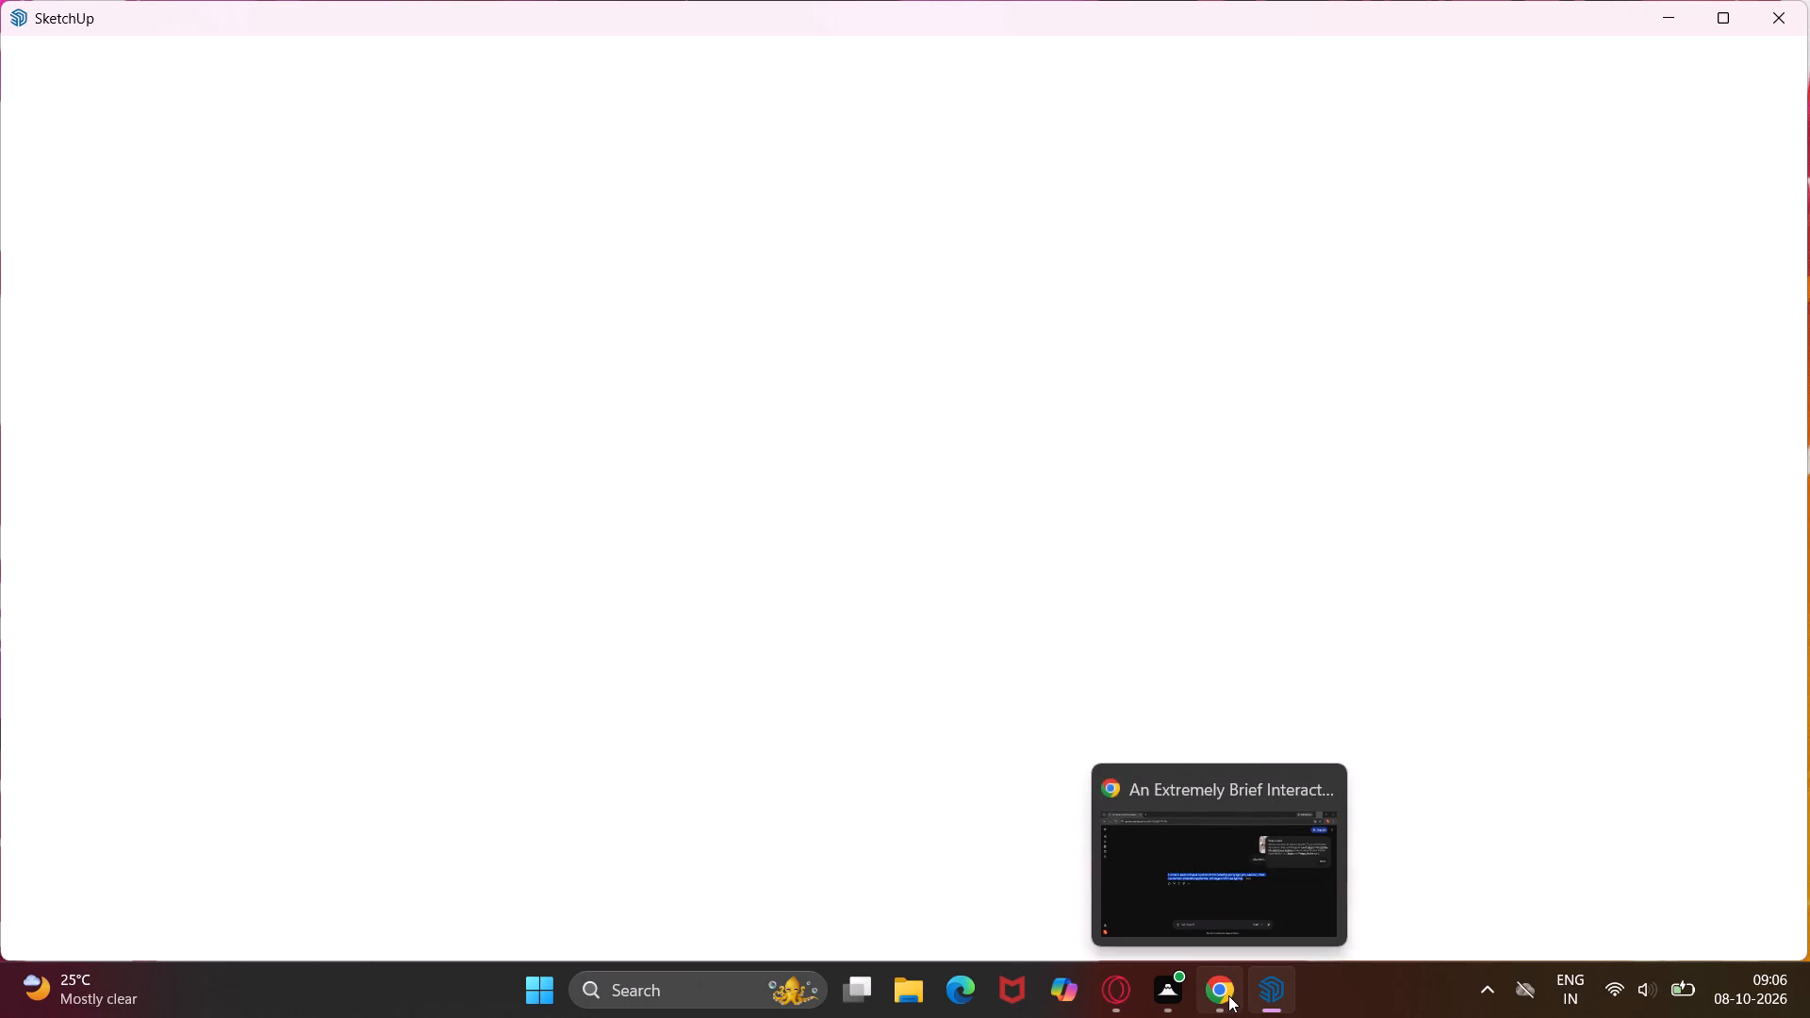
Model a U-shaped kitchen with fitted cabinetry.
Open the kitchen image WhatsApp Image 2026-10-07 at 2.08.08 PM from Downloads in File Explorer, and close the folder window.
left_click(917, 995)
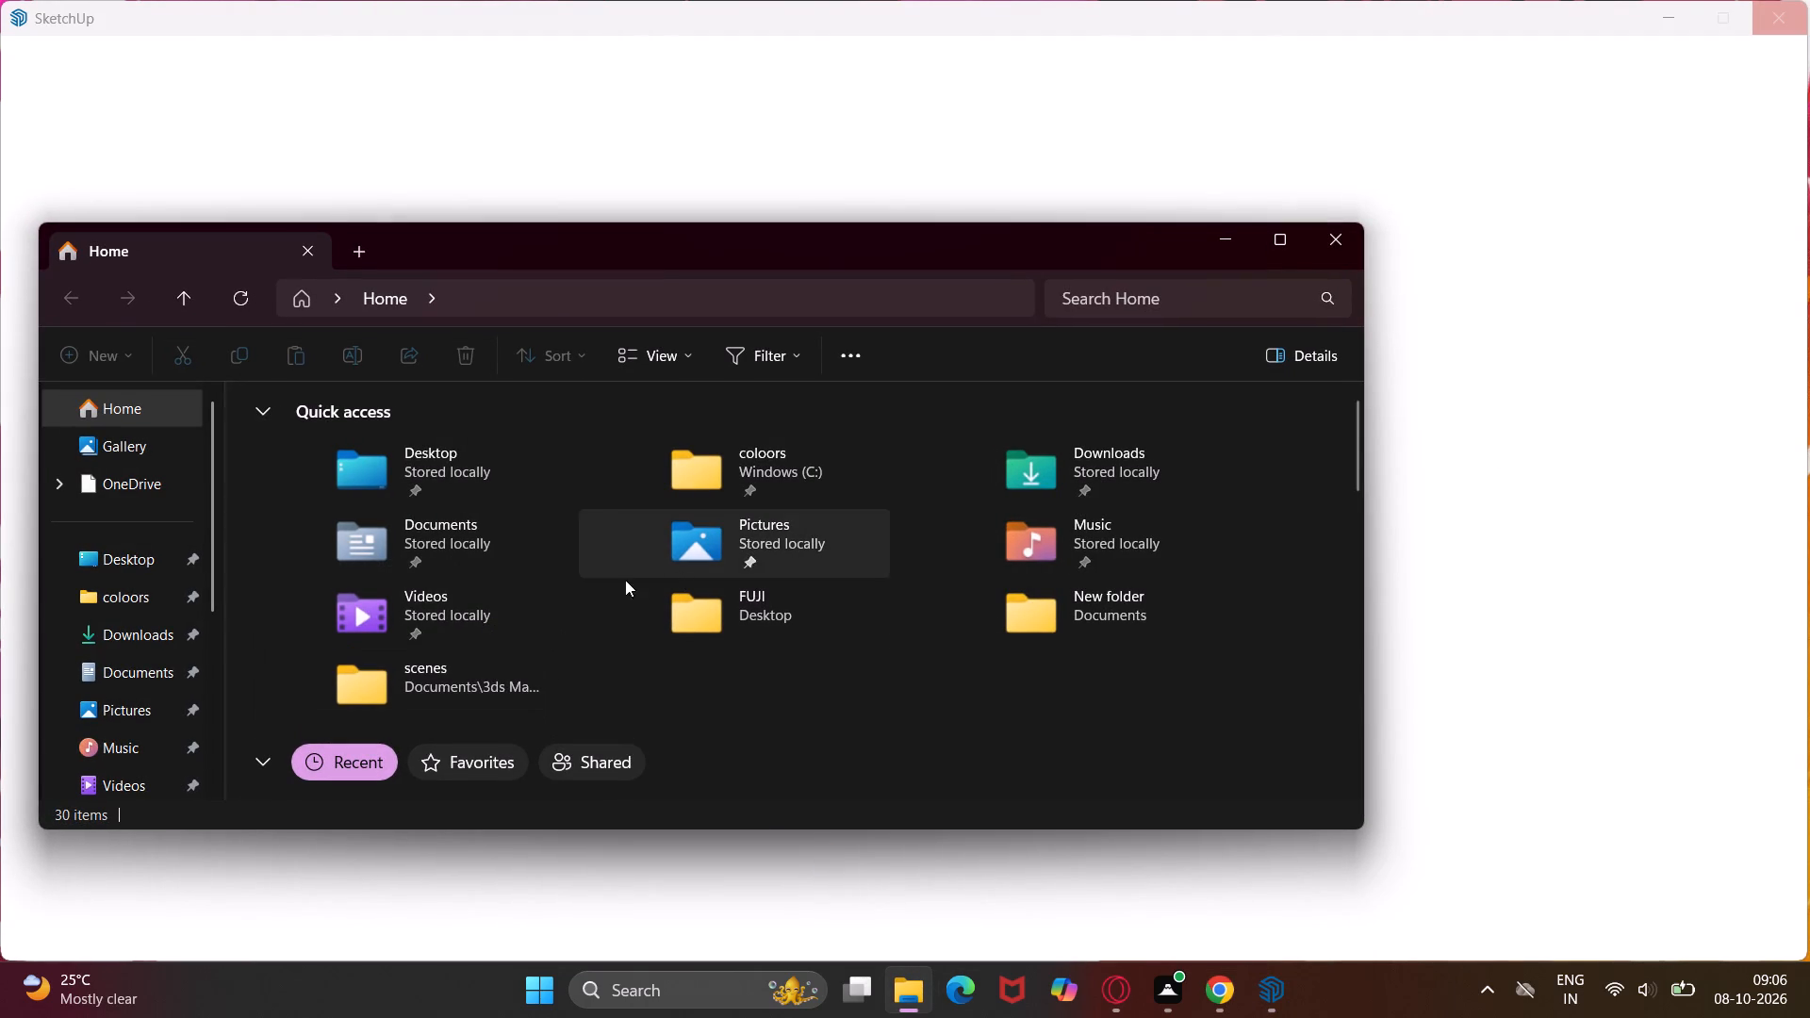
left_click(172, 629)
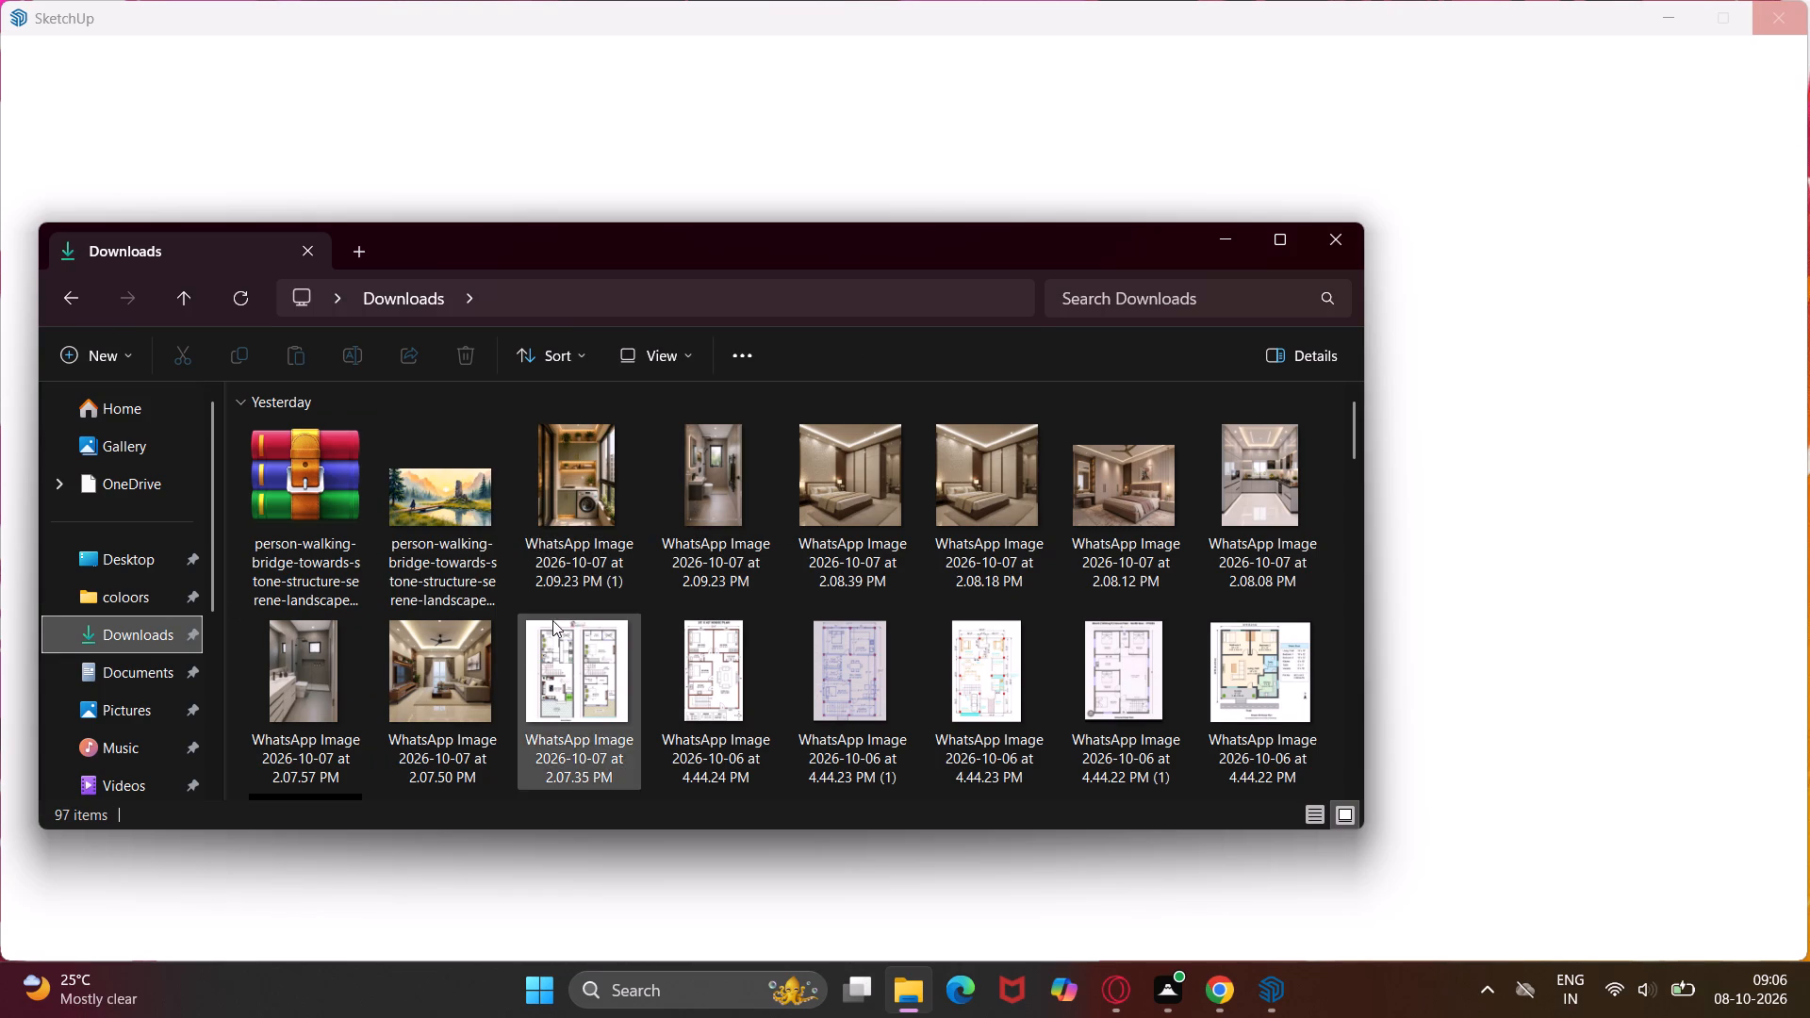
double_click(1238, 480)
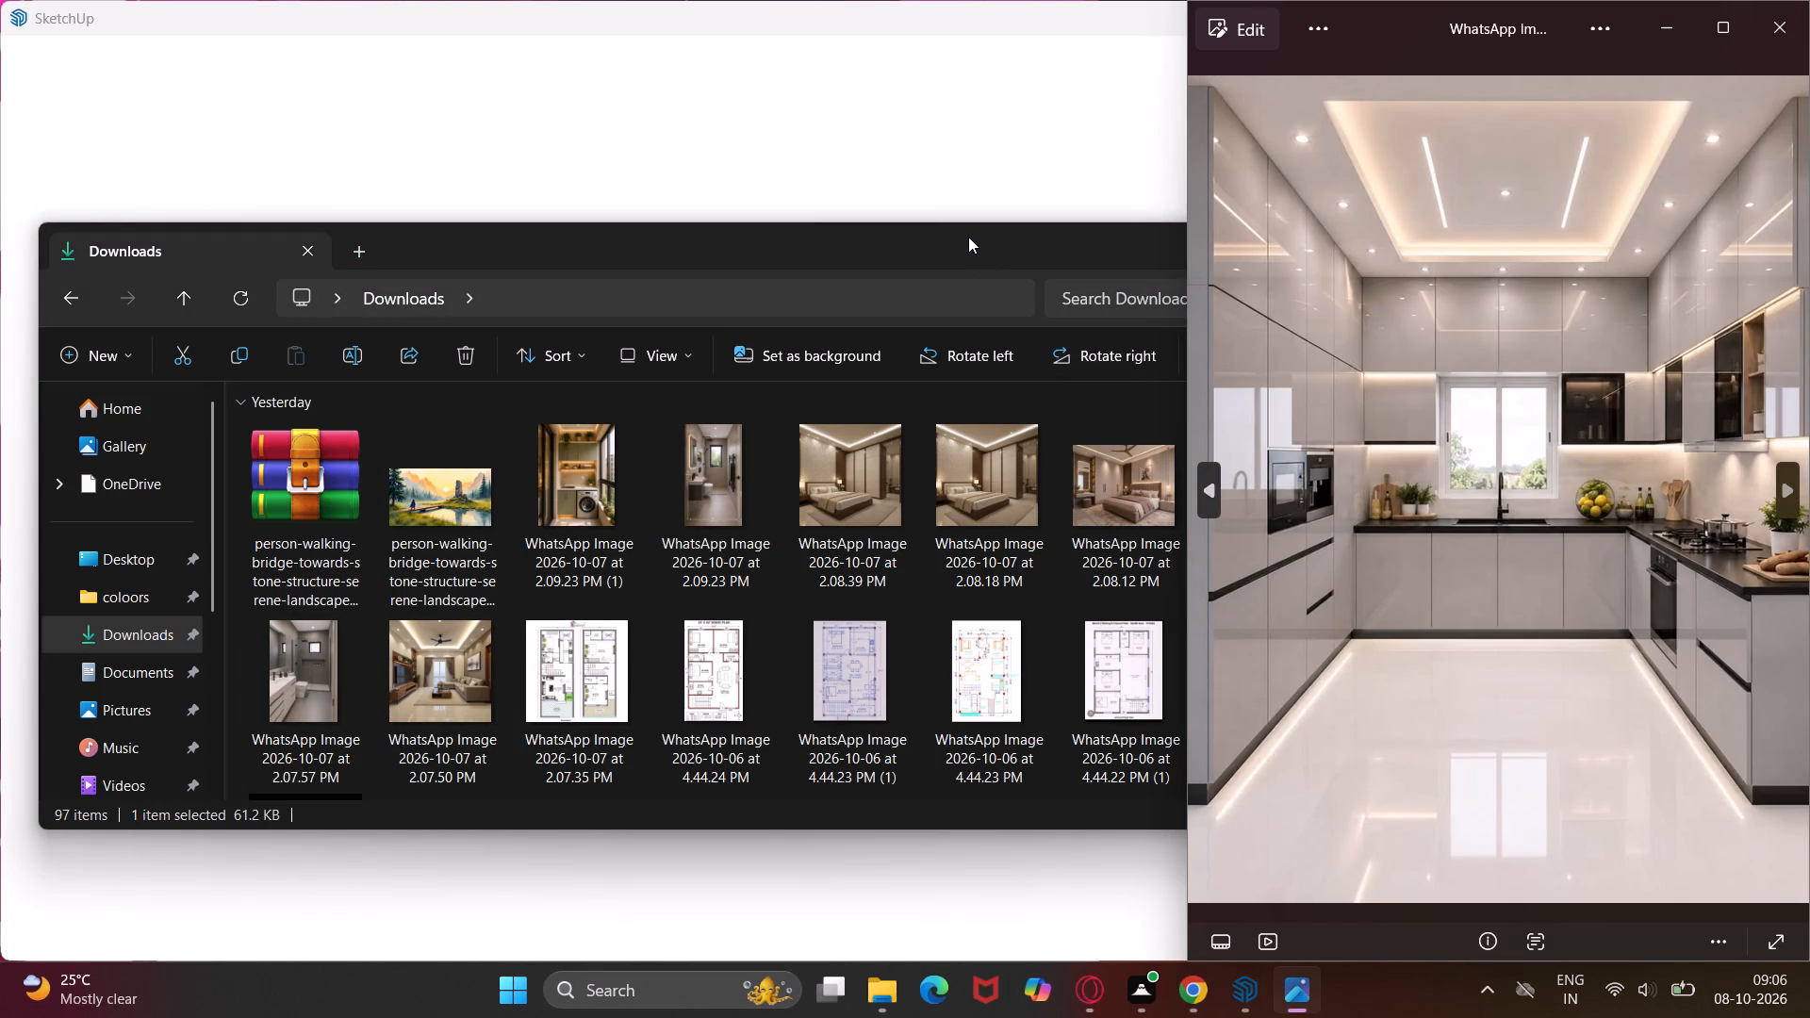
left_click_drag(968, 237, 814, 256)
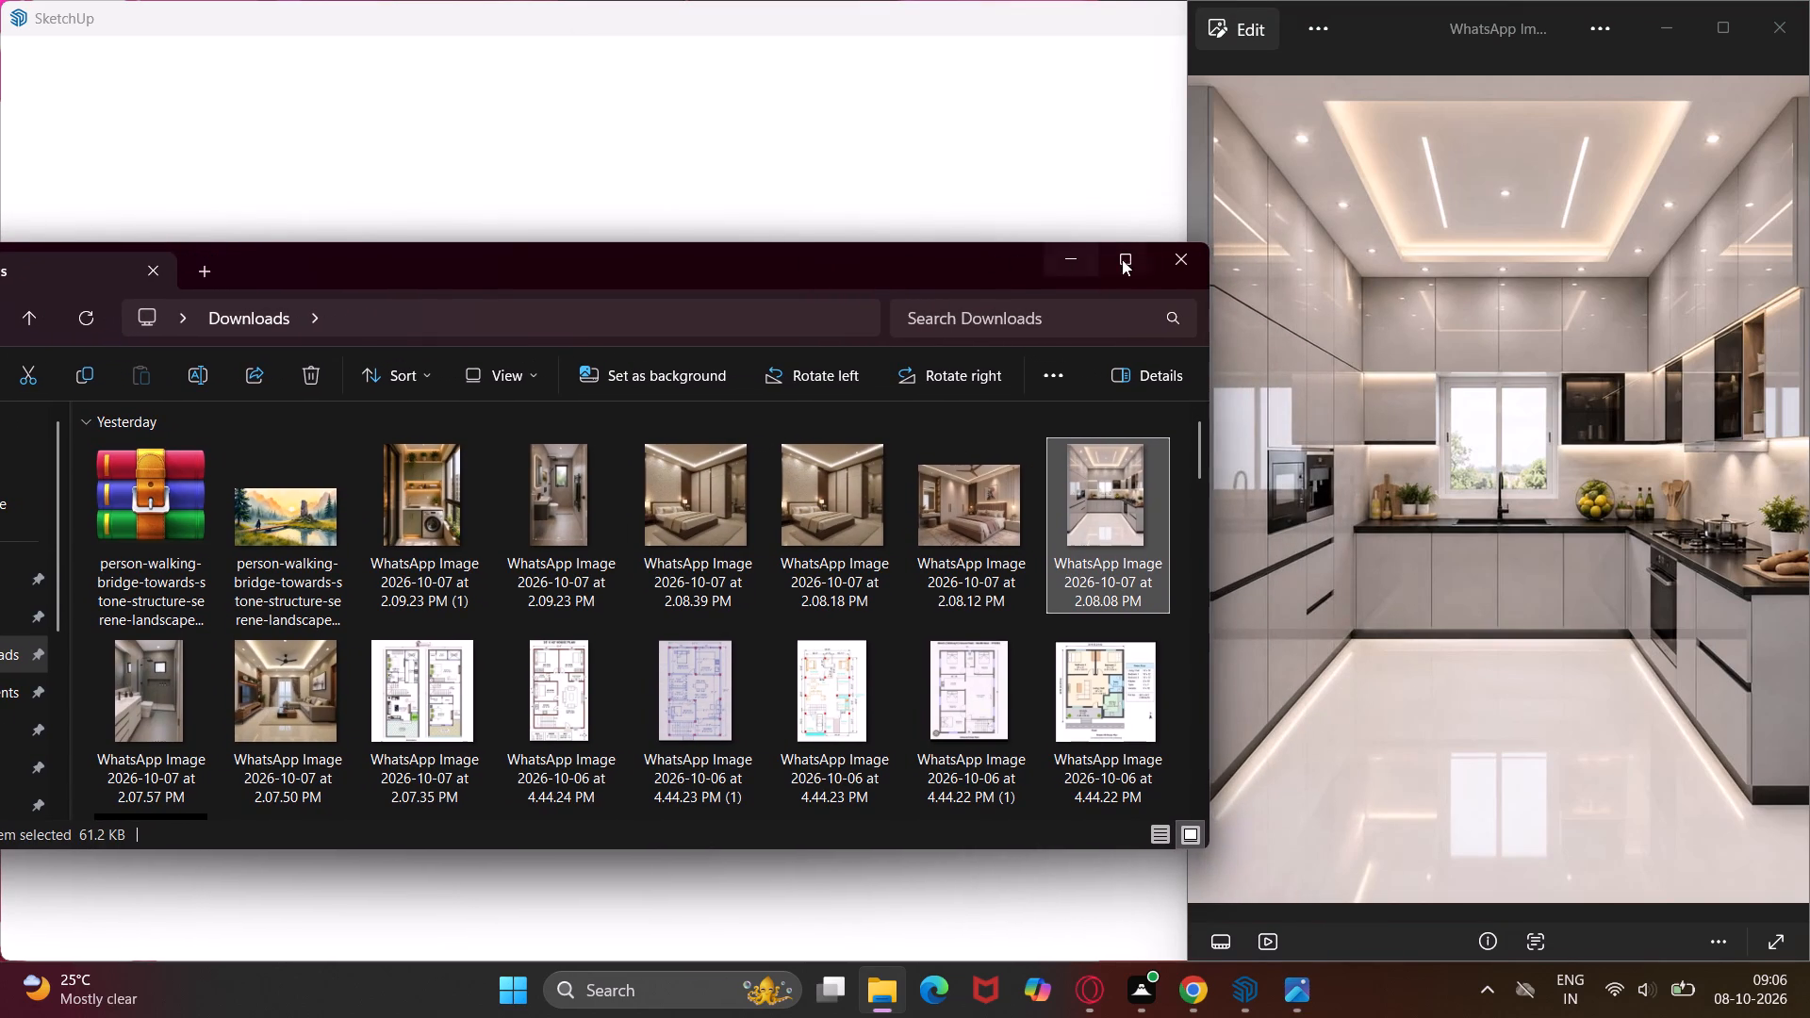
left_click(1176, 264)
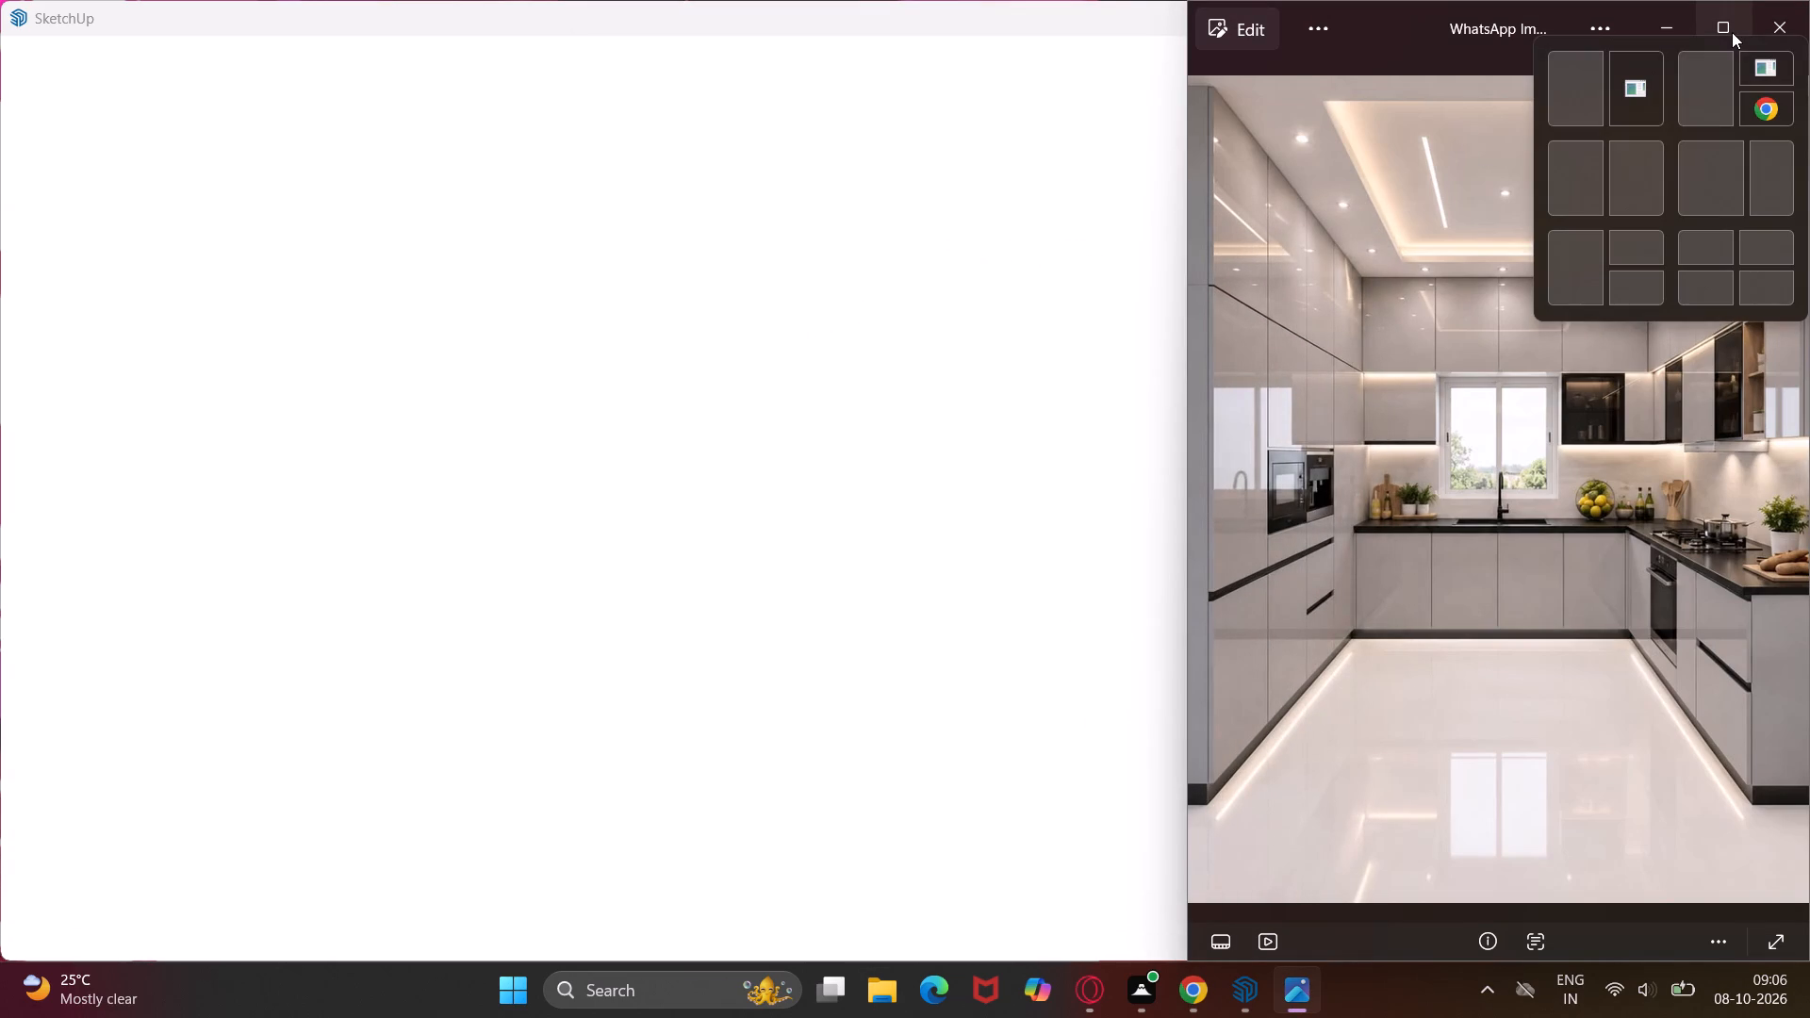
Snap the kitchen reference image side by side with SketchUp, giving SketchUp the wider area.
left_click(1756, 158)
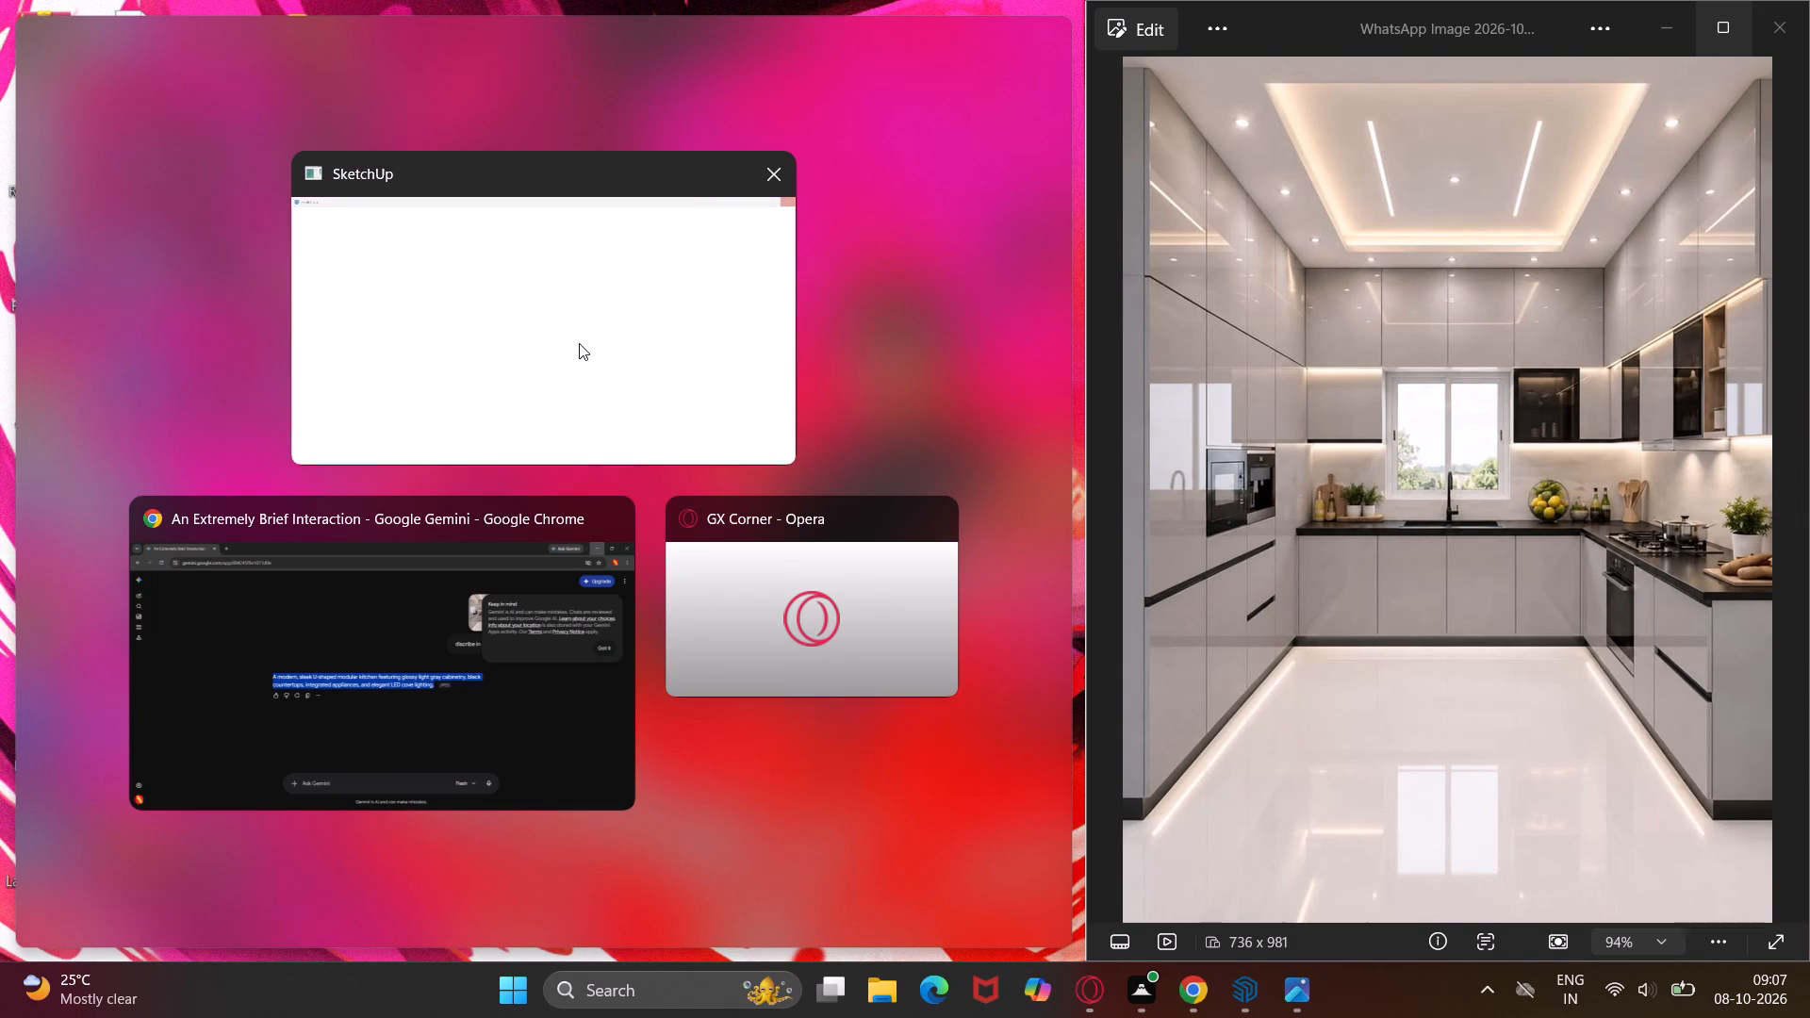
left_click(579, 343)
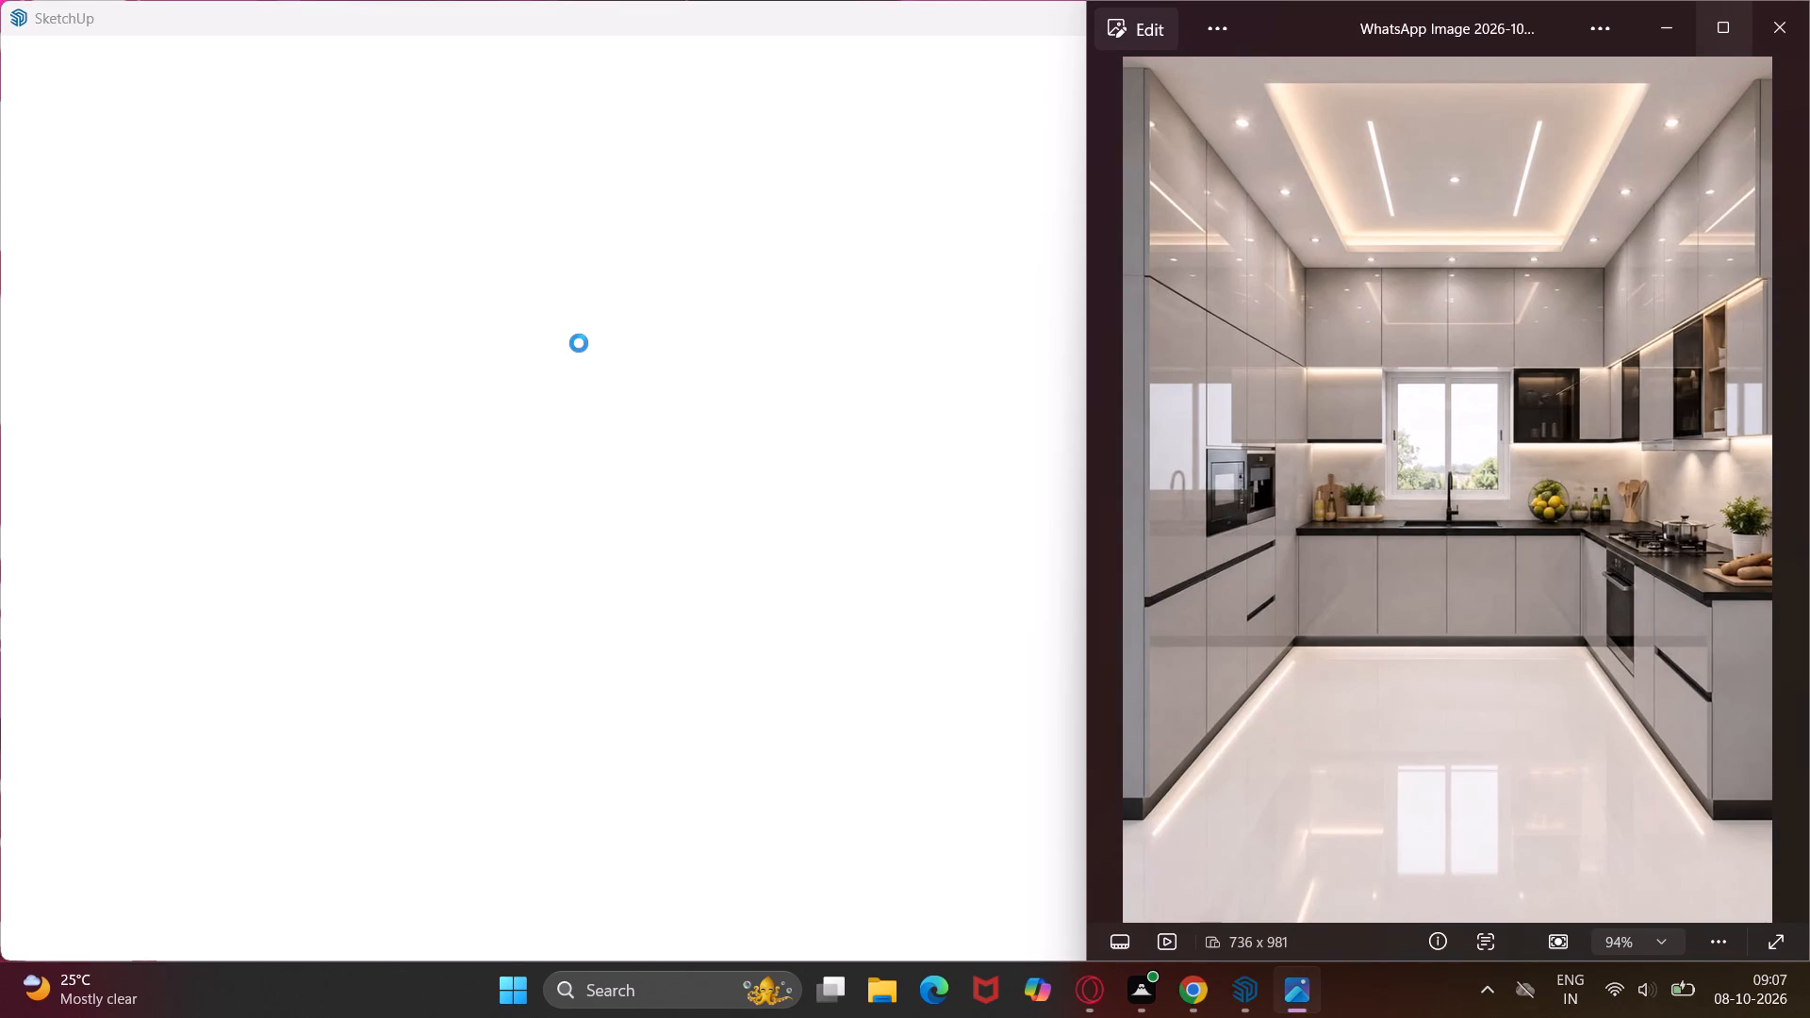
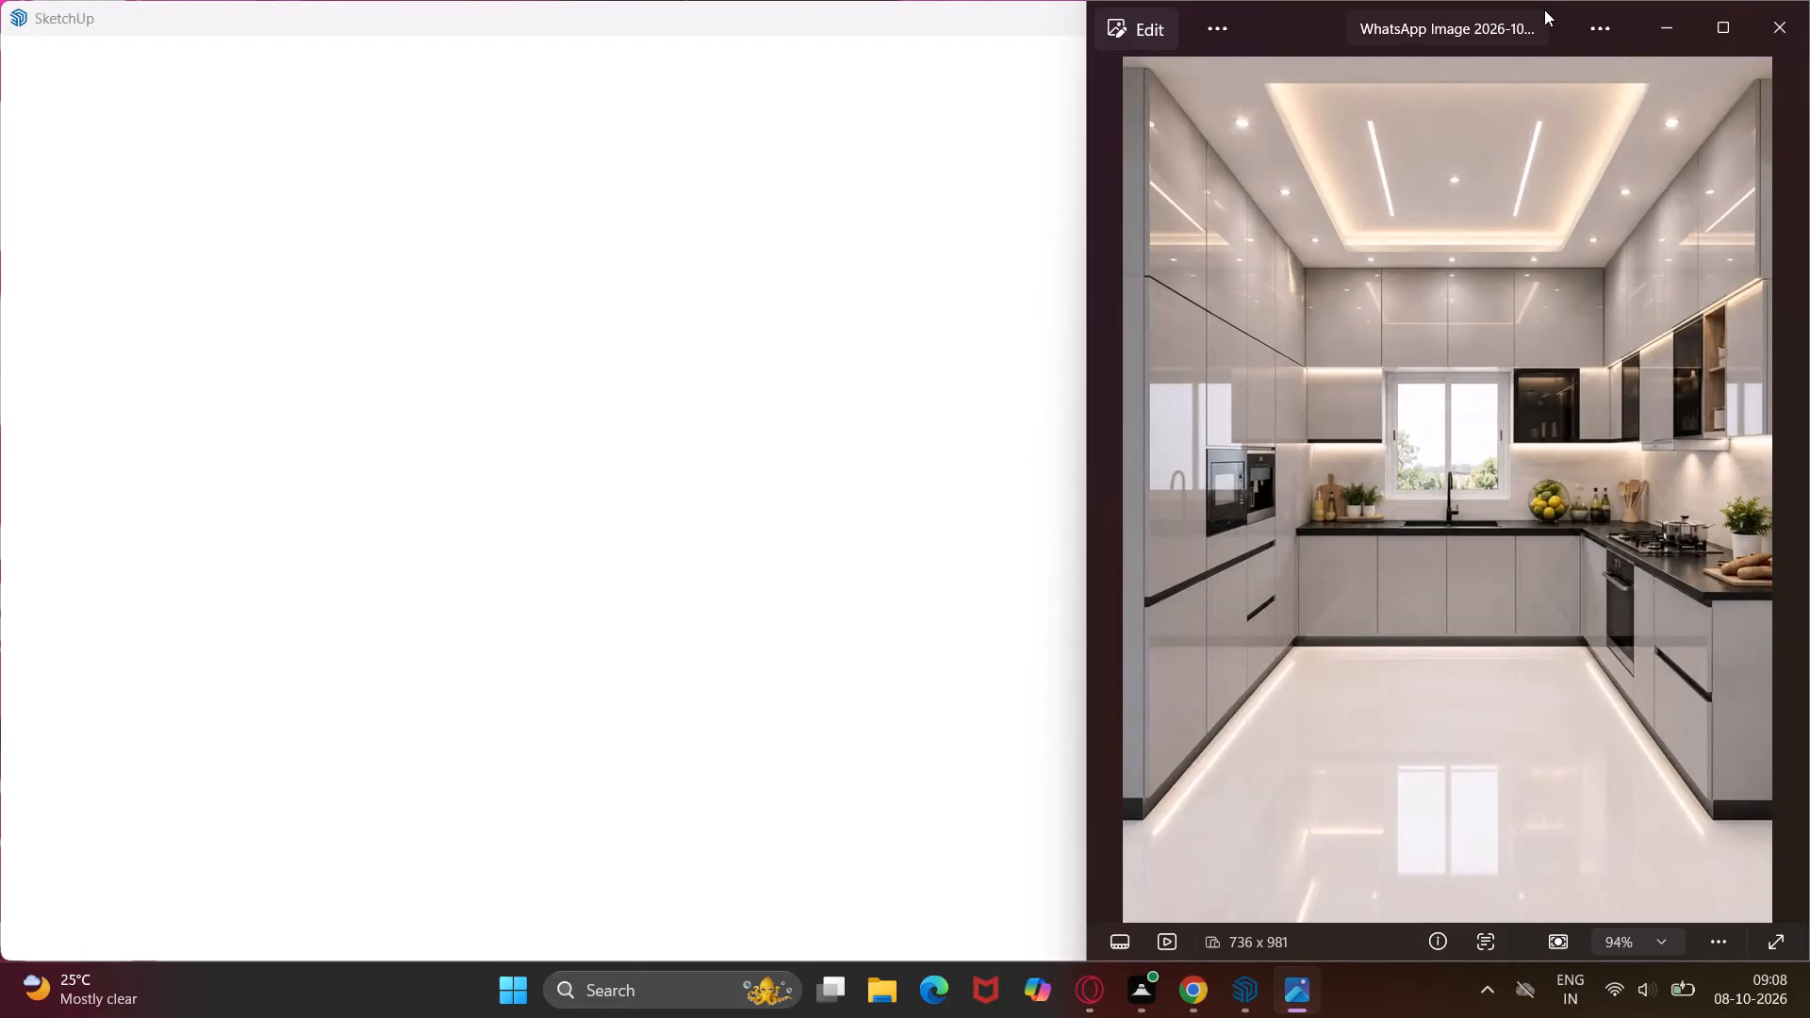
Release the kitchen reference image from the side-by-side layout and move it as a floating window over SketchUp.
left_click_drag(1544, 6, 1564, 92)
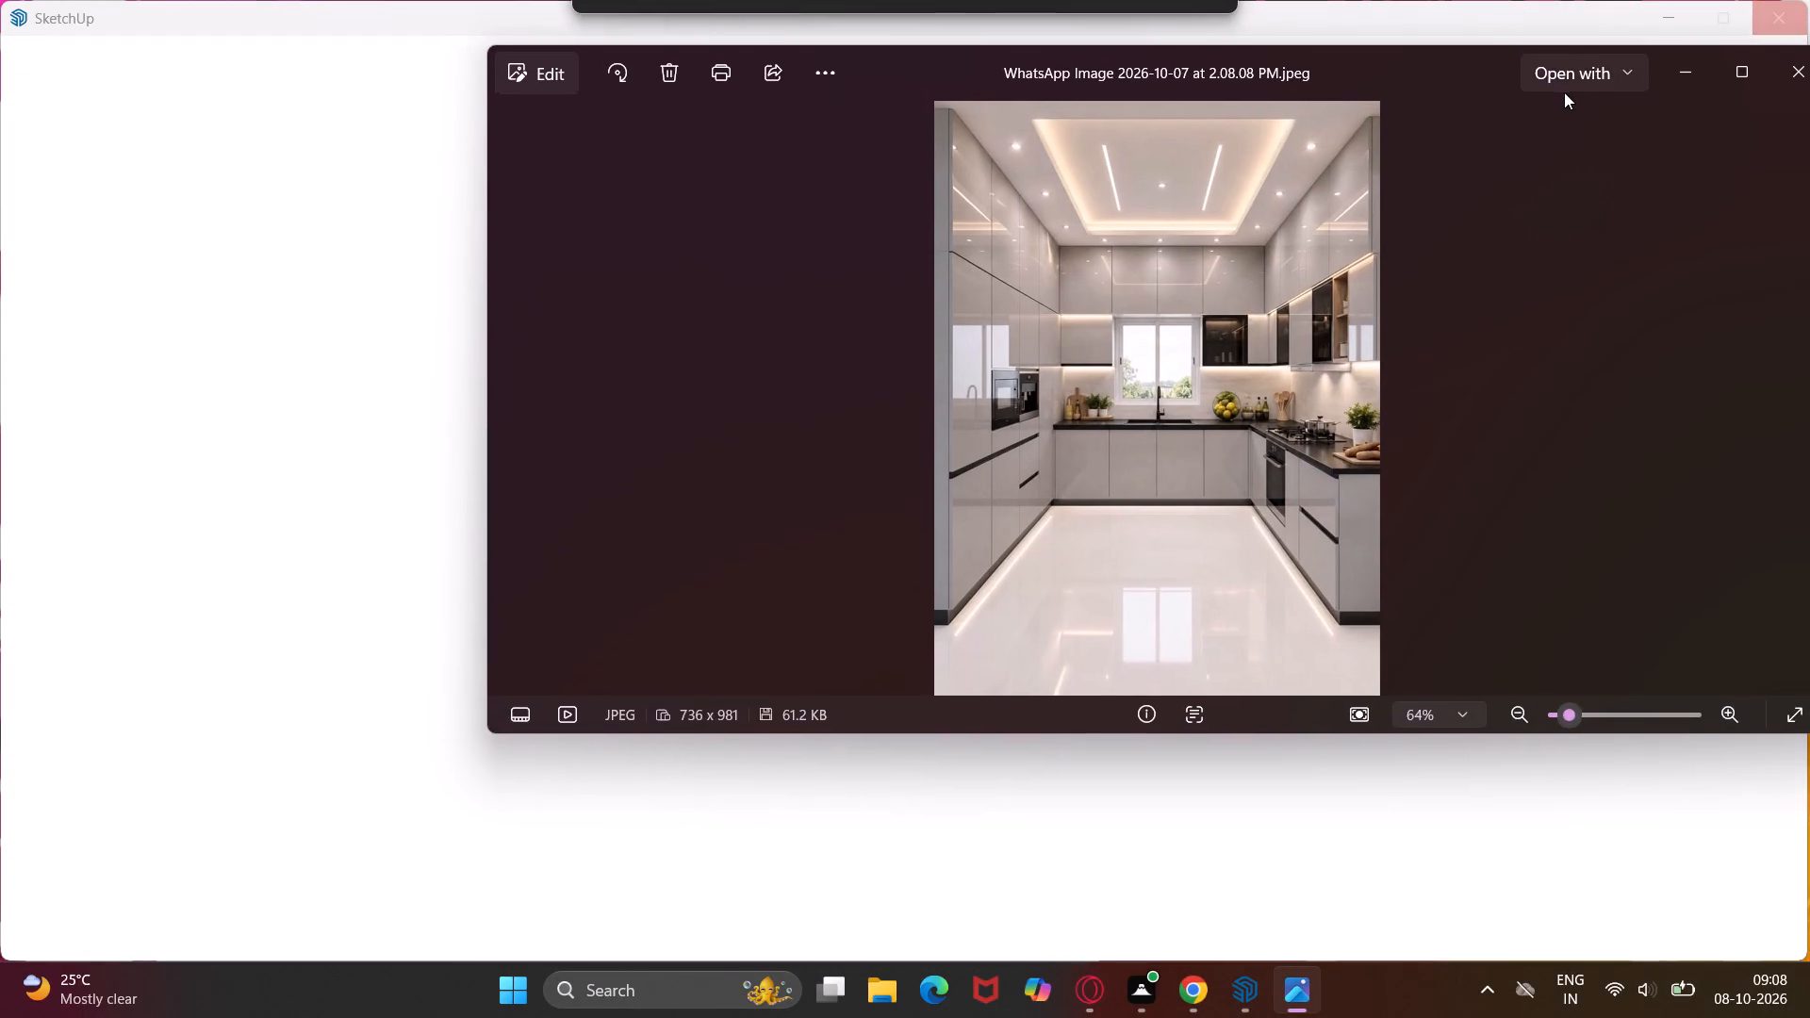
left_click_drag(1564, 92, 1572, 283)
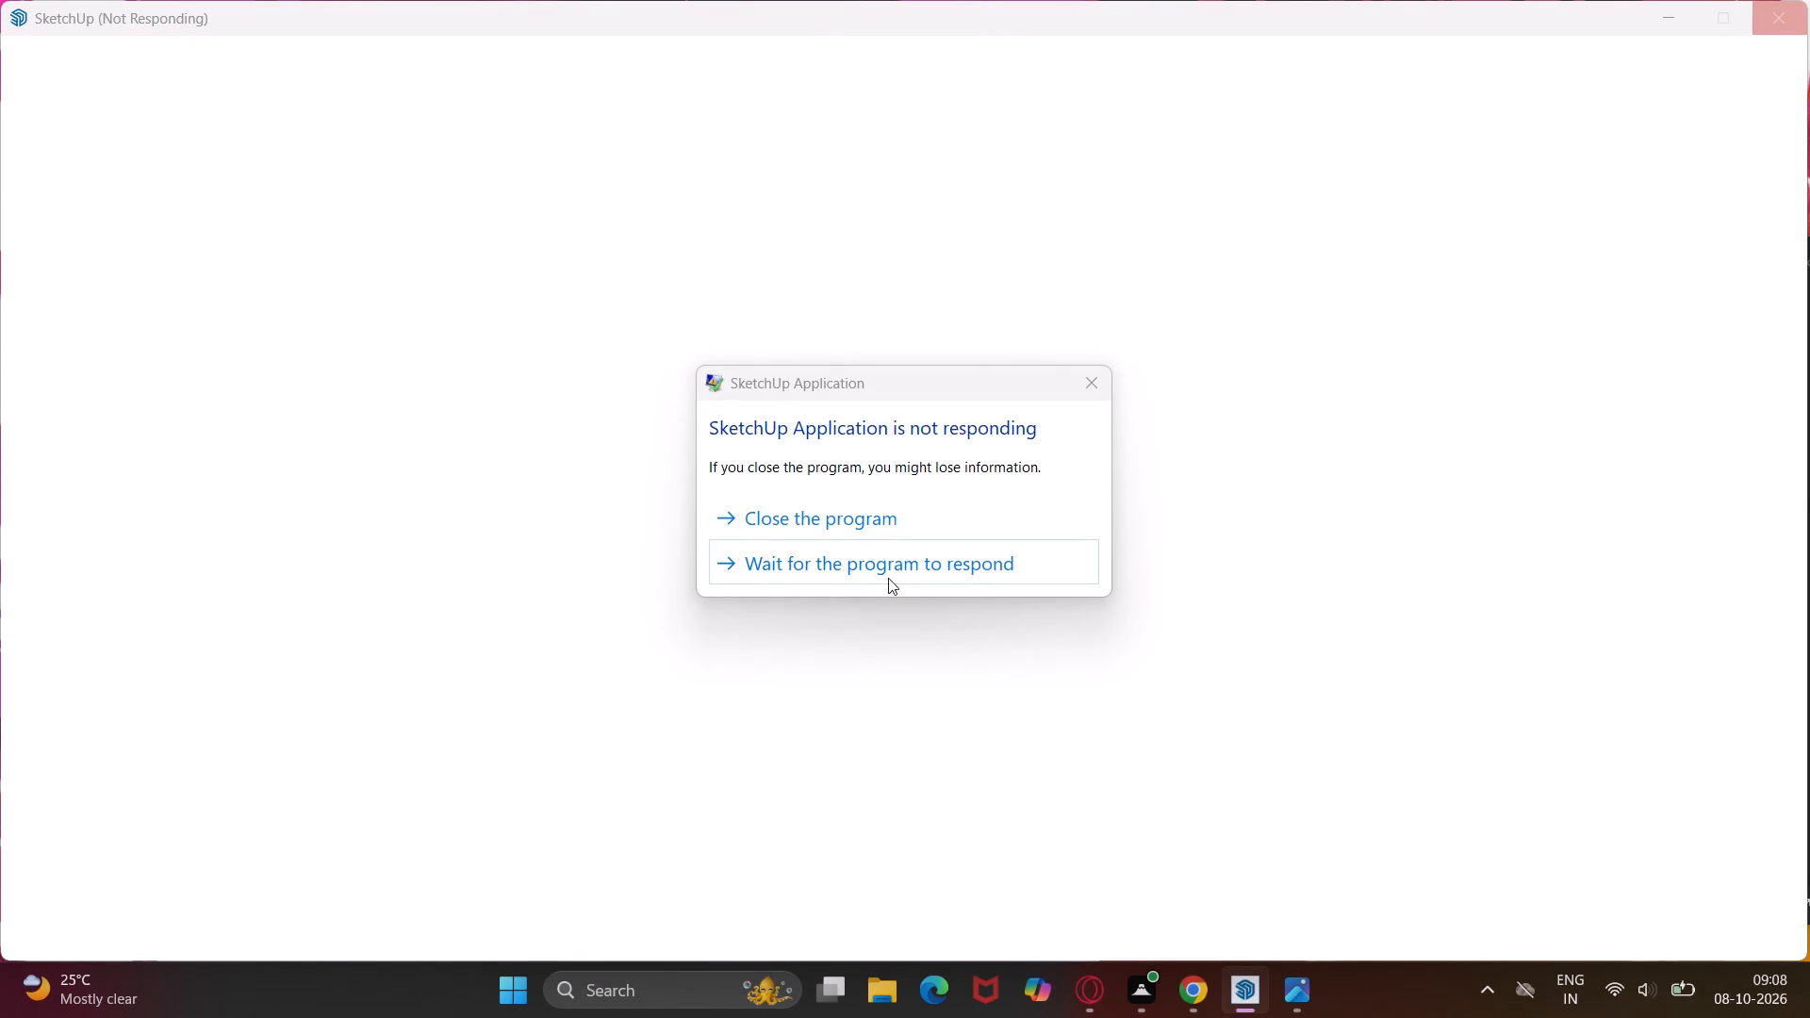
Force the unresponsive SketchUp application to close instead of waiting for it.
left_click(875, 515)
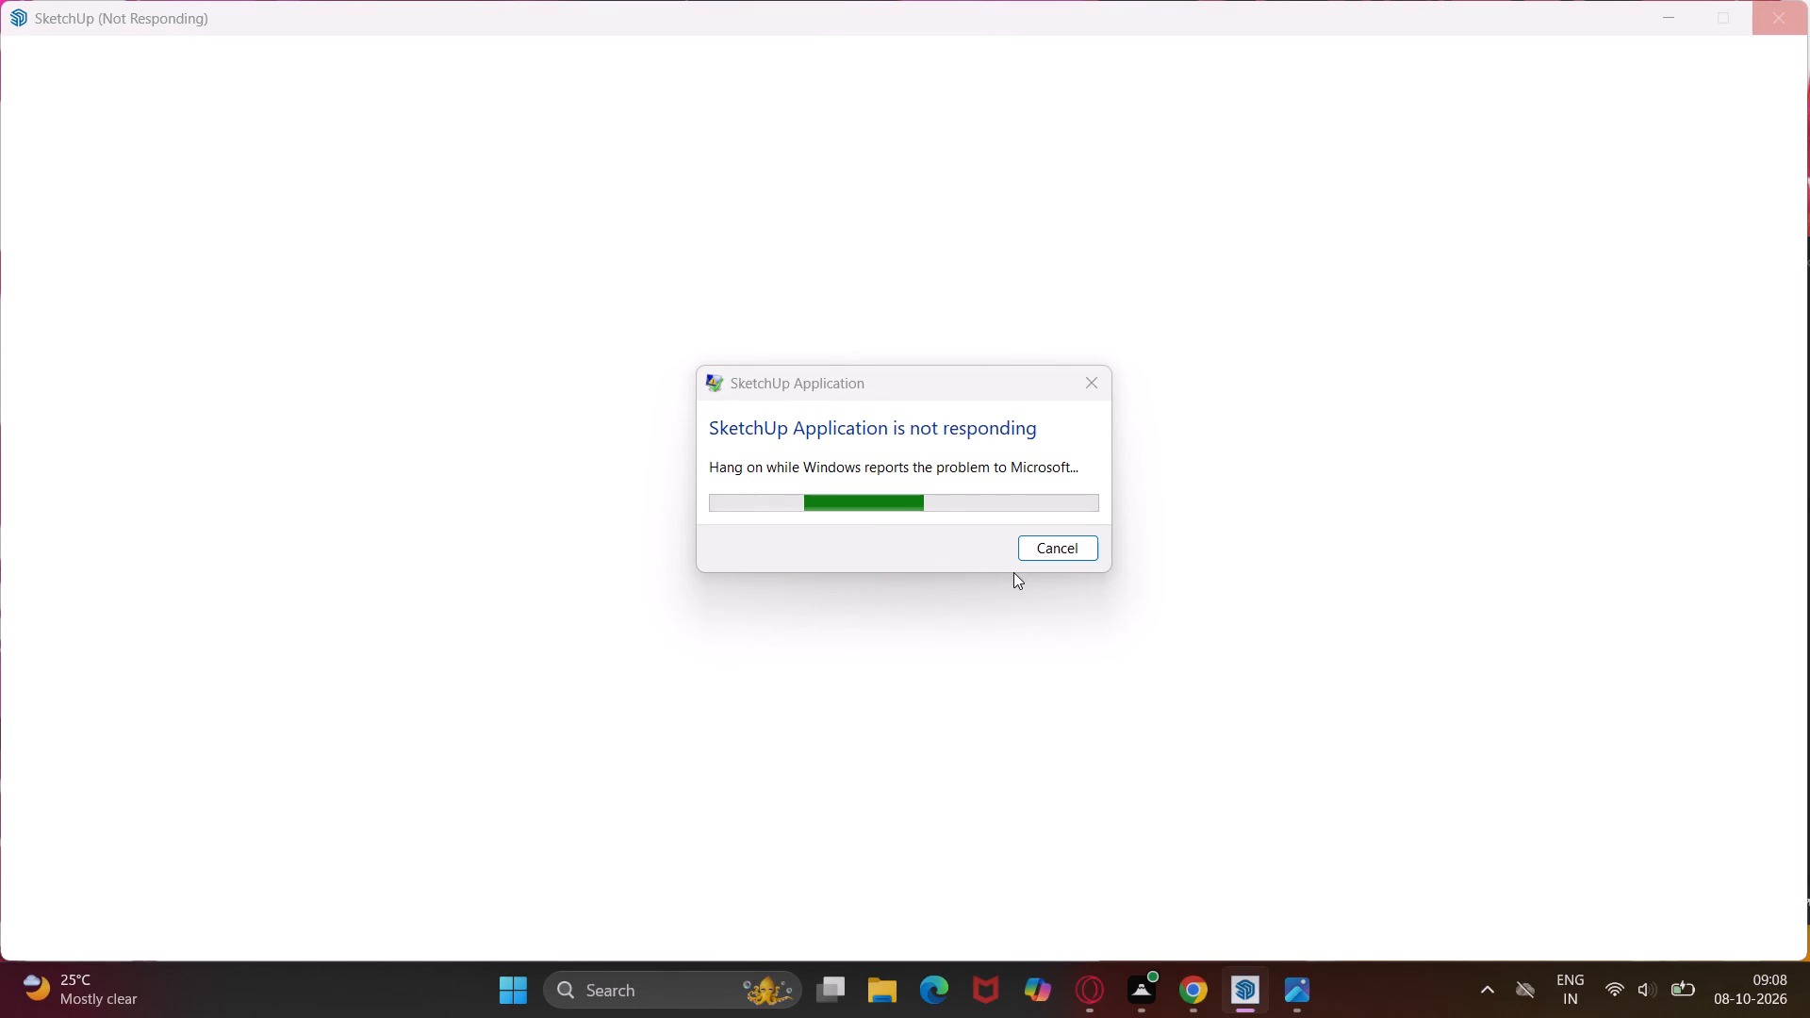
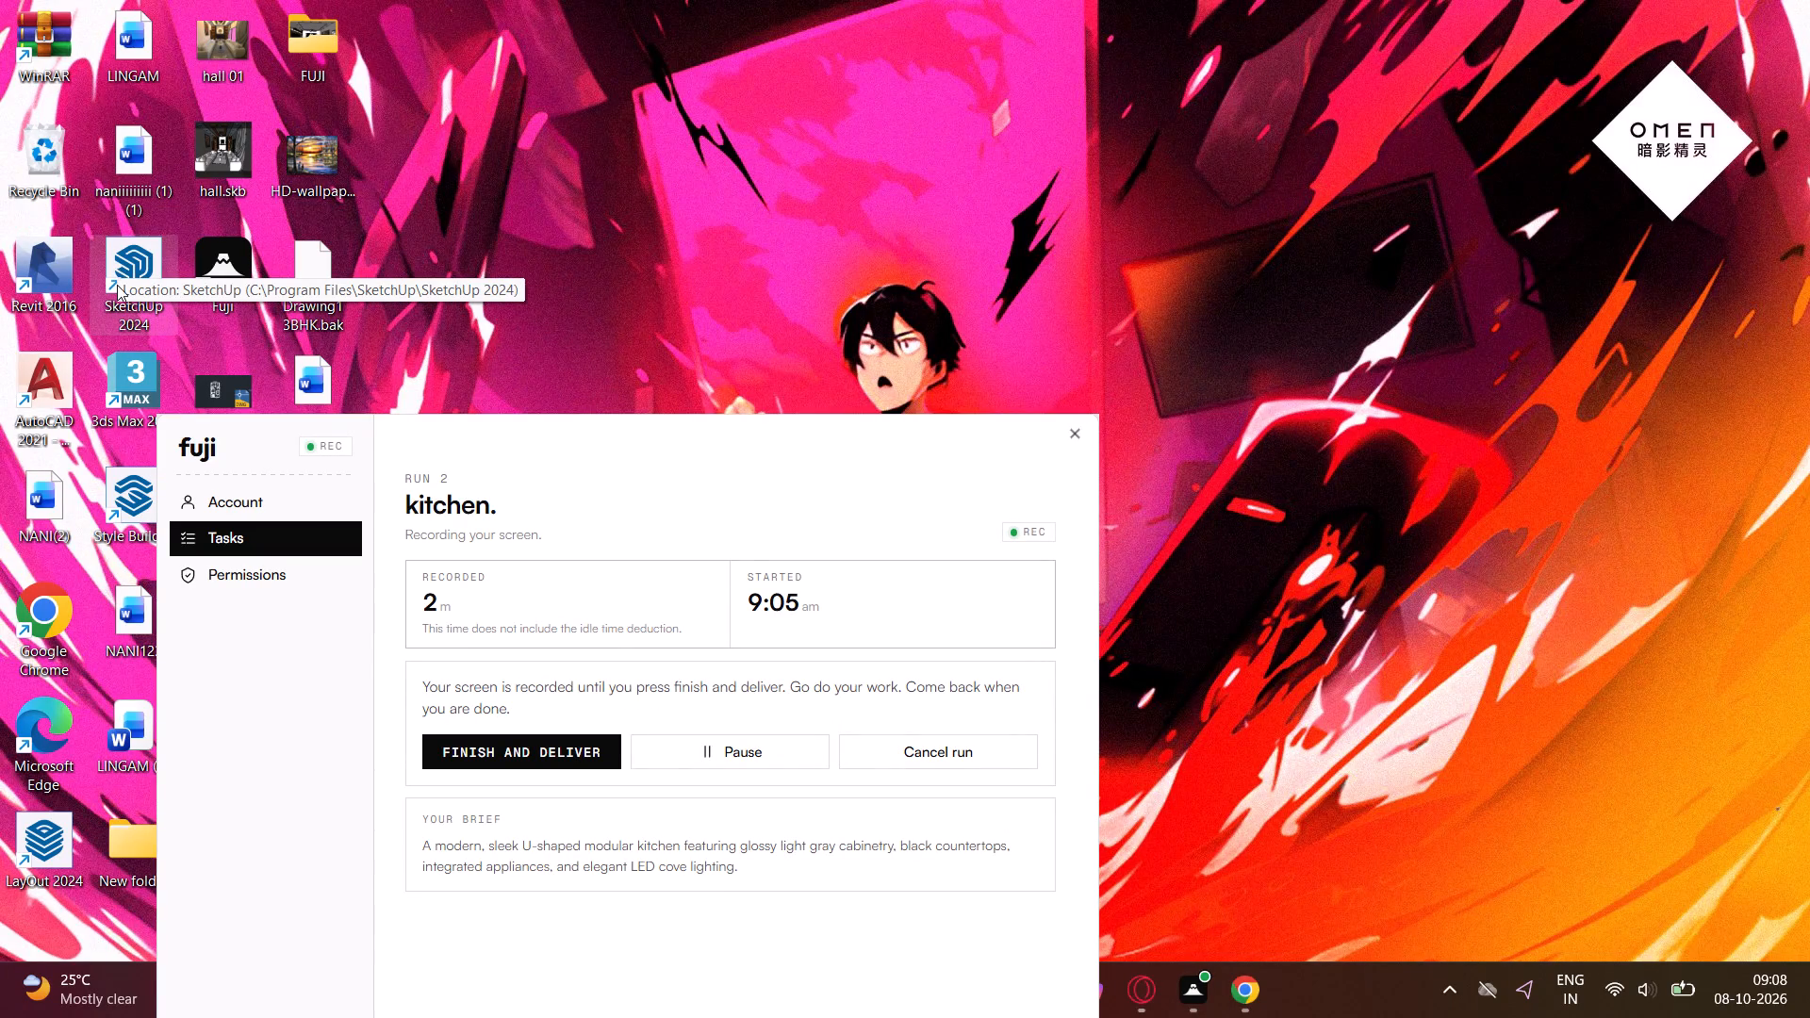
Launch SketchUp 2024 again from the desktop.
double_click(117, 285)
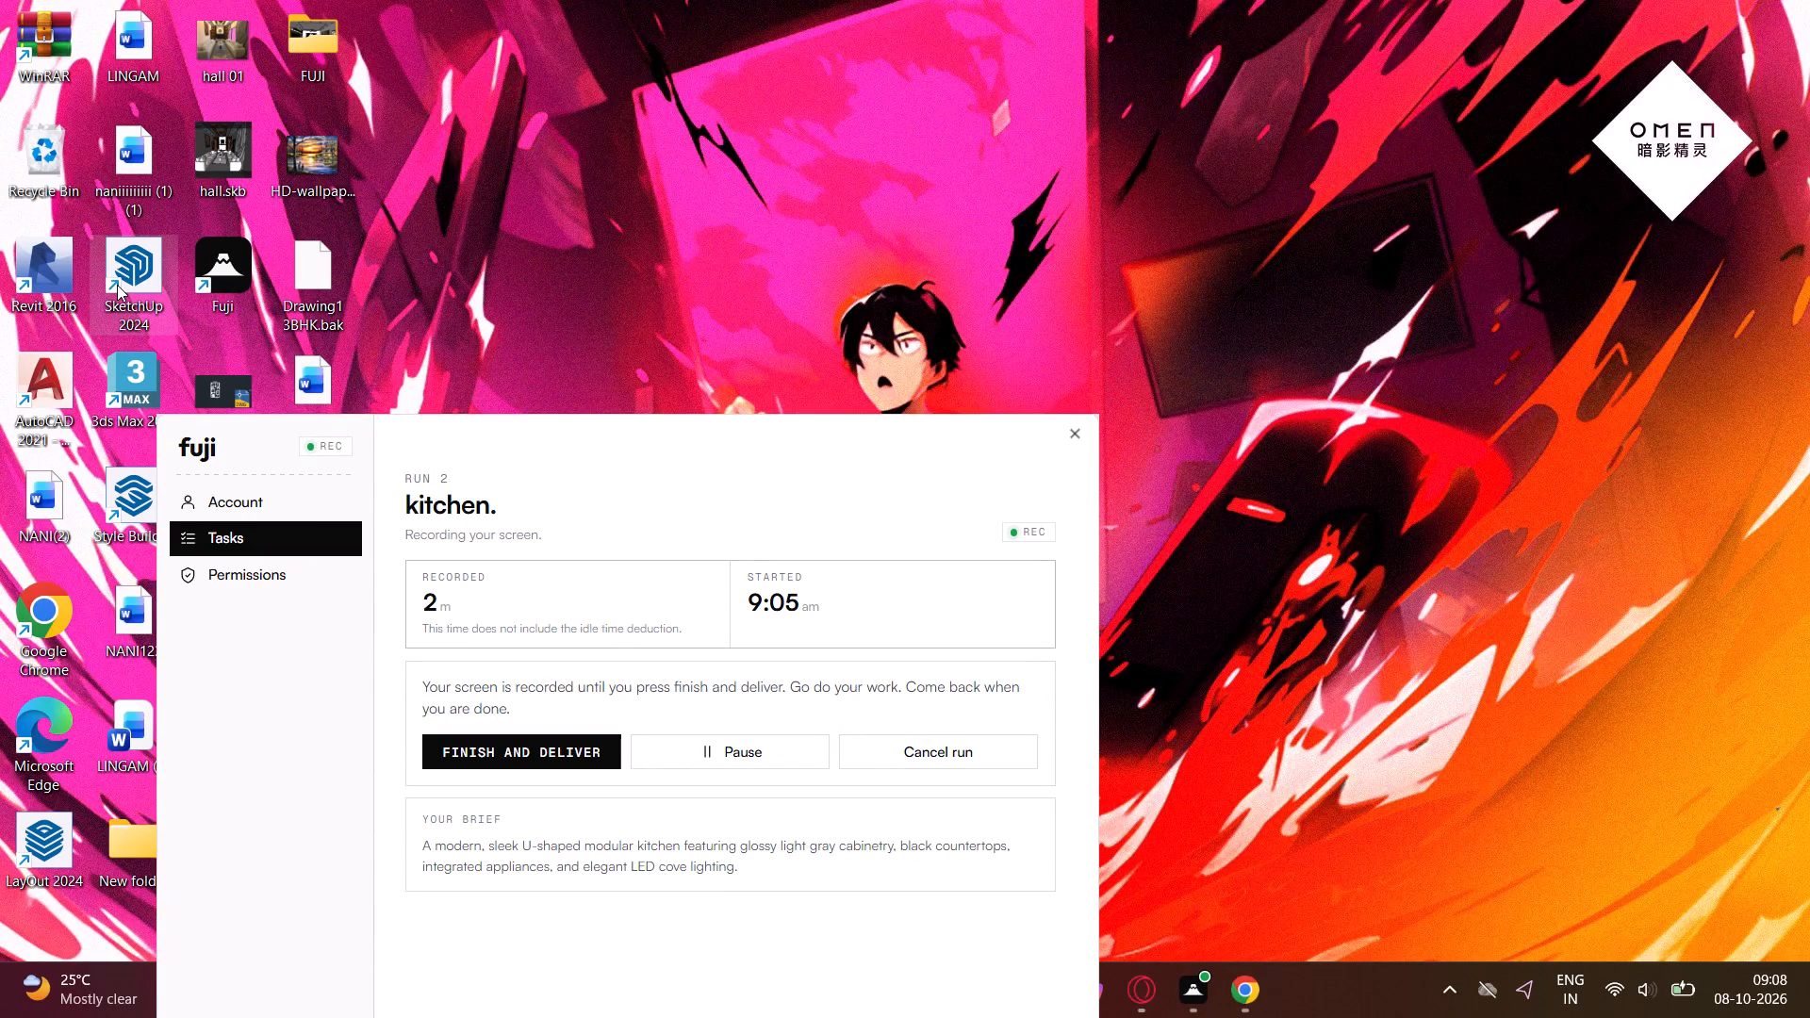
double_click(117, 285)
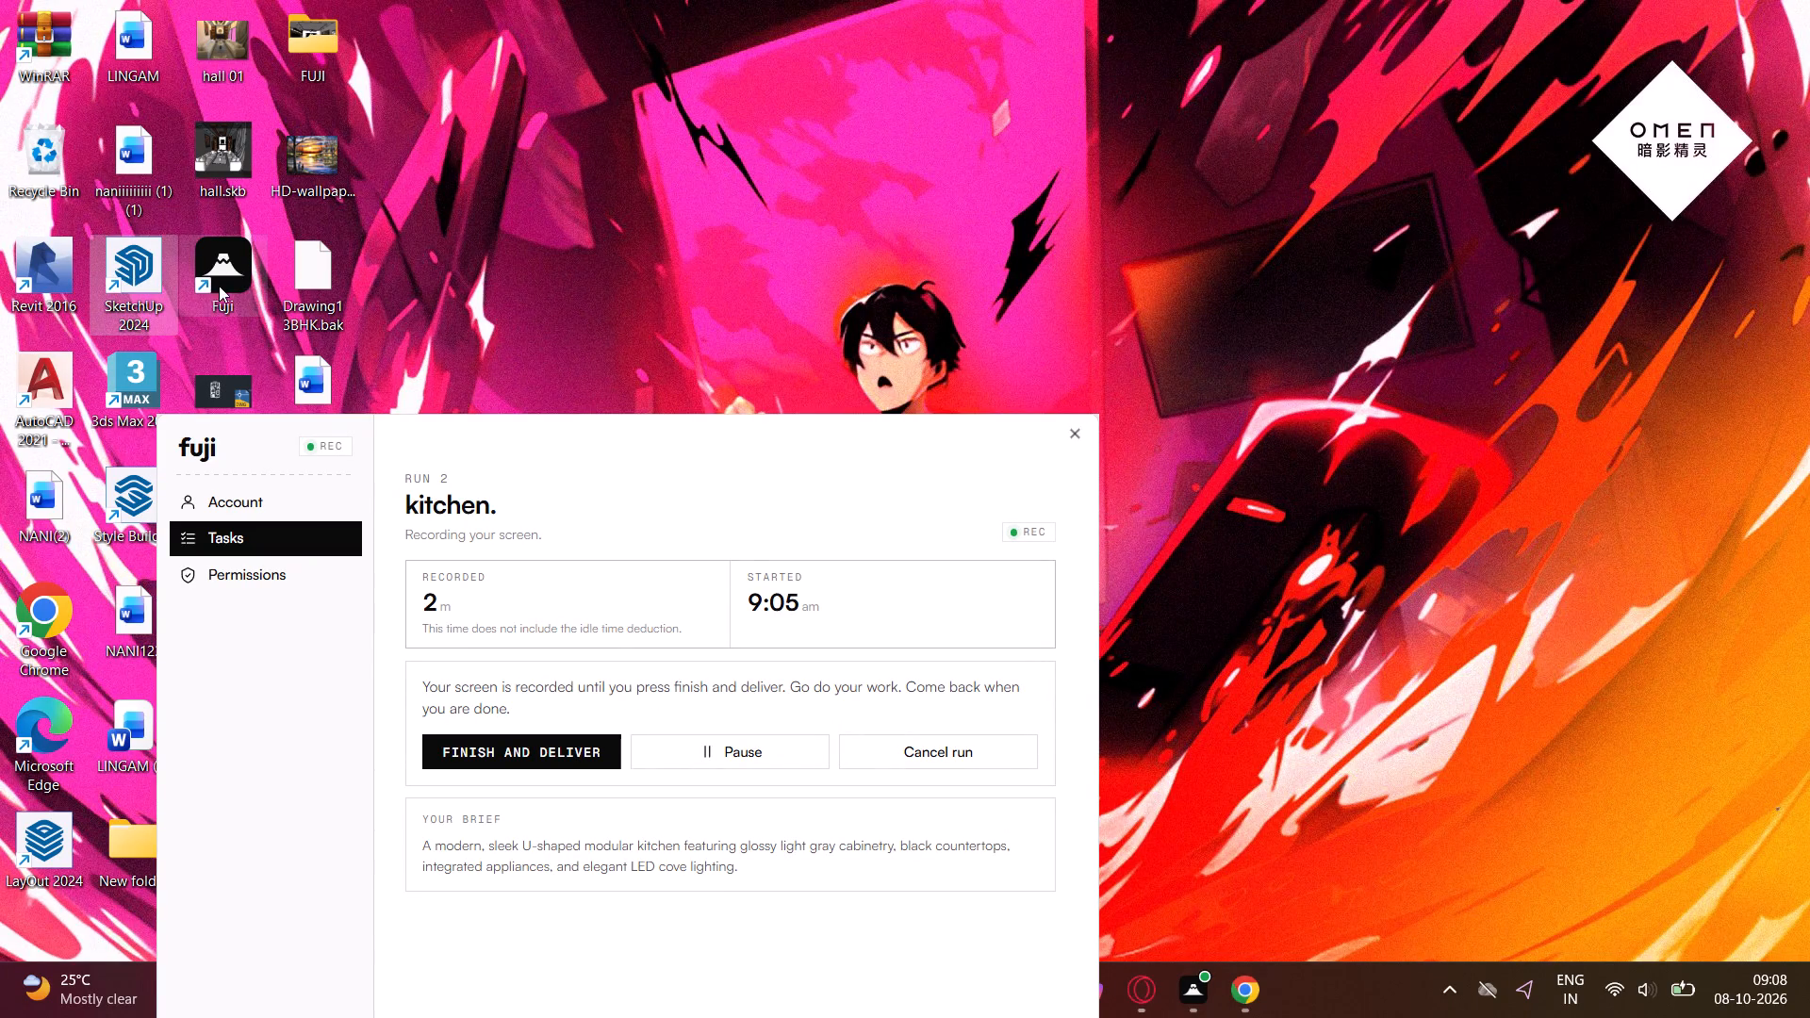
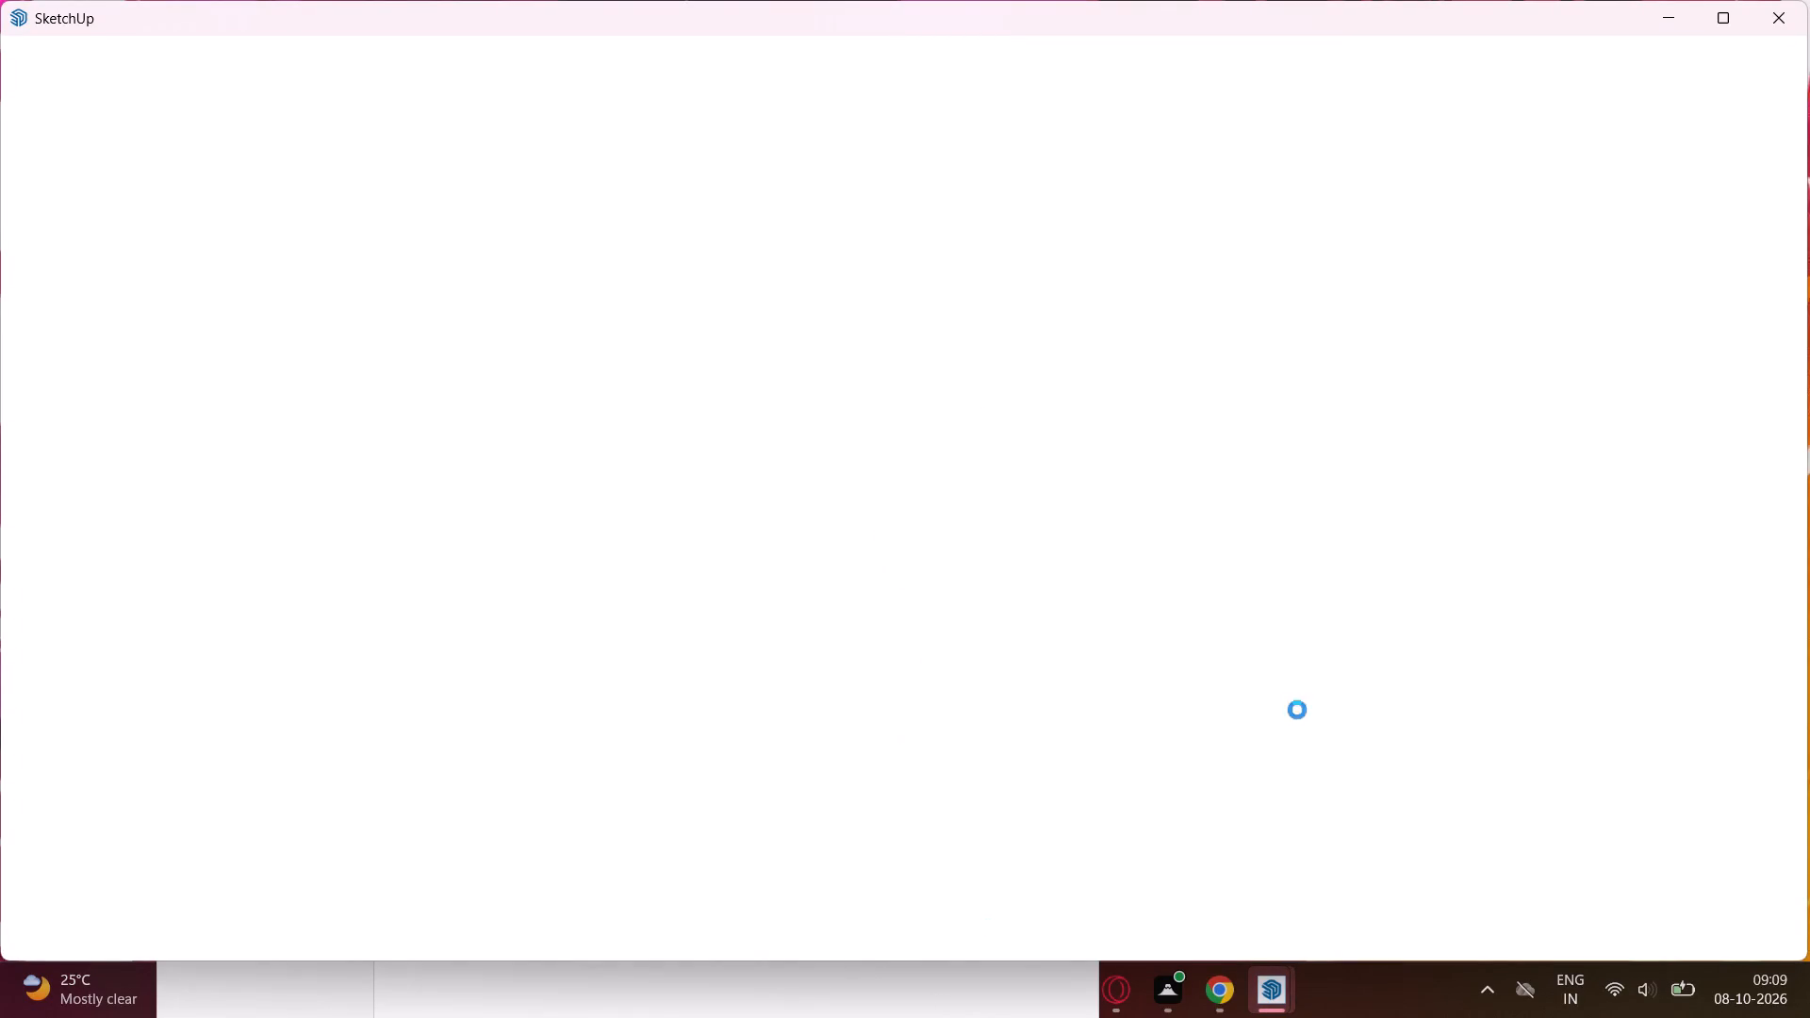
Dismiss the Welcome to SketchUp window without choosing a template or recent file.
left_click(1726, 21)
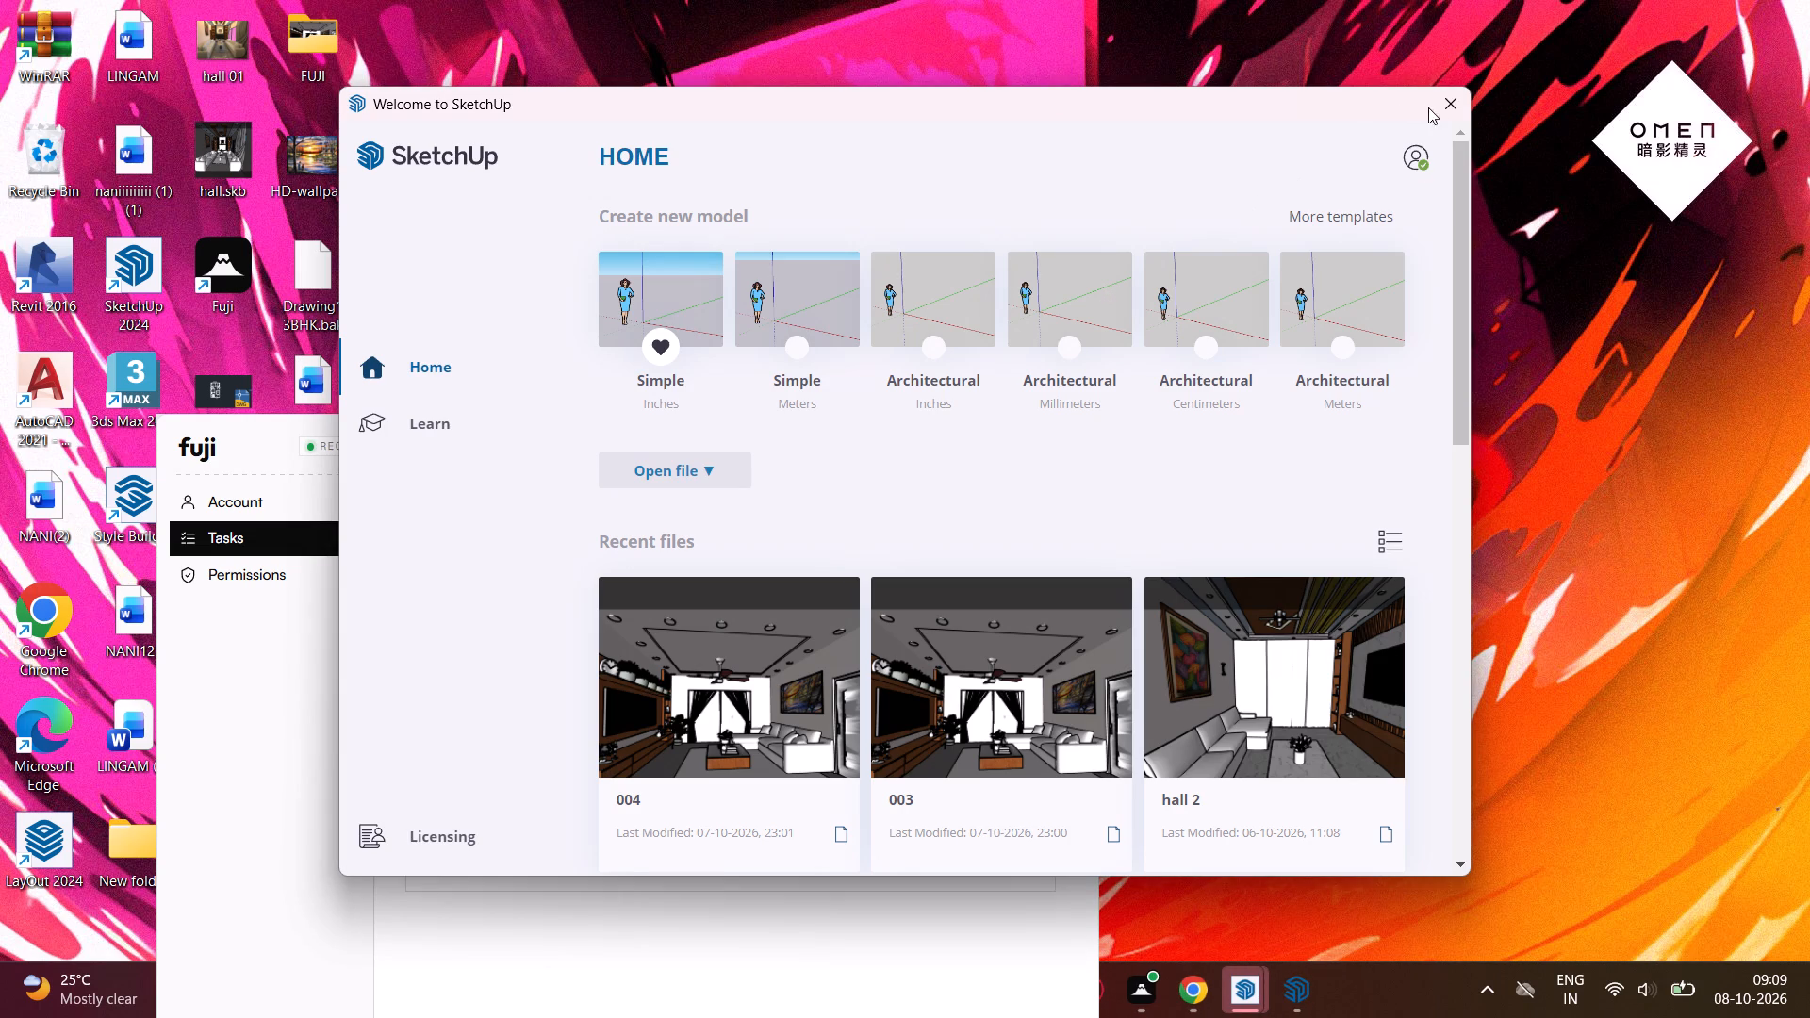
left_click(1444, 107)
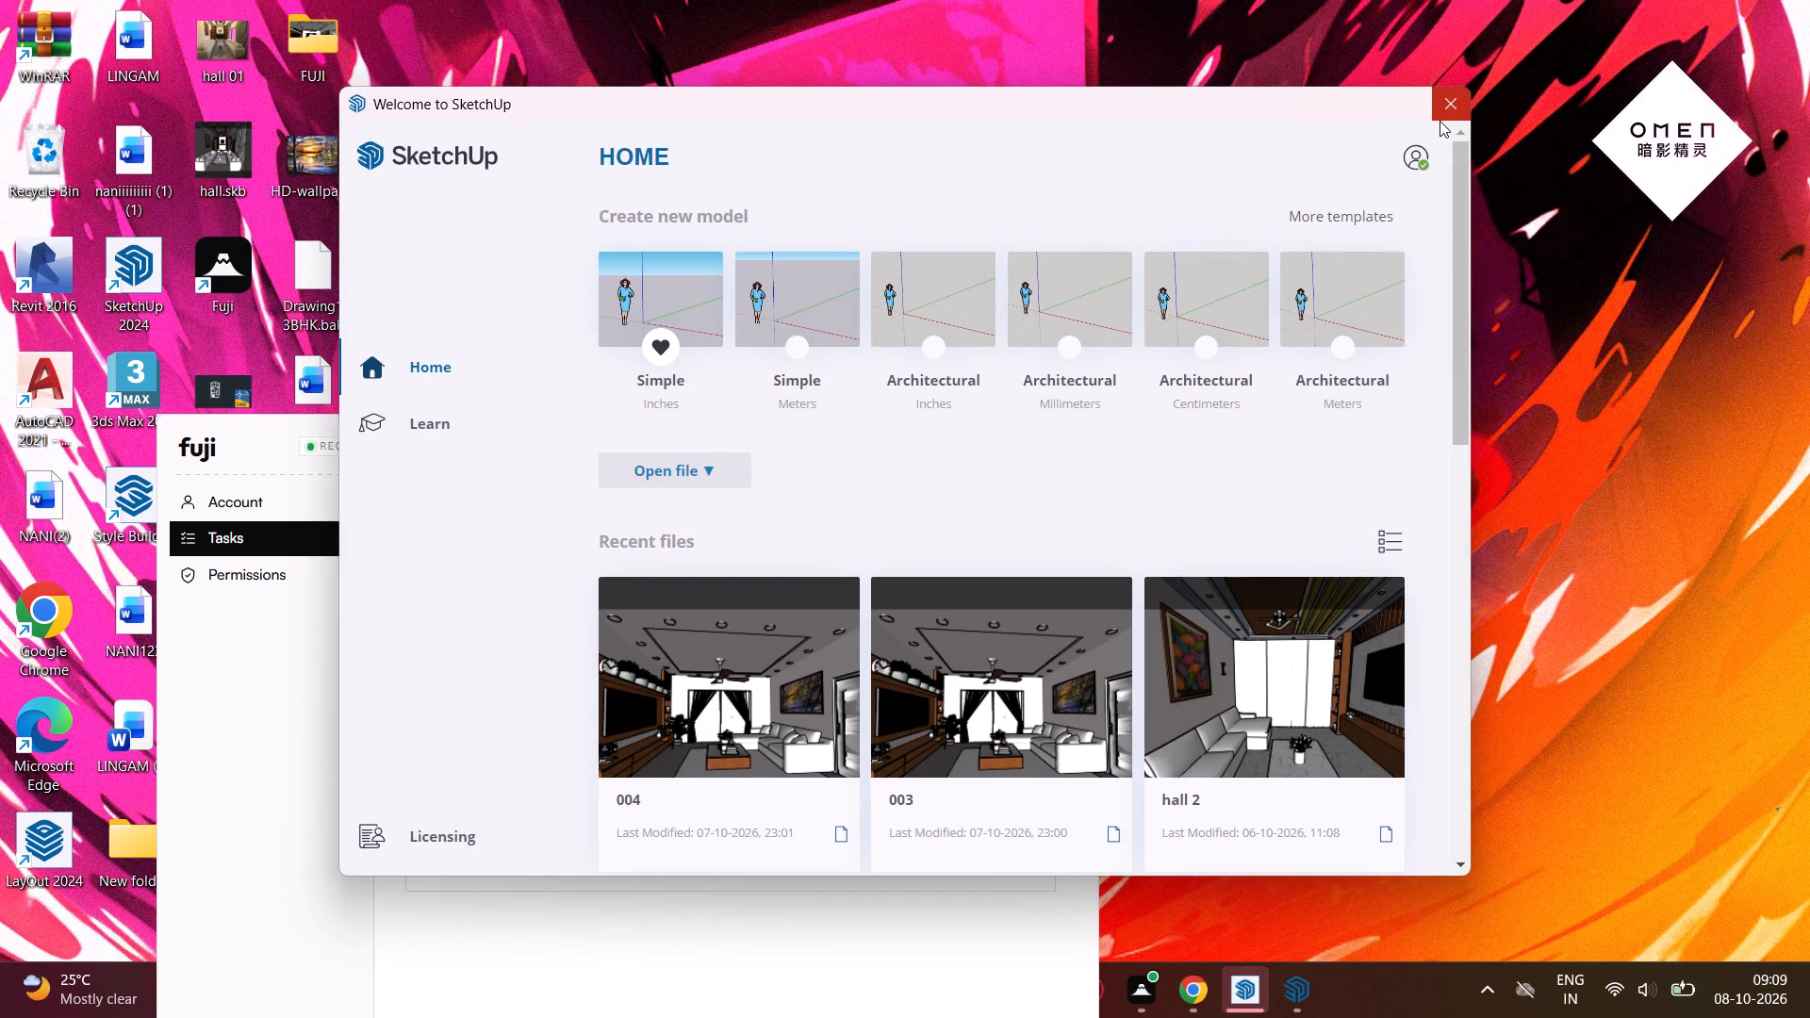
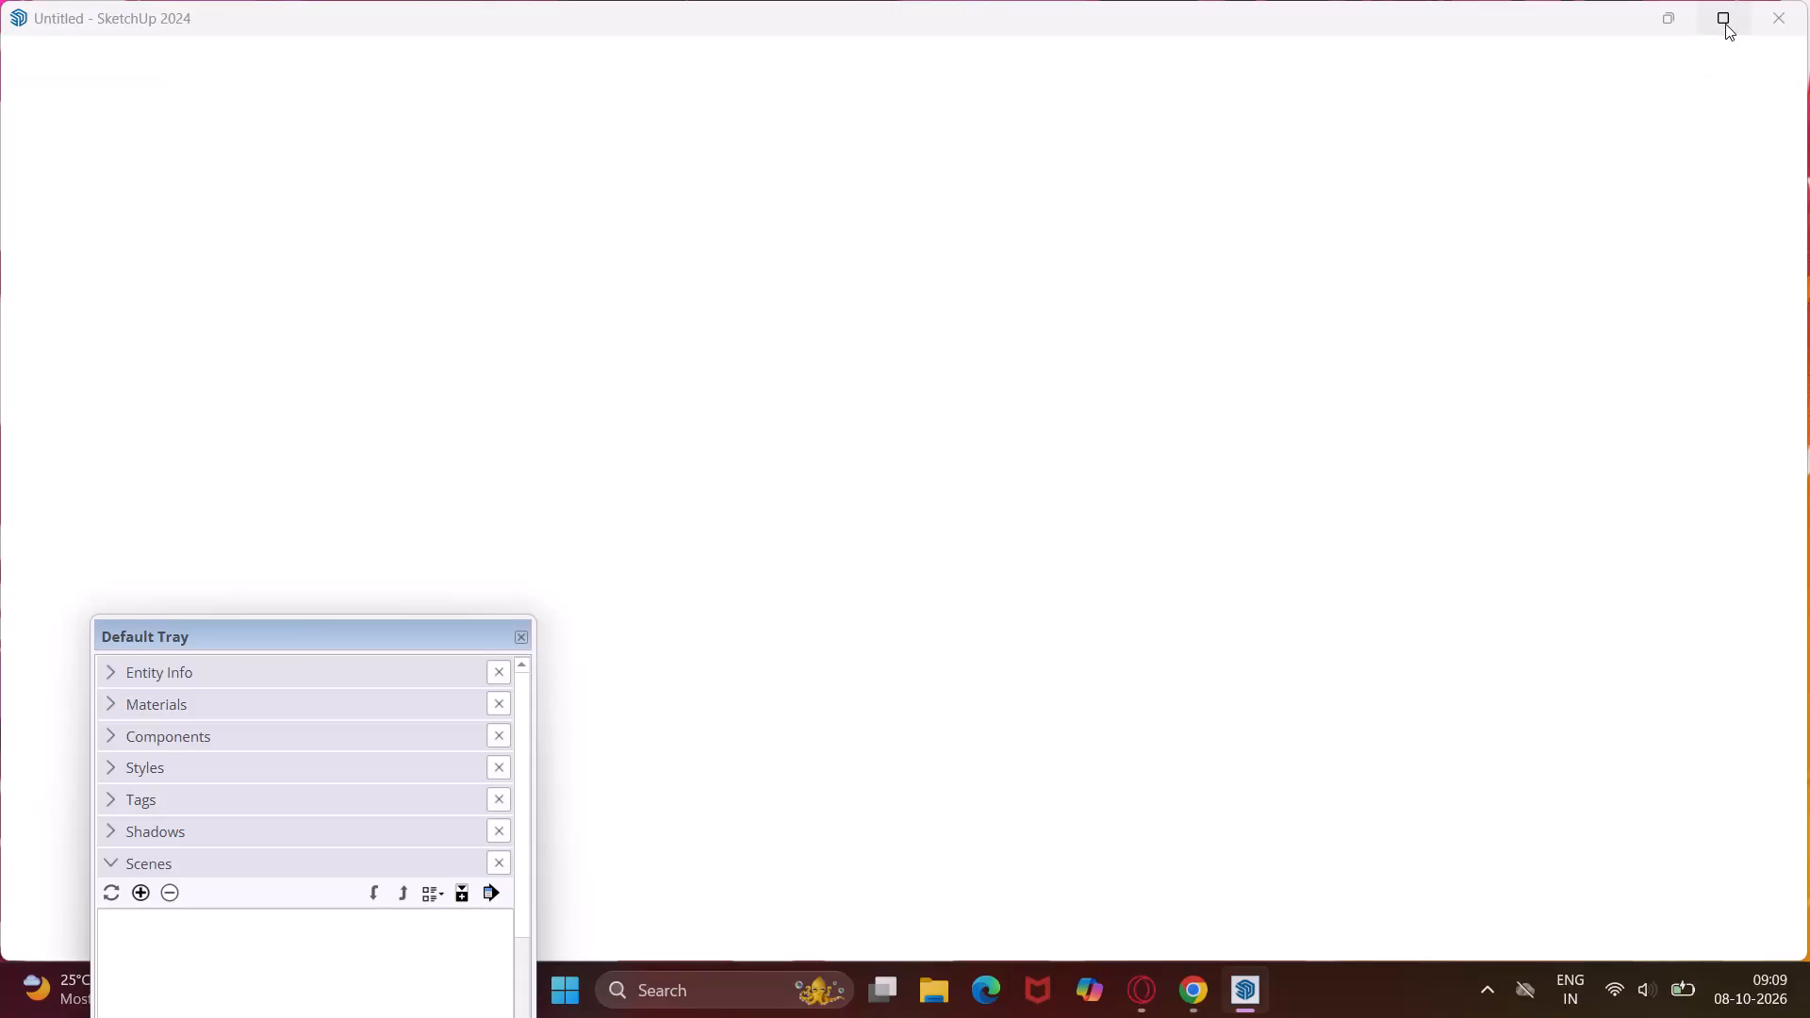
Snap the SketchUp window into the wider pane of a two-window split layout.
left_click(1725, 24)
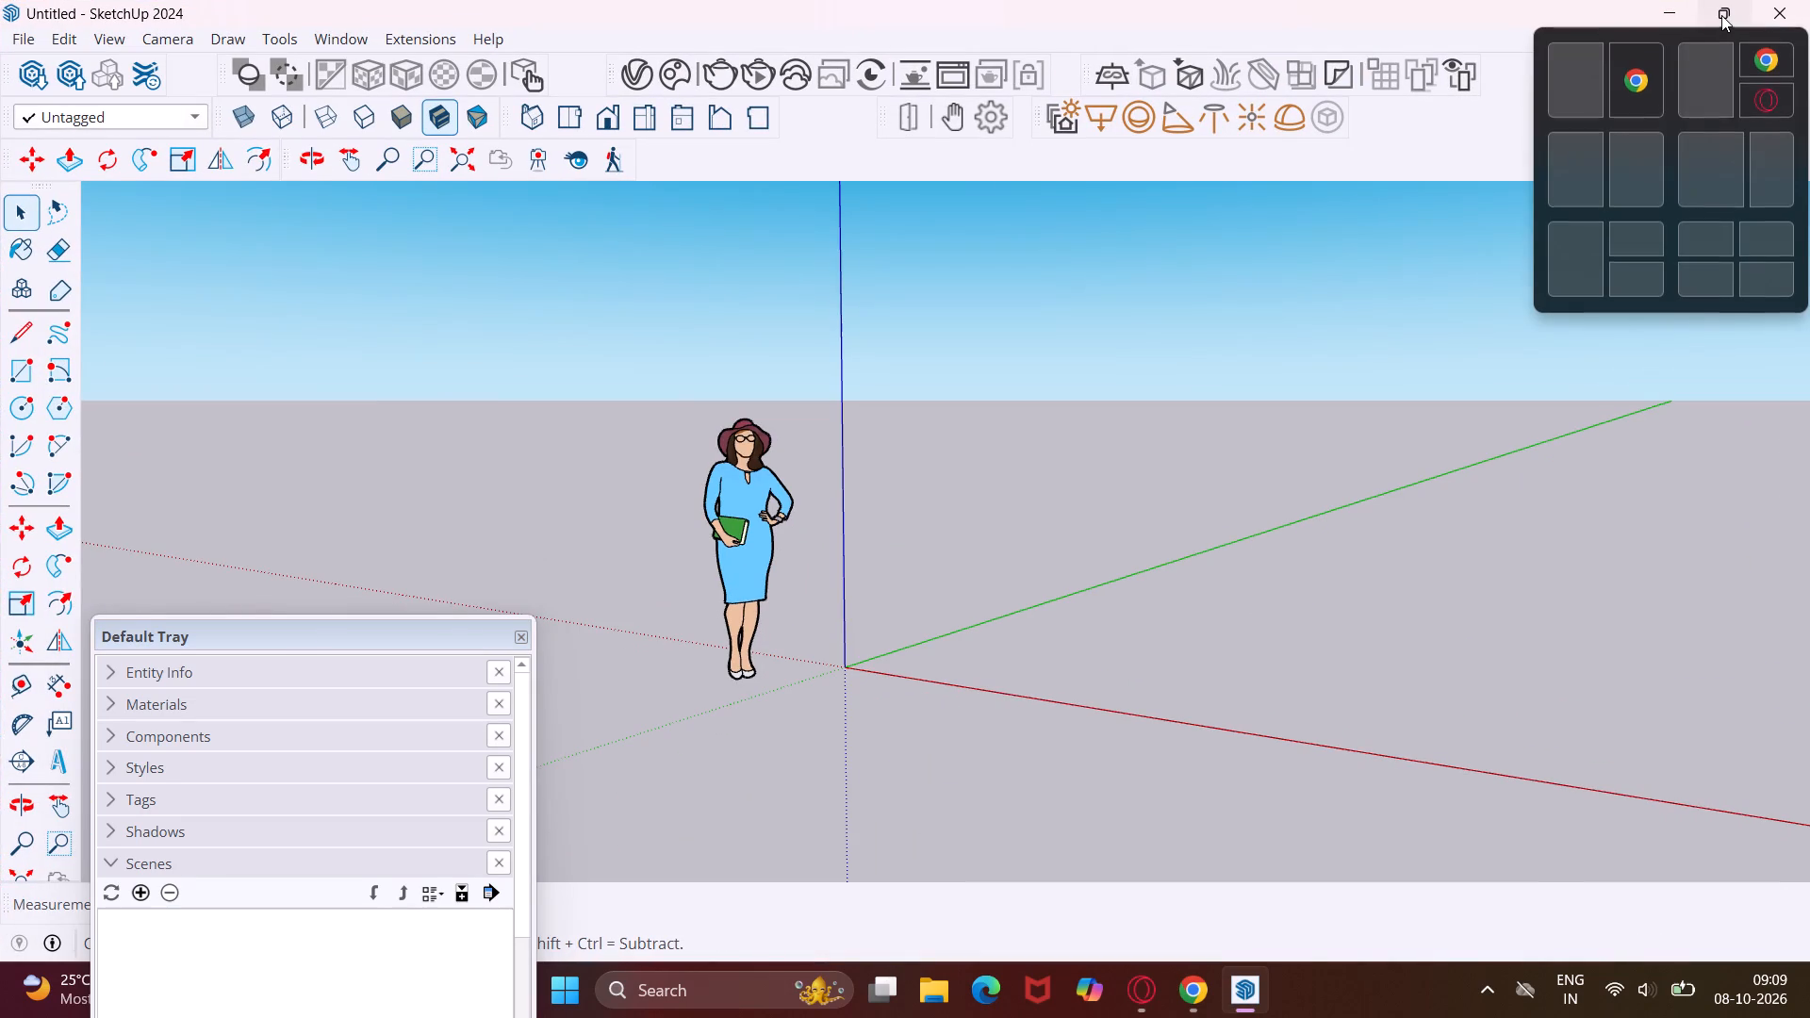
left_click(1708, 151)
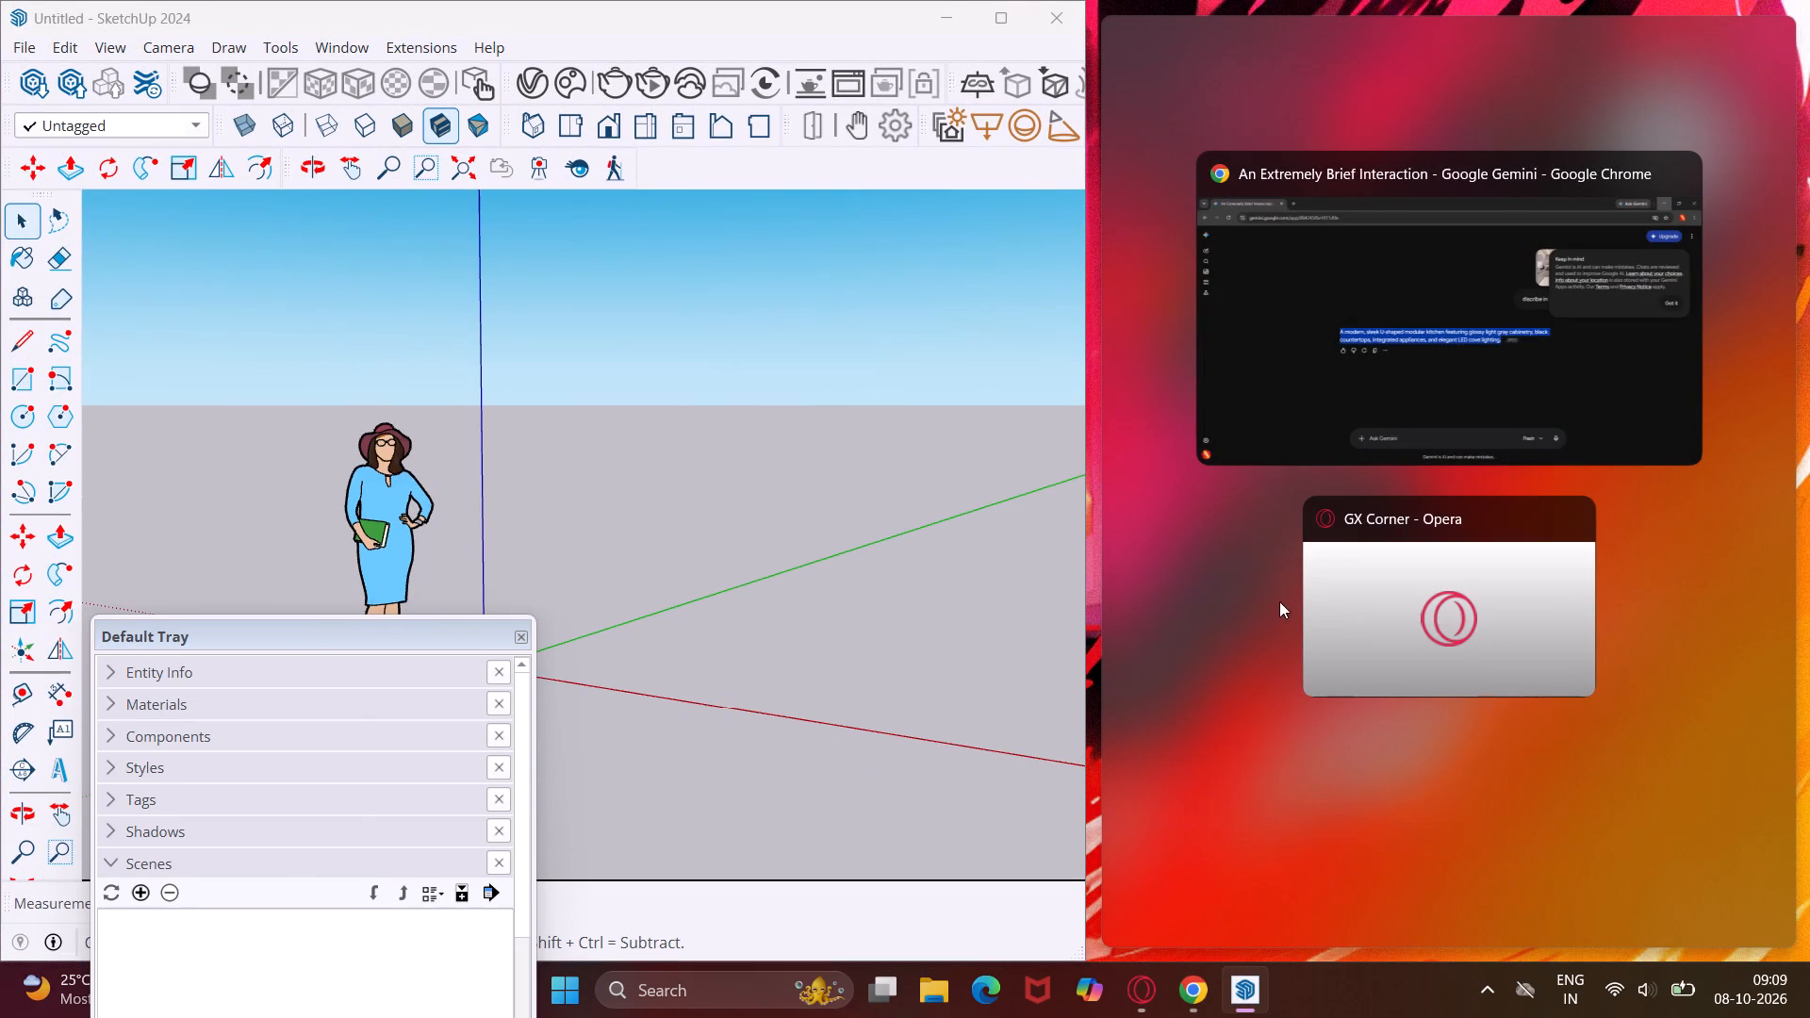
Open the U-shaped kitchen reference photo, WhatsApp Image 2026-10-07 at 2.08.08 PM, from the Downloads folder.
left_click(920, 996)
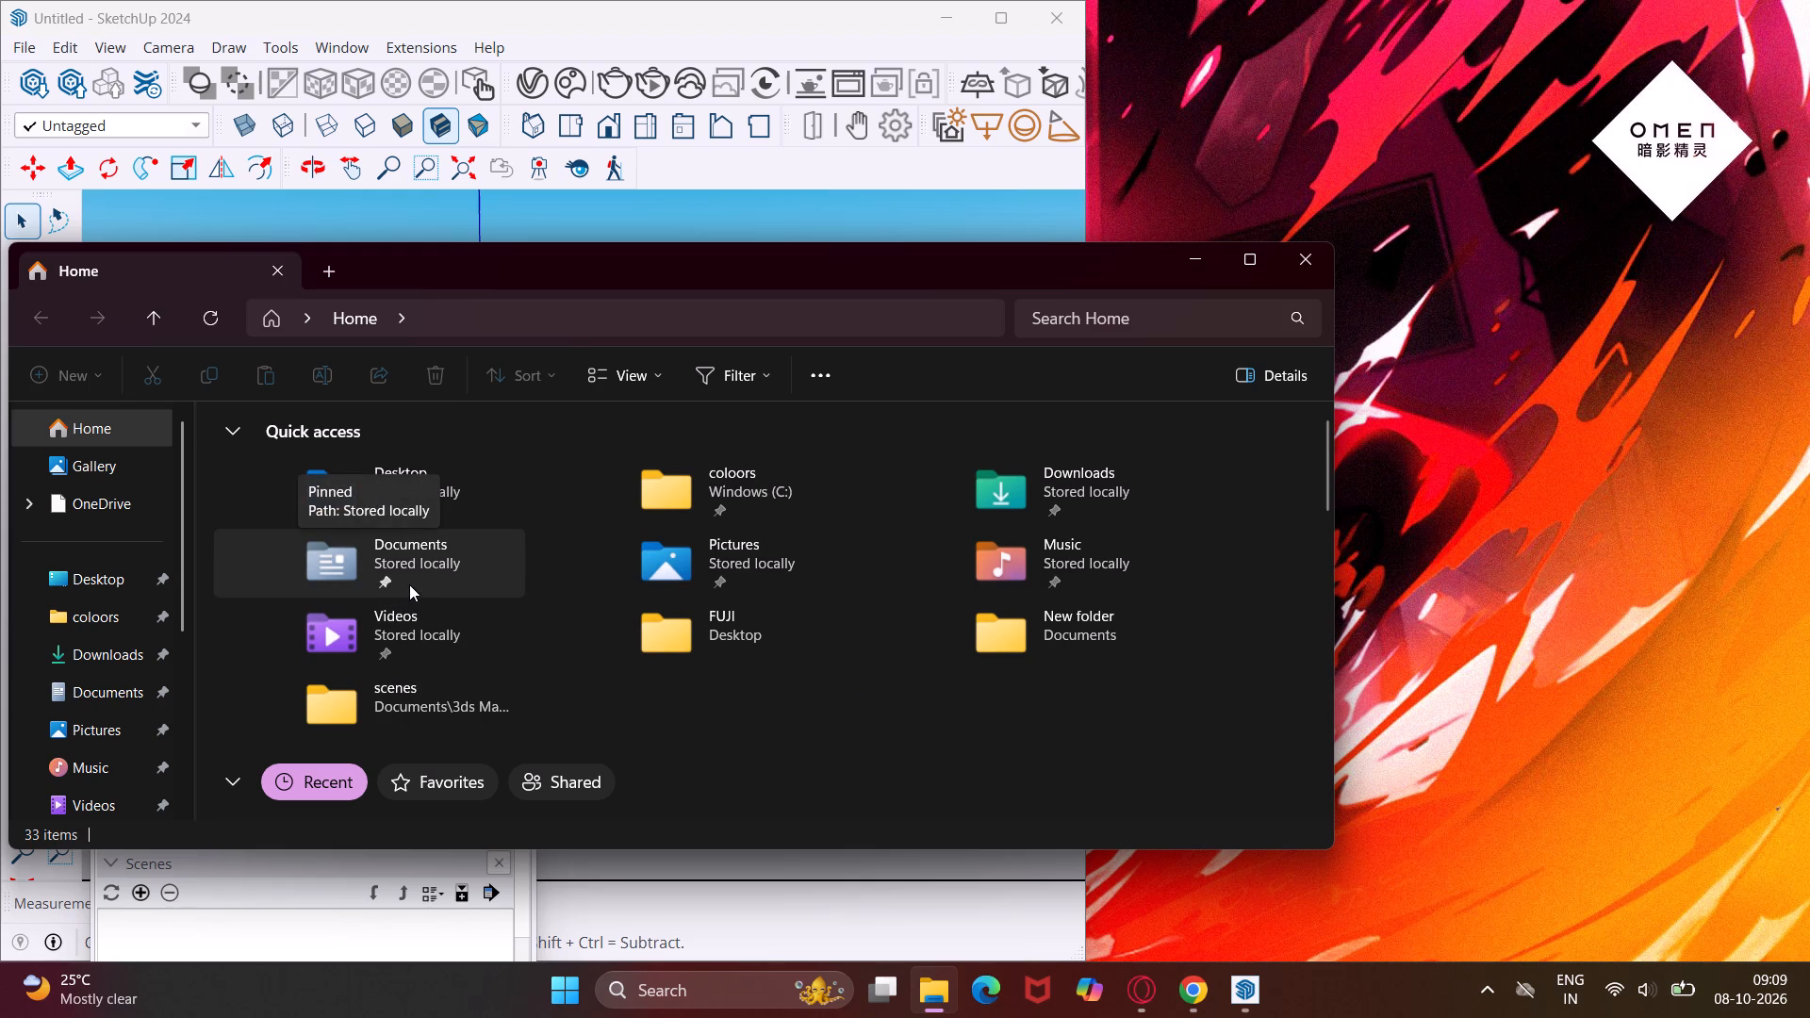
left_click(126, 662)
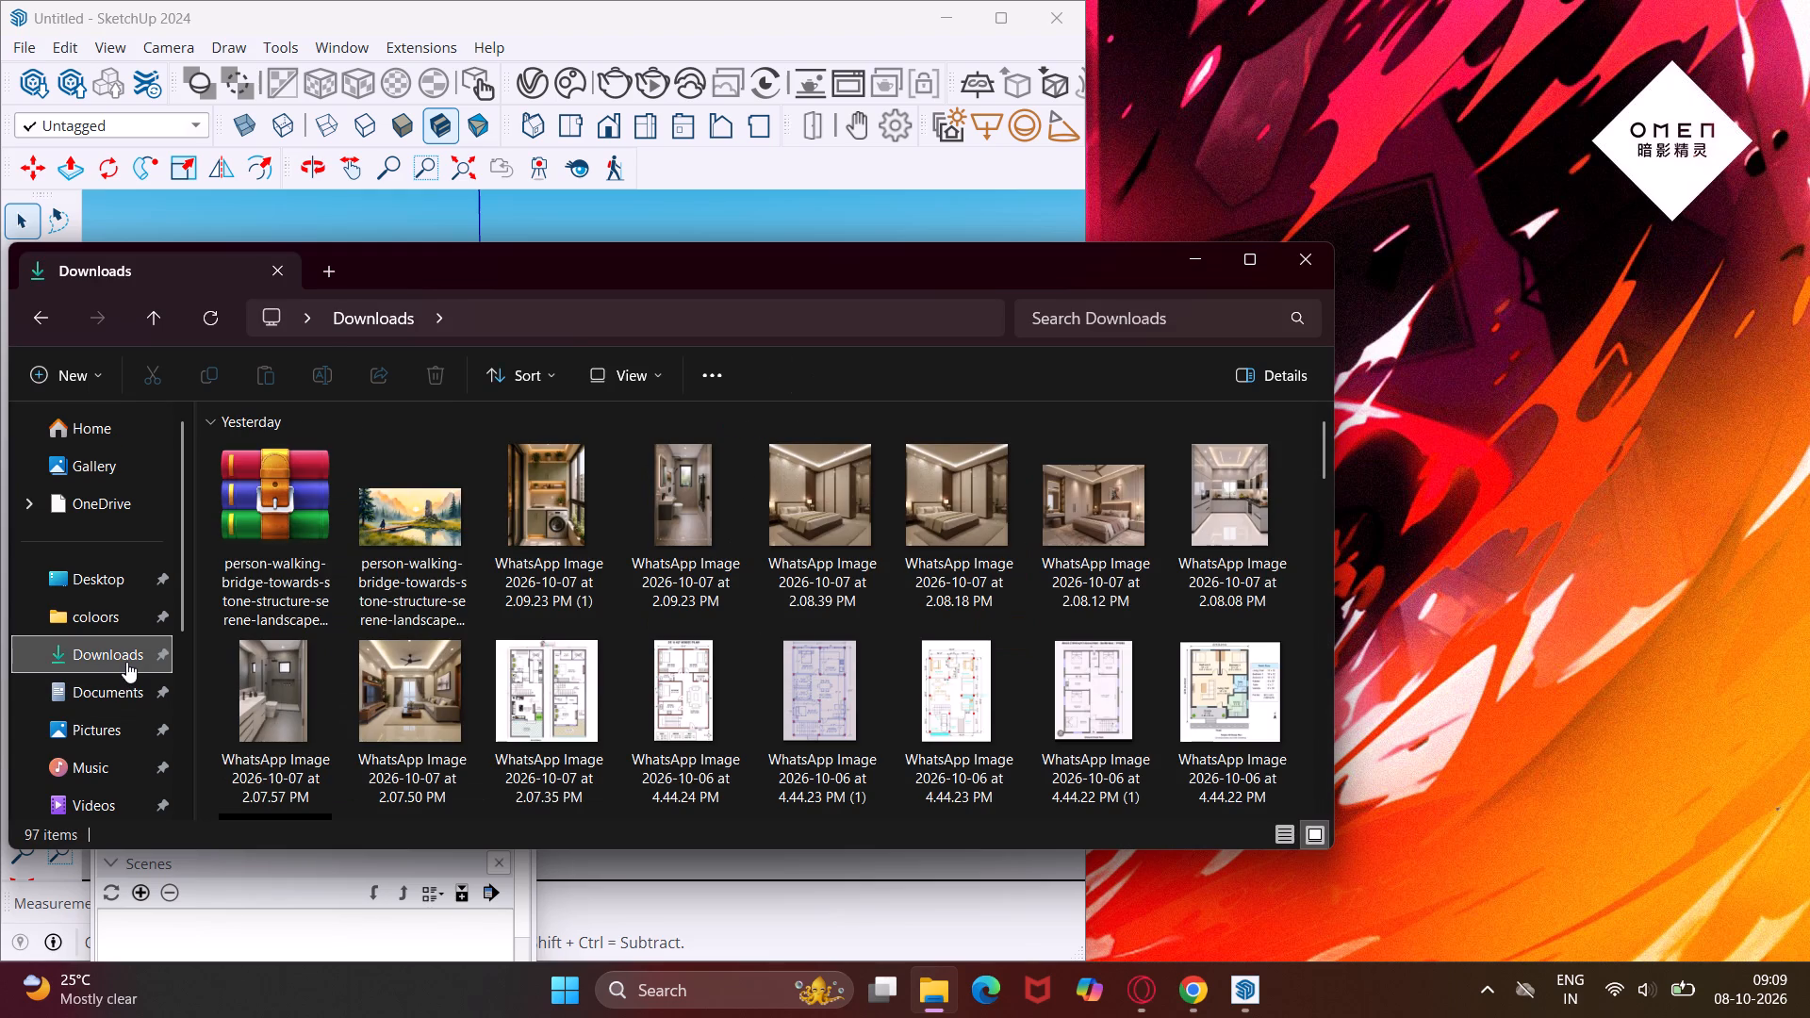
left_click(1210, 582)
double_click(1210, 582)
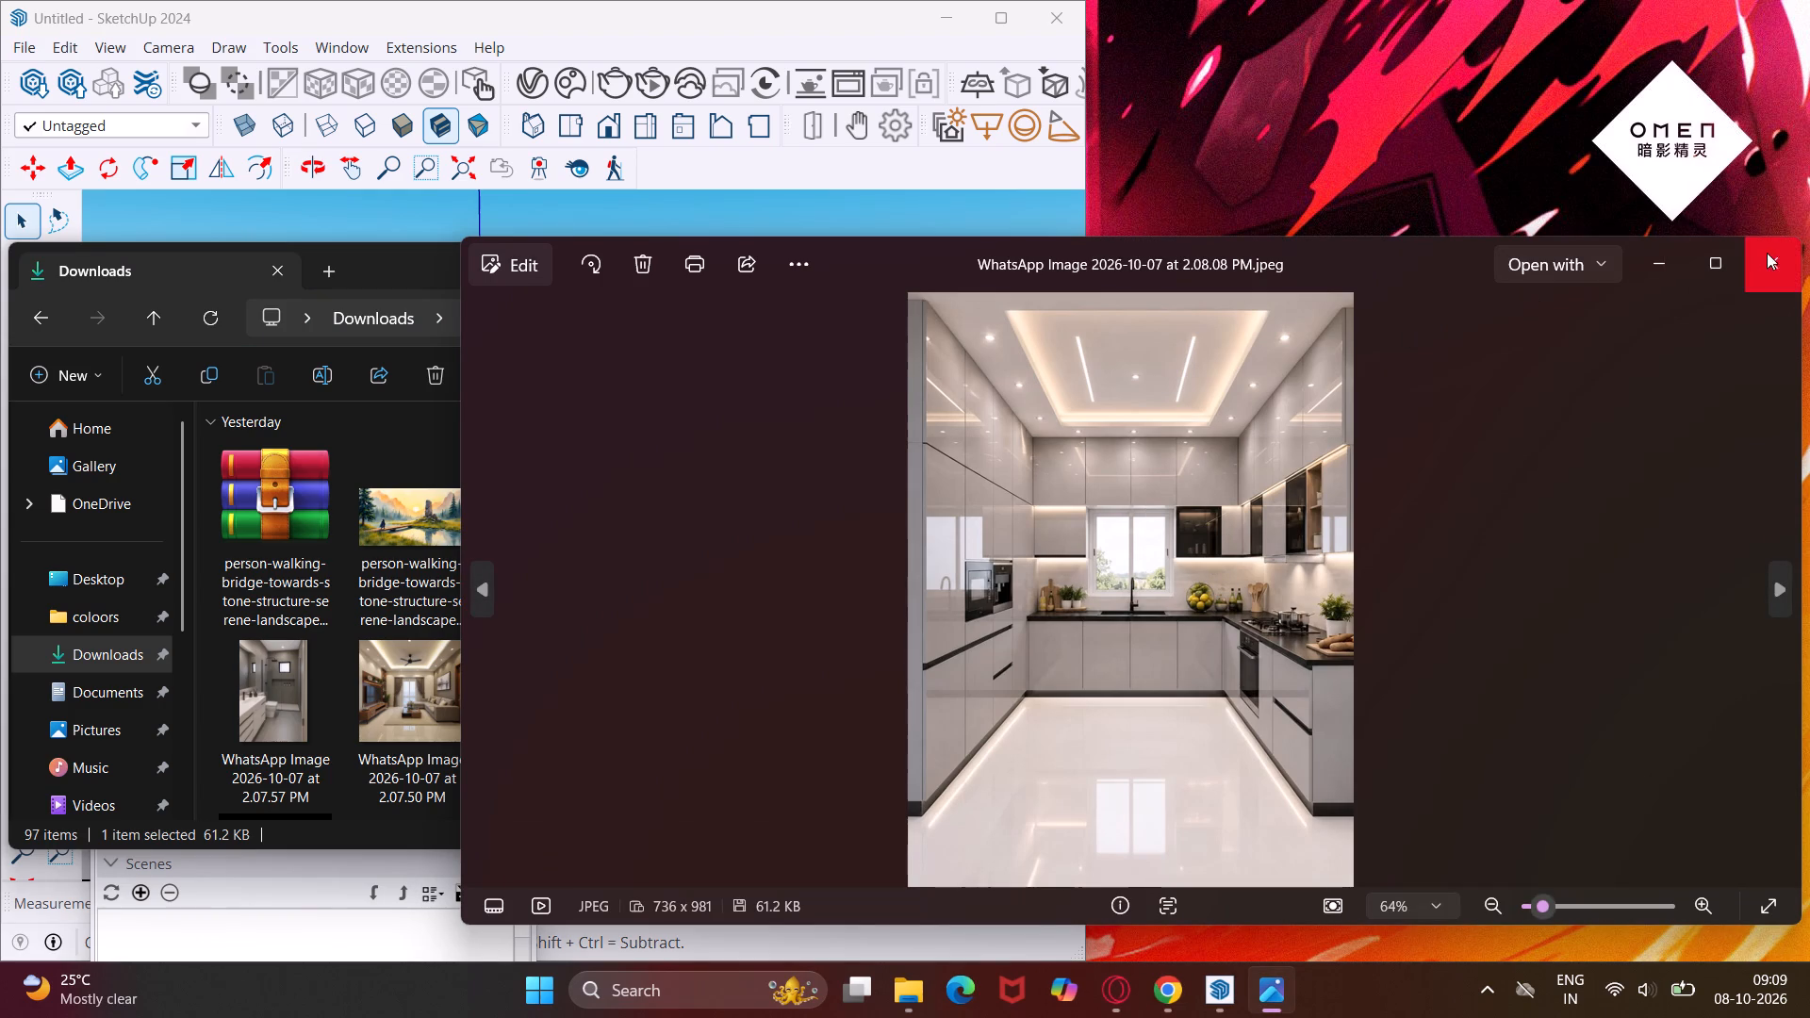
Snap the kitchen reference photo into the narrower pane so it sits beside the SketchUp model.
left_click(1720, 268)
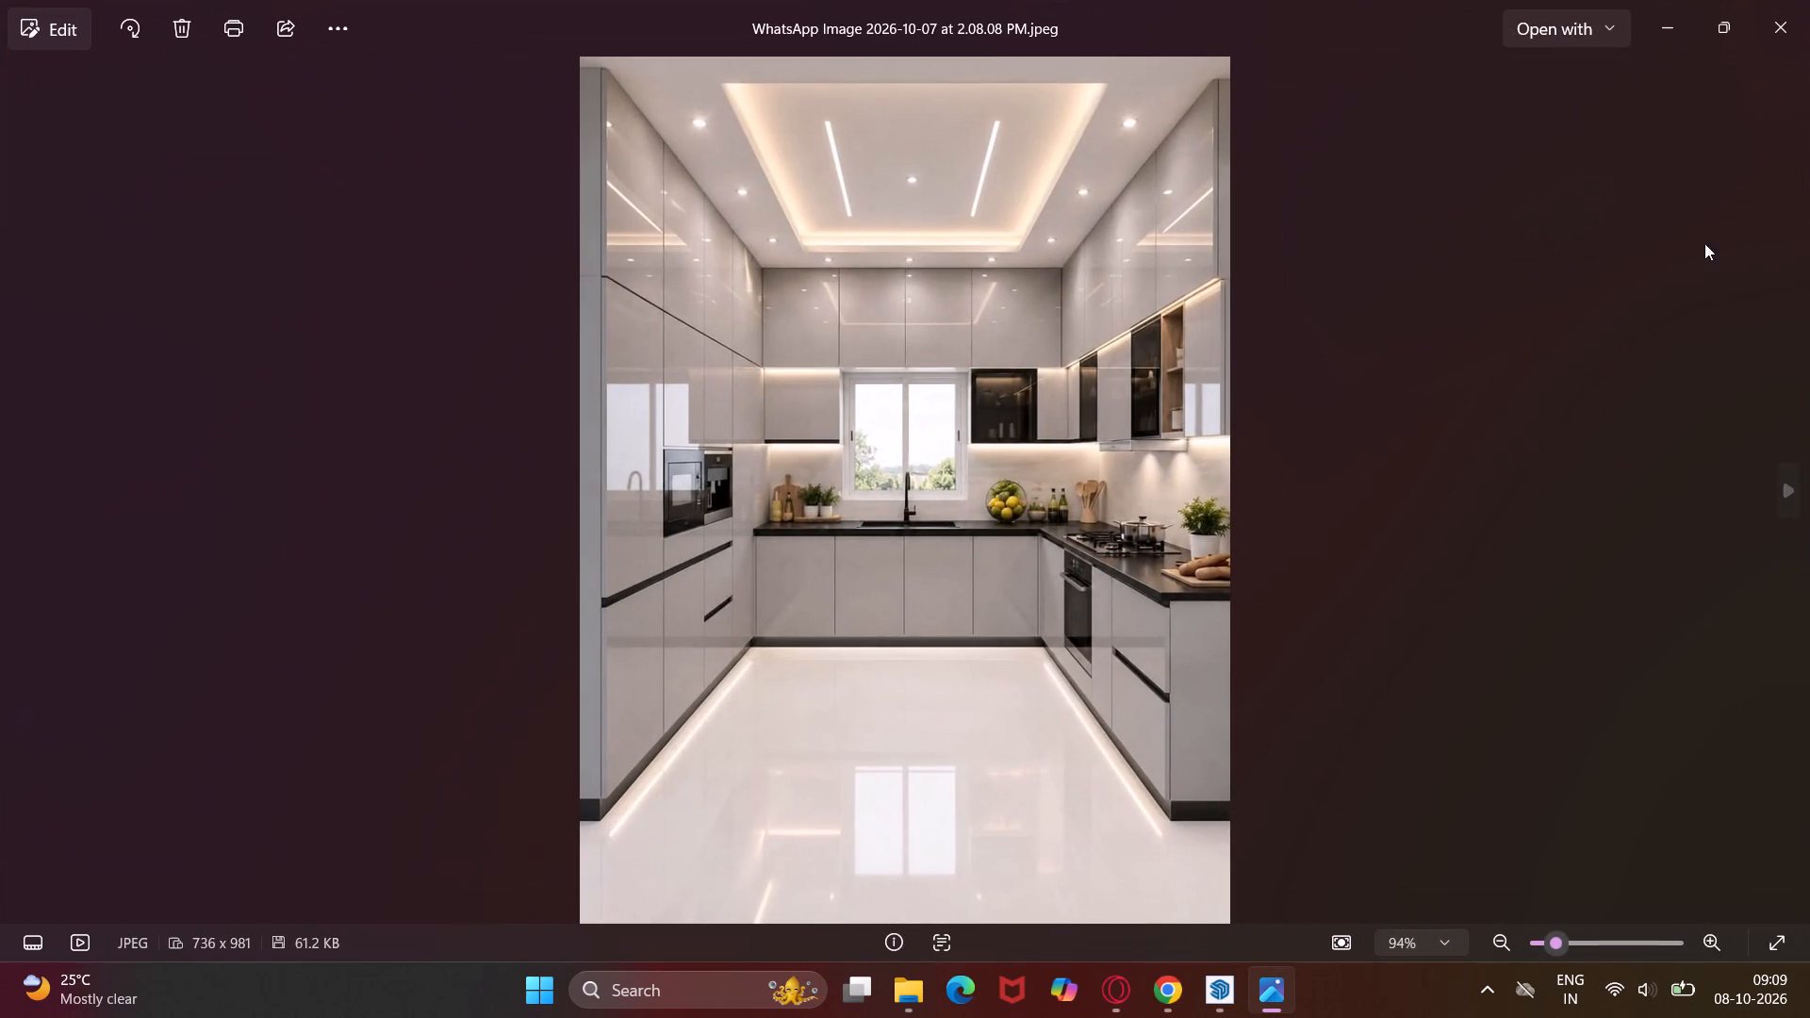
left_click(1715, 41)
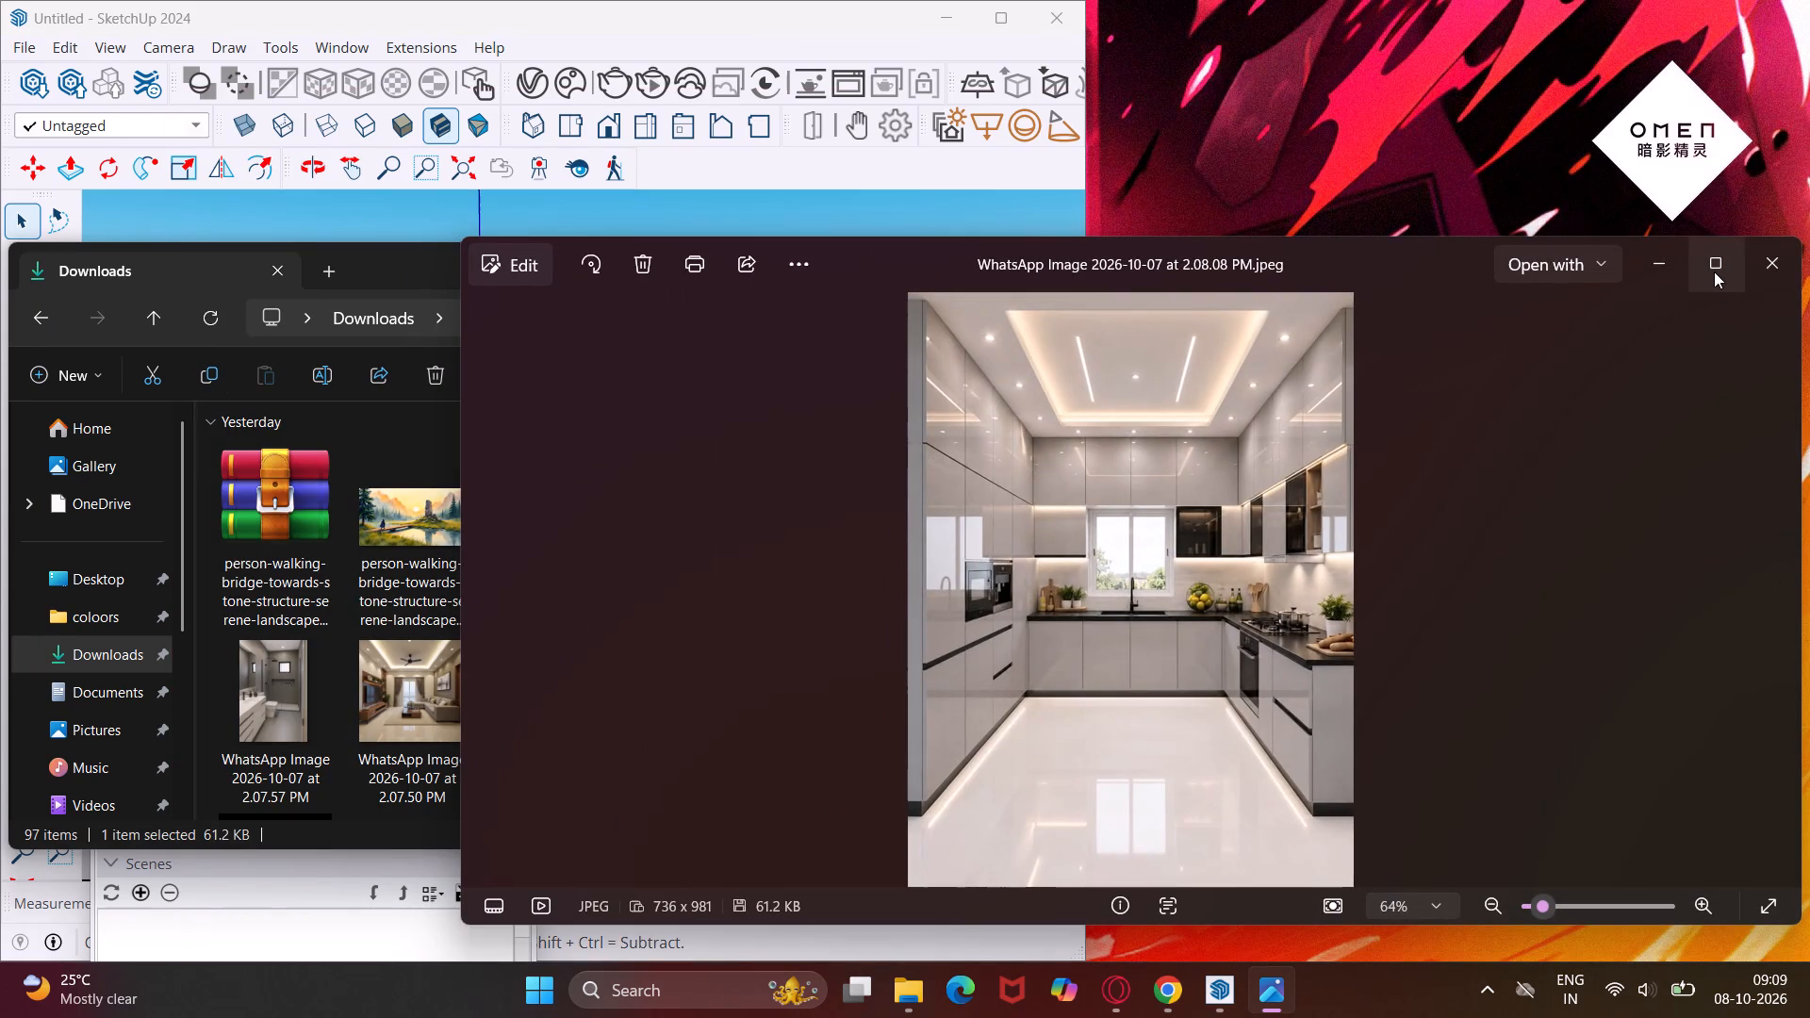
left_click(1758, 402)
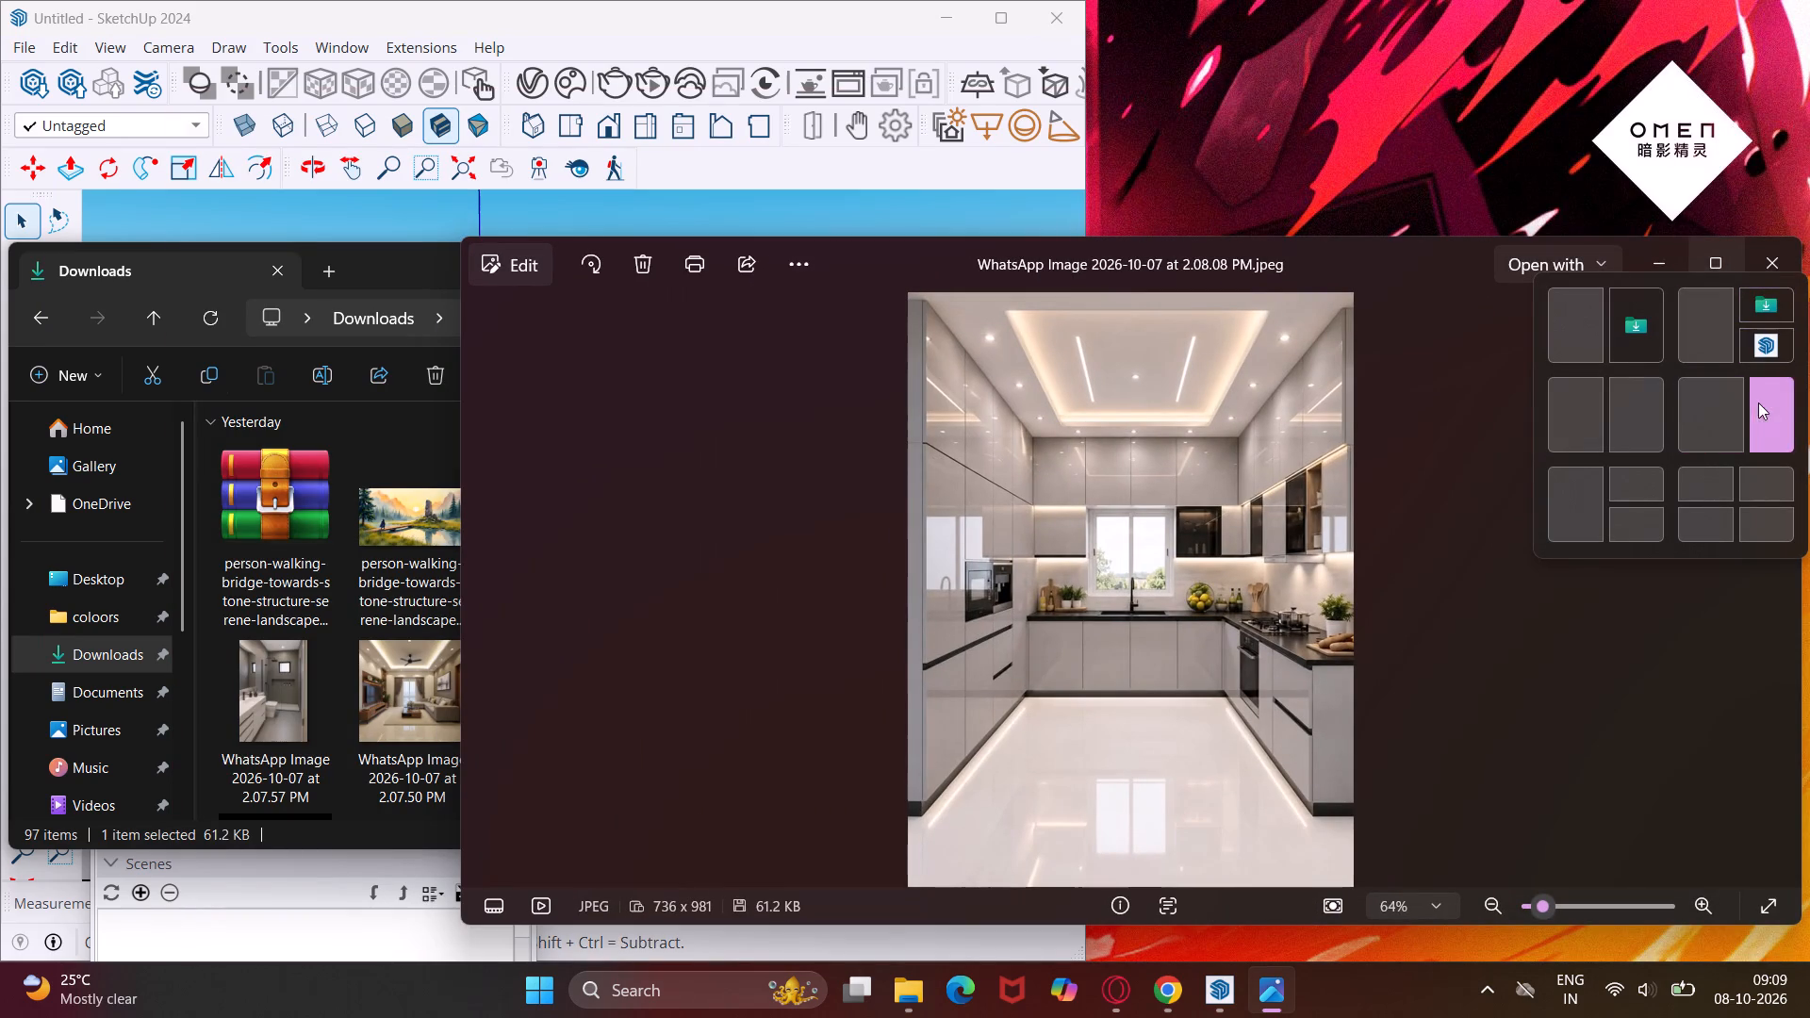
left_click(912, 386)
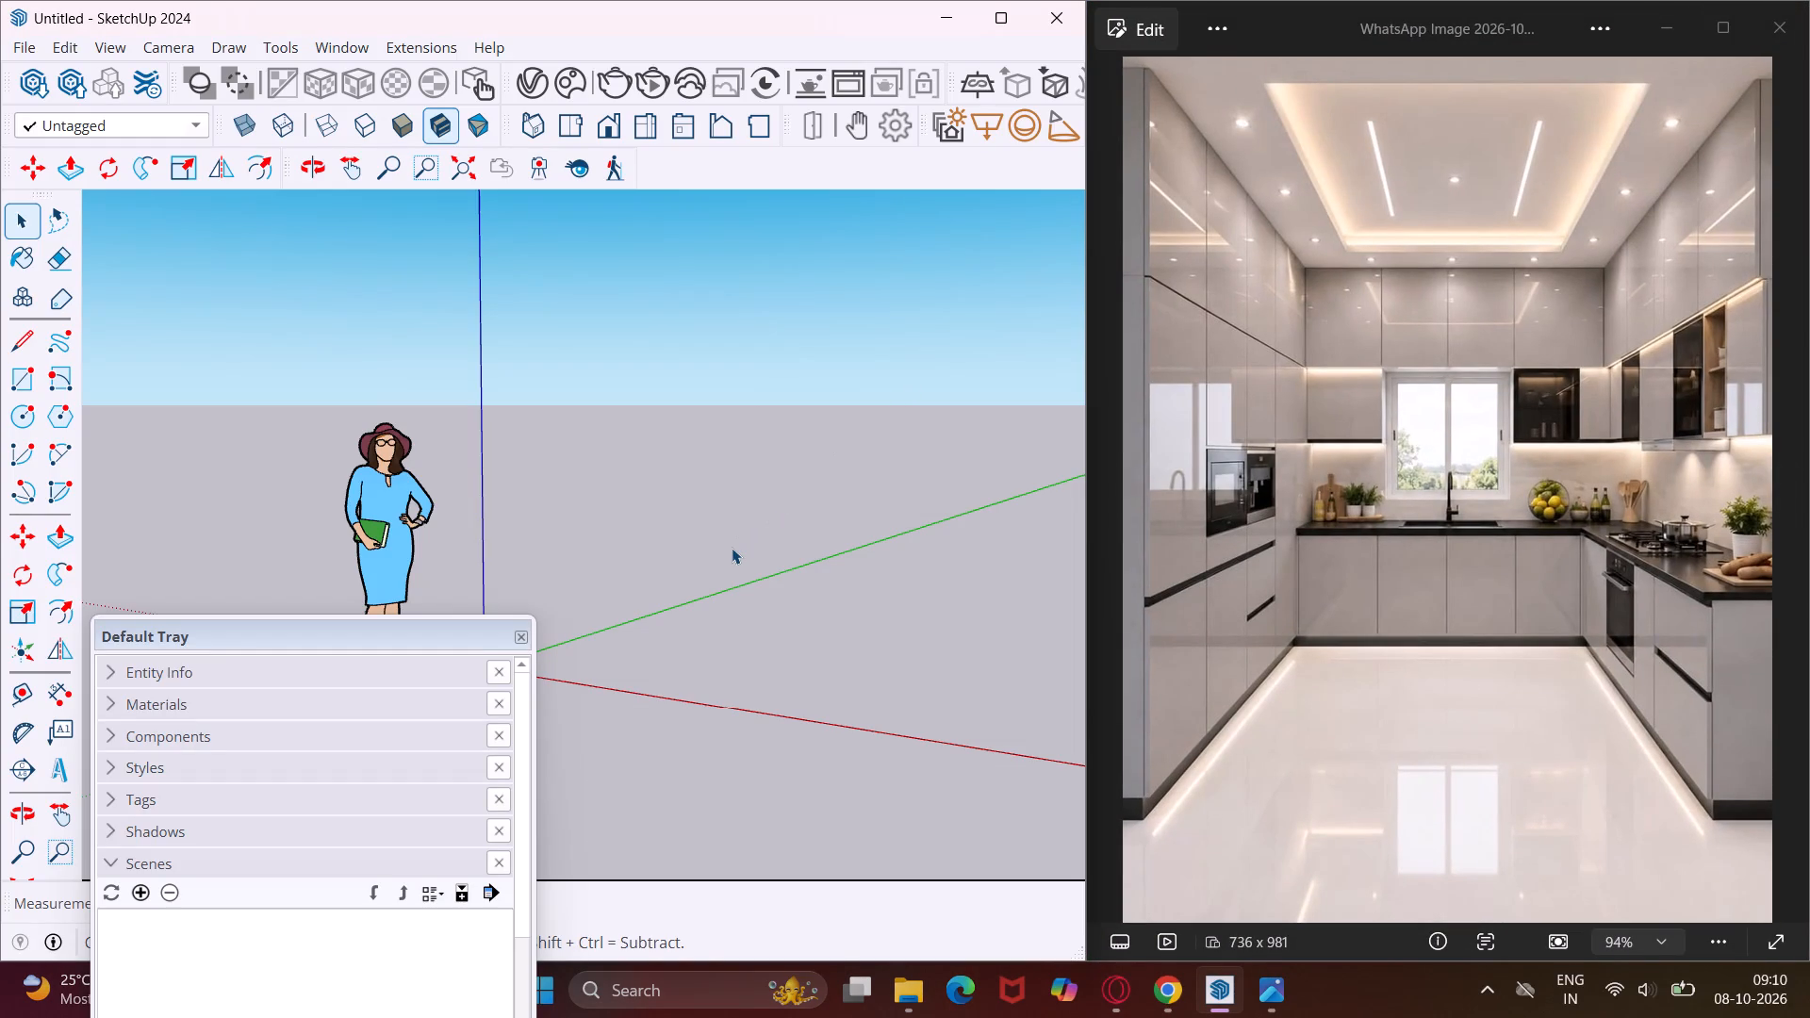
Shrink the Default Tray to uncover the default woman figure, and delete the figure from the model.
left_click_drag(378, 618, 376, 649)
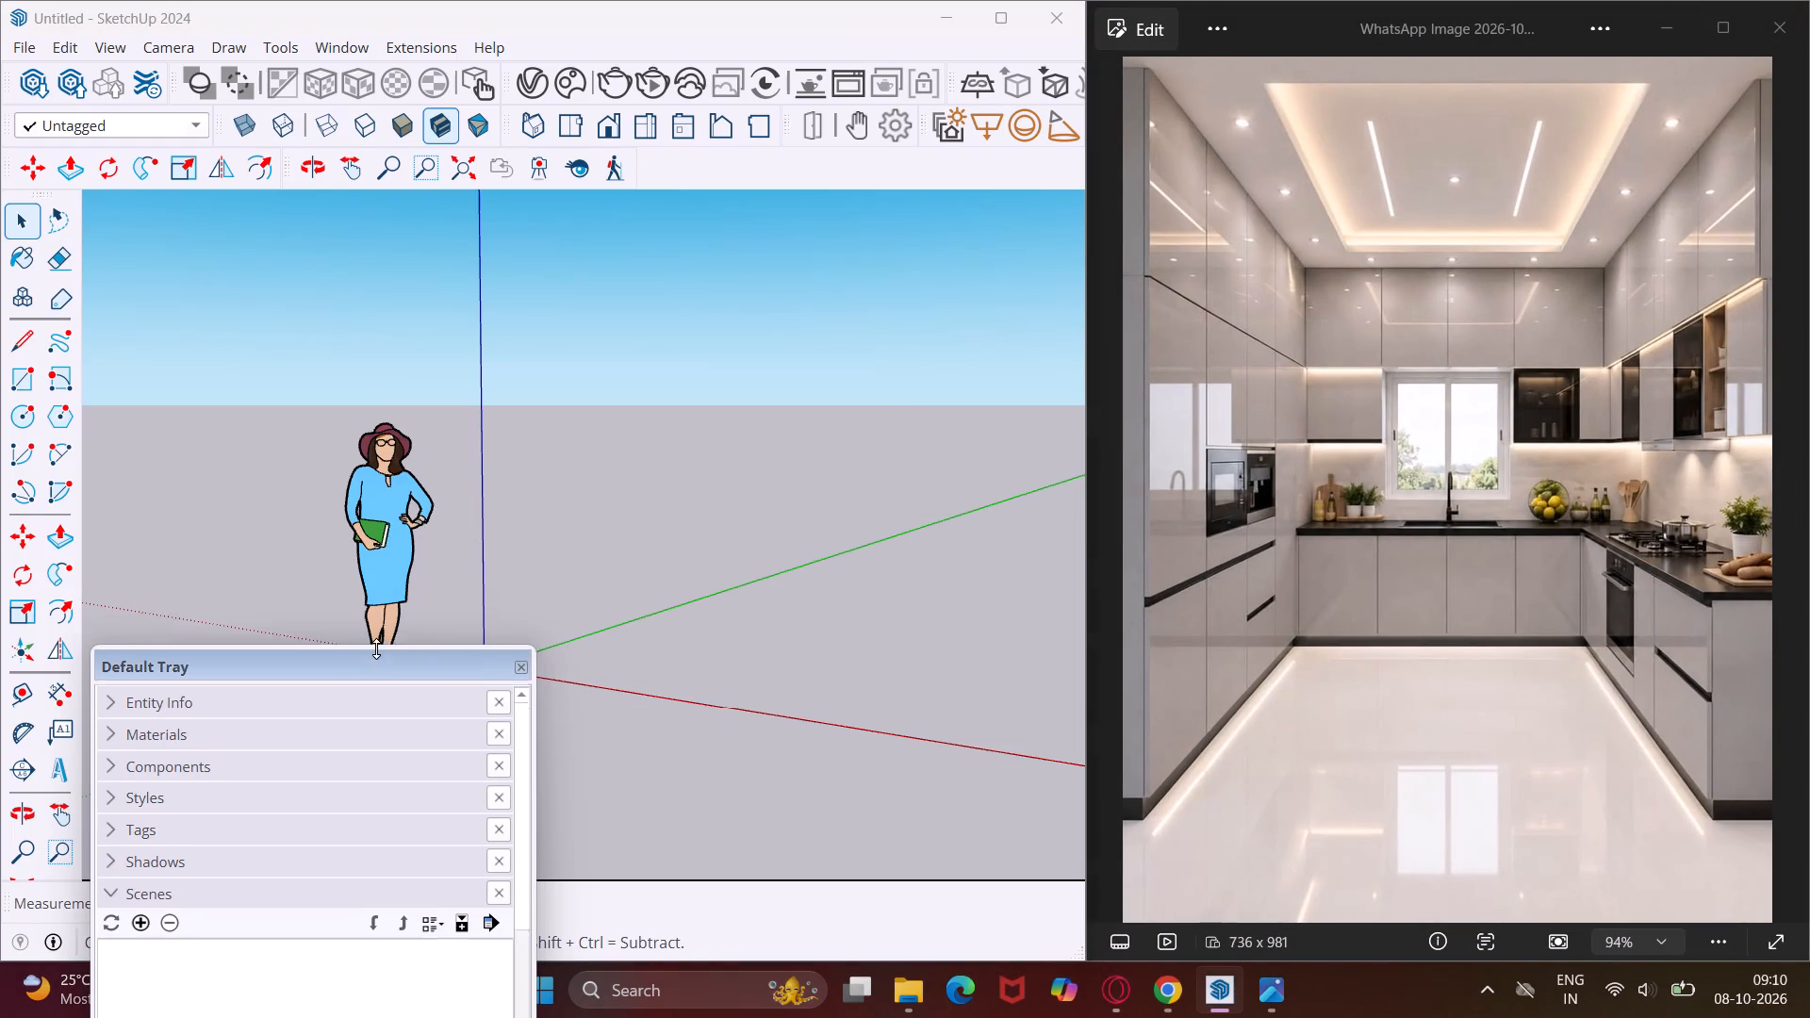
left_click_drag(376, 649, 392, 743)
left_click_drag(458, 408, 375, 583)
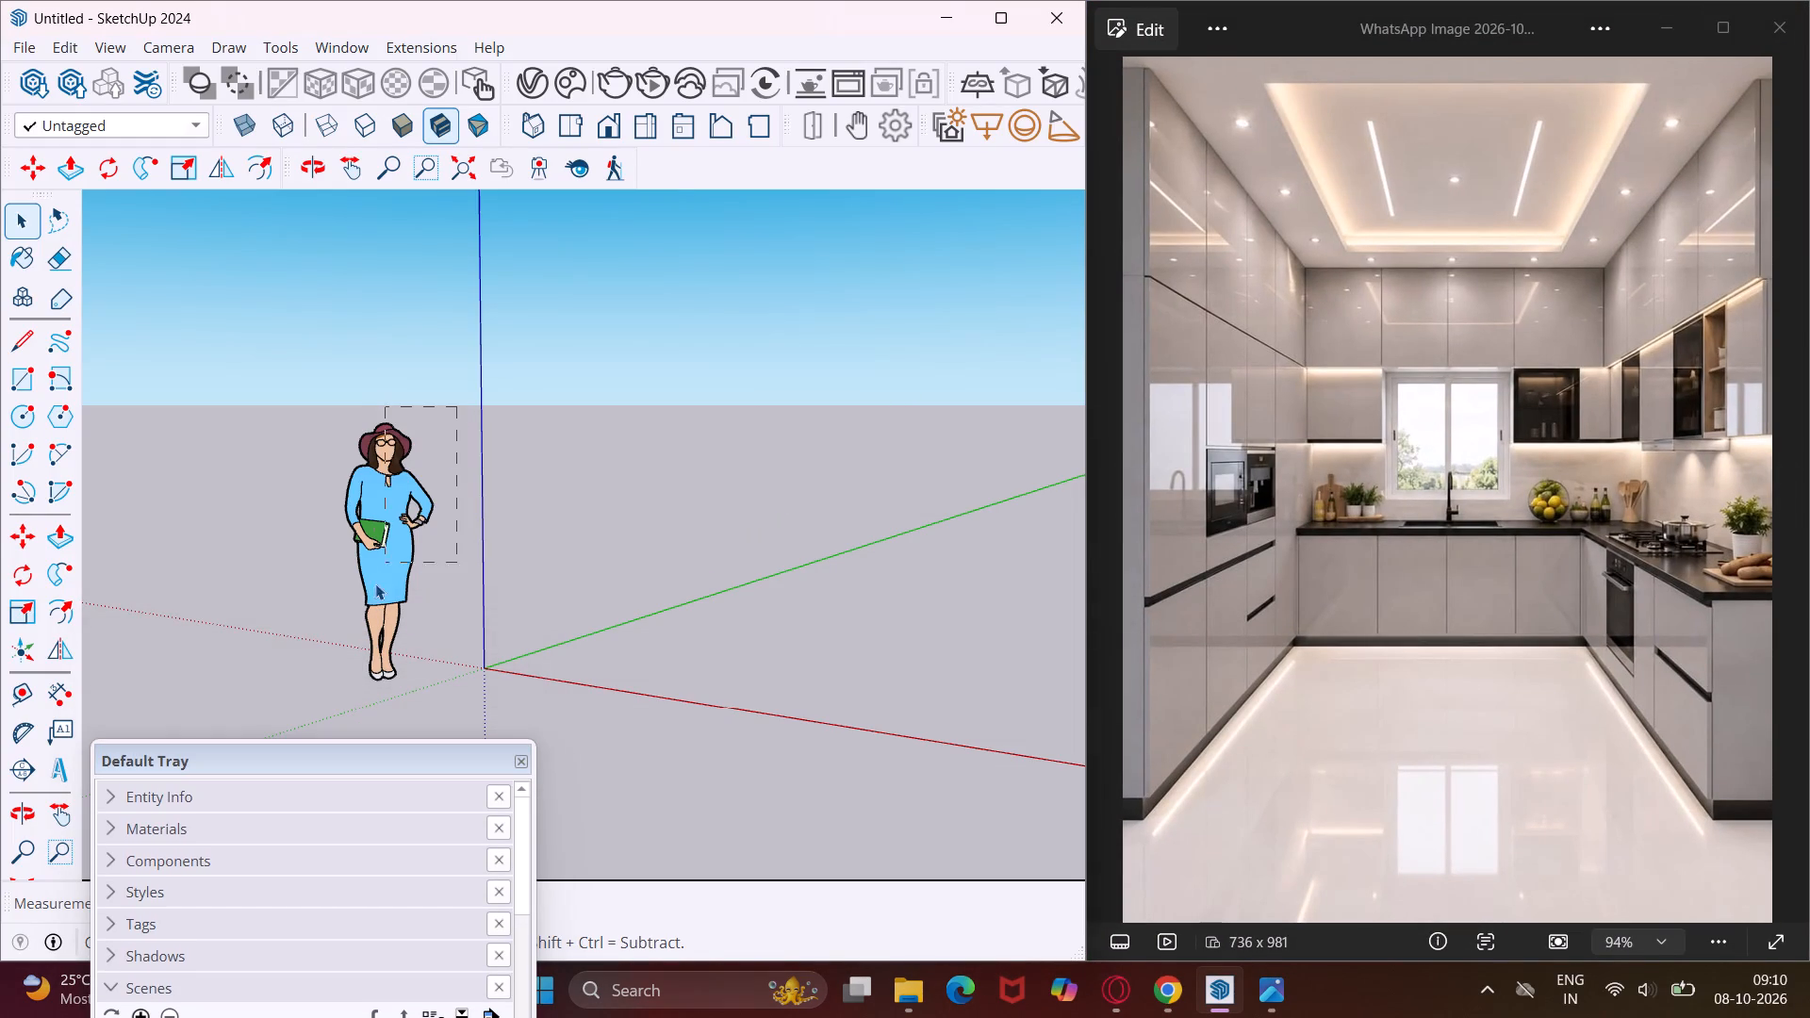
left_click_drag(375, 583, 323, 698)
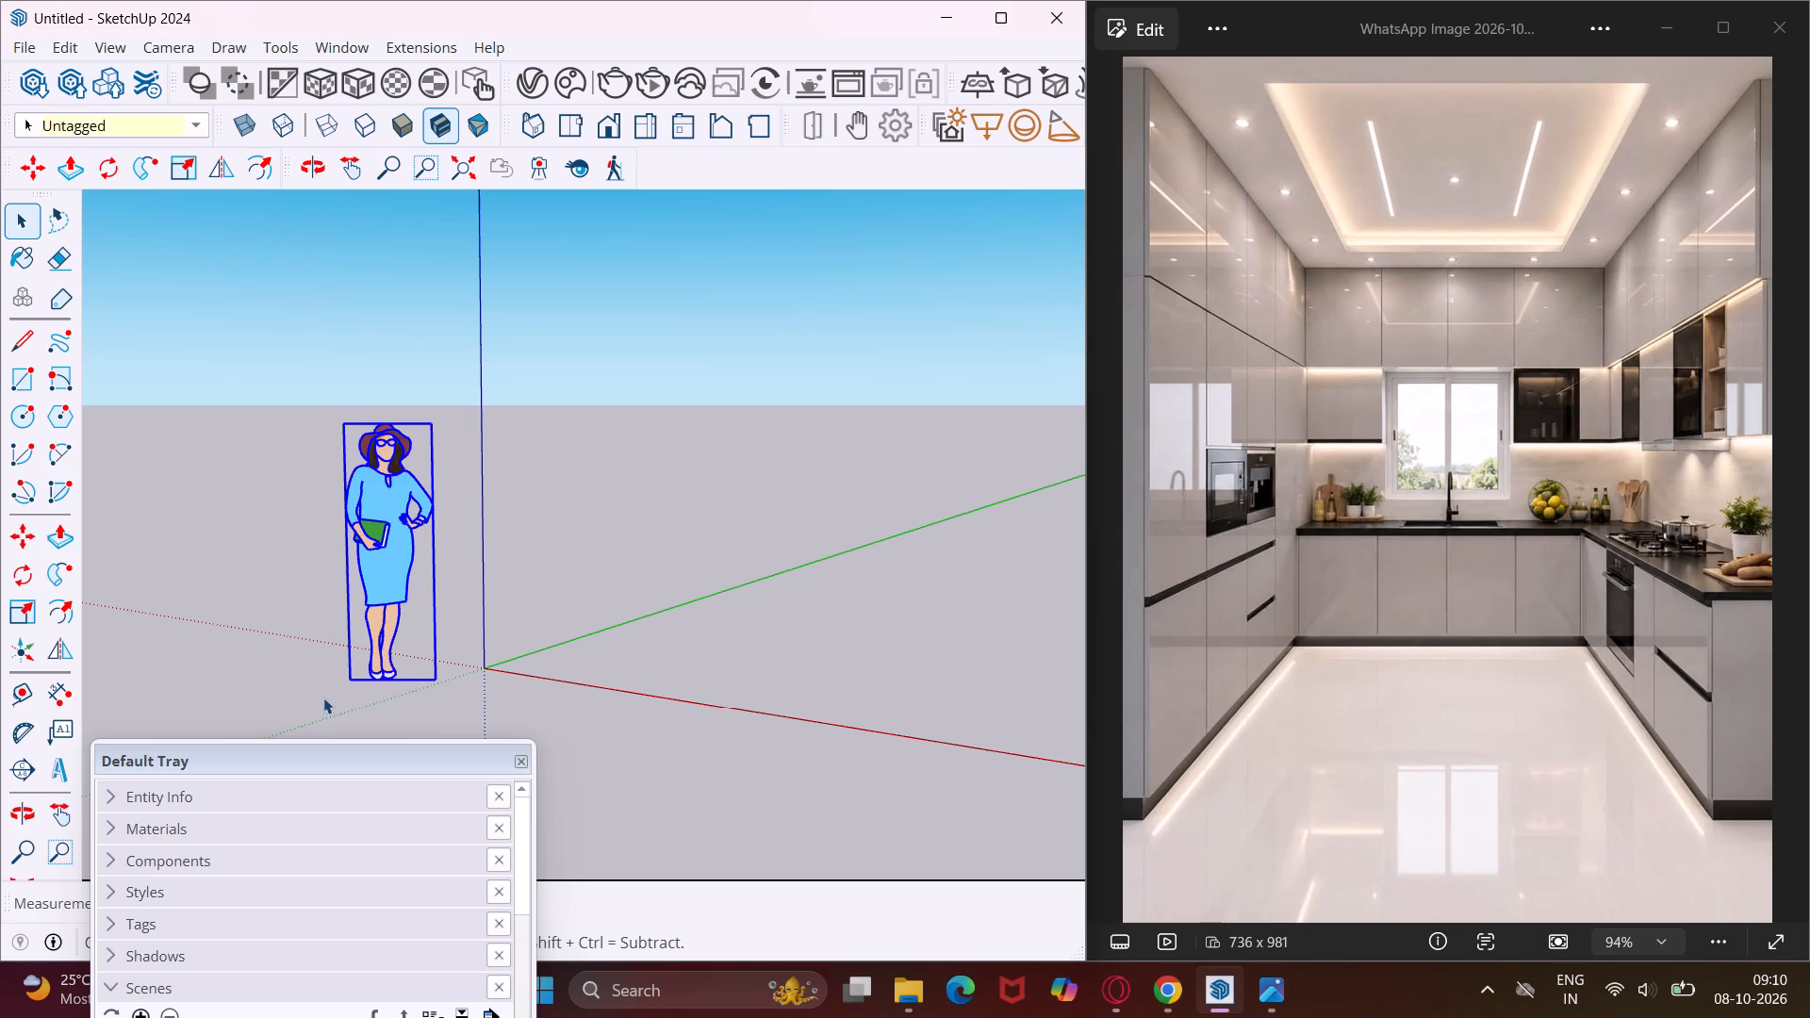
key("Delete")
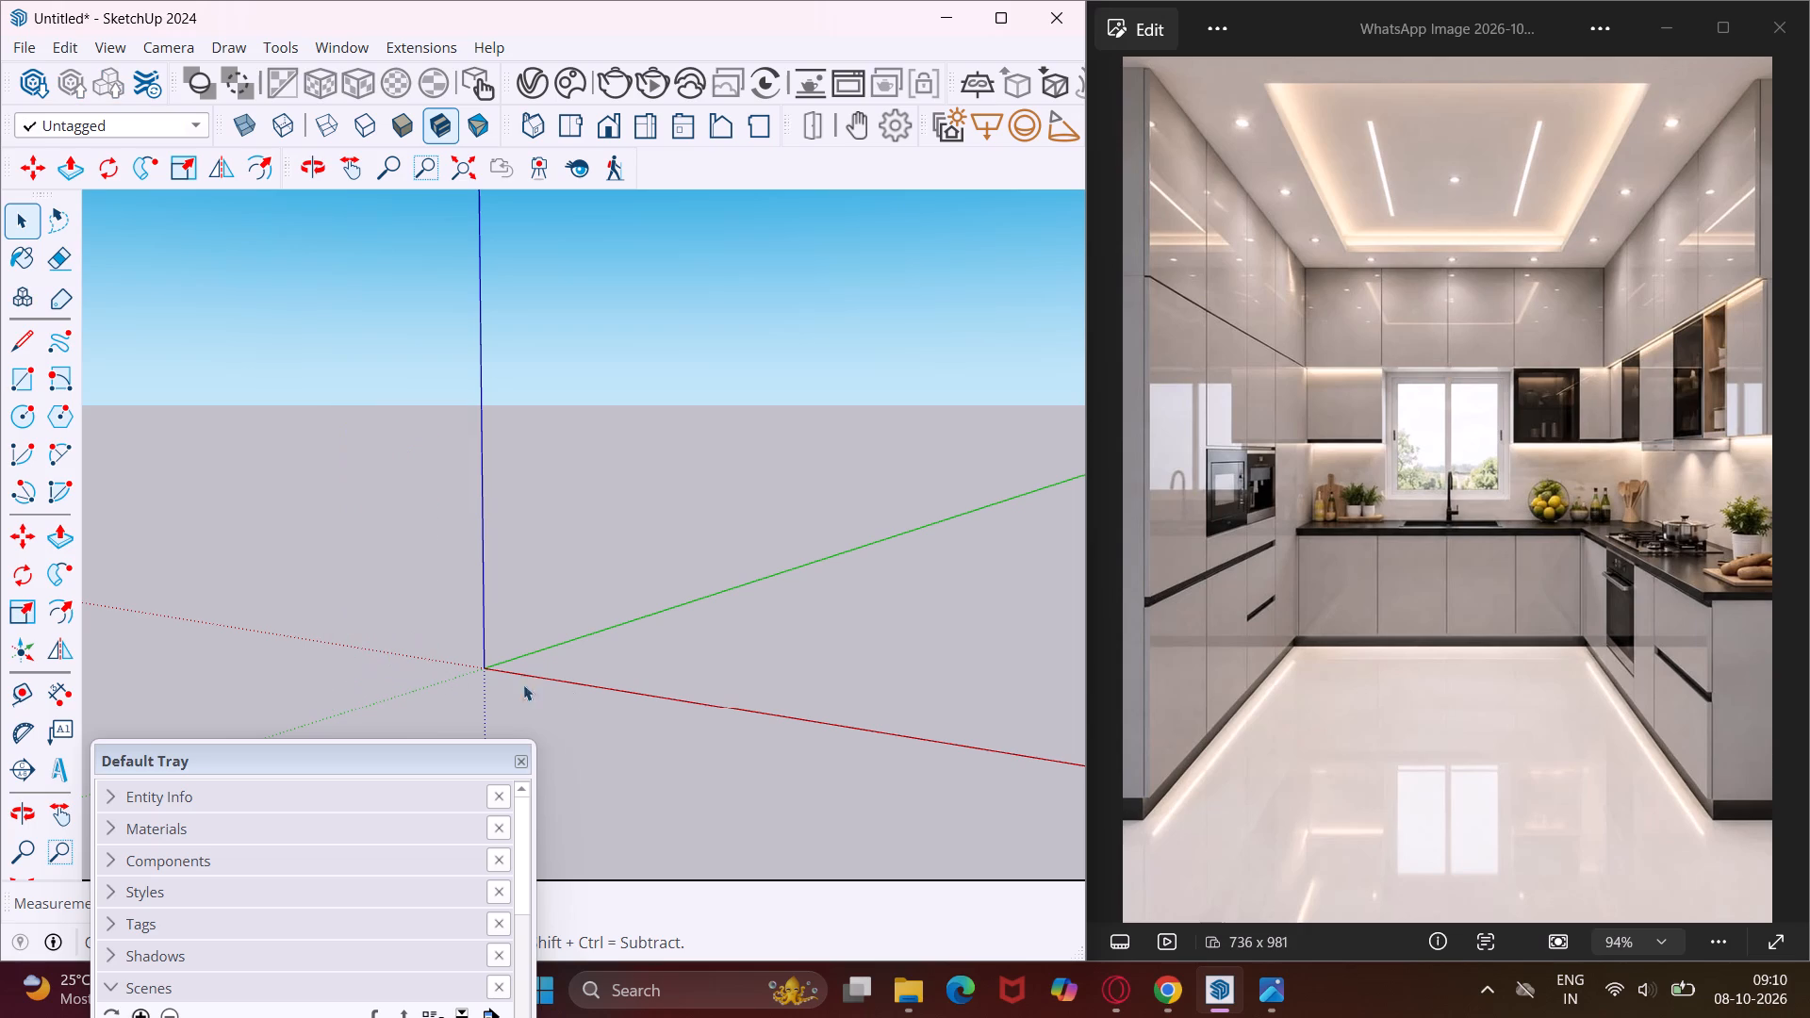
Draw a 15' by 15' rectangle on the ground plane near the origin as the kitchen floor.
middle_click_drag(589, 668, 491, 686)
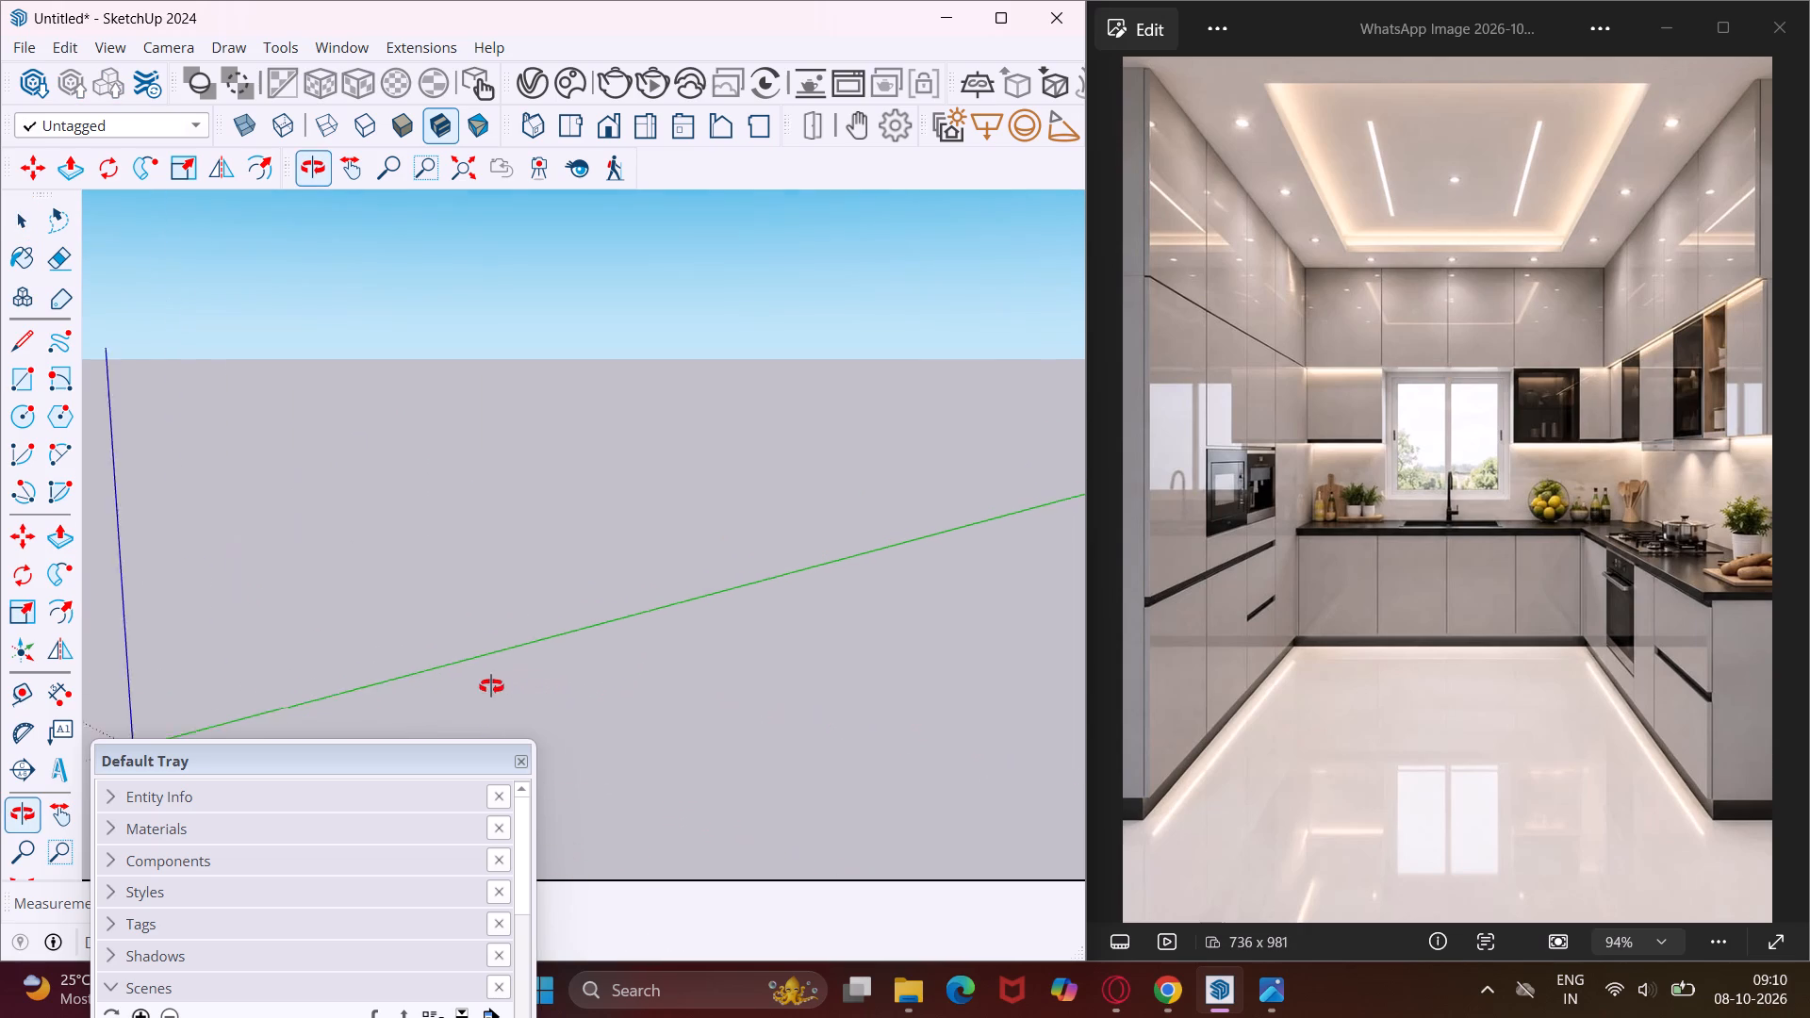
middle_click_drag(491, 686, 539, 666)
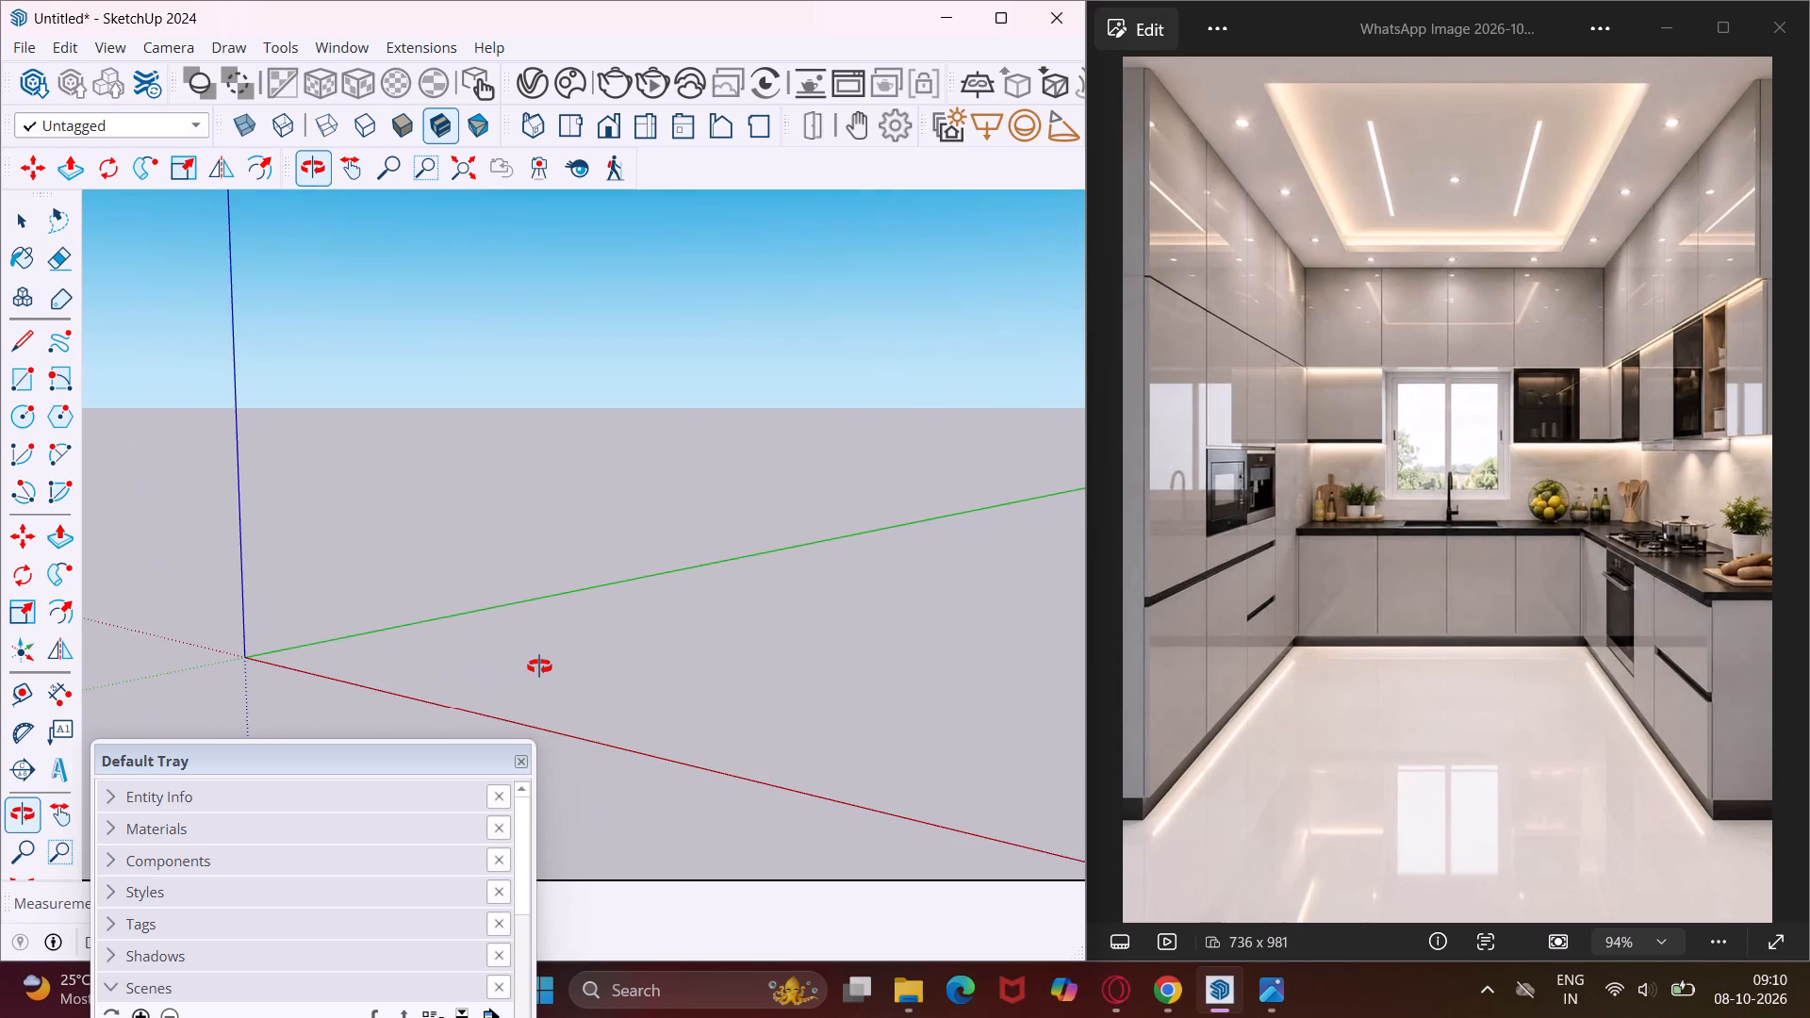
middle_click_drag(539, 666, 533, 667)
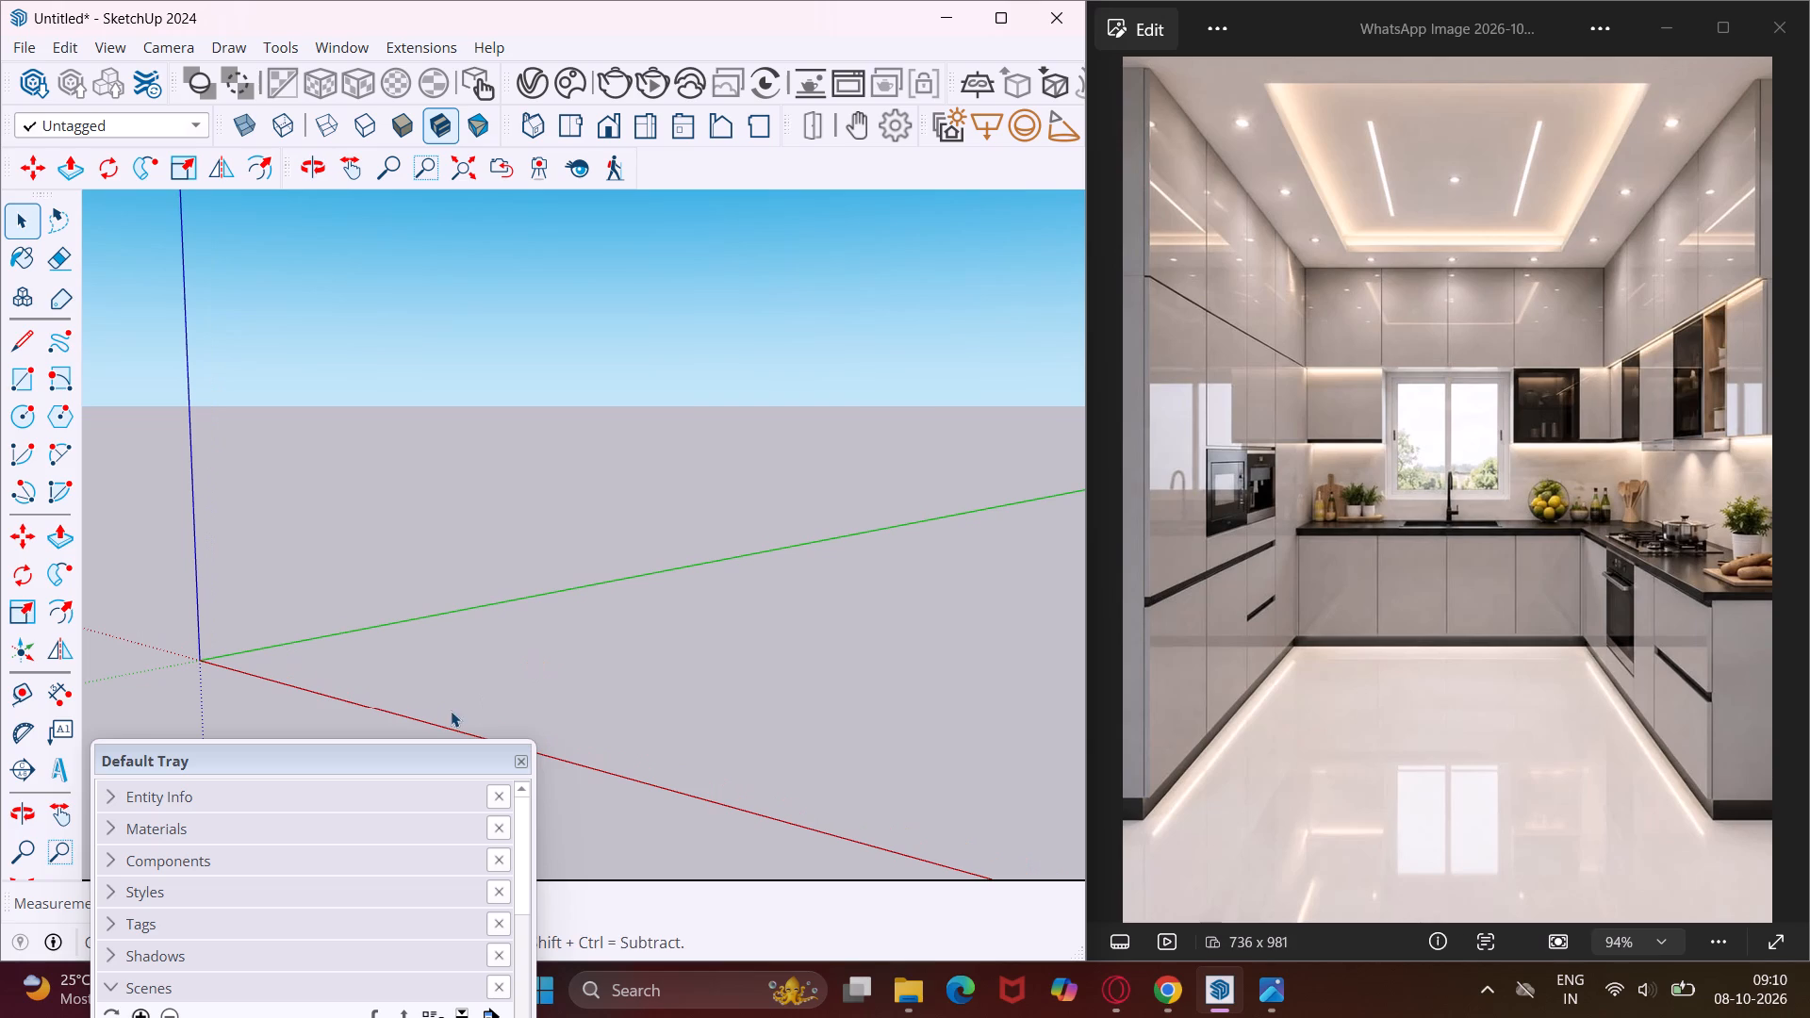
left_click(38, 376)
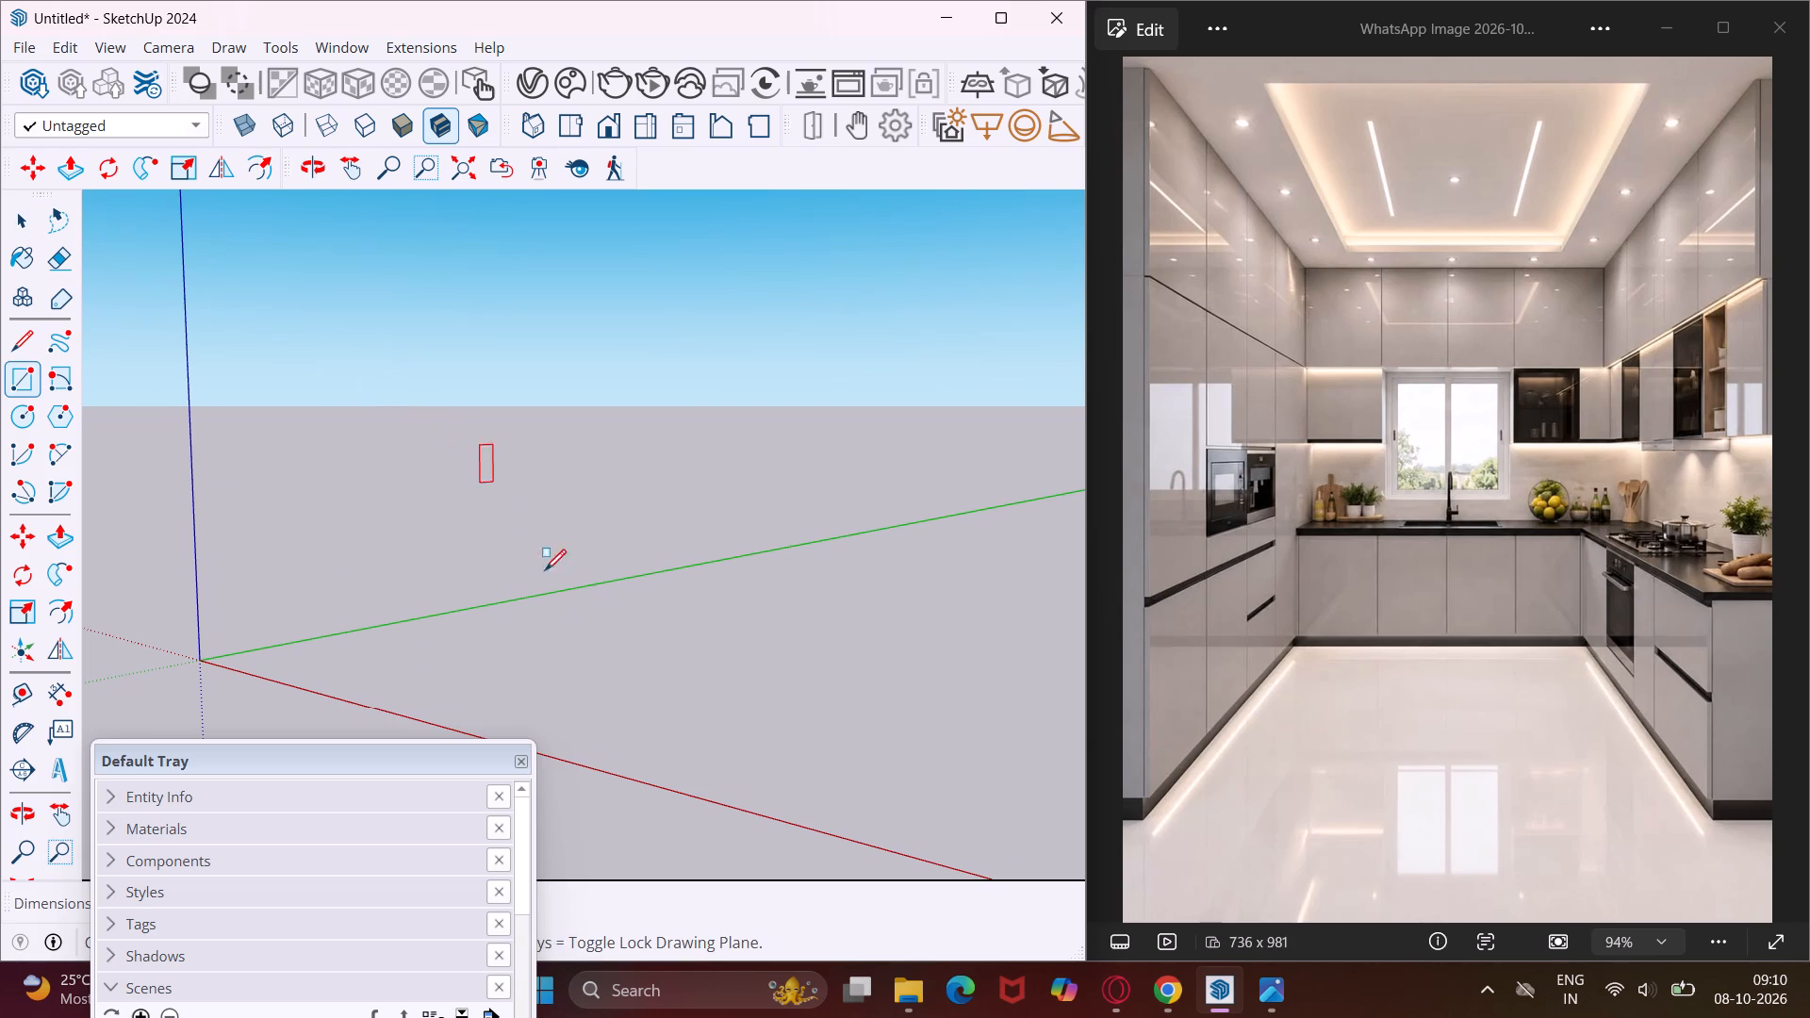
left_click(398, 668)
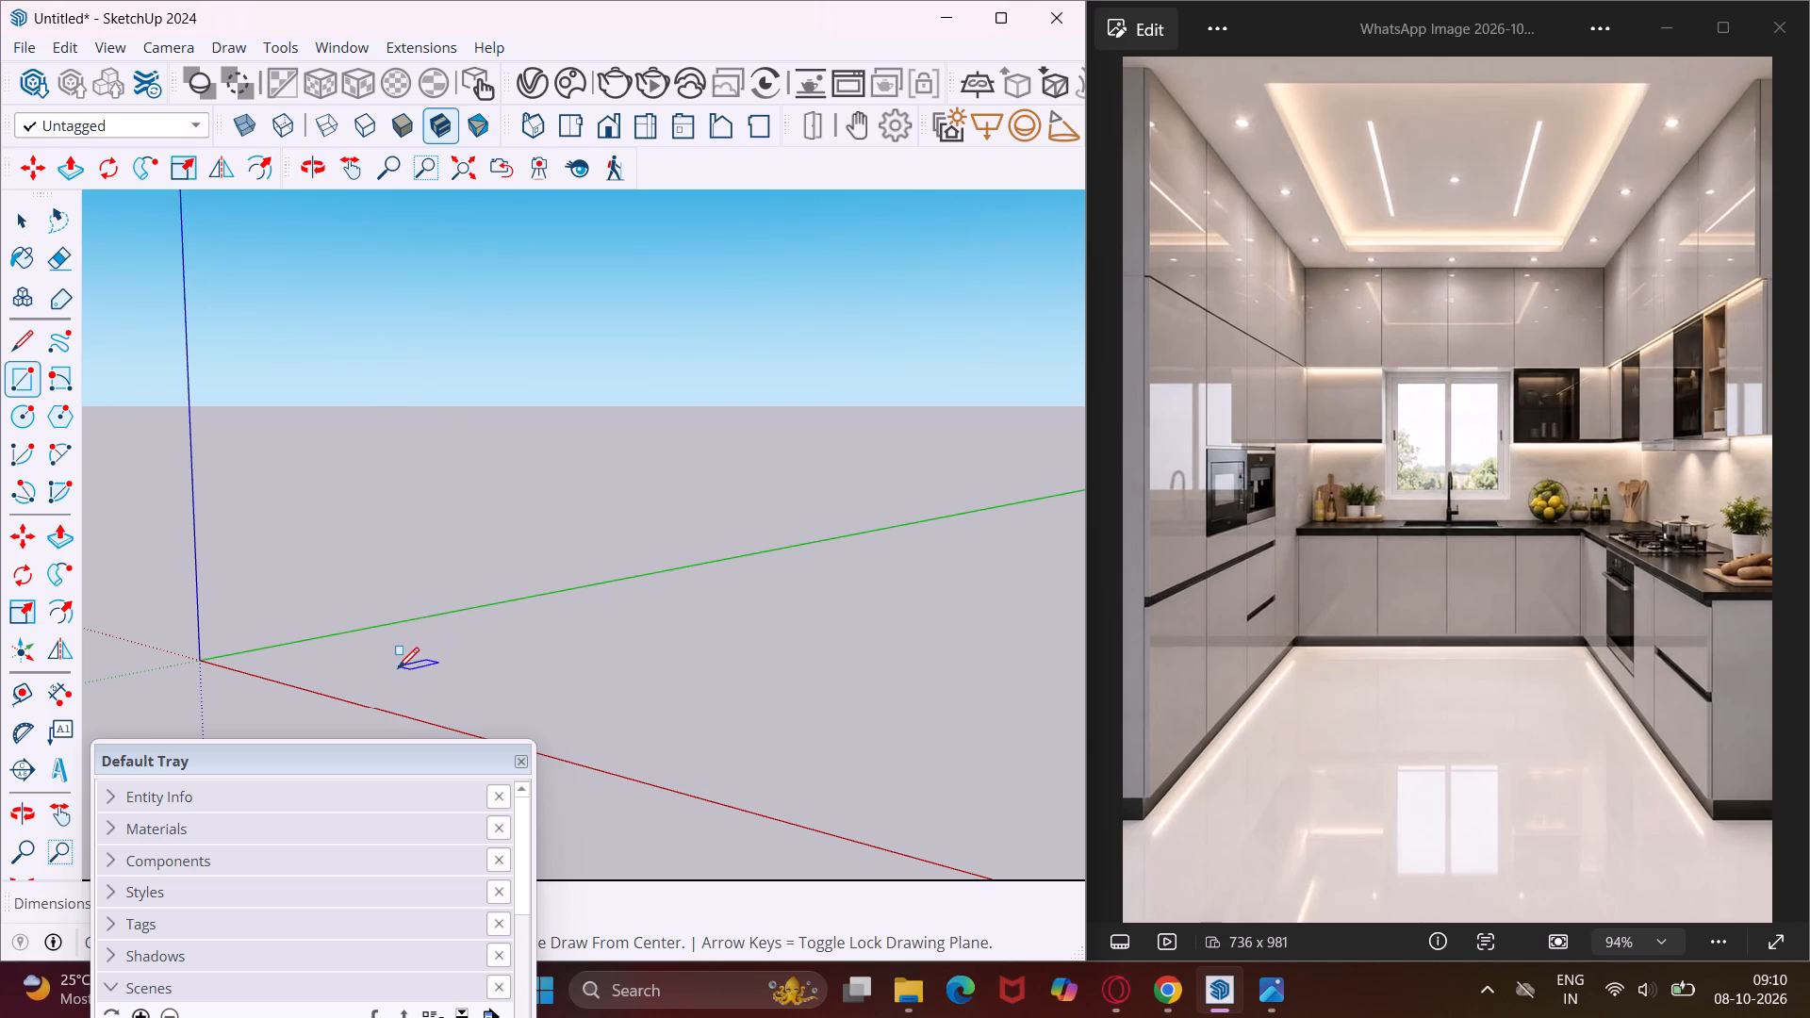
left_click(1076, 622)
type("15")
key("apostrophe")
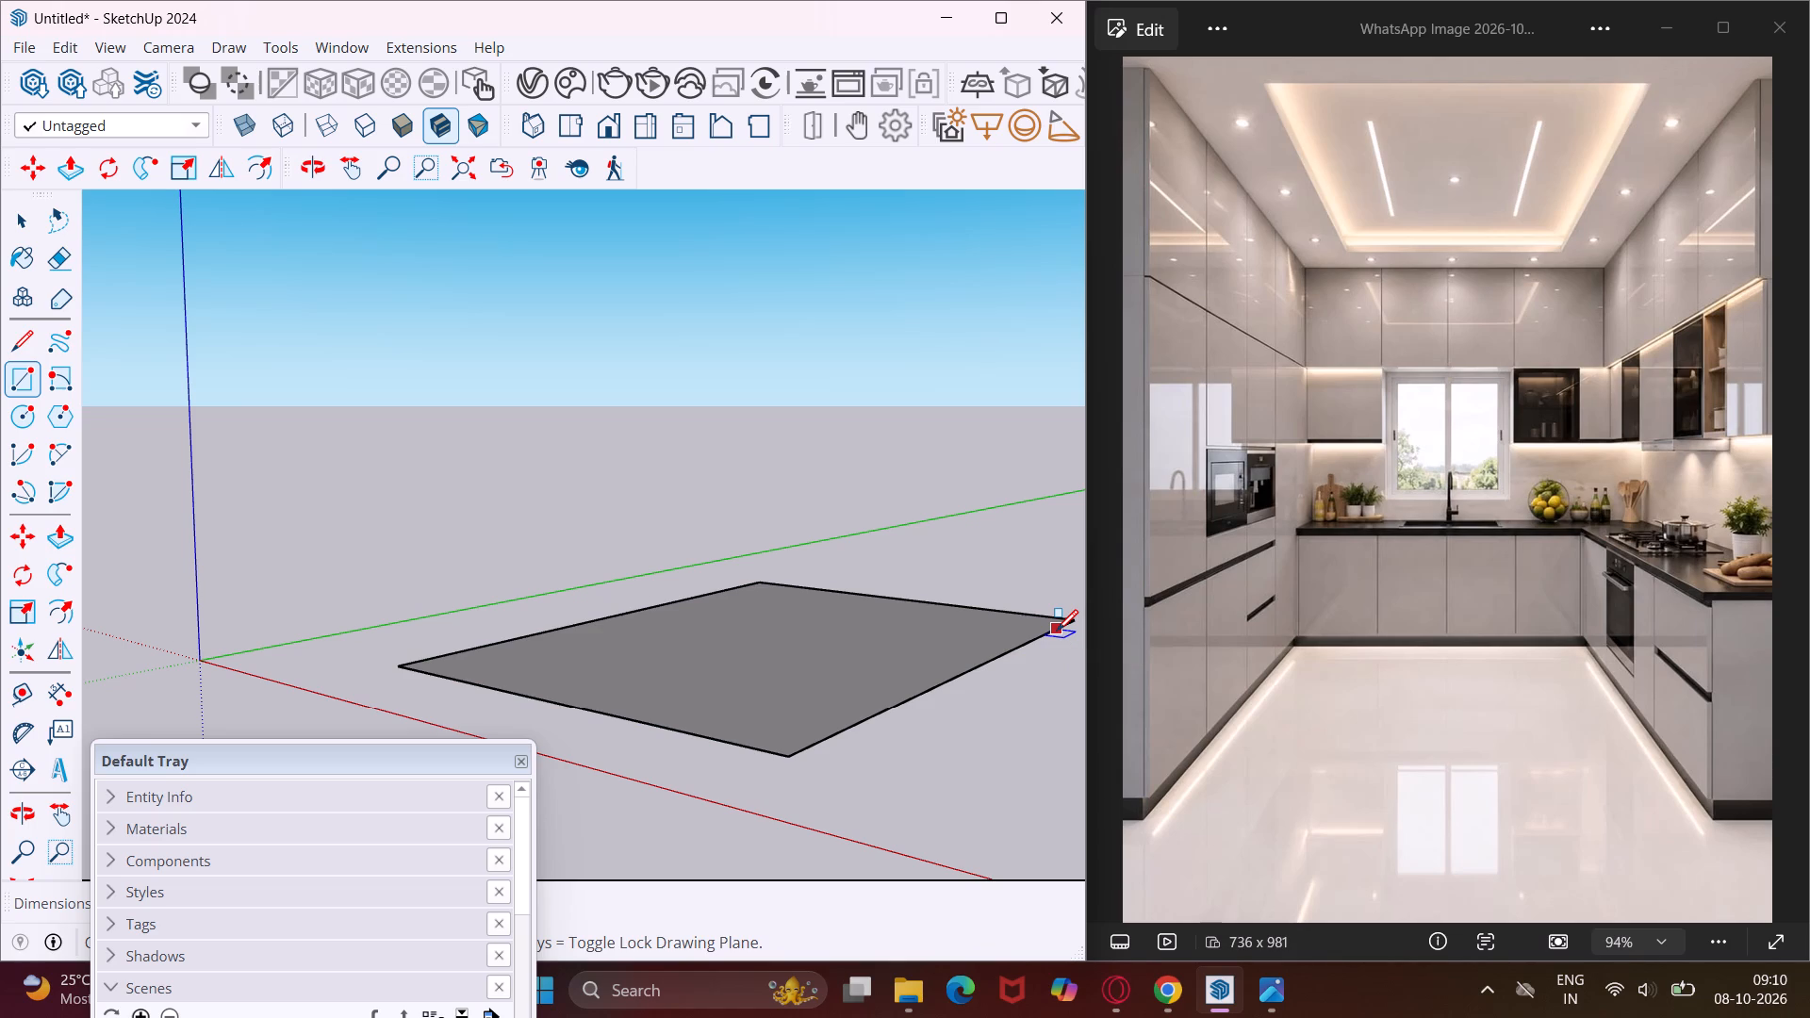
key("comma")
type("15'")
key("Return")
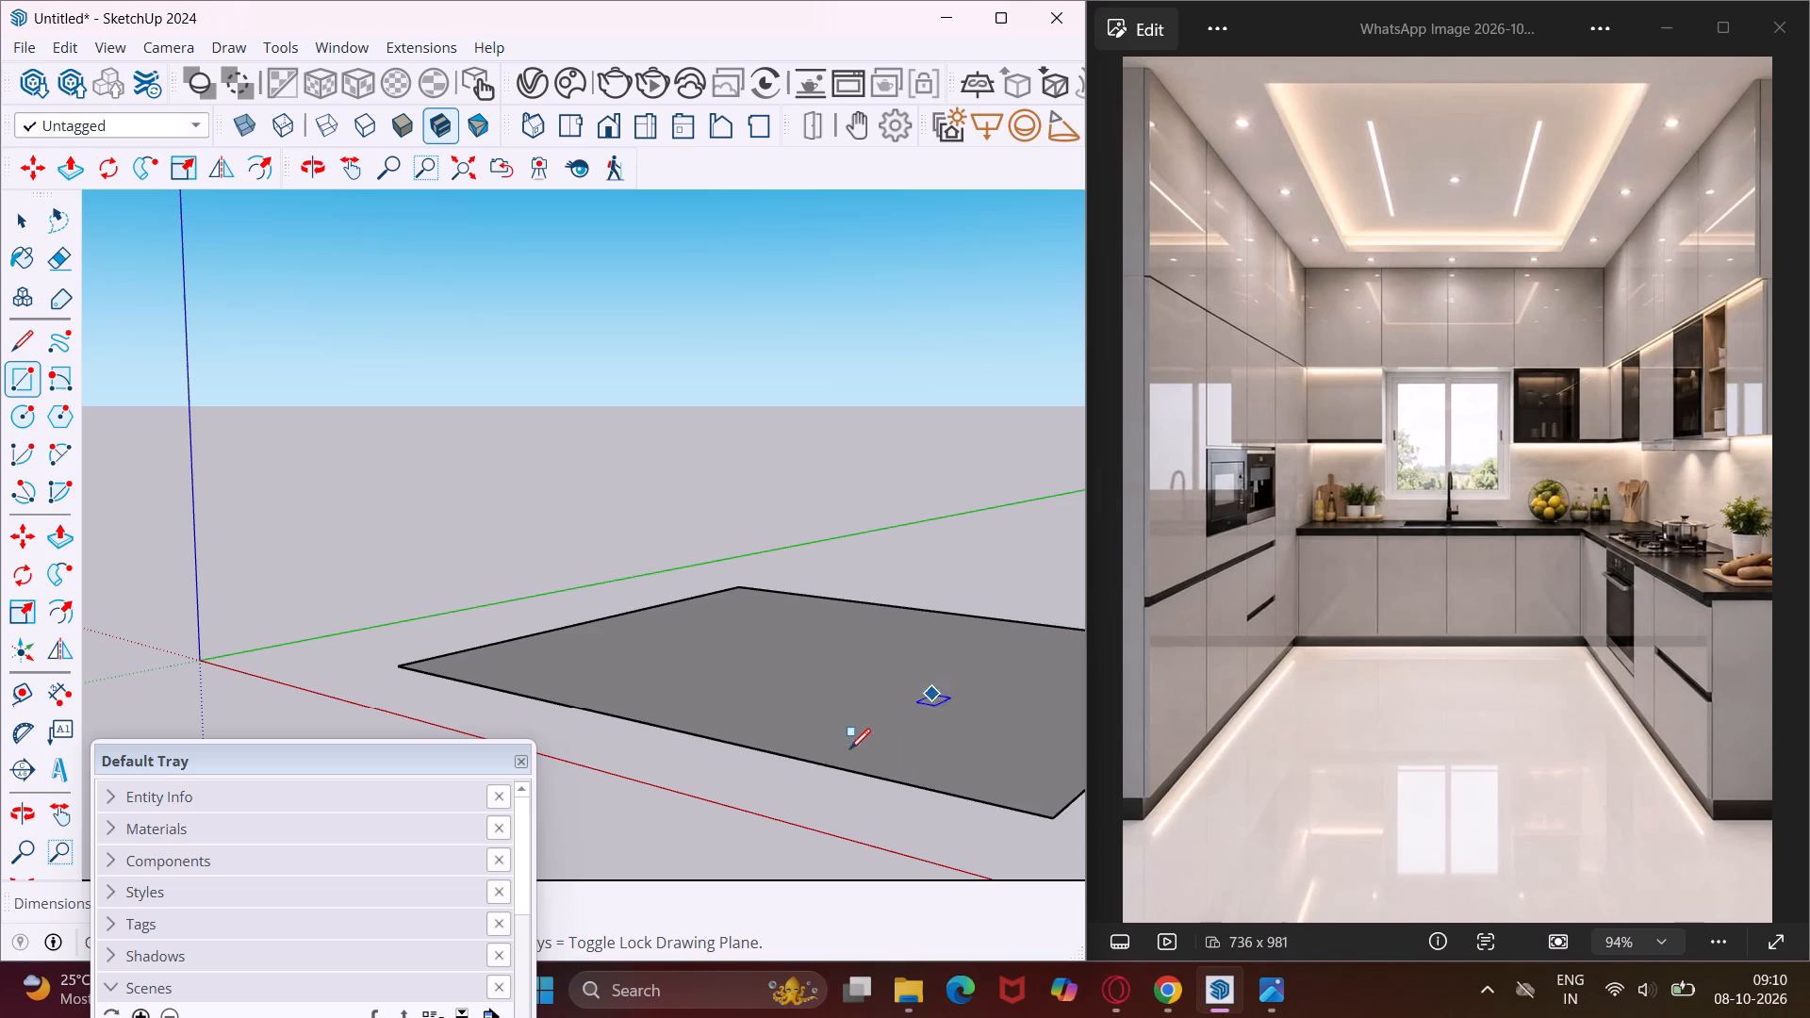
Offset the floor rectangle's outline outward by 9" to form the wall thickness.
middle_click_drag(847, 751, 740, 777)
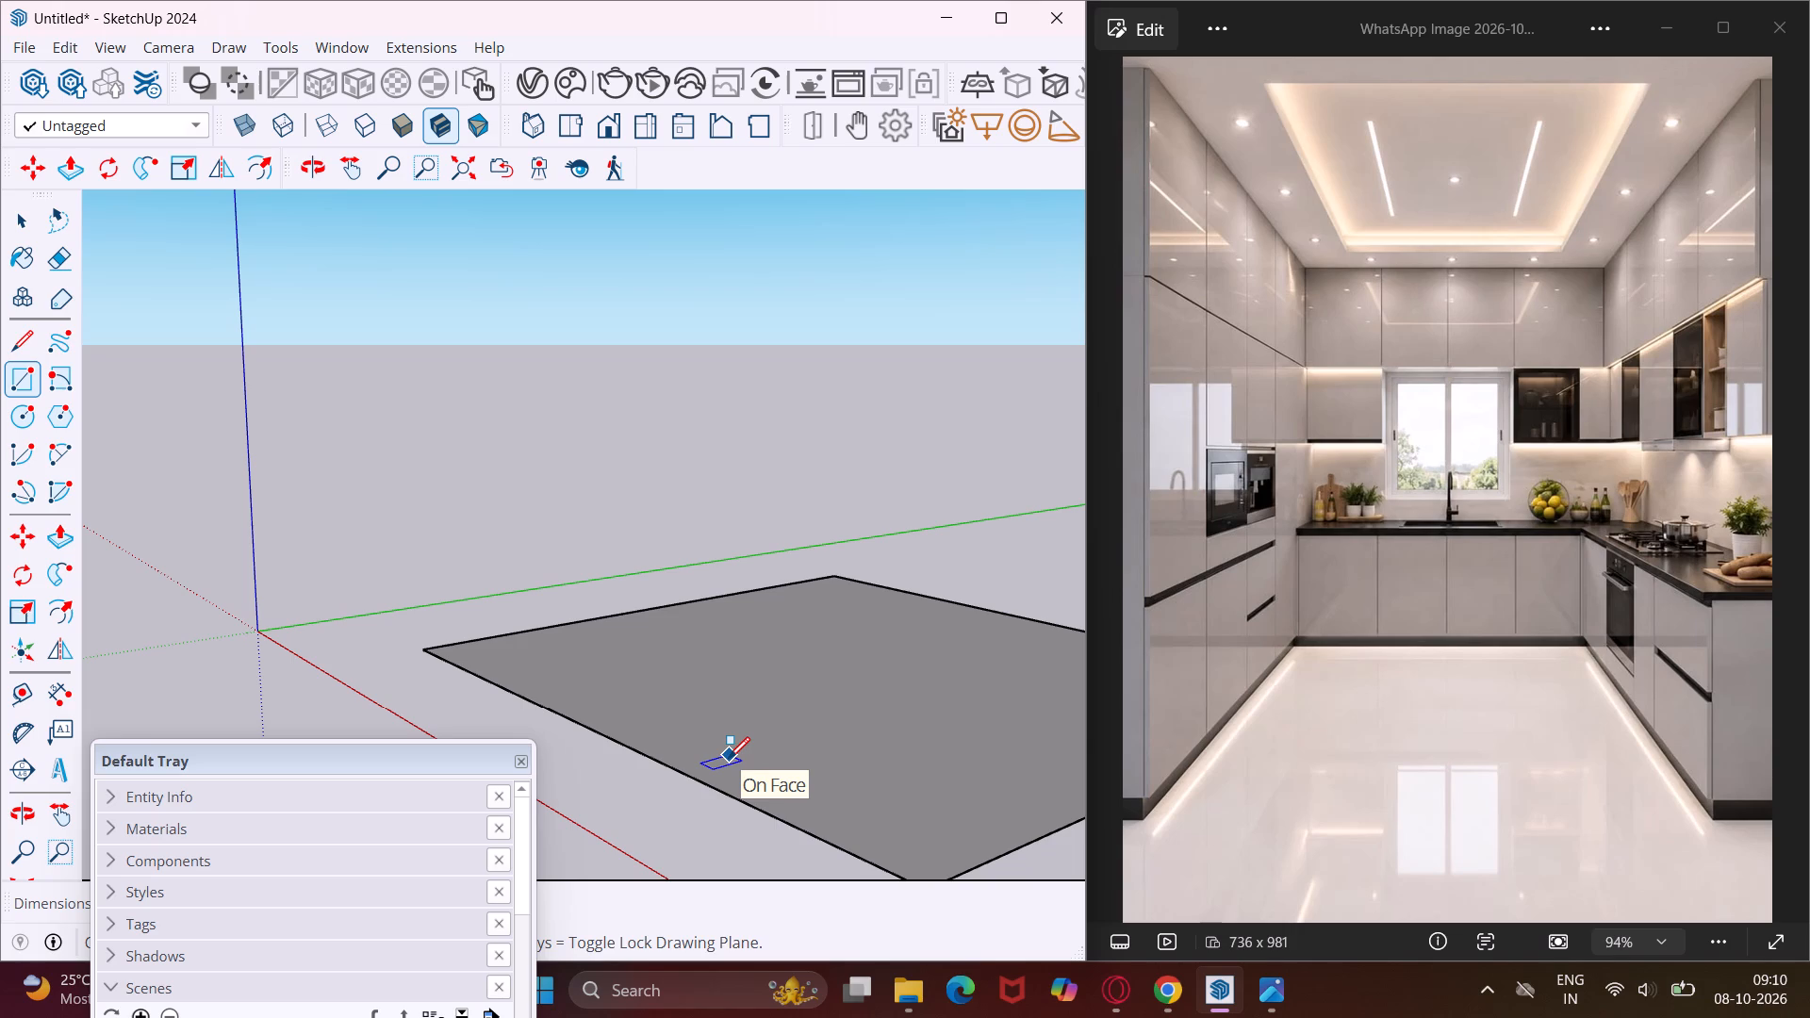
scroll(722, 757, "down", 1)
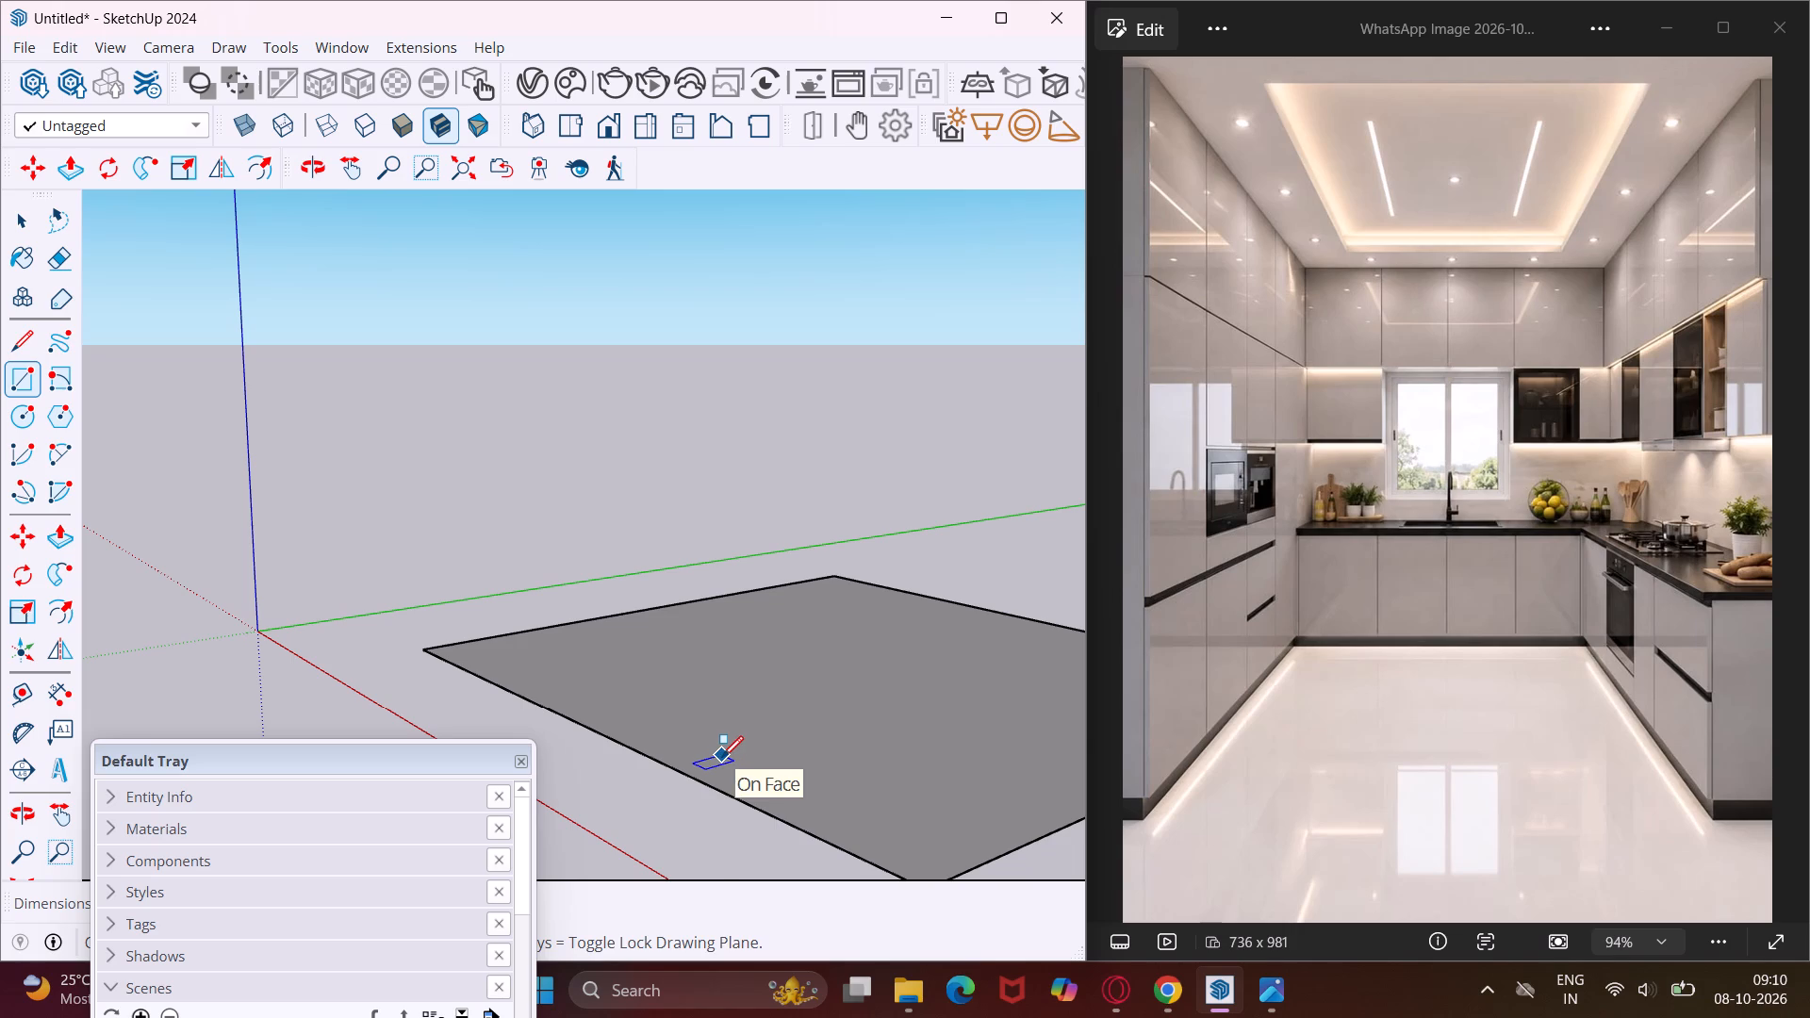
scroll(722, 757, "down", 3)
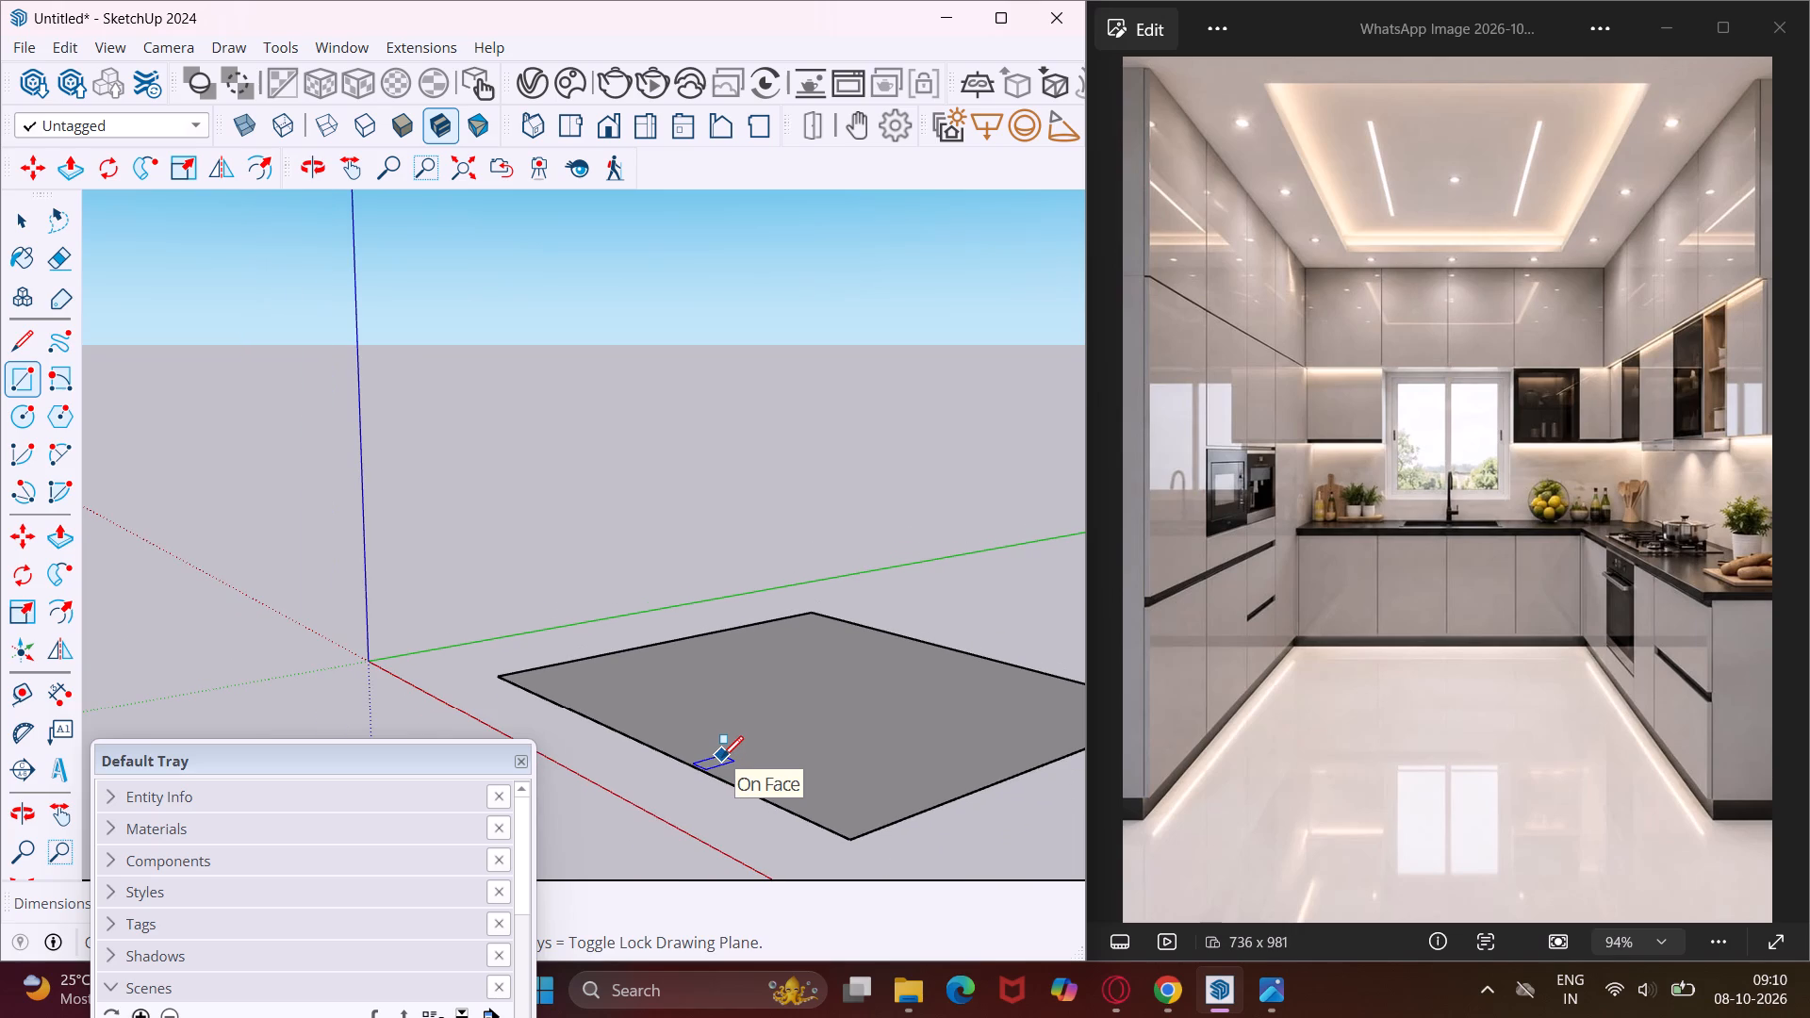
key("Escape")
key("space")
left_click(722, 757)
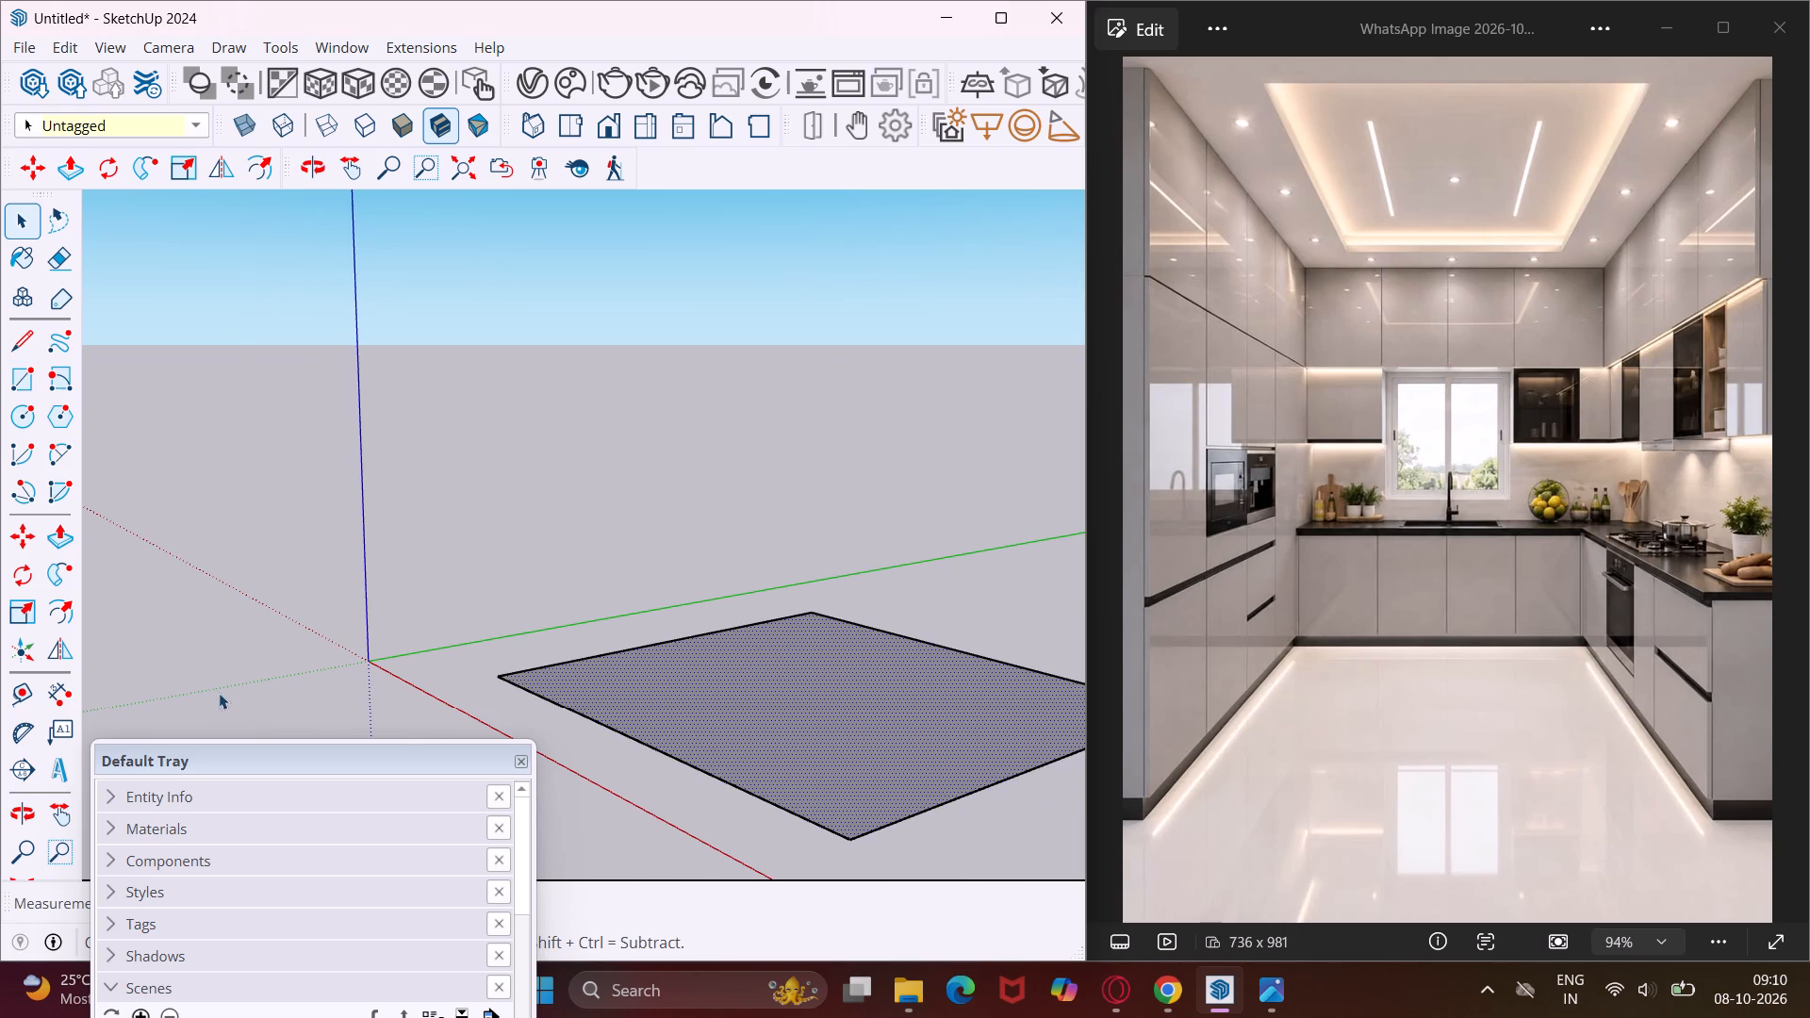
left_click(57, 620)
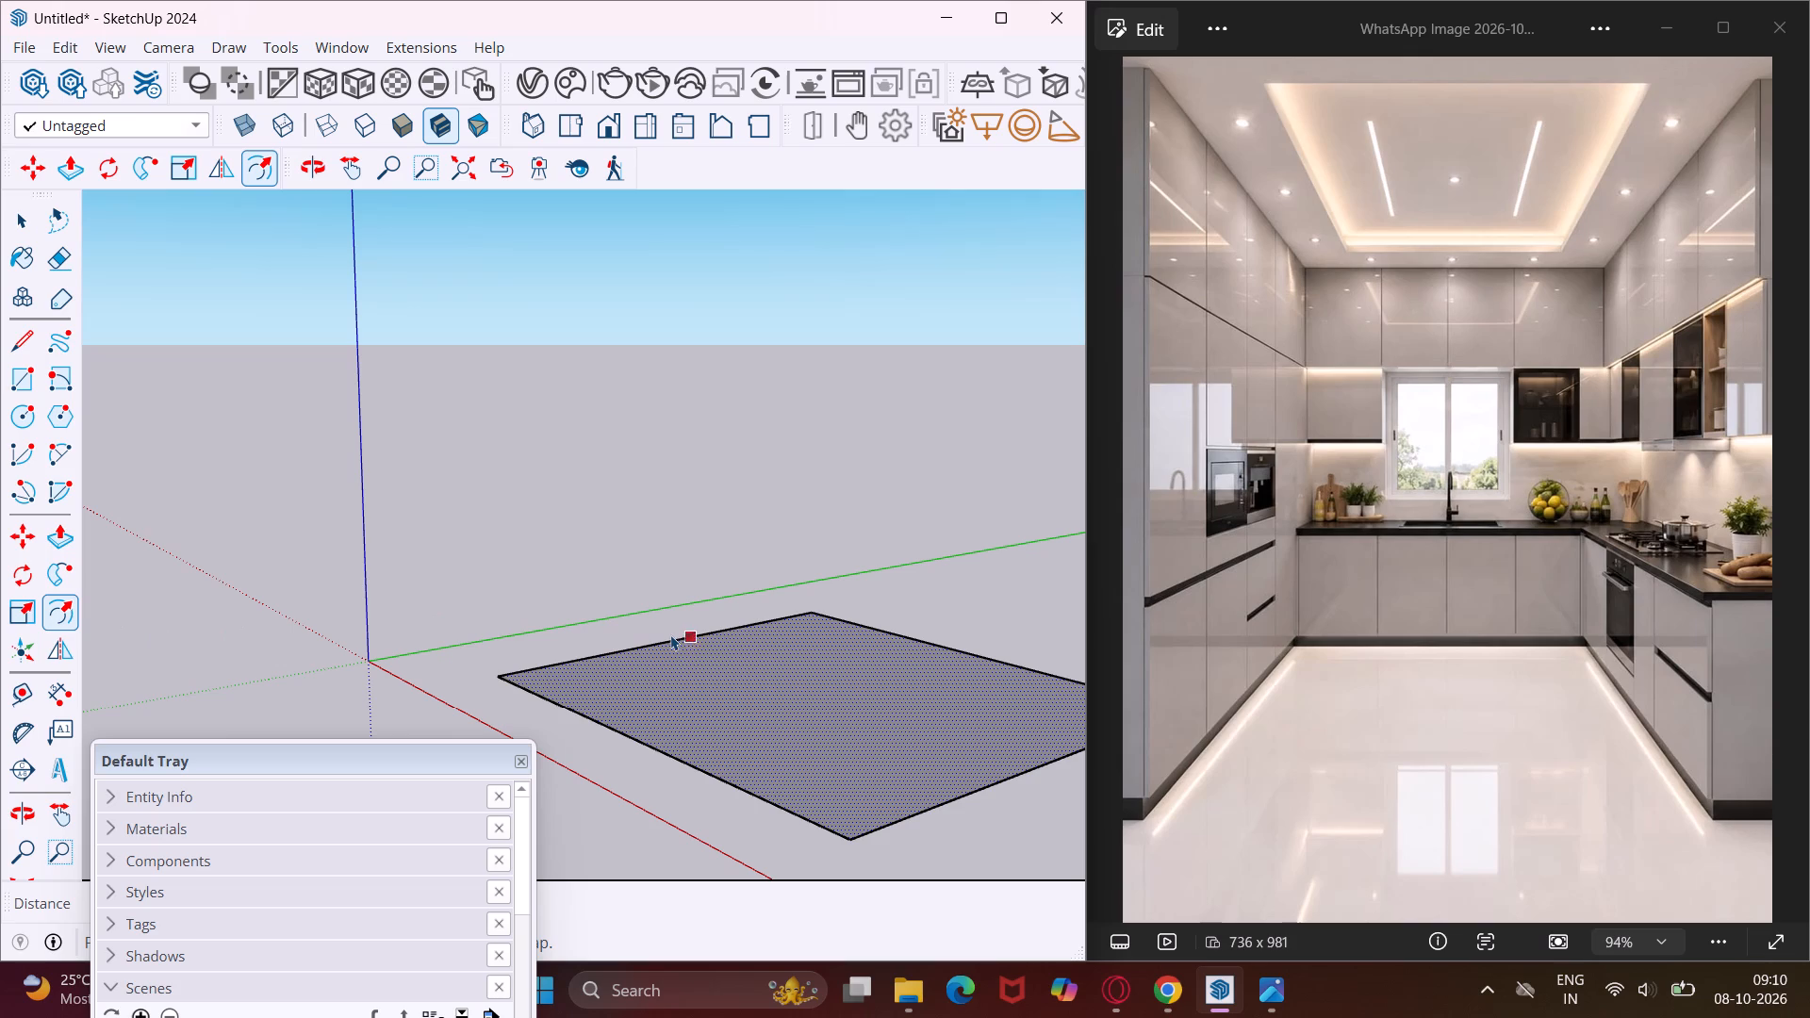
left_click(679, 632)
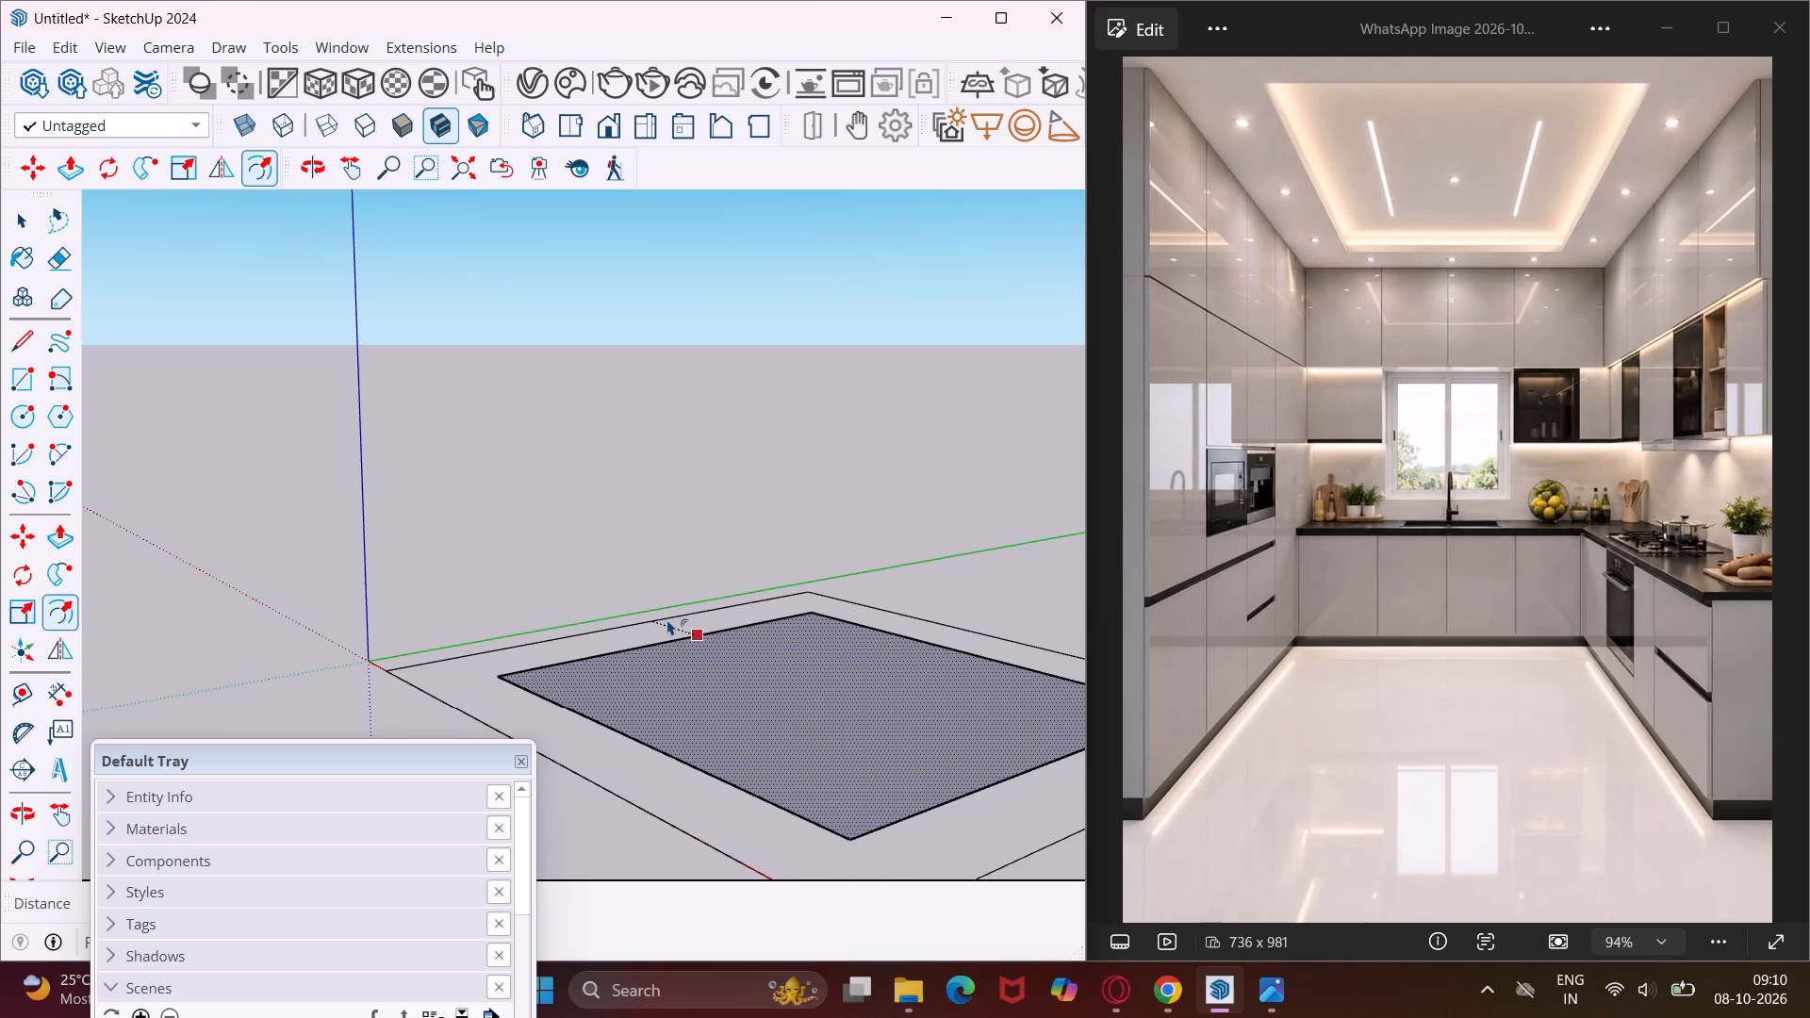
key("9")
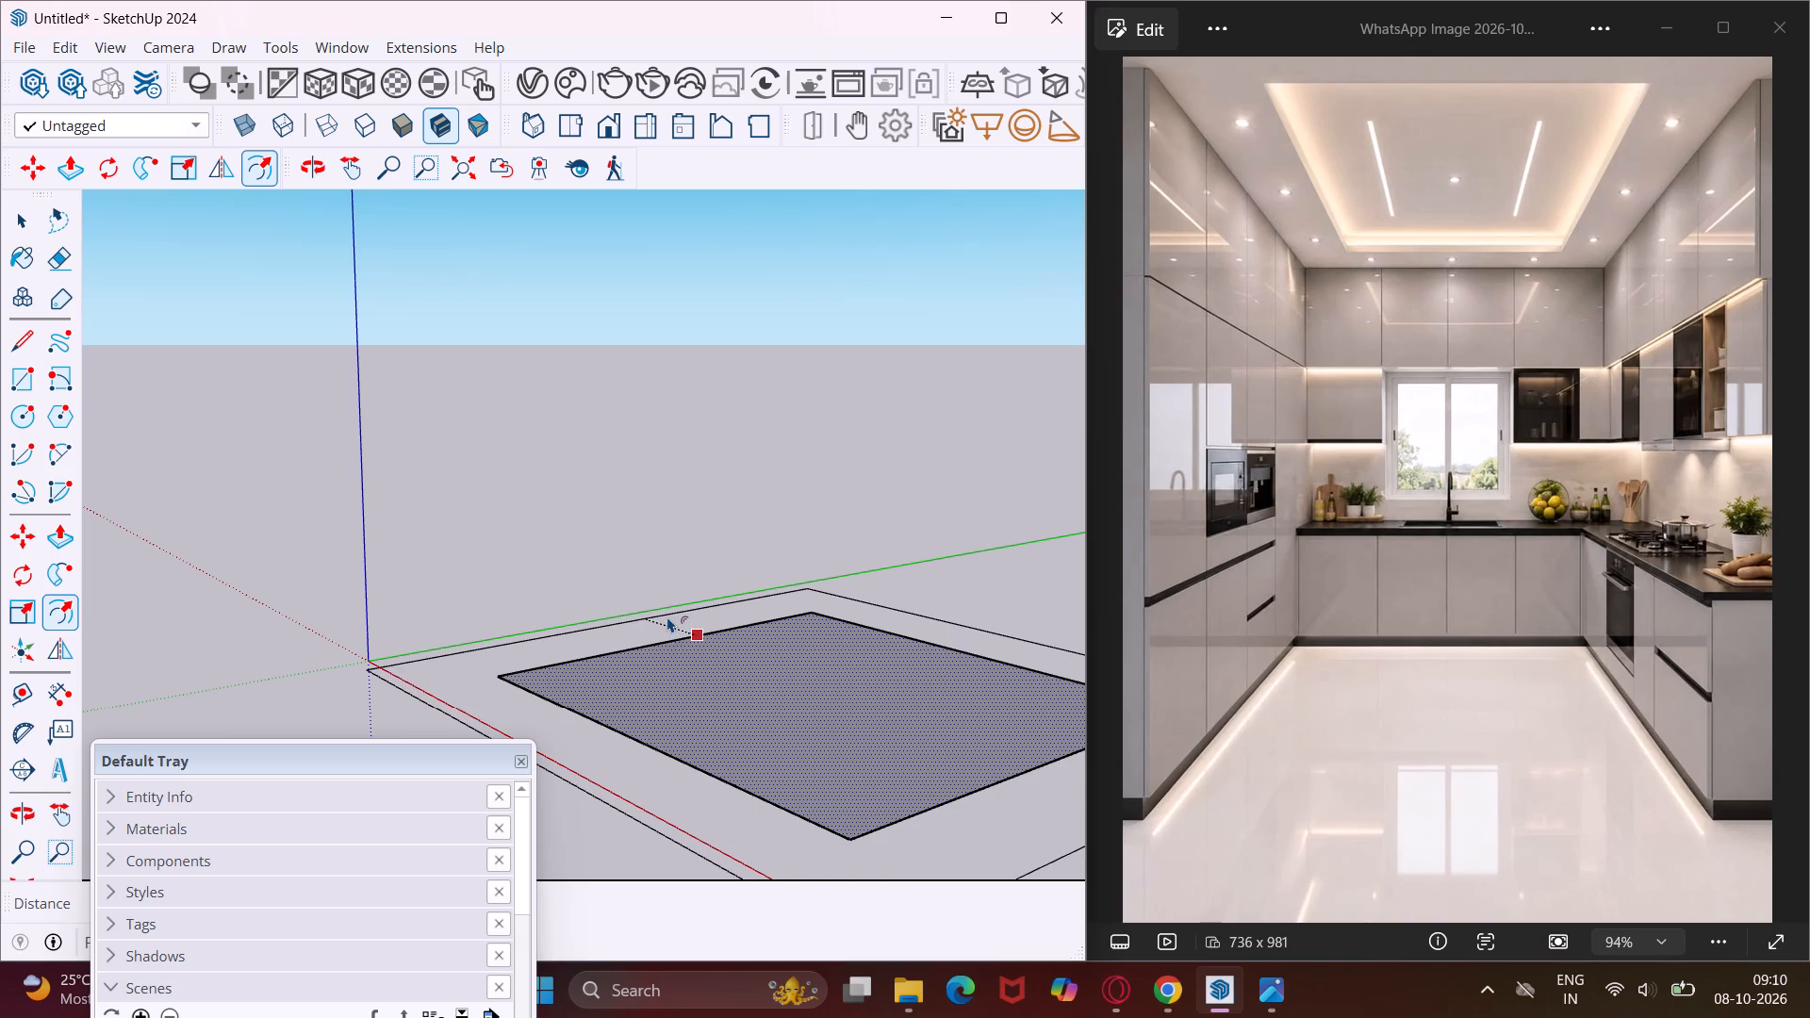
key("shift+quotedbl")
key("Return")
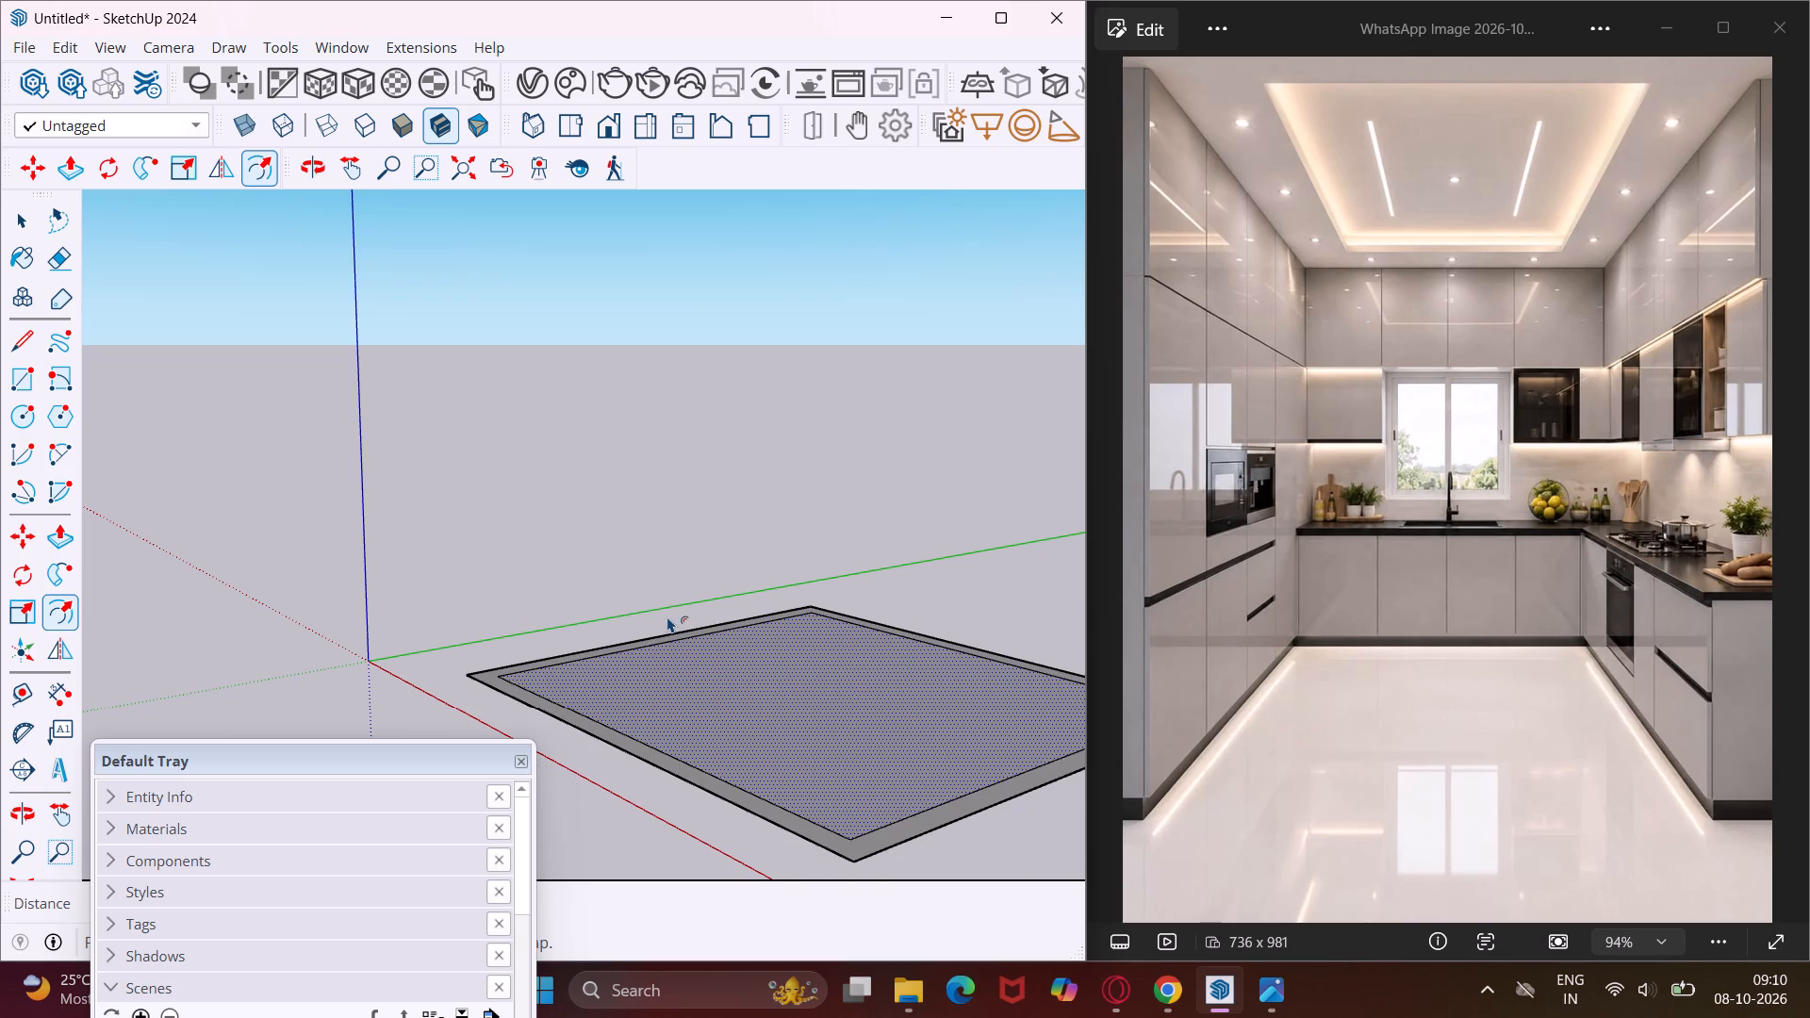
key("Escape")
key("space")
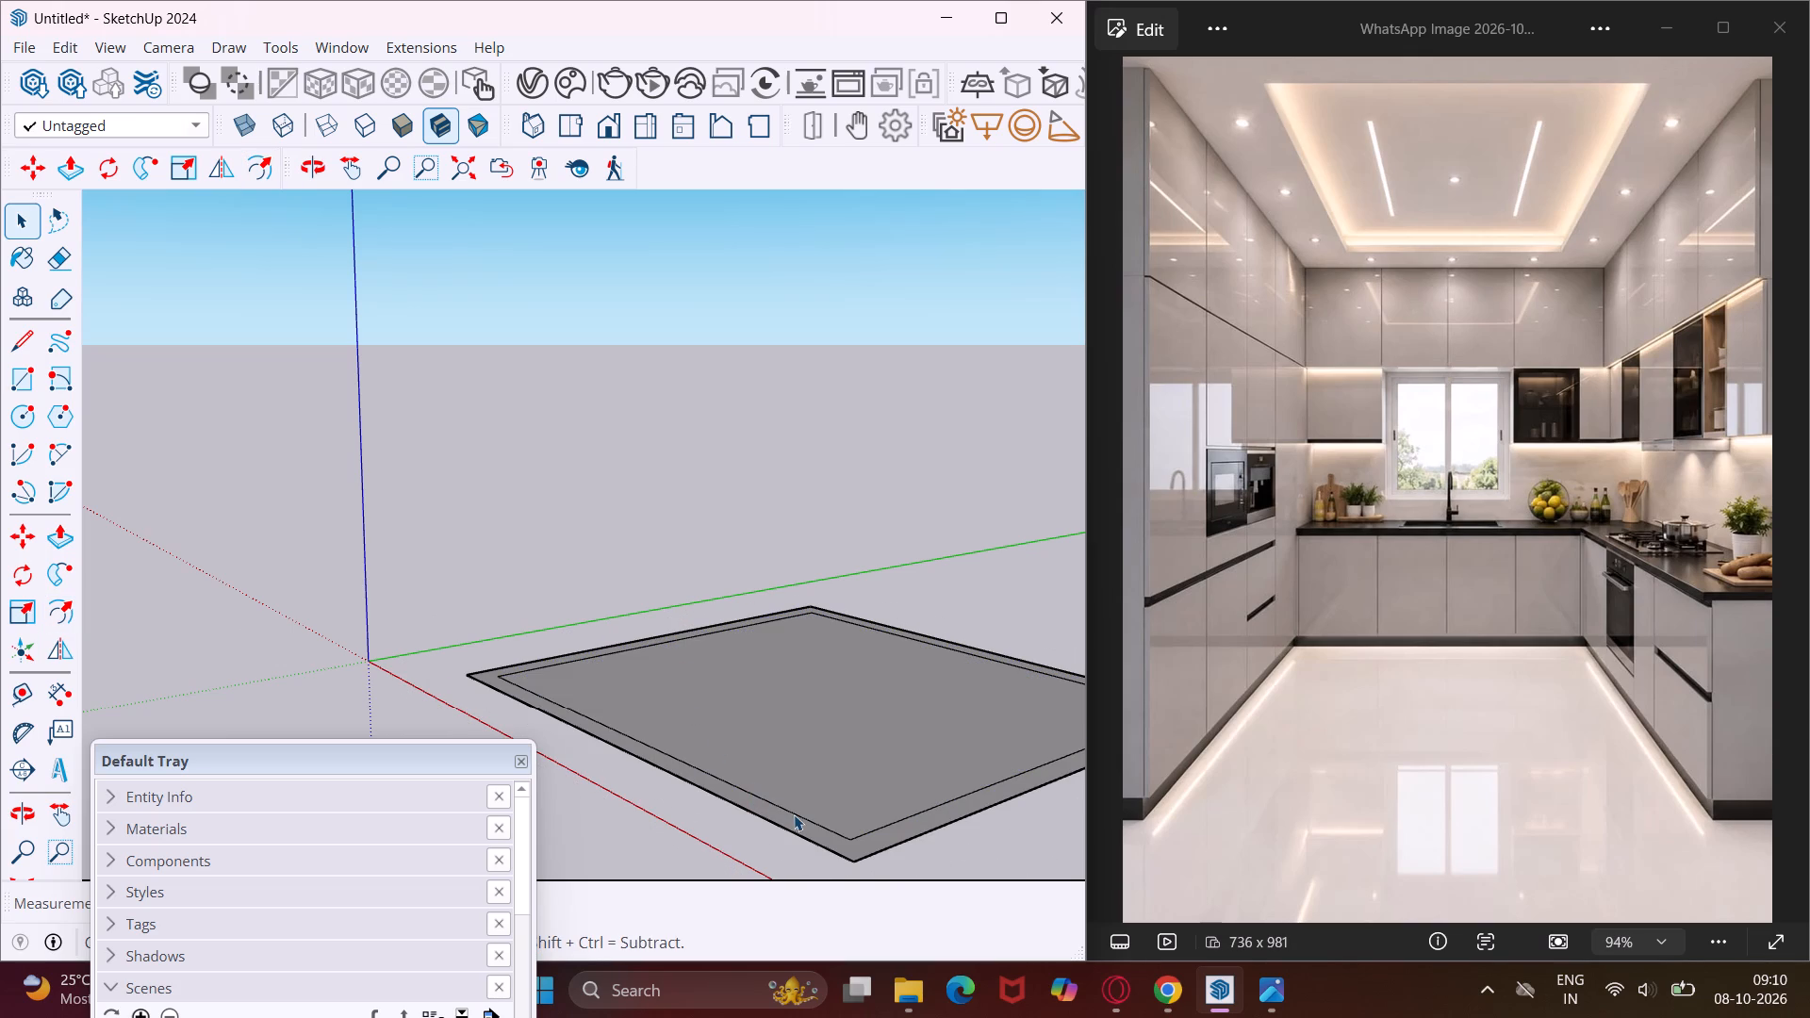
Move the inner outline edge nearest the red axis outward onto the outer outline to remove that side's wall thickness.
scroll(796, 814, "up", 3)
left_click(798, 815)
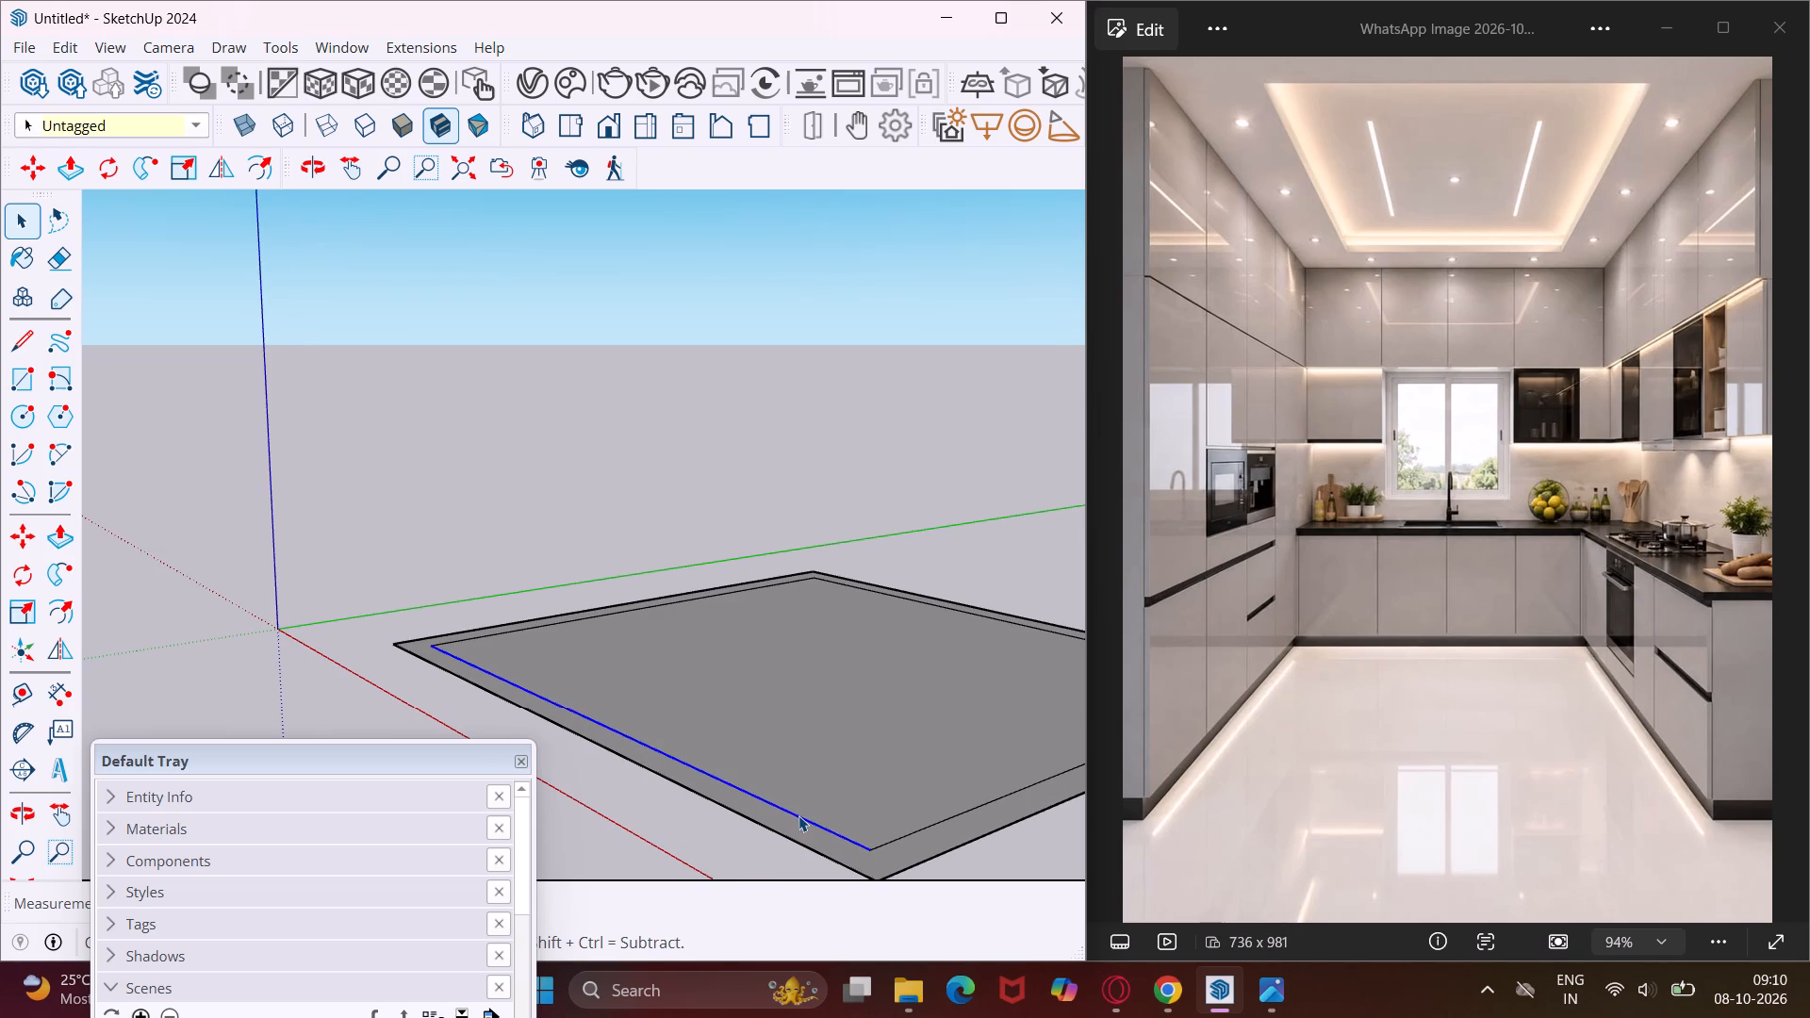
key("m")
left_click(868, 845)
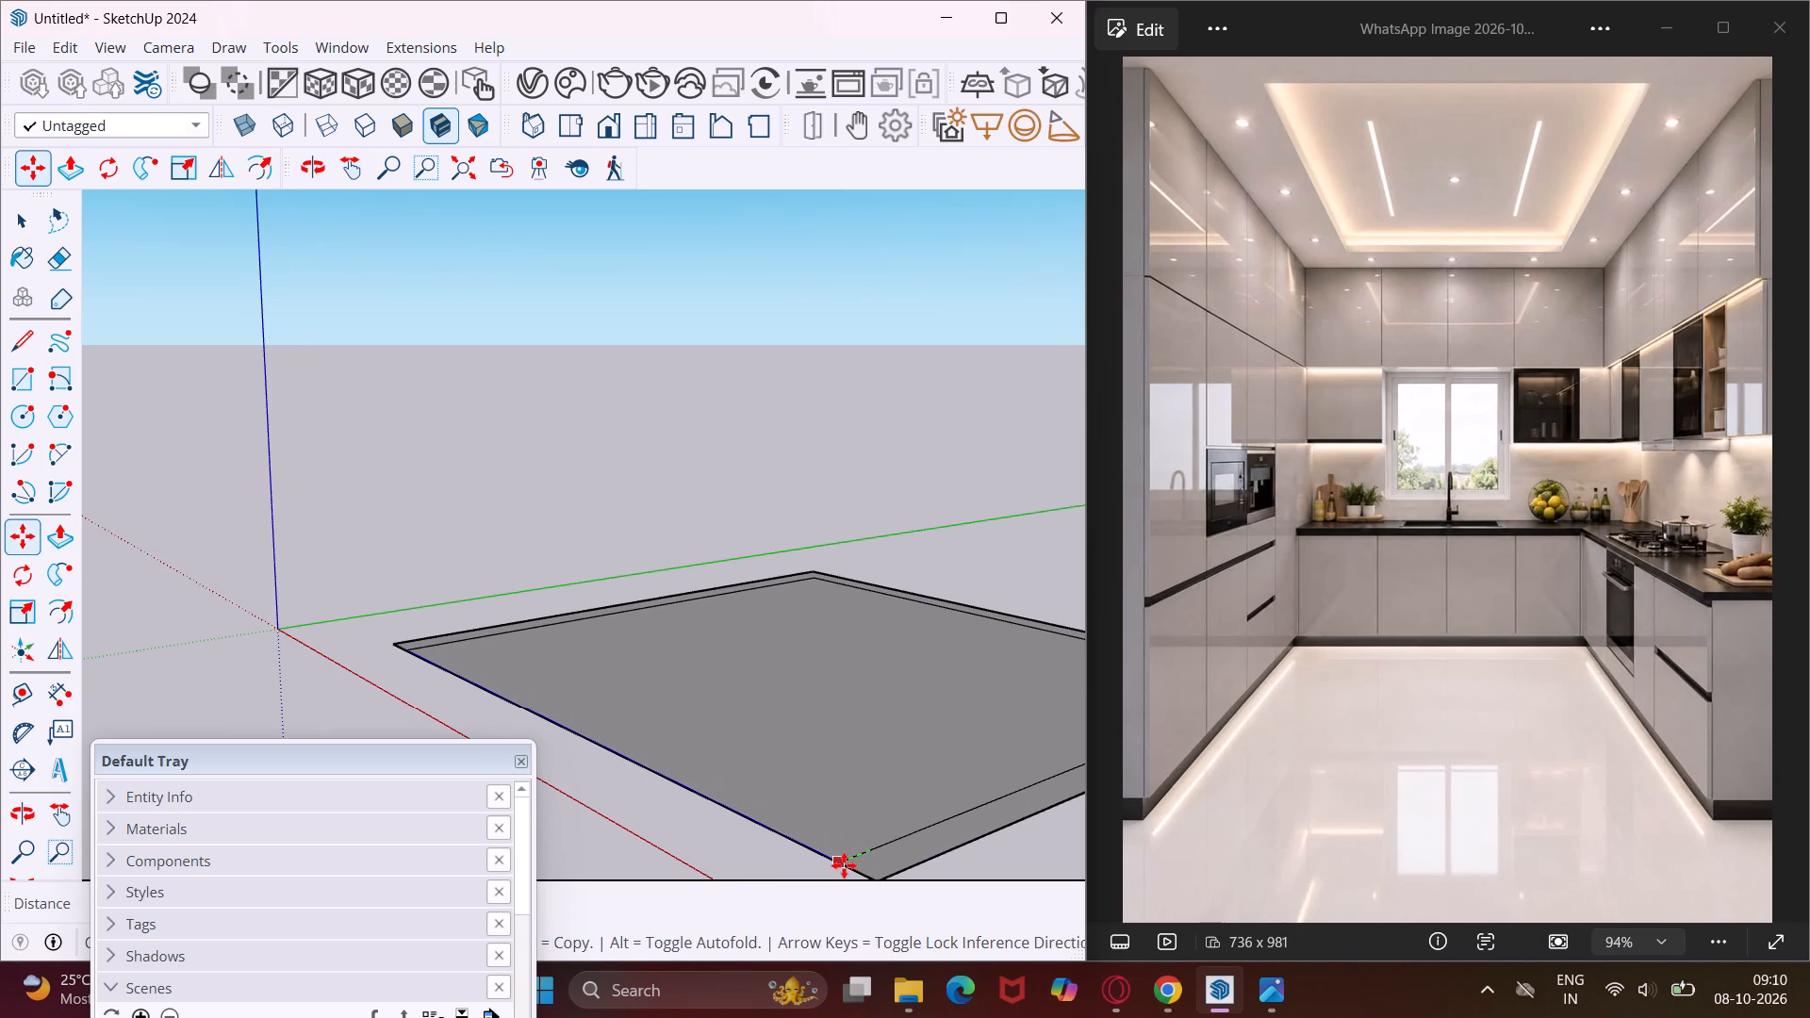
left_click(844, 865)
key("Escape")
key("space")
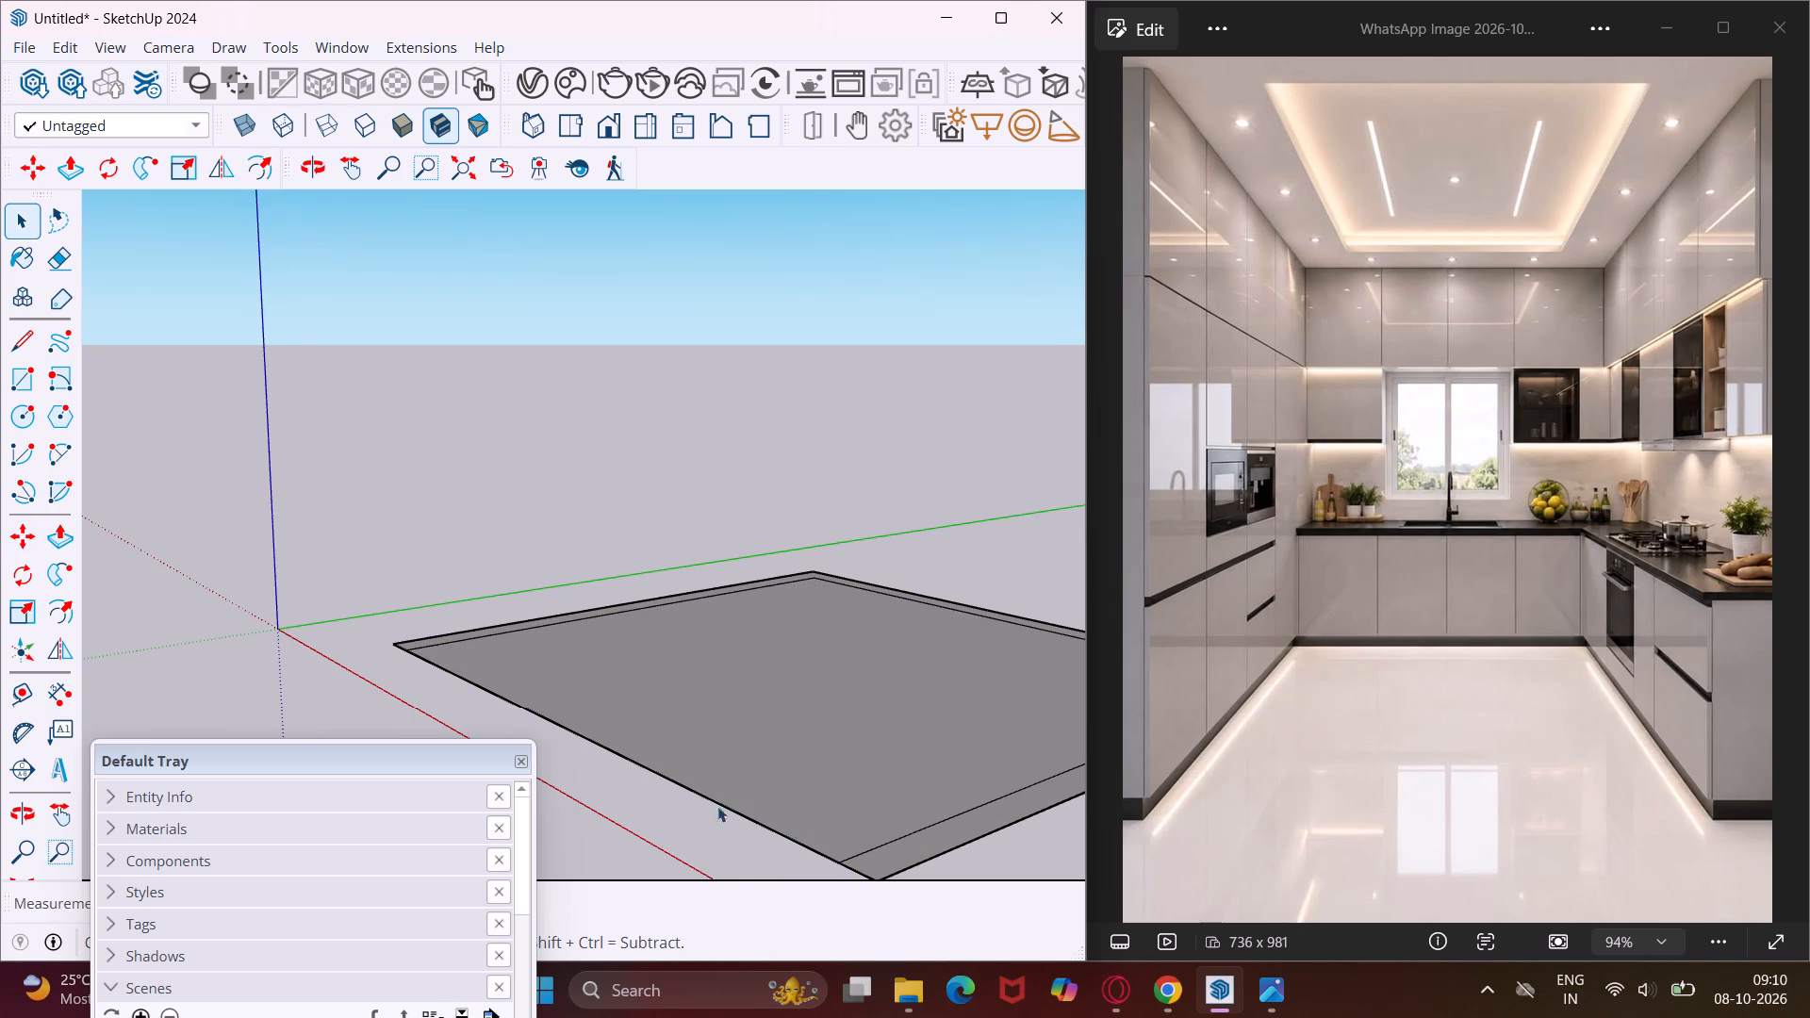
Erase the outline edge on the open side nearest the red axis, leaving only the U-shaped wall strip.
key("e")
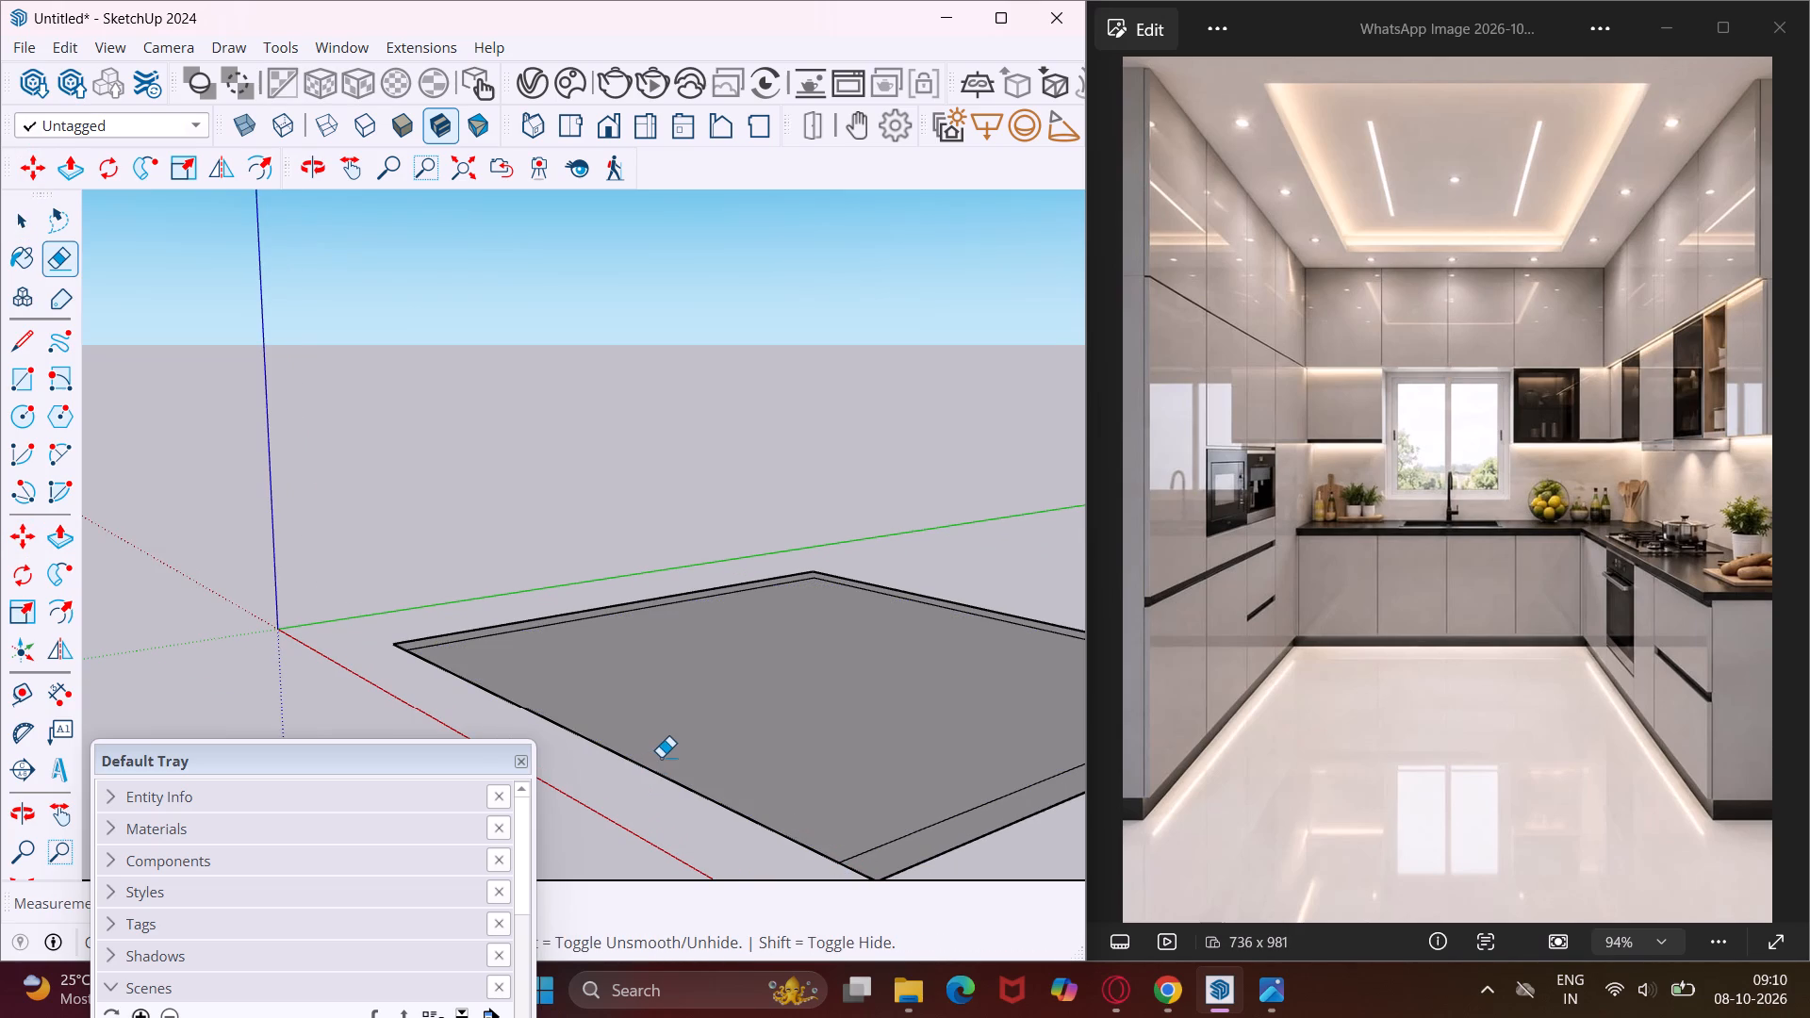
left_click(656, 768)
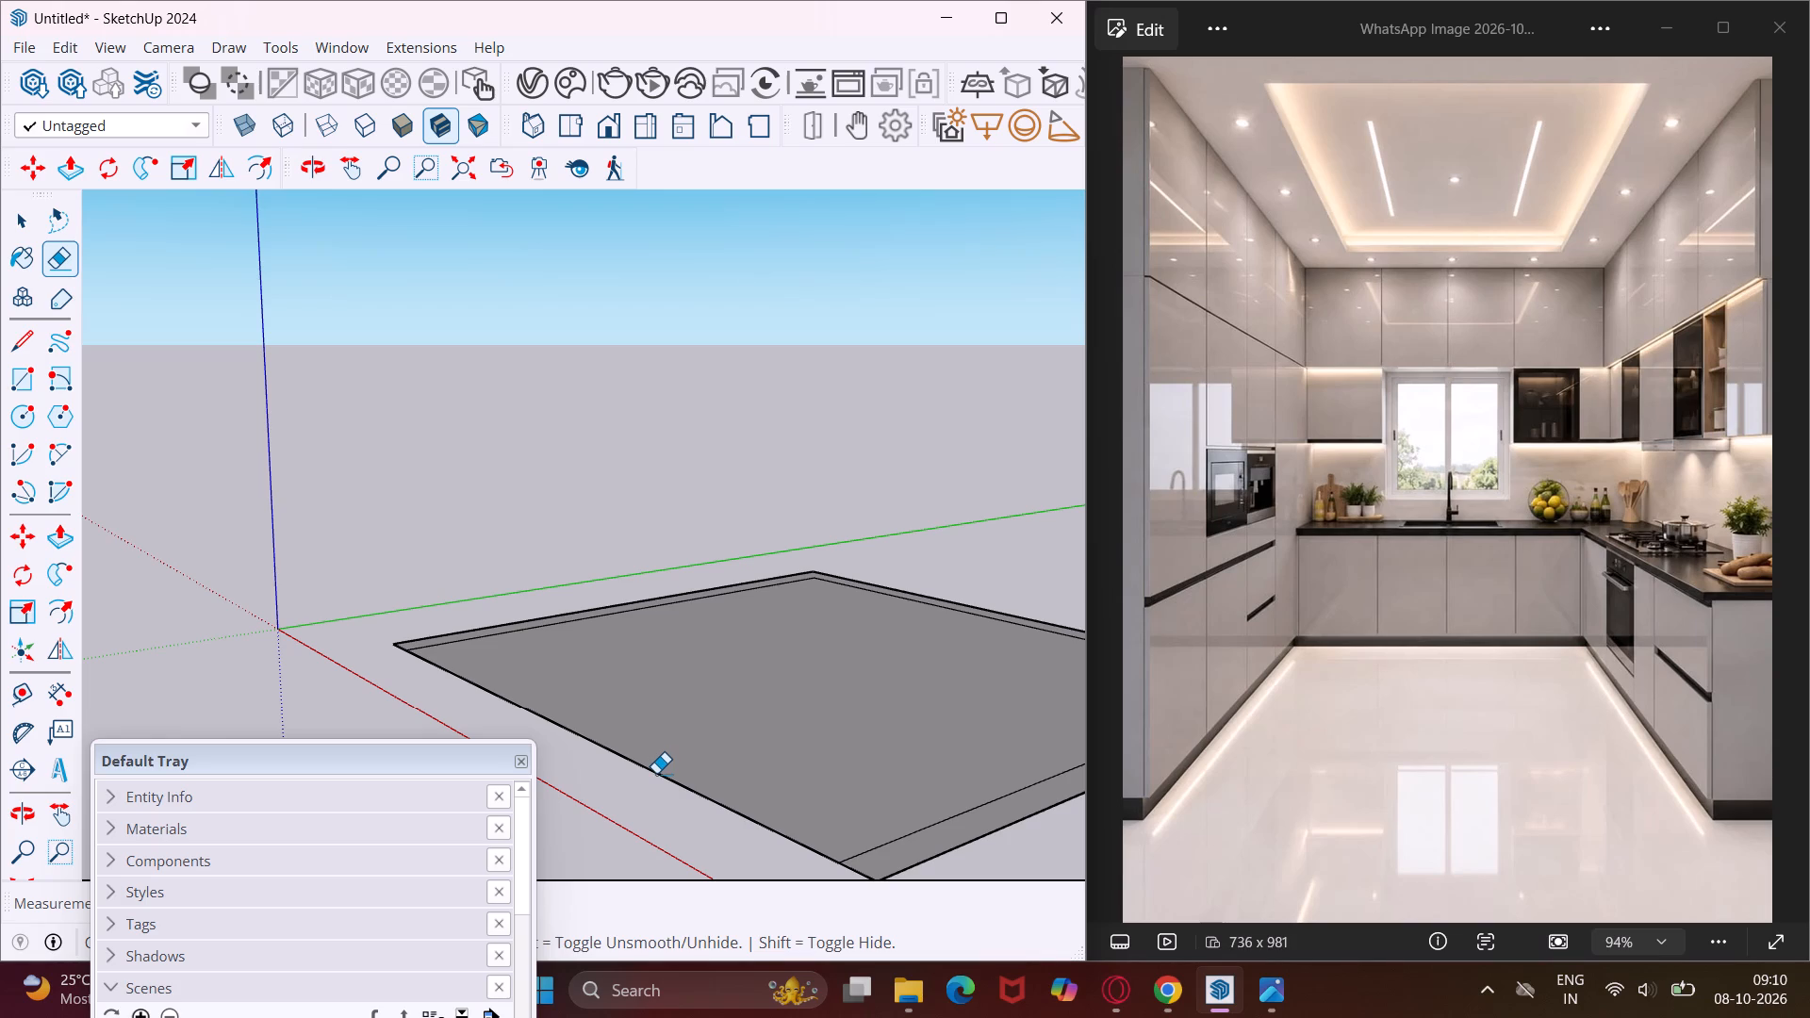
left_click(656, 773)
key("Escape")
key("space")
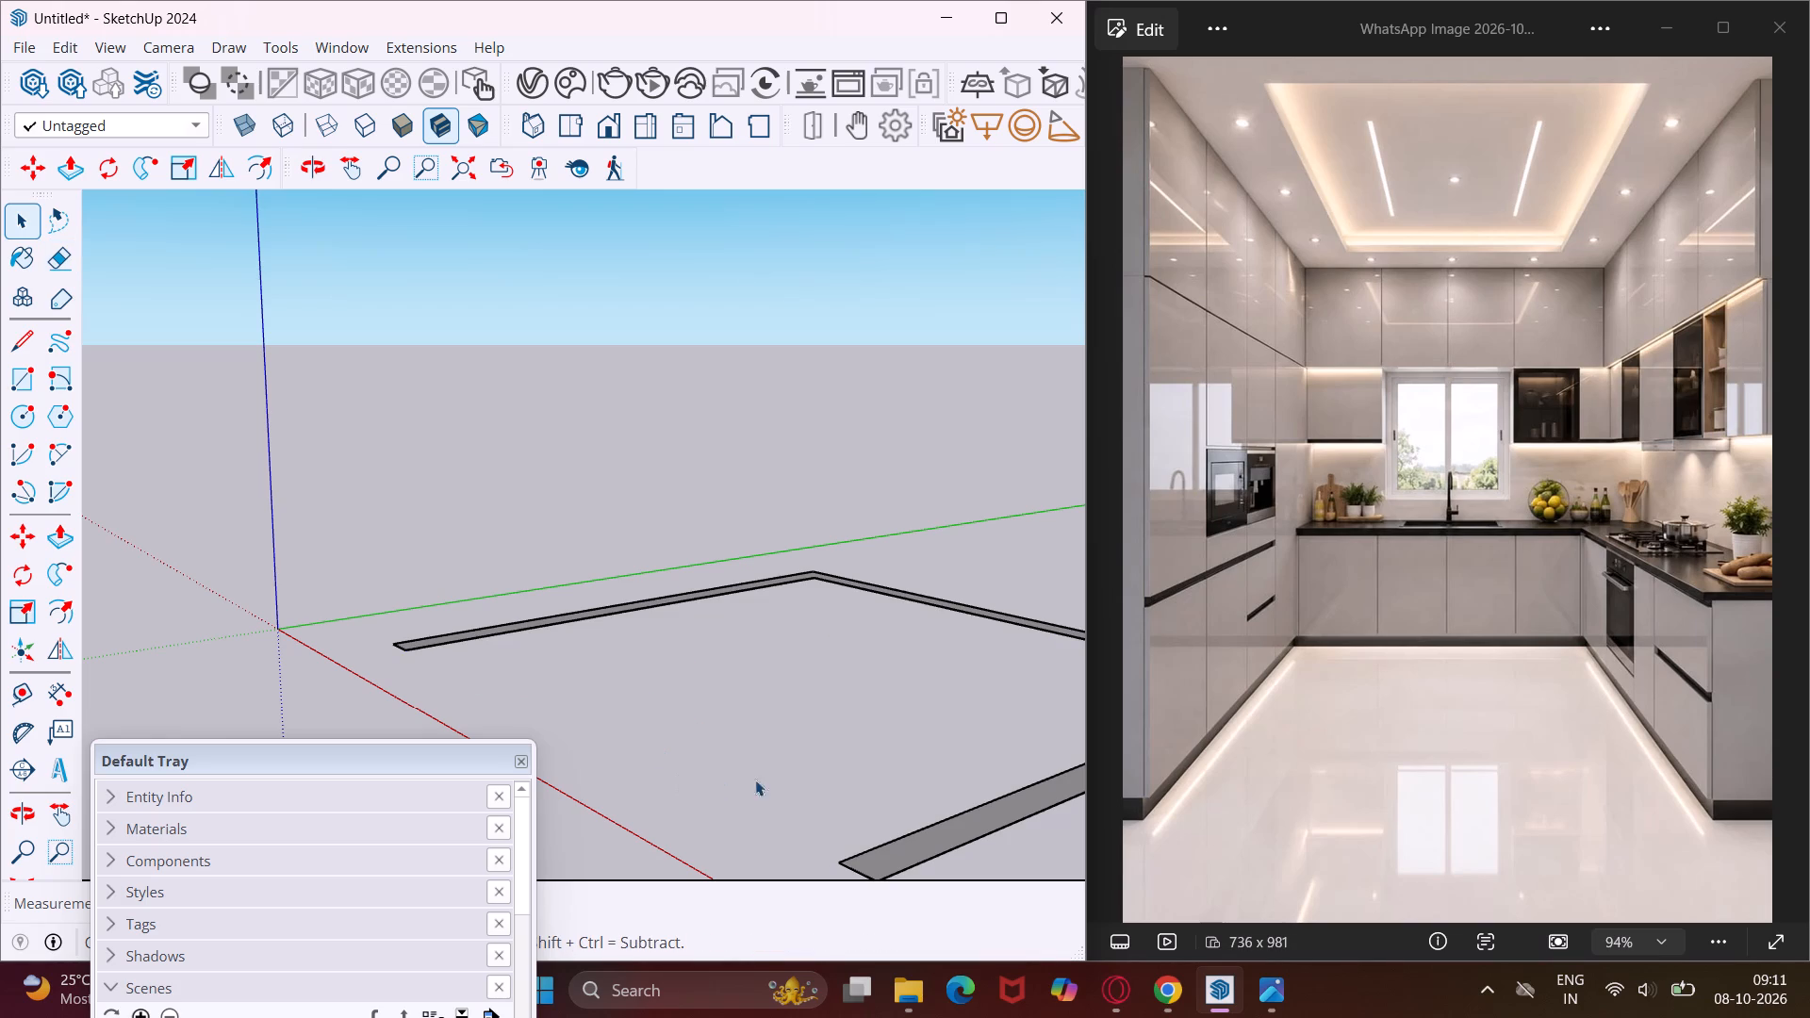
Push/Pull the U-shaped wall strip upward 10' to raise the kitchen walls.
left_click(919, 842)
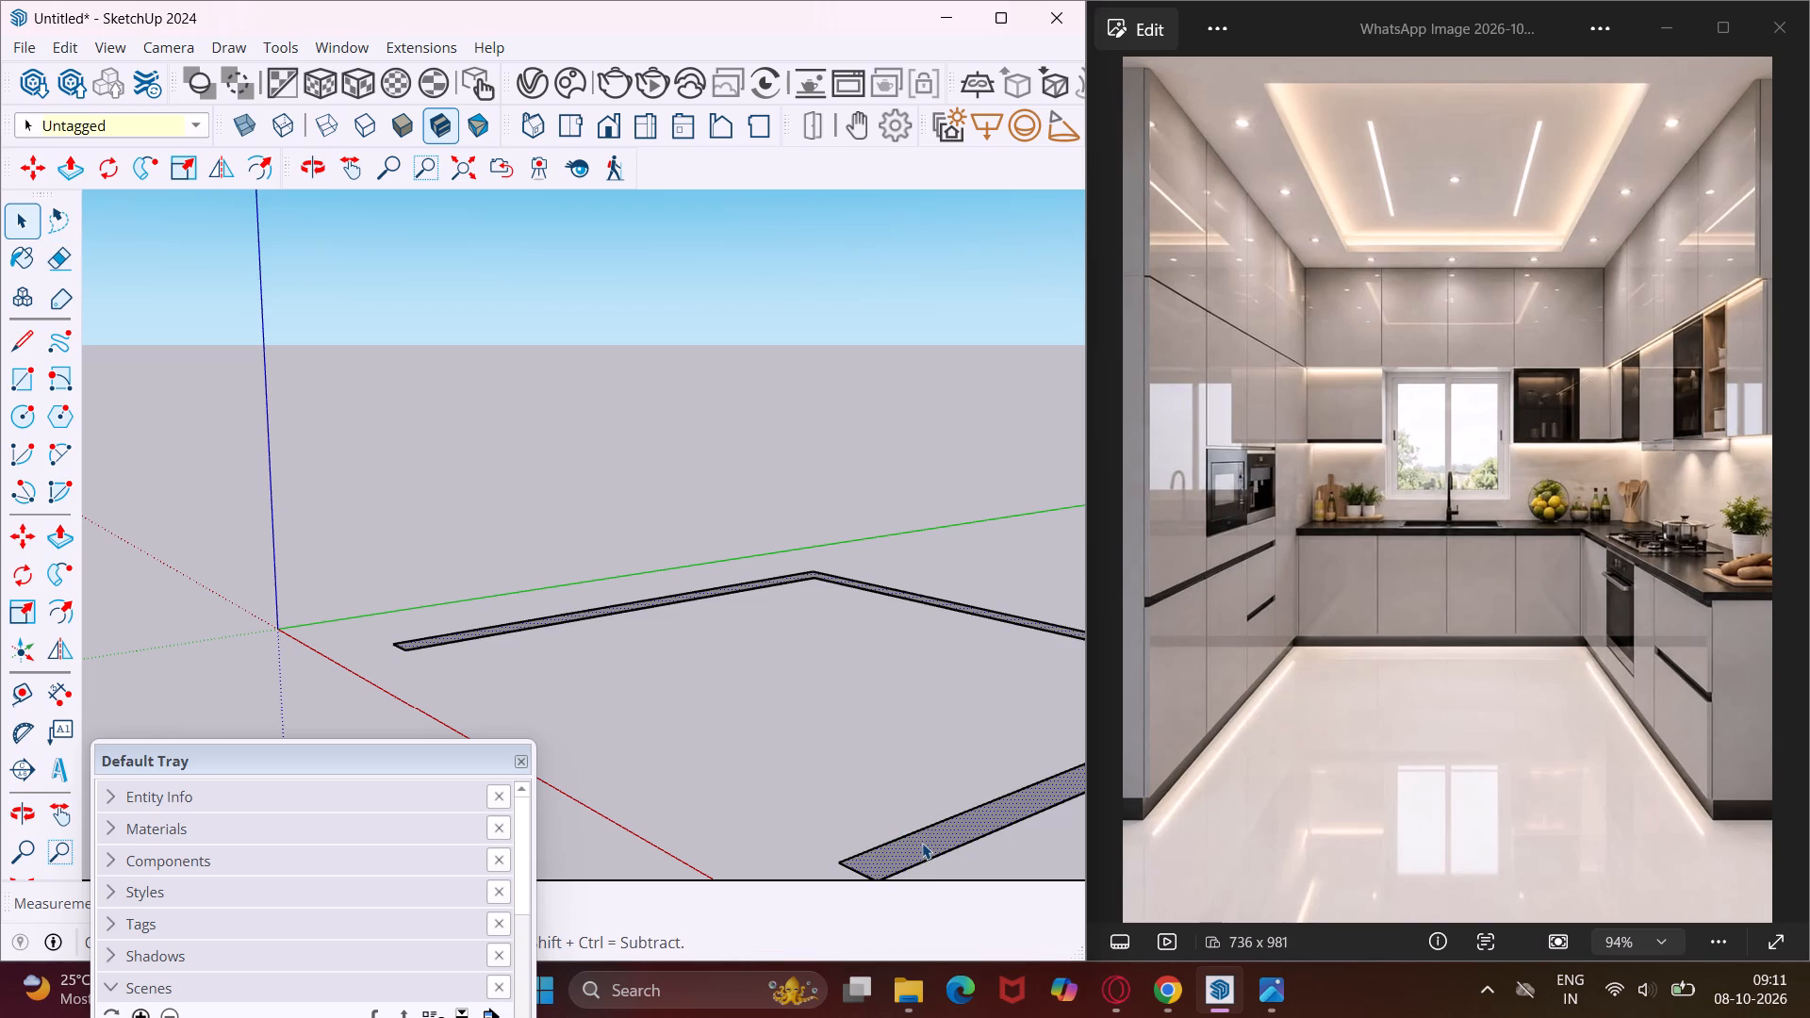
key("p")
left_click(922, 843)
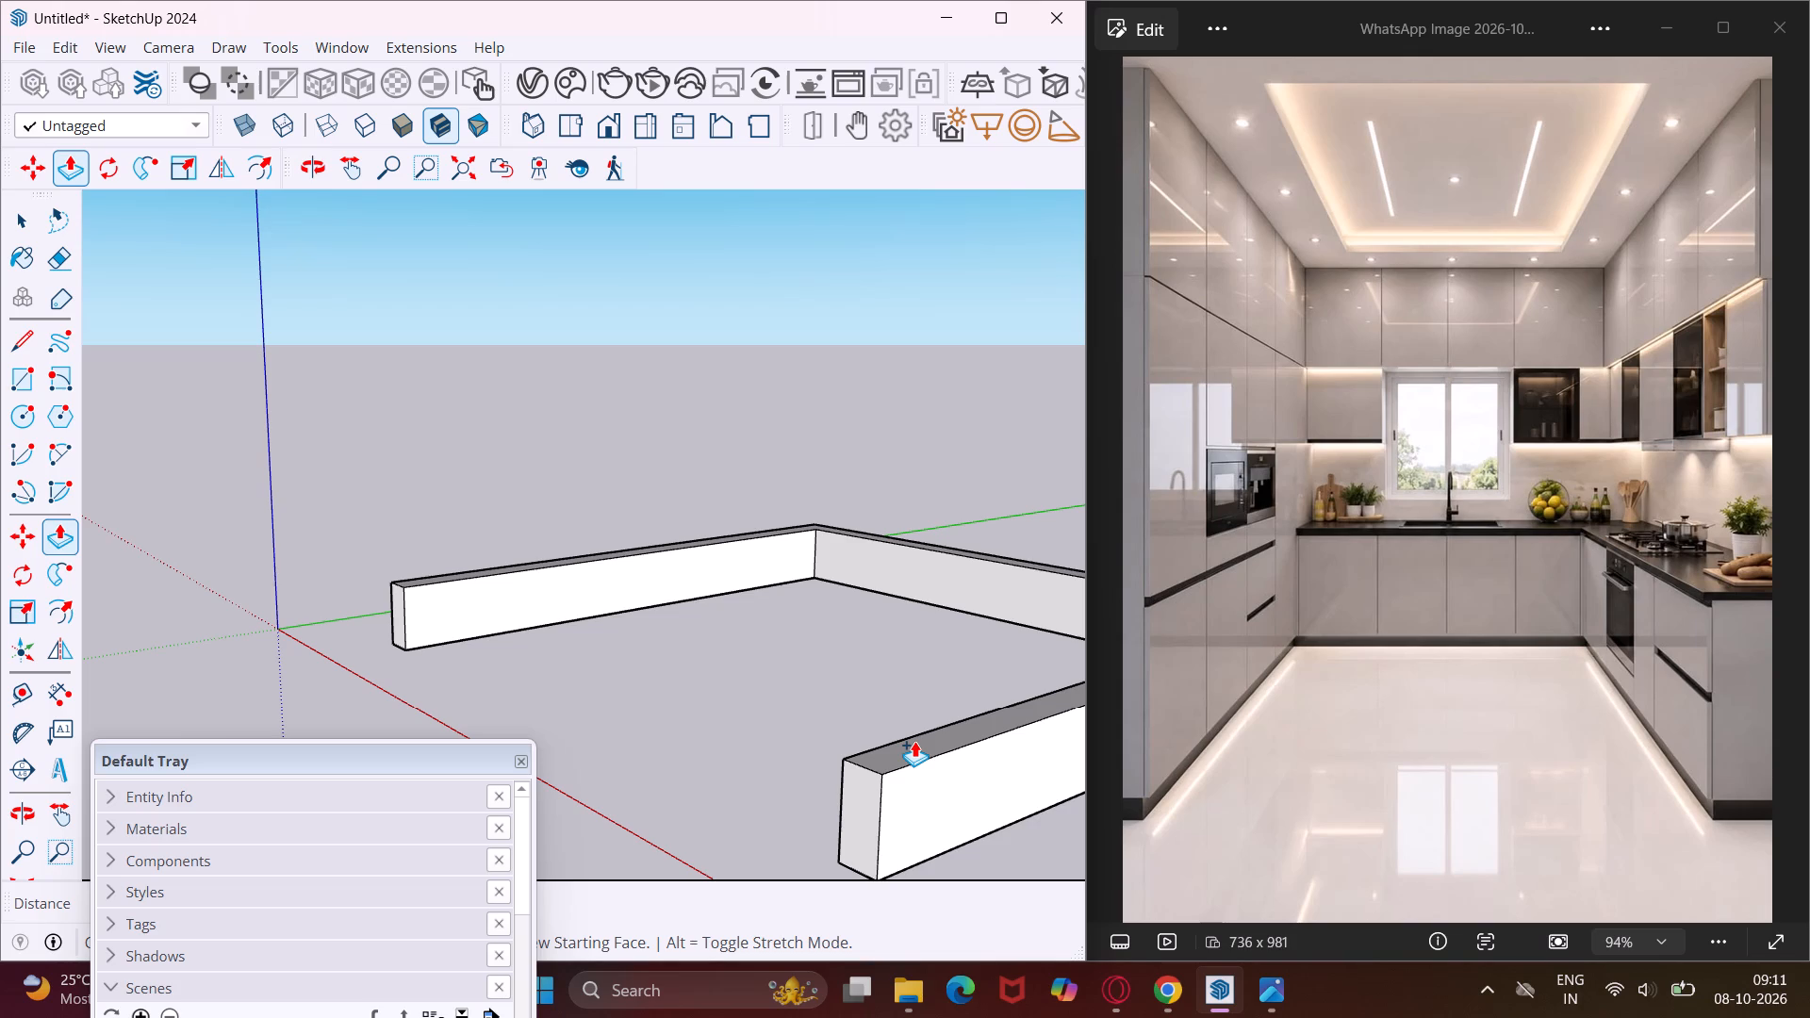
type("10'")
key("Return")
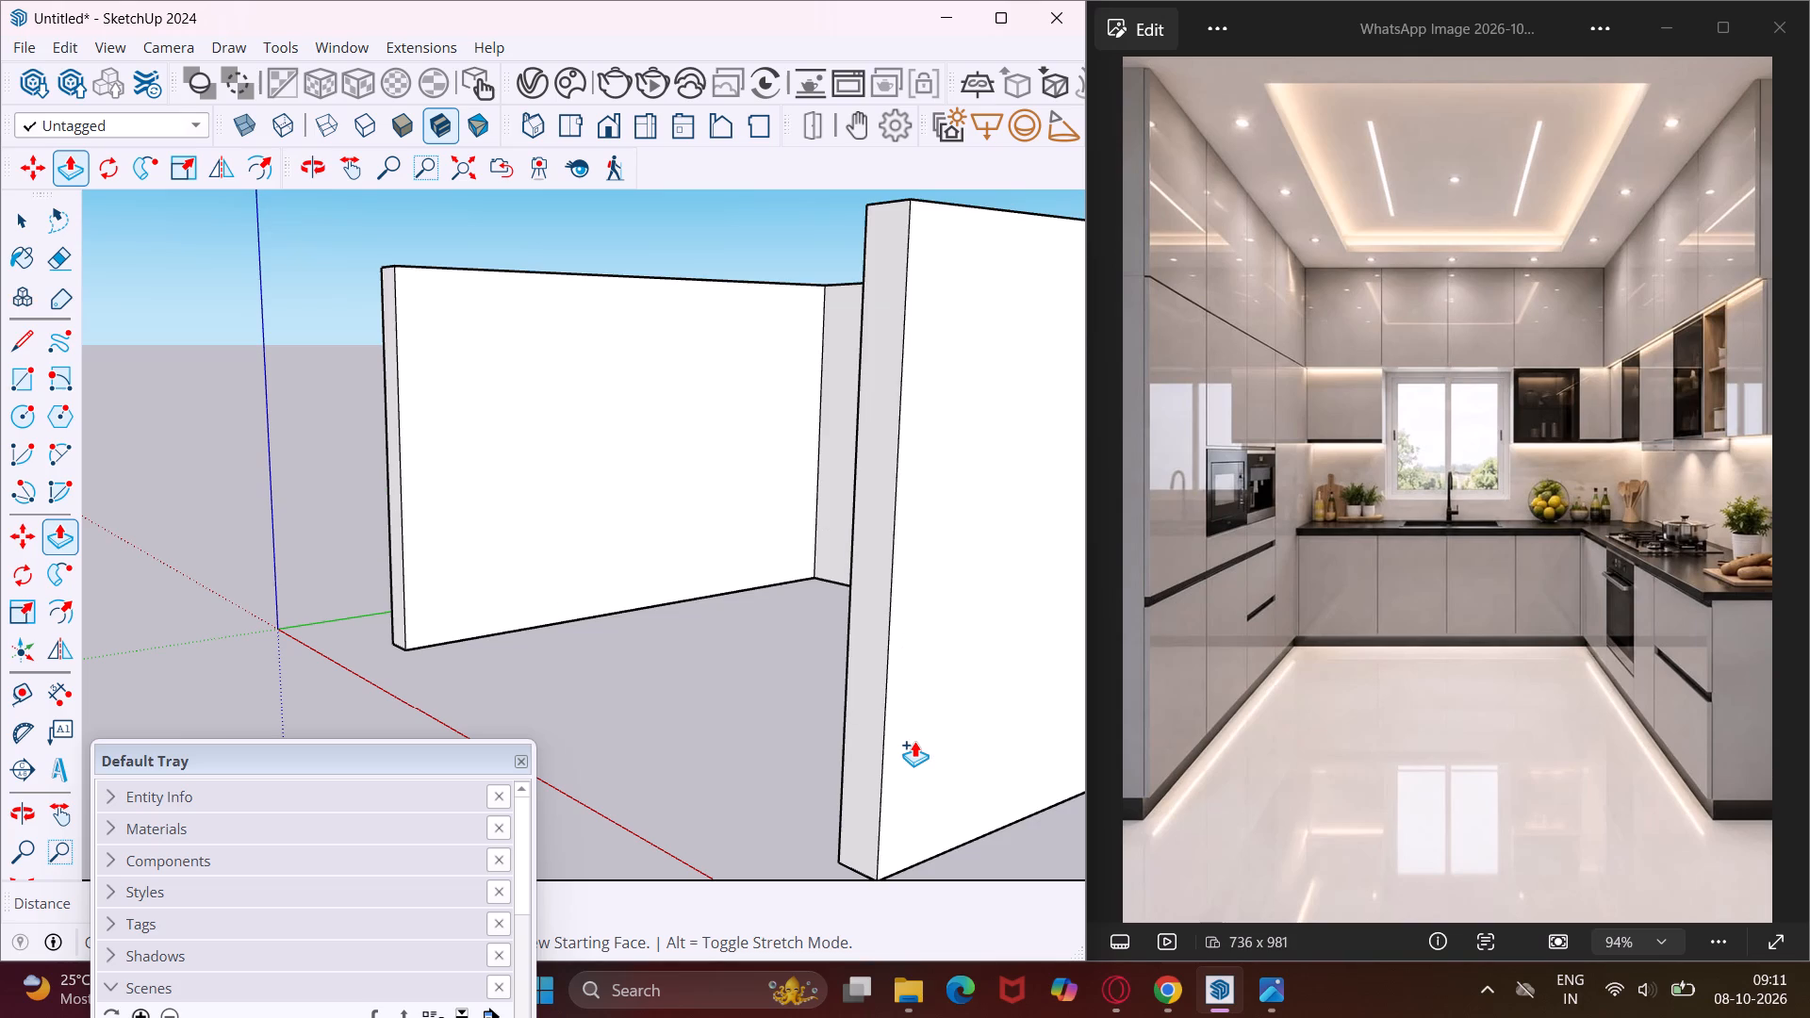
Draw a 6" deep vertical rectangle hanging below the back wall's outer bottom edge, spanning its full 16' 6" length.
scroll(633, 602, "down", 5)
middle_click_drag(654, 615, 809, 322)
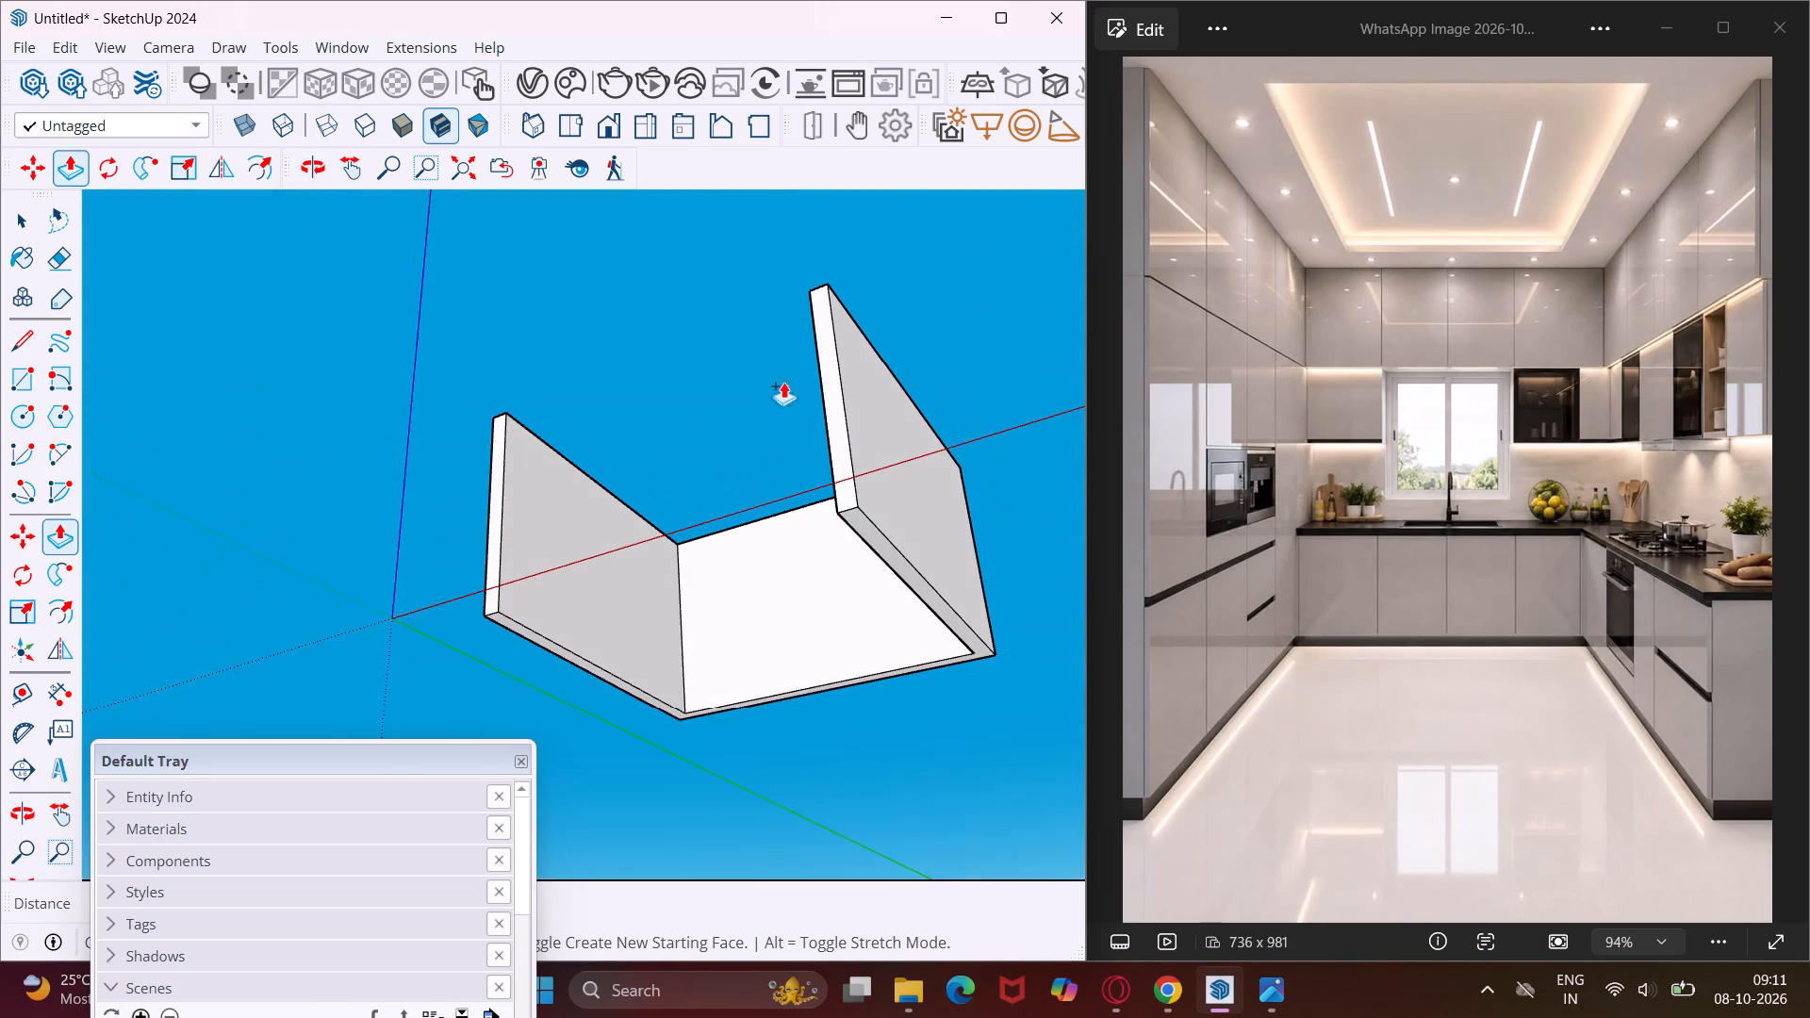
scroll(703, 698, "up", 7)
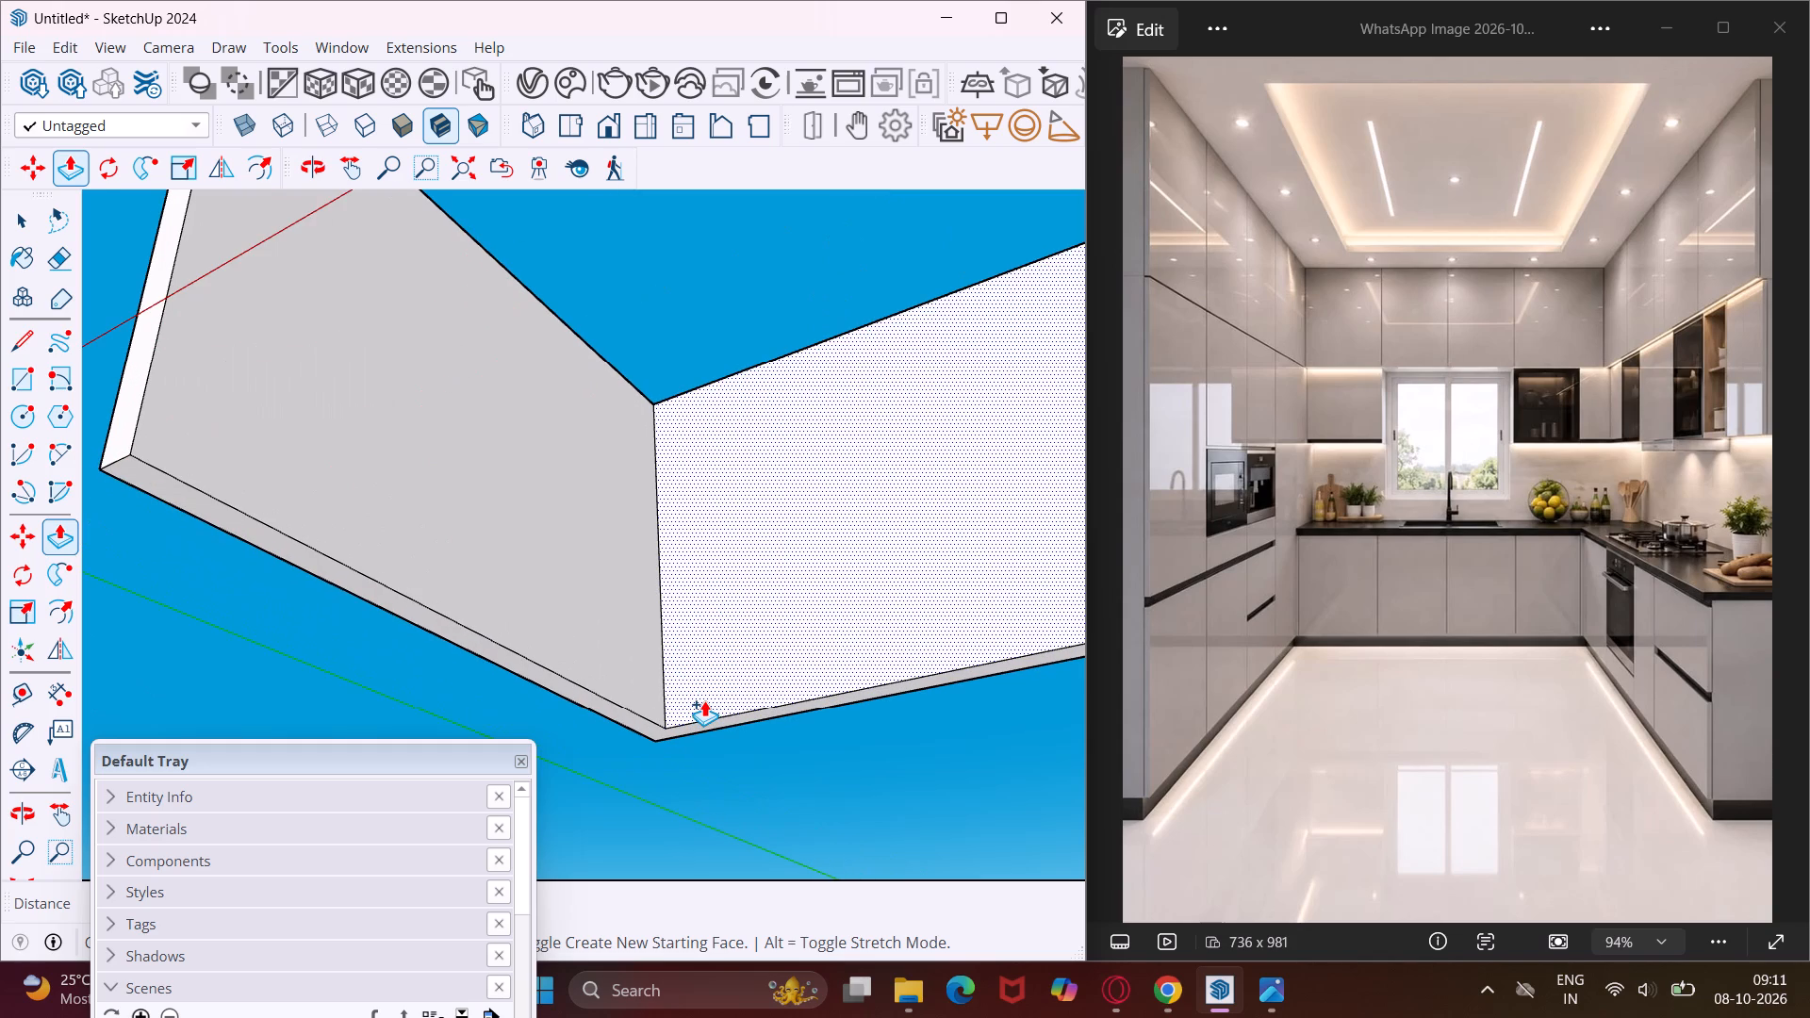
key("Escape")
key("space")
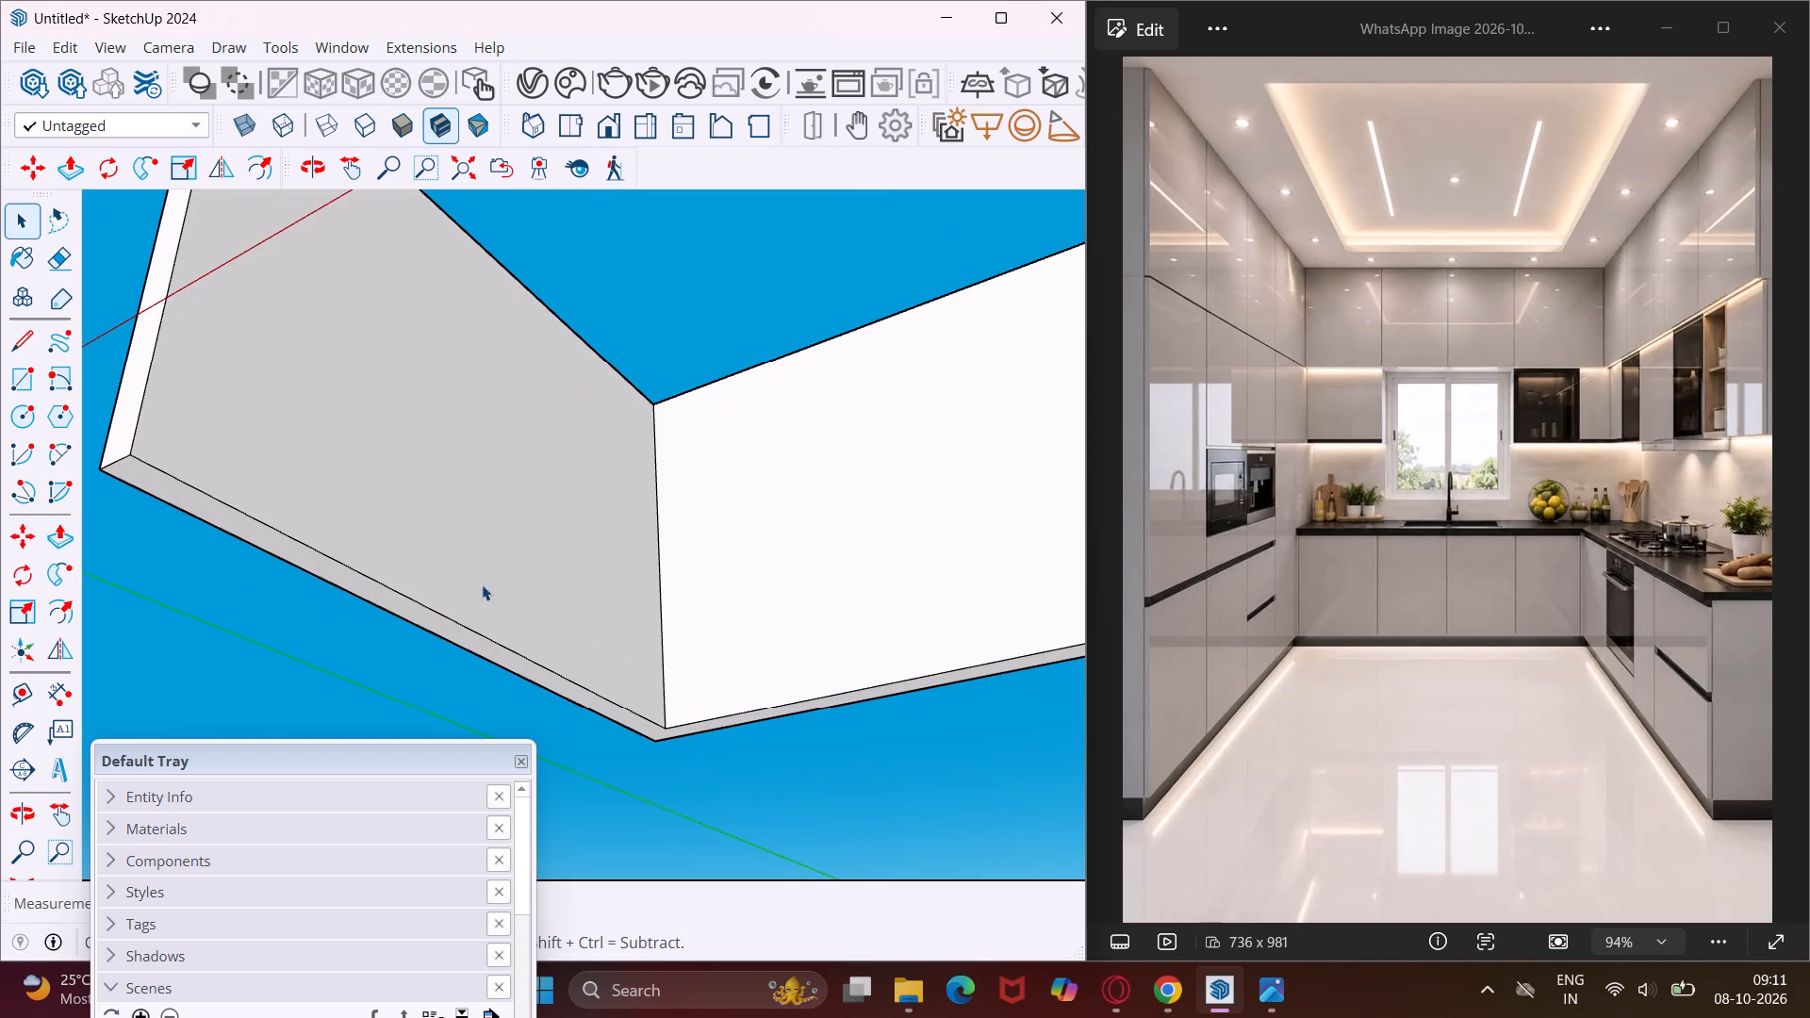
left_click(57, 394)
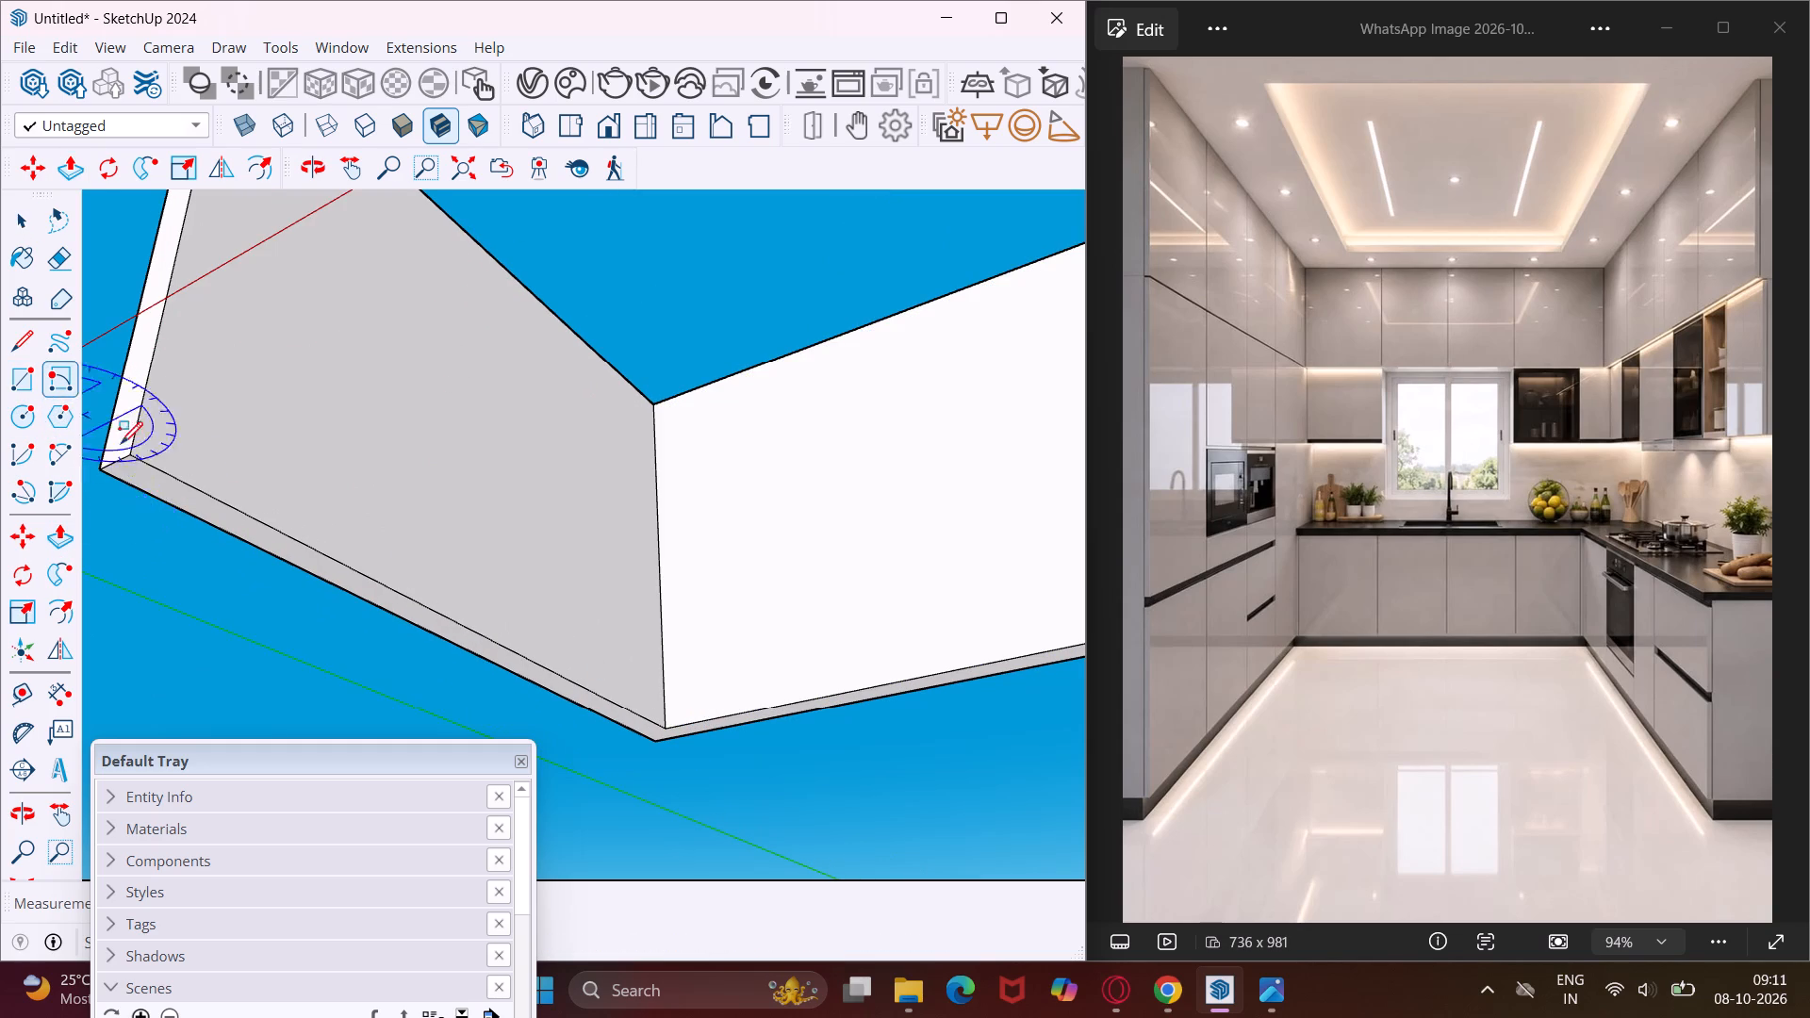
left_click(658, 740)
scroll(659, 740, "down", 5)
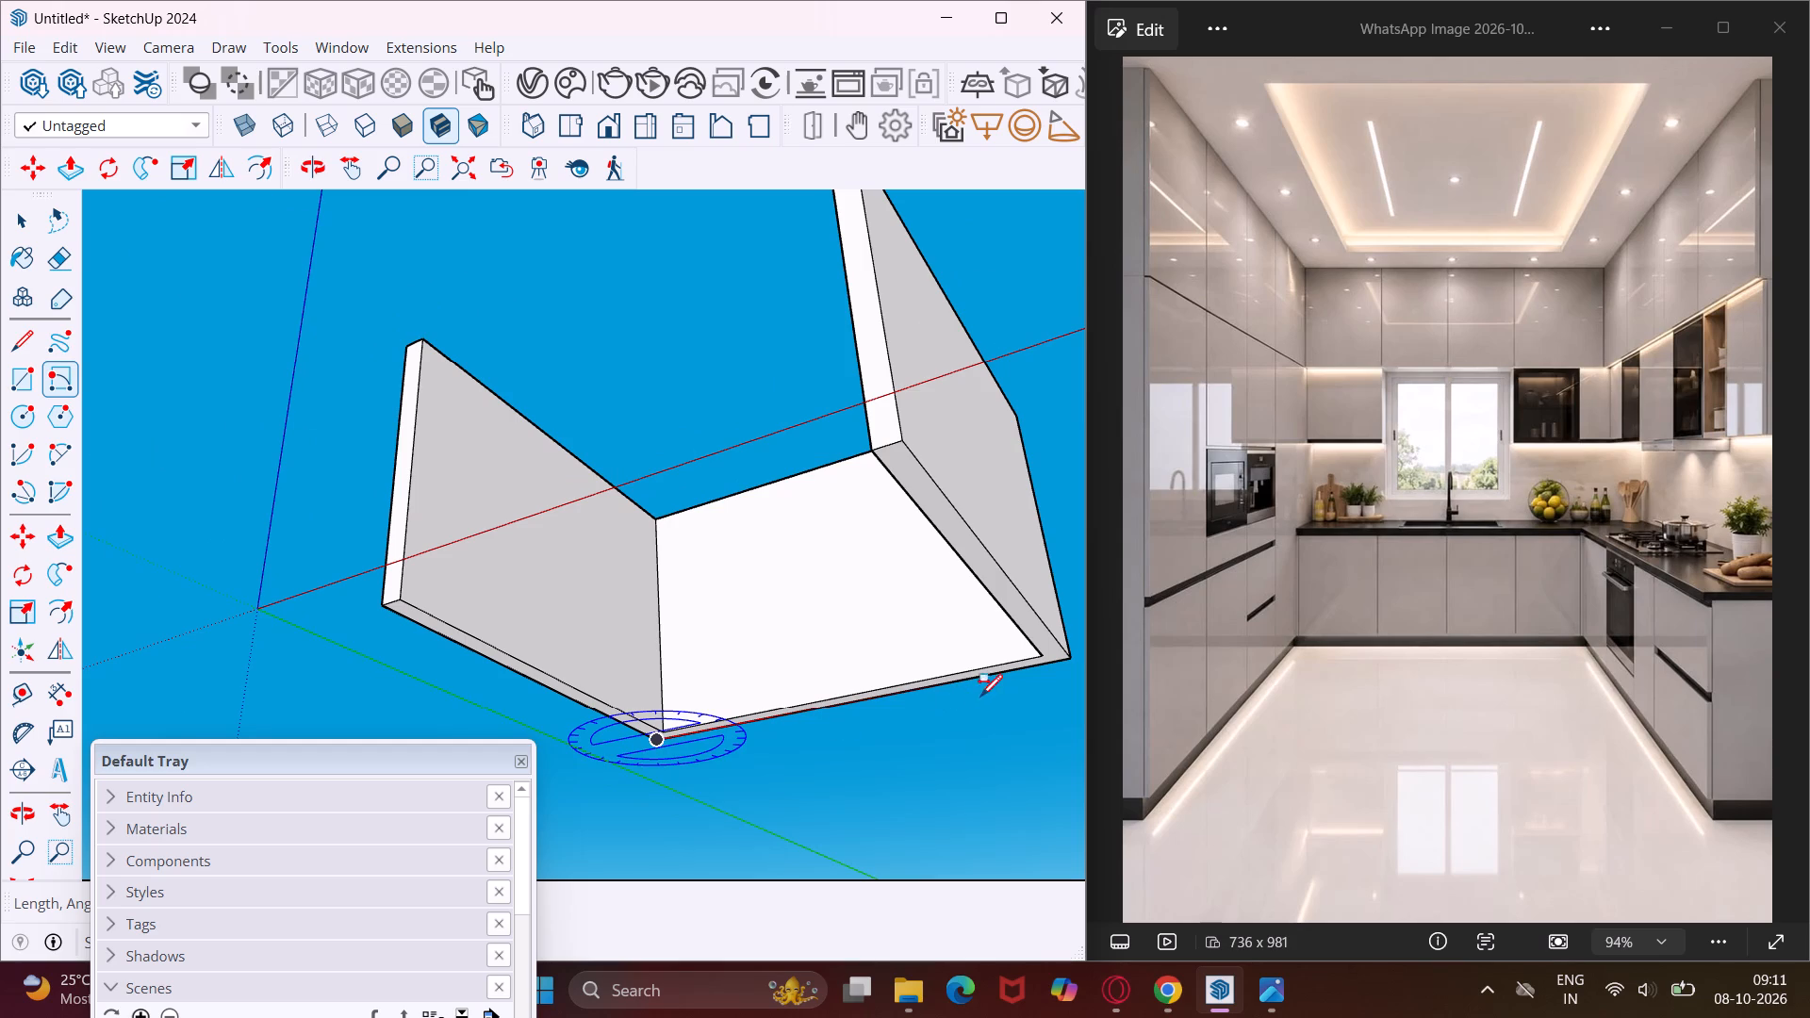
left_click(1065, 663)
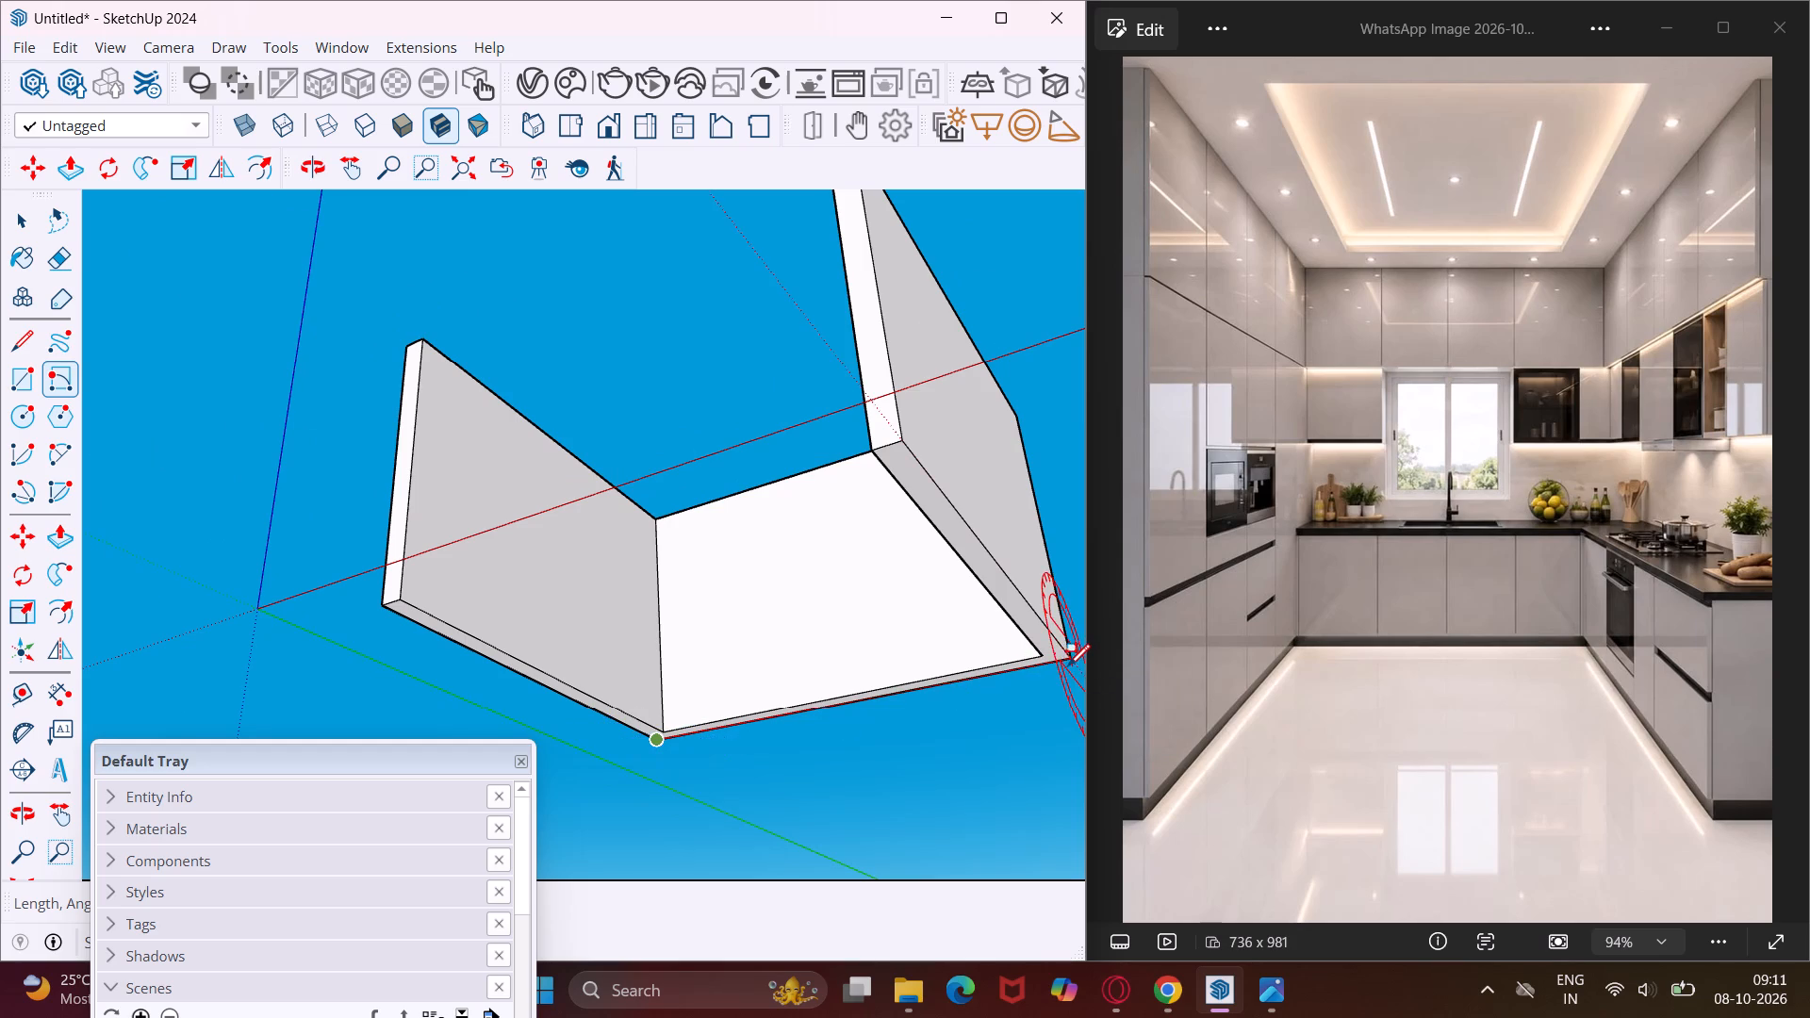
middle_click_drag(1064, 667, 548, 724)
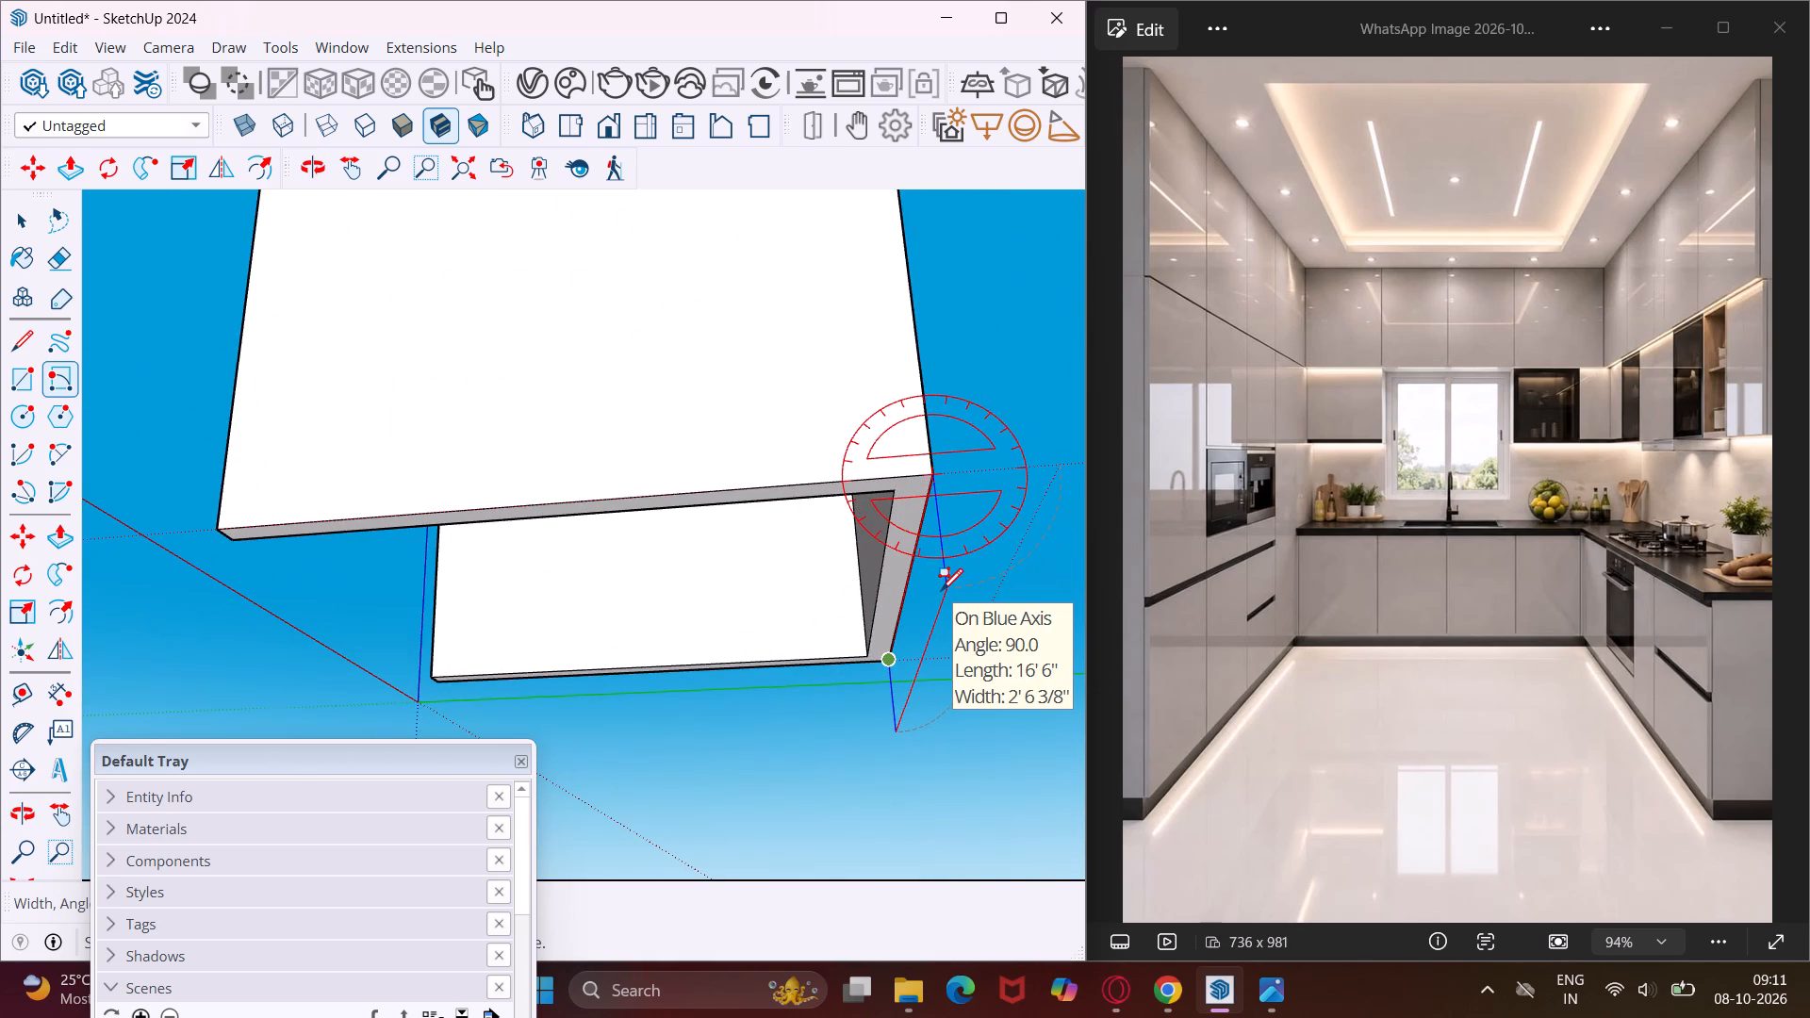
type("6\"")
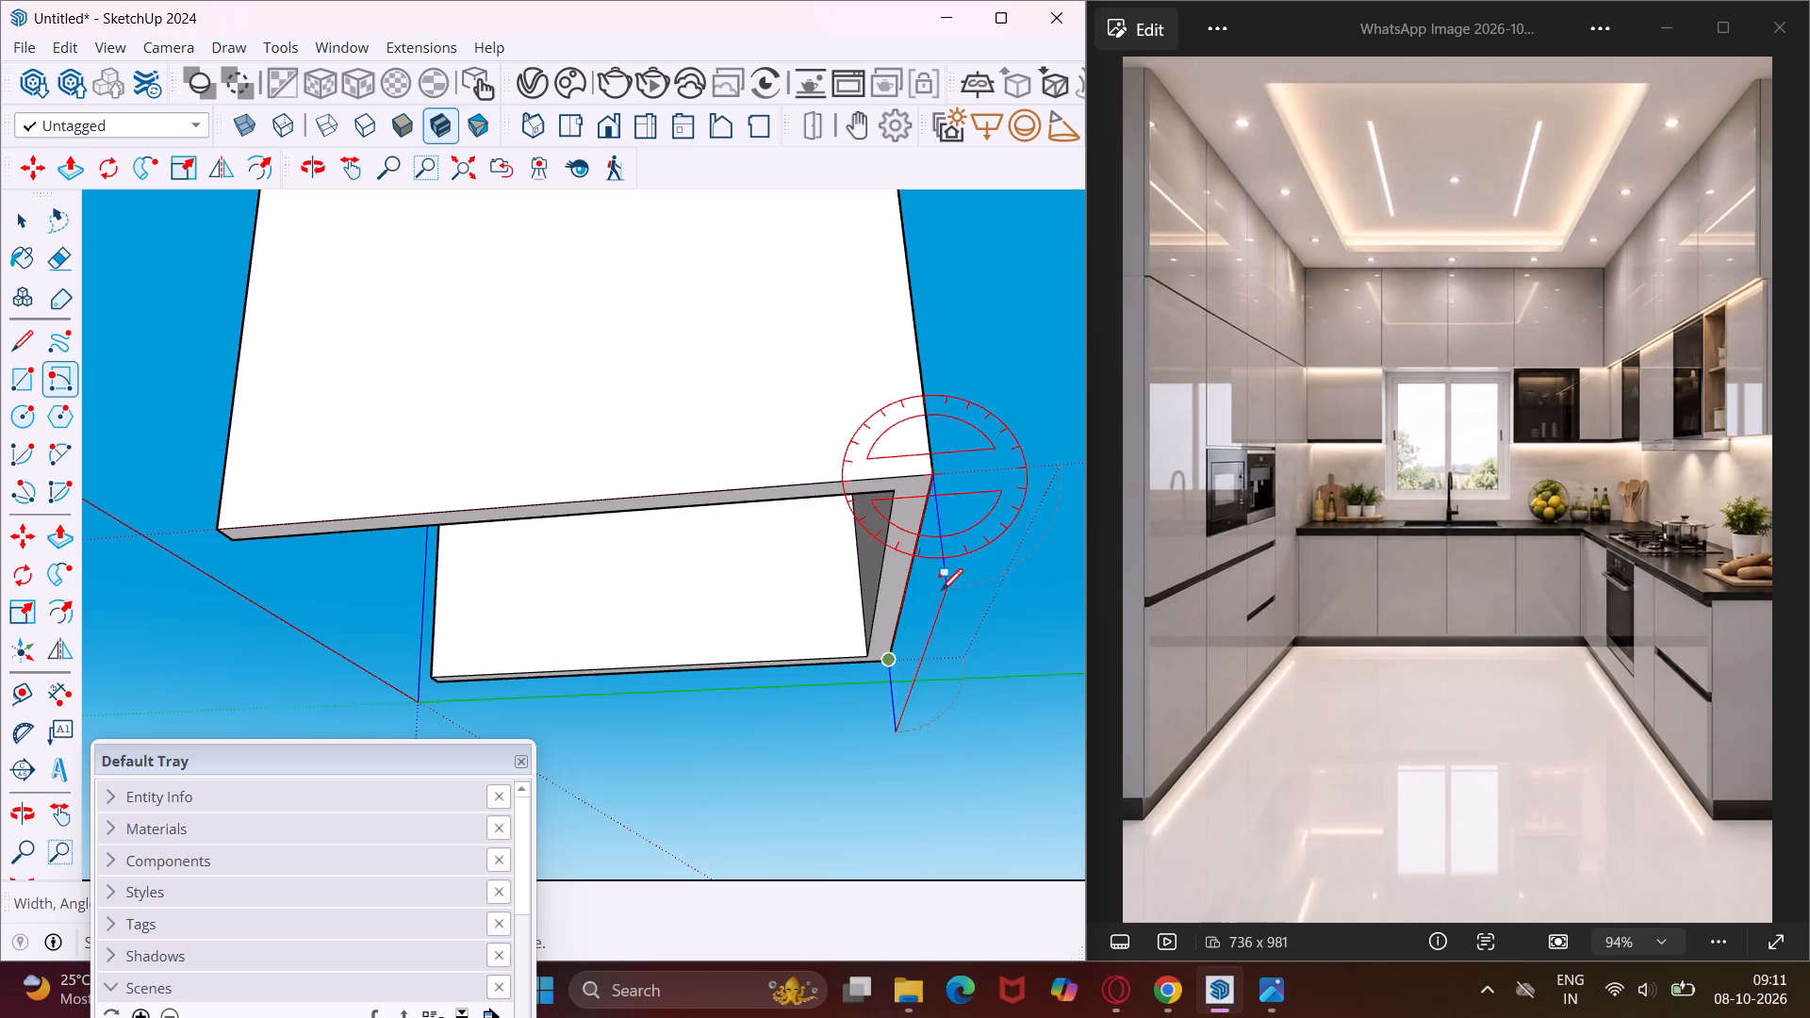
key("Return")
key("Escape")
key("space")
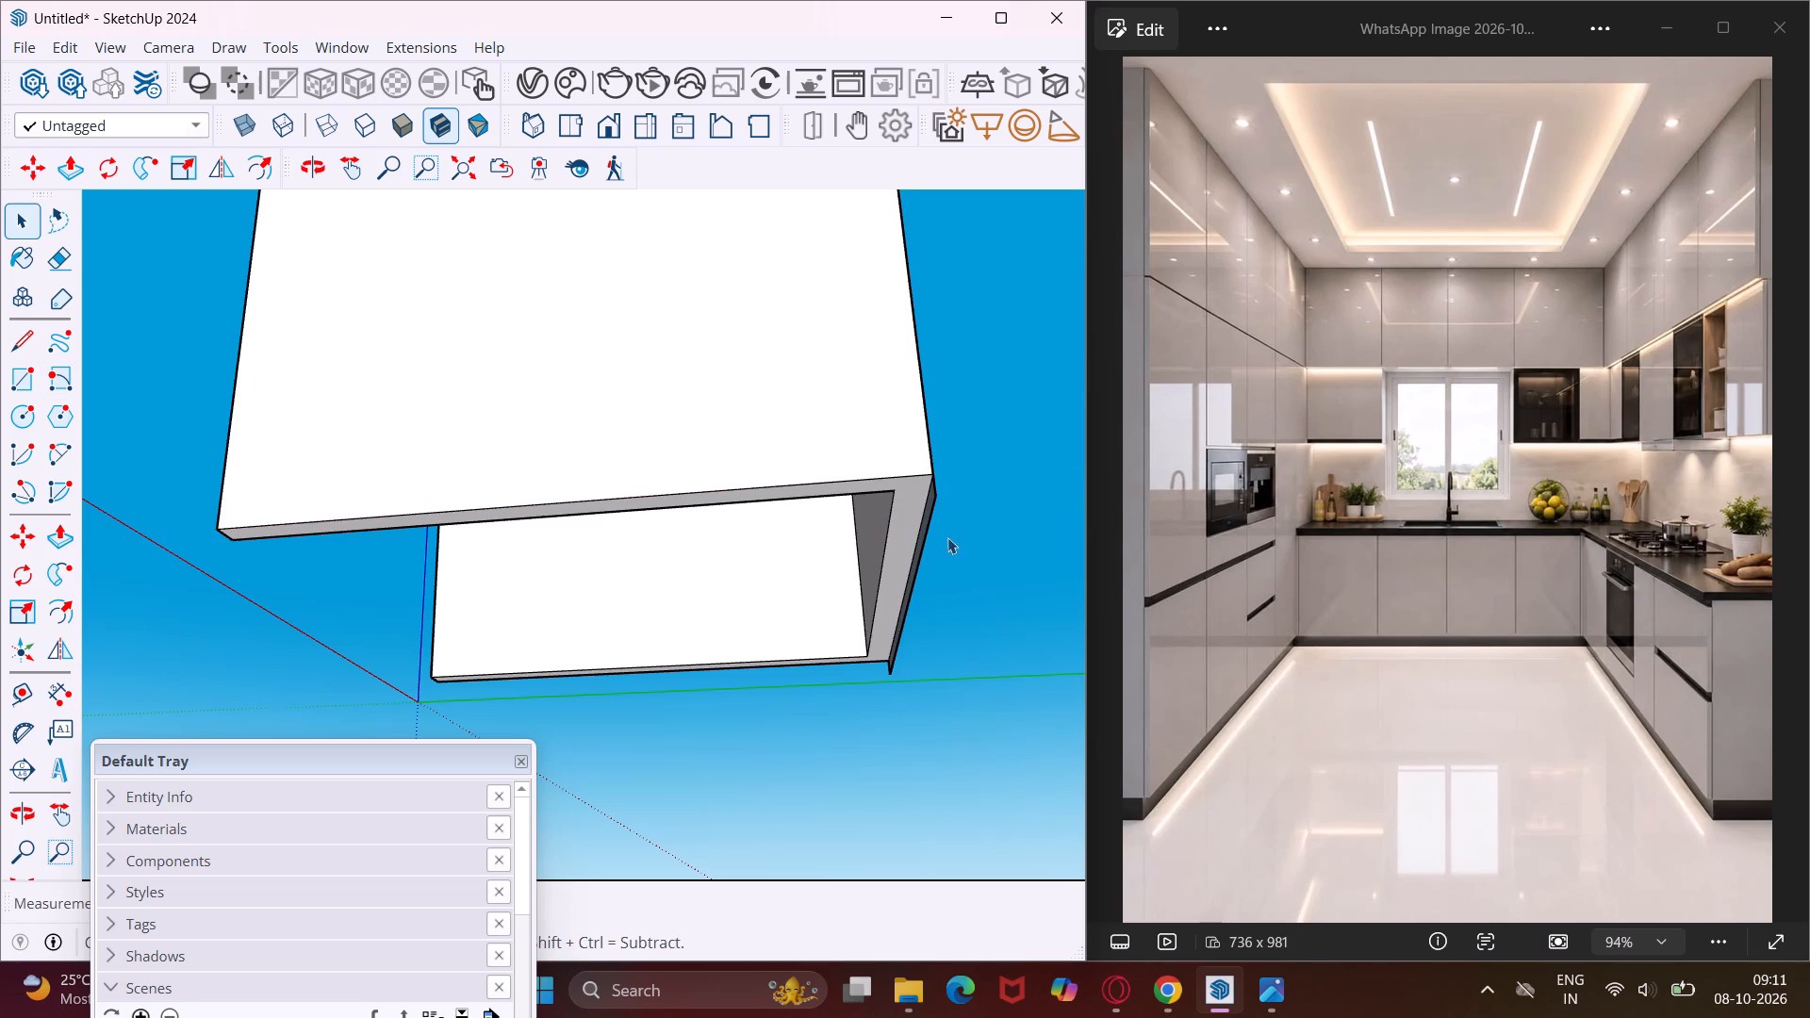
Push/Pull the 6" strip beneath the walls to the side walls' open ends to form the floor slab.
middle_click_drag(926, 509, 1045, 544)
scroll(1001, 552, "up", 3)
triple_click(1001, 556)
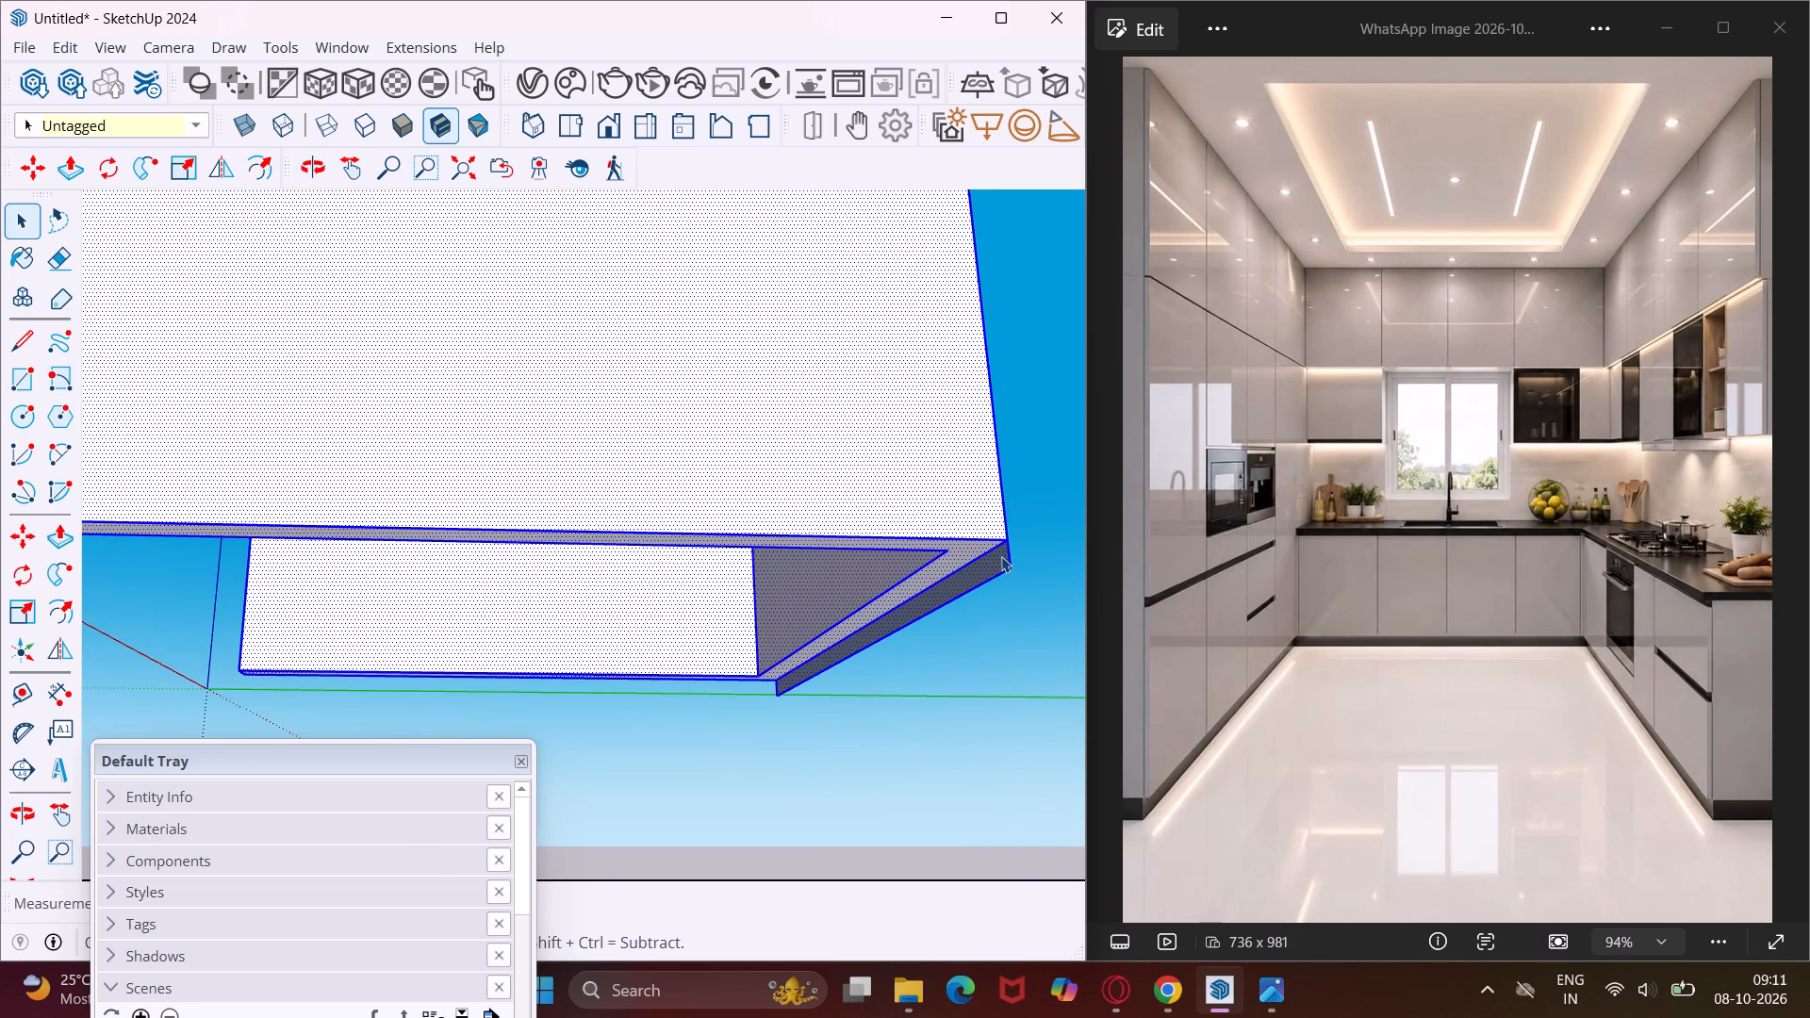
double_click(1001, 556)
double_click(995, 560)
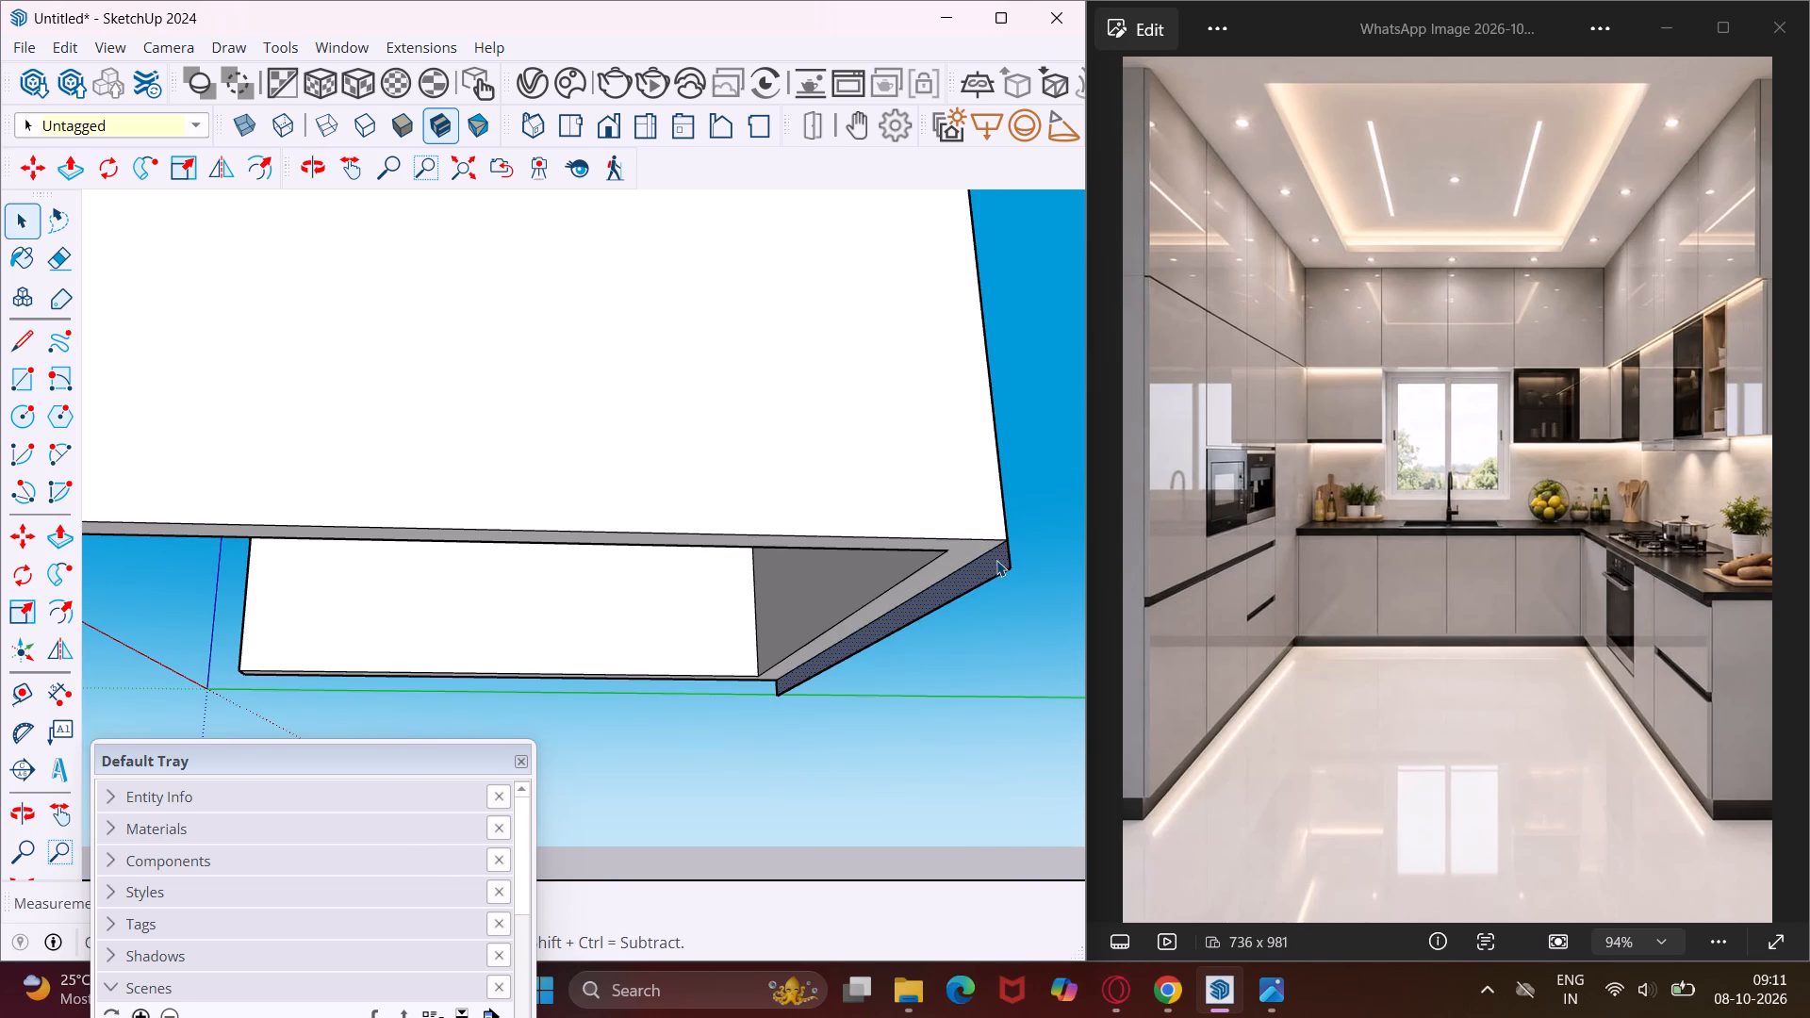
key("p")
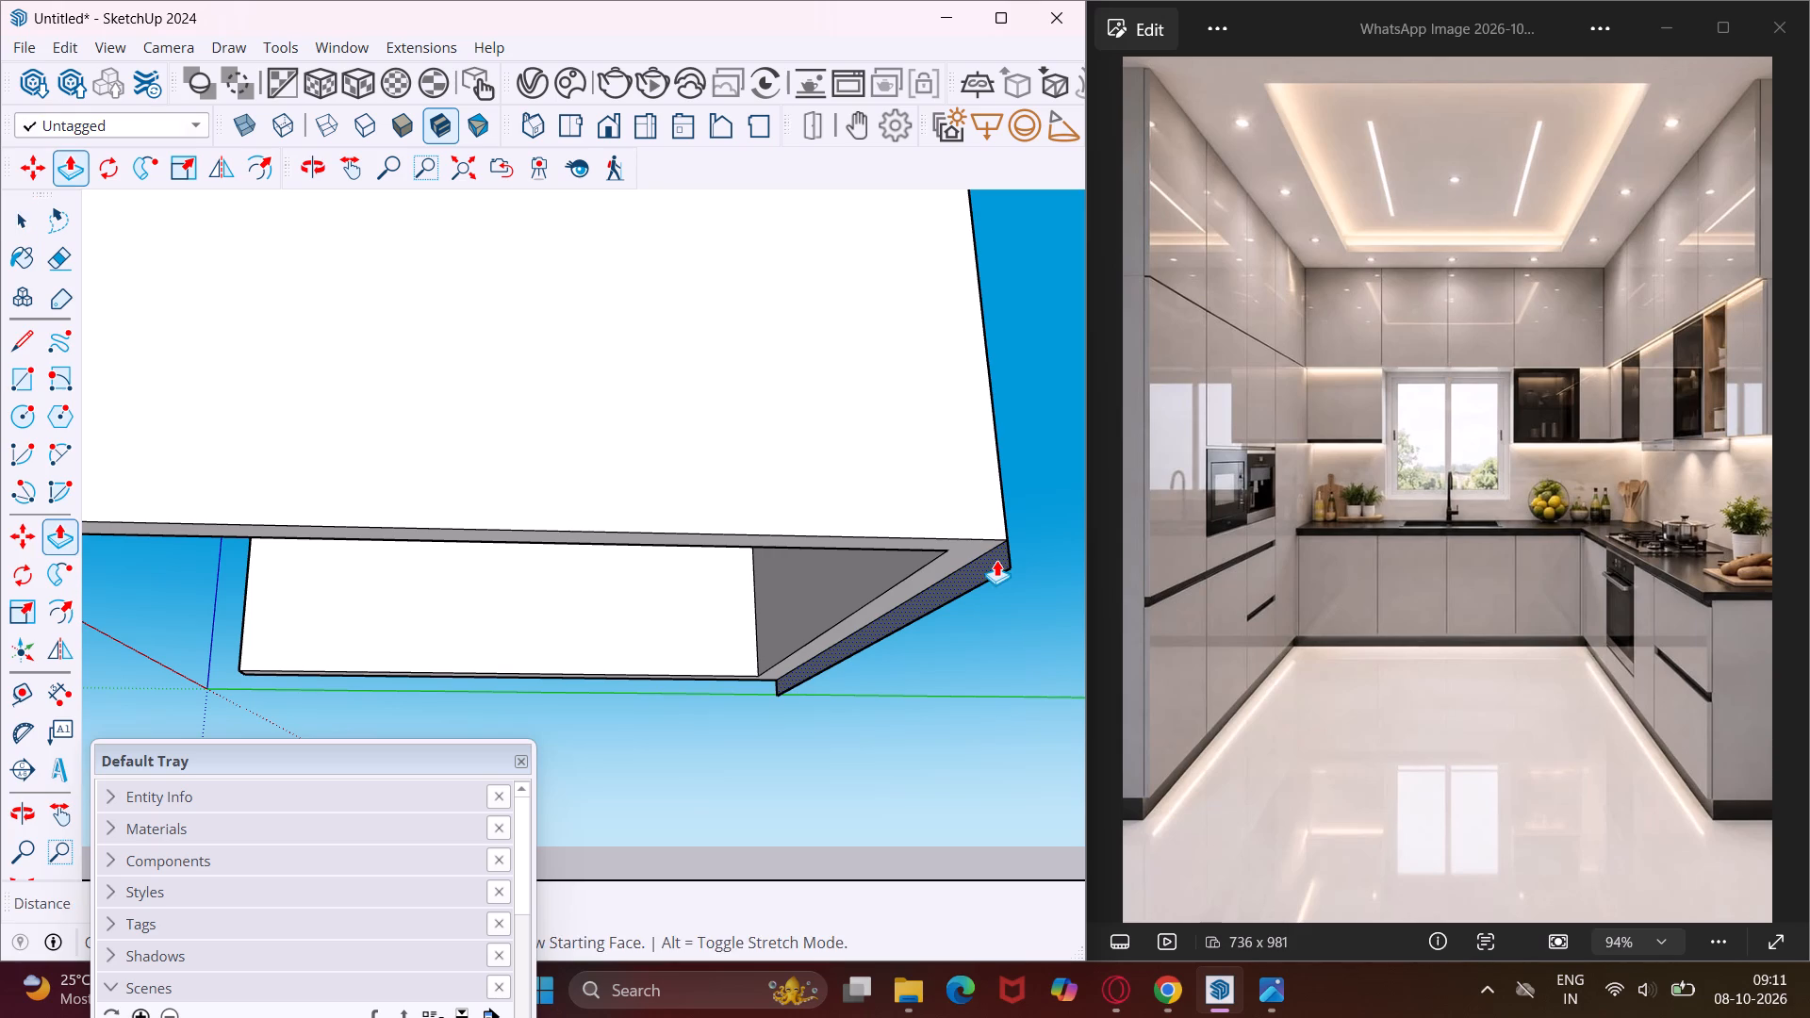
left_click(996, 560)
scroll(913, 577, "down", 5)
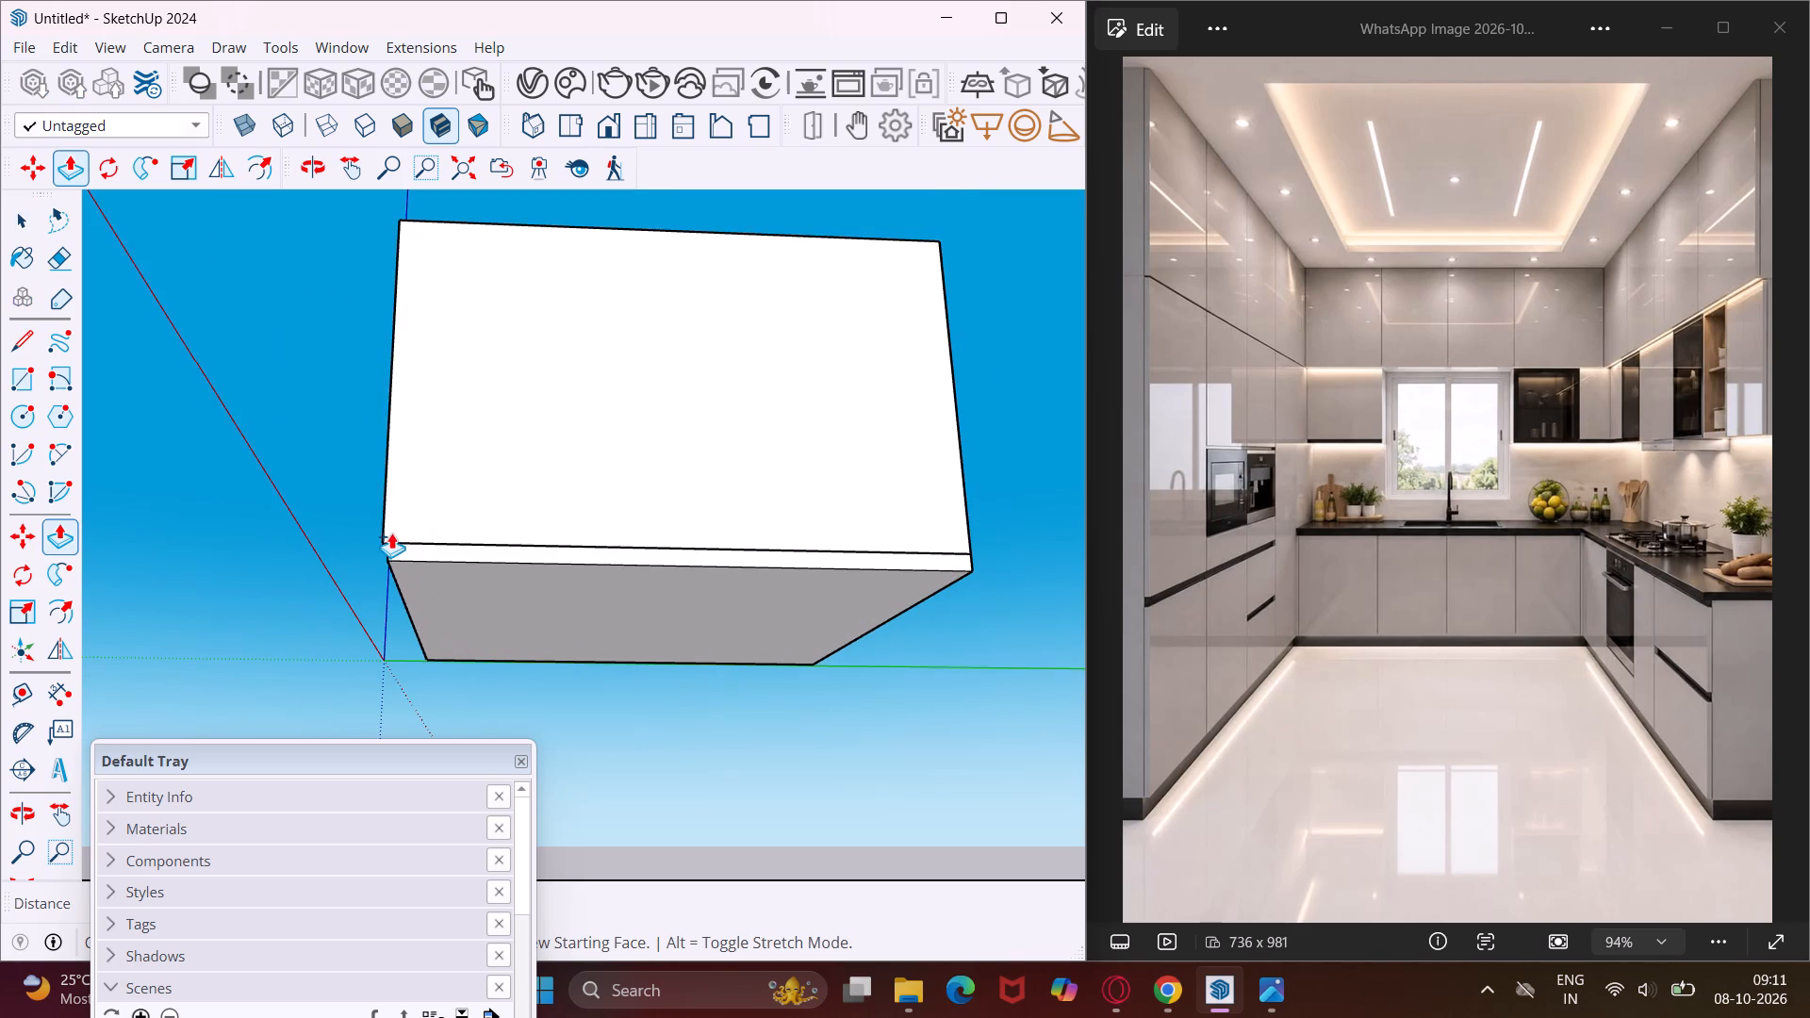
left_click(388, 534)
key("Escape")
key("space")
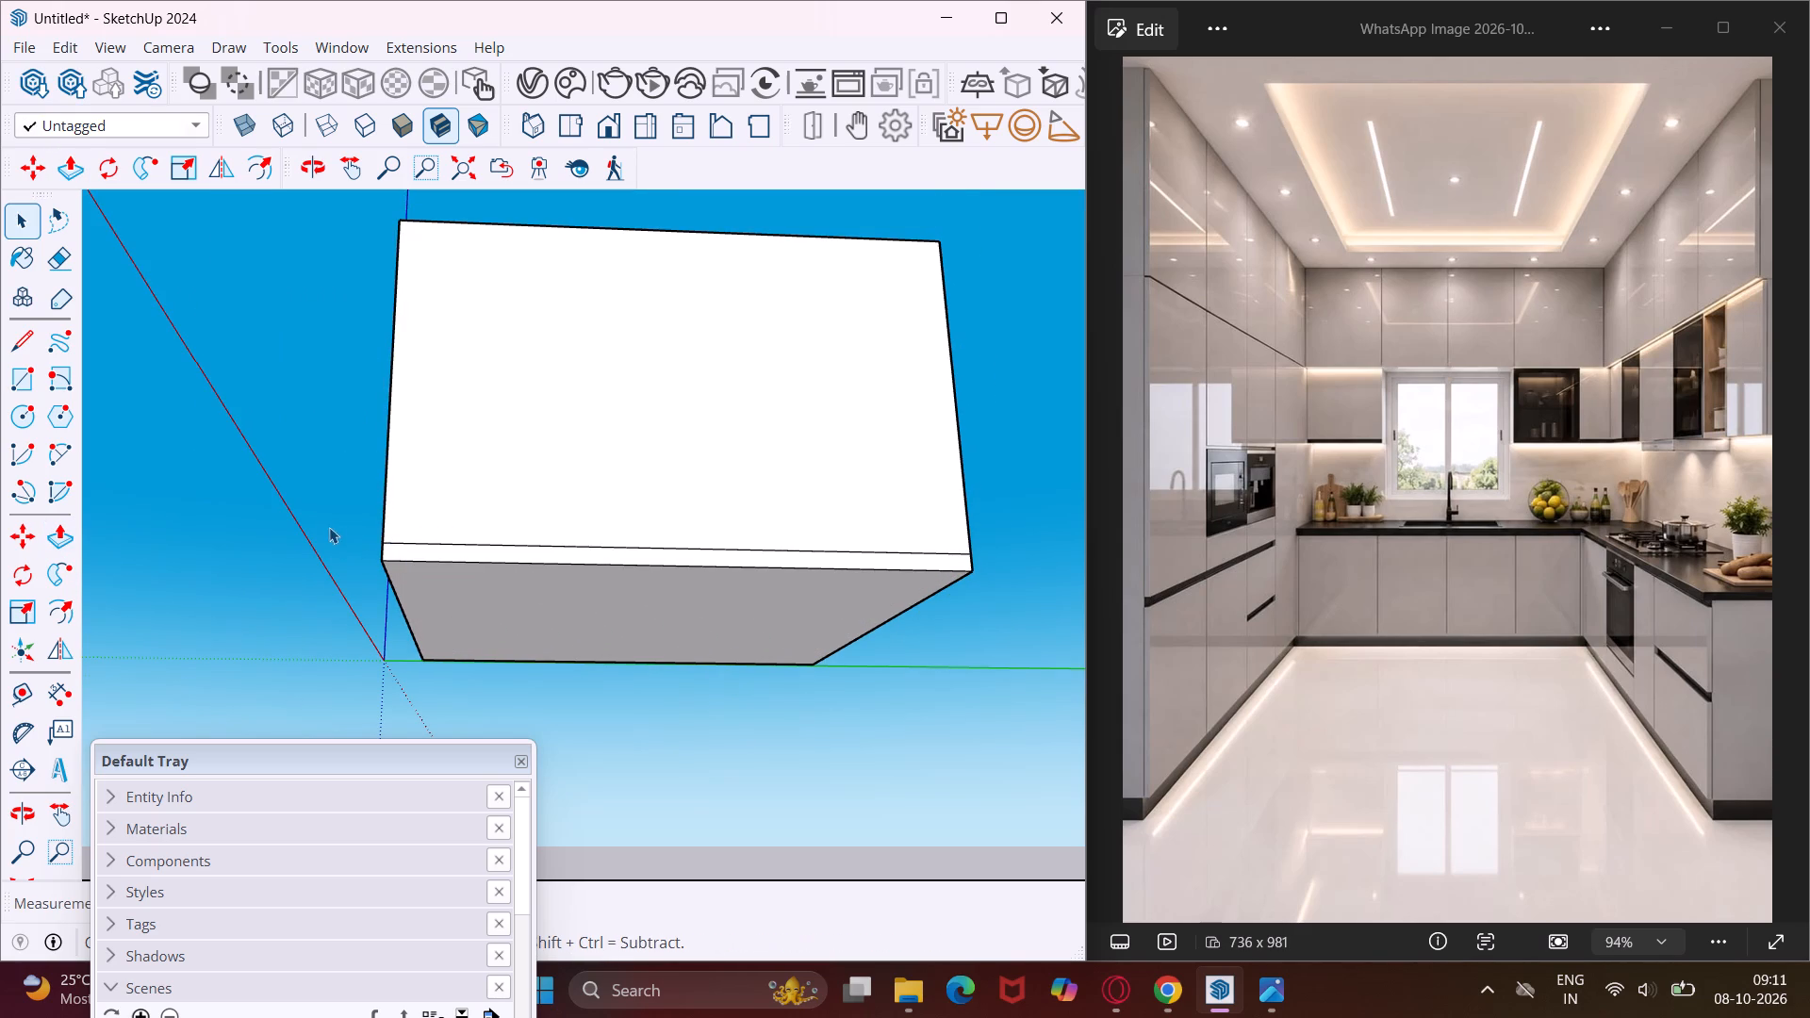
Place a guide on the floor 2' inward from the side wall farthest from the origin.
middle_click_drag(312, 522, 946, 708)
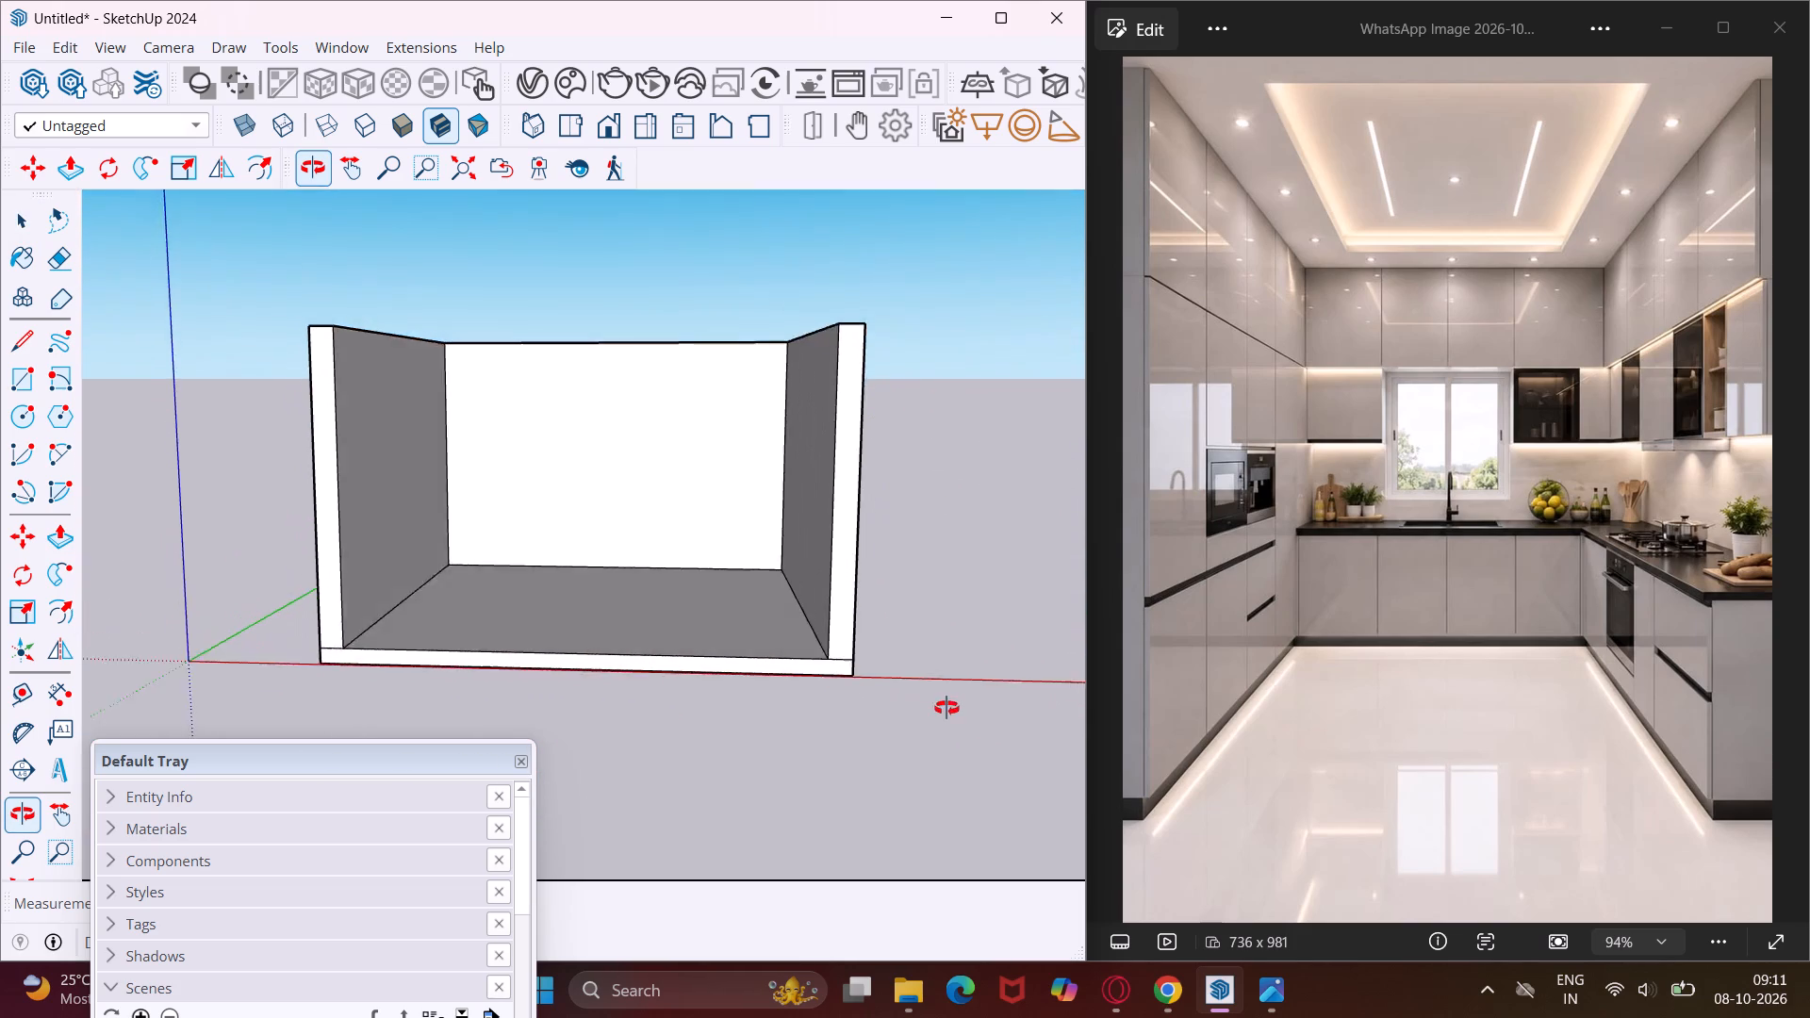
middle_click_drag(946, 708, 960, 755)
scroll(909, 645, "down", 3)
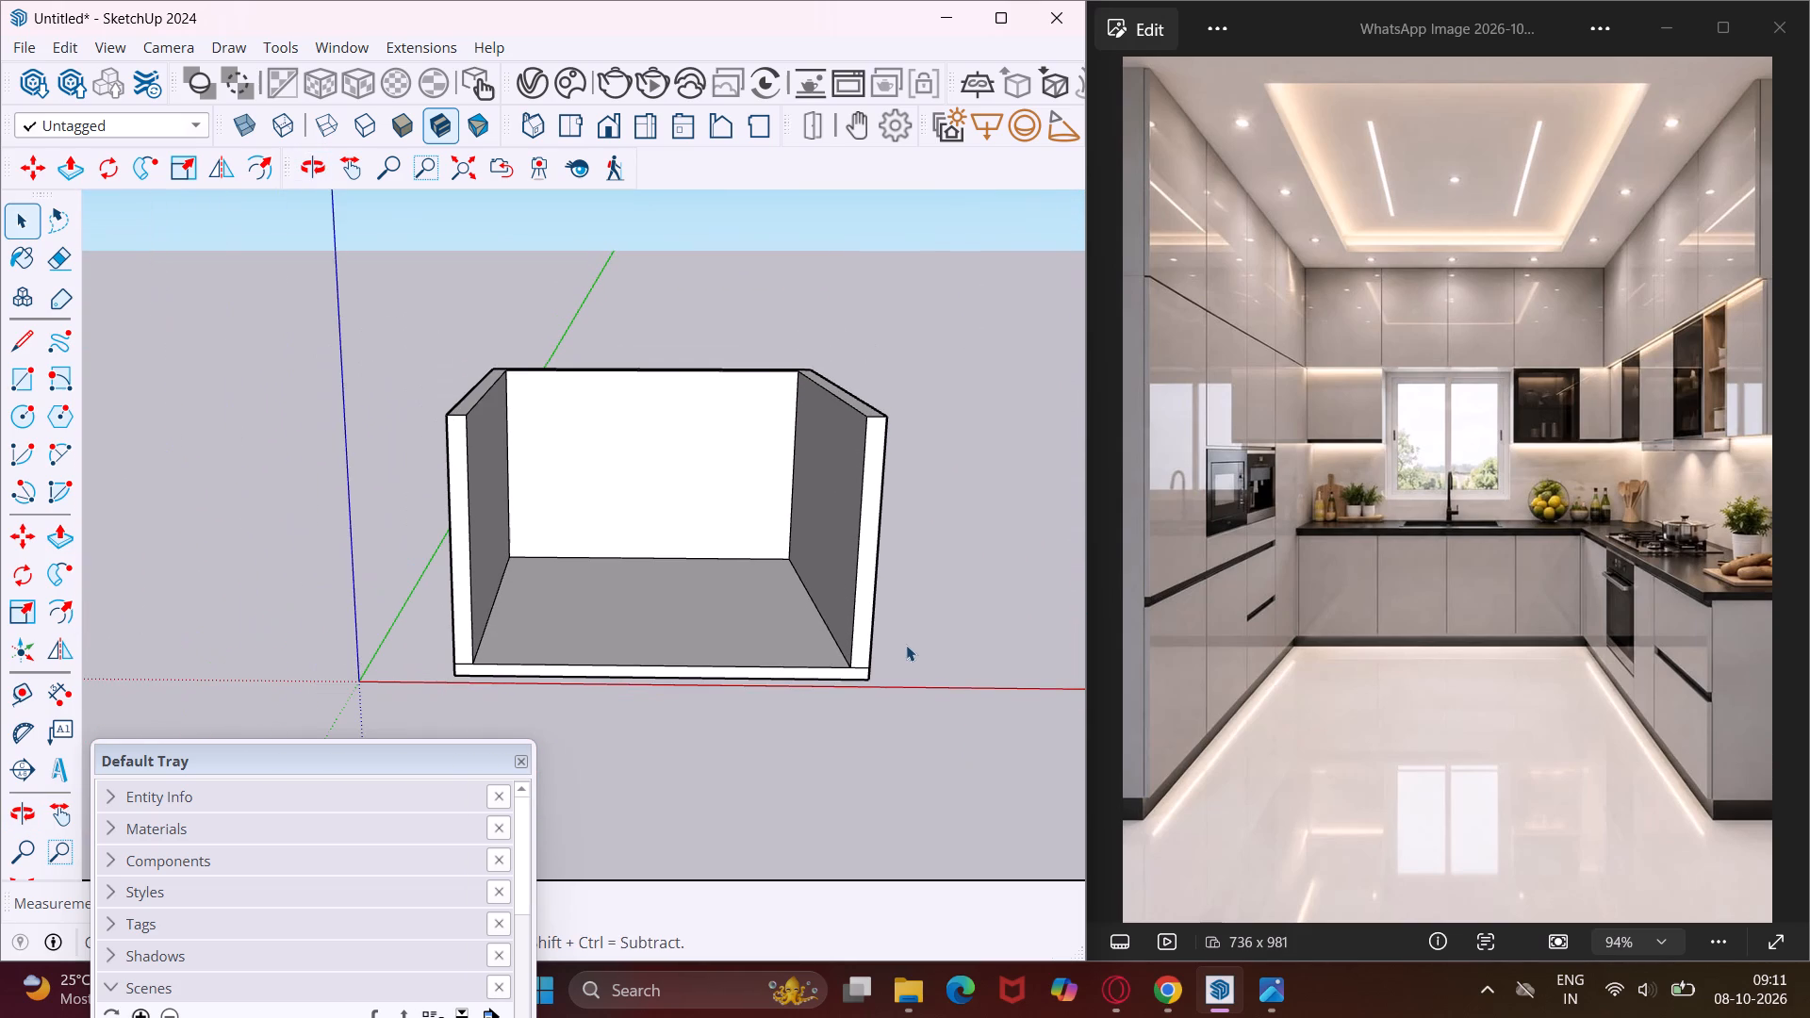
middle_click_drag(659, 476, 460, 455)
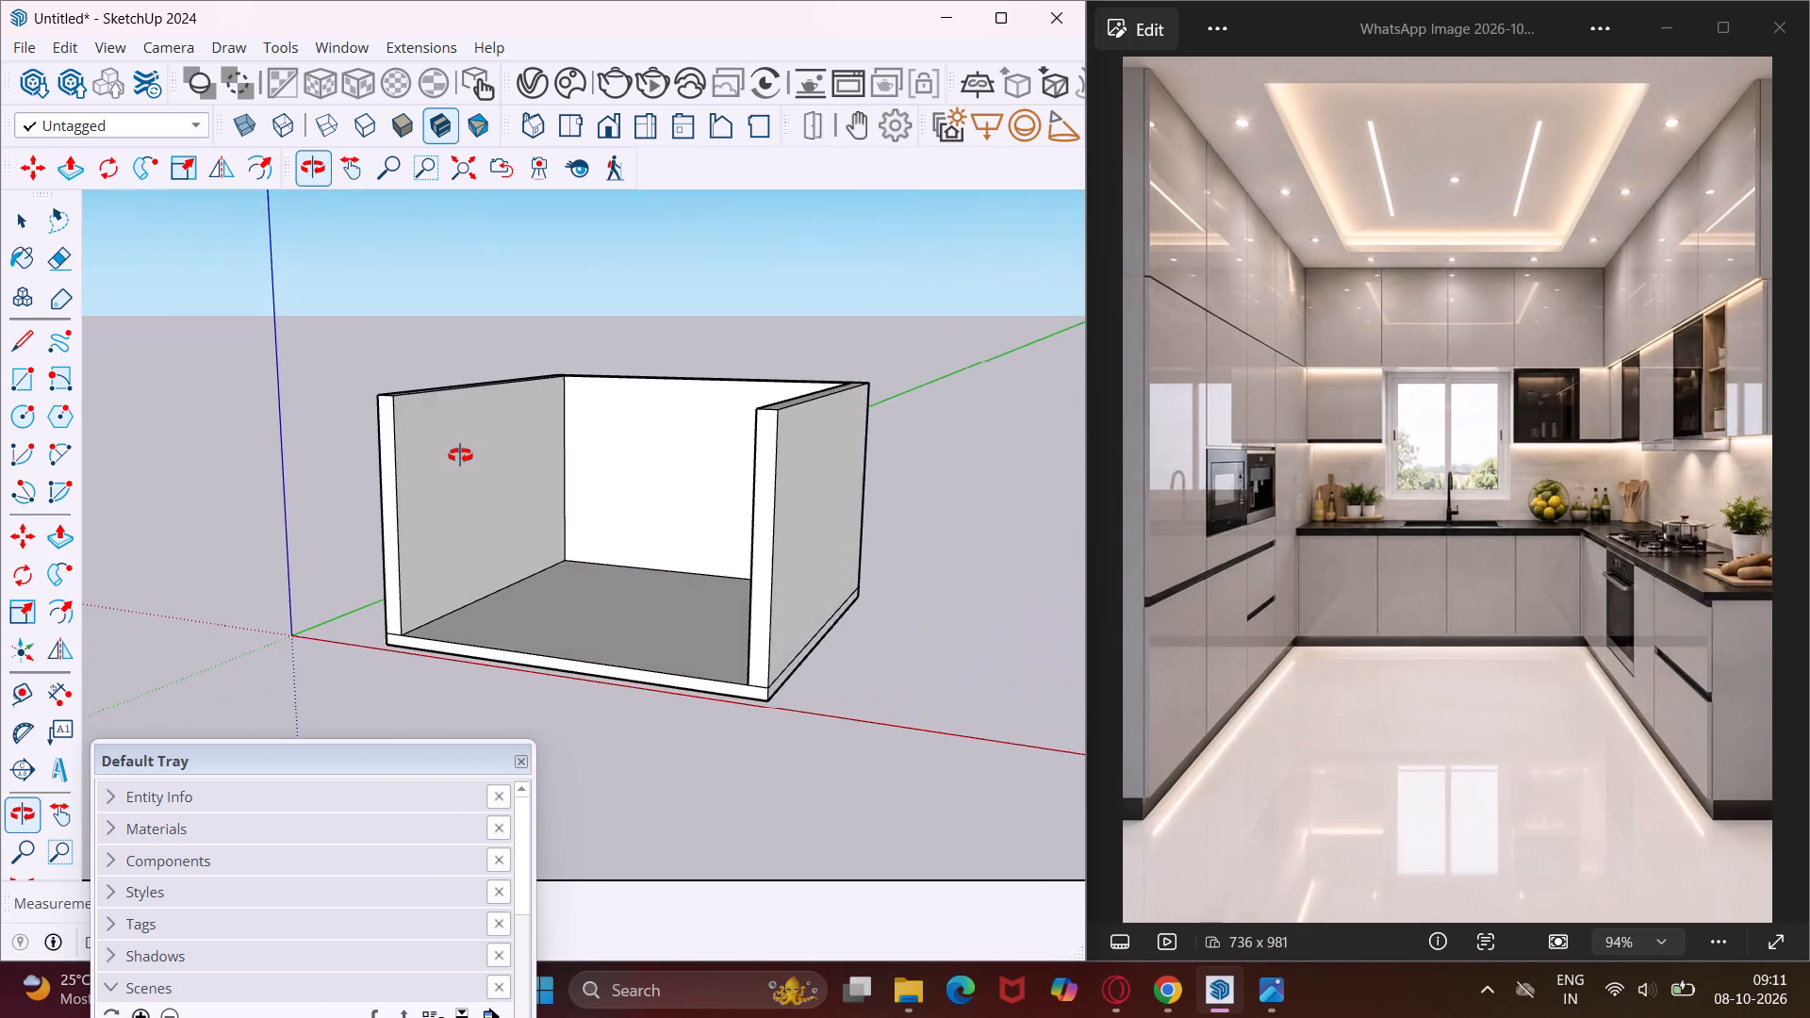
middle_click_drag(460, 455, 783, 517)
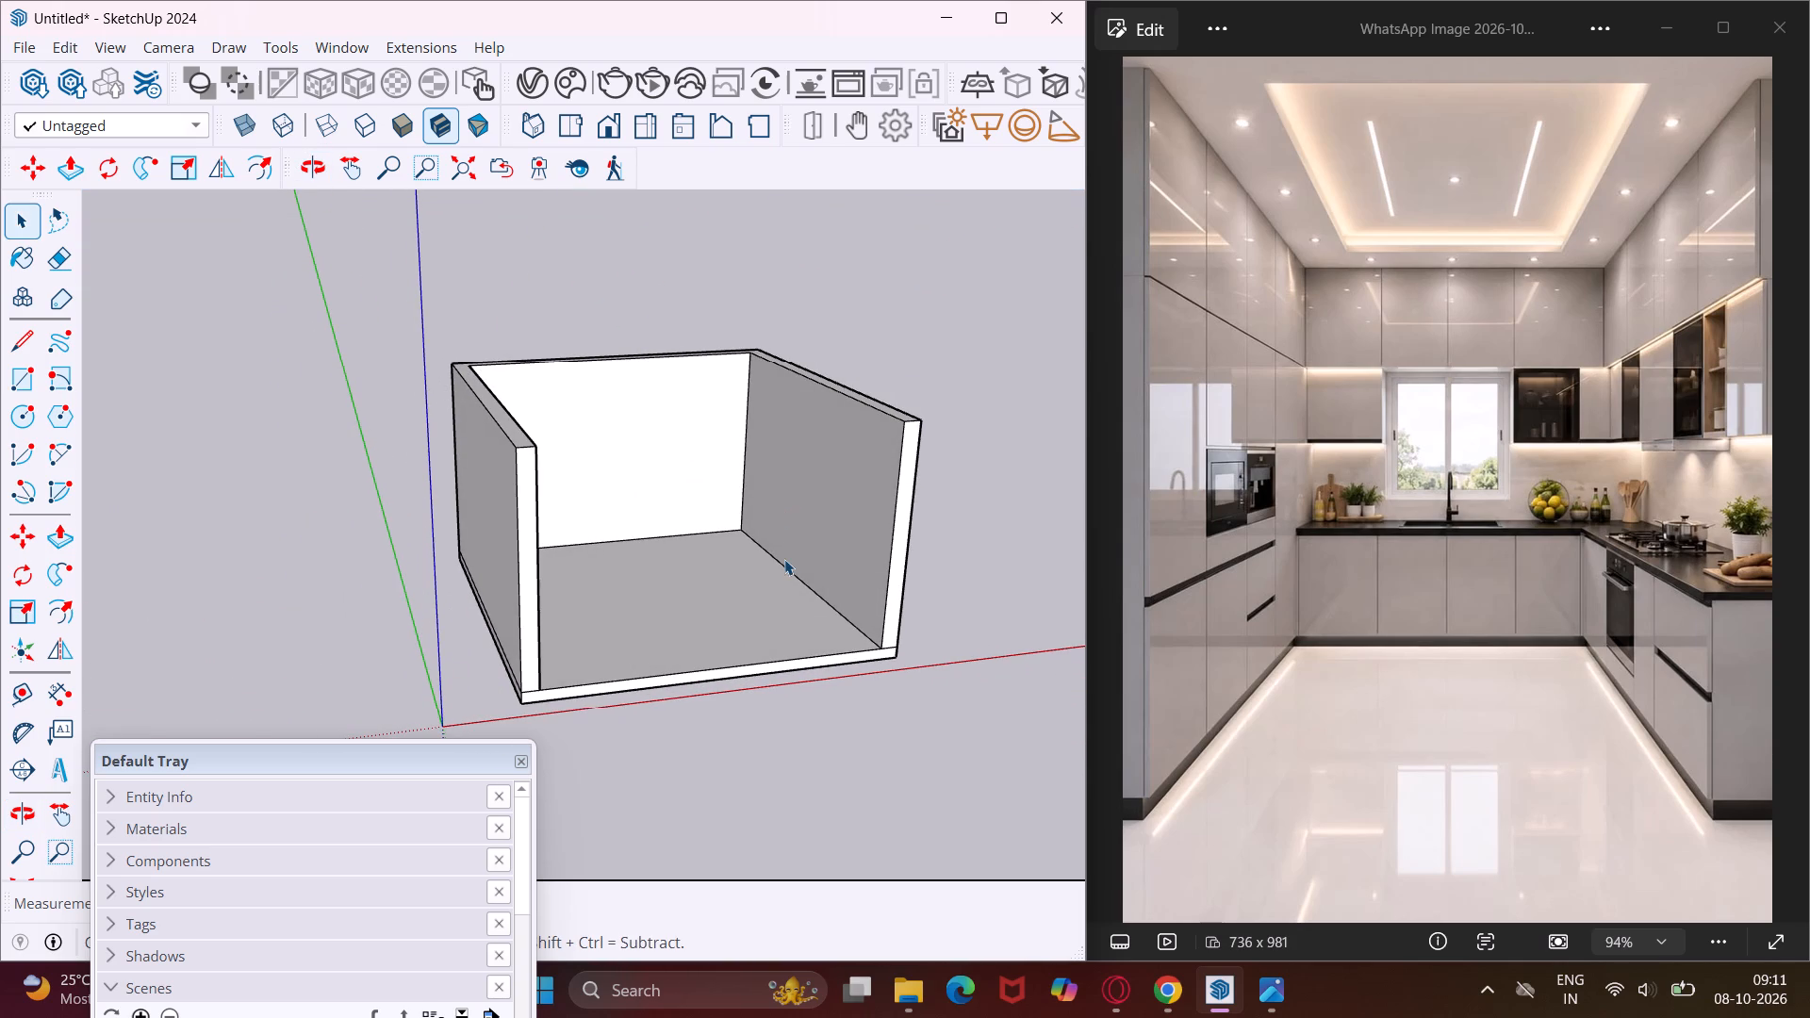
left_click(33, 690)
left_click(843, 623)
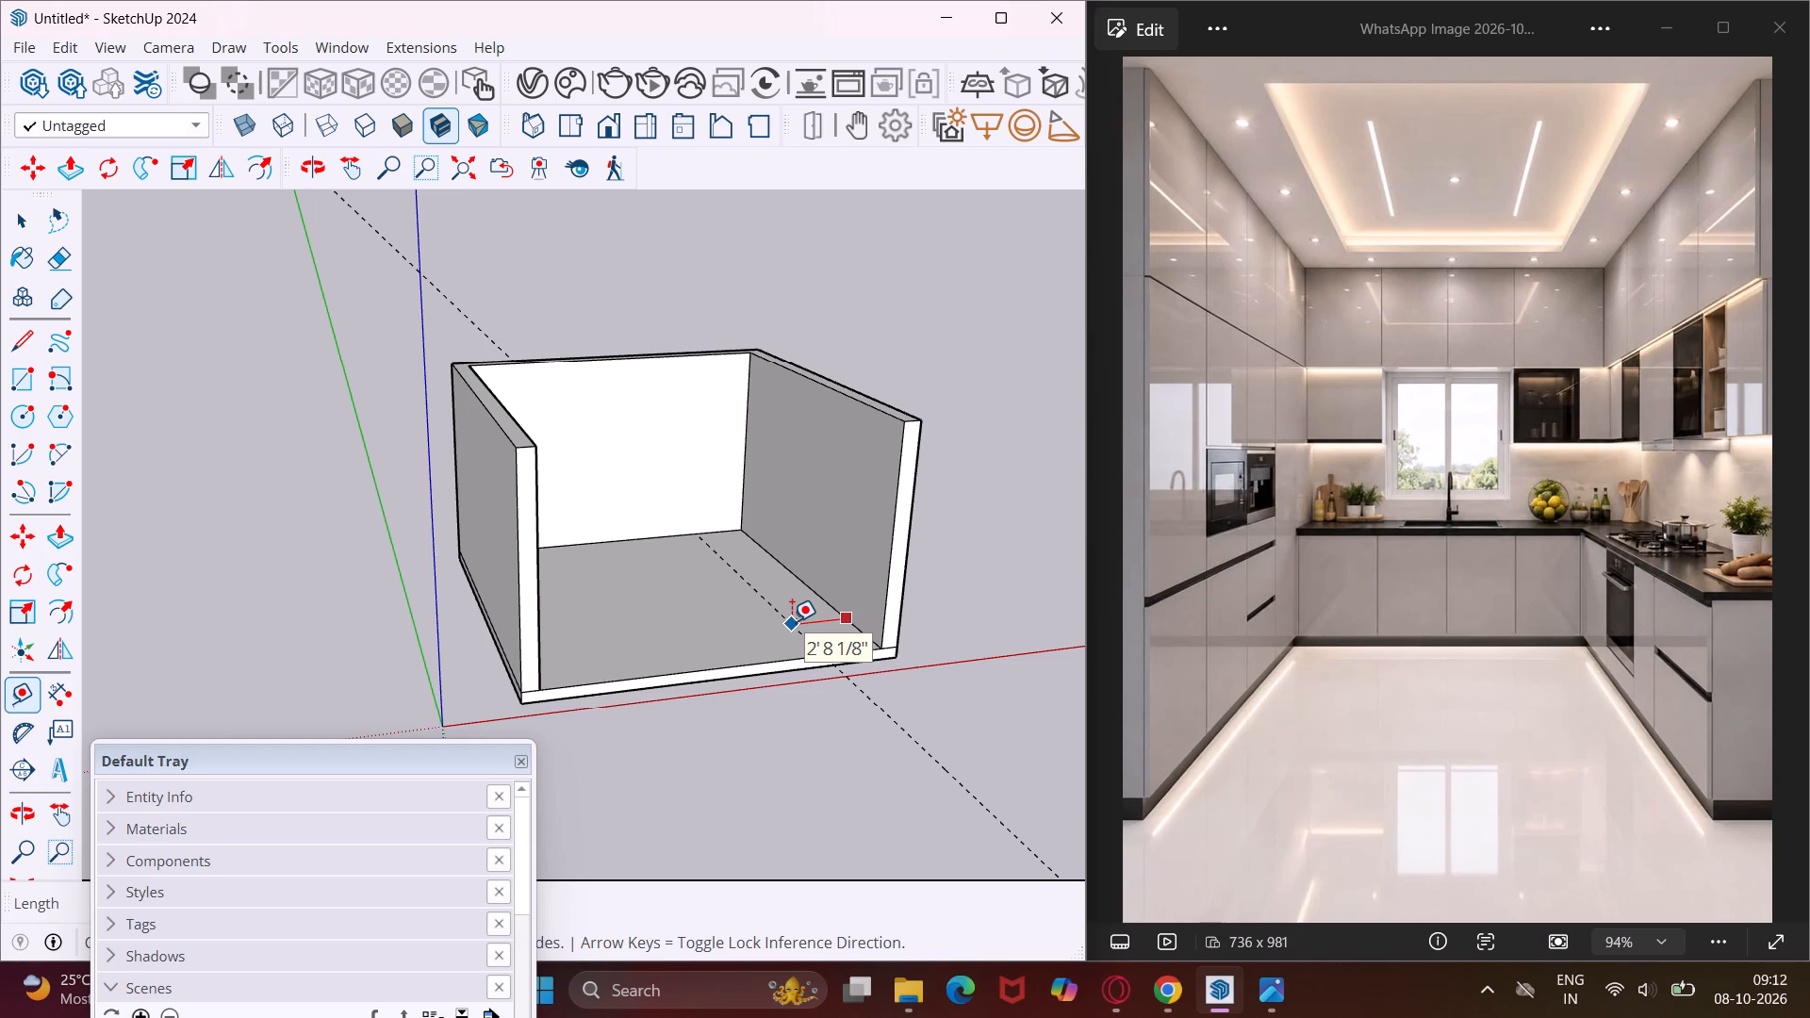
type("2'")
key("Return")
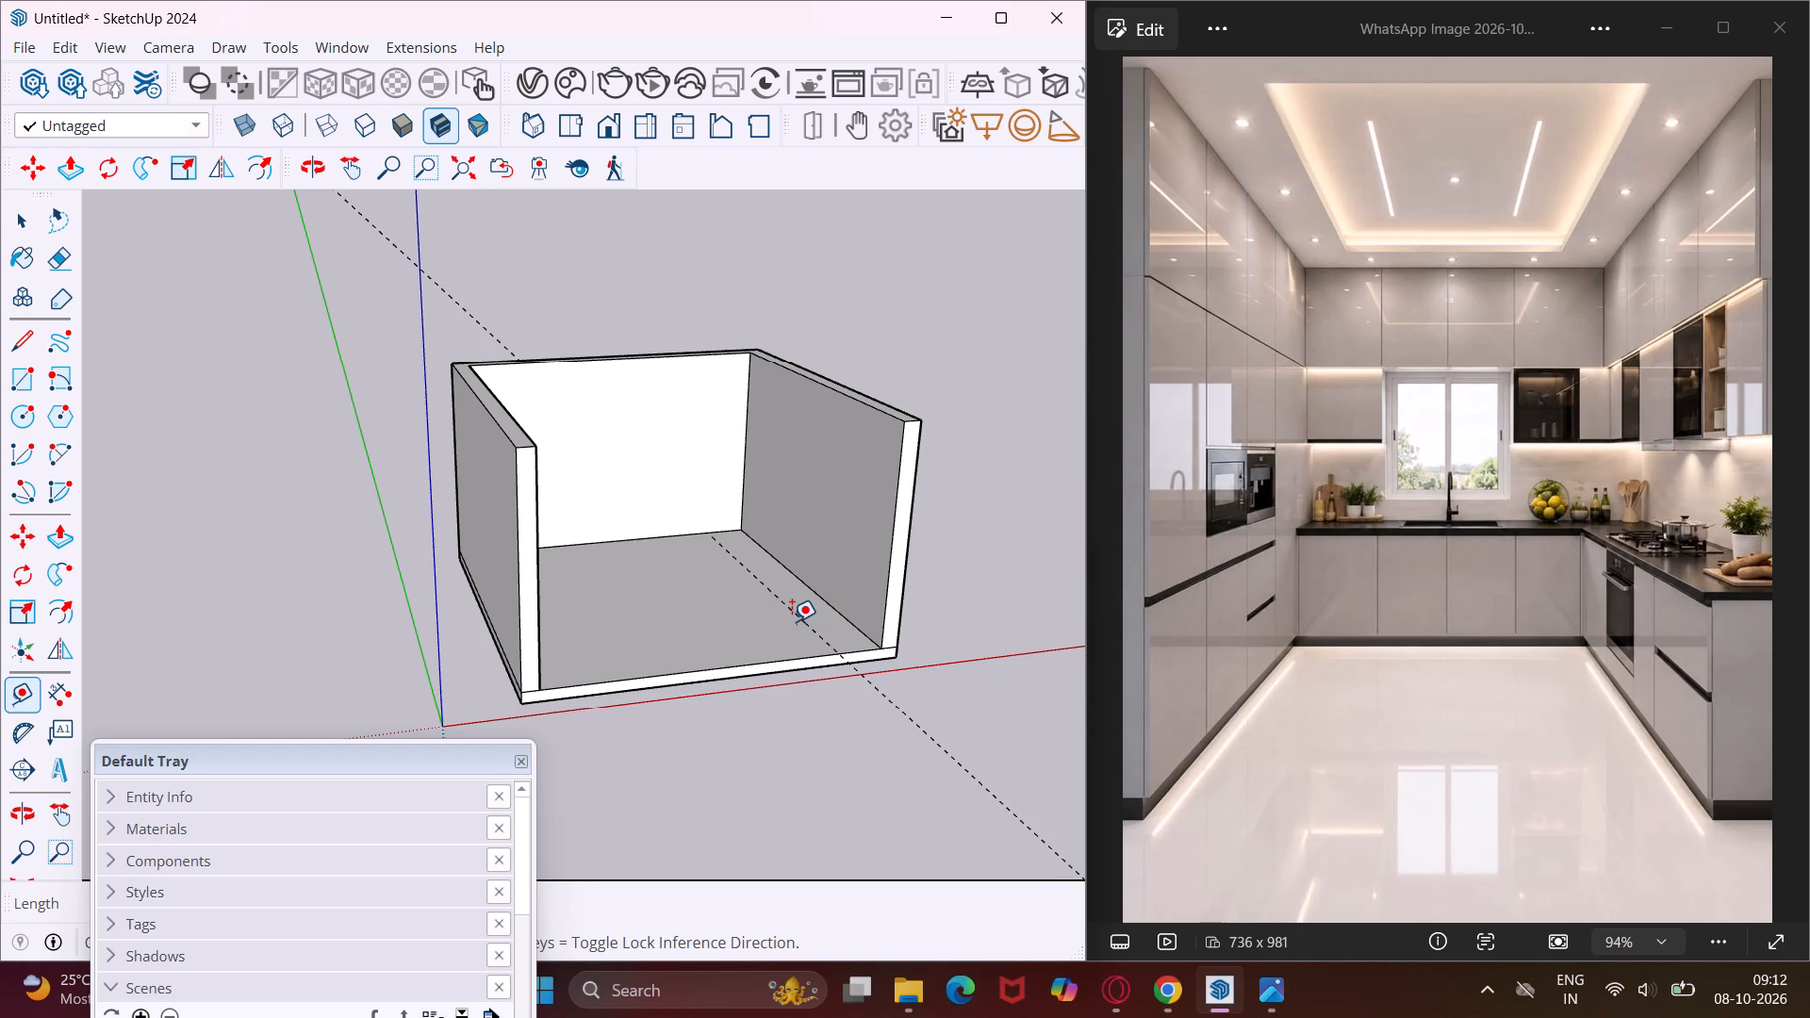
Place guides on the floor 2' inward from the back wall and from the side wall nearest the origin.
left_click(682, 533)
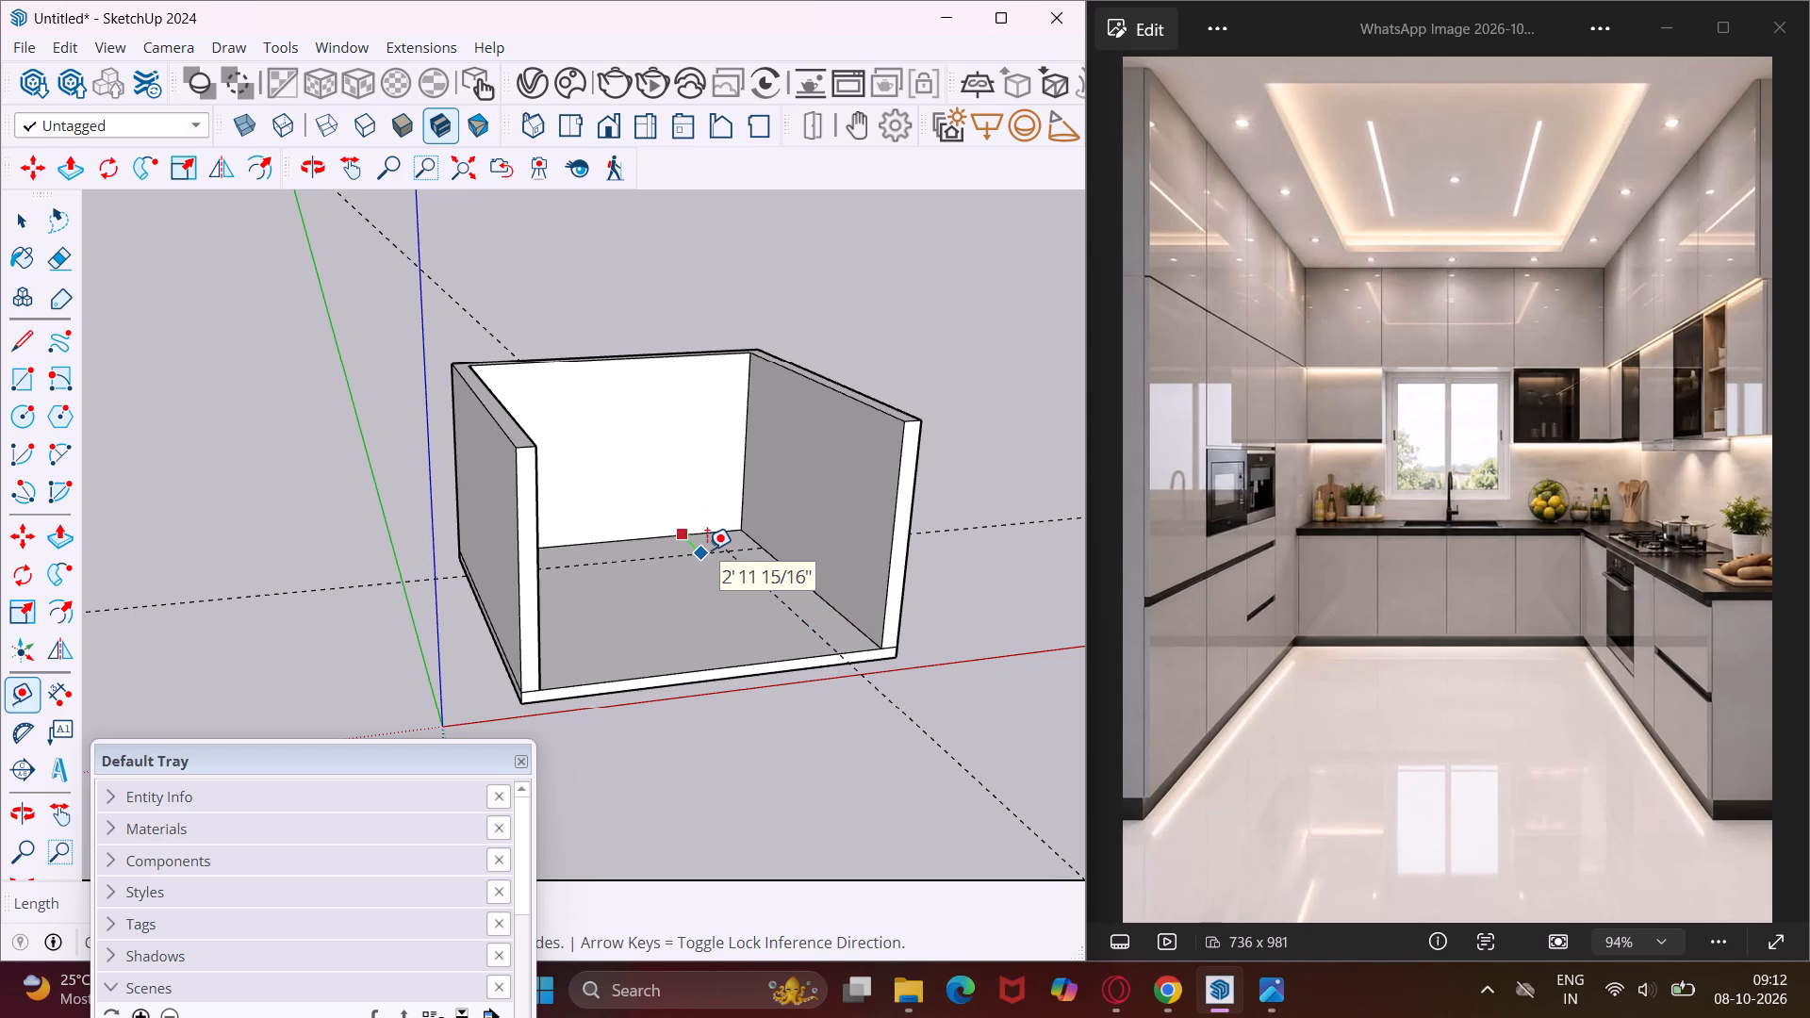
type("2'")
key("Return")
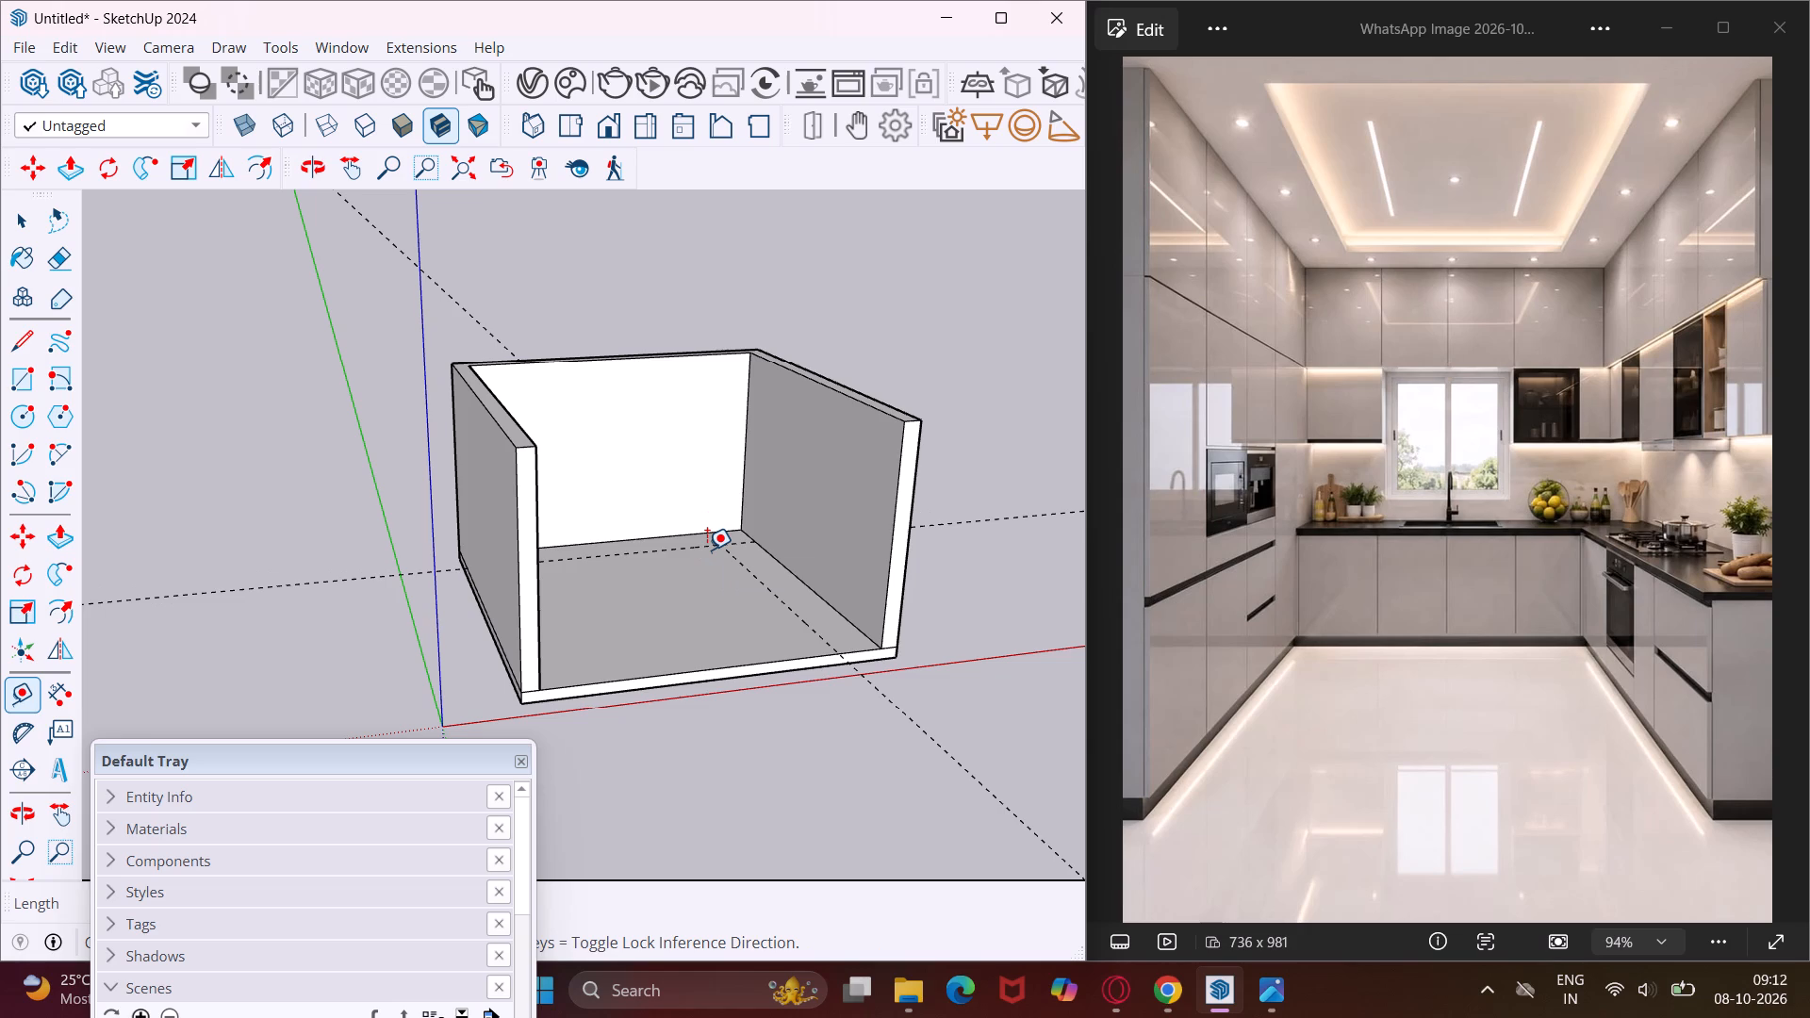
middle_click_drag(707, 550, 516, 555)
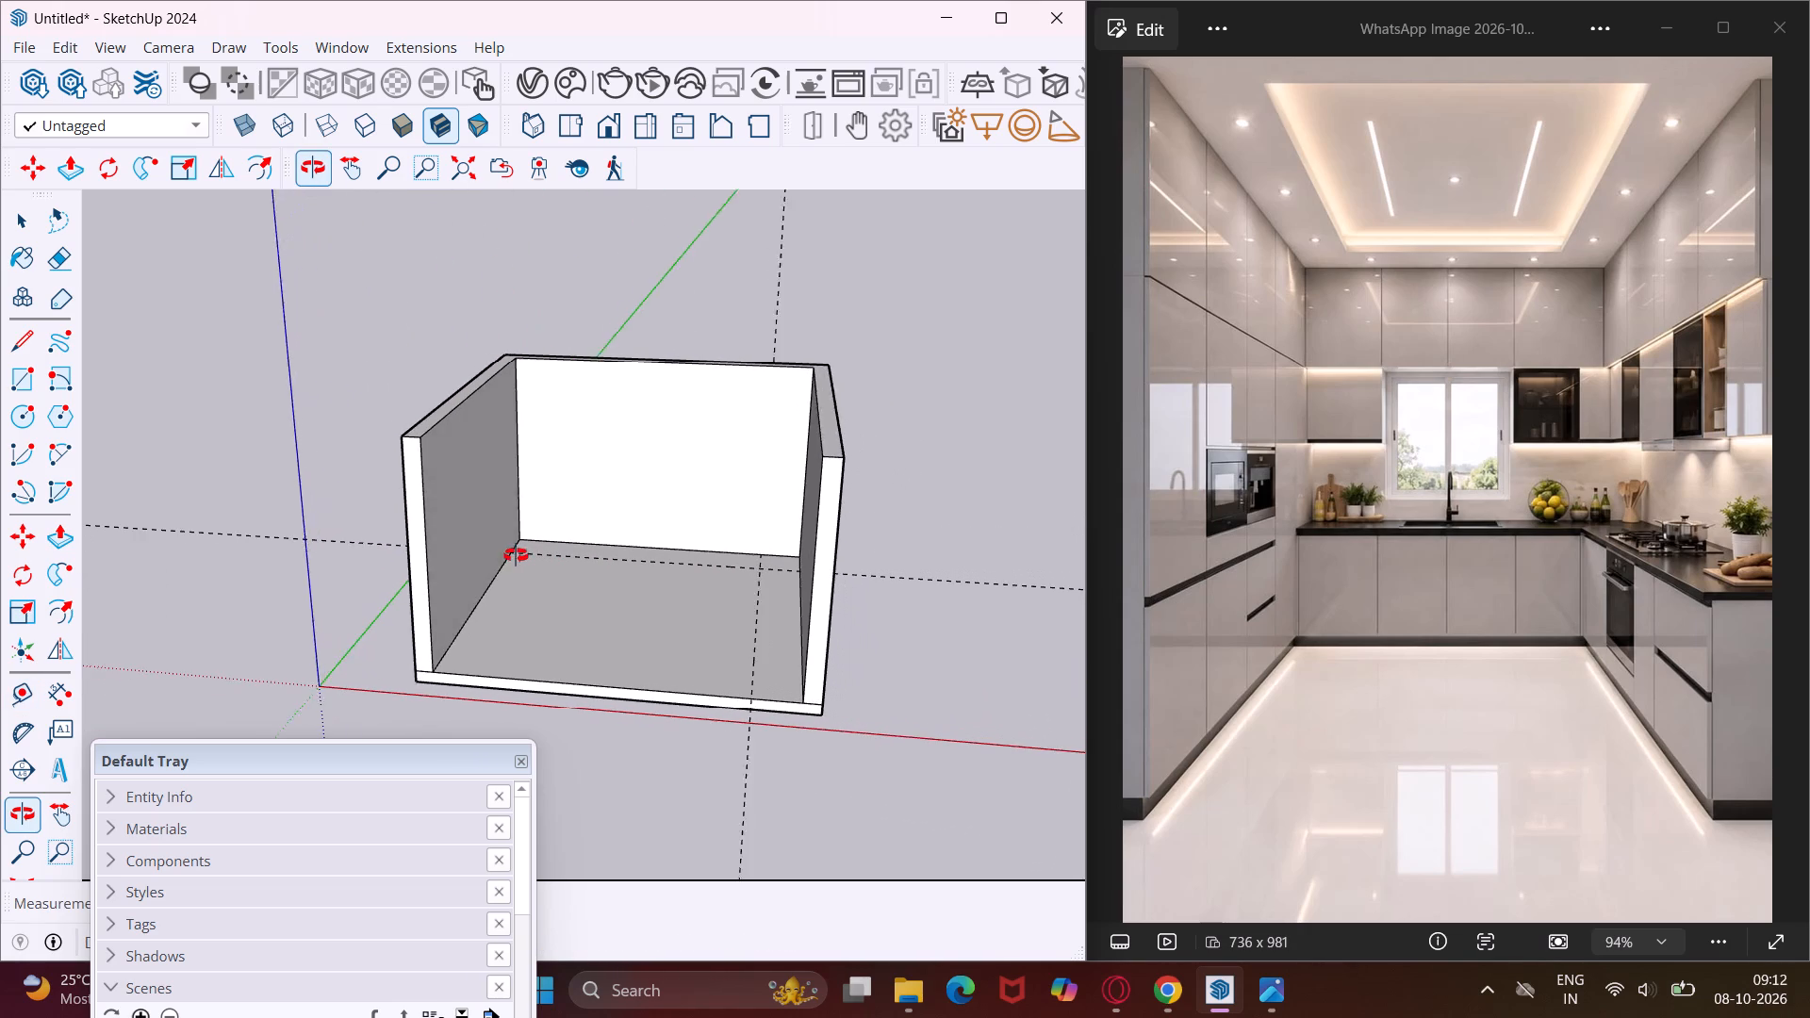
middle_click_drag(516, 555, 509, 555)
left_click(507, 574)
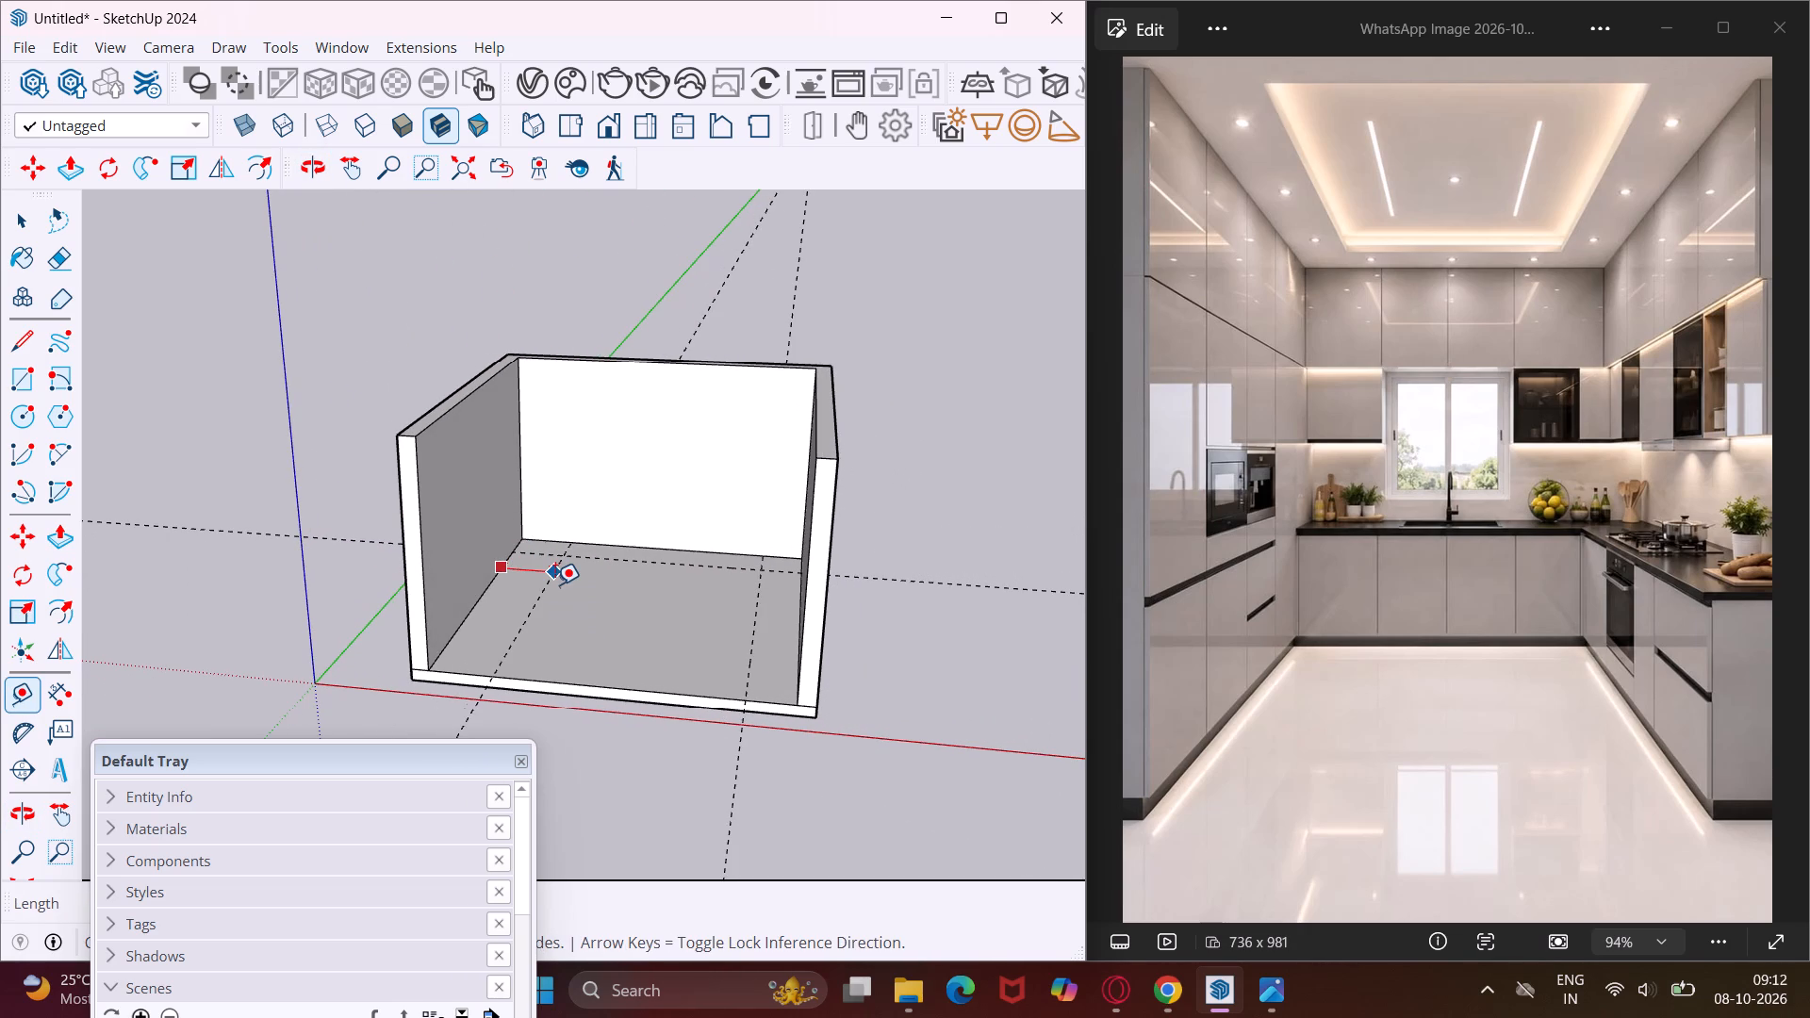
type("2'")
key("Return")
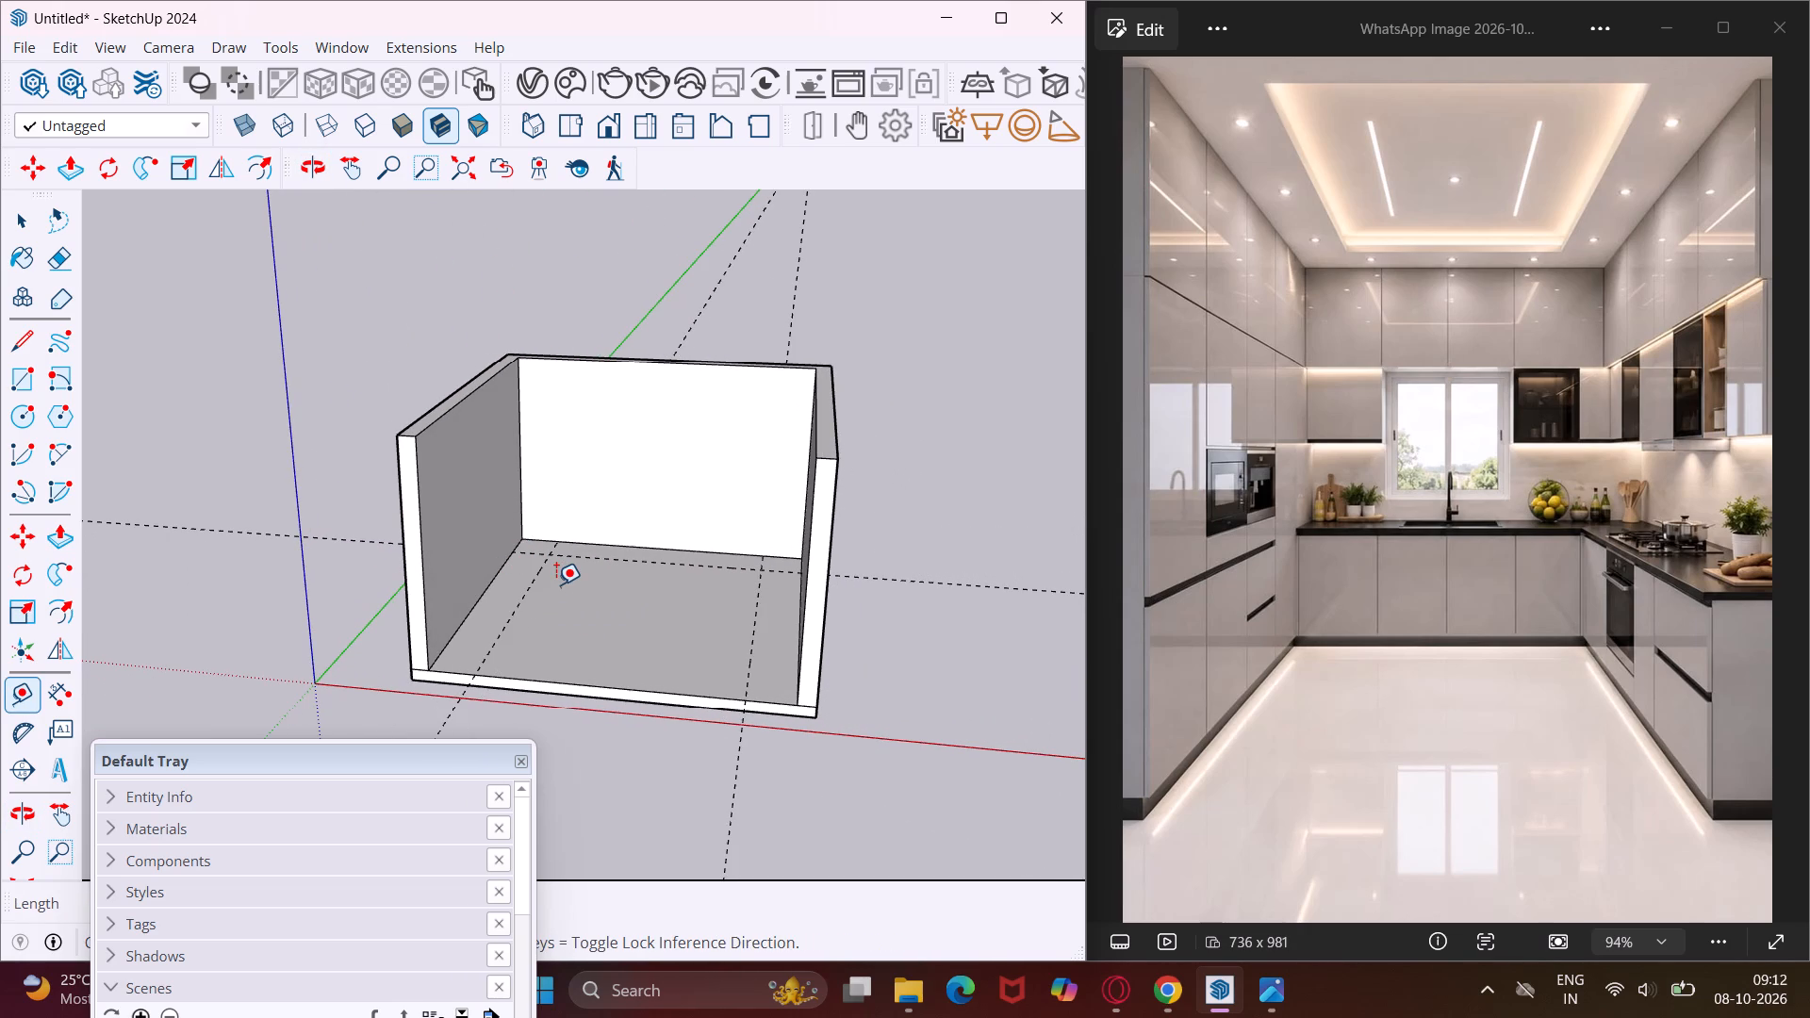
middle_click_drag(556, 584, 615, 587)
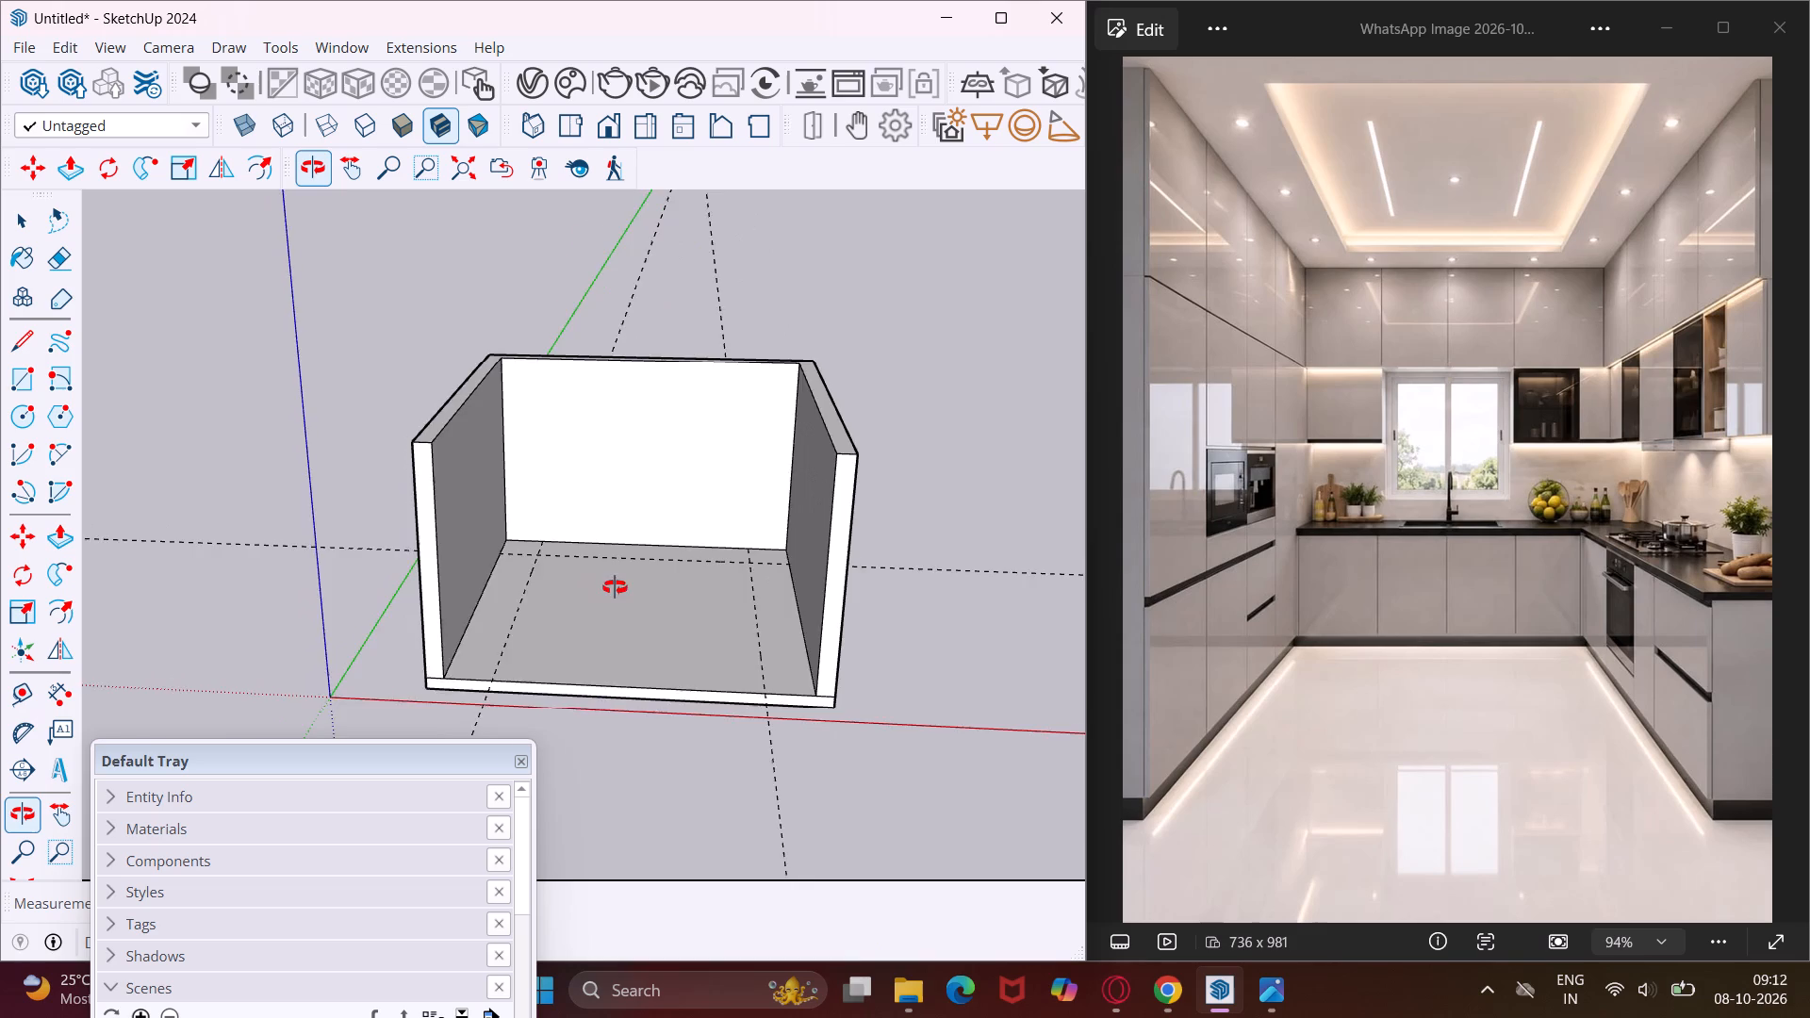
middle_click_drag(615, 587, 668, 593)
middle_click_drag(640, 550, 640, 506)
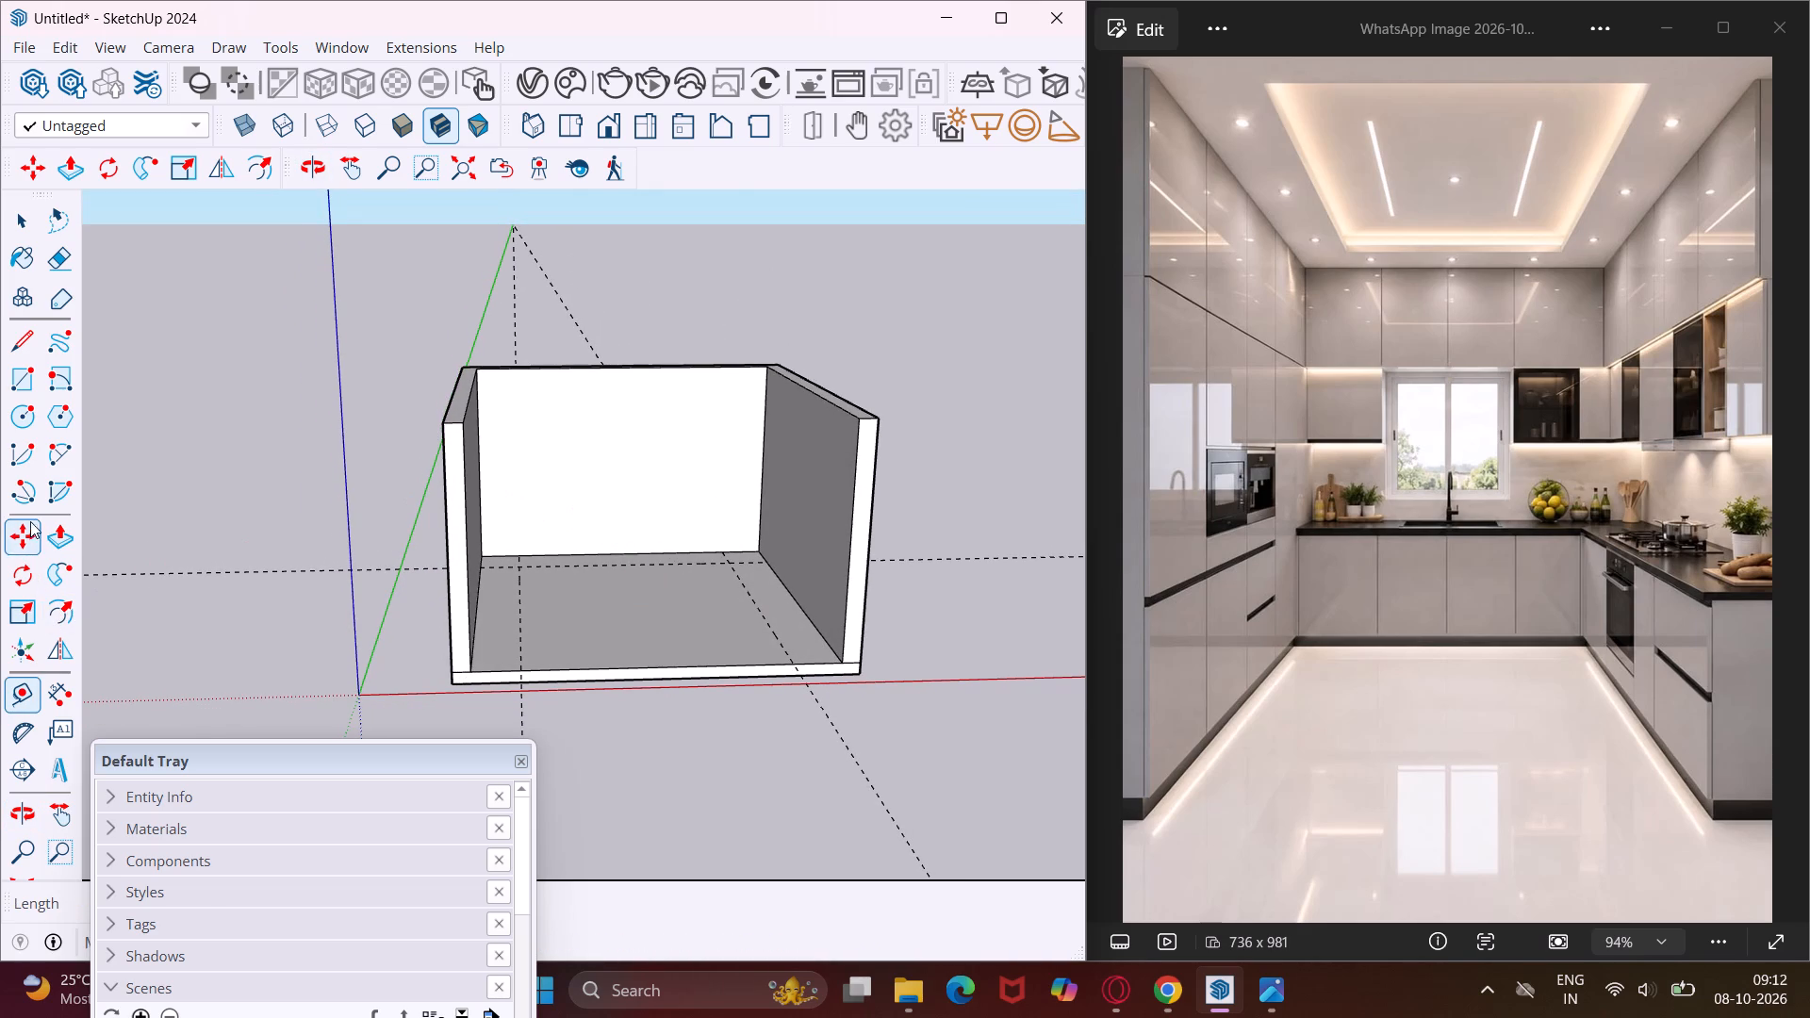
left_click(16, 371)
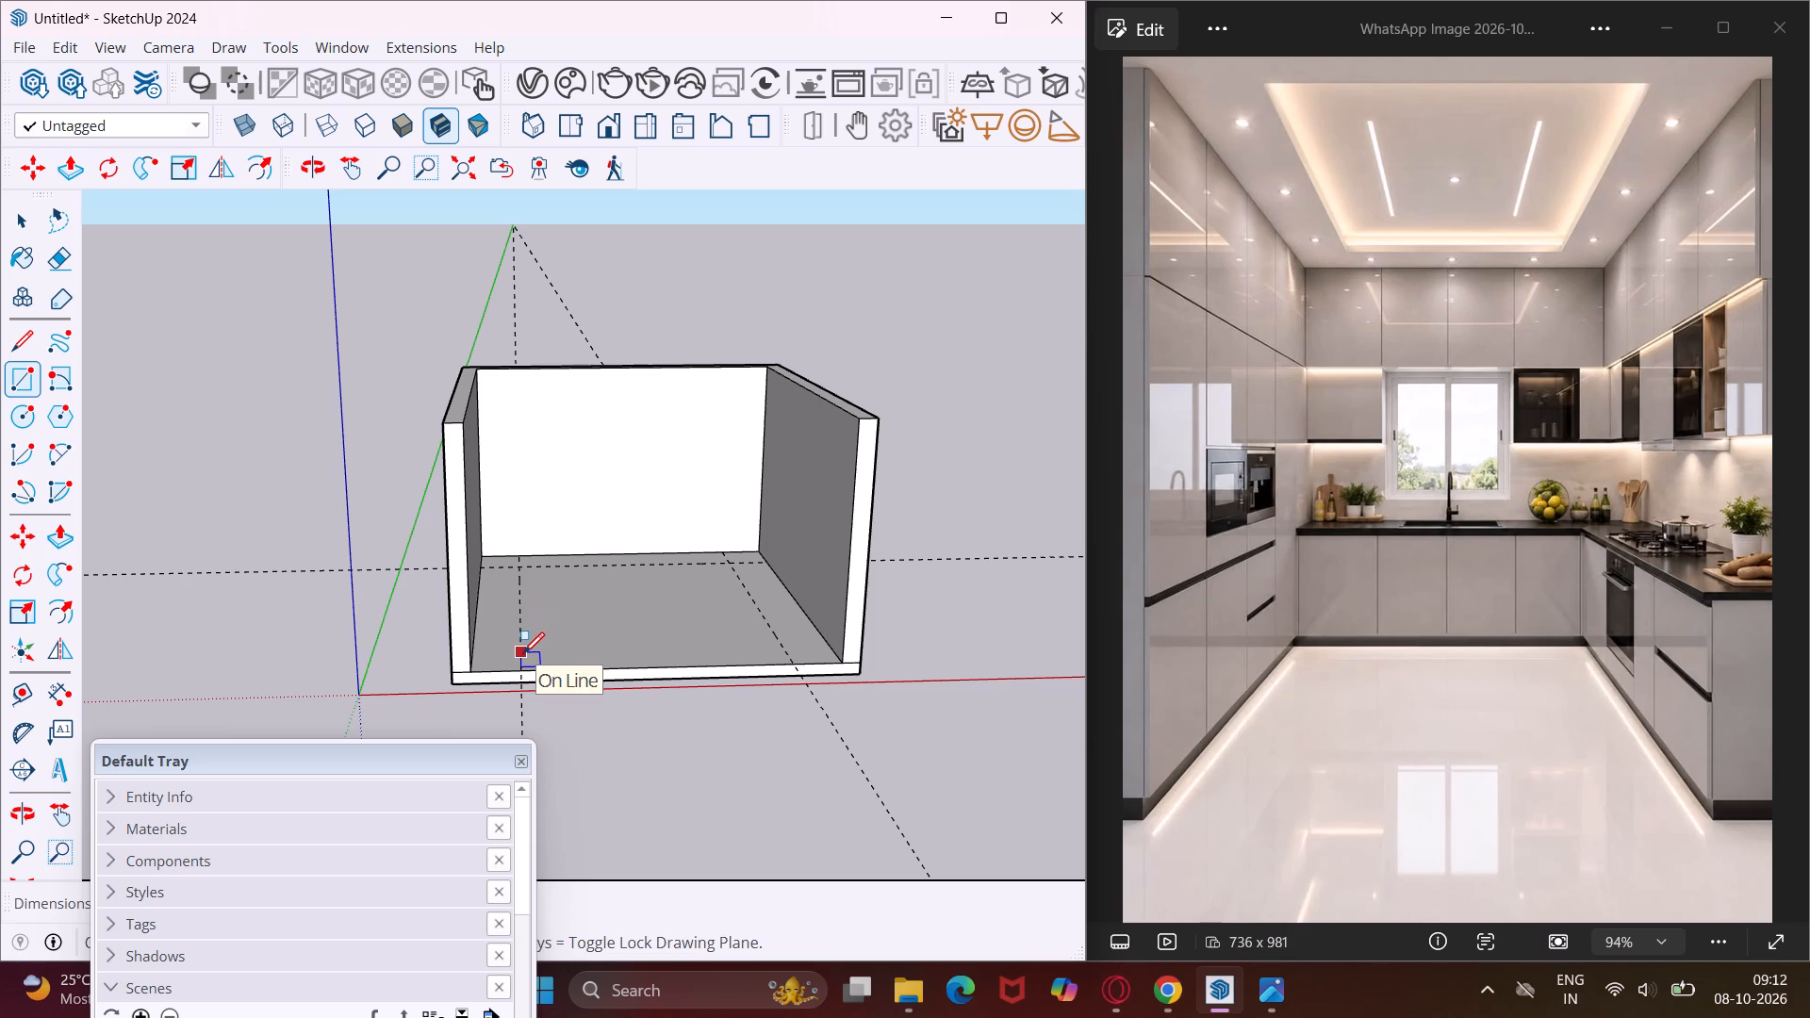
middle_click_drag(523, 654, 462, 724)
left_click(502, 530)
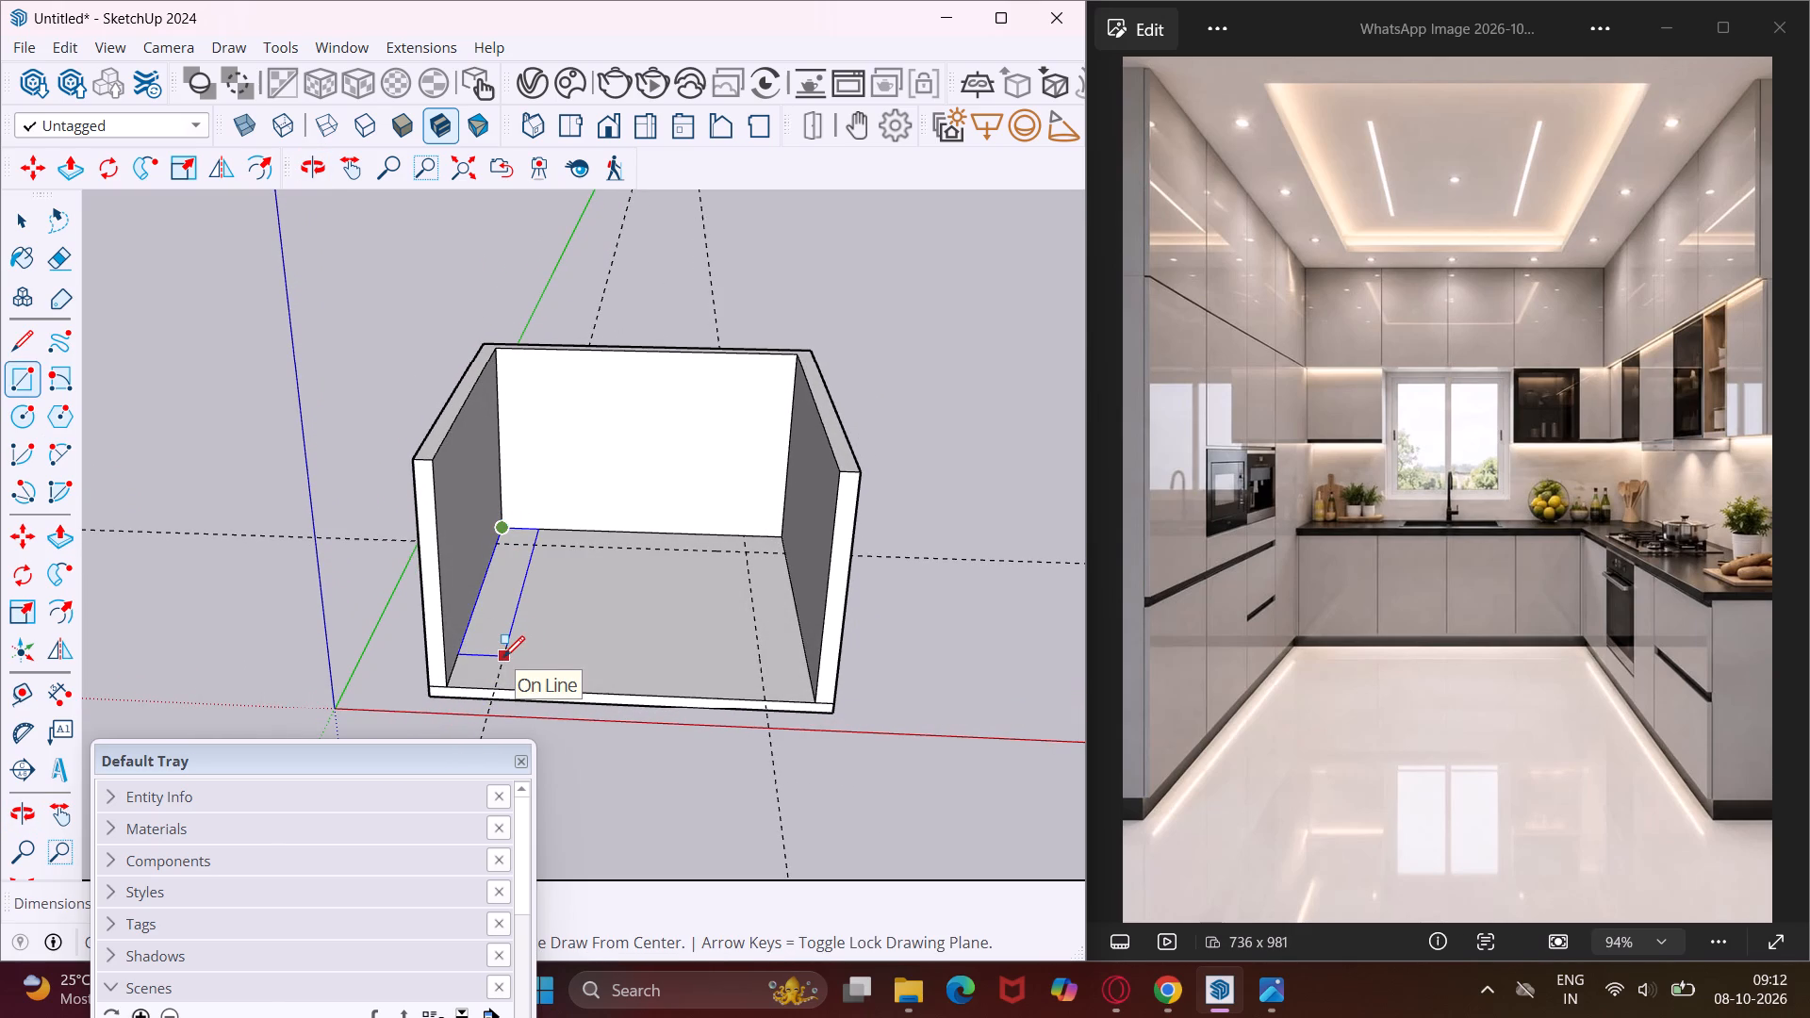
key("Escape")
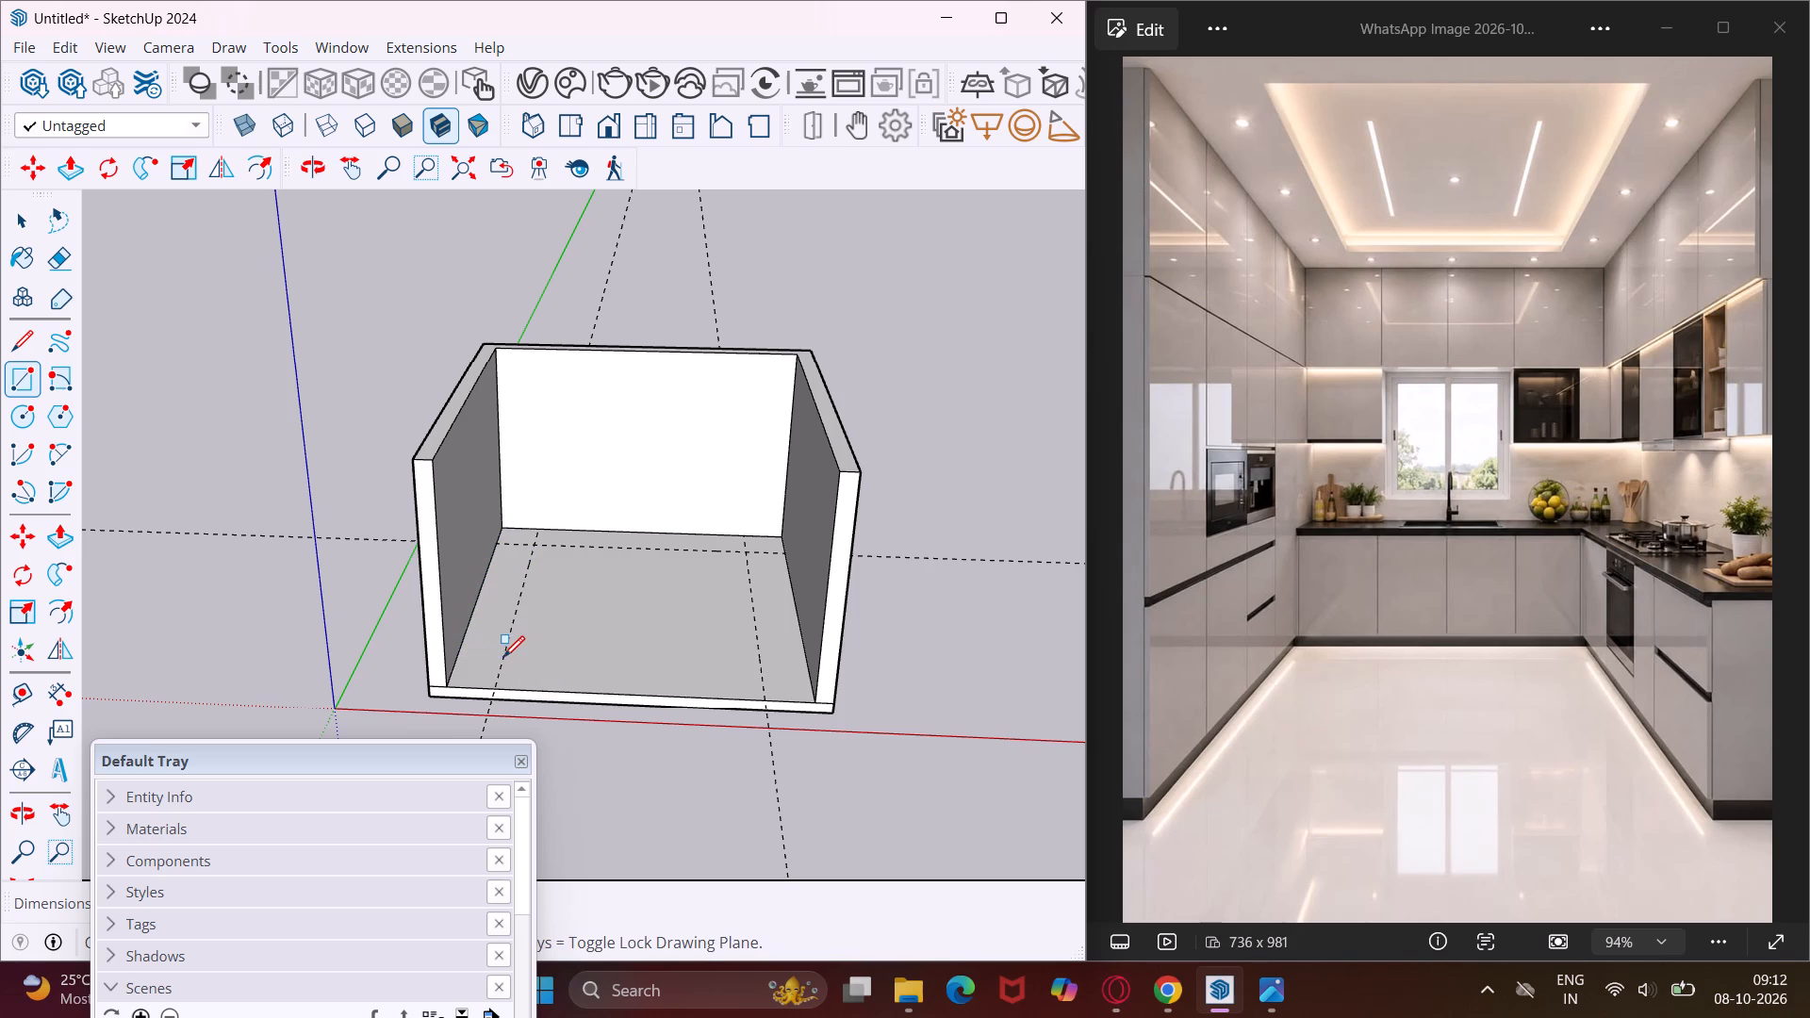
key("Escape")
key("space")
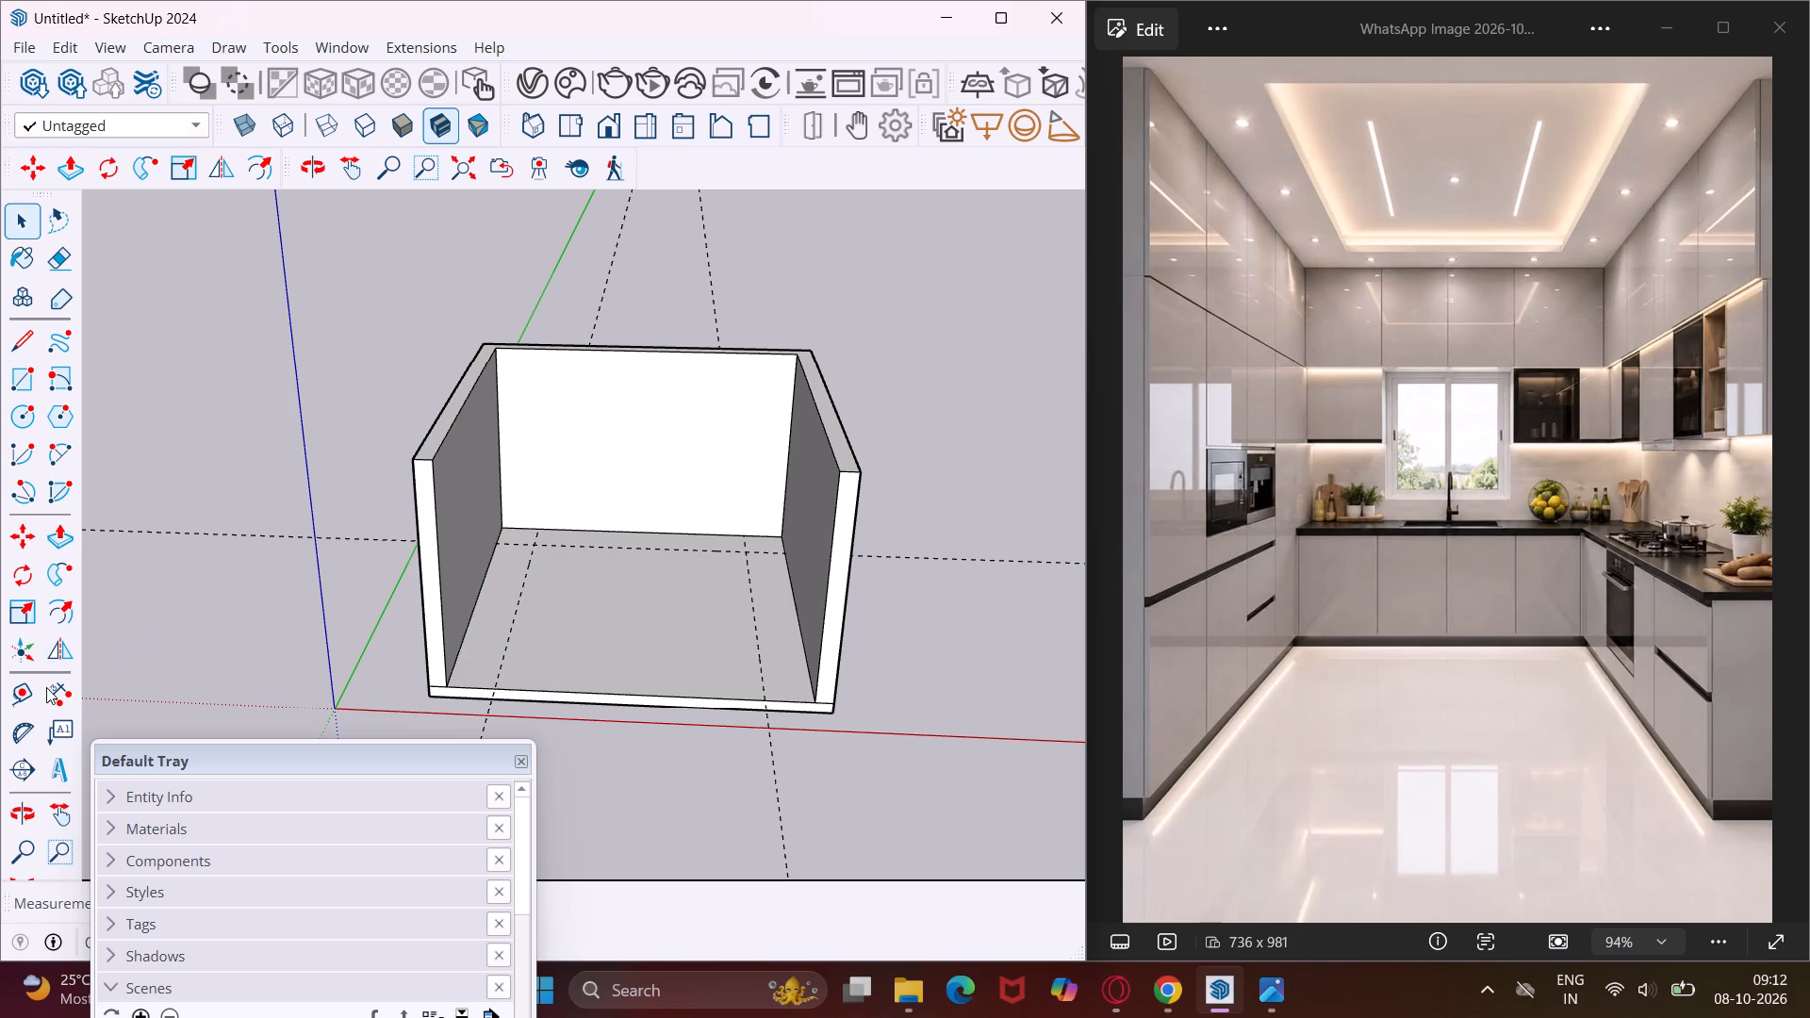
Place a guide on the floor 1' inward from the slab's open front edge.
left_click(20, 694)
left_click(591, 693)
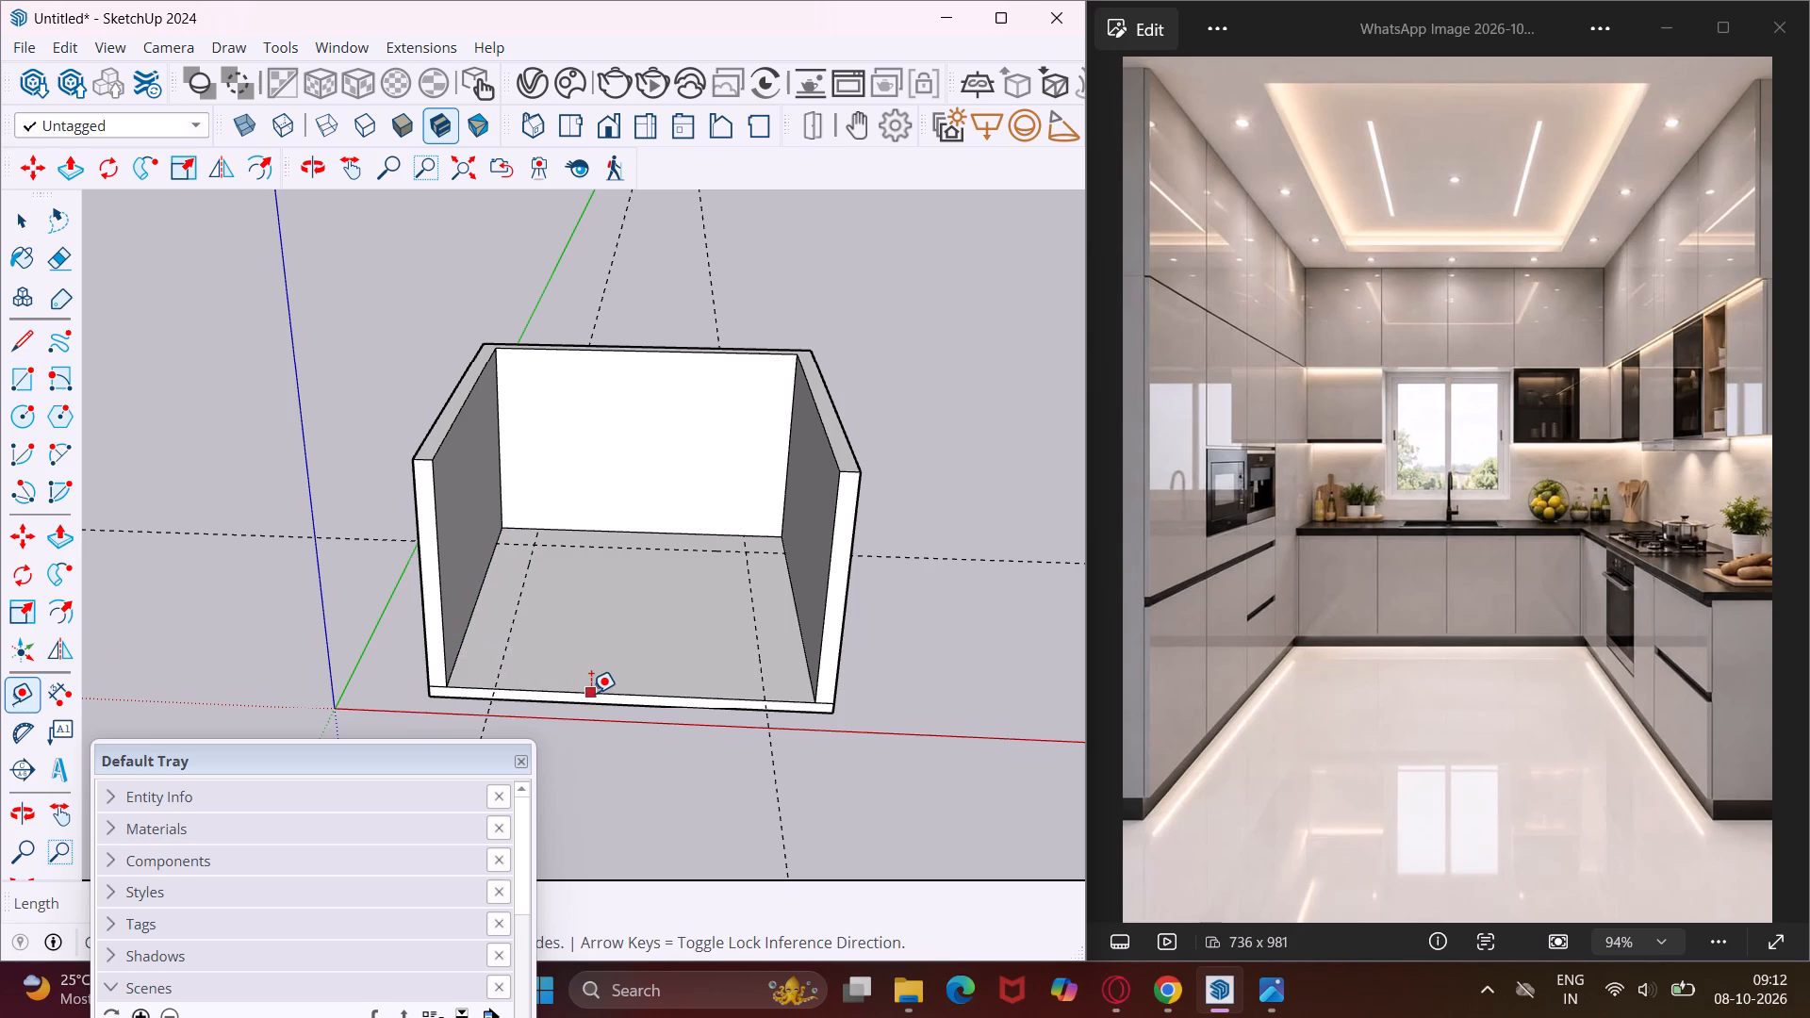
scroll(594, 679, "up", 2)
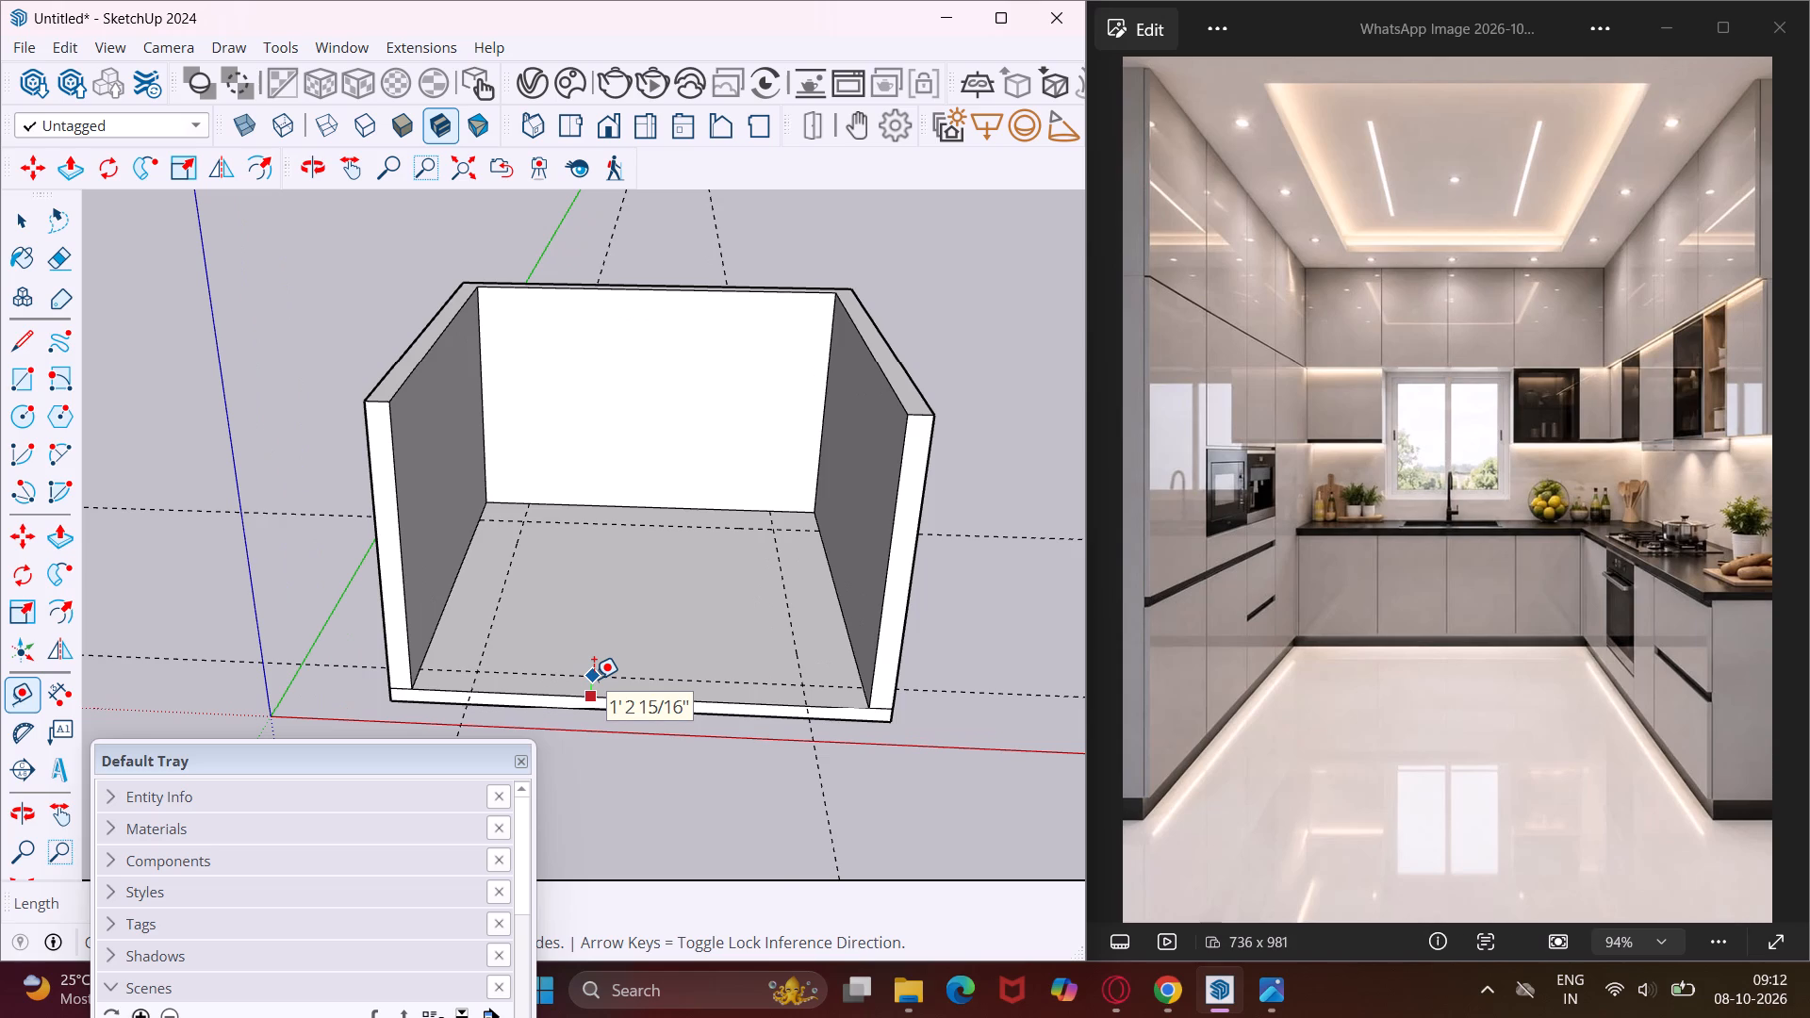
key("1")
key("apostrophe")
key("Return")
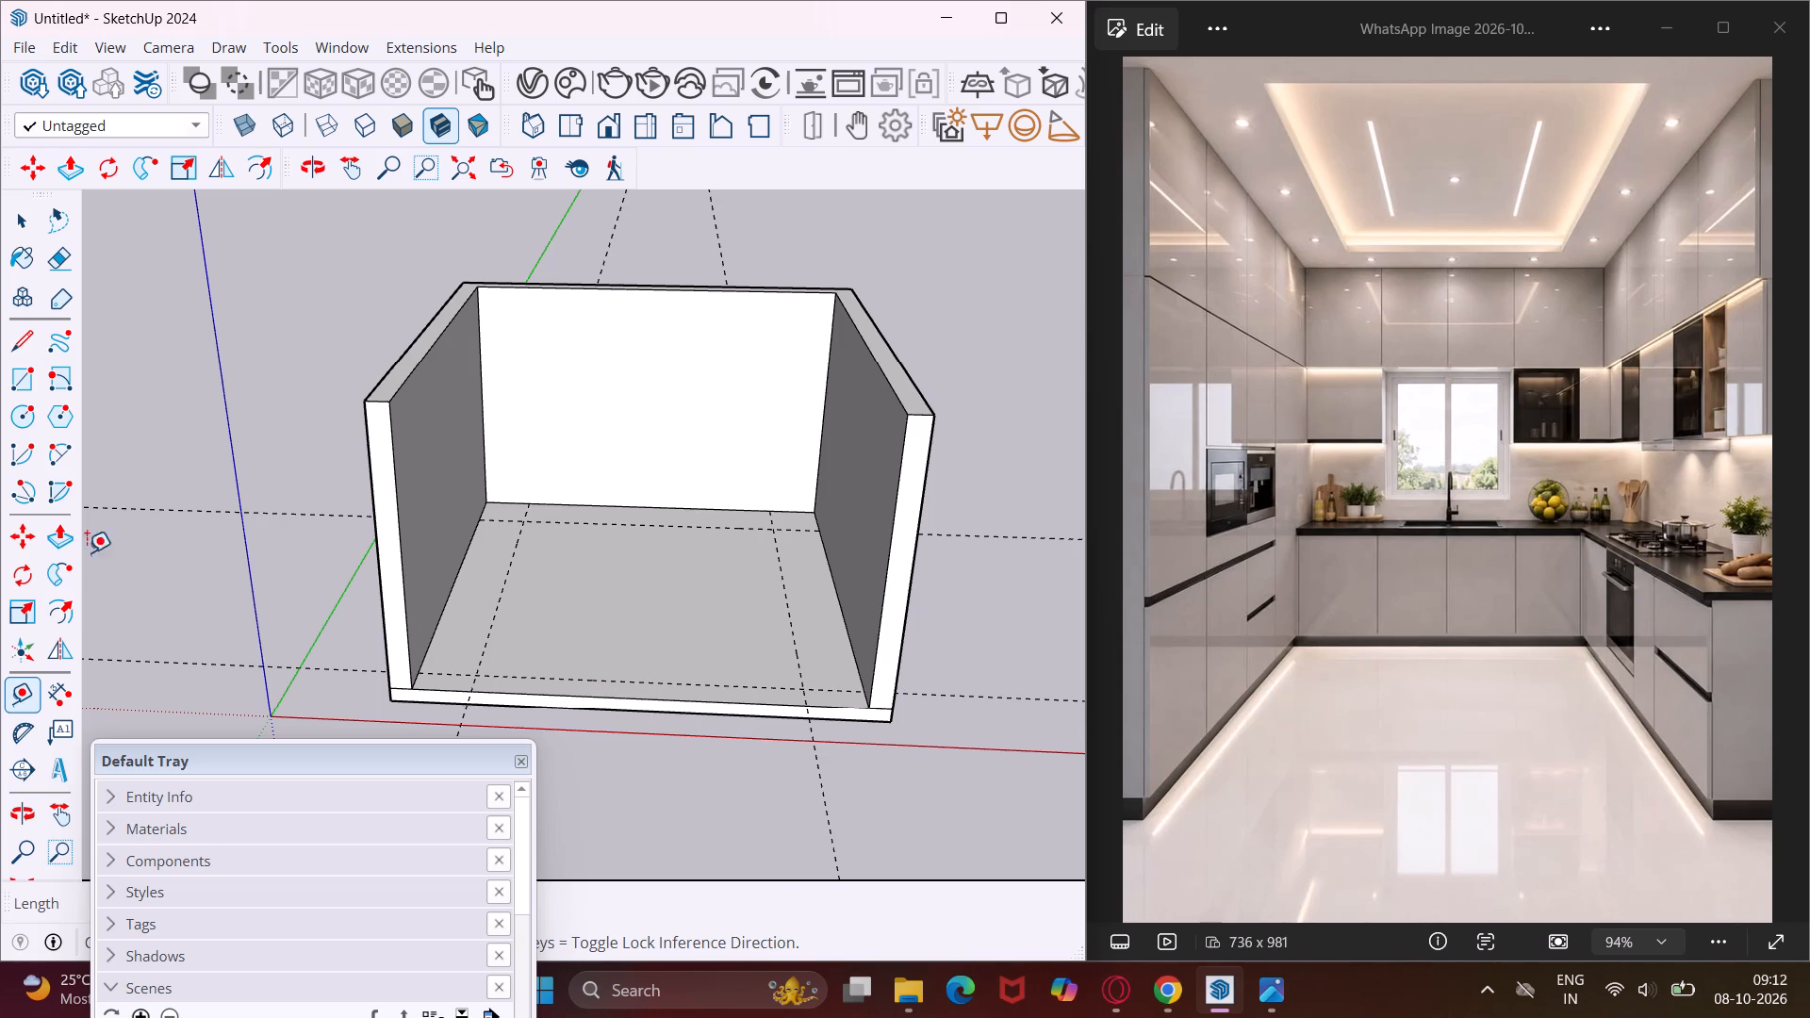
Draw three rectangles on the floor between the walls and guides, outlining the U-shaped 2' deep base cabinets along the side and back walls.
left_click(17, 391)
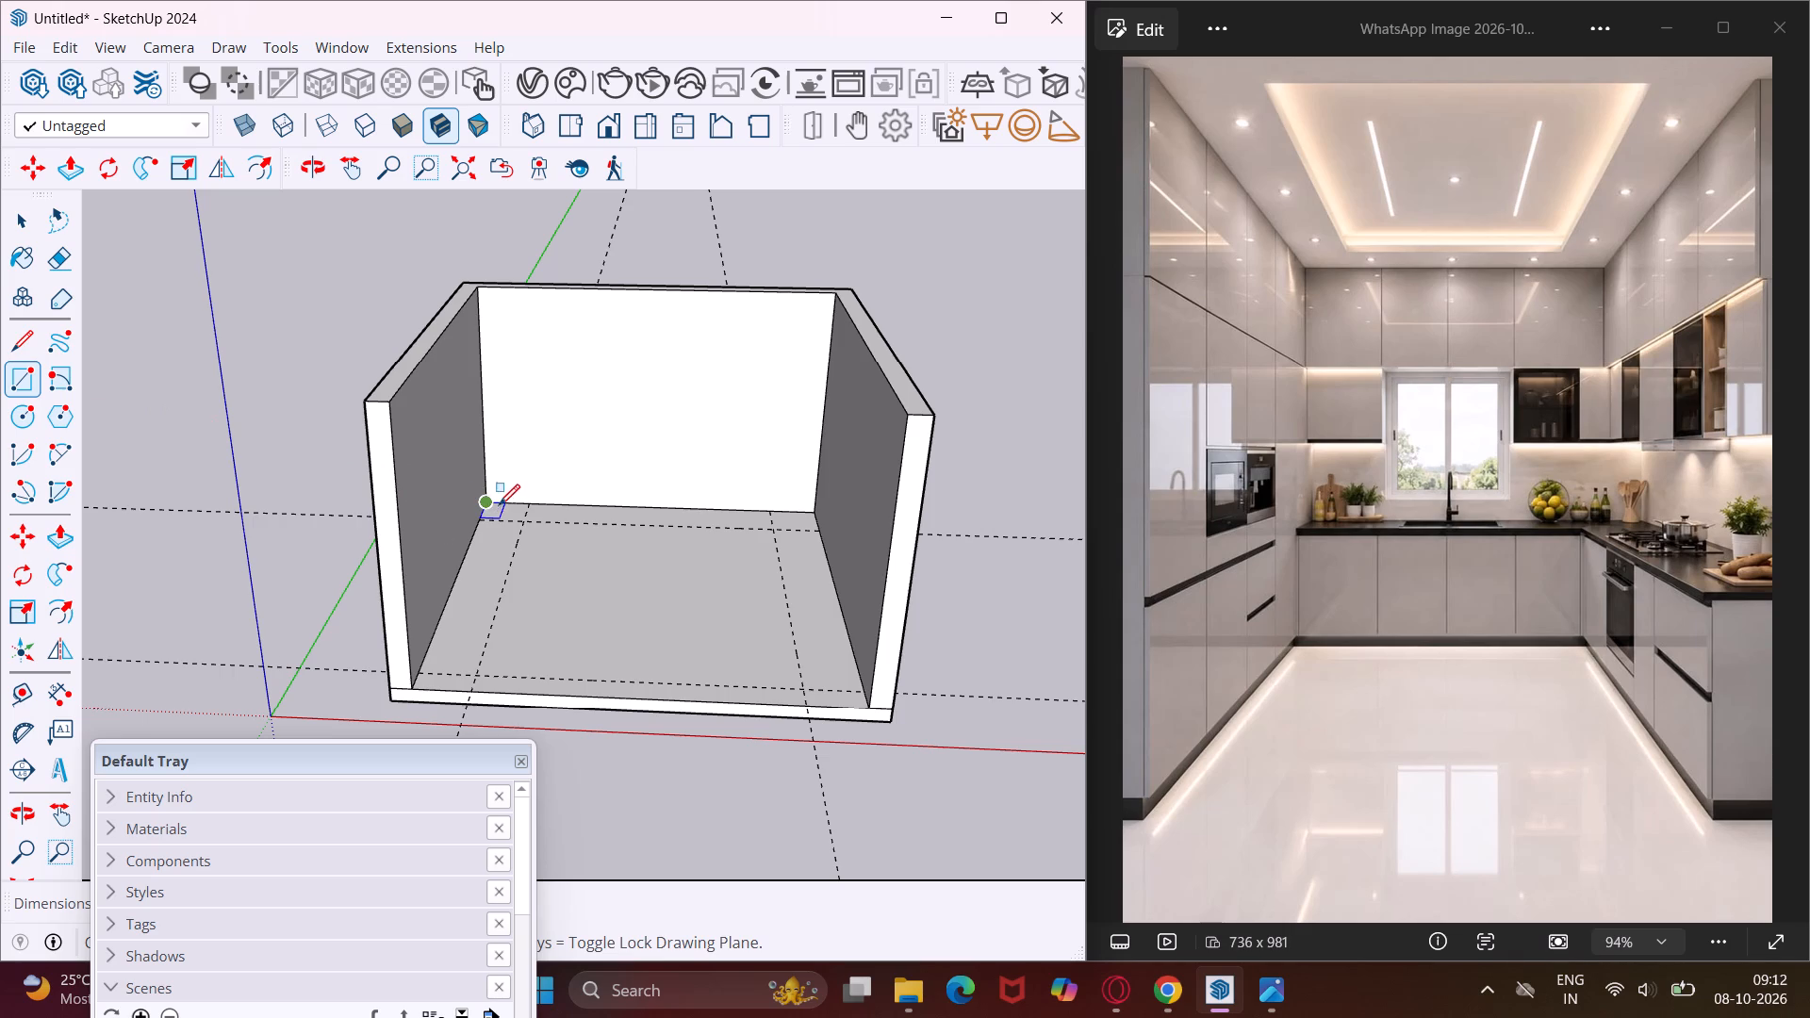
left_click(487, 503)
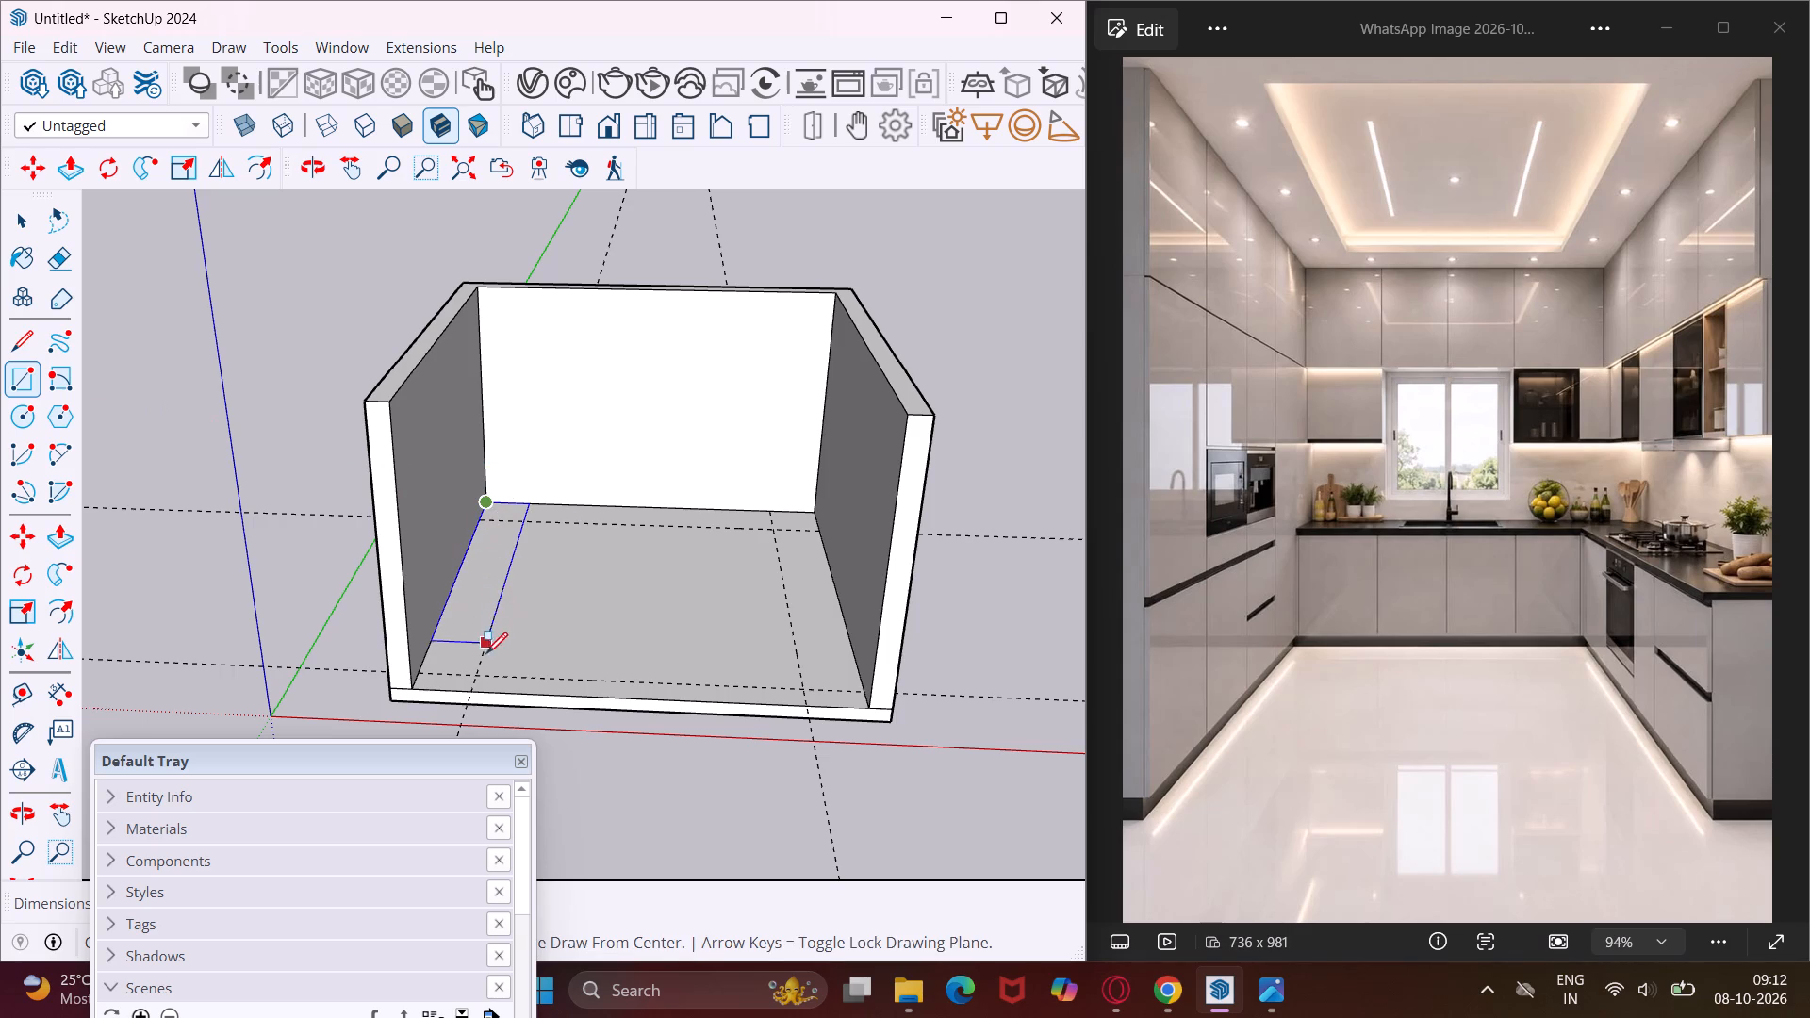
left_click(479, 672)
key("Escape")
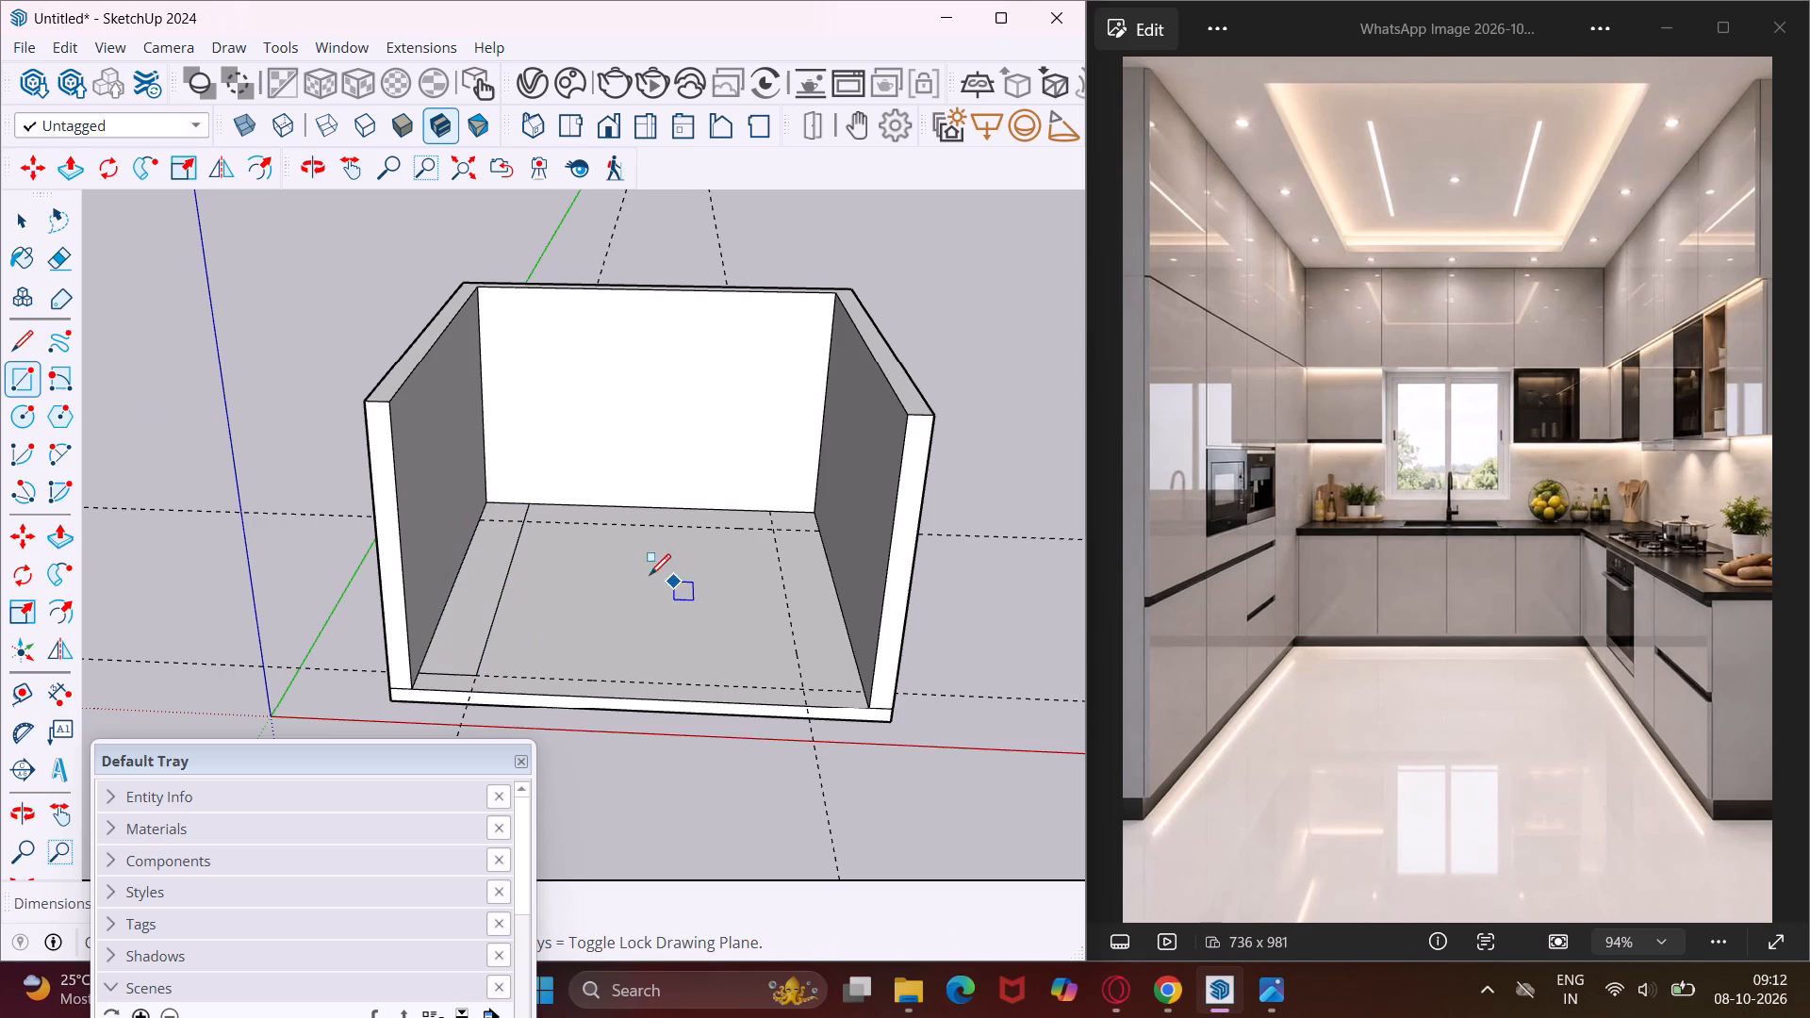
left_click(535, 504)
left_click(821, 533)
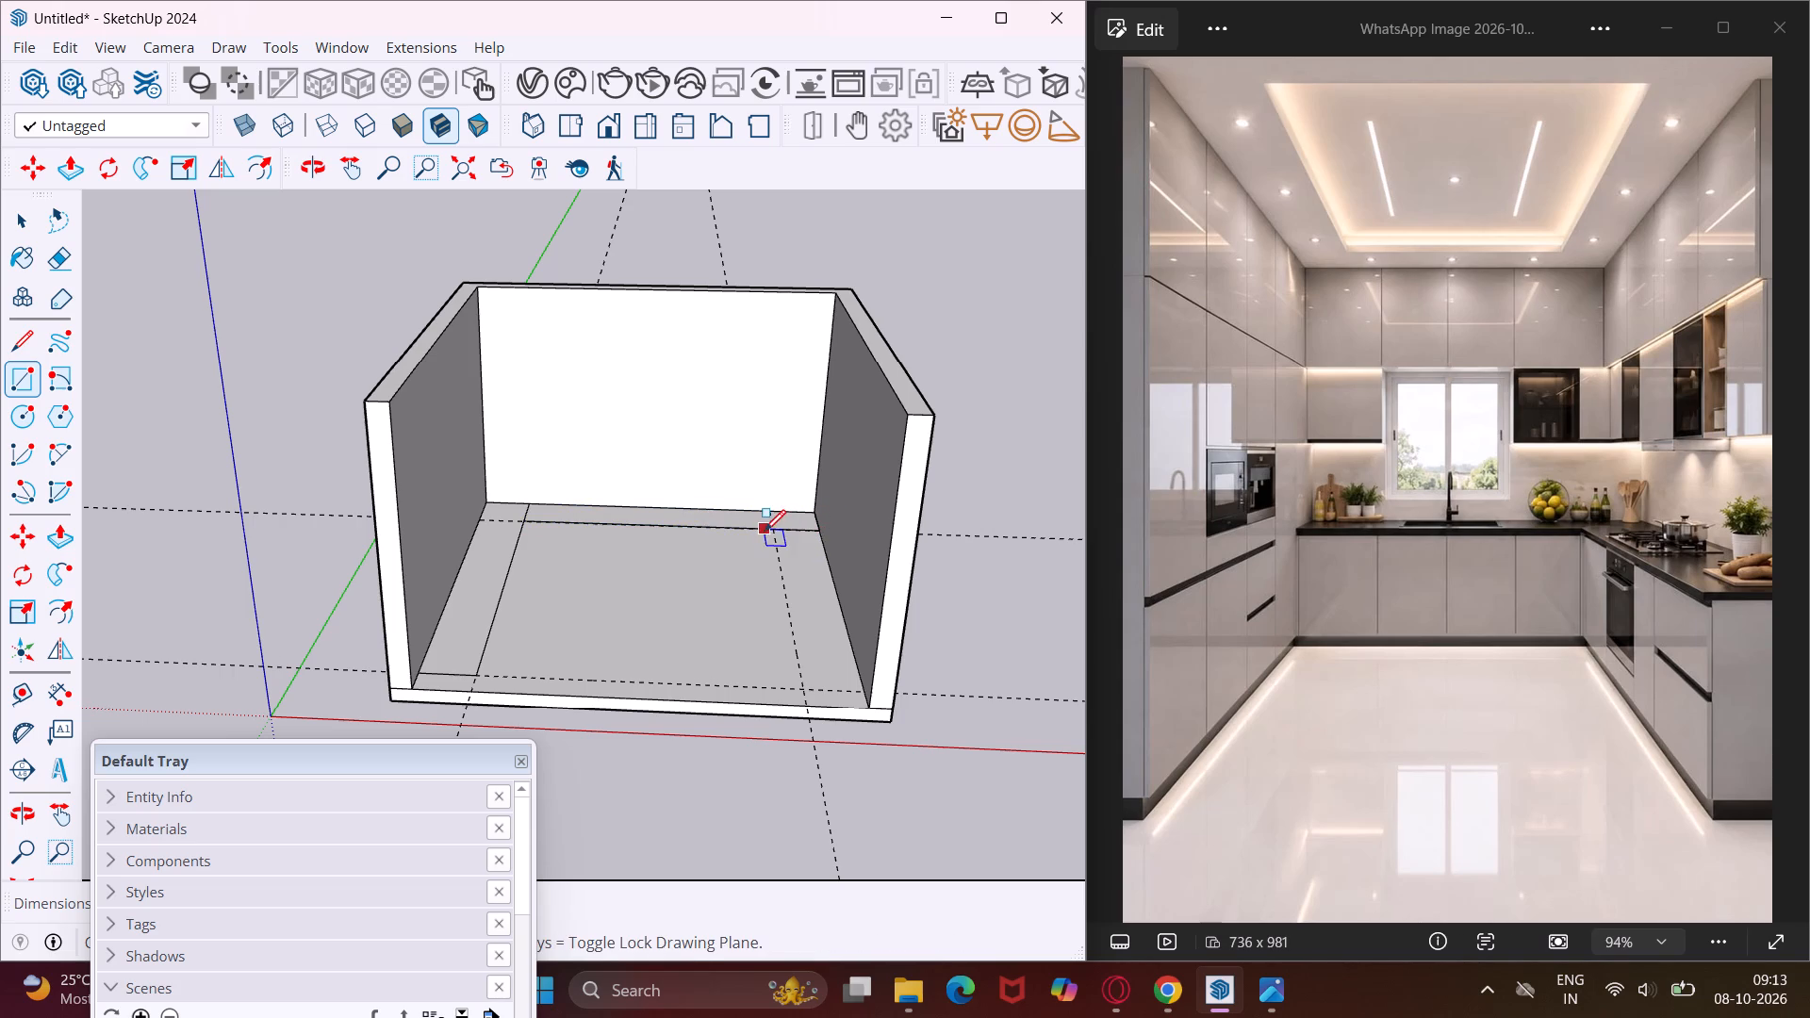
left_click(776, 531)
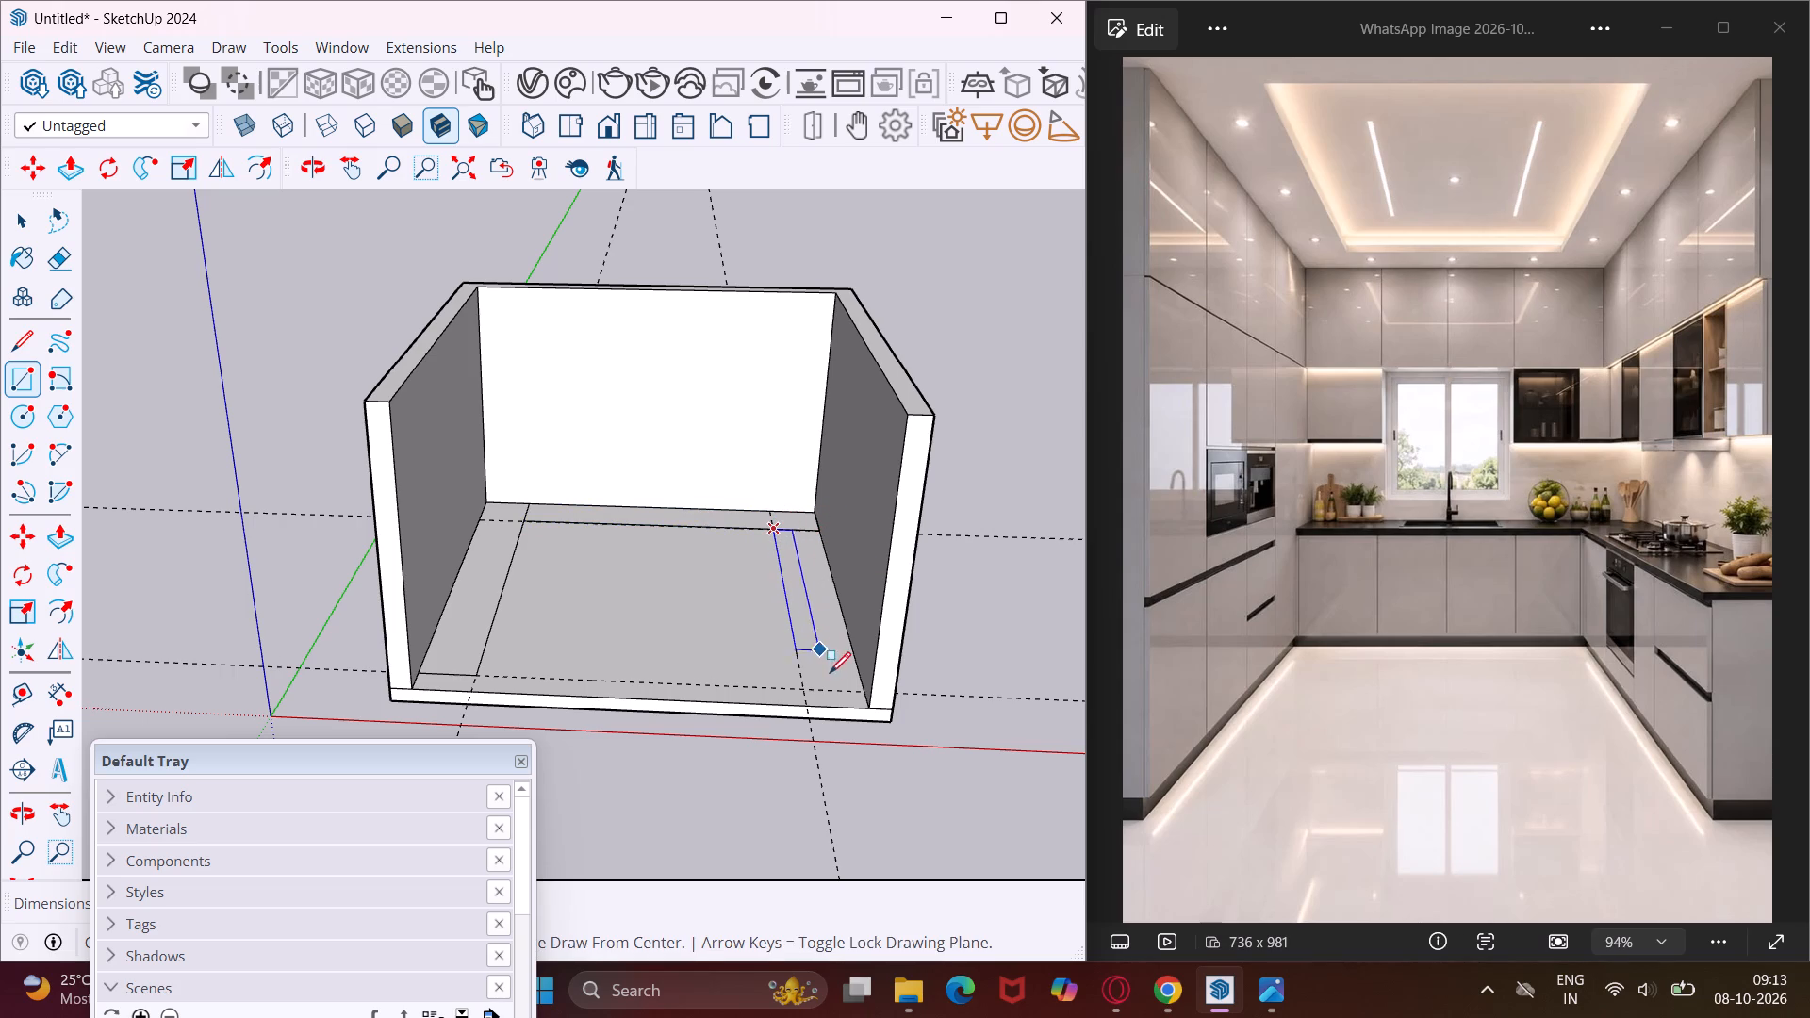
left_click(862, 697)
key("Escape")
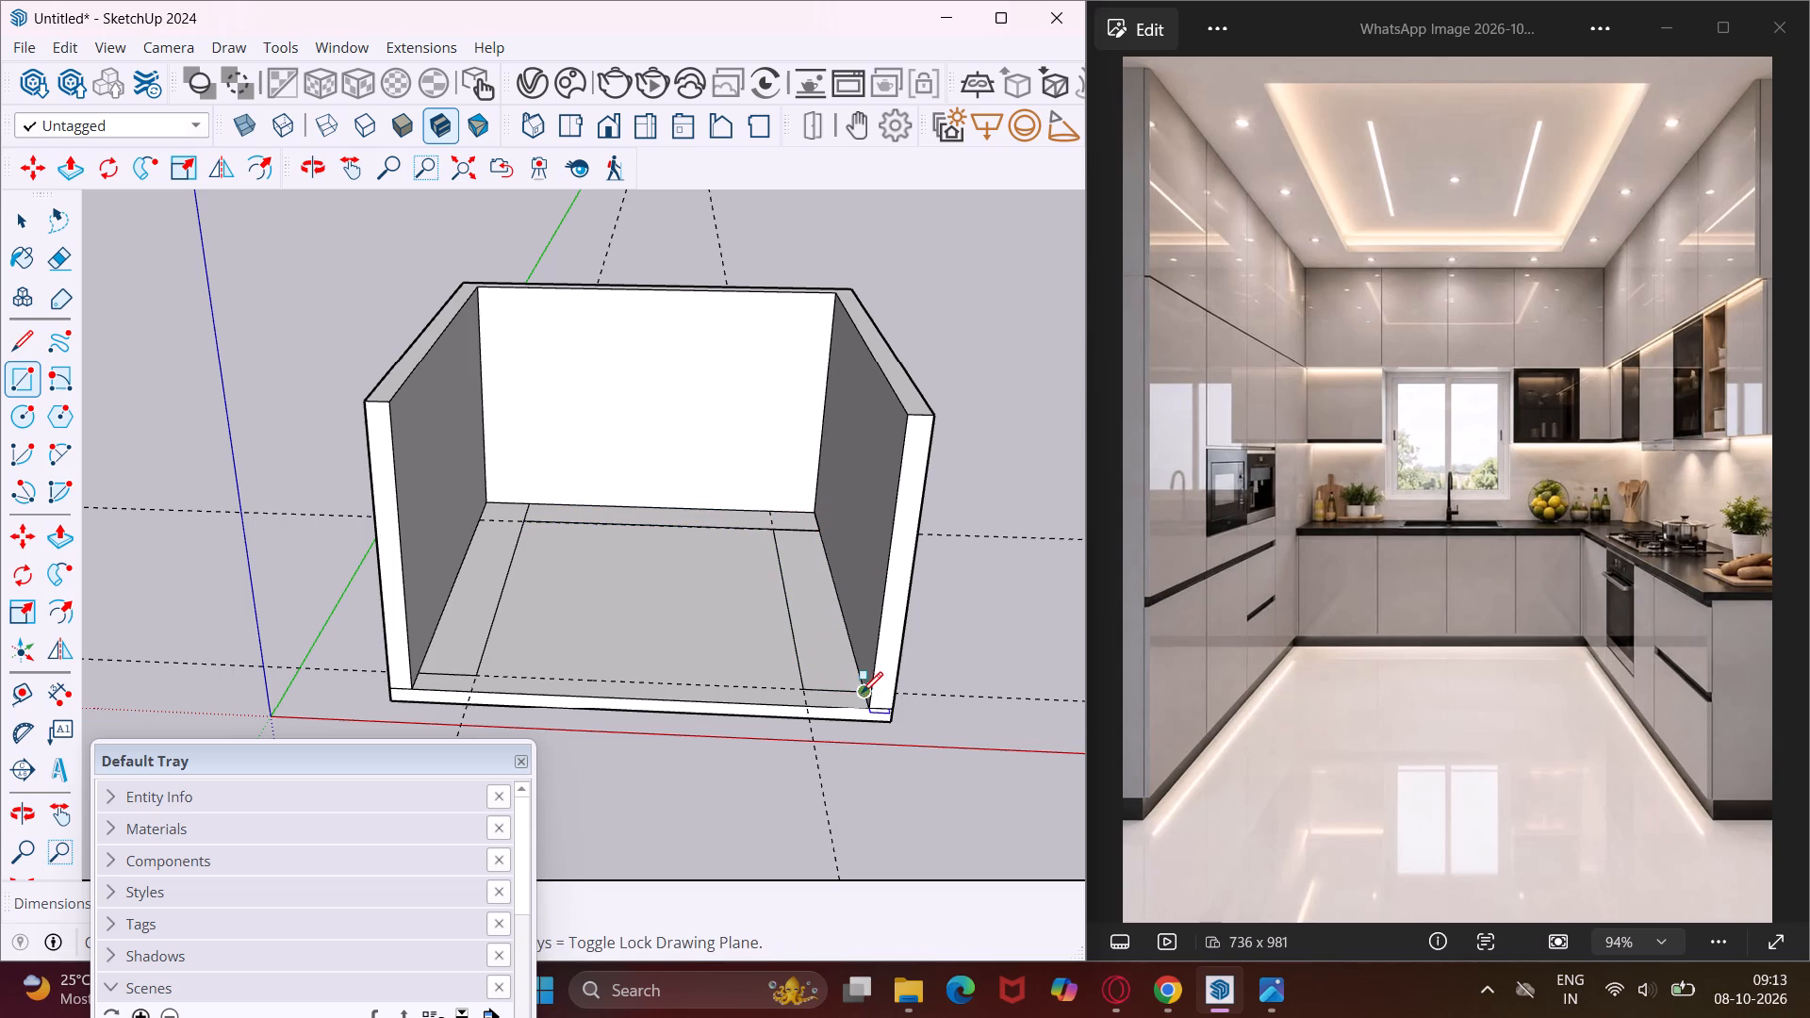
key("space")
key("e")
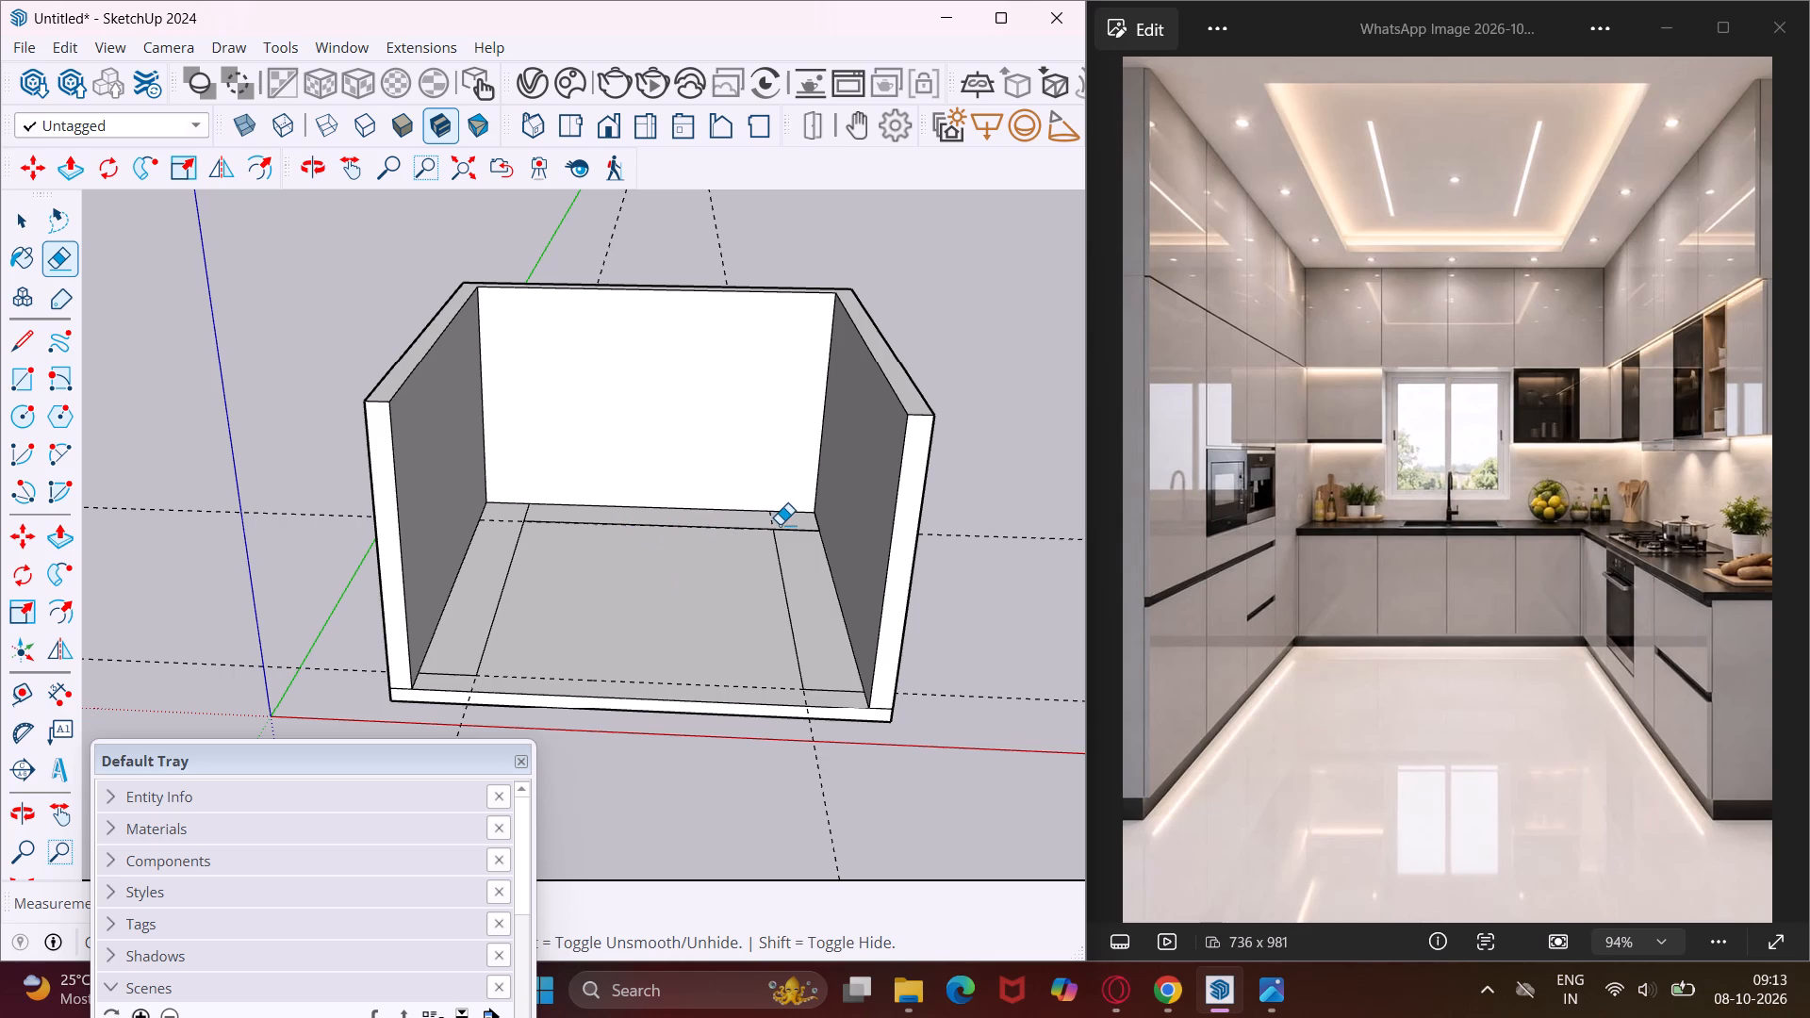
key("Escape")
Push/Pull the floor rectangle along the back wall up 2' 10" to form the back base cabinet.
key("space")
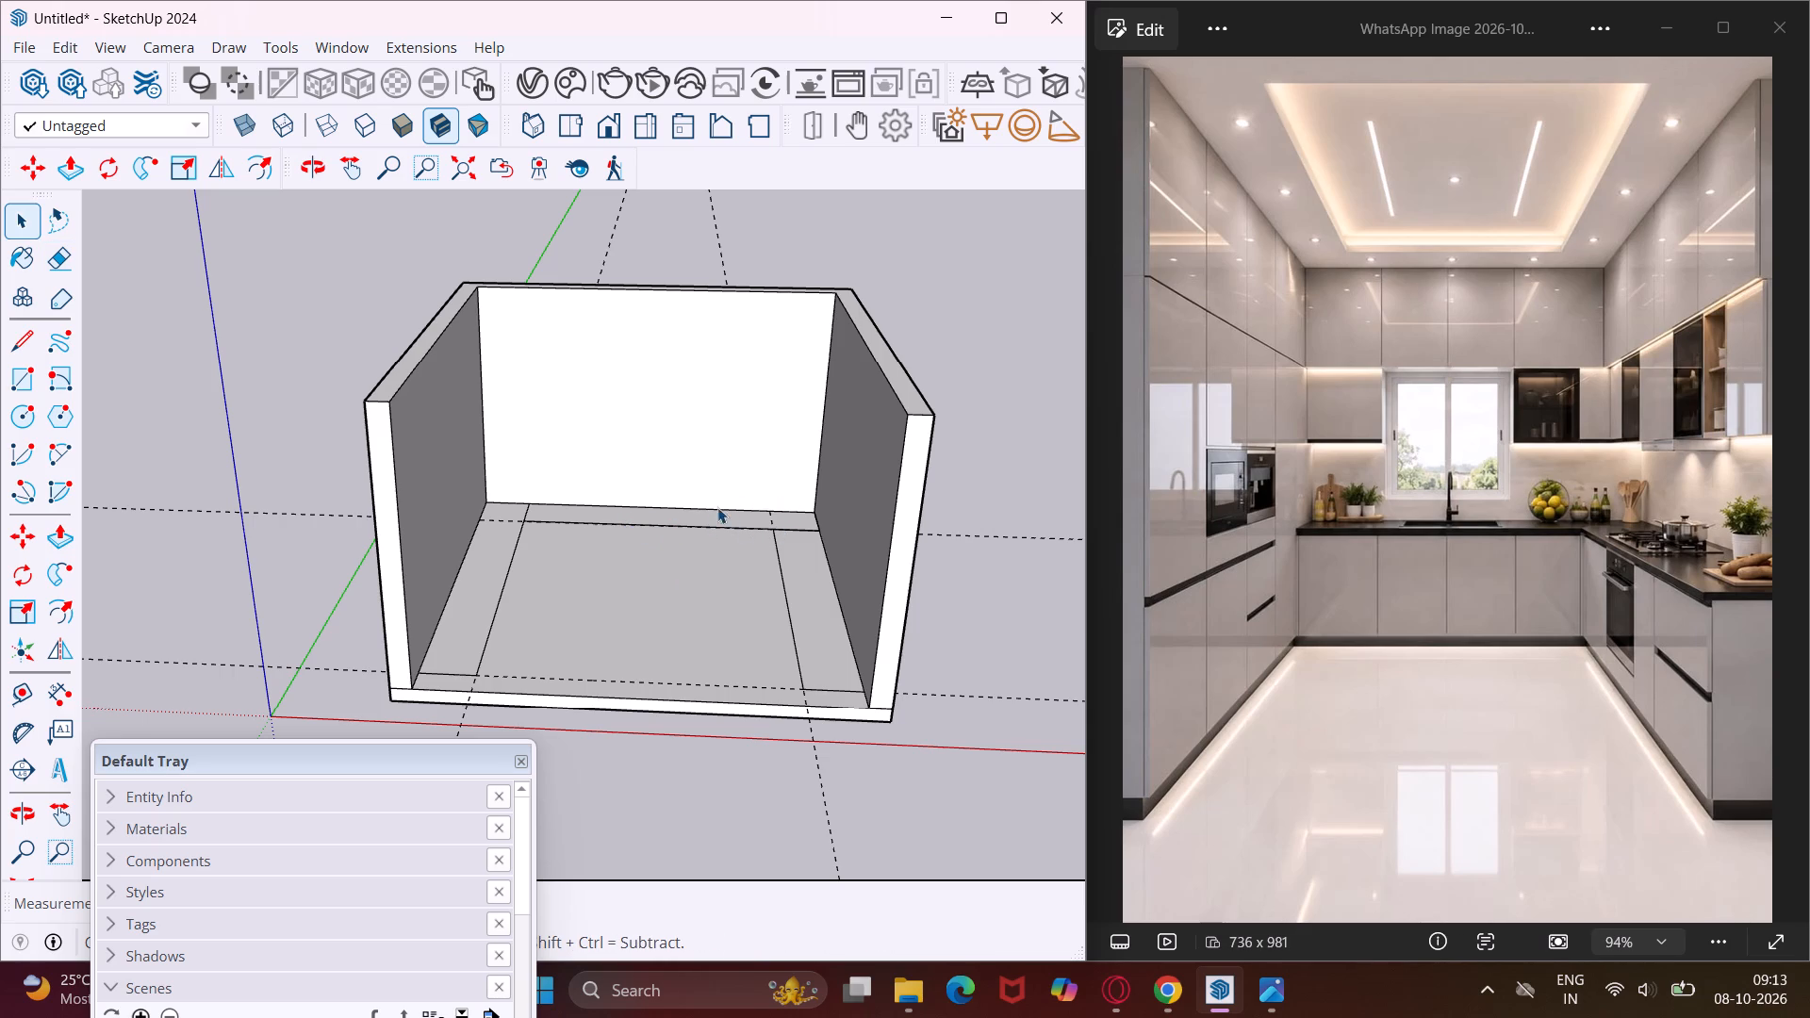
left_click(706, 518)
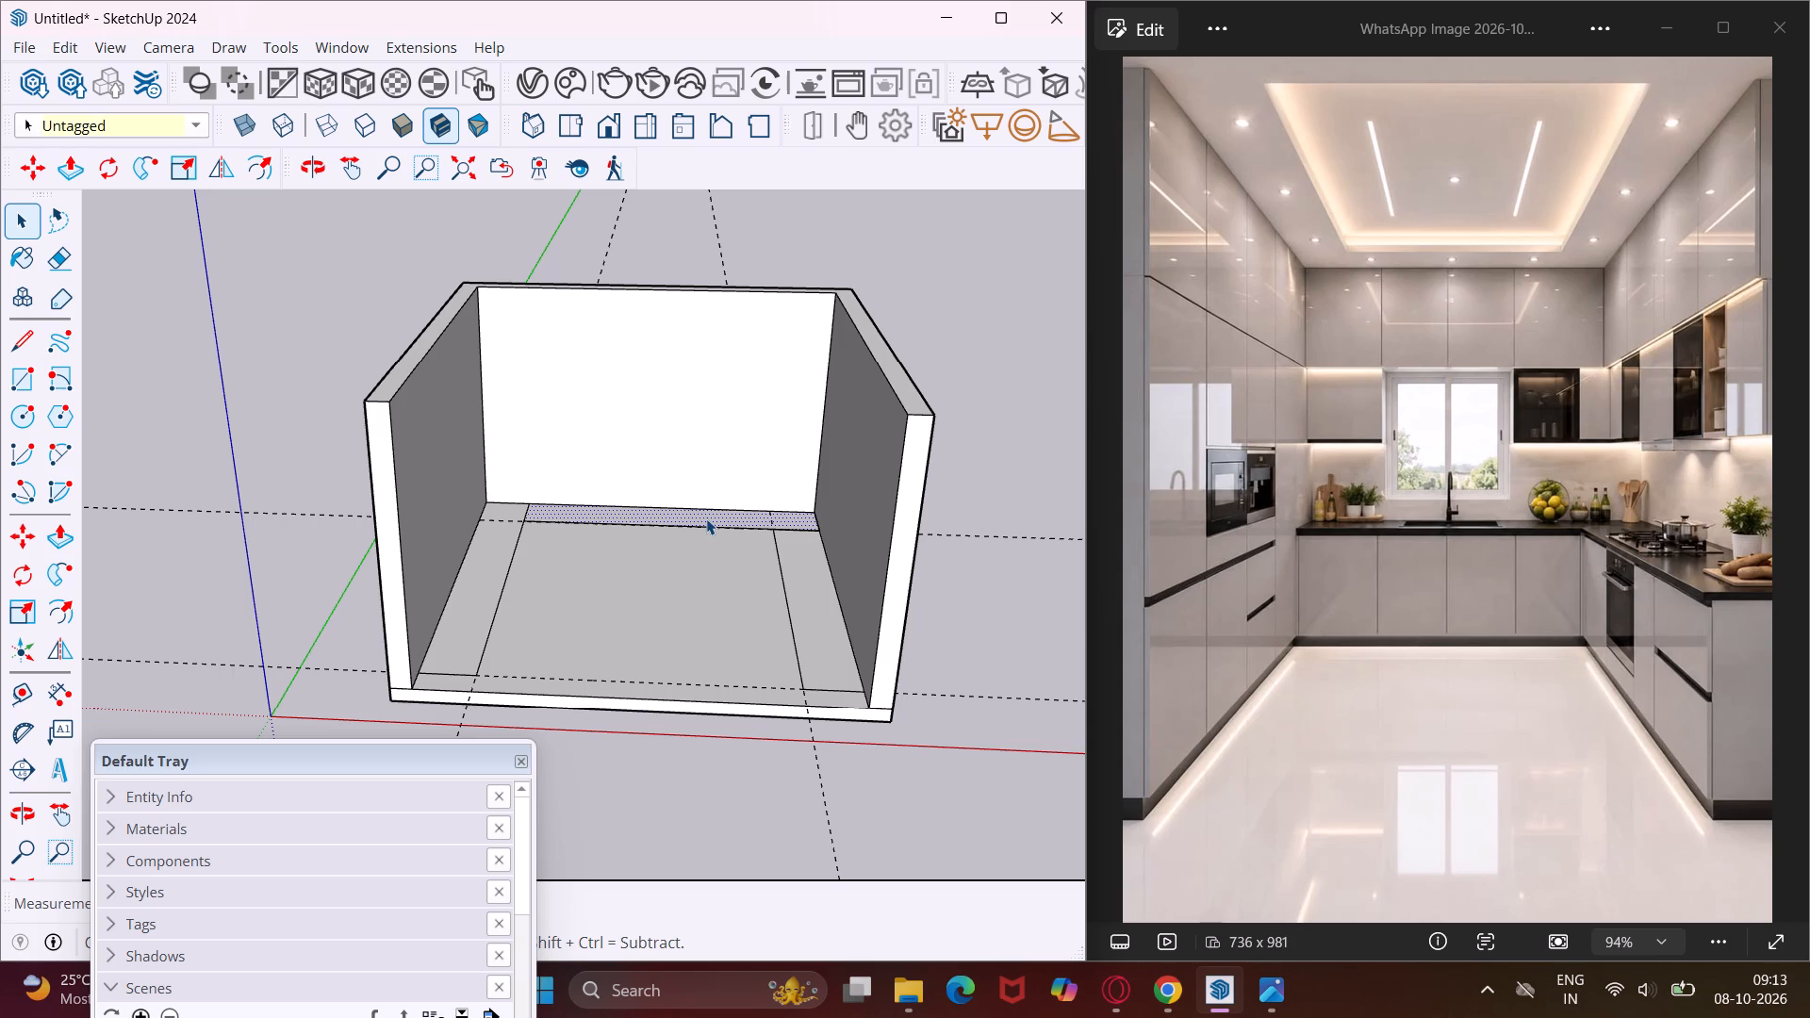
key("p")
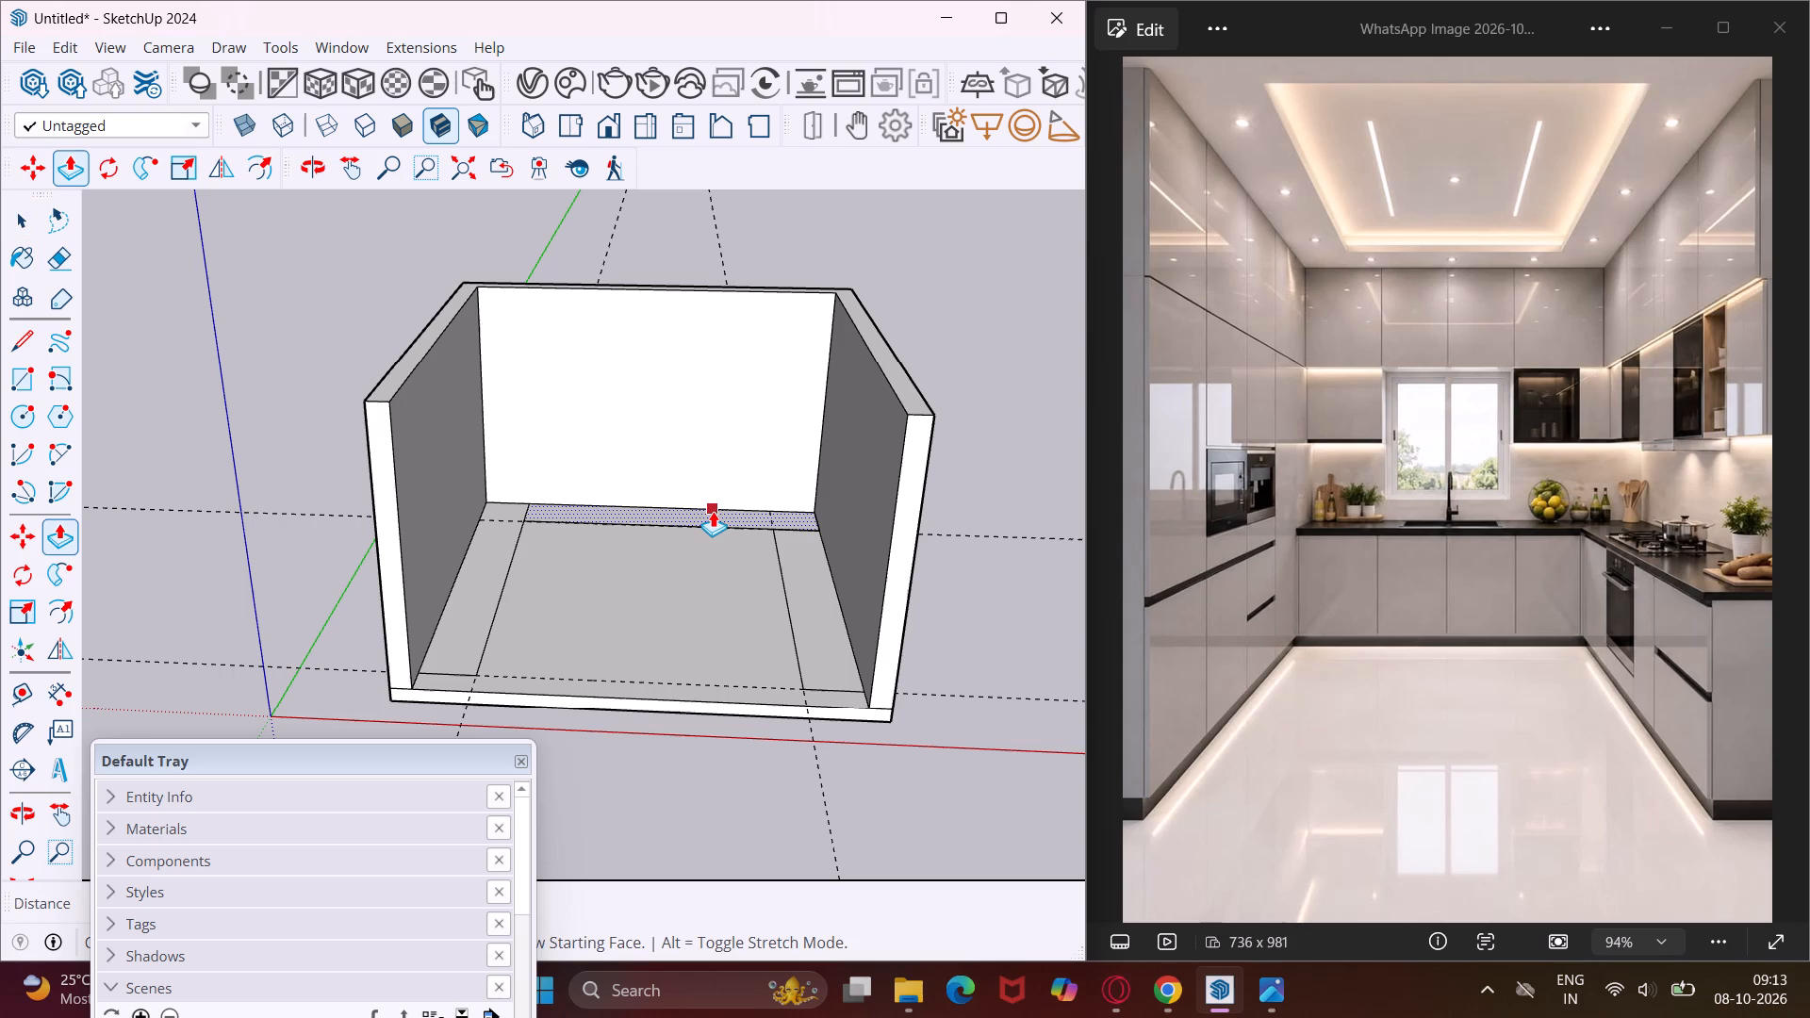
left_click(713, 511)
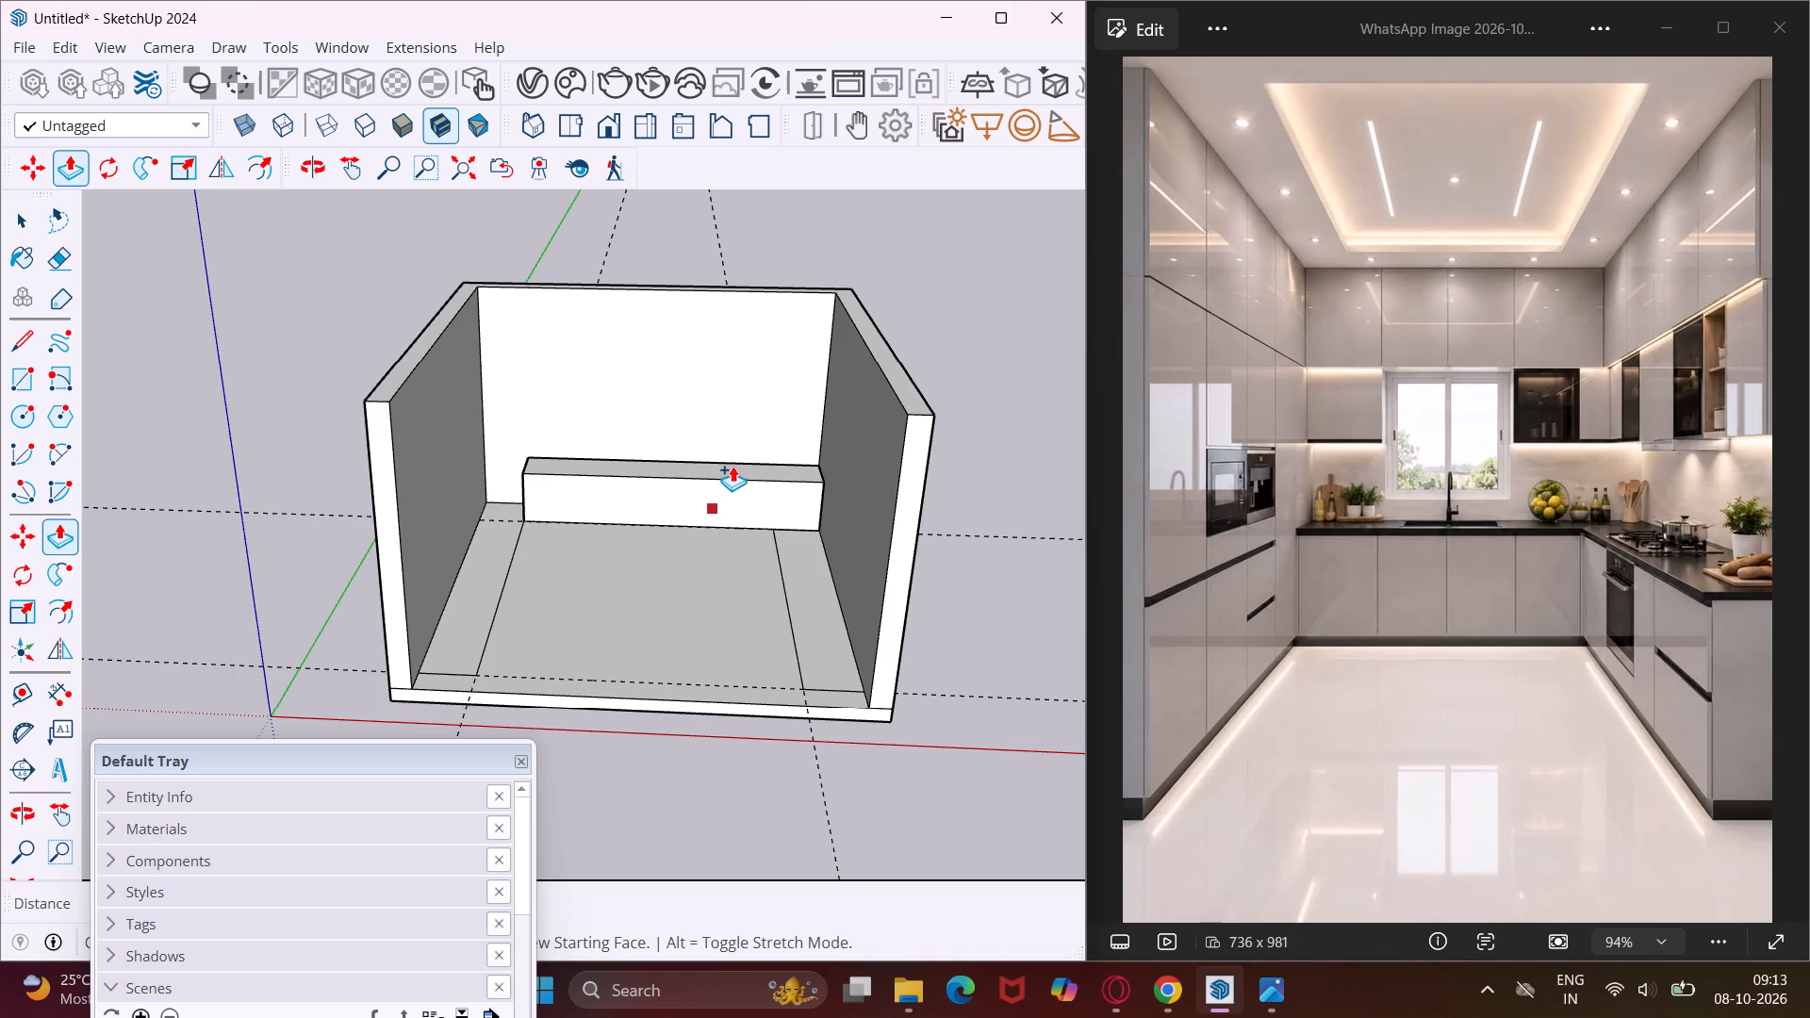
type("2'")
type("10")
key("shift+quotedbl")
key("Return")
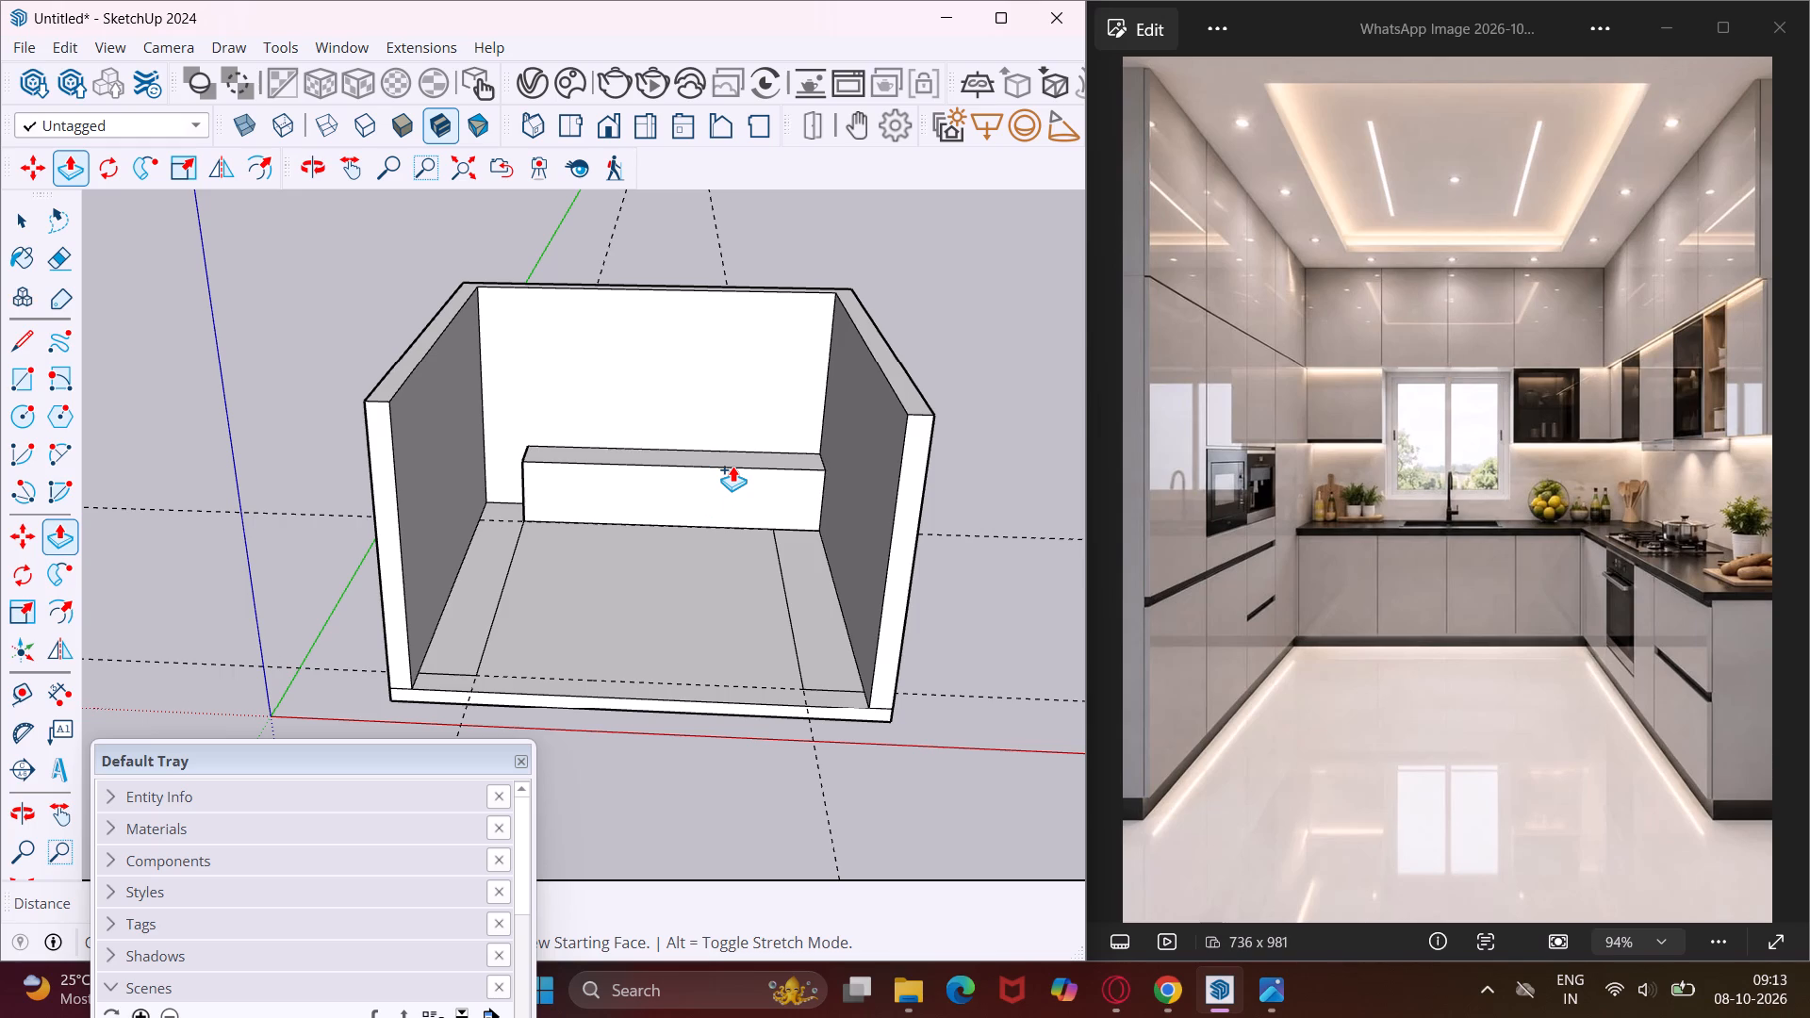
Push/Pull the floor rectangles along both side walls up by the same 2' 10" to form the side base cabinets.
double_click(808, 560)
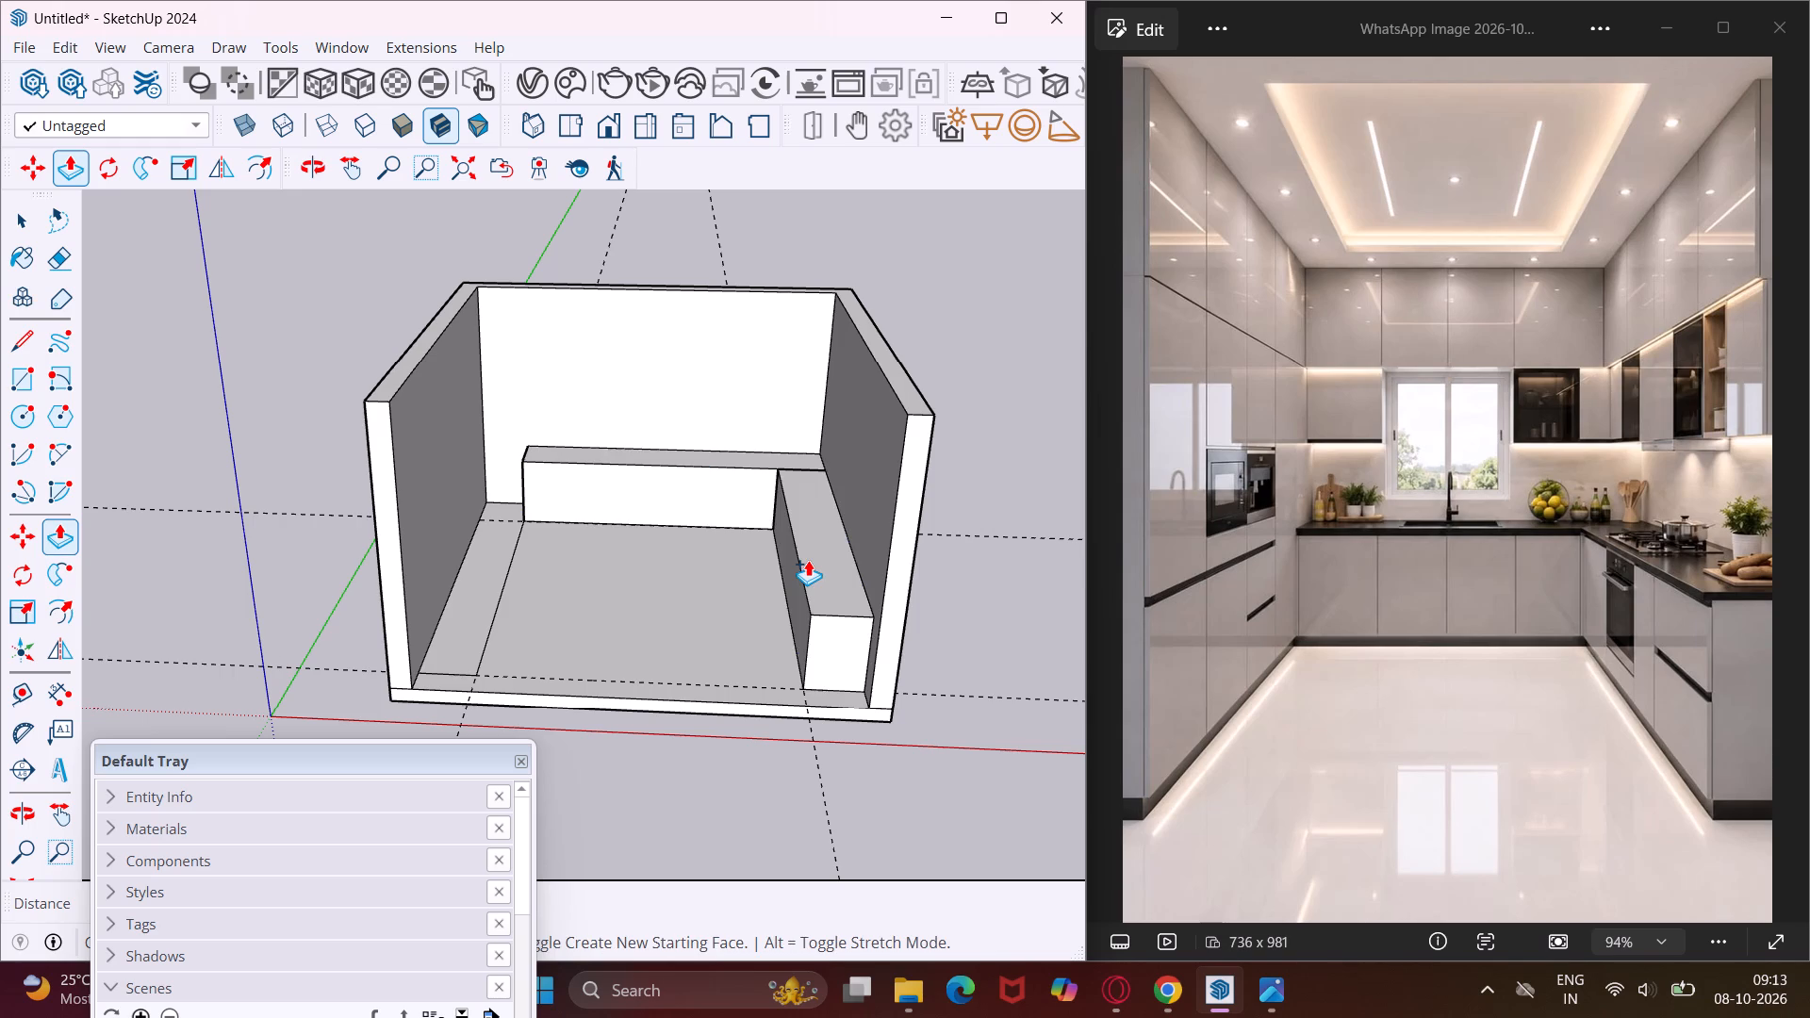
middle_click_drag(808, 560, 896, 544)
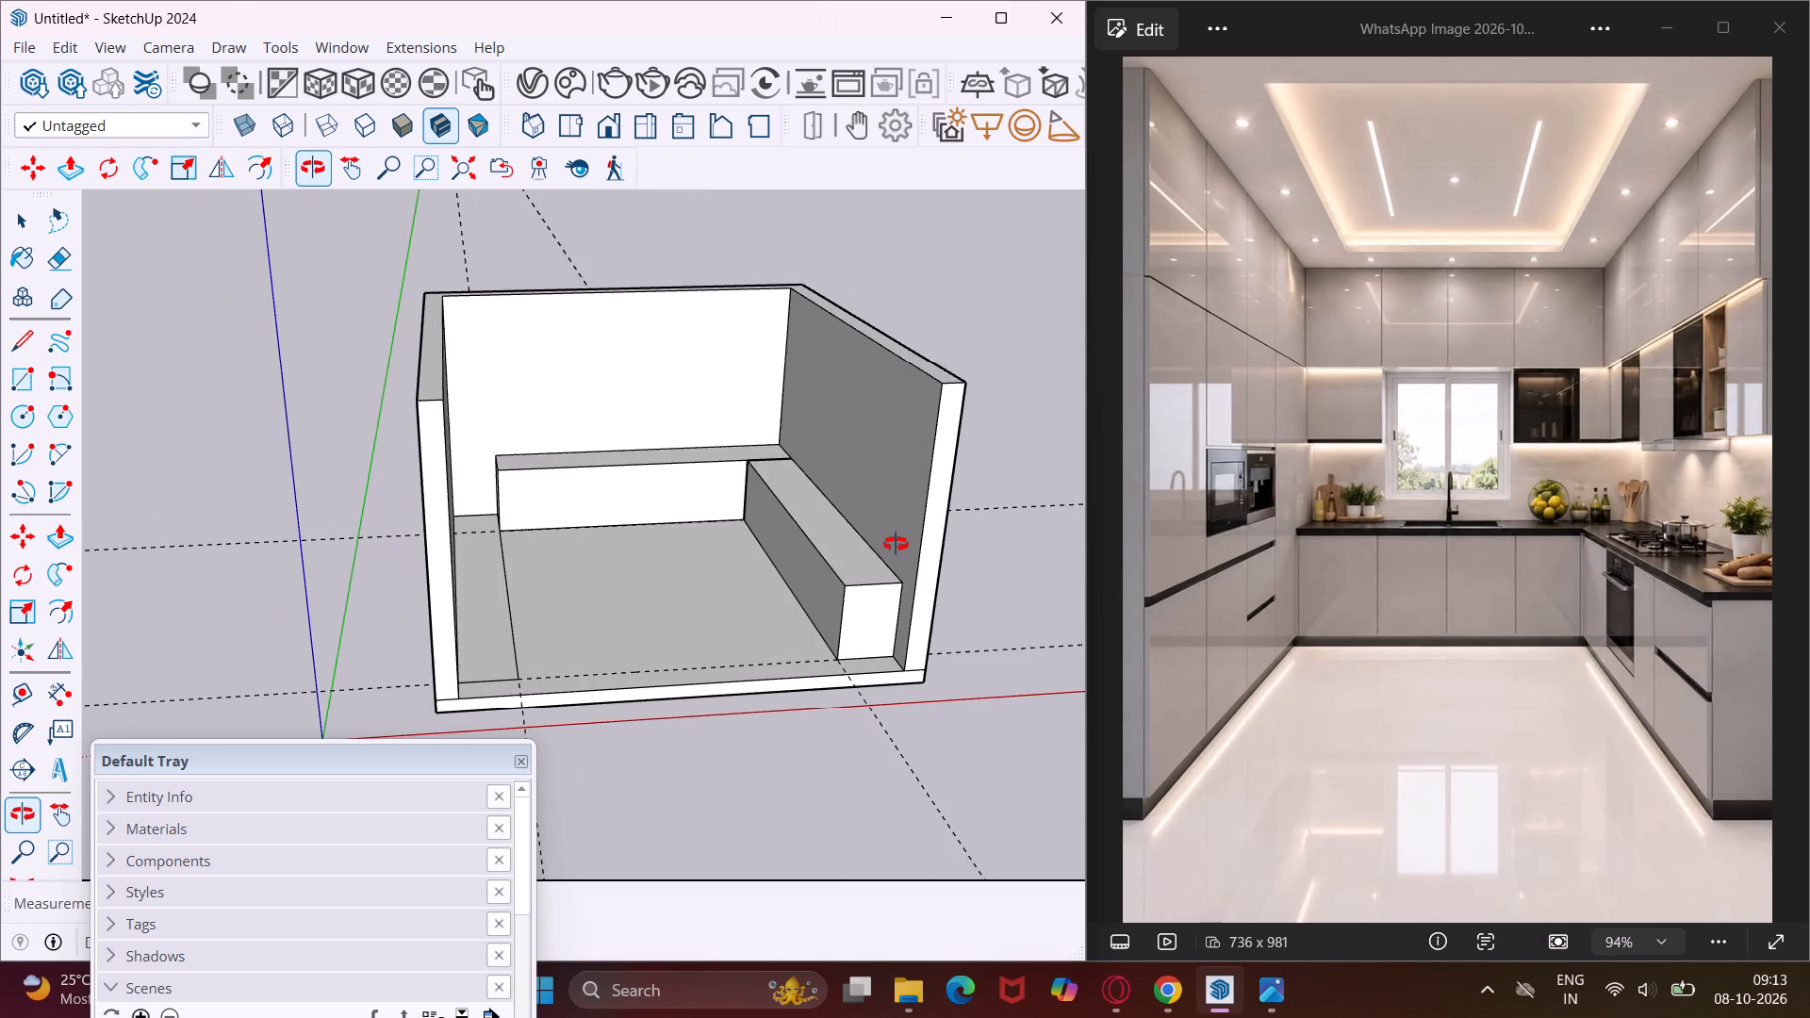
middle_click_drag(896, 544, 833, 564)
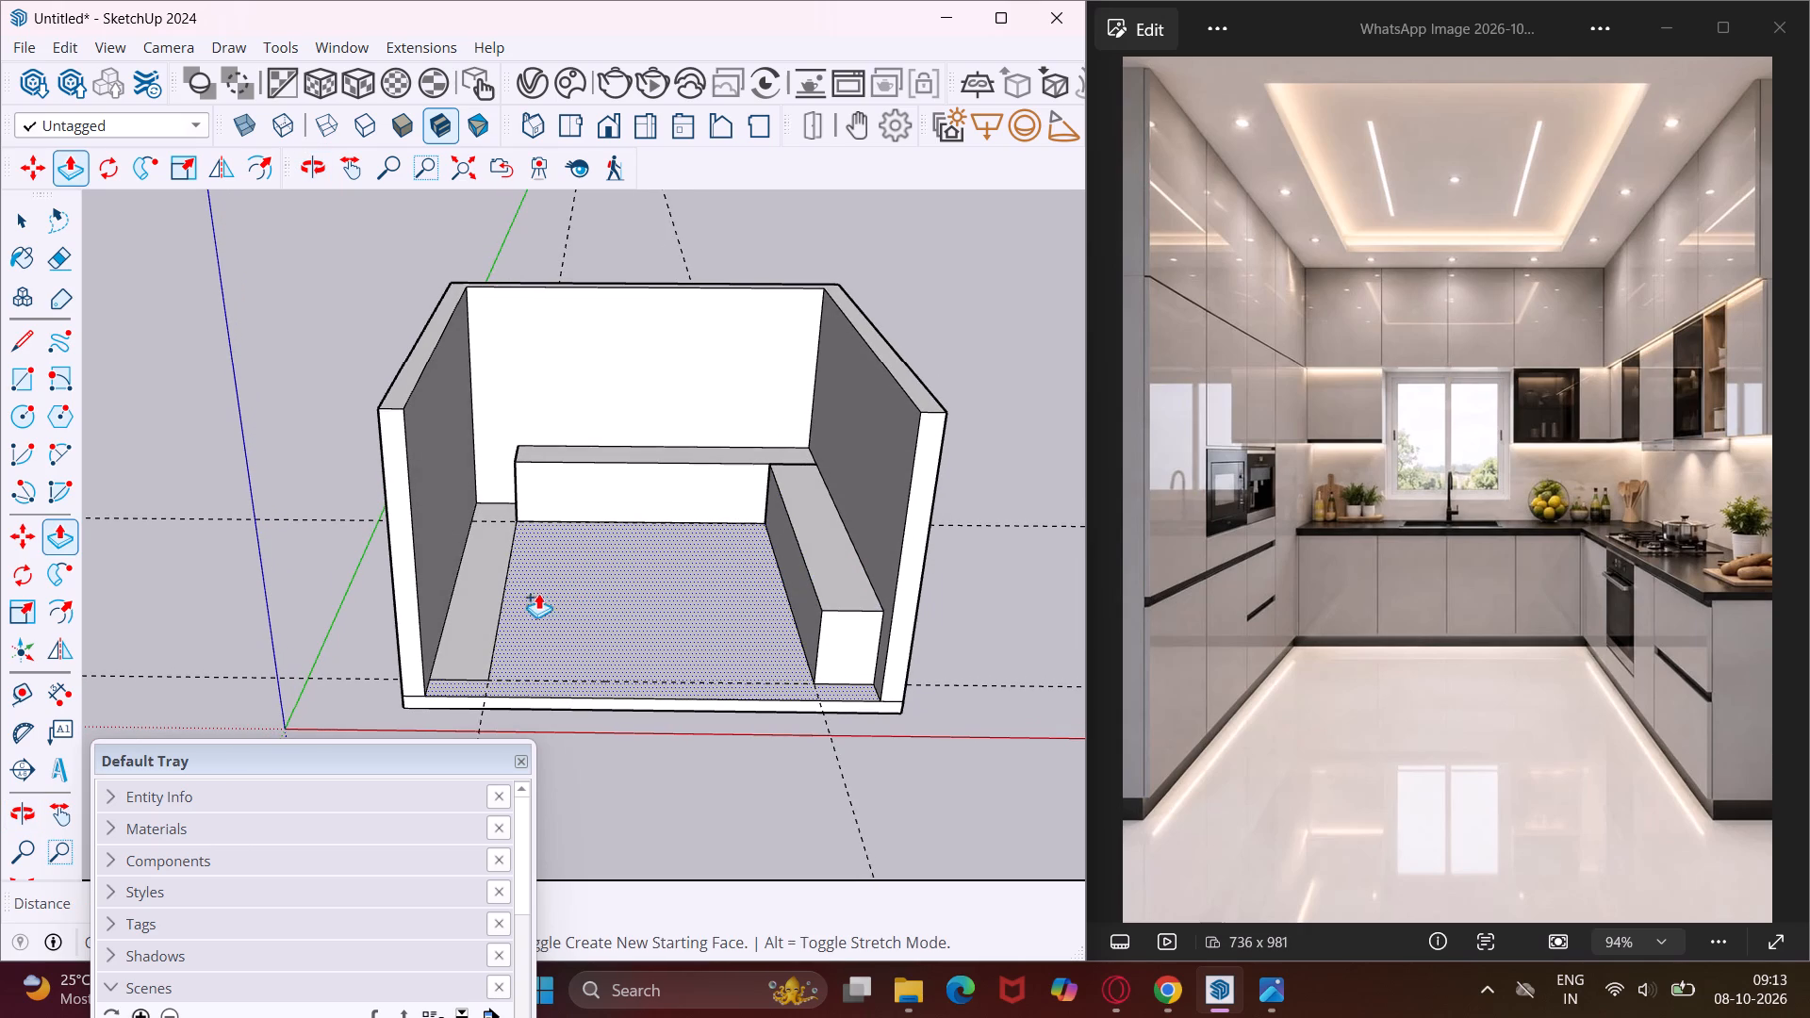
double_click(476, 595)
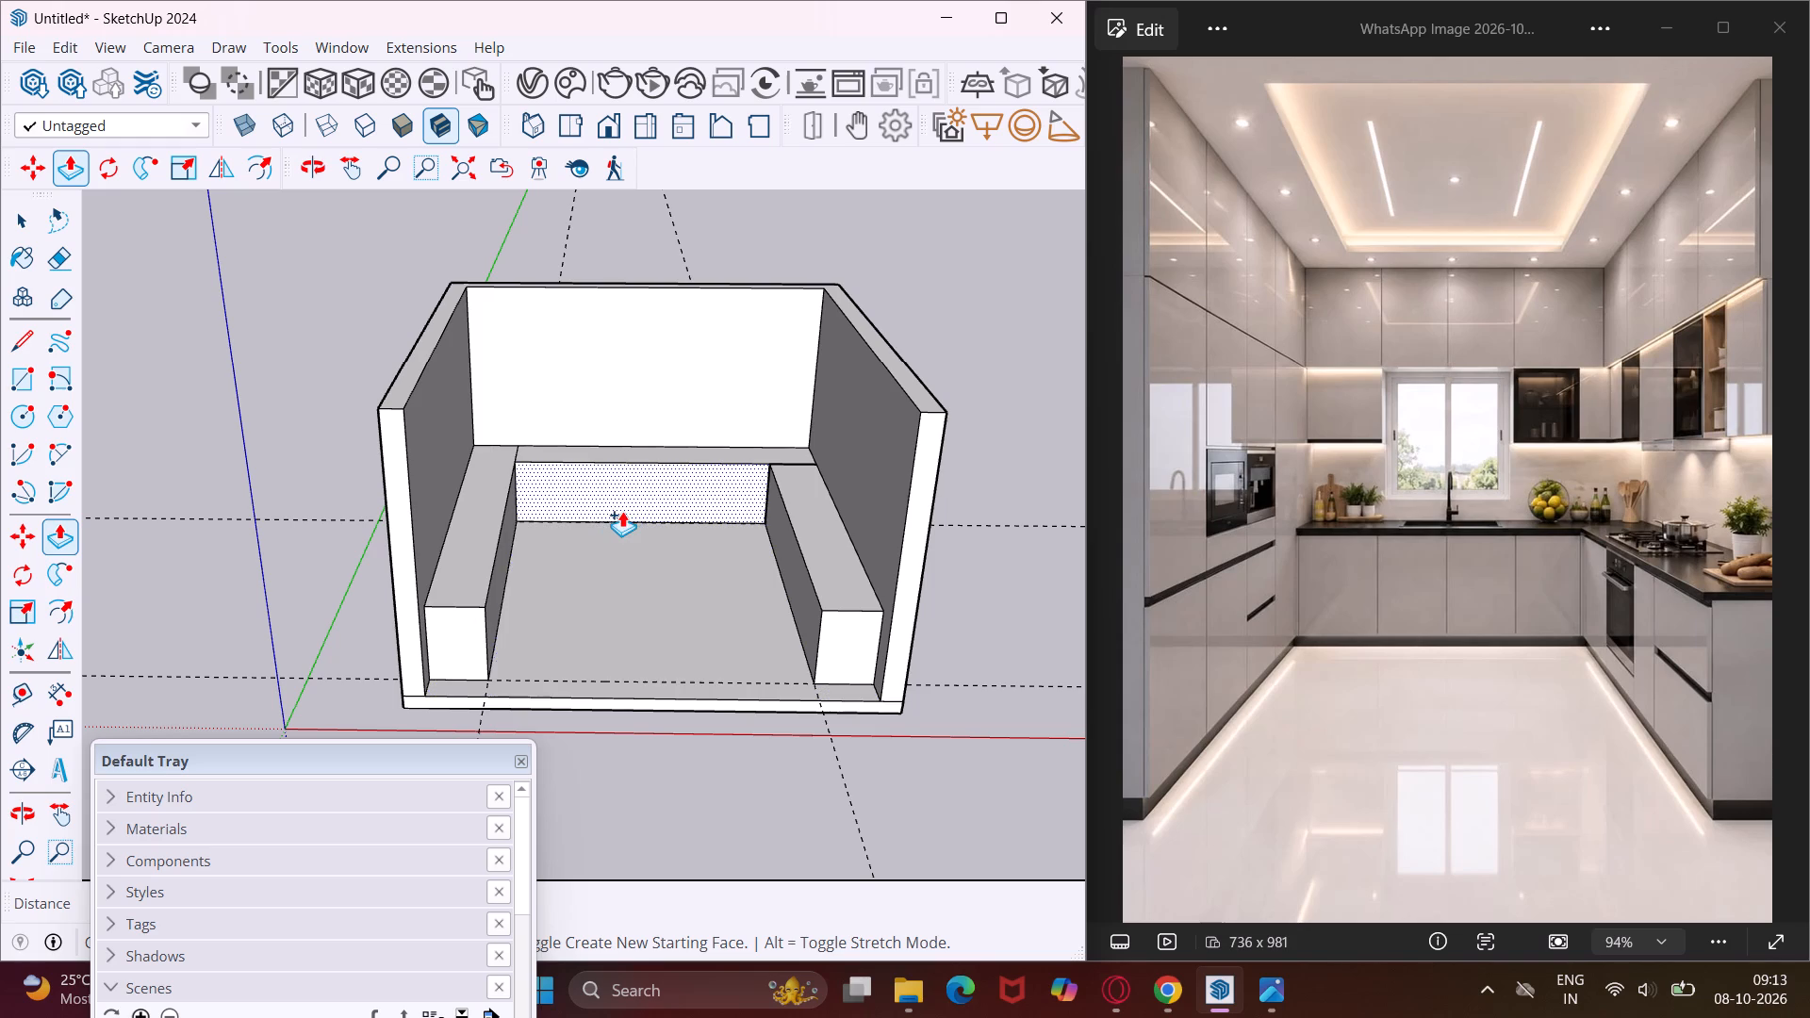
key("Escape")
key("space")
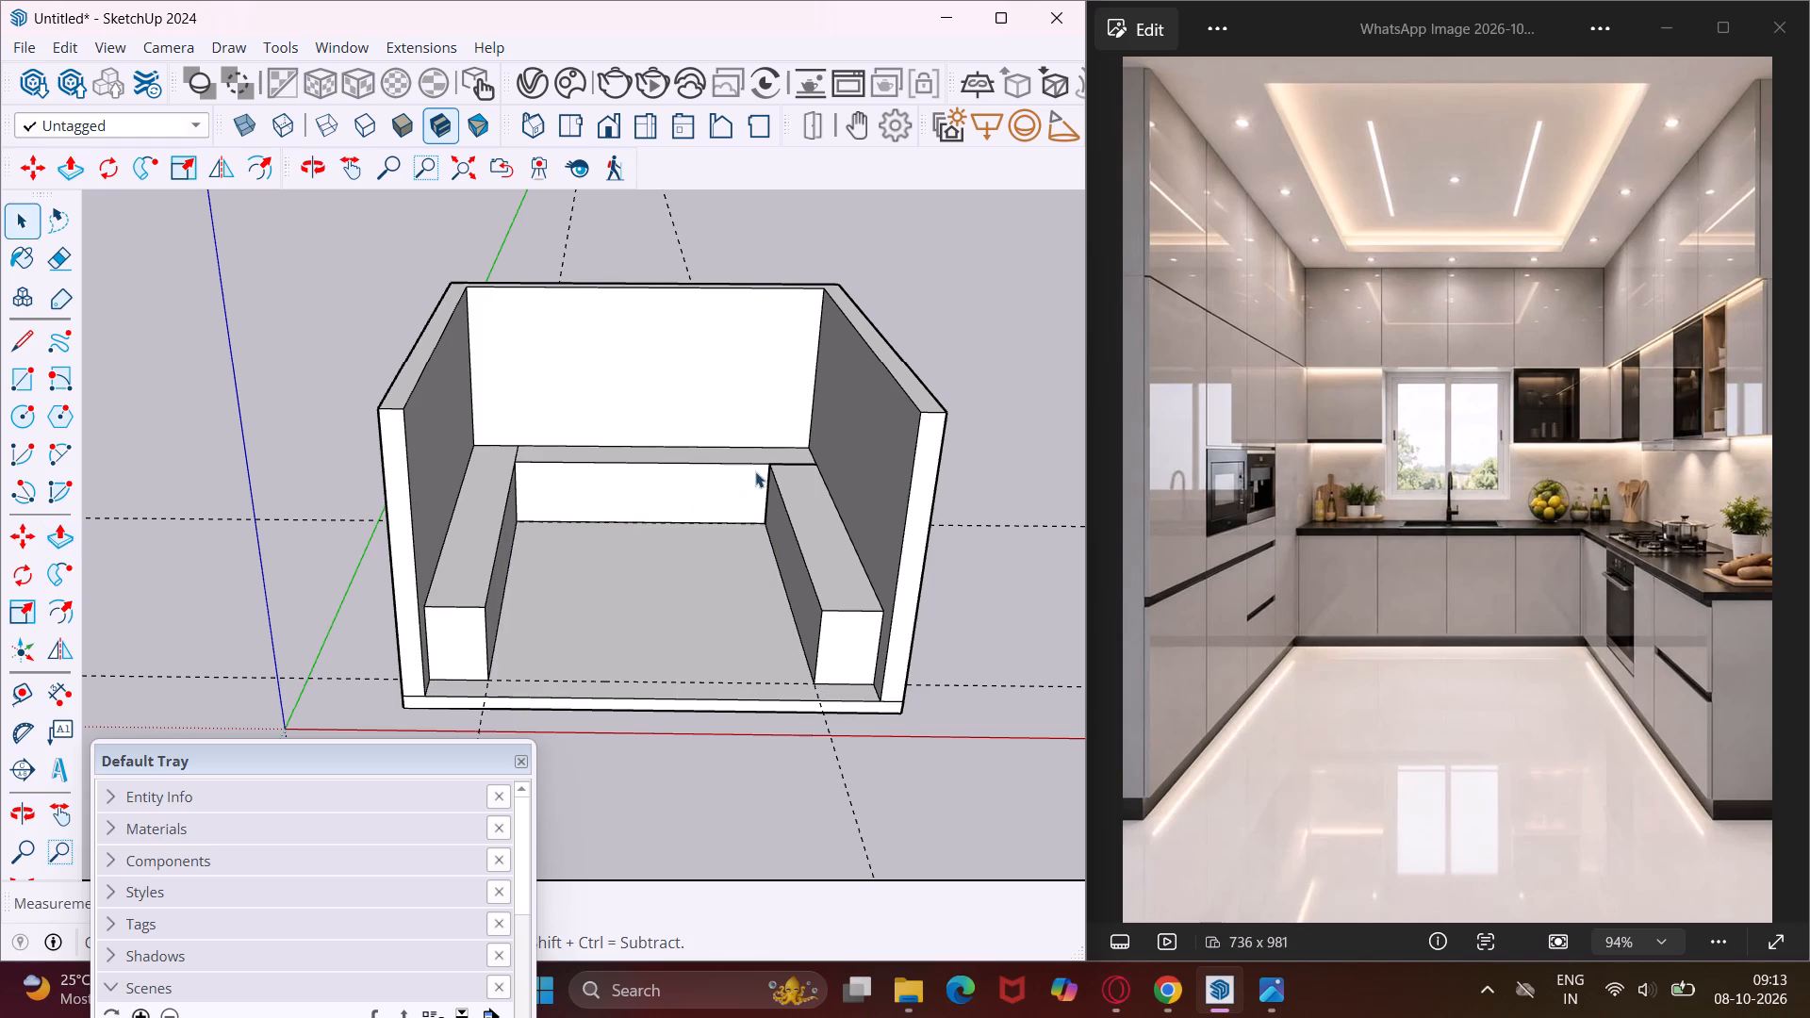
Push/Pull the tops of the base cabinets along the side wall farthest from the origin and the back wall up 2" as separate countertop layers.
middle_click_drag(759, 468, 897, 600)
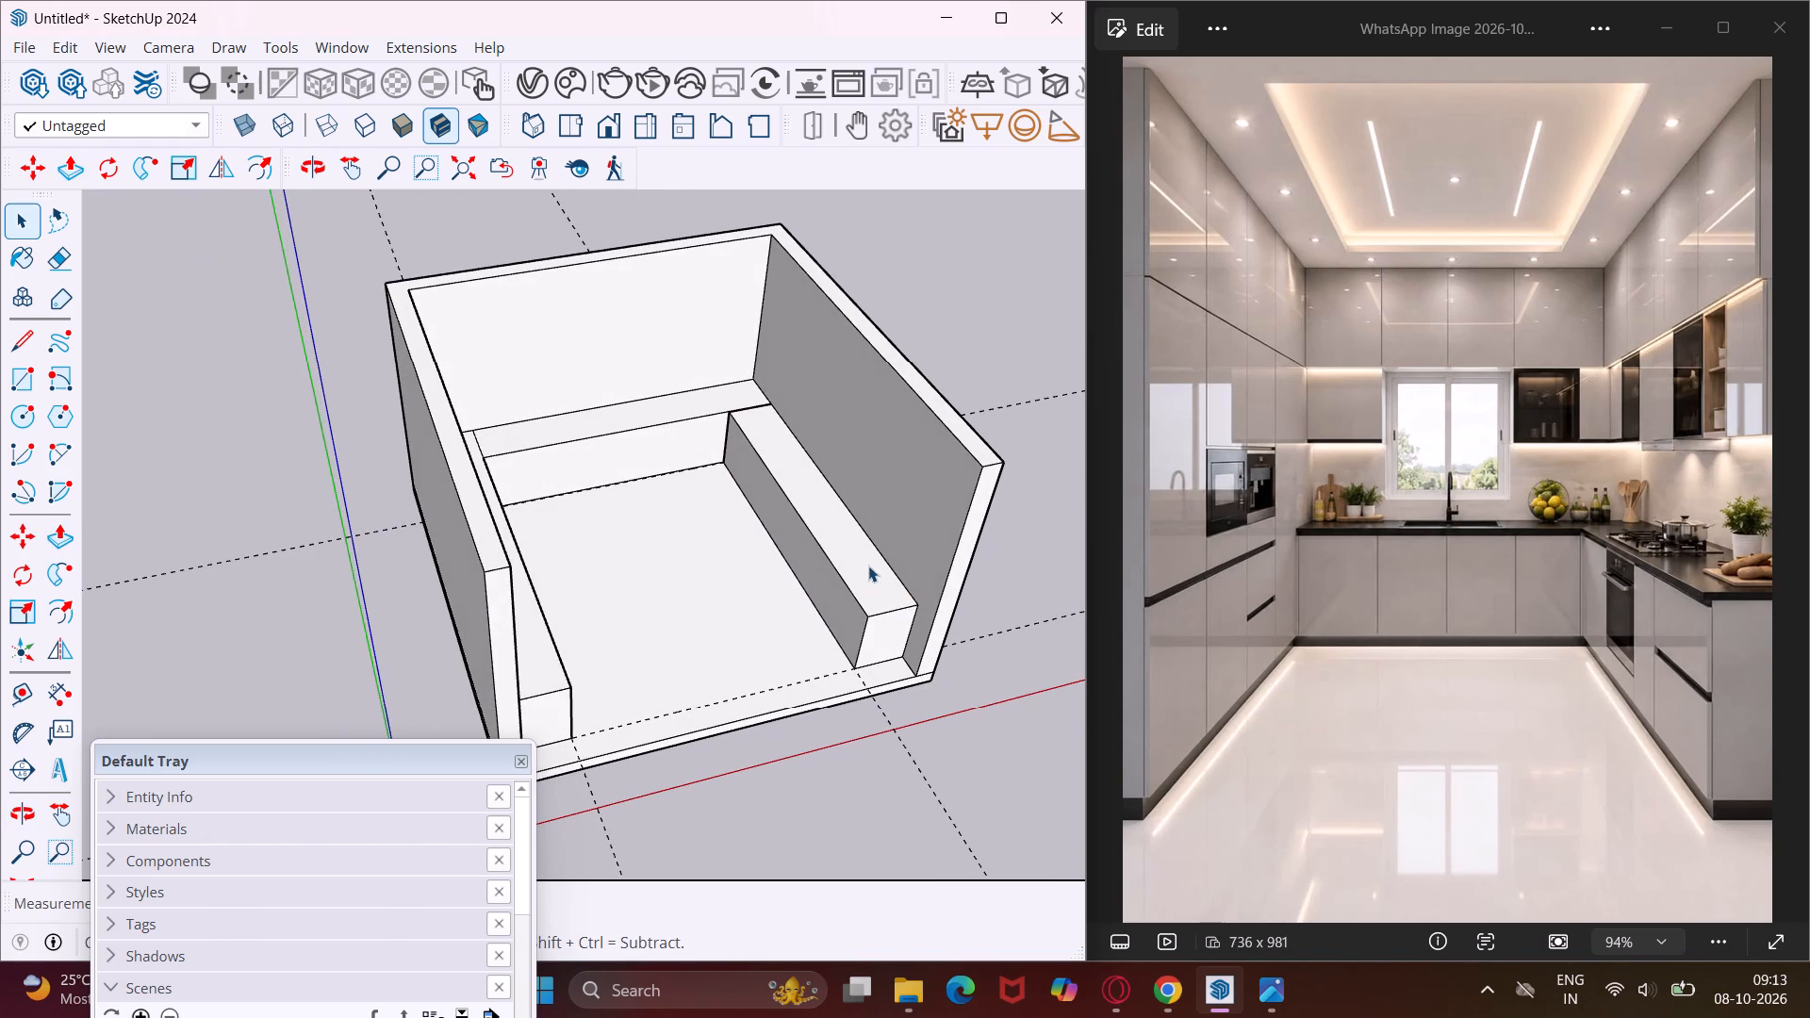
middle_click_drag(858, 565, 780, 452)
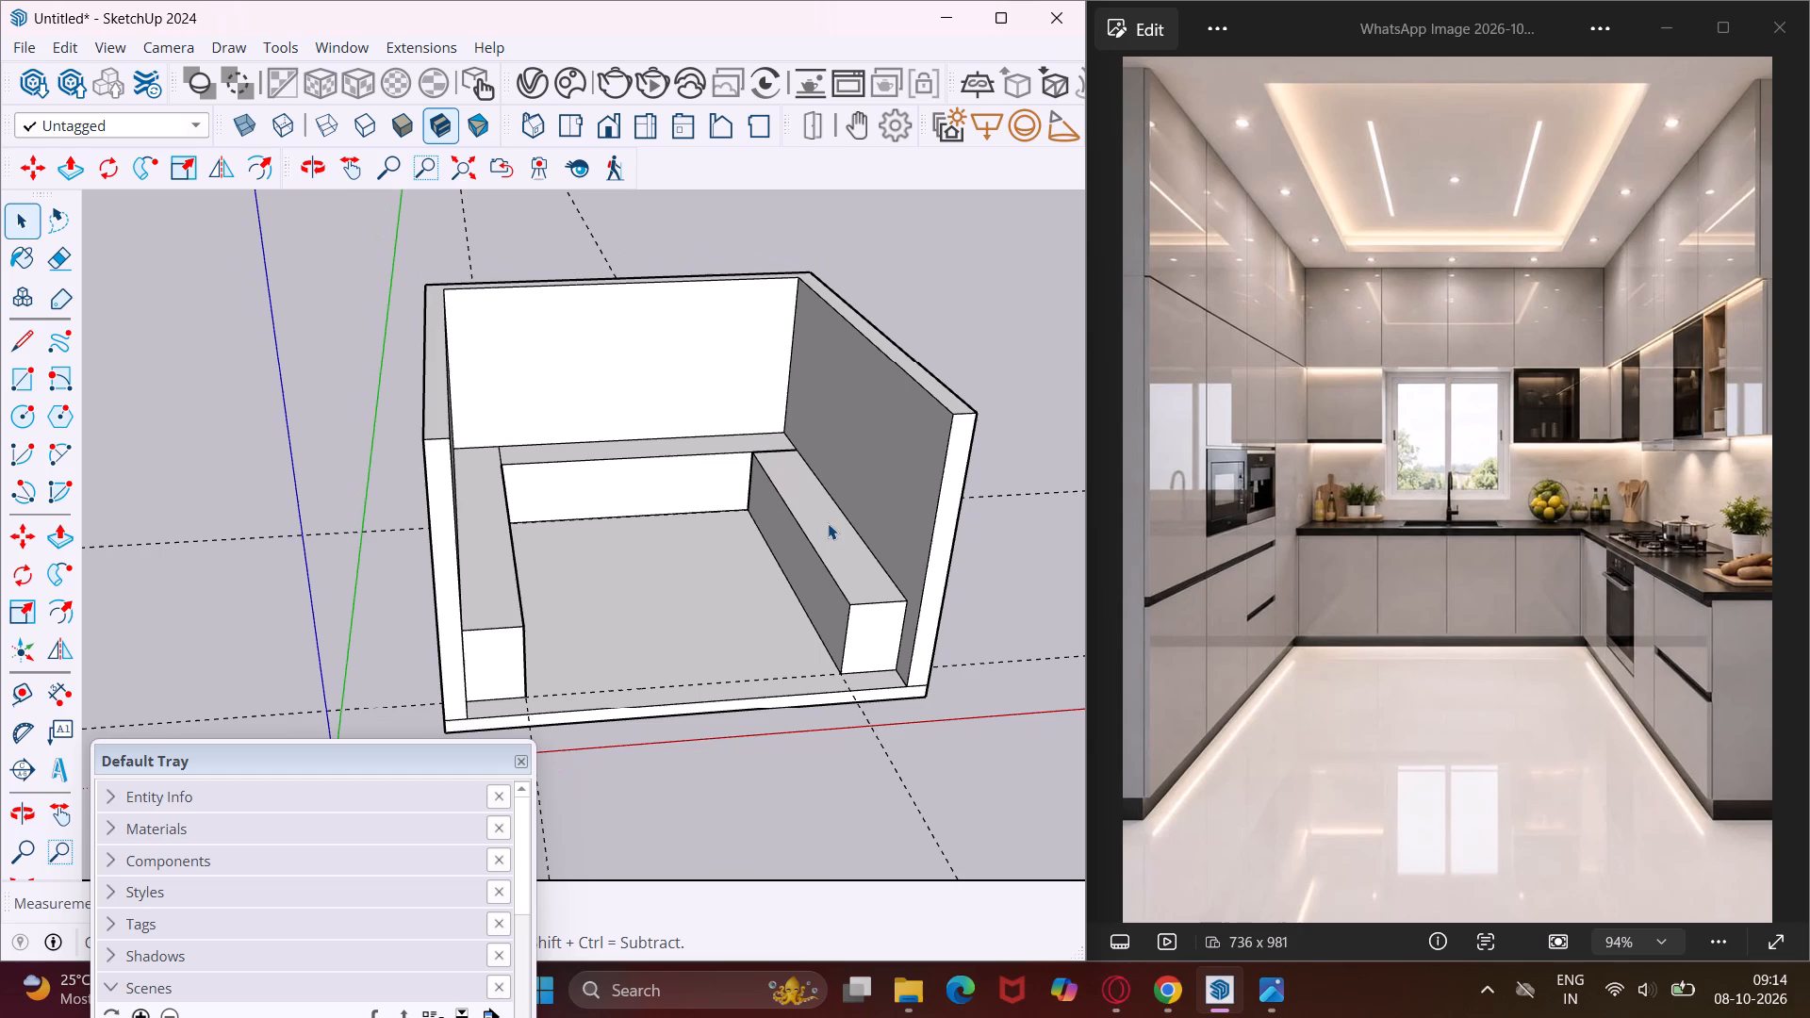
left_click(838, 537)
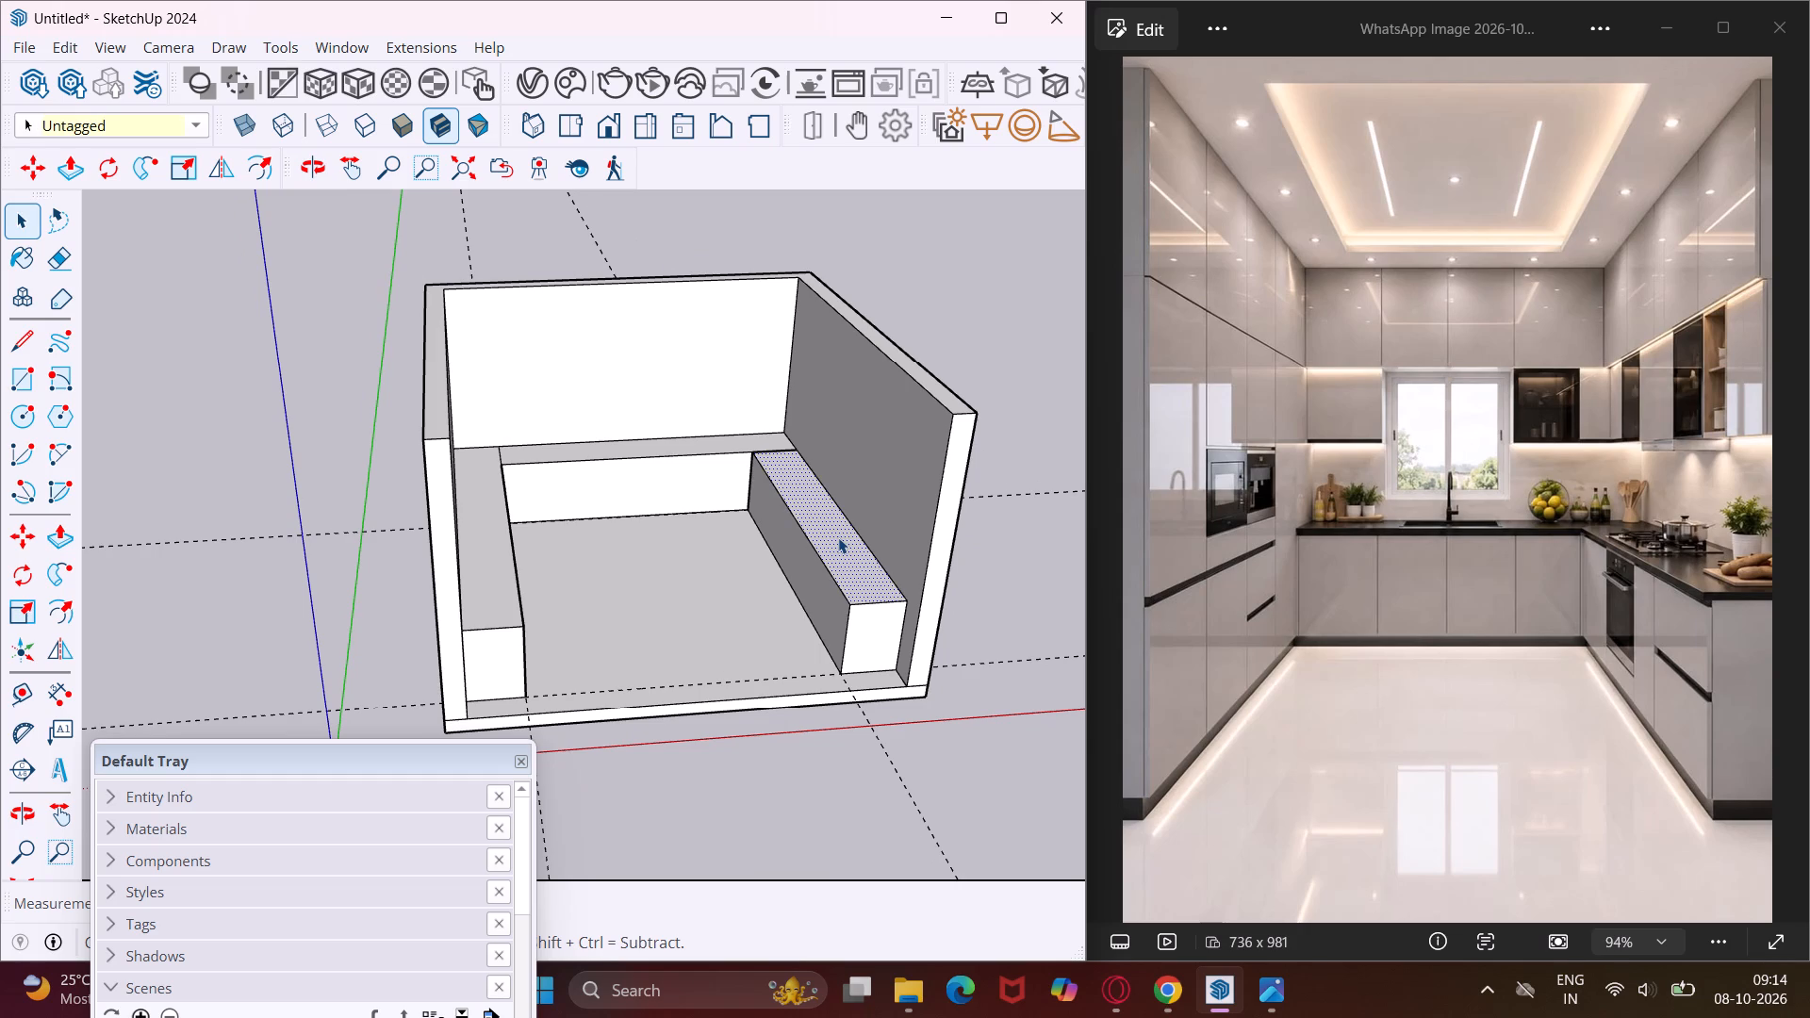
key("p")
left_click(838, 537)
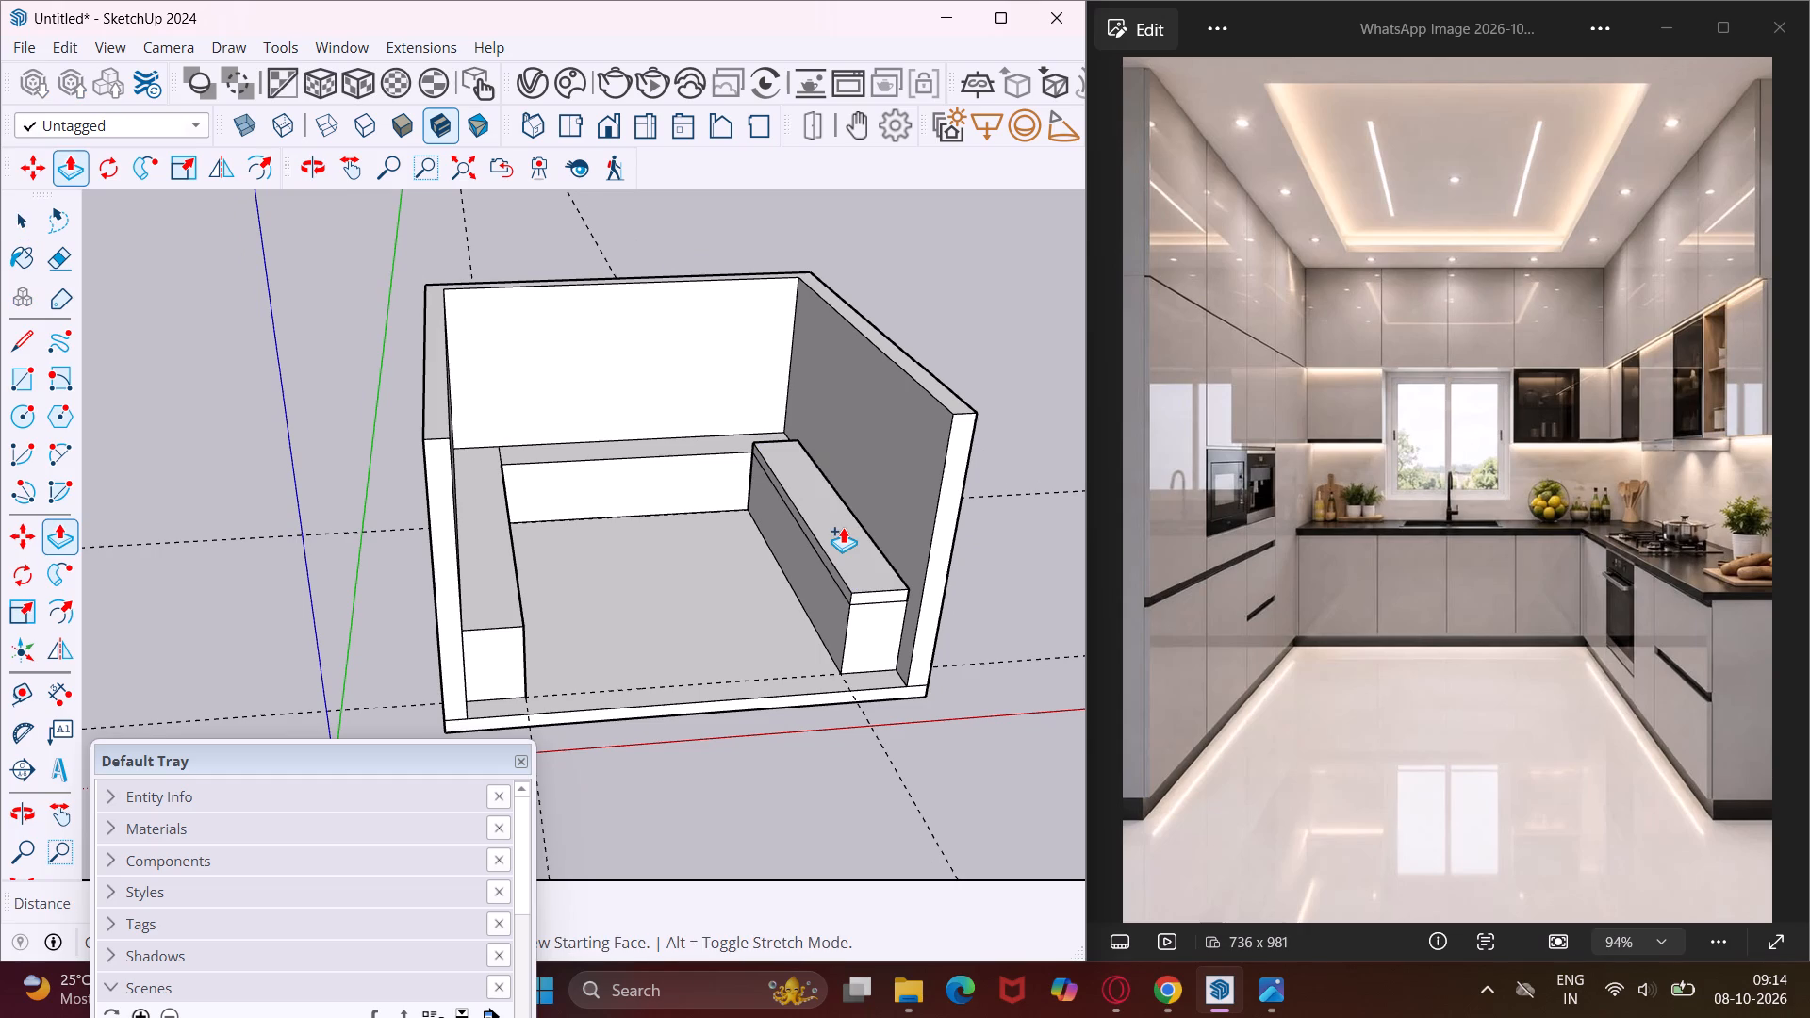
key("2")
key("shift+quotedbl")
key("shift+Return")
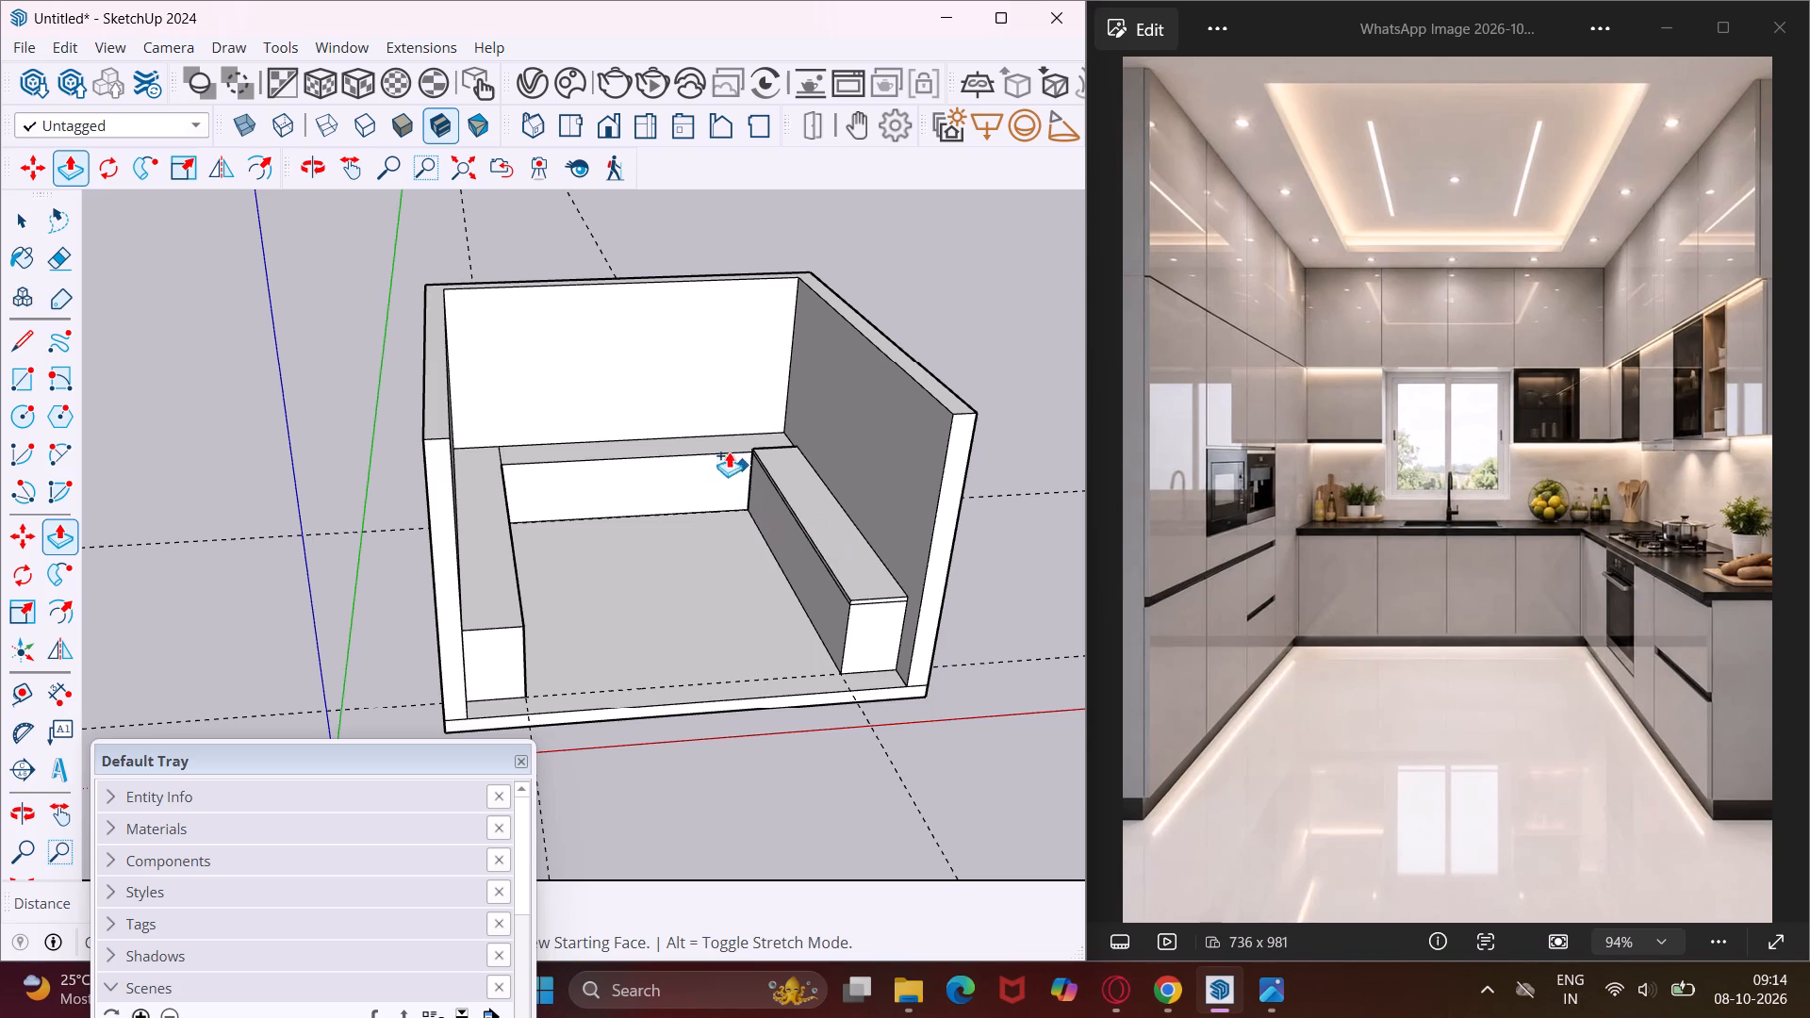
scroll(697, 430, "up", 8)
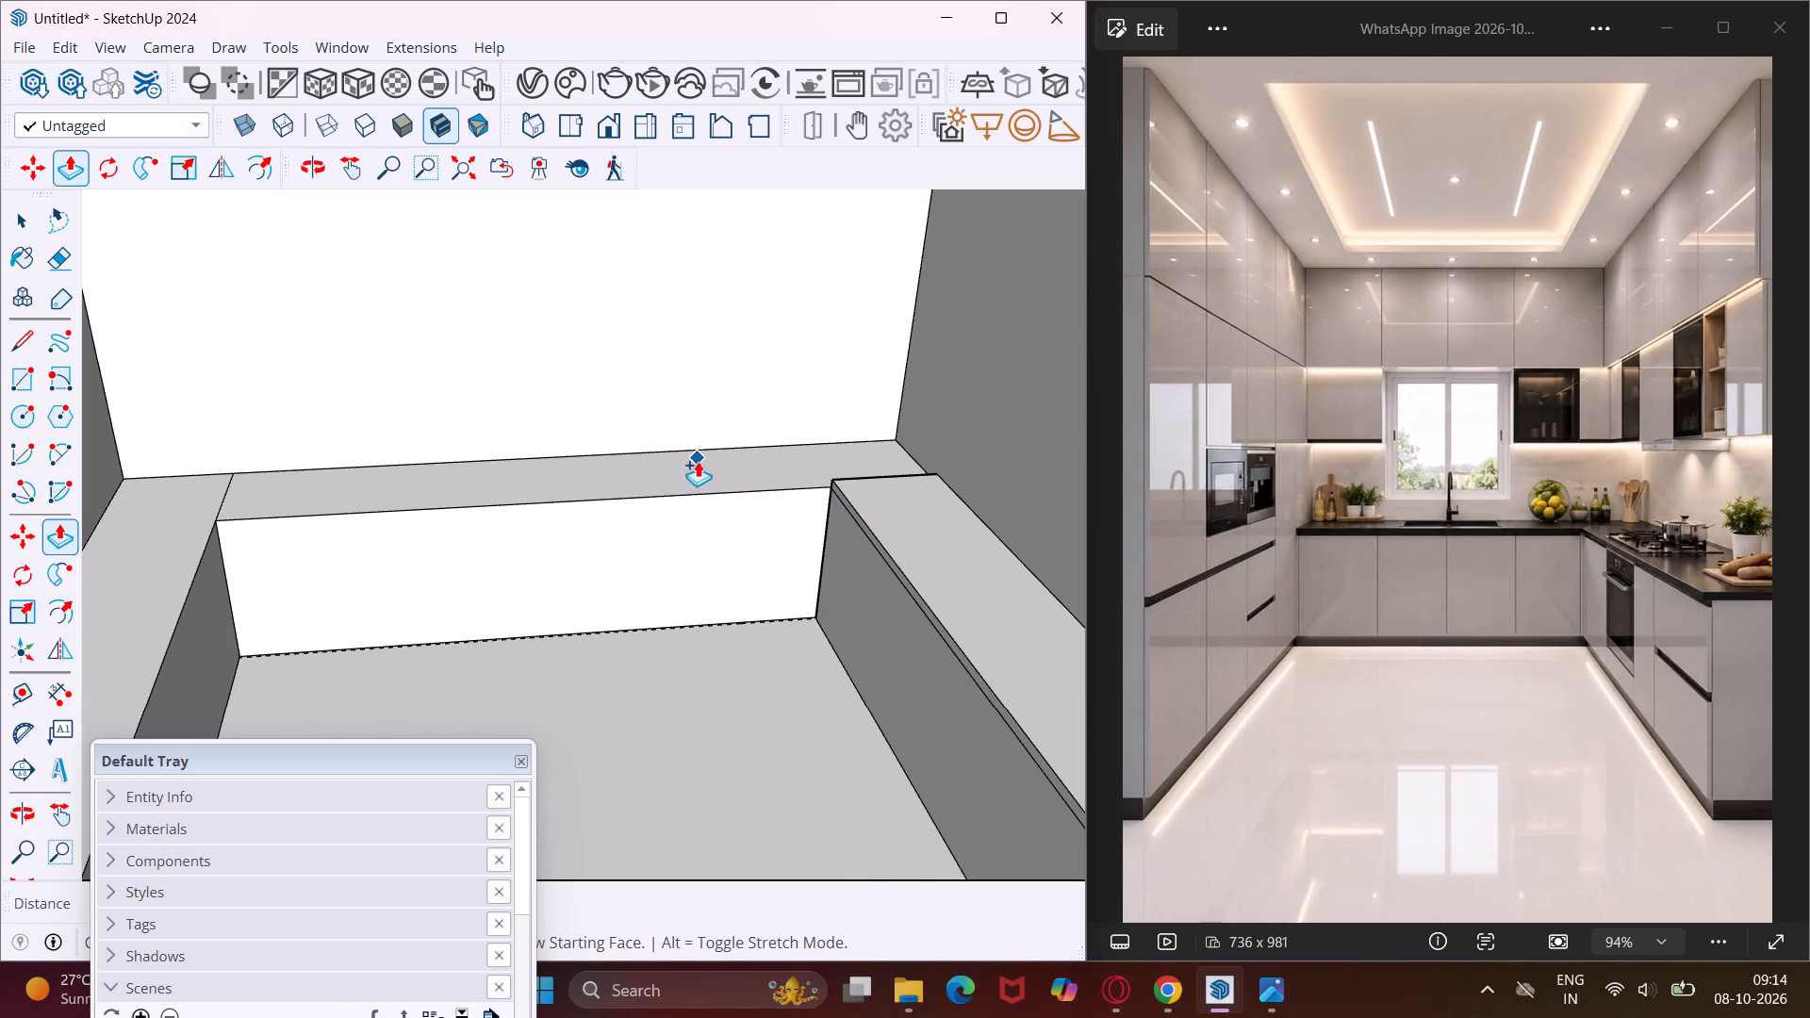
key("Escape")
double_click(698, 461)
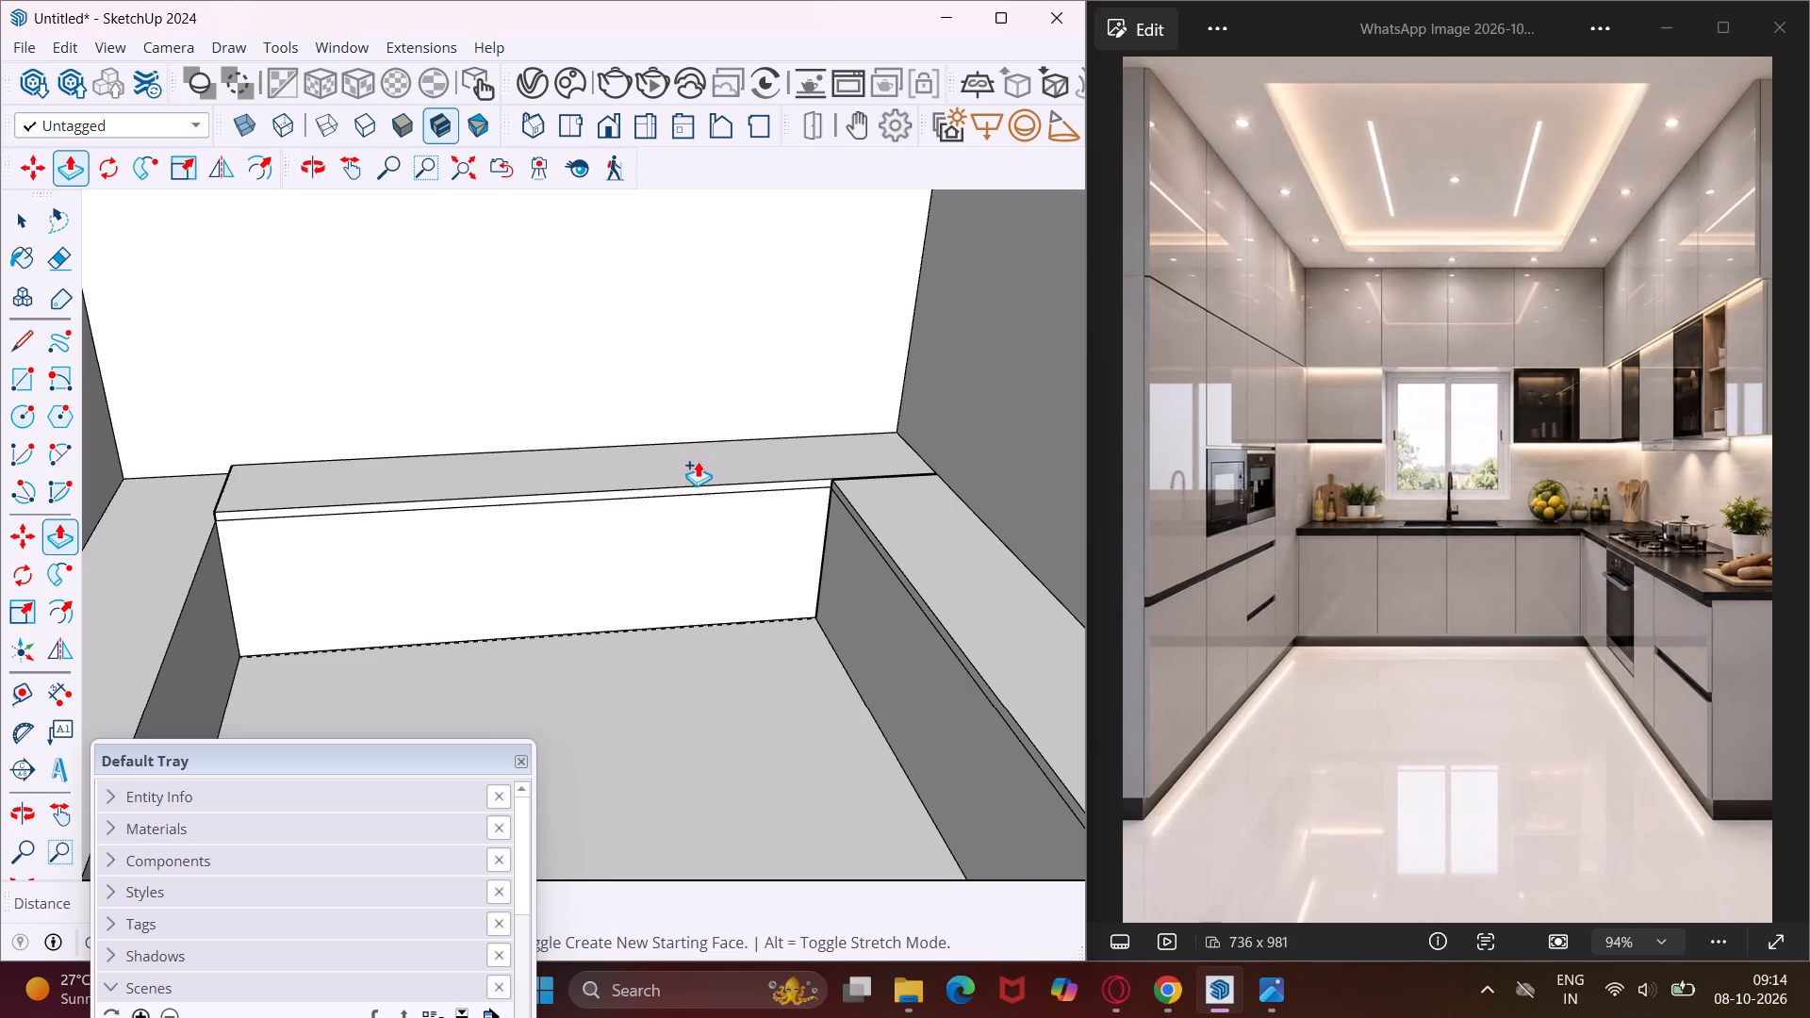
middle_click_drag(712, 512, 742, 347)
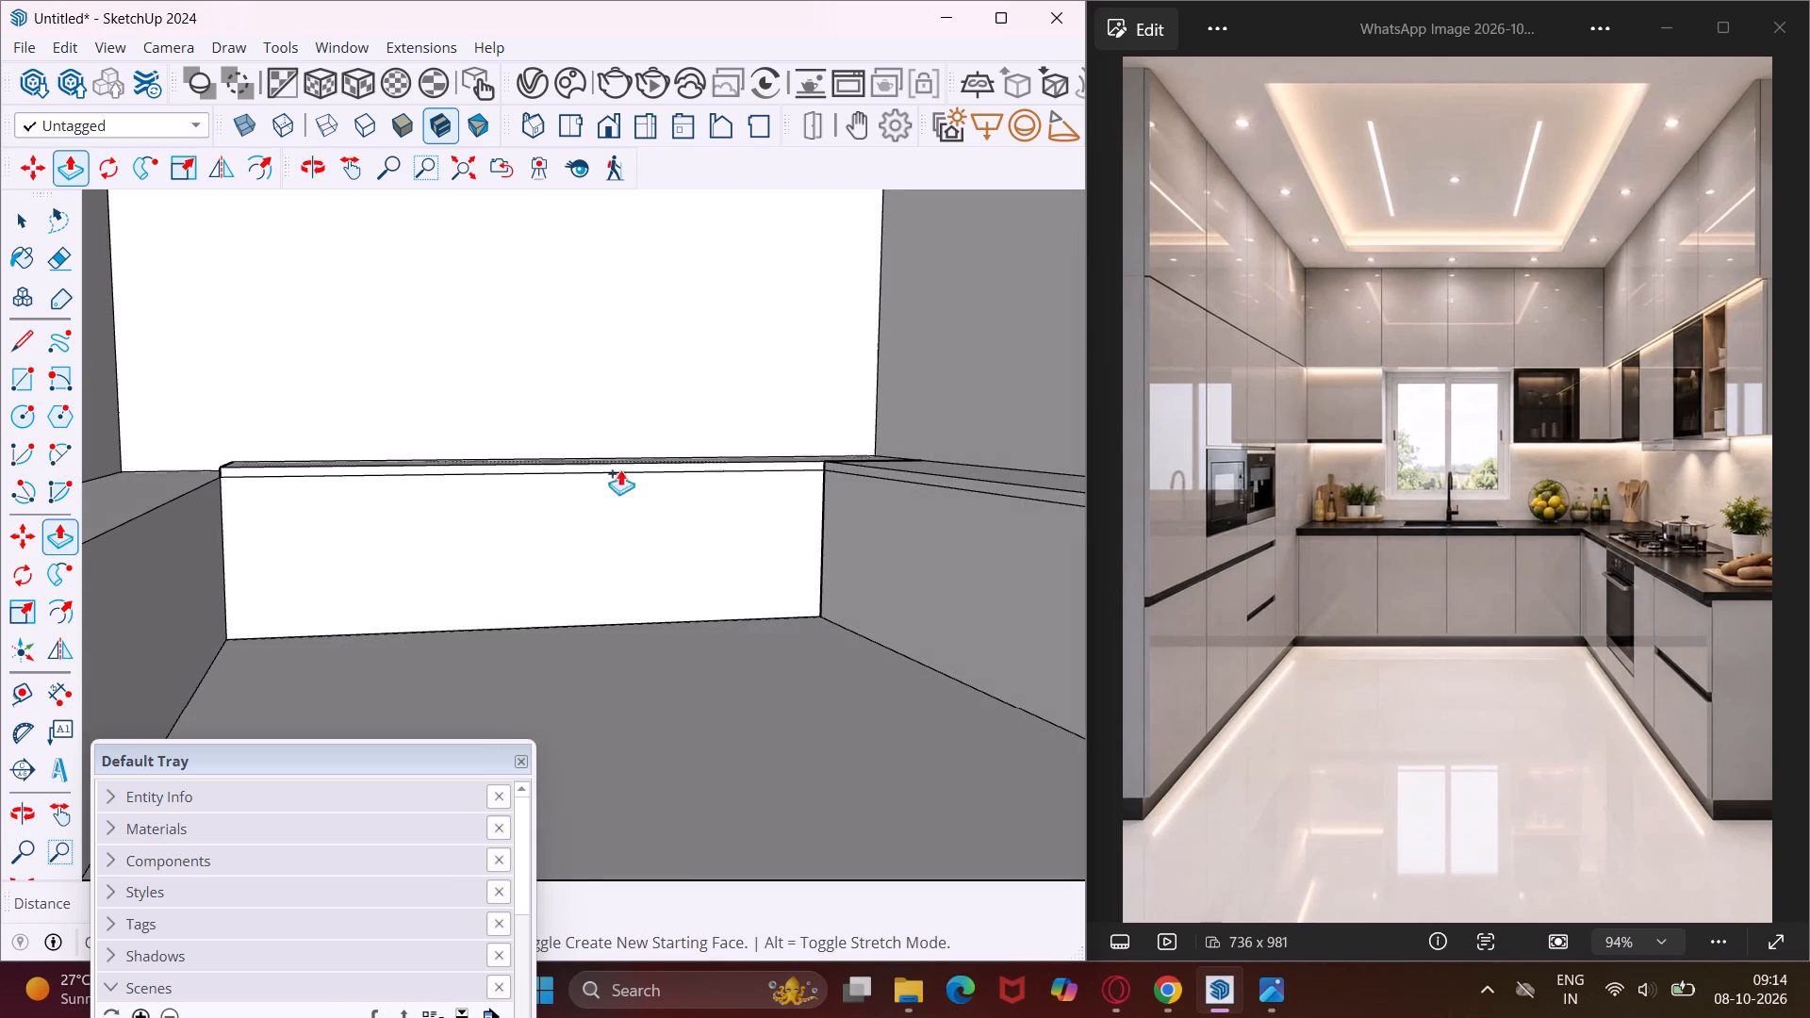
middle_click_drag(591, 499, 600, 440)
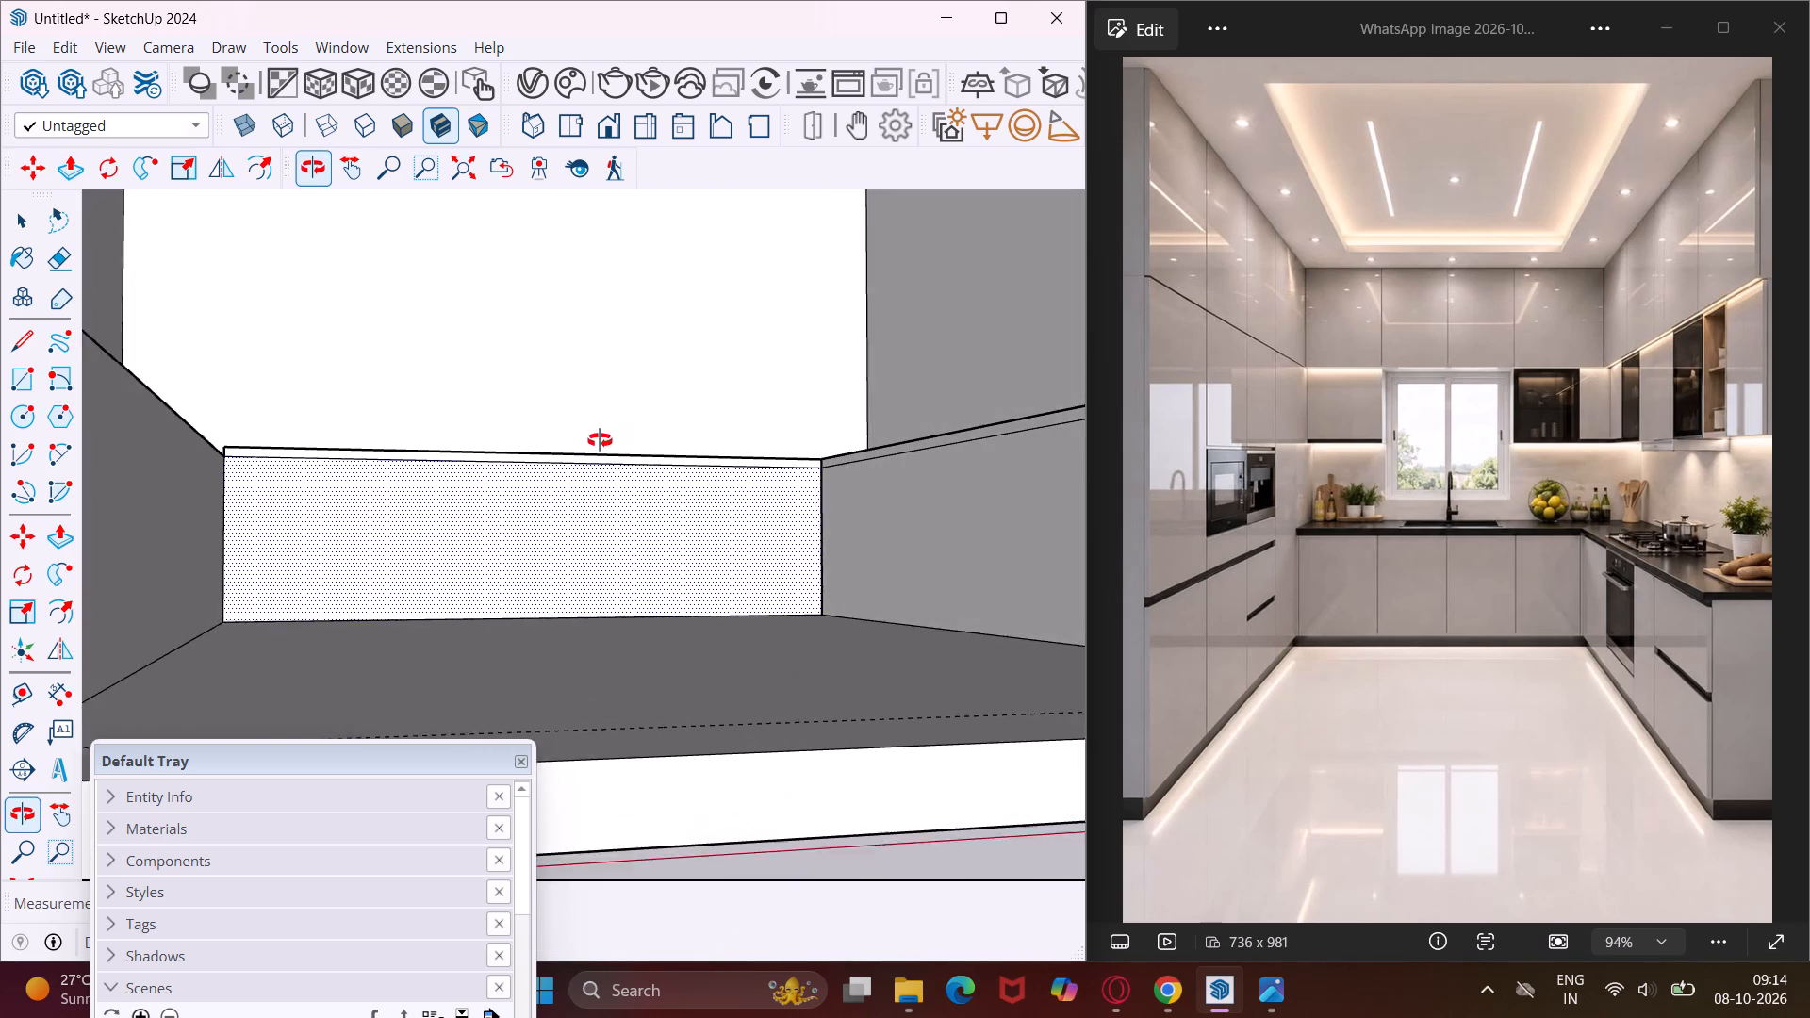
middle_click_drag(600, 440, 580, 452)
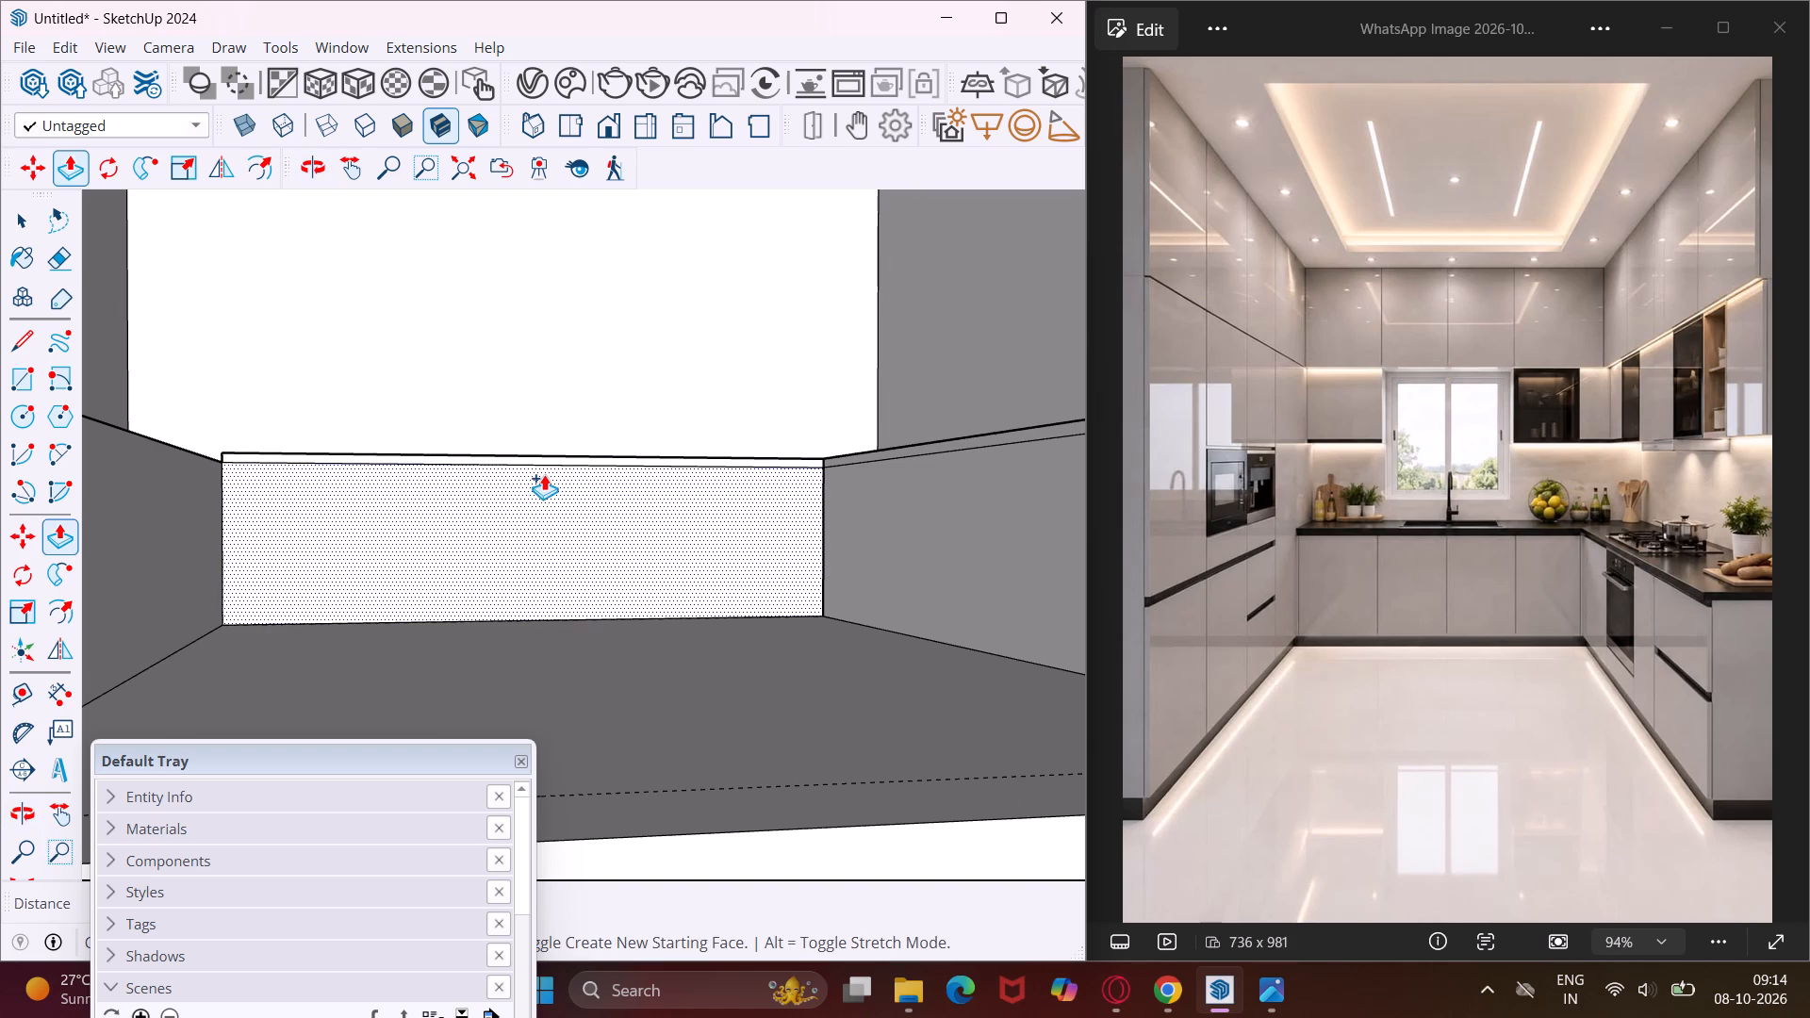
Push/Pull the front face of the back wall countertop outward 1" to overhang the base cabinet.
middle_click_drag(527, 469, 473, 475)
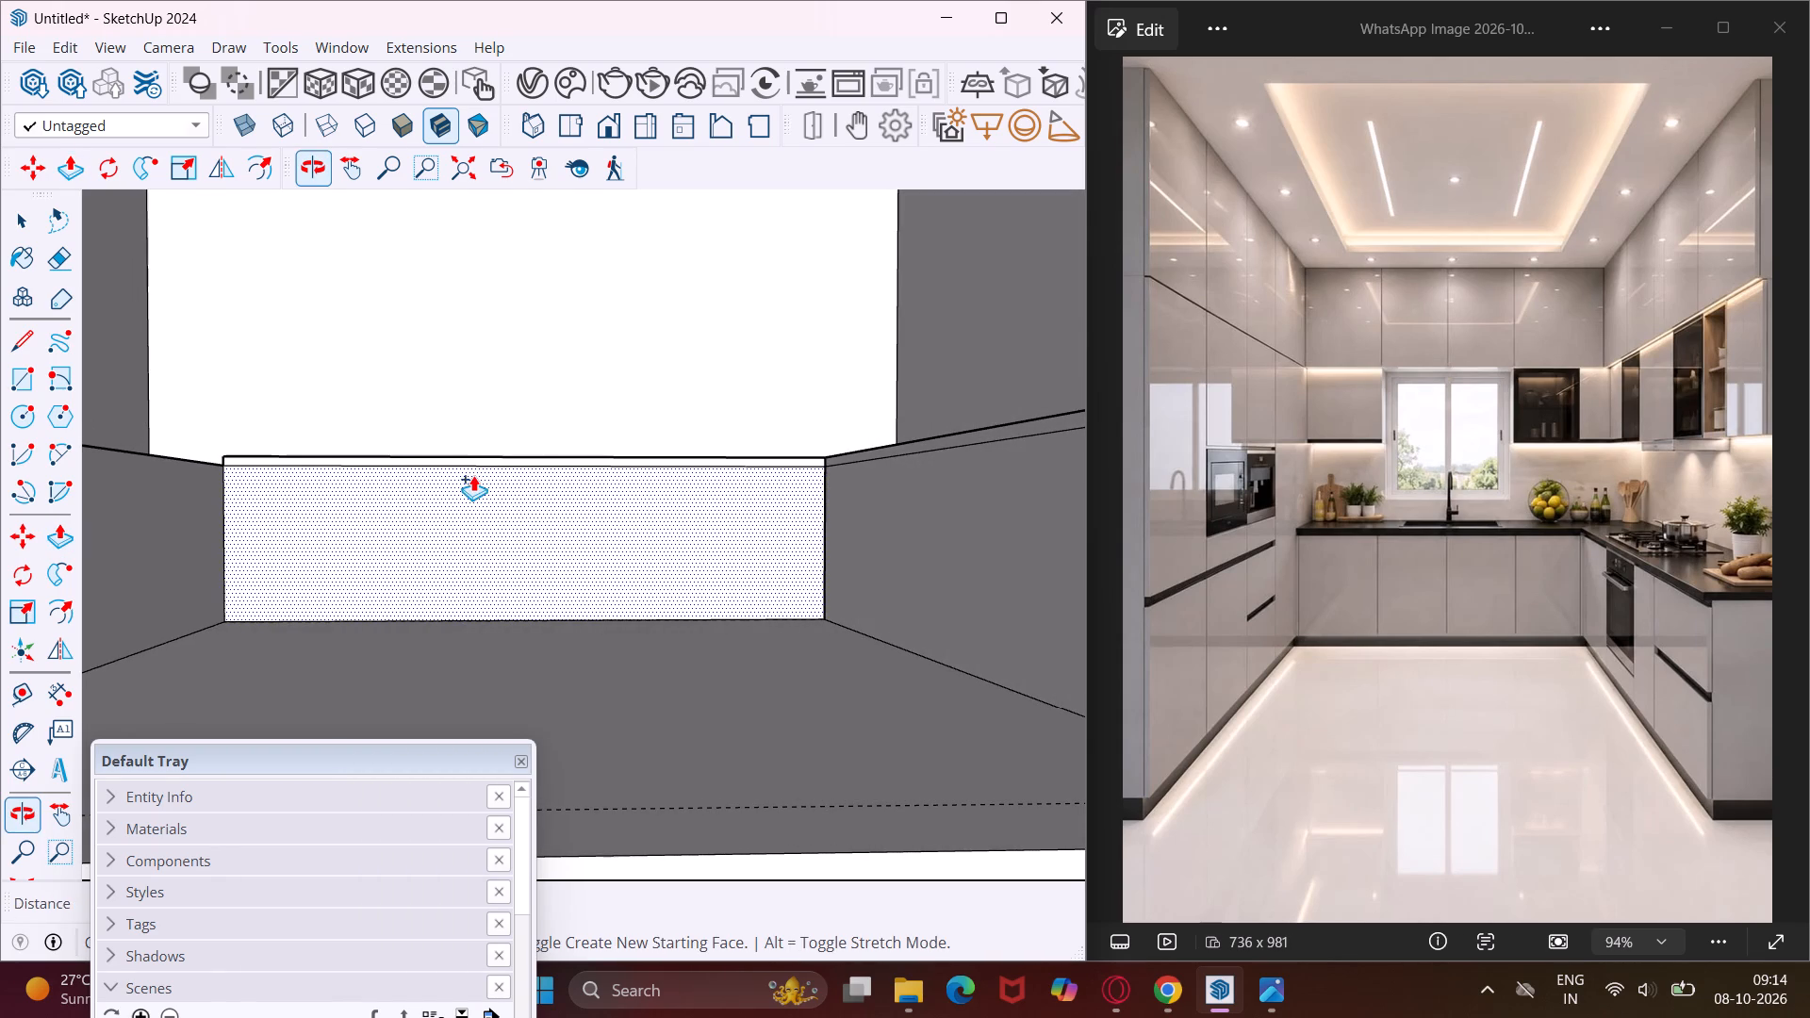
middle_click_drag(434, 454, 510, 502)
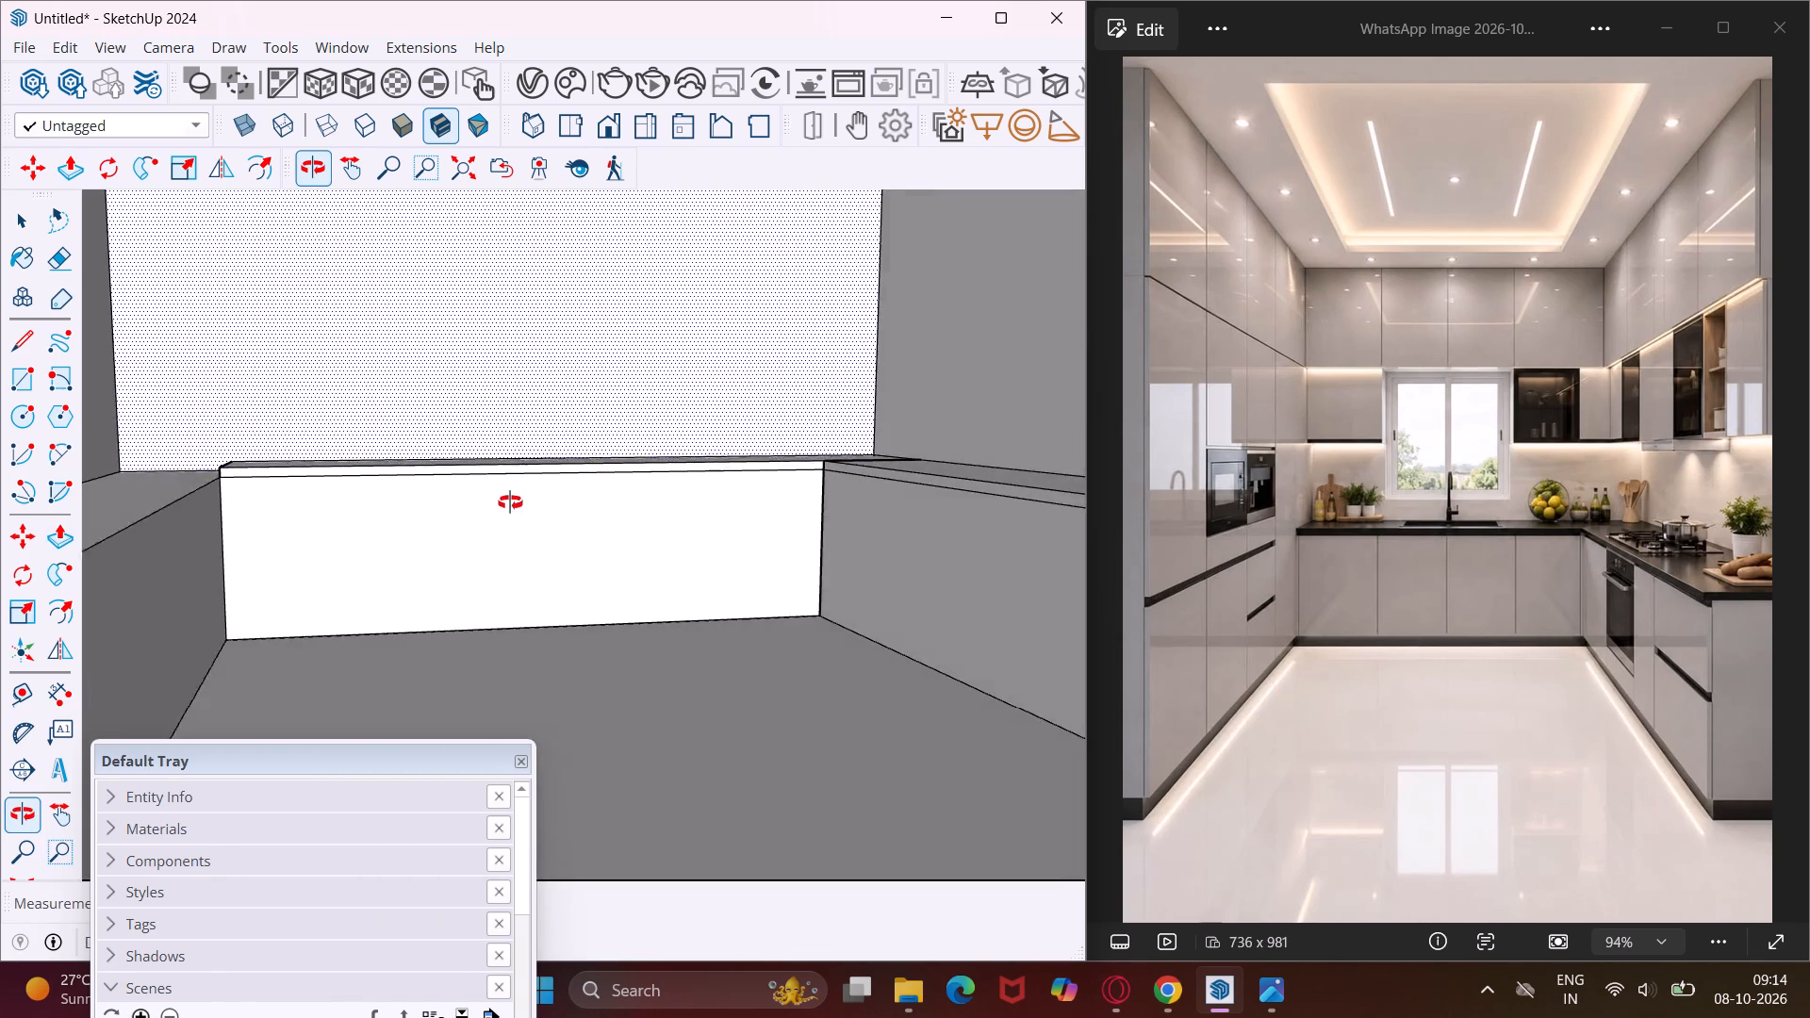
middle_click_drag(510, 502, 535, 518)
scroll(273, 471, "up", 8)
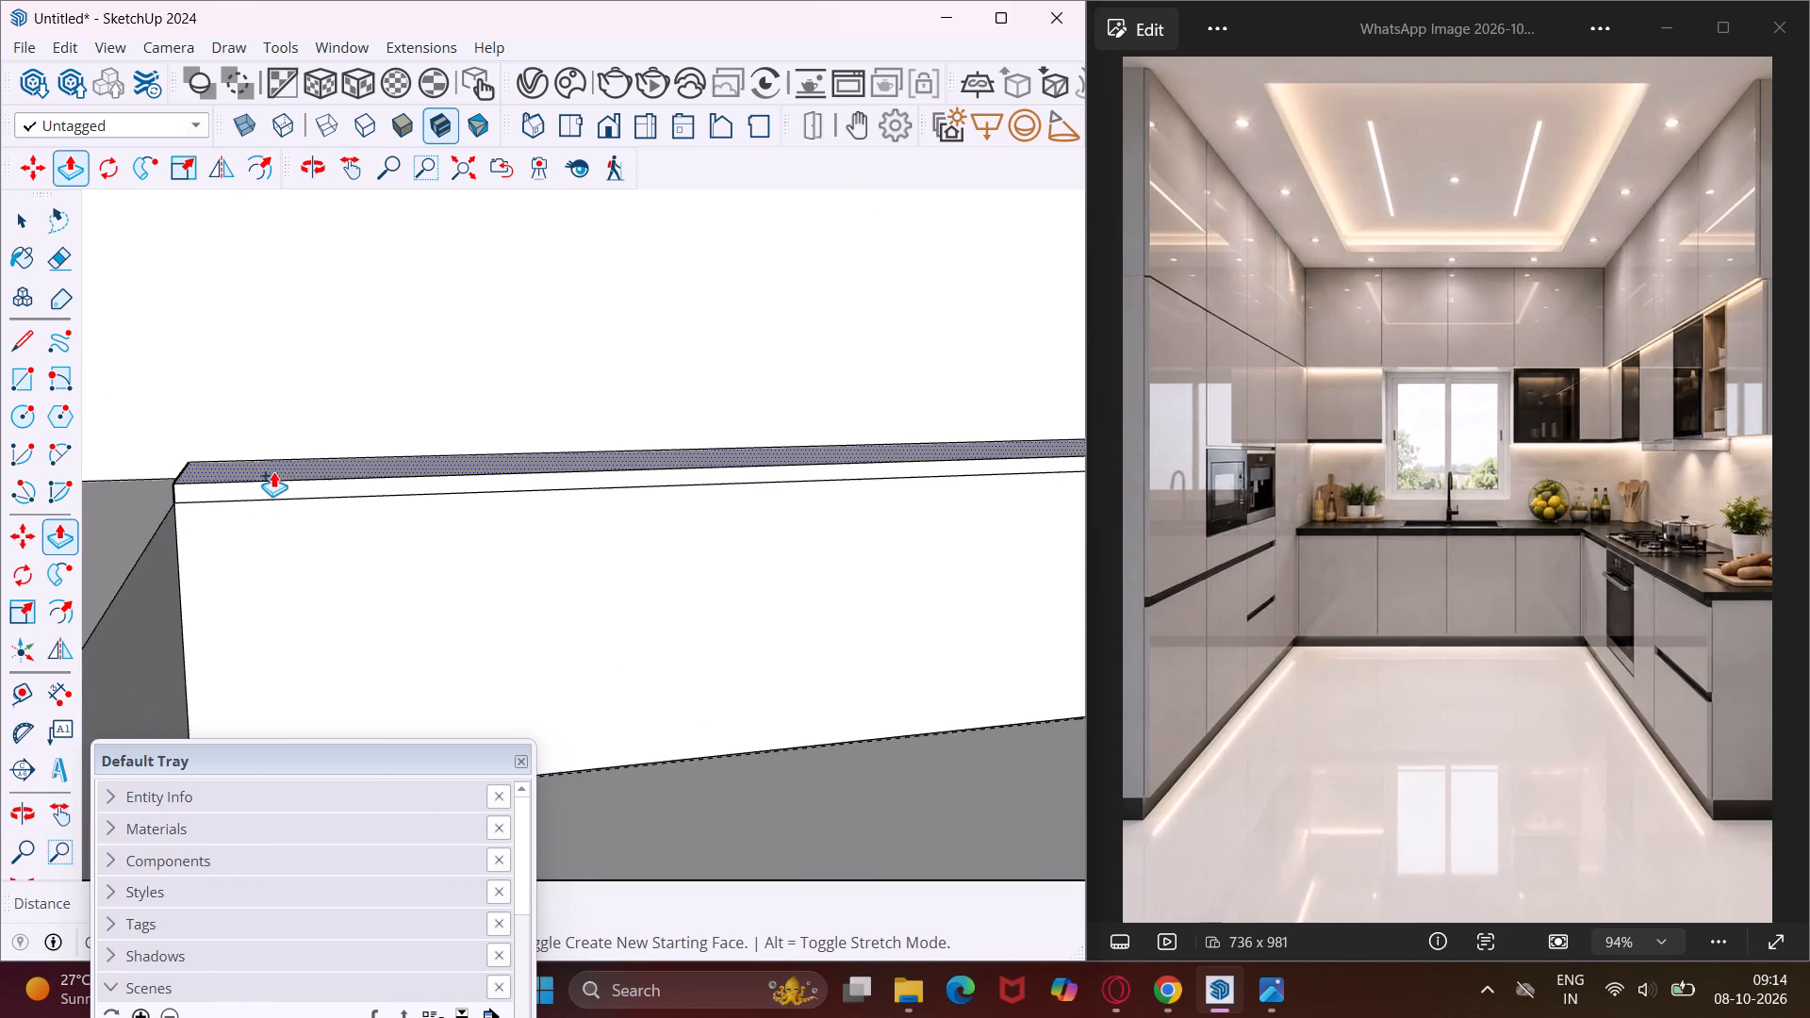
left_click(255, 489)
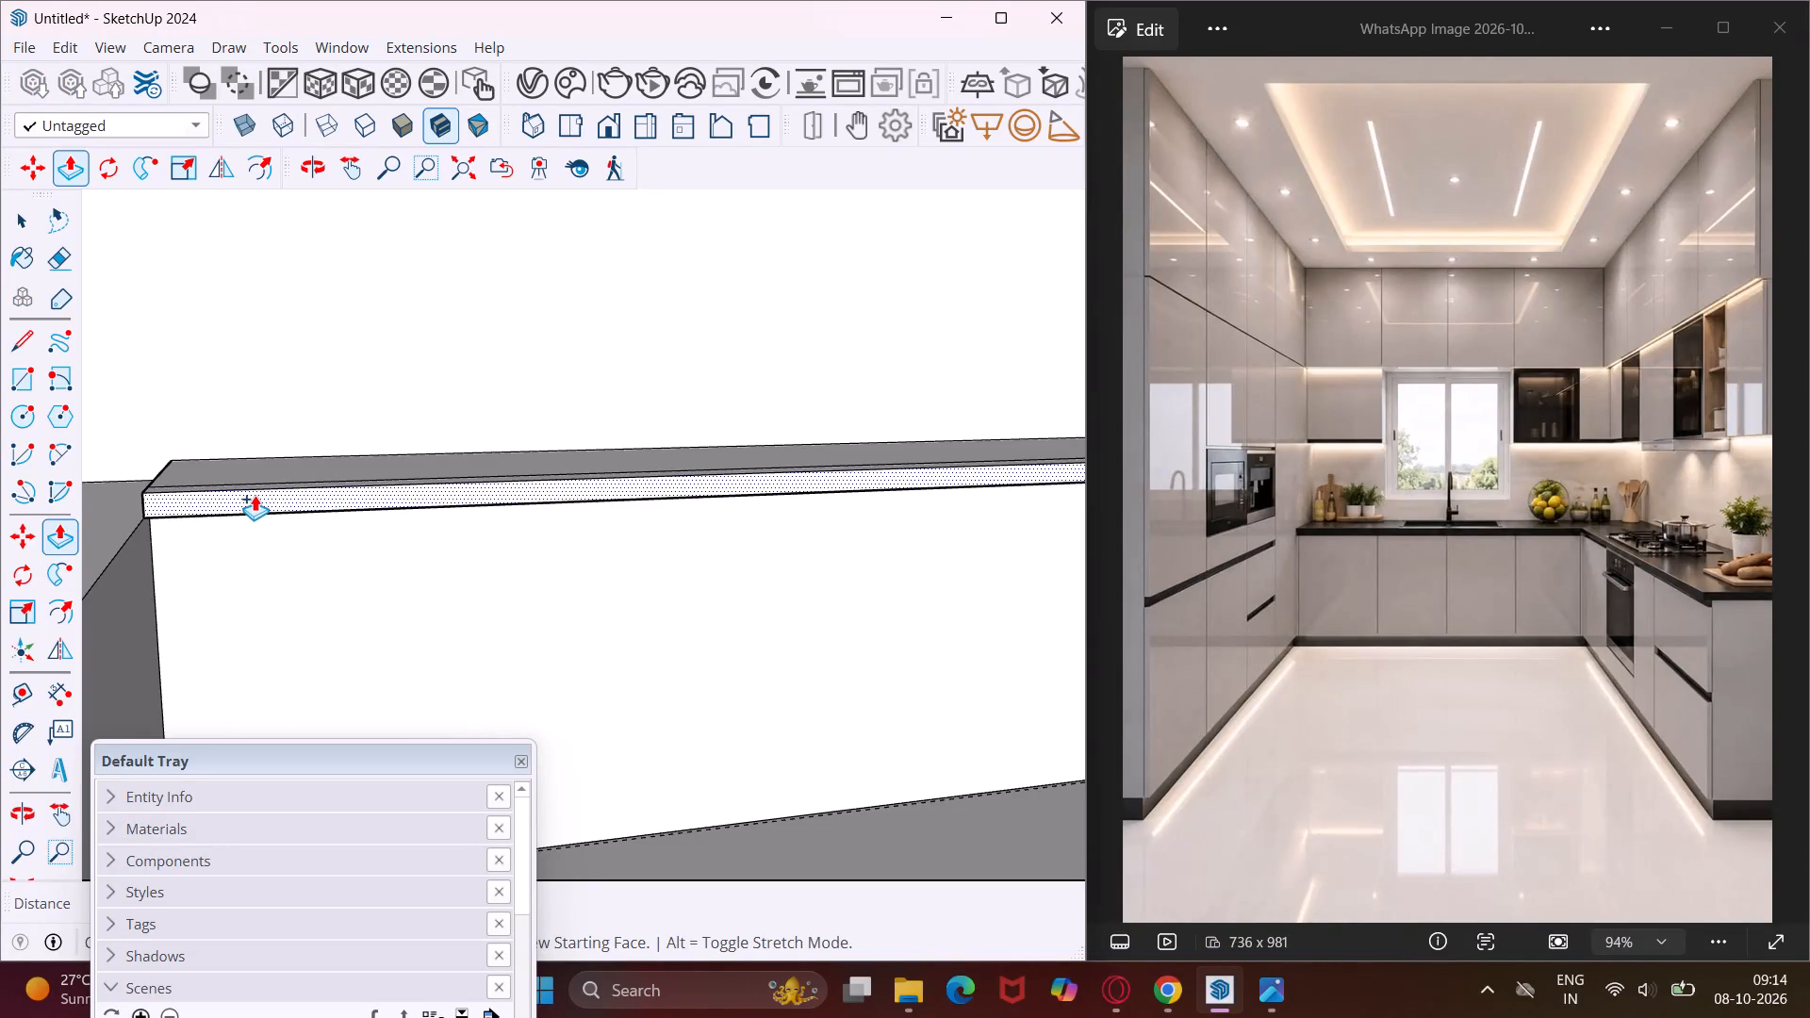
type("1\"")
key("Return")
Push/Pull the inner front face of the side countertop farthest from the origin outward by the same 1".
middle_click_drag(257, 485, 257, 514)
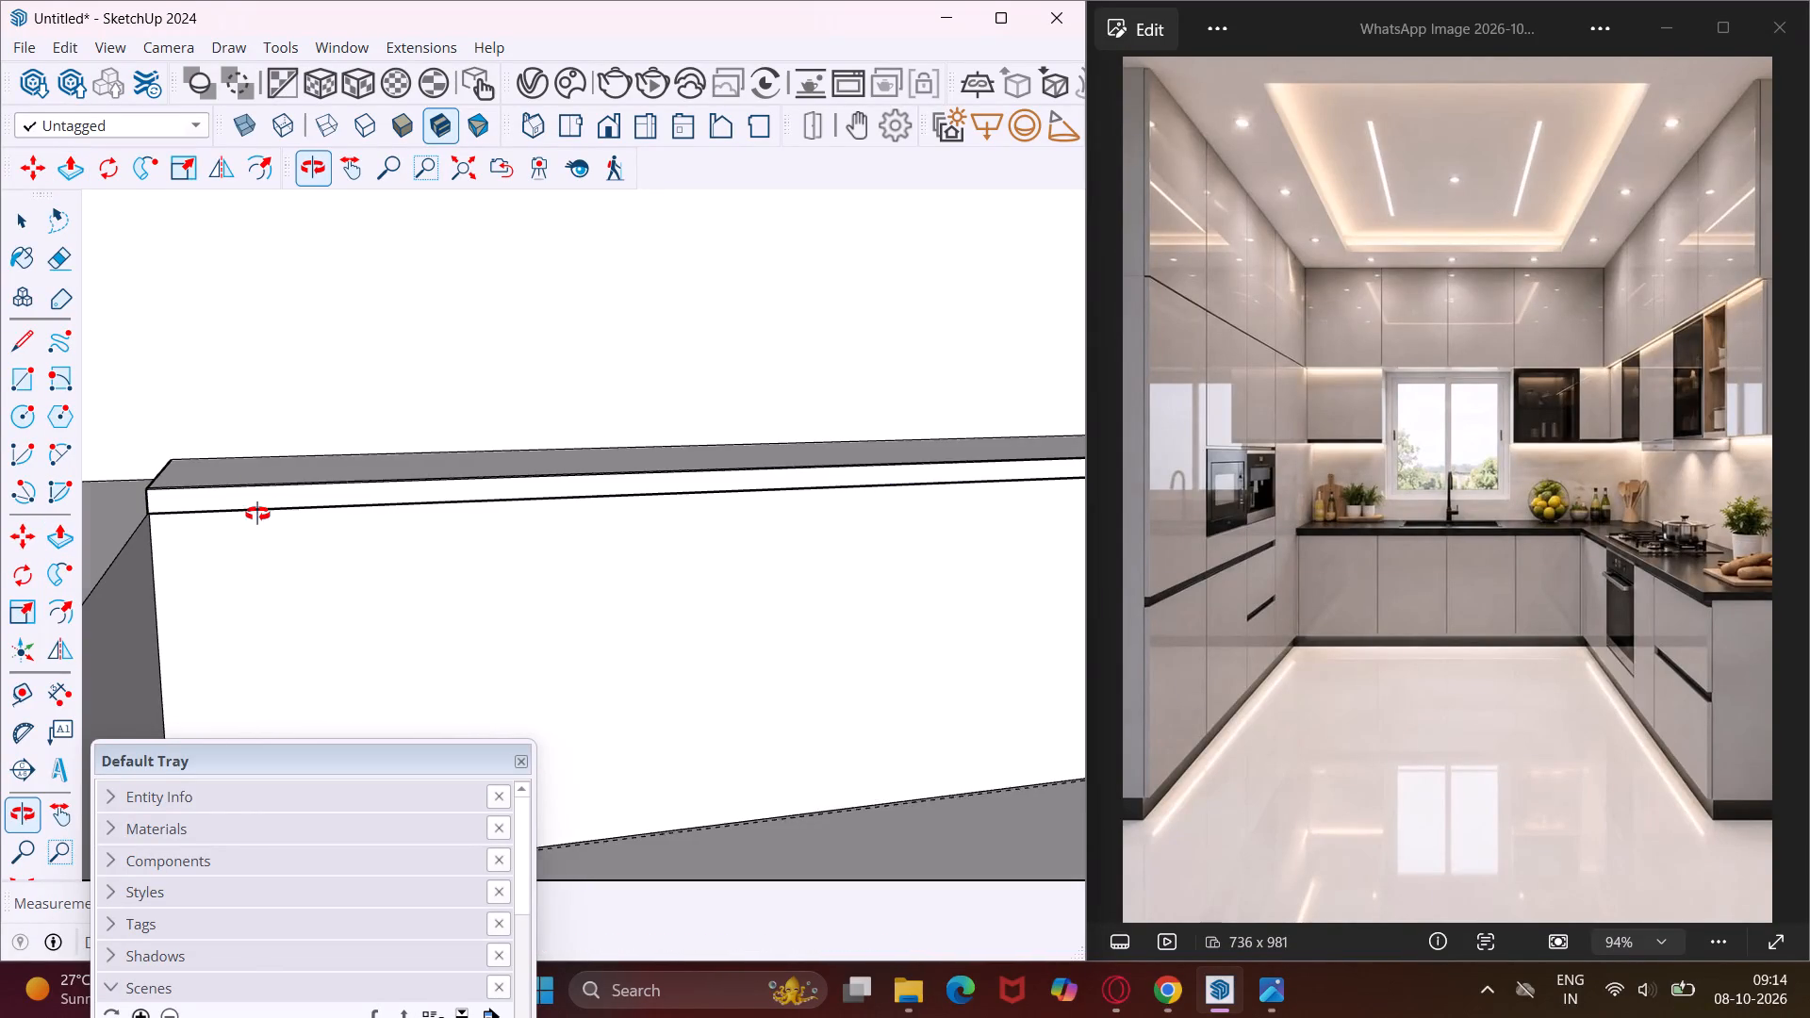
middle_click_drag(257, 514, 262, 622)
scroll(208, 552, "down", 4)
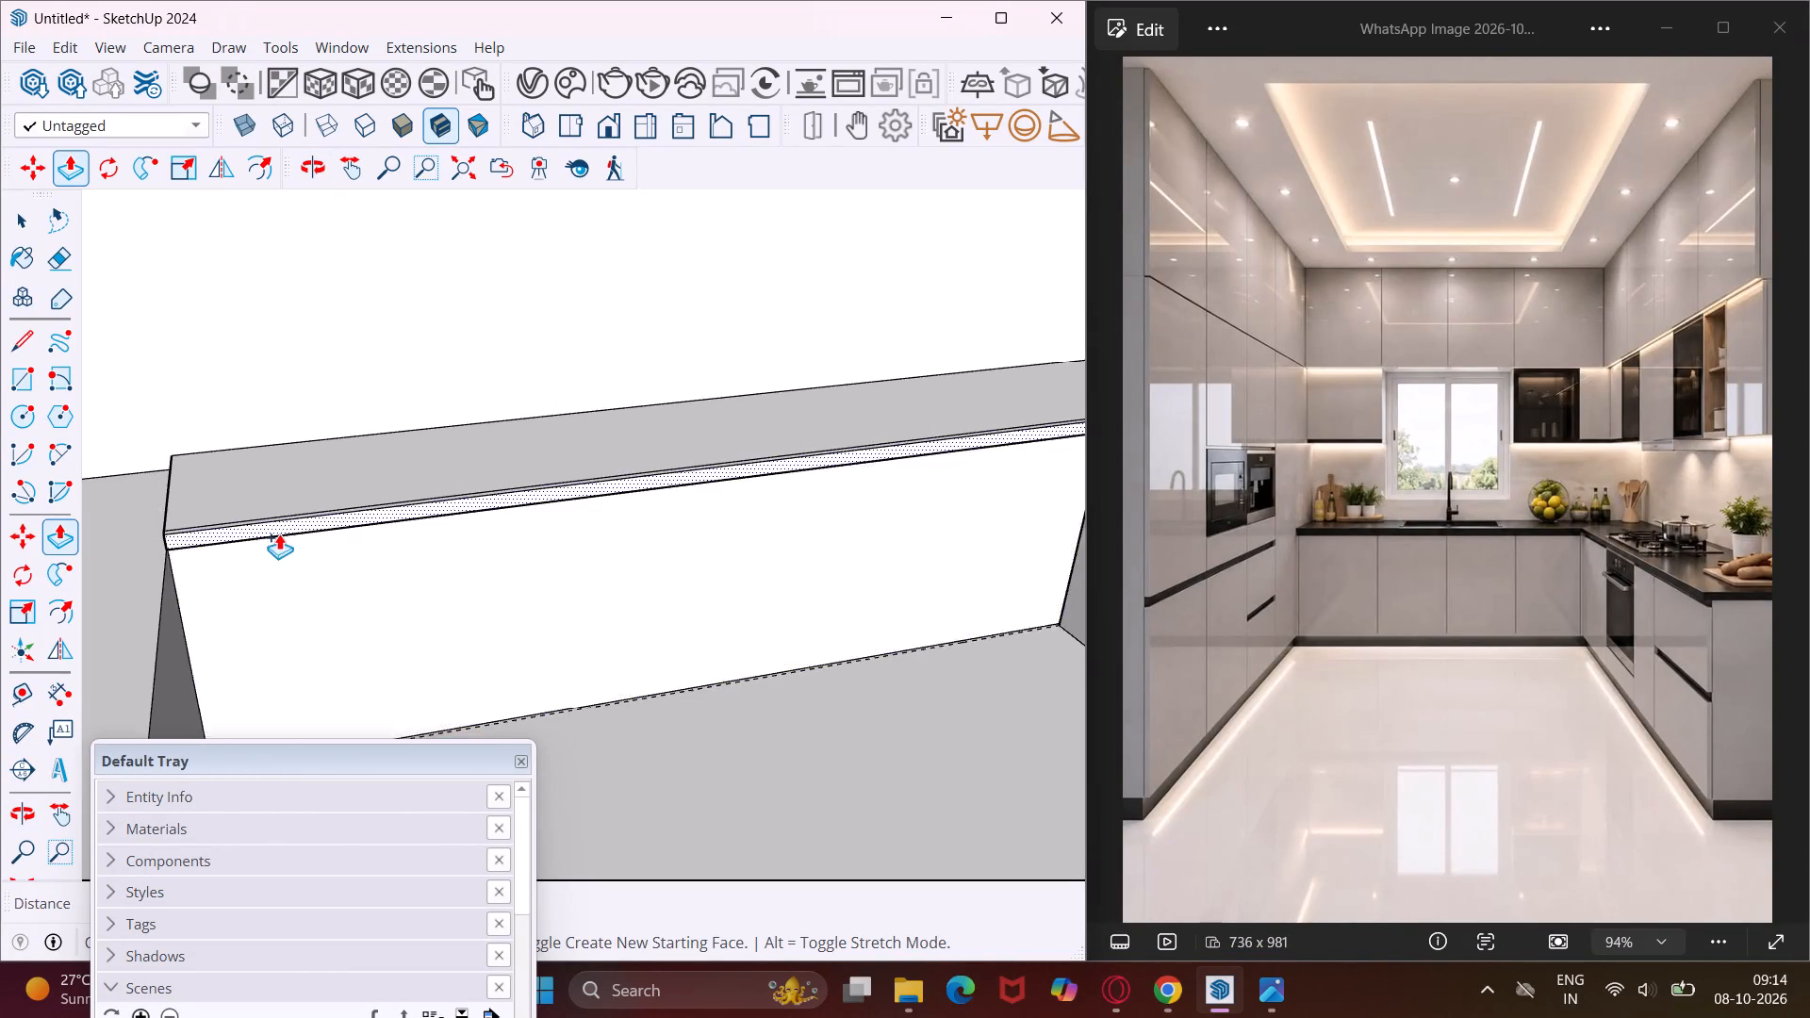
scroll(279, 534, "down", 7)
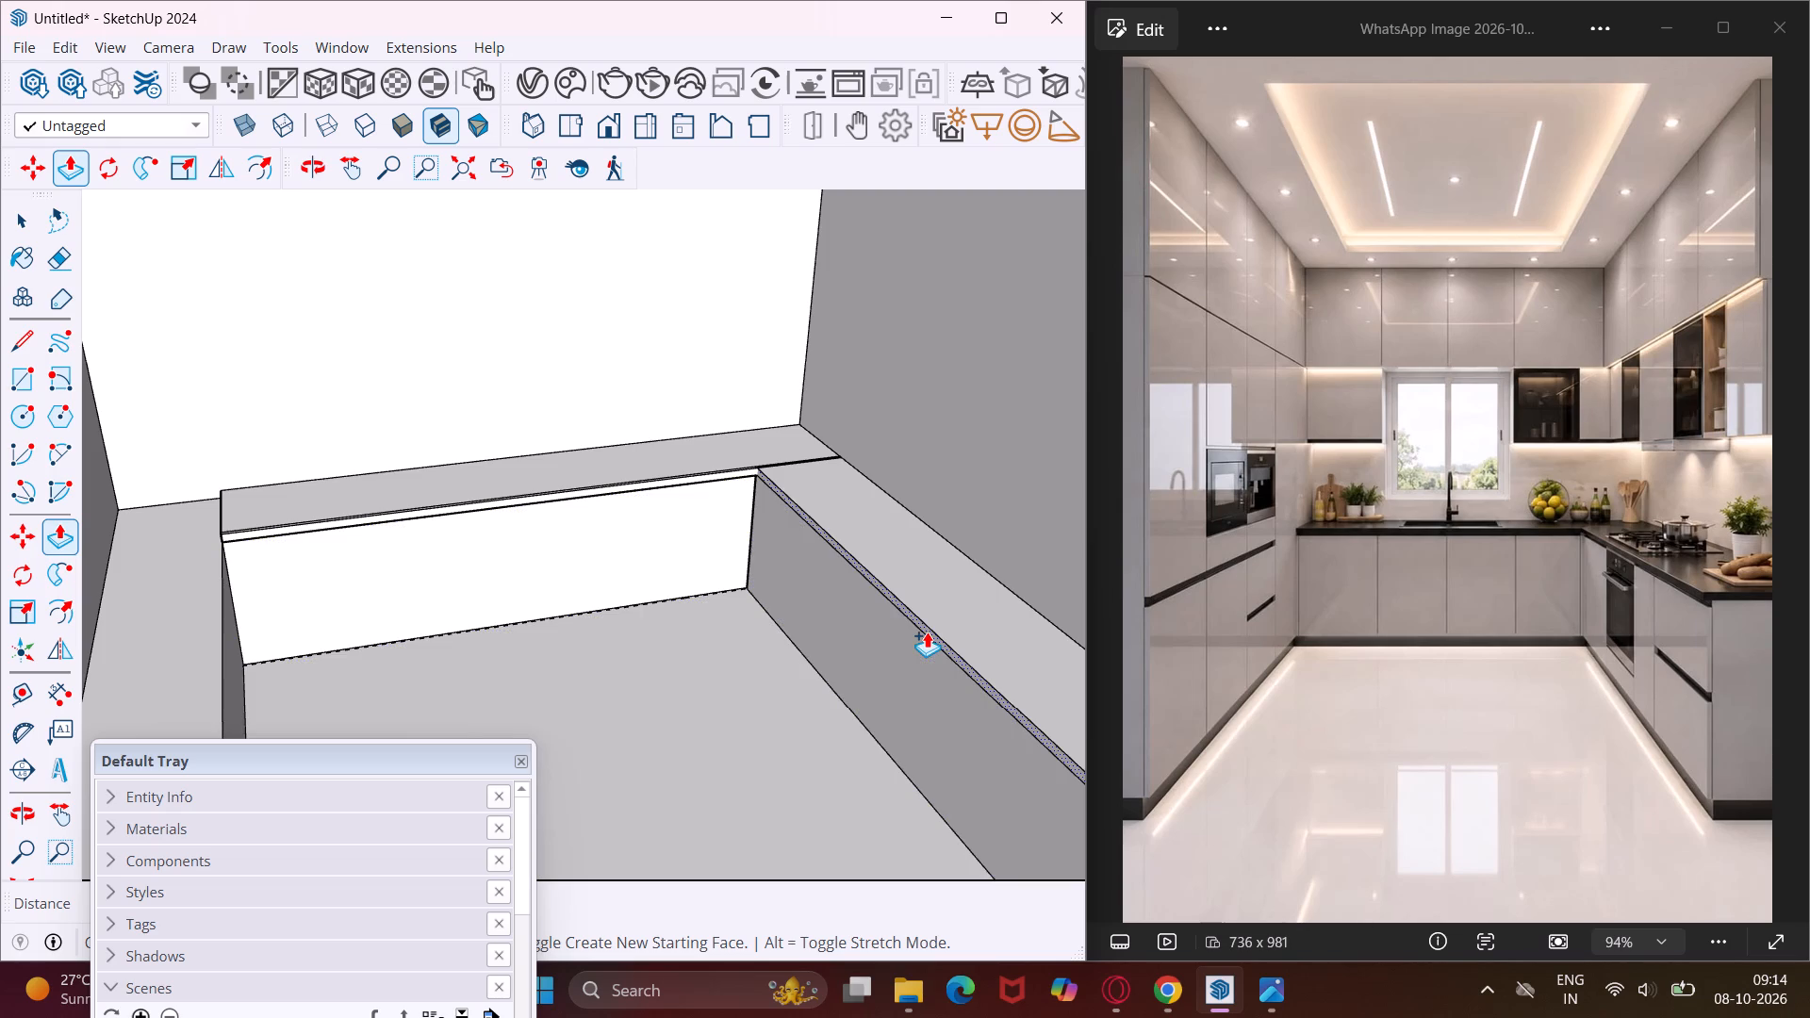
scroll(935, 628, "up", 9)
double_click(922, 638)
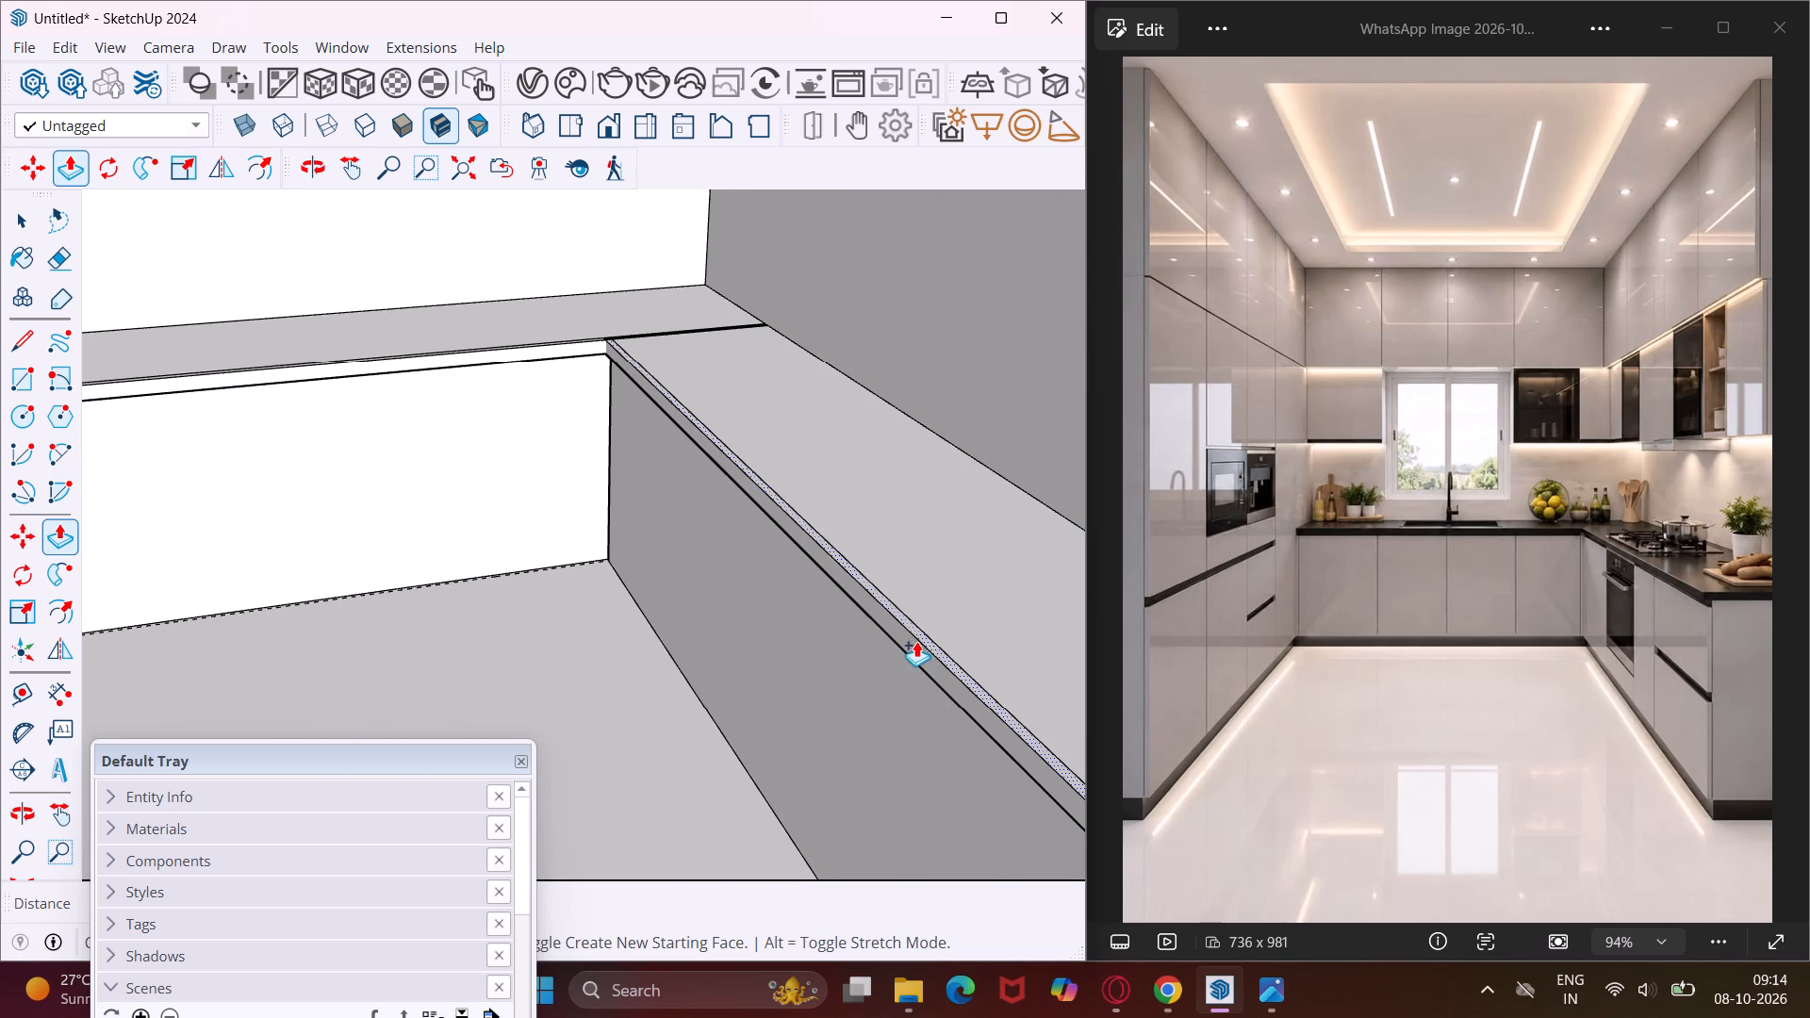
middle_click_drag(928, 654, 977, 535)
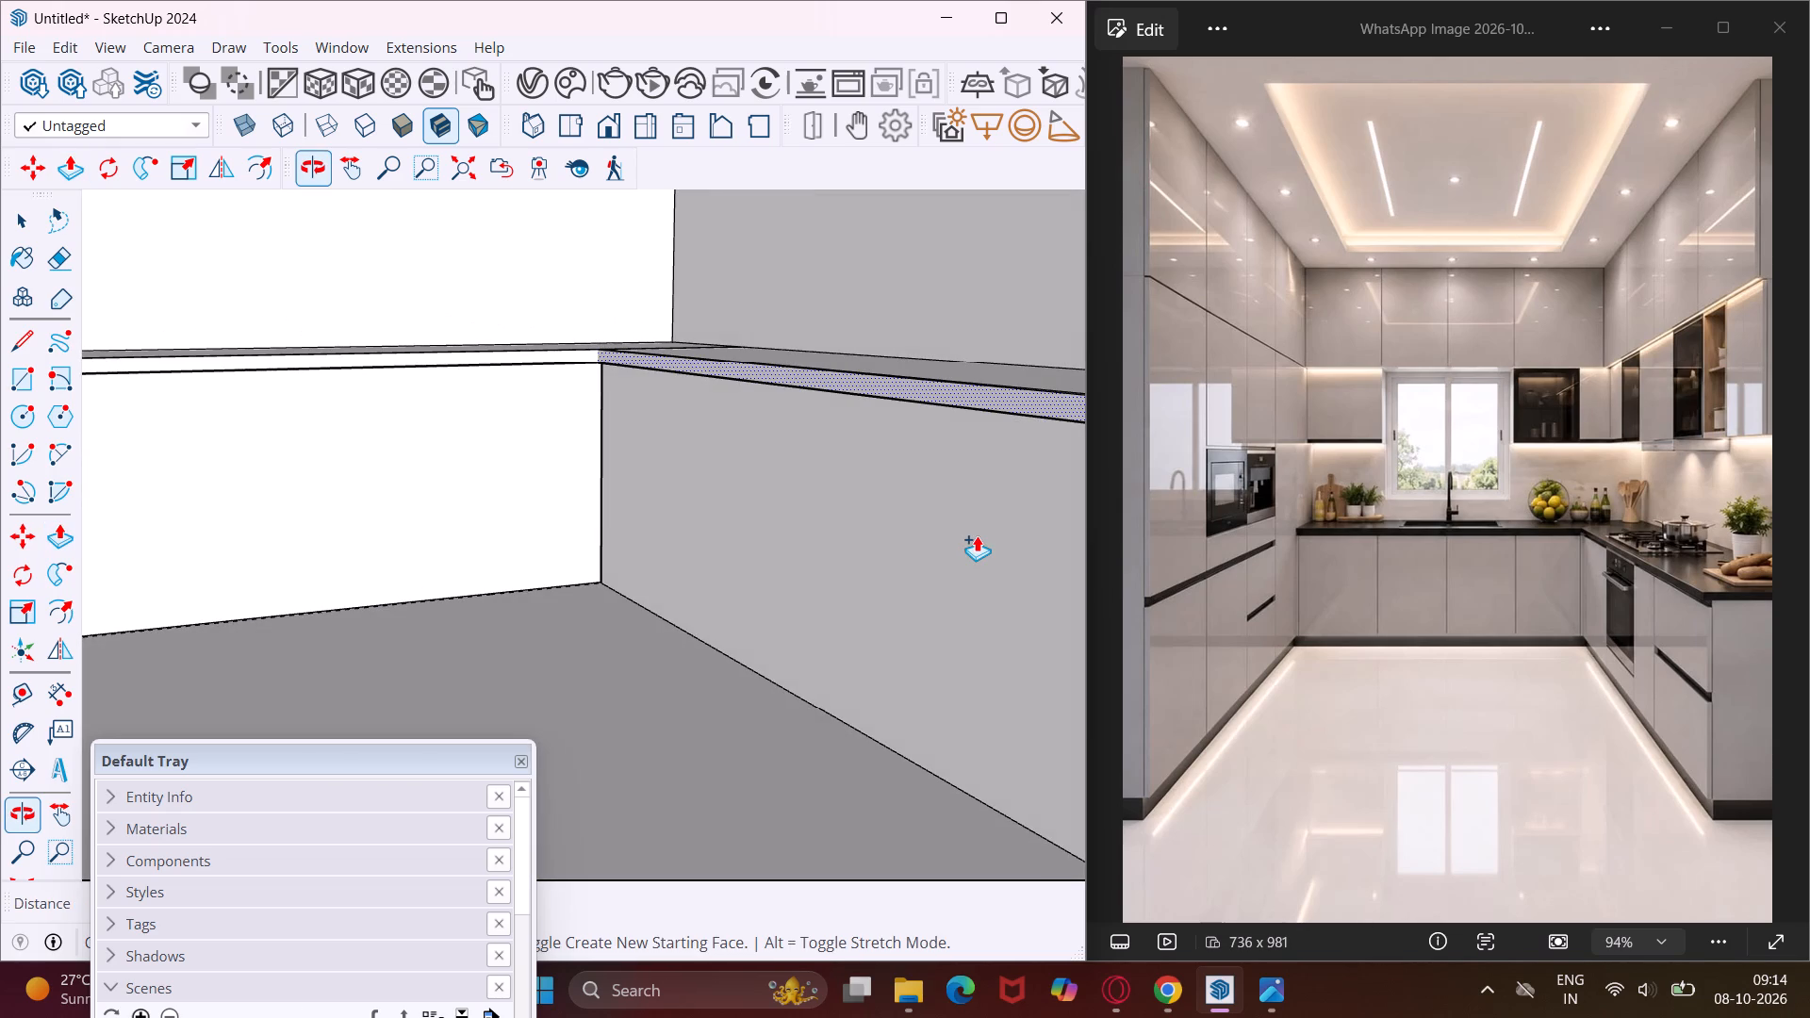
key("Escape")
key("space")
Select the bottom inner edge of the side cabinet farthest from the origin and delete all guides in the model.
scroll(900, 569, "down", 4)
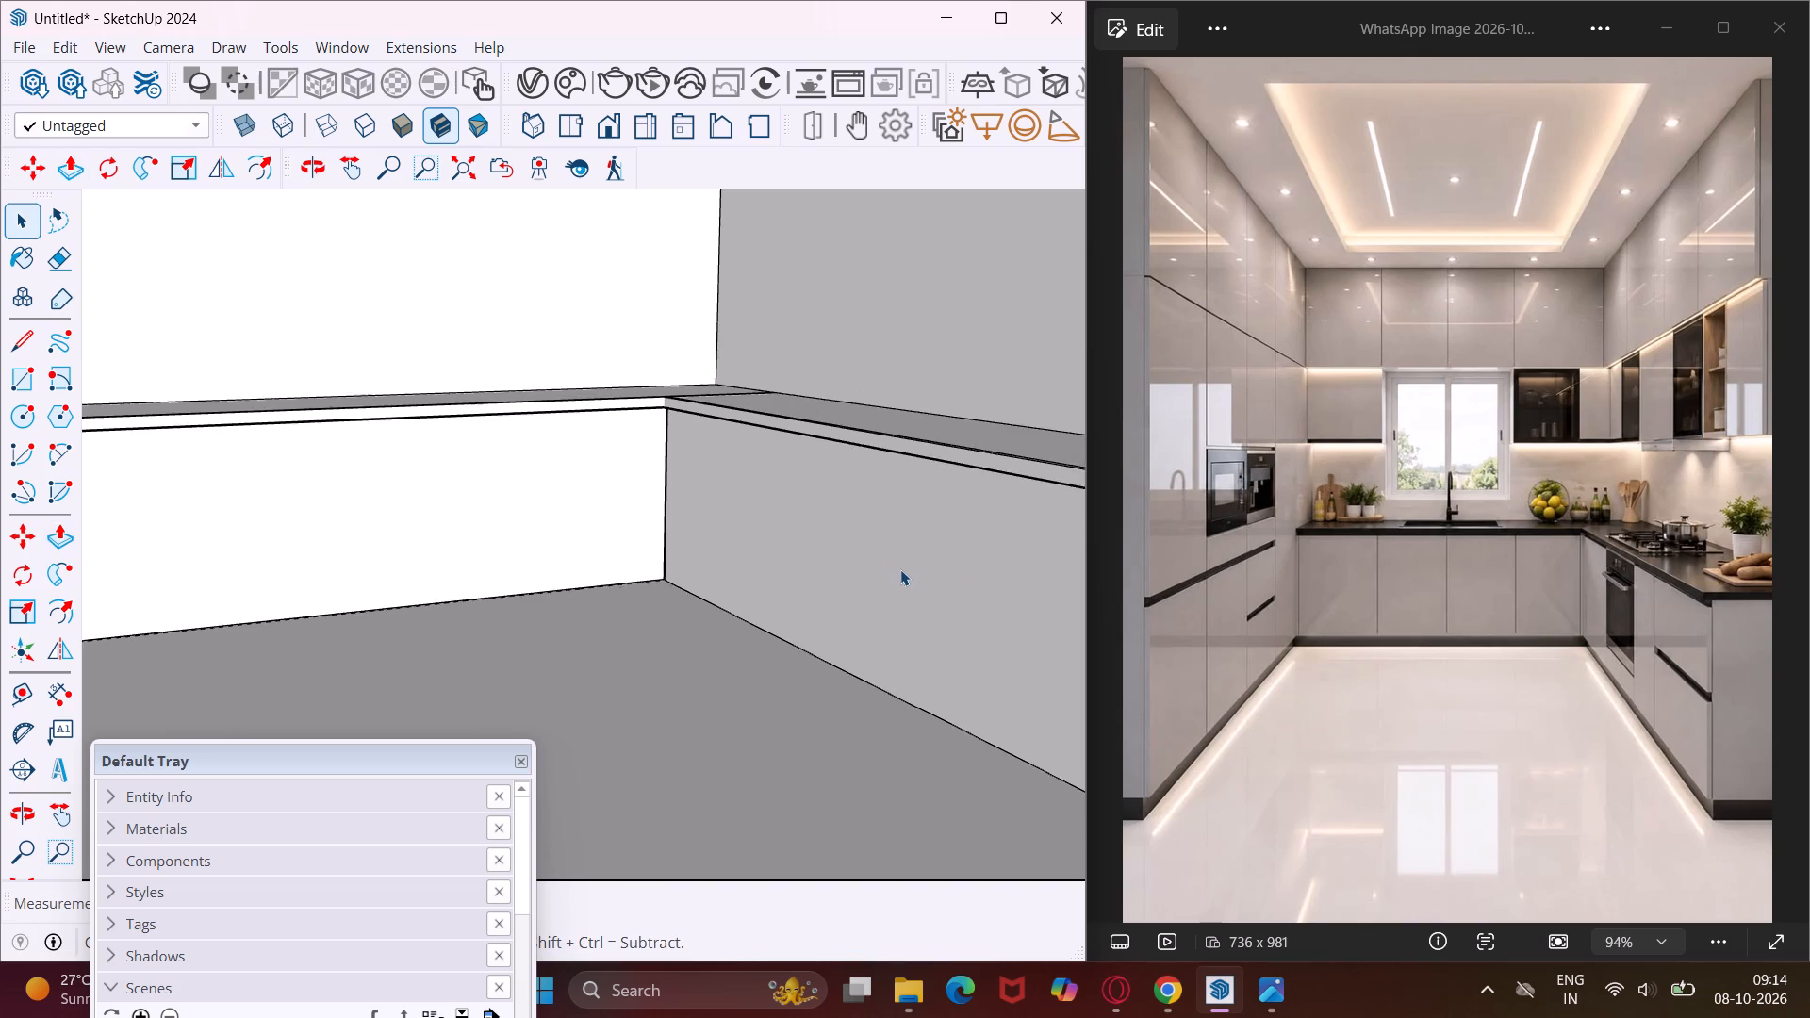
scroll(900, 569, "down", 5)
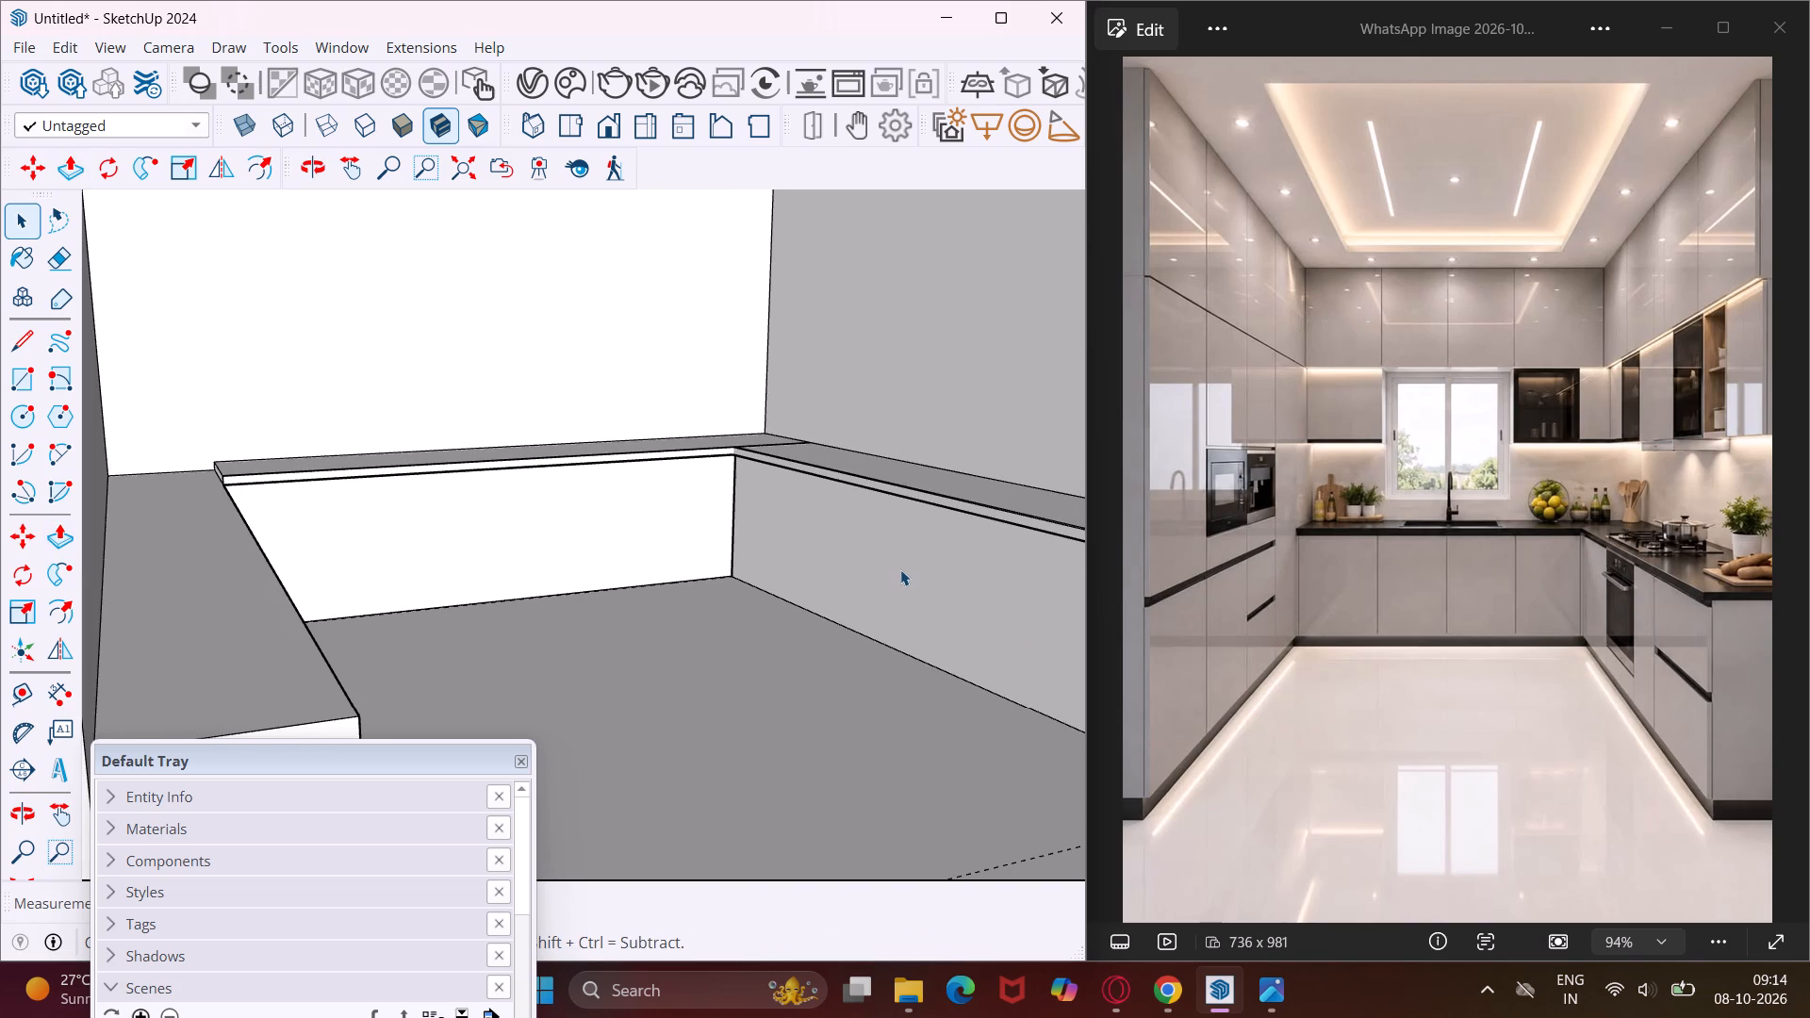
middle_click_drag(930, 601, 861, 579)
scroll(852, 567, "down", 5)
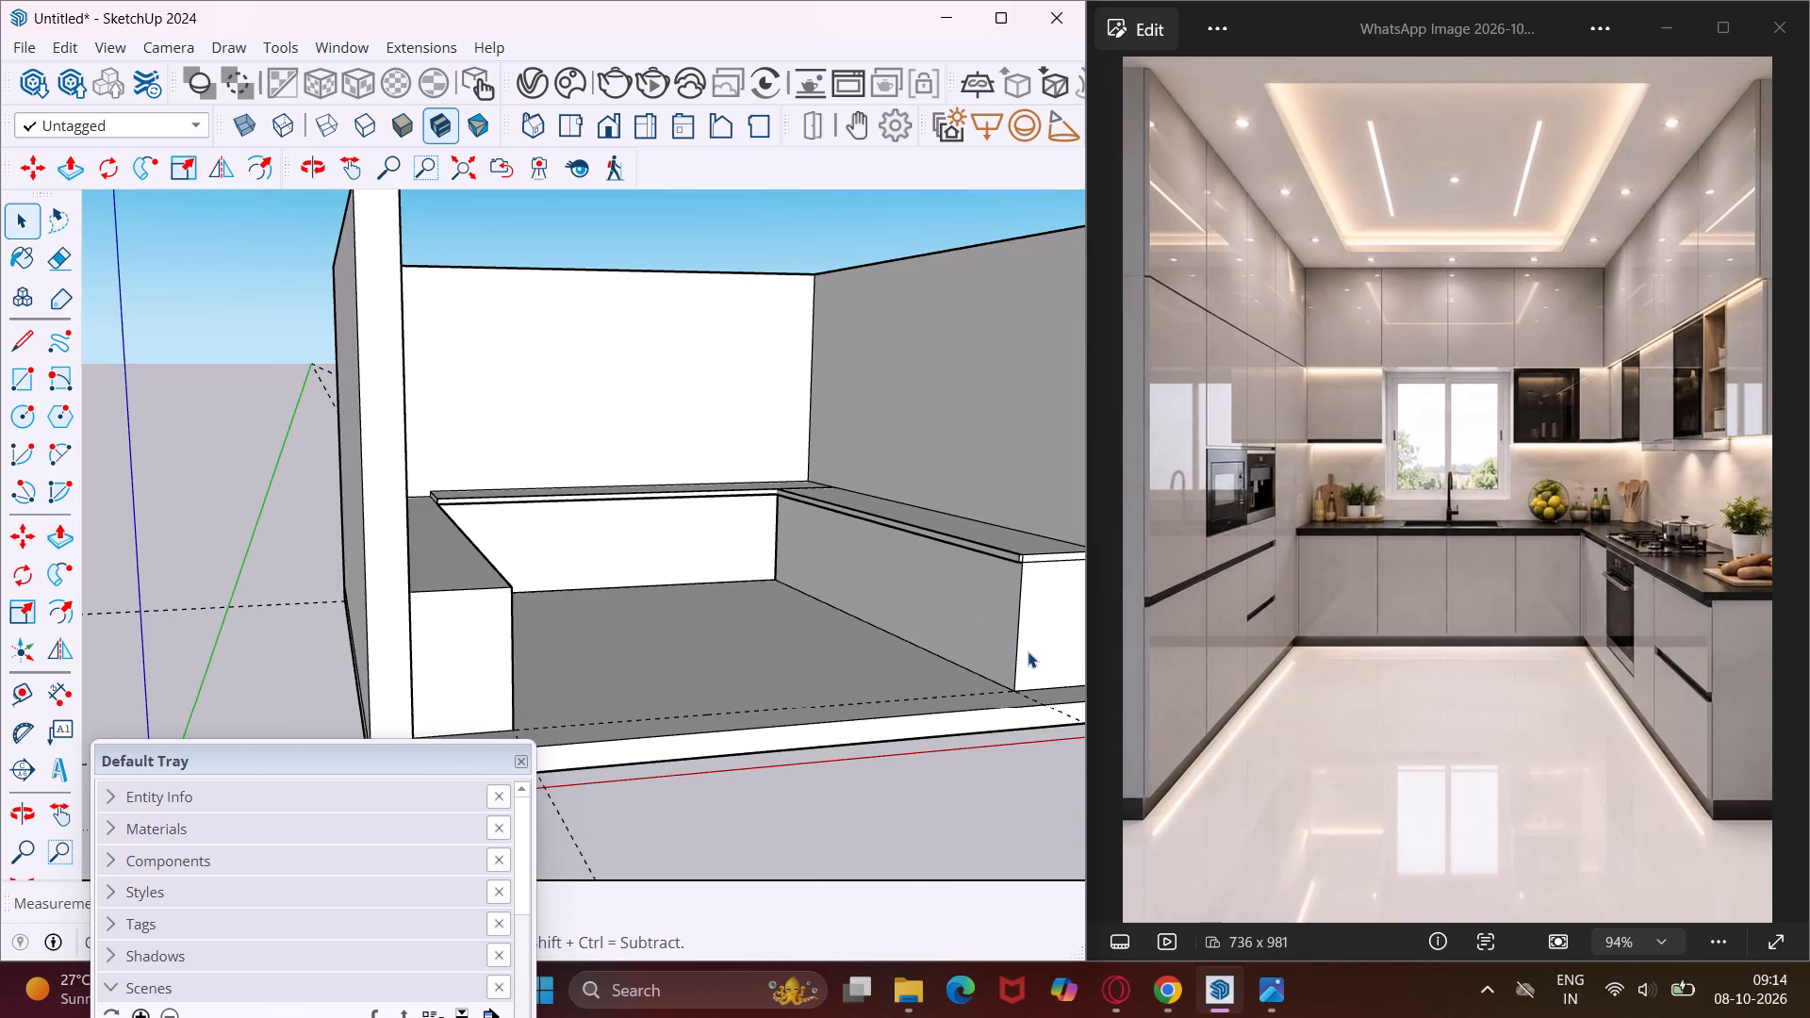
middle_click_drag(1028, 651, 1083, 647)
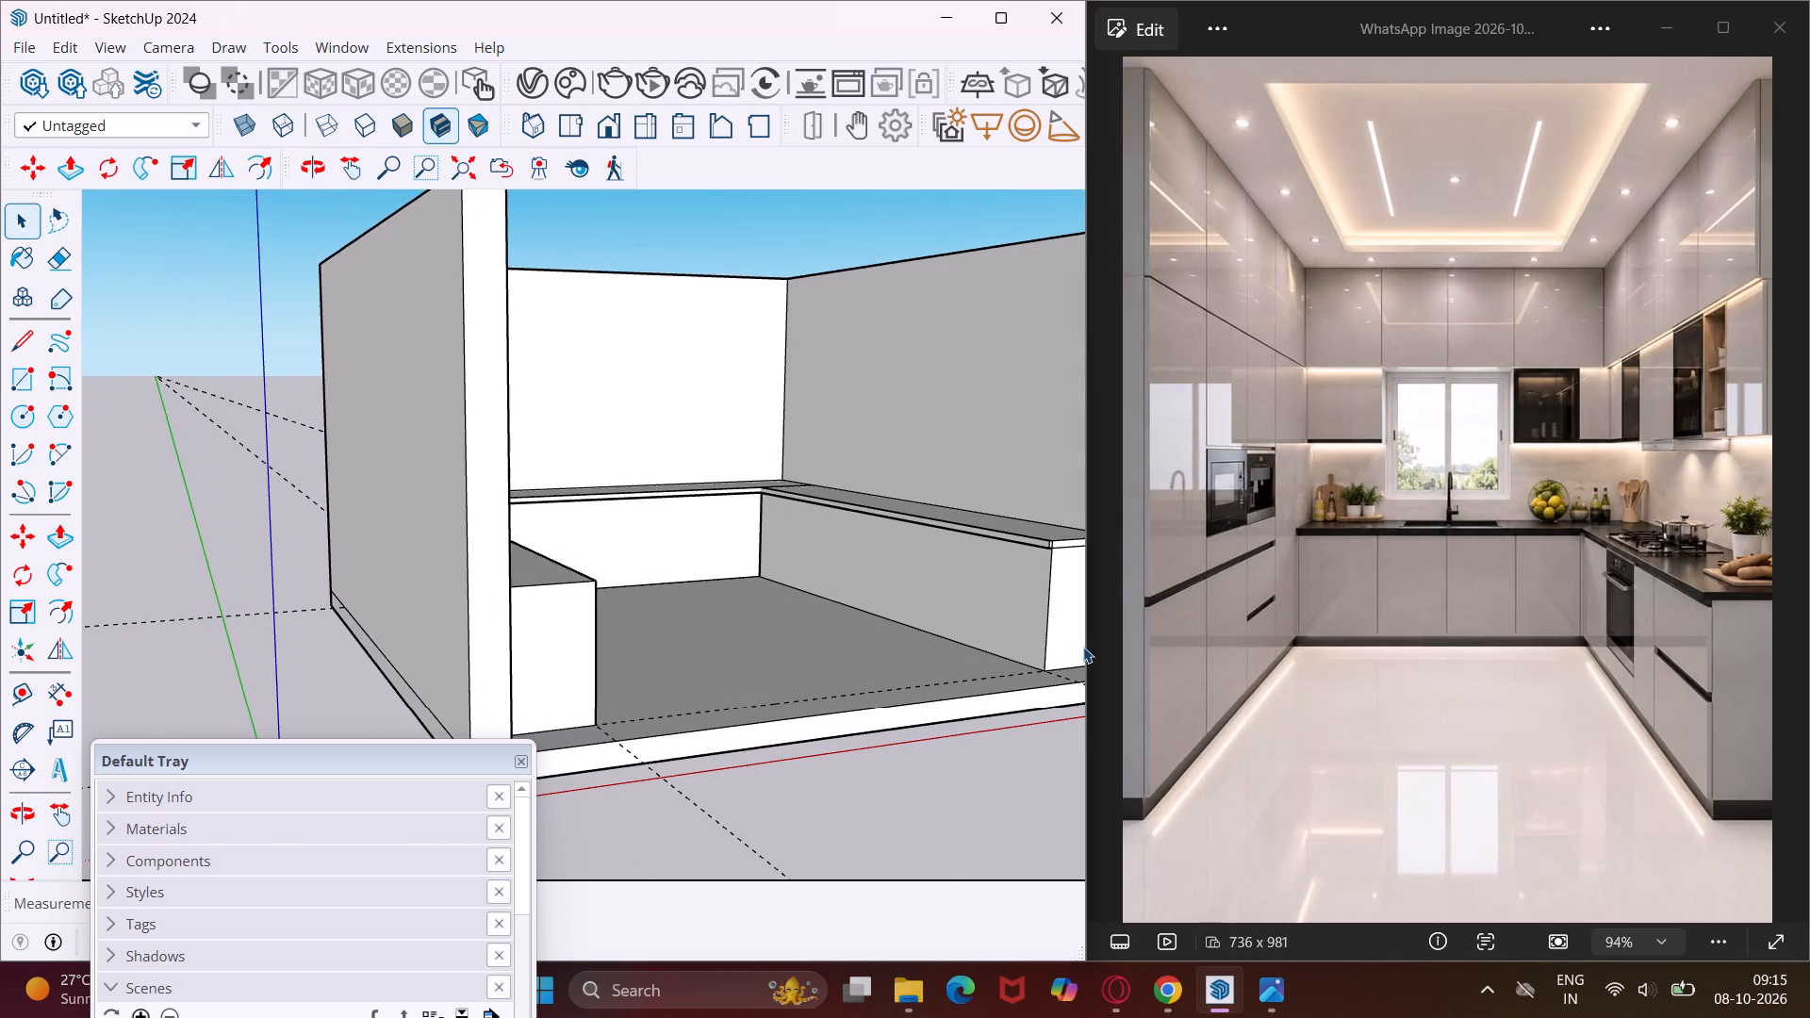
scroll(1083, 647, "up", 3)
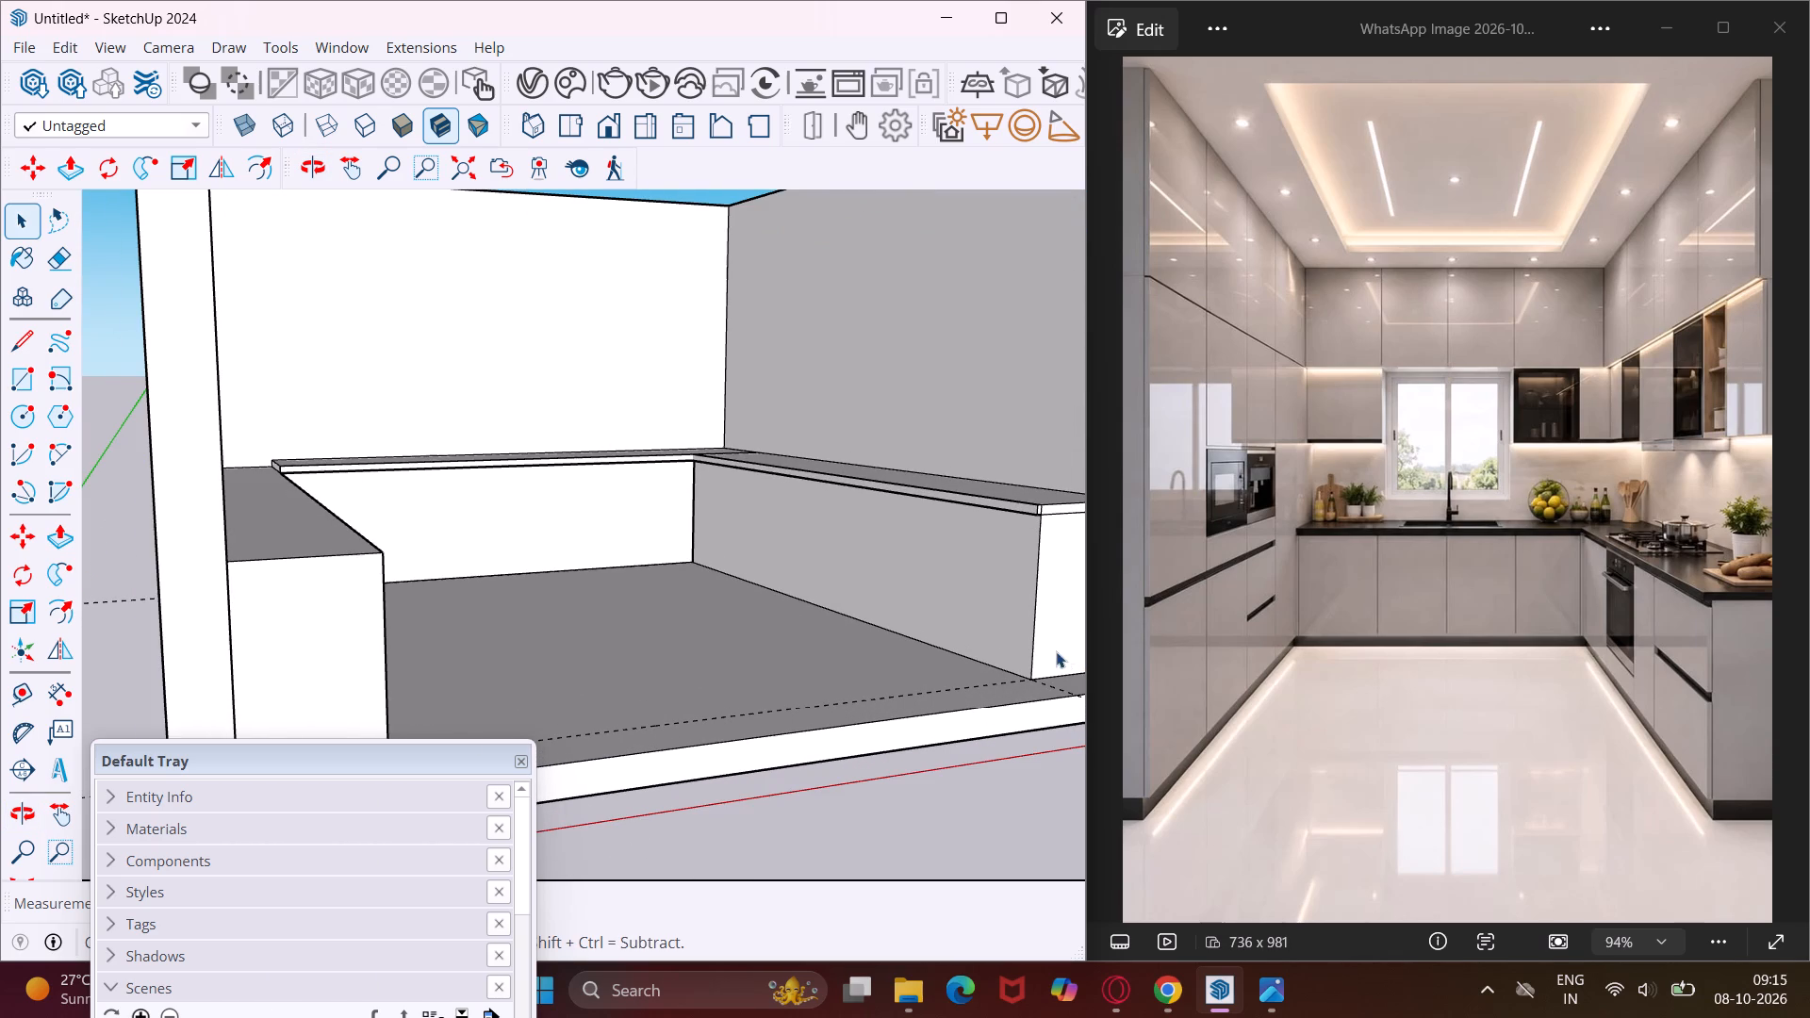
middle_click_drag(1043, 635, 1078, 638)
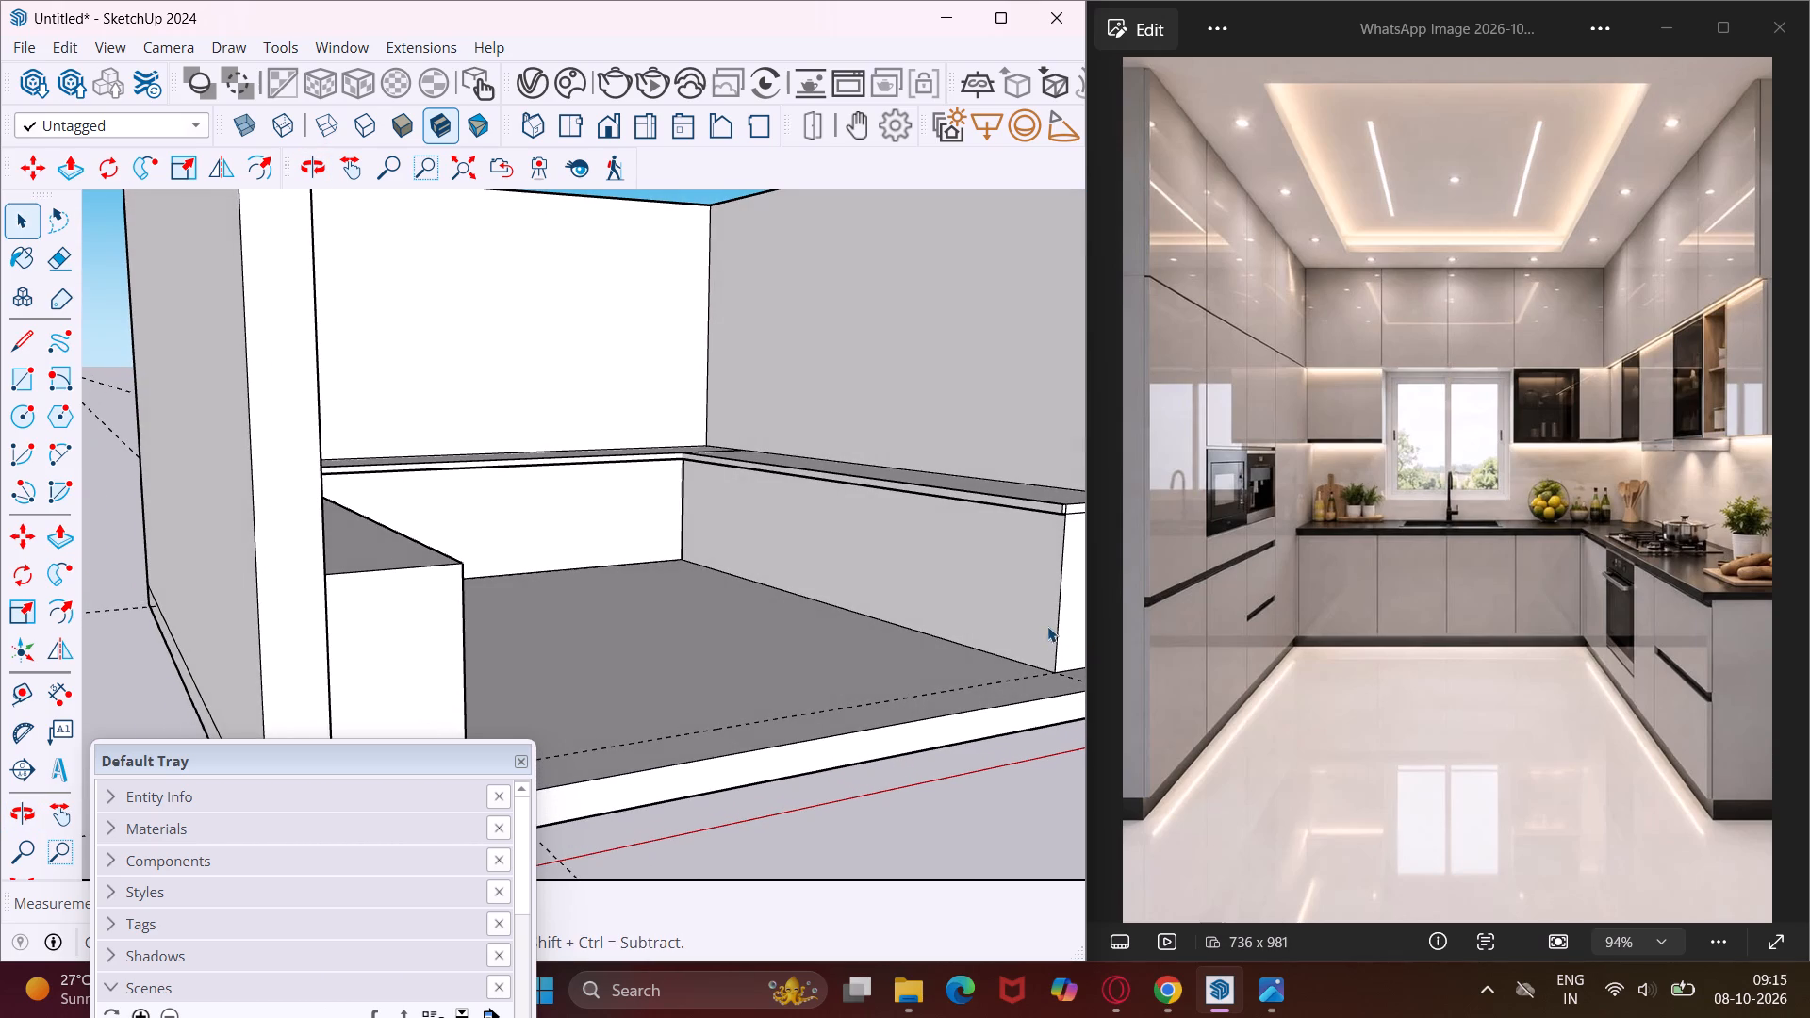
scroll(1019, 623, "up", 1)
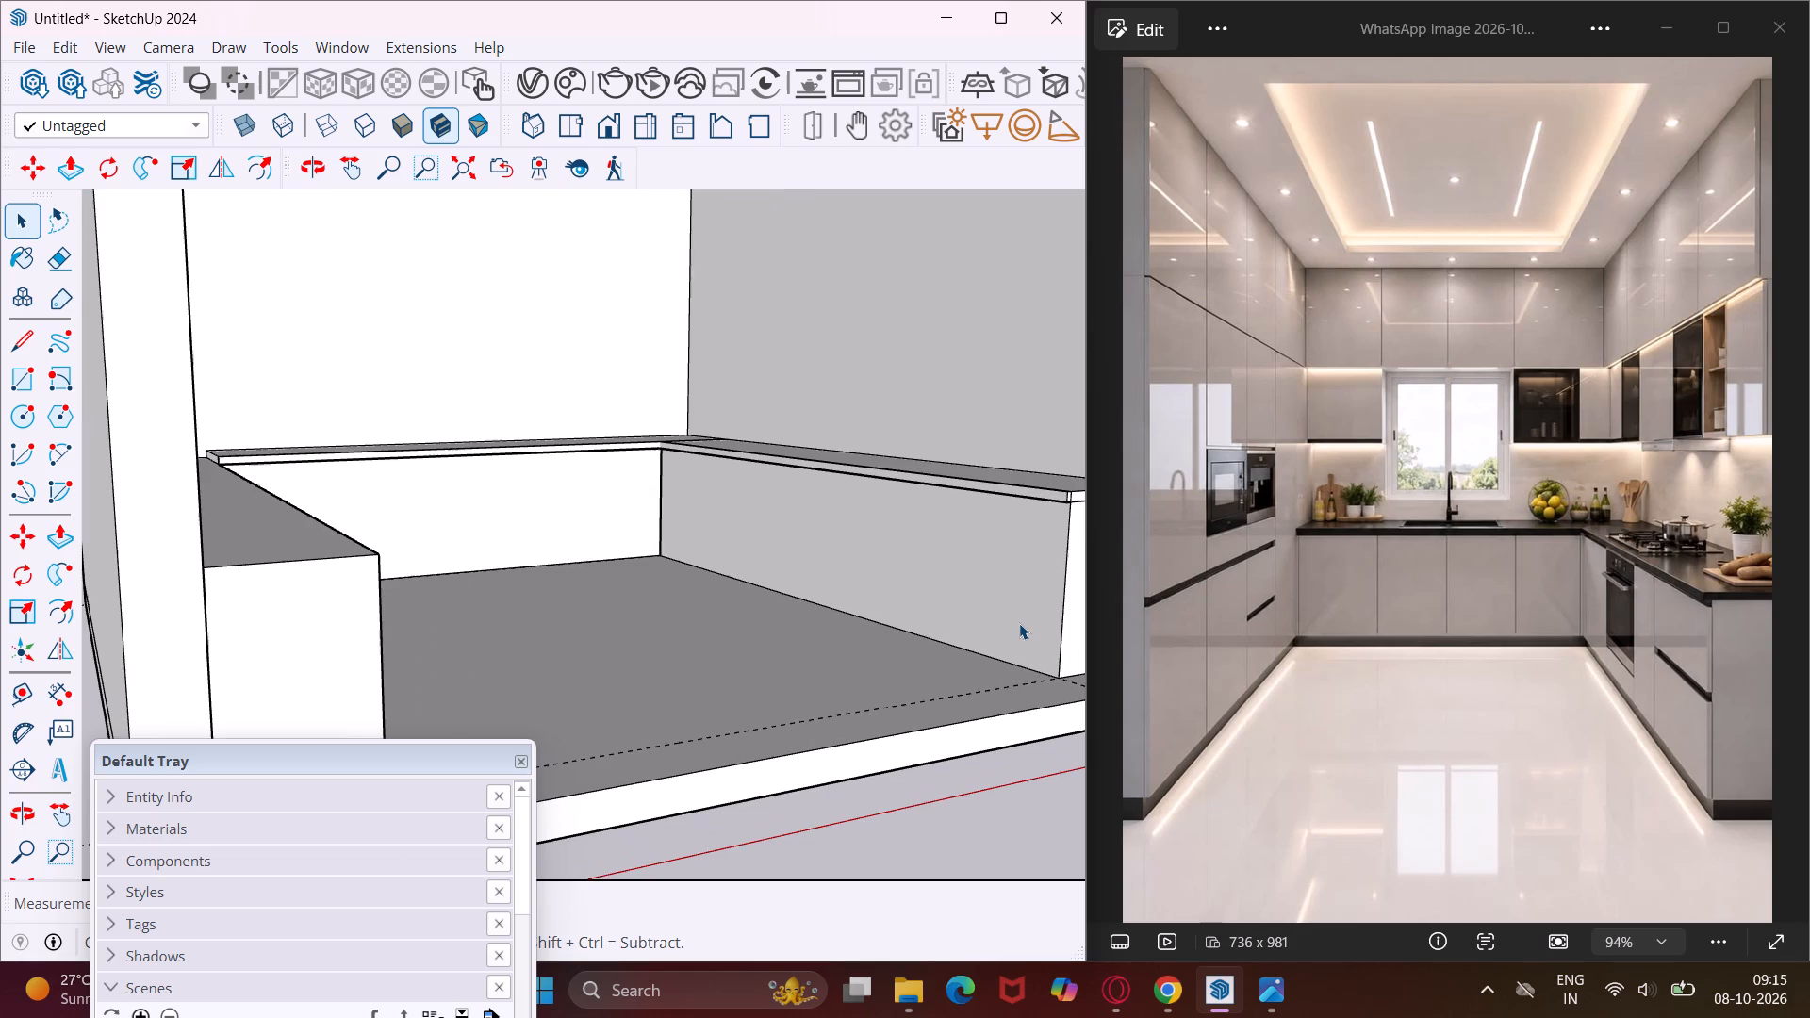
middle_click_drag(1056, 626, 1012, 626)
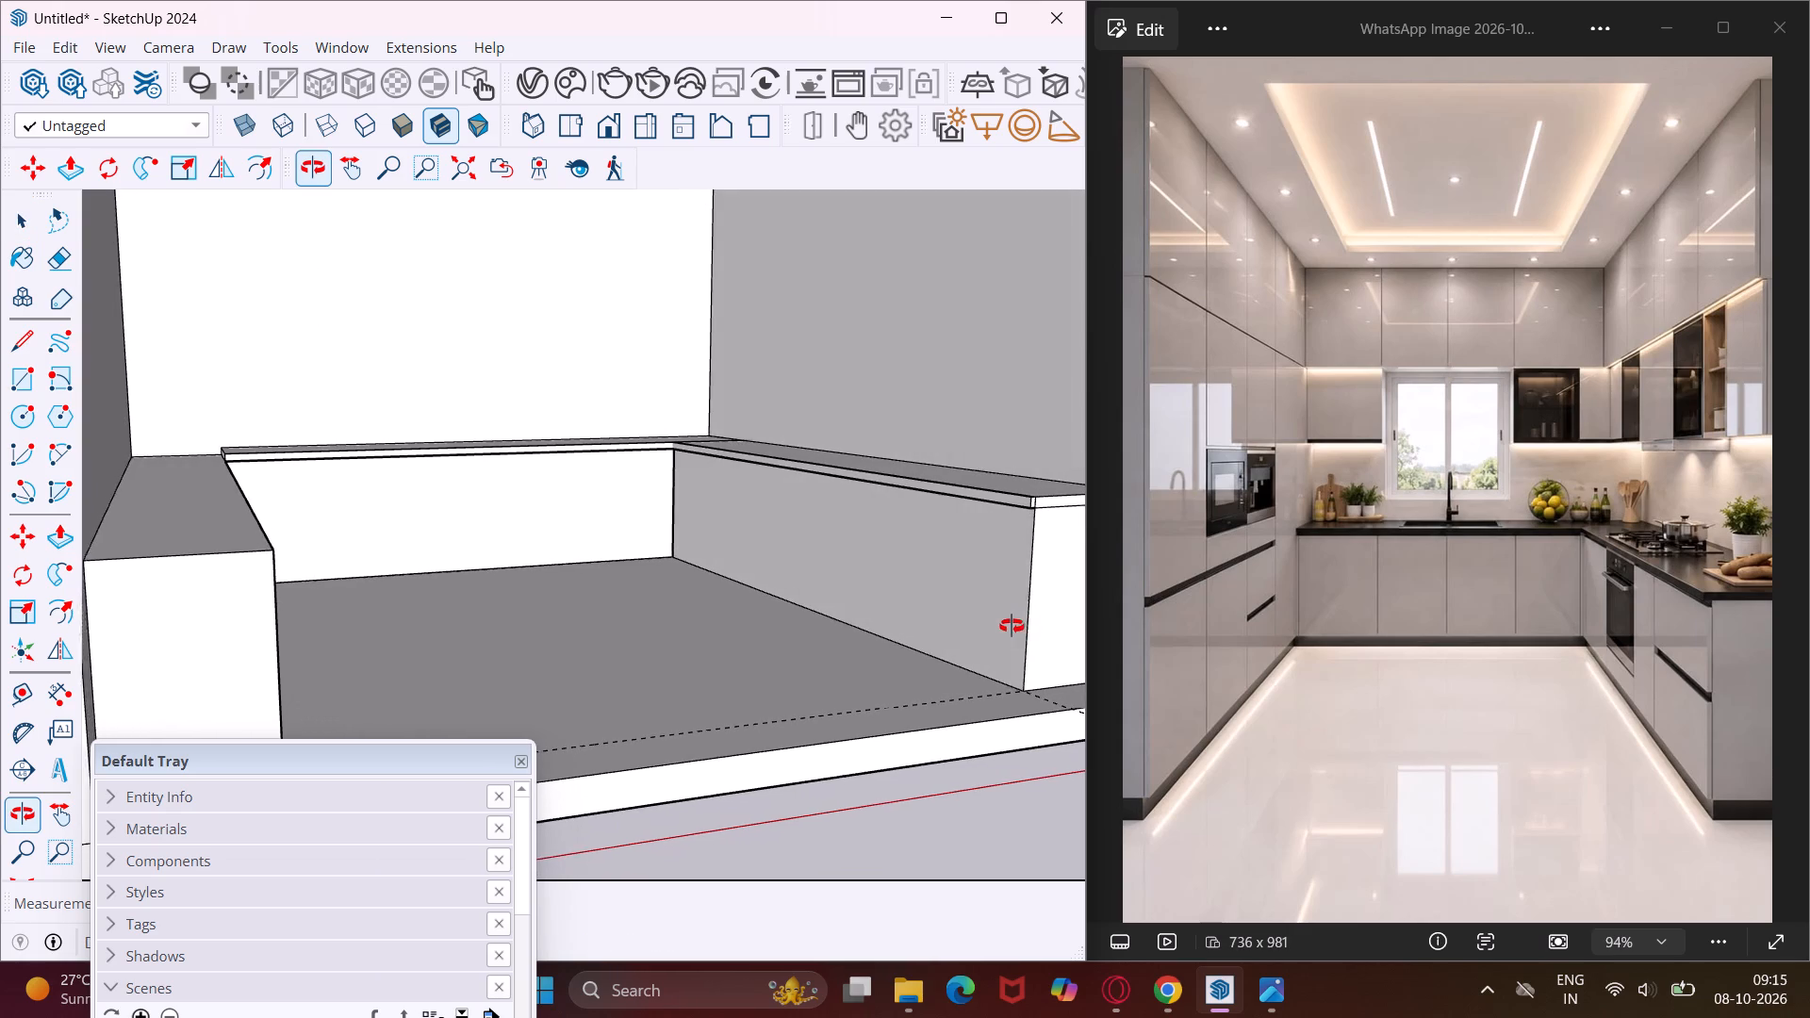
middle_click_drag(1012, 626, 1006, 626)
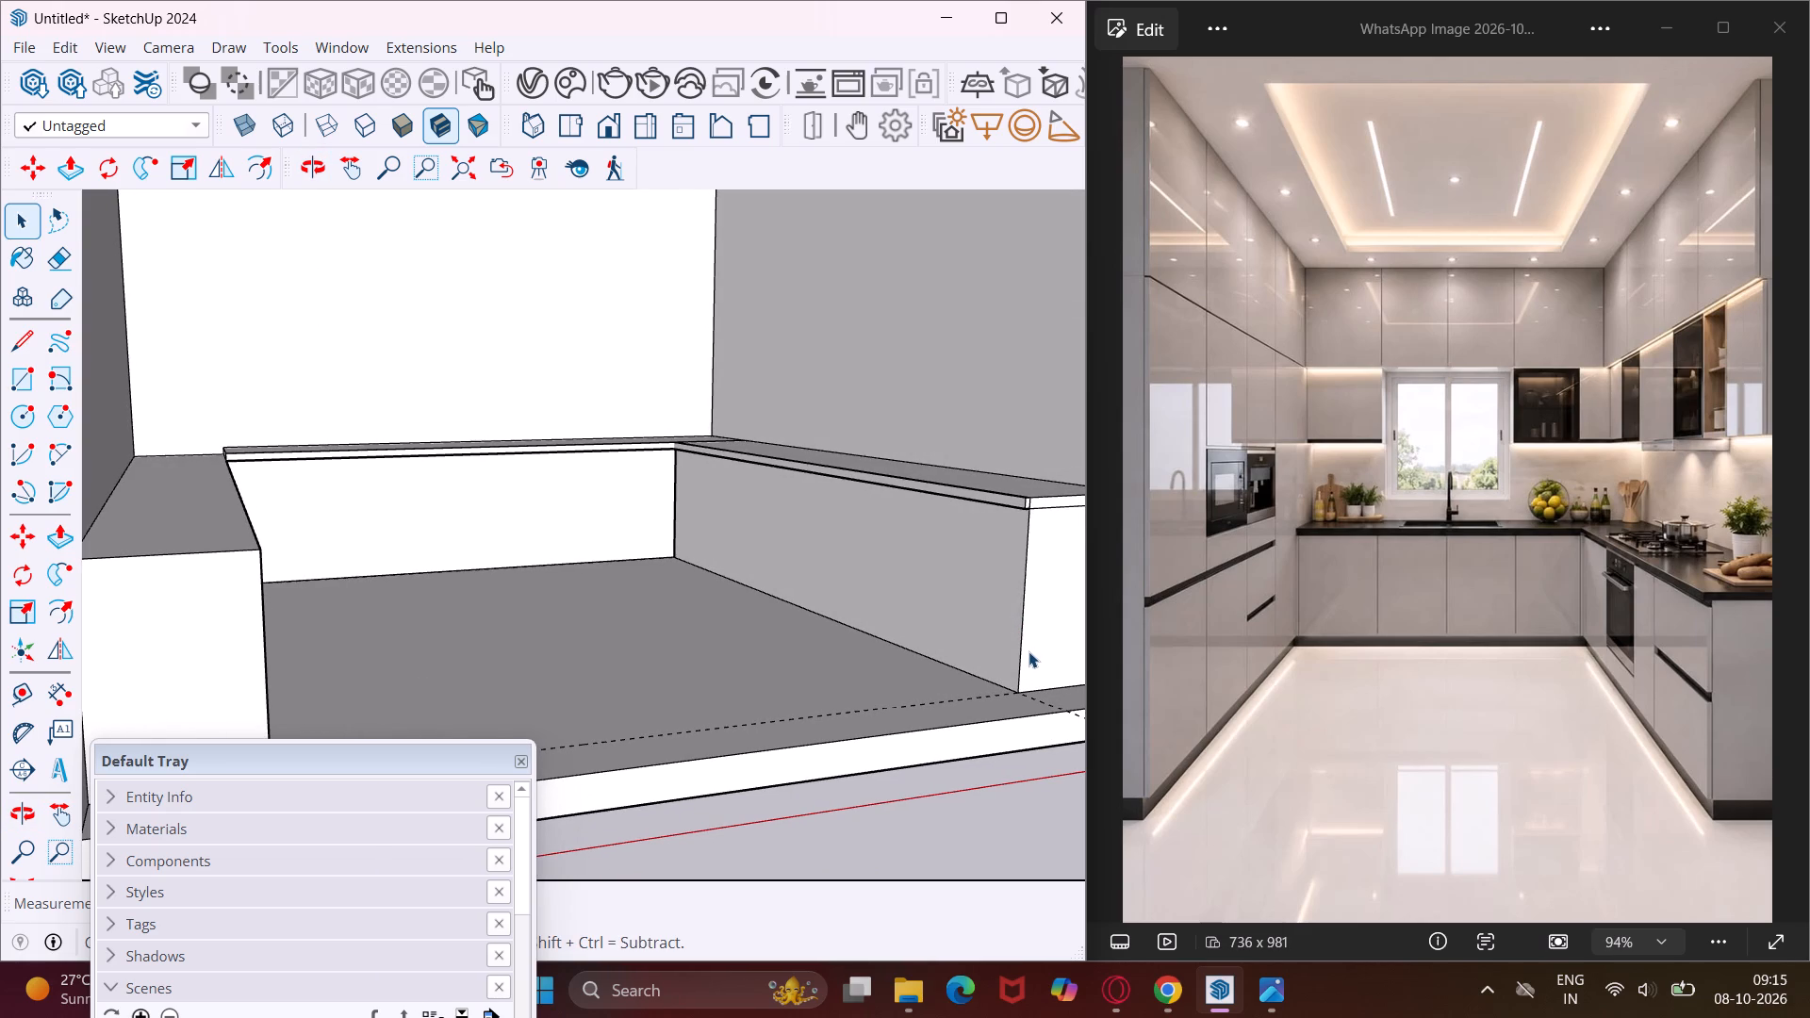
middle_click_drag(1011, 682, 944, 681)
left_click(917, 700)
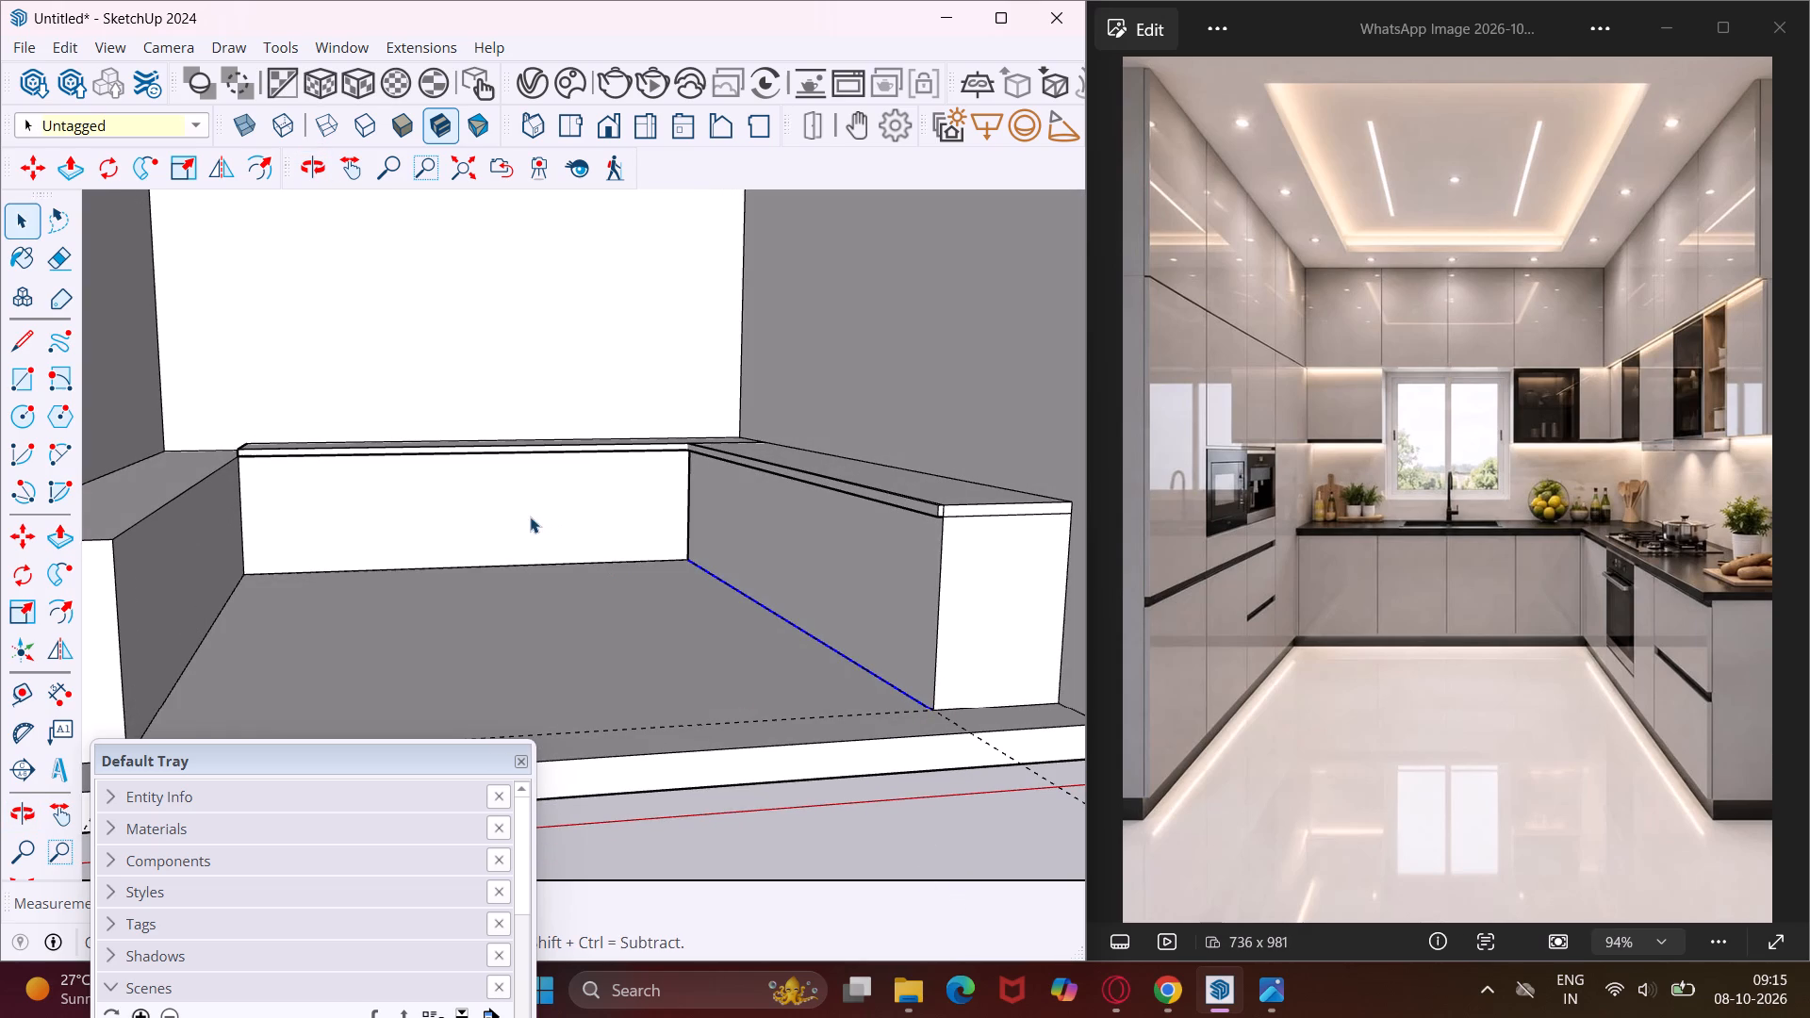
left_click(64, 44)
left_click(218, 290)
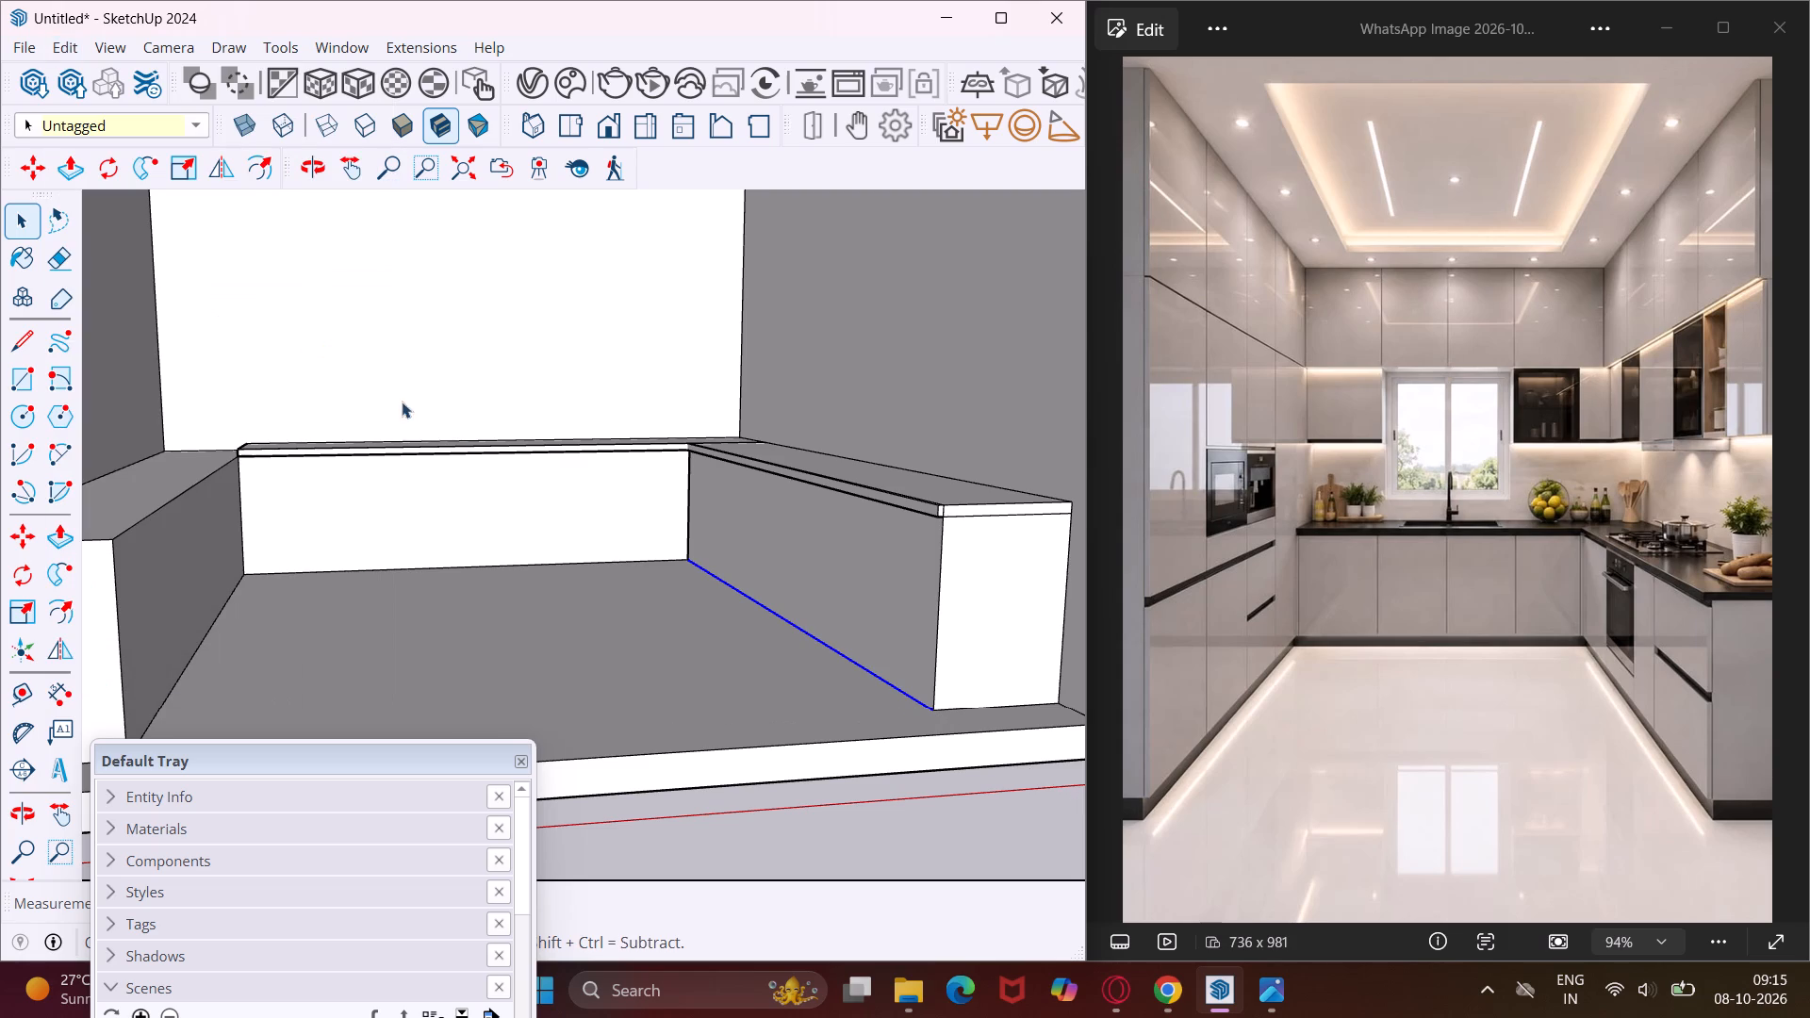
Copy the selected bottom edge of the side cabinet up 4" to mark the skirting line.
key("m")
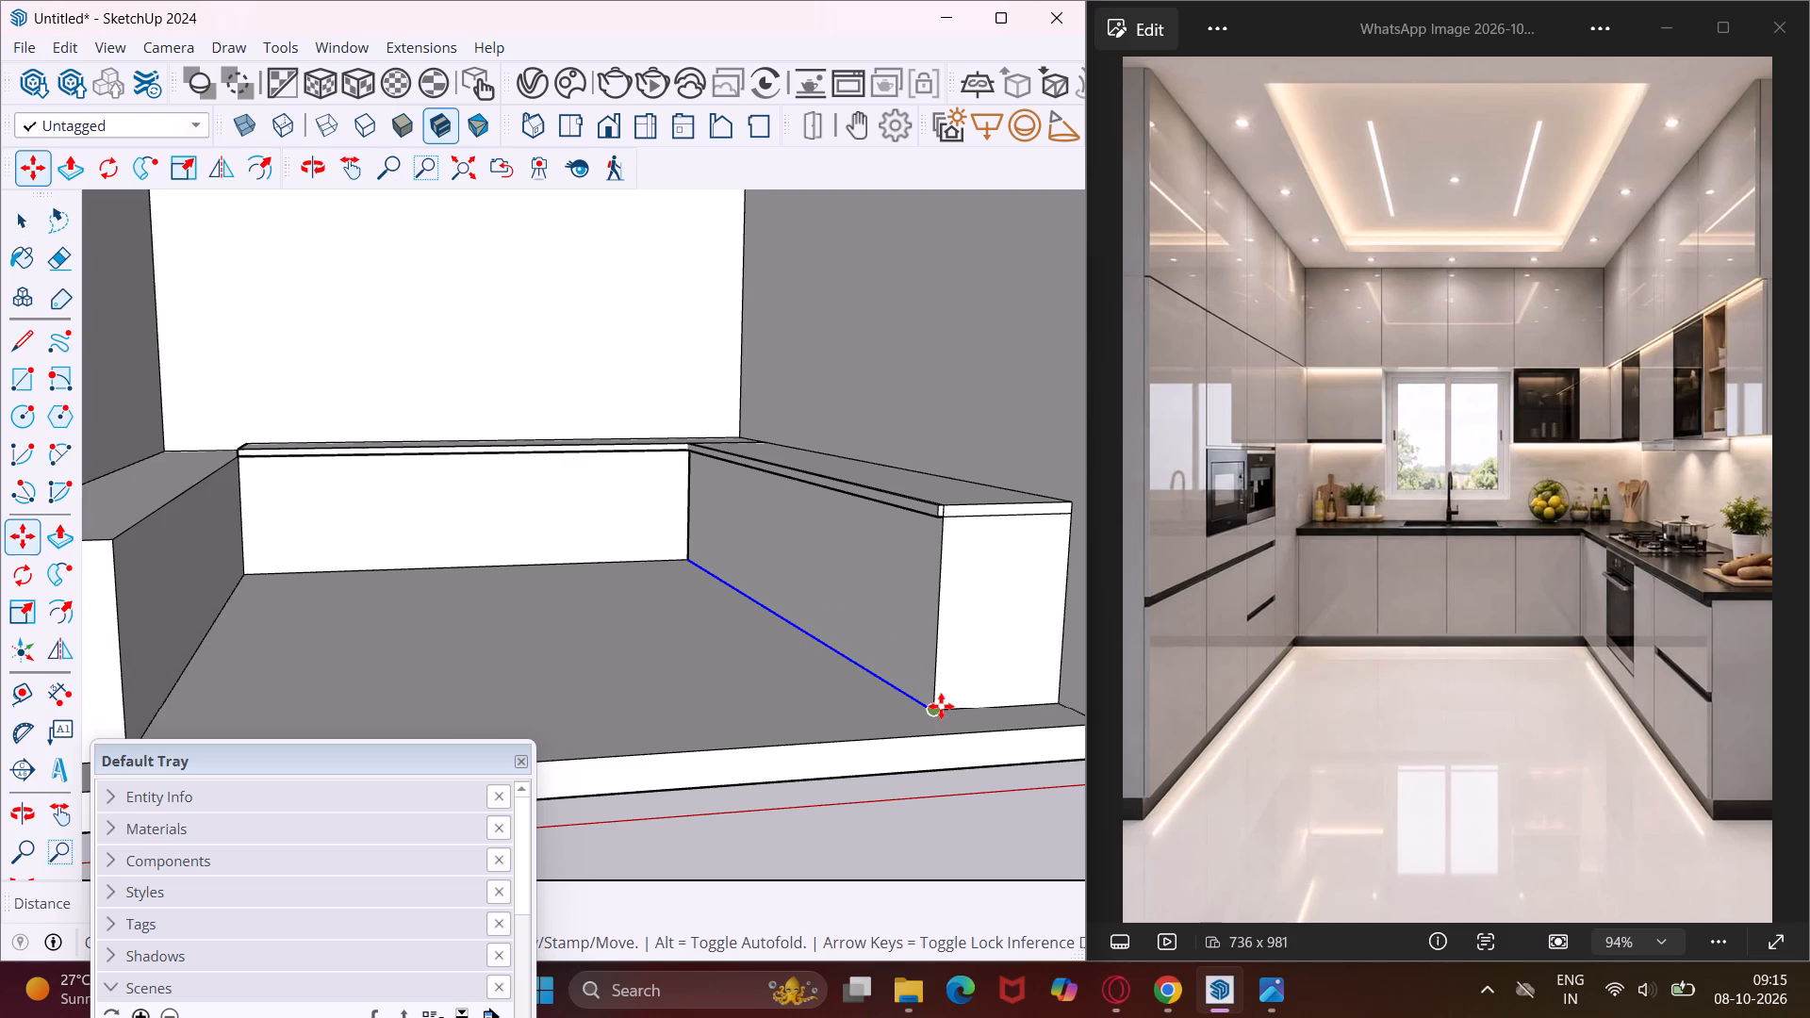
left_click(930, 709)
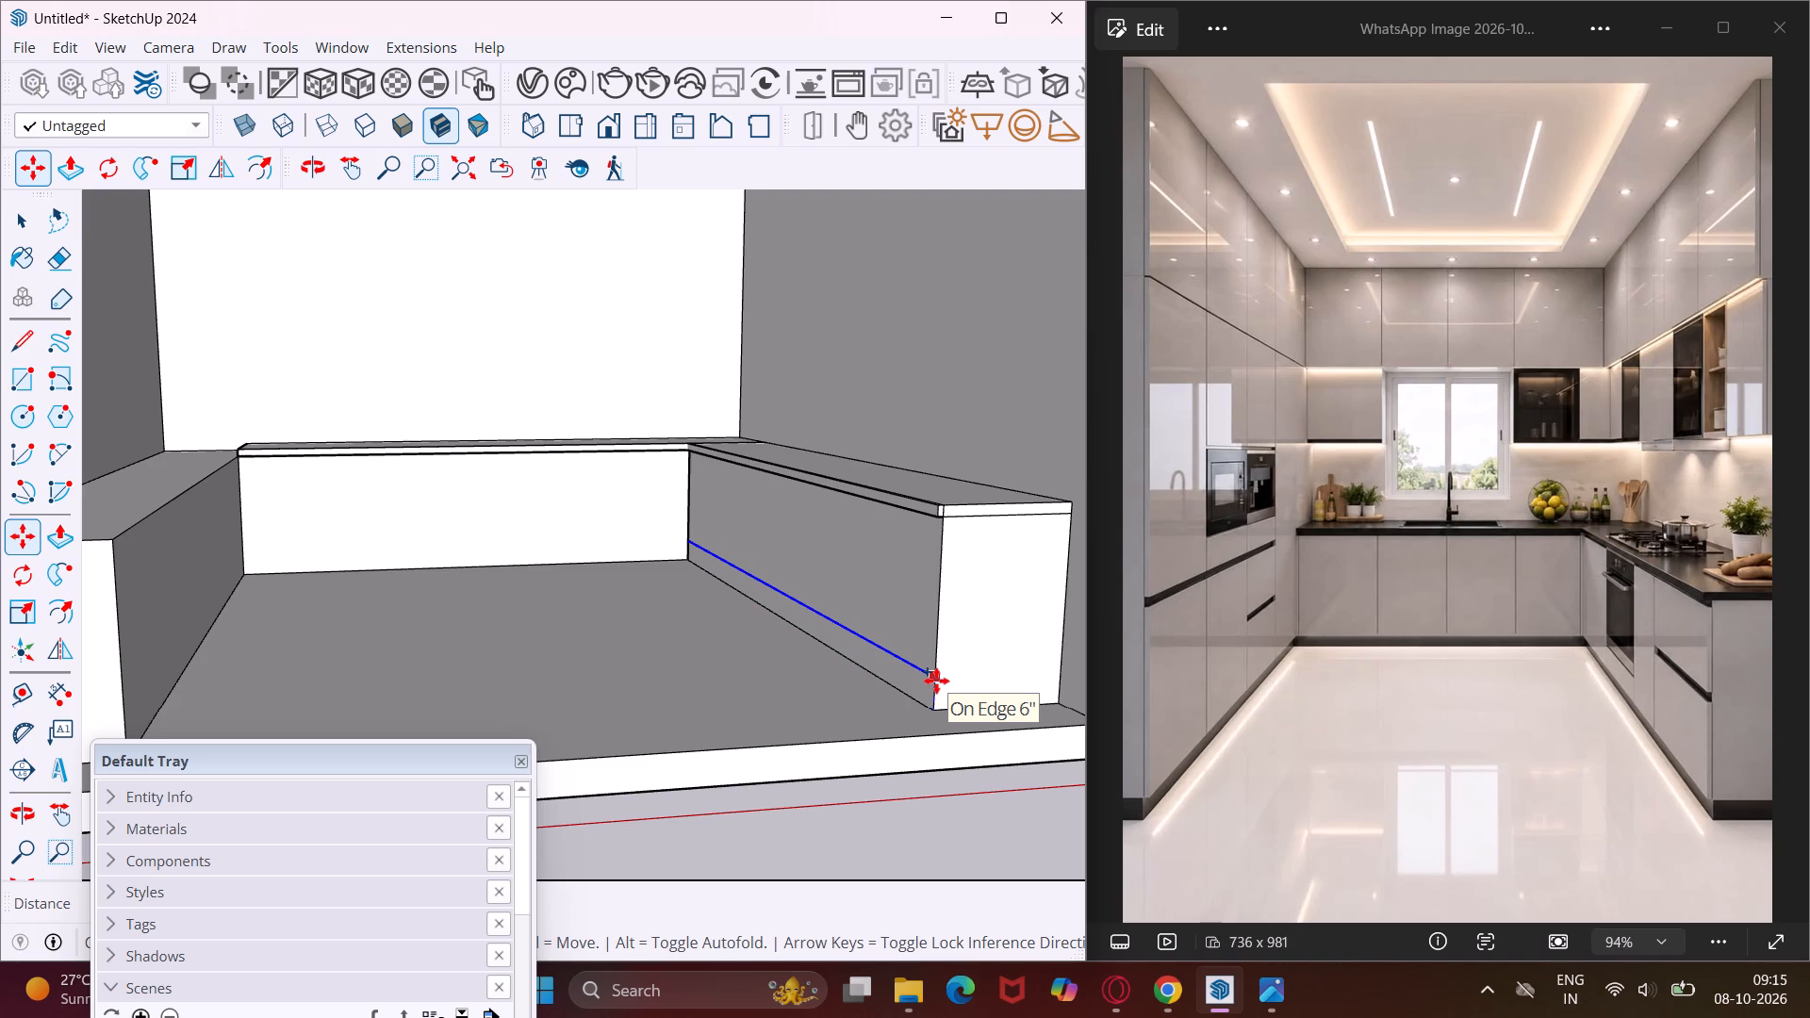
type("4\"")
key("Return")
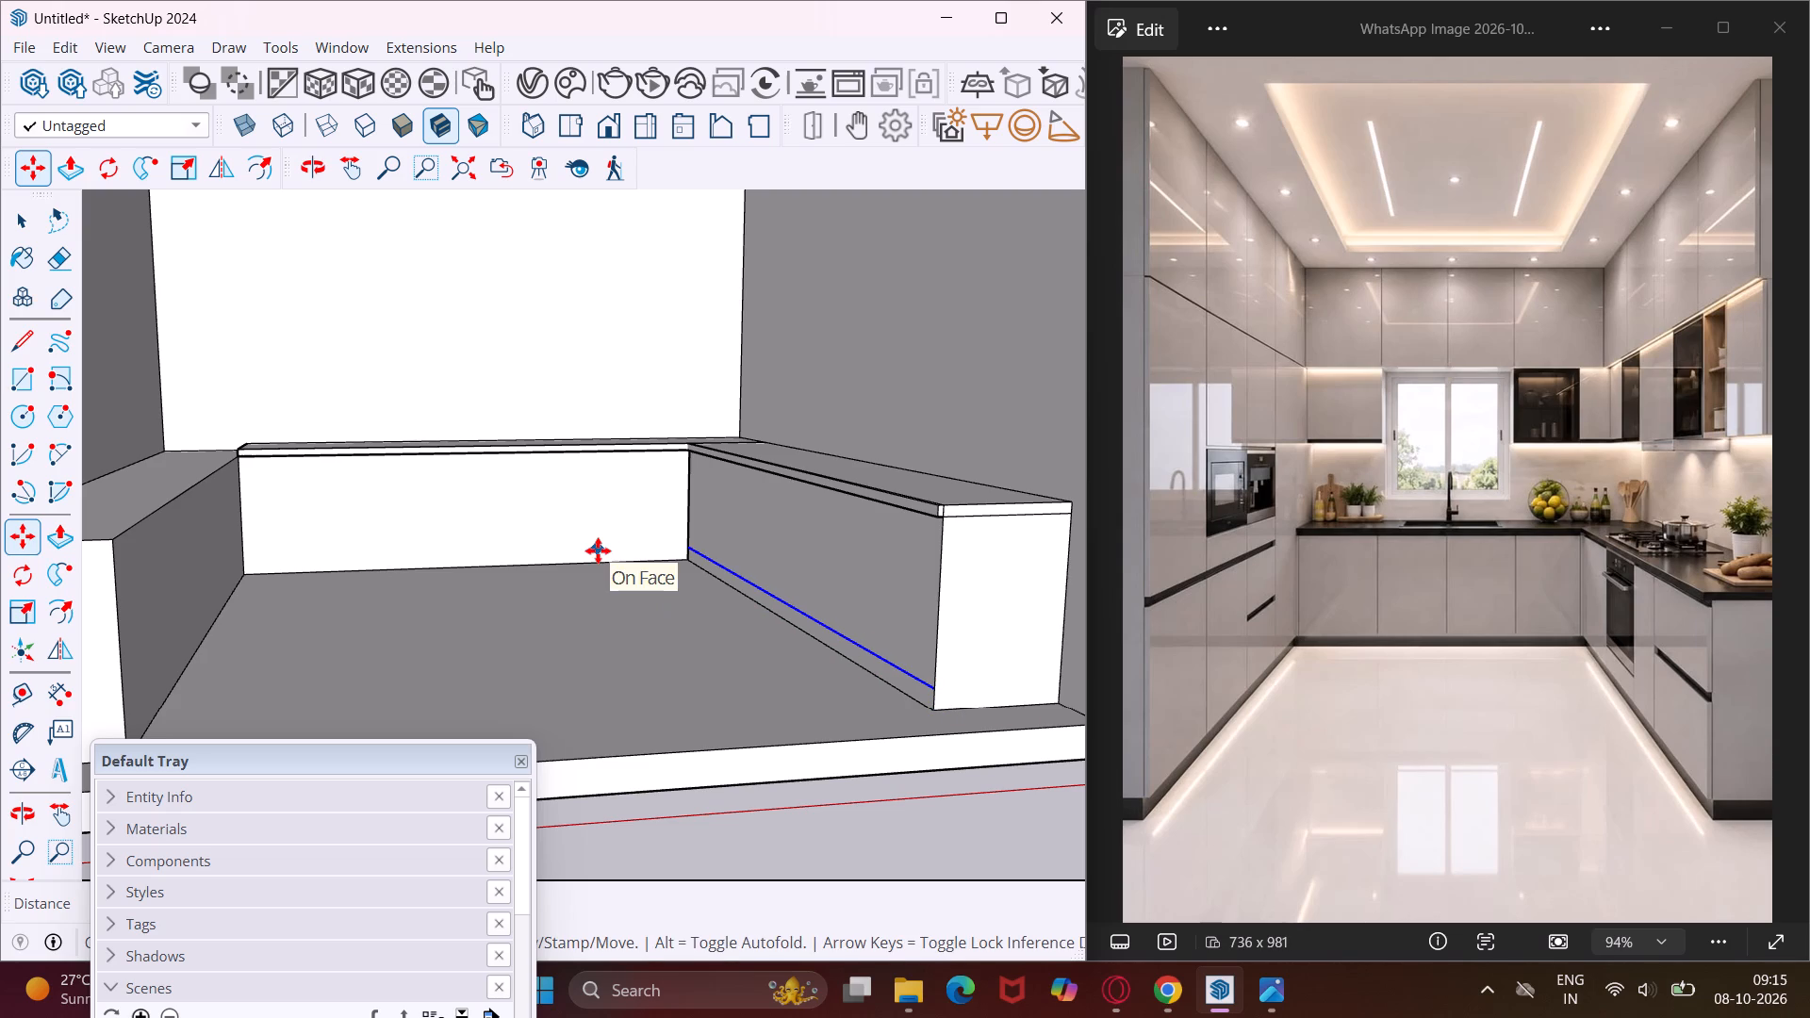
key("Escape")
key("space")
Copy the bottom front edge of the back base cabinet up 4" as its skirting line.
scroll(589, 565, "up", 4)
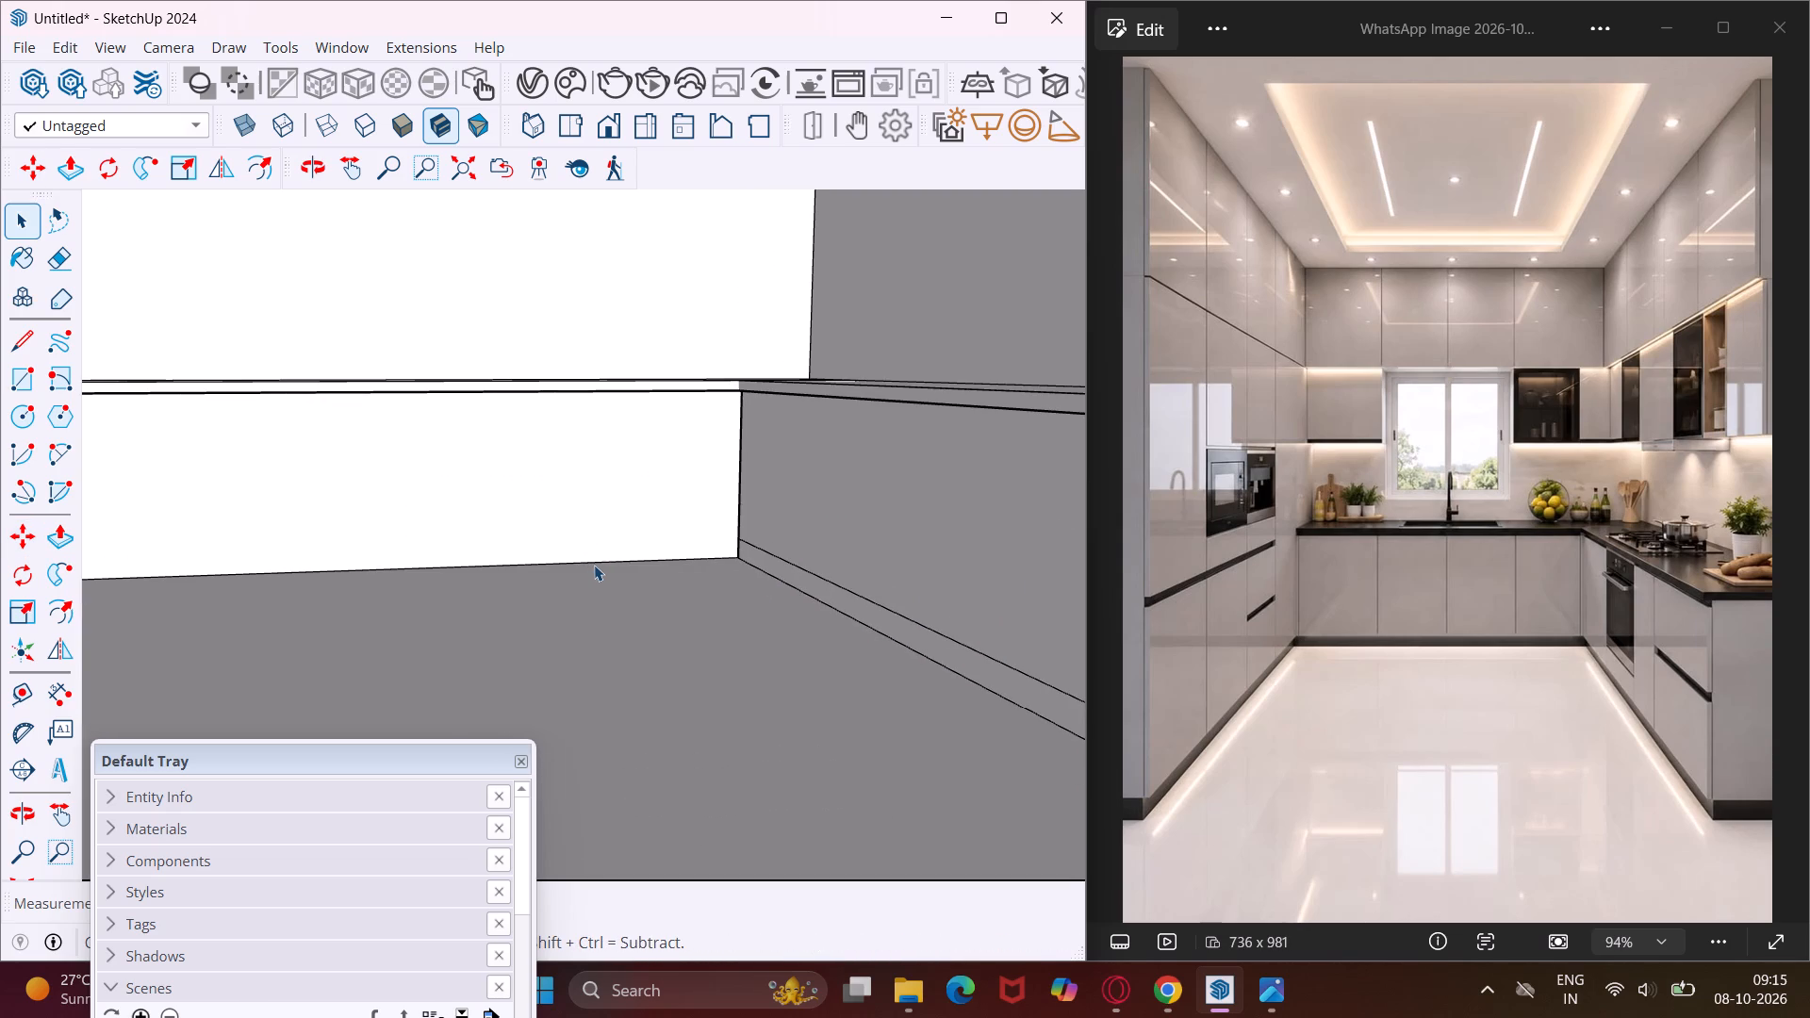
left_click(594, 563)
key("m")
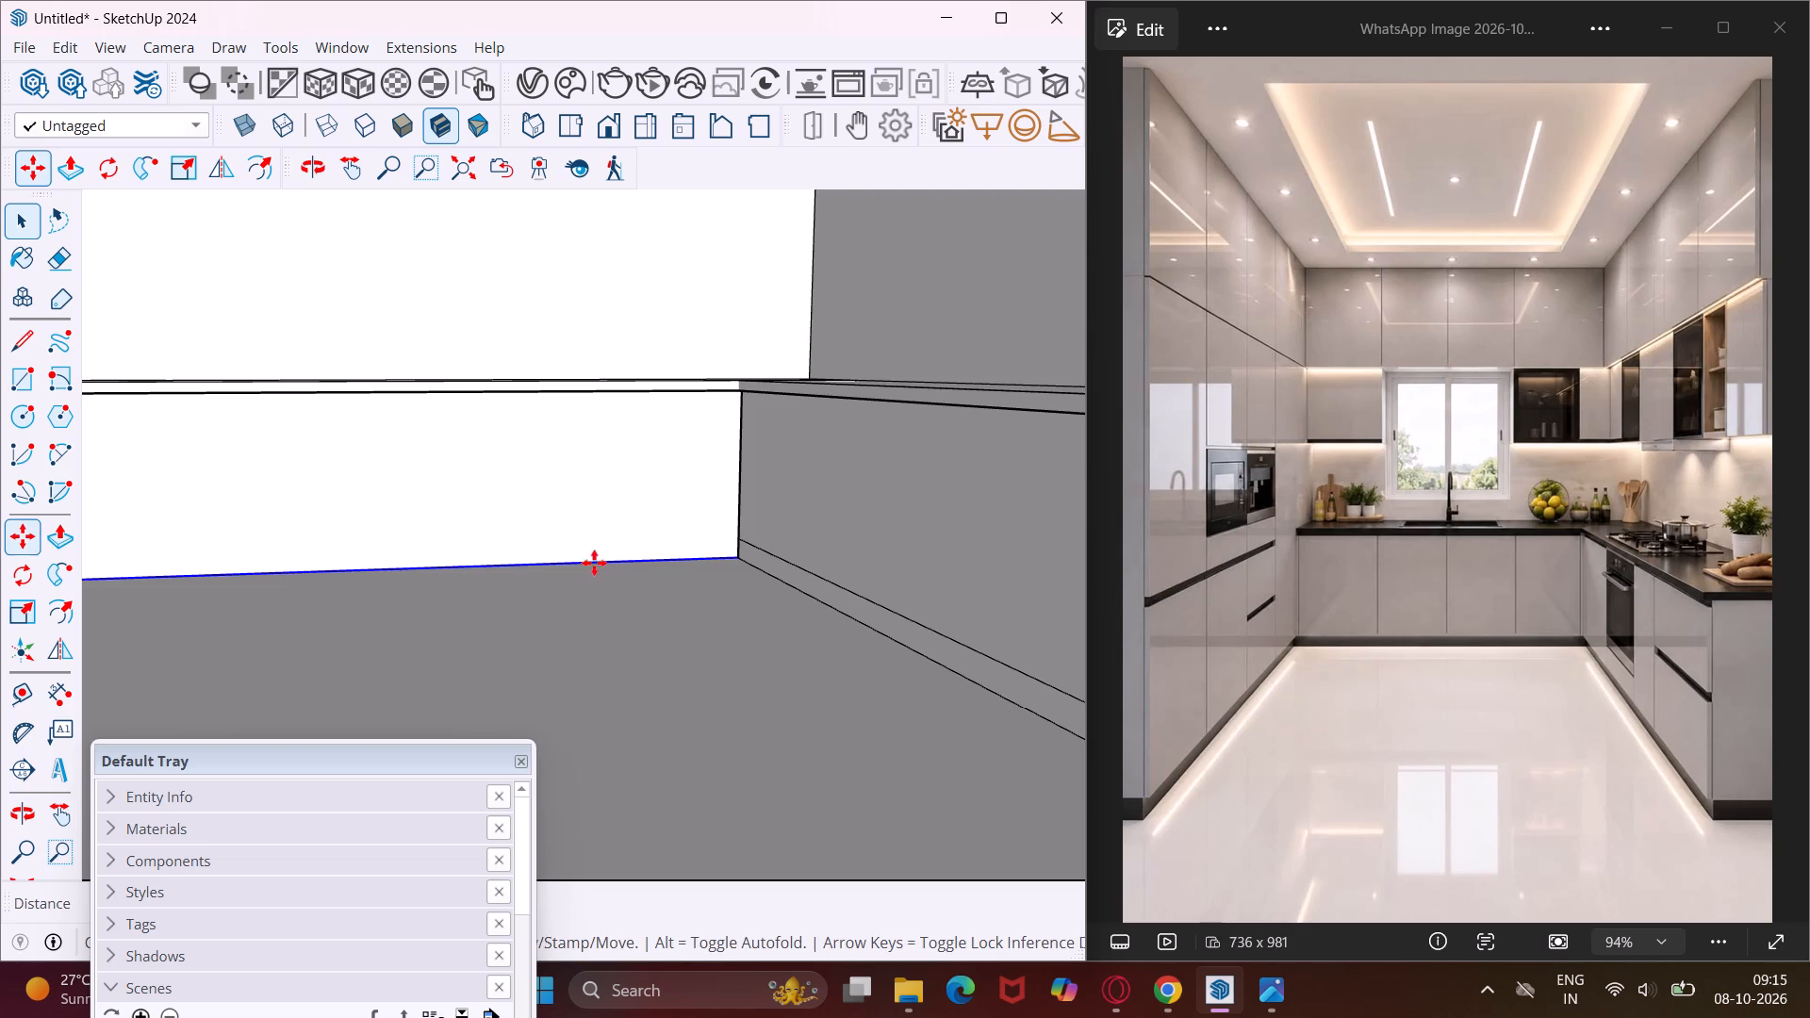
left_click(742, 552)
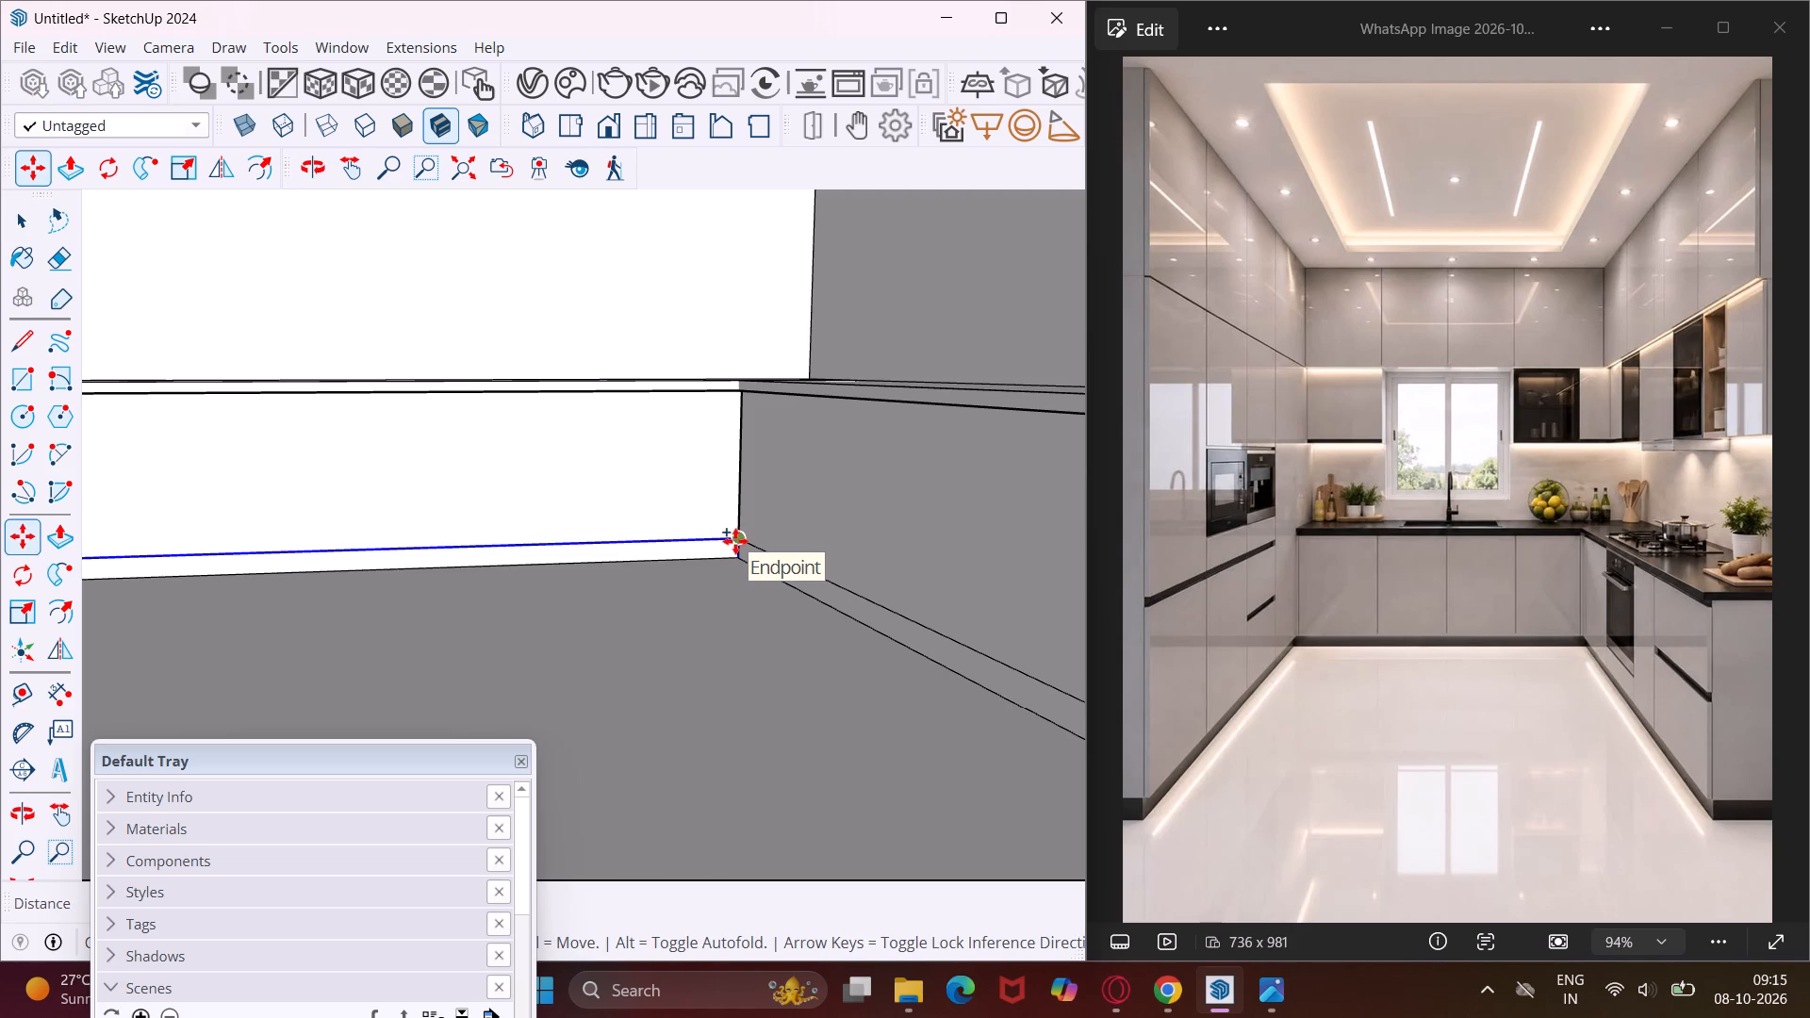
type("4\"")
key("Return")
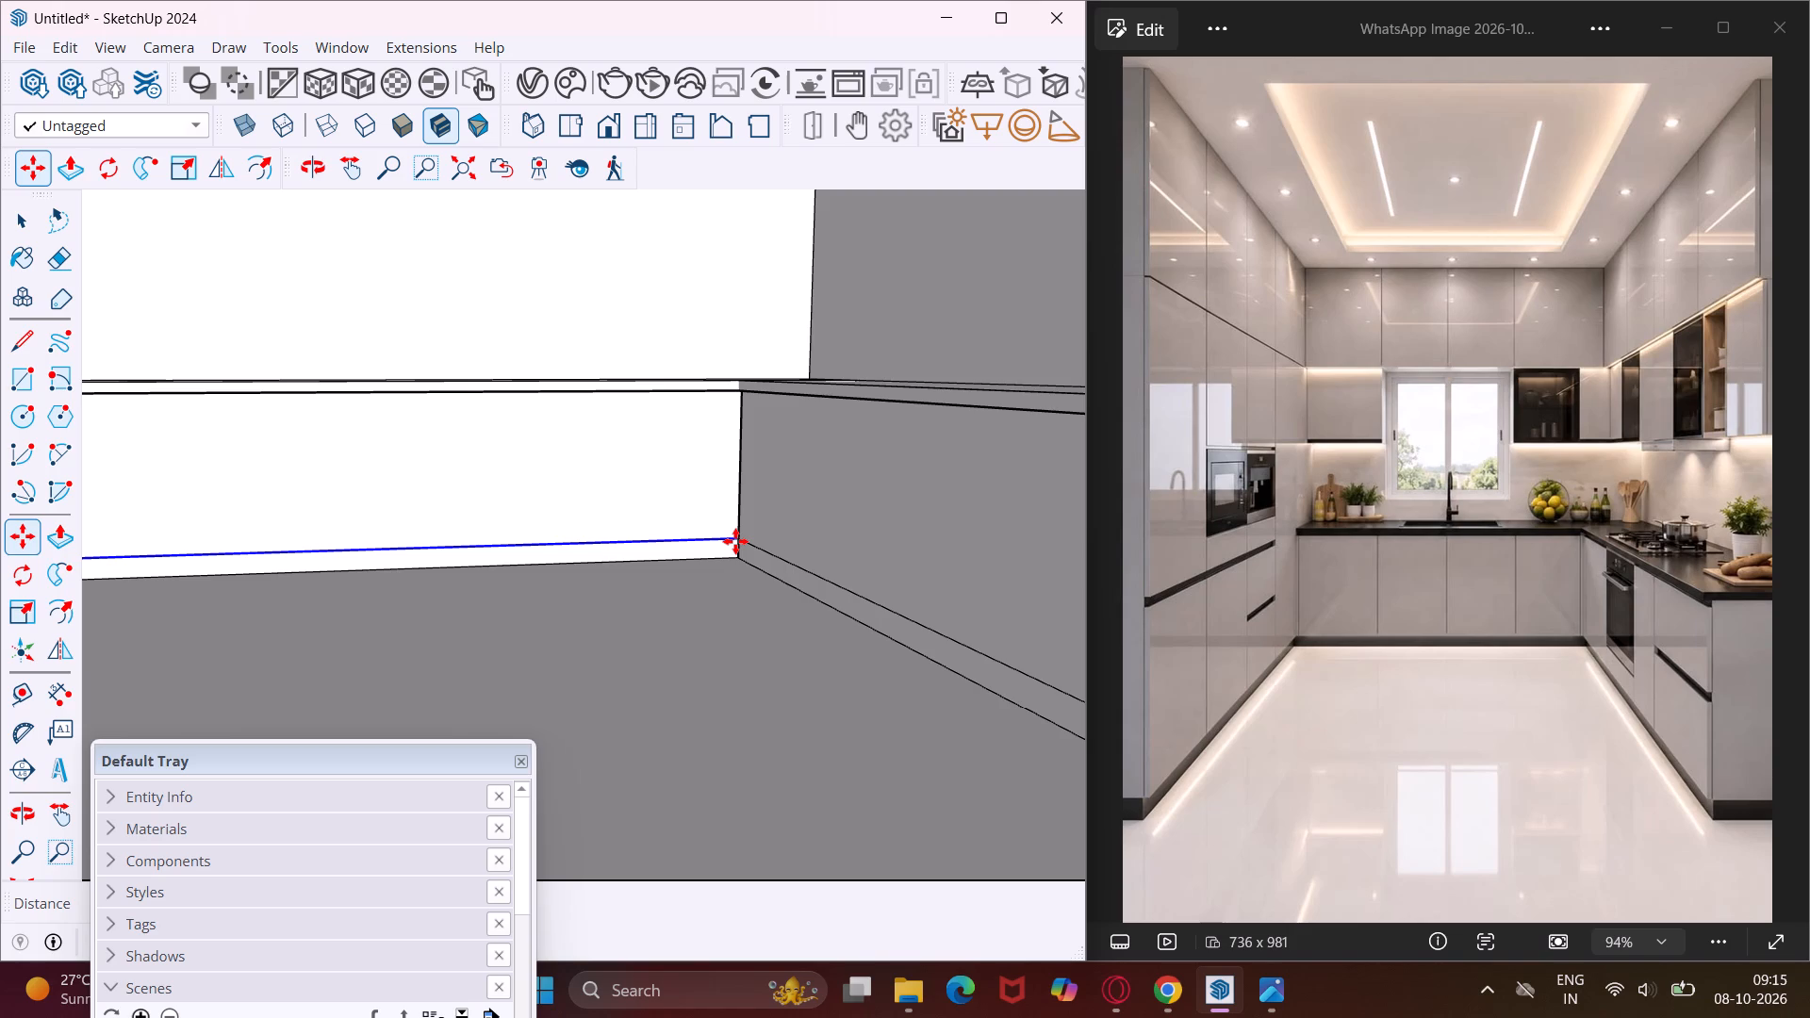
scroll(735, 541, "down", 5)
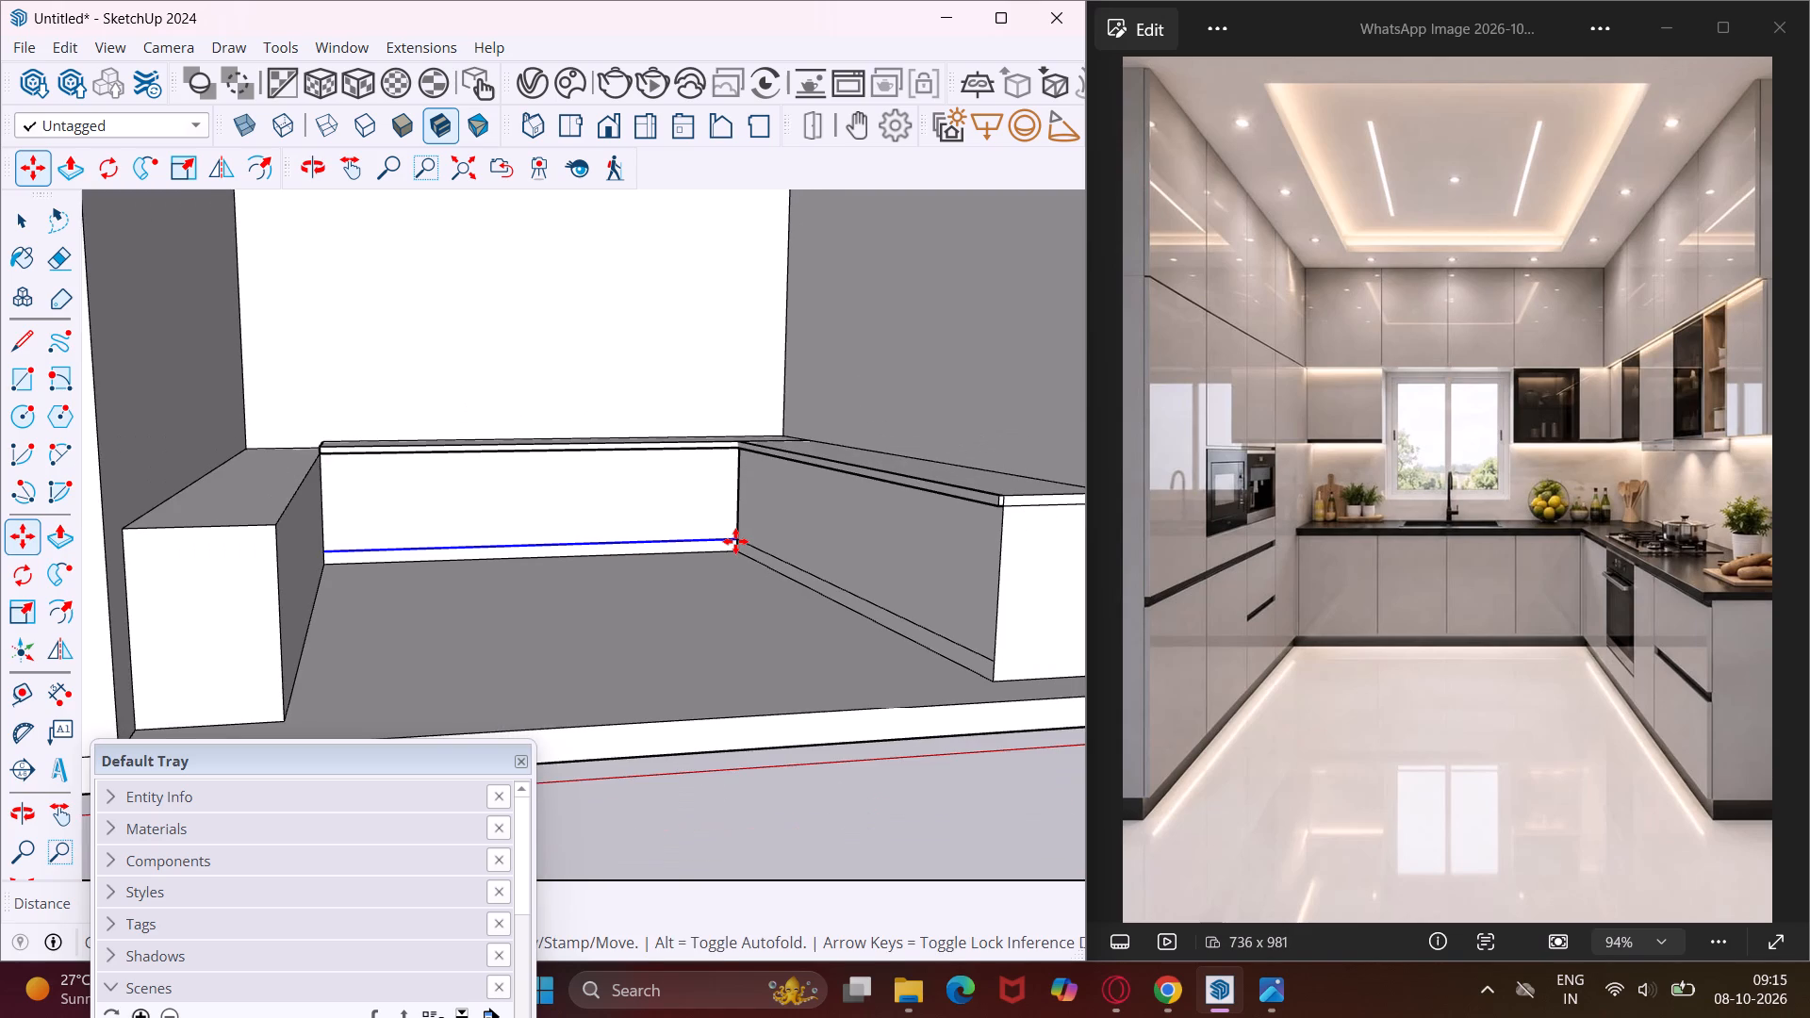
scroll(735, 541, "down", 1)
middle_click_drag(735, 541, 518, 537)
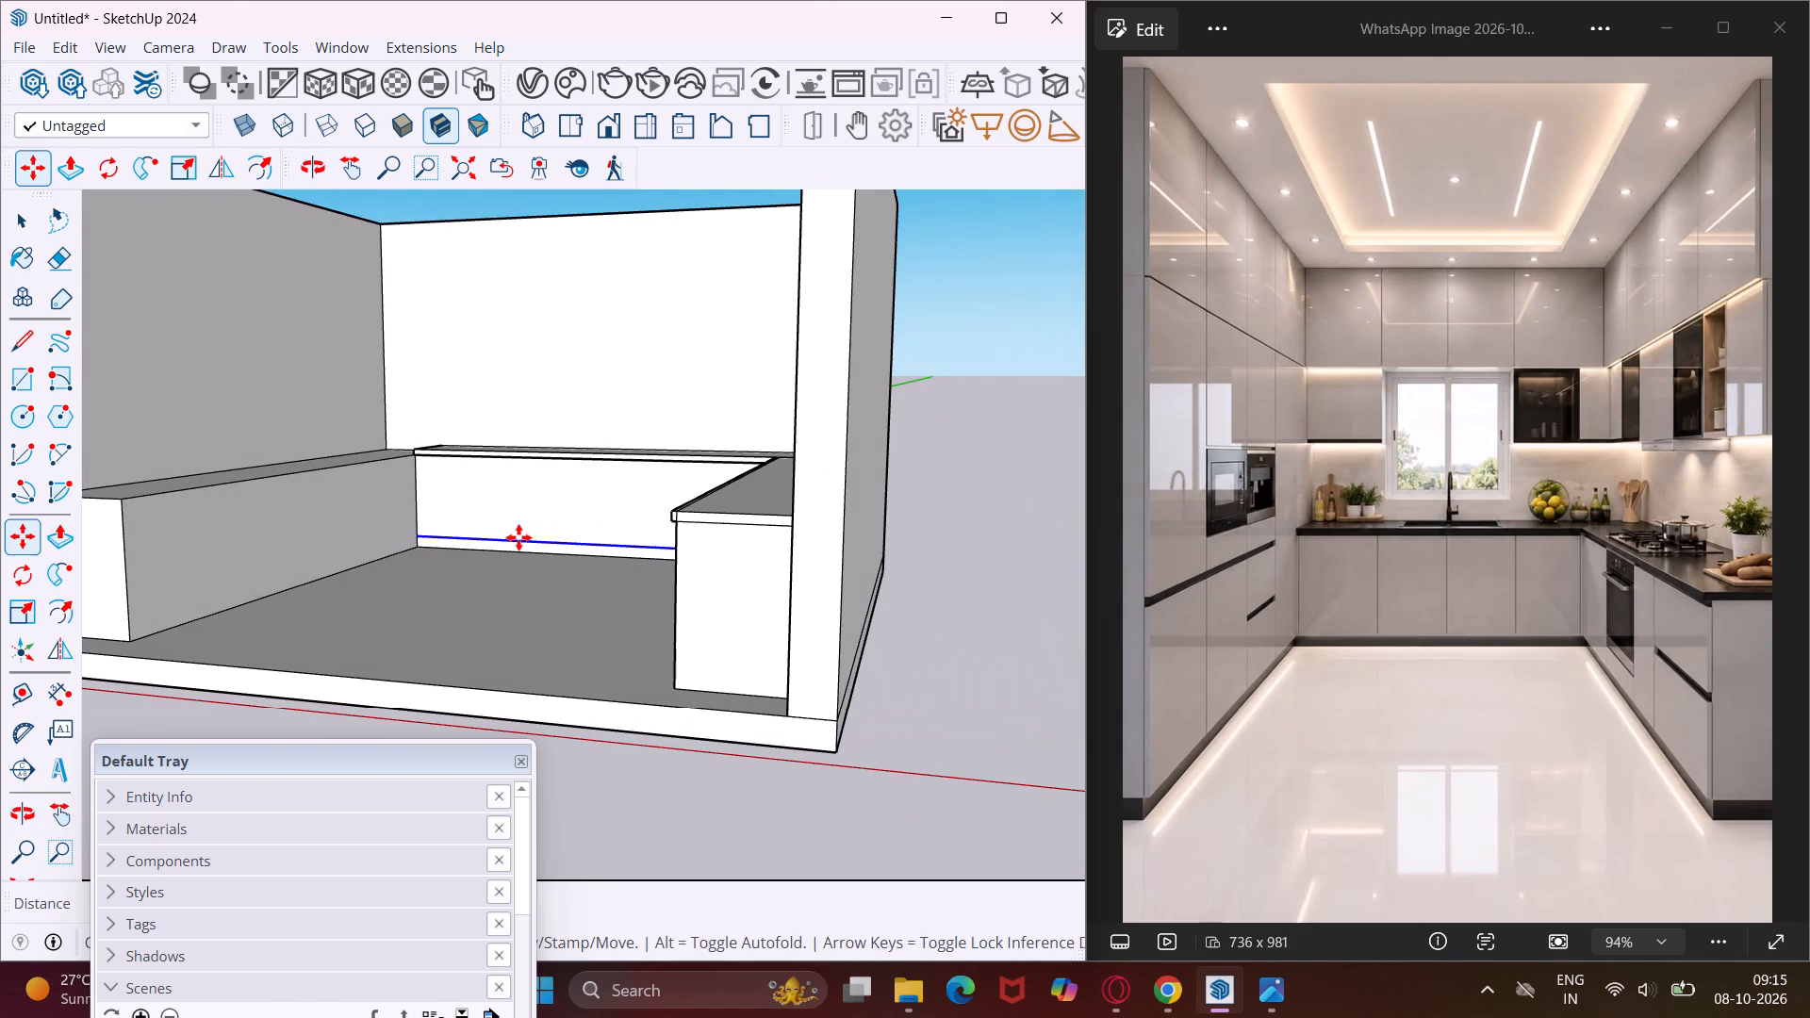
key("Escape")
key("space")
Copy the bottom inner edge of the side cabinet nearest the origin up 4" as its skirting line.
scroll(127, 646, "up", 3)
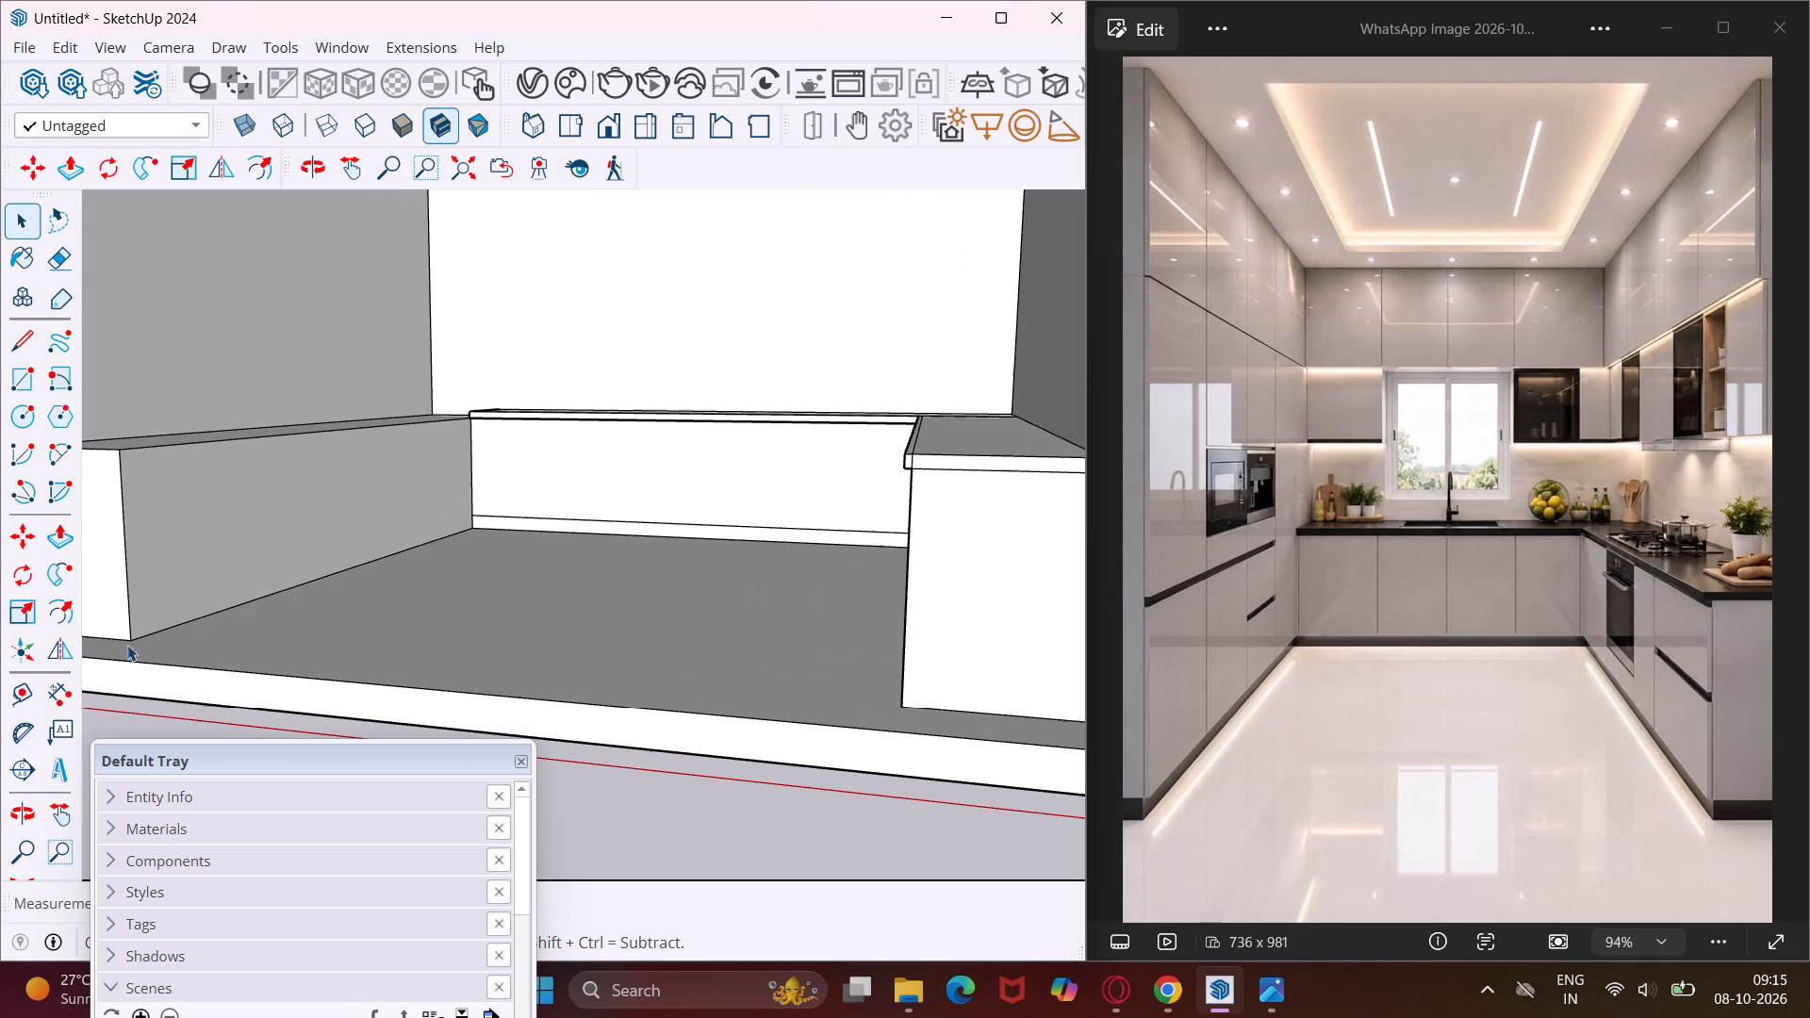
scroll(130, 641, "up", 4)
left_click(135, 641)
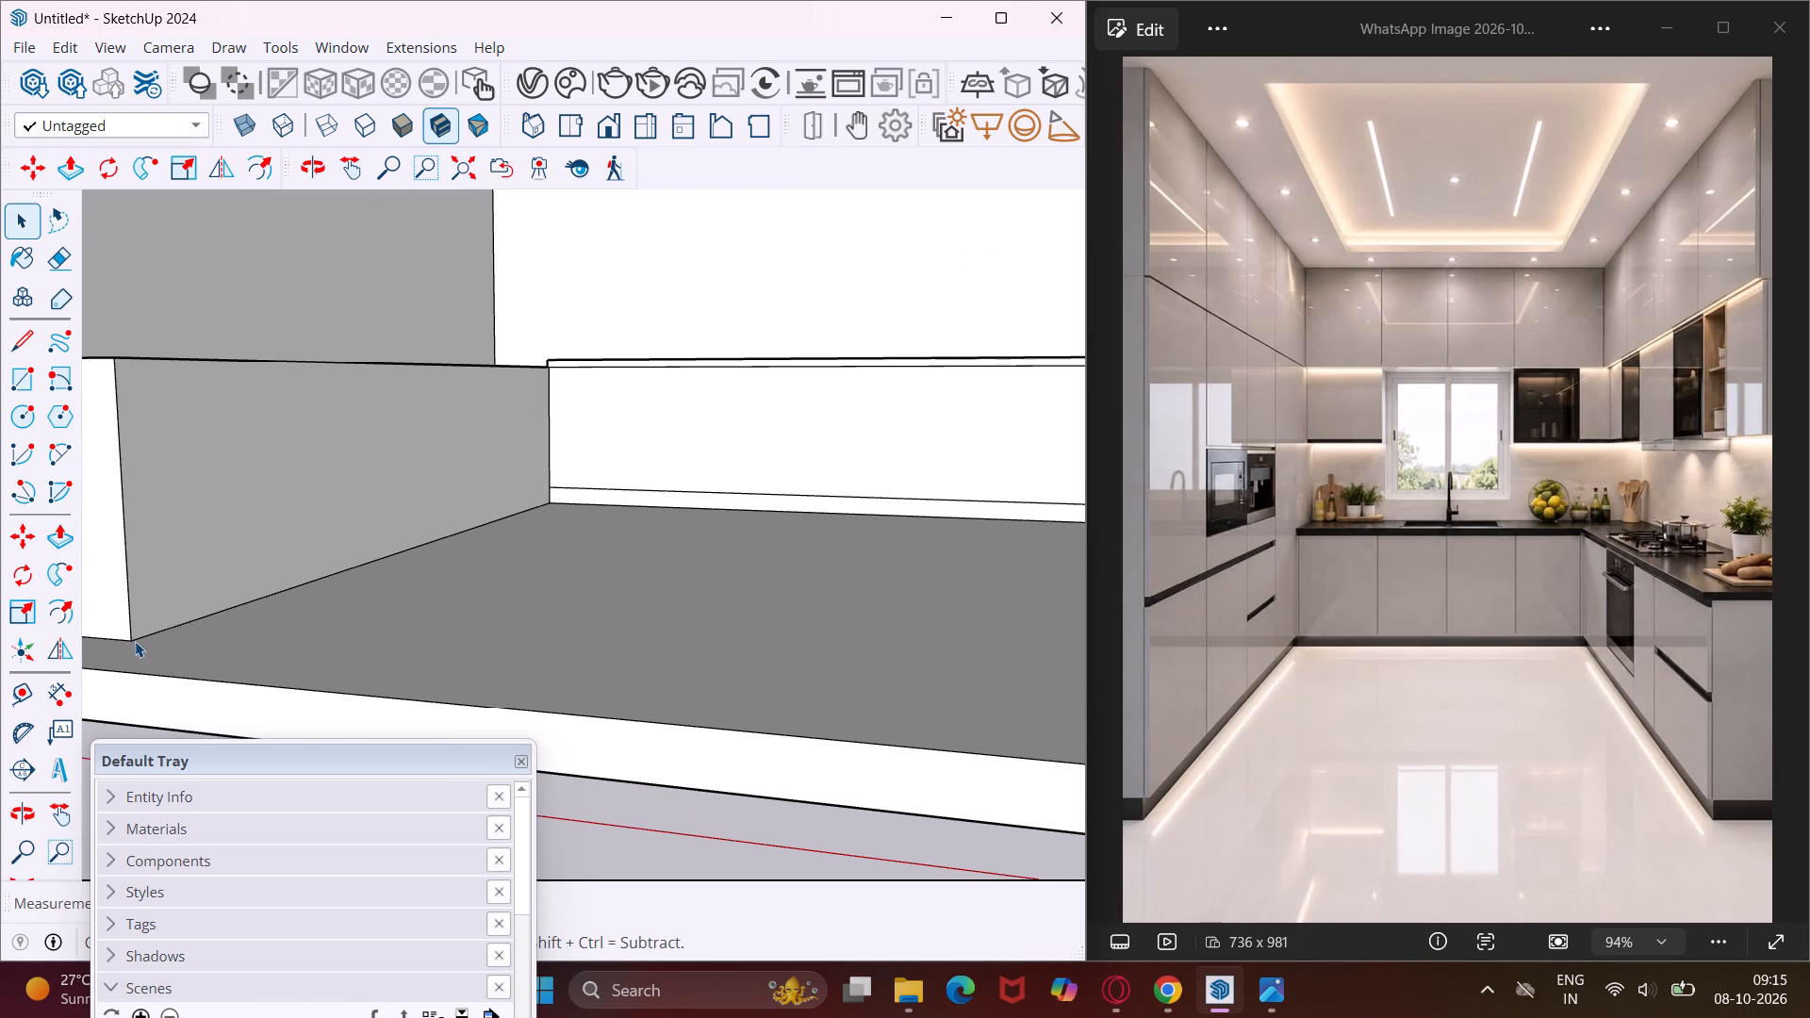
key("m")
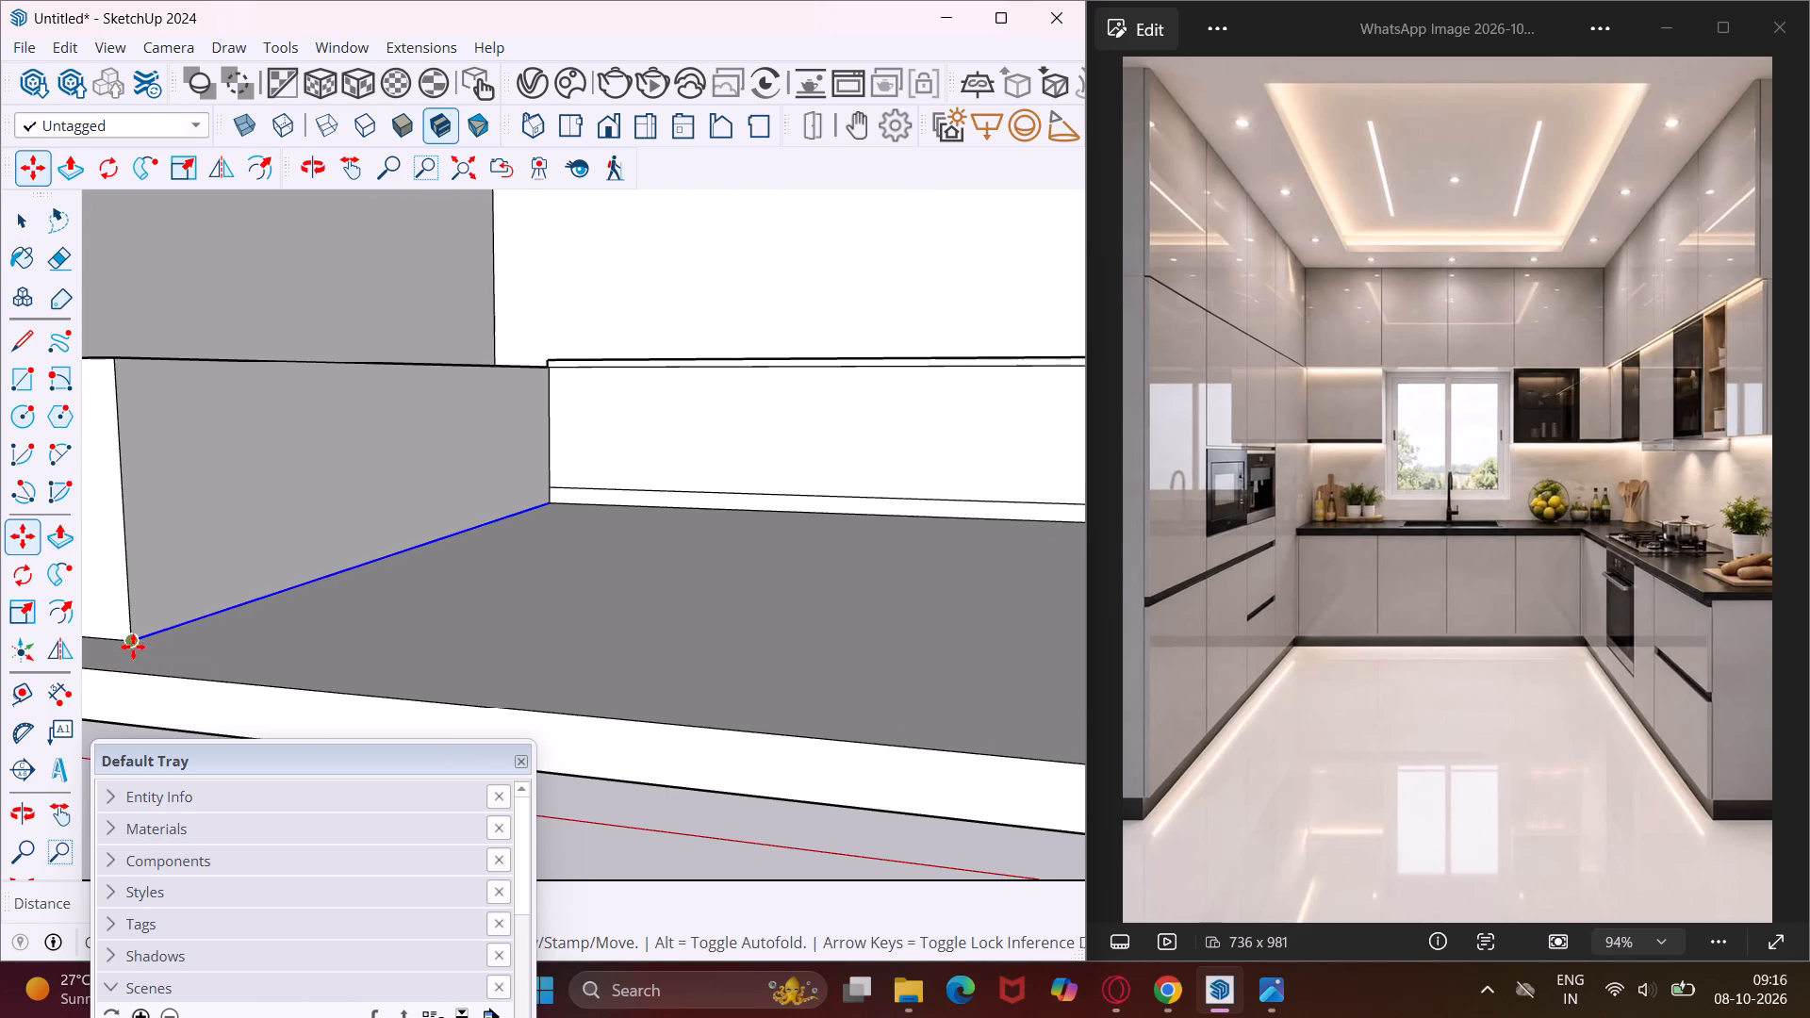
left_click(136, 645)
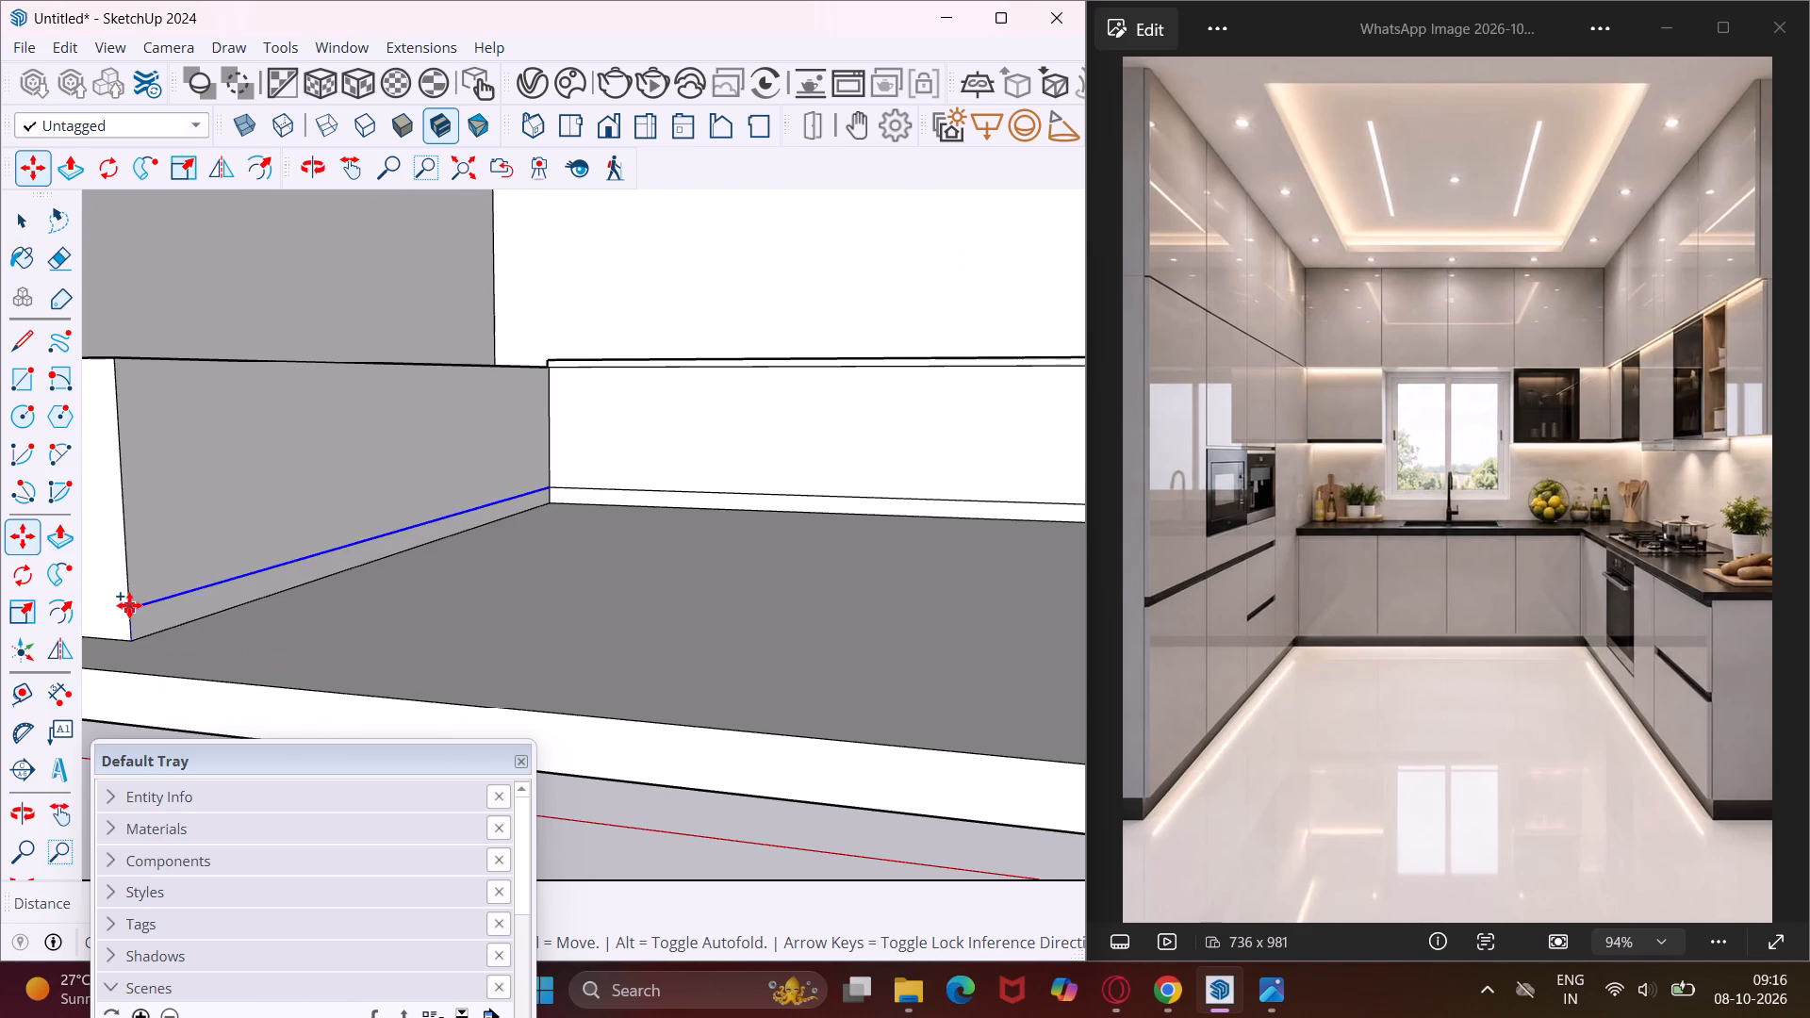
type("4\"")
key("Return")
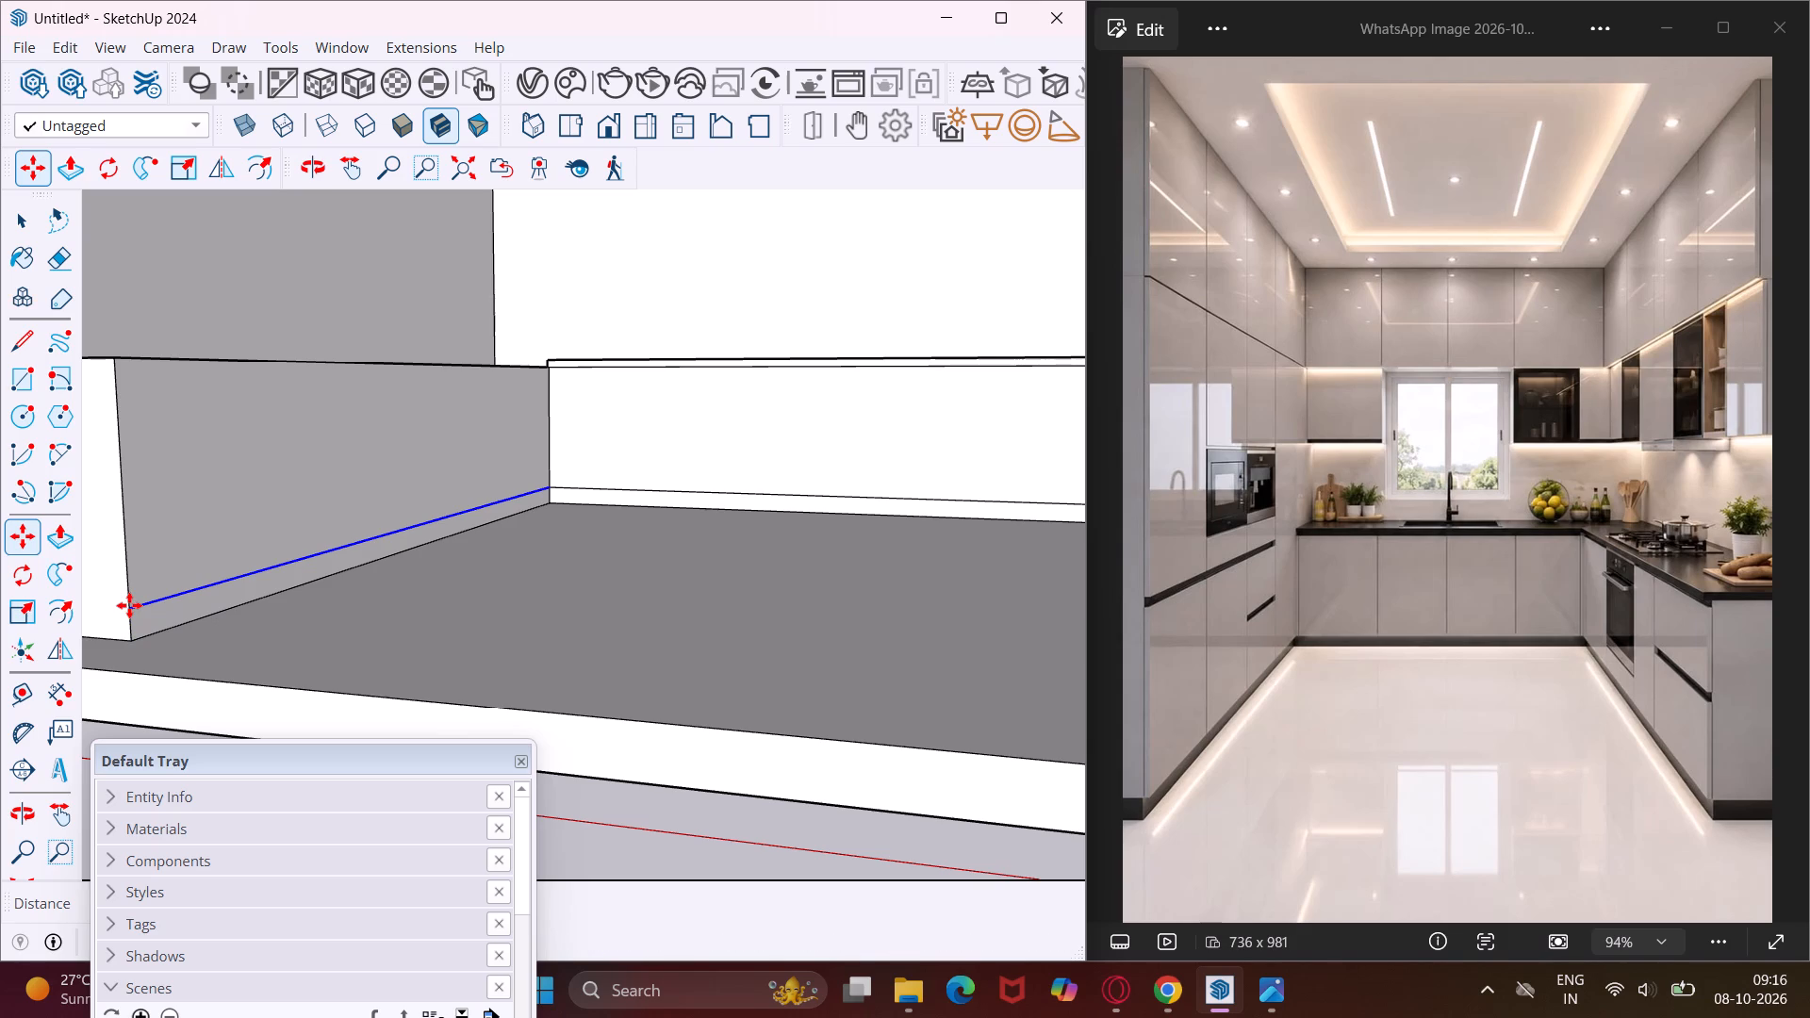
Copy the bottom end edge of the side cabinet nearest the origin up to the endpoint of its inner skirting line.
middle_click_drag(129, 605, 262, 599)
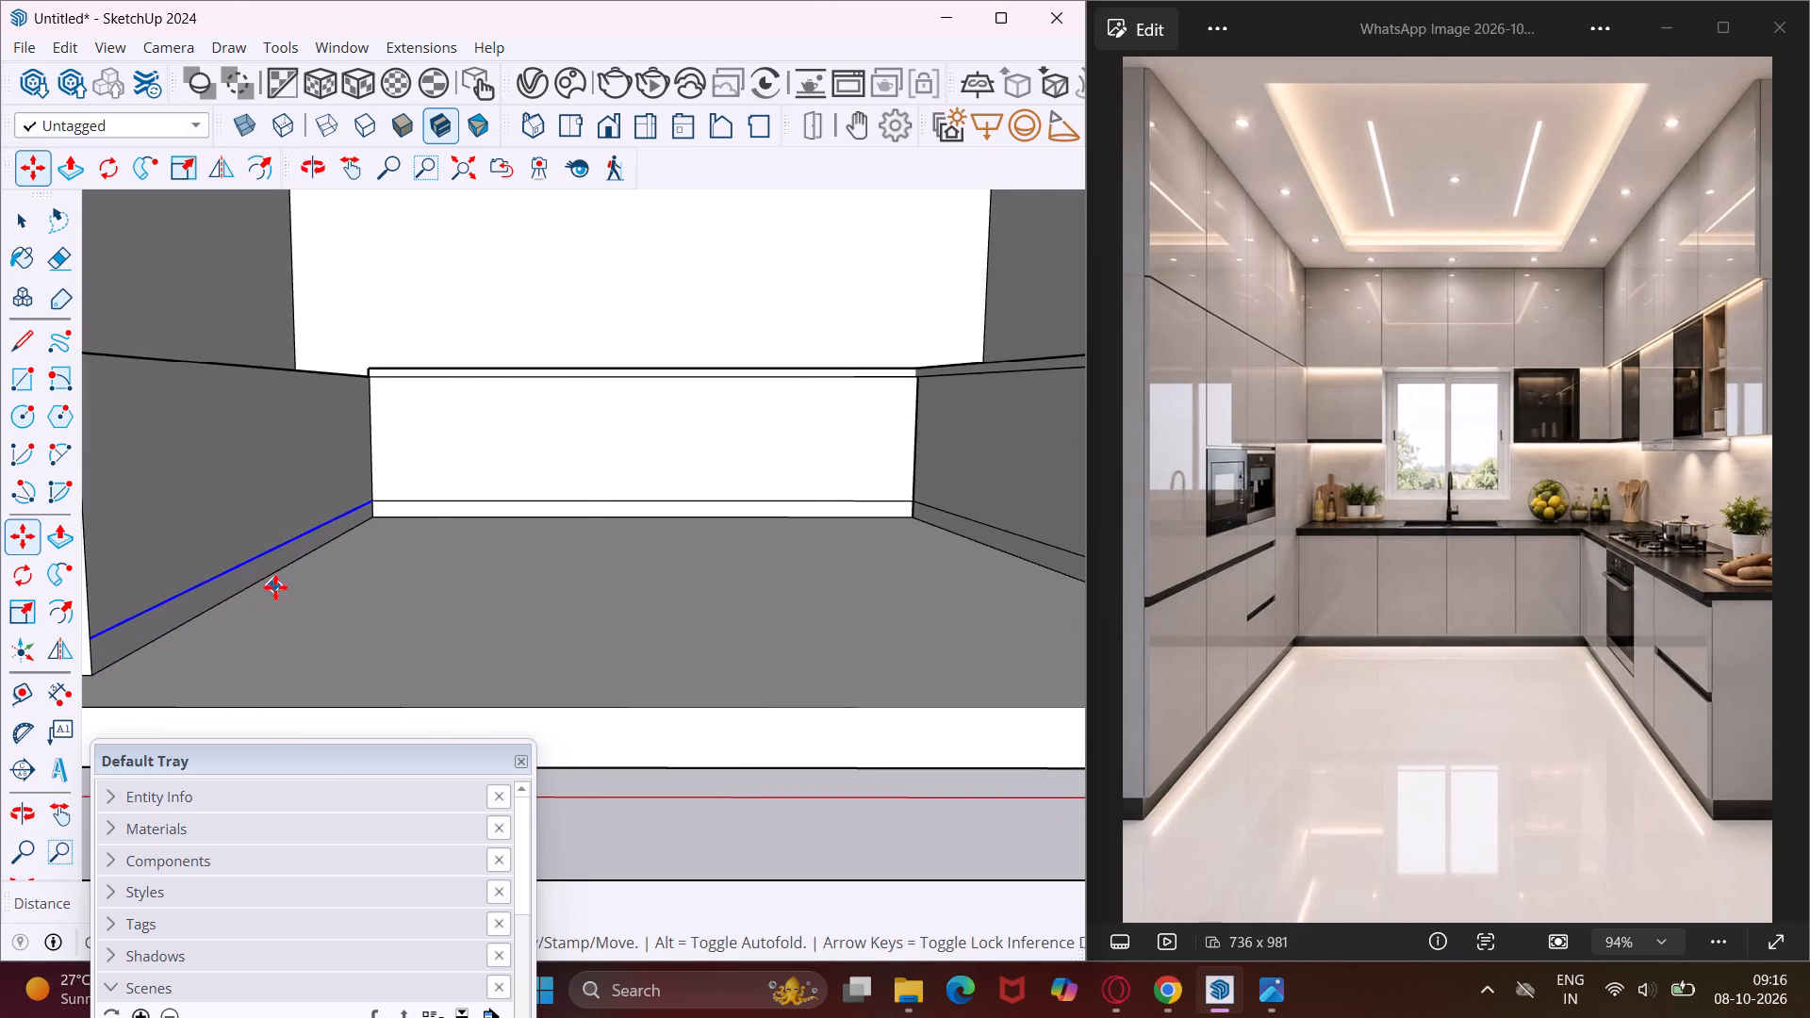
scroll(275, 587, "down", 6)
key("Escape")
key("space")
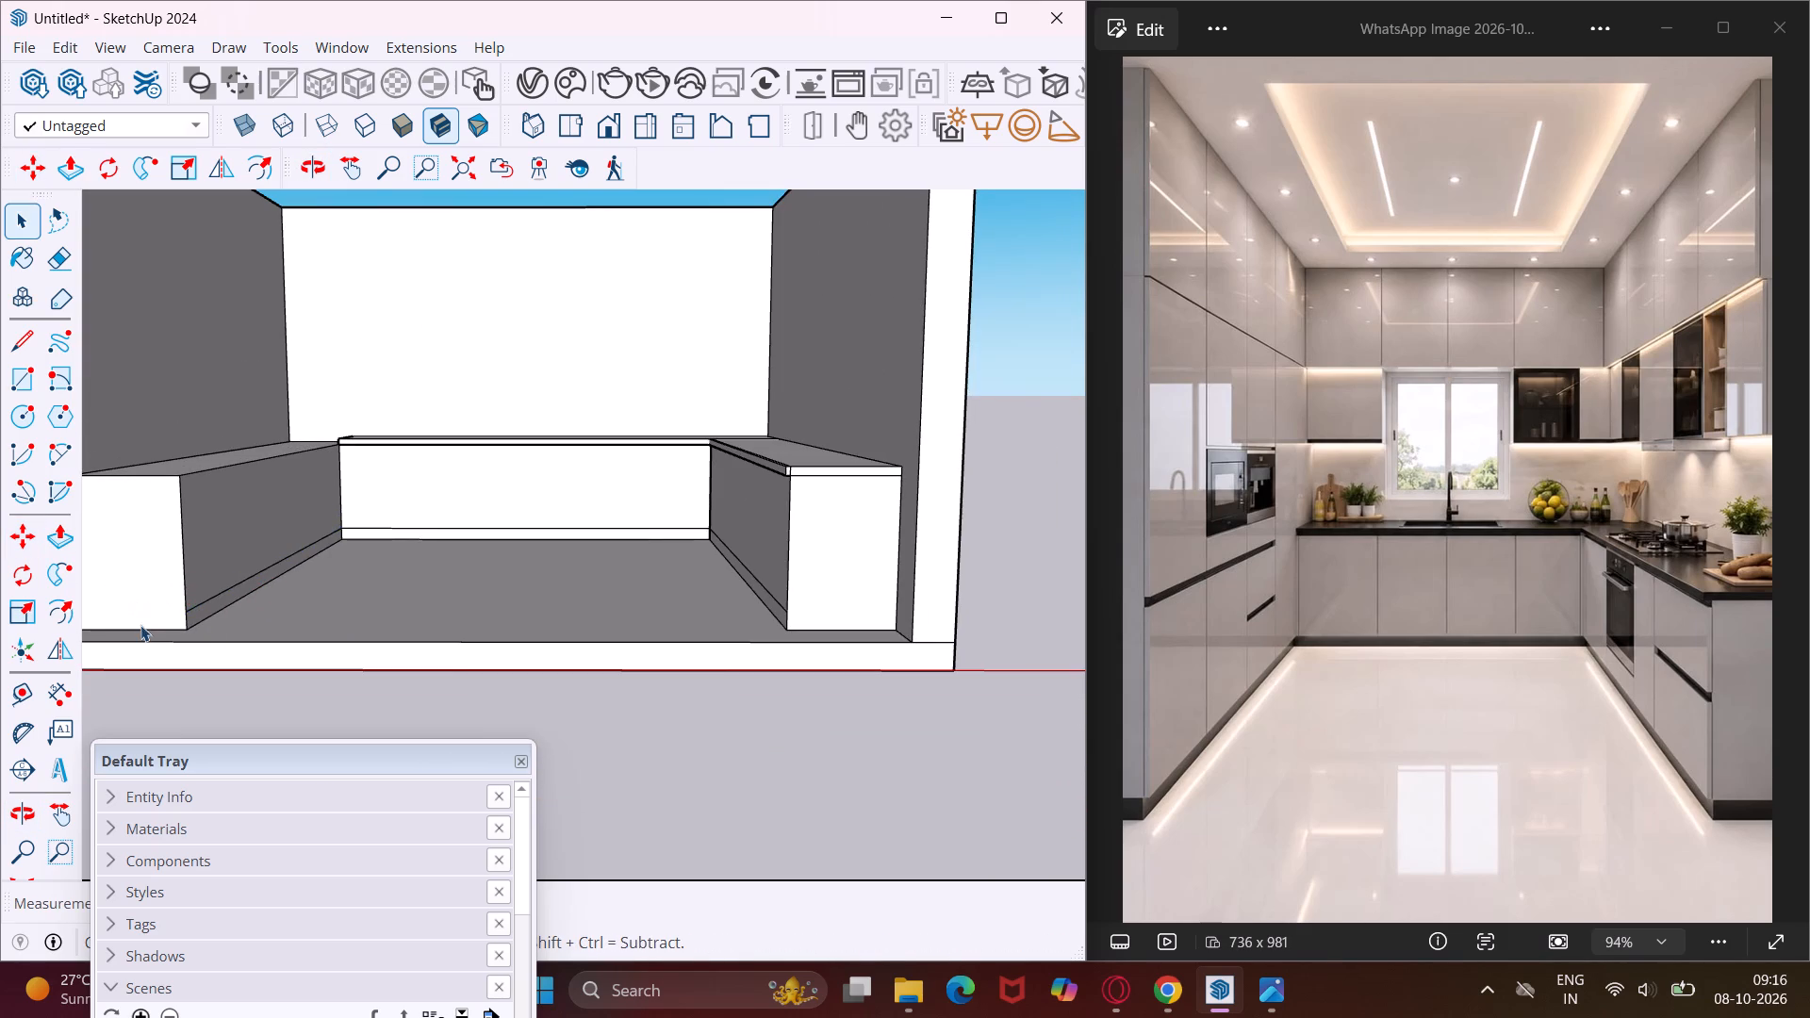
scroll(158, 624, "up", 7)
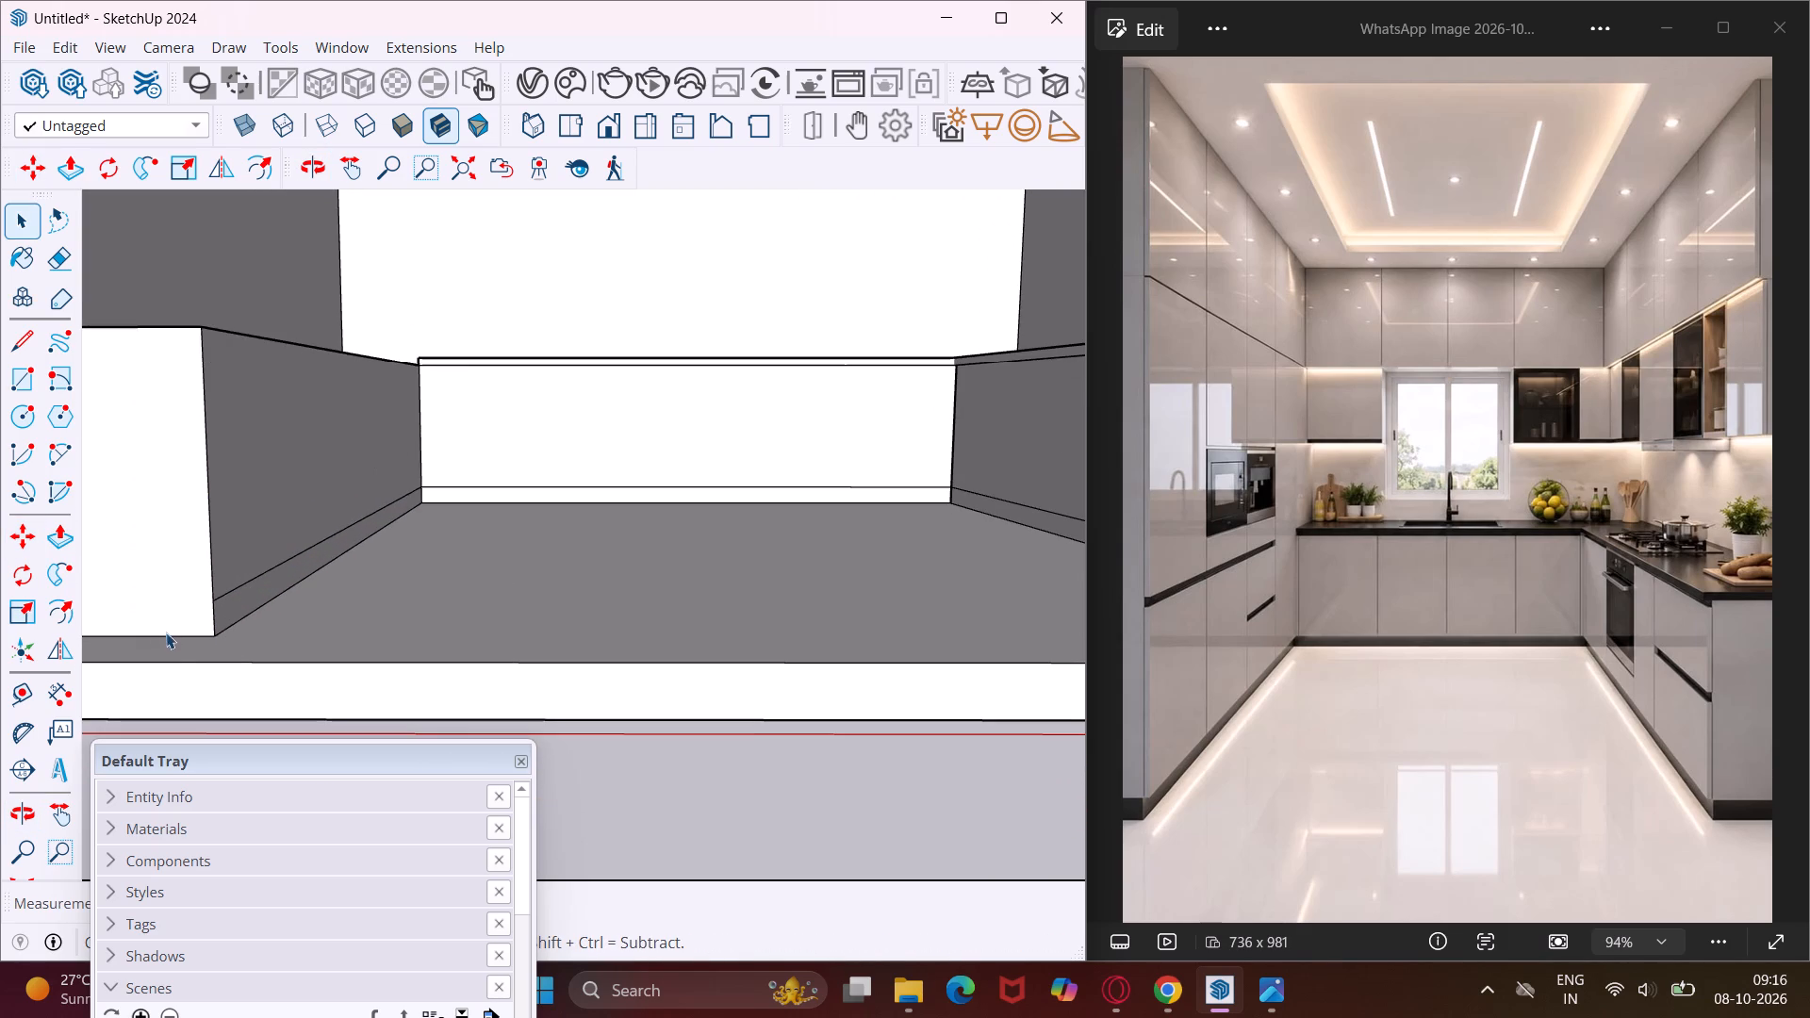
left_click(166, 635)
key("m")
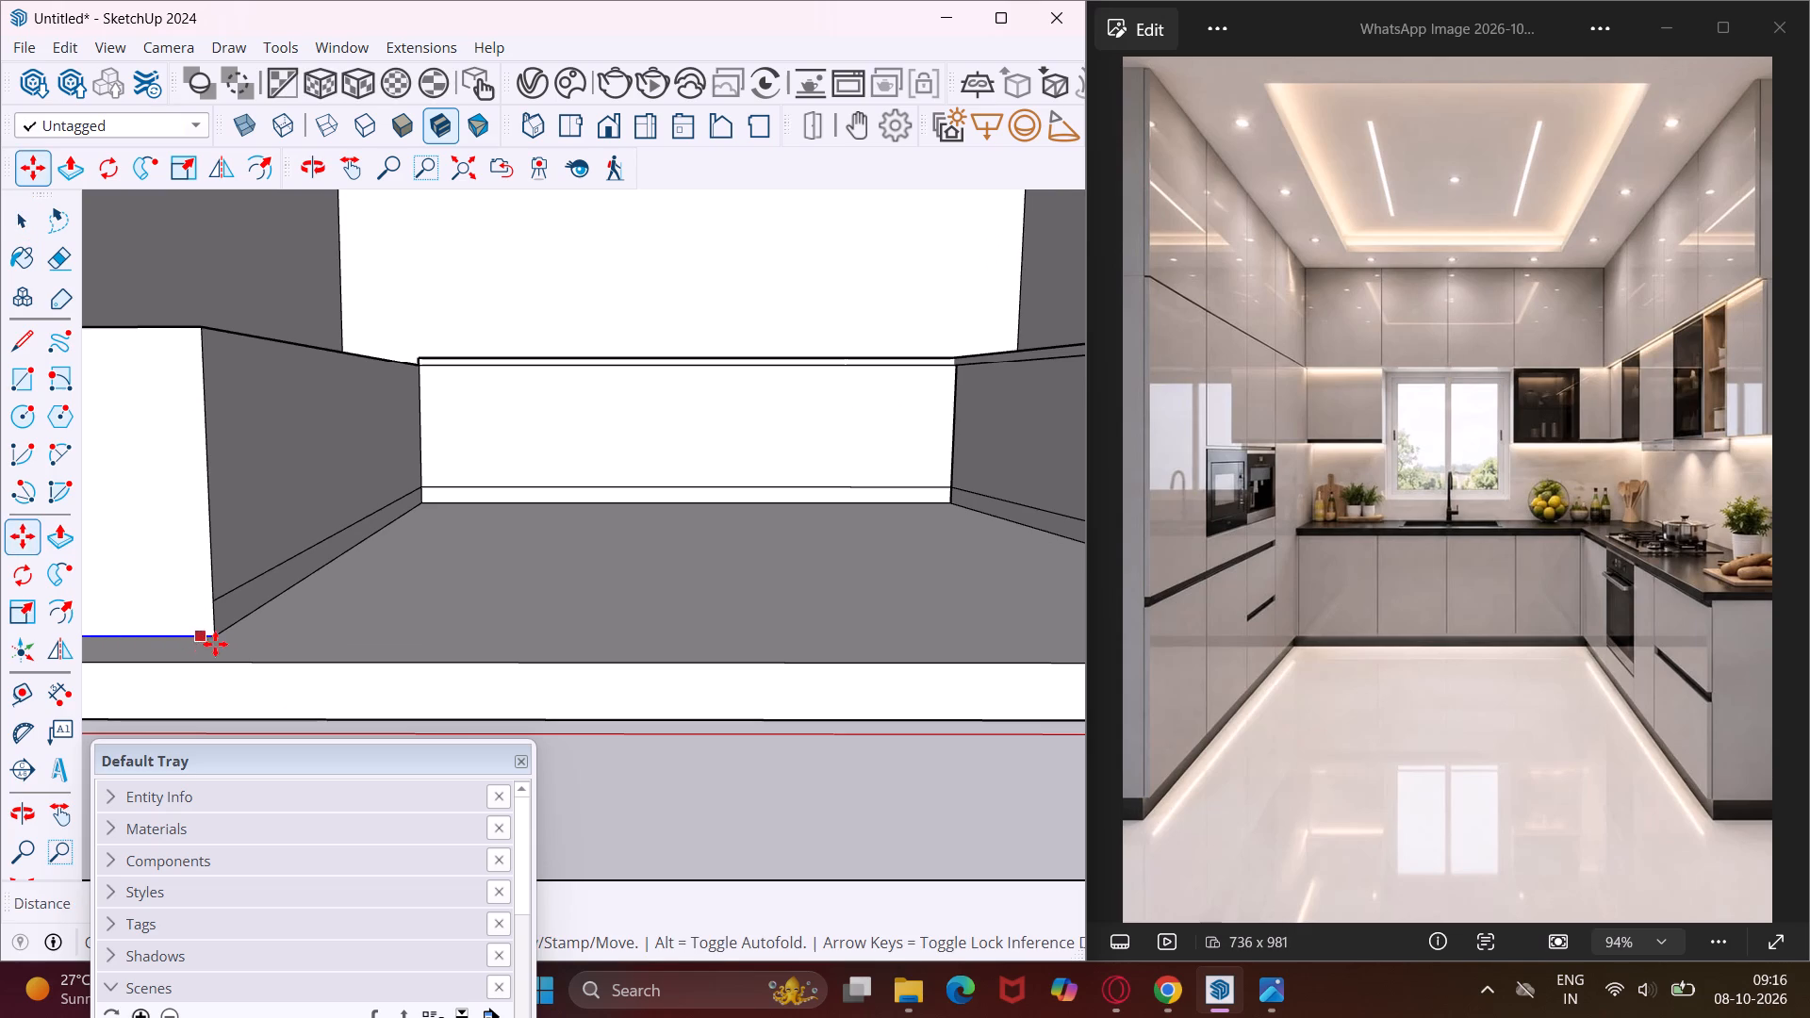
left_click(219, 642)
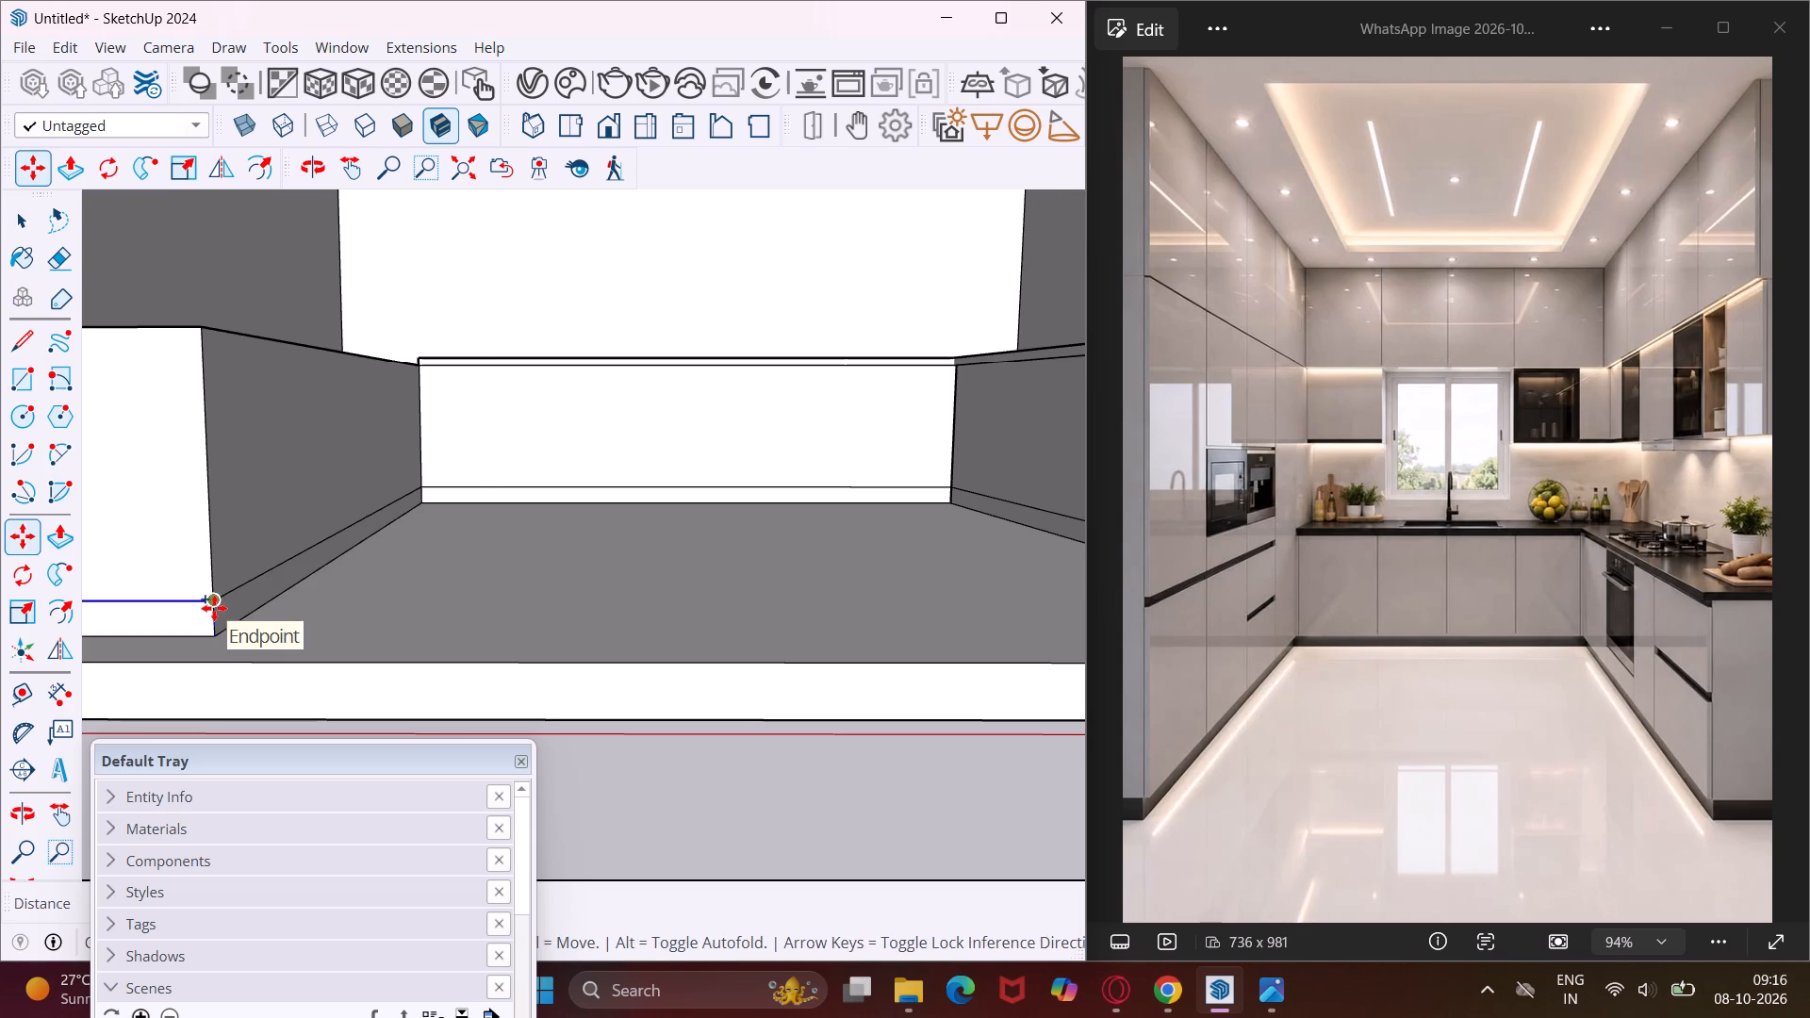
left_click(214, 608)
scroll(187, 603, "down", 11)
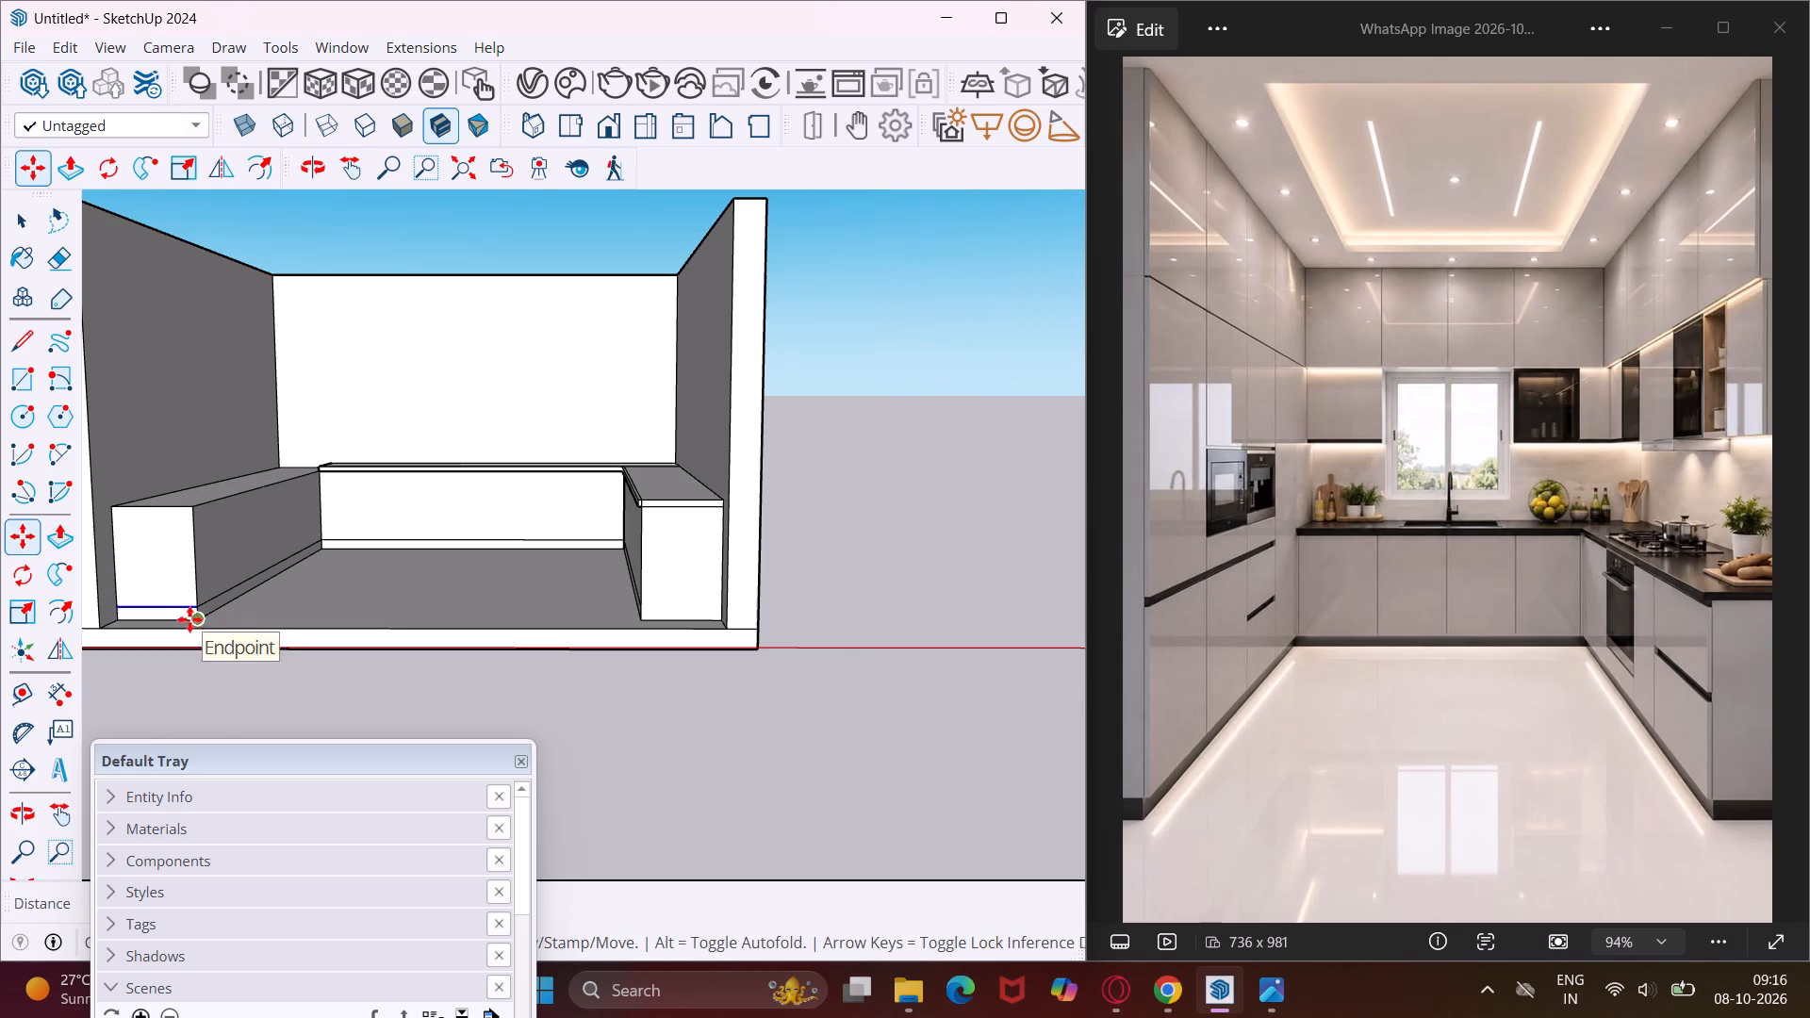
key("Escape")
key("space")
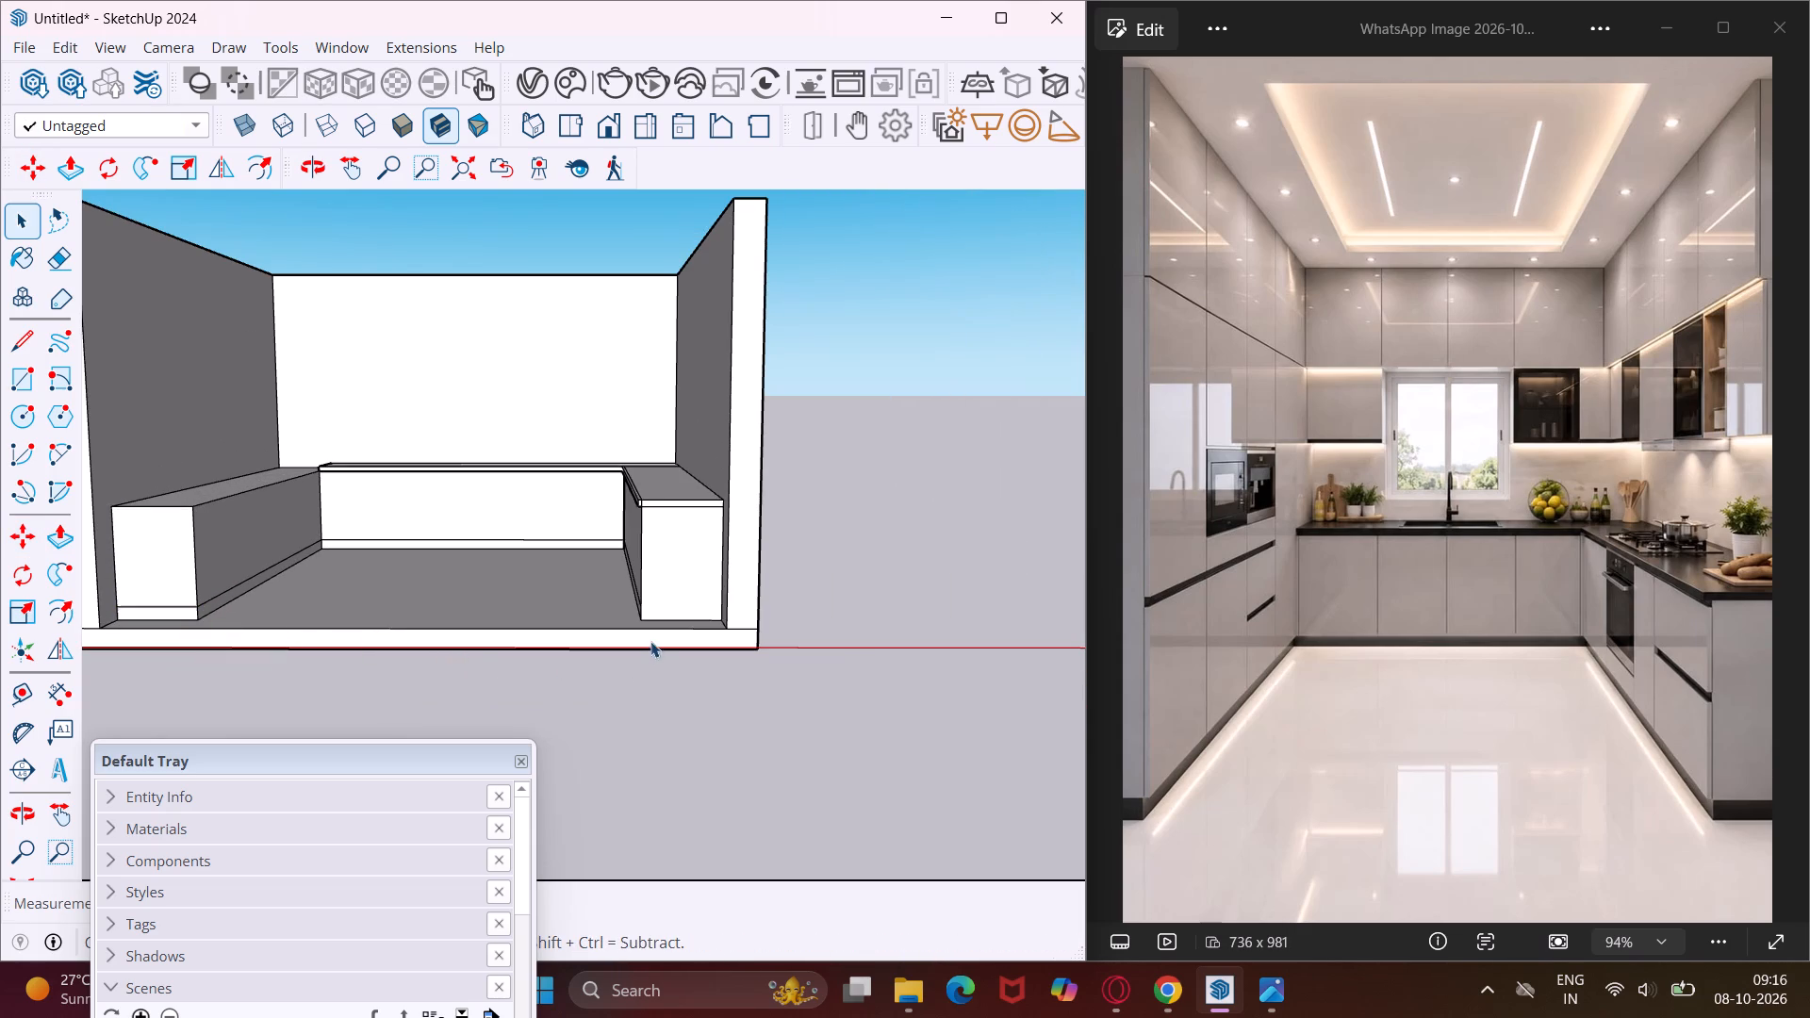
Copy the bottom end edge of the side cabinet farthest from the origin up 4" as its skirting line.
scroll(665, 614, "up", 12)
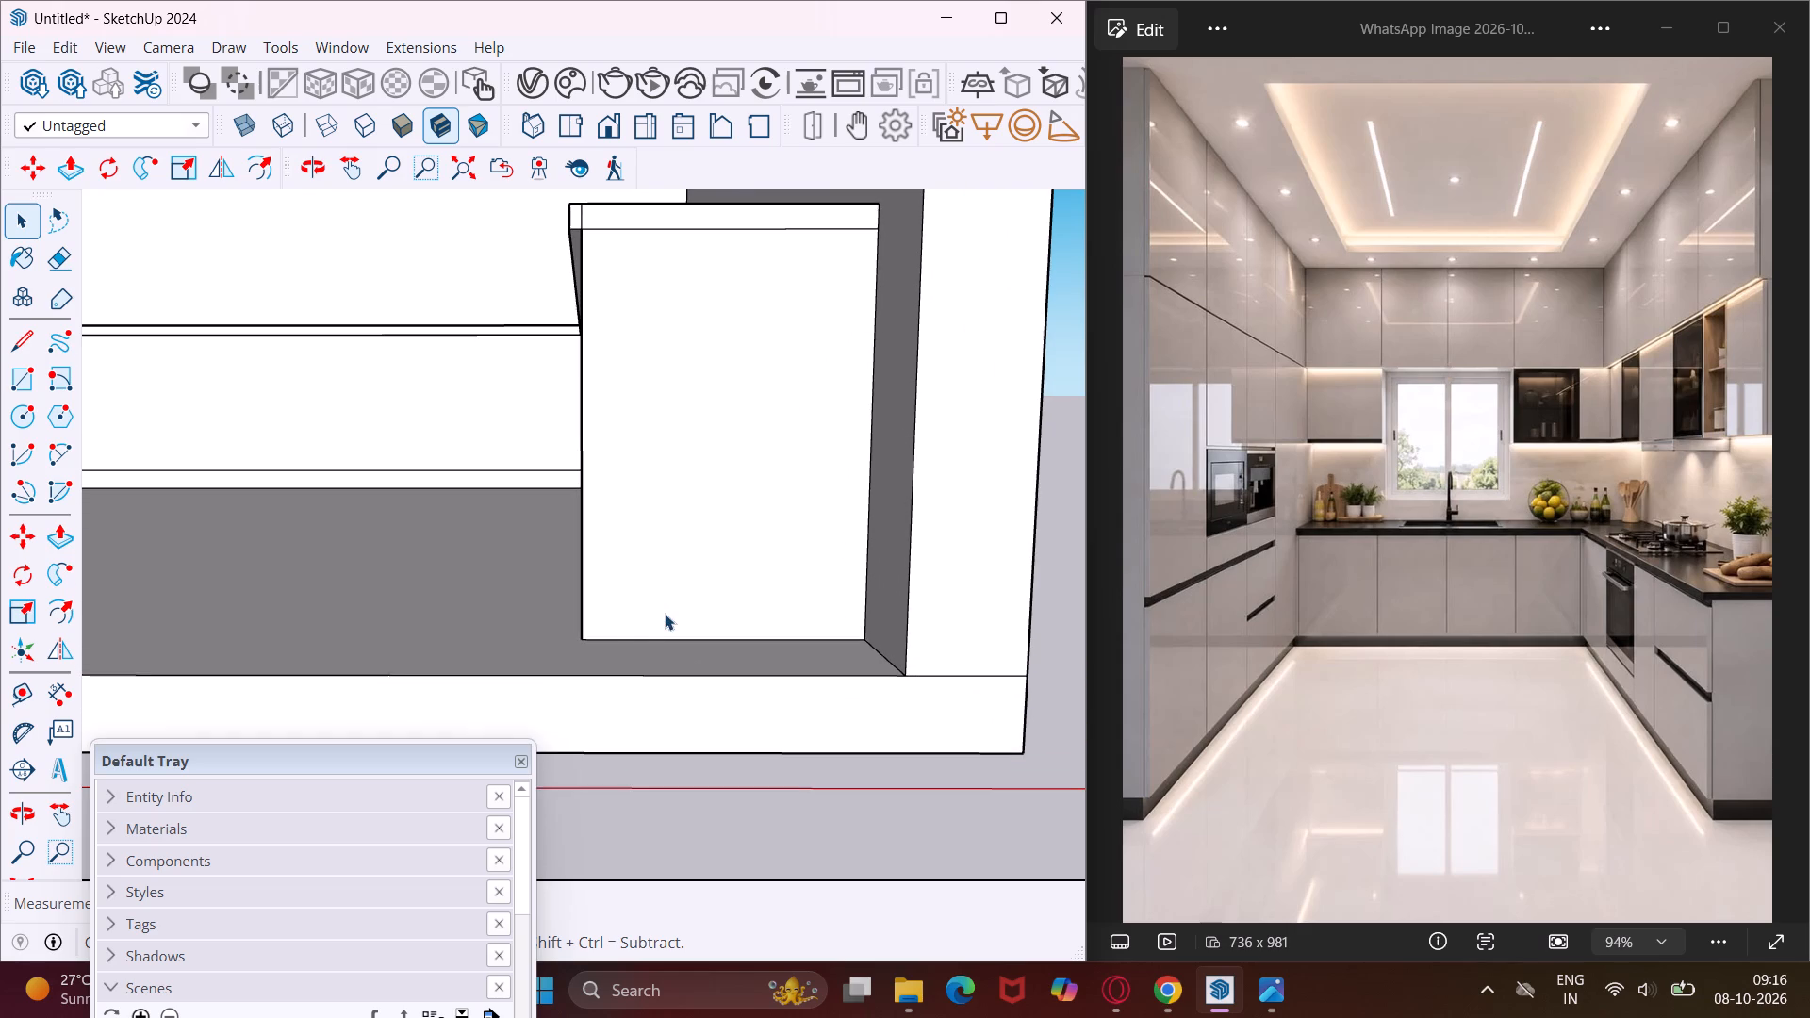
left_click(626, 641)
key("m")
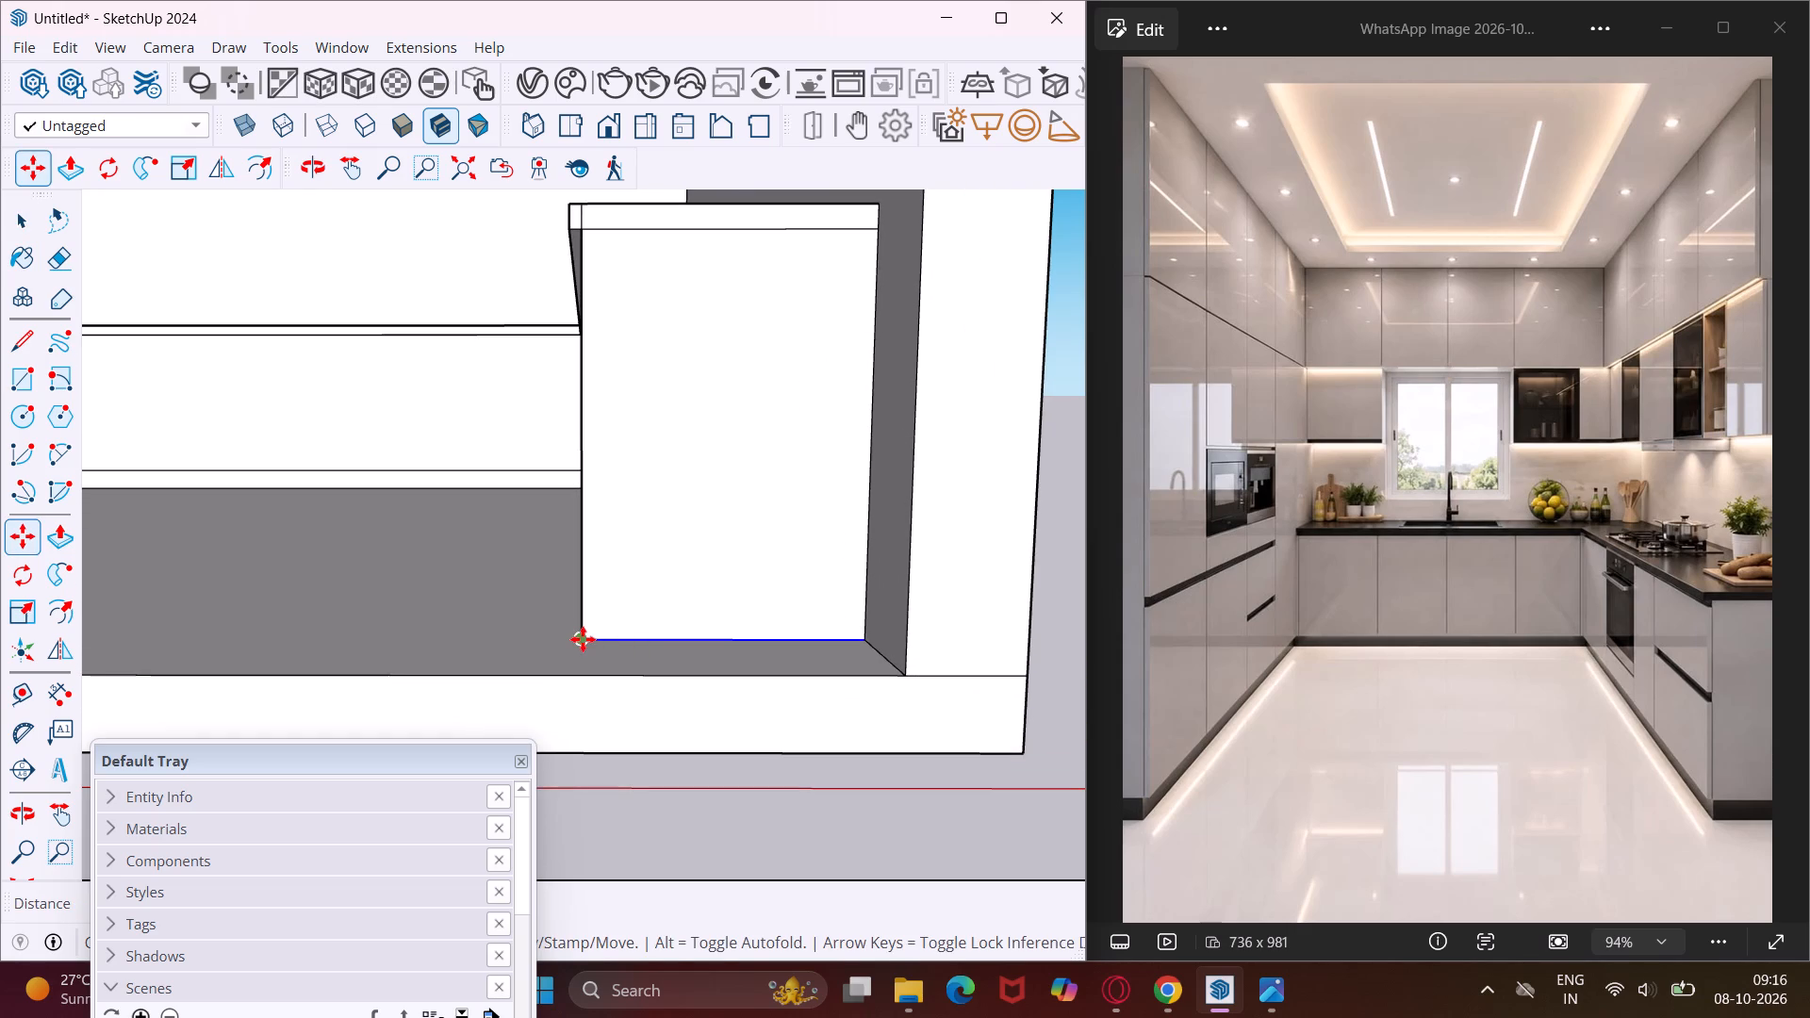
left_click(583, 639)
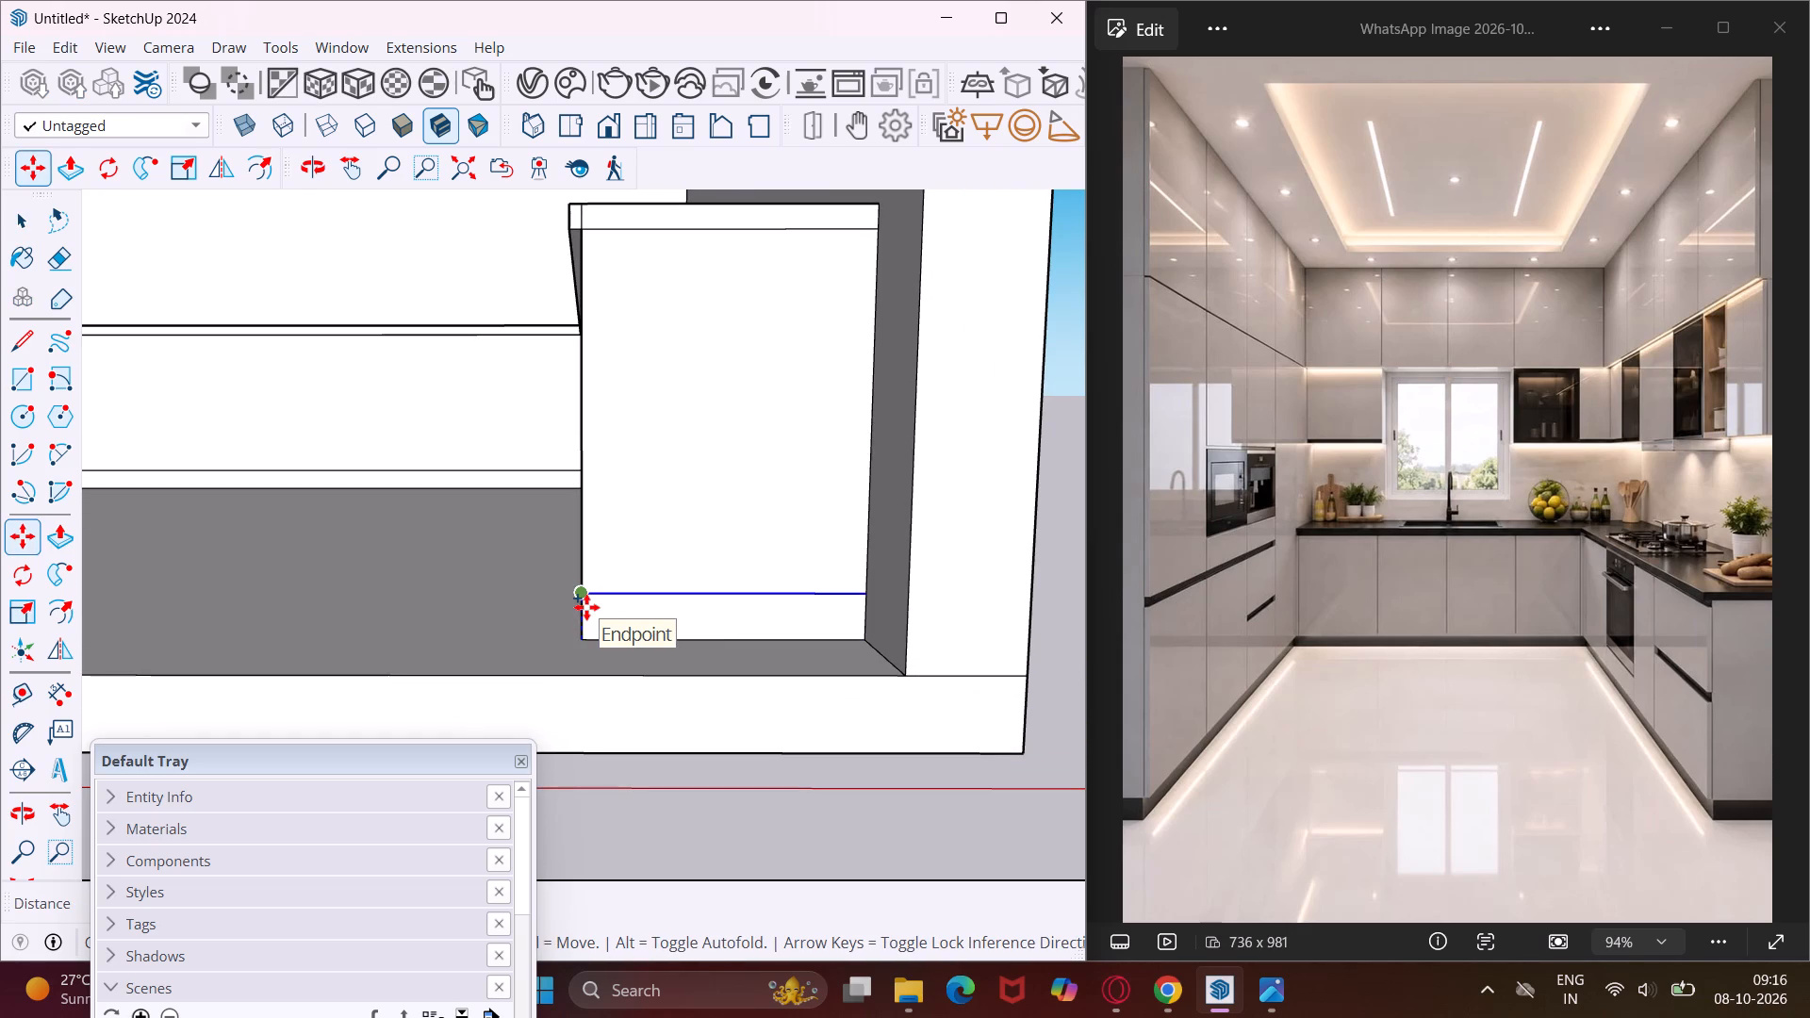
type("4\"")
key("Return")
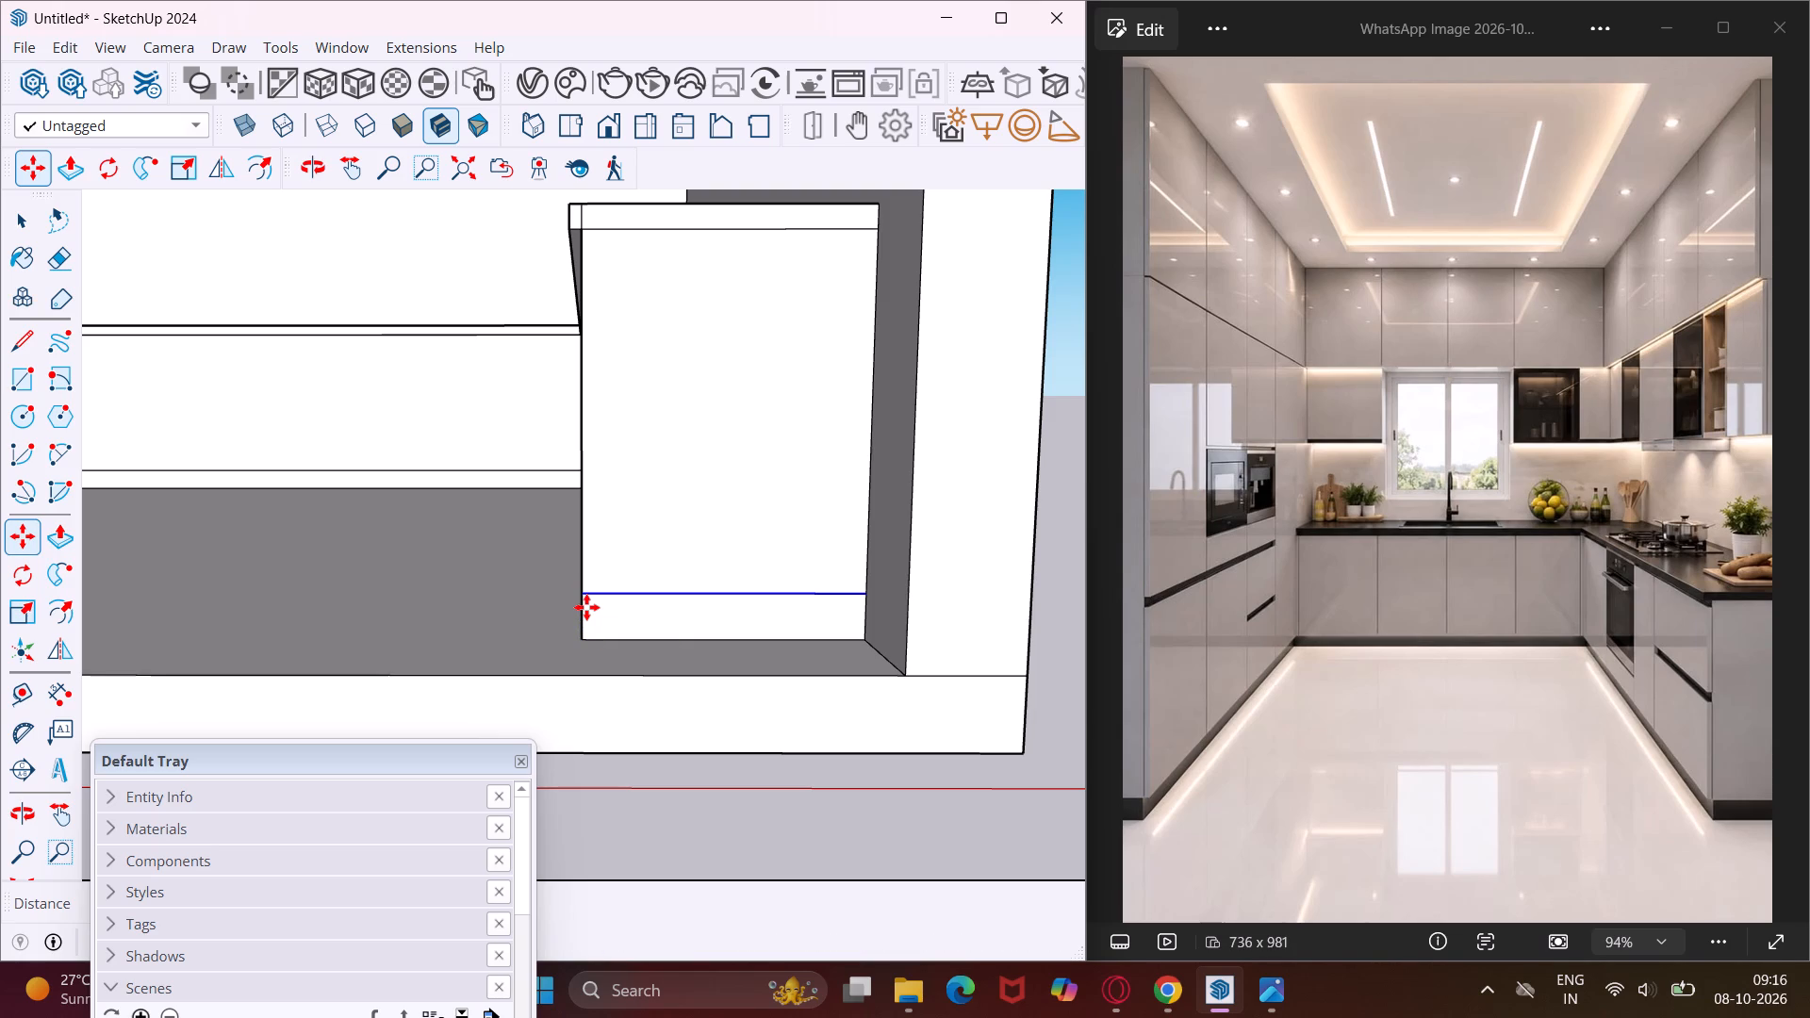
key("Escape")
key("space")
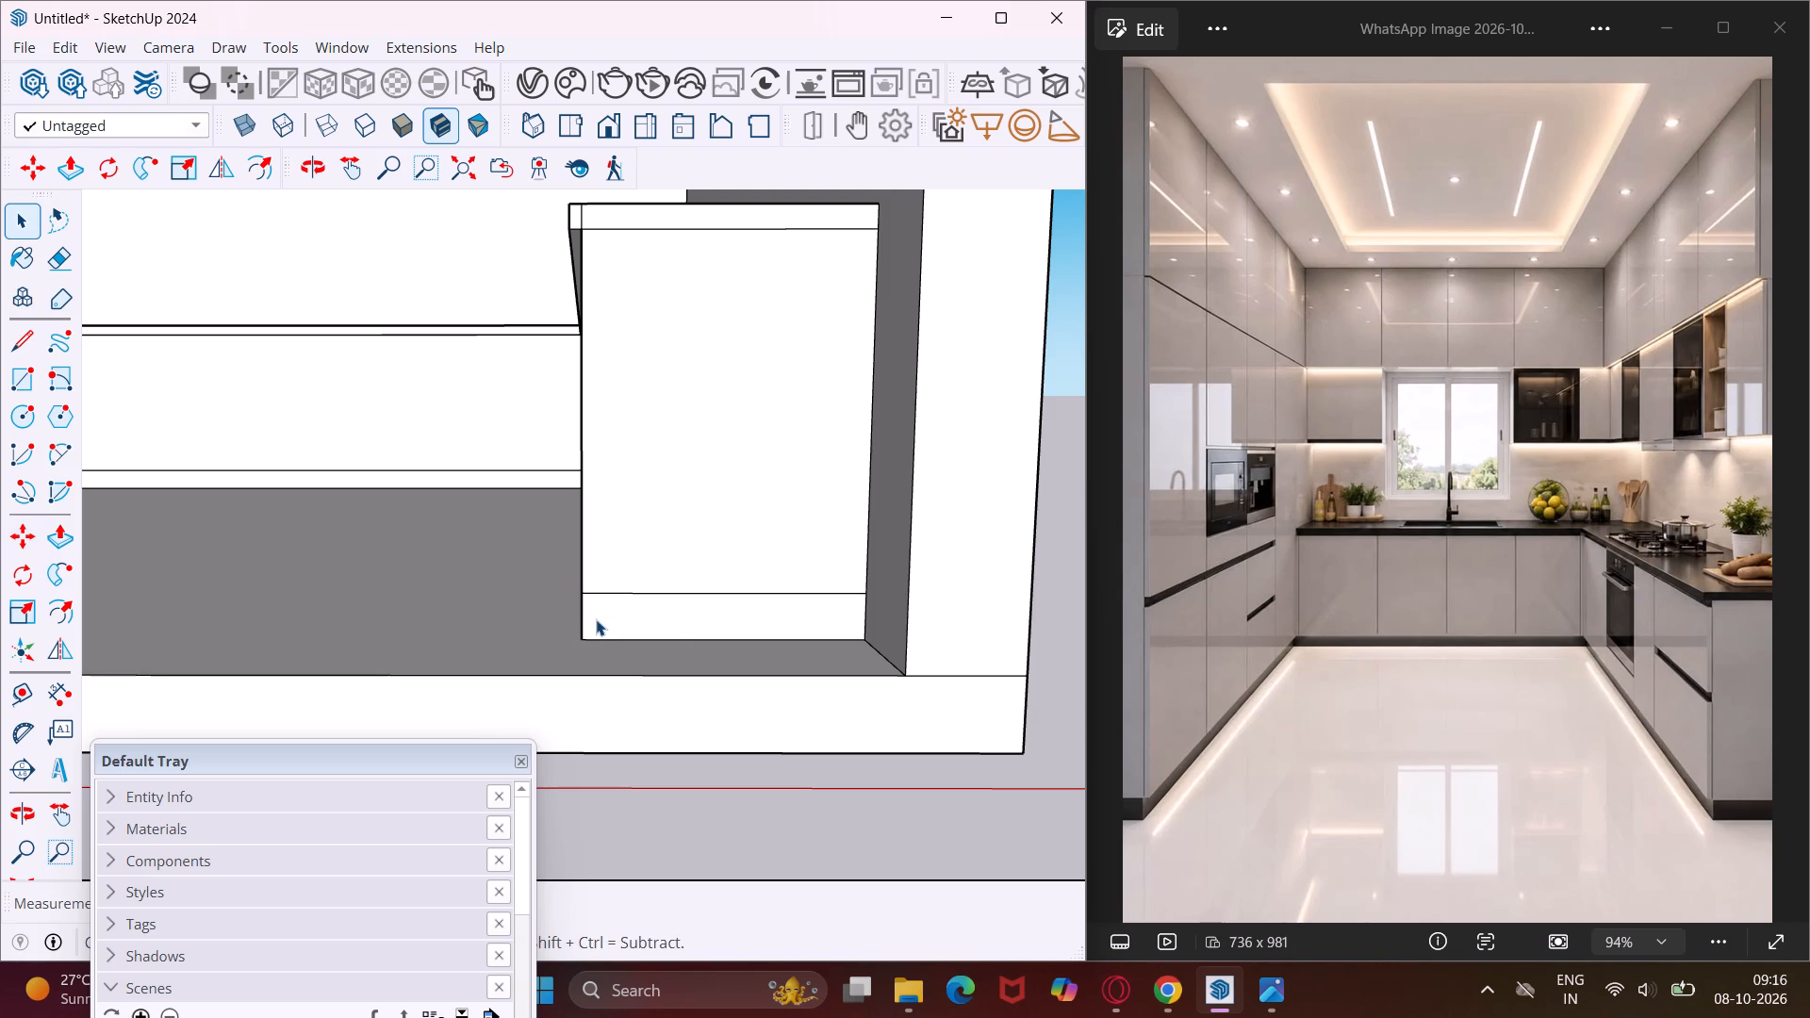
Push the inner and end skirting faces of the side cabinet farthest from the origin in by 4".
middle_click_drag(598, 618, 790, 618)
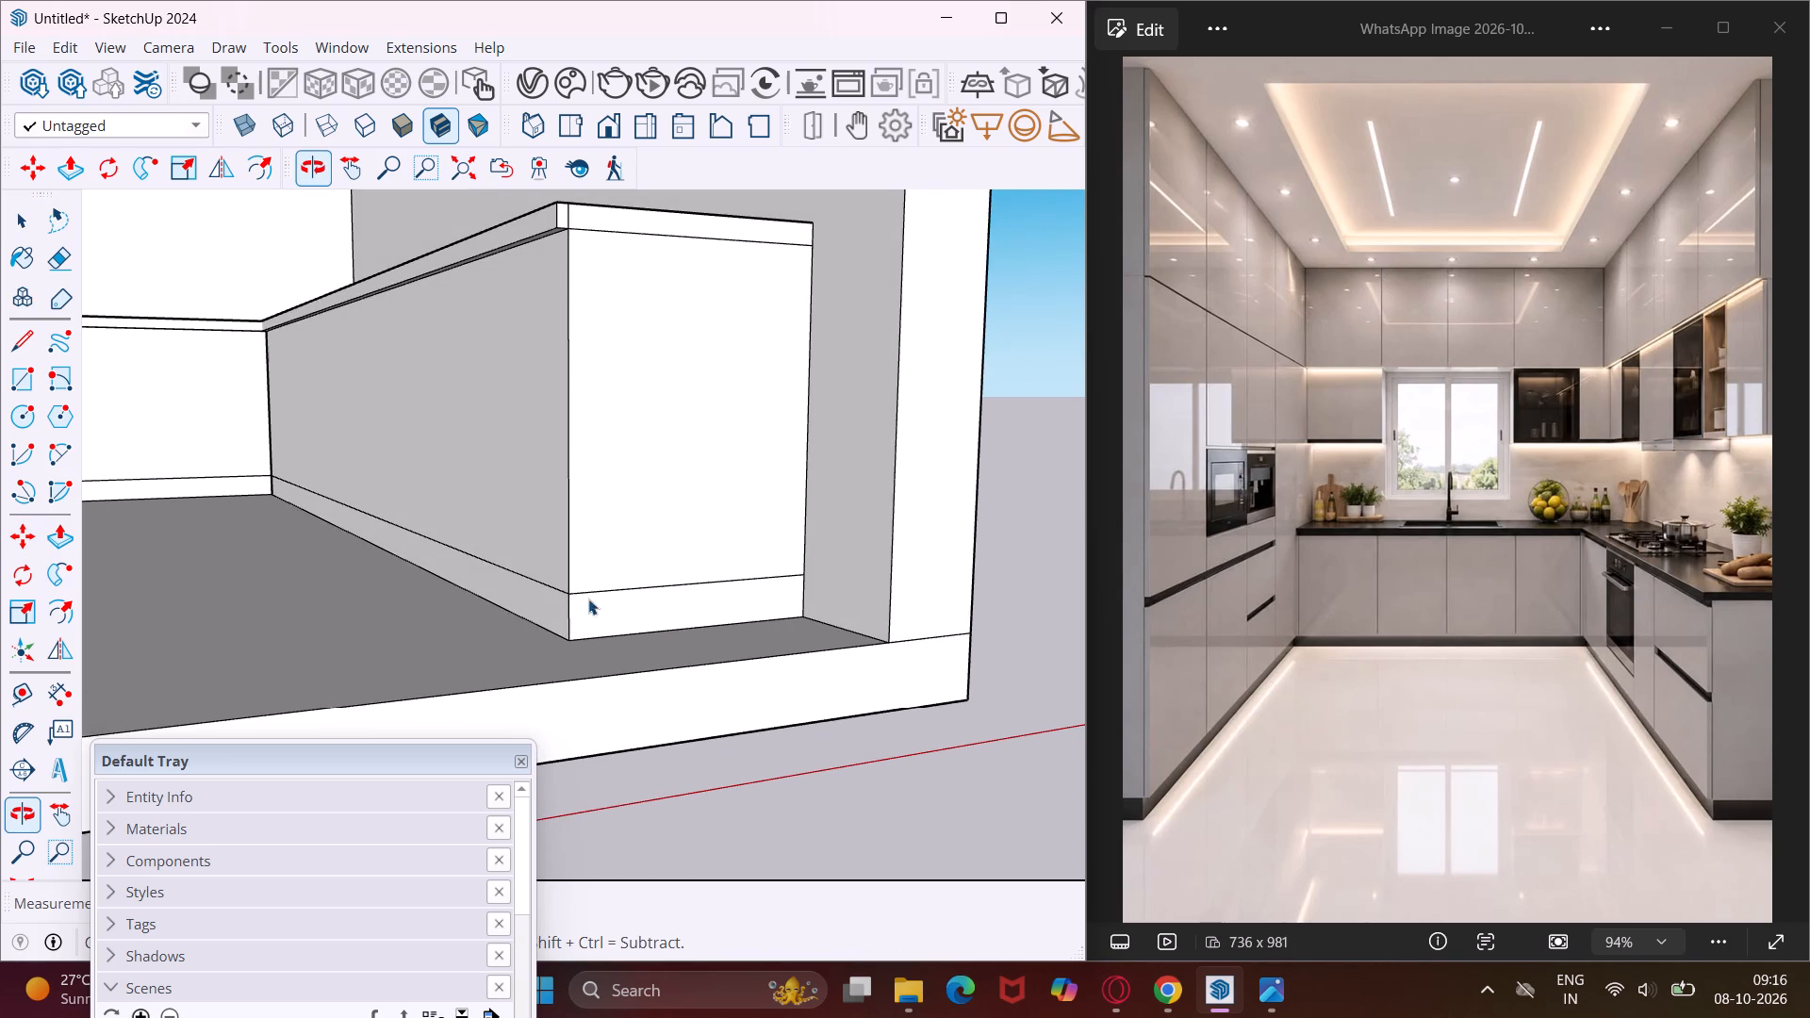
left_click(551, 608)
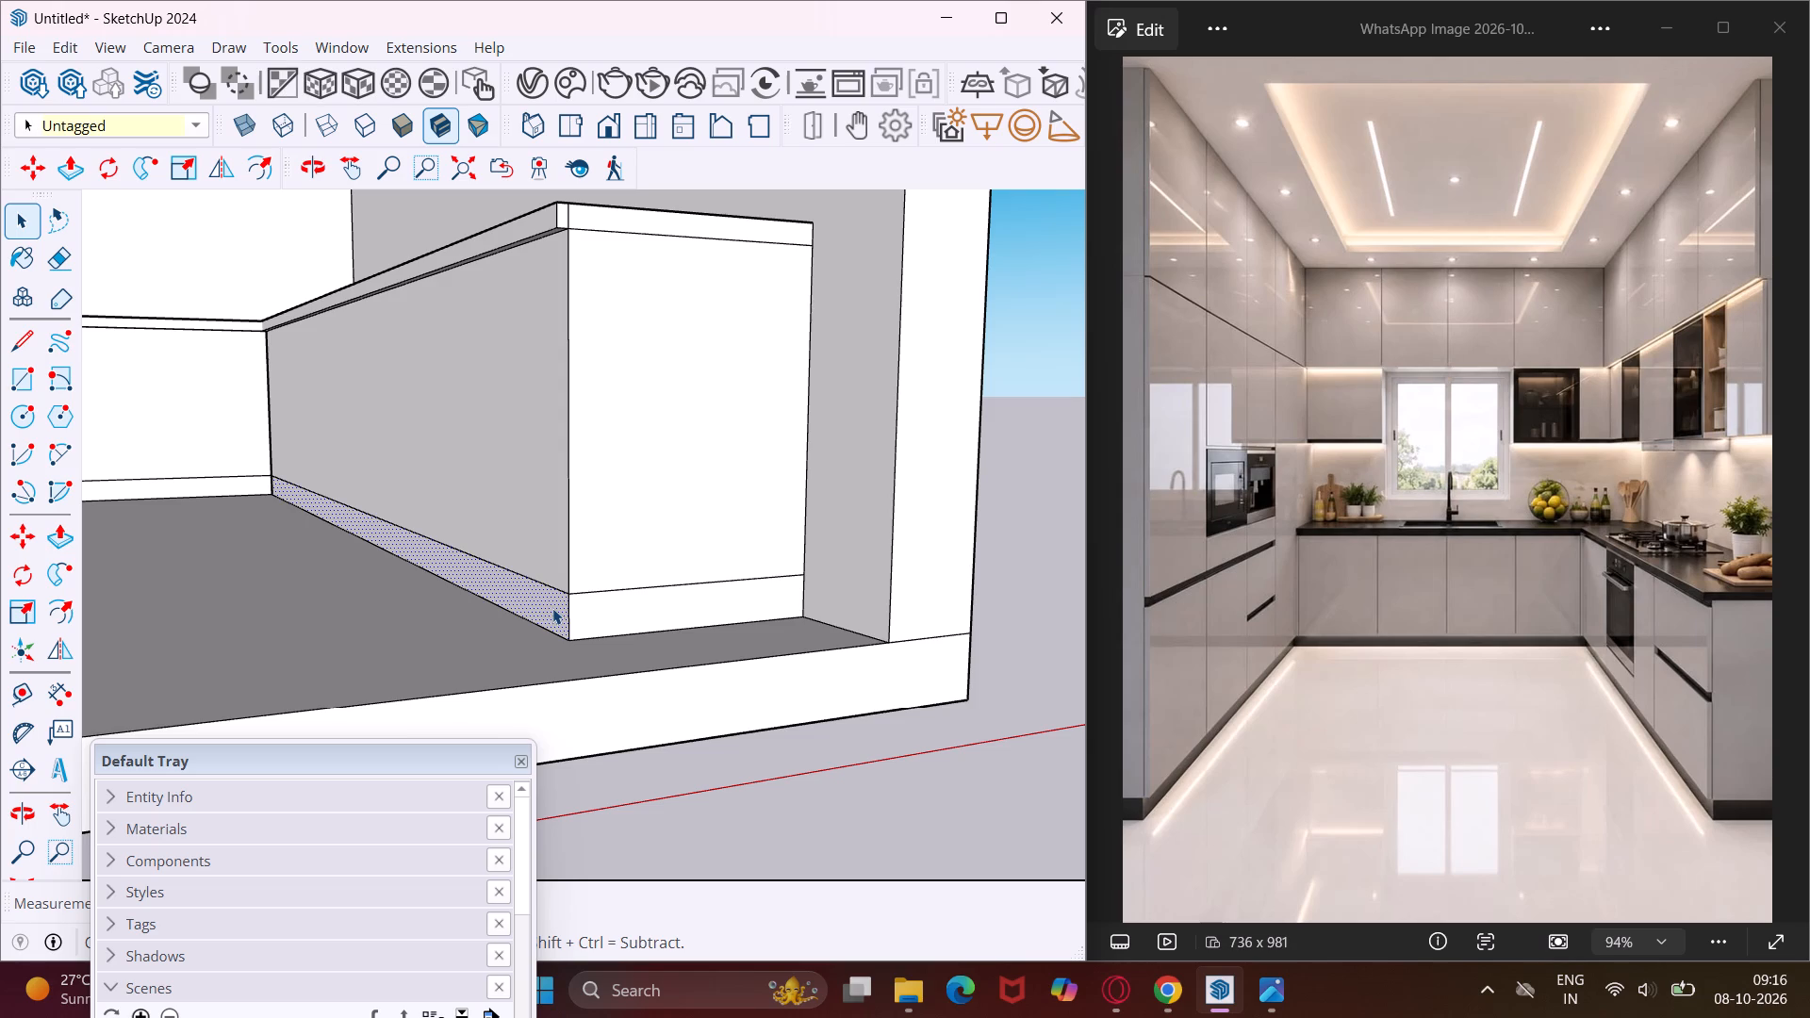
key("p")
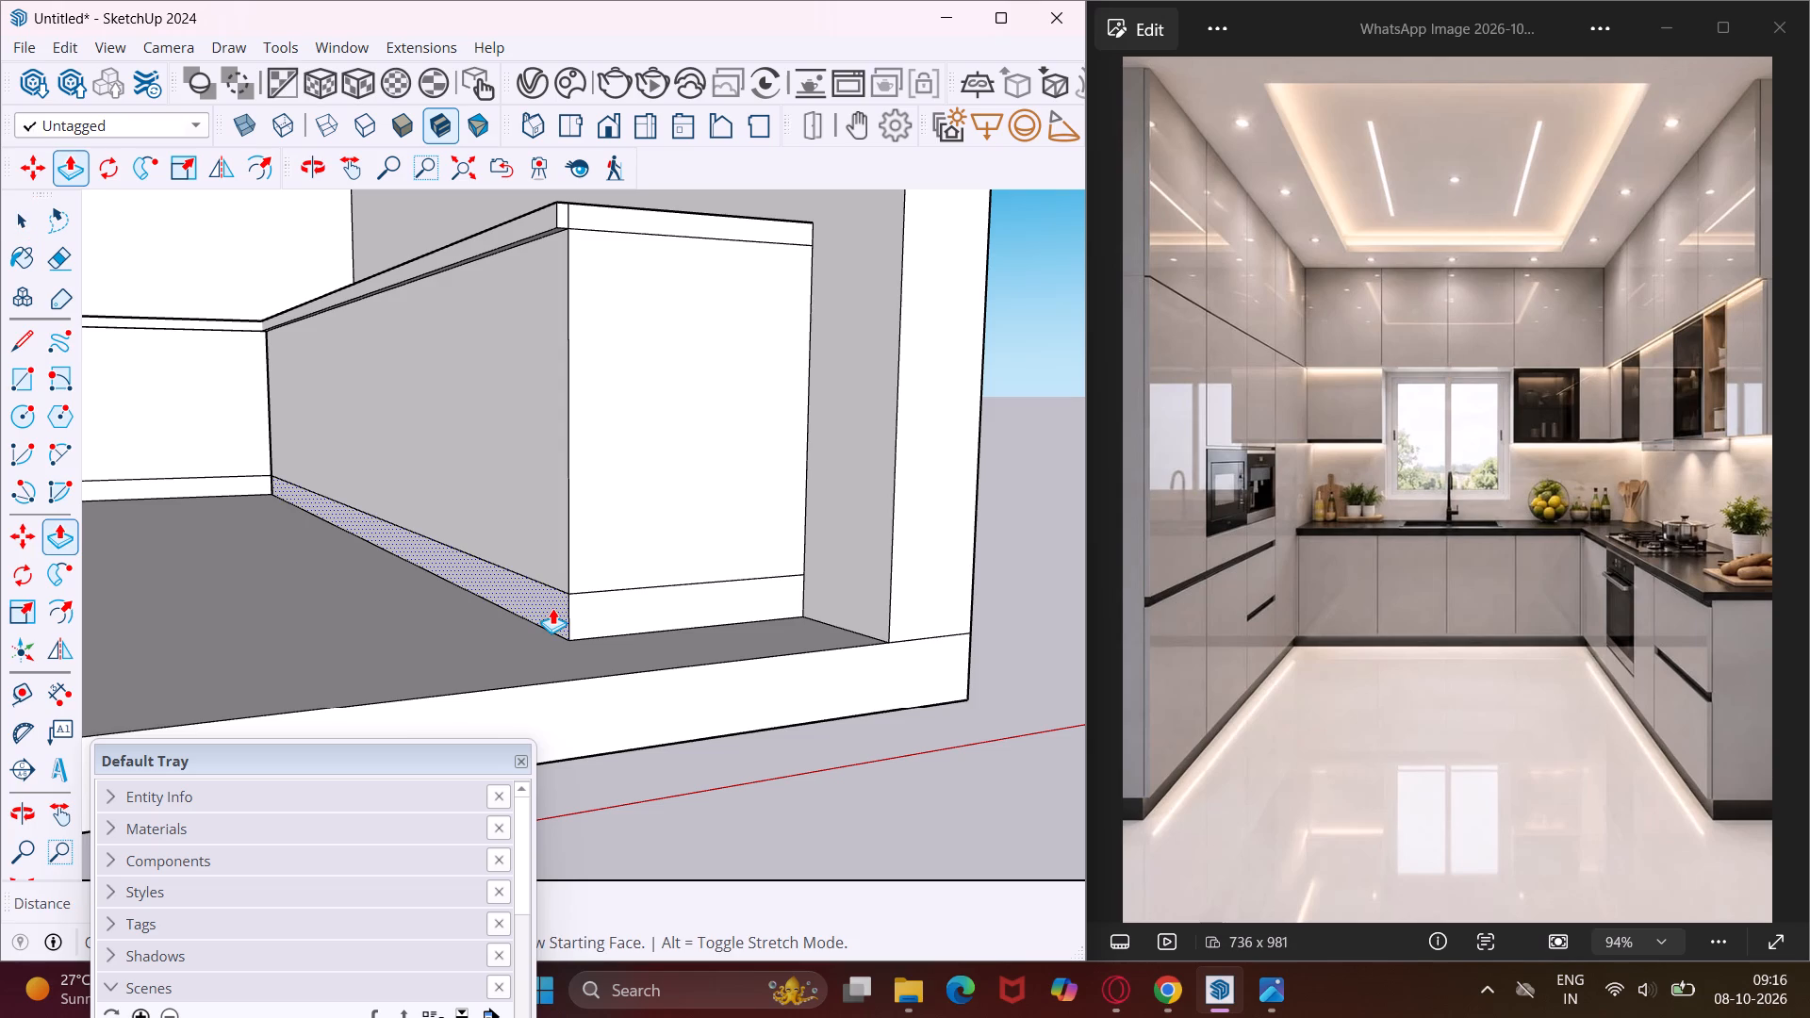
left_click(552, 608)
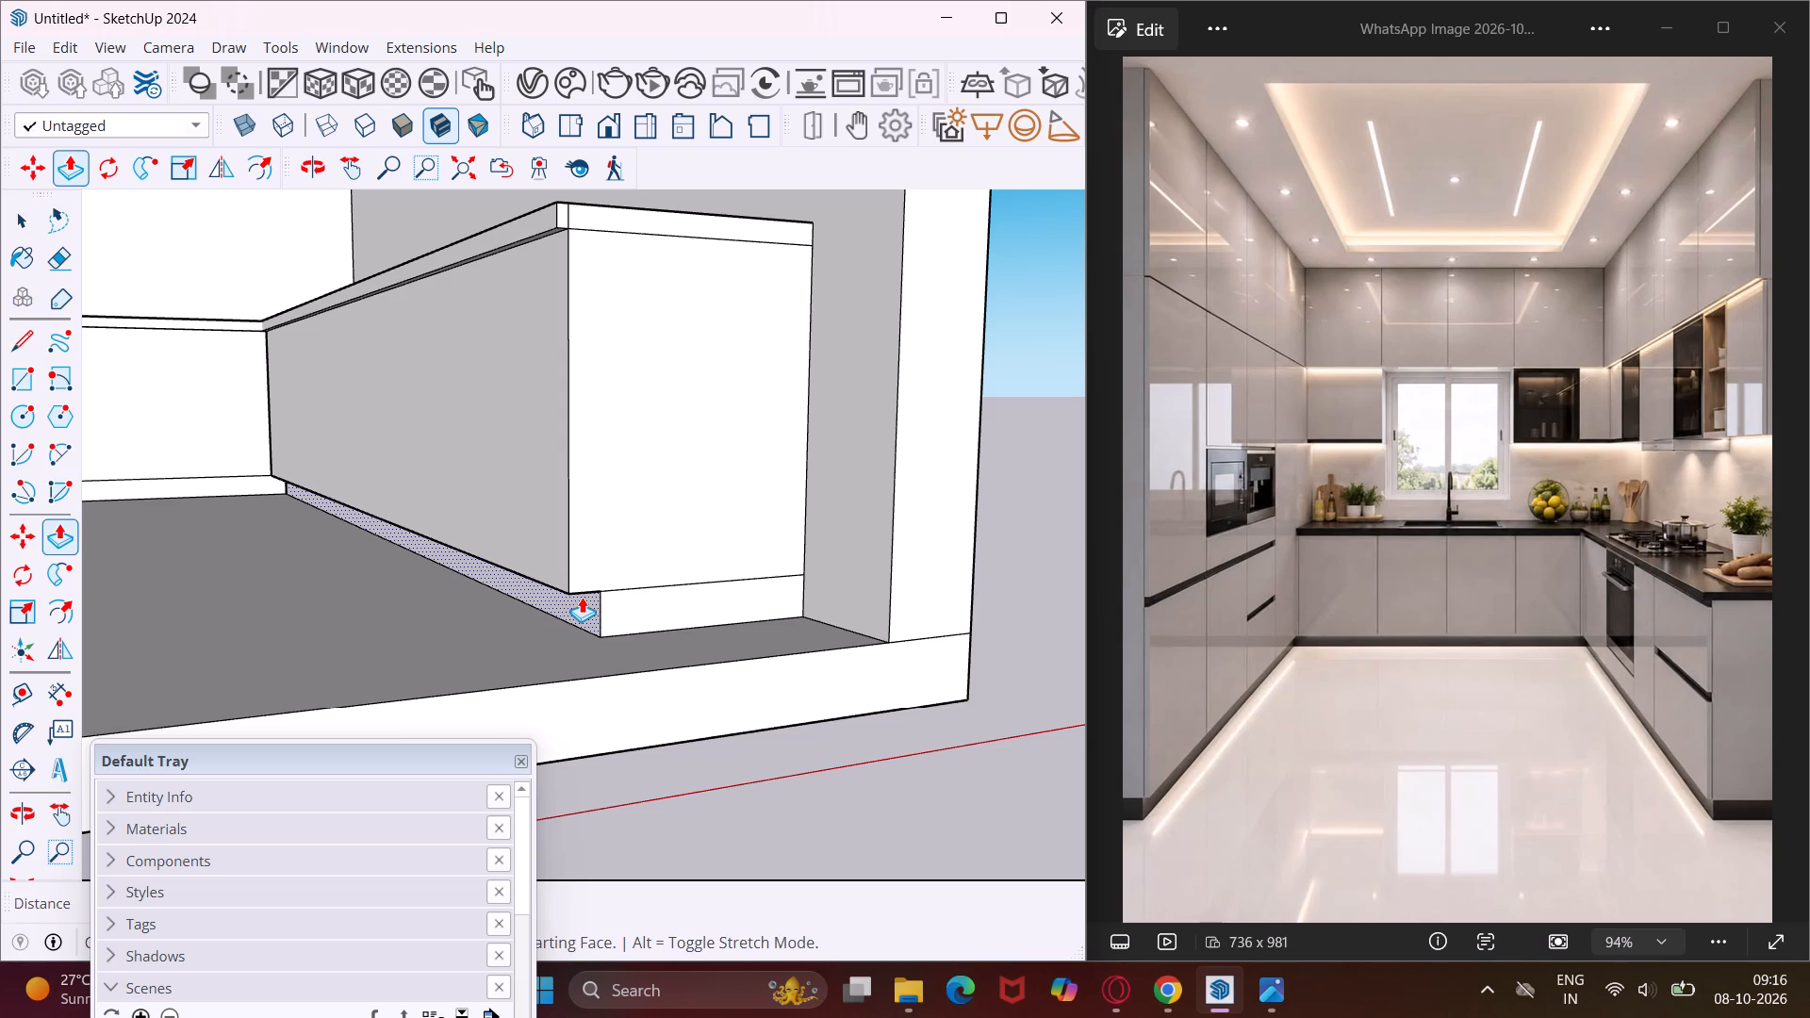
type("4\"")
key("Return")
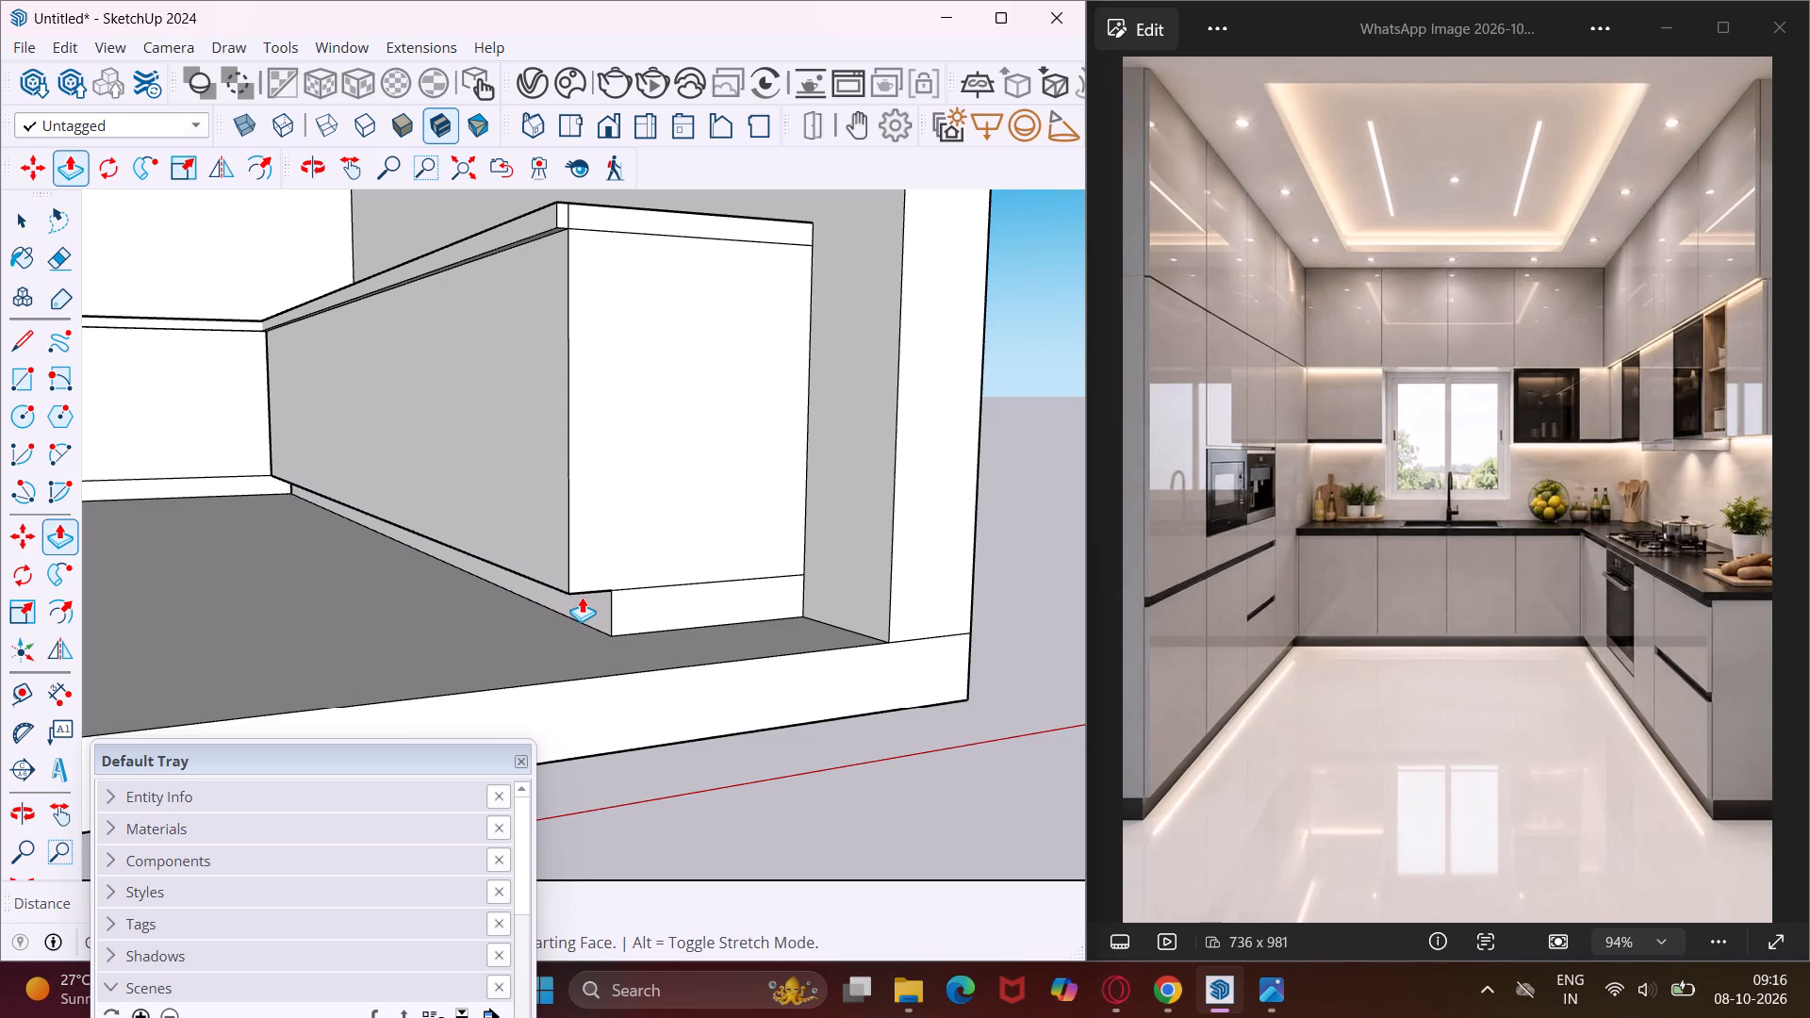
double_click(627, 609)
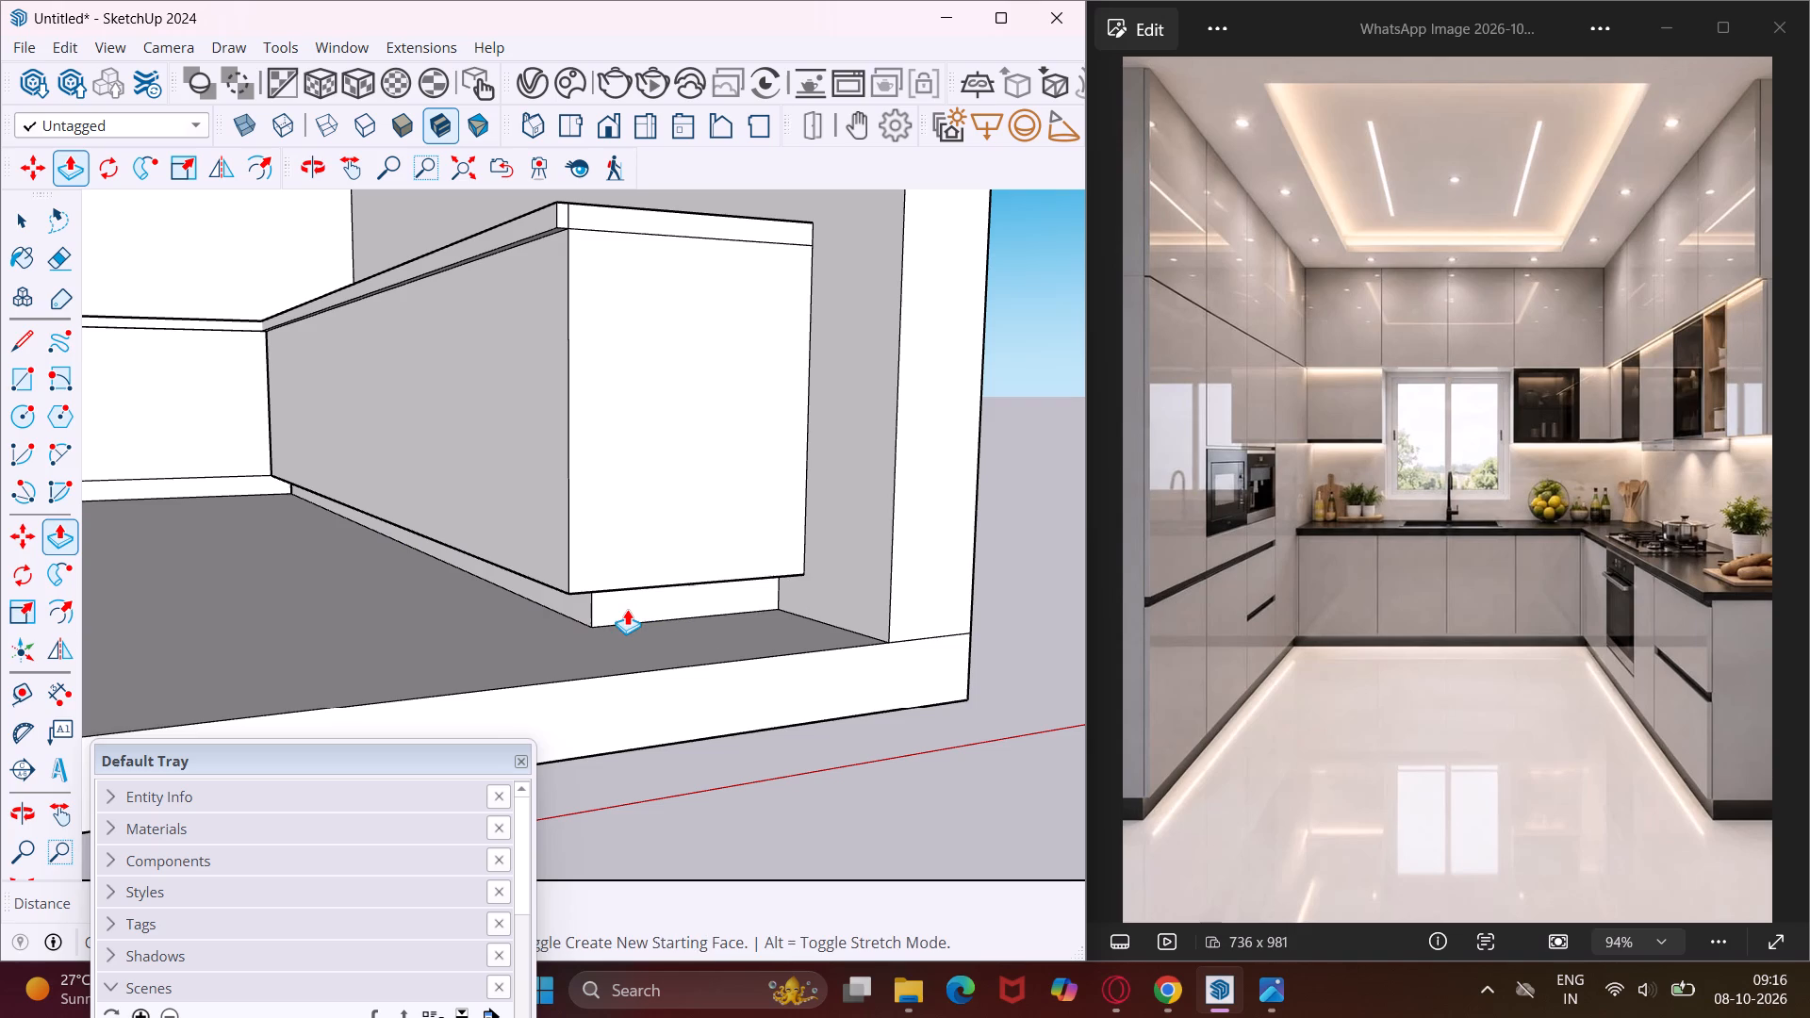
Push the end and inner skirting faces of the side cabinet nearest the origin in by the same 4".
scroll(627, 609, "down", 16)
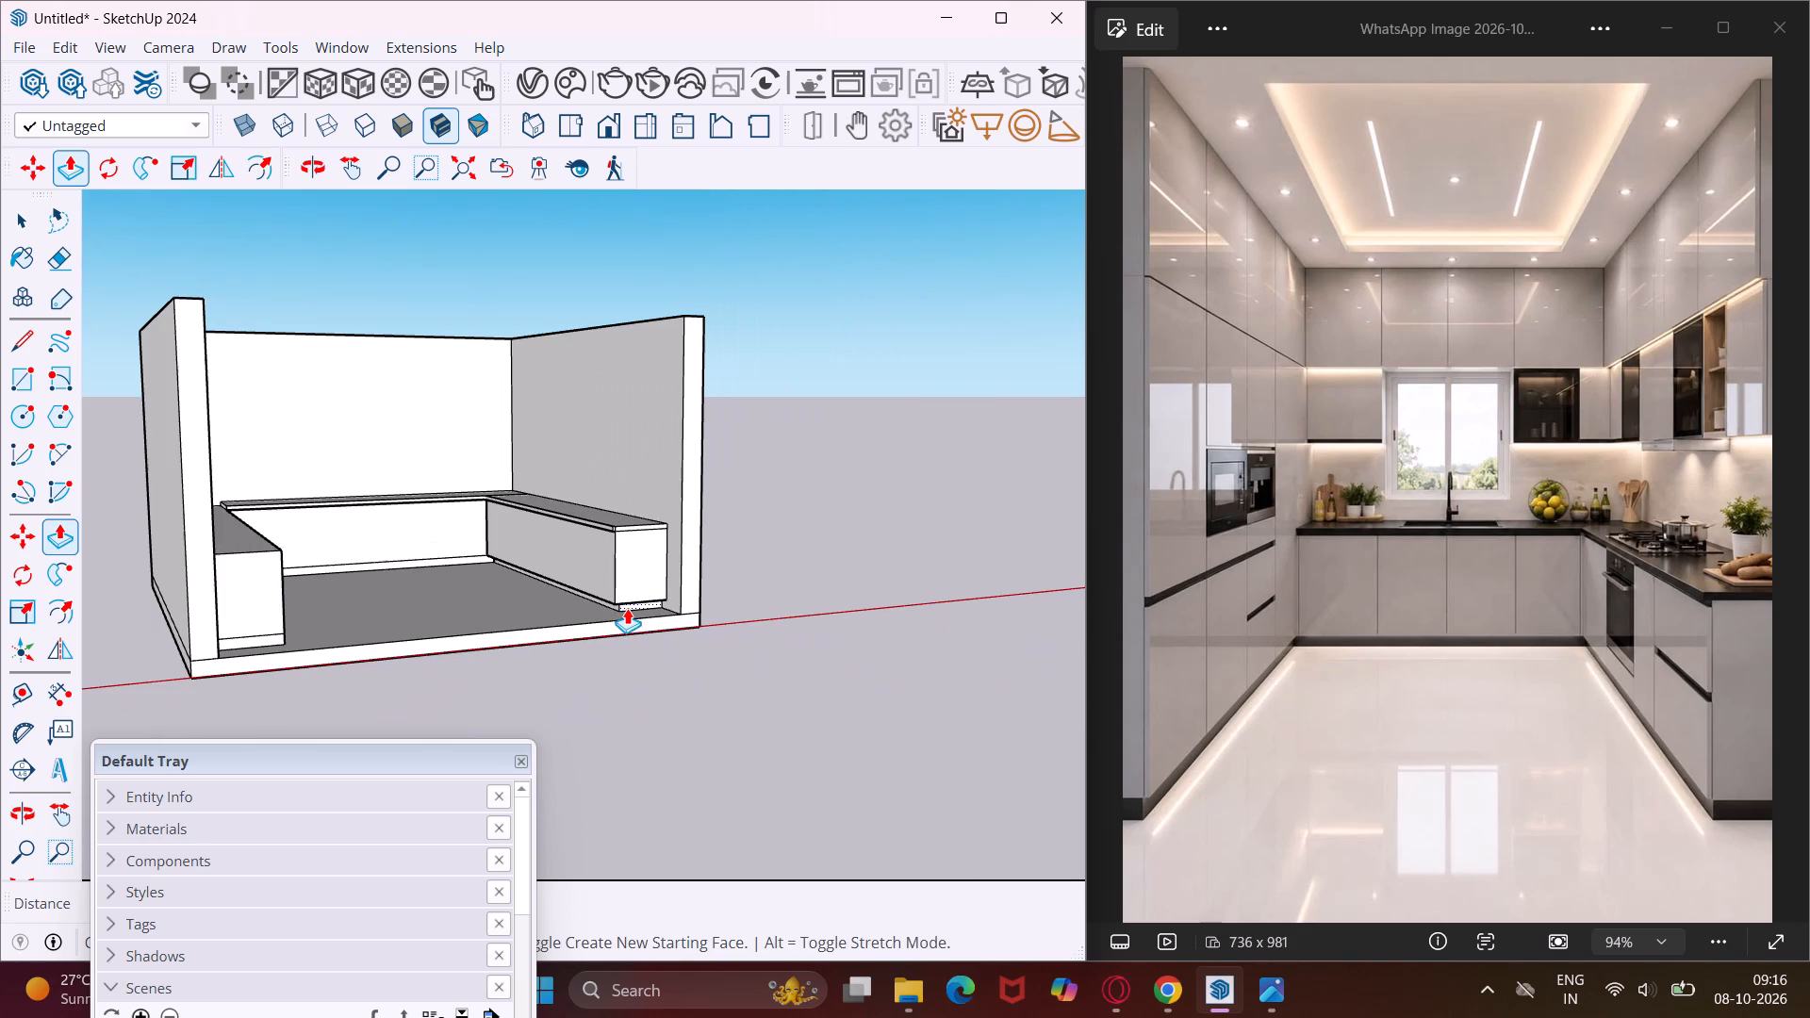
scroll(266, 632, "up", 11)
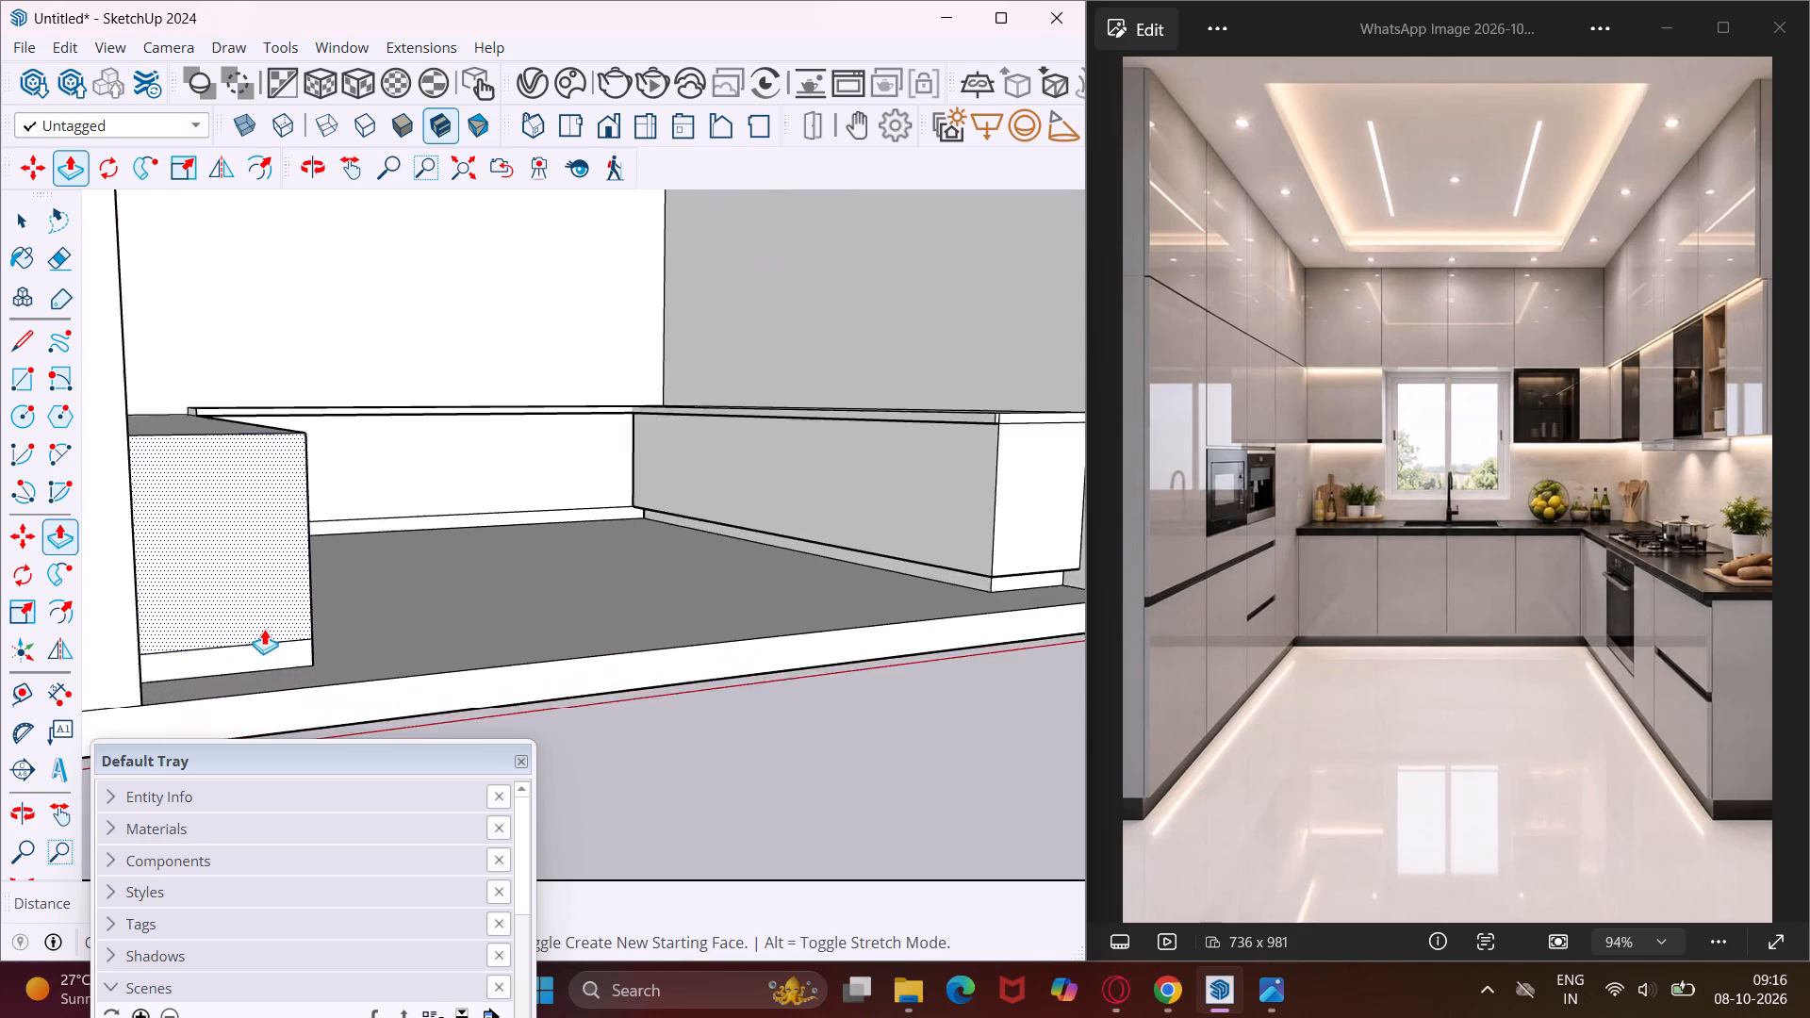
scroll(264, 629, "up", 4)
double_click(276, 668)
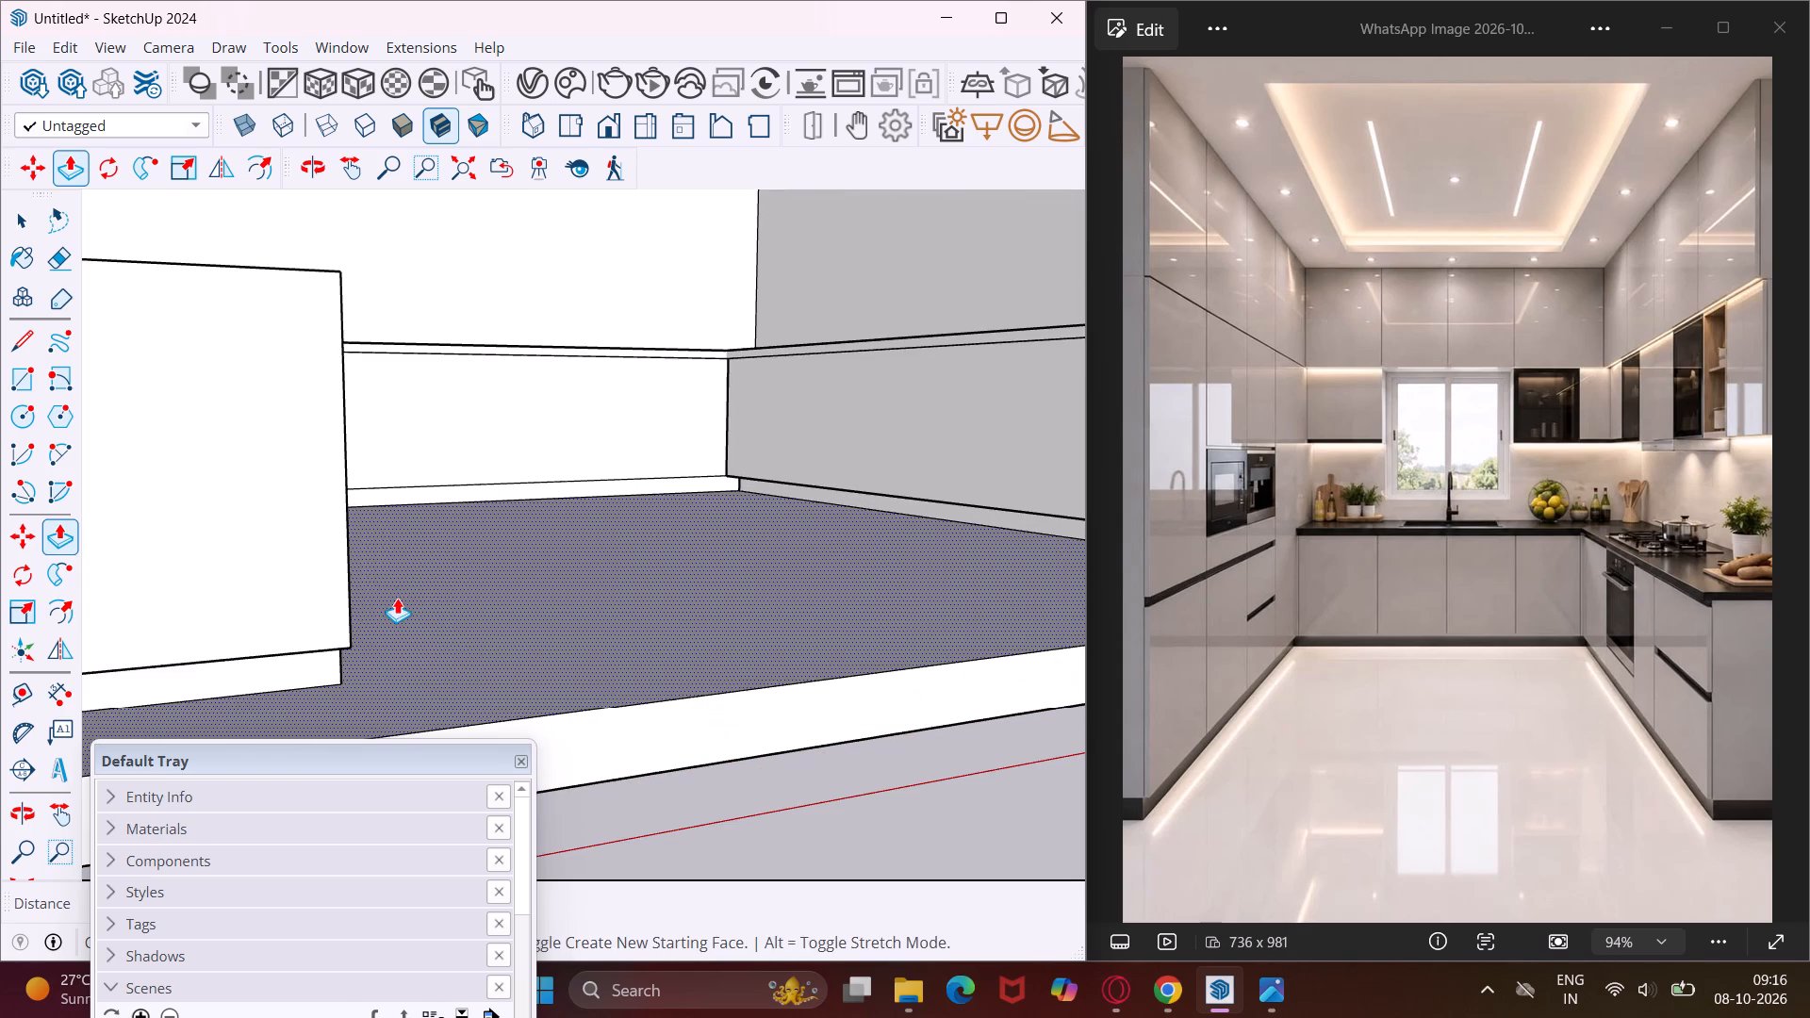
middle_click_drag(397, 598, 165, 591)
scroll(130, 533, "up", 4)
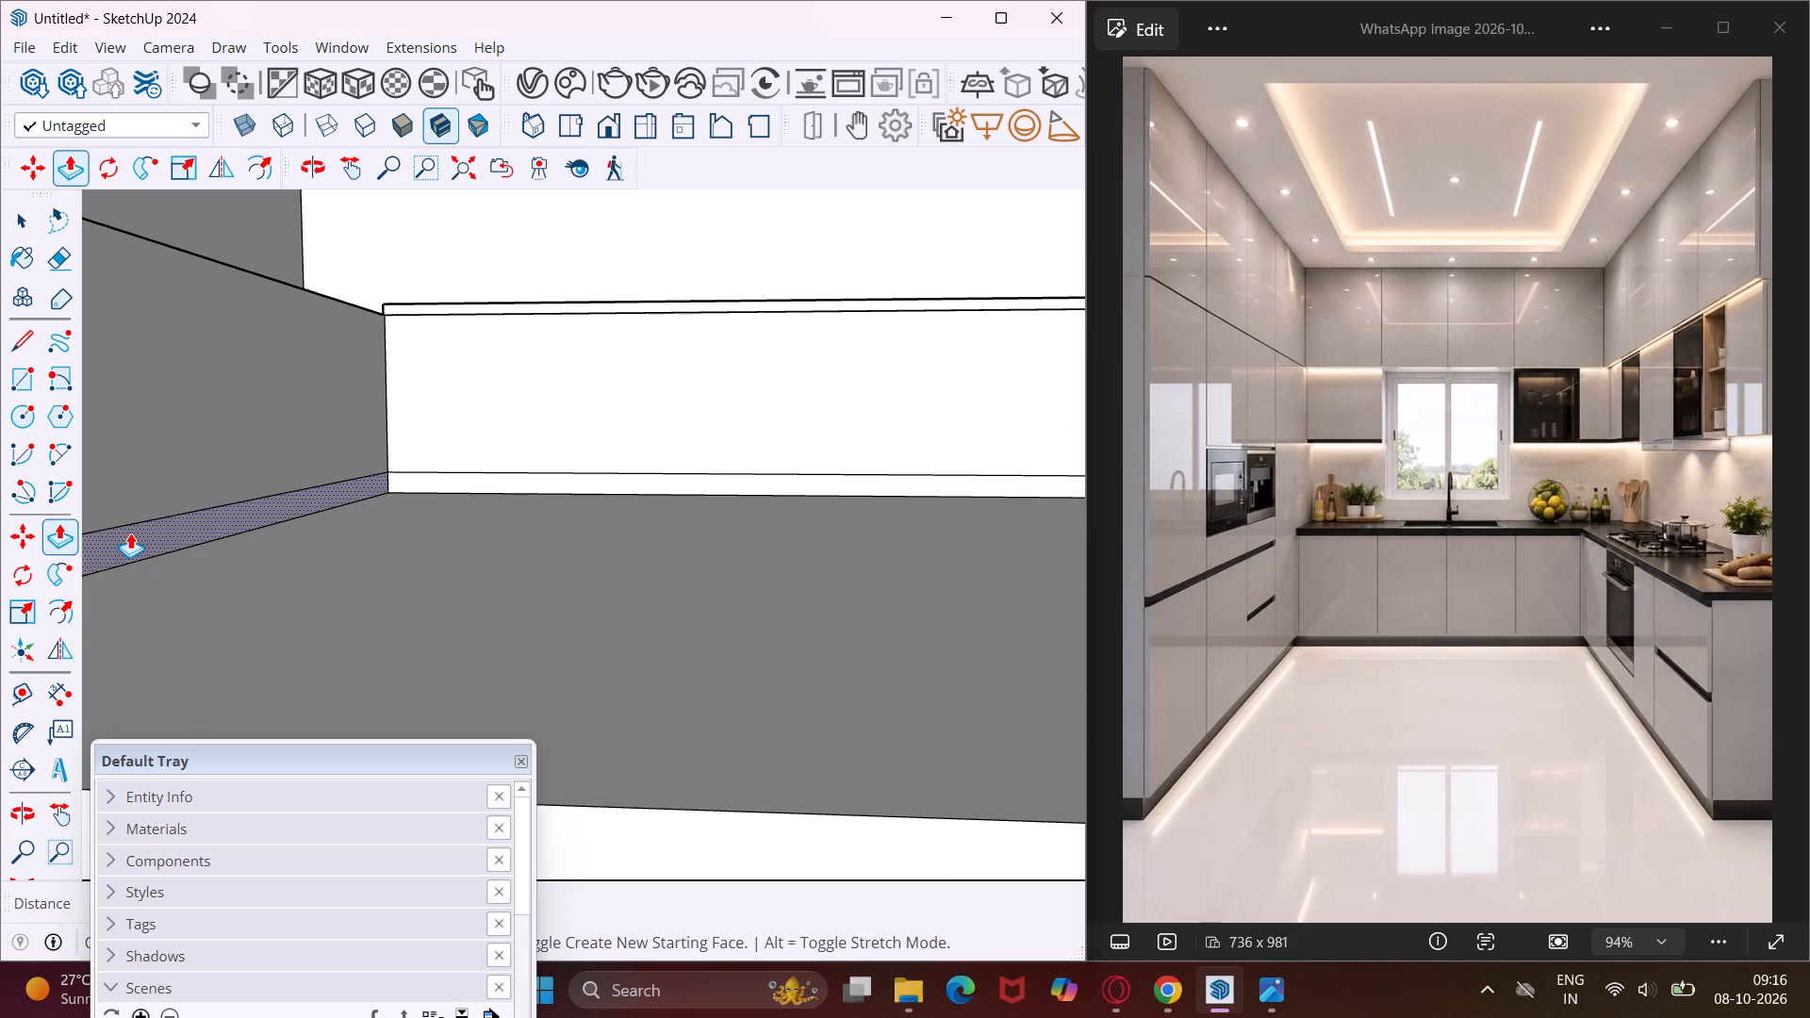
left_click(130, 533)
left_click(130, 533)
Push the back cabinet's skirting face and the narrow strip at its corner nearest the origin in by the same 4".
scroll(429, 473, "up", 3)
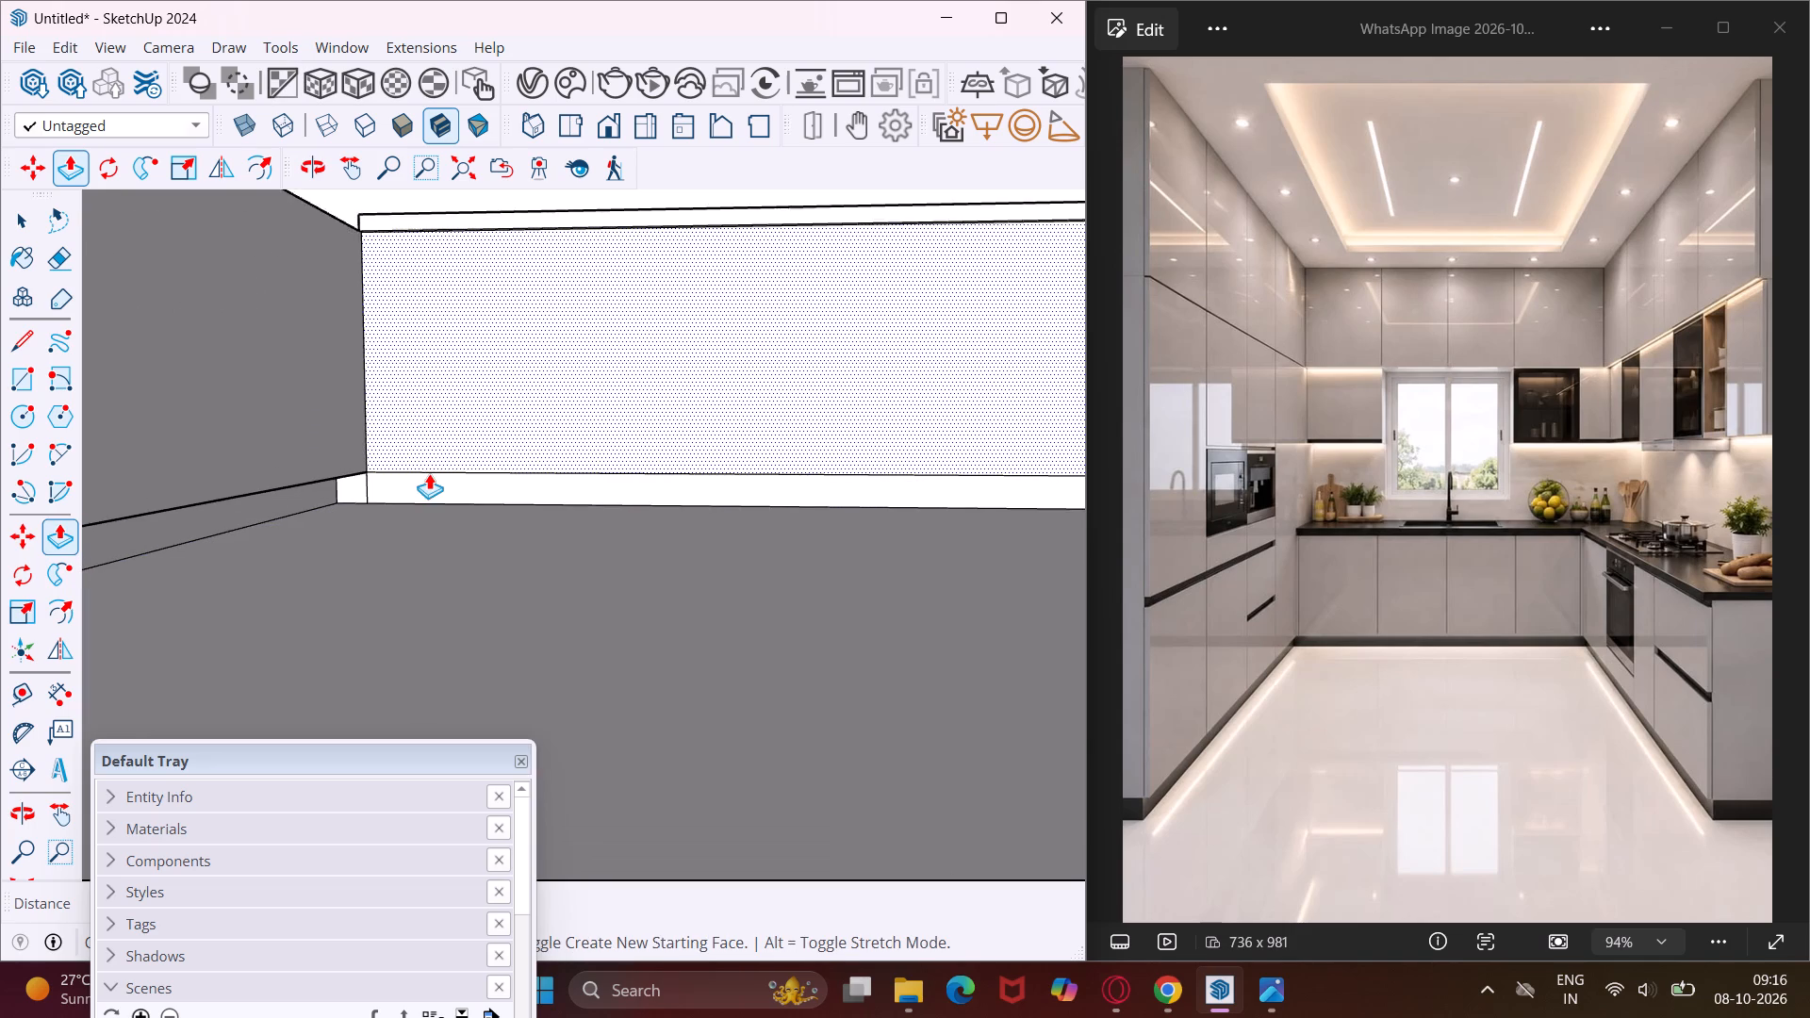
scroll(429, 473, "up", 4)
double_click(441, 491)
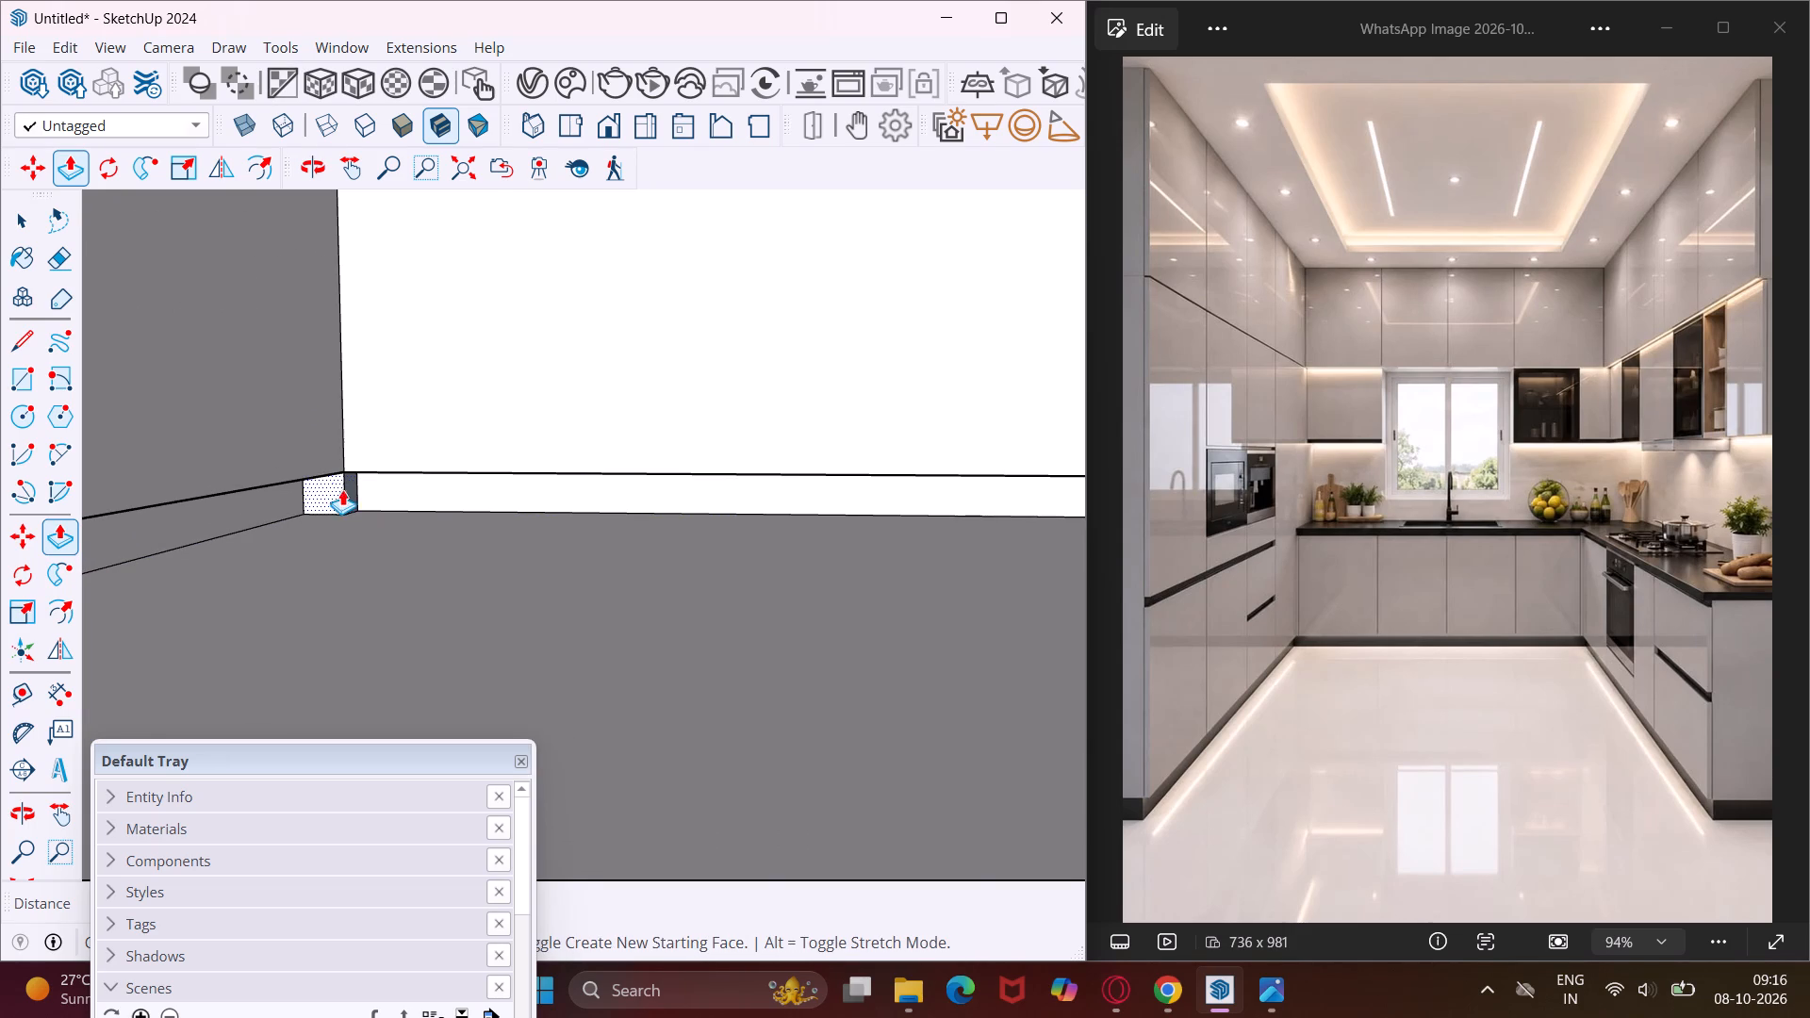
double_click(337, 484)
scroll(327, 477, "down", 10)
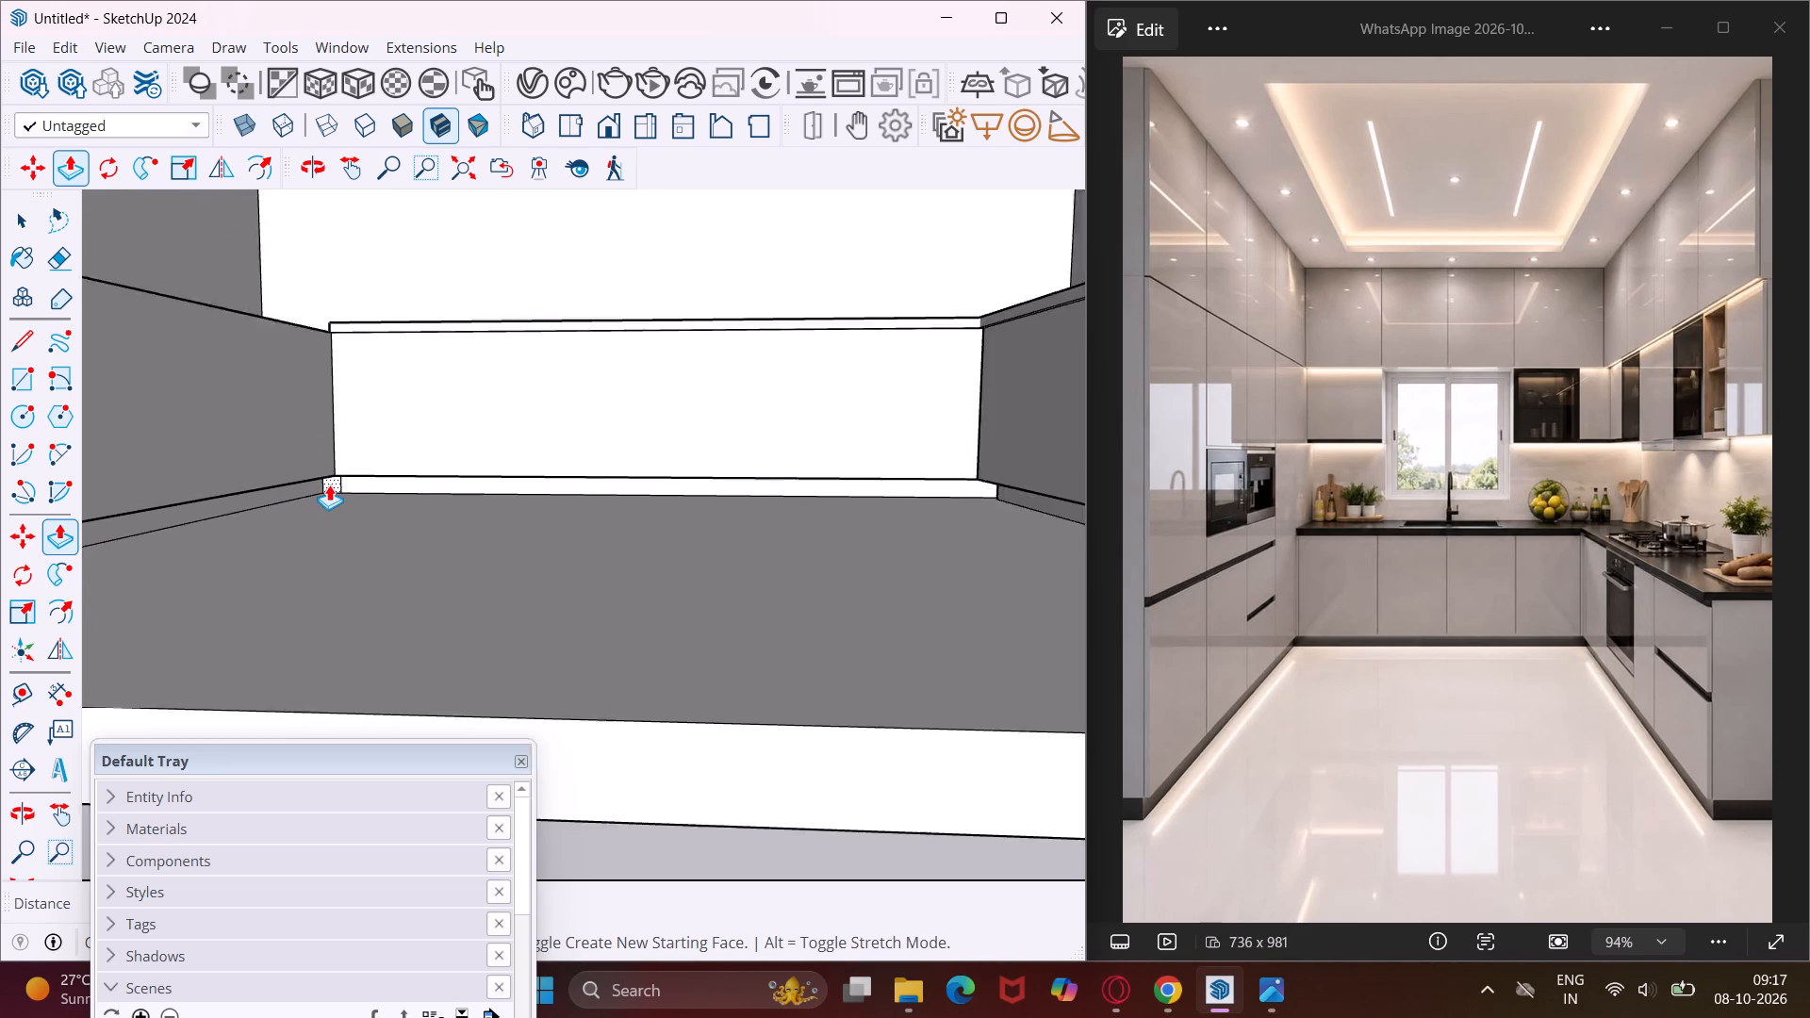
scroll(329, 484, "down", 3)
Repeat the 4" push on the inner skirting face of the side cabinet farthest from the origin, at the back corner.
middle_click_drag(753, 483, 763, 479)
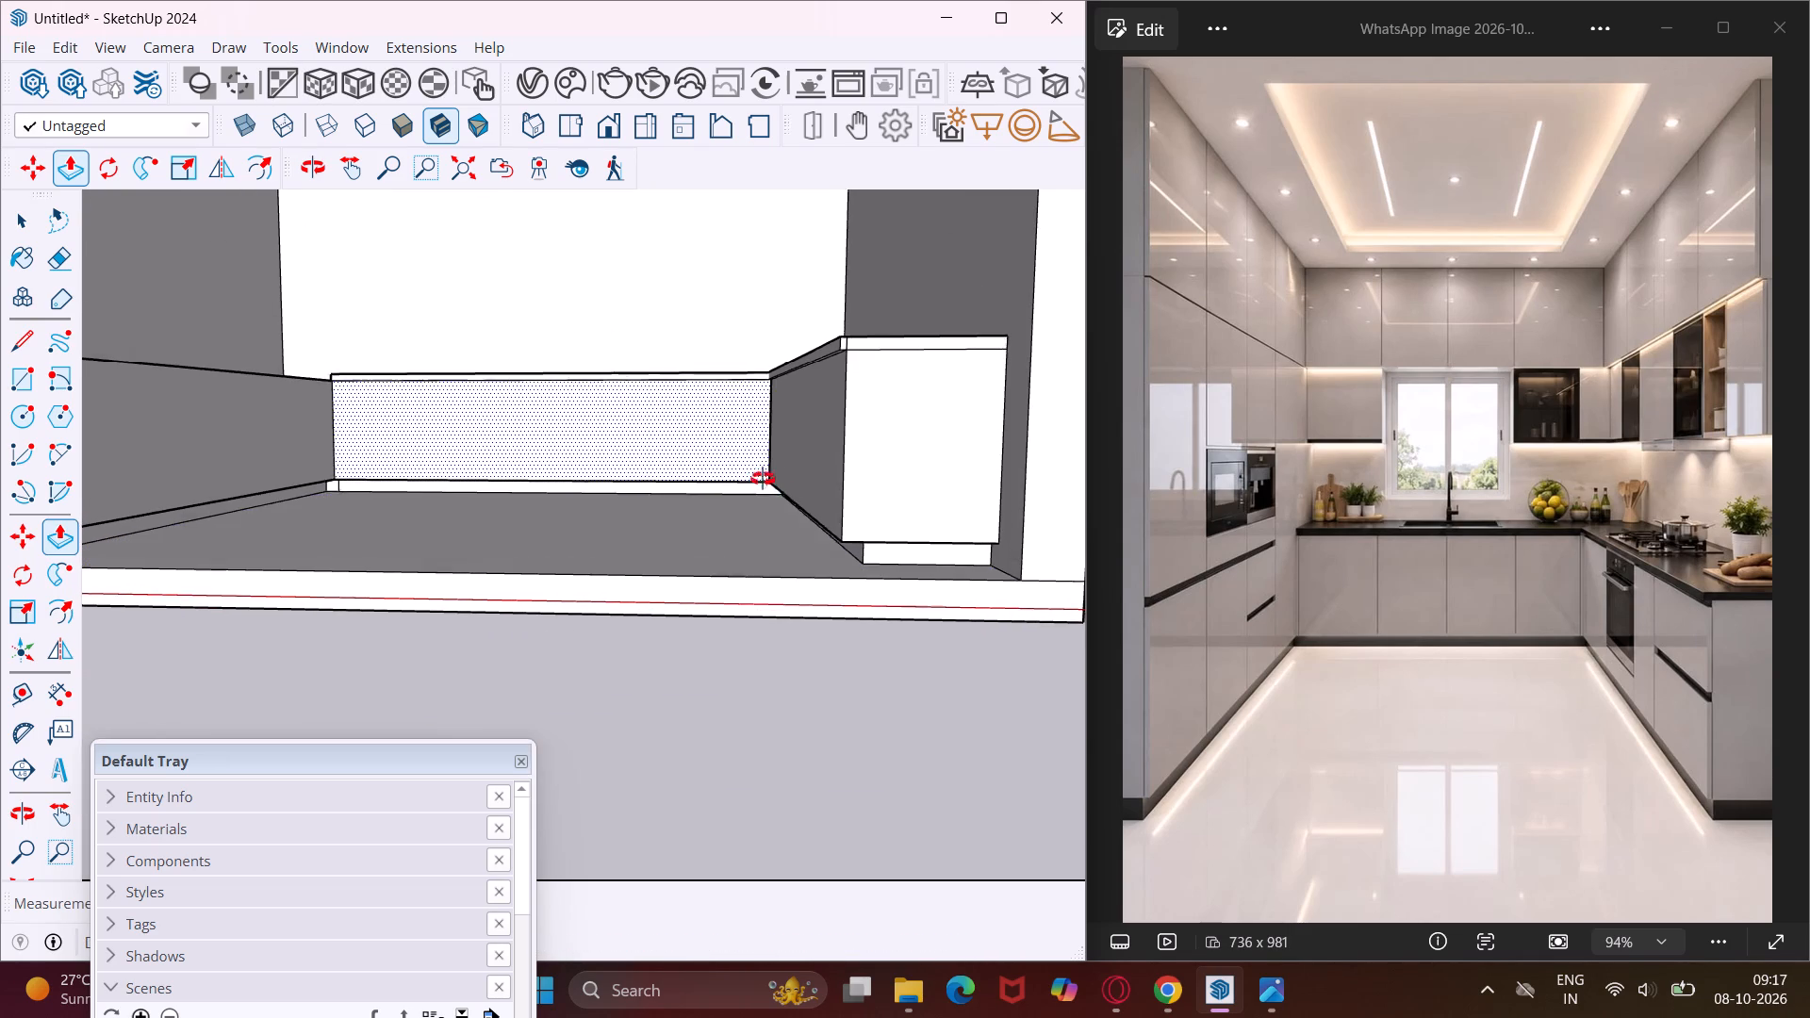
middle_click_drag(763, 479, 858, 459)
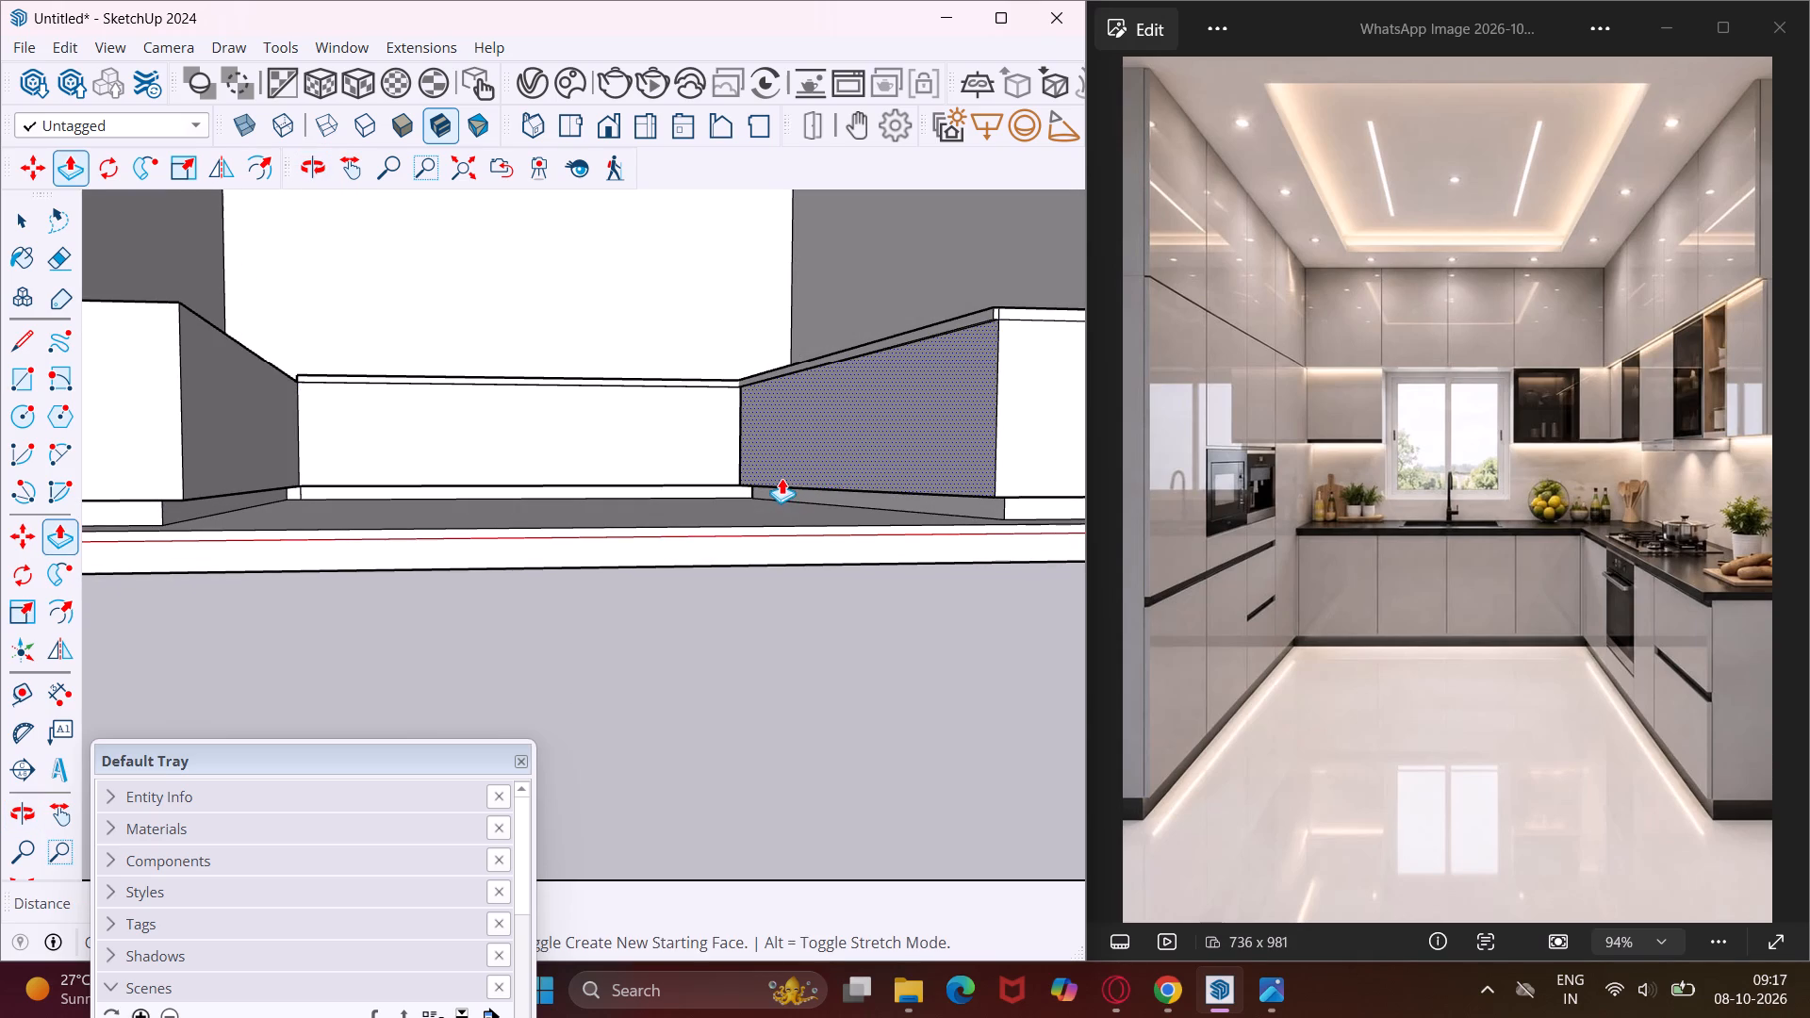
scroll(782, 478, "up", 14)
middle_click_drag(720, 525, 811, 501)
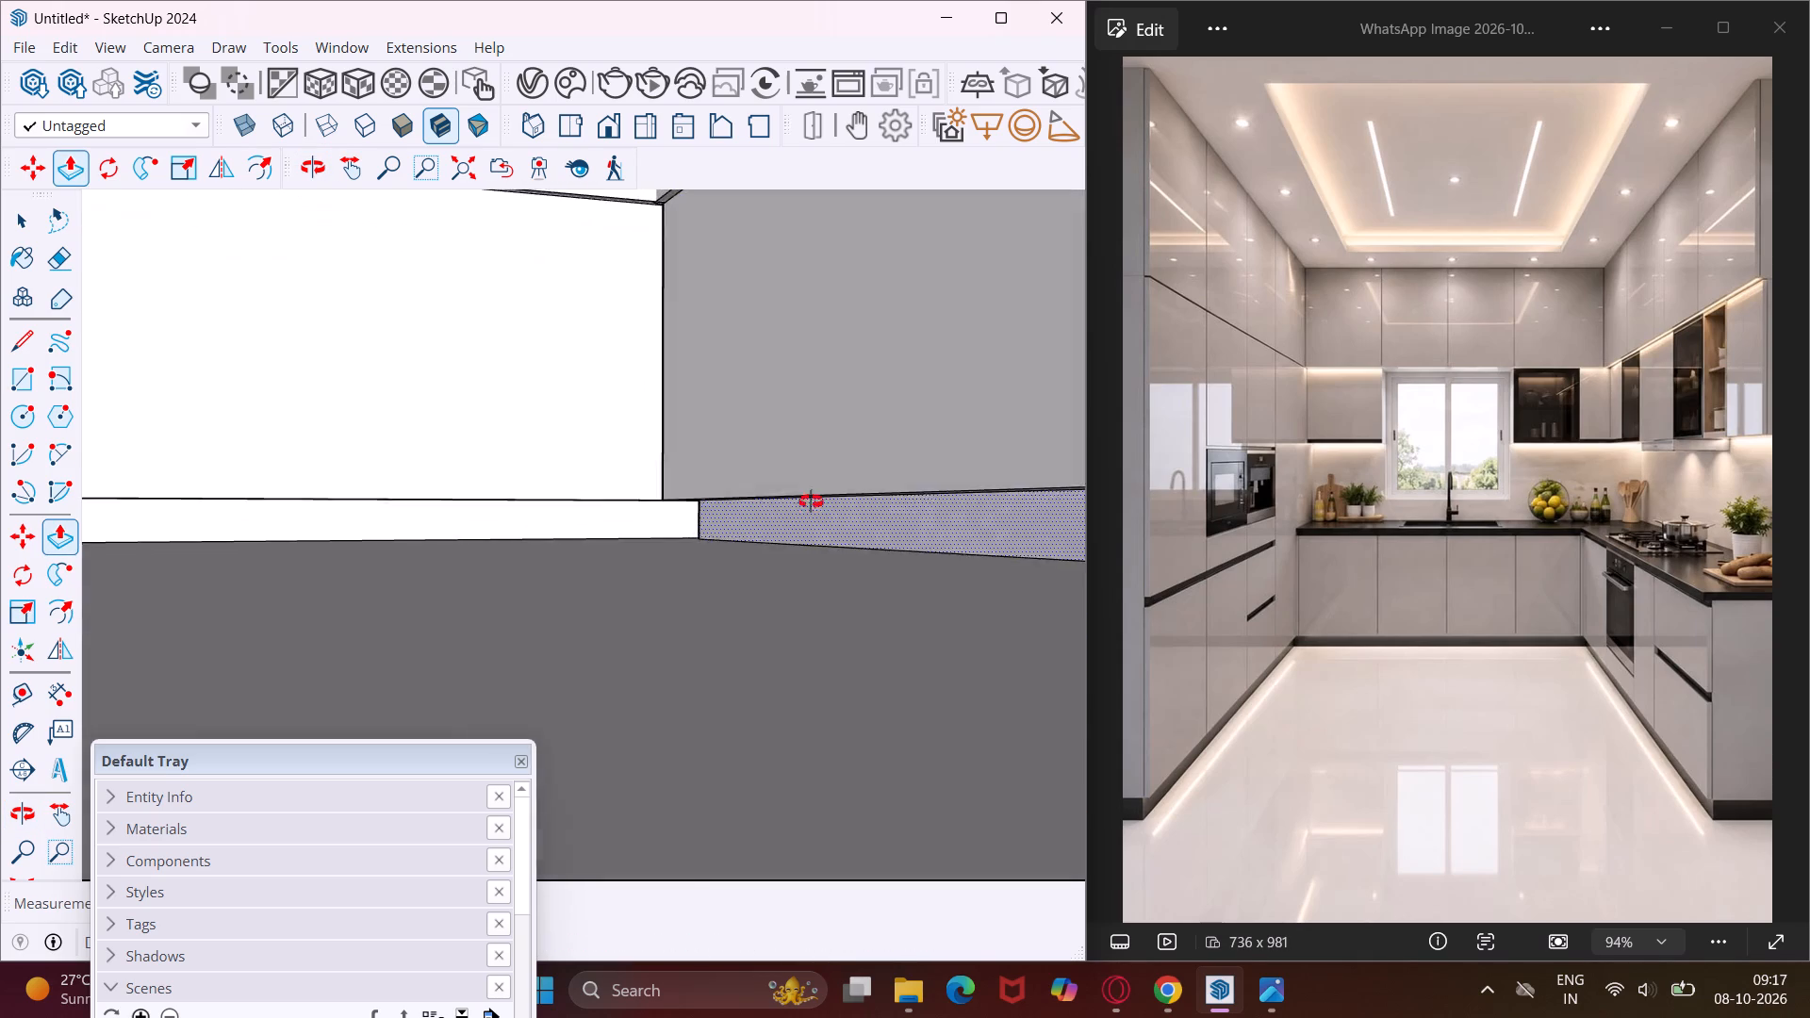
middle_click_drag(811, 501, 810, 523)
scroll(695, 517, "up", 2)
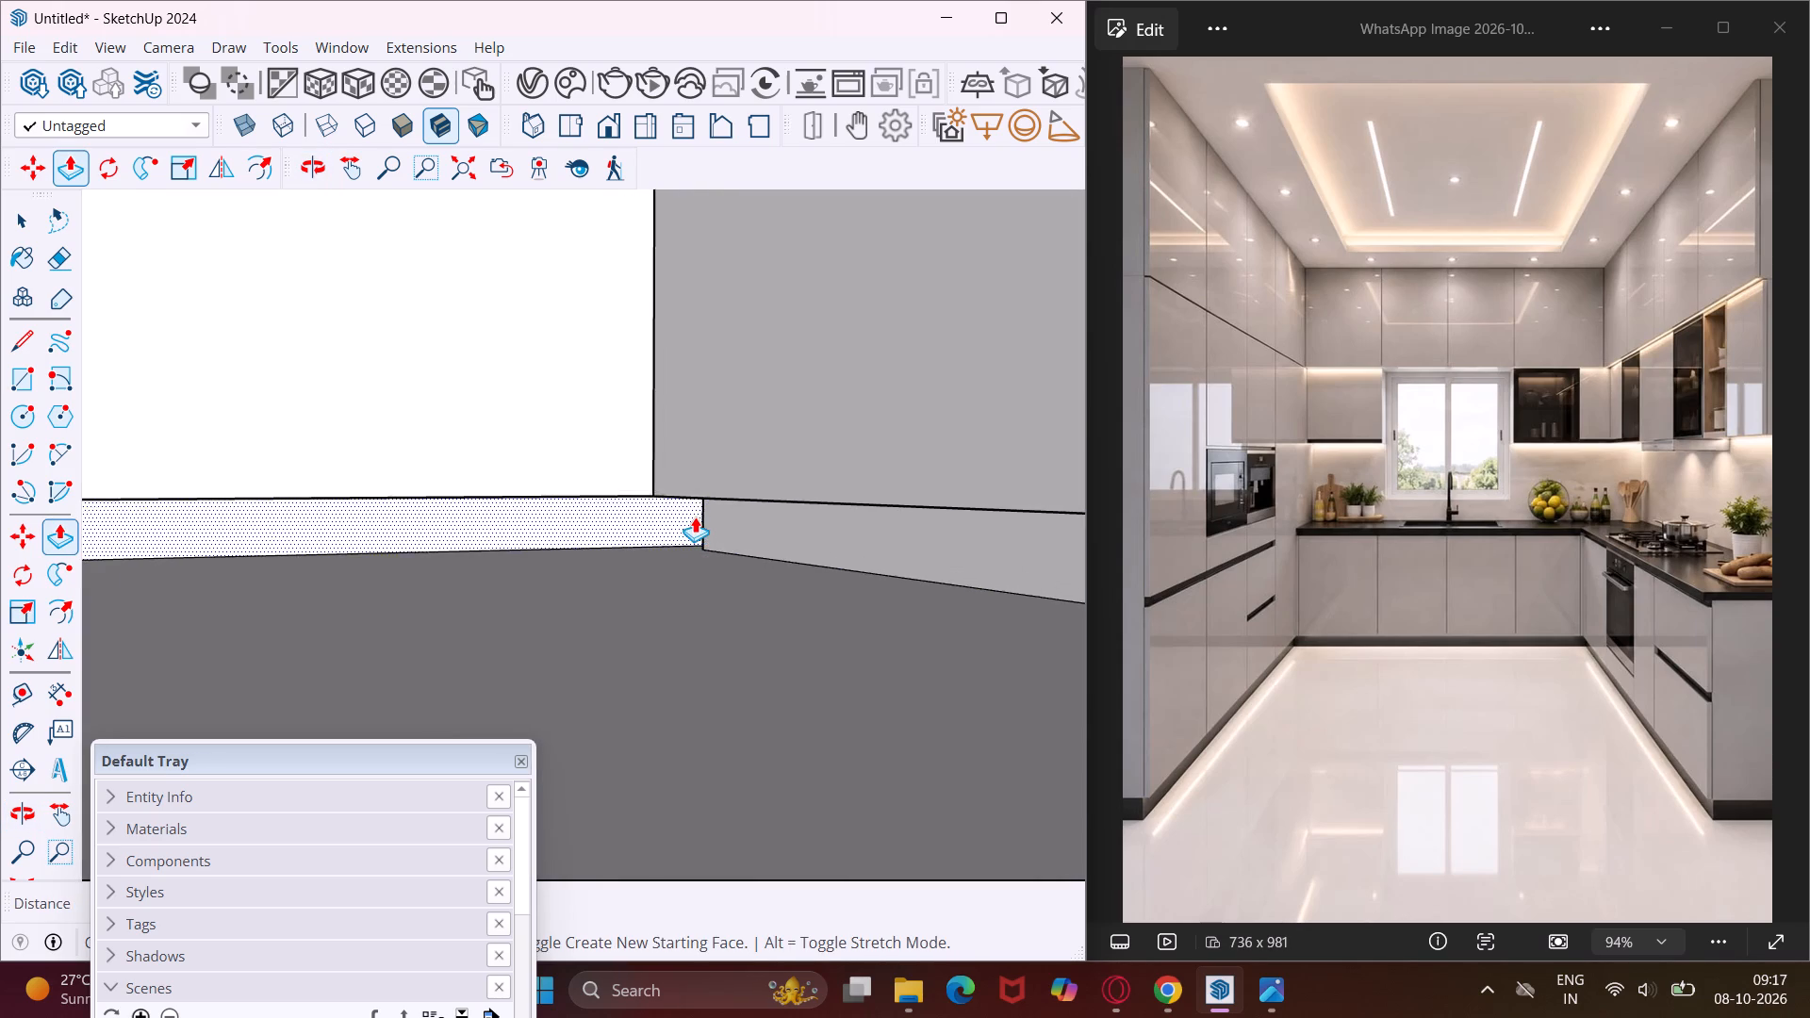
scroll(695, 517, "up", 4)
middle_click_drag(773, 514, 1045, 501)
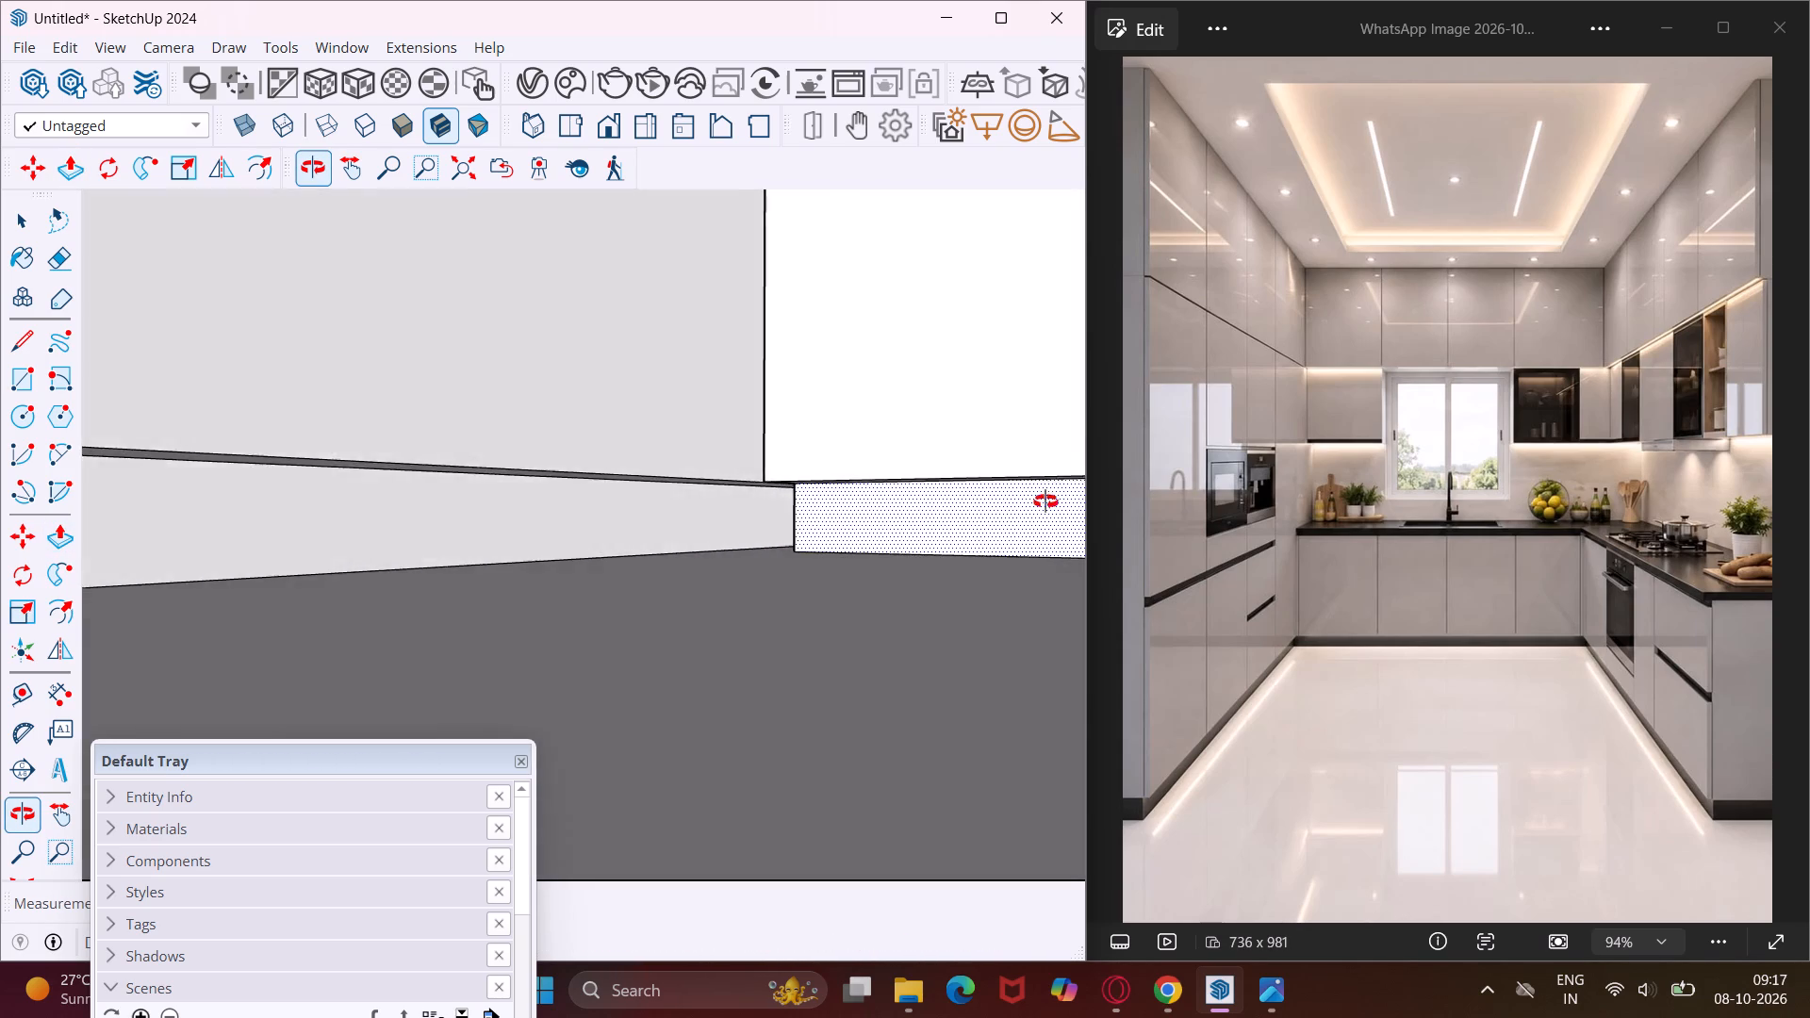
middle_click_drag(1045, 501, 1018, 526)
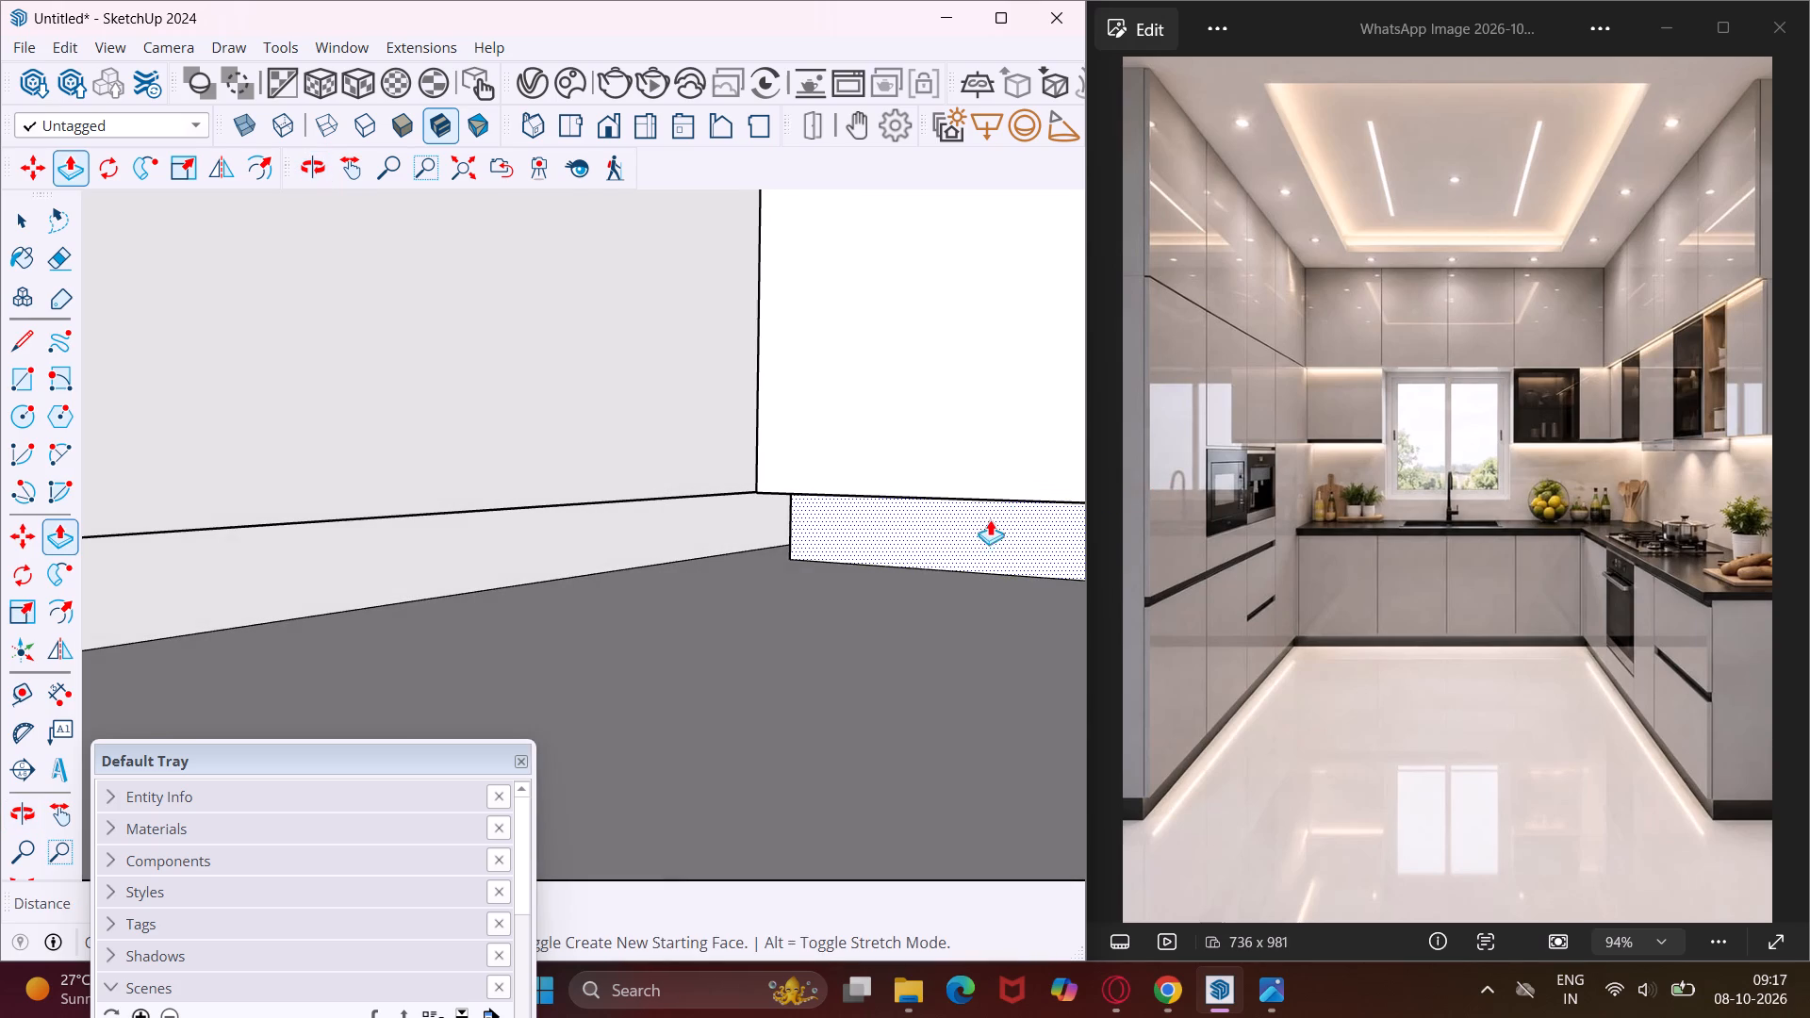
double_click(987, 517)
middle_click_drag(831, 506, 950, 487)
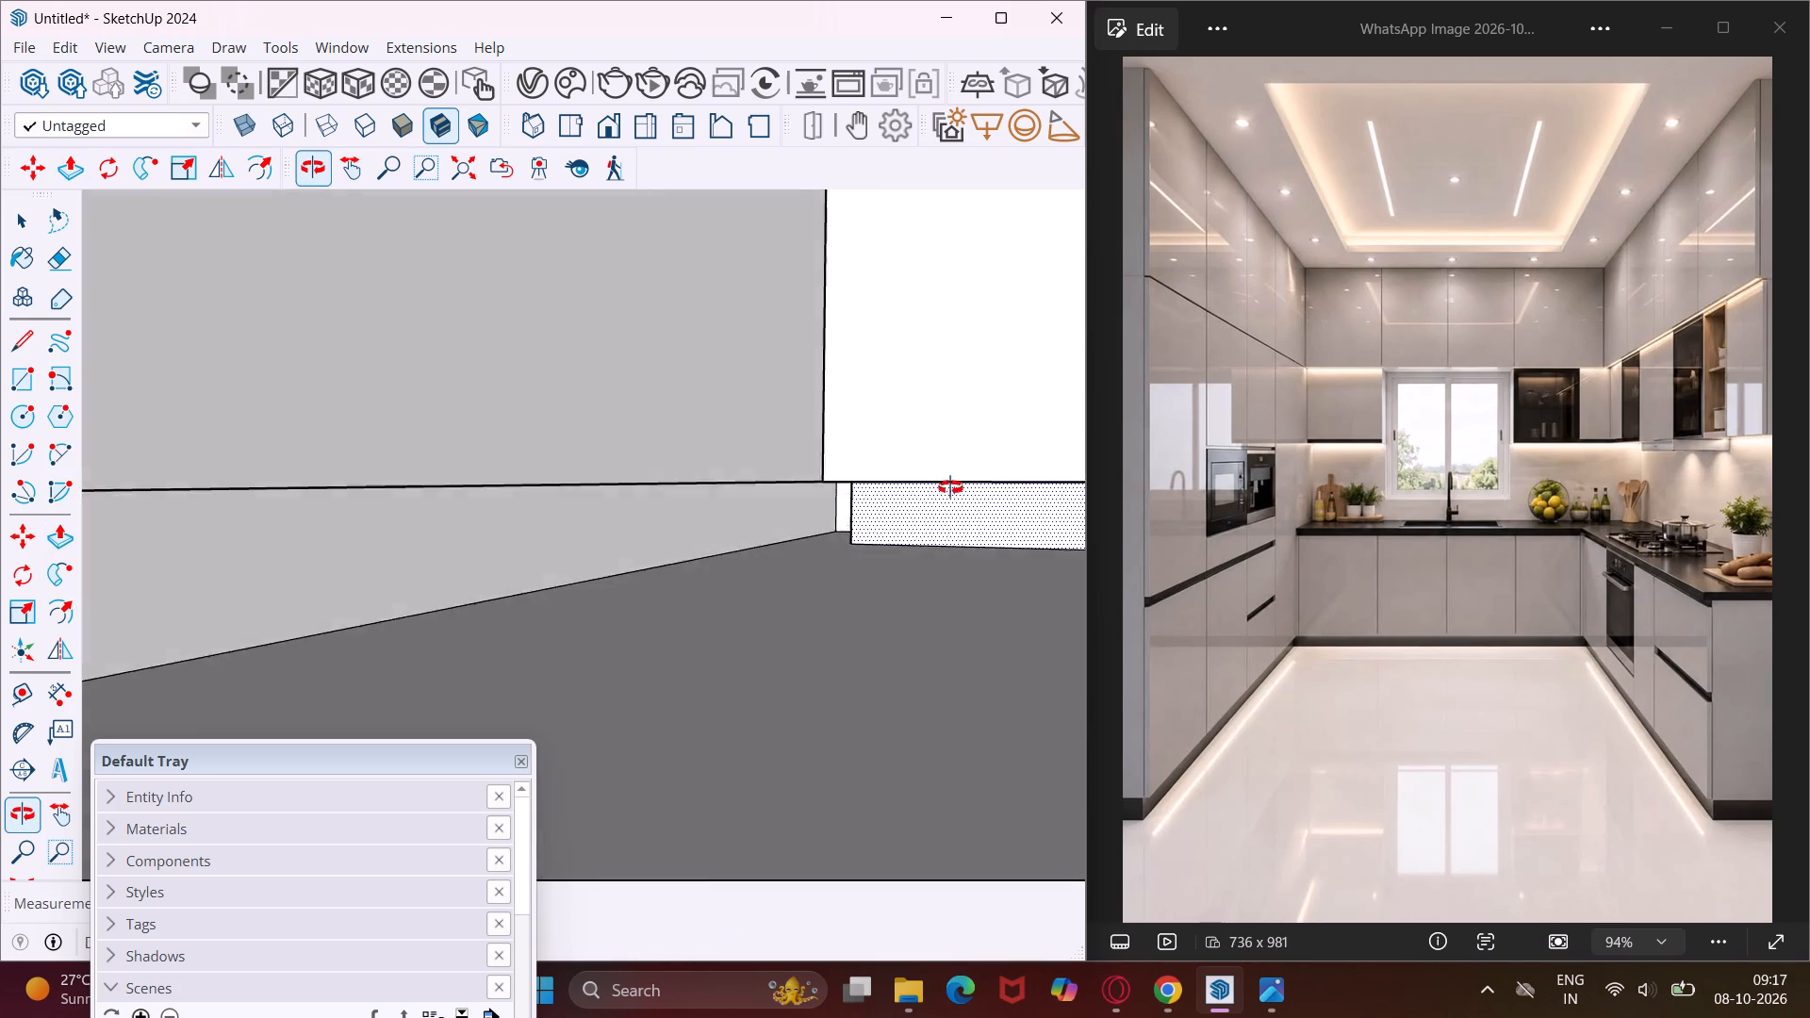
middle_click_drag(950, 487, 806, 511)
scroll(678, 492, "down", 3)
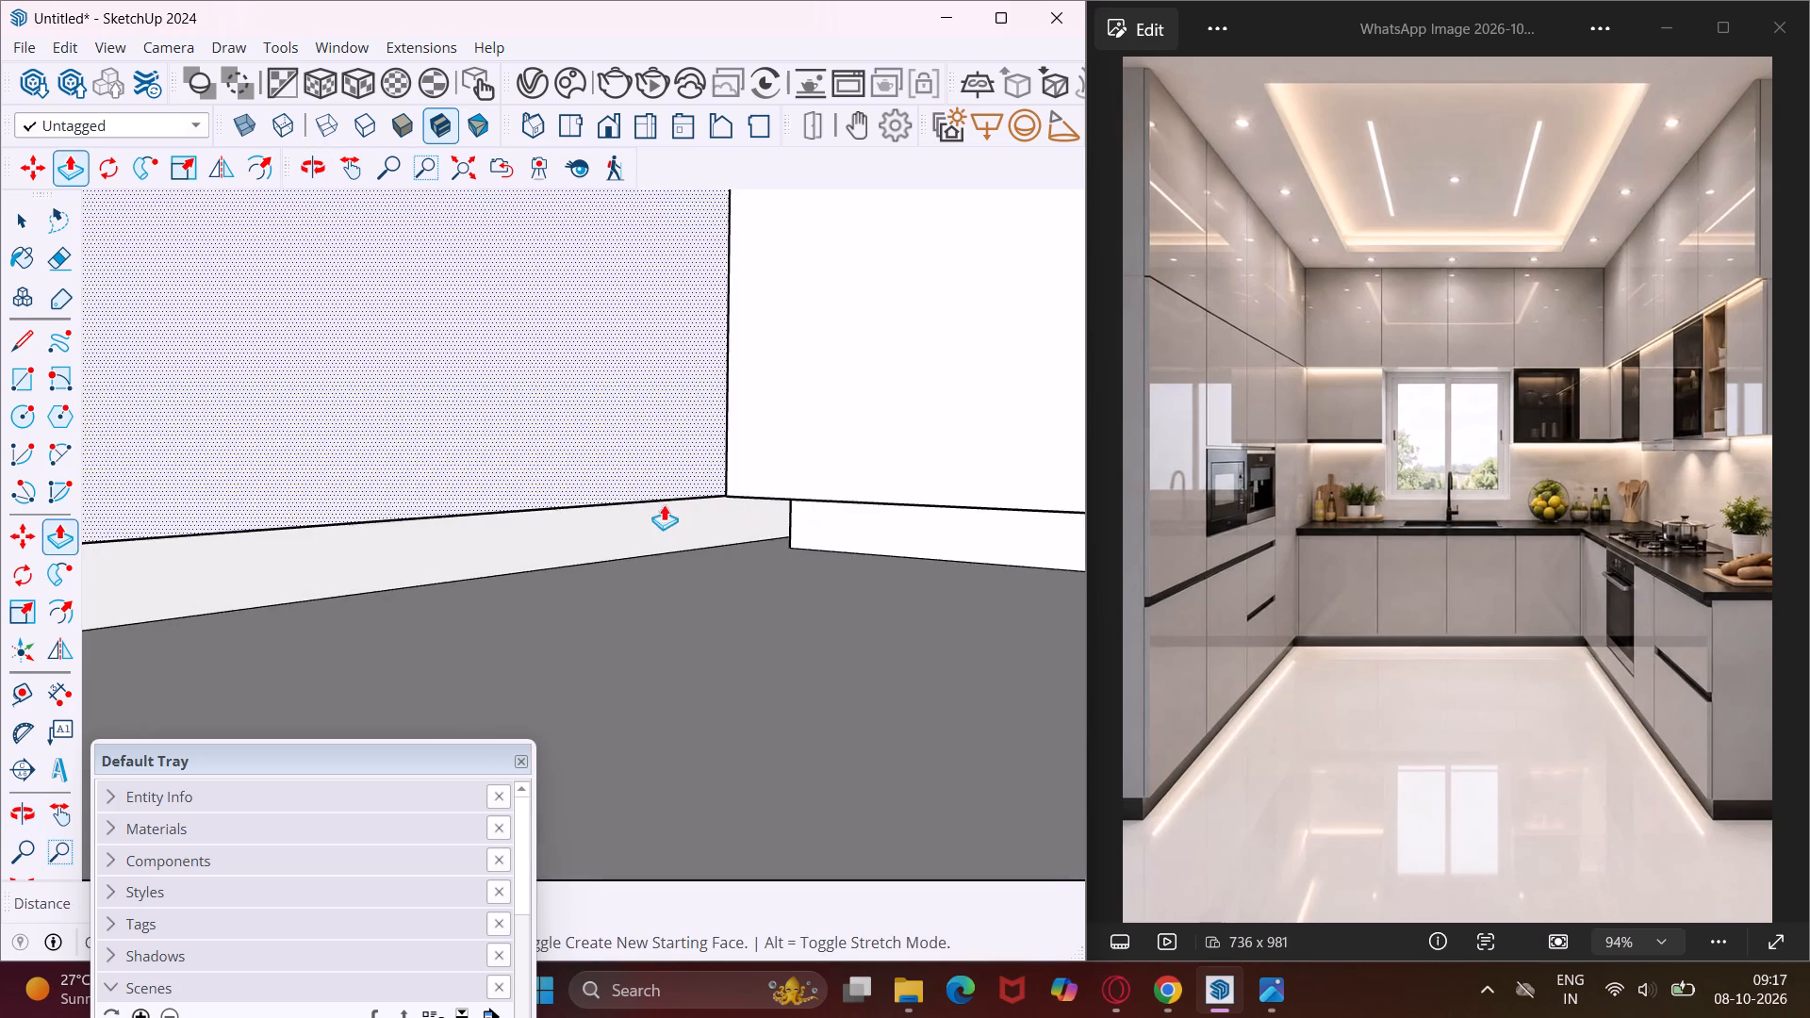
scroll(664, 504, "down", 2)
scroll(611, 527, "down", 20)
scroll(611, 527, "down", 12)
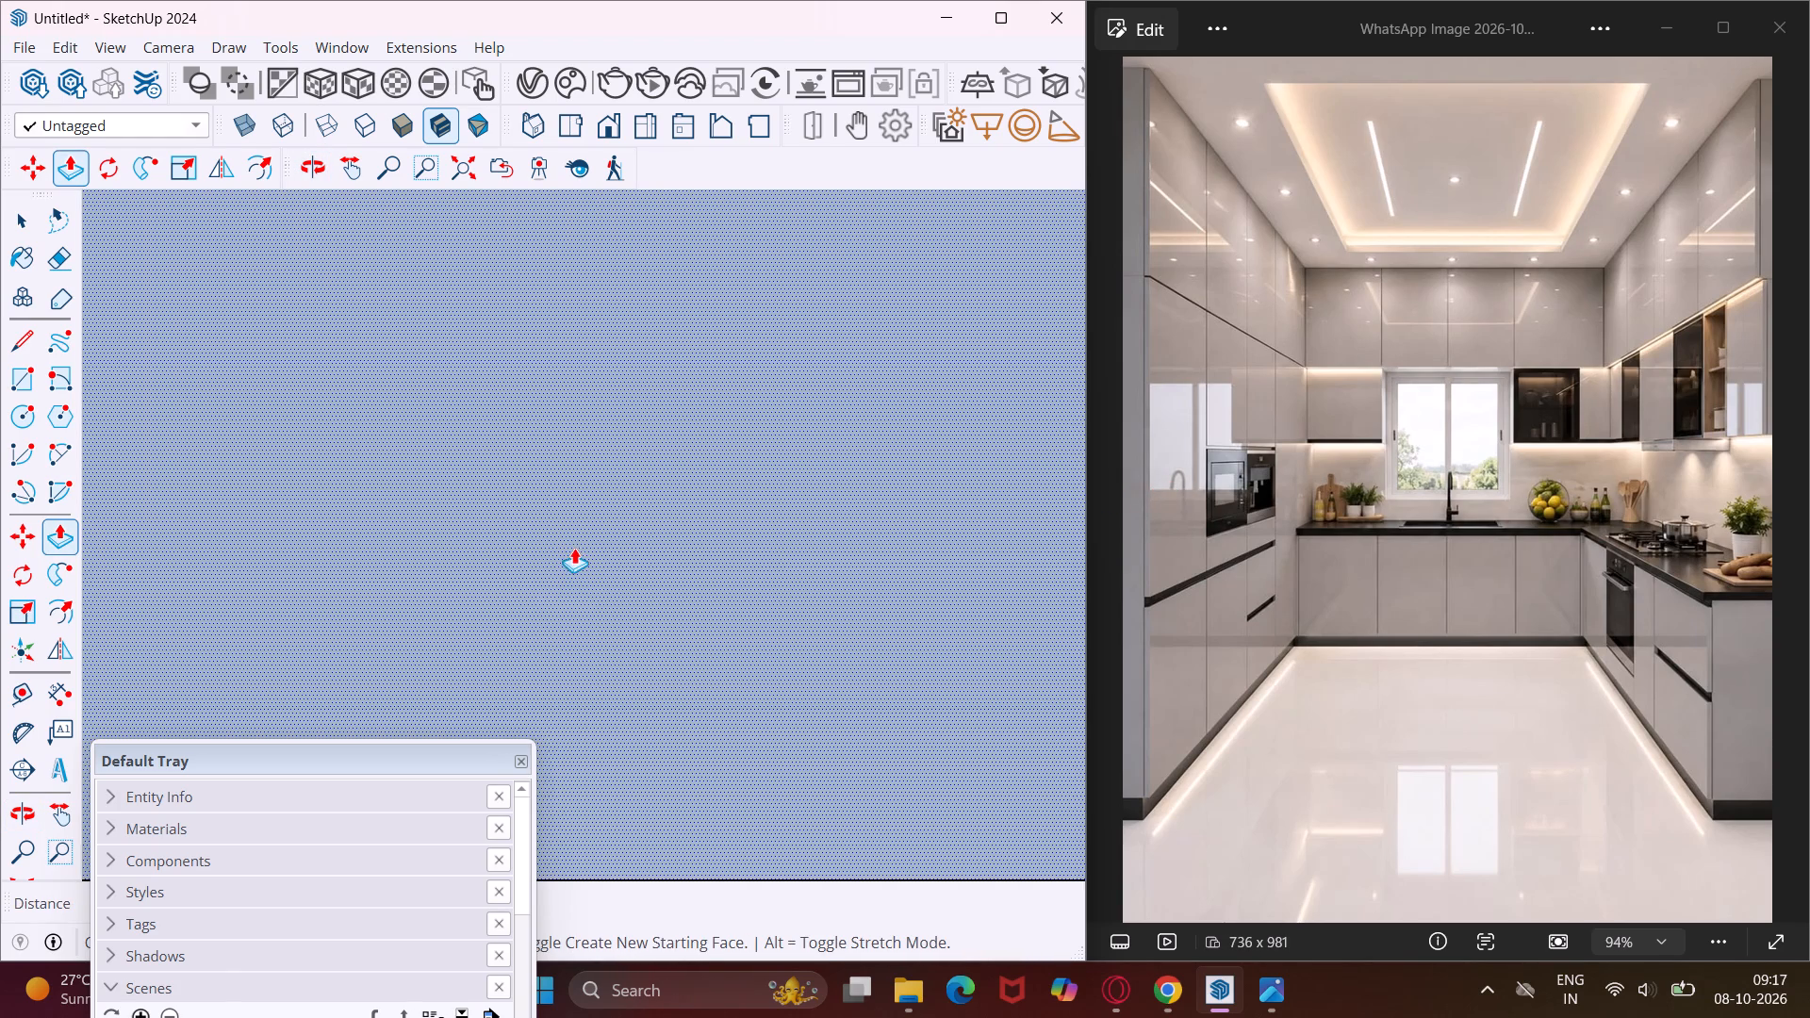
scroll(574, 548, "down", 20)
scroll(574, 548, "down", 19)
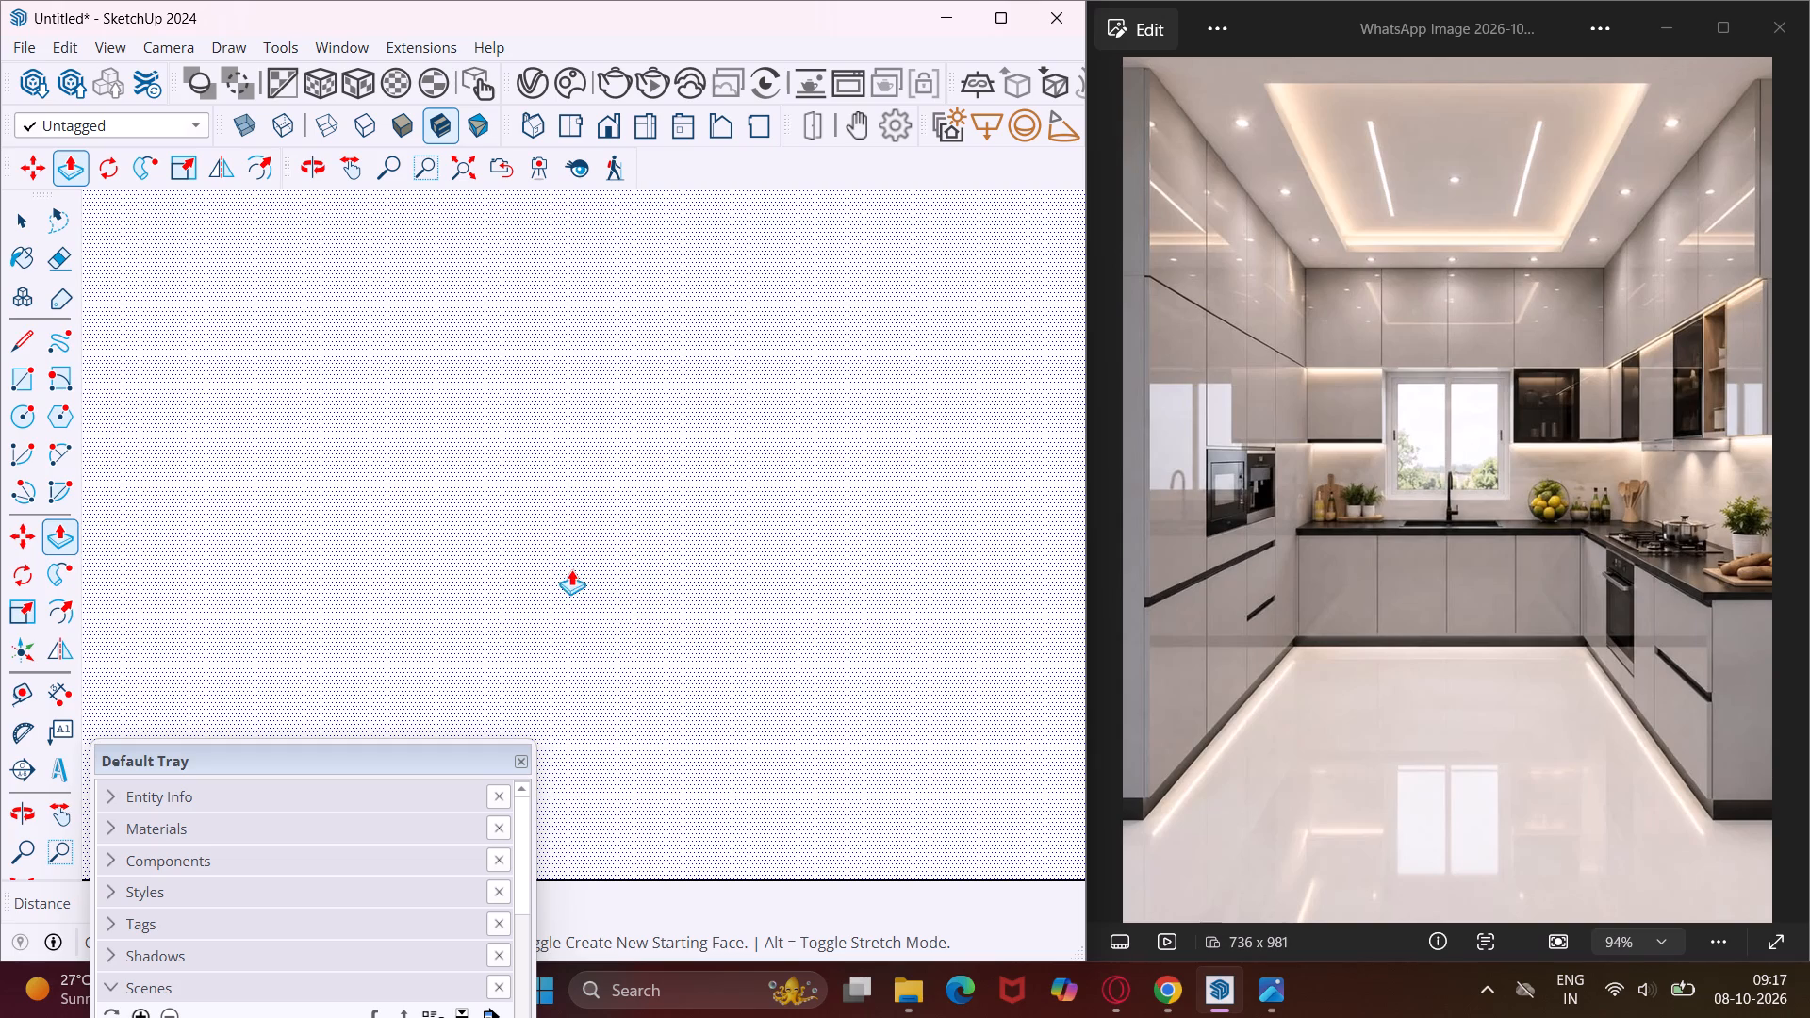
Push/Pull the countertop's open-end face on the side cabinet farthest from the origin outward by 1".
scroll(571, 569, "down", 20)
scroll(571, 569, "down", 18)
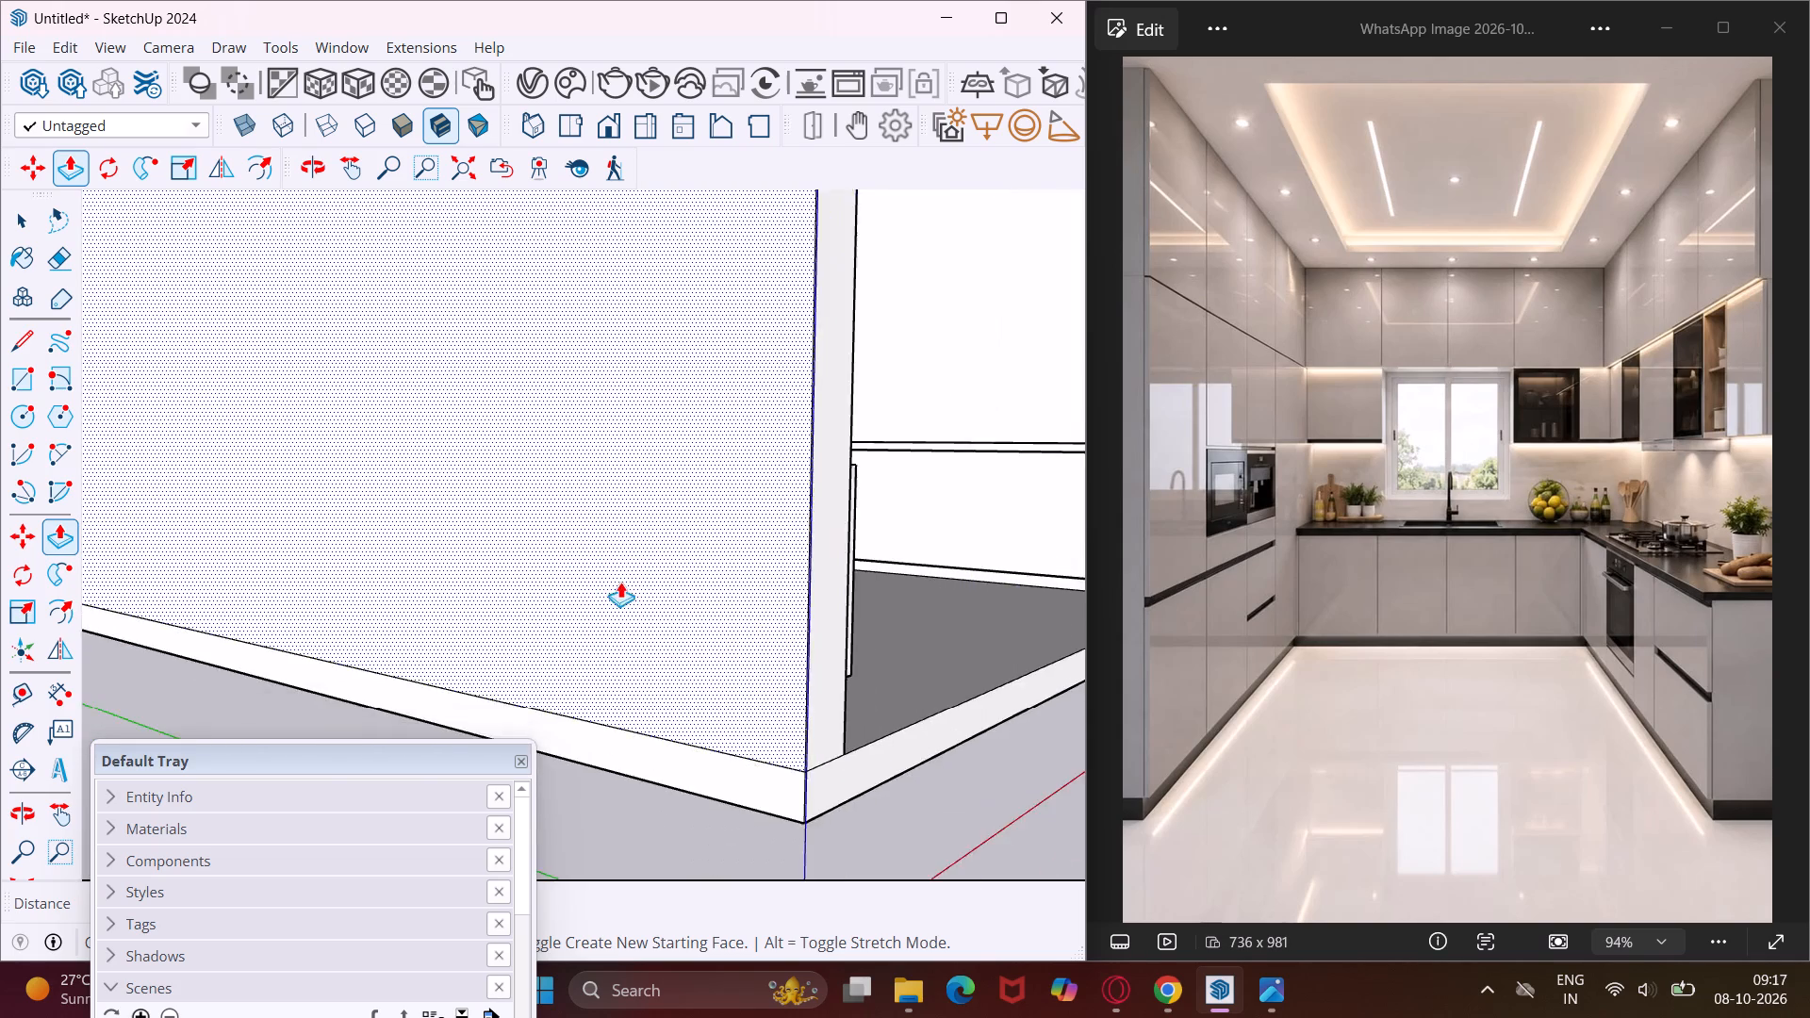
scroll(620, 582, "down", 19)
middle_click_drag(817, 538, 676, 537)
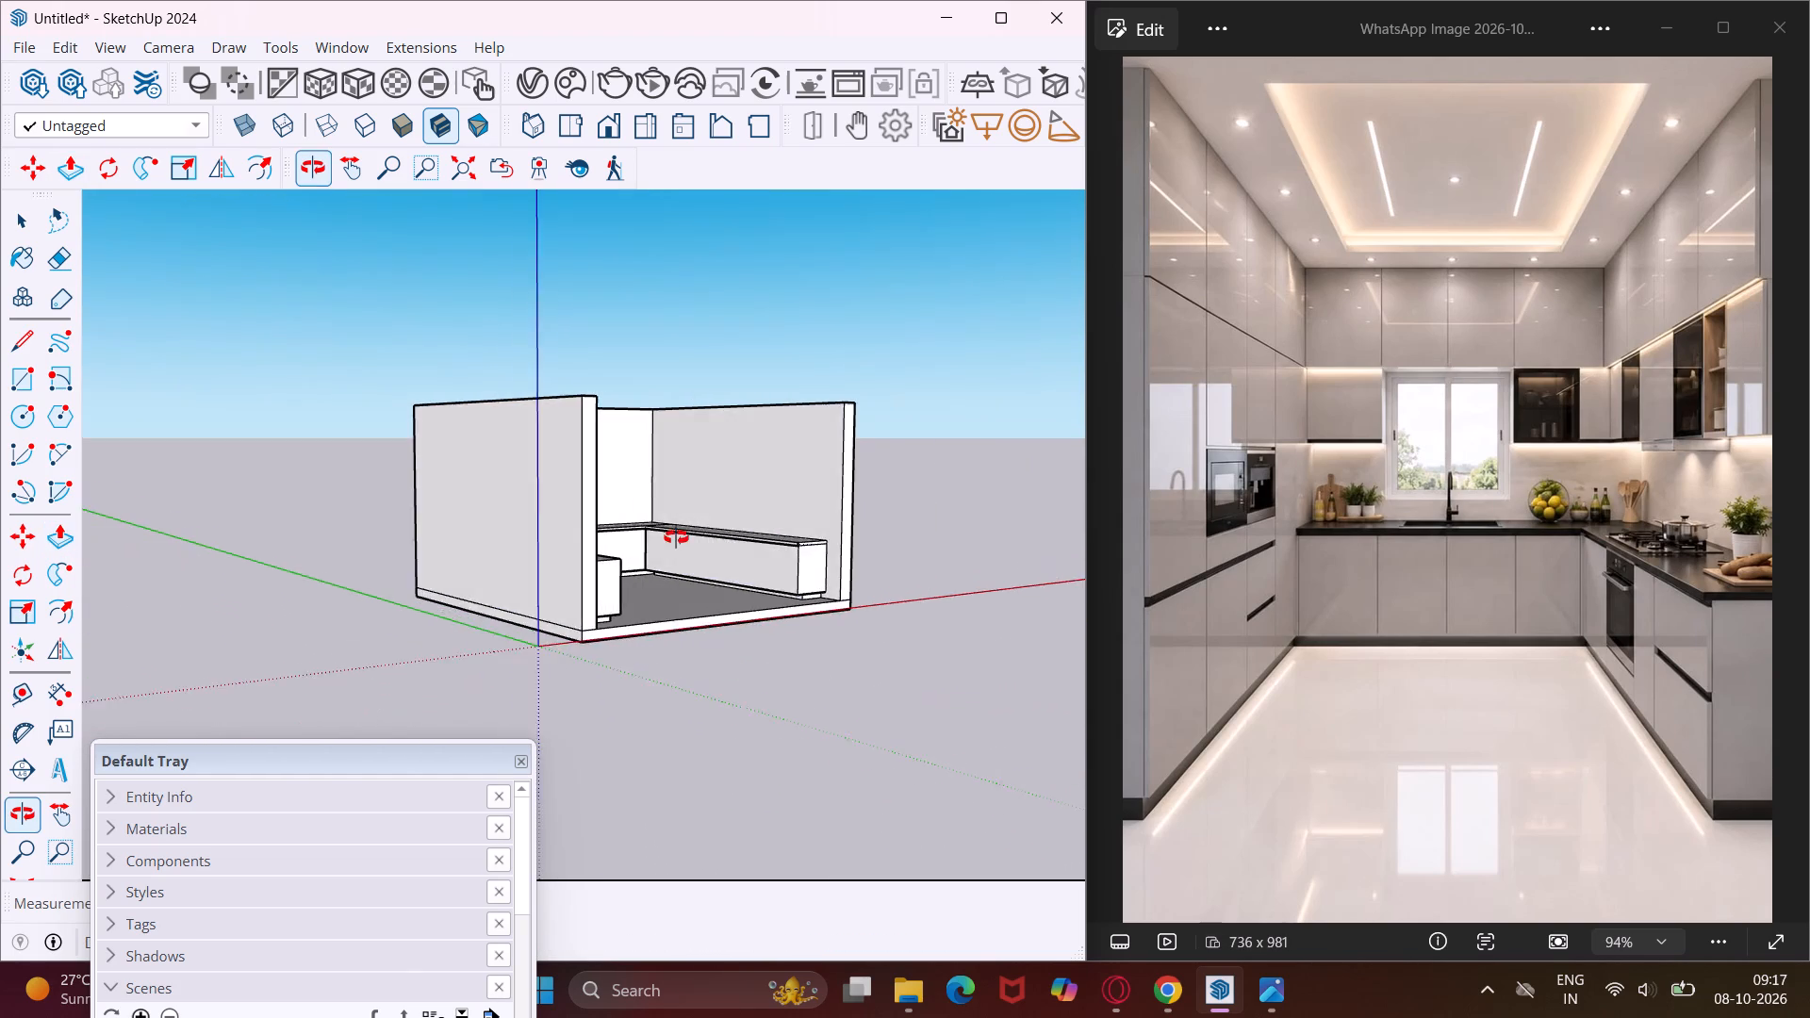
middle_click_drag(676, 537, 465, 568)
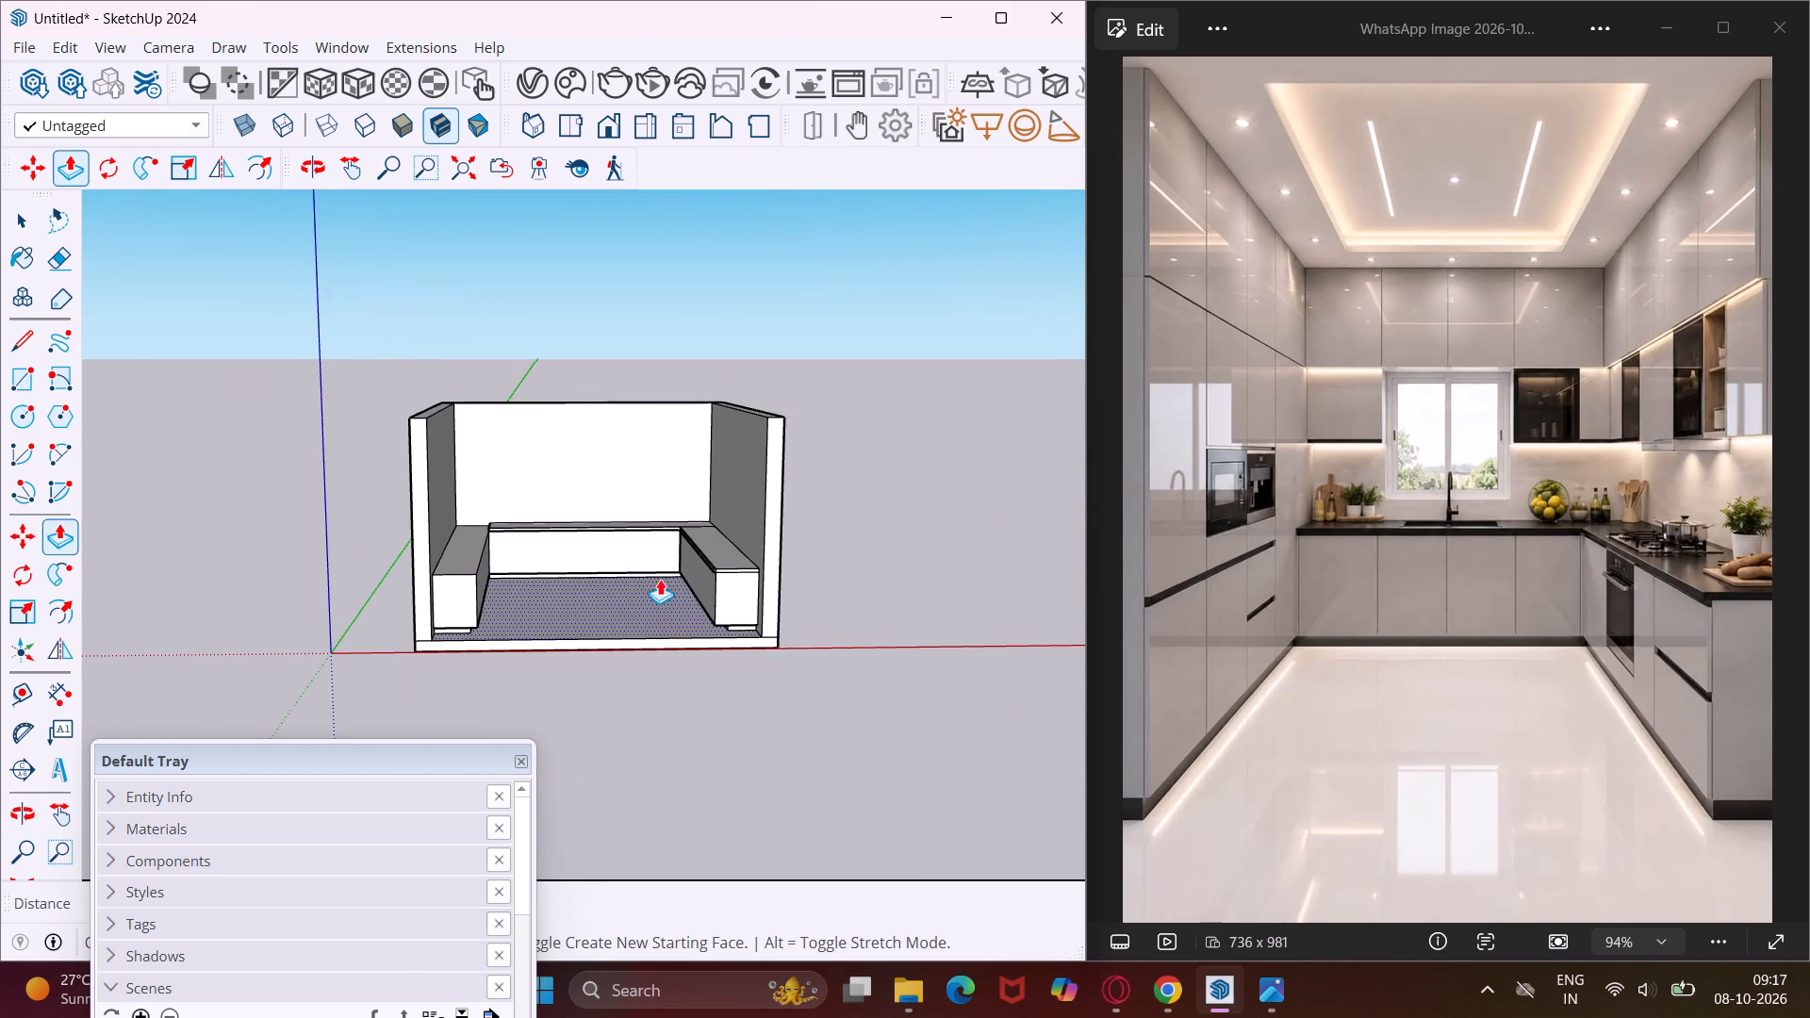
scroll(715, 586, "up", 4)
middle_click_drag(715, 586, 788, 562)
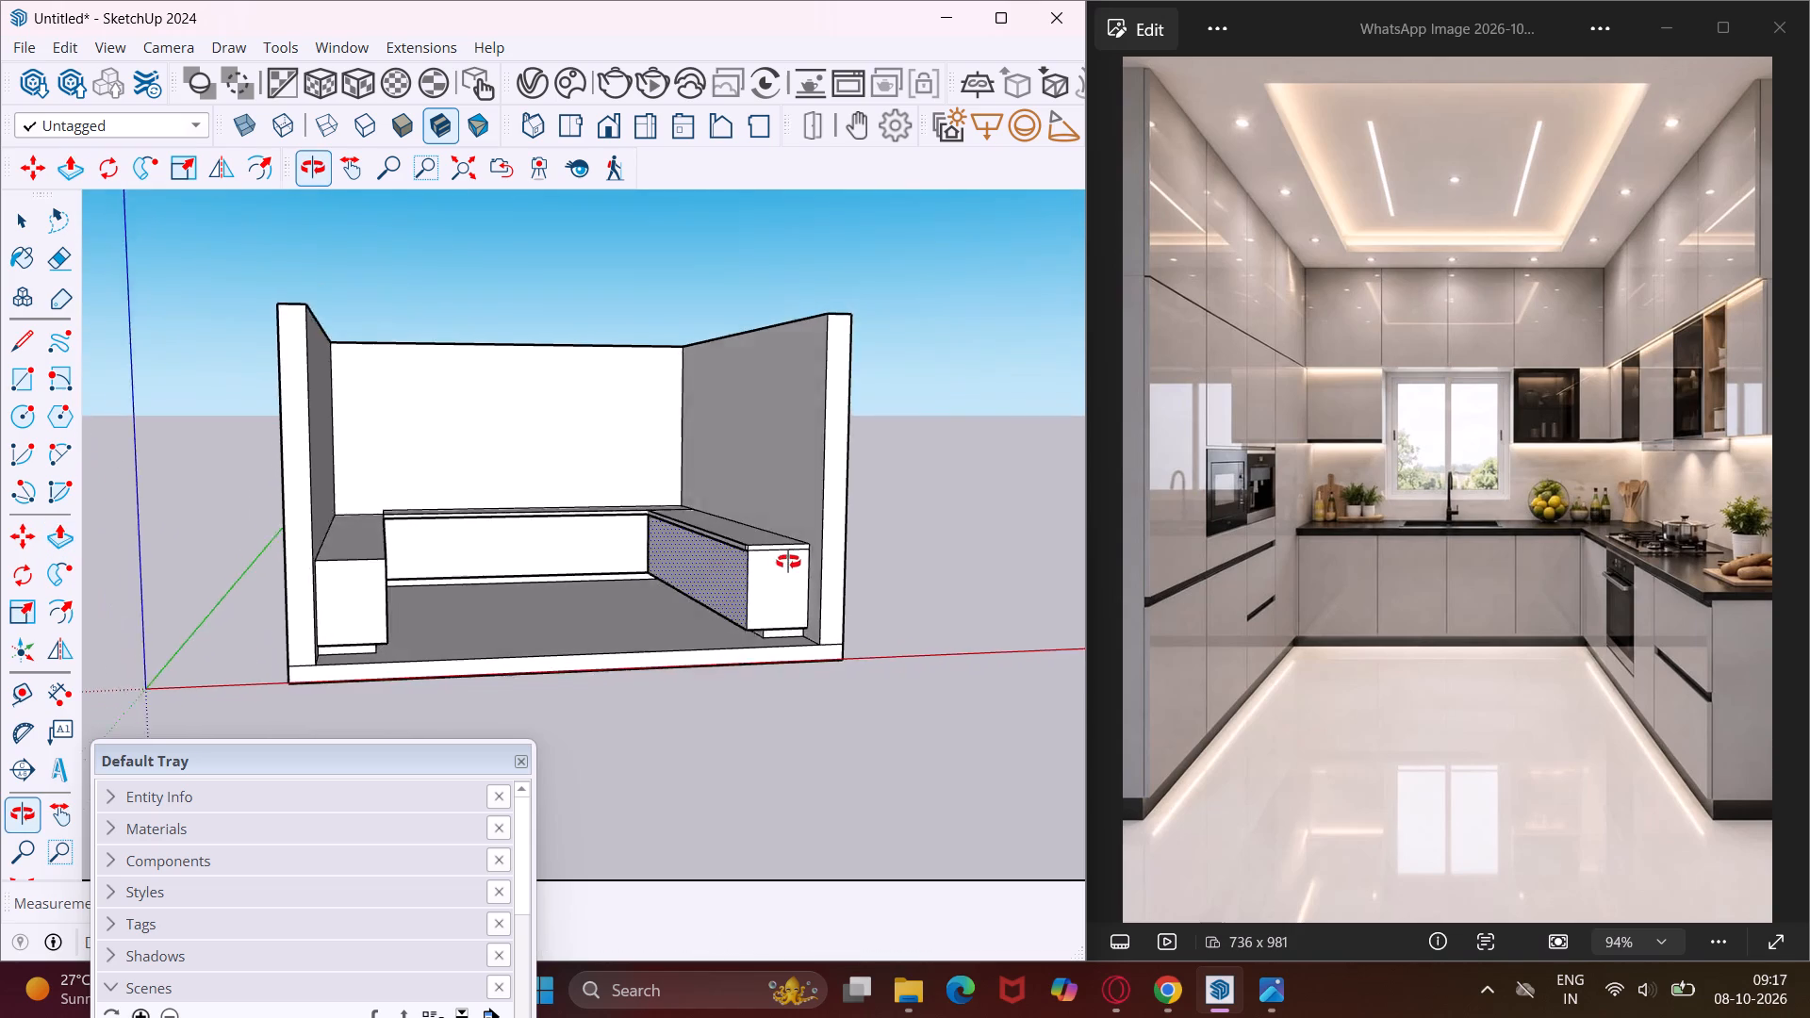
middle_click_drag(788, 562, 880, 561)
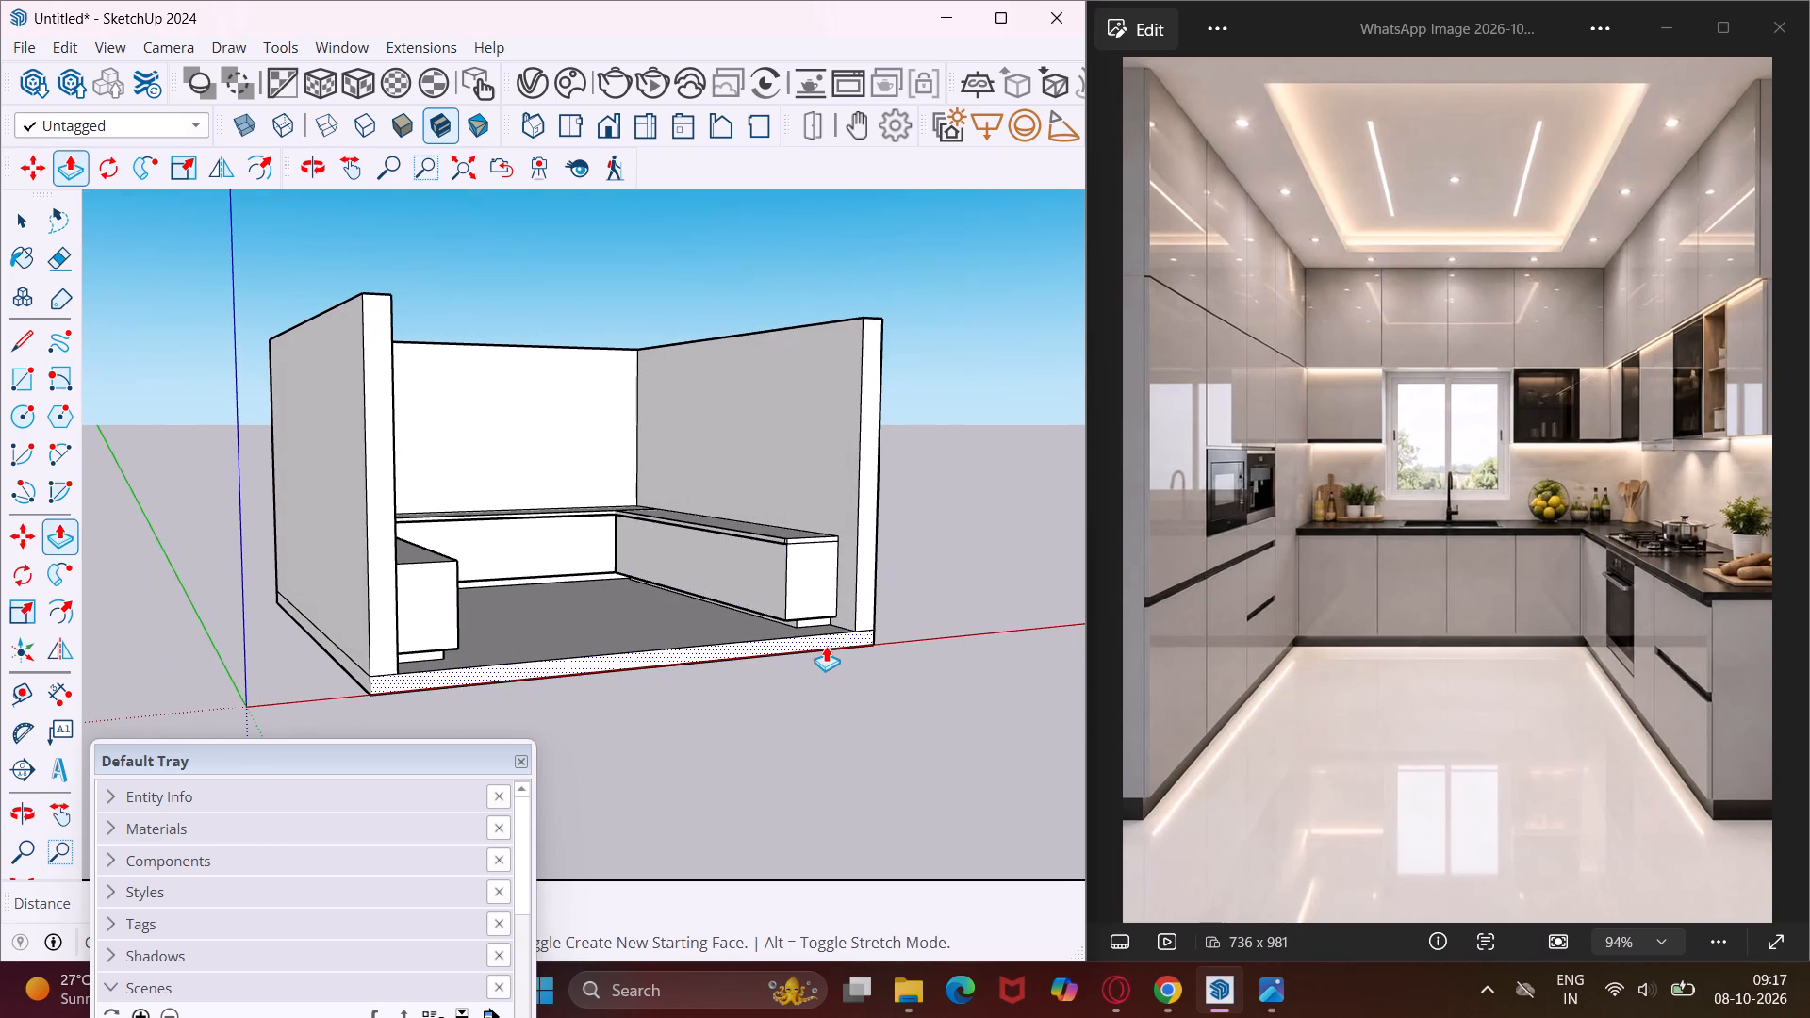
key("Escape")
key("space")
scroll(800, 554, "up", 7)
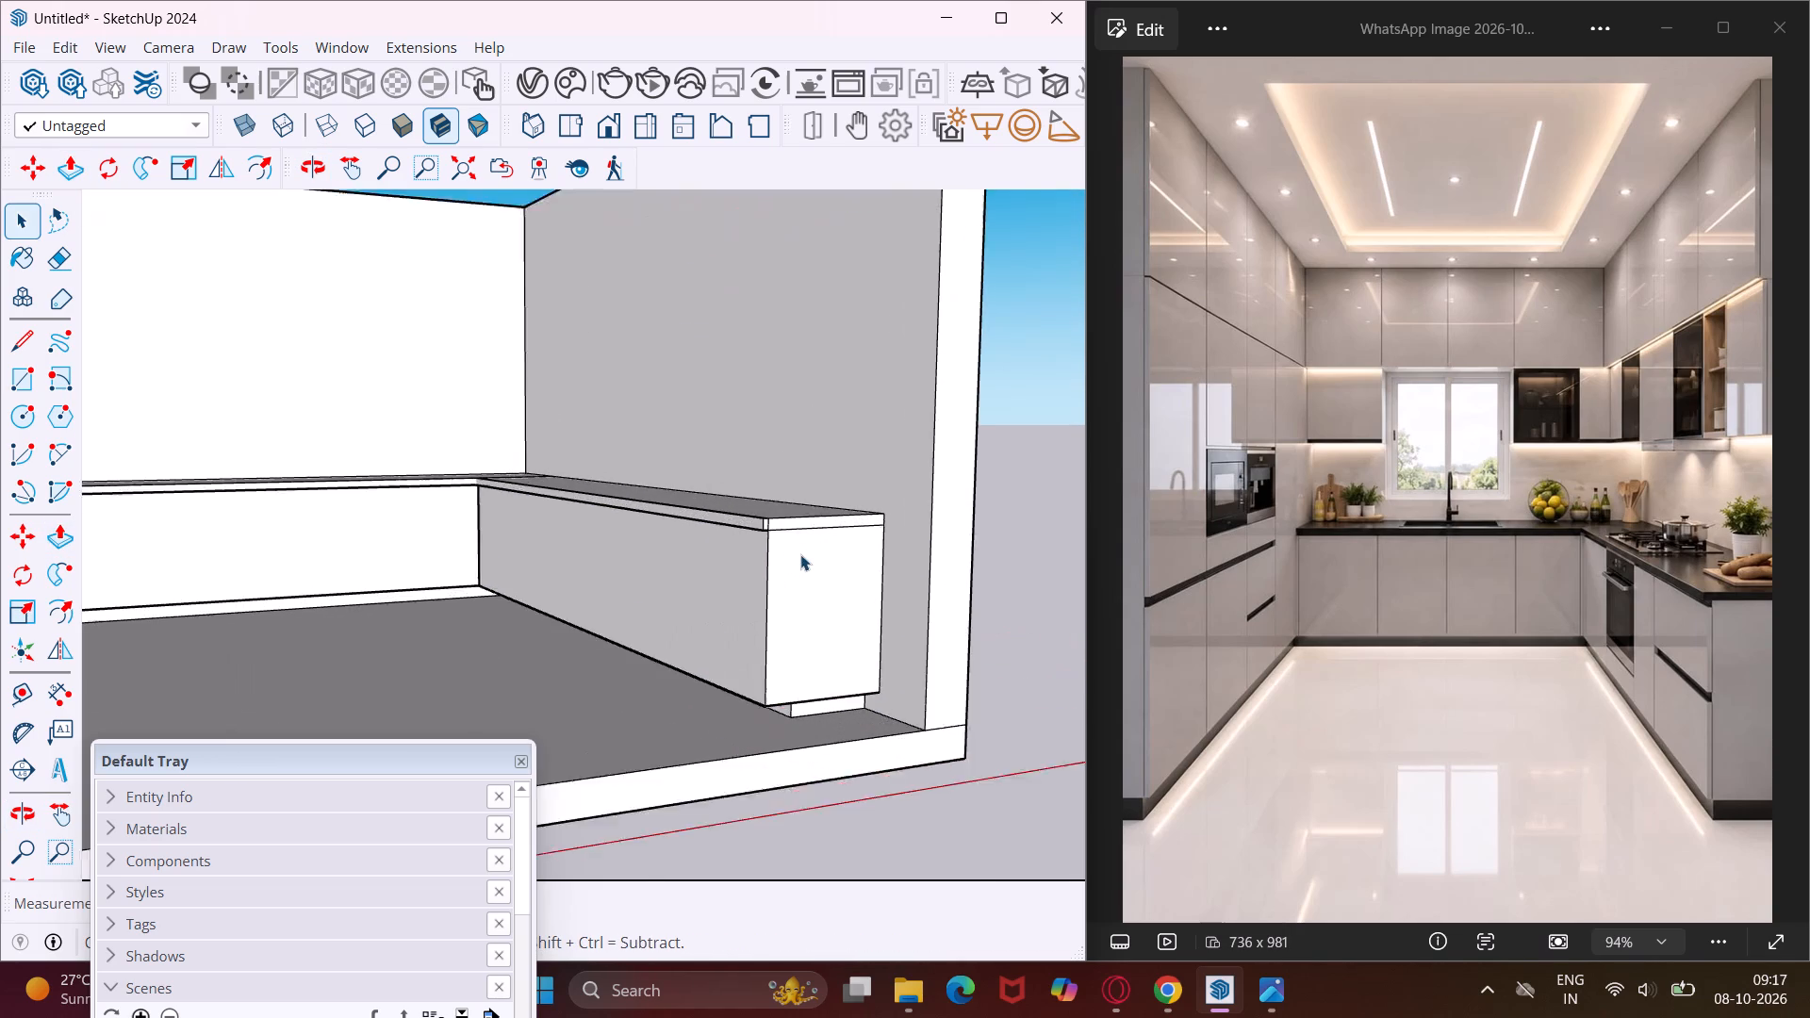
scroll(800, 554, "up", 6)
middle_click_drag(723, 592, 822, 607)
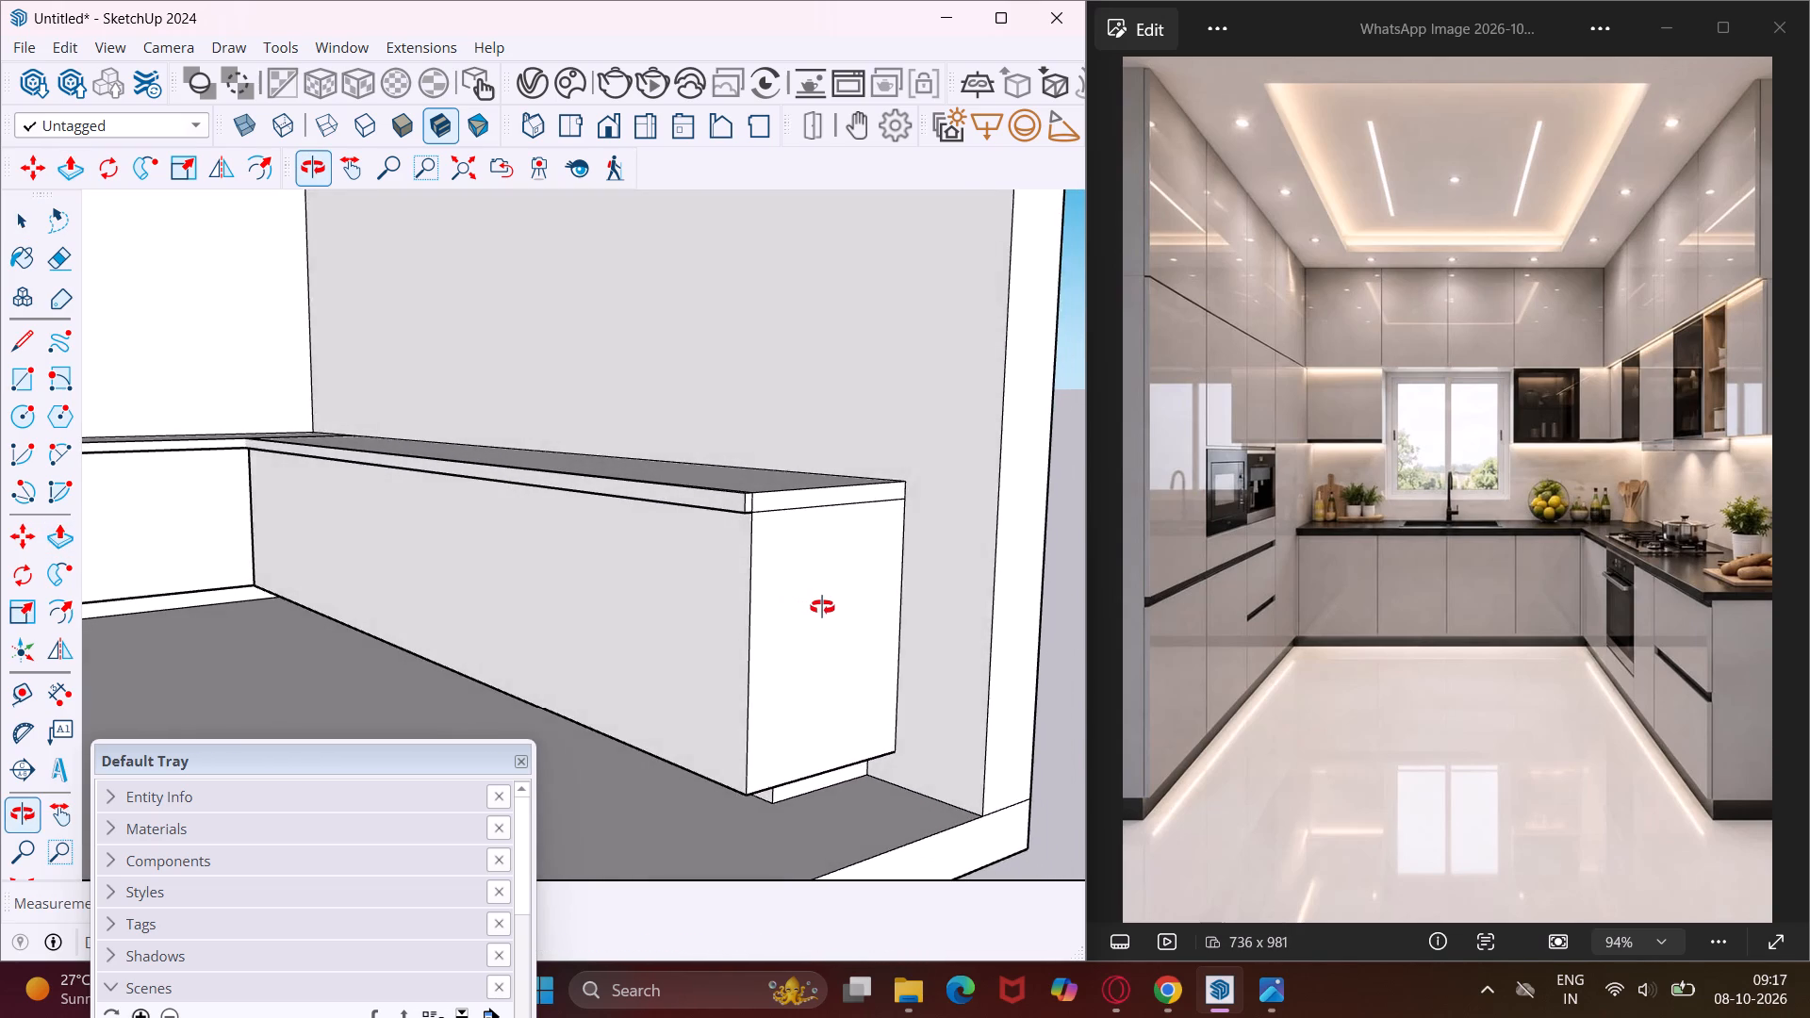
middle_click_drag(822, 607, 653, 603)
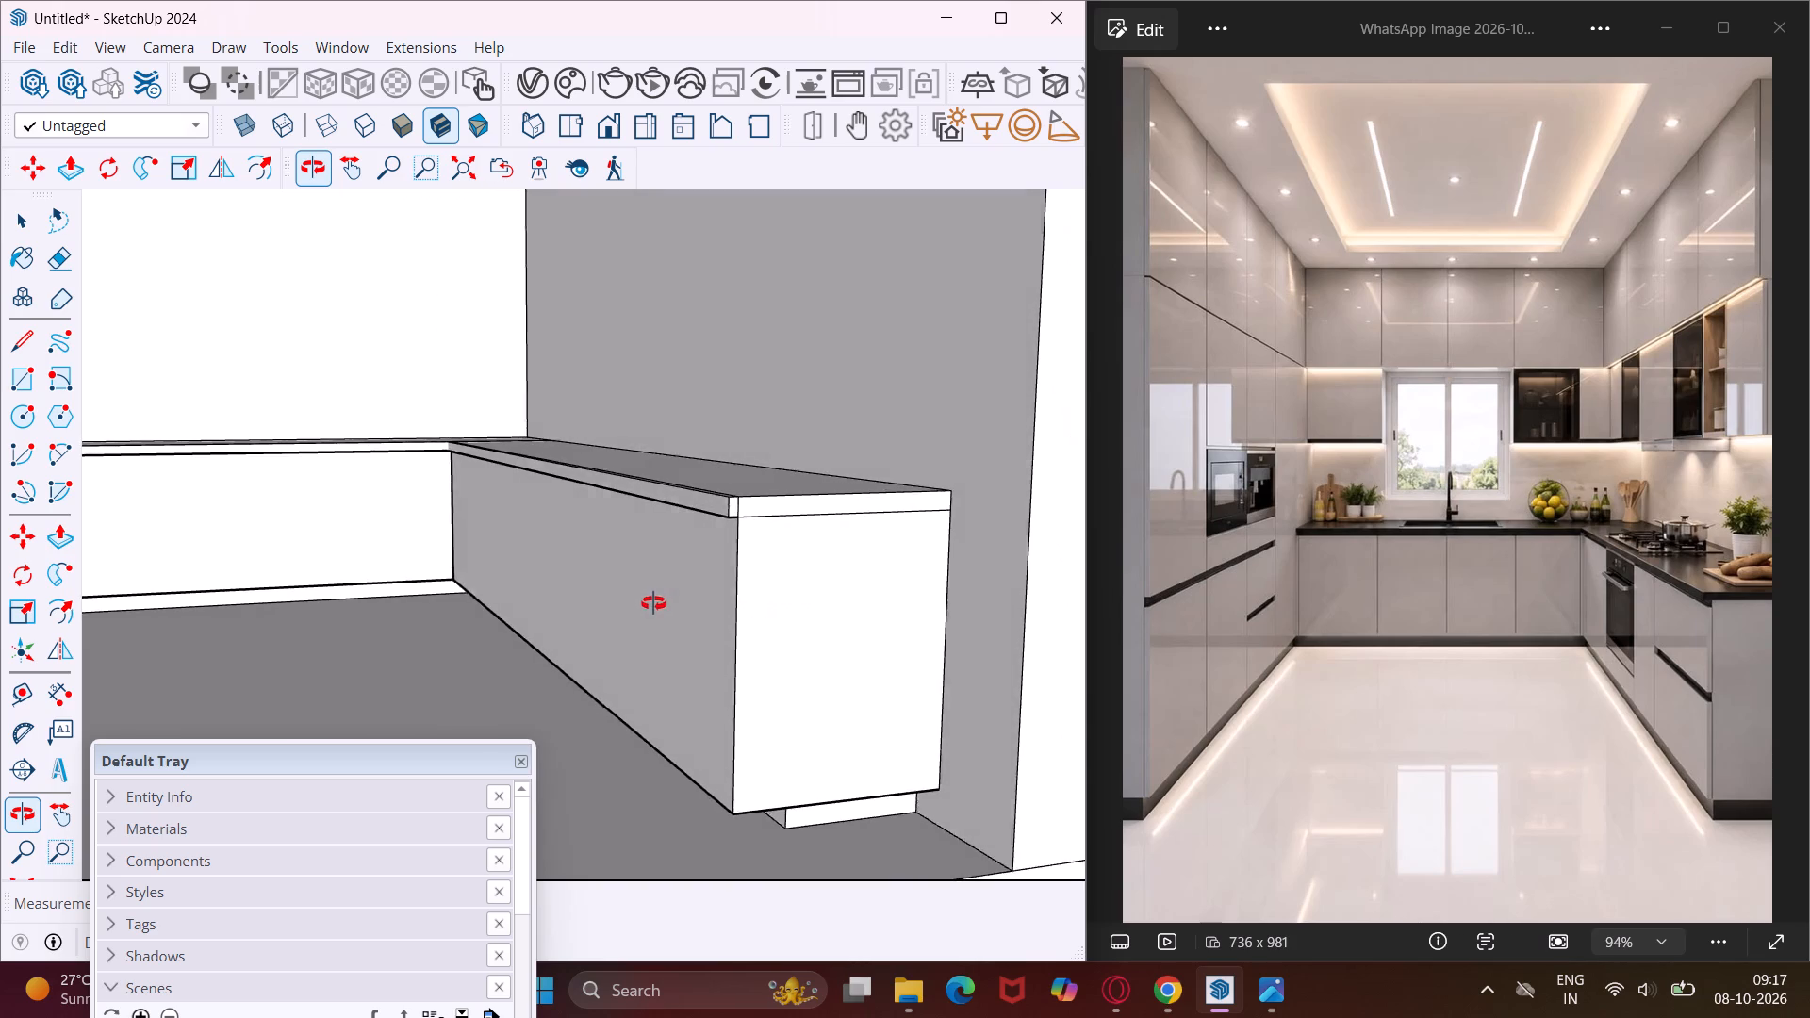
middle_click_drag(653, 603, 615, 616)
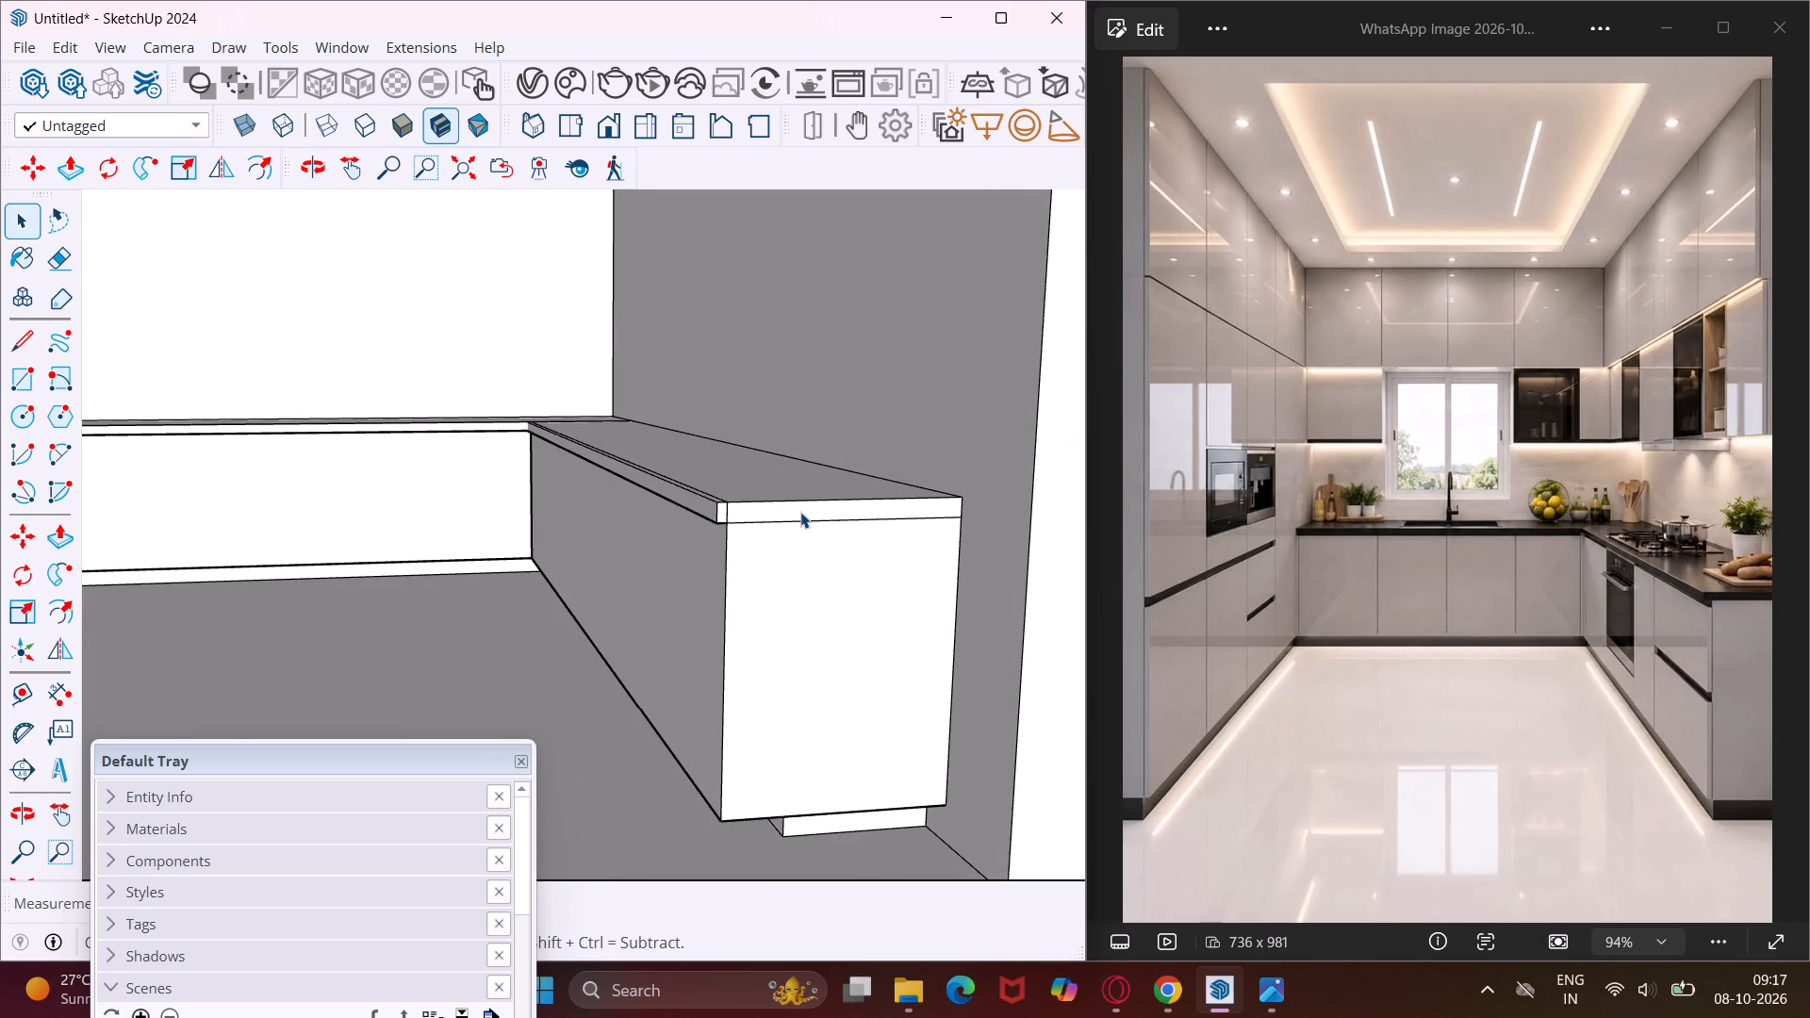
left_click(800, 512)
key("p")
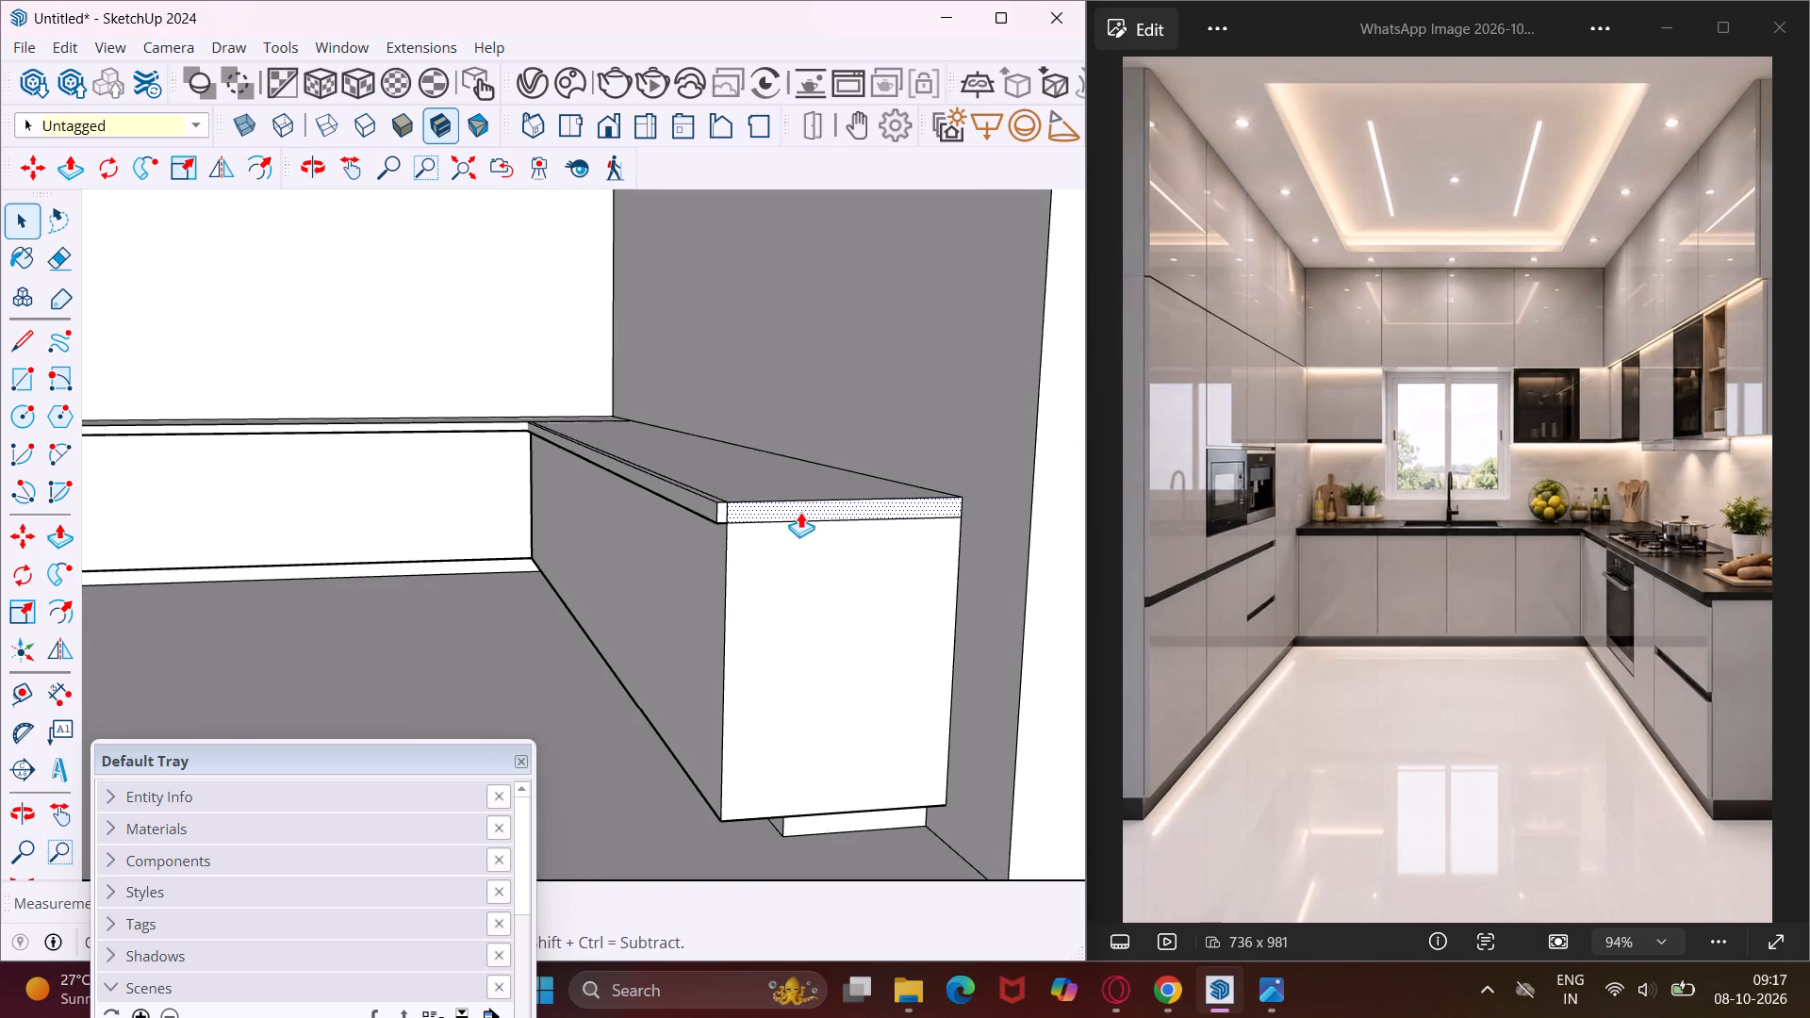
left_click(800, 512)
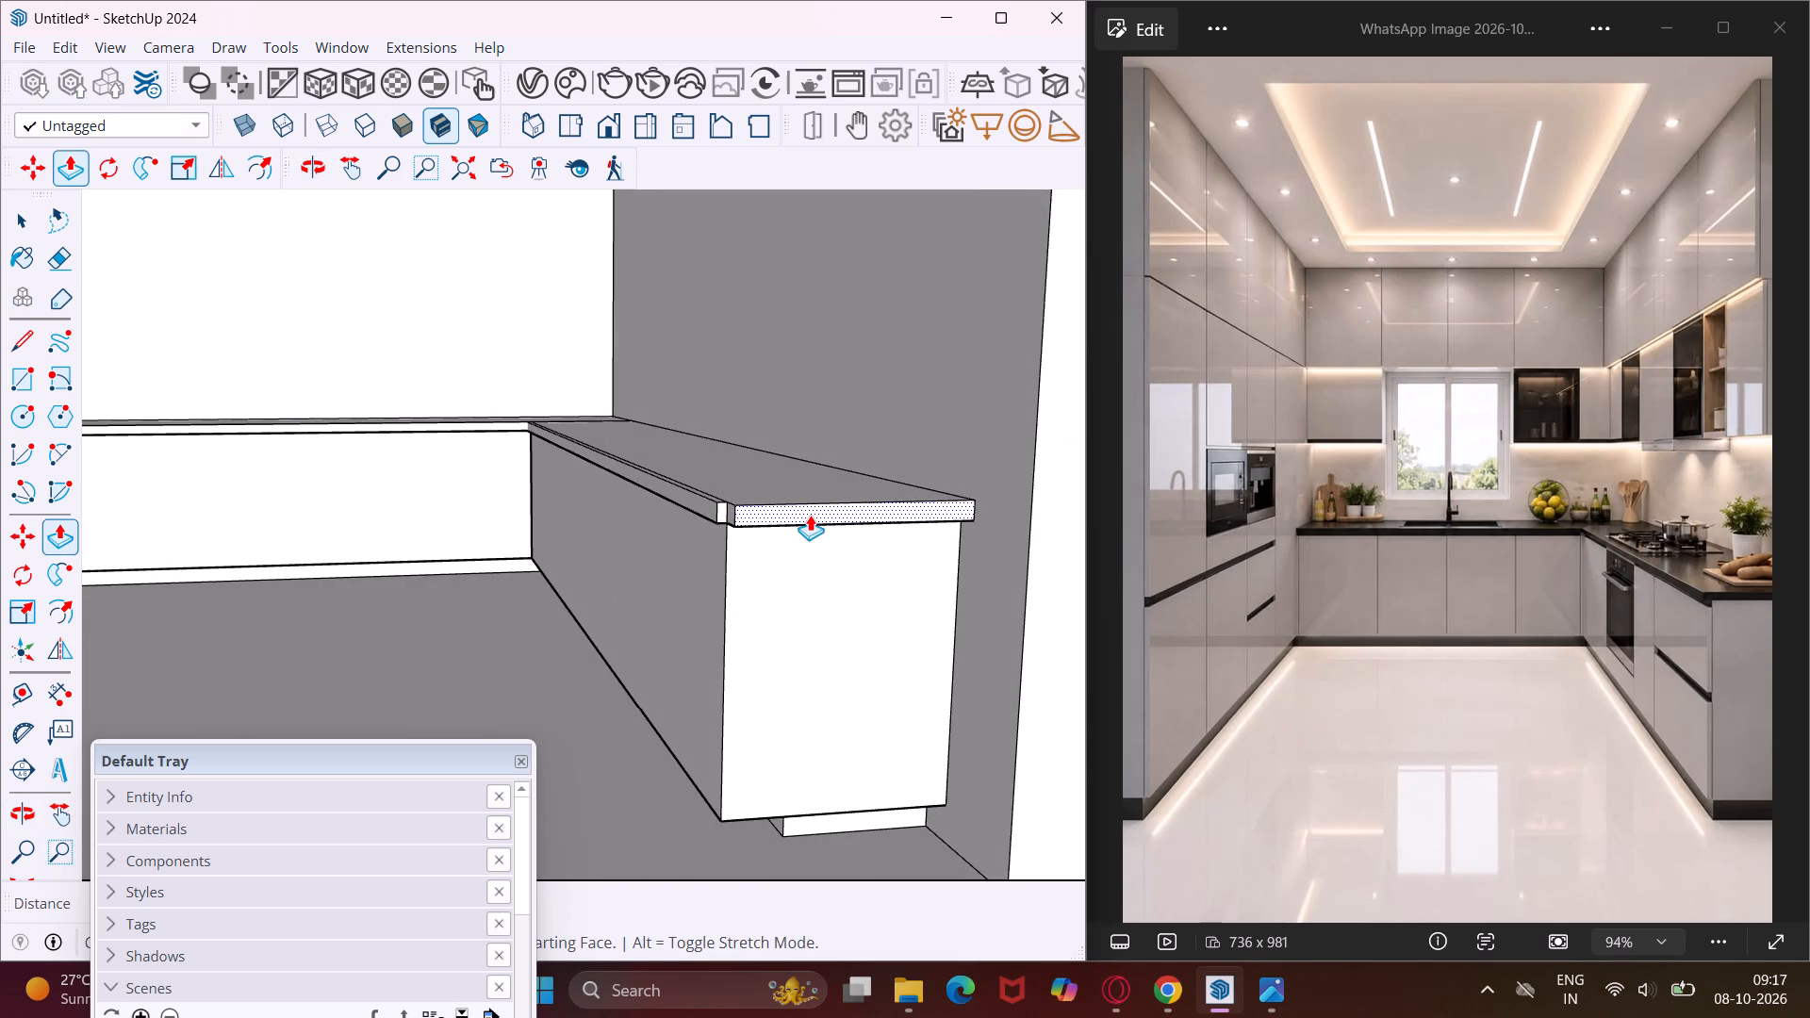
type("1\"")
key("Return")
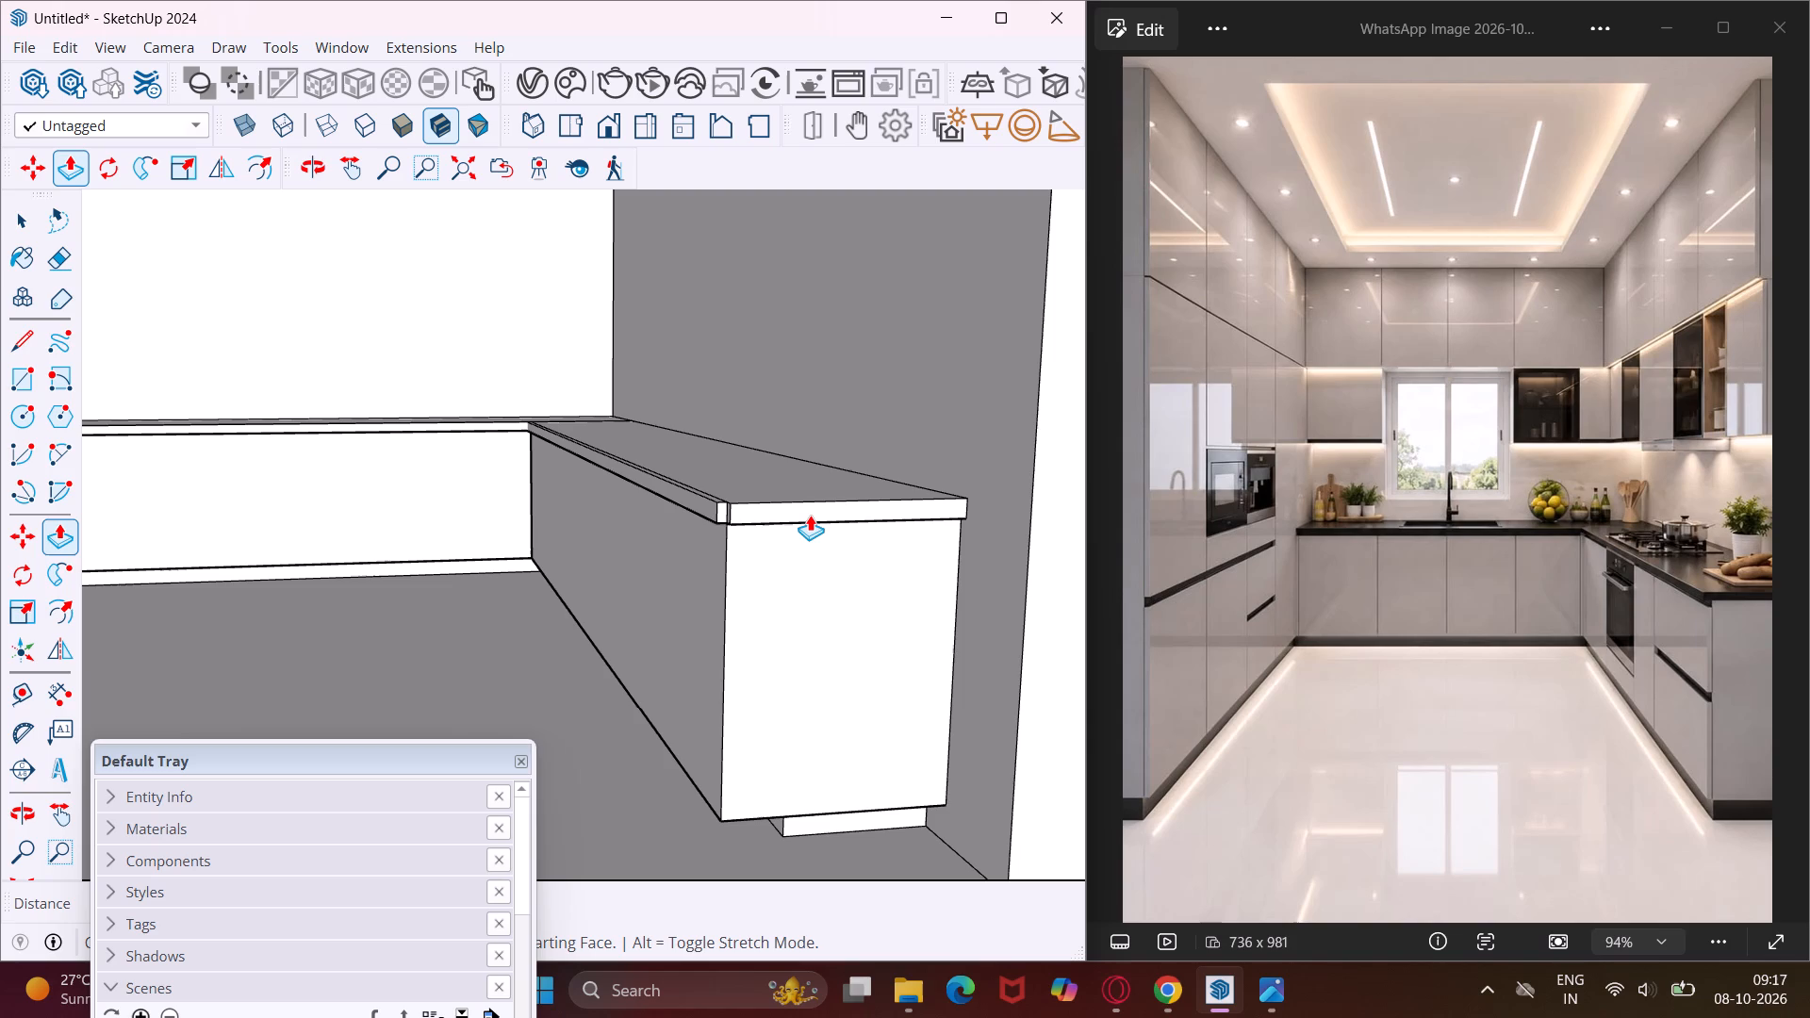
Repeat the 1" push on the narrow end strip at the inner corner of the same countertop.
scroll(728, 502, "up", 4)
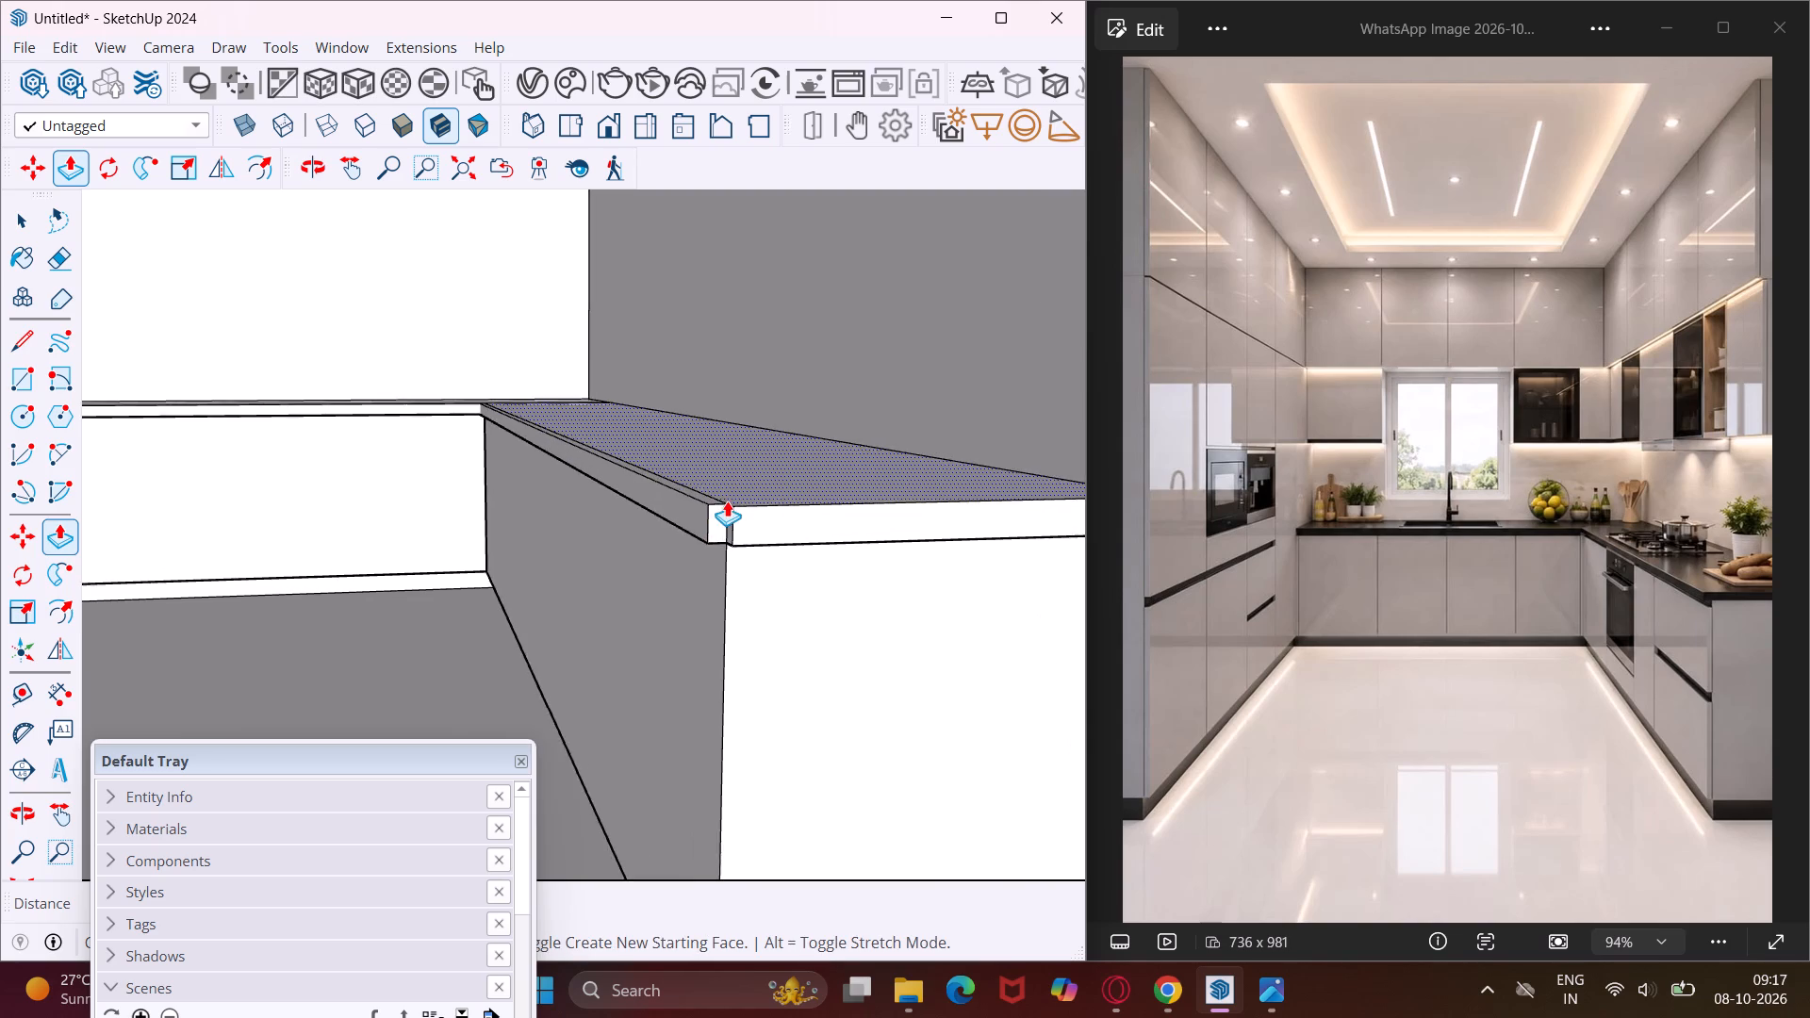
scroll(727, 501, "up", 13)
double_click(691, 539)
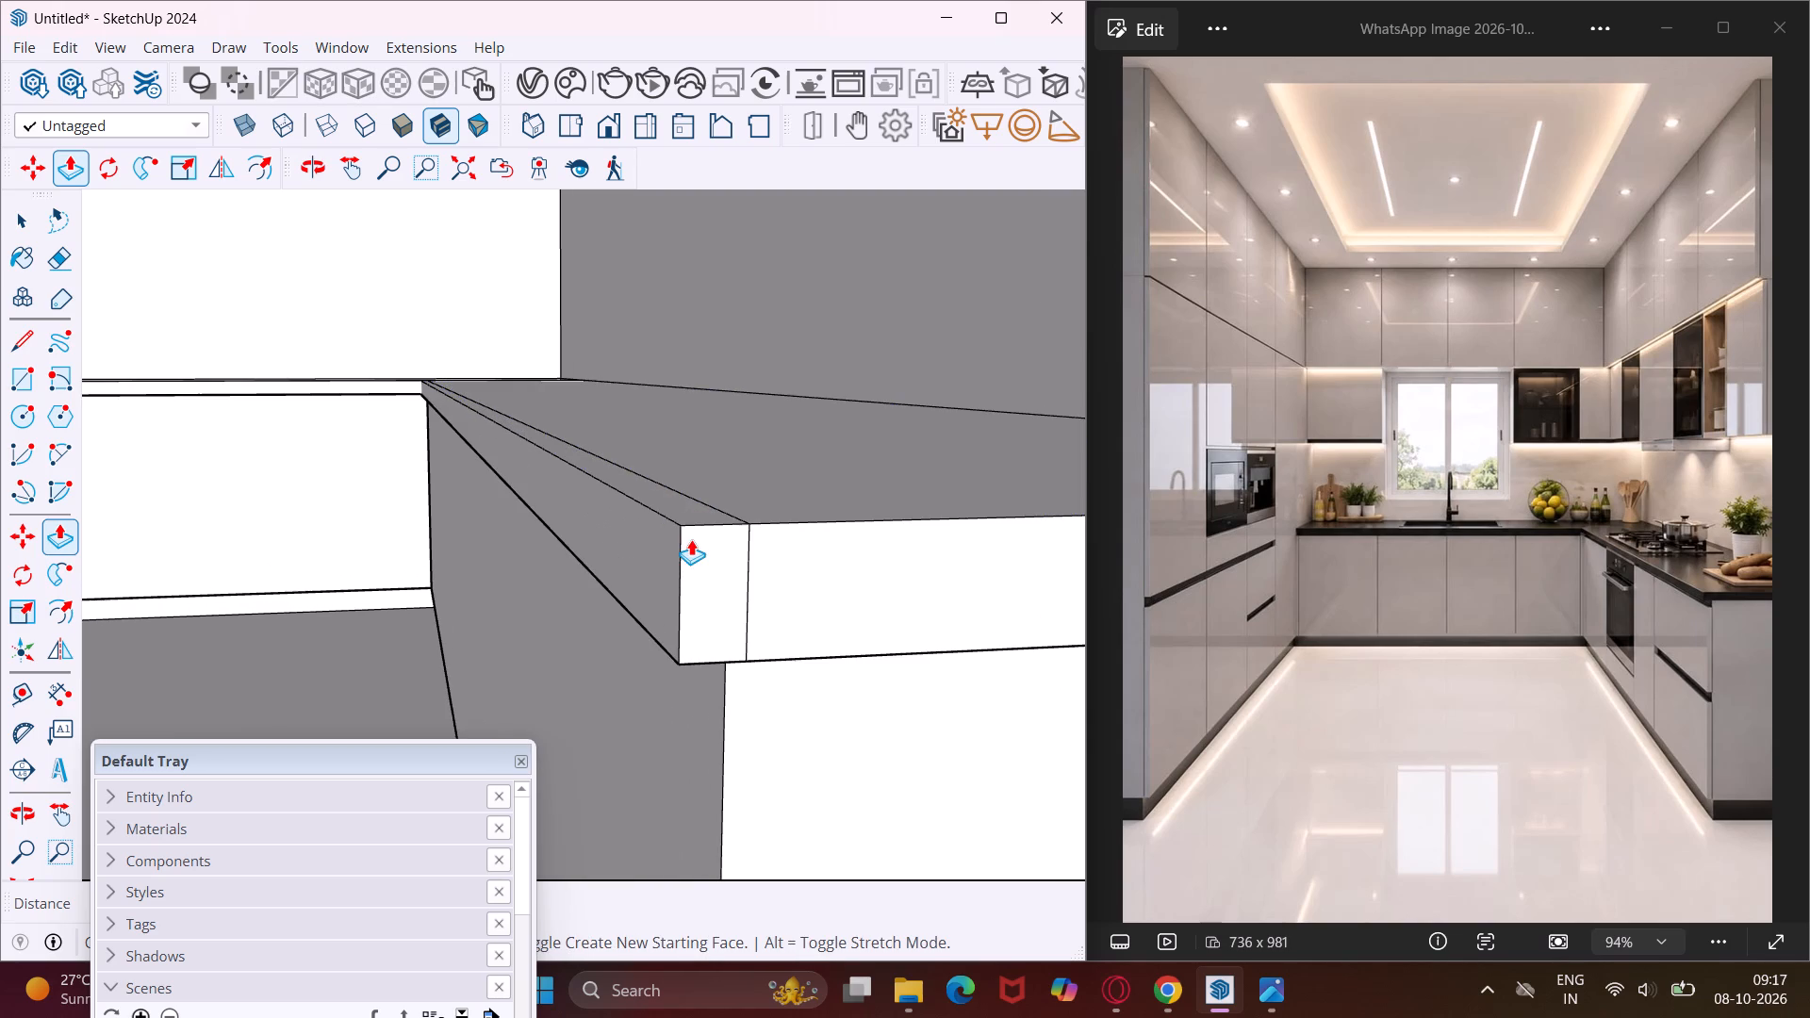
scroll(706, 559, "down", 10)
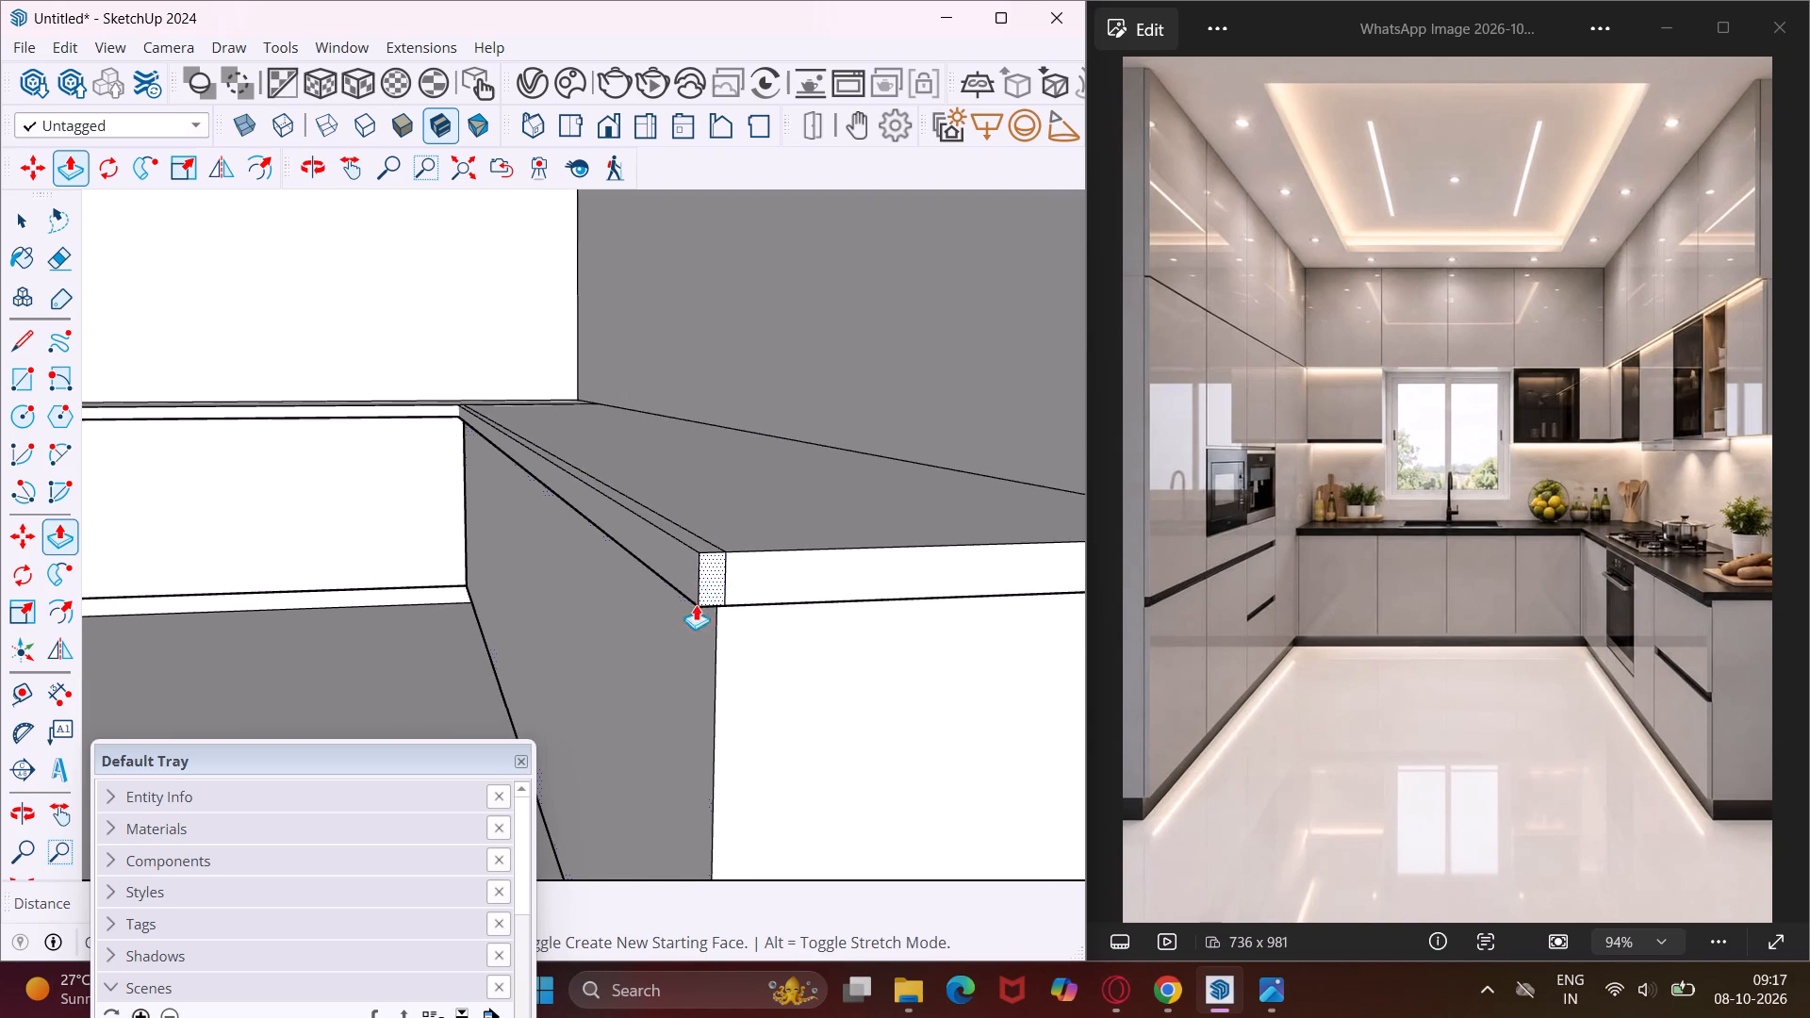
middle_click_drag(678, 630, 909, 629)
scroll(837, 616, "down", 5)
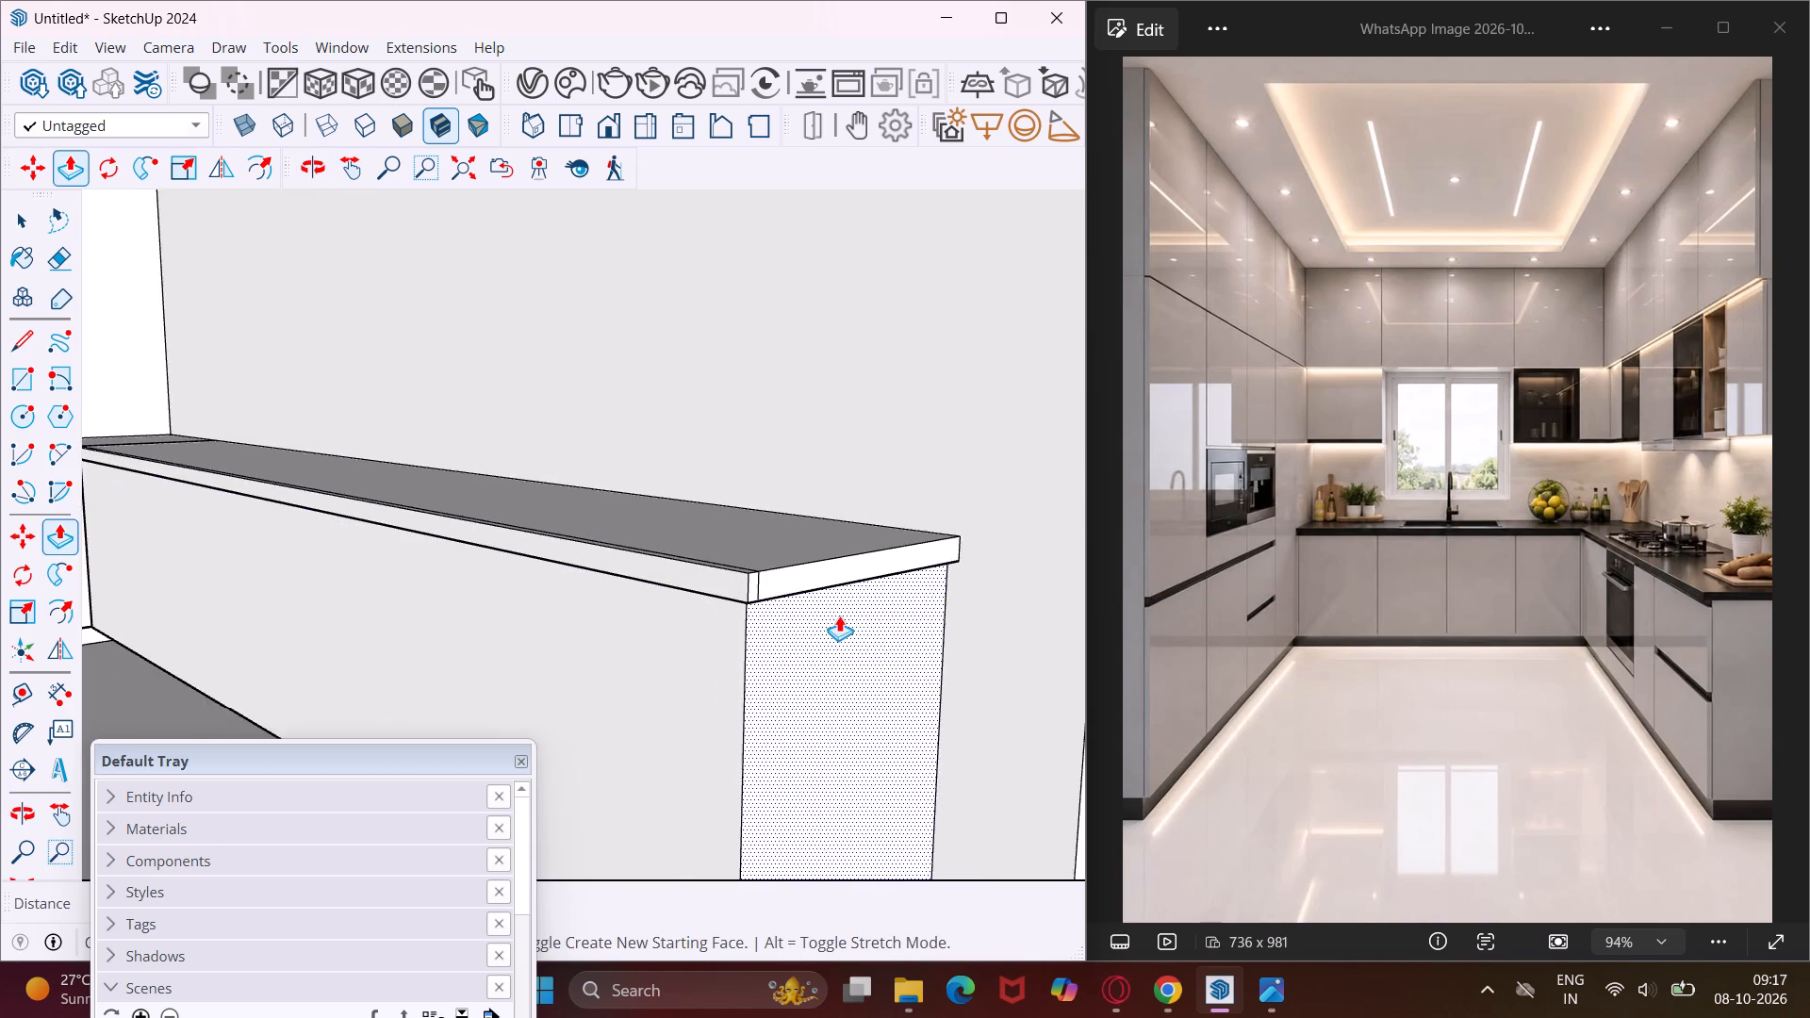
scroll(832, 621, "down", 6)
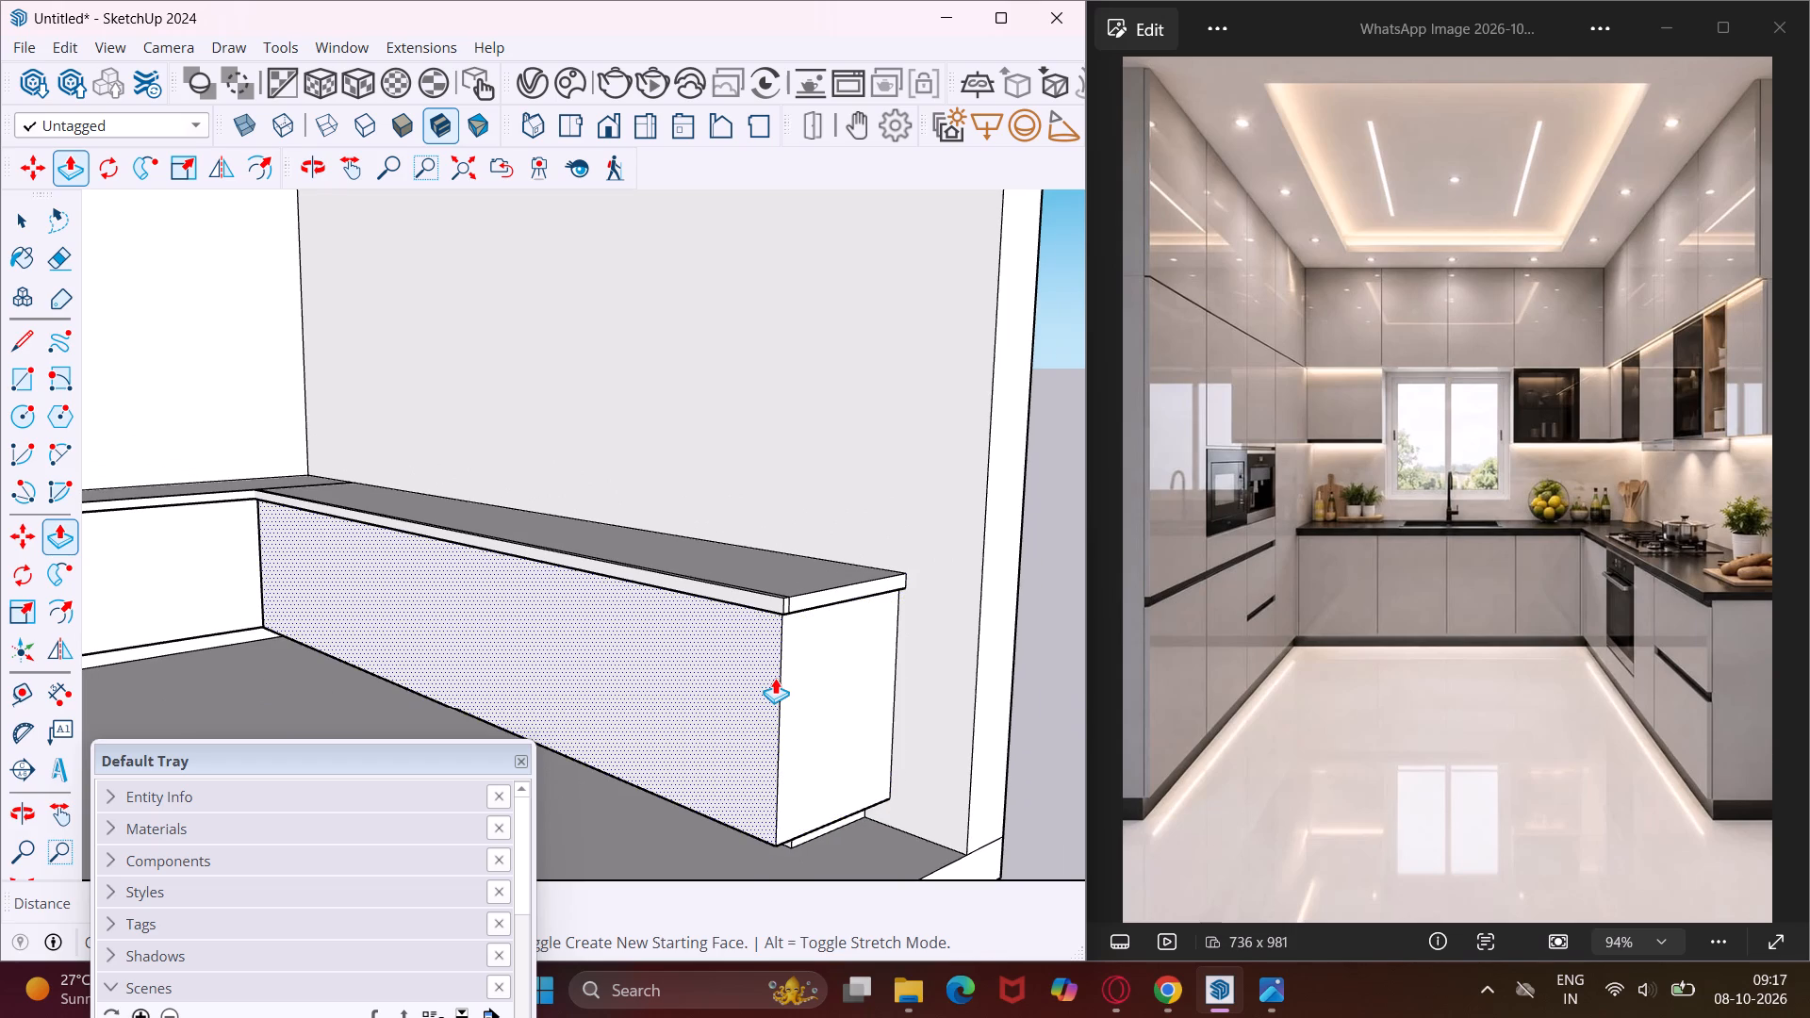
key("Escape")
key("space")
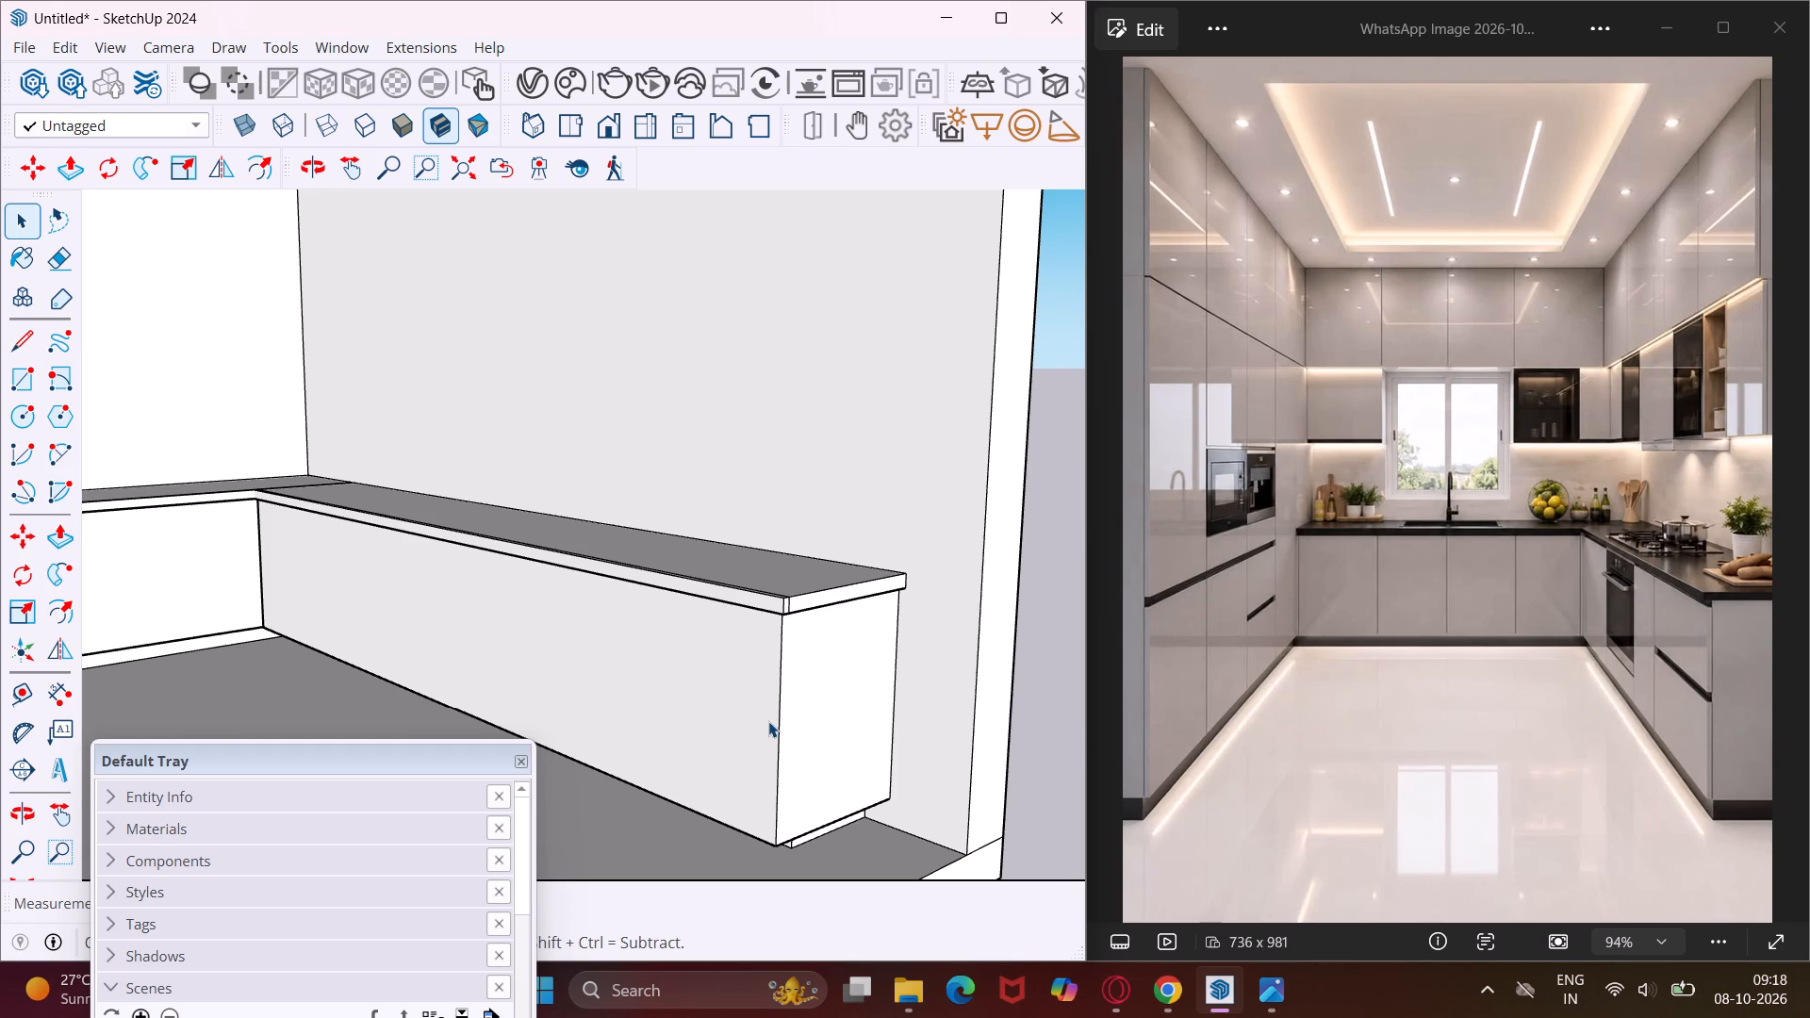
Dismiss the incoming message notification covering the reference photo.
middle_click_drag(768, 721, 841, 703)
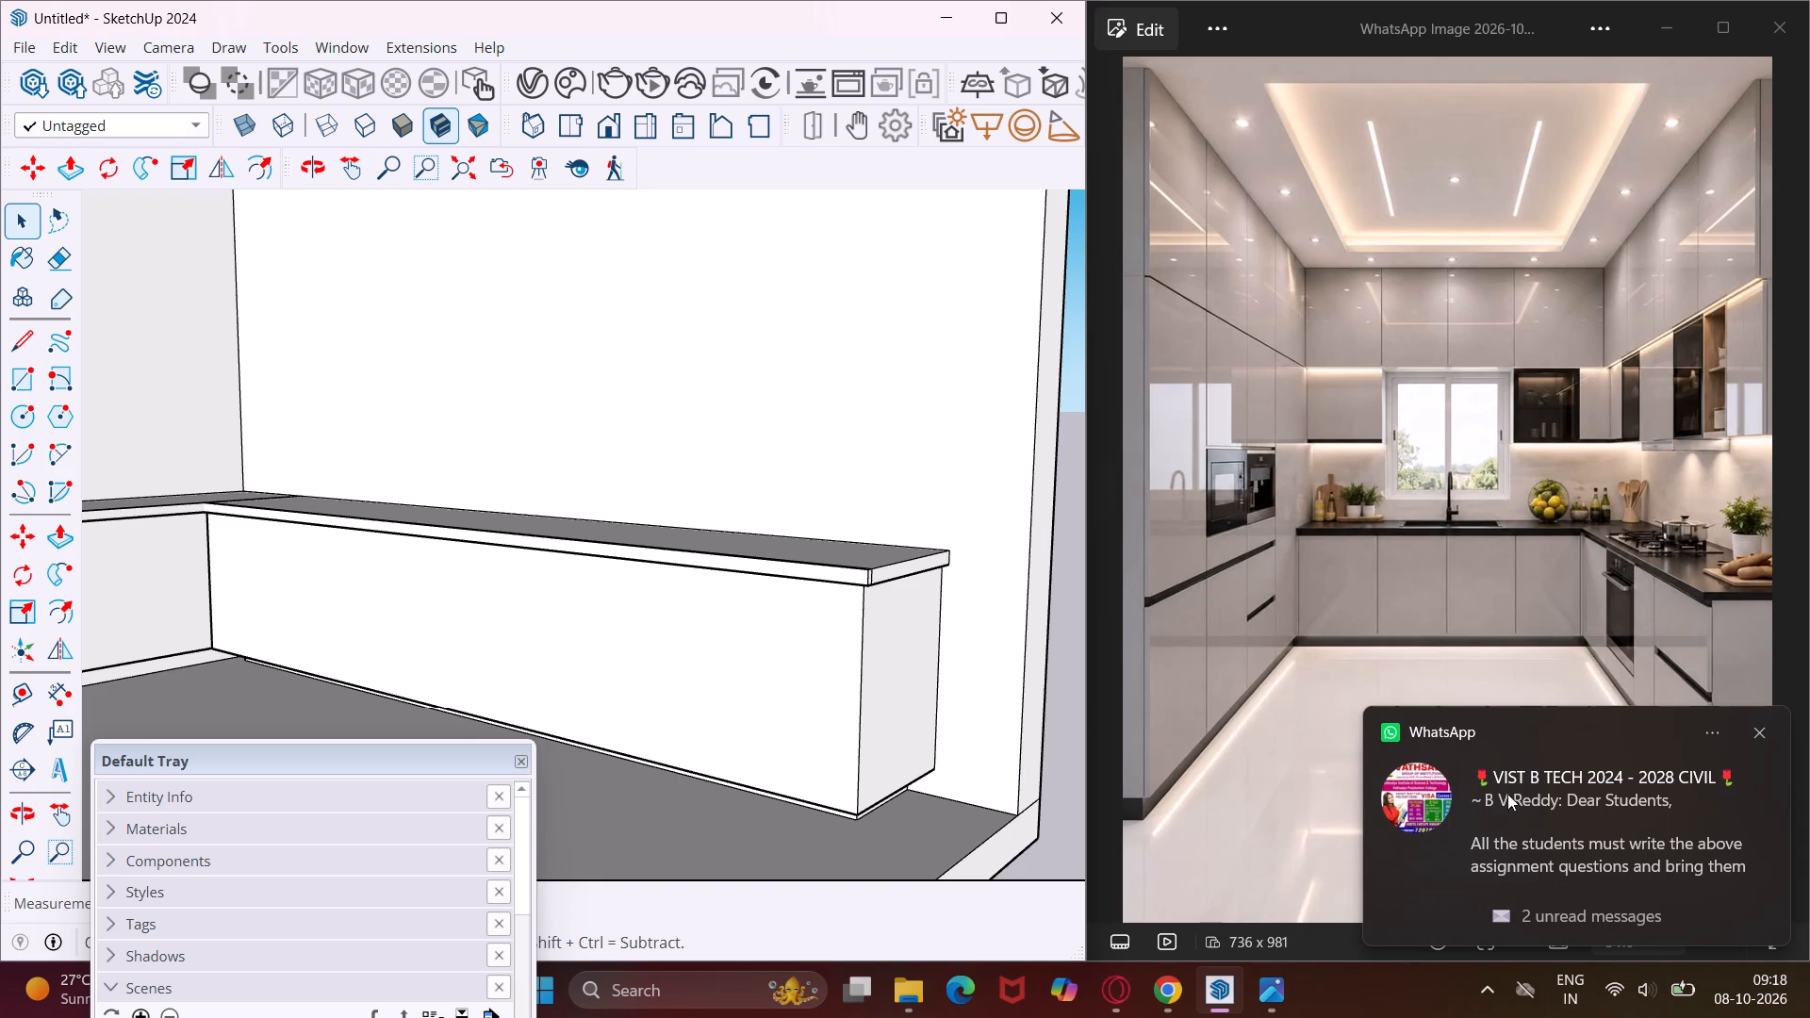
left_click(1758, 731)
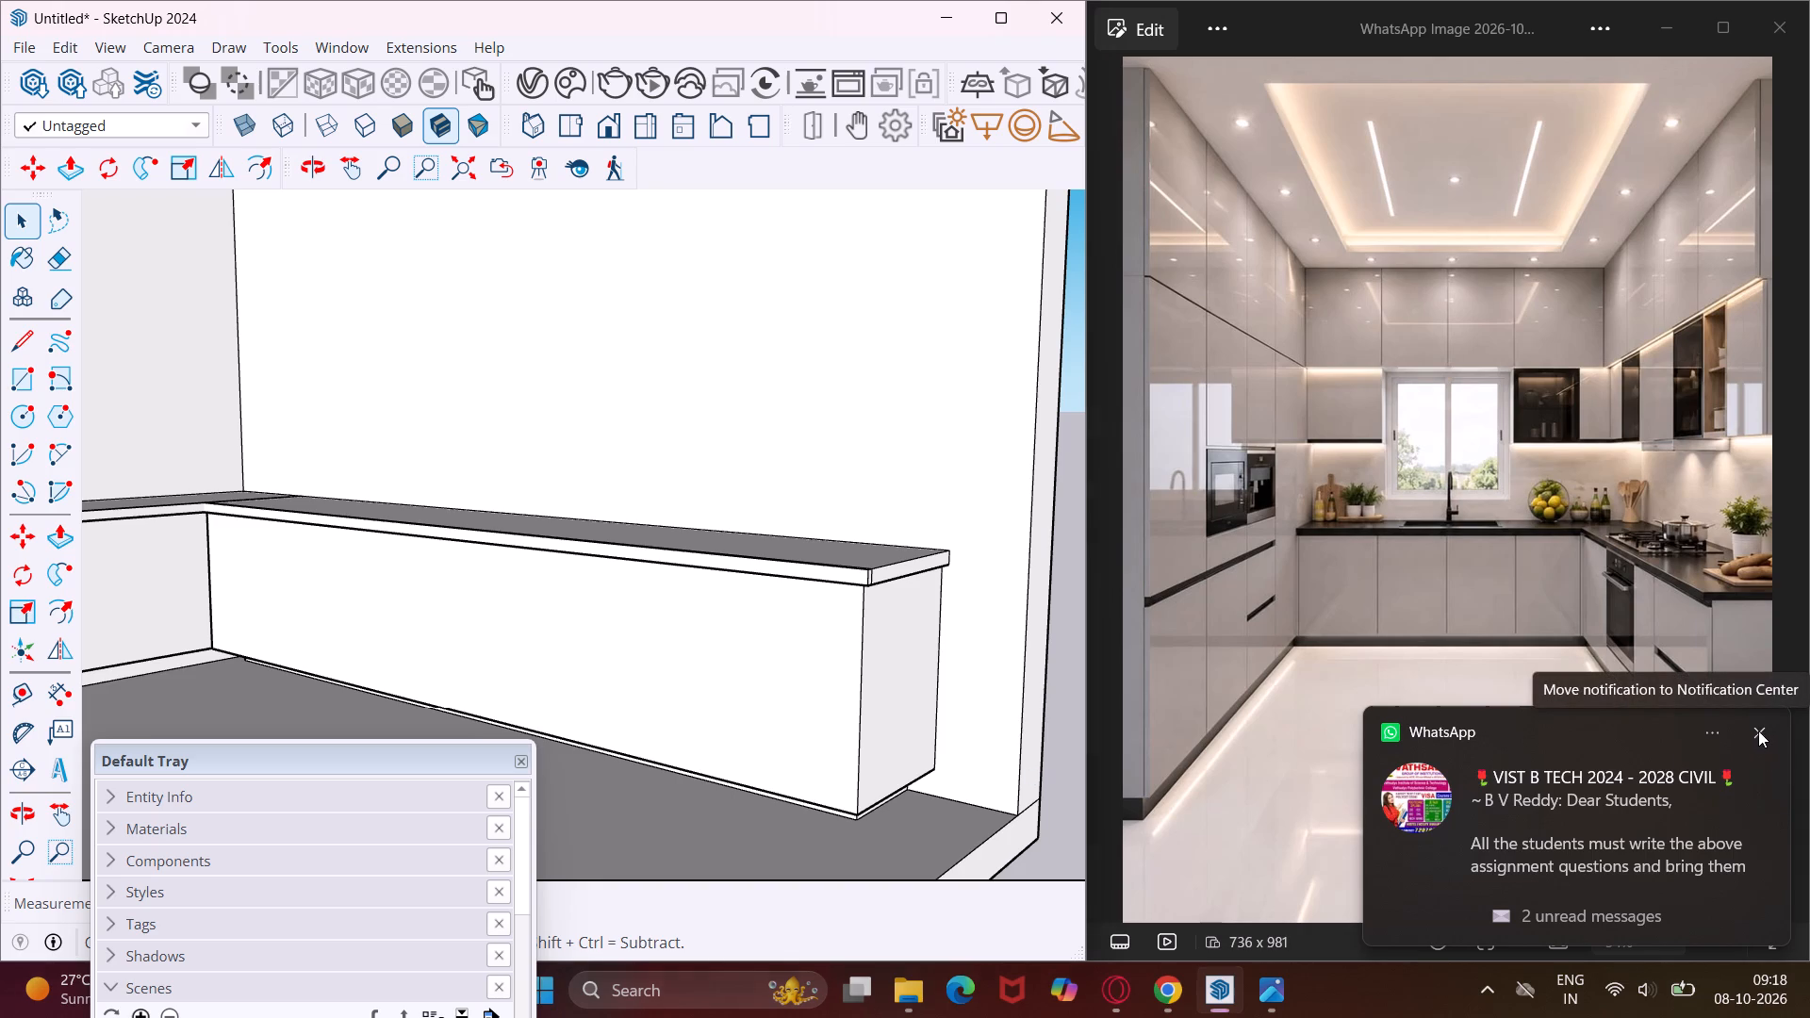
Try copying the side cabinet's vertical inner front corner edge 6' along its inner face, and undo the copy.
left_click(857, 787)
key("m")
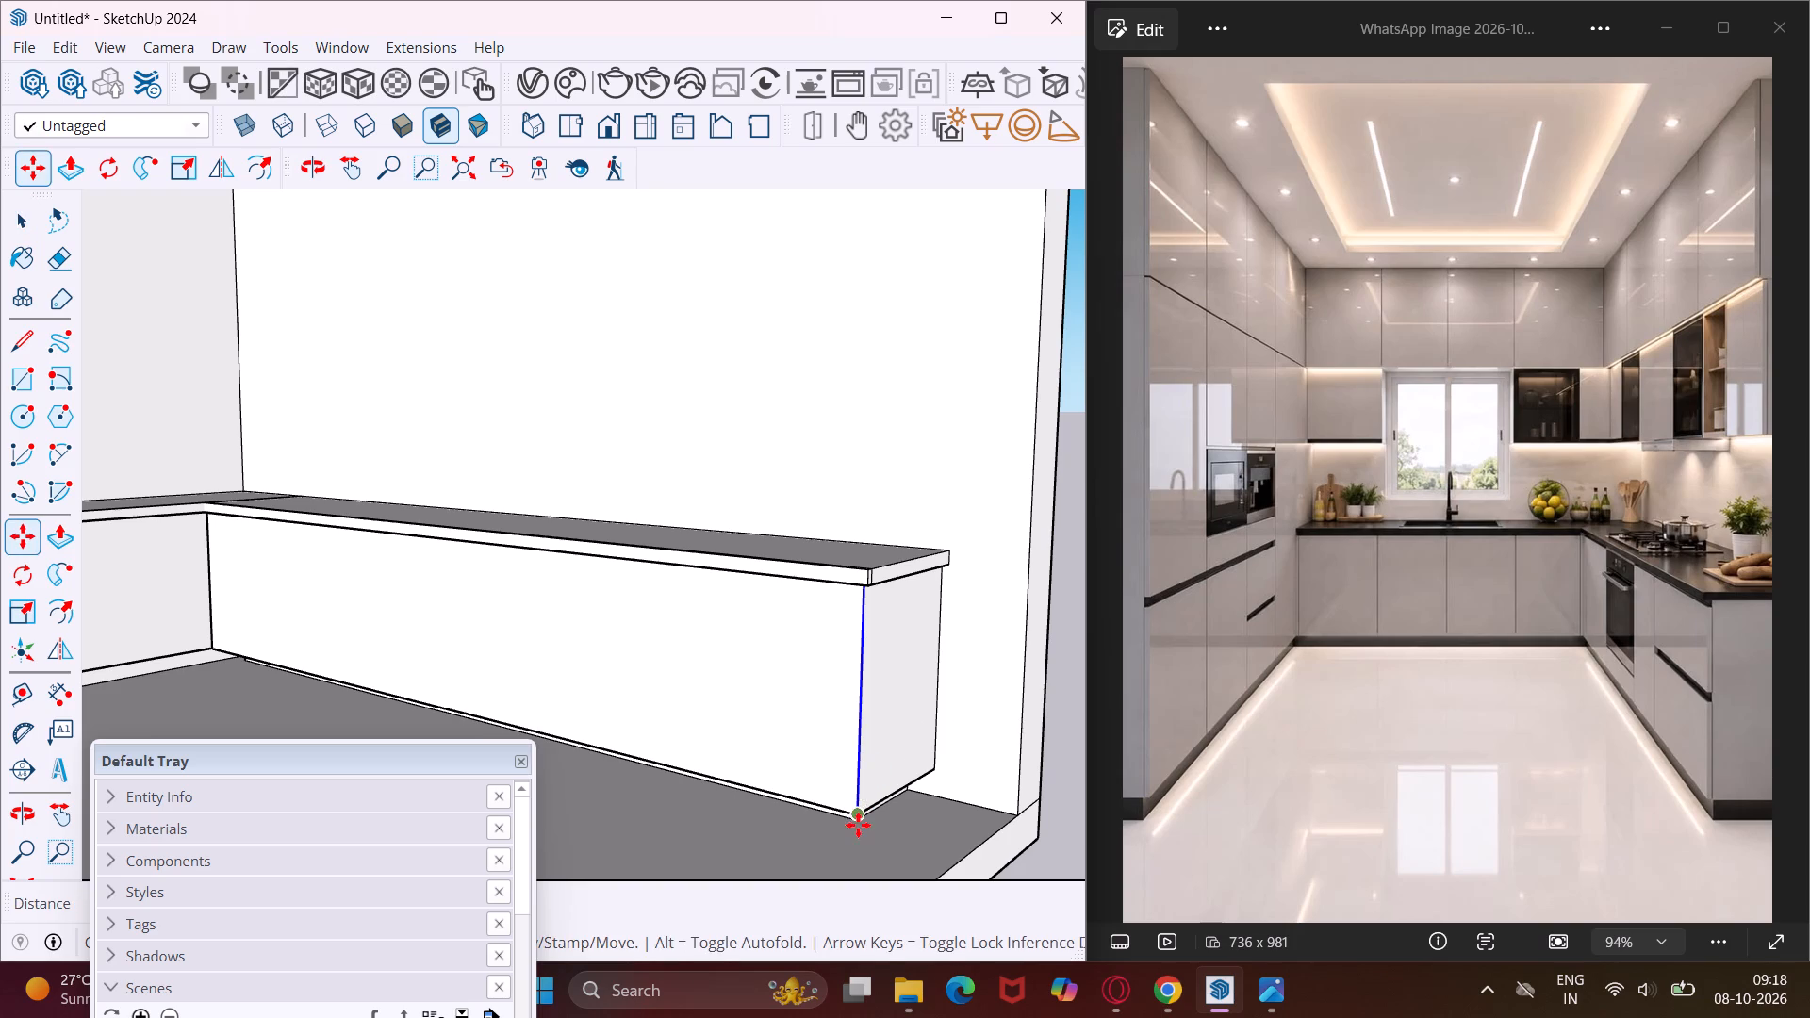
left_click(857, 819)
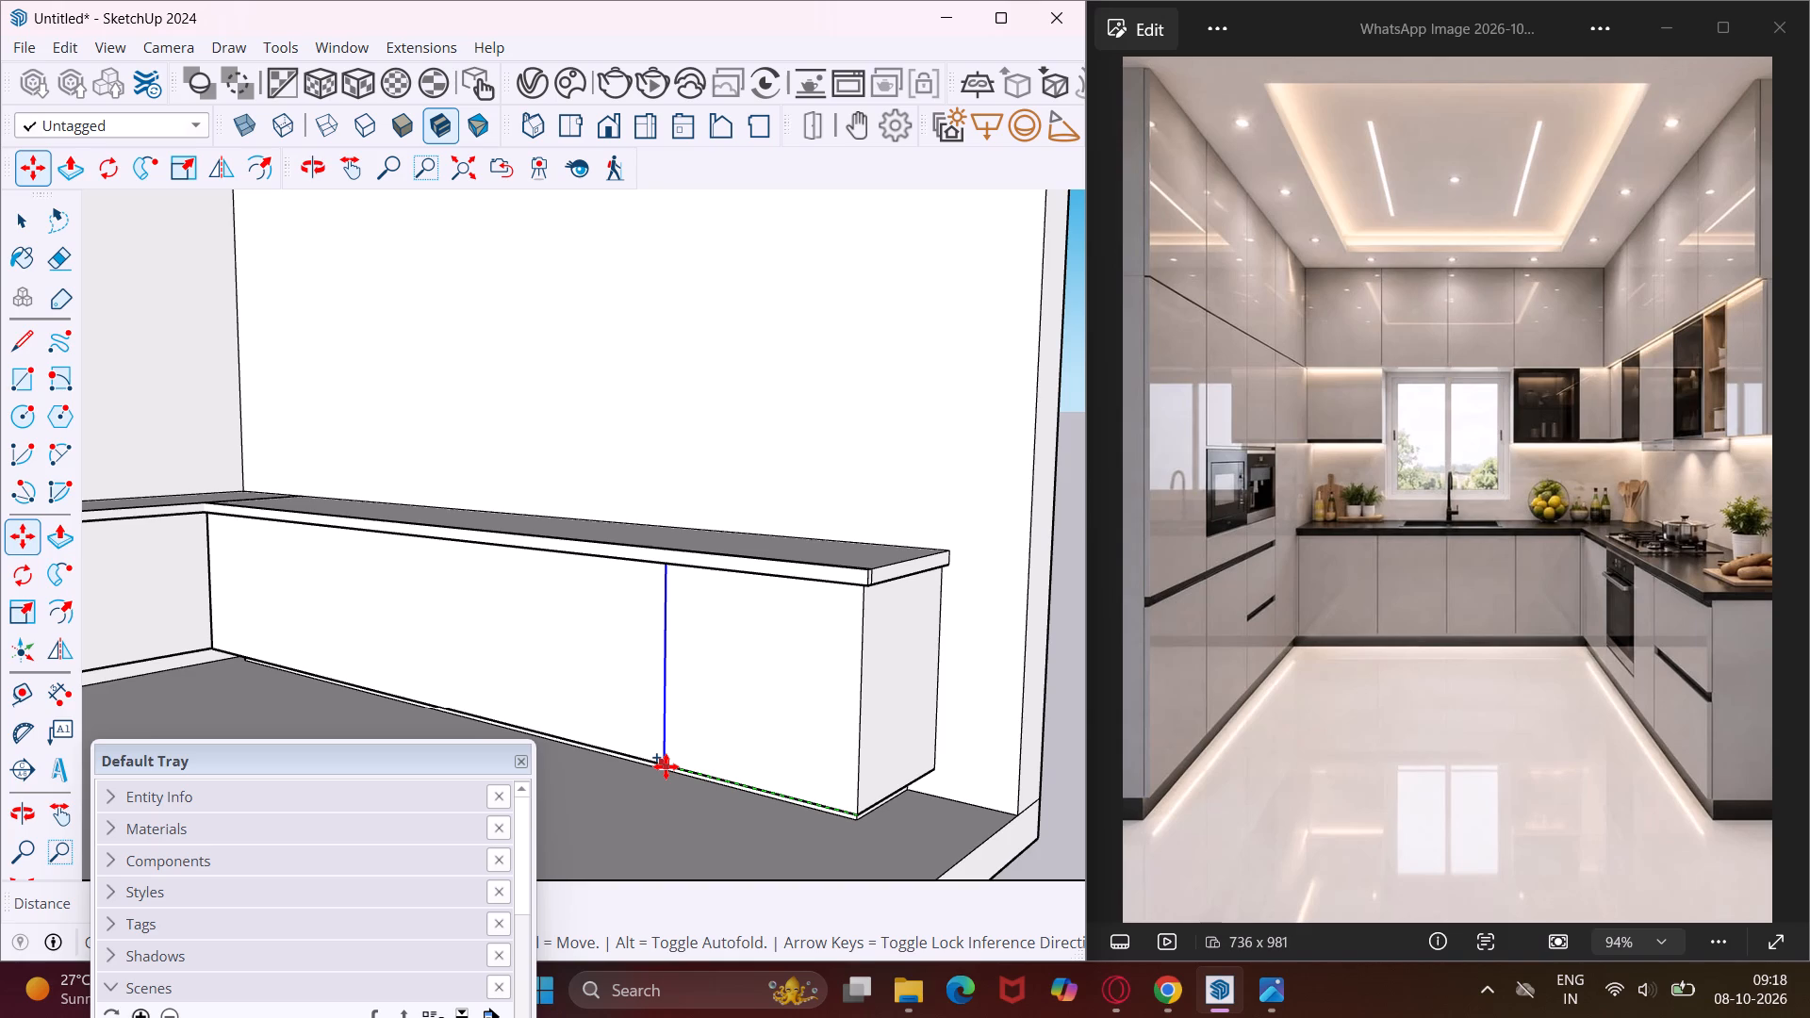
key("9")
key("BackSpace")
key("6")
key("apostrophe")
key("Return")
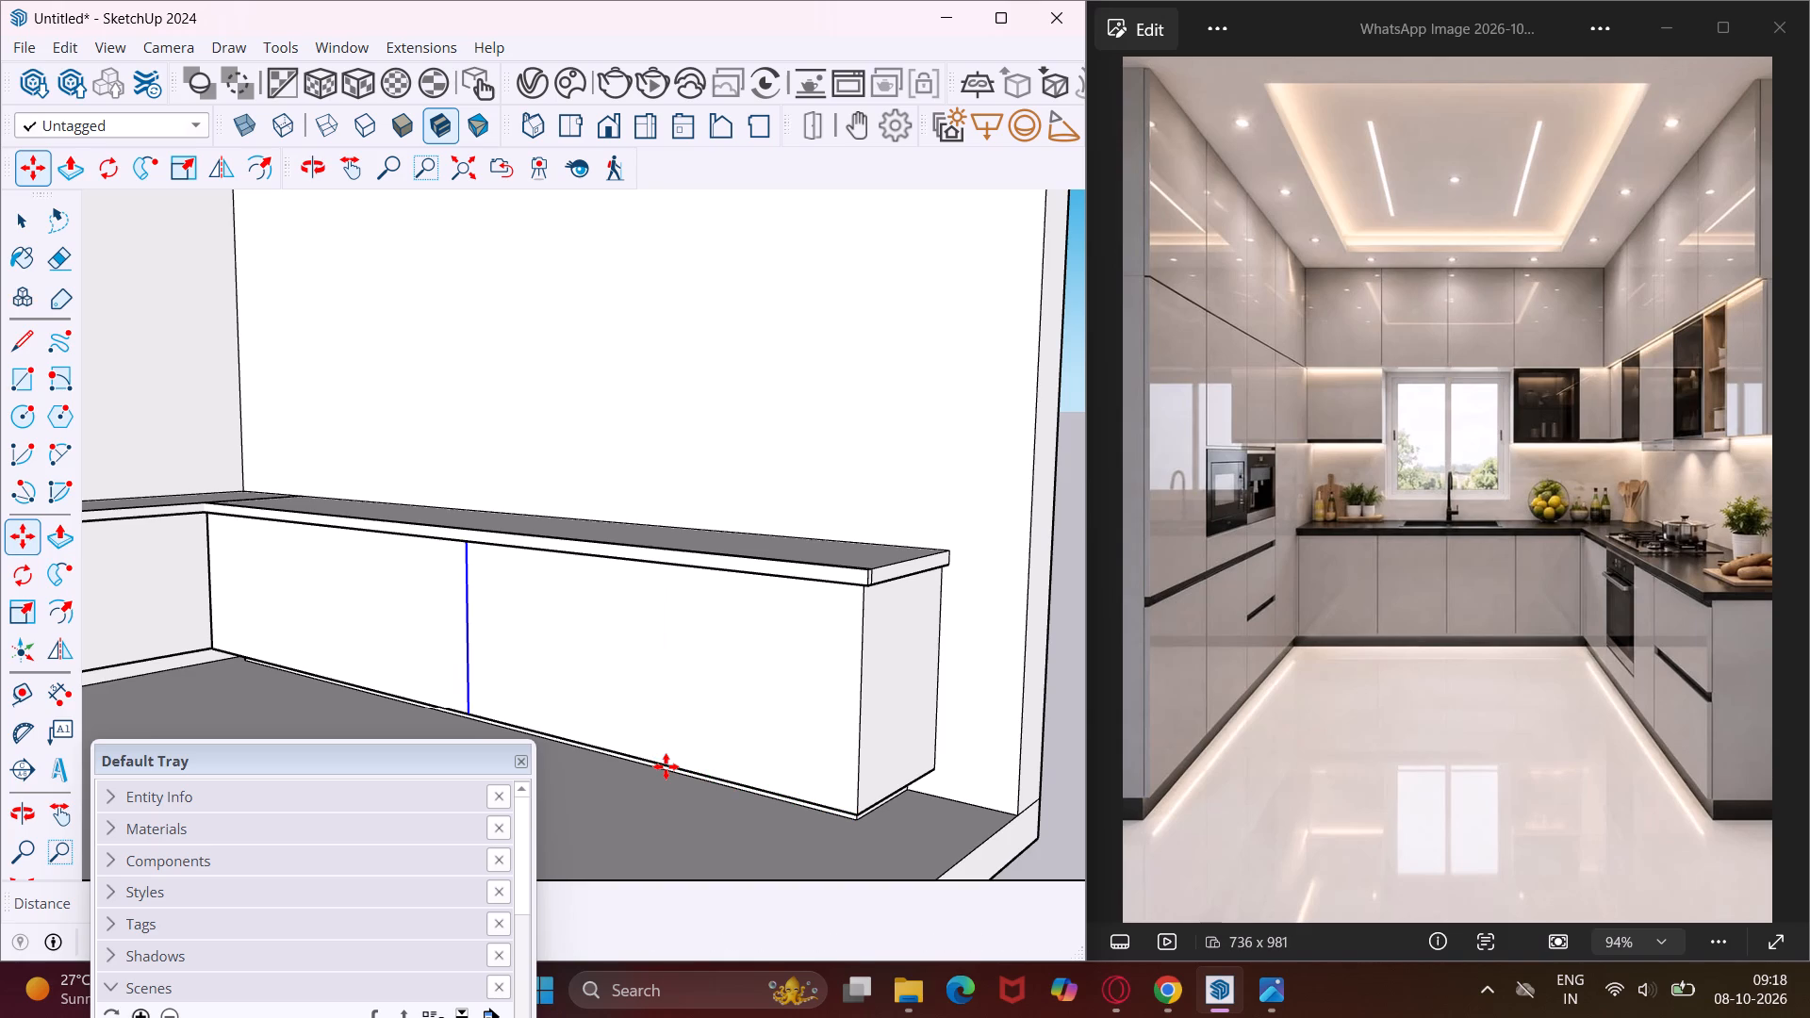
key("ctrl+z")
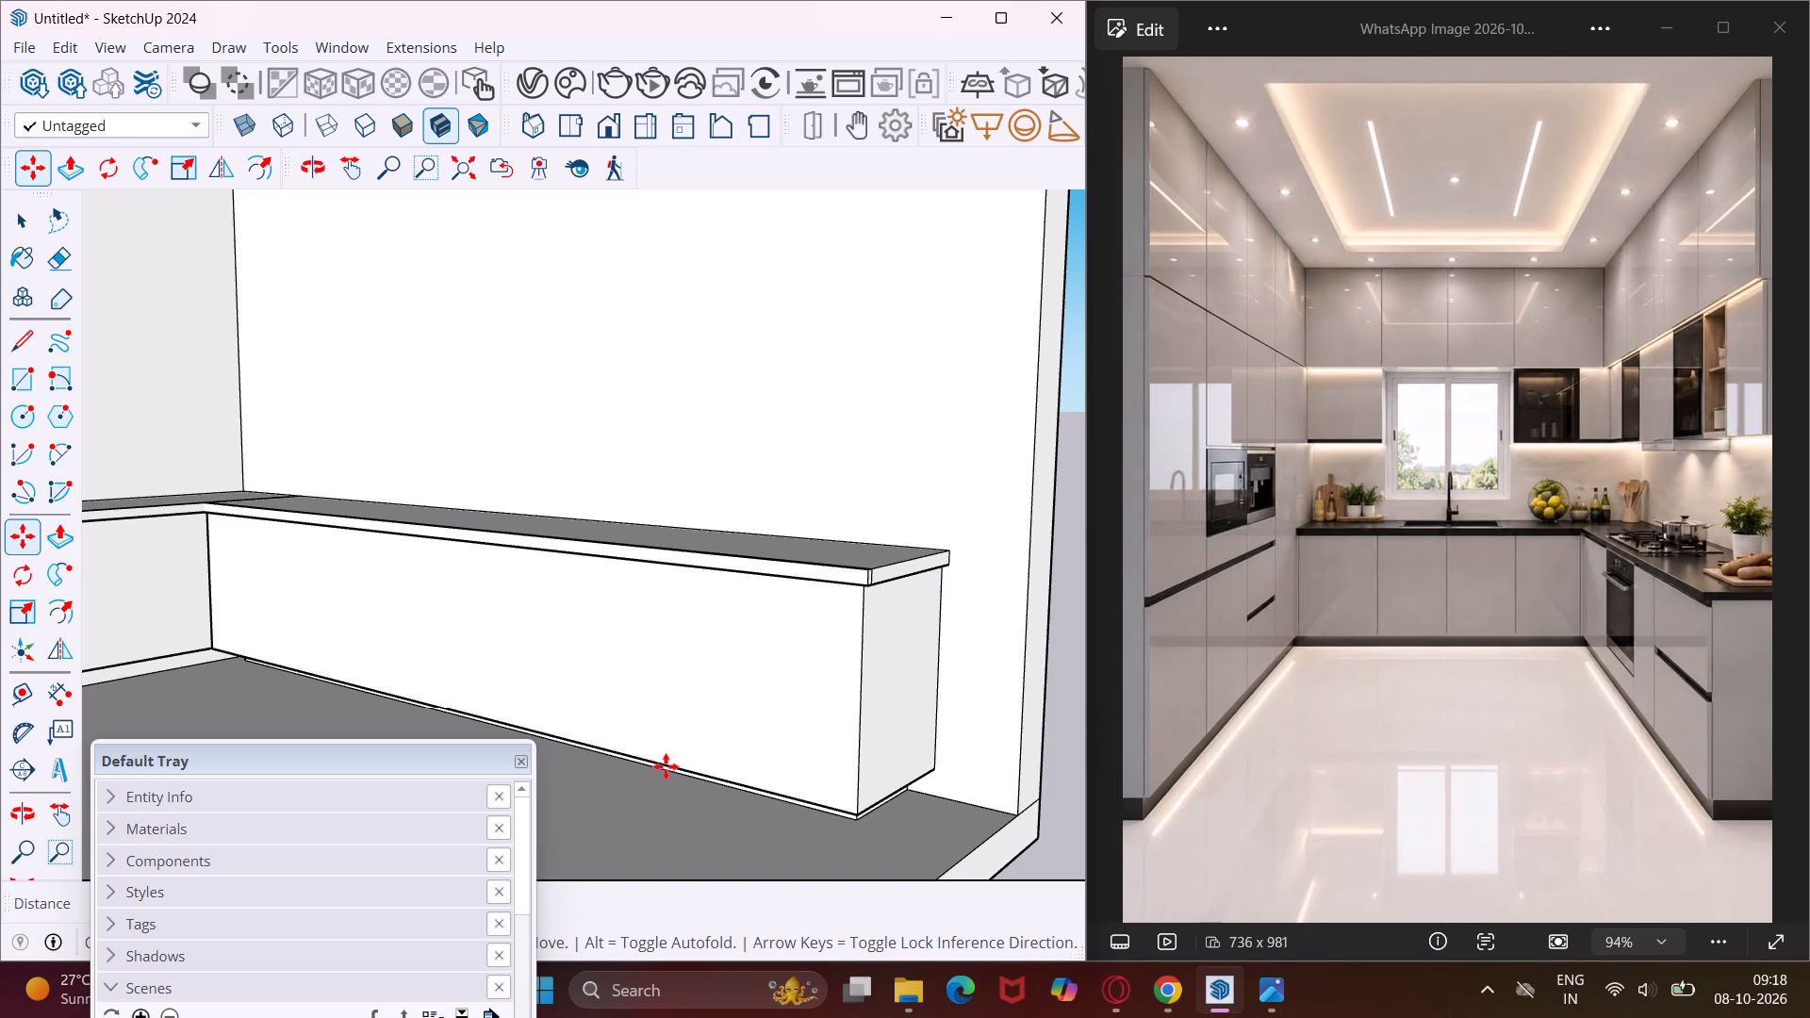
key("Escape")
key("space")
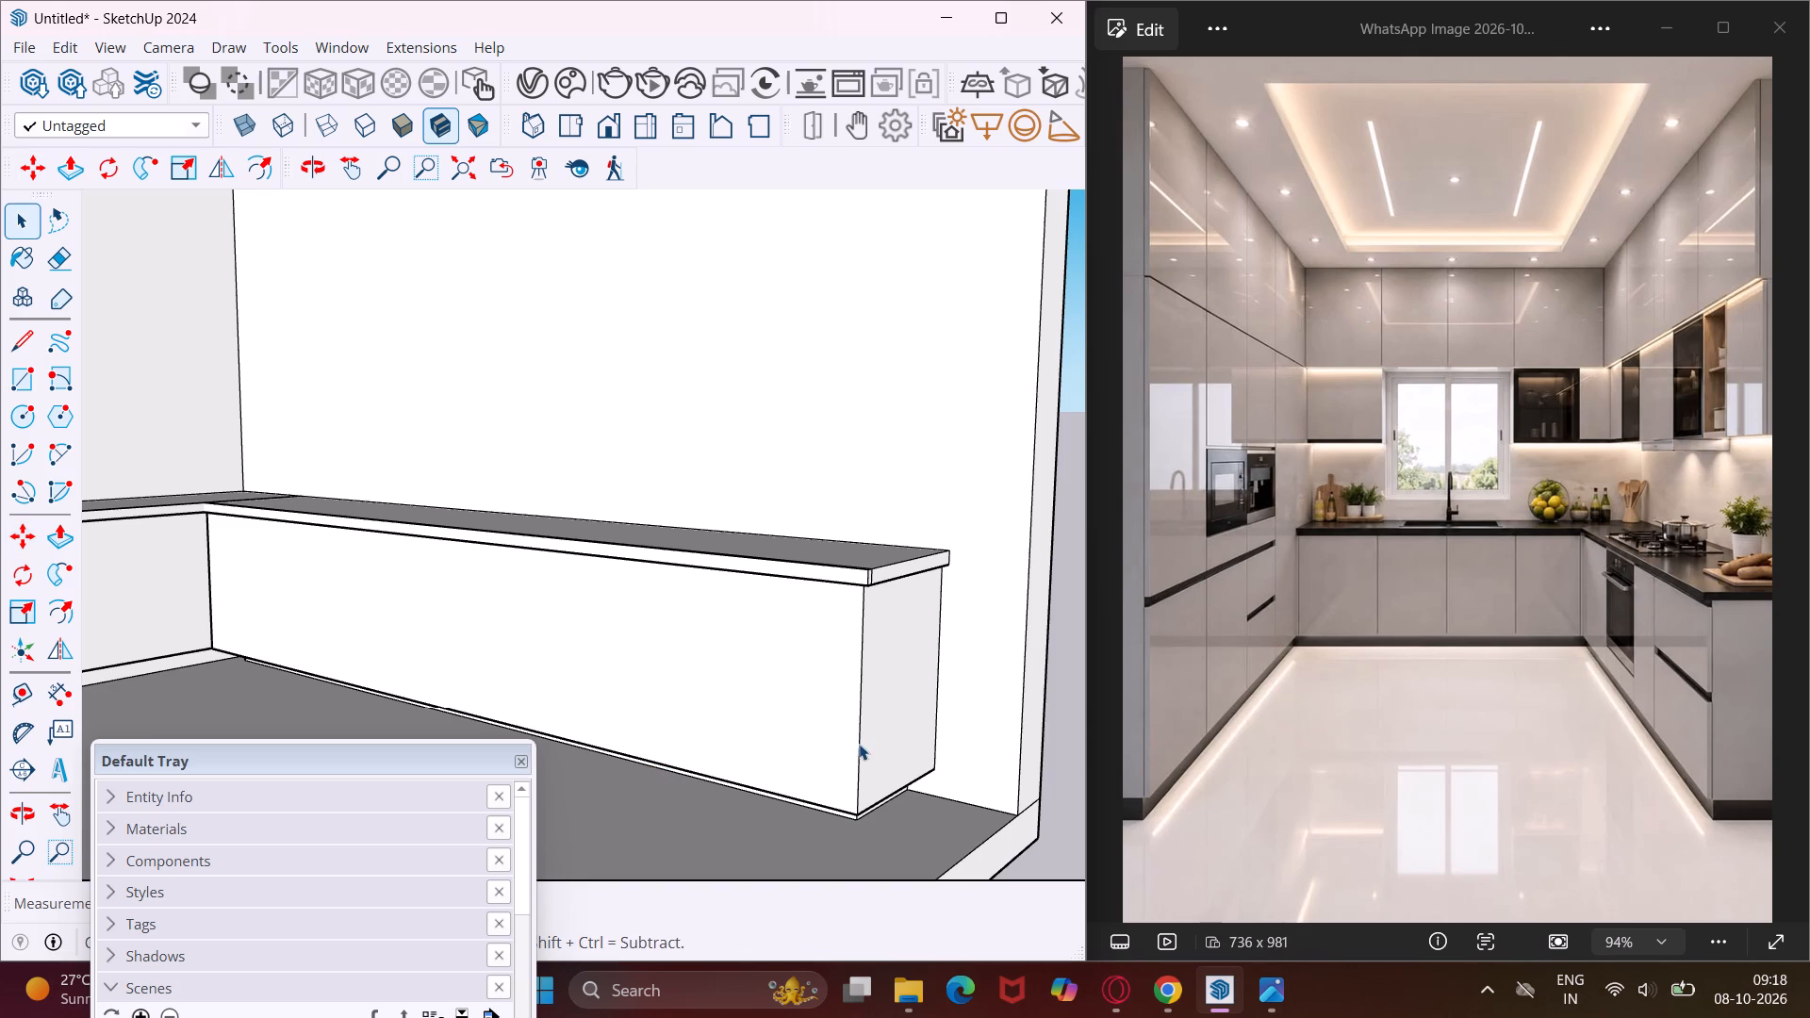
Copy the vertical corner edge along the side cabinet's inner face to three positions, leaving a narrow panel second from the open end.
left_click(859, 744)
key("m")
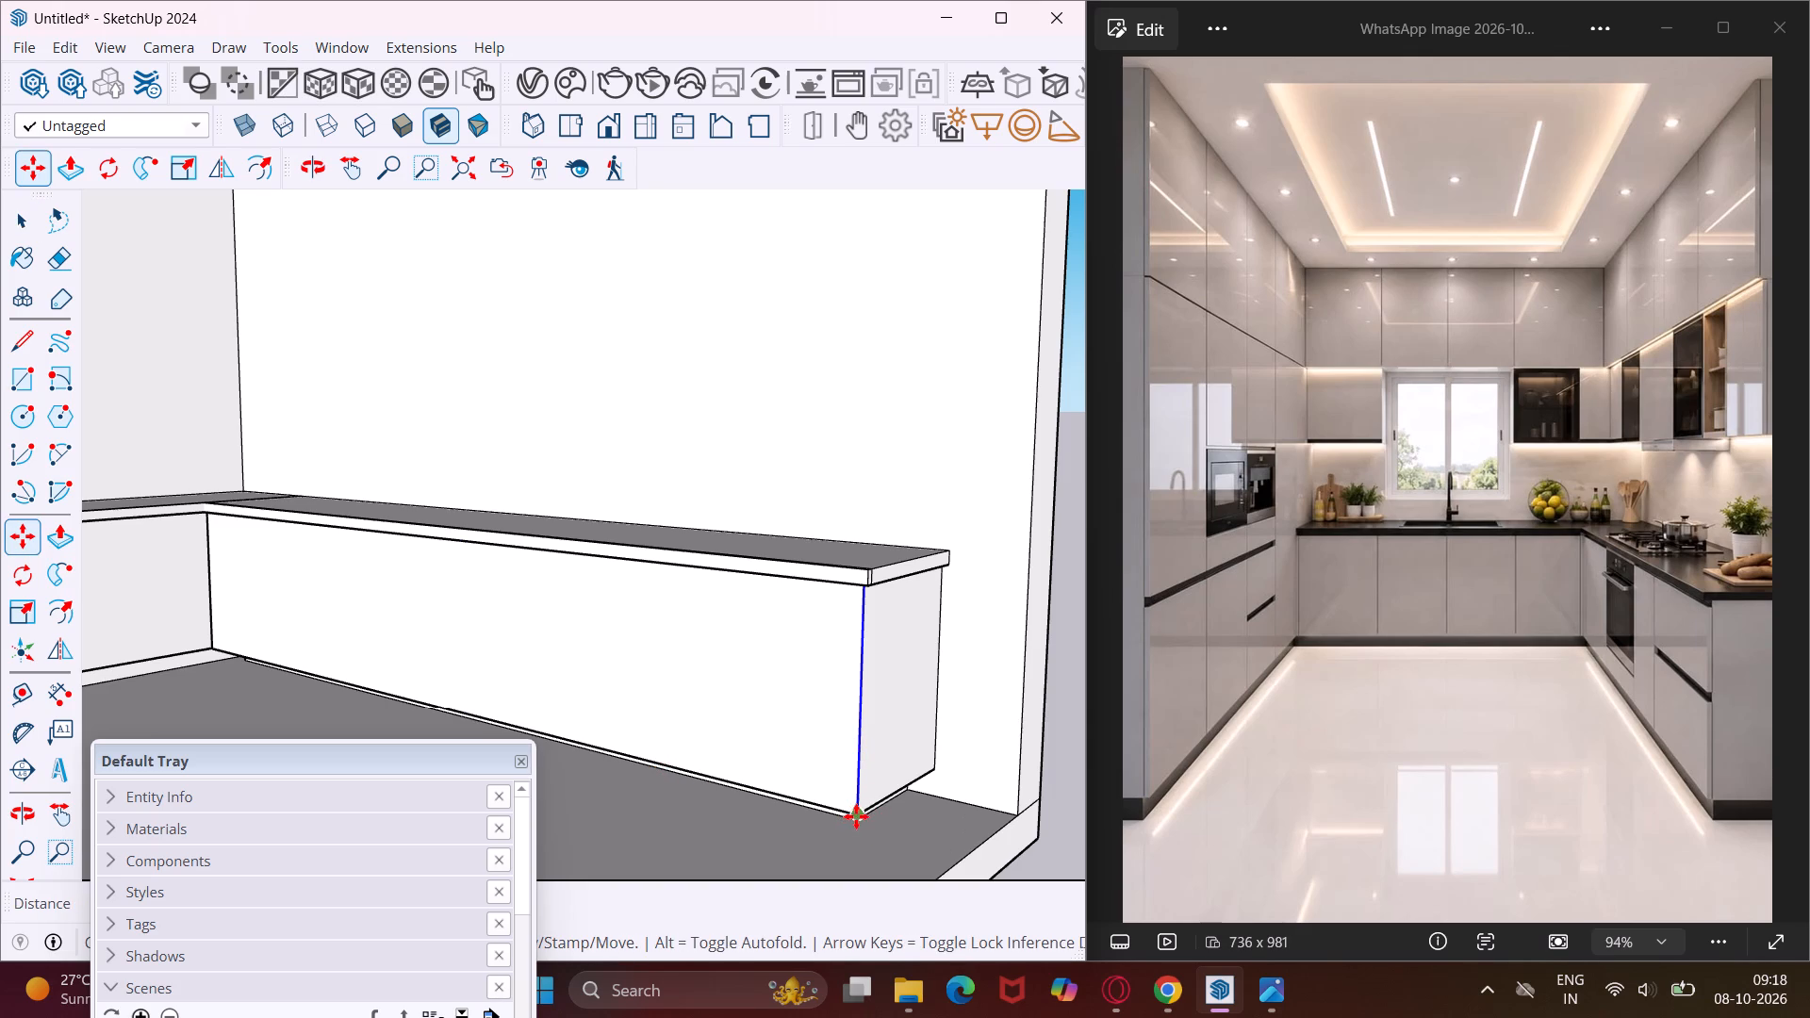
left_click(856, 816)
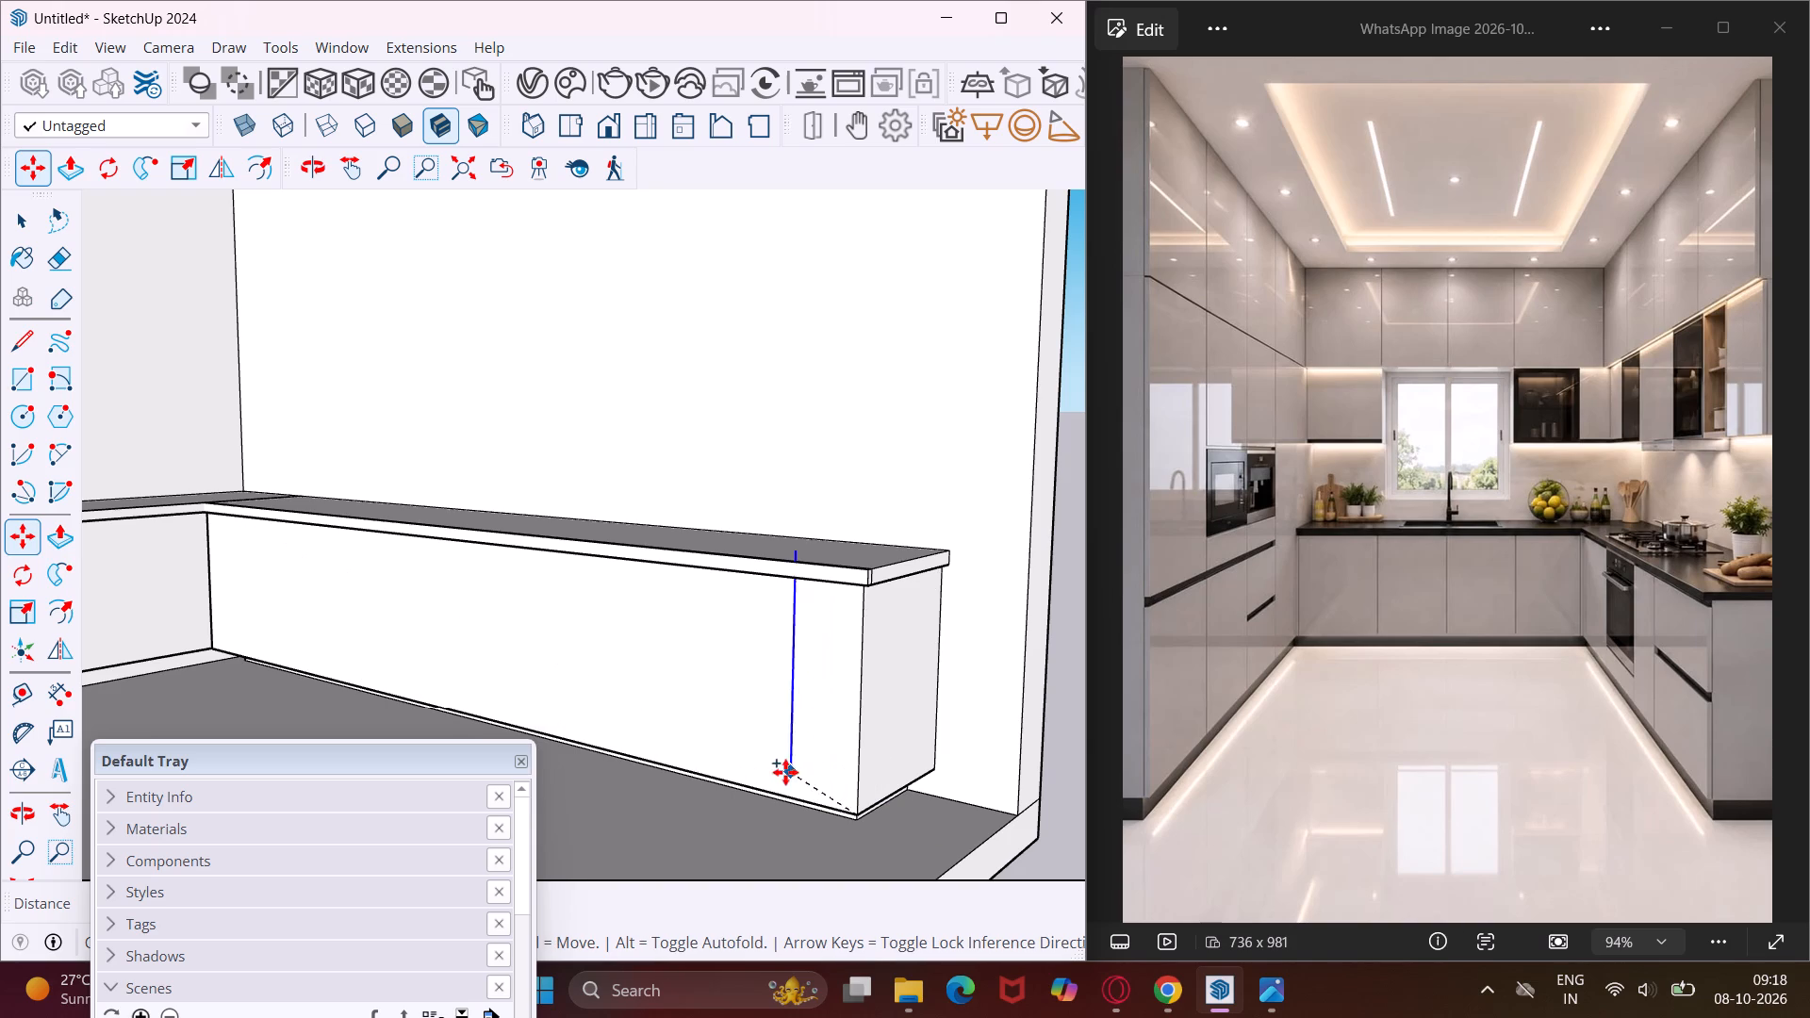
left_click(665, 763)
left_click(660, 764)
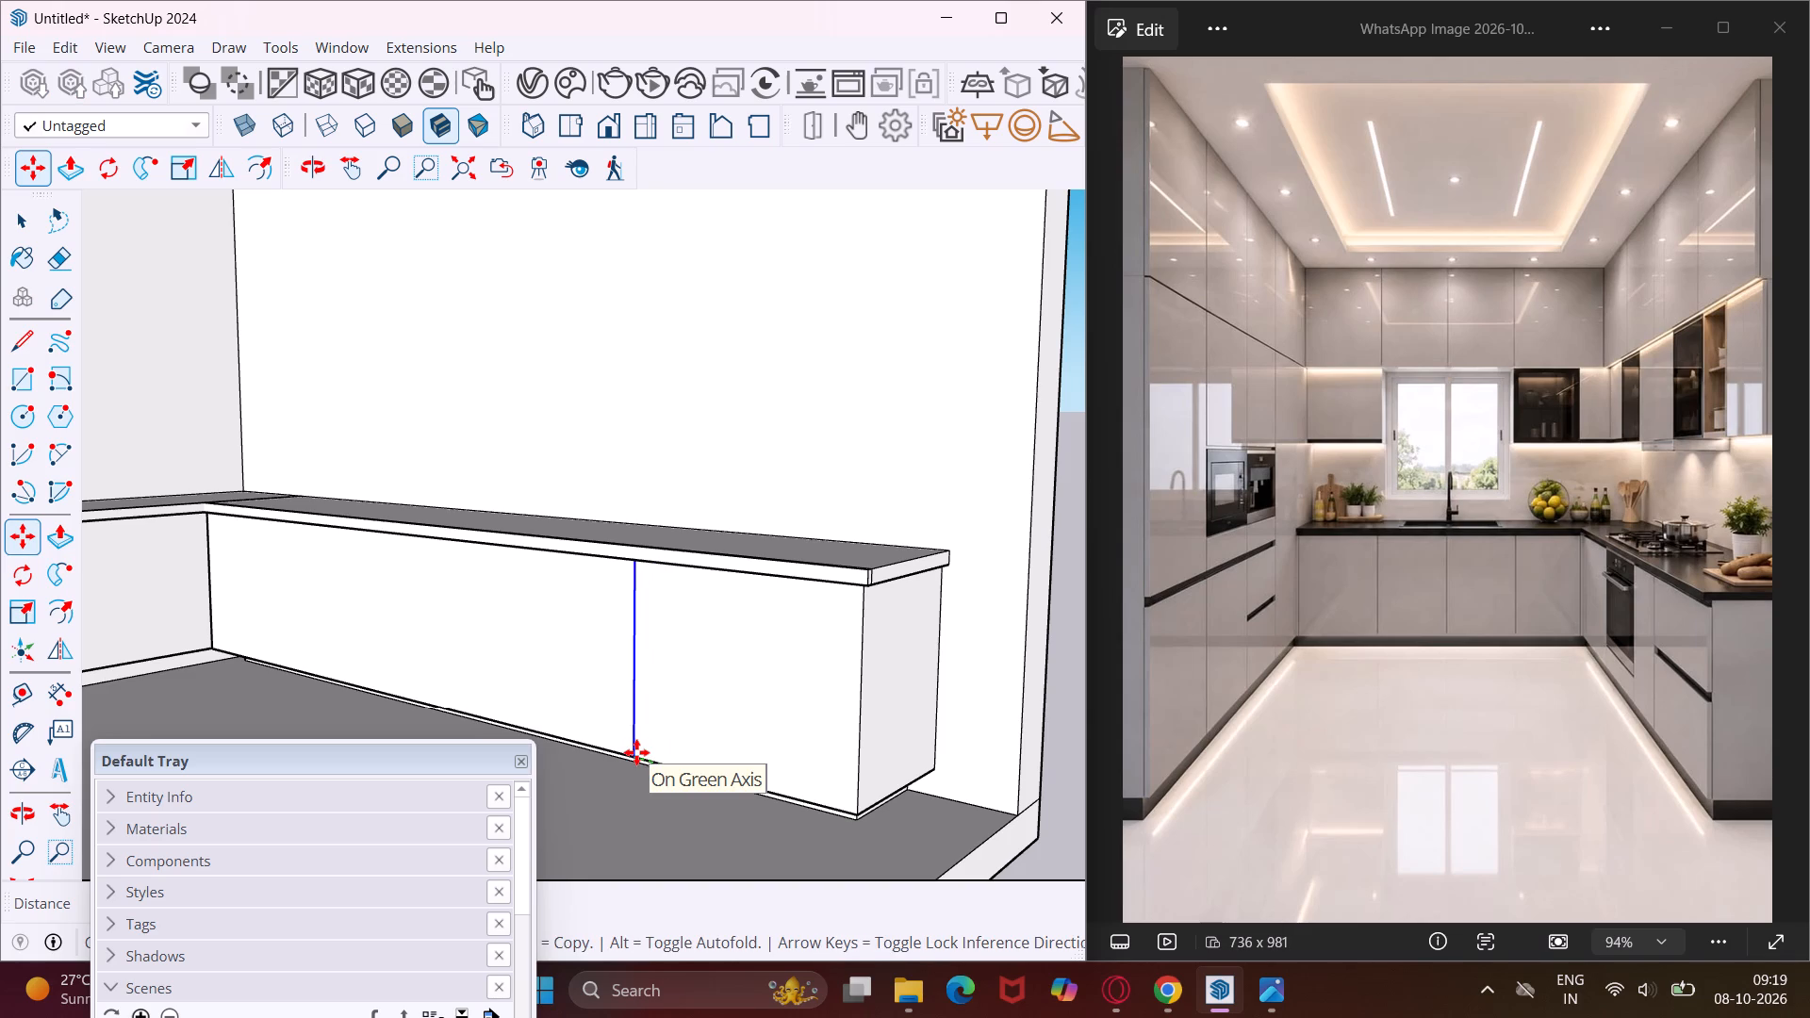
left_click(572, 747)
left_click(572, 747)
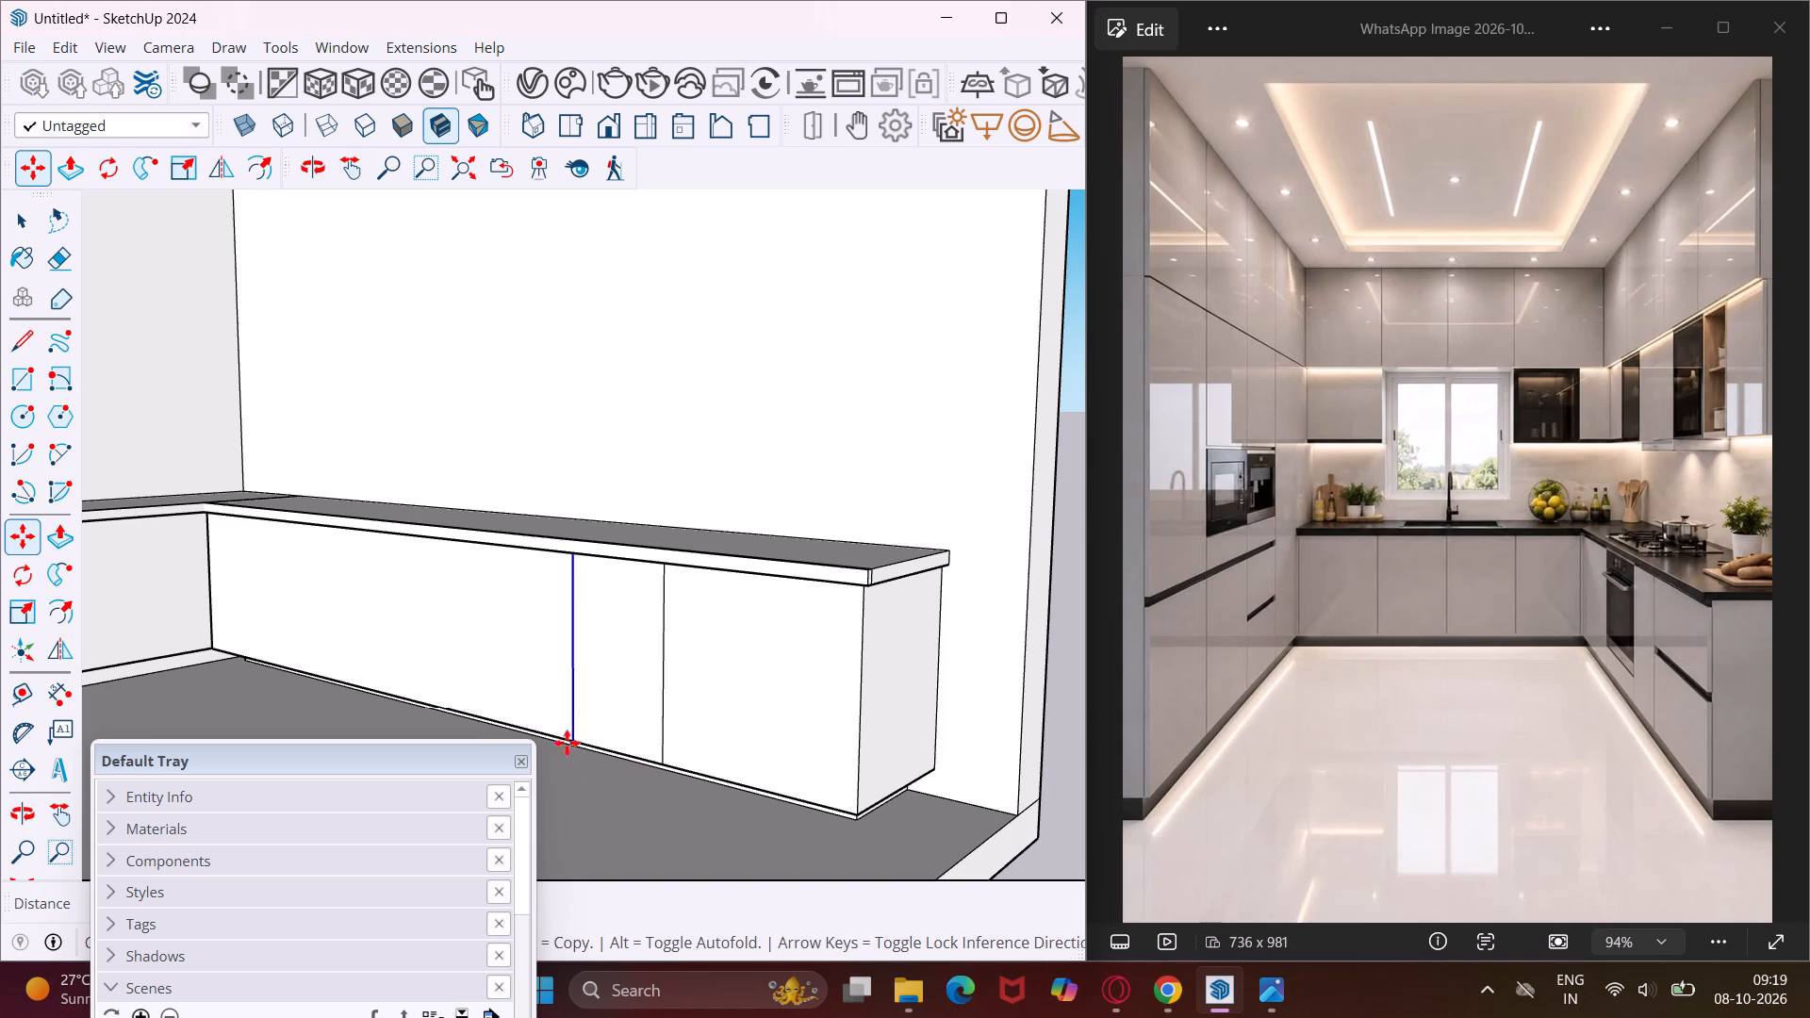
left_click(391, 695)
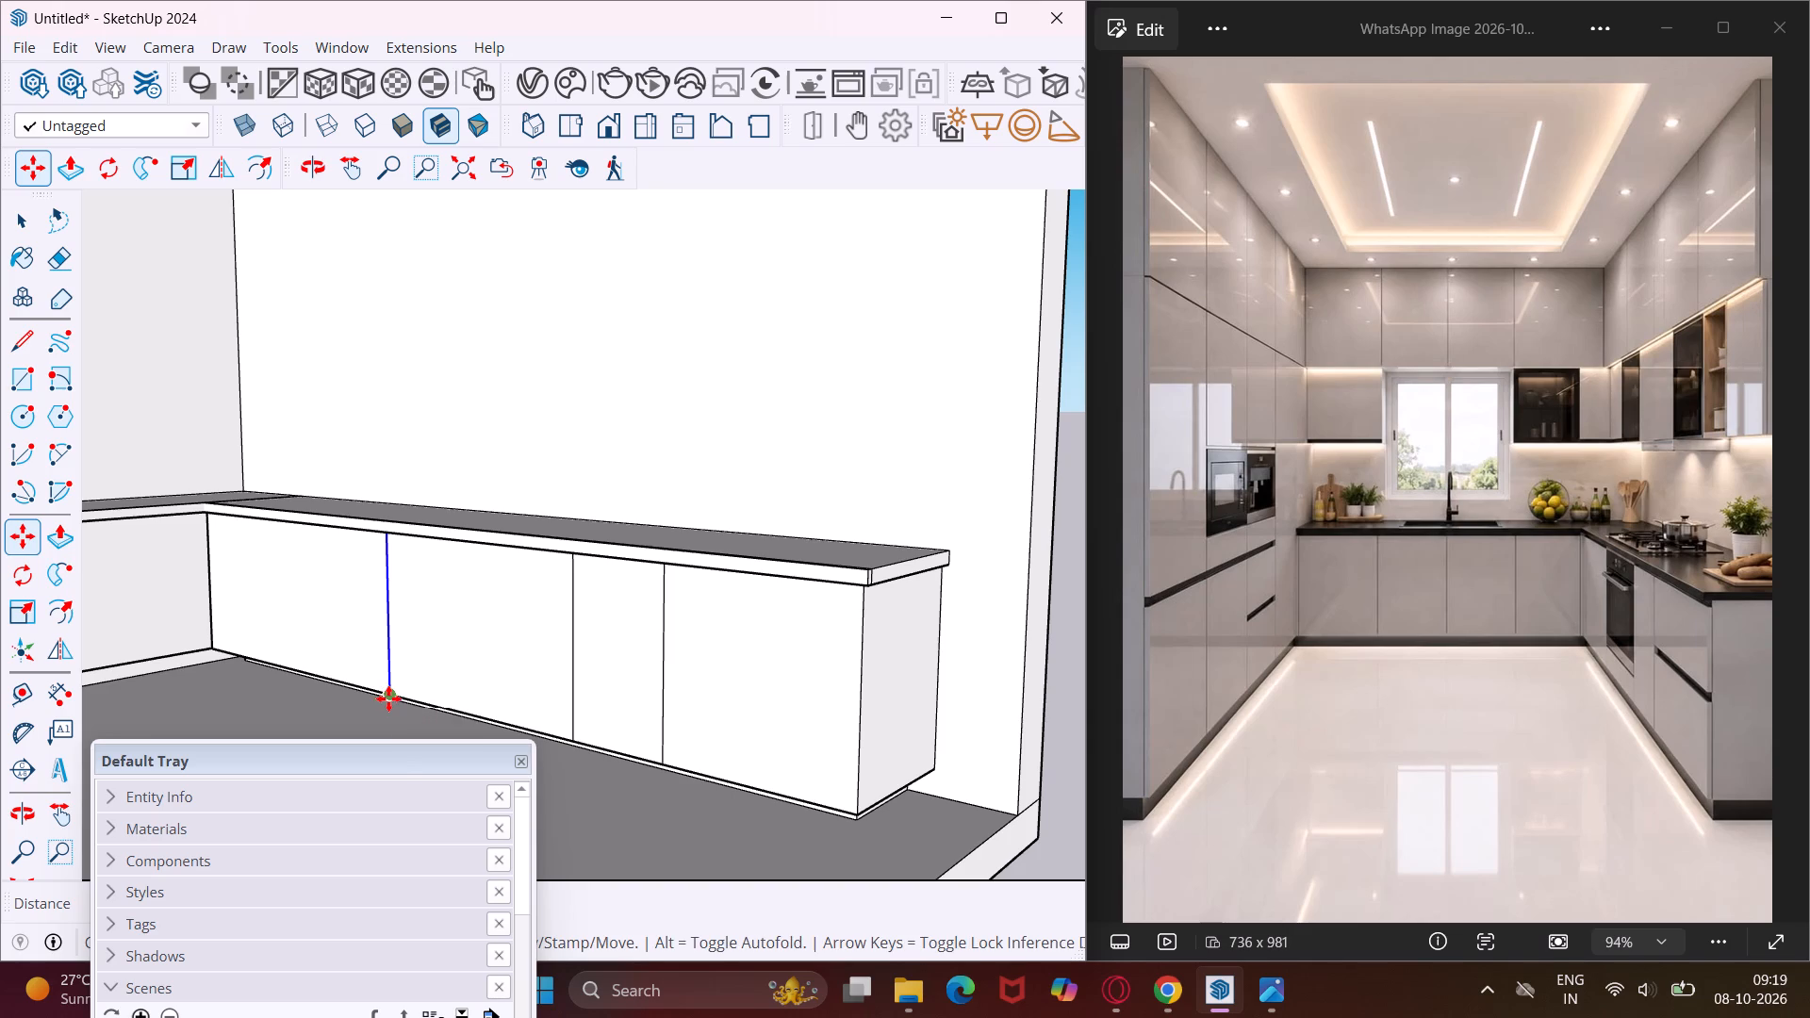
Copy the division line nearest the back wall by 0.4" toward the back wall to mark a thin gap.
left_click(388, 695)
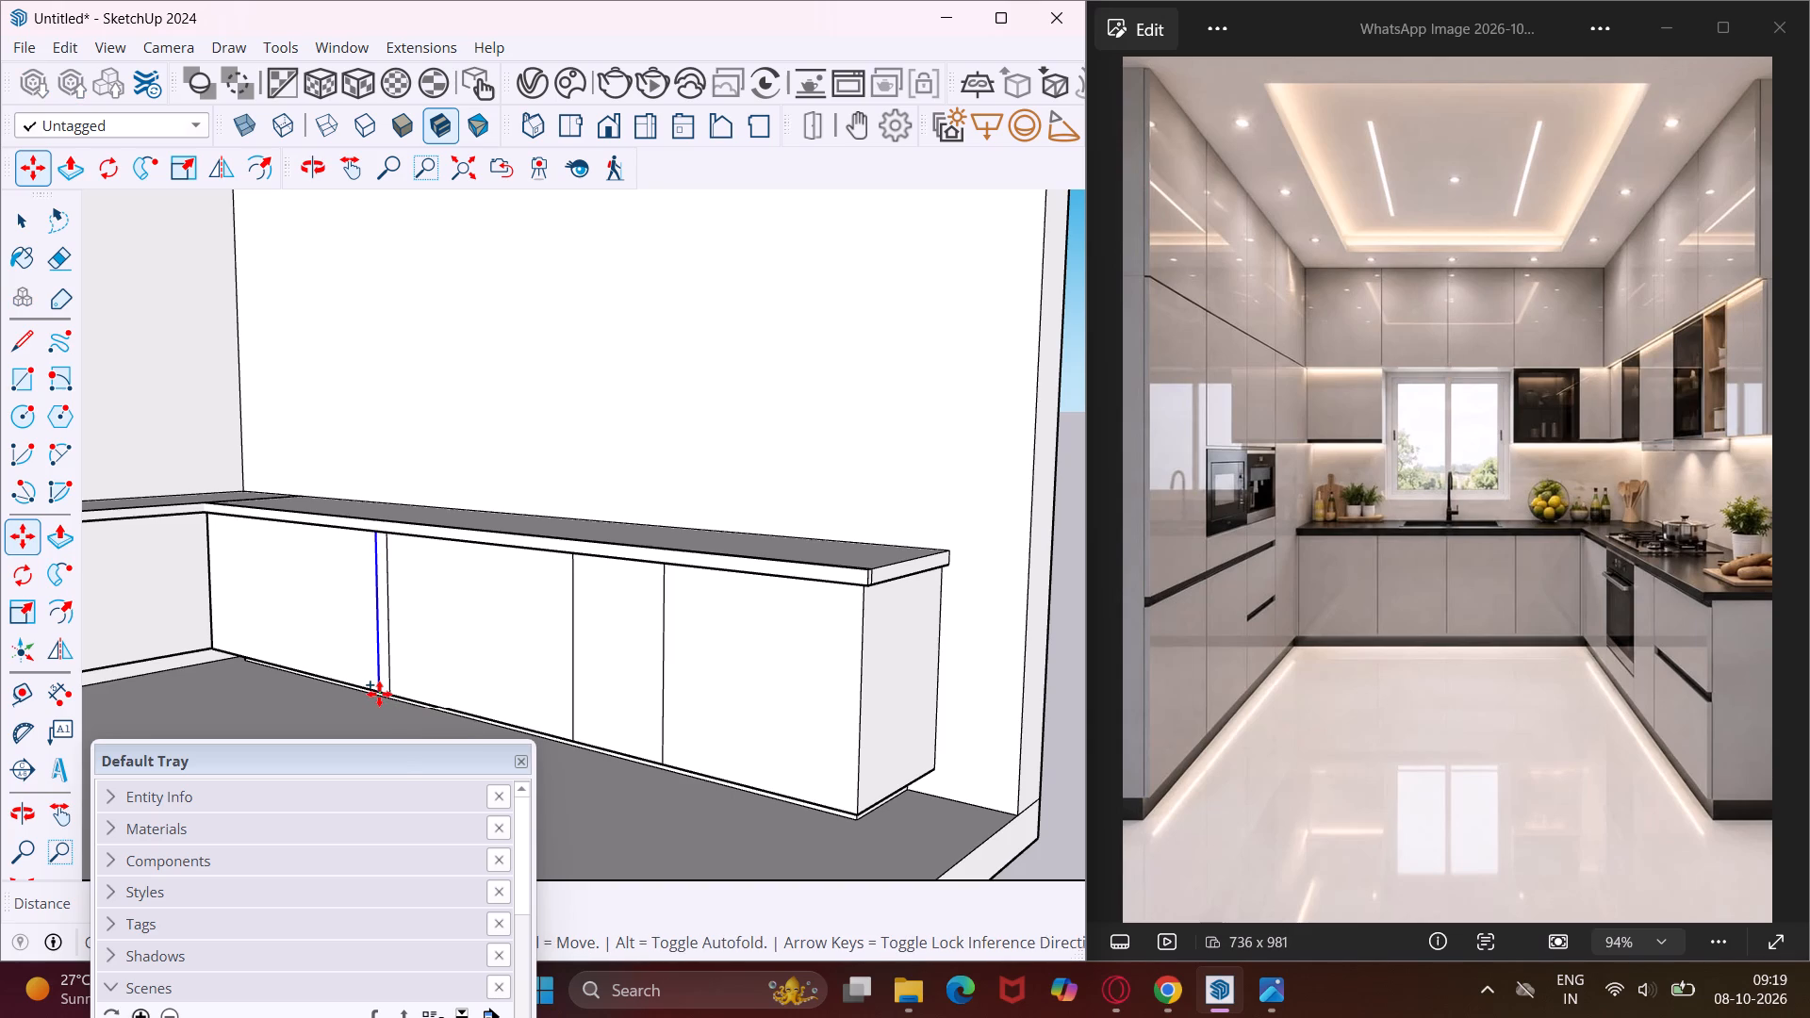
key("4")
key("BackSpace")
type(".4\"")
key("Return")
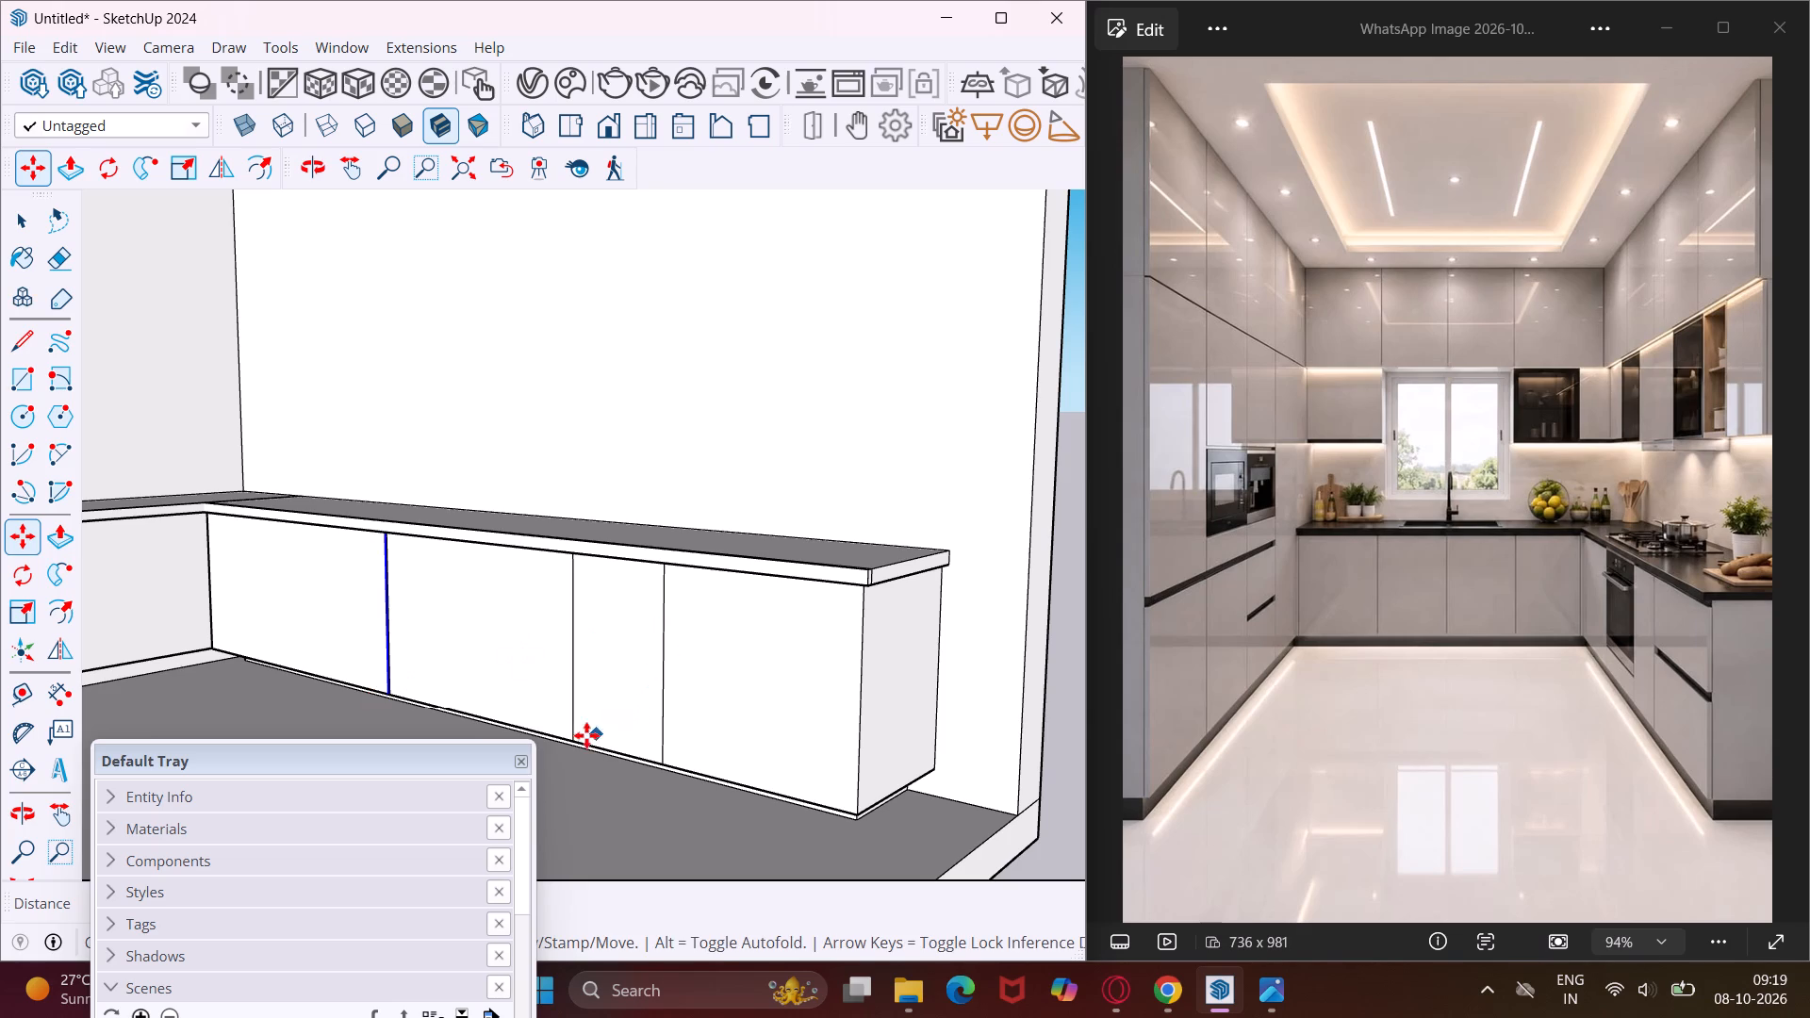
scroll(570, 735, "up", 5)
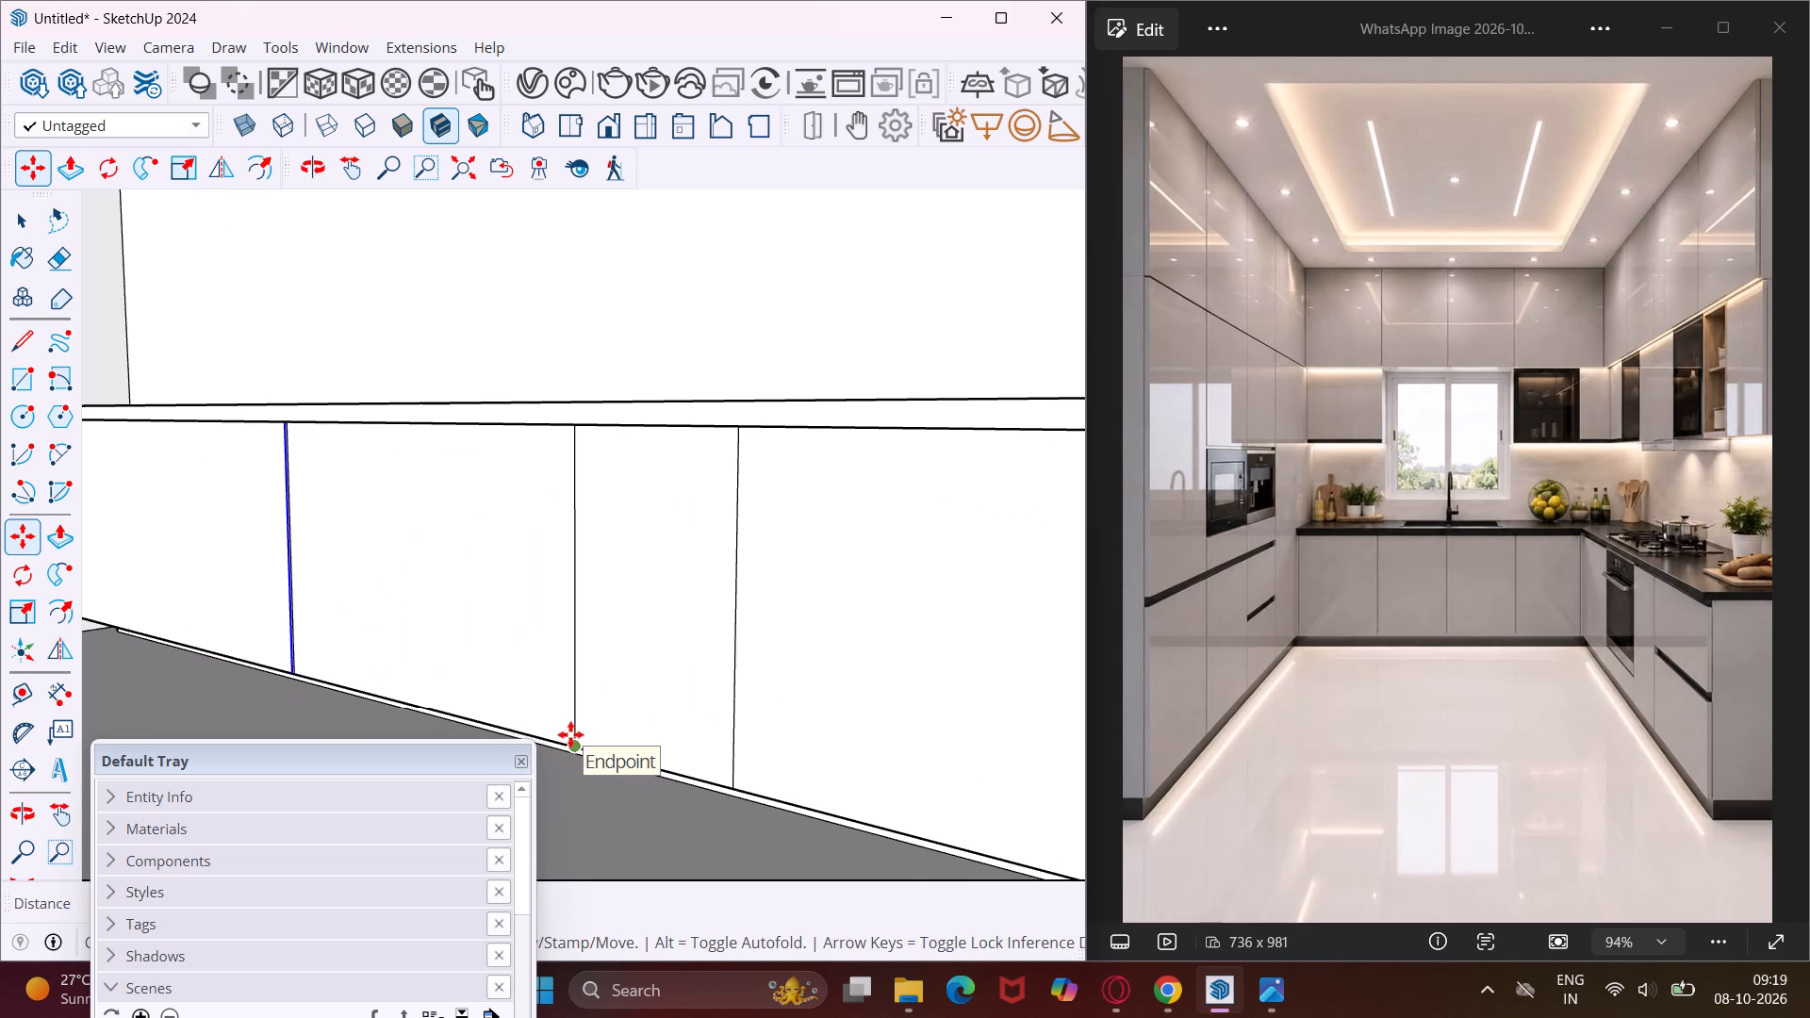
Copy the side cabinet's middle vertical division line 0.4" toward the back wall to mark a thin gap.
key("Escape")
key("space")
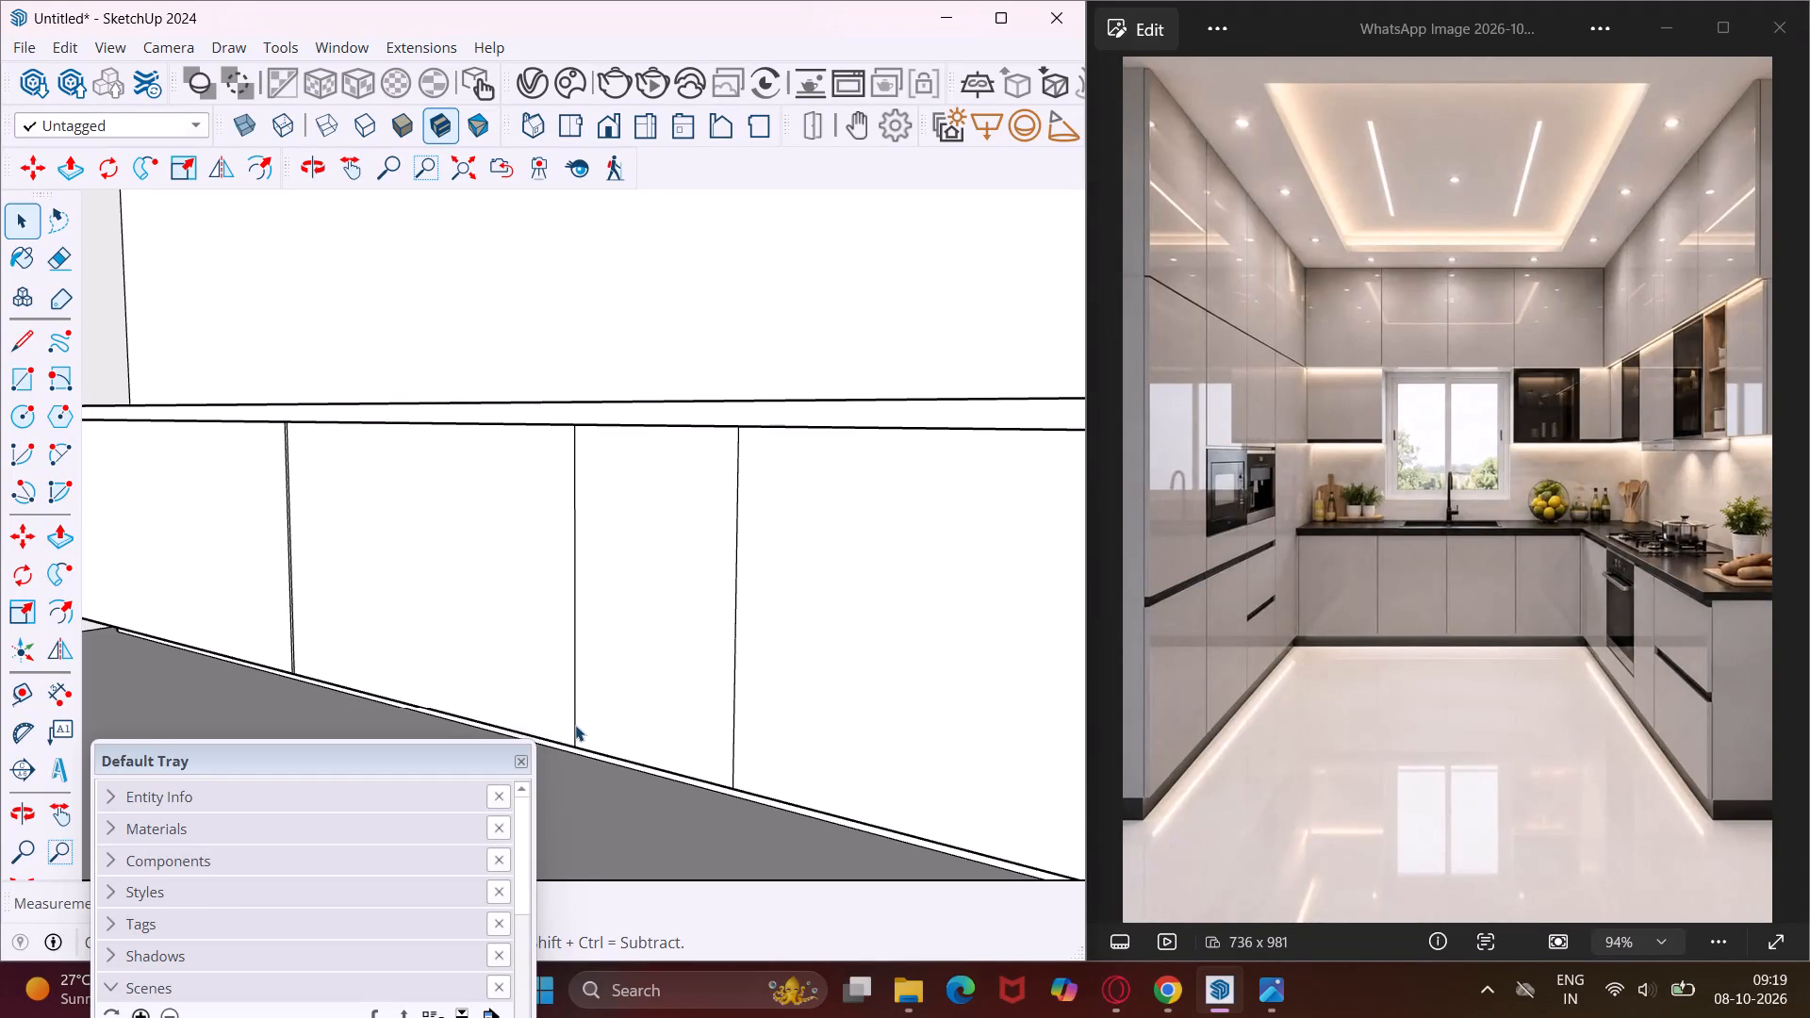
left_click(575, 725)
key("m")
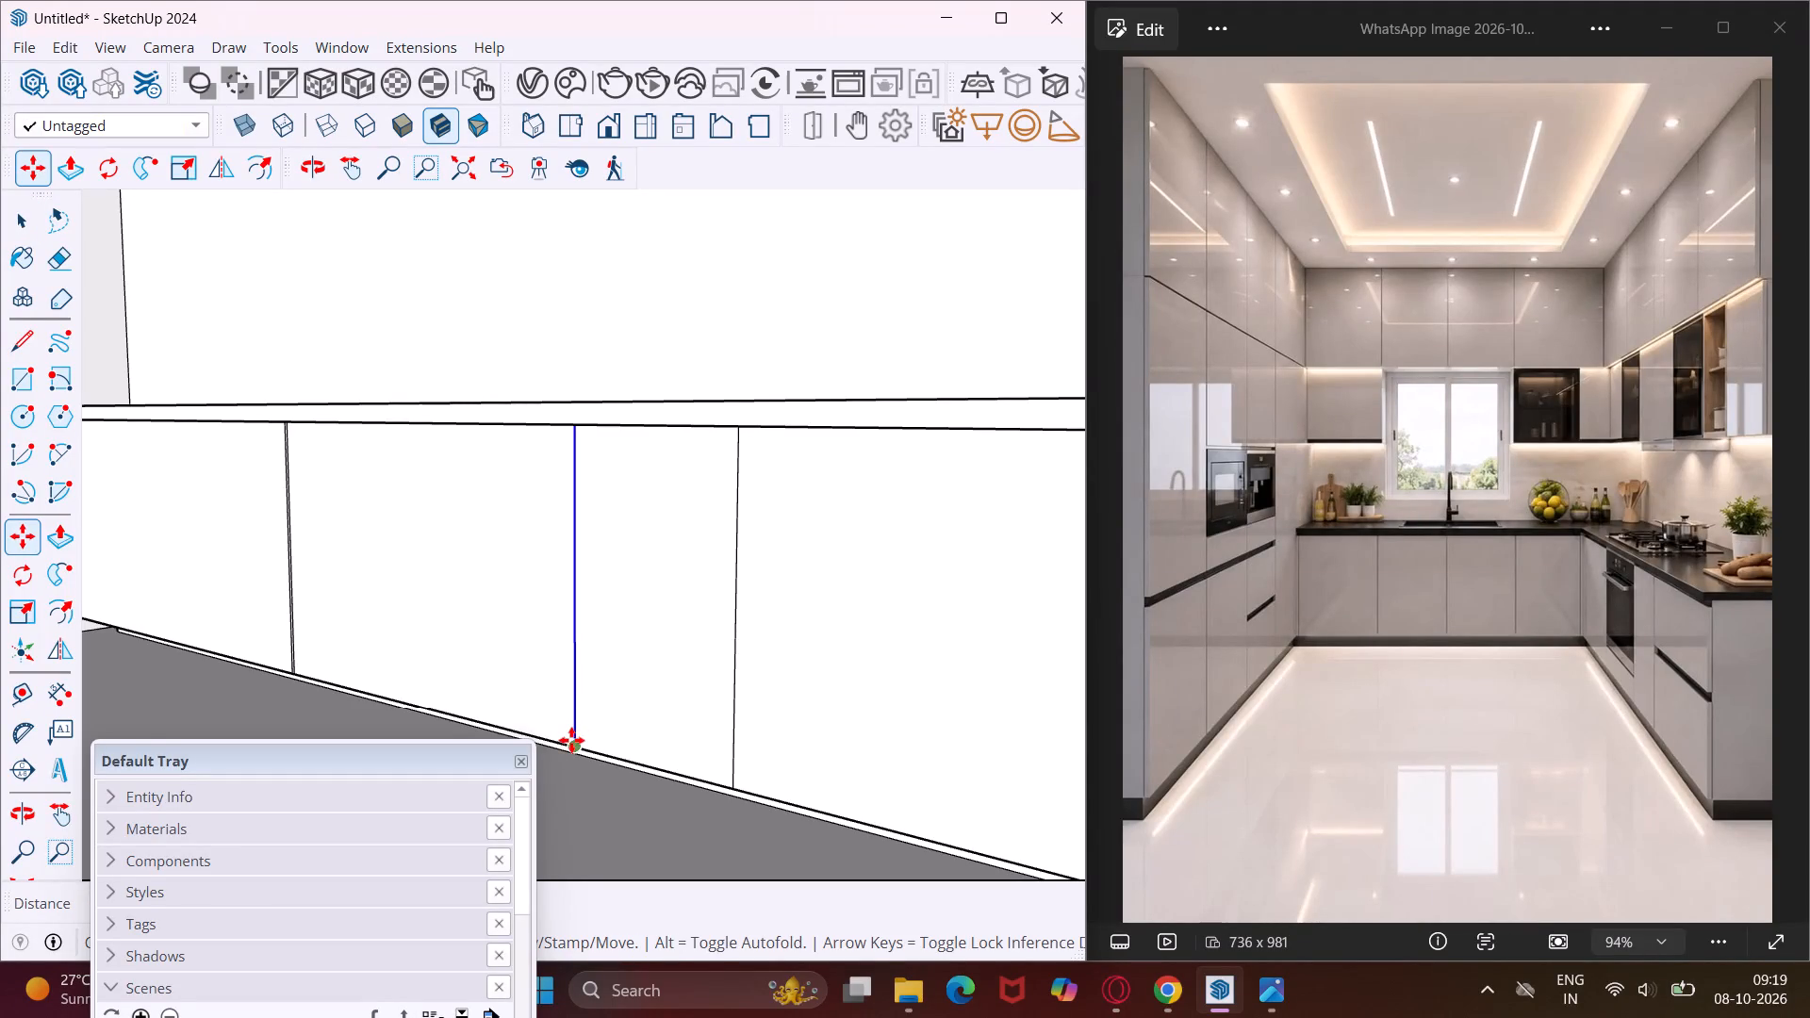
left_click(571, 745)
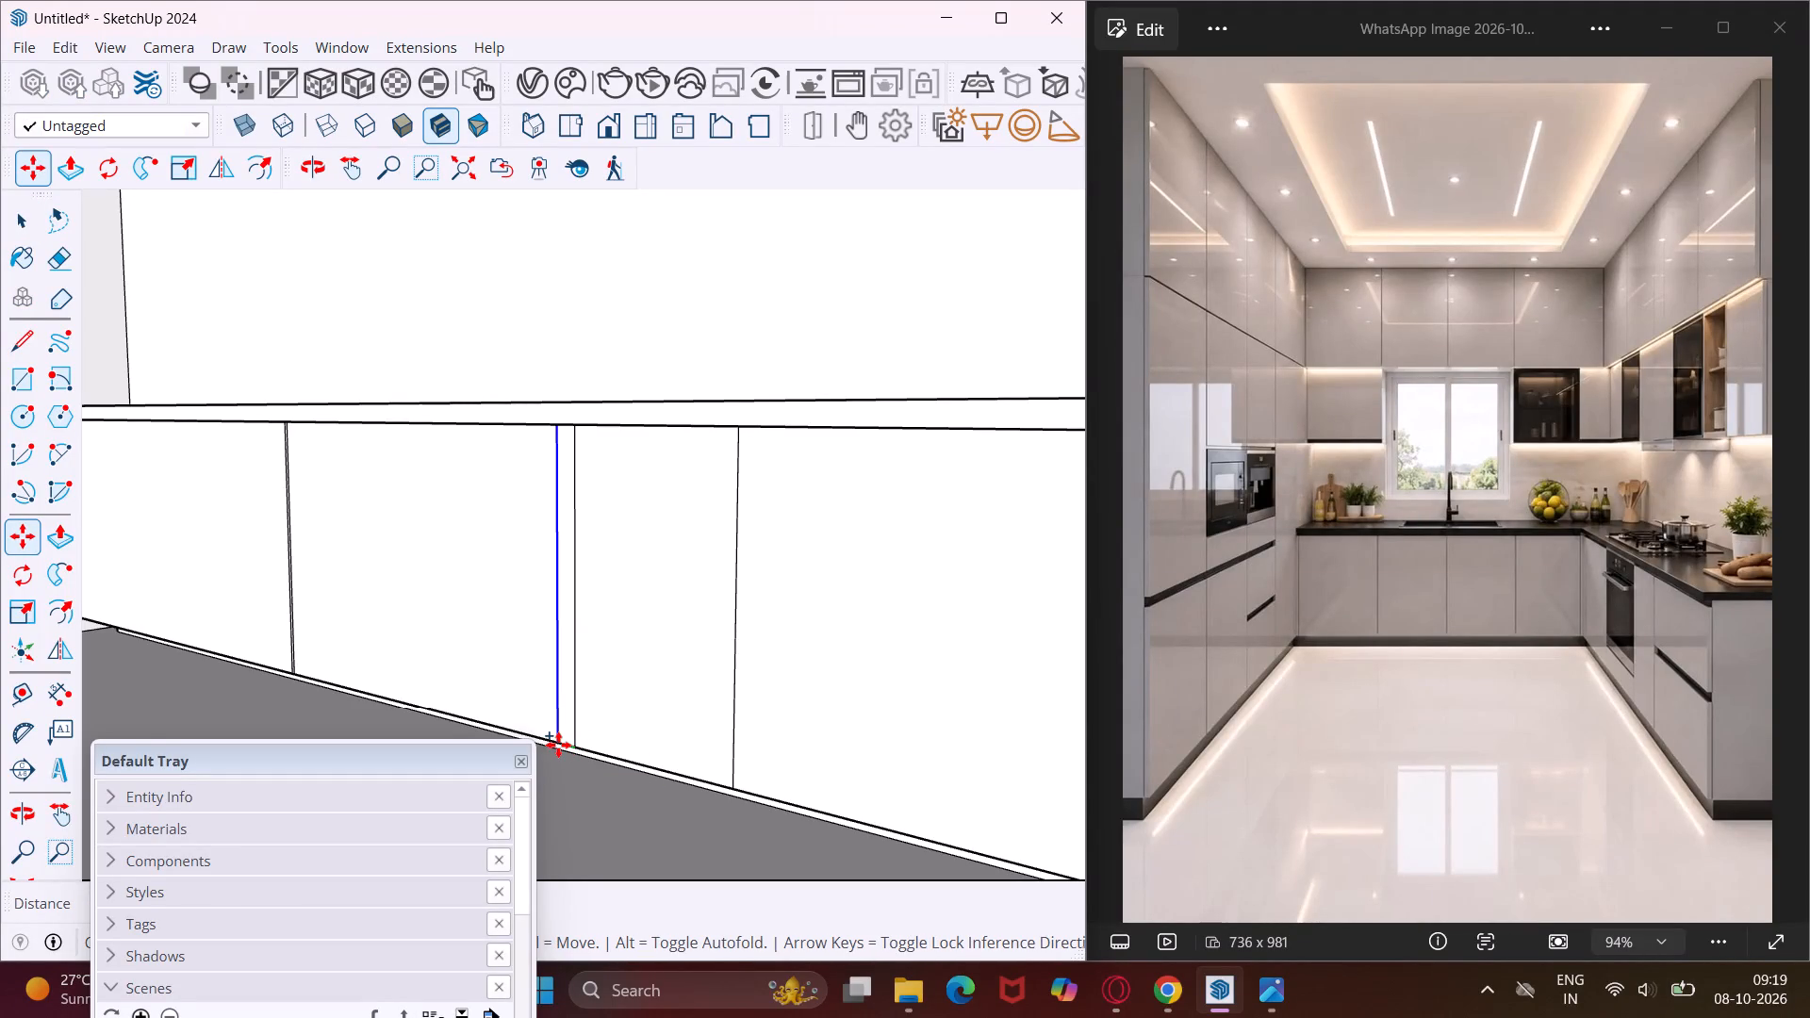
type(".4\"")
key("Return")
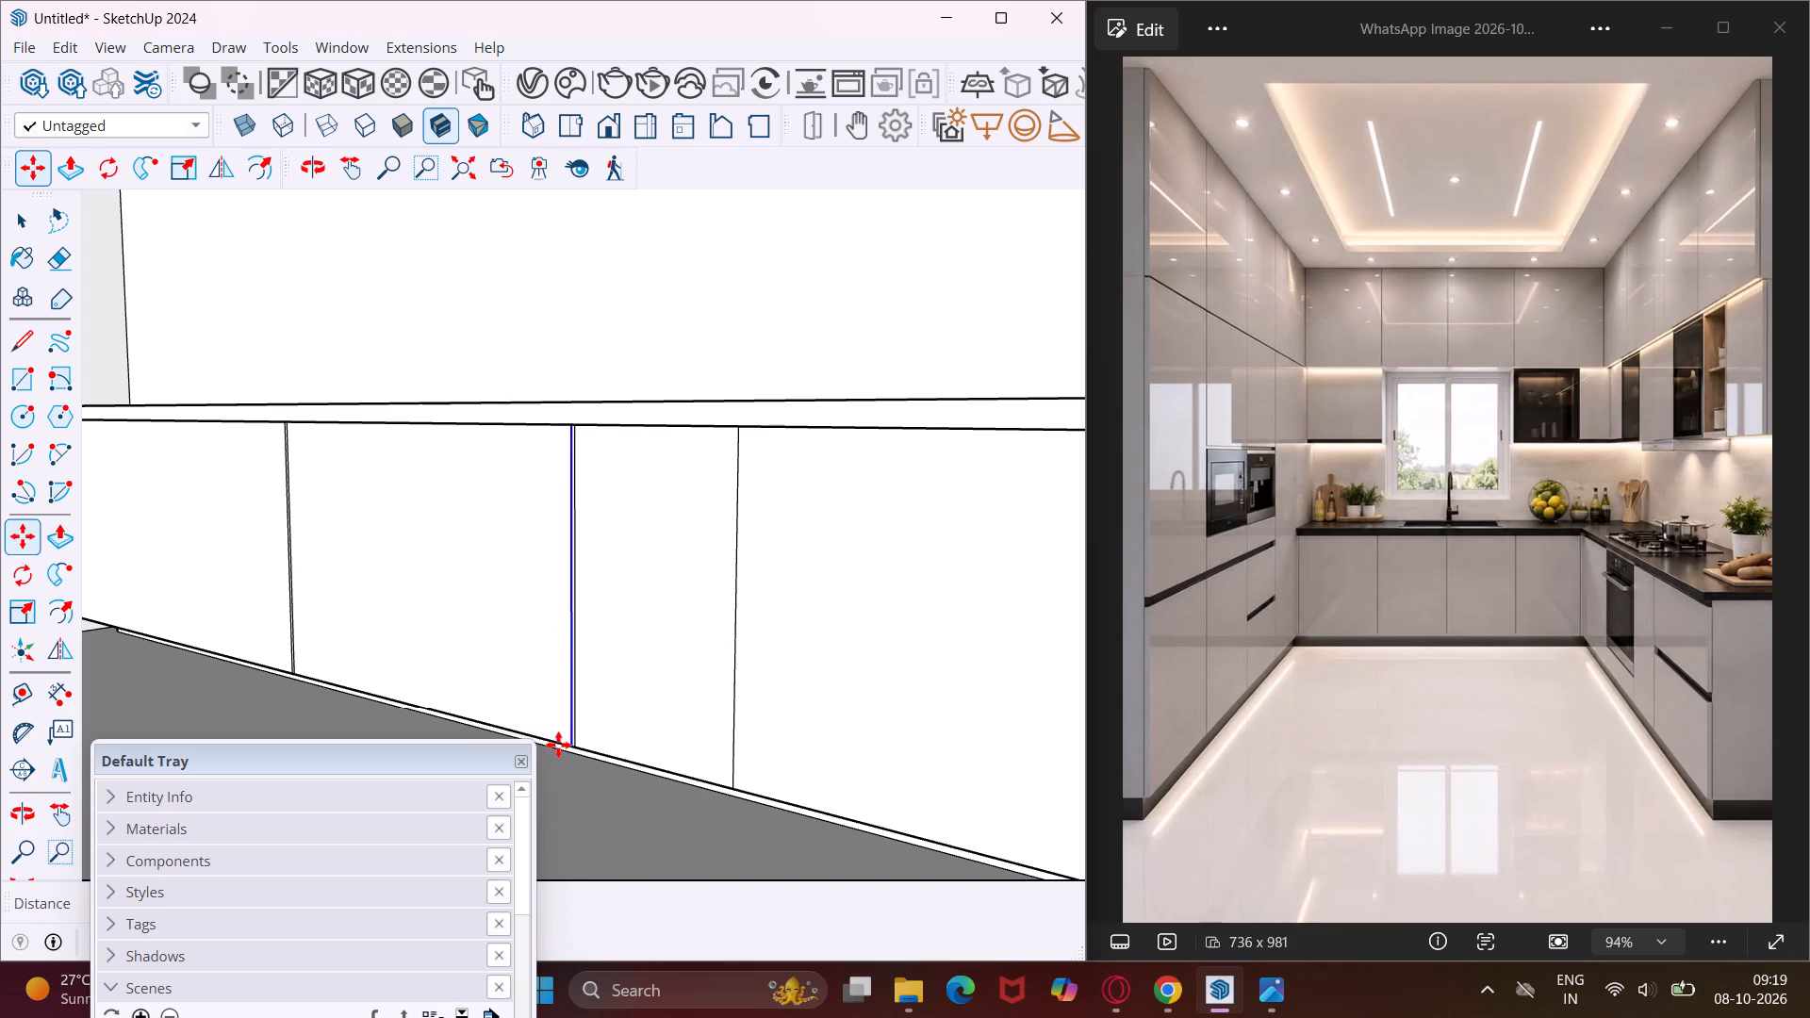
key("Escape")
key("space")
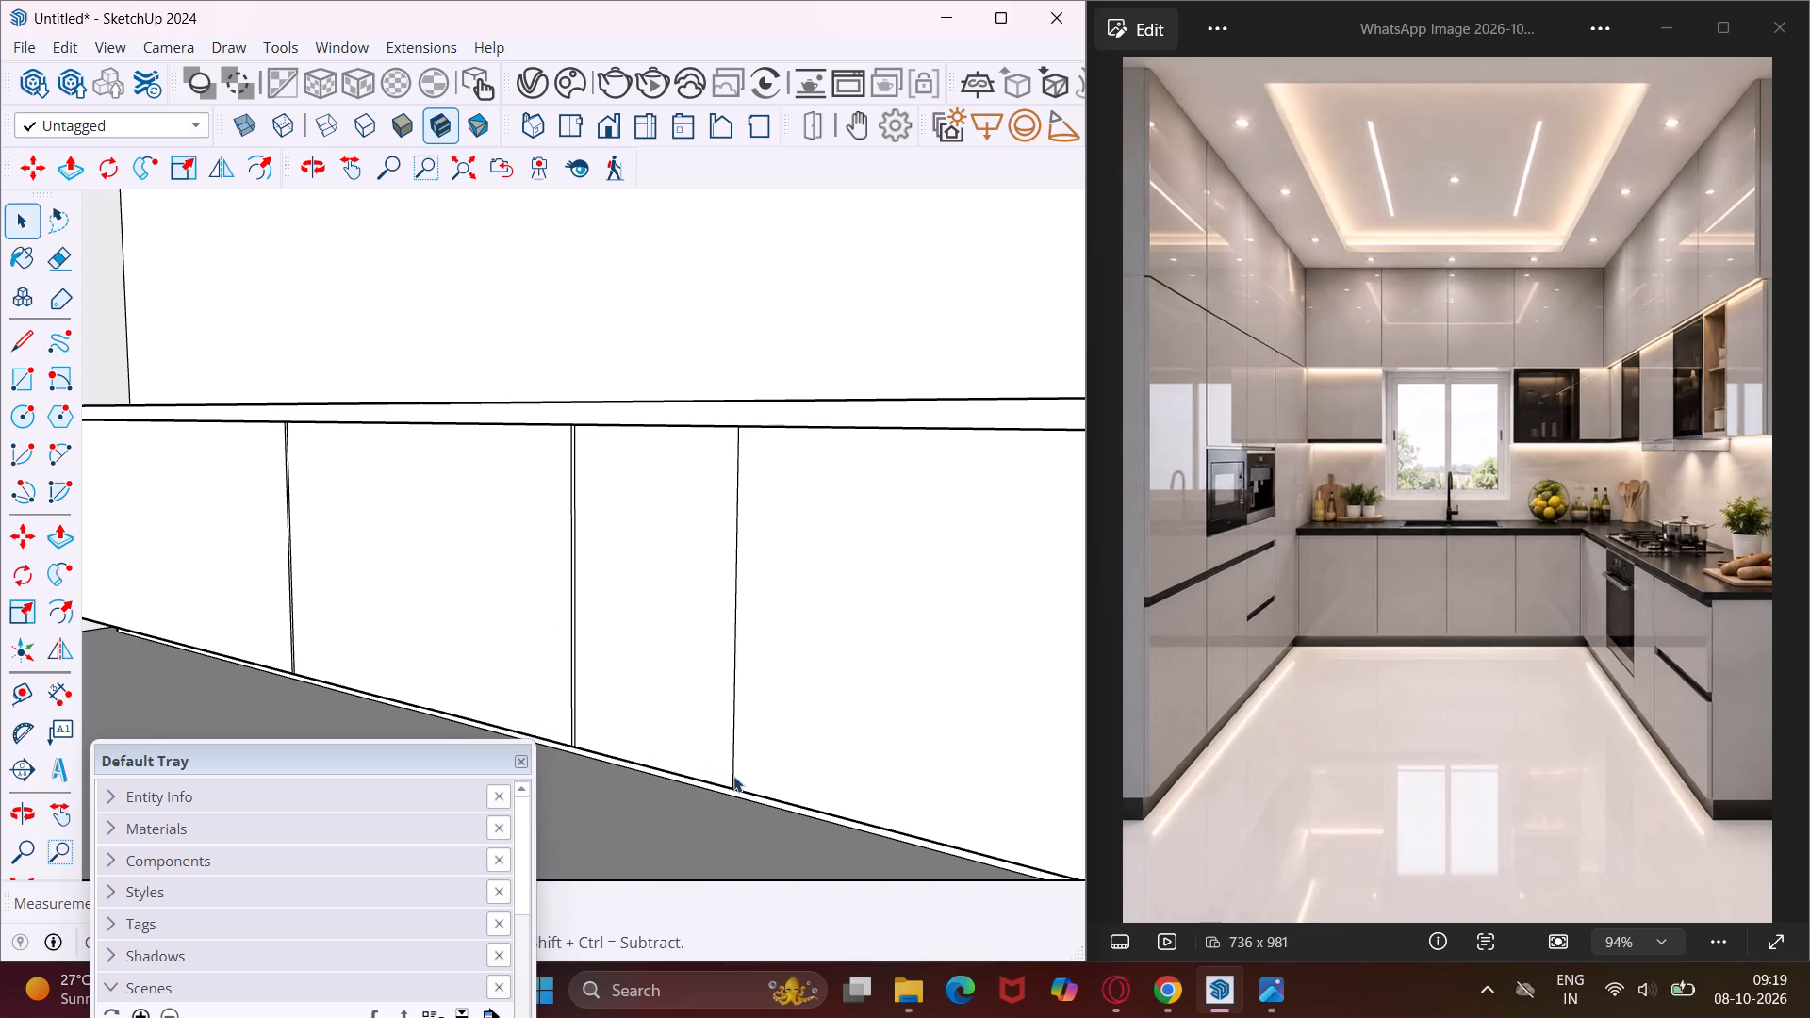
Copy the side cabinet's division line nearest the open end 0.4" toward the back wall to mark a thin gap.
left_click(733, 776)
key("m")
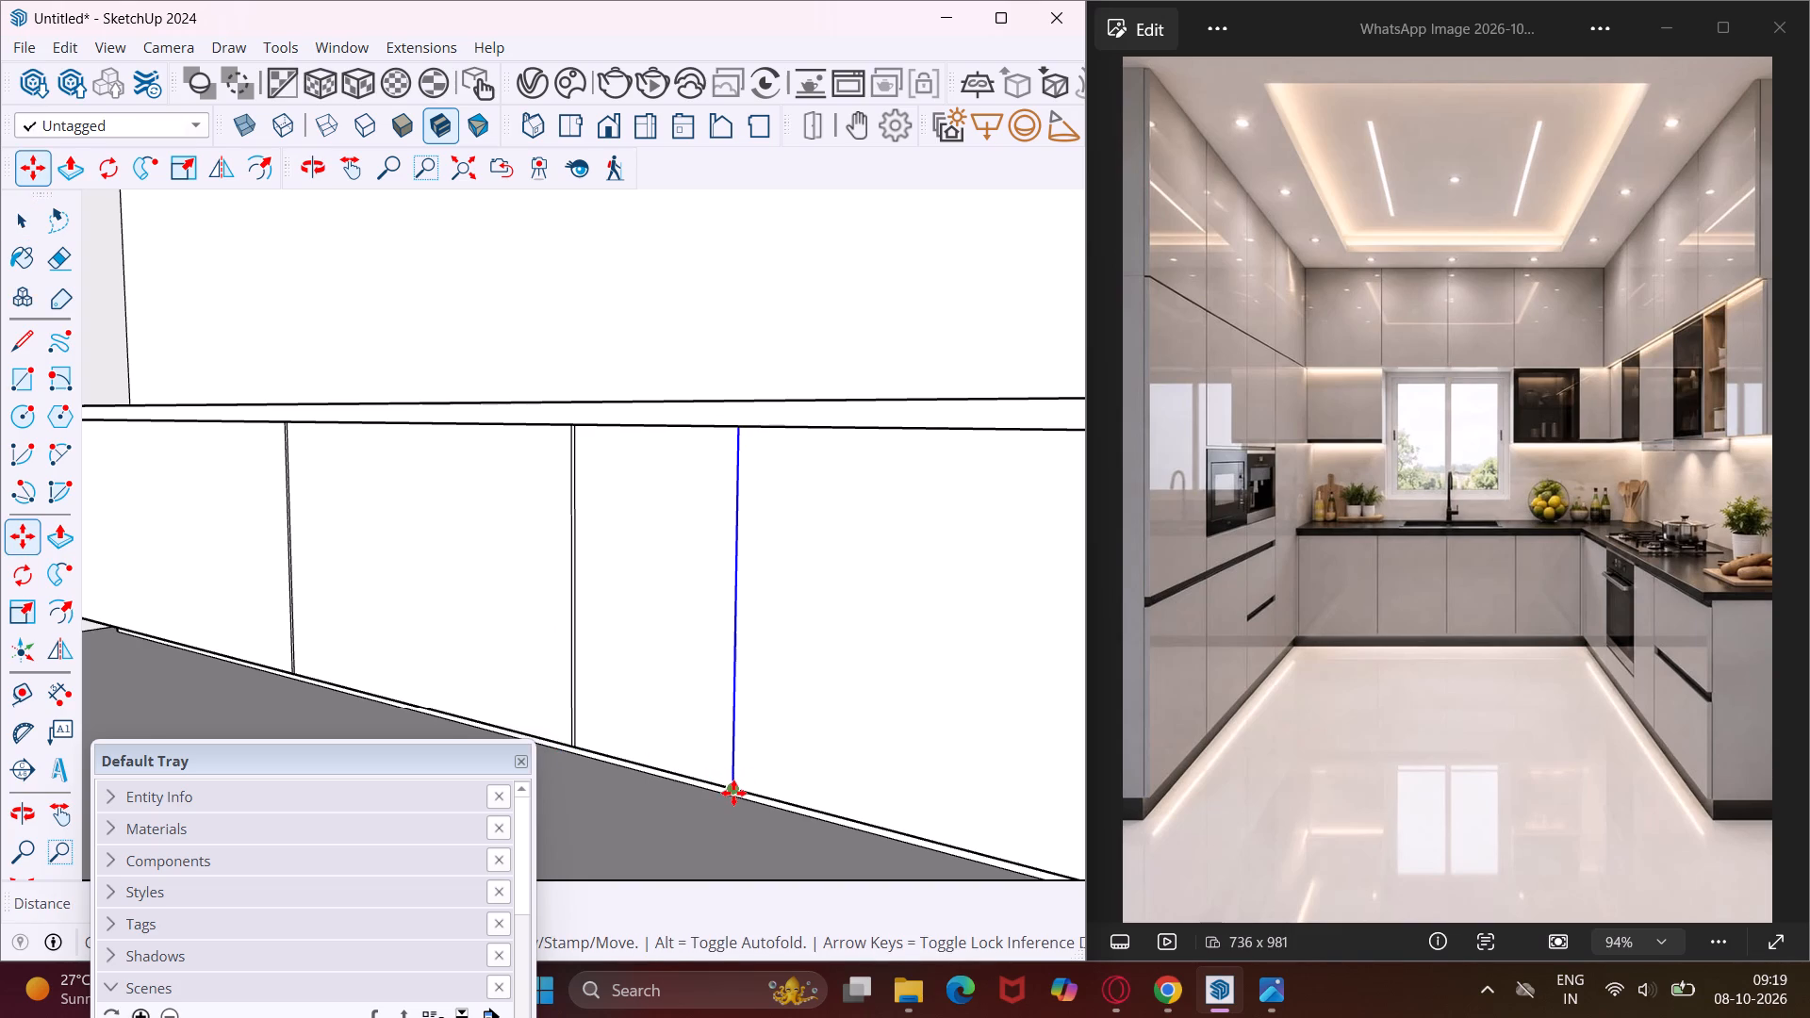
left_click(733, 793)
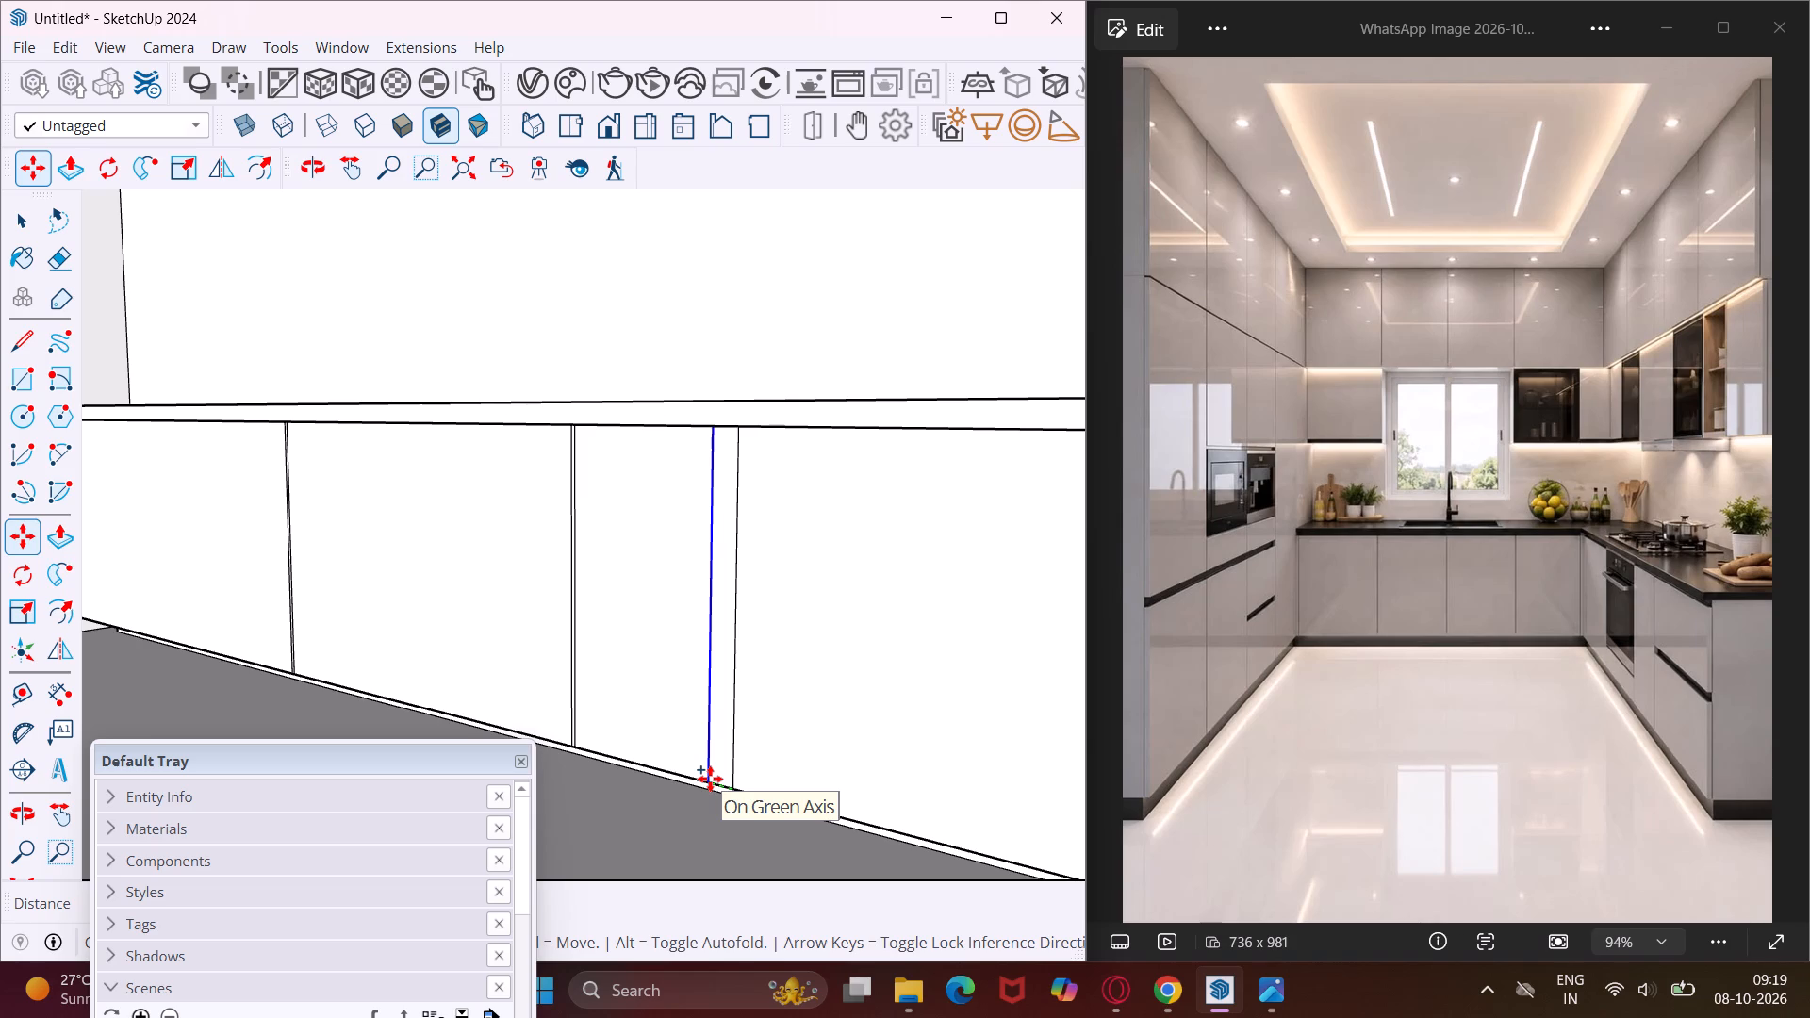
type("4\"")
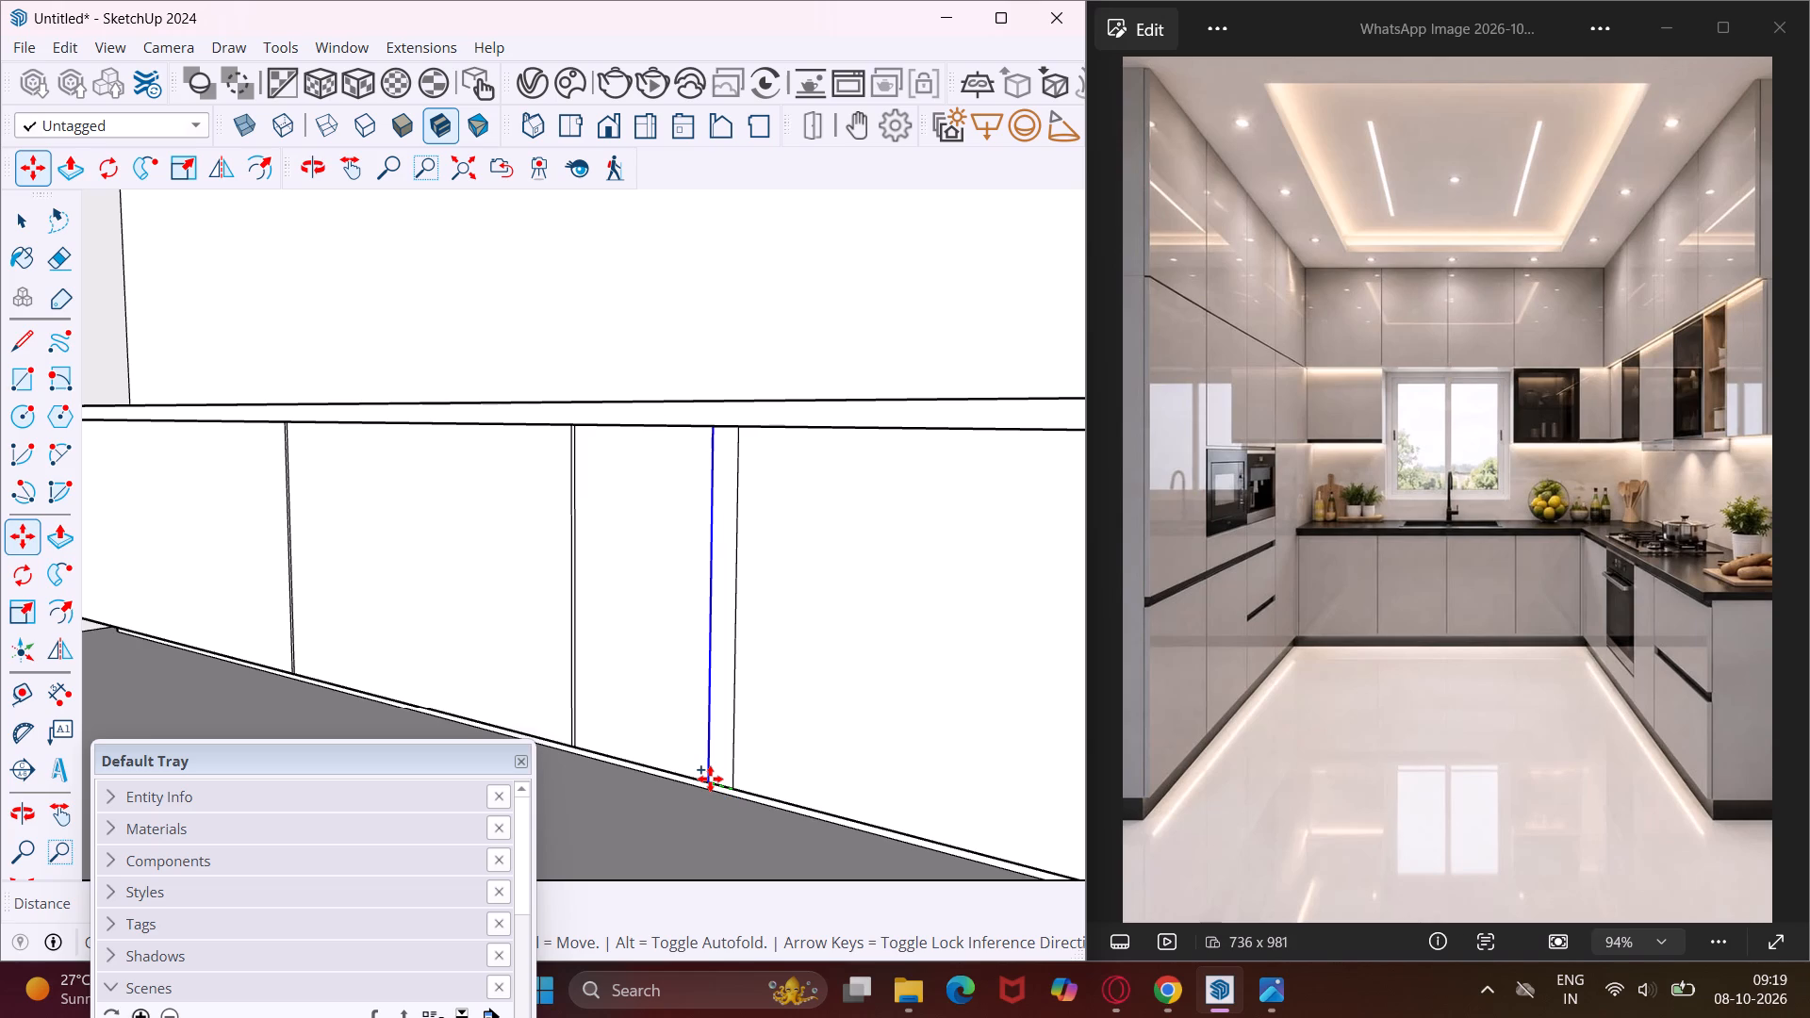
key("BackSpace")
key("BackSpace")
key("BackSpace")
type(".4\"")
key("Return")
scroll(710, 779, "down", 3)
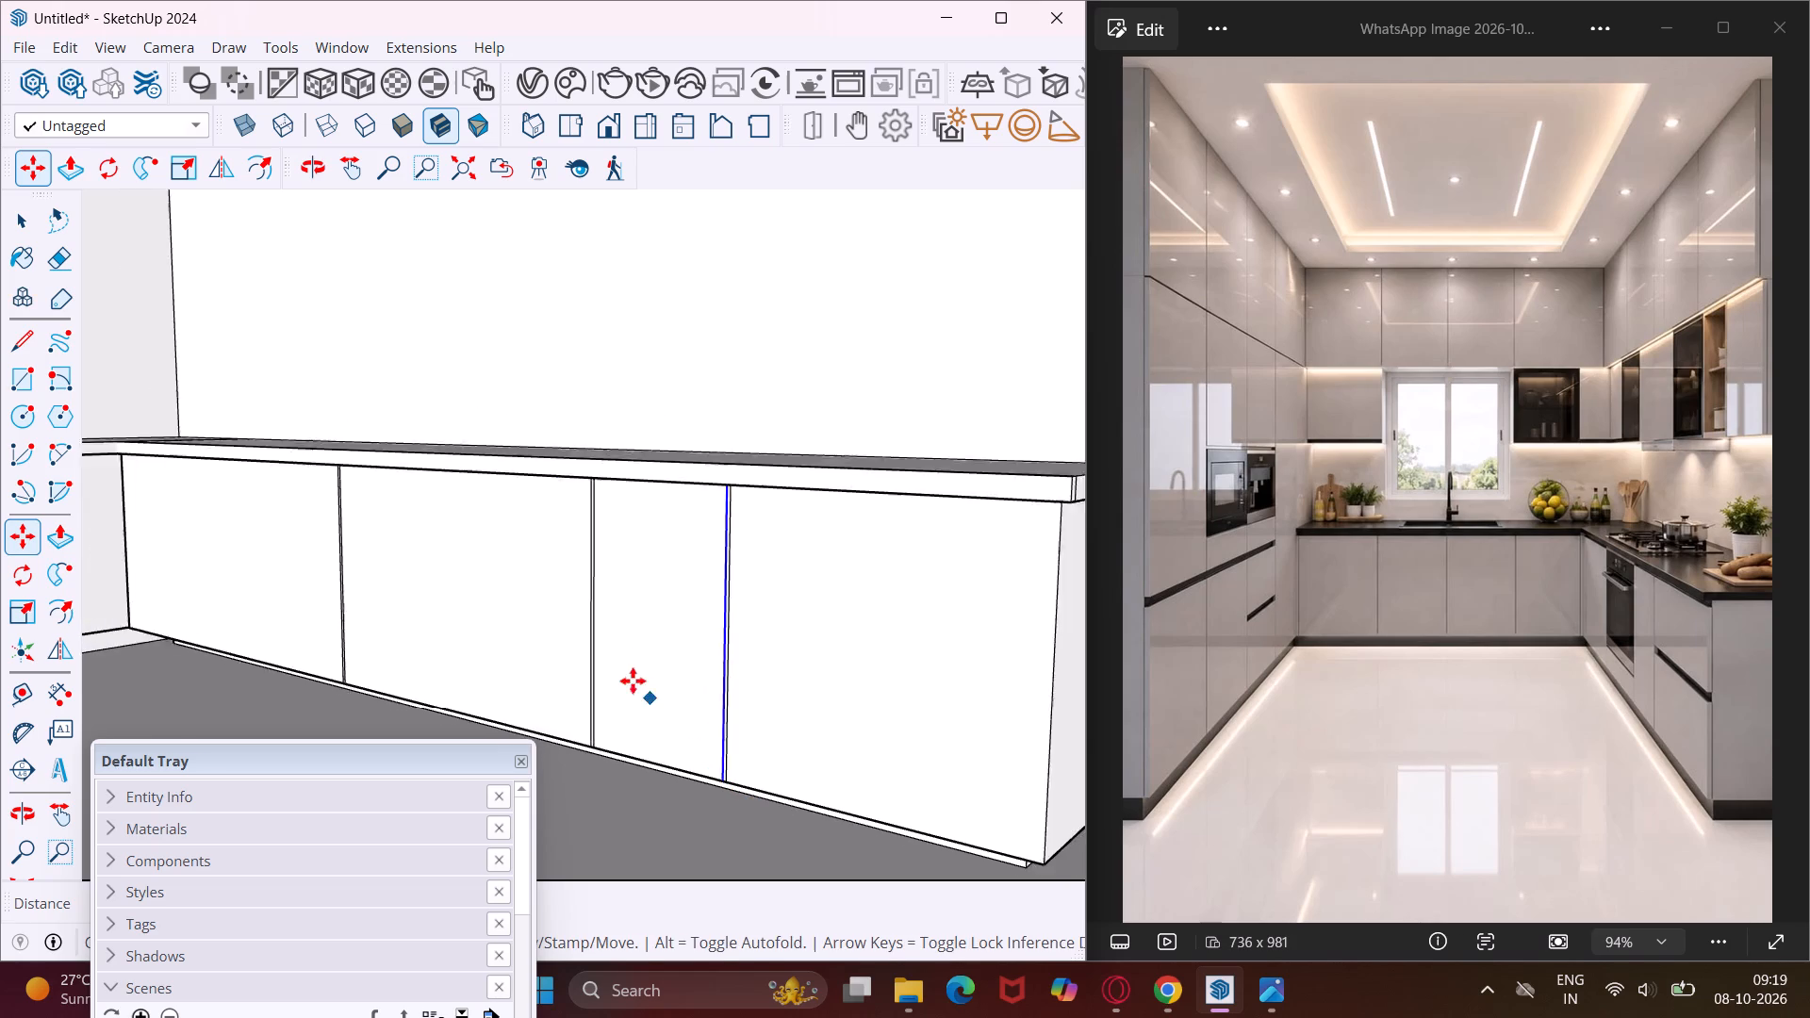
scroll(633, 681, "down", 4)
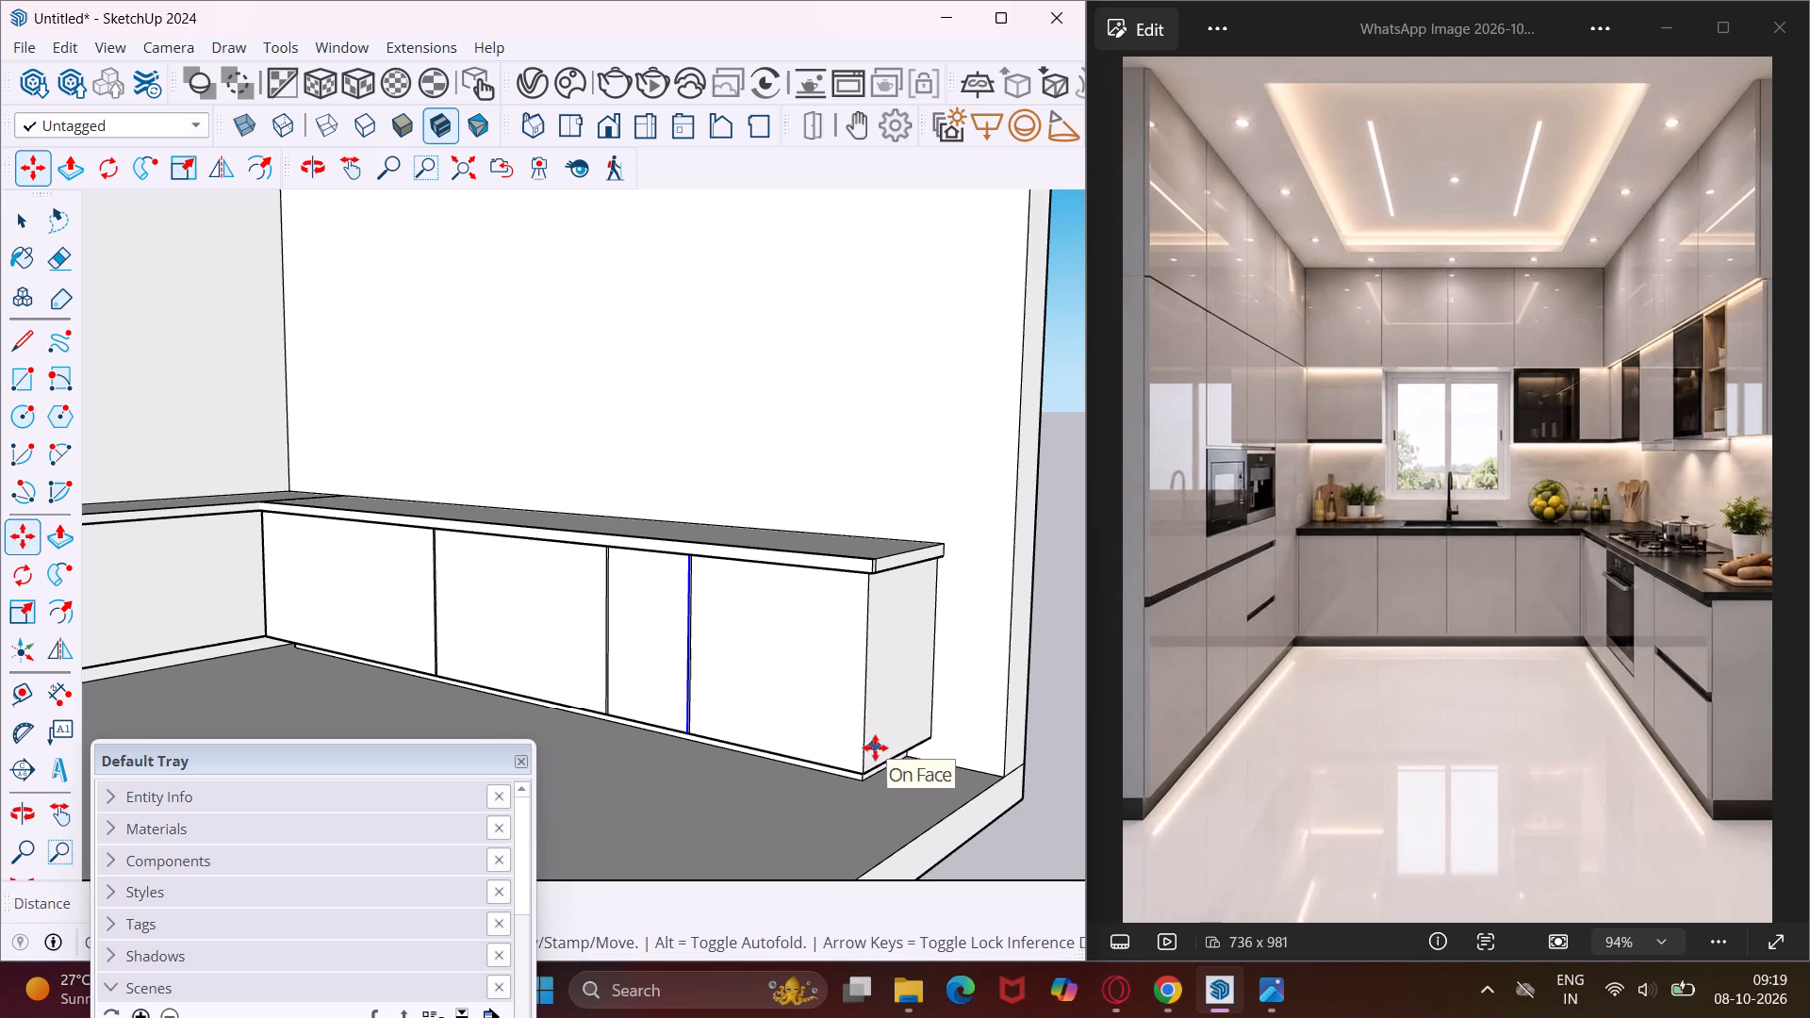
key("Escape")
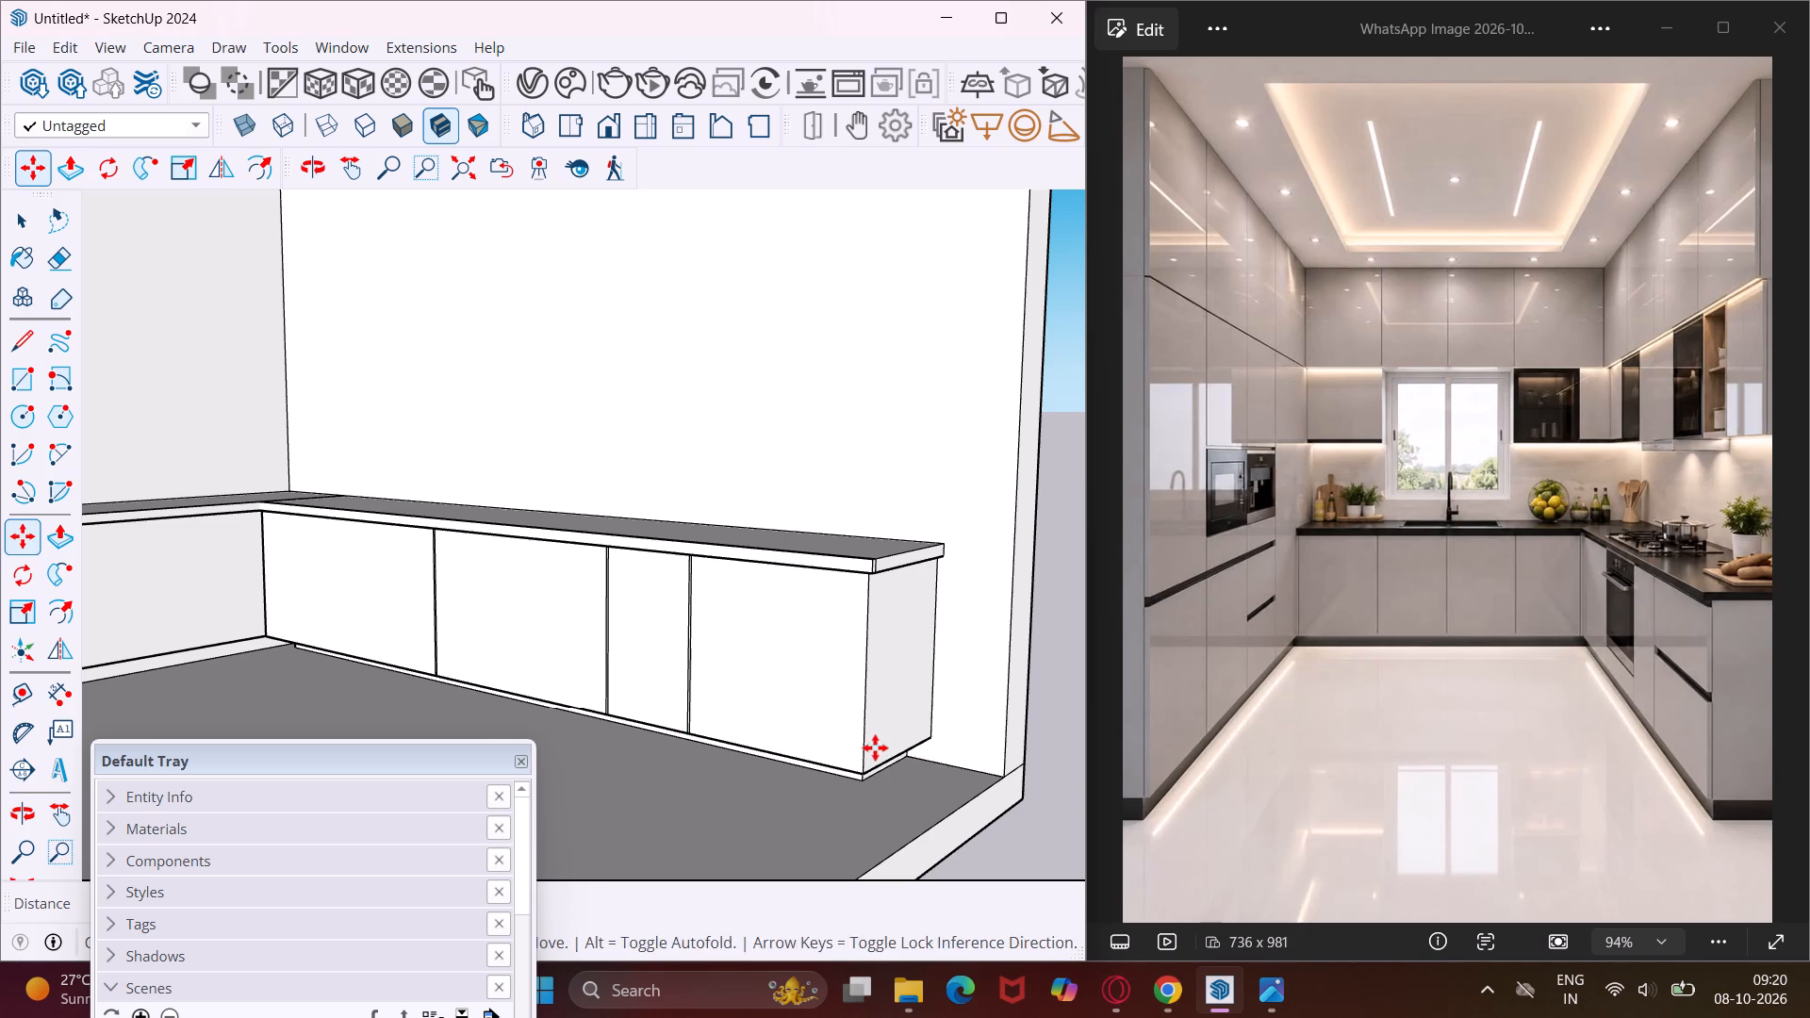
key("space")
Copy the vertical corner edge at the side cabinet's open end 0.4" along the inner face toward the back wall.
scroll(863, 752, "up", 2)
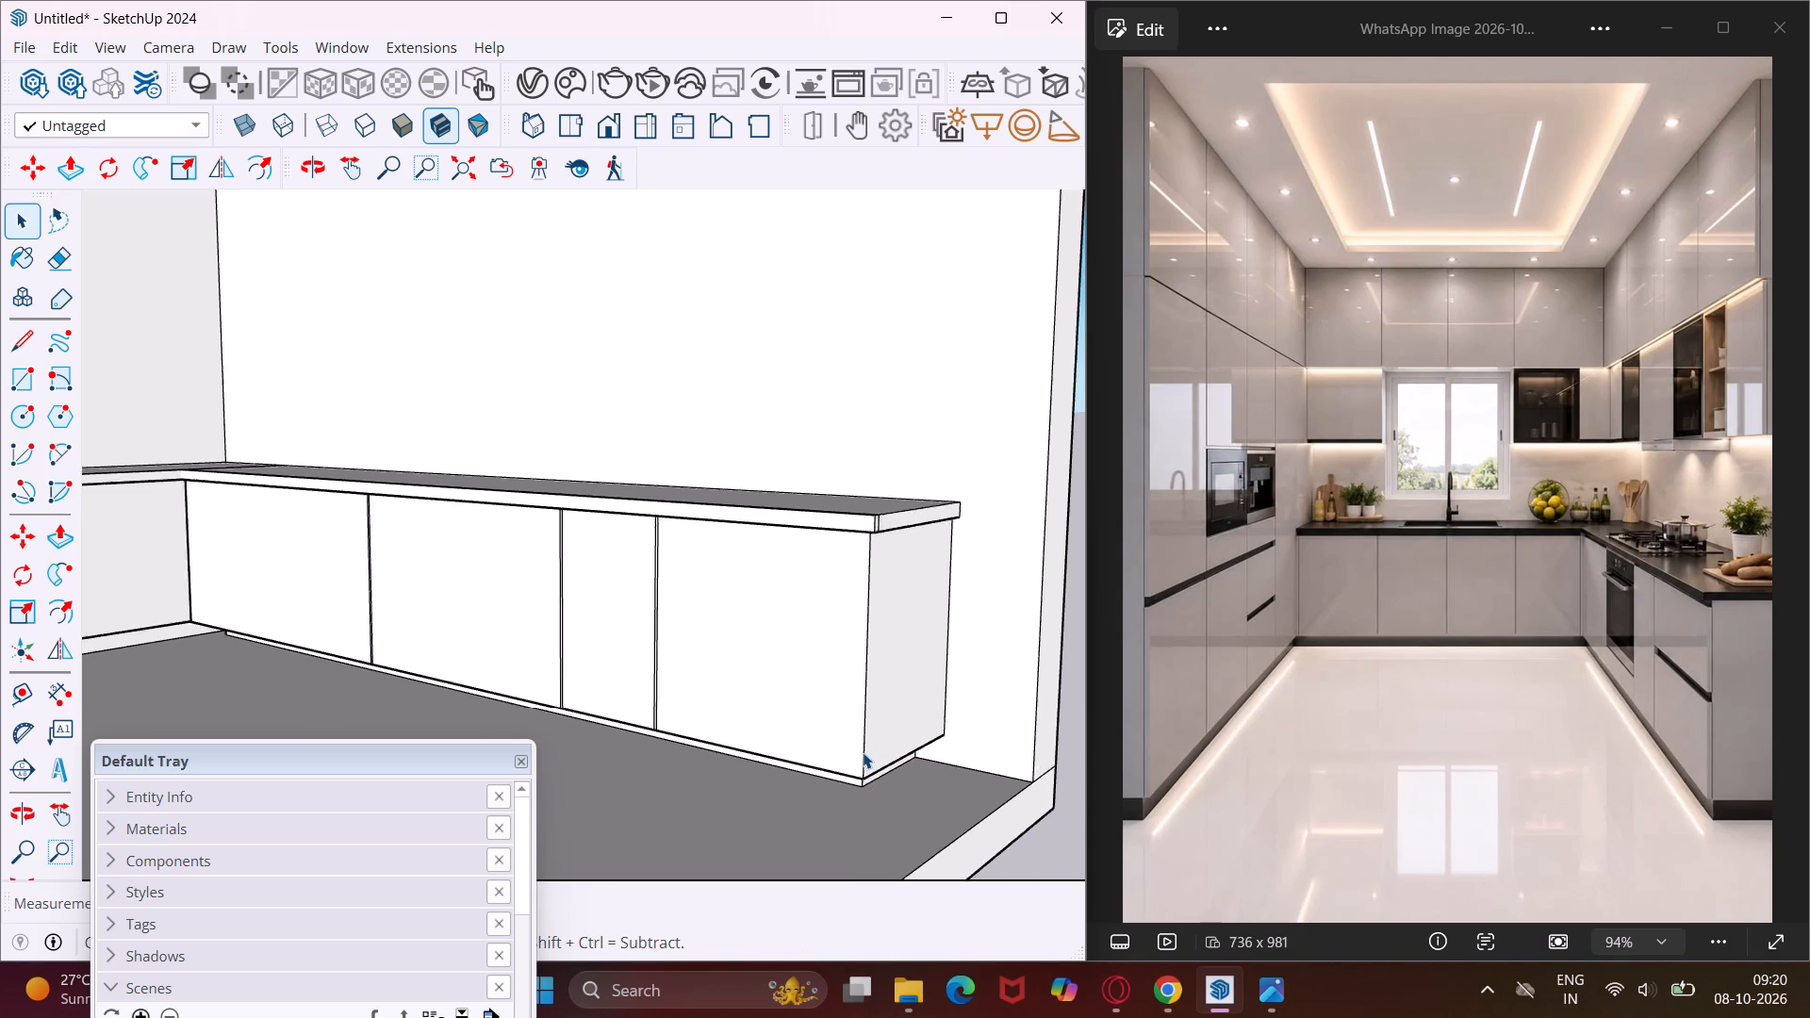
scroll(863, 752, "up", 10)
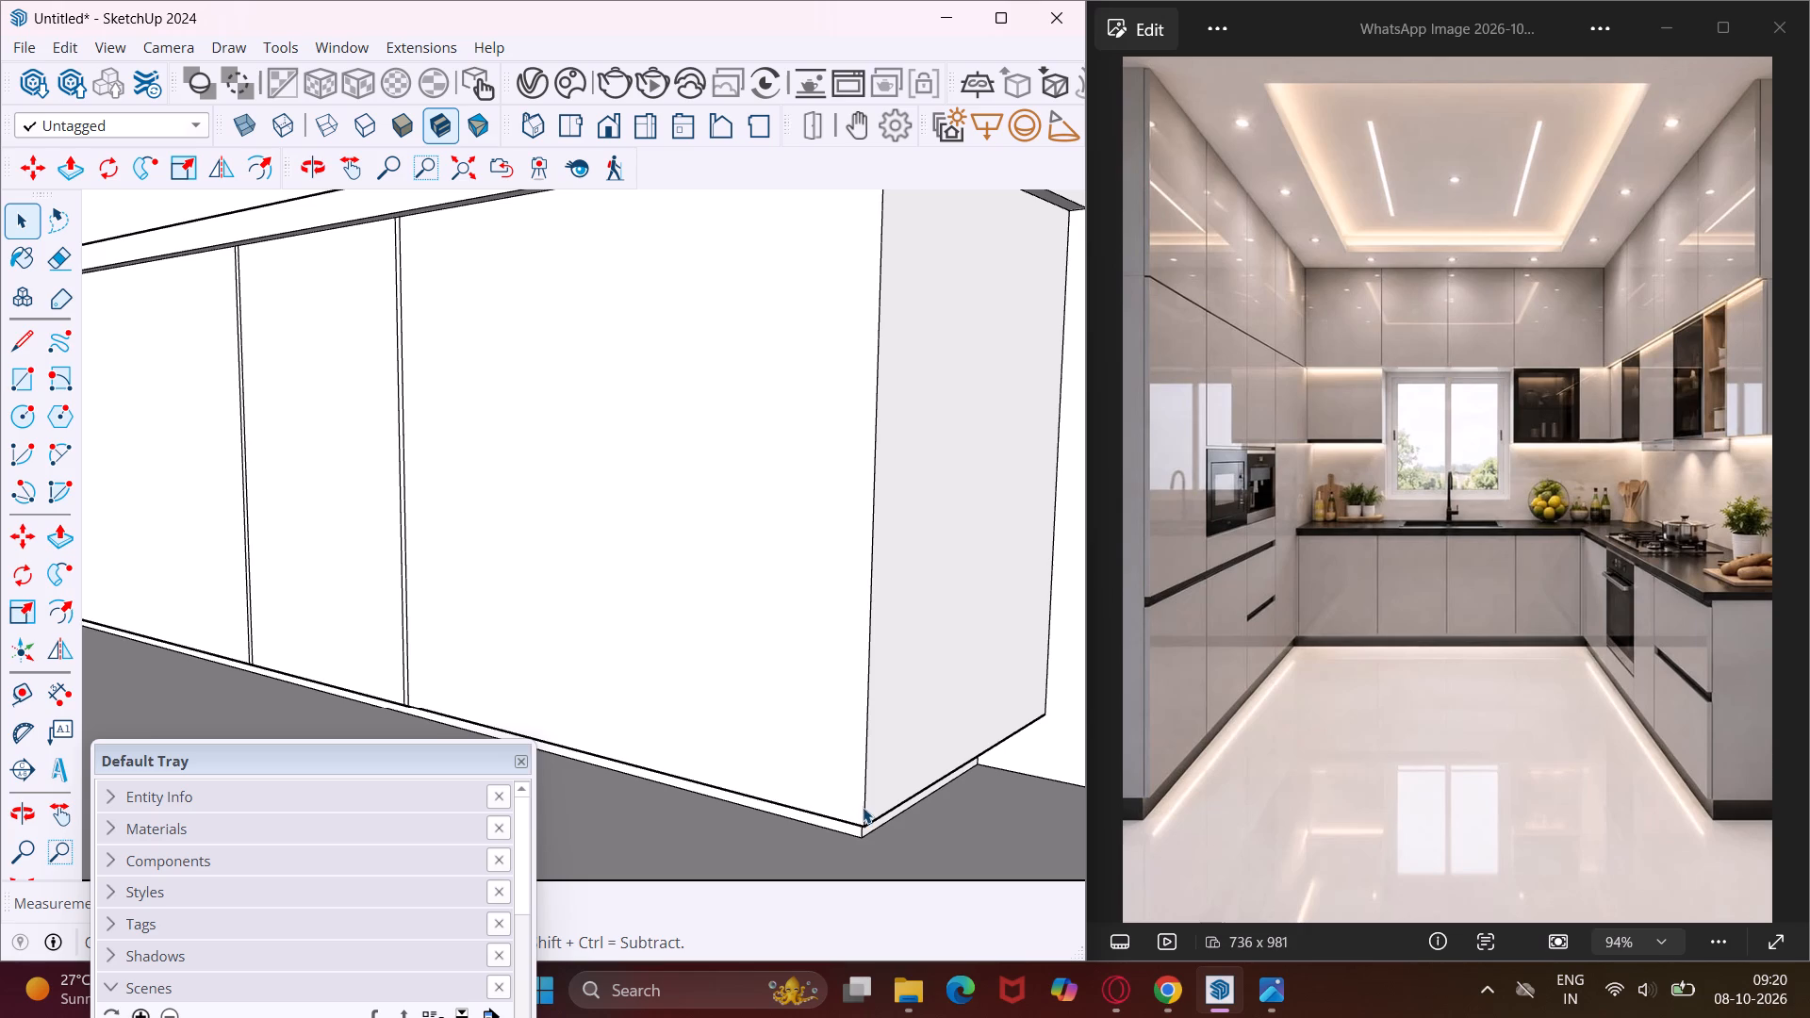
left_click(862, 807)
key("m")
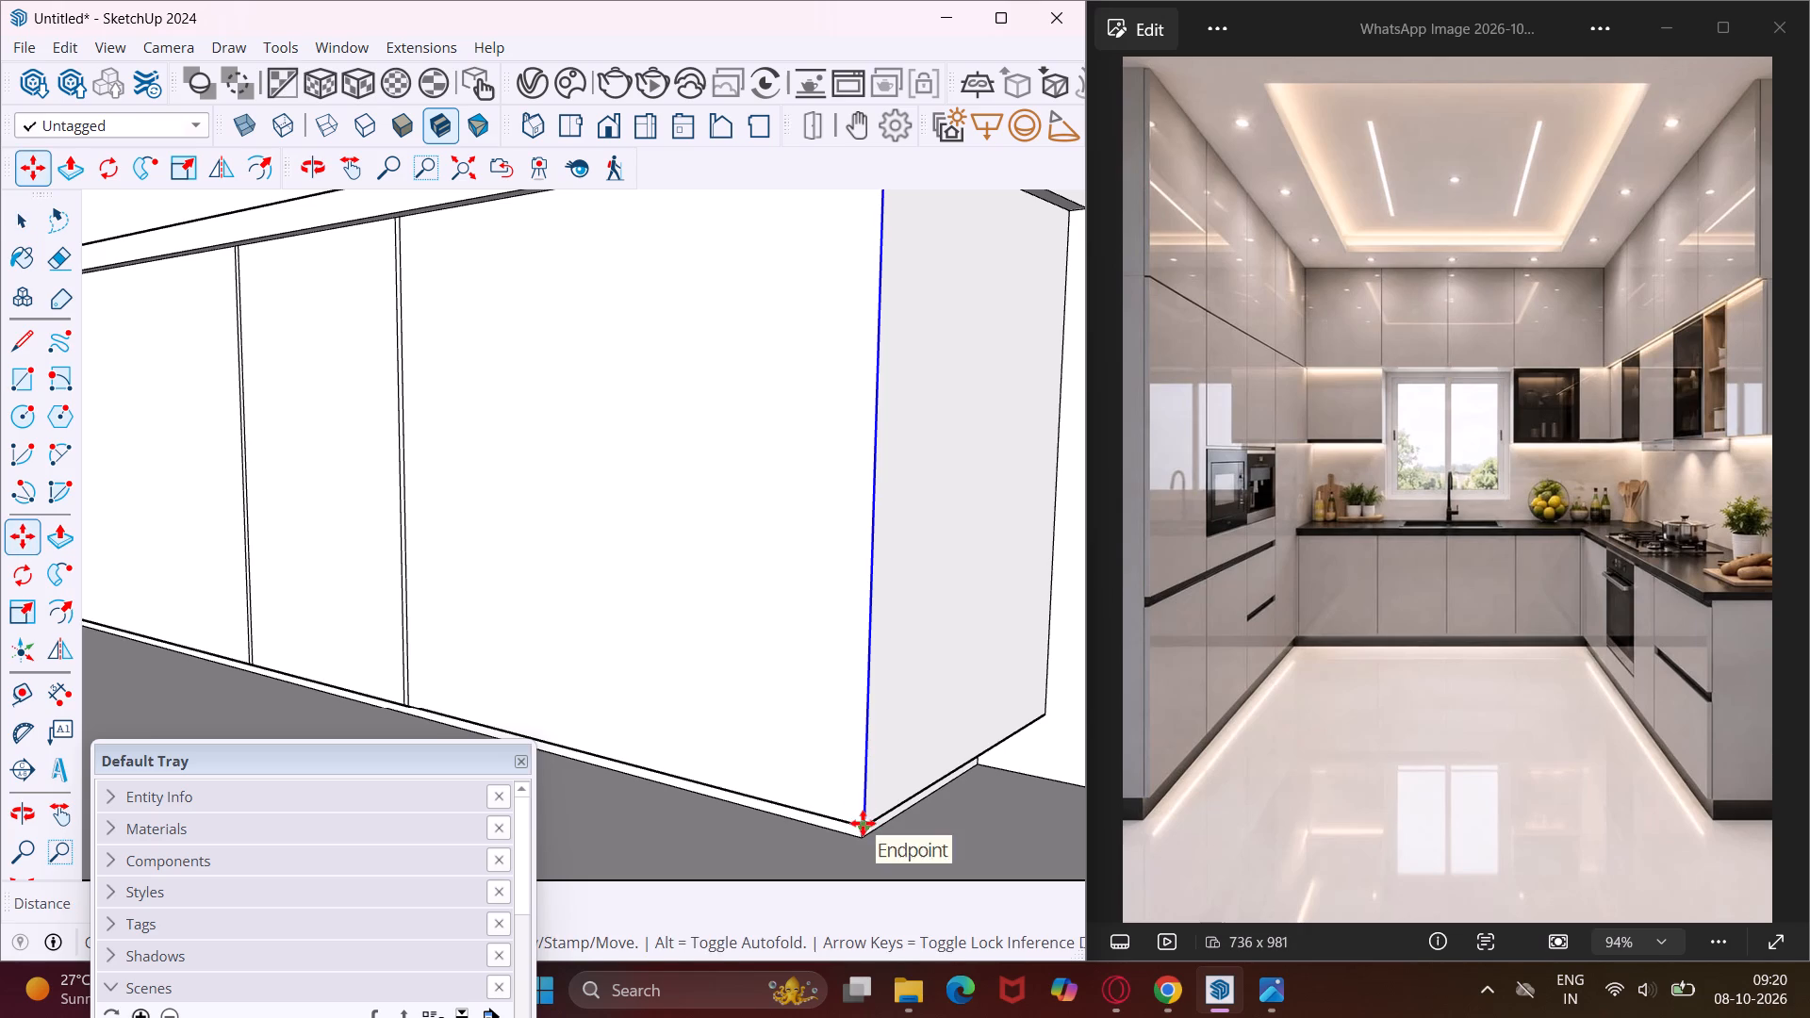
left_click(863, 823)
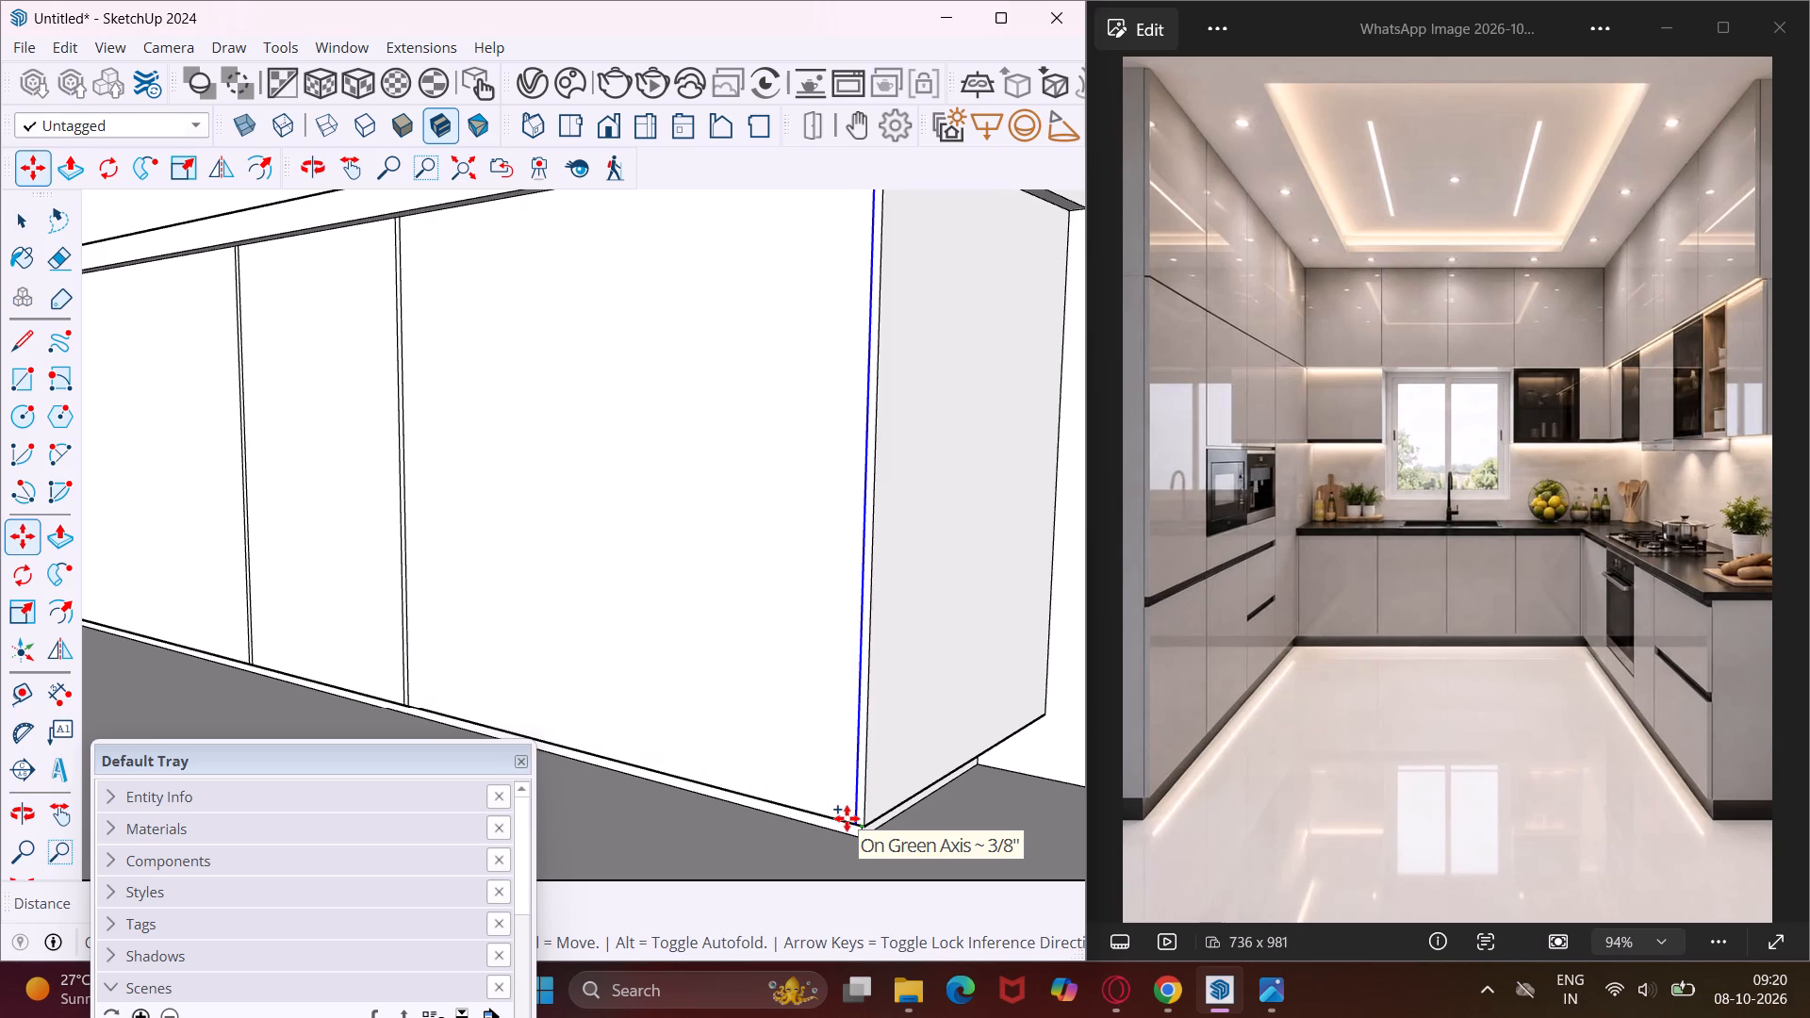
type(".4\"")
key("Return")
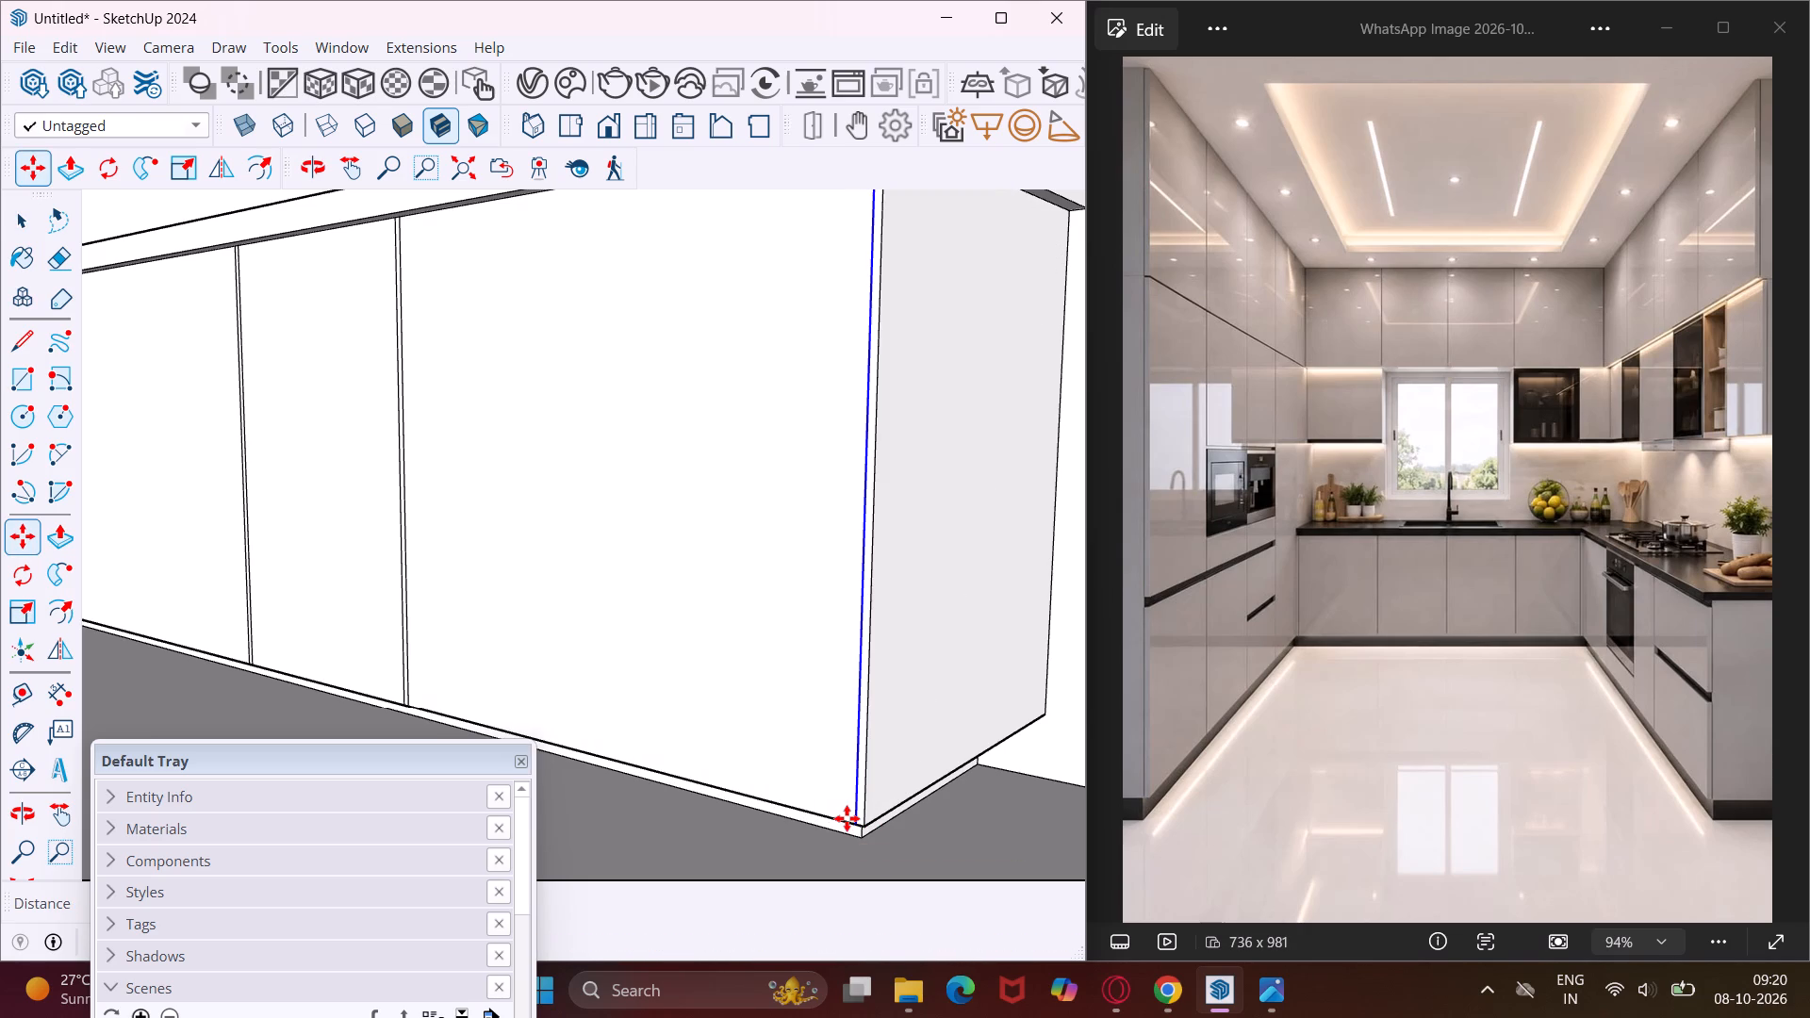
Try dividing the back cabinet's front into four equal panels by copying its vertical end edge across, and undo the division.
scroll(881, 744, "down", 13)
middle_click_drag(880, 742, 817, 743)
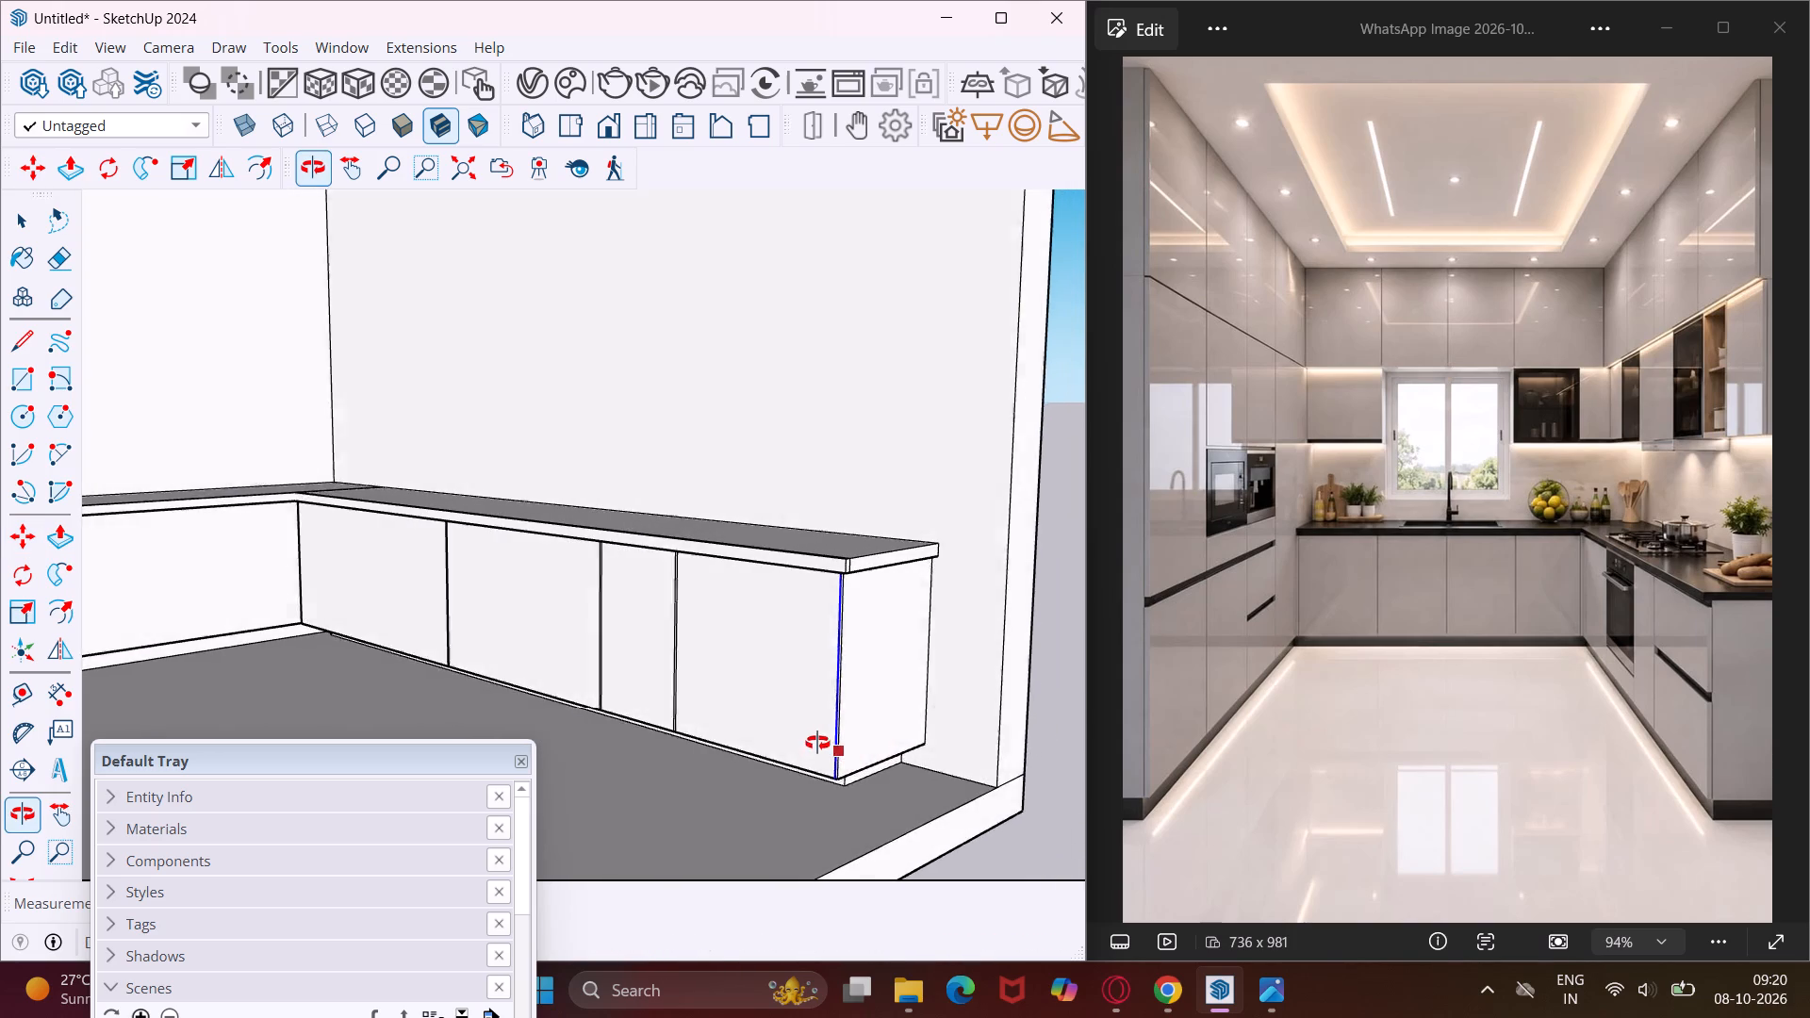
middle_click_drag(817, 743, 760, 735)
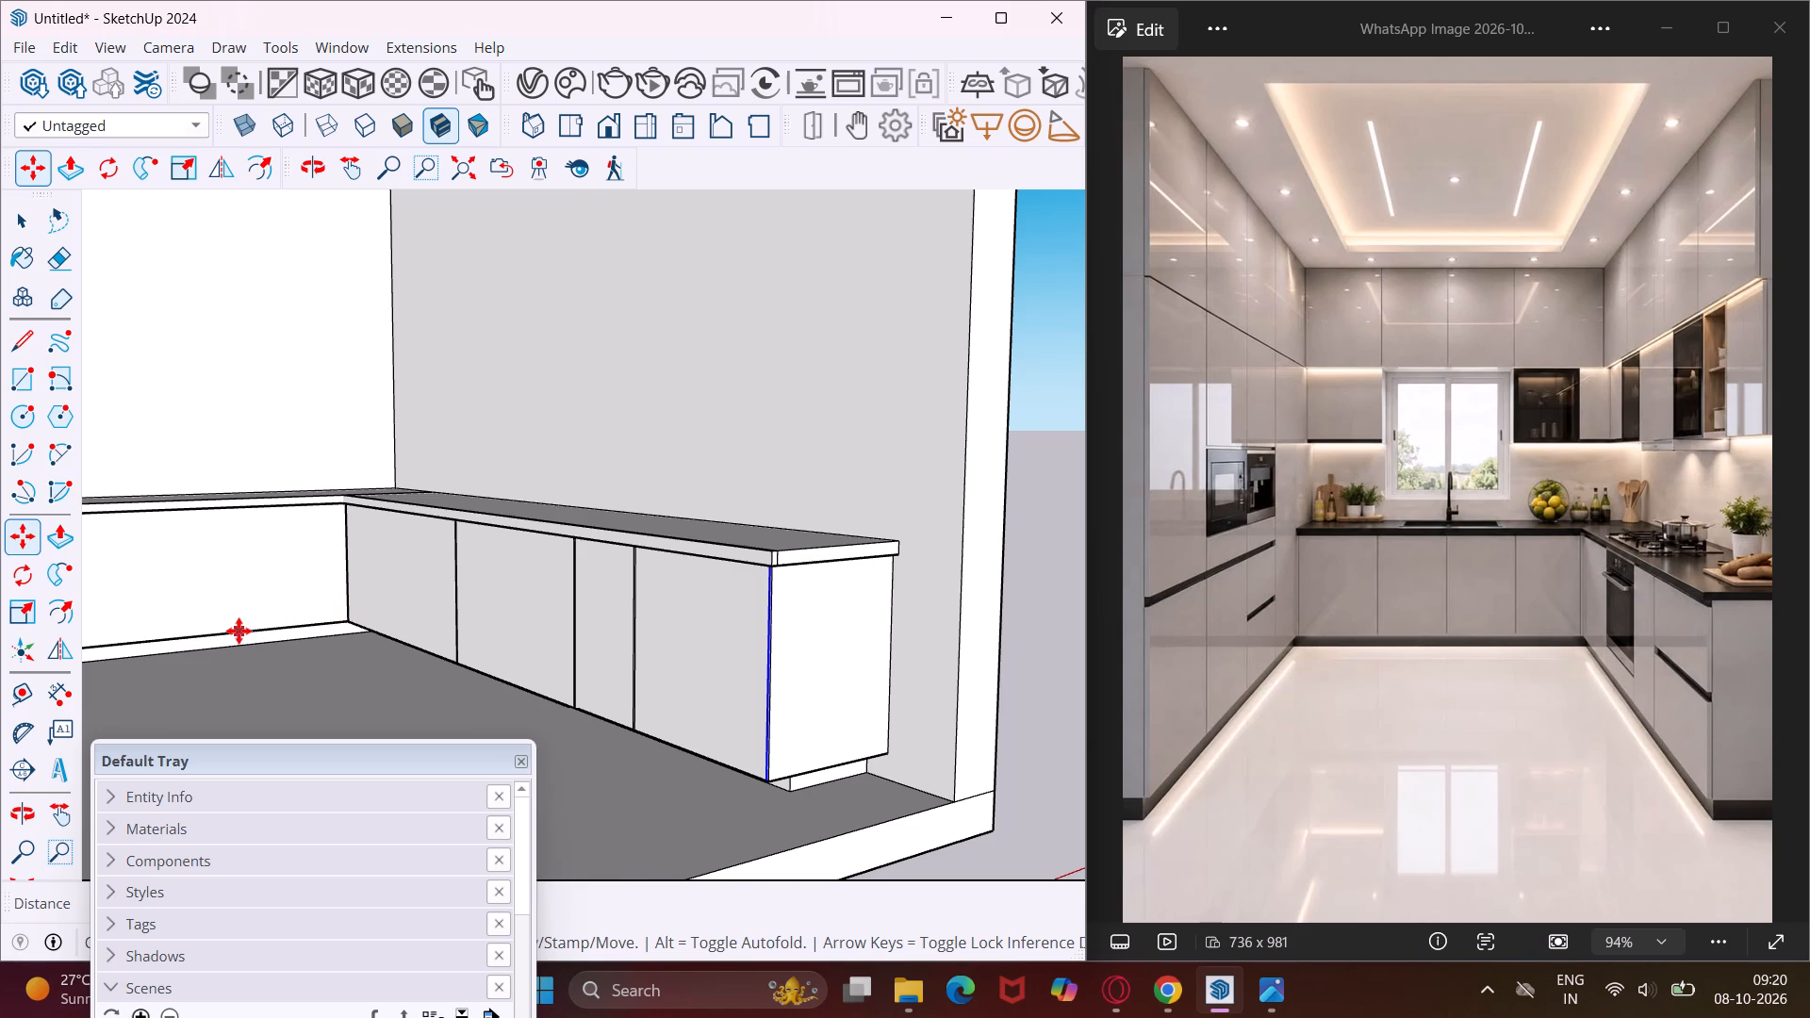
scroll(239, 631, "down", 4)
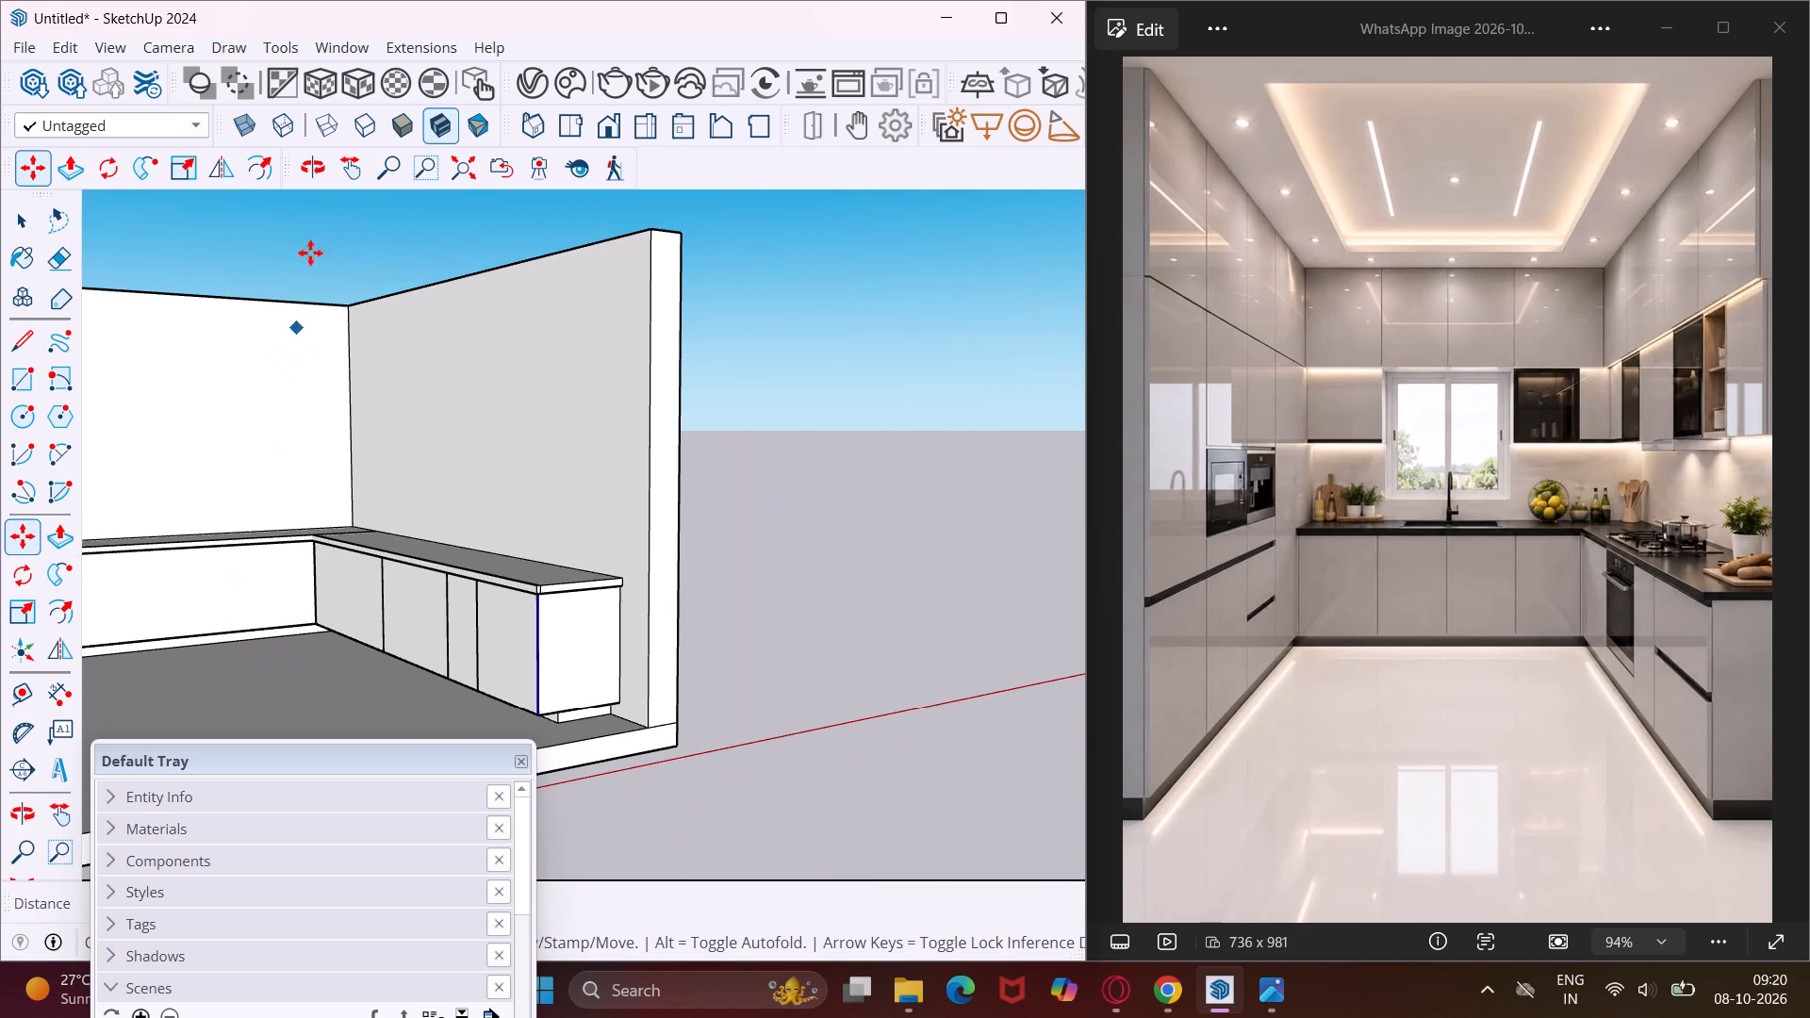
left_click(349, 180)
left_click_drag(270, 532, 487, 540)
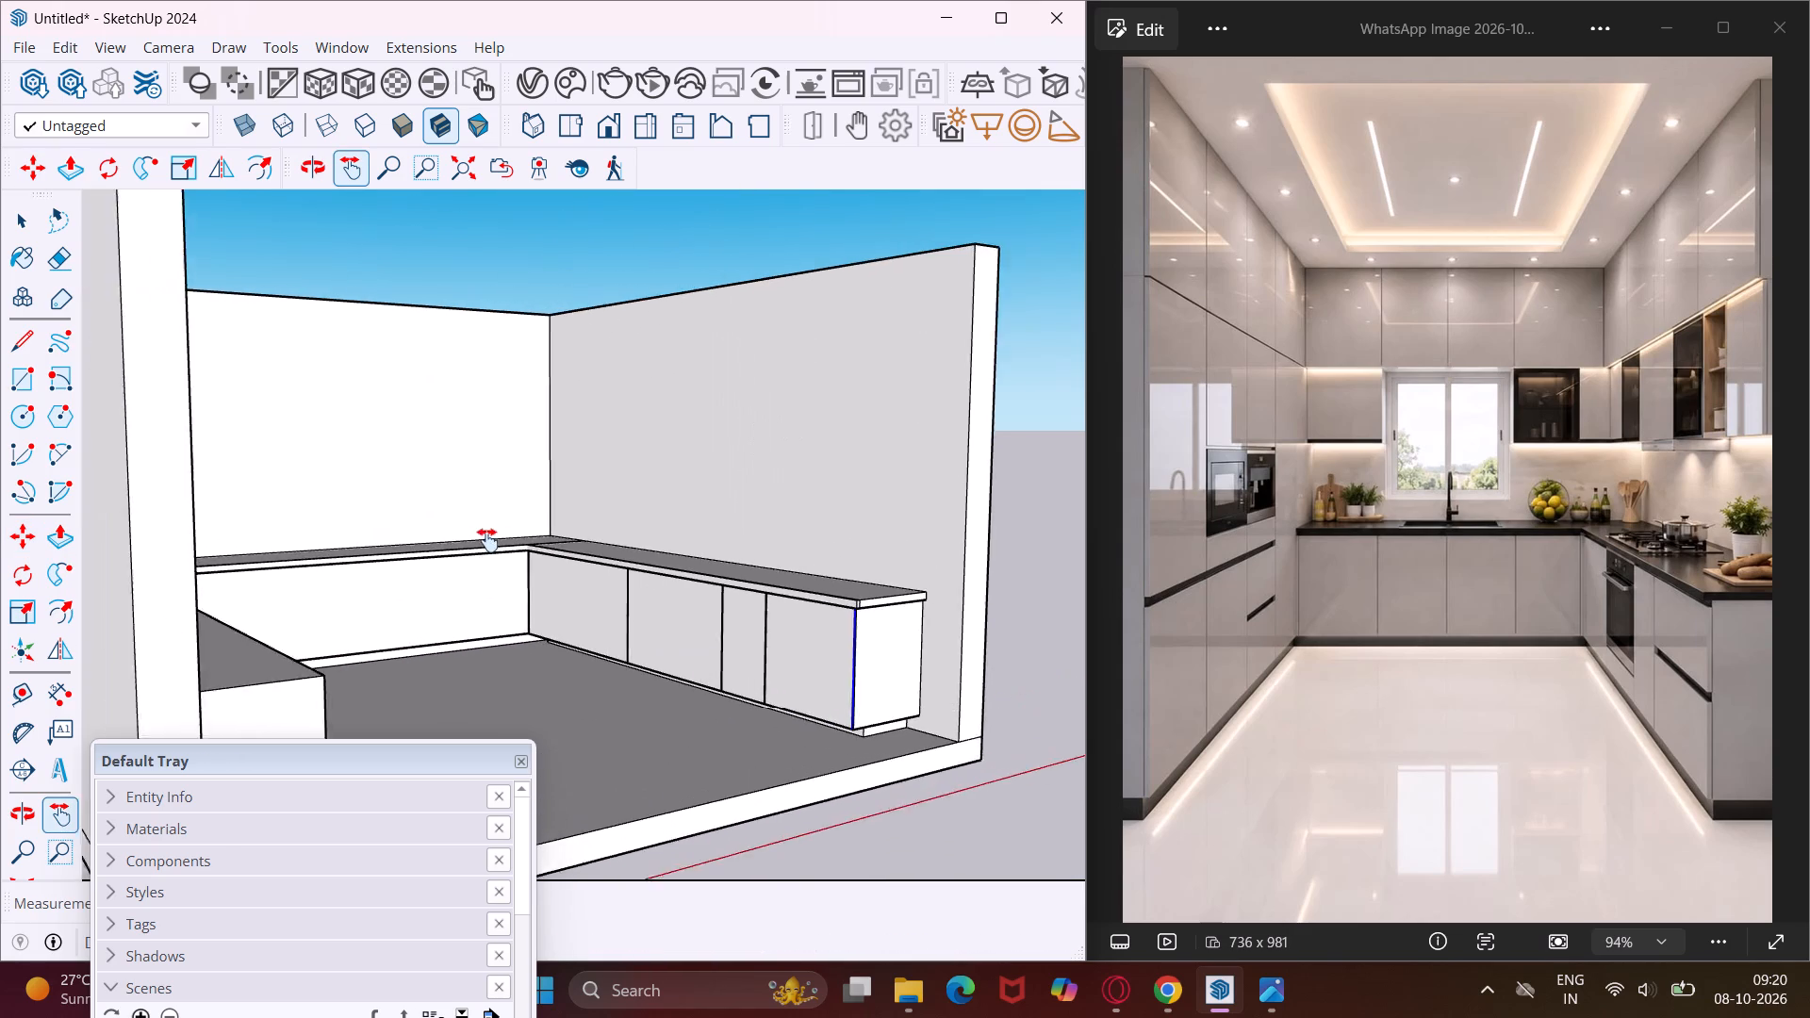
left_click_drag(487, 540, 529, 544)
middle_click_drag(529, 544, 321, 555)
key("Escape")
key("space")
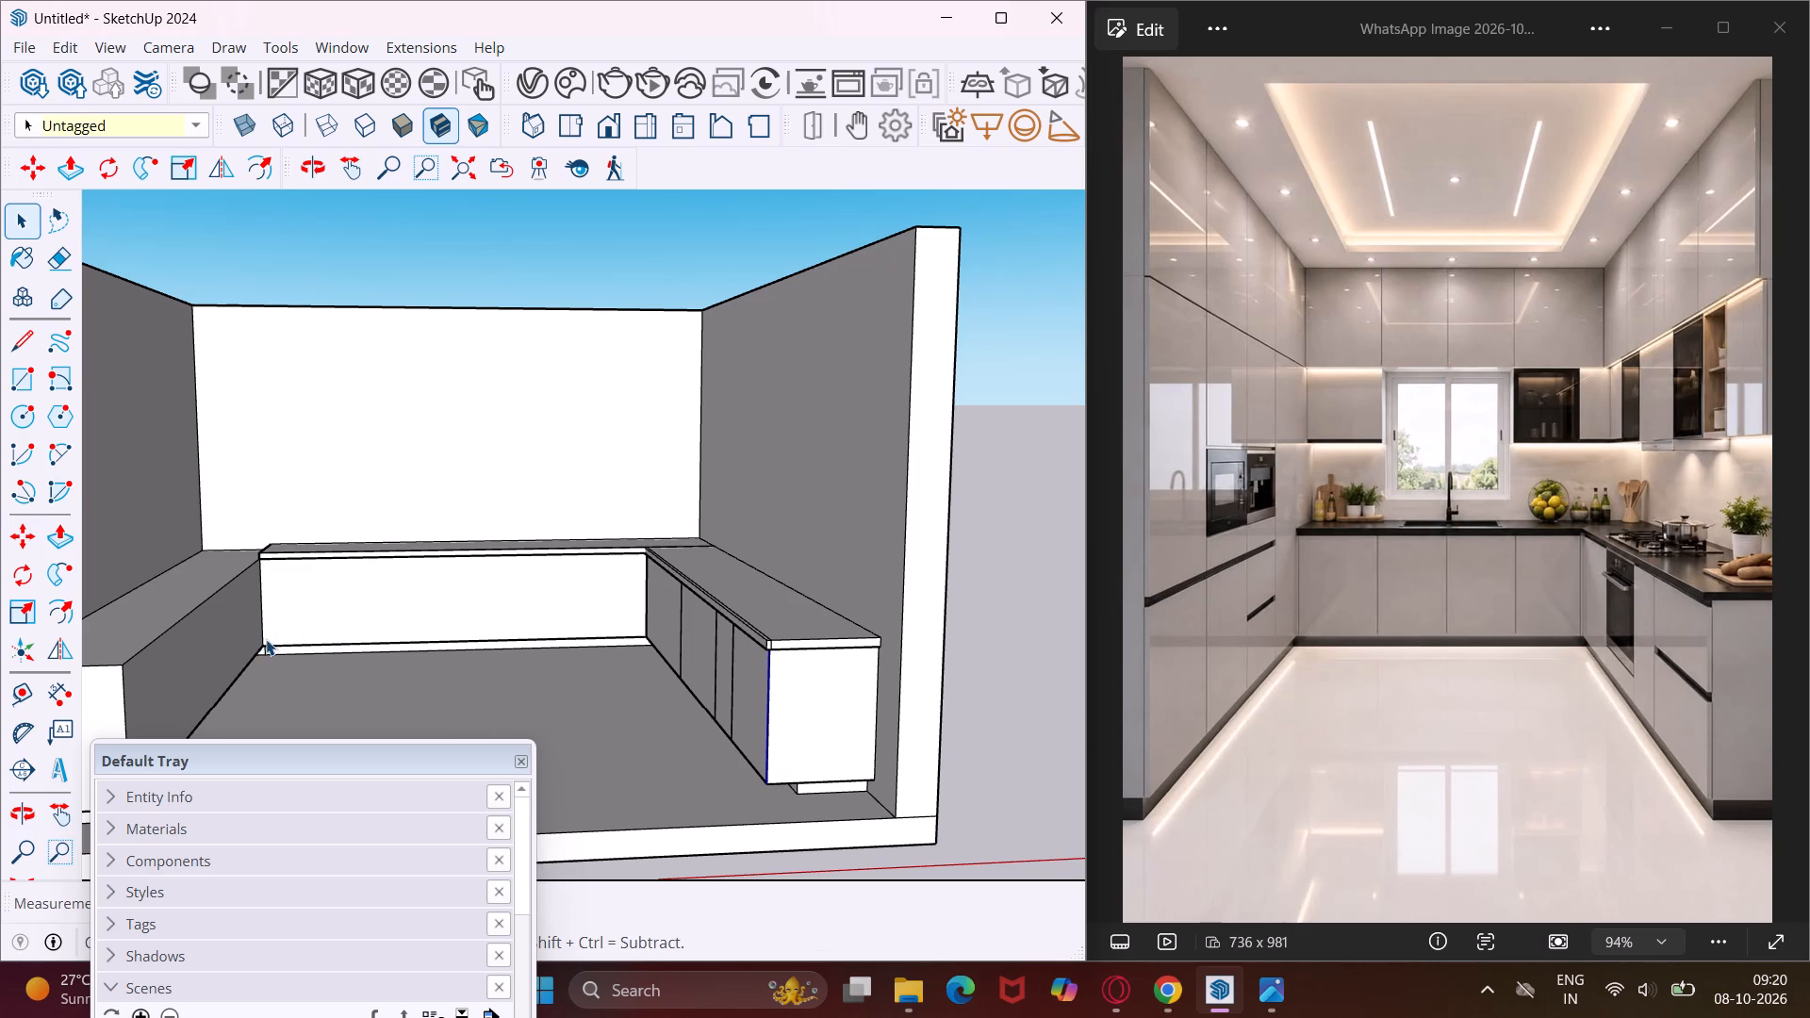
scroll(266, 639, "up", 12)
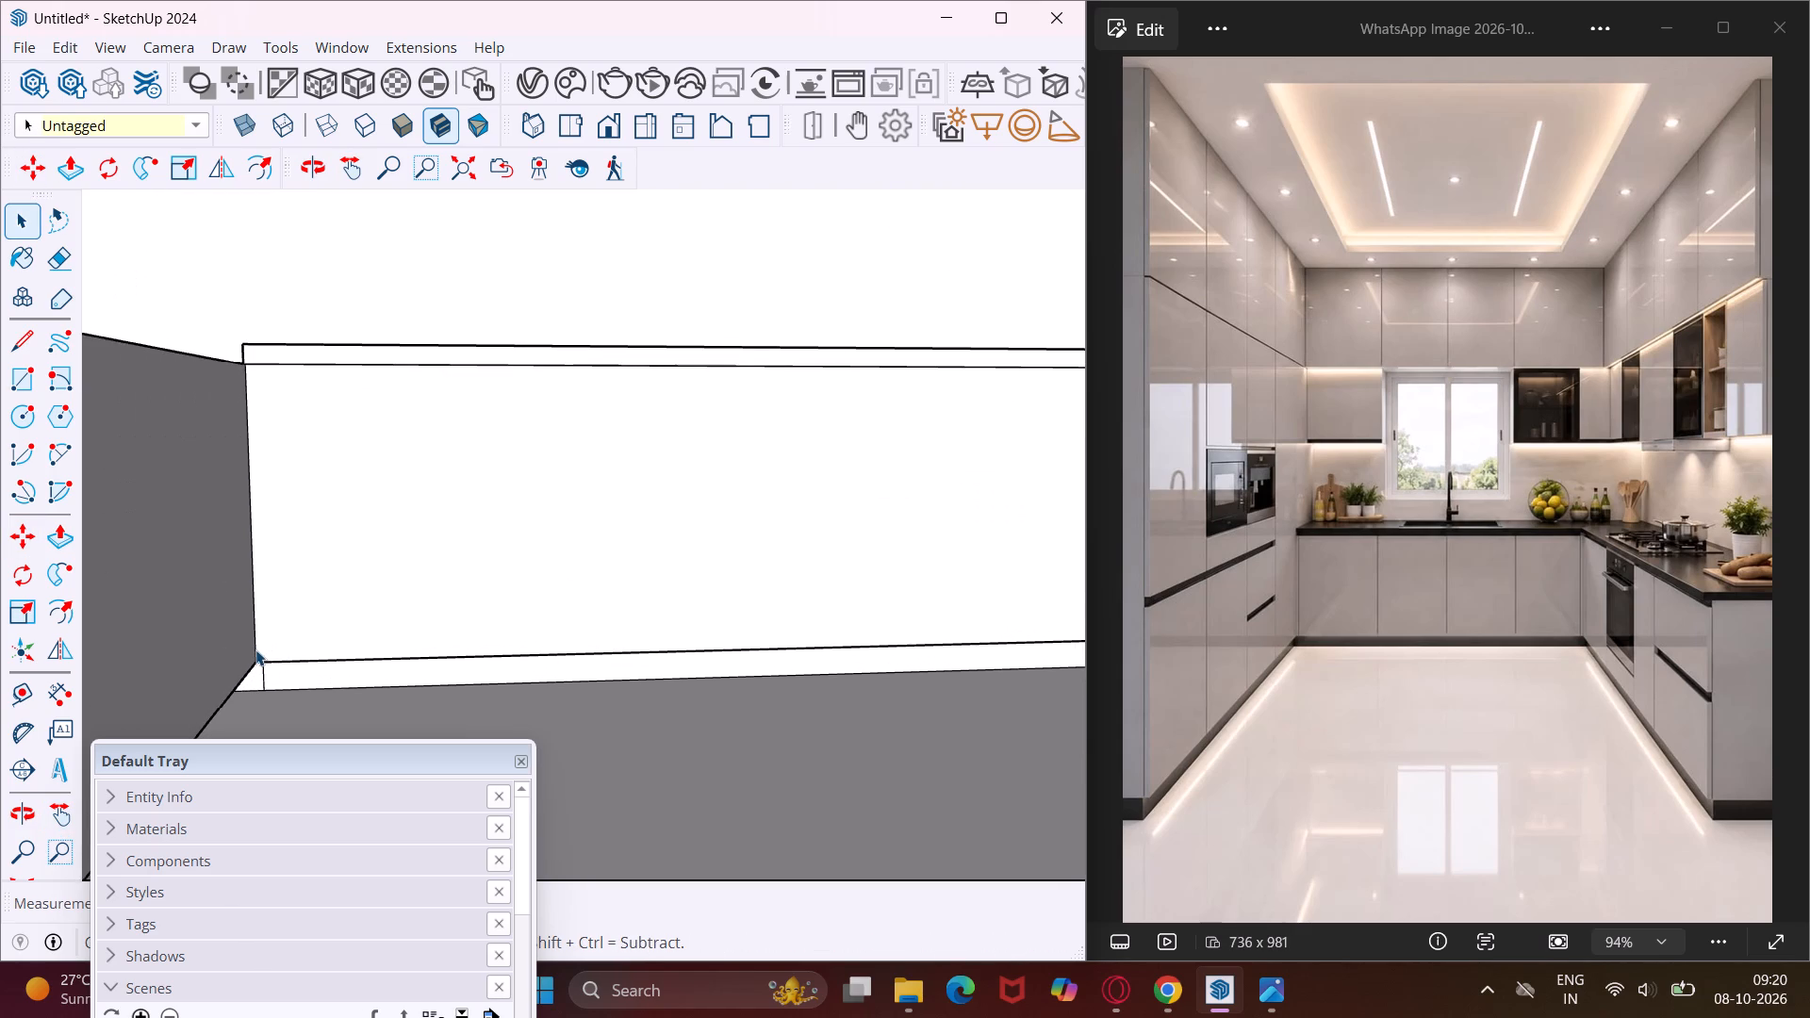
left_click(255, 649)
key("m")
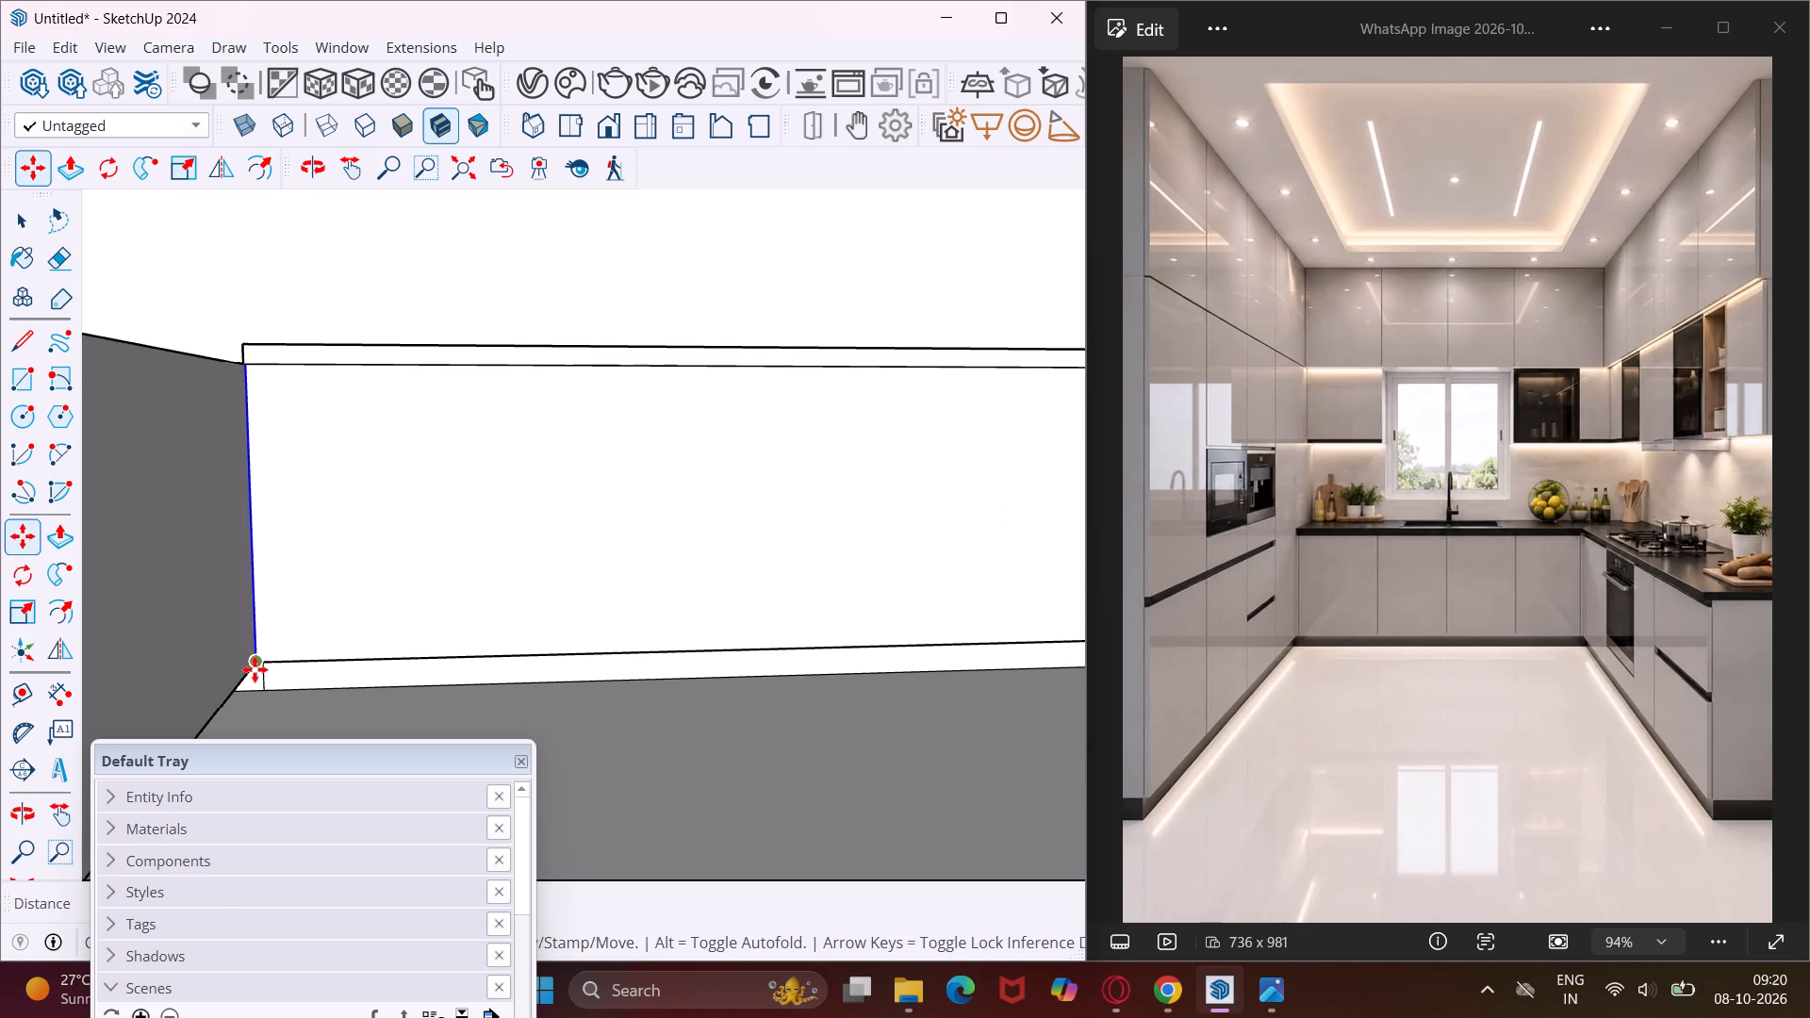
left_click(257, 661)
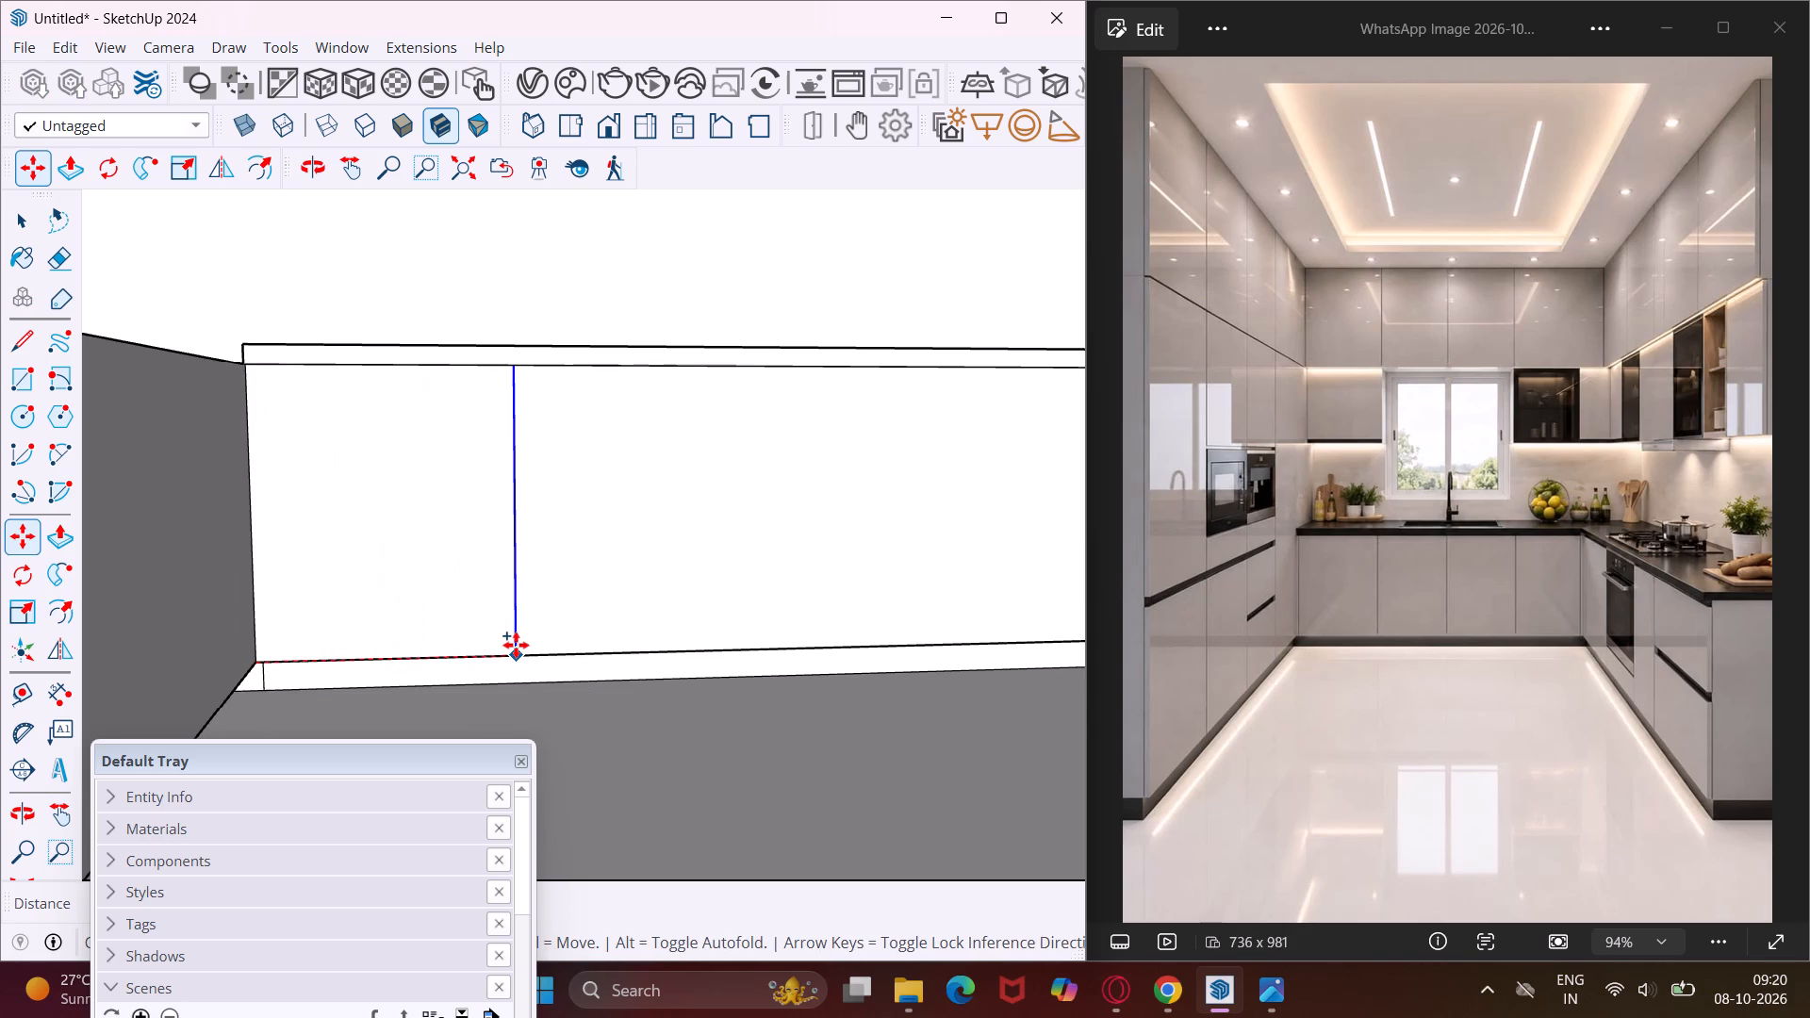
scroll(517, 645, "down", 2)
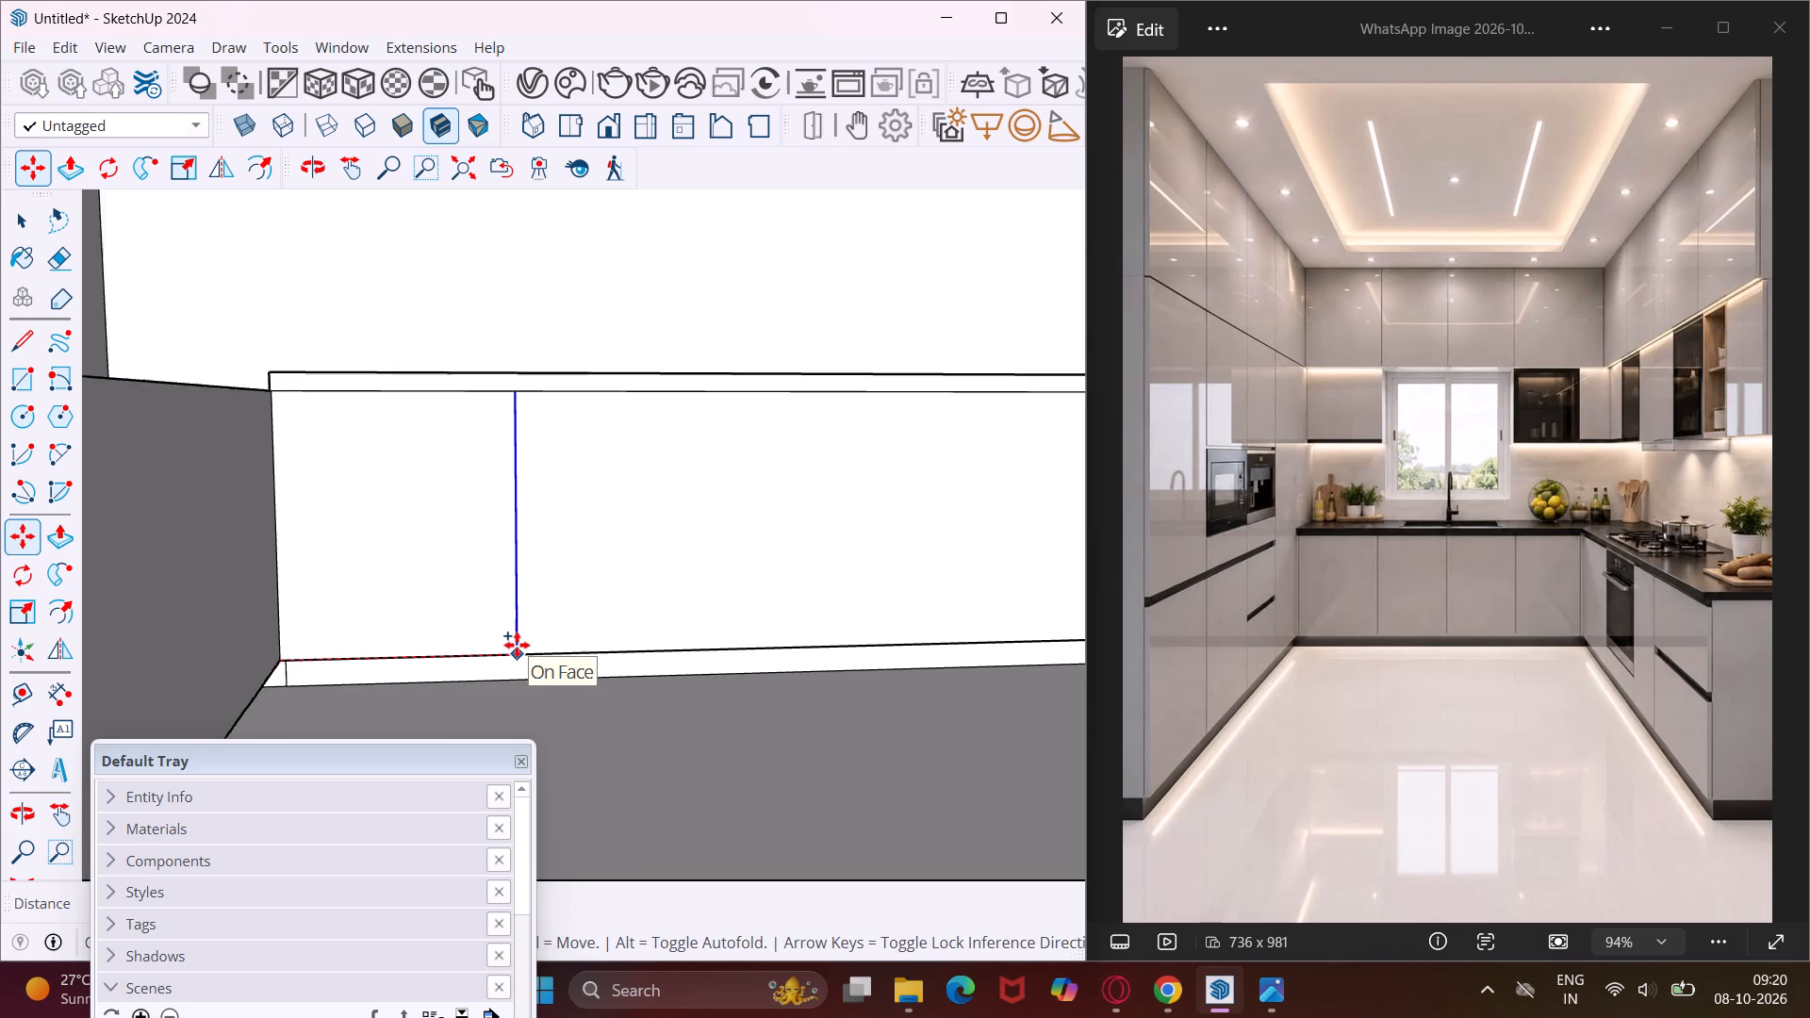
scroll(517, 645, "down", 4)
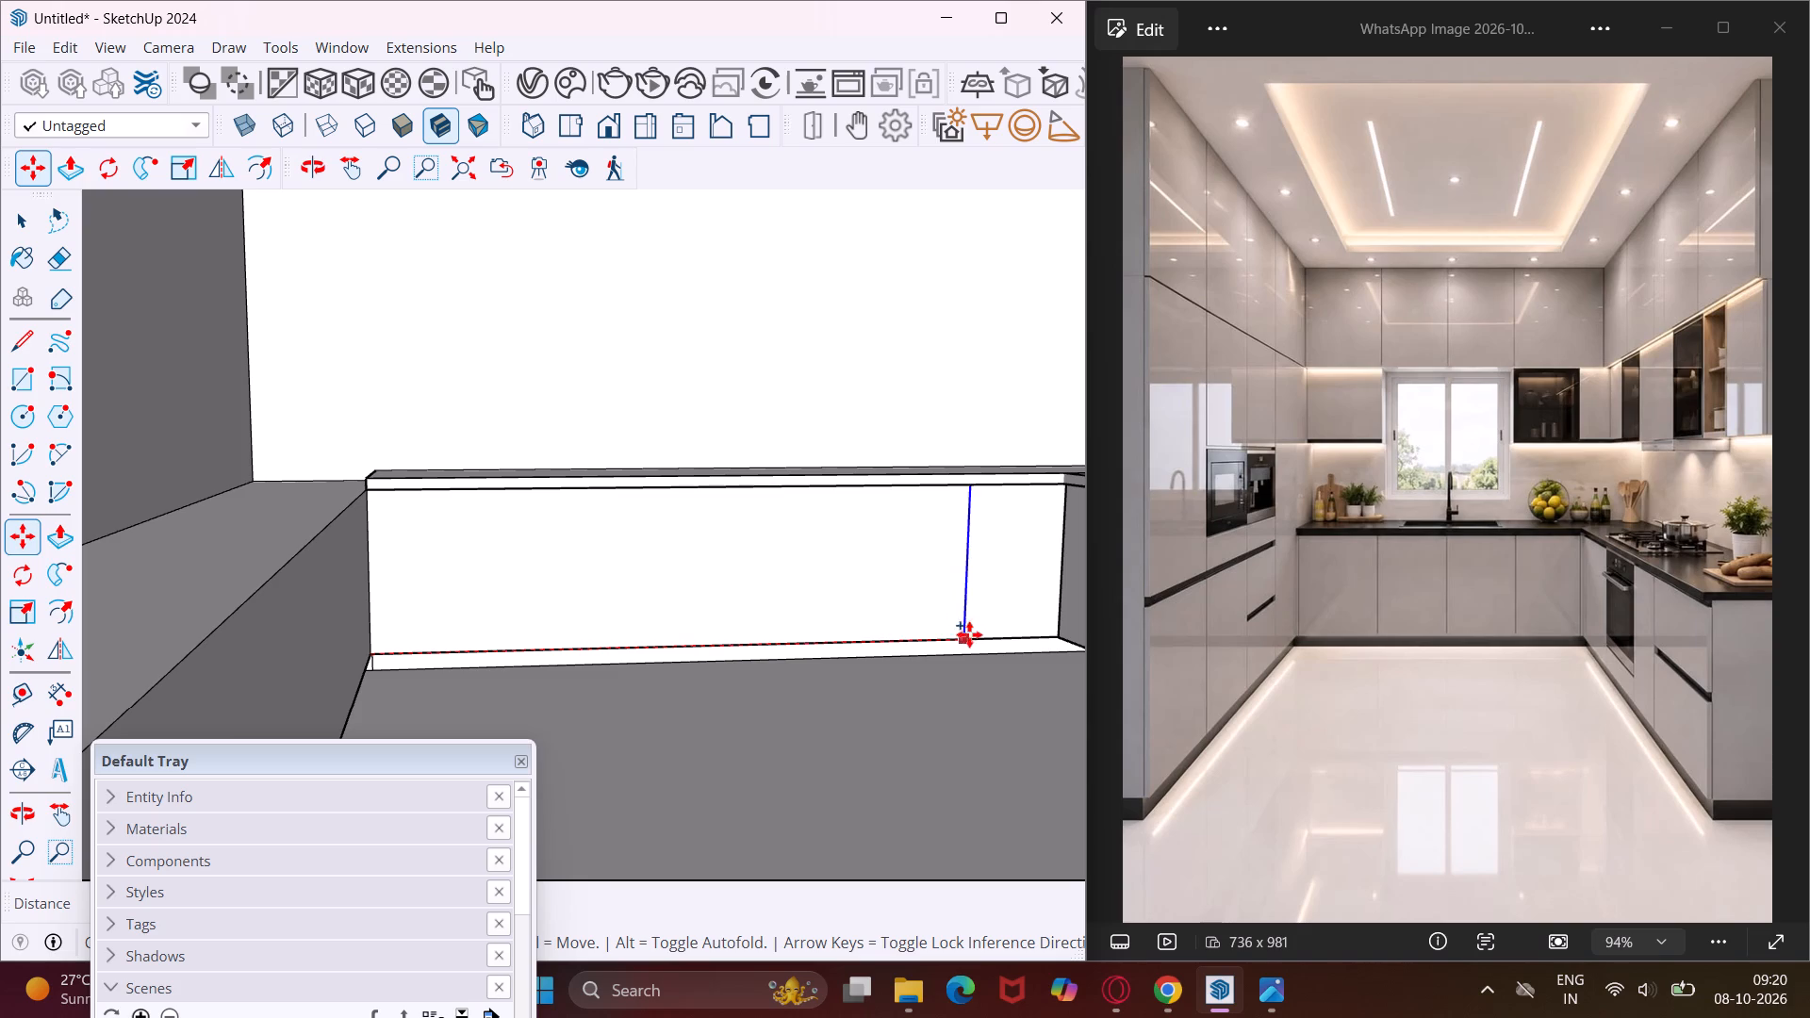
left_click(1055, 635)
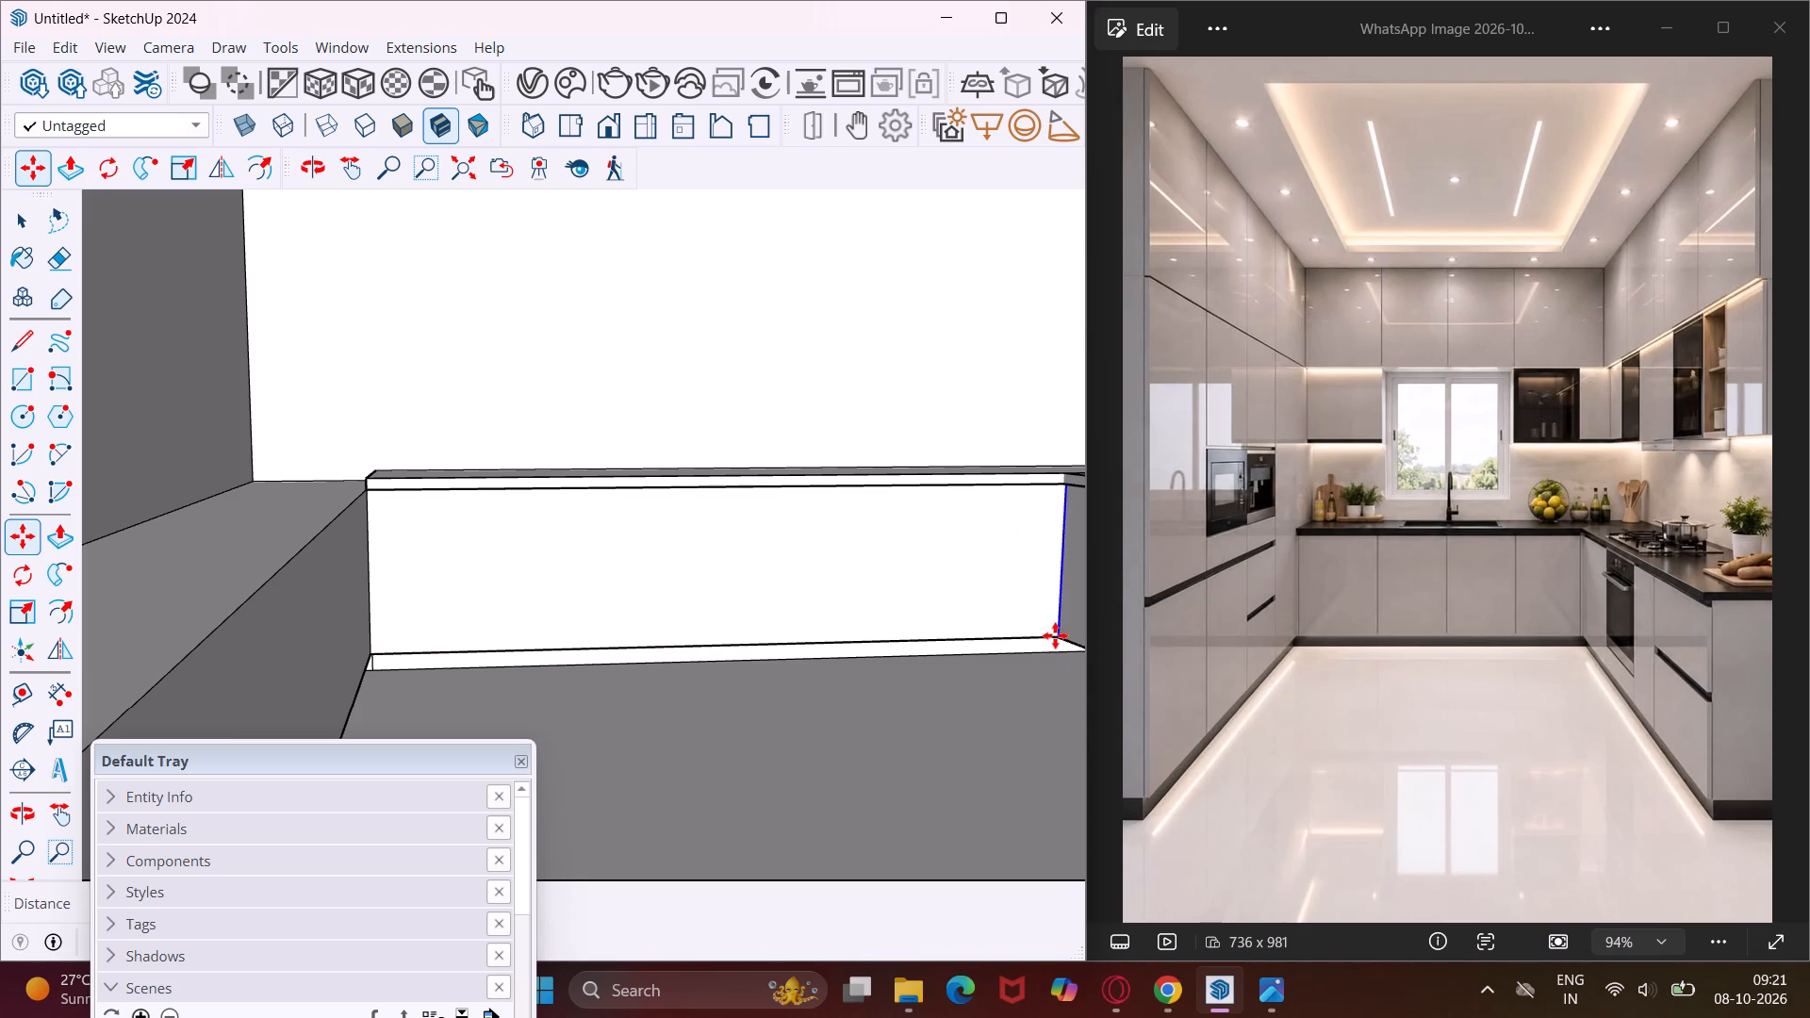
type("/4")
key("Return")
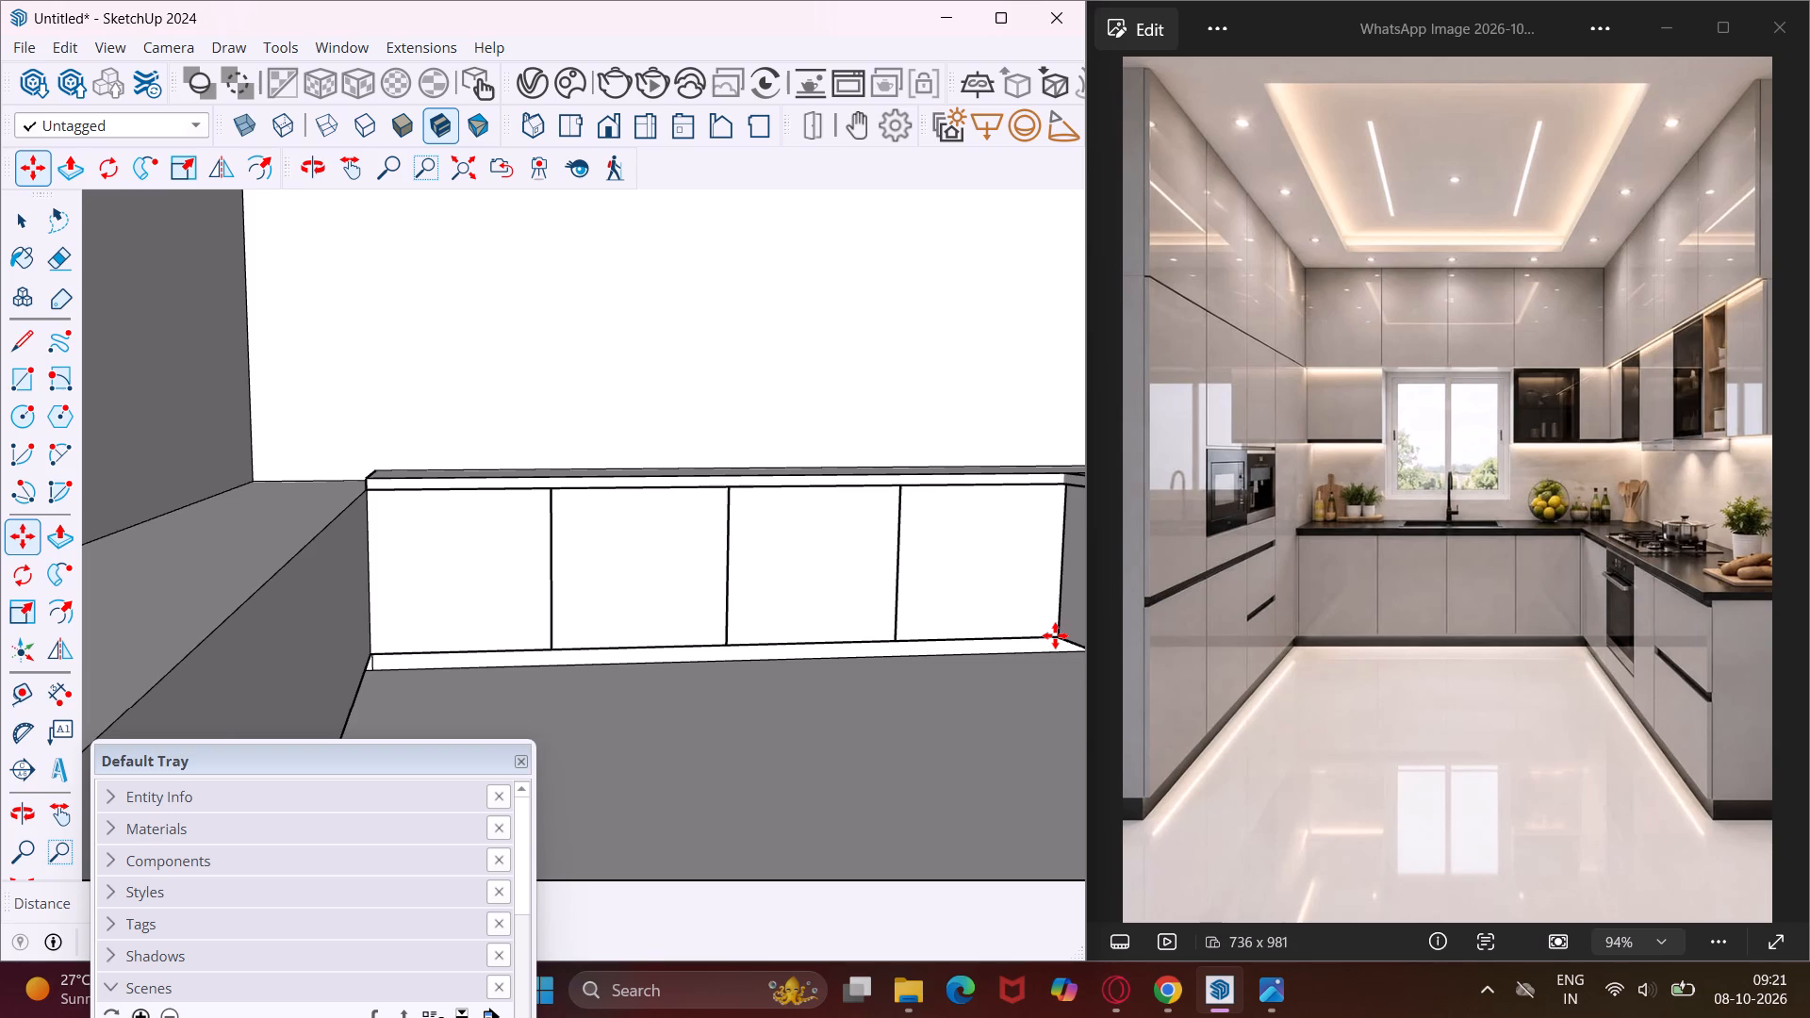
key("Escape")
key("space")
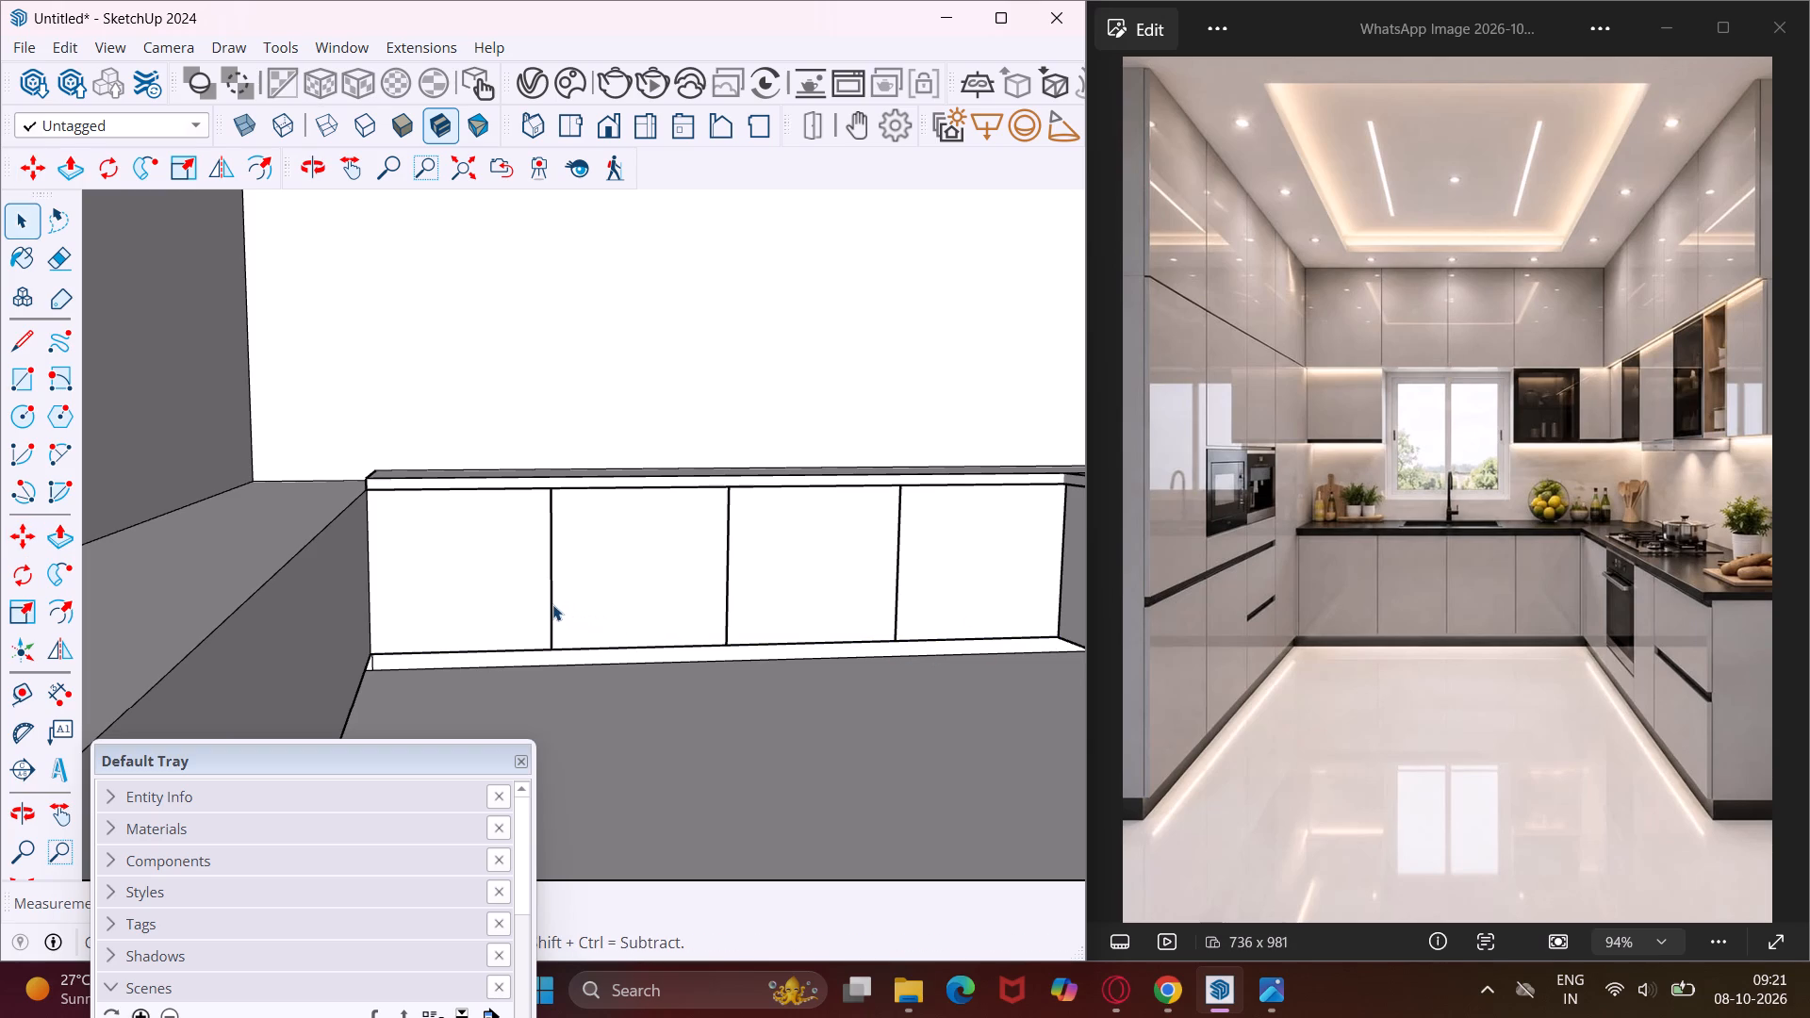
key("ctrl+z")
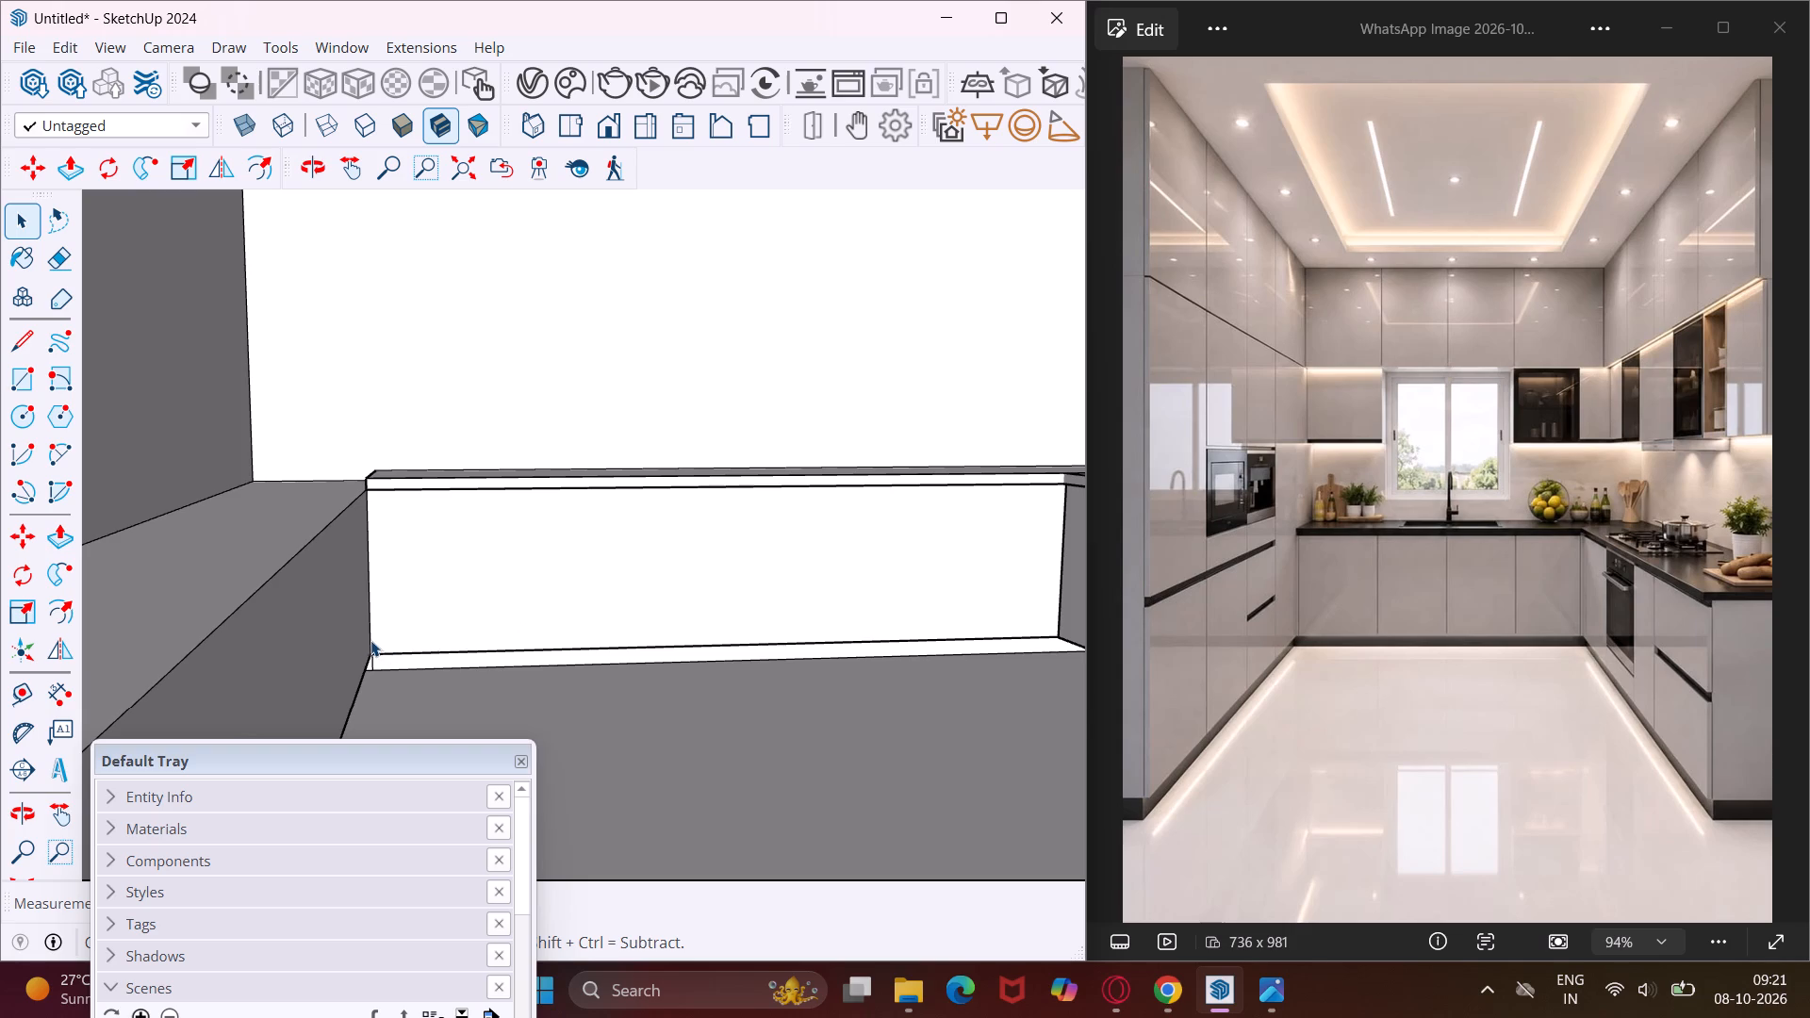
Copy the back cabinet's vertical end edge to the opposite corner and divide the front into five equal panels.
left_click(370, 637)
key("m")
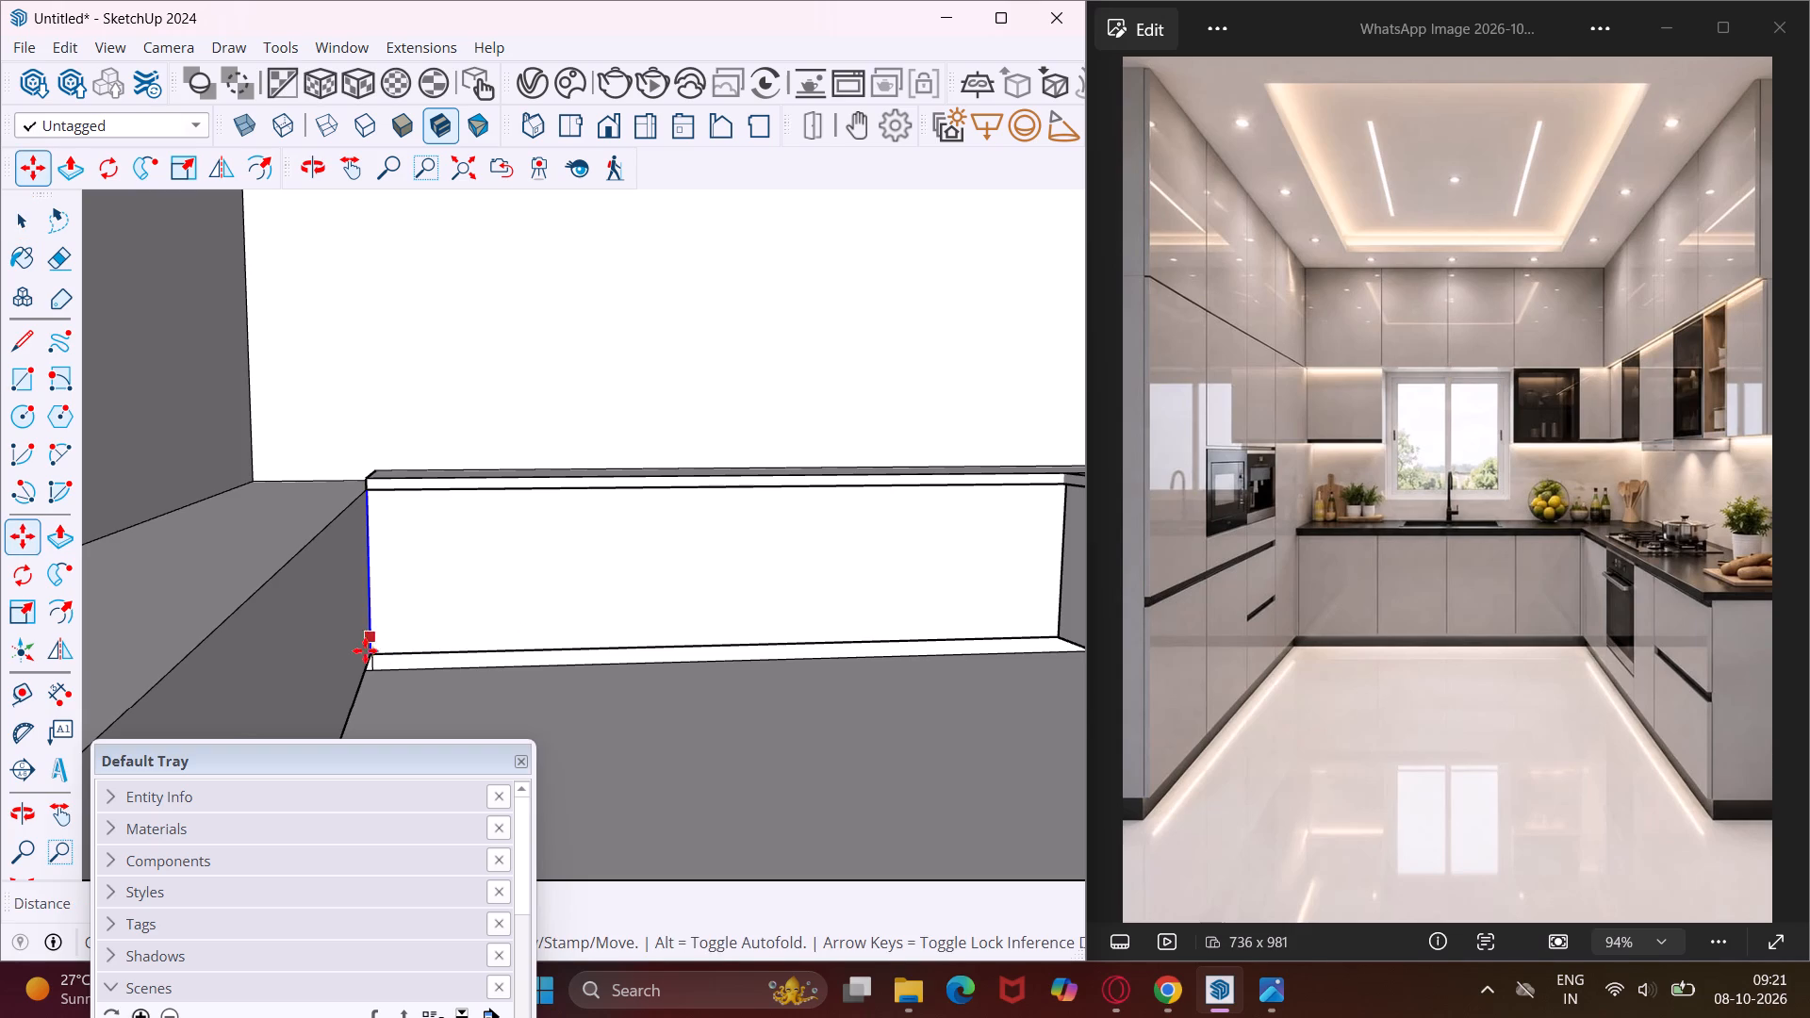
left_click(365, 657)
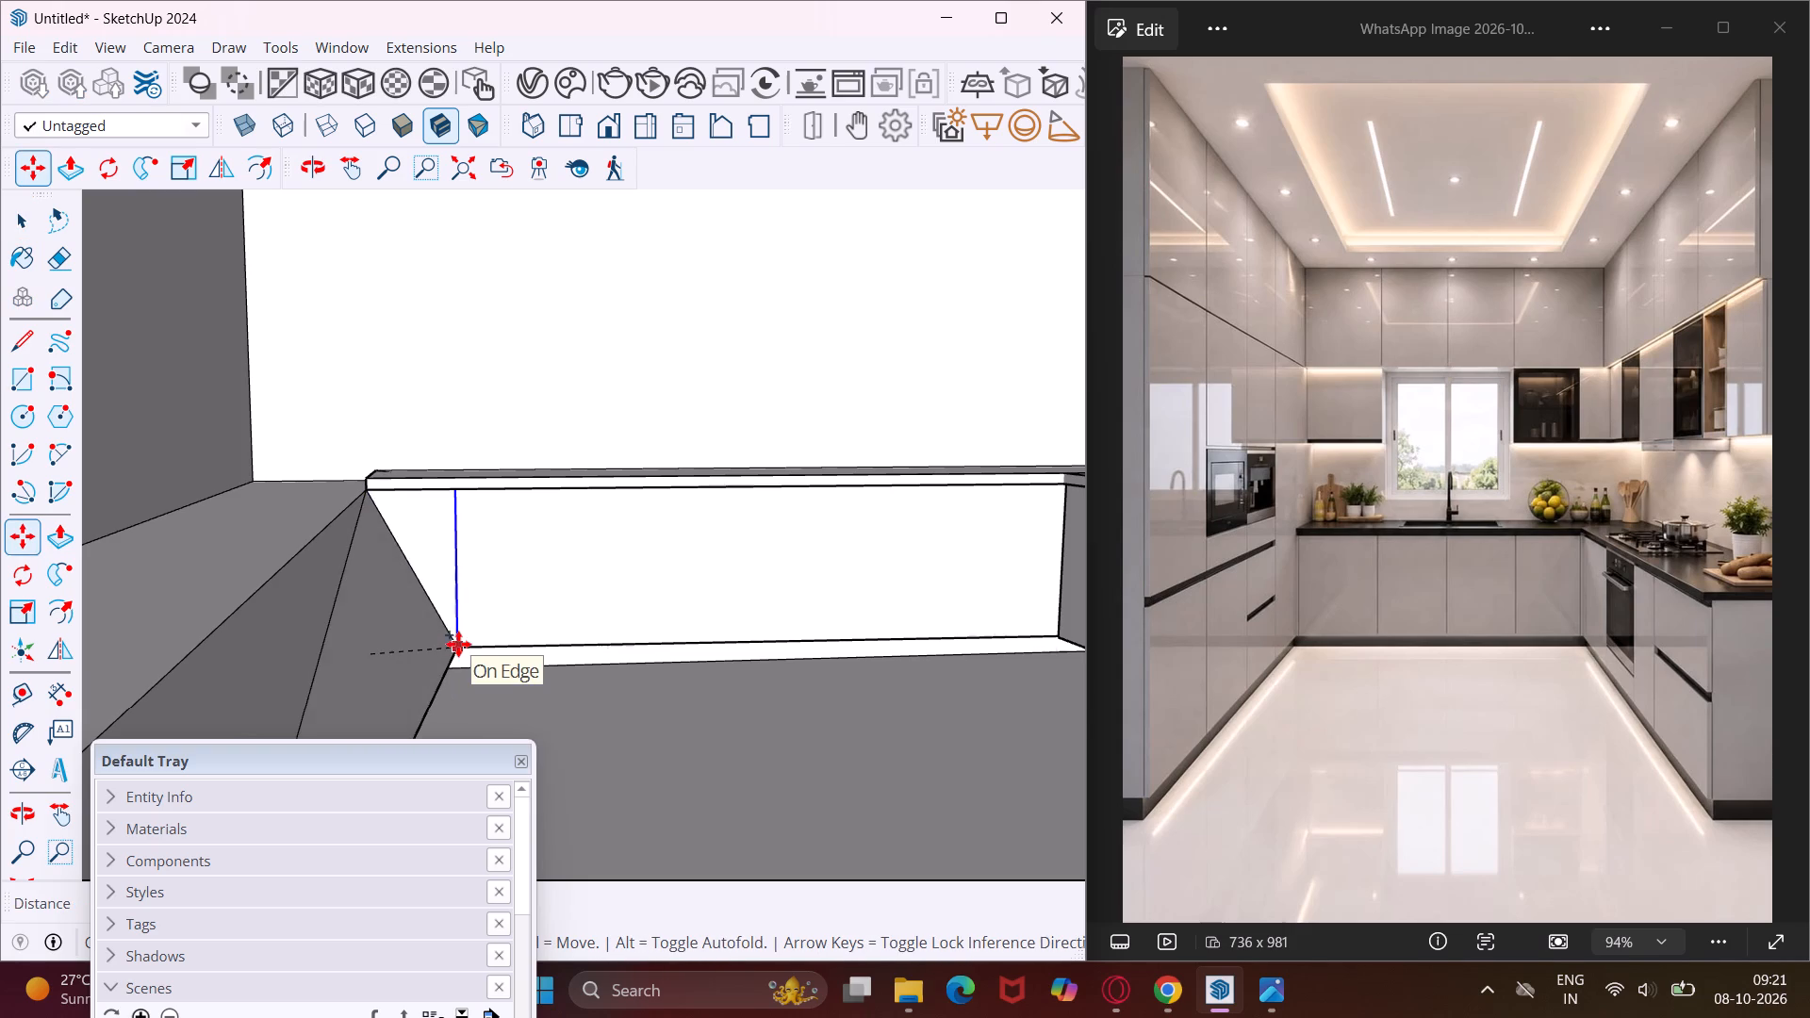
left_click(1063, 636)
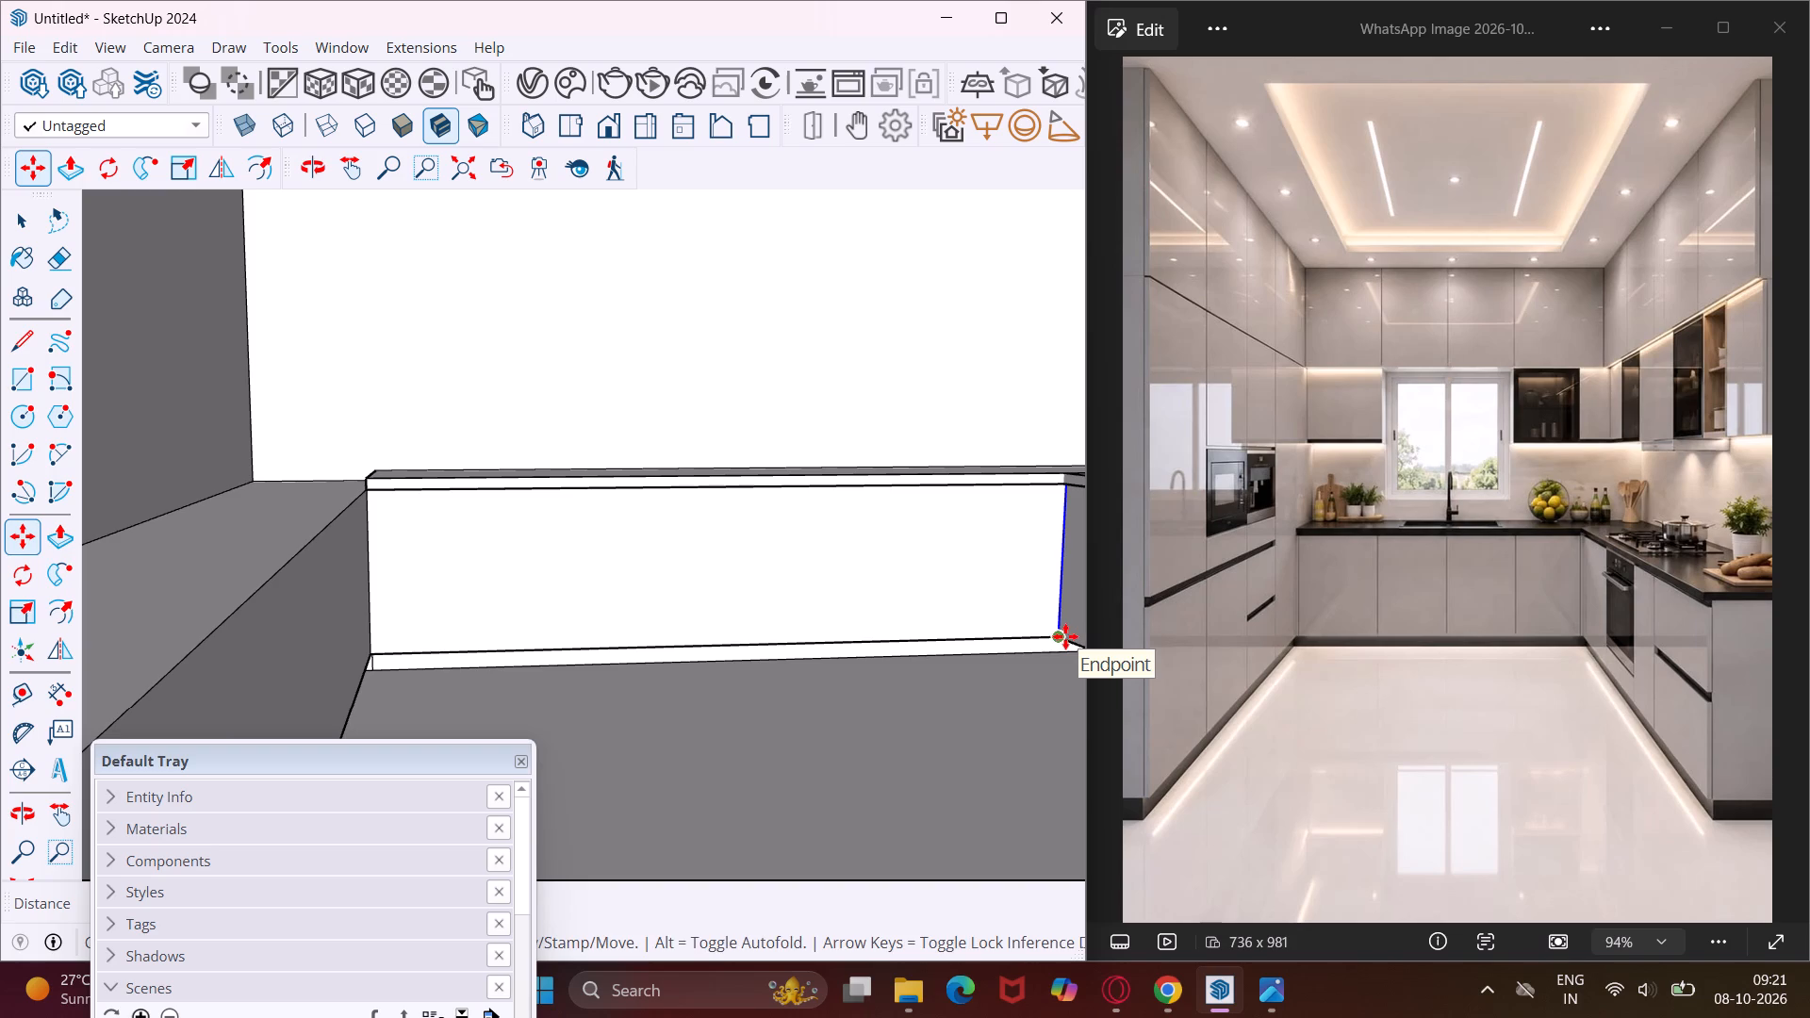
type("/5")
key("Return")
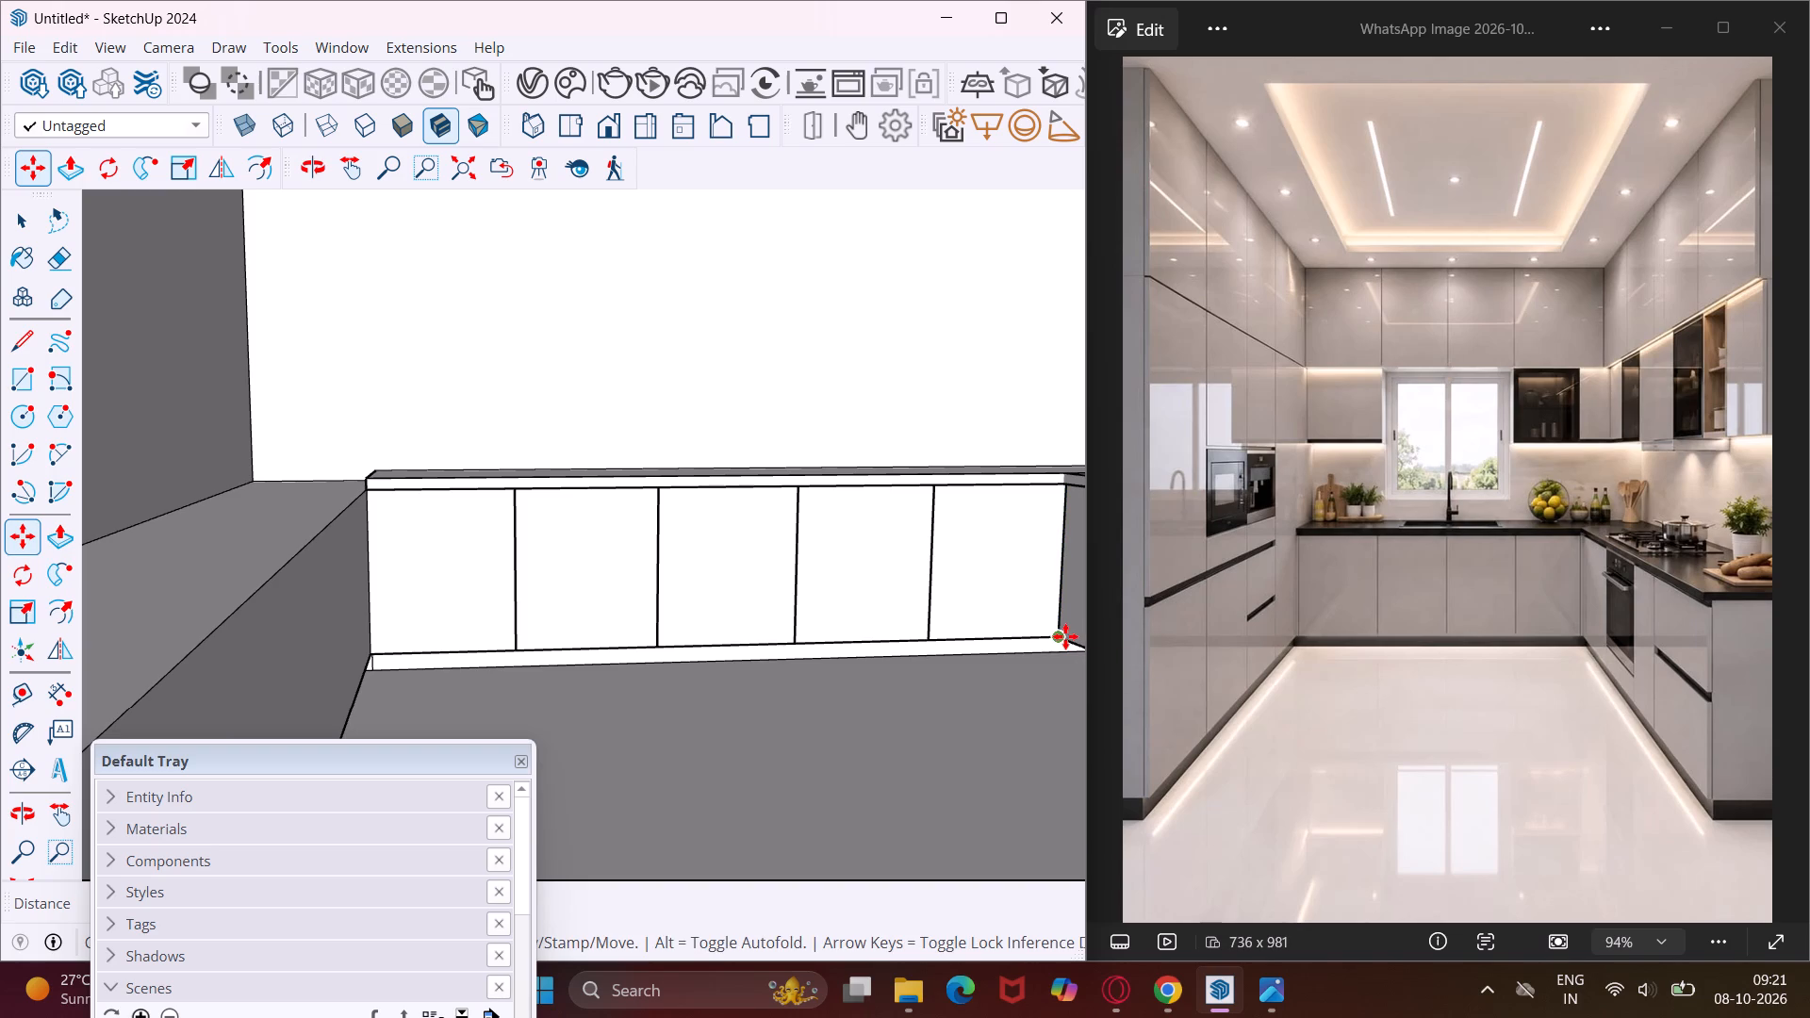
Copy the back cabinet's four vertical division lines 0.4" across the front to mark thin gaps between its five panels.
key("Escape")
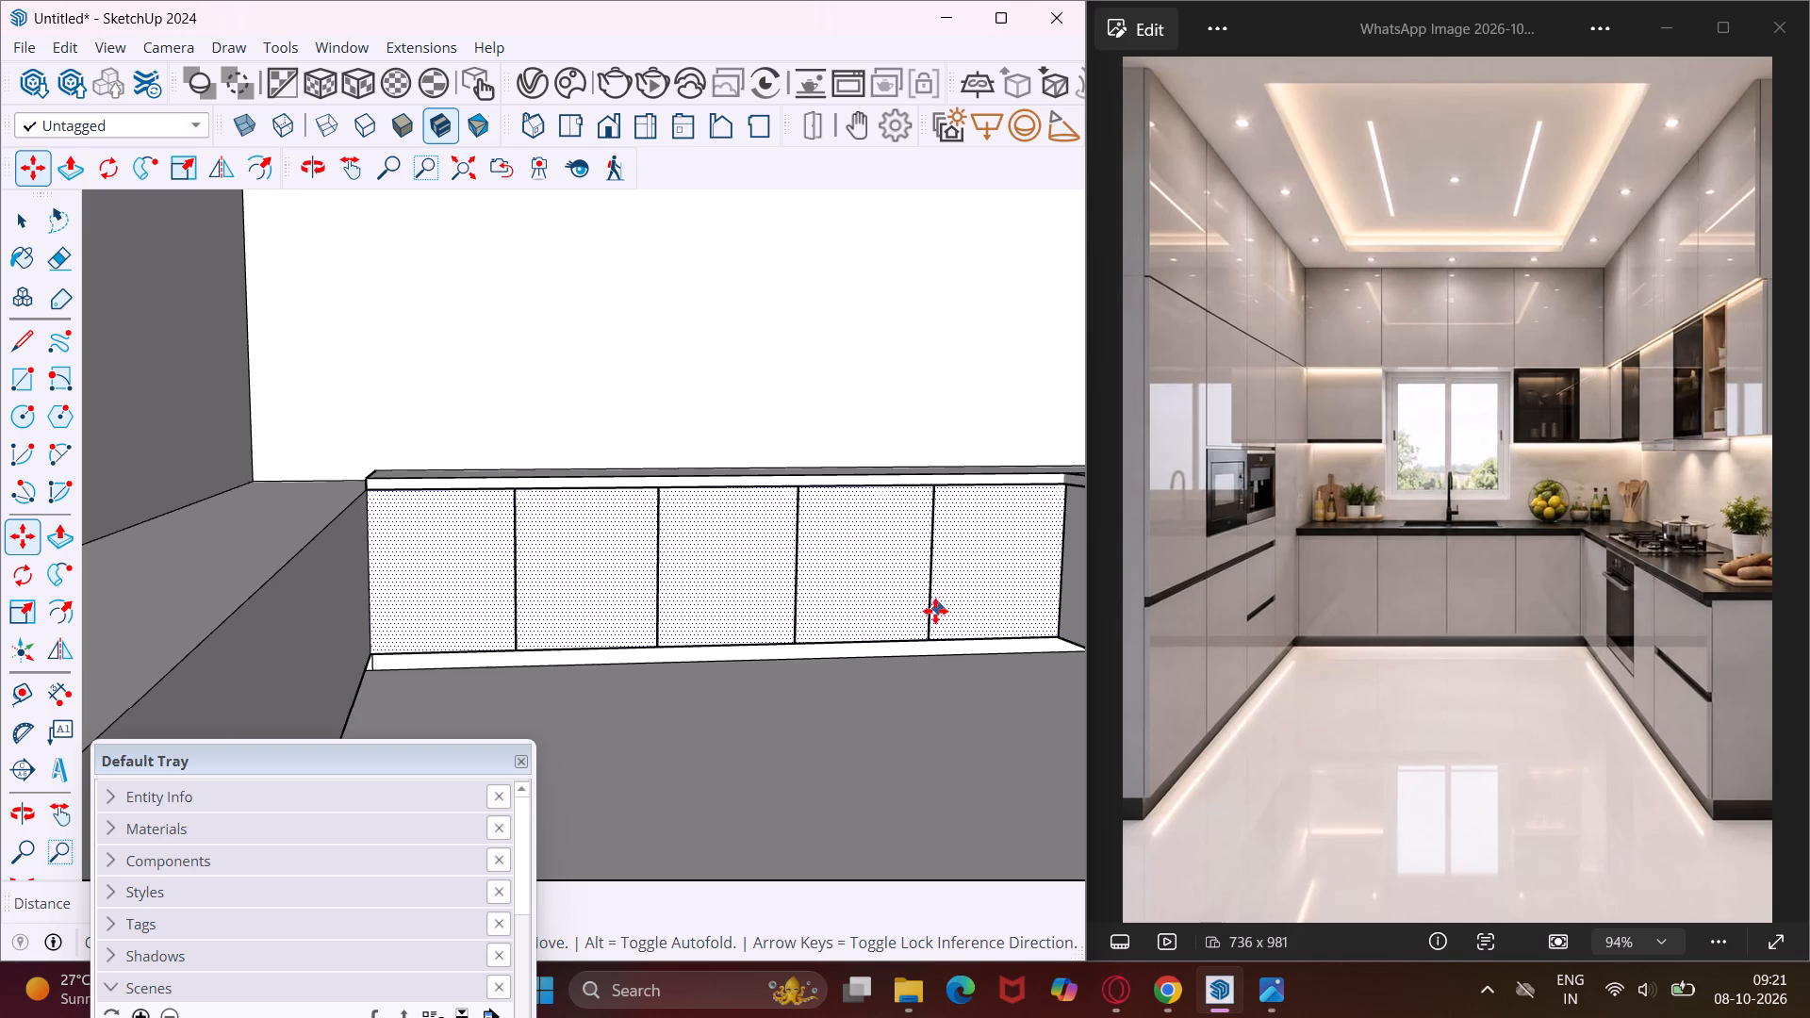
key("space")
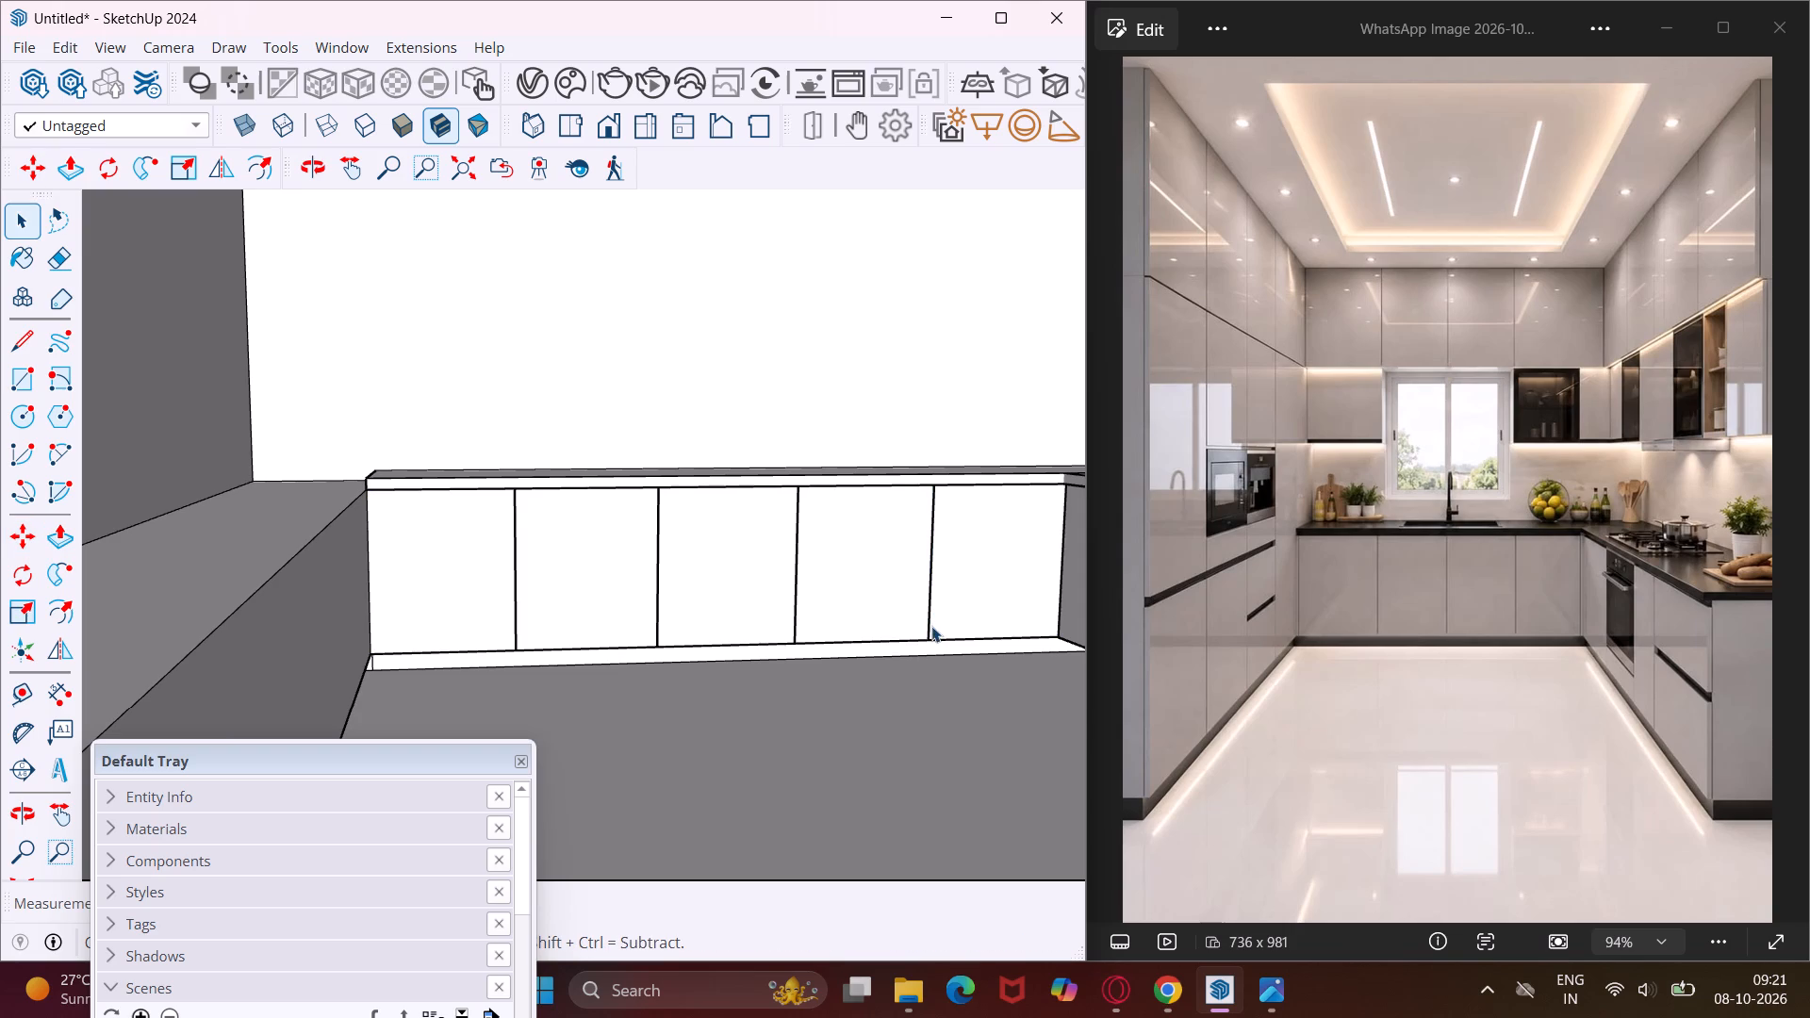
left_click(926, 626)
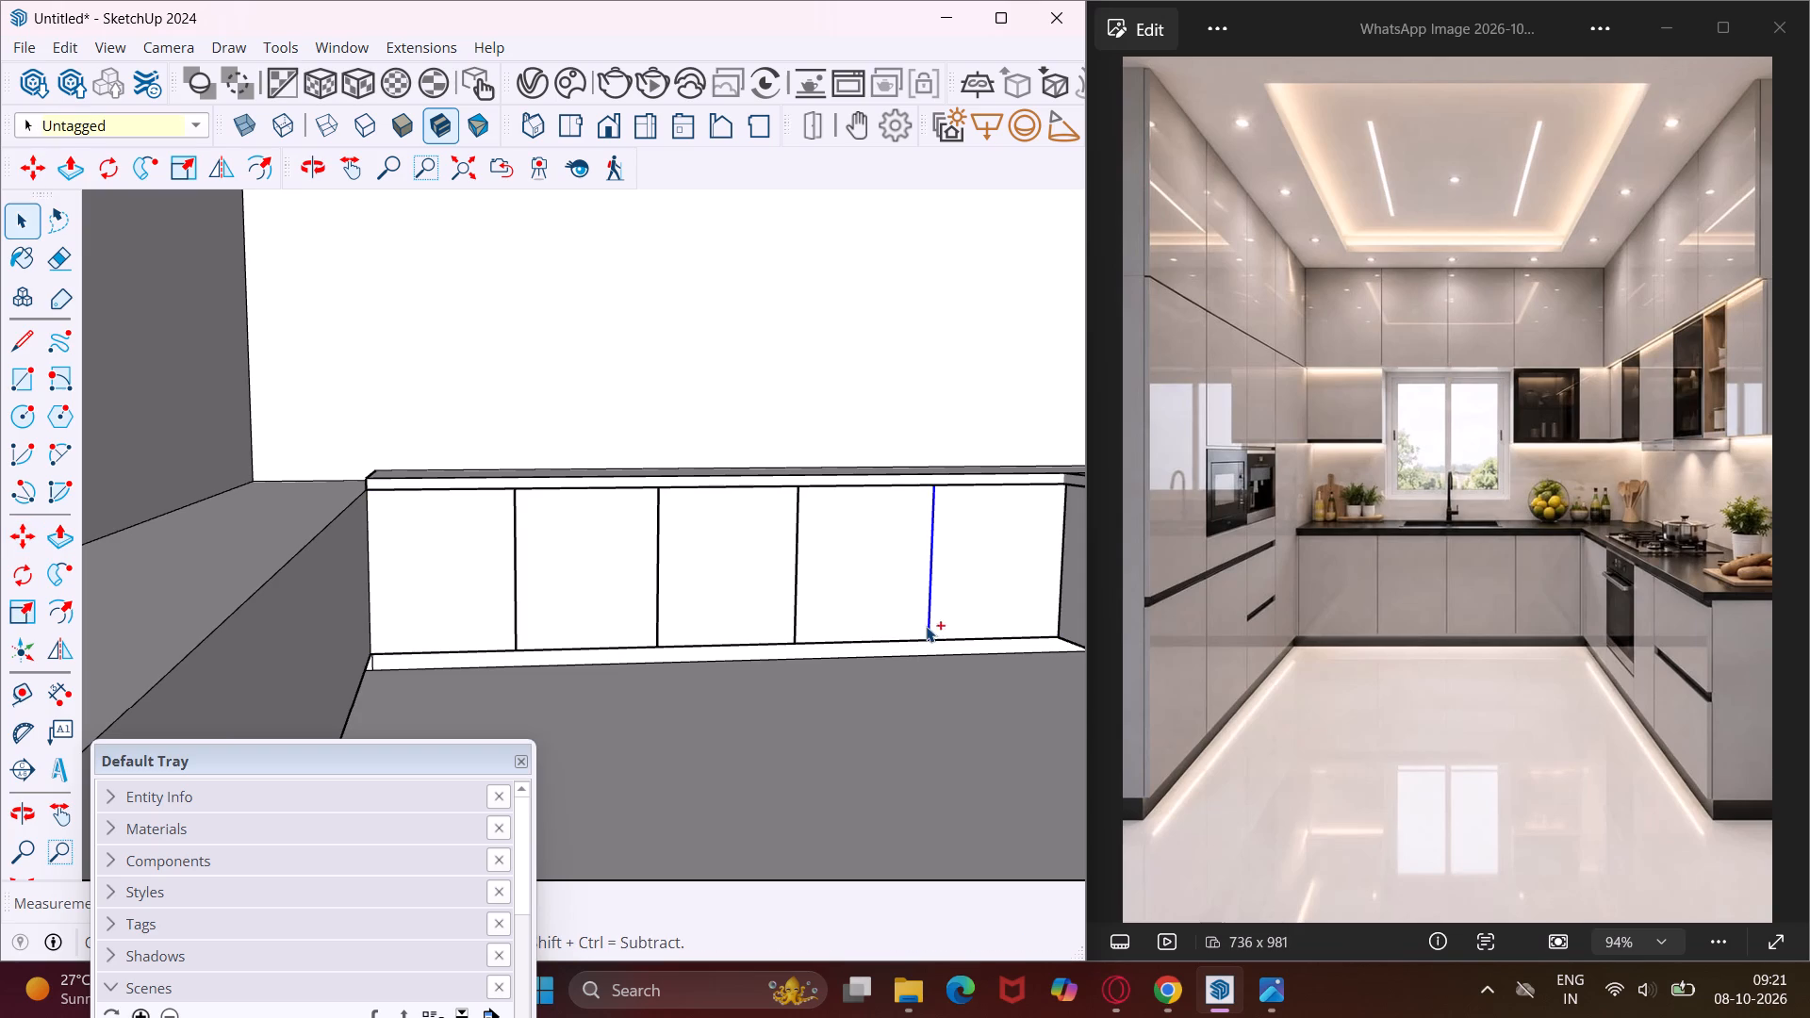
left_click(794, 620, "ctrl")
left_click(658, 633, "ctrl")
left_click(516, 636, "ctrl")
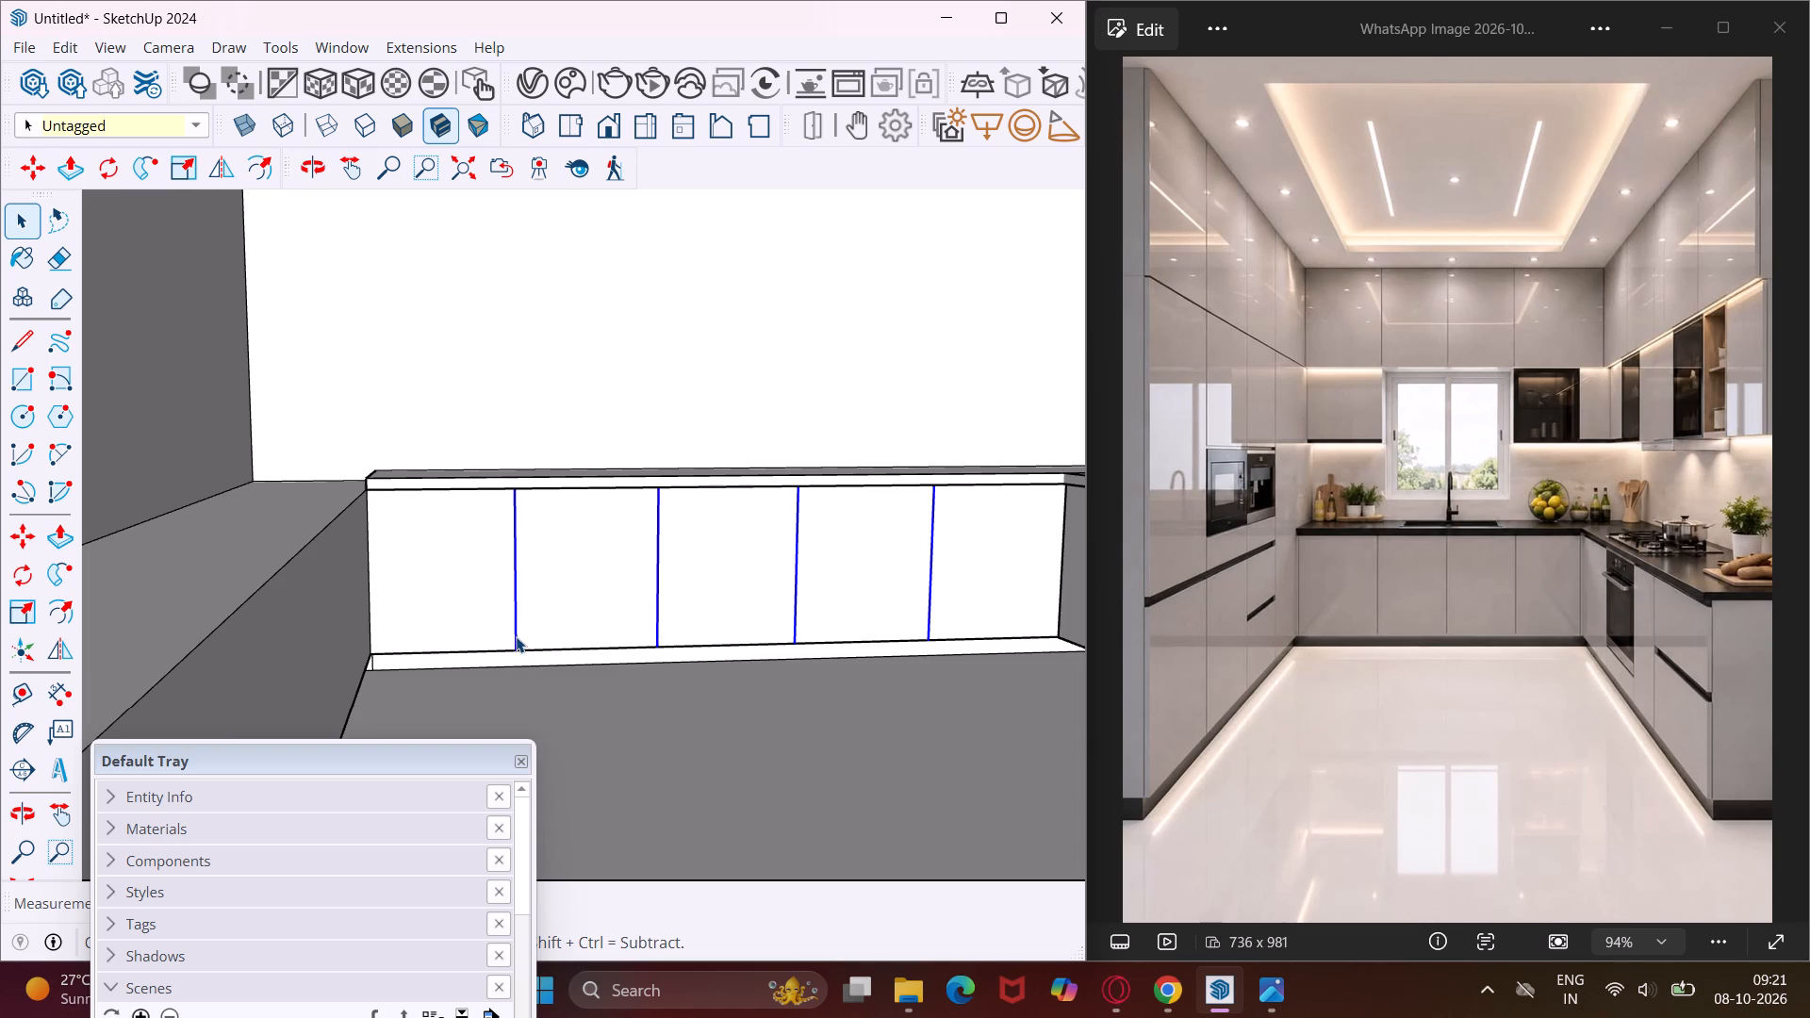
key("m")
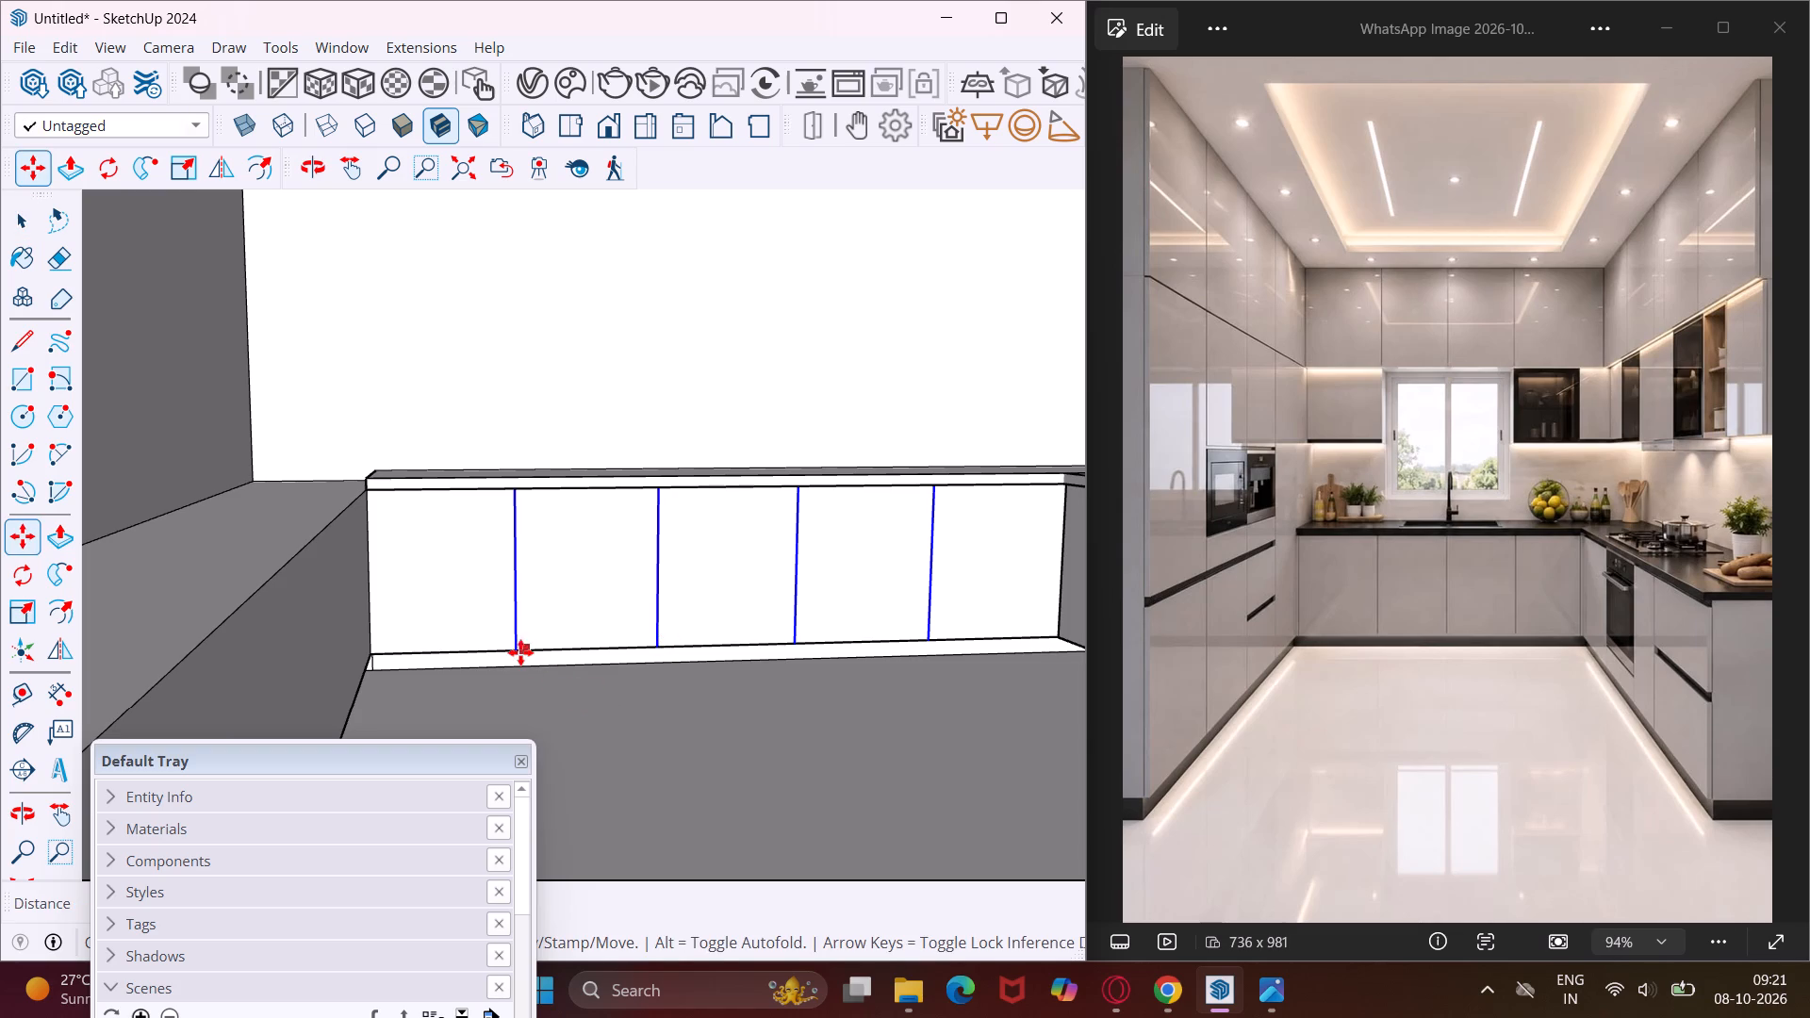
left_click(518, 652)
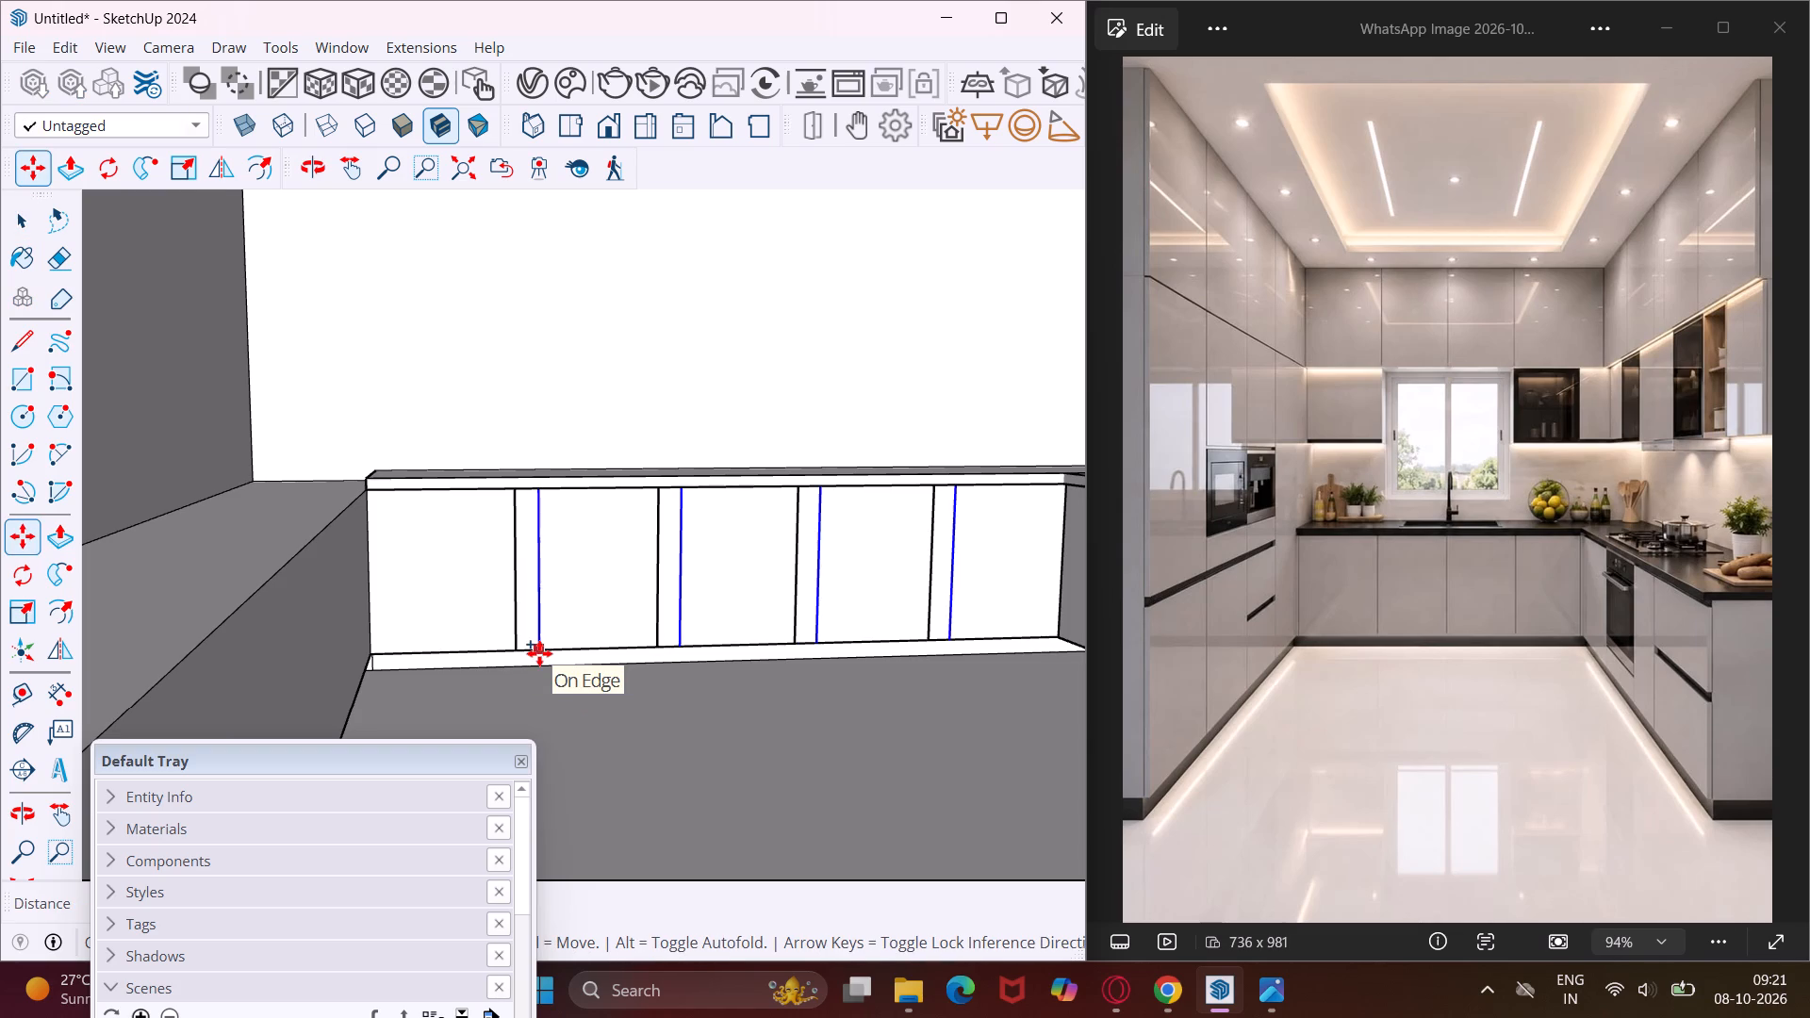
scroll(539, 653, "up", 3)
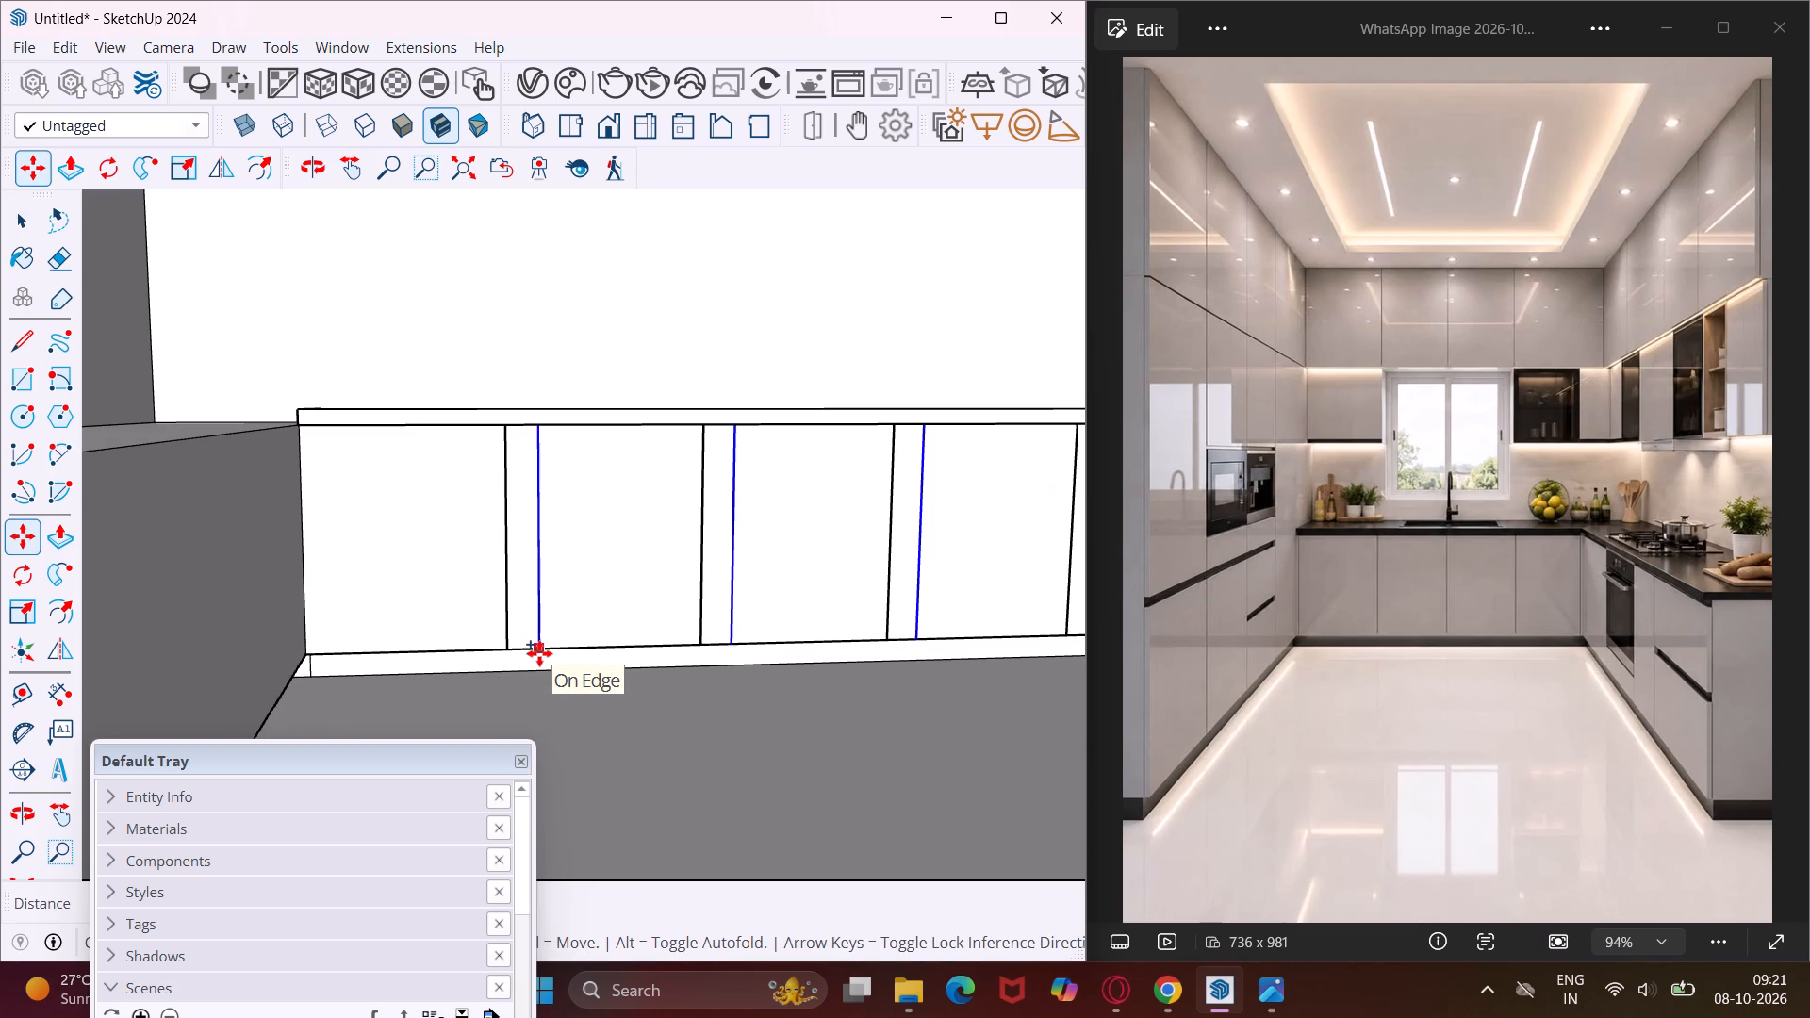
type(".4\"")
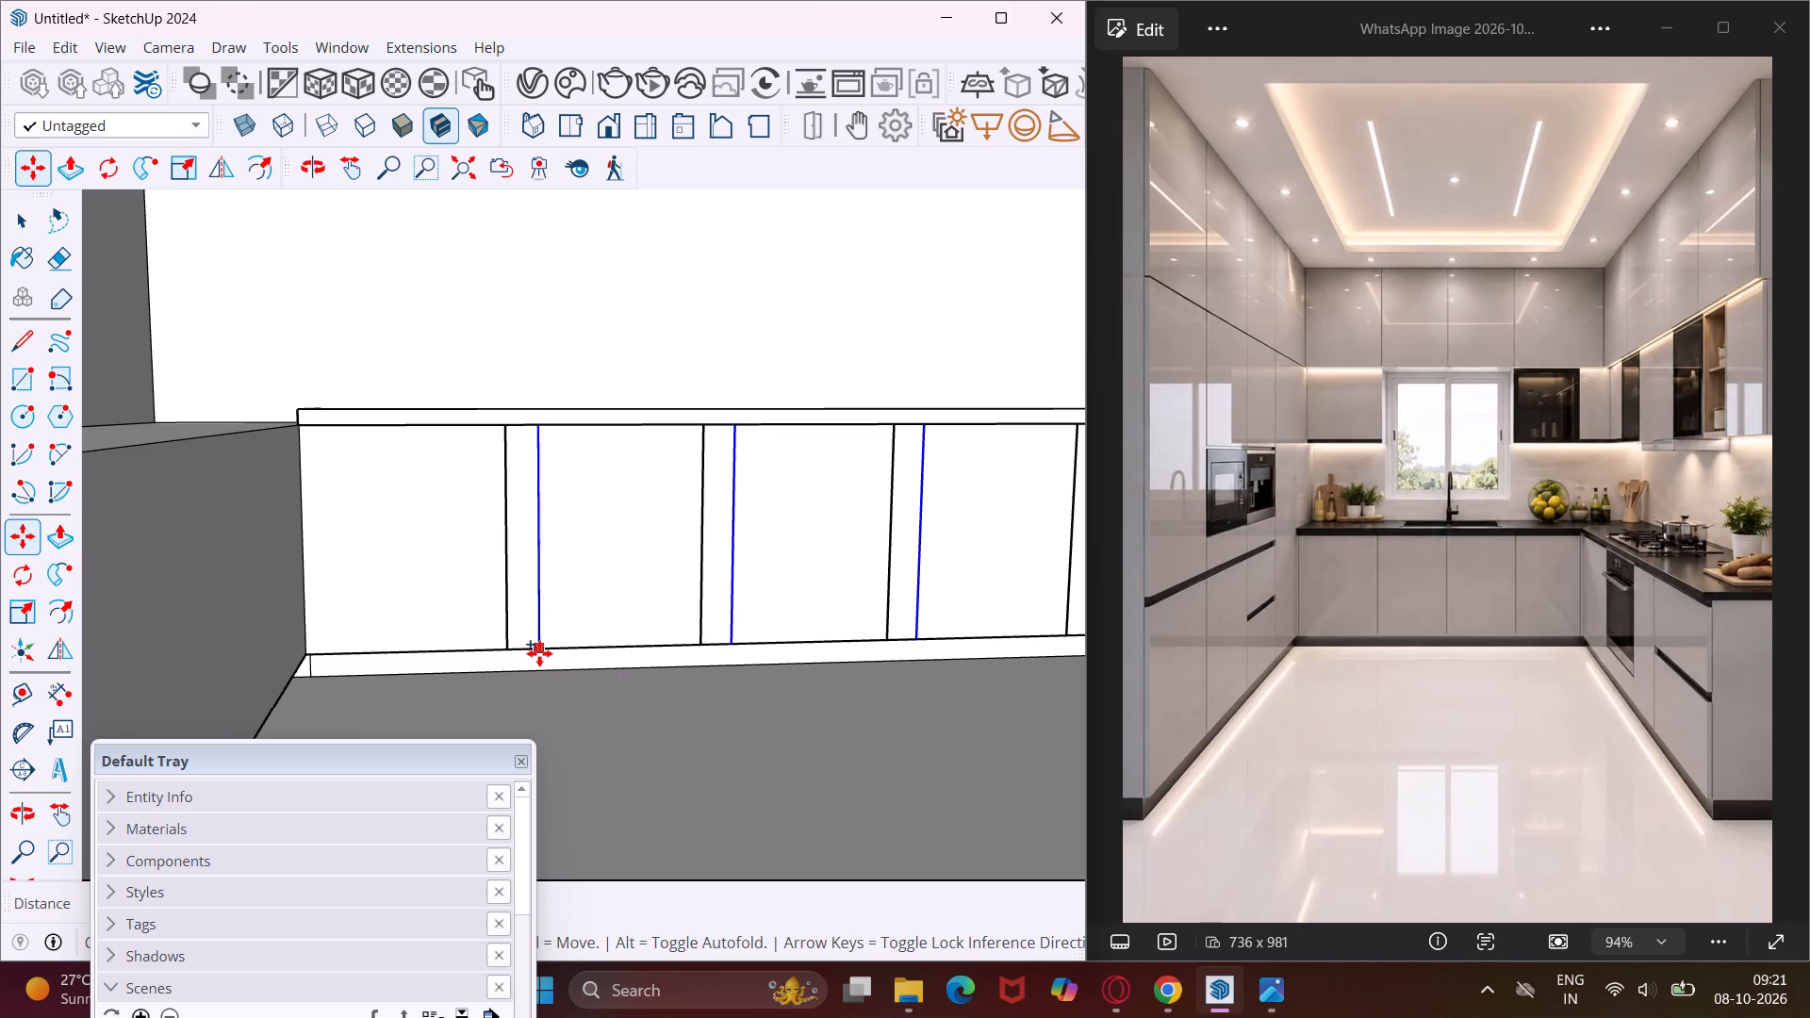
key("Return")
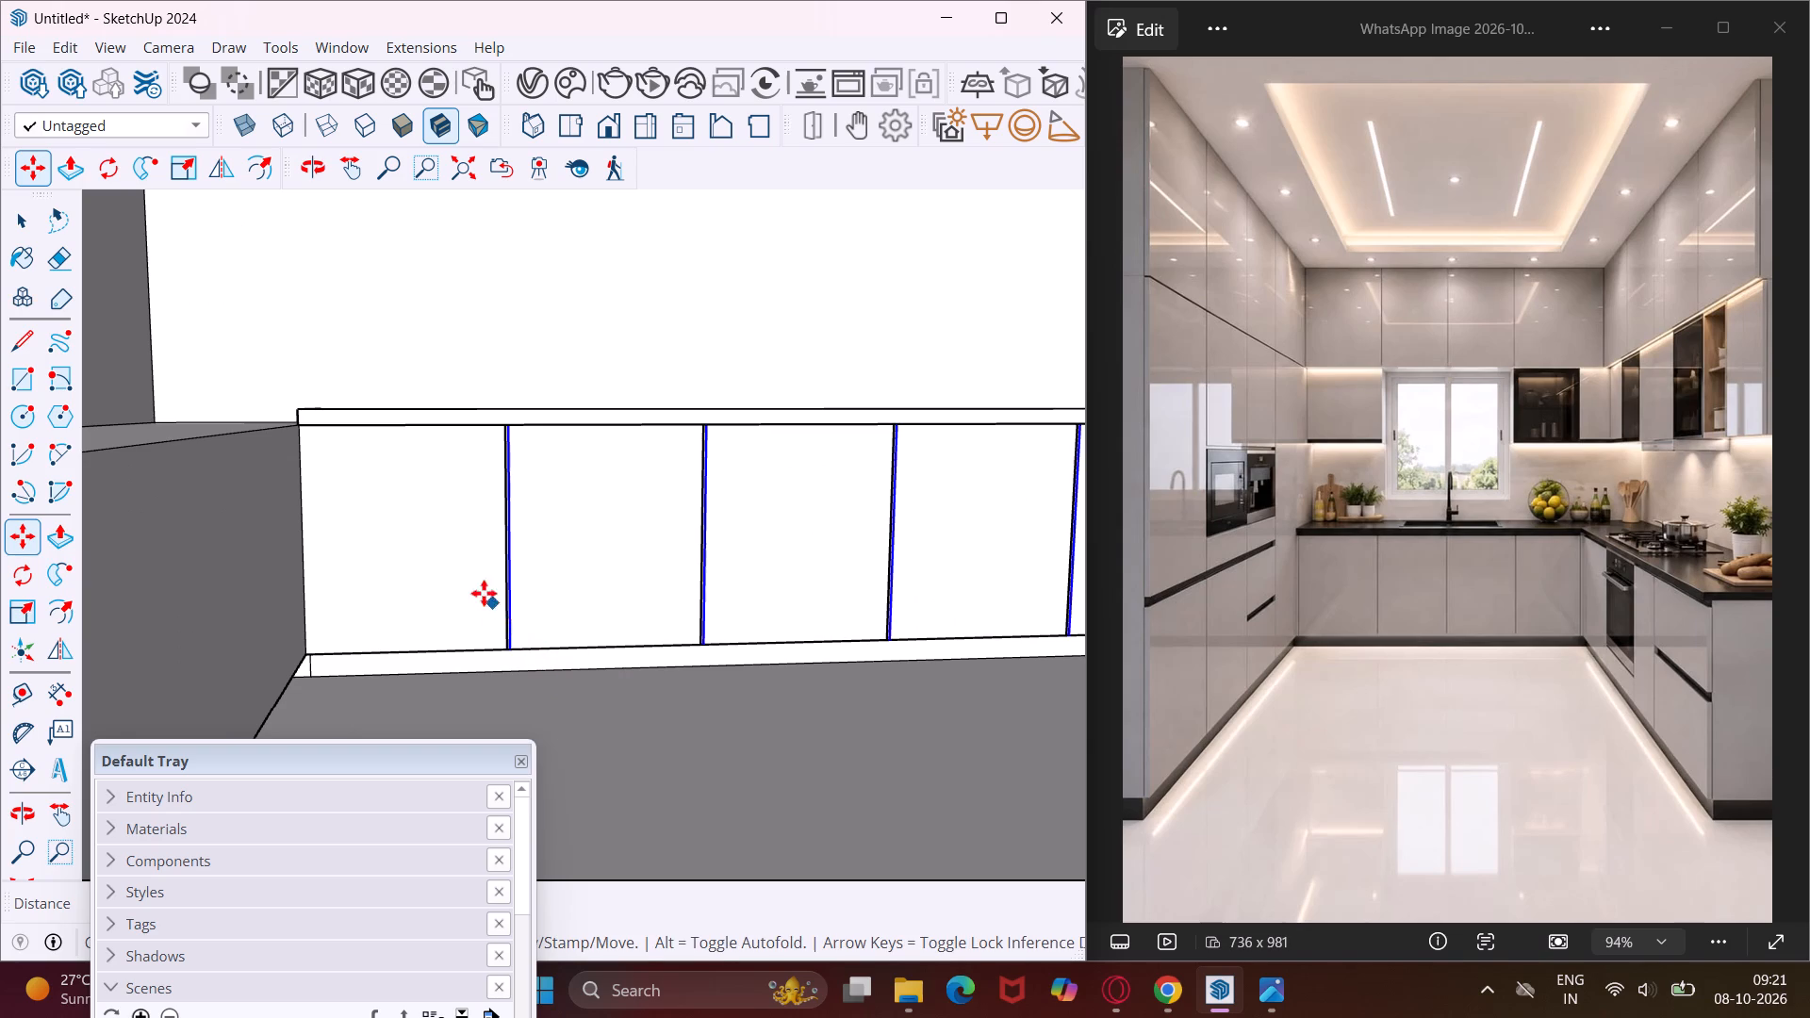
scroll(477, 586, "down", 5)
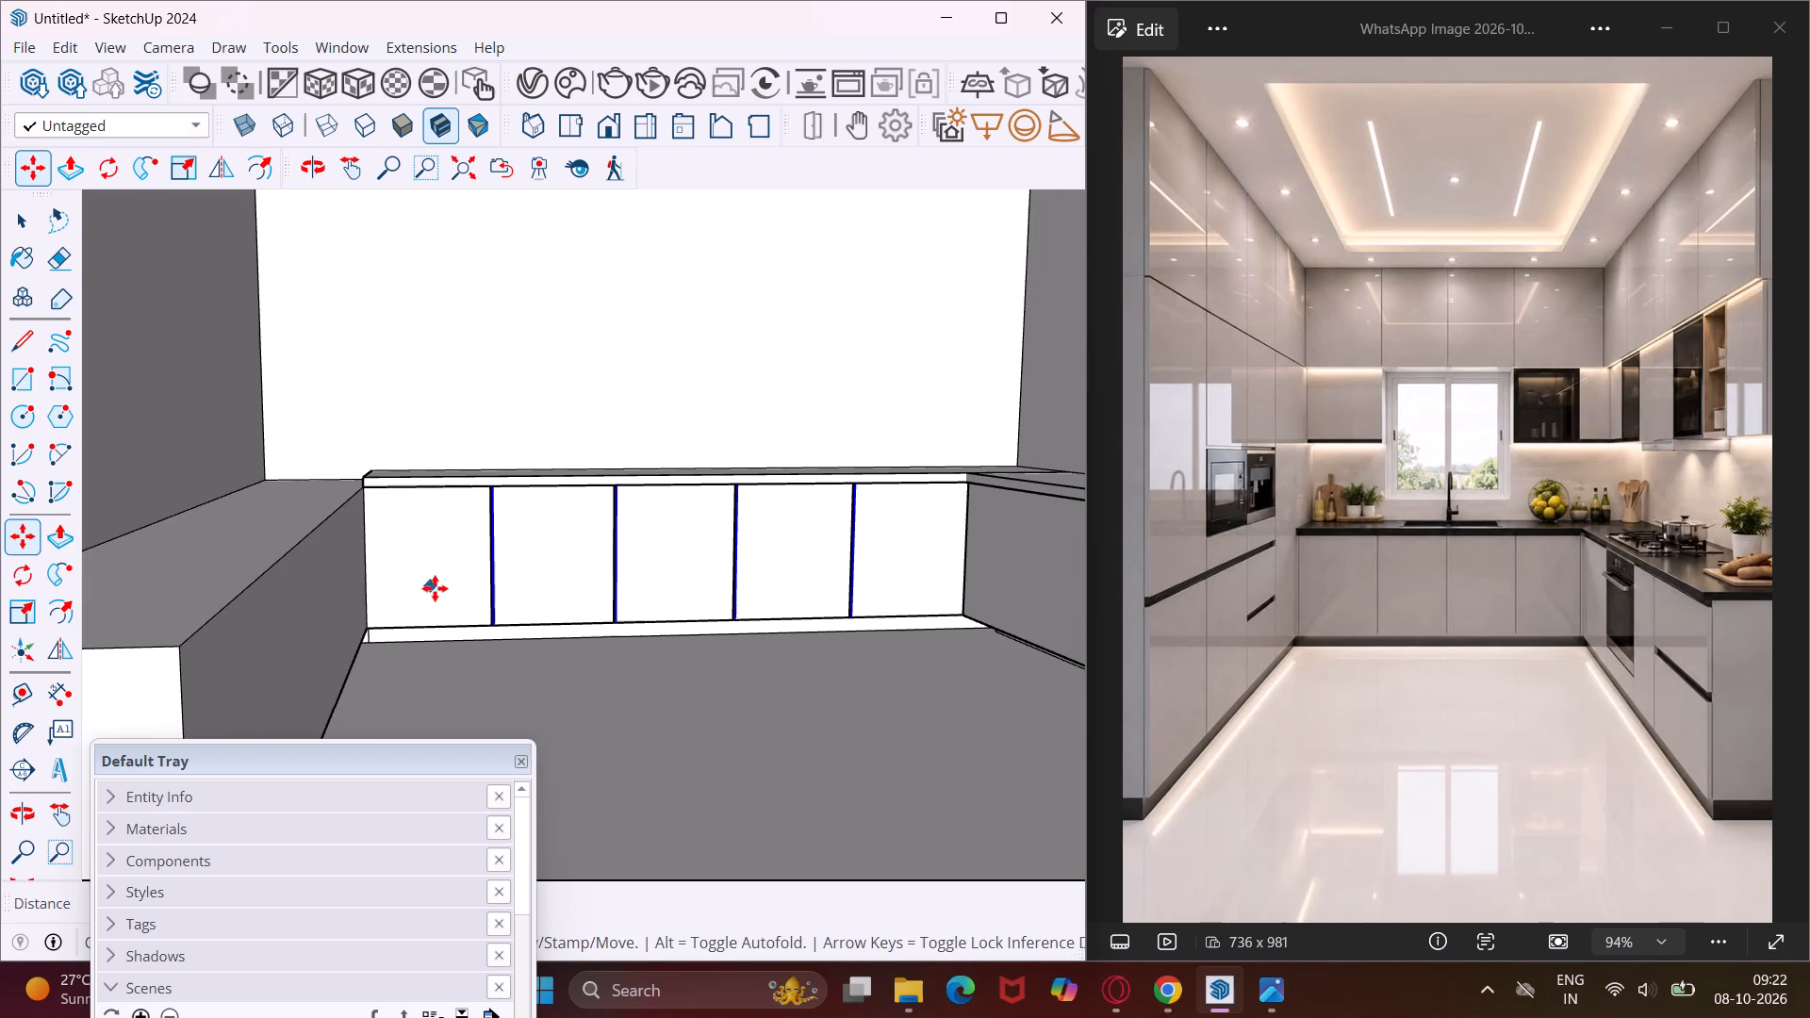
scroll(592, 617, "down", 2)
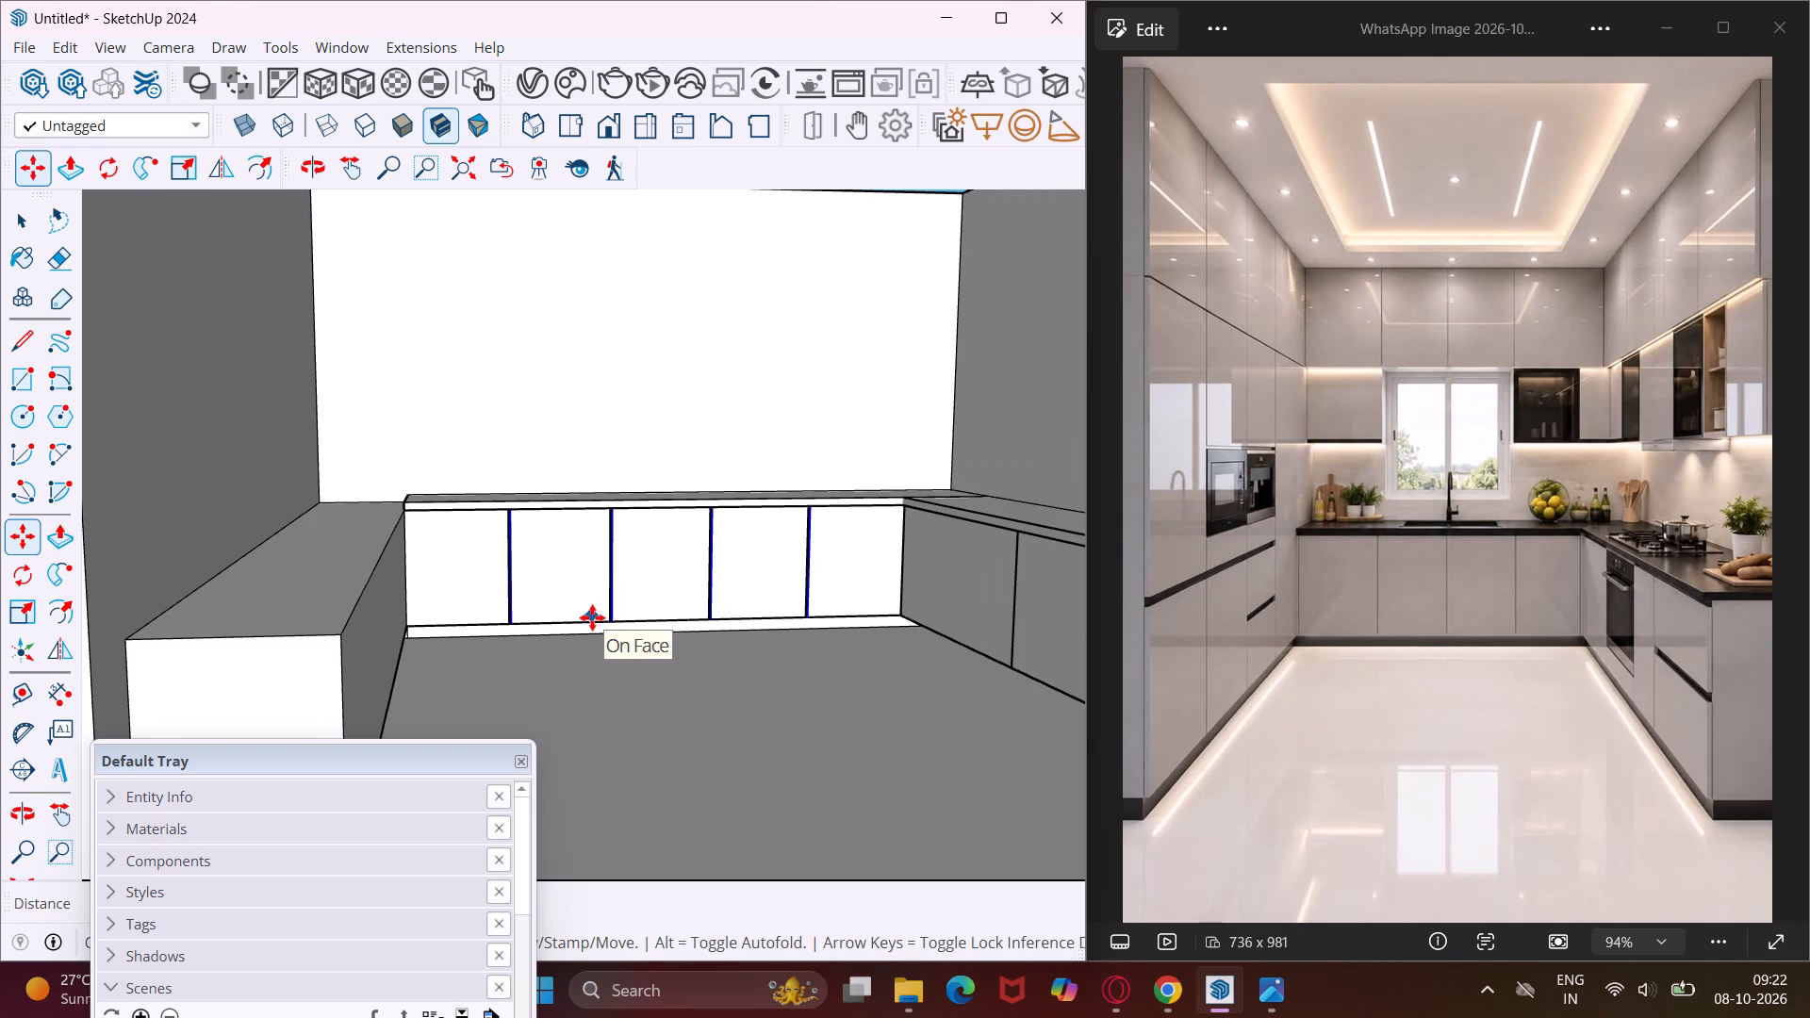
middle_click_drag(592, 617, 470, 601)
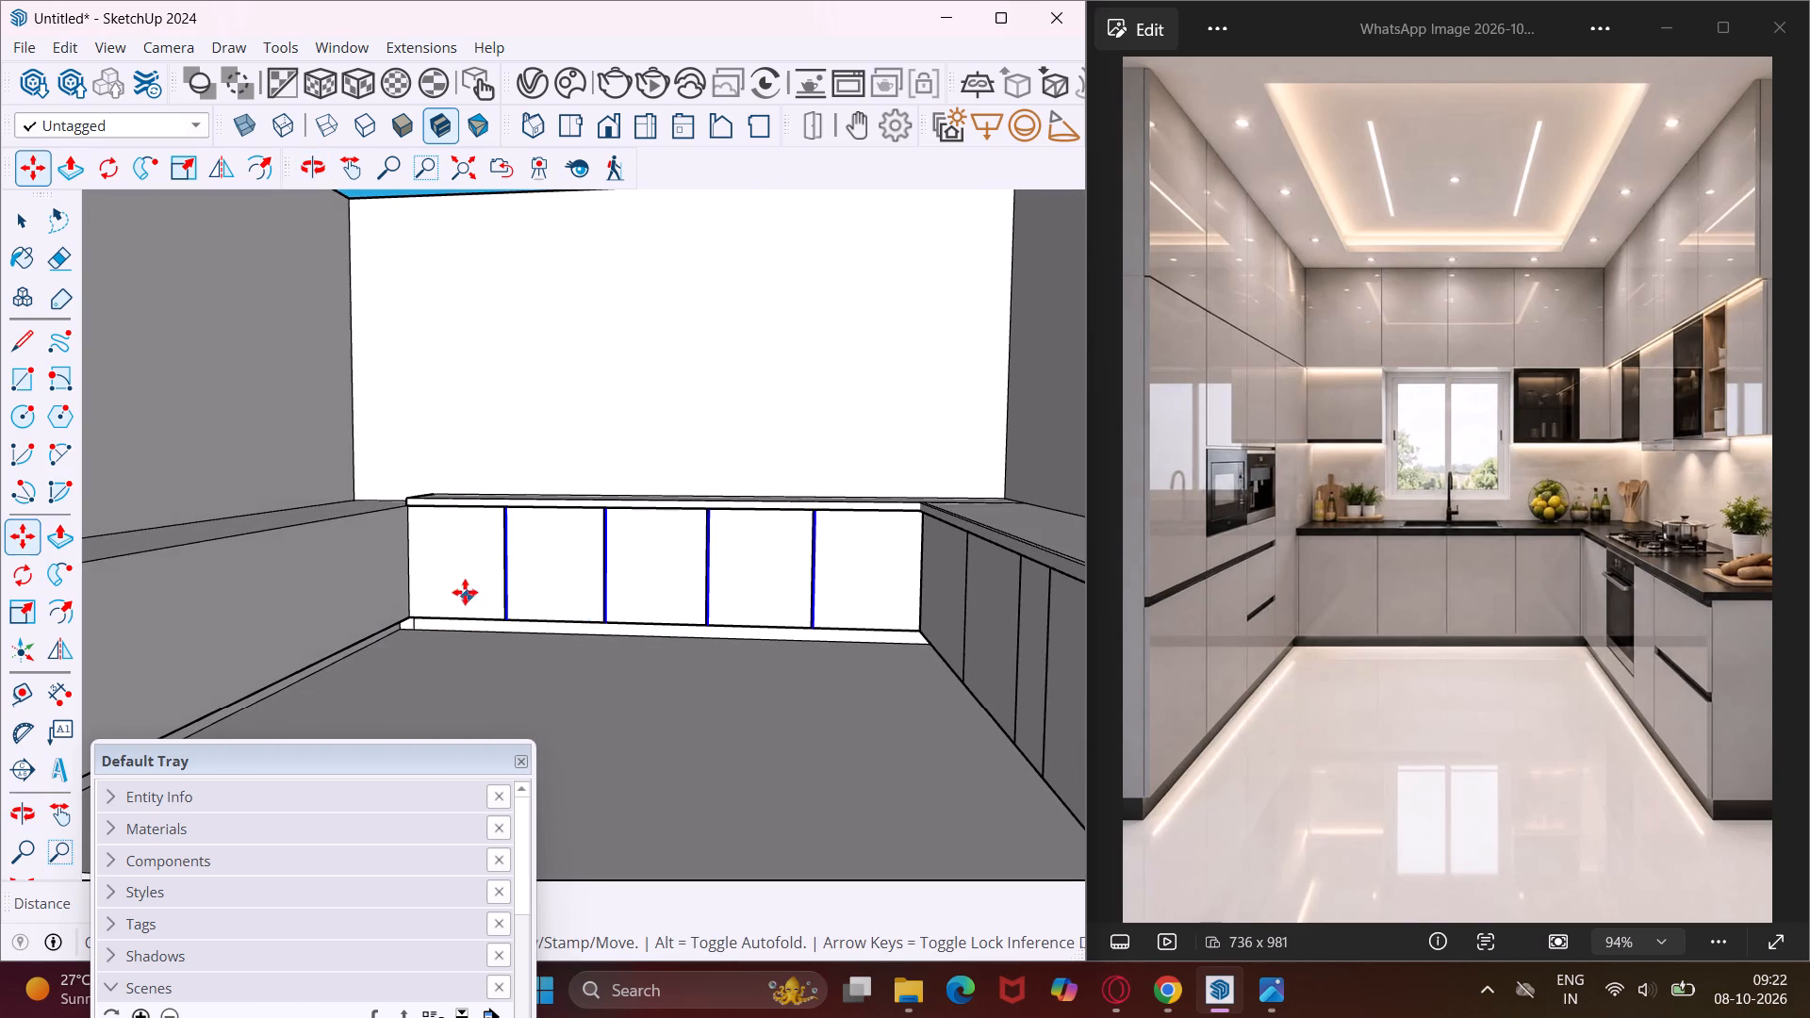
scroll(472, 567, "down", 3)
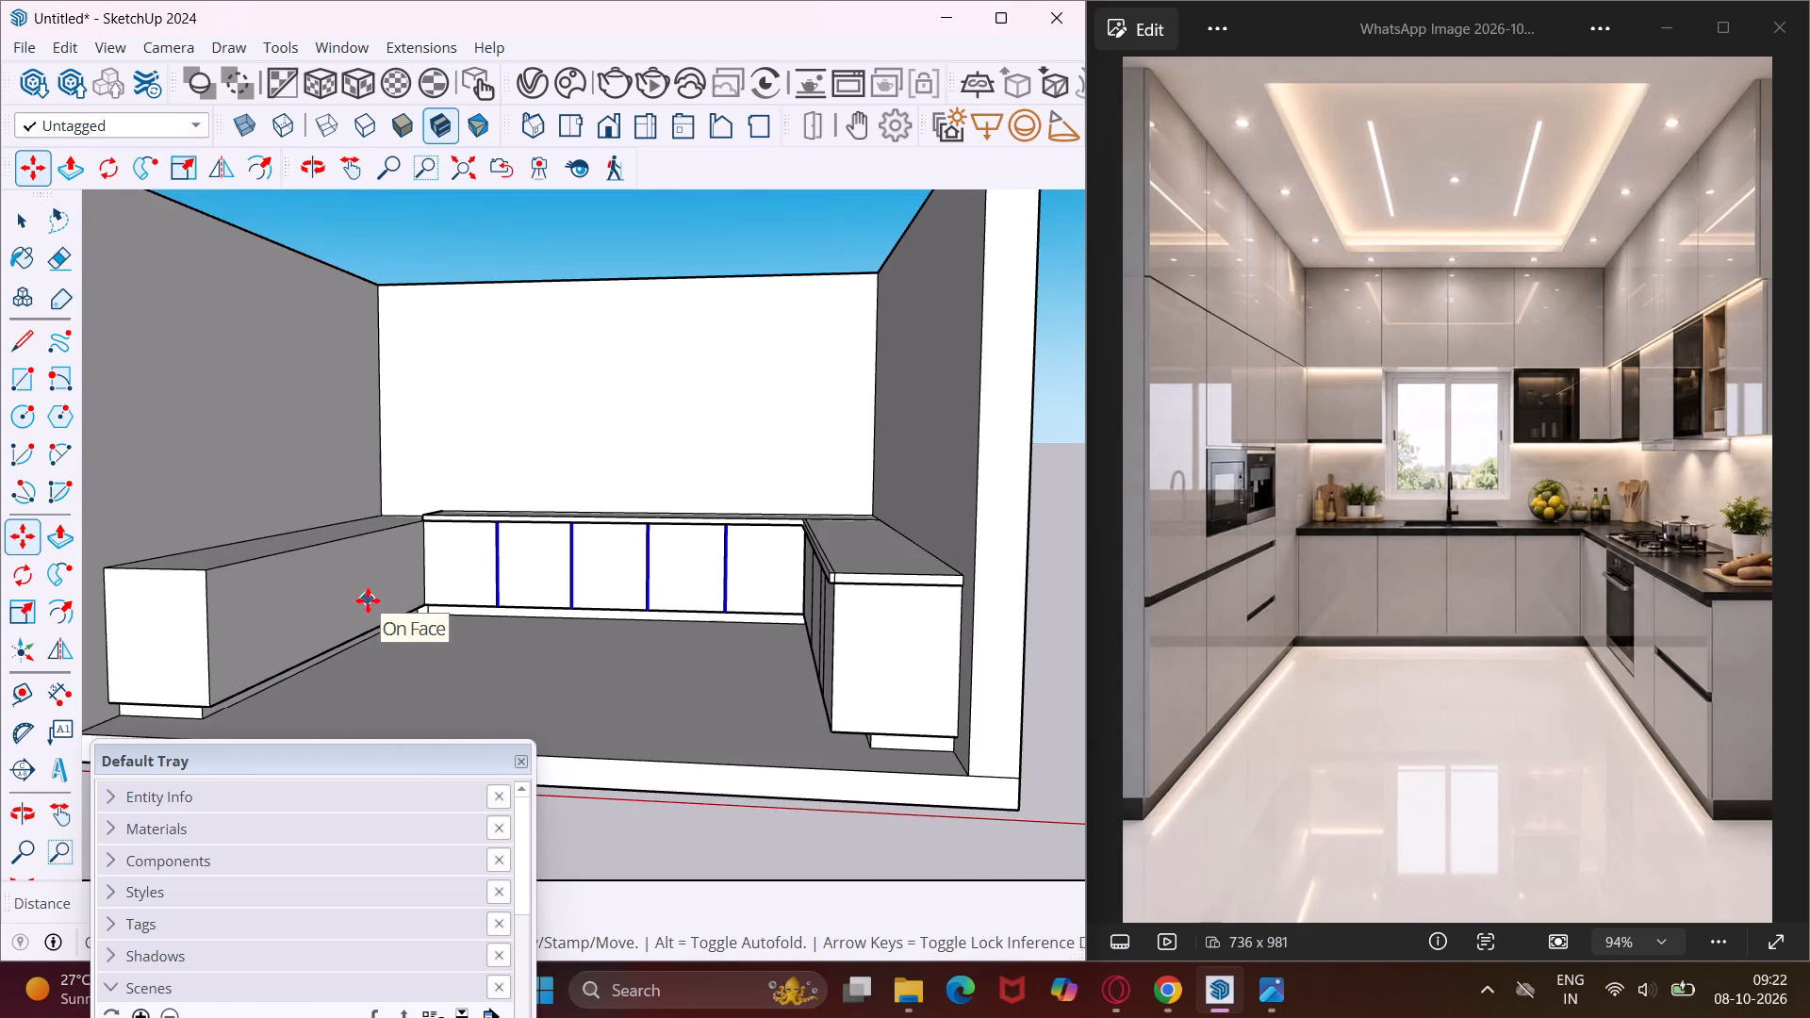
middle_click_drag(368, 600, 437, 601)
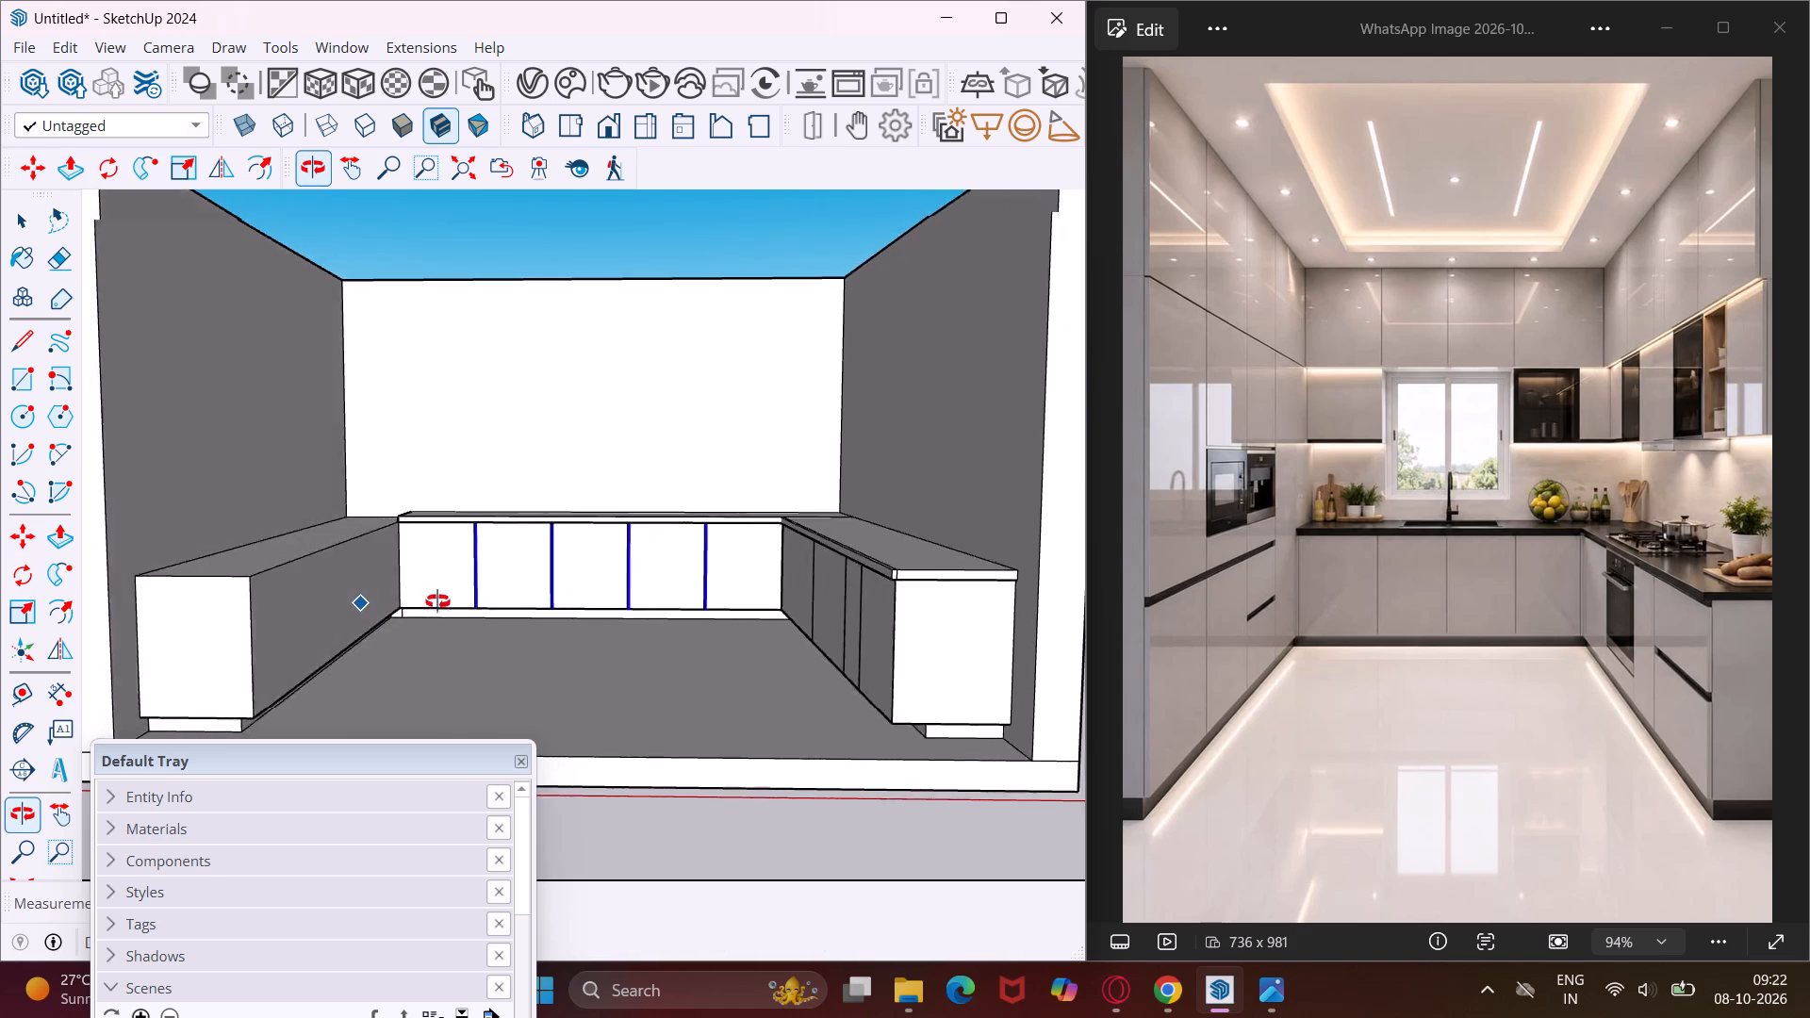
middle_click_drag(437, 601, 485, 626)
scroll(470, 595, "down", 2)
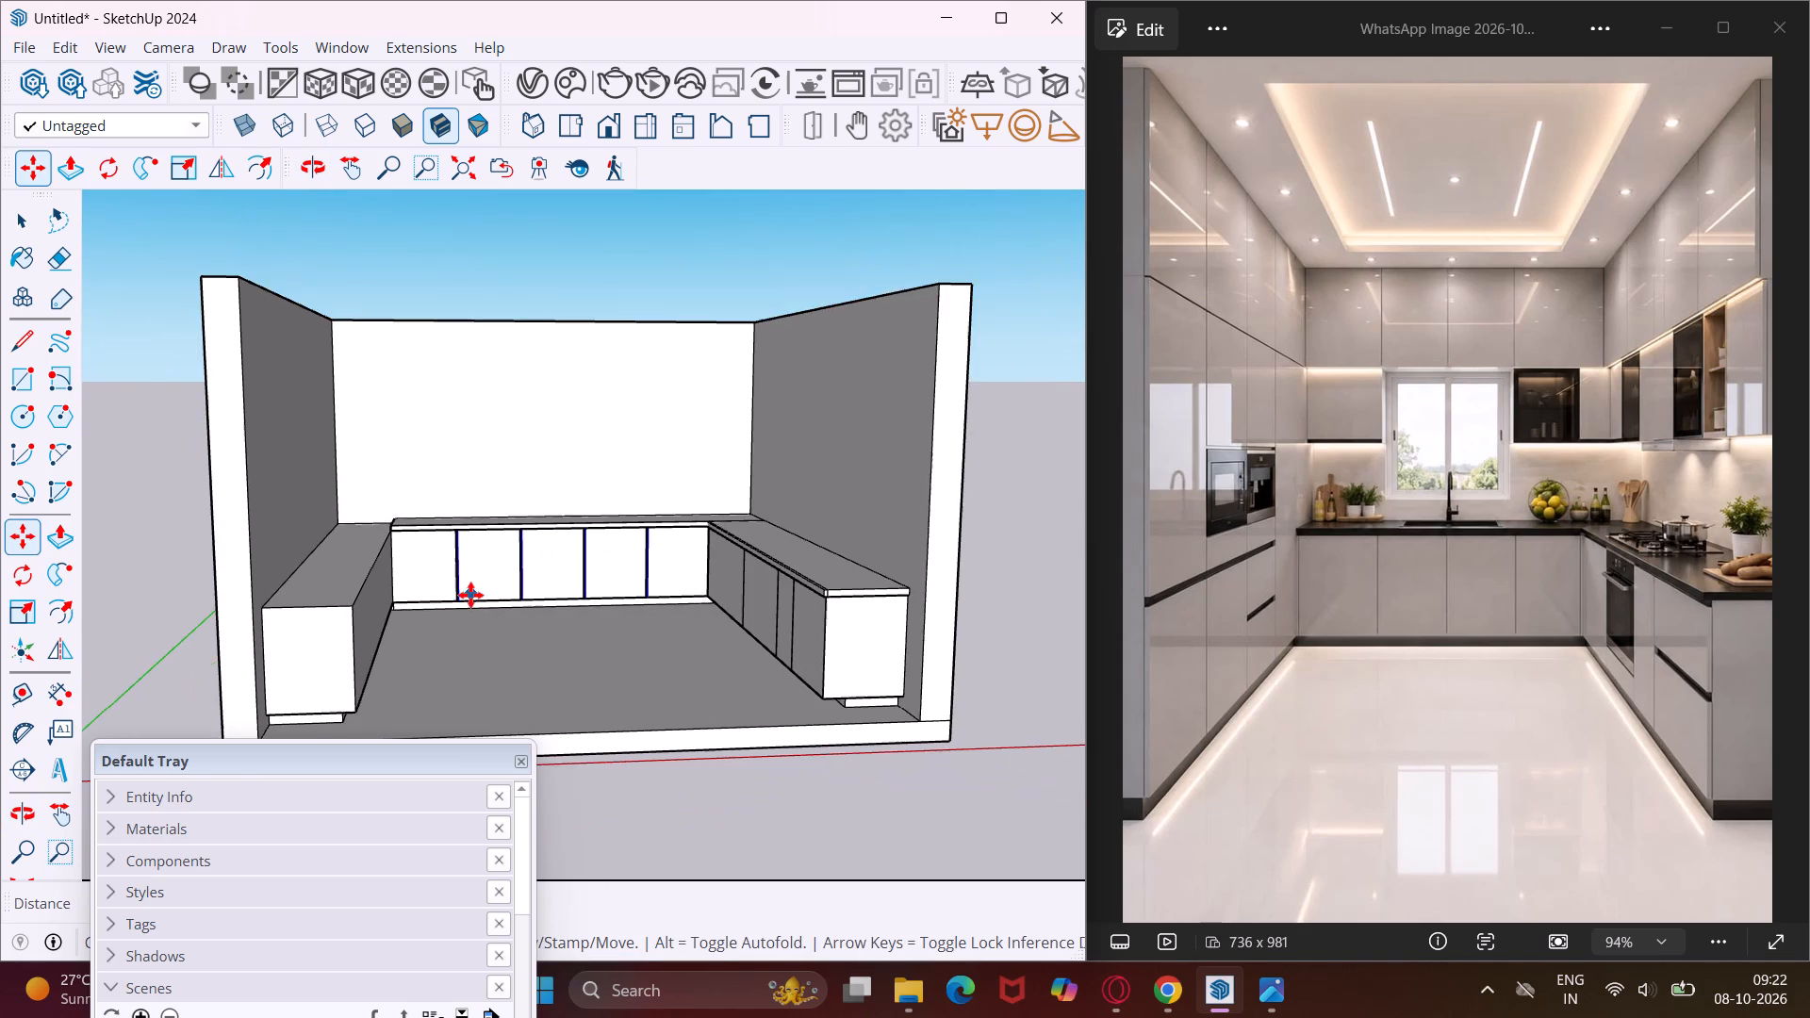
scroll(470, 595, "down", 1)
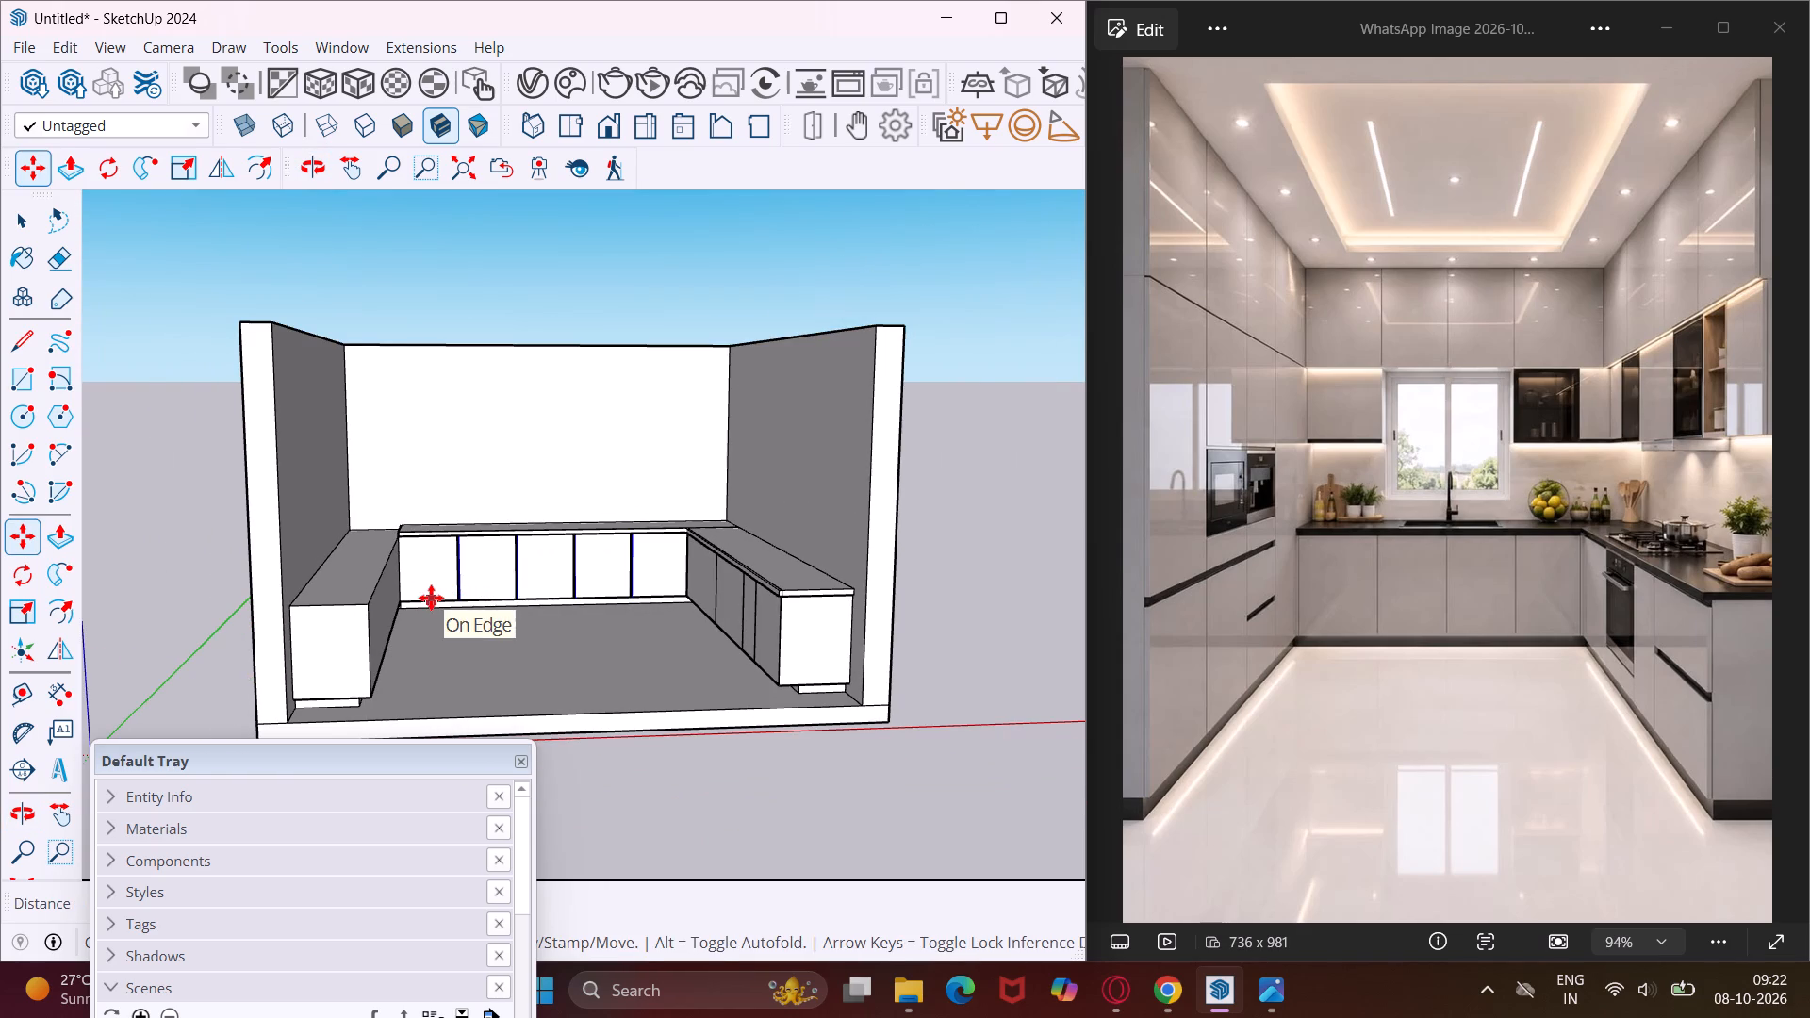
key("Escape")
key("space")
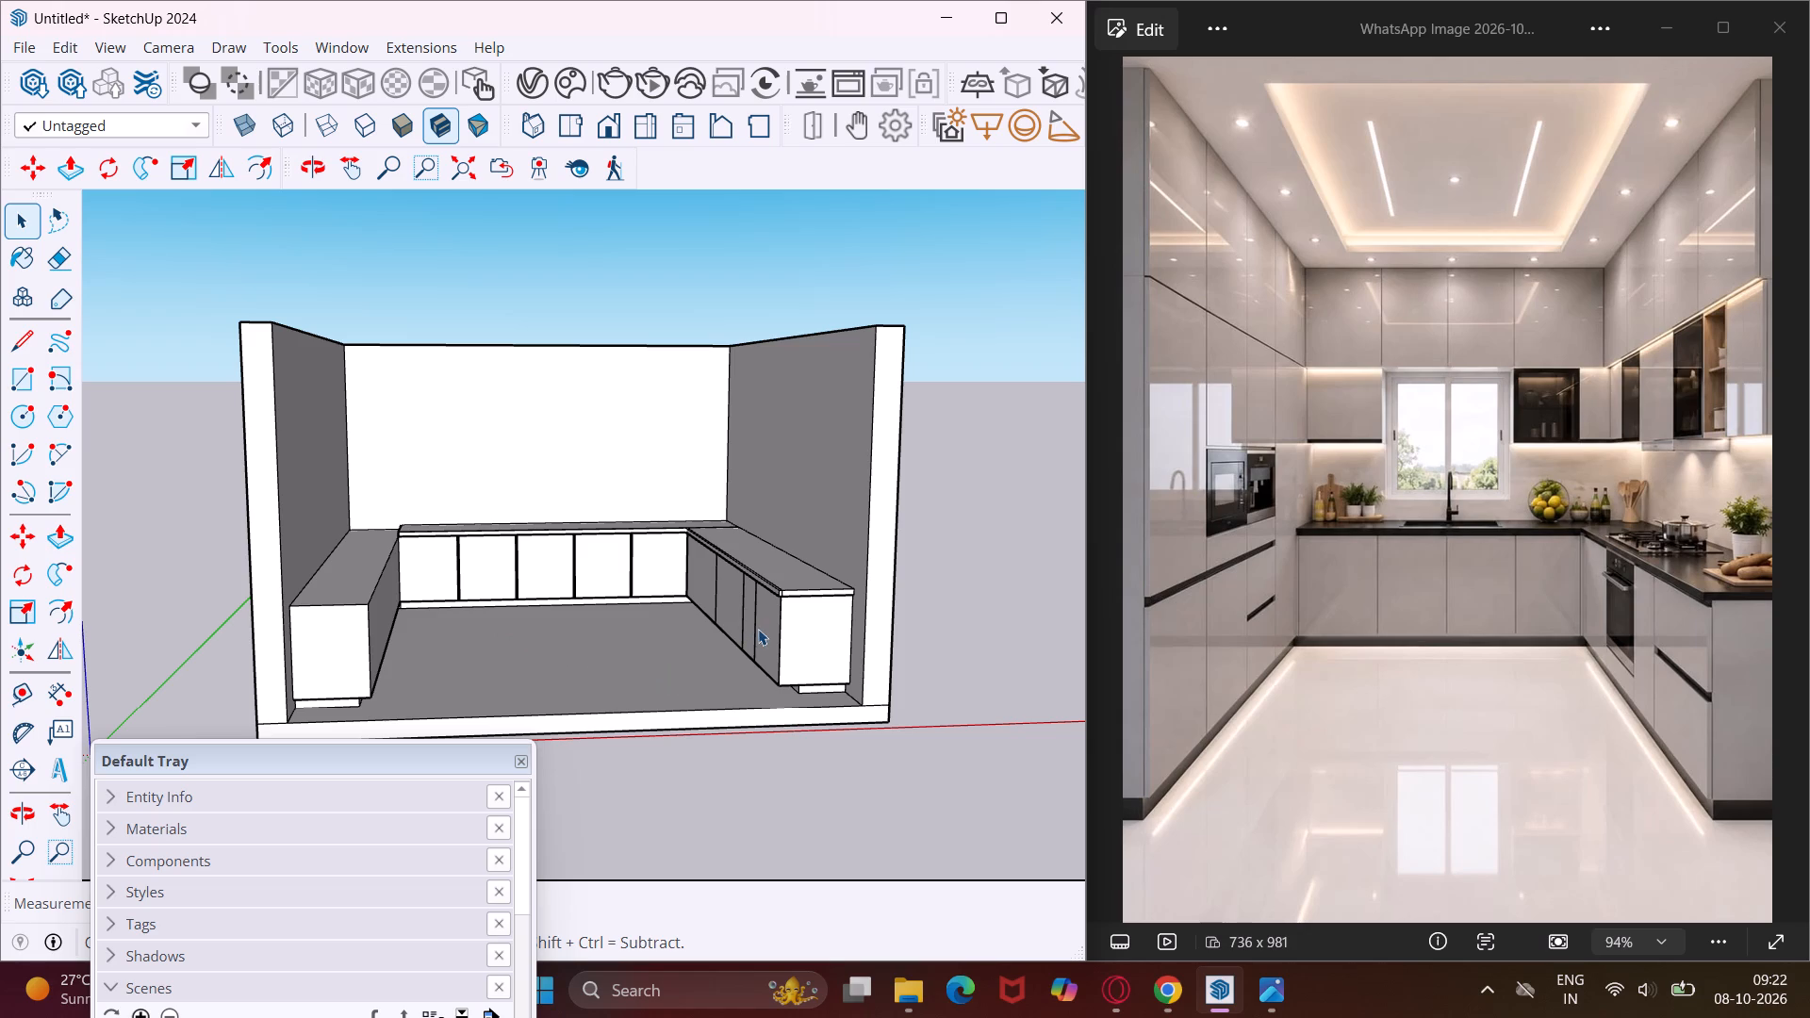
Draw a line between the side edge midpoints of the divided side cabinet's end panel, splitting the panel at mid-height.
middle_click_drag(758, 629, 963, 654)
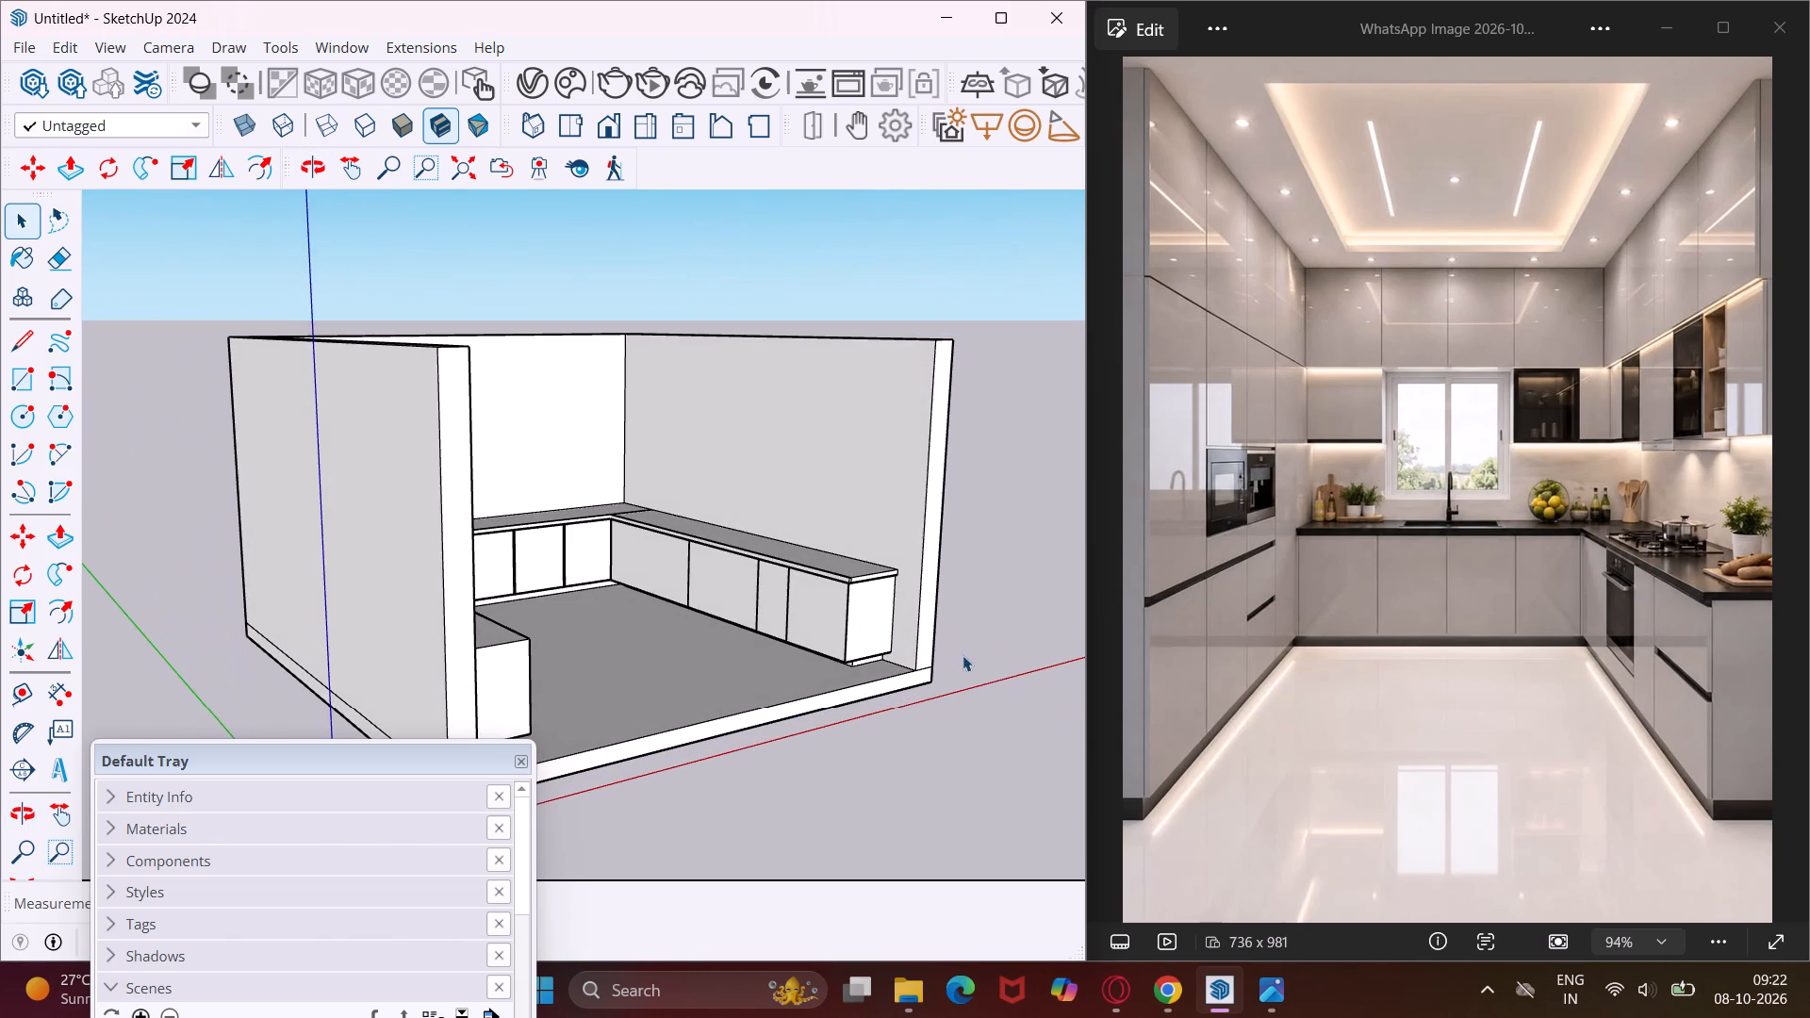
scroll(848, 616, "up", 4)
middle_click_drag(847, 616, 907, 611)
scroll(892, 615, "up", 1)
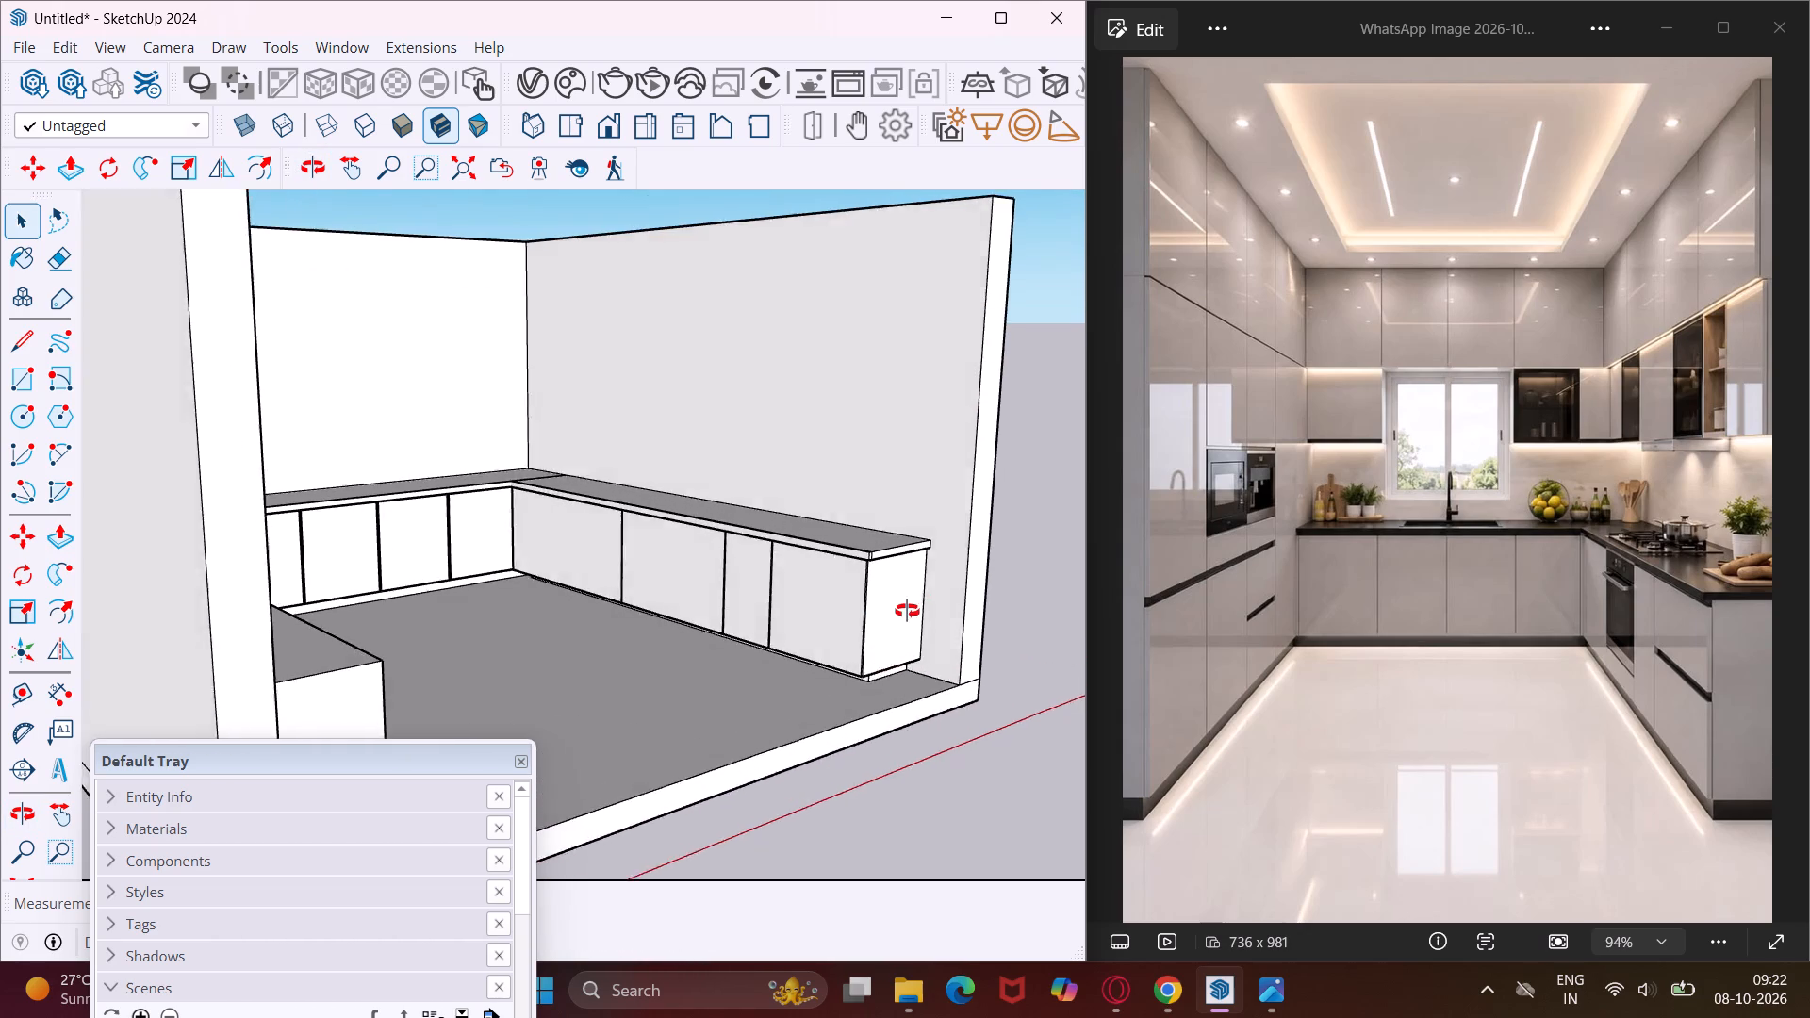
middle_click_drag(907, 611, 978, 604)
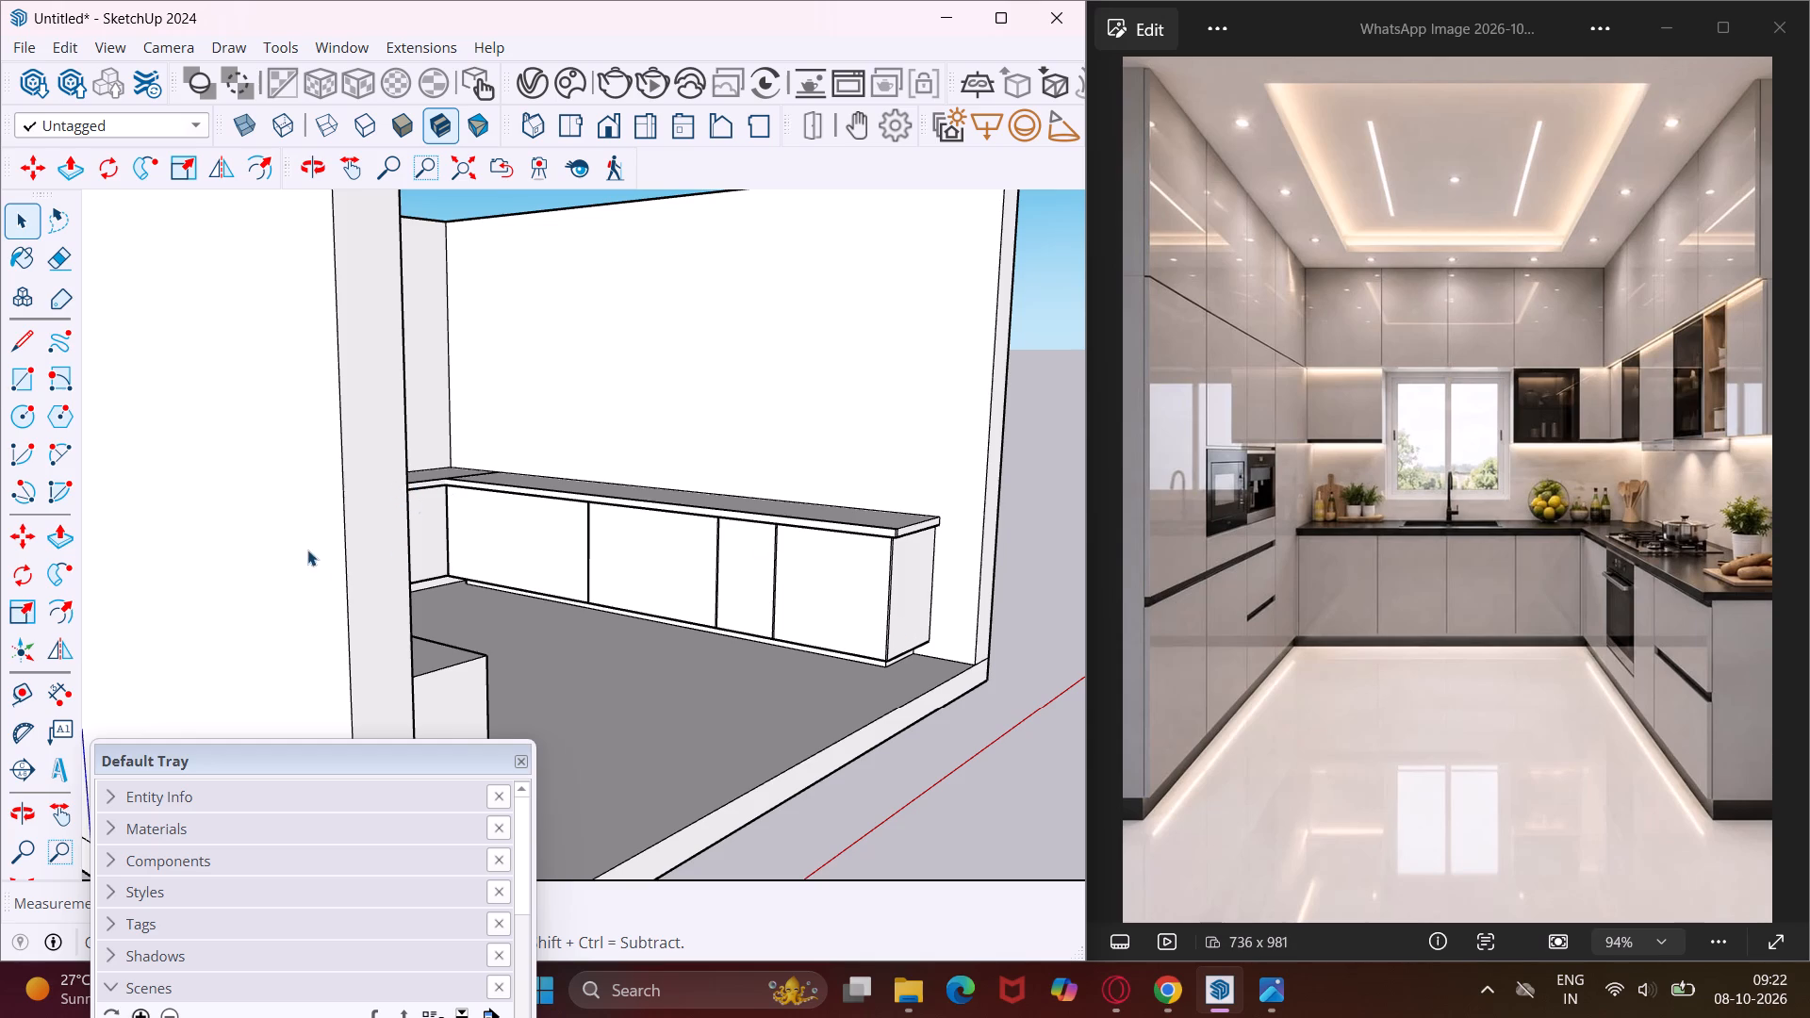
left_click(28, 359)
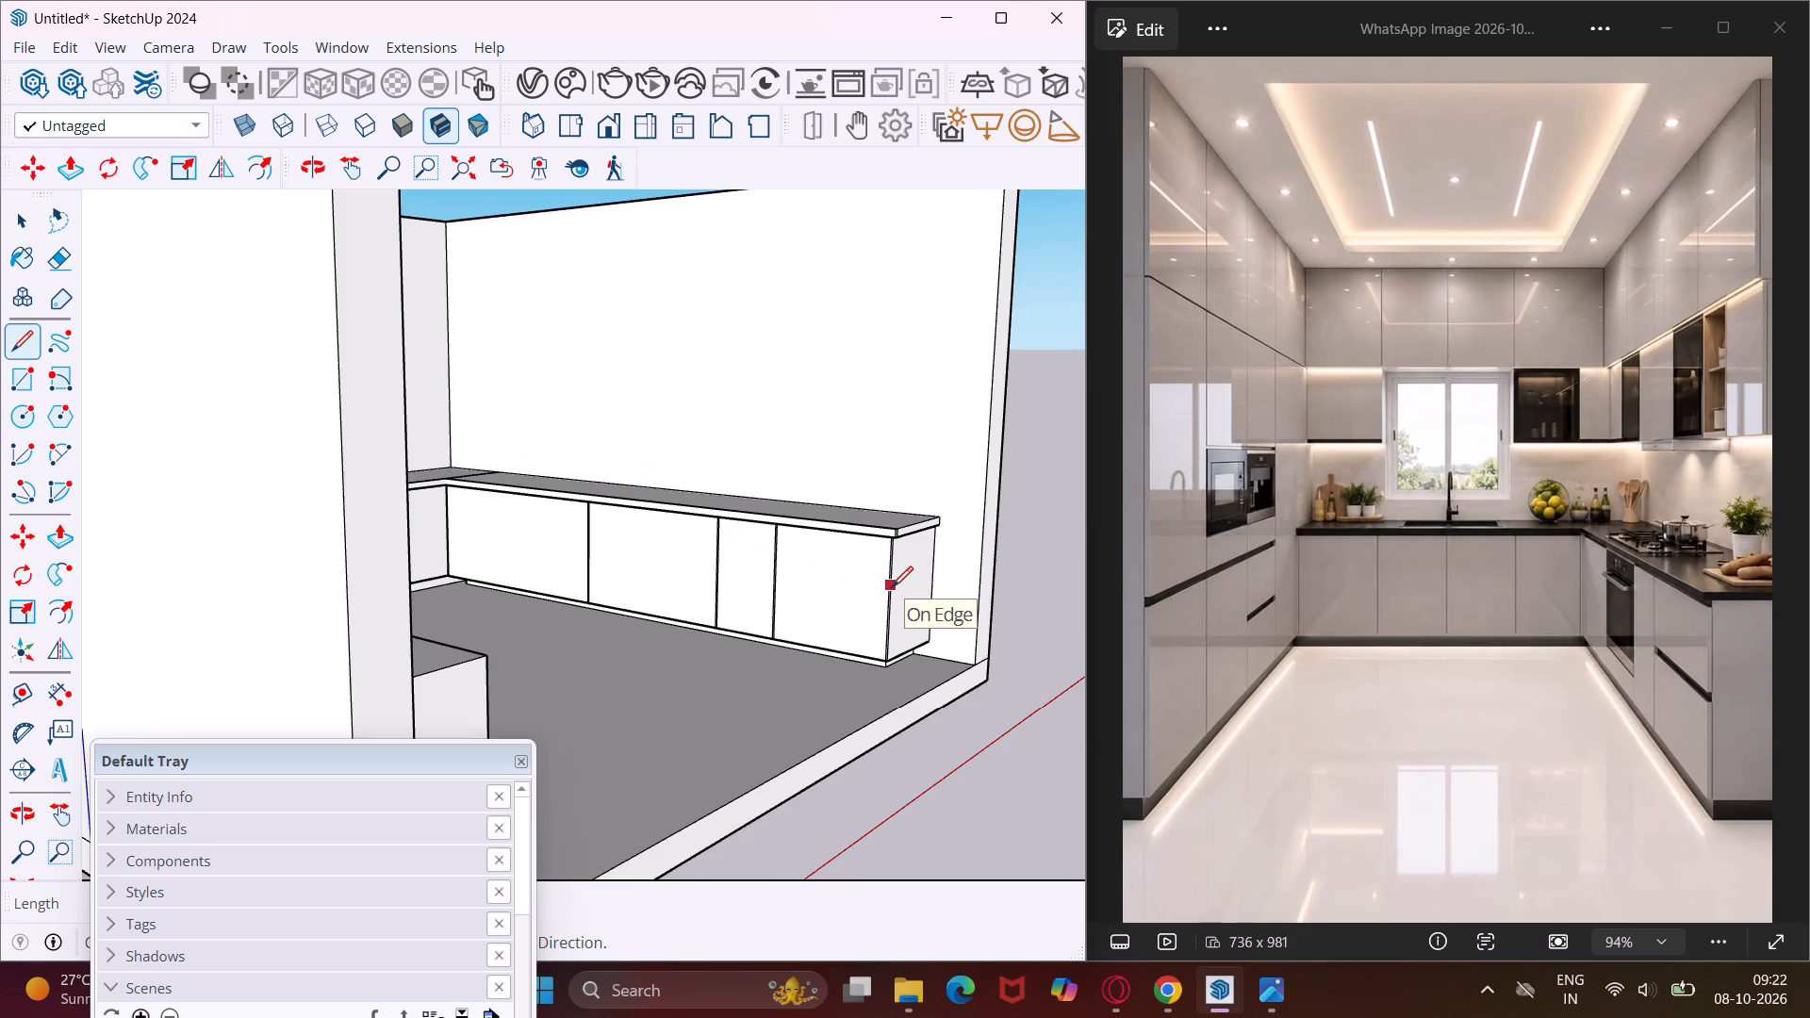
scroll(892, 587, "up", 15)
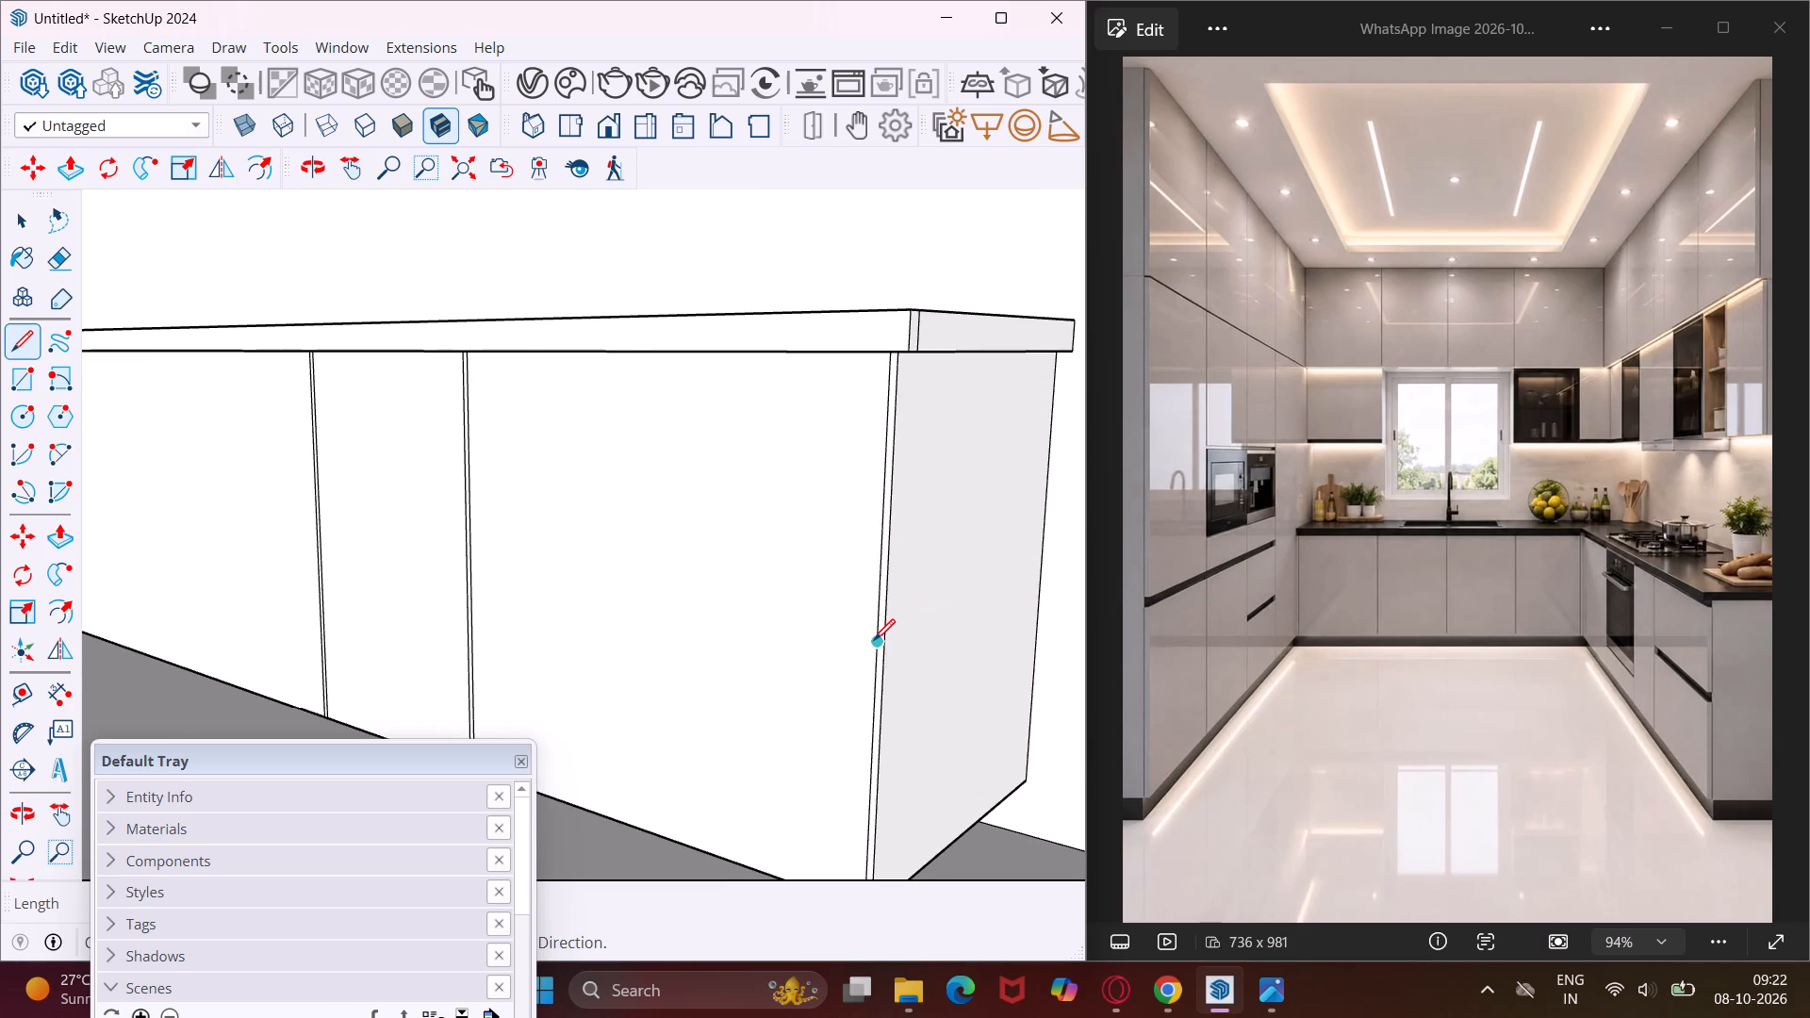
left_click(874, 640)
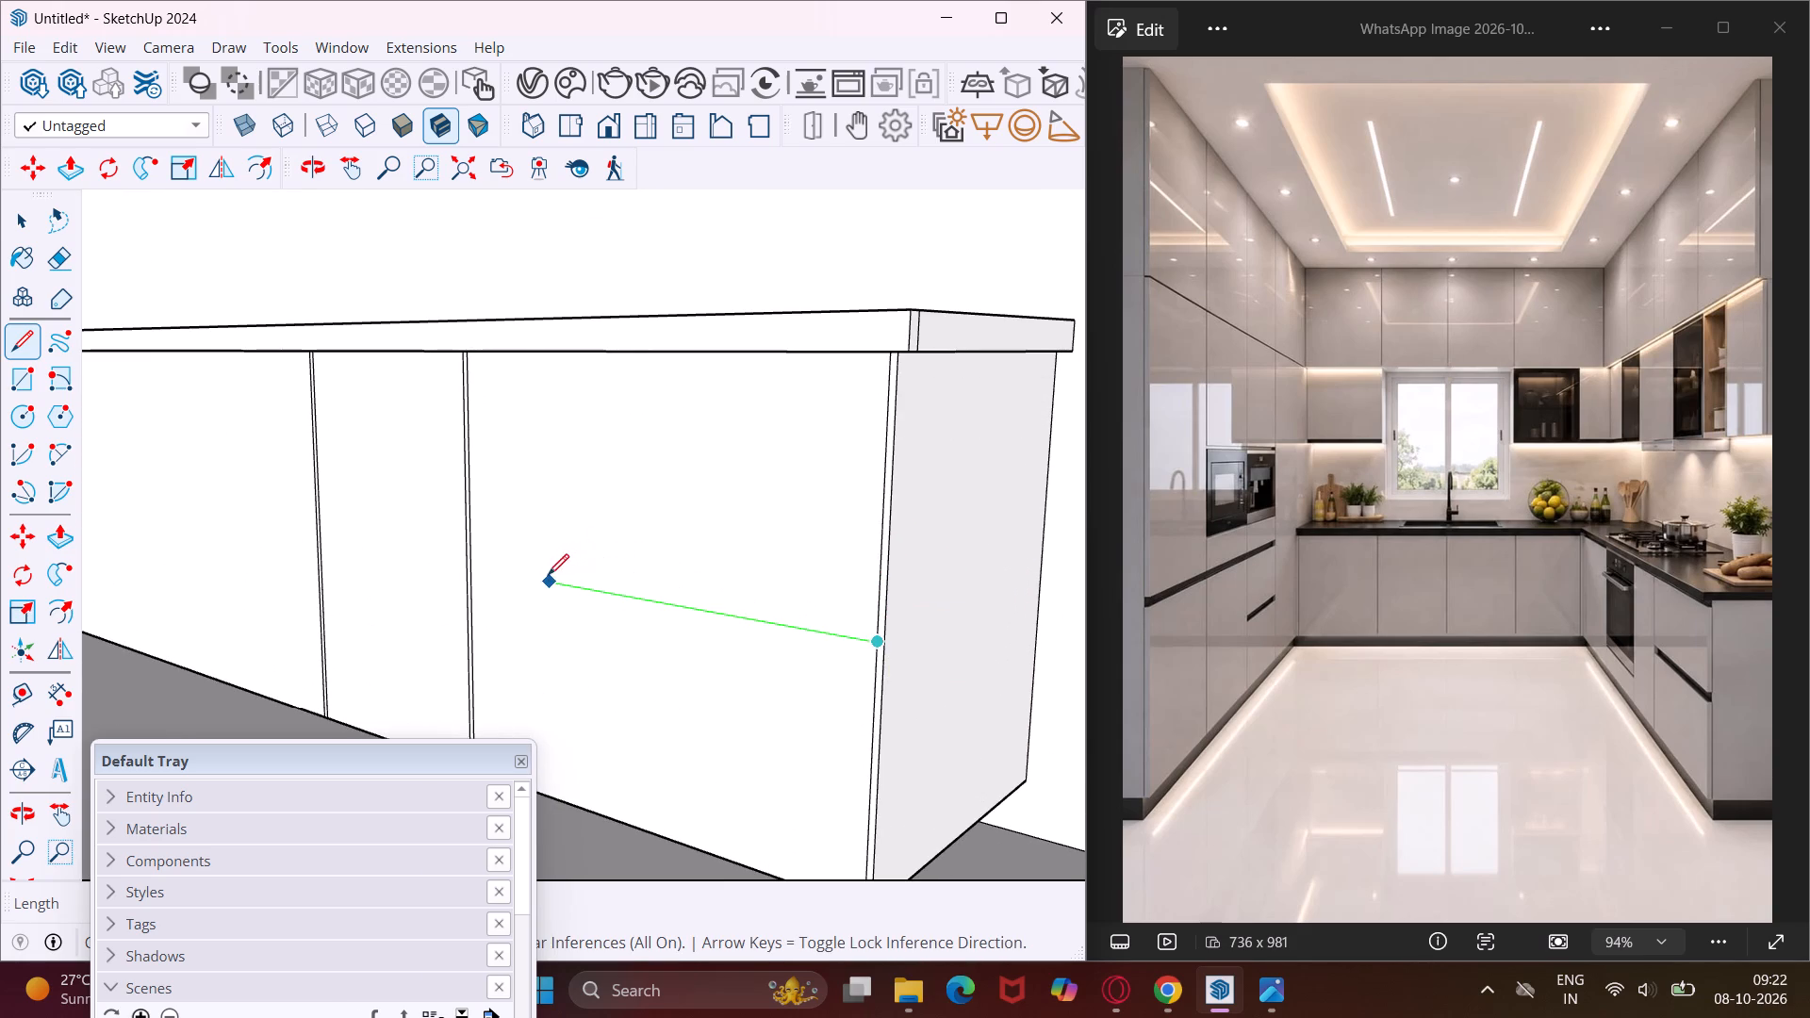
left_click(474, 572)
key("Escape")
key("space")
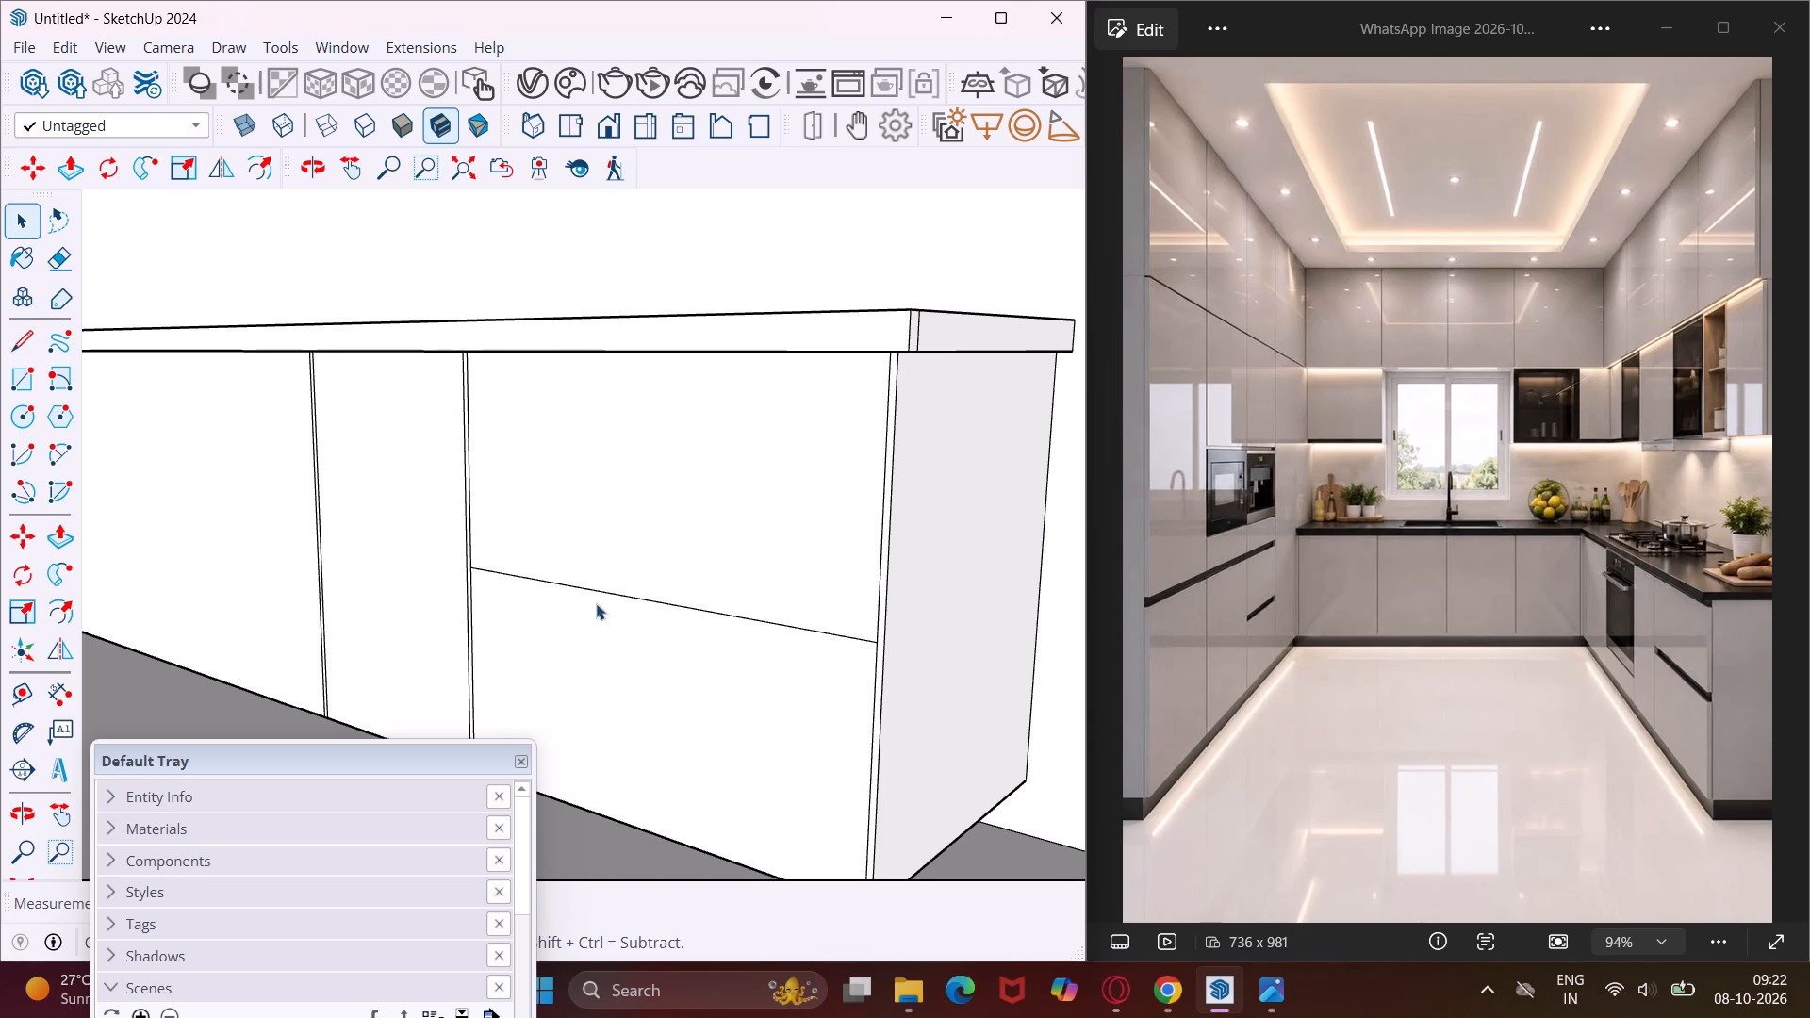
Copy the end panel's mid-height line upward by about 3/8" along the panel's vertical edge.
middle_click_drag(784, 617, 733, 583)
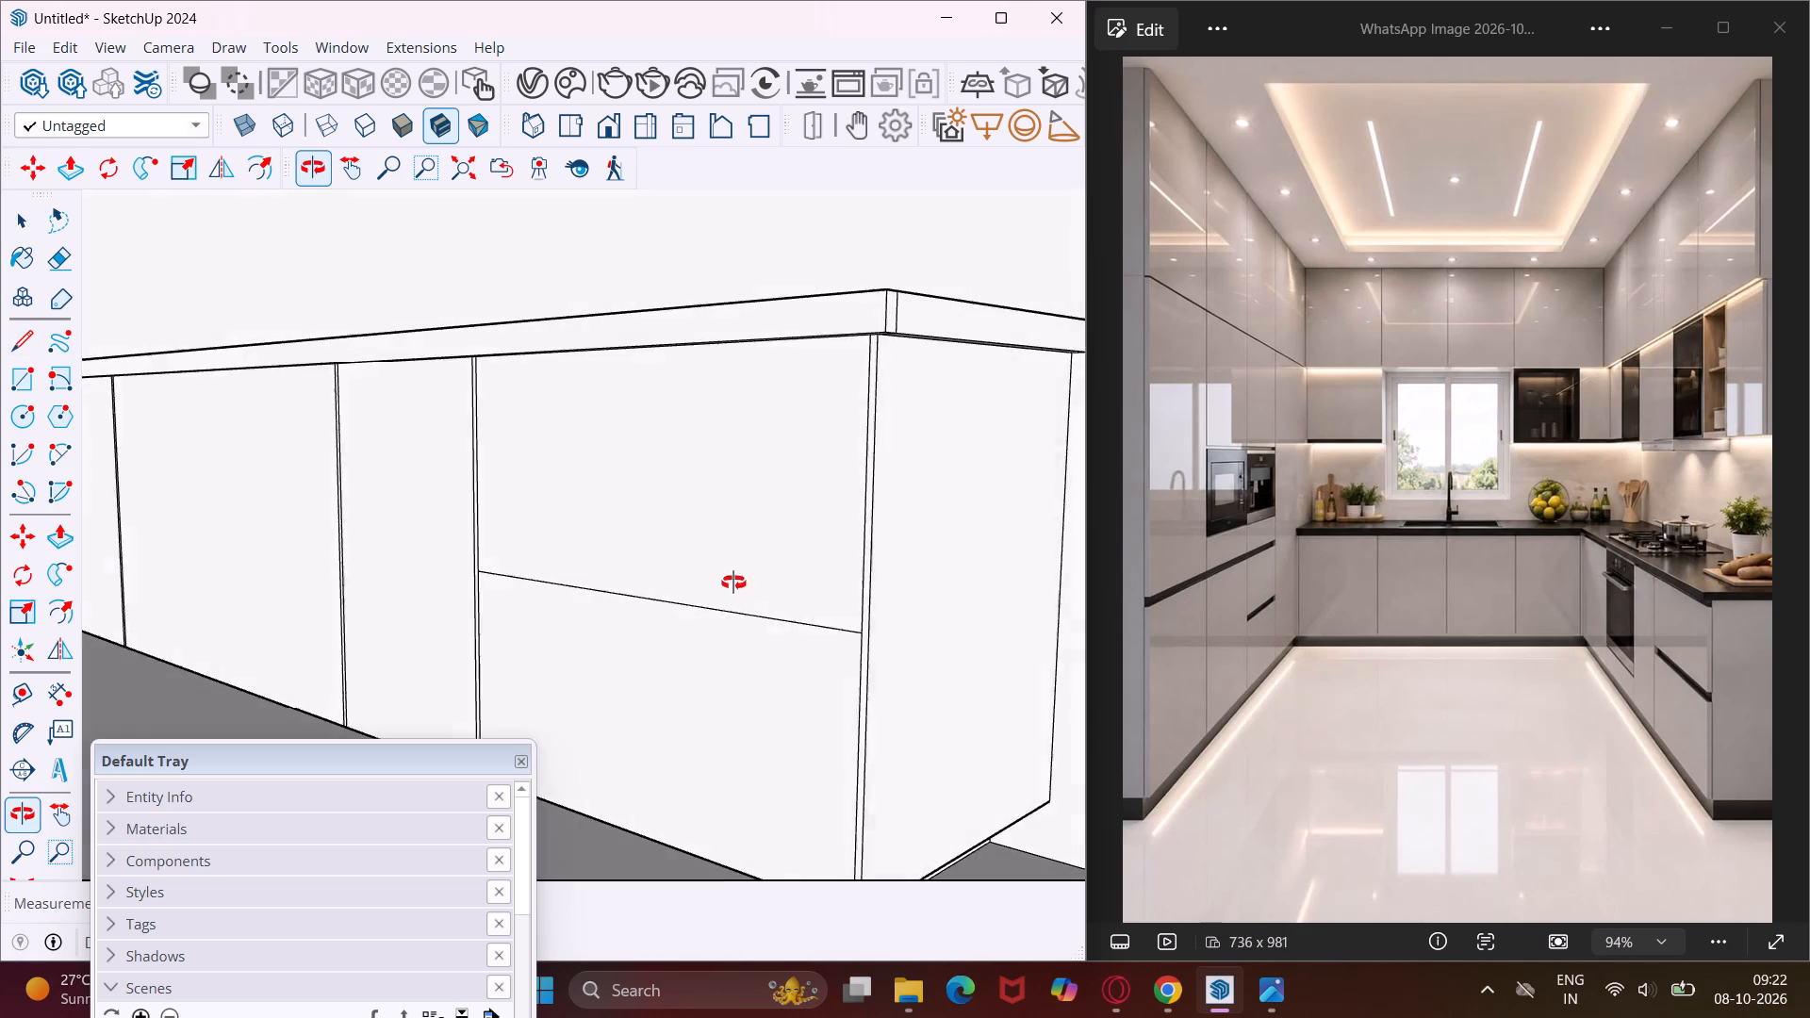
middle_click_drag(733, 583, 723, 575)
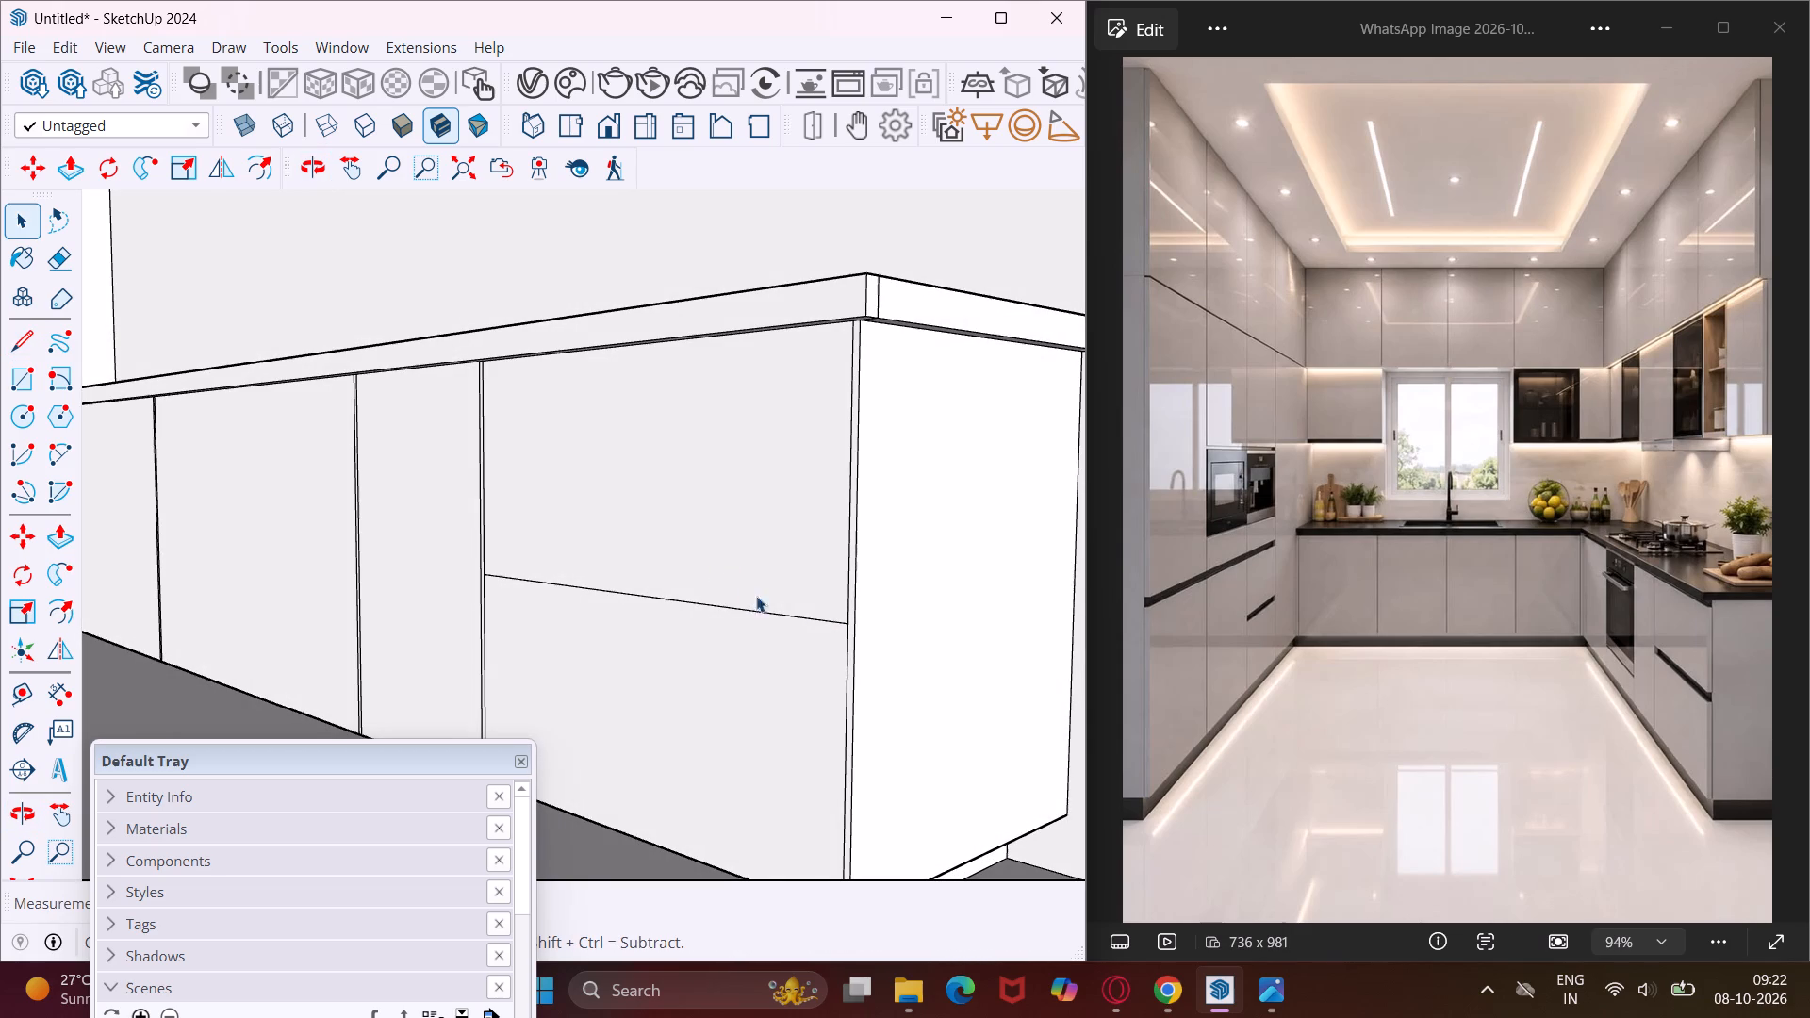
left_click(833, 619)
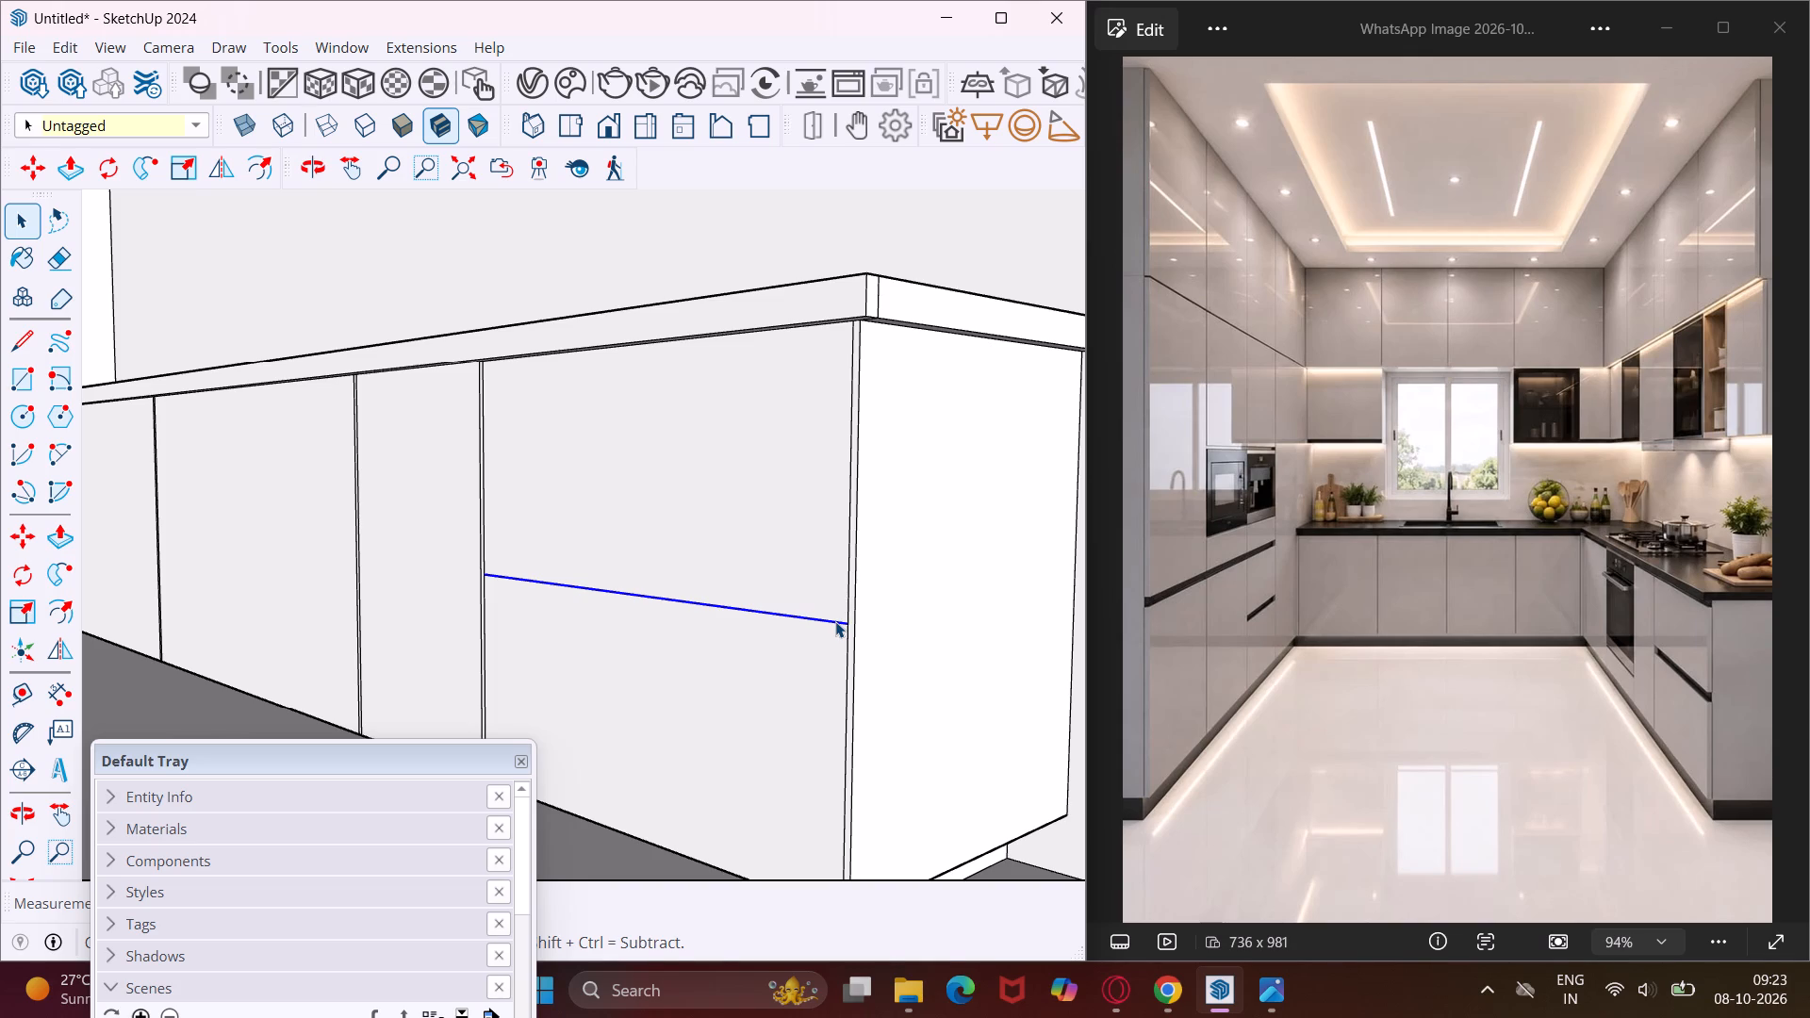
key("m")
left_click(848, 625)
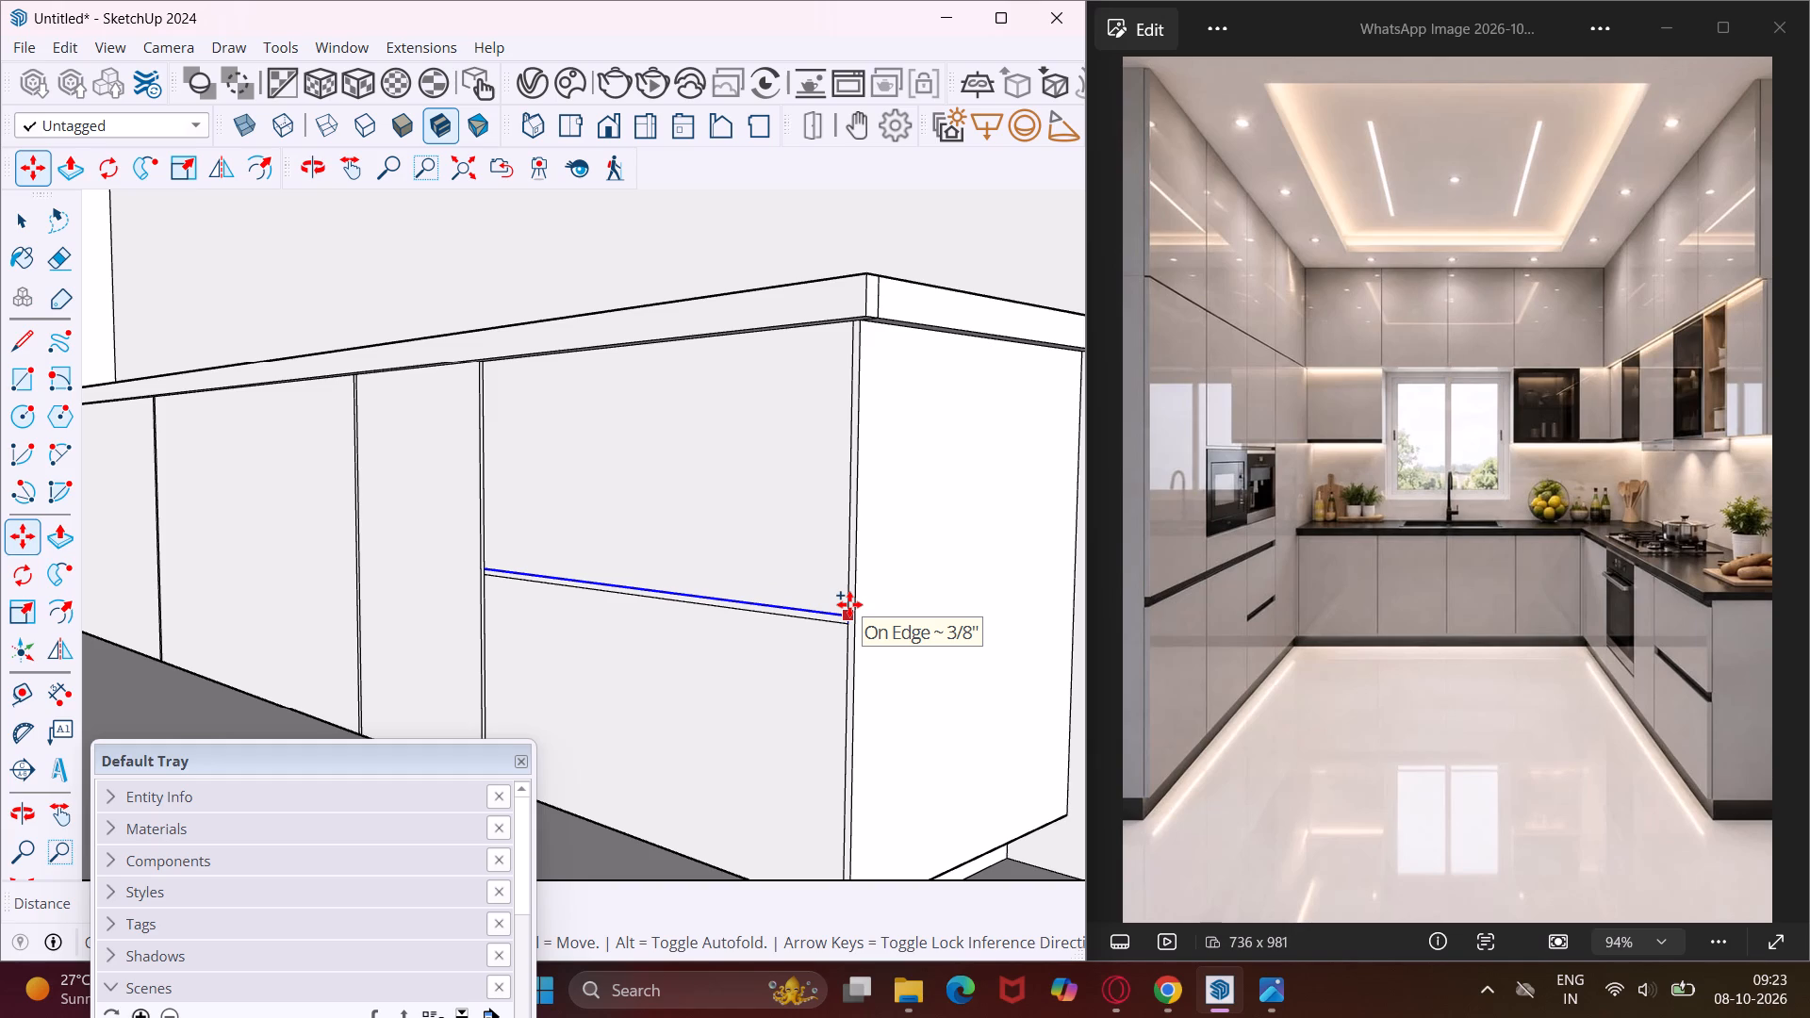
left_click(849, 604)
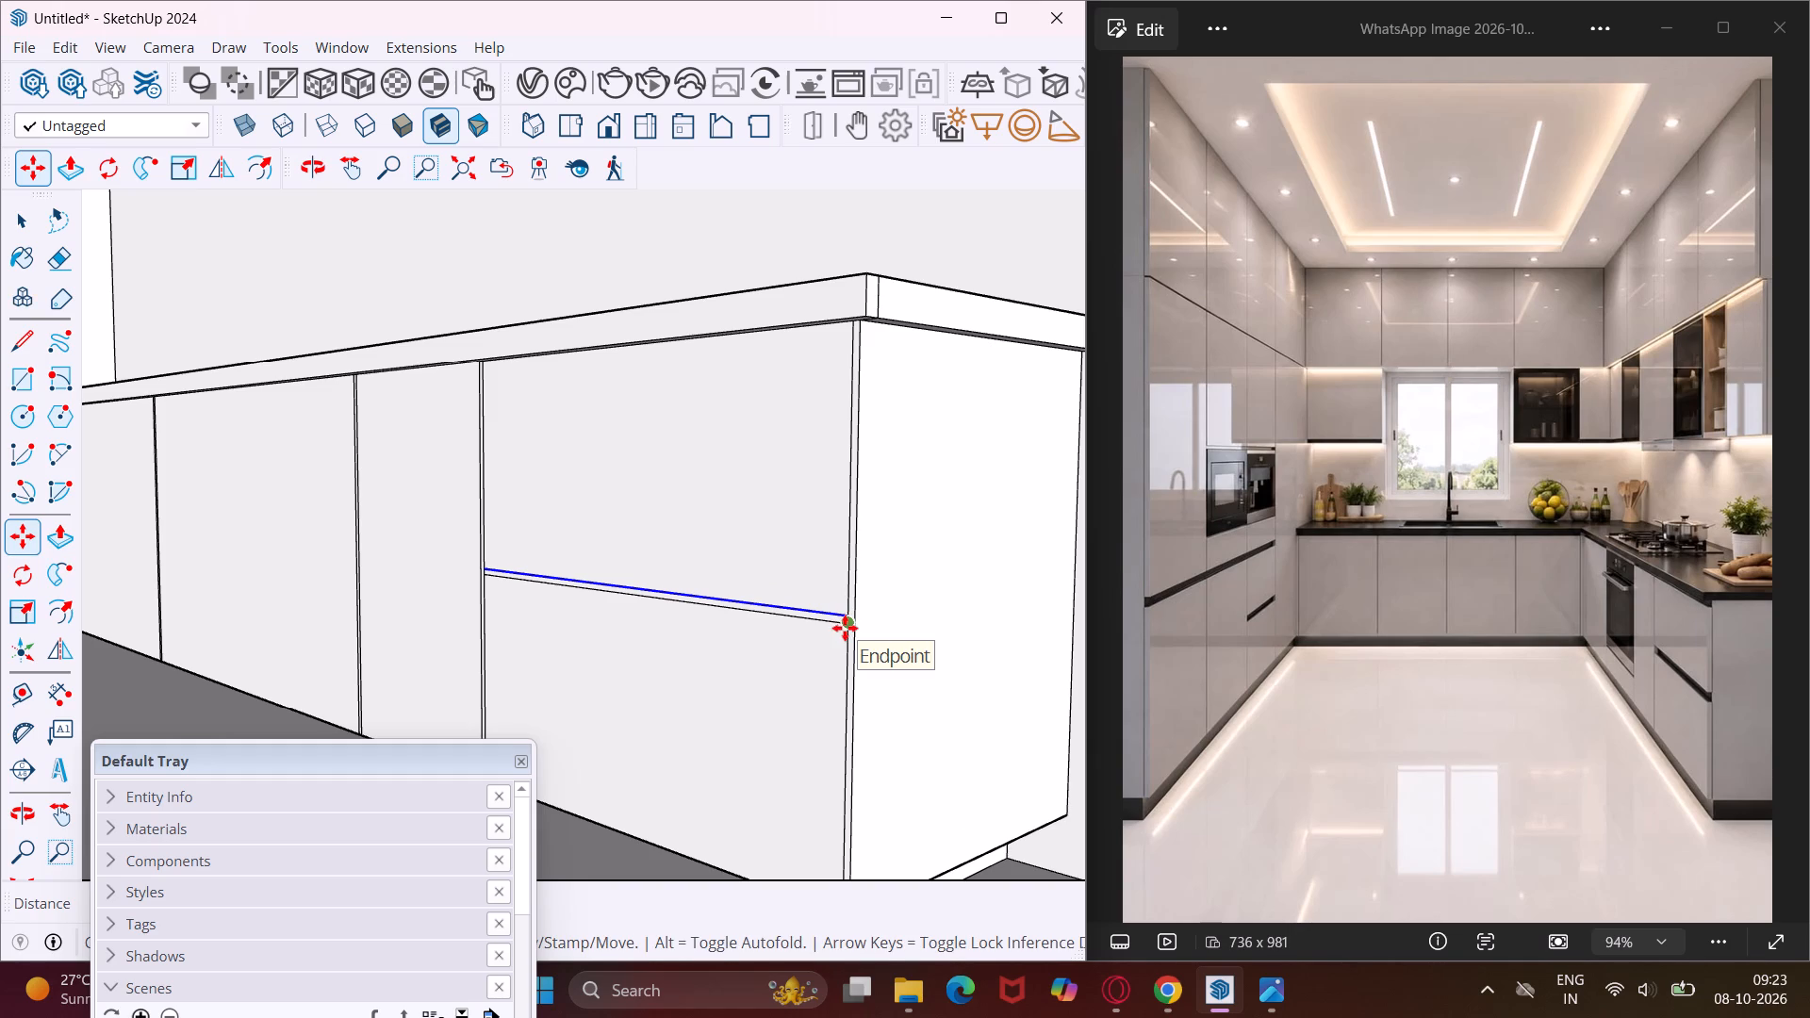
Copy the upper of the two horizontal lines down to just below the end panel's mid-height line.
left_click(844, 620)
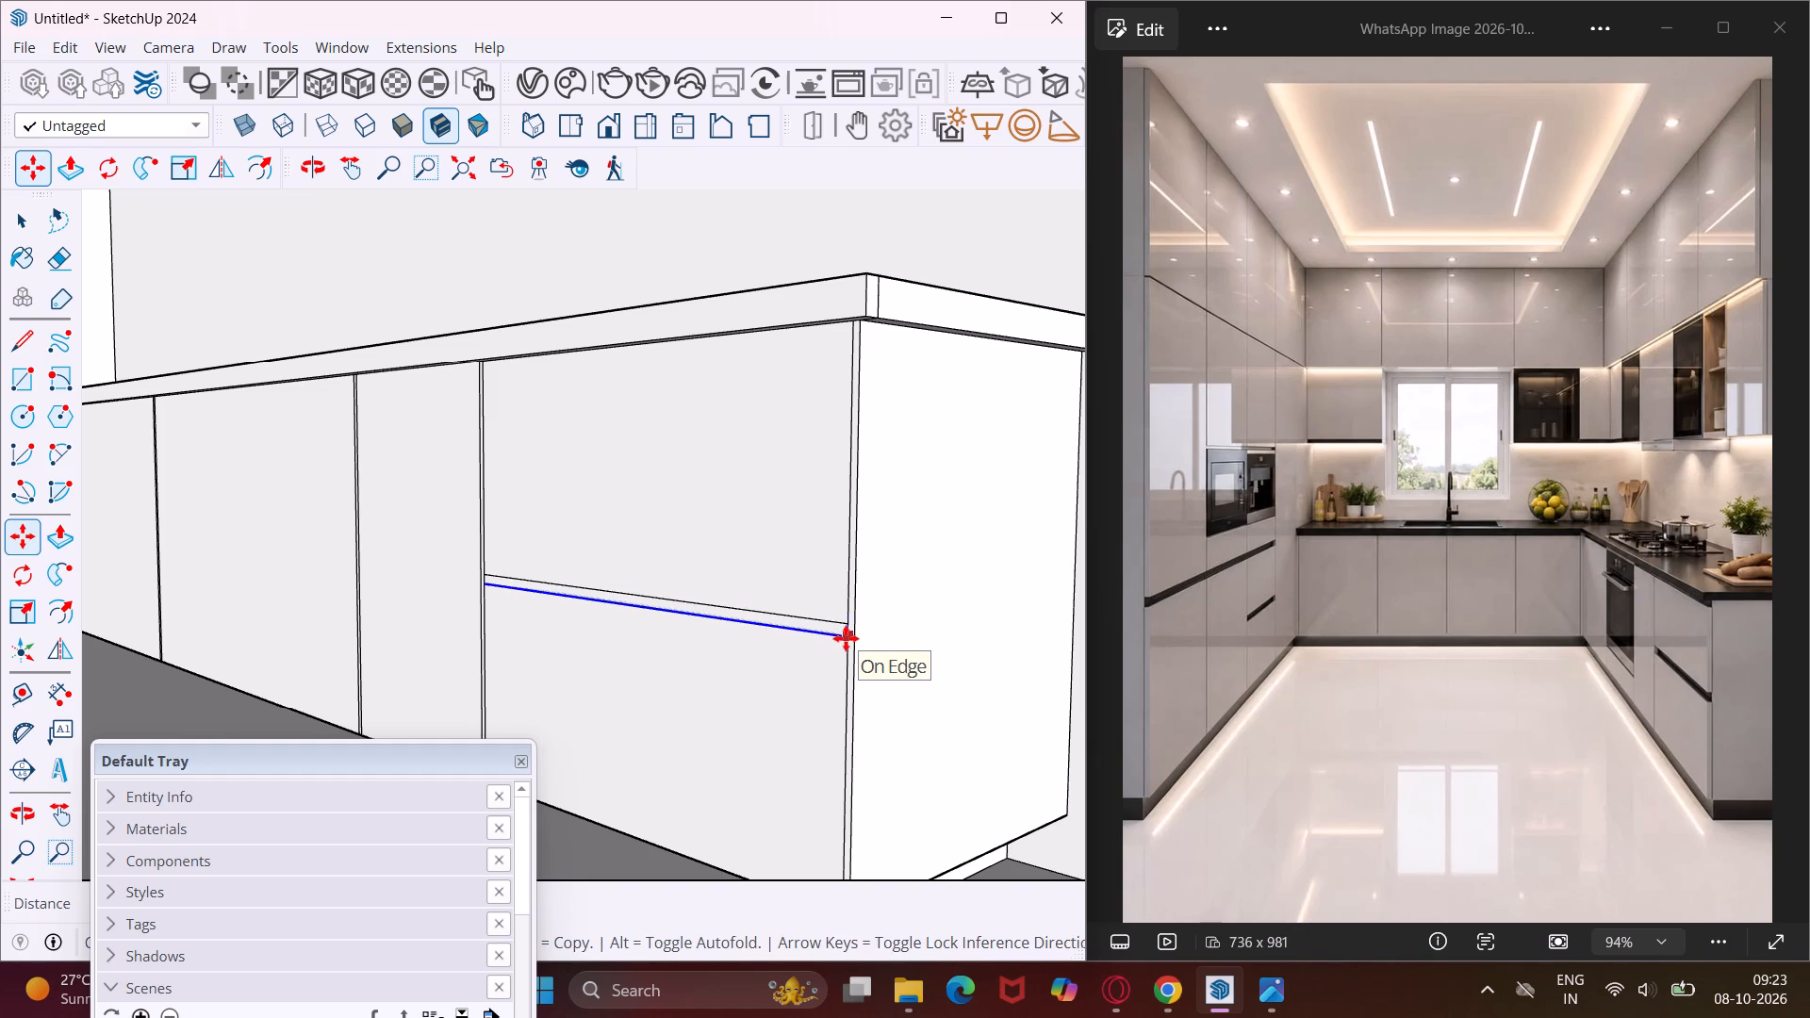
scroll(846, 638, "up", 8)
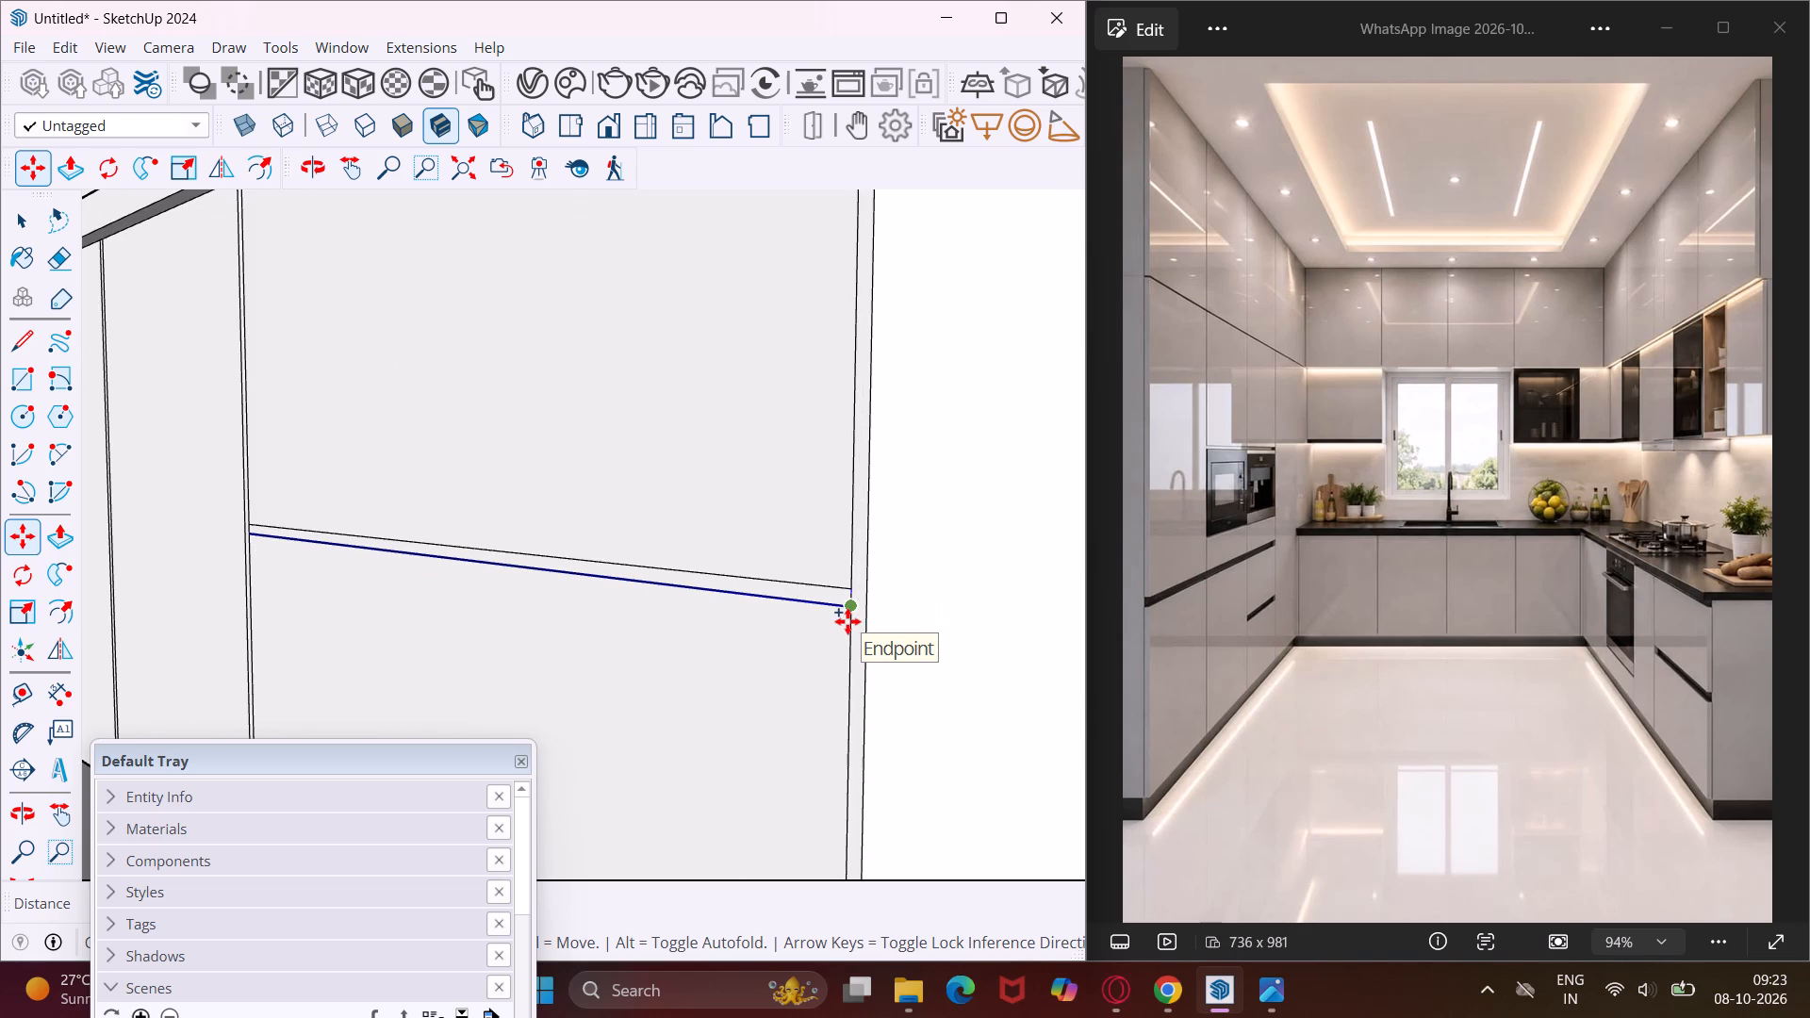
left_click(847, 626)
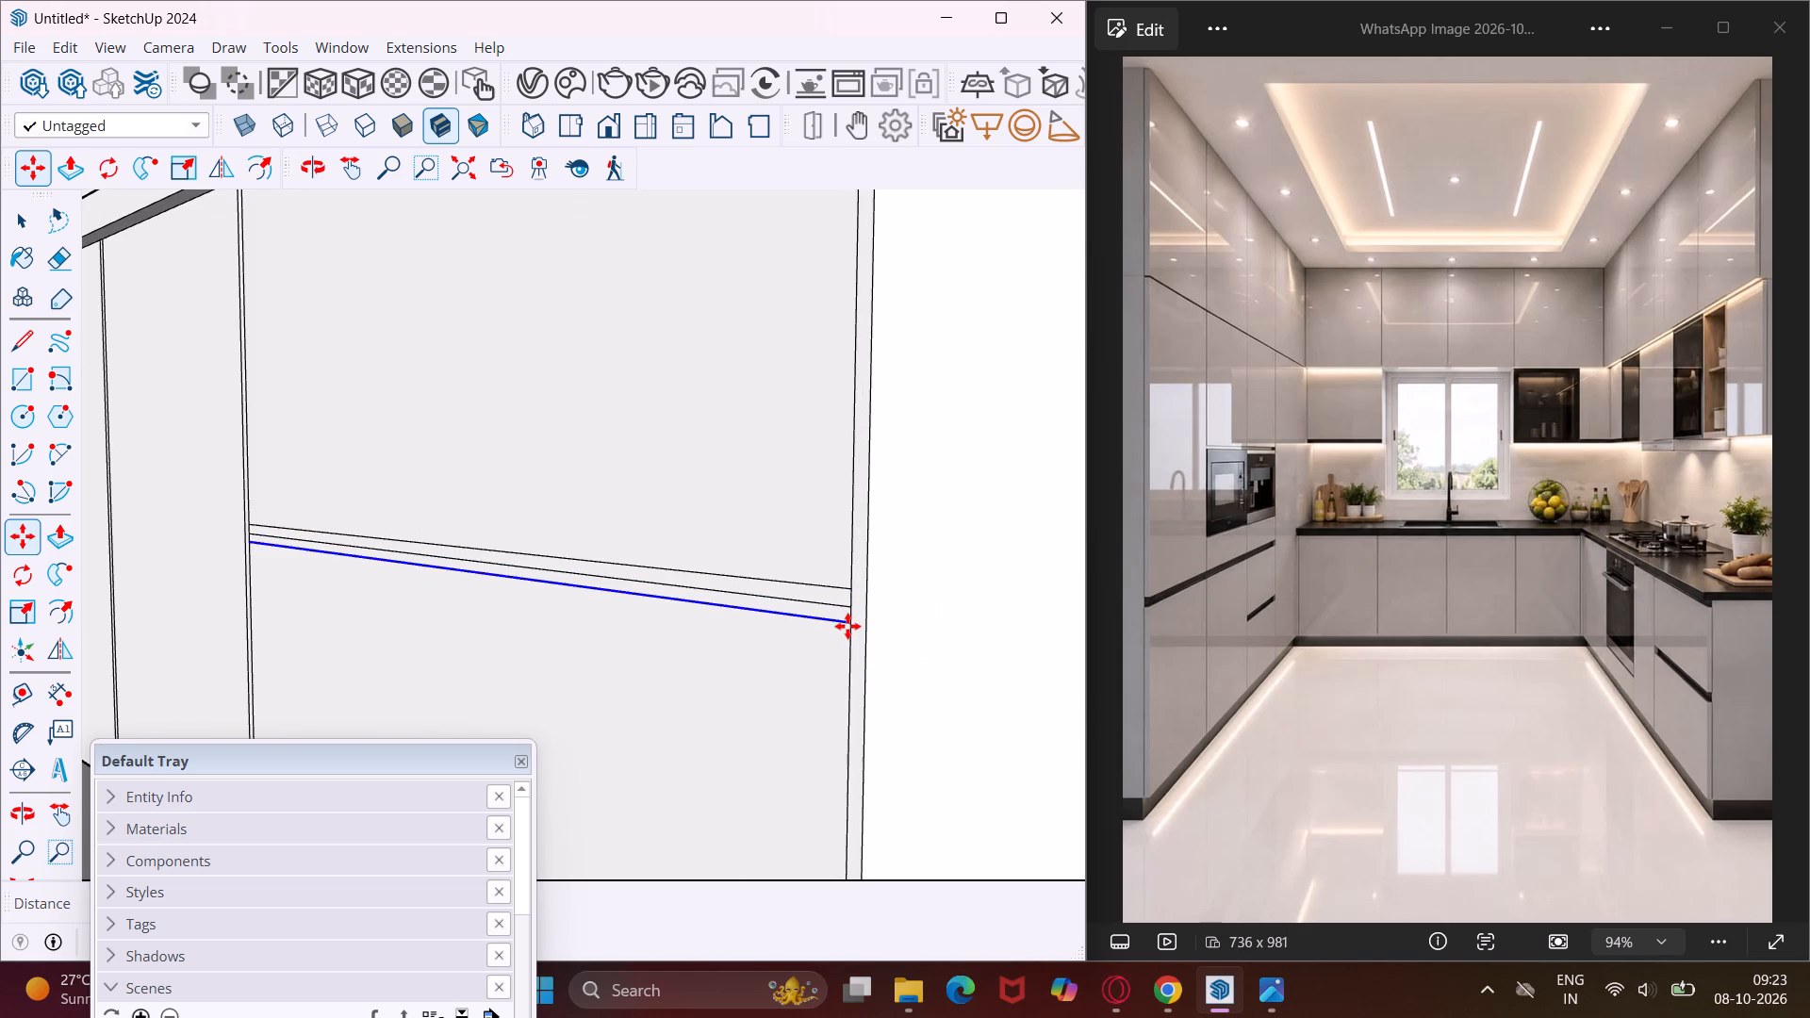
key("Escape")
key("space")
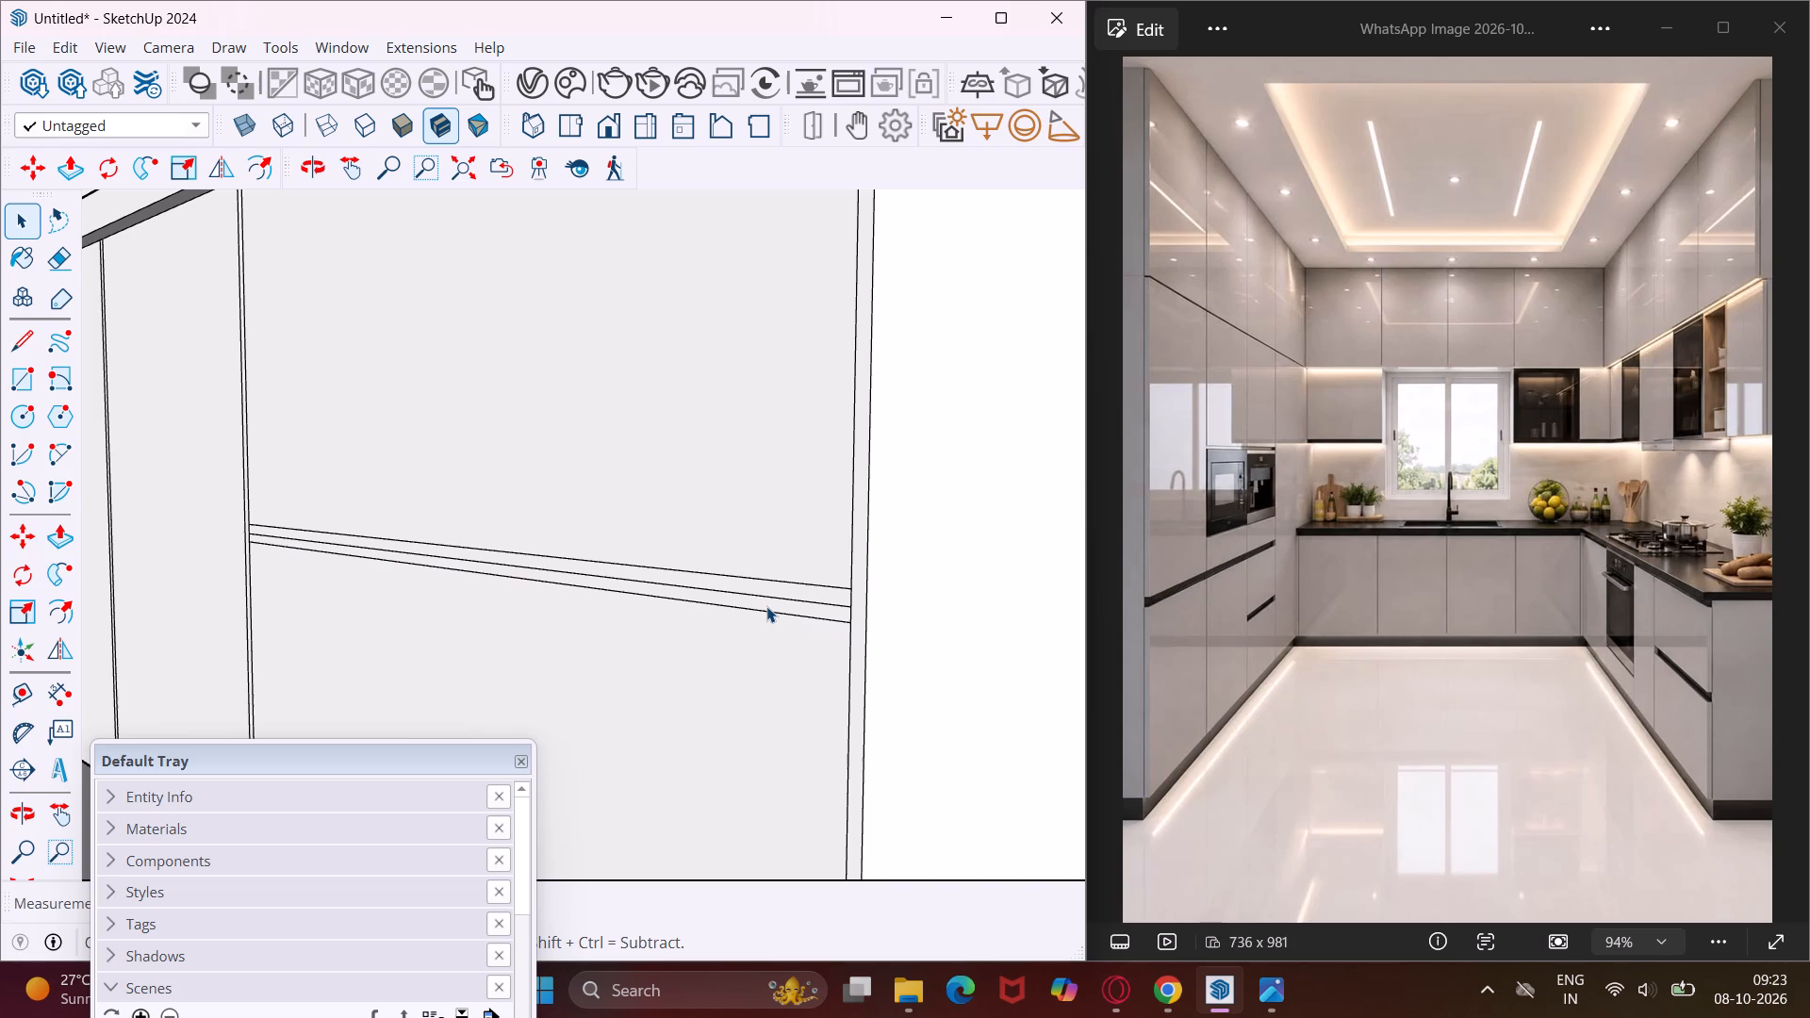
Erase the middle of the three horizontal lines across the side cabinet's end panel.
key("e")
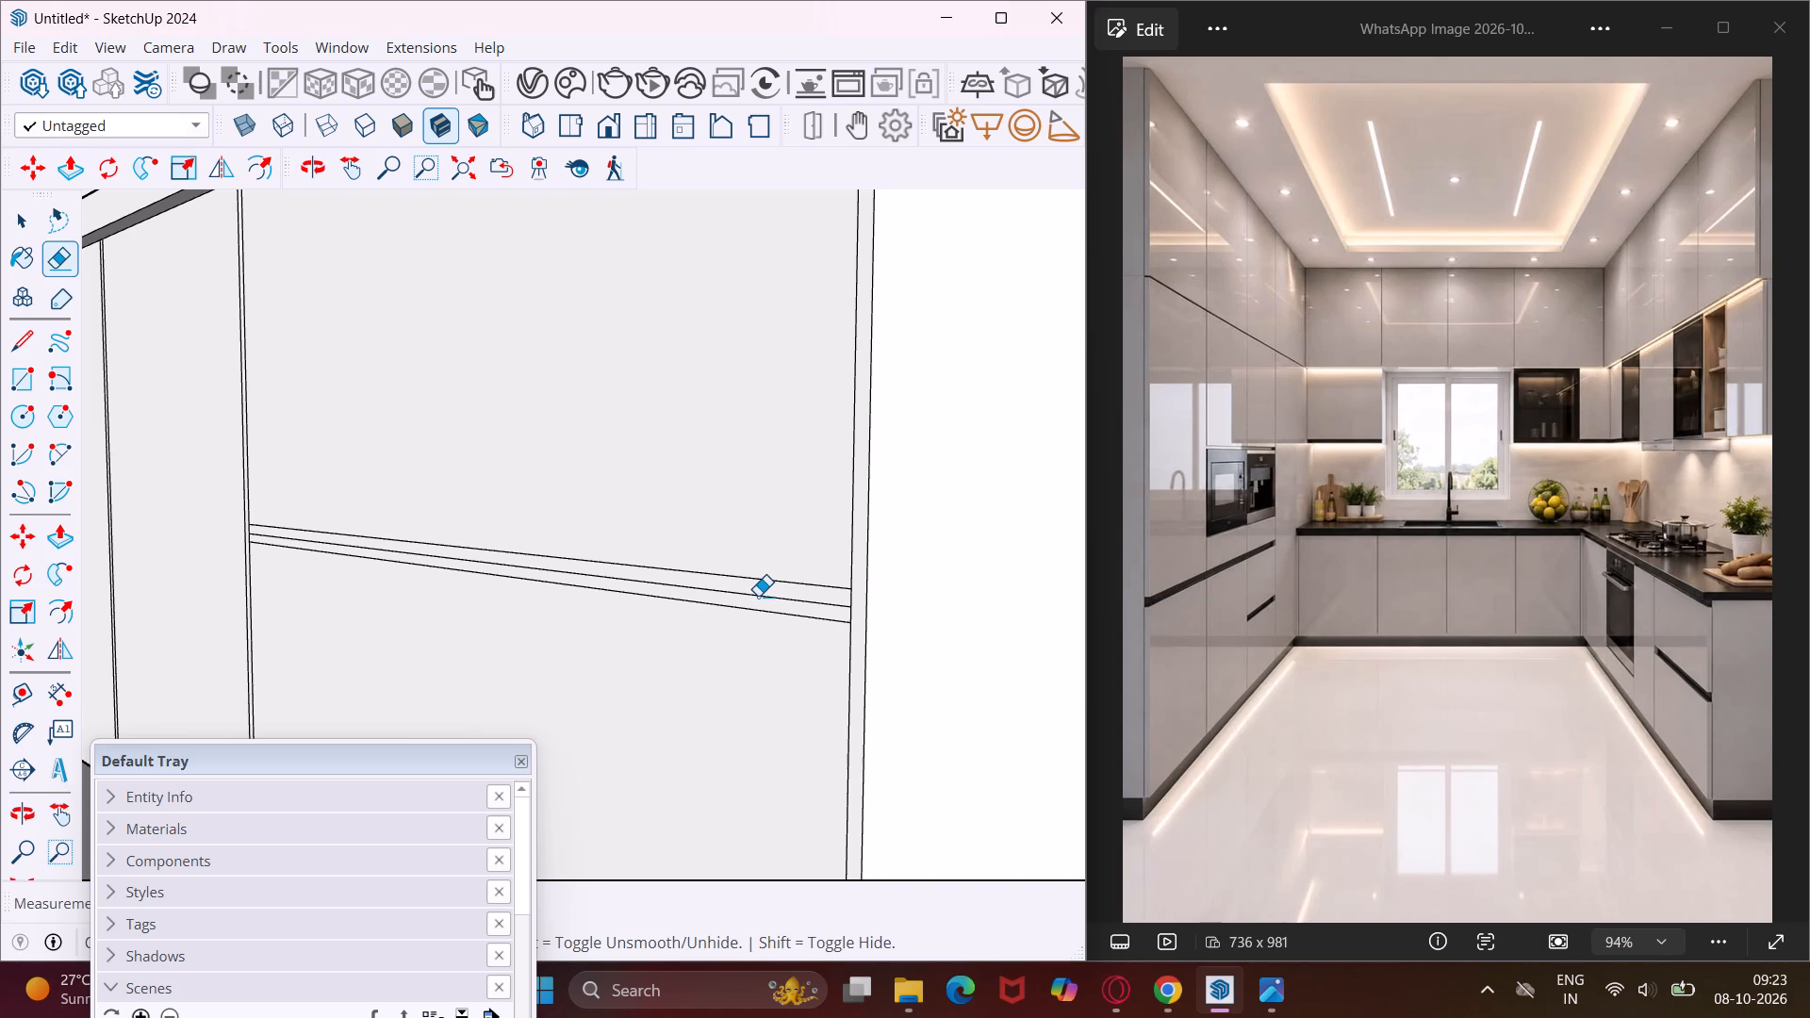
left_click(758, 596)
scroll(758, 596, "down", 6)
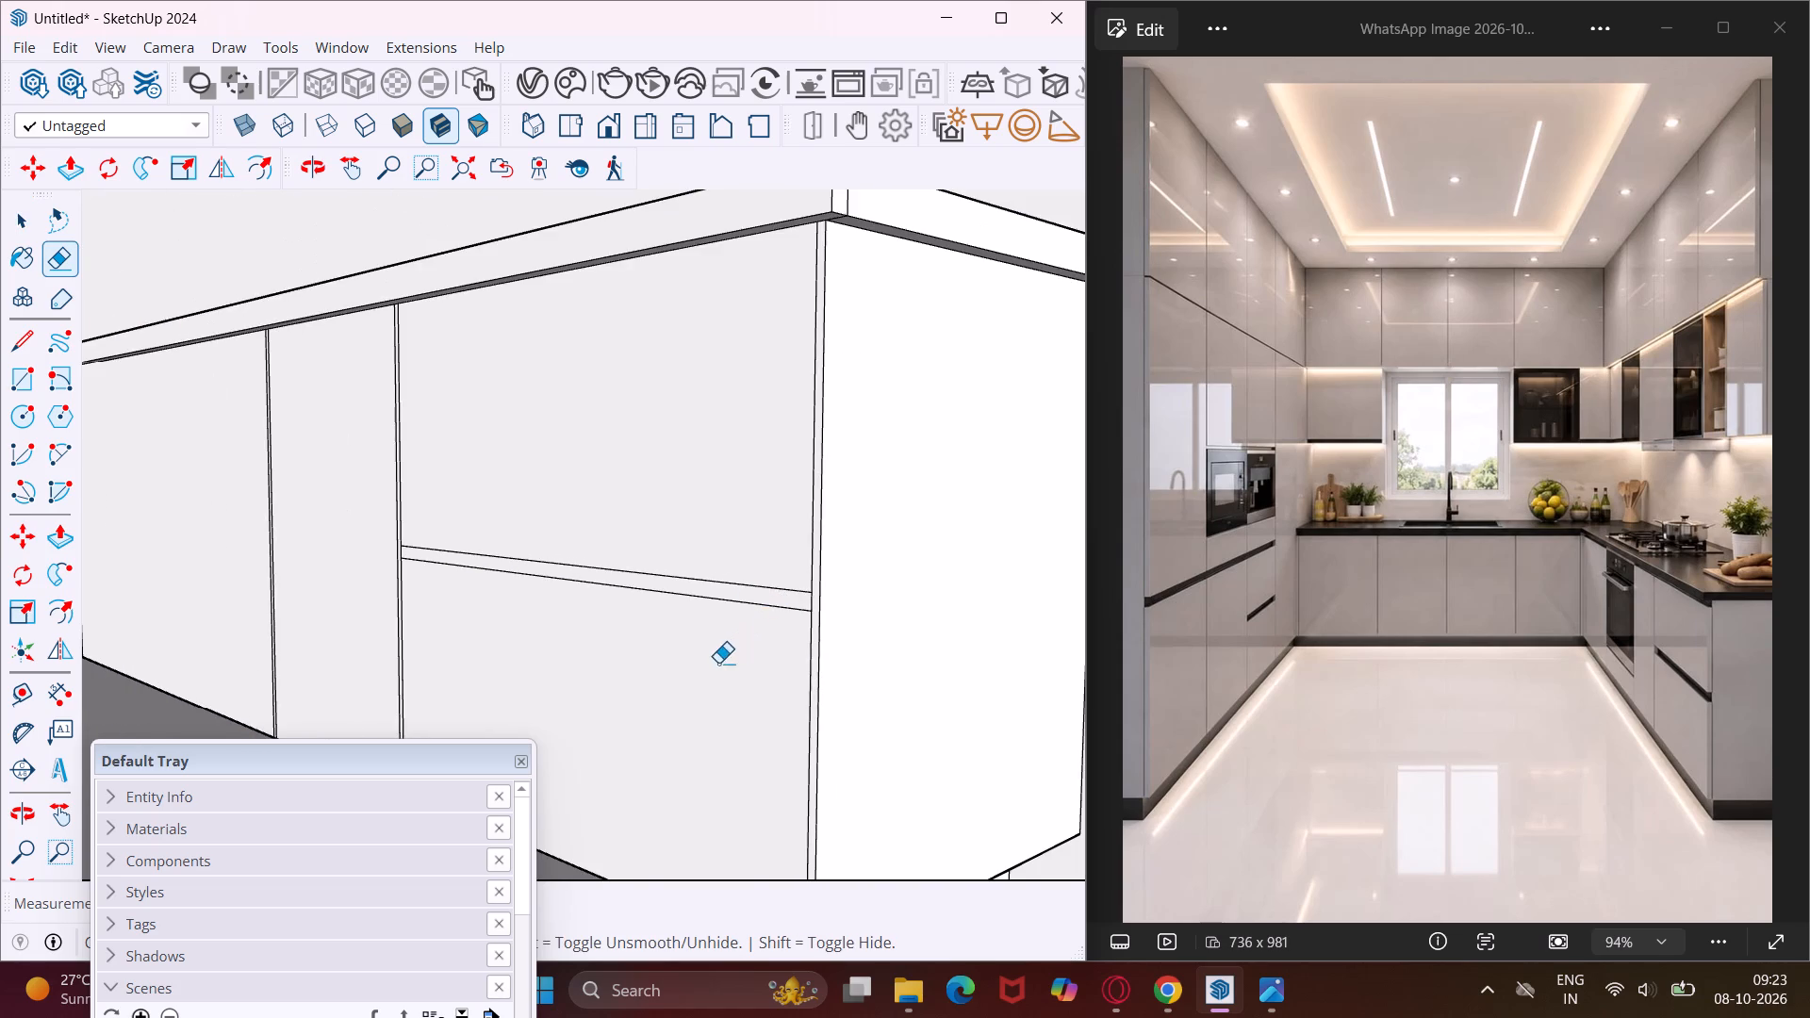
scroll(718, 668, "down", 4)
key("Escape")
key("space")
Place a guide line 4" below the top edge of the right side wall's inner face.
scroll(690, 671, "down", 2)
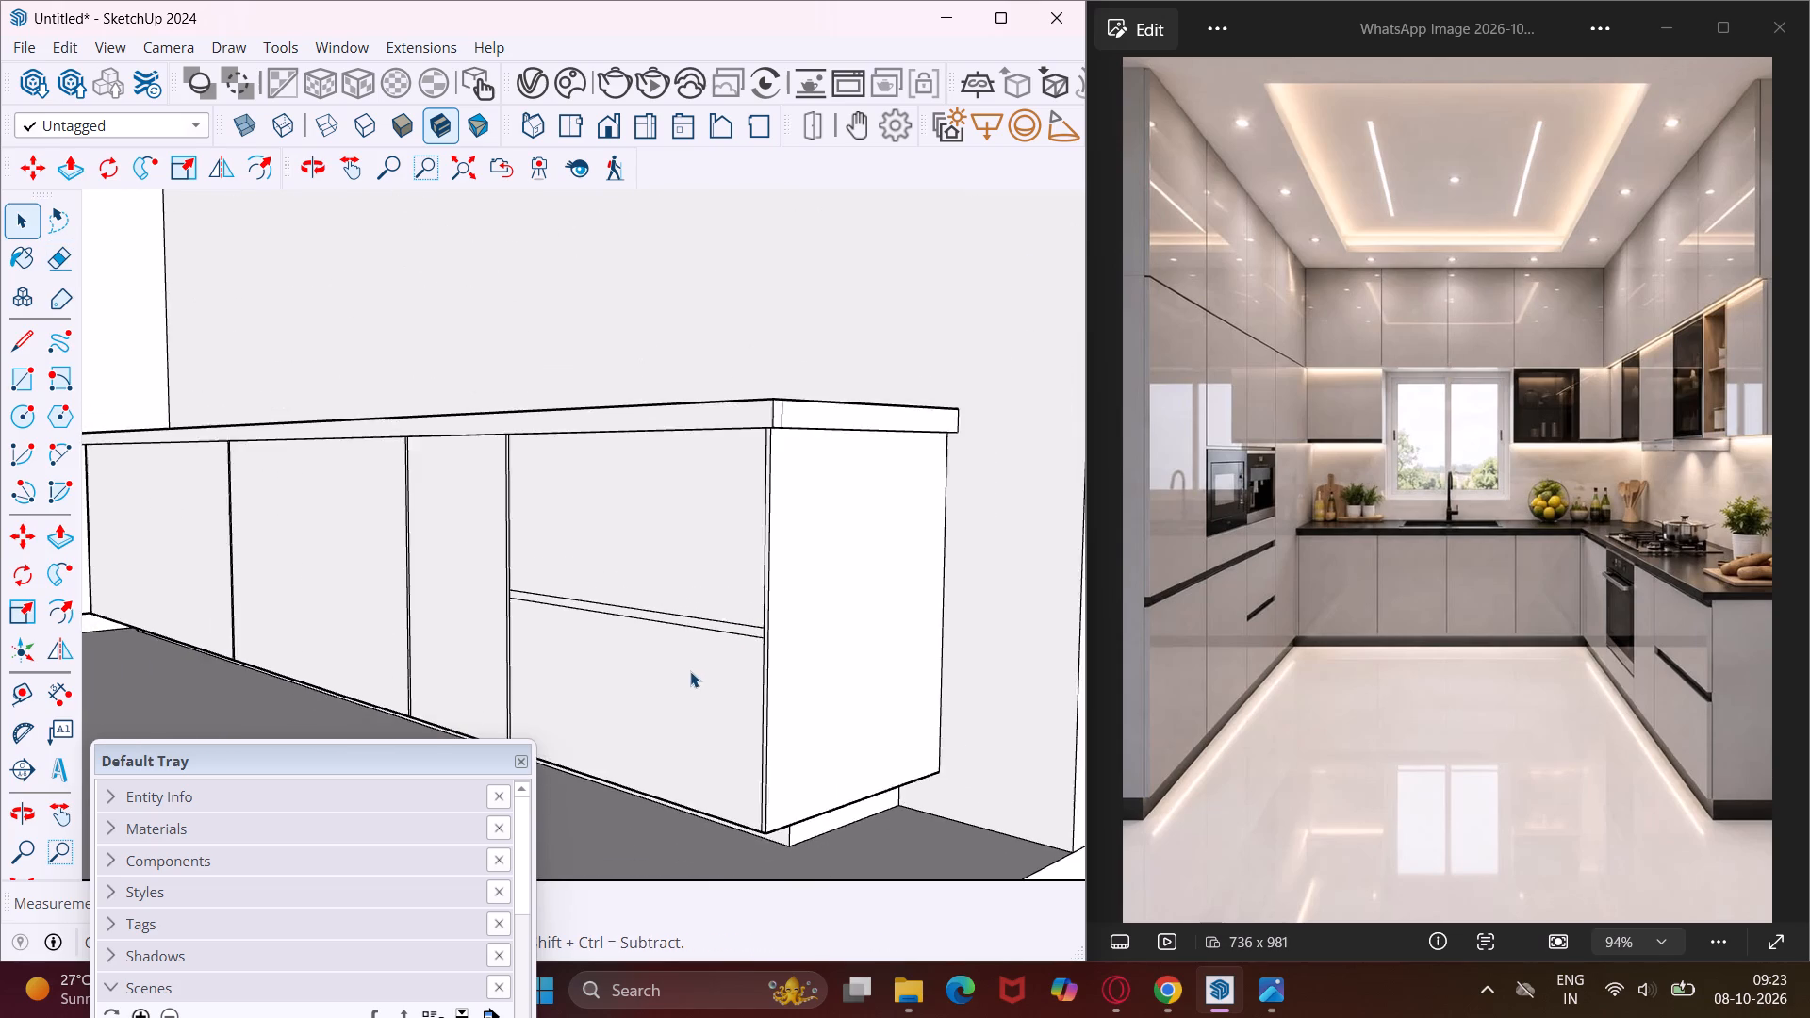
scroll(690, 671, "down", 12)
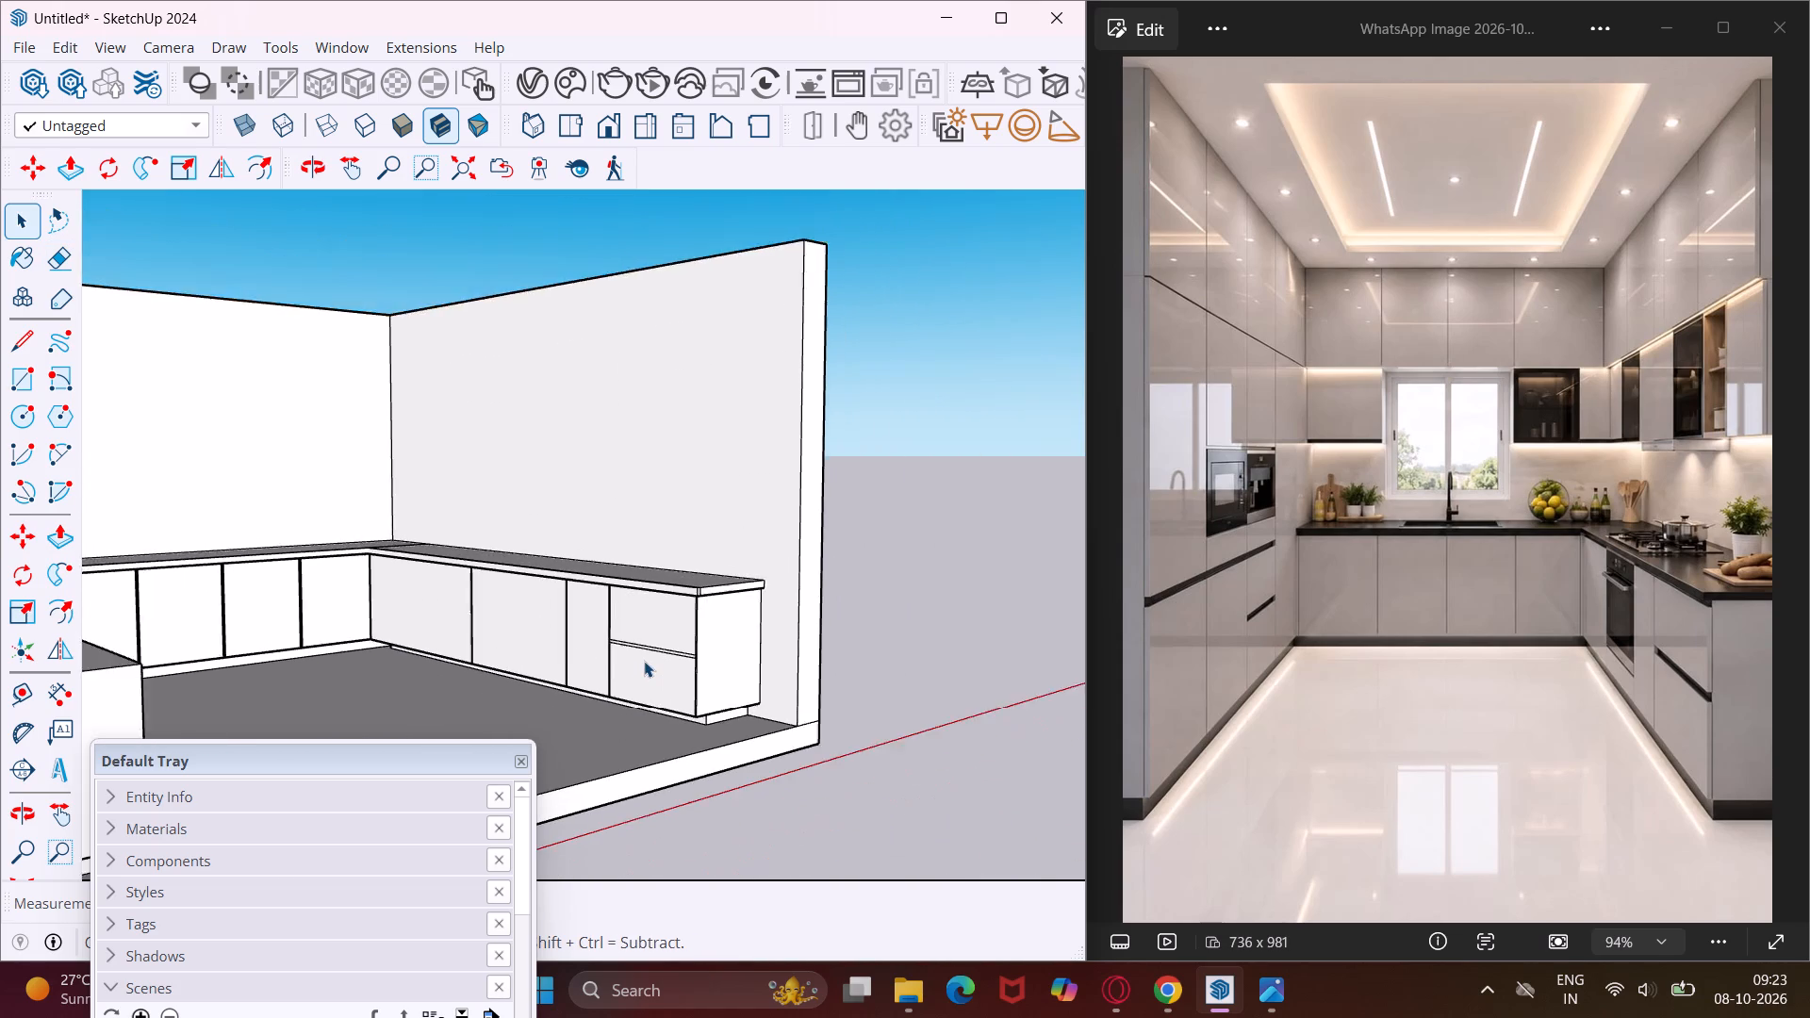
scroll(644, 661, "down", 3)
middle_click_drag(644, 661, 457, 693)
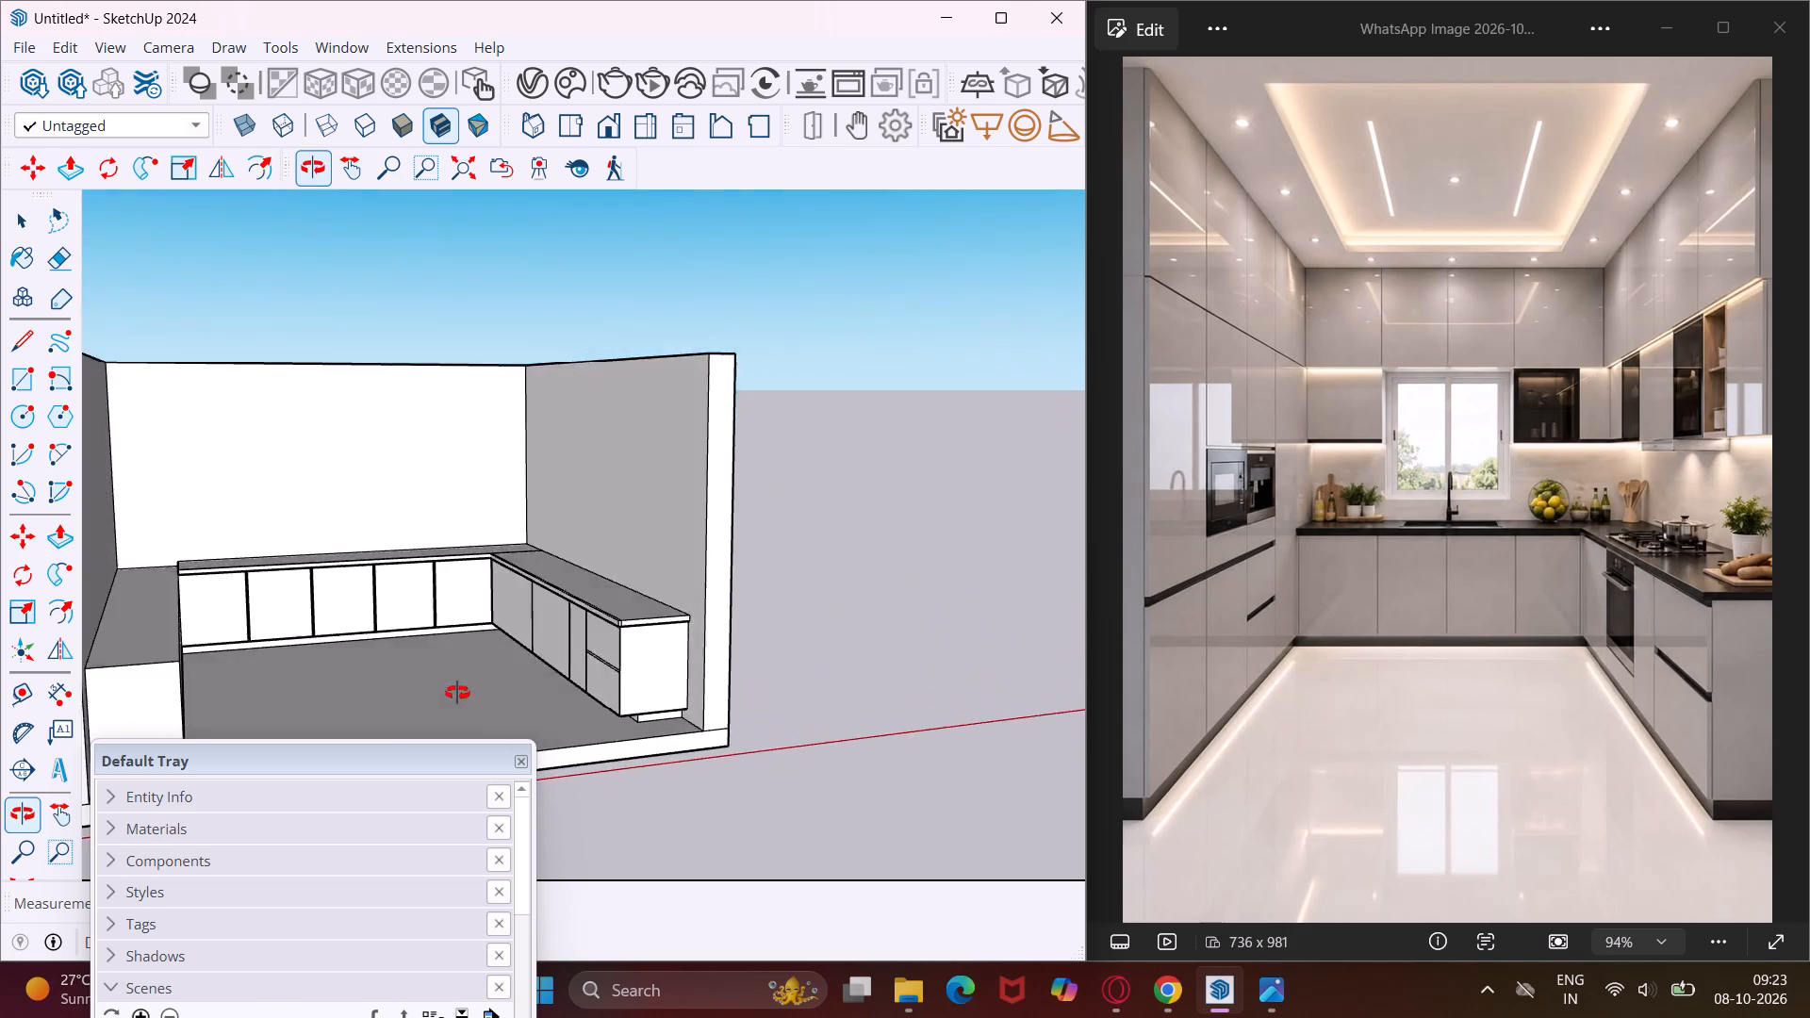
middle_click_drag(457, 693, 323, 715)
middle_click_drag(199, 612, 394, 628)
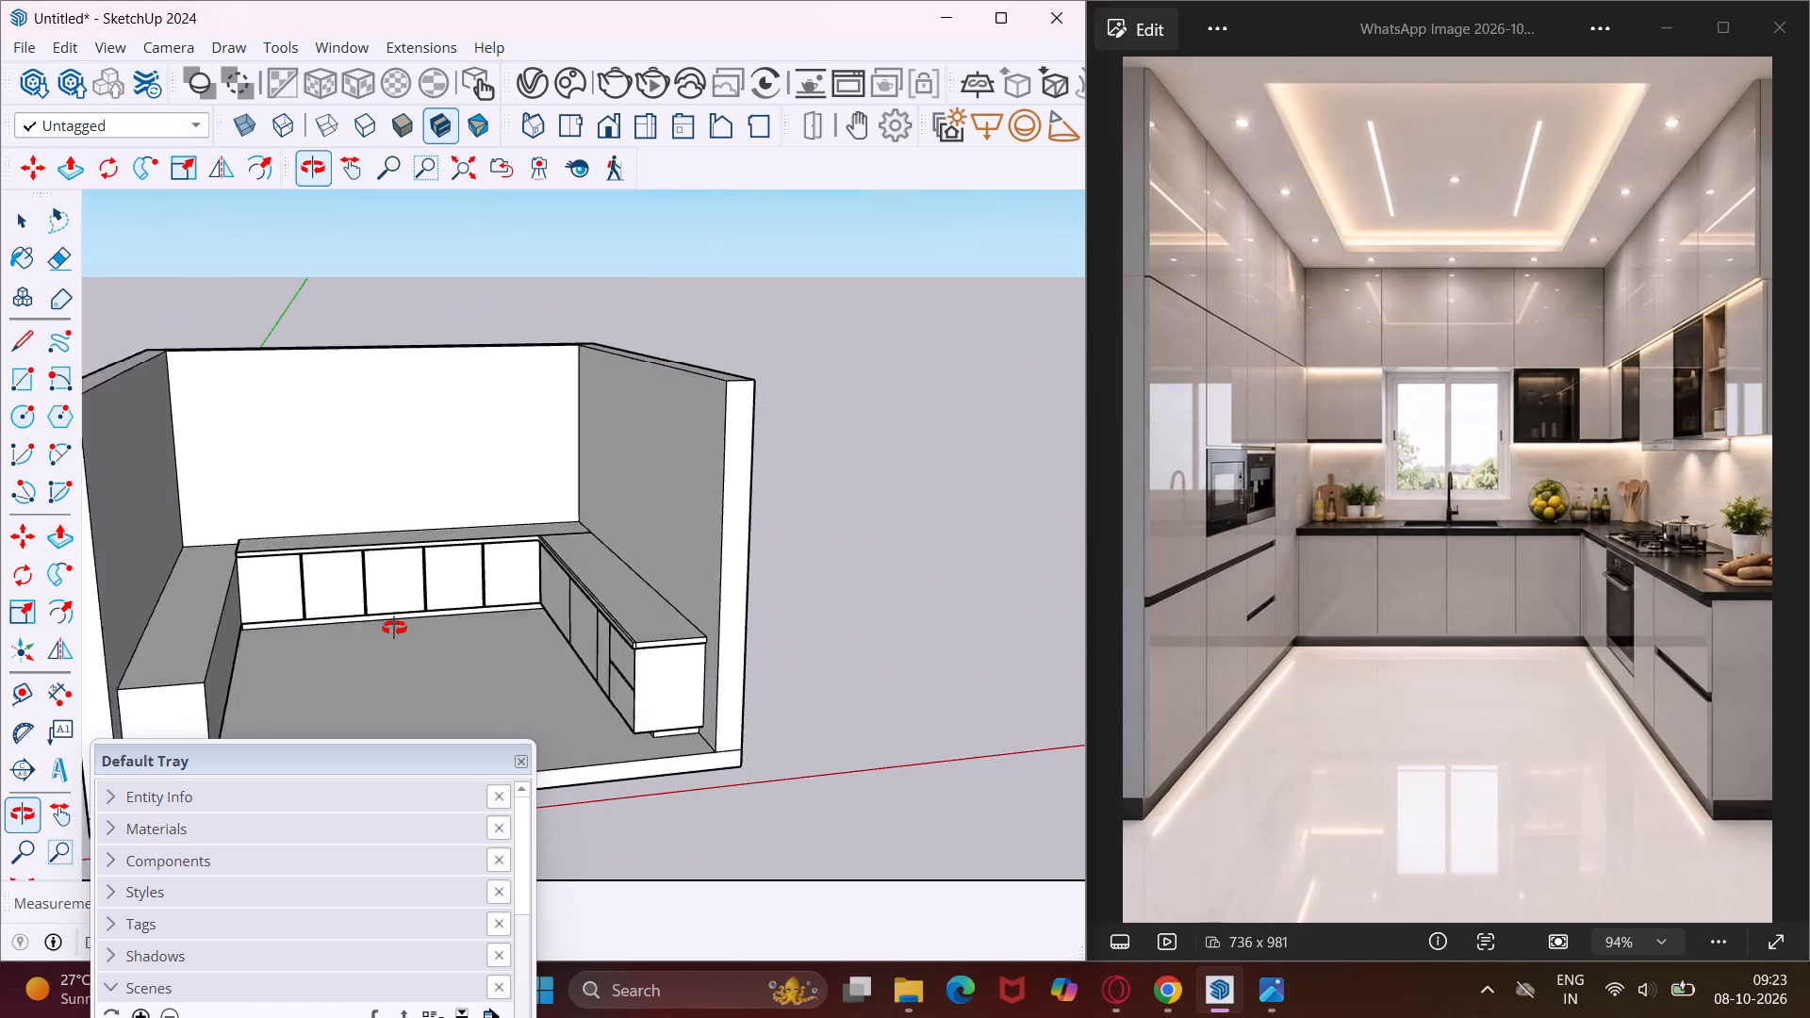
middle_click_drag(394, 628, 486, 622)
scroll(502, 543, "up", 3)
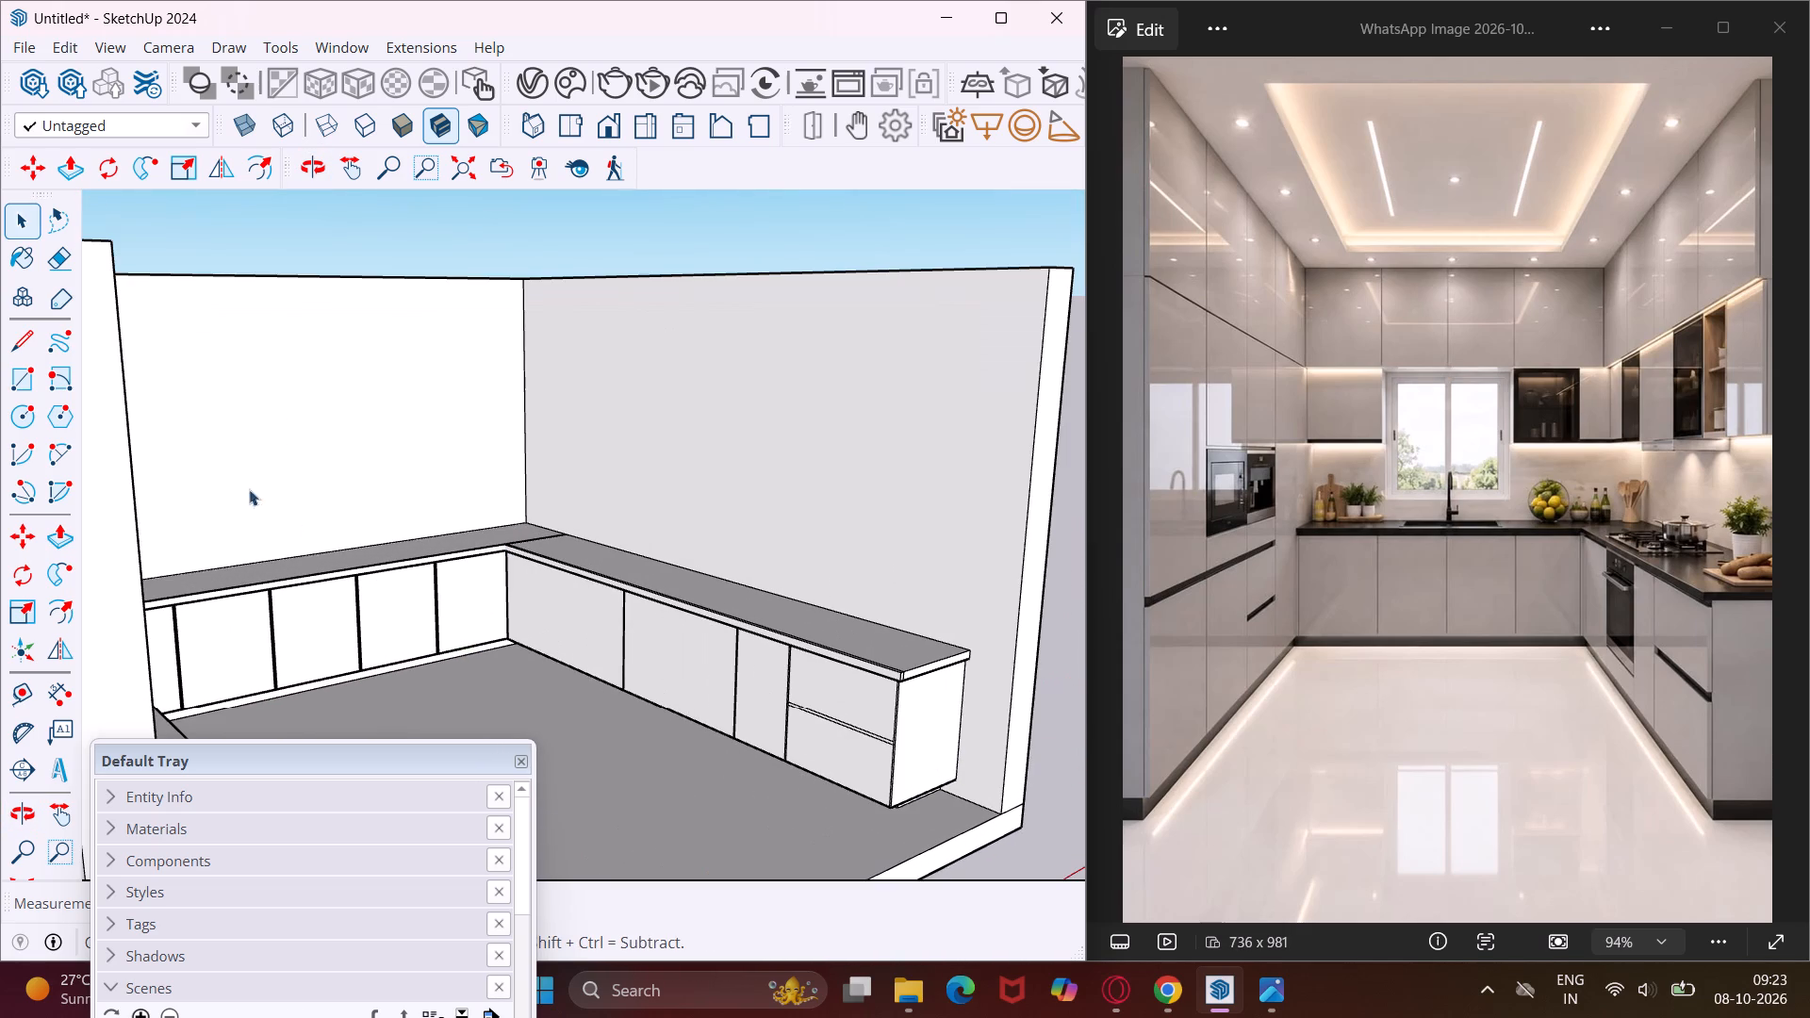
left_click(26, 704)
left_click(1000, 268)
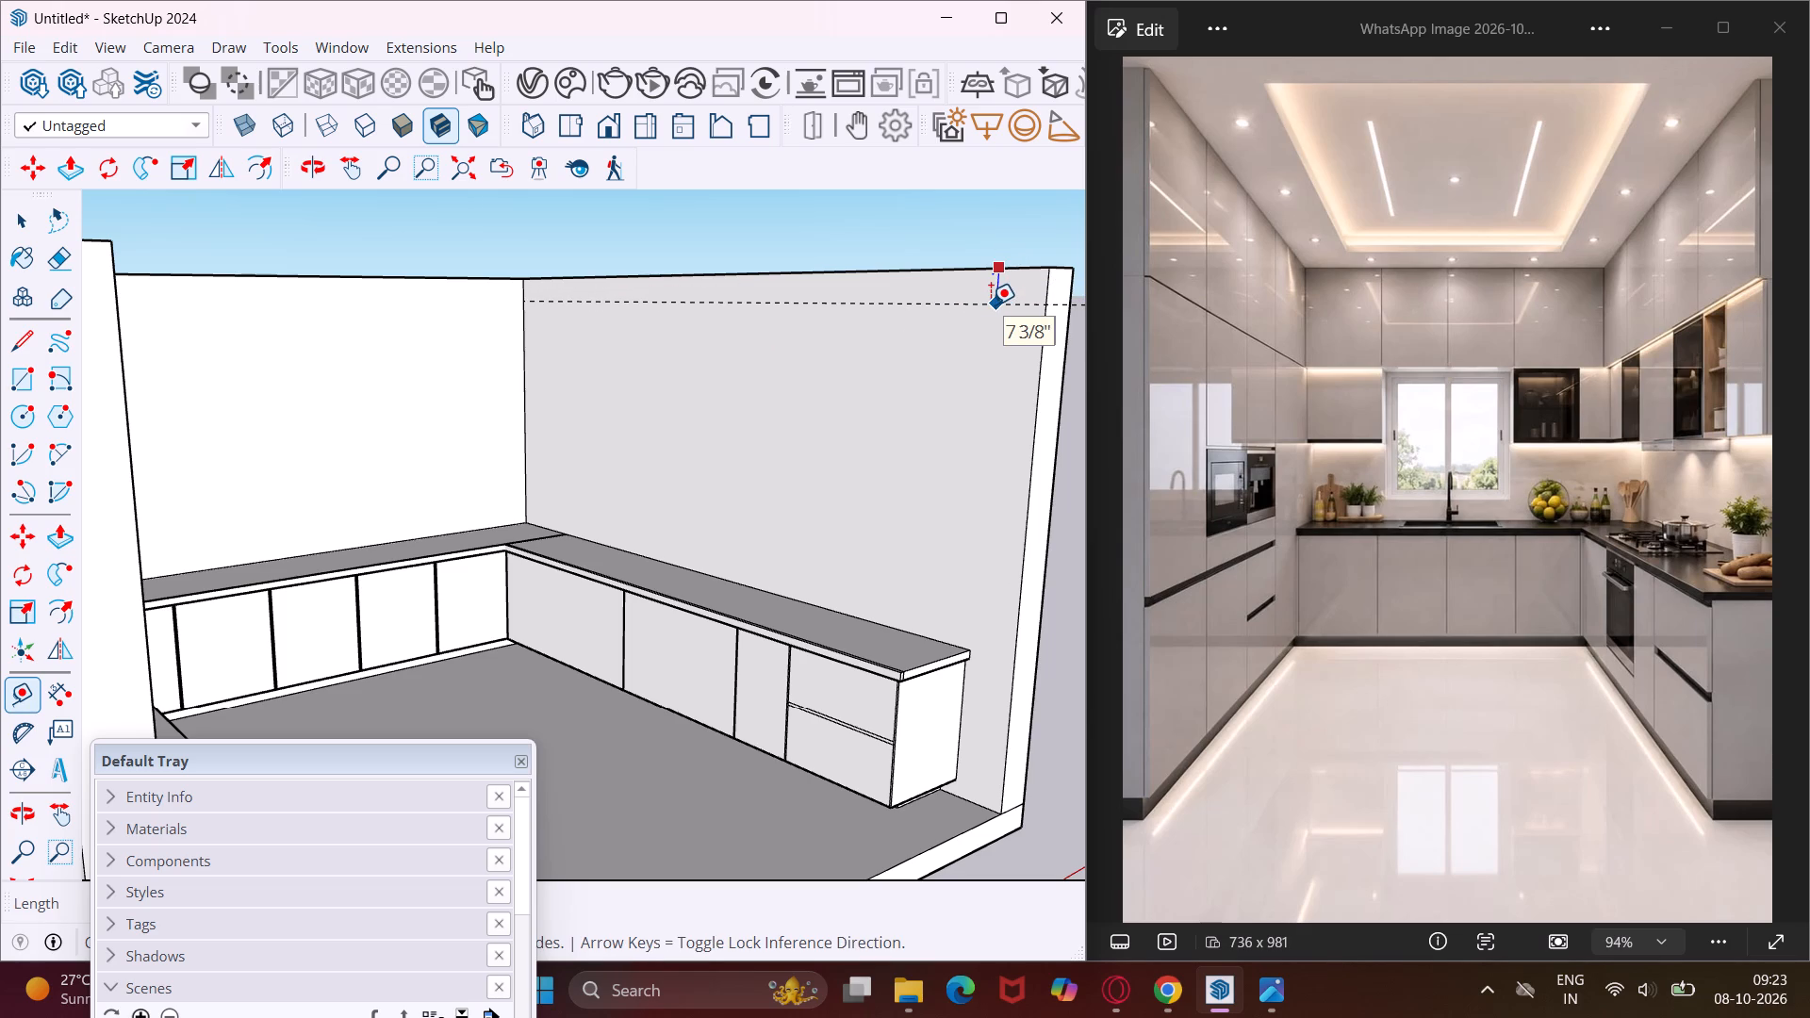
key("4")
key("shift+quotedbl")
key("Return")
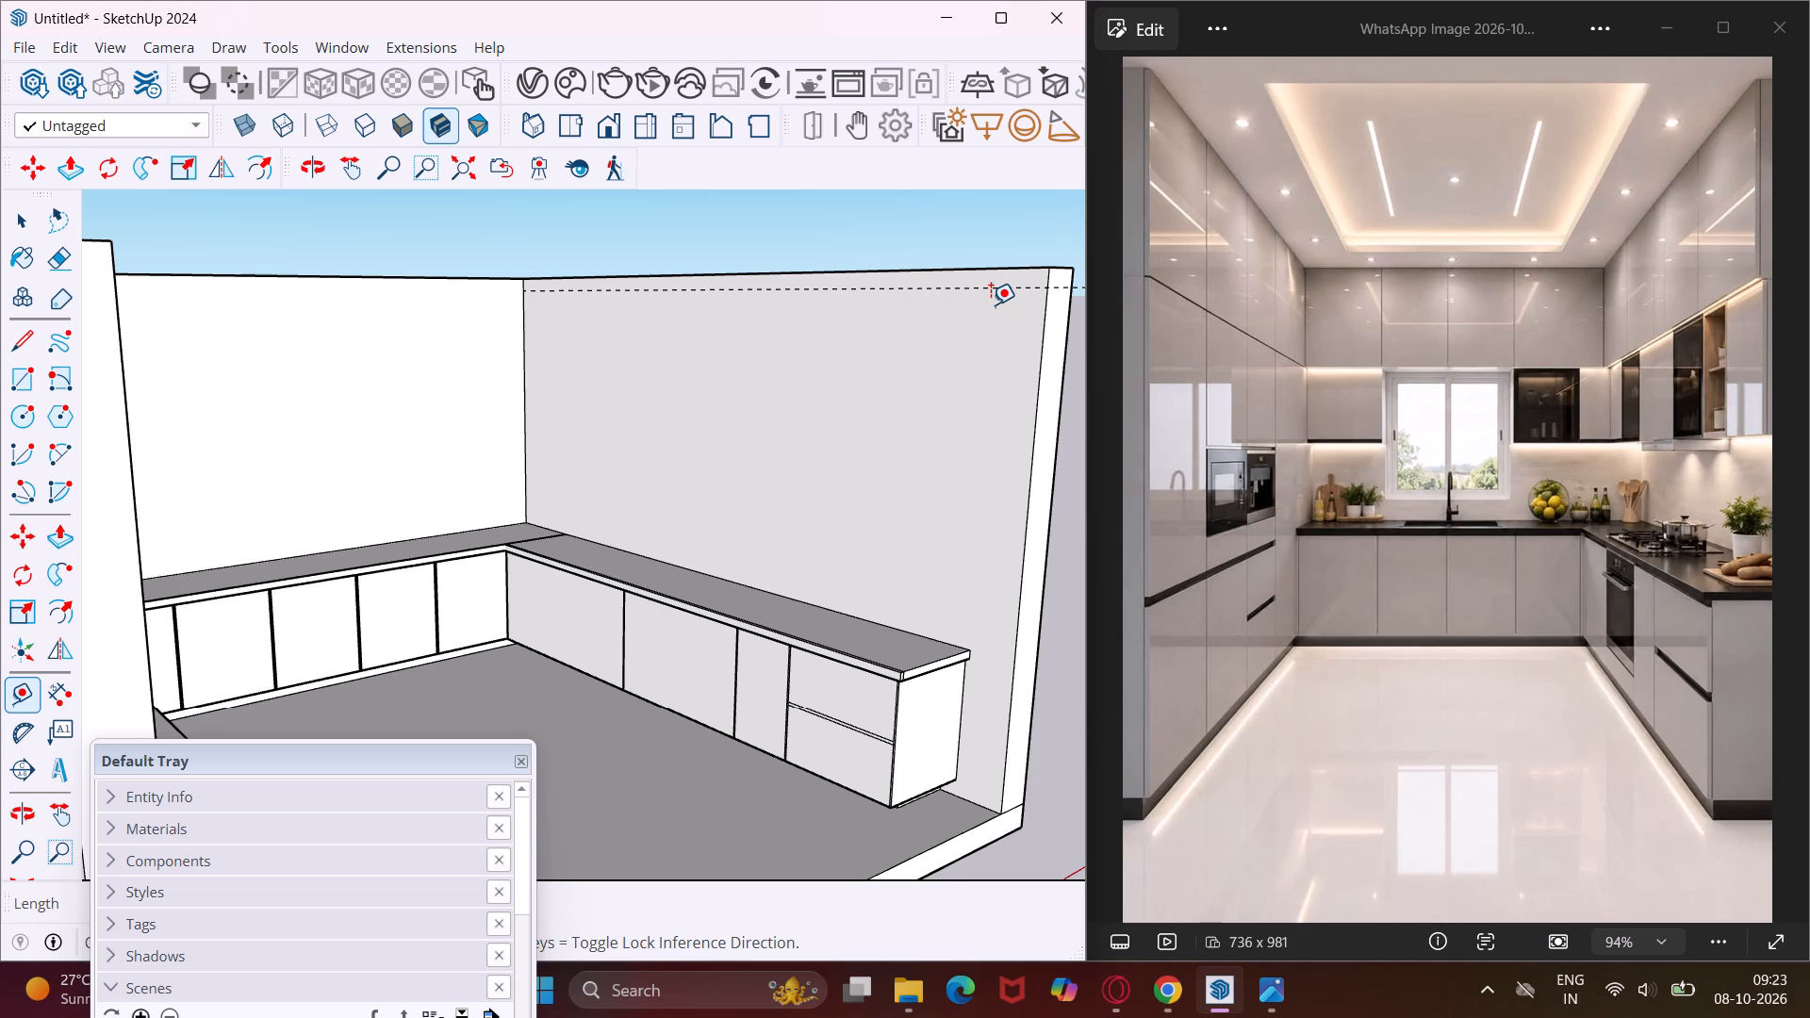
Place a guide line 4" below the top edge of the back wall's inner face.
middle_click_drag(995, 302, 977, 308)
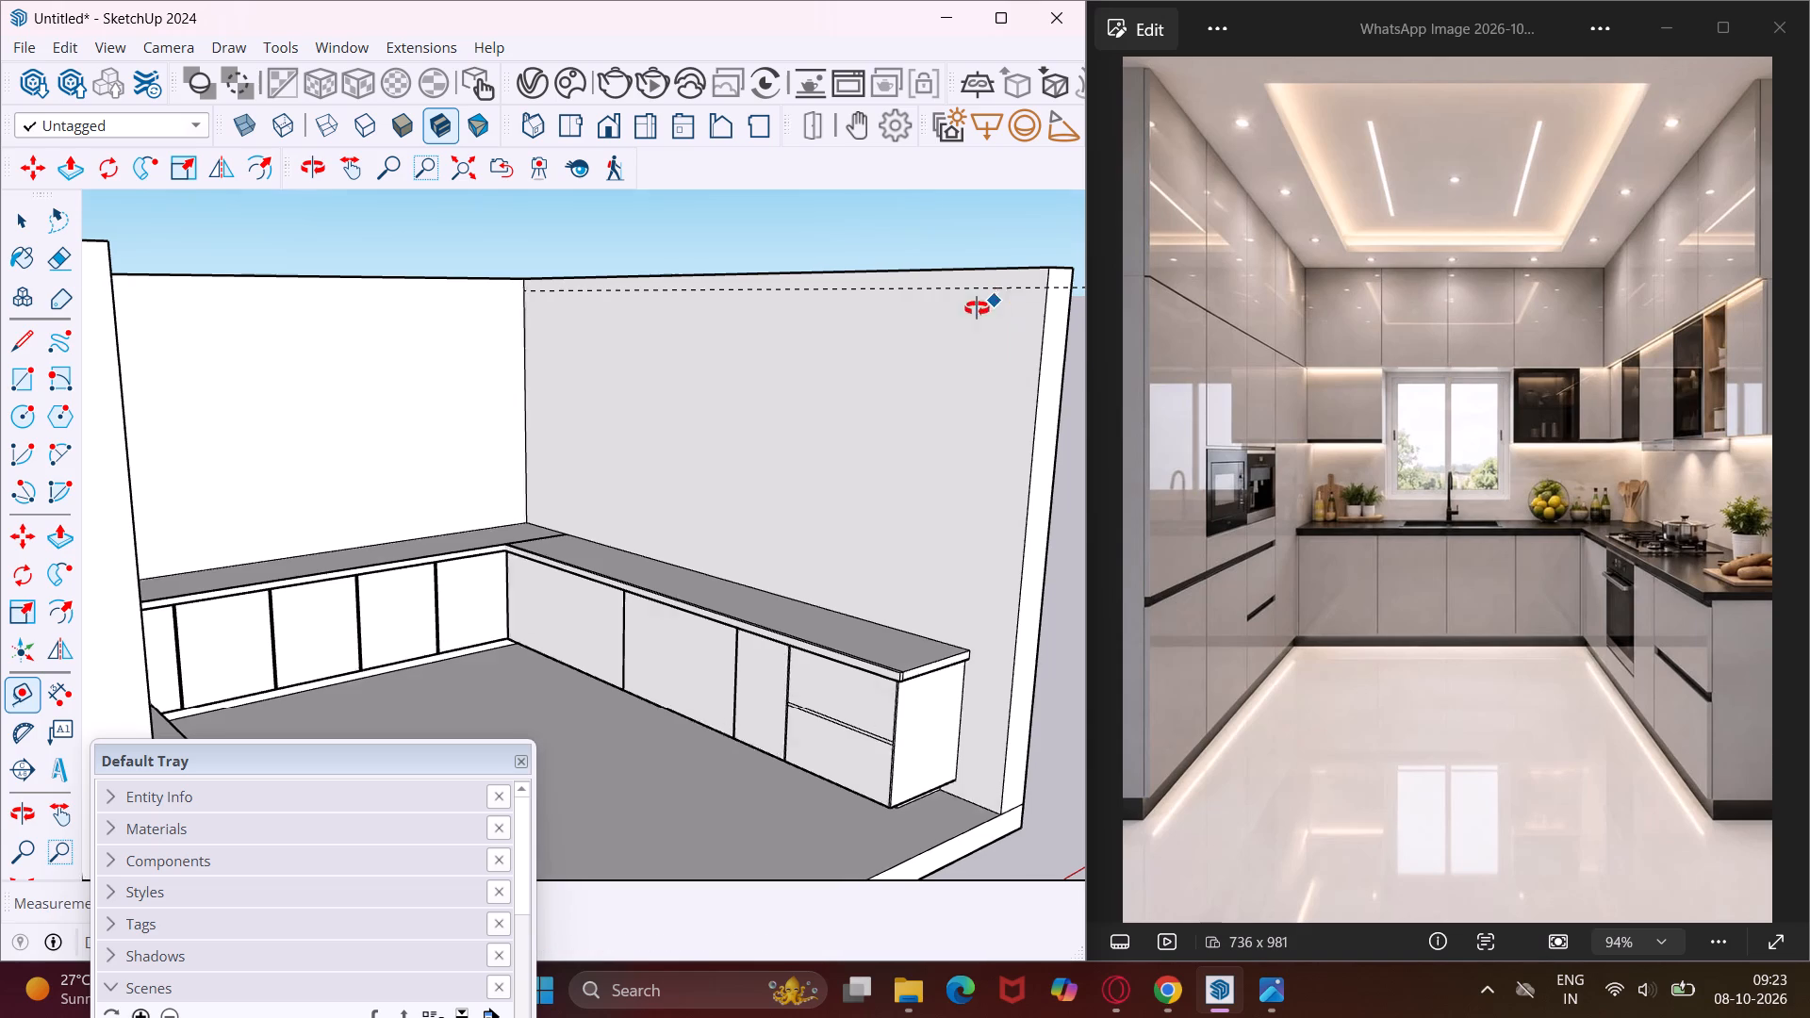
middle_click_drag(977, 308, 873, 320)
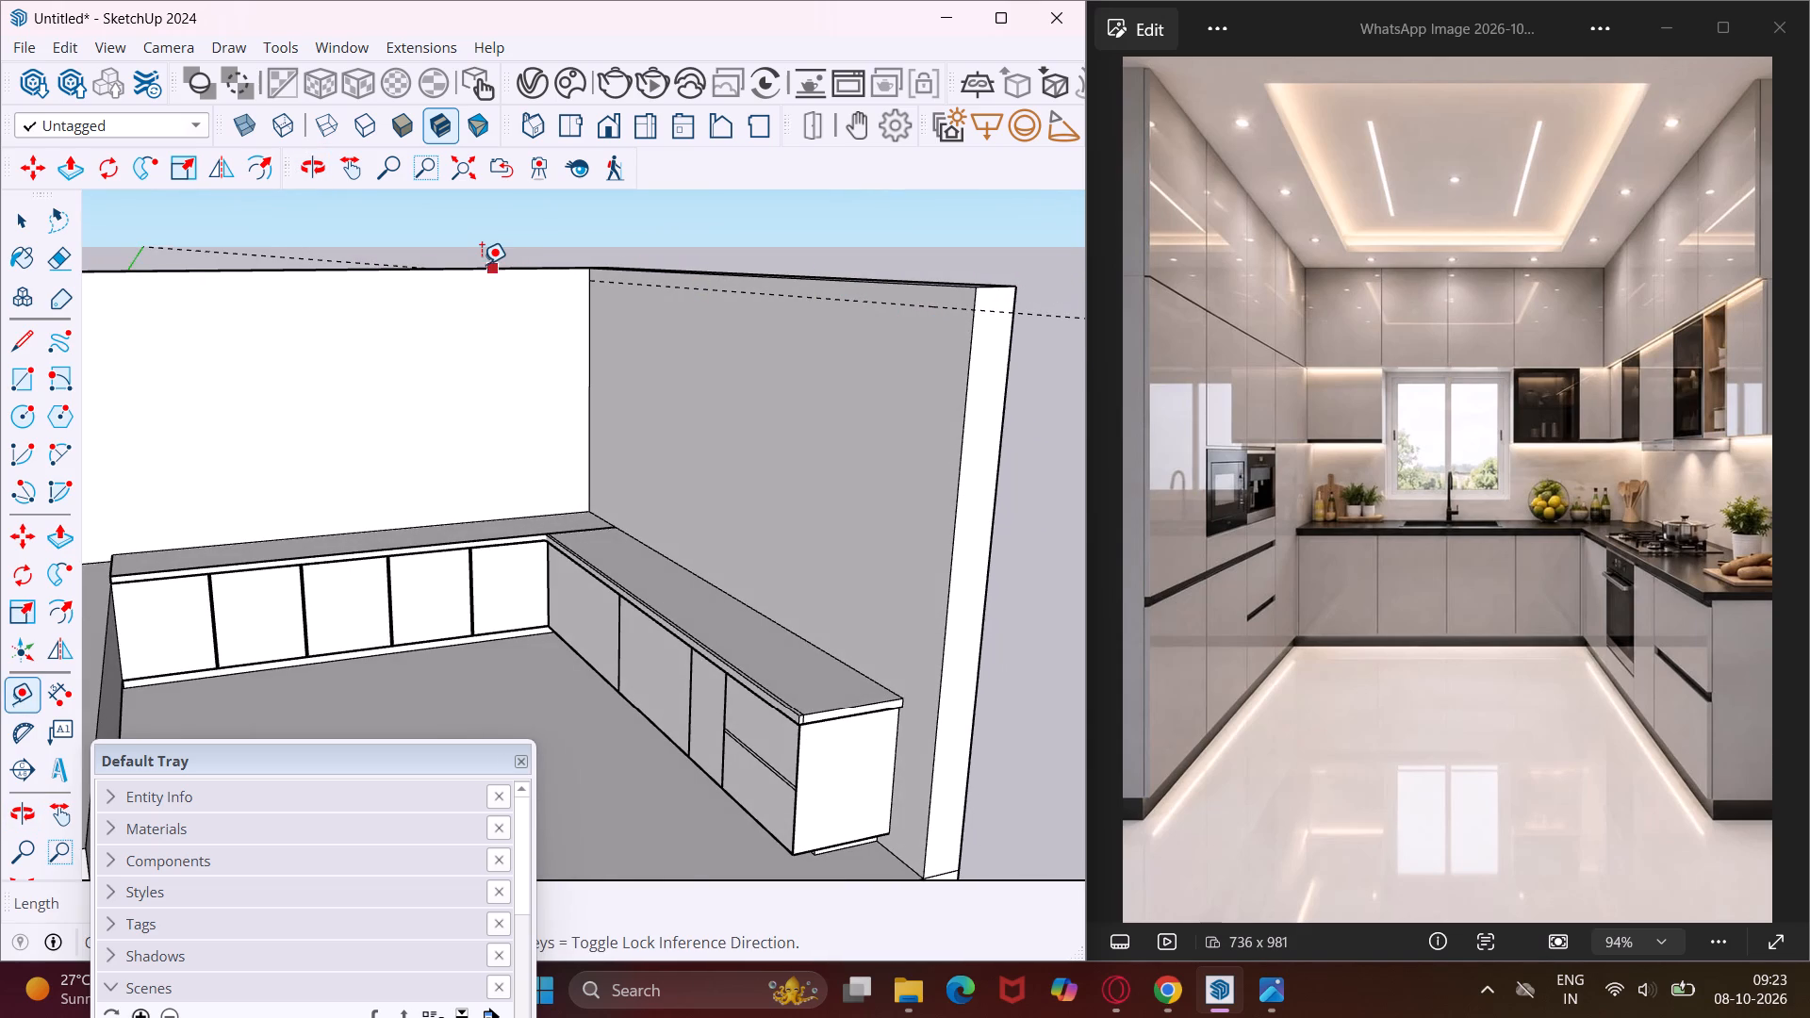
scroll(480, 264, "up", 18)
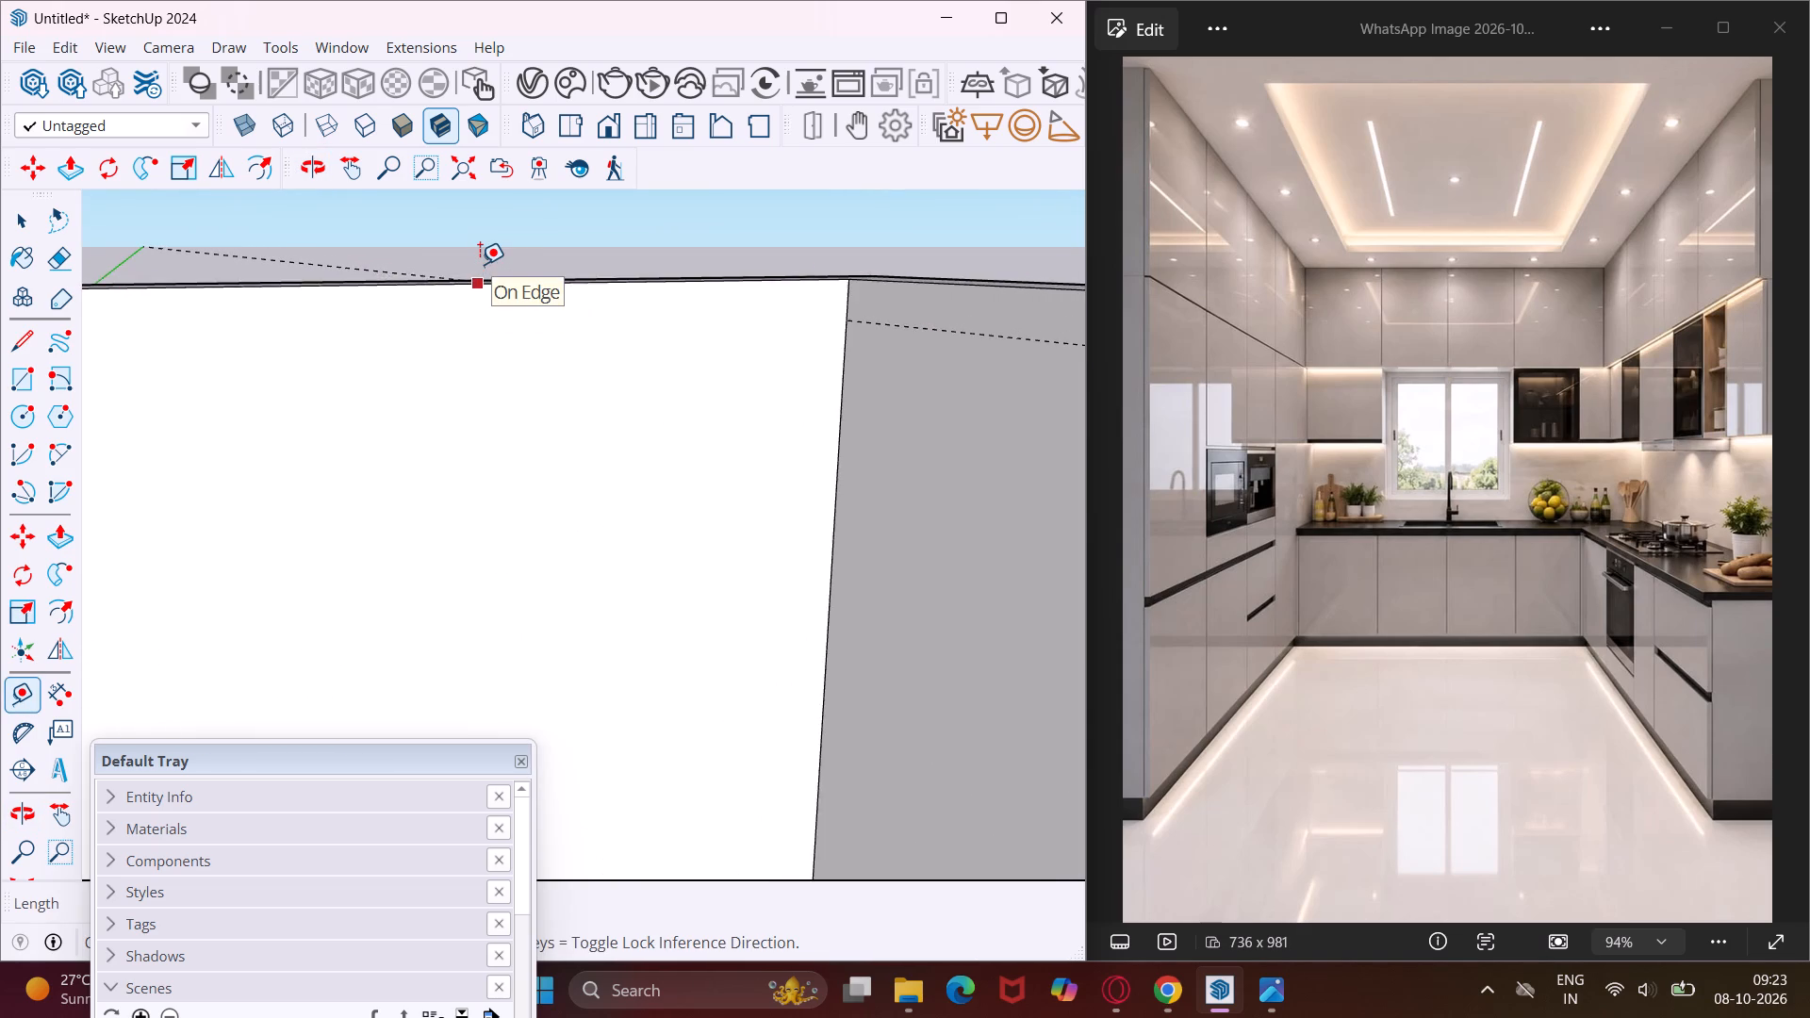
scroll(480, 264, "up", 4)
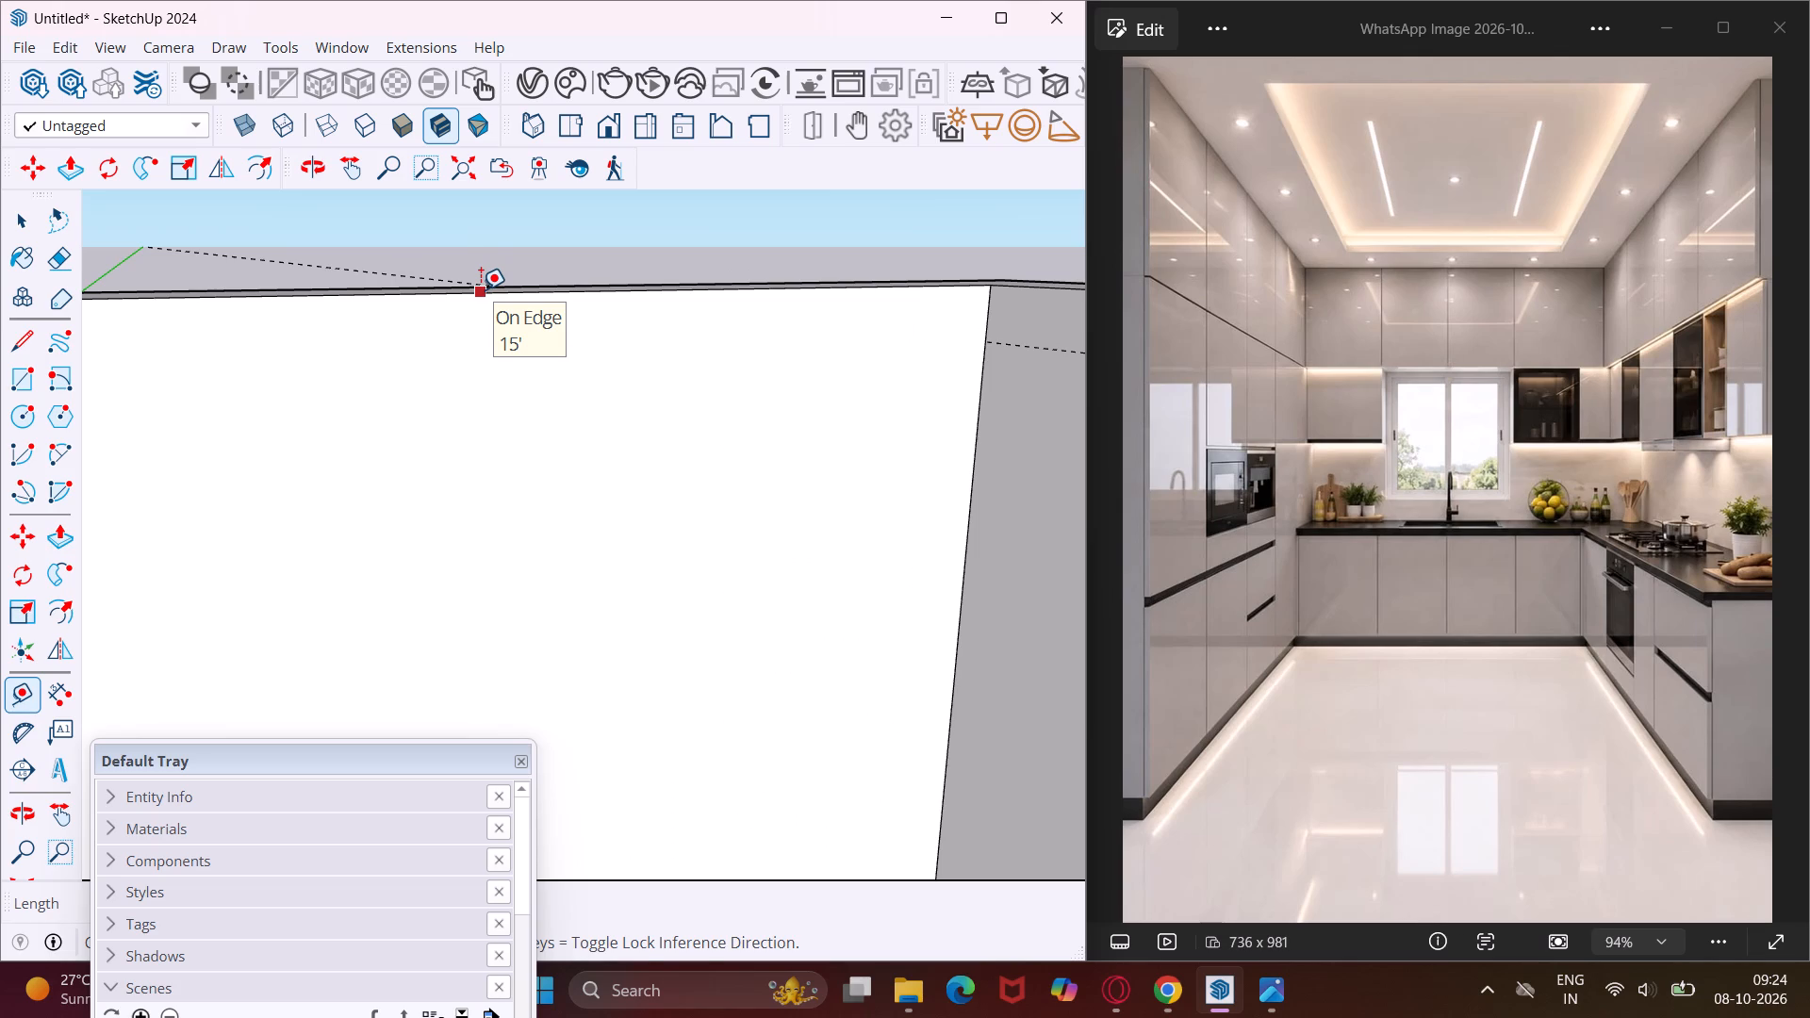
left_click(481, 289)
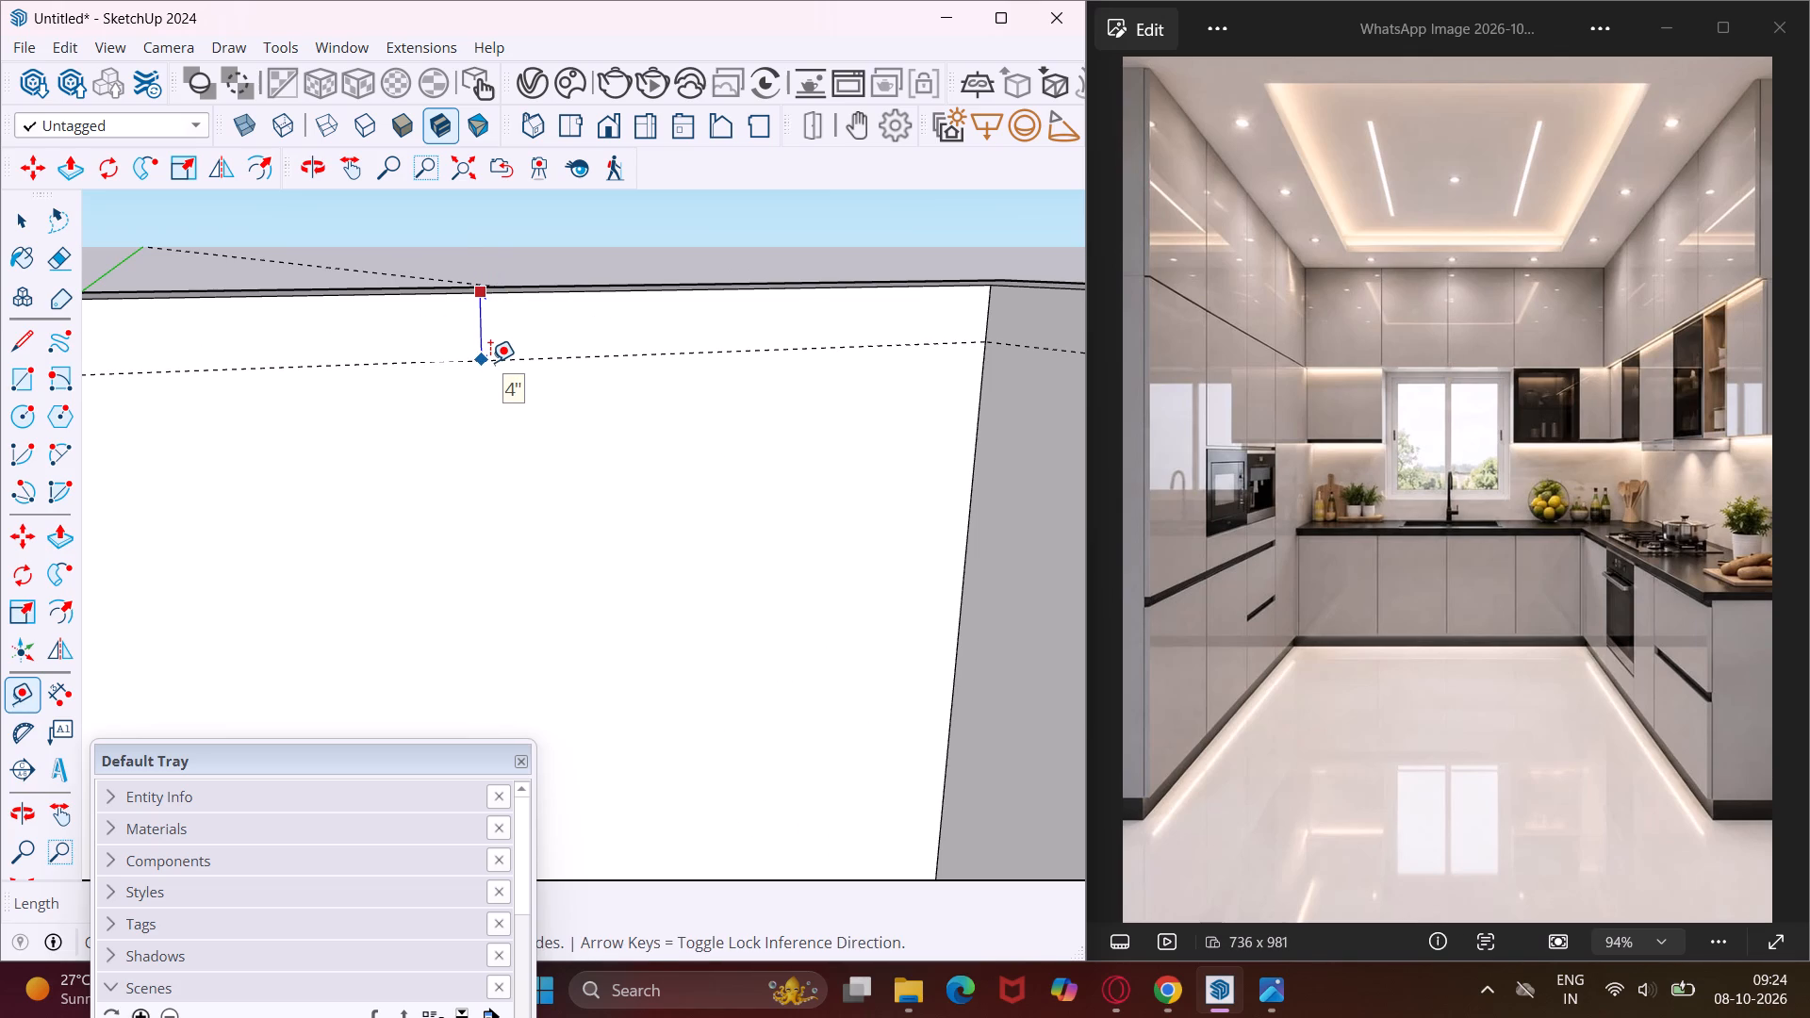
type("4\"")
key("Return")
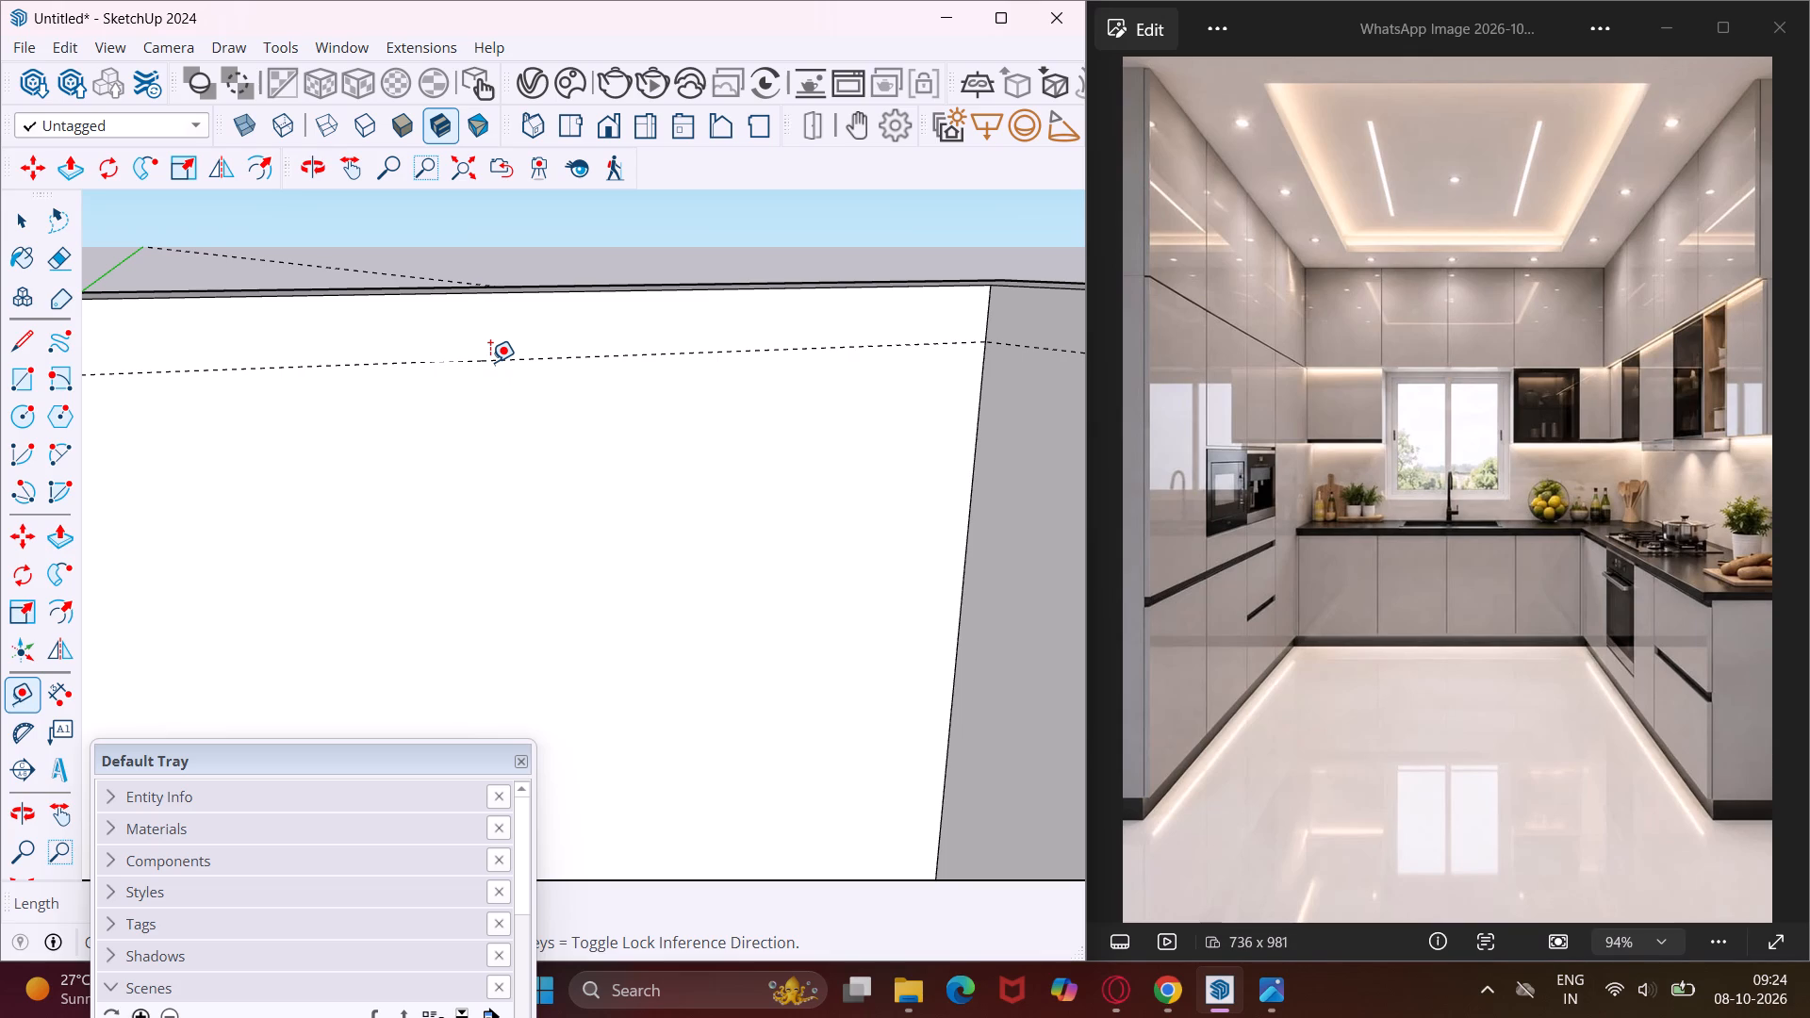
Place a guide line 4" below the top edge of the left side wall's inner face.
scroll(494, 366, "down", 18)
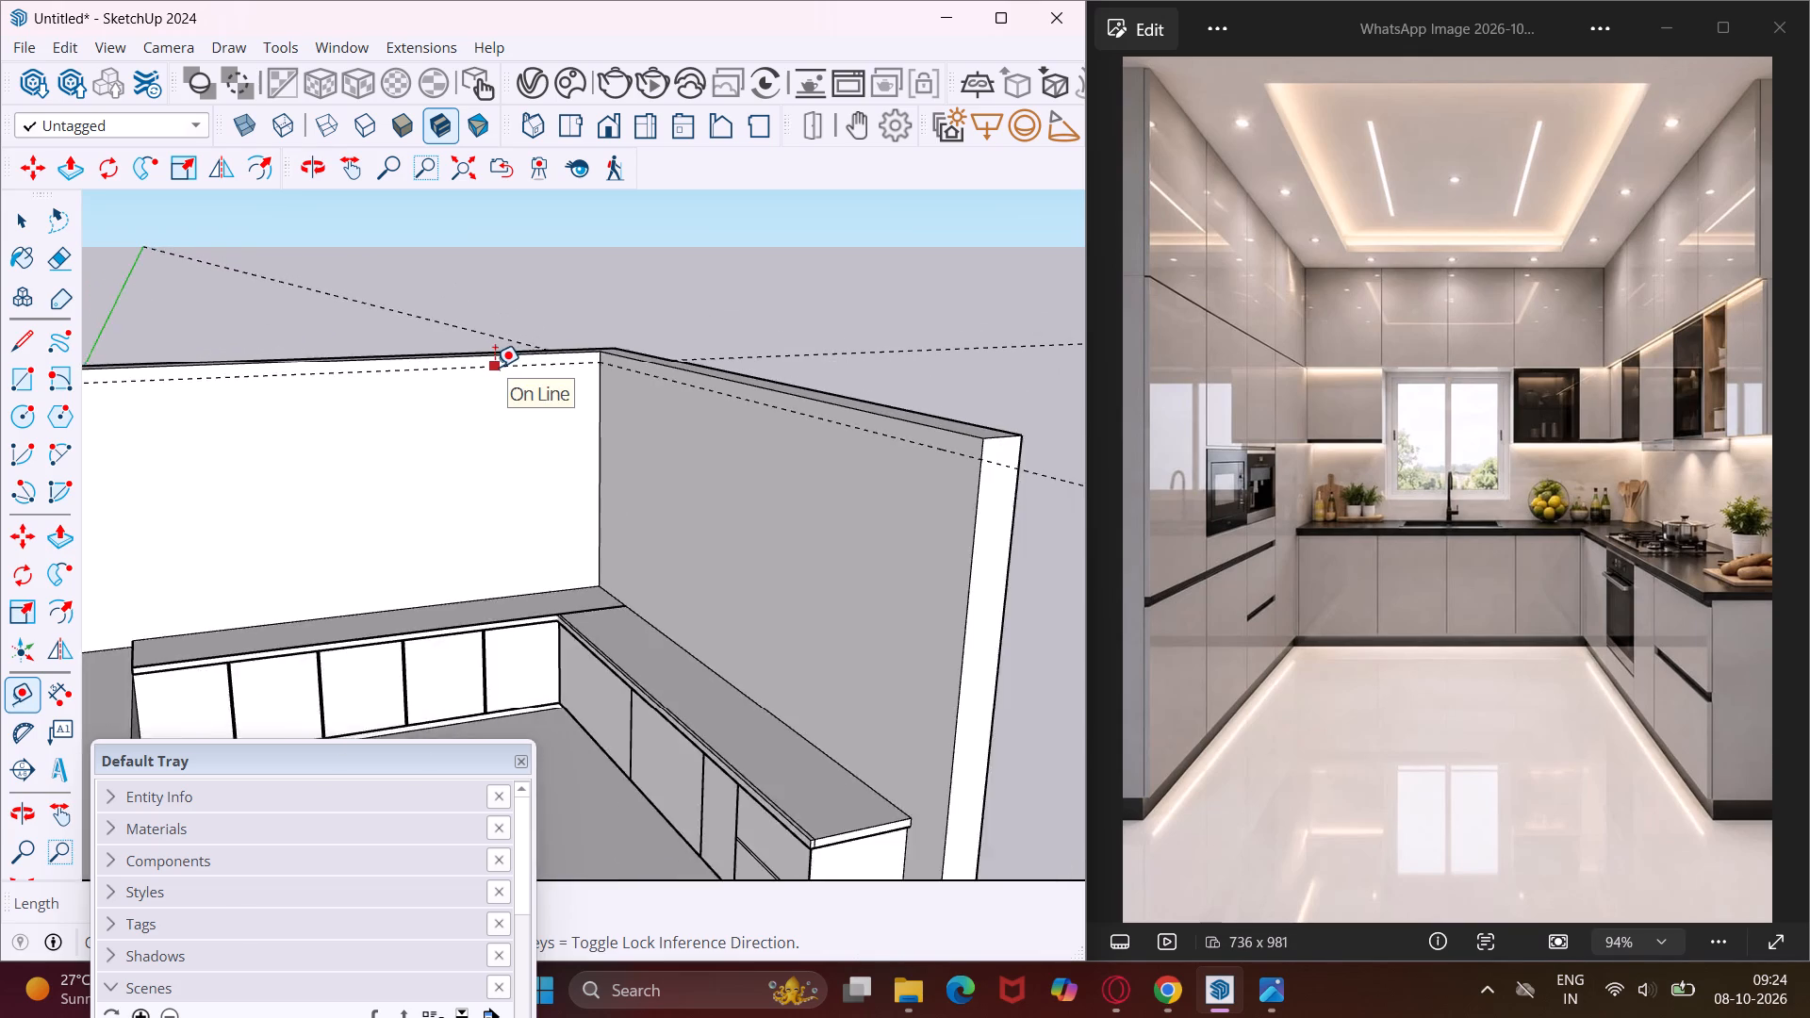
scroll(495, 367, "down", 9)
middle_click_drag(381, 429, 179, 463)
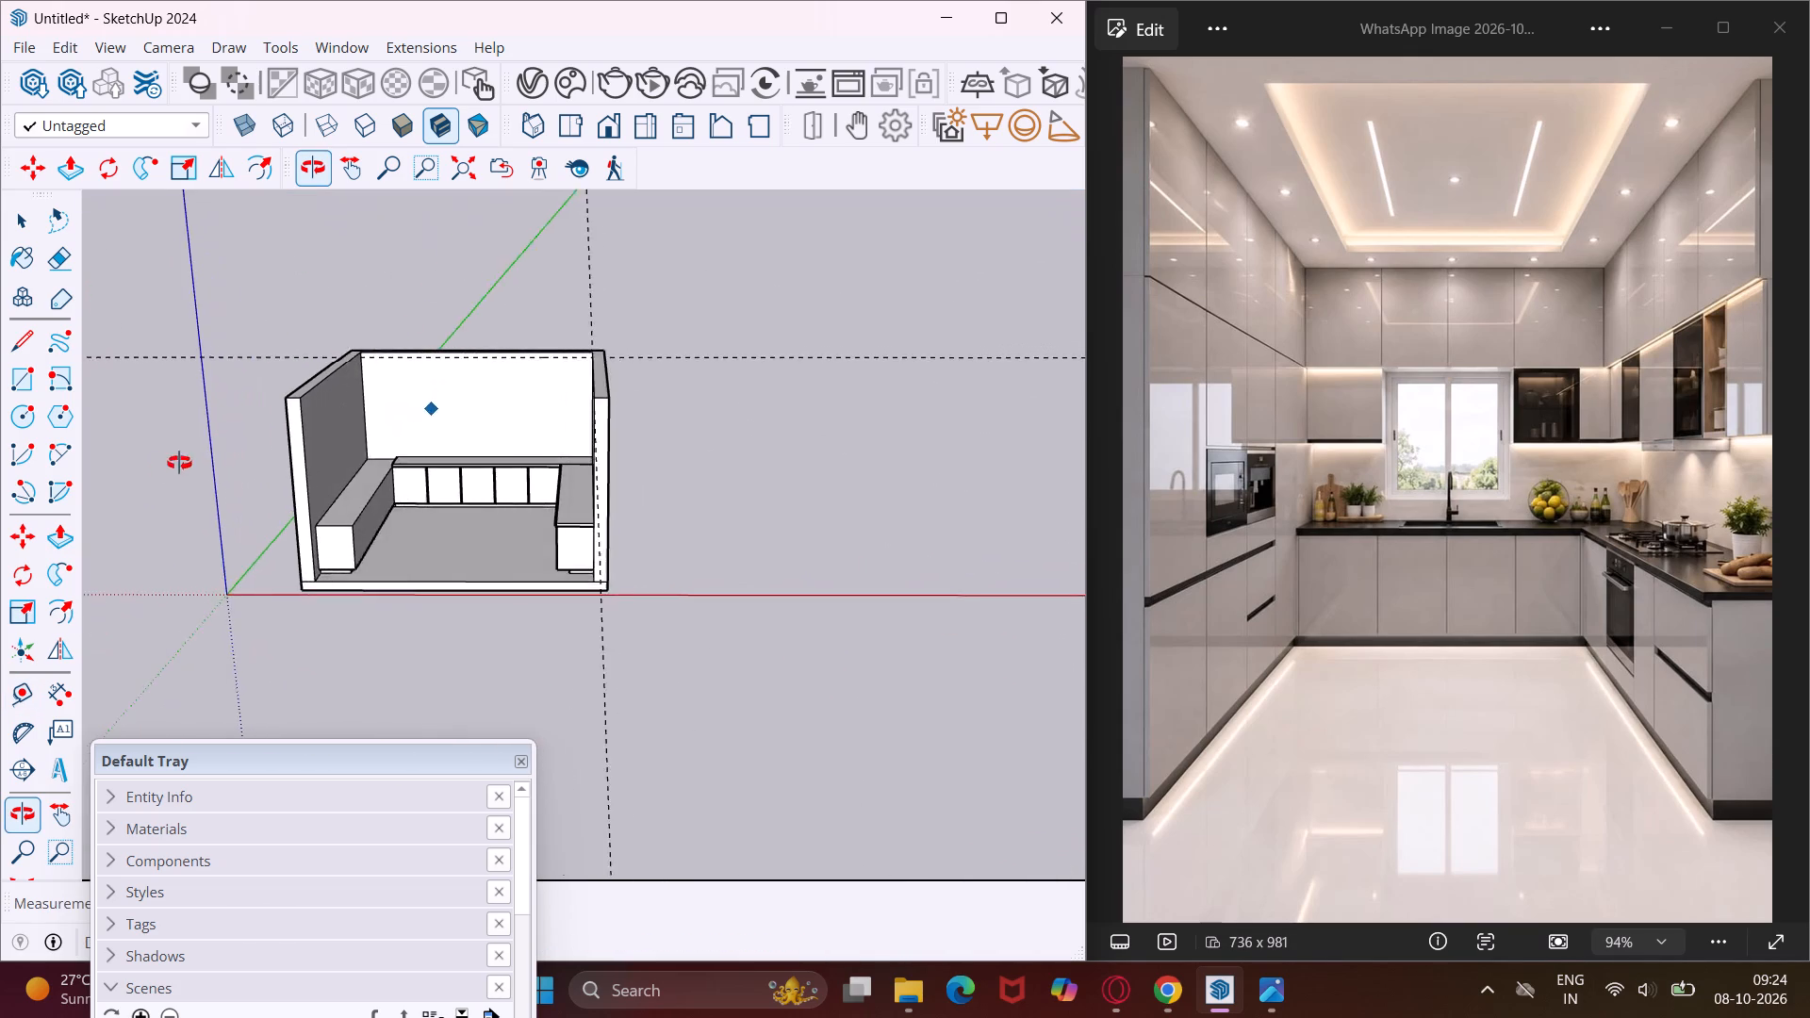
middle_click_drag(179, 463, 90, 488)
scroll(302, 408, "up", 11)
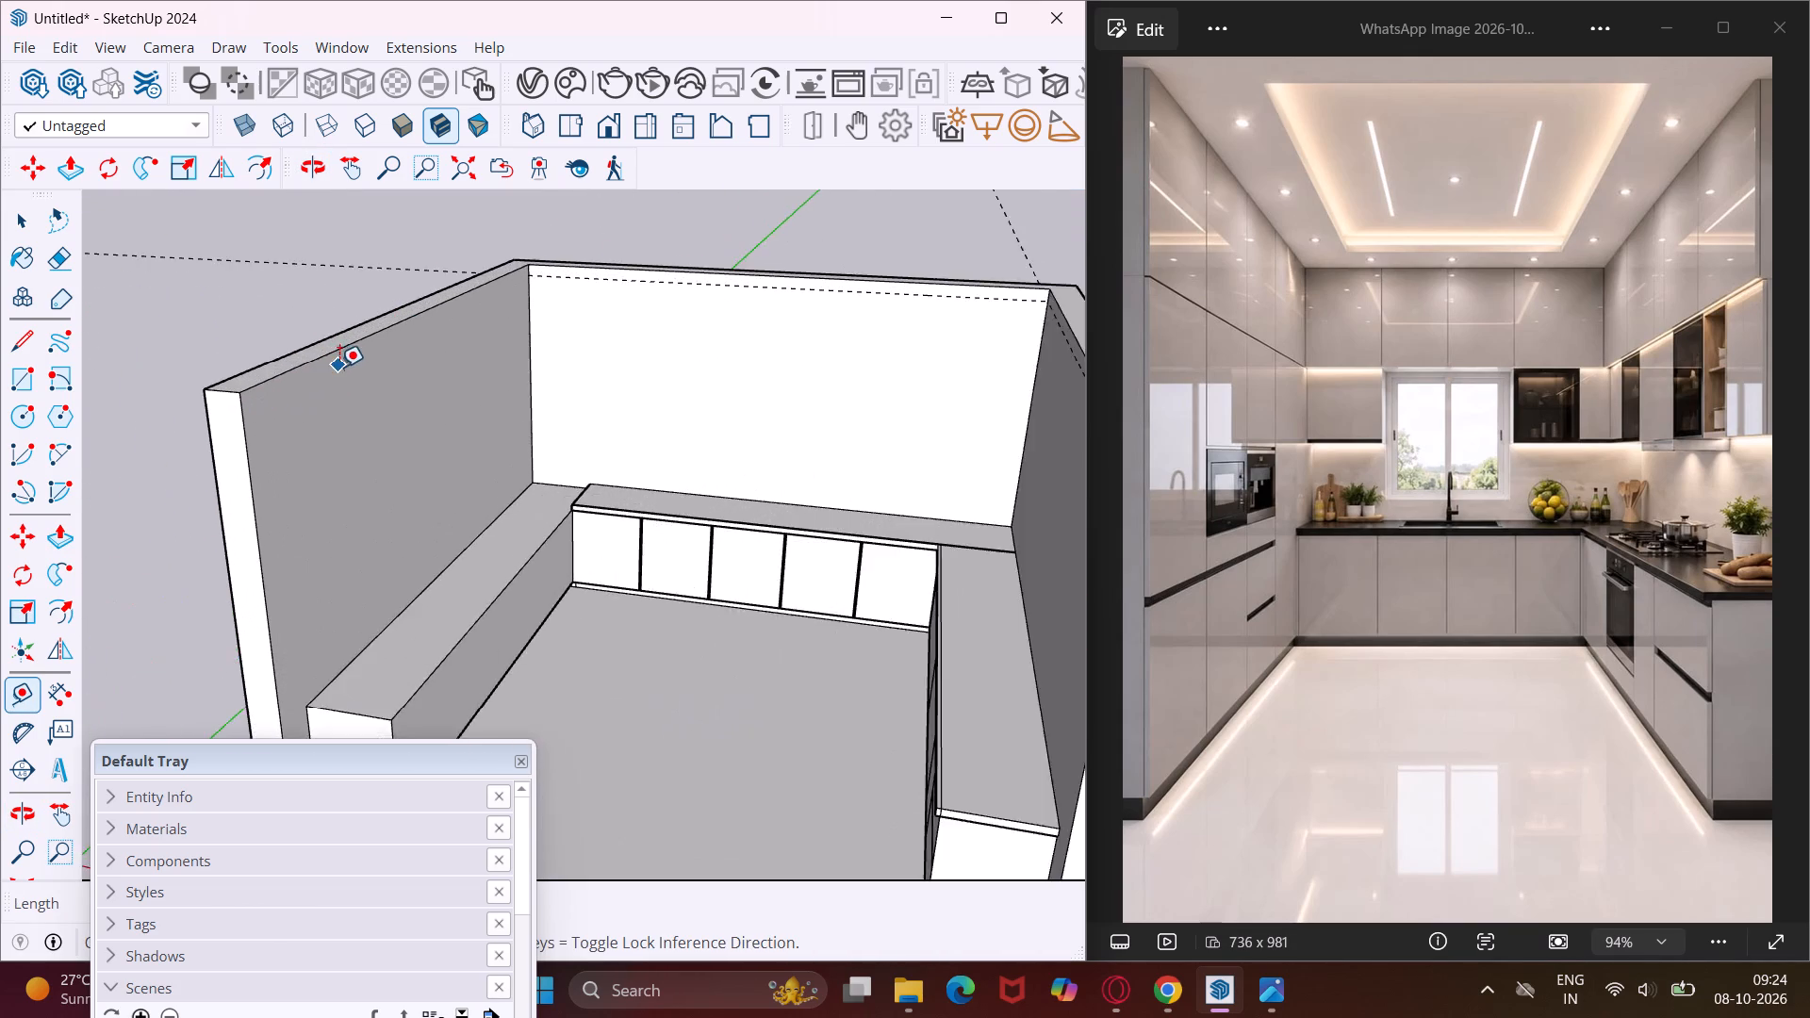
scroll(339, 367, "up", 4)
left_click(345, 337)
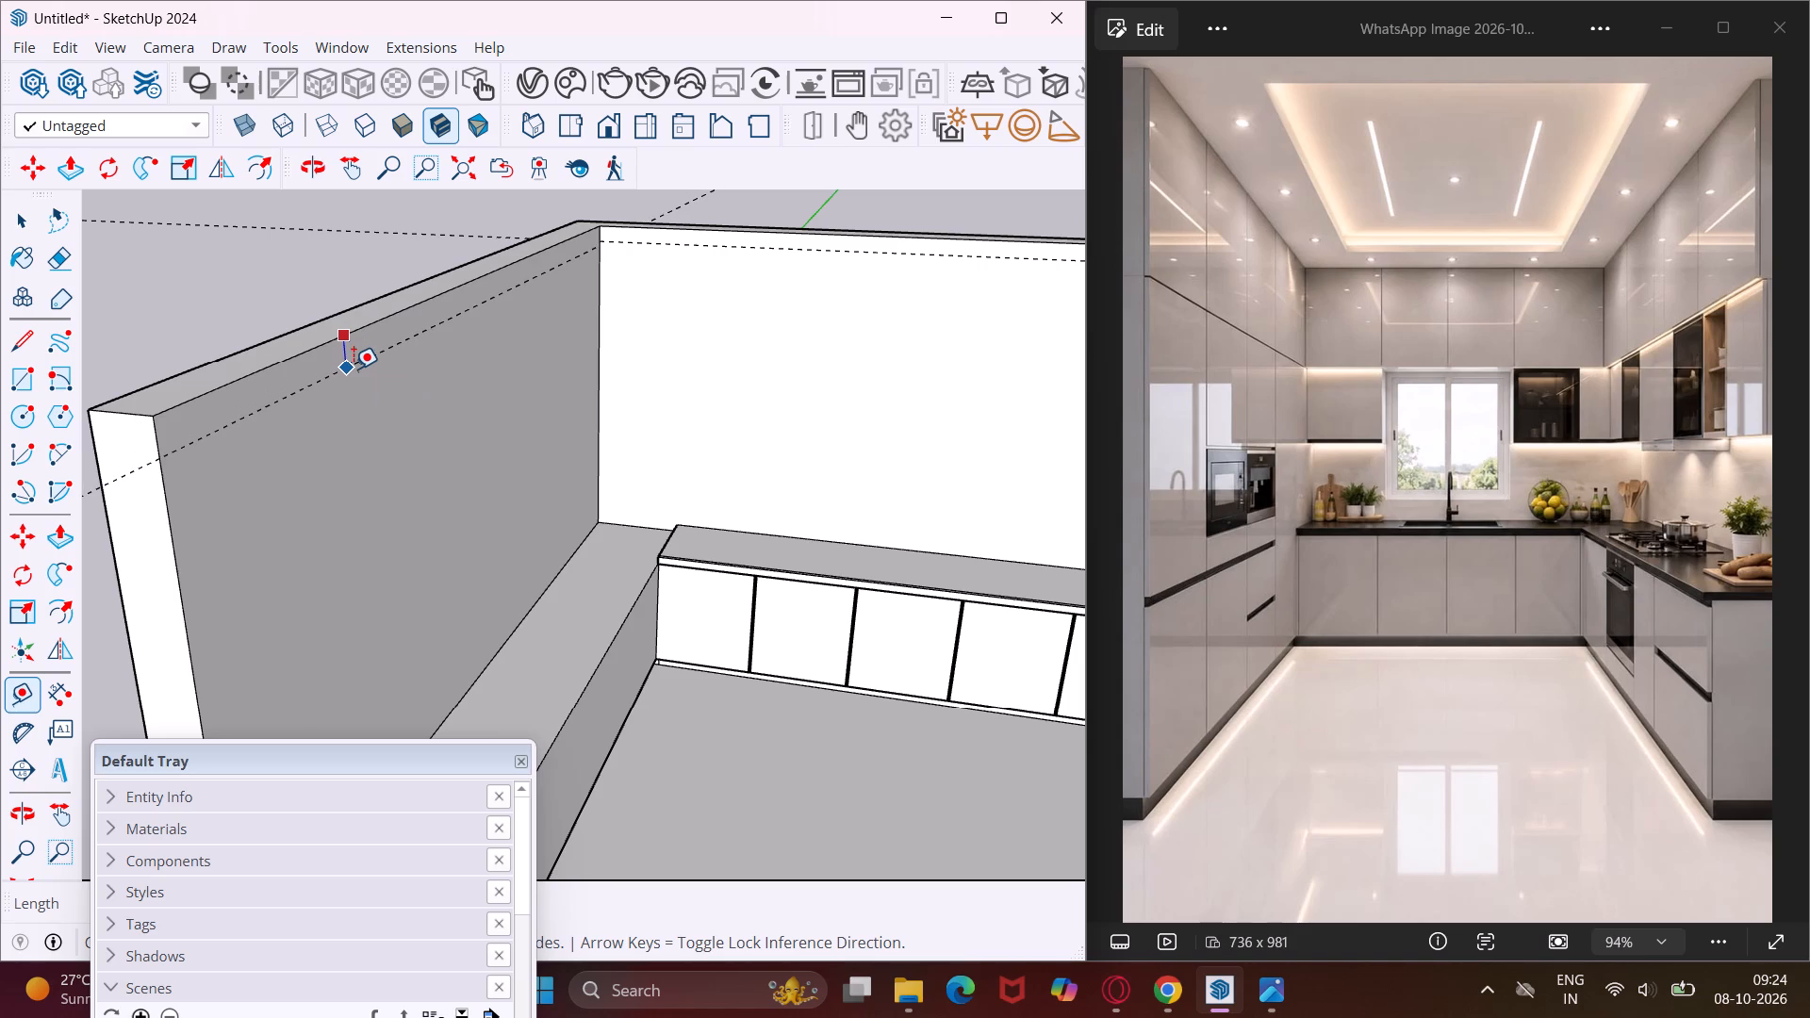
type("4\"")
key("Return")
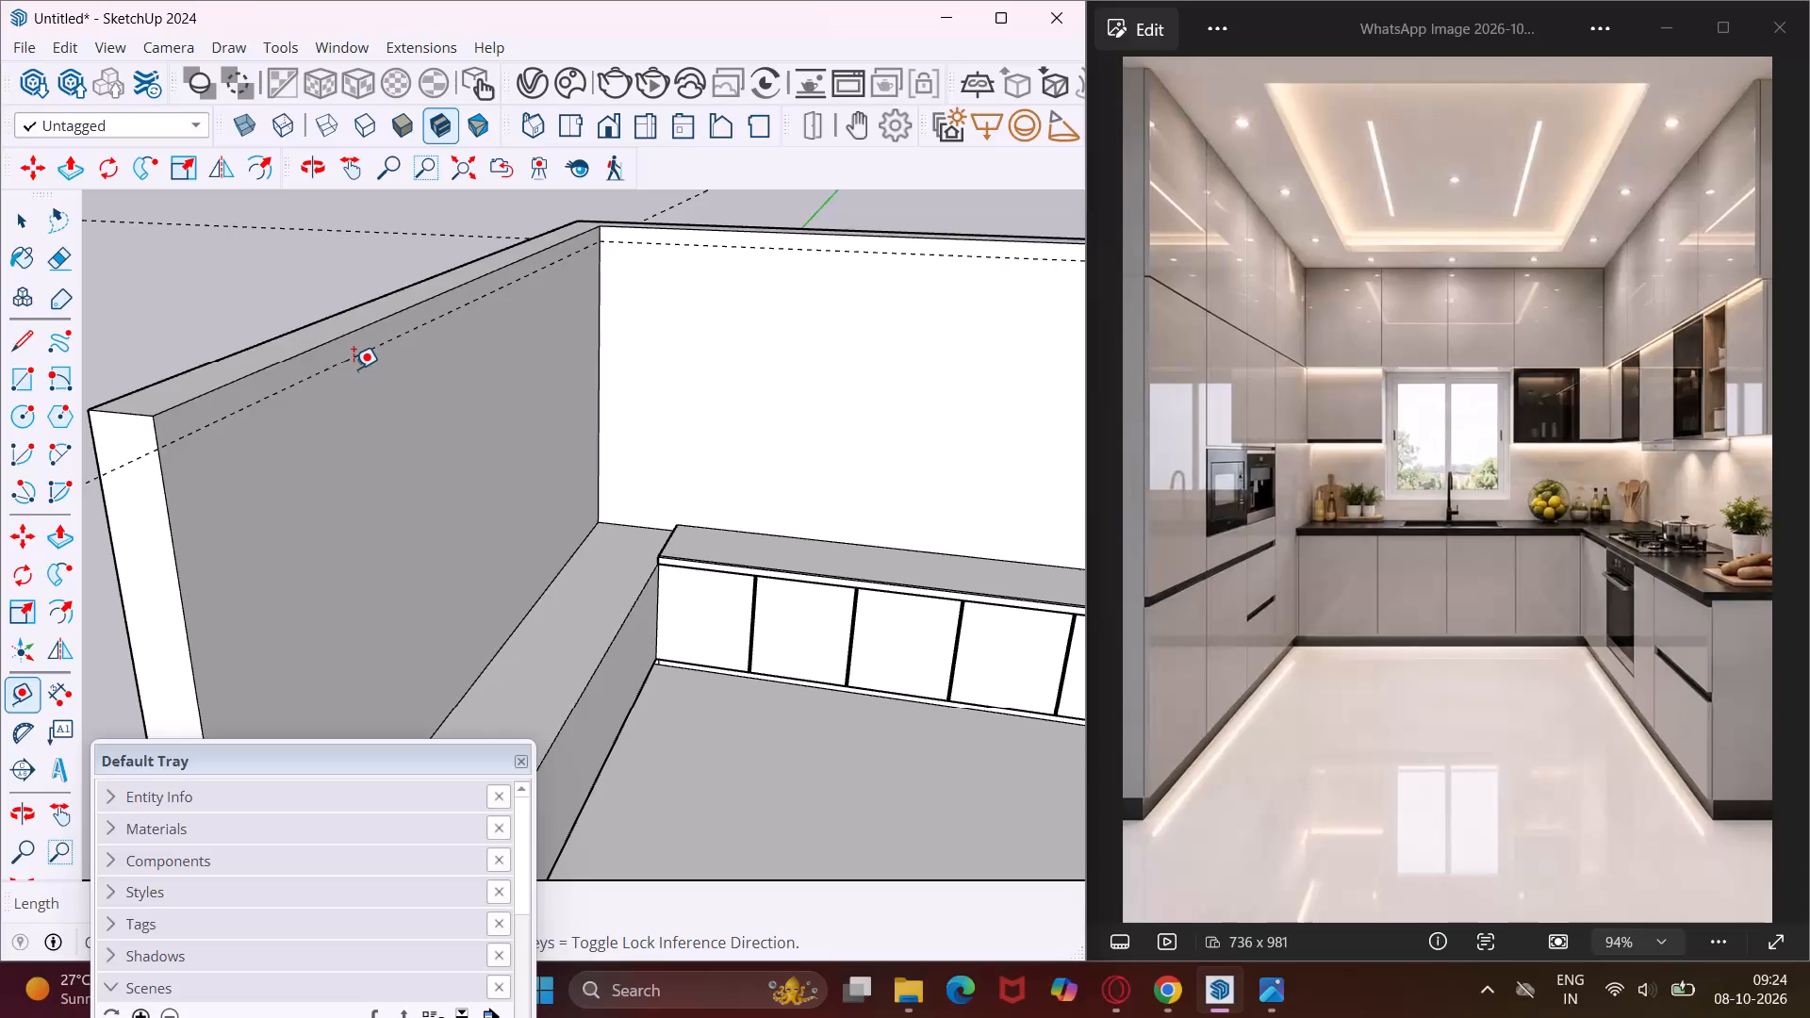
Push/Pull the left base cabinet's top face up to the guide line near the wall top to form a tall unit.
middle_click_drag(432, 423, 426, 336)
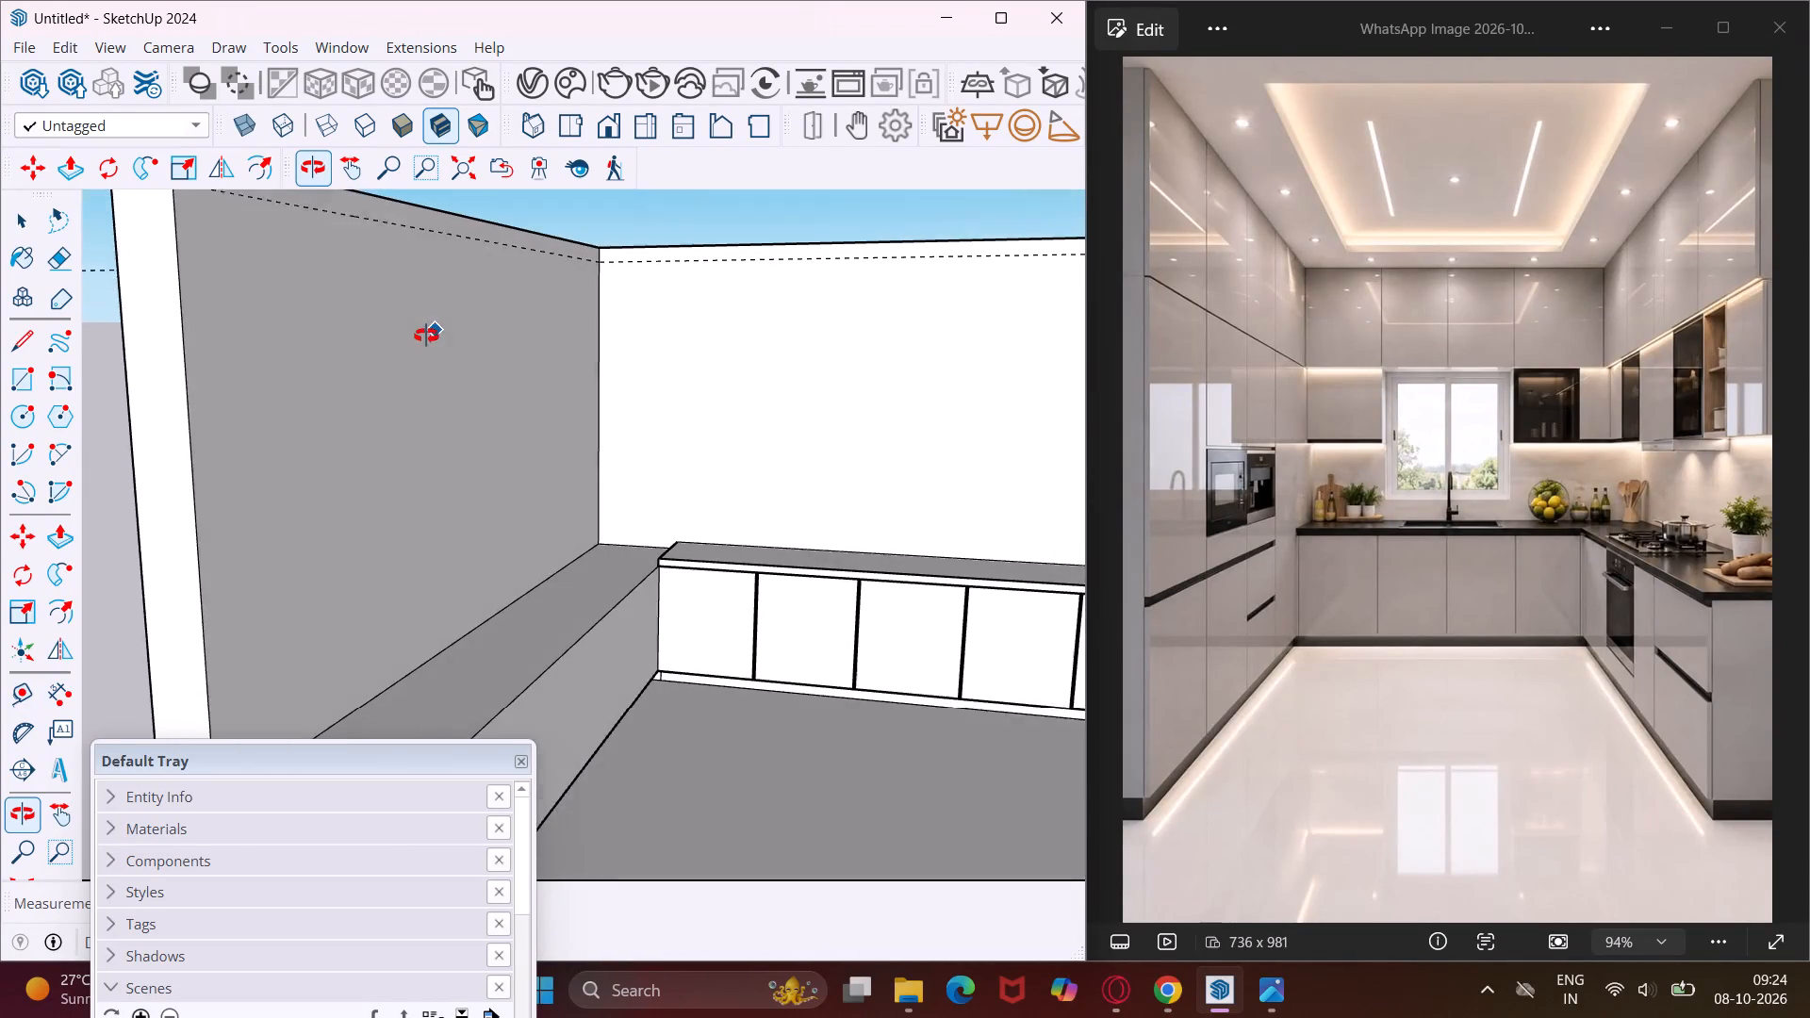
middle_click_drag(426, 336, 403, 343)
scroll(409, 328, "down", 5)
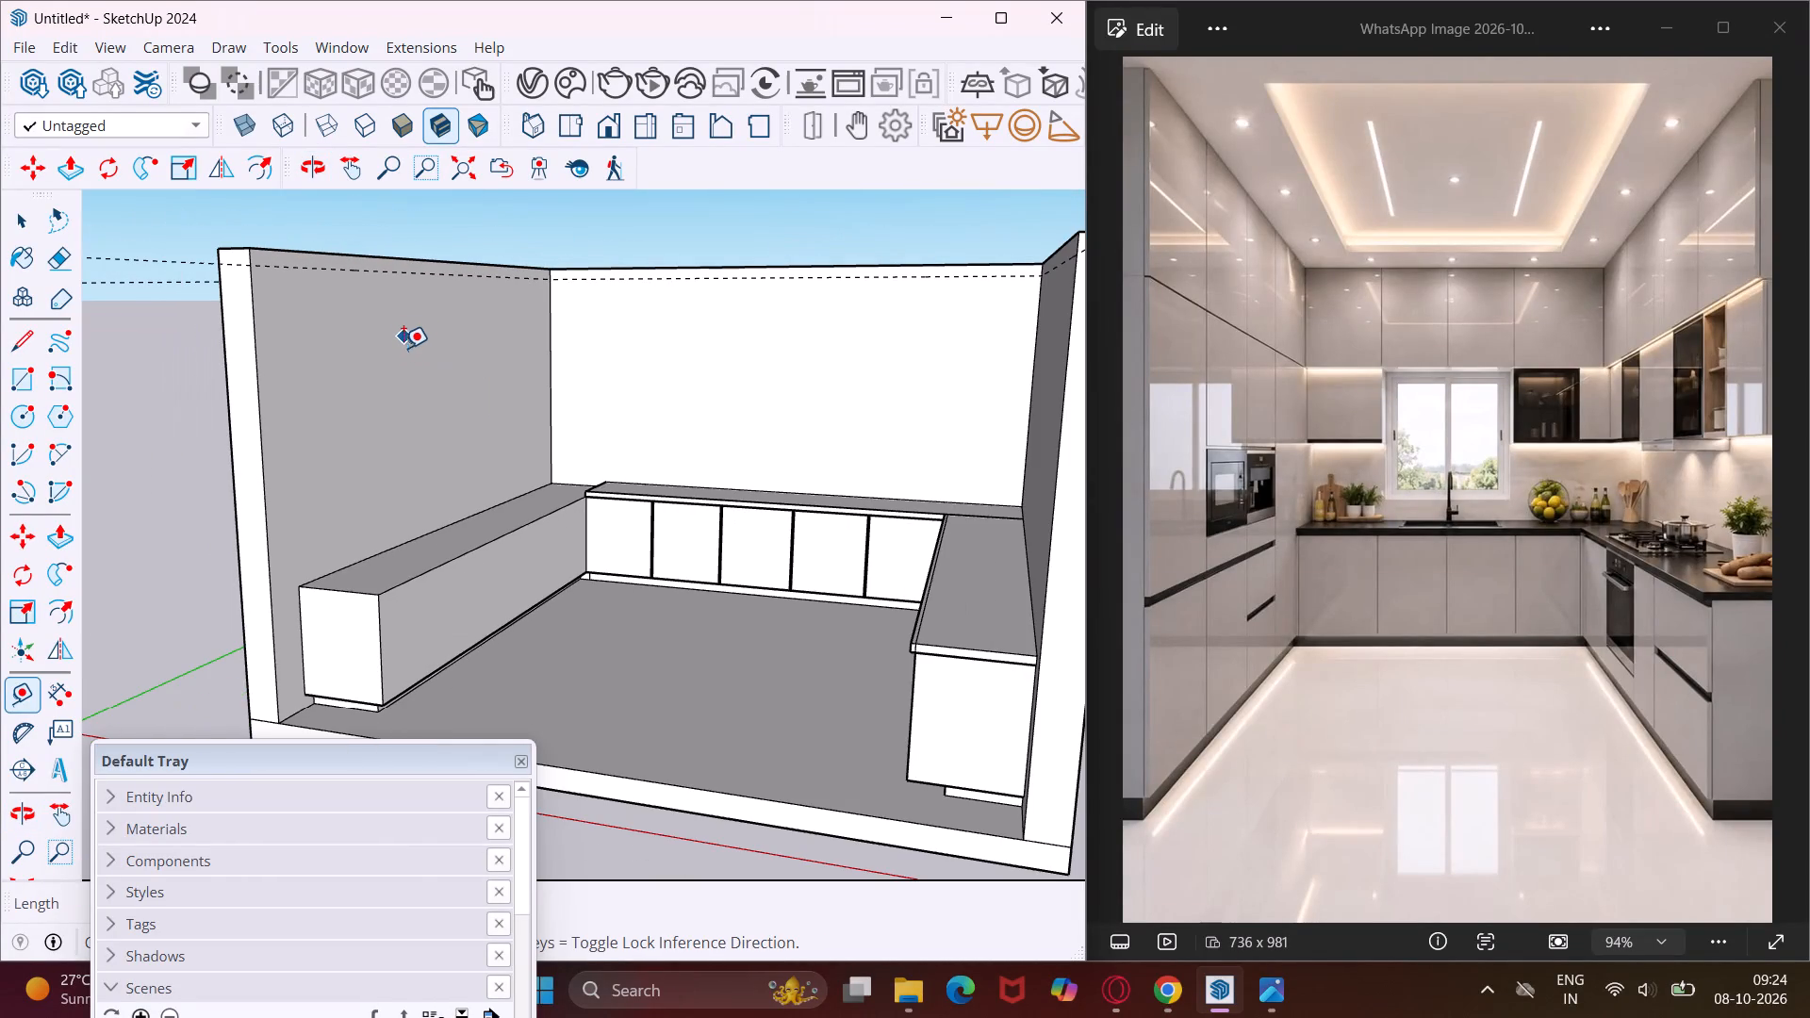
key("Escape")
key("space")
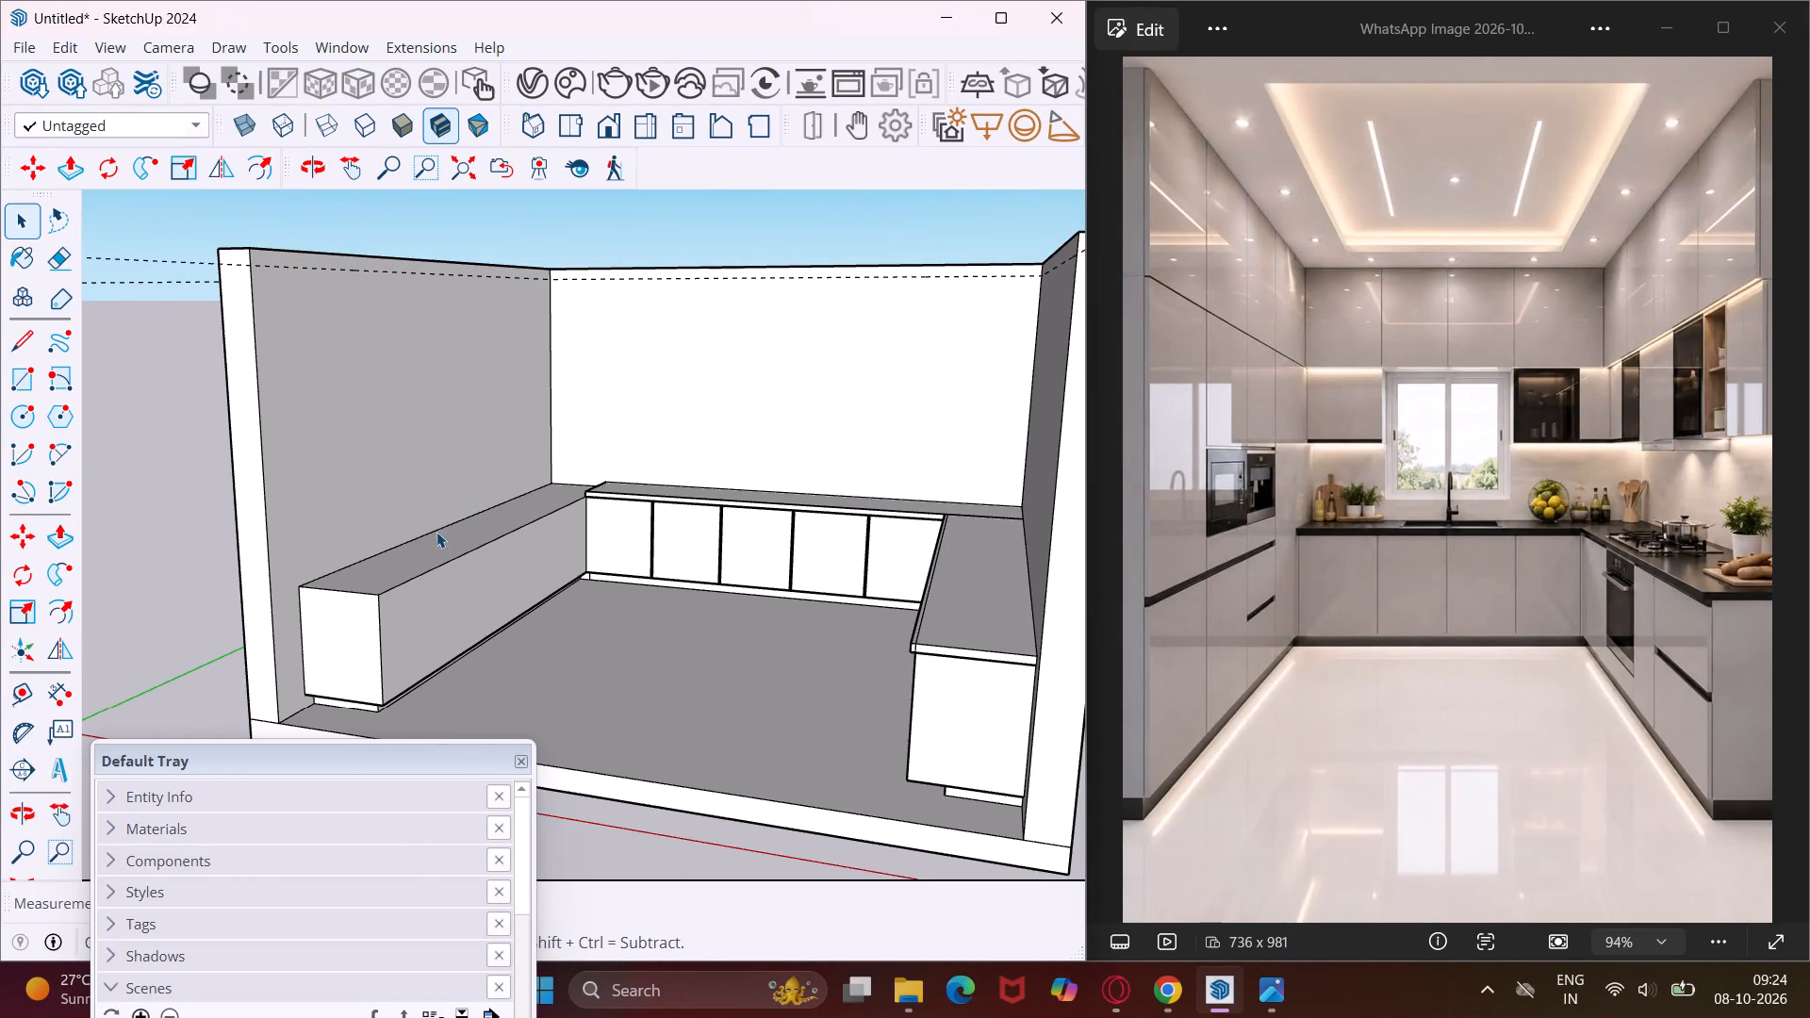
scroll(387, 592, "up", 7)
left_click(390, 562)
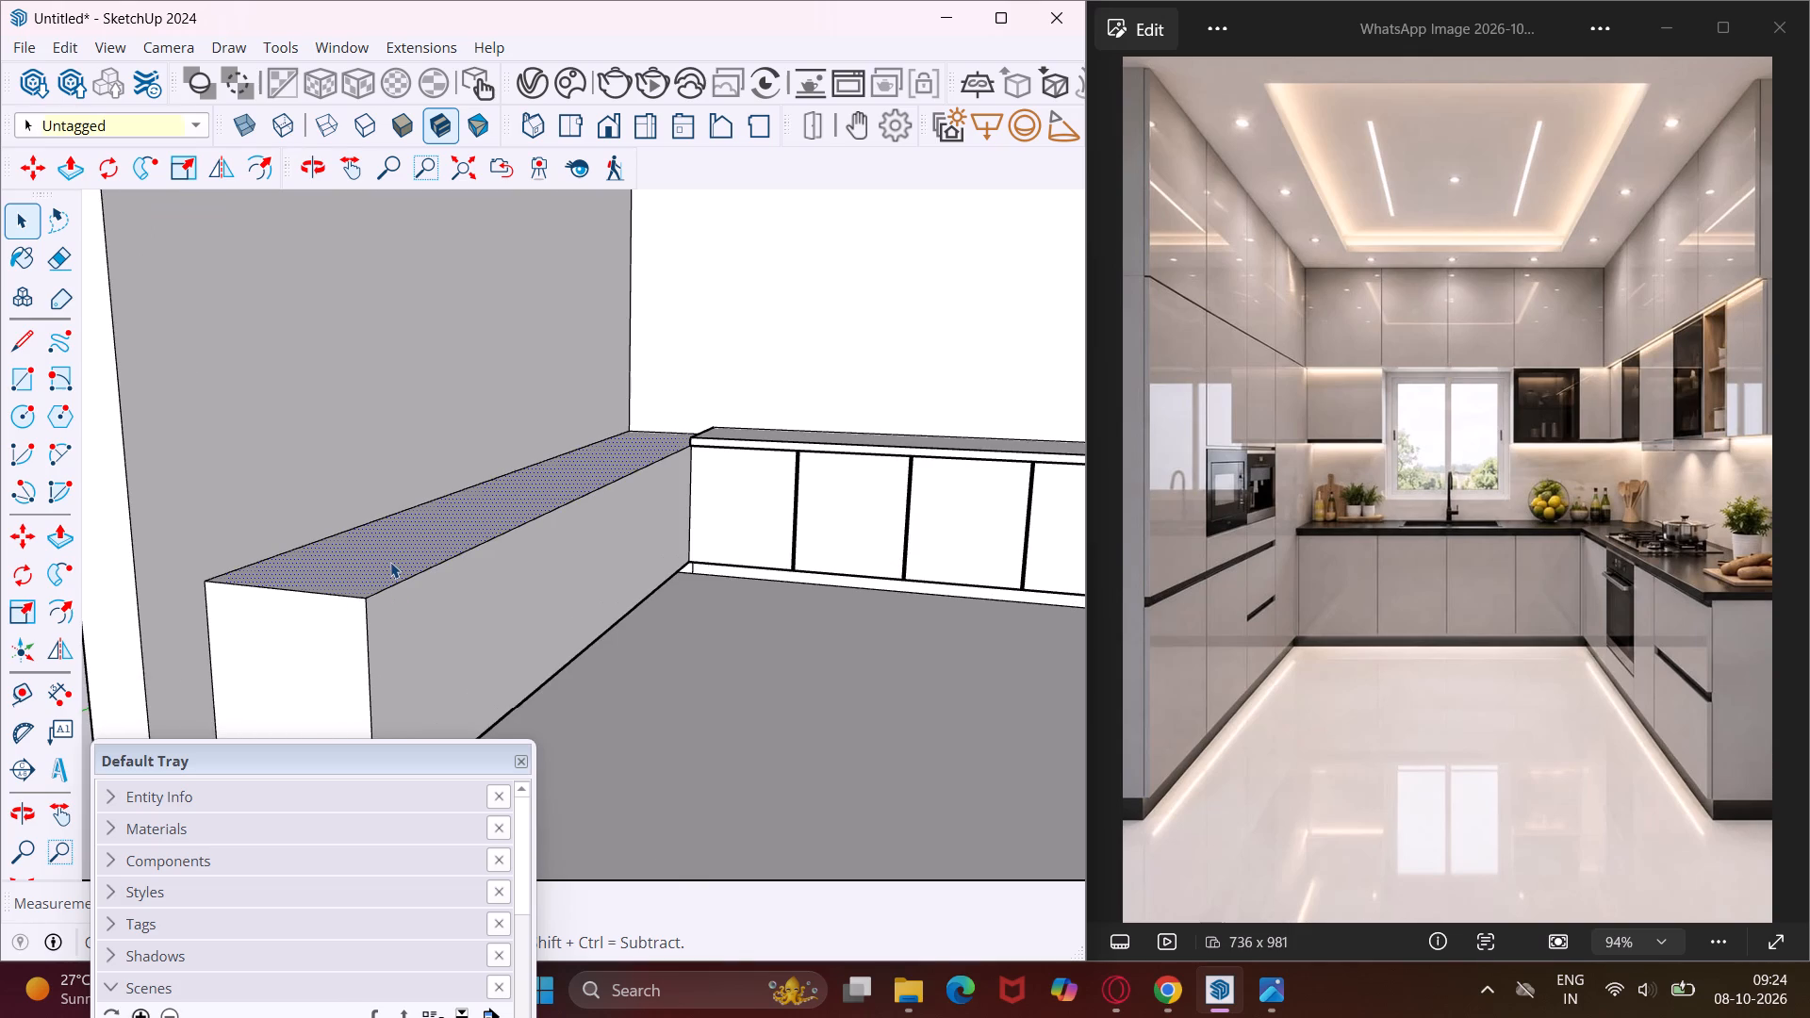
key("p")
left_click(390, 562)
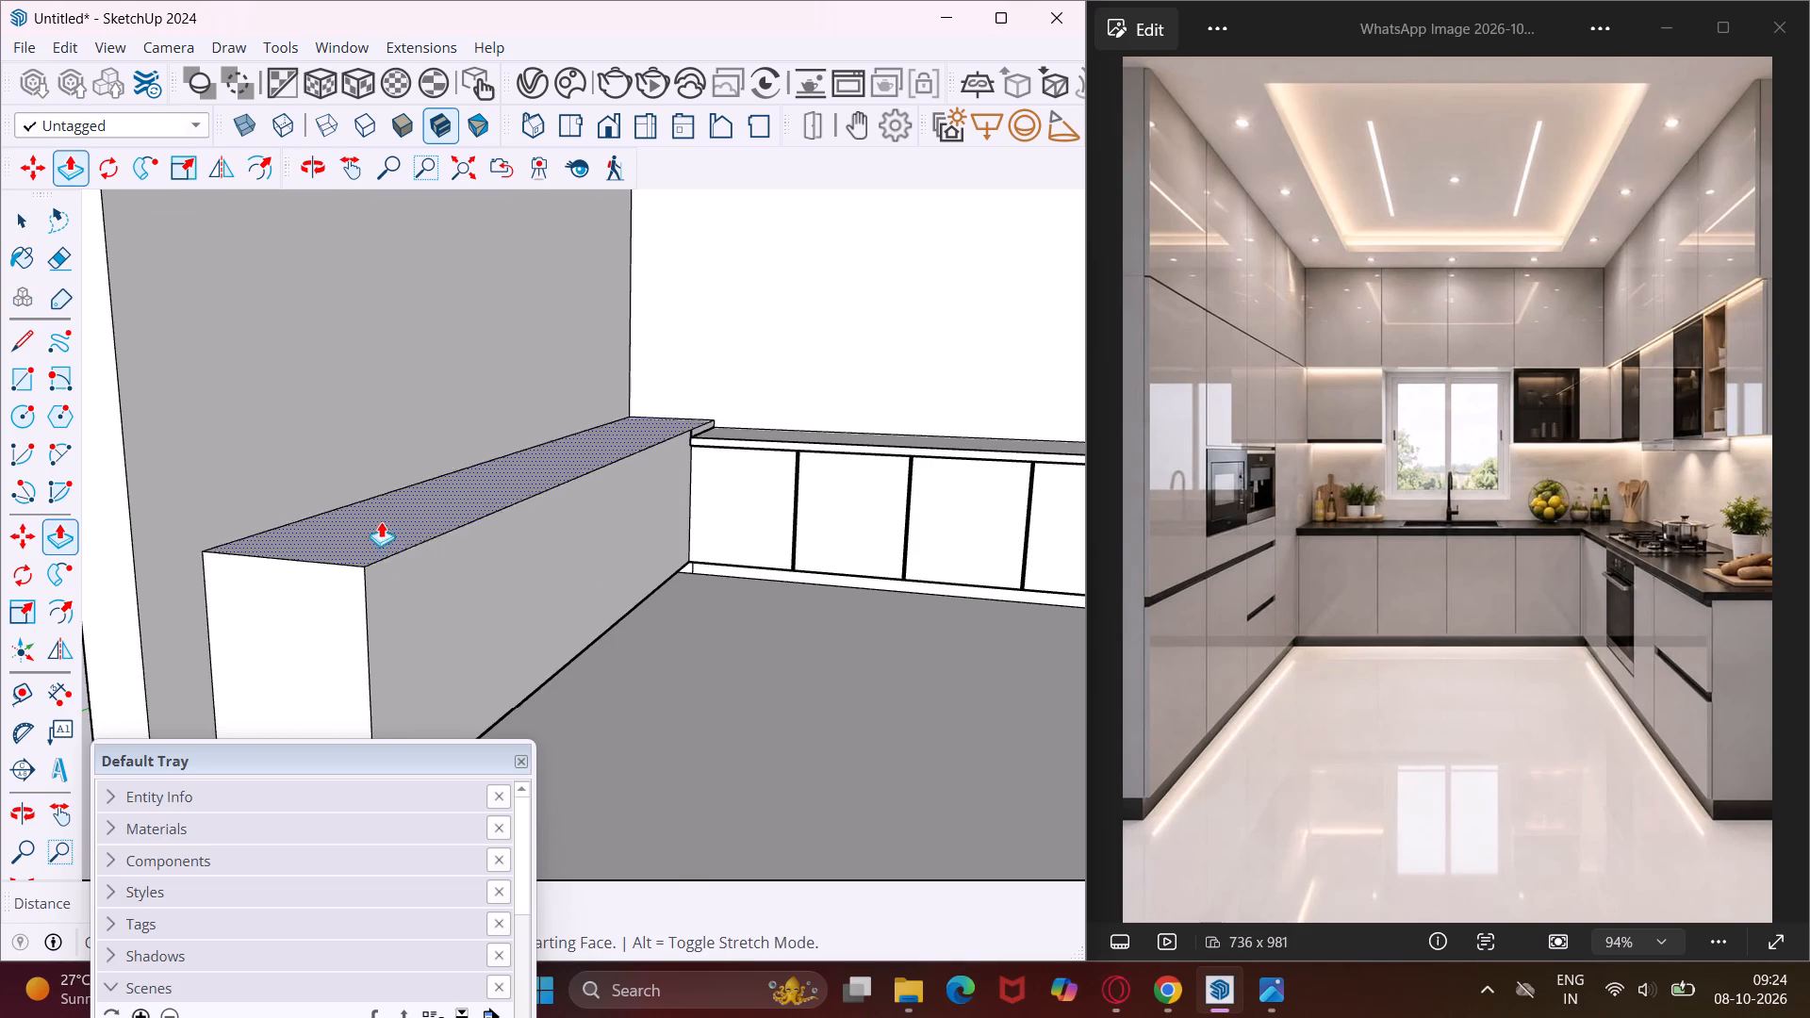
scroll(383, 516, "down", 10)
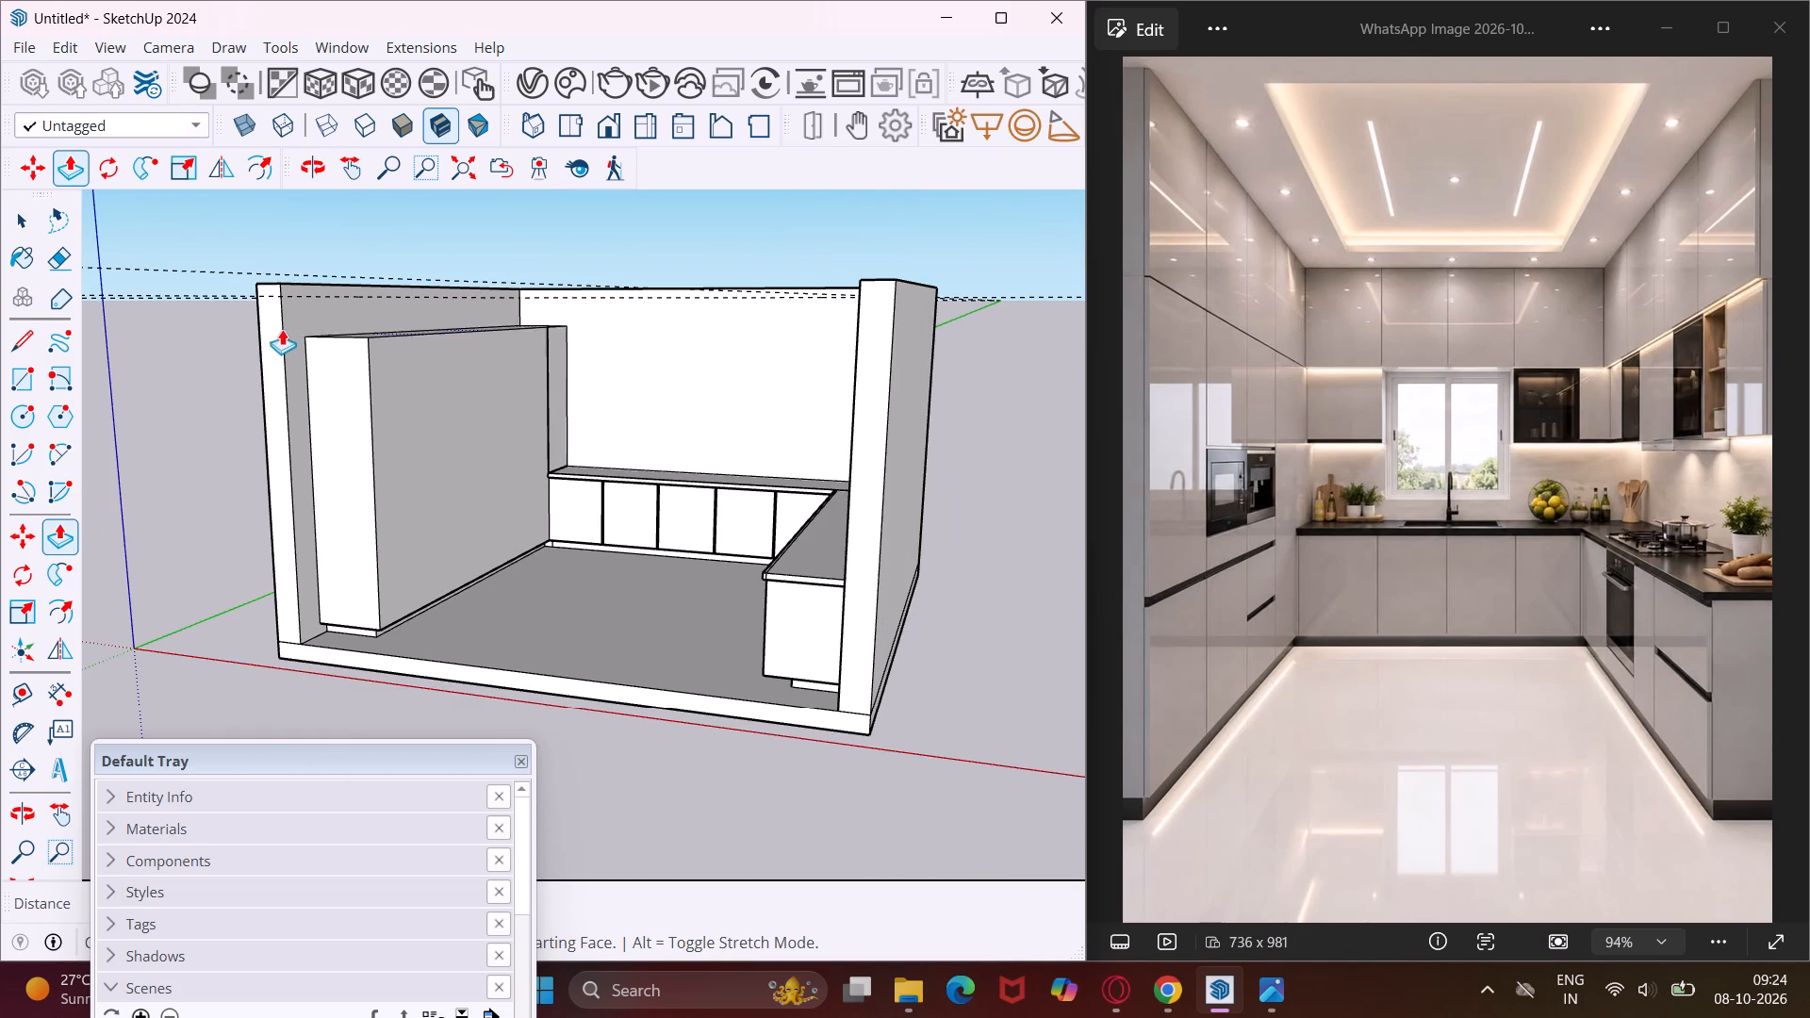
left_click(291, 302)
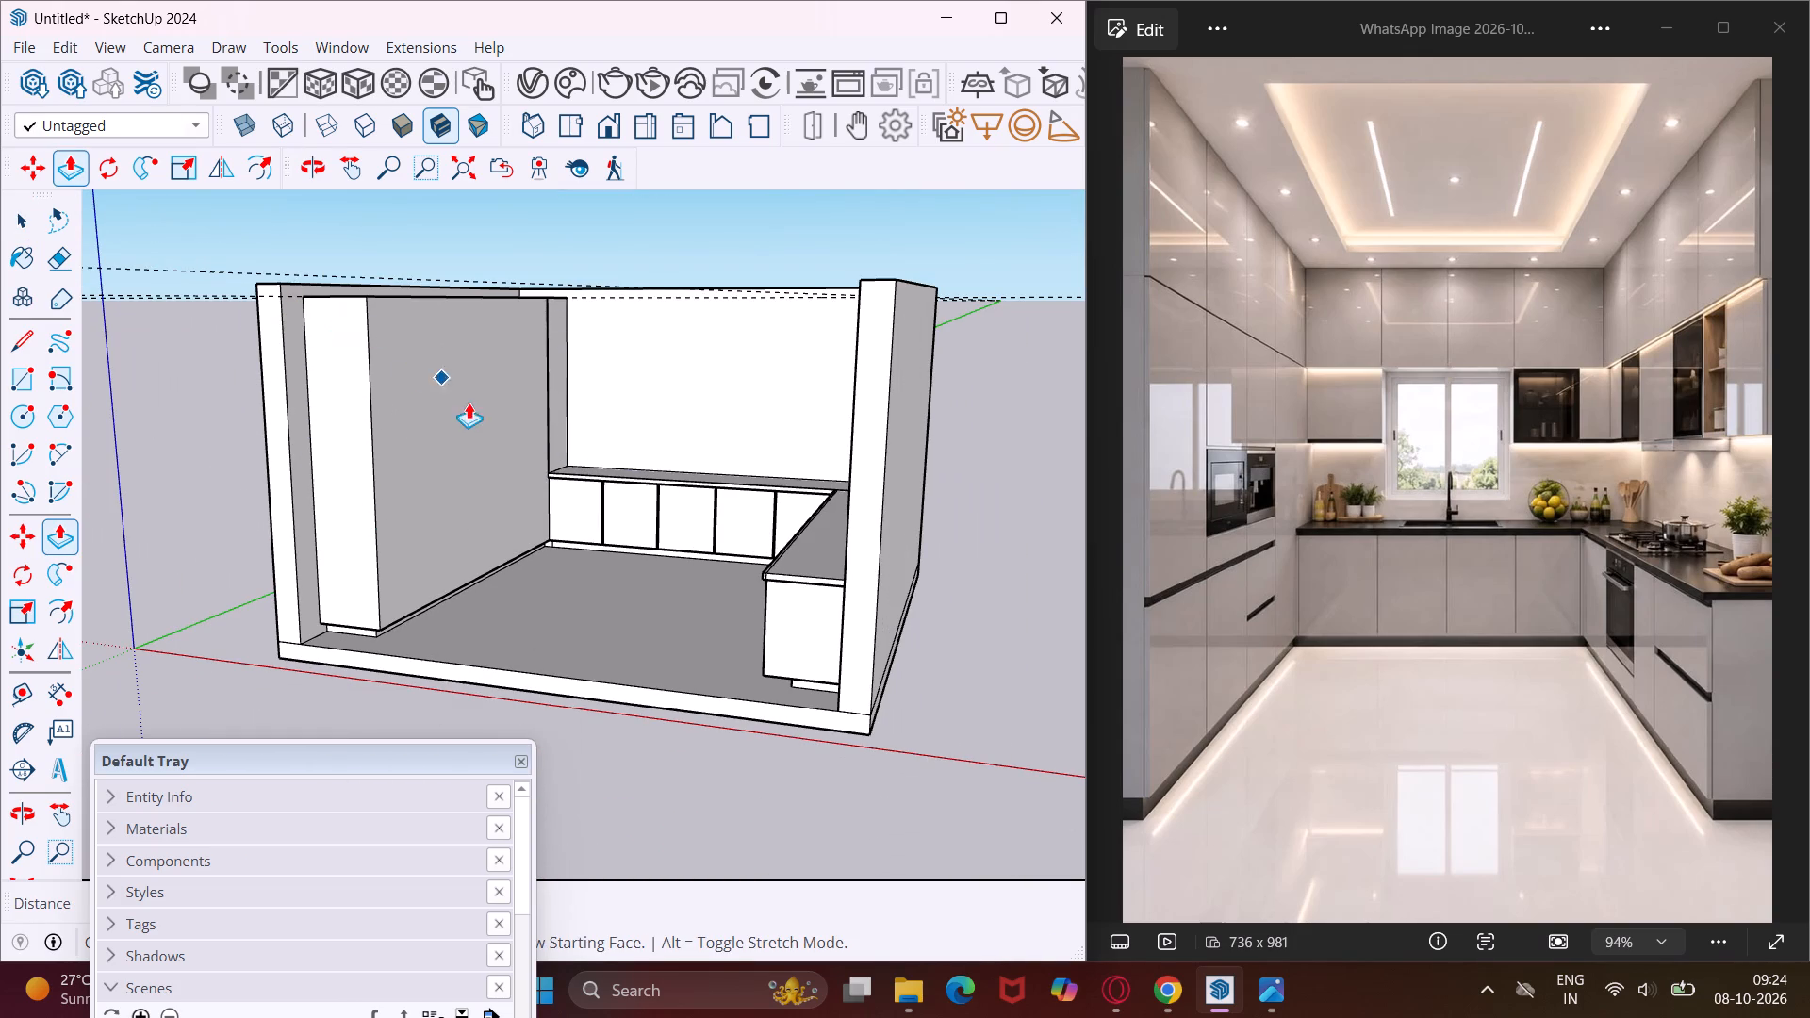
middle_click_drag(480, 413, 395, 426)
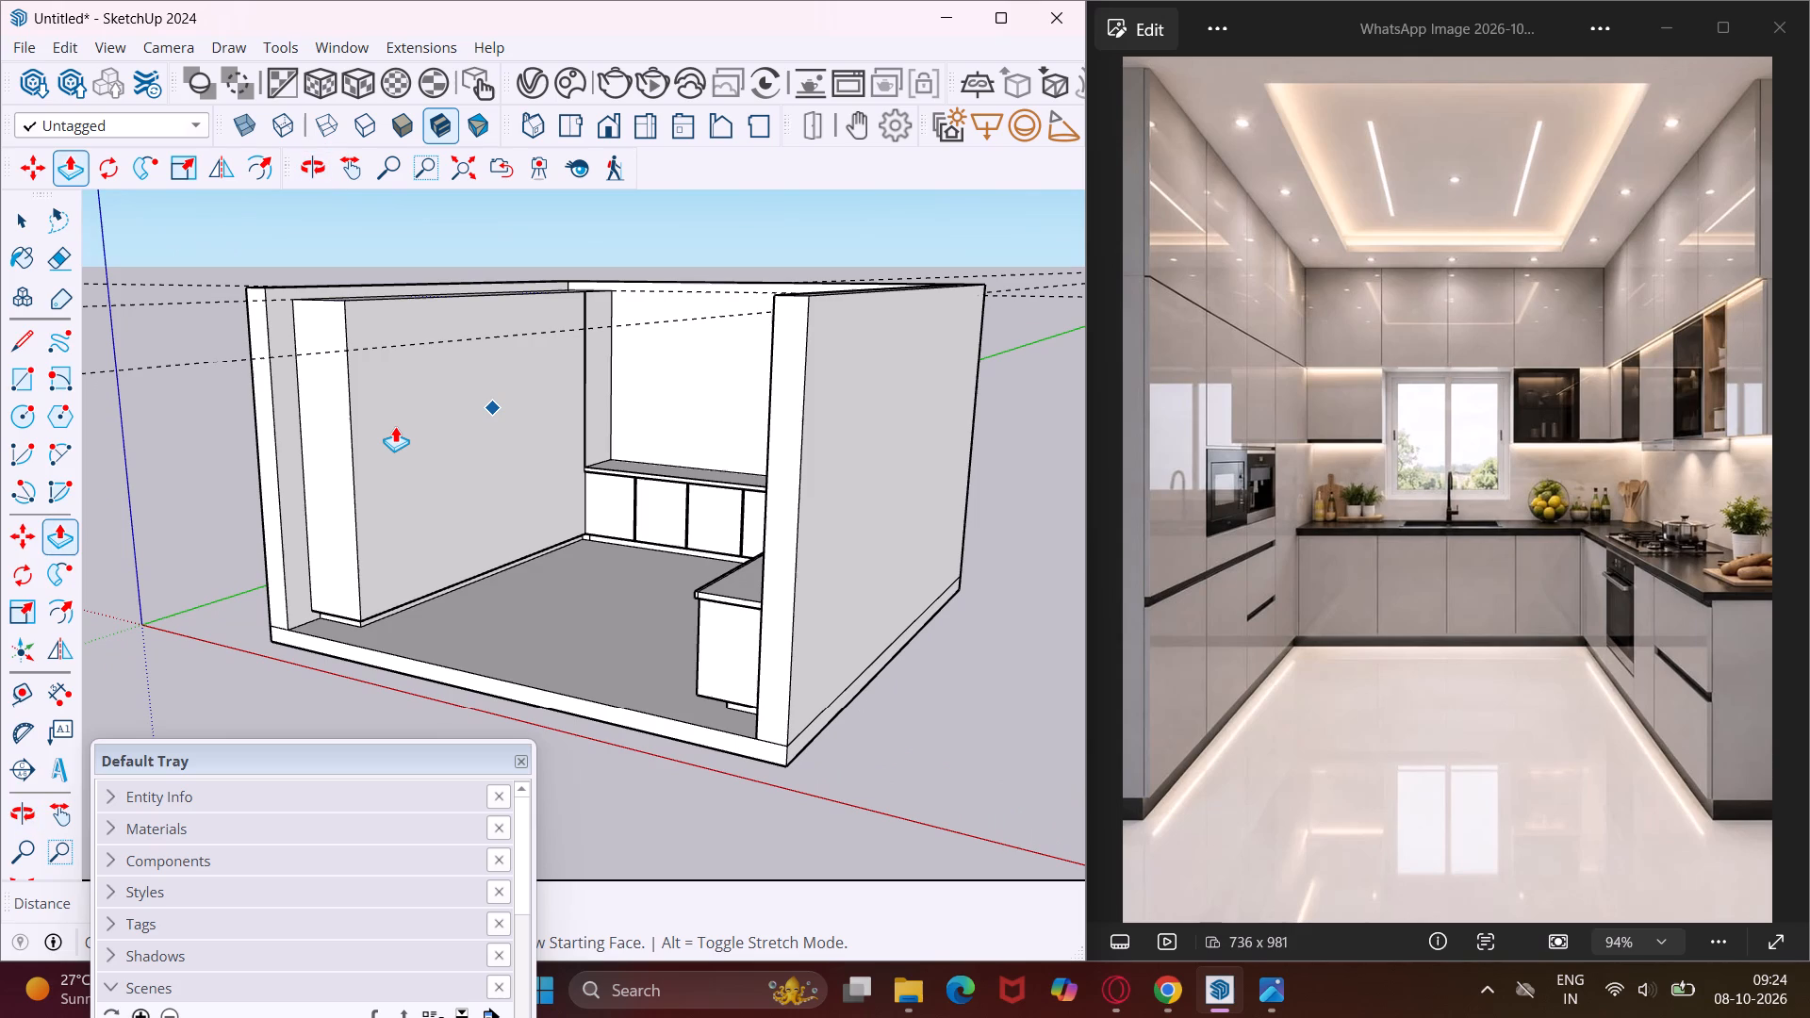
key("Escape")
key("space")
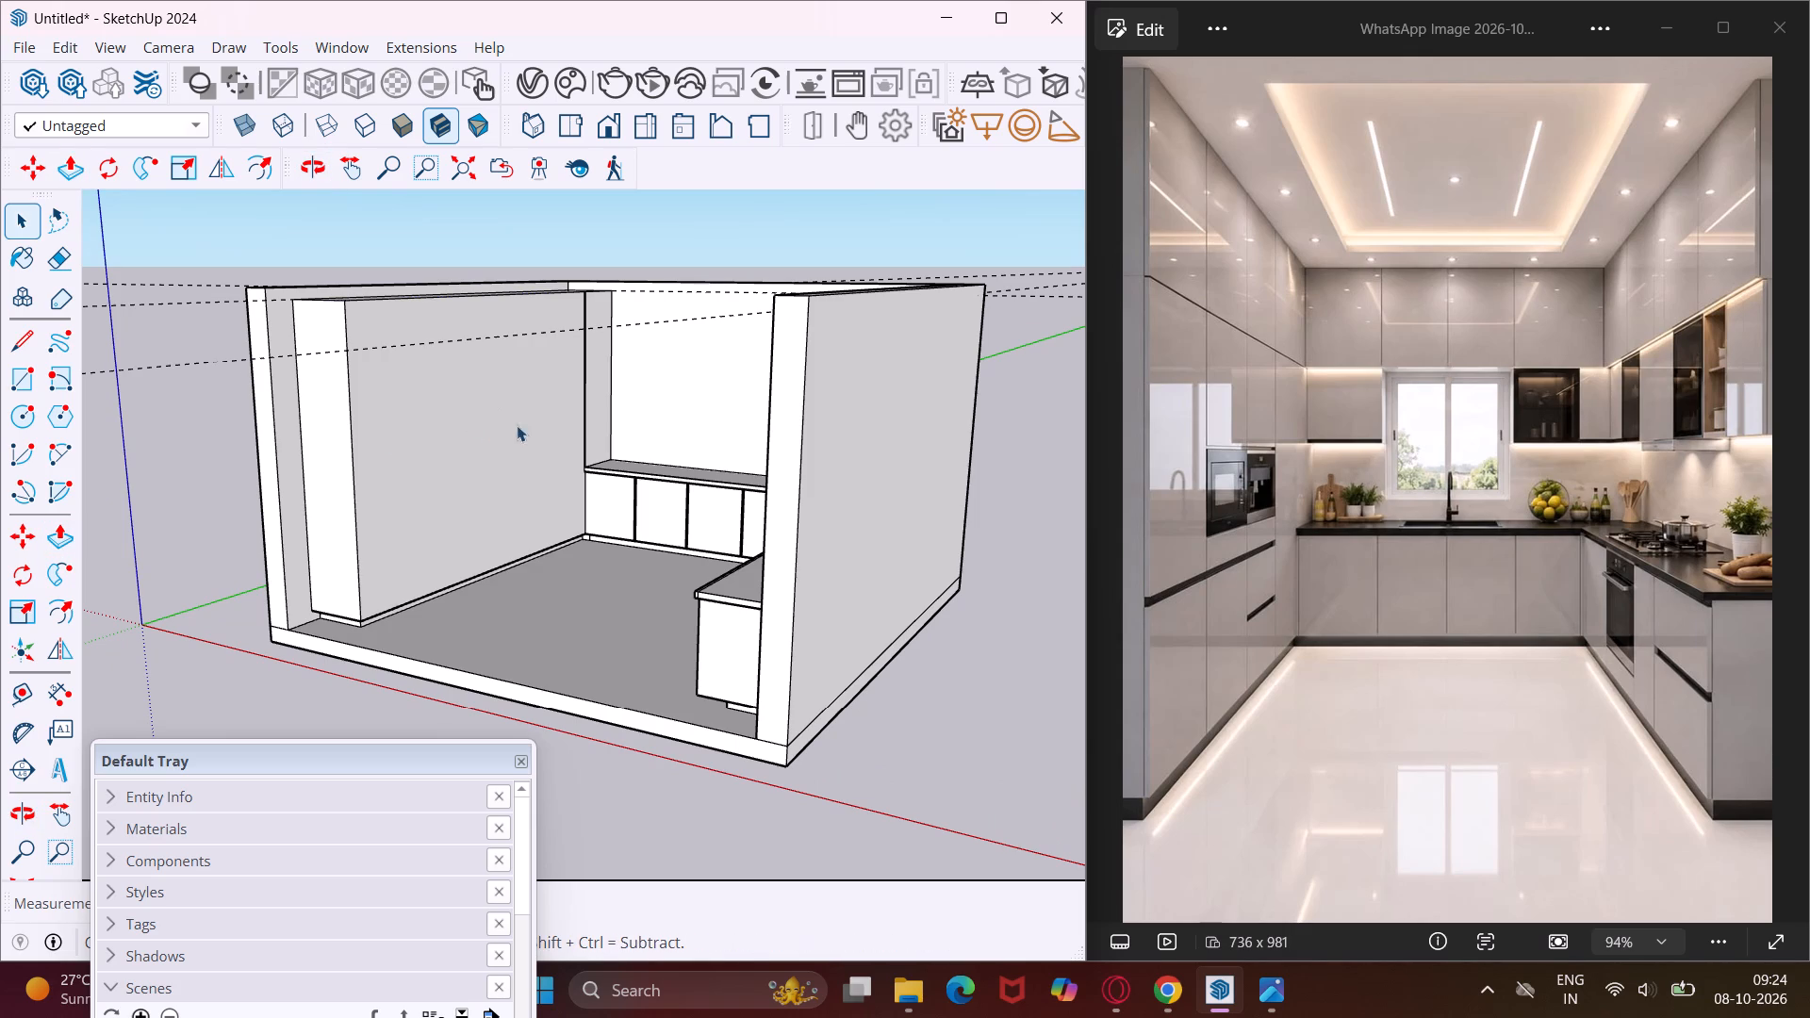
Erase the two close vertical edges at the tall unit's rear corner, above the back countertop.
scroll(577, 428, "up", 14)
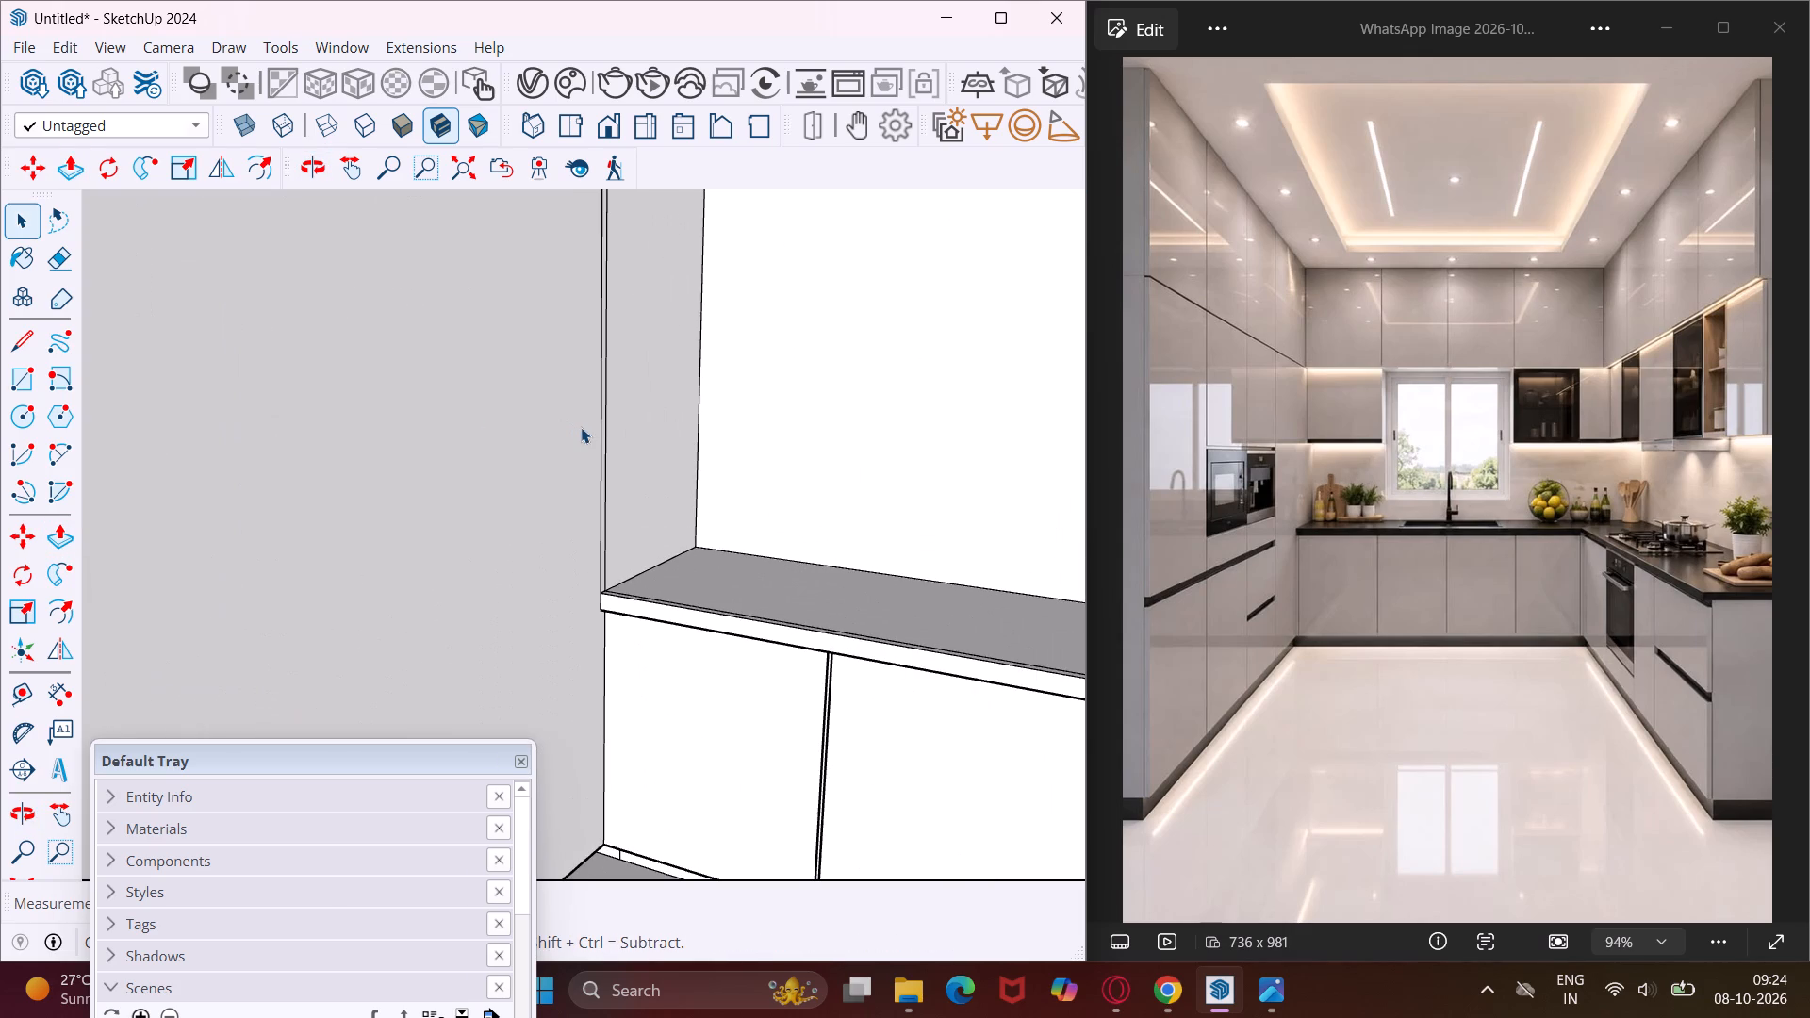
middle_click_drag(600, 431, 543, 443)
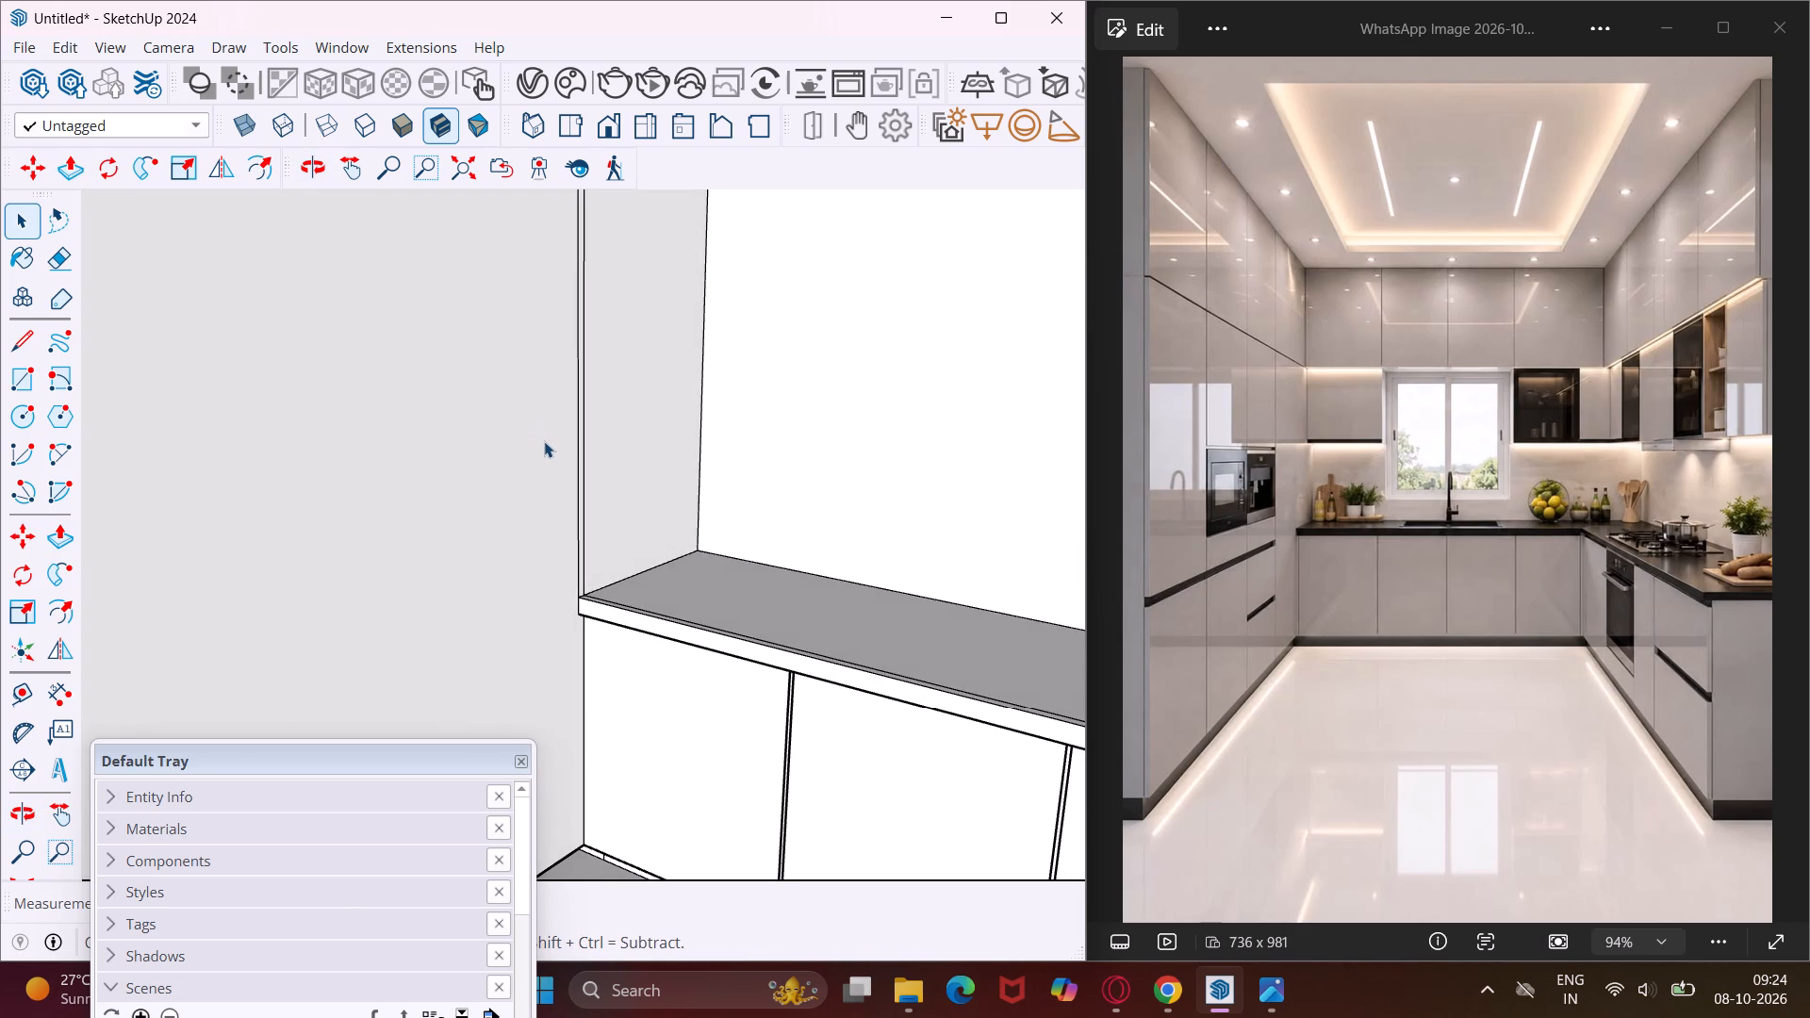
key("e")
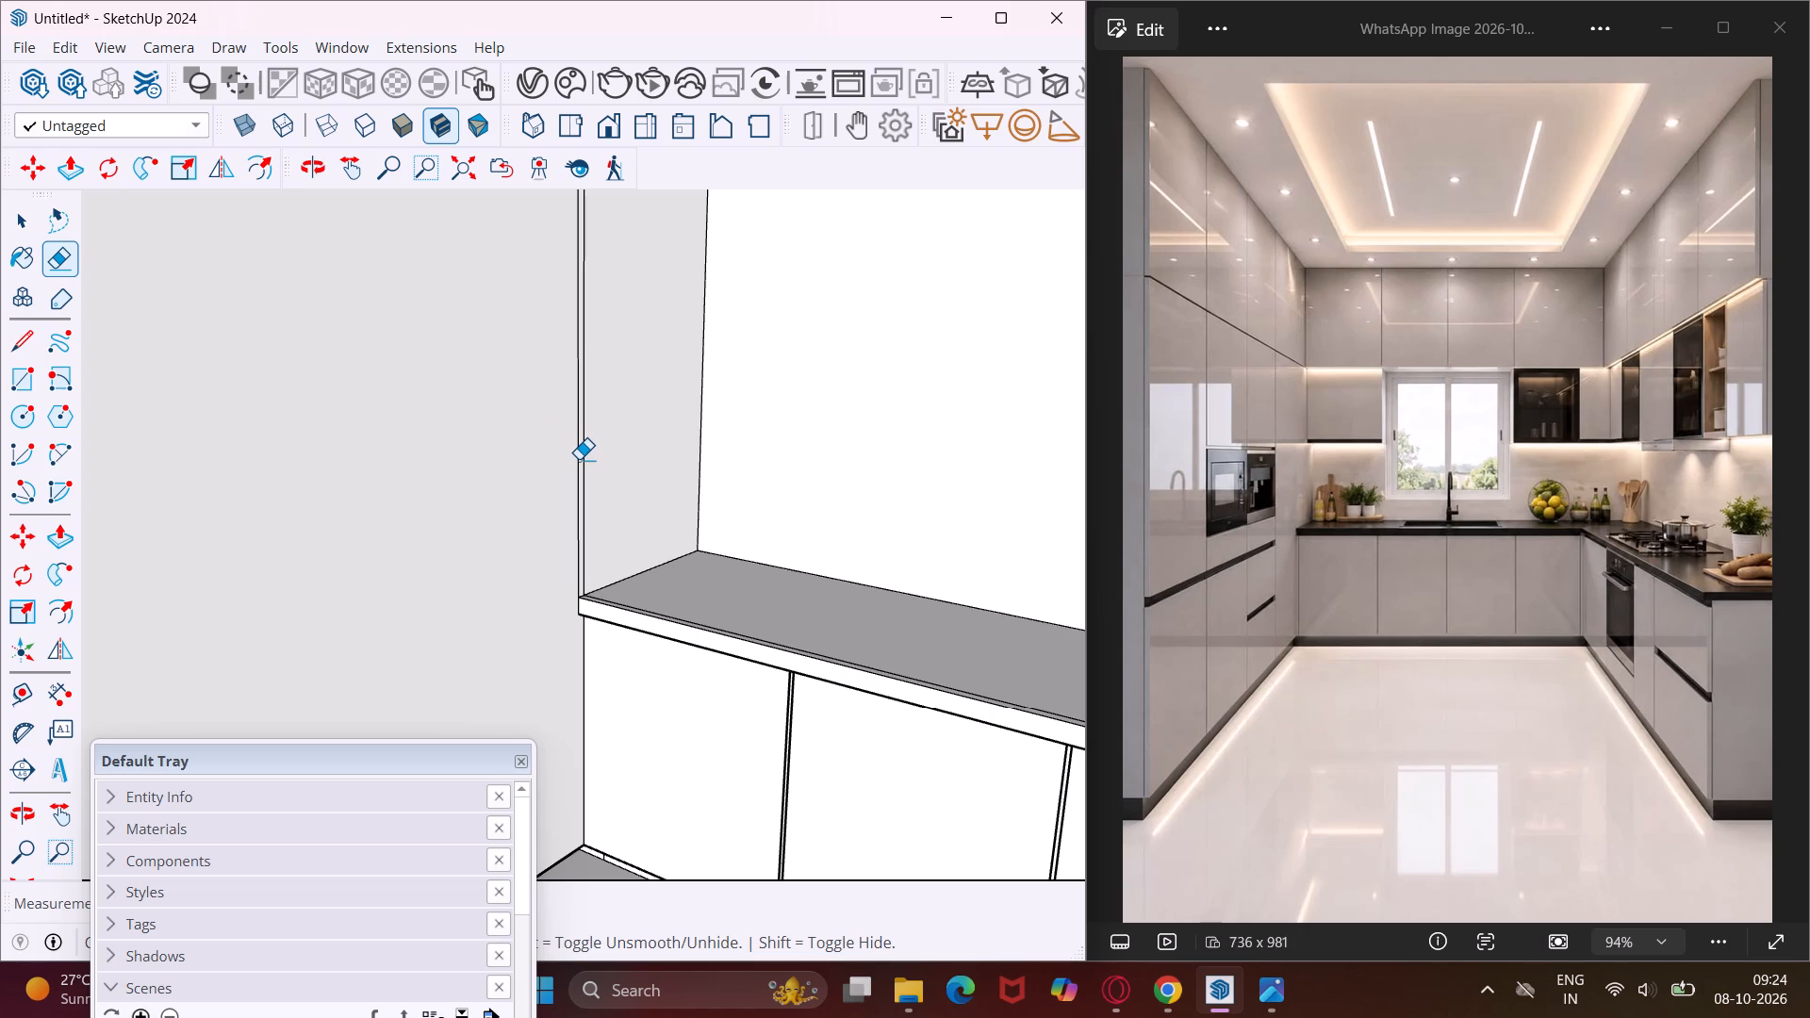
left_click(579, 459)
left_click(584, 453)
scroll(584, 453, "down", 4)
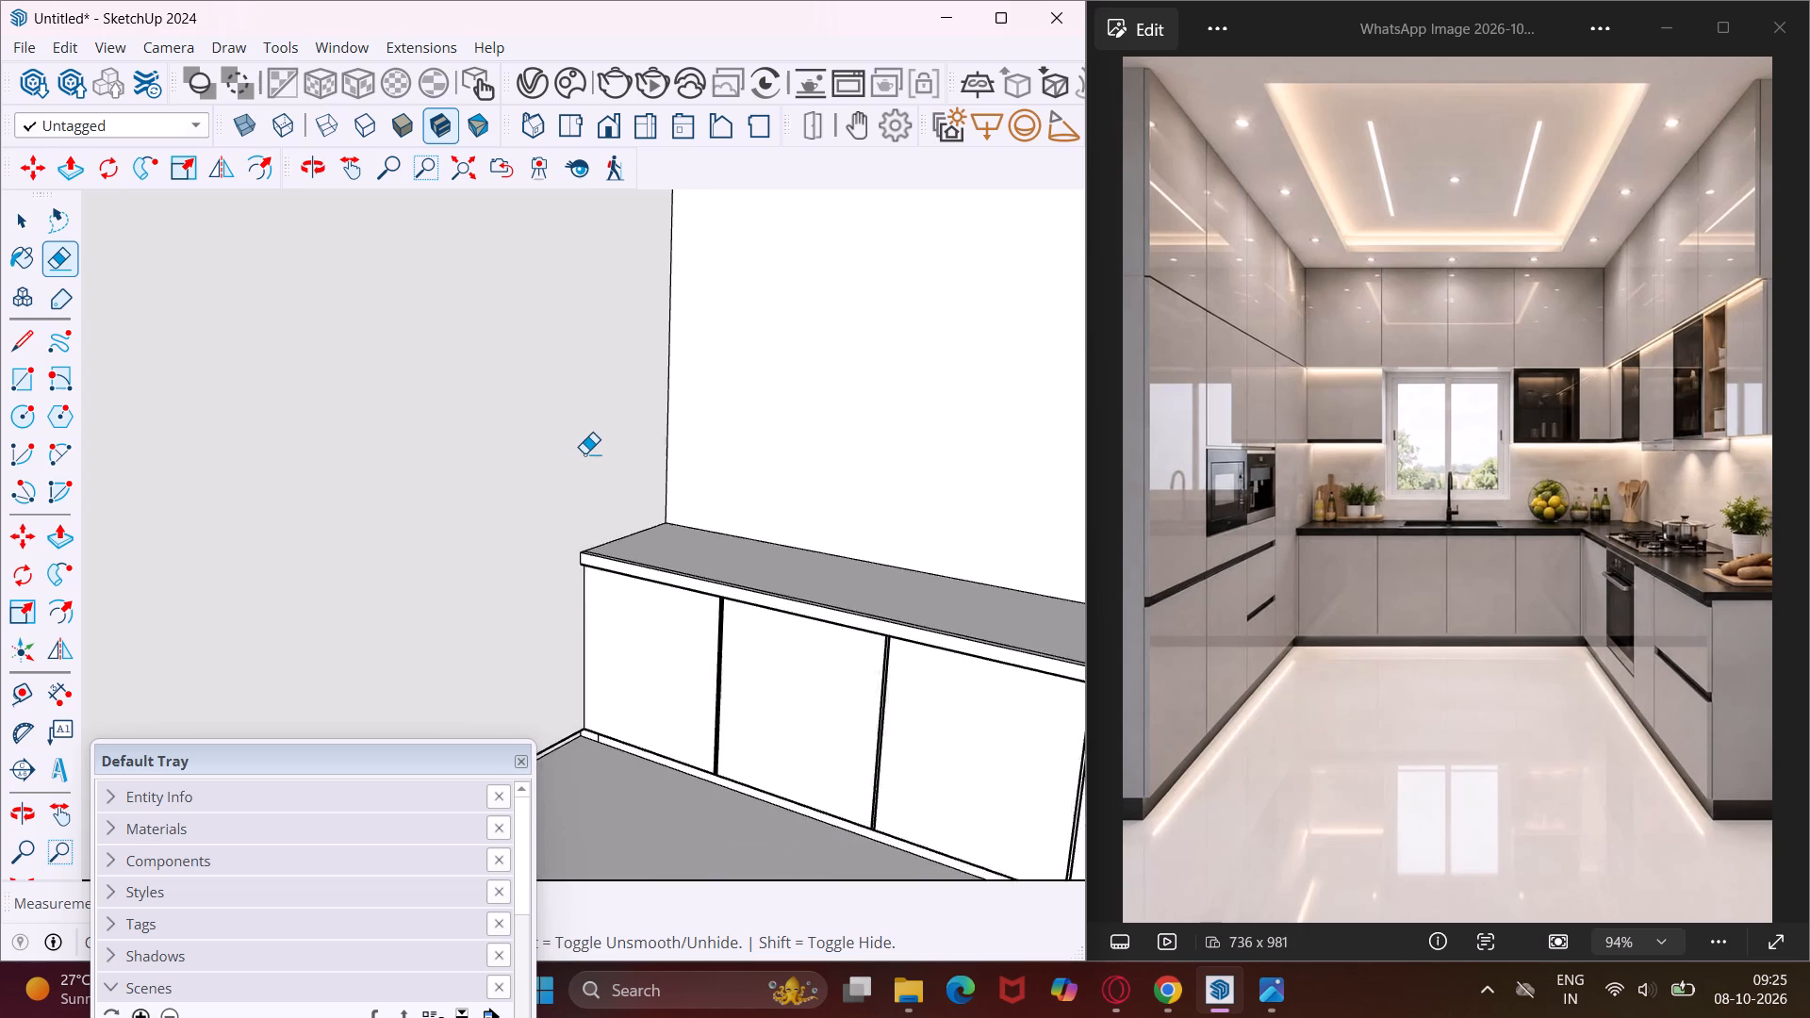
Place a horizontal guide line on the back wall 1' above the rear edge of the countertop.
scroll(584, 453, "down", 6)
middle_click_drag(583, 453, 809, 473)
scroll(771, 429, "down", 8)
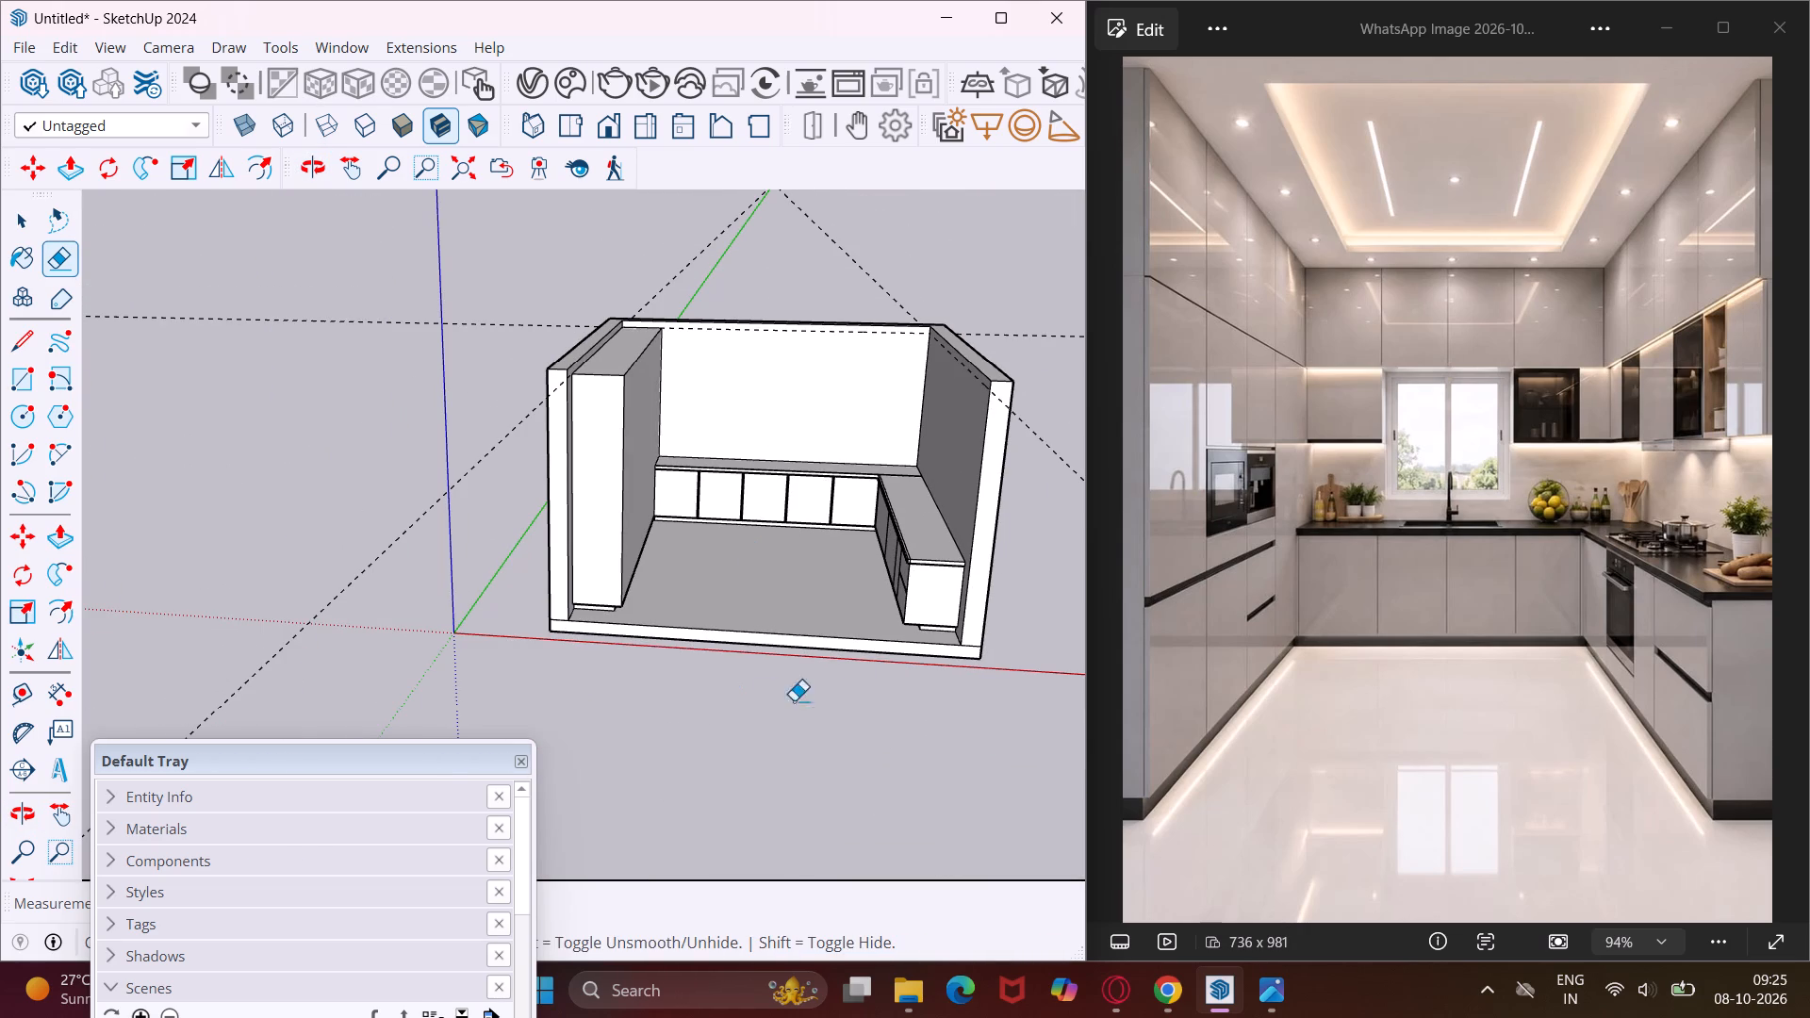
key("Escape")
key("space")
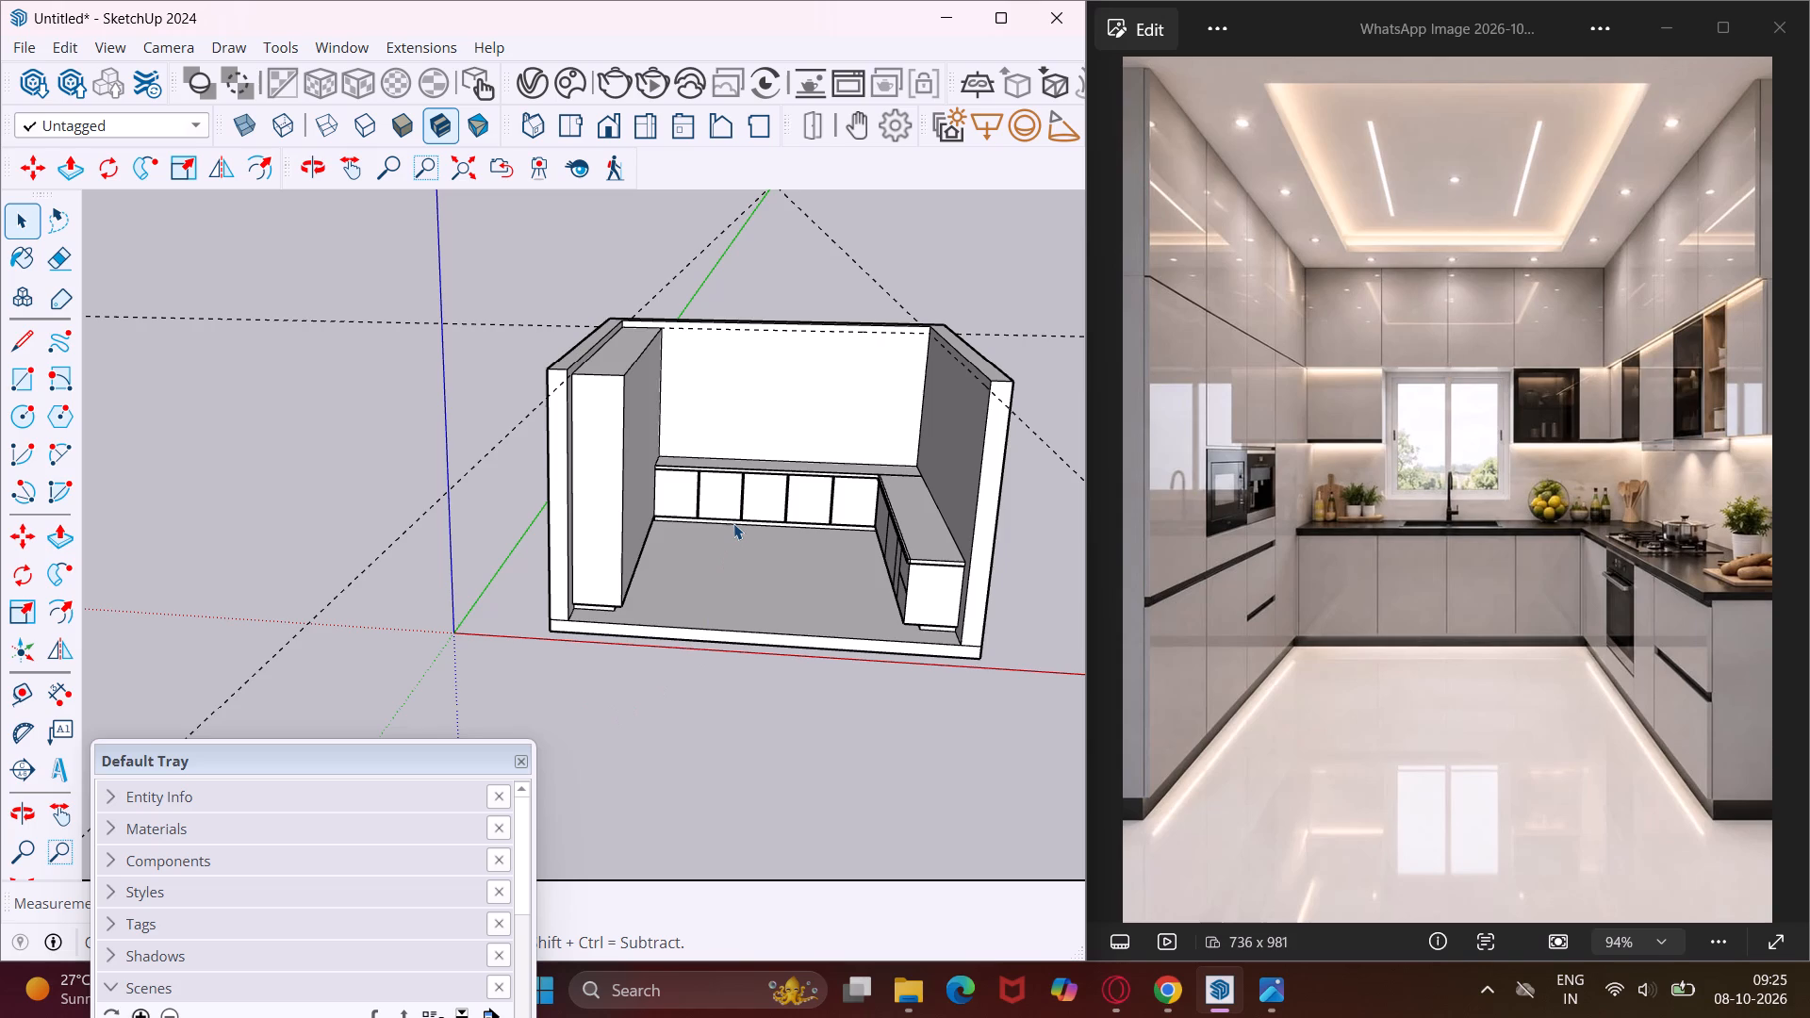
scroll(733, 523, "up", 3)
middle_click_drag(733, 523, 731, 474)
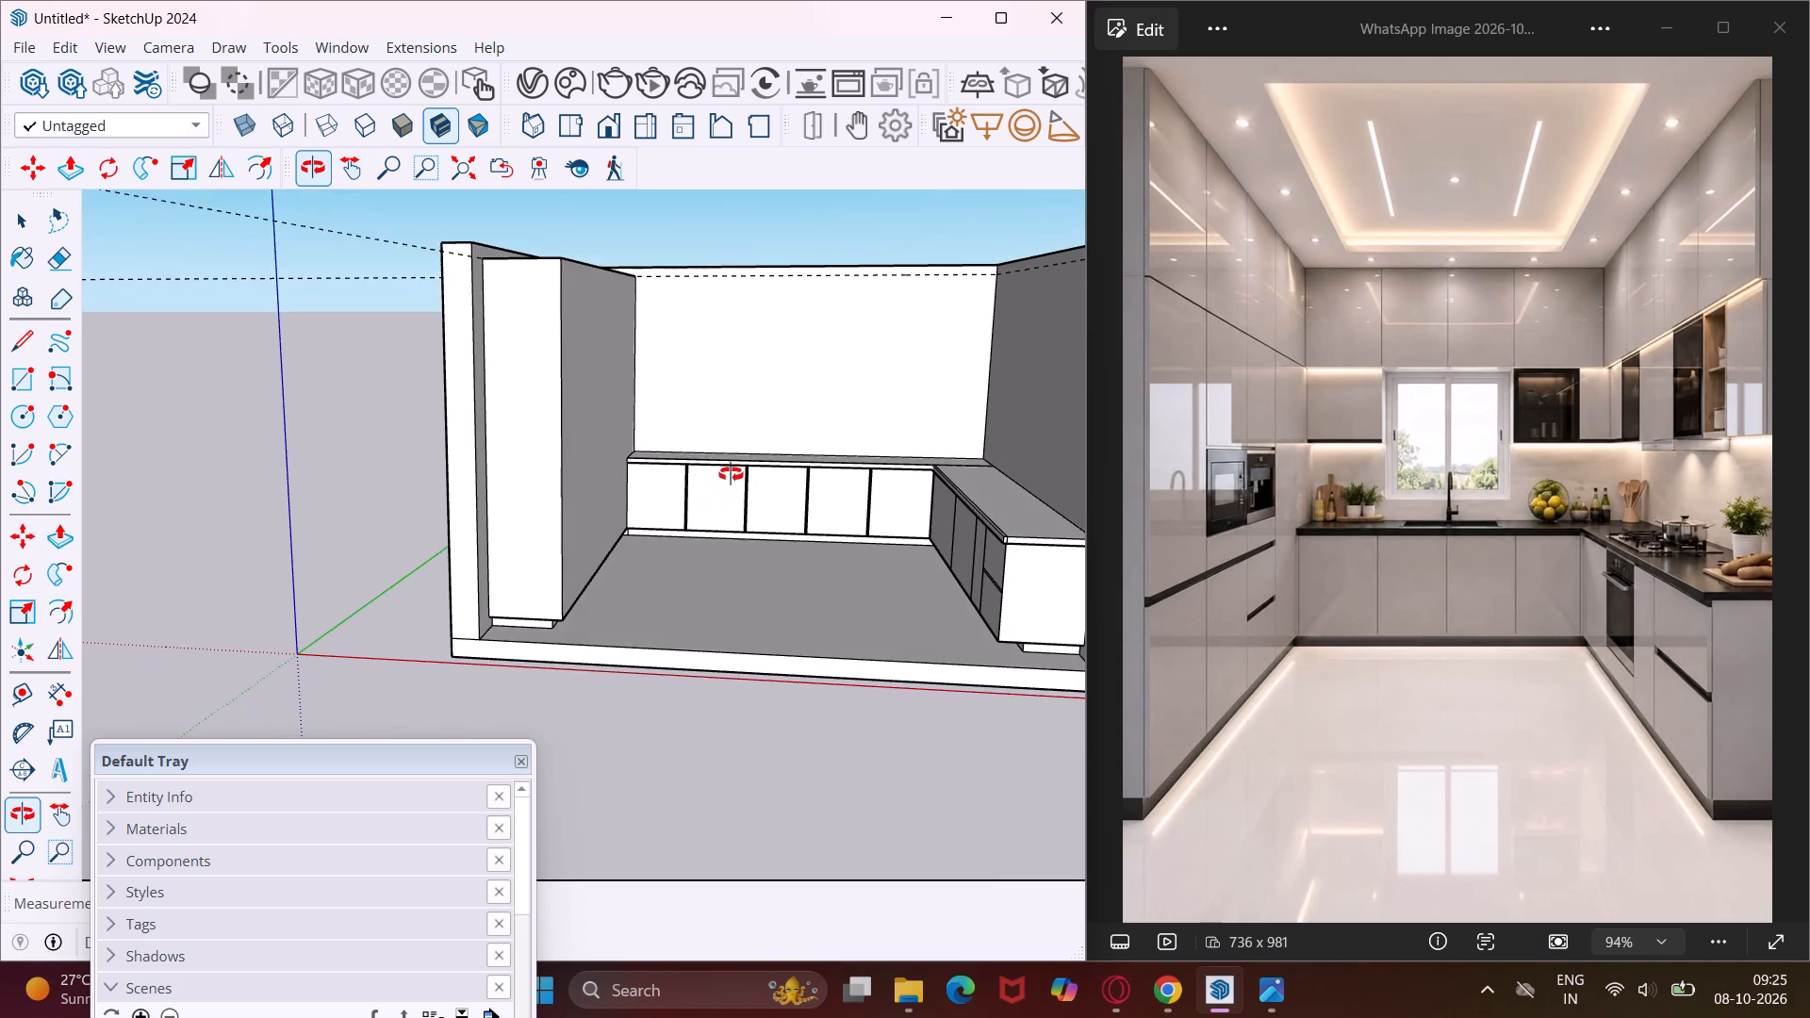
middle_click_drag(731, 474, 843, 428)
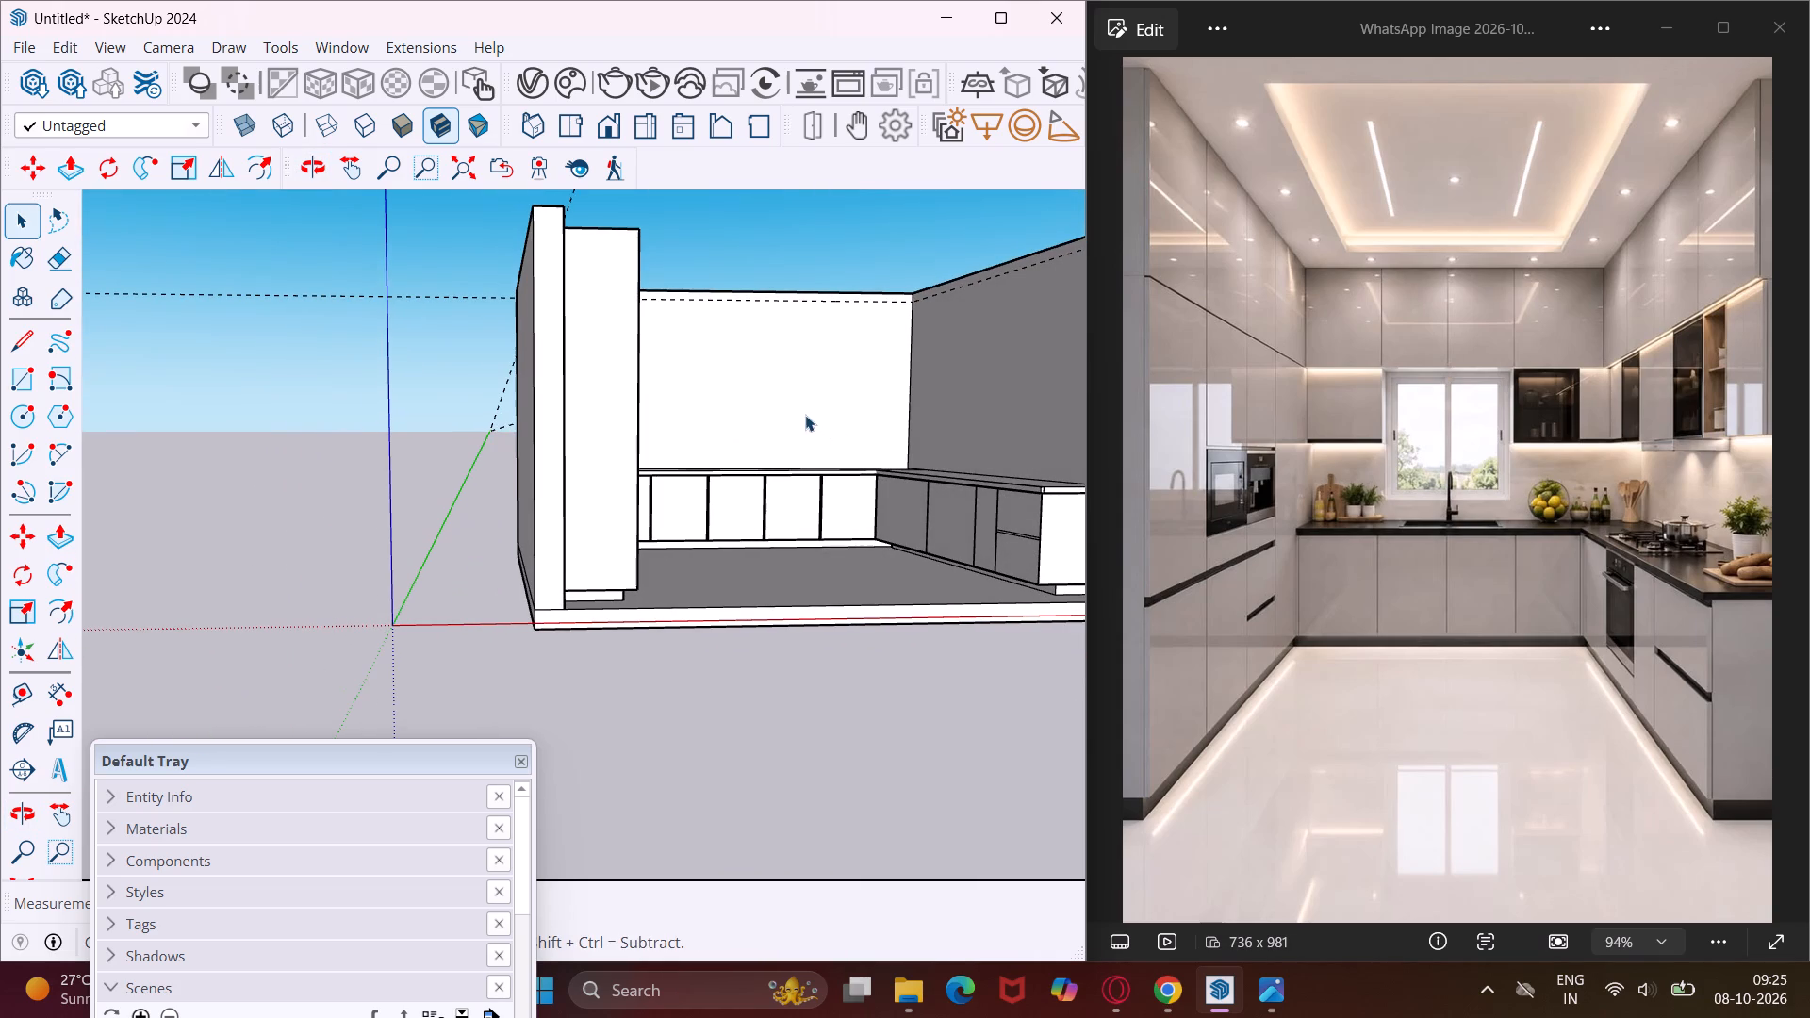
scroll(817, 383, "up", 3)
middle_click_drag(817, 383, 796, 419)
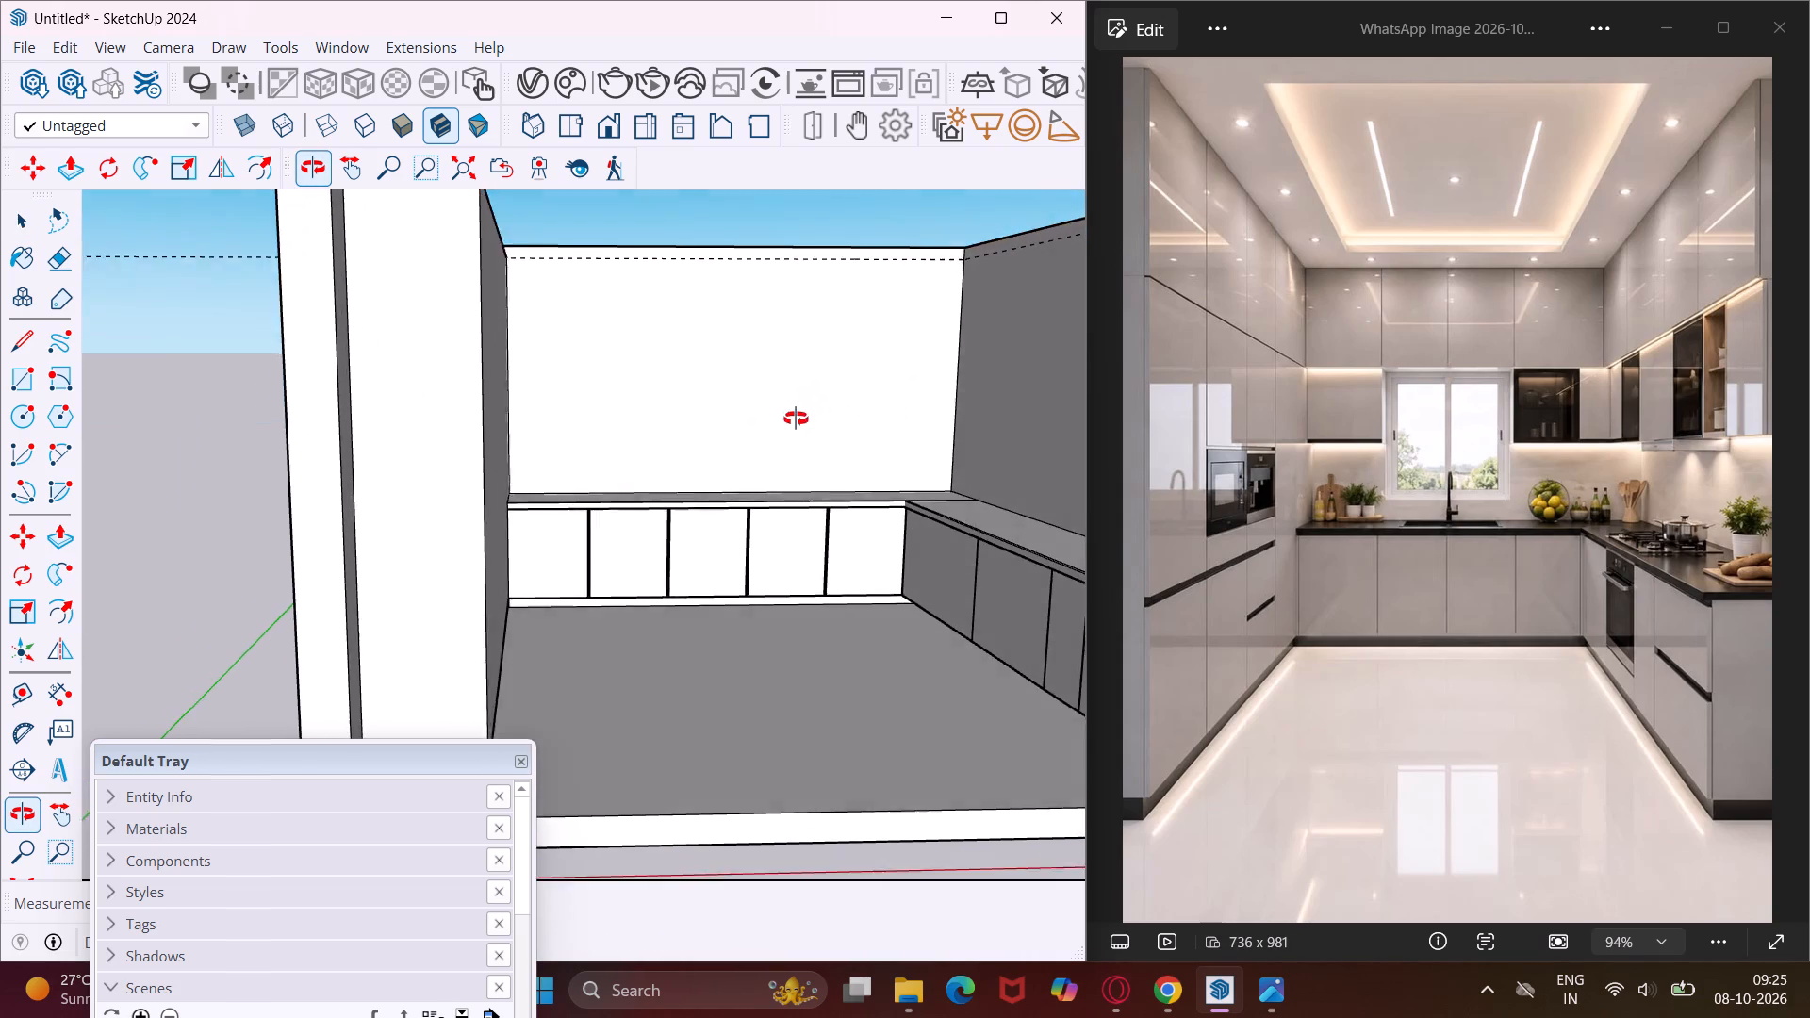
middle_click_drag(796, 419, 791, 432)
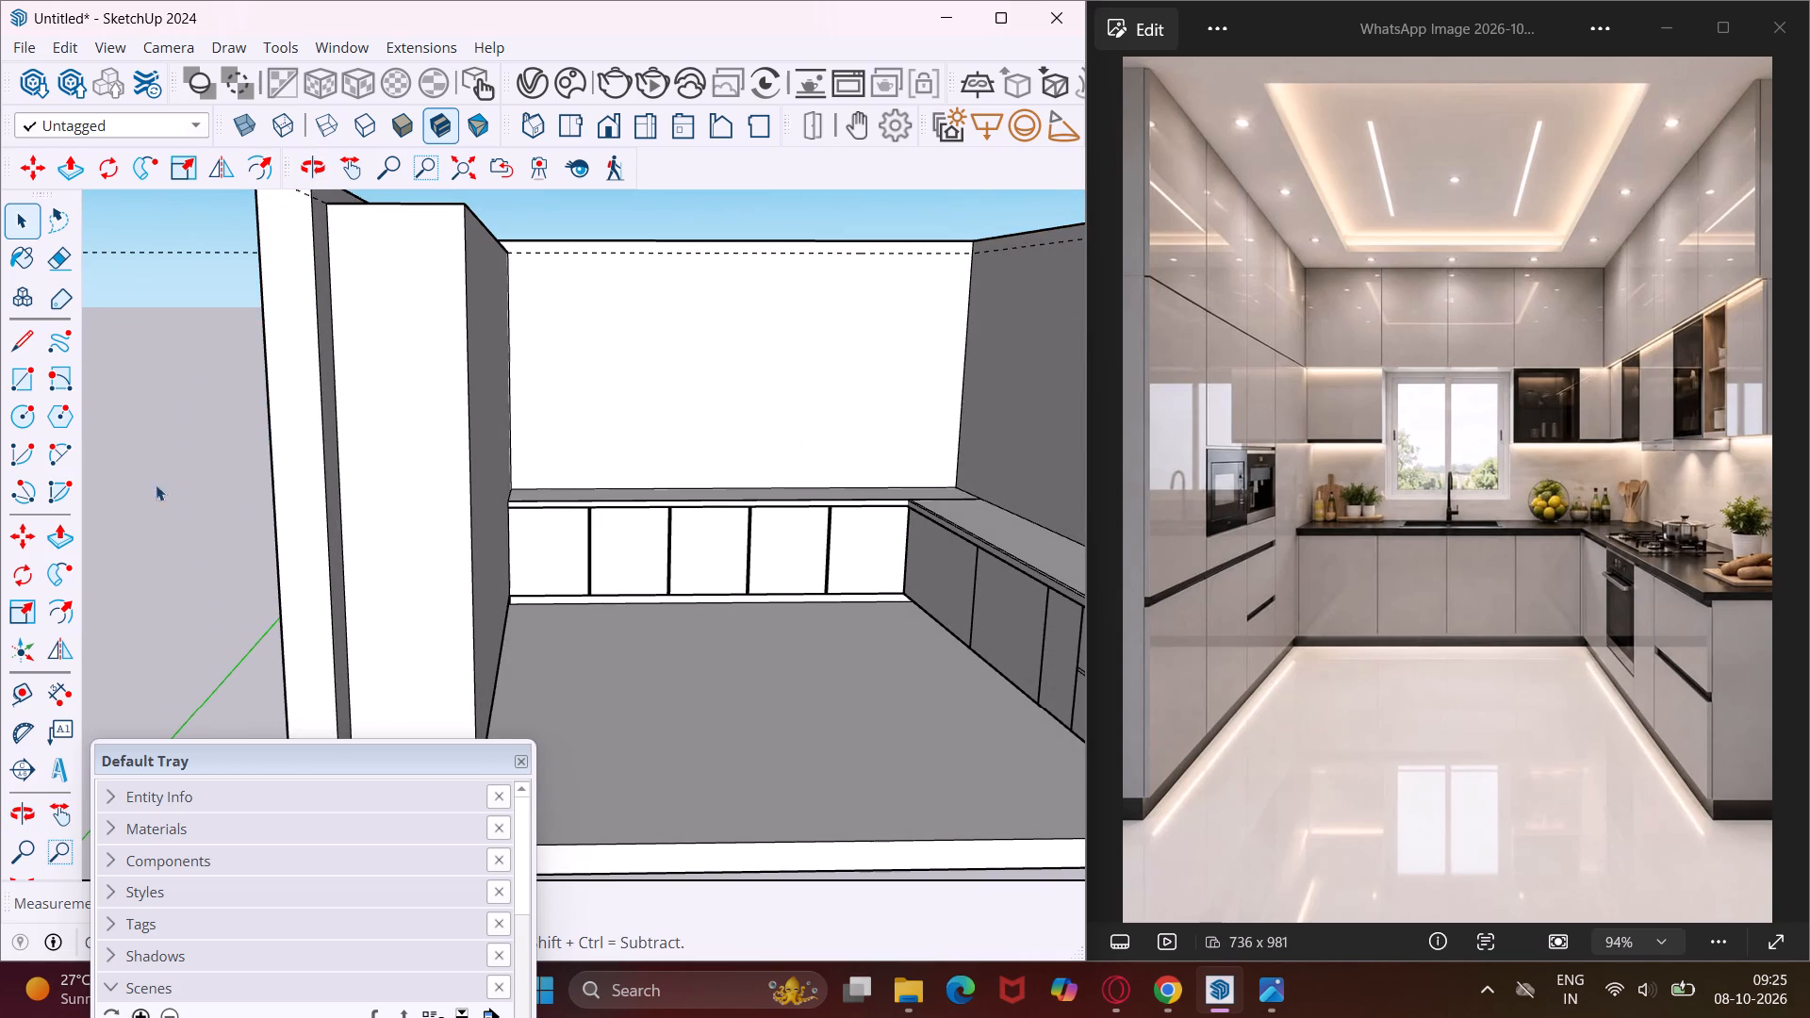
left_click(21, 691)
left_click(703, 487)
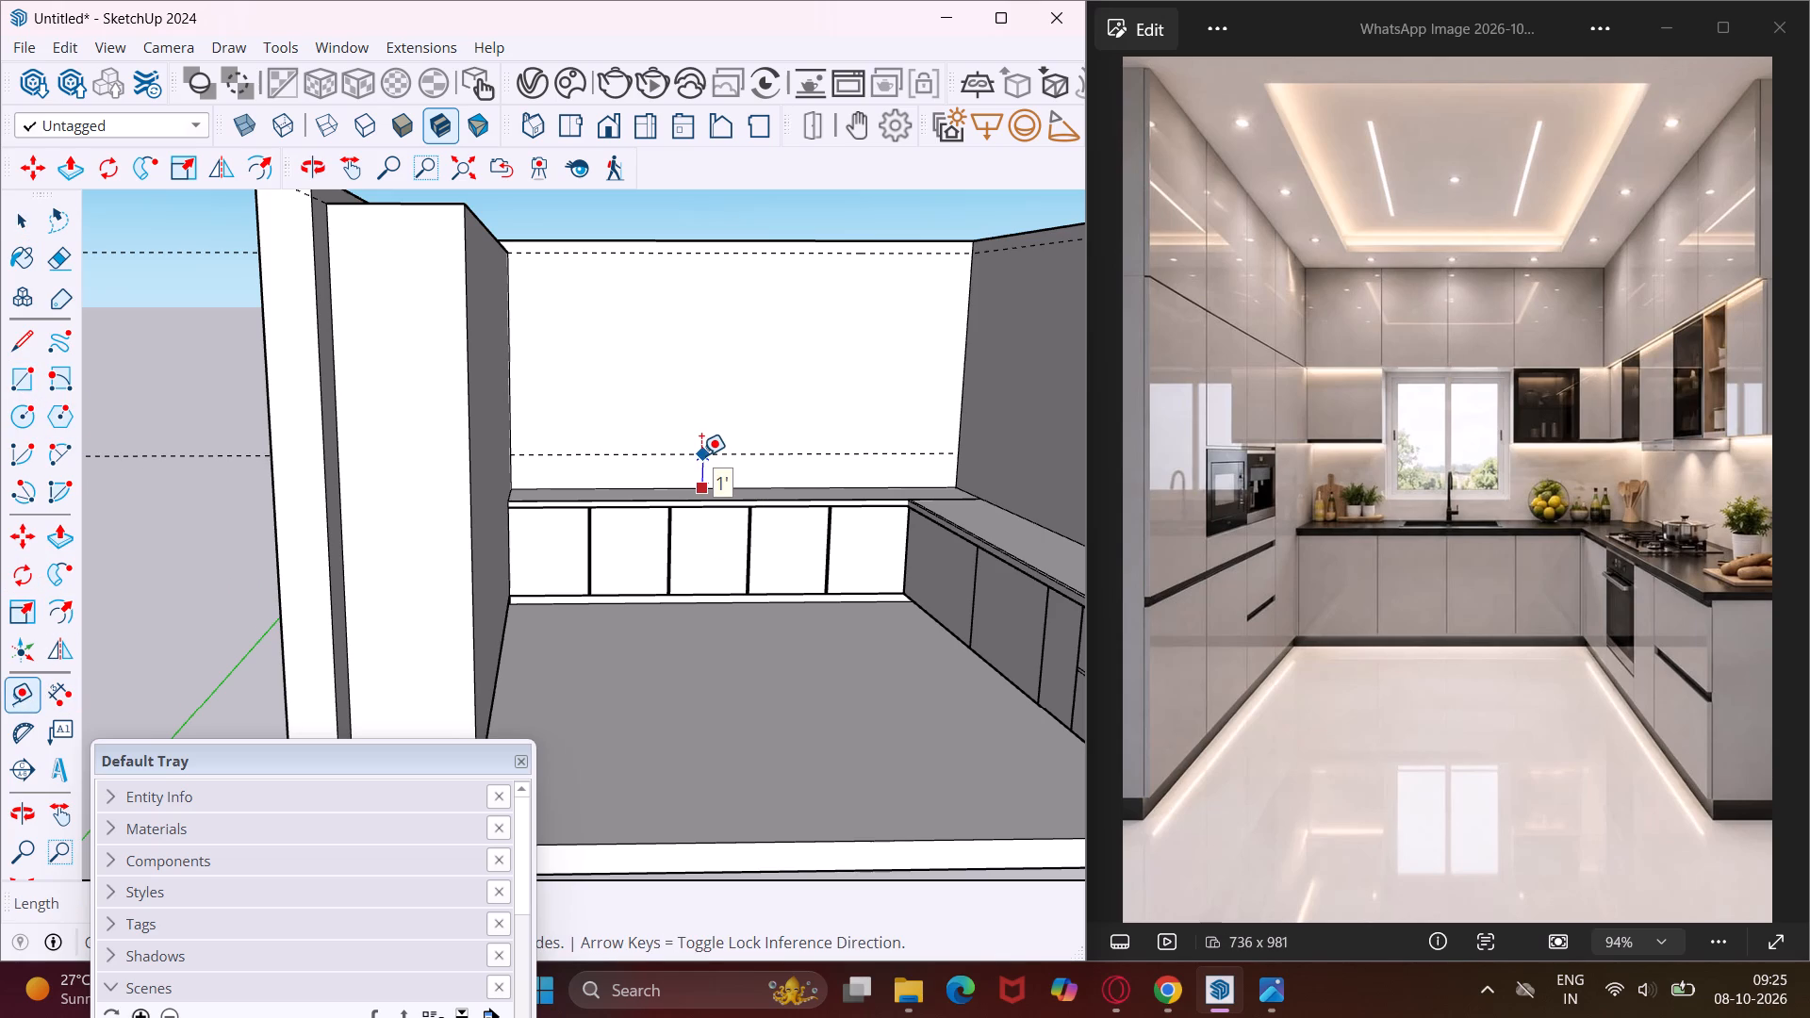
type("1'")
key("Return")
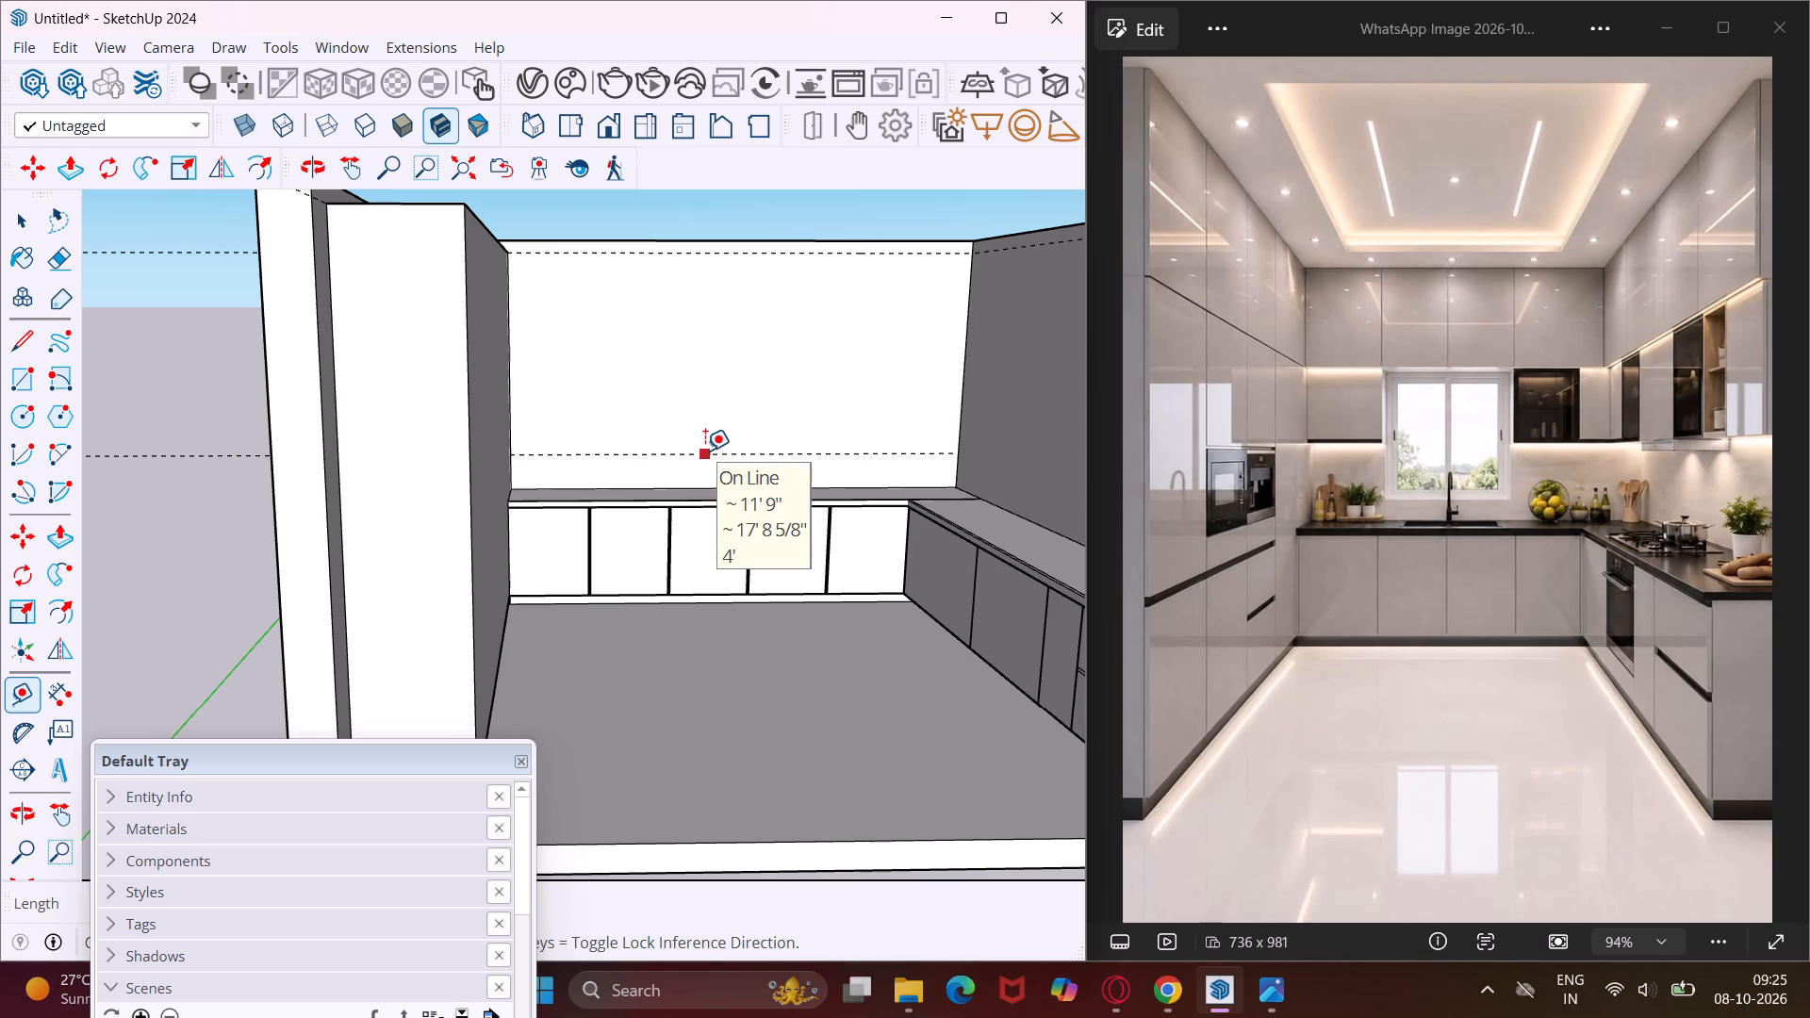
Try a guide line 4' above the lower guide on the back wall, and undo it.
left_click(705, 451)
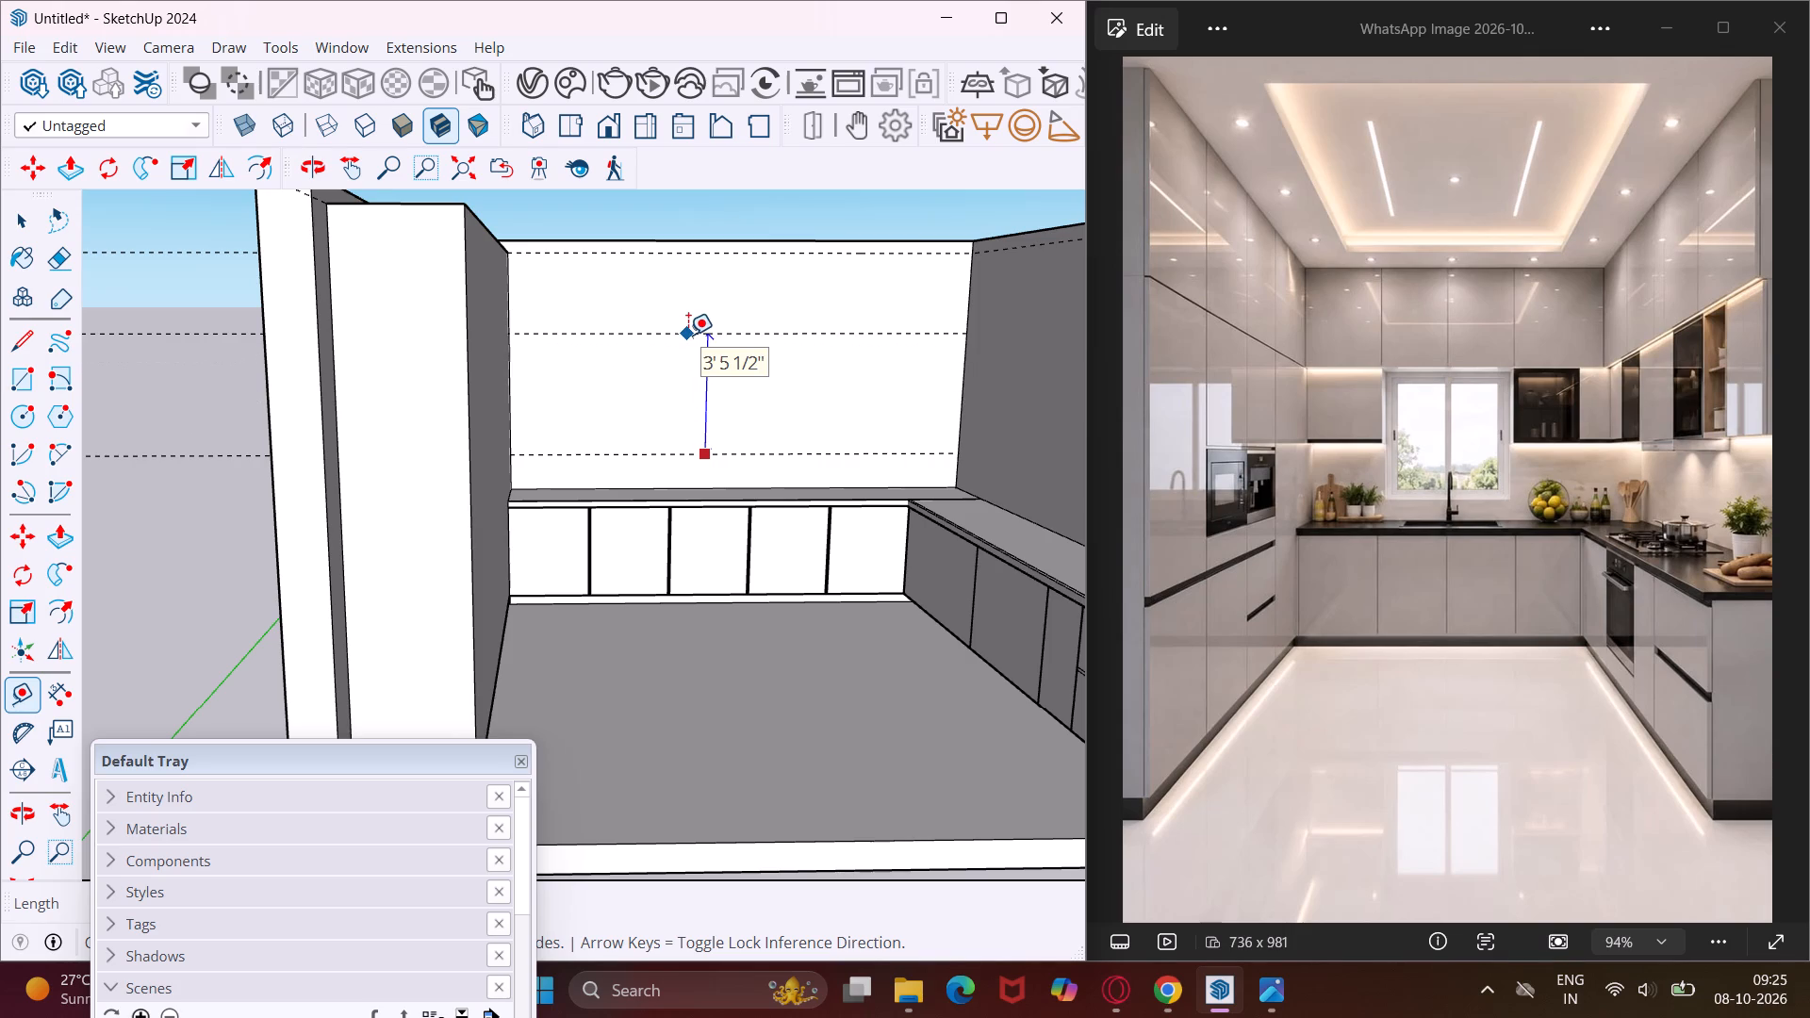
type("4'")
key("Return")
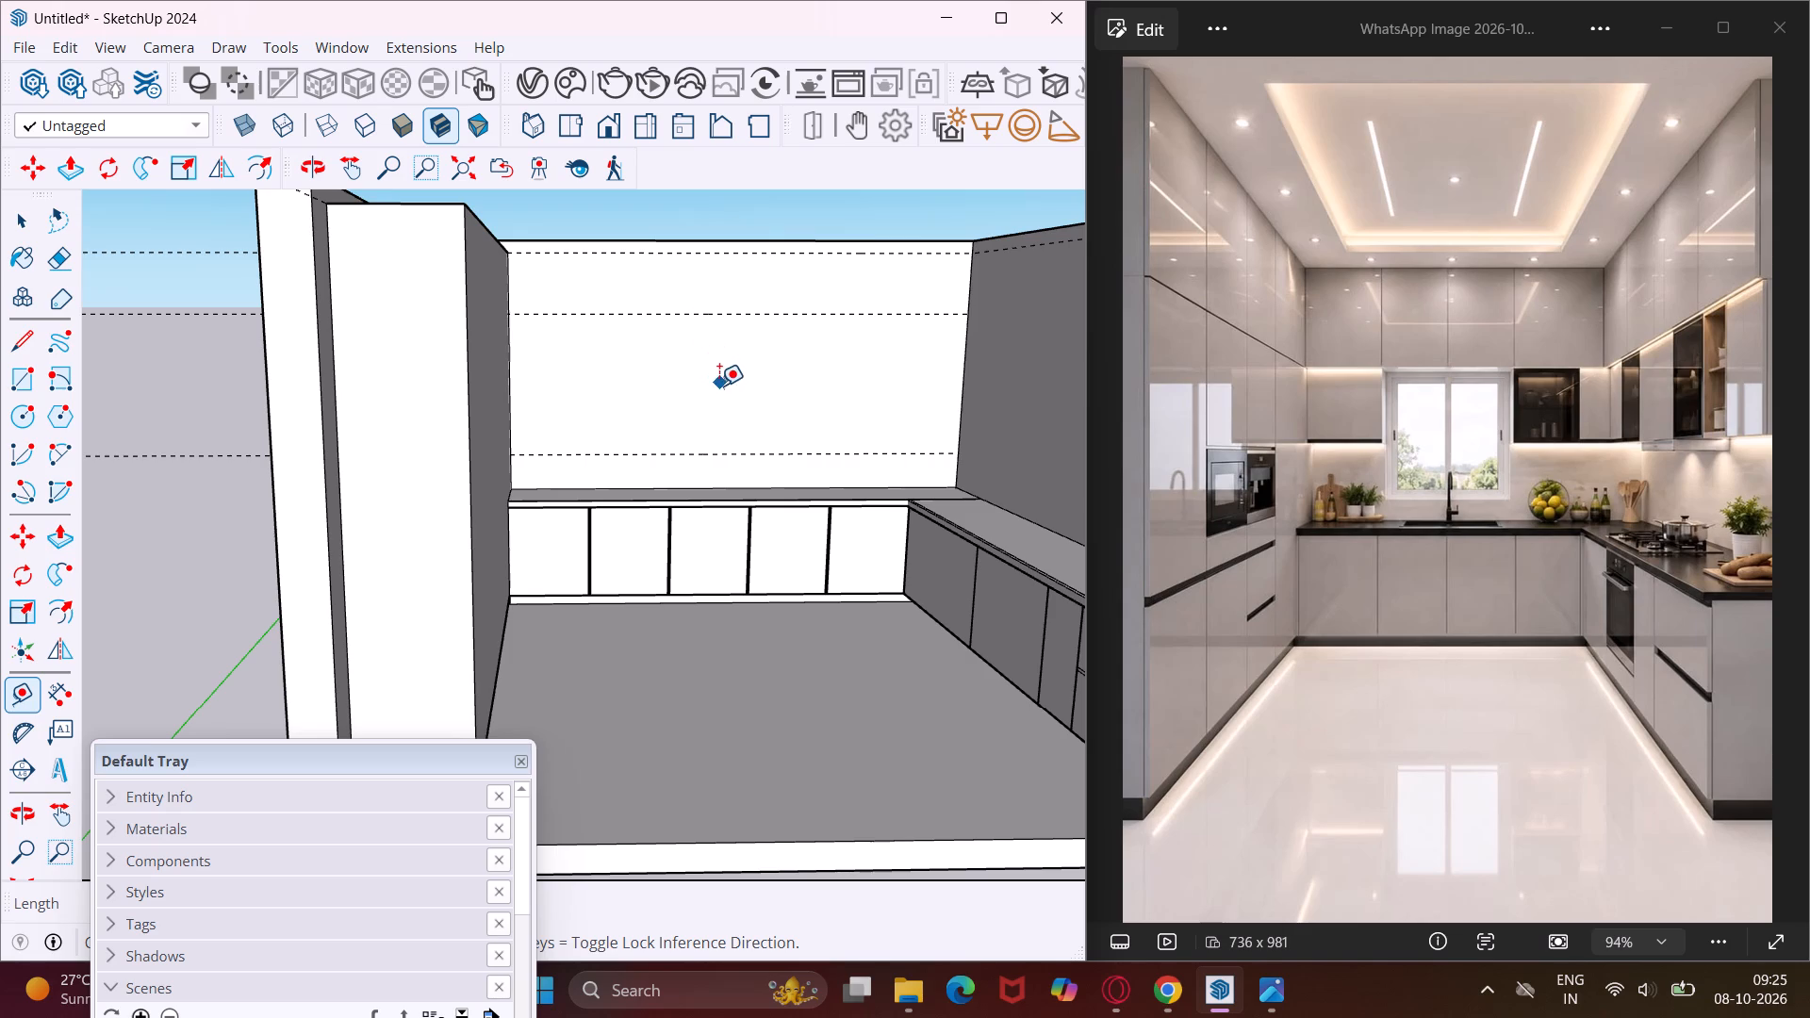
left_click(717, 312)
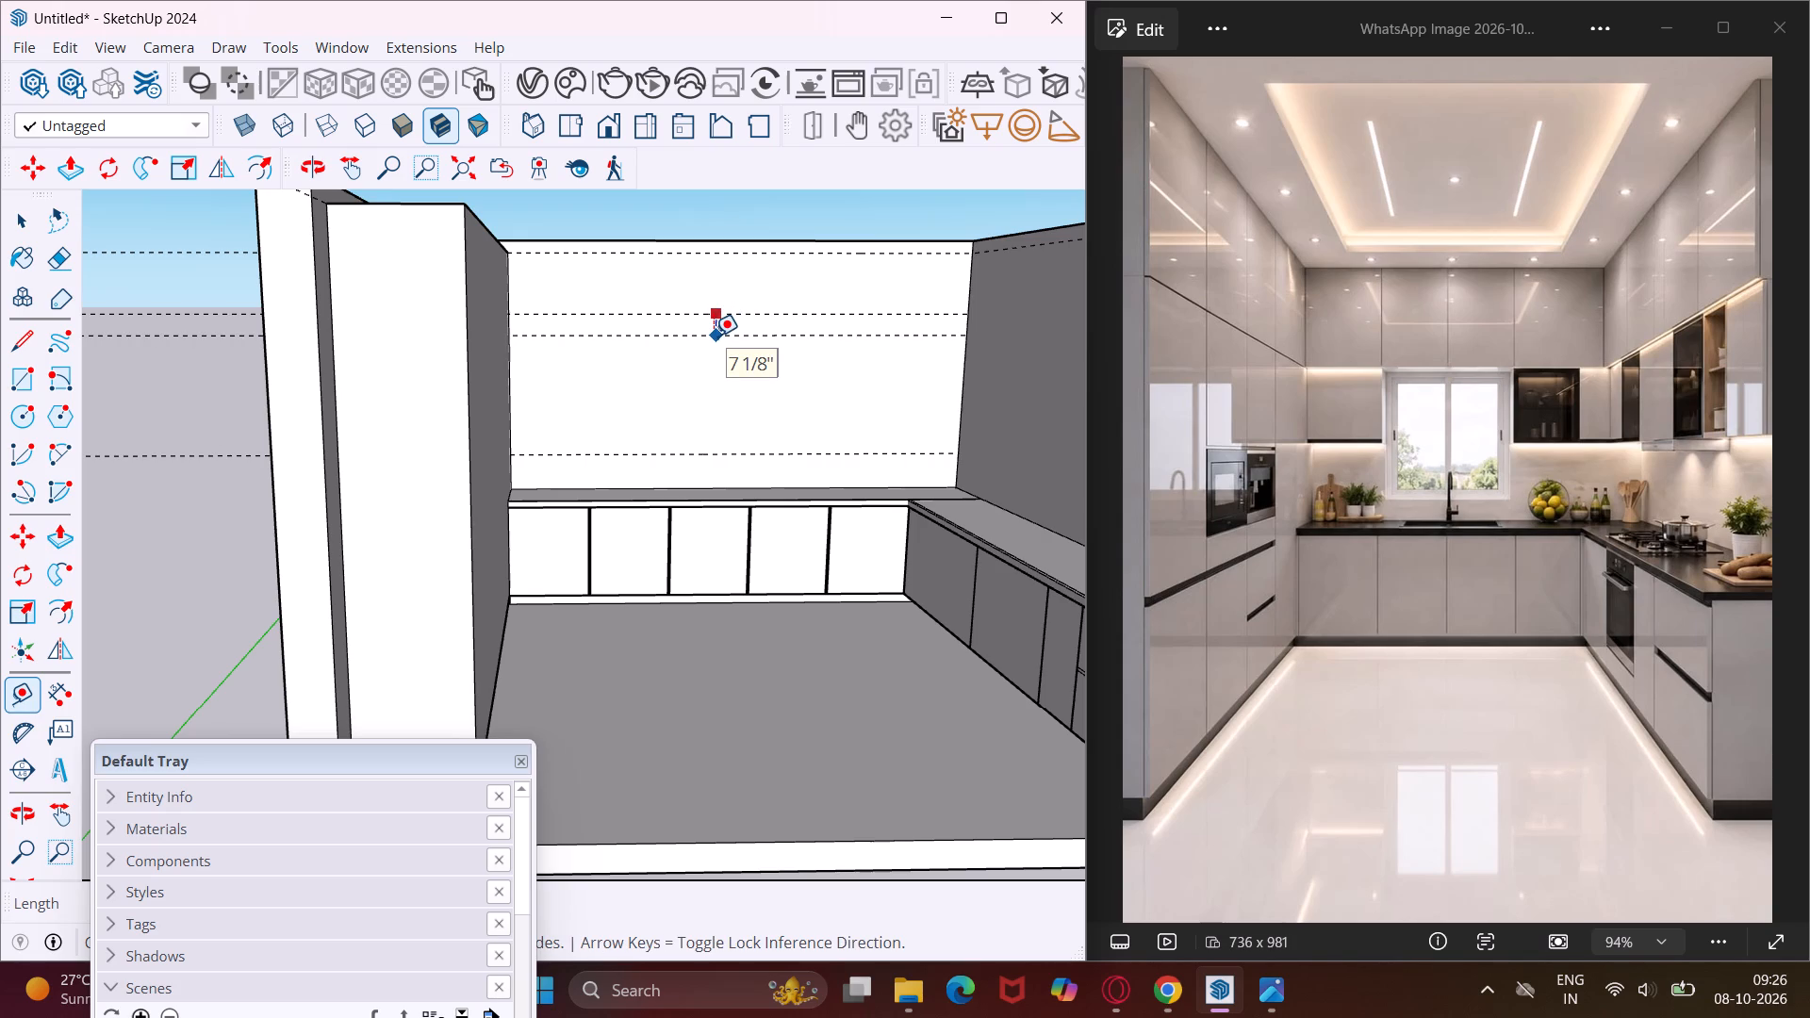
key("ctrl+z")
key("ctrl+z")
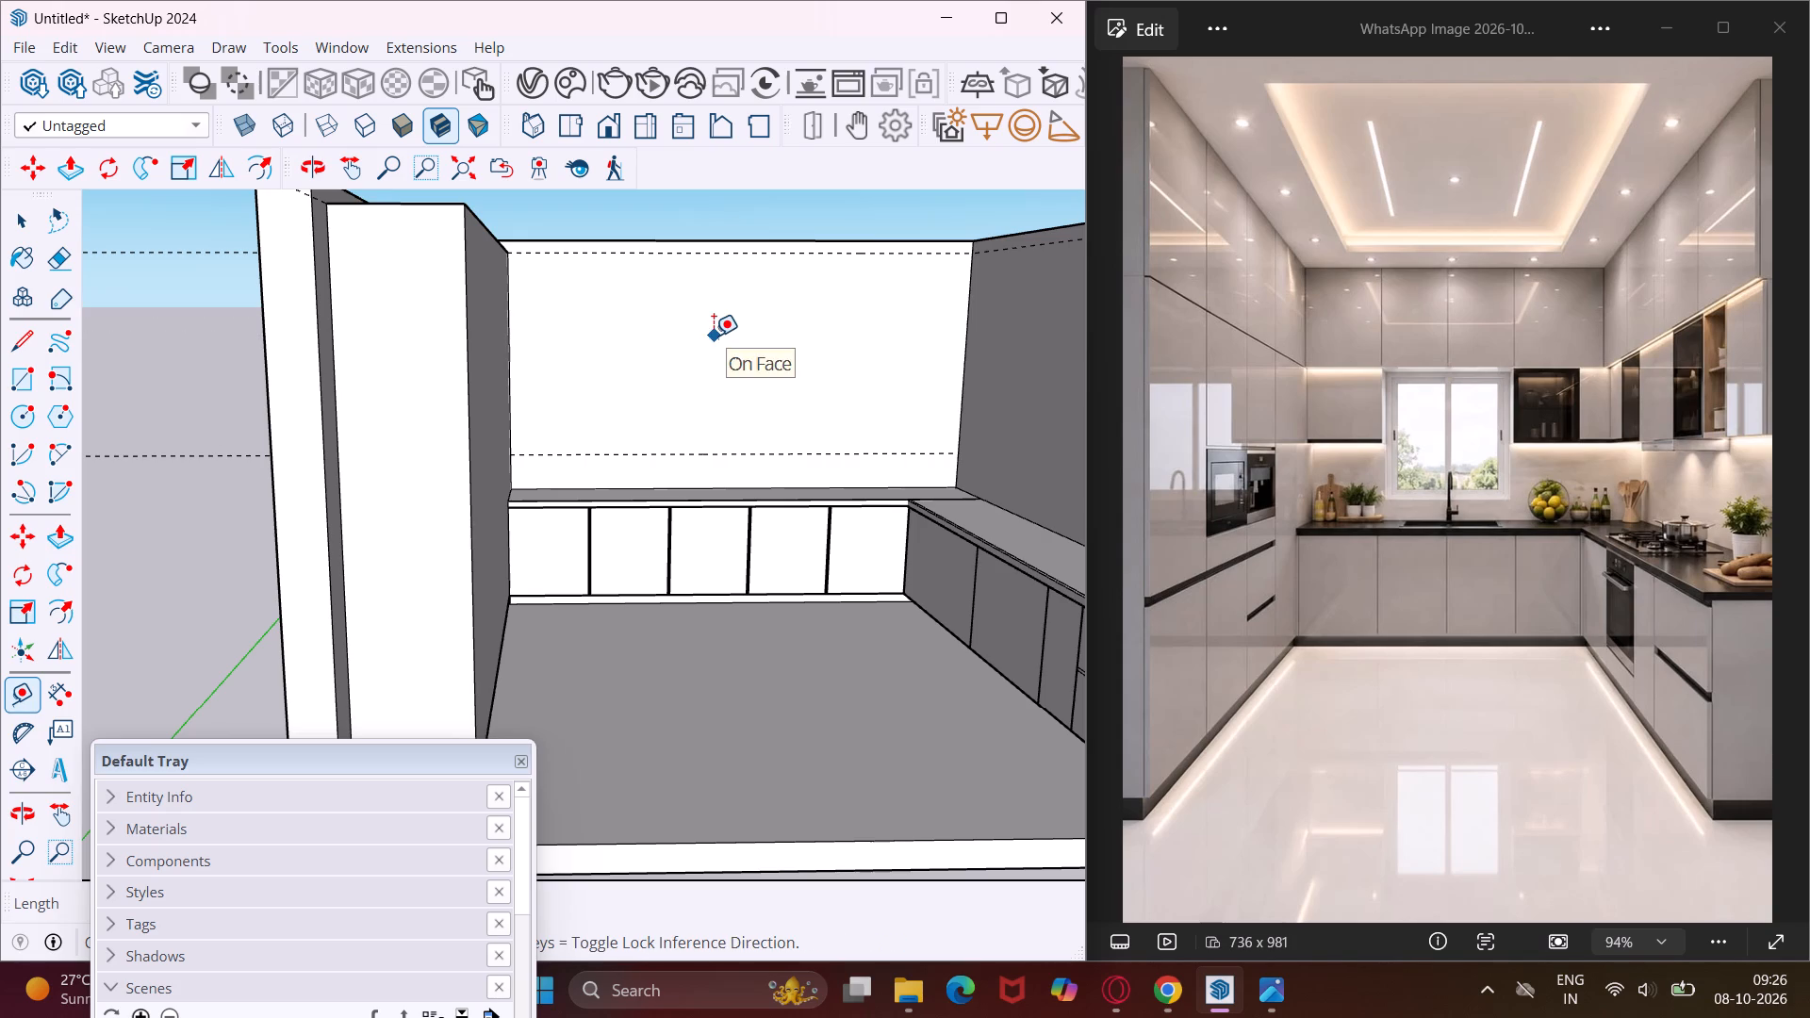
Place a horizontal guide line on the back wall 3' above the guide over the countertop.
left_click(732, 451)
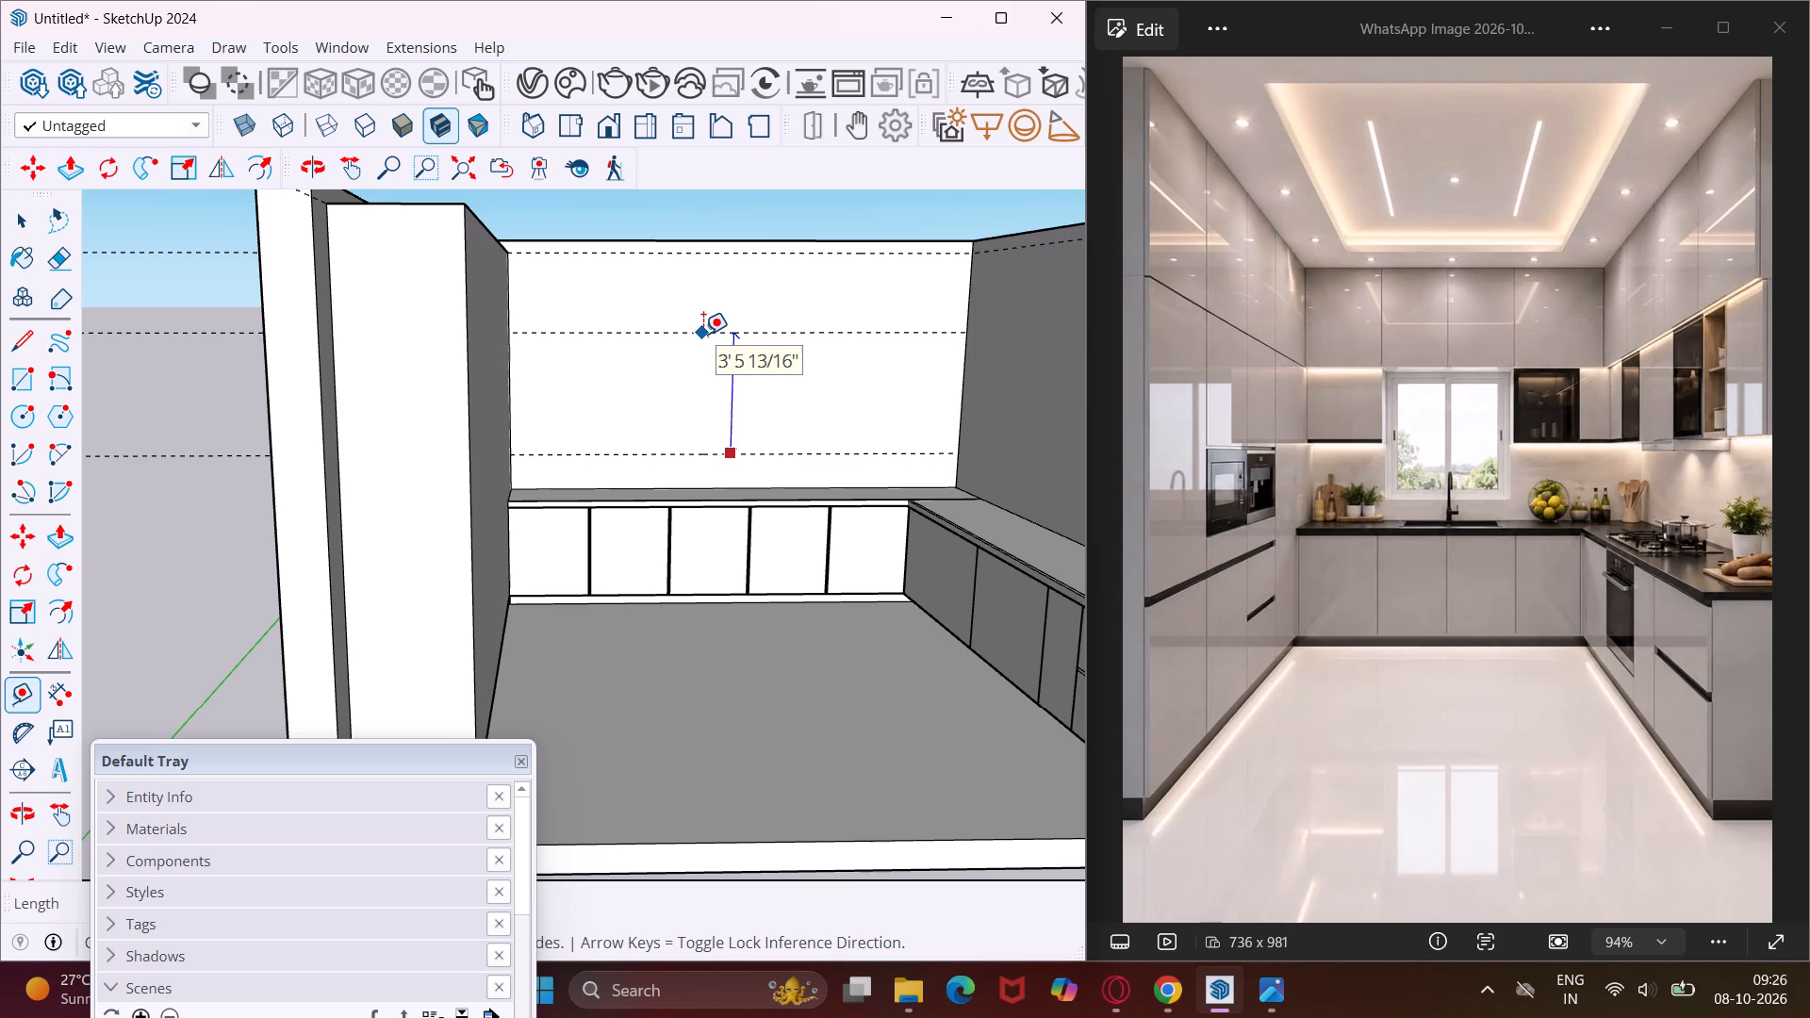
type("3'")
key("Return")
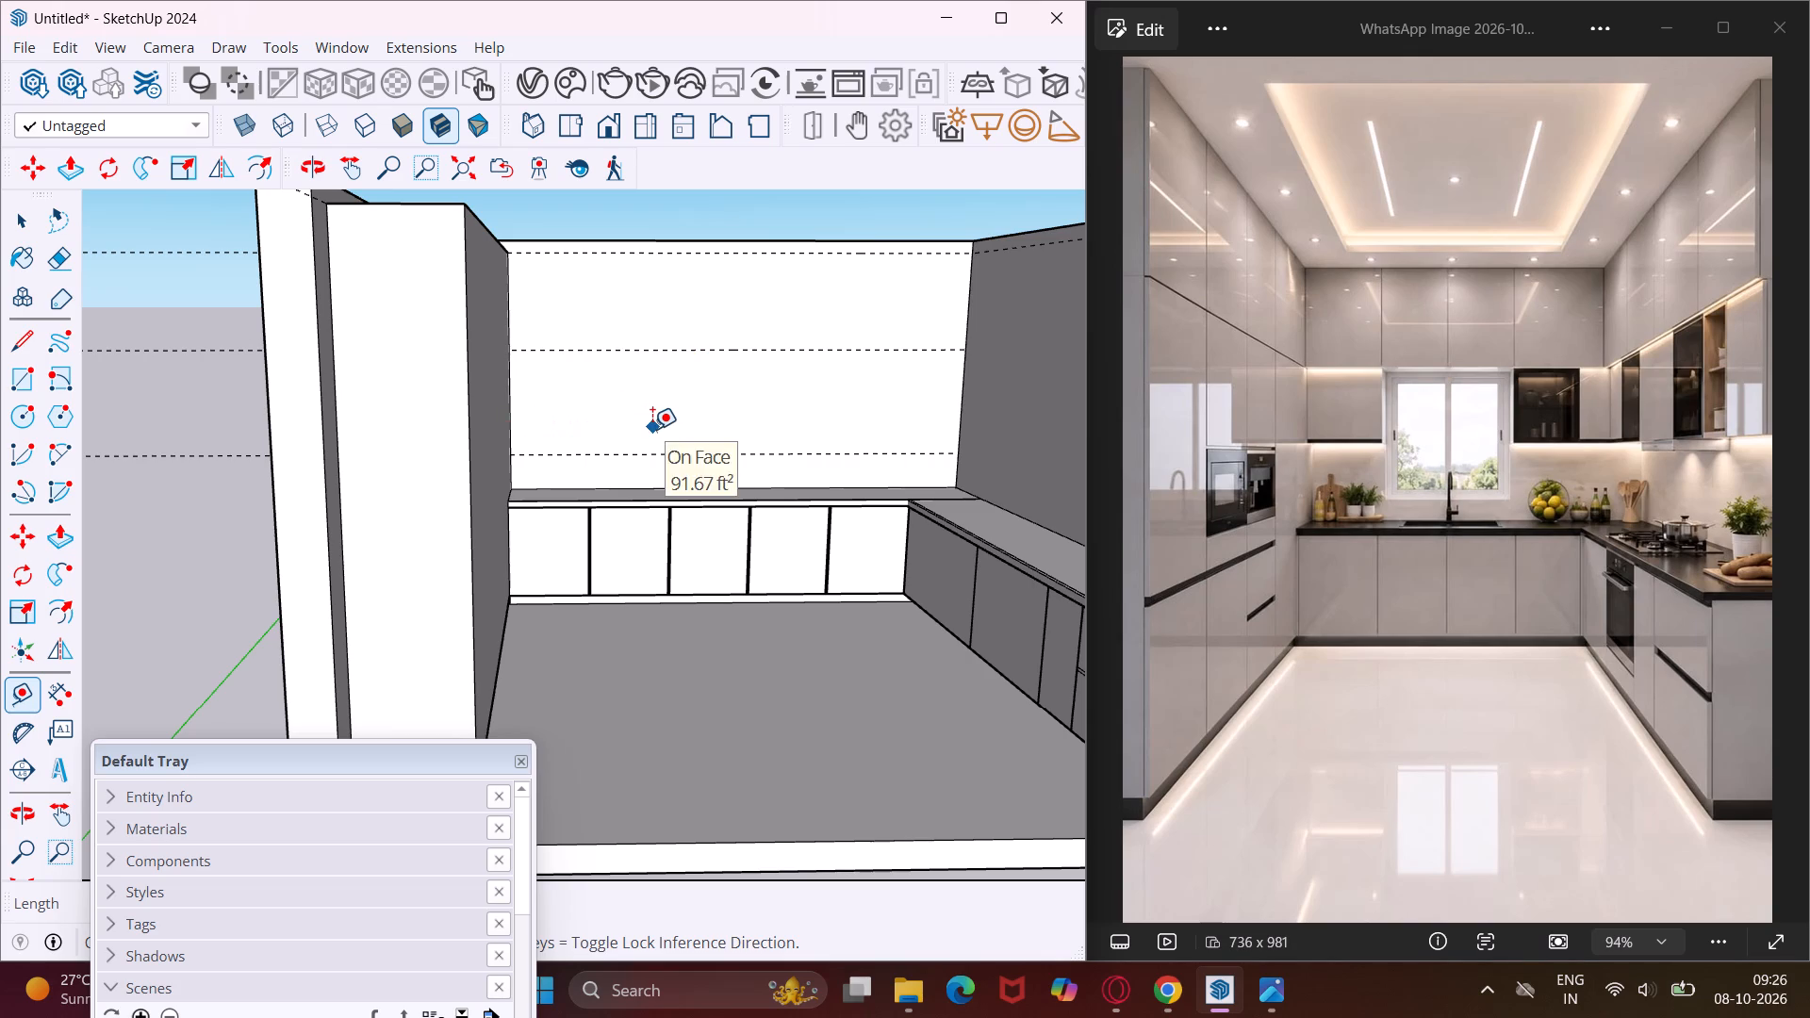
Place a vertical guide line on the back wall about 3' 11" from the tall unit's rear inner edge.
scroll(785, 424, "down", 3)
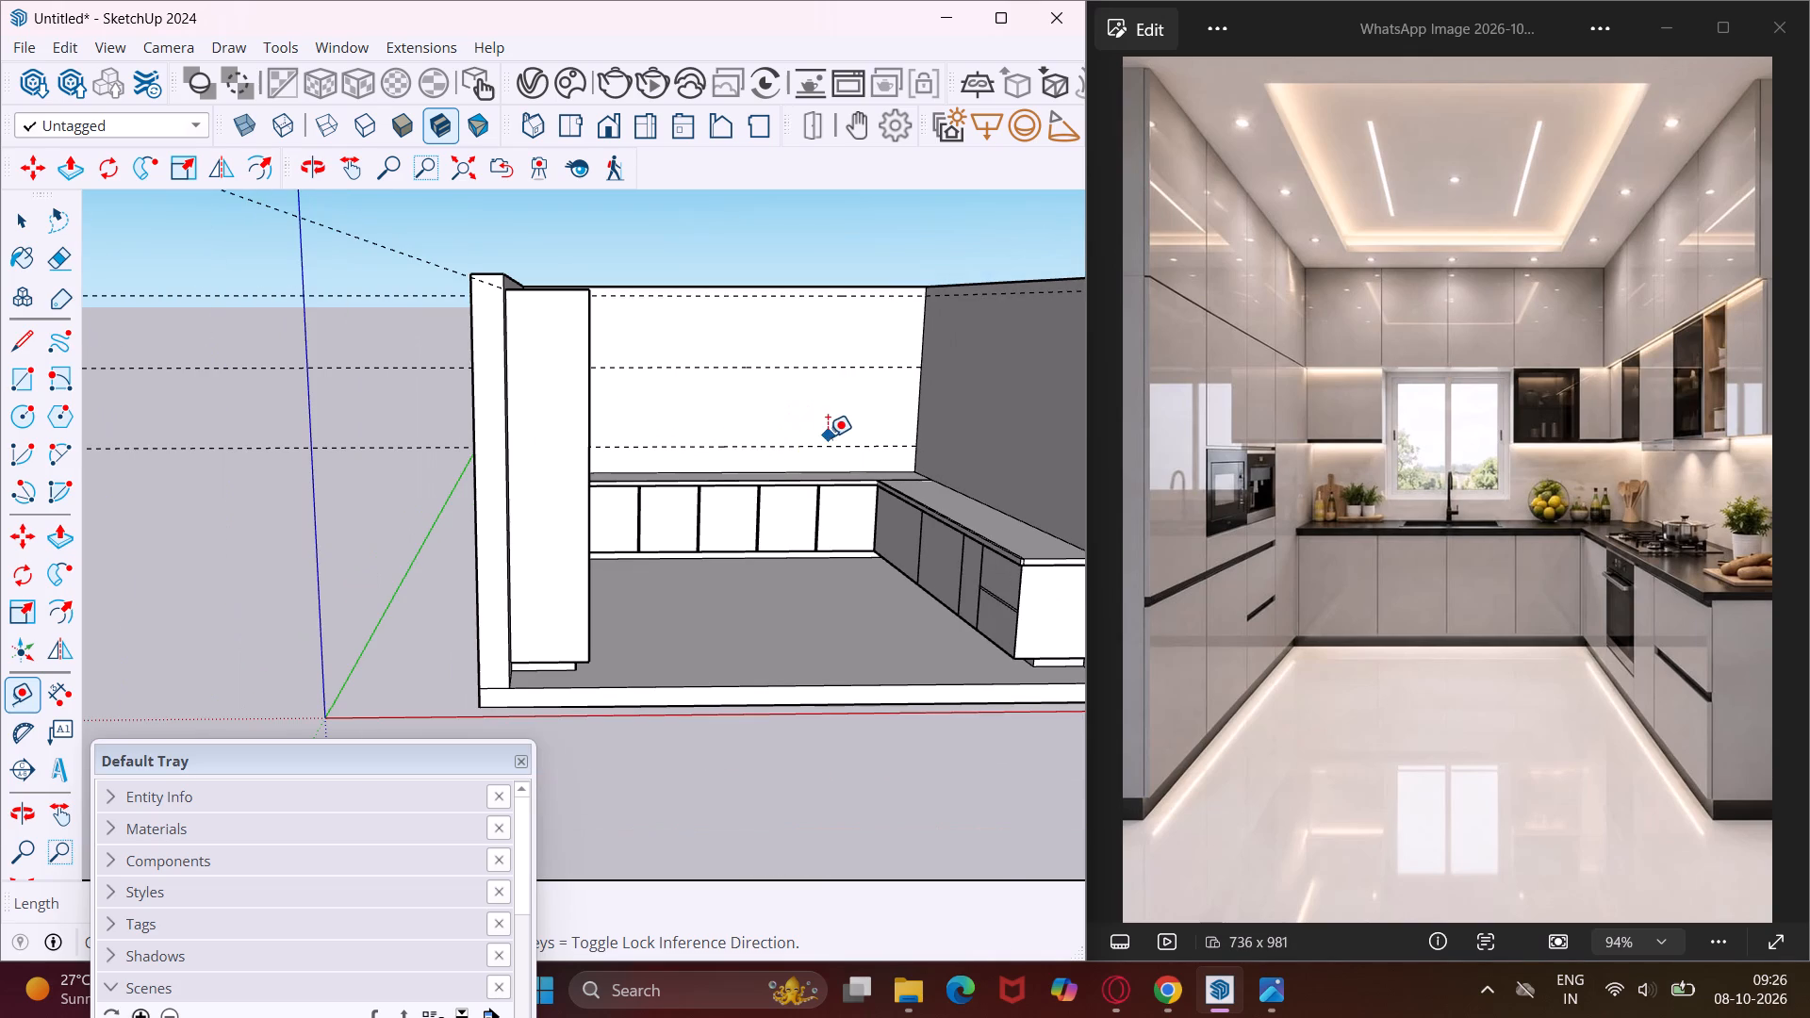
middle_click_drag(828, 436, 770, 418)
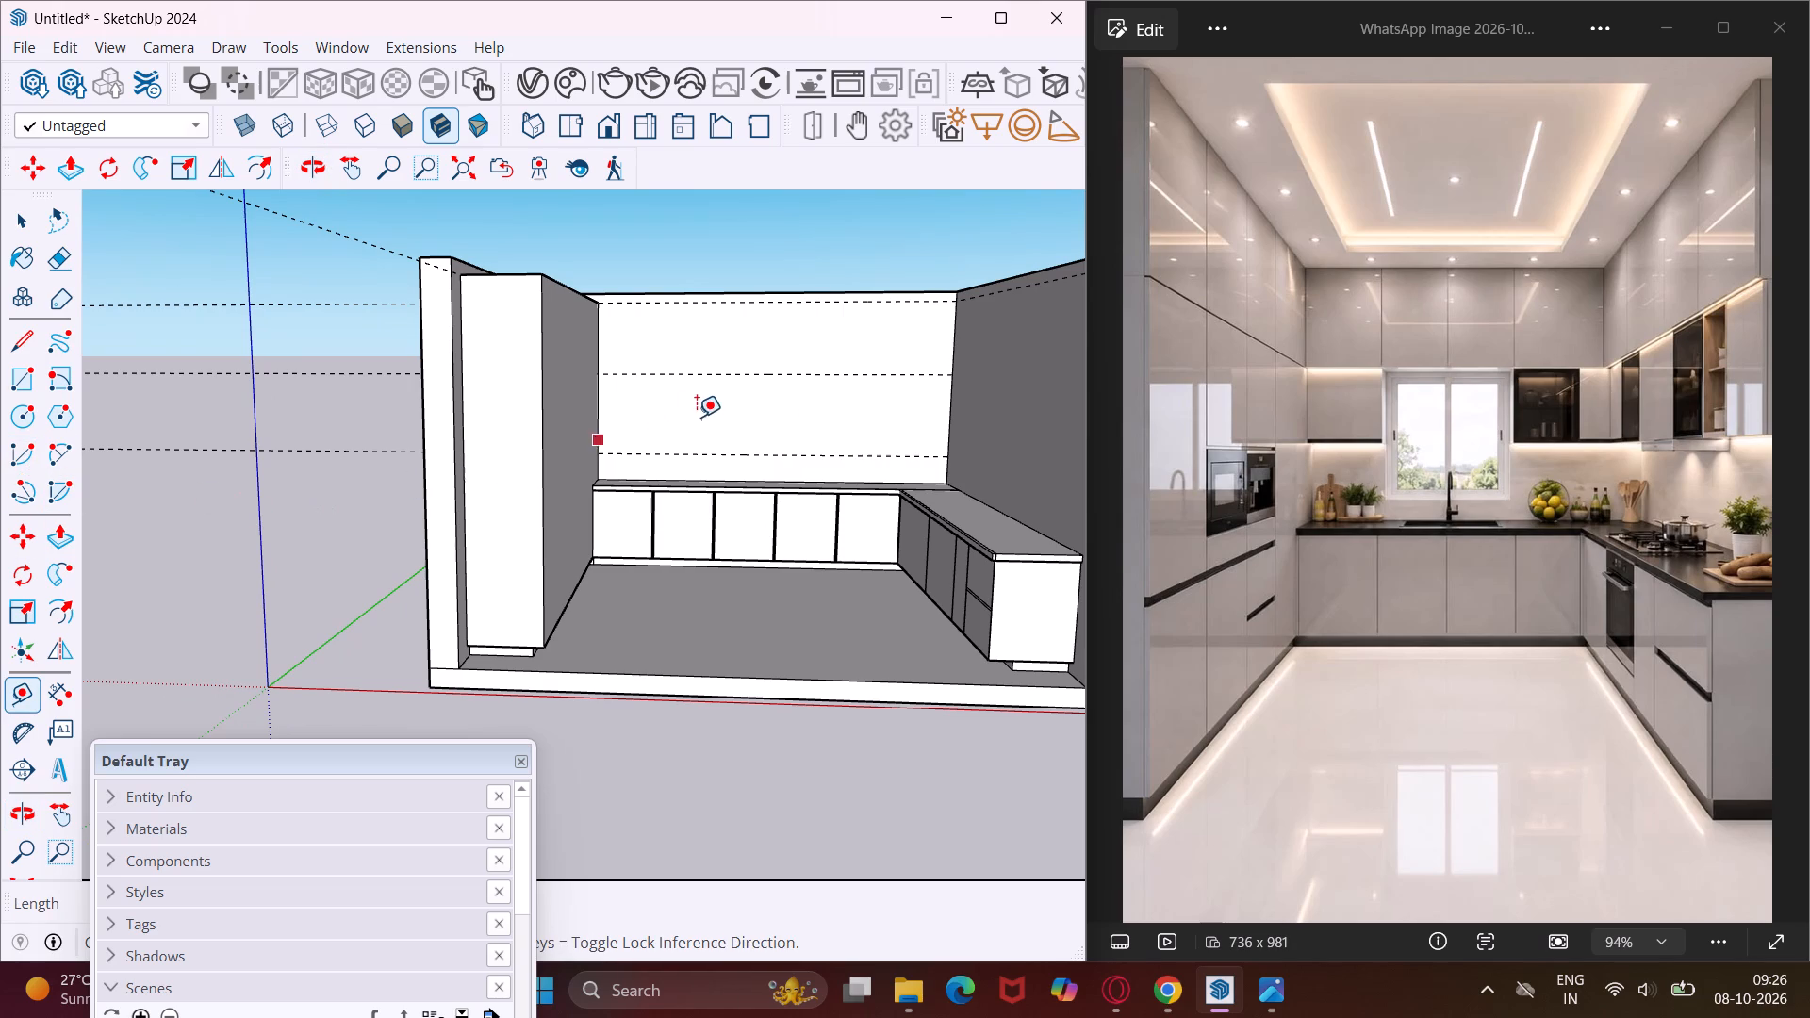
left_click(602, 422)
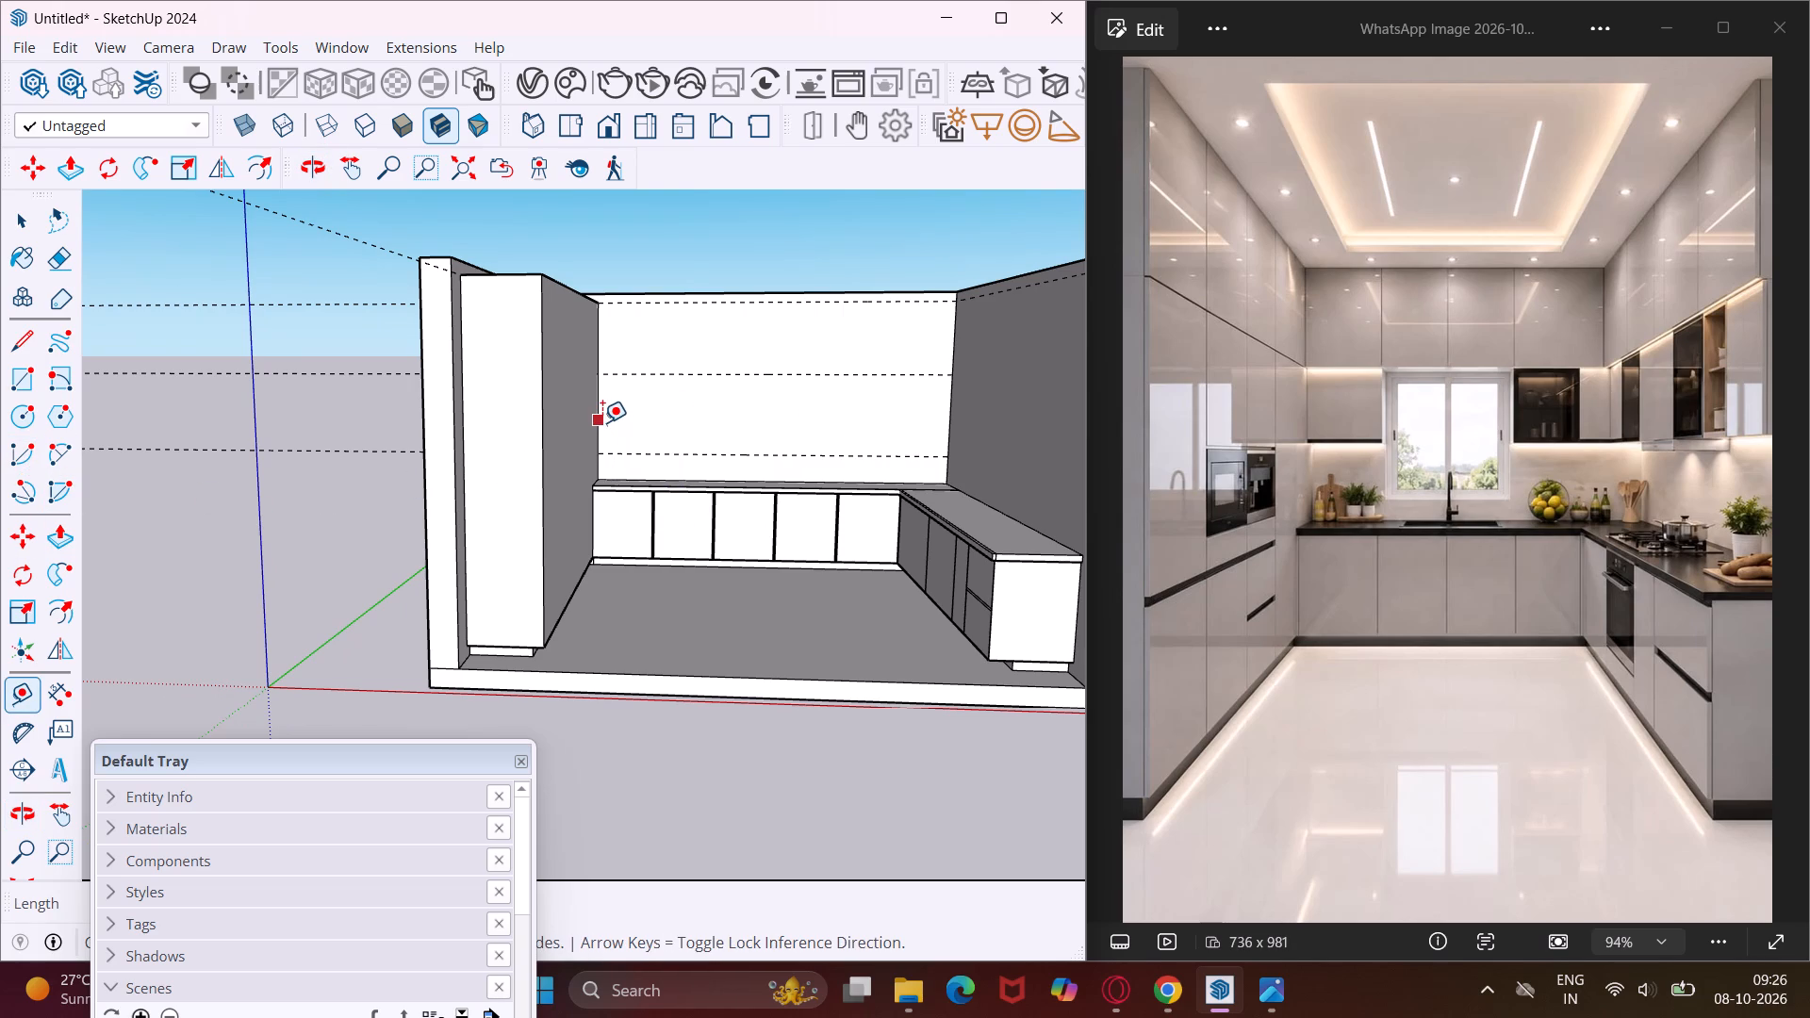
left_click(700, 436)
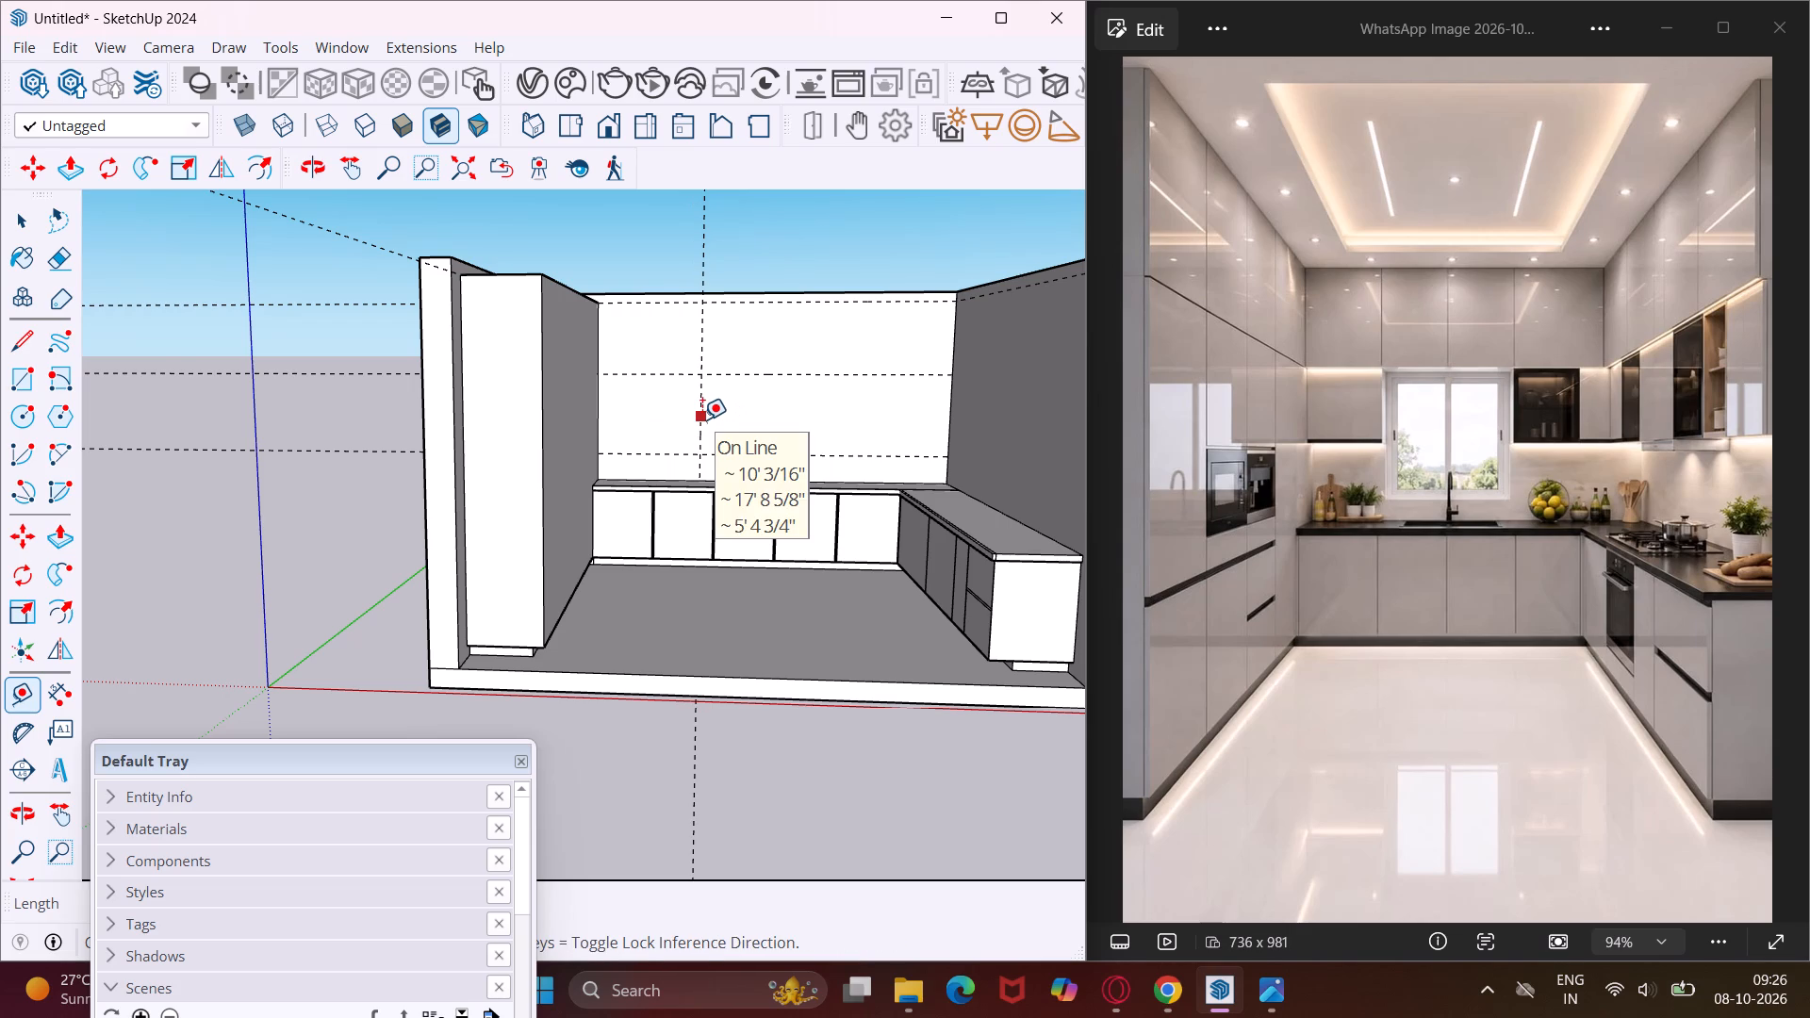
Place a second vertical guide line on the back wall about 4' 6" from the first, toward the right side wall.
left_click(702, 419)
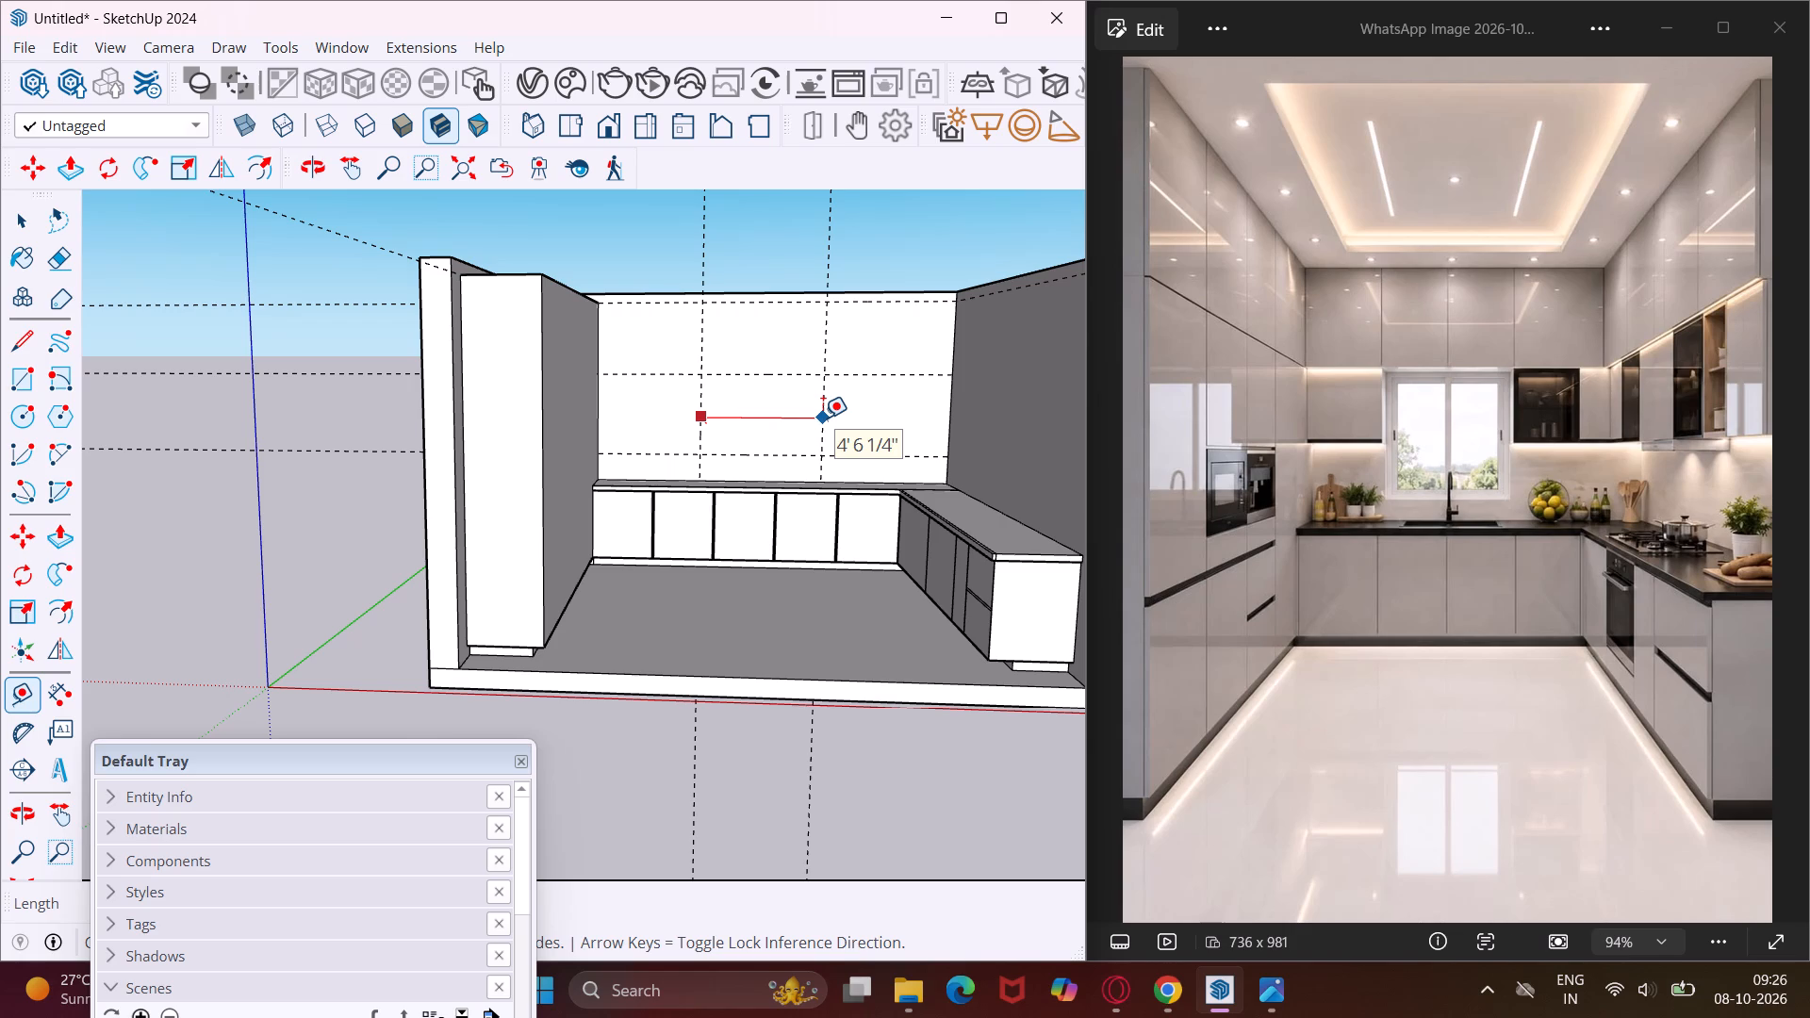
left_click(819, 416)
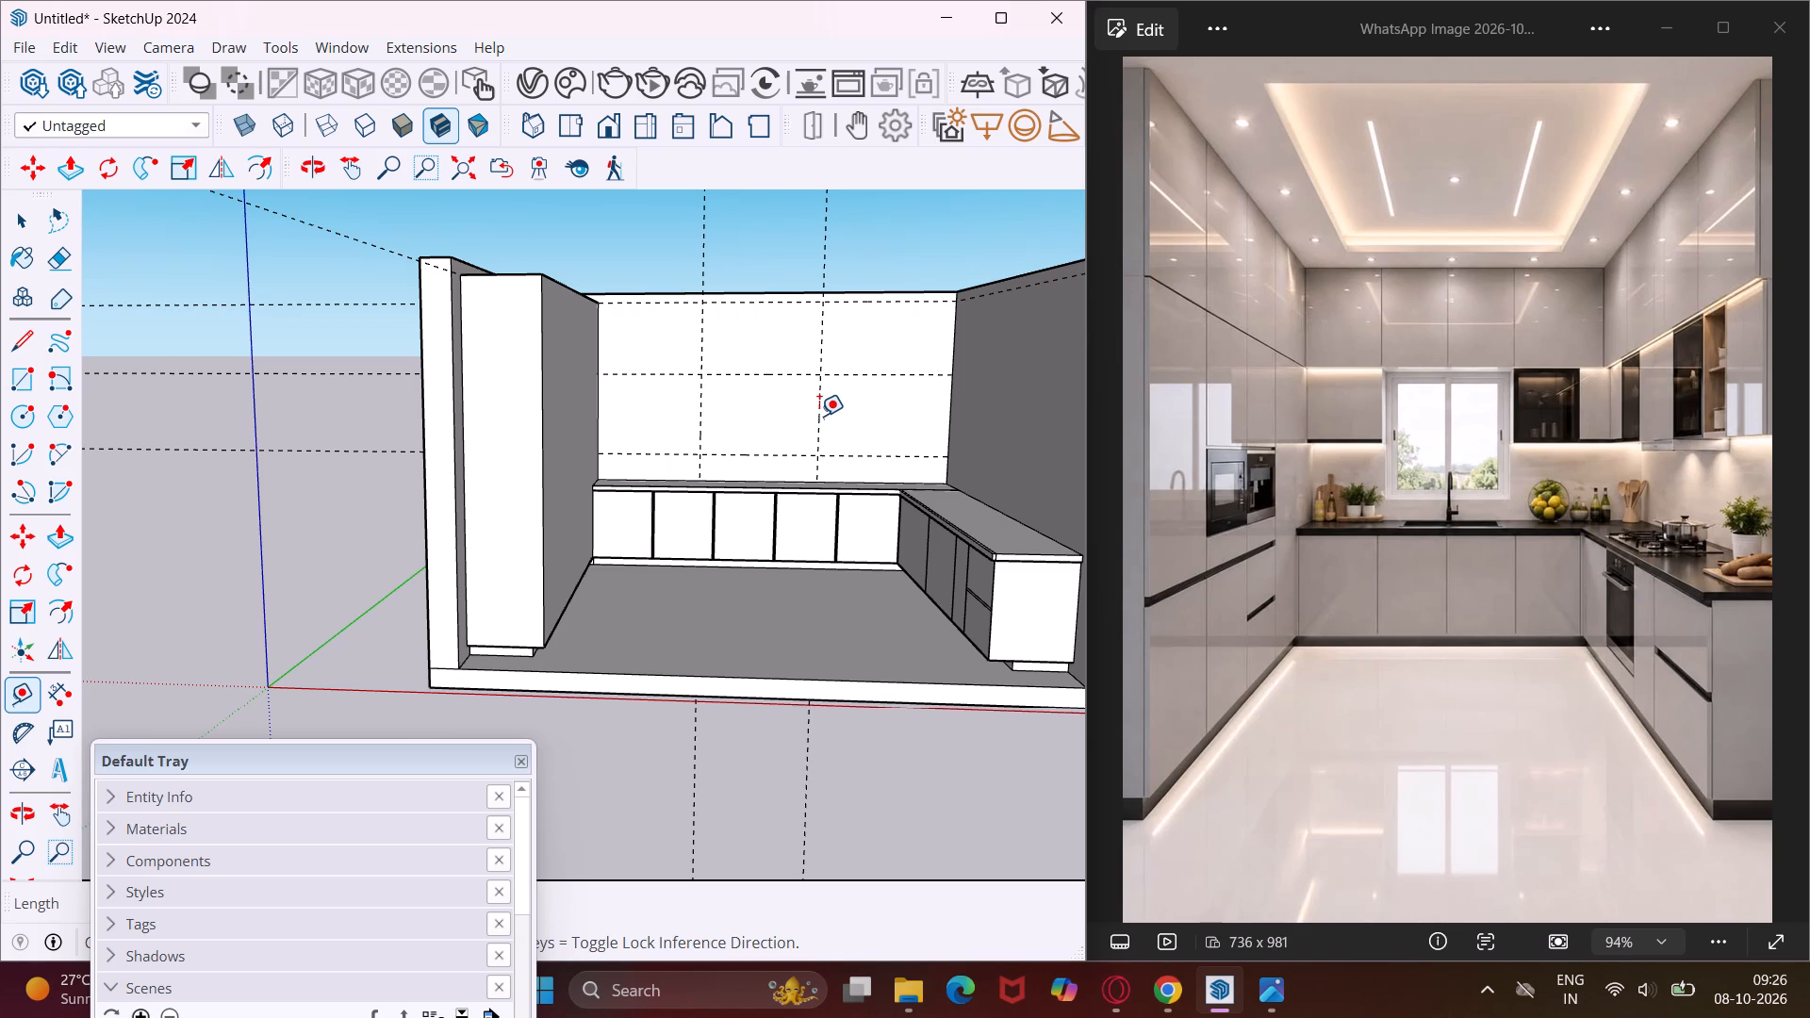
middle_click_drag(813, 413, 826, 406)
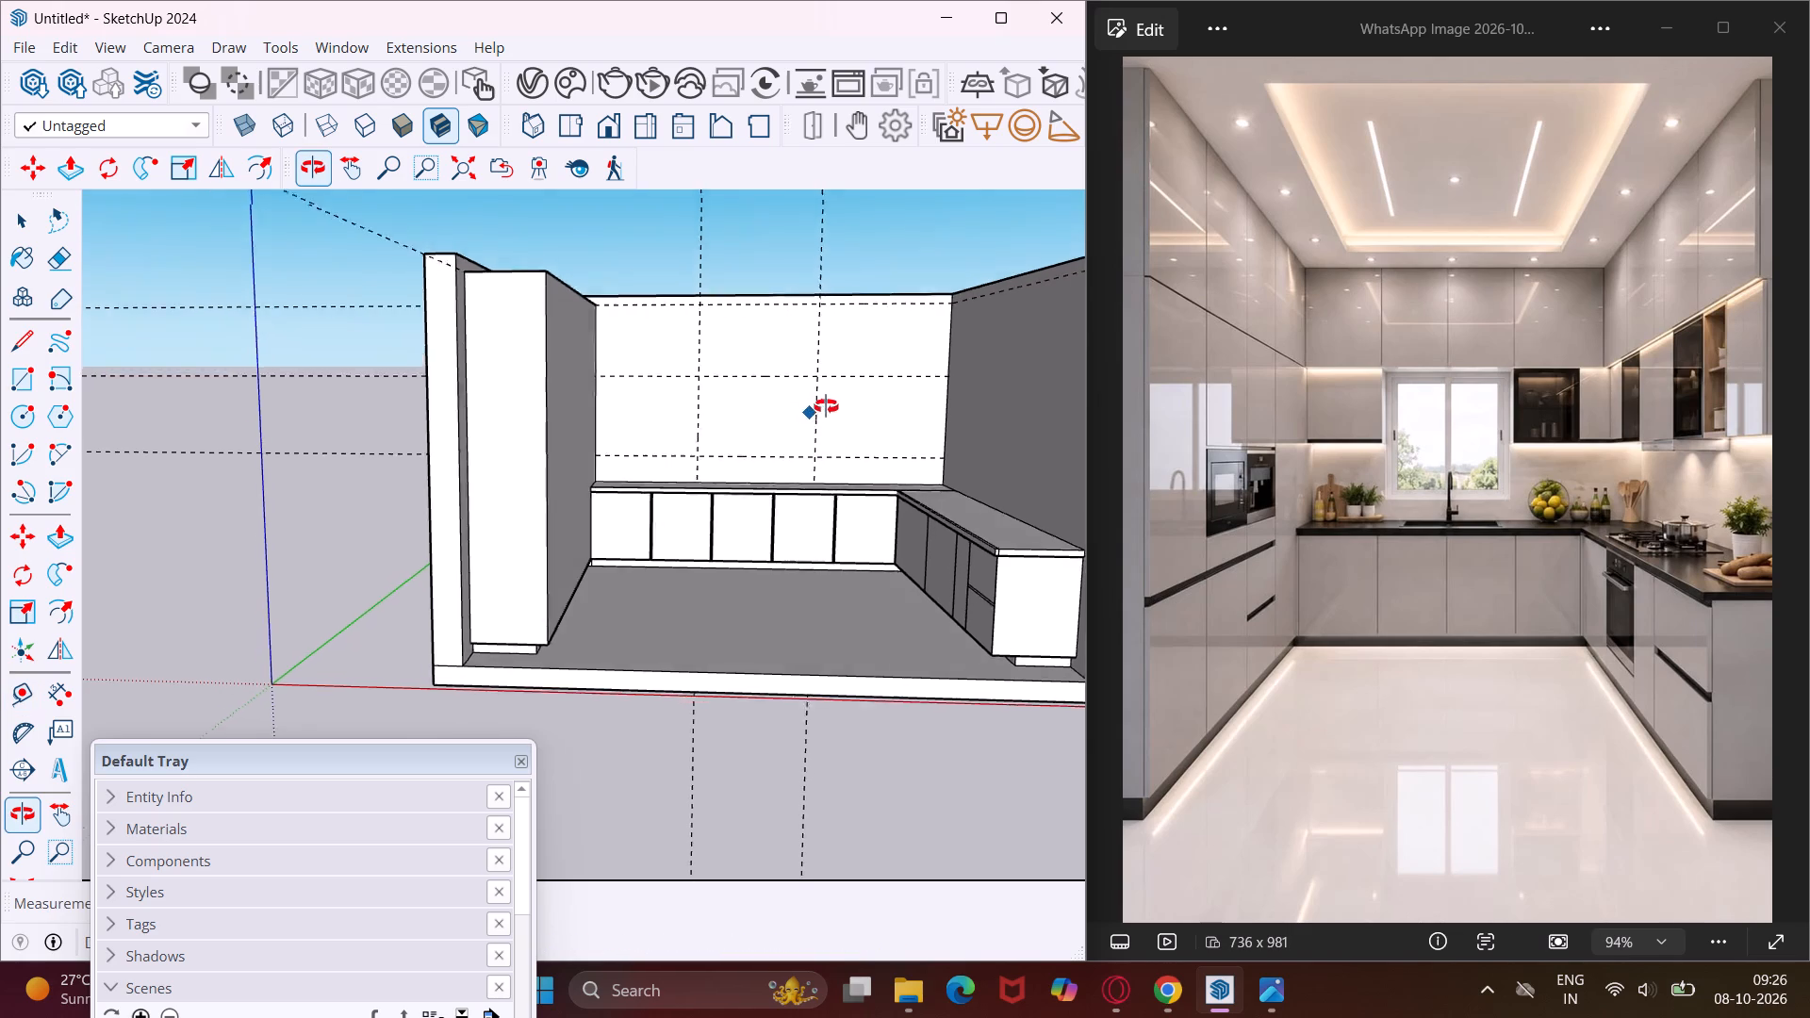
middle_click_drag(826, 406, 880, 392)
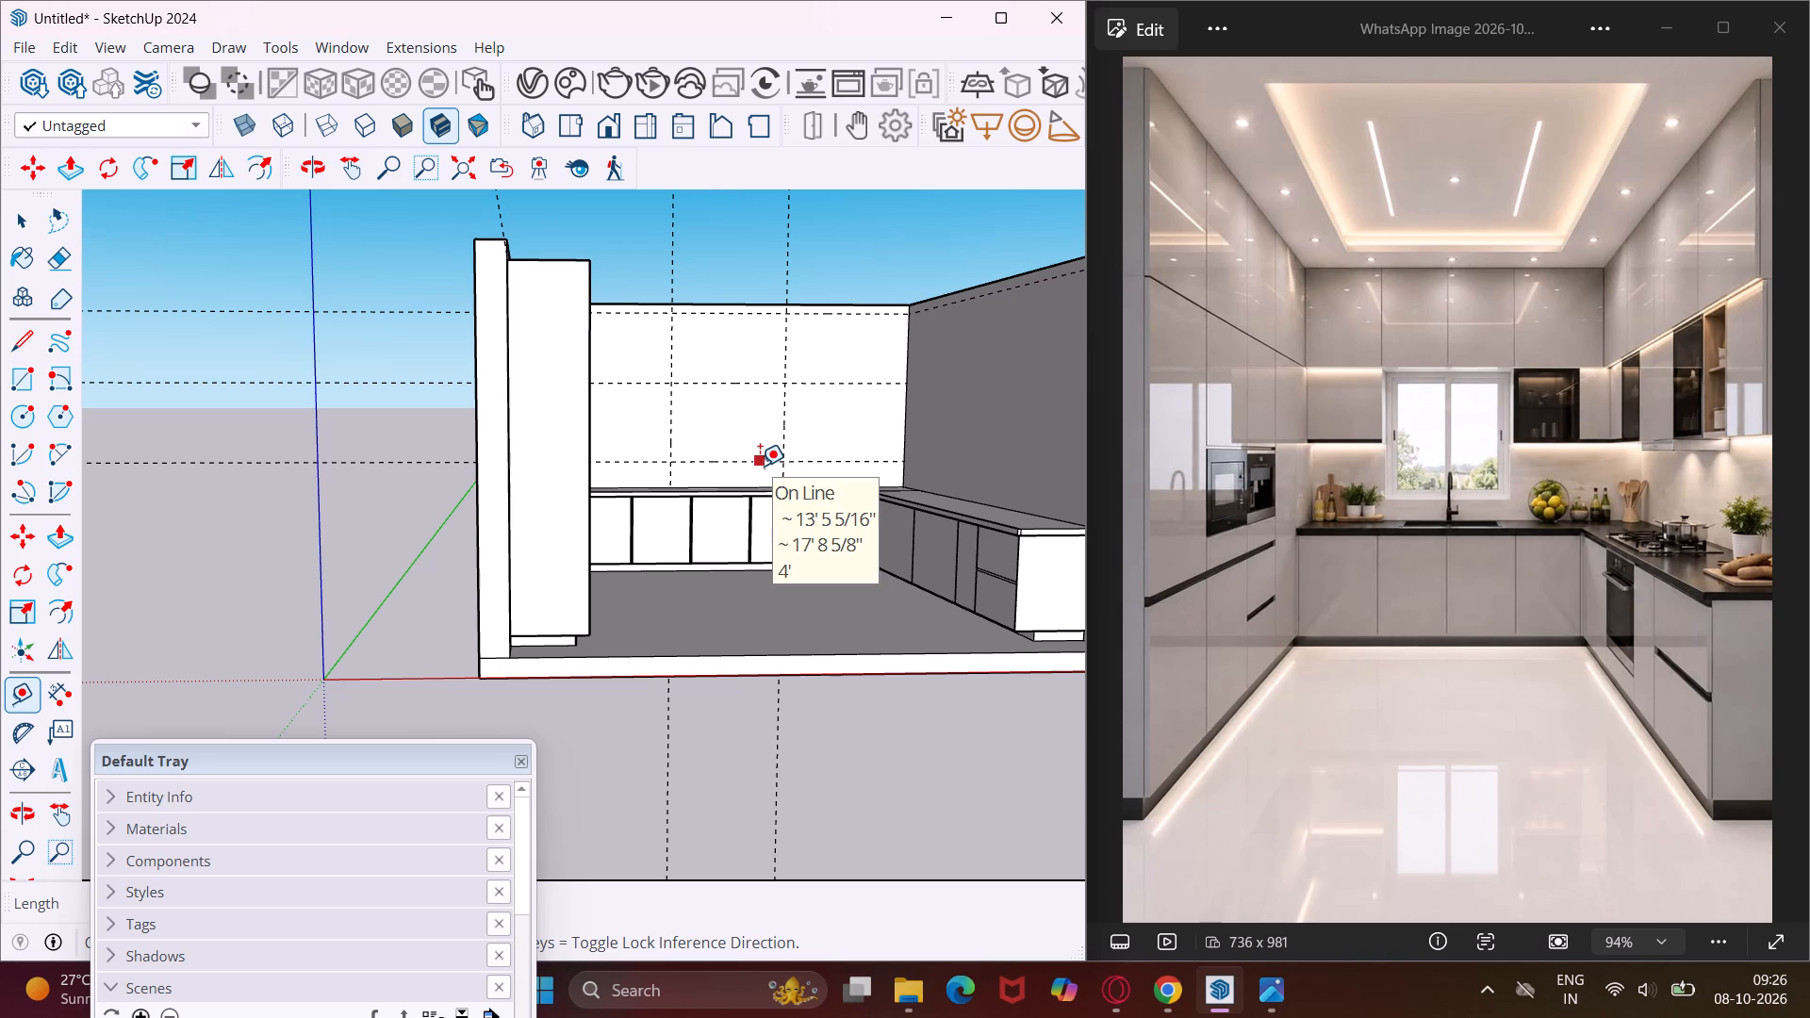
key("Escape")
key("space")
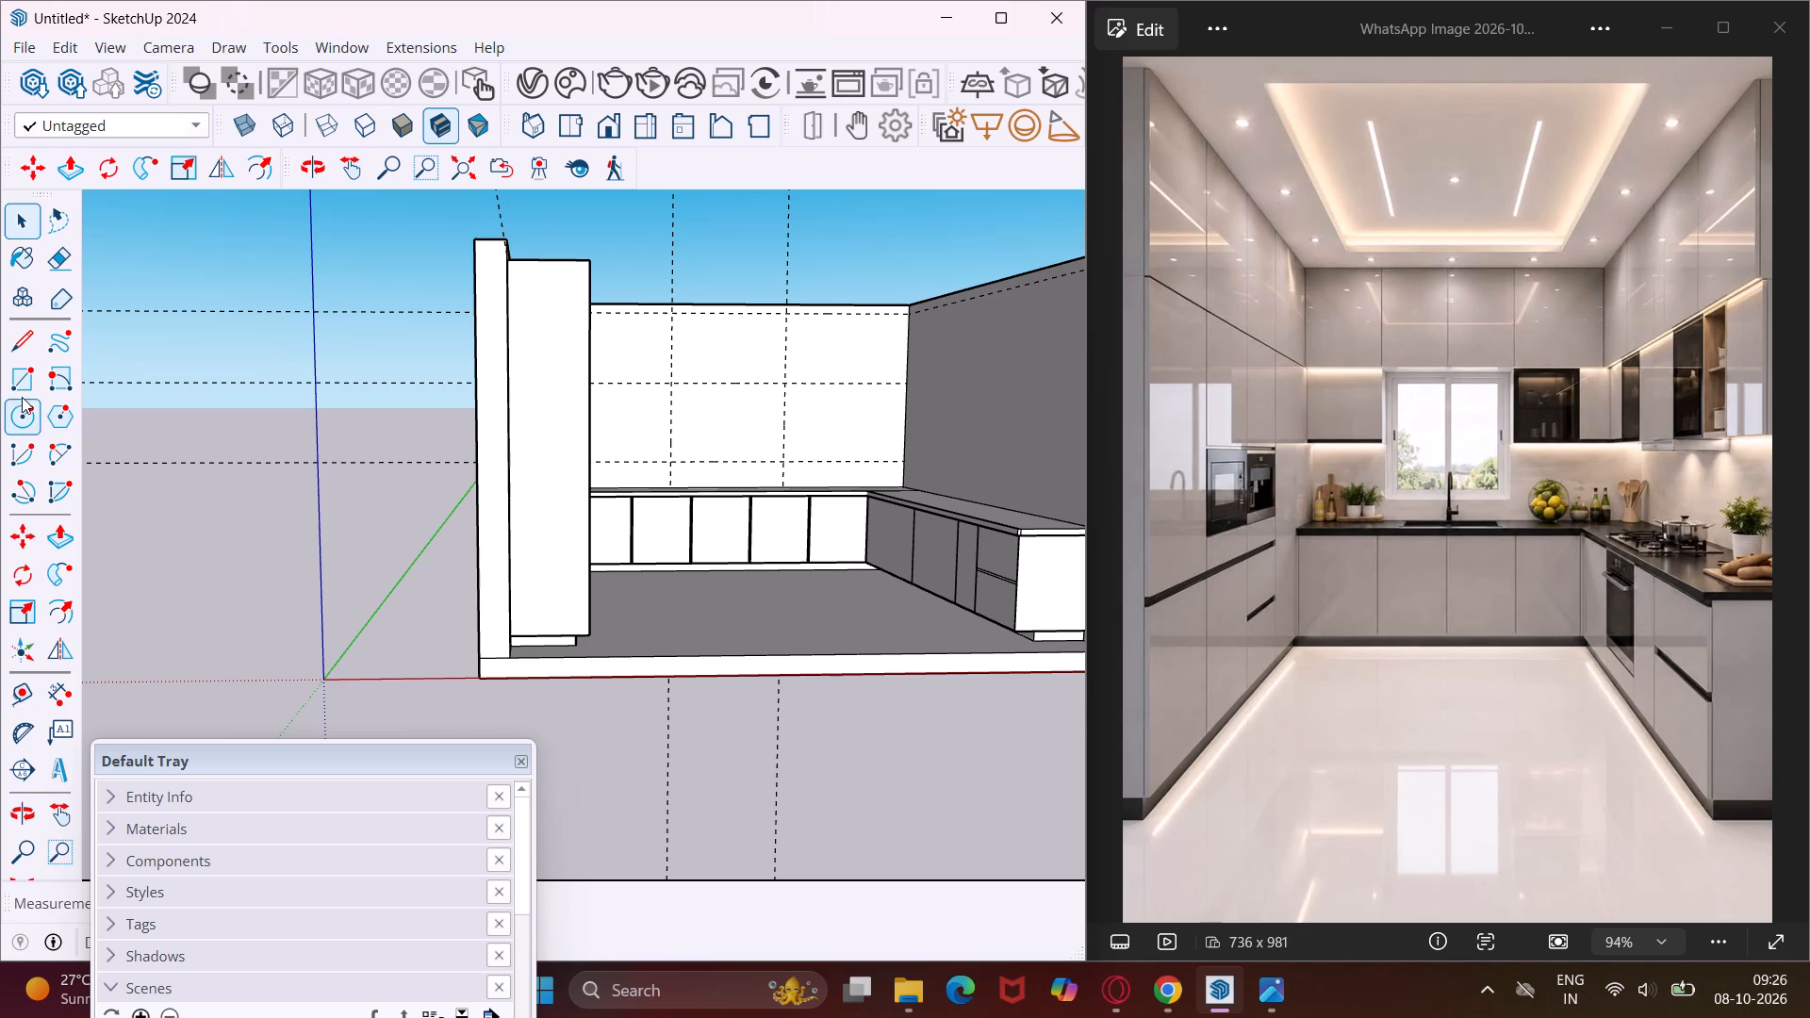
Draw the window rectangle on the back wall between the two vertical guides and the two guides 3' apart.
left_click(20, 388)
left_click(676, 382)
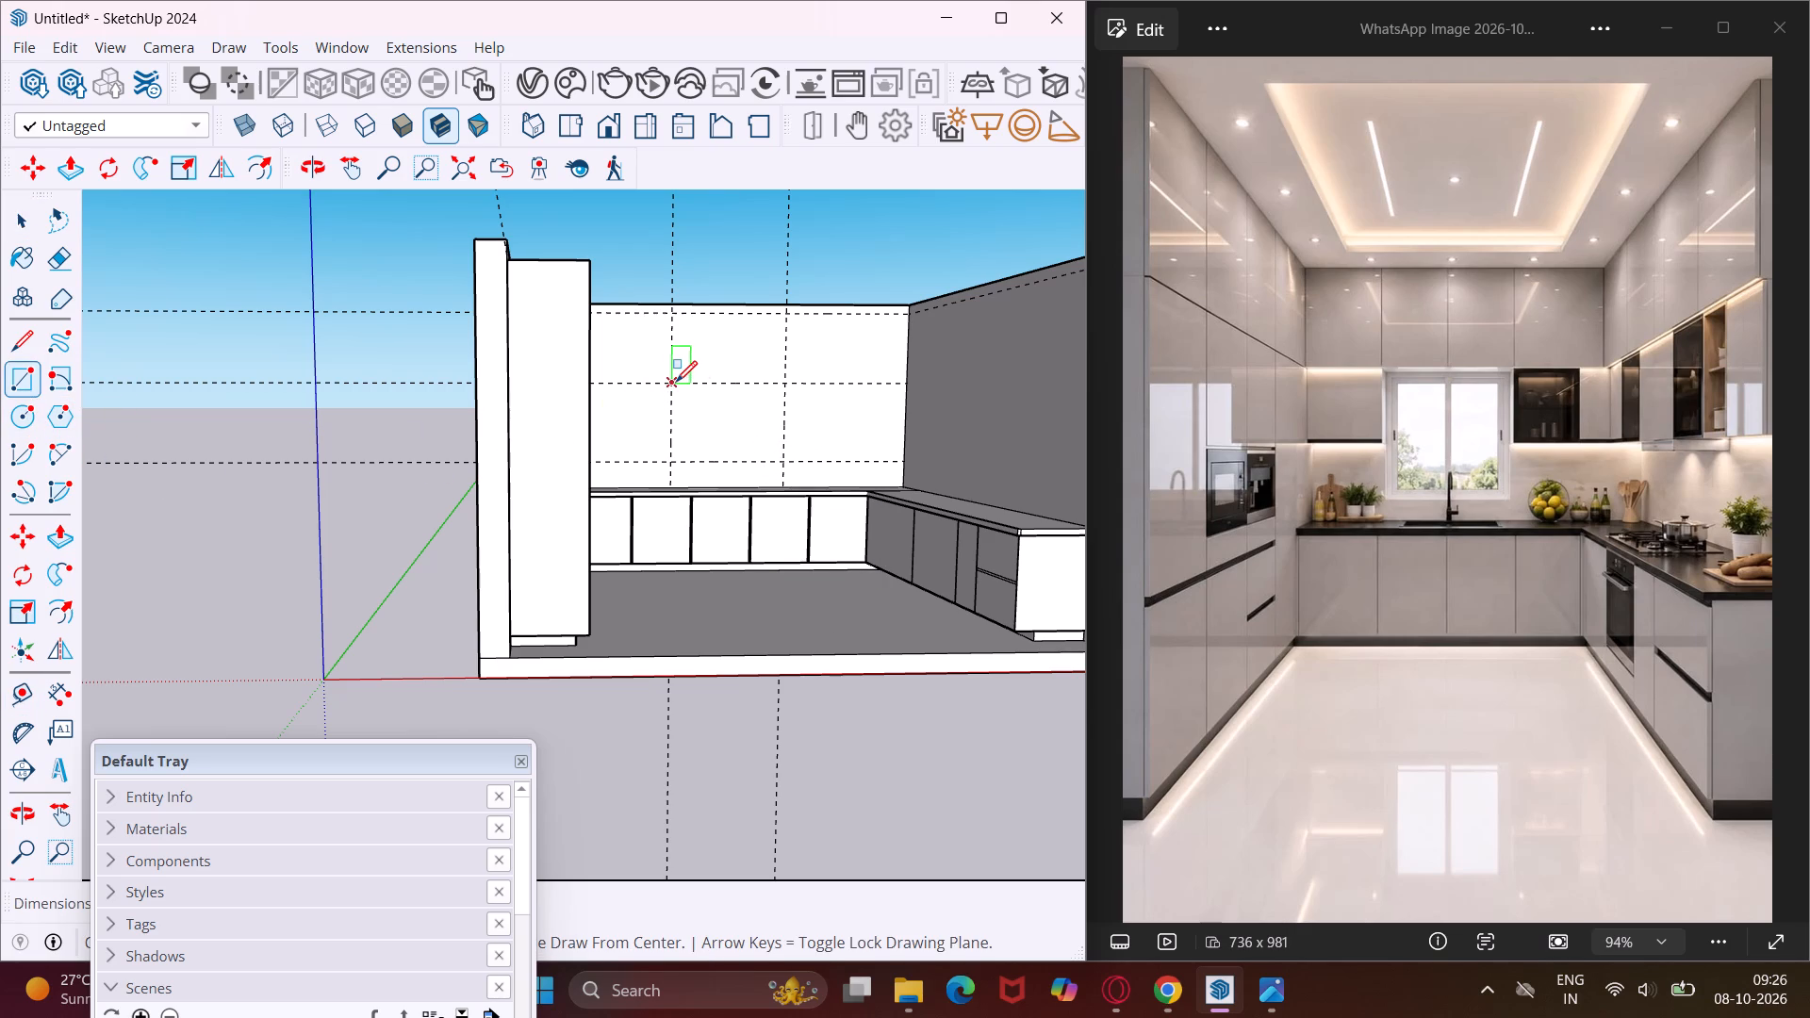
left_click(781, 459)
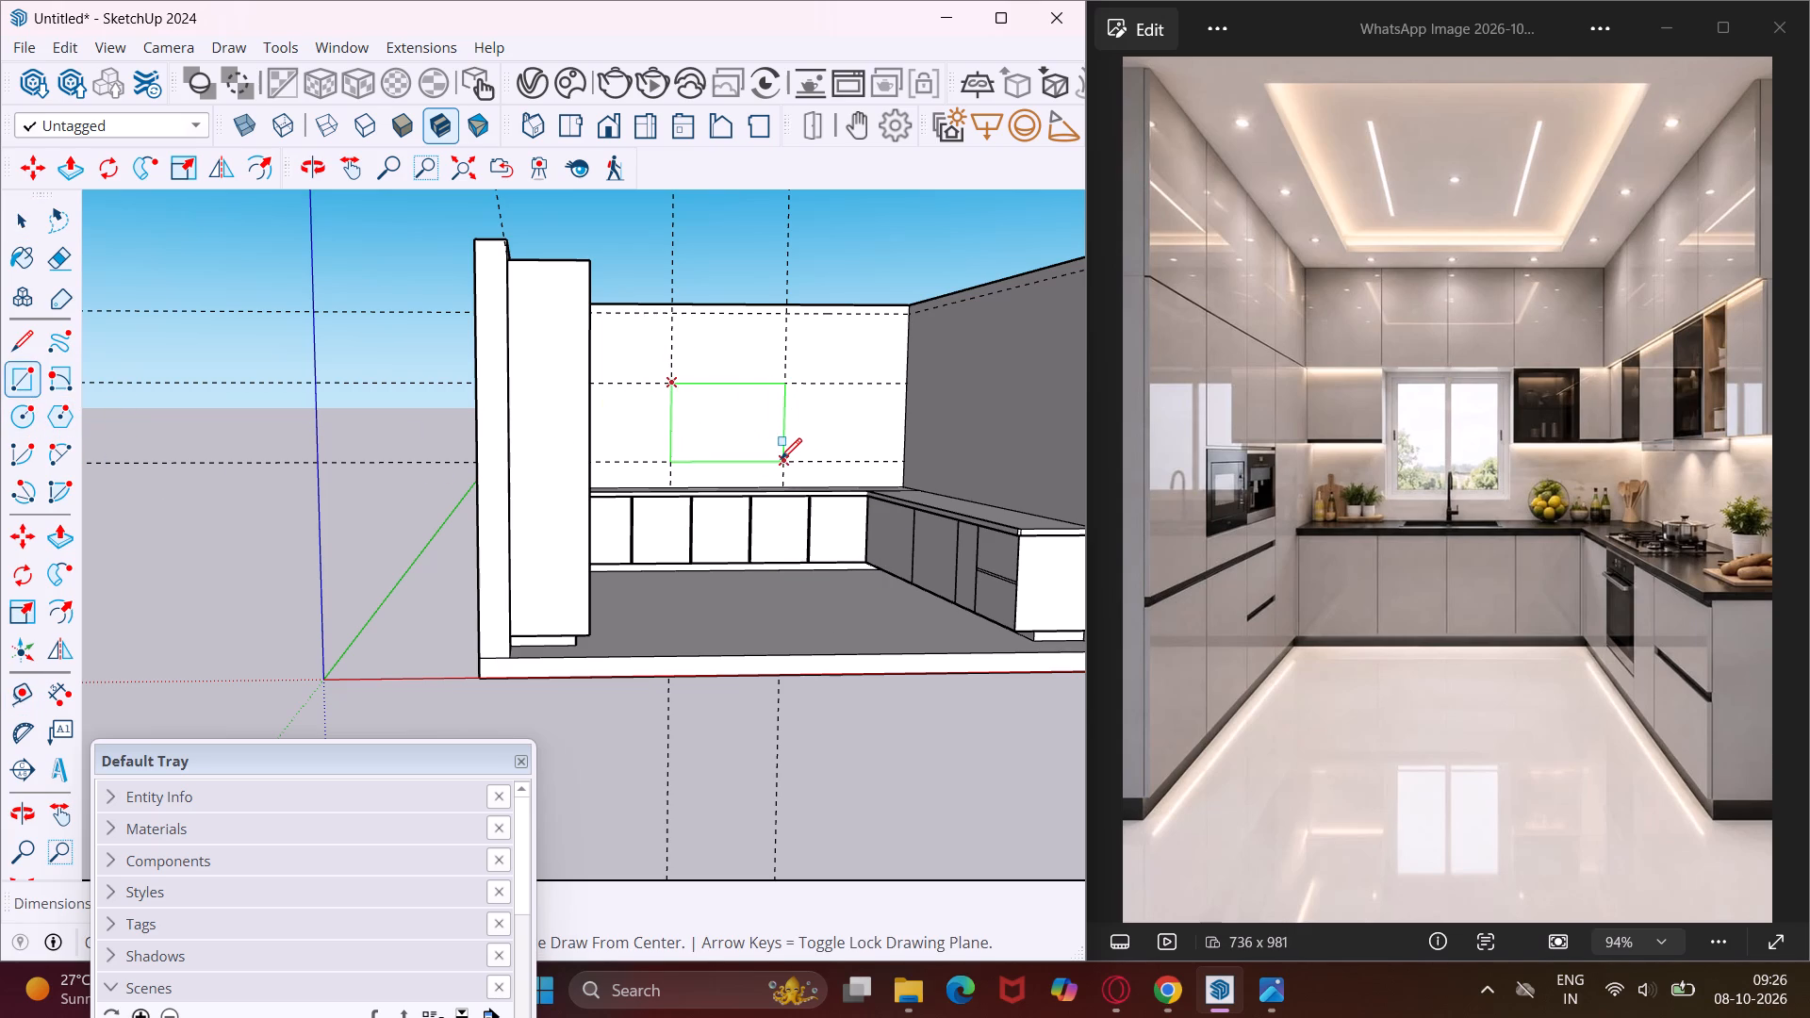
key("Escape")
key("space")
Push/Pull the window rectangle through the full thickness of the back wall to cut the window opening.
middle_click_drag(738, 420, 738, 515)
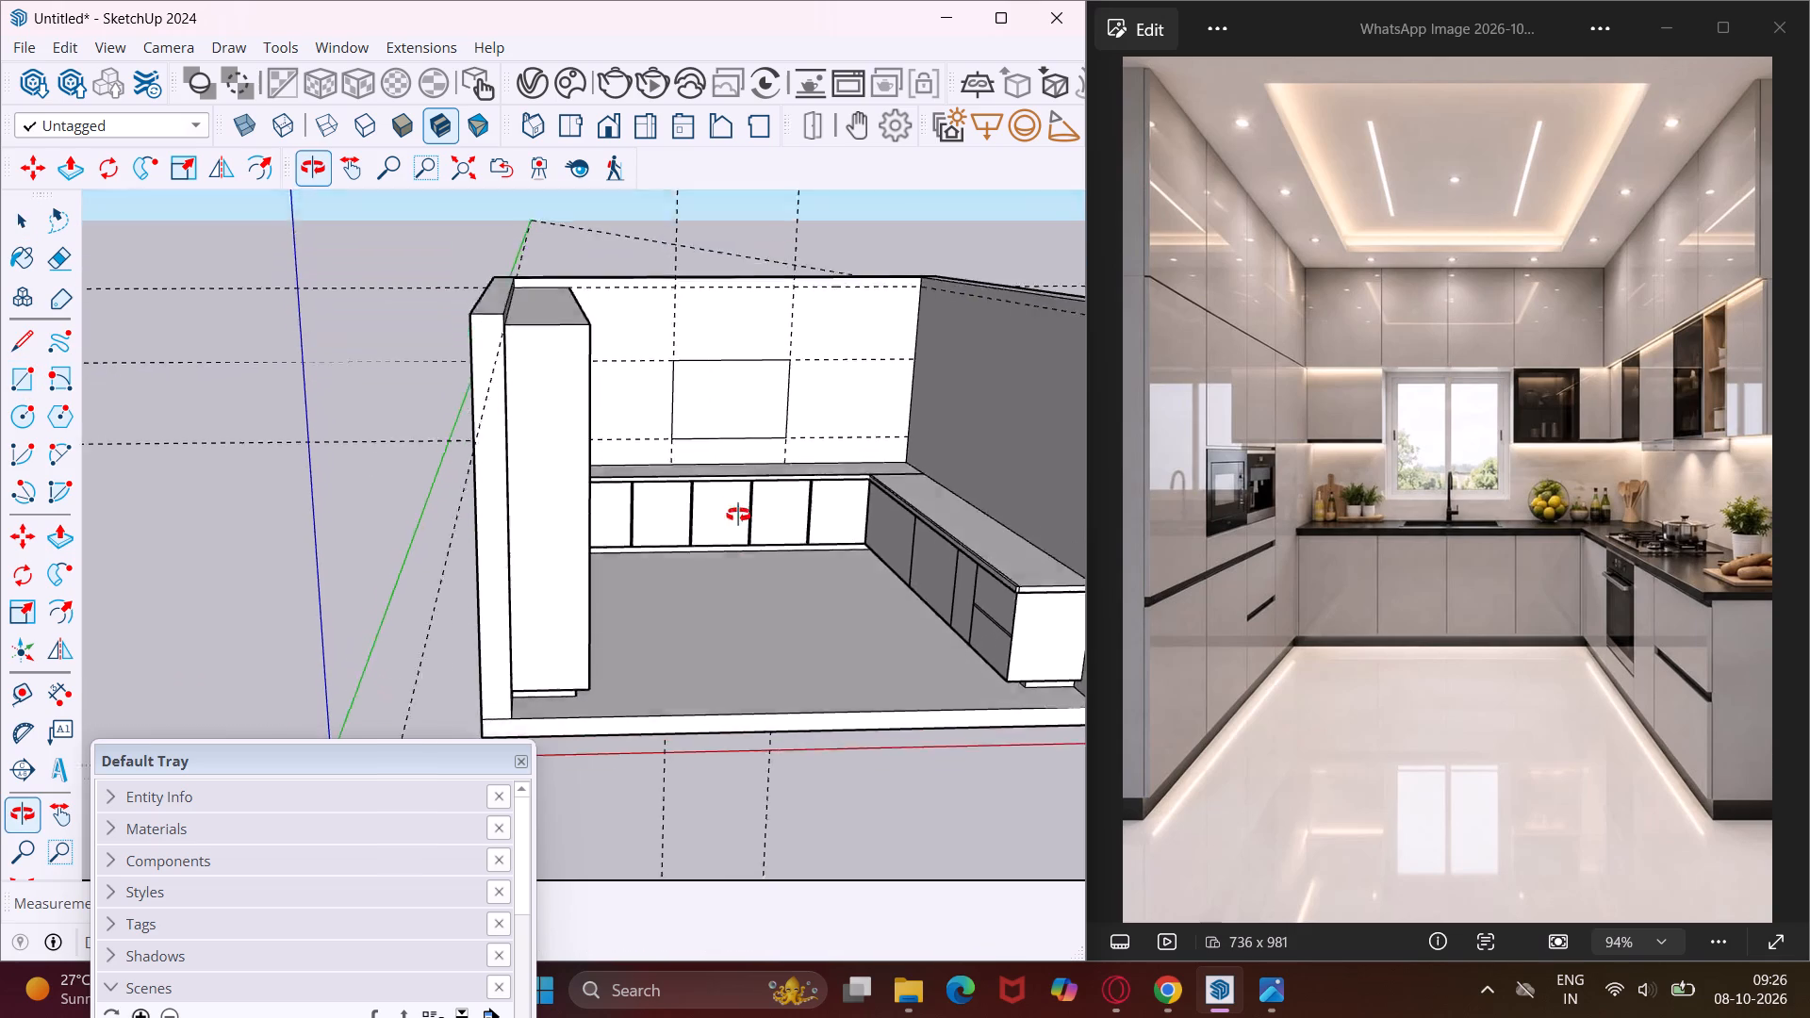
middle_click_drag(738, 515, 740, 566)
left_click(710, 386)
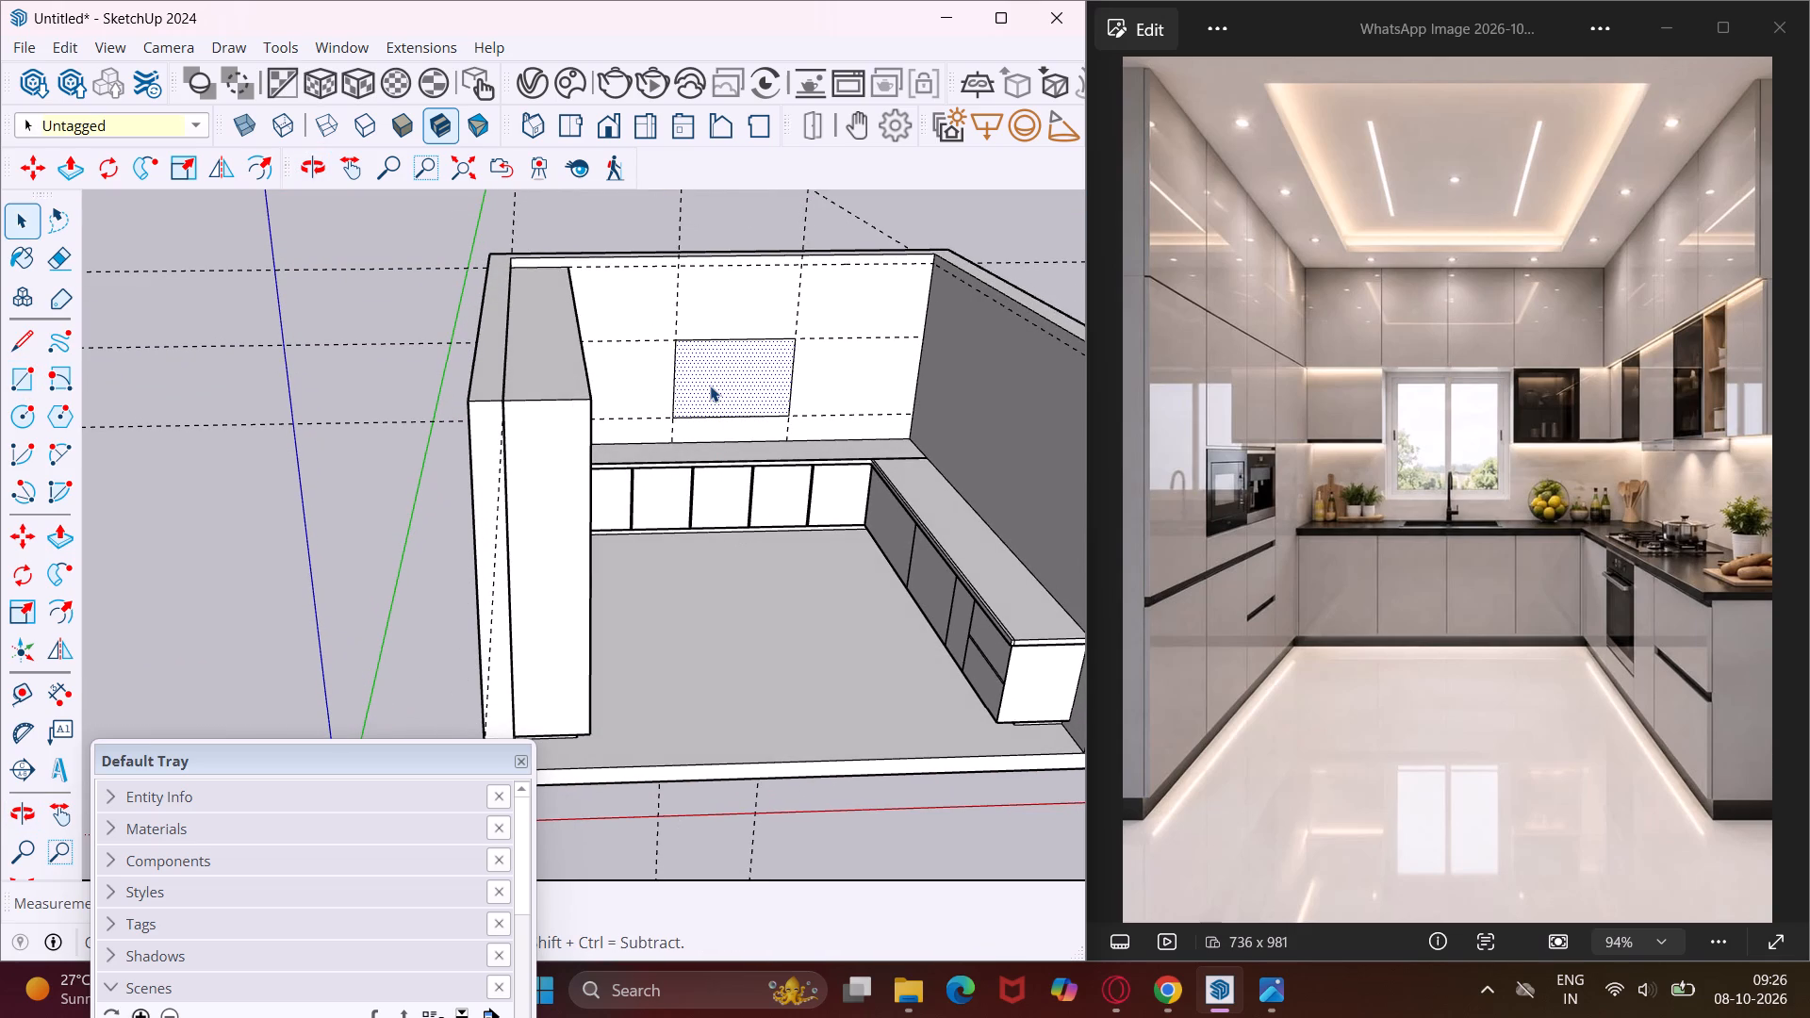
key("p")
left_click(710, 386)
middle_click_drag(705, 277, 786, 430)
left_click(678, 206)
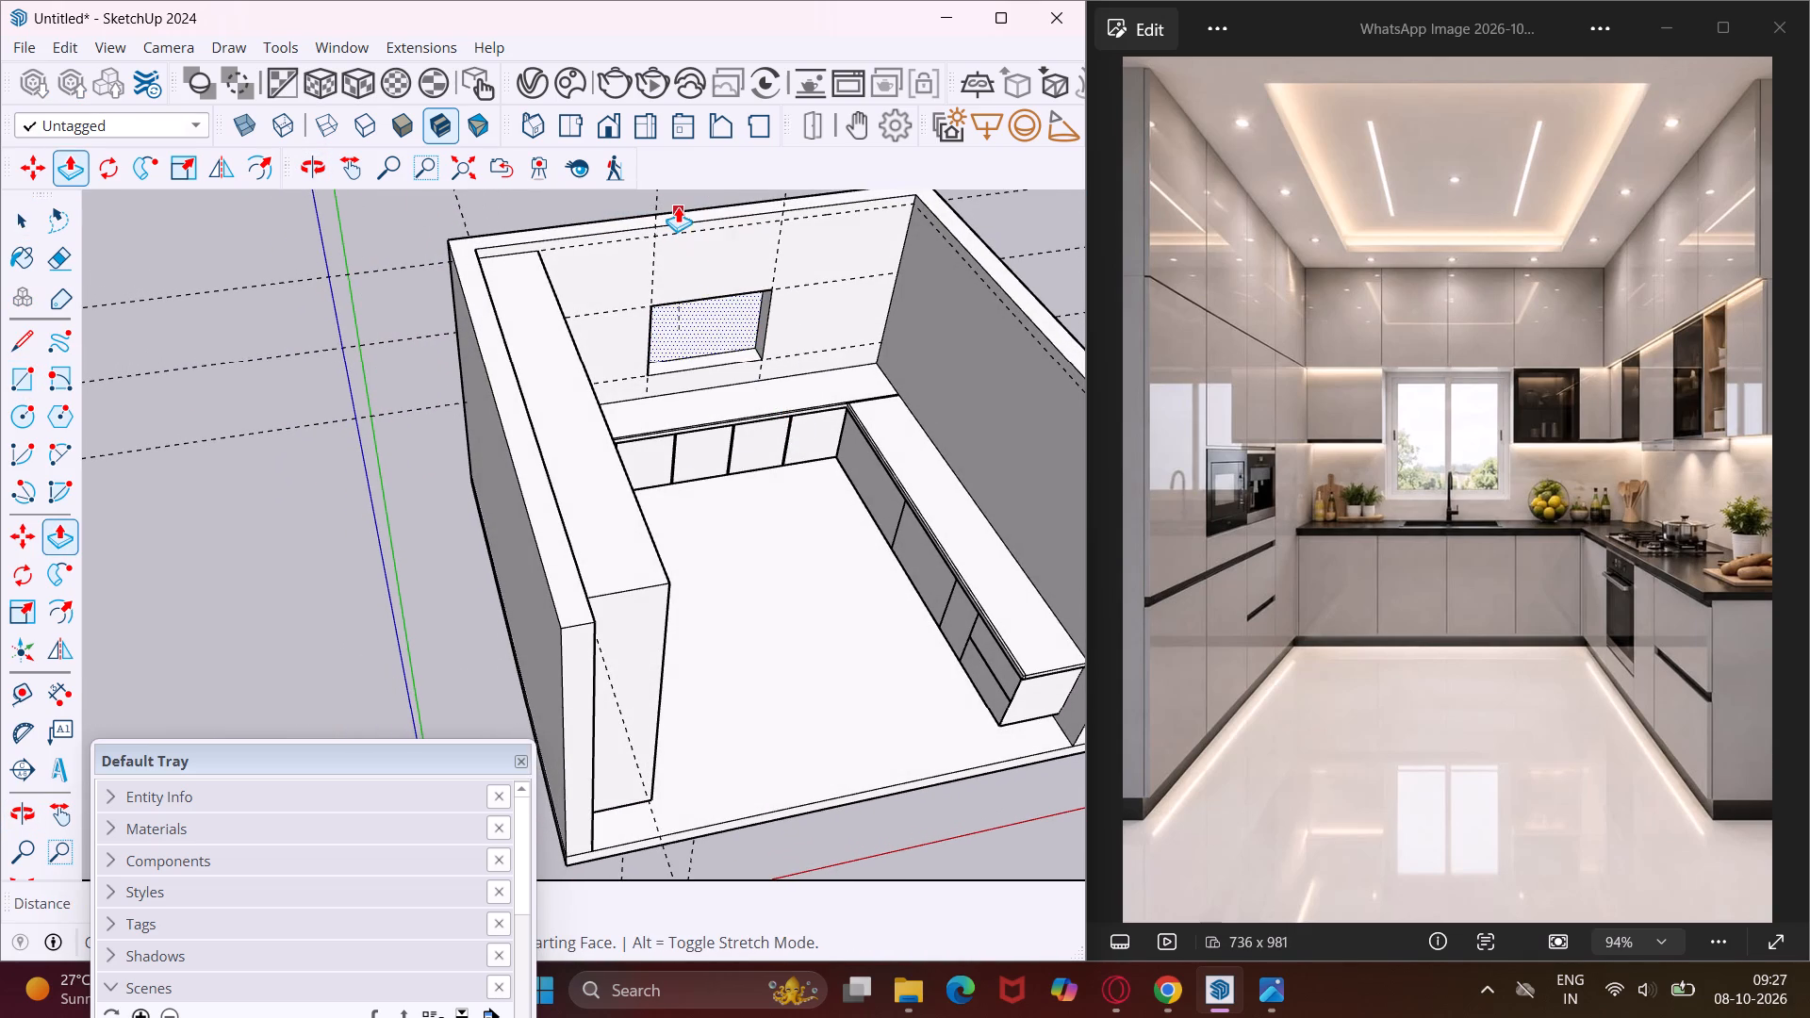
Examine the window opening and the surrounding kitchen layout from several viewing angles.
middle_click_drag(737, 357, 666, 226)
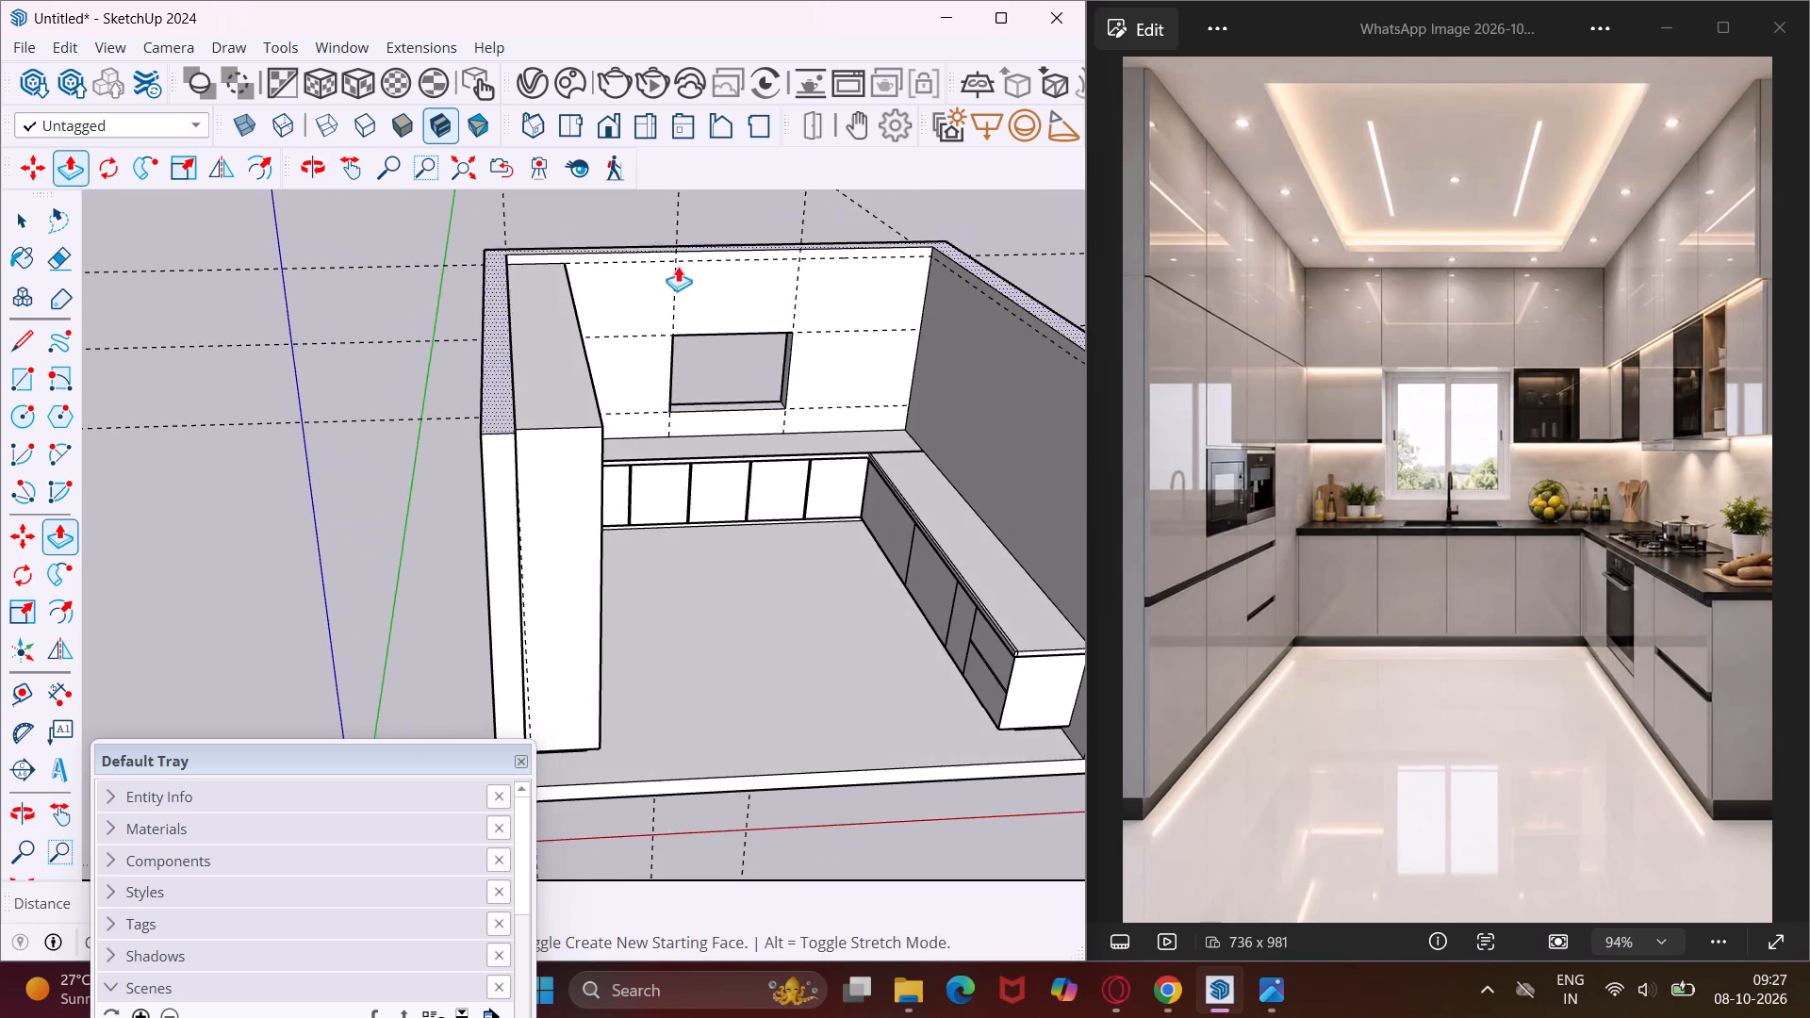
scroll(723, 346, "down", 2)
middle_click_drag(727, 362, 454, 269)
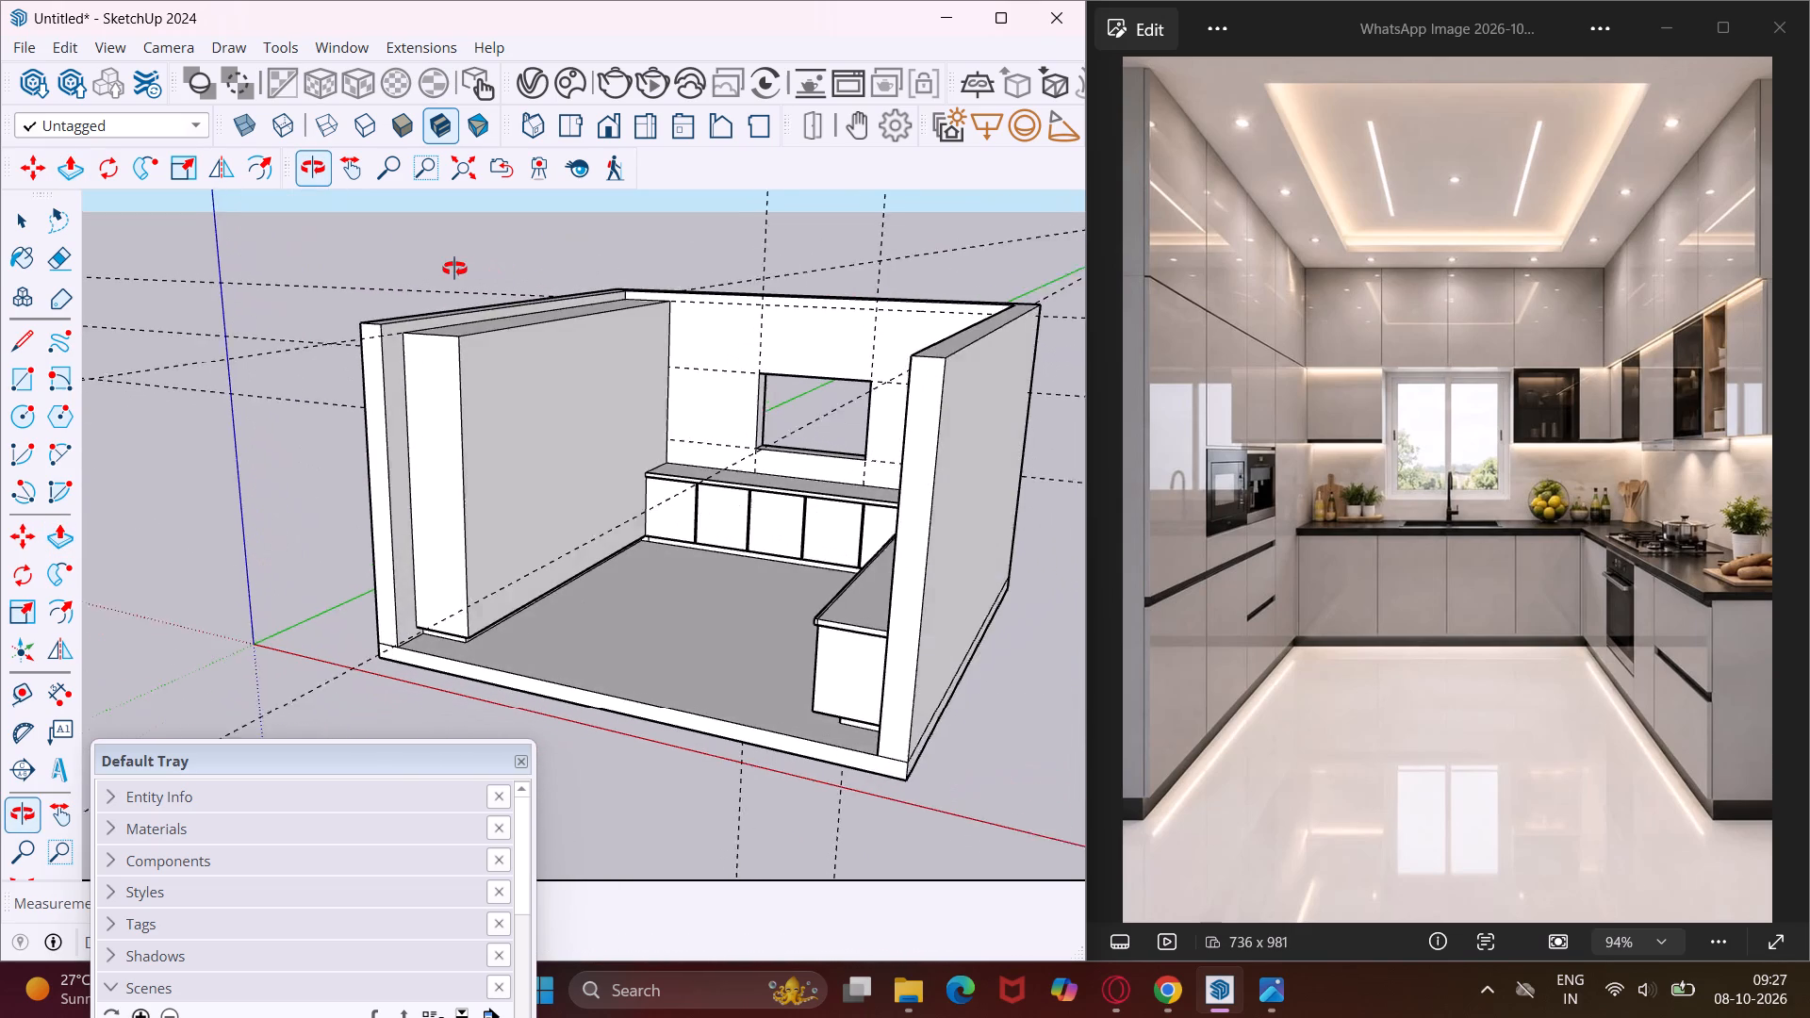
middle_click_drag(454, 269, 450, 269)
middle_click_drag(703, 330, 716, 330)
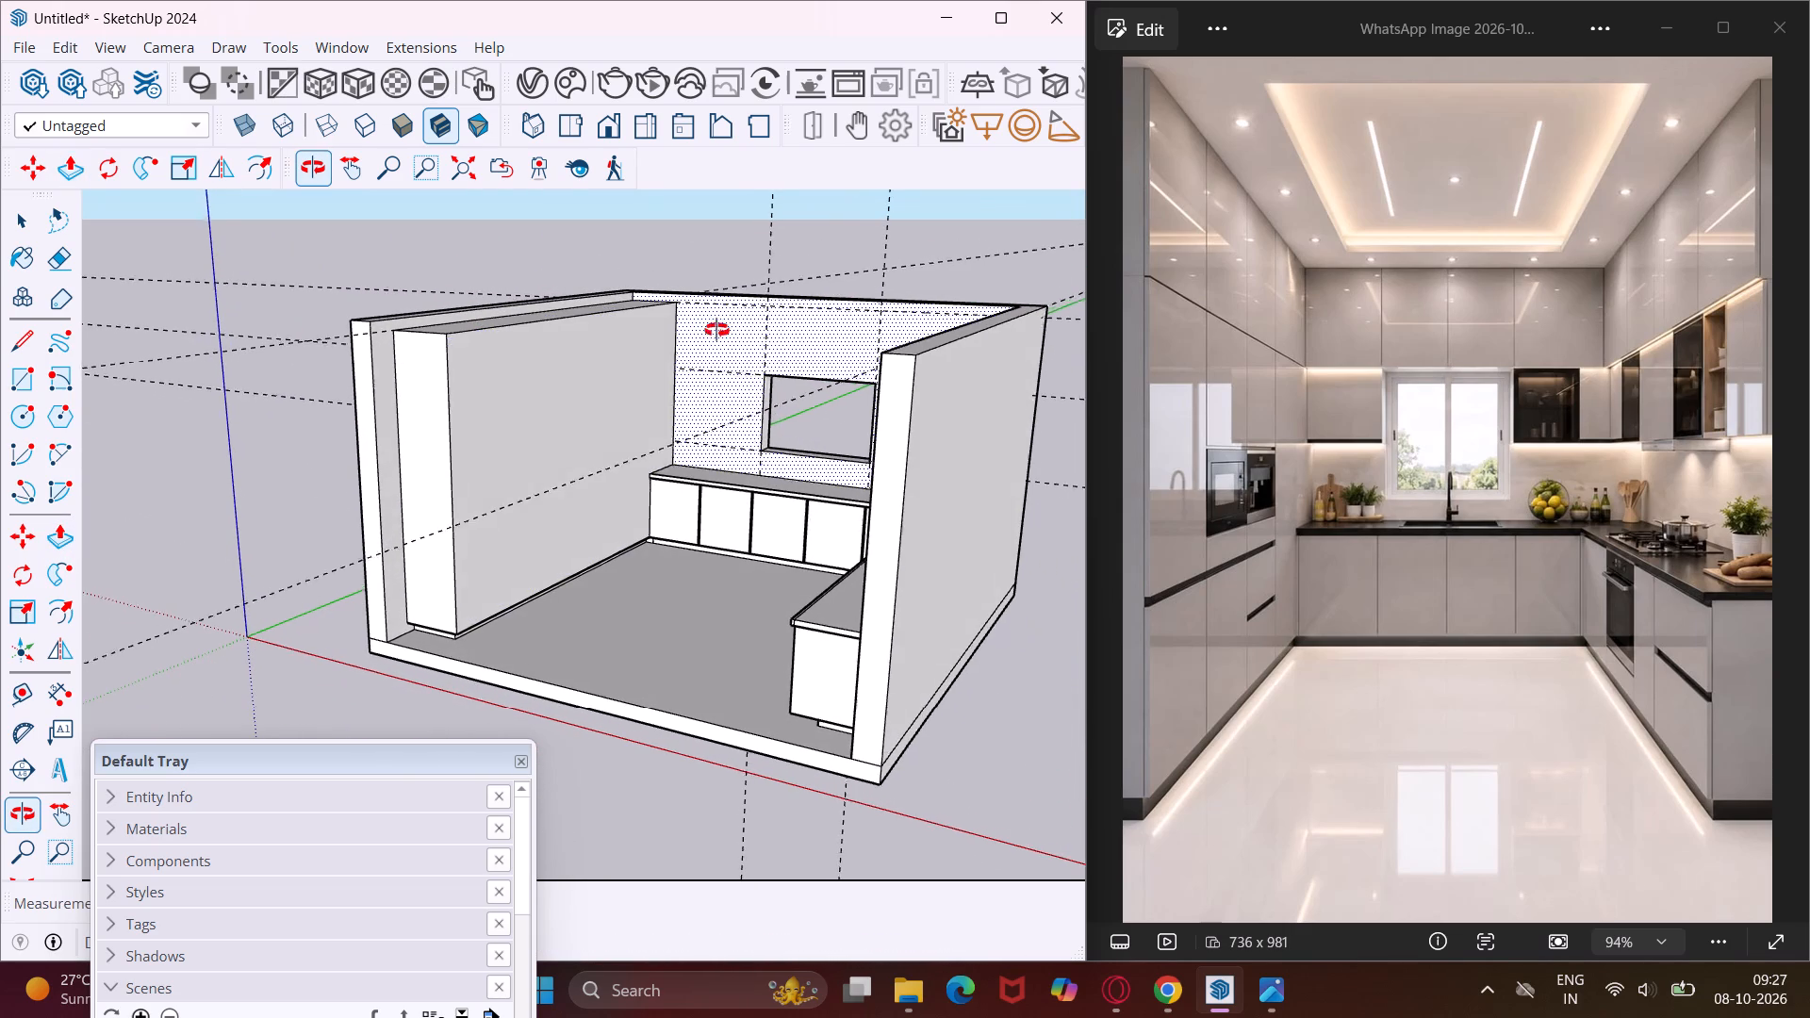
middle_click_drag(716, 330, 1006, 372)
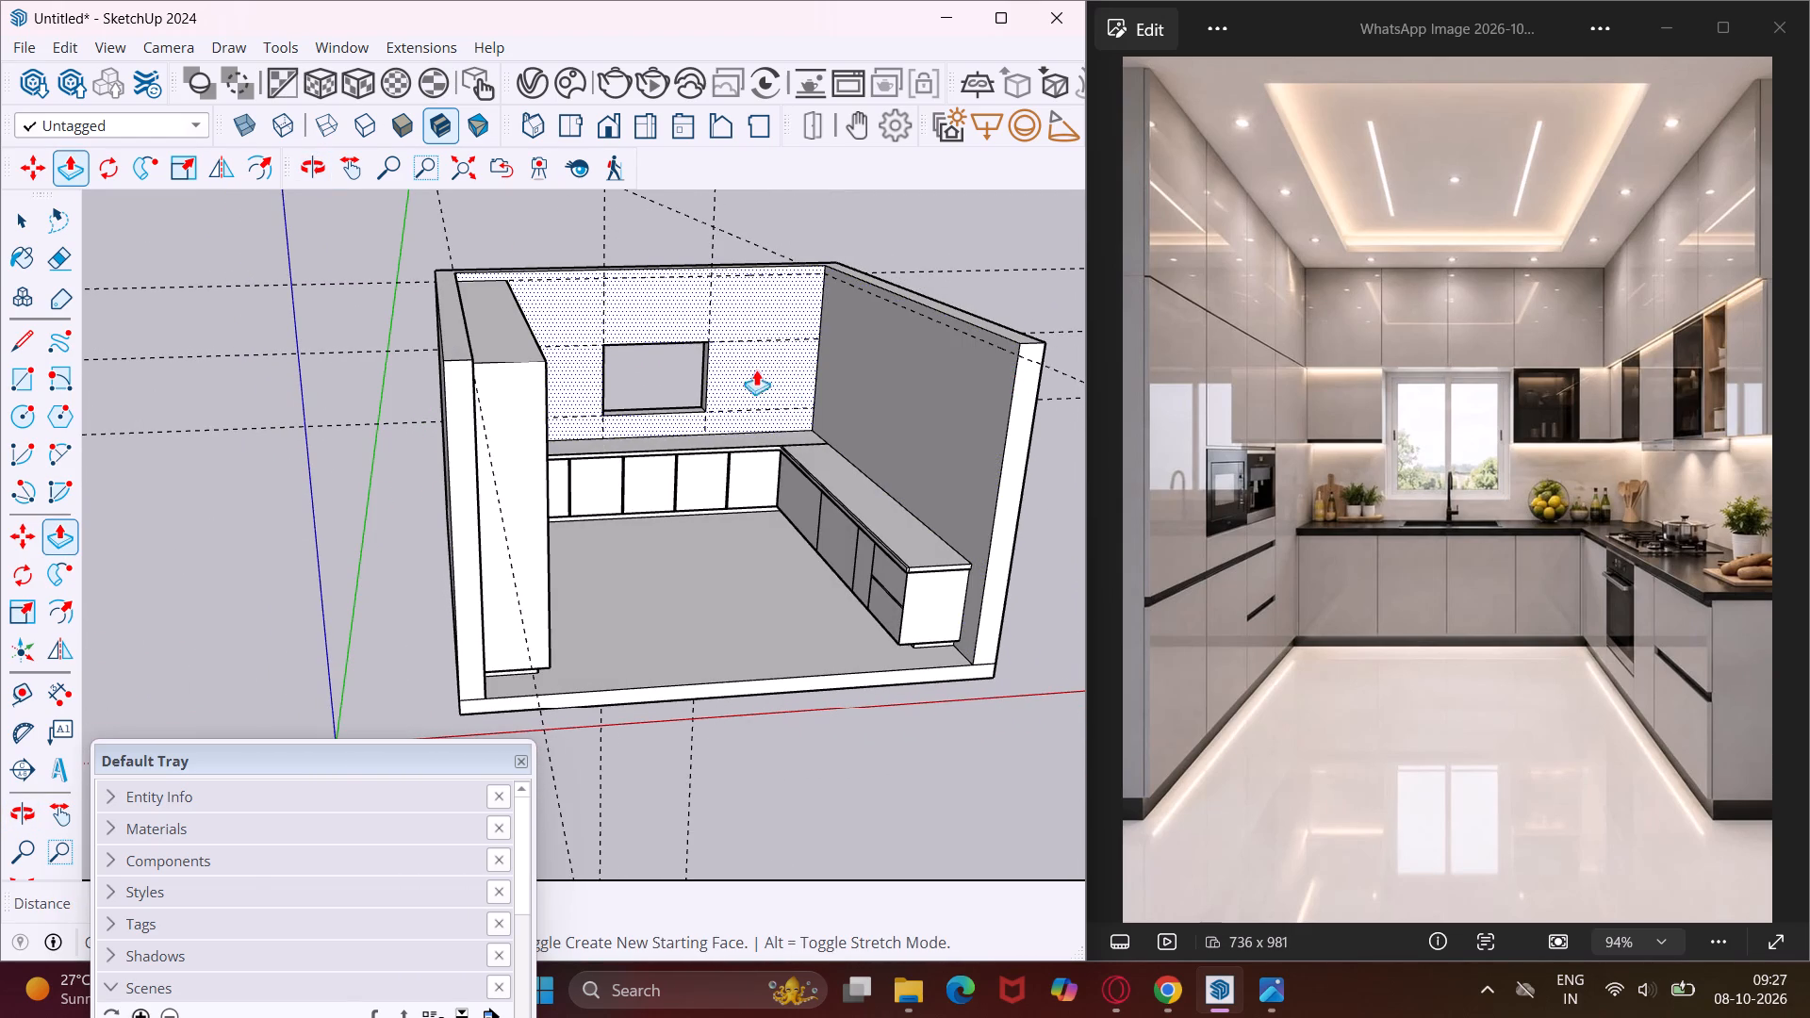
scroll(704, 362, "up", 3)
key("Escape")
key("space")
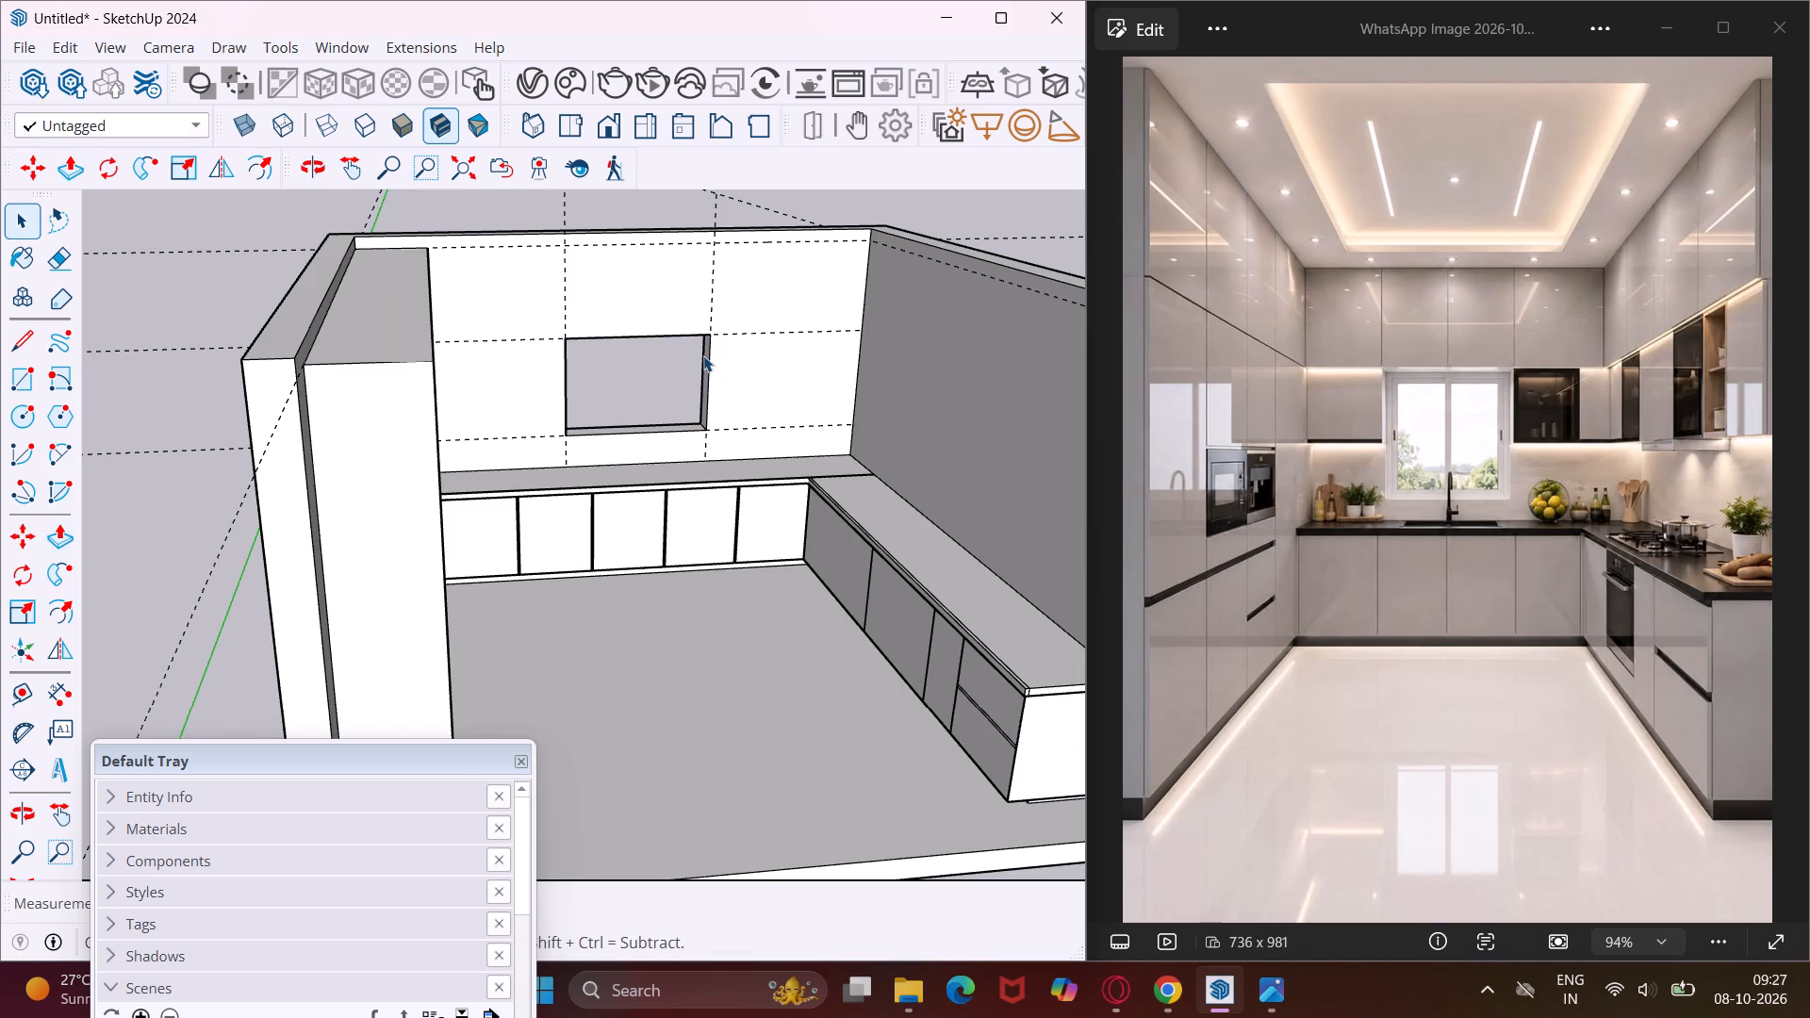
middle_click_drag(703, 355, 354, 513)
scroll(337, 517, "down", 3)
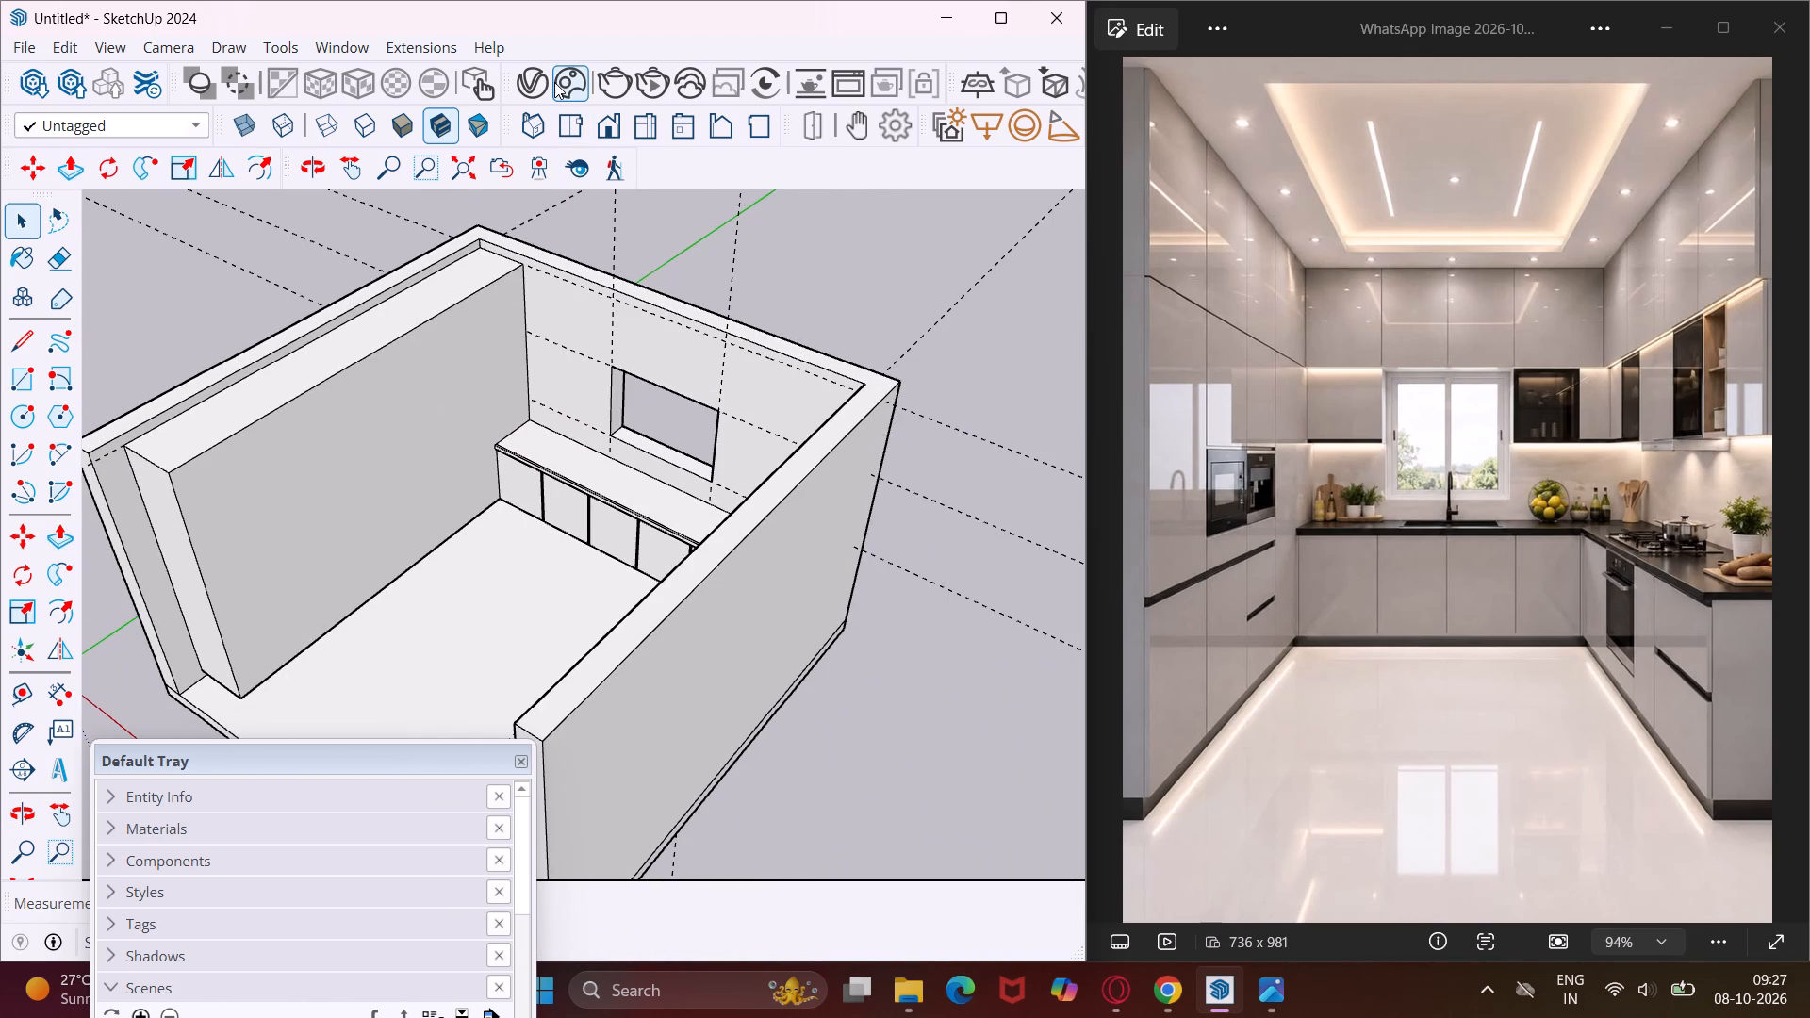
Open the Chaos Cosmos asset browser and search the downloaded assets for "window".
left_click(568, 82)
left_click(569, 95)
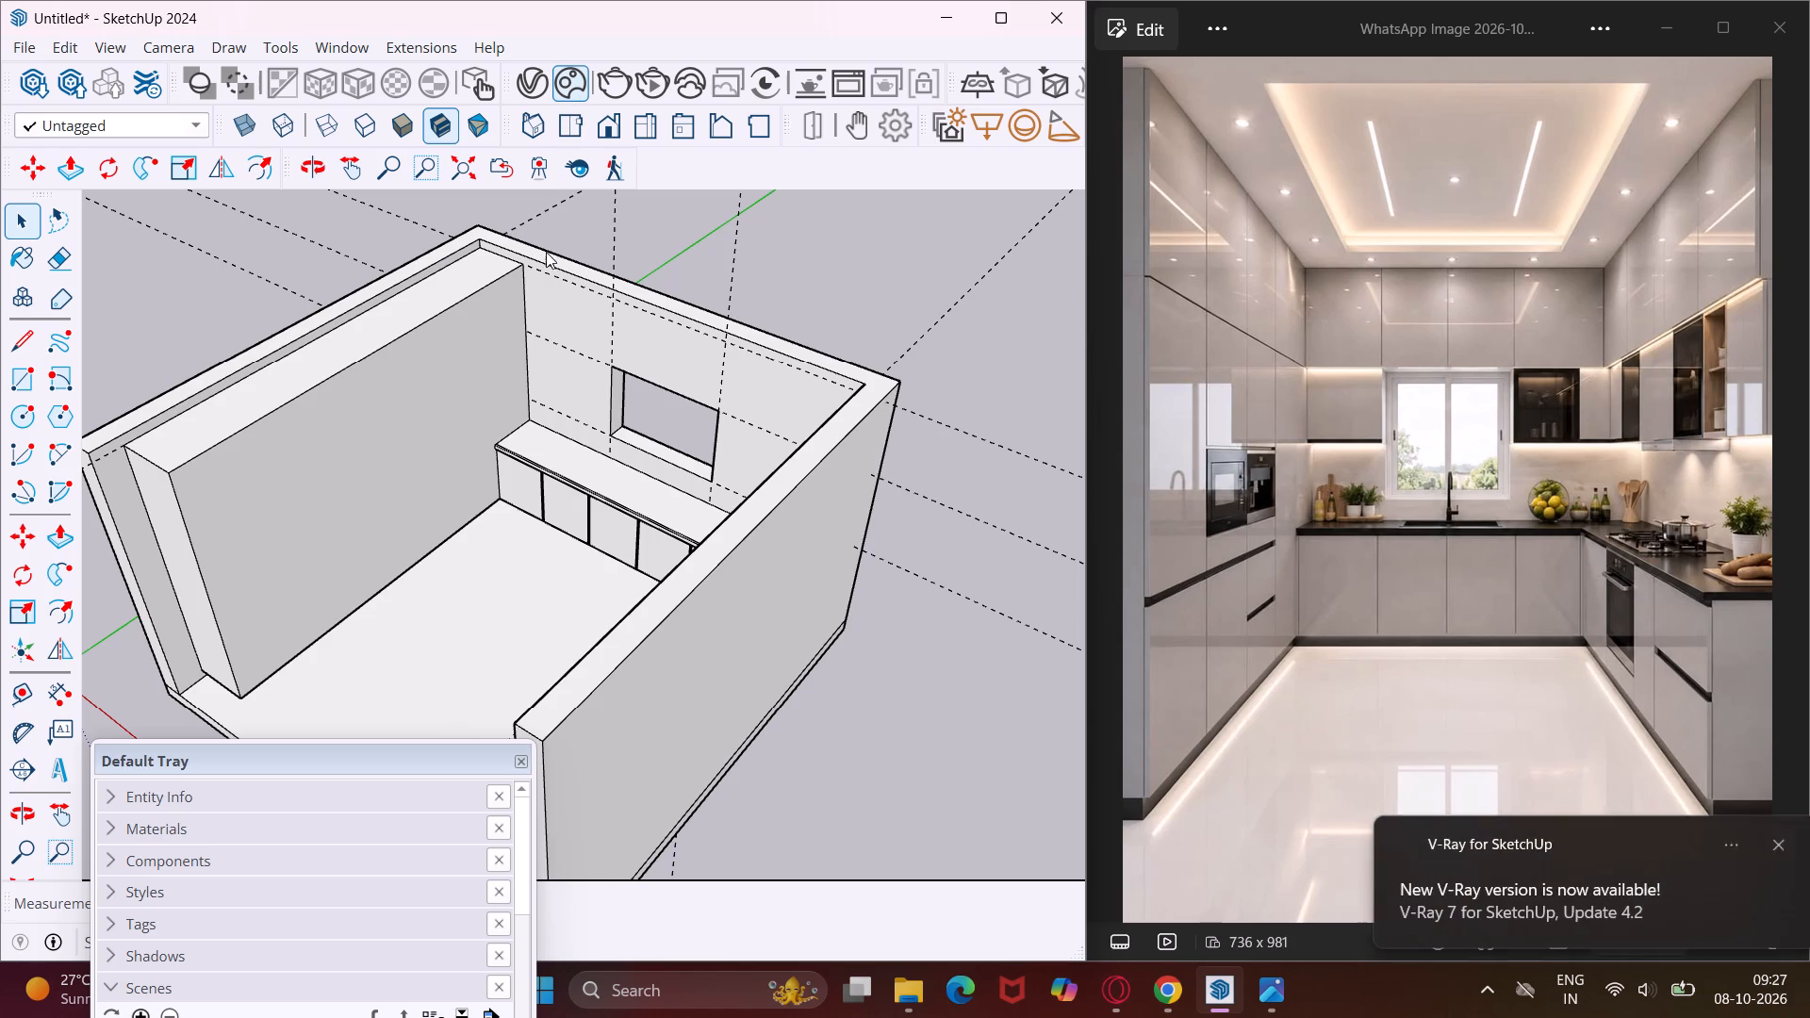
left_click(574, 84)
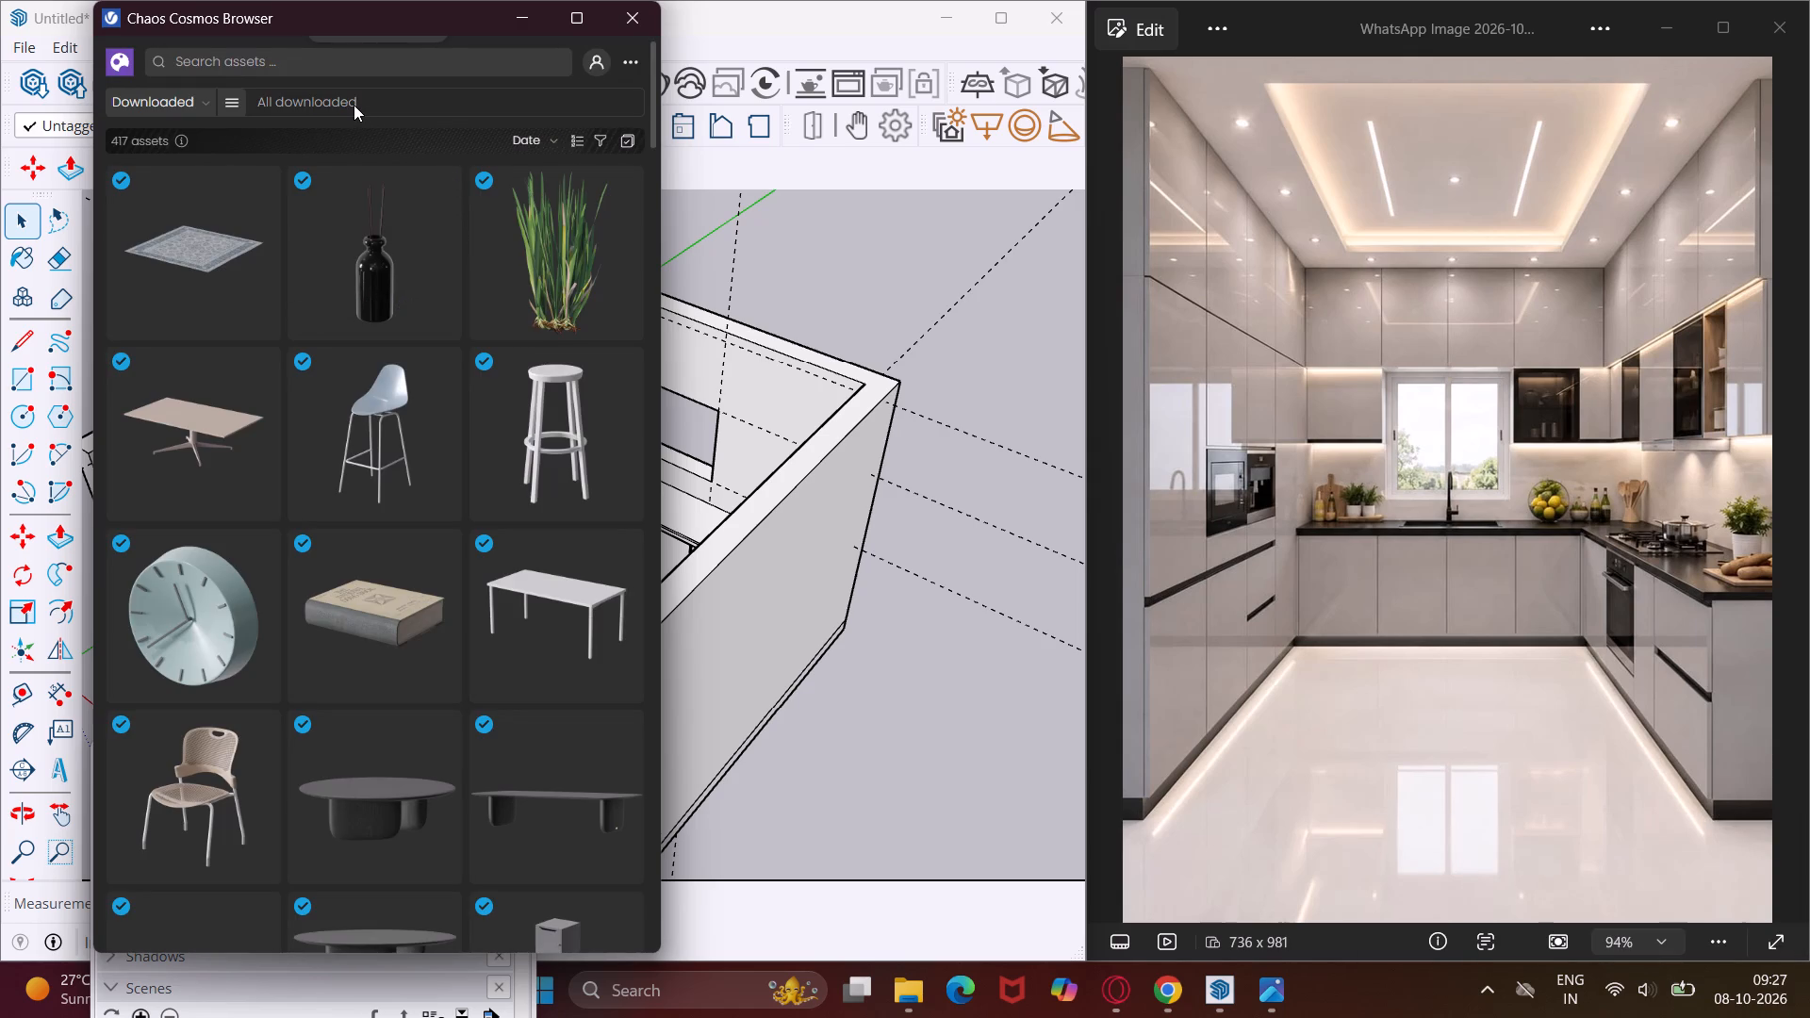
left_click(354, 105)
left_click(349, 96)
left_click(304, 61)
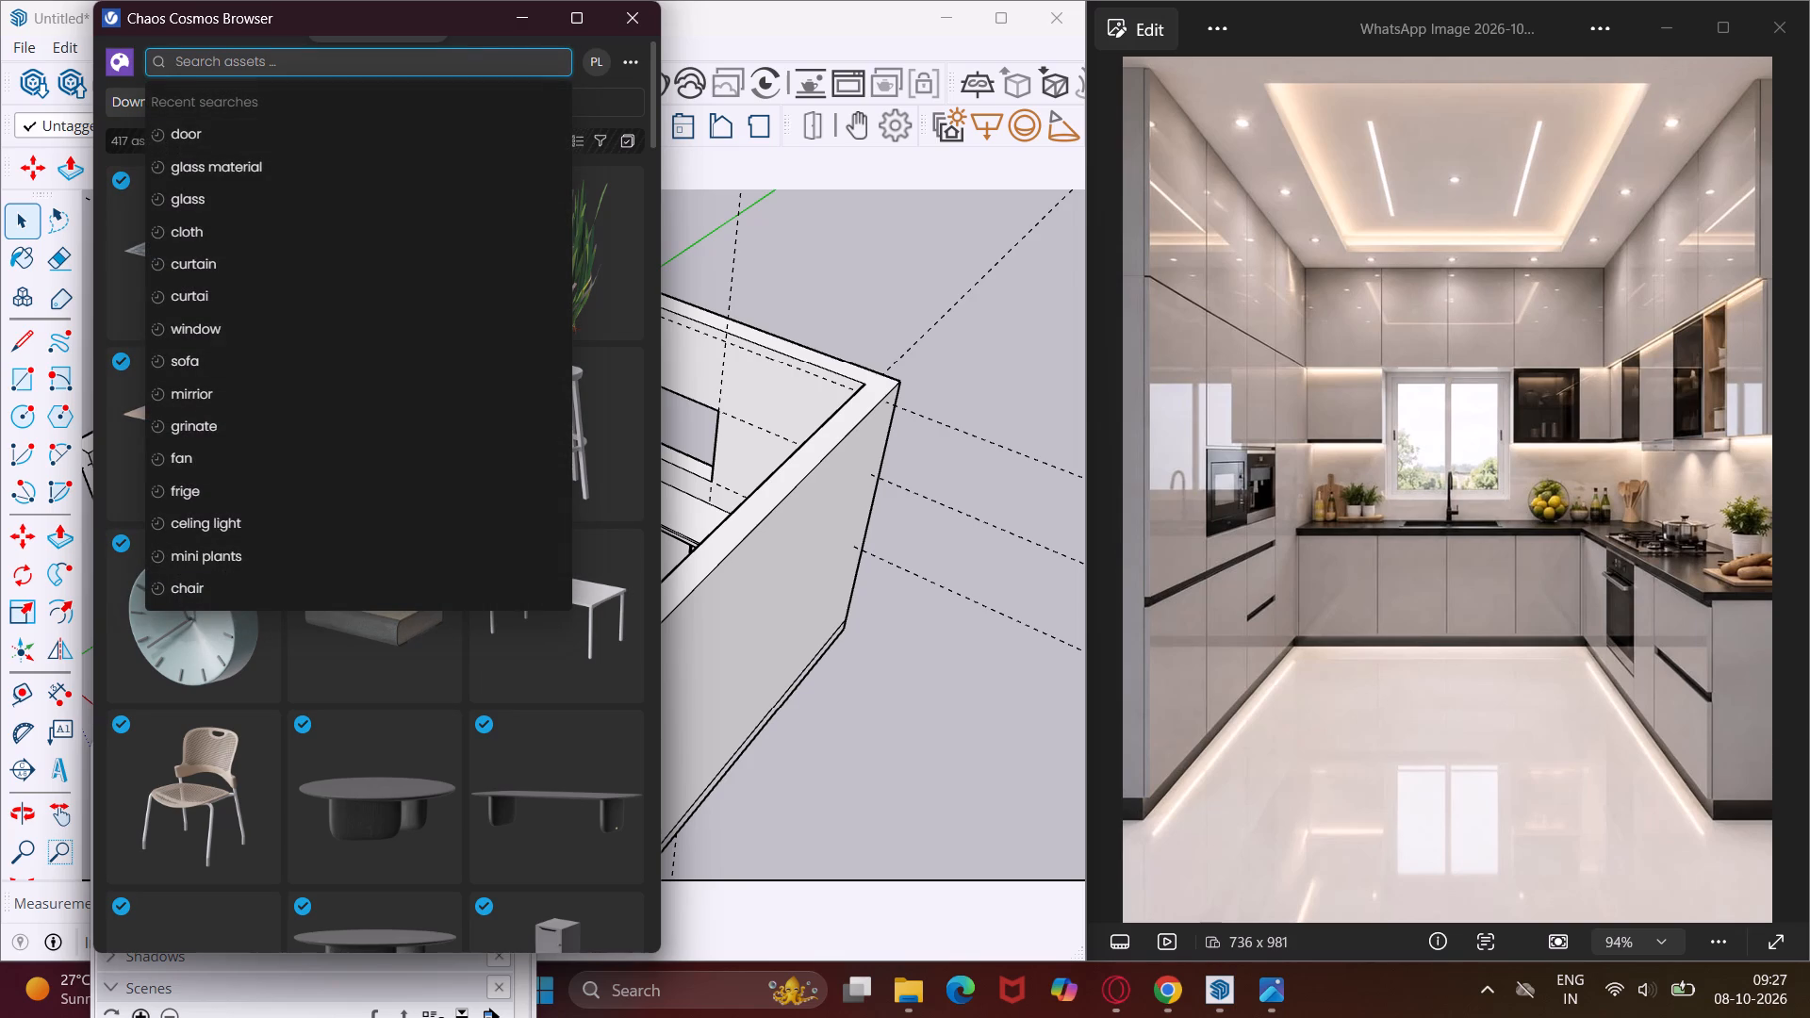
type("win")
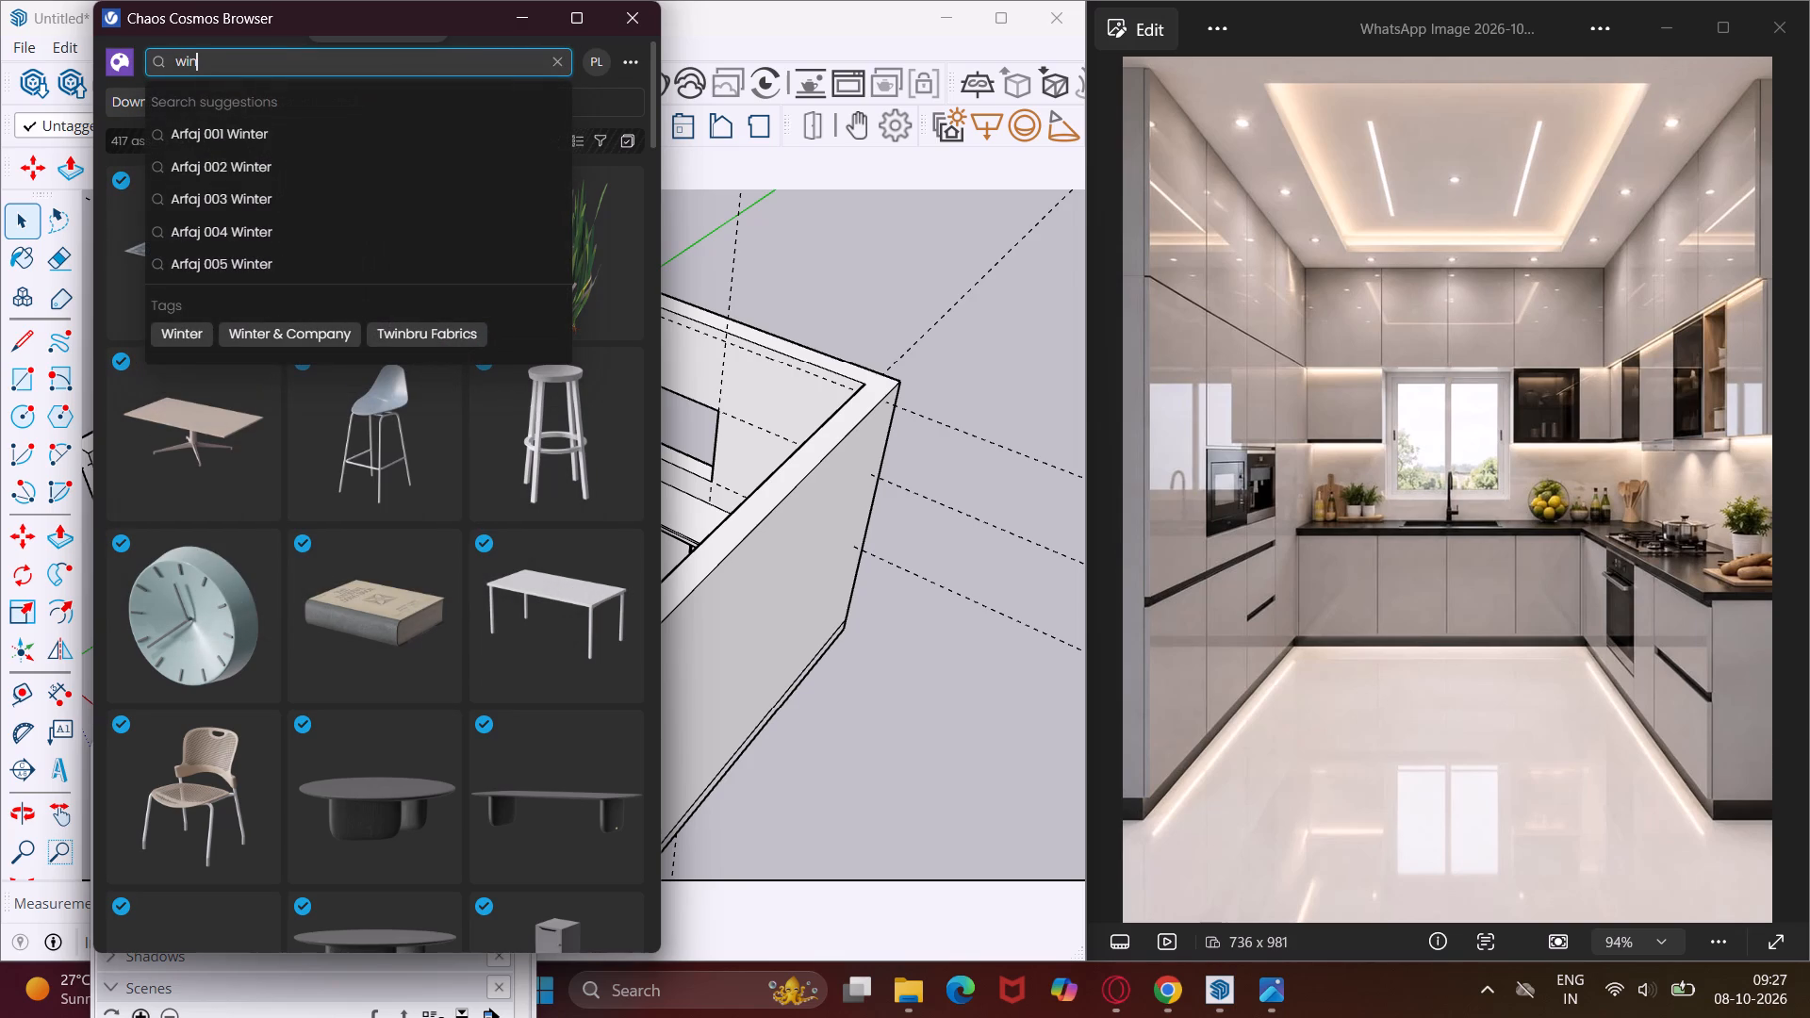
key("r")
key("BackSpace")
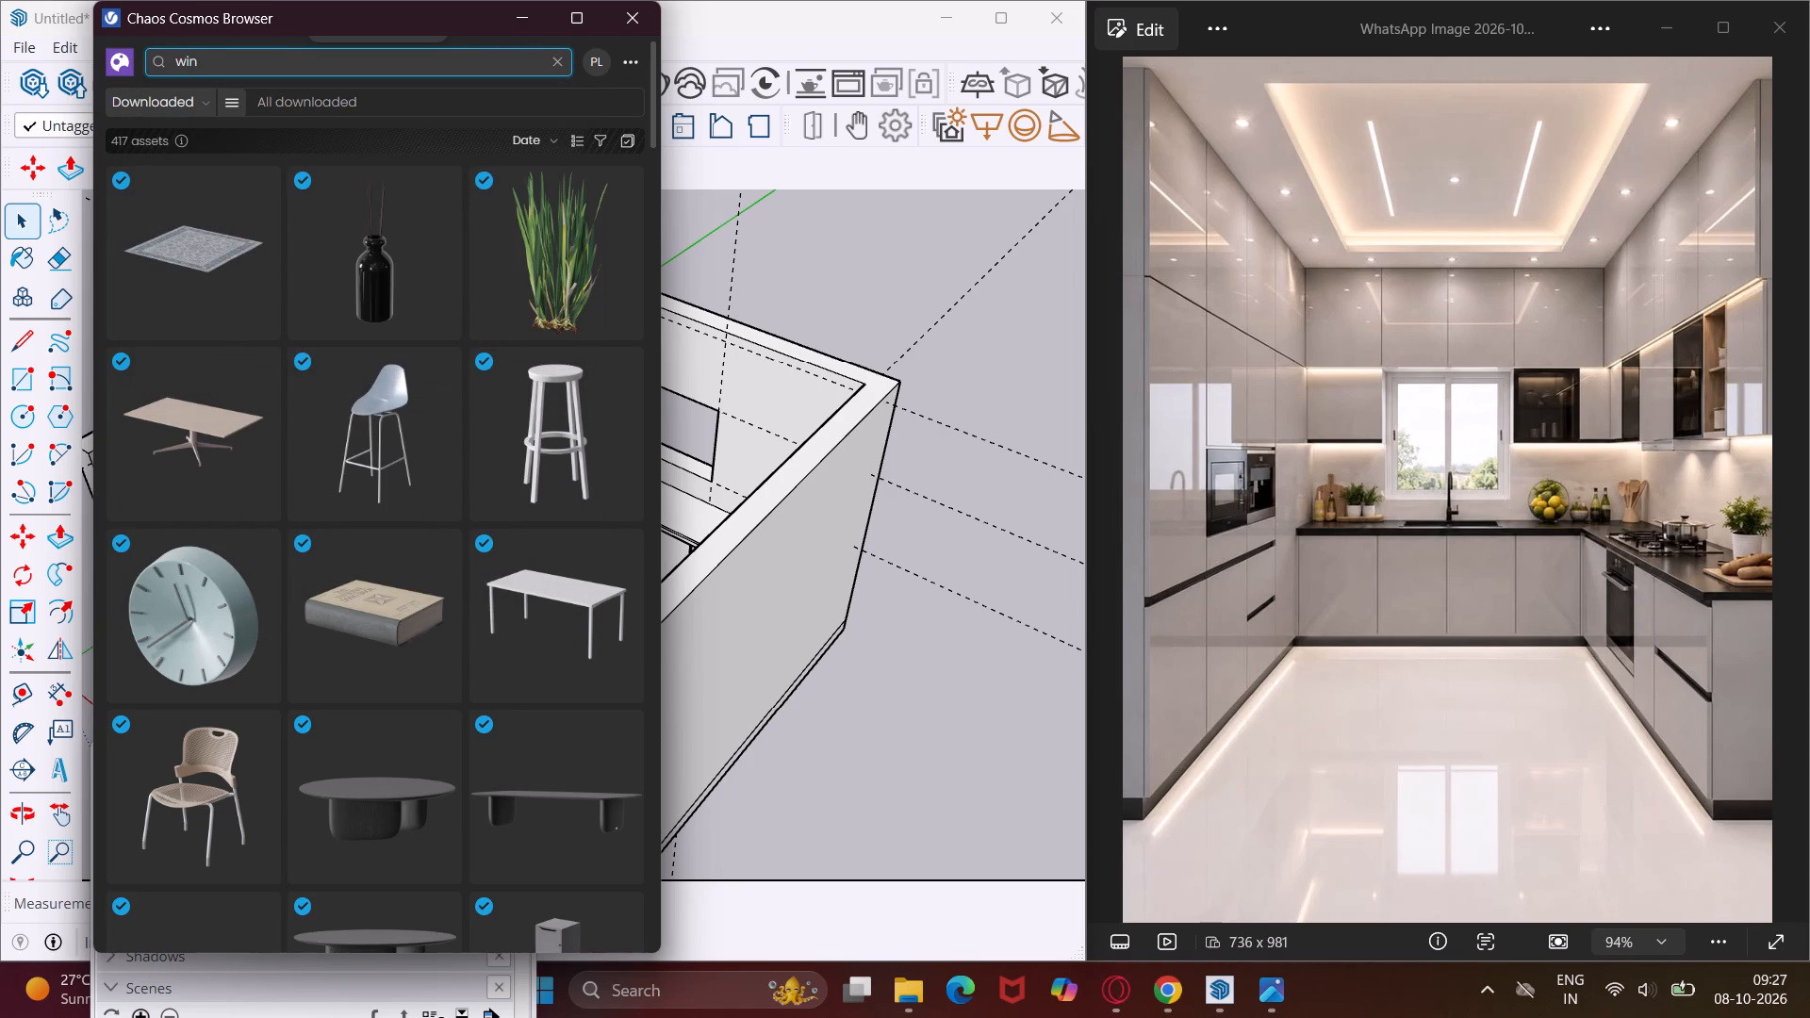
type("dow")
key("Return")
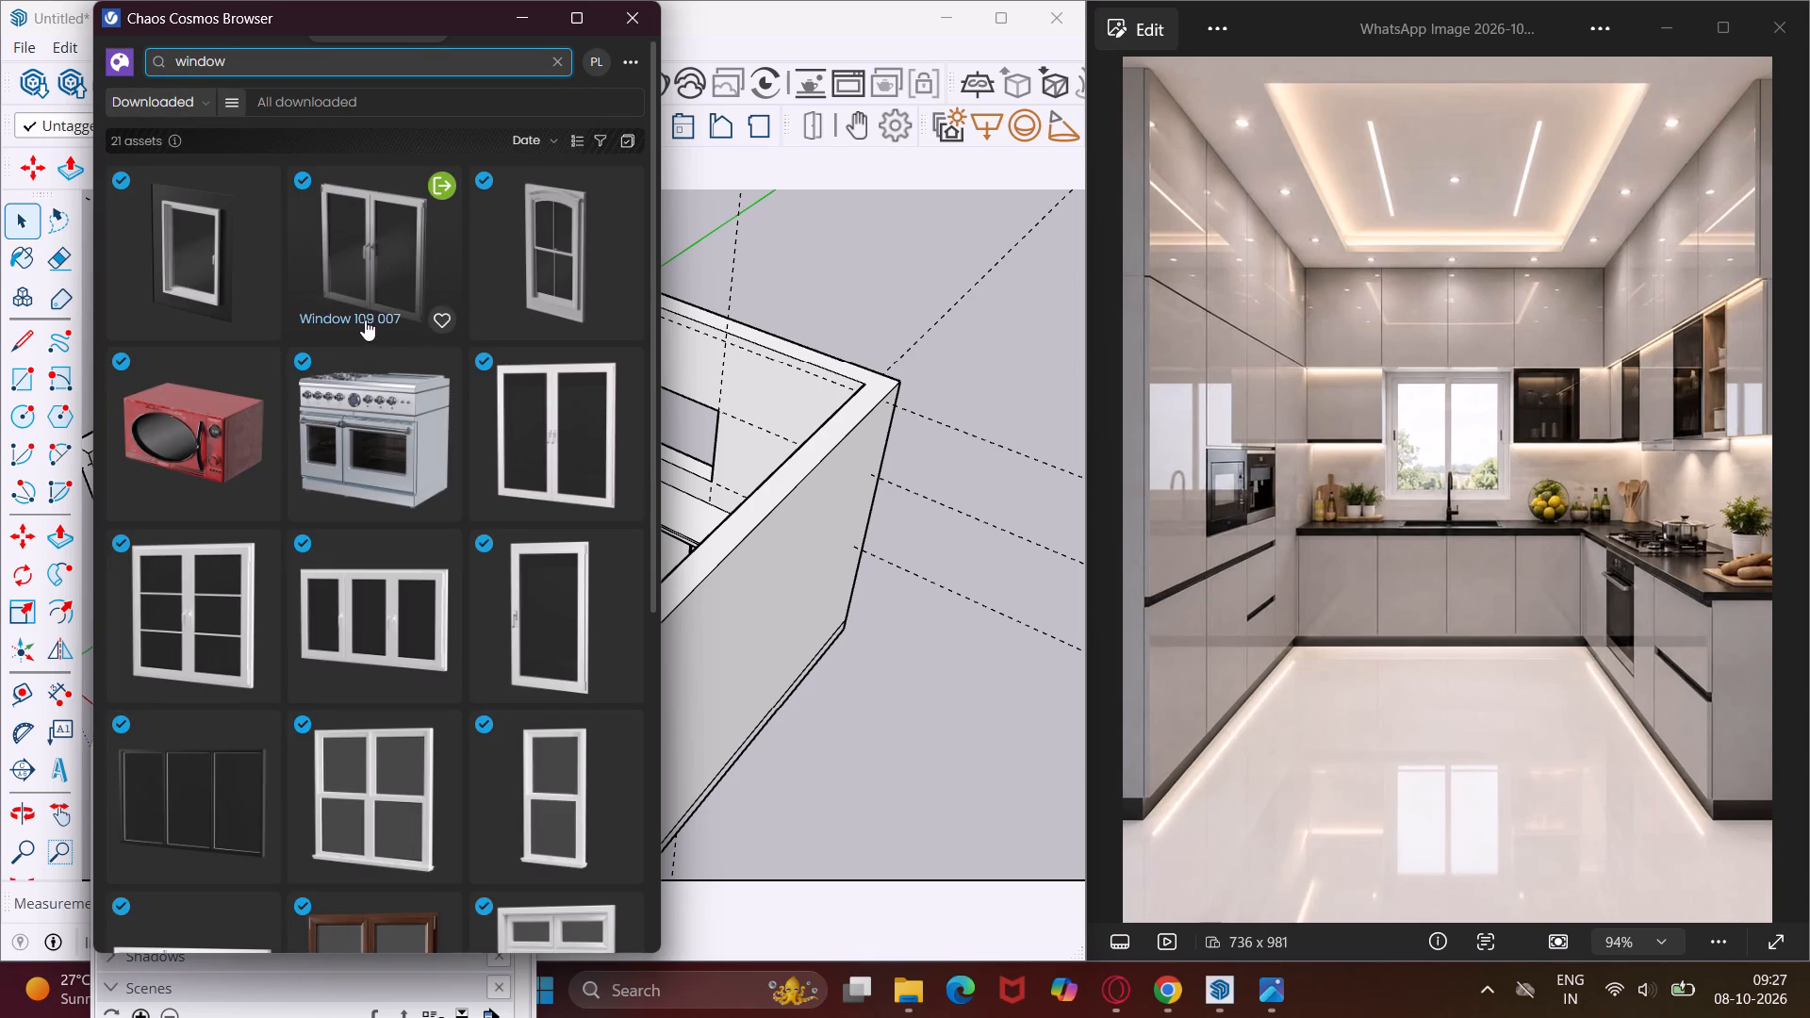
Import the white double-pane Window 46-27 asset and place one copy outside the room, beside the right side wall.
scroll(344, 499, "down", 5)
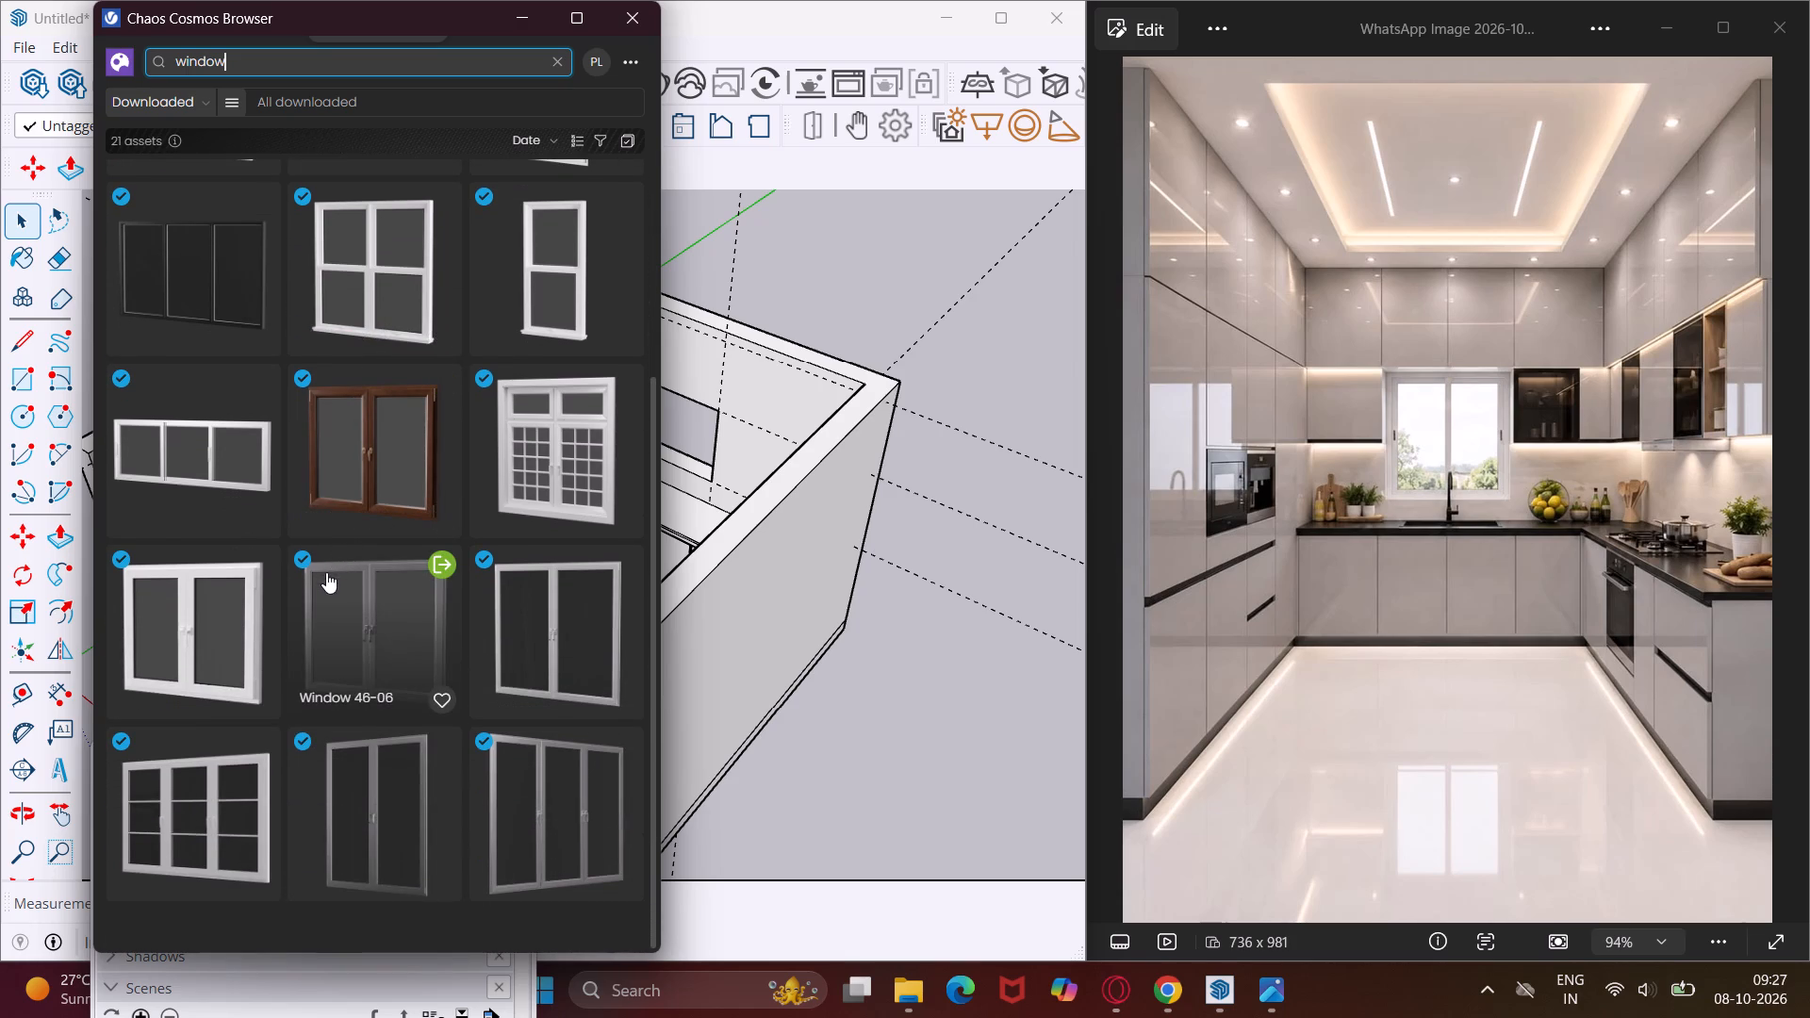
scroll(291, 632, "down", 5)
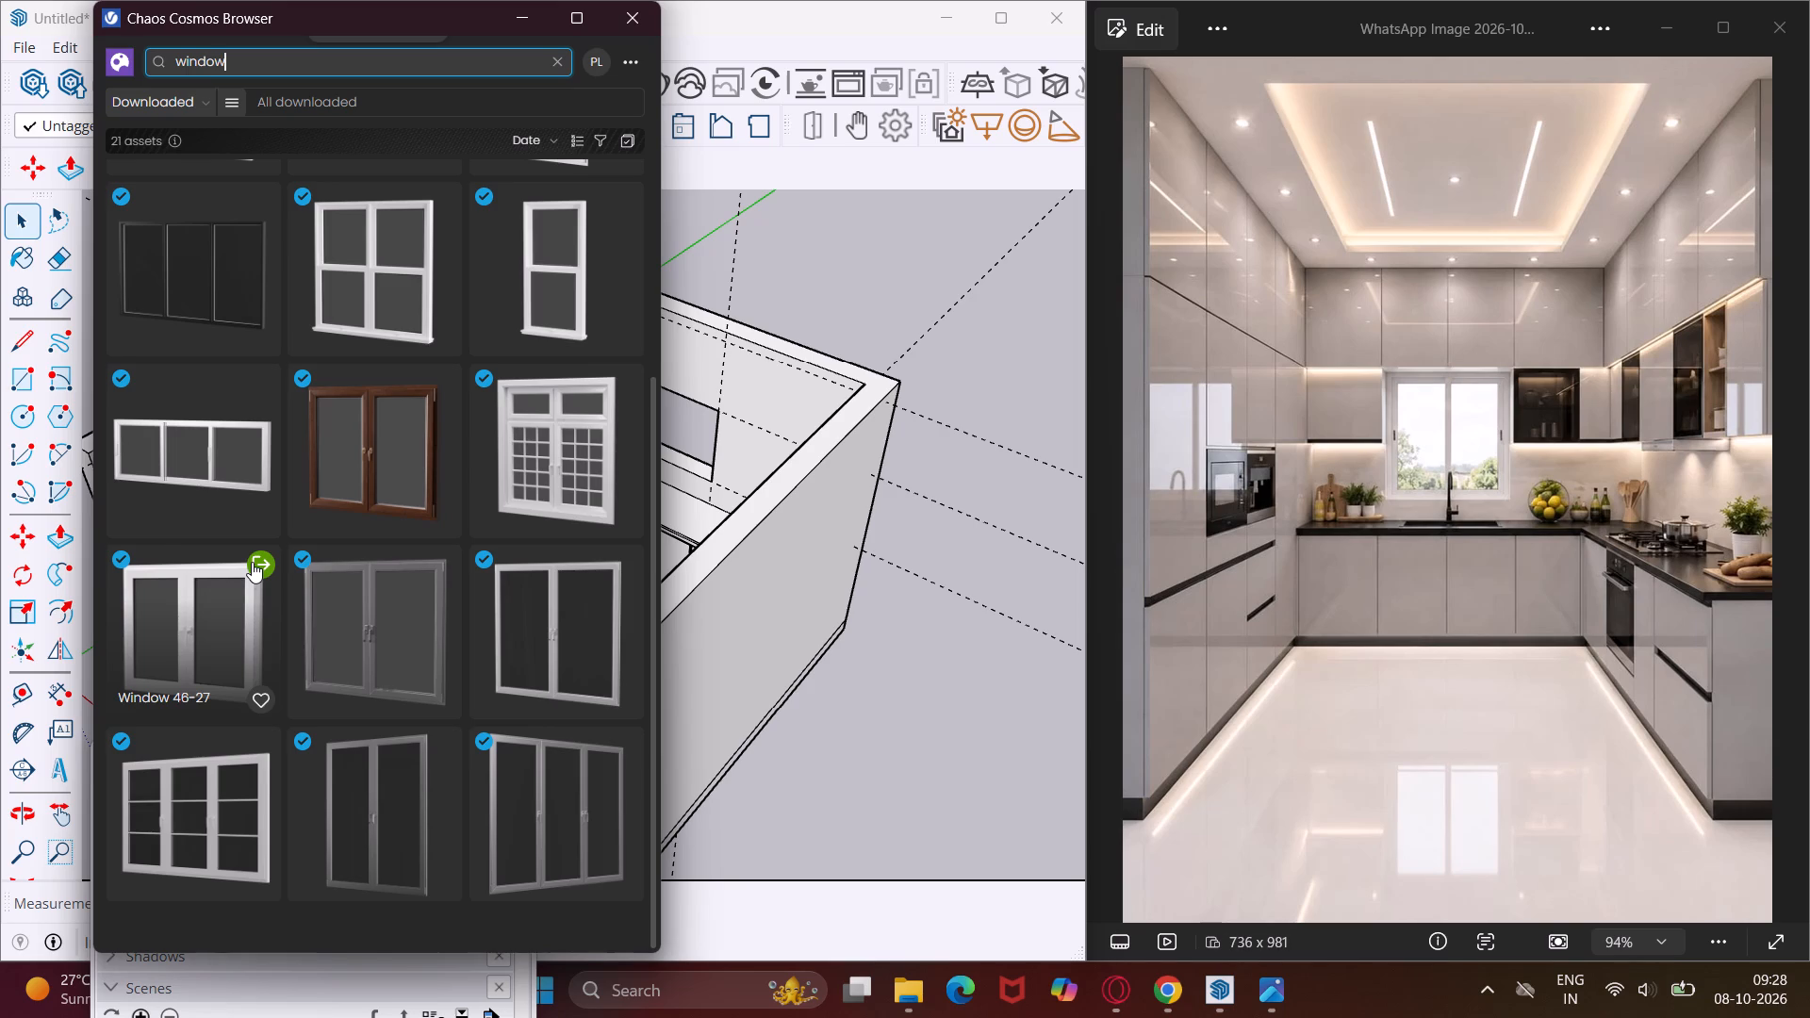
scroll(252, 562, "up", 5)
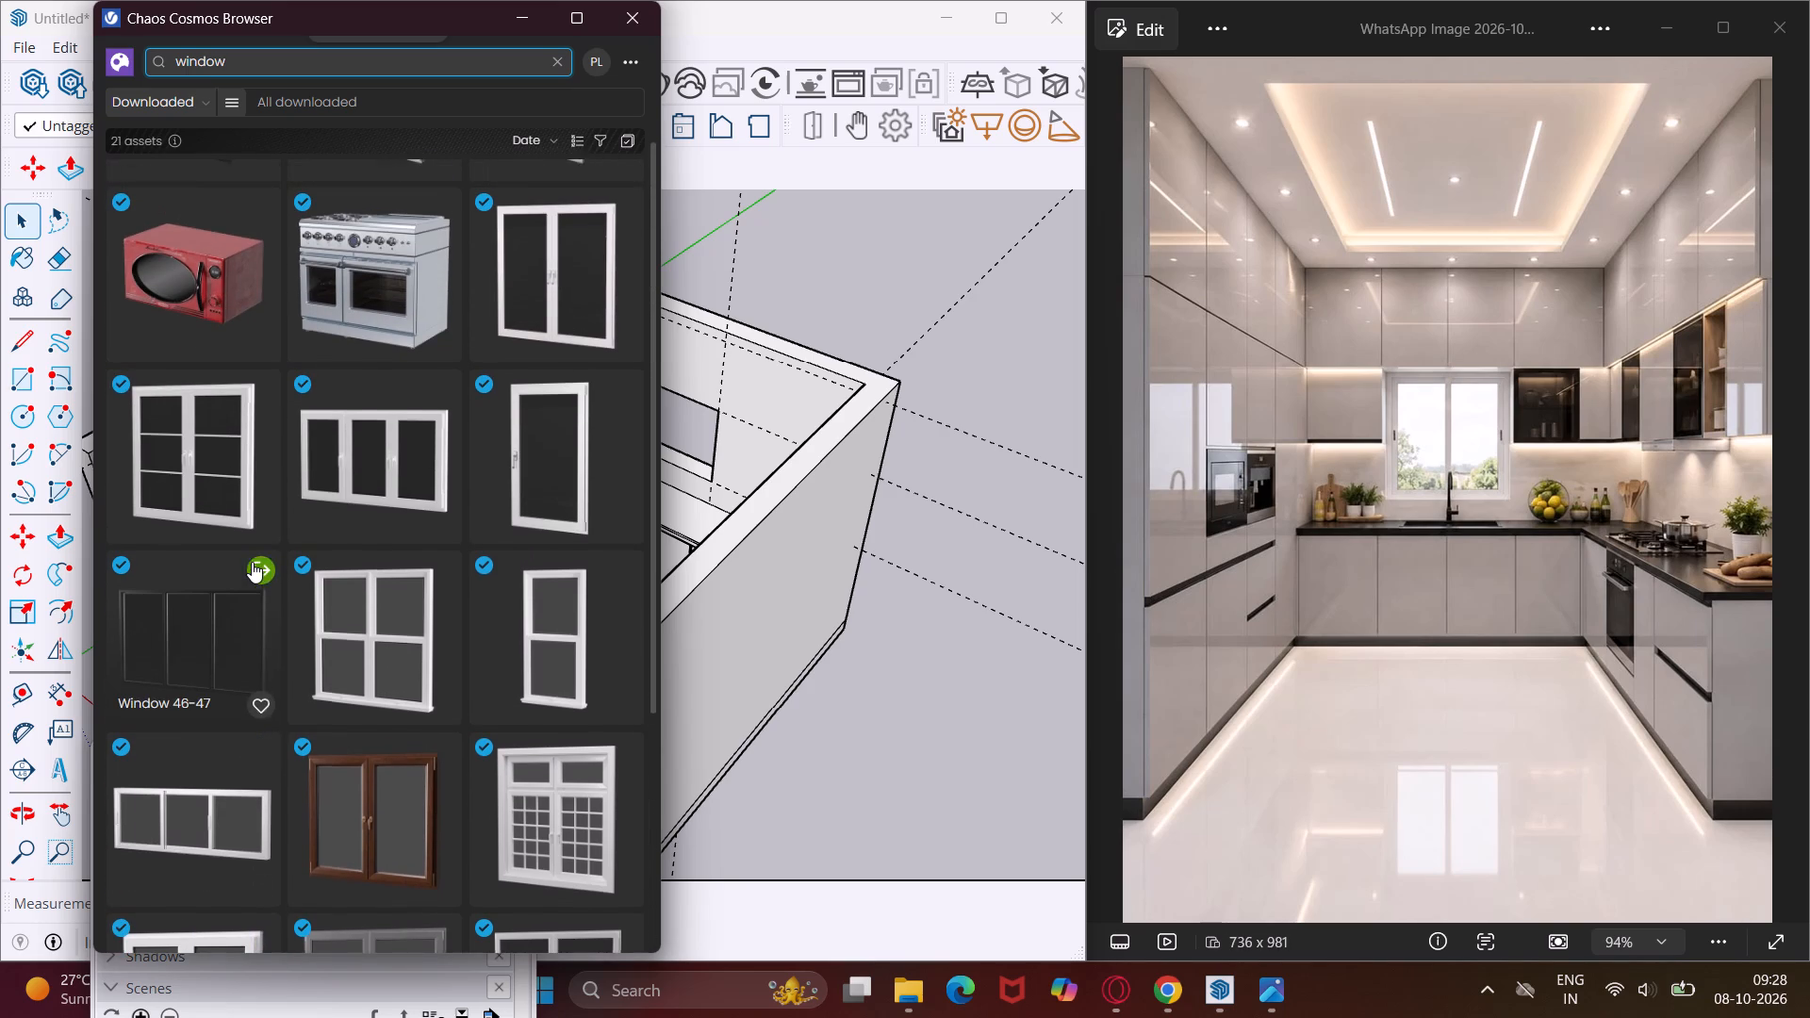
scroll(252, 562, "up", 4)
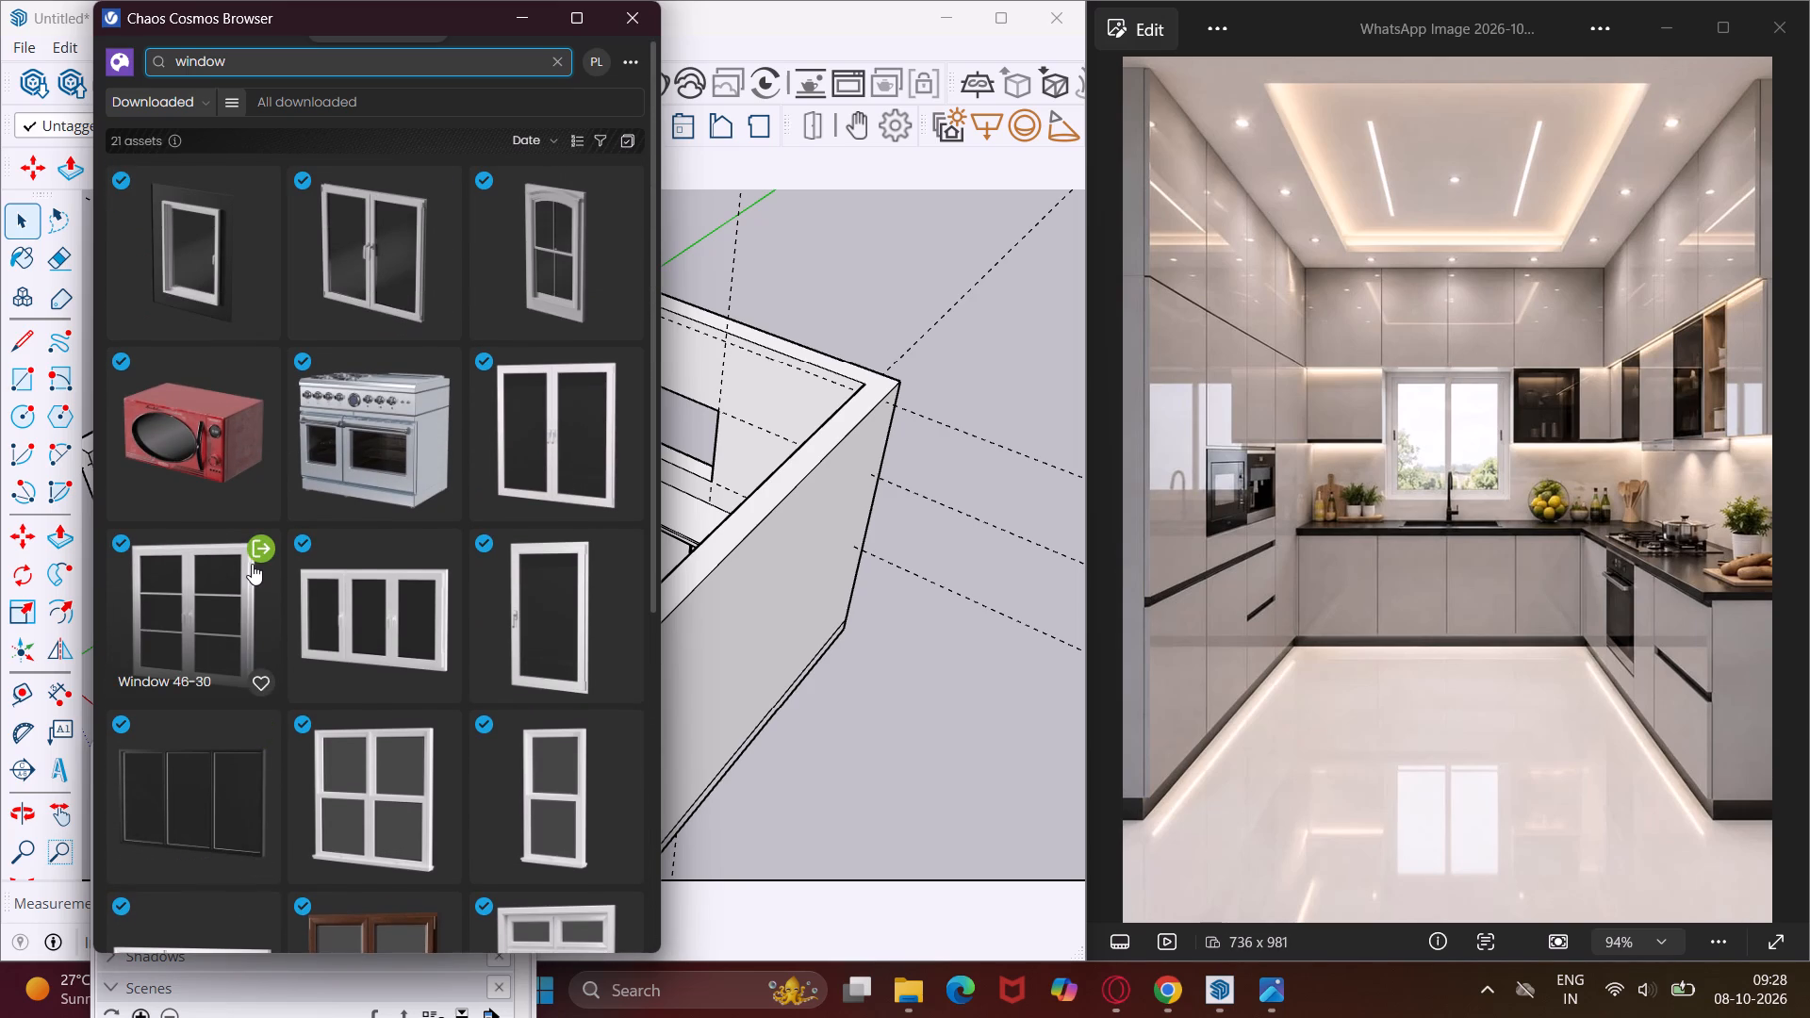
scroll(249, 572, "down", 2)
scroll(248, 578, "up", 3)
scroll(246, 583, "down", 2)
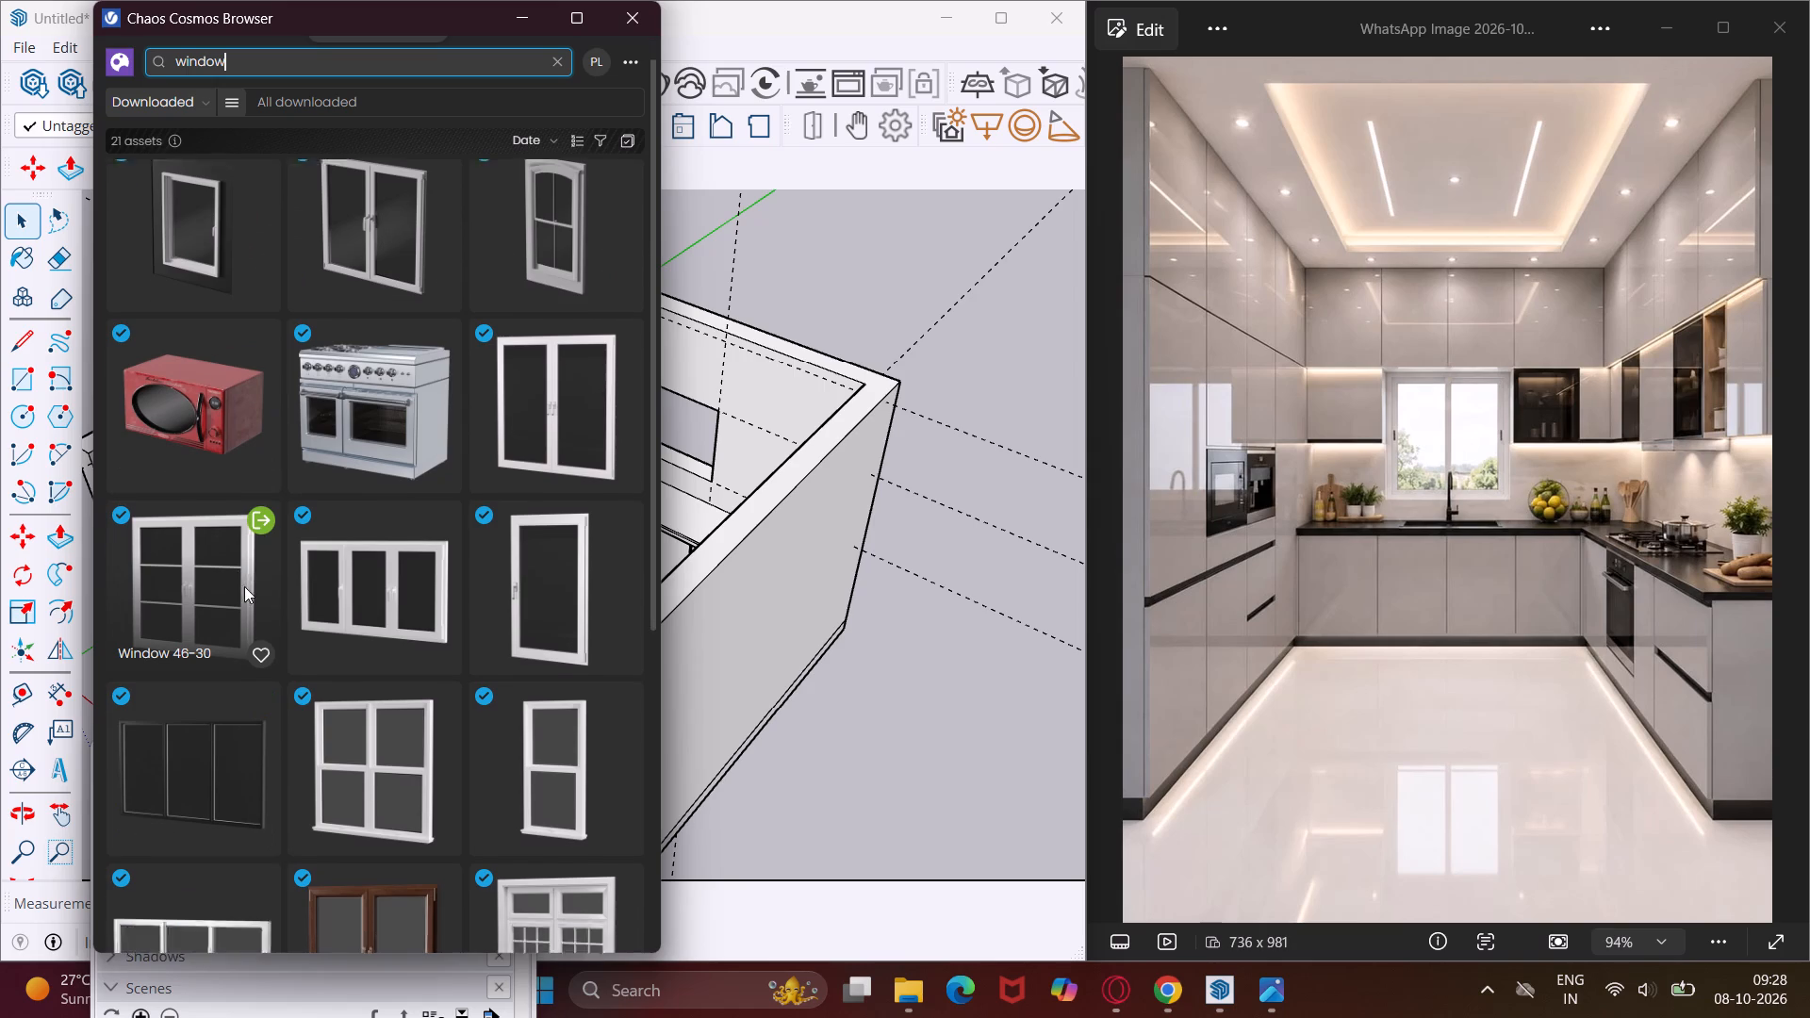
scroll(244, 586, "down", 2)
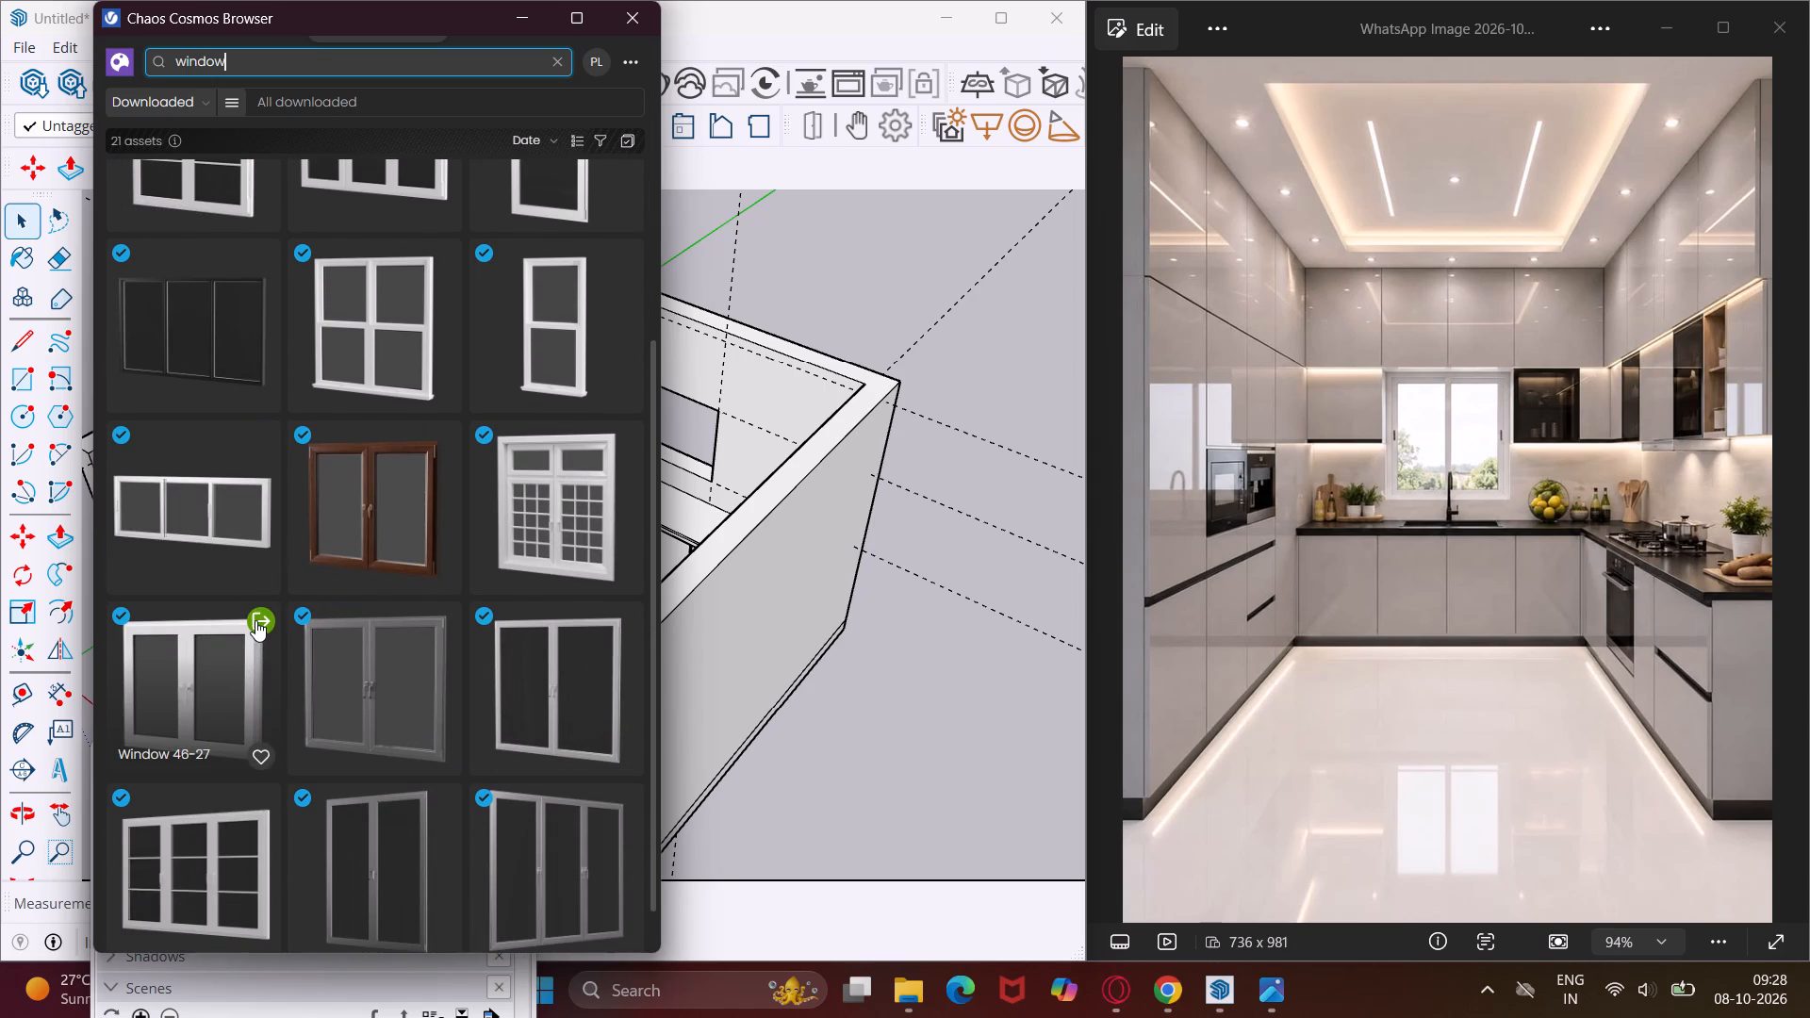
left_click(255, 618)
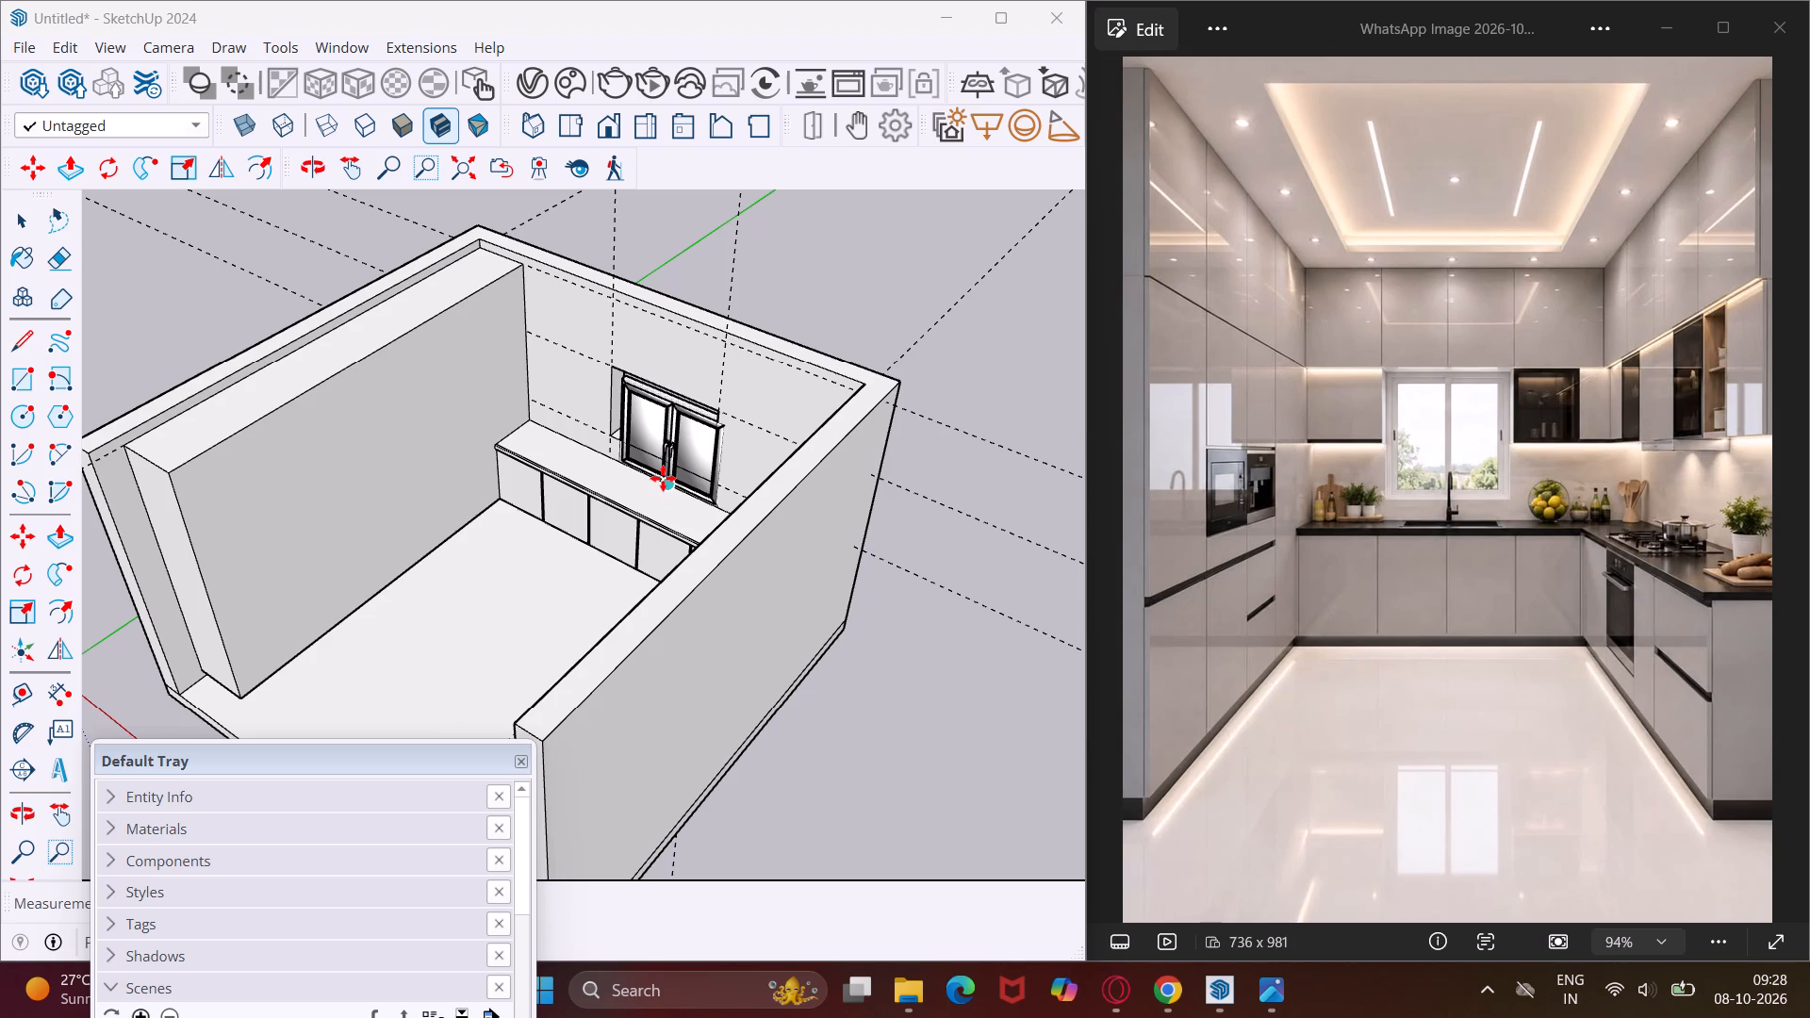
left_click(934, 657)
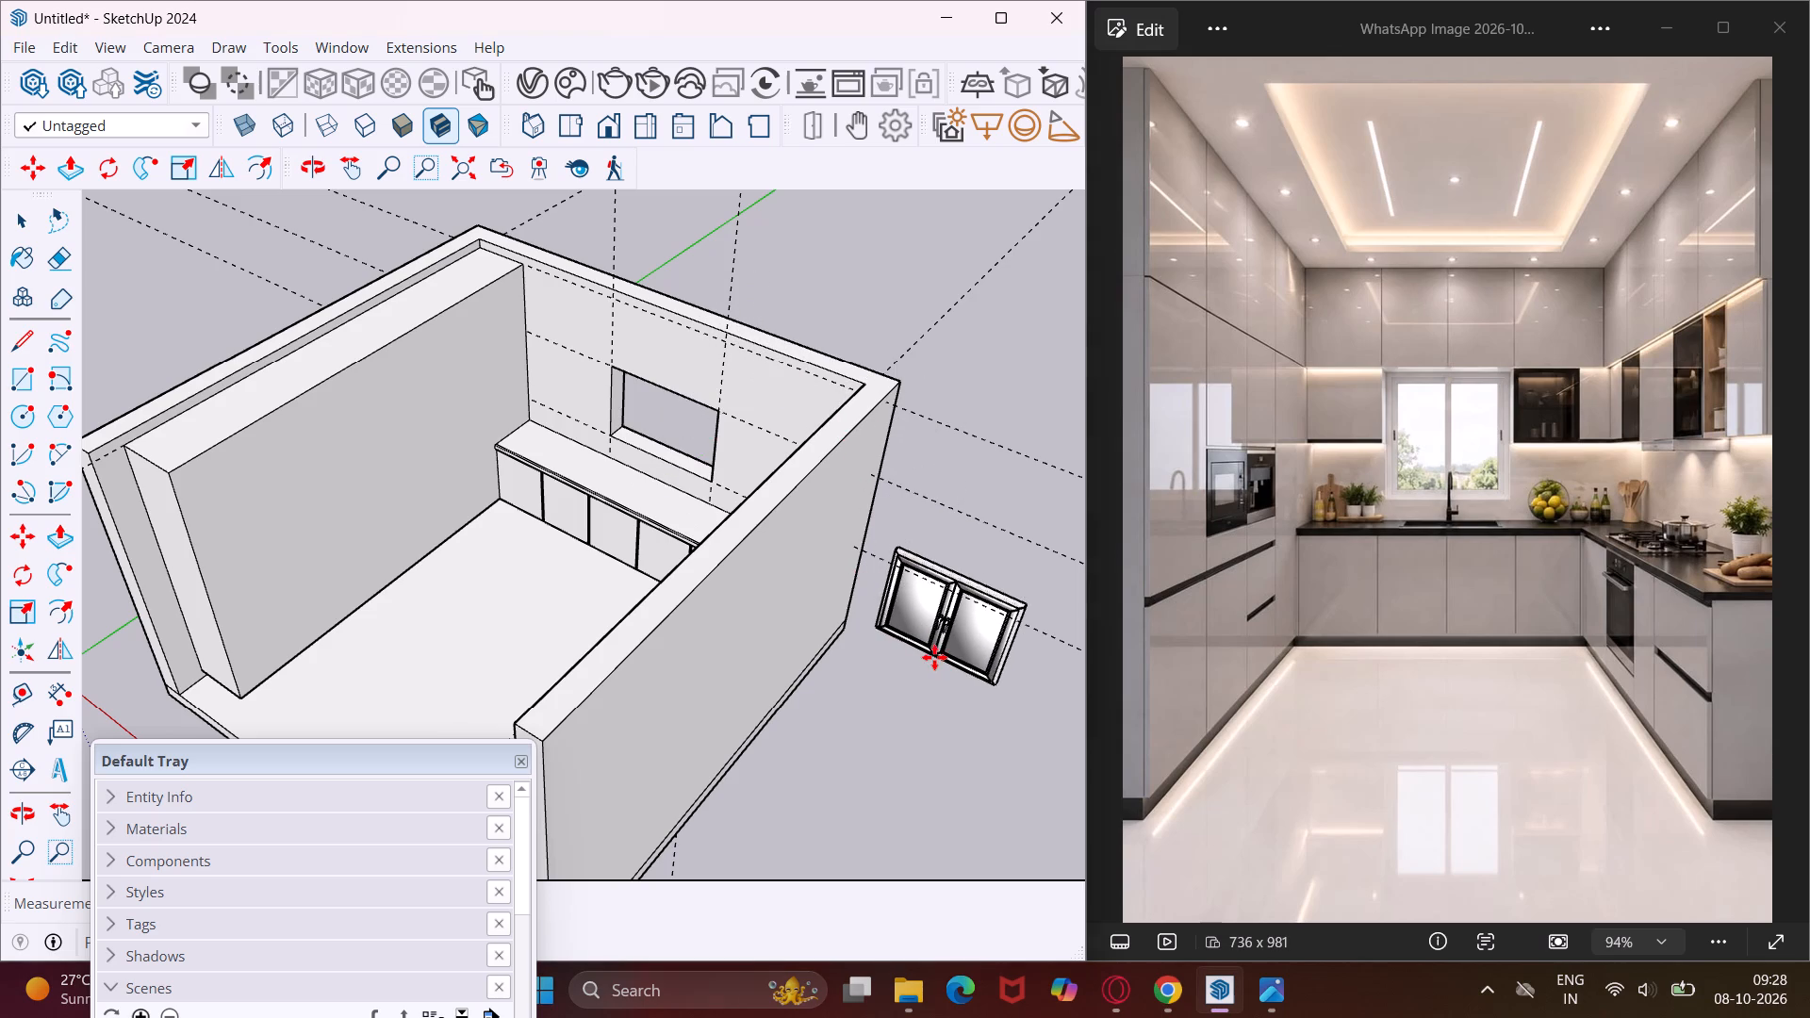
key("Escape")
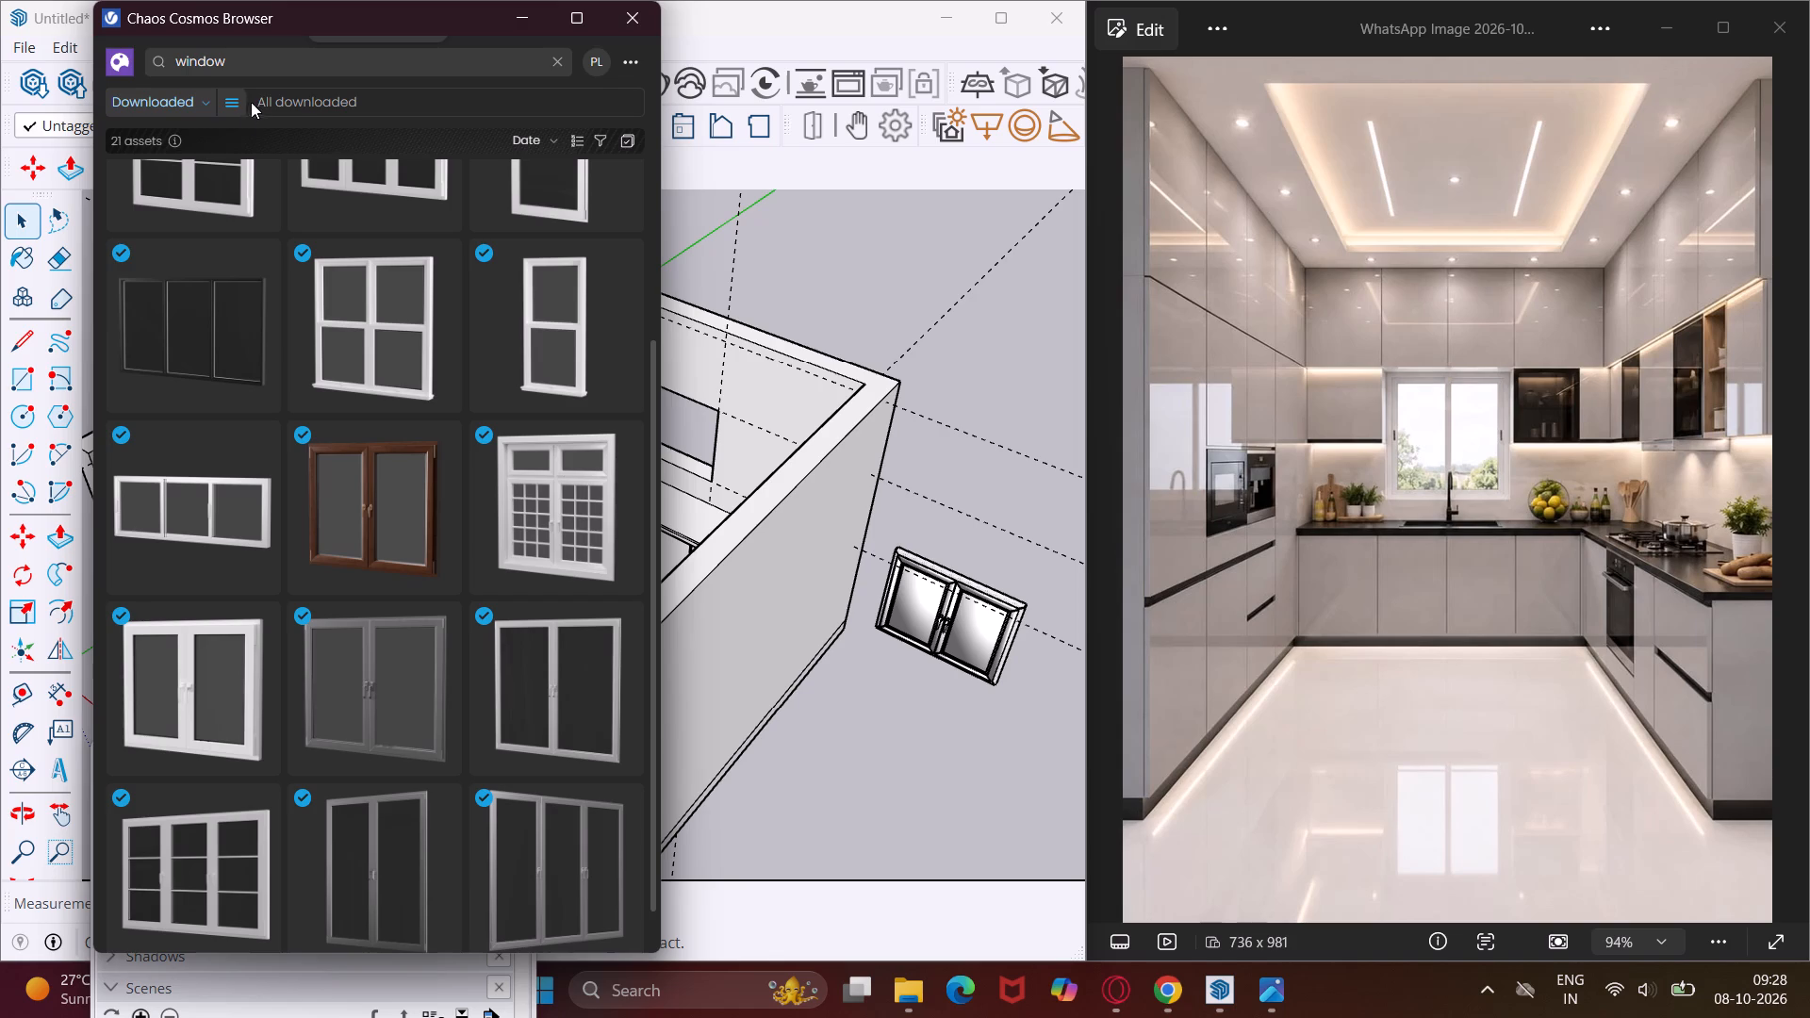
Replace the Chaos Cosmos search term with "oven" and search the downloaded assets.
left_click(290, 63)
key("BackSpace")
key("BackSpace")
key("BackSpace")
key("BackSpace")
key("BackSpace")
key("BackSpace")
key("BackSpace")
key("BackSpace")
key("BackSpace")
key("BackSpace")
key("BackSpace")
key("BackSpace")
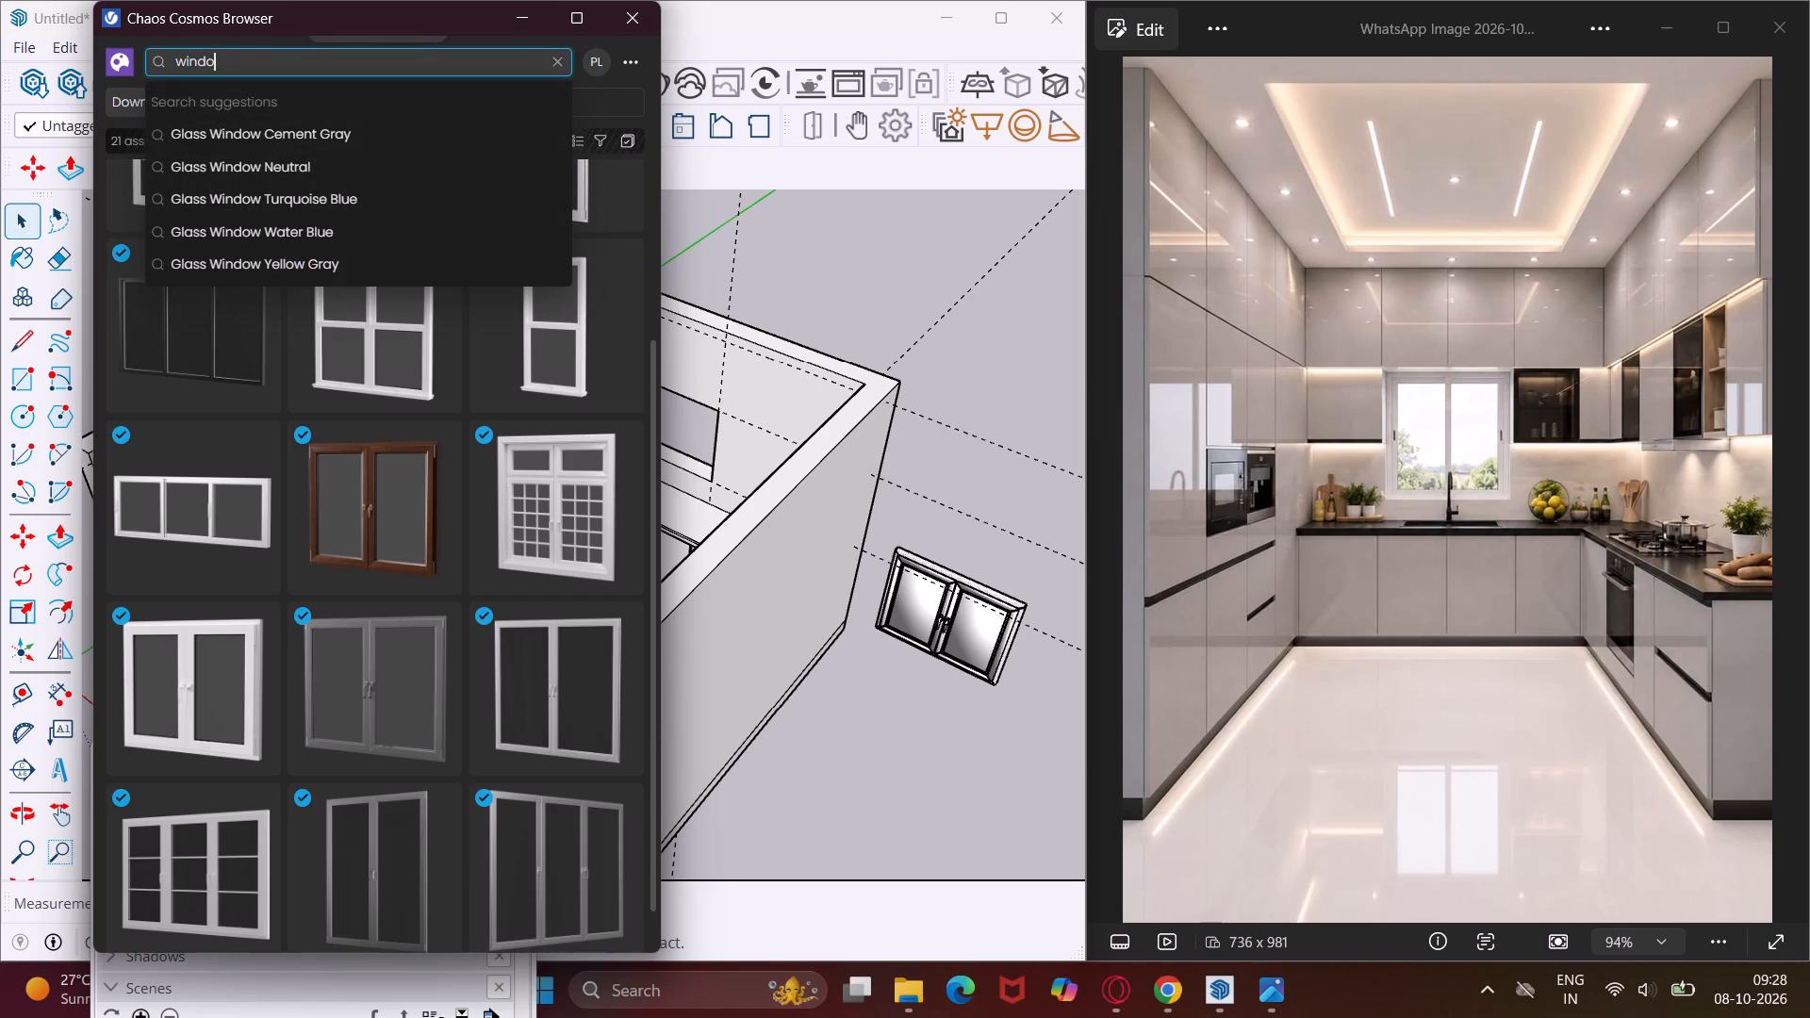
type("ove")
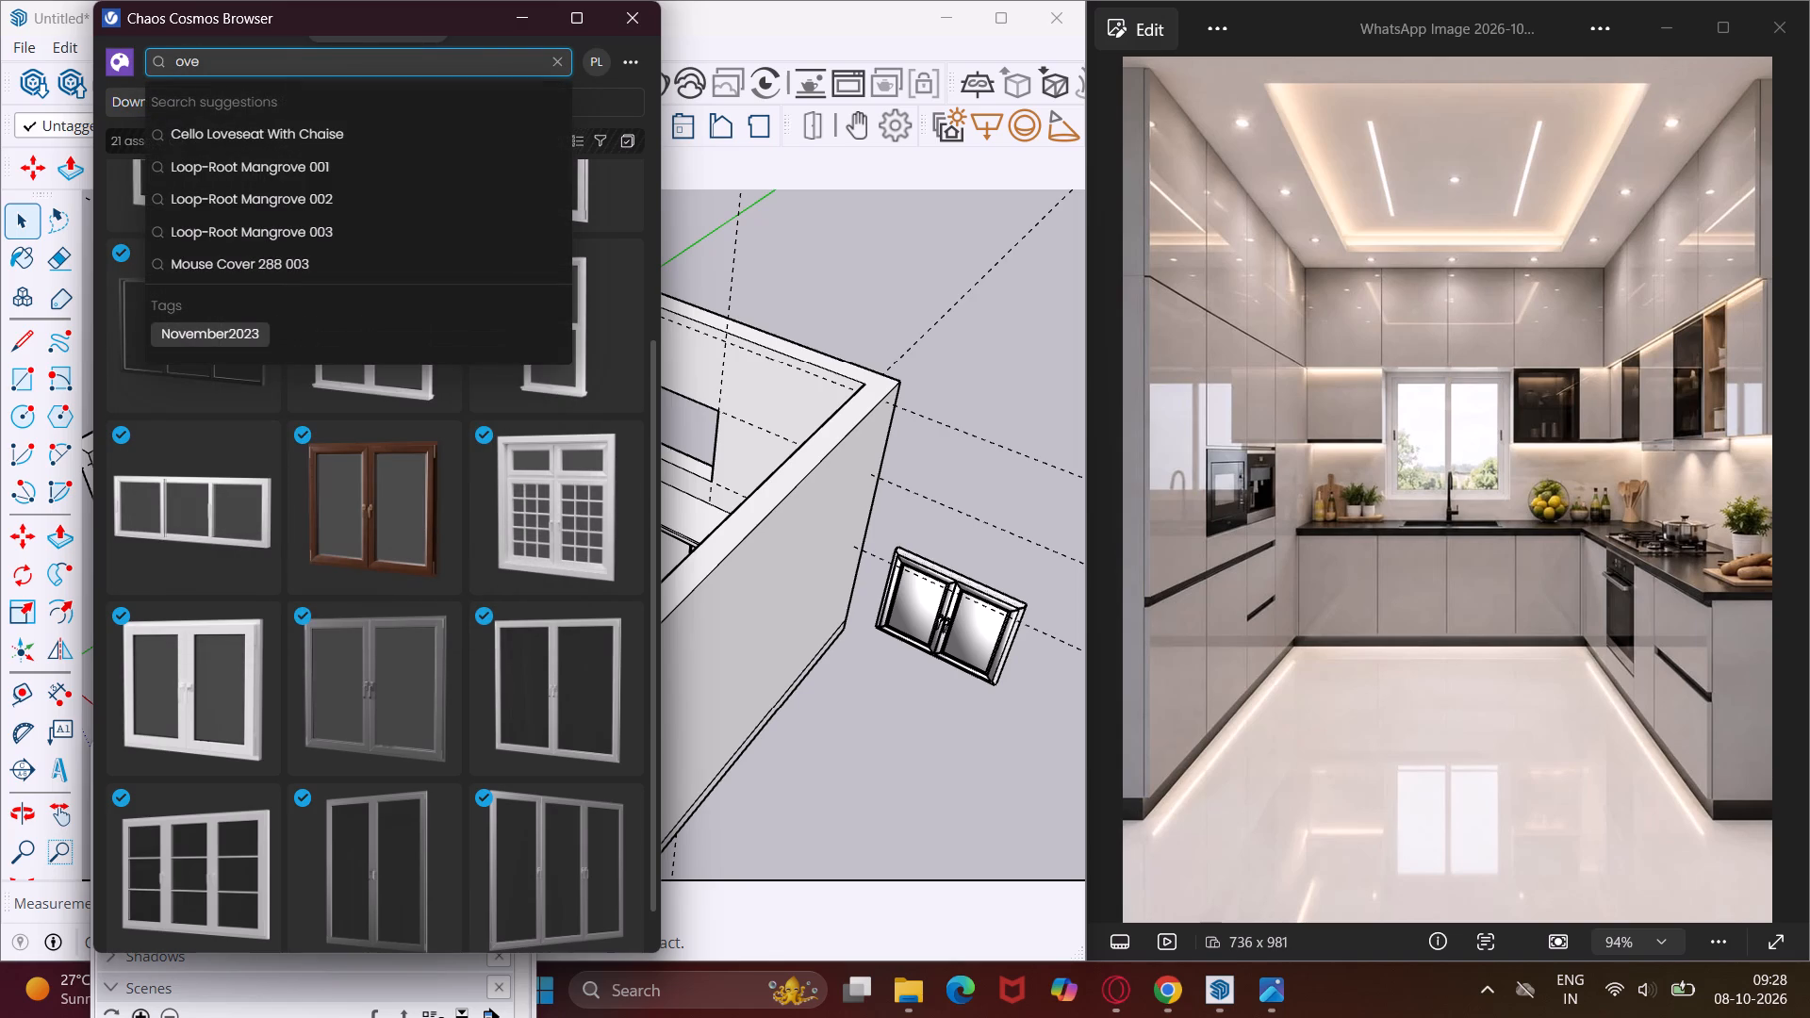
key("n")
key("Return")
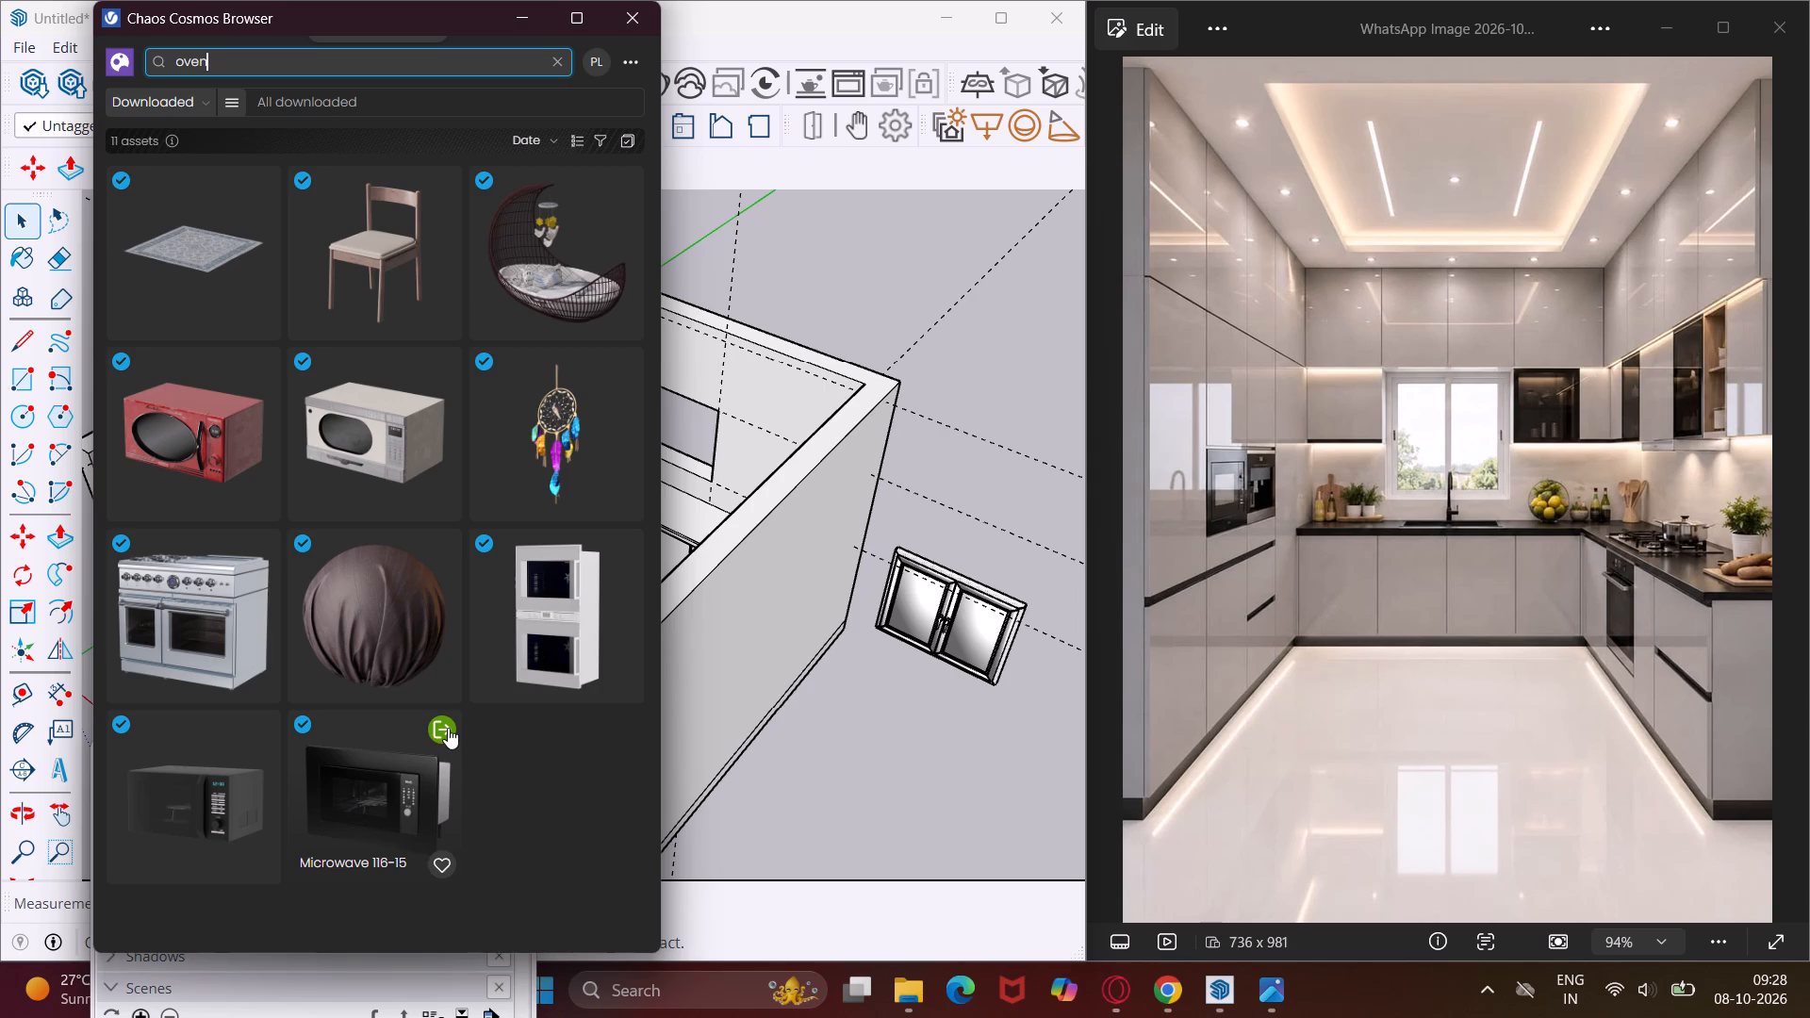
Import the built-in Microwave 116-15 asset and place one copy outside the room, near the imported window.
left_click_drag(446, 727, 895, 769)
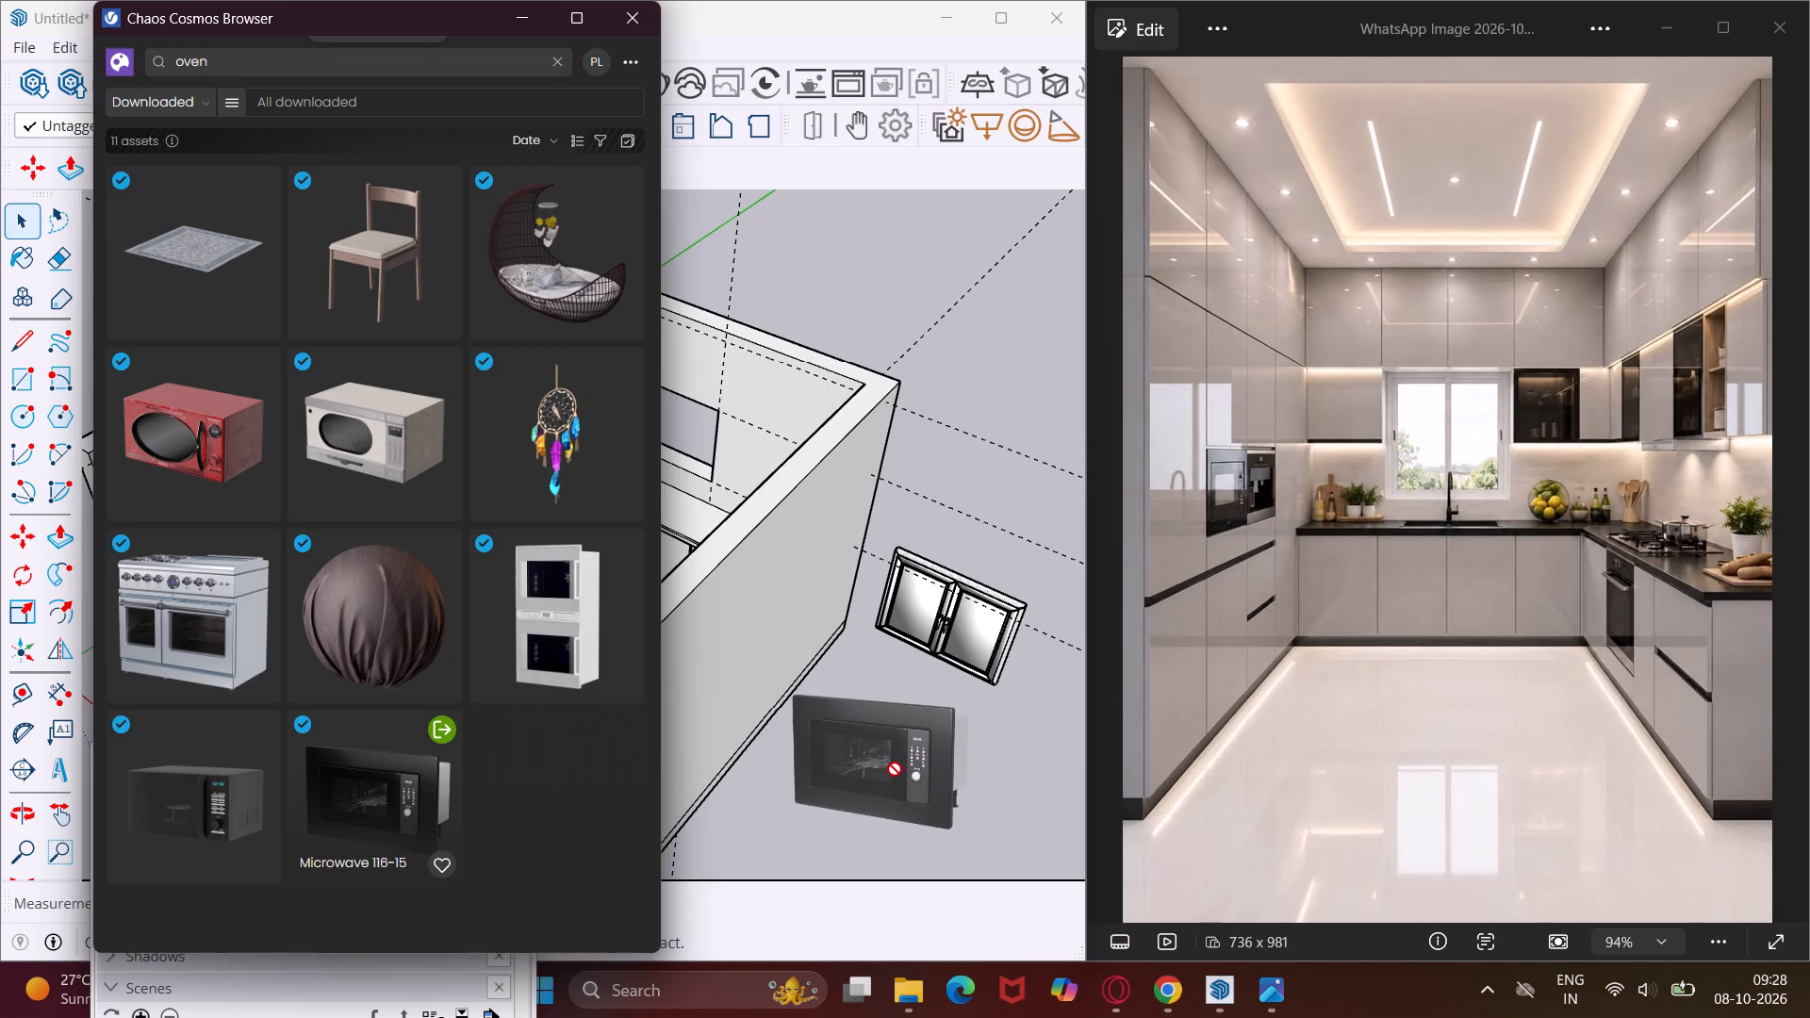
left_click_drag(895, 769, 927, 767)
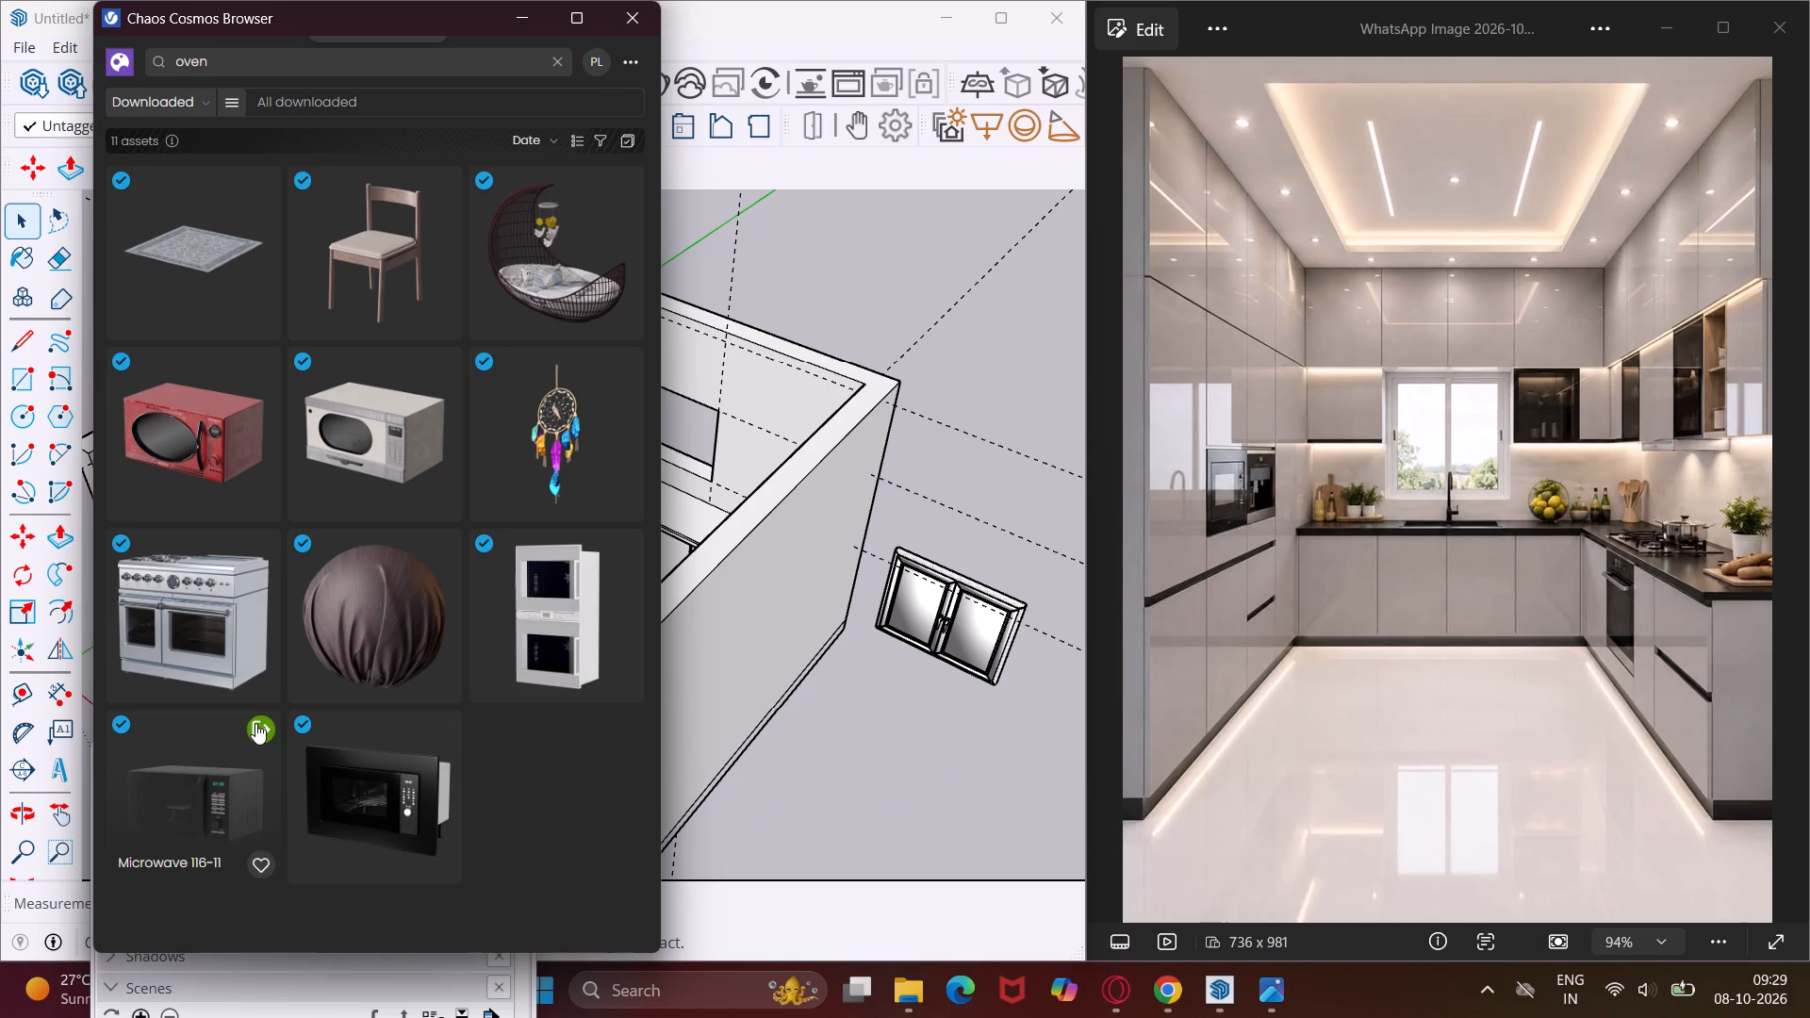
left_click_drag(255, 723, 892, 746)
left_click(434, 722)
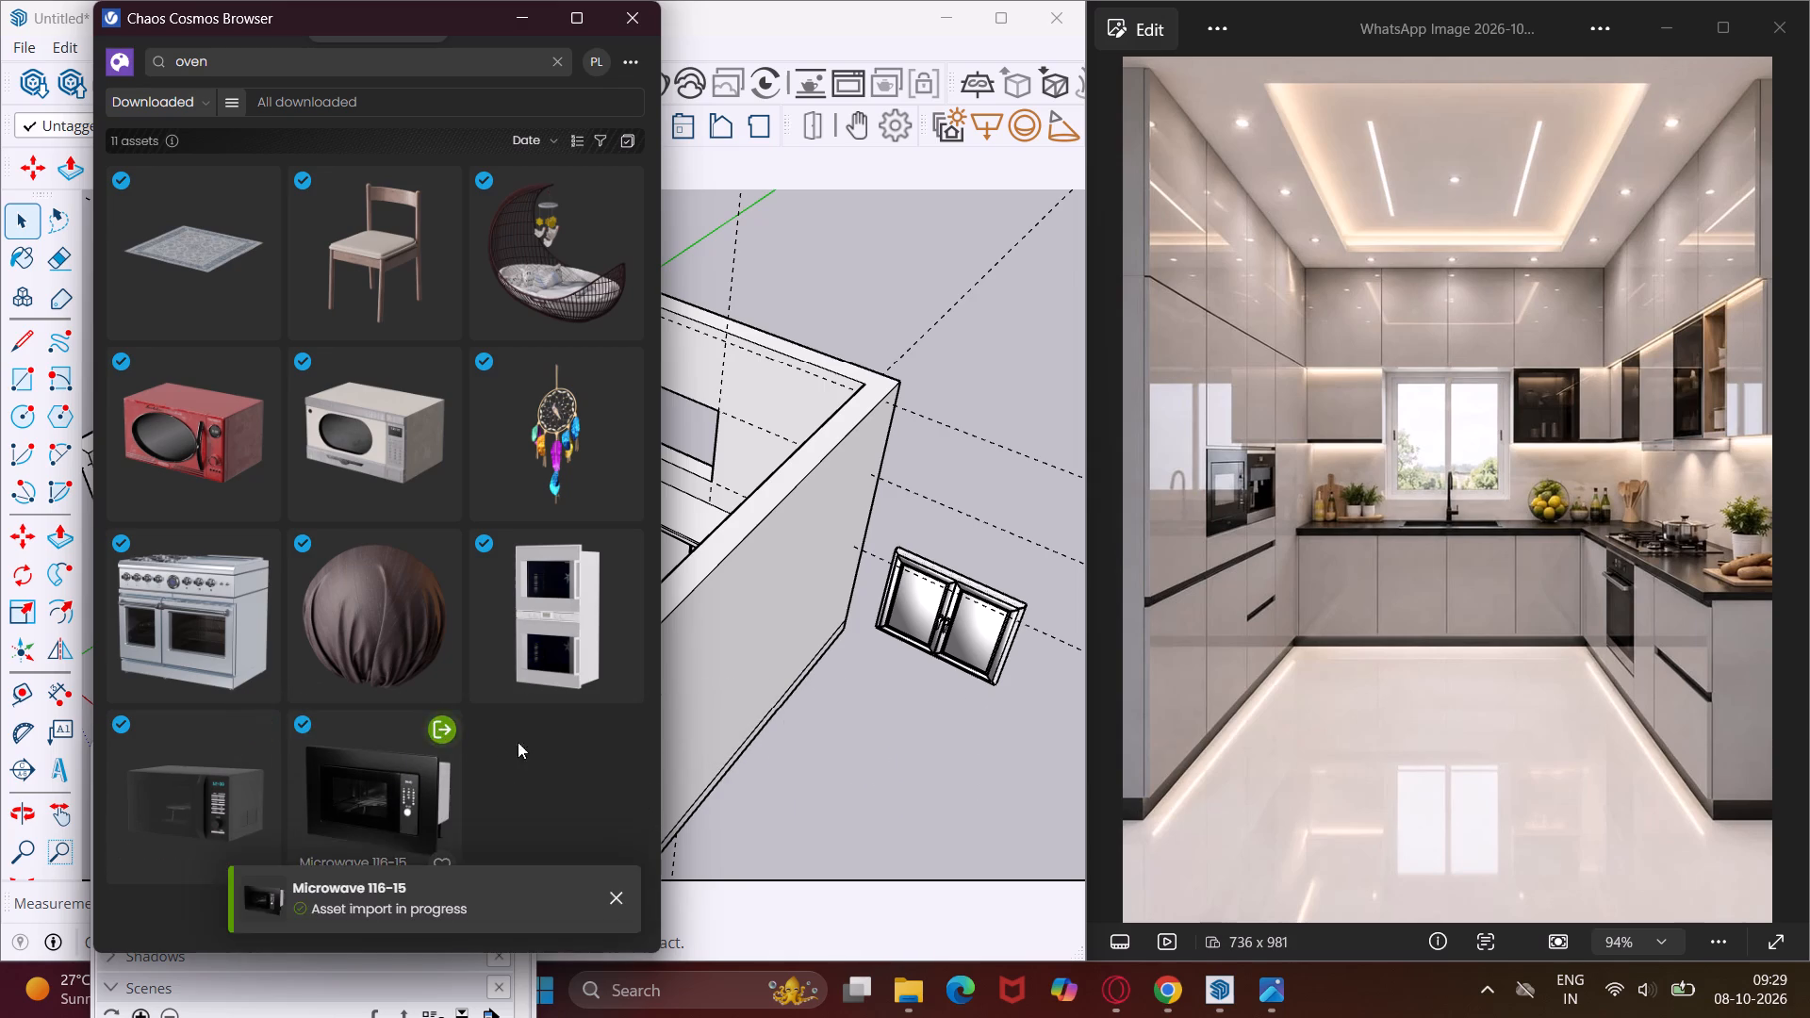
left_click(937, 761)
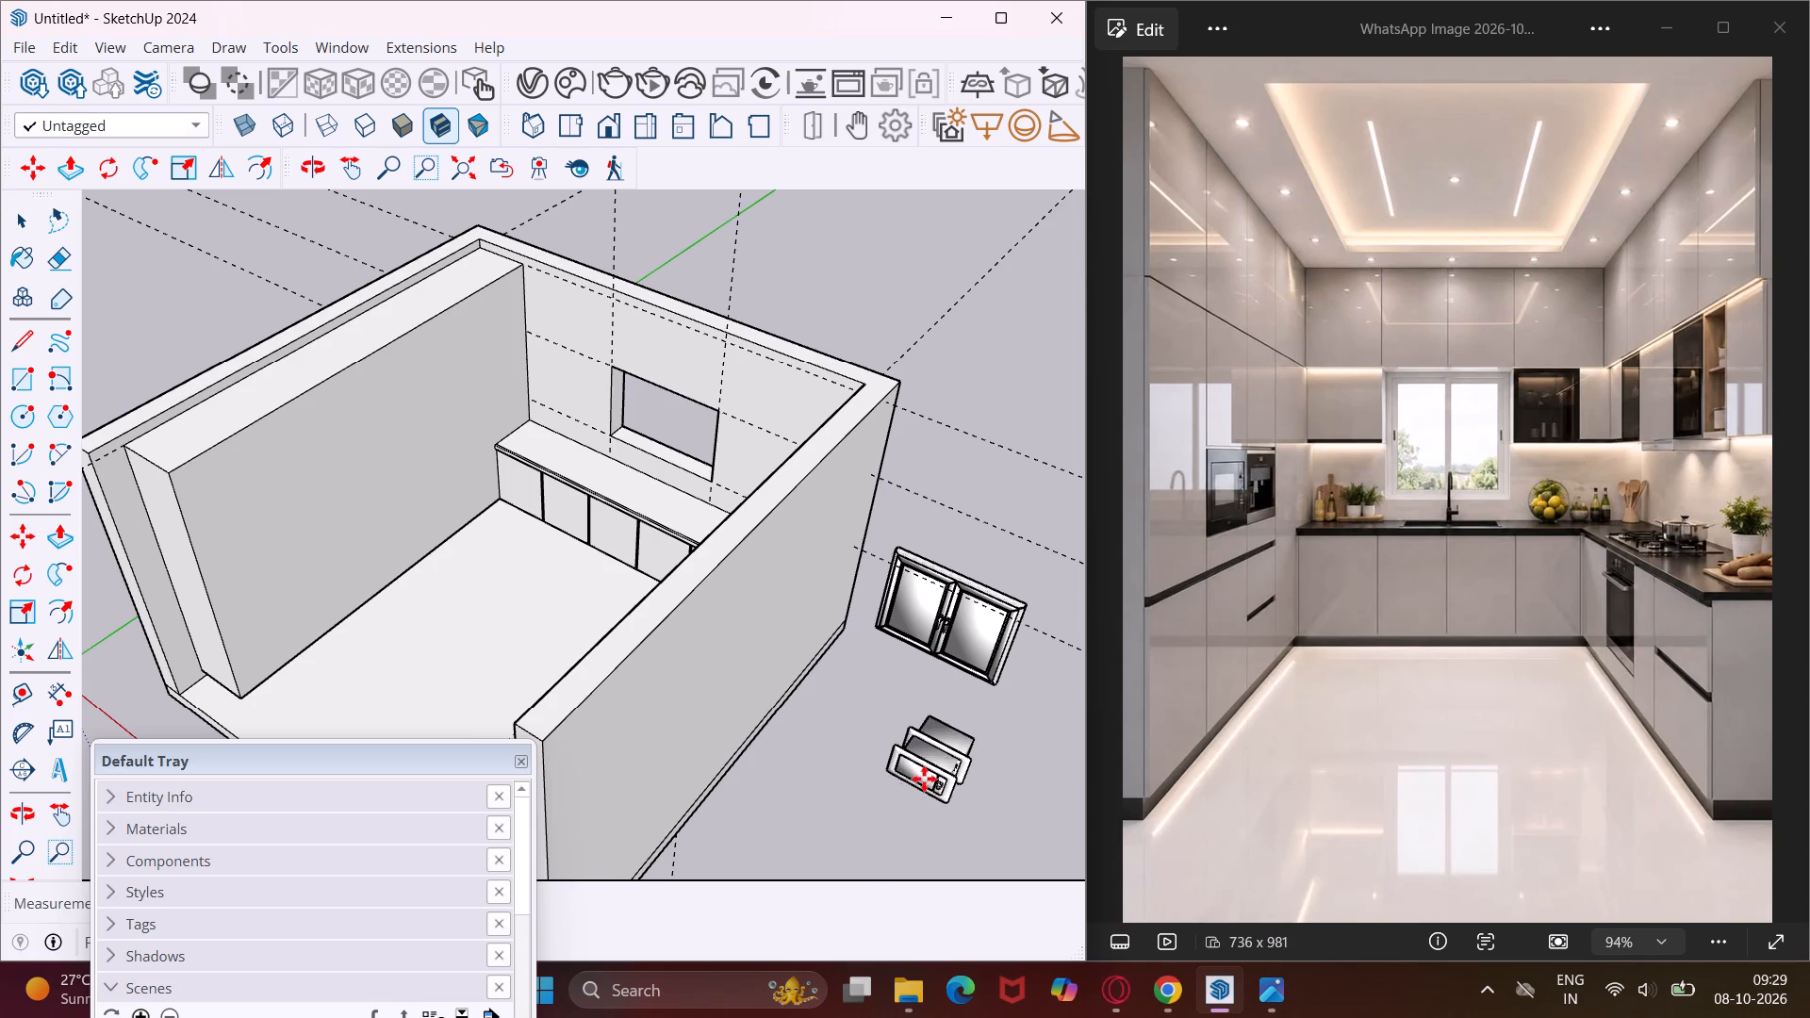
key("Escape")
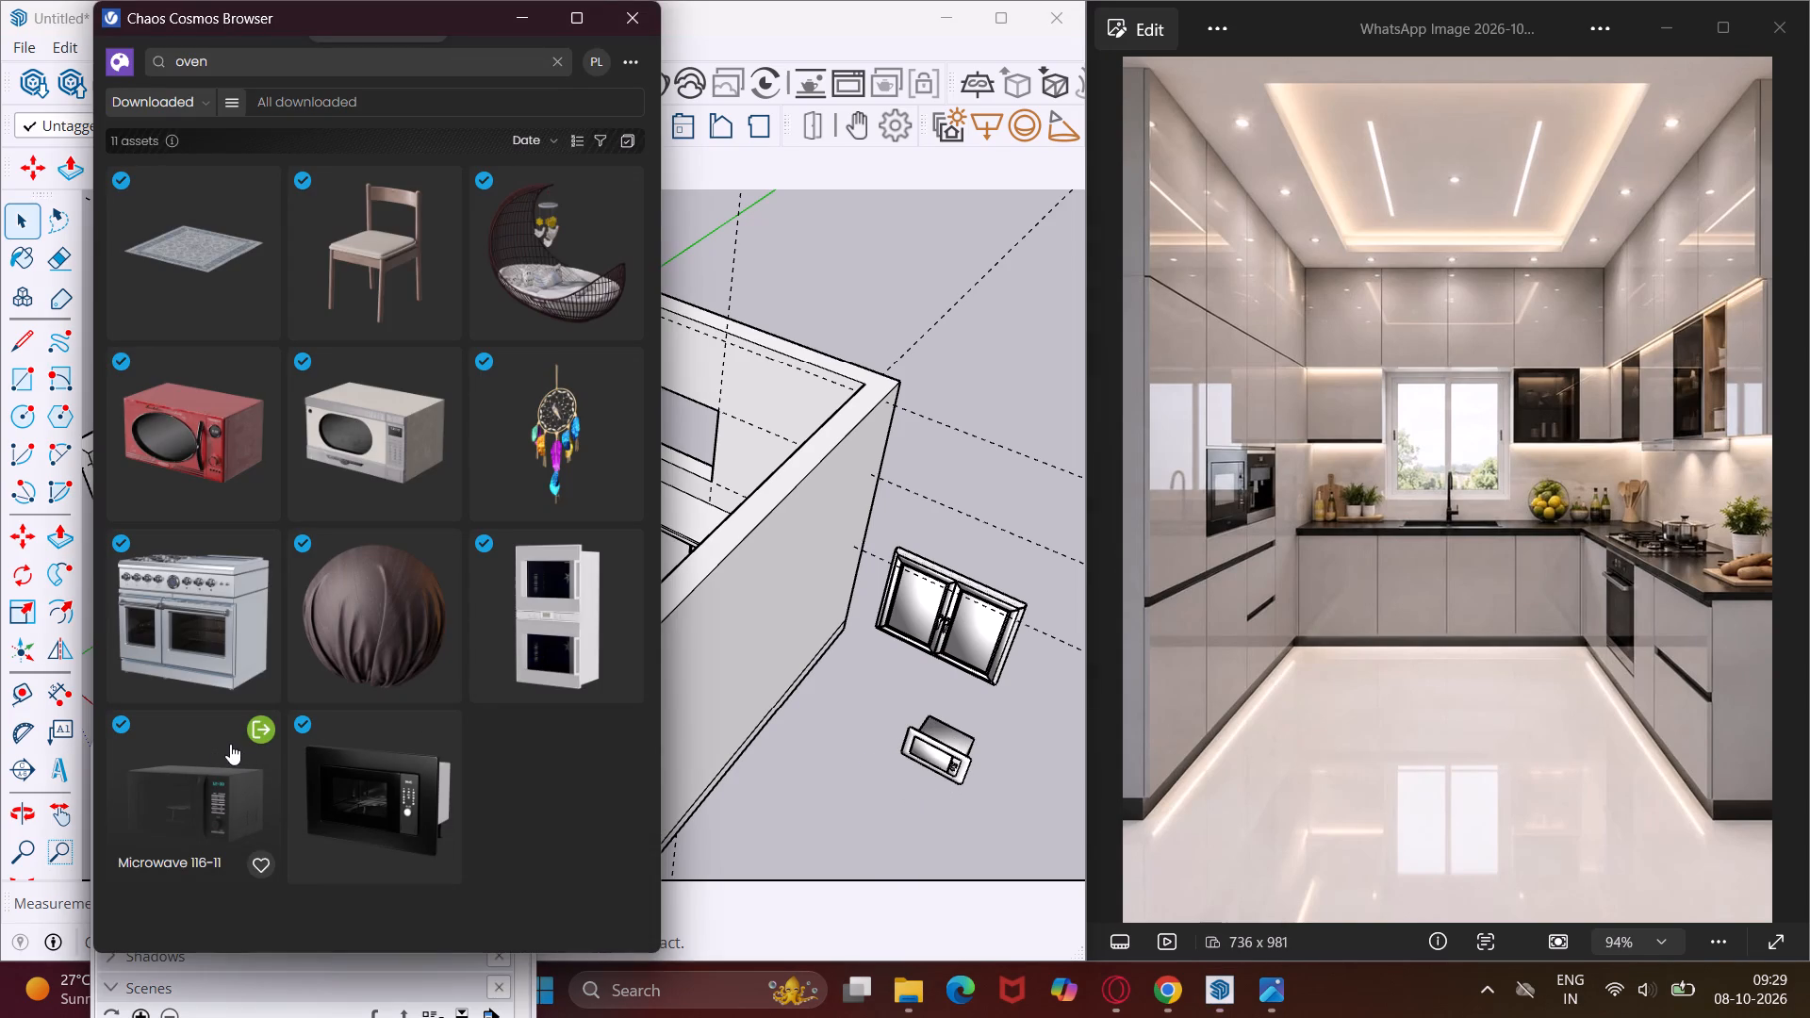
Import the Microwave 116-11 asset and place one copy outside the room, near the built-in microwave.
left_click(258, 720)
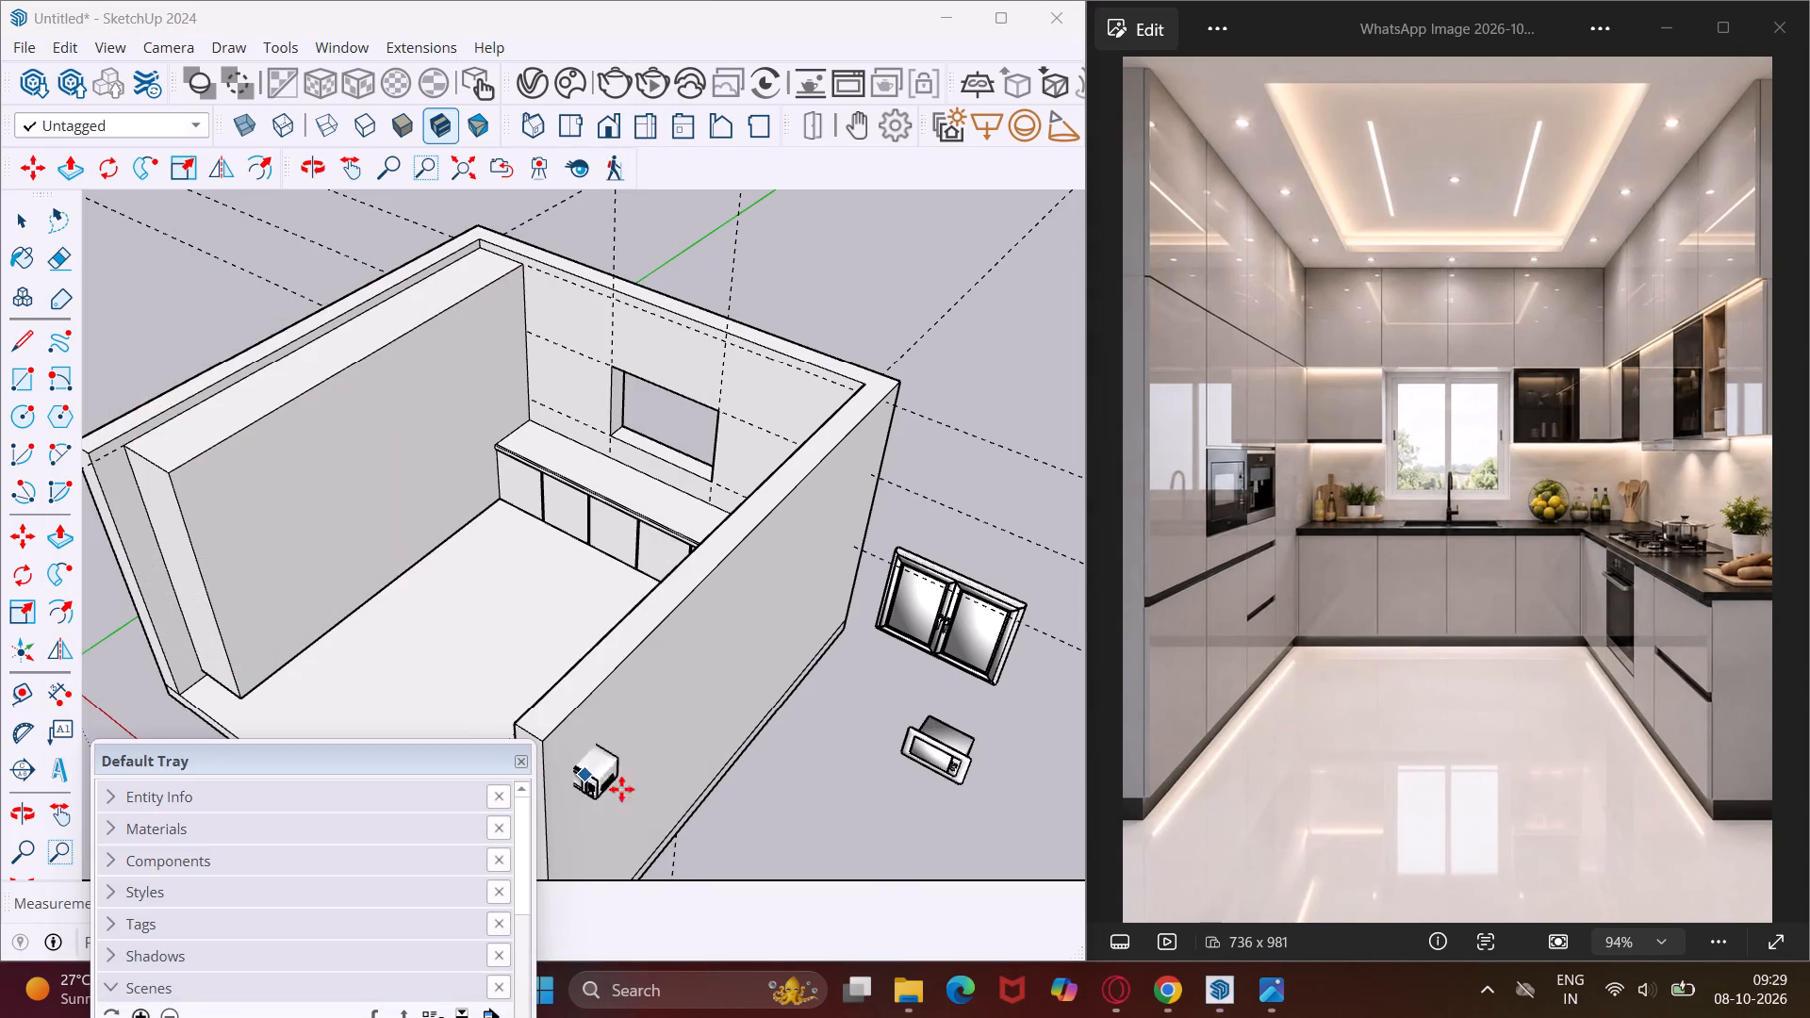
left_click(881, 846)
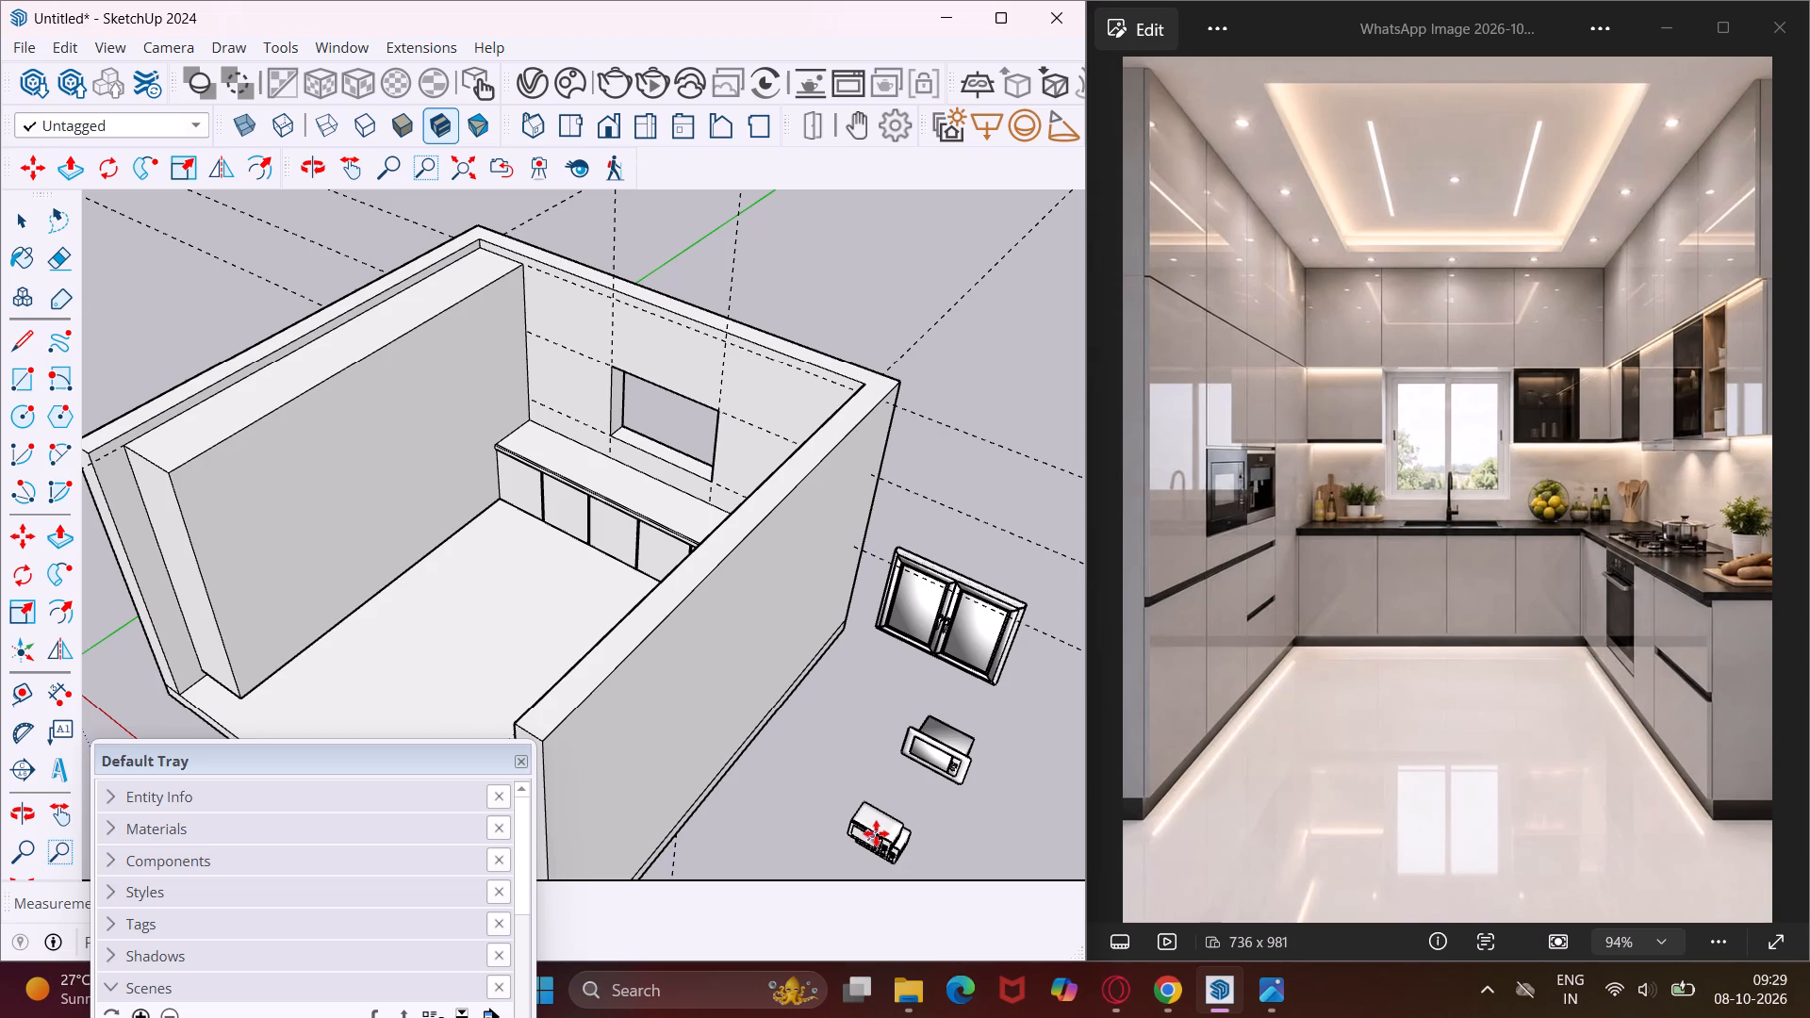
key("Escape")
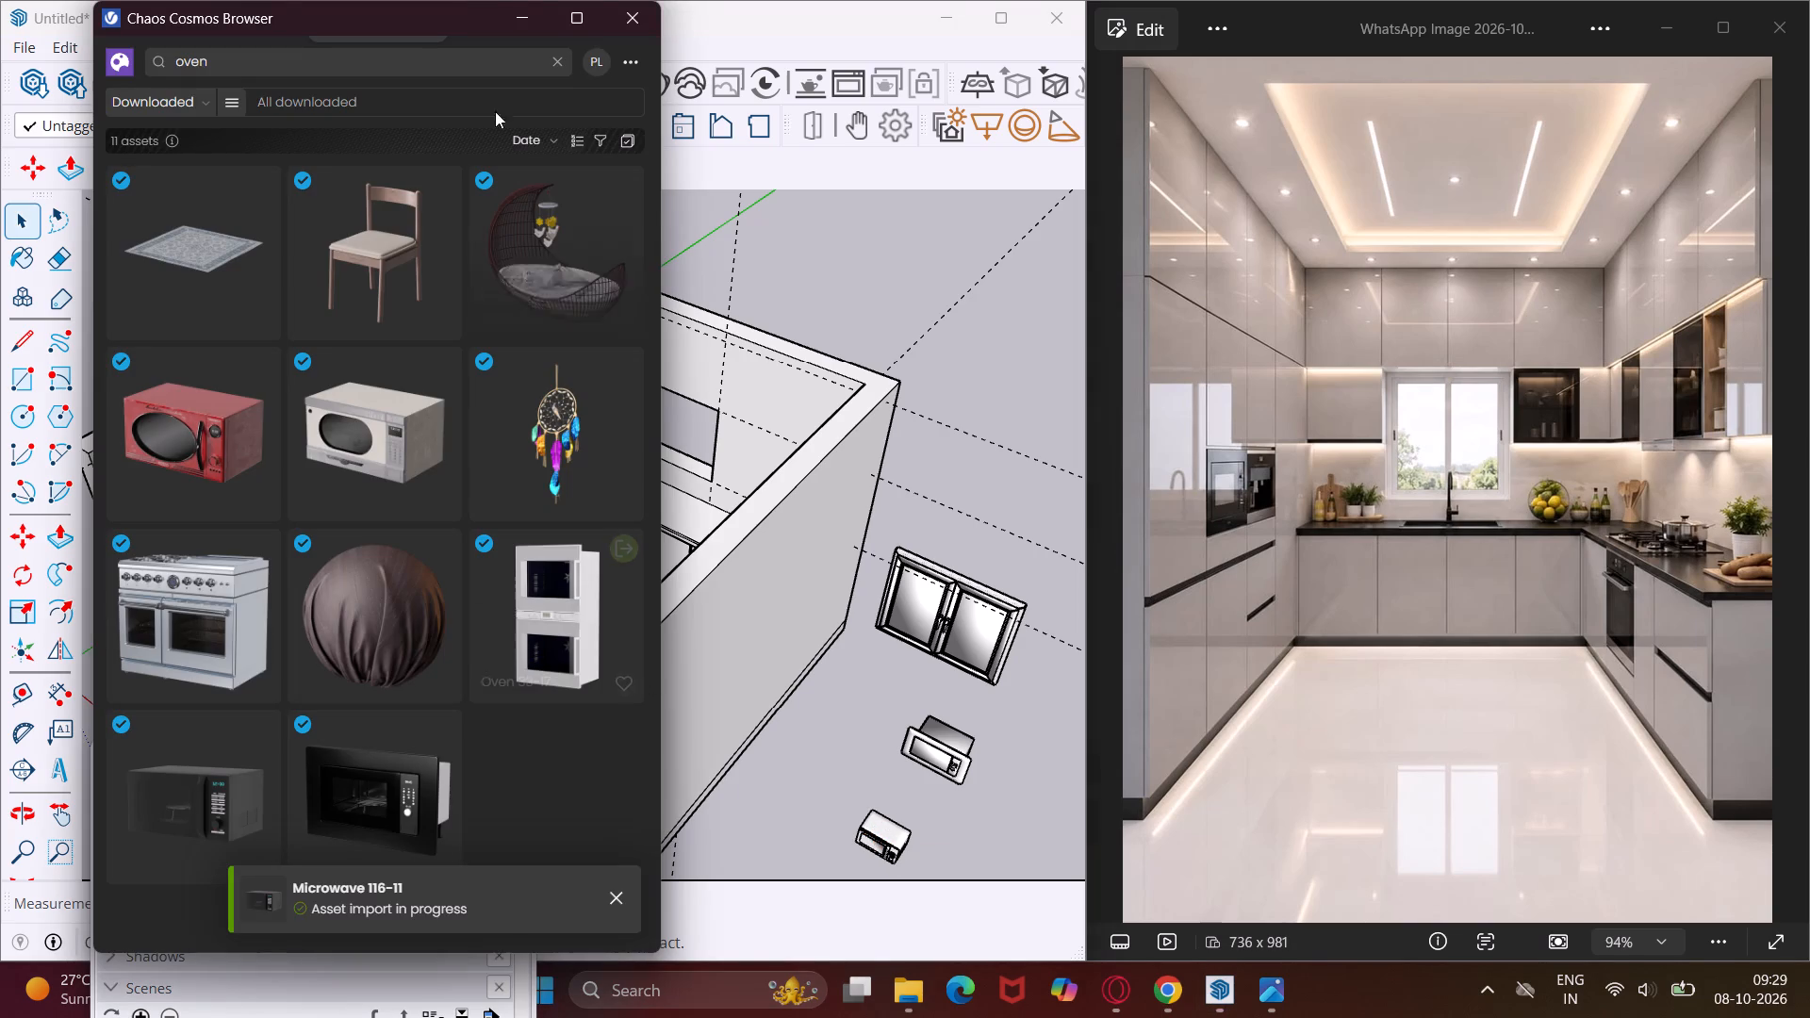
Put away the Chaos Cosmos browser and search 3D Warehouse for "oven".
left_click(523, 18)
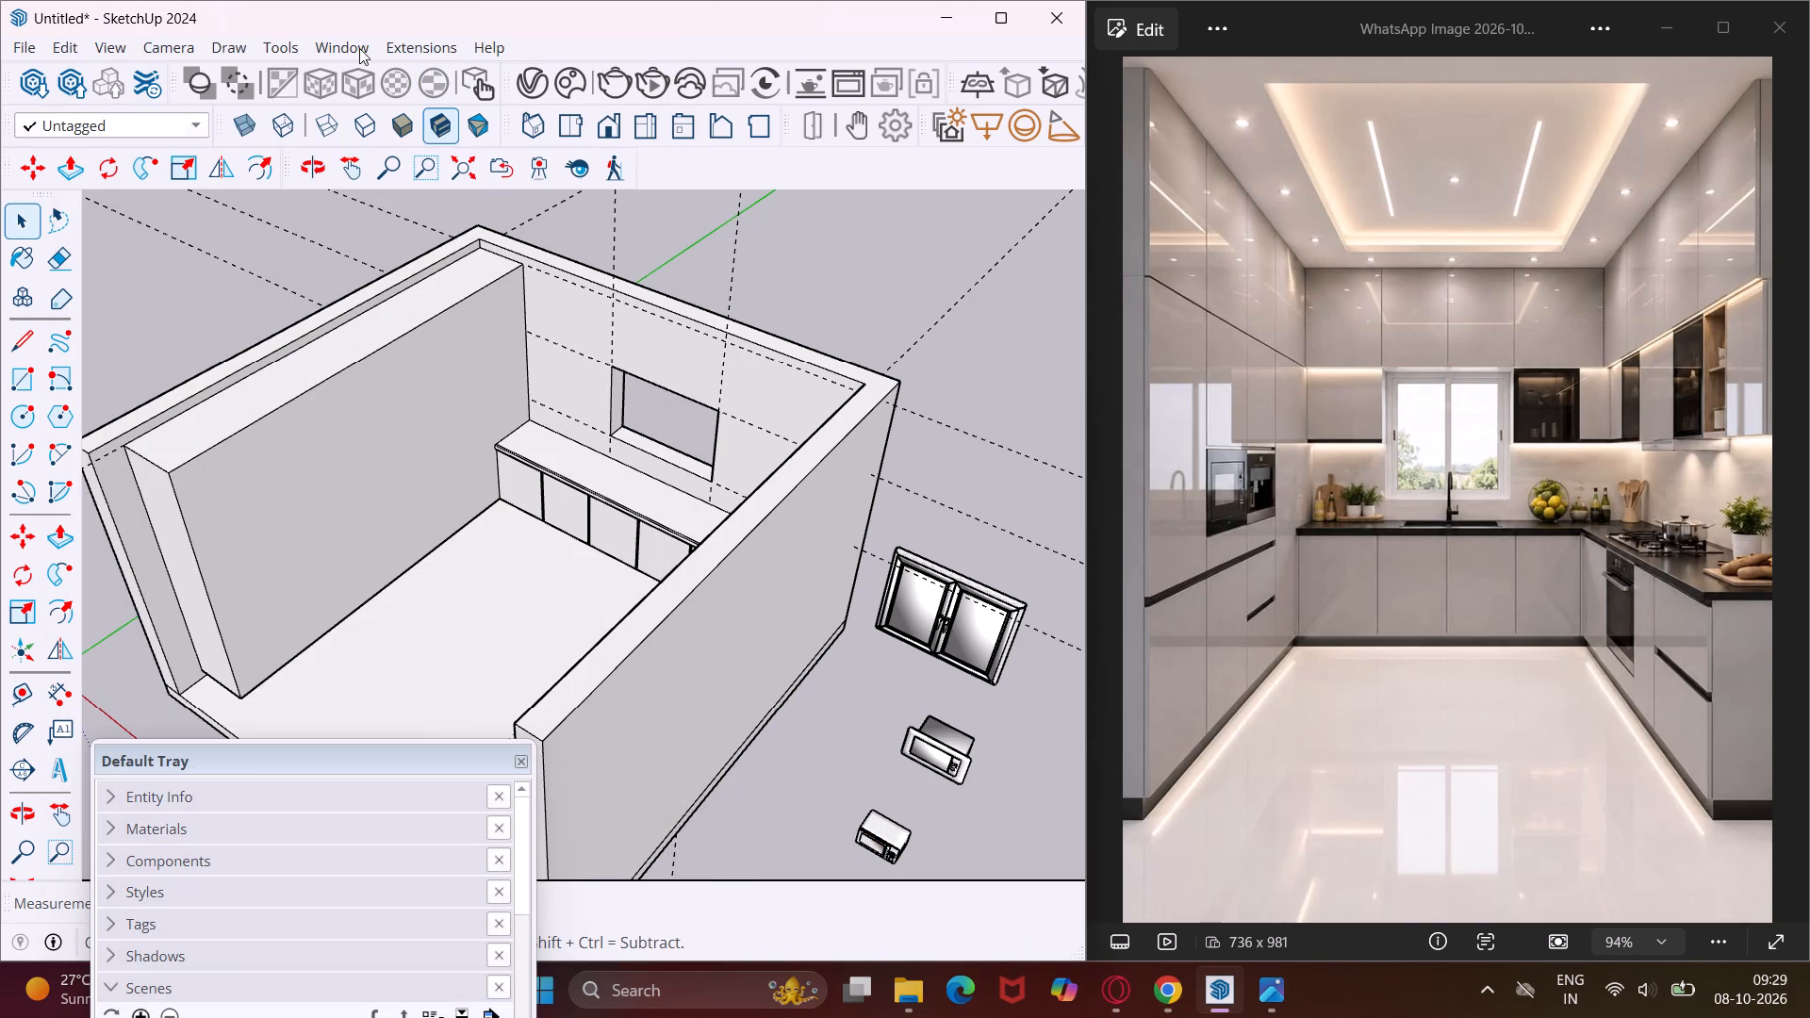
left_click(346, 42)
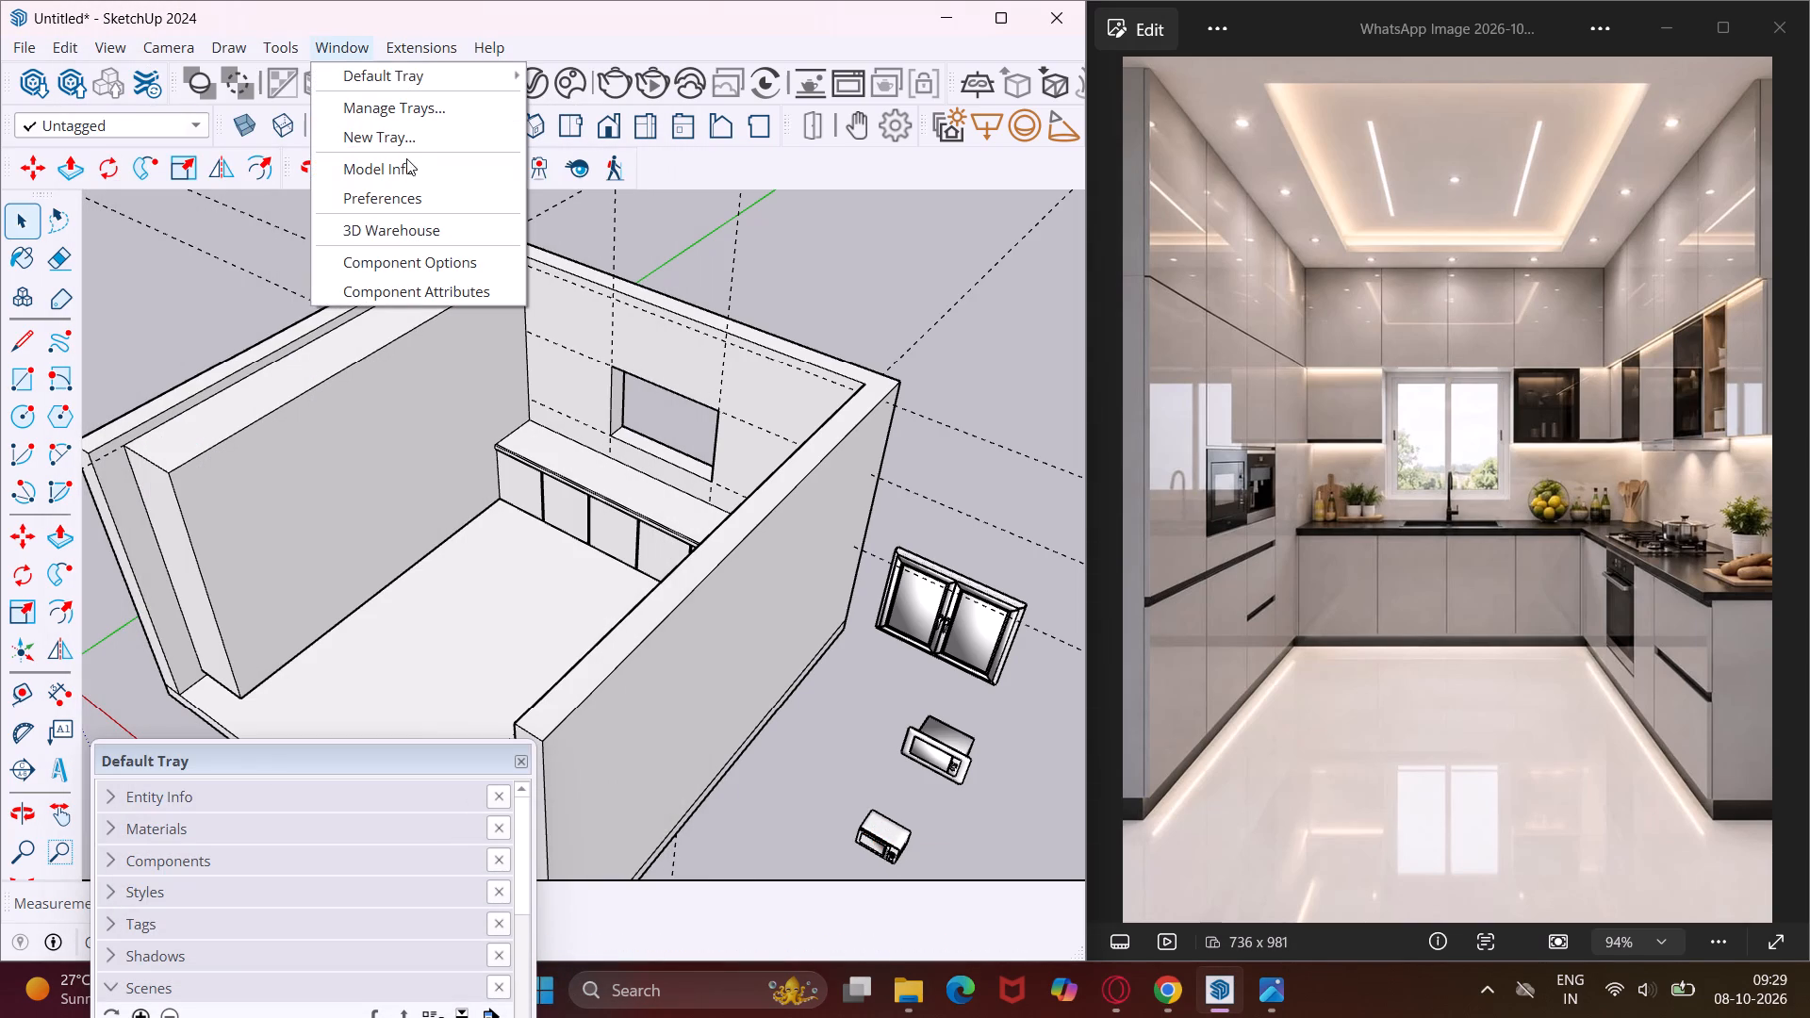
left_click(436, 239)
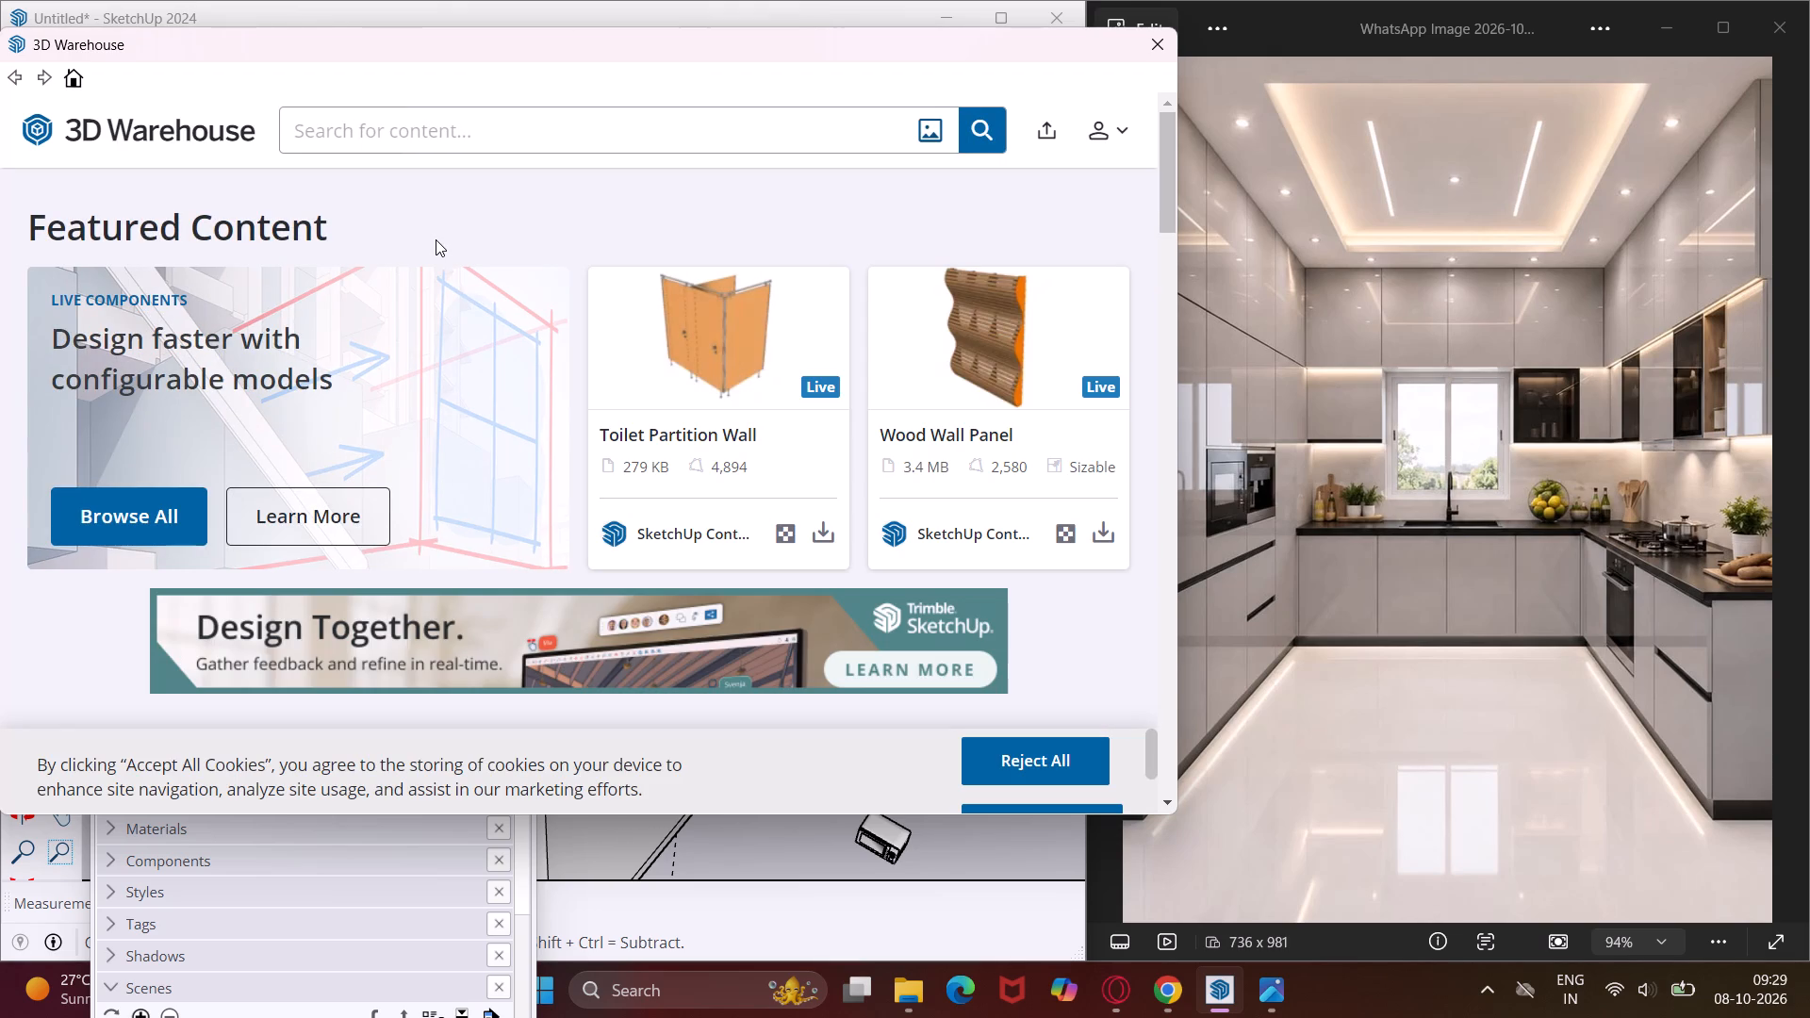
left_click(403, 134)
type("ove")
key("n")
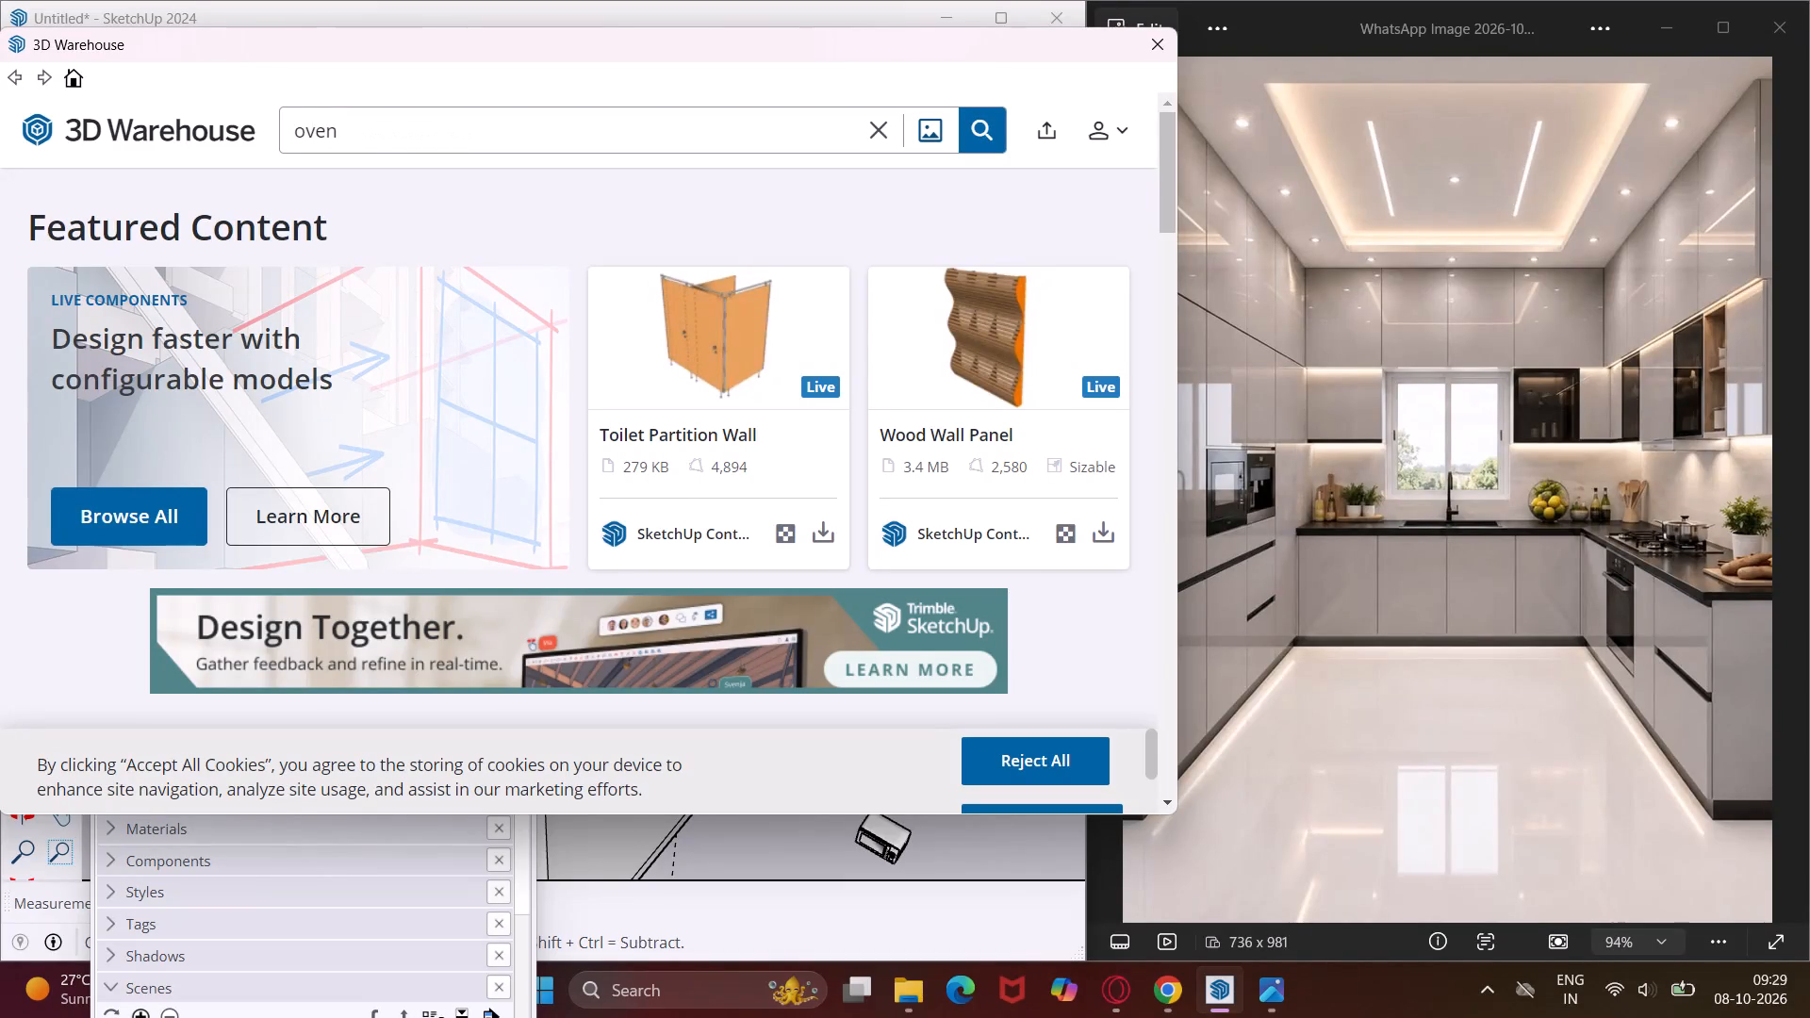
key("Return")
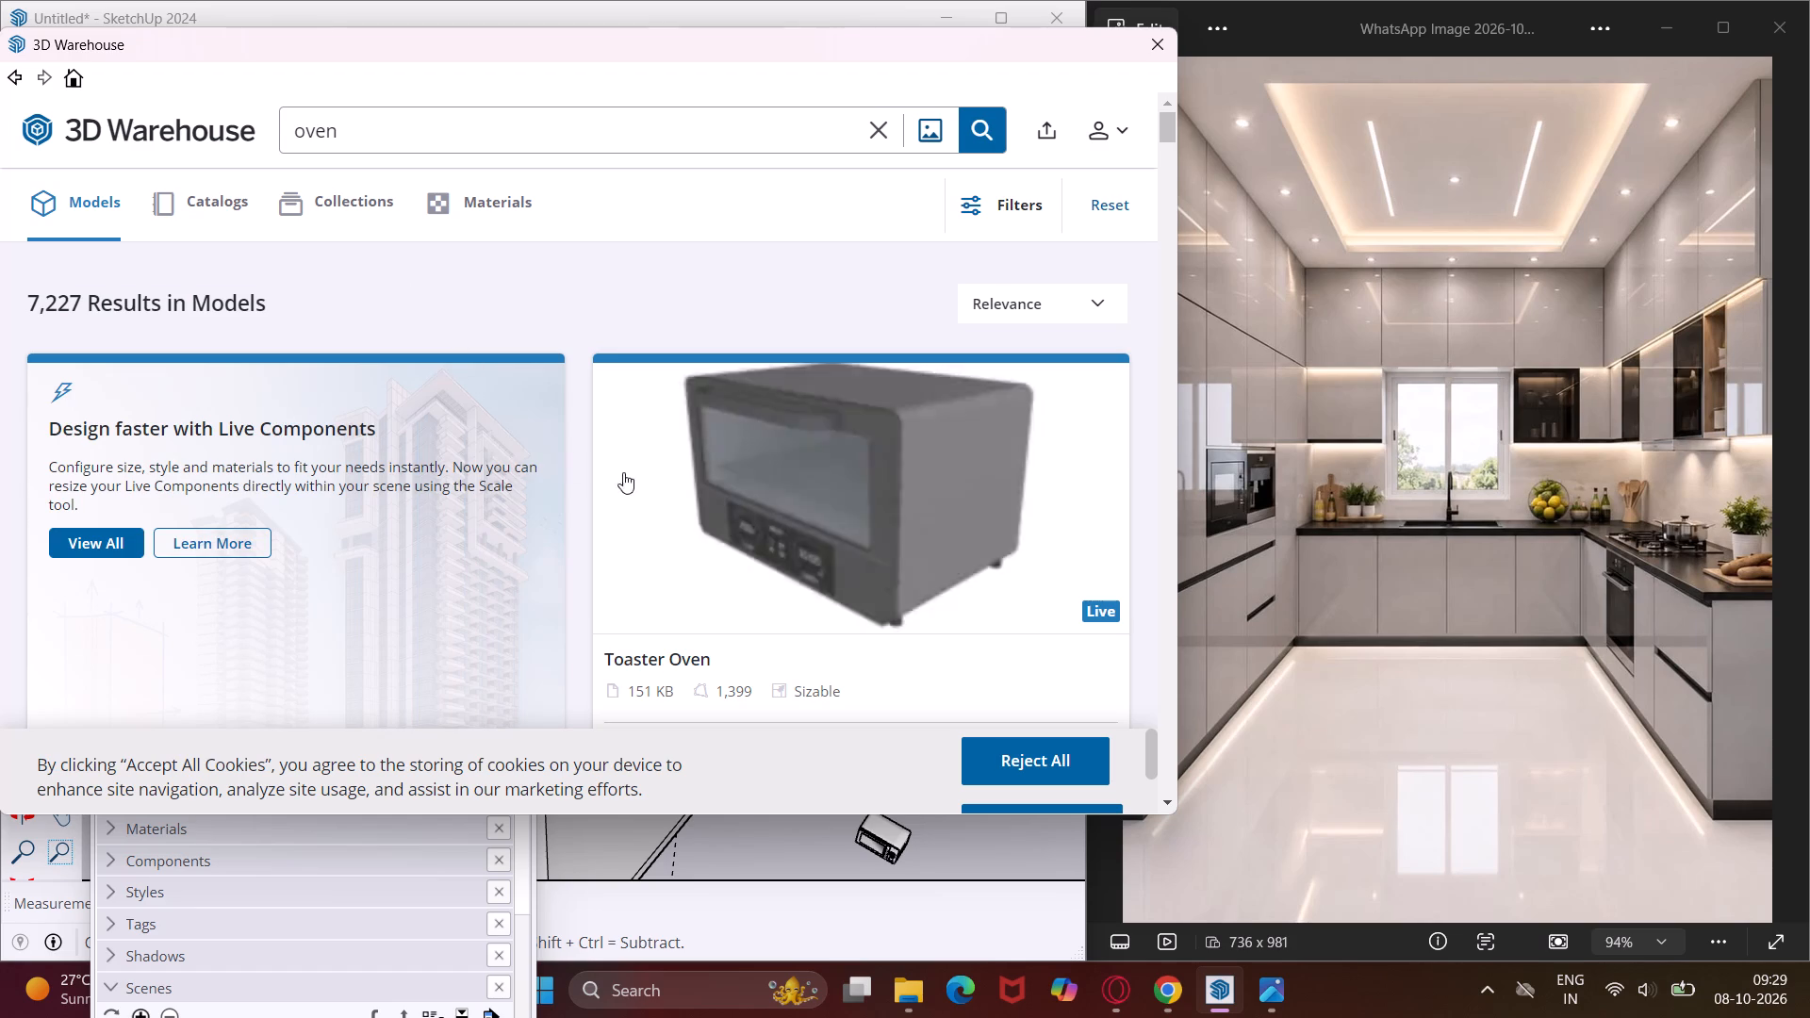
Browse the 3D Warehouse oven results for a built-in model that suits the reference kitchen.
scroll(498, 452, "down", 4)
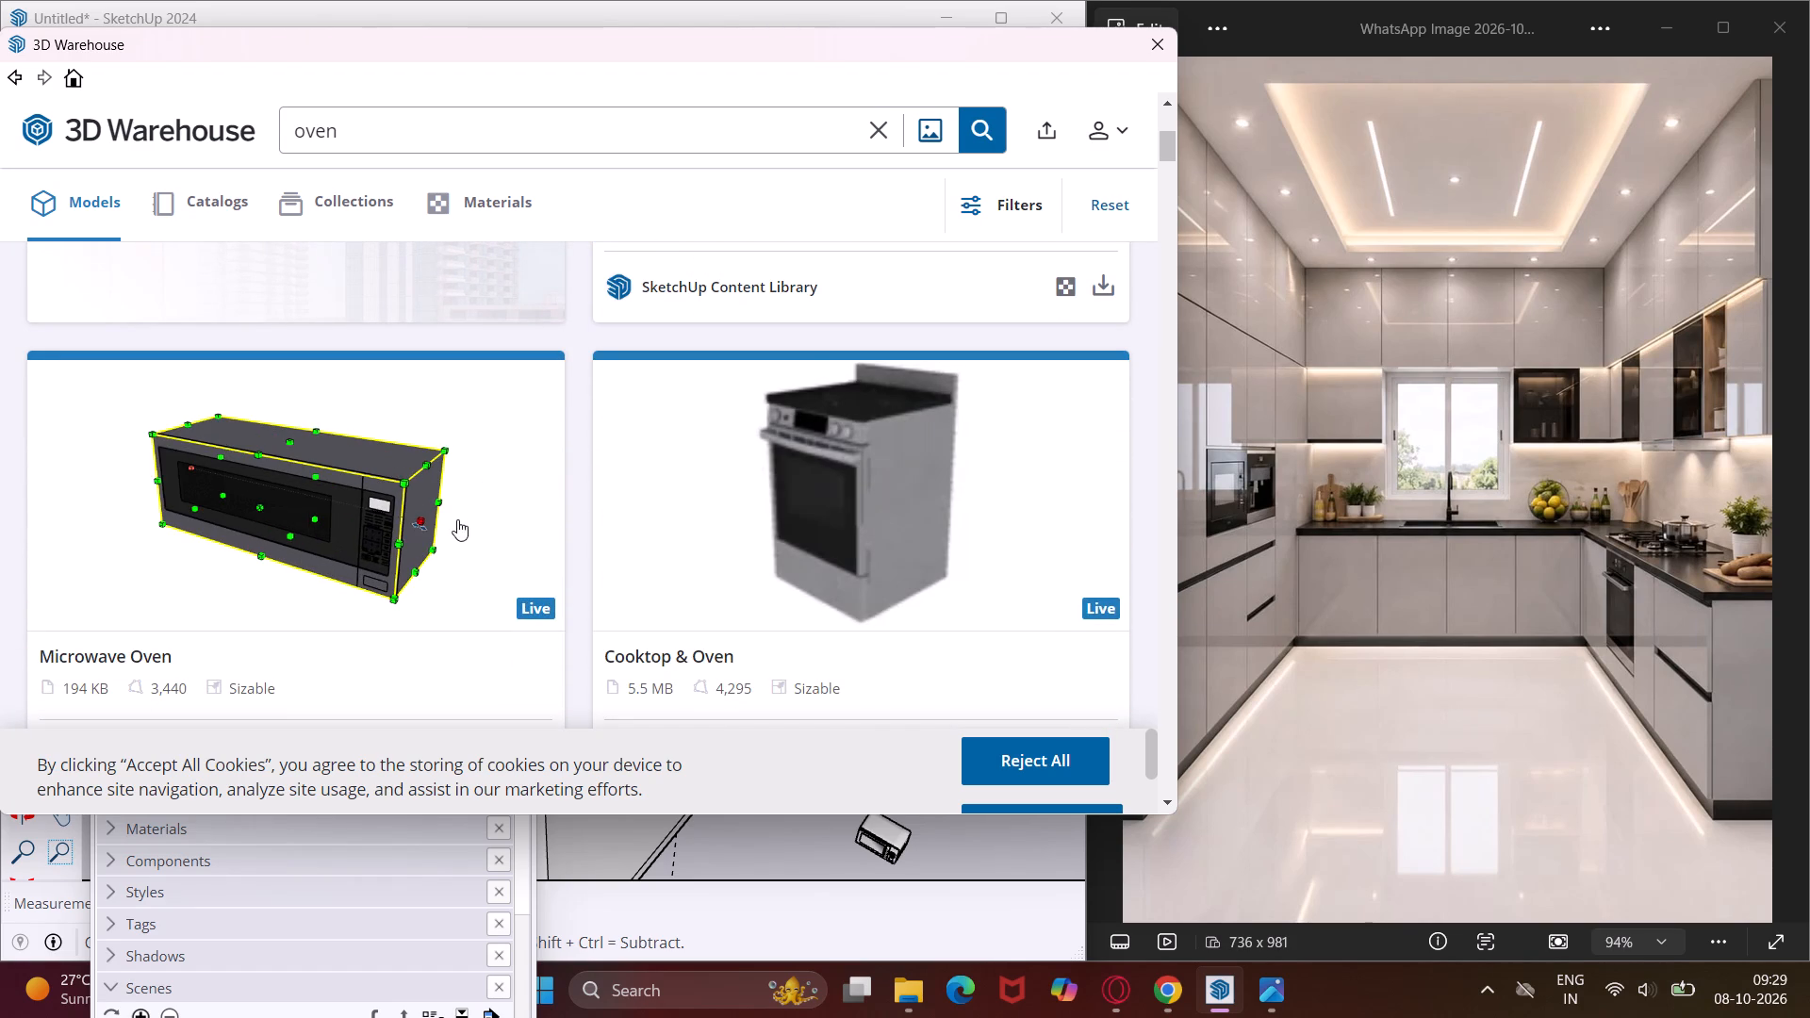
scroll(435, 536, "down", 6)
scroll(431, 555, "up", 2)
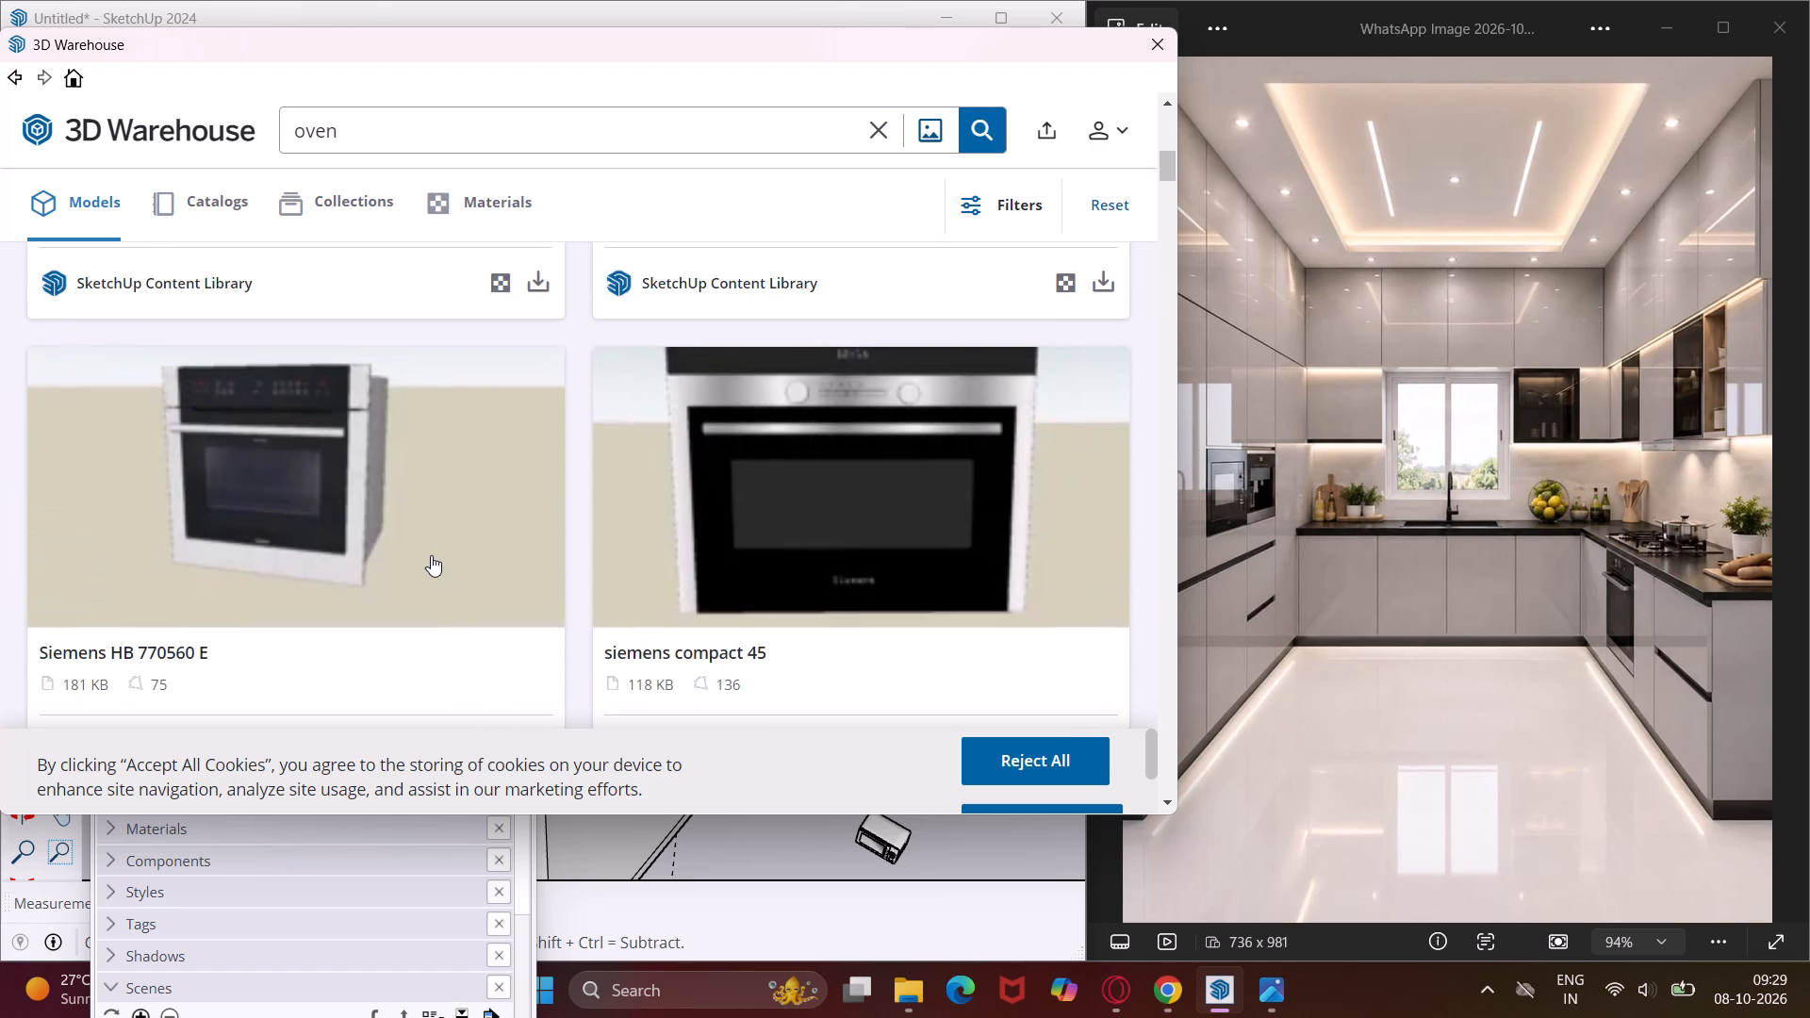
scroll(431, 555, "up", 1)
scroll(431, 555, "down", 9)
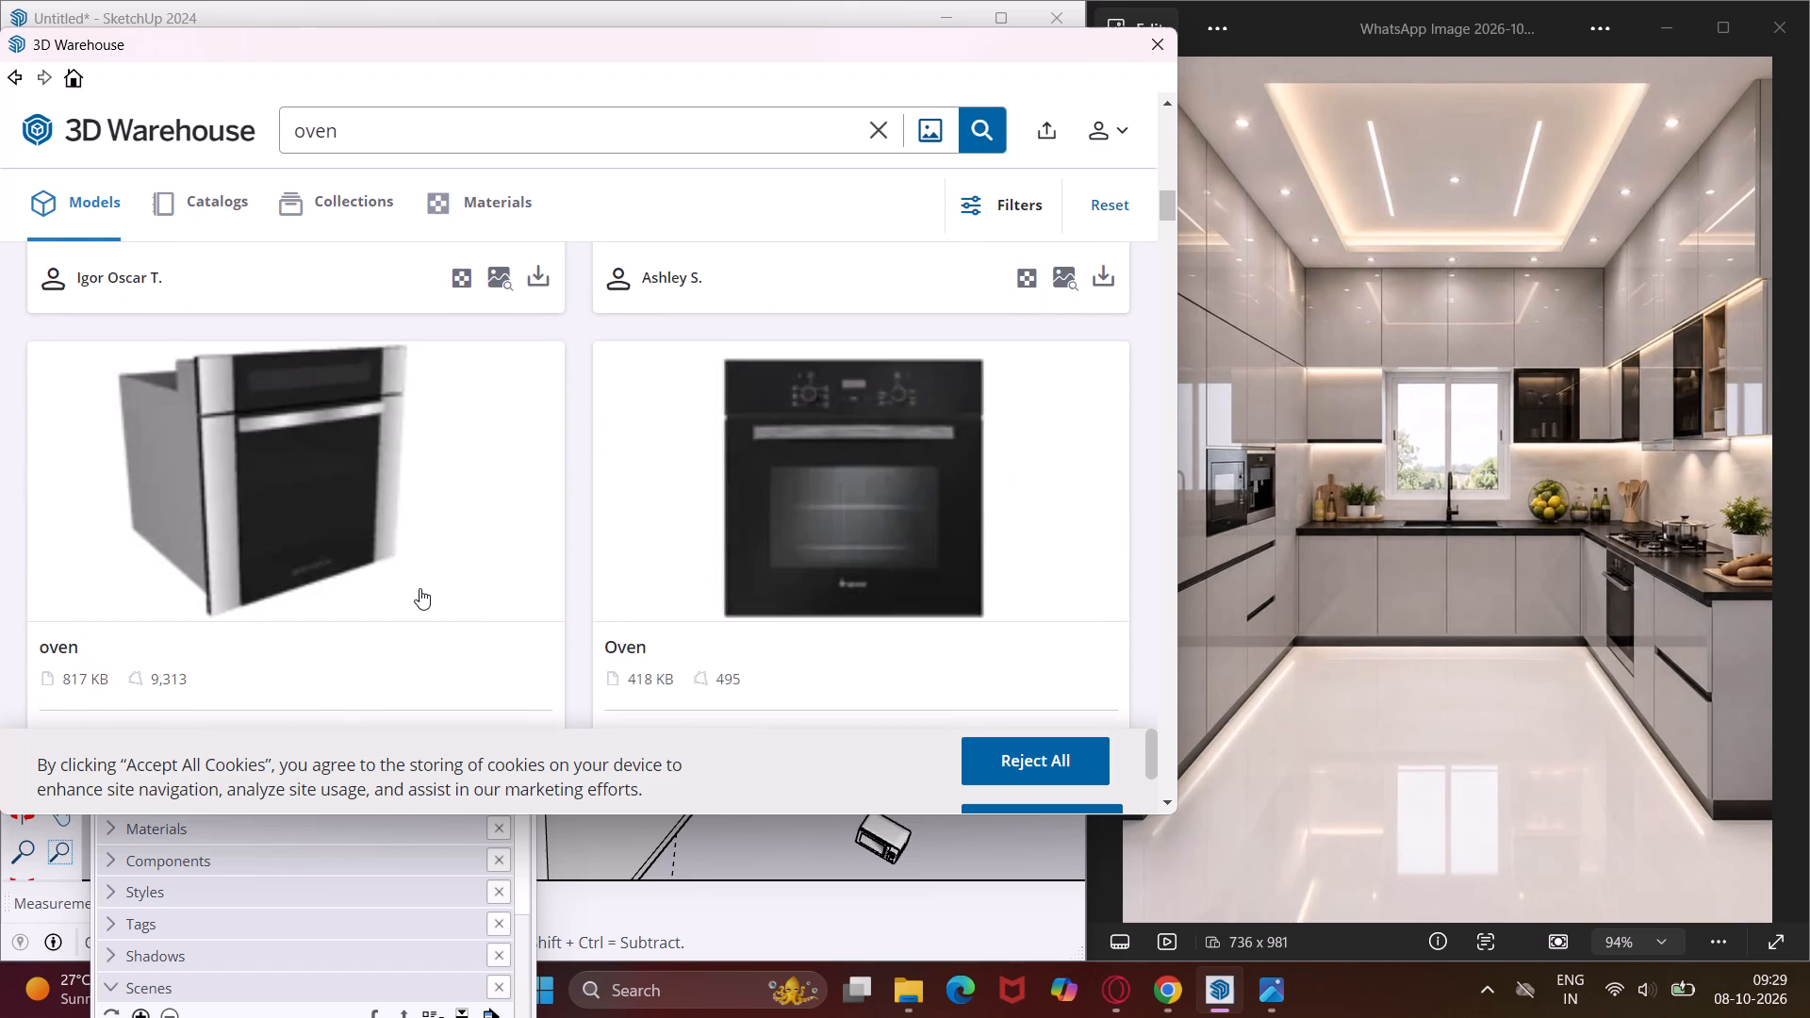
scroll(420, 588, "down", 1)
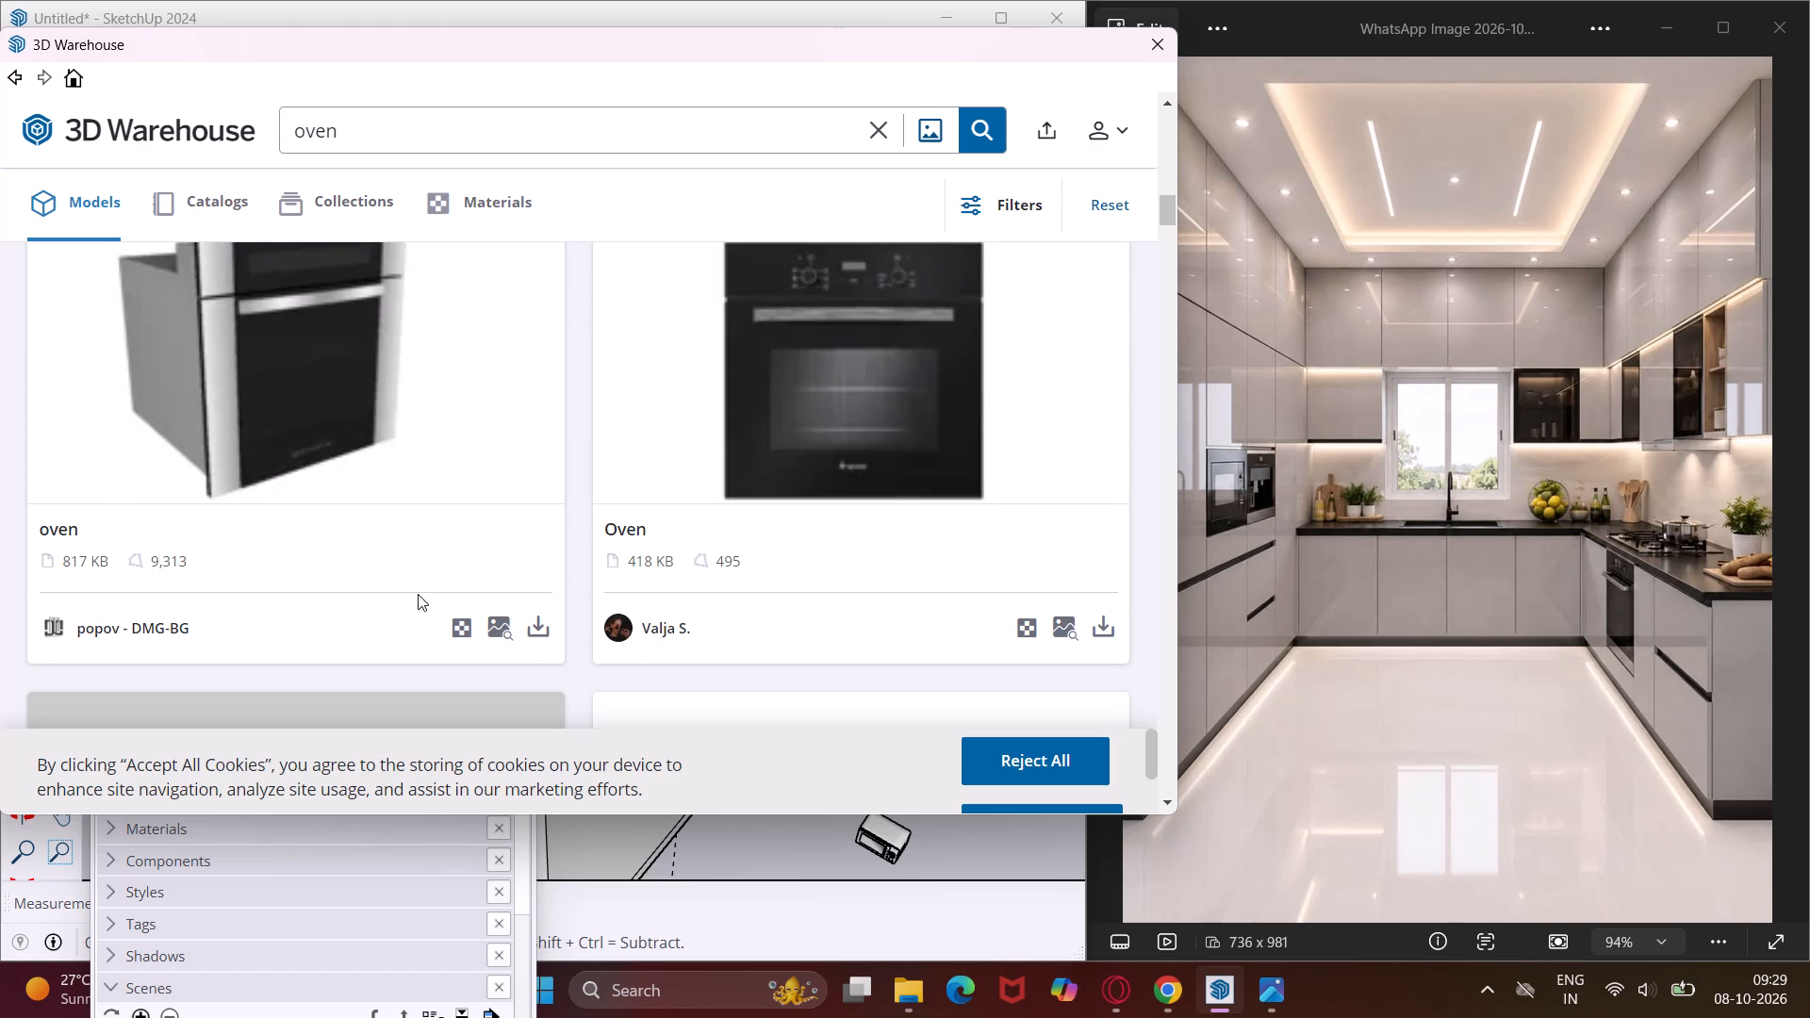
scroll(418, 594, "down", 3)
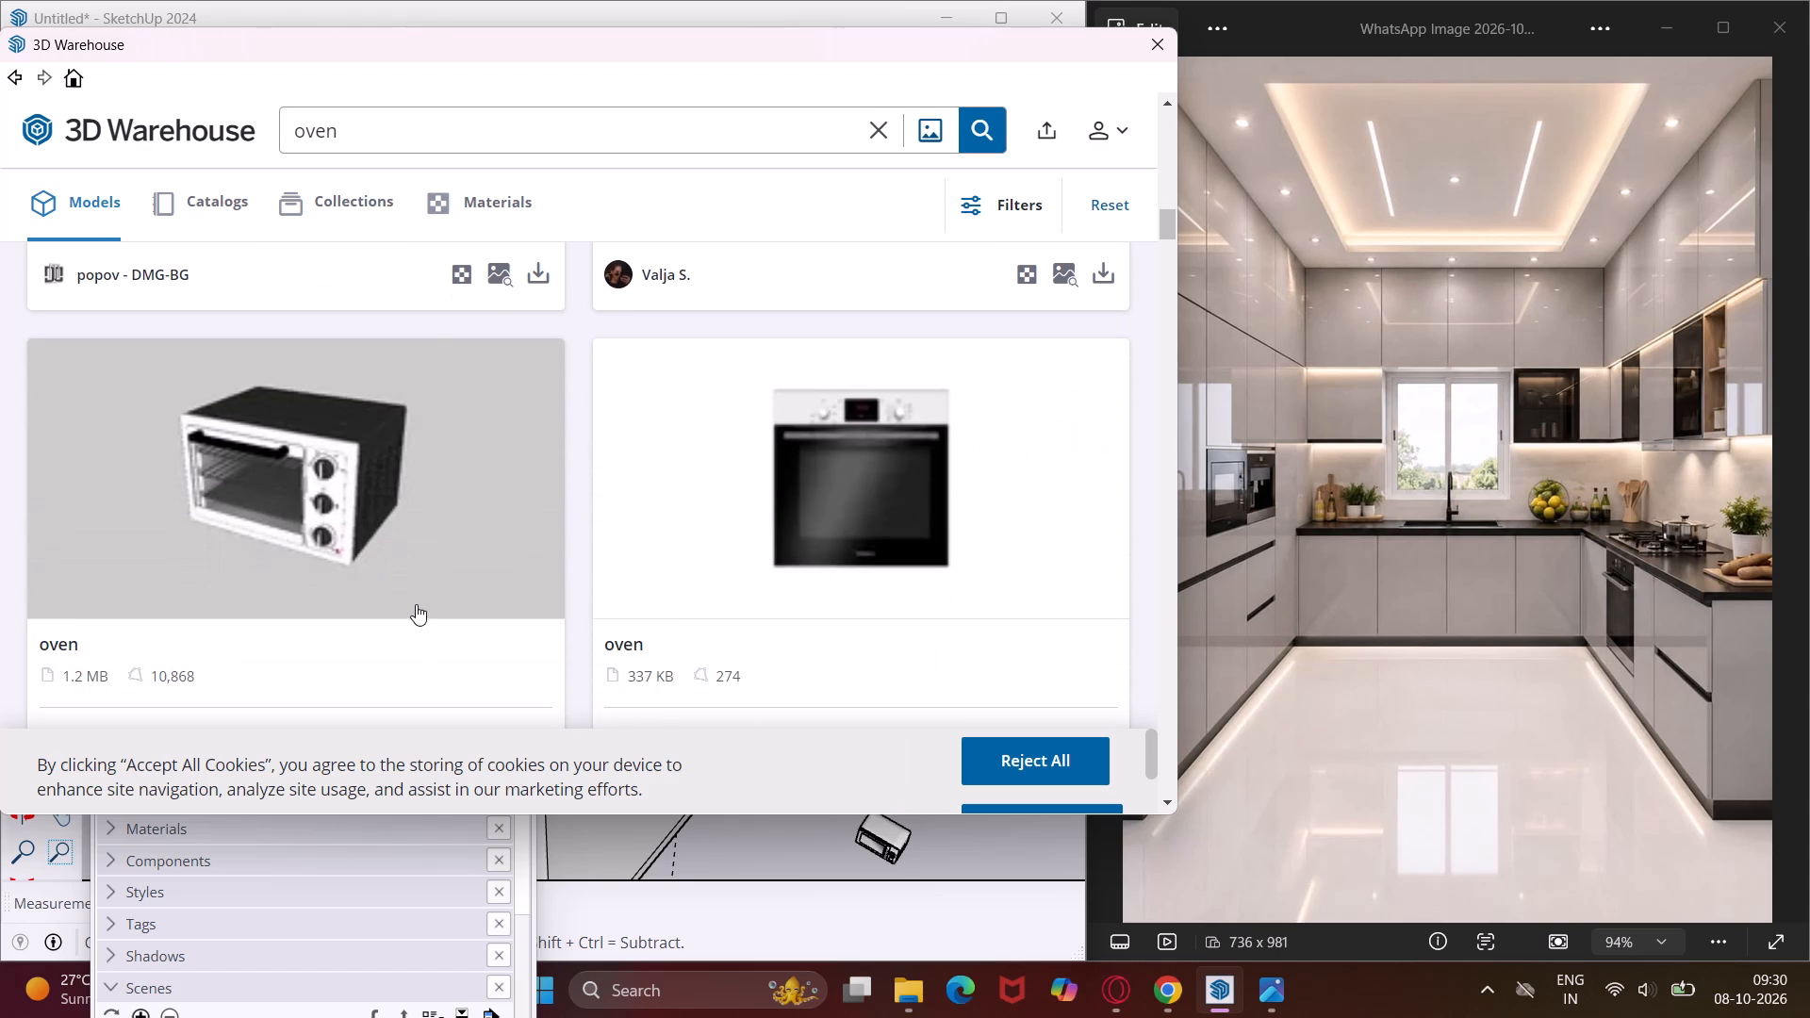
scroll(416, 604, "down", 9)
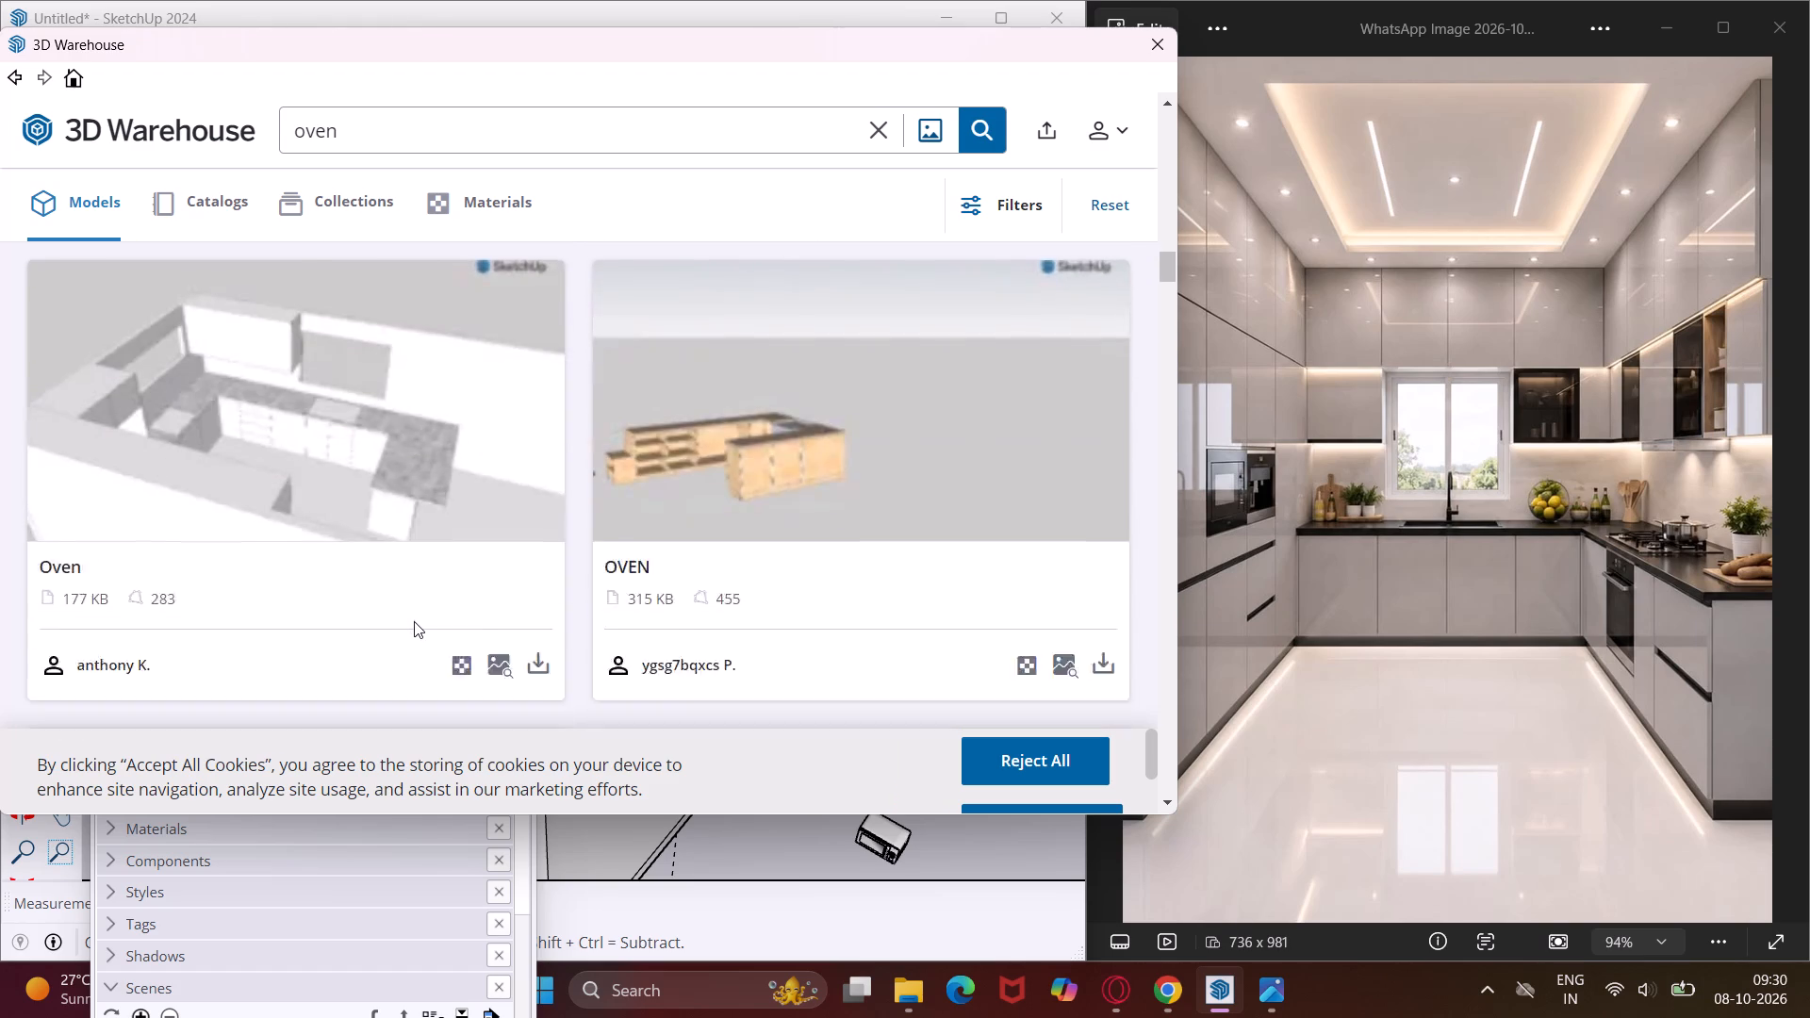
scroll(414, 621, "down", 5)
scroll(413, 623, "up", 8)
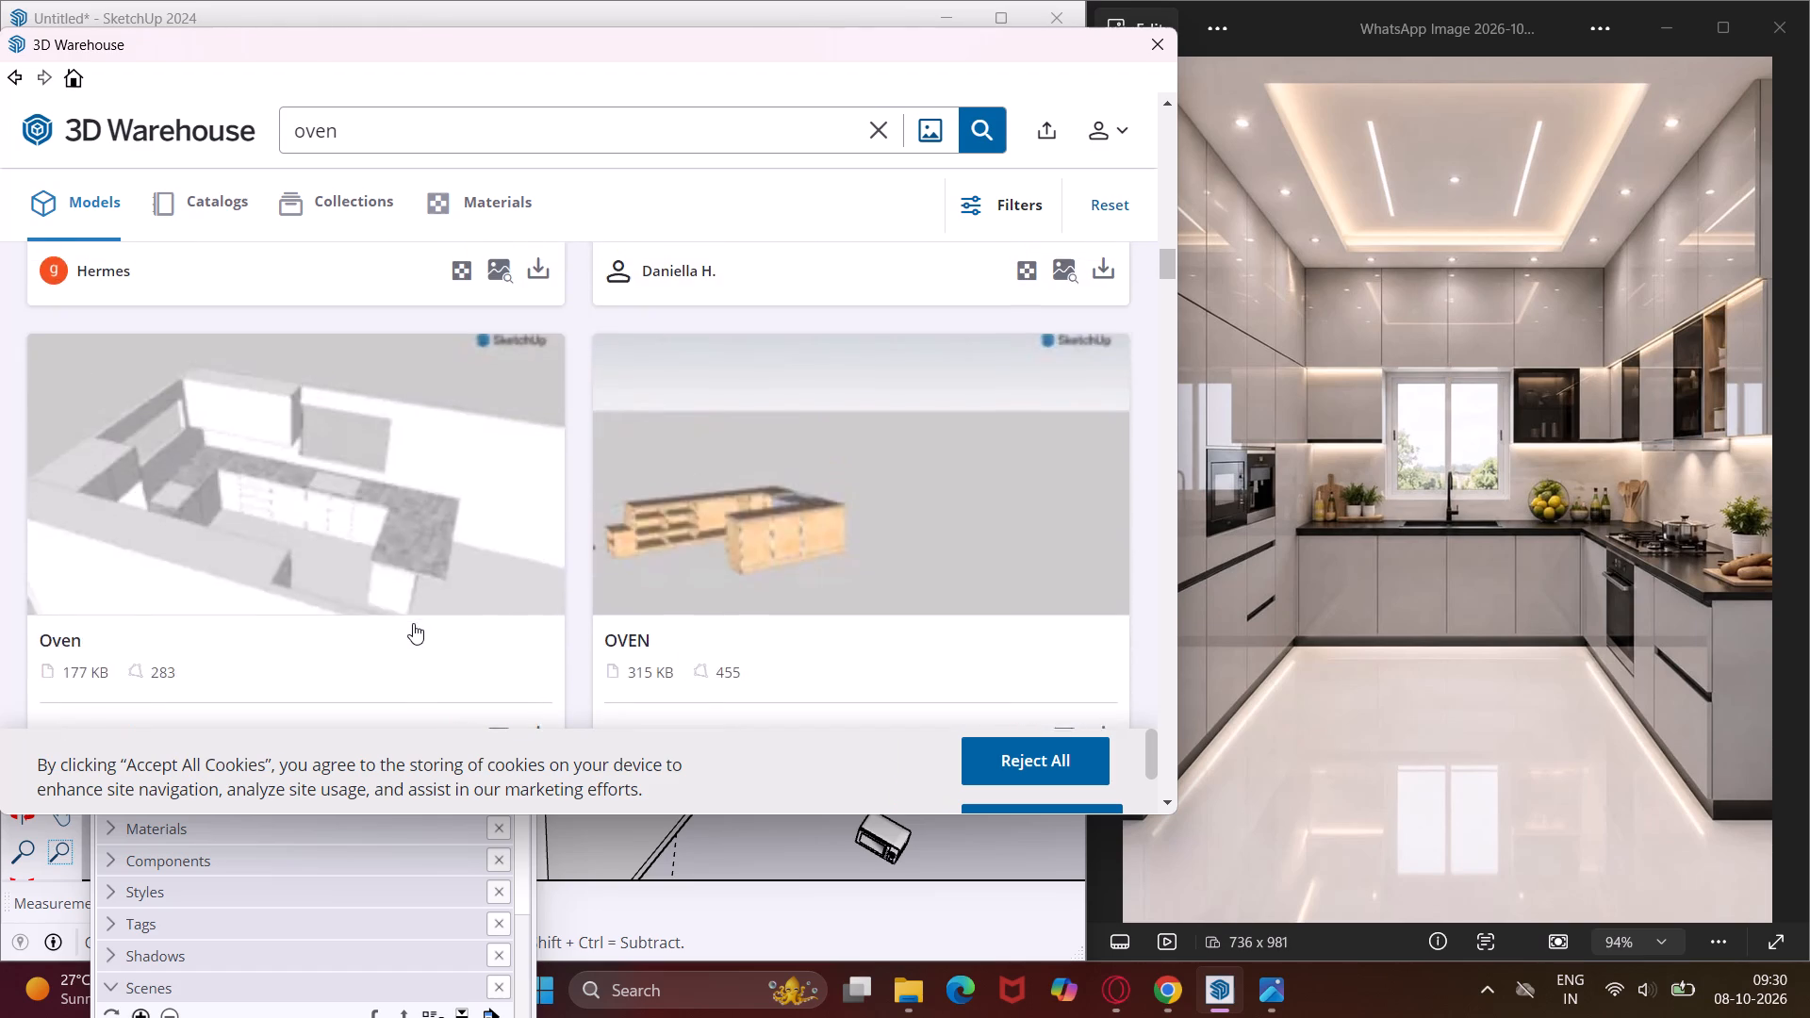
scroll(413, 623, "up", 10)
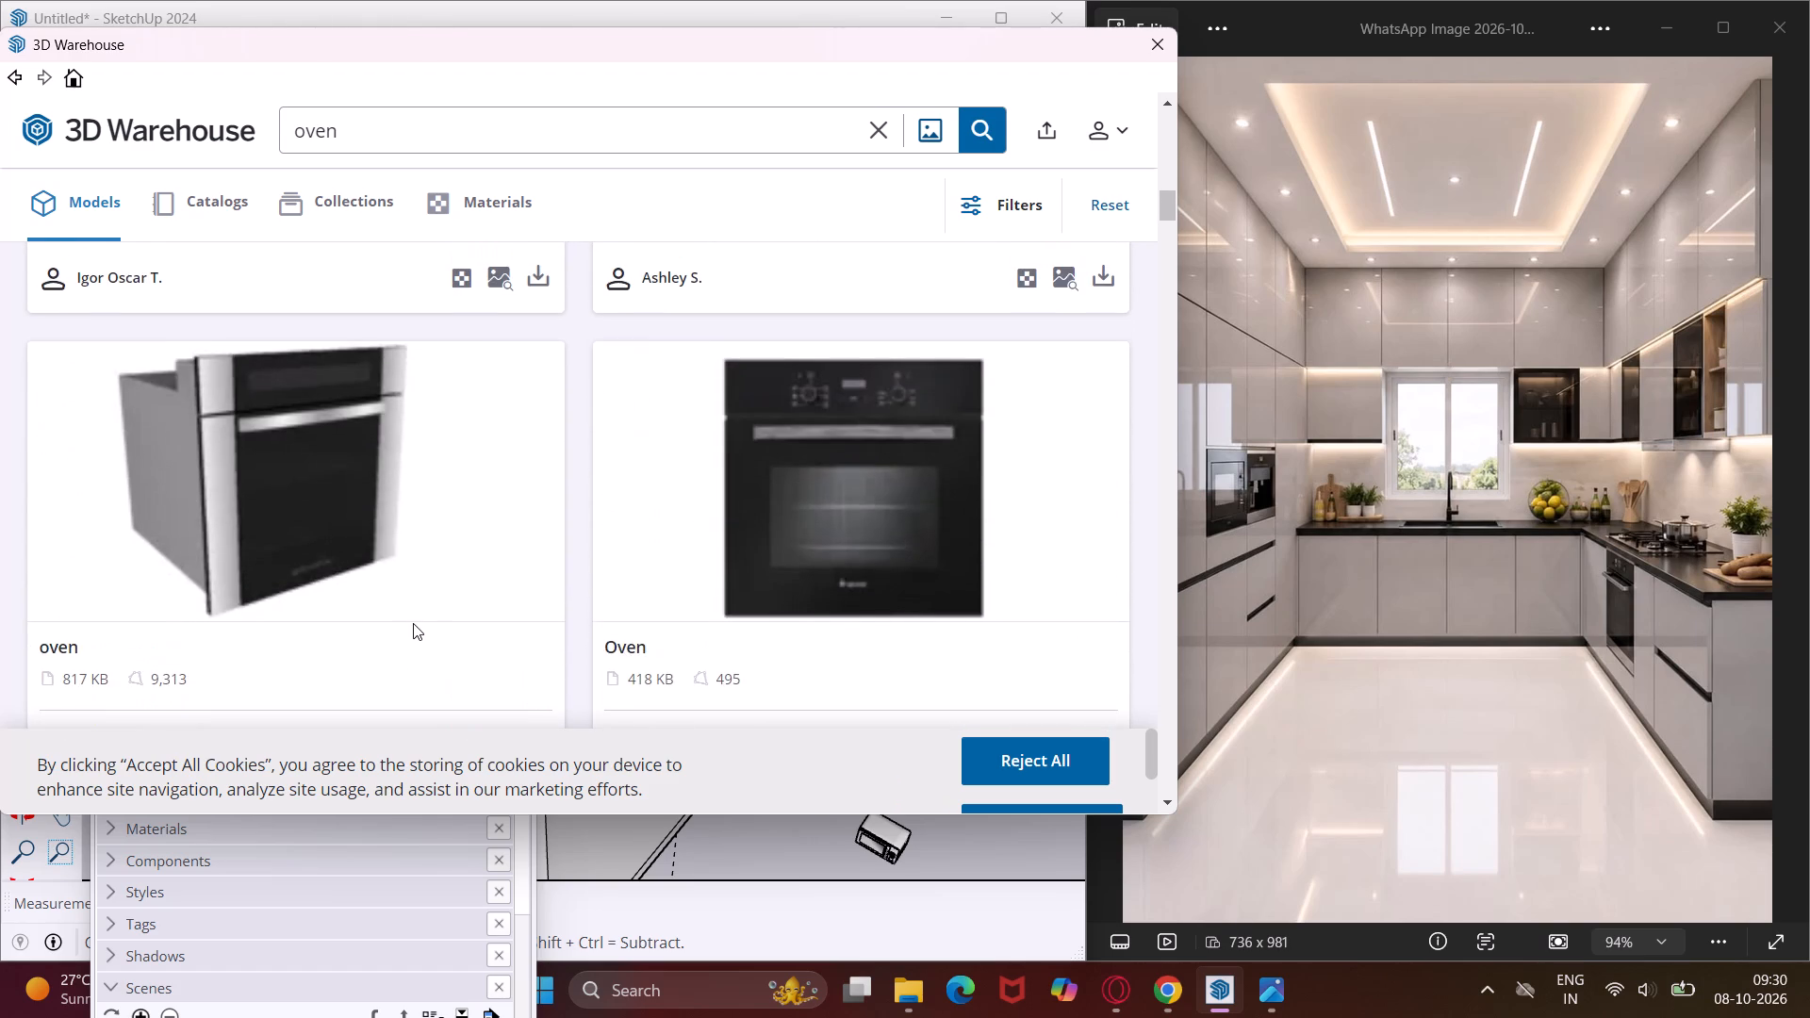
scroll(413, 623, "down", 4)
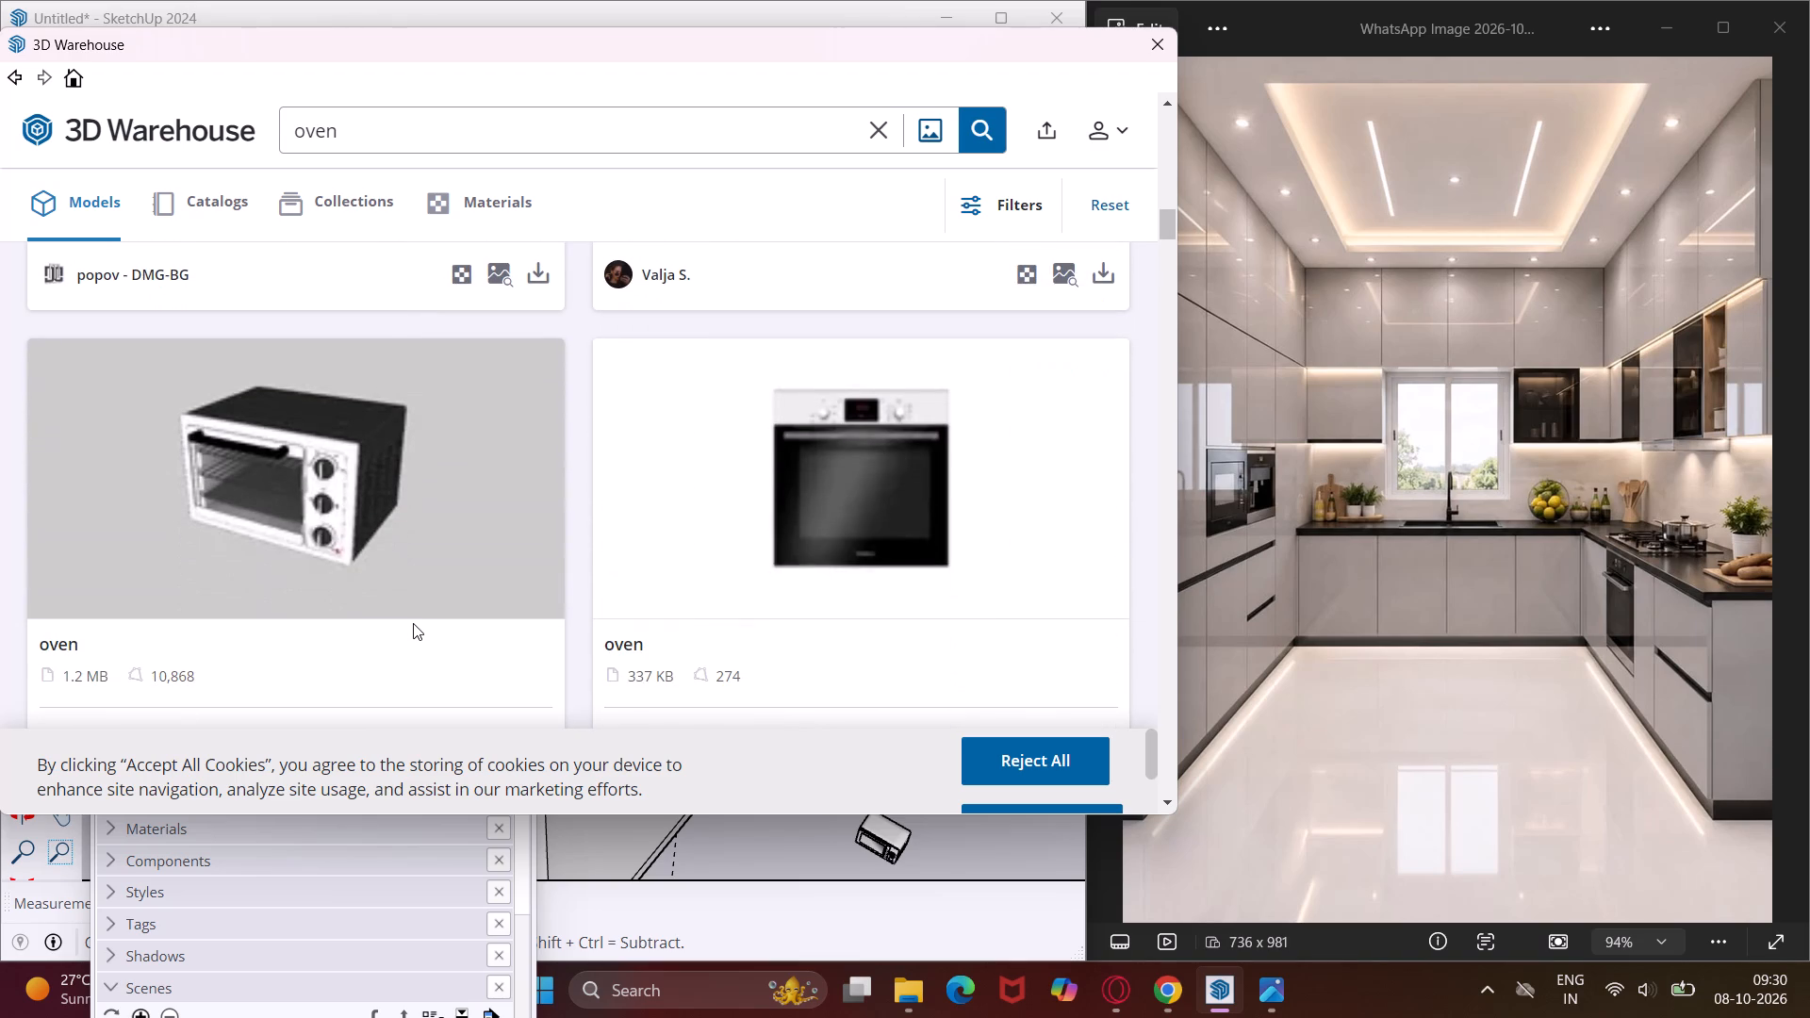
scroll(413, 623, "down", 1)
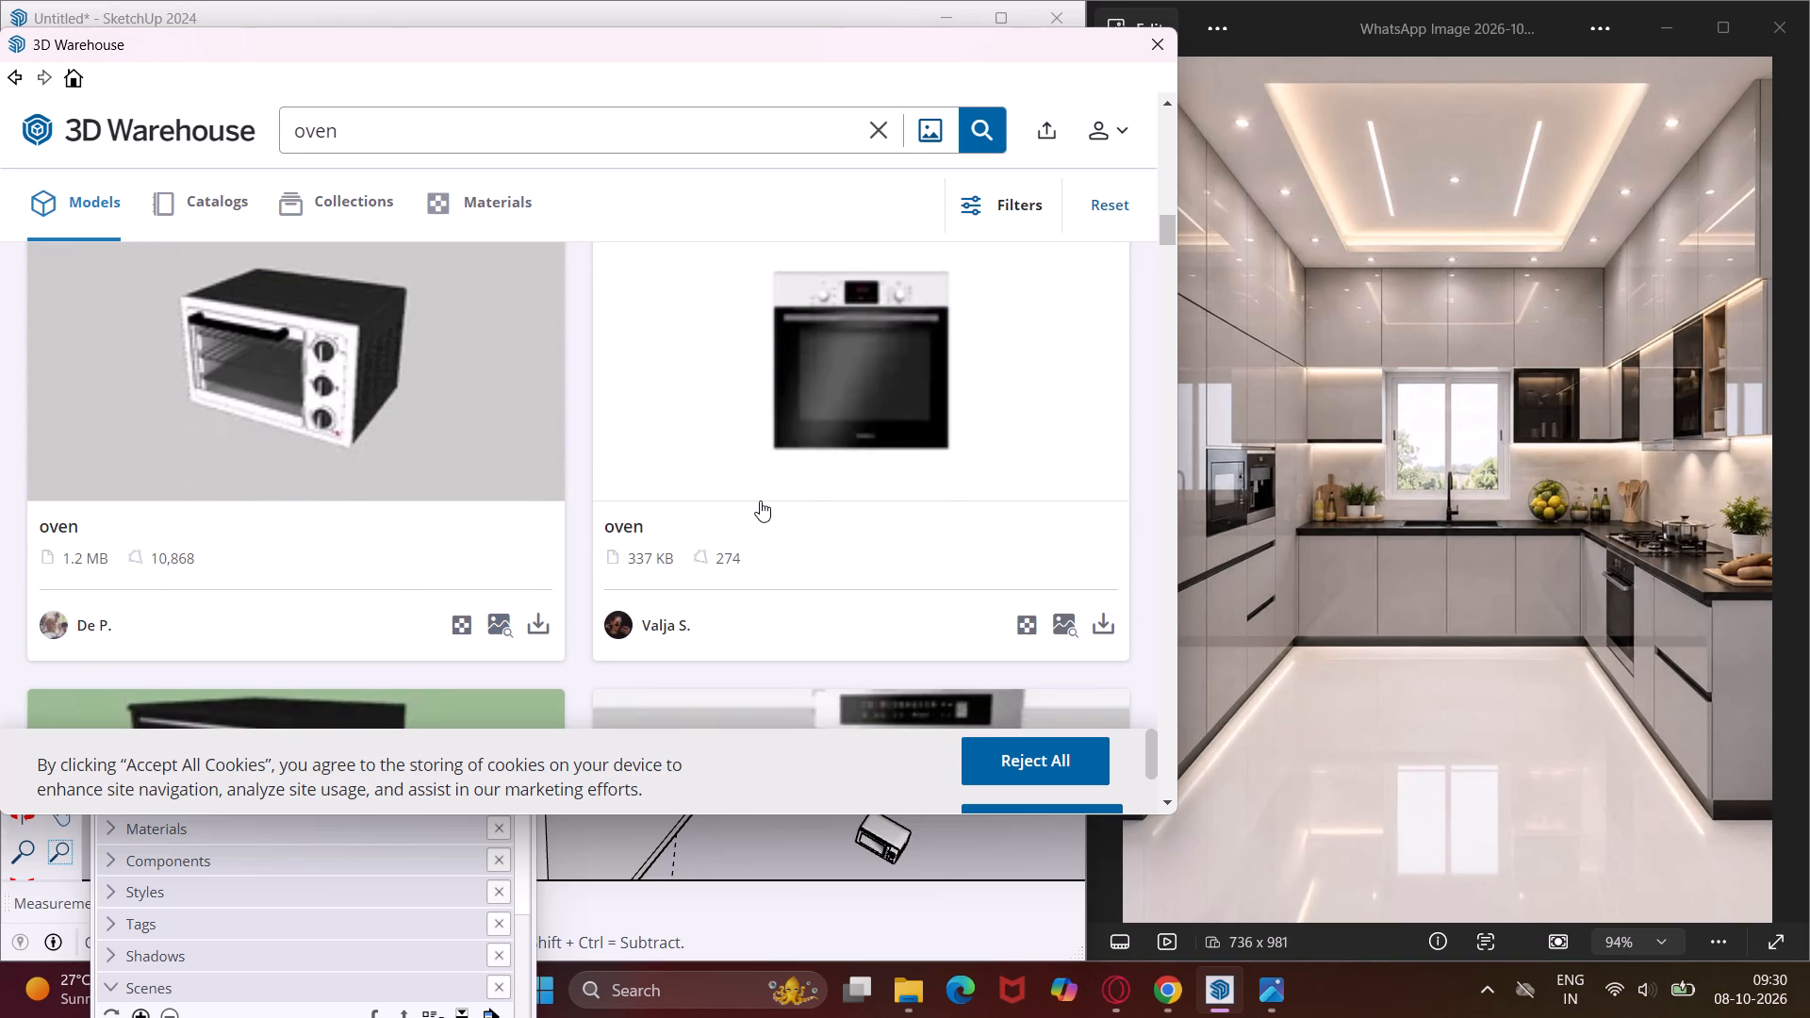
scroll(775, 495, "up", 5)
scroll(775, 495, "down", 1)
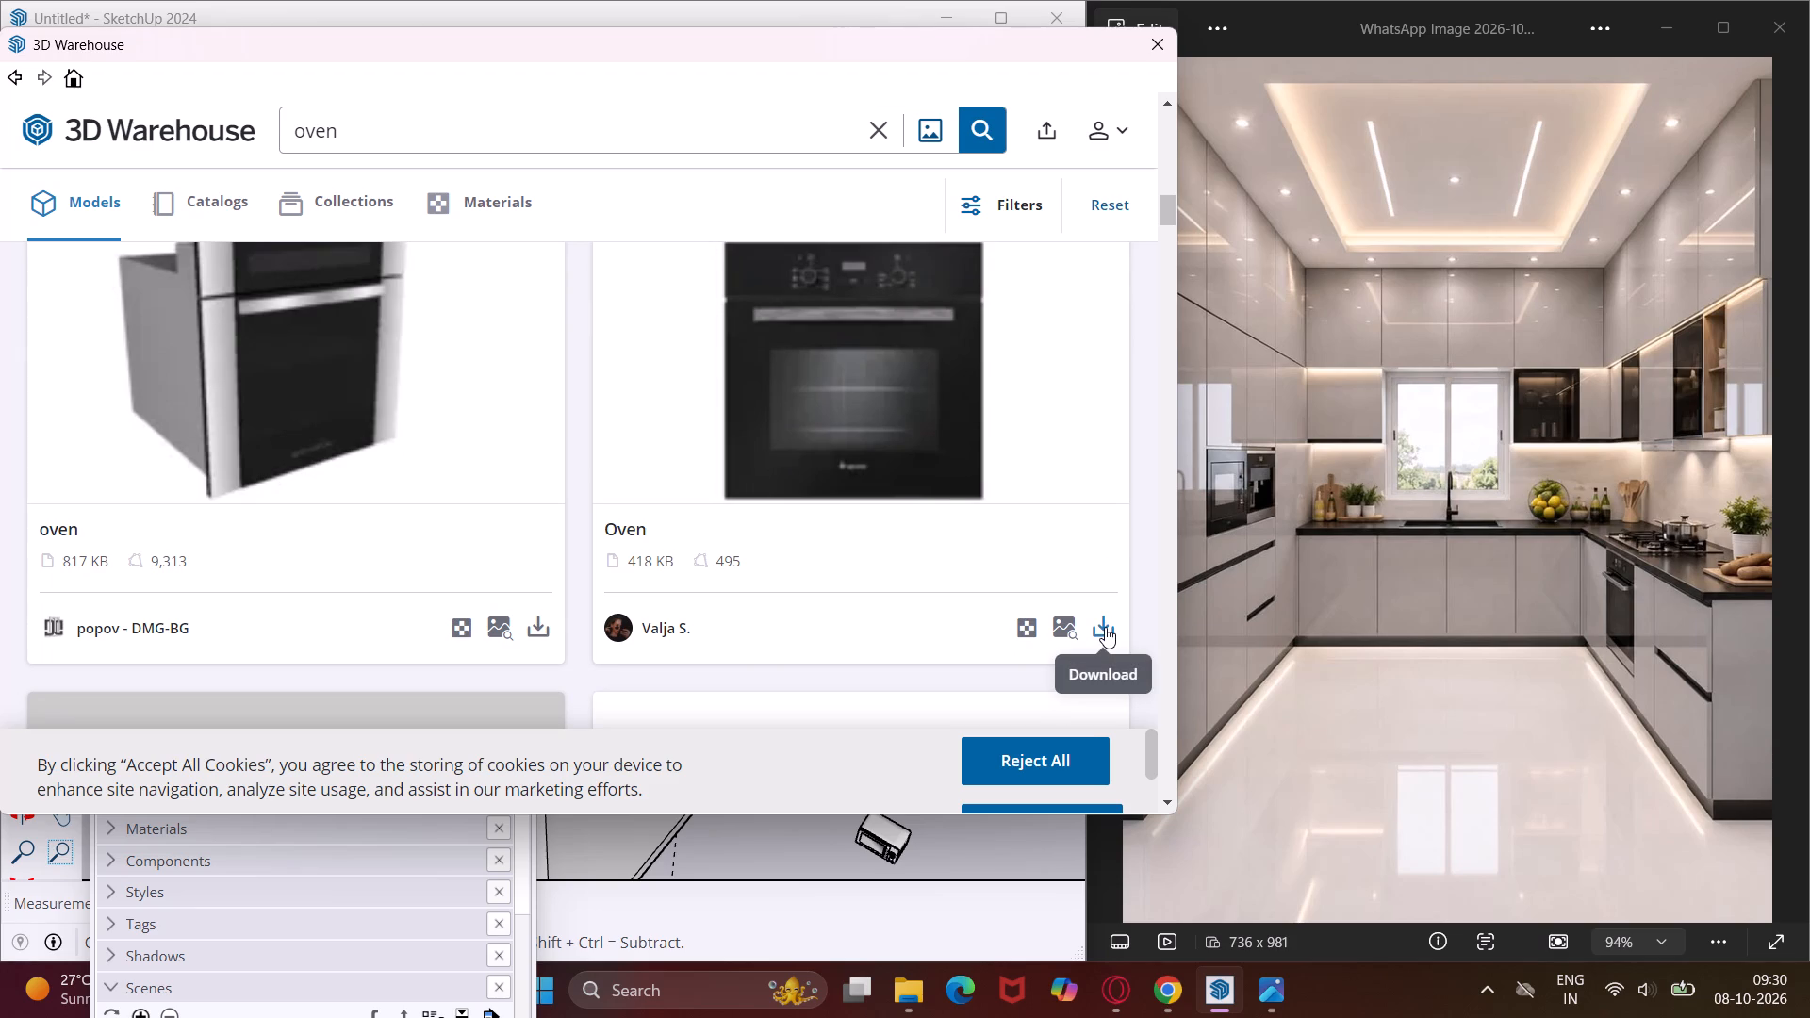
Load the black front-view 418 KB Oven directly into the model and place it outside the room, beside the imported window.
left_click(1105, 627)
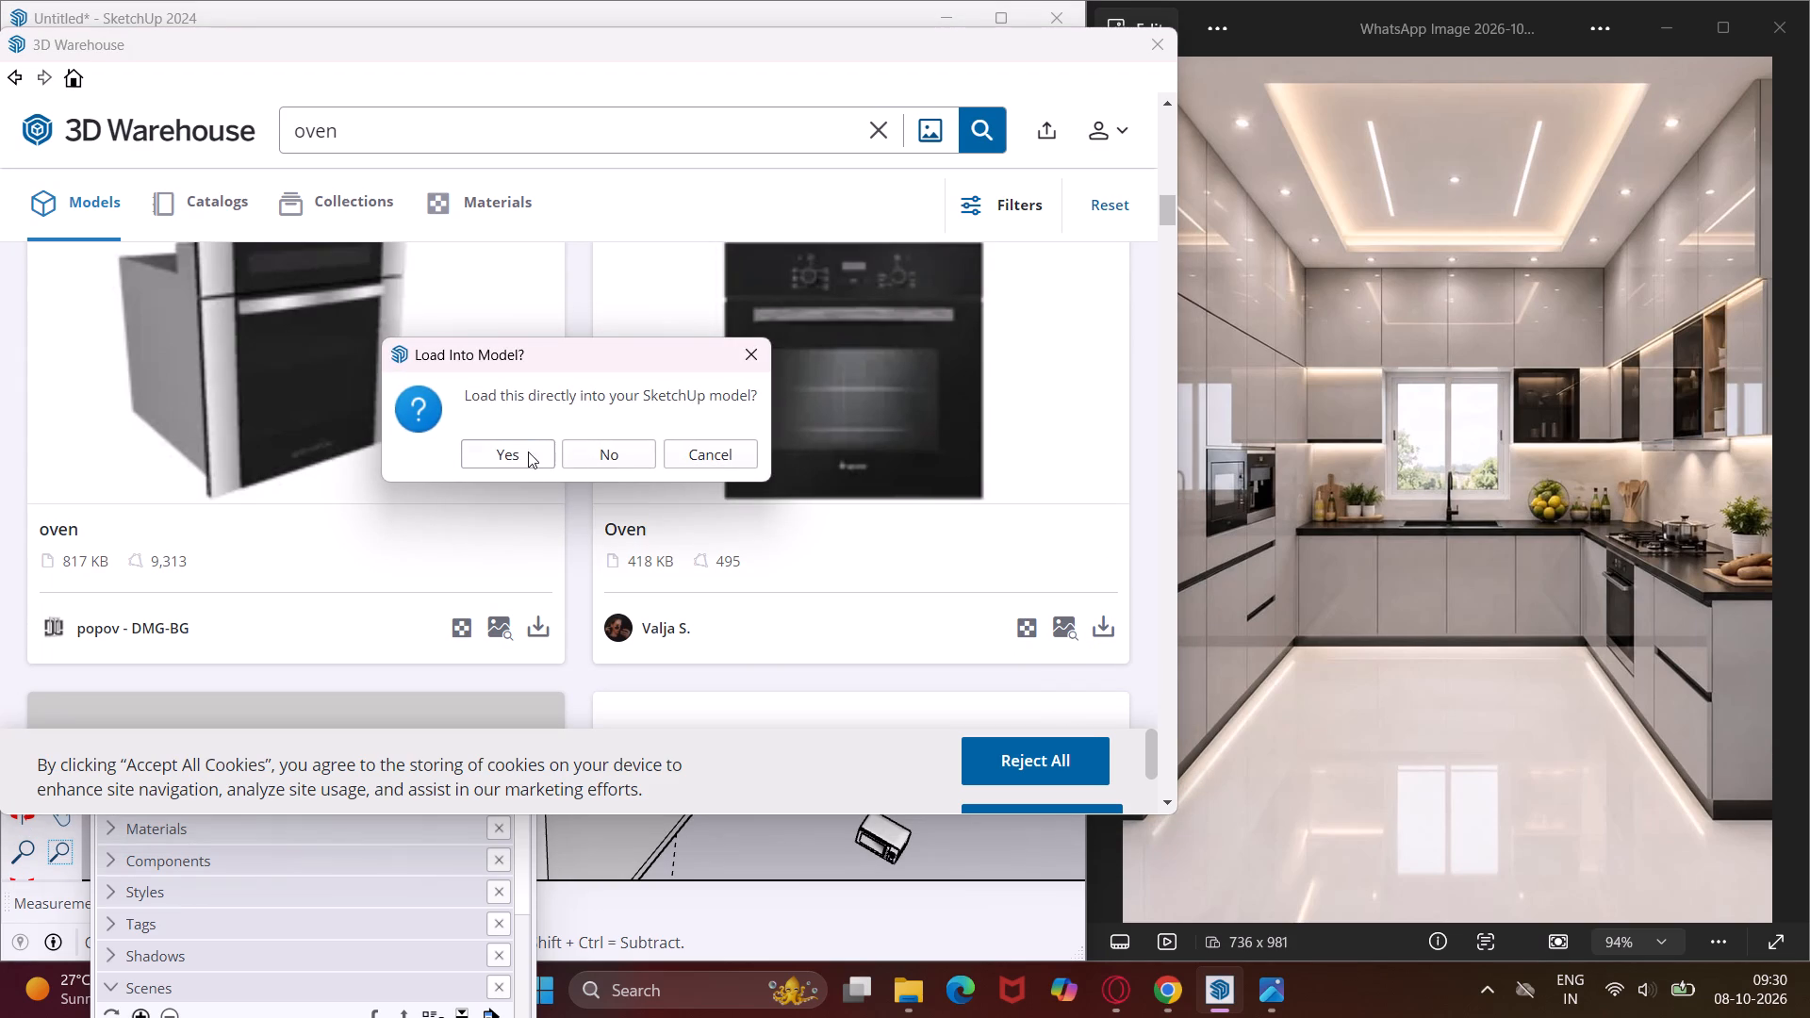
left_click(528, 452)
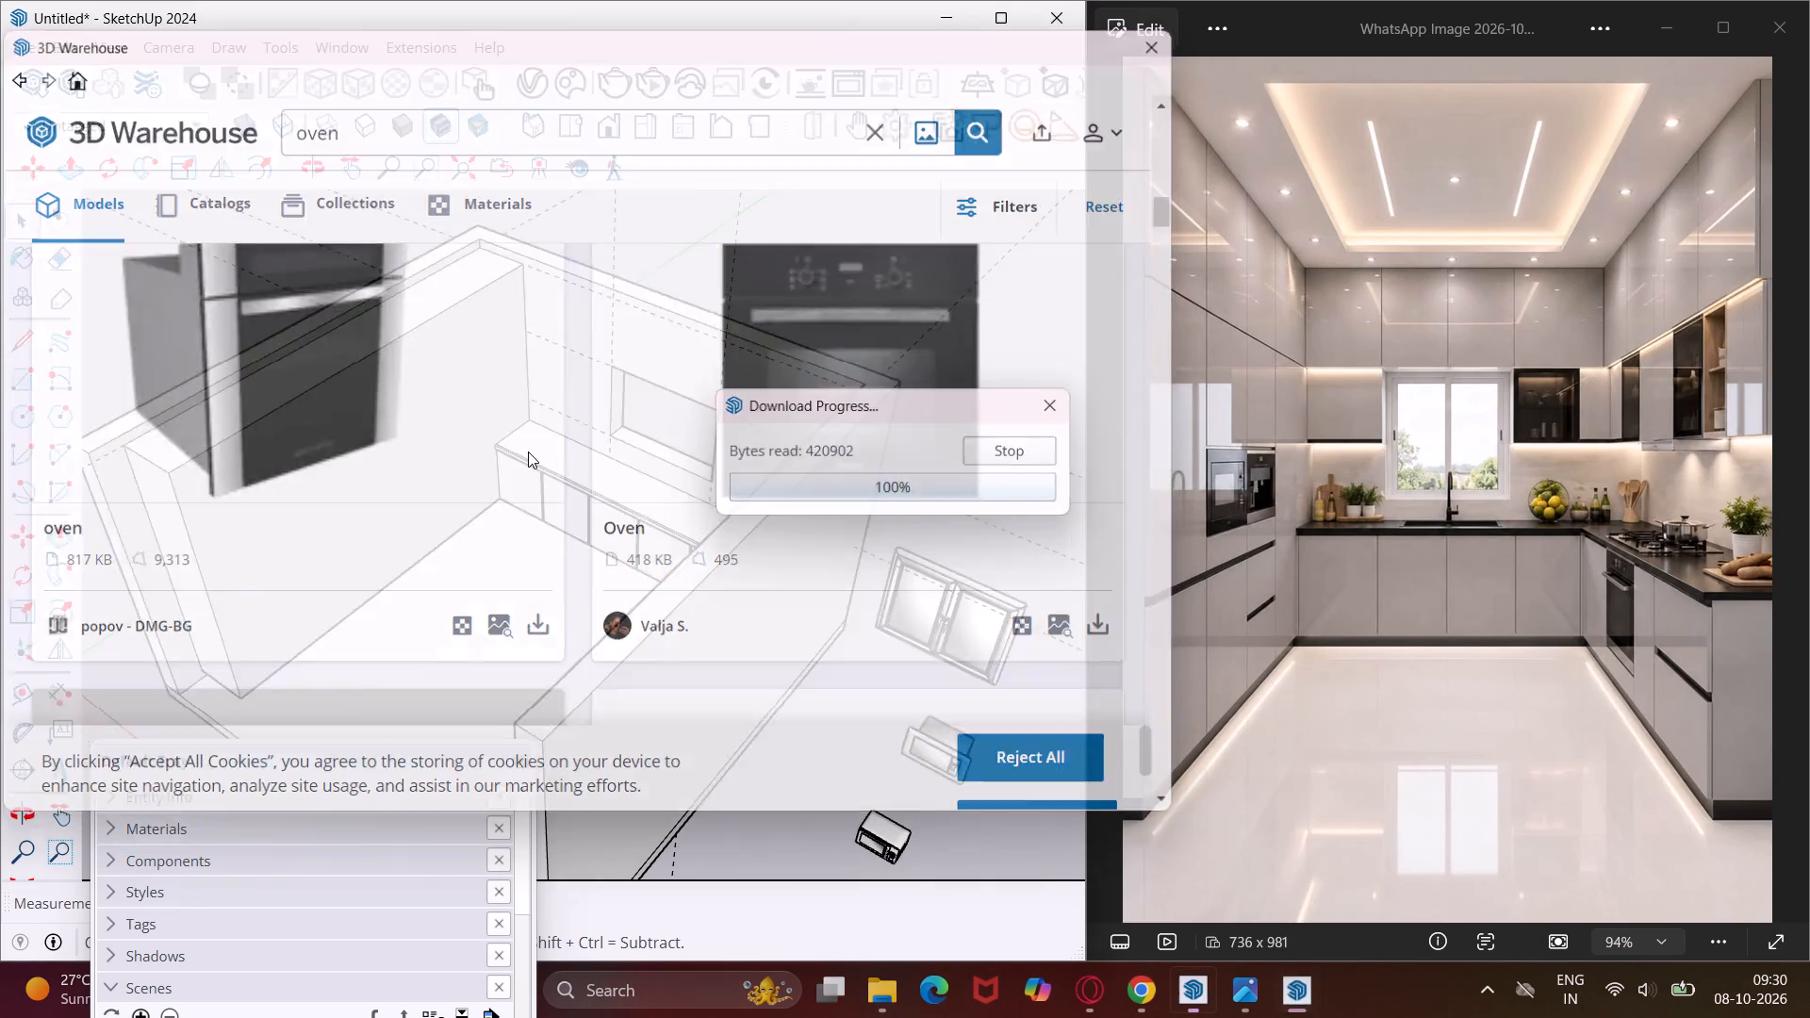
scroll(909, 689, "down", 3)
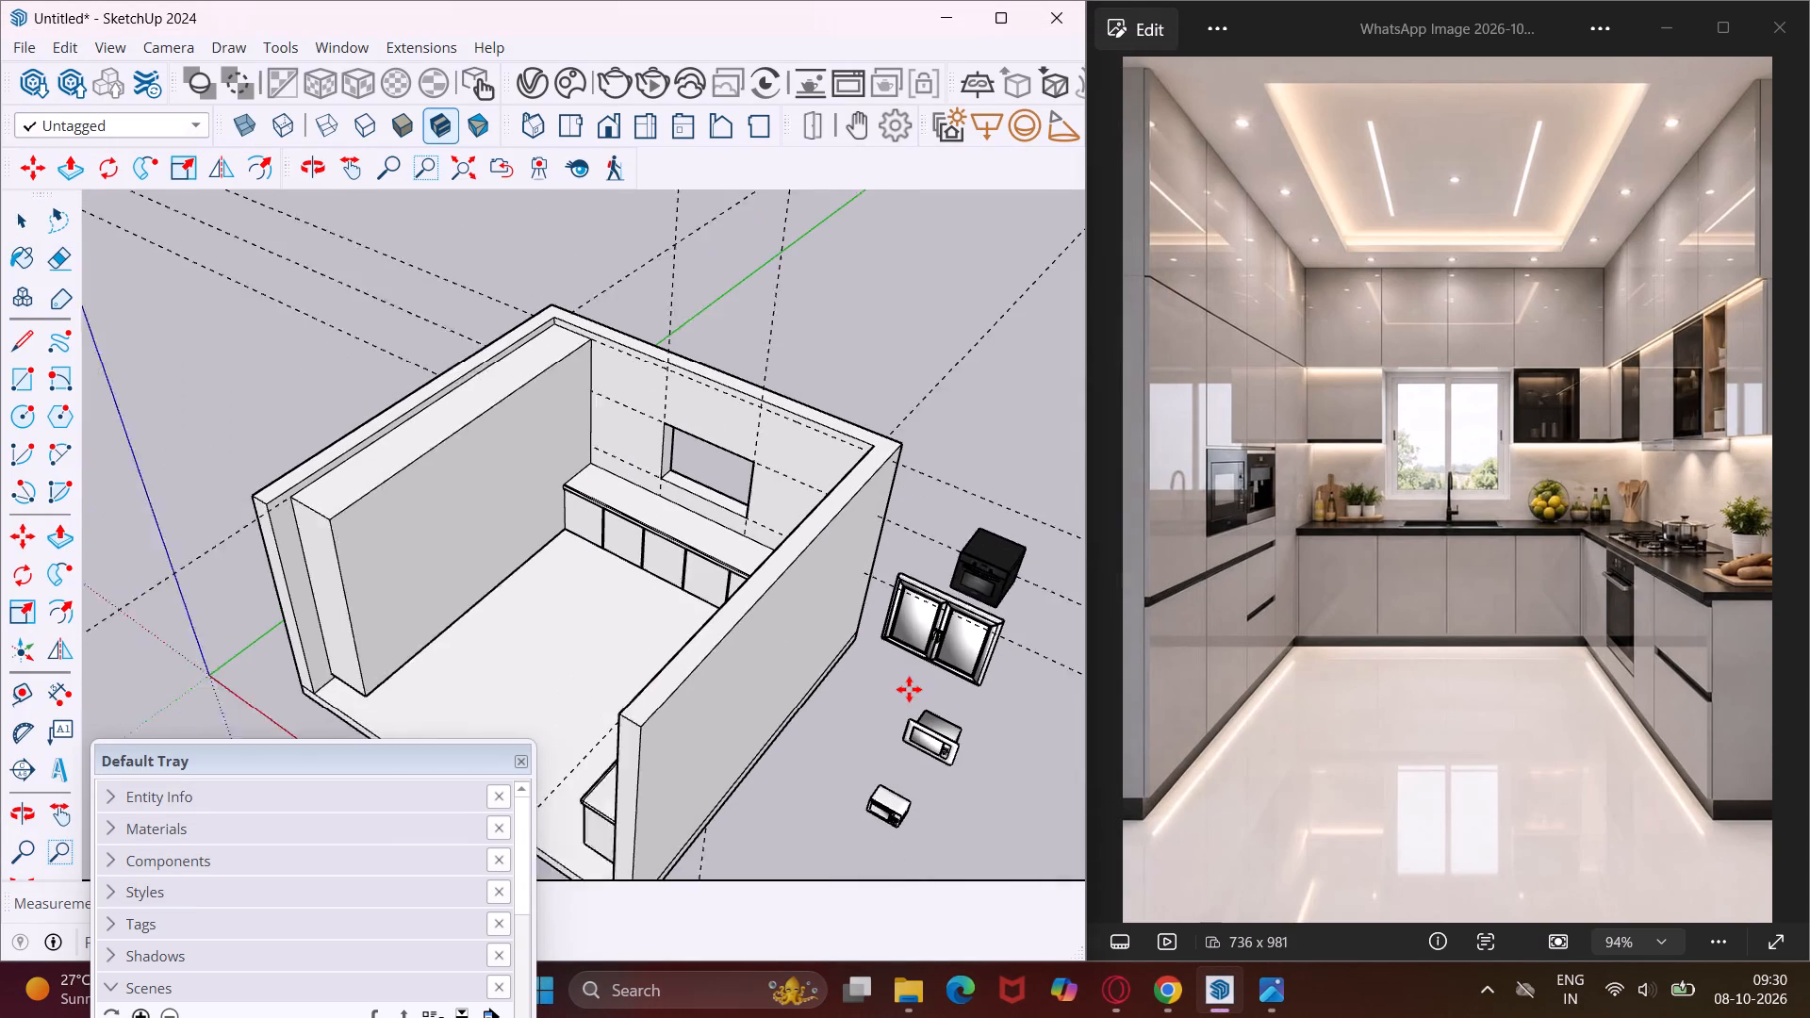
scroll(909, 689, "down", 1)
left_click(970, 818)
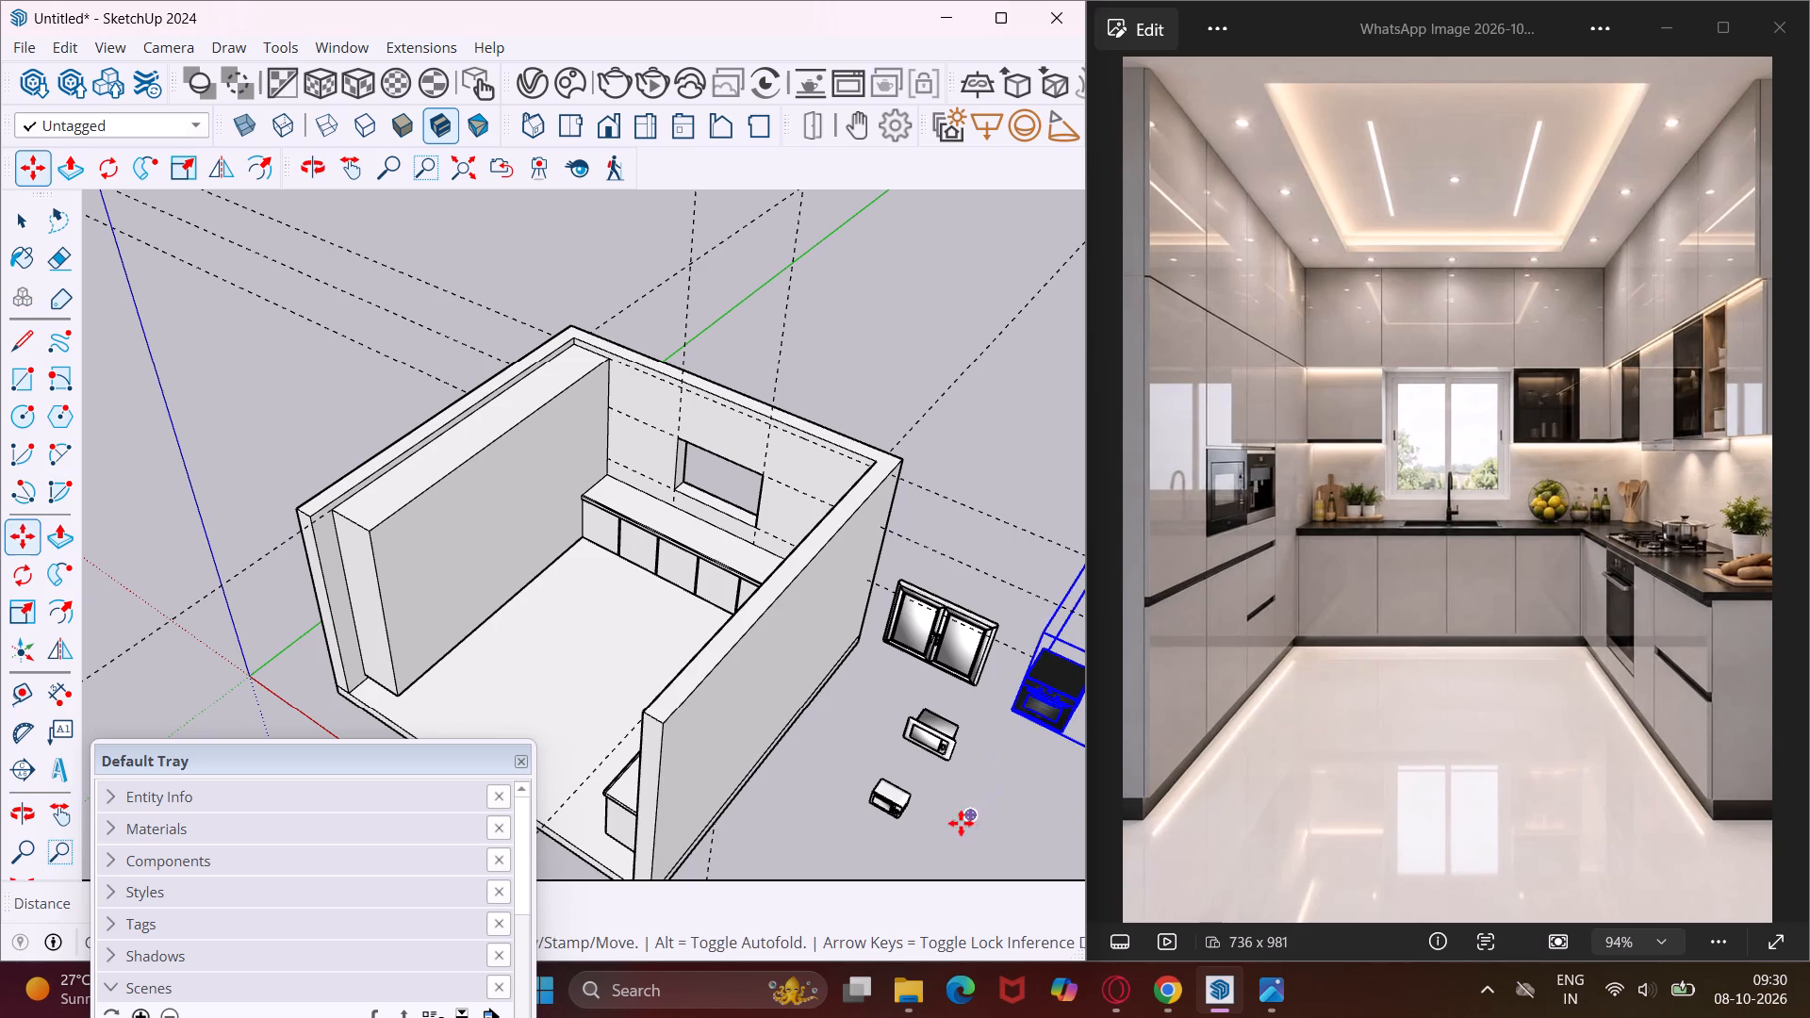
middle_click_drag(1038, 758, 944, 698)
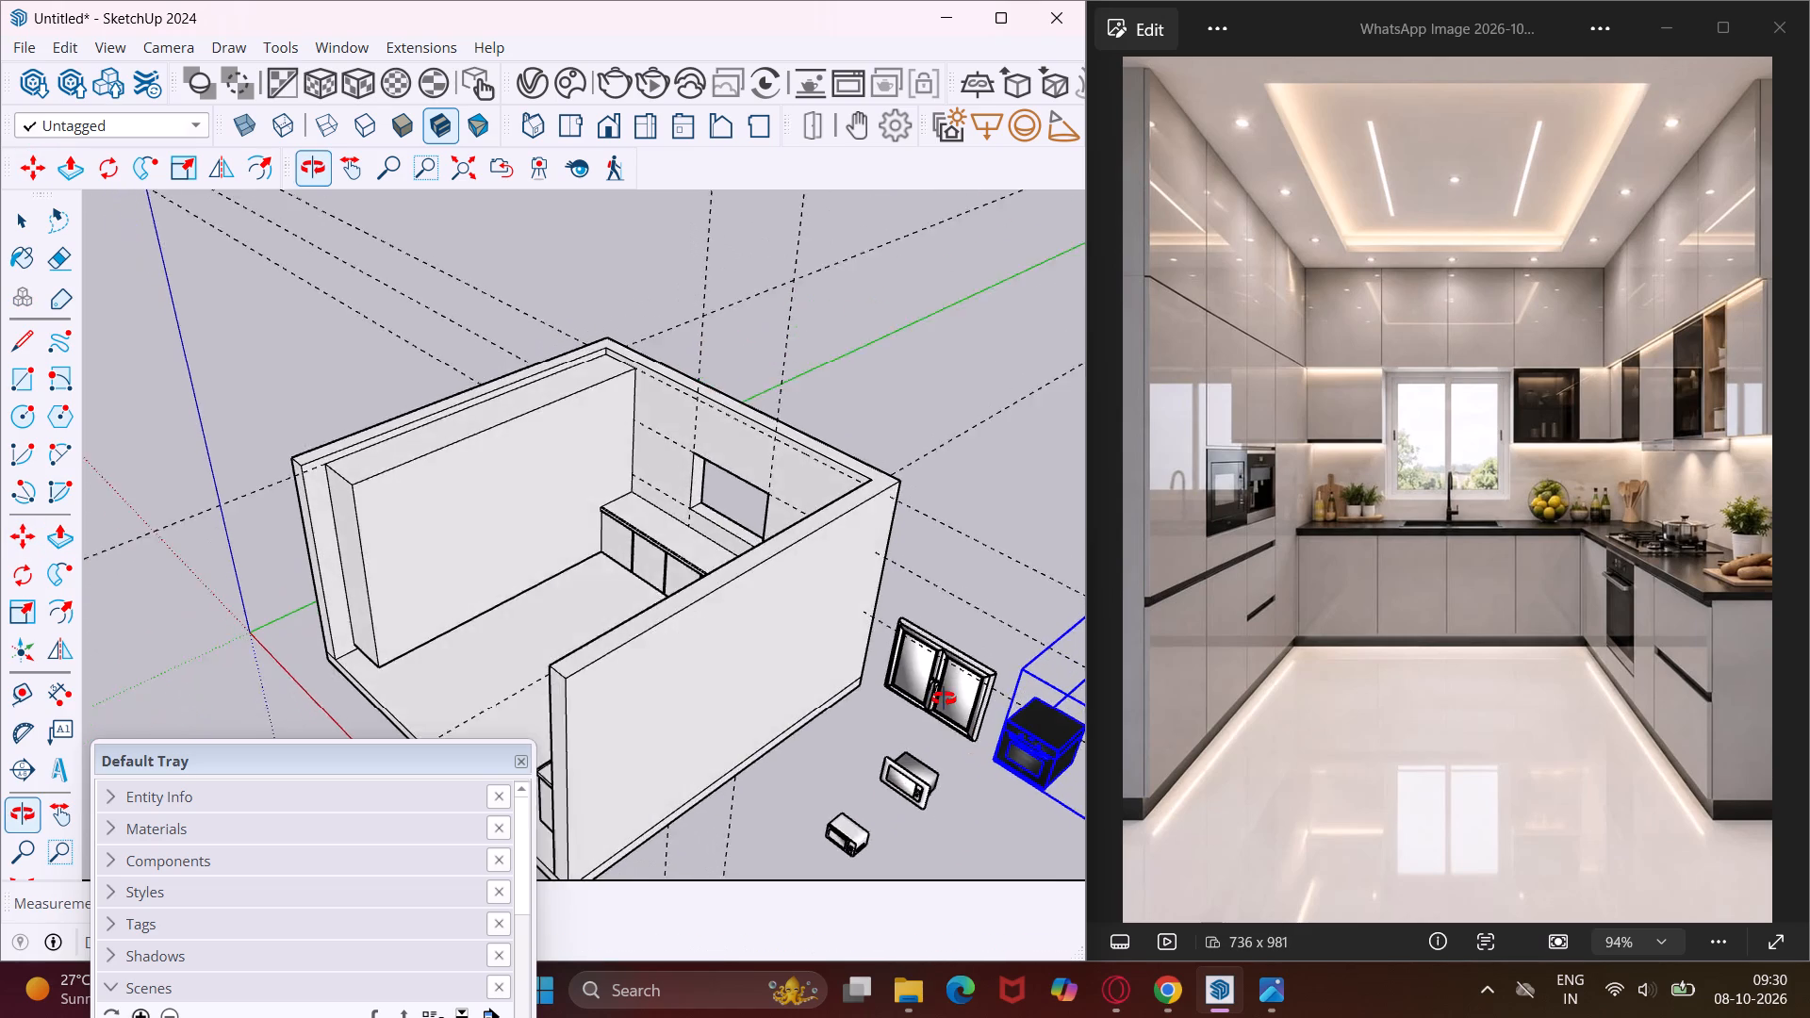
middle_click_drag(944, 698, 930, 608)
scroll(909, 607, "down", 6)
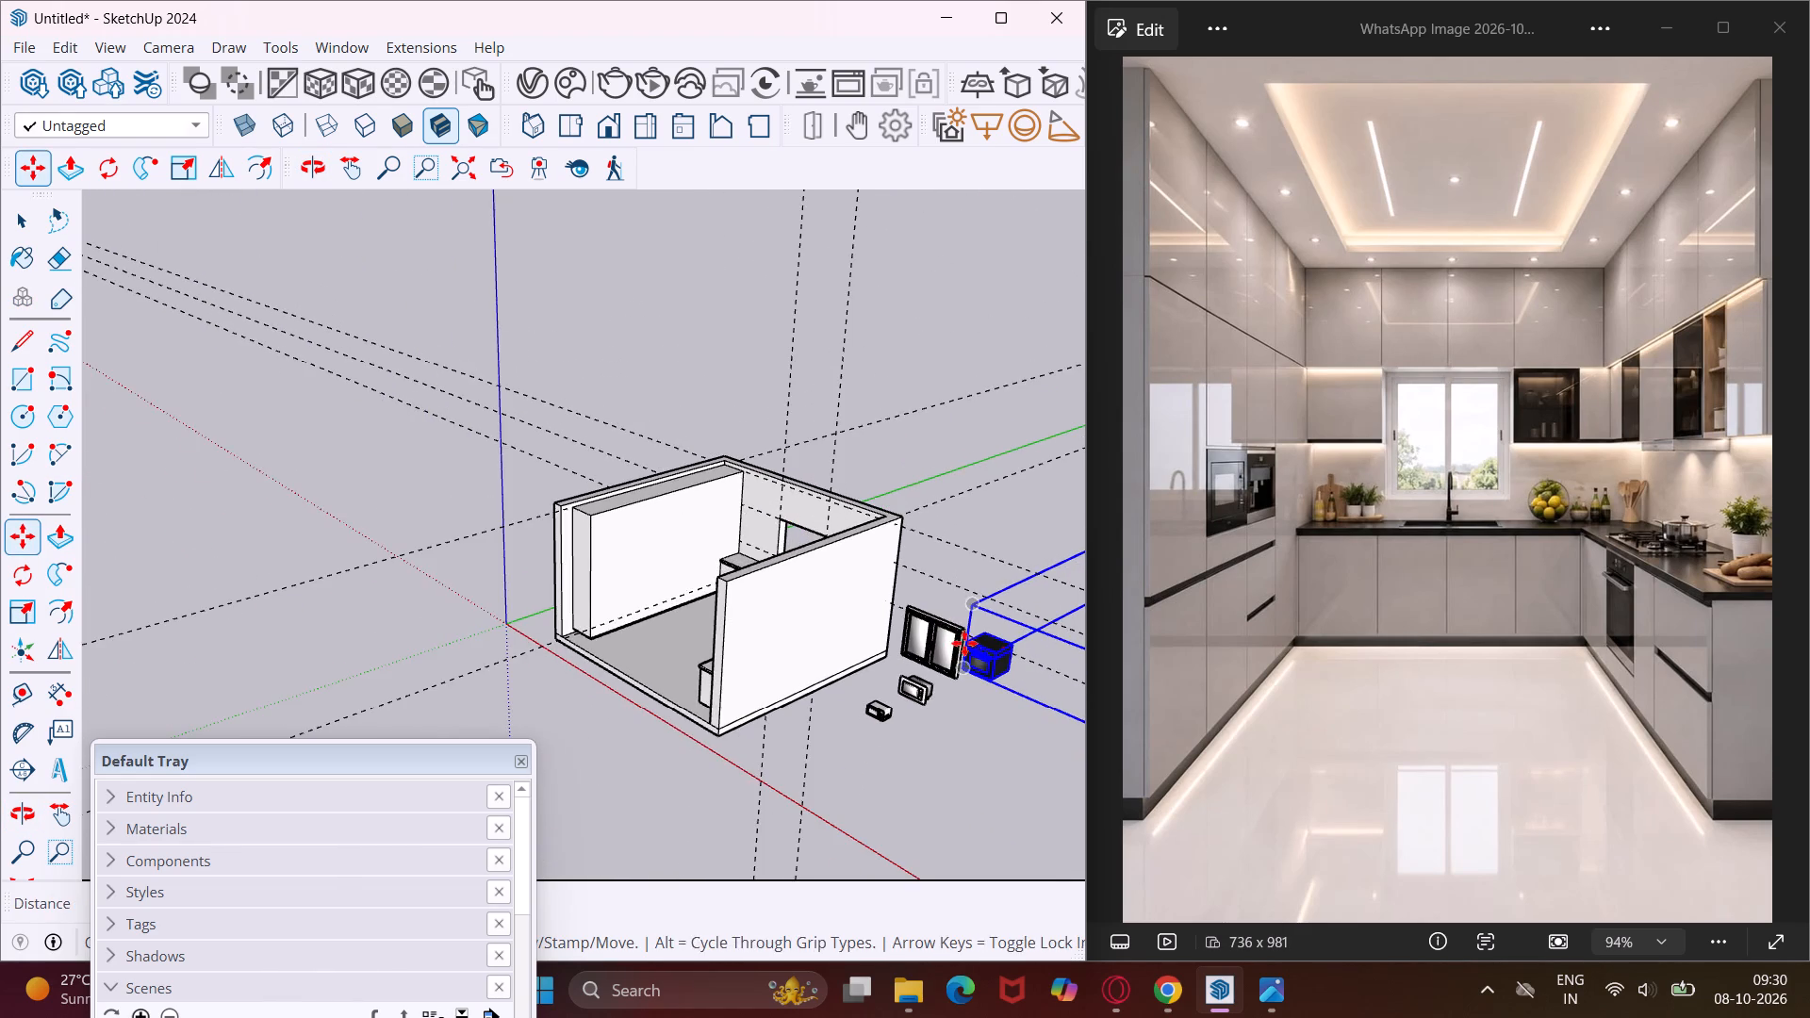
scroll(967, 648, "down", 3)
middle_click_drag(1015, 680, 726, 597)
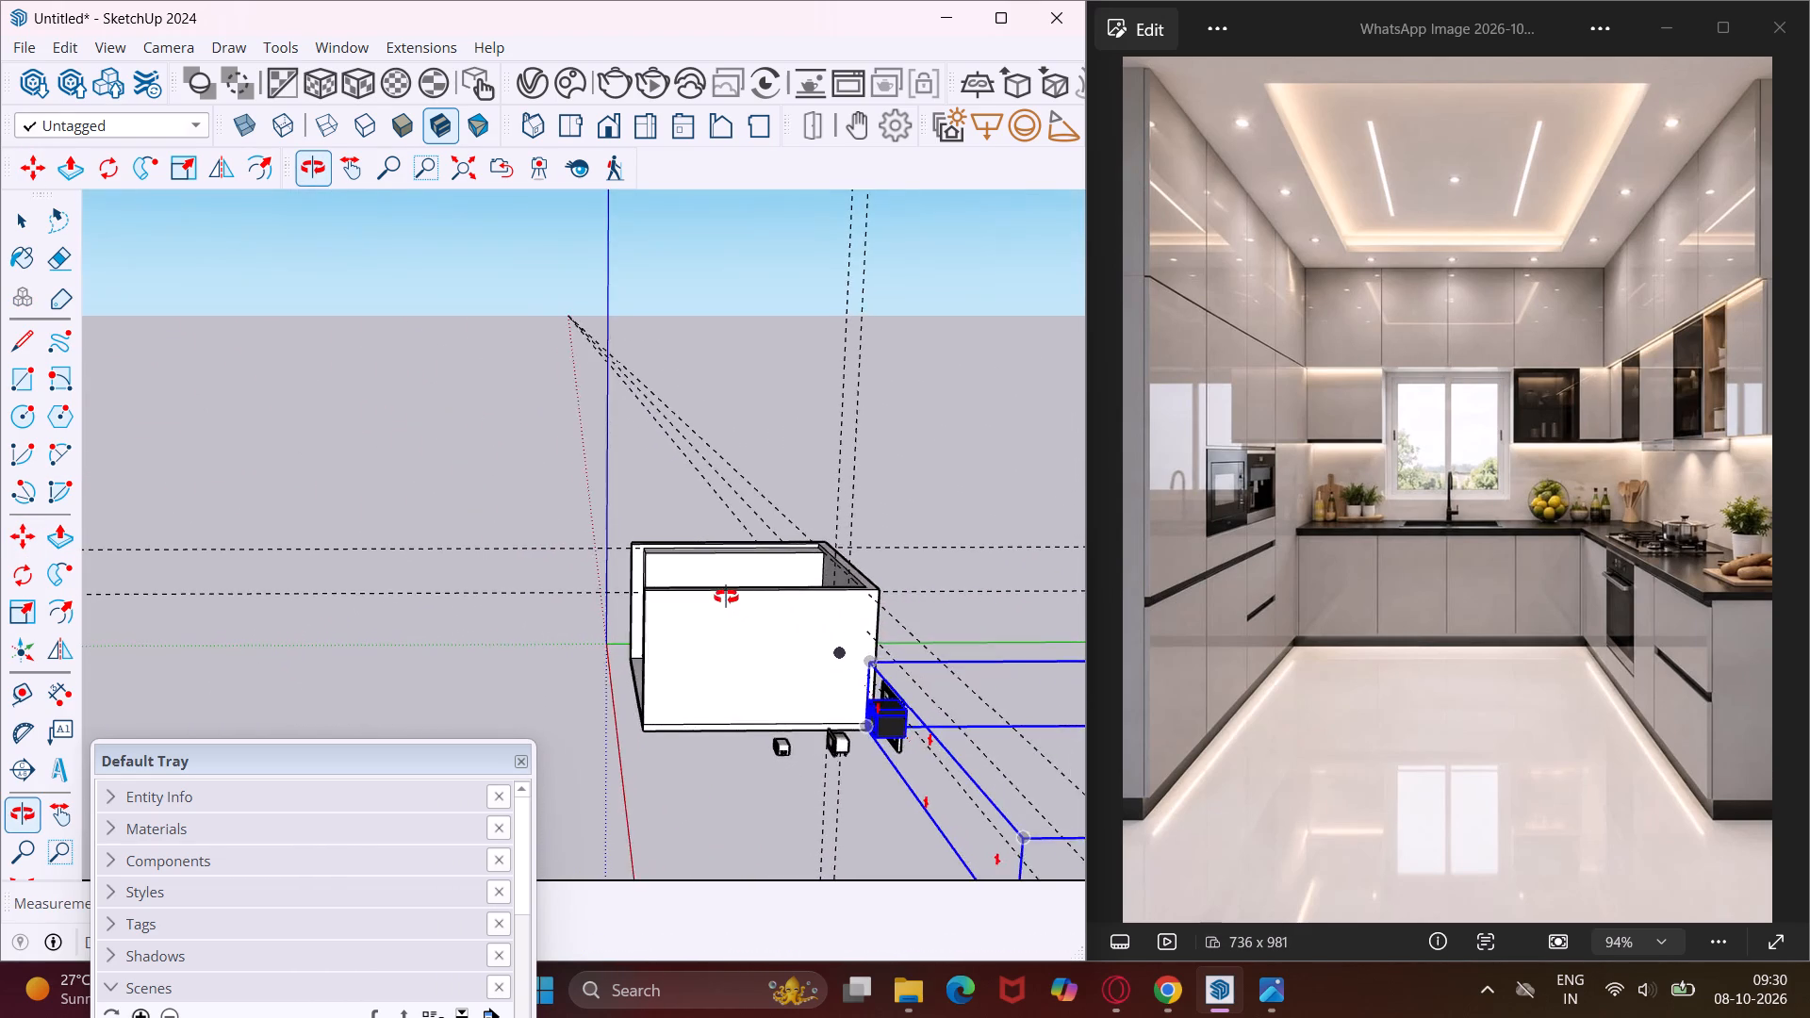
middle_click_drag(726, 597, 1029, 693)
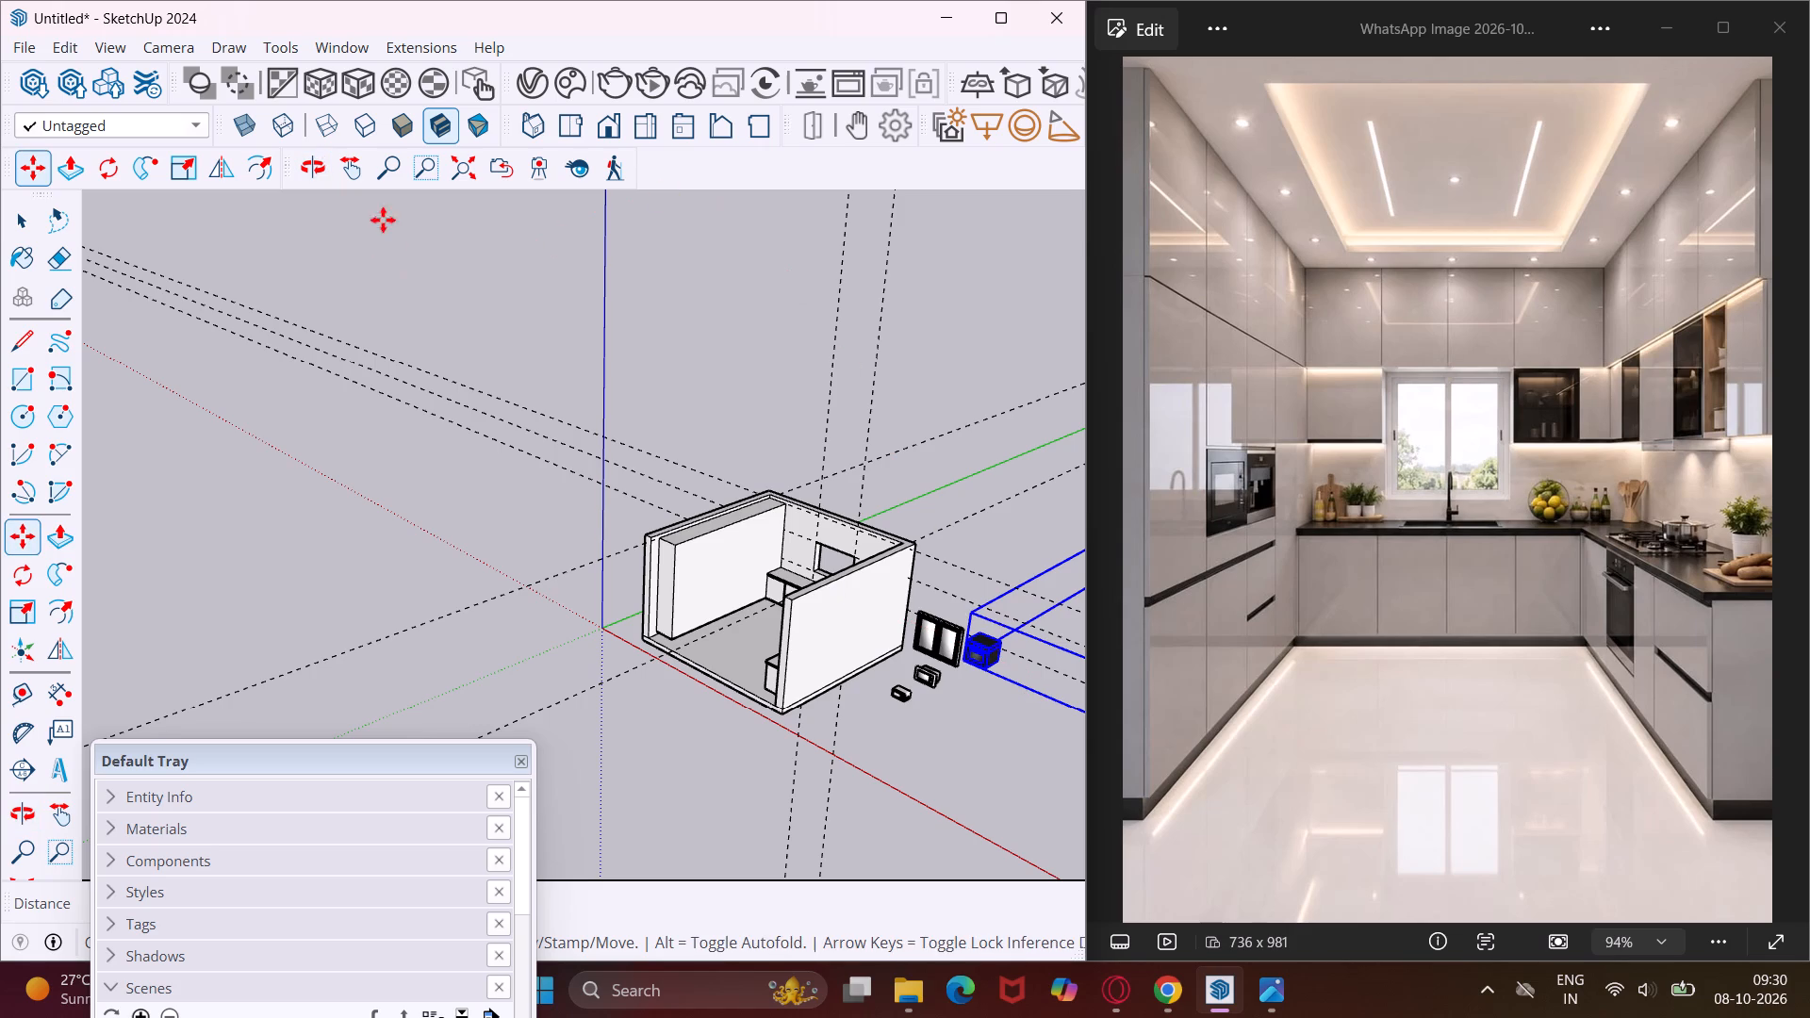
Reopen 3D Warehouse and search the models for "utensils".
left_click(334, 44)
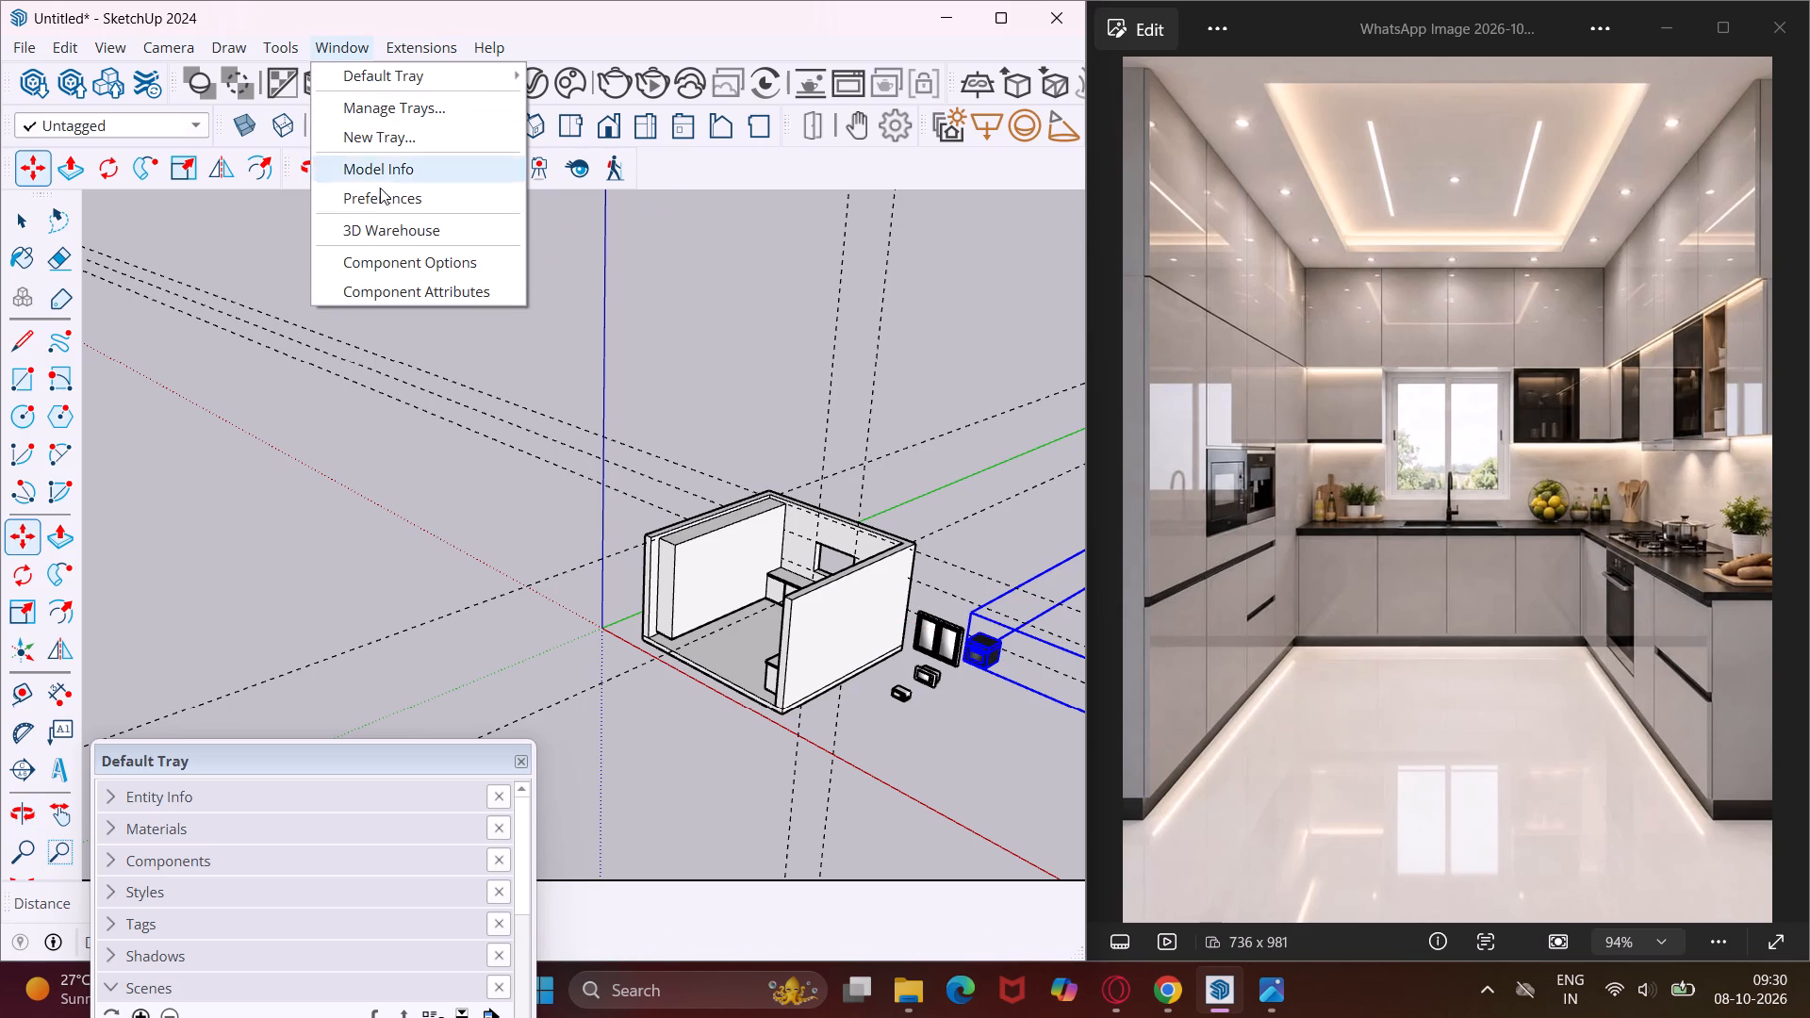
left_click(399, 226)
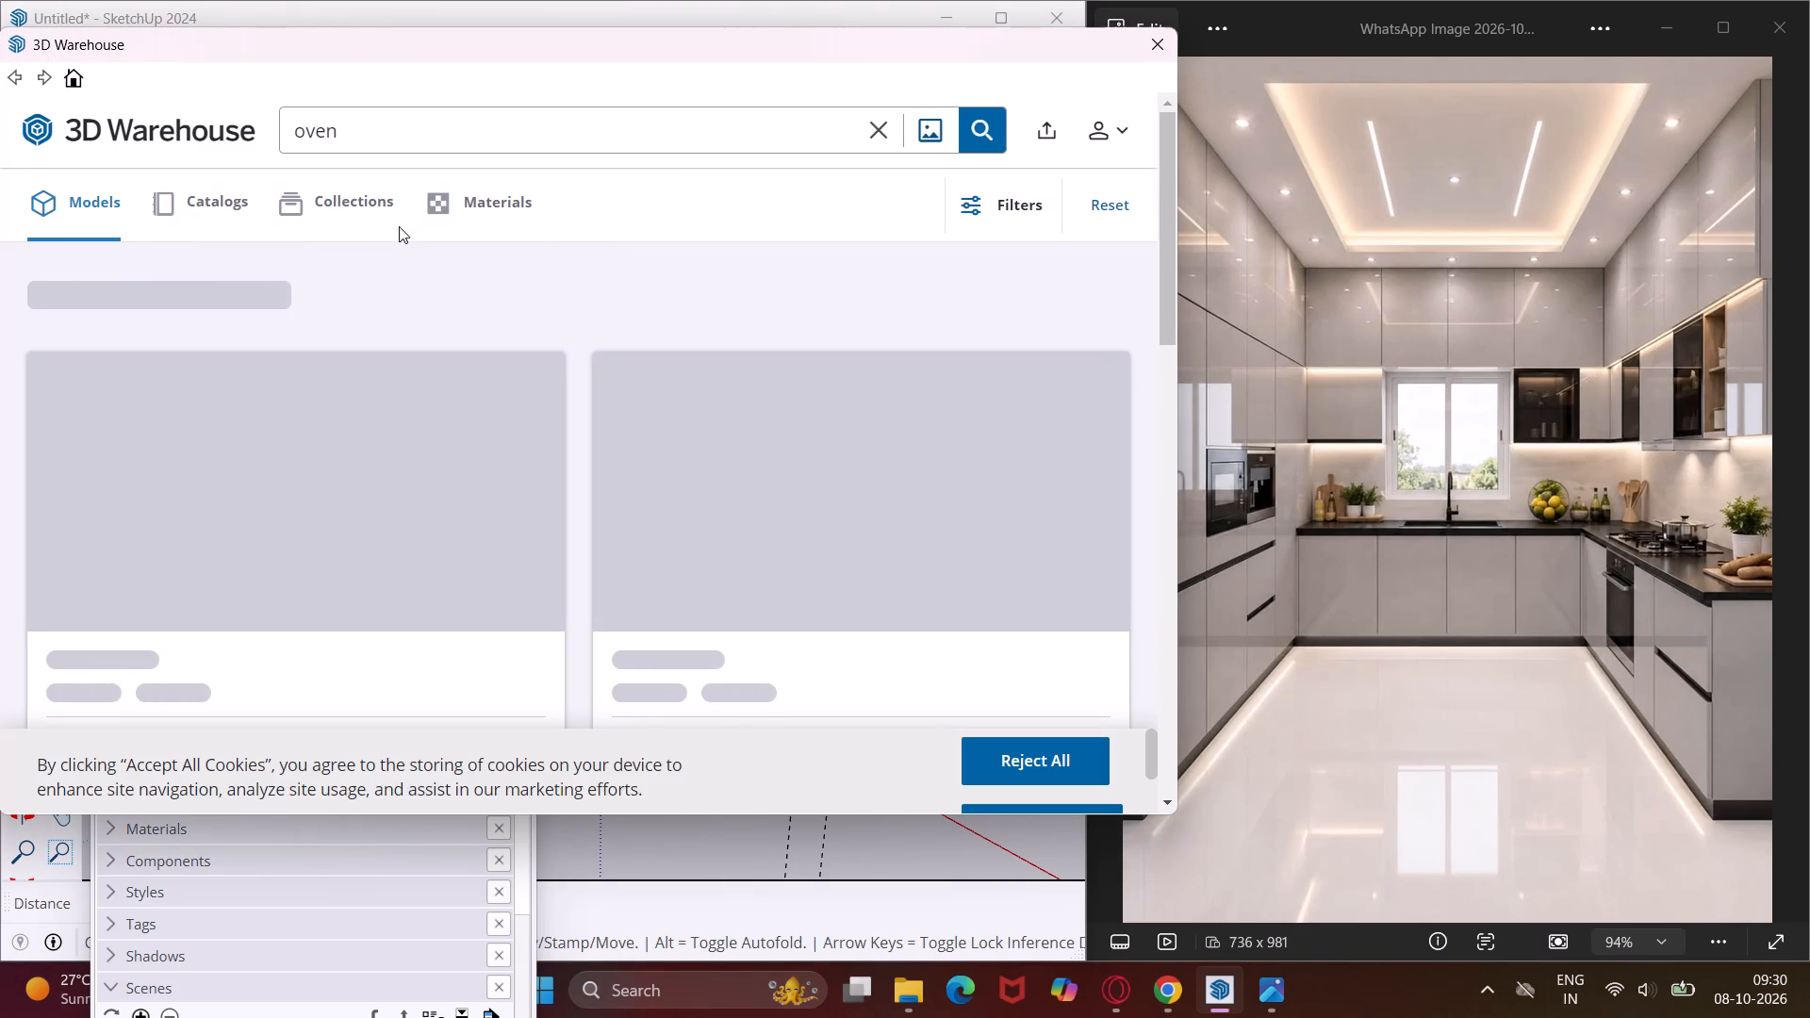
left_click(400, 129)
key("BackSpace")
key("BackSpace")
key("BackSpace")
key("BackSpace")
key("BackSpace")
key("BackSpace")
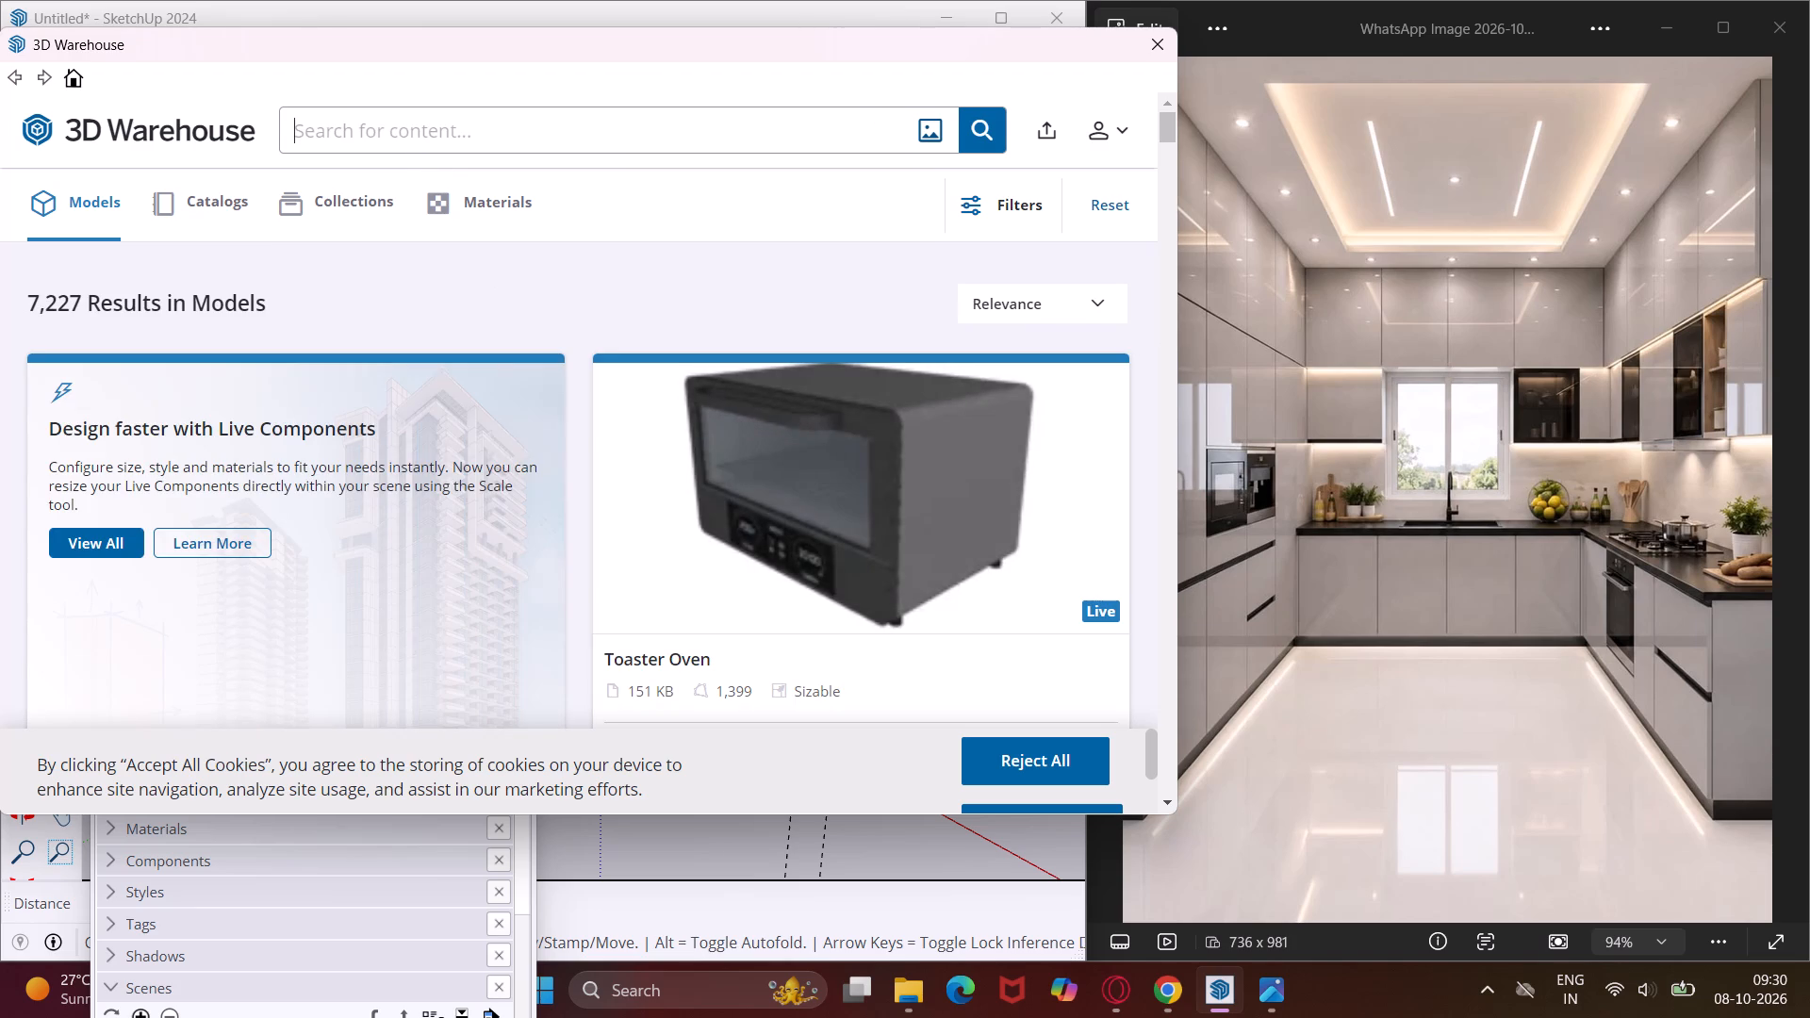
type("ute")
key("n")
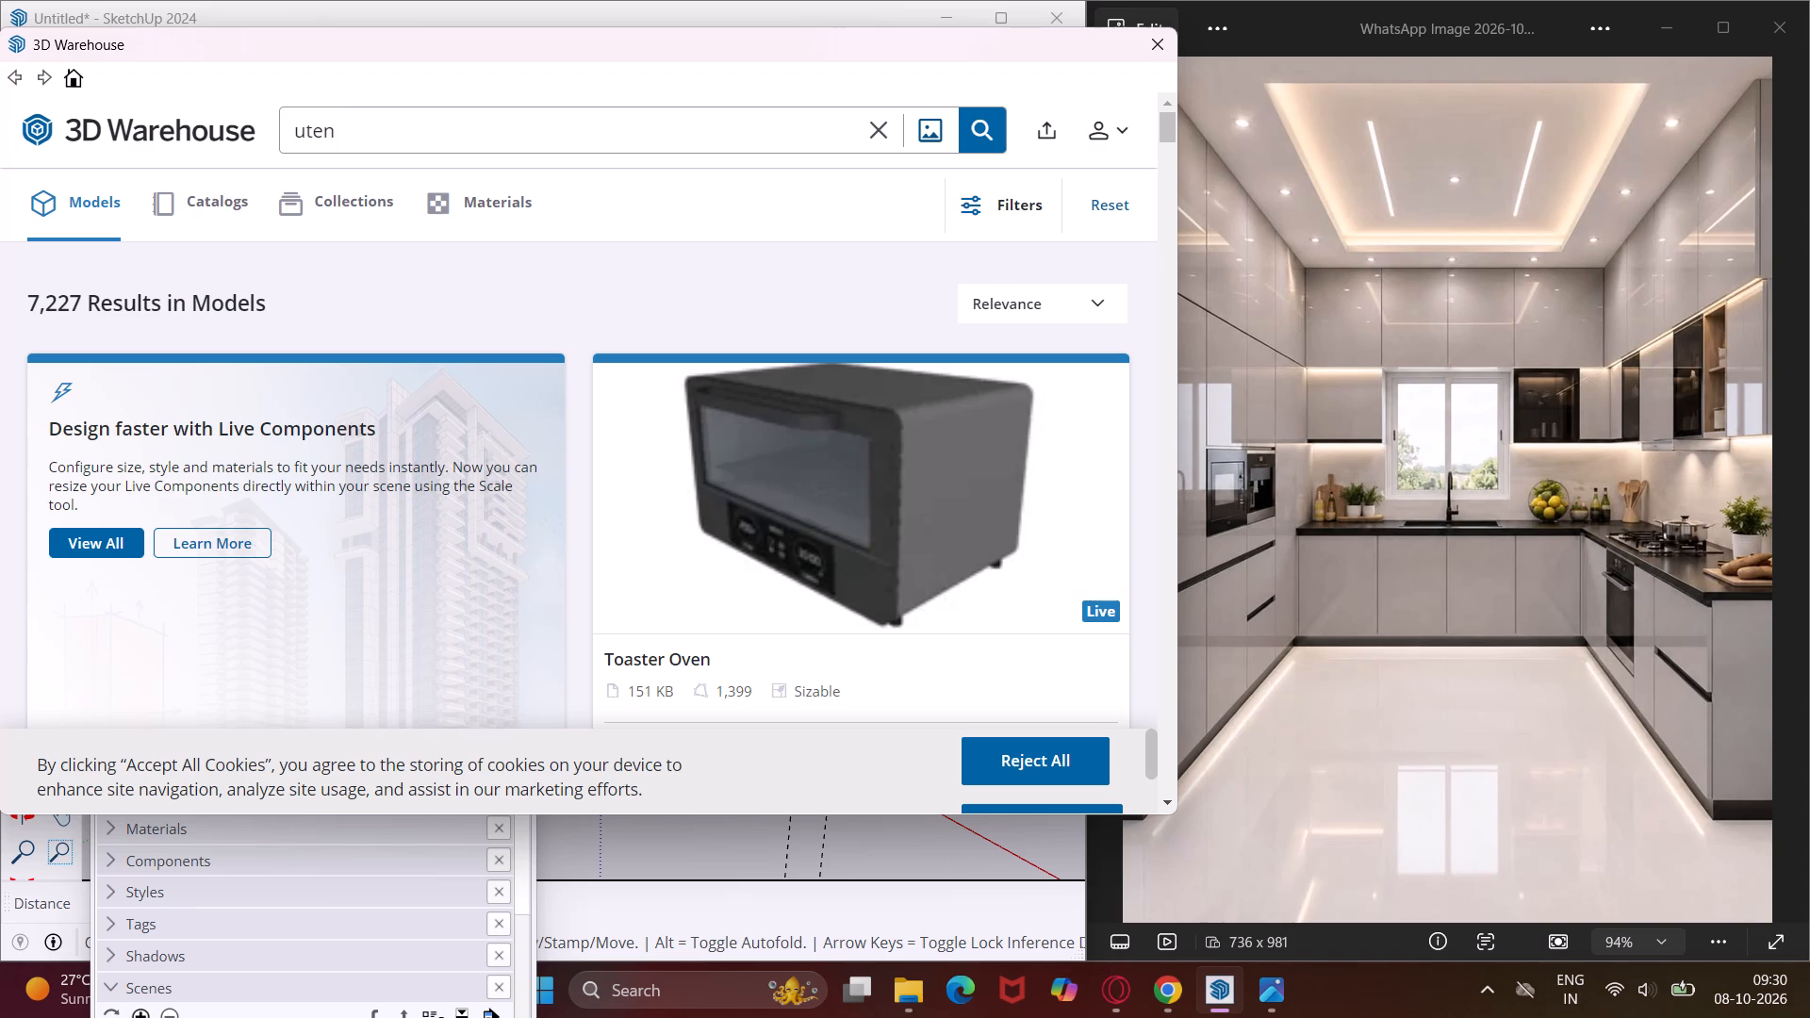
type("sils")
key("Return")
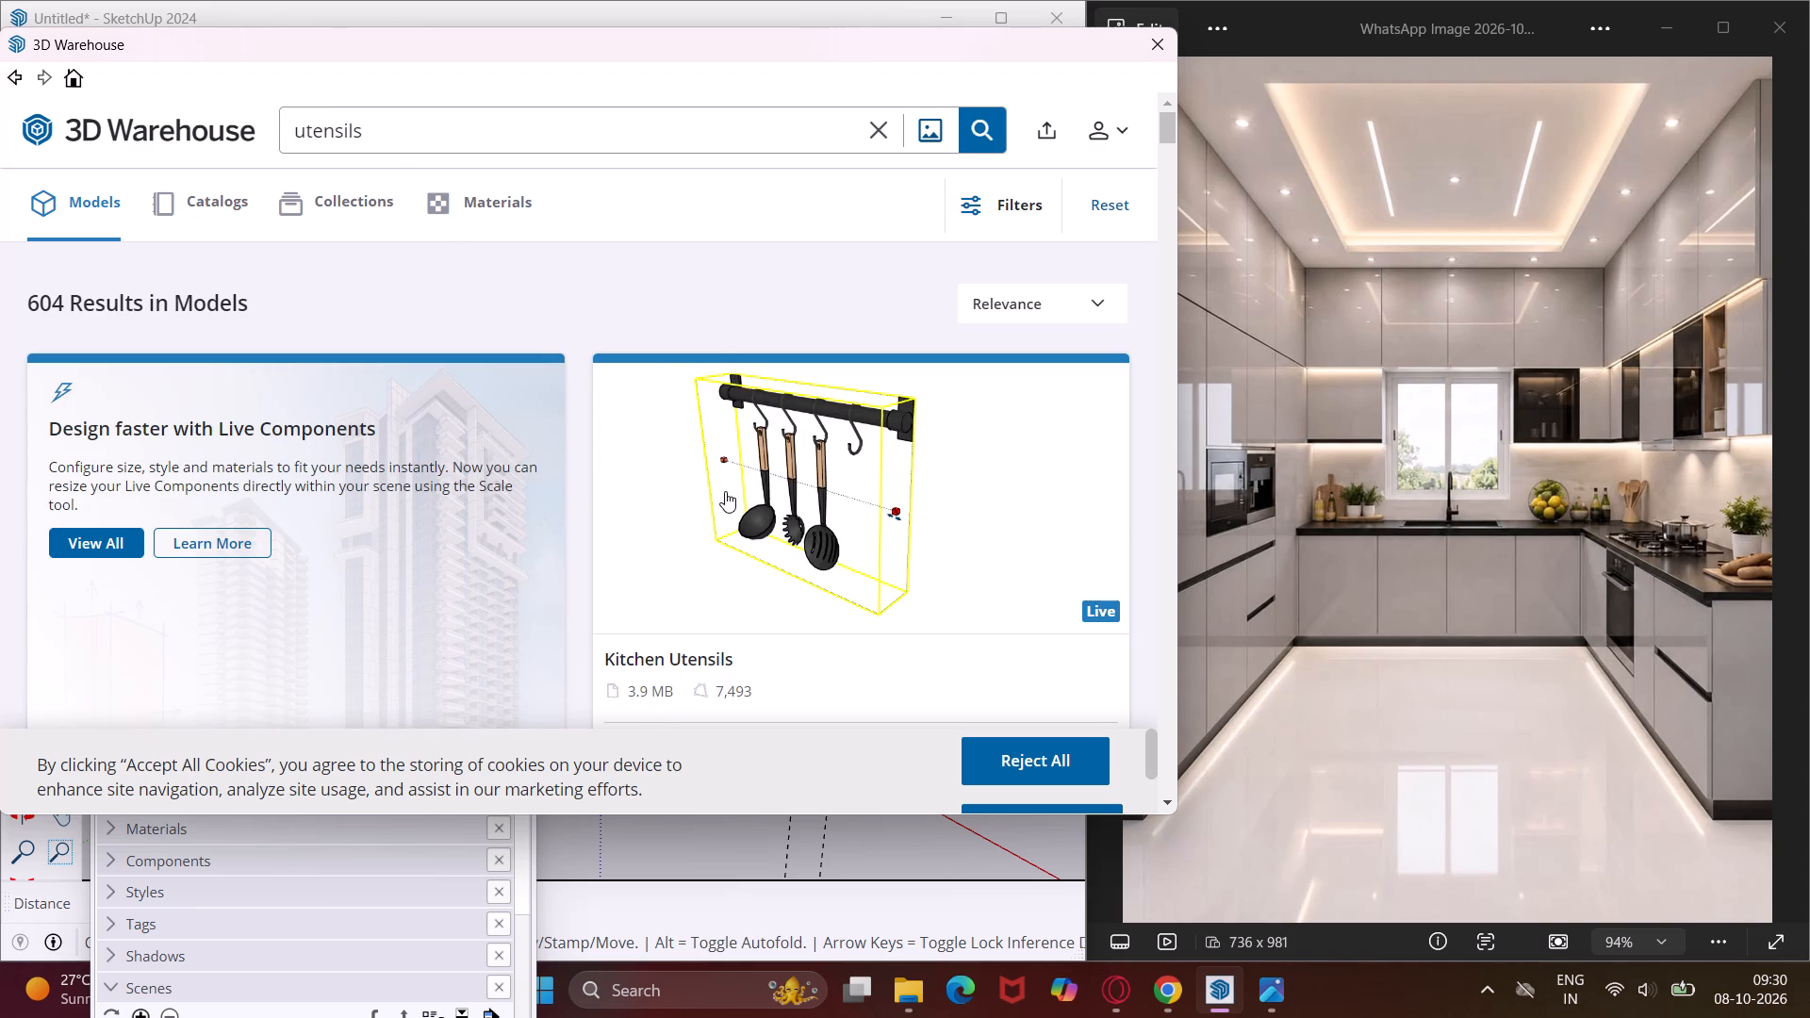
Load the 2.6 MB Utensils model with the beige holder into the scene and place it outside the room, near the microwaves.
scroll(725, 491, "down", 4)
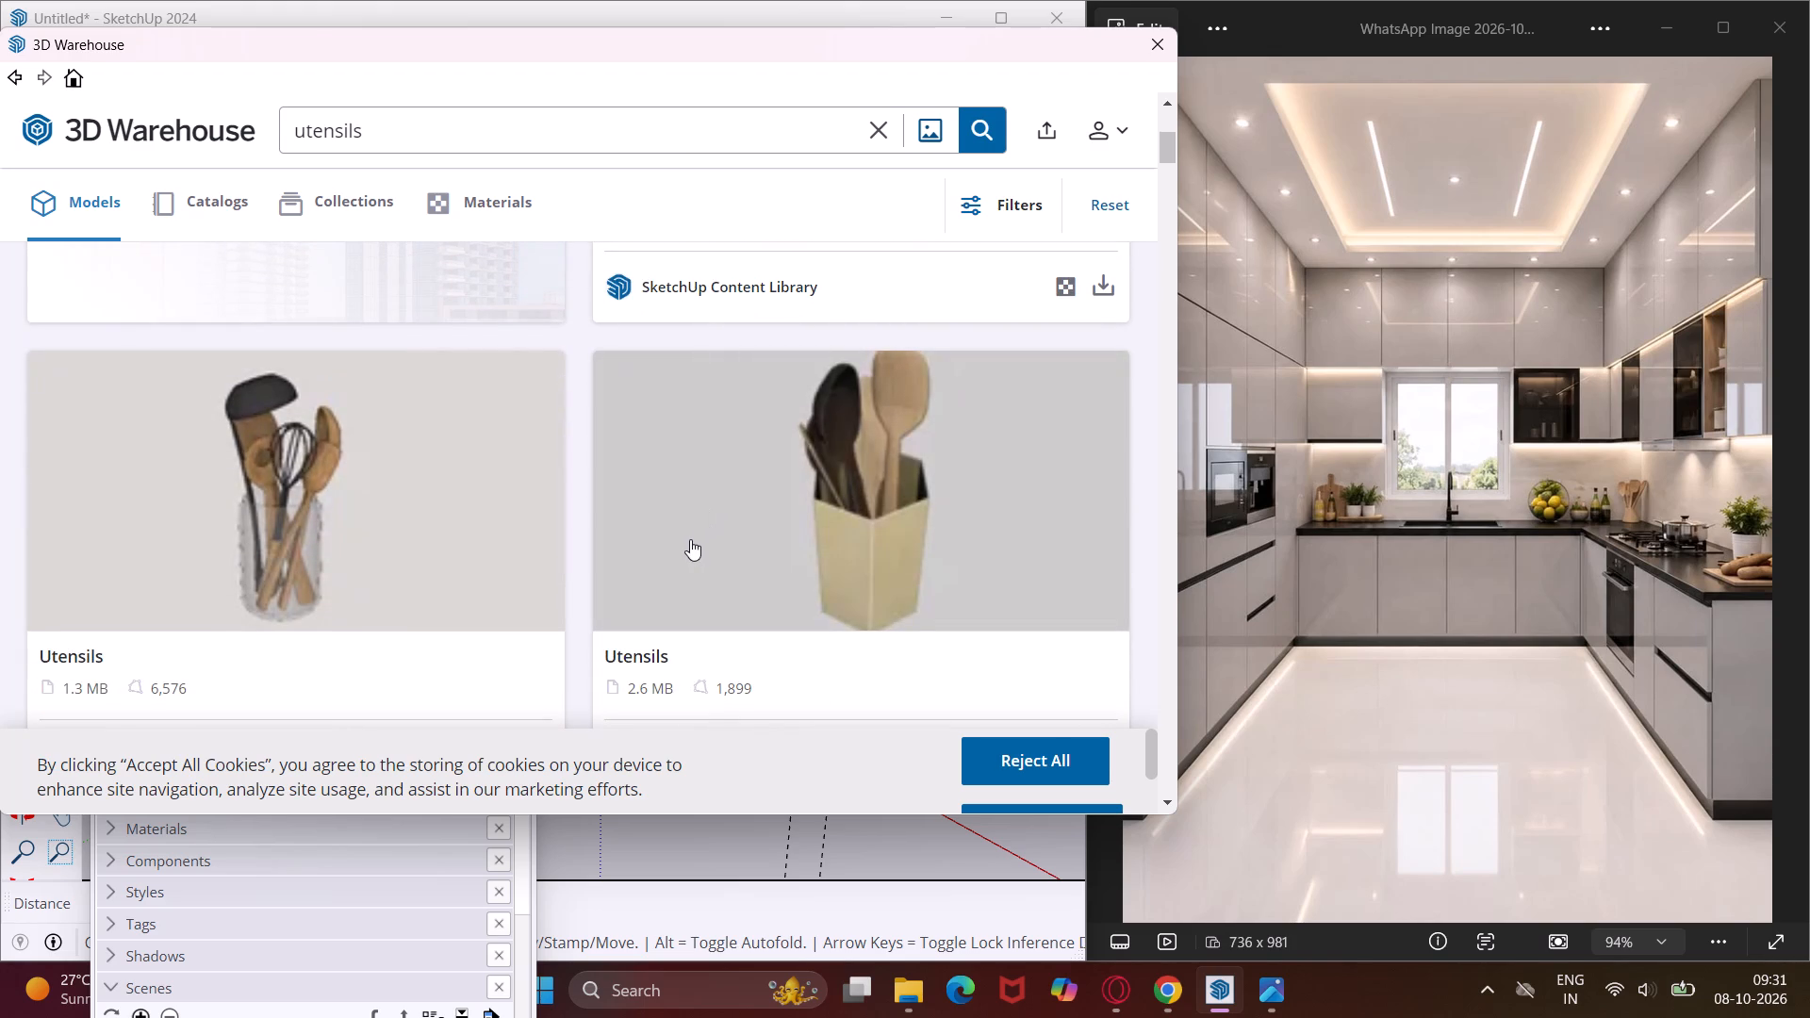
scroll(690, 539, "down", 4)
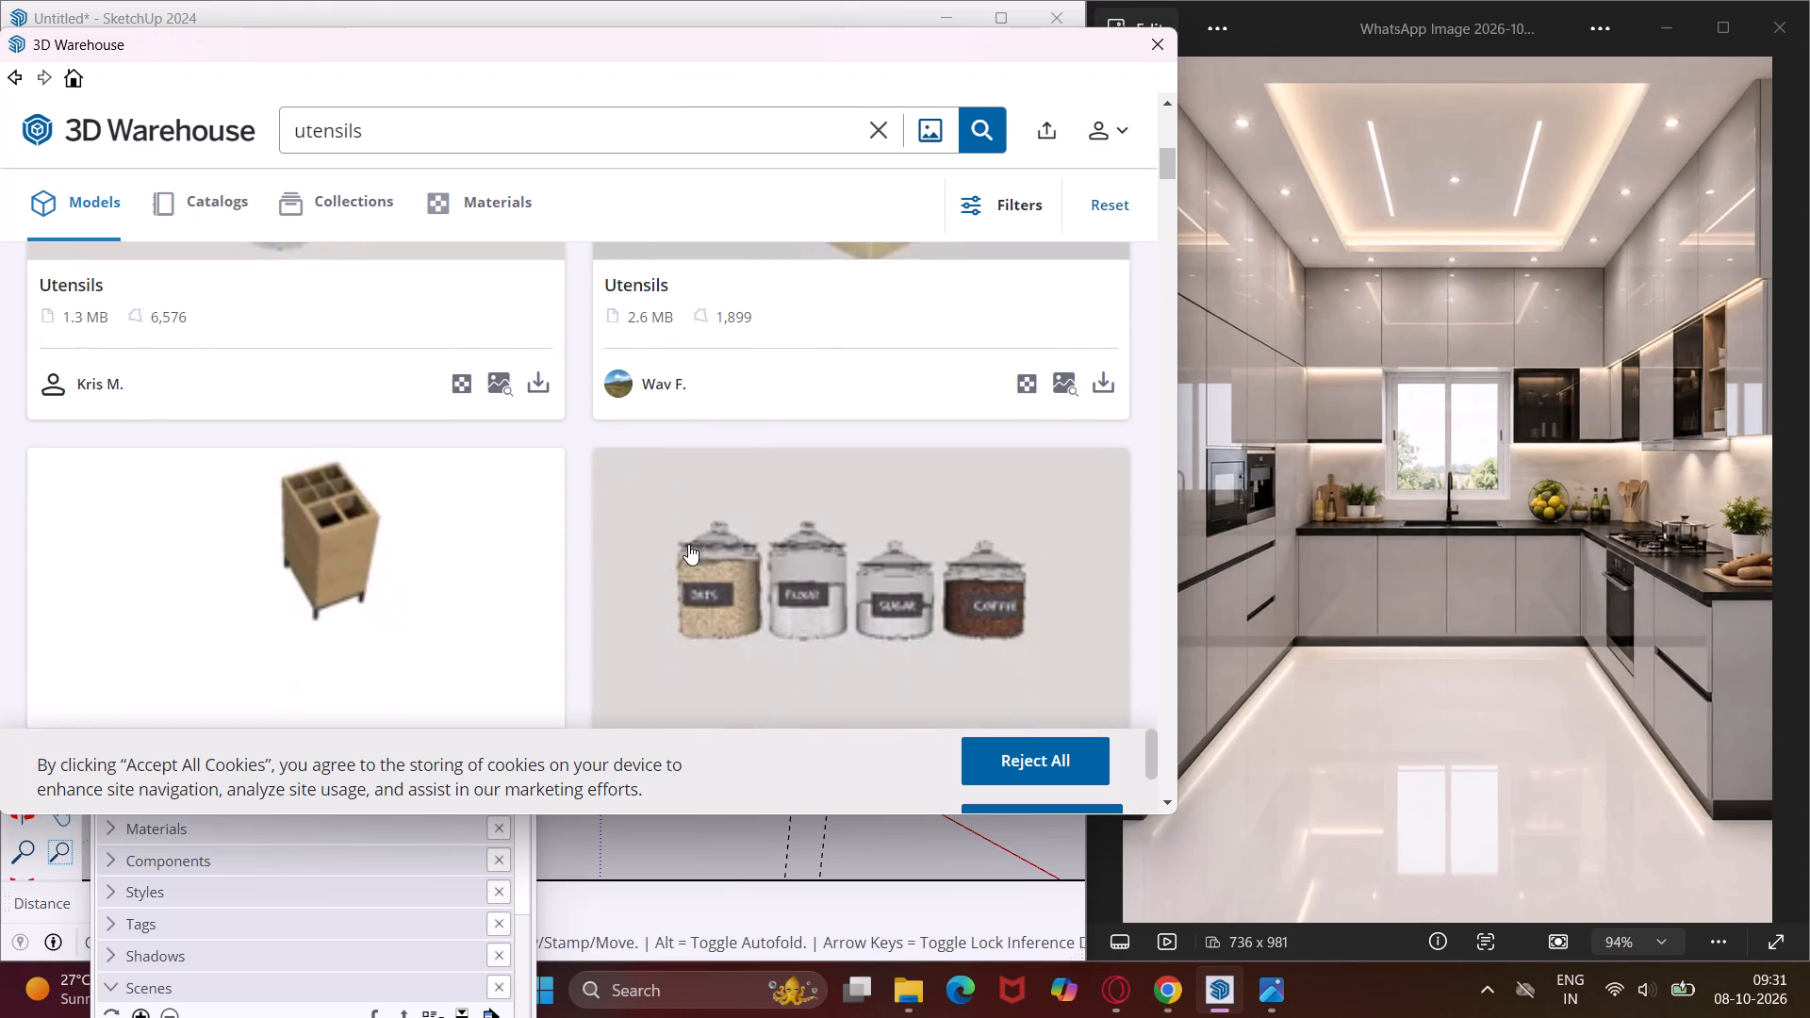
scroll(688, 544, "down", 3)
scroll(678, 553, "up", 5)
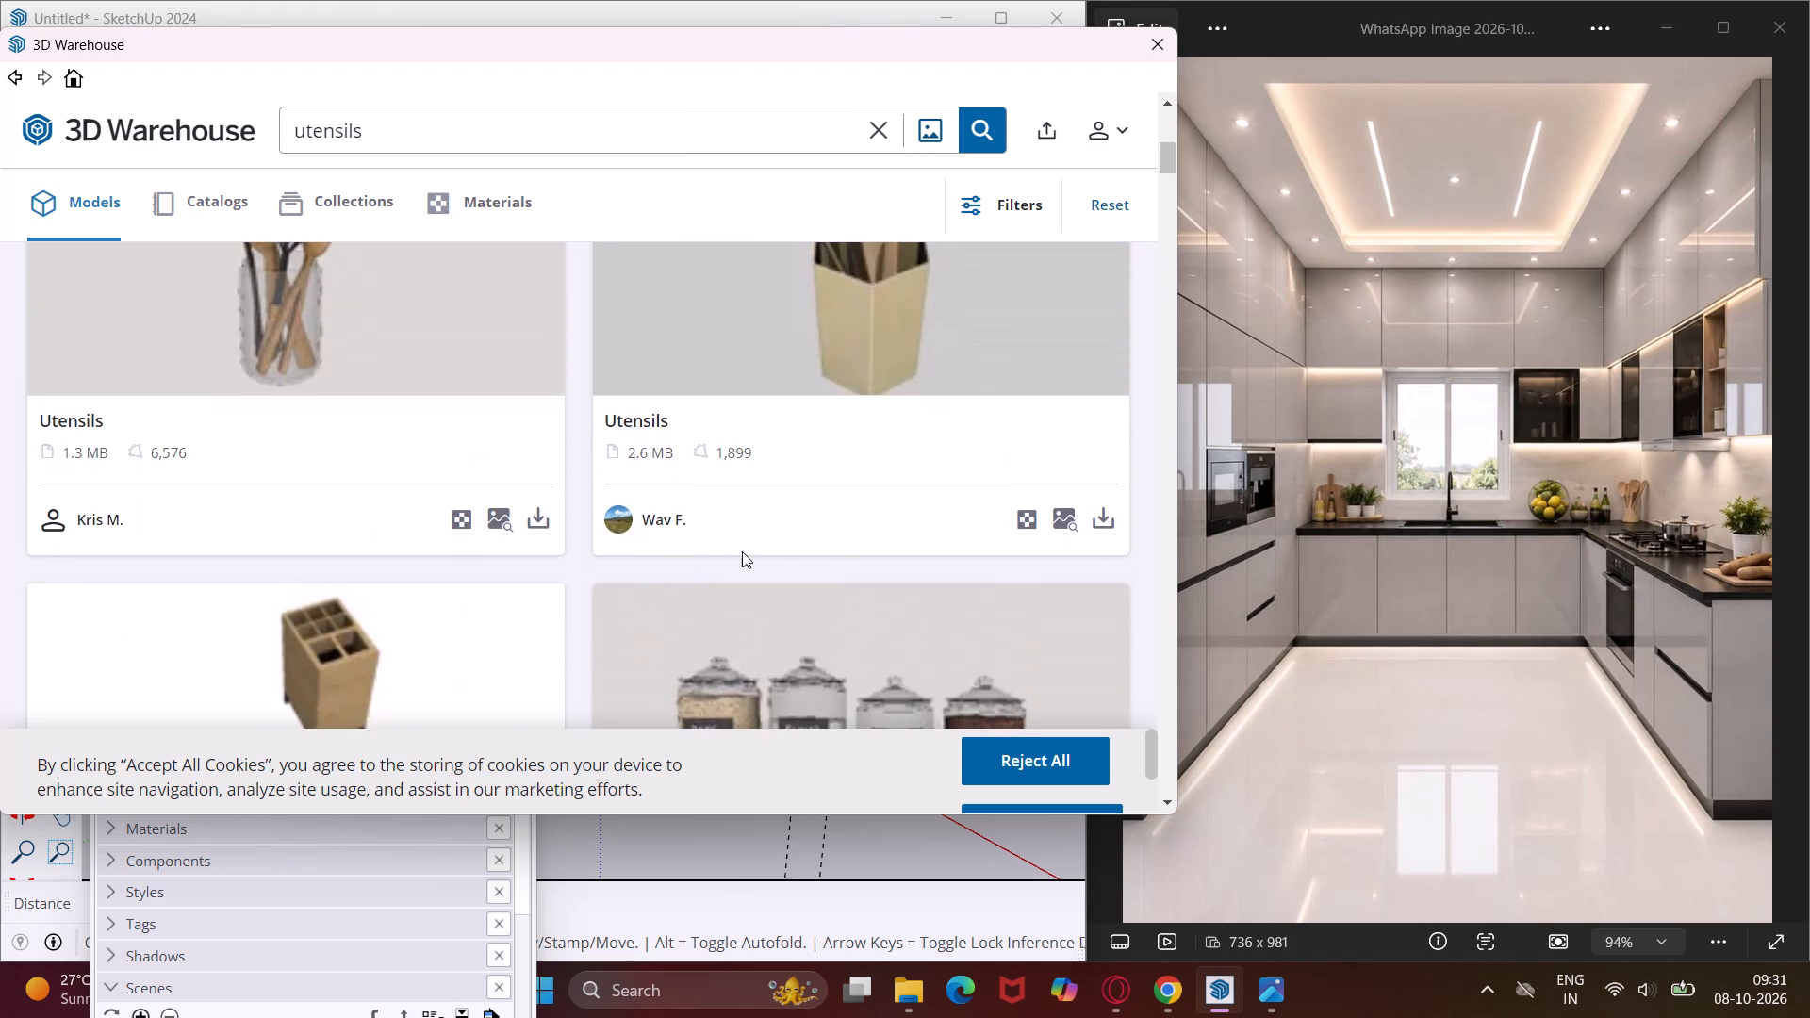
left_click(1094, 514)
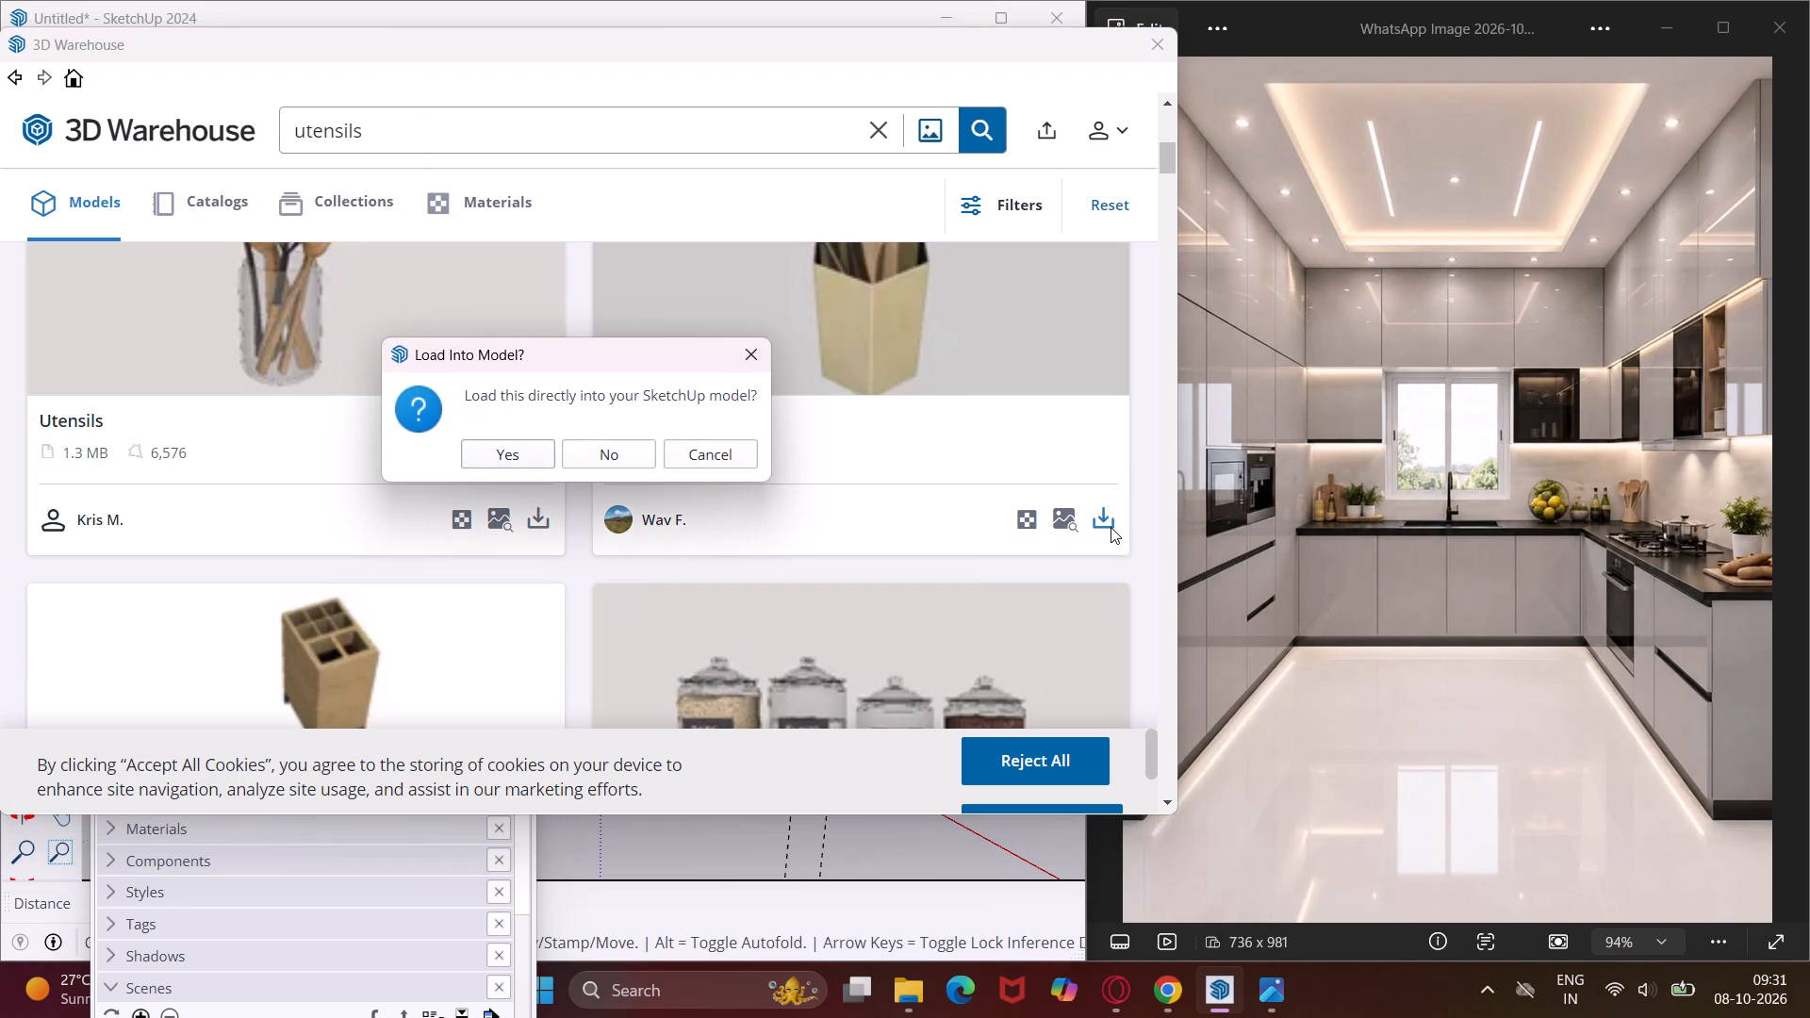
left_click(492, 460)
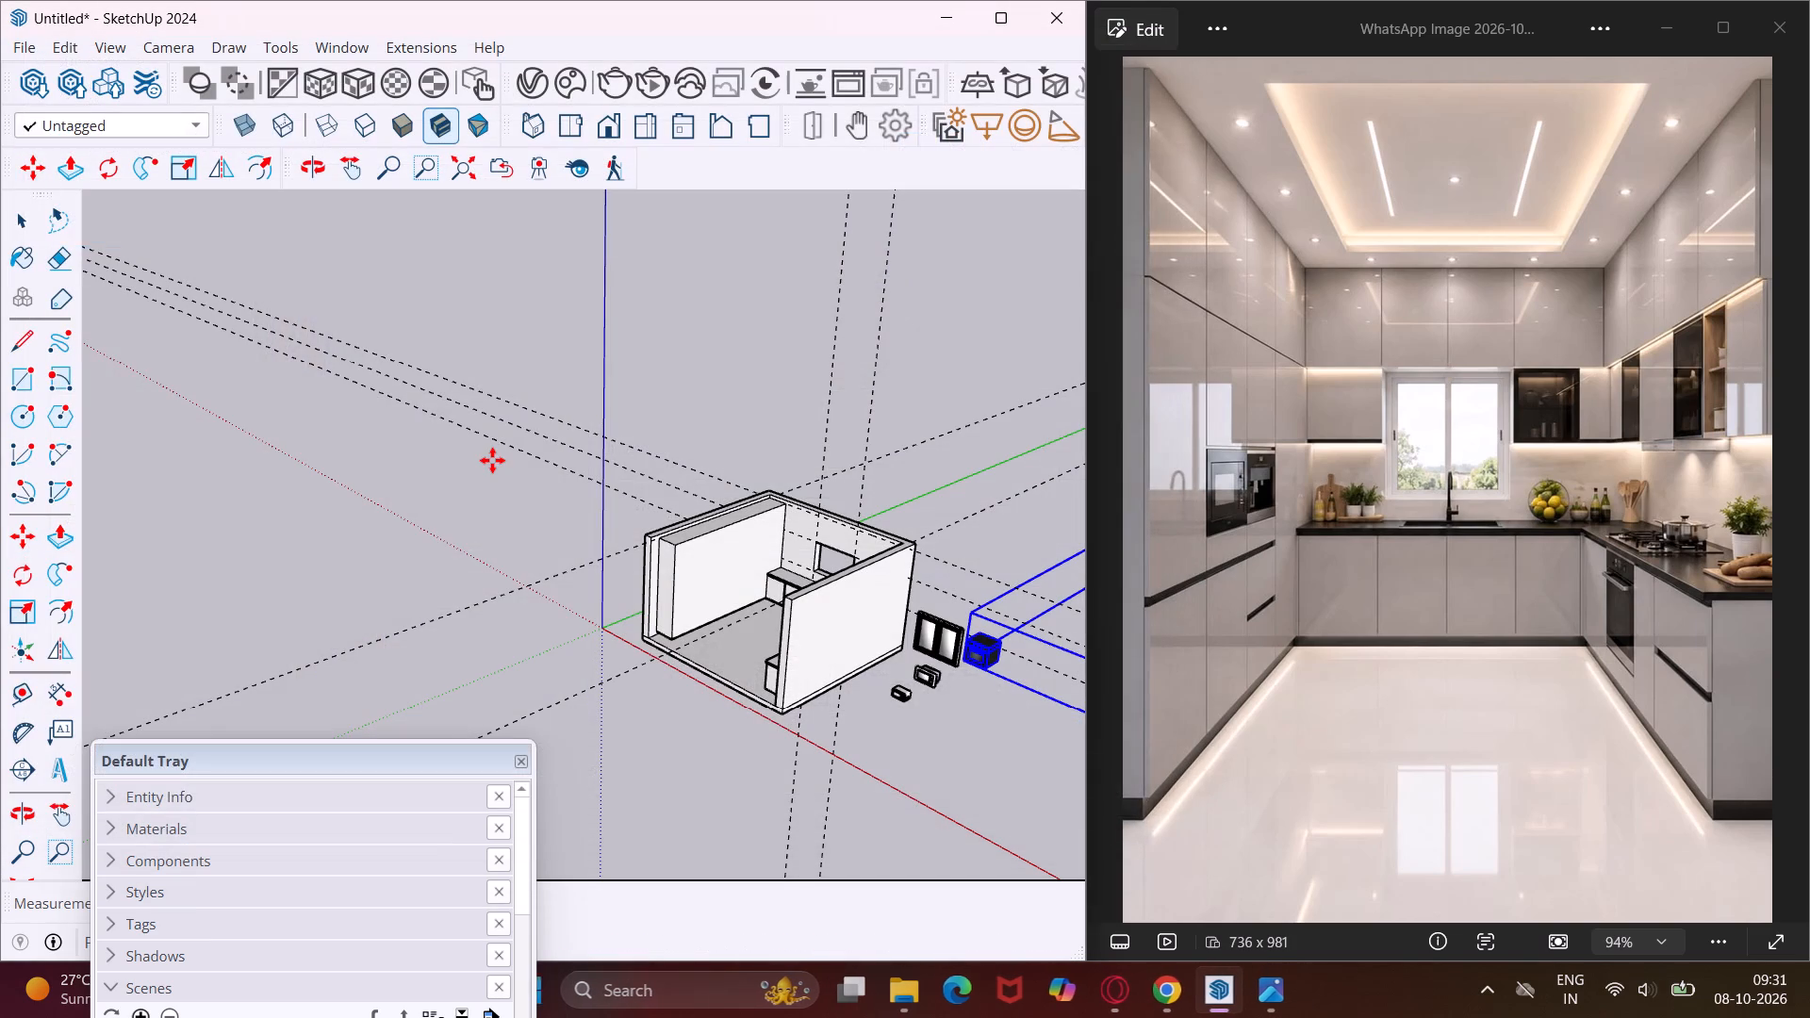
scroll(928, 734, "up", 3)
left_click(928, 734)
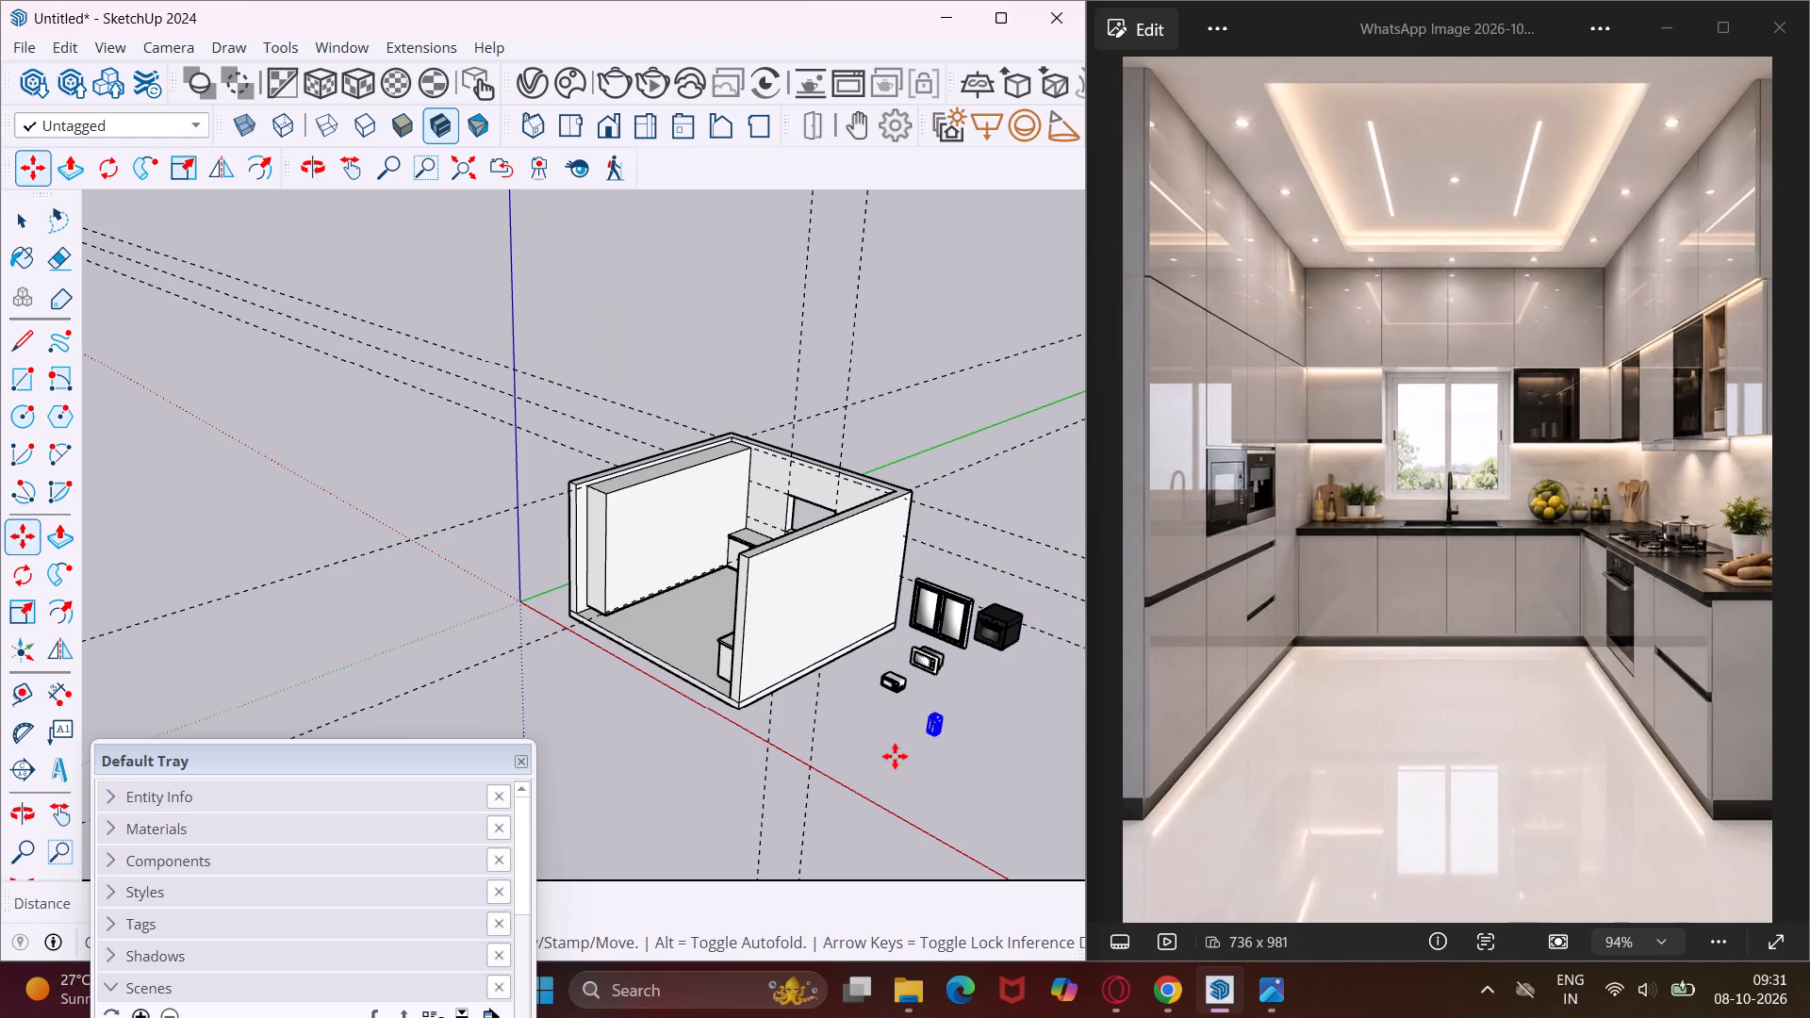
Load the 2 MB Kitchen utensils jar set from 3D Warehouse directly into the model and place it outside the room, near the utensil holder.
left_click(342, 42)
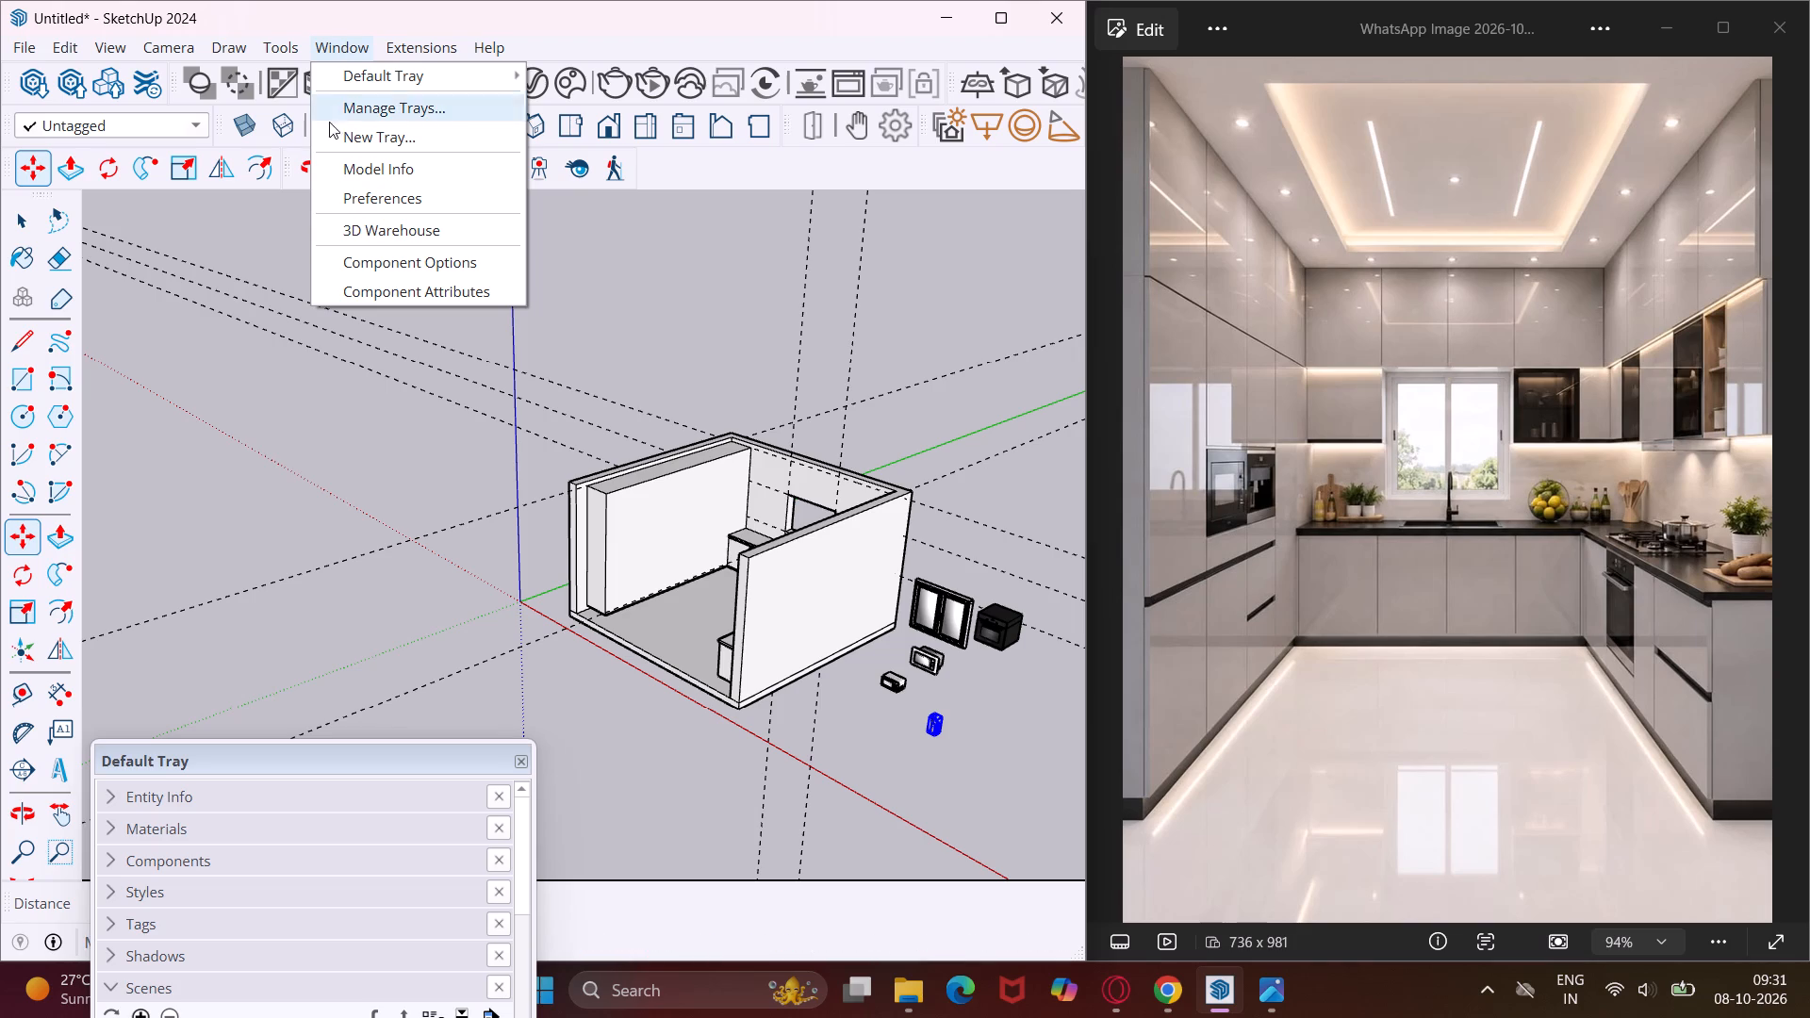
left_click(338, 241)
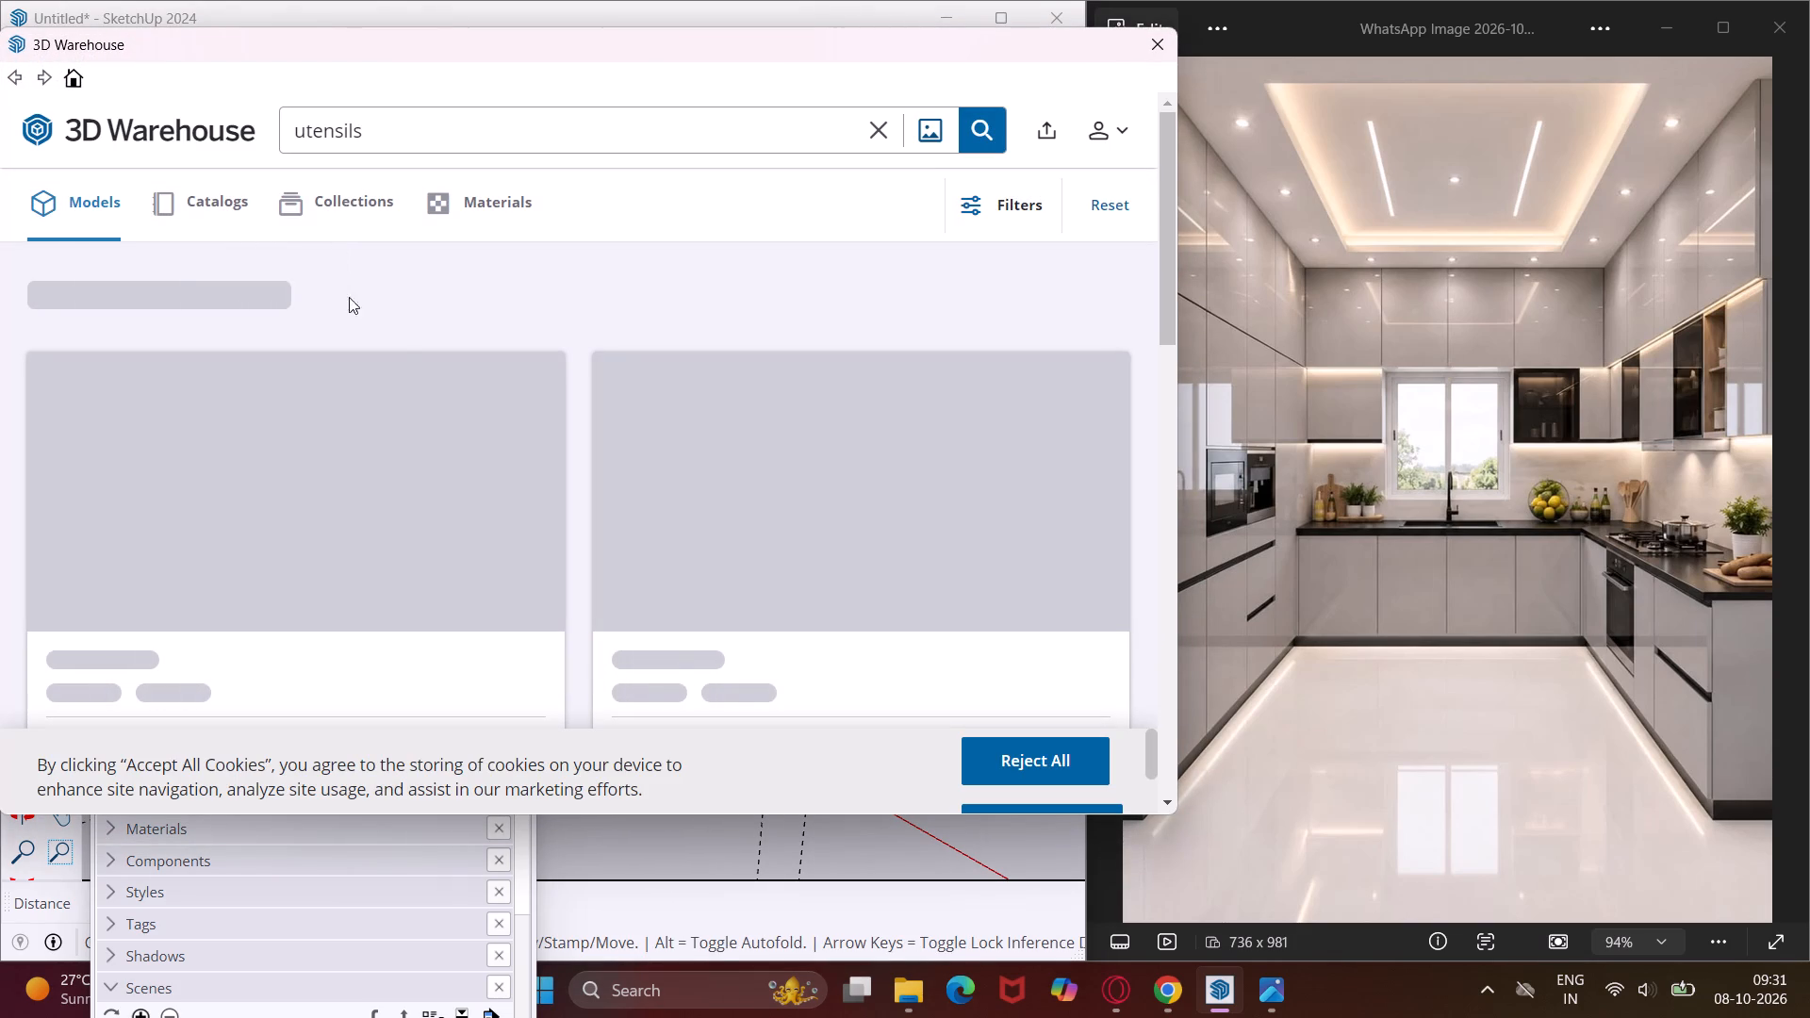
scroll(432, 467, "down", 1)
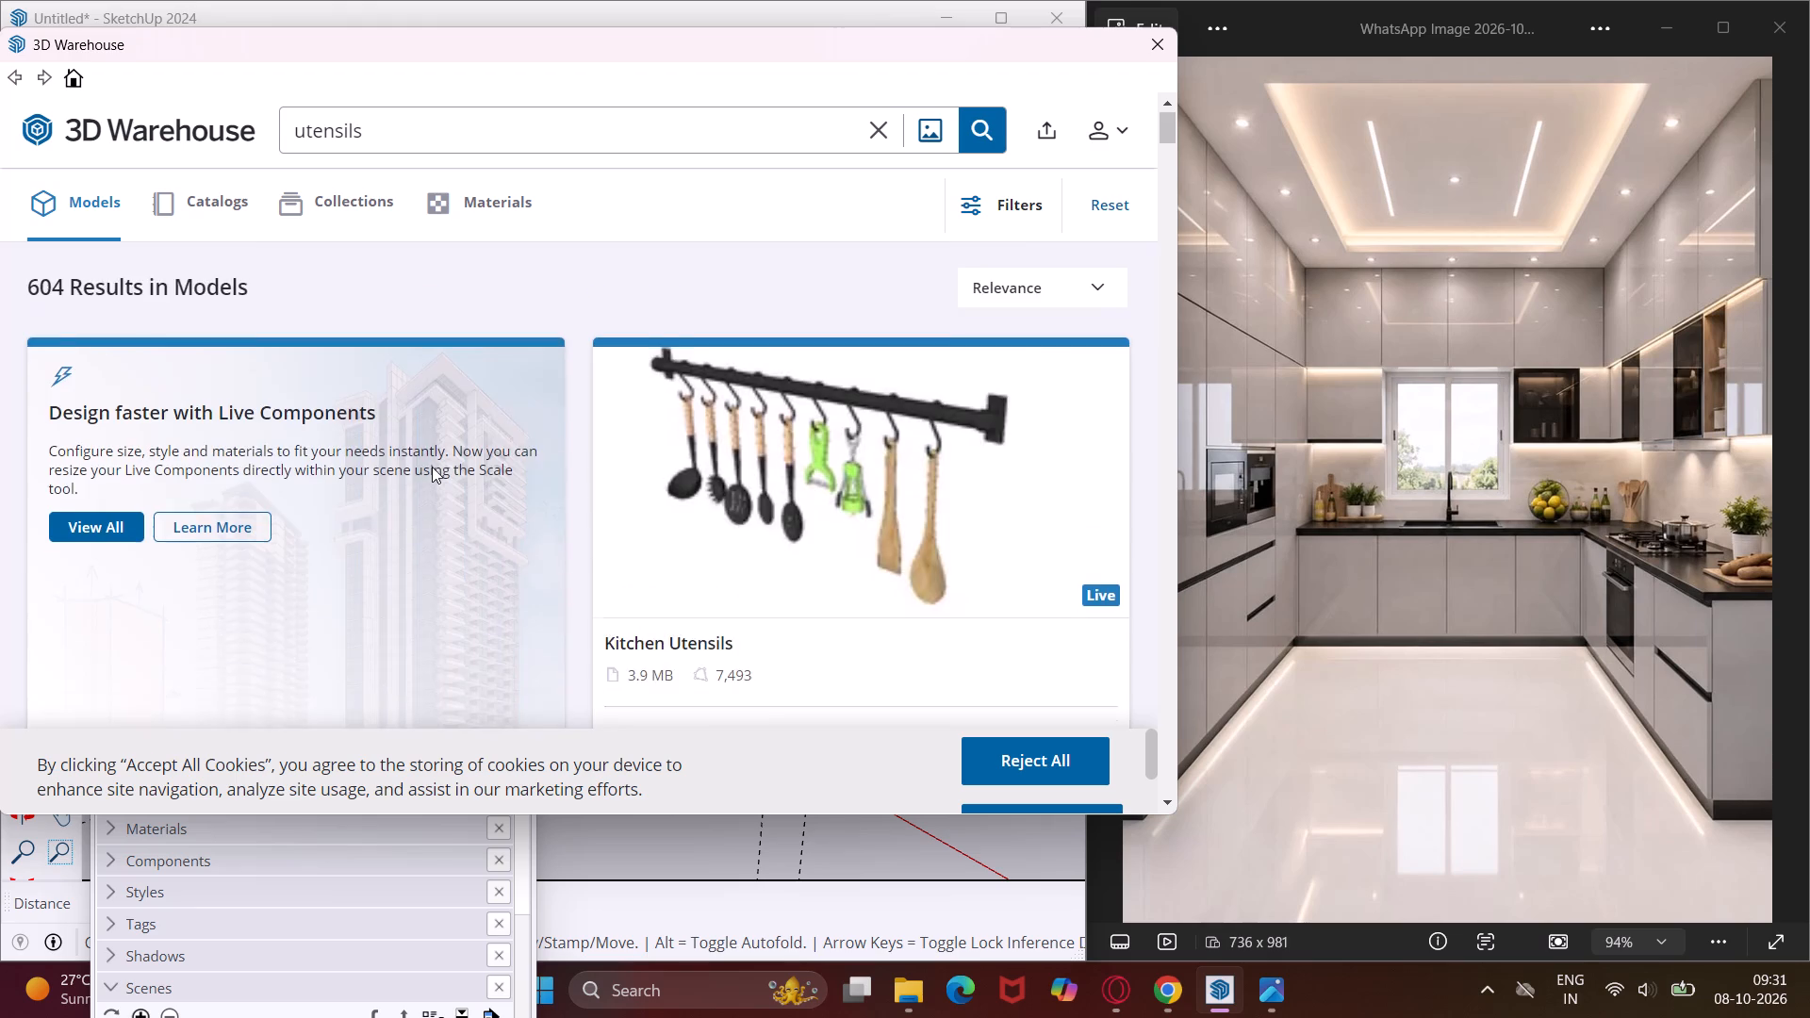
scroll(432, 467, "down", 7)
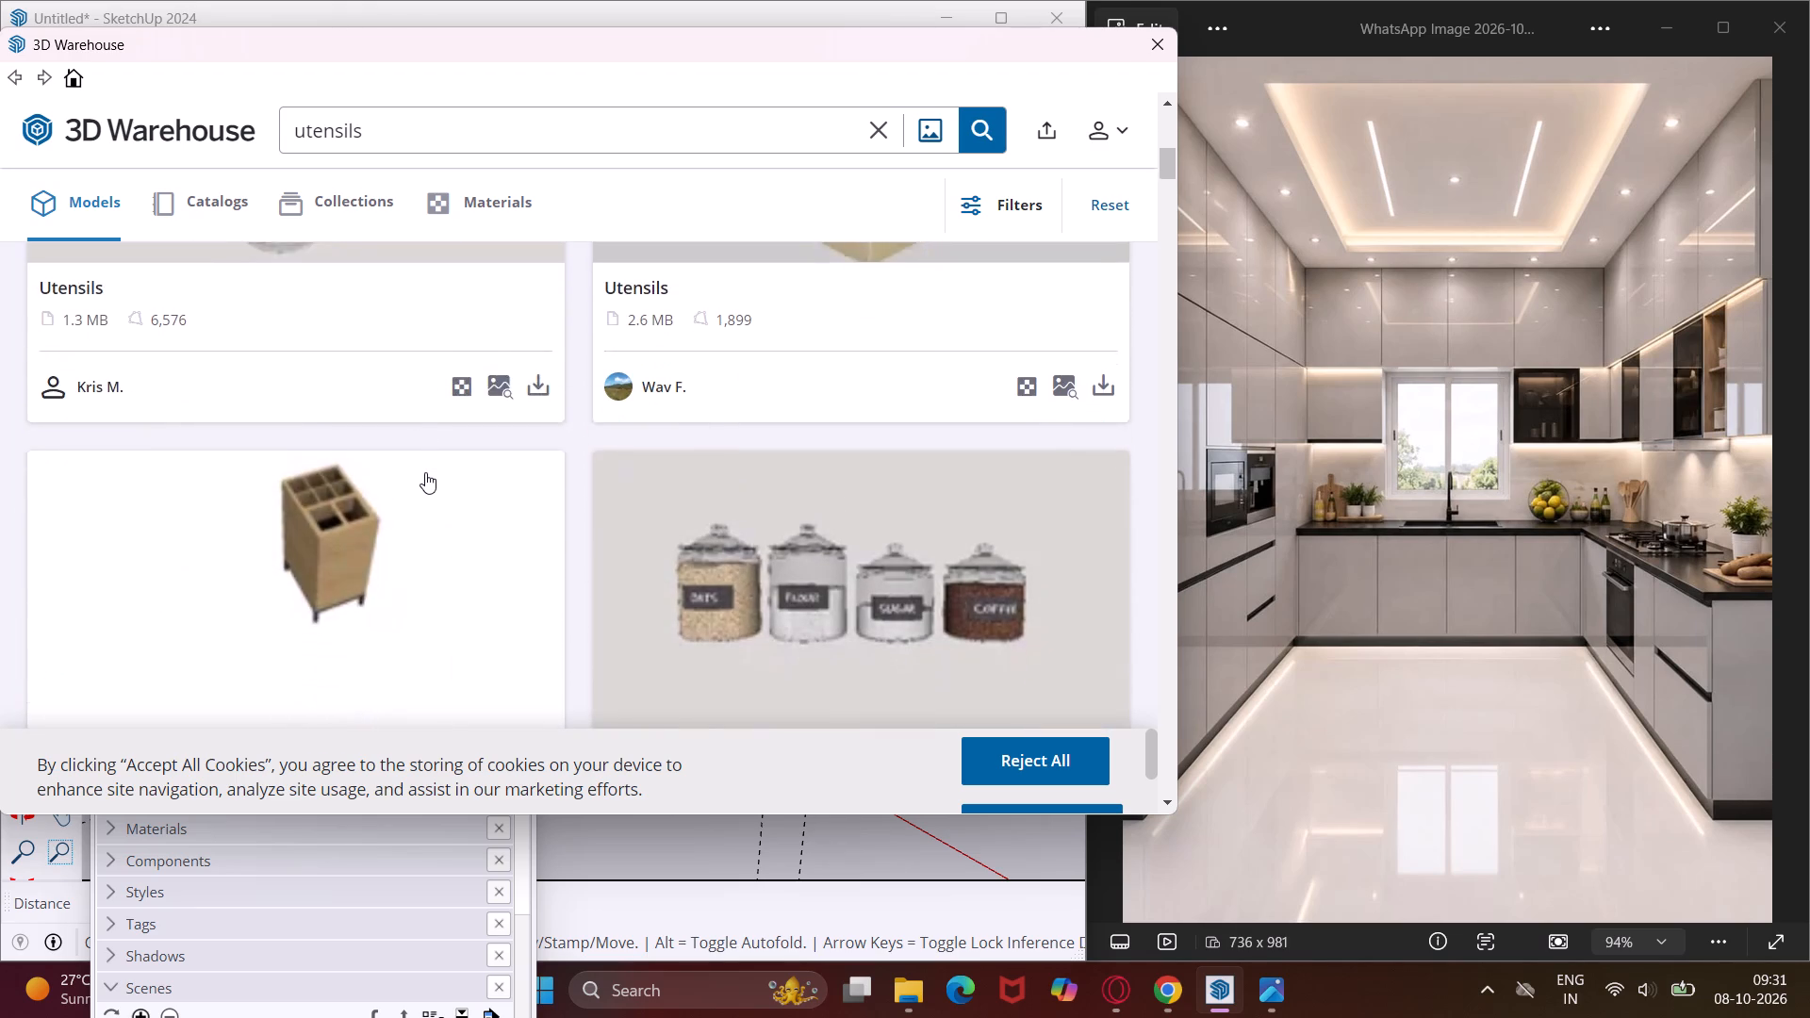
scroll(425, 472, "down", 1)
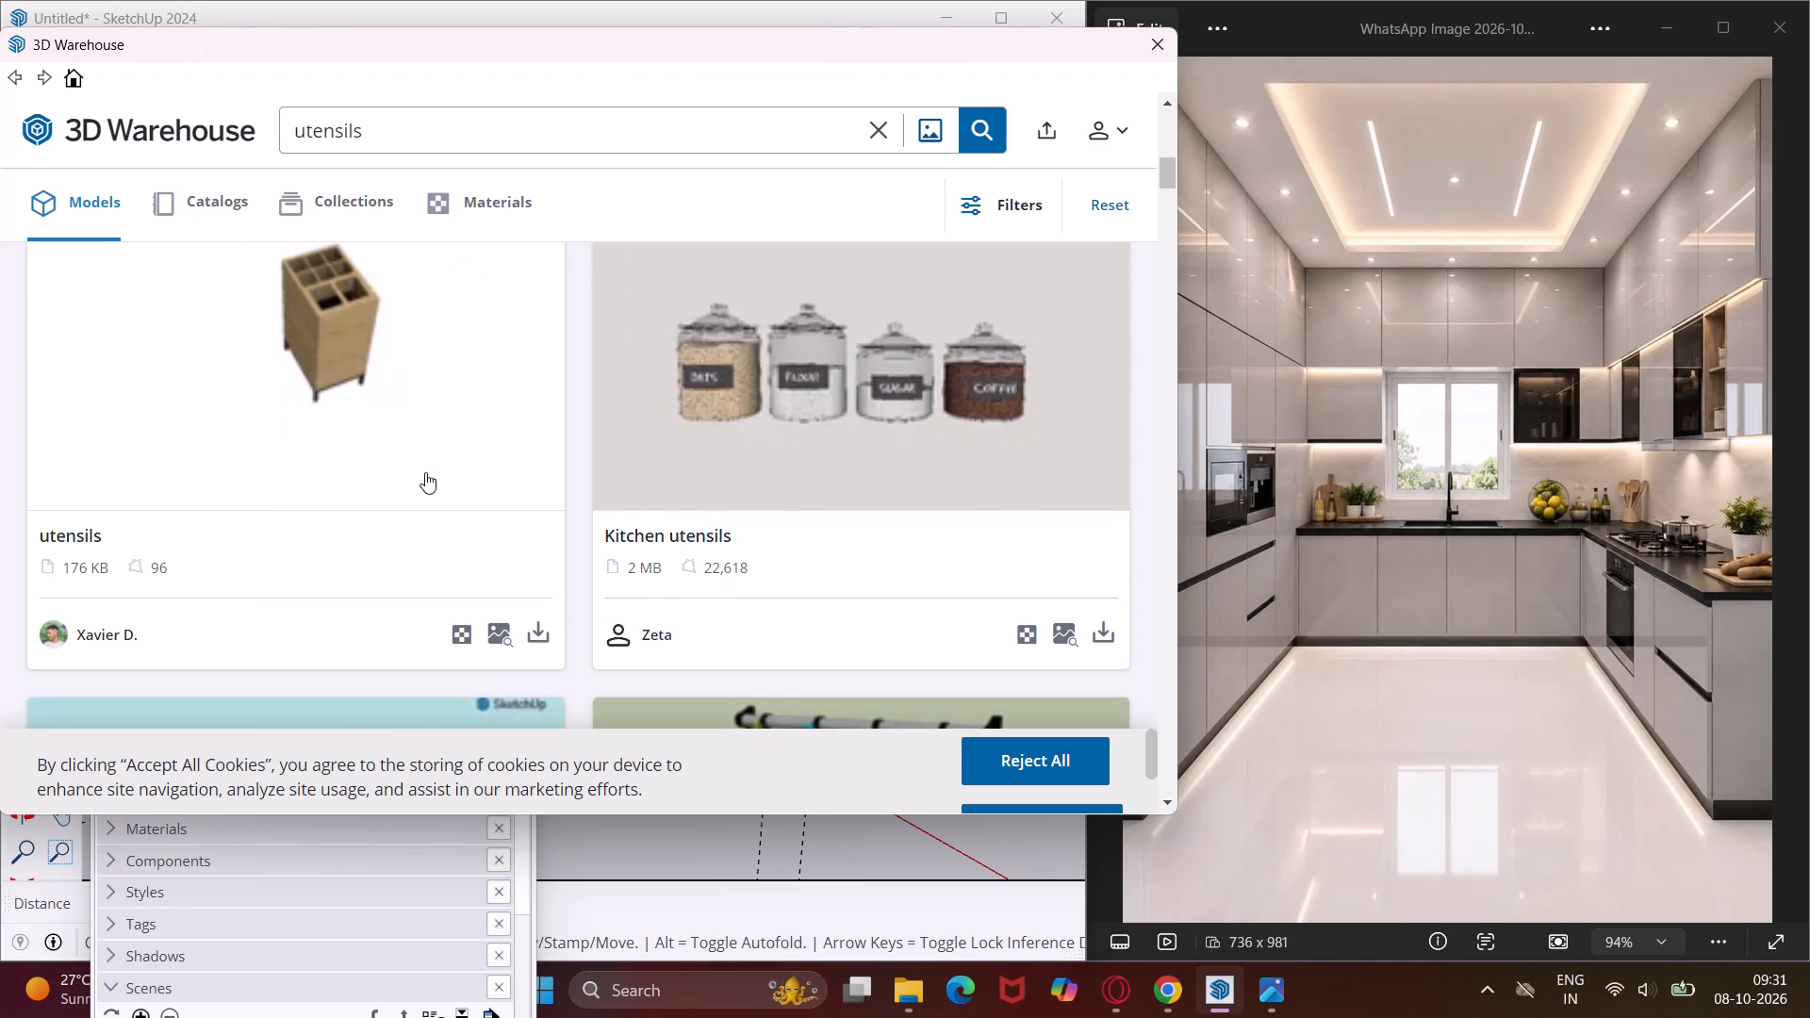
left_click(1096, 629)
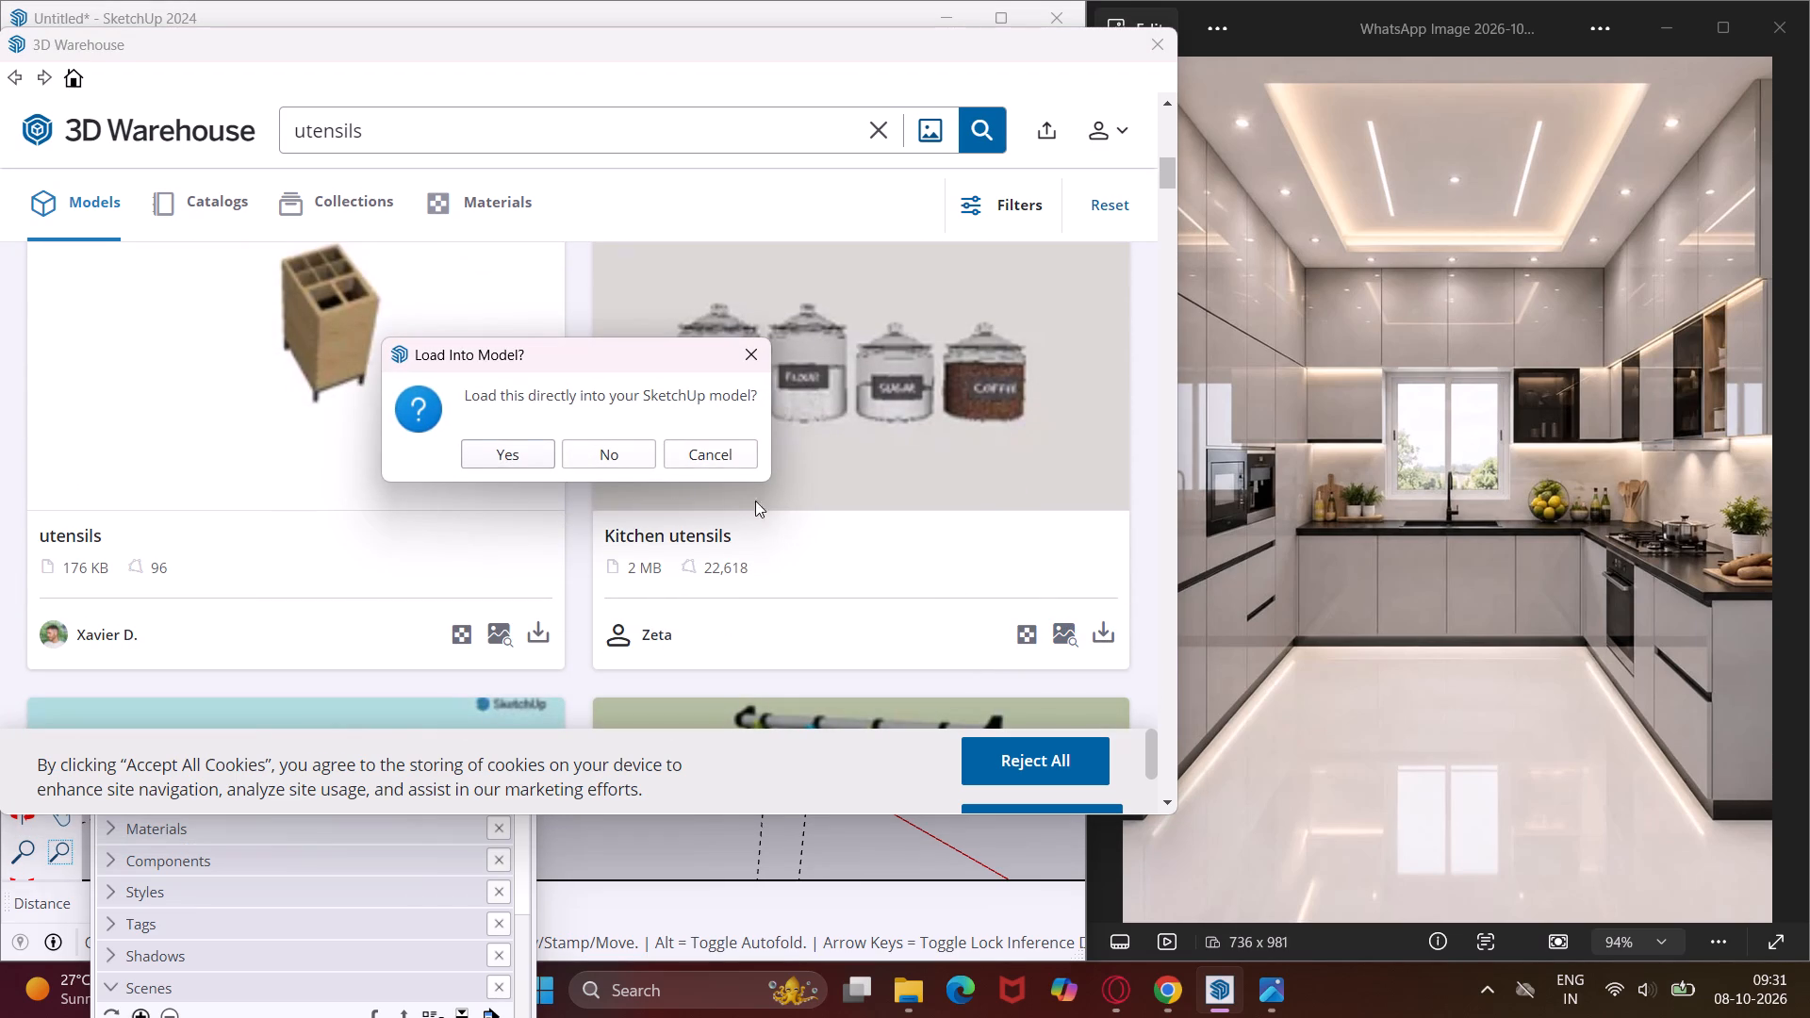
left_click(511, 447)
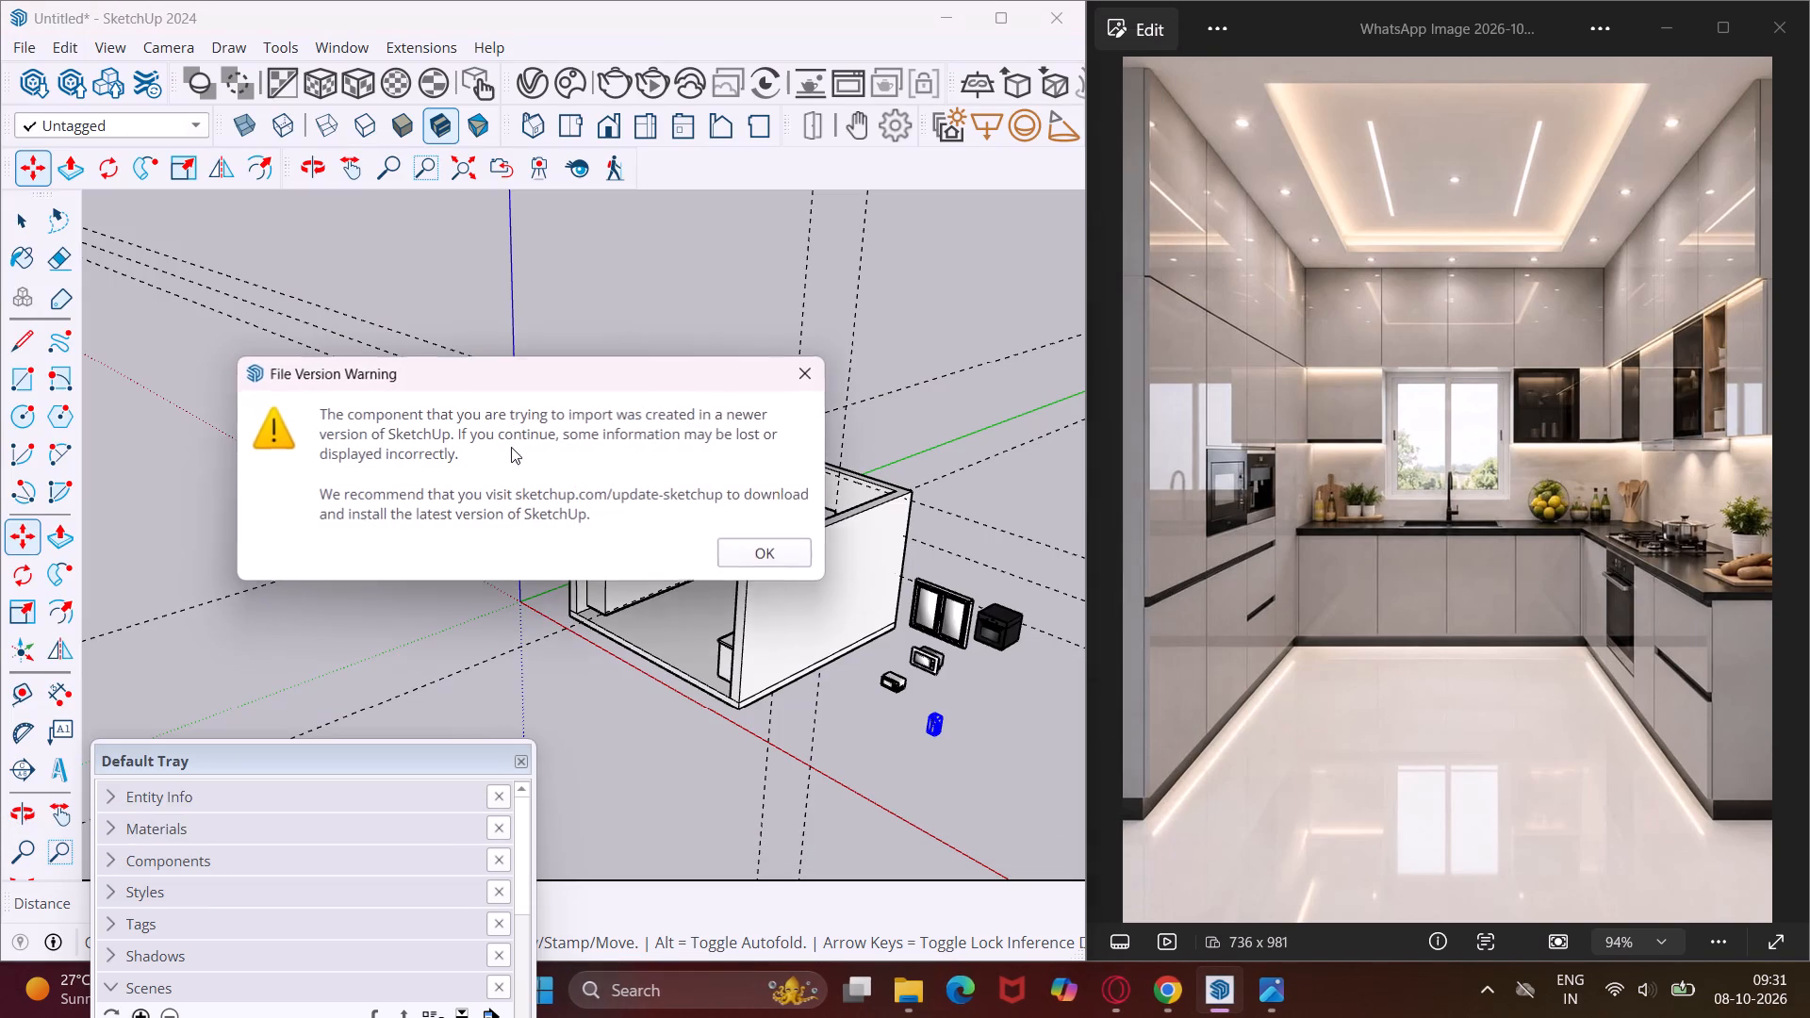
left_click(764, 552)
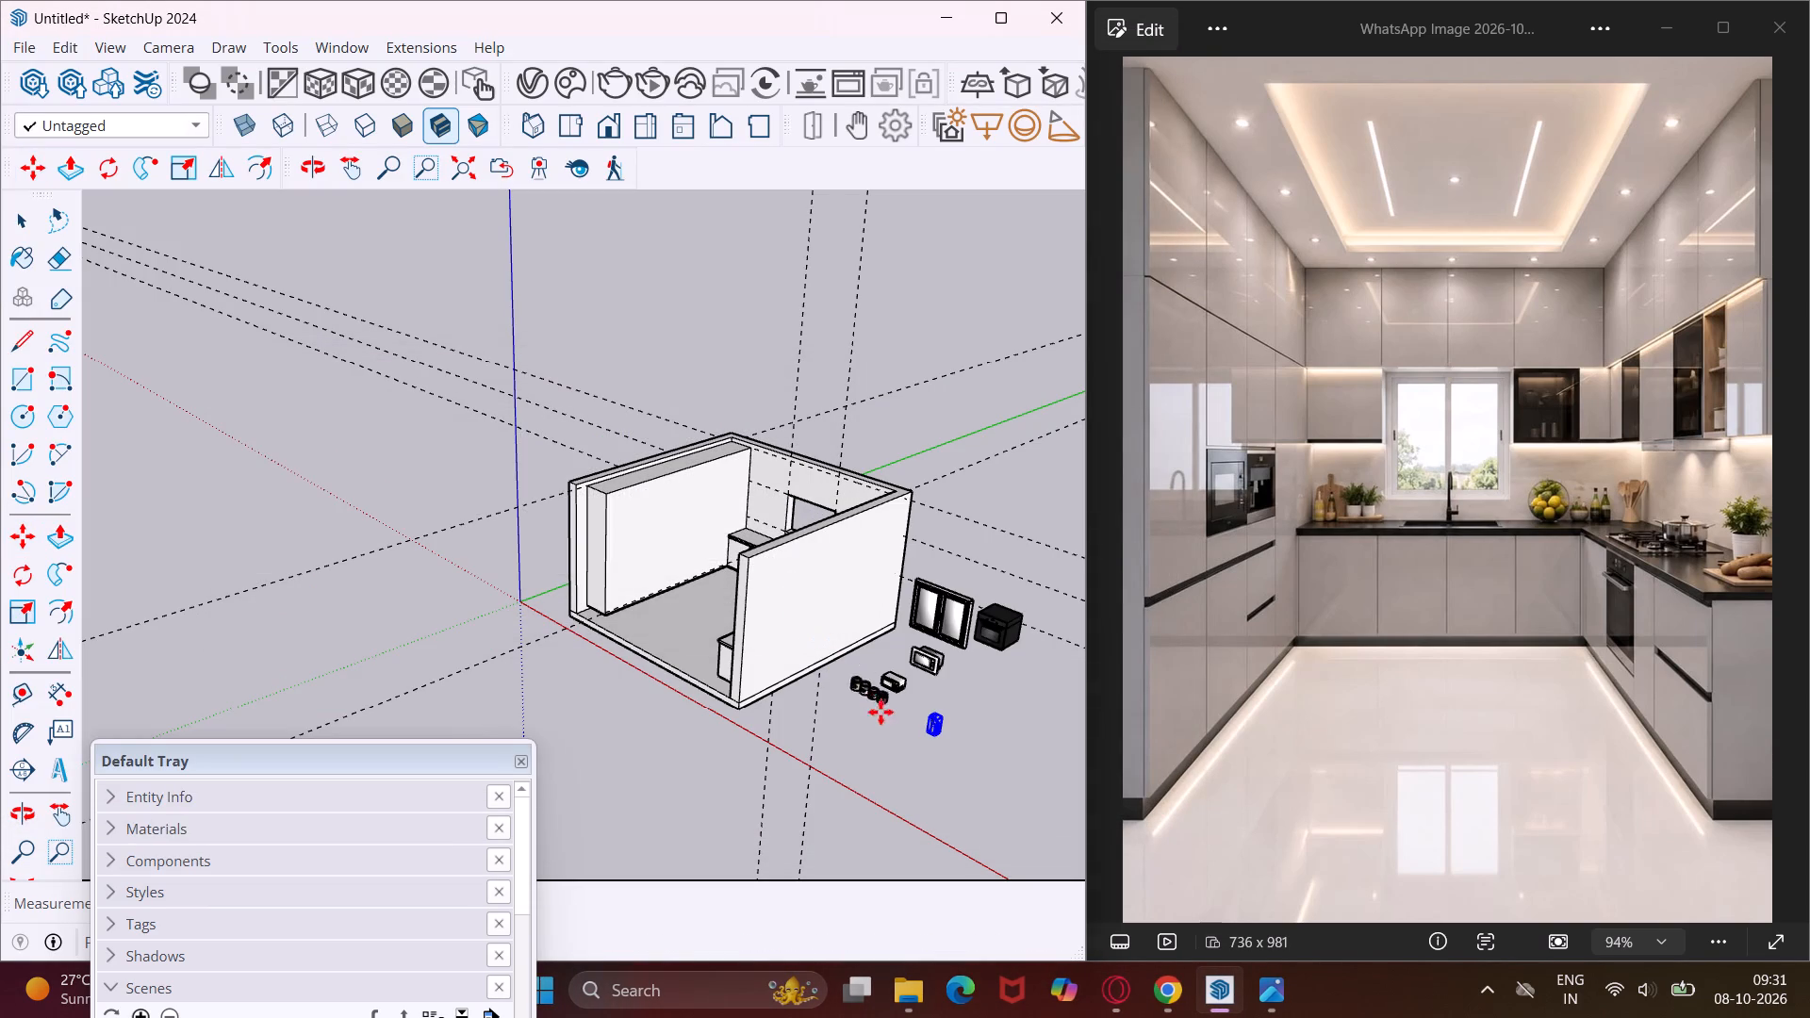
left_click(902, 755)
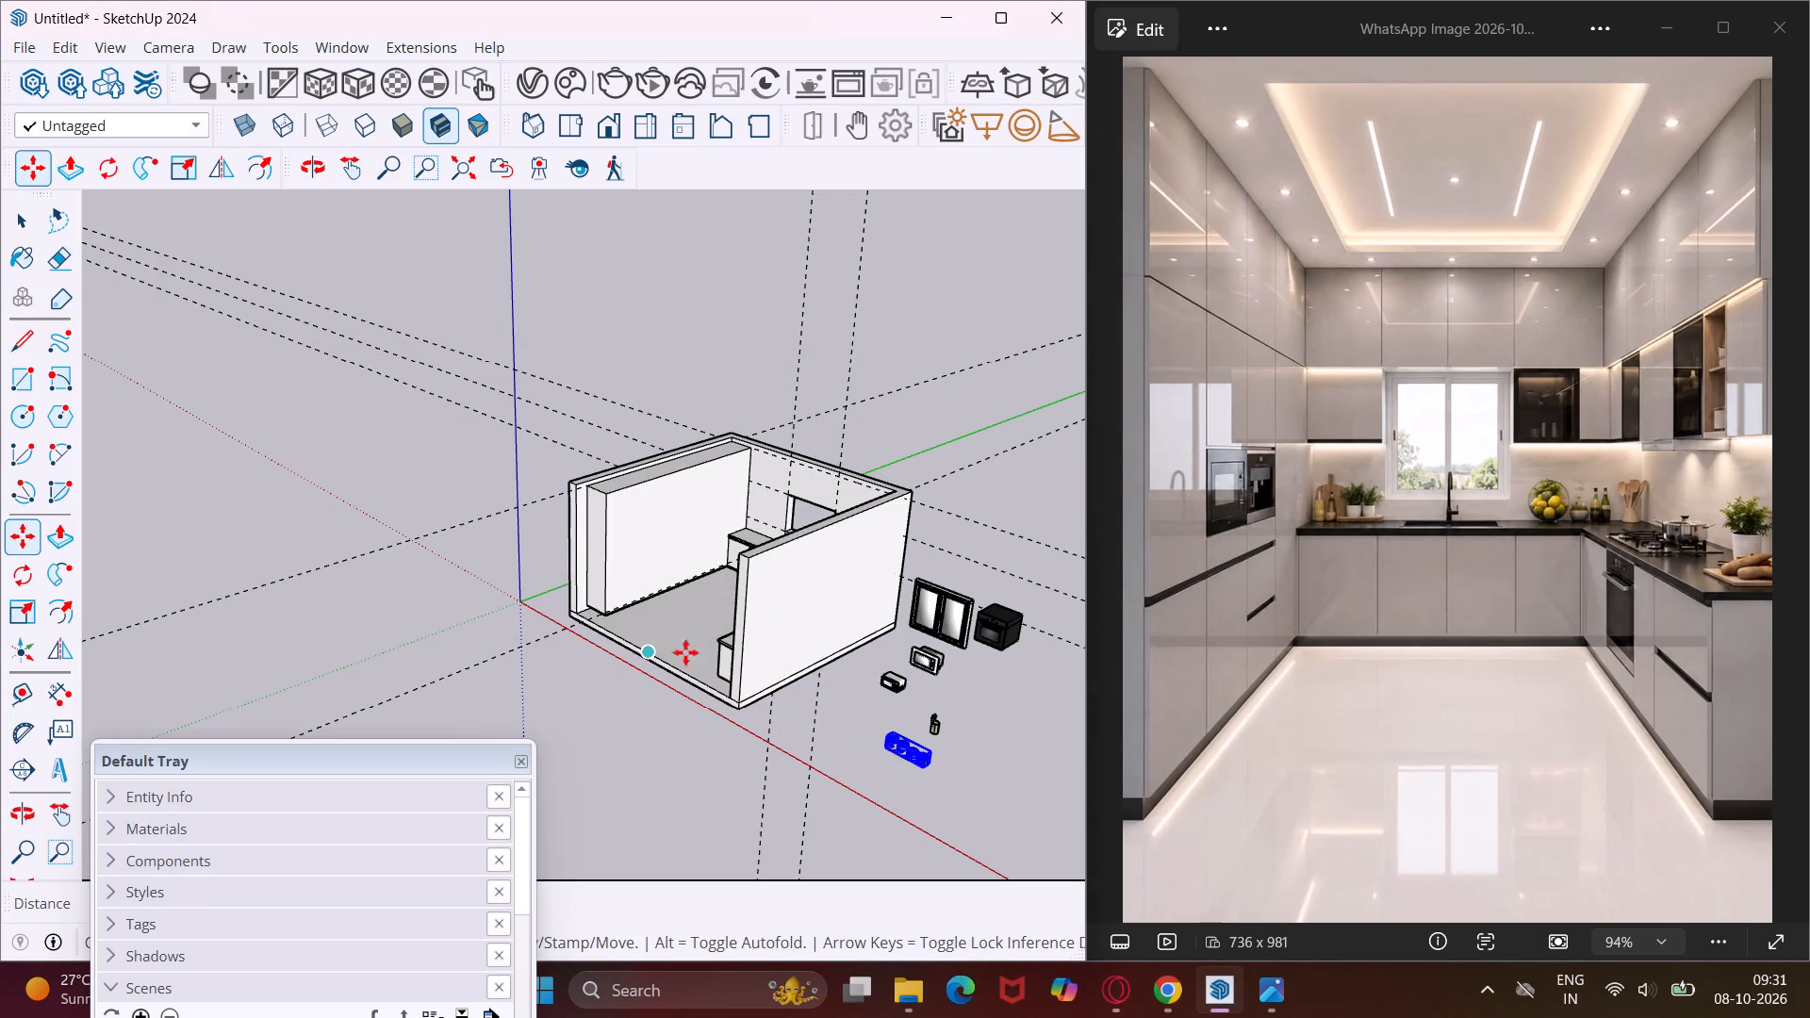
Reopen 3D Warehouse and browse the "utensils" results for another model that suits the reference kitchen.
left_click(340, 44)
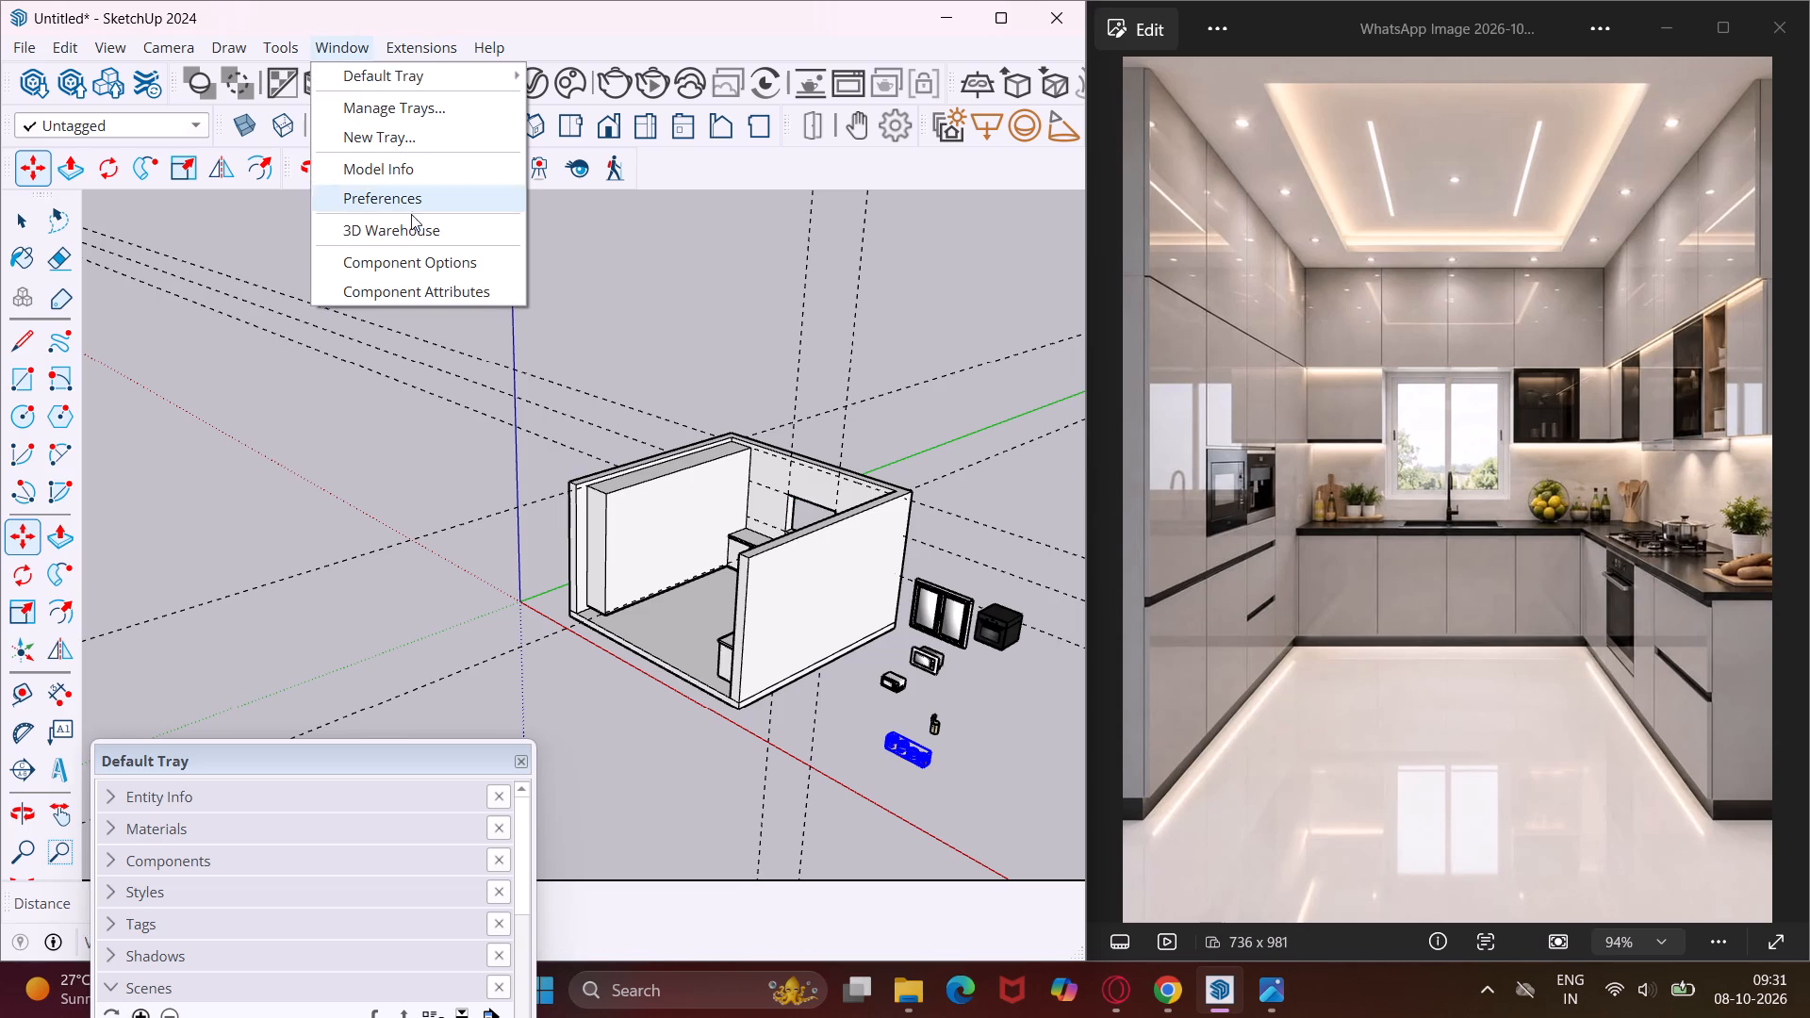
left_click(433, 238)
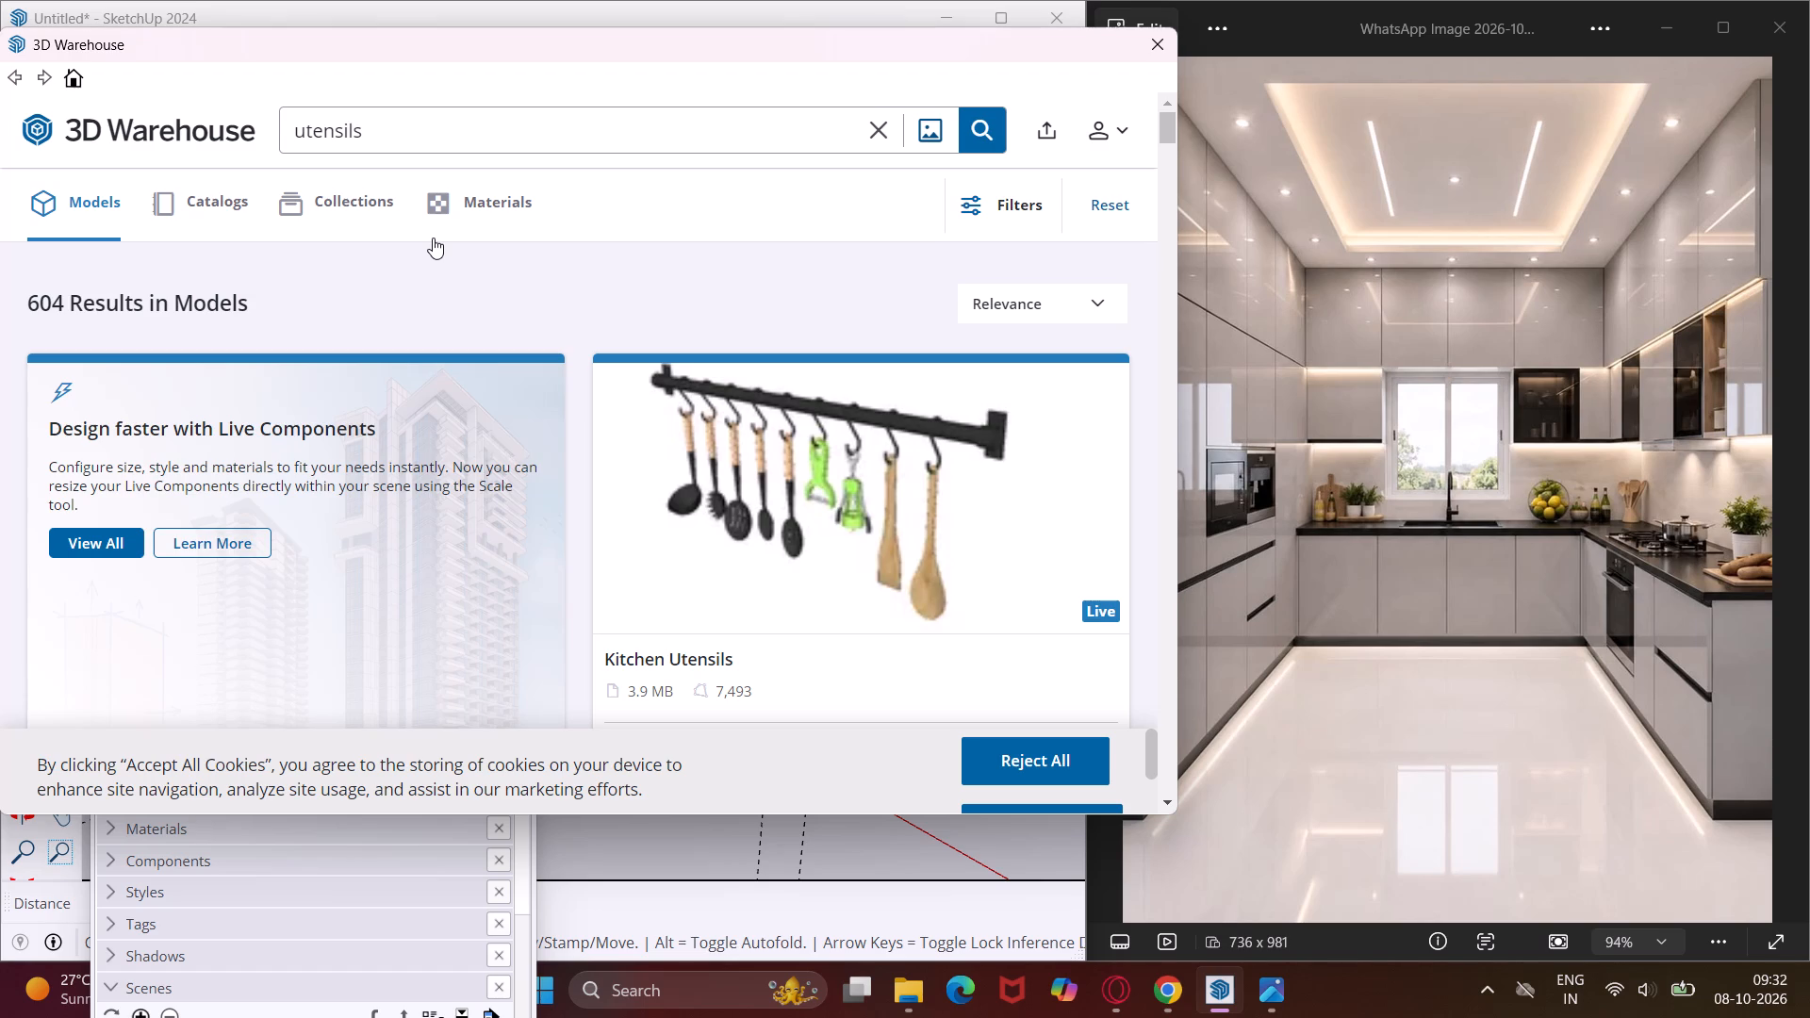
scroll(524, 435, "down", 5)
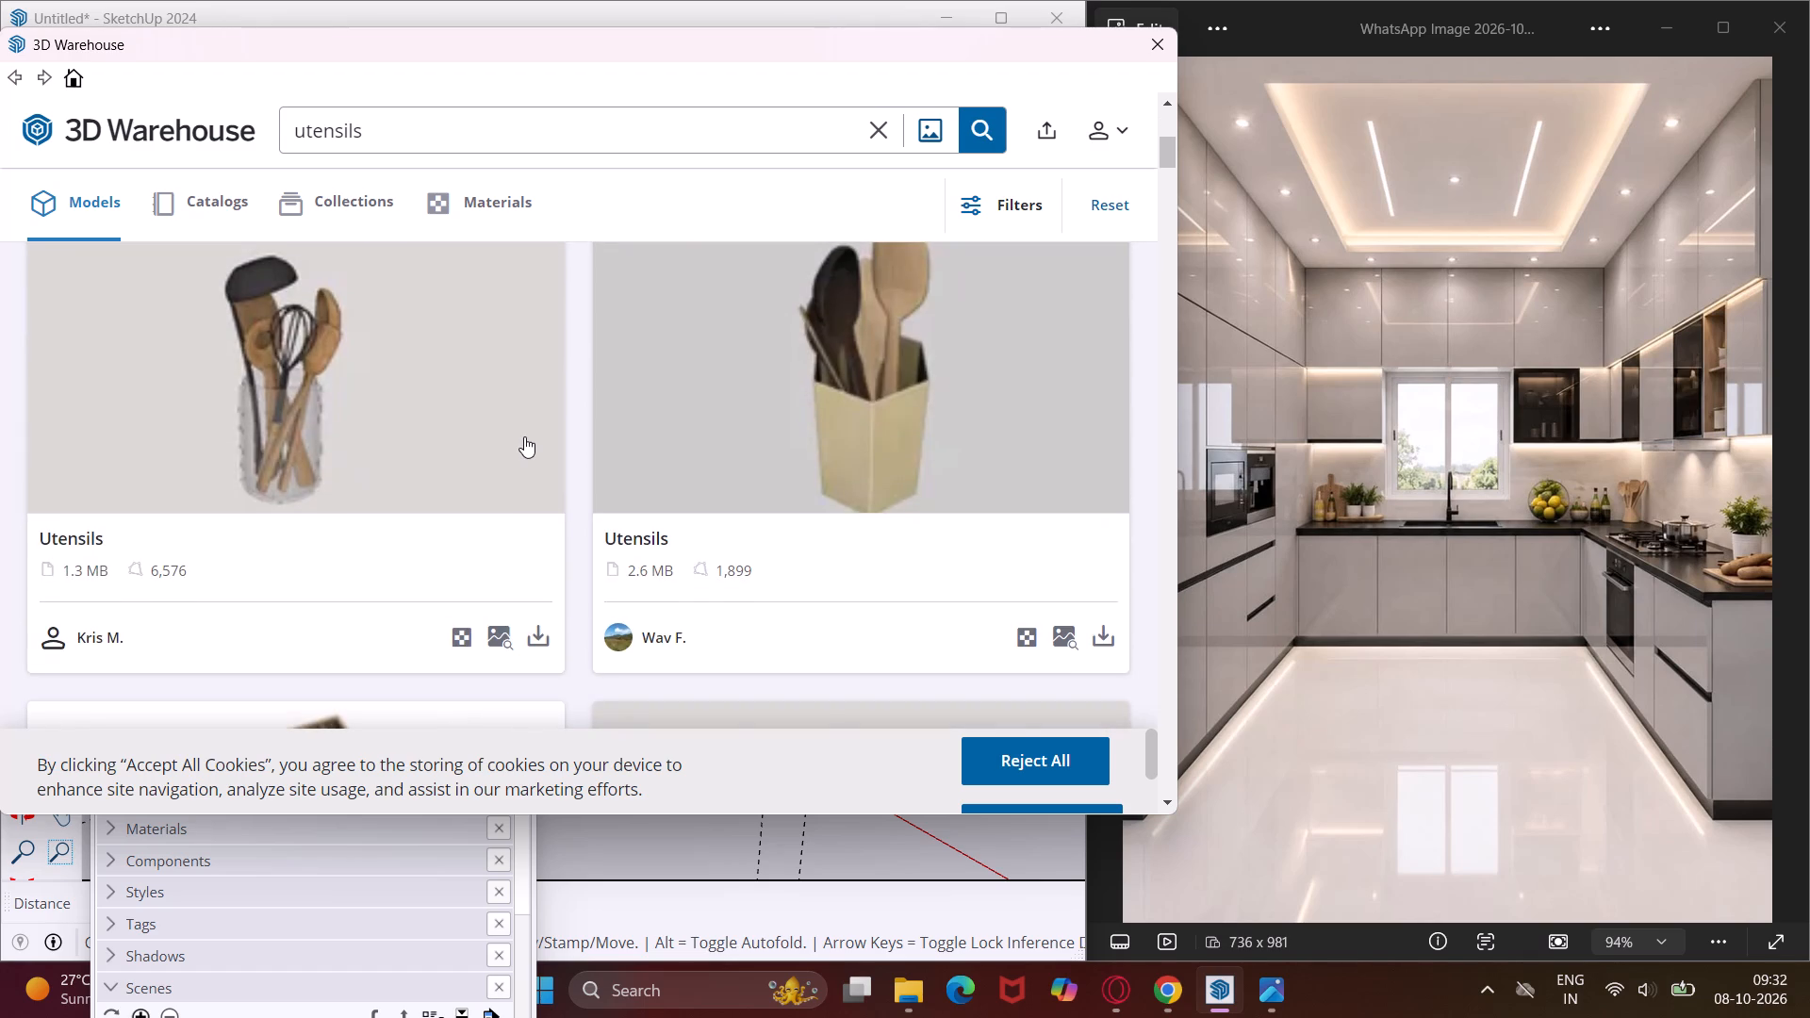
scroll(524, 436, "down", 11)
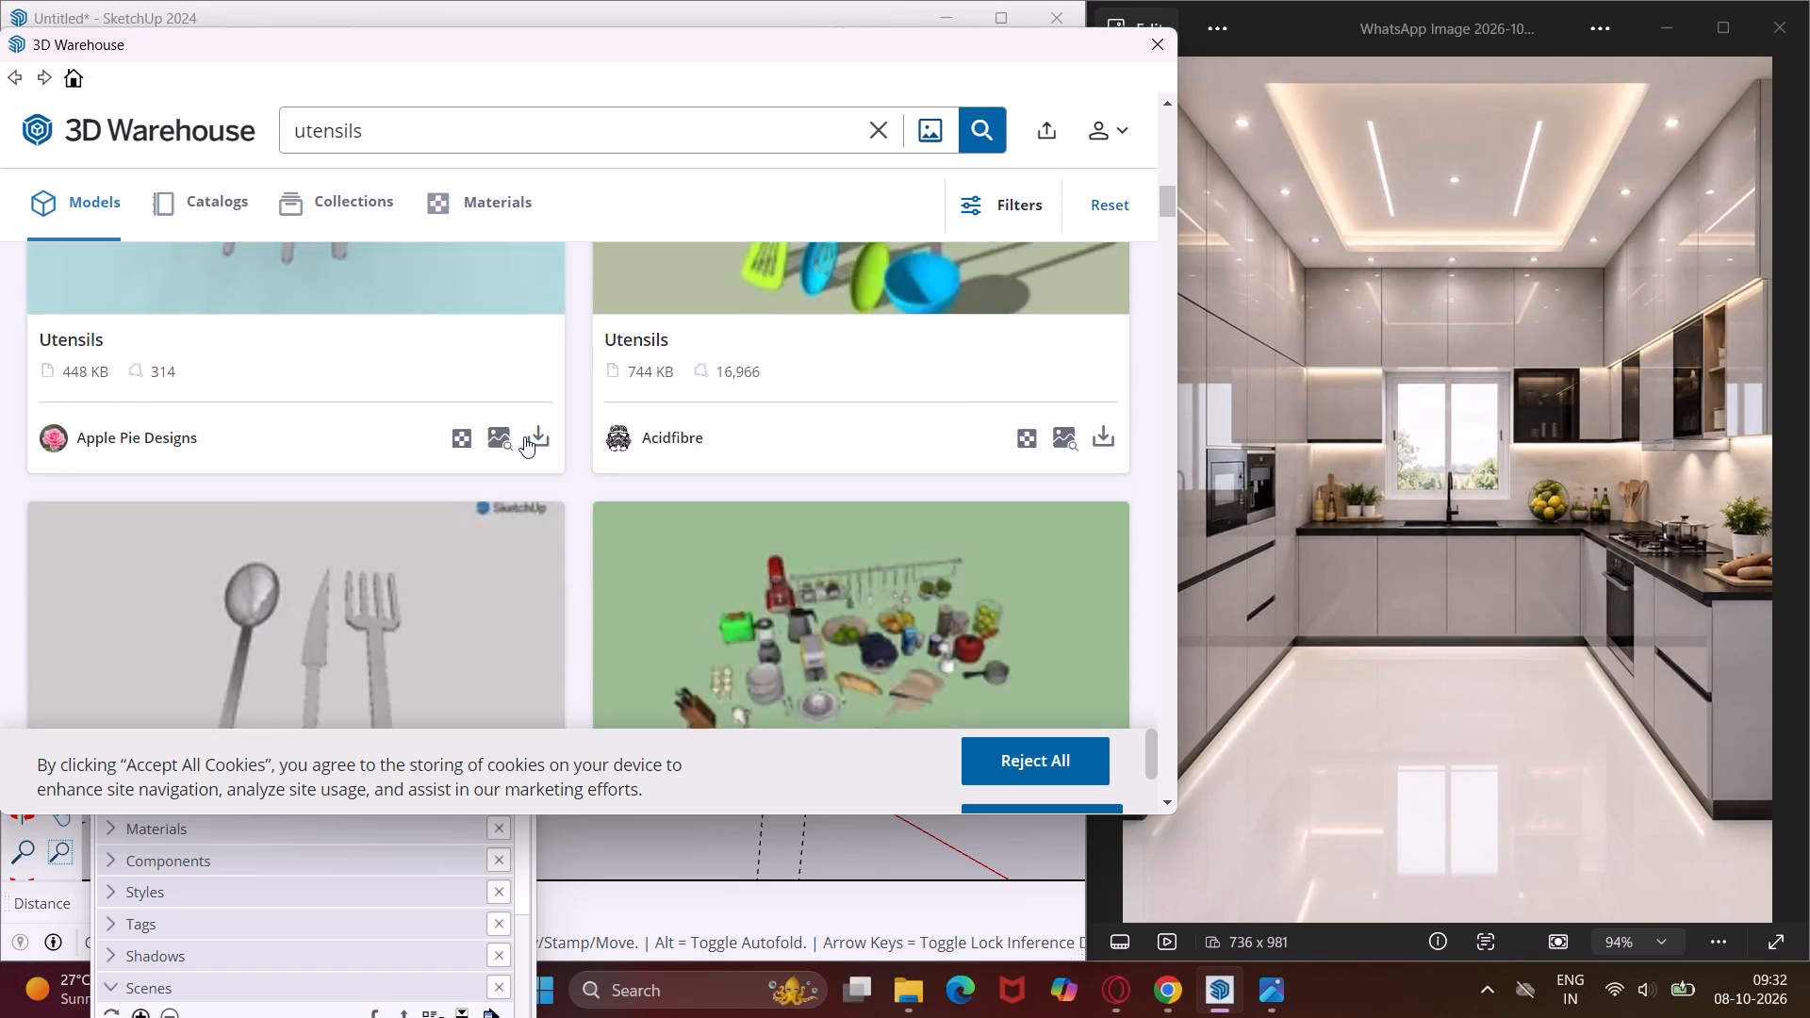
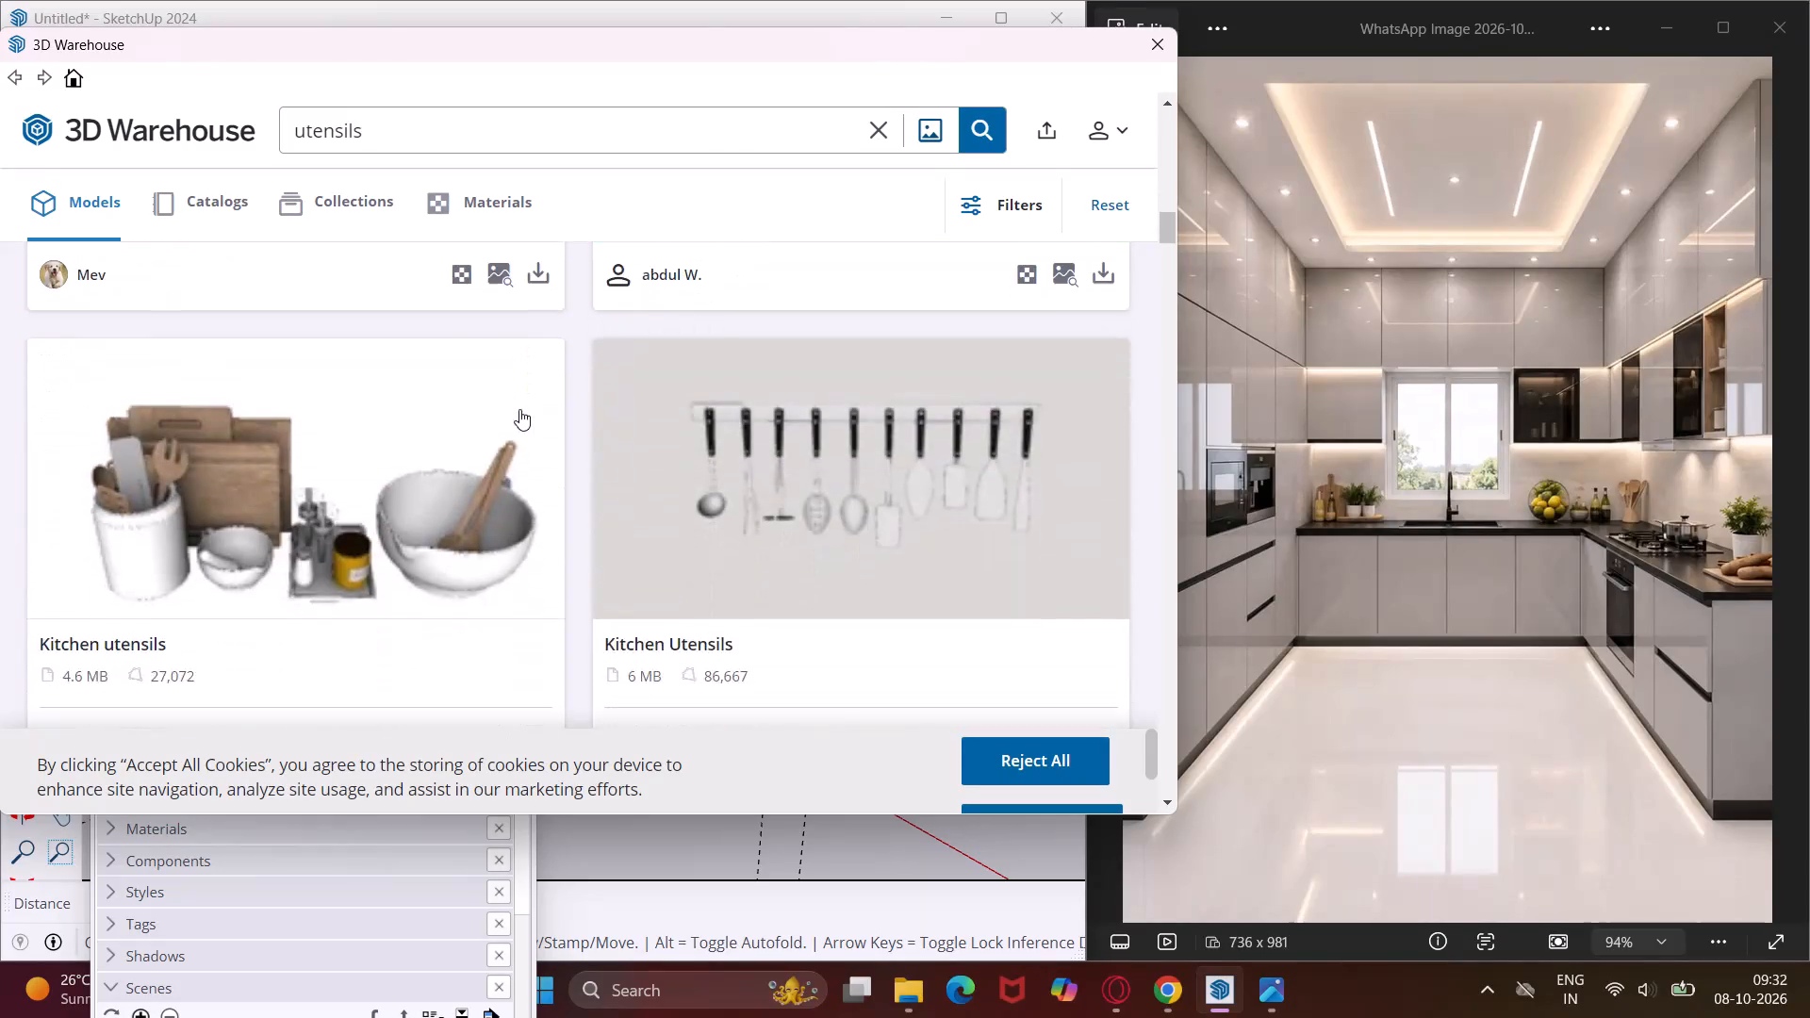
Load the 18 MB Cooking utensils model with wooden cutting boards and potted plants into the scene and place it outside the room, near the jar set.
scroll(505, 417, "up", 1)
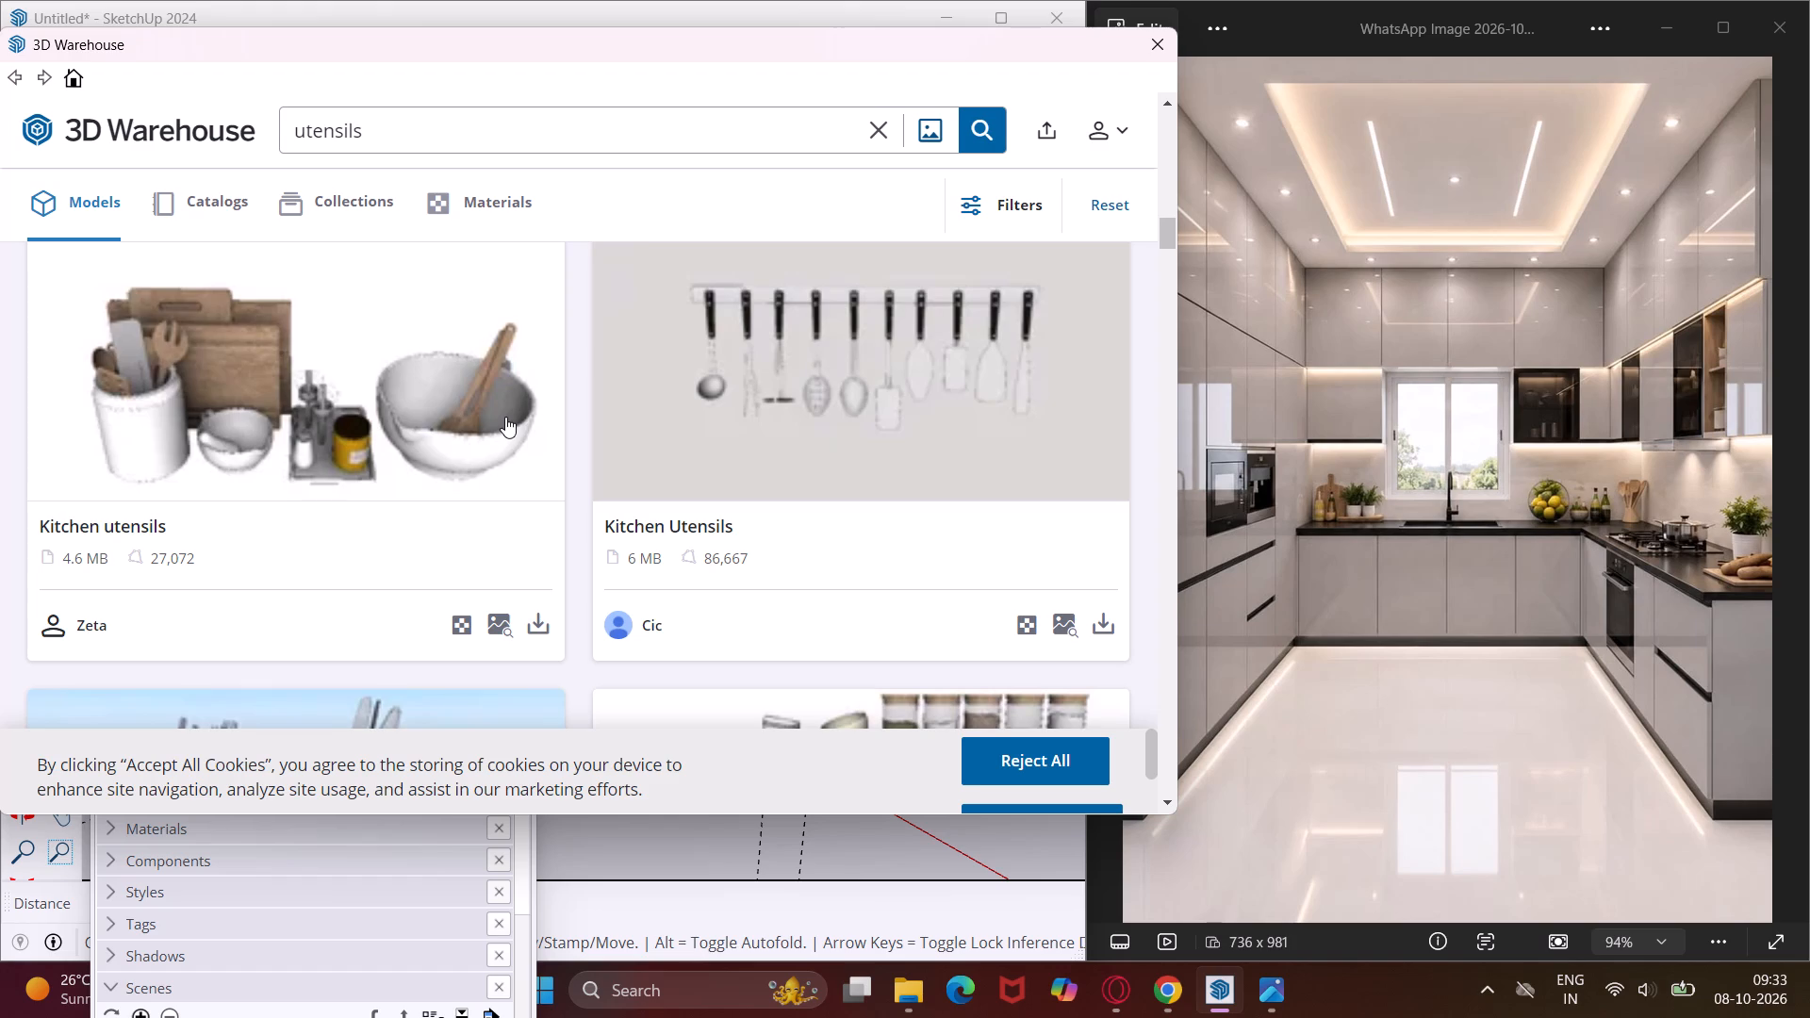
scroll(505, 417, "down", 6)
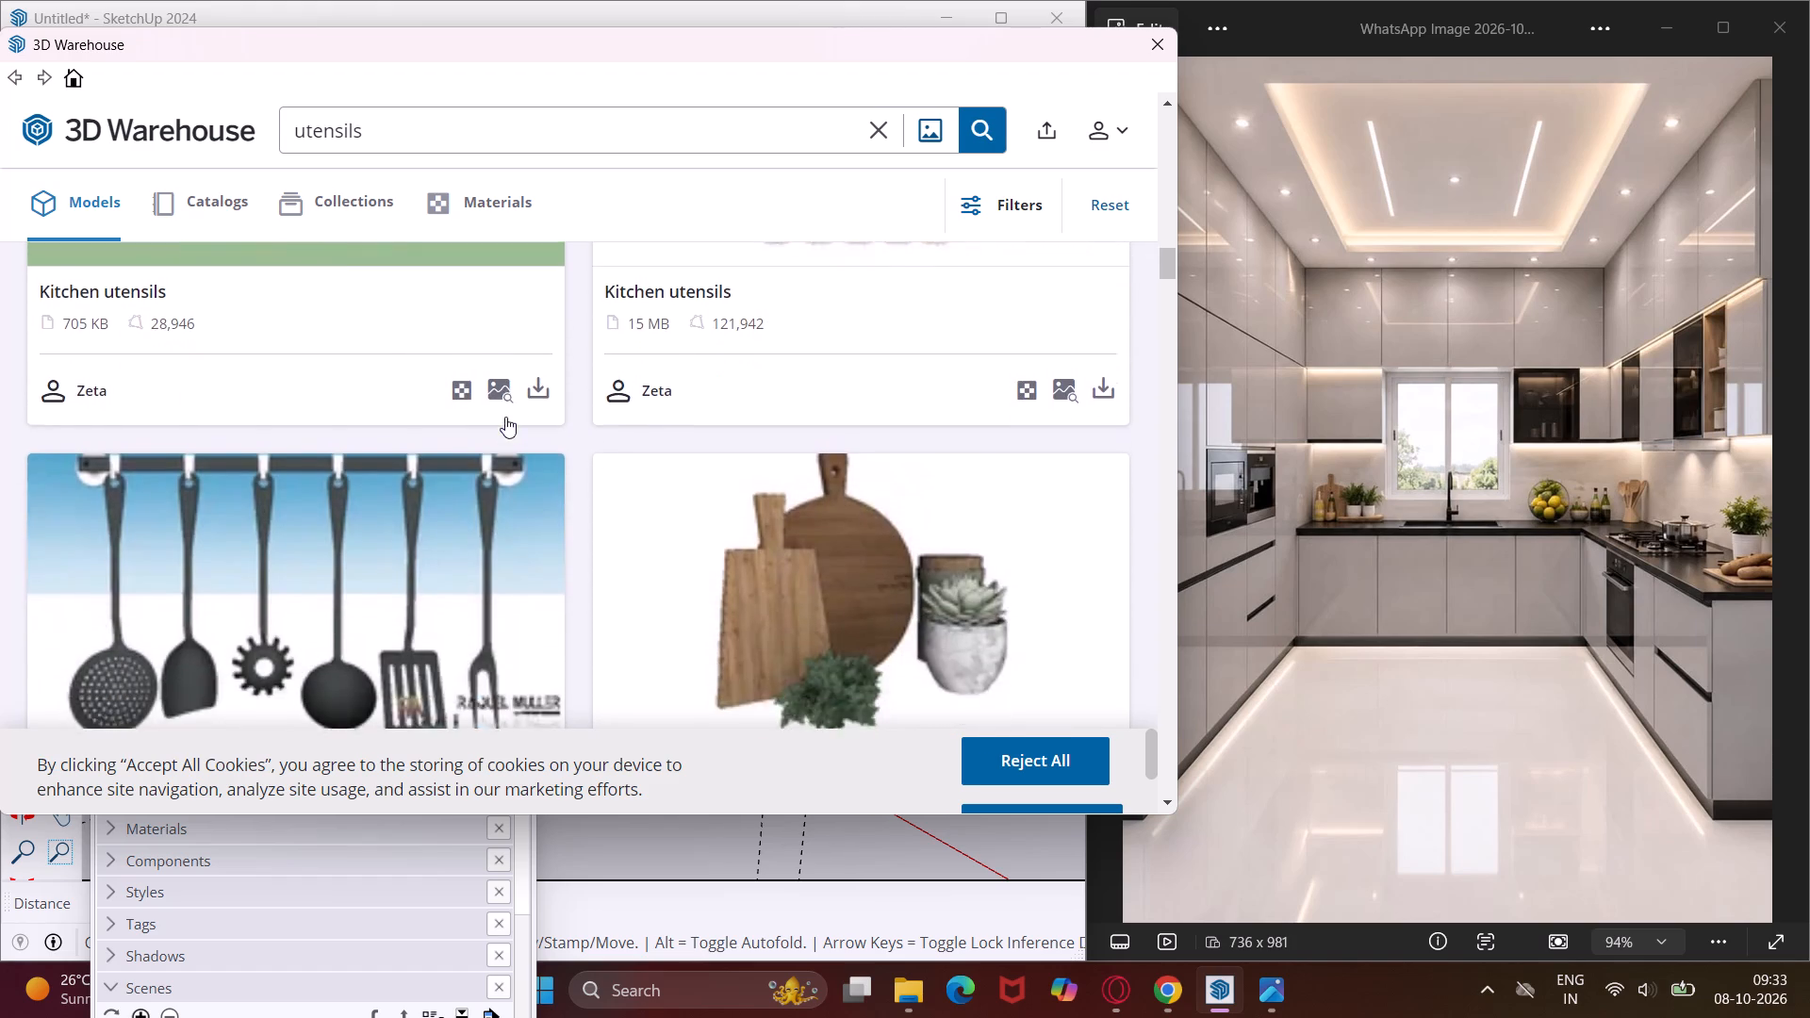
scroll(505, 417, "down", 3)
scroll(505, 417, "up", 2)
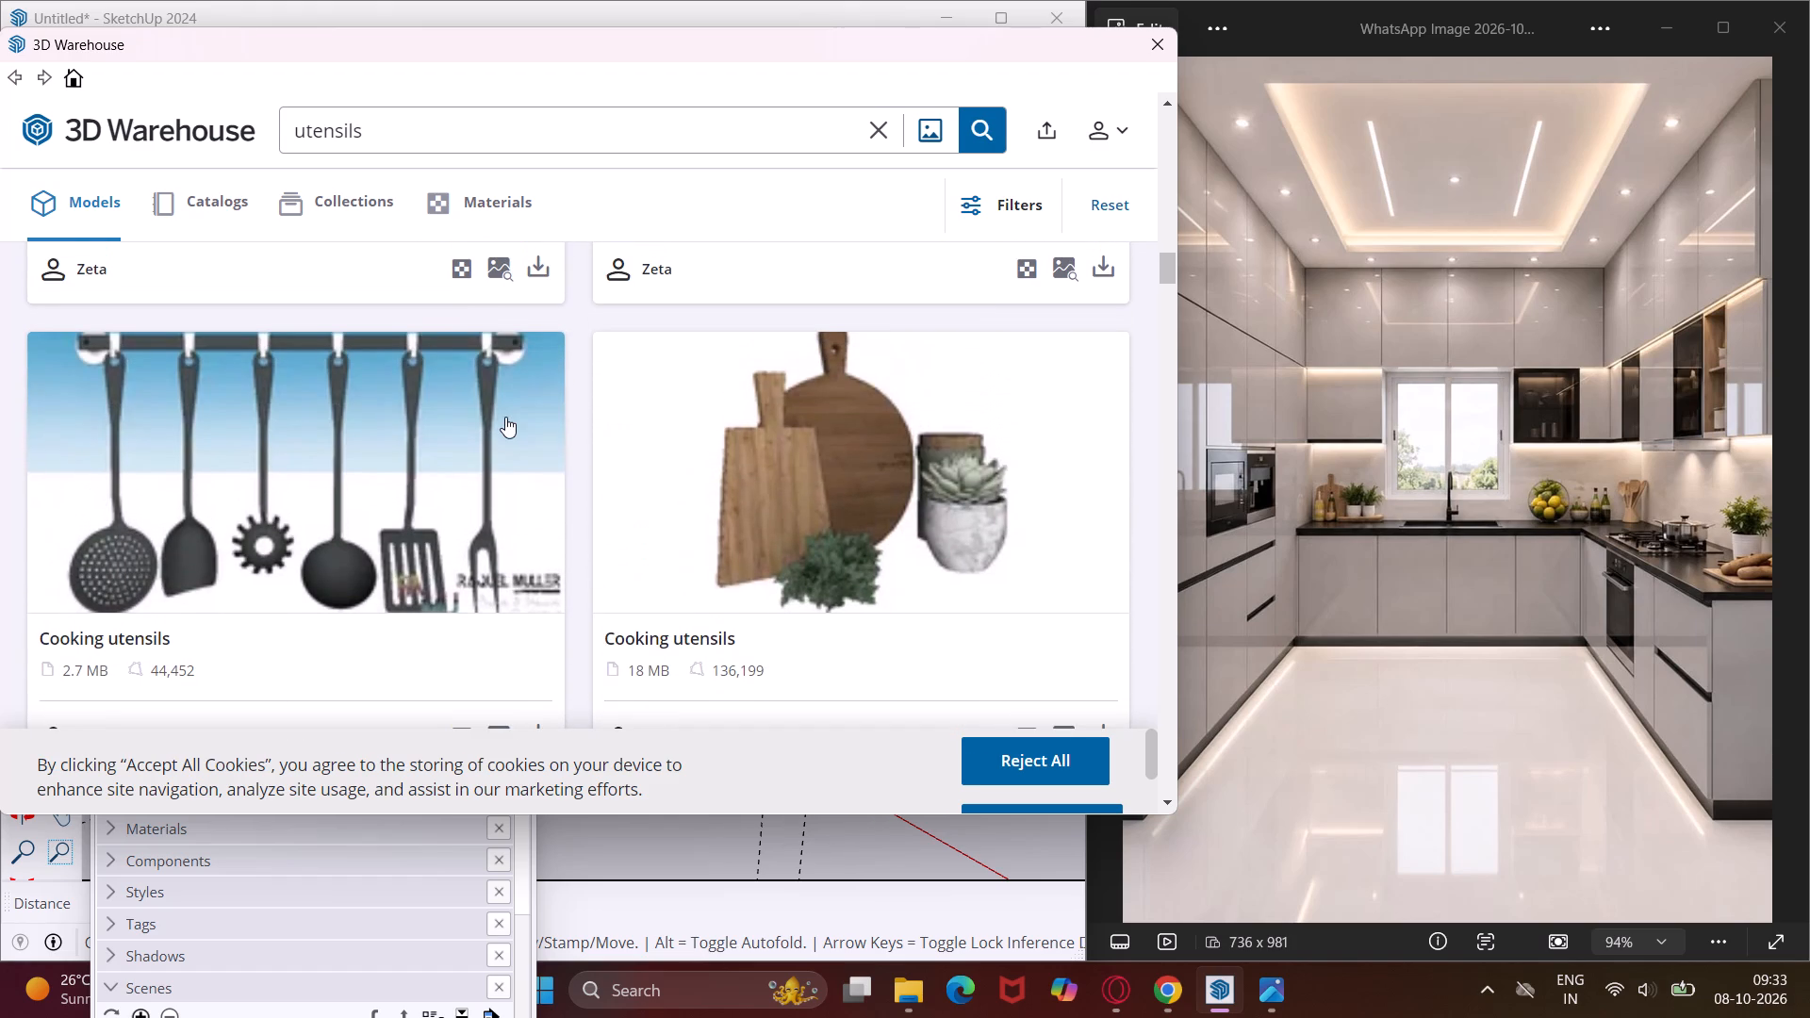
scroll(505, 417, "down", 1)
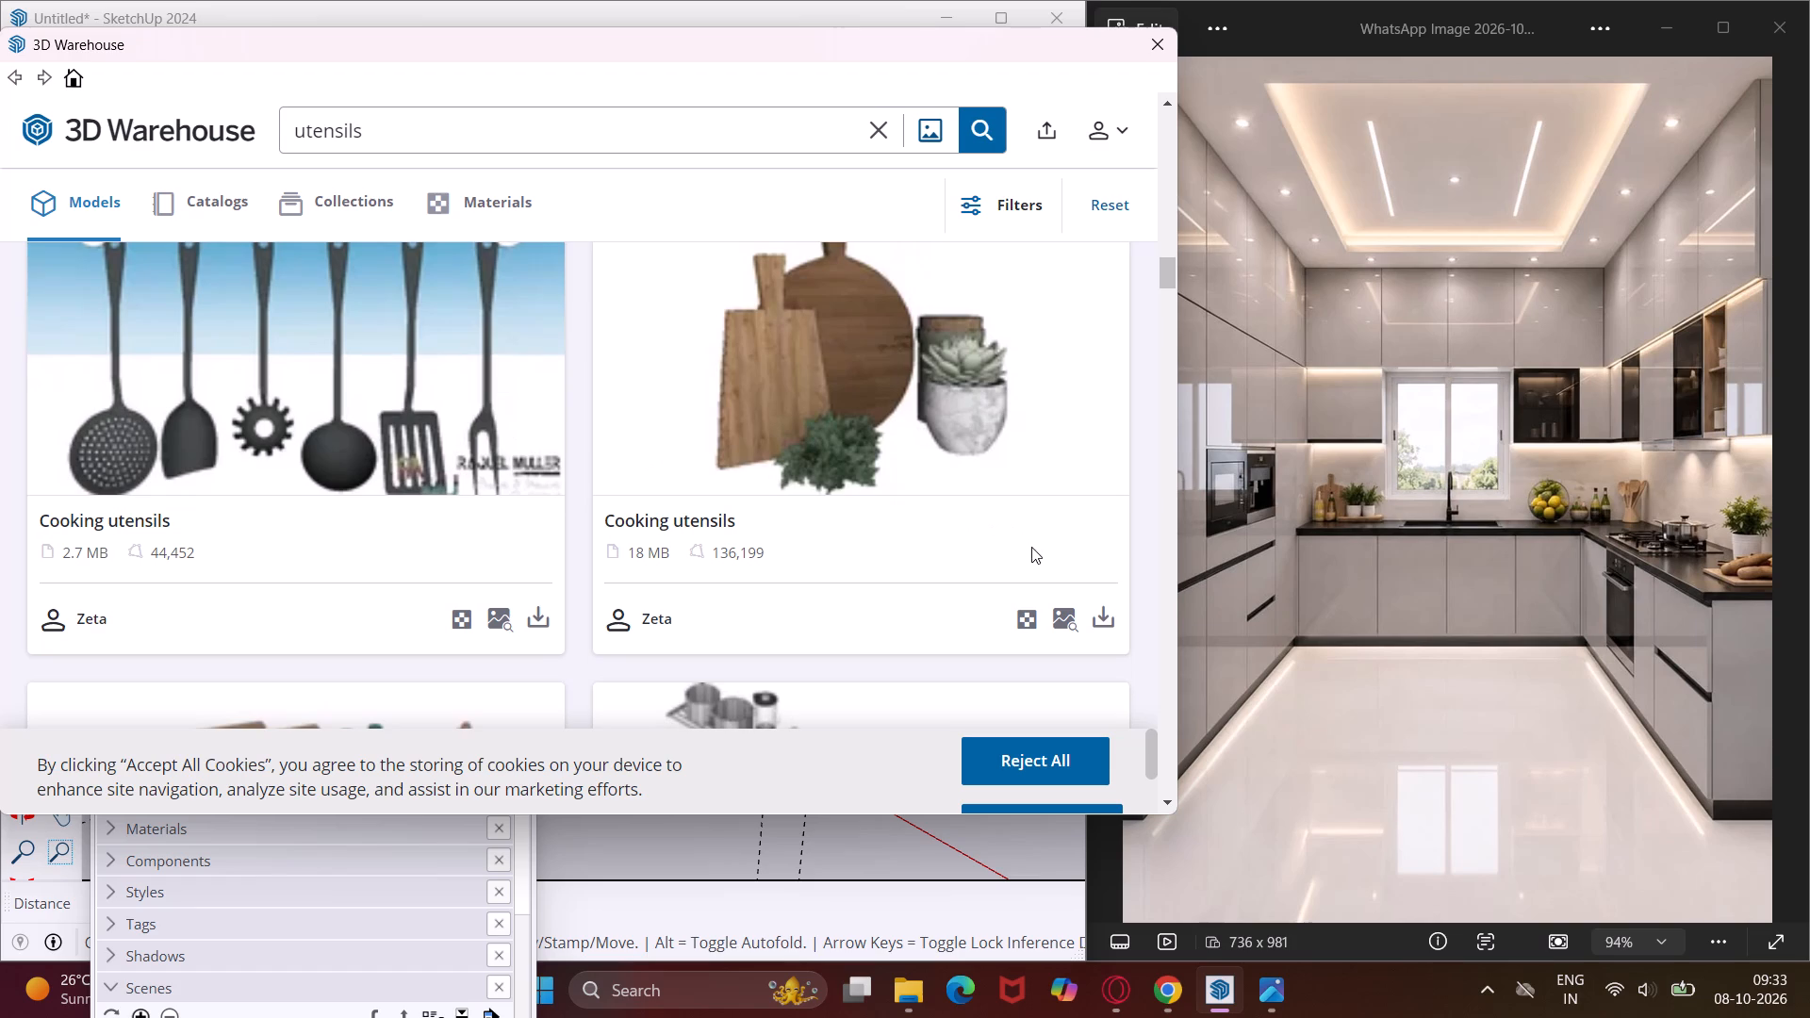
left_click(1098, 615)
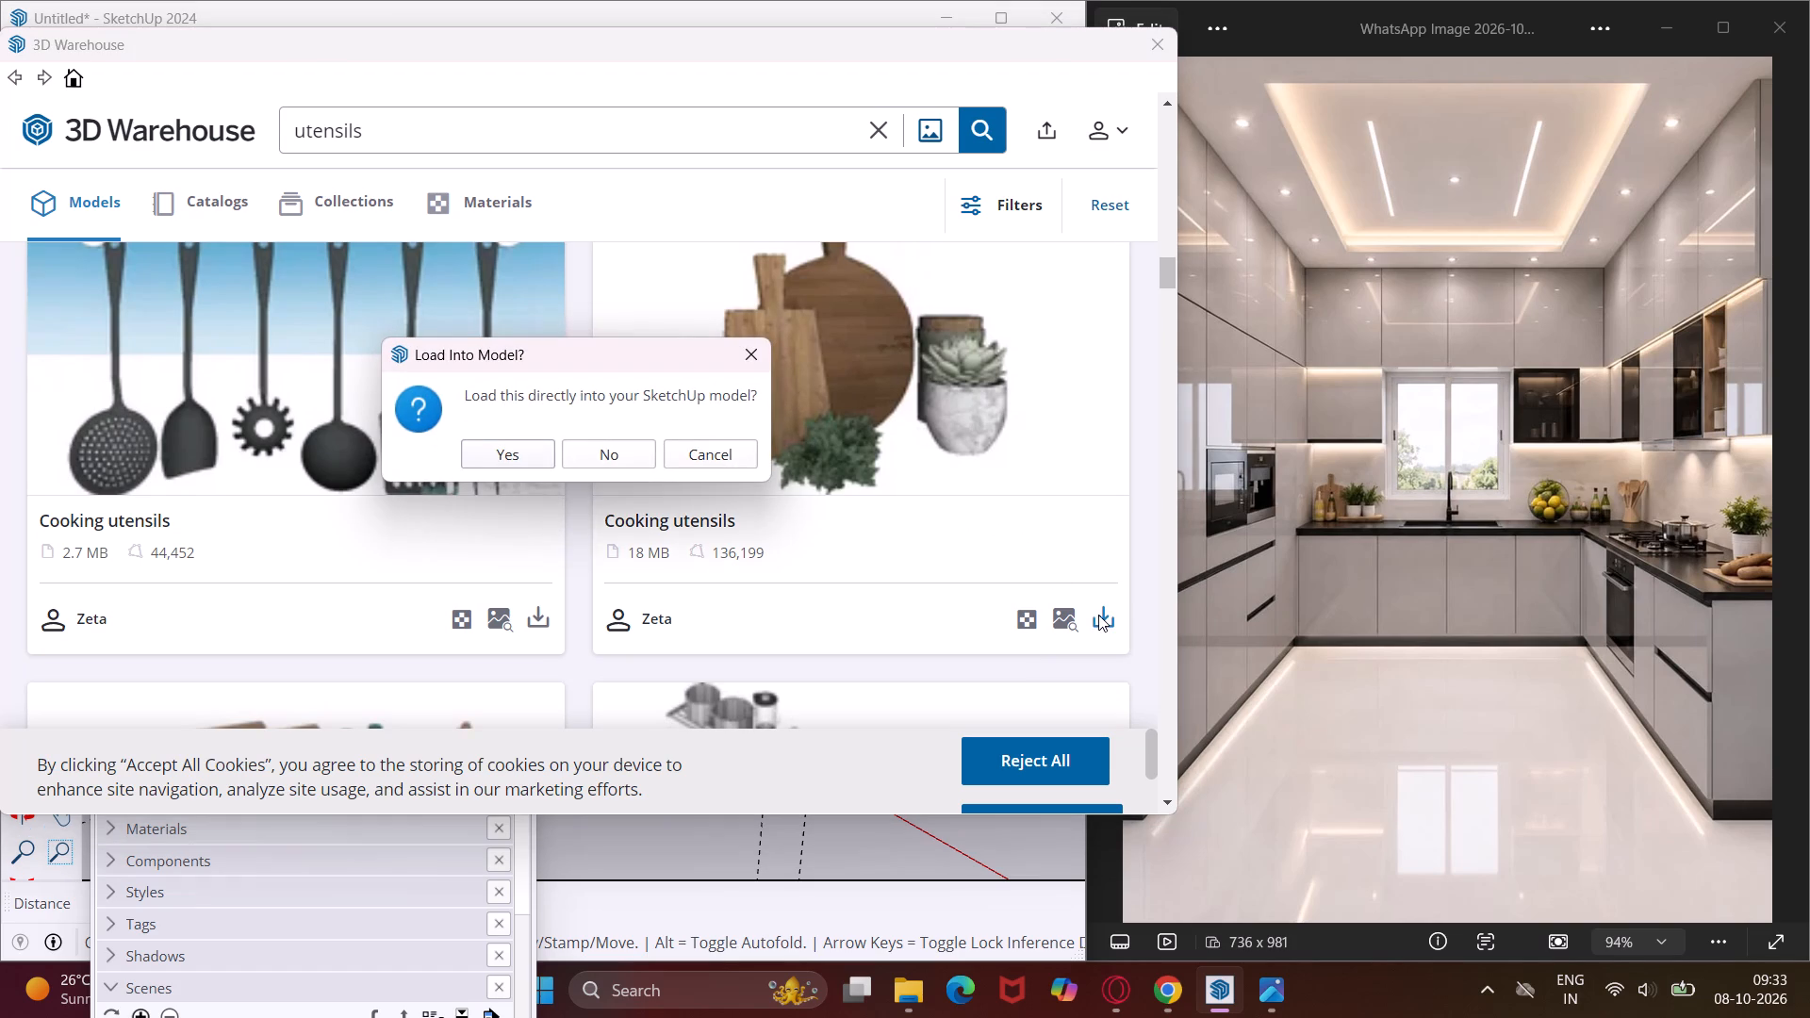
left_click(523, 452)
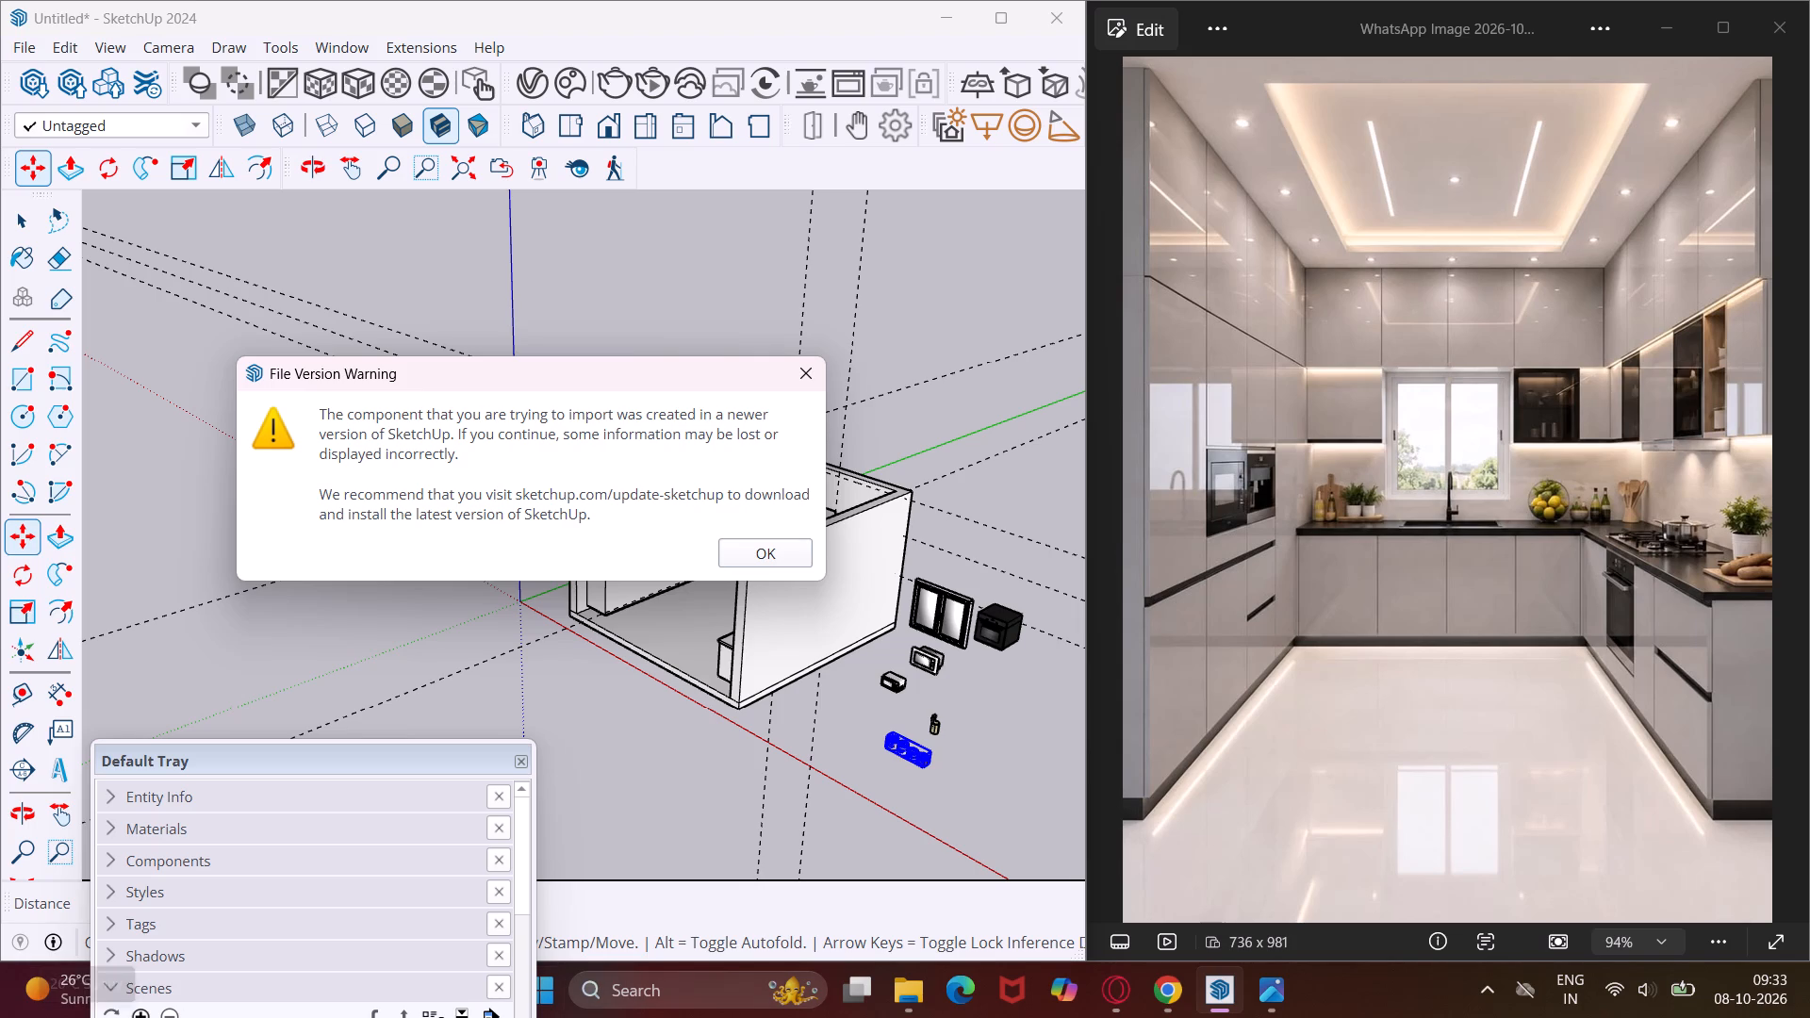
left_click(734, 550)
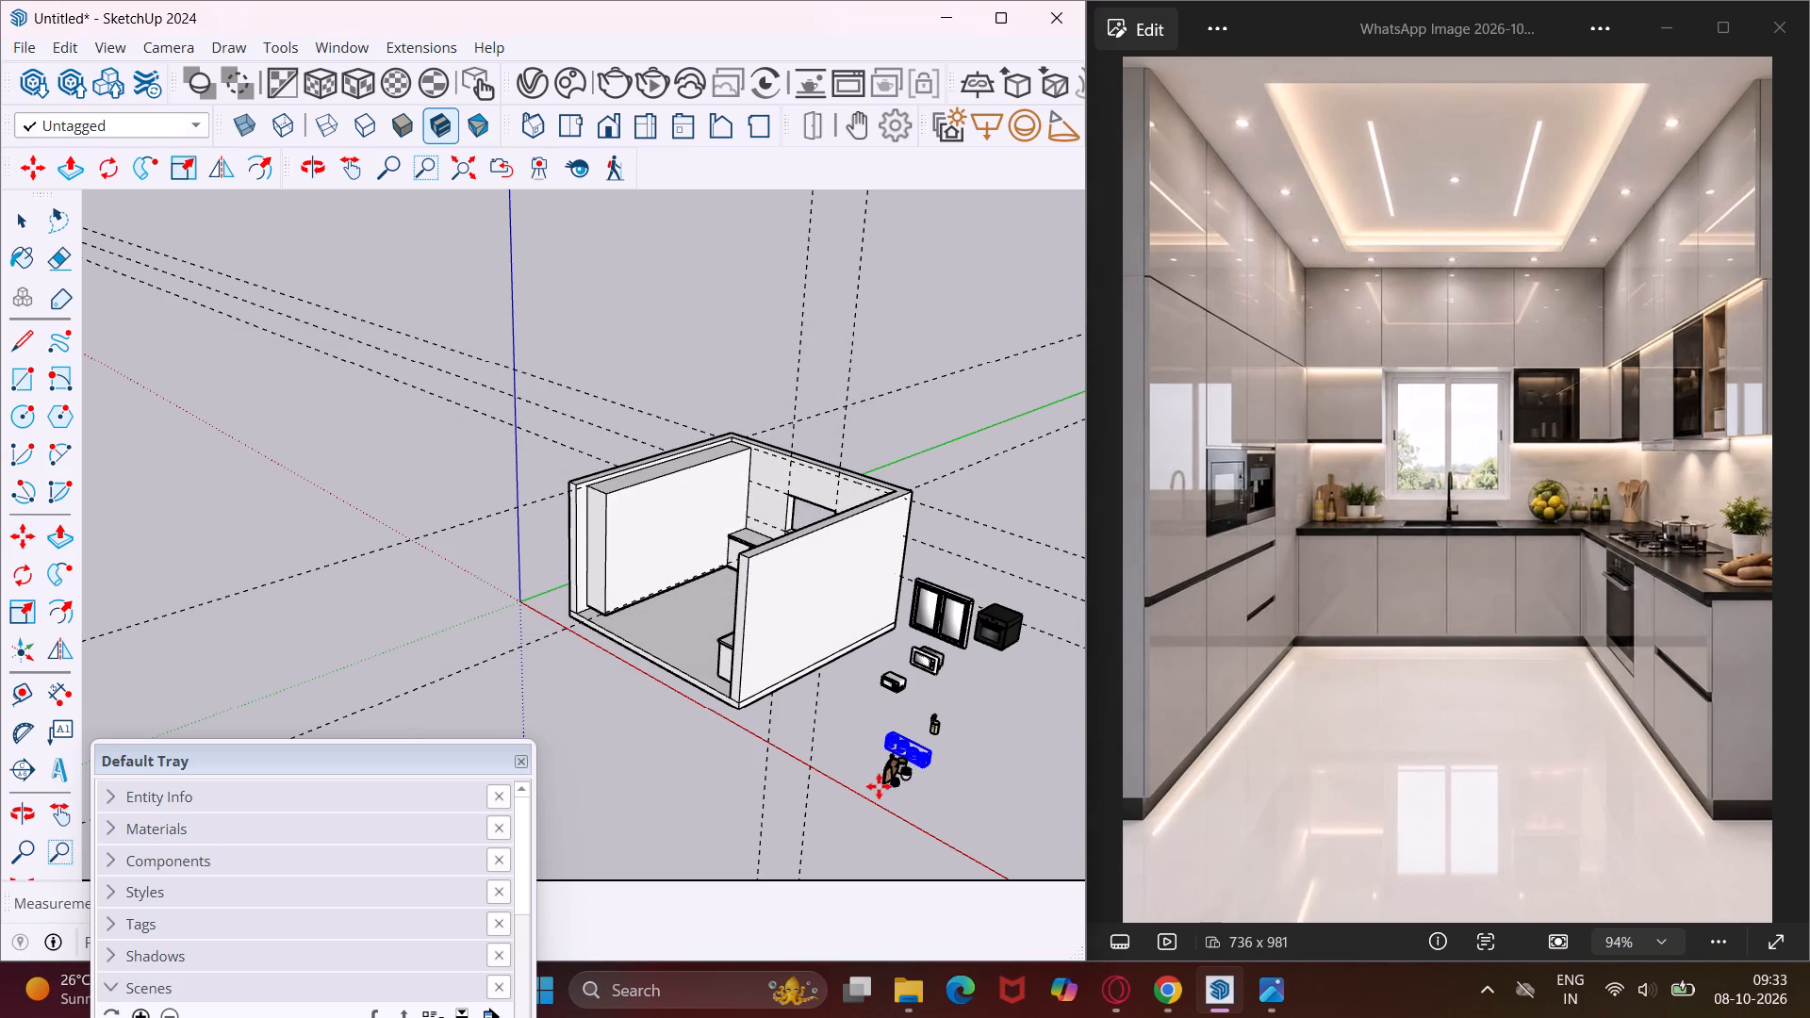
scroll(823, 741, "up", 7)
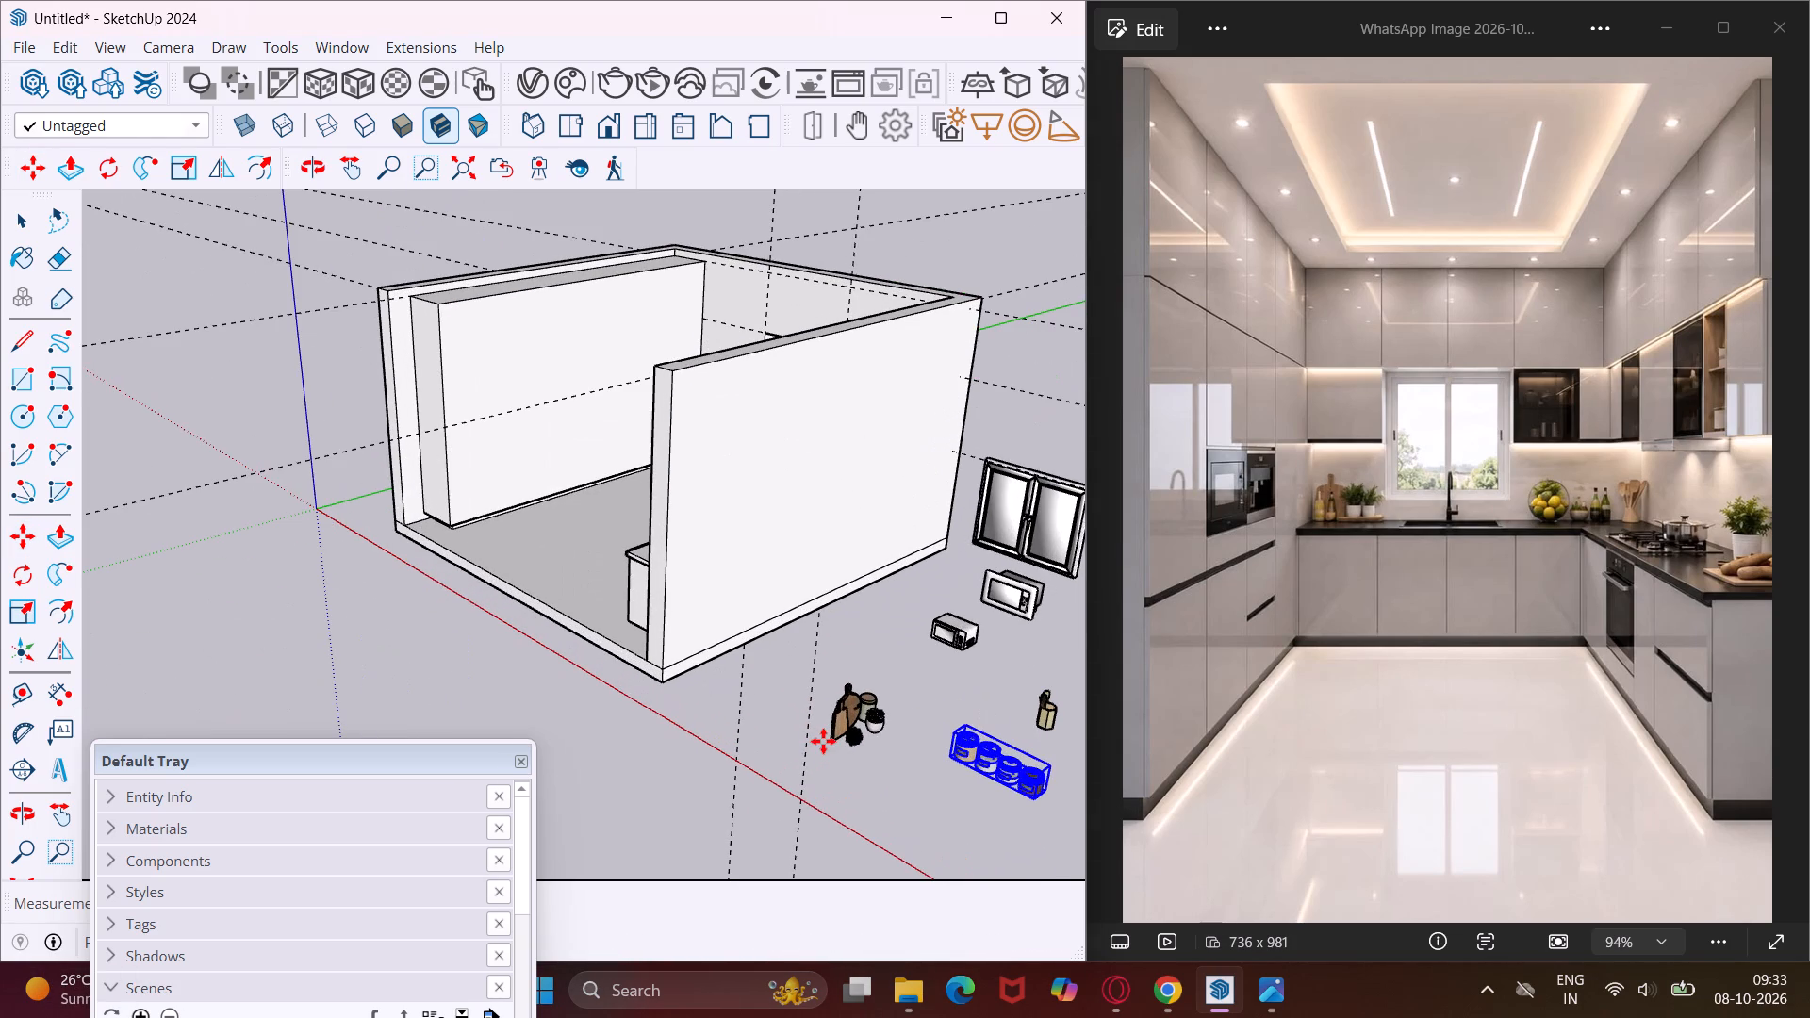
left_click(823, 741)
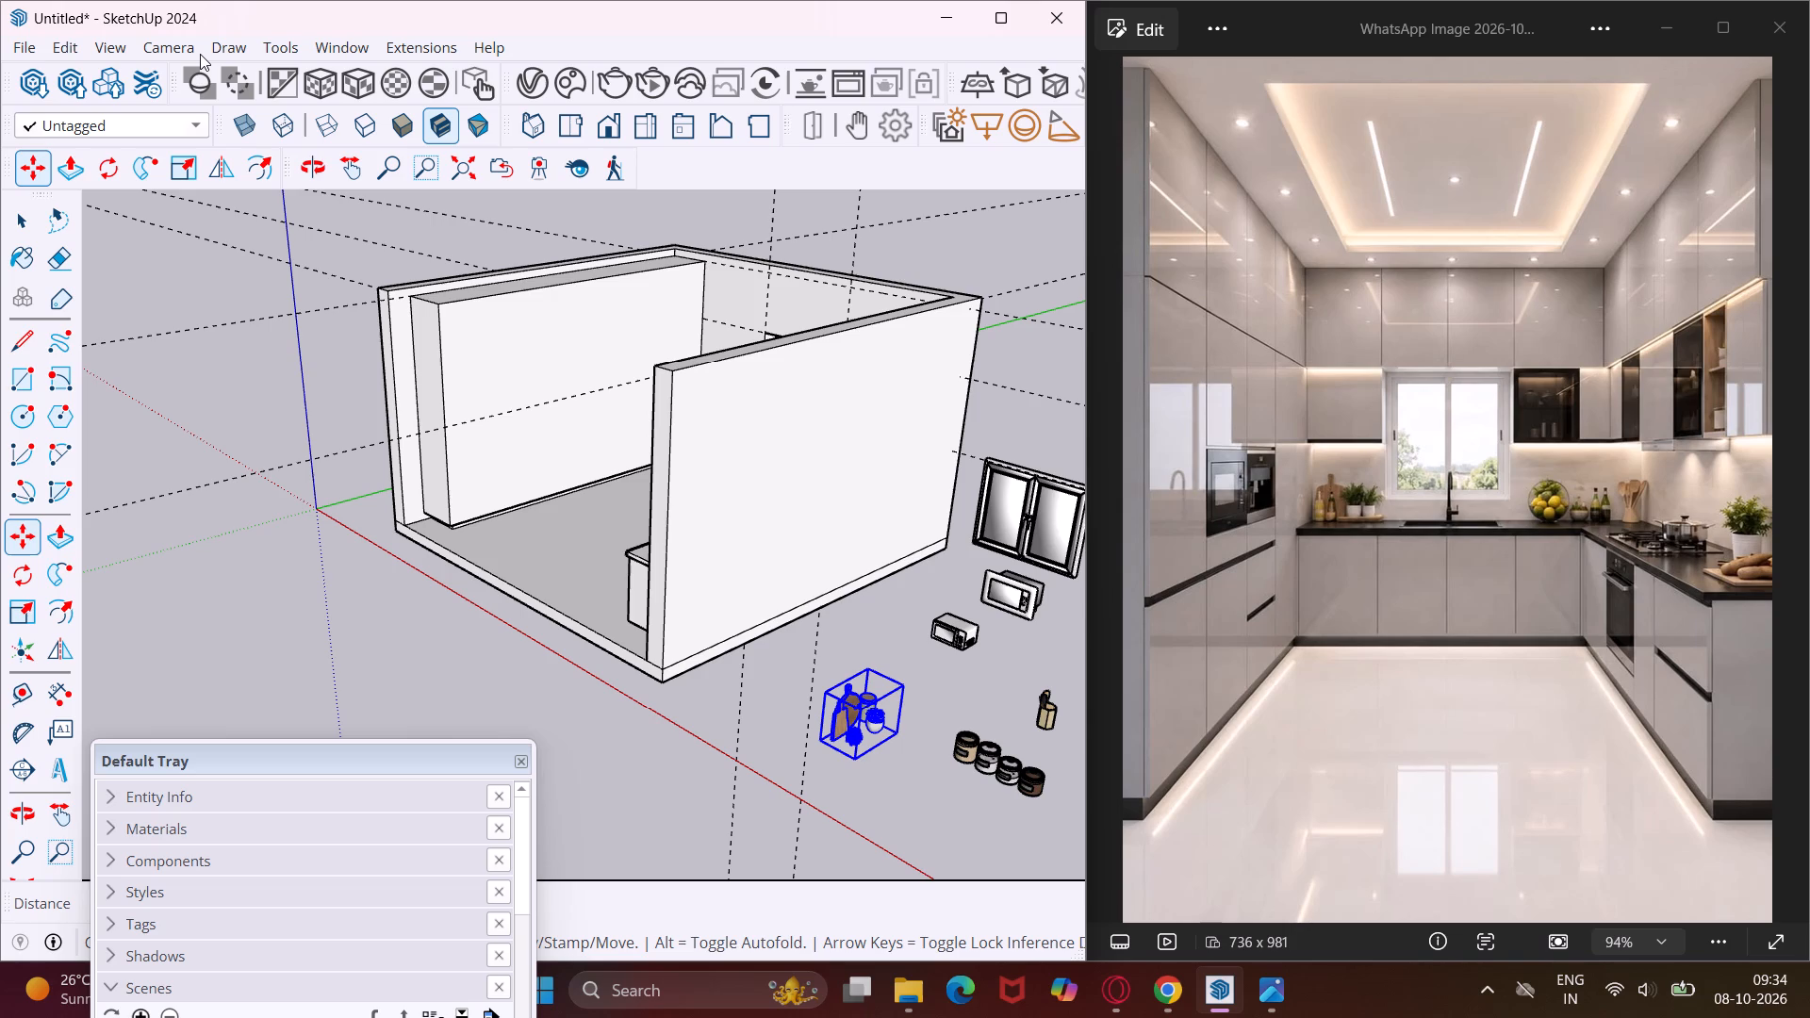
Reopen 3D Warehouse and look through the full first batch of "utensils" results for another model matching the reference kitchen.
left_click(327, 43)
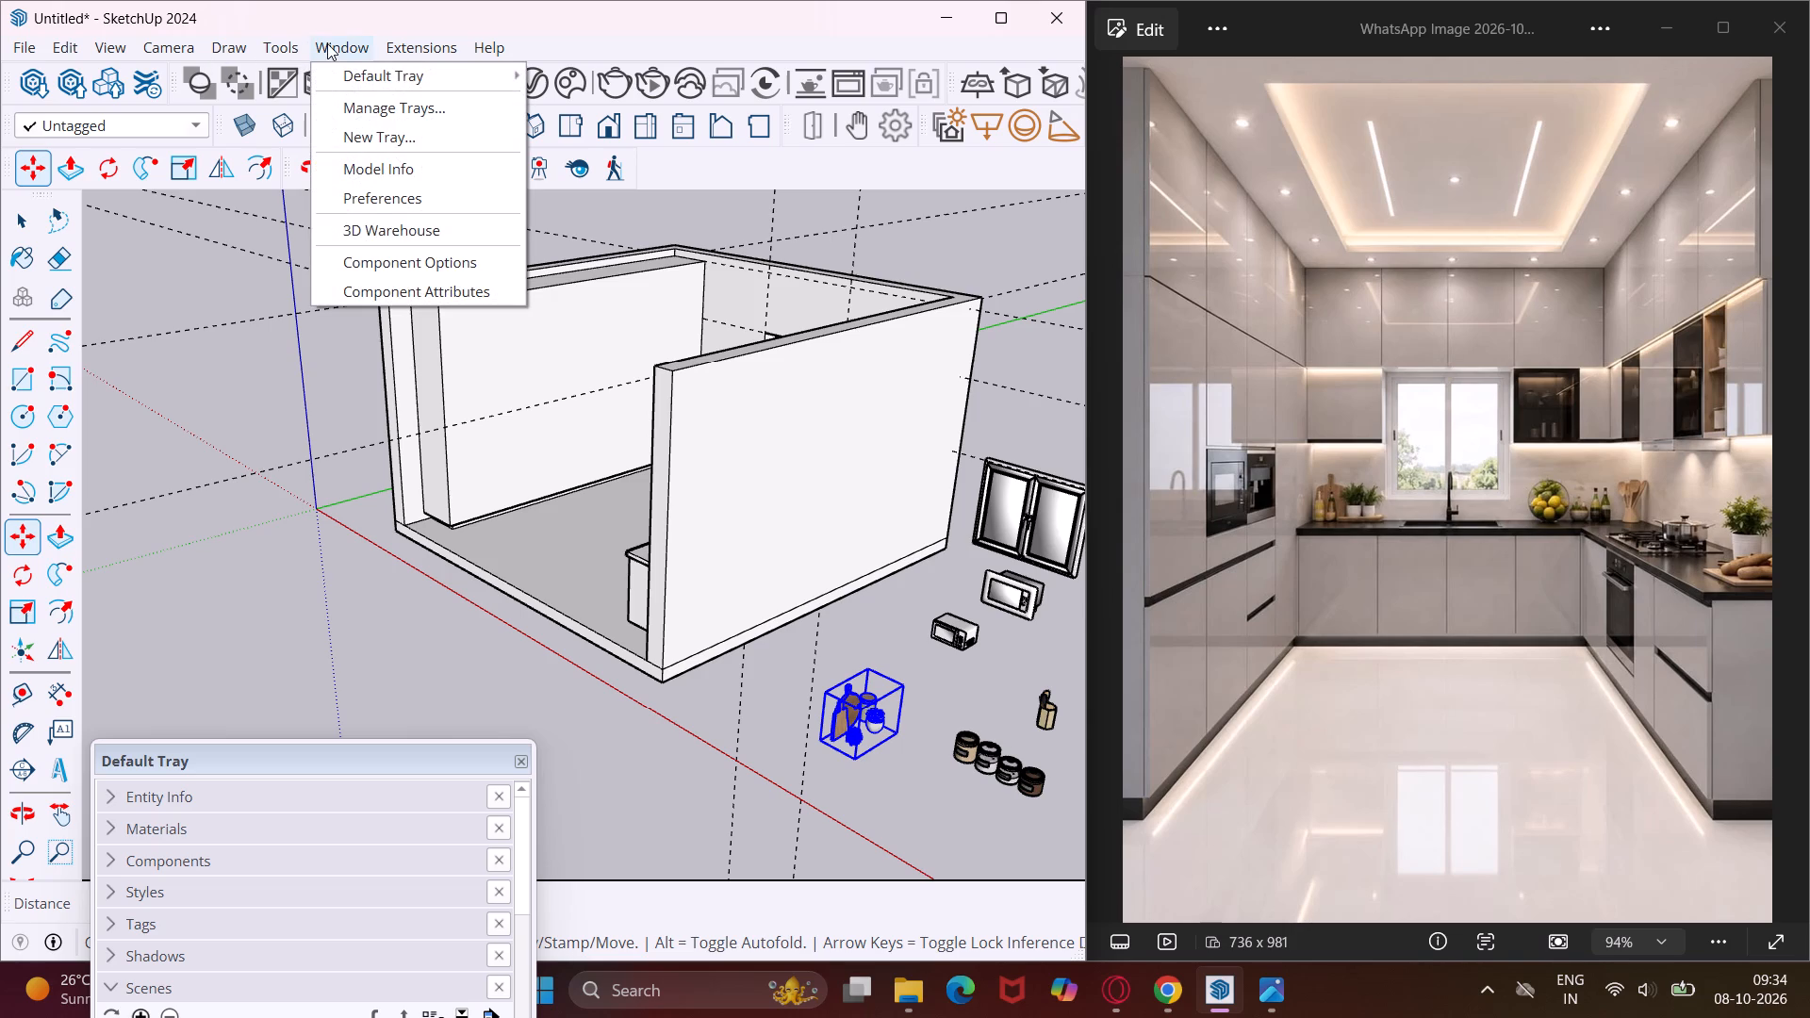
left_click(393, 216)
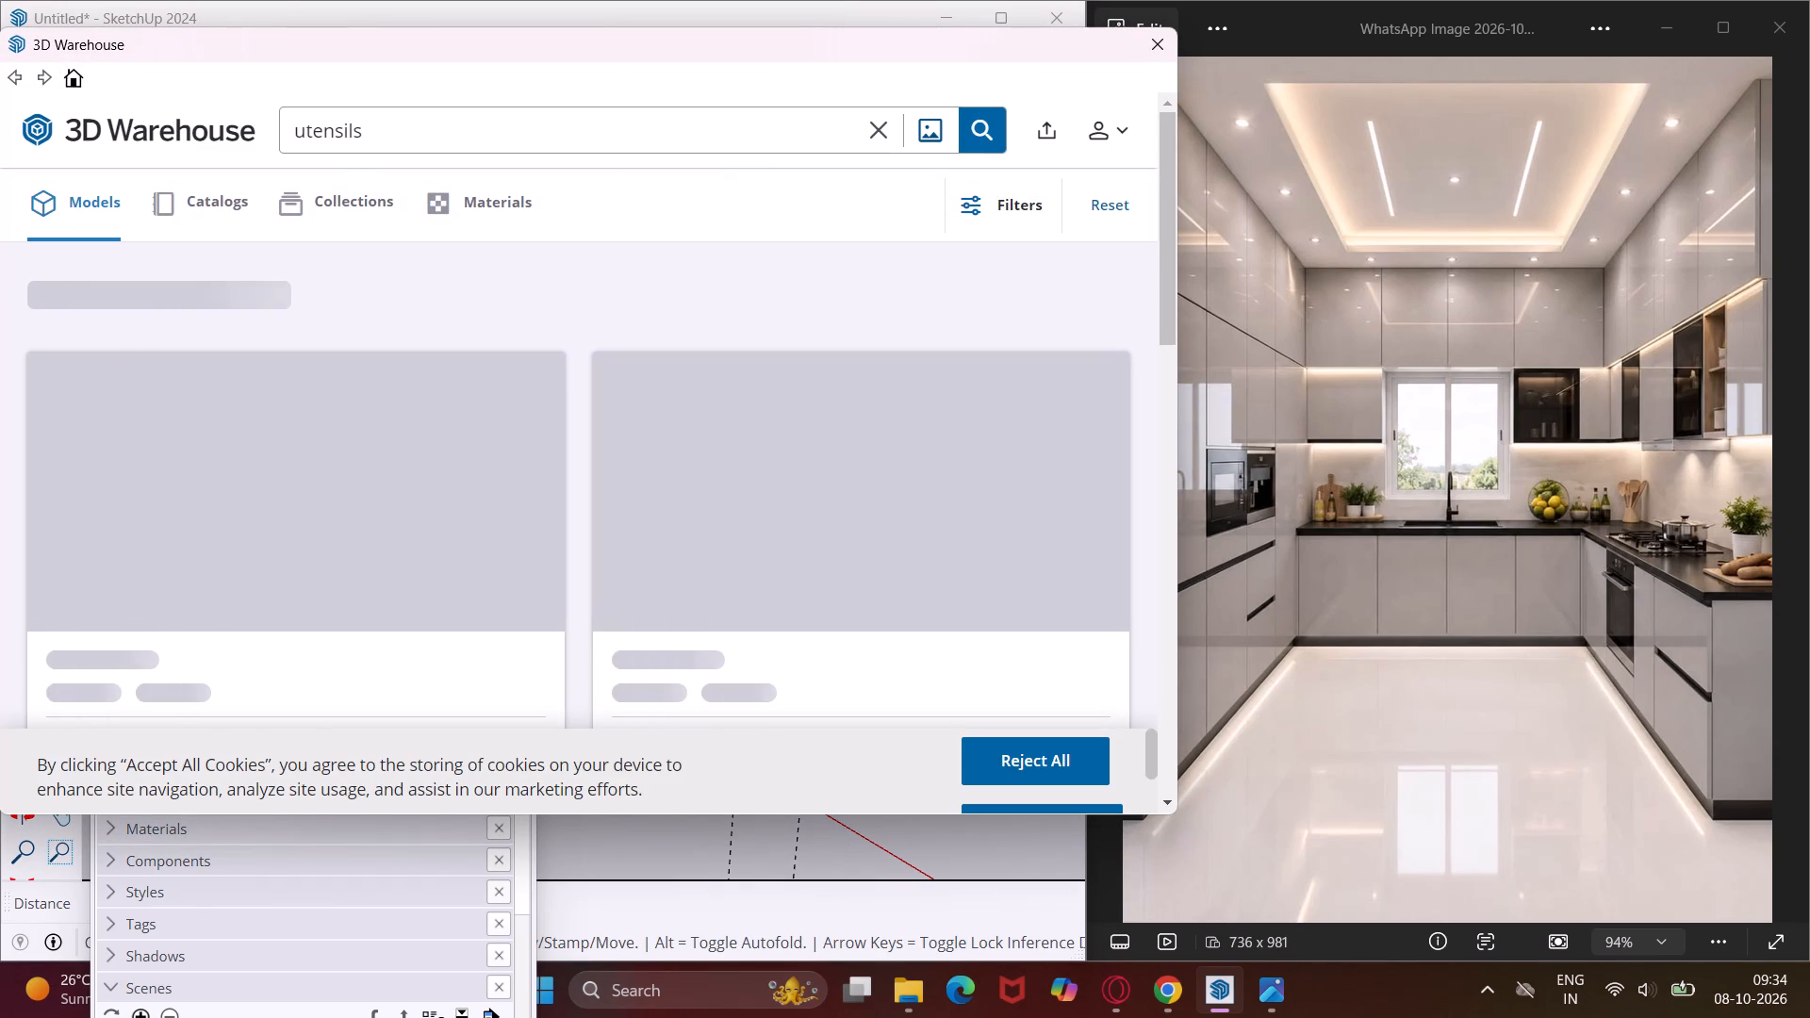
scroll(481, 487, "down", 10)
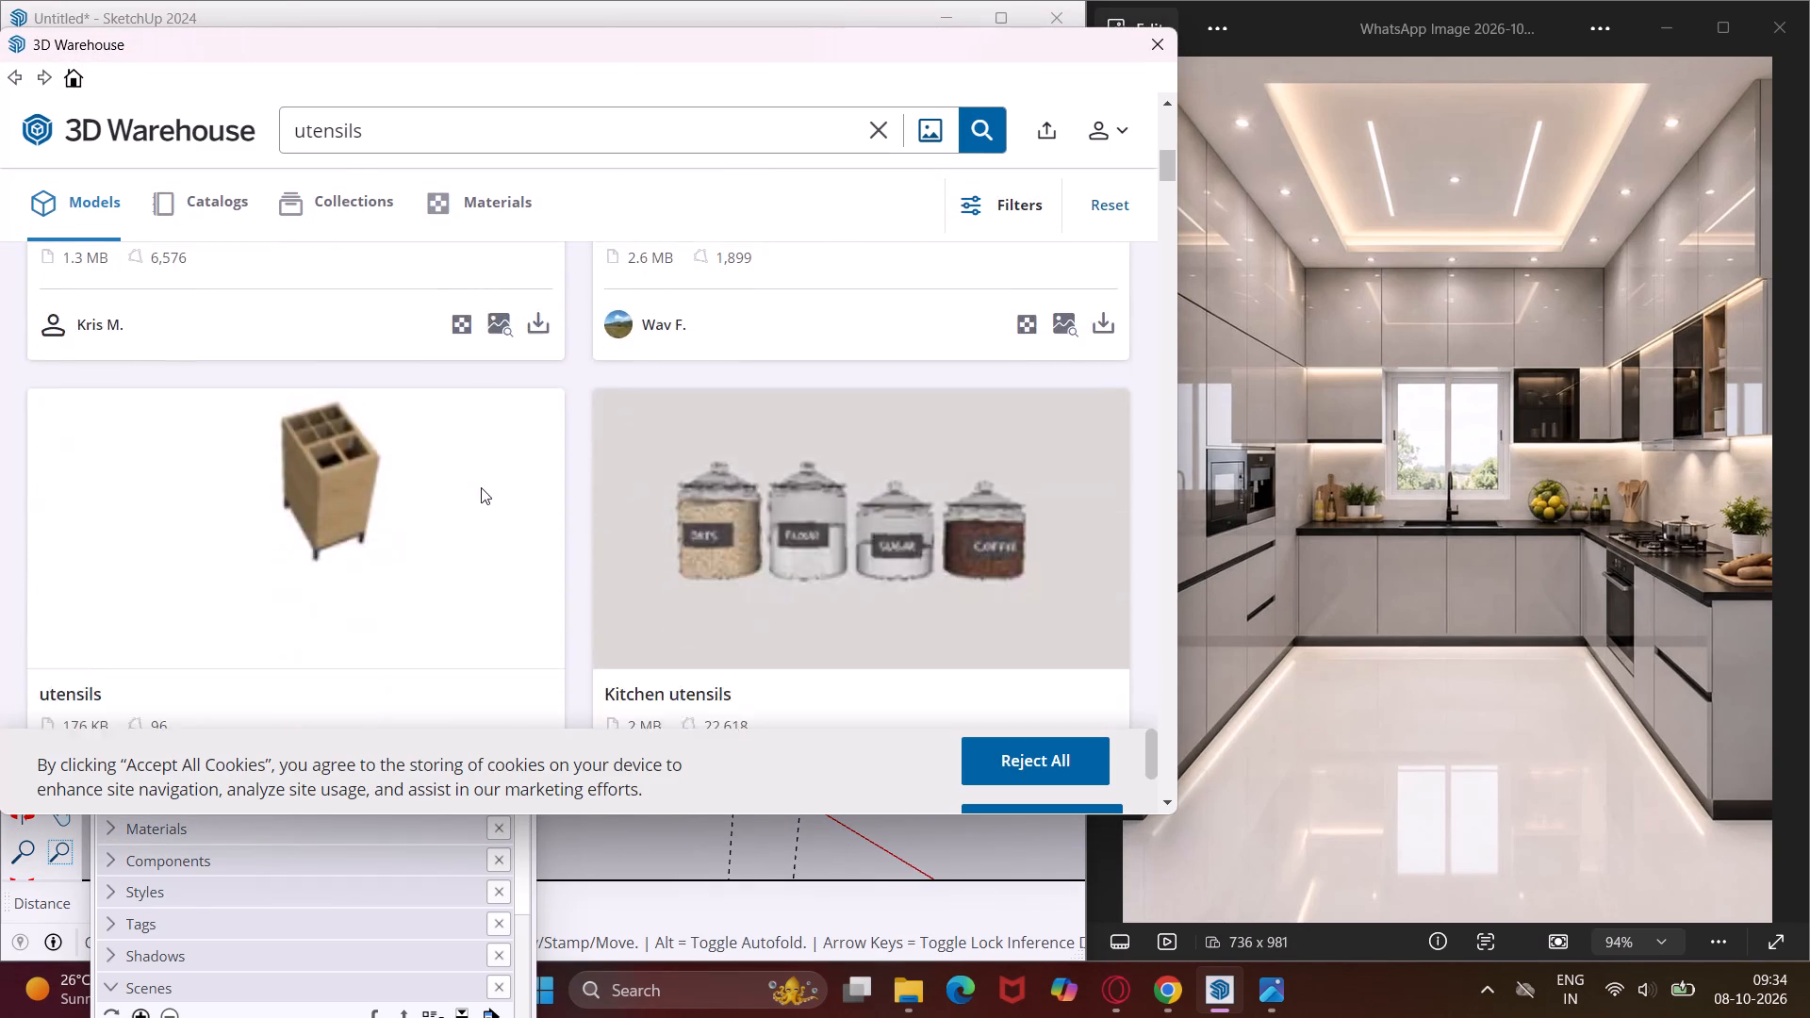
scroll(481, 487, "down", 14)
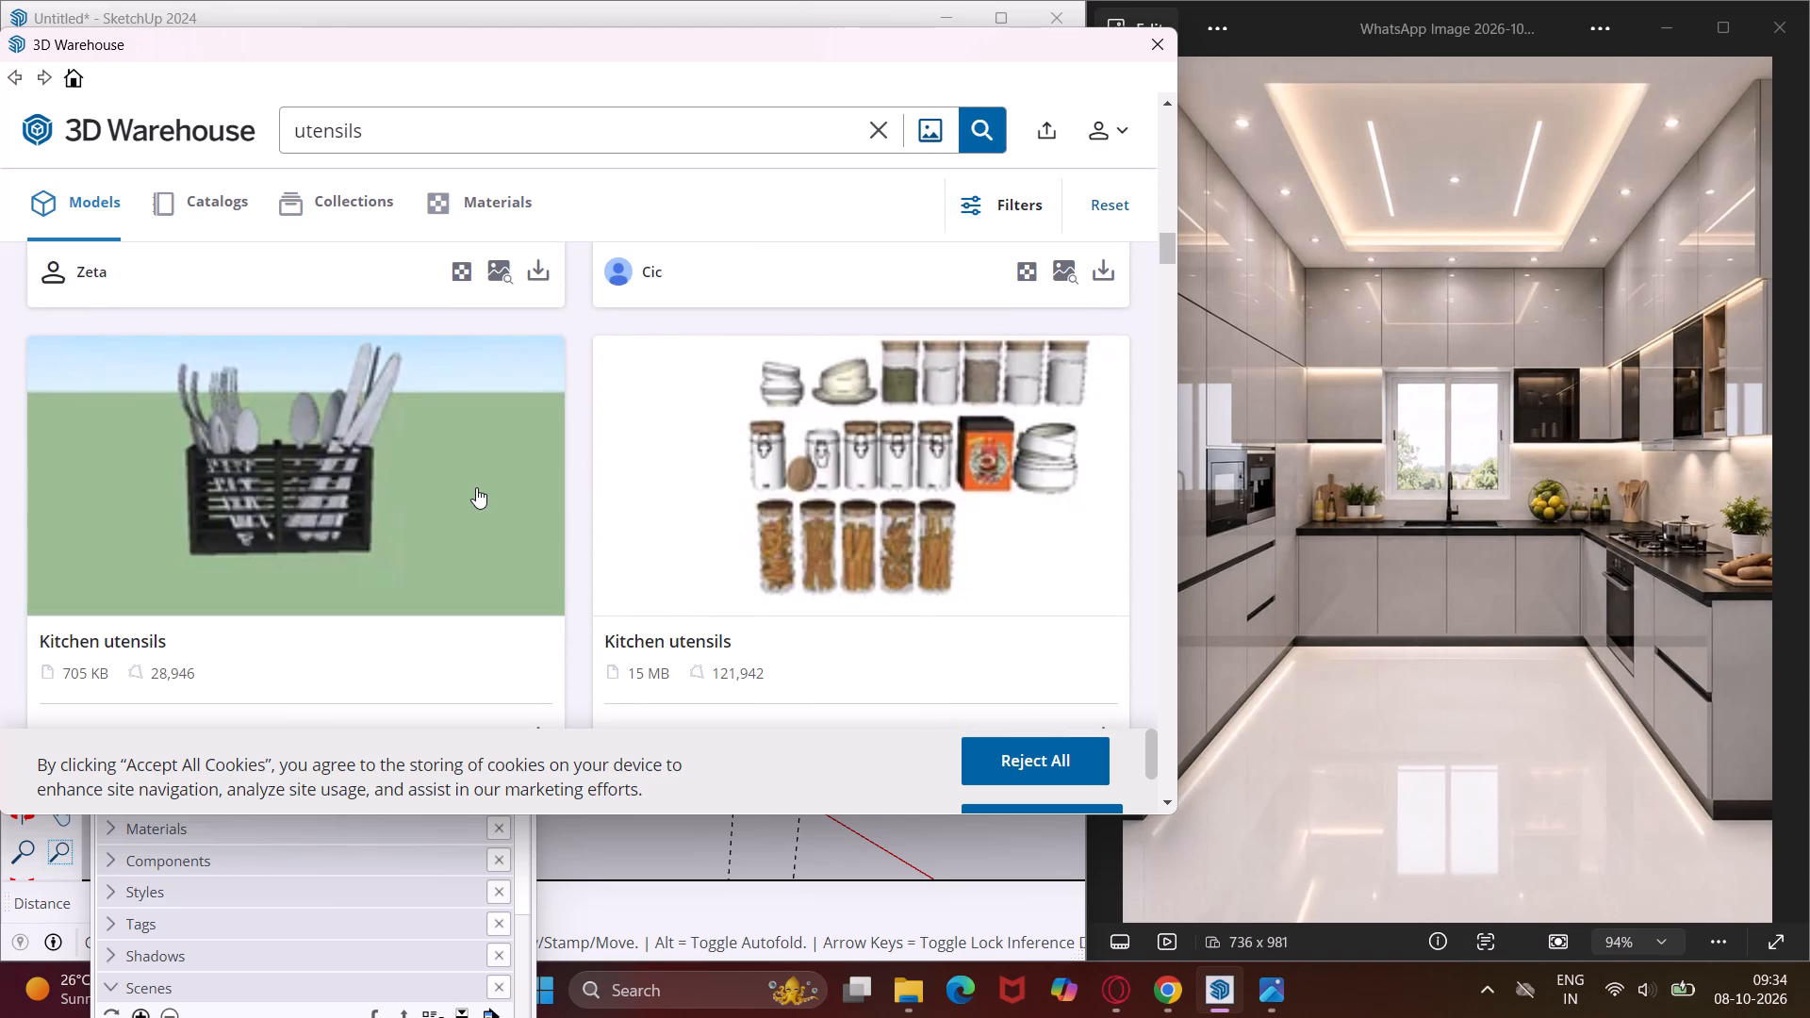
scroll(476, 487, "down", 2)
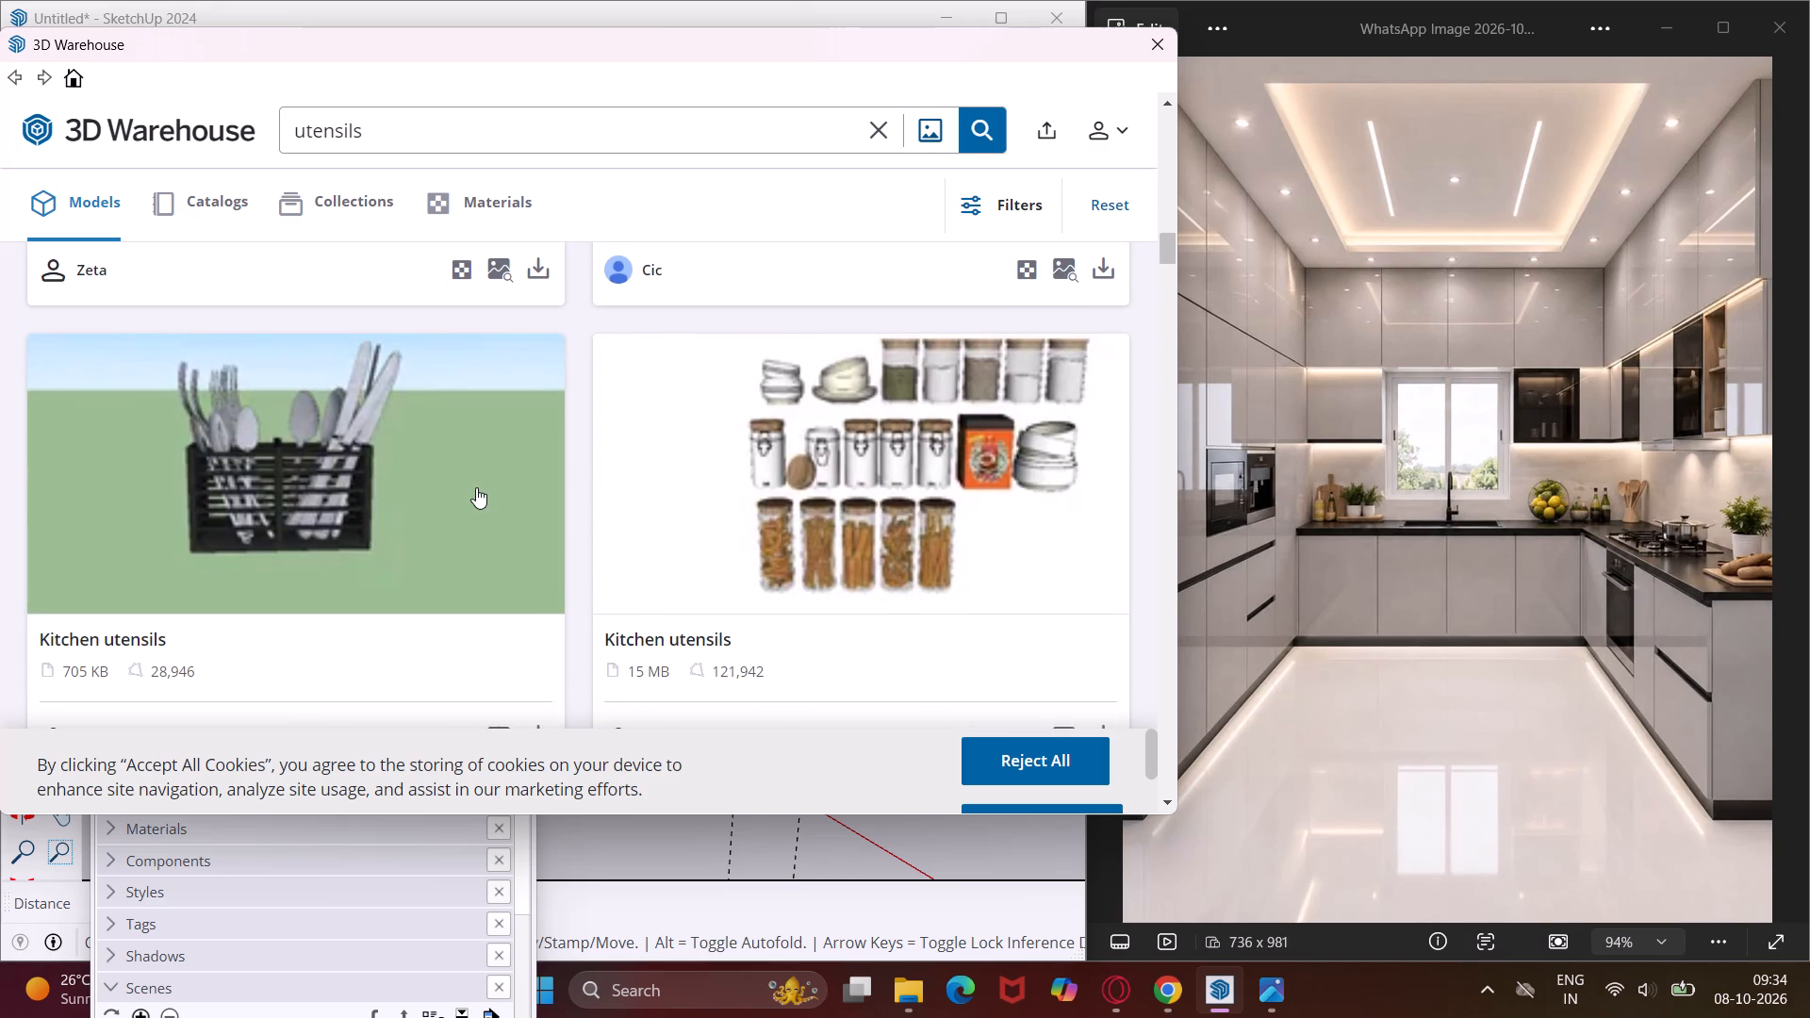
scroll(476, 487, "down", 5)
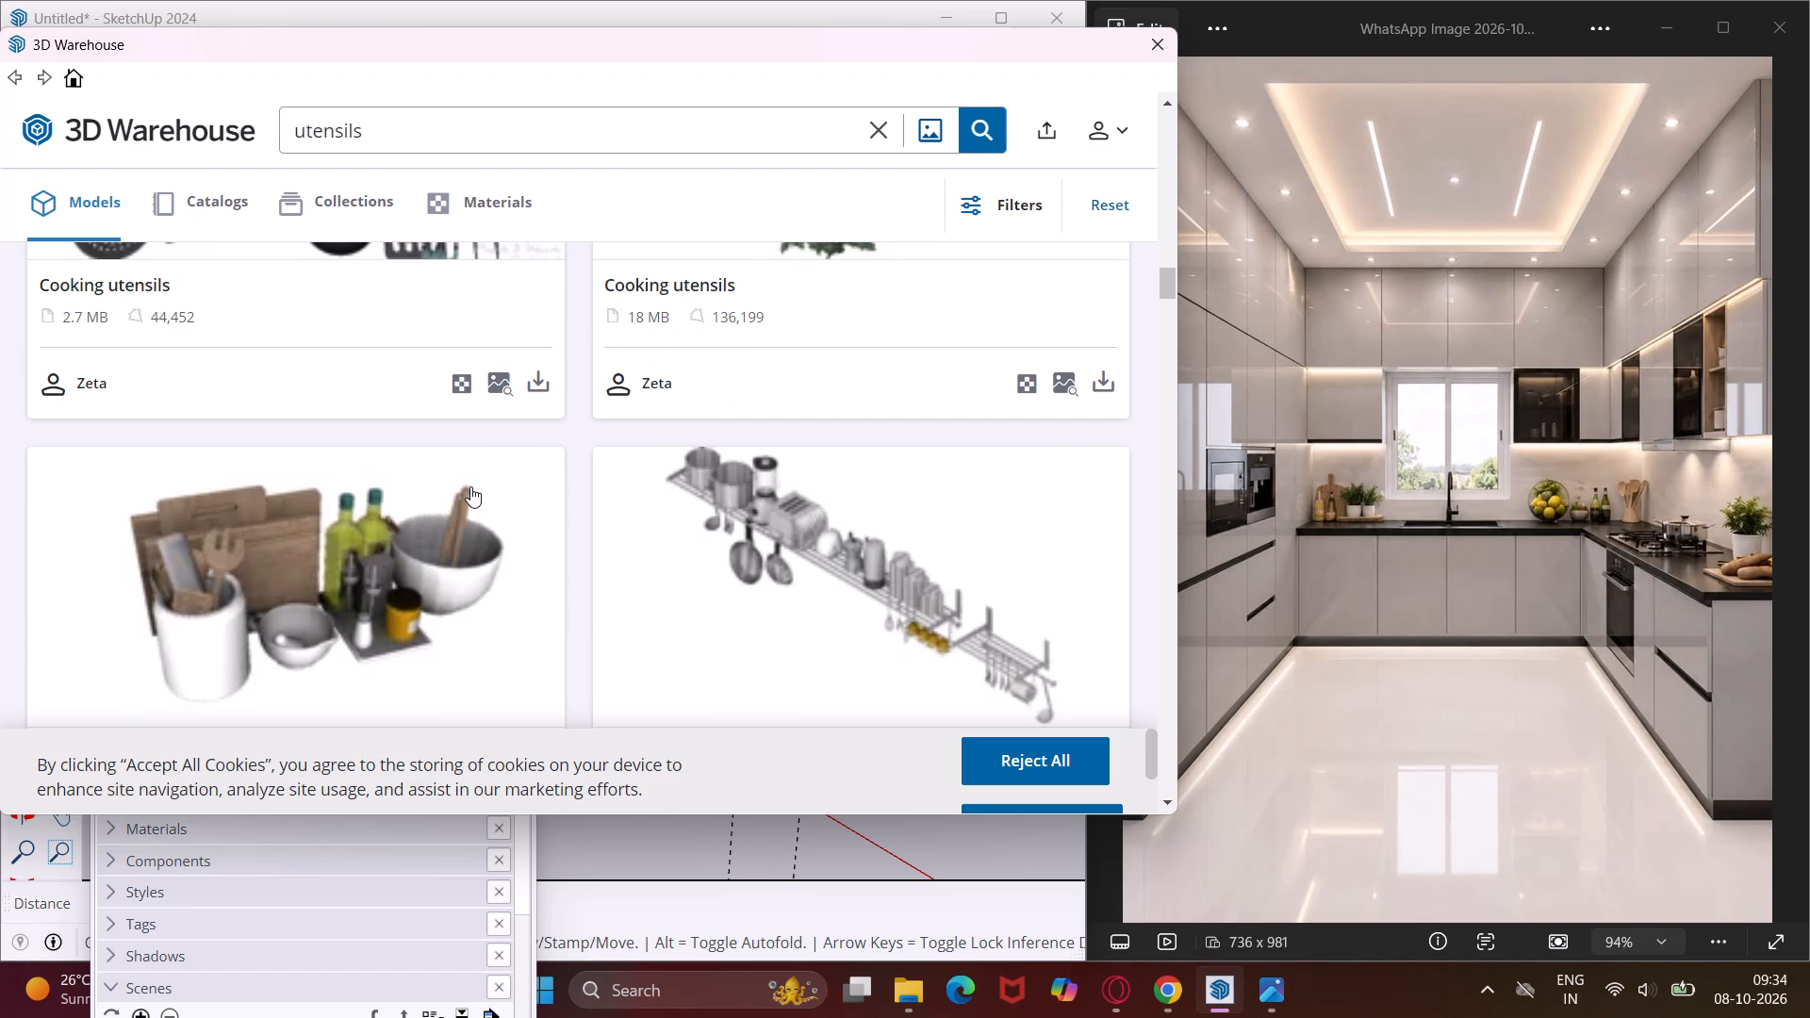
scroll(452, 490, "down", 4)
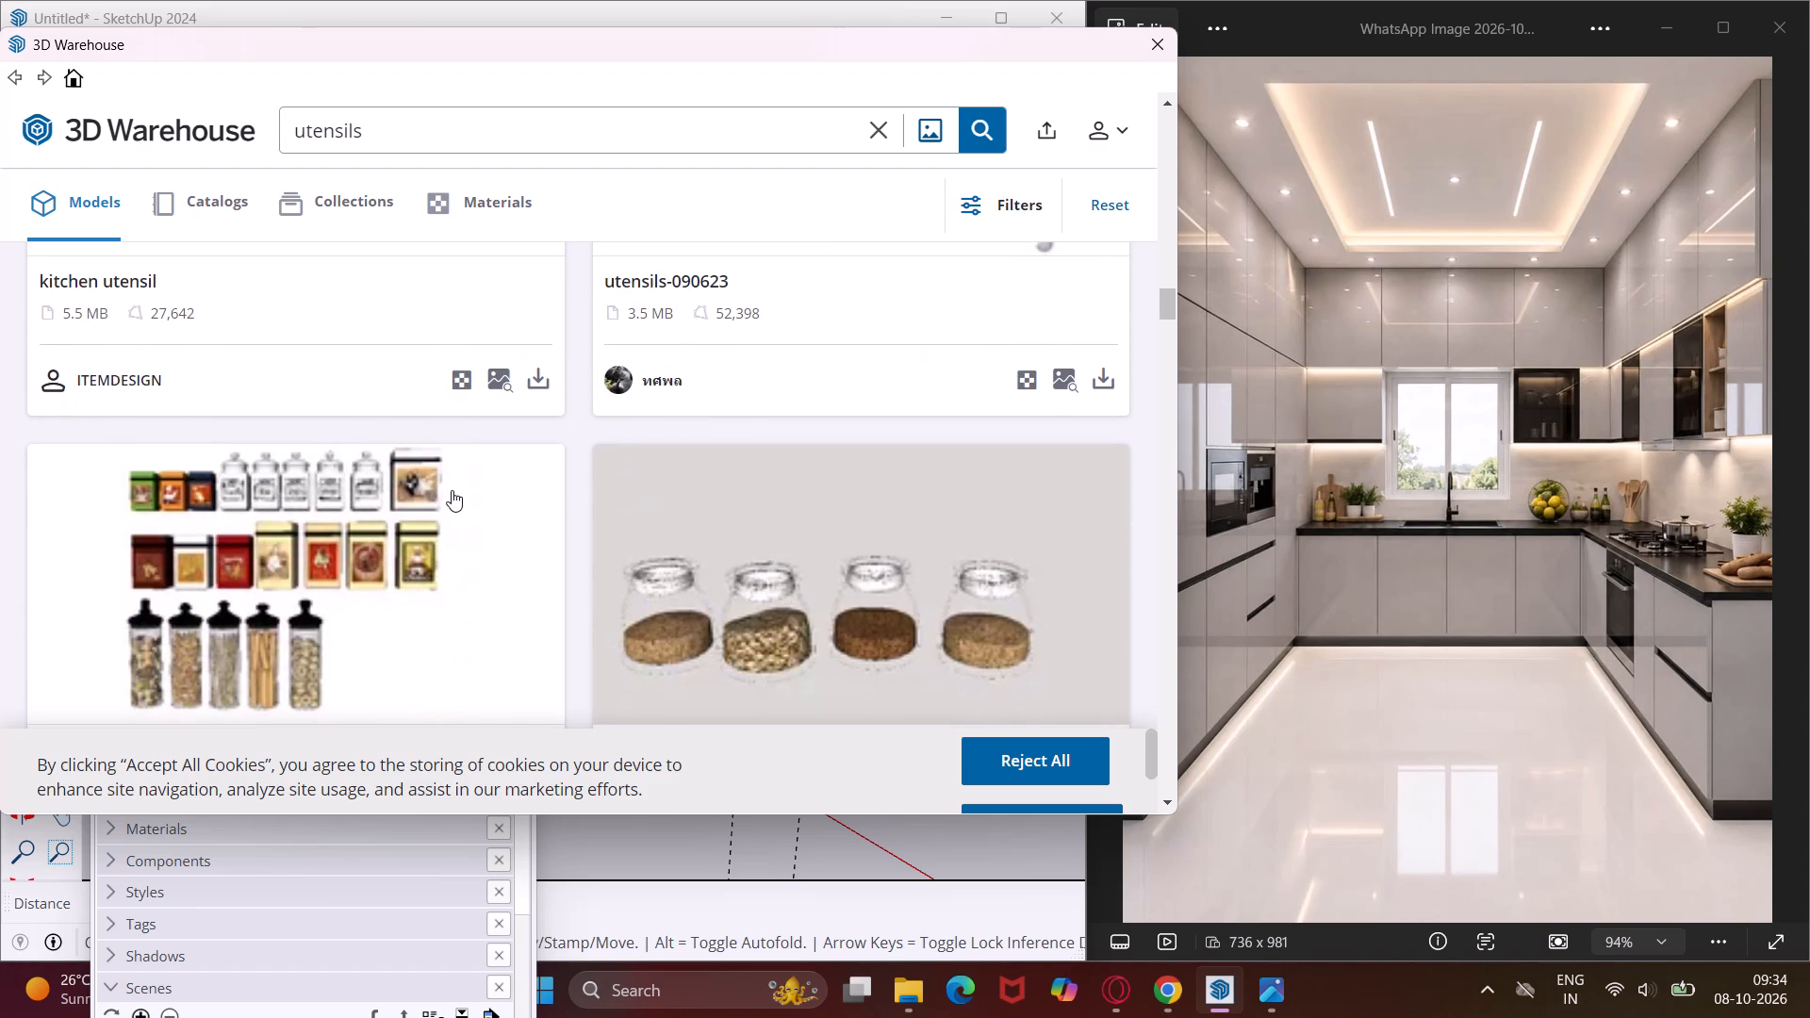
scroll(452, 490, "down", 13)
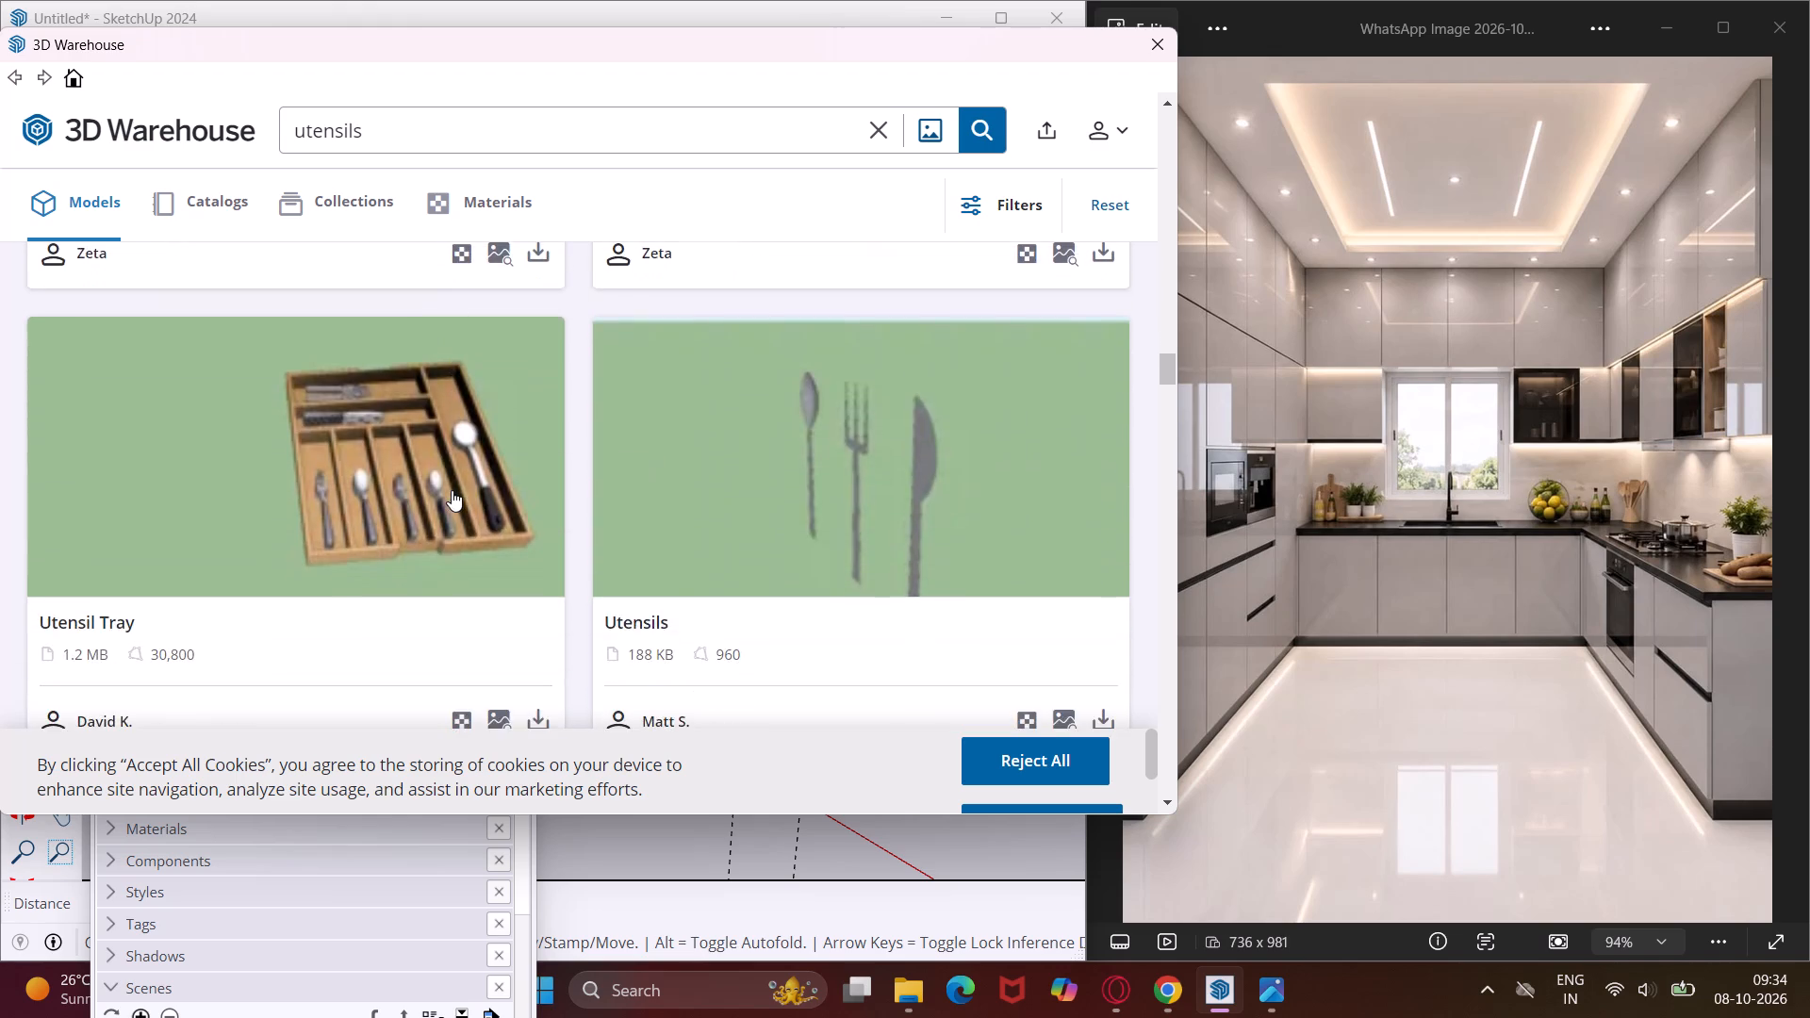
scroll(452, 490, "down", 6)
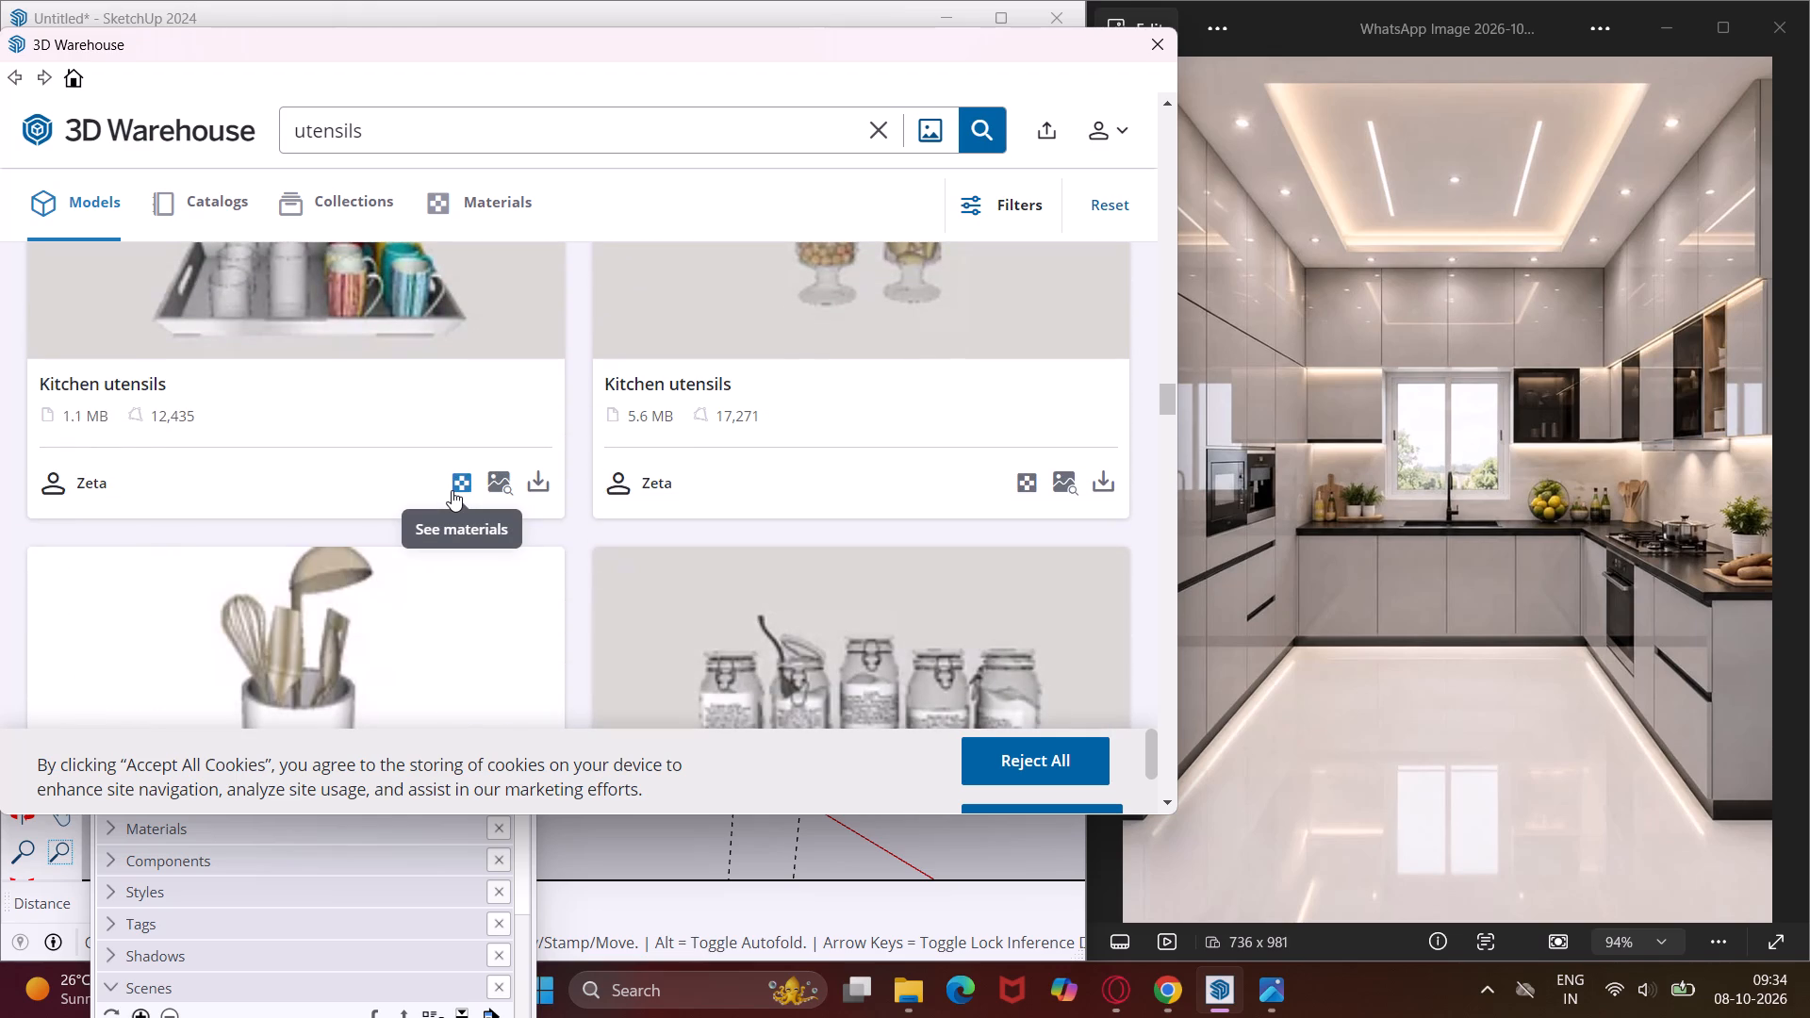
scroll(459, 457, "down", 3)
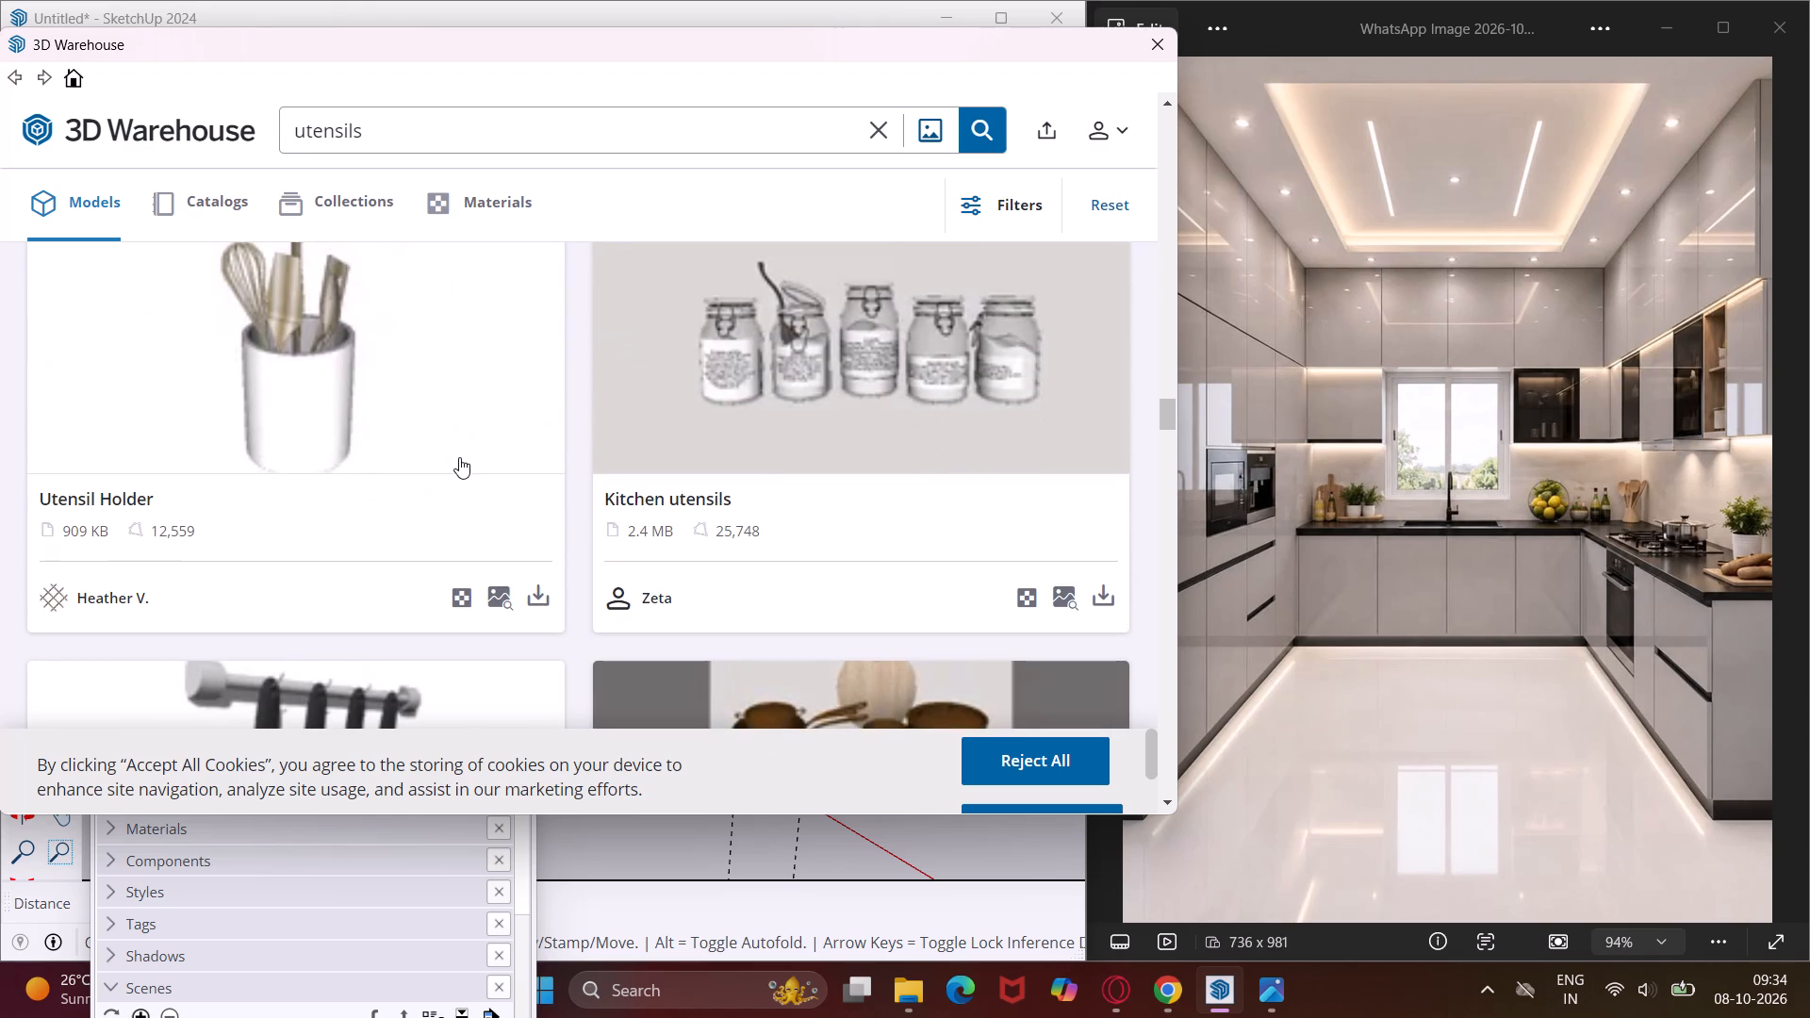
scroll(459, 457, "down", 6)
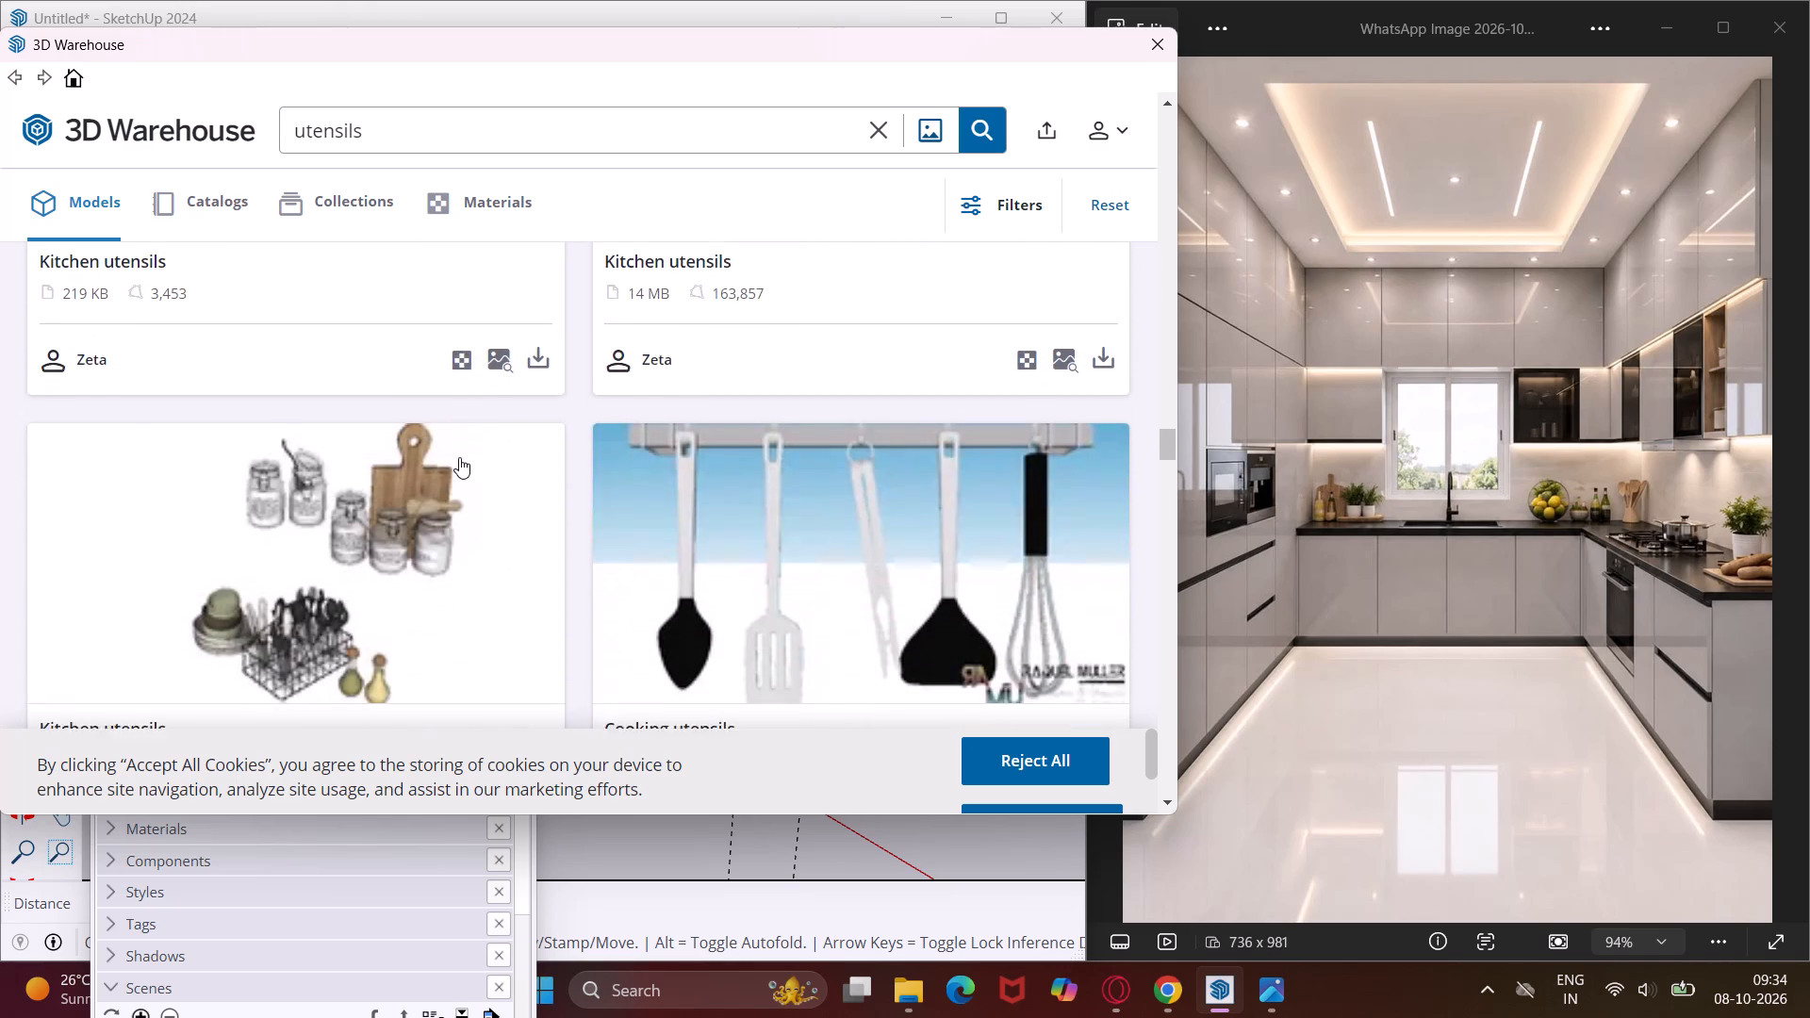
scroll(459, 457, "down", 5)
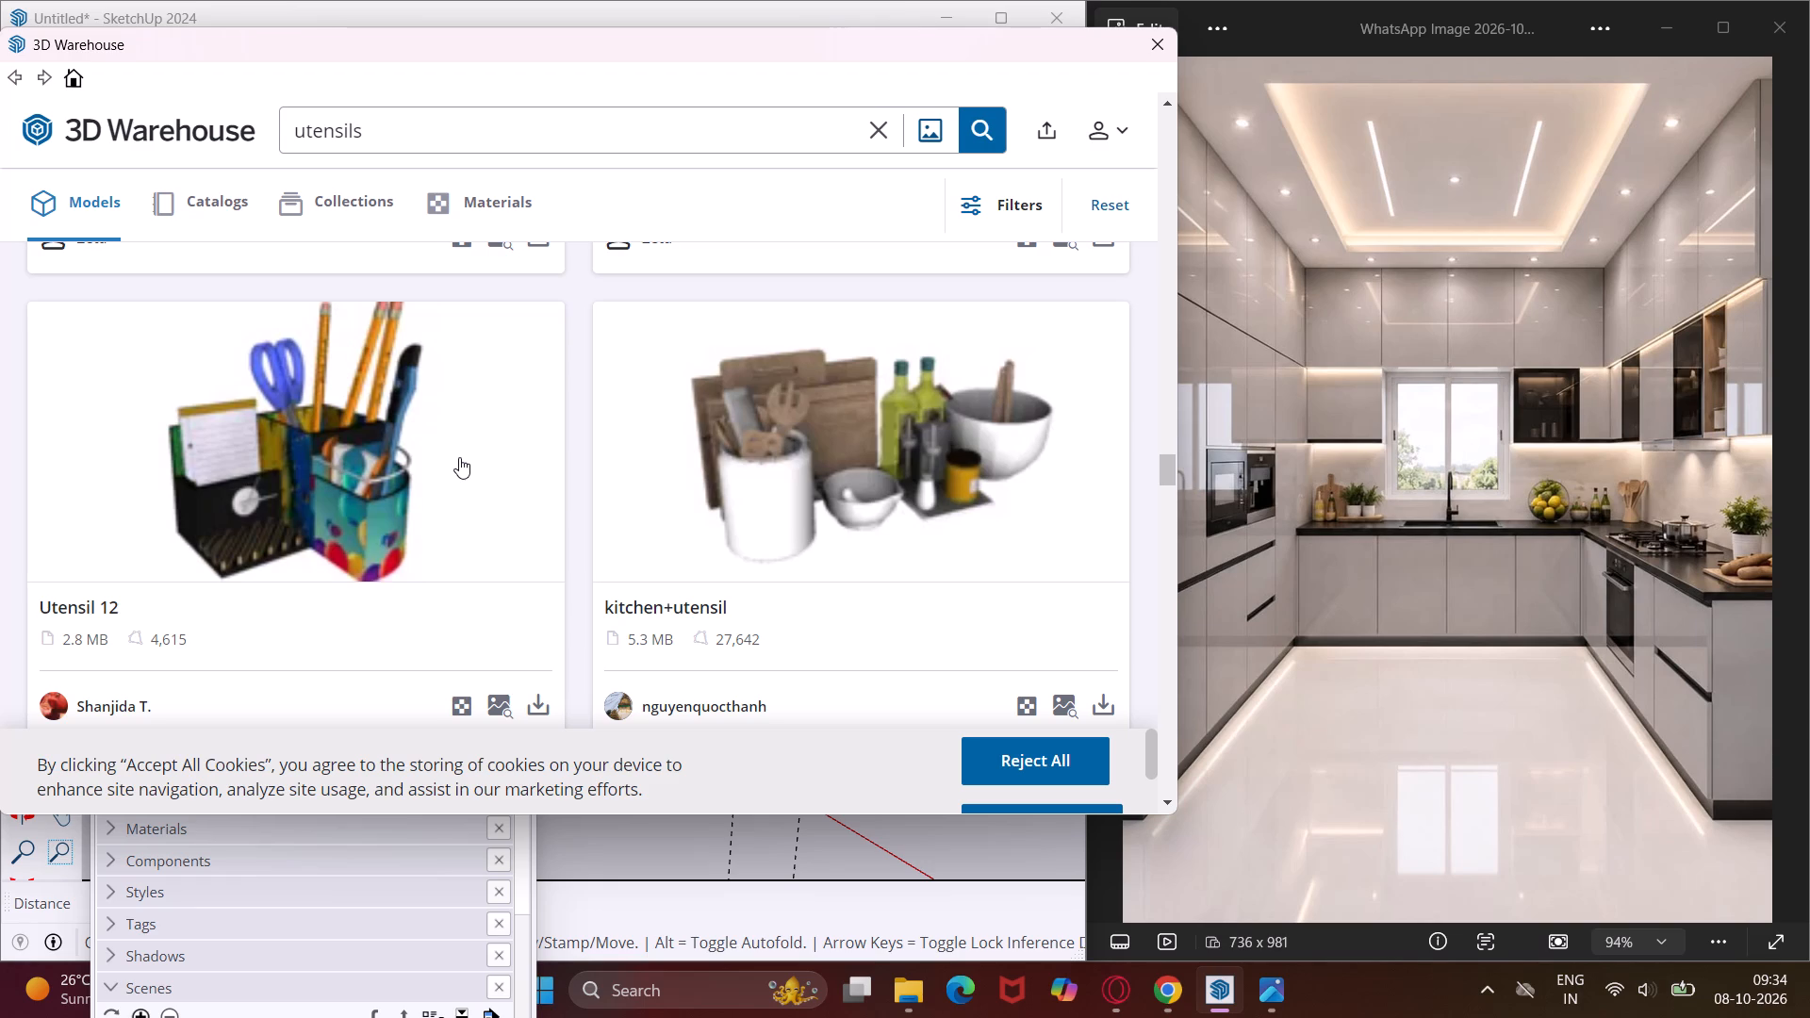
scroll(459, 457, "down", 2)
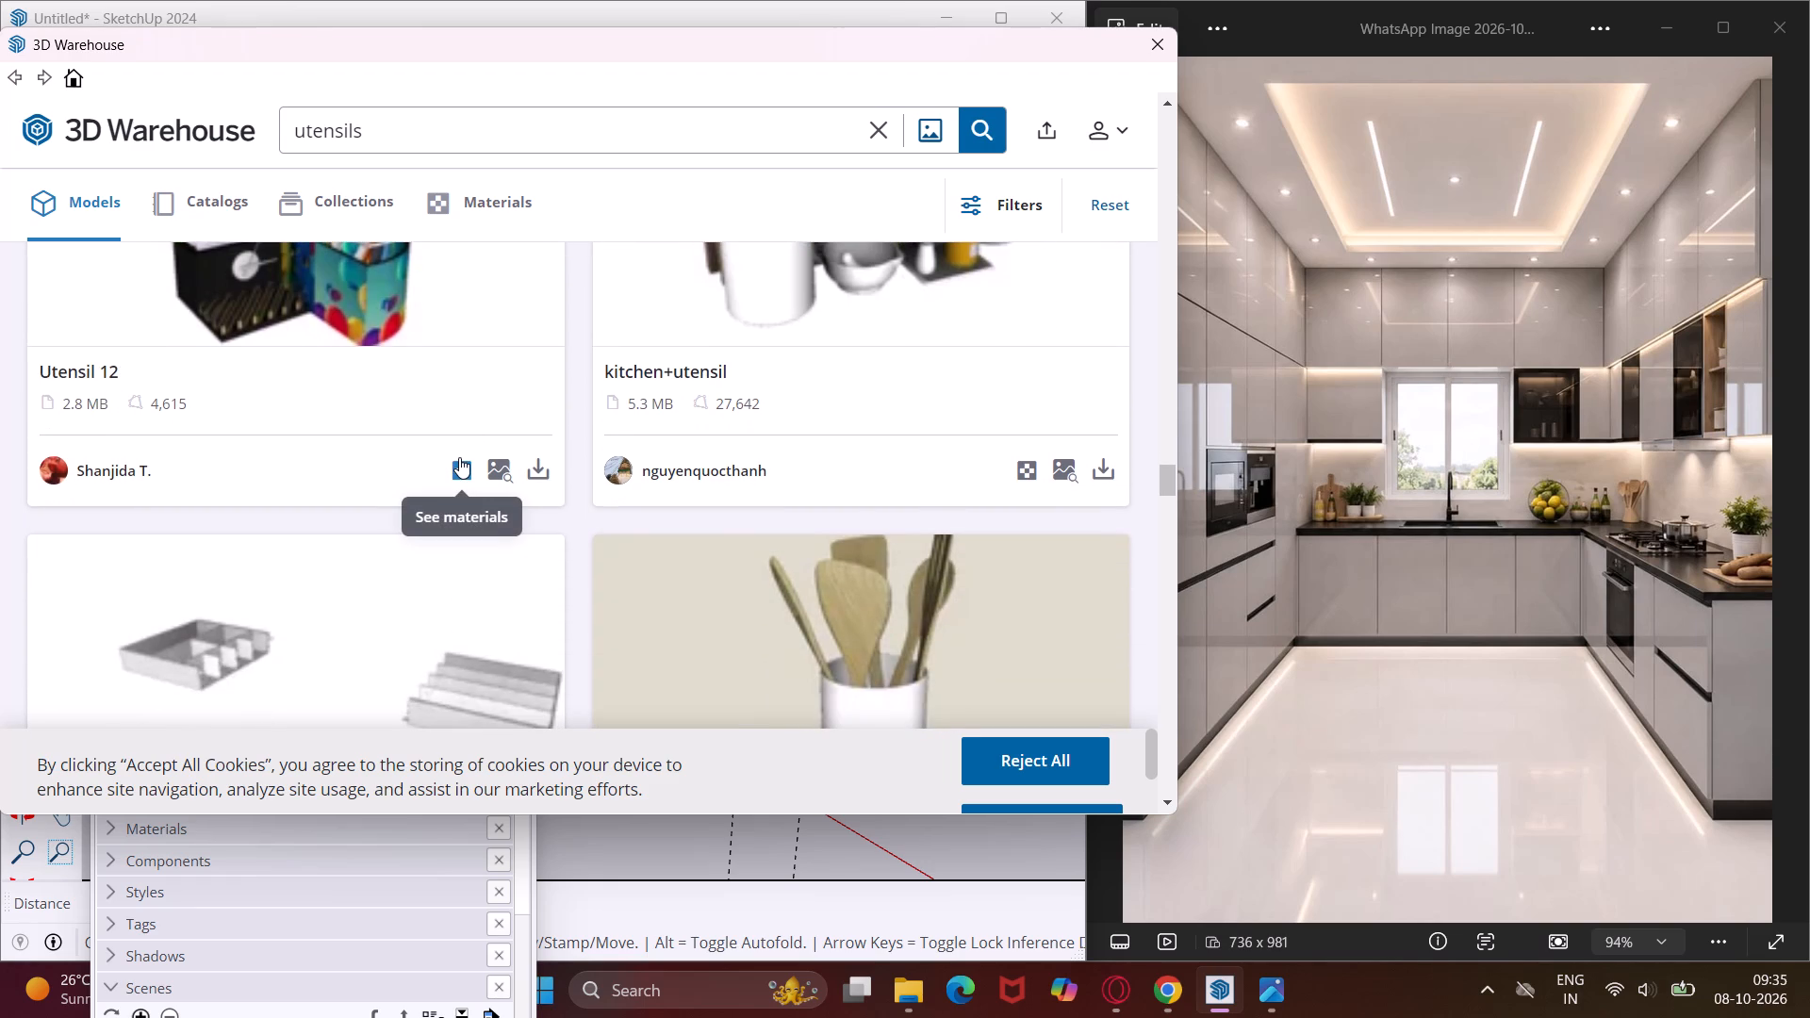
scroll(458, 505, "down", 3)
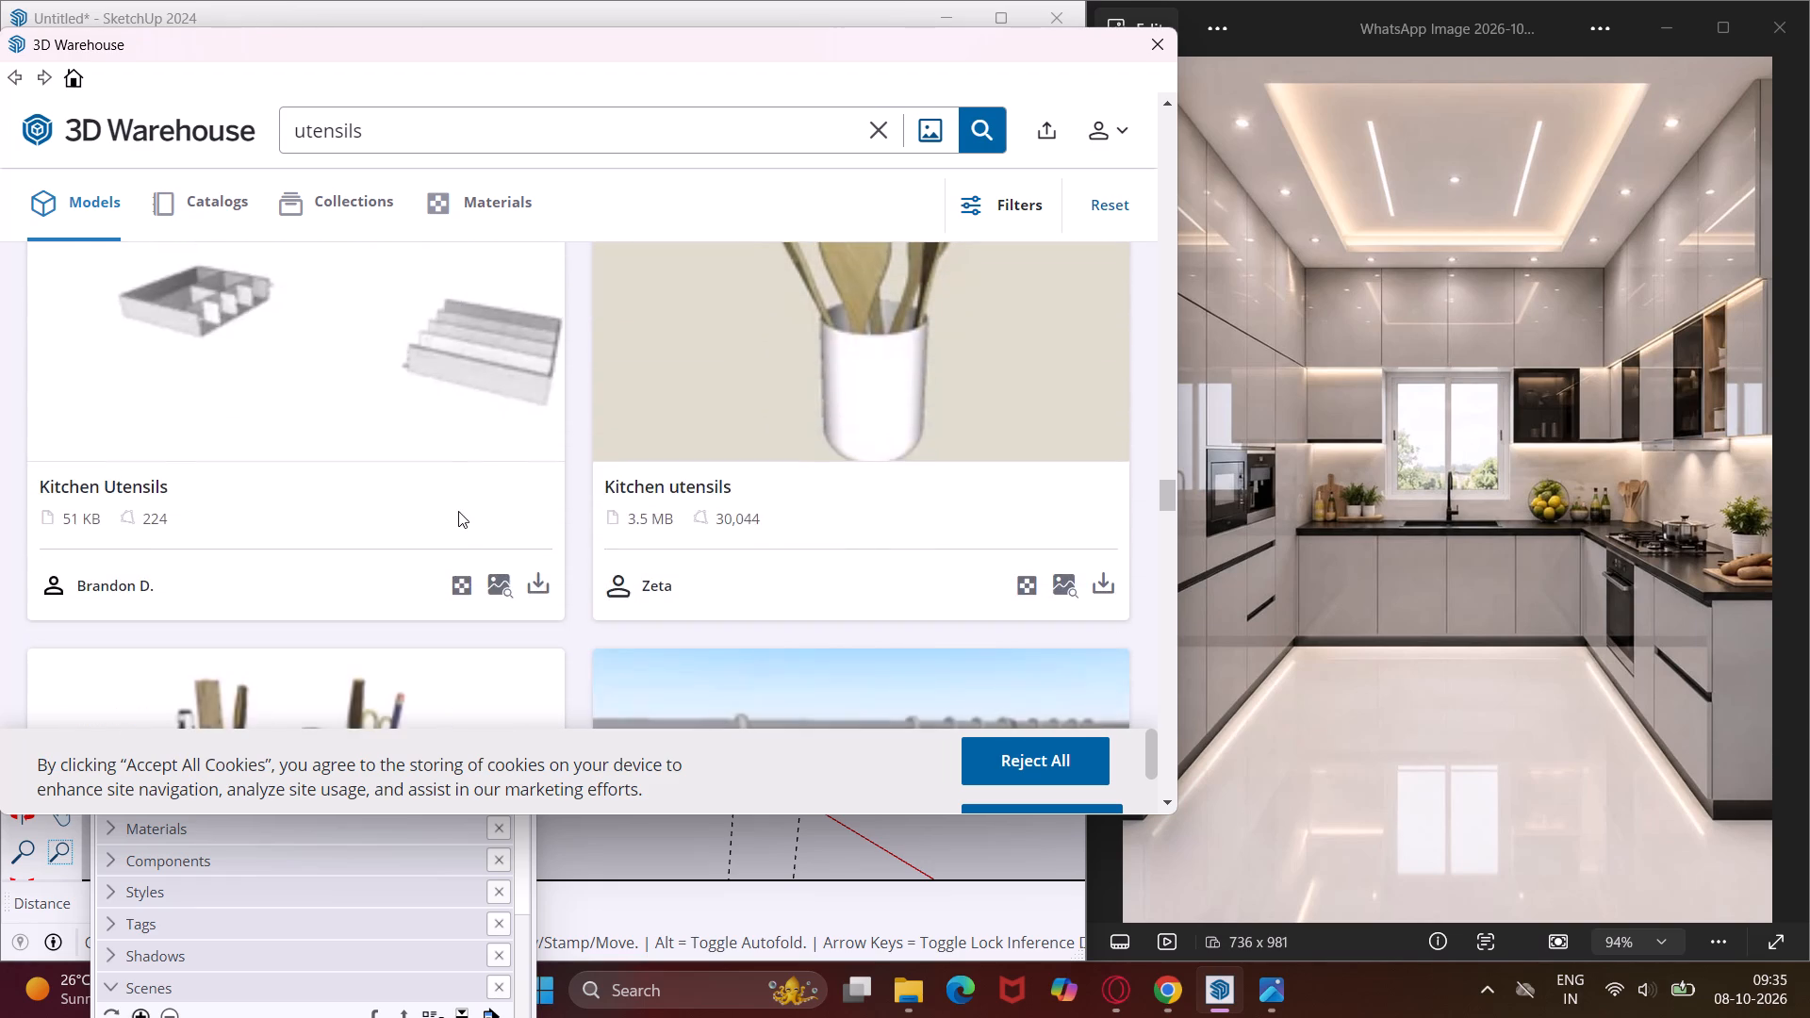
scroll(458, 511, "down", 7)
scroll(429, 579, "up", 4)
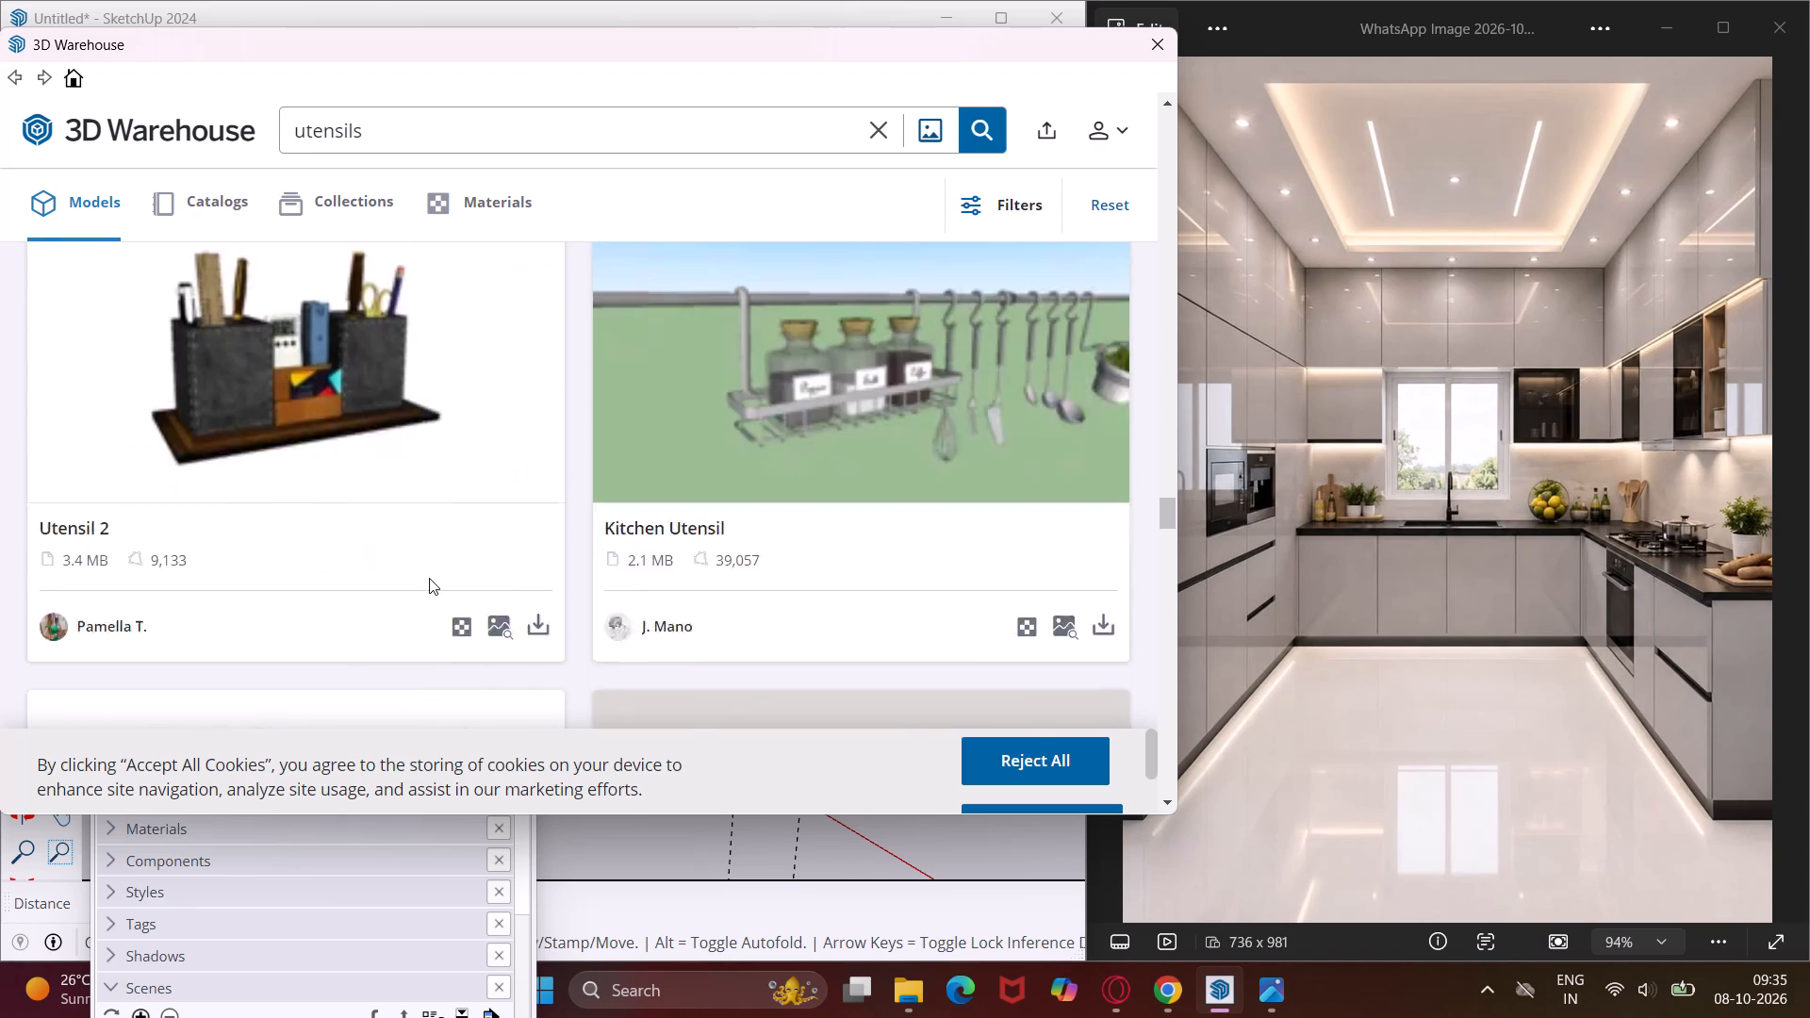
scroll(429, 578, "down", 7)
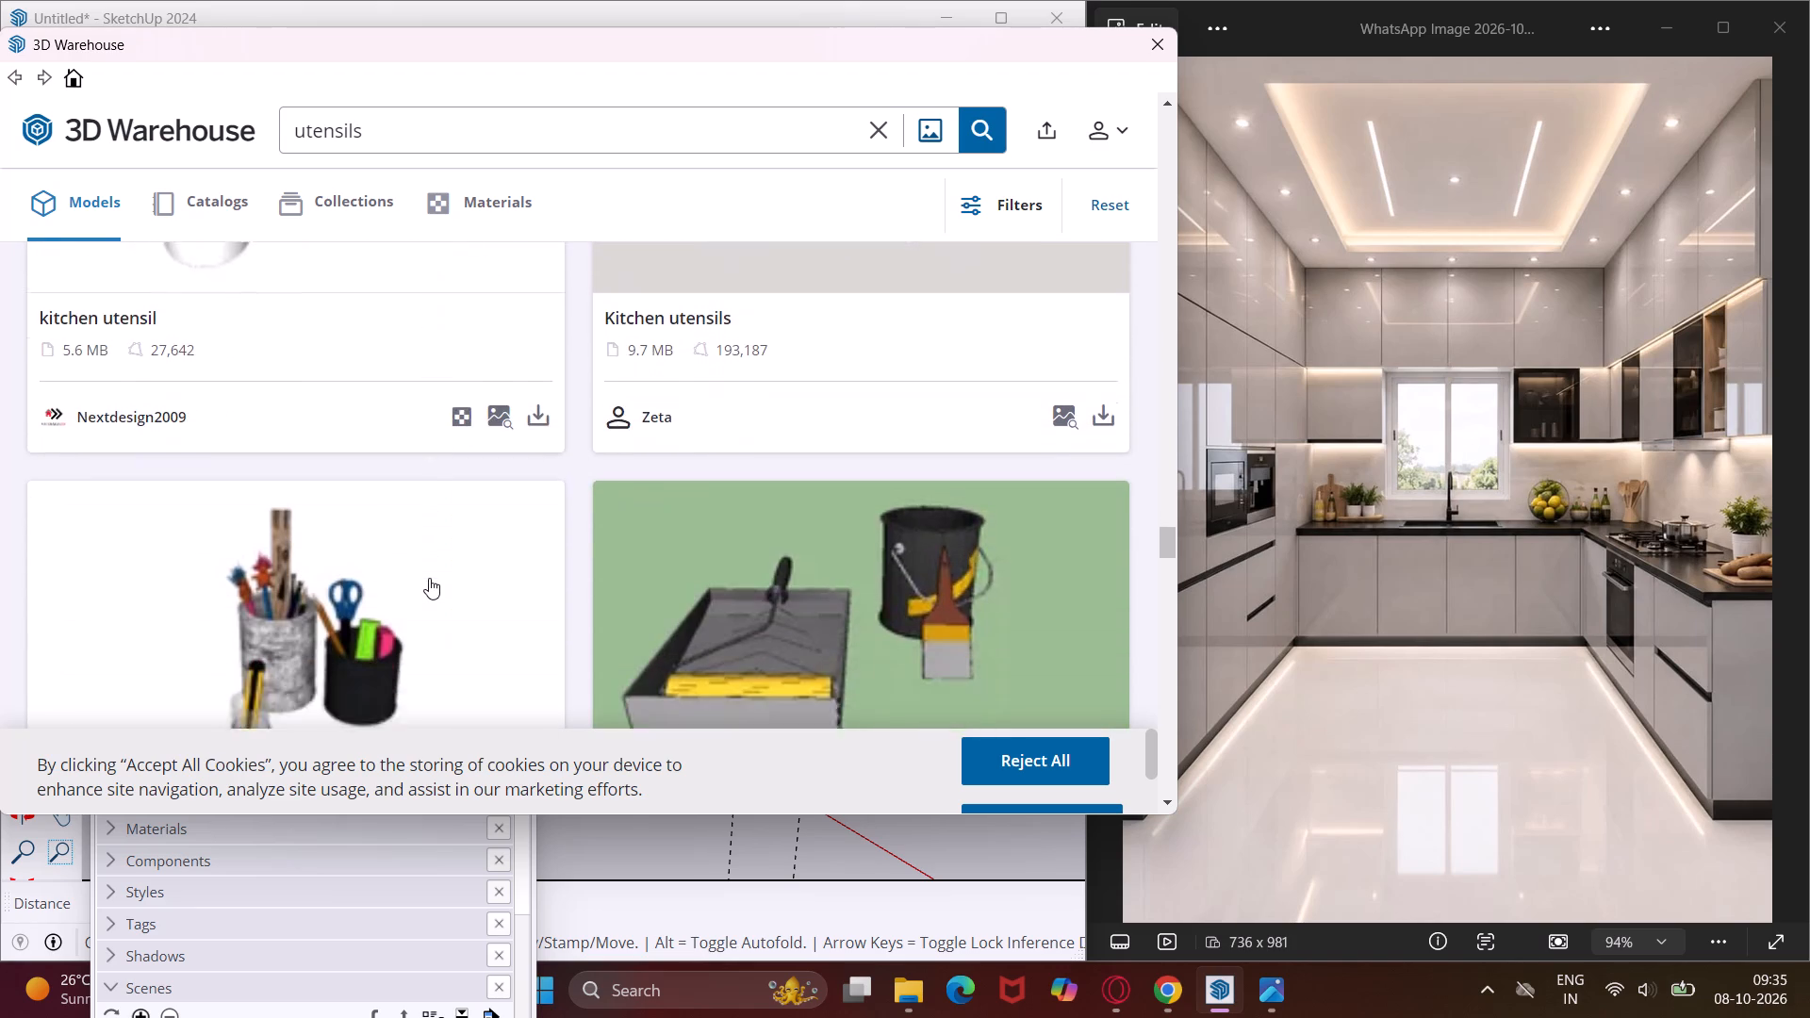
scroll(429, 578, "down", 5)
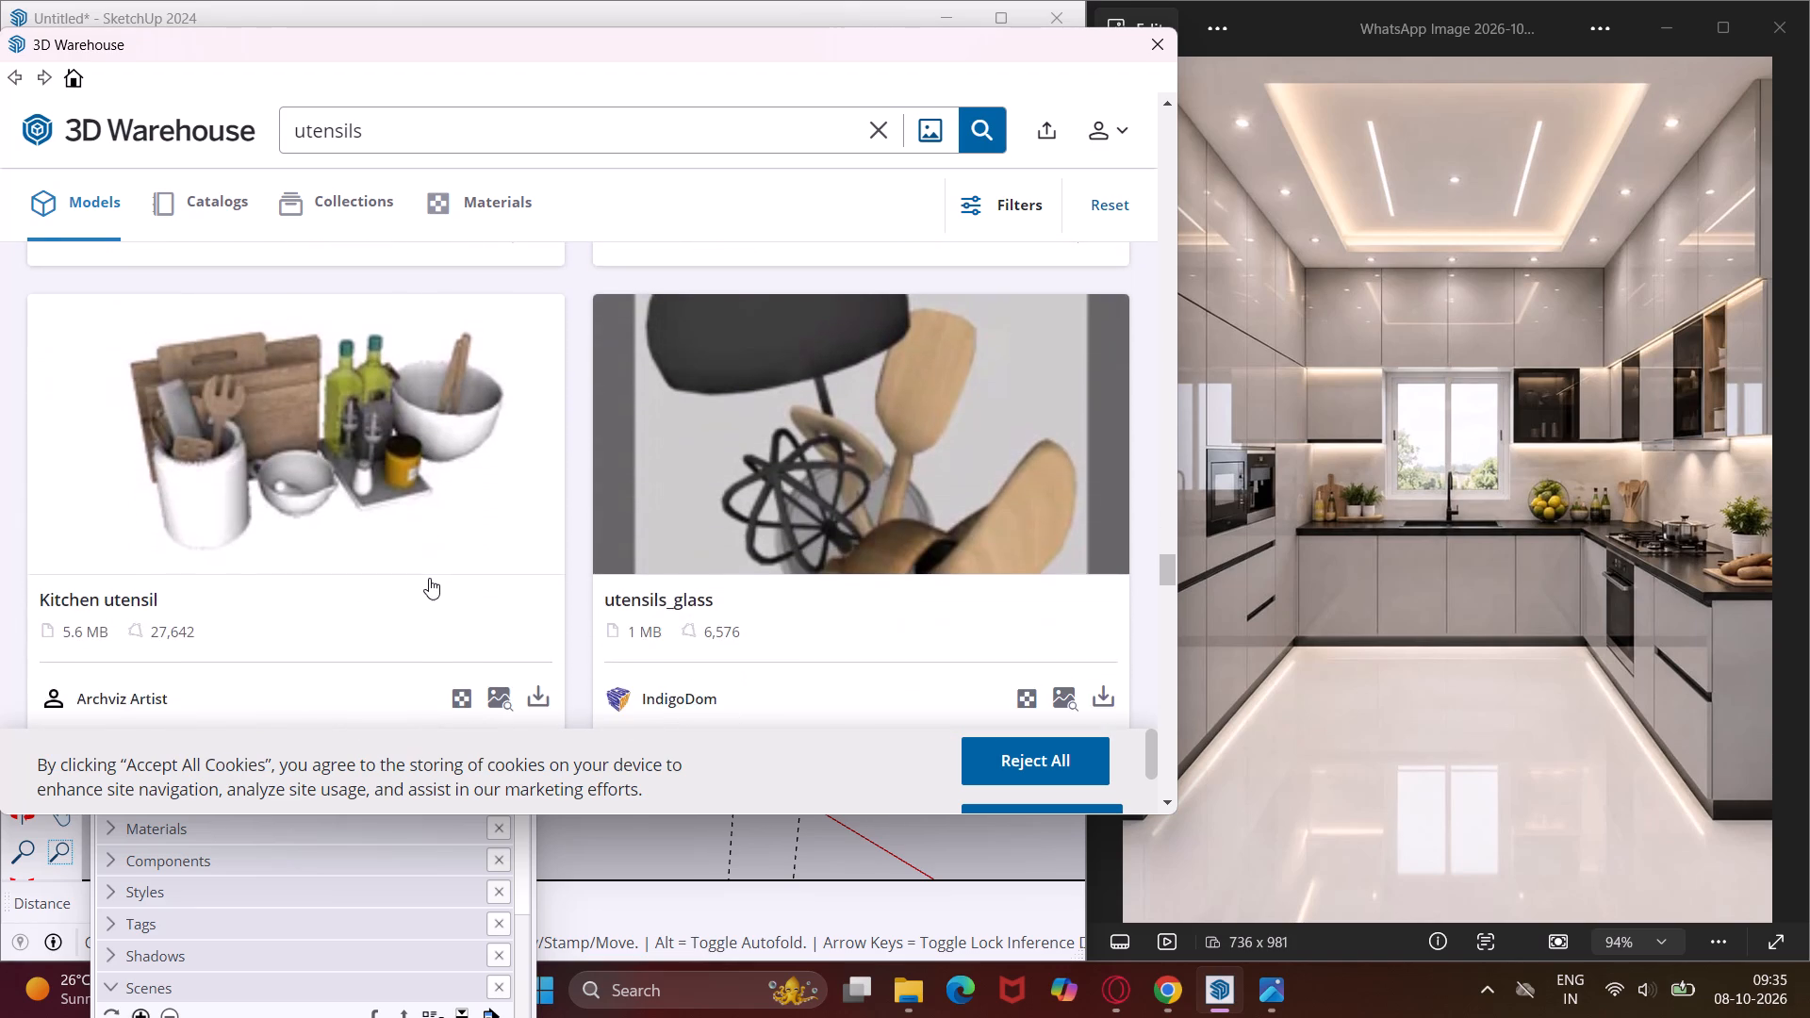
scroll(429, 578, "down", 6)
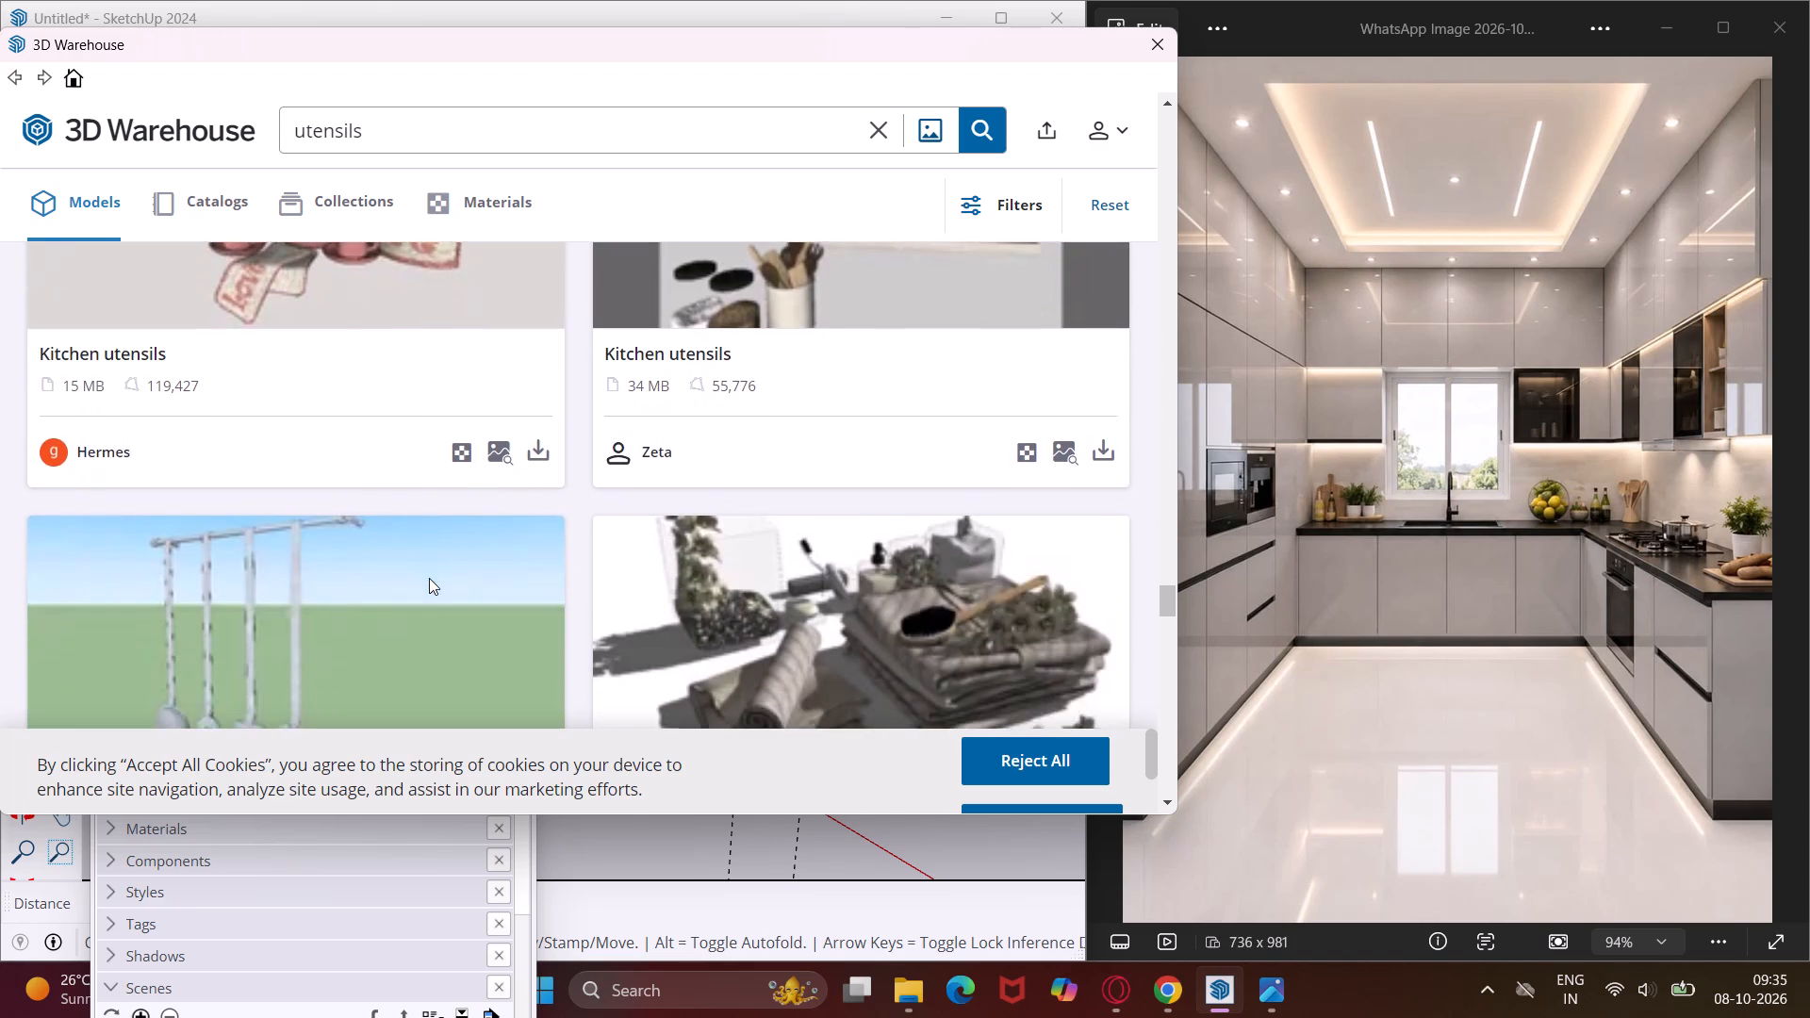
scroll(429, 578, "down", 9)
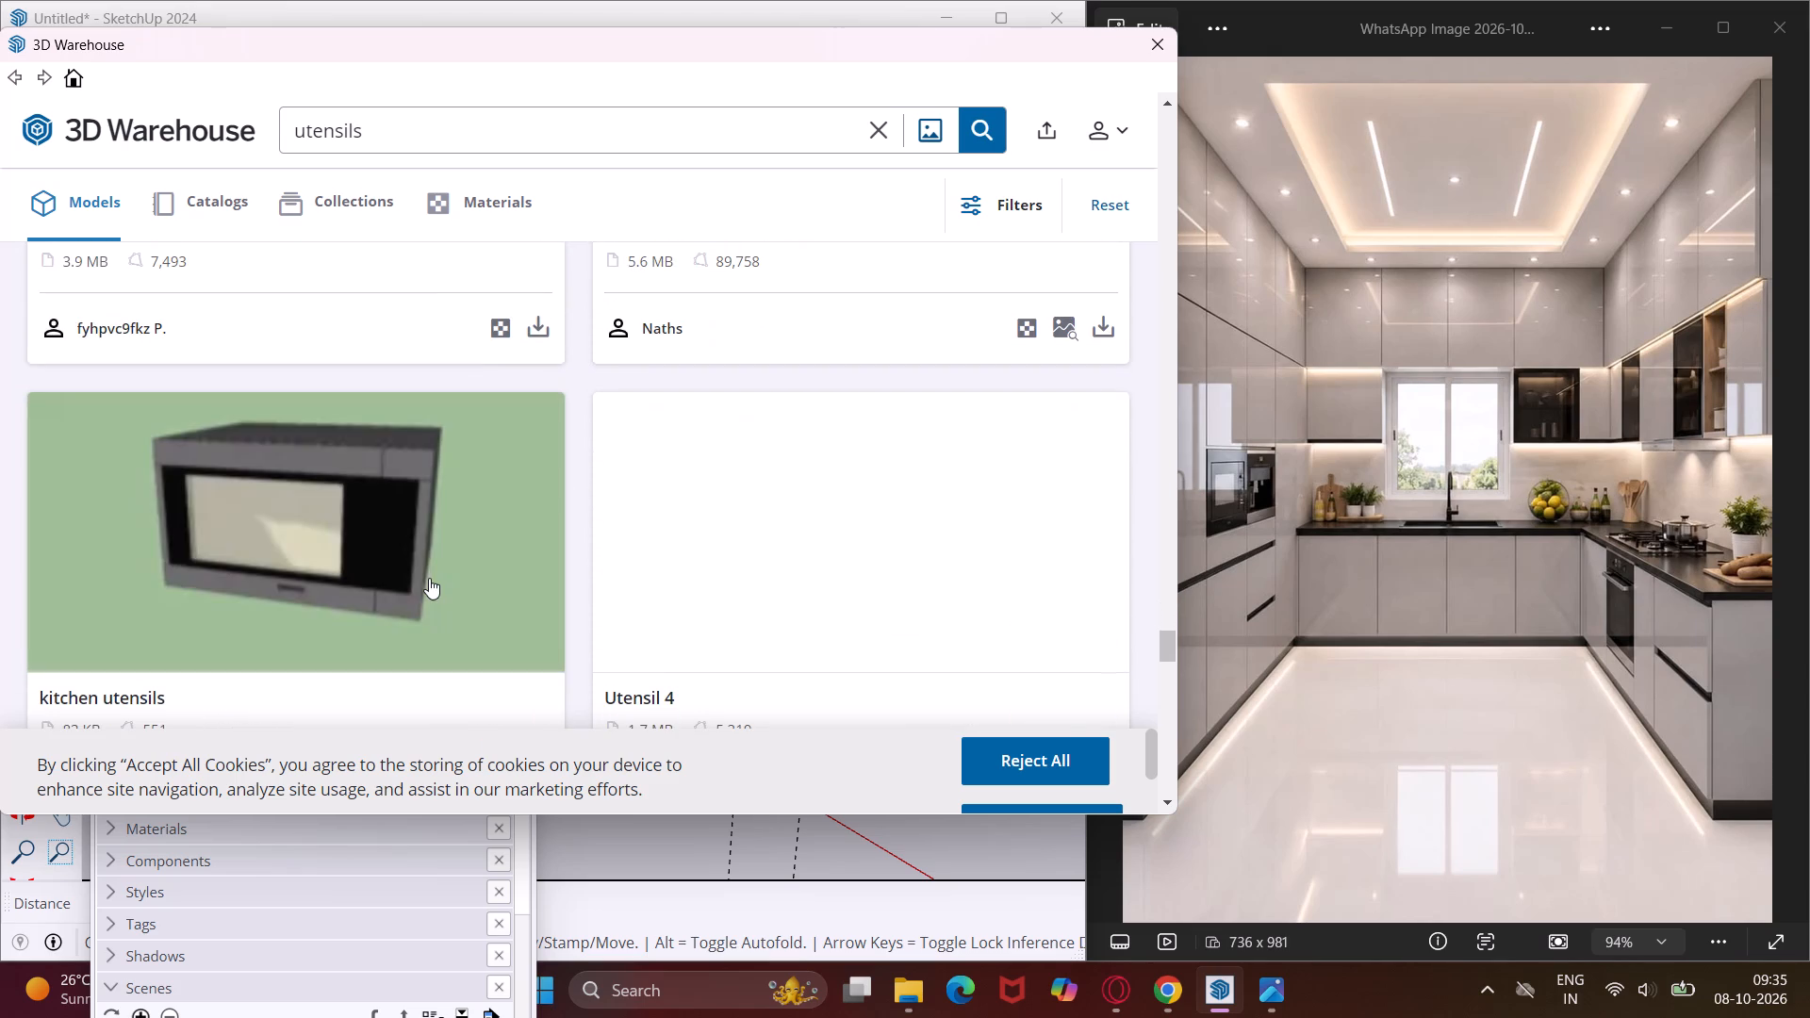
scroll(429, 578, "down", 5)
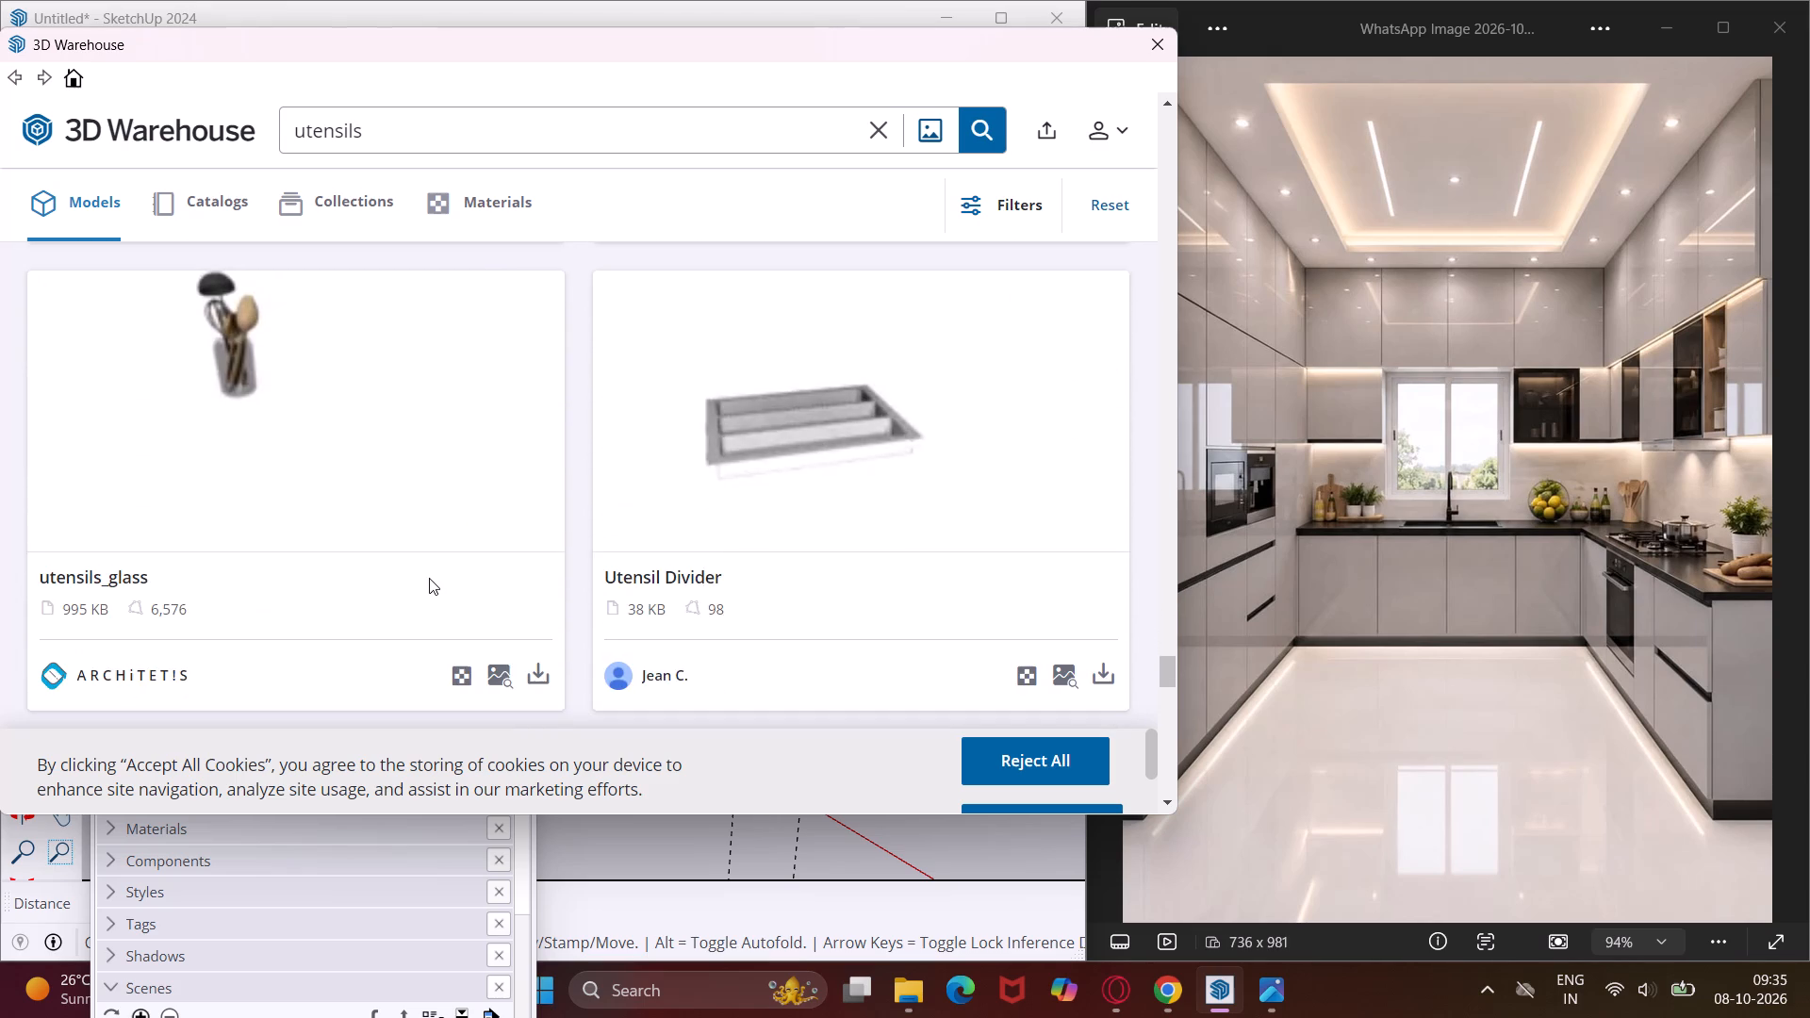
scroll(429, 578, "down", 7)
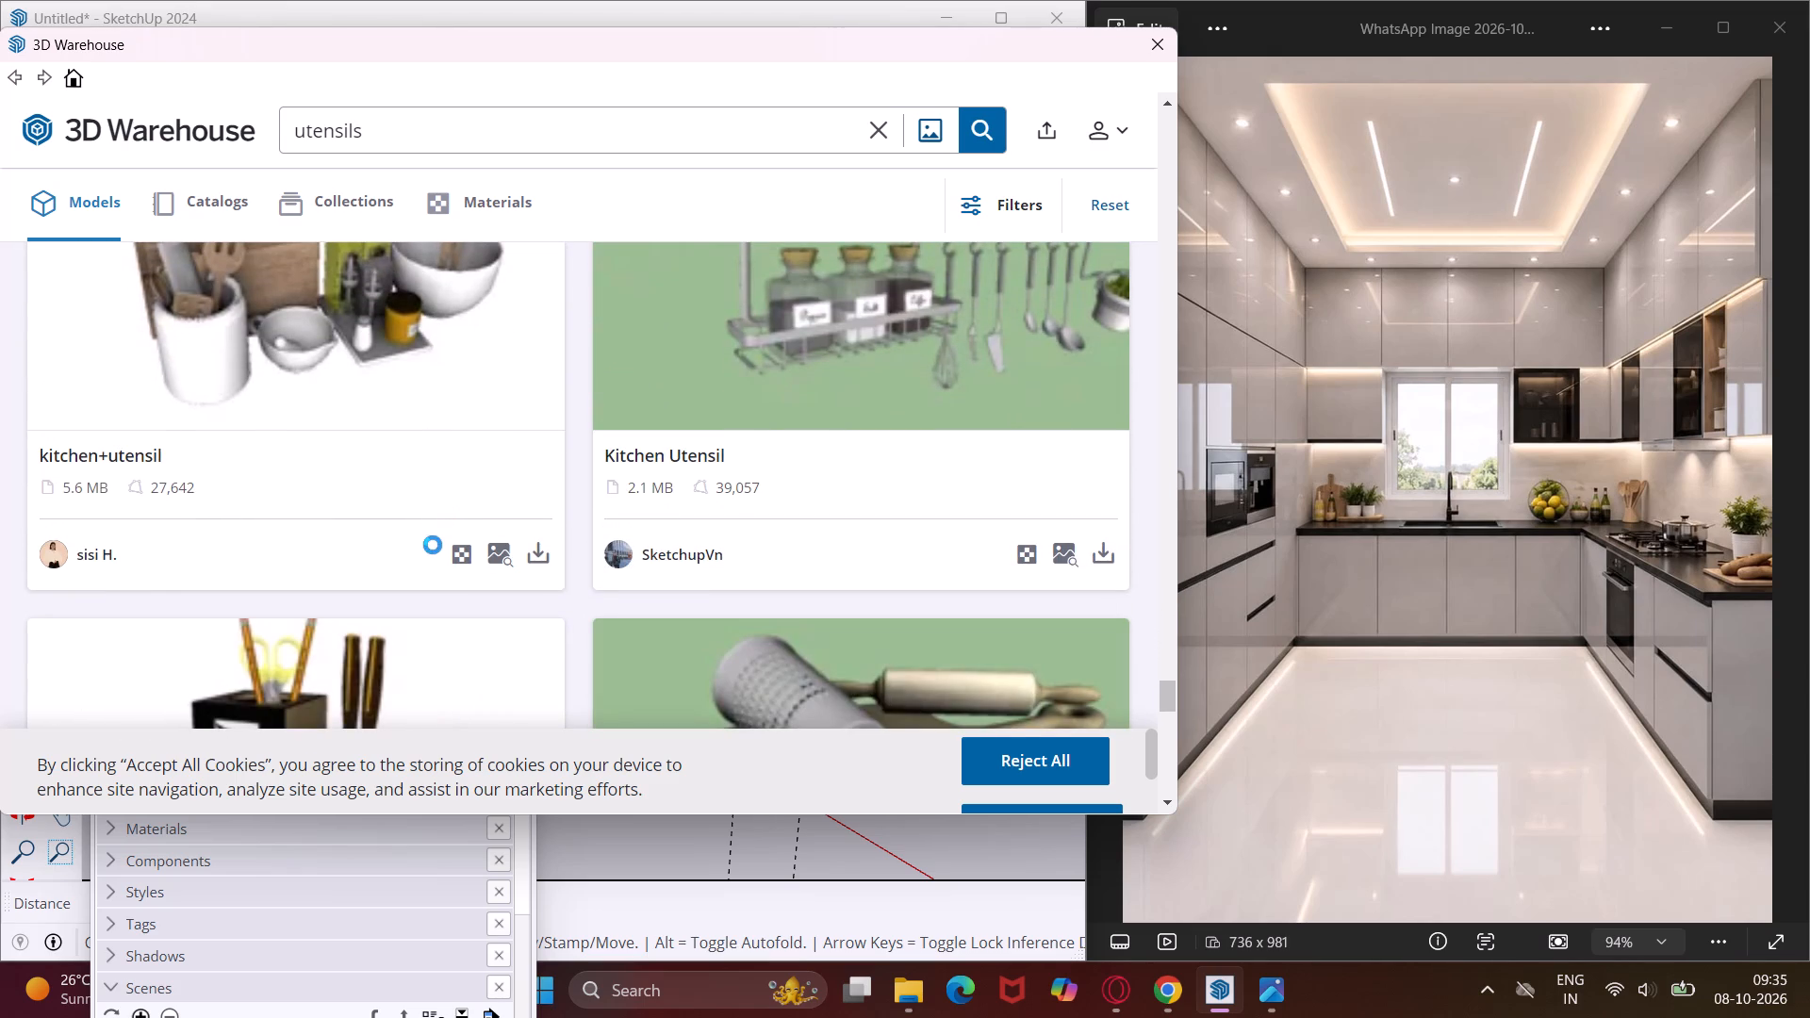
scroll(433, 545, "down", 2)
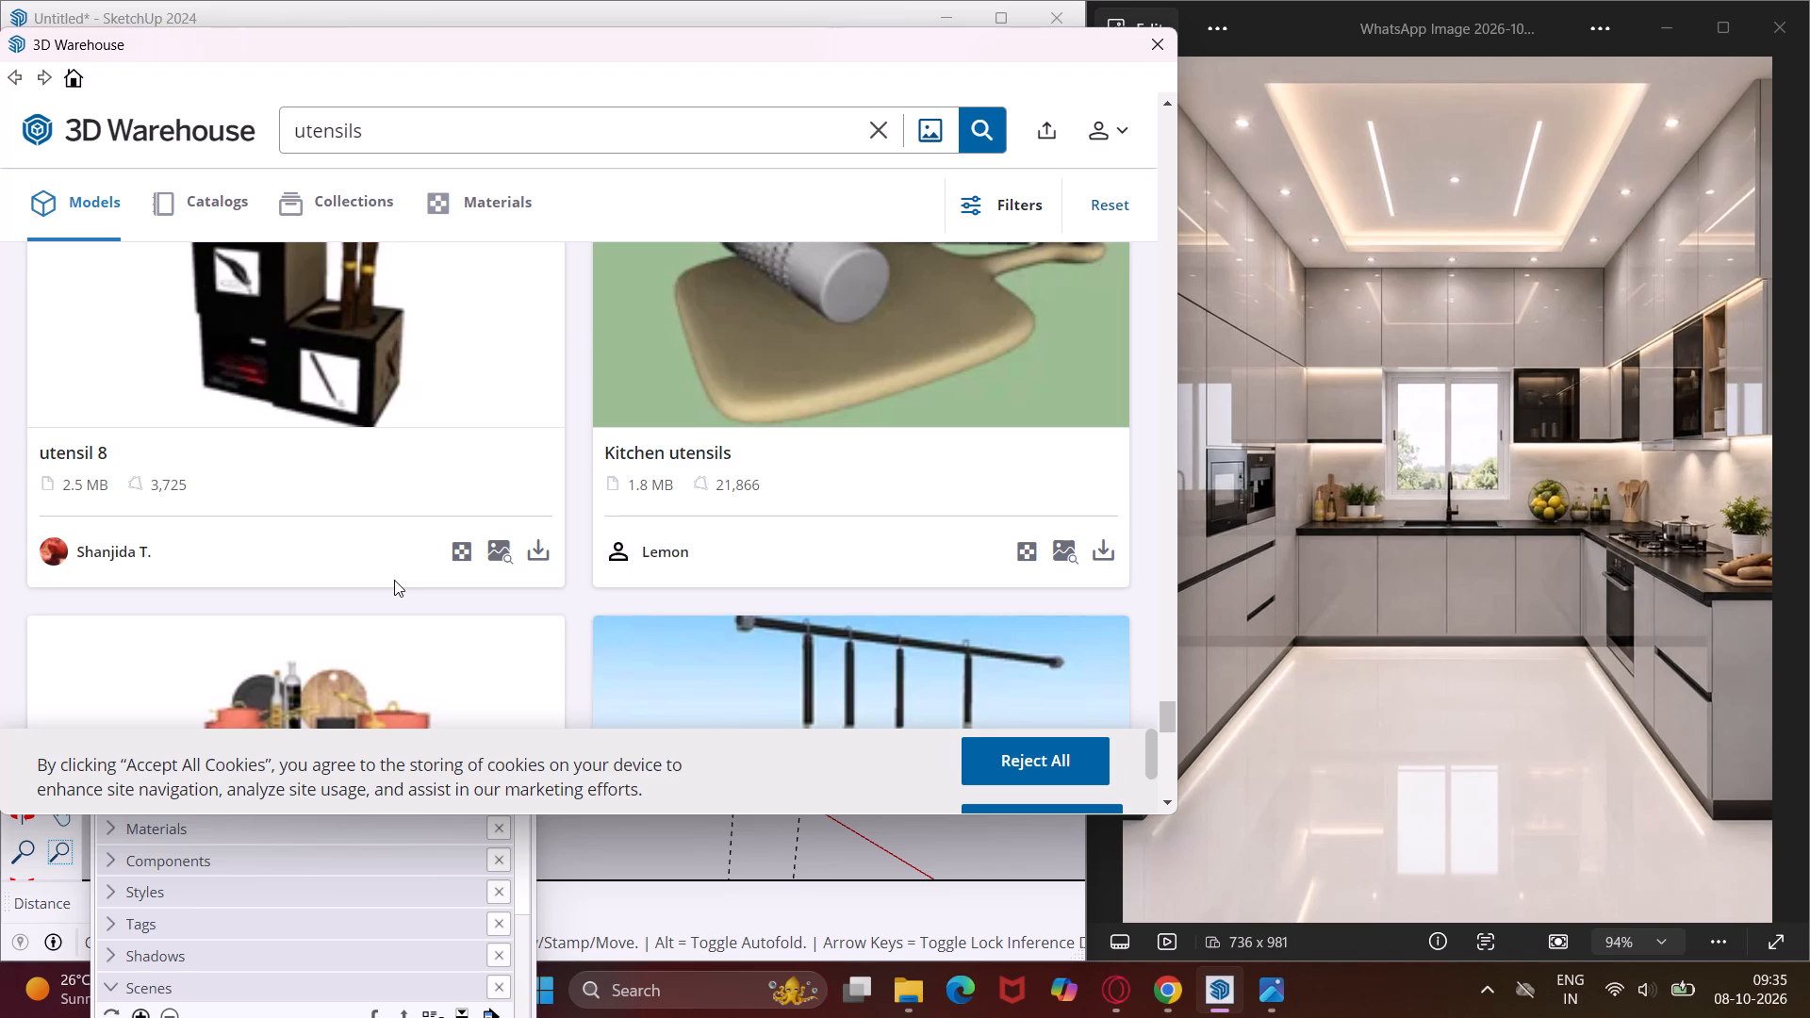
scroll(404, 601, "down", 8)
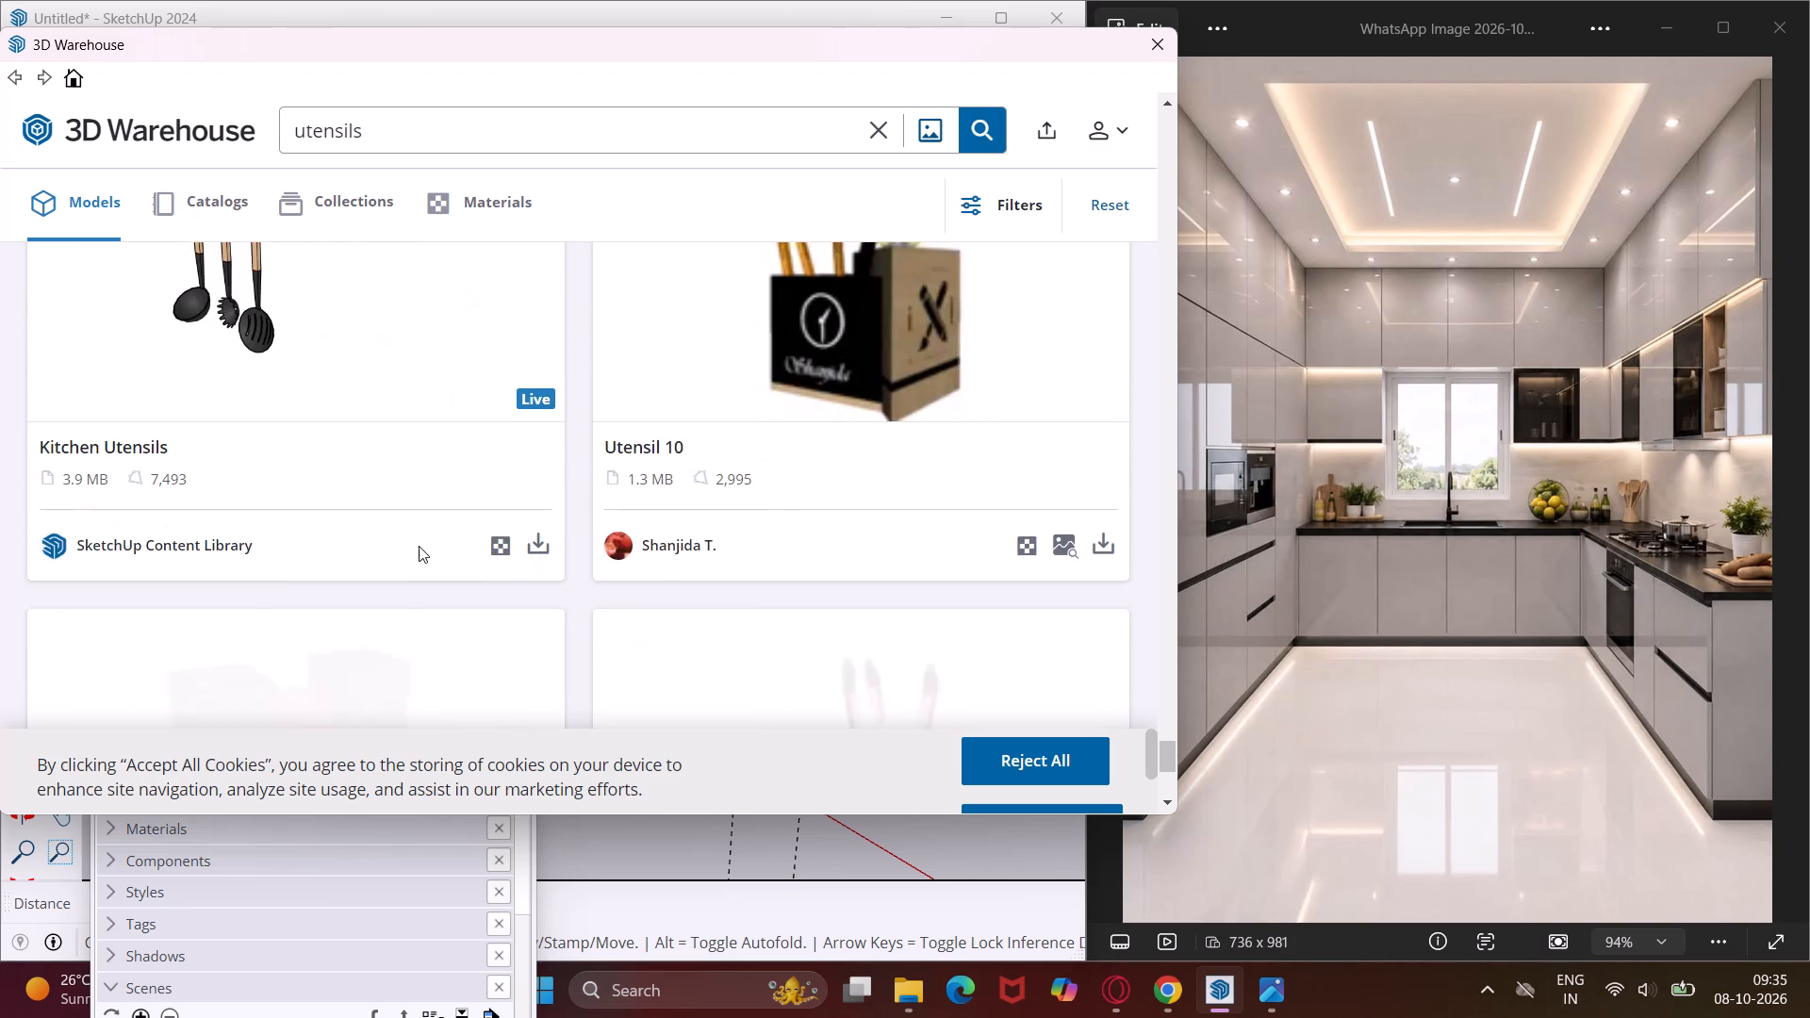
scroll(406, 531, "down", 6)
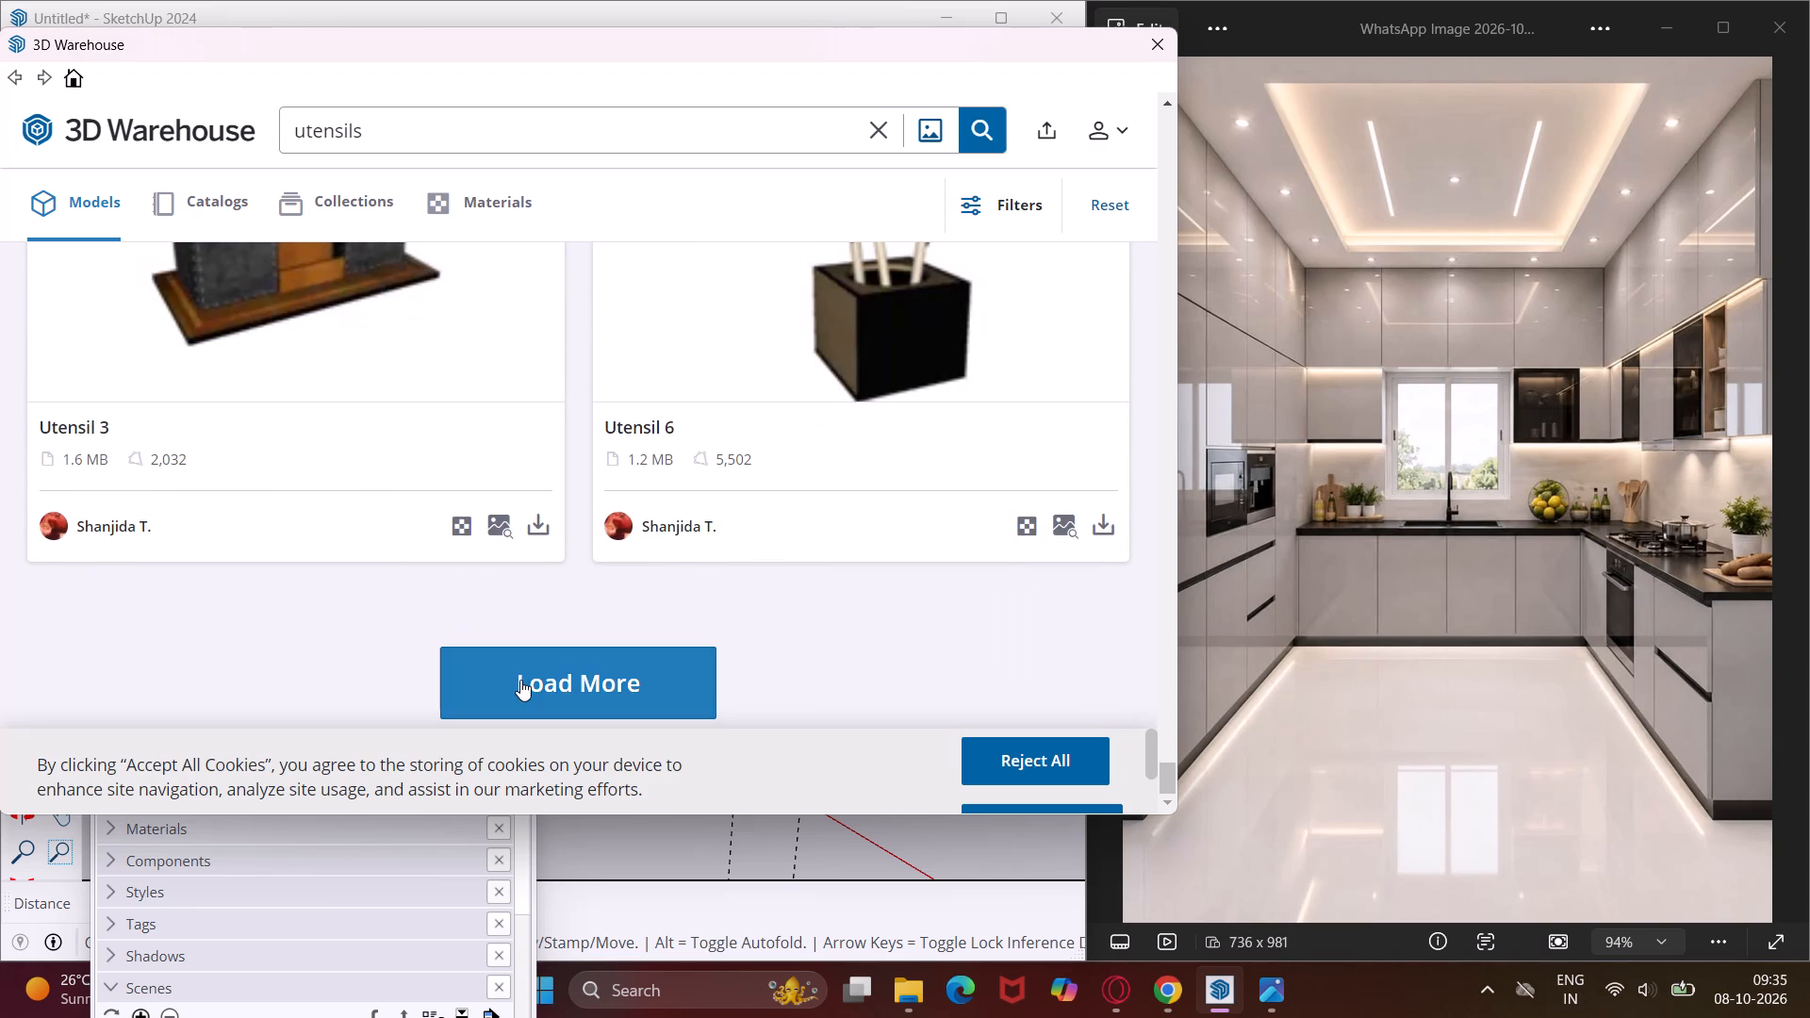
From the next batch of "utensils" results, load the 1.1 MB Kitchen Utensils - Pot model and place it outside the room near the jar set.
left_click(520, 680)
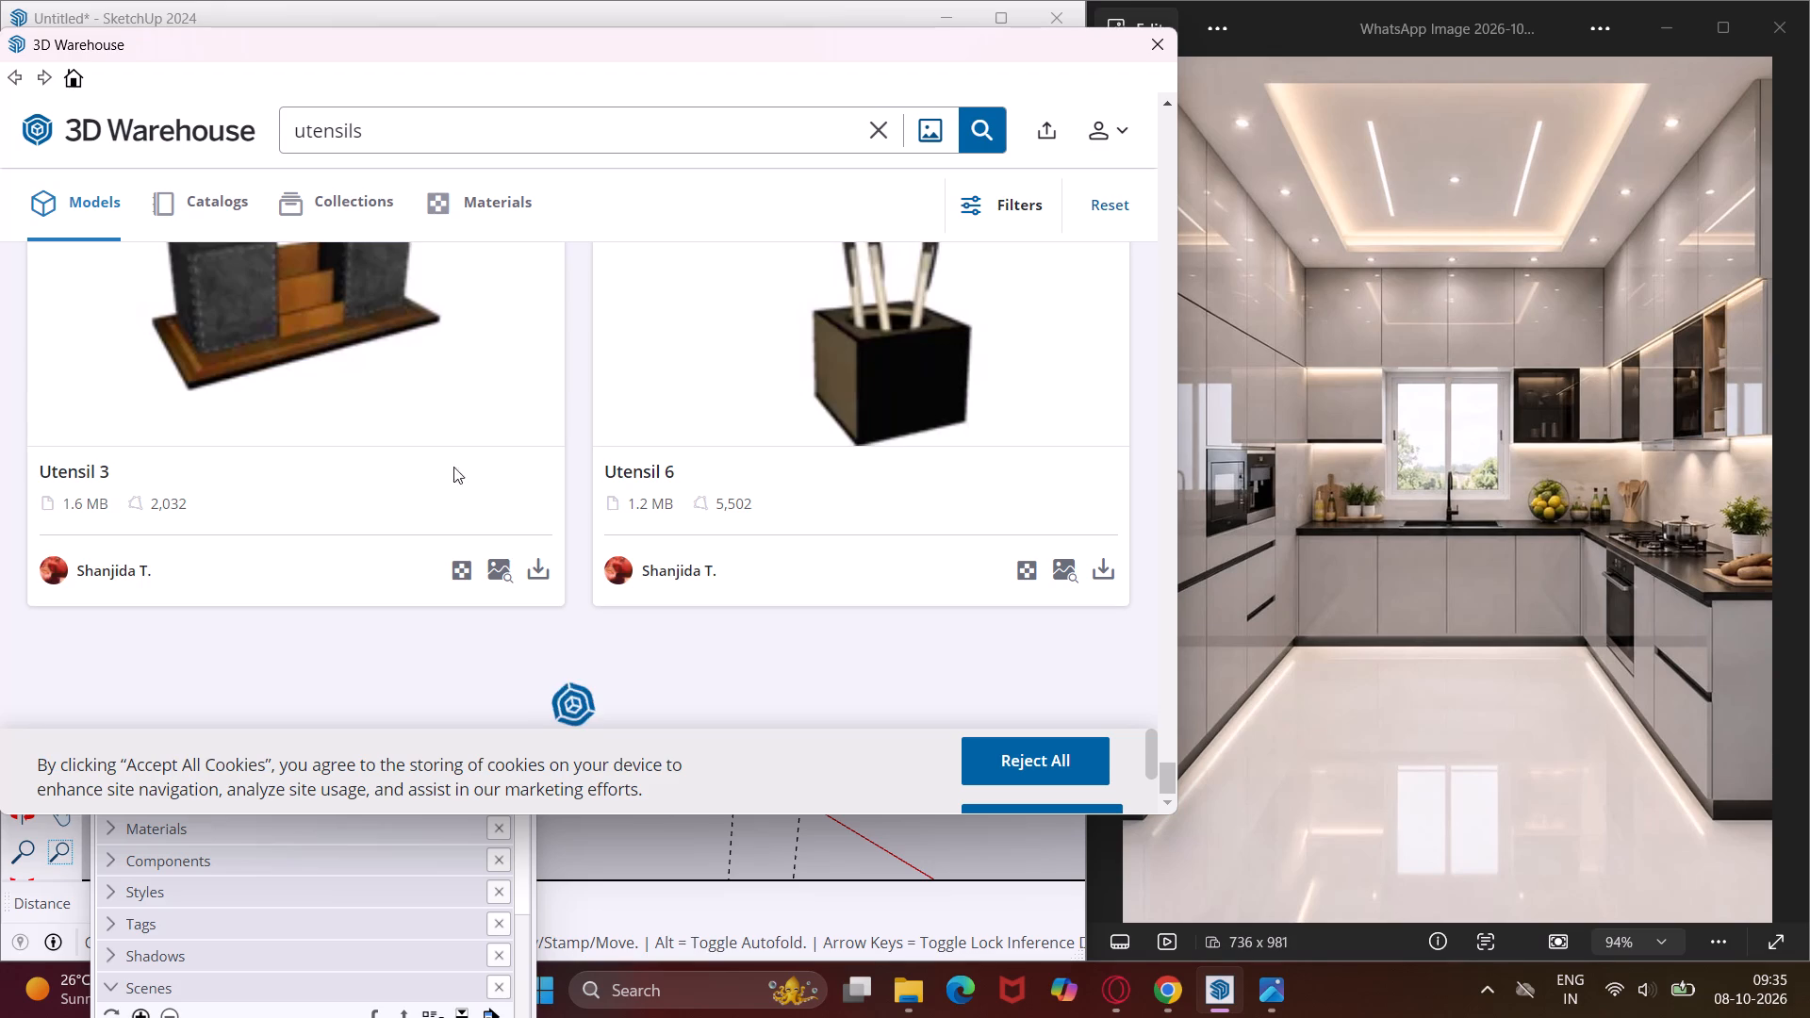
scroll(478, 423, "down", 5)
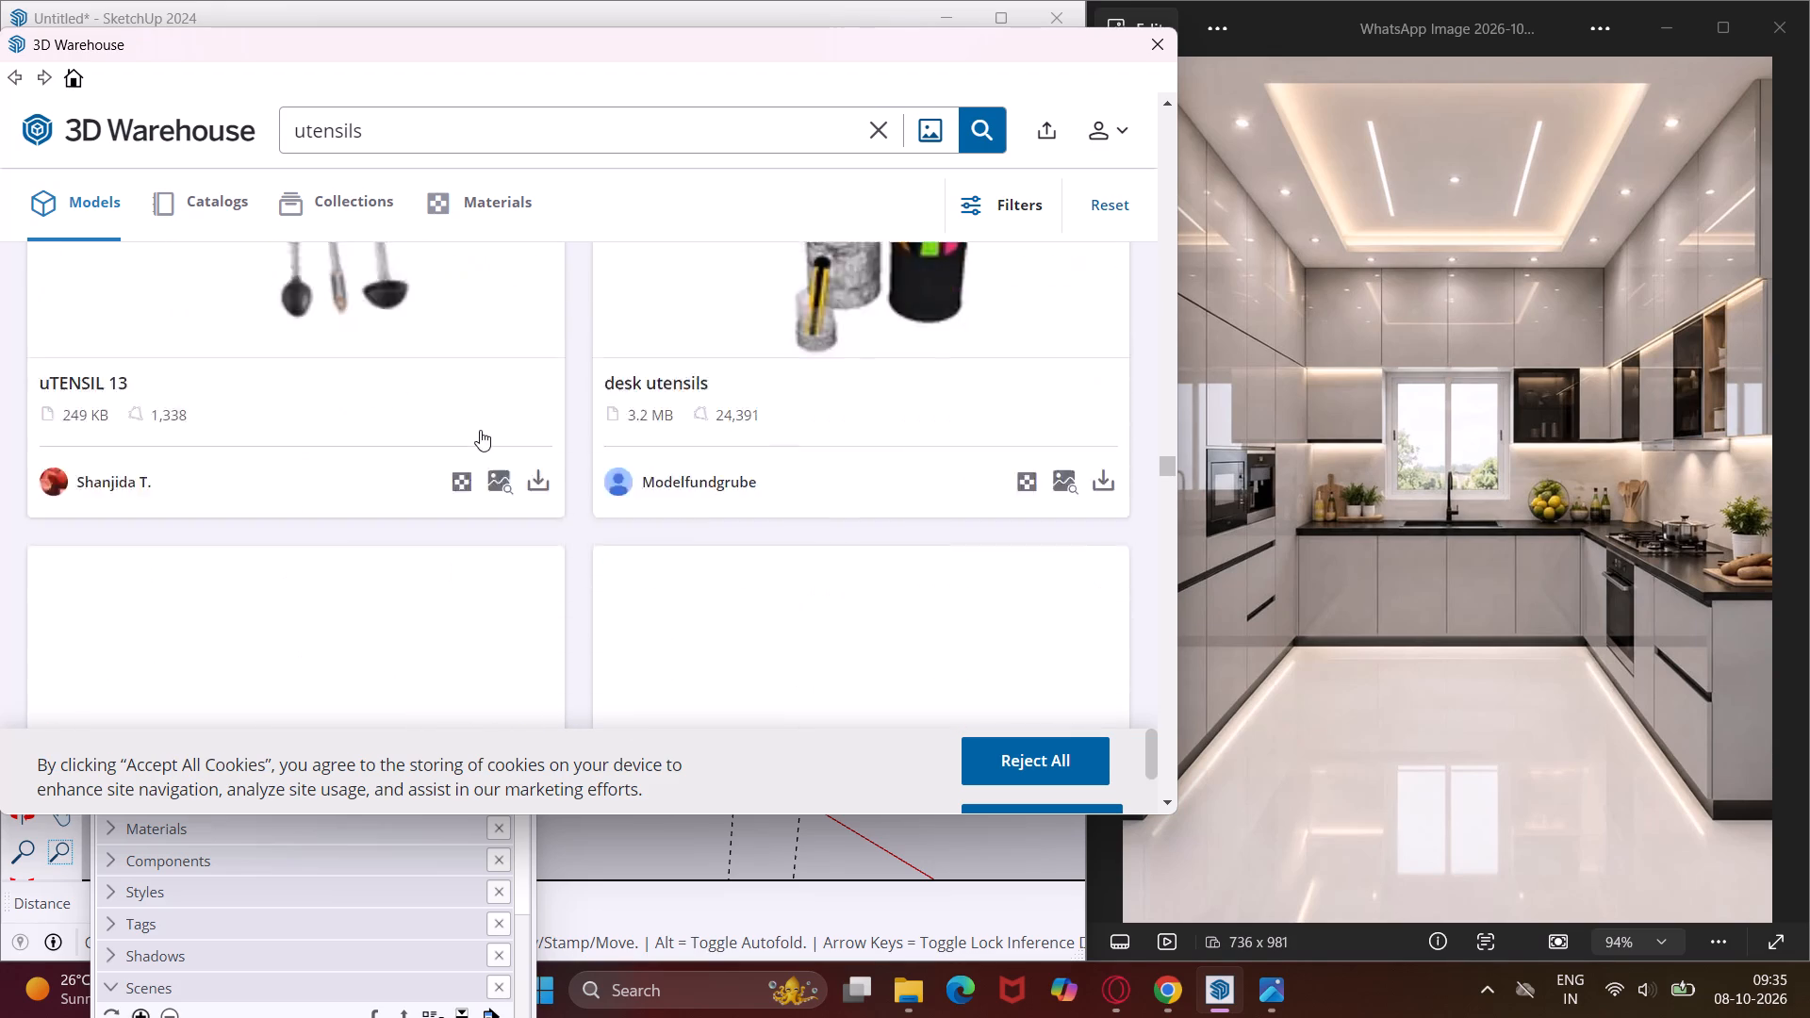
scroll(459, 524, "down", 10)
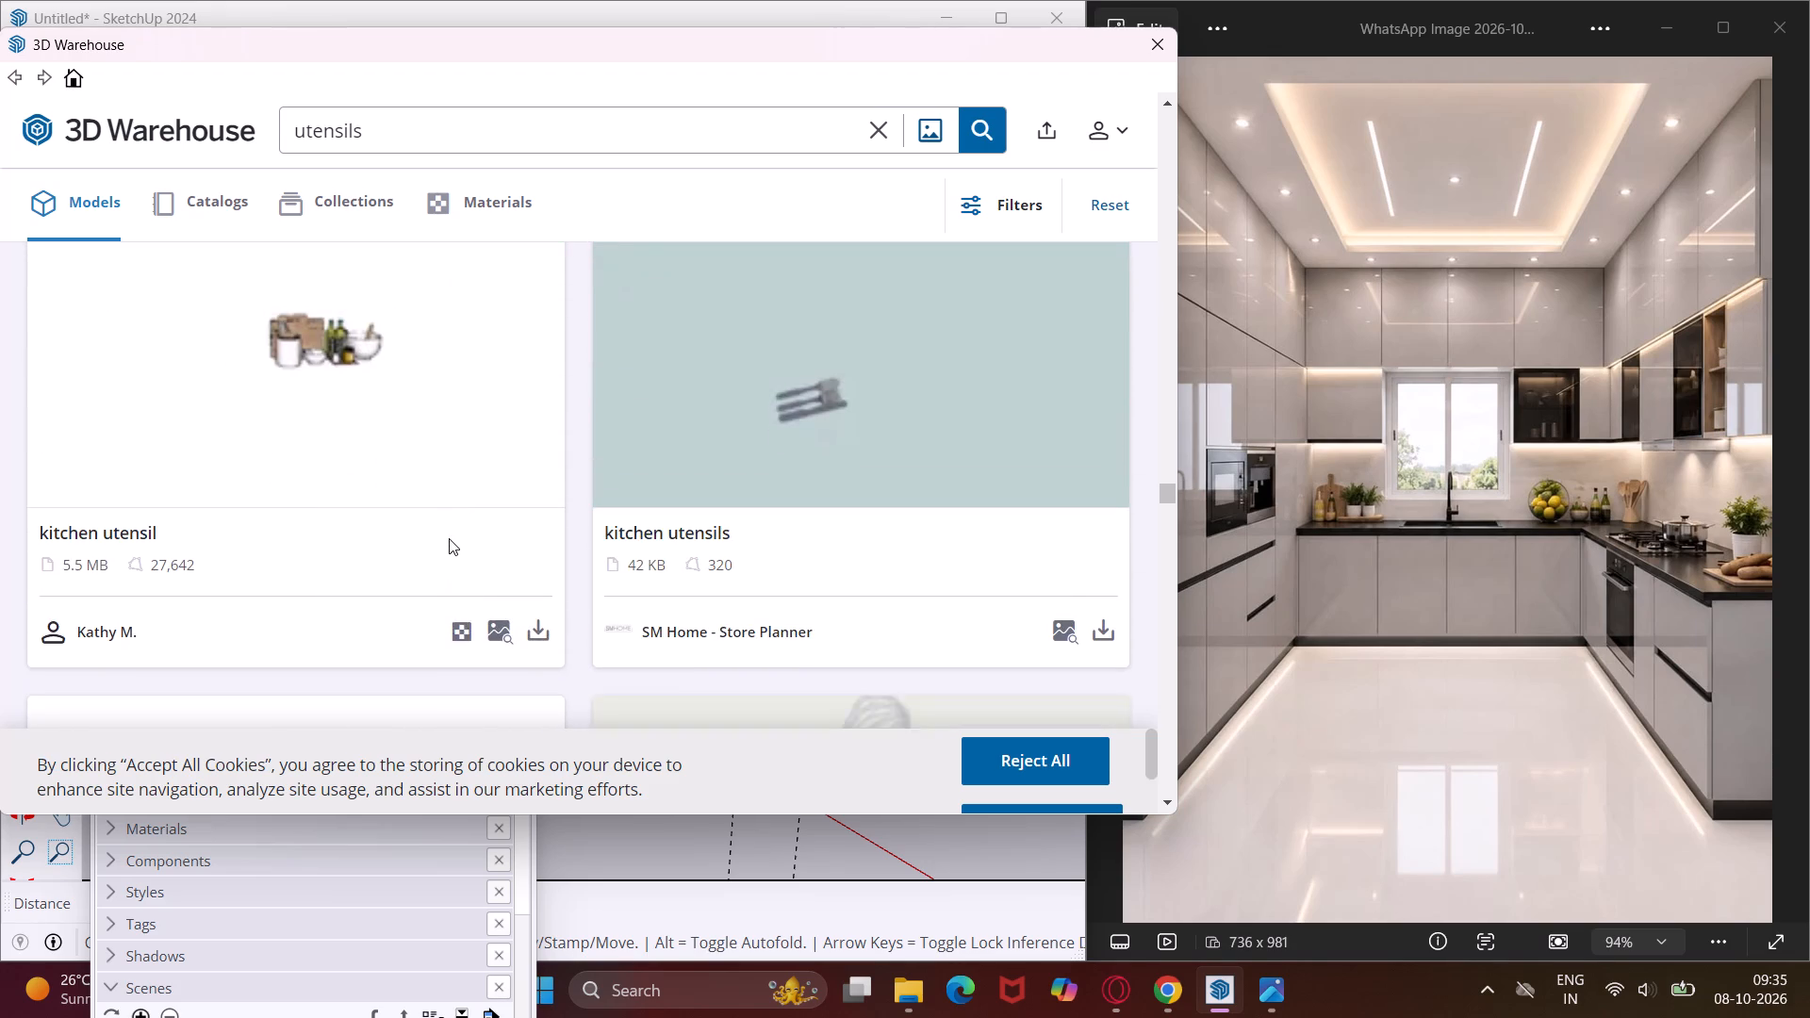
scroll(449, 538, "down", 9)
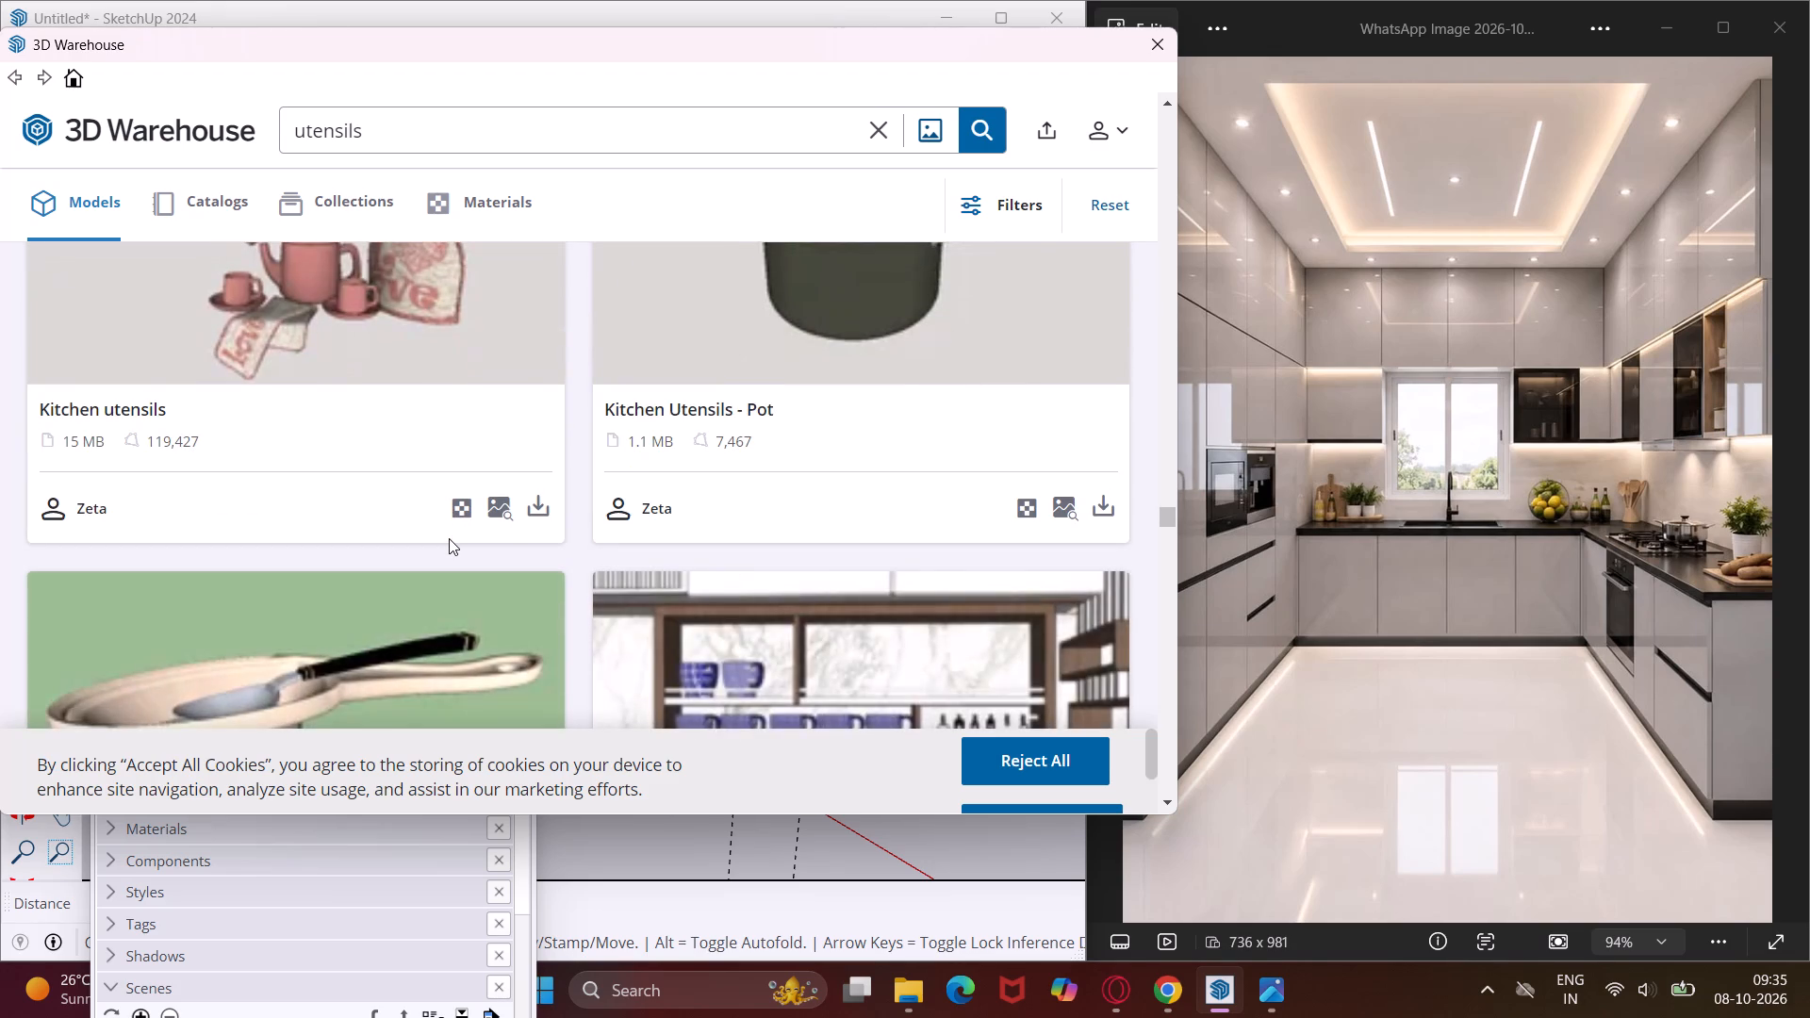
scroll(449, 538, "up", 2)
scroll(449, 538, "down", 2)
left_click(1094, 512)
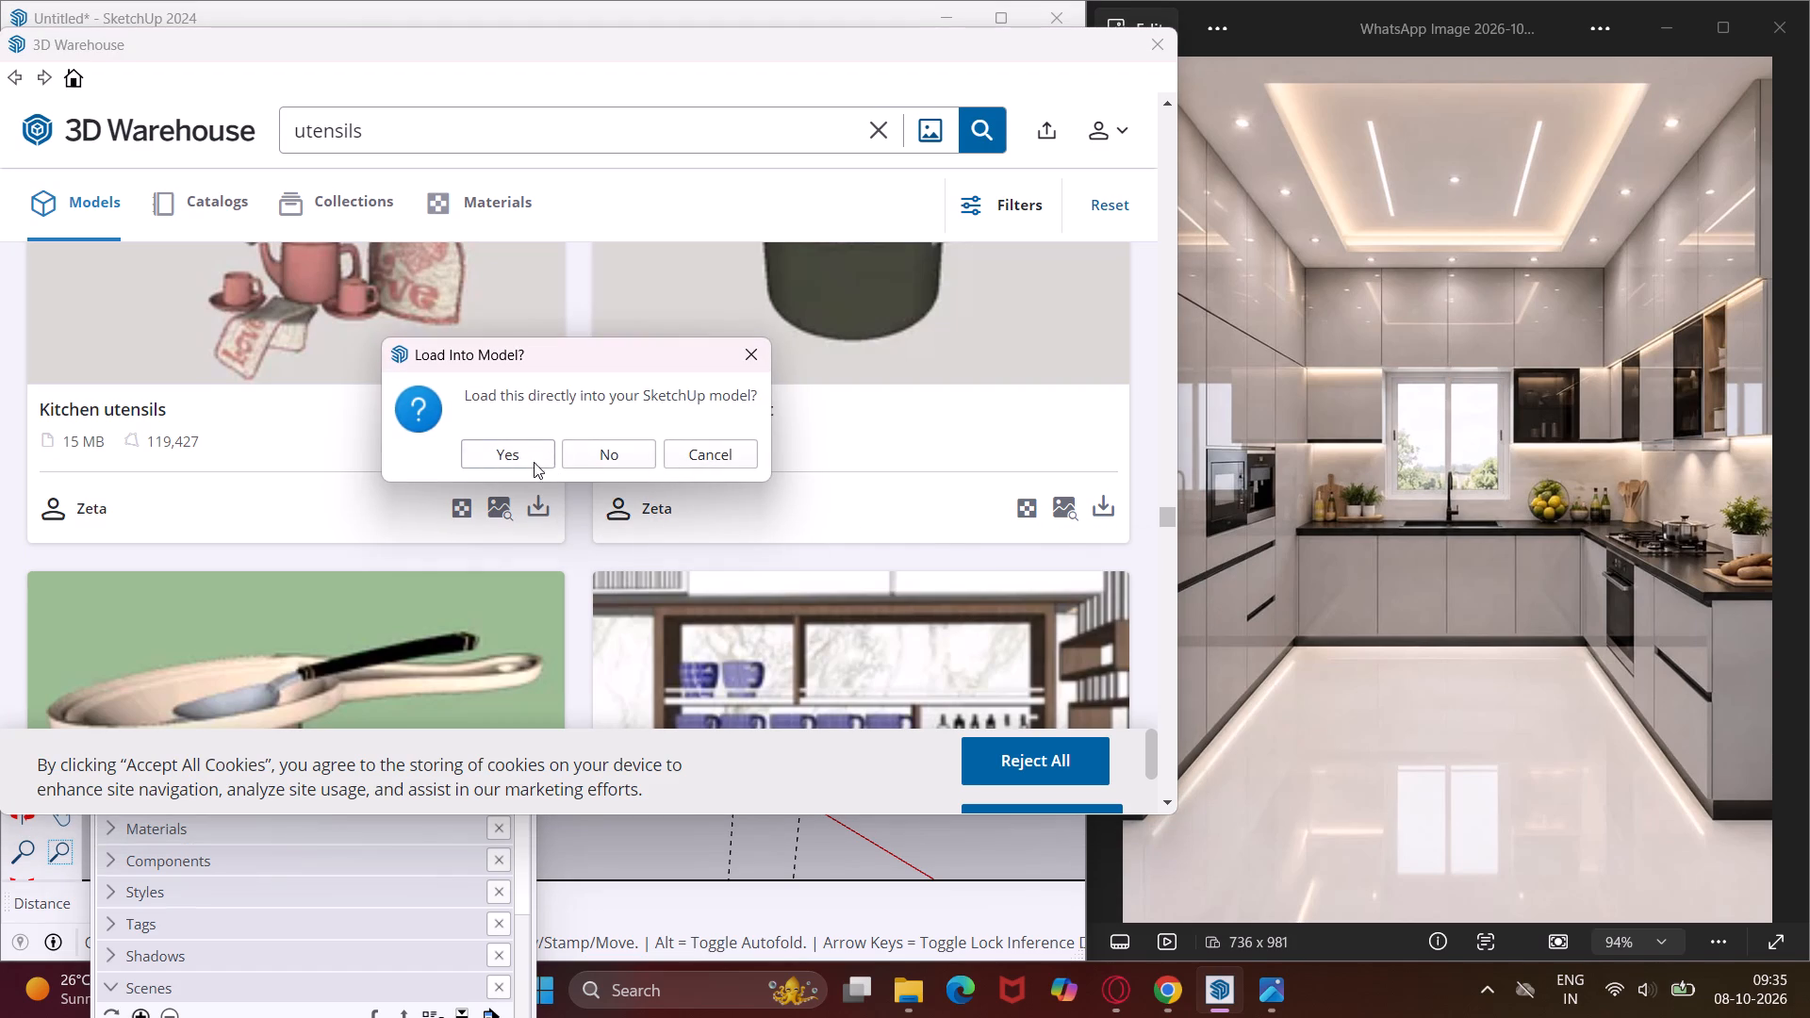
left_click(530, 462)
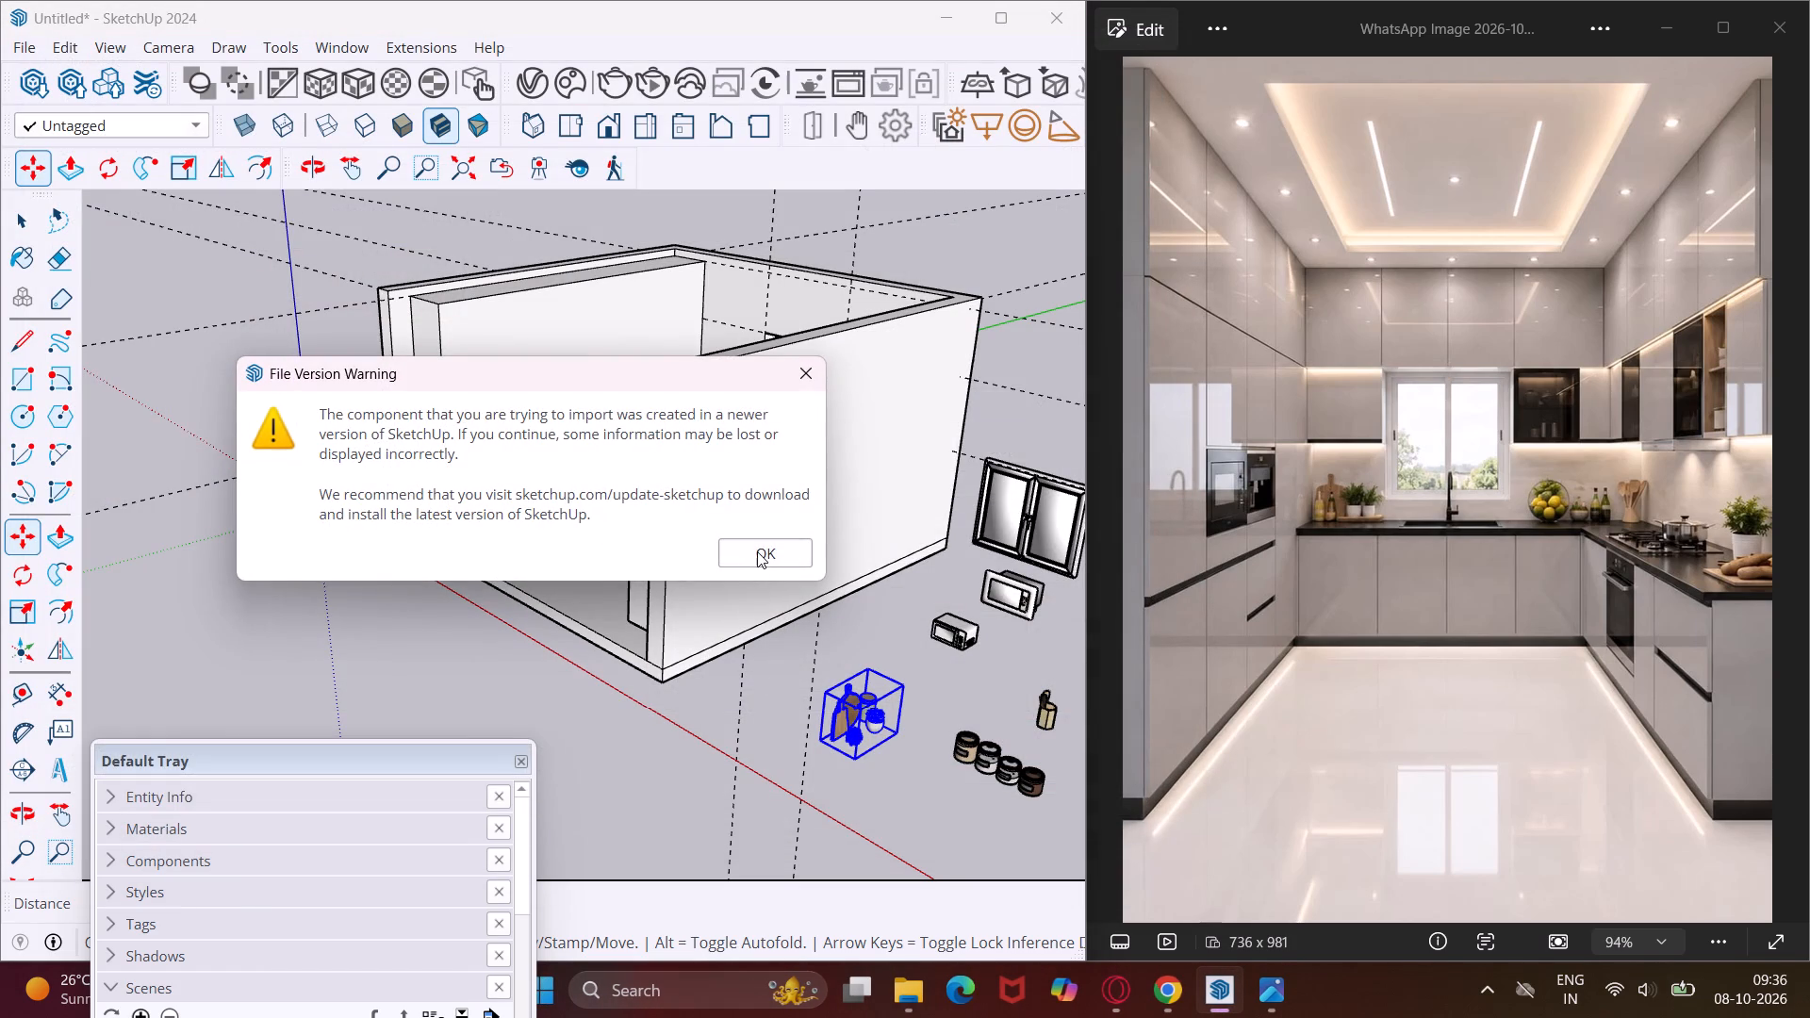
left_click(757, 550)
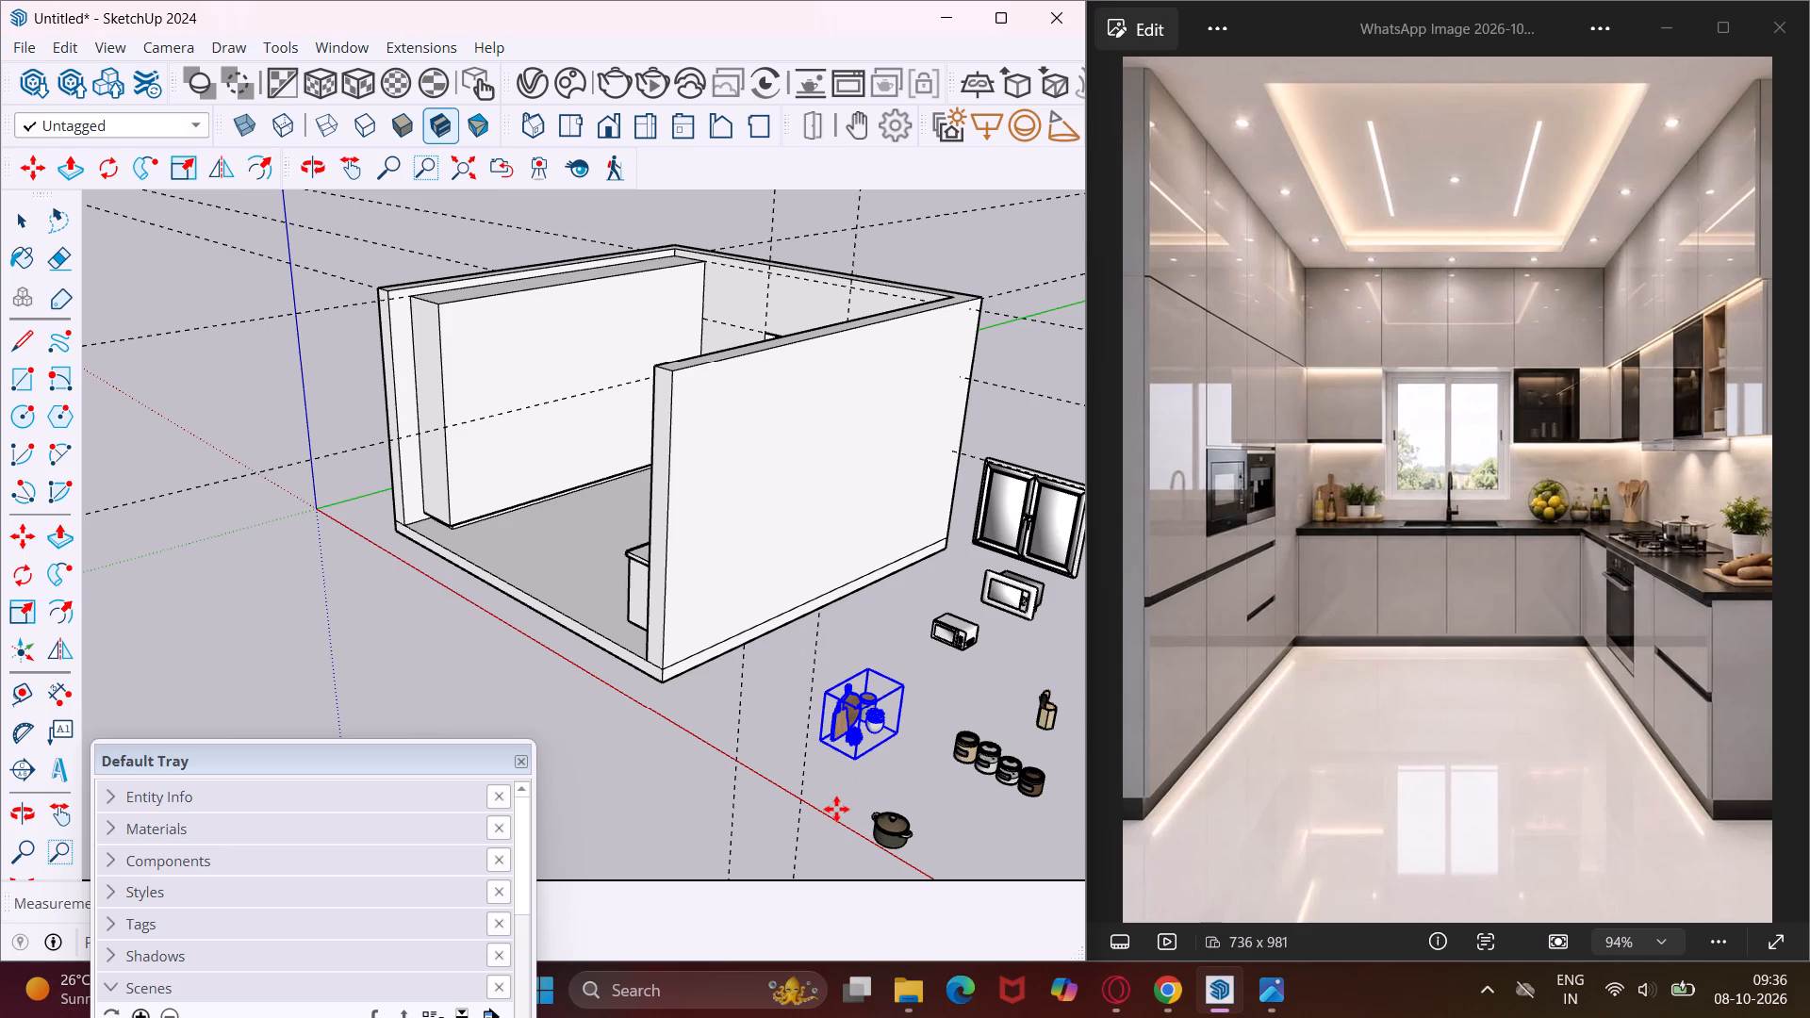
left_click(836, 809)
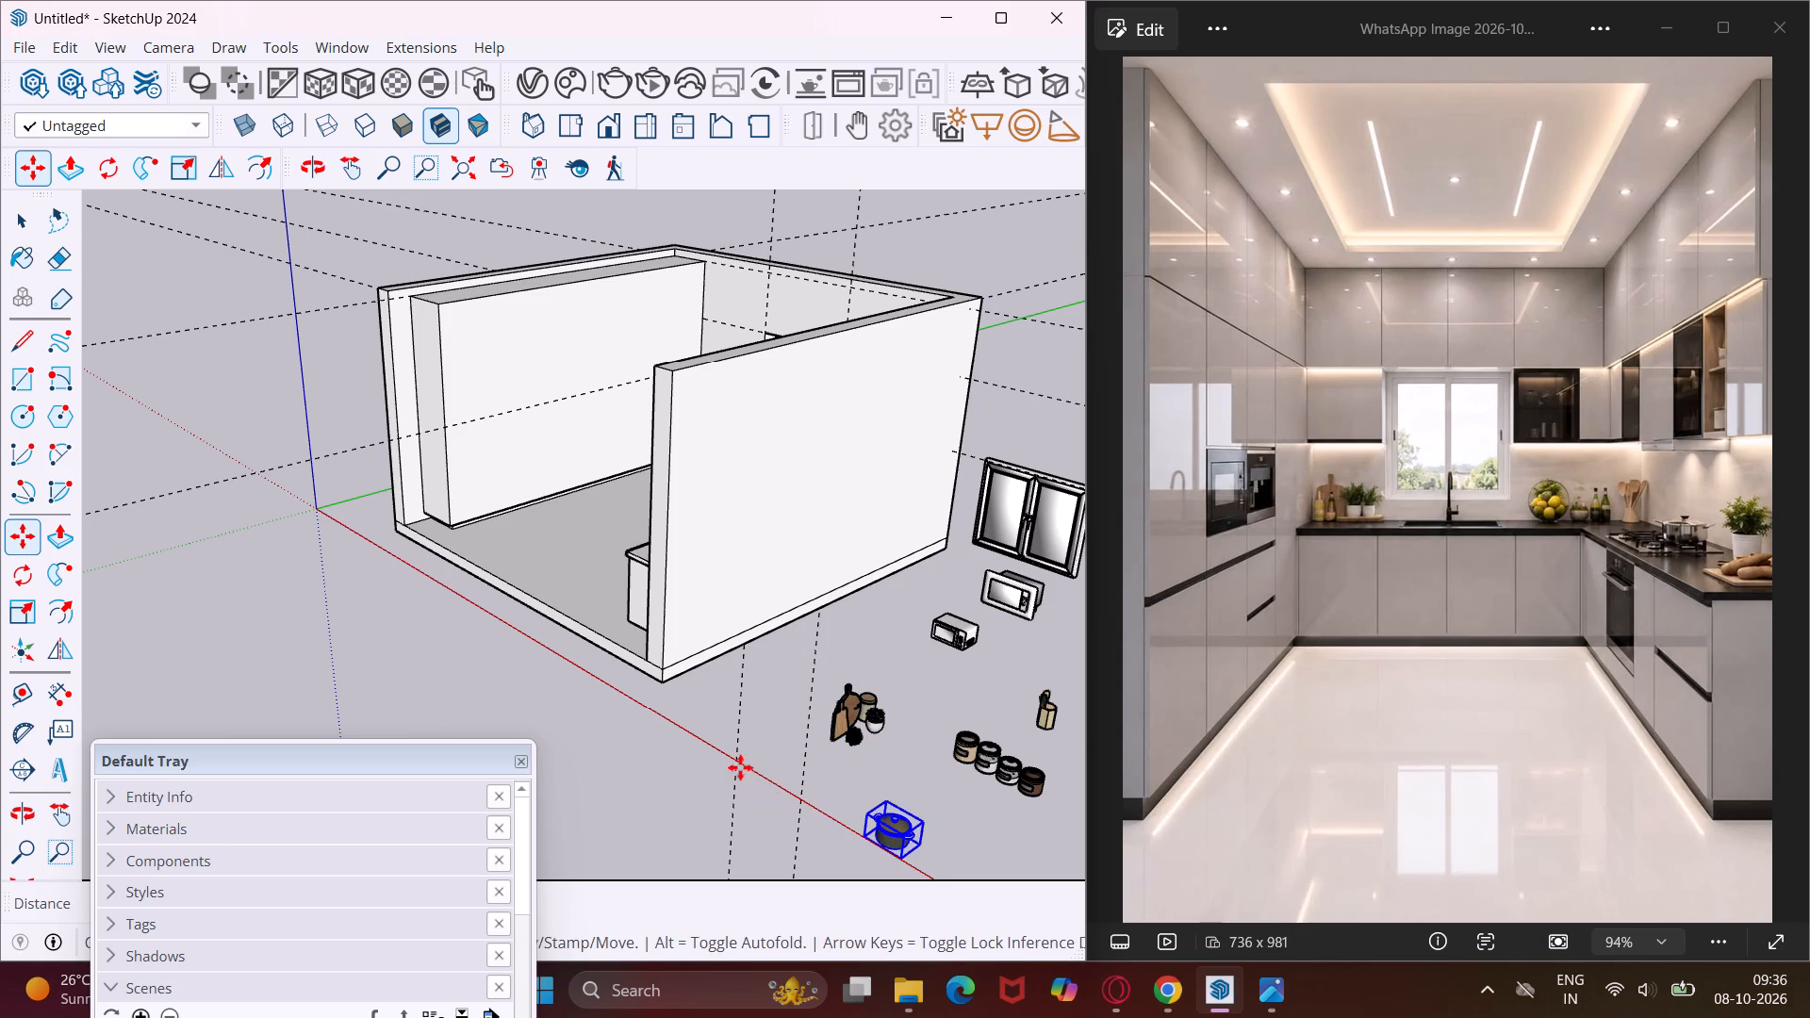
Reopen 3D Warehouse and look through the "utensils" results for another jar or utensil model that suits the reference kitchen.
left_click(357, 48)
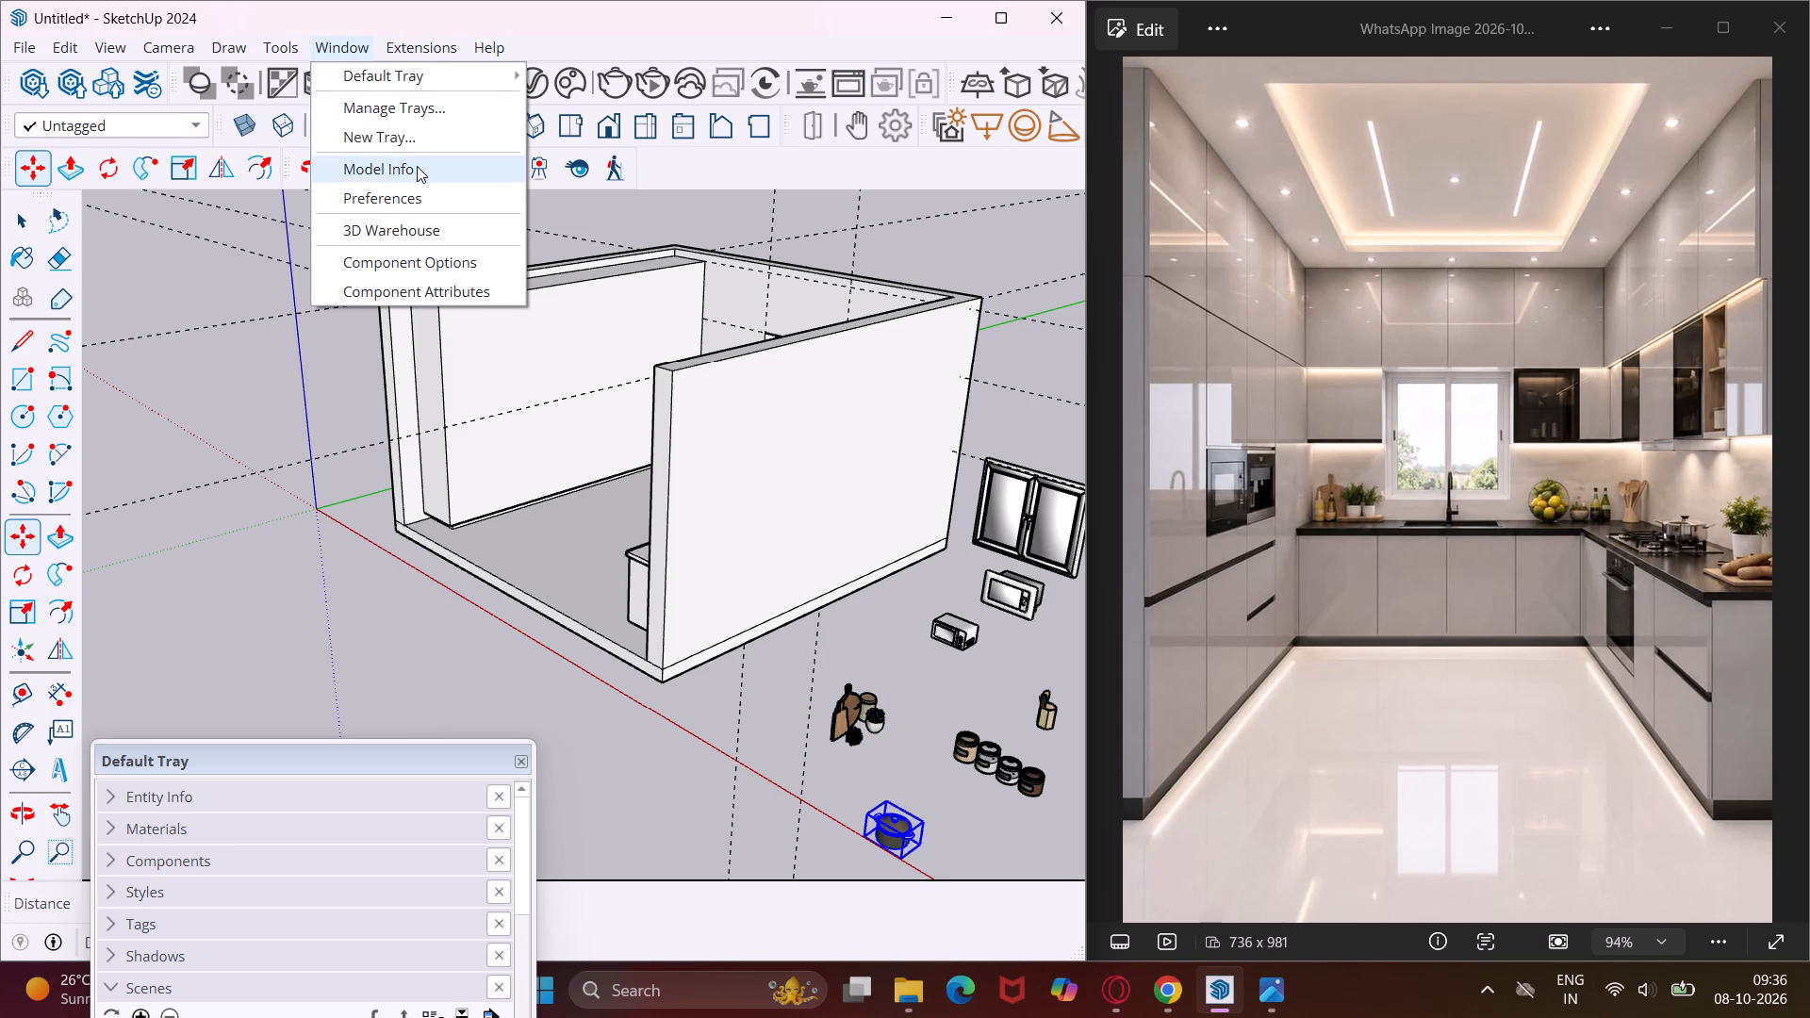
left_click(426, 219)
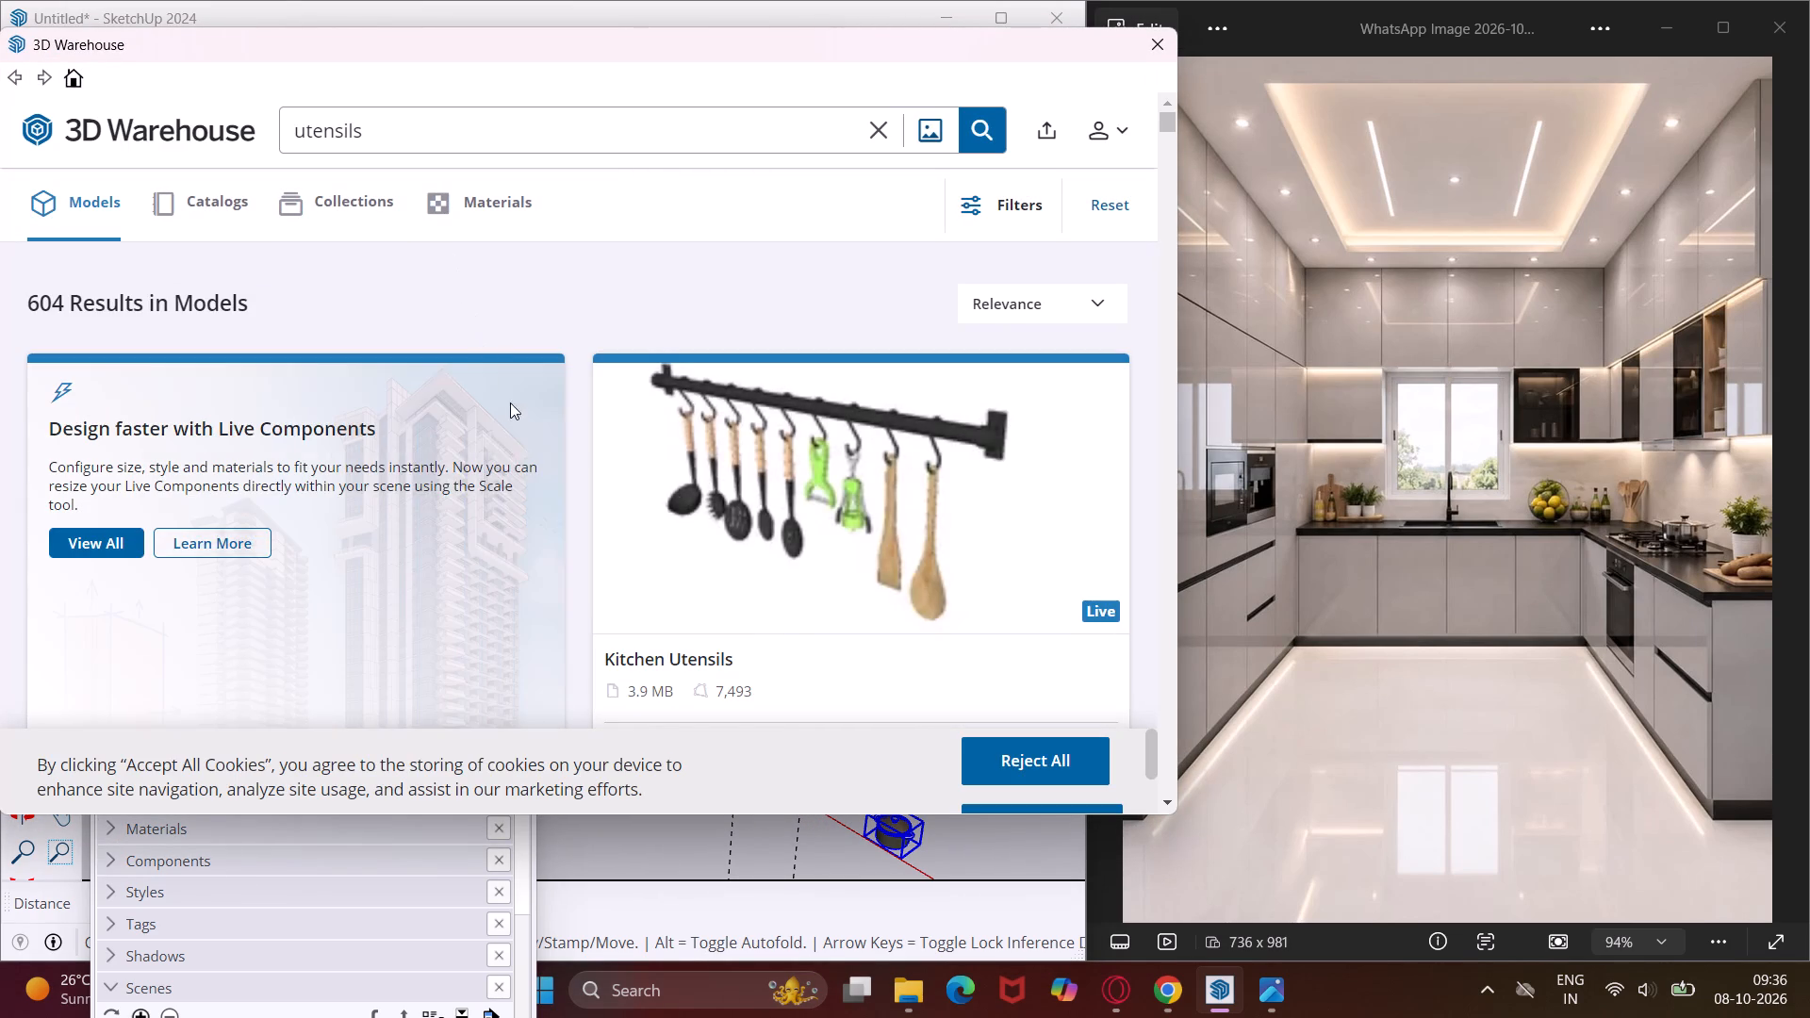
scroll(506, 438, "down", 13)
scroll(502, 458, "down", 17)
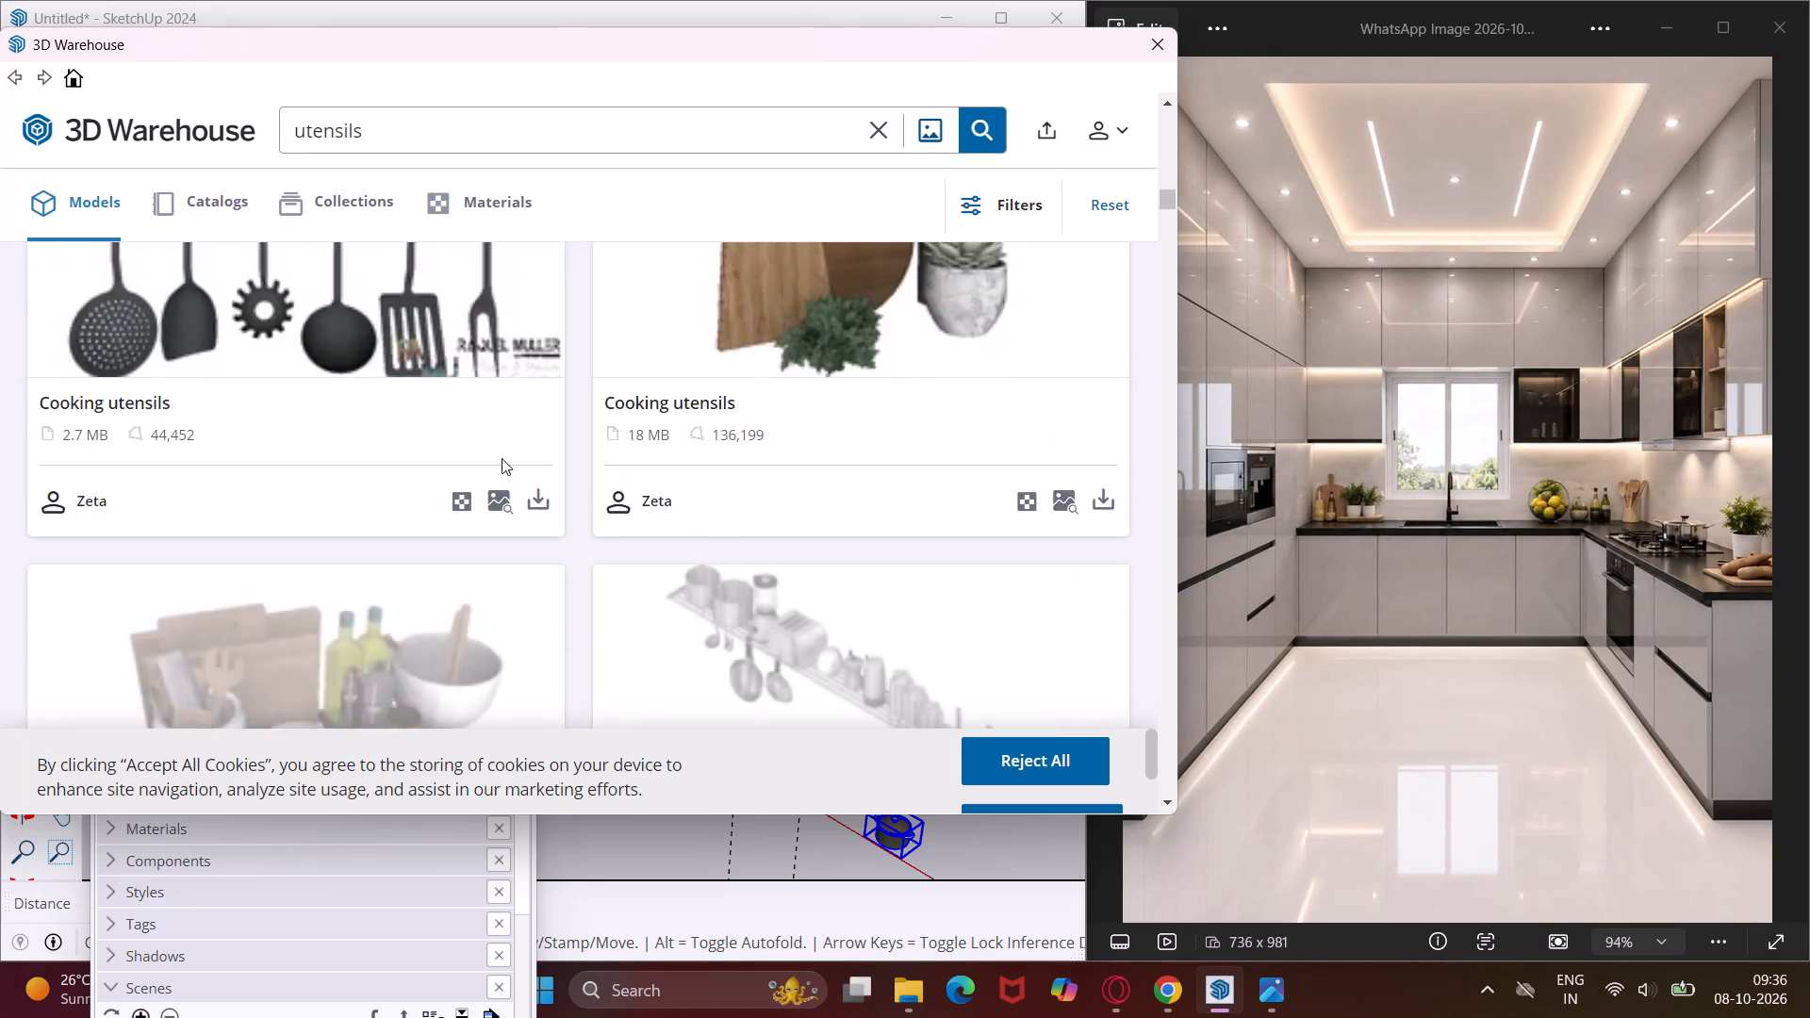
scroll(502, 458, "up", 6)
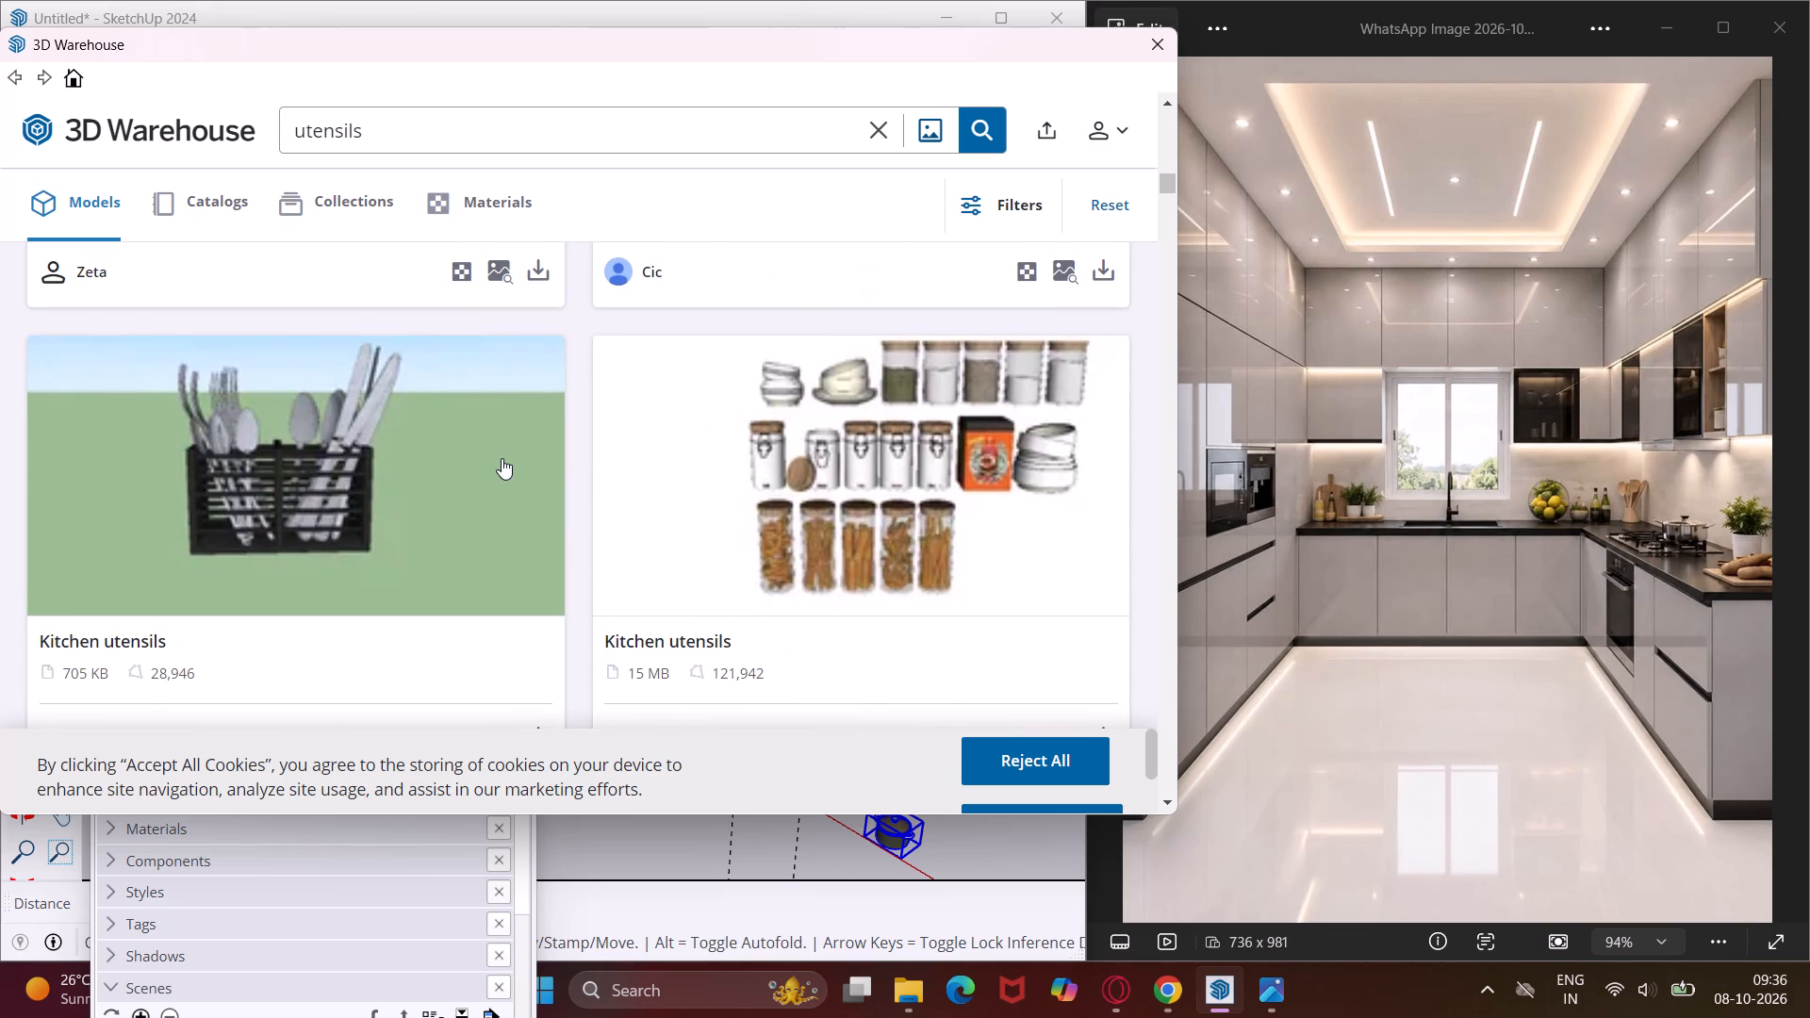
scroll(502, 458, "up", 4)
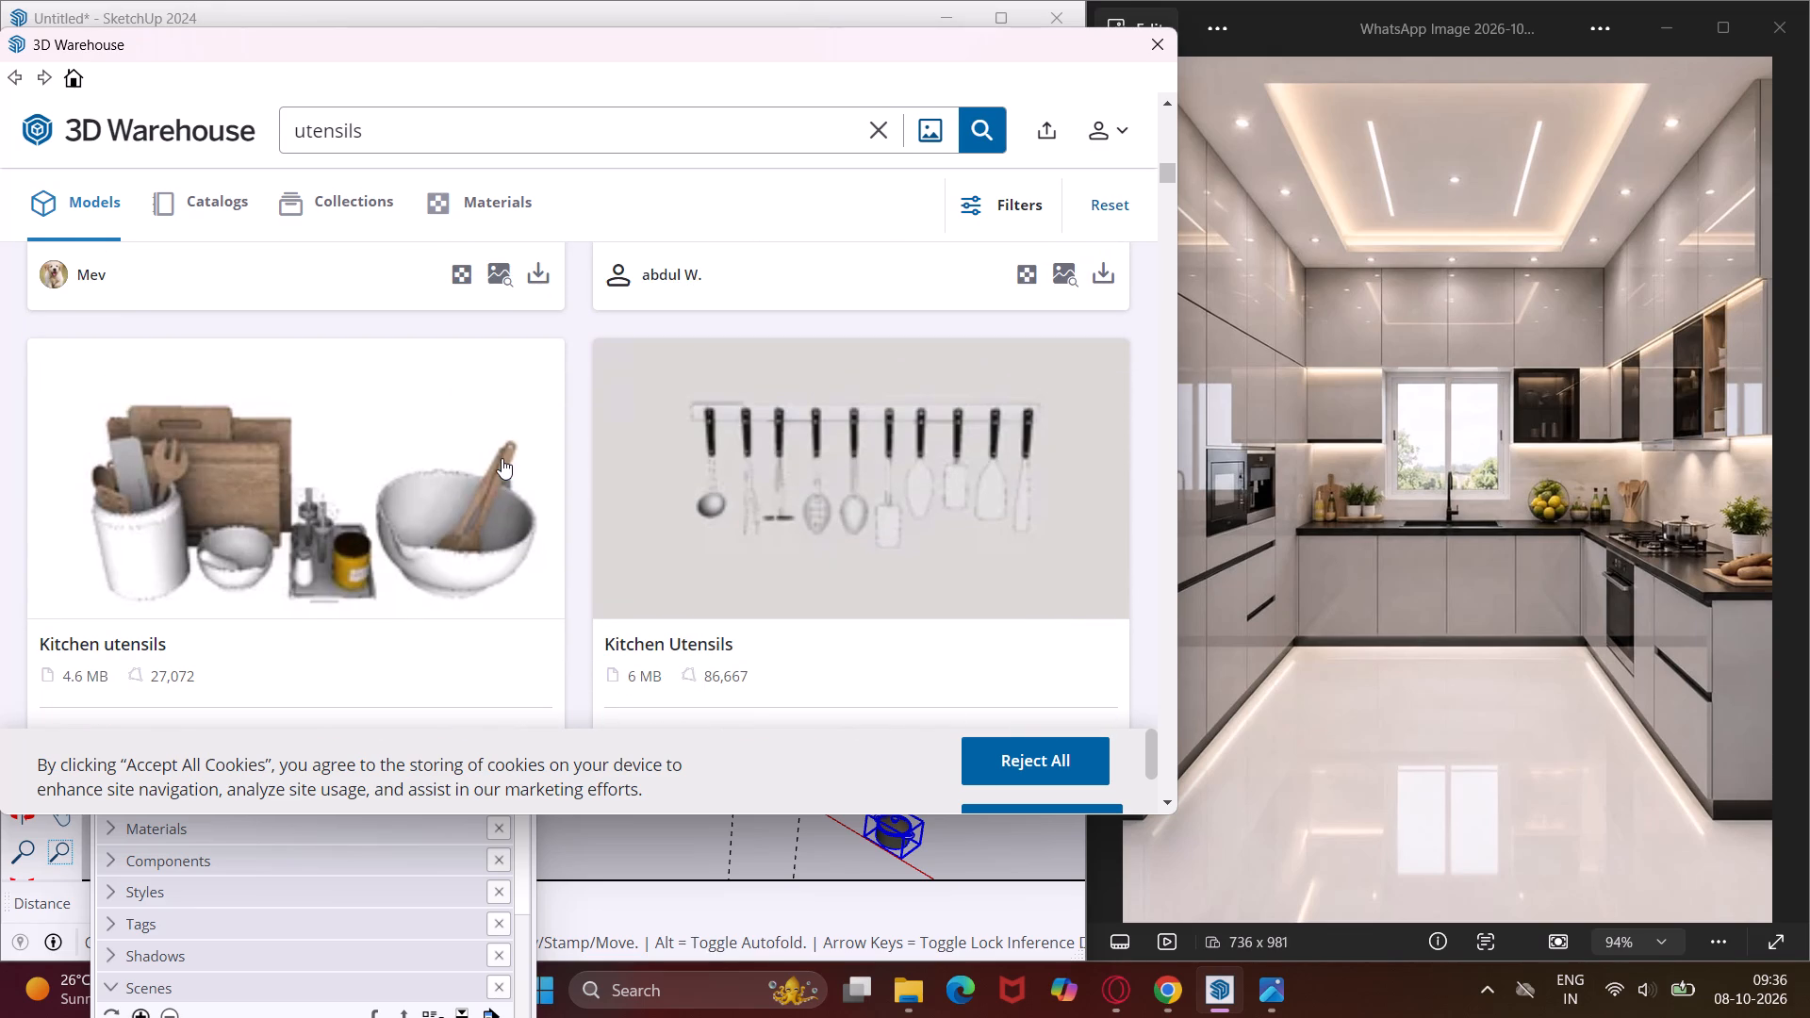
scroll(502, 458, "up", 3)
scroll(502, 458, "down", 7)
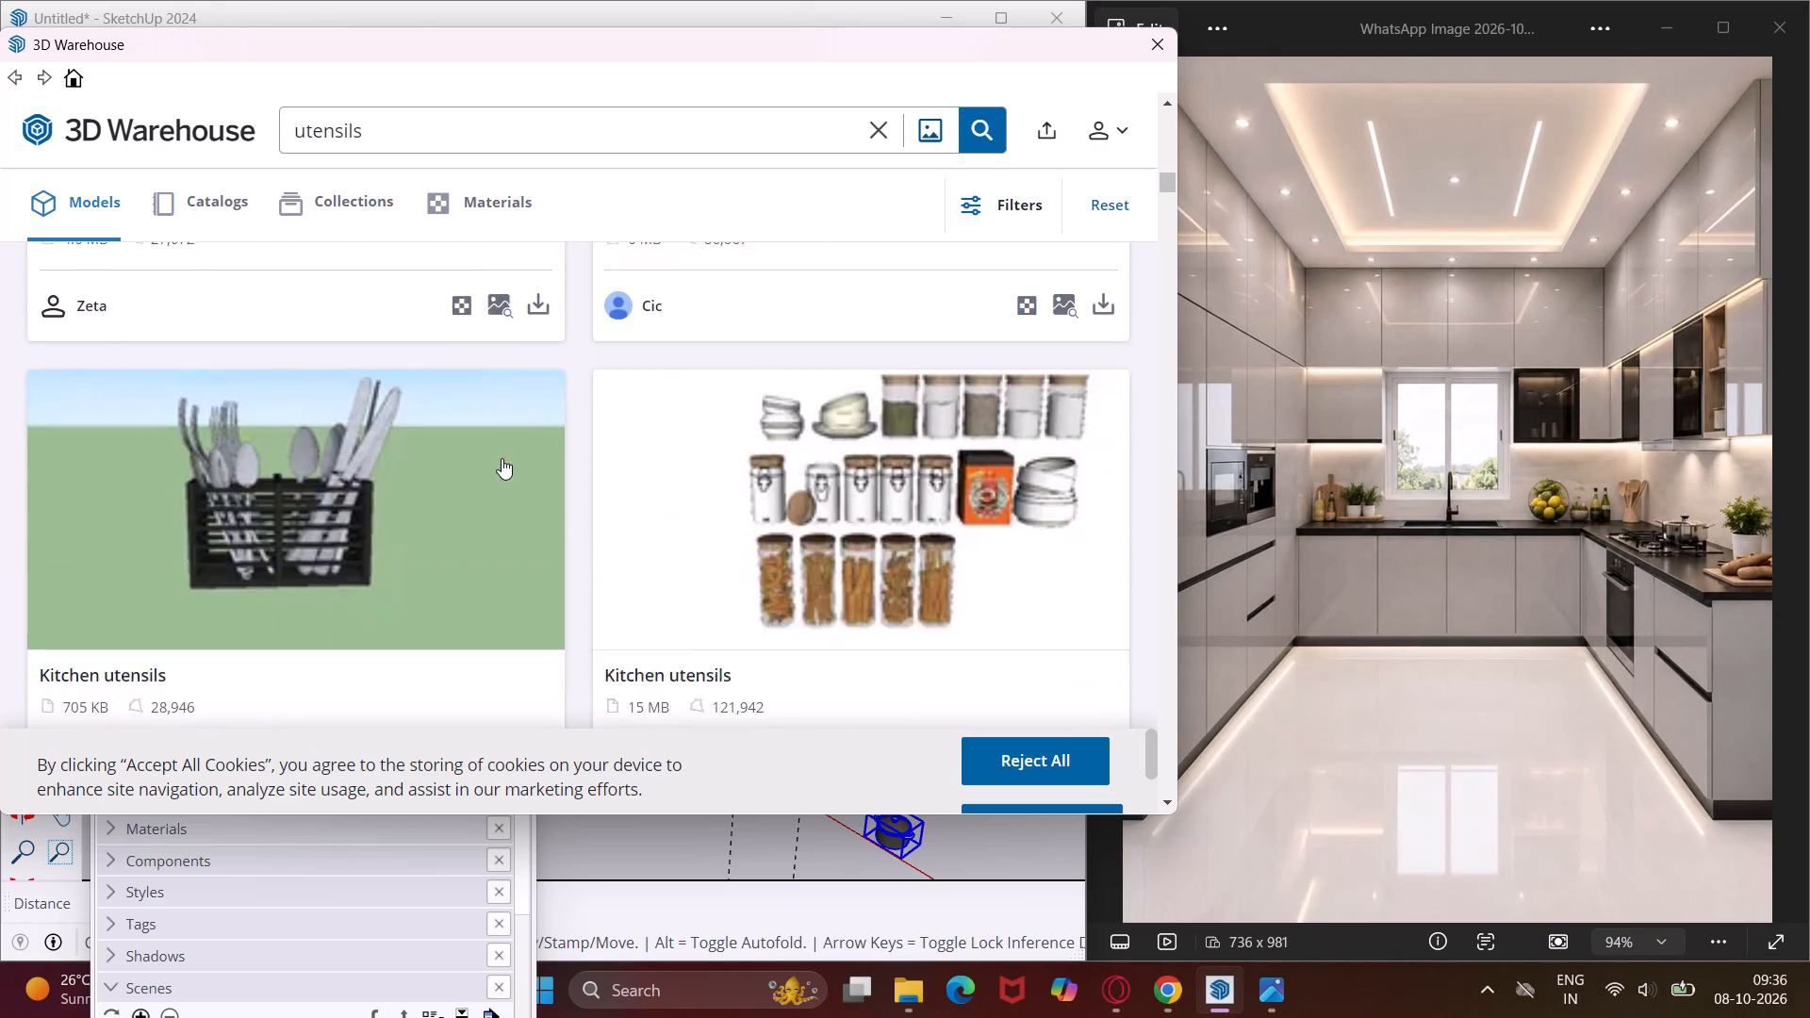
scroll(502, 458, "down", 16)
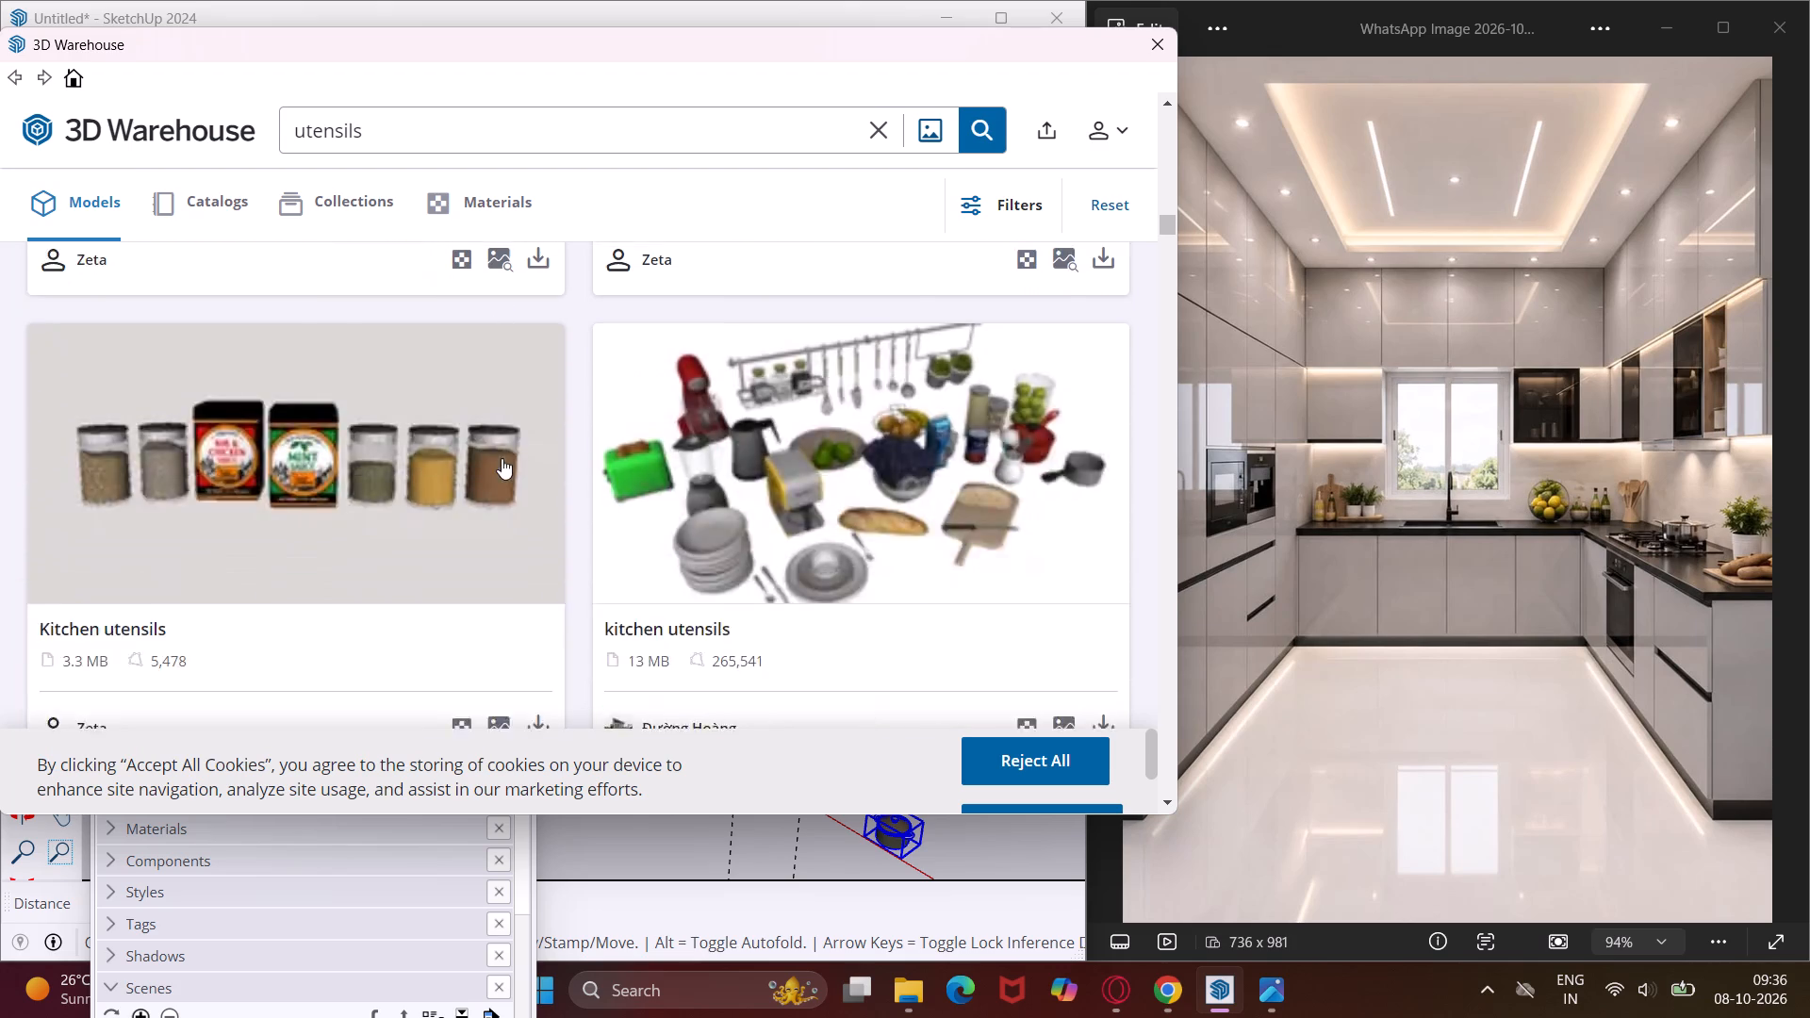
scroll(502, 458, "up", 7)
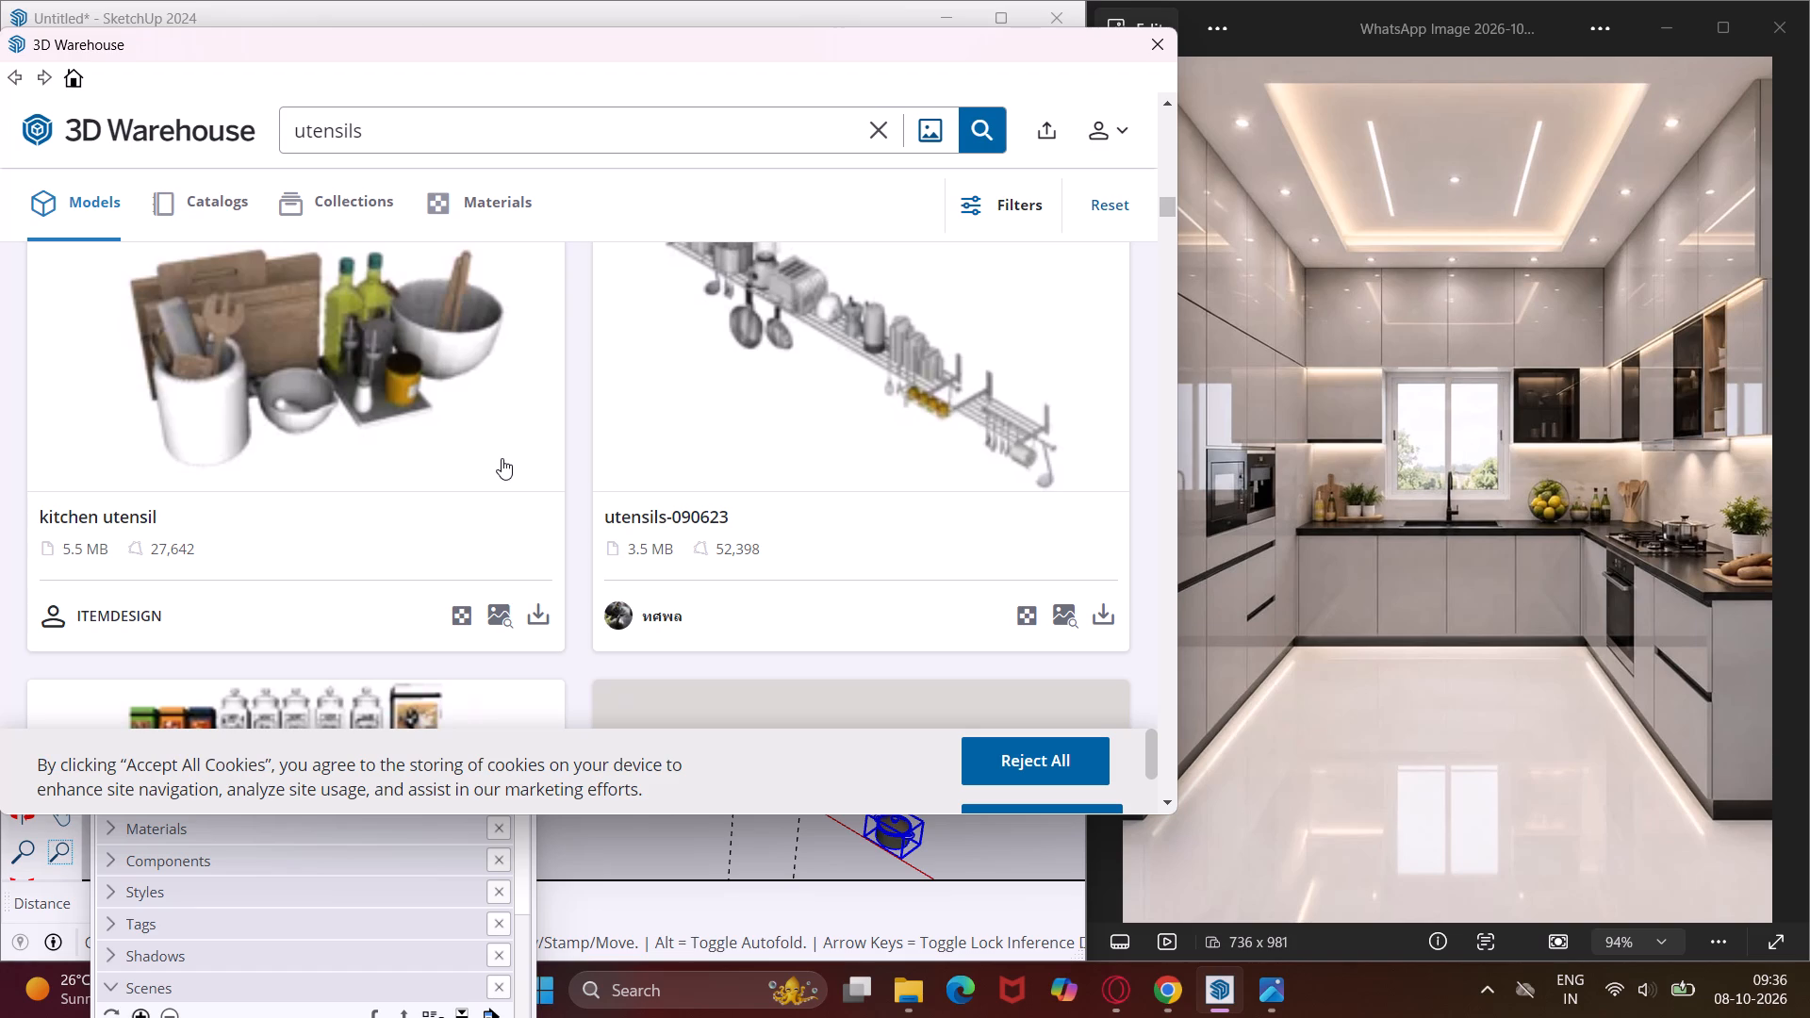
scroll(502, 458, "down", 3)
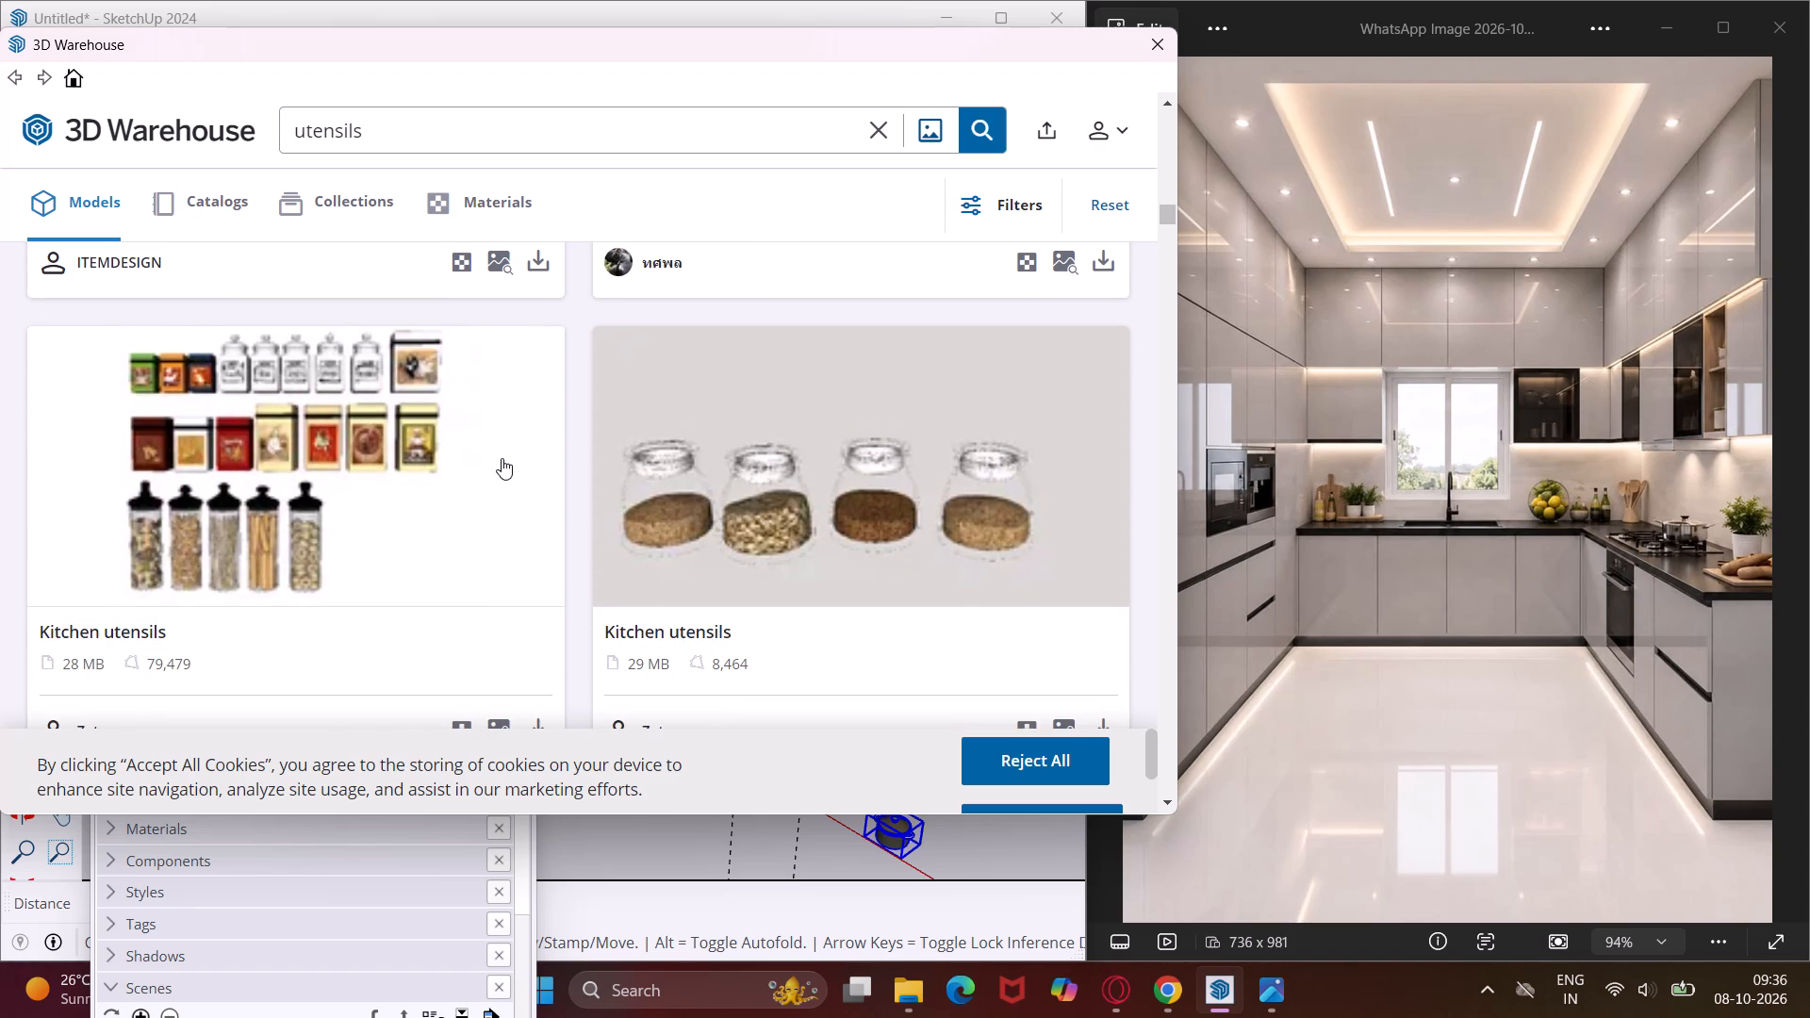
scroll(502, 458, "down", 6)
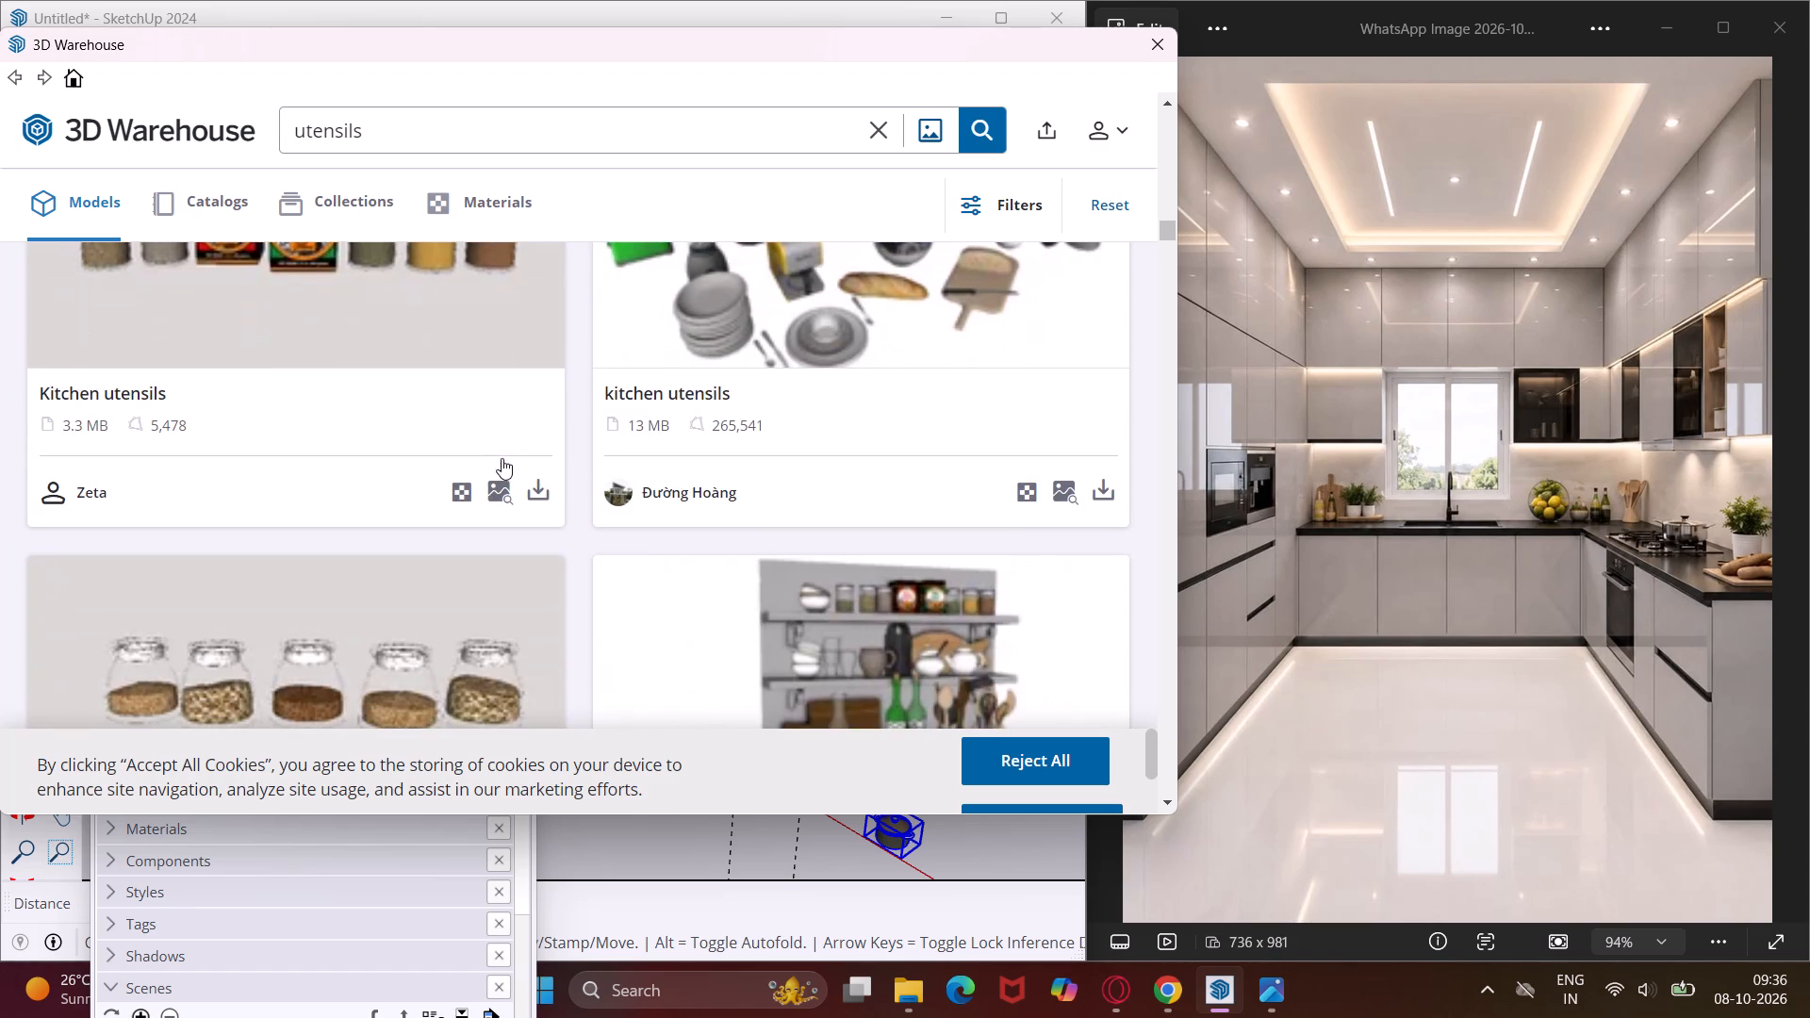
scroll(502, 458, "down", 3)
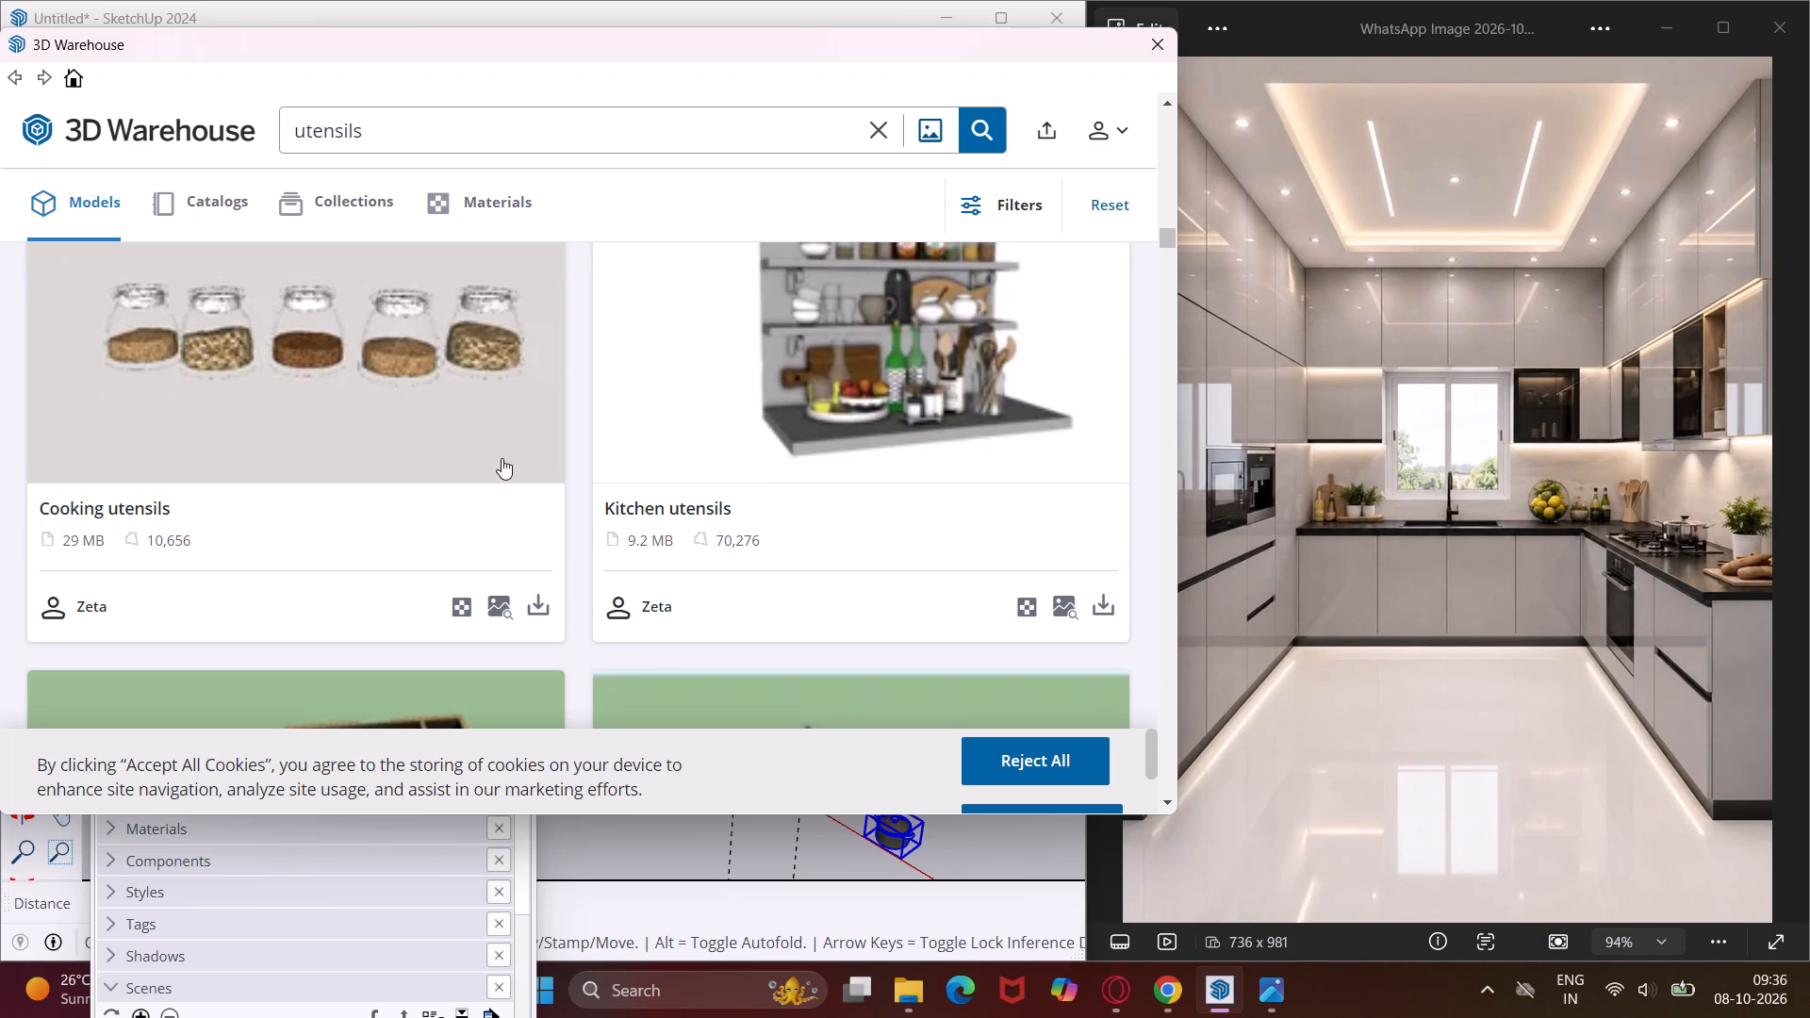
scroll(502, 458, "down", 10)
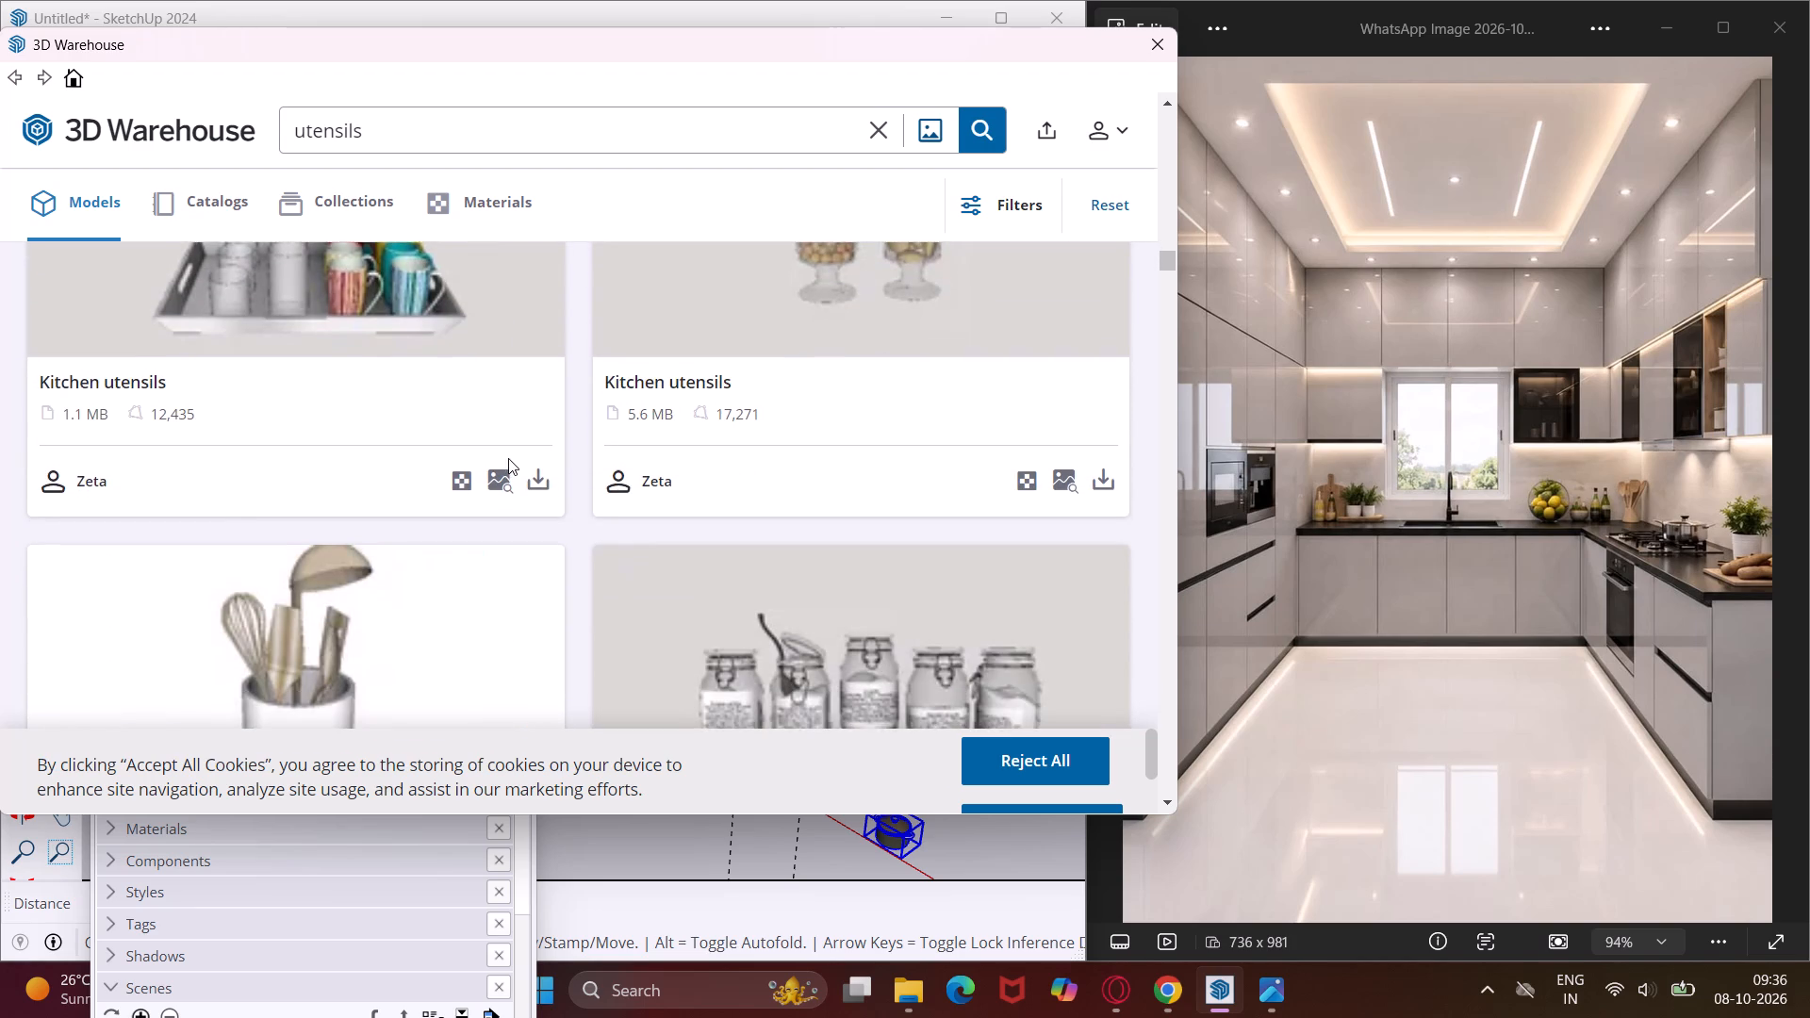
scroll(508, 458, "down", 4)
scroll(508, 458, "up", 2)
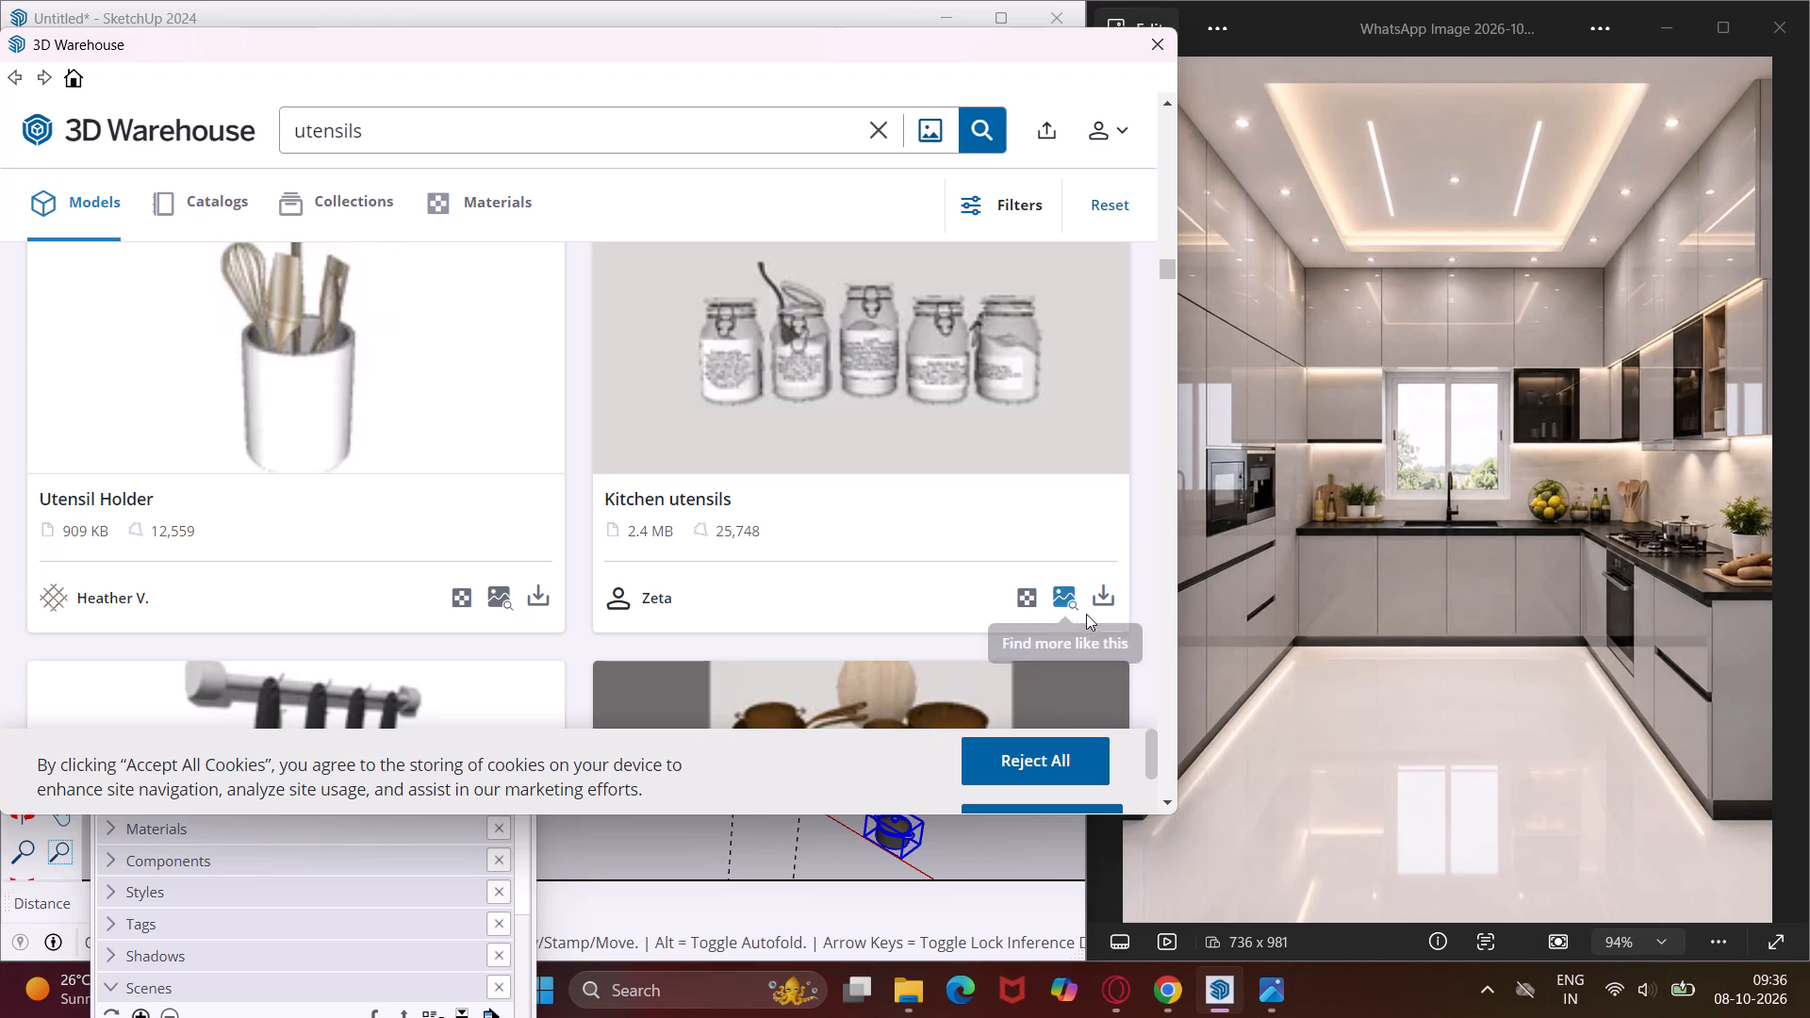
Load the 2.4 MB Kitchen utensils set of clip-top glass jars directly into the model and place it outside the room among the other loaded models.
left_click(1108, 600)
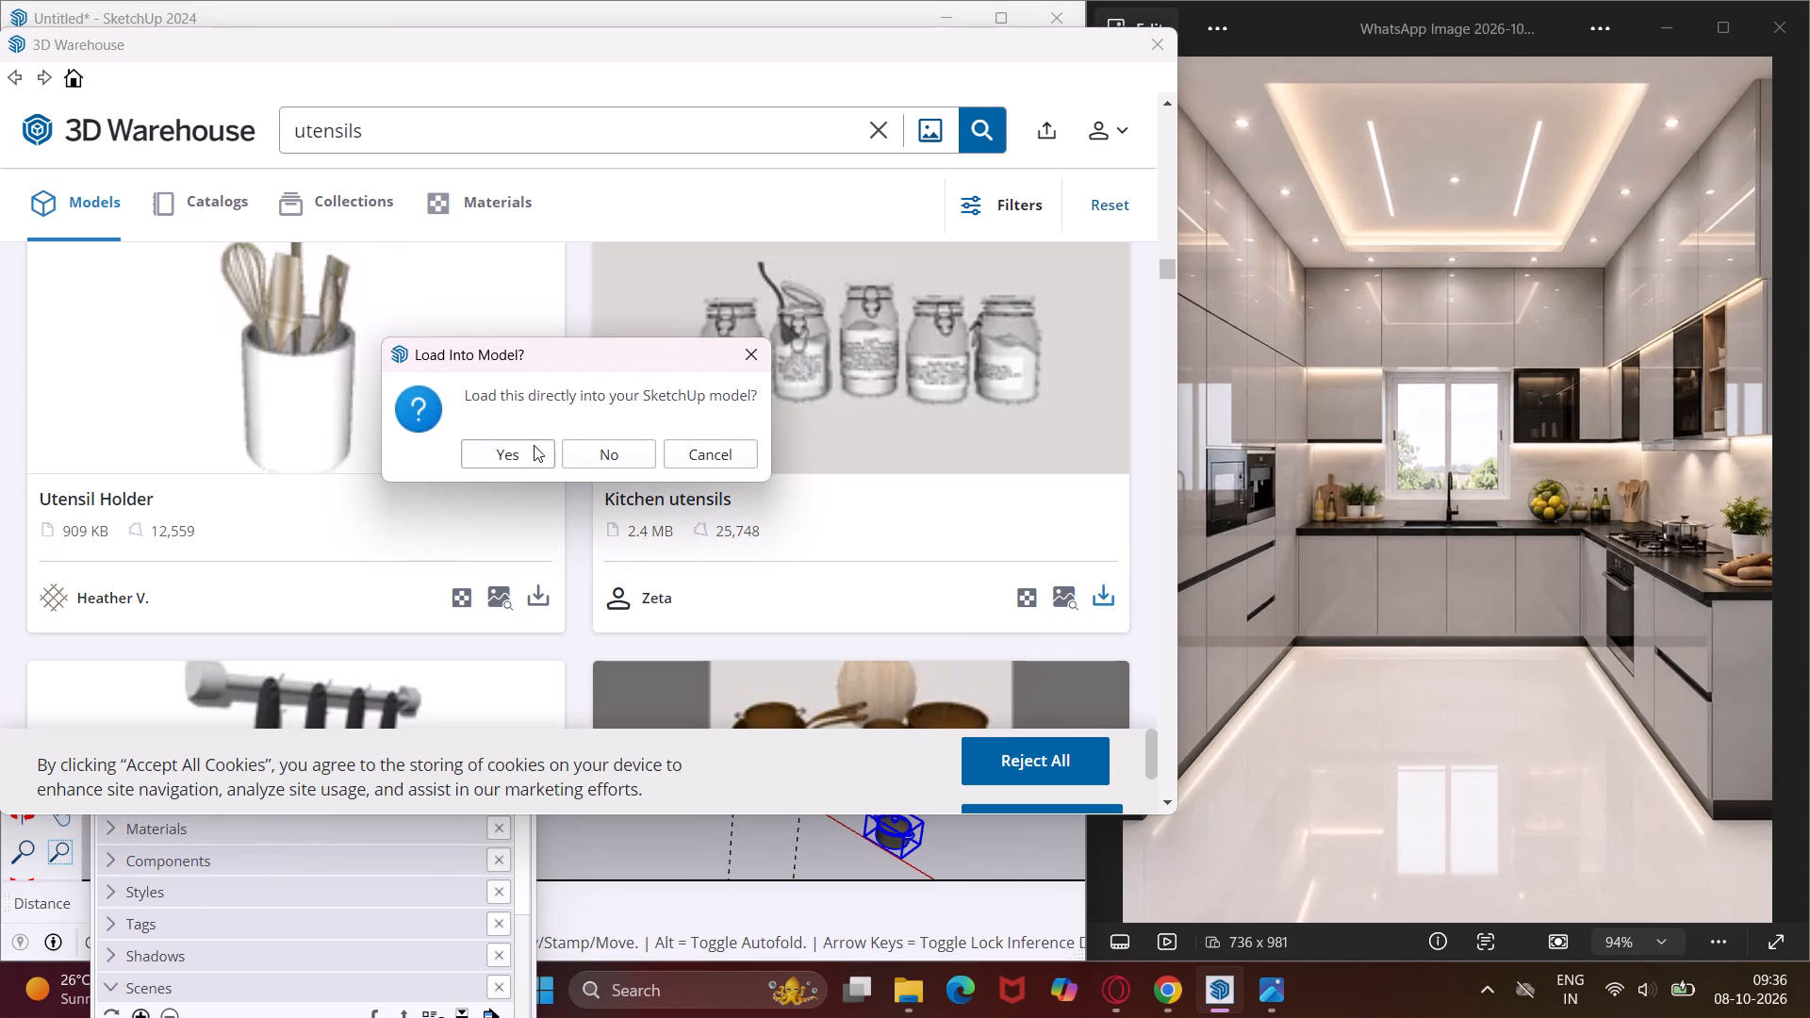
left_click(511, 450)
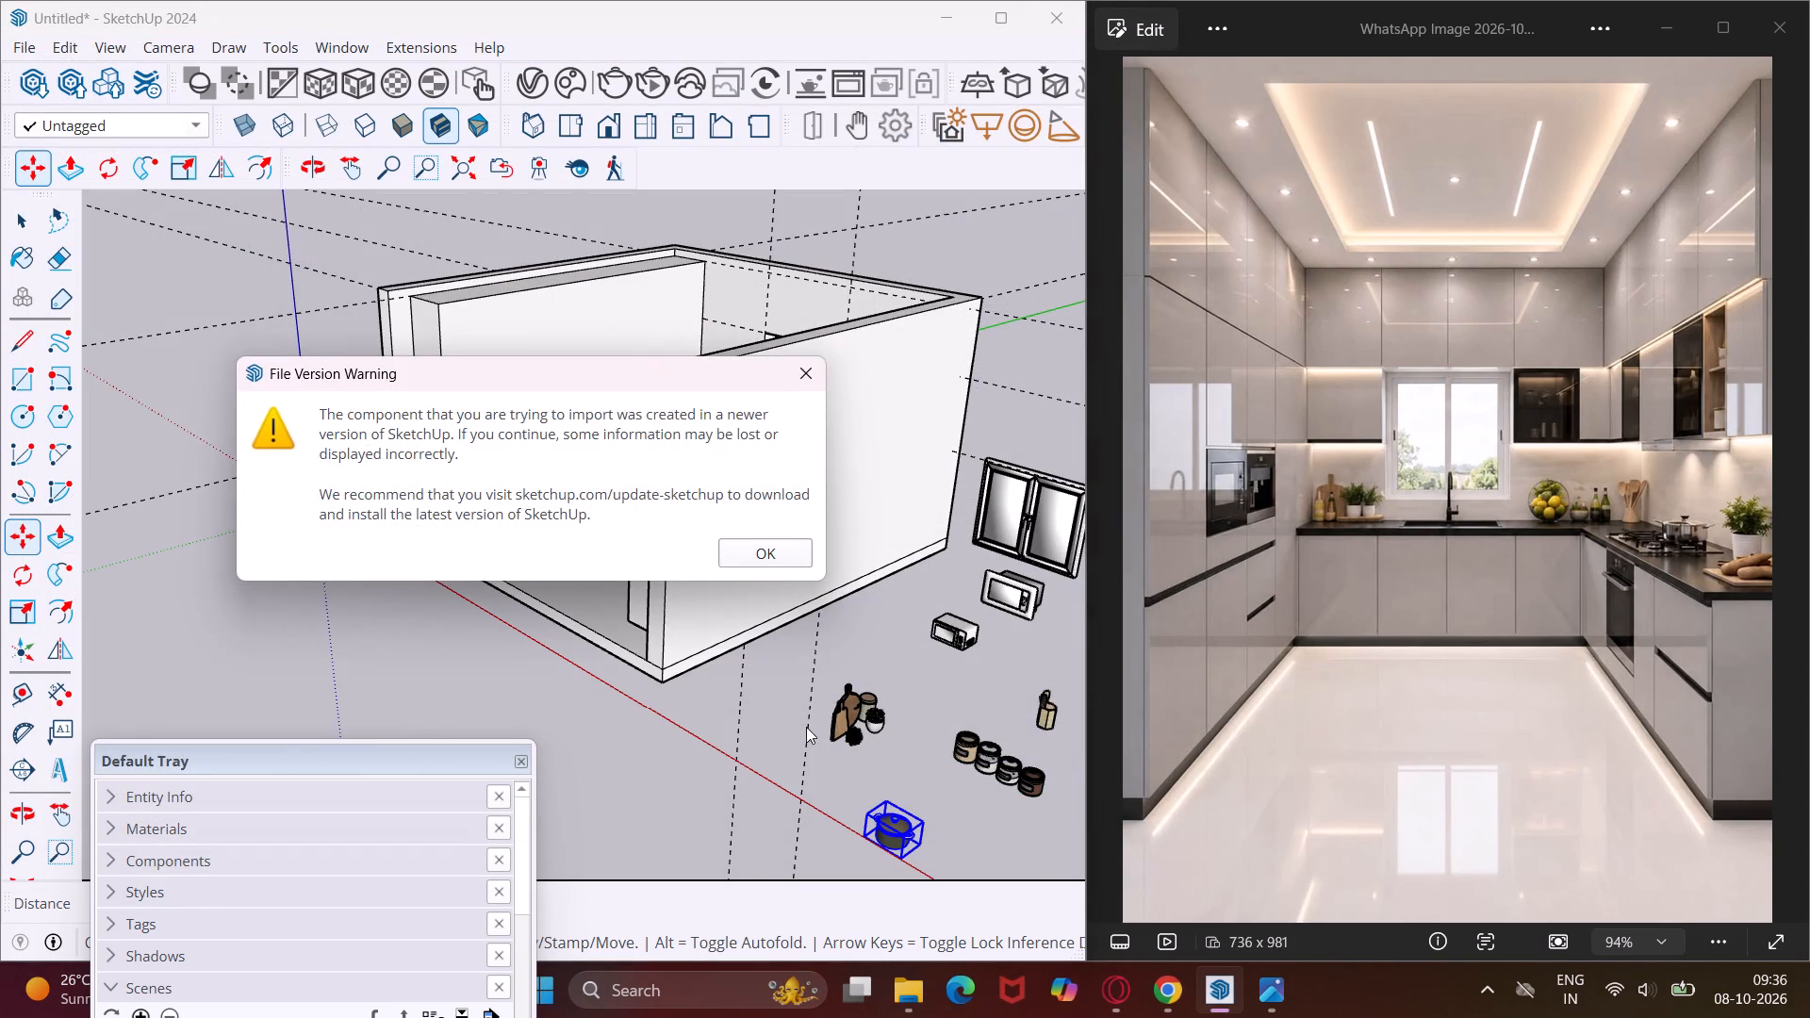
left_click(761, 550)
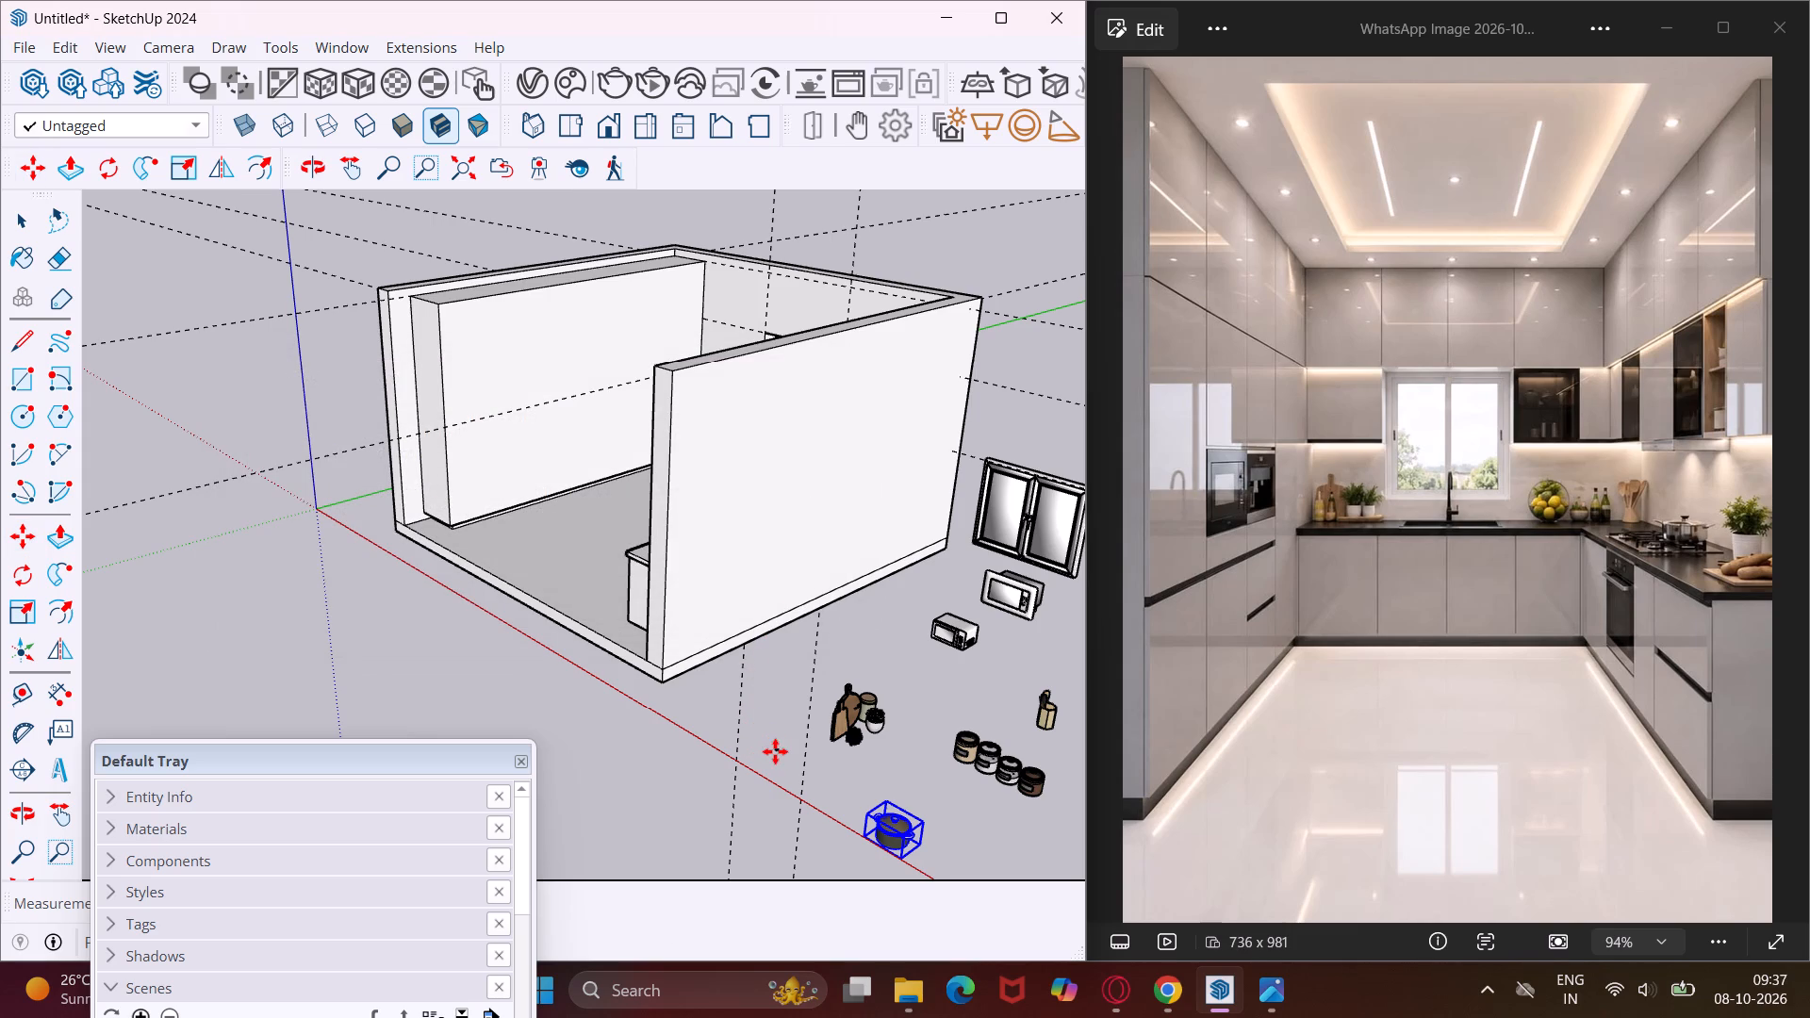
scroll(775, 750, "up", 4)
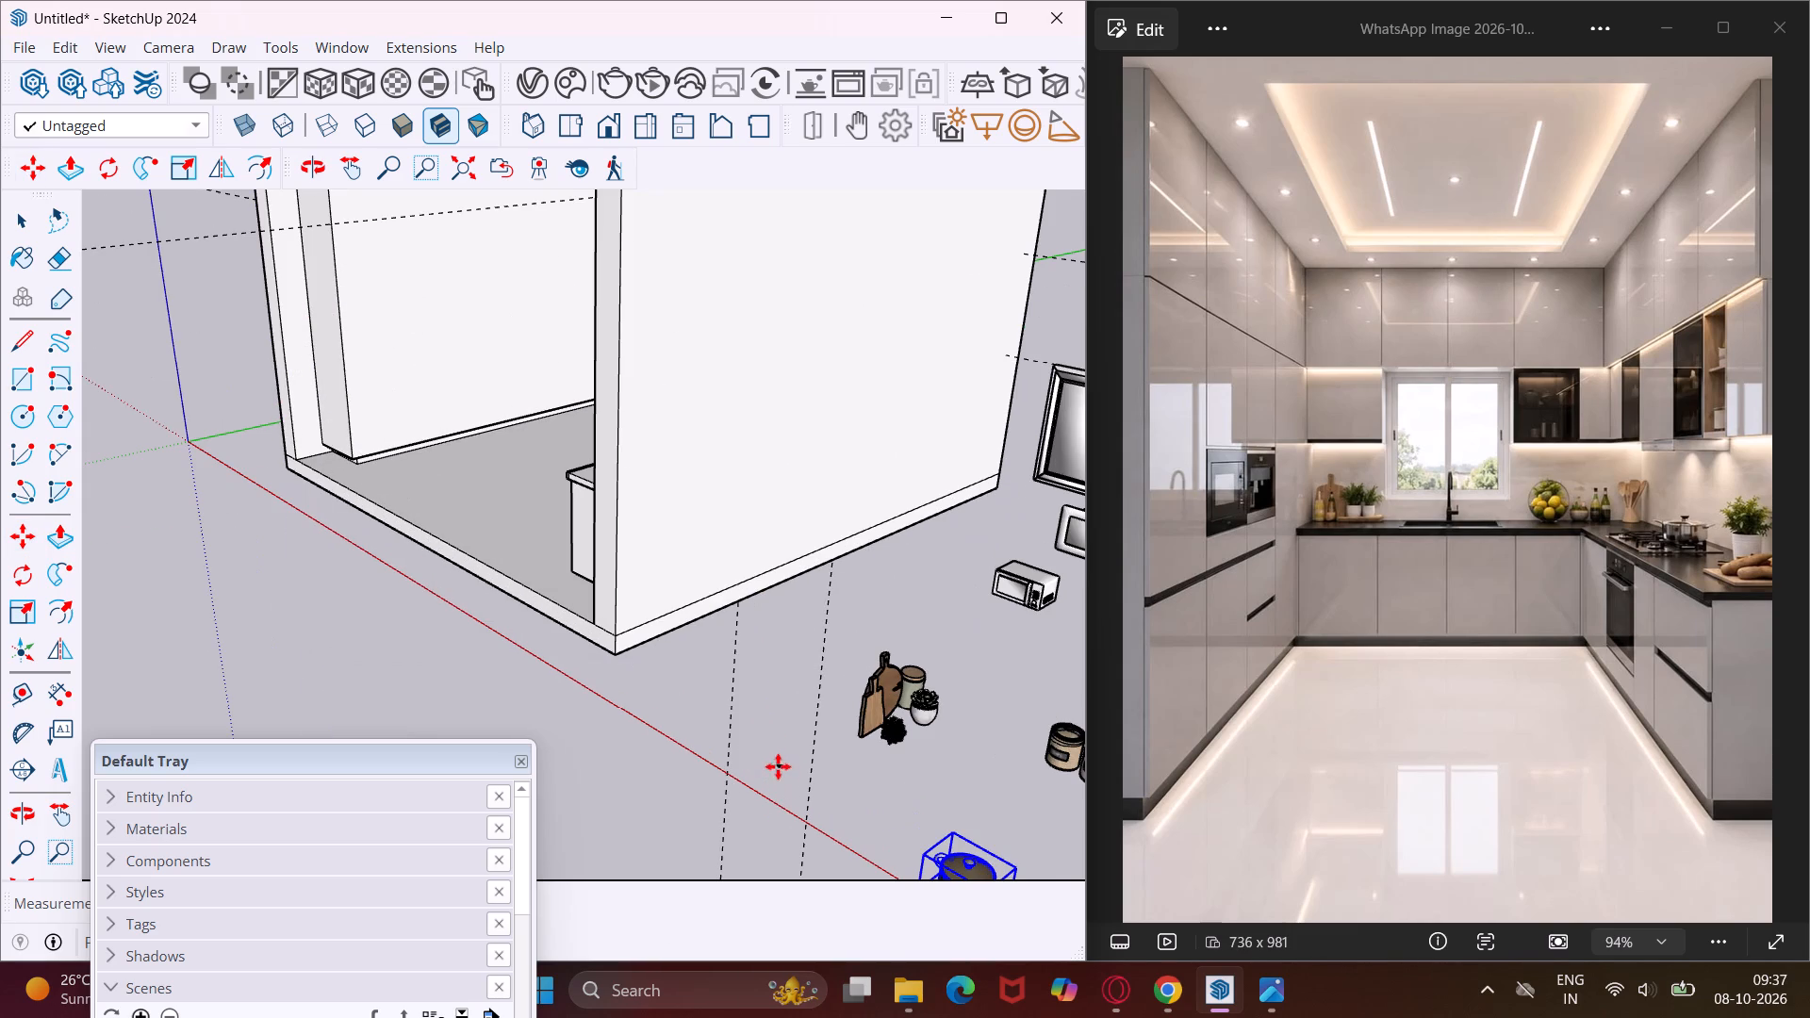
left_click(778, 762)
scroll(775, 762, "down", 6)
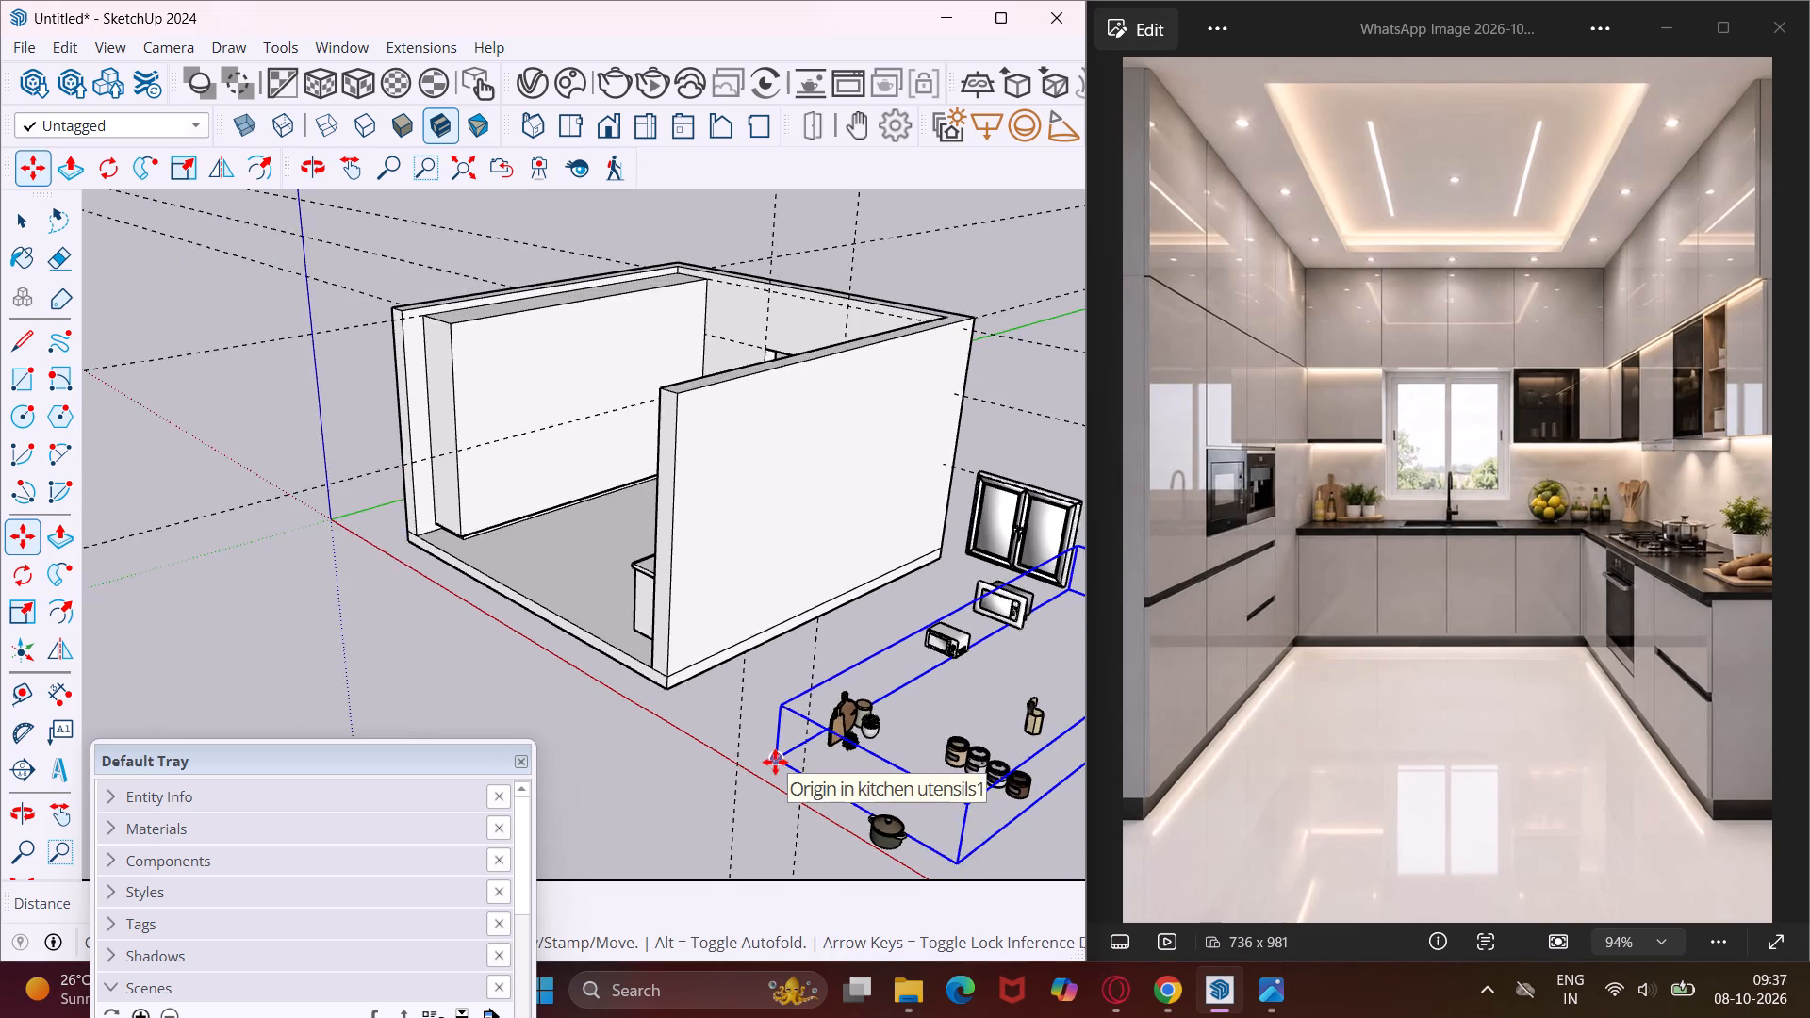
scroll(775, 762, "down", 2)
middle_click_drag(795, 772, 1045, 736)
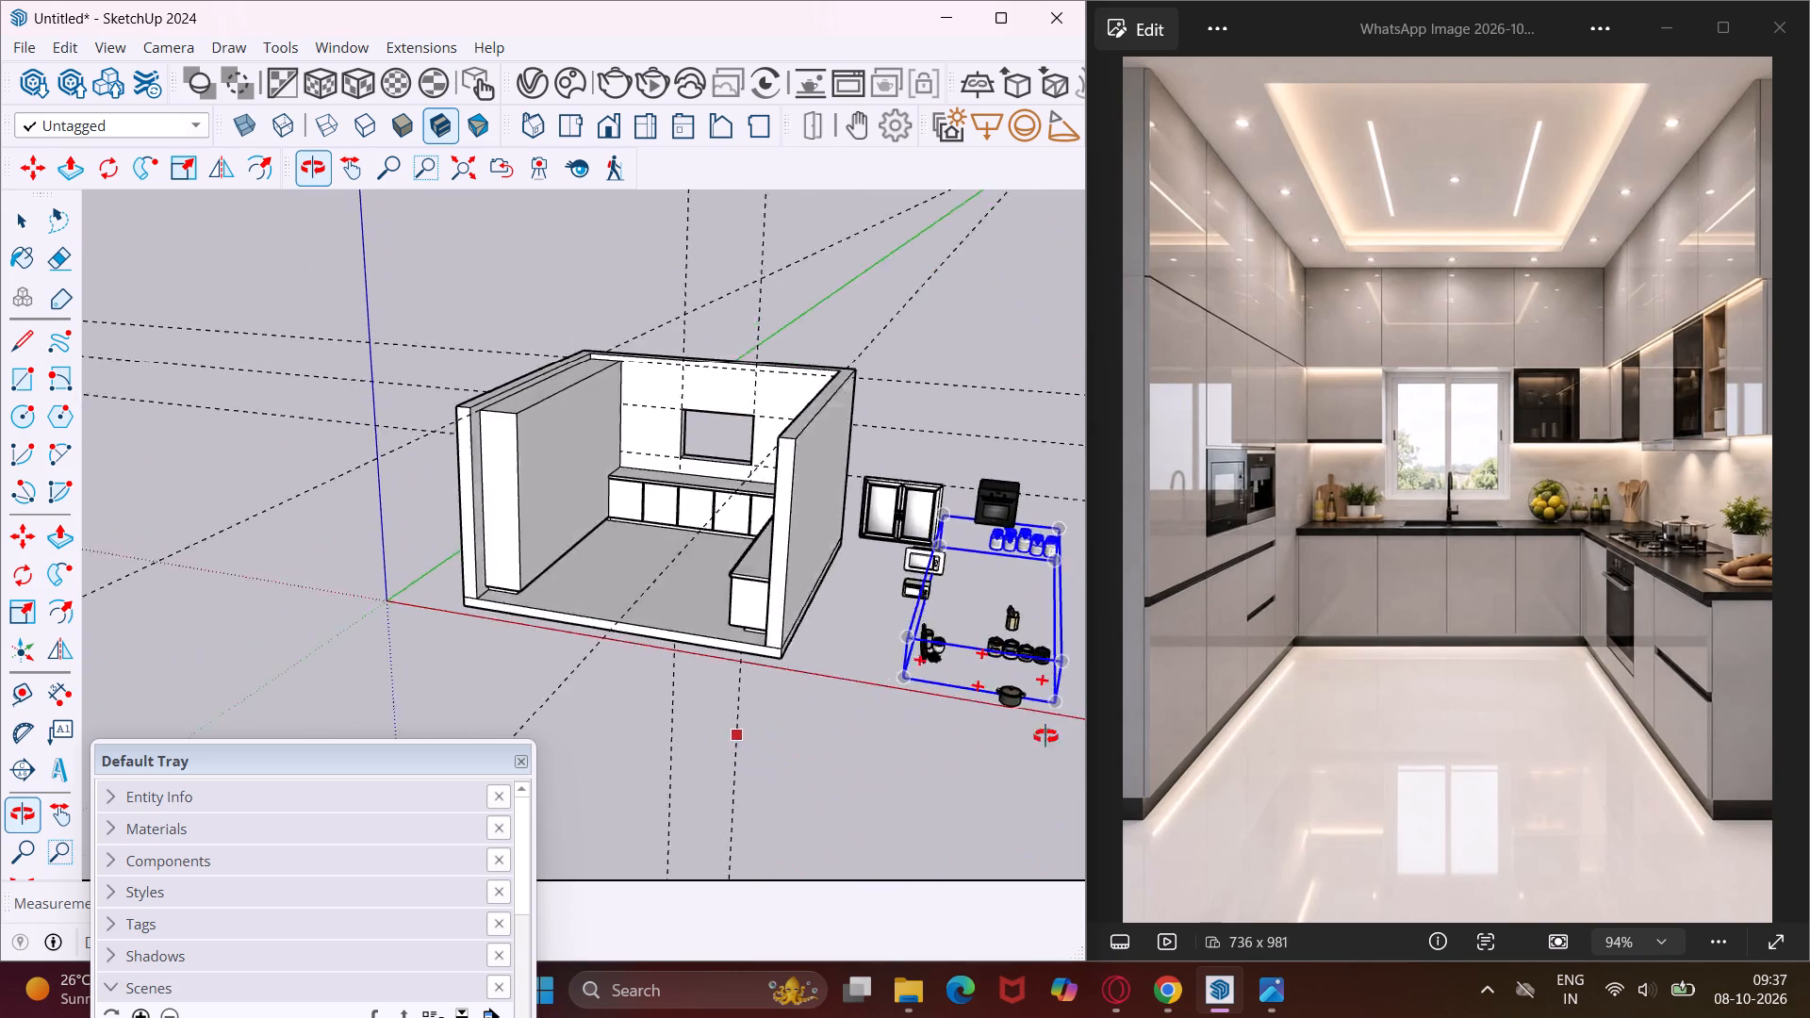
middle_click_drag(1045, 736, 1111, 728)
scroll(628, 416, "up", 4)
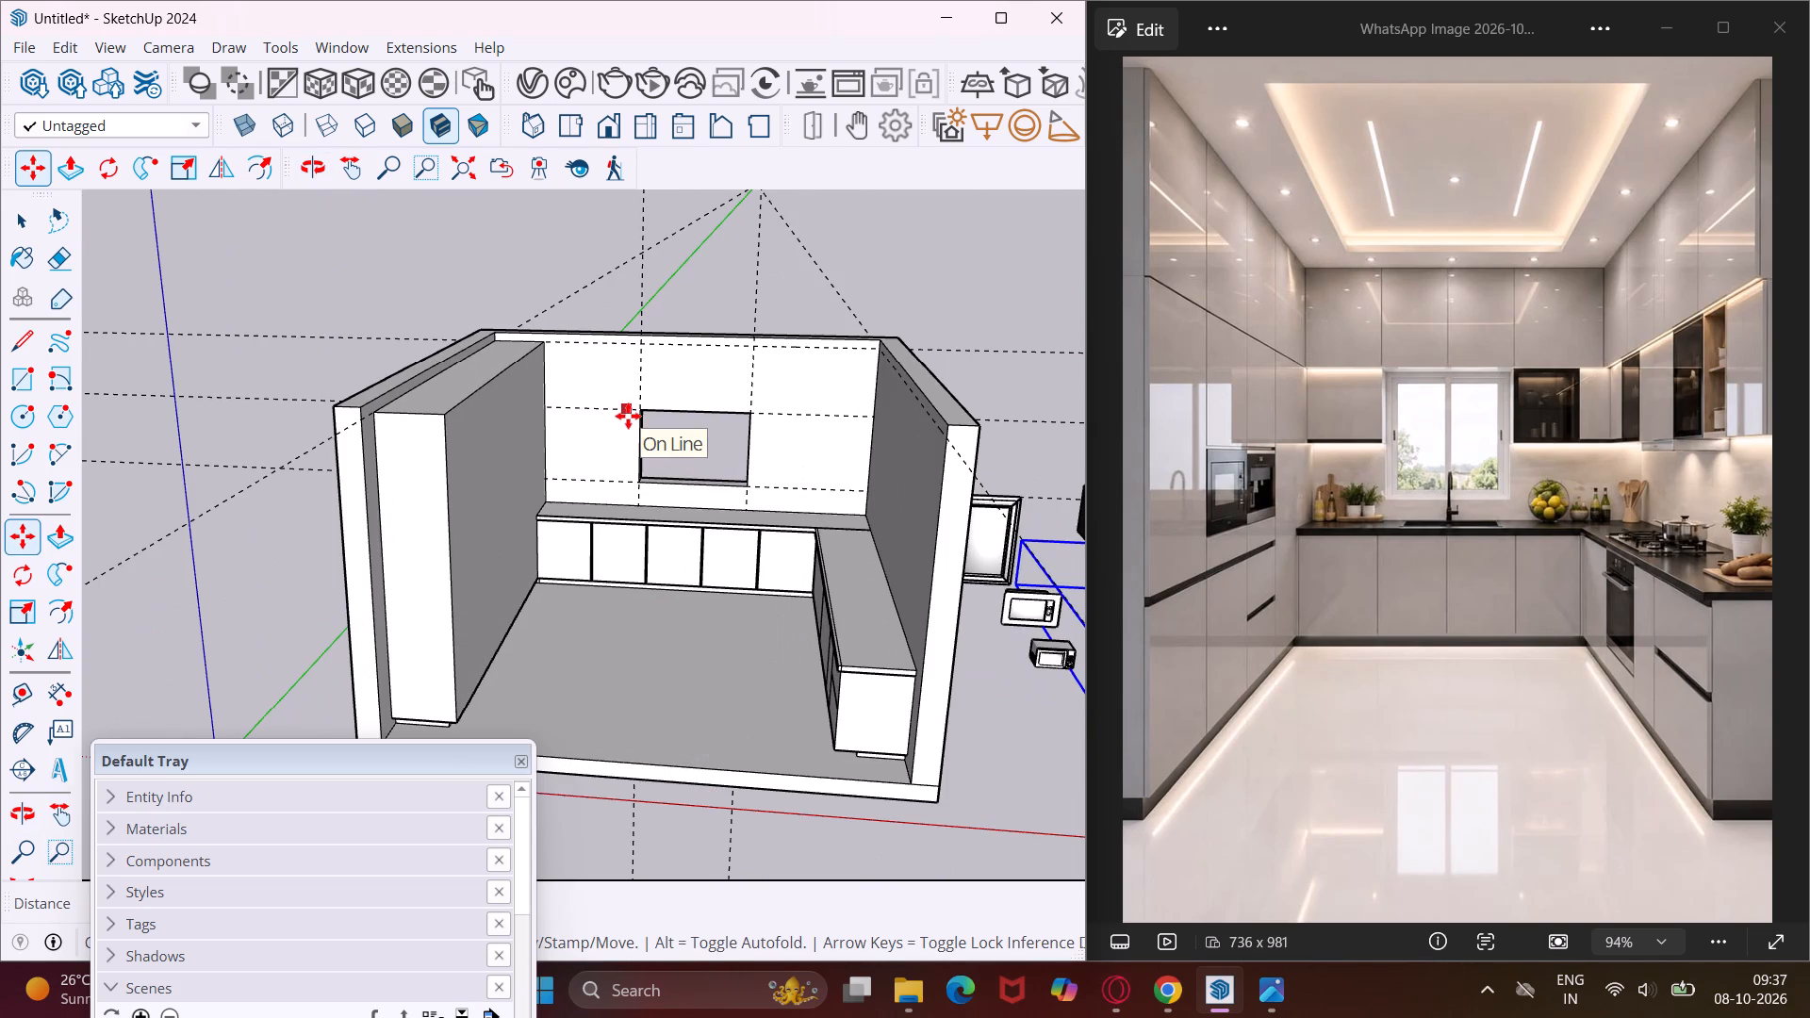
Reopen 3D Warehouse and replace the previous search with a model search for "window".
left_click(321, 48)
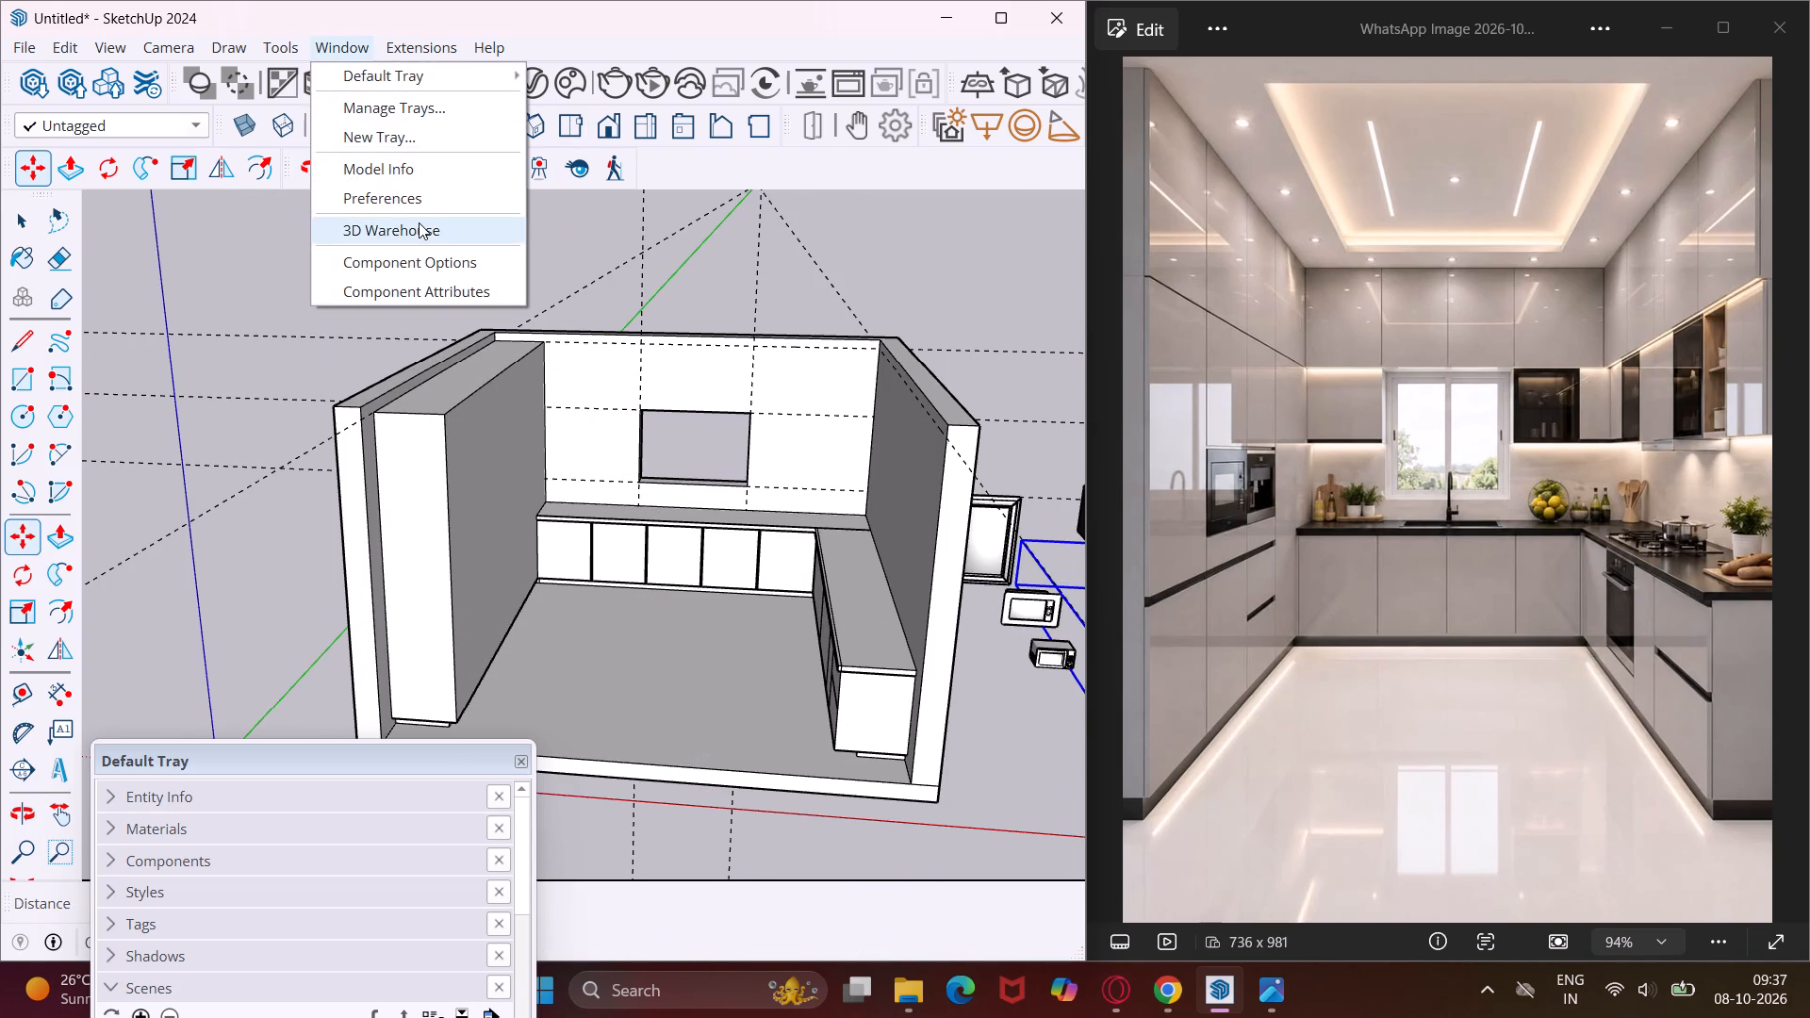
left_click(419, 222)
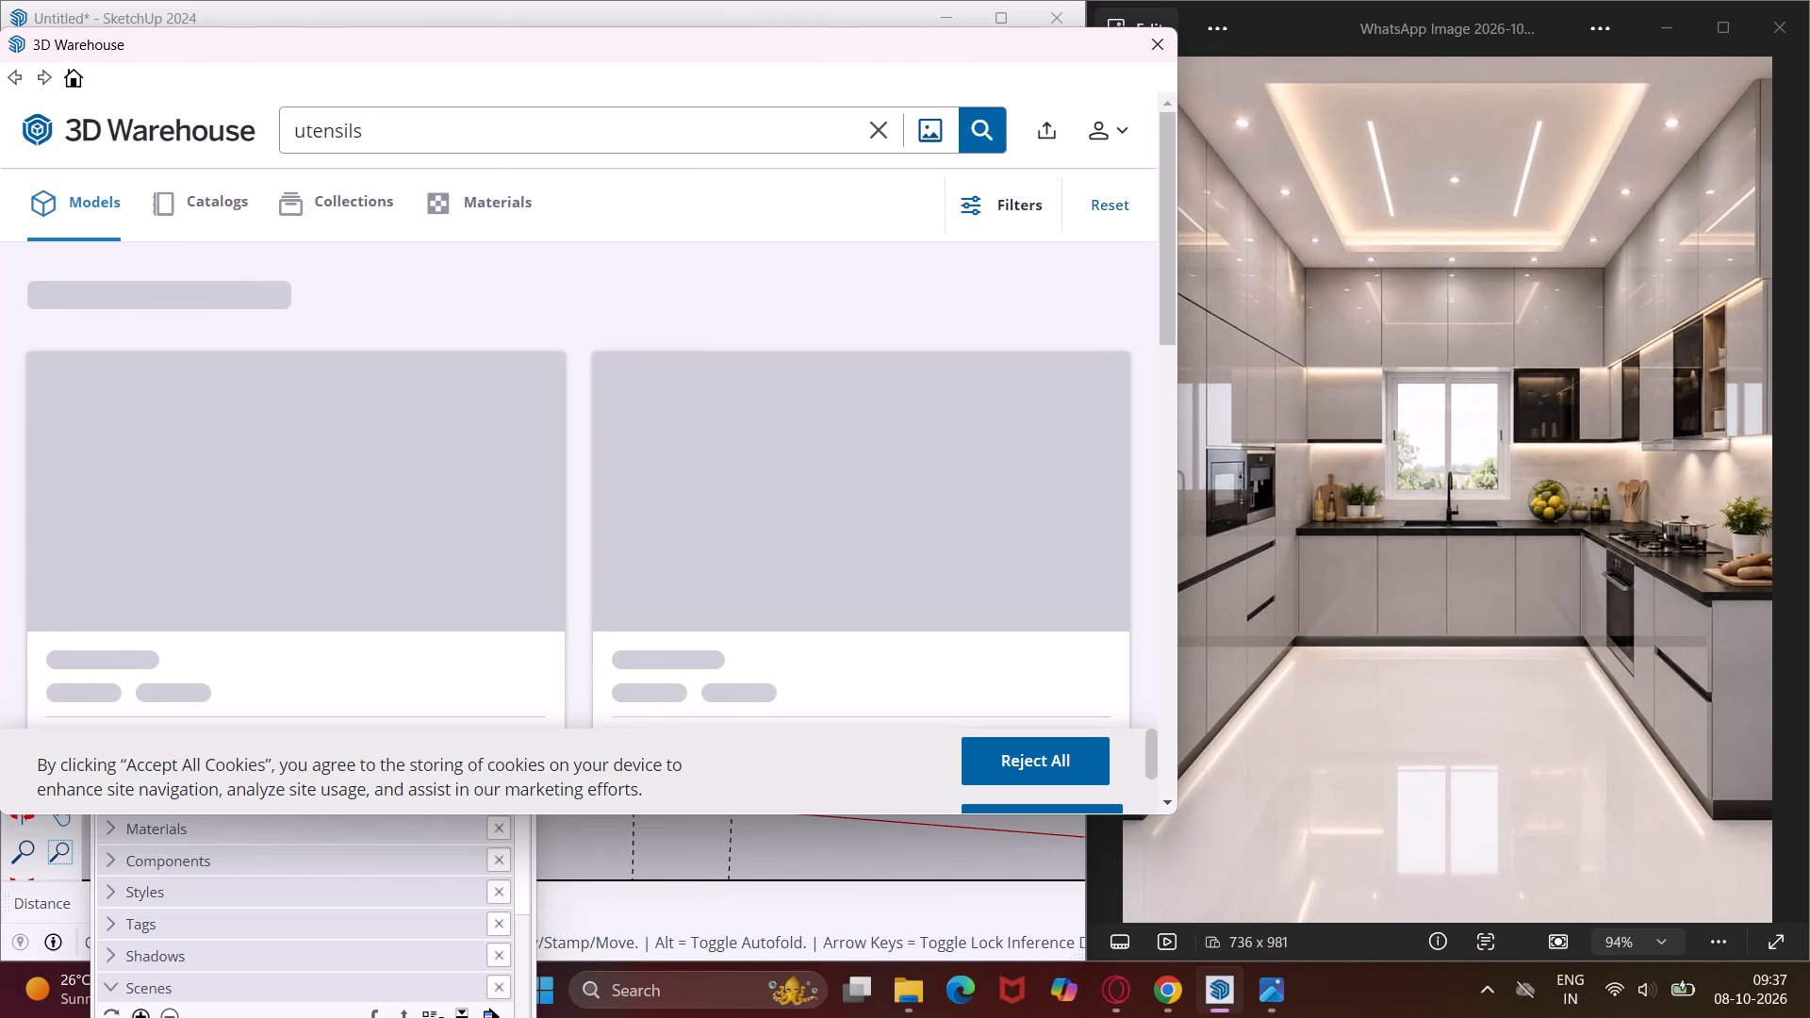
left_click(458, 135)
key("BackSpace")
key("BackSpace")
key("BackSpace")
key("BackSpace")
key("BackSpace")
key("BackSpace")
key("BackSpace")
key("BackSpace")
key("BackSpace")
key("BackSpace")
key("BackSpace")
key("BackSpace")
key("BackSpace")
key("BackSpace")
key("BackSpace")
key("BackSpace")
key("BackSpace")
key("BackSpace")
key("BackSpace")
key("BackSpace")
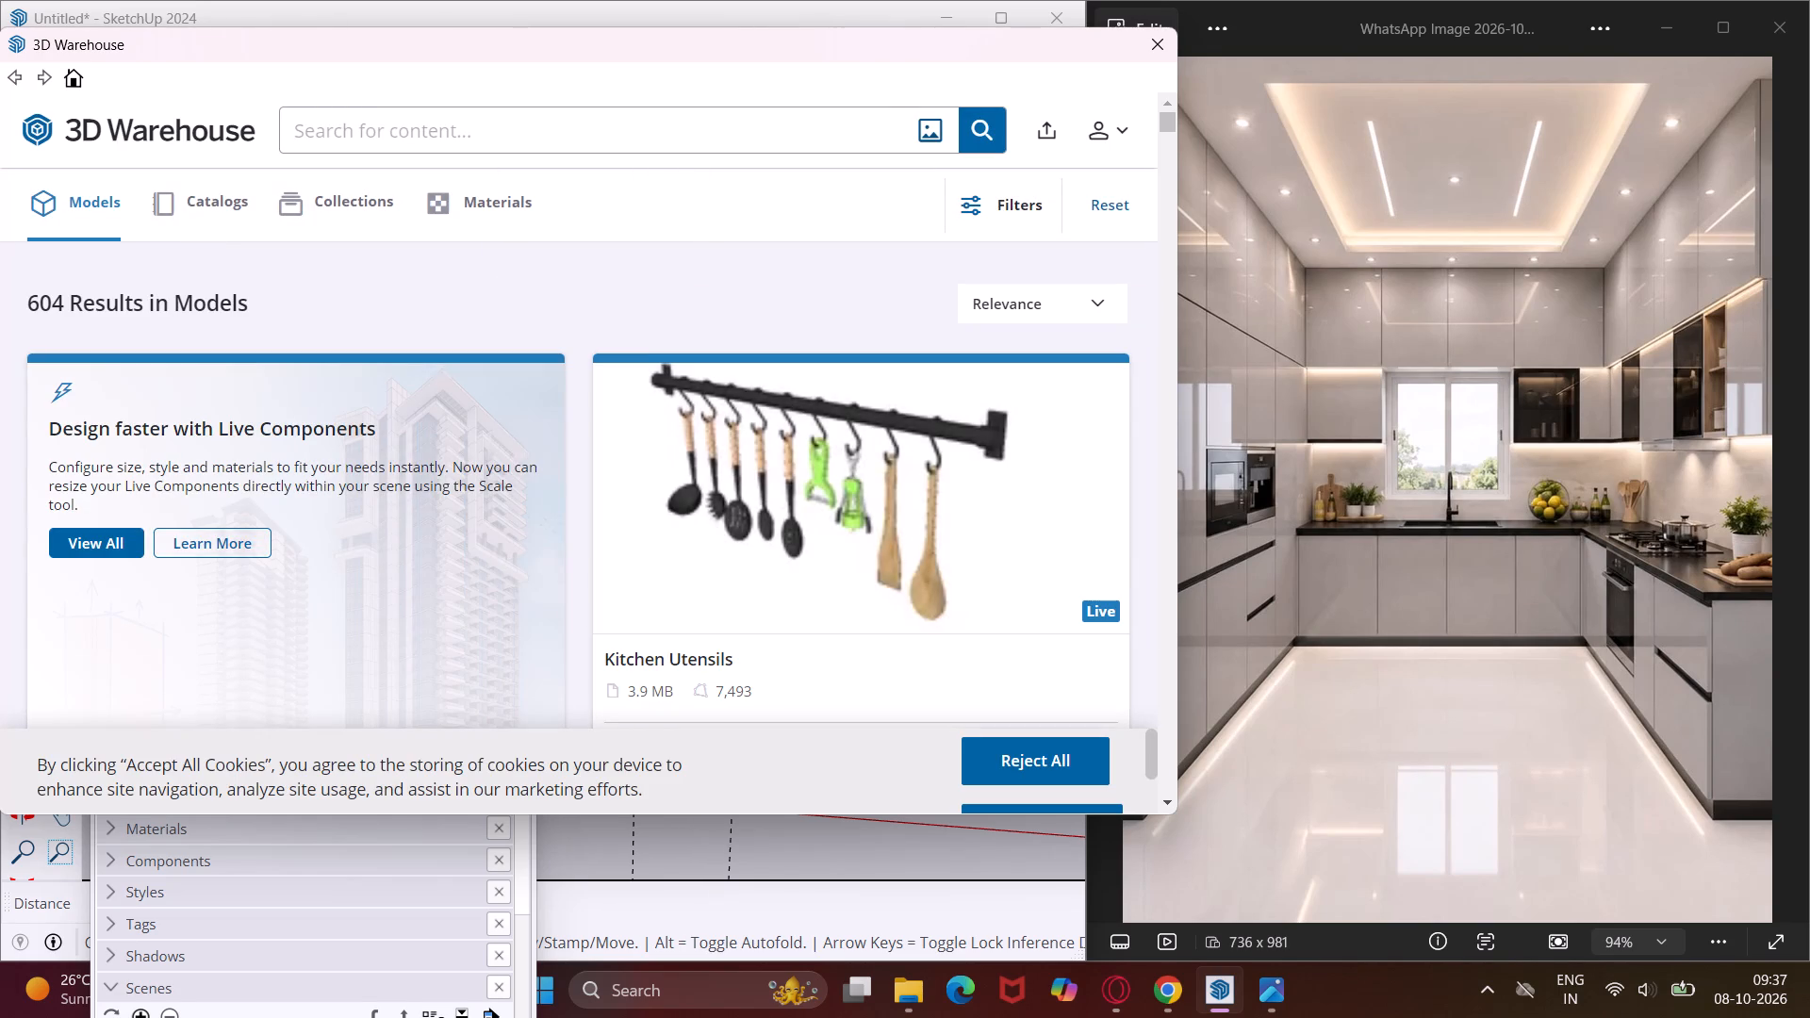
type("vin")
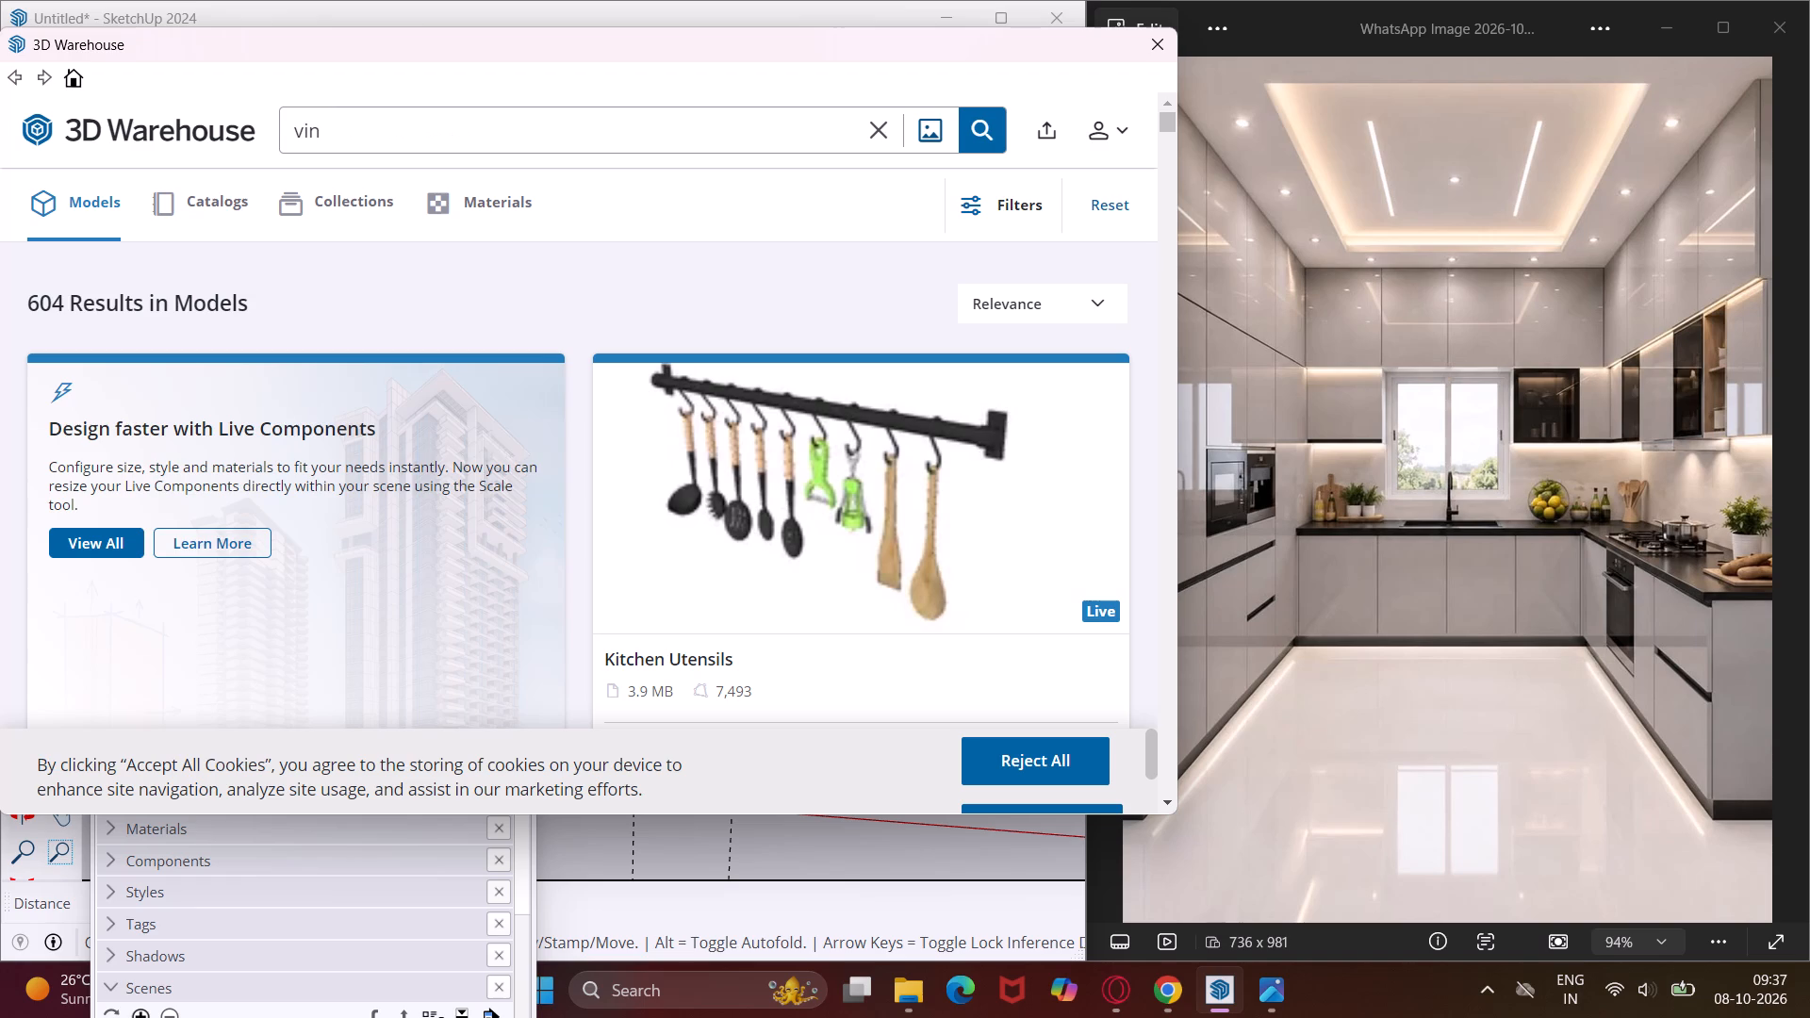
key("BackSpace")
key("BackSpace")
key("BackSpace")
type("windo")
key("w")
key("Return")
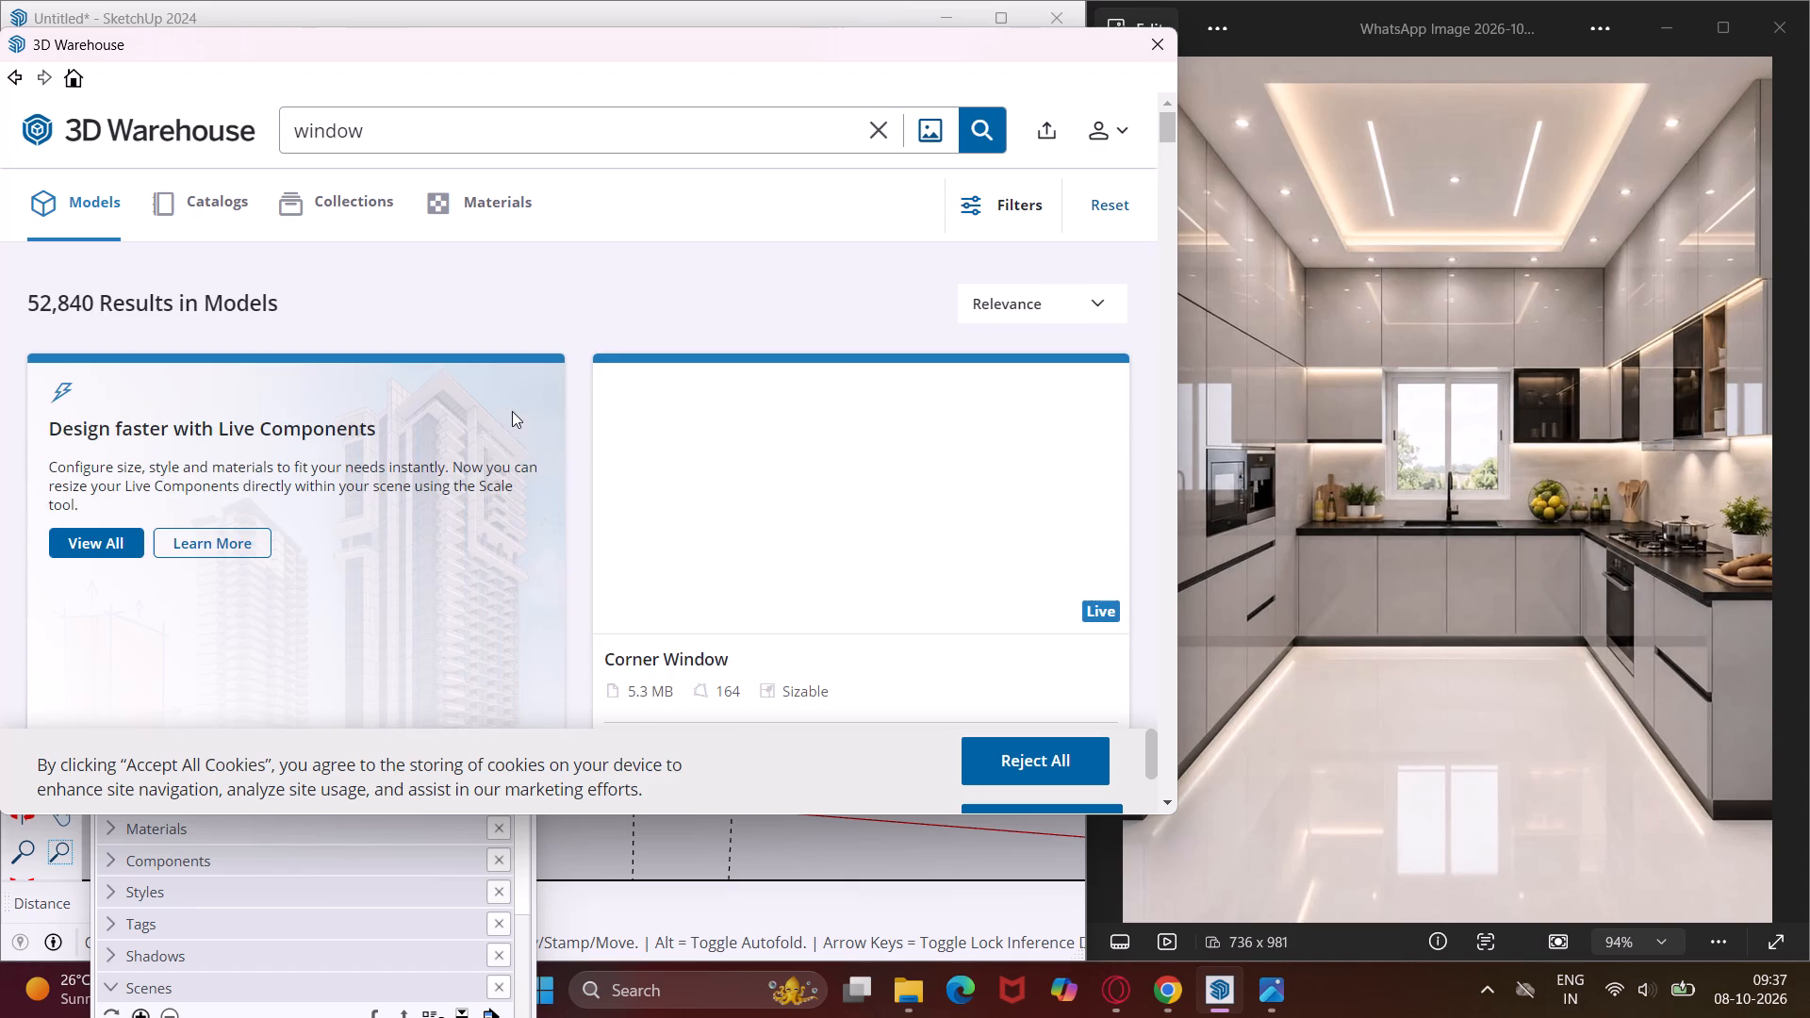
From the "window" results, load the 107 KB white two-pane sliding window directly into the model and place it on the kitchen floor.
scroll(537, 455, "down", 10)
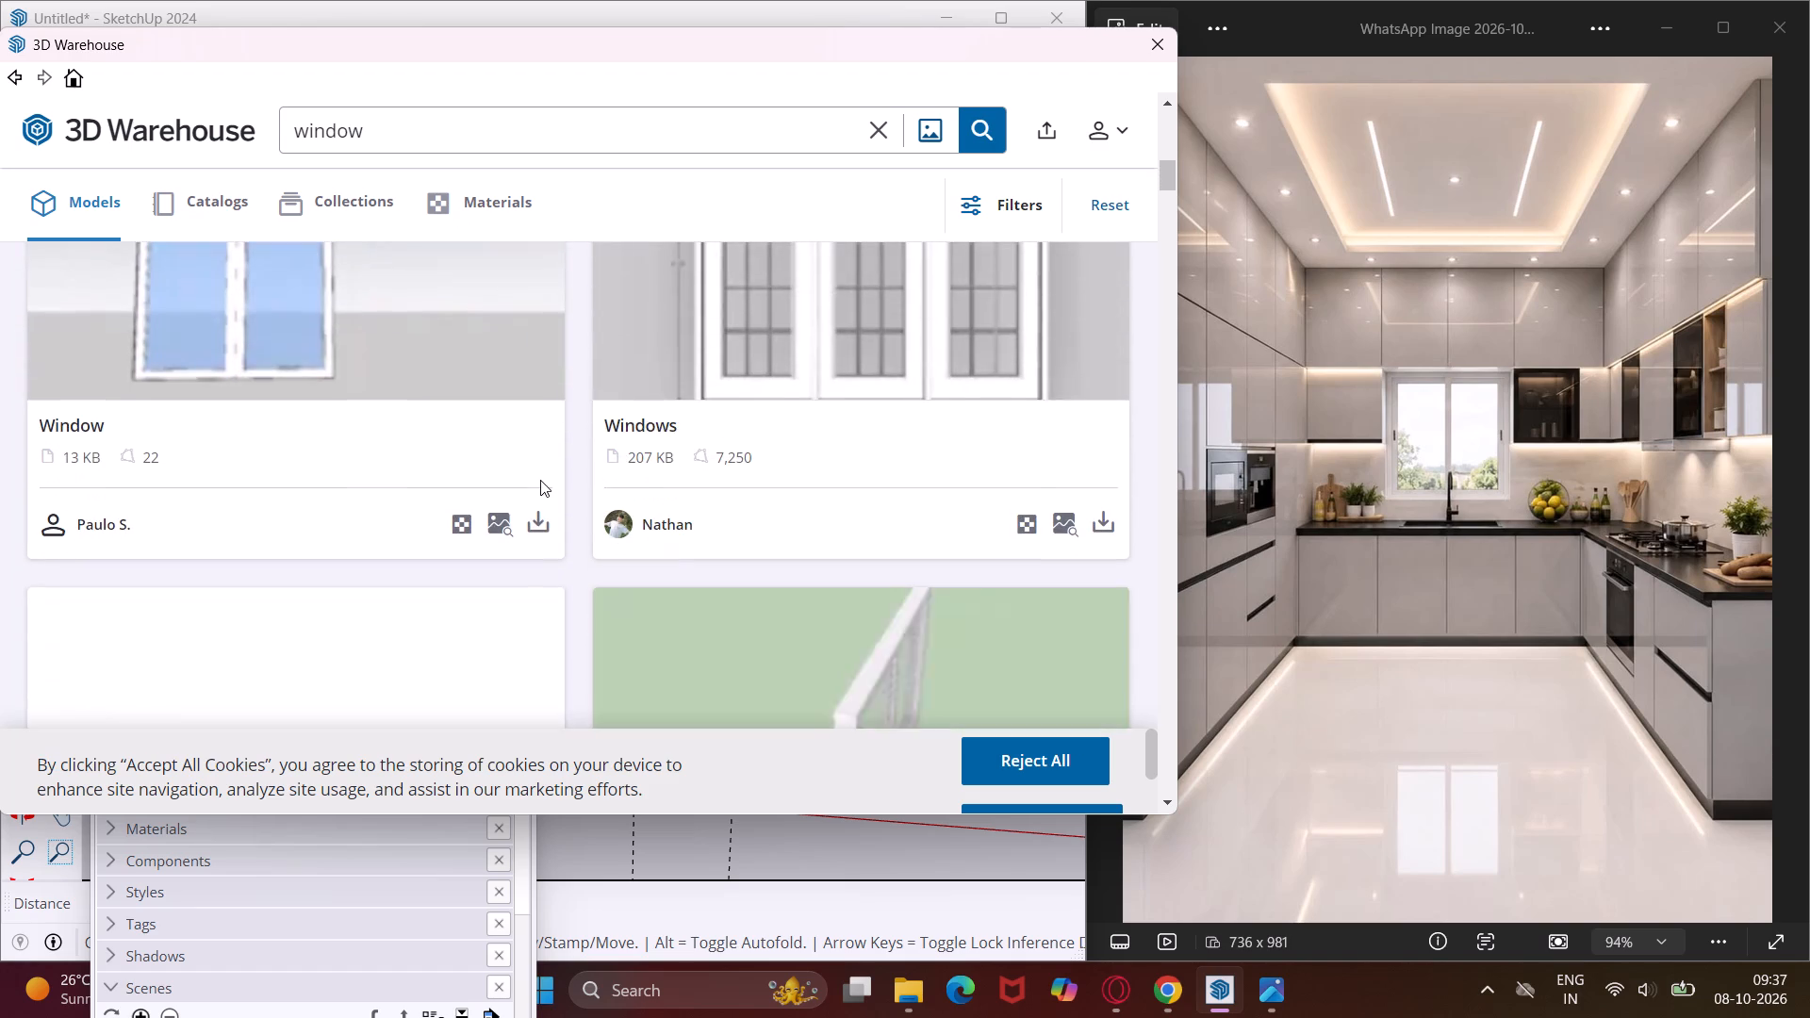
scroll(540, 482, "down", 2)
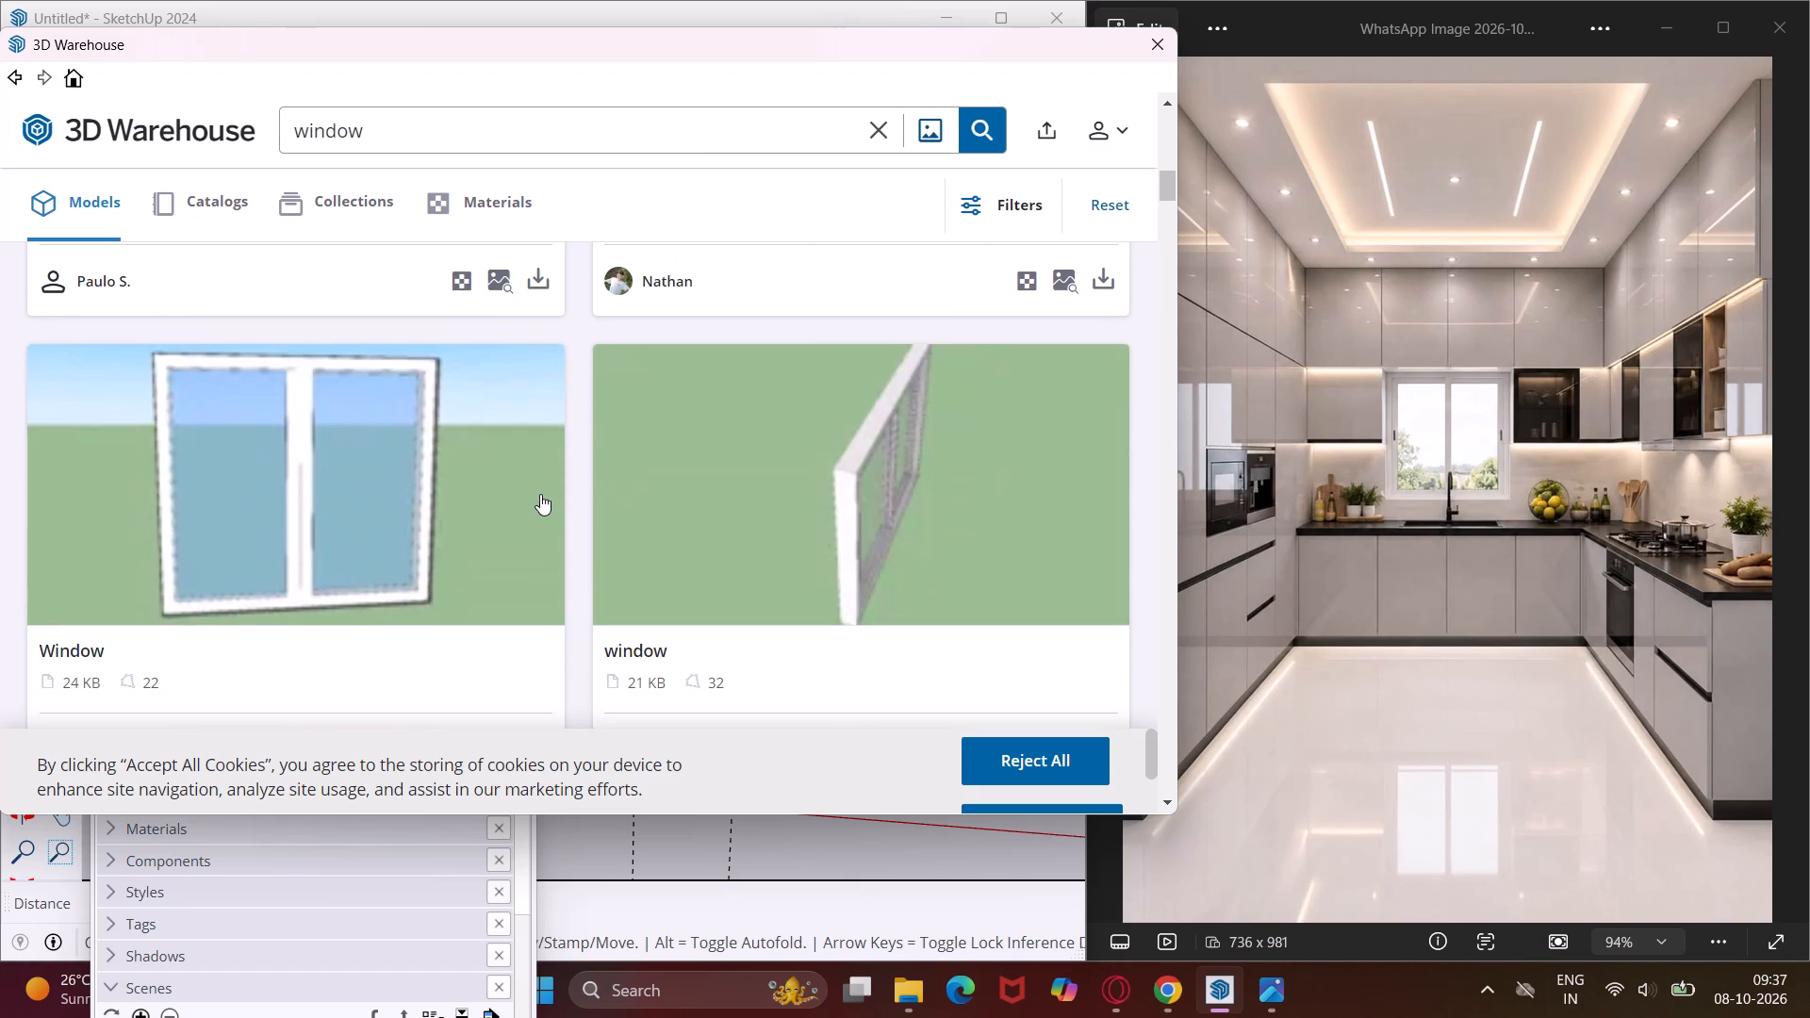
scroll(540, 494, "down", 5)
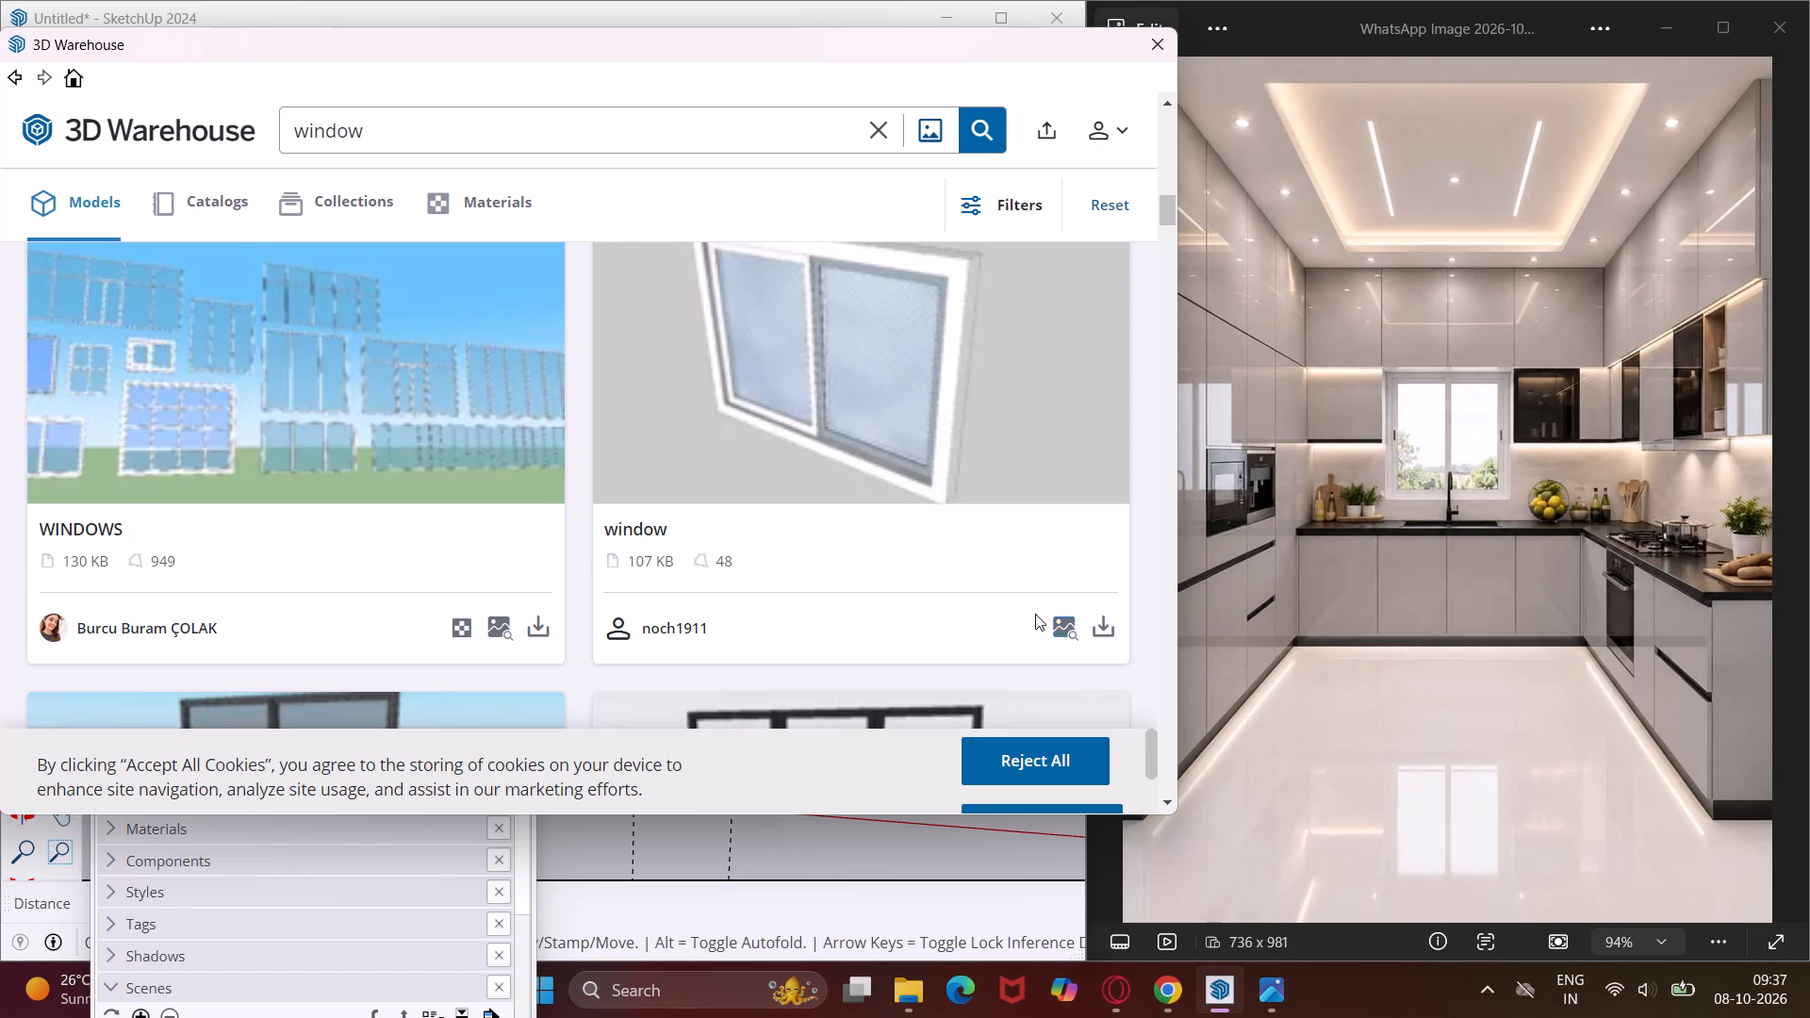
left_click(1097, 625)
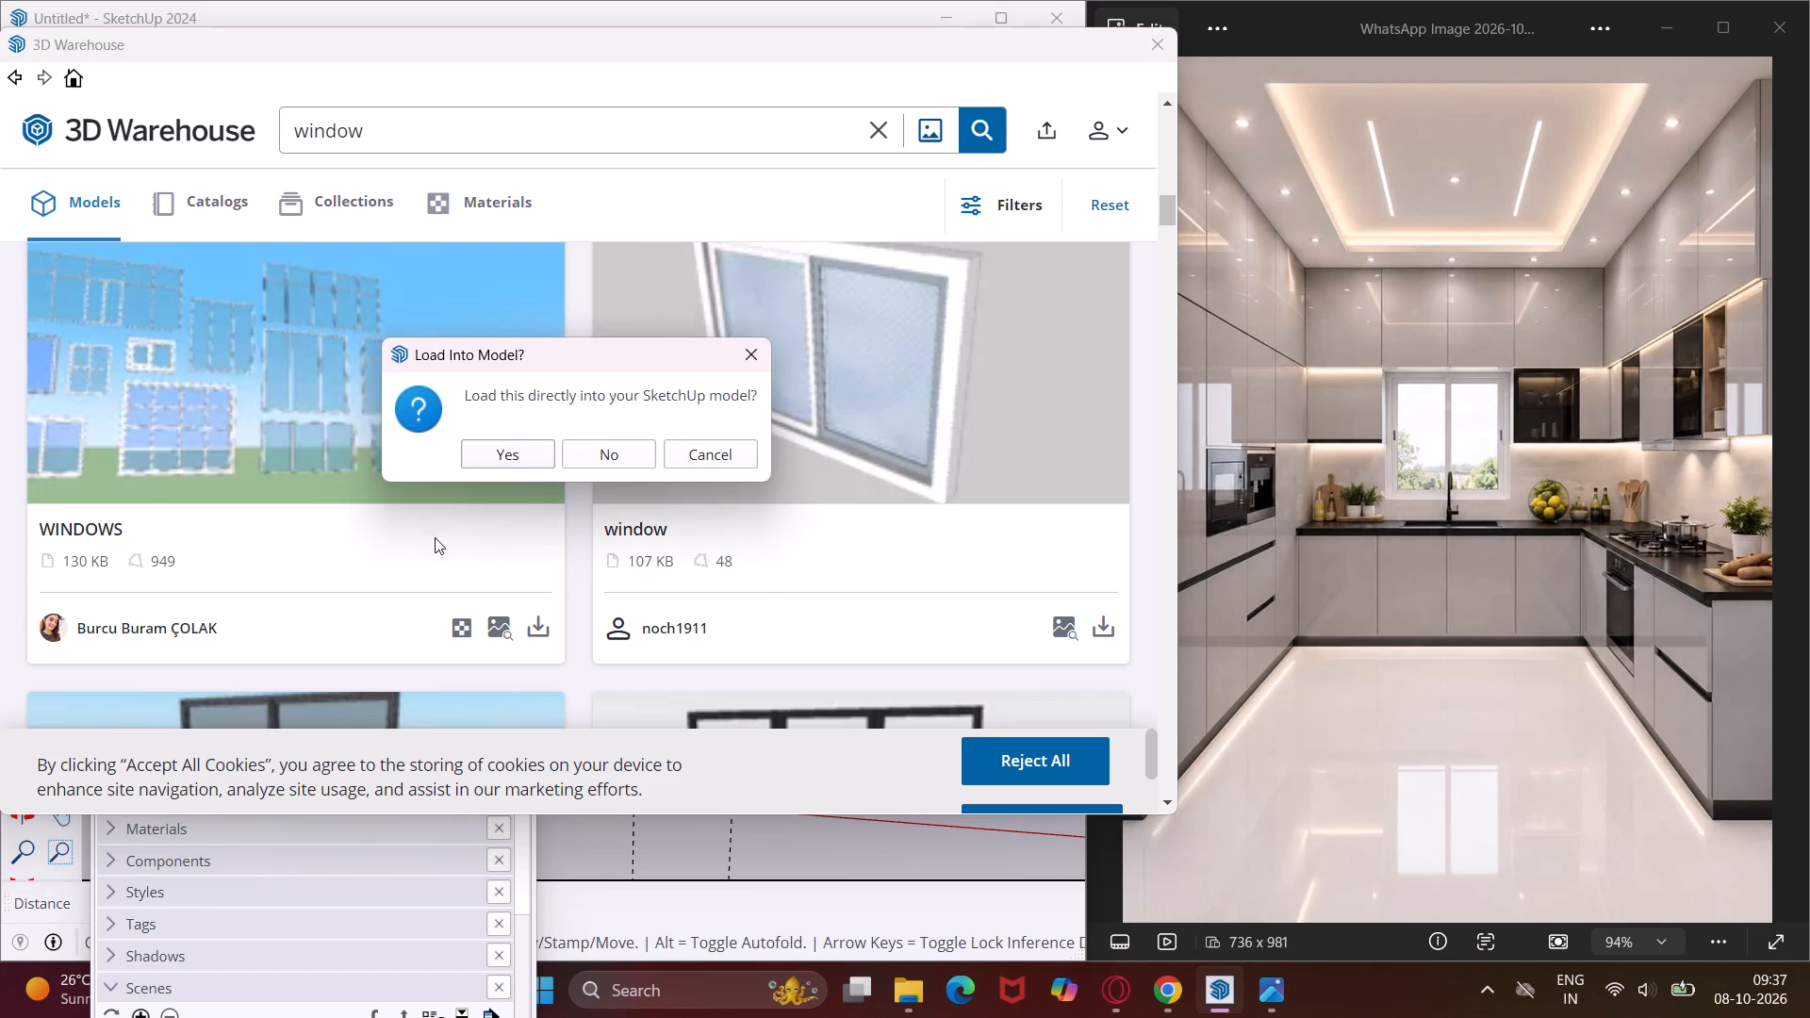
left_click(517, 451)
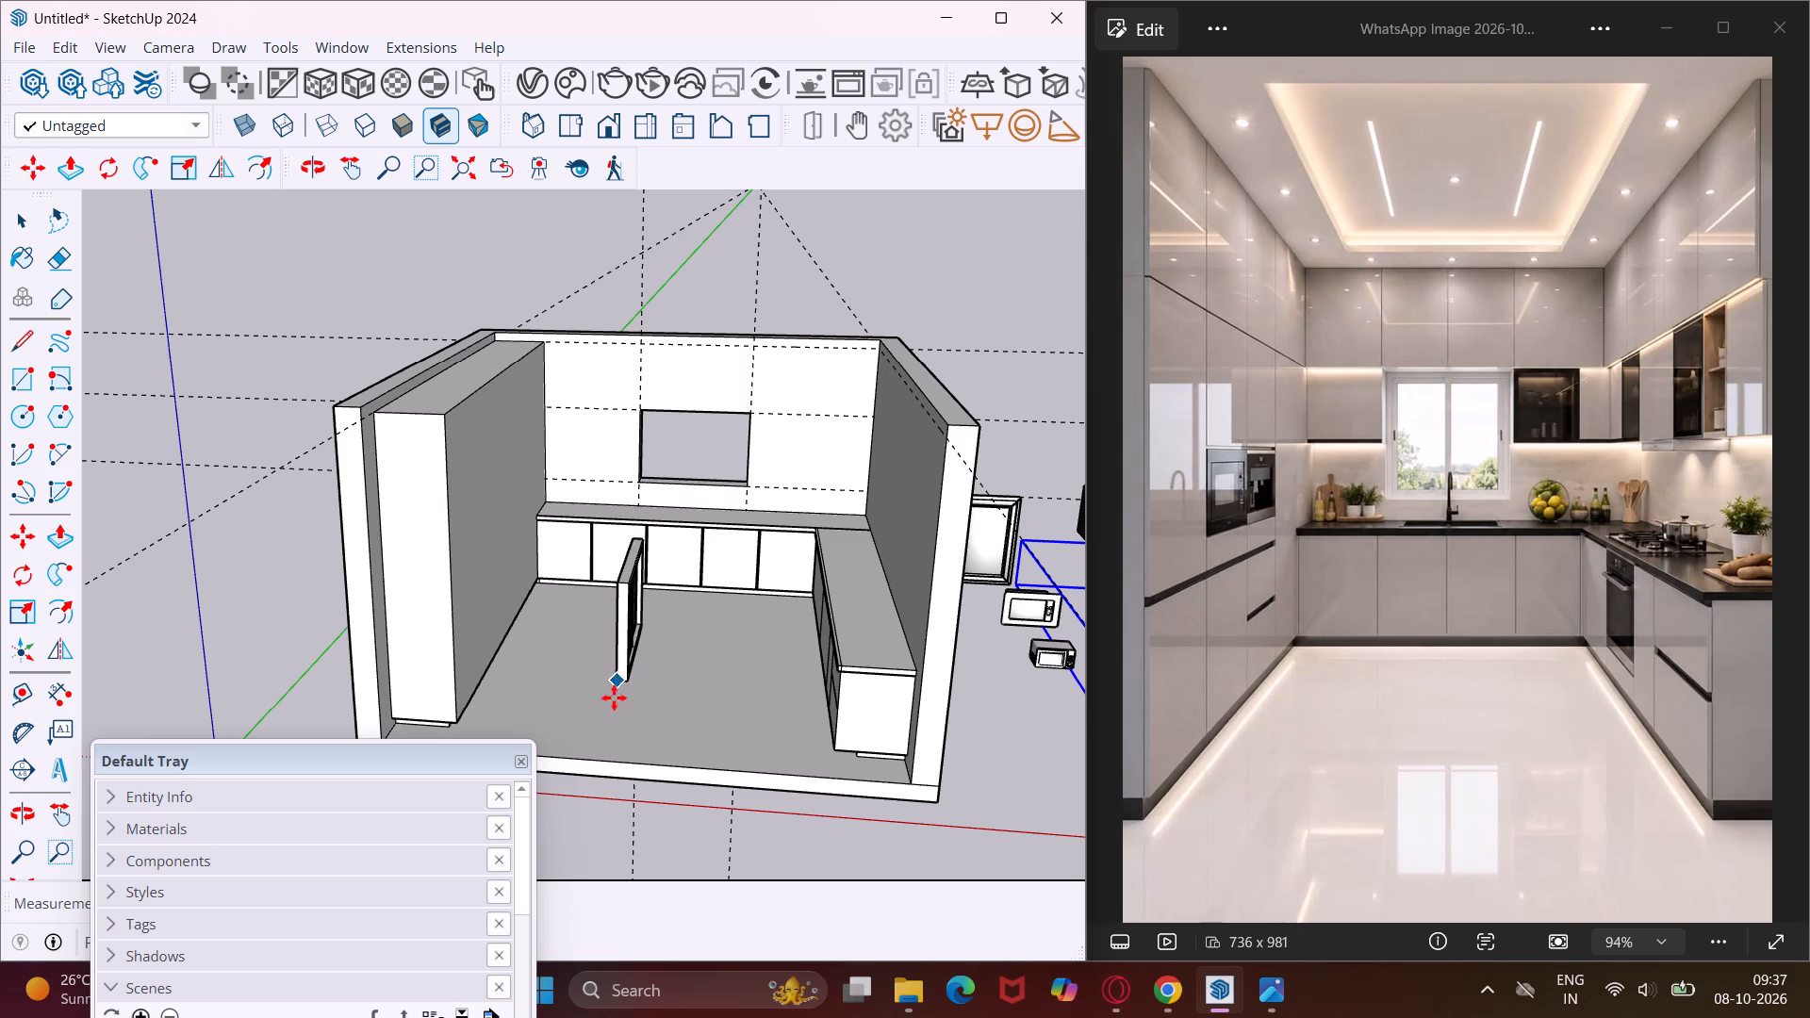
left_click(611, 711)
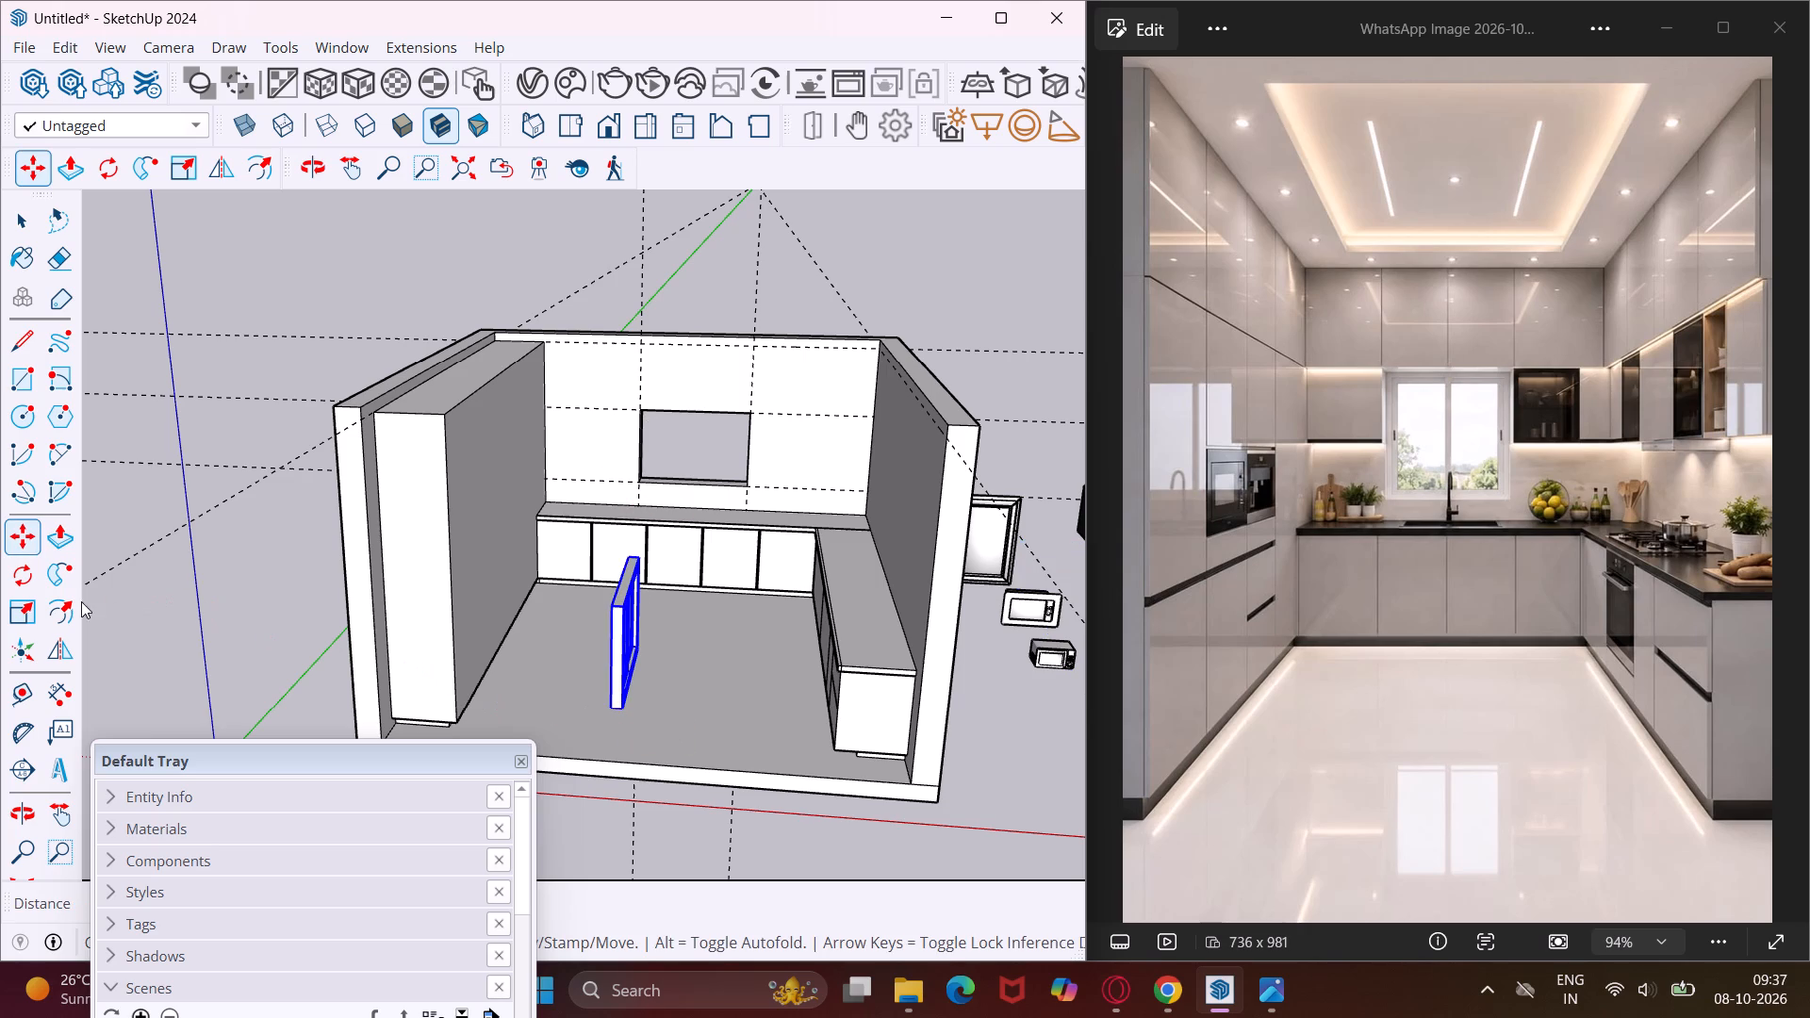
Rotate the placed window 90° about the vertical axis so it runs parallel to the back wall.
left_click(16, 580)
left_click(644, 724)
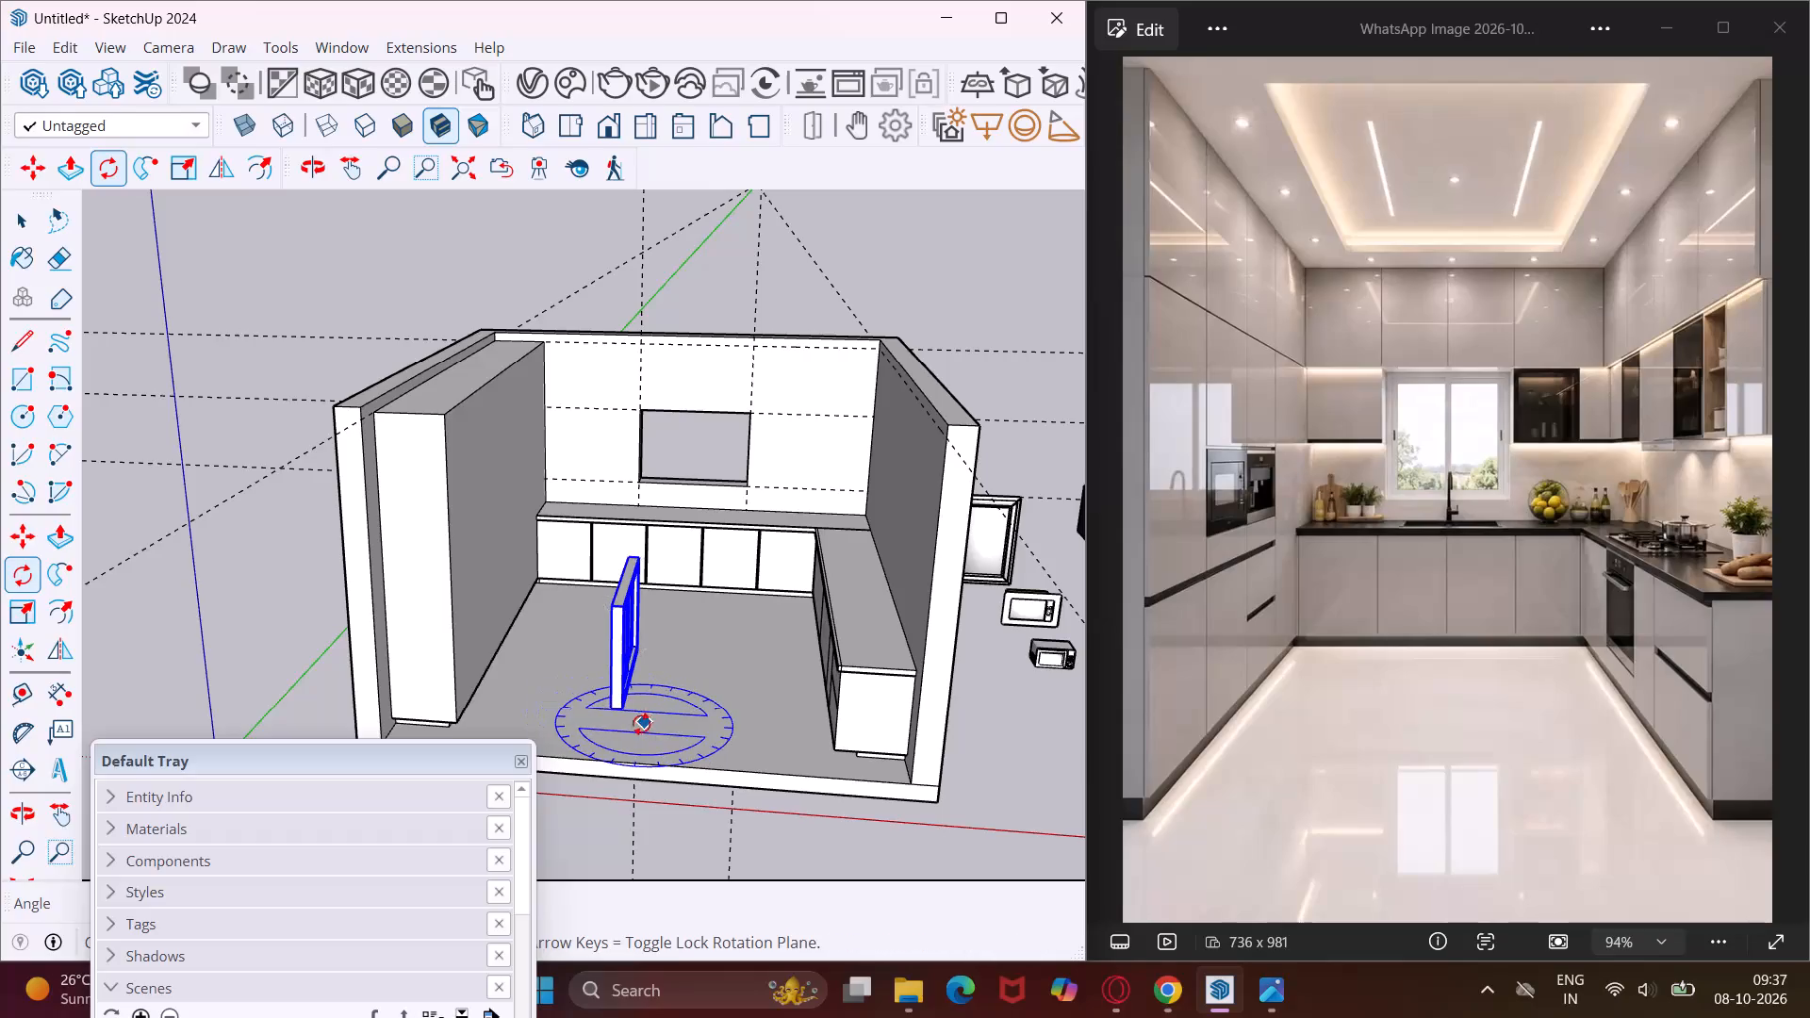
left_click(558, 719)
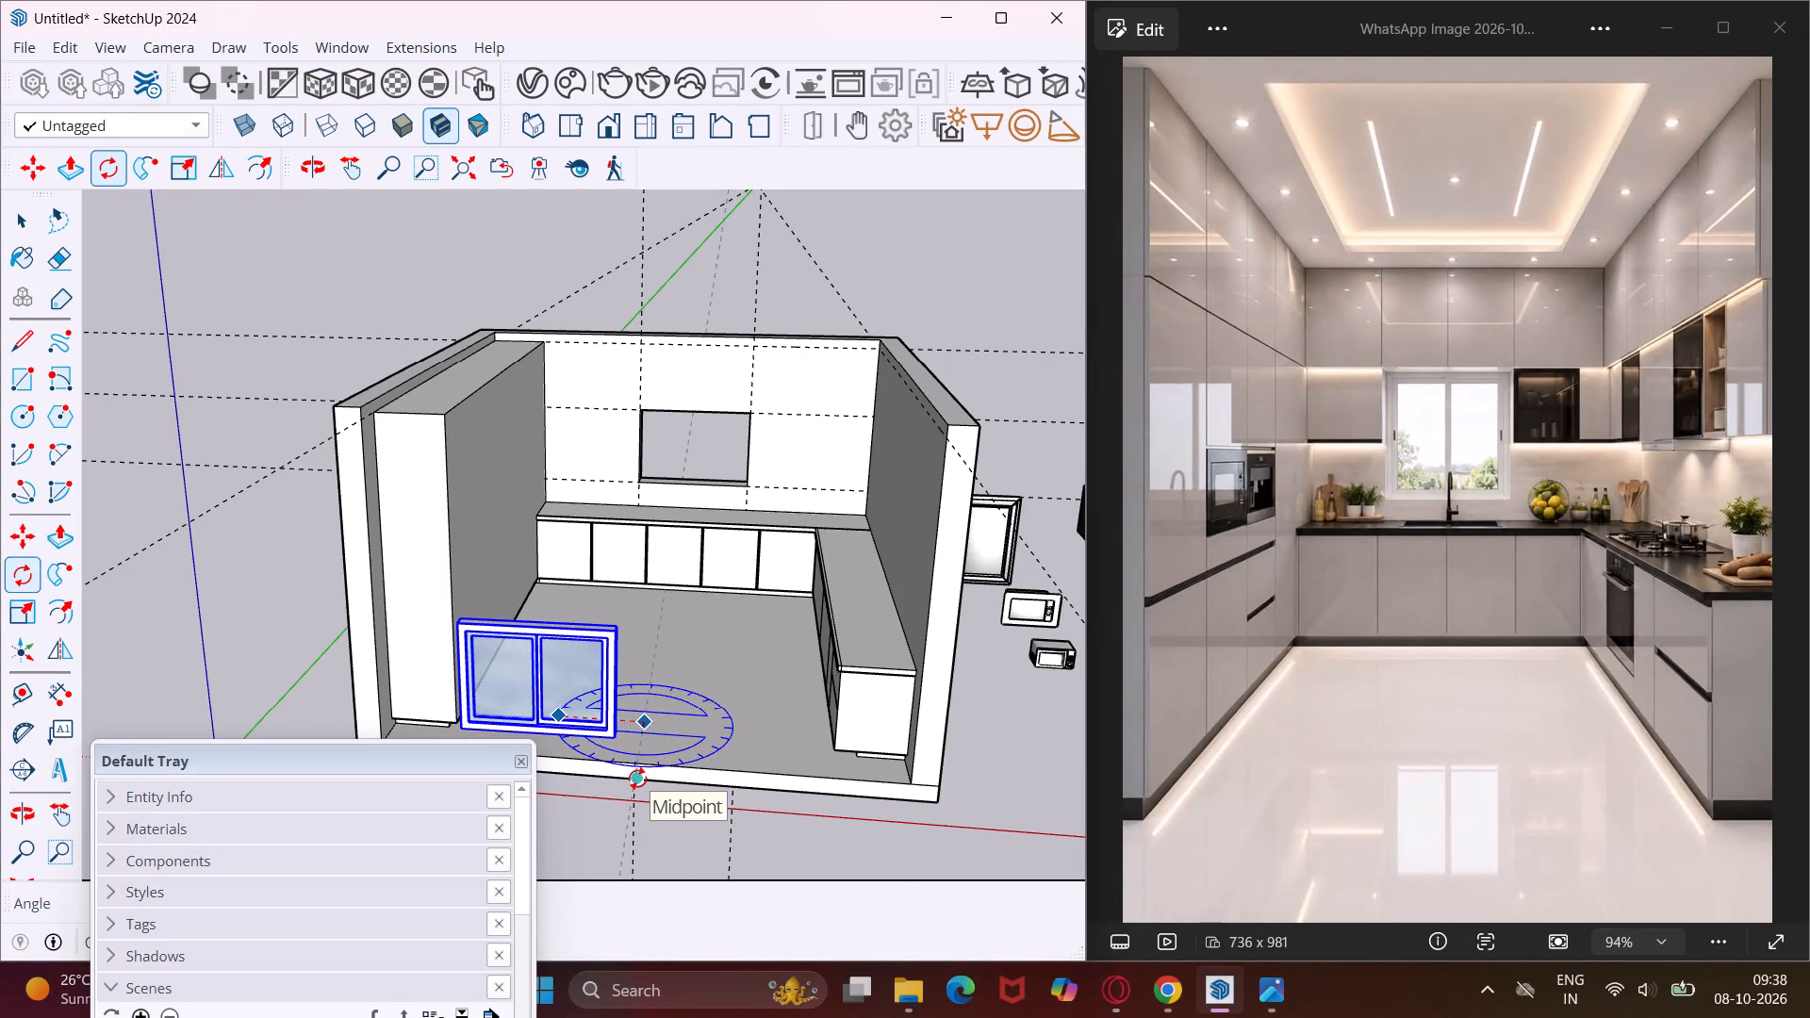
type("90")
key("Return")
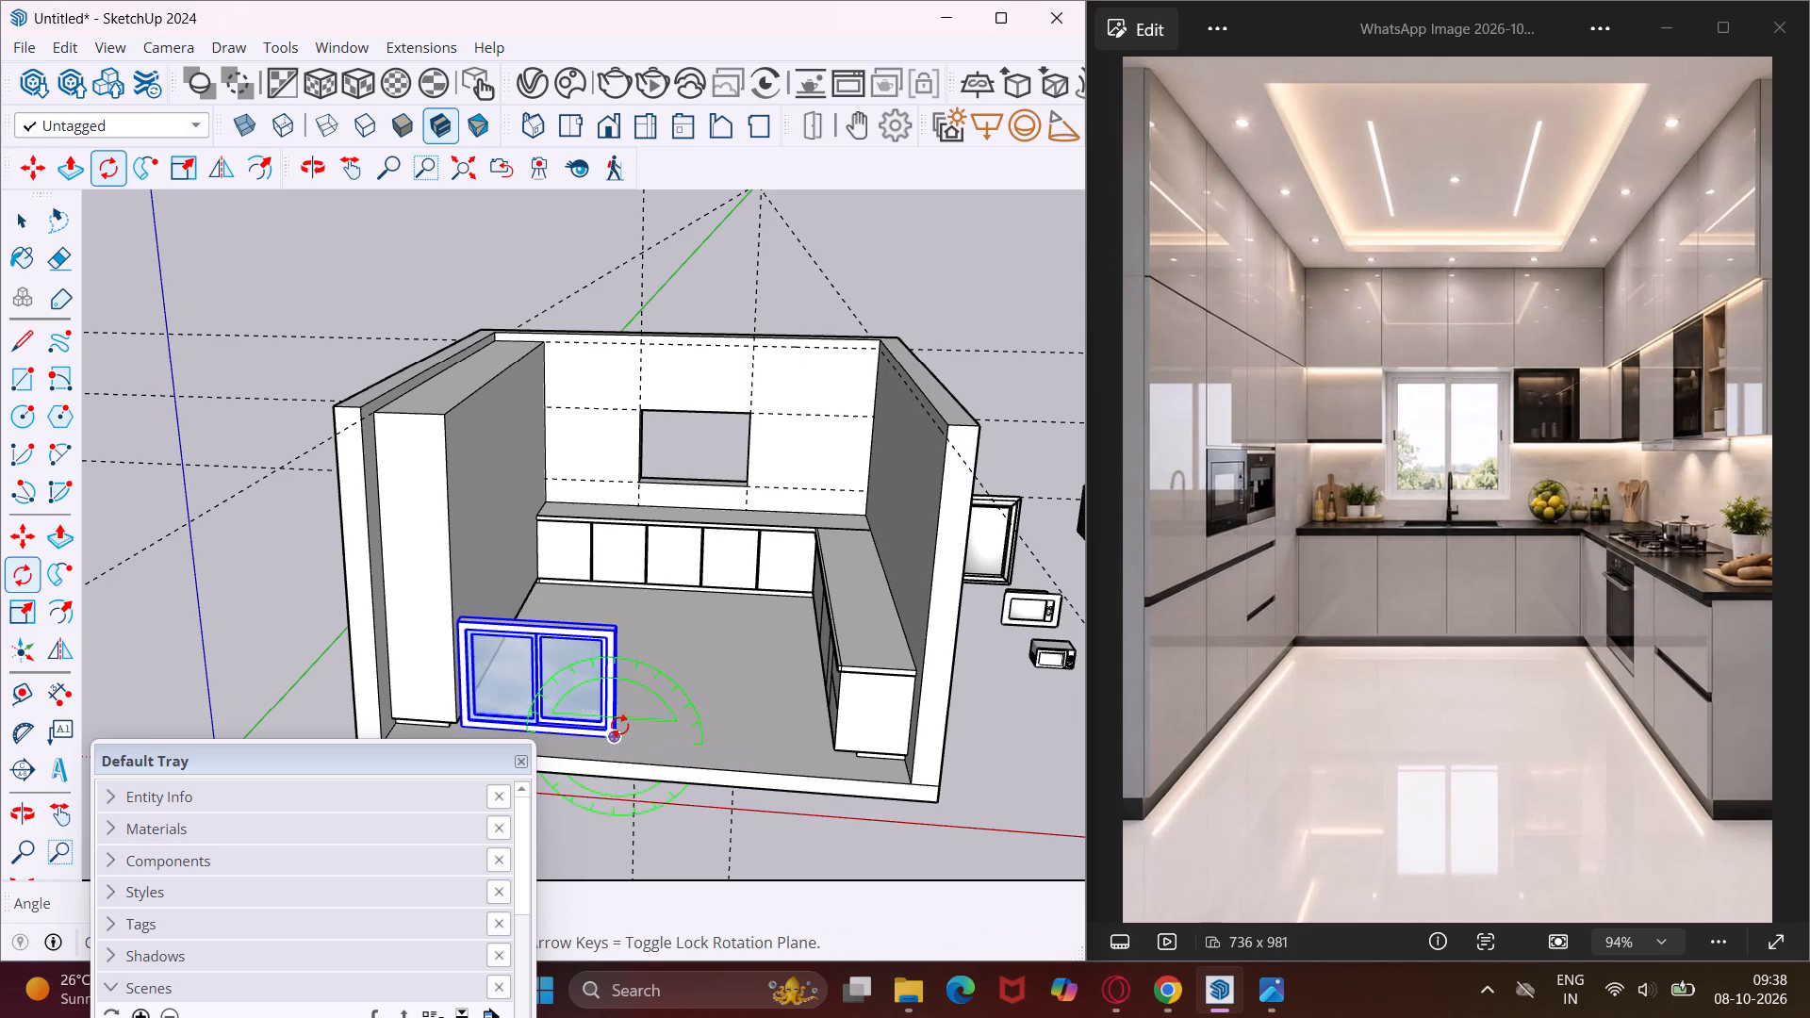
Move the window by its lower corner onto the matching lower corner of the back wall's window opening.
key("m")
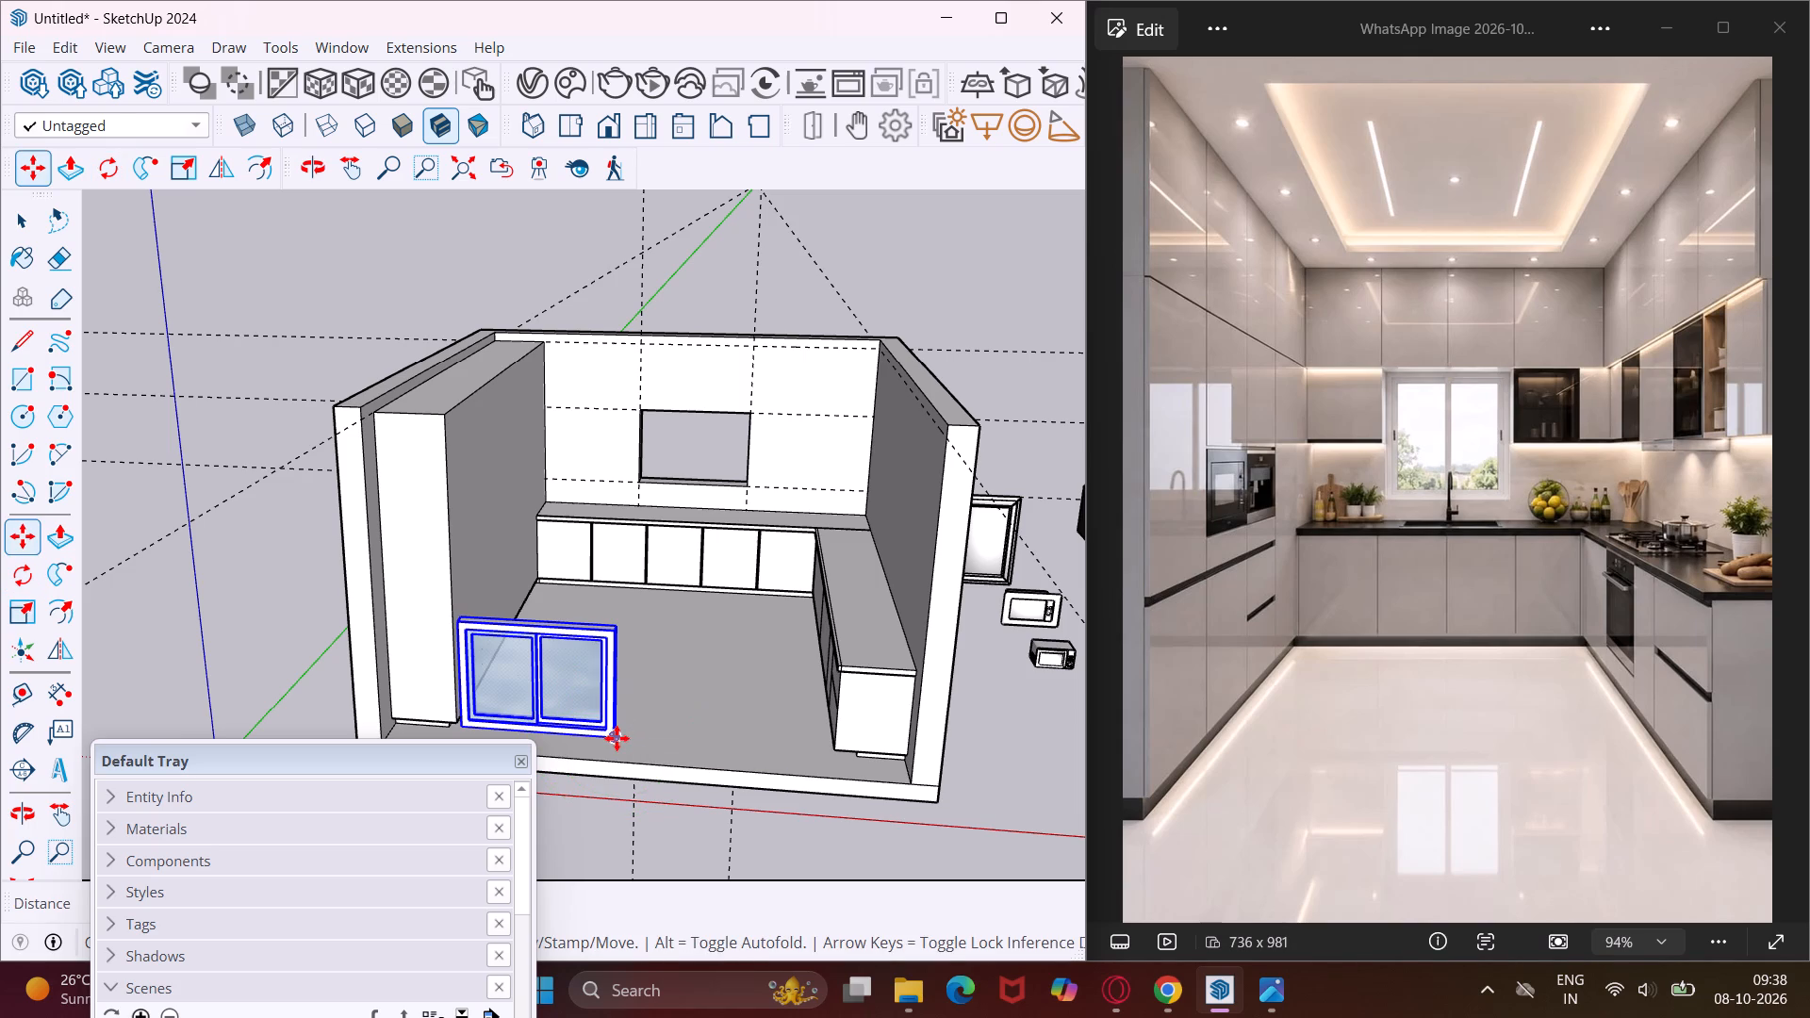
scroll(617, 738, "up", 10)
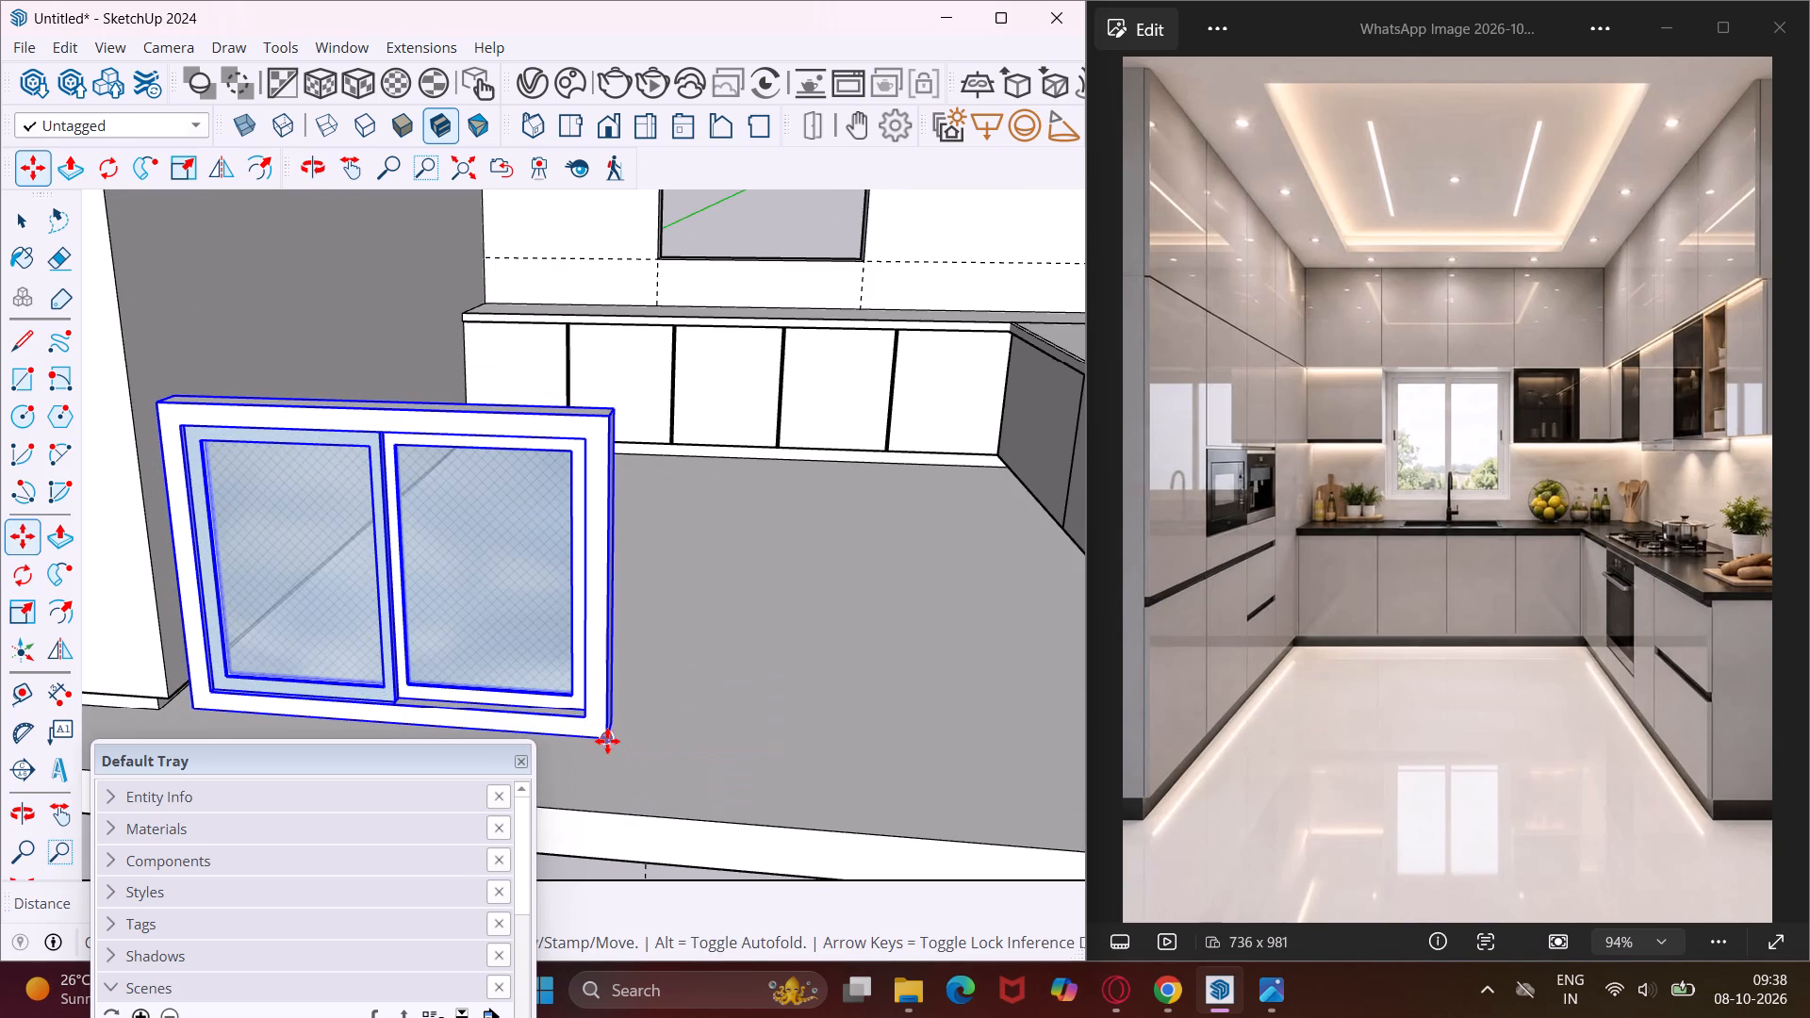
left_click(607, 741)
scroll(667, 653, "down", 5)
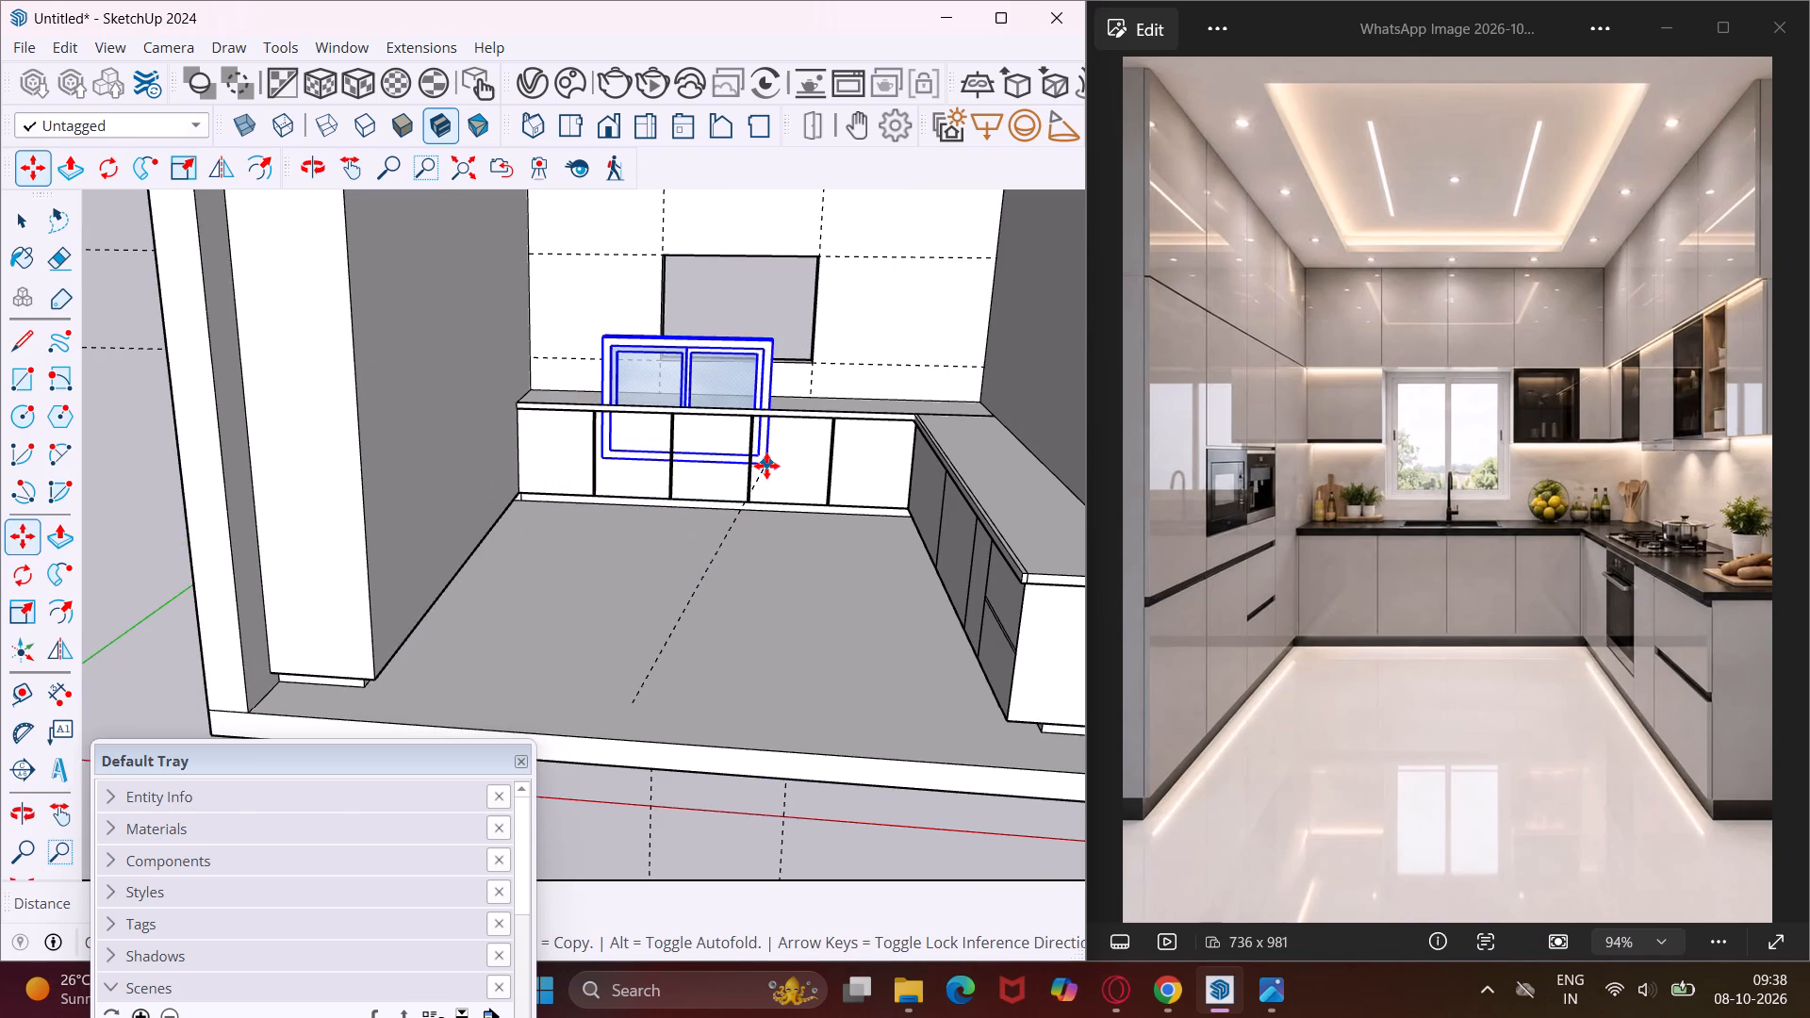
scroll(814, 362, "up", 13)
middle_click_drag(814, 362, 474, 479)
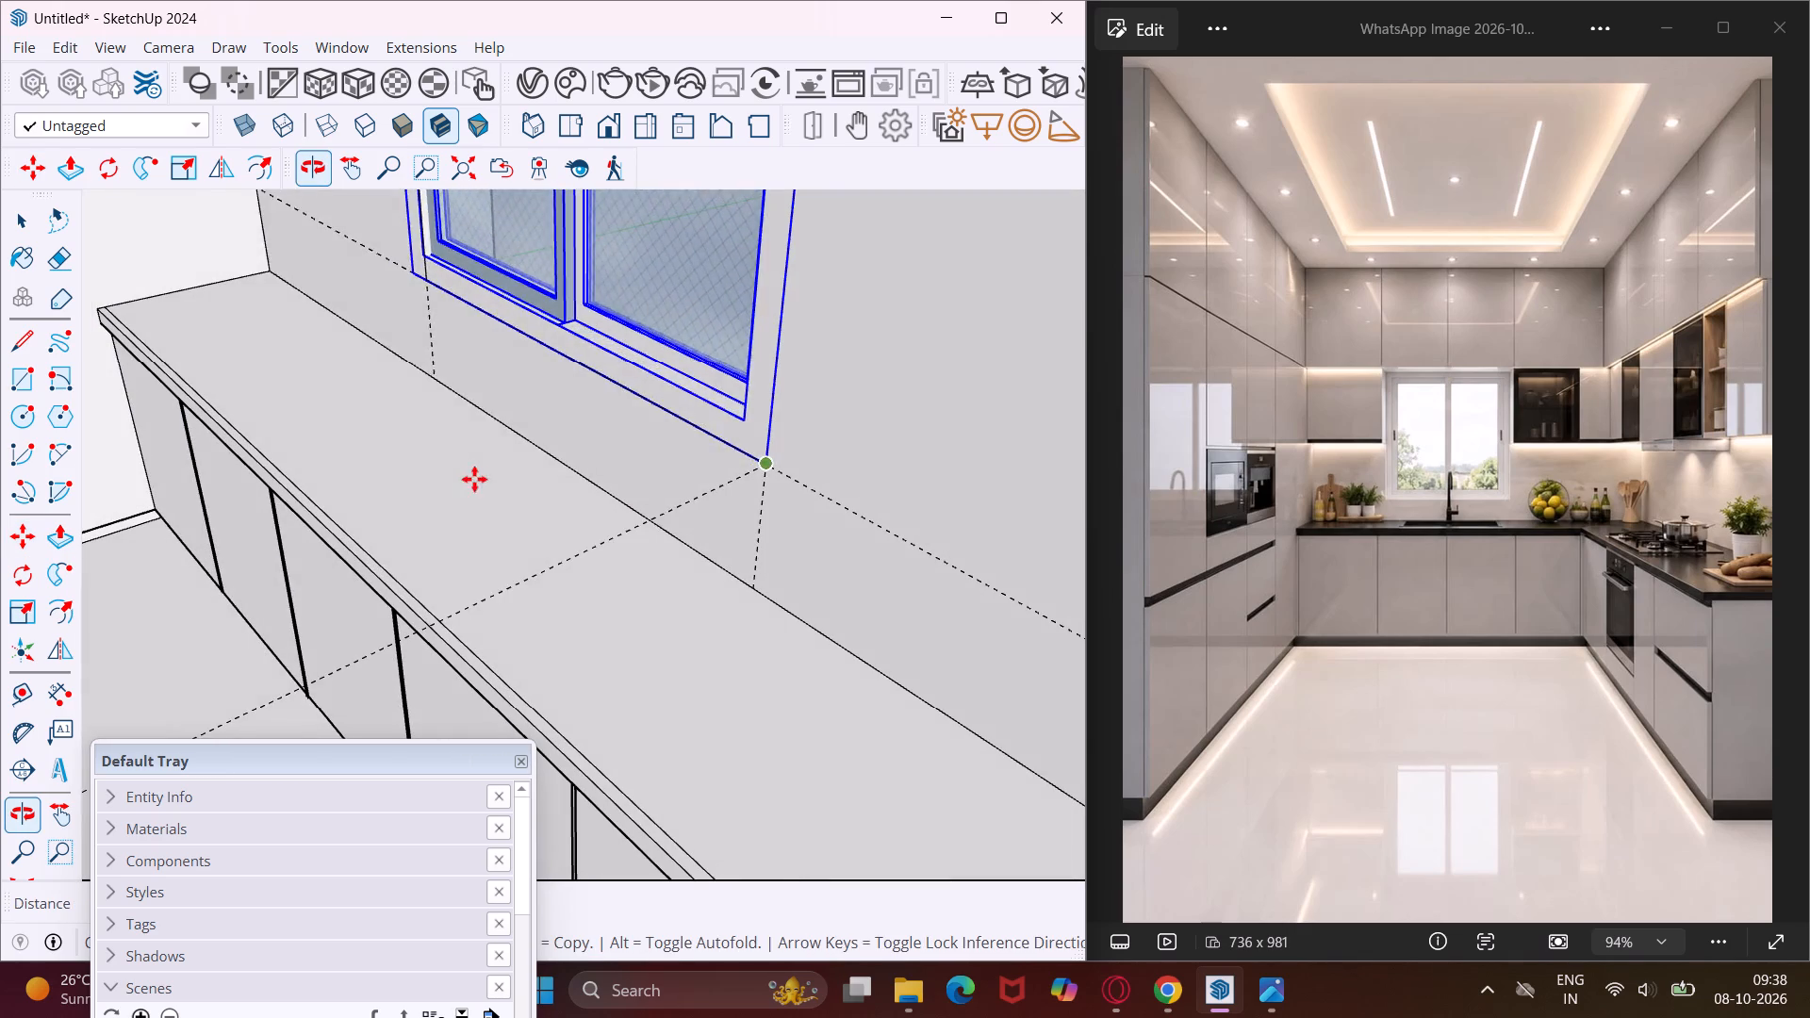
scroll(767, 455, "up", 4)
left_click(761, 452)
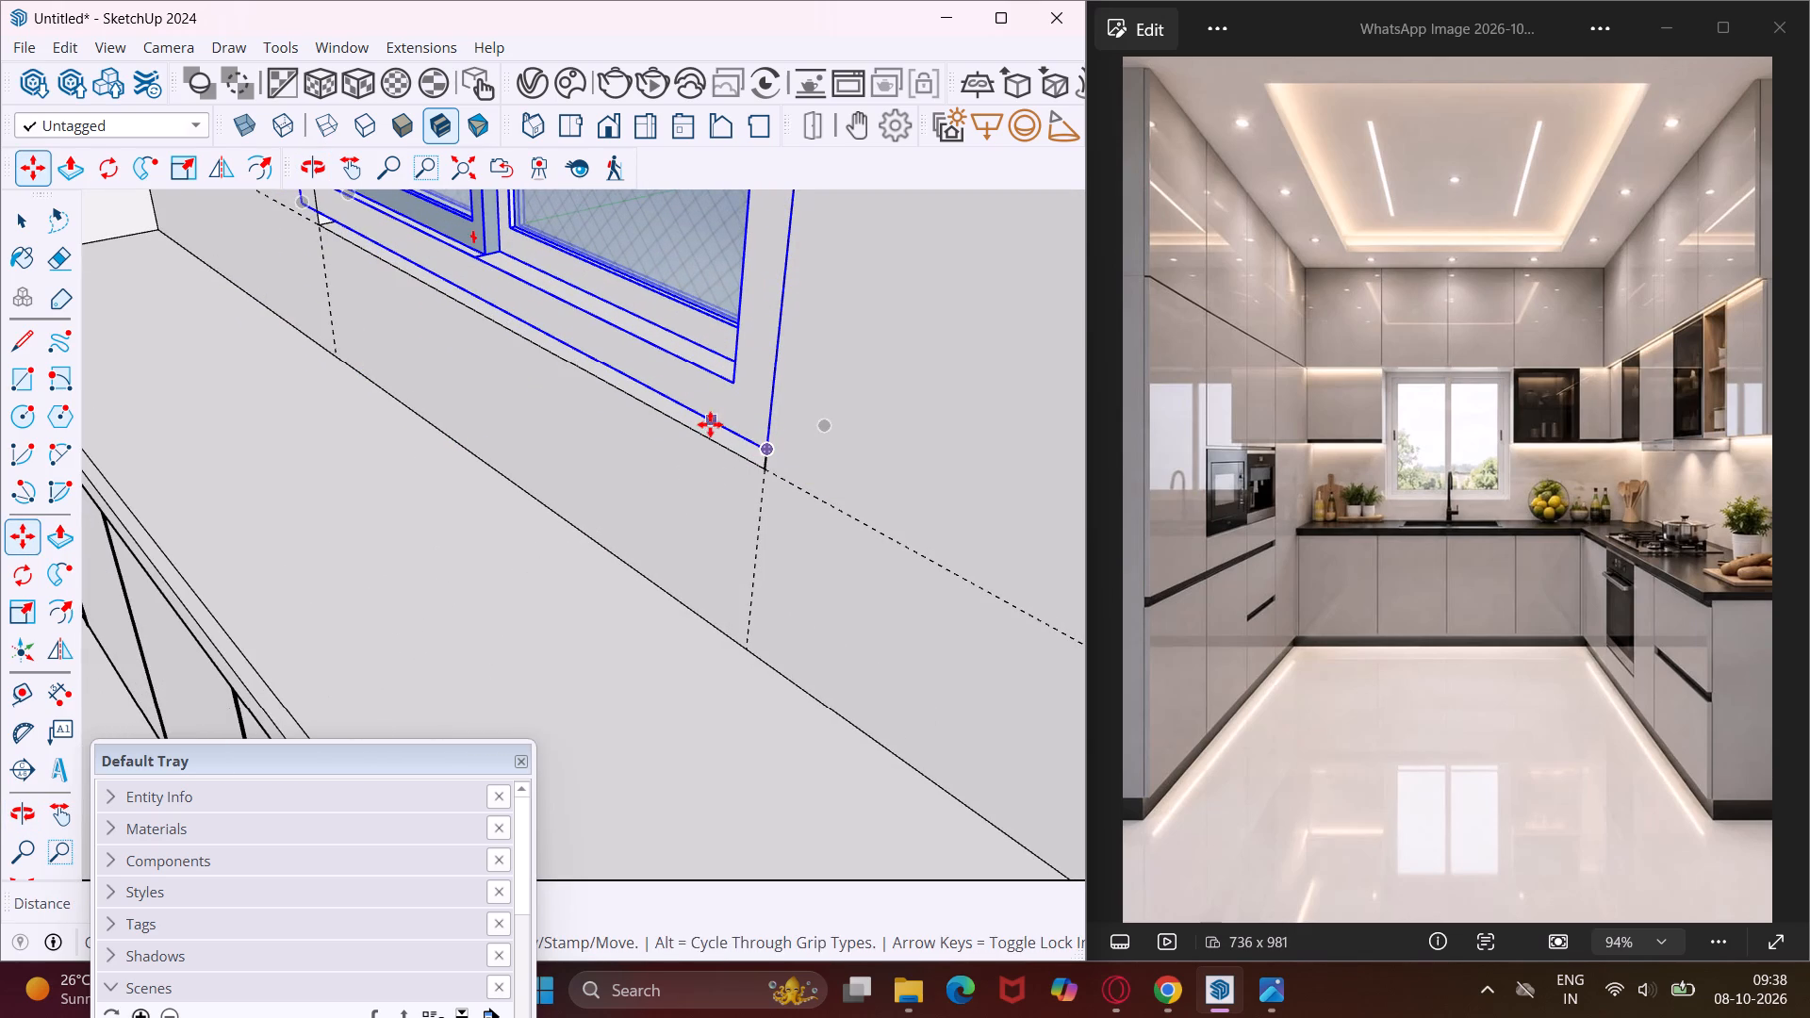
Scale the window's width from its overhanging side so it matches the side edge of the back wall opening.
middle_click_drag(710, 424, 990, 407)
scroll(913, 392, "down", 11)
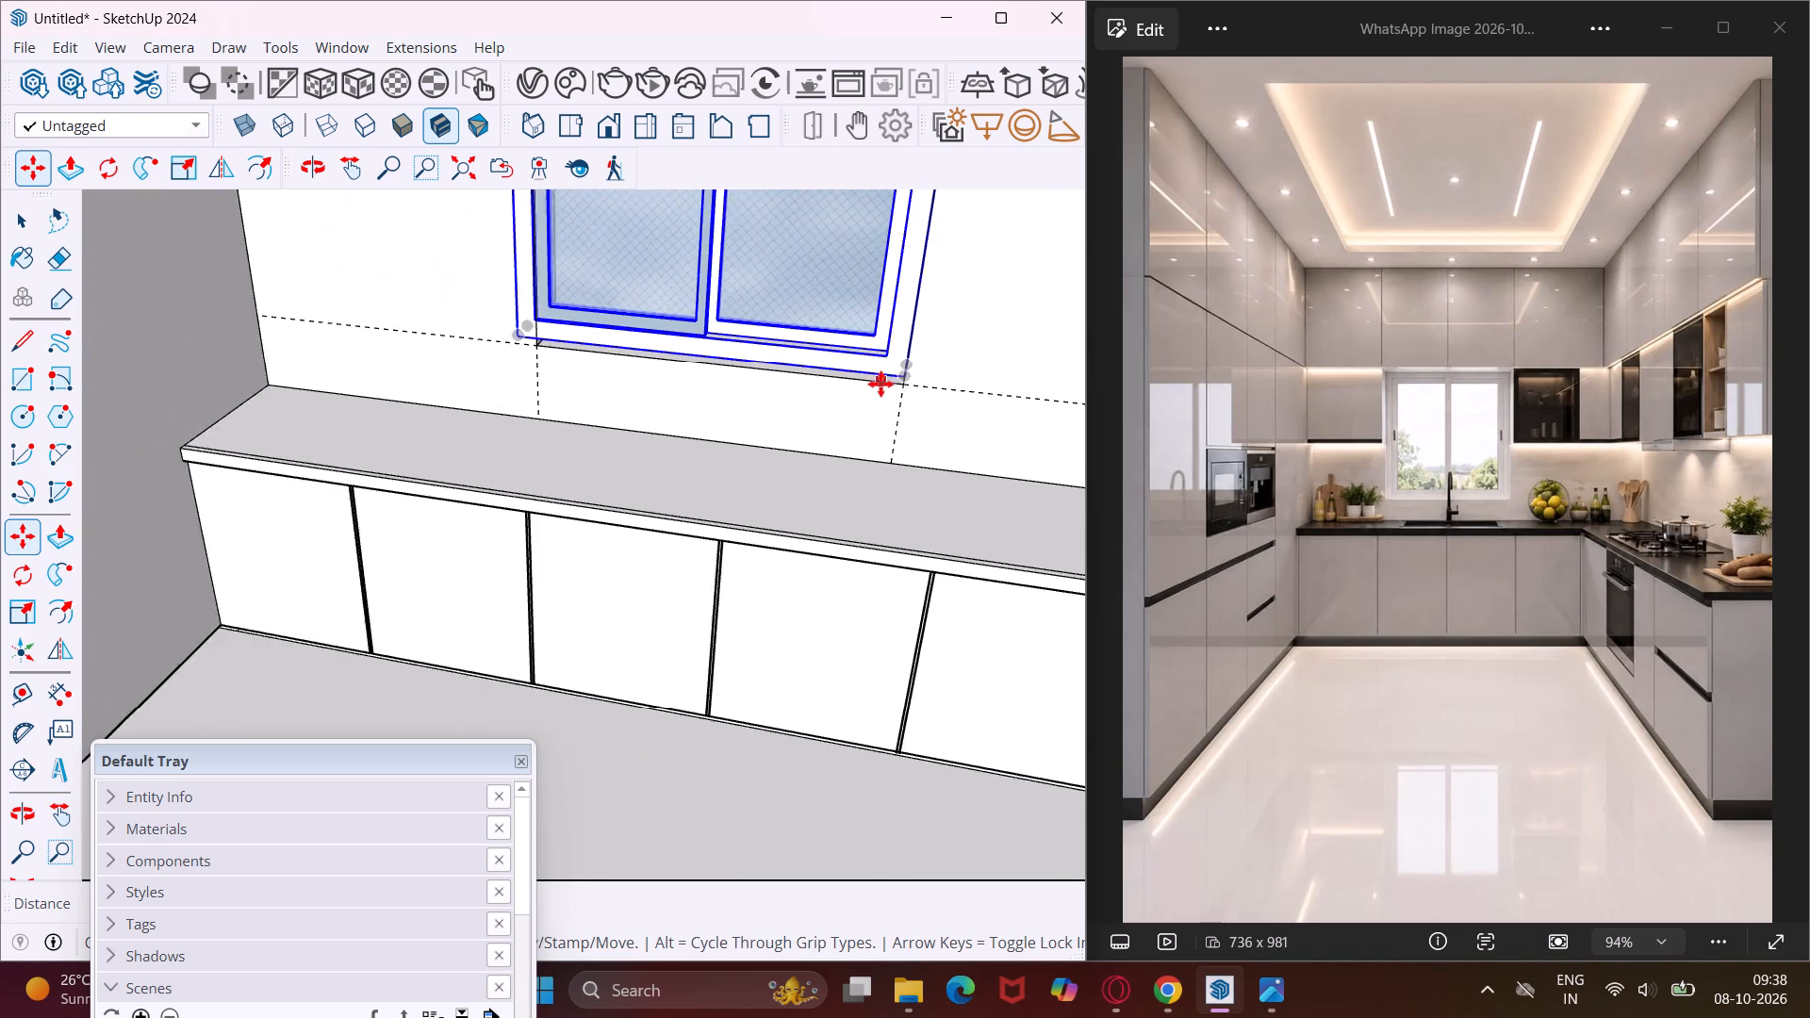
scroll(837, 358, "down", 2)
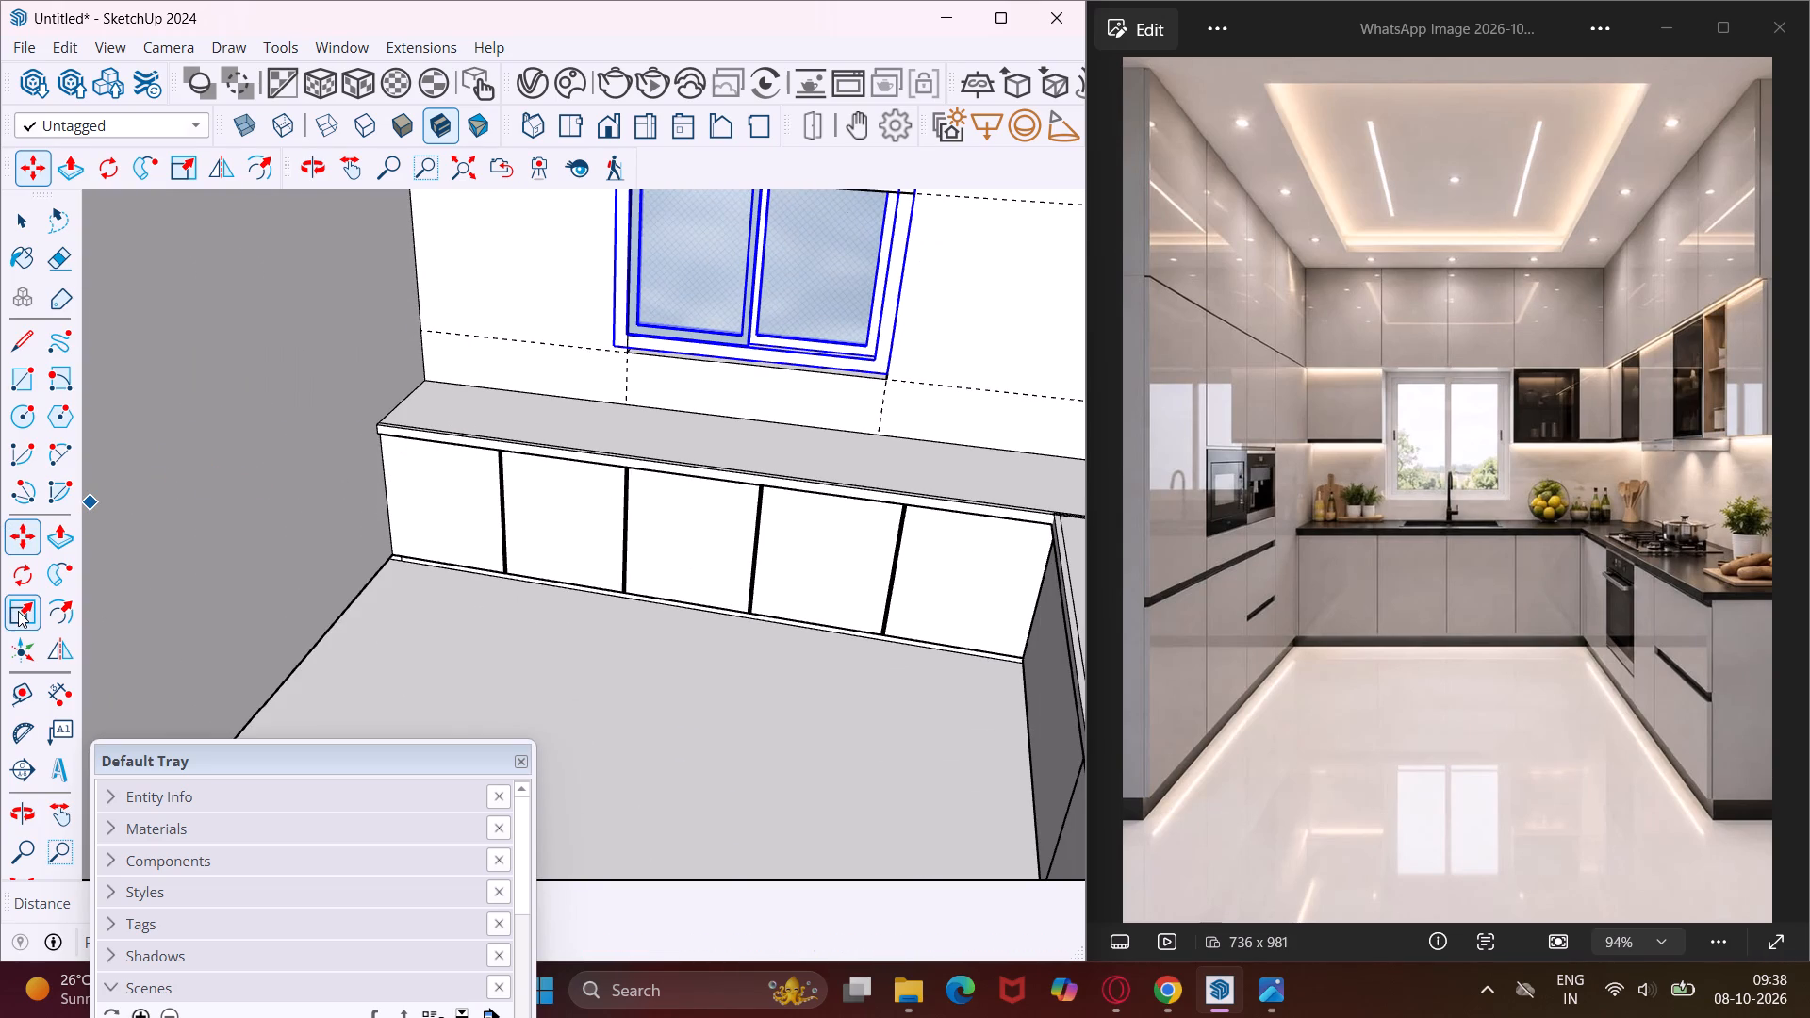
left_click(19, 610)
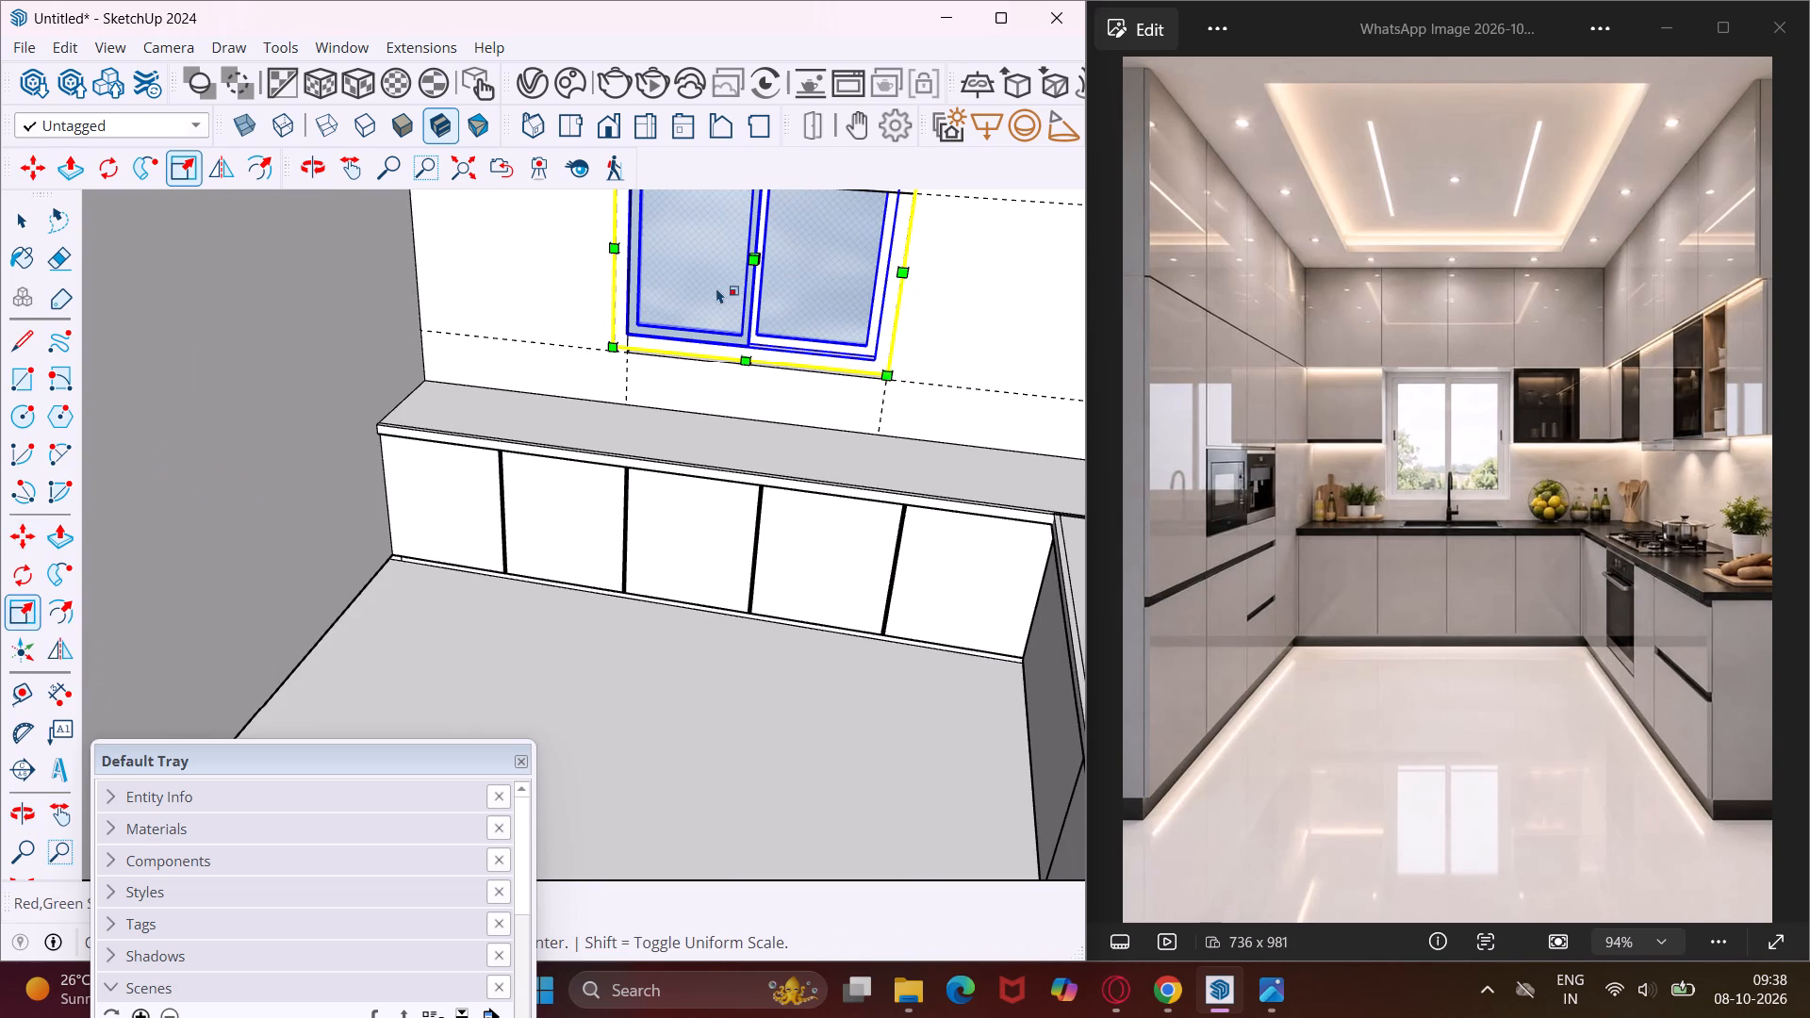
middle_click_drag(716, 277, 838, 297)
scroll(820, 287, "down", 9)
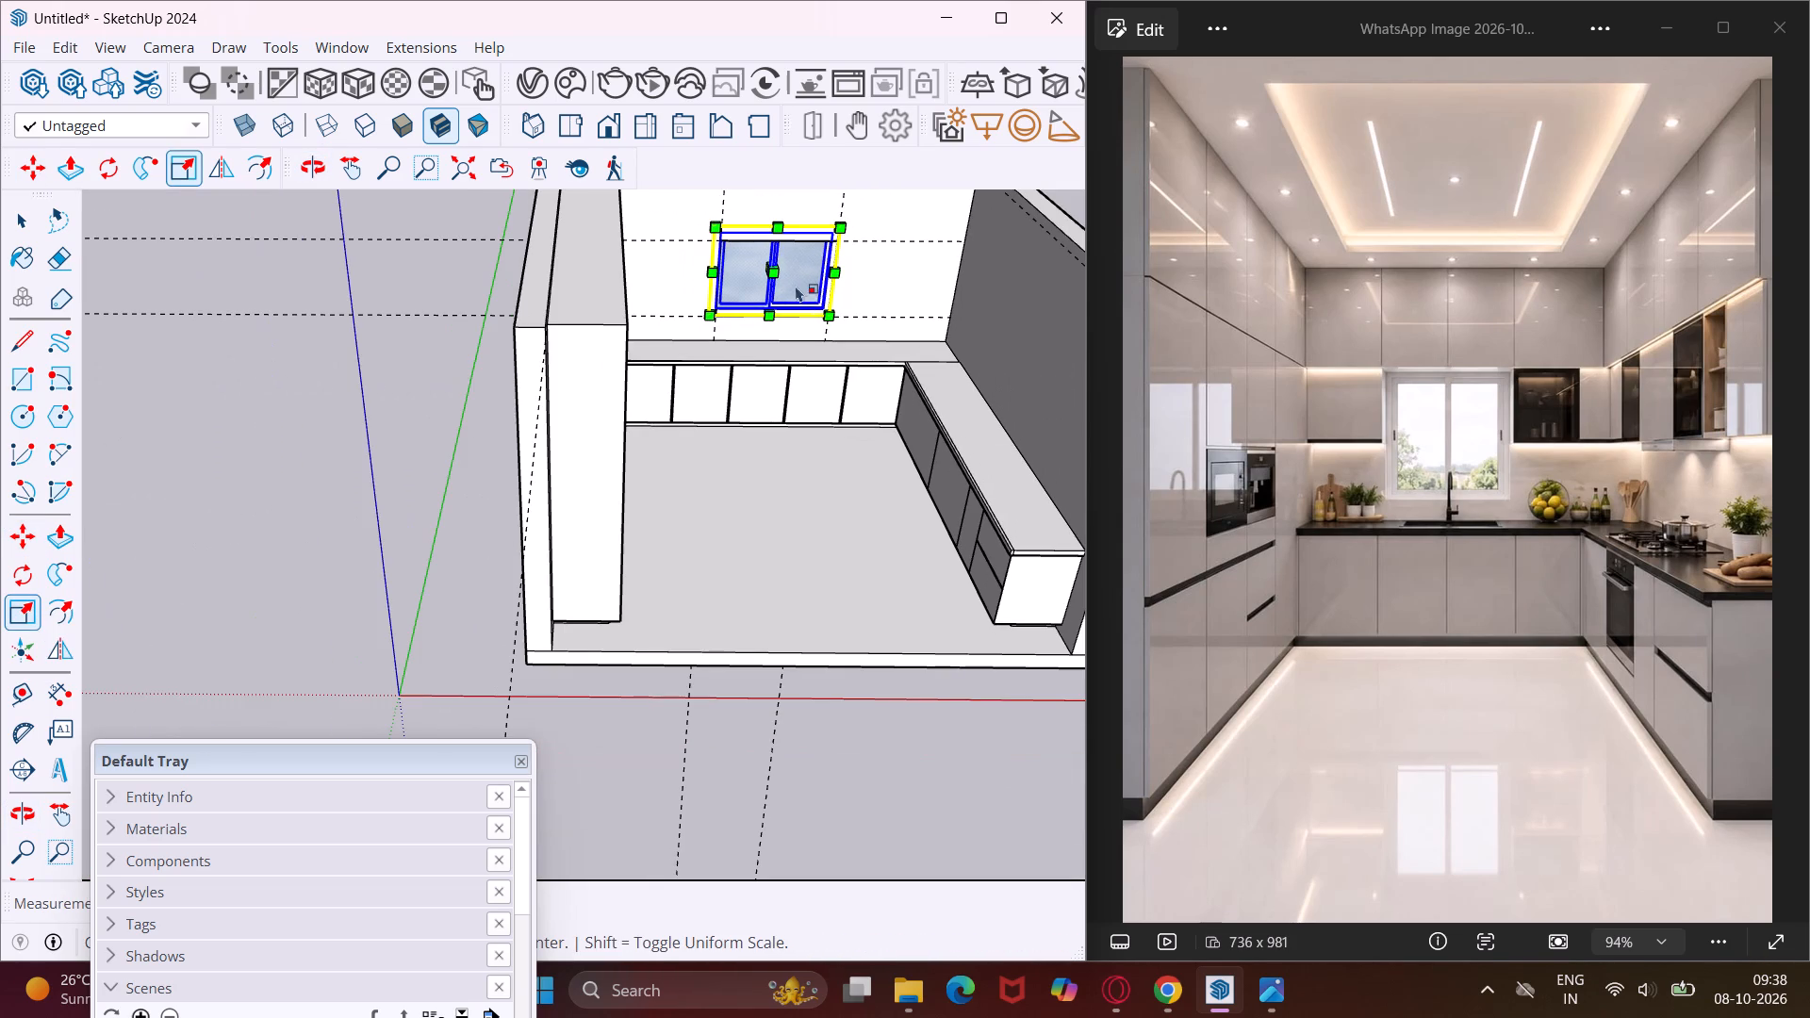
scroll(707, 269, "up", 12)
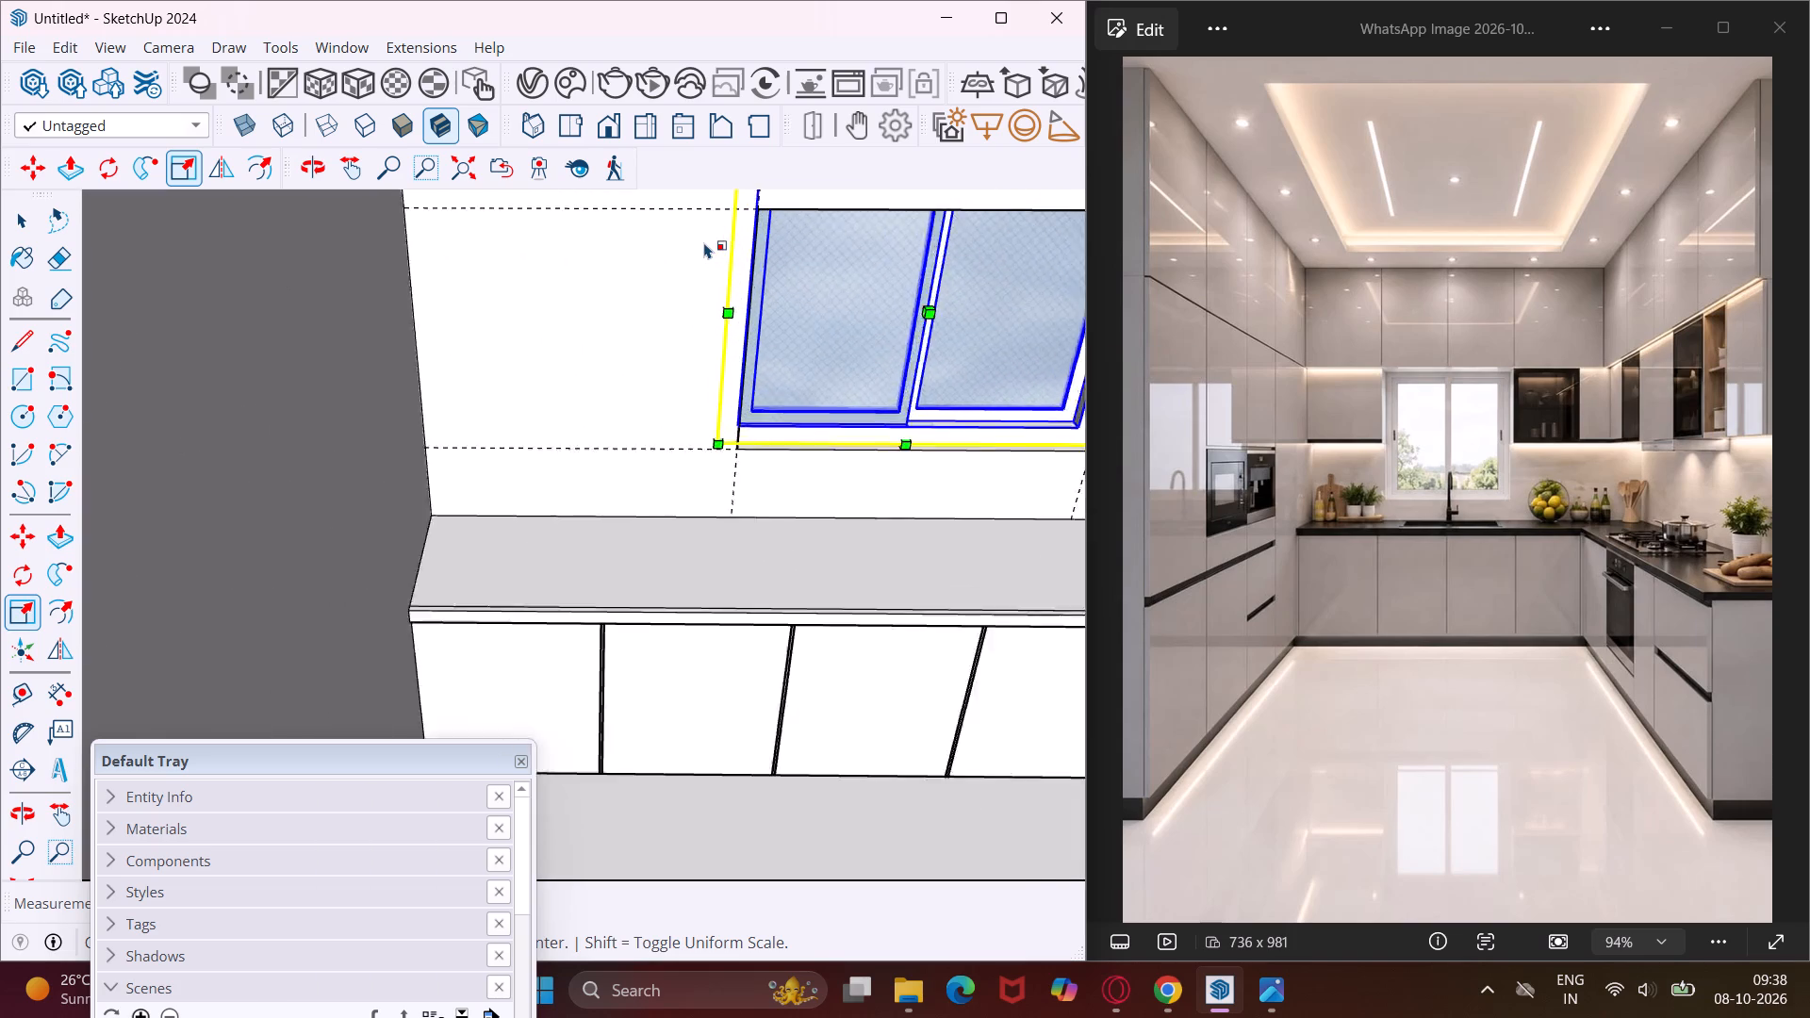
scroll(704, 242, "up", 7)
scroll(766, 352, "up", 3)
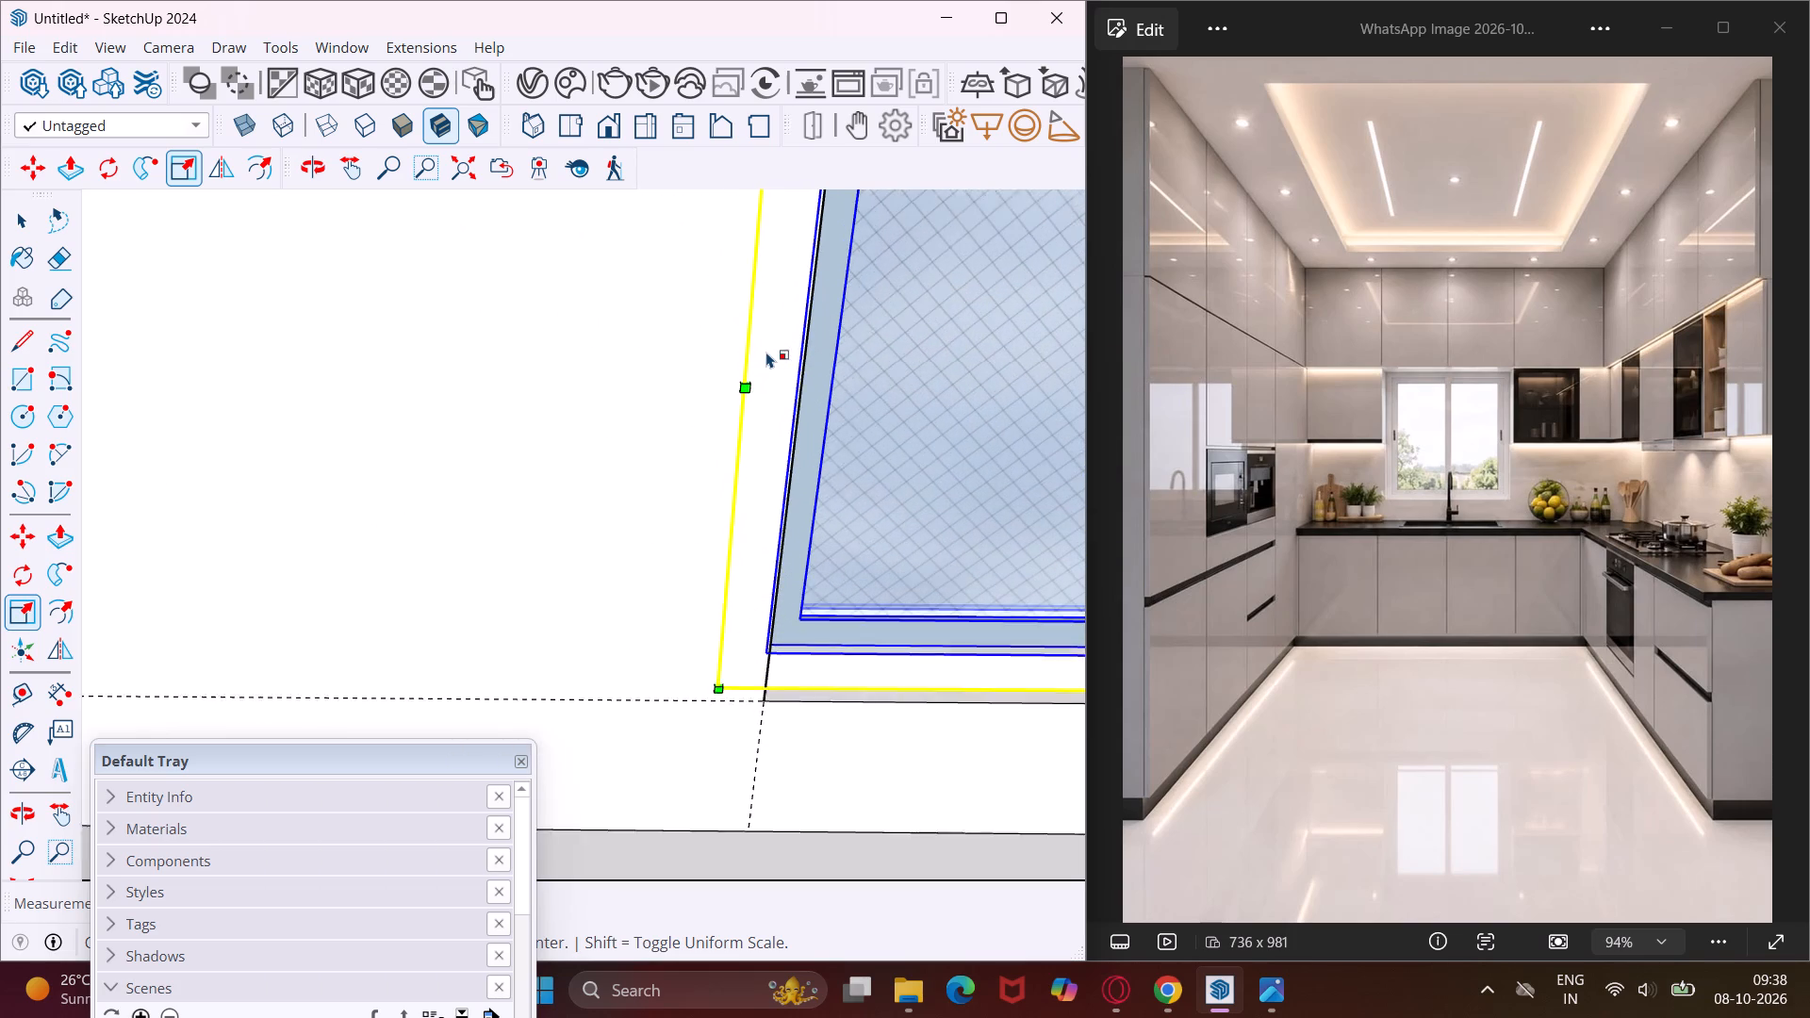
scroll(766, 352, "up", 1)
left_click(745, 364)
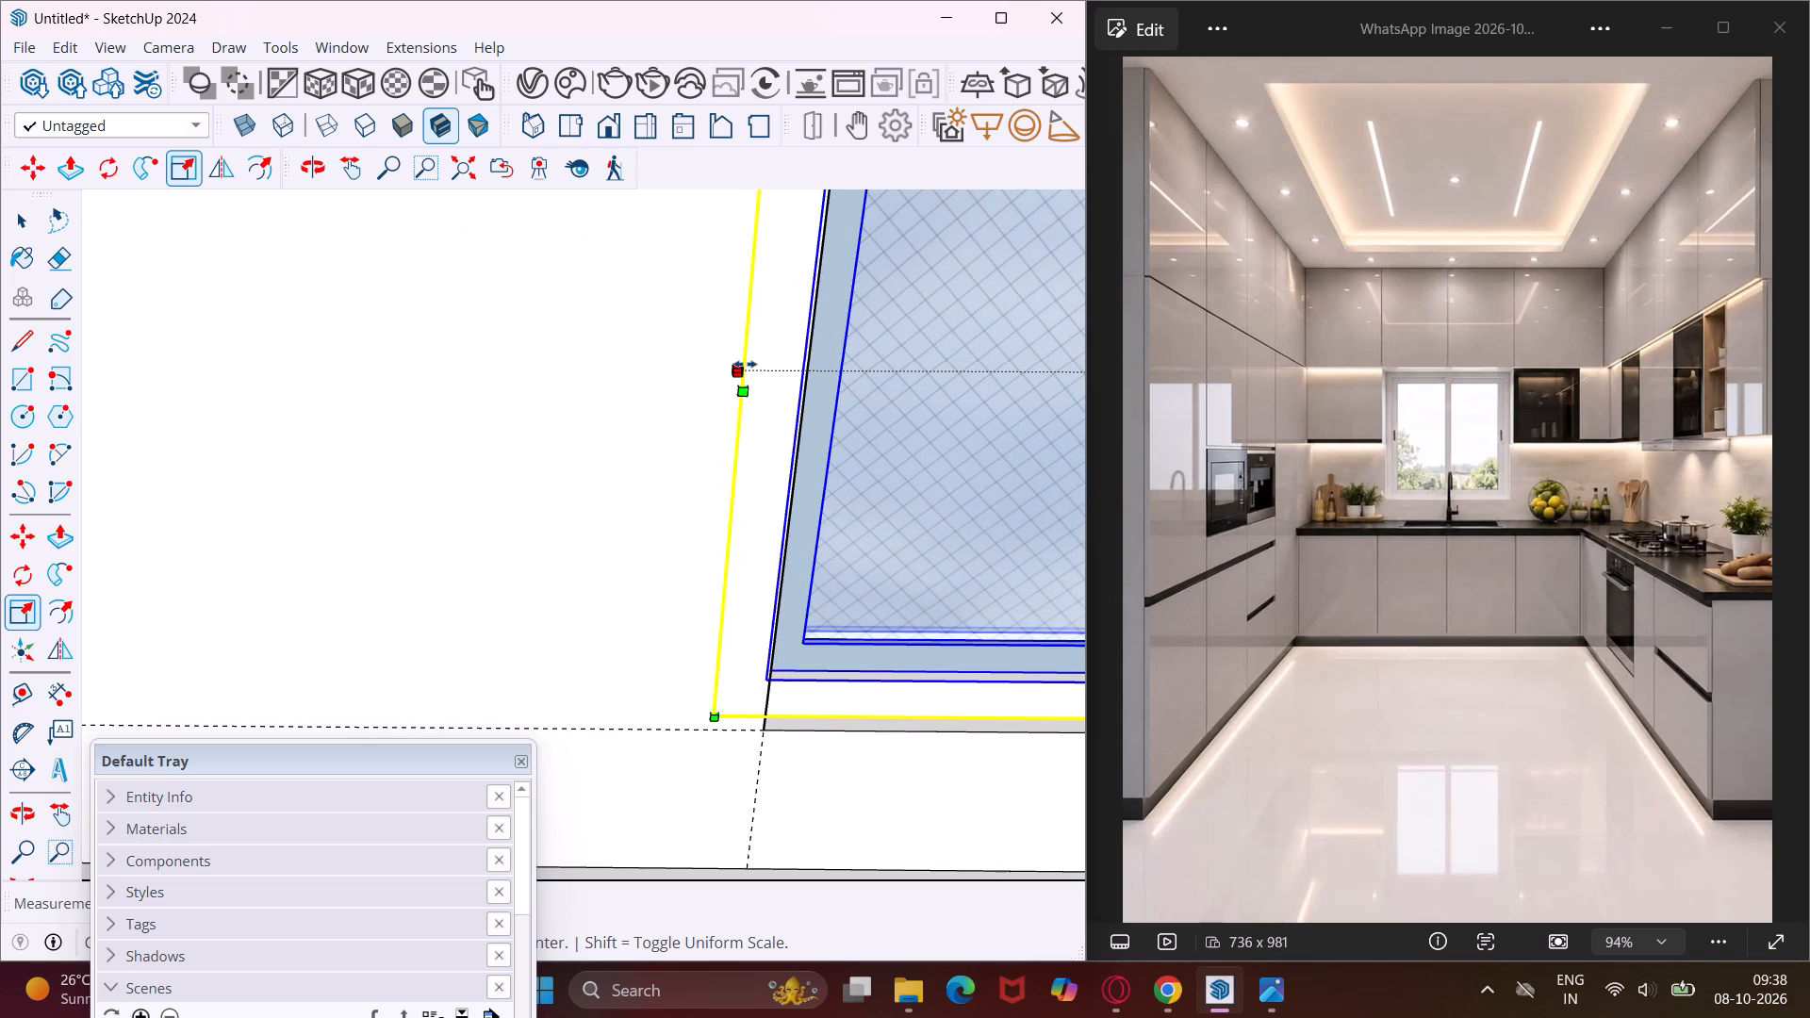
left_click(808, 364)
Scale the window's height down to the top edge of the back wall opening, then deselect it.
scroll(742, 337, "down", 3)
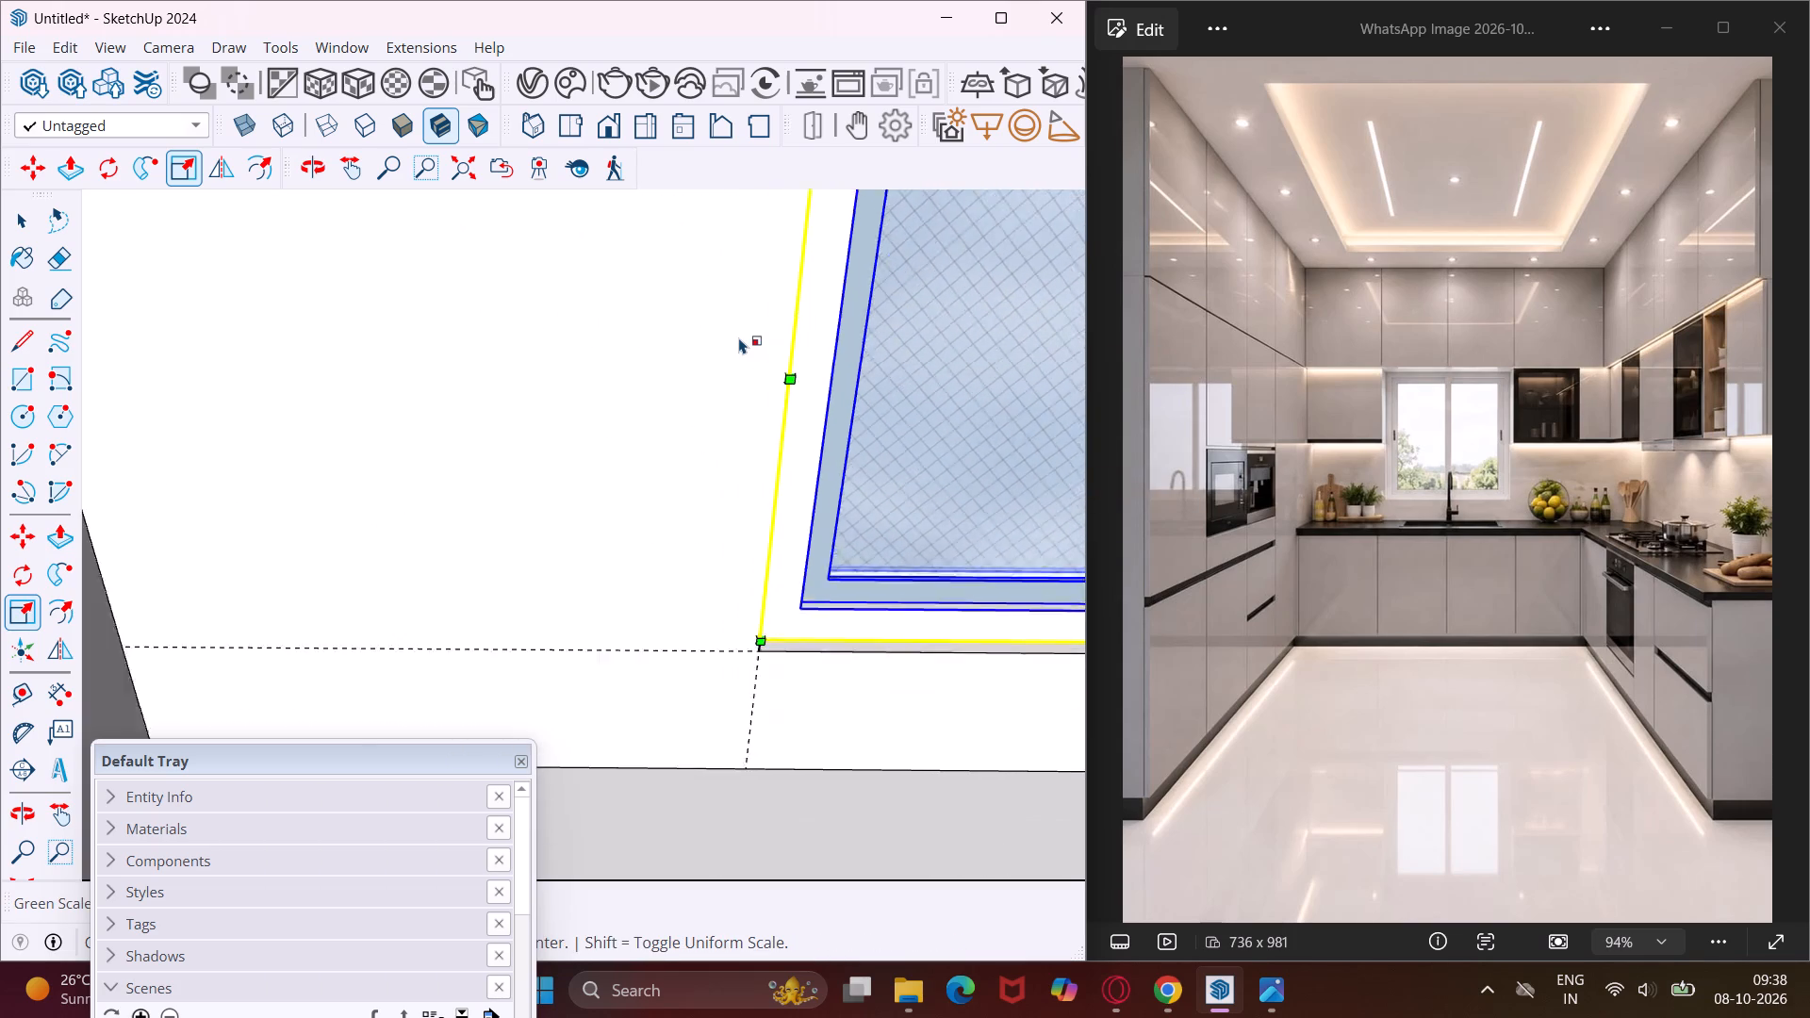
scroll(739, 337, "down", 12)
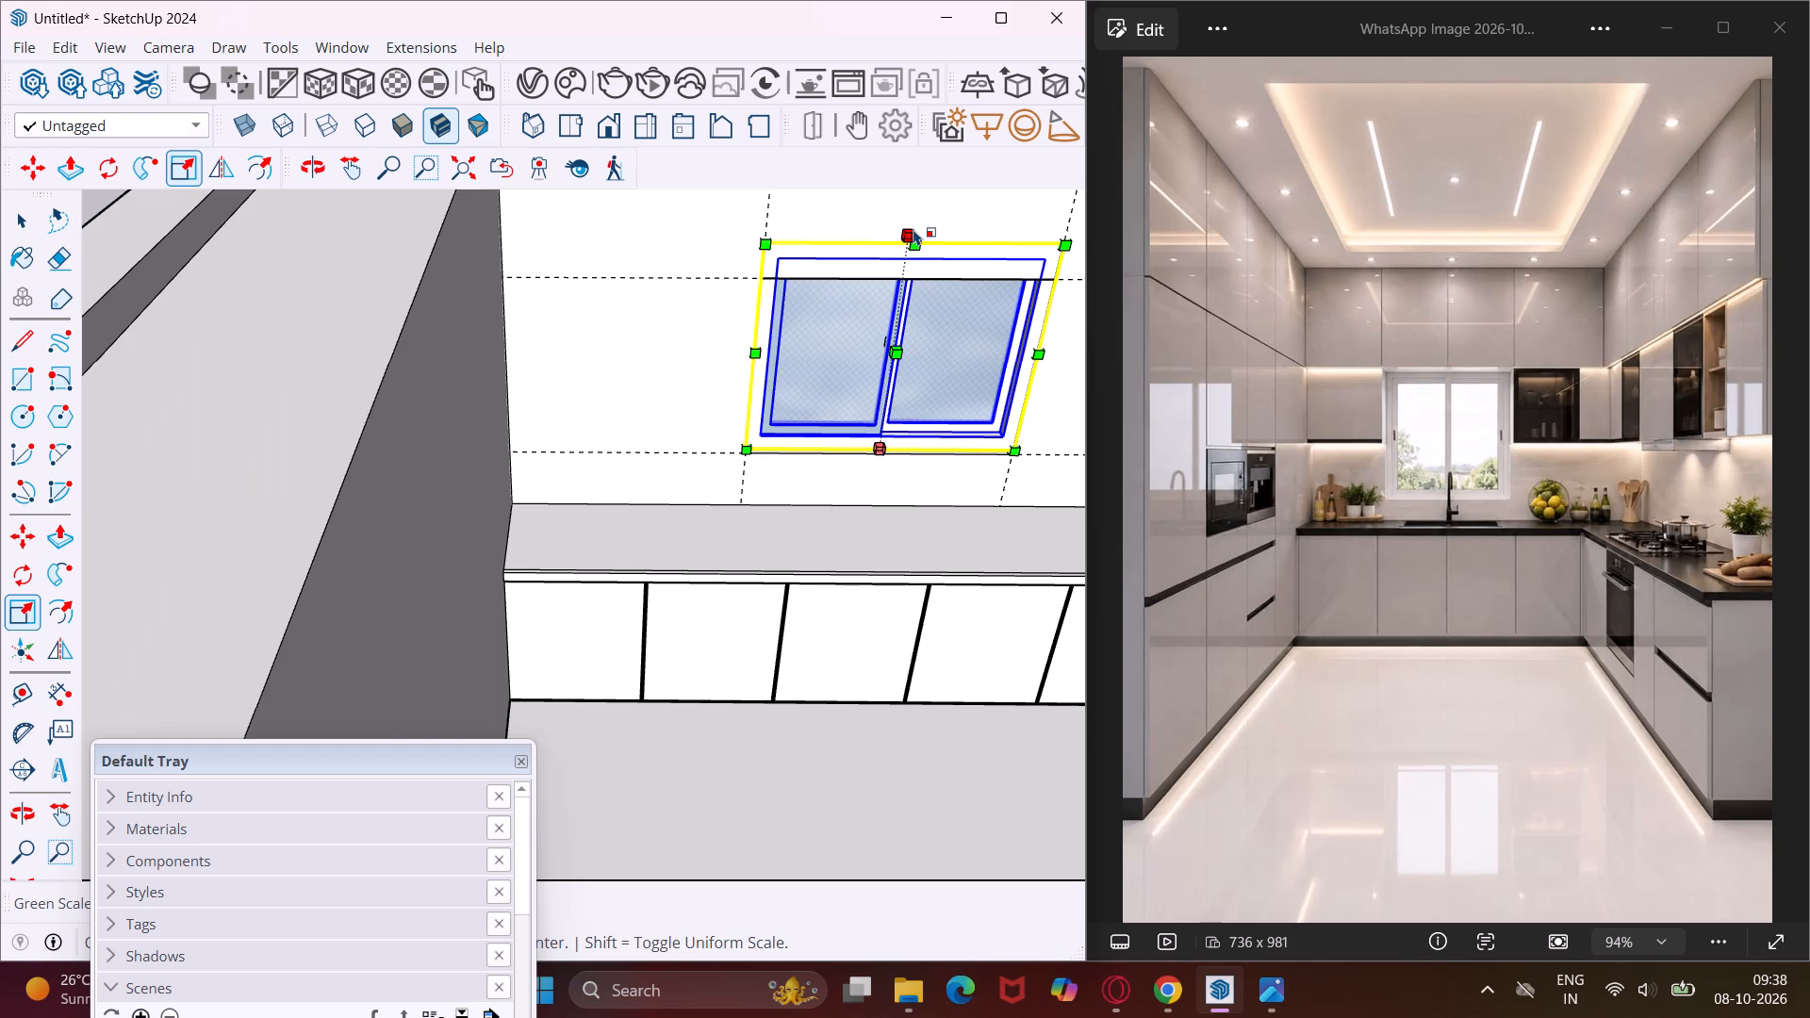
scroll(913, 229, "up", 6)
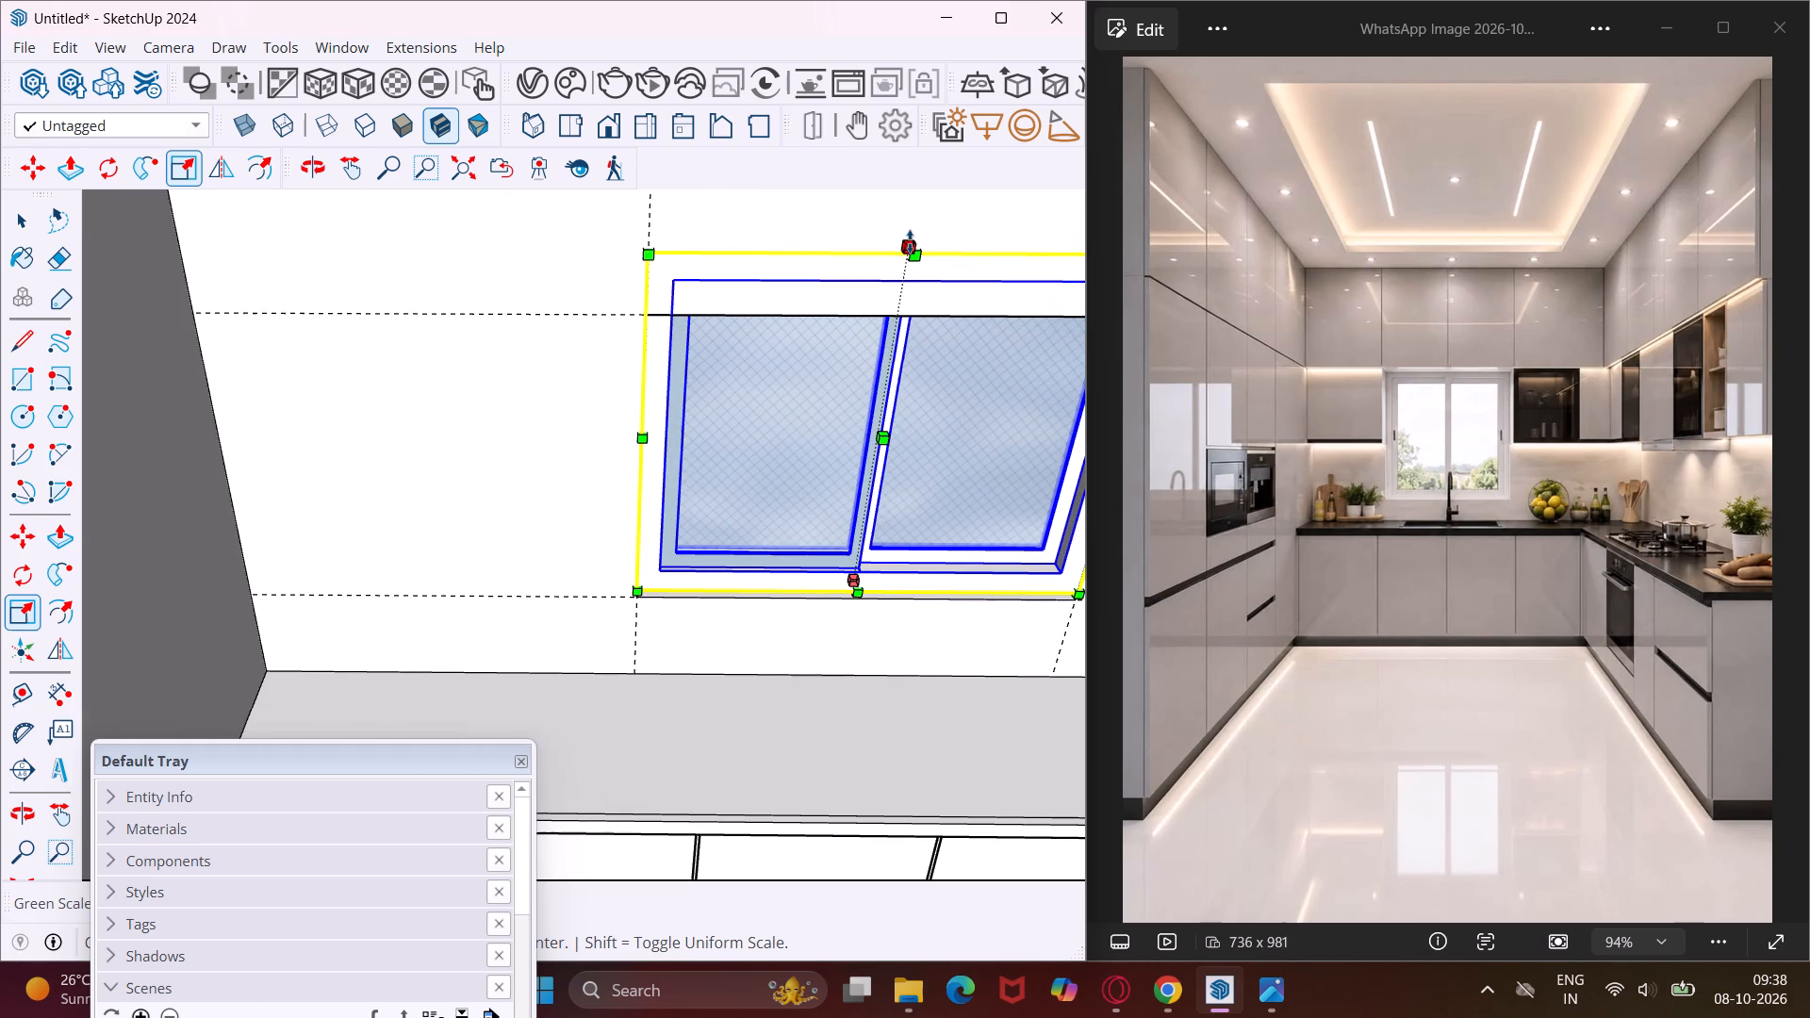
left_click(909, 243)
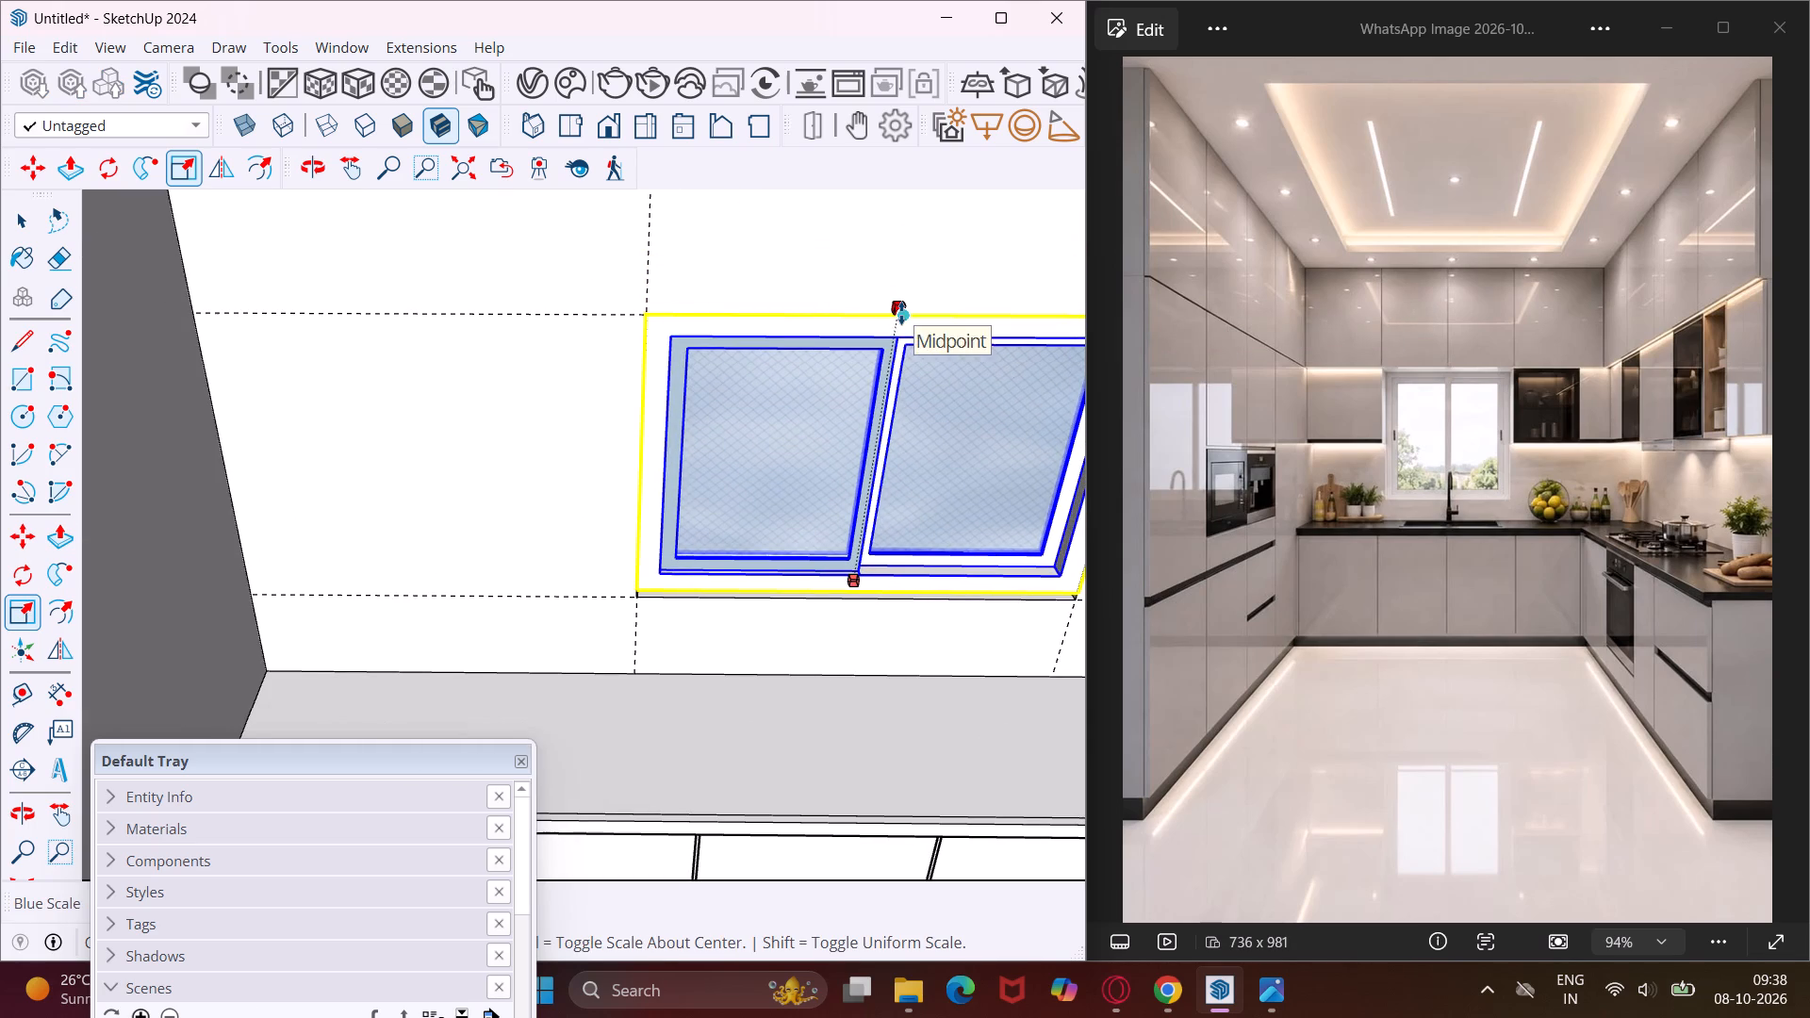
left_click(901, 313)
scroll(852, 301, "down", 5)
middle_click_drag(865, 347, 827, 251)
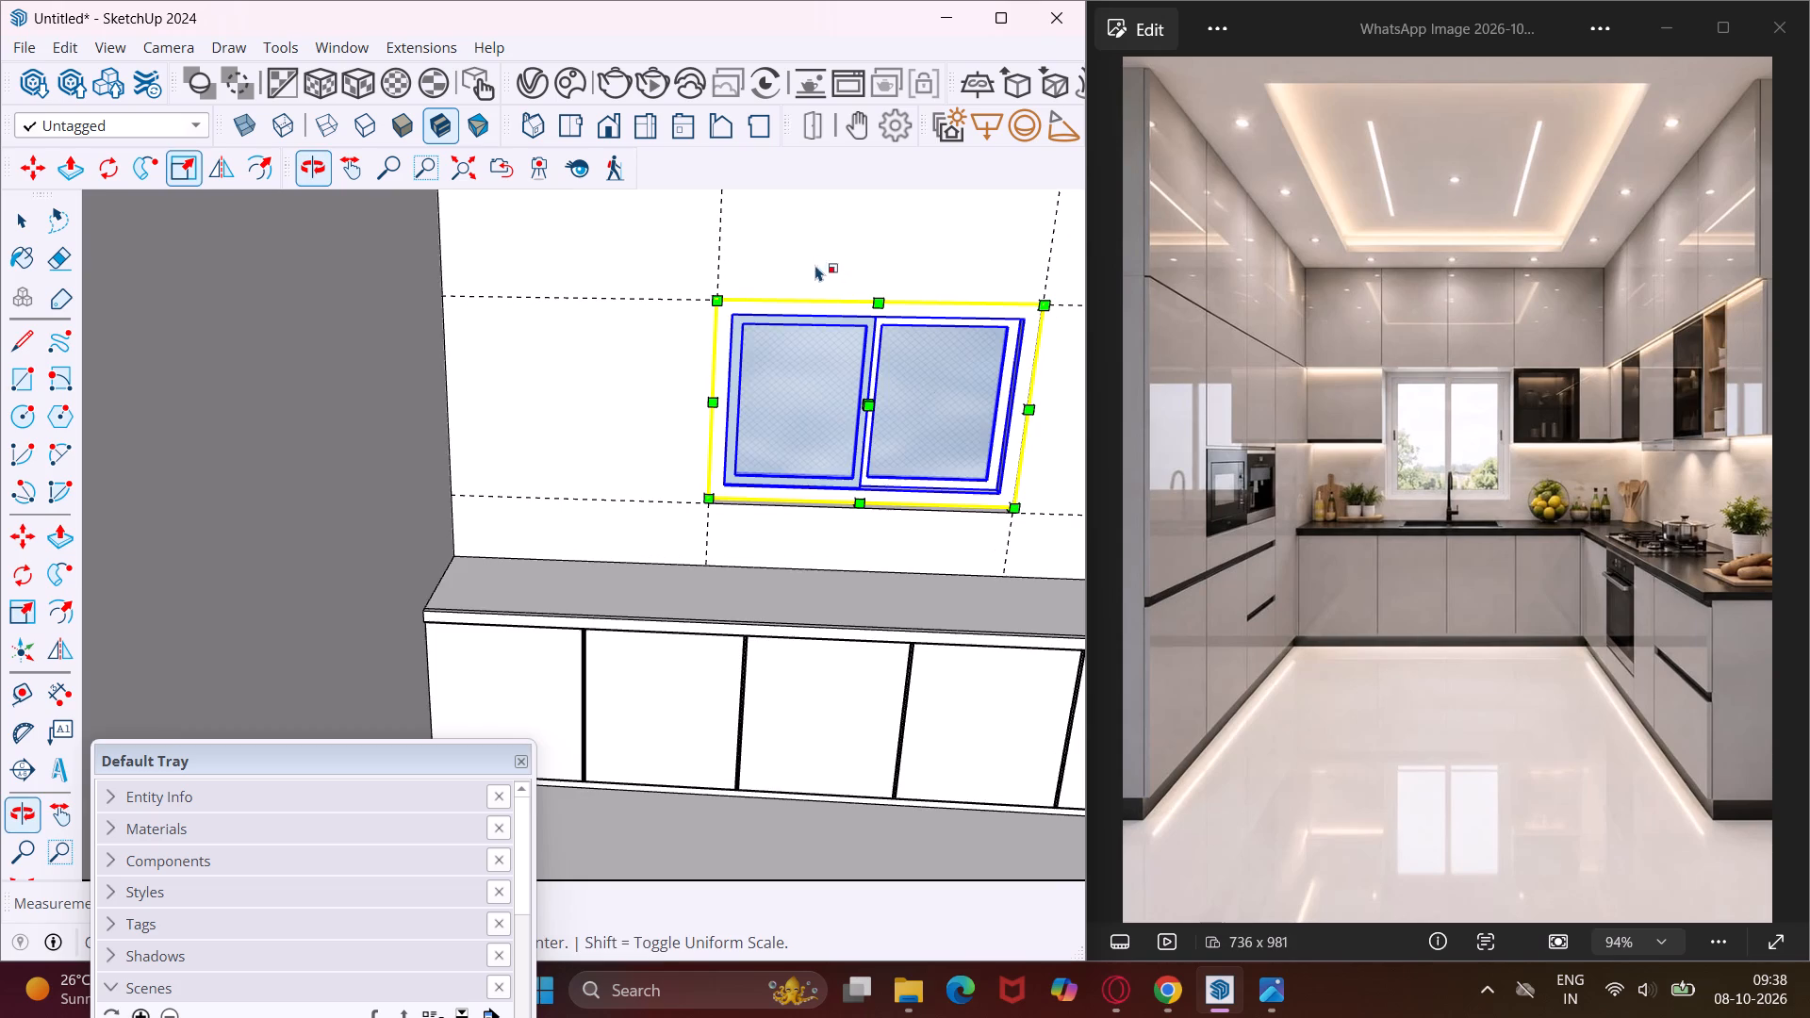
scroll(808, 278, "down", 6)
scroll(751, 330, "down", 8)
middle_click_drag(807, 496, 826, 423)
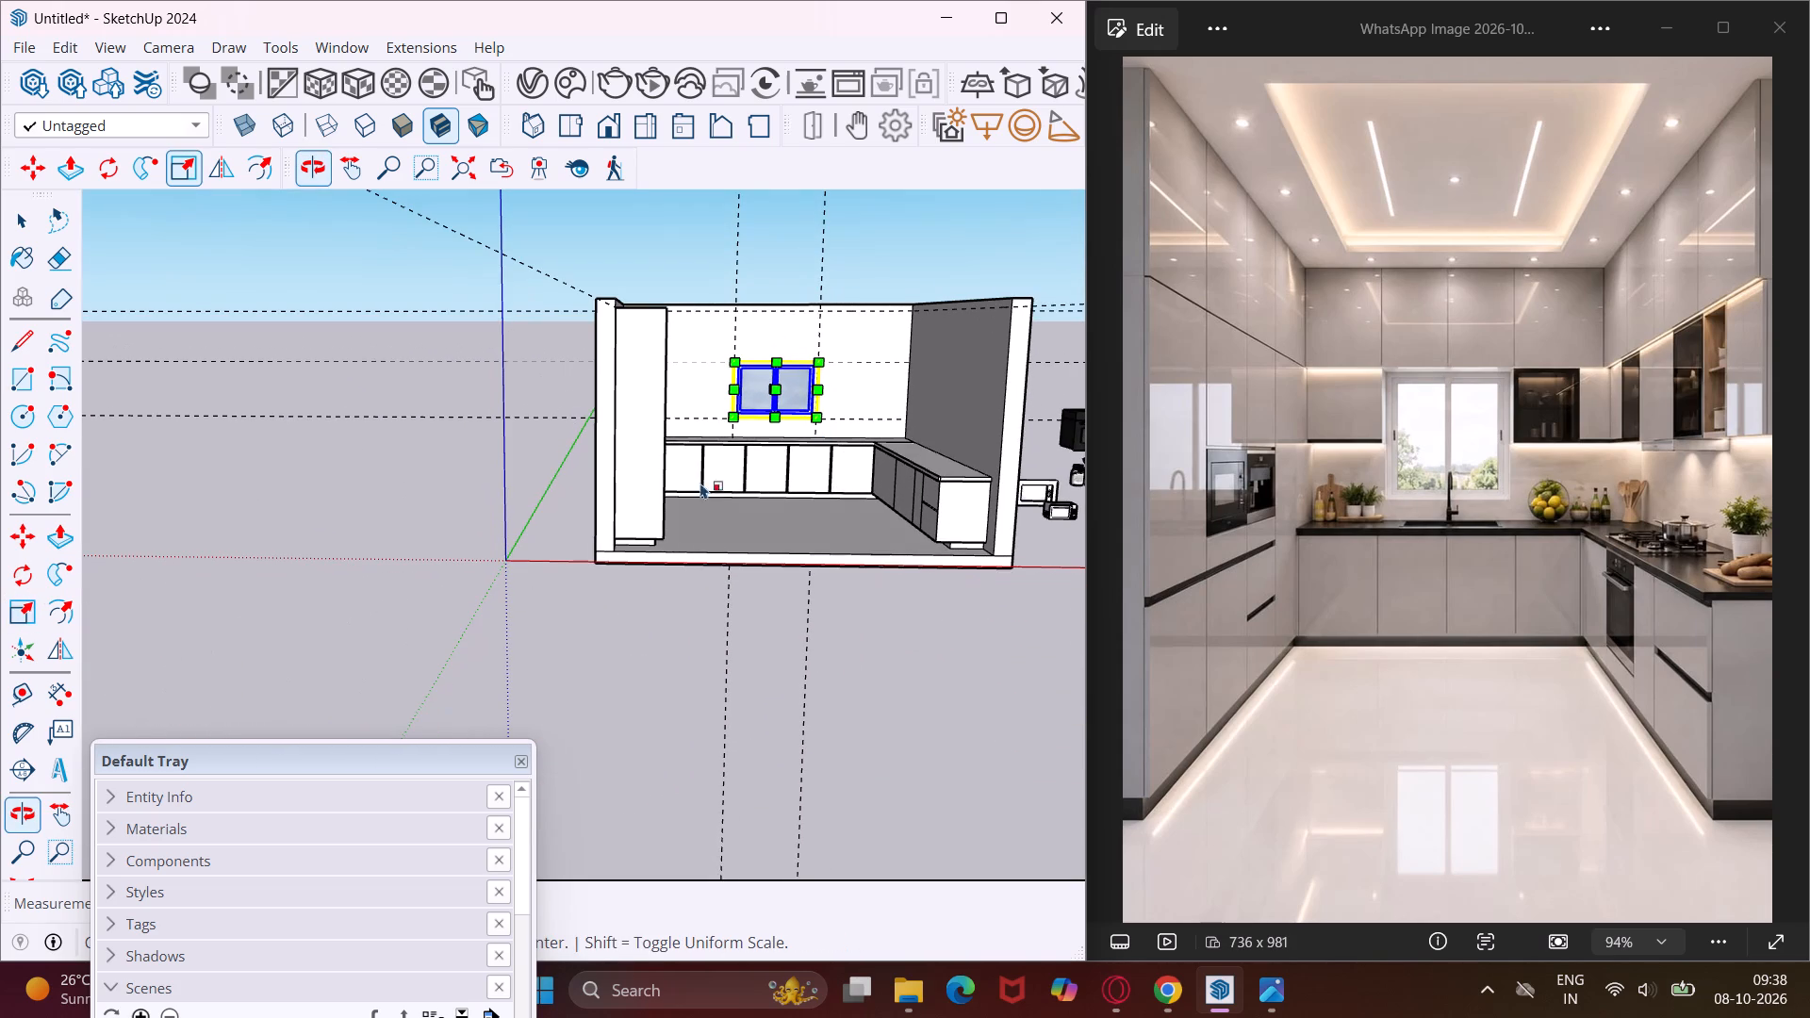
key("Escape")
key("space")
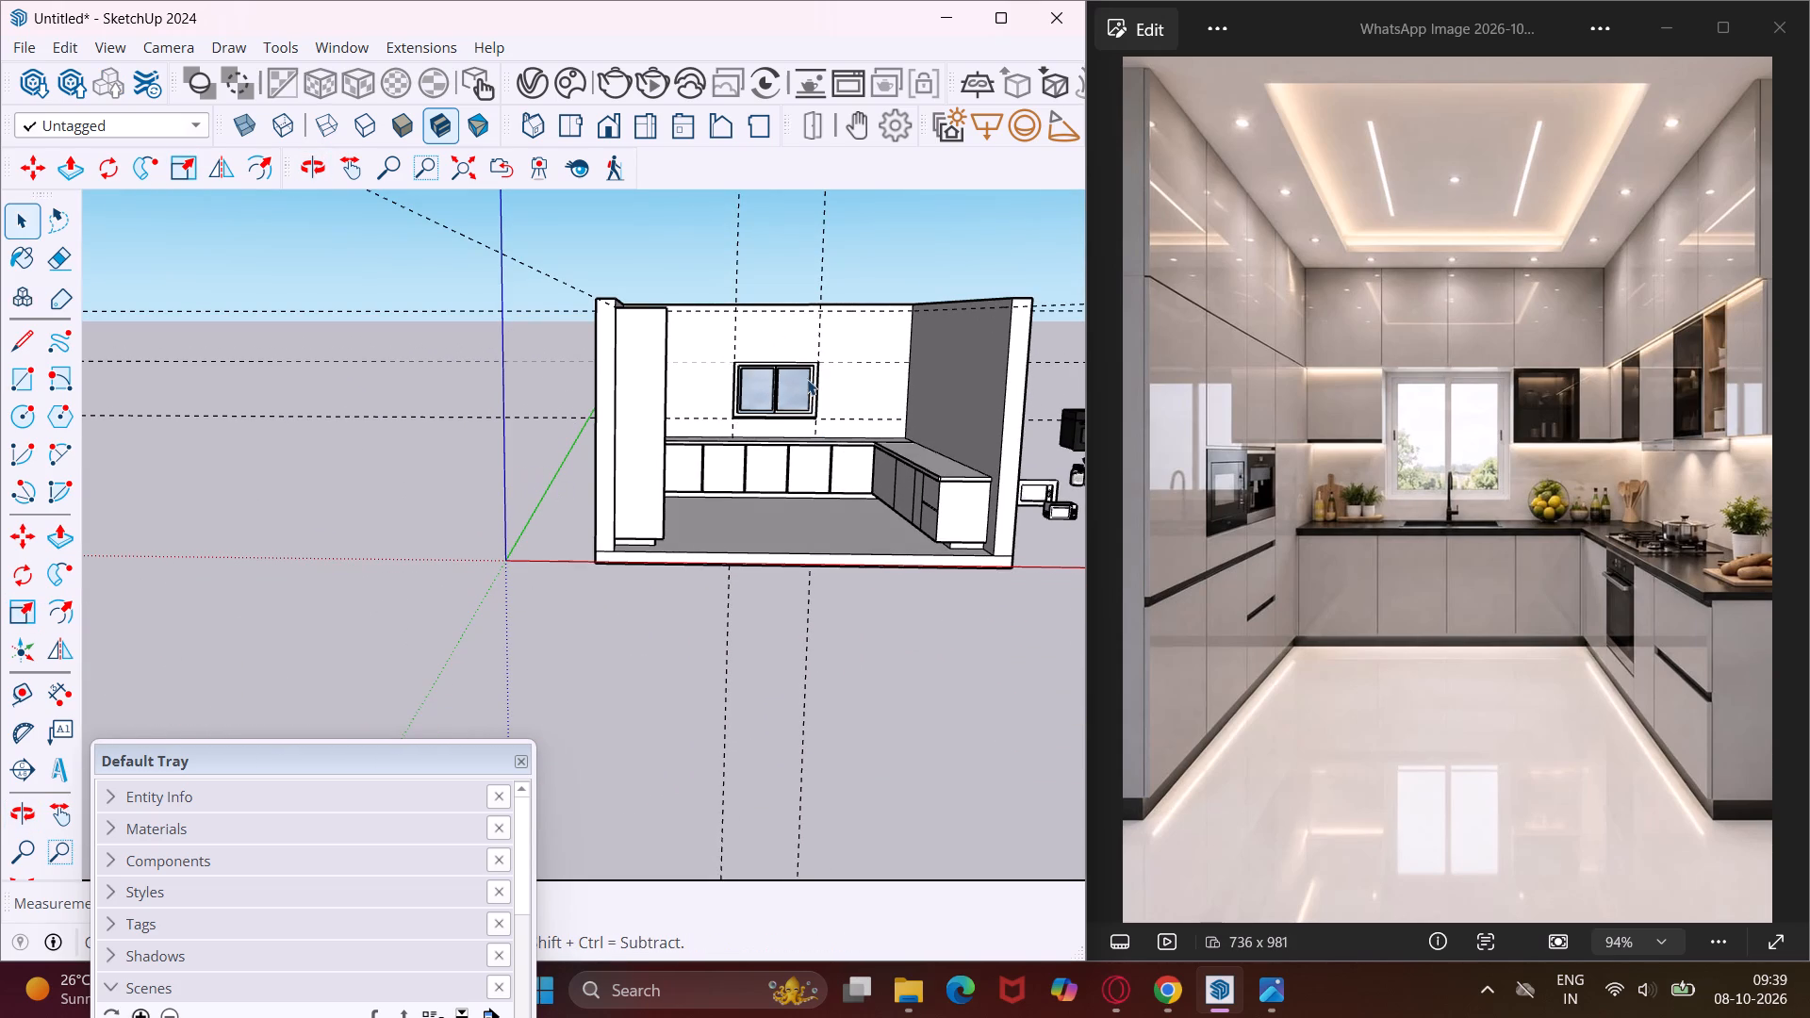
Draw a rectangle across the back wall's upper part, from the tall unit's top corner to the opposite wall at the window-top guide.
middle_click_drag(807, 379, 635, 419)
scroll(861, 341, "down", 4)
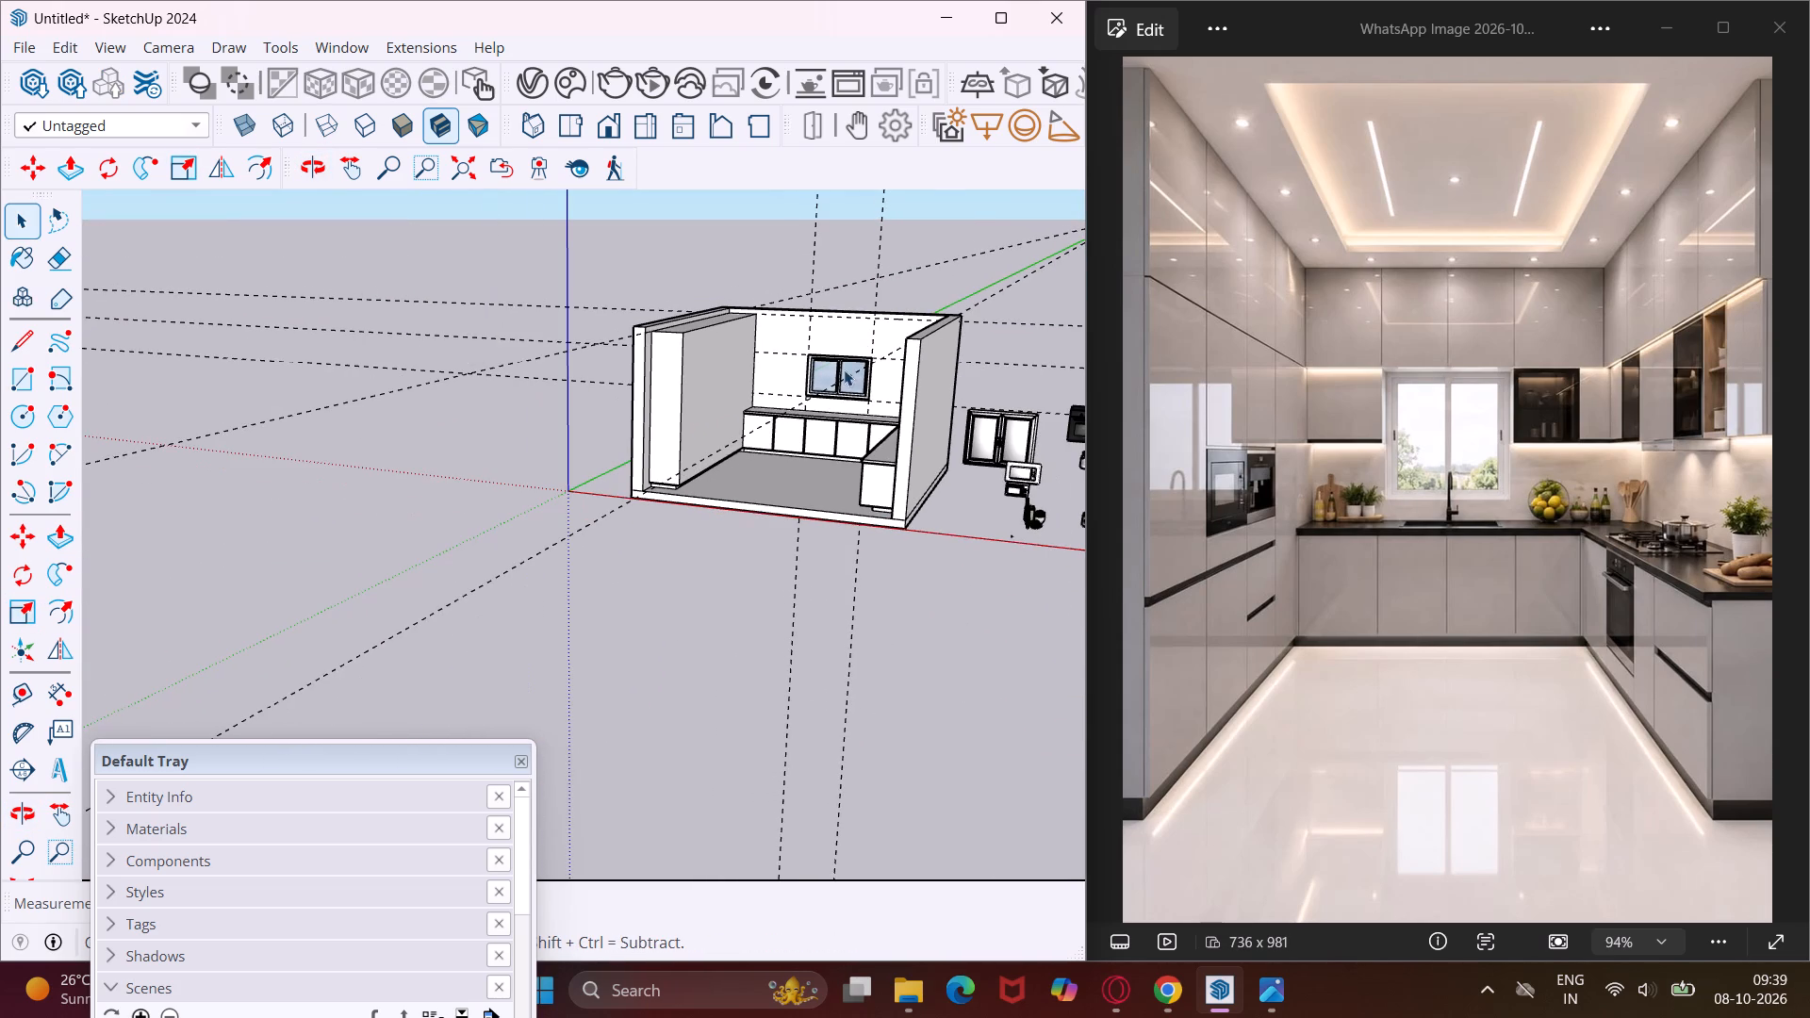
middle_click_drag(757, 416, 953, 399)
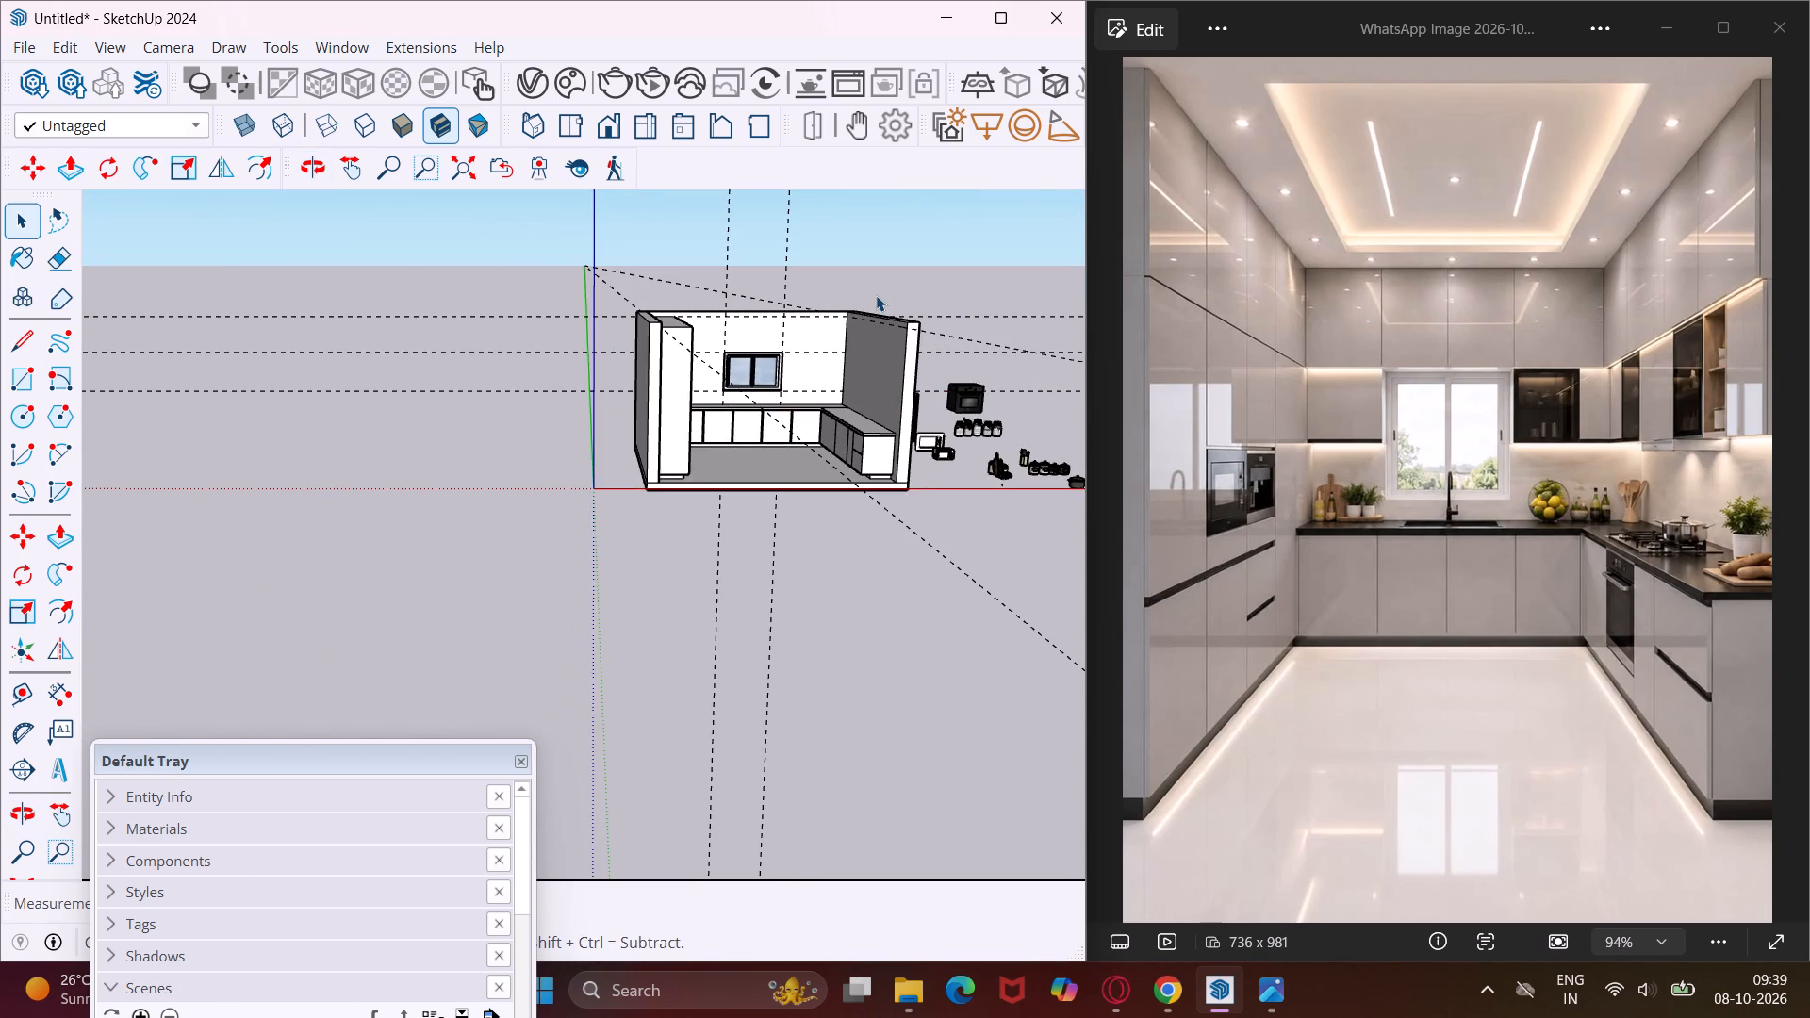
scroll(876, 295, "up", 9)
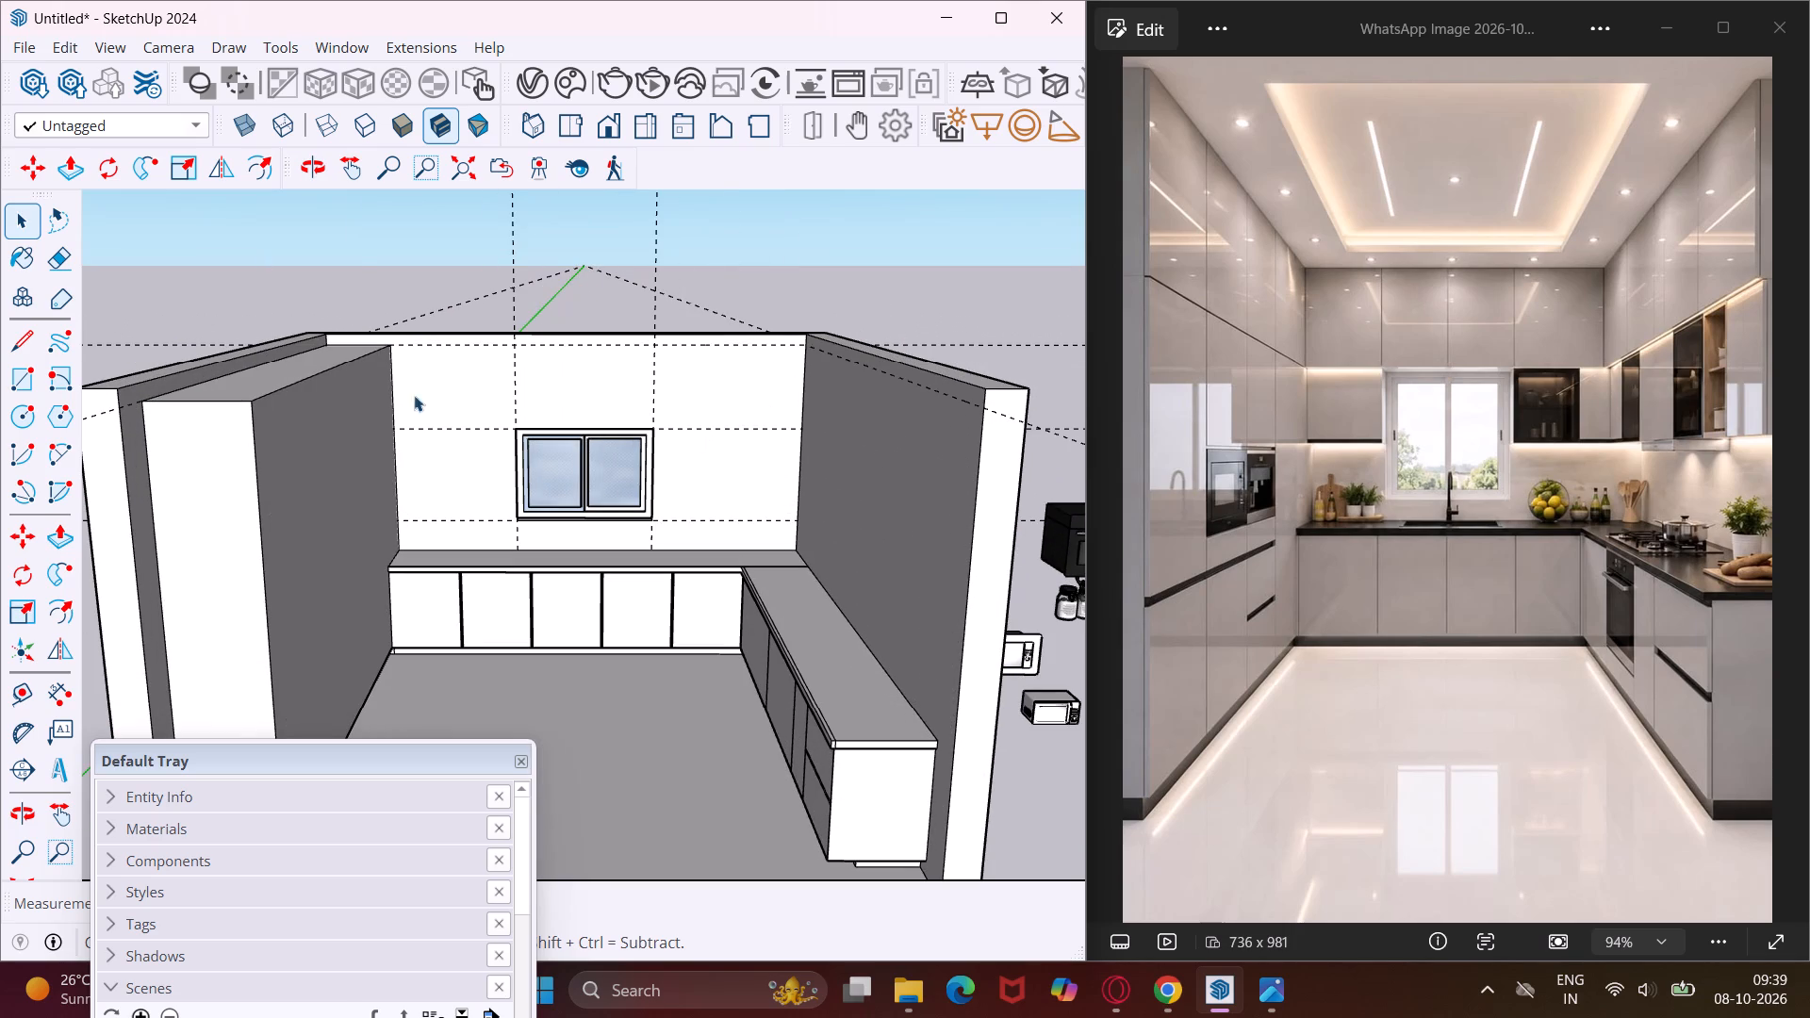
left_click(20, 372)
left_click(396, 344)
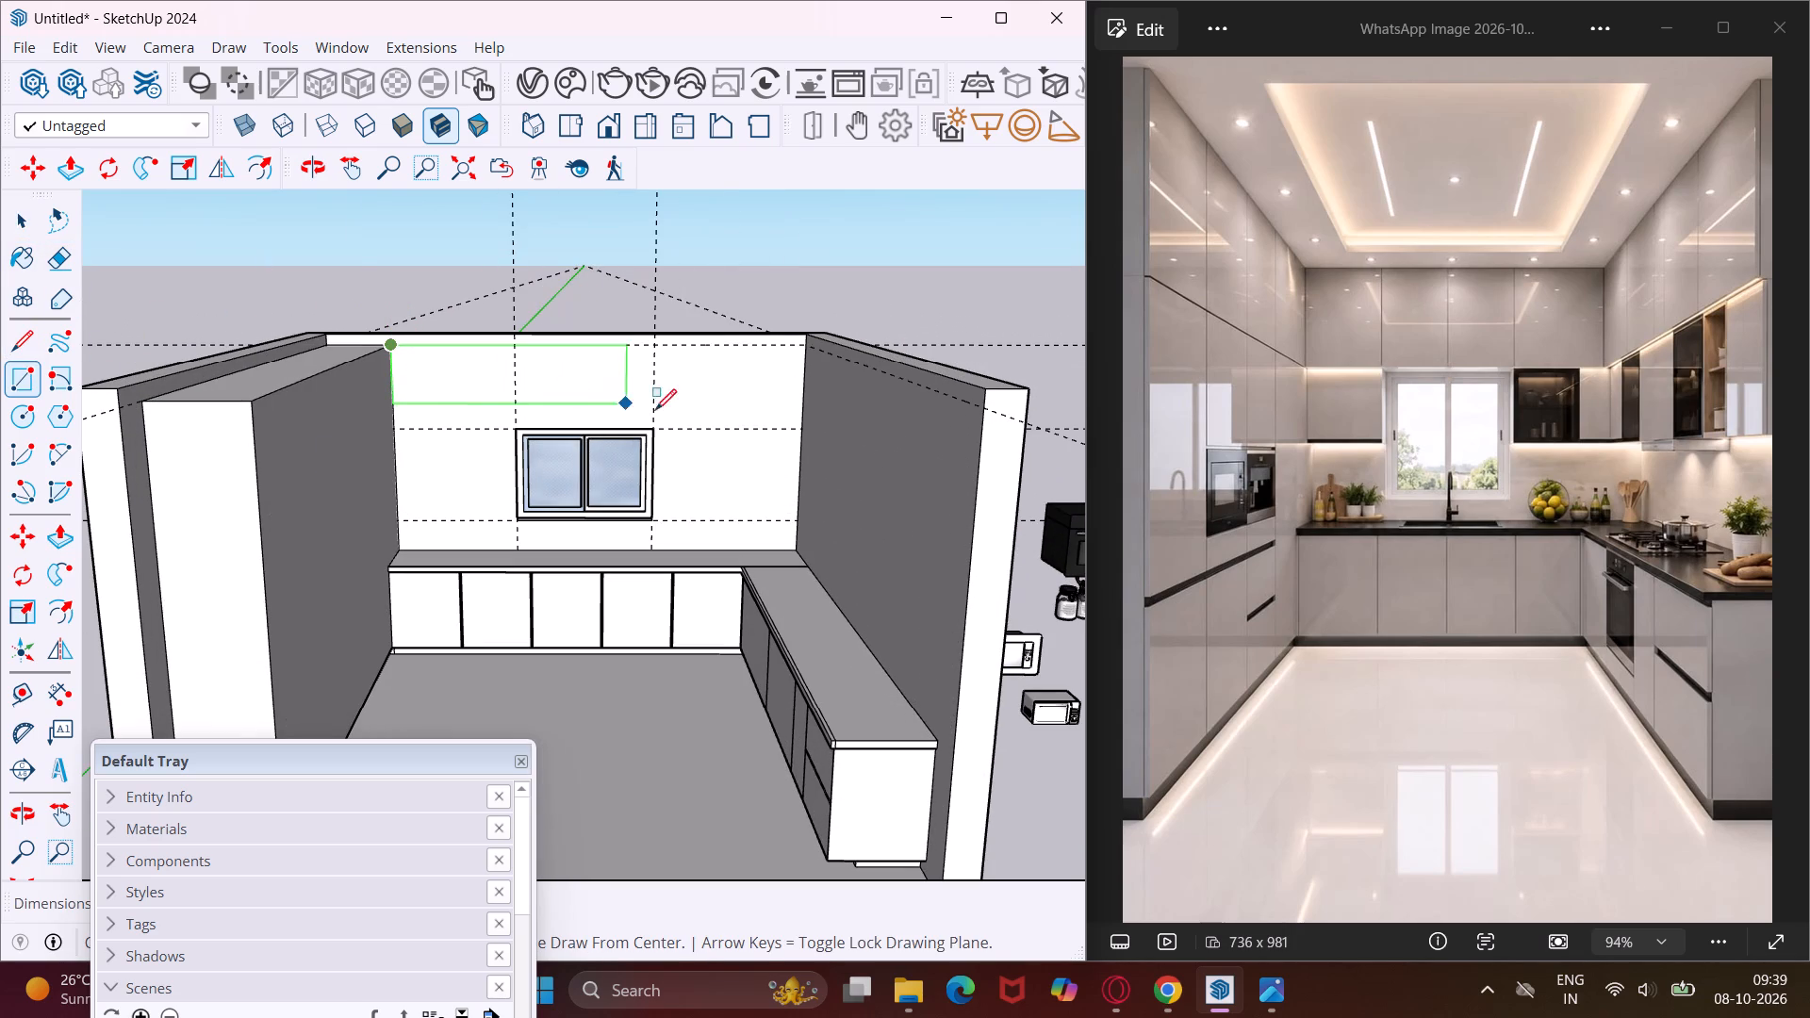
left_click(798, 430)
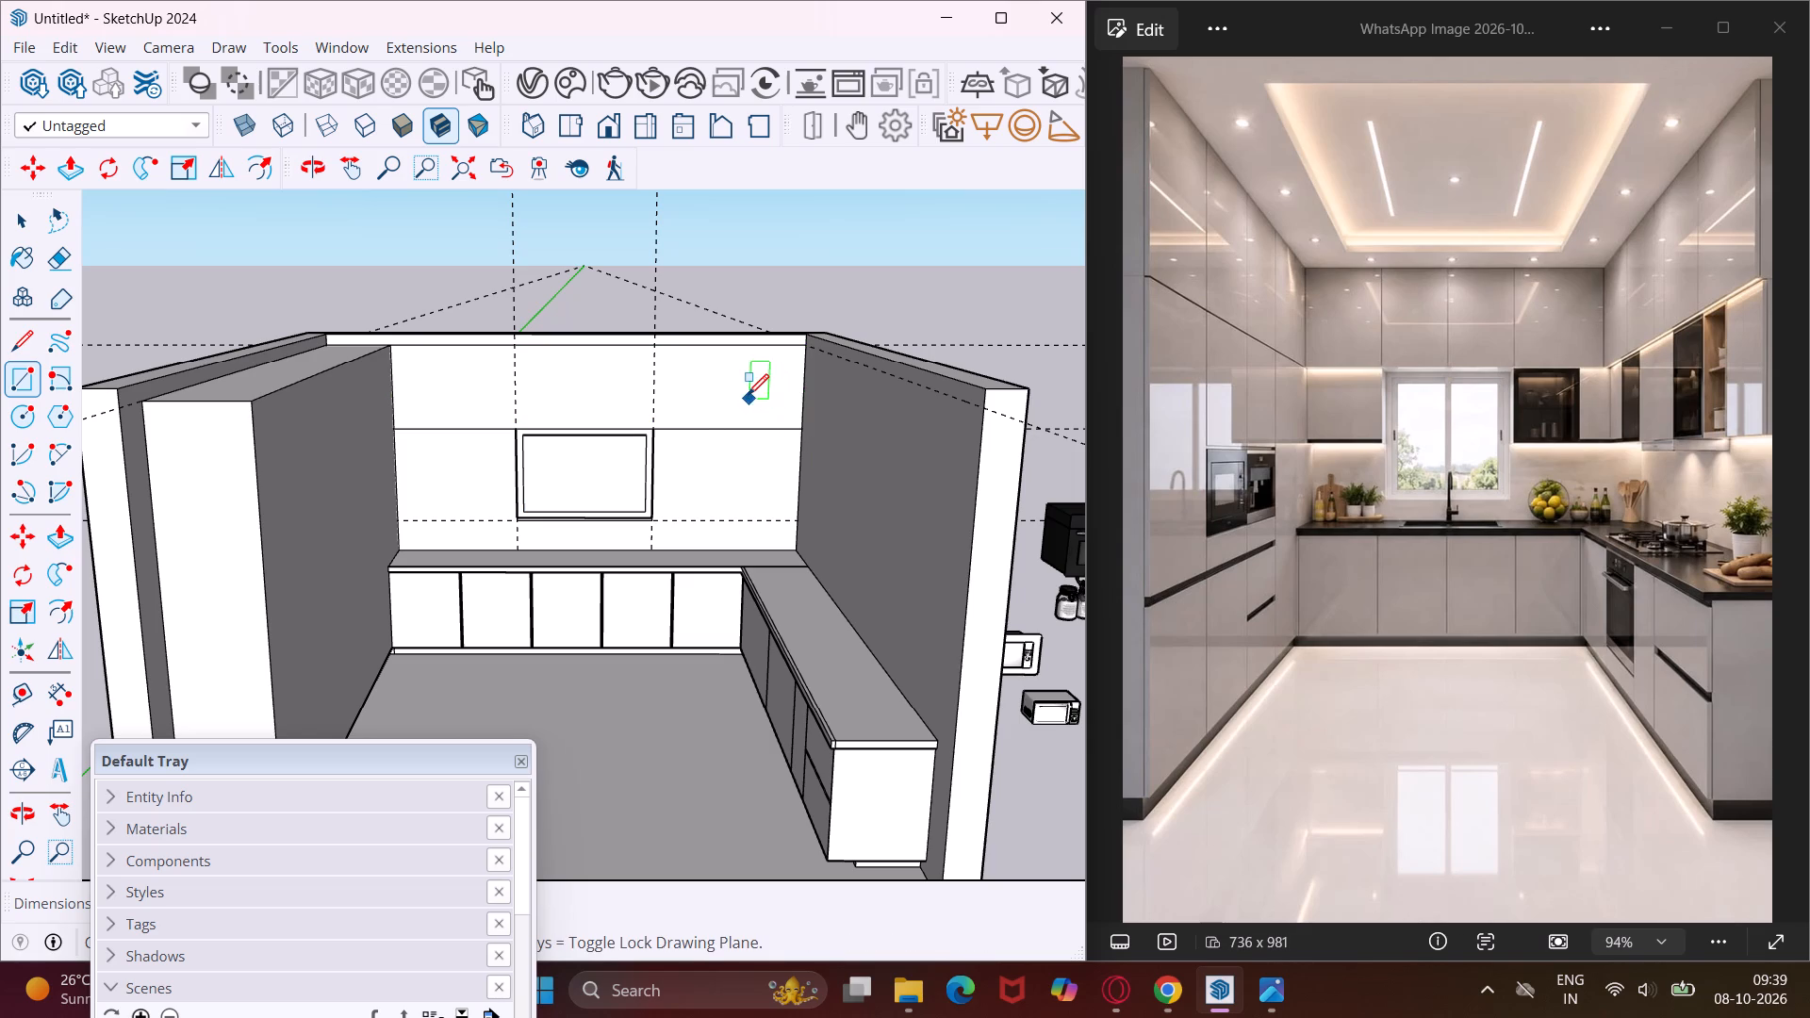
key("Escape")
key("space")
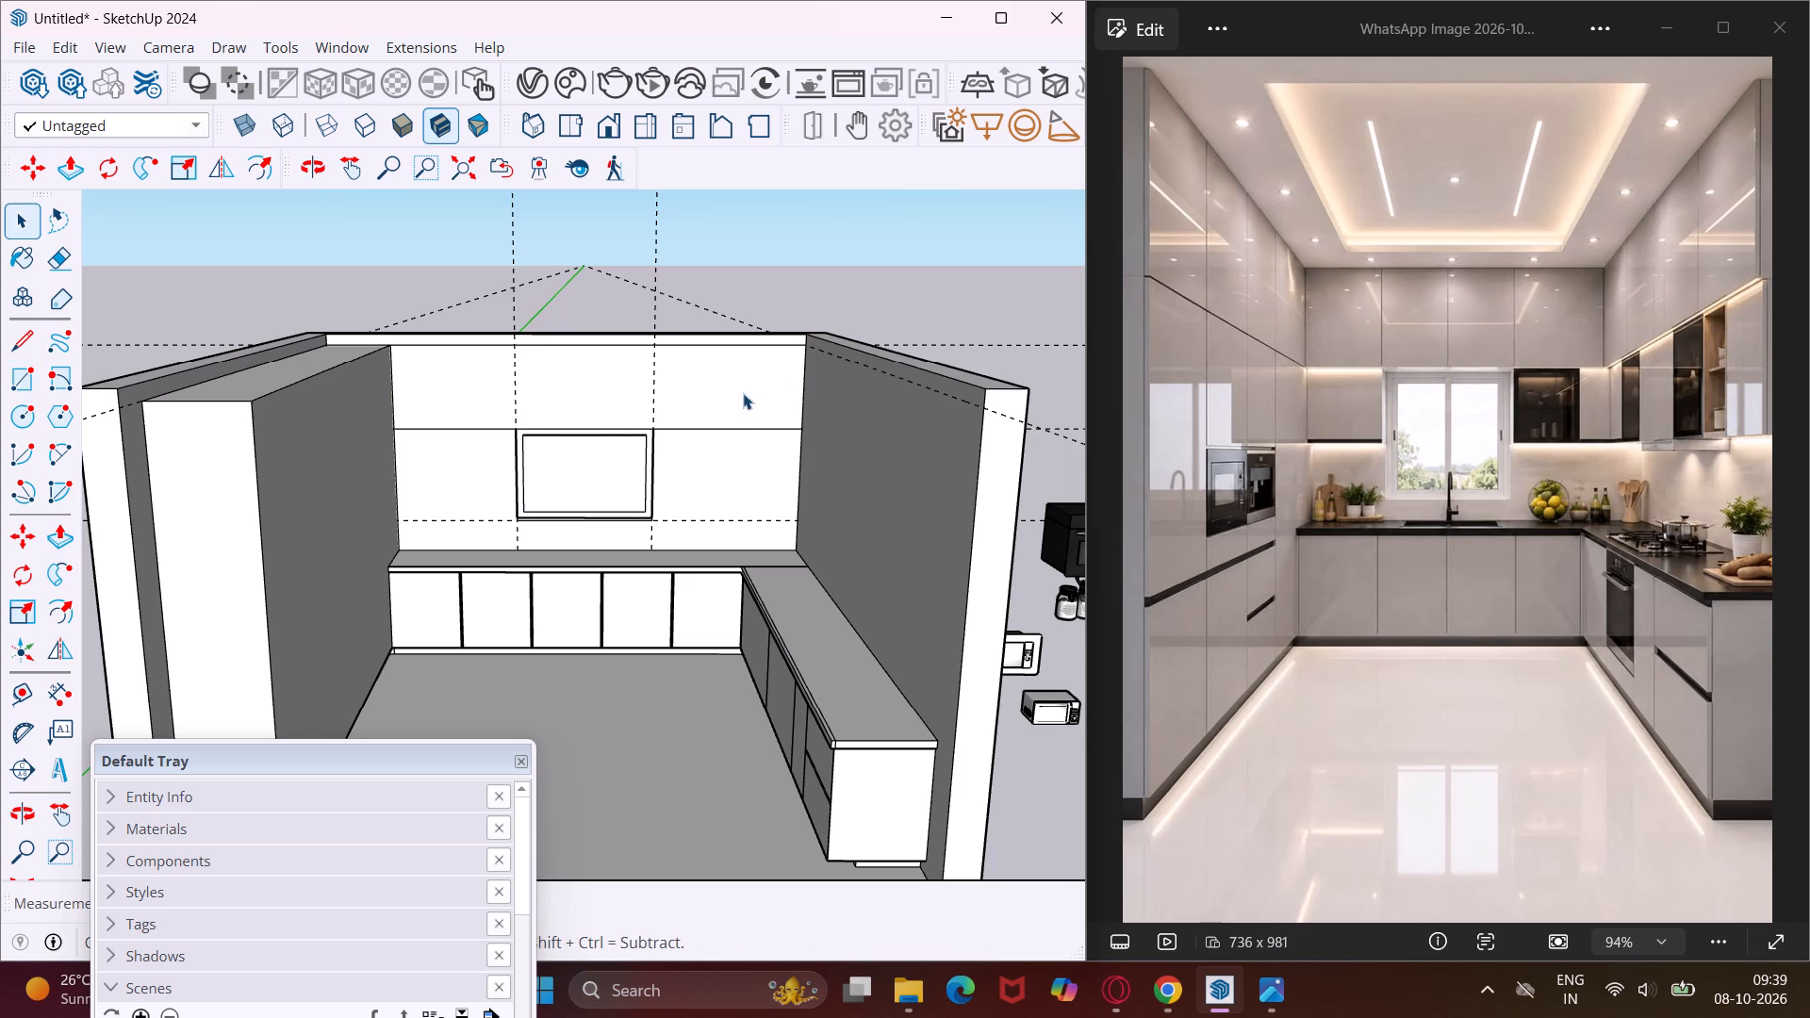
Push/Pull the rectangle above the window 1'6" out from the back wall to form the overhead cabinet block.
middle_click_drag(732, 382, 1007, 364)
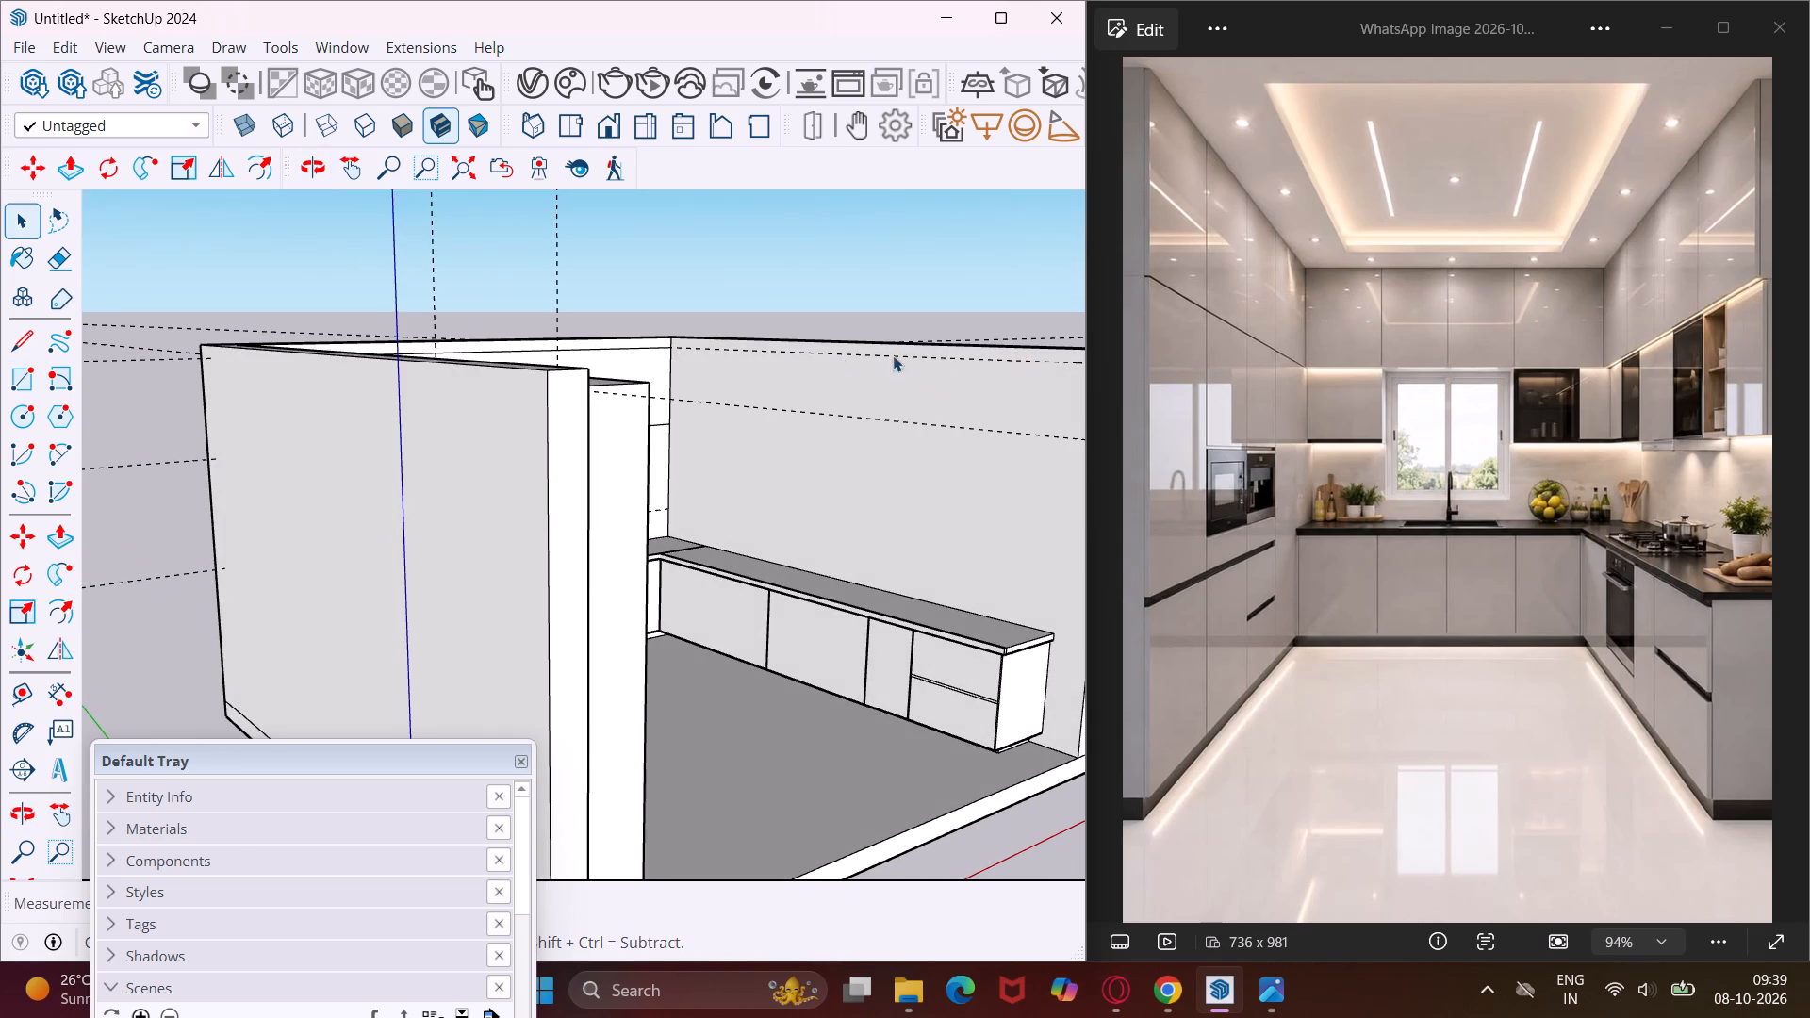
middle_click_drag(689, 362, 511, 383)
left_click(428, 390)
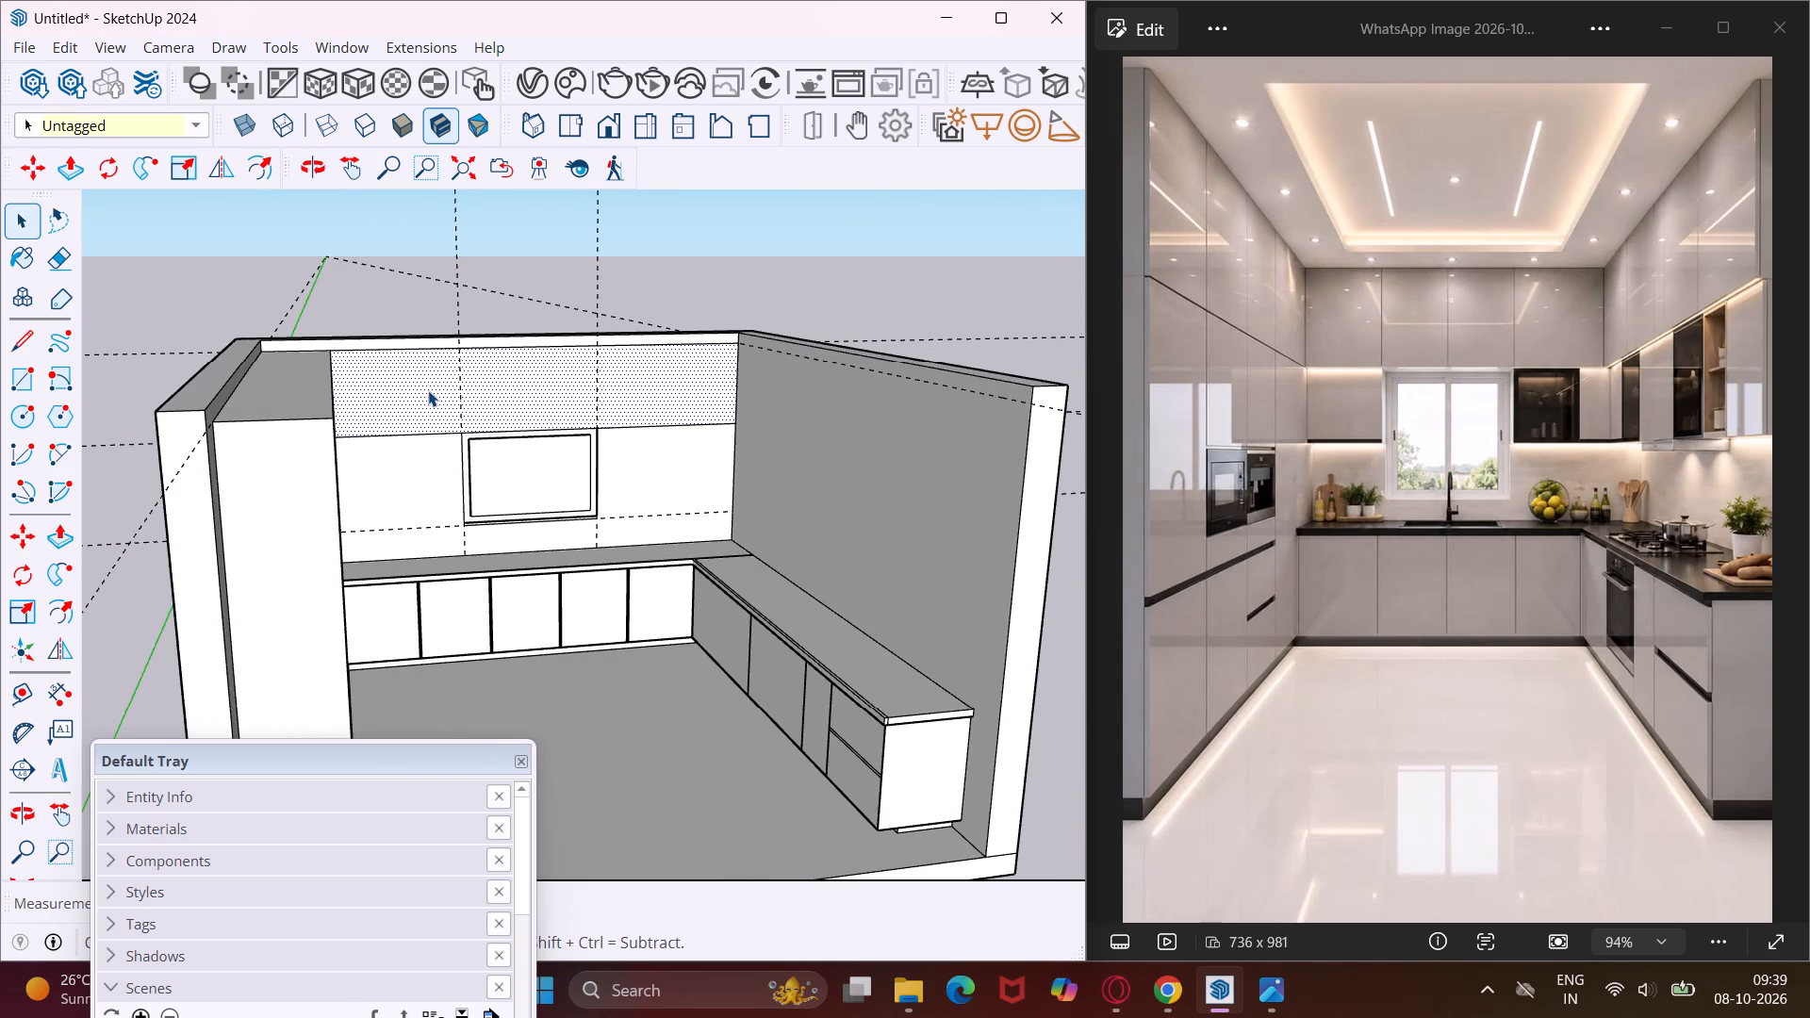
key("p")
left_click(428, 390)
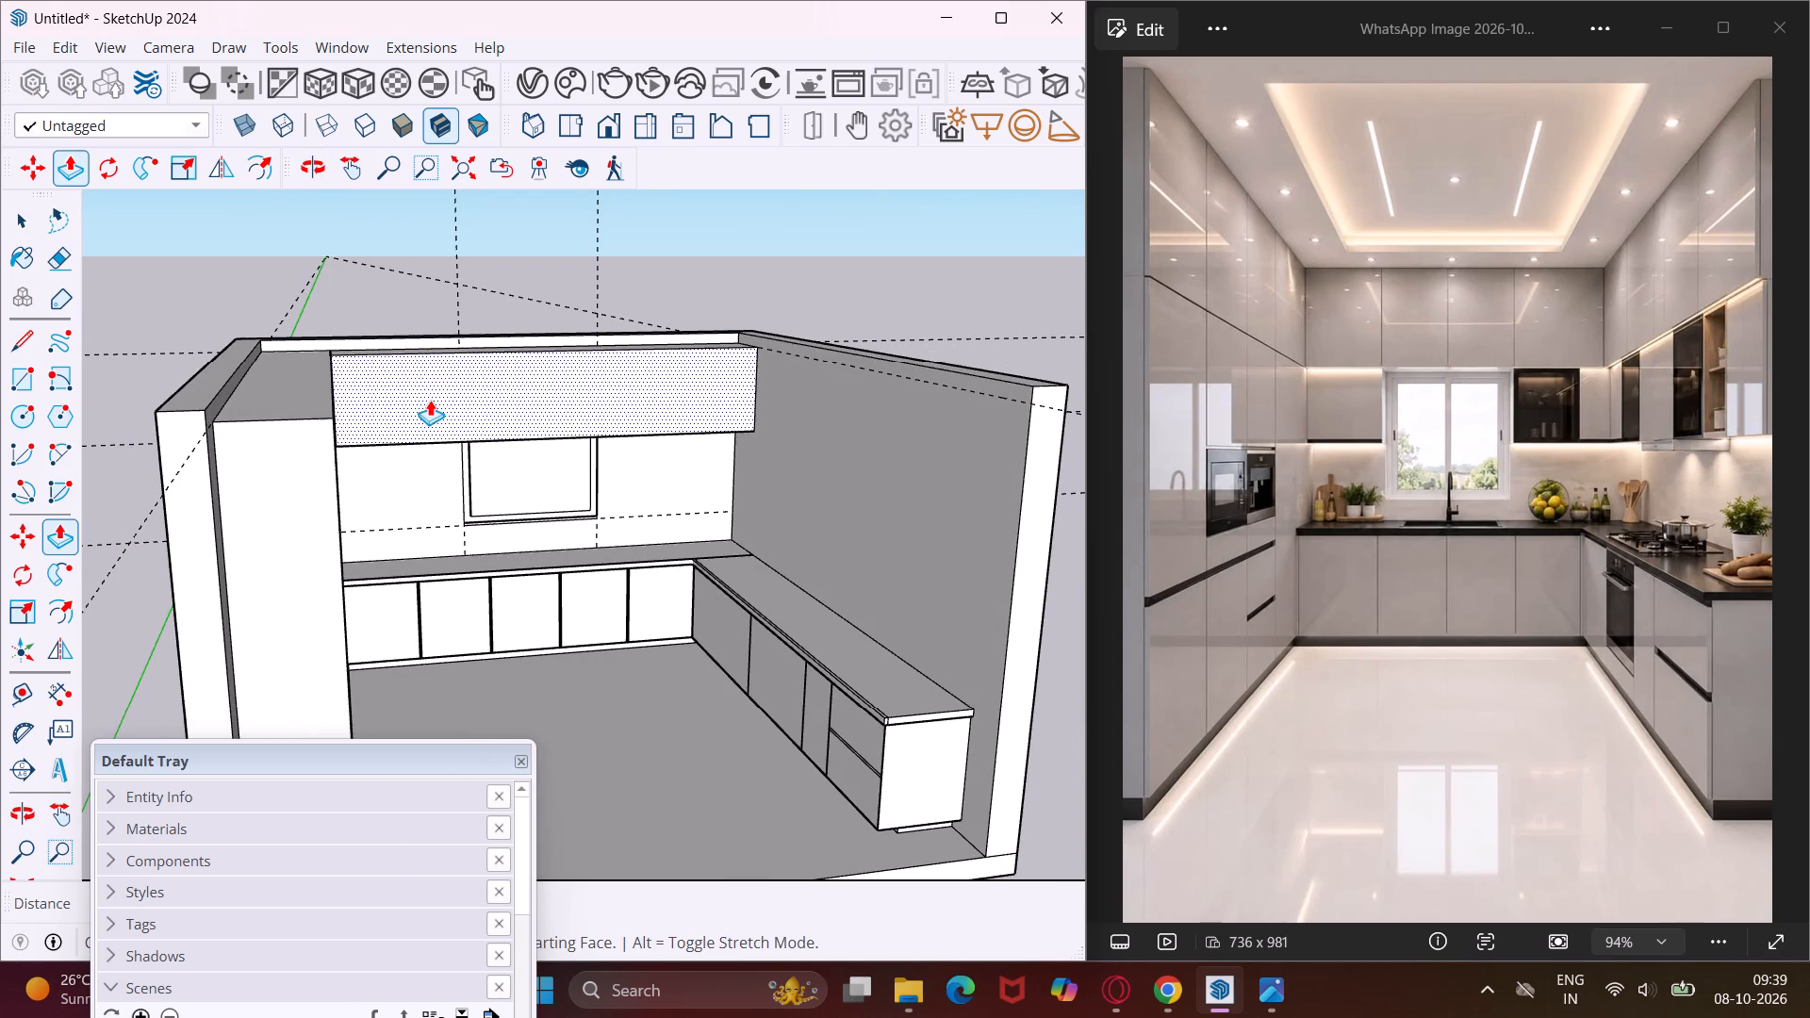
key("1")
key("semicolon")
key("BackSpace")
key("apostrophe")
key("6")
key("shift+quotedbl")
key("Return")
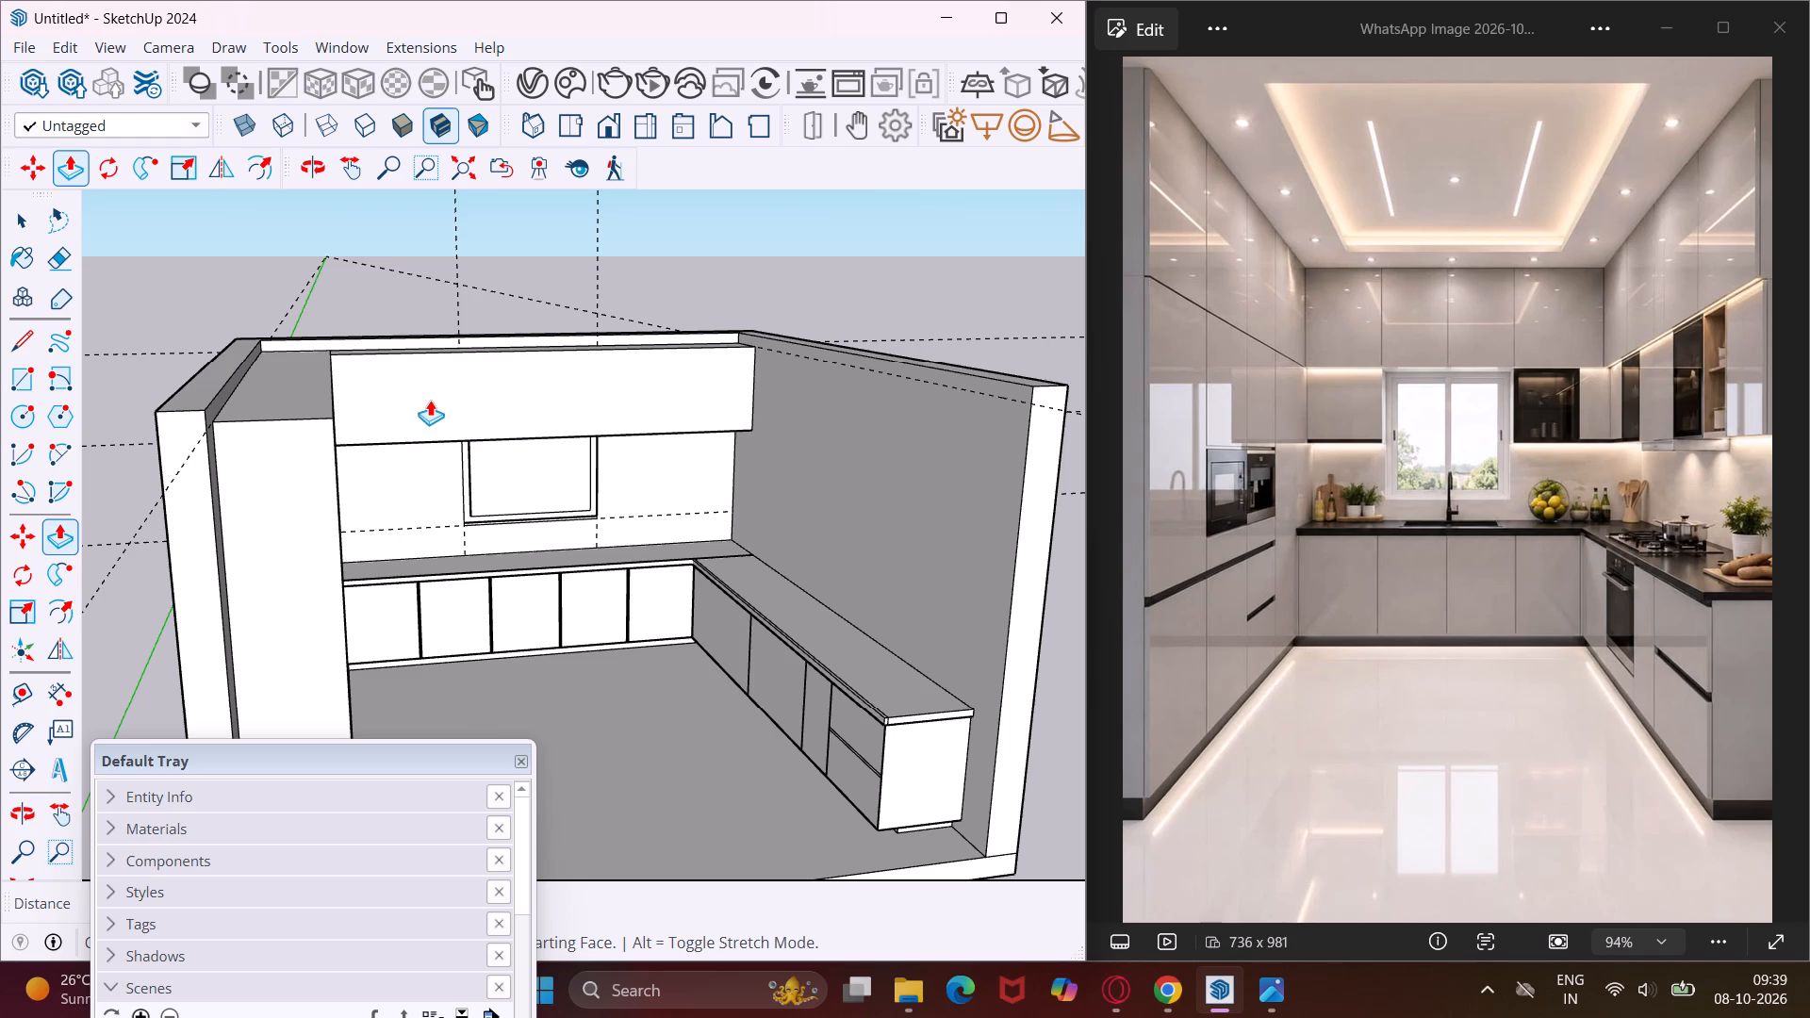
middle_click_drag(430, 400, 359, 191)
scroll(478, 421, "up", 7)
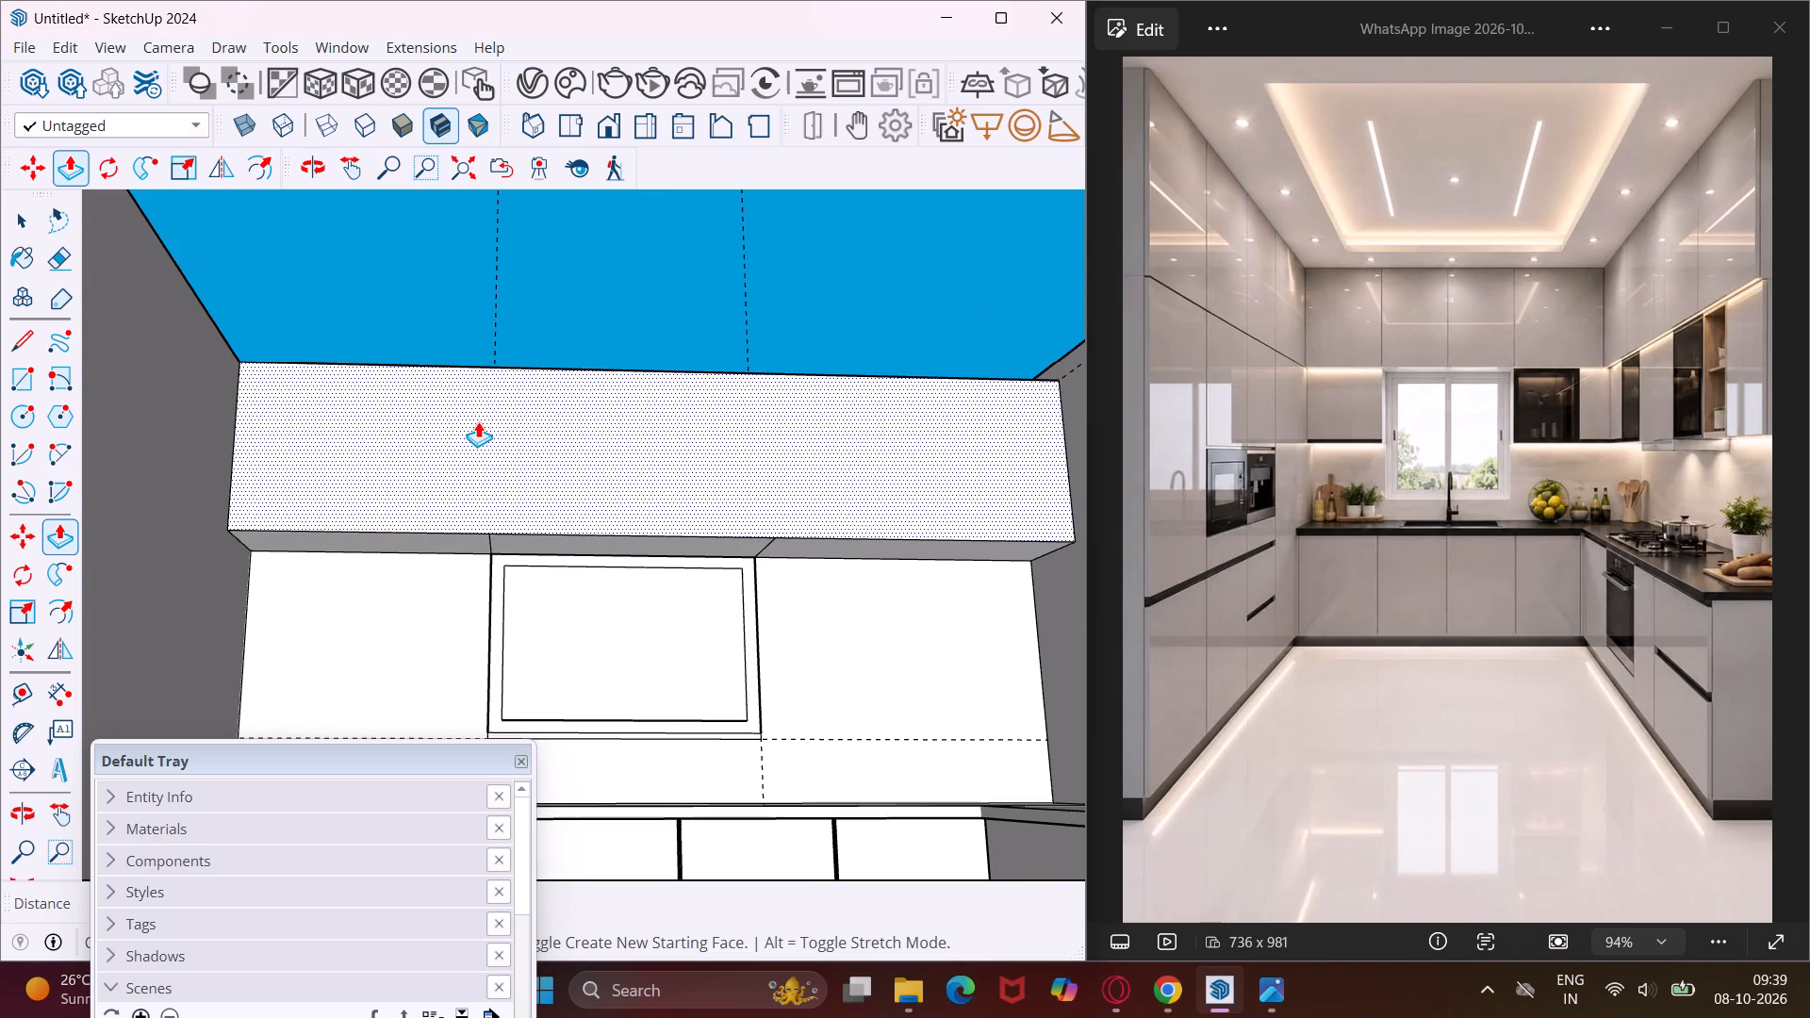
middle_click_drag(478, 421, 485, 569)
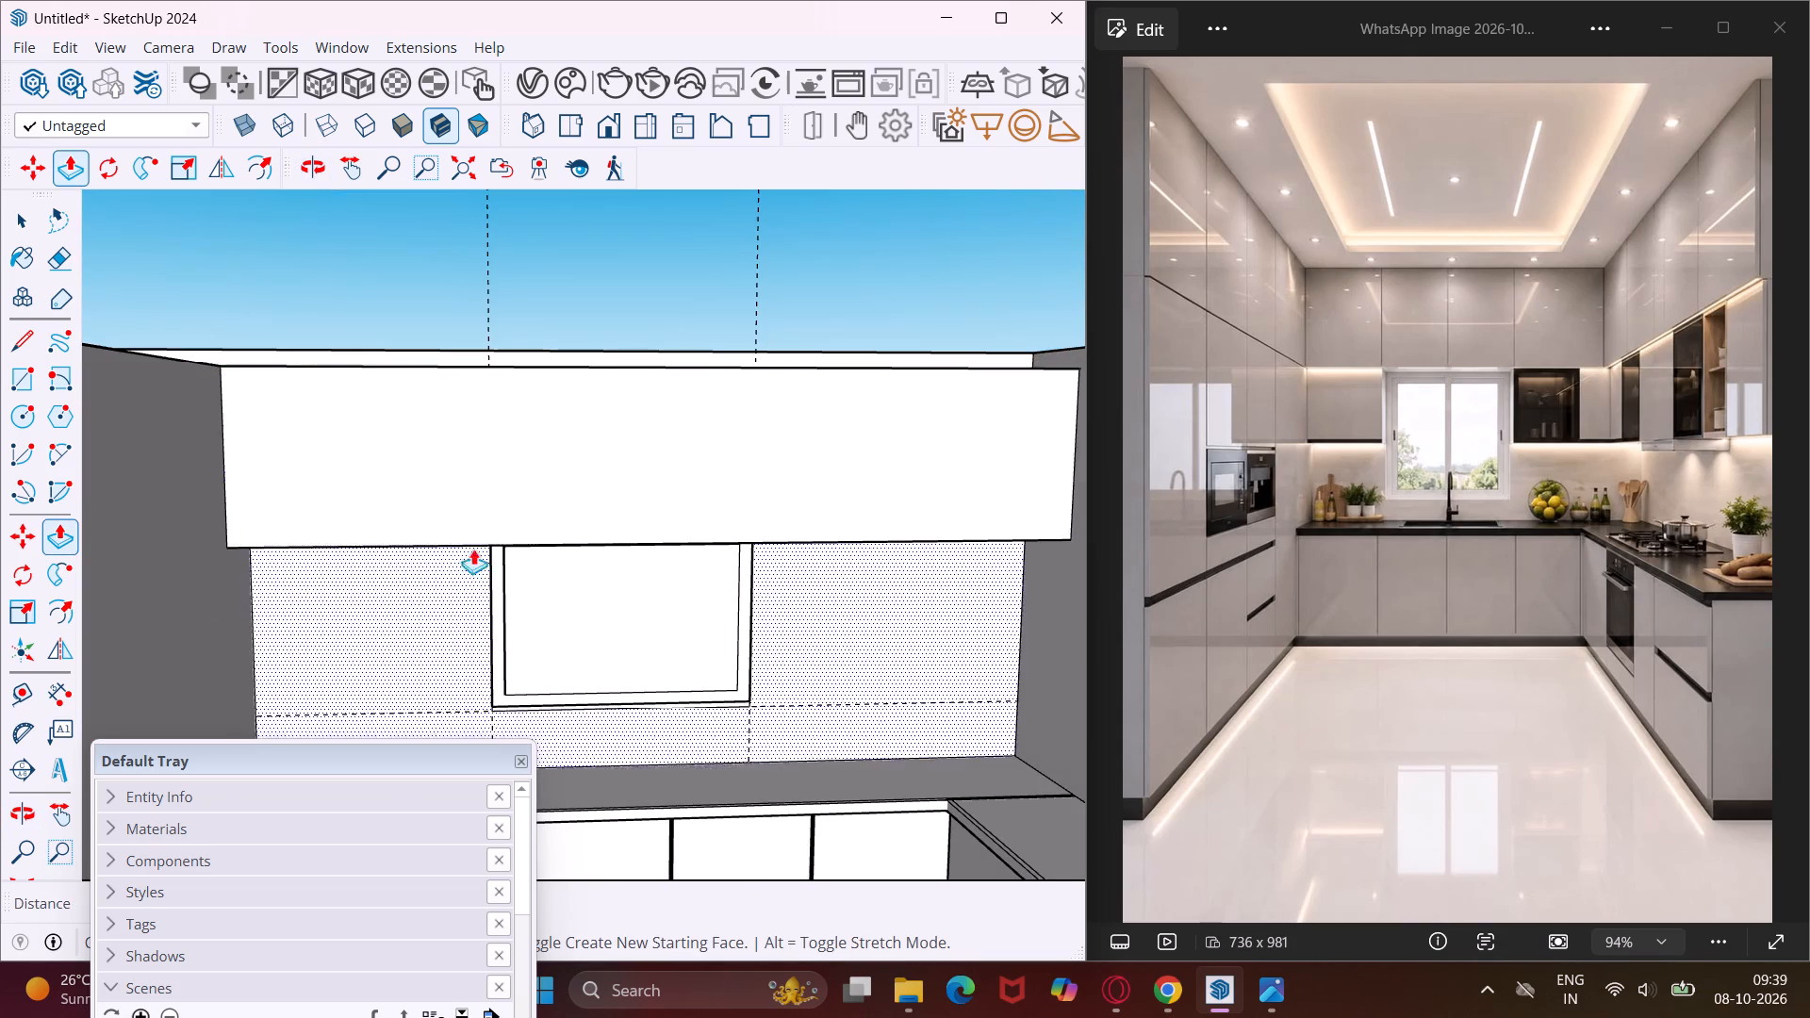
scroll(417, 470, "down", 9)
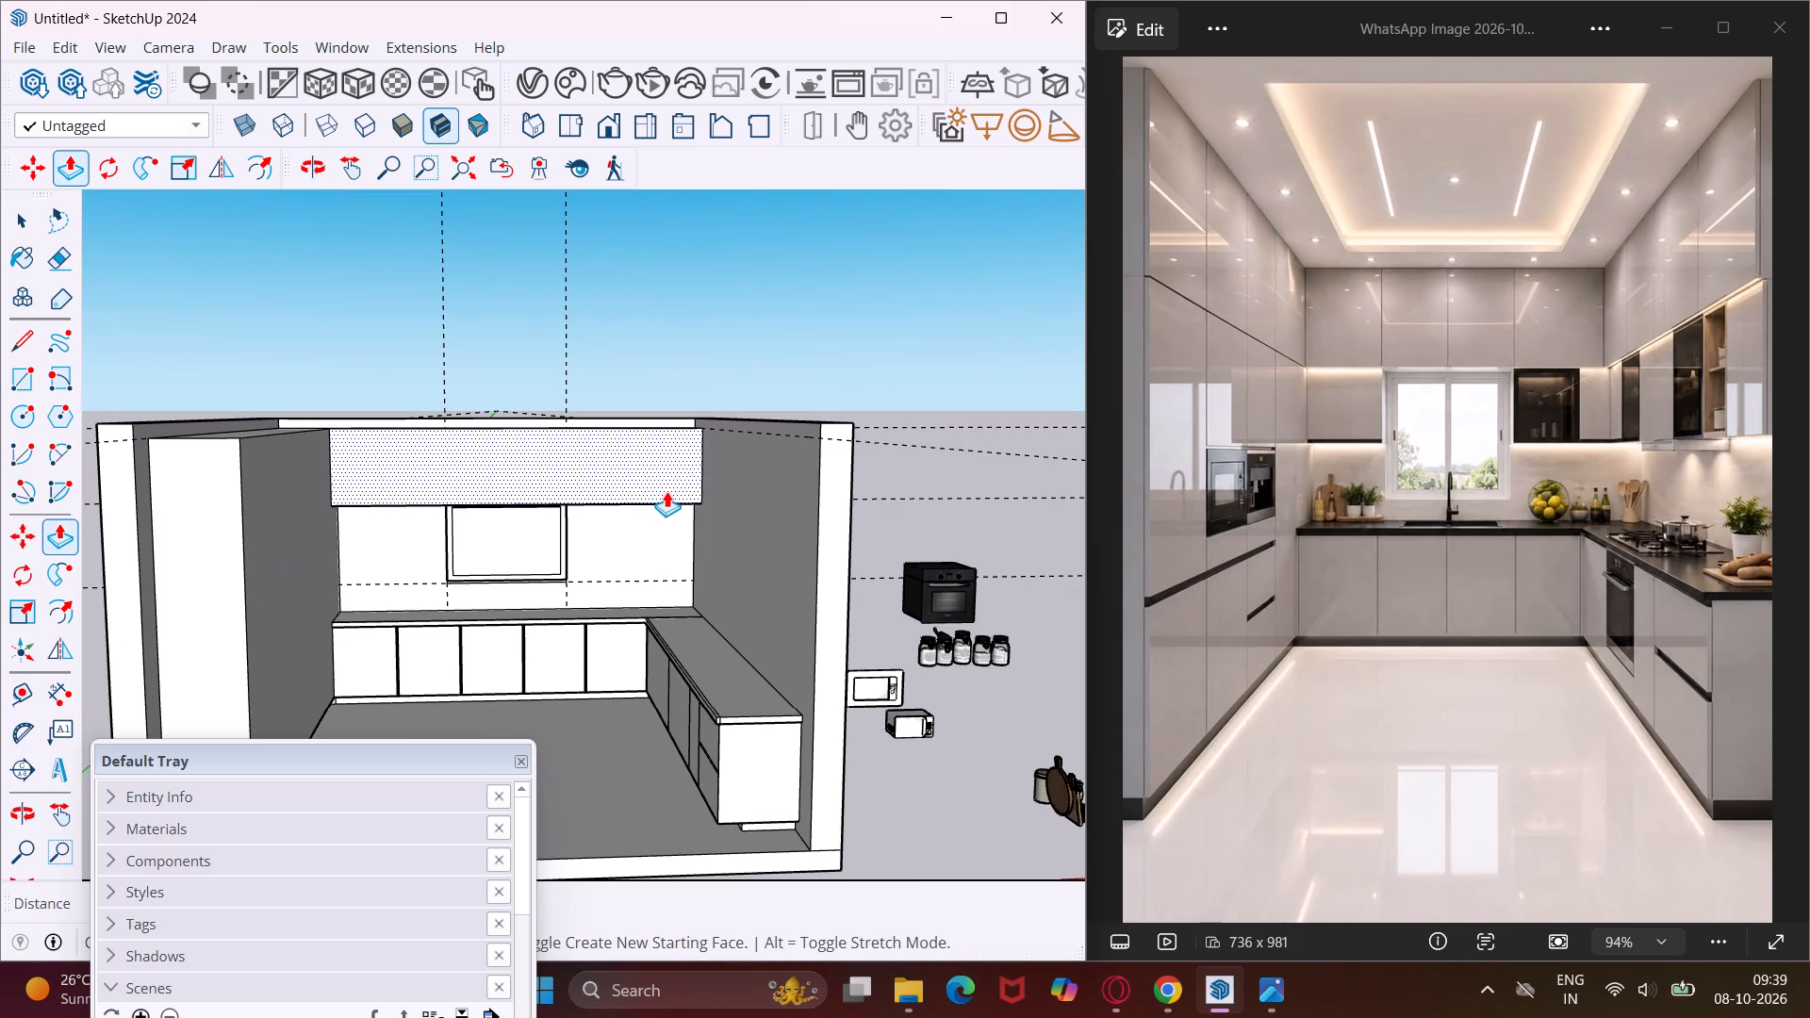
key("Escape")
key("space")
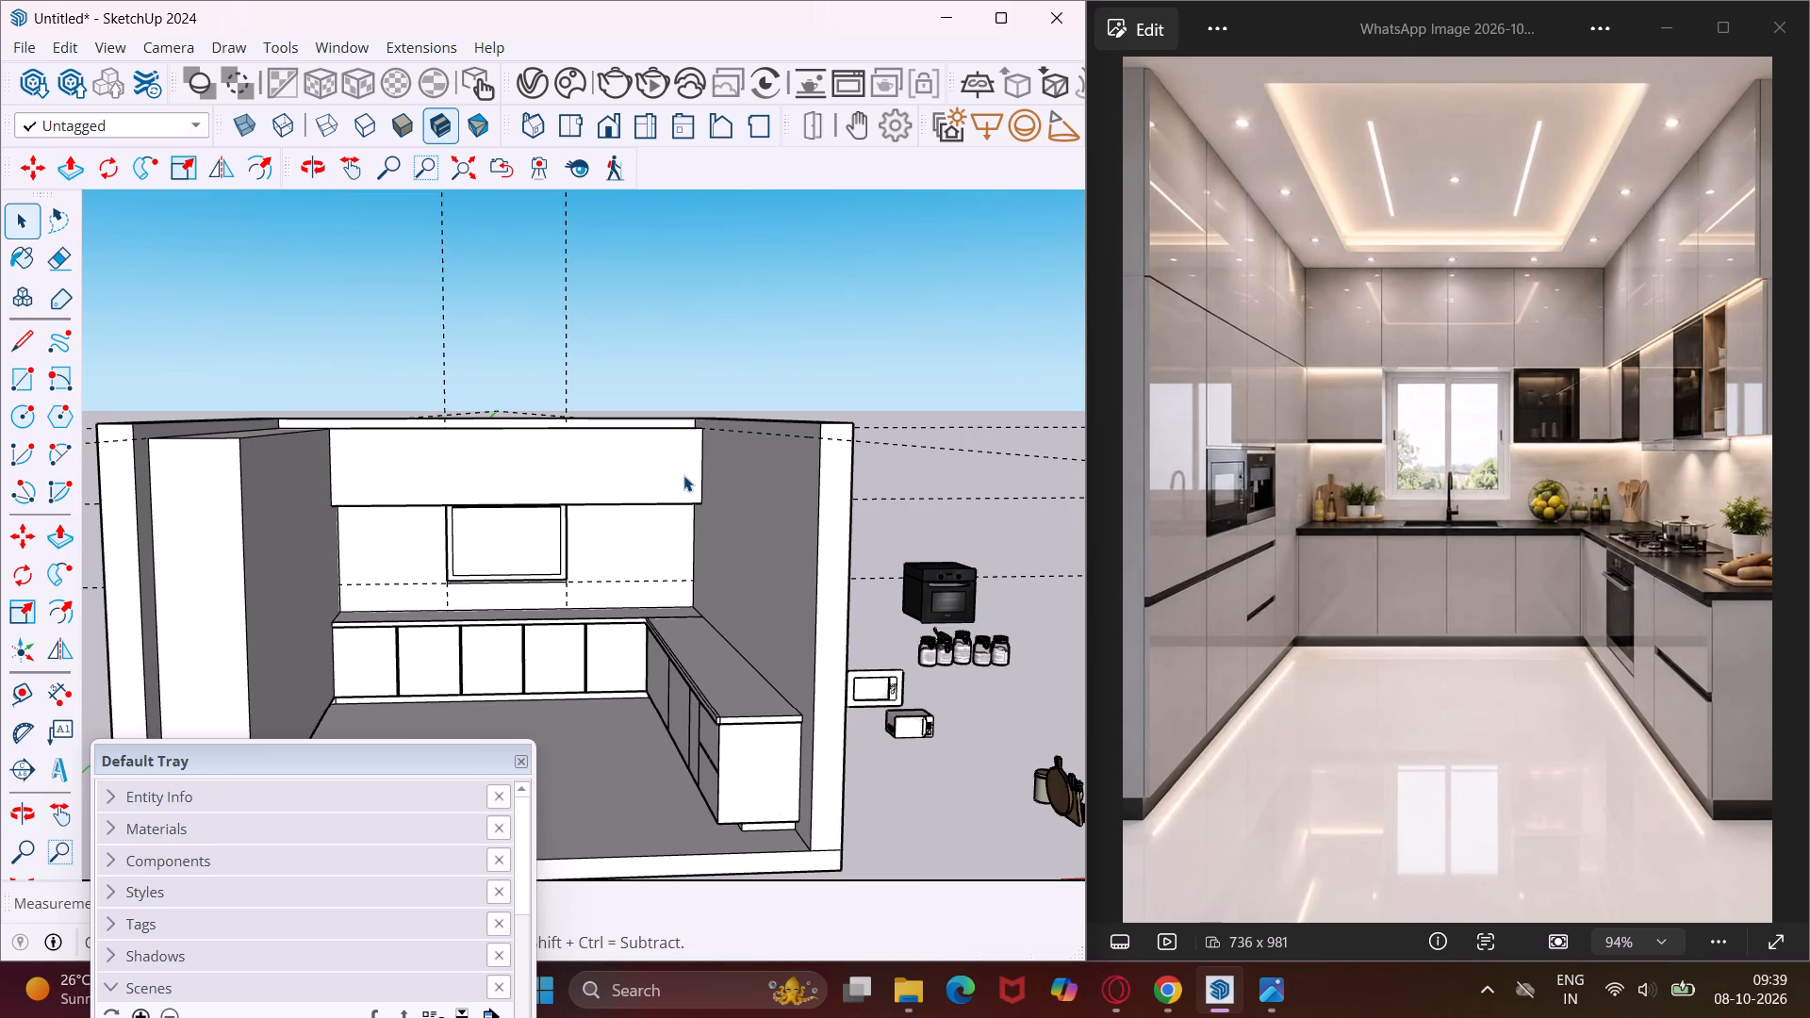
Copy the vertical end edge of the overhead block's front face 1'6" inward from the side wall above the counter.
scroll(684, 470, "up", 6)
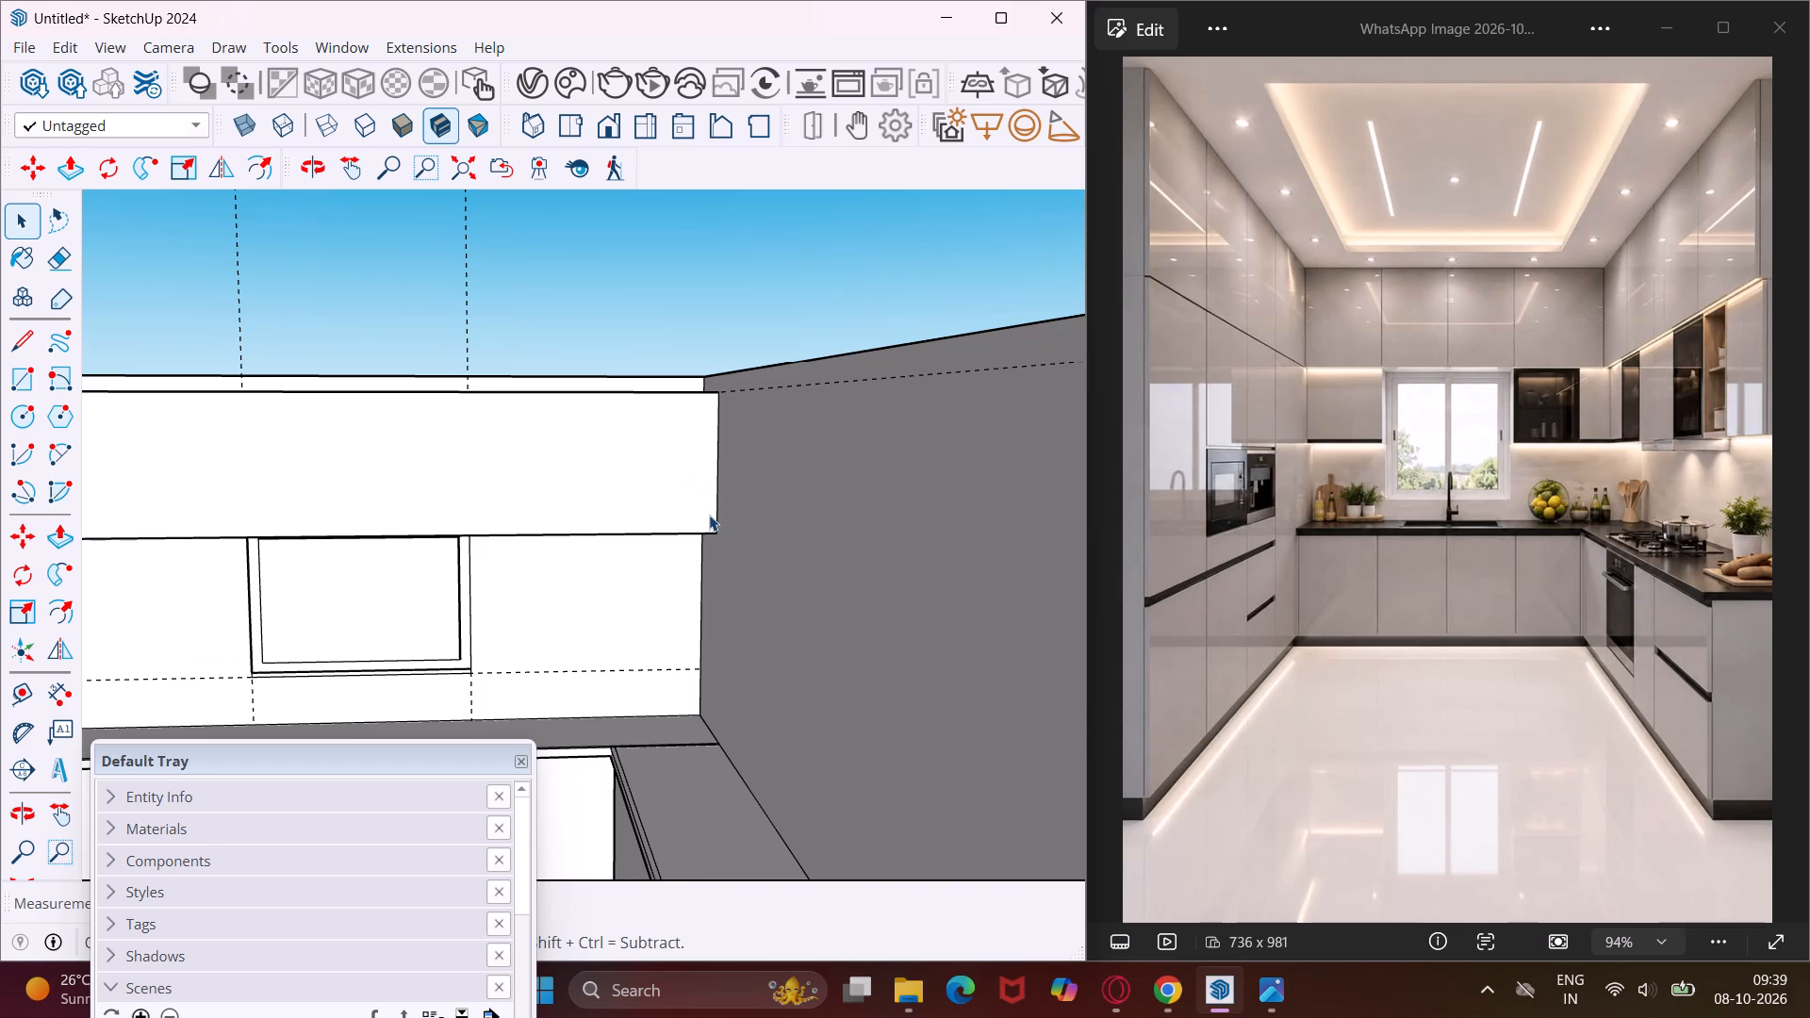
left_click(716, 521)
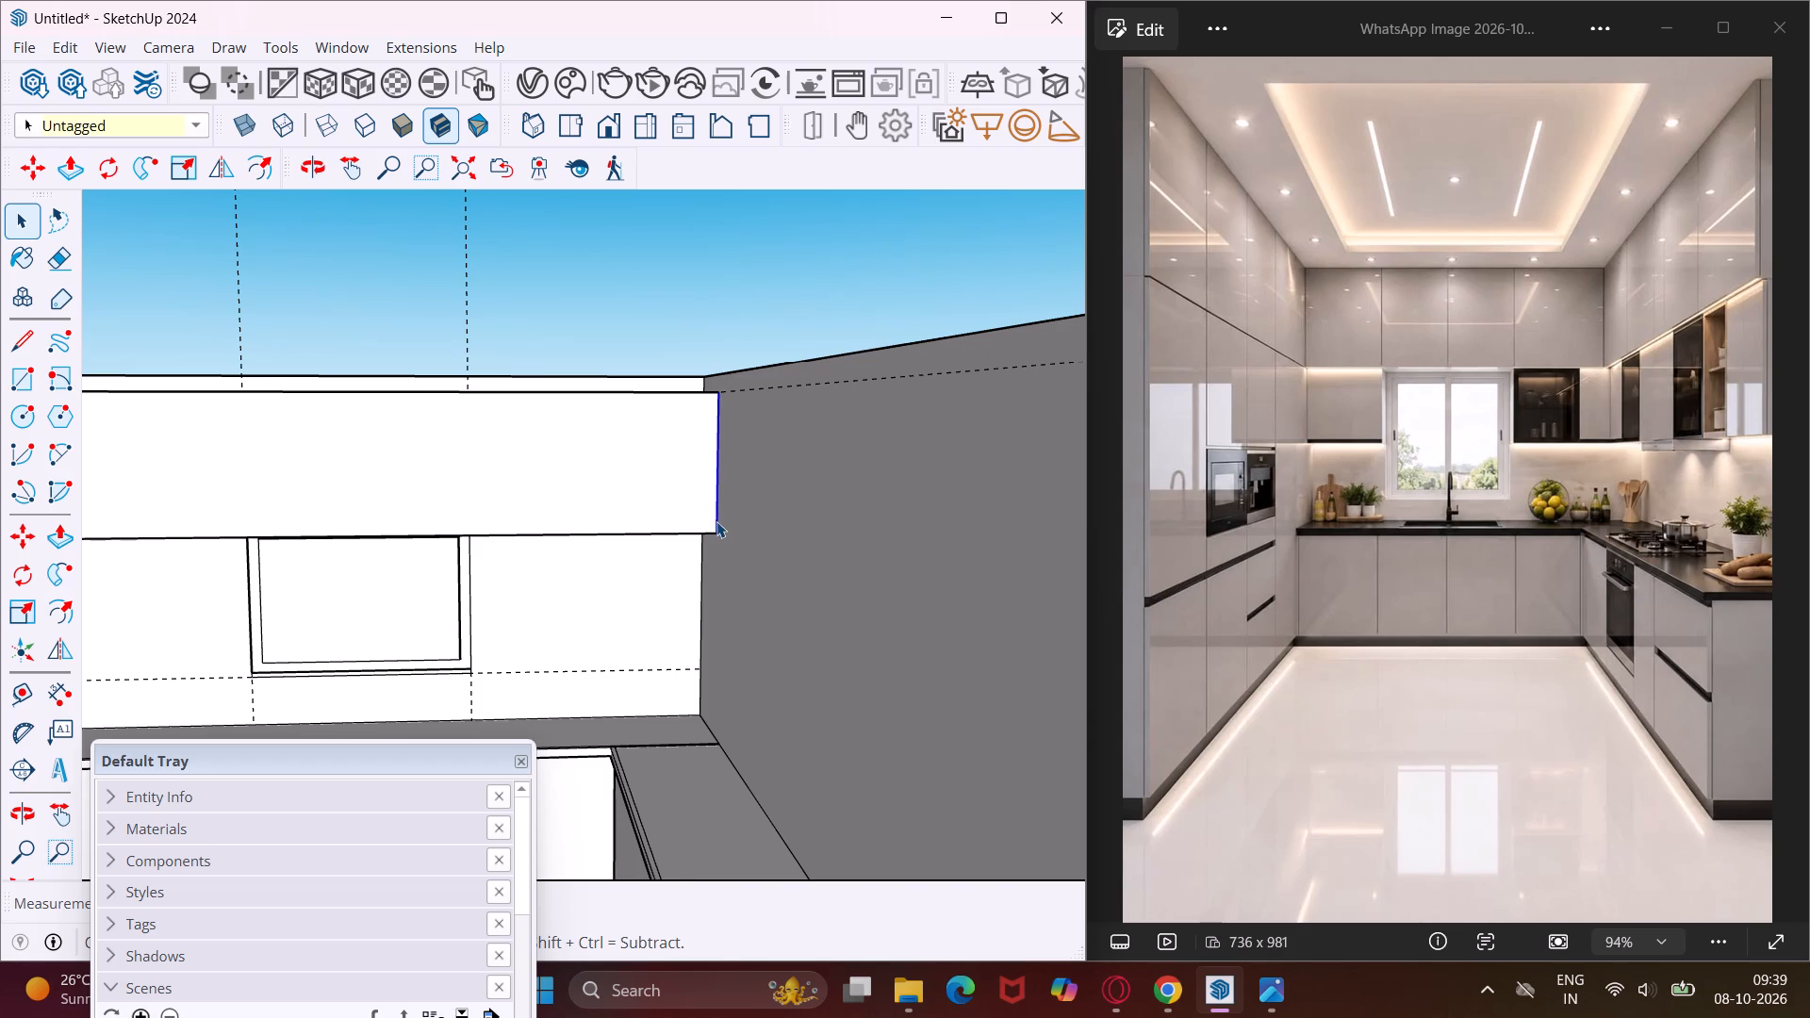
key("m")
left_click(716, 535)
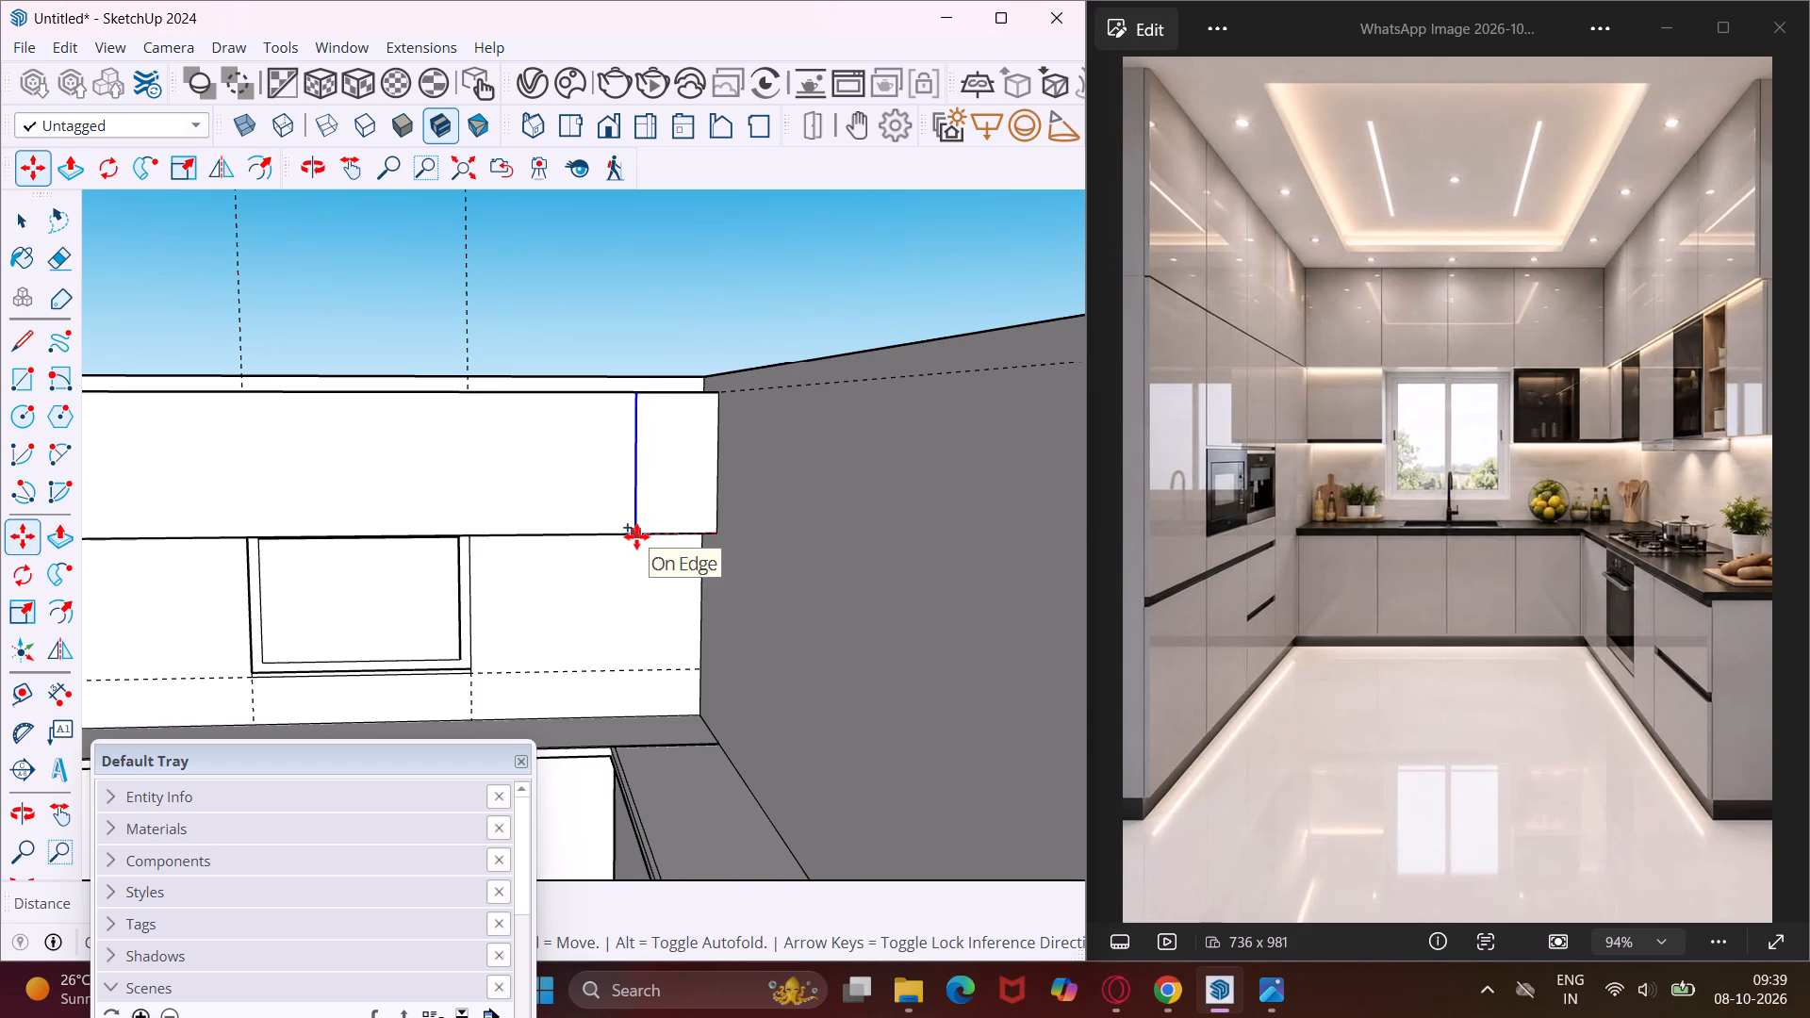
type("1'6\"")
key("Return")
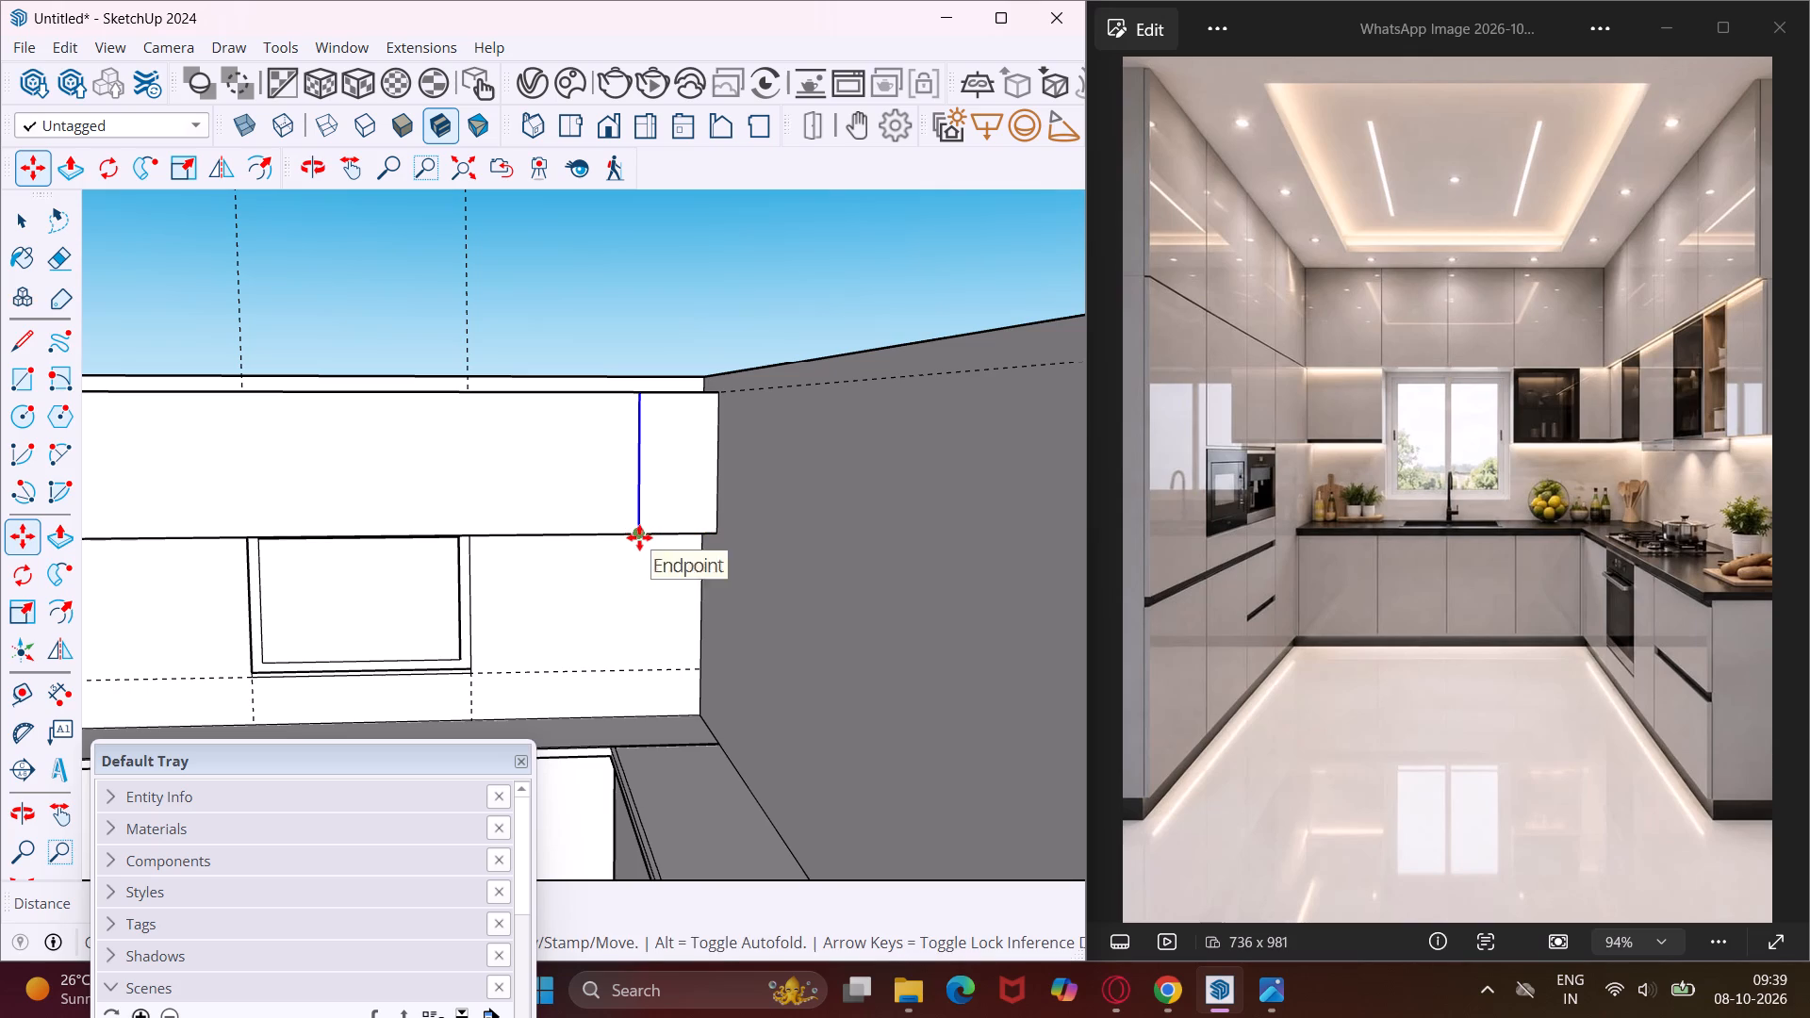
key("Escape")
key("space")
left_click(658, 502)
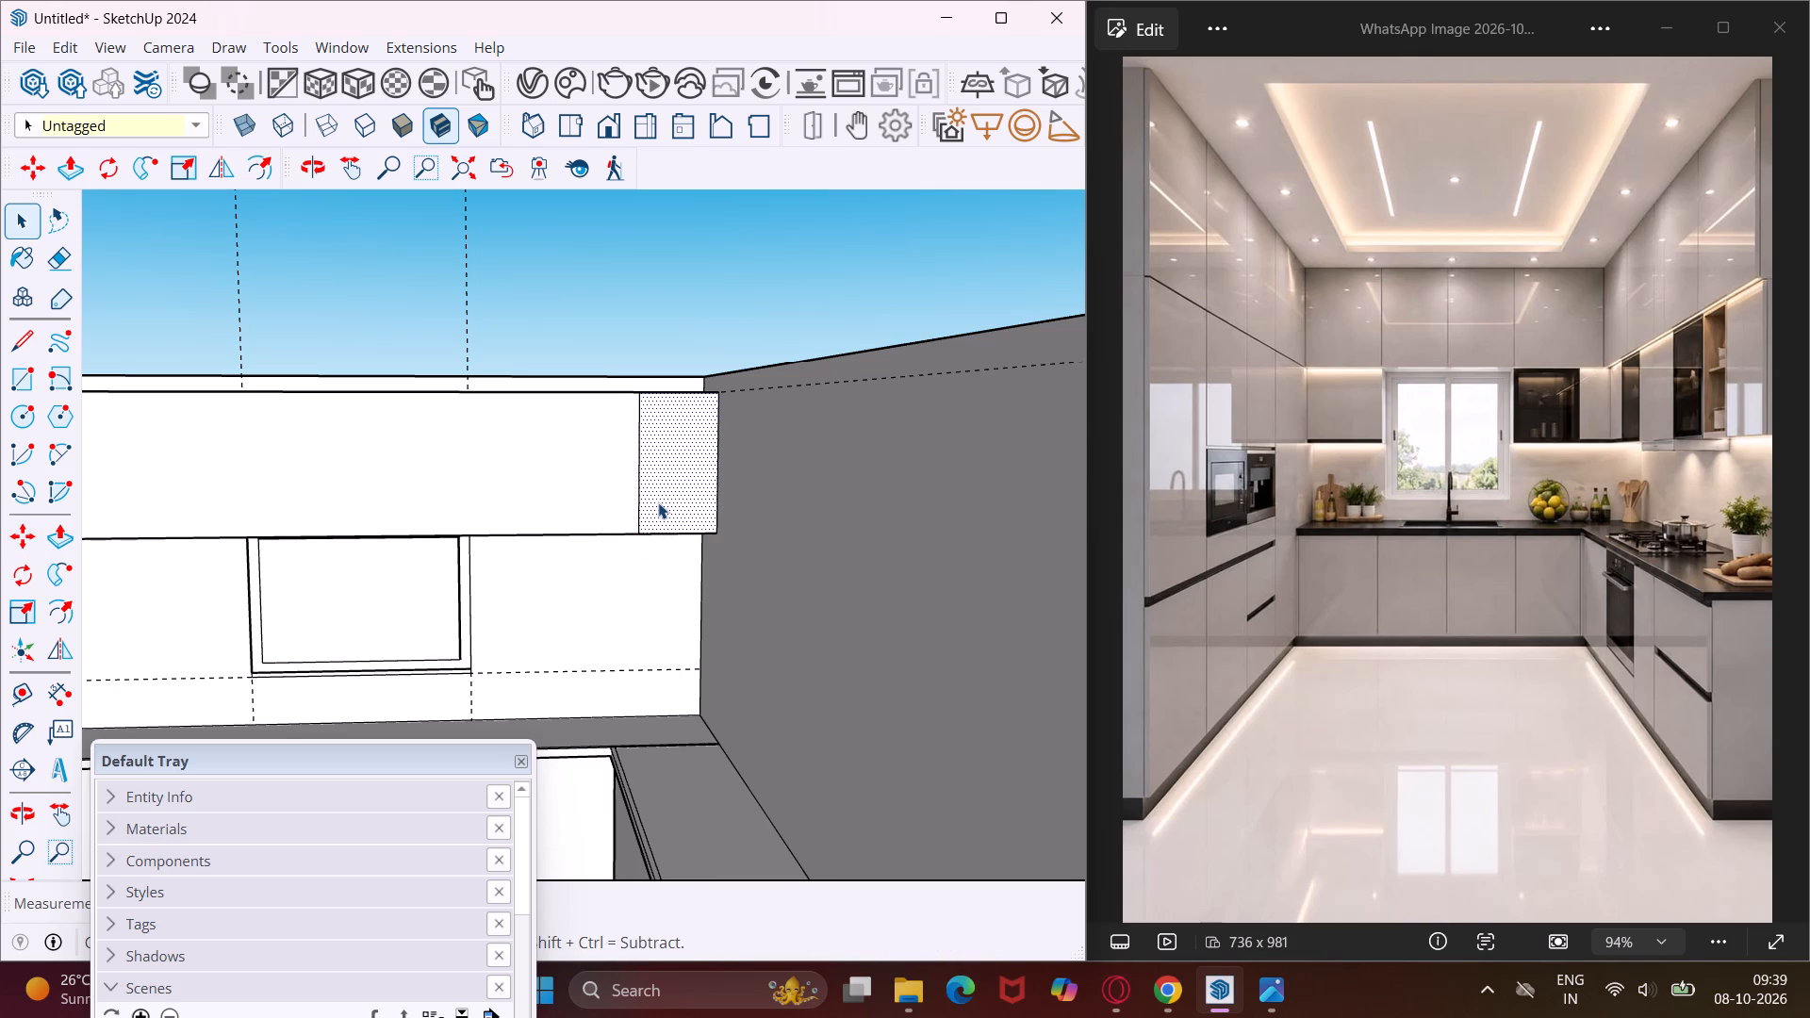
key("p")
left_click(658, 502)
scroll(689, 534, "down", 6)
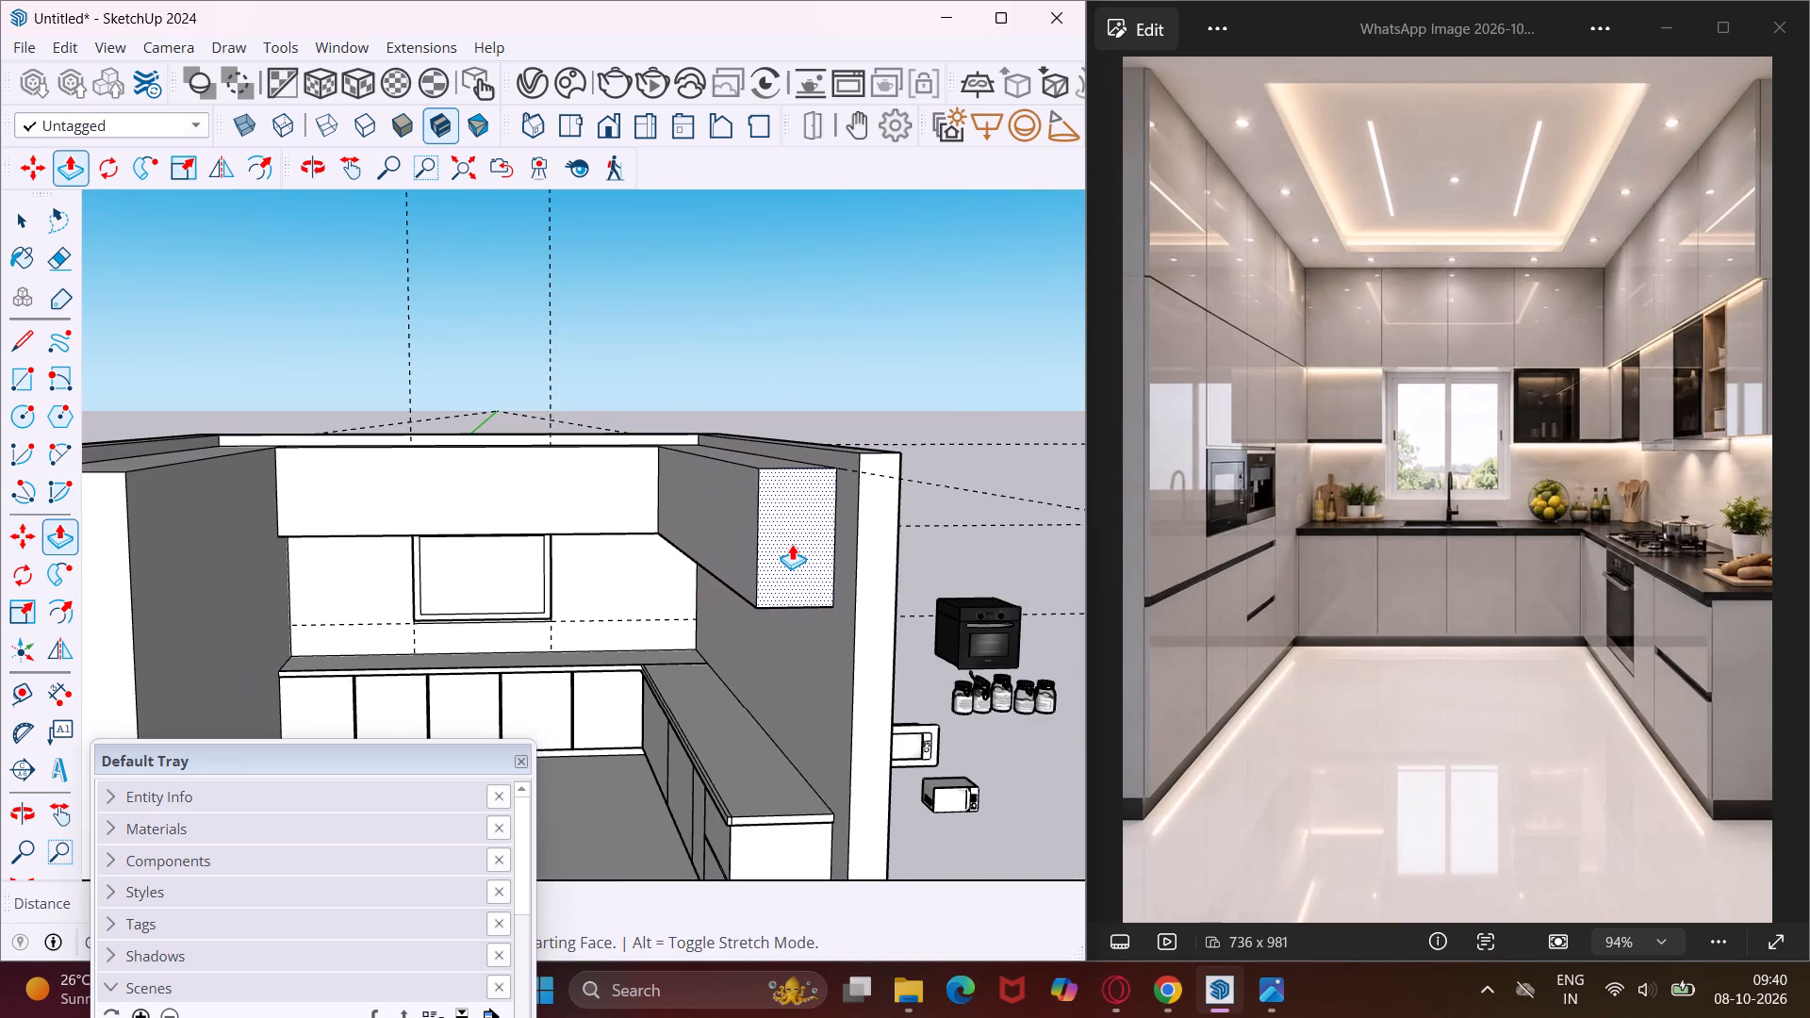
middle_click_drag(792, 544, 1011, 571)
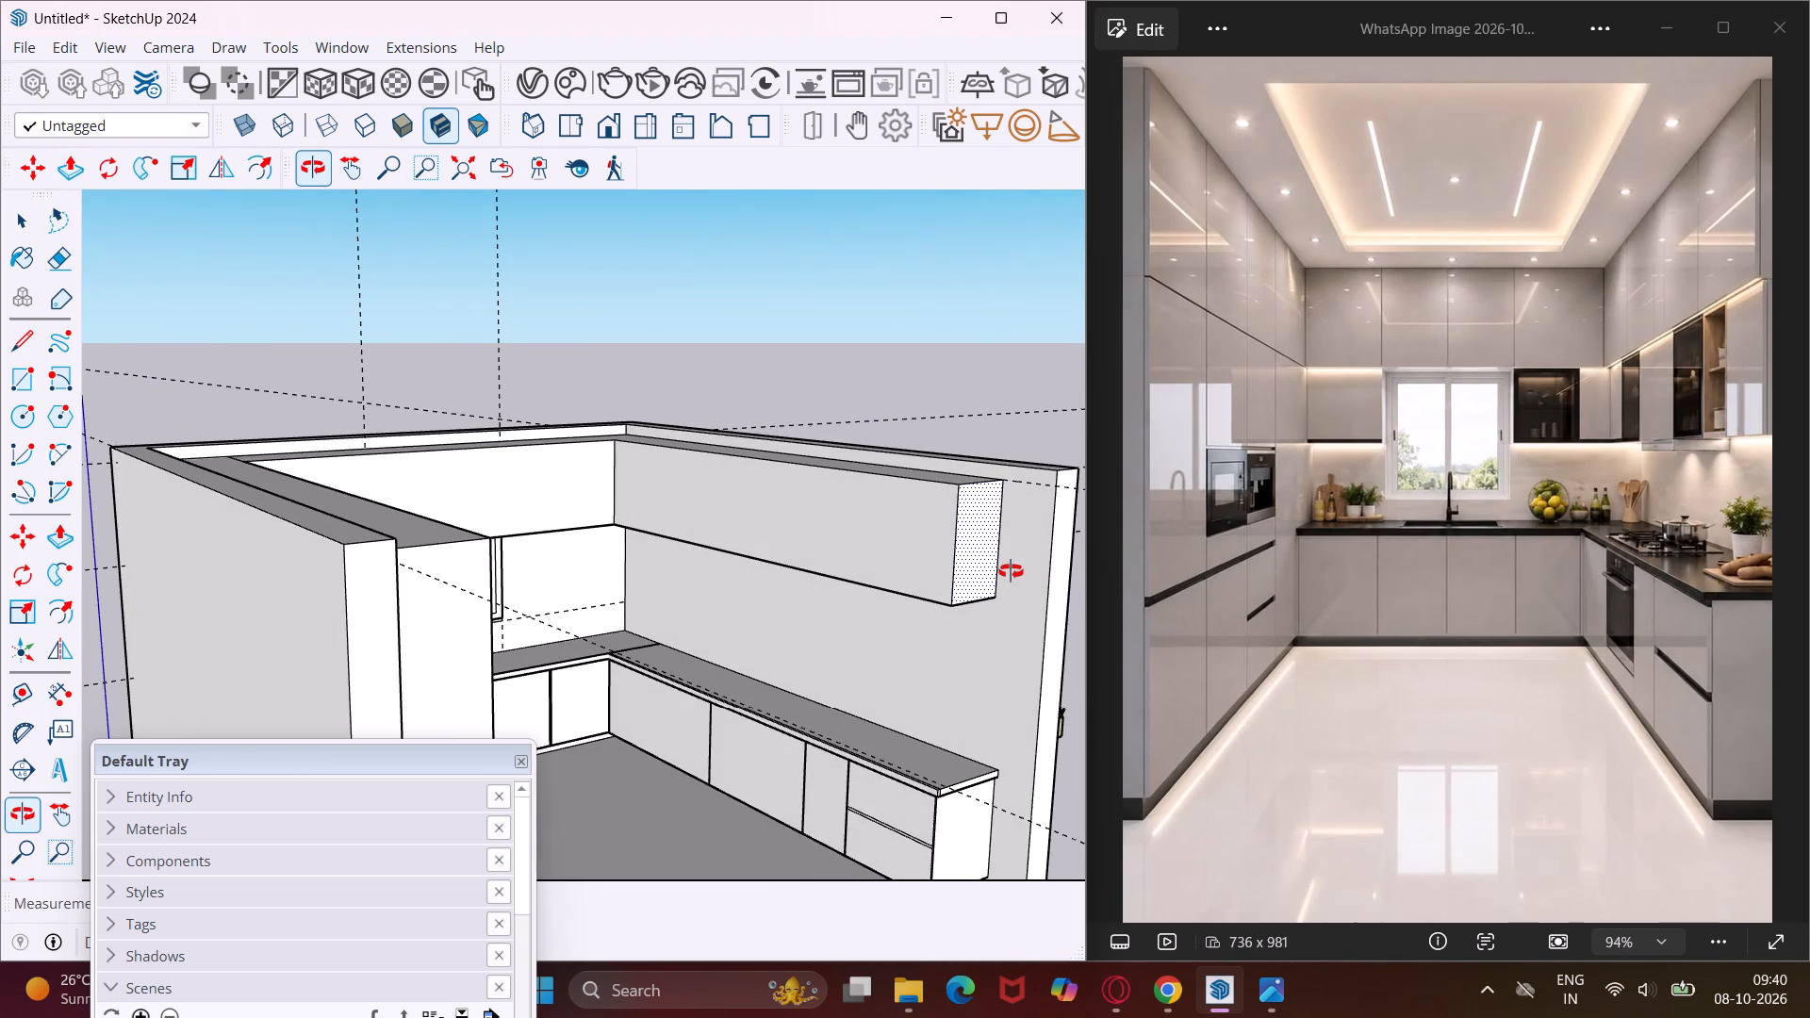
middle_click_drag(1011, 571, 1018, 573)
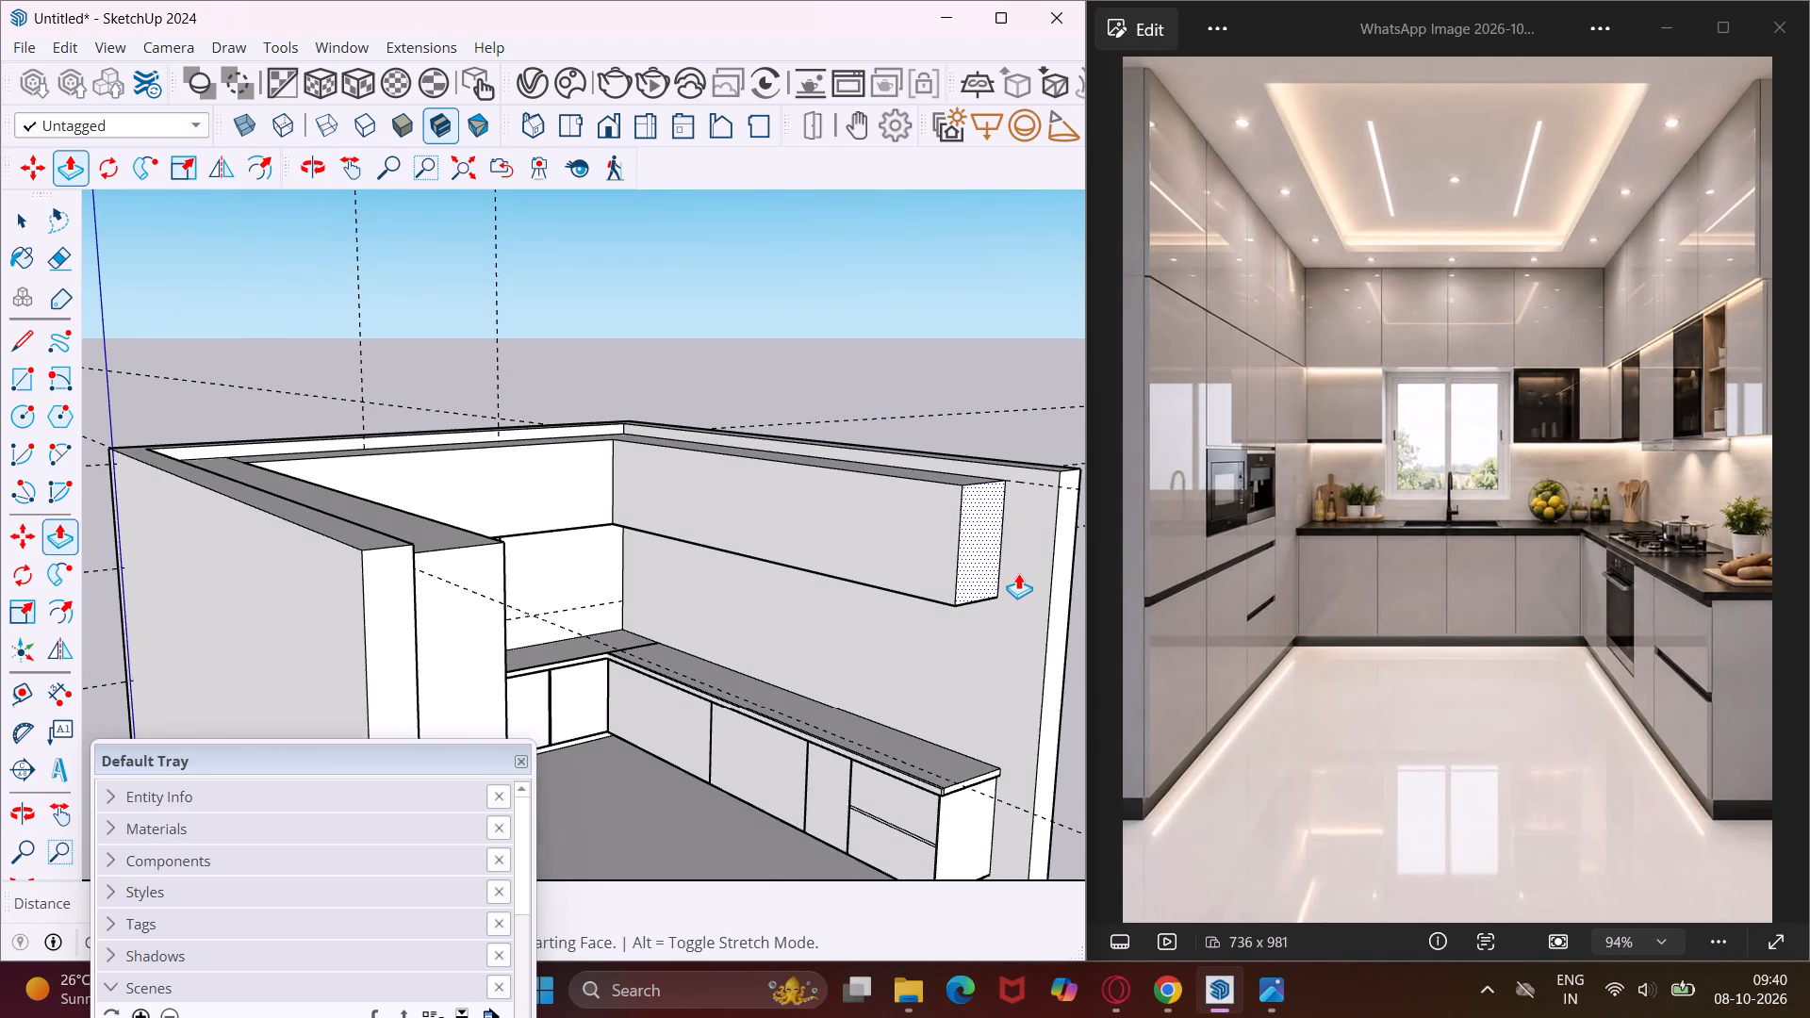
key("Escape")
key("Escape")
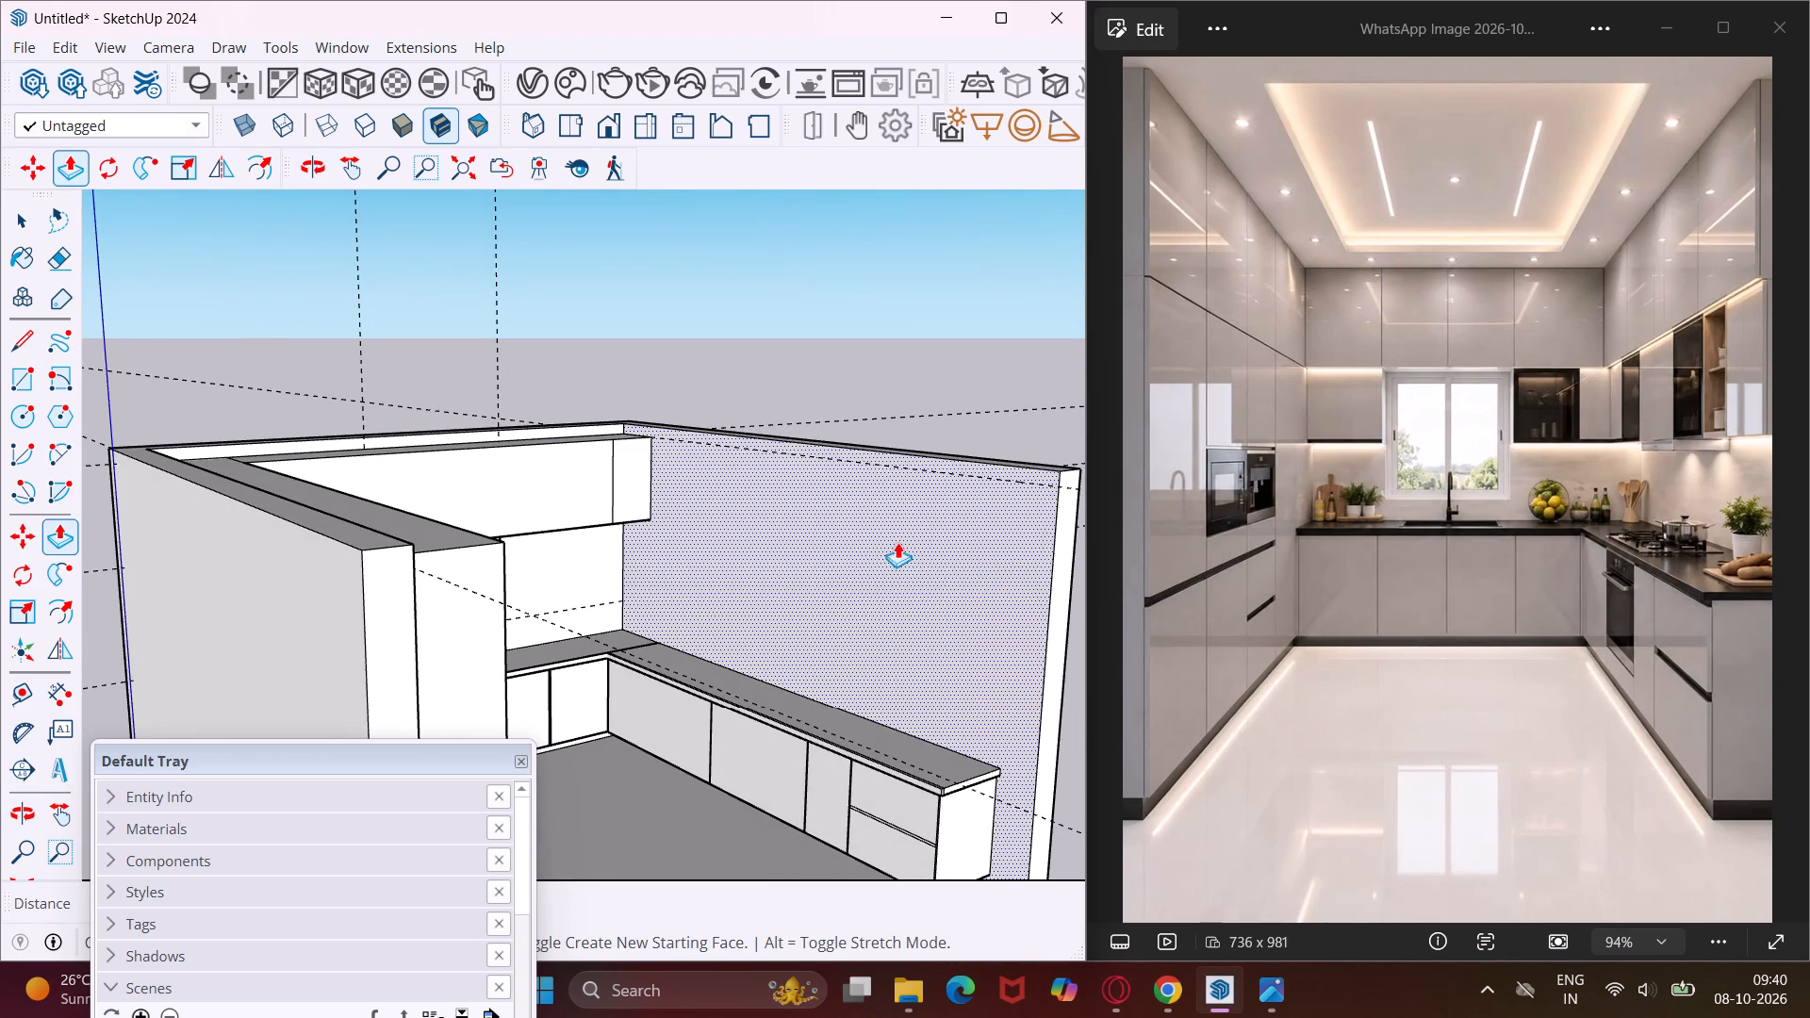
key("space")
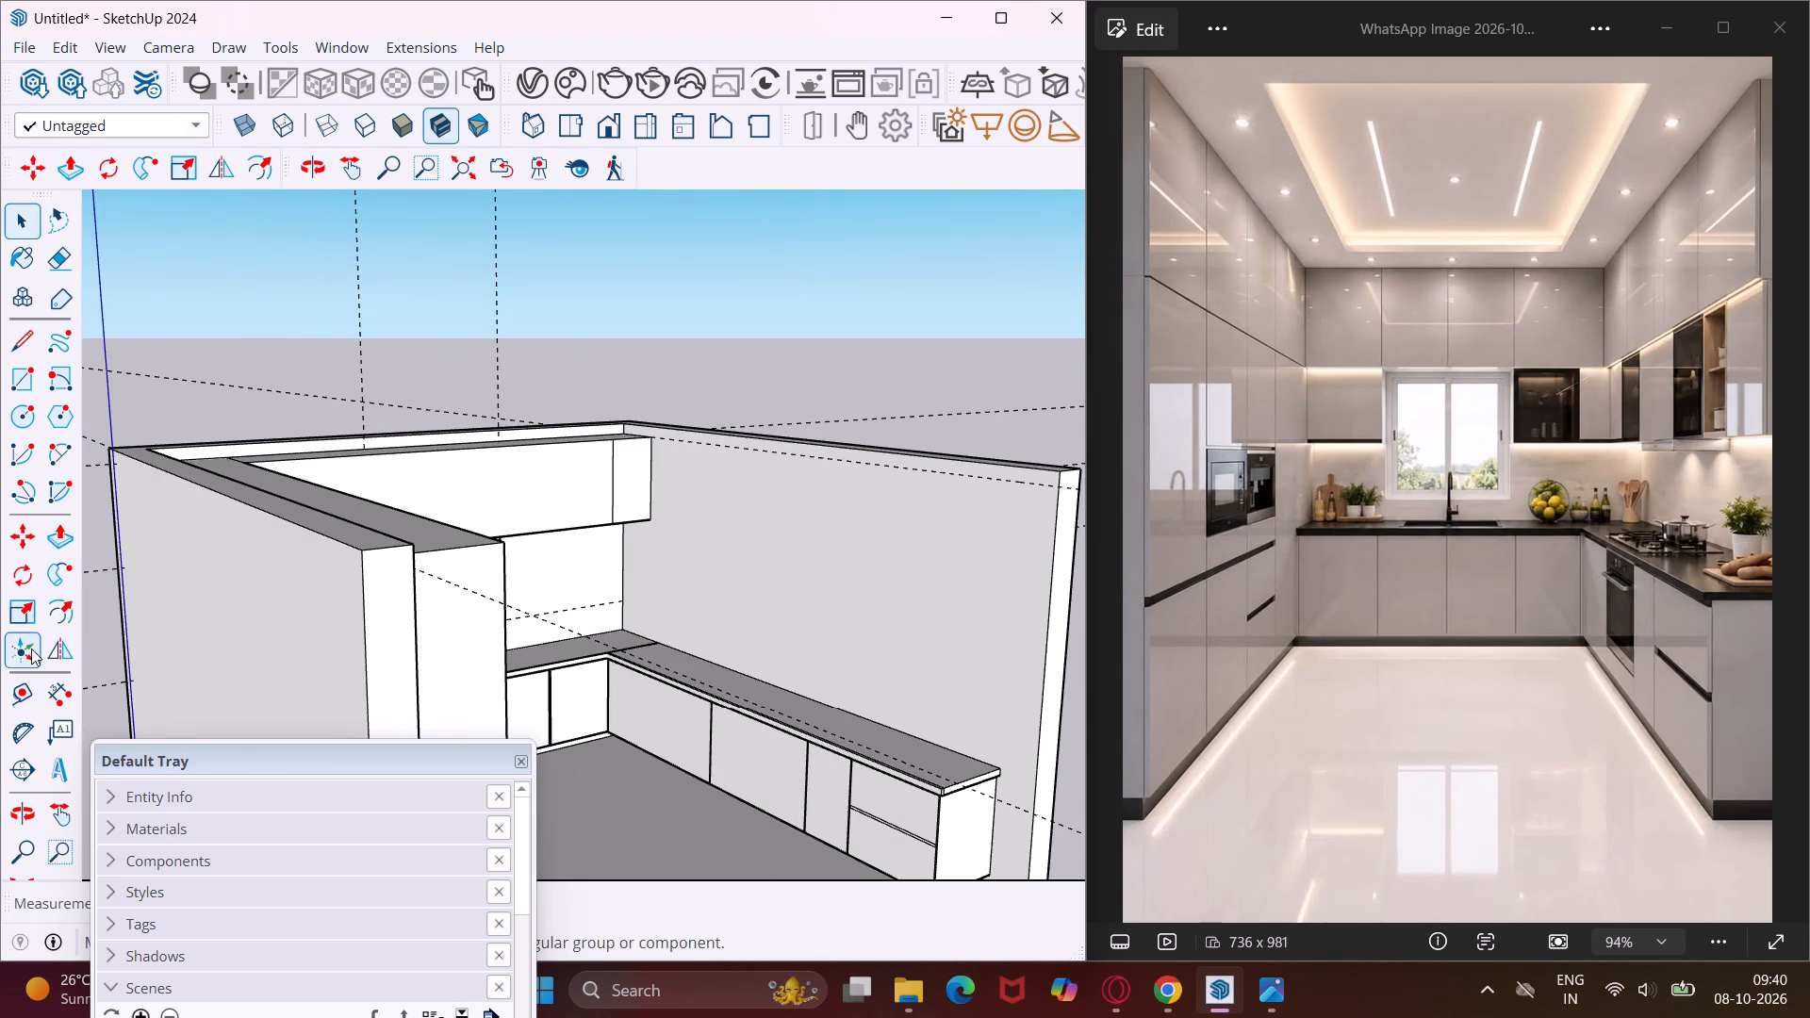
Place a vertical guide on the counter-side wall, 1' in from the wall's open front edge.
left_click(25, 699)
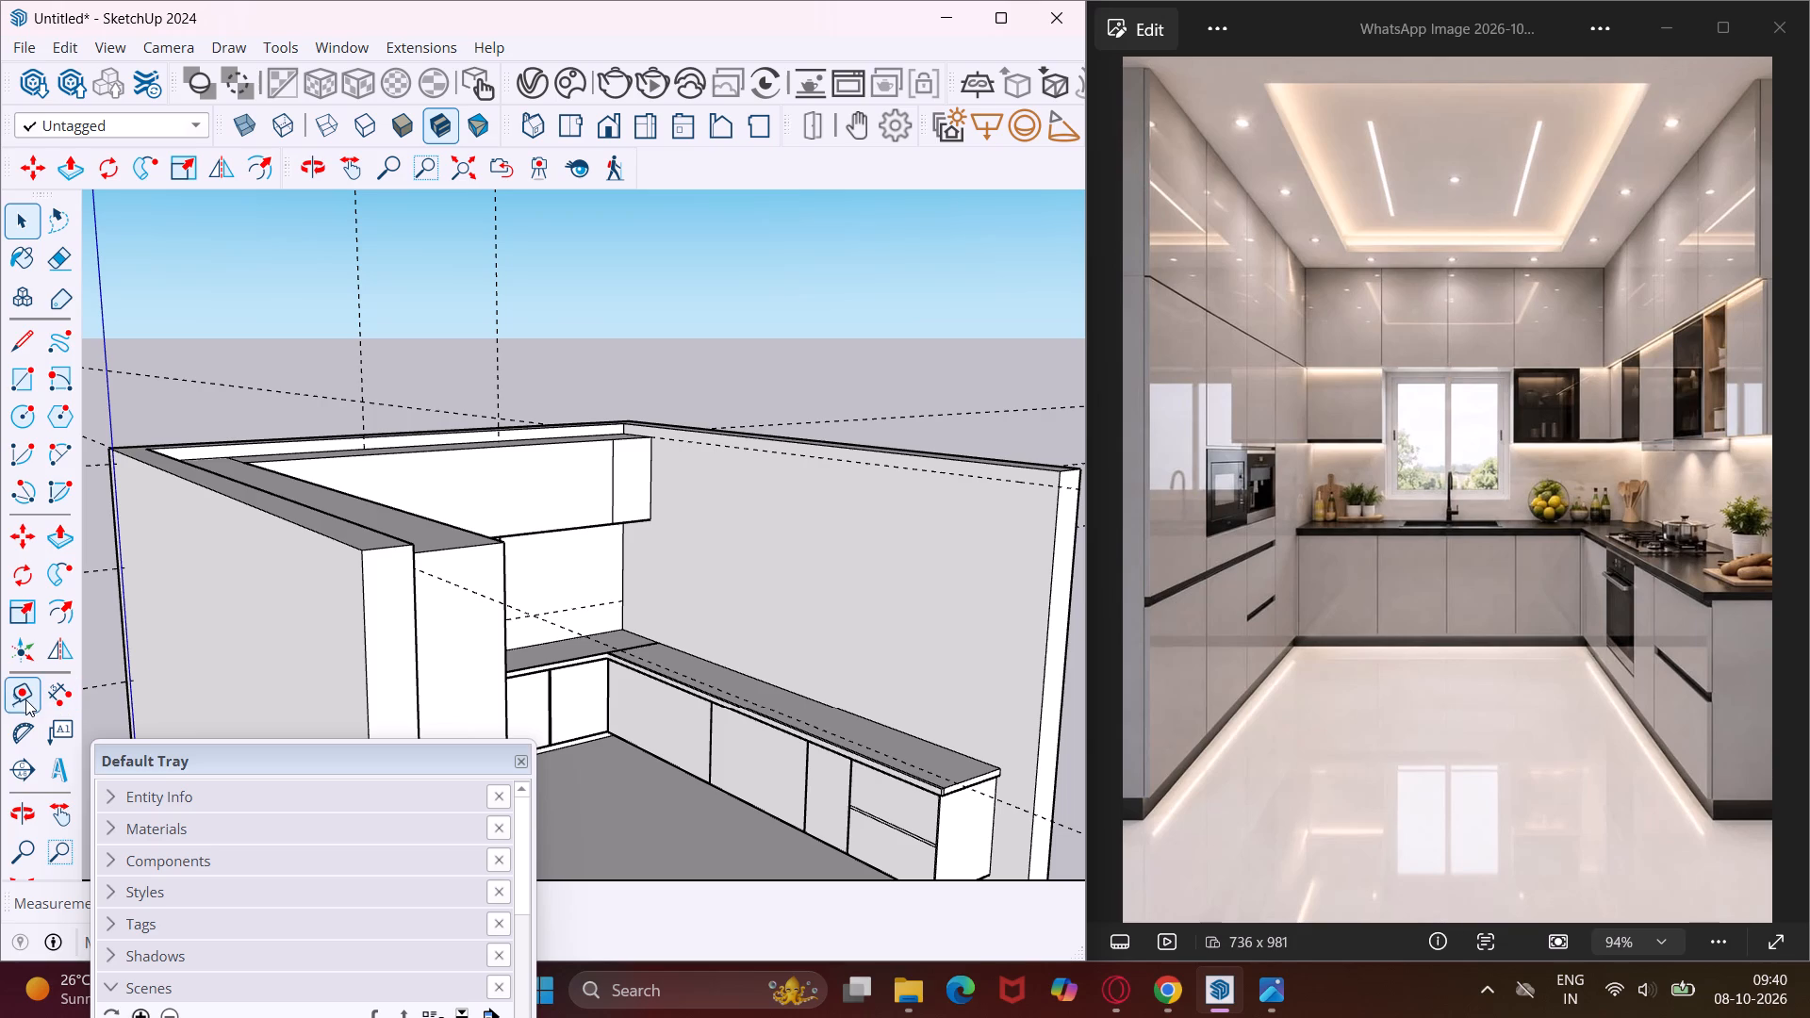
left_click(1040, 743)
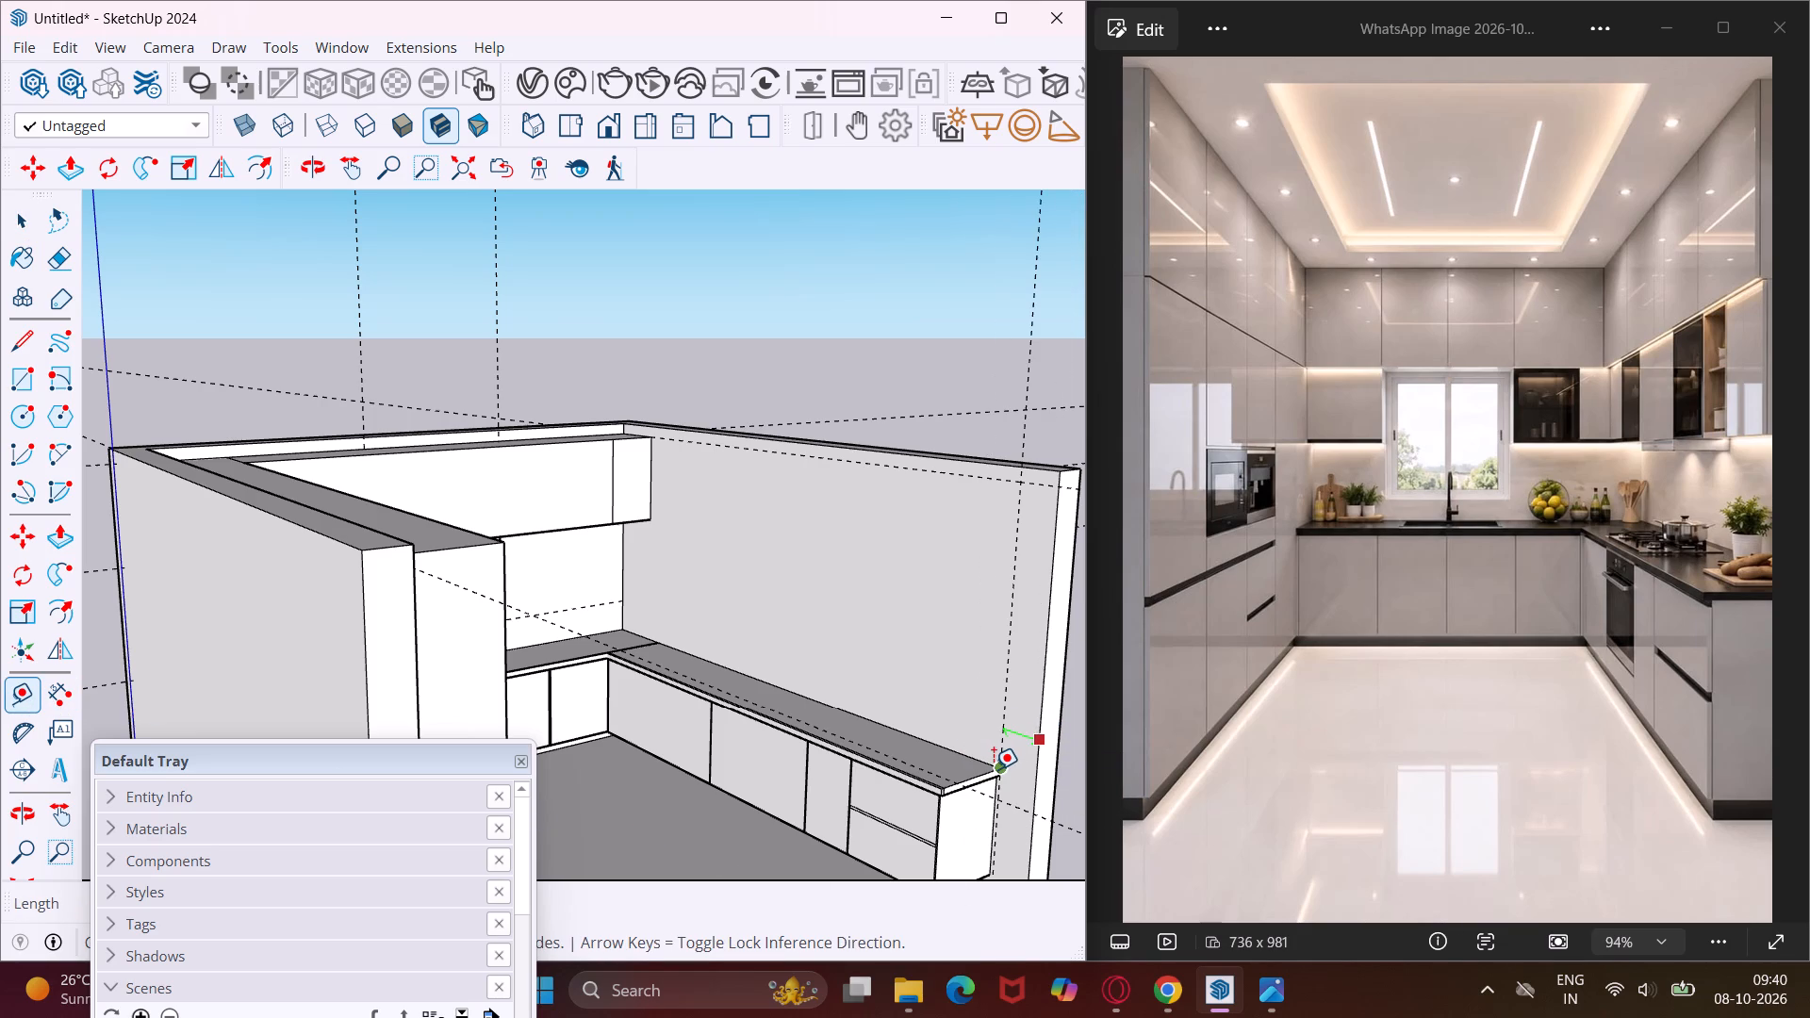
type("1'")
key("Return")
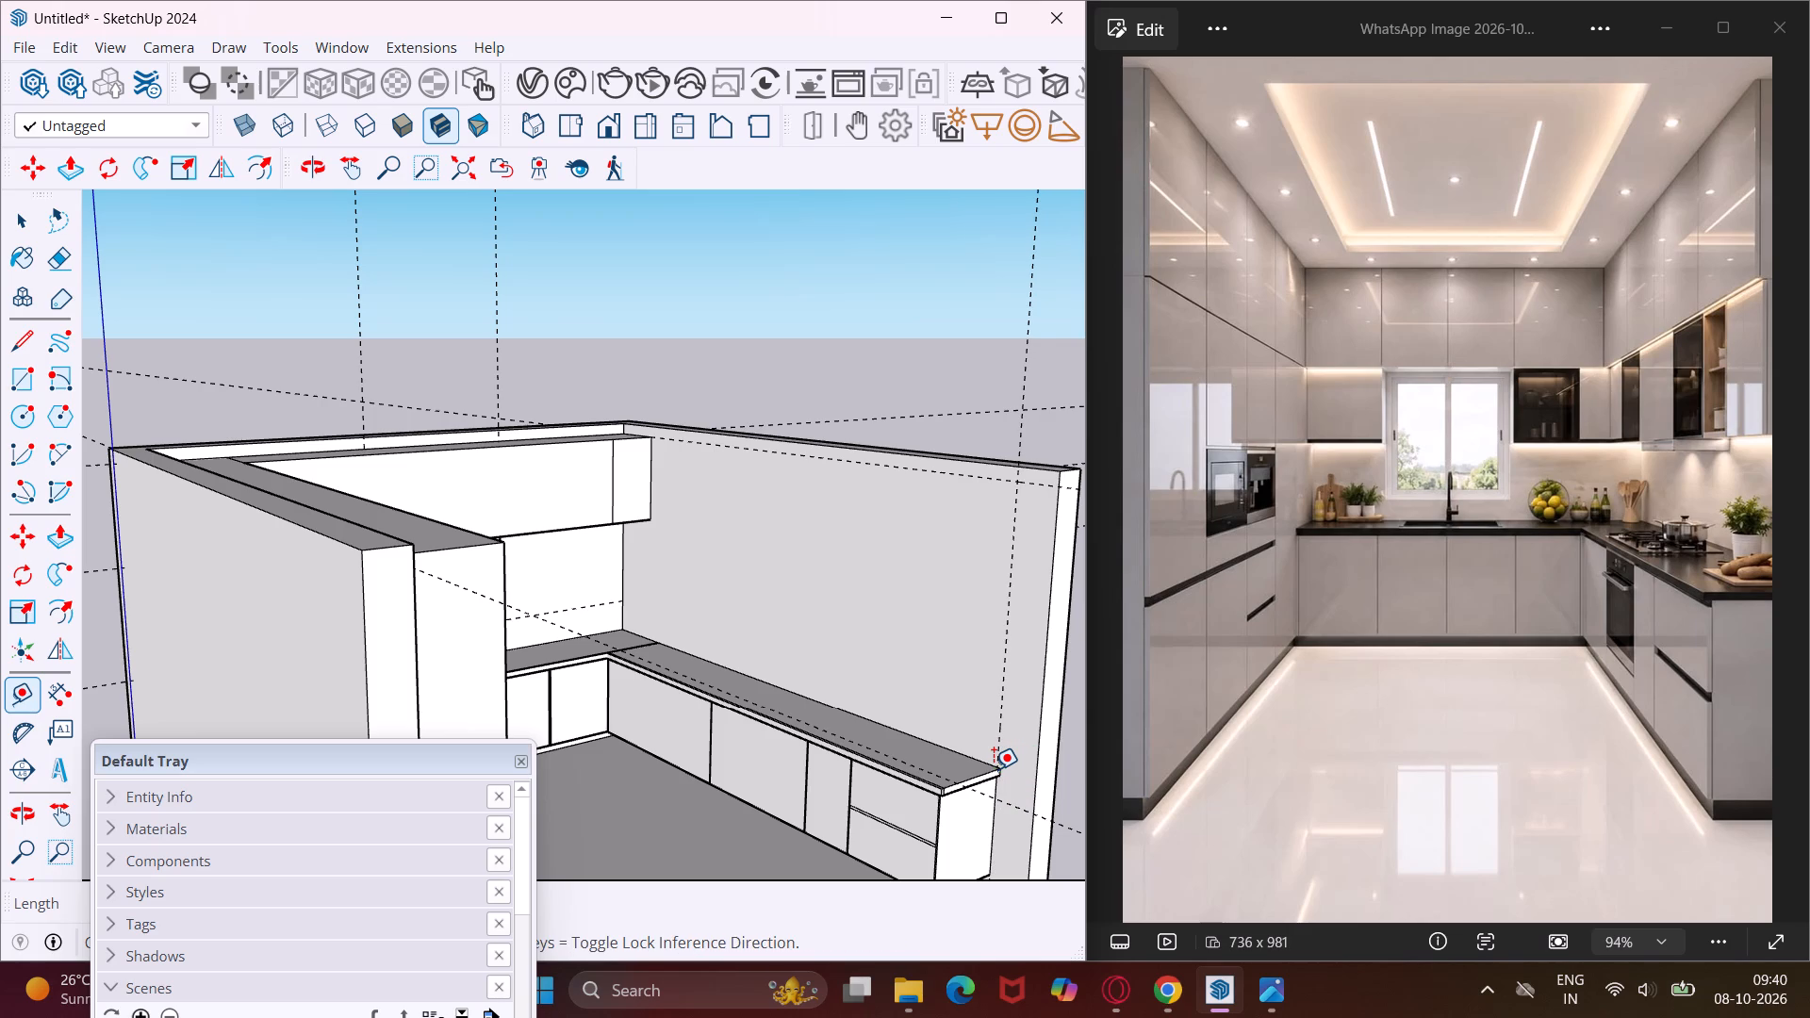
key("Escape")
key("space")
Push/Pull the narrow end face of the overhead block along the counter-side wall to the vertical guide.
left_click(630, 460)
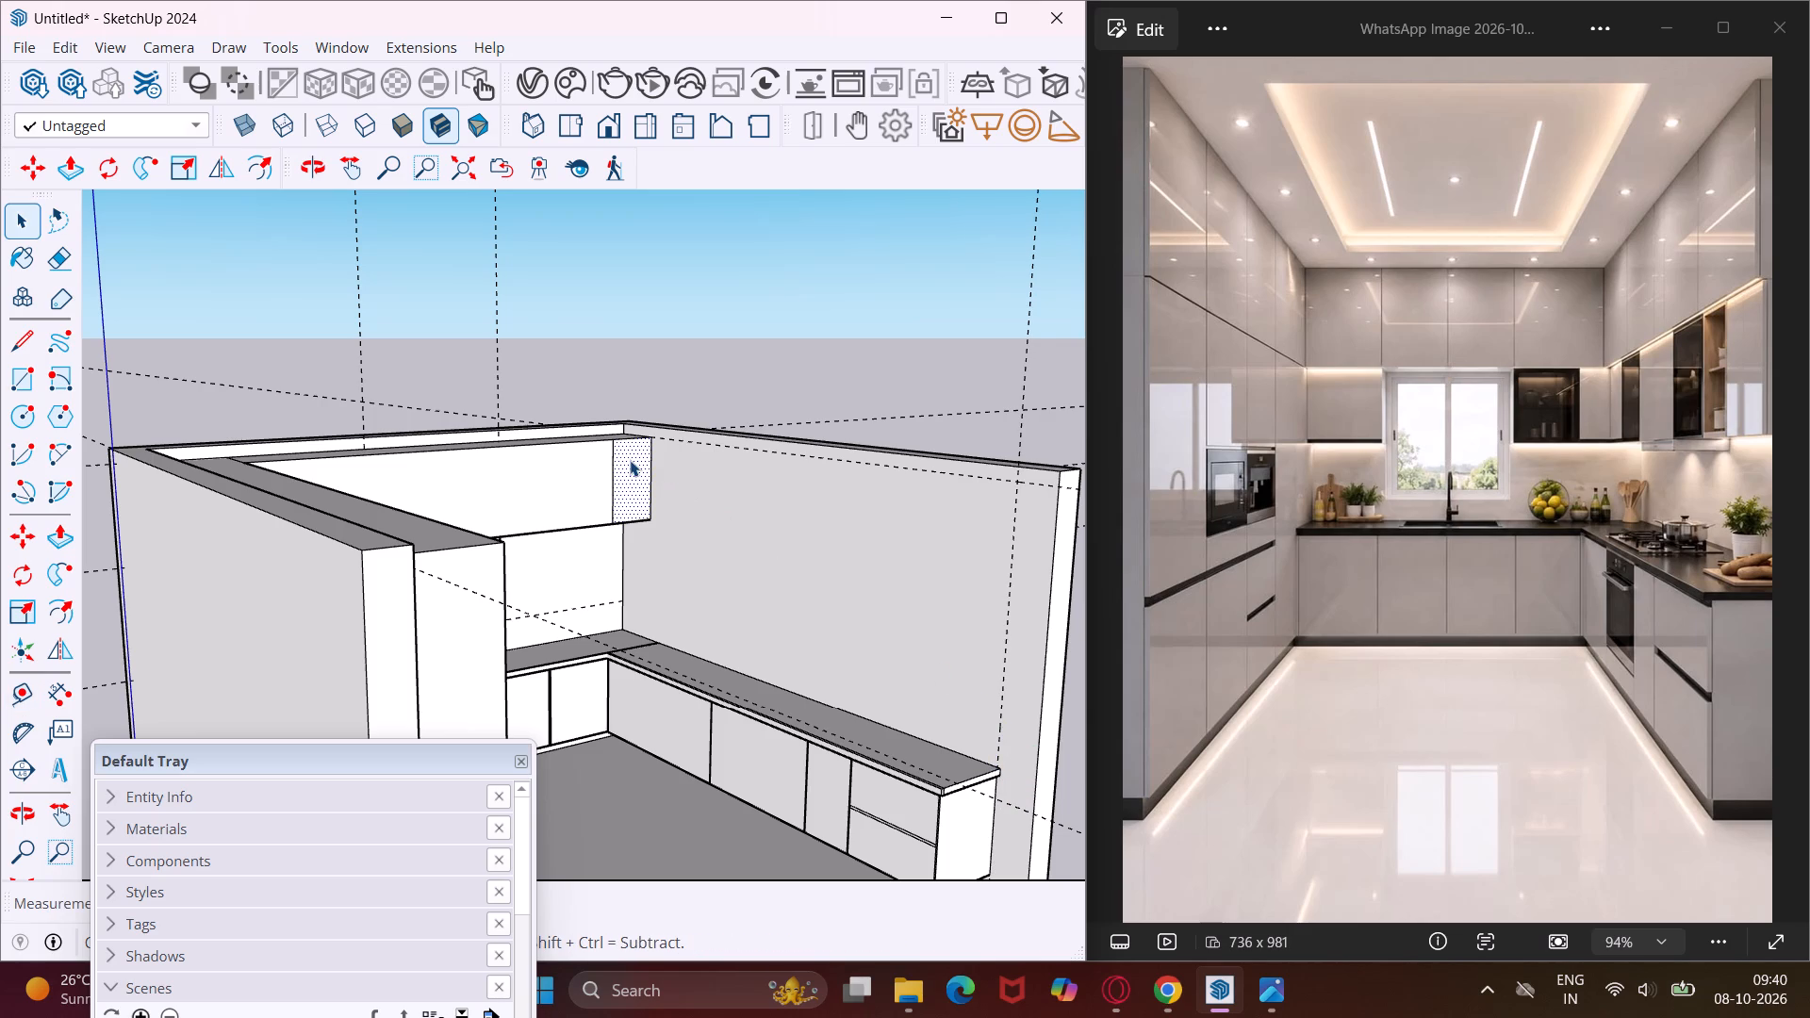
key("p")
left_click(630, 460)
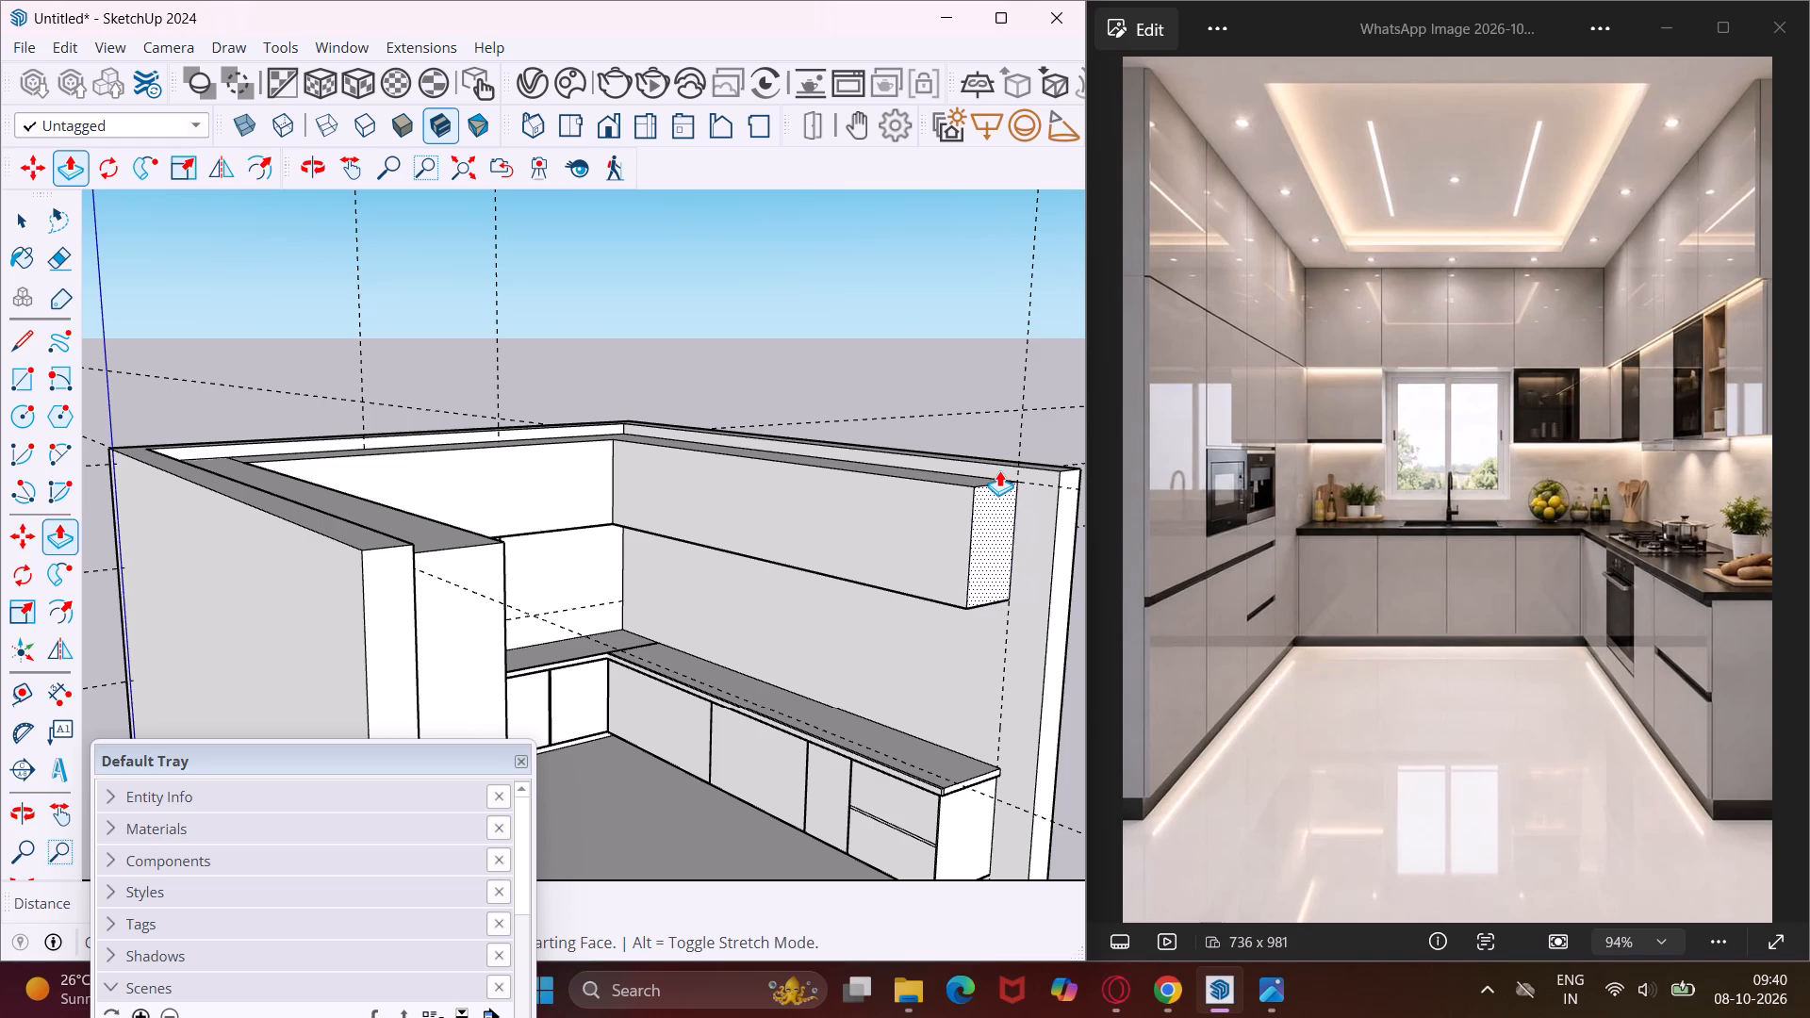
left_click(999, 470)
key("Escape")
key("space")
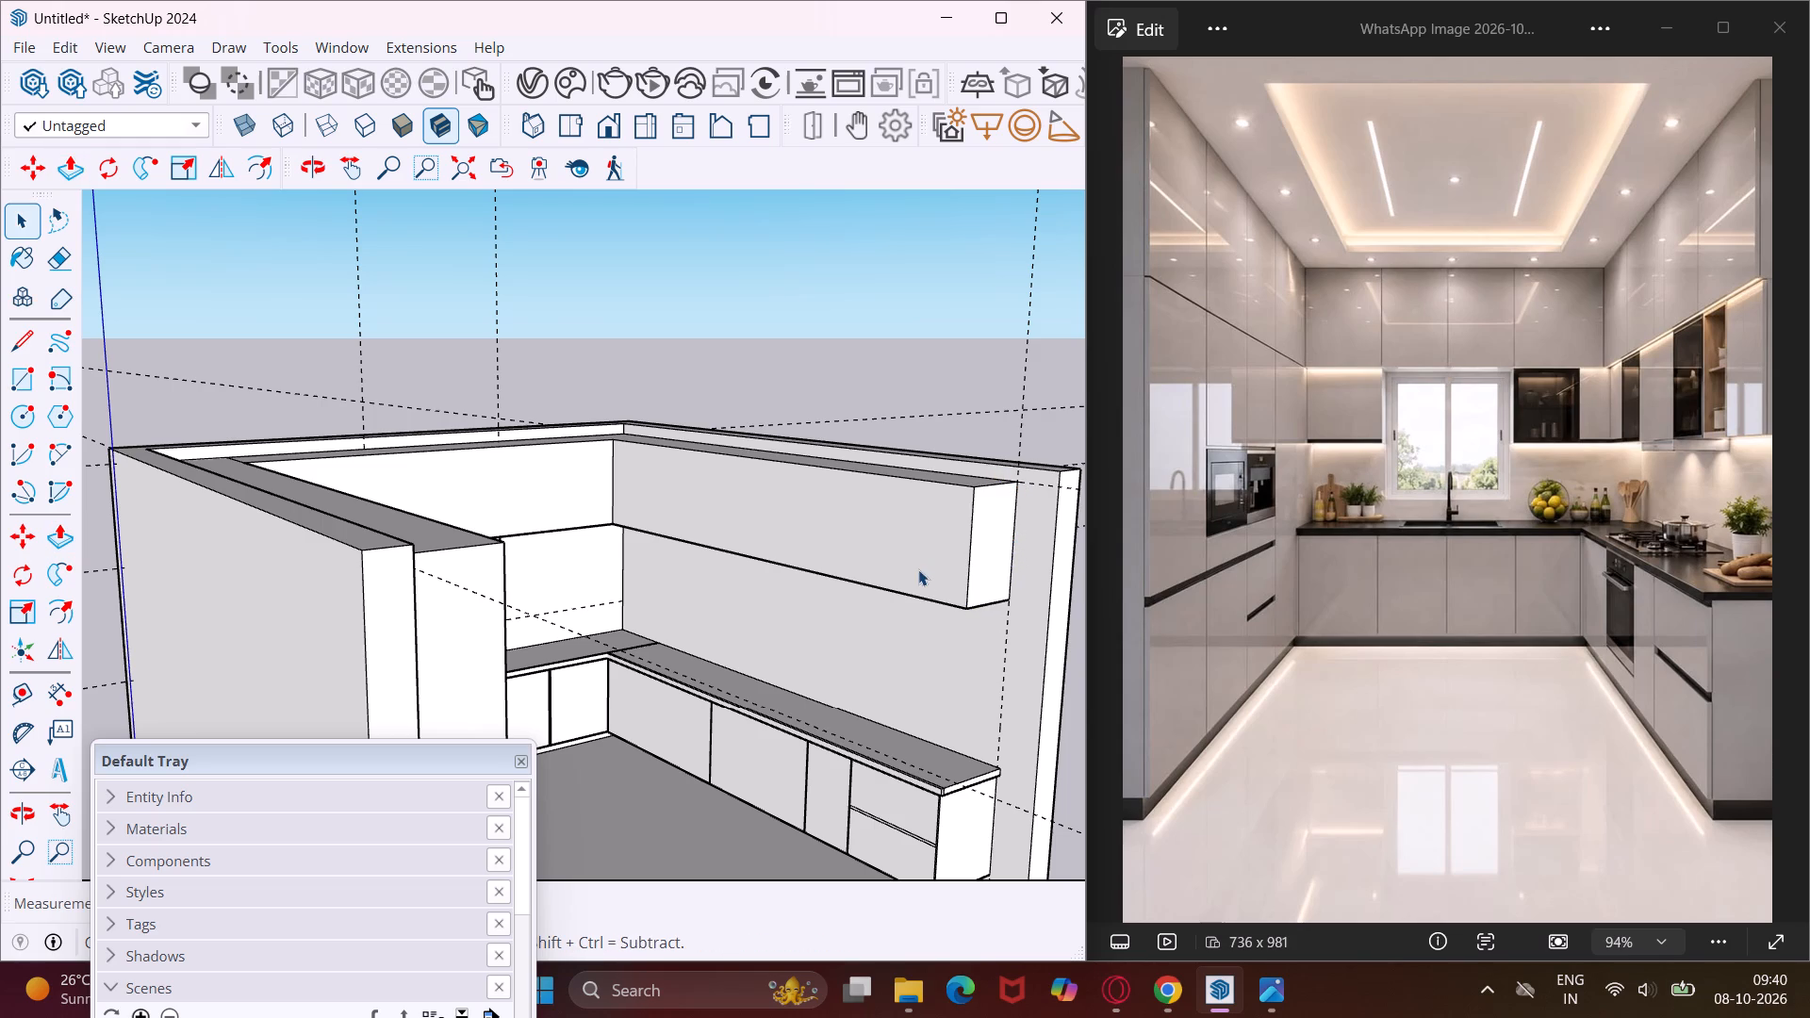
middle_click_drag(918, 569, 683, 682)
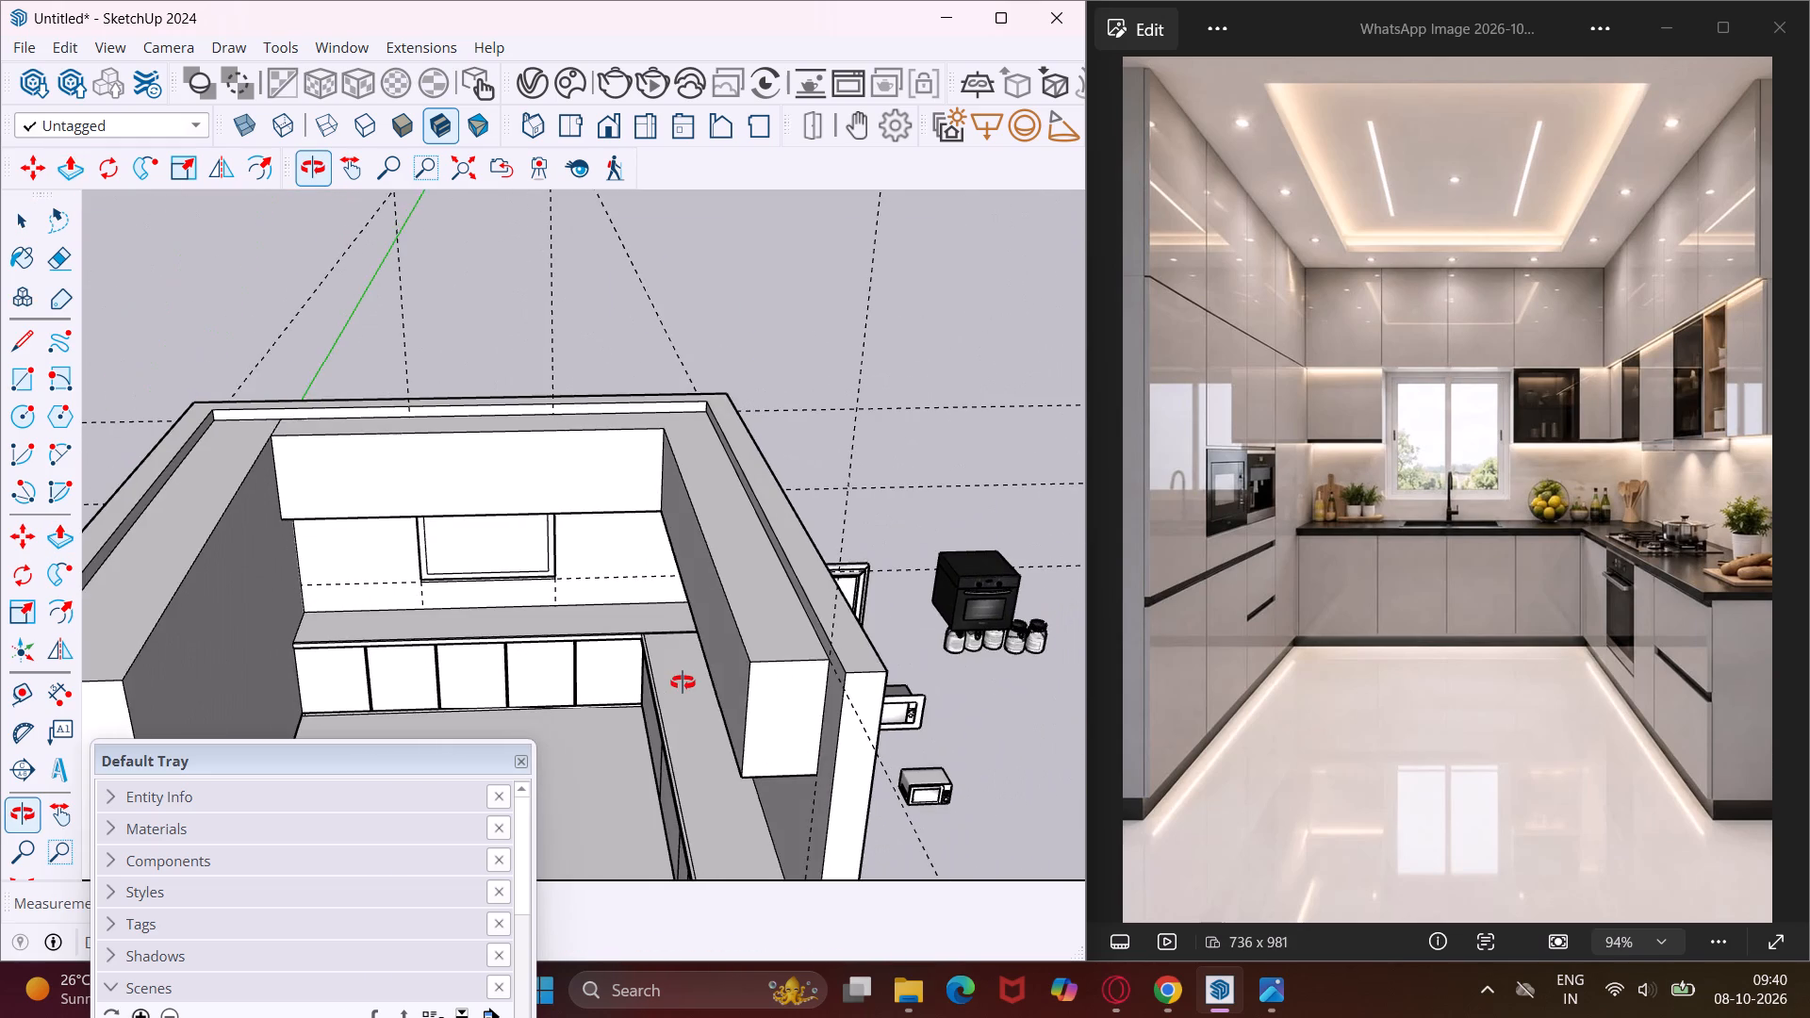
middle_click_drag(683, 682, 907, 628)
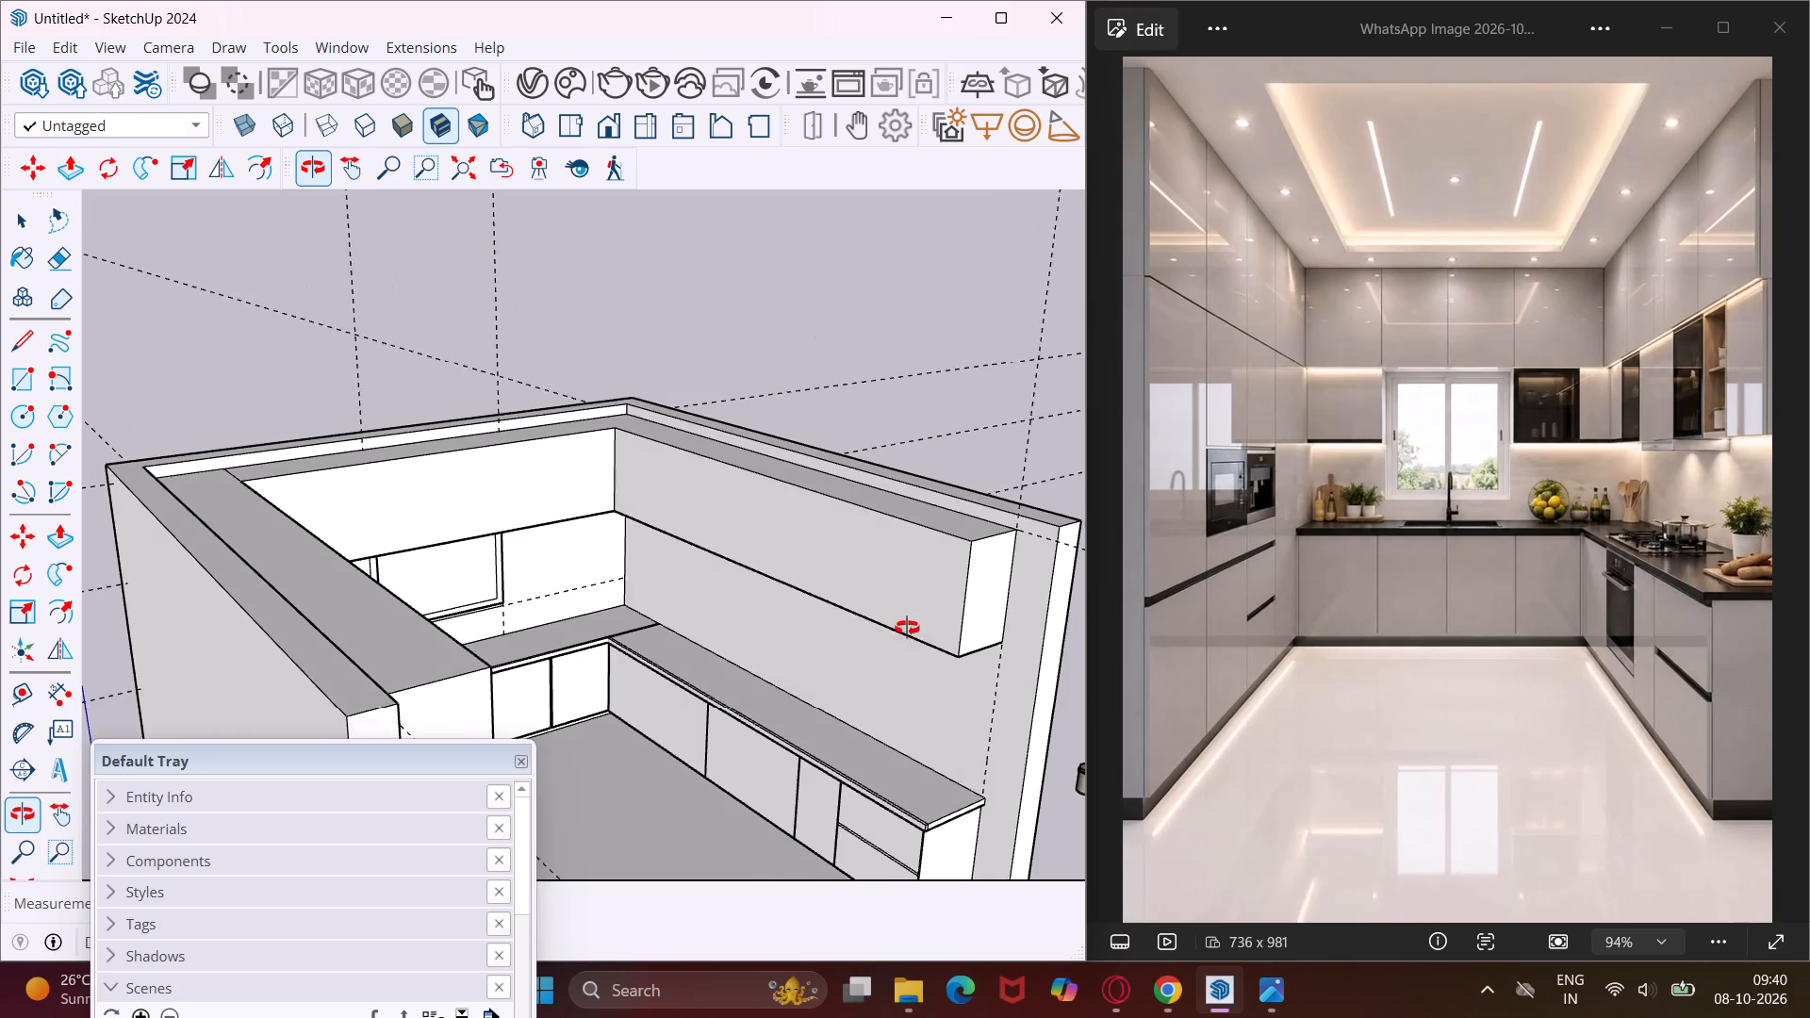
Copy the inner-corner vertical edge of the back-wall overhead block three times along its front face, dividing it into four door panels.
middle_click_drag(907, 628, 769, 623)
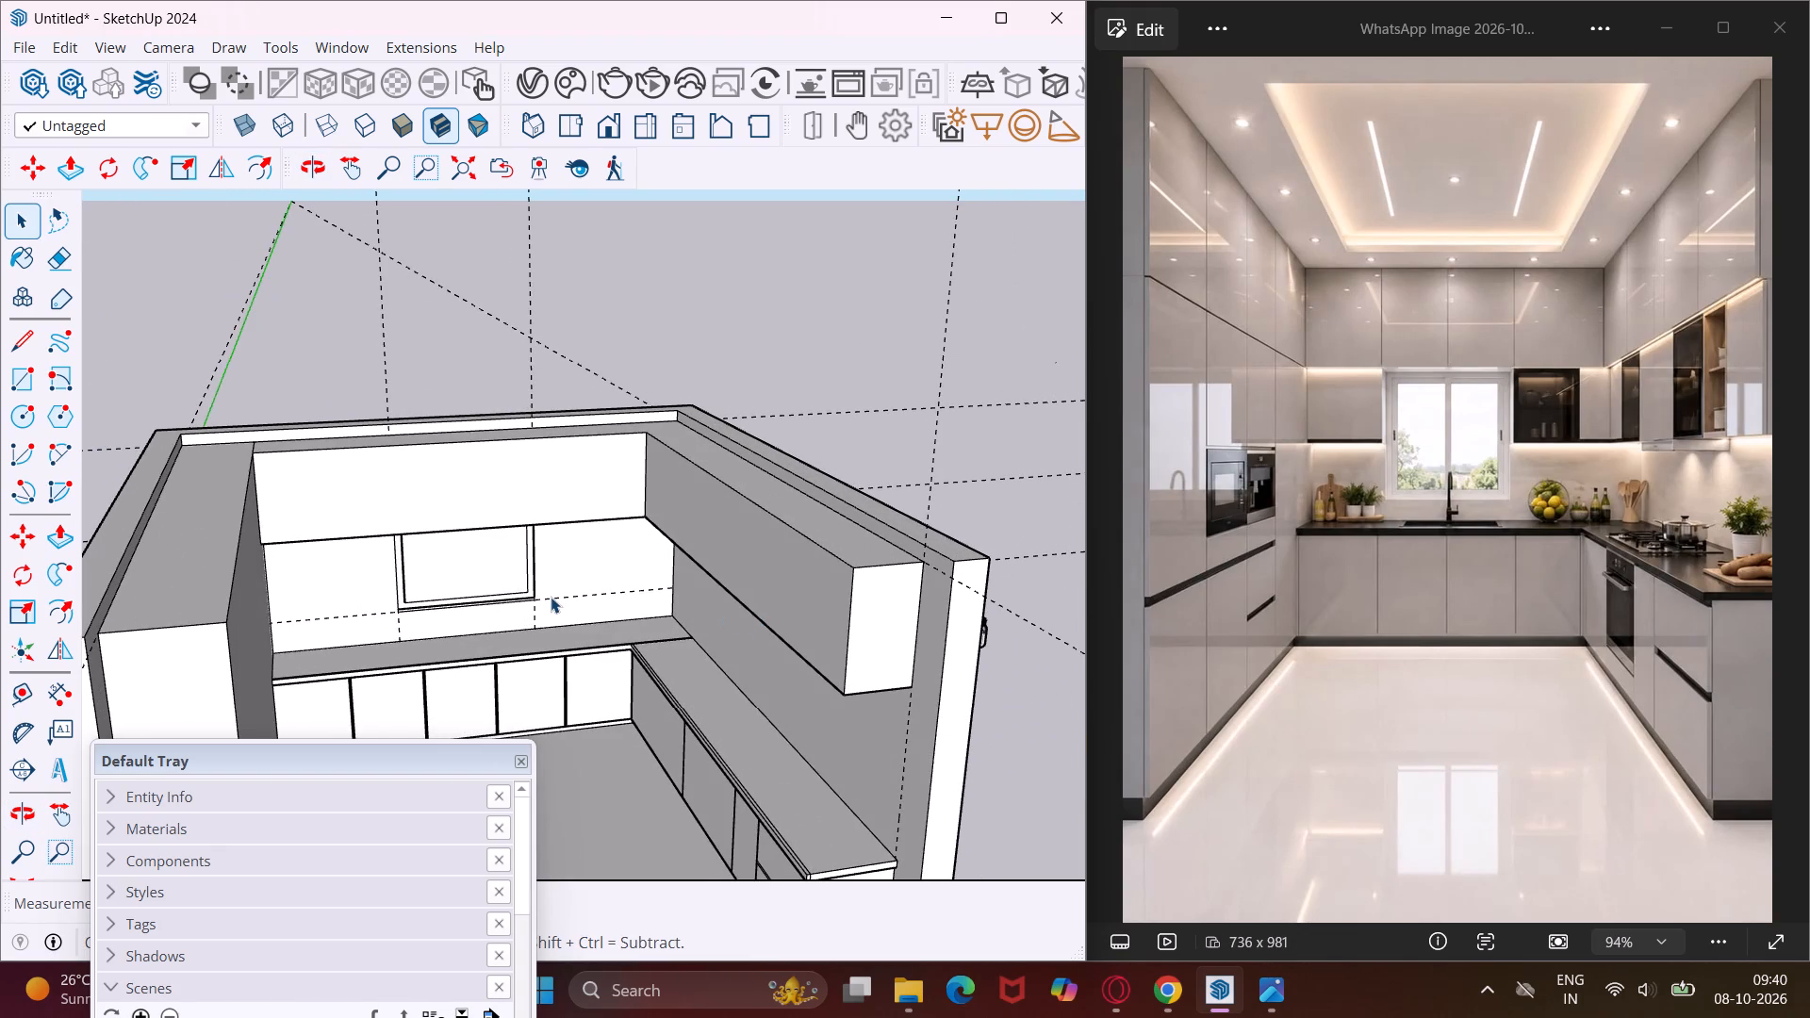
scroll(550, 598, "up", 5)
scroll(578, 478, "down", 3)
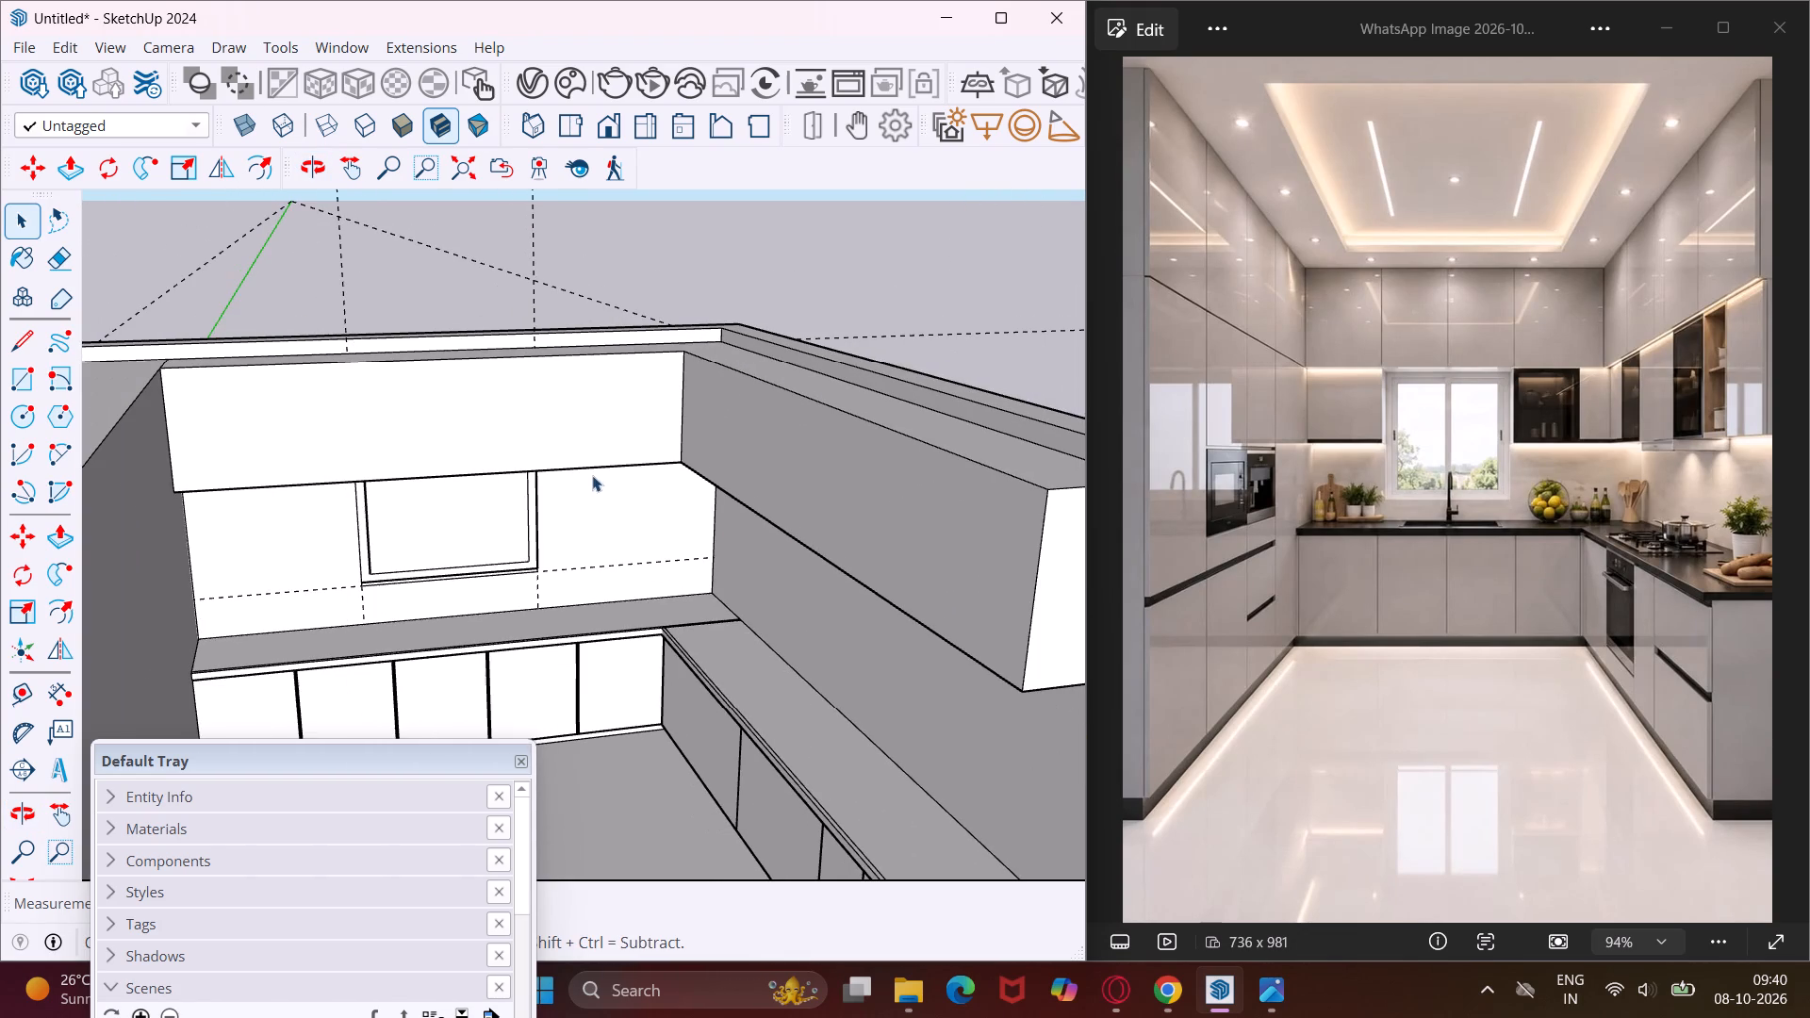
left_click(680, 431)
key("m")
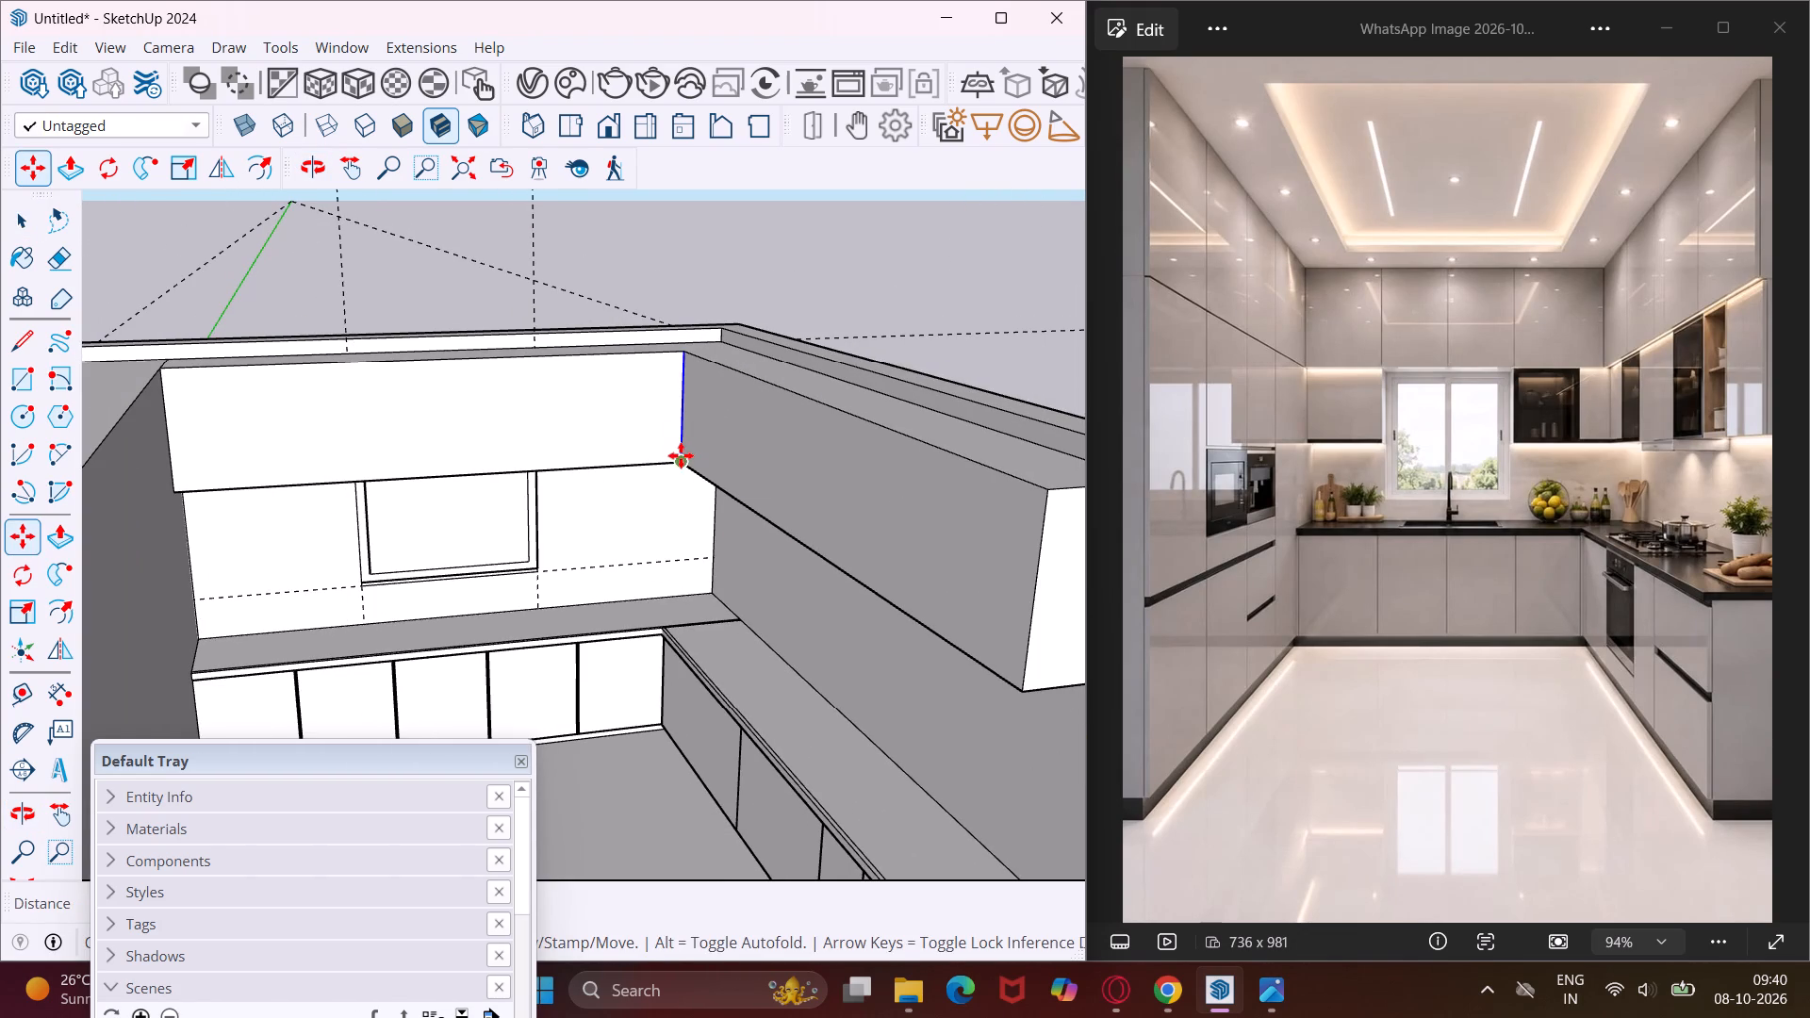
left_click(680, 457)
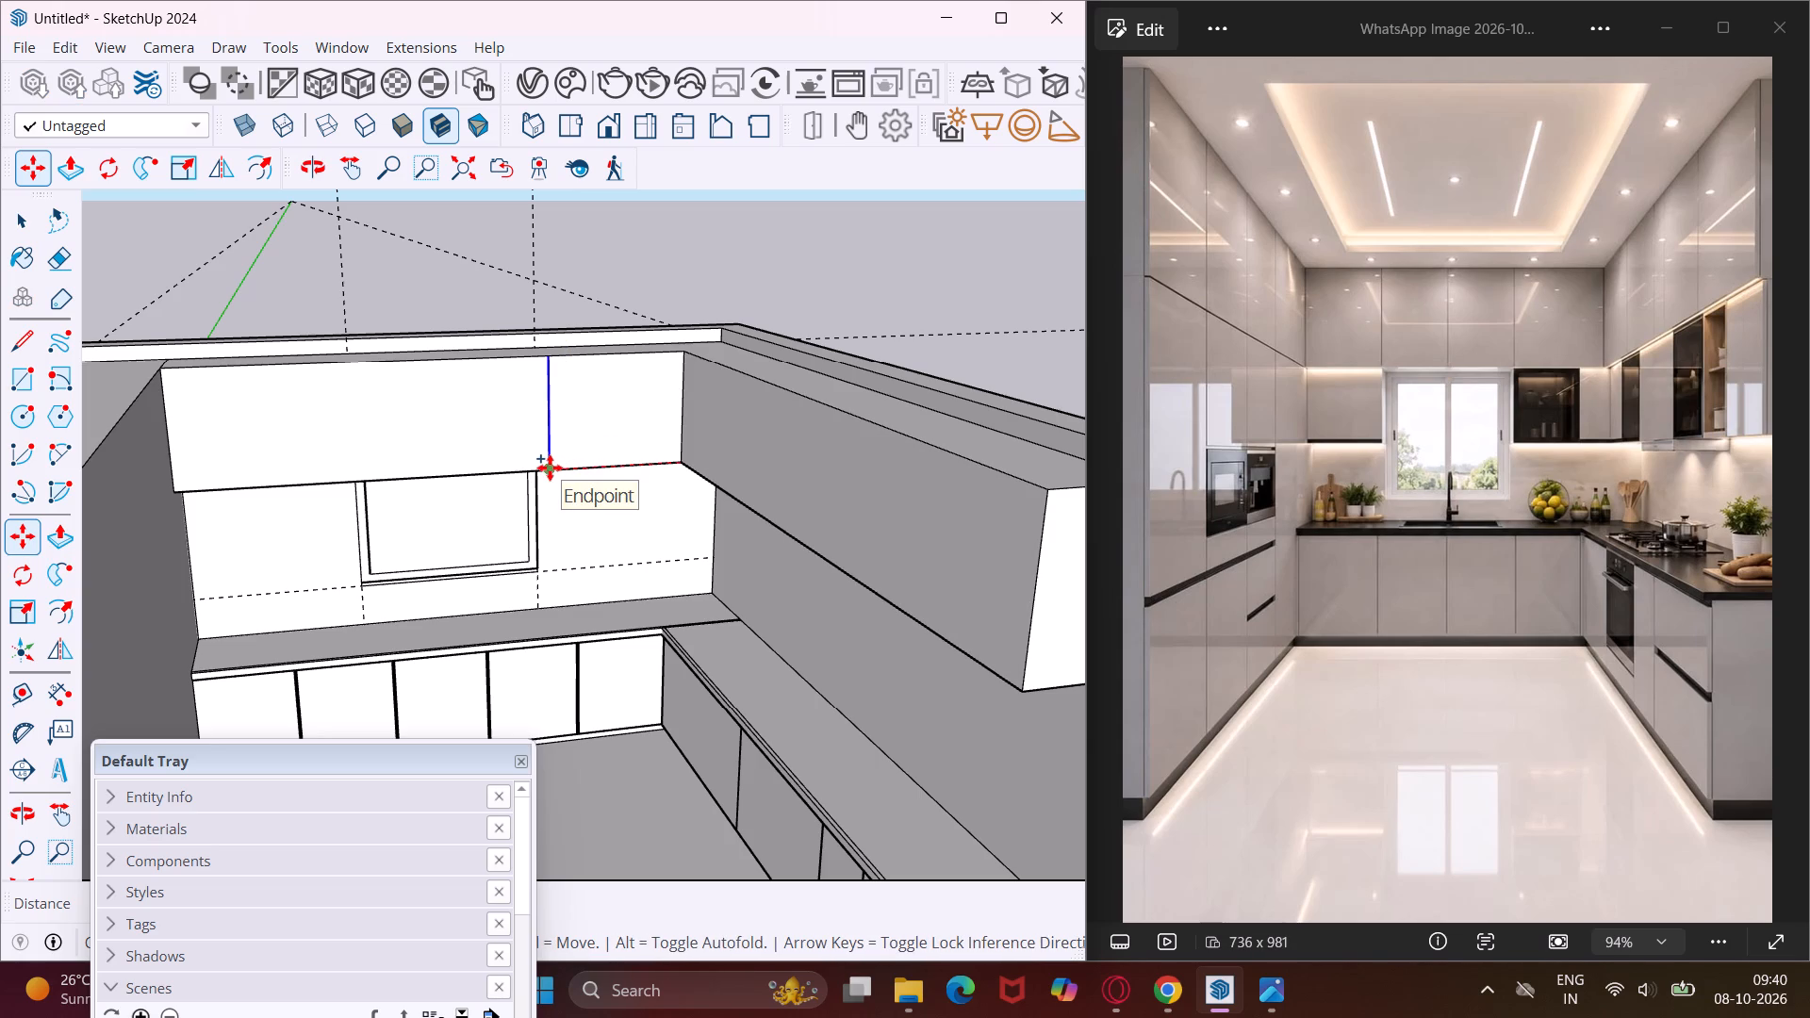
left_click(550, 468)
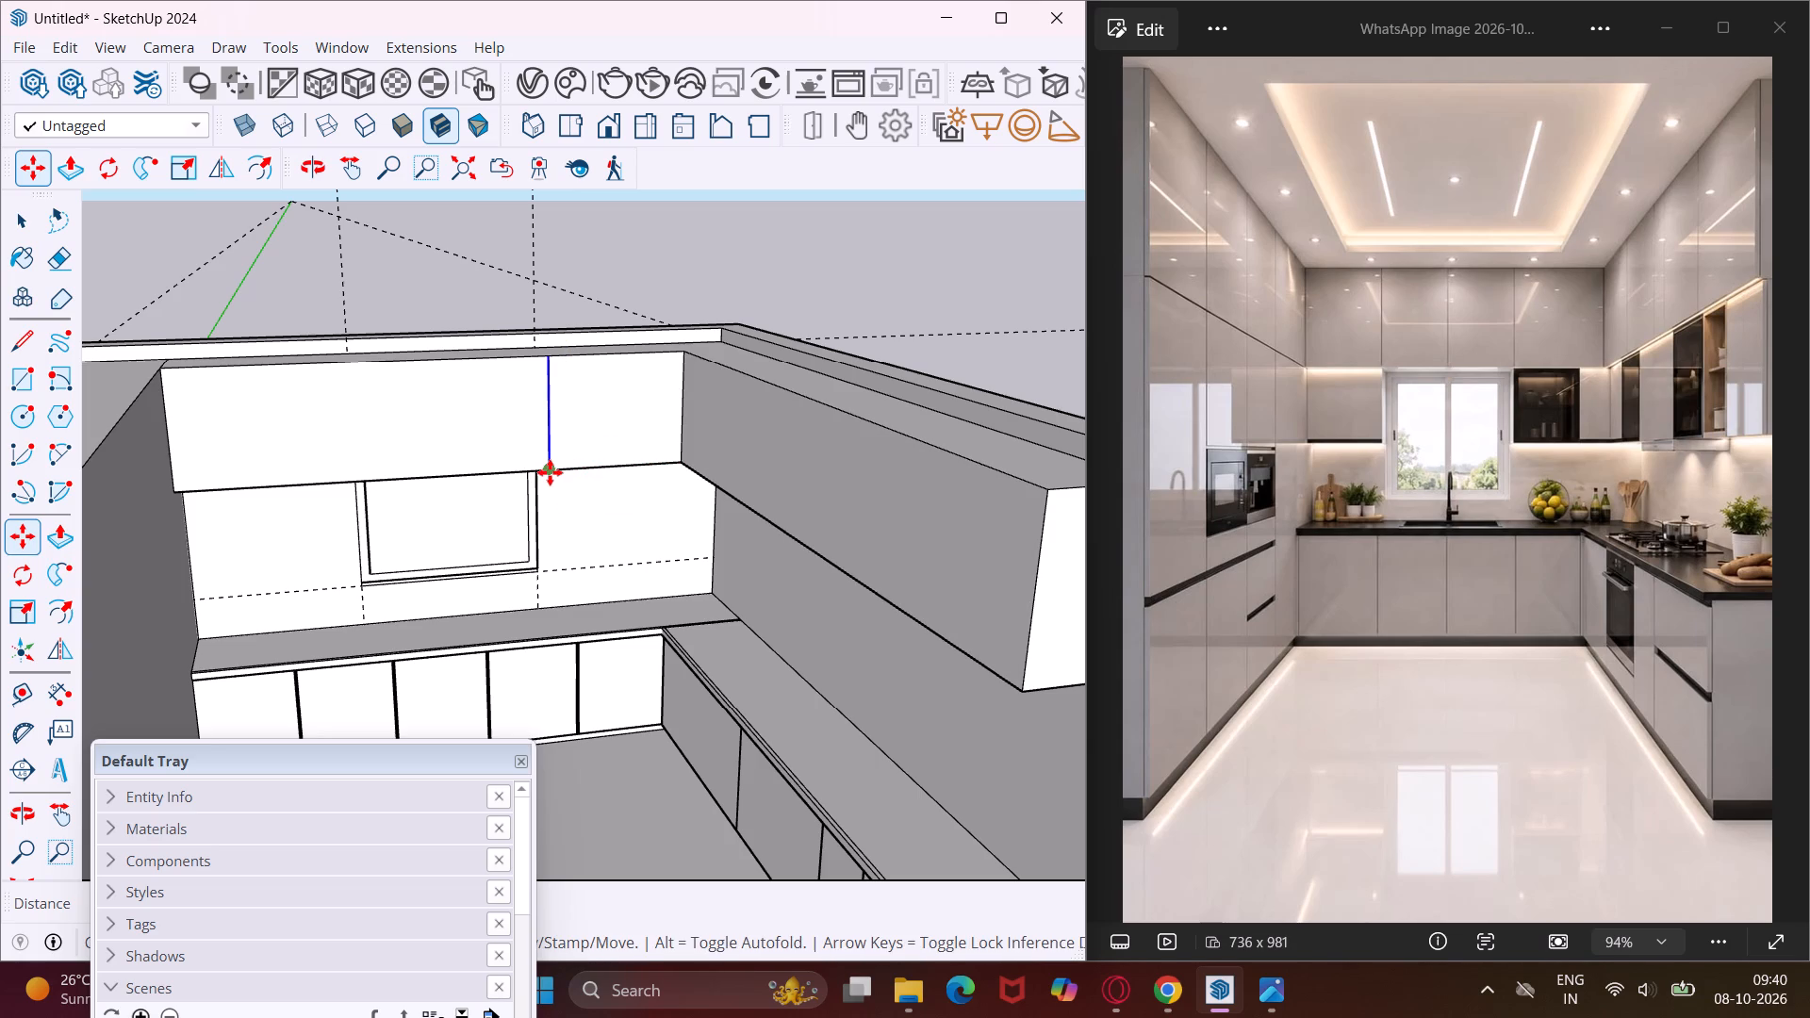
left_click(550, 471)
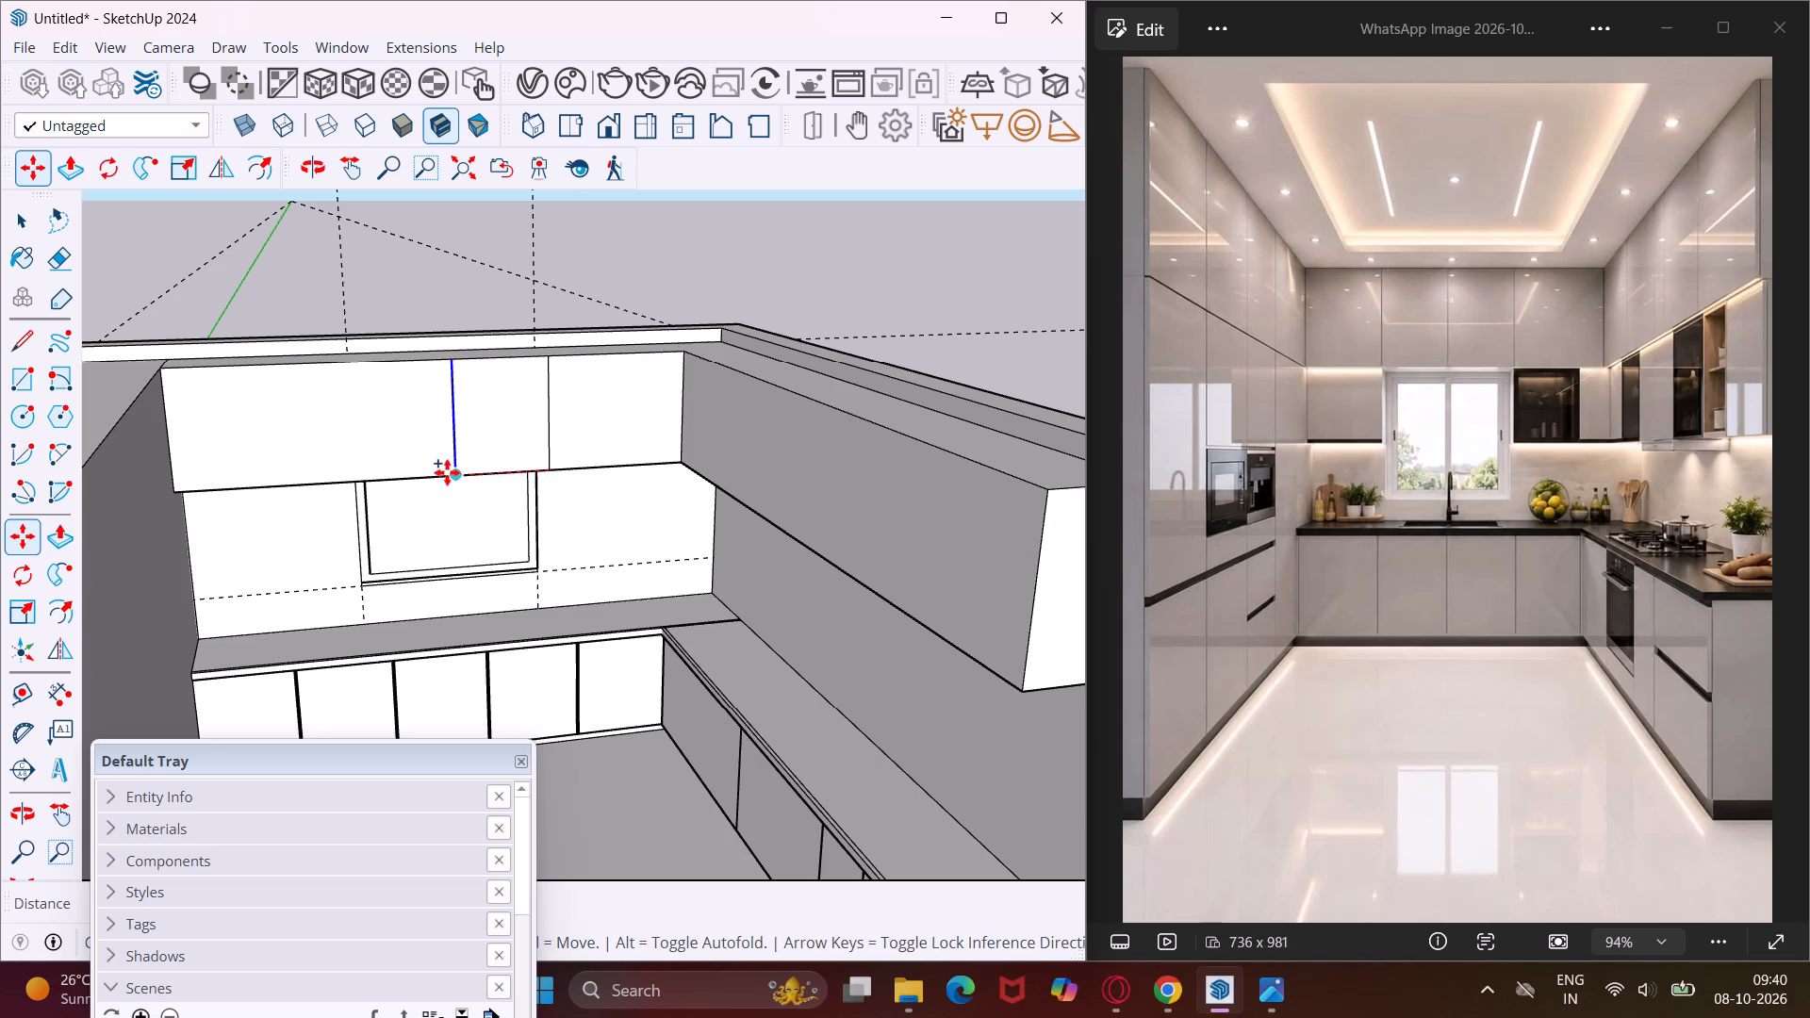
left_click(460, 469)
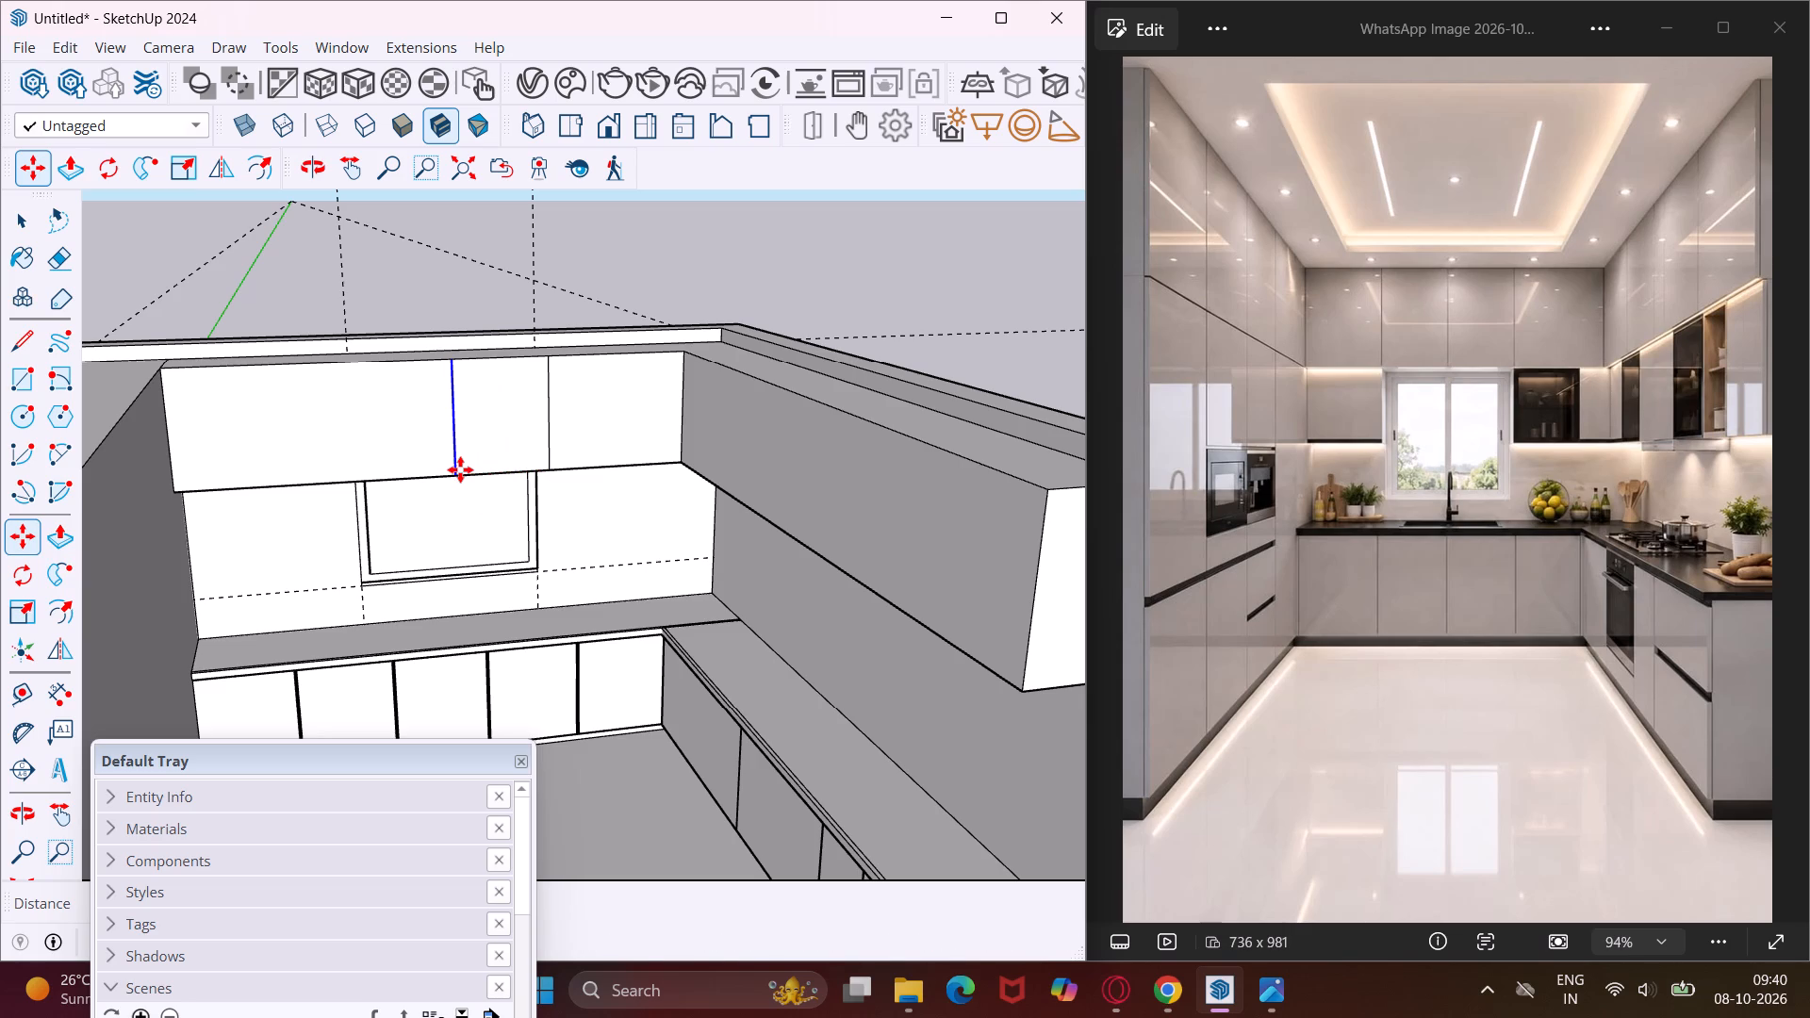
left_click(453, 474)
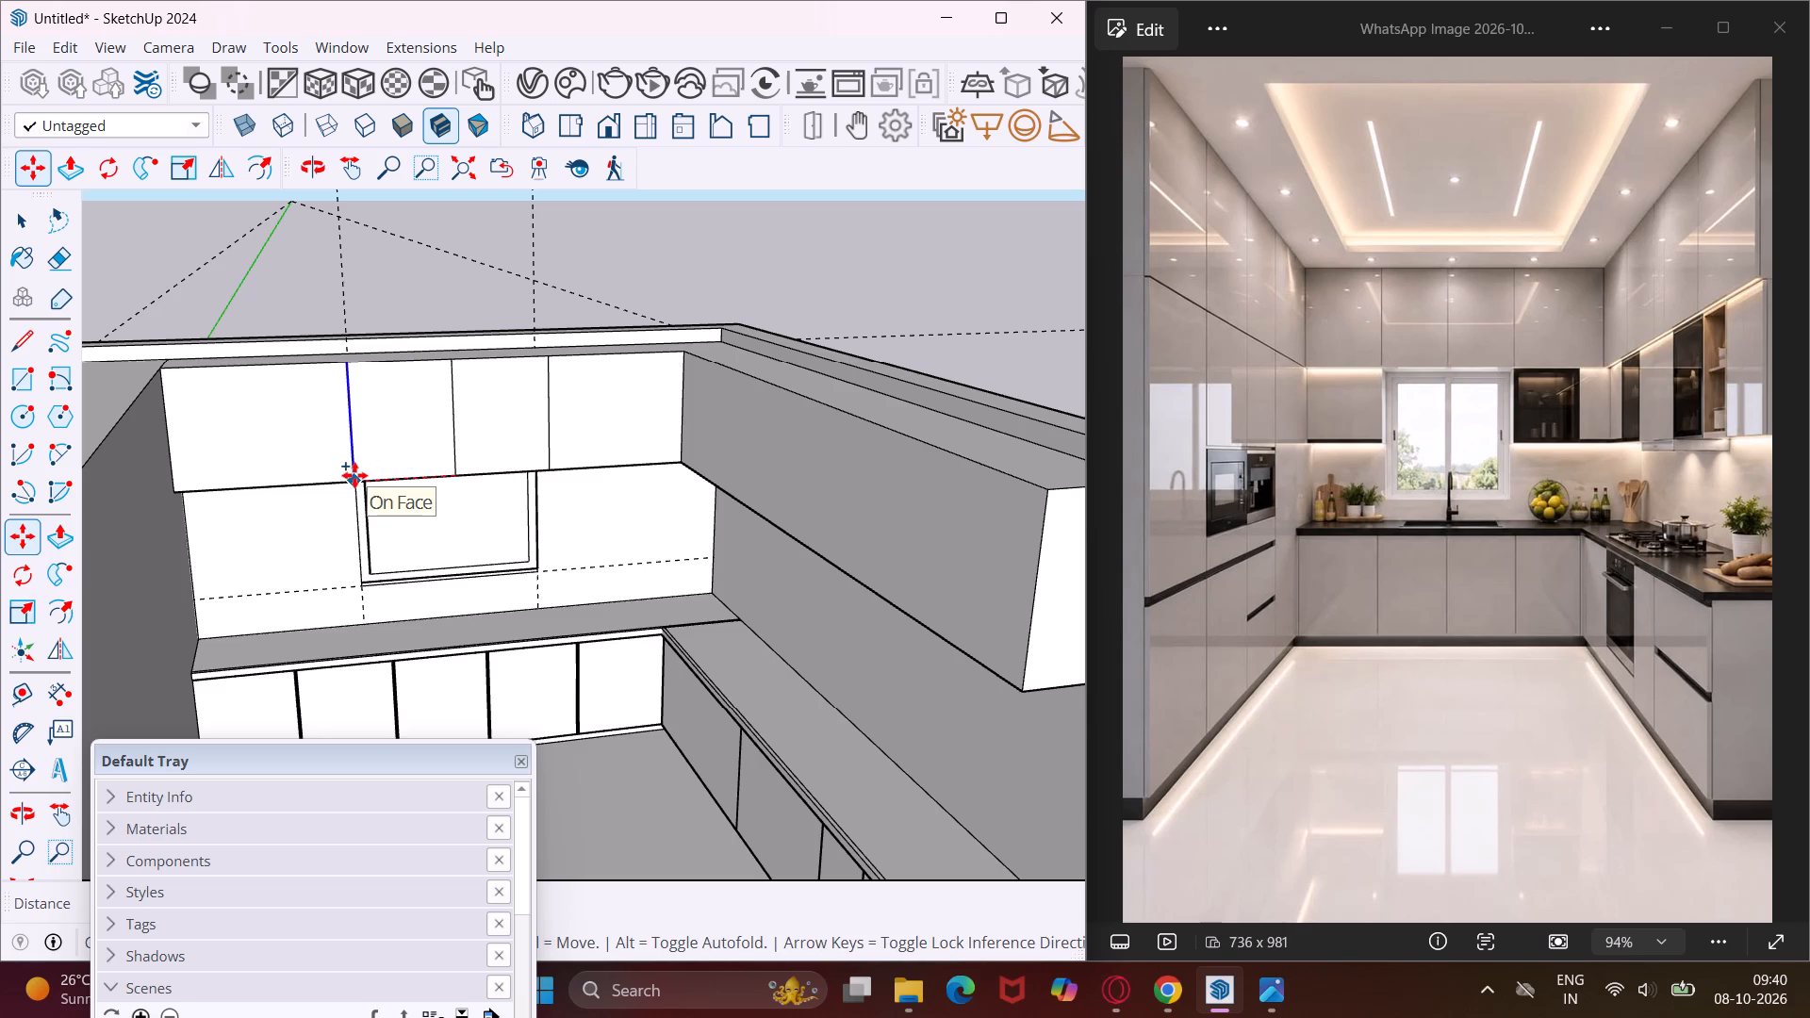
left_click(354, 475)
Copy the division line farthest from the inner corner 0.4" away from that corner to outline a door gap.
left_click(355, 480)
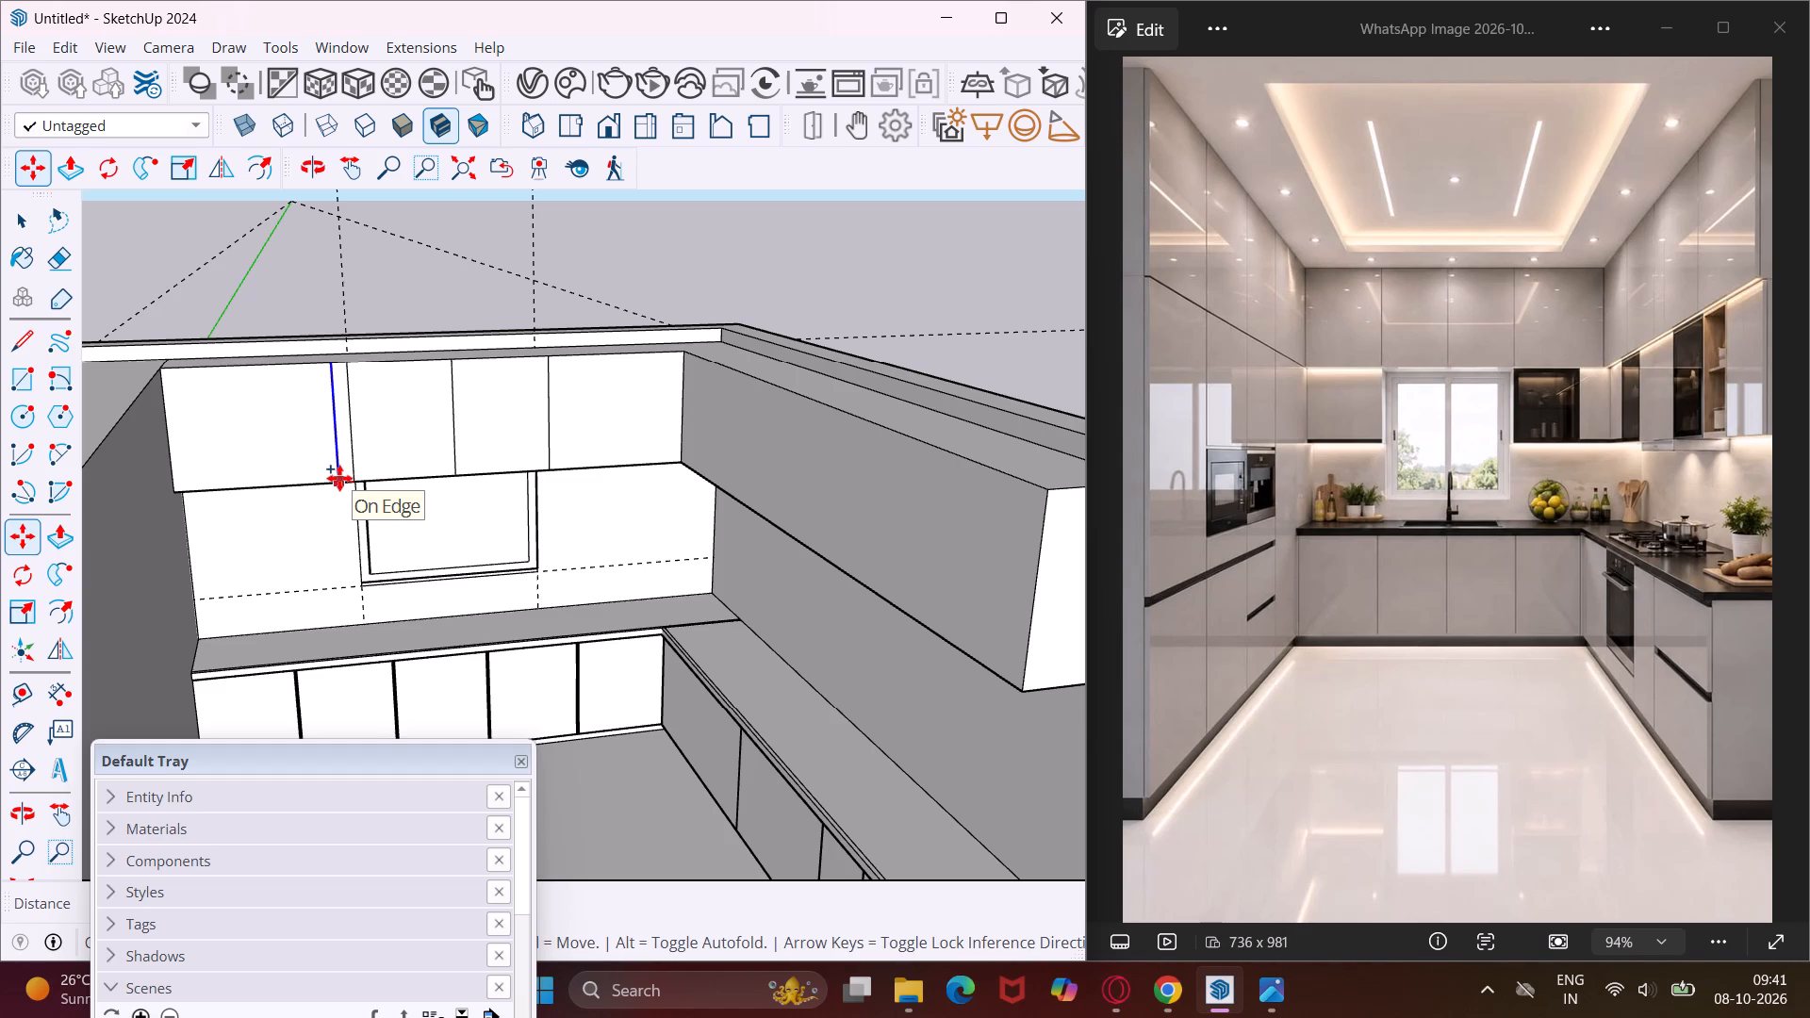
type(".4\"")
key("Return")
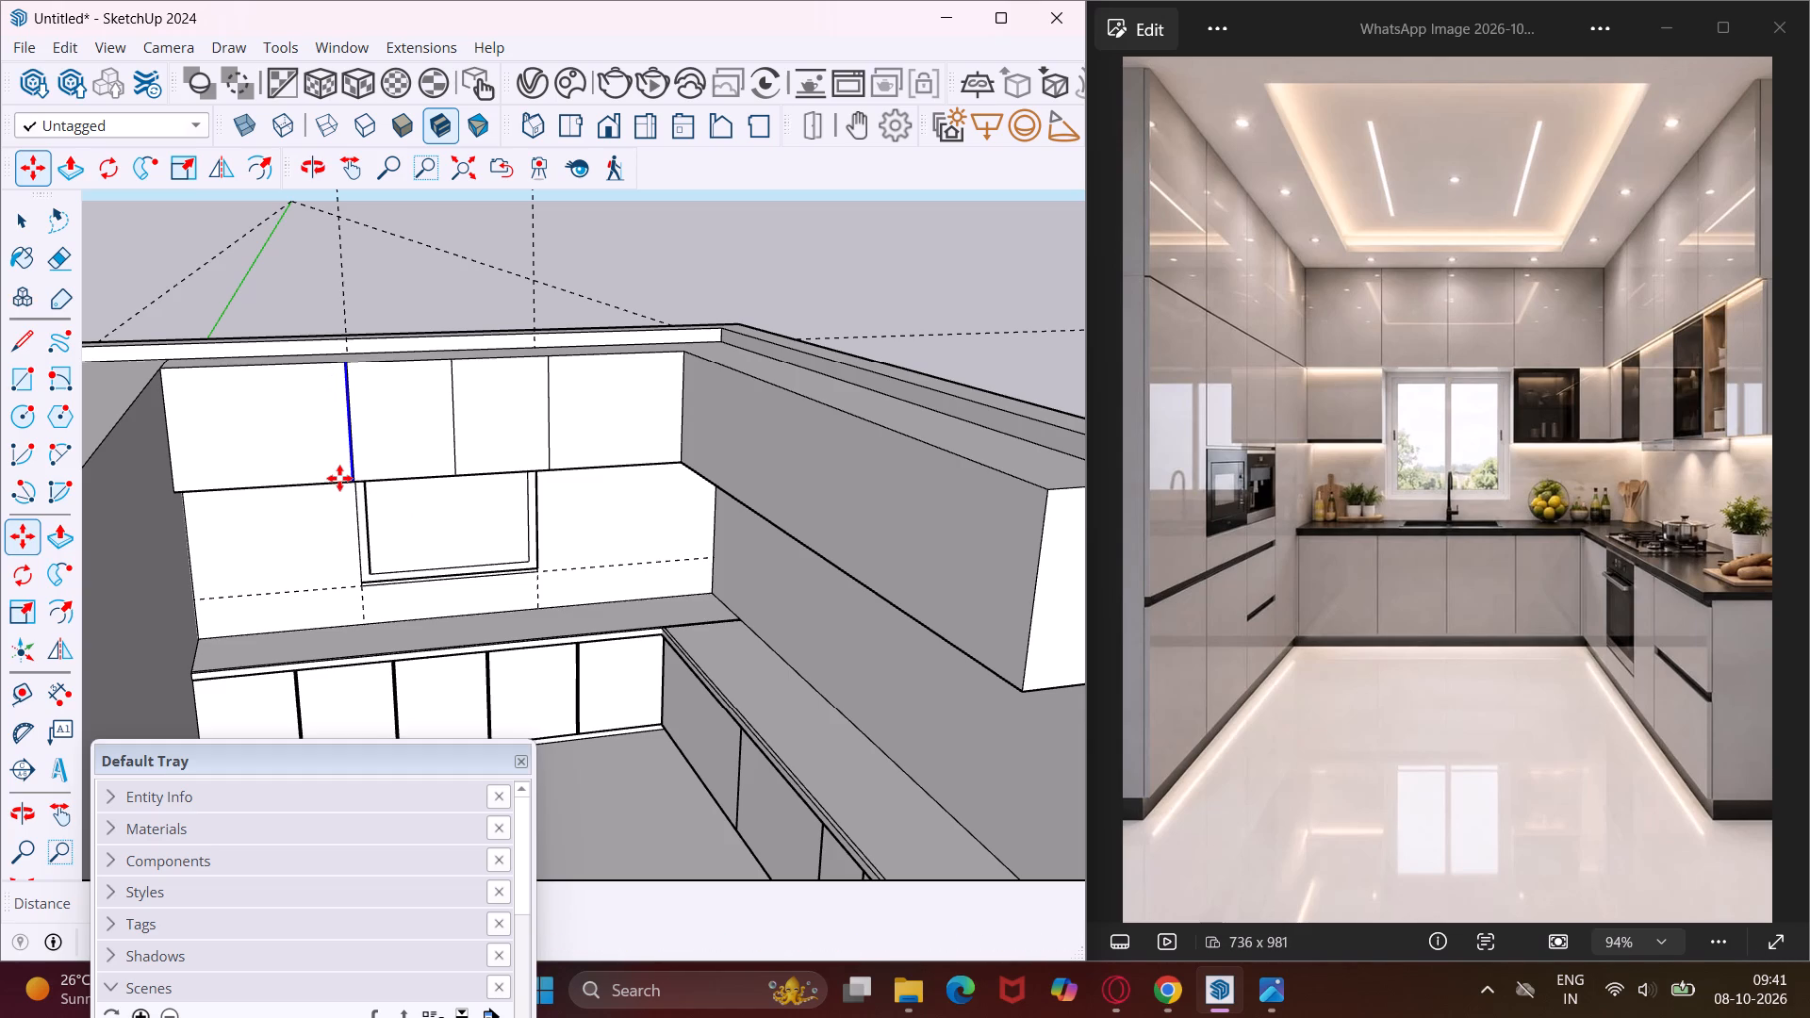
key("Escape")
key("space")
Copy the middle division line on the back-wall overhead face 0.4" away from the inner corner as a door gap.
scroll(436, 454, "up", 3)
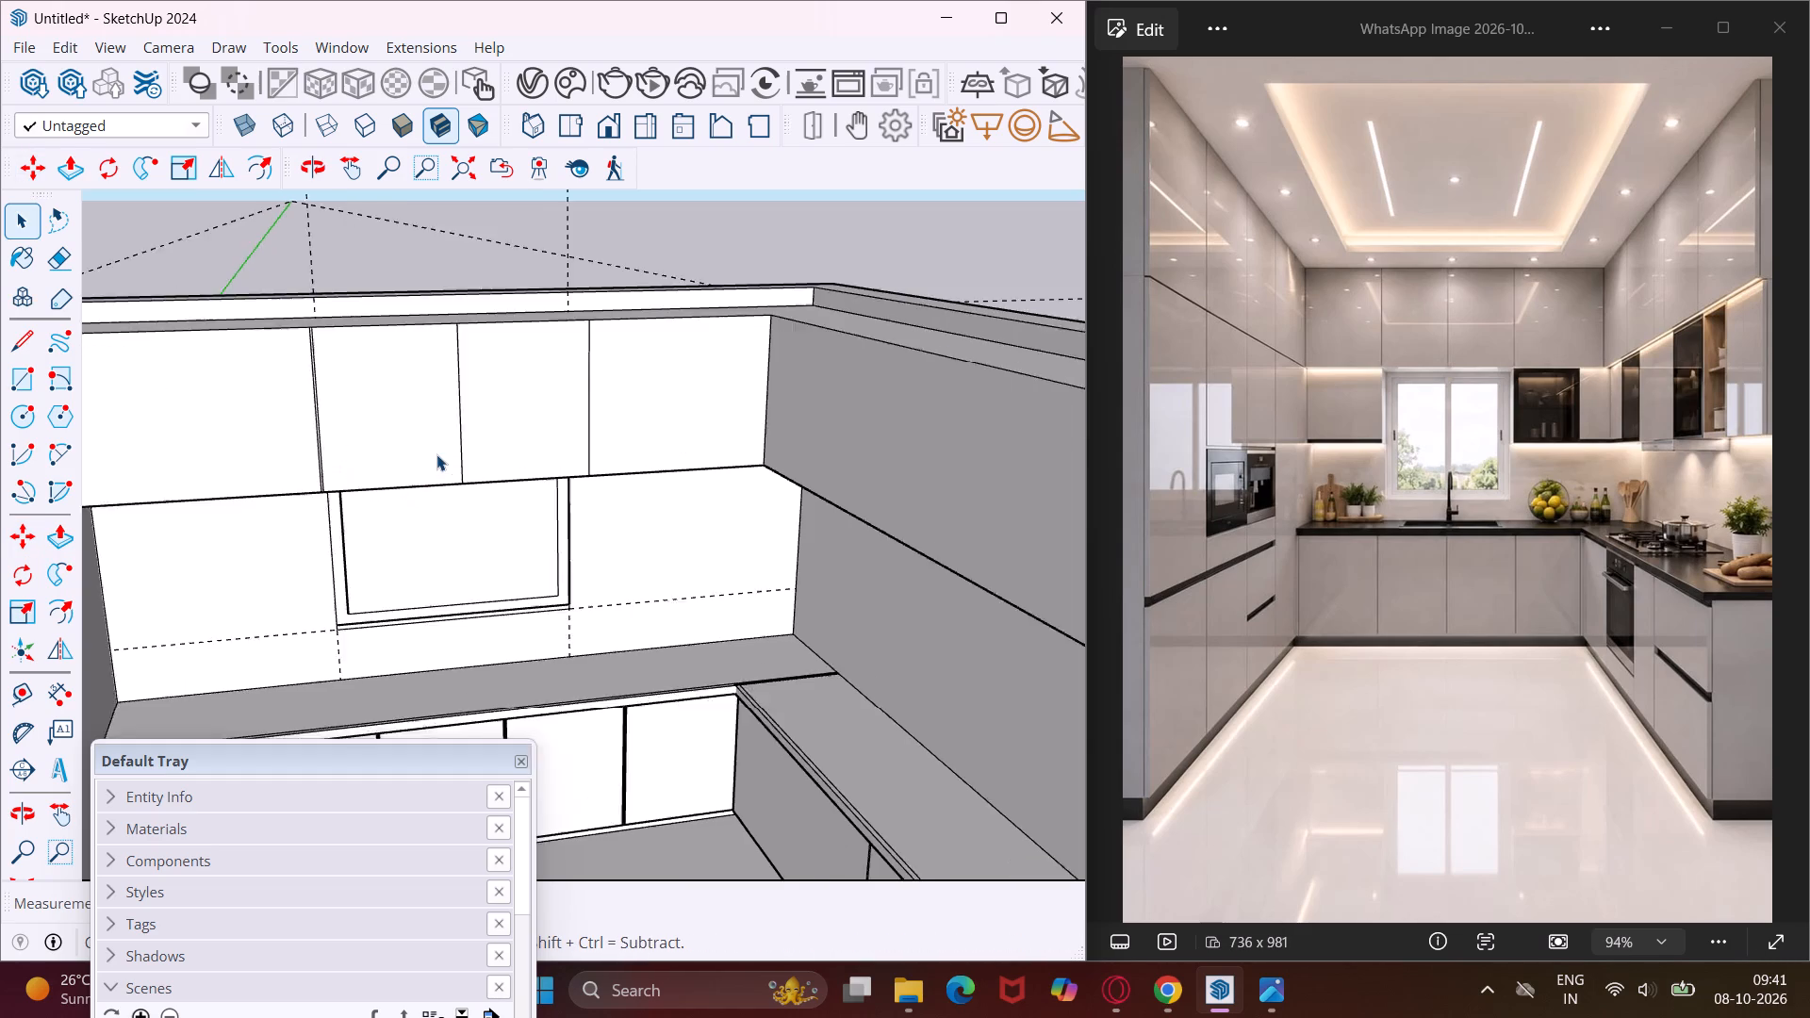
scroll(436, 454, "up", 2)
left_click(466, 479)
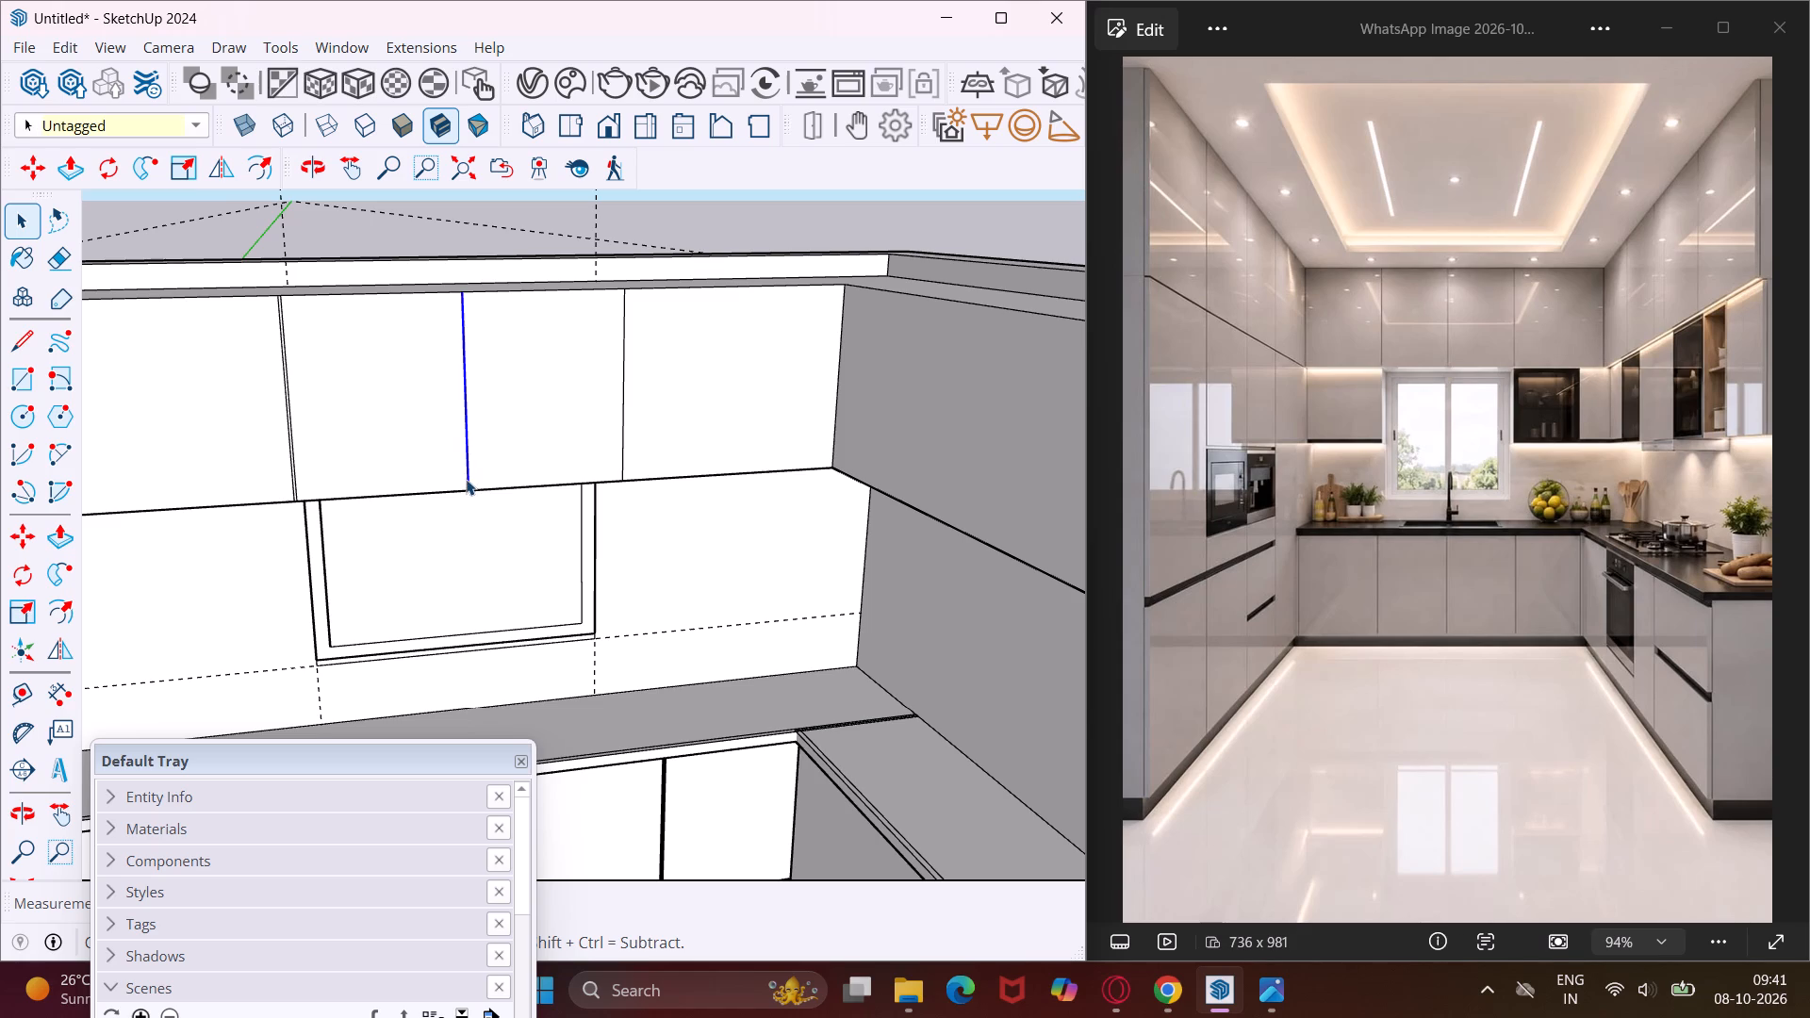
key("m")
left_click(464, 490)
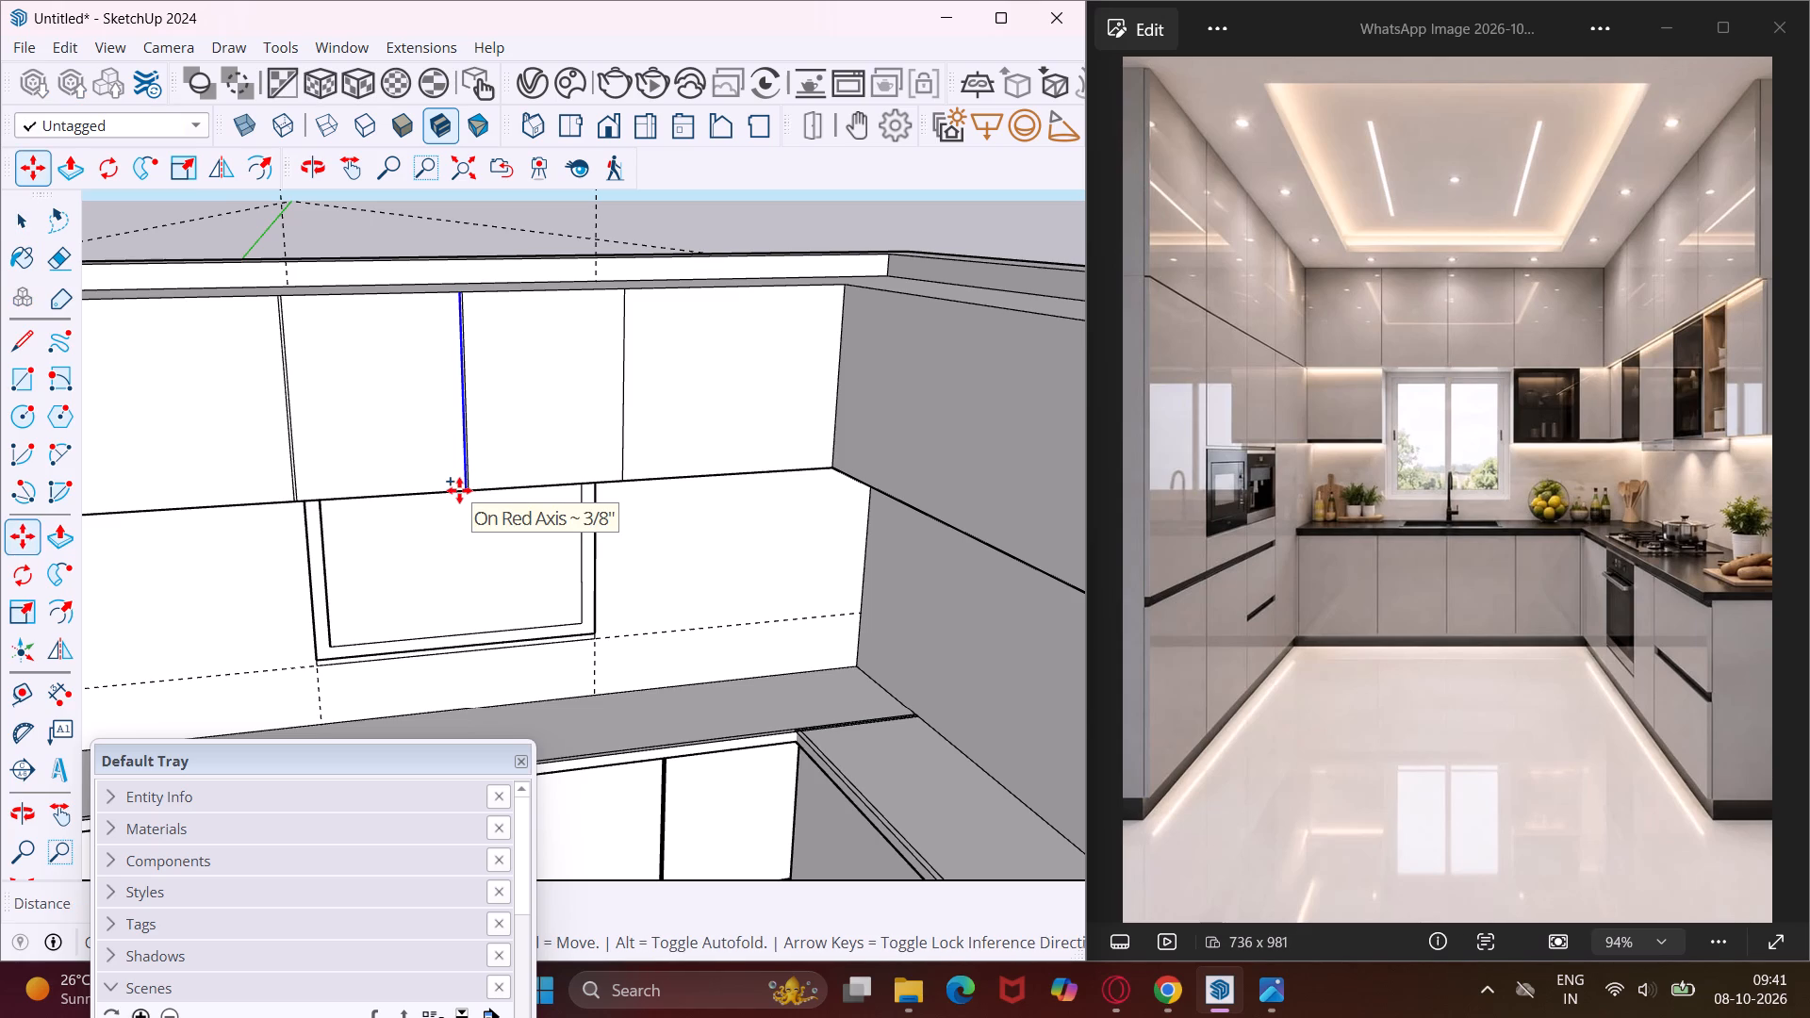
type(".4\"")
key("Return")
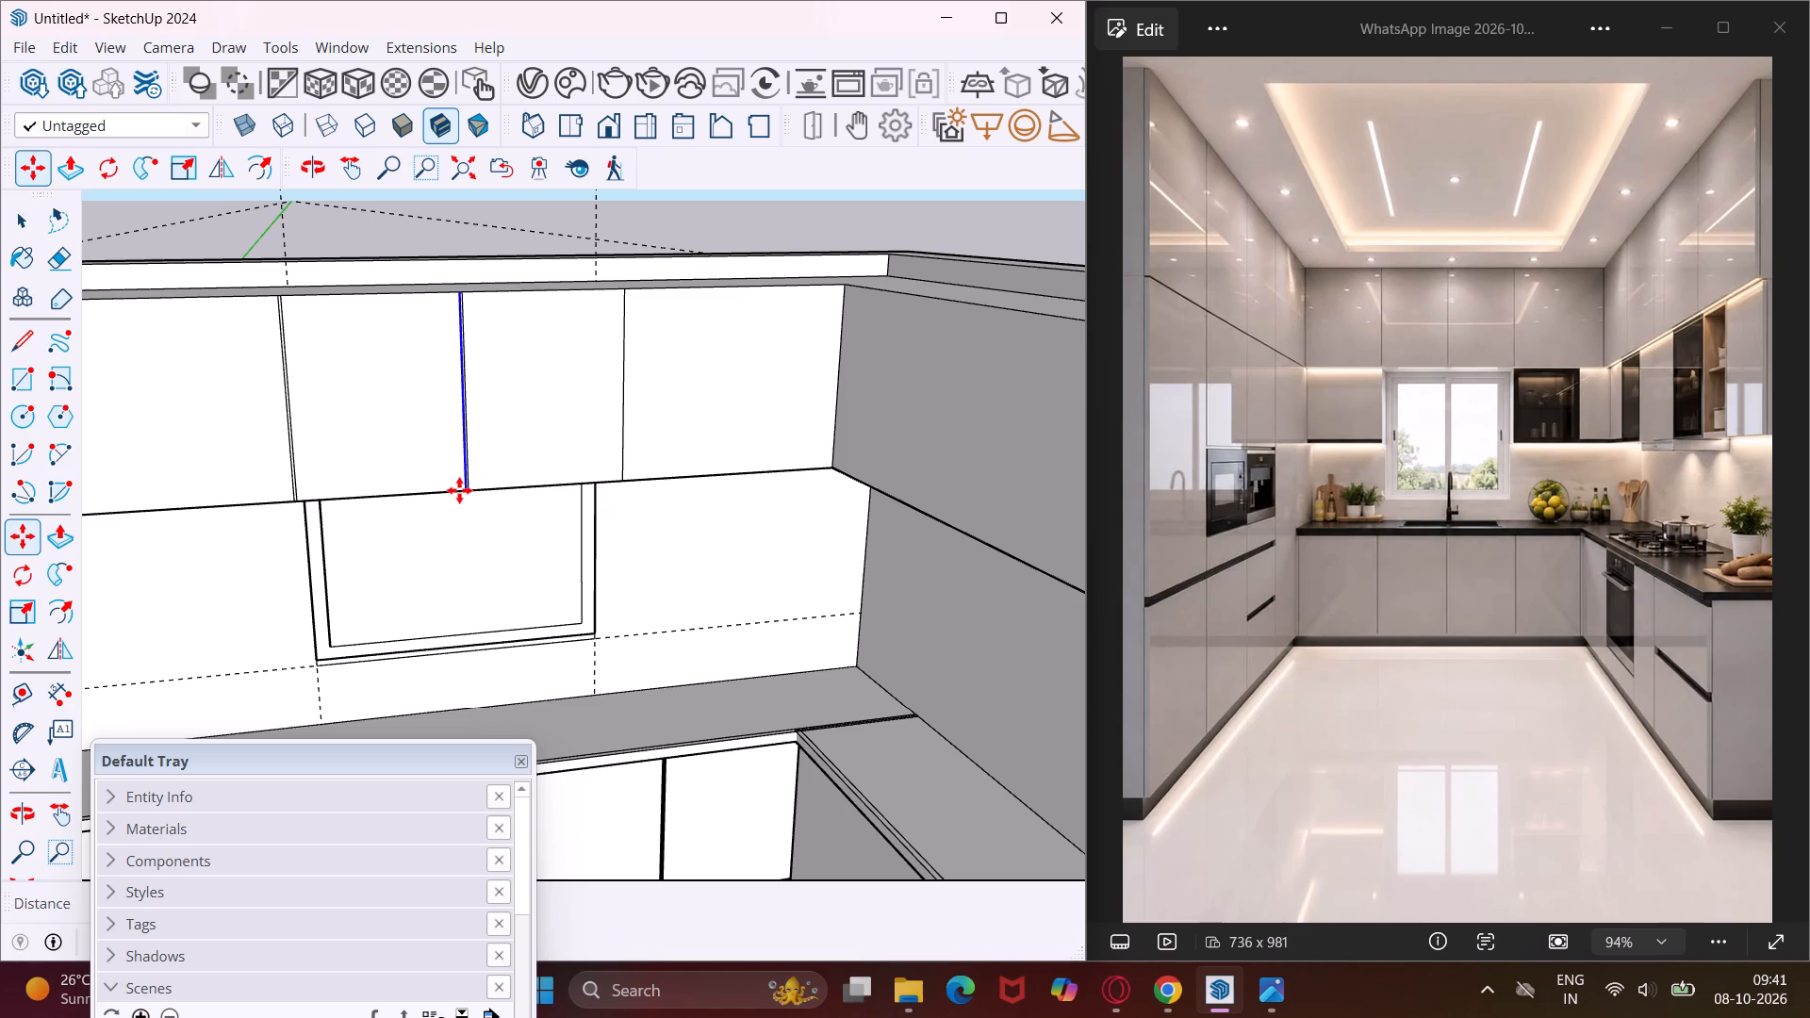
key("Escape")
key("space")
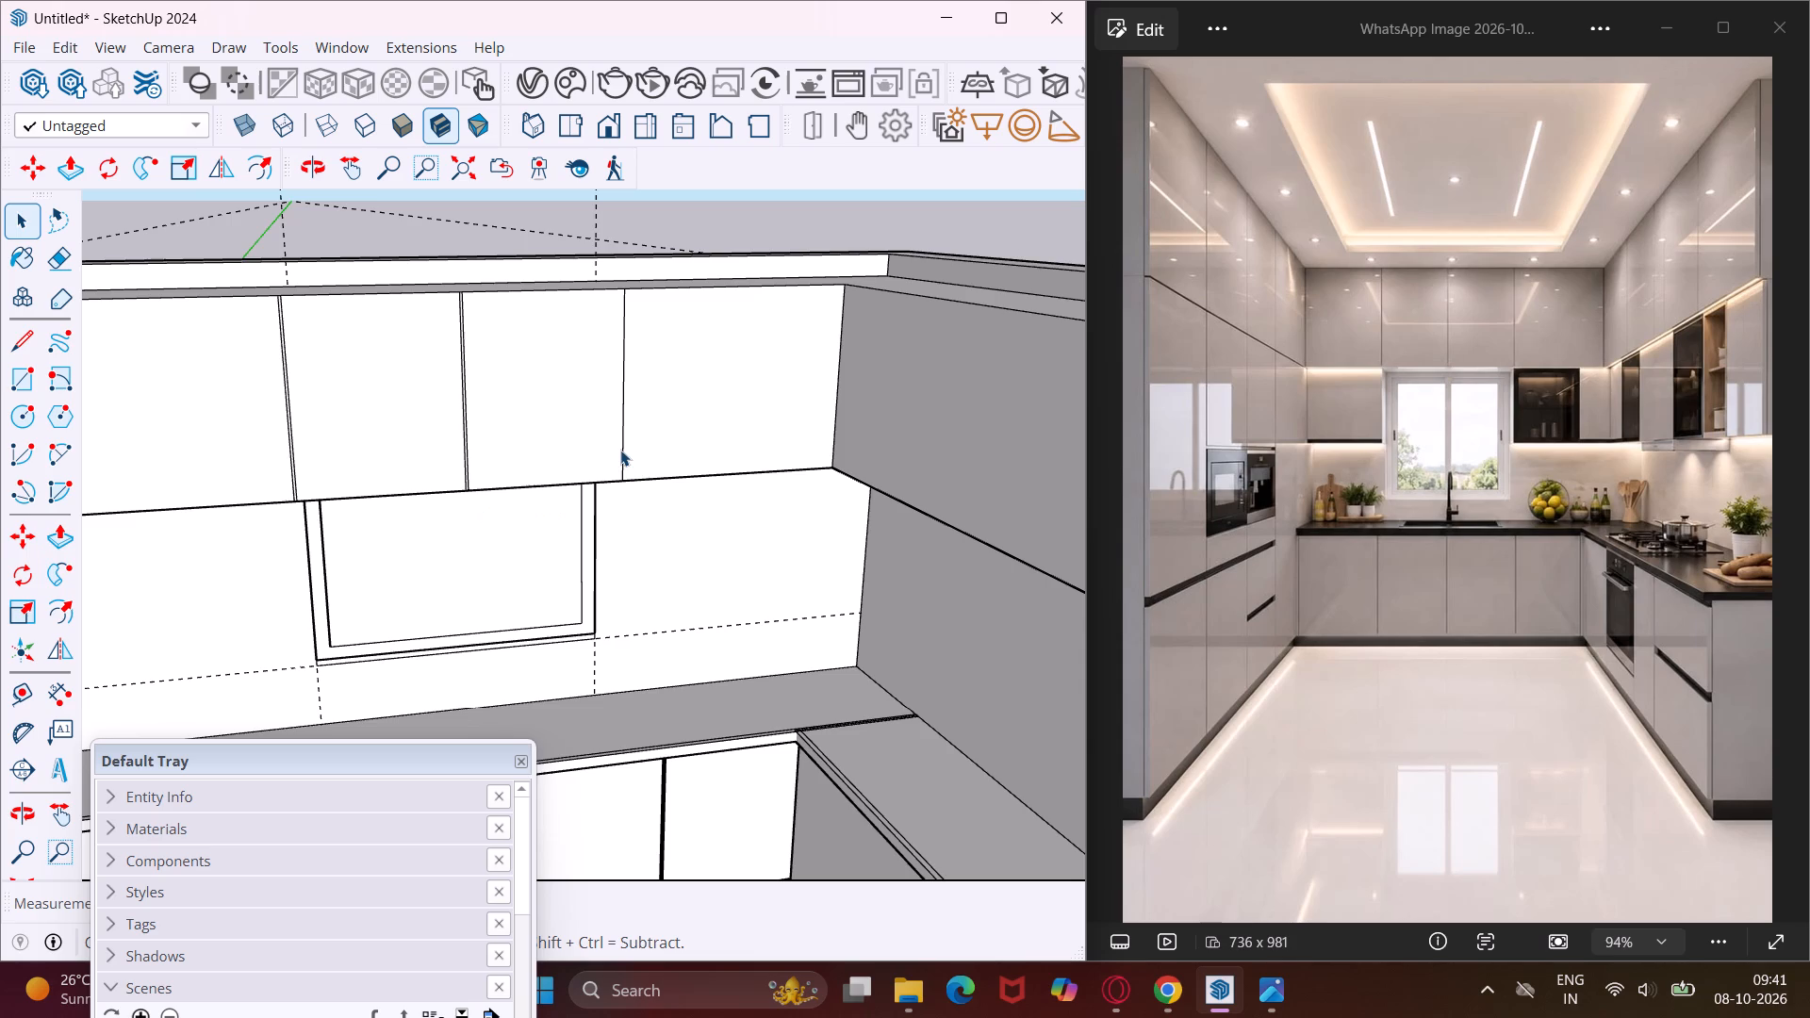
Copy the division line nearest the inner corner on the back-wall overhead face 0.4" toward that corner as a door gap.
scroll(620, 450, "up", 2)
left_click(623, 451)
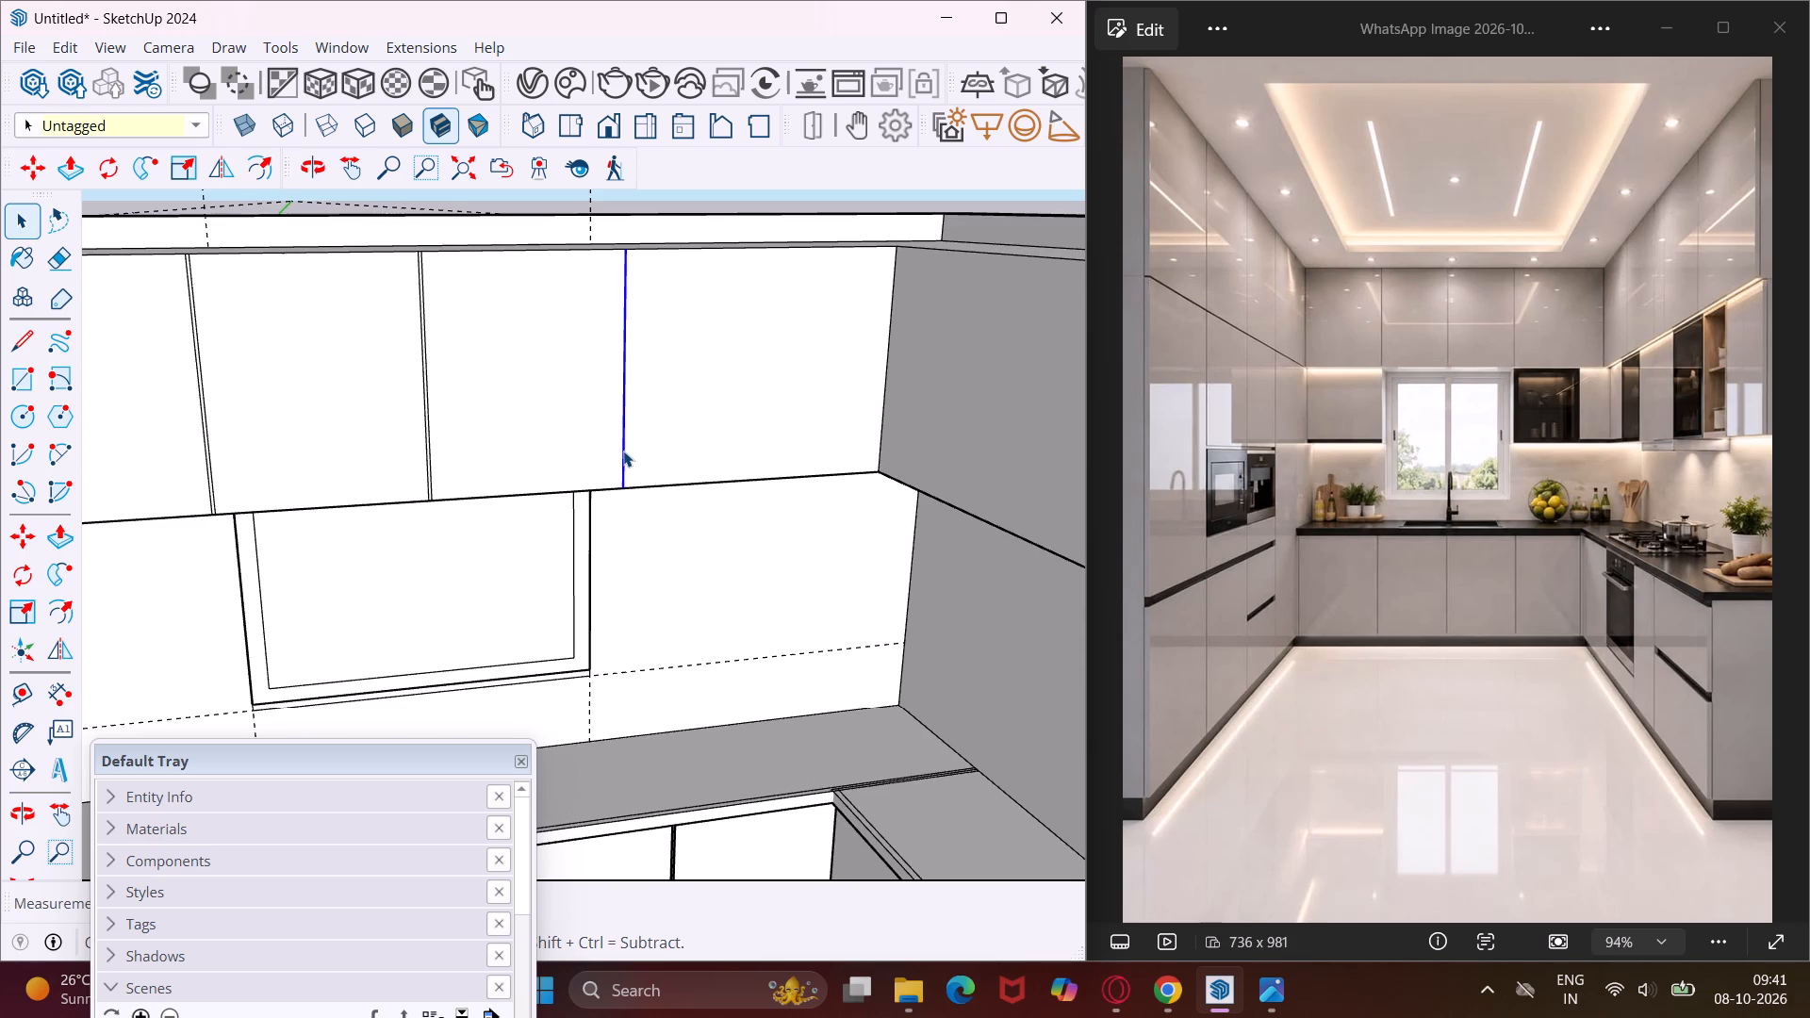
key("m")
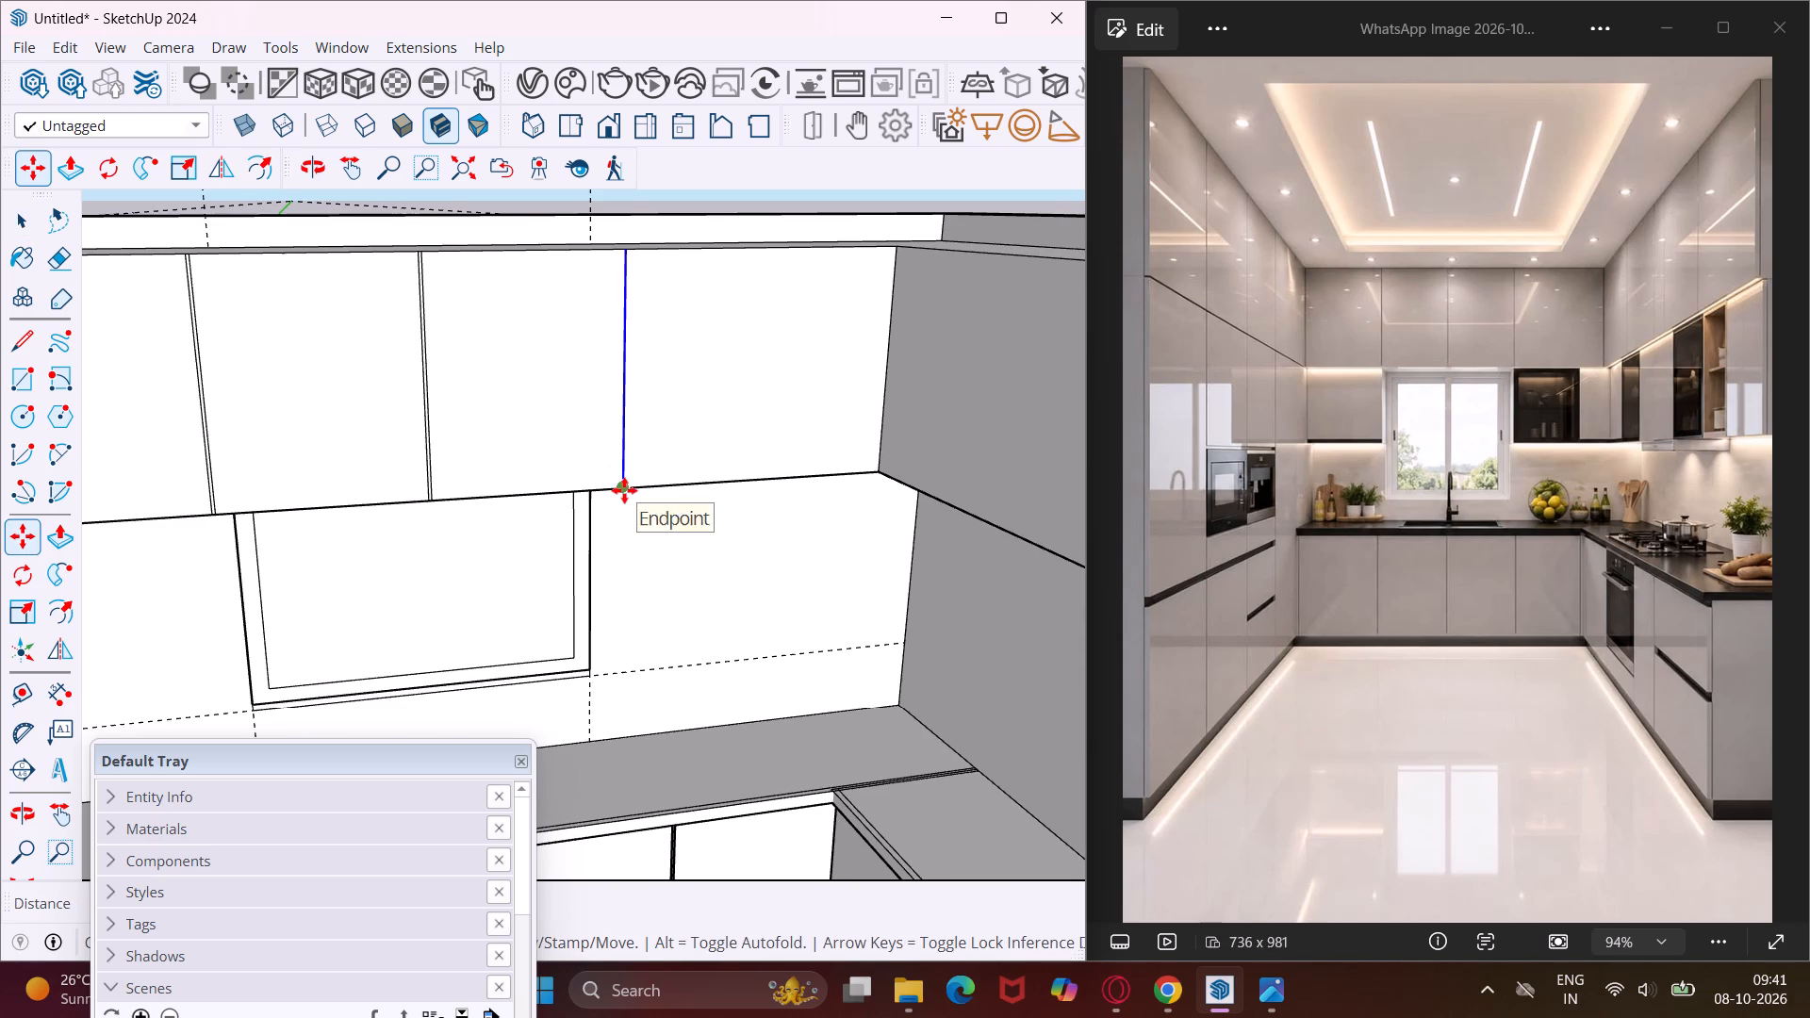
left_click(624, 490)
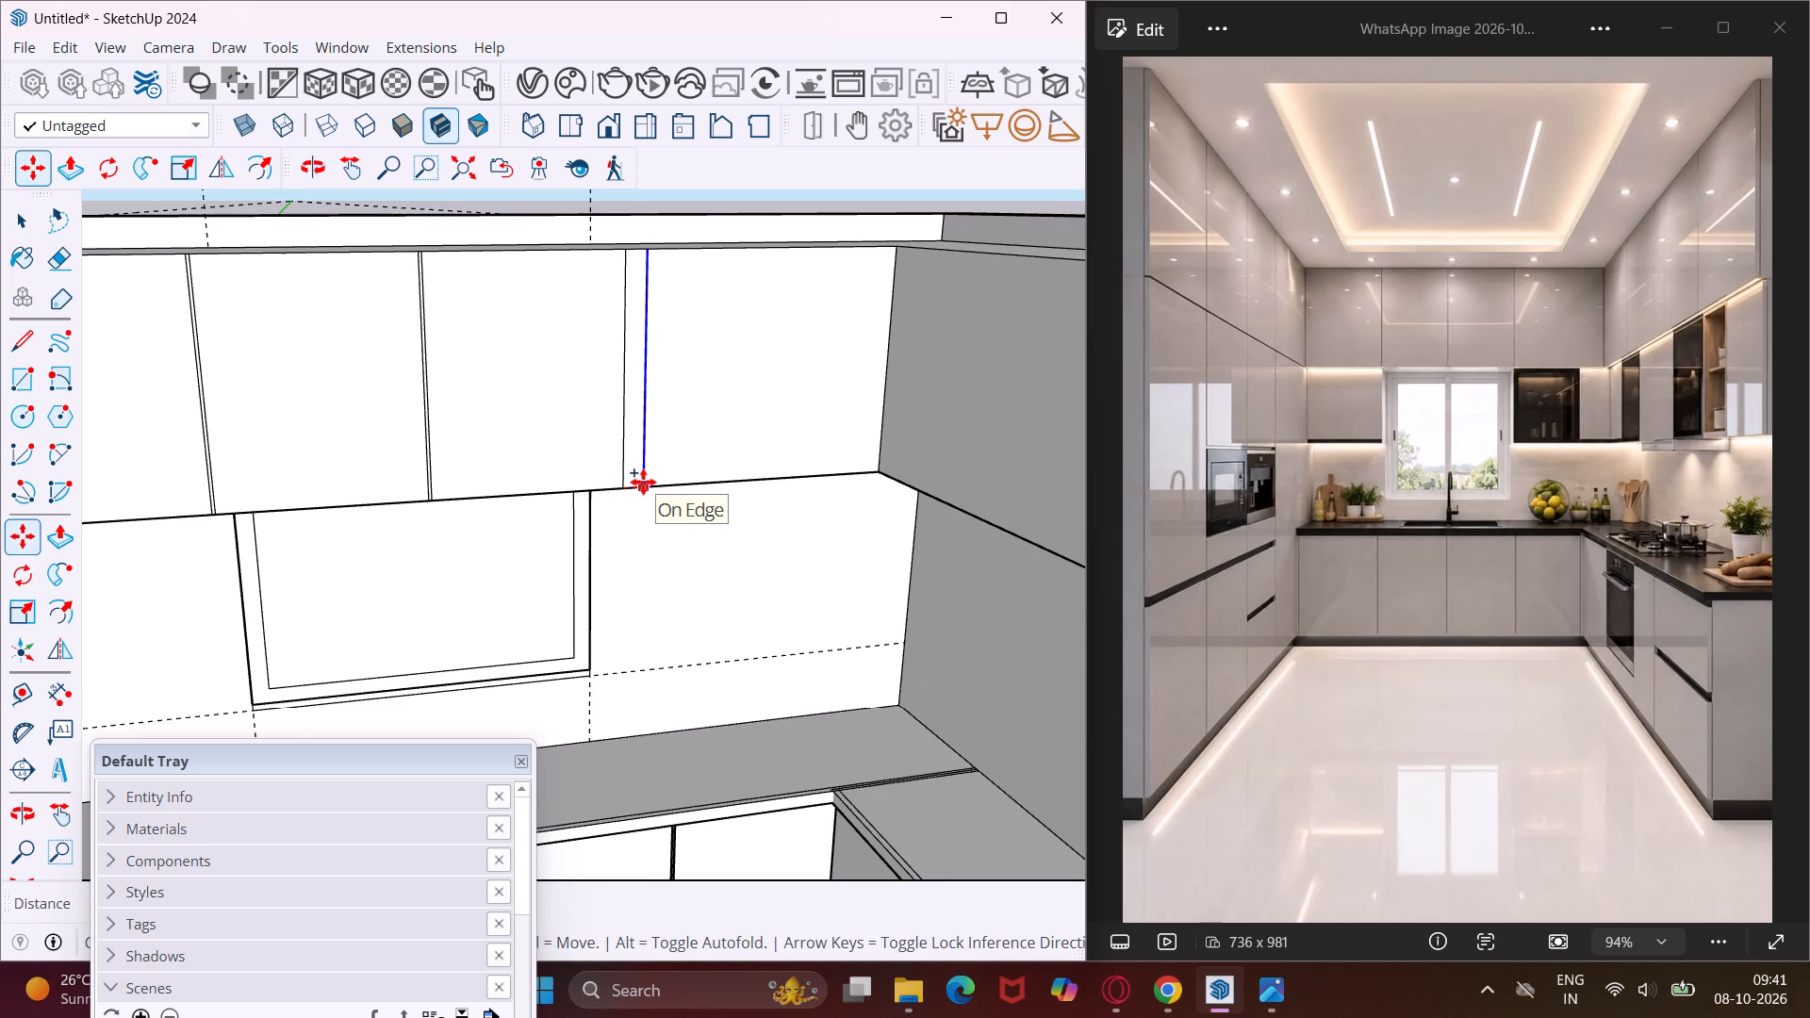
type(".4\"")
key("Return")
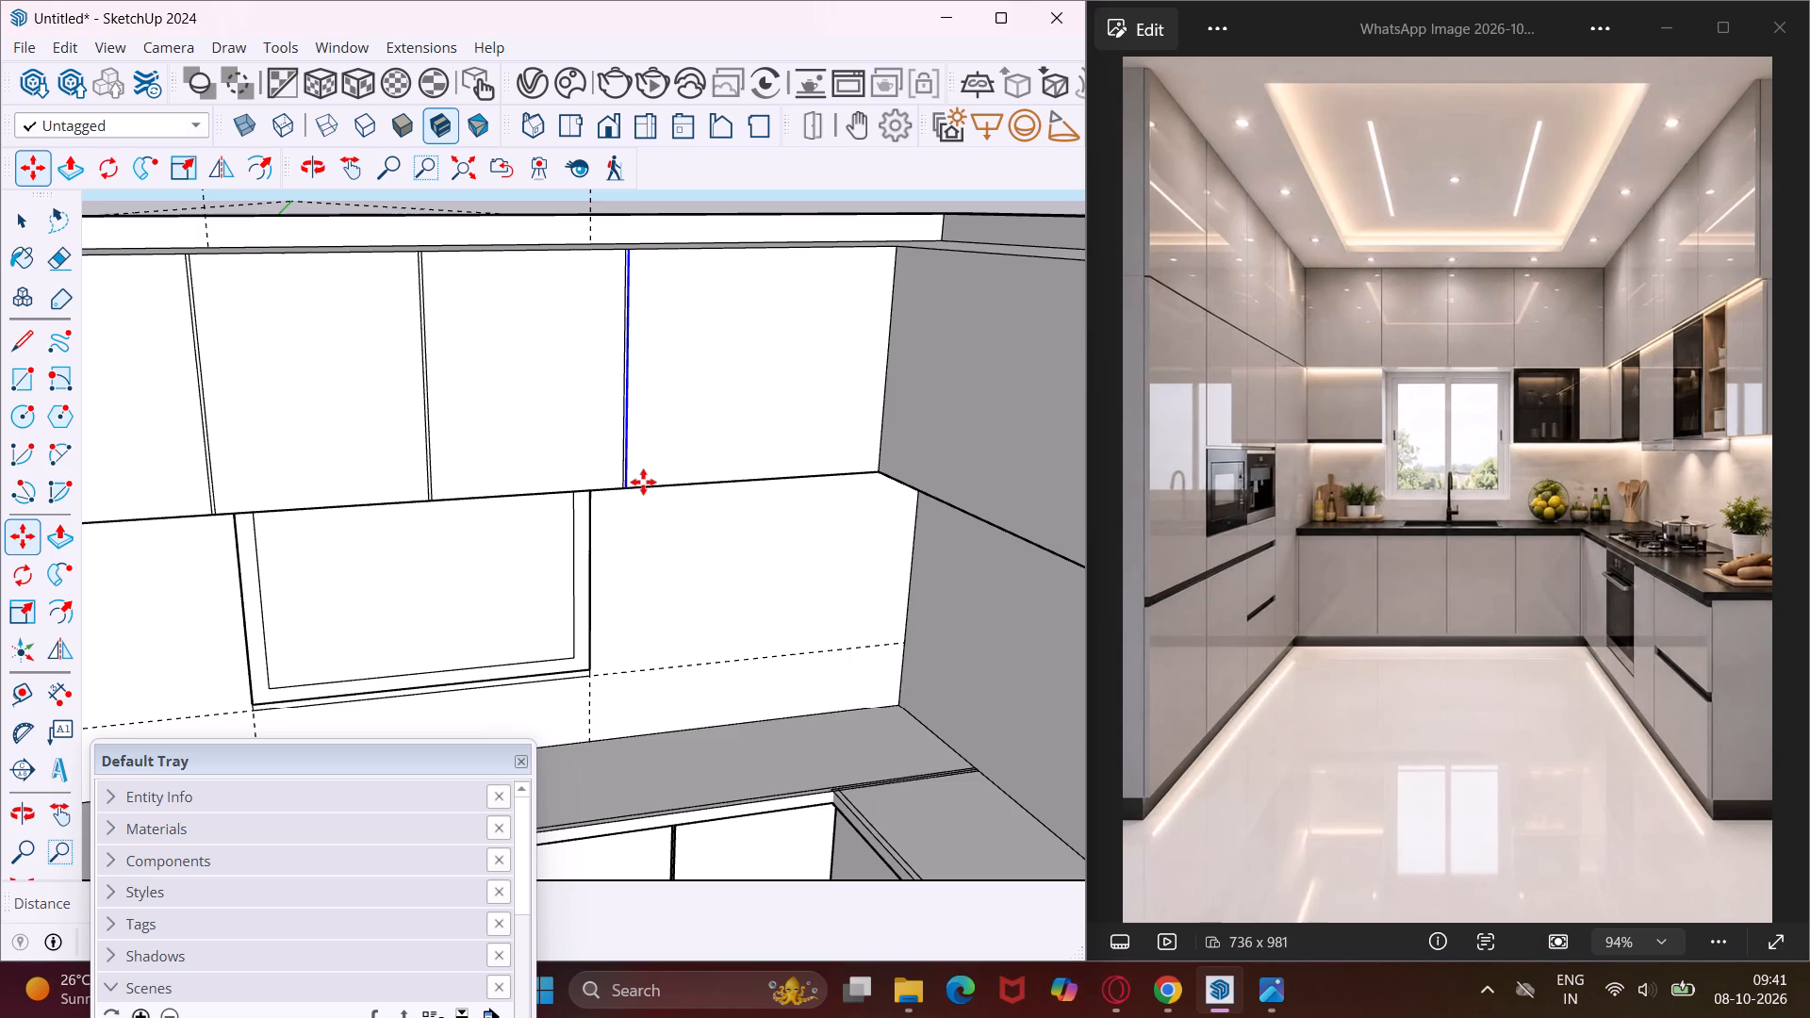
key("Escape")
key("space")
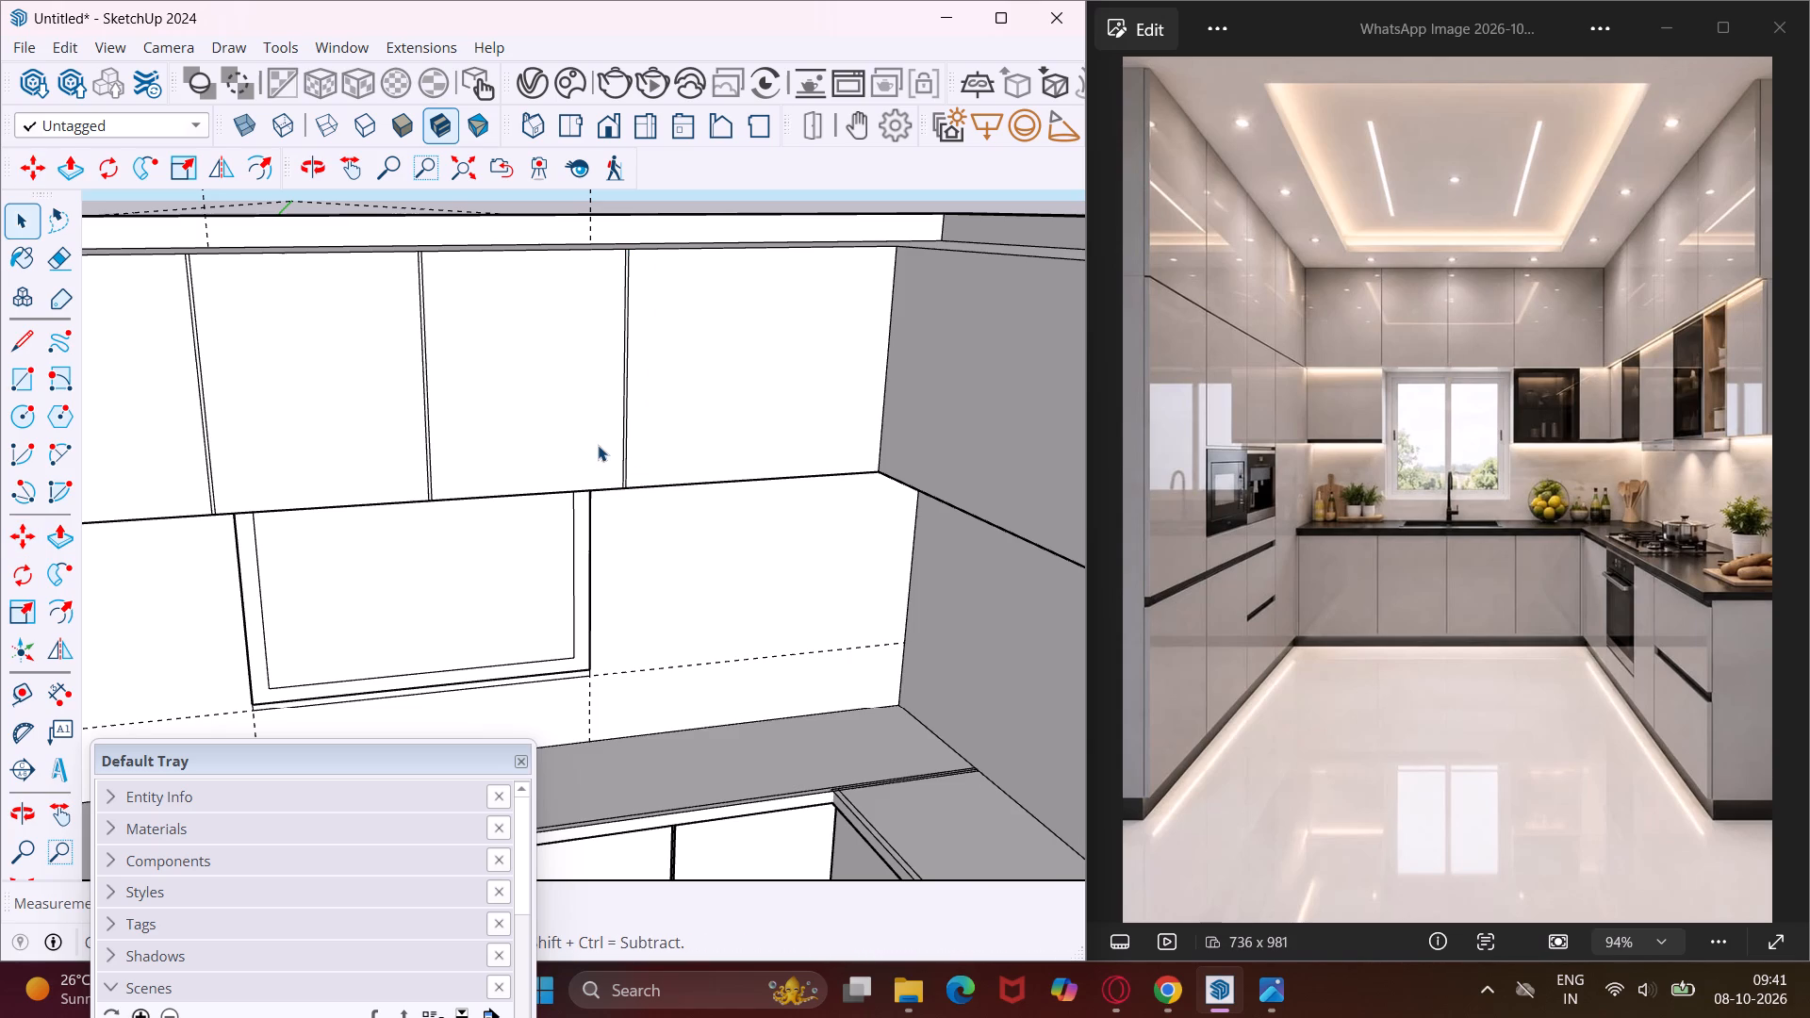
Copy the open-end vertical edge of the counter-side overhead block to its inner corner, divided by 5 into equal door panels.
scroll(598, 445, "down", 12)
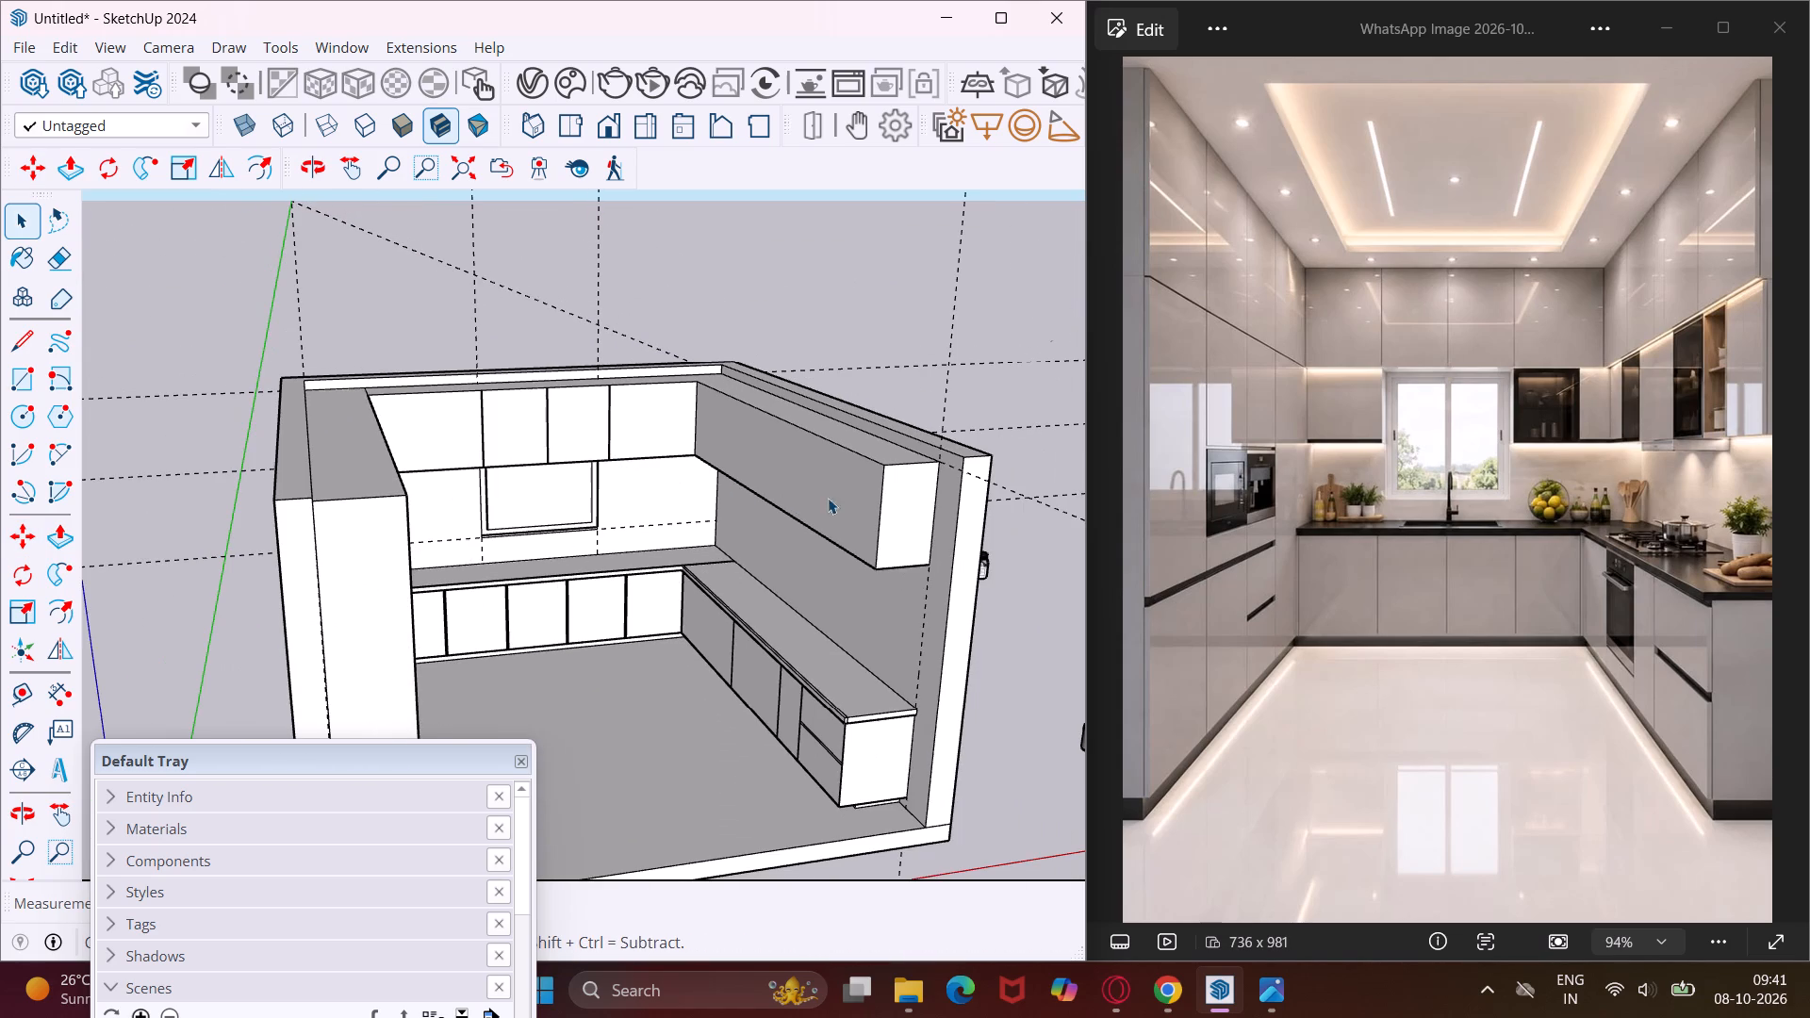
middle_click_drag(860, 484, 990, 493)
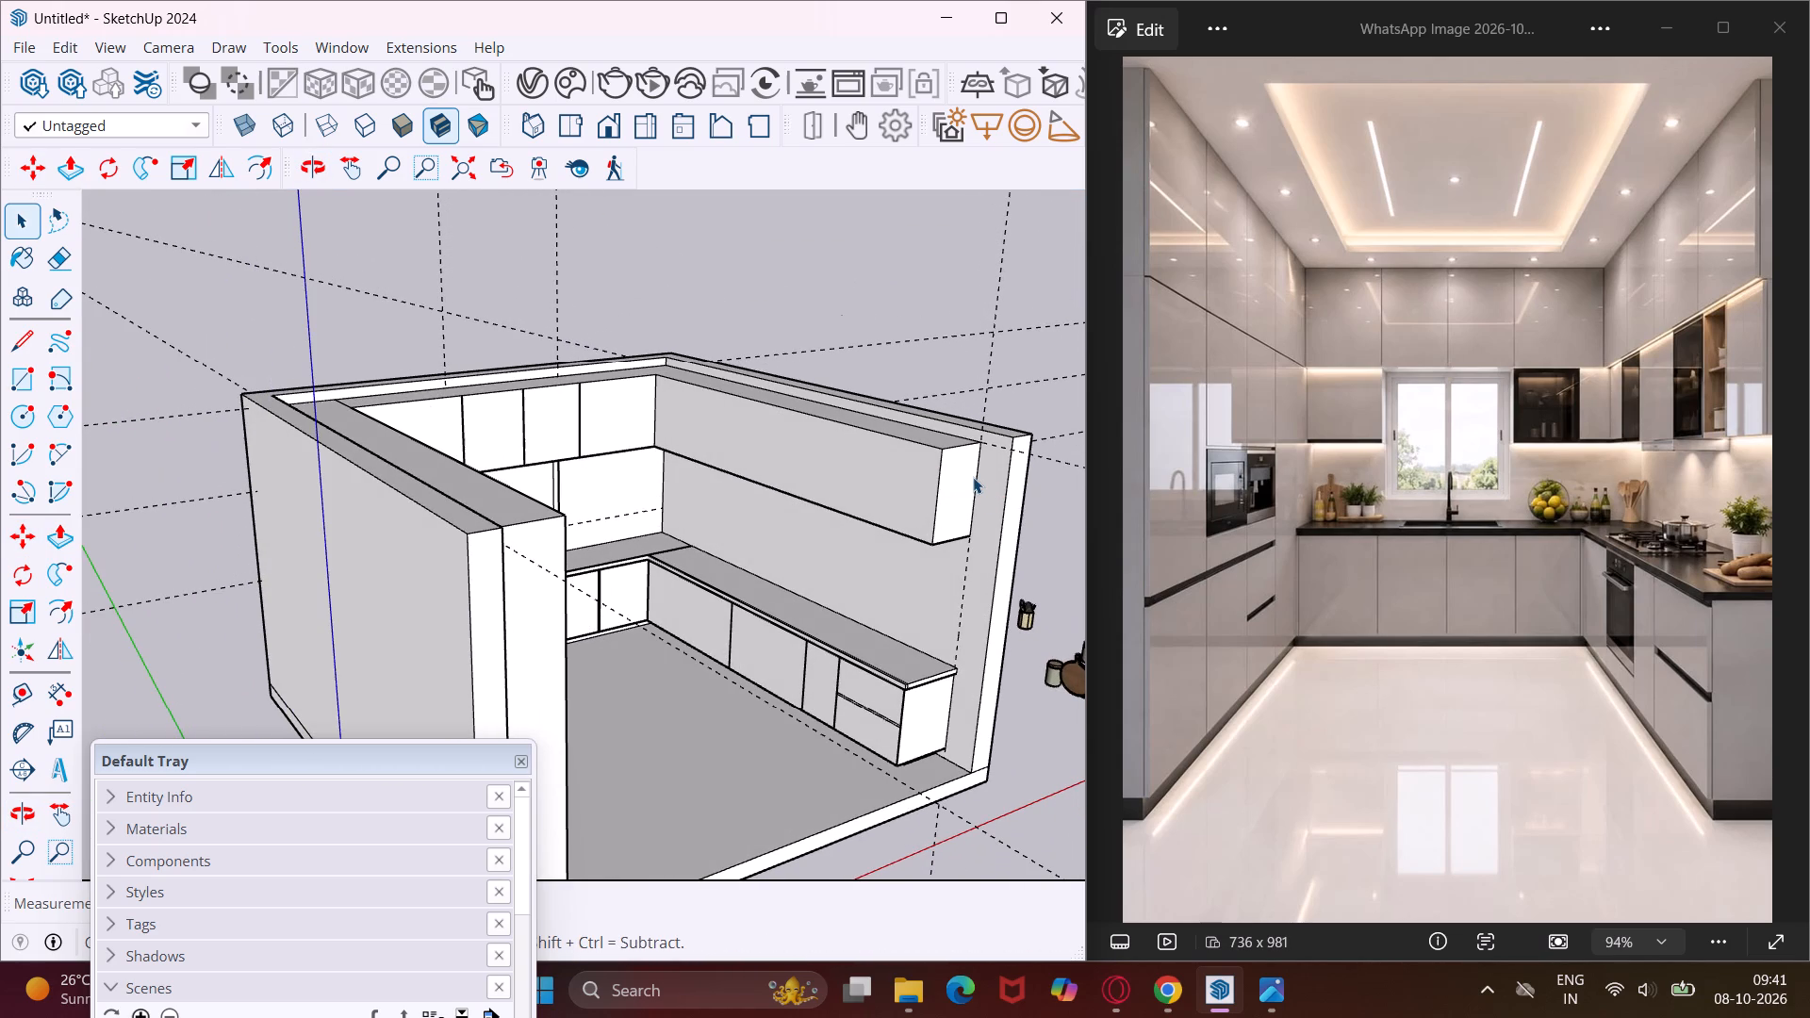
scroll(973, 477, "up", 8)
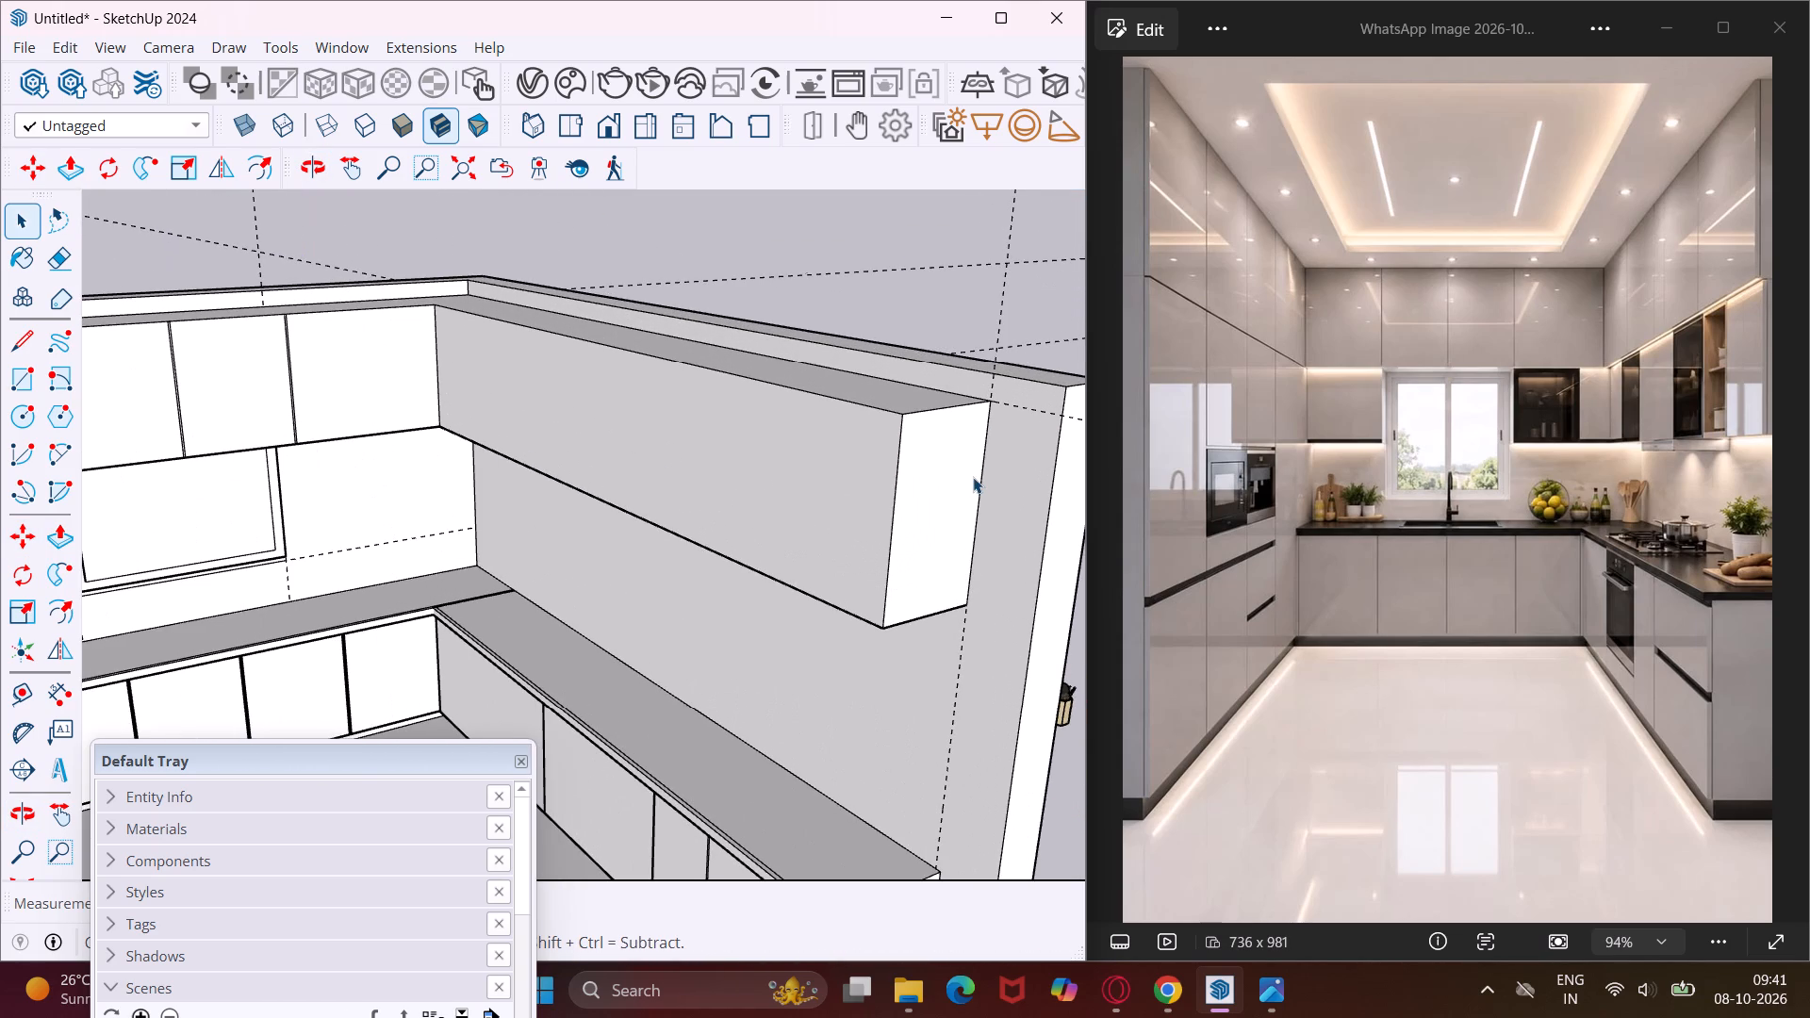
left_click(882, 616)
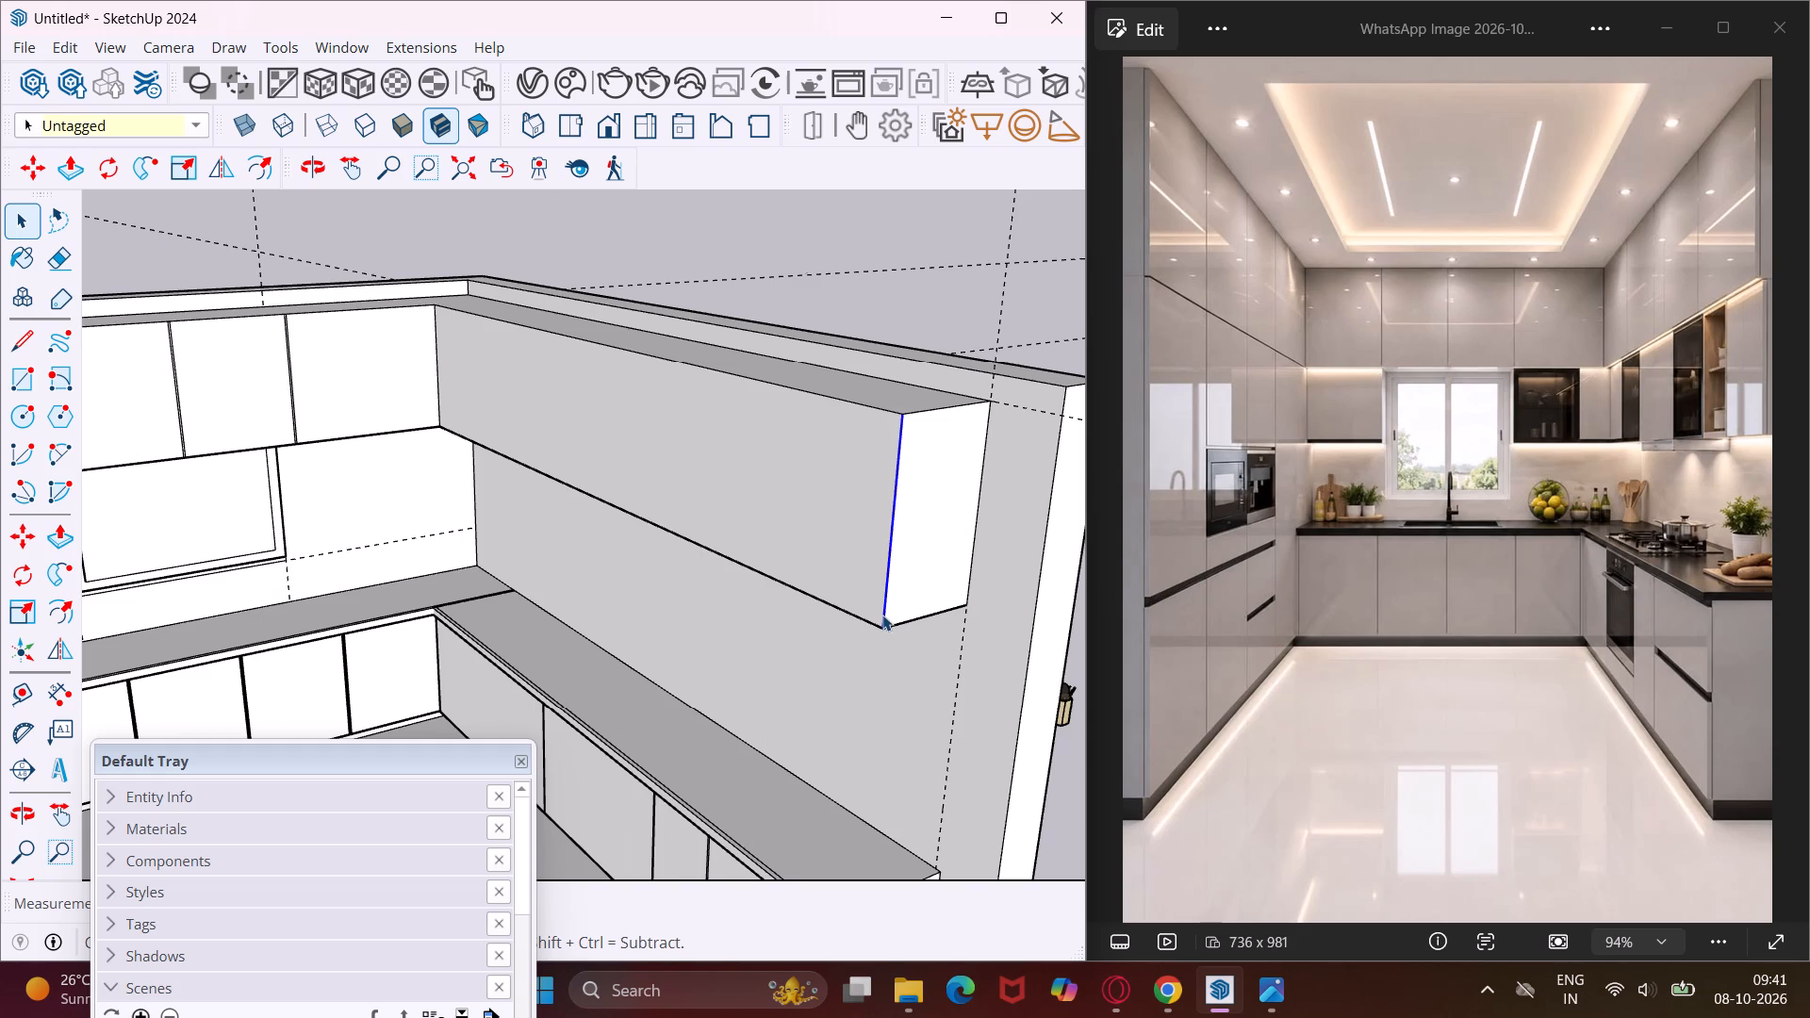
key("m")
left_click(884, 630)
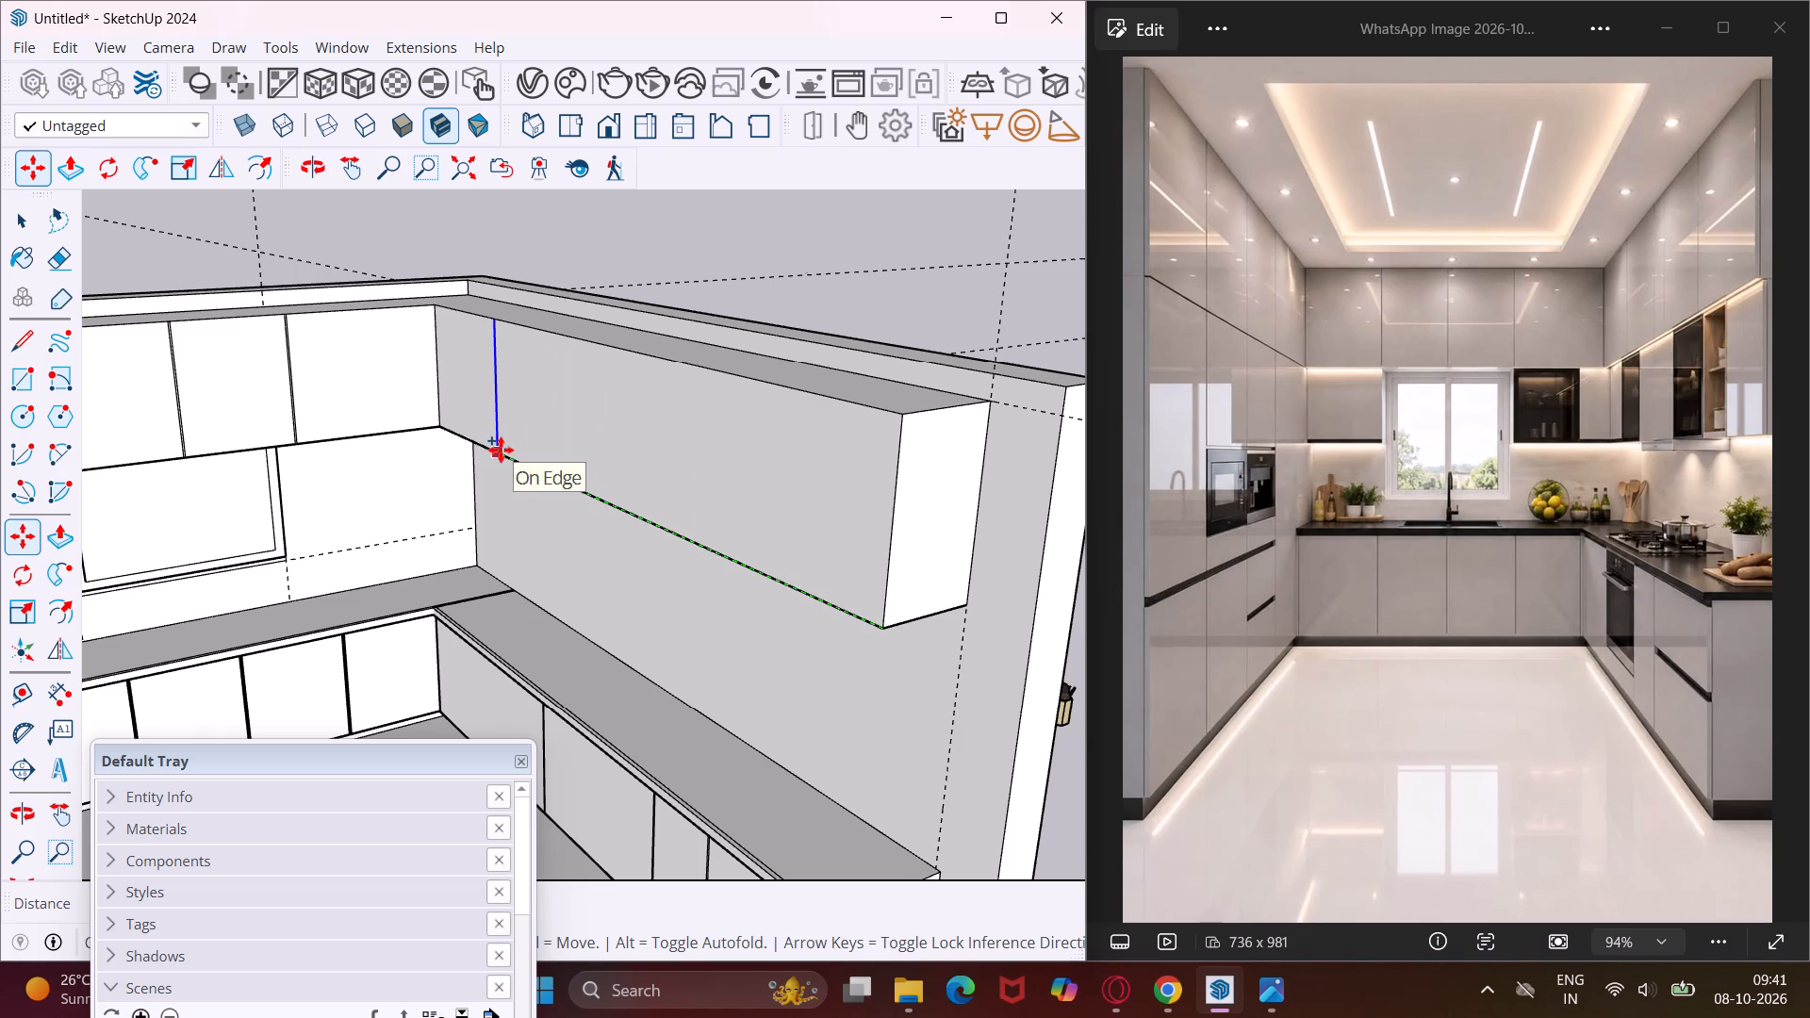
left_click(448, 428)
type("/5")
key("Return")
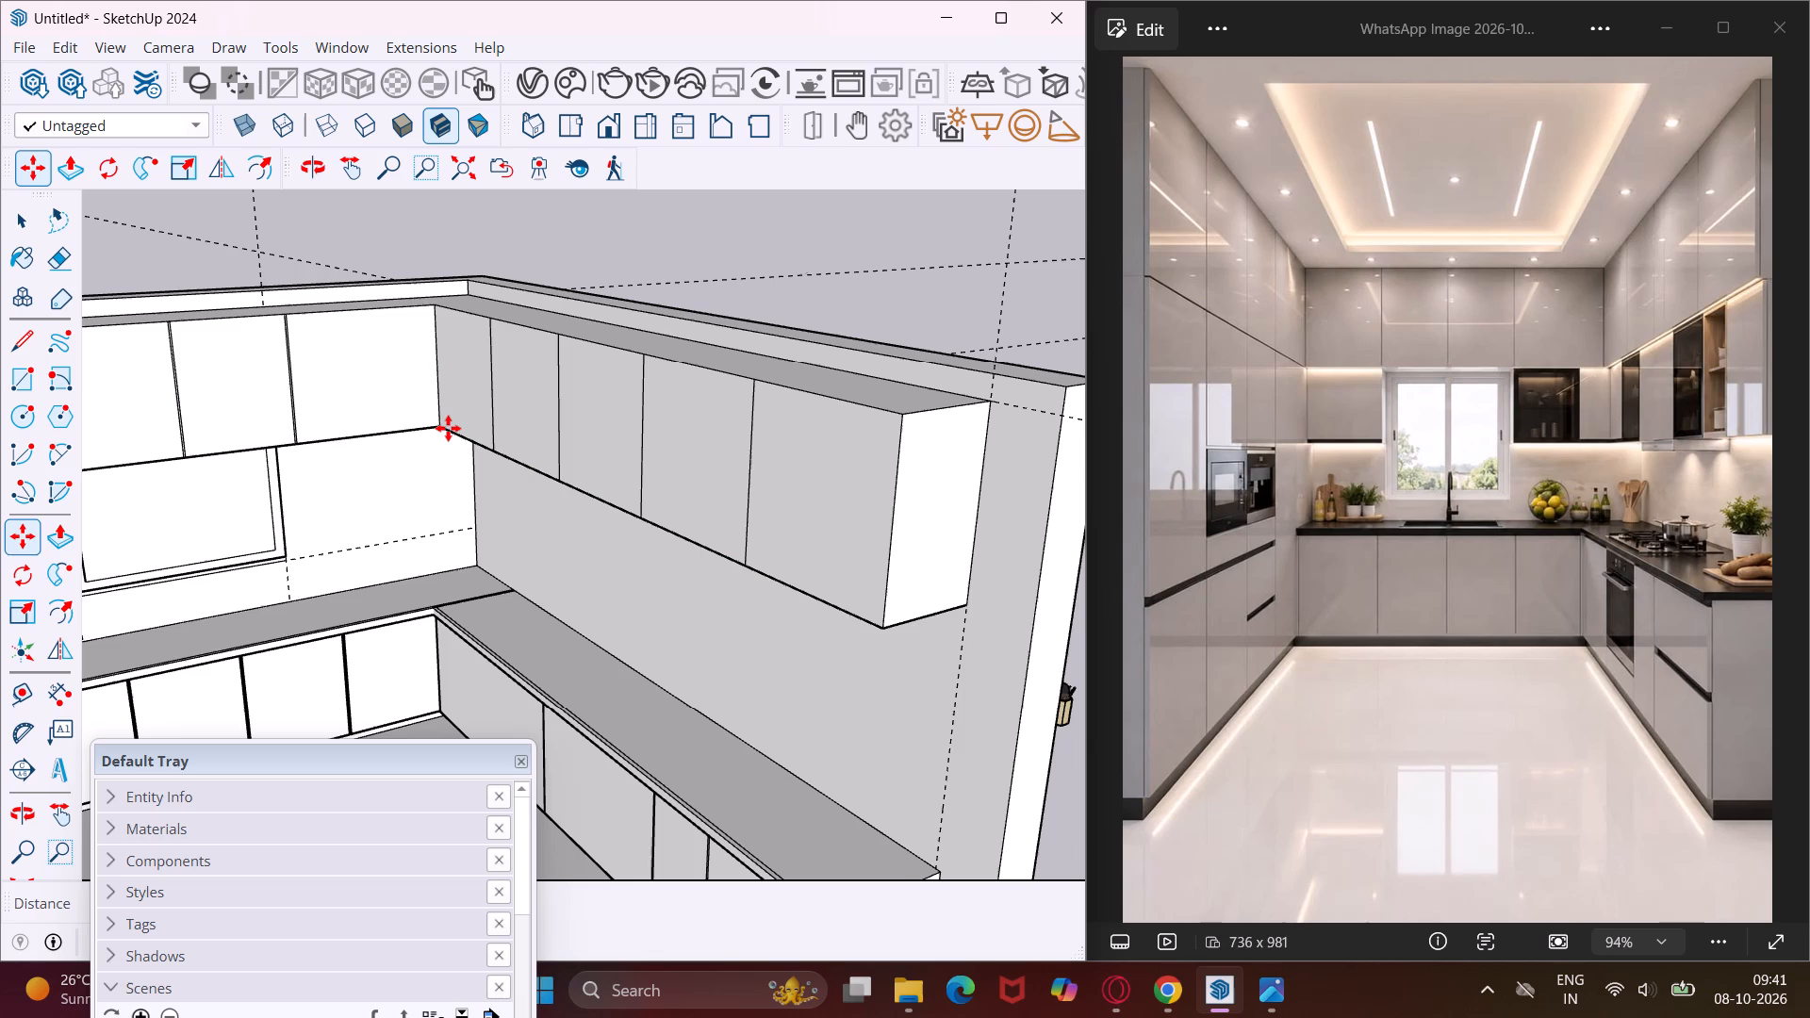
key("Escape")
key("space")
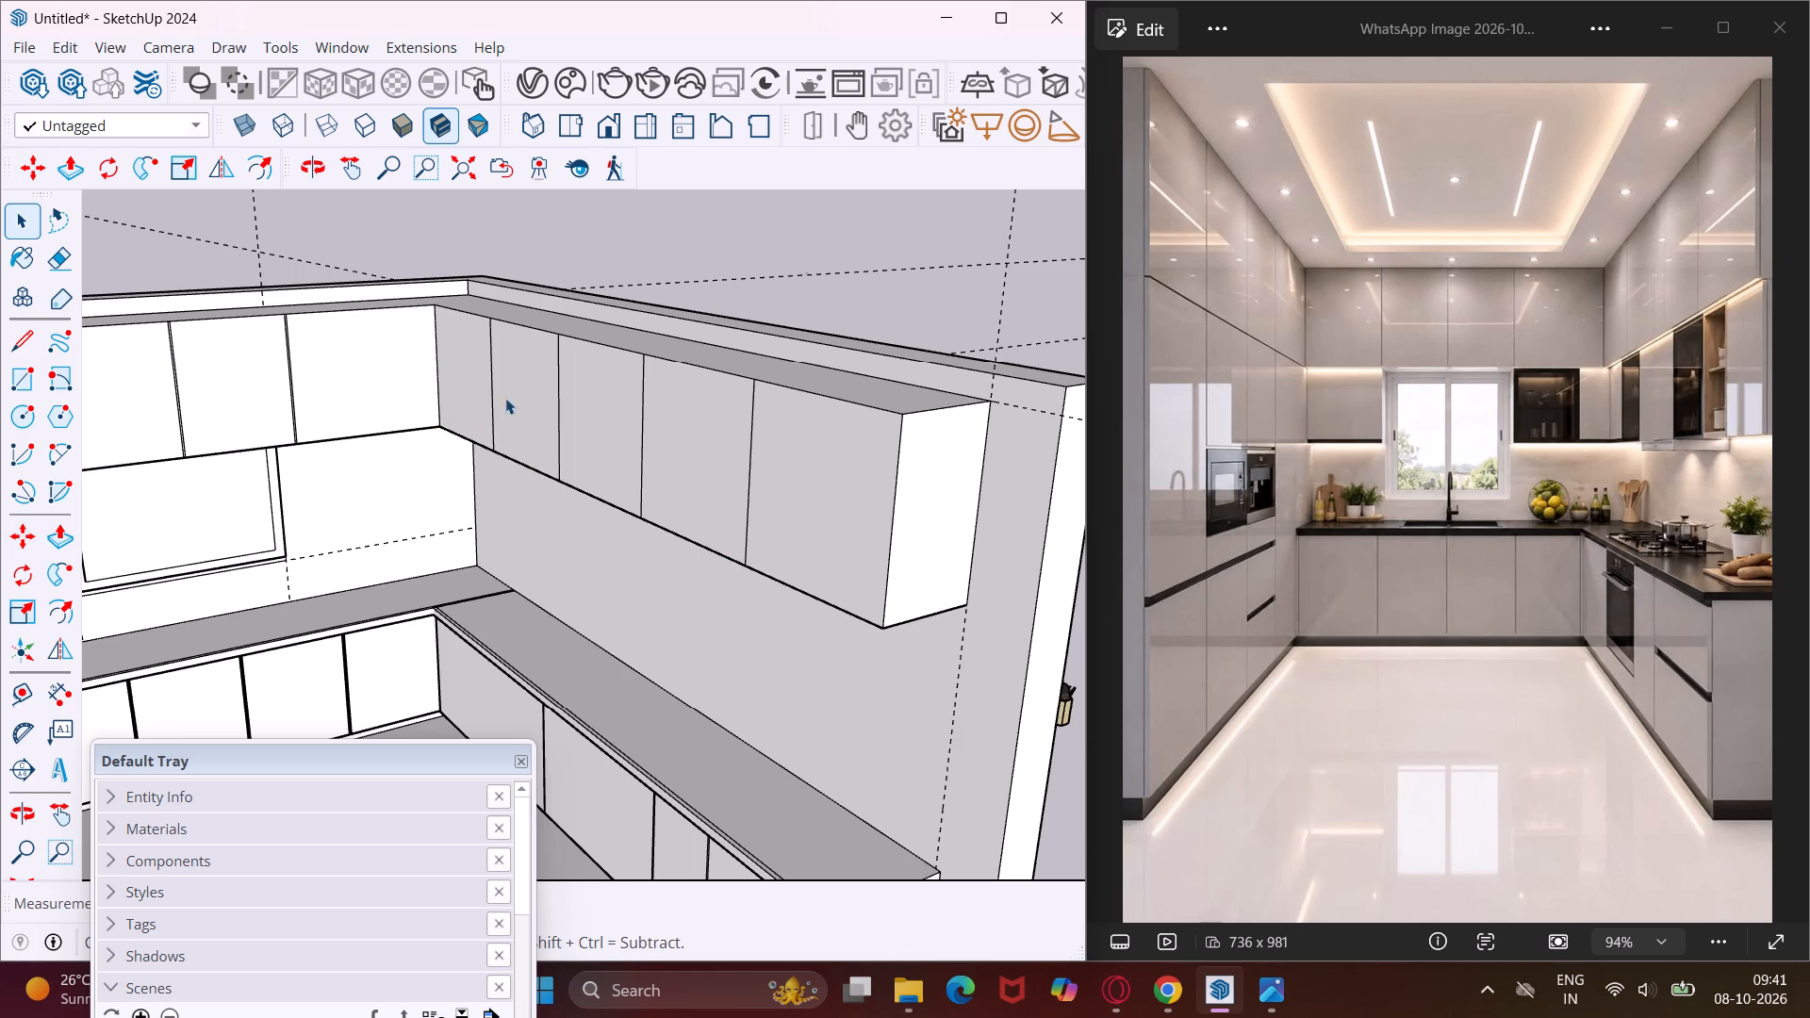
Copy all four division lines on the counter-side overhead face together 0.4" toward the block's open end as door gaps.
scroll(480, 395, "up", 9)
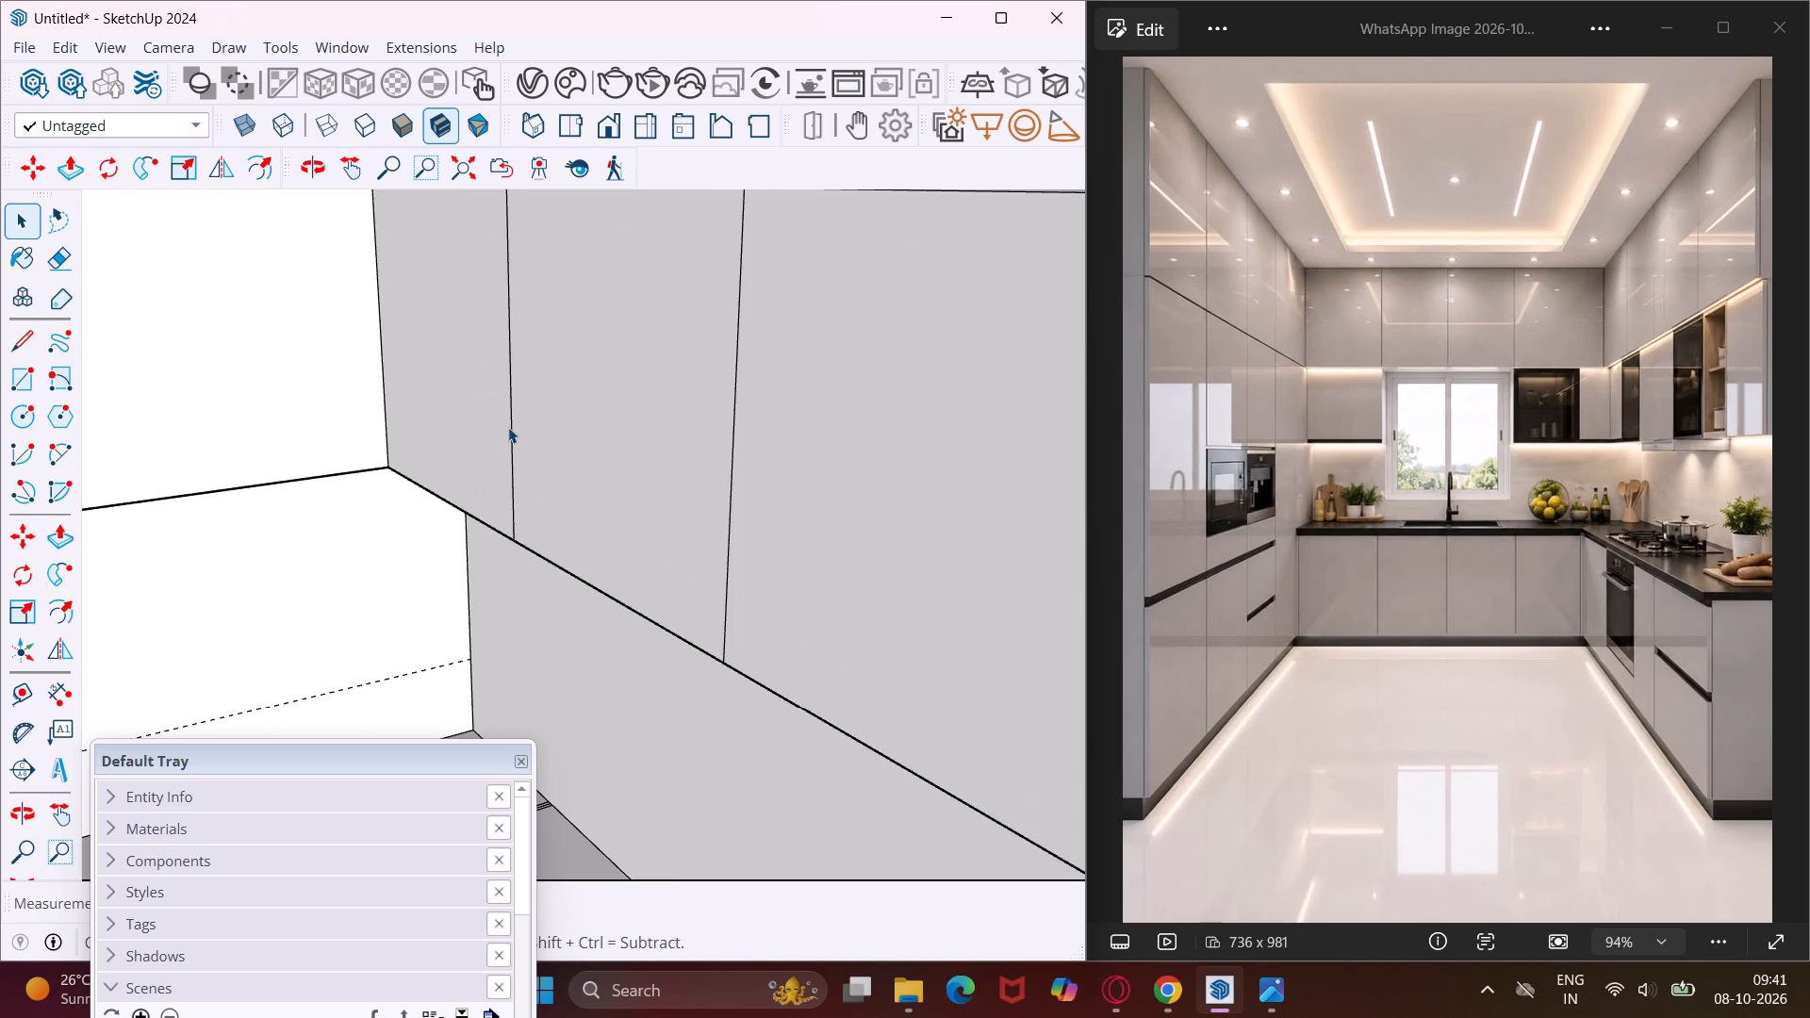
left_click(510, 428)
scroll(510, 428, "down", 8)
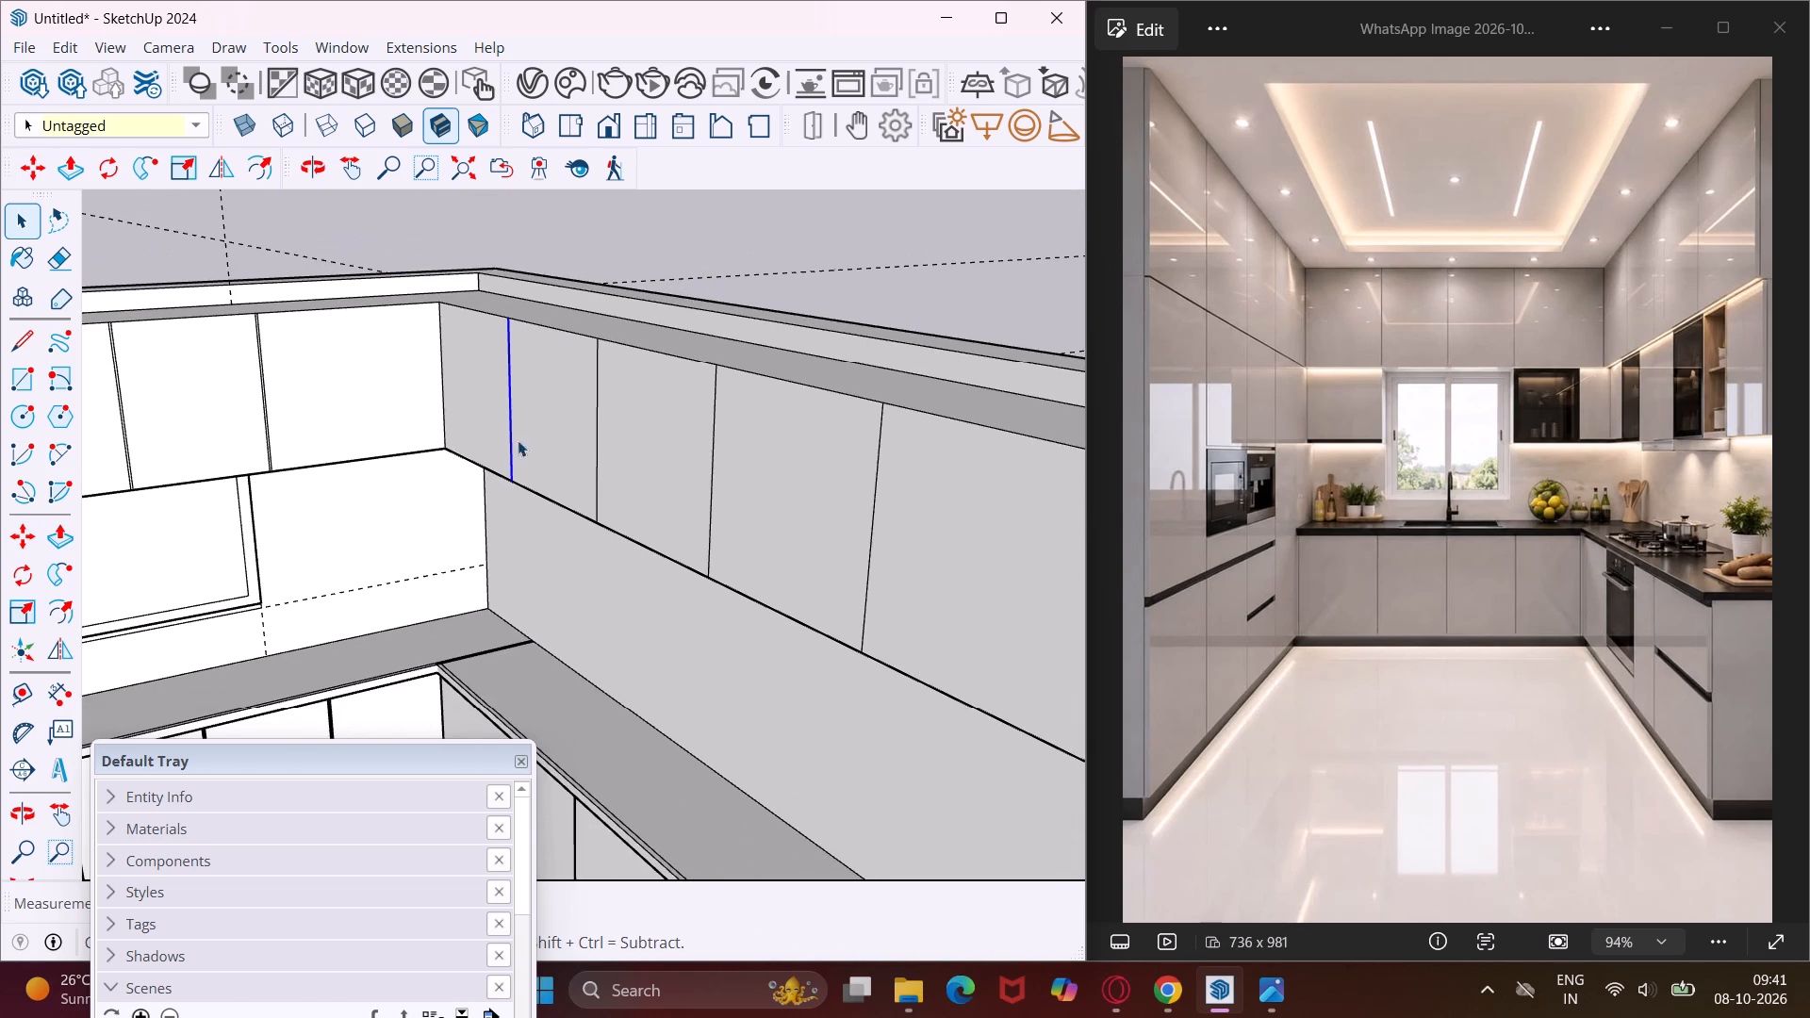
left_click(595, 483, "ctrl")
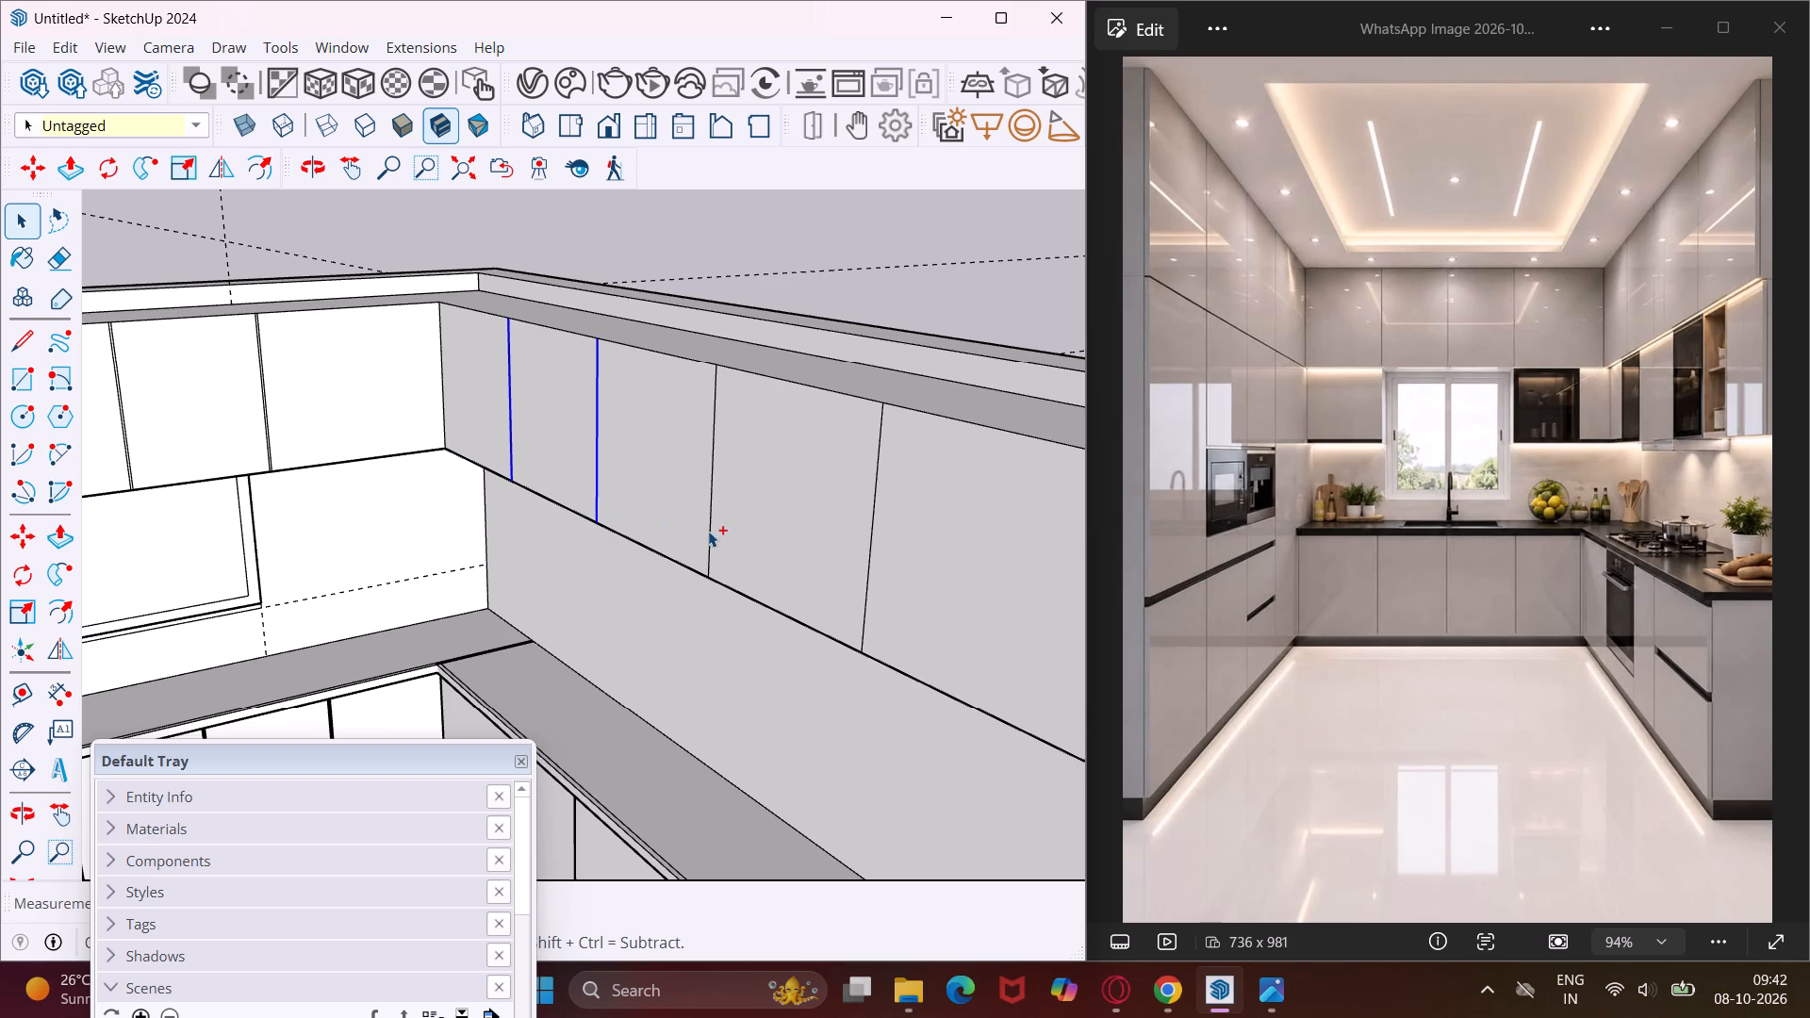
left_click(708, 531, "ctrl")
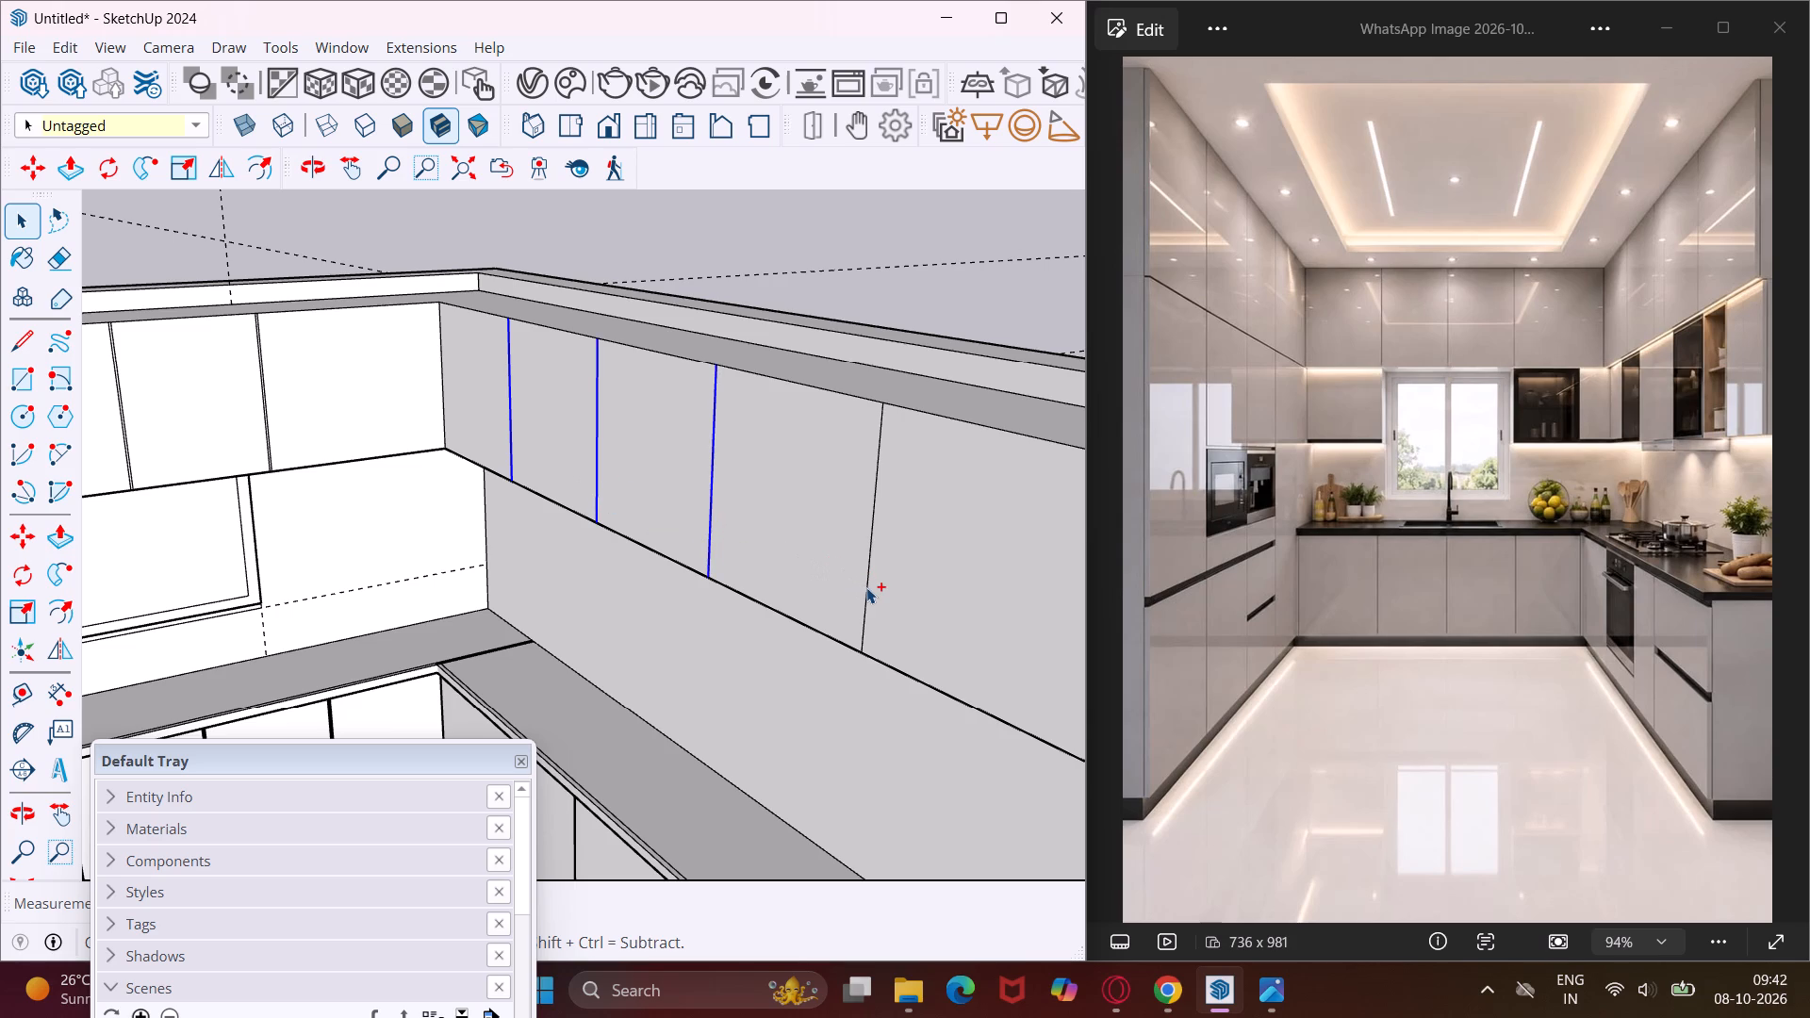
left_click(866, 587, "ctrl")
scroll(775, 572, "down", 5)
key("m")
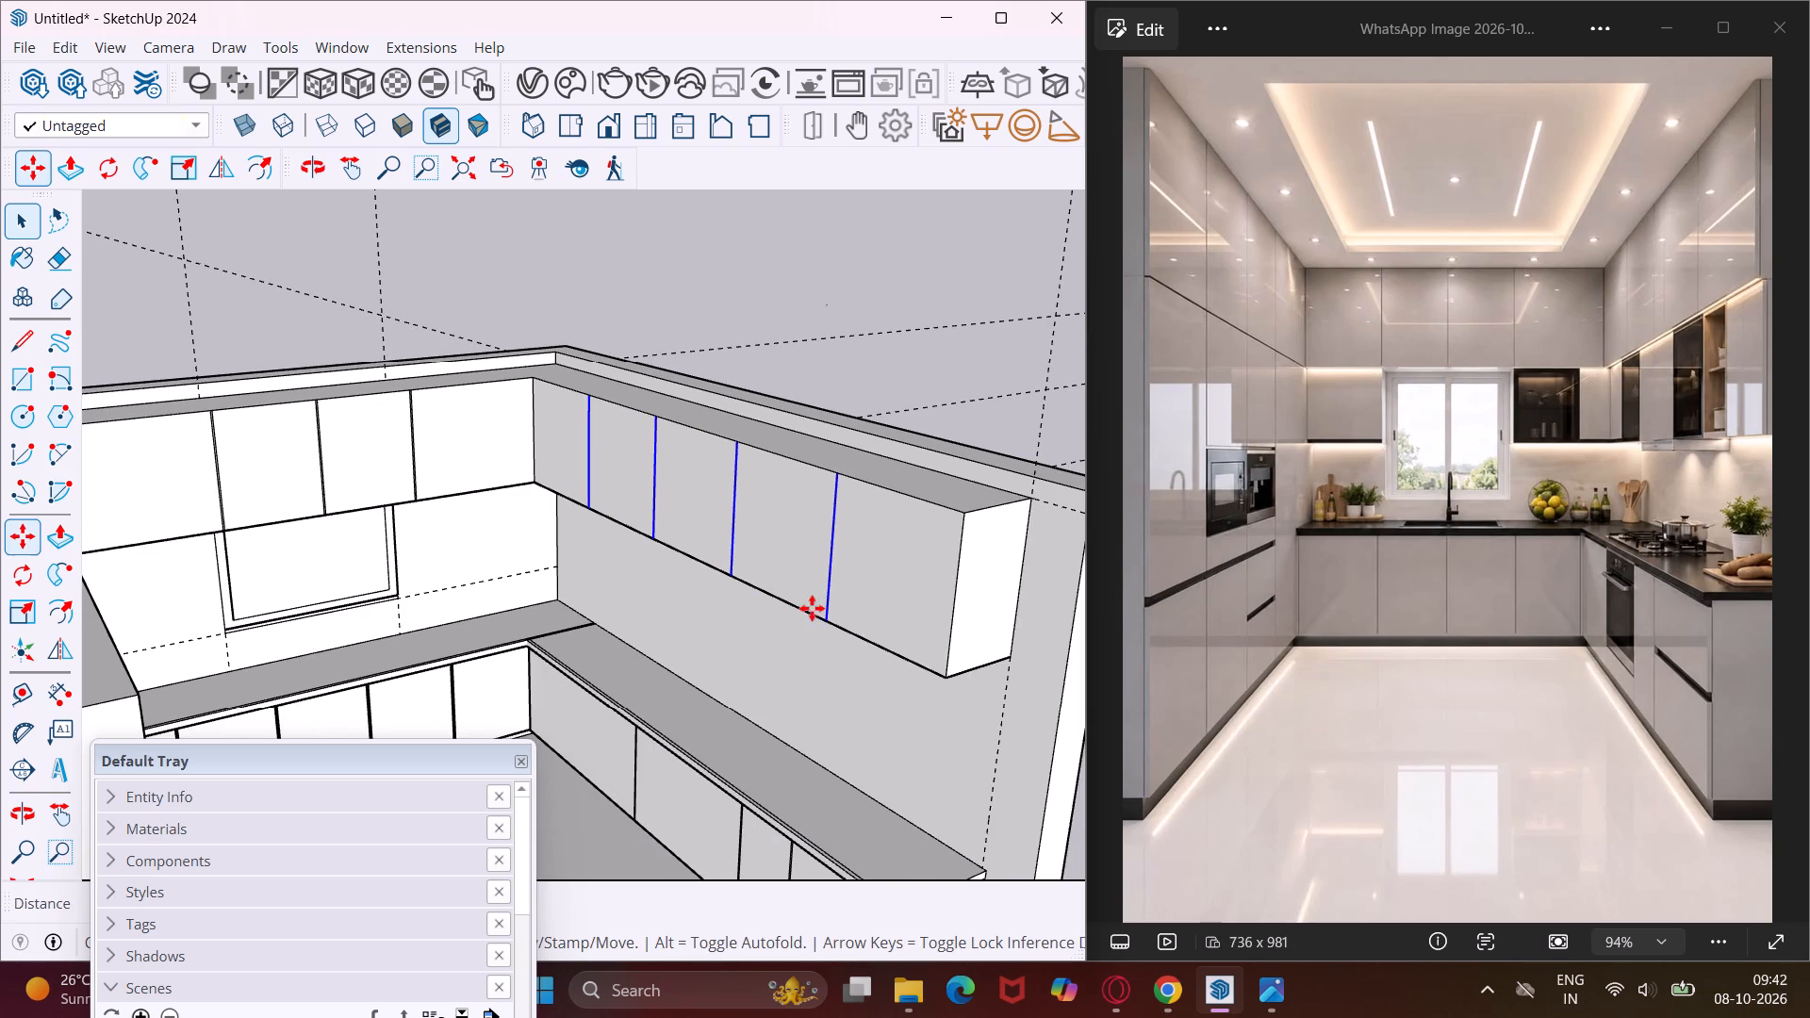
scroll(827, 621, "up", 15)
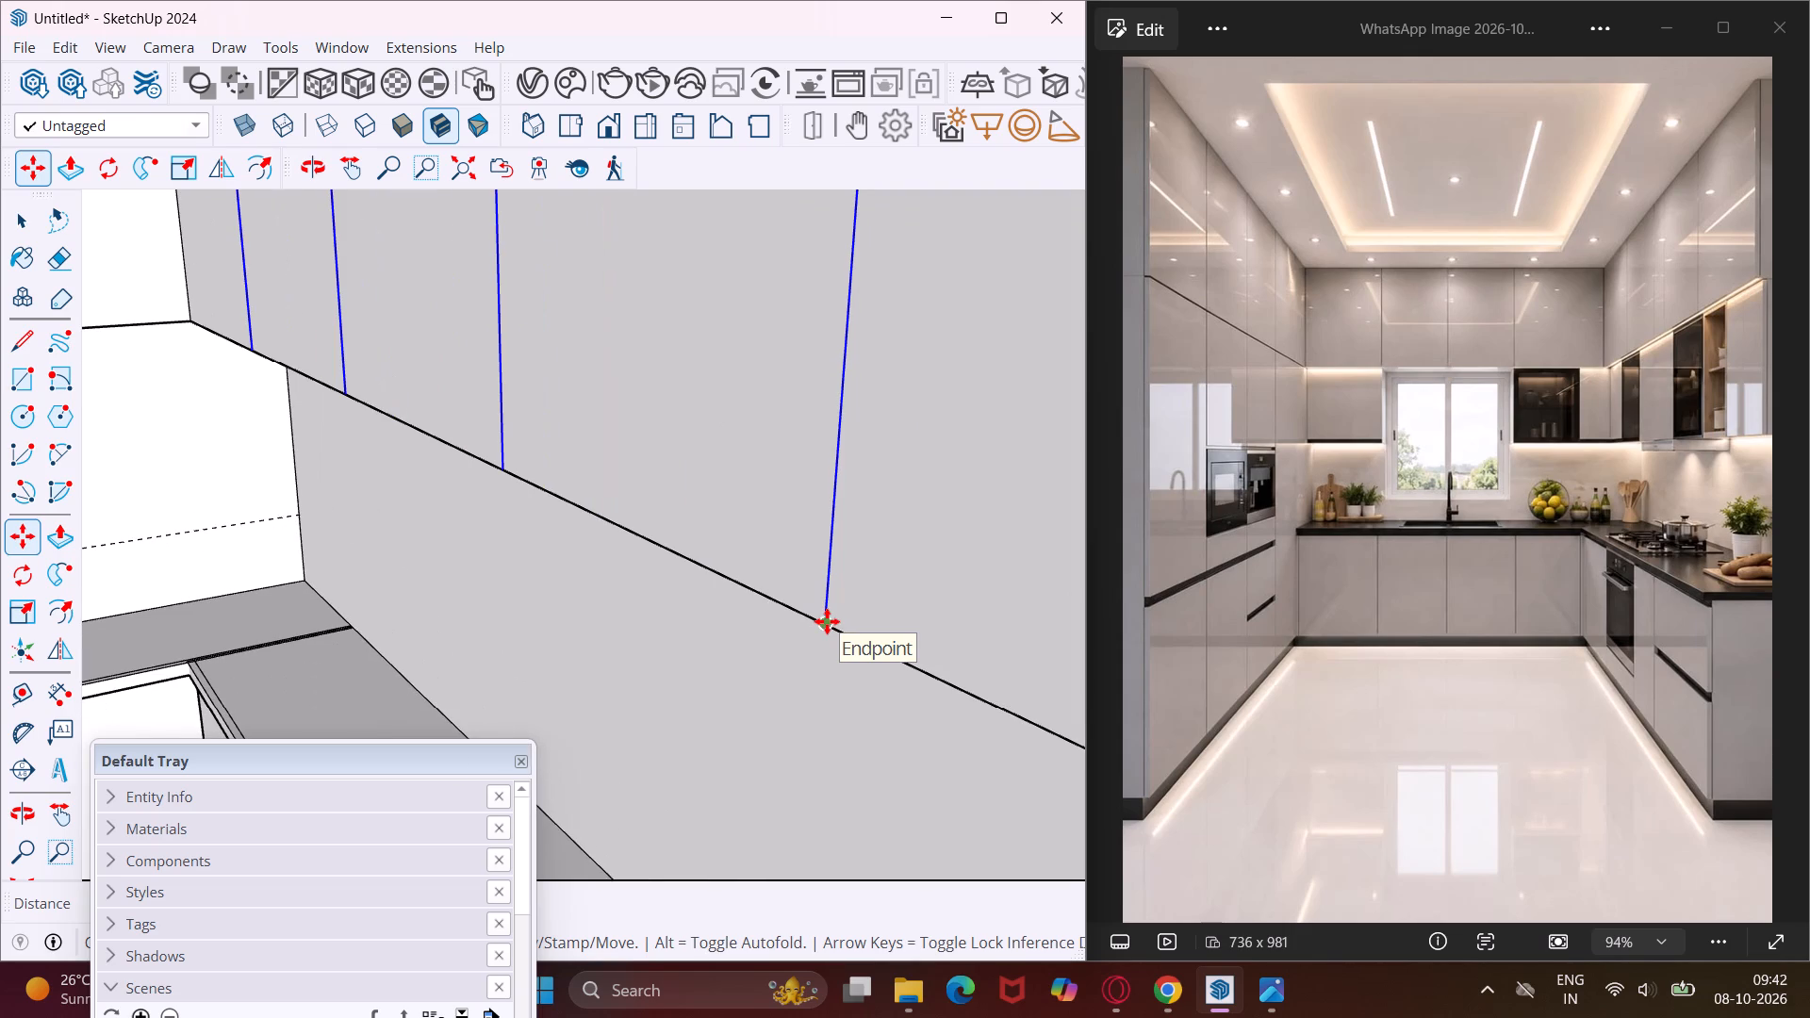
left_click(826, 621)
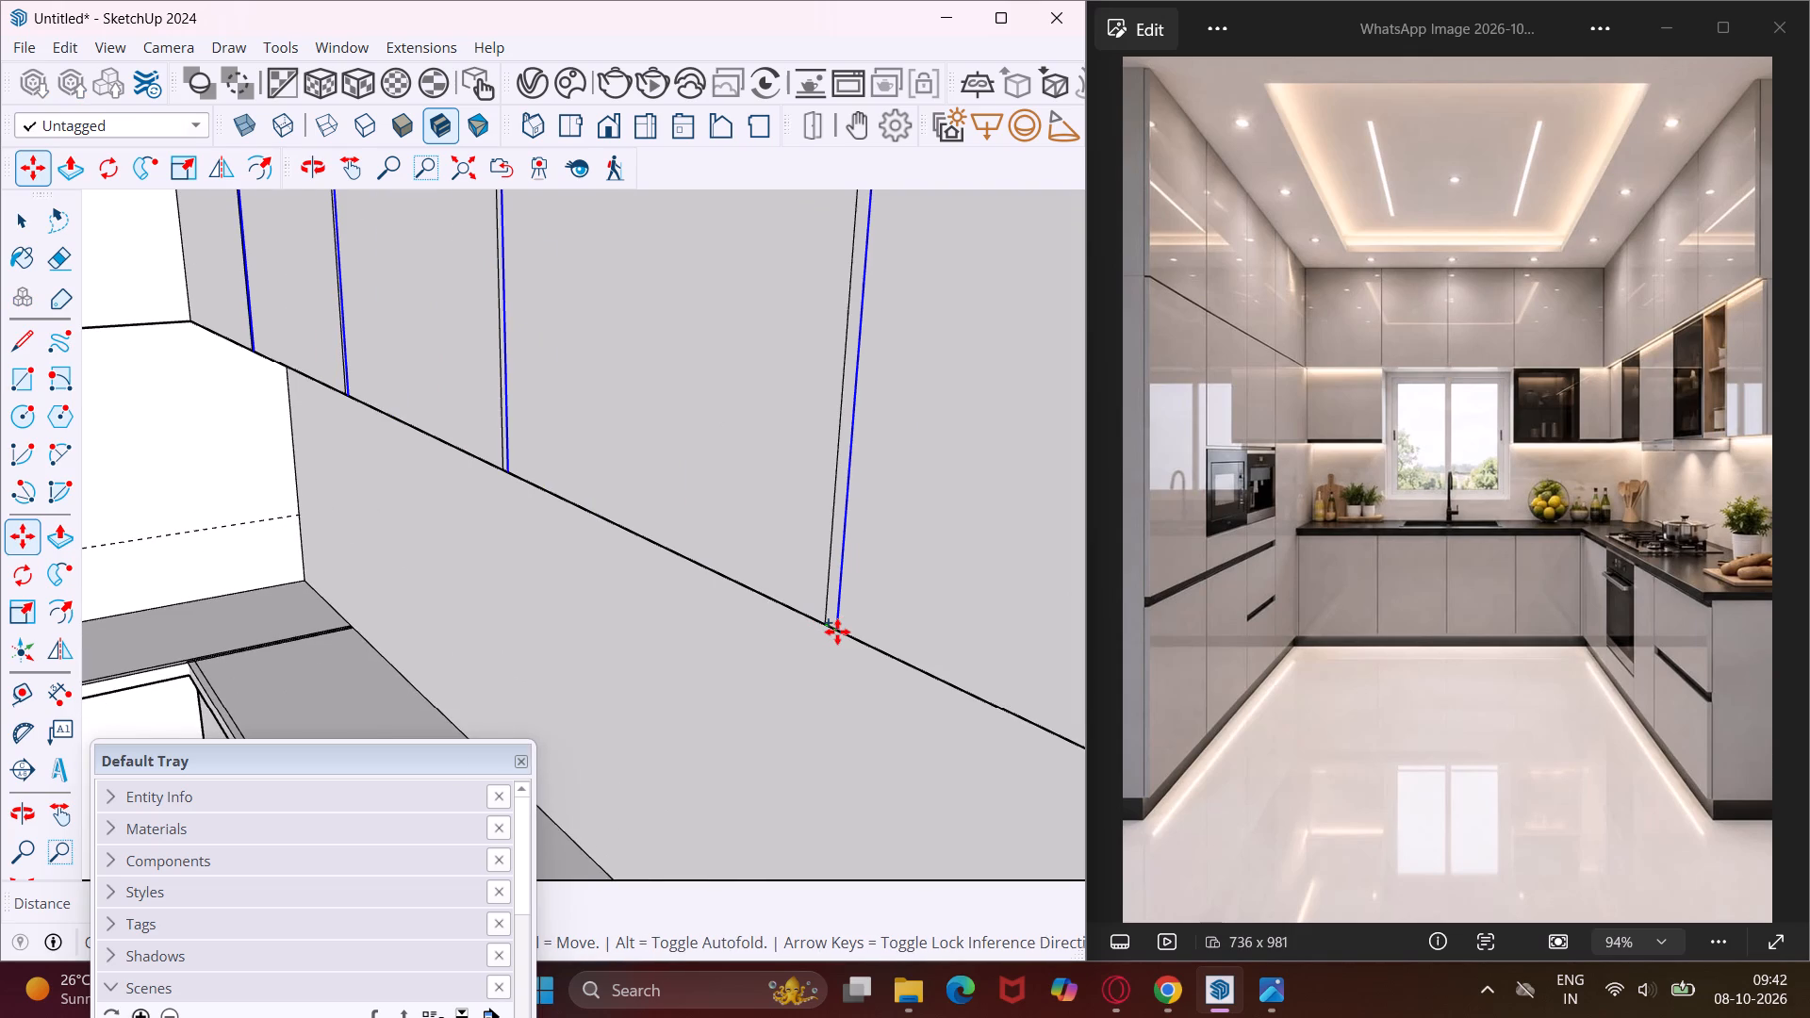
type(".4\"")
key("Return")
scroll(765, 505, "down", 6)
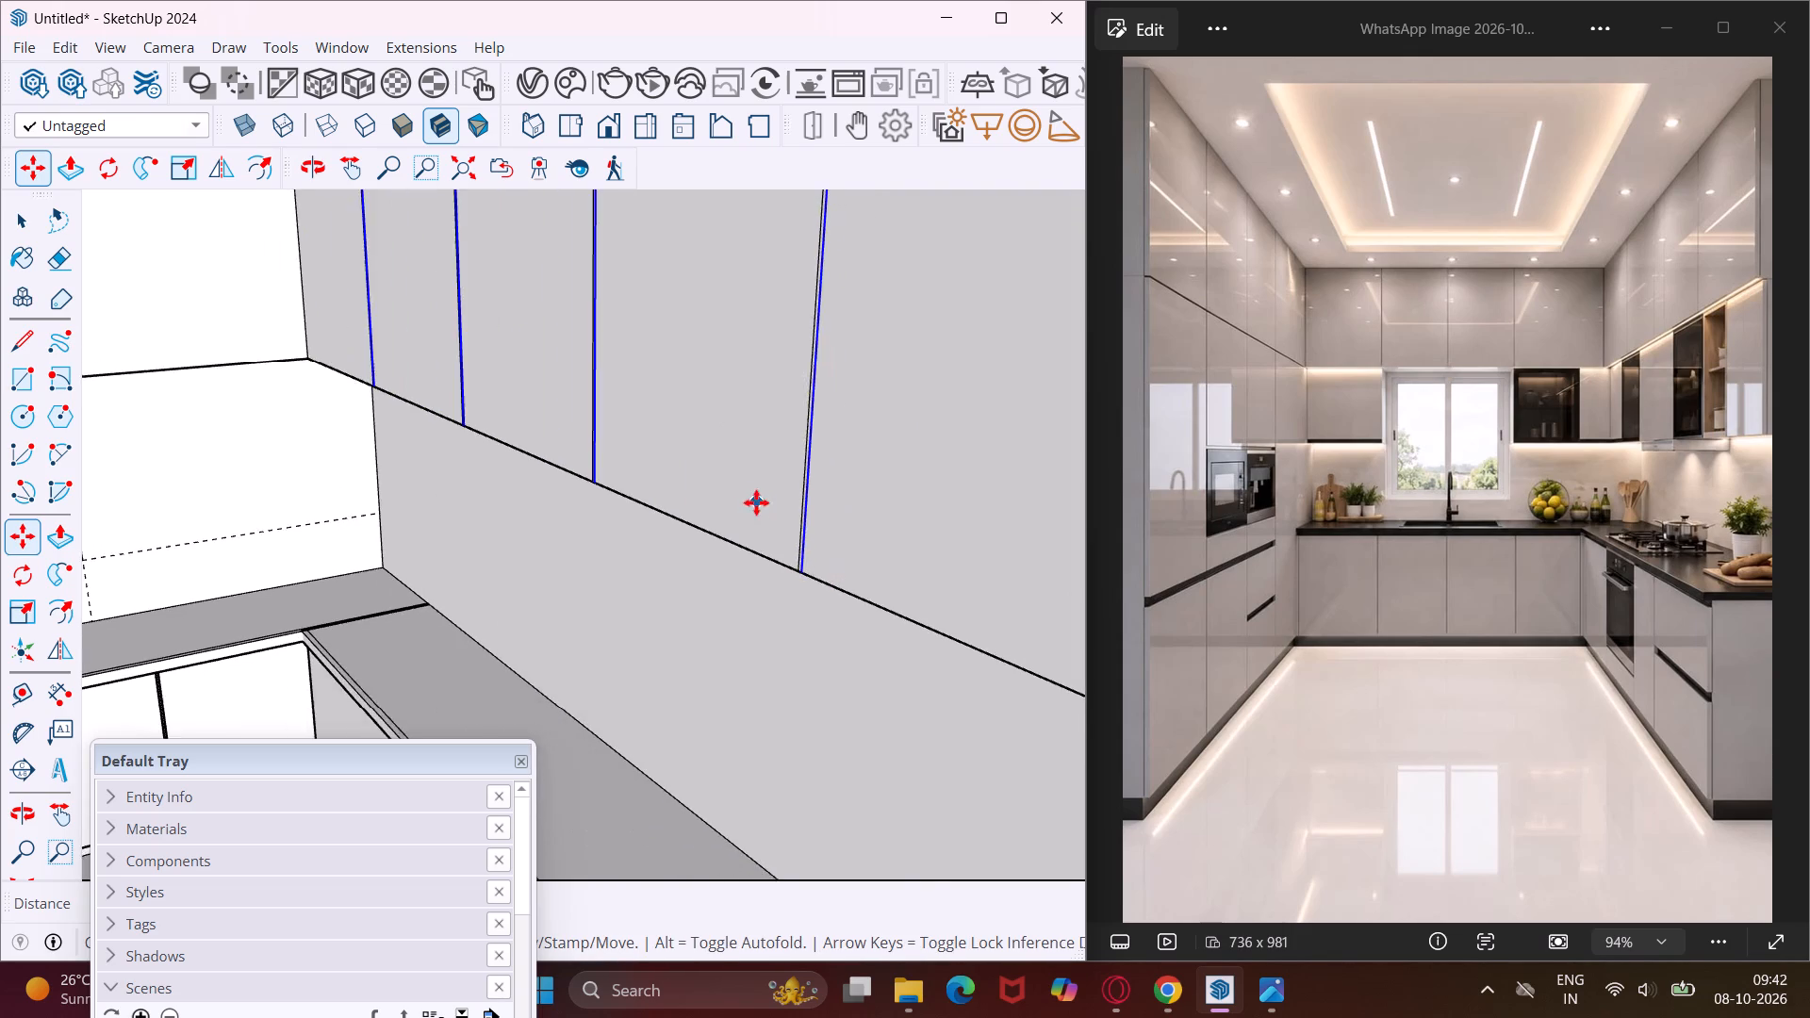
Inspect the divided overhead cabinets and the whole kitchen from several angles, ending on the back wall around the window.
scroll(745, 500, "down", 9)
key("Escape")
key("space")
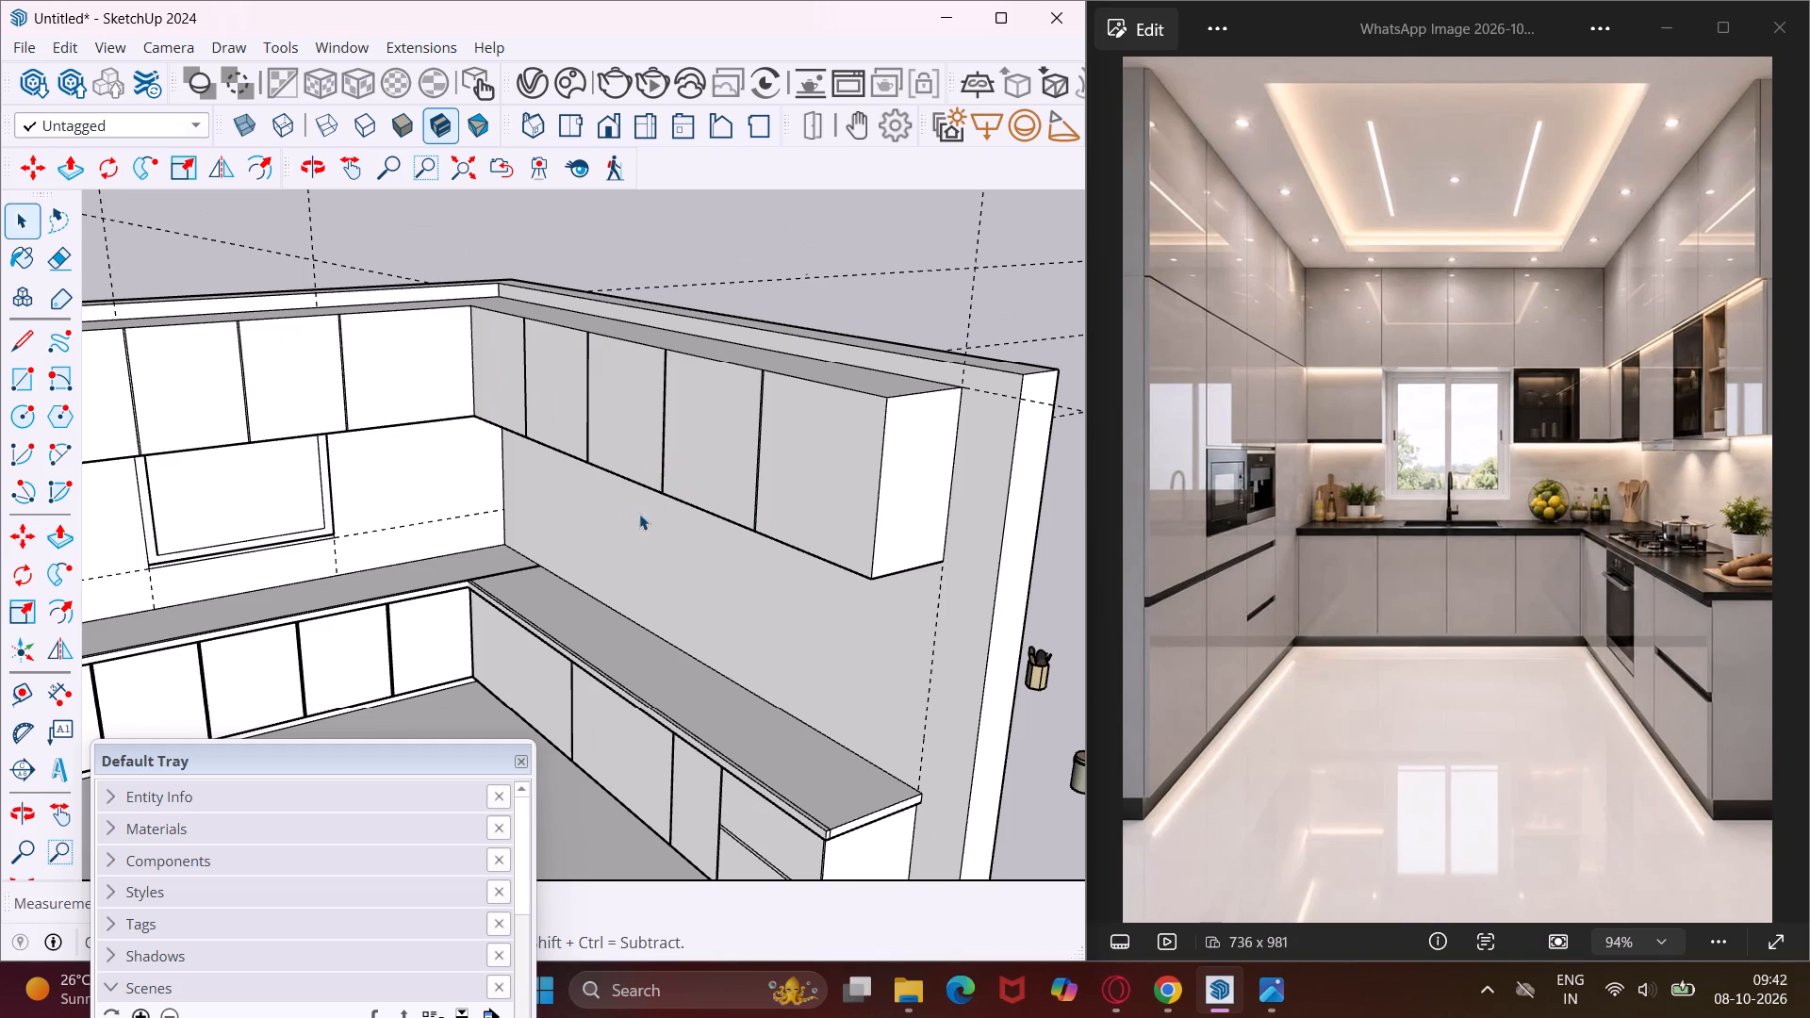
middle_click_drag(597, 510, 583, 443)
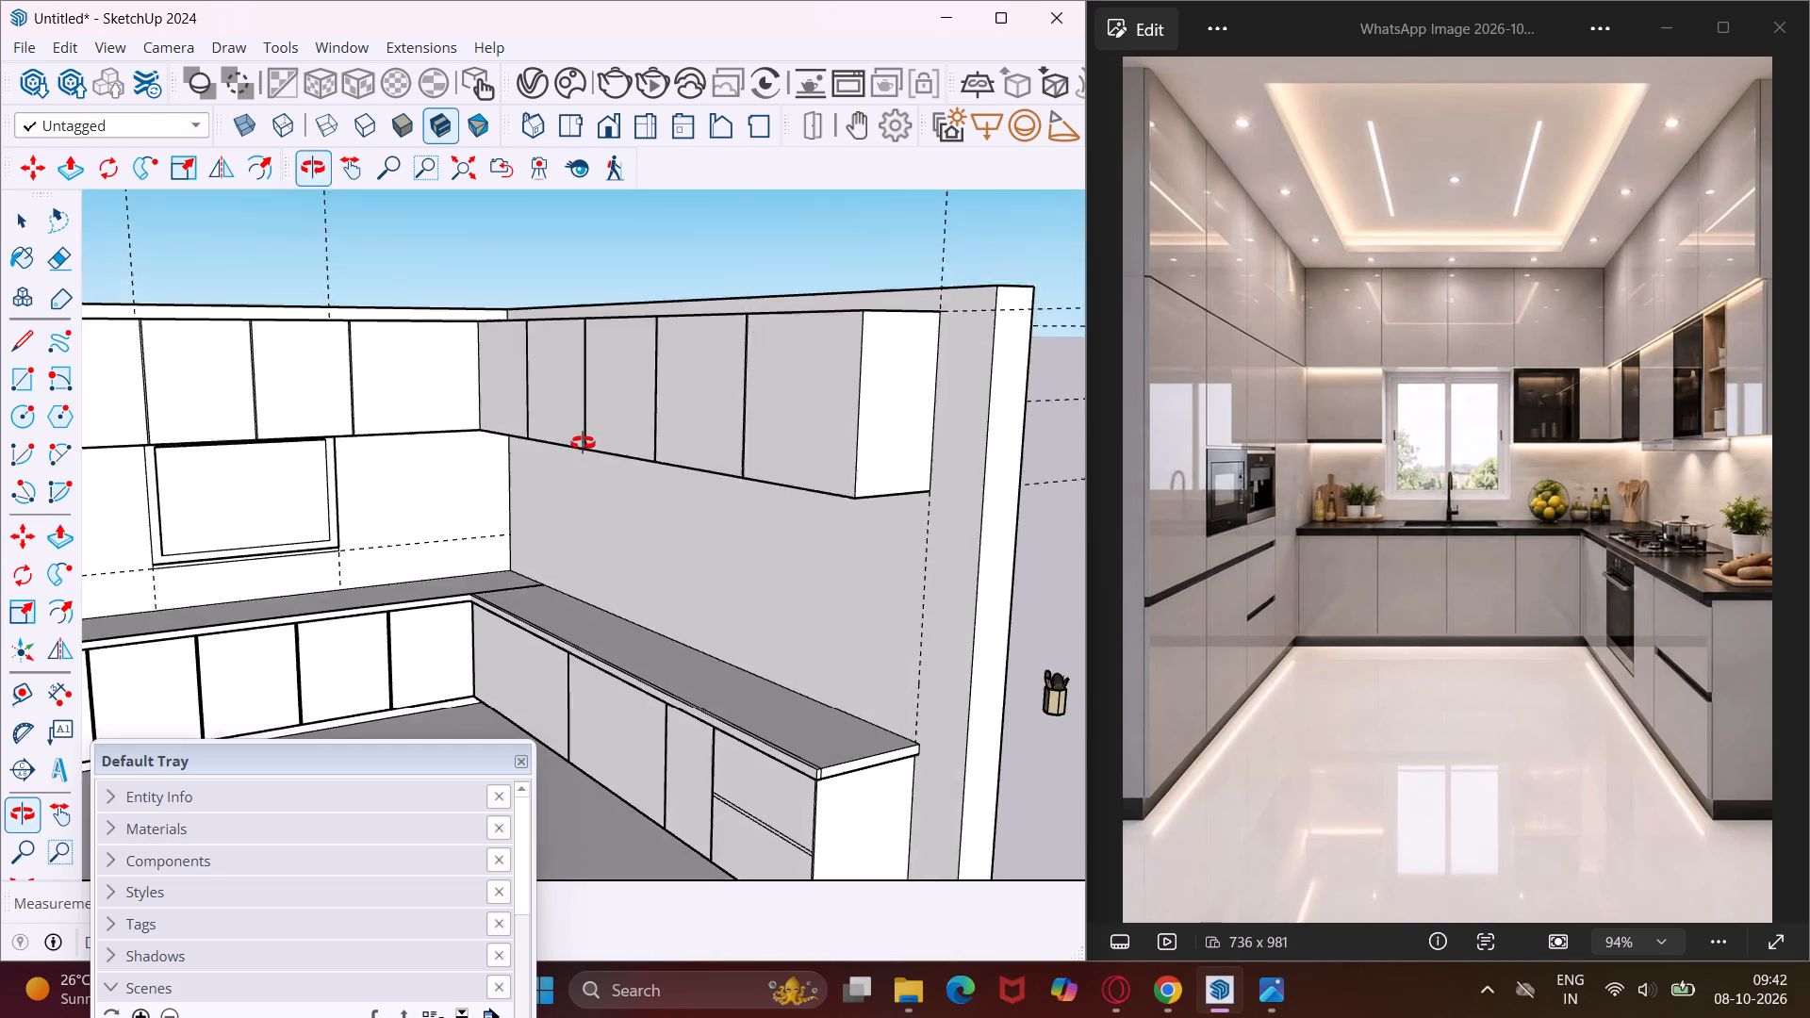
middle_click_drag(583, 443, 582, 413)
scroll(581, 413, "down", 6)
middle_click_drag(509, 477, 470, 487)
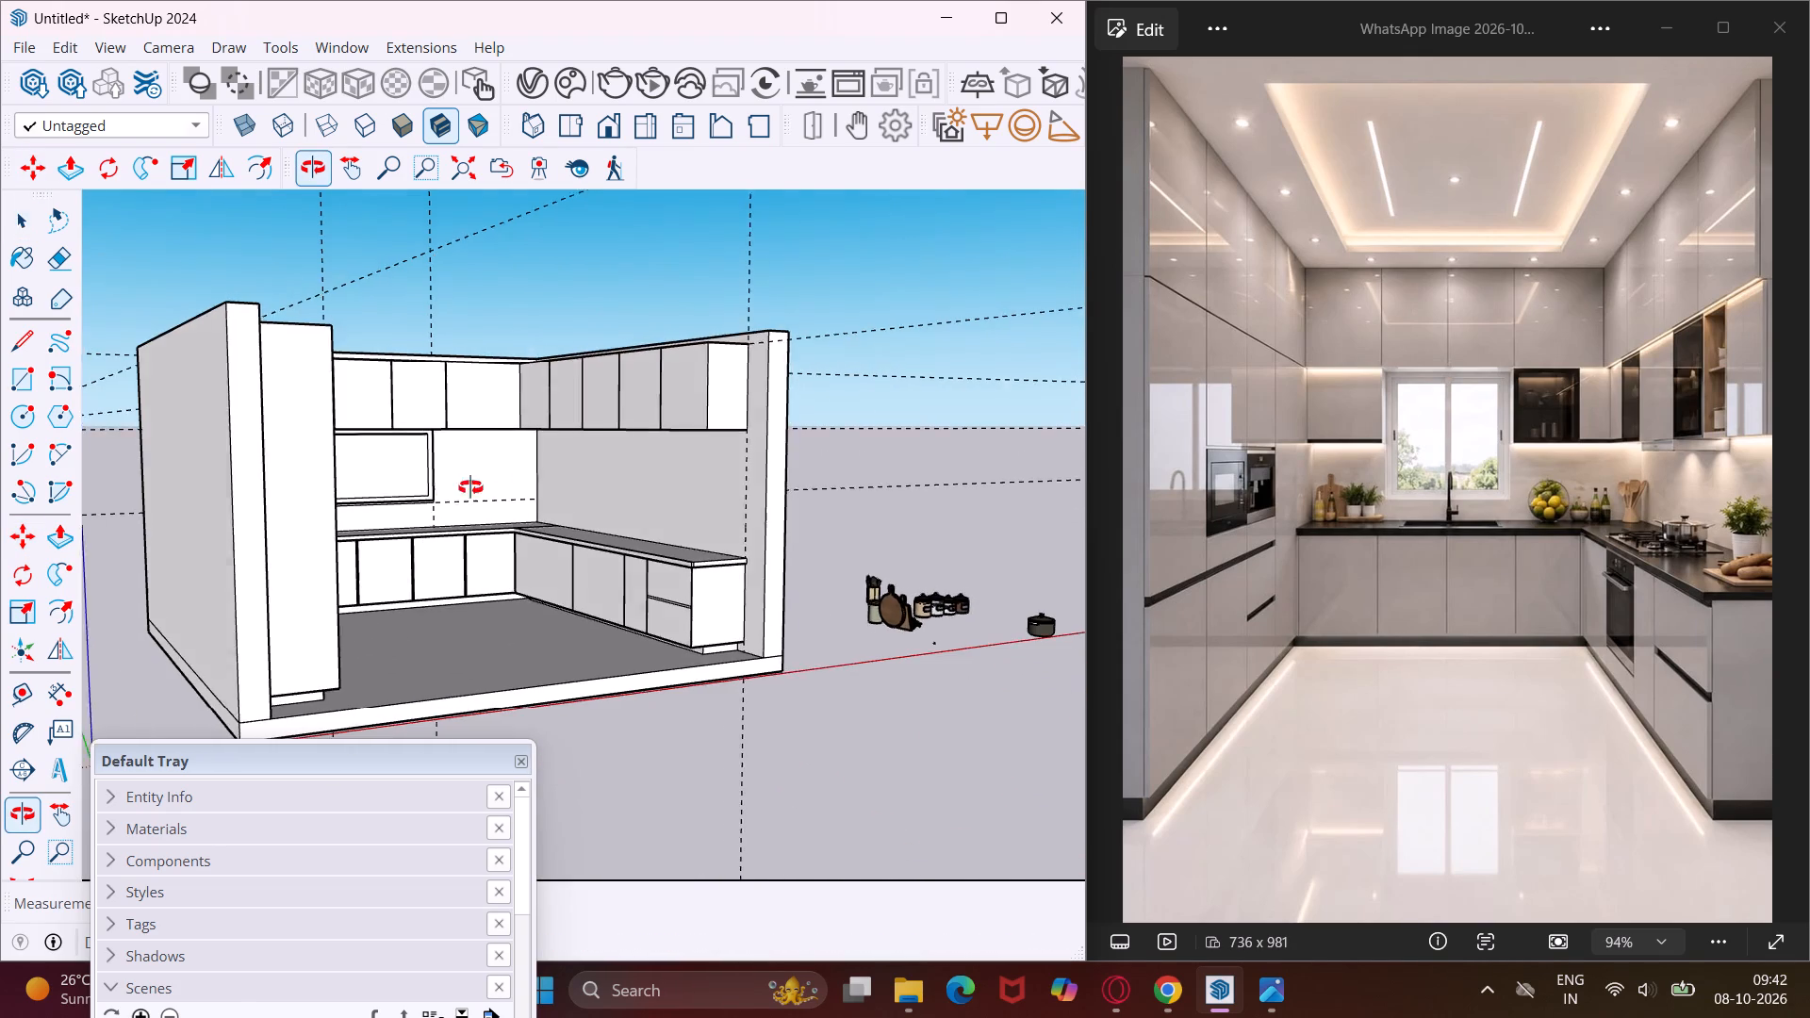
middle_click_drag(470, 487, 200, 544)
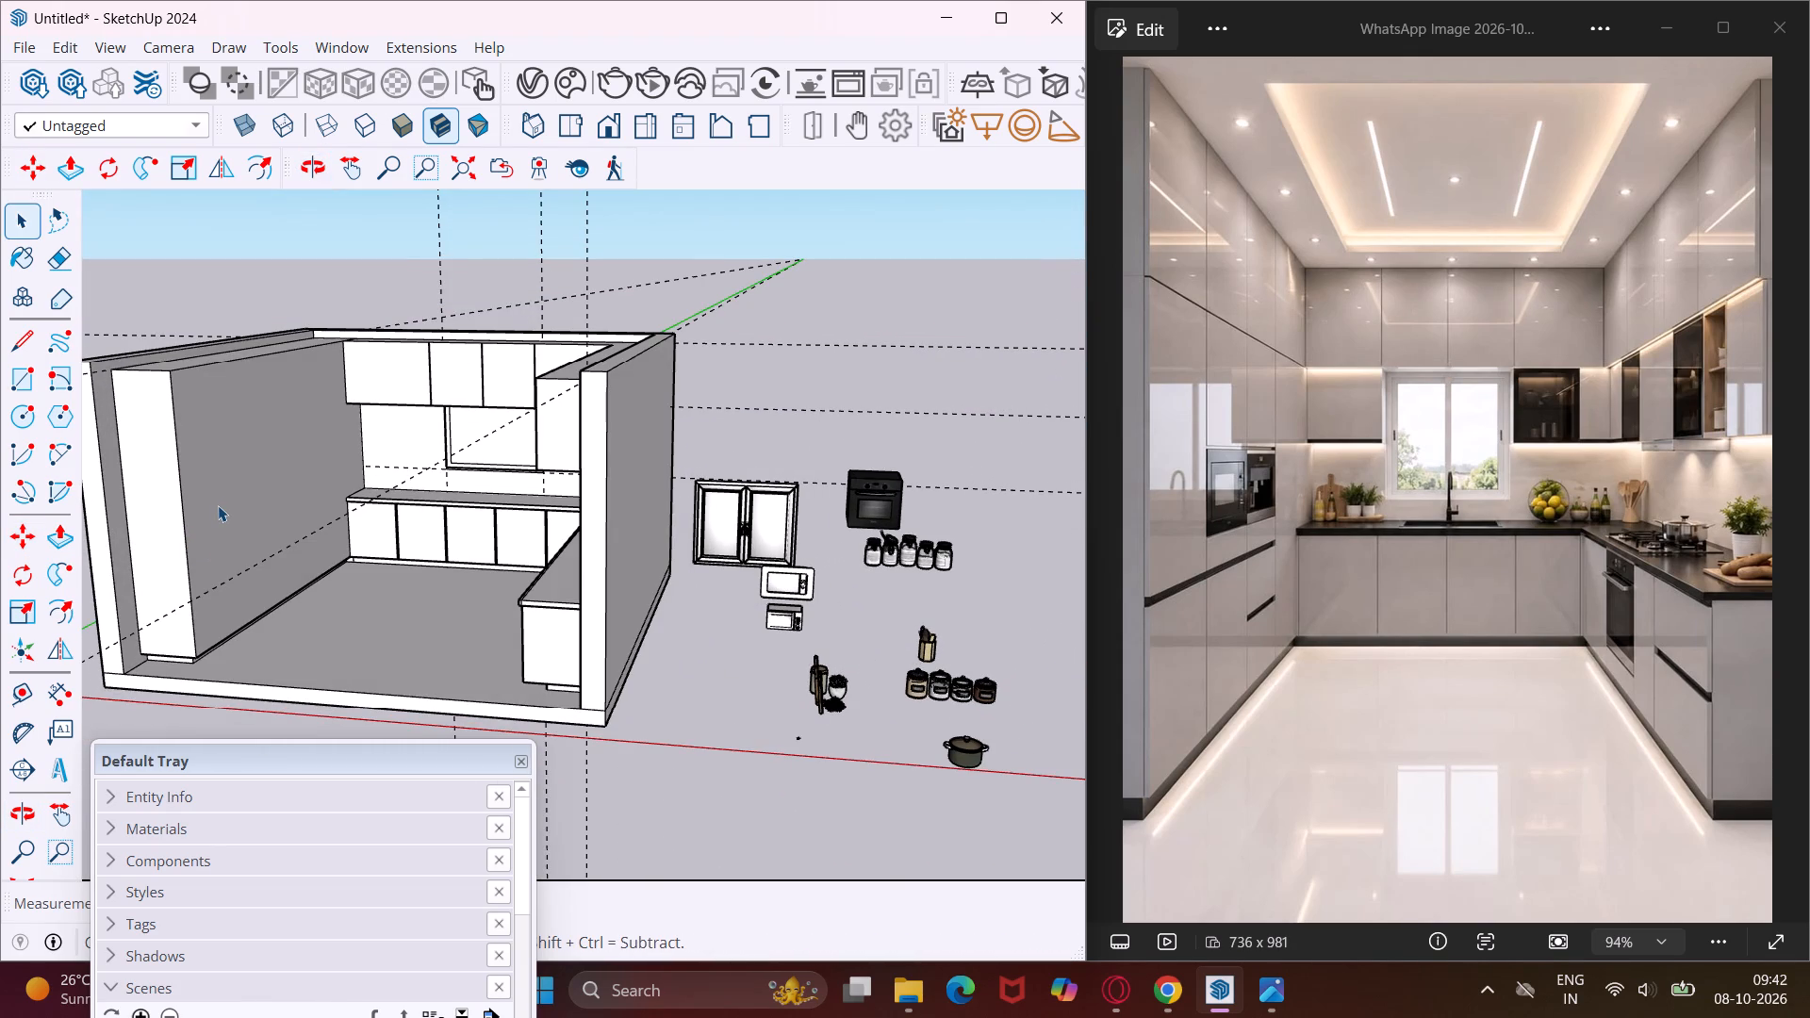
scroll(218, 505, "up", 5)
middle_click_drag(451, 440, 529, 385)
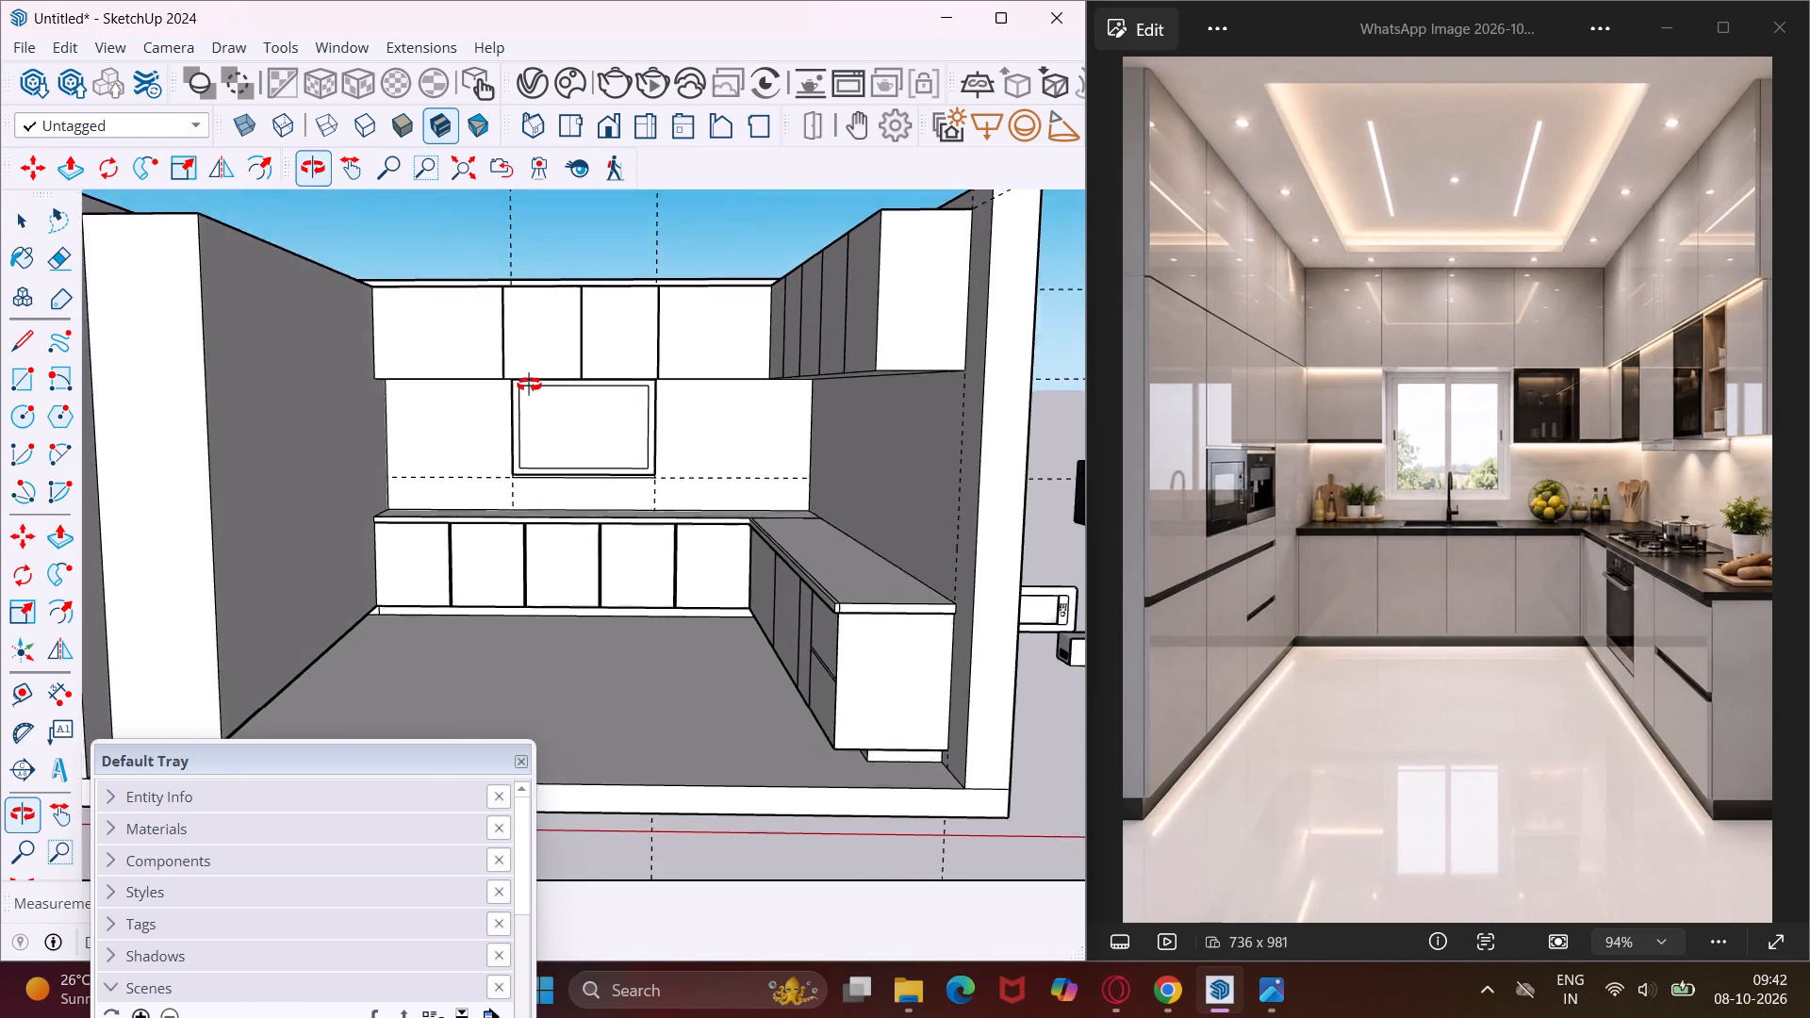
middle_click_drag(529, 385, 547, 376)
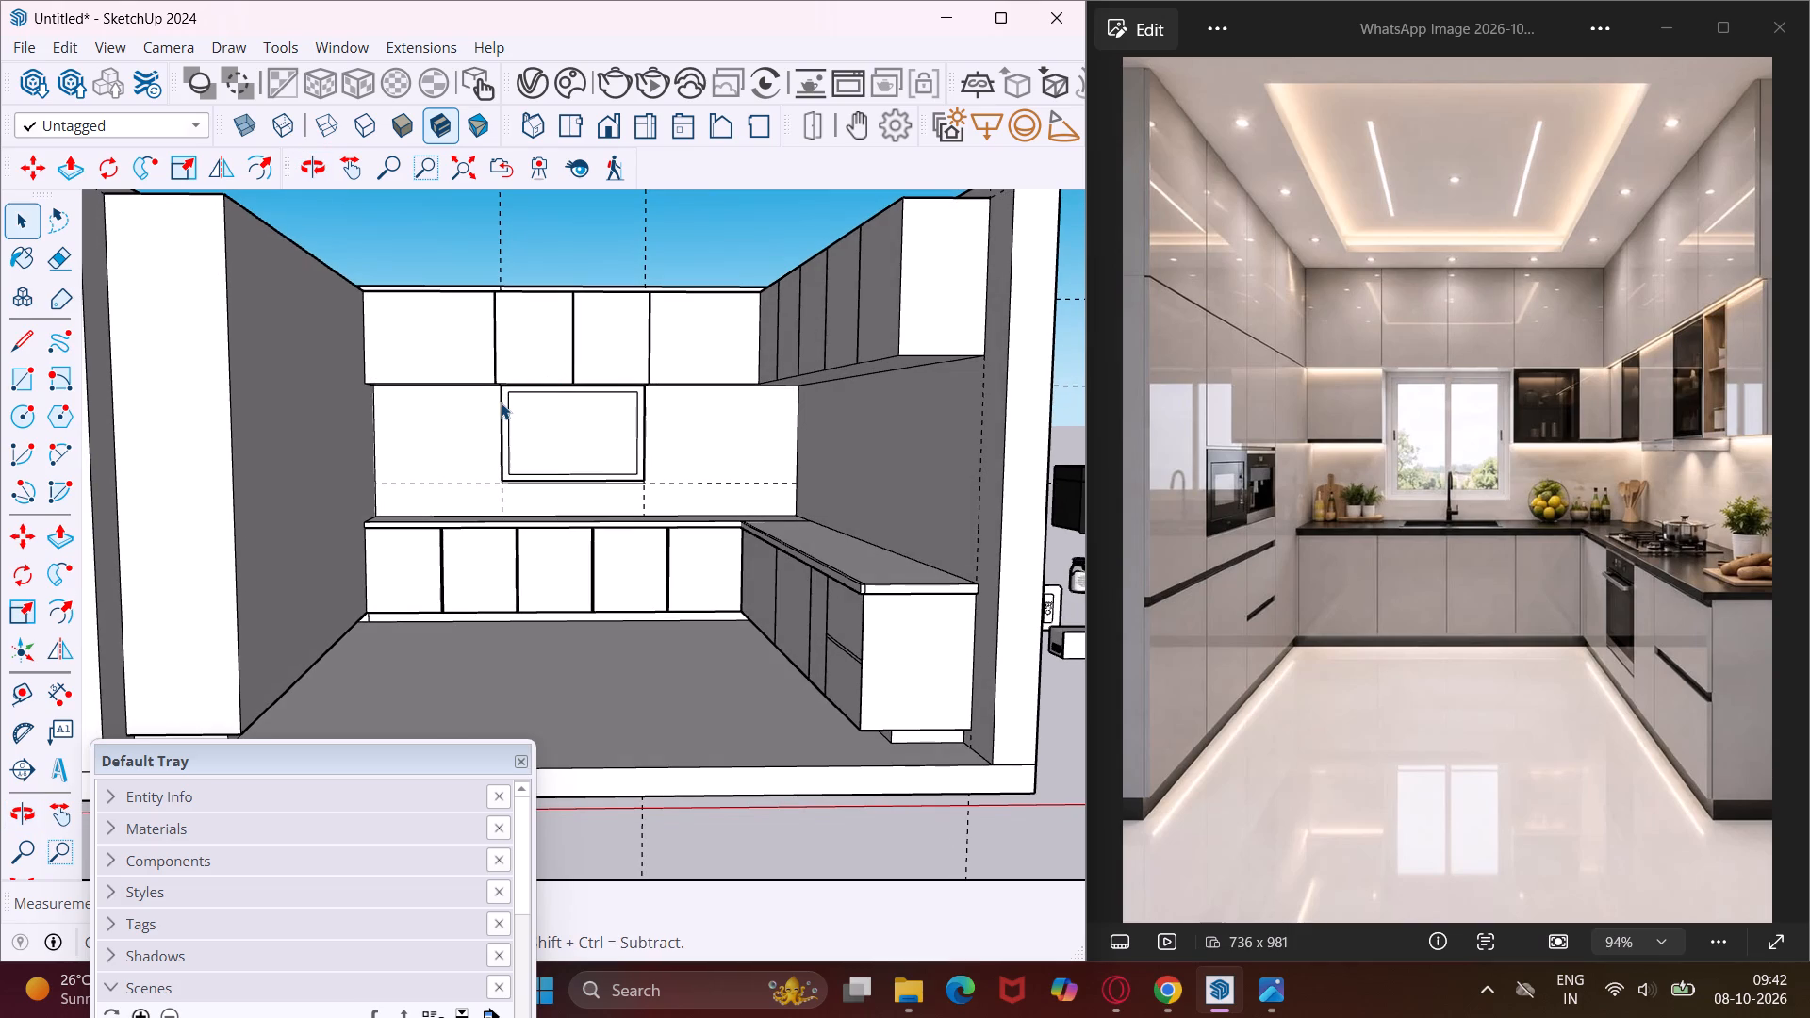
scroll(430, 411, "up", 5)
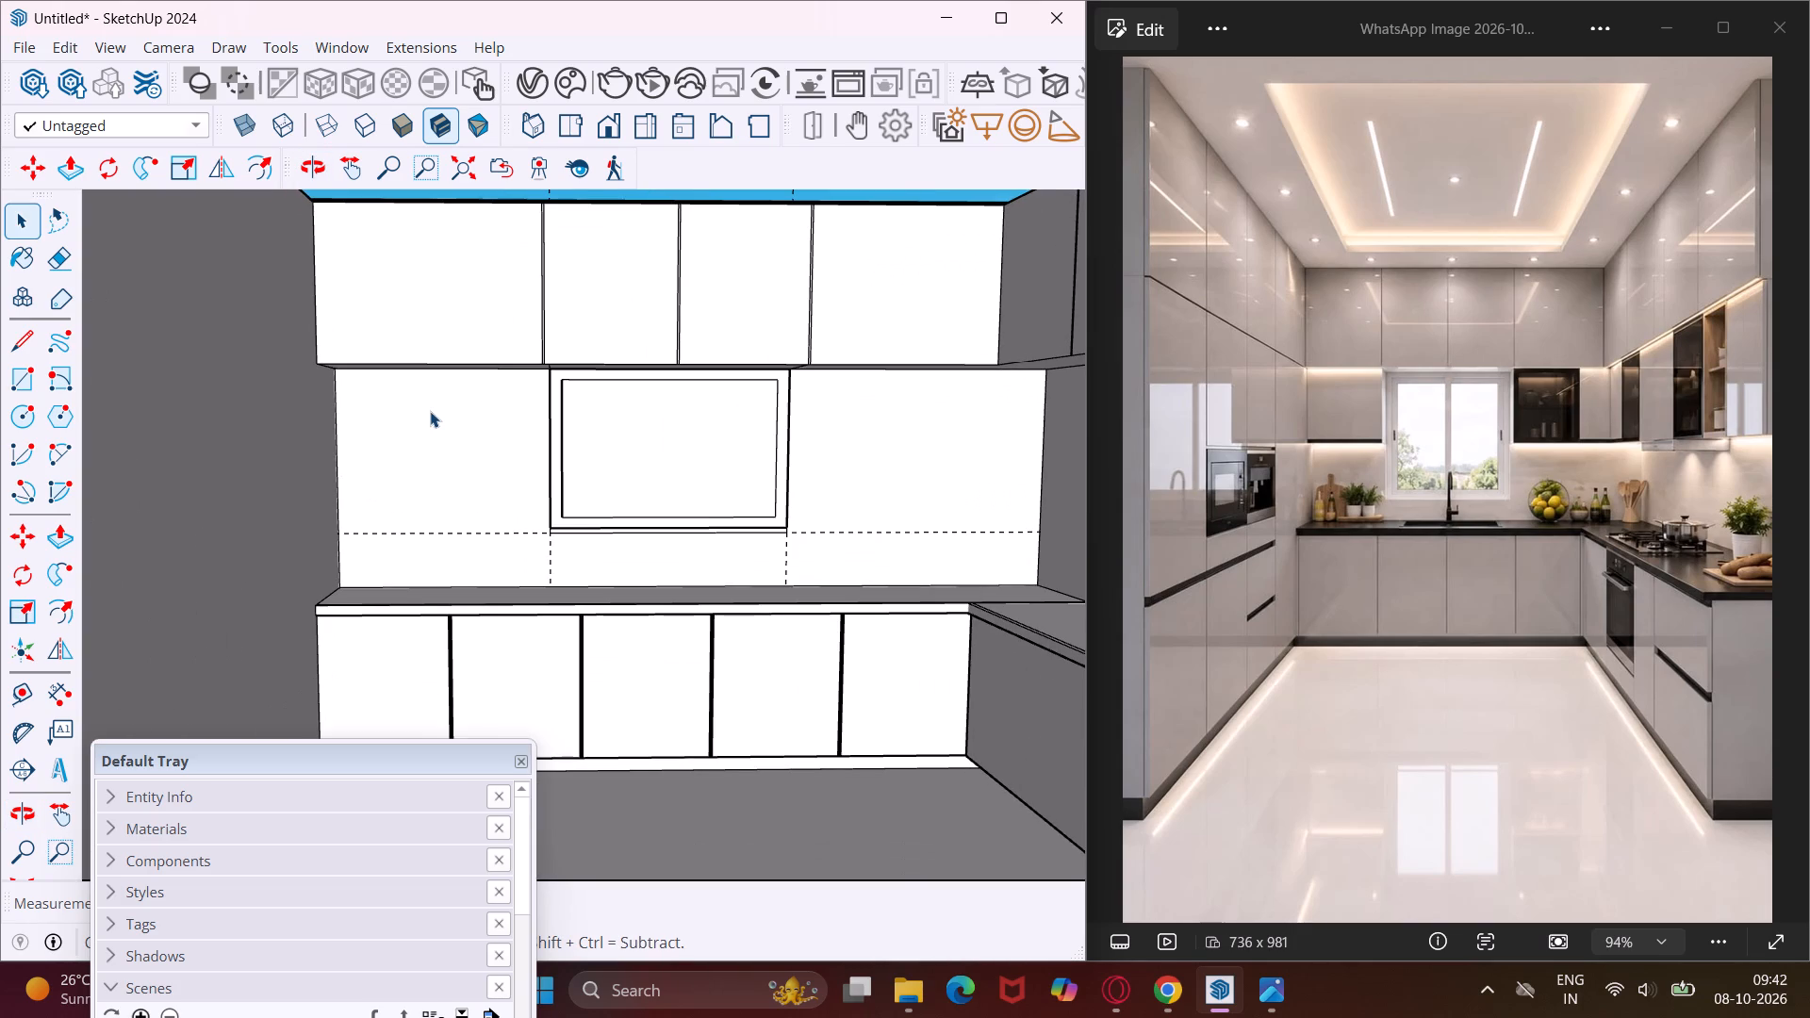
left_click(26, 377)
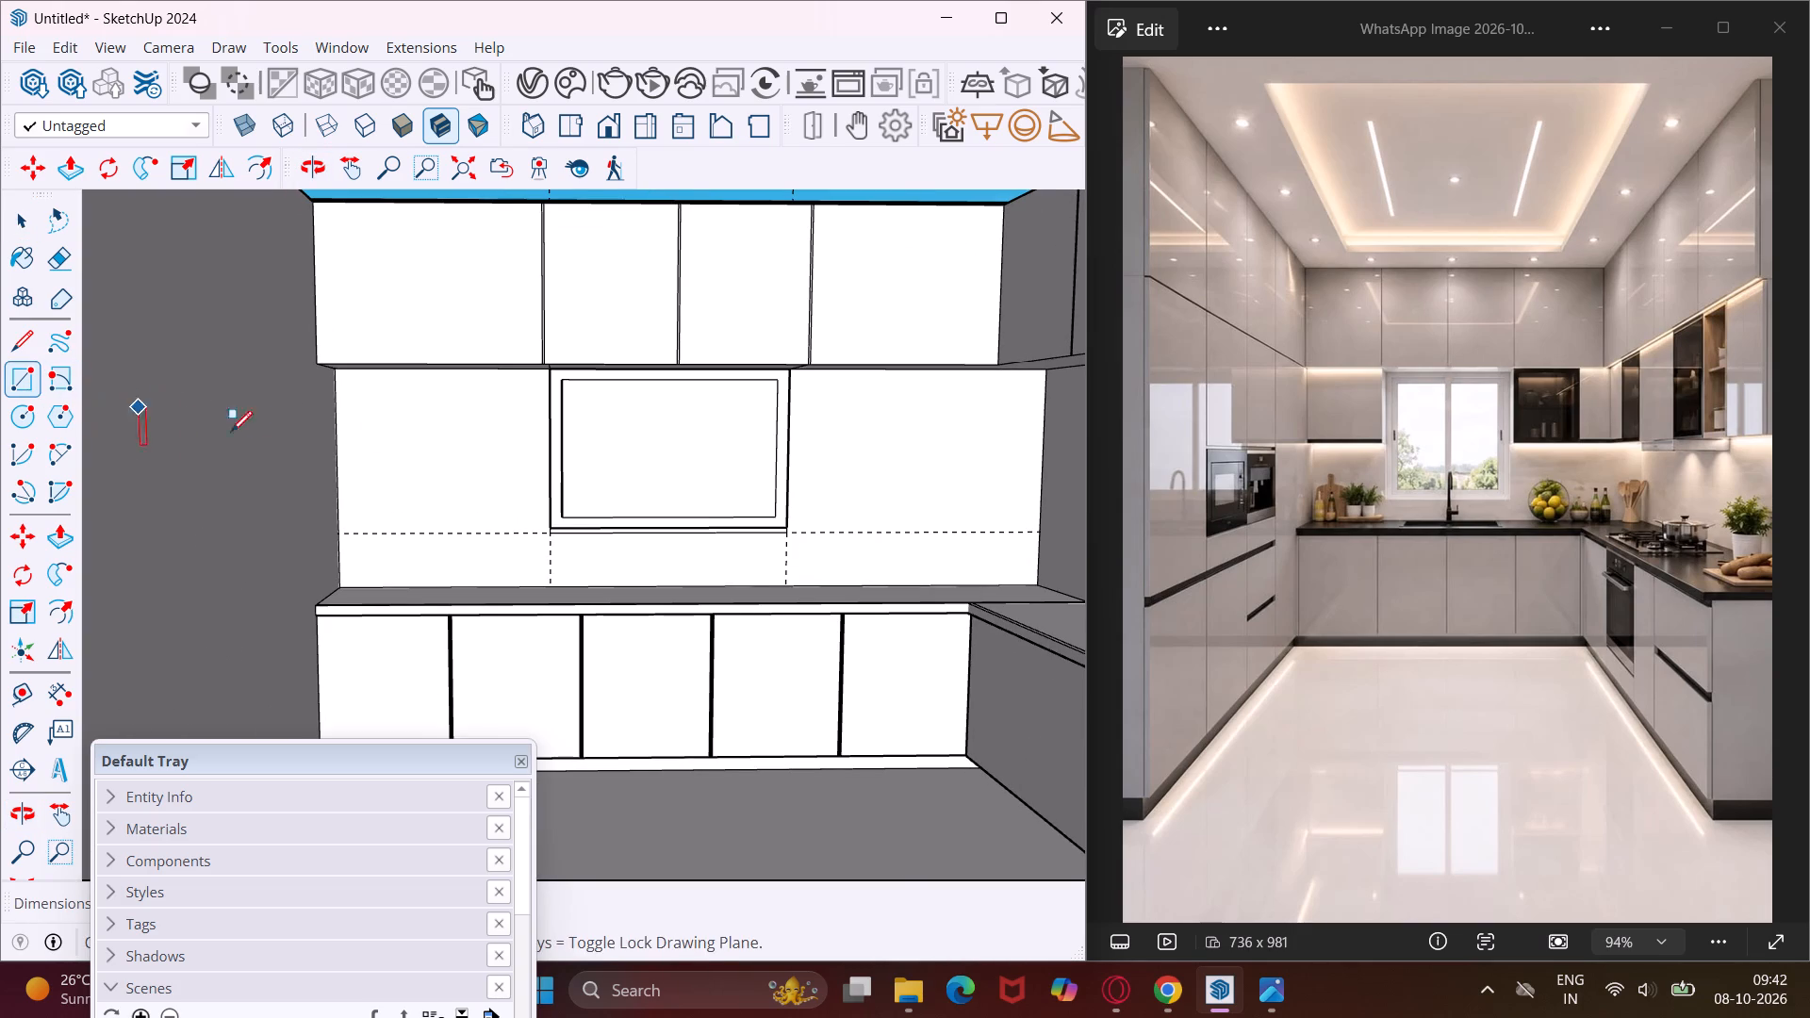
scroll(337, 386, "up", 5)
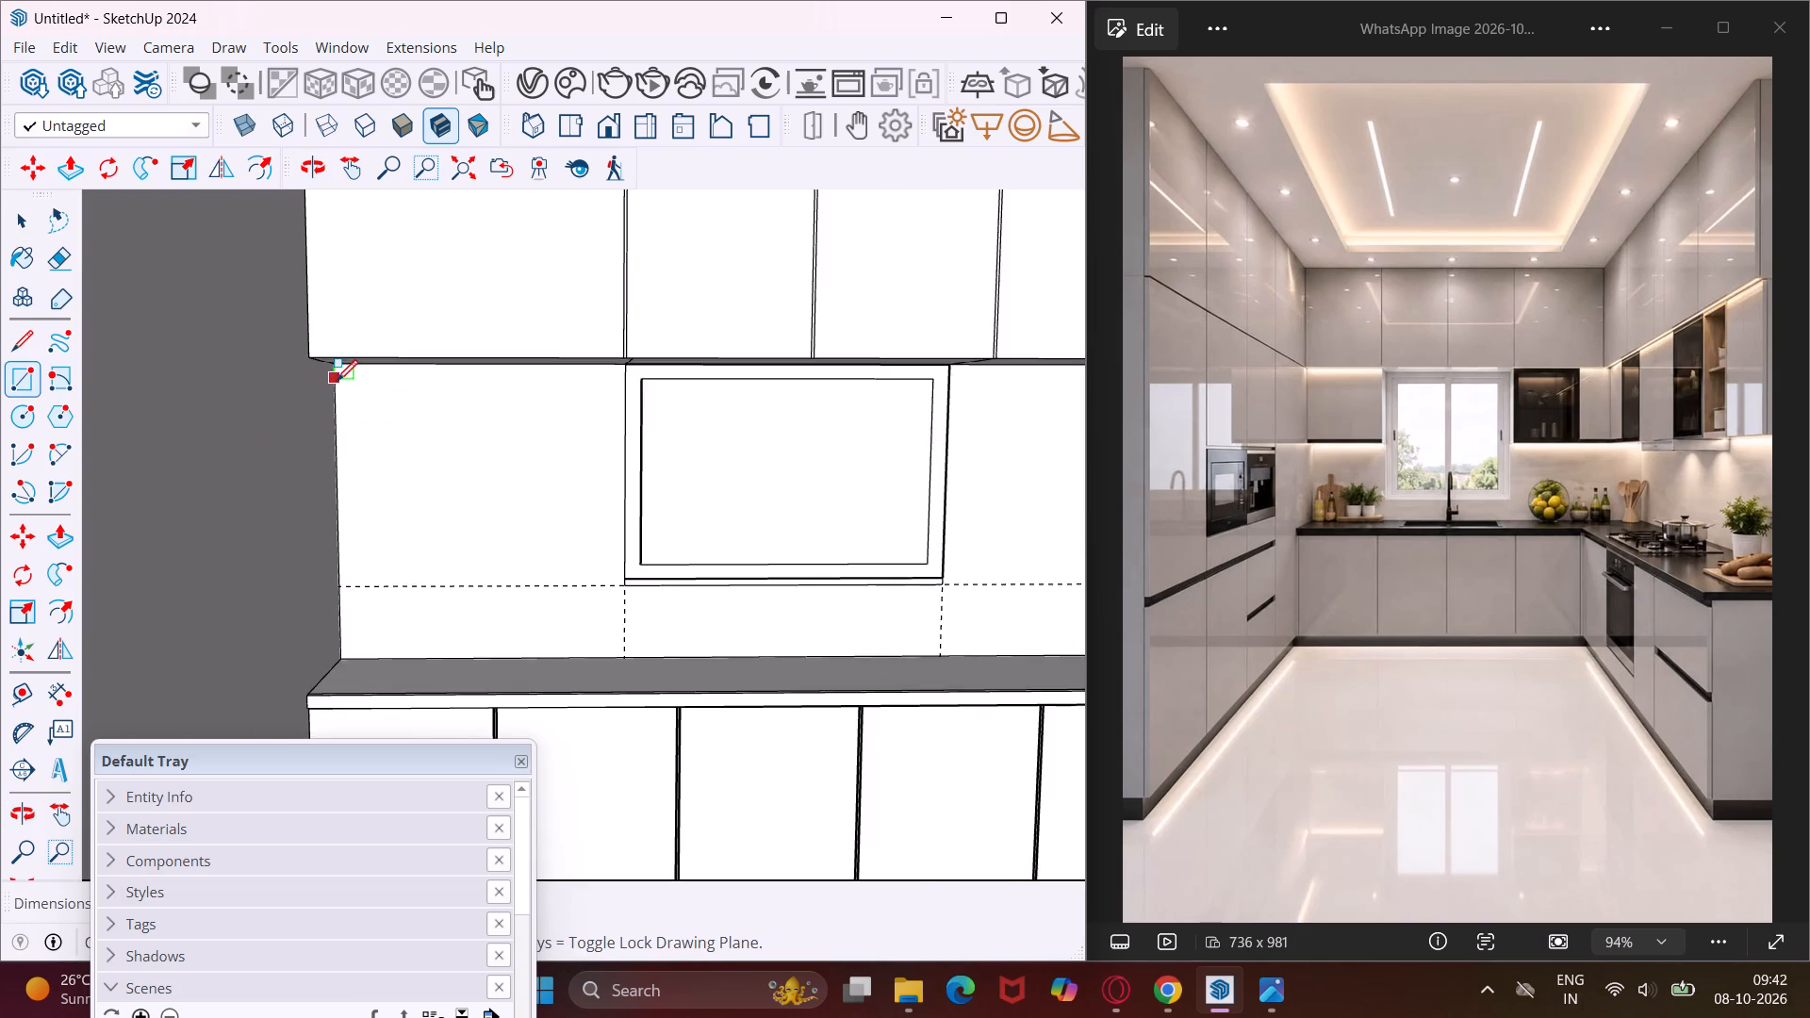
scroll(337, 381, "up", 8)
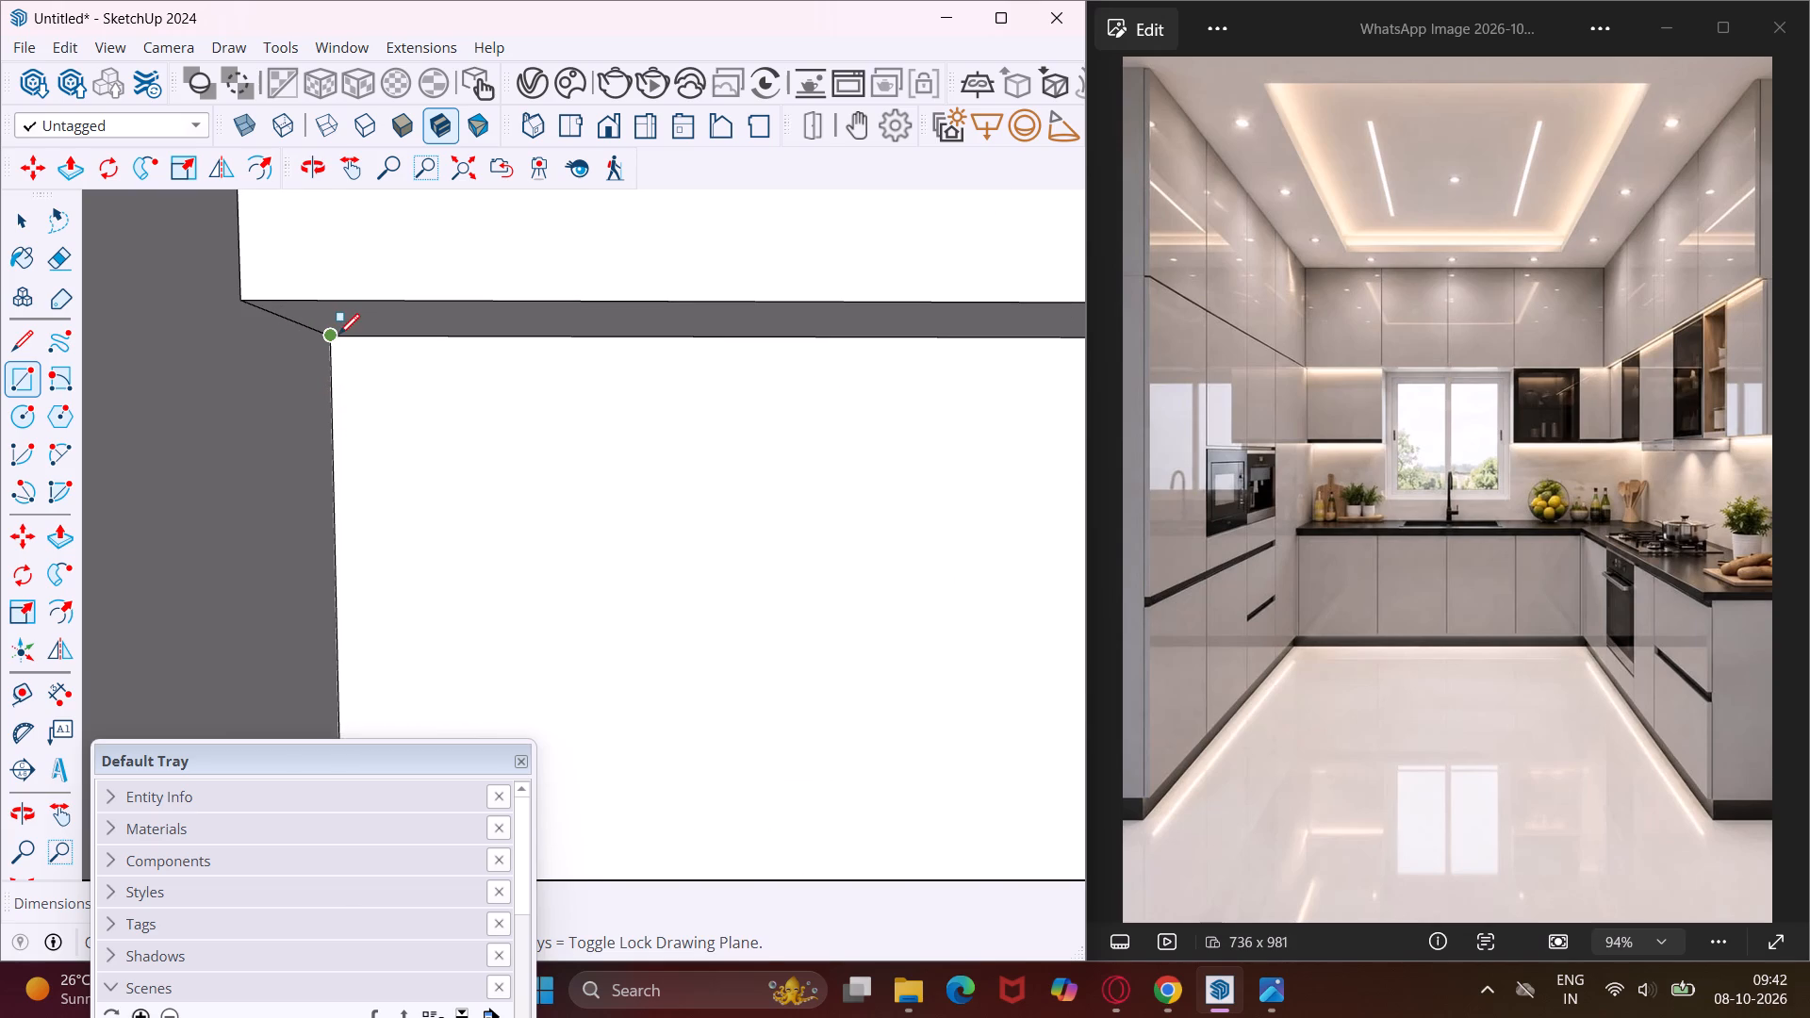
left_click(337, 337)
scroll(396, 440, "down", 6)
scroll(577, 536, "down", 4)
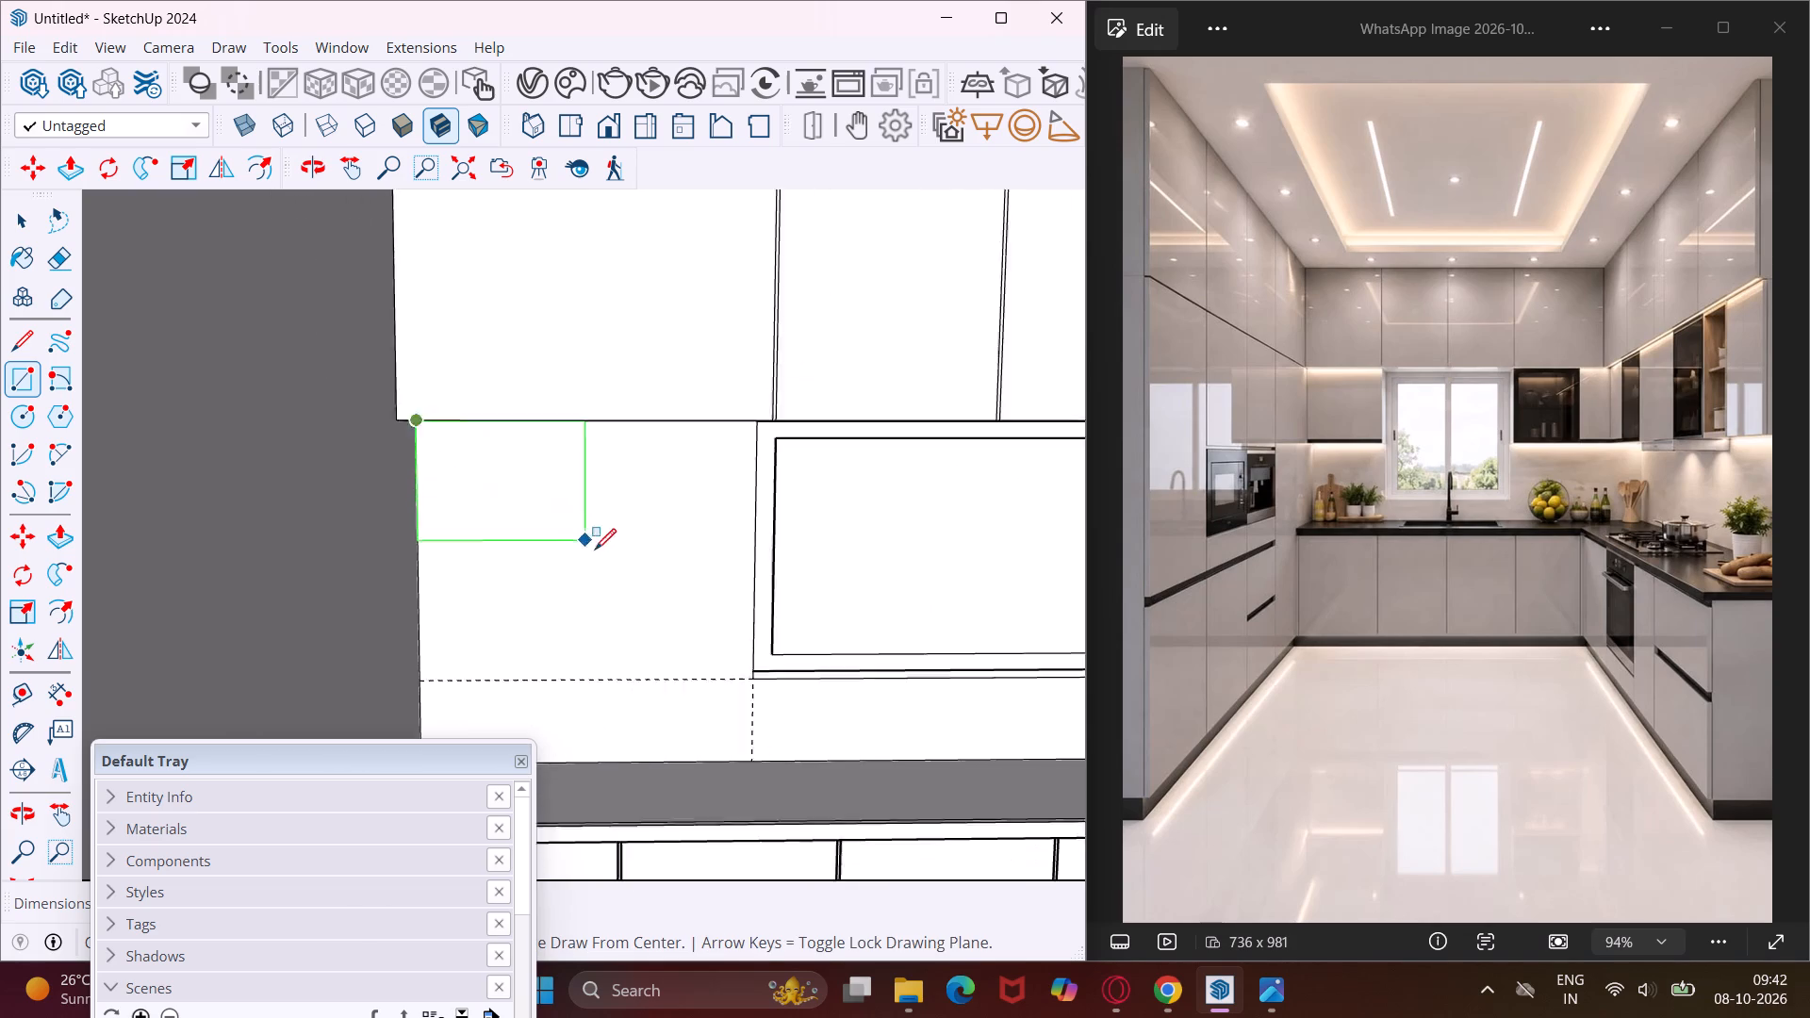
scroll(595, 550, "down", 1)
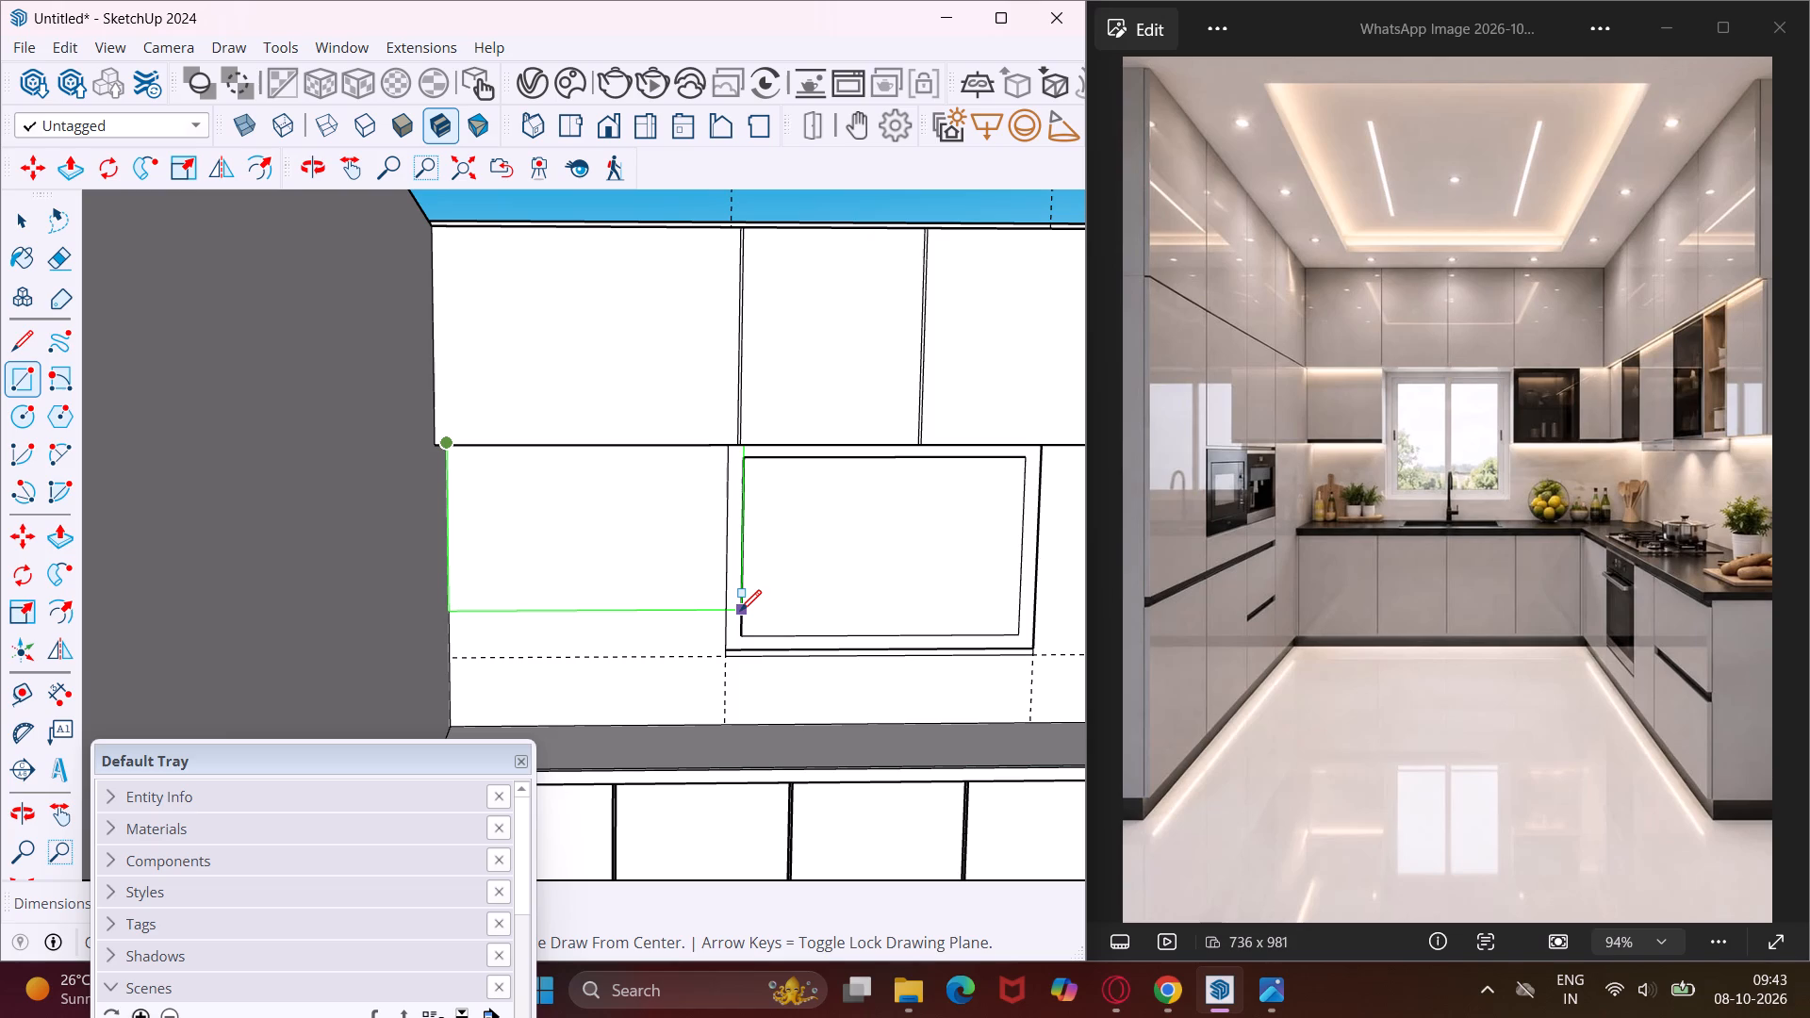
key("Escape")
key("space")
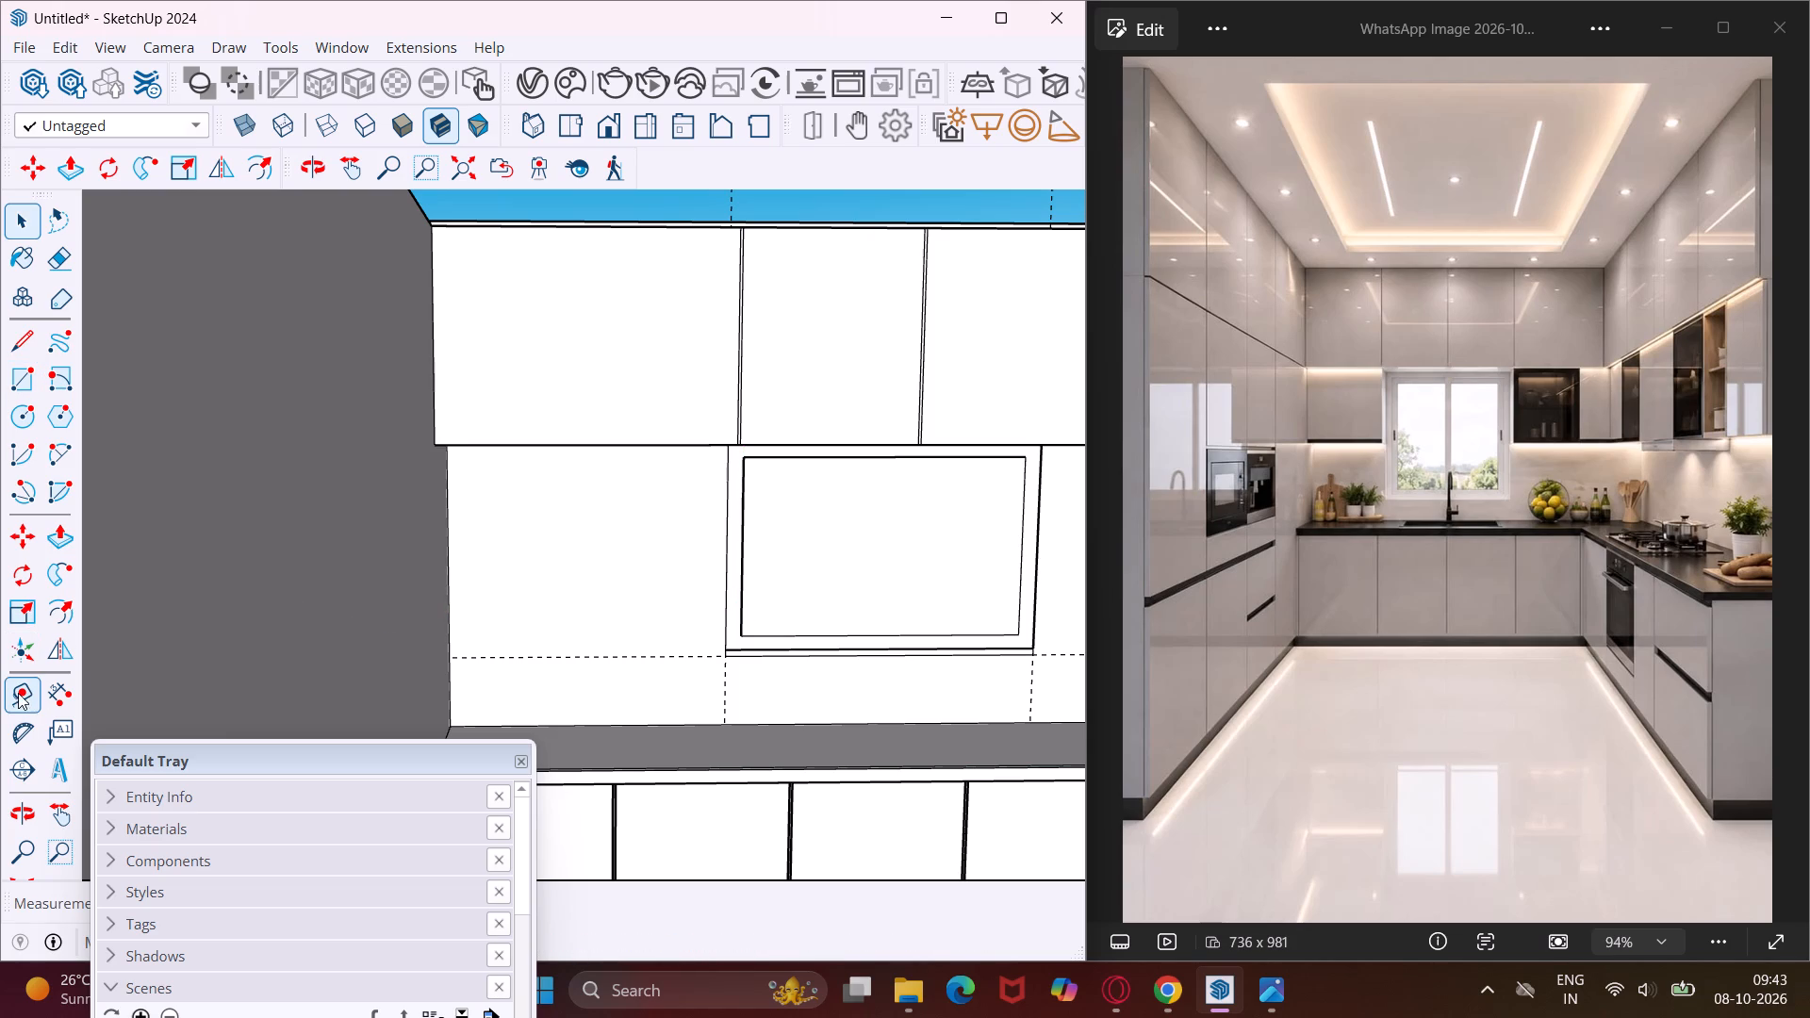
Place a horizontal guide on the back wall 6" above the existing window-sill guide.
left_click_drag(17, 690, 26, 690)
left_click(547, 653)
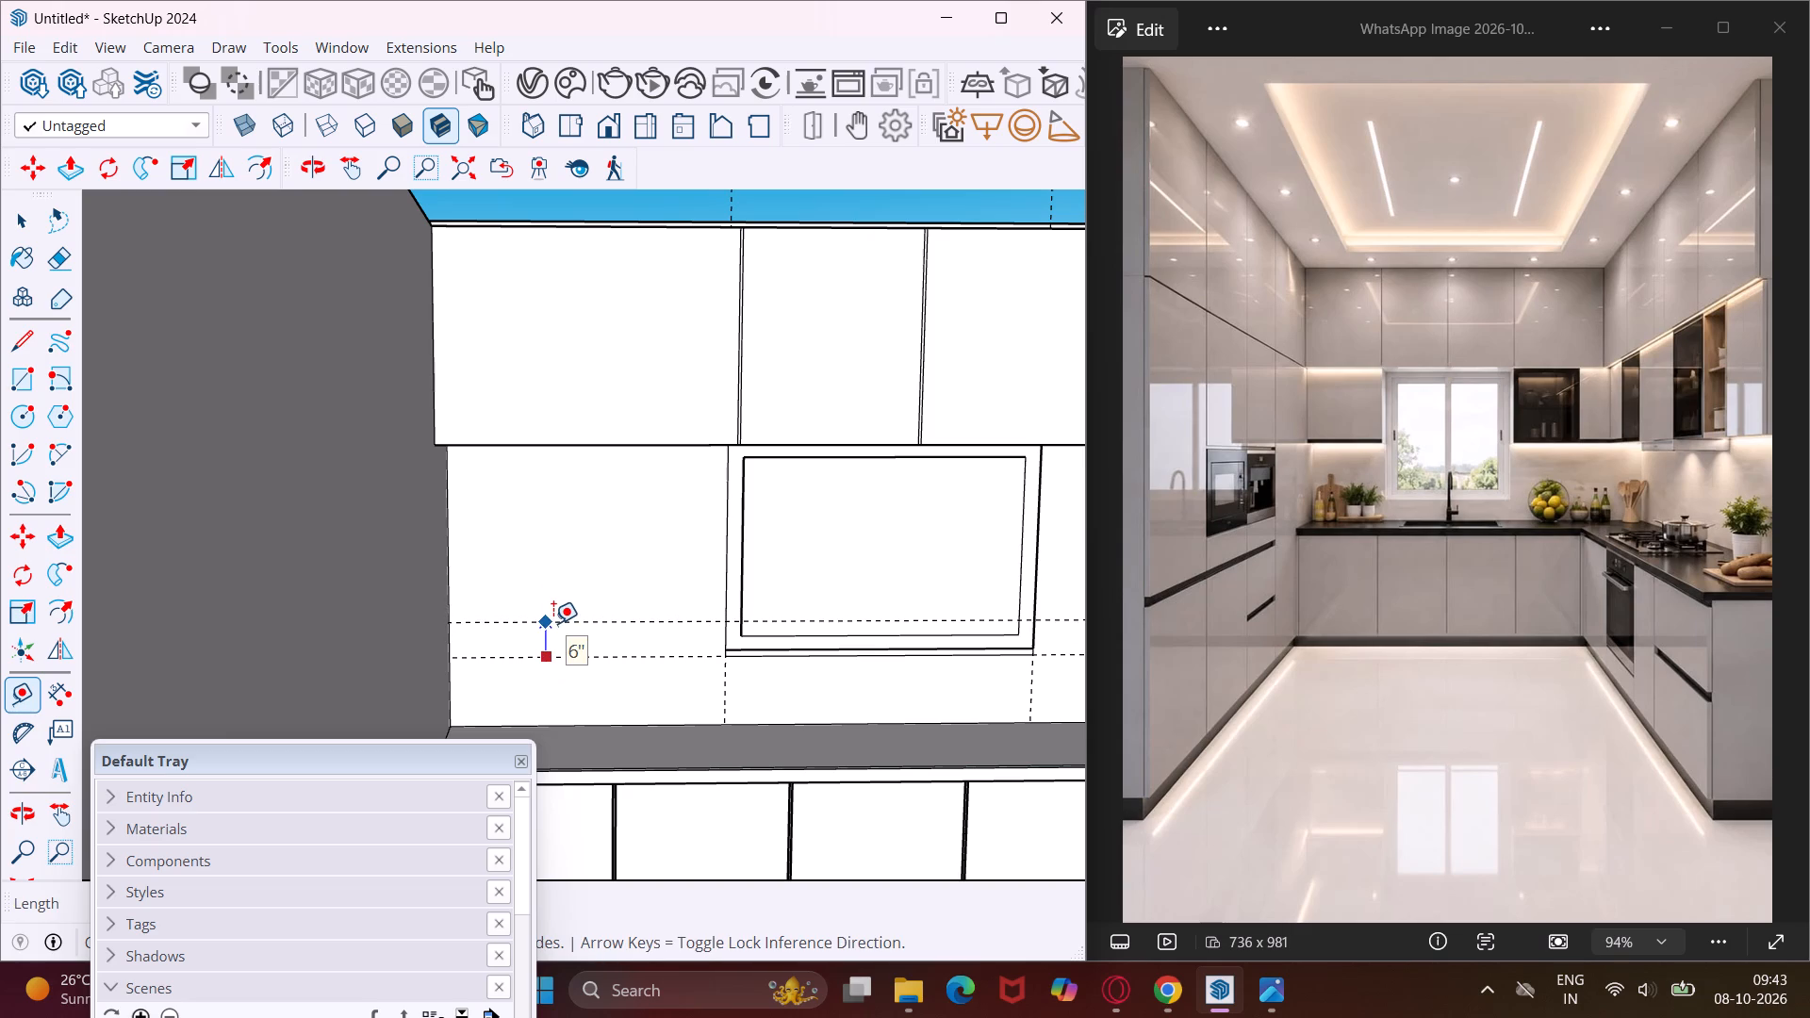
type("6\"")
key("Return")
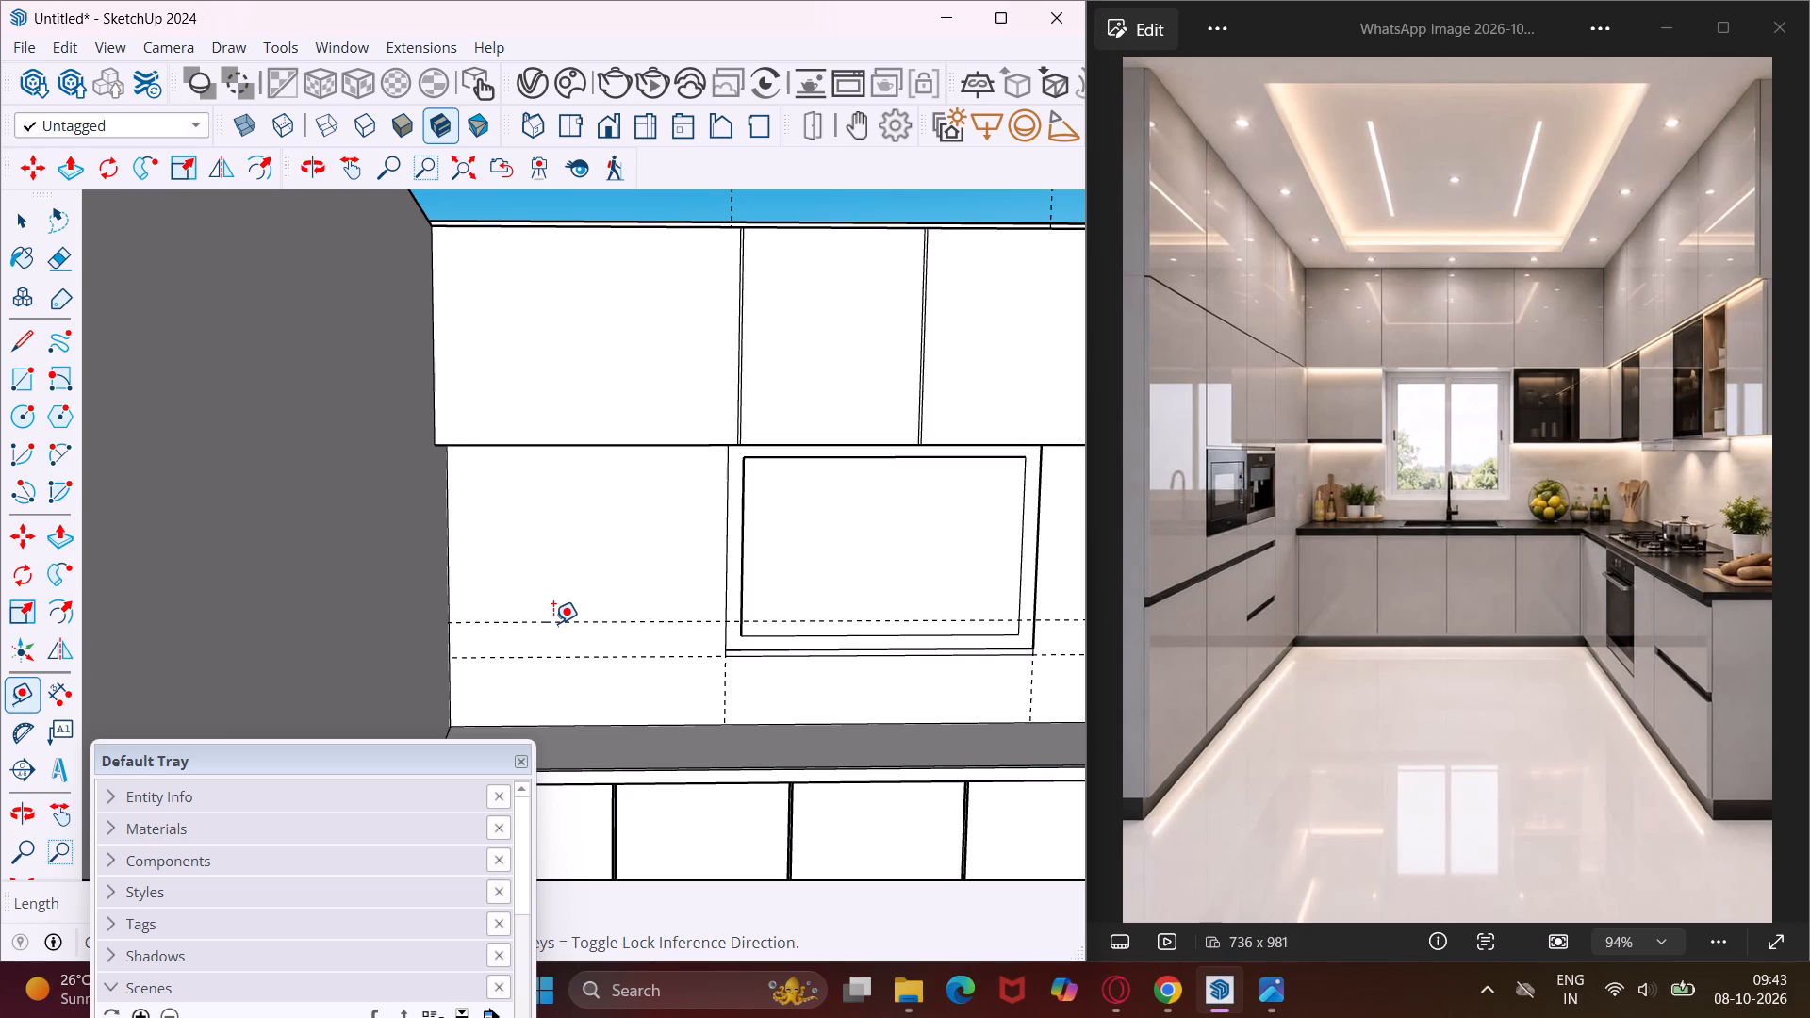
Place a guide on the counter-side wall 1'6" above the edge where the countertop meets that wall.
scroll(461, 631, "down", 7)
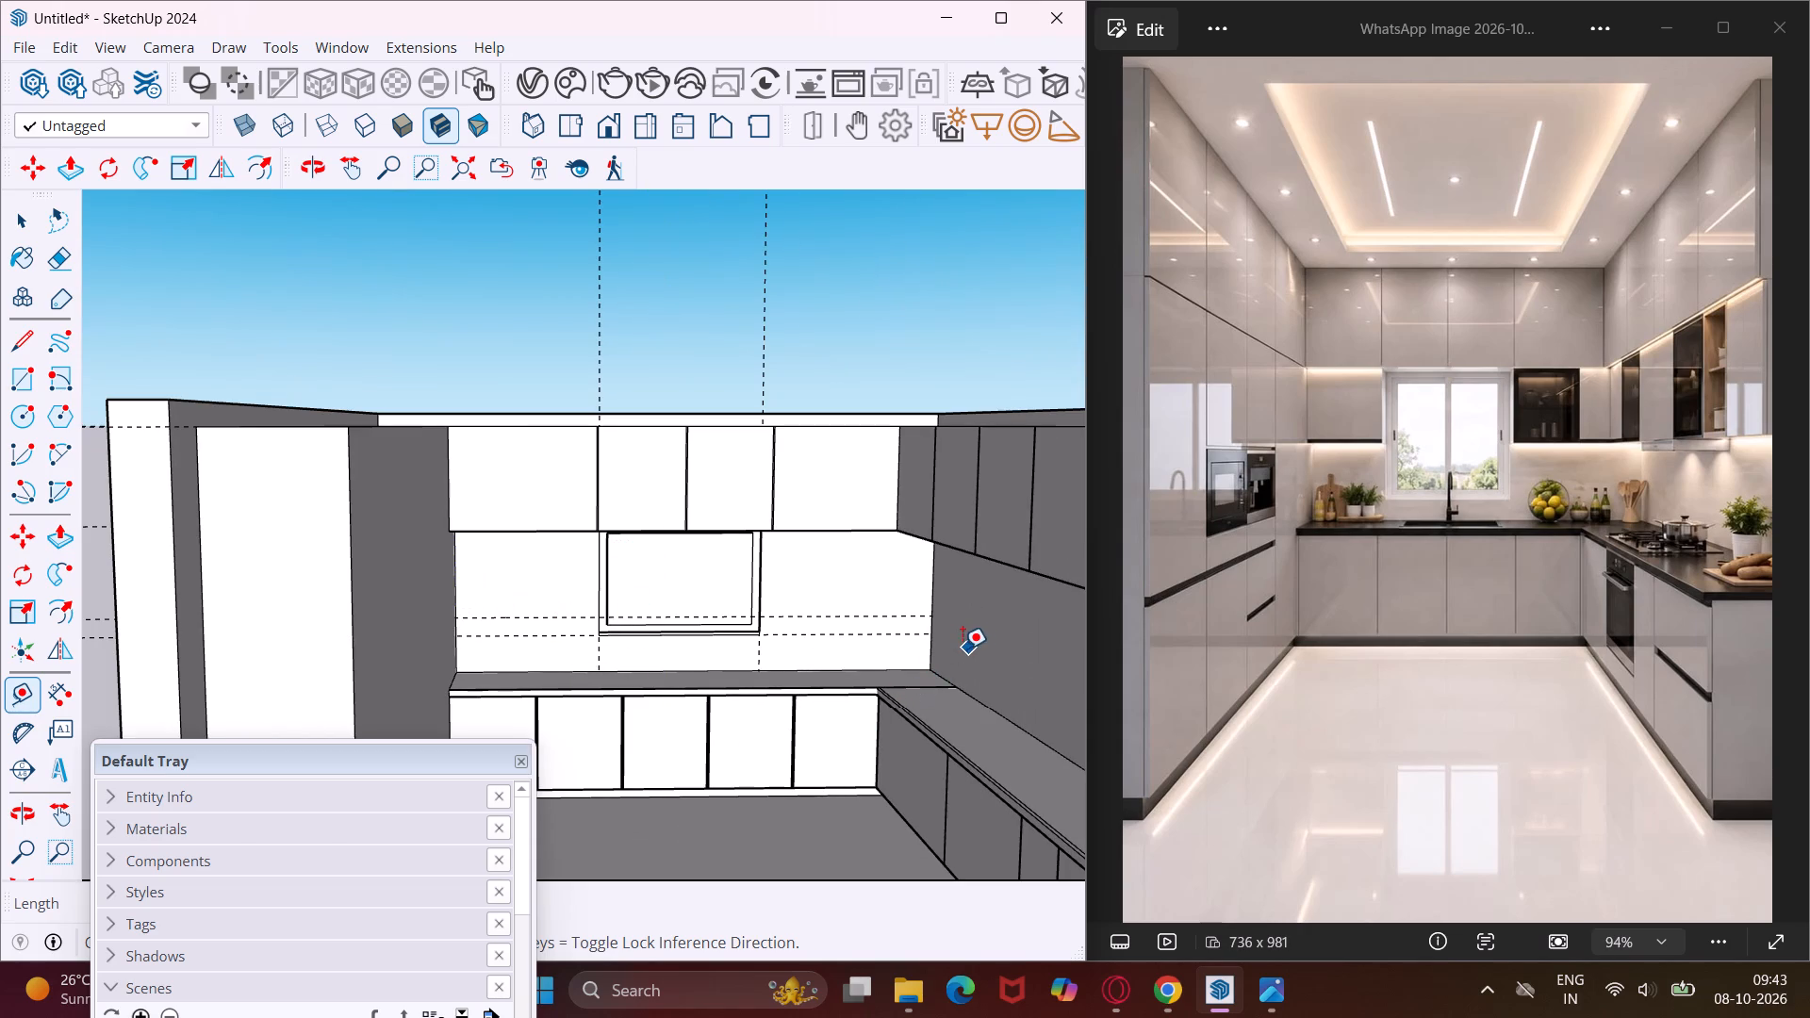
left_click(980, 701)
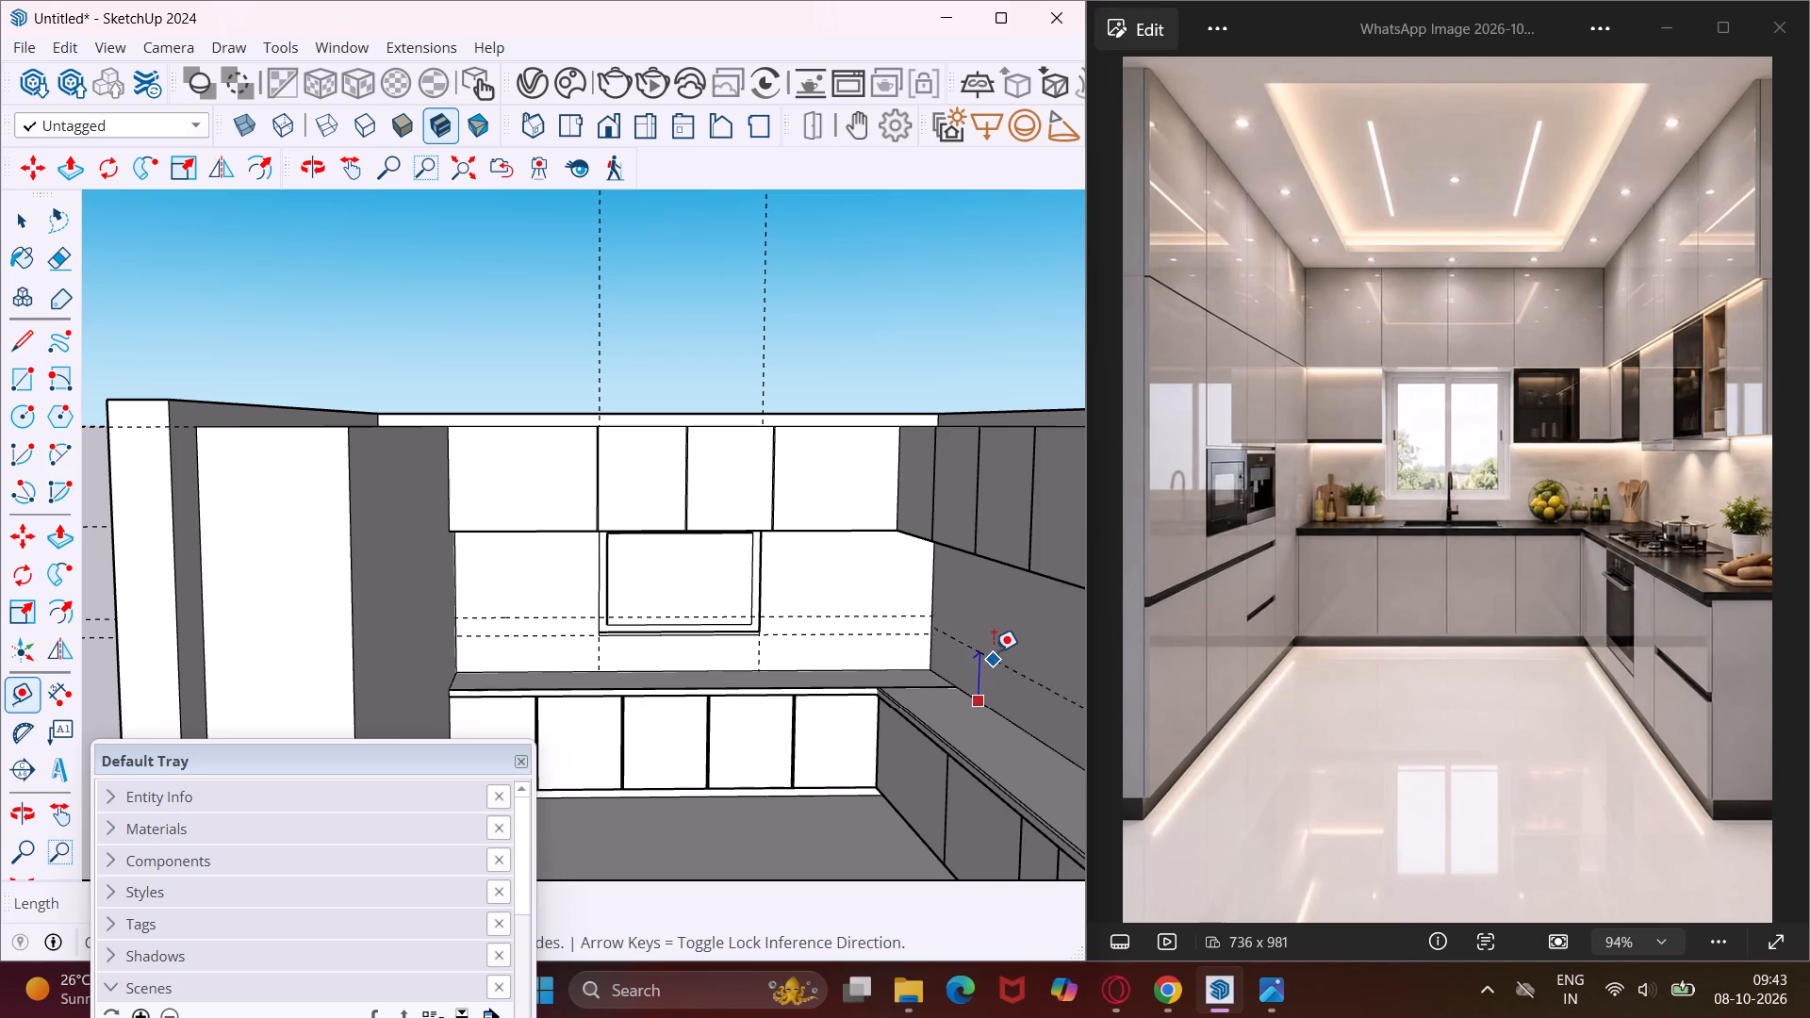
type("1'6\"")
key("Return")
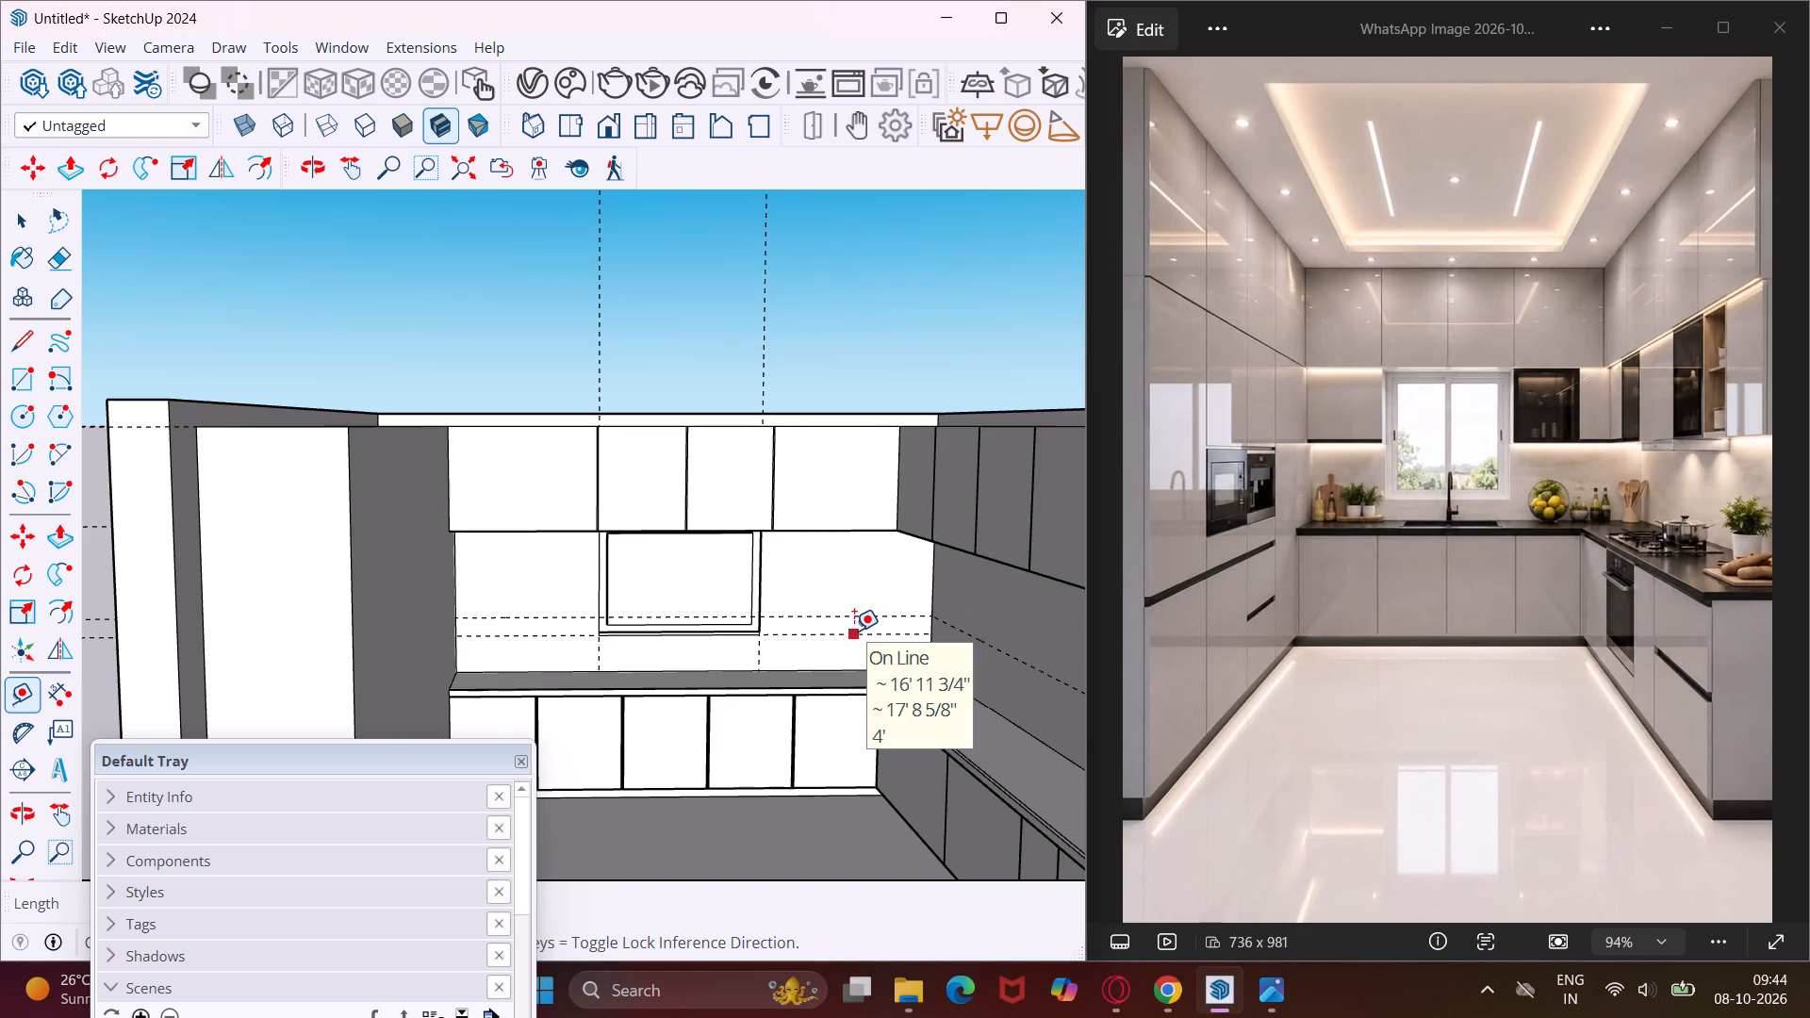
key("Escape")
key("space")
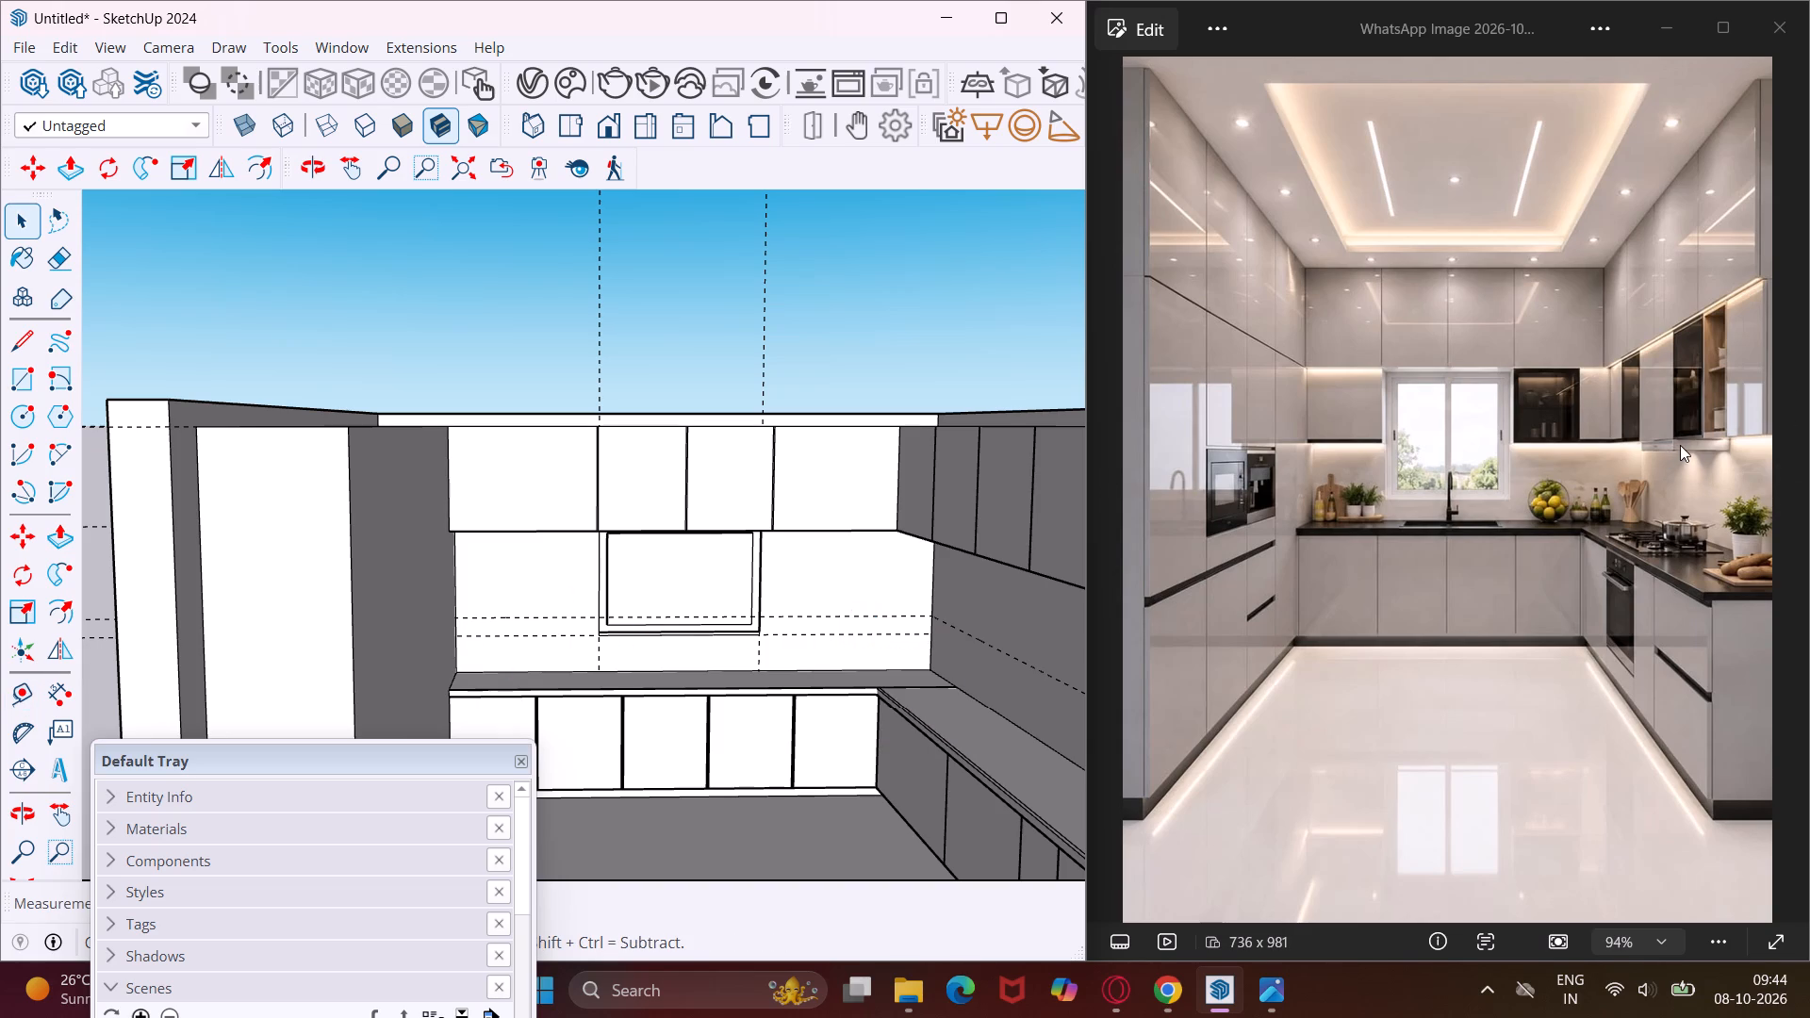
Checking the reference photo, draw a rectangle on the back wall under the overhead cabinets, from the tall-unit corner to the window edge at the upper guide.
scroll(1680, 445, "up", 8)
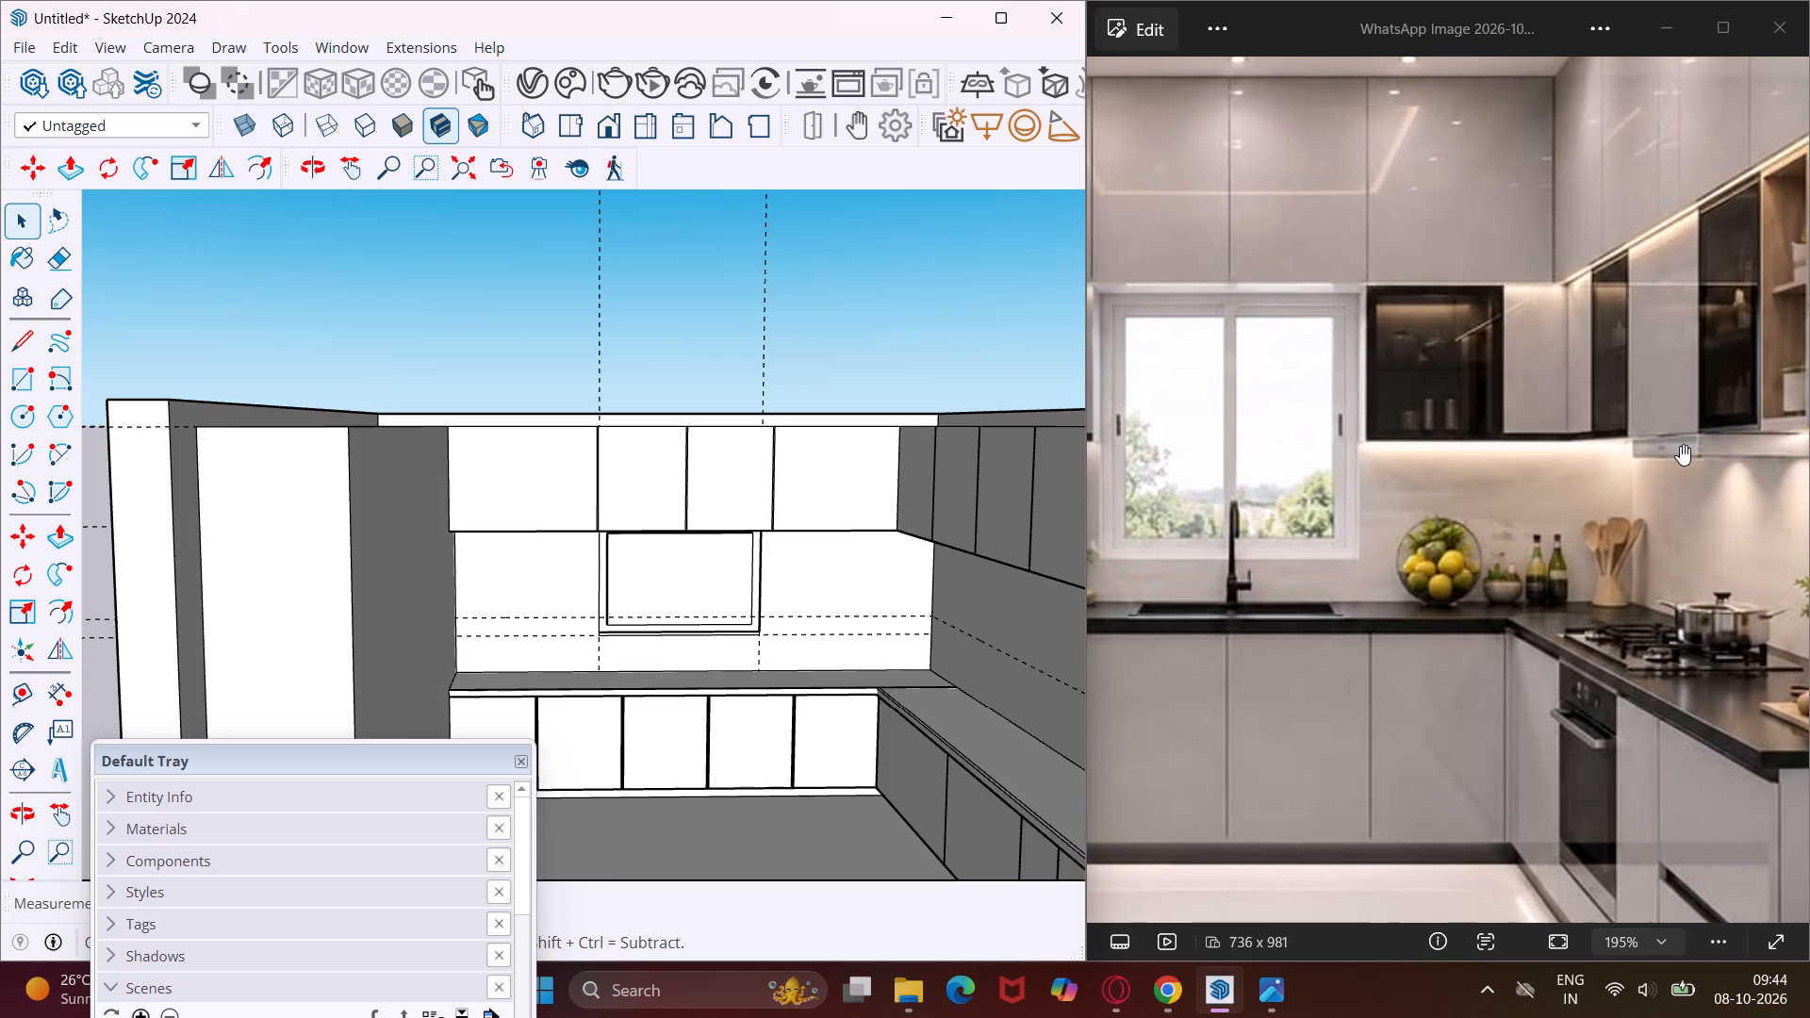
scroll(1680, 445, "down", 5)
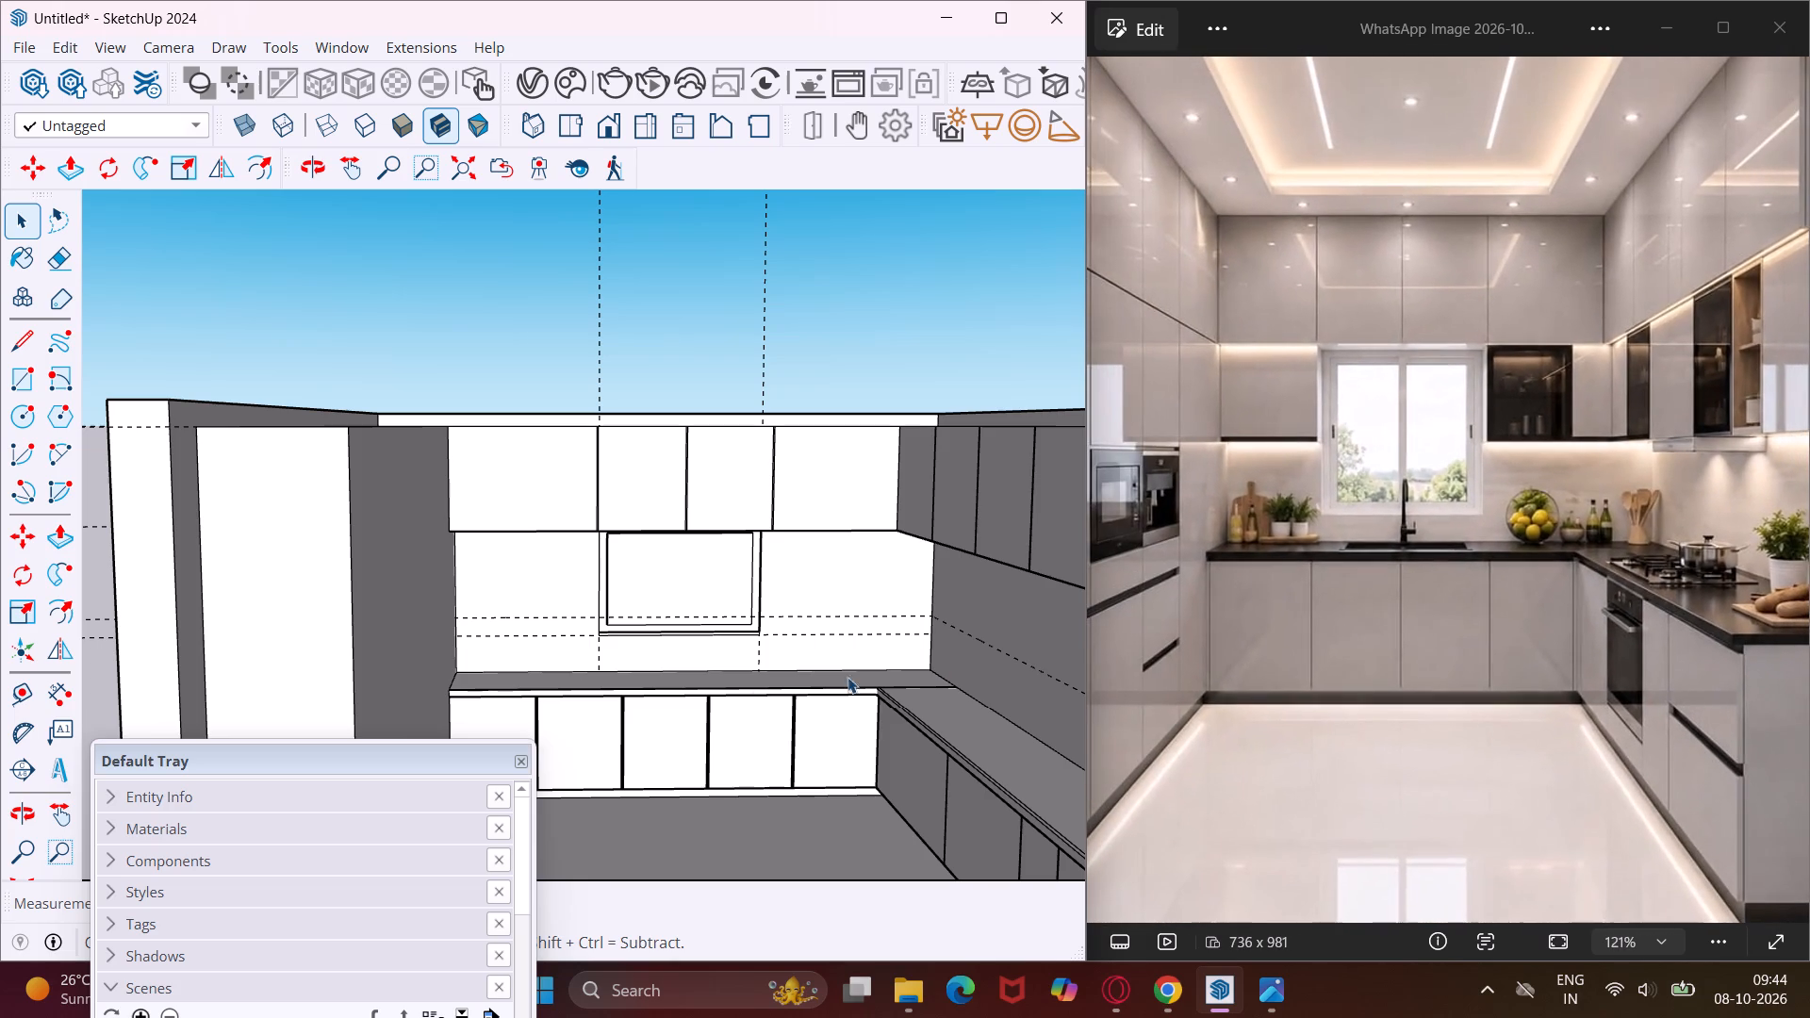
left_click(21, 382)
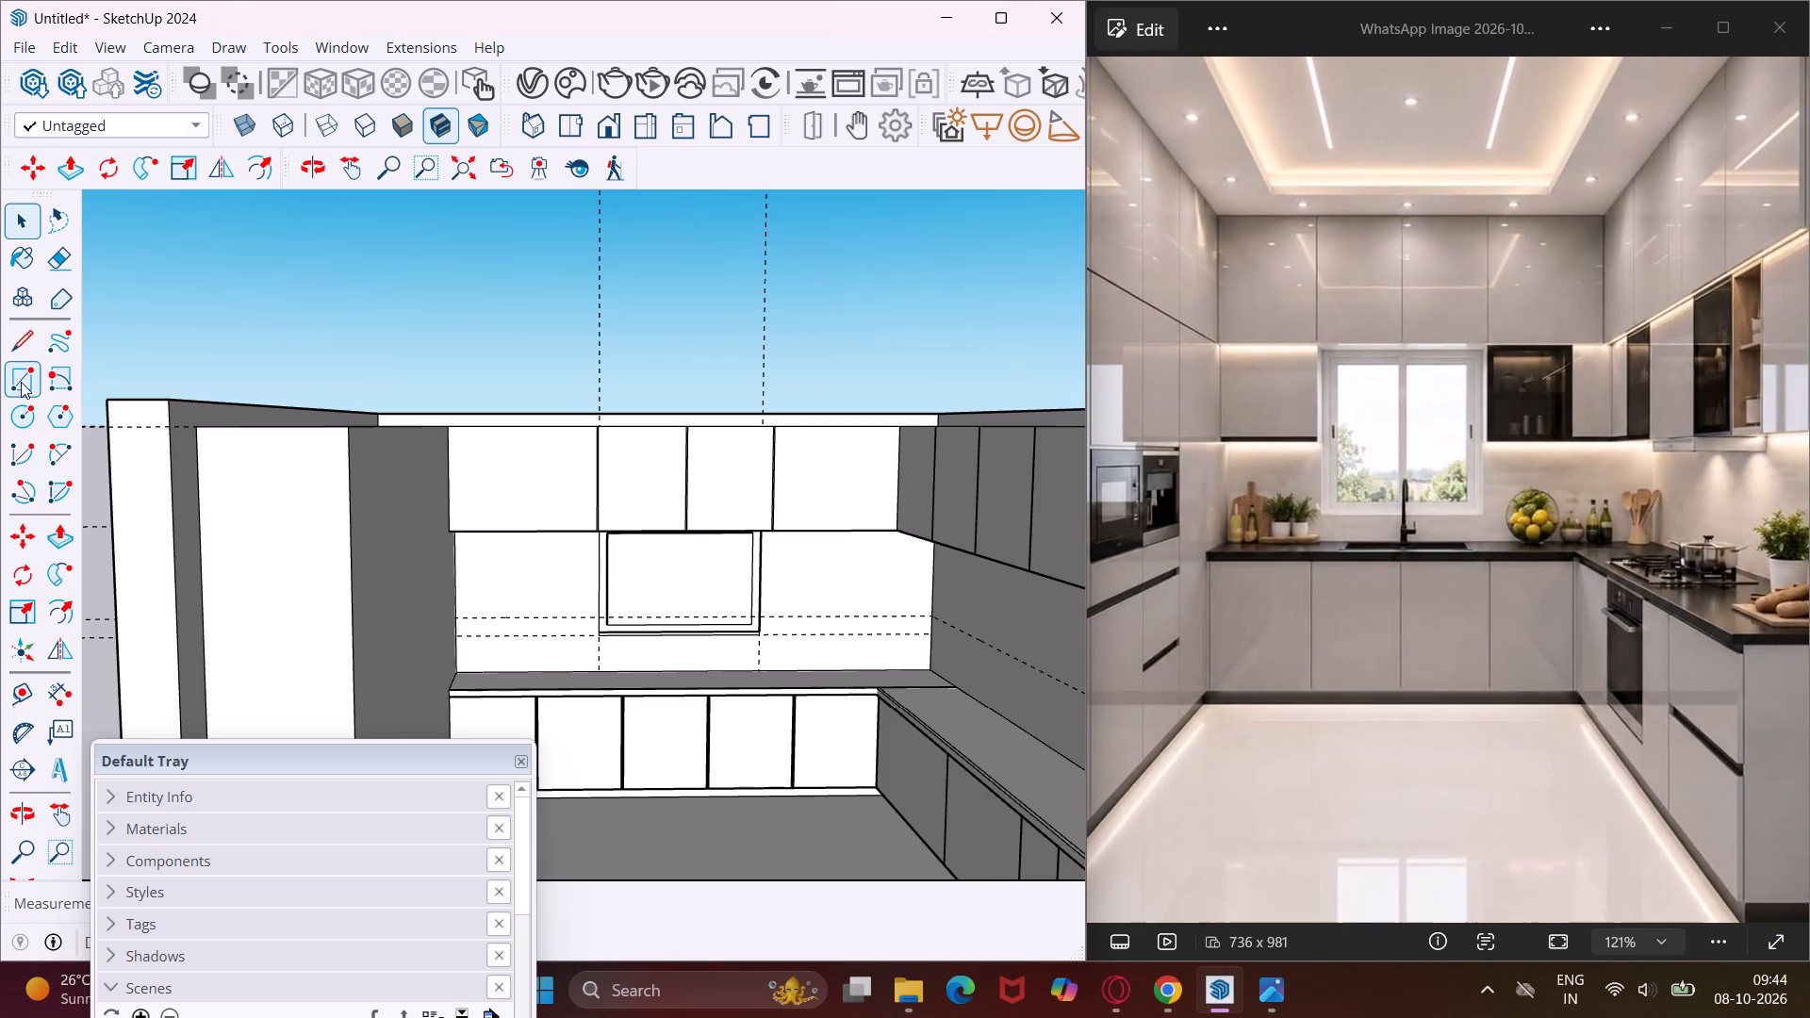
scroll(467, 570, "up", 10)
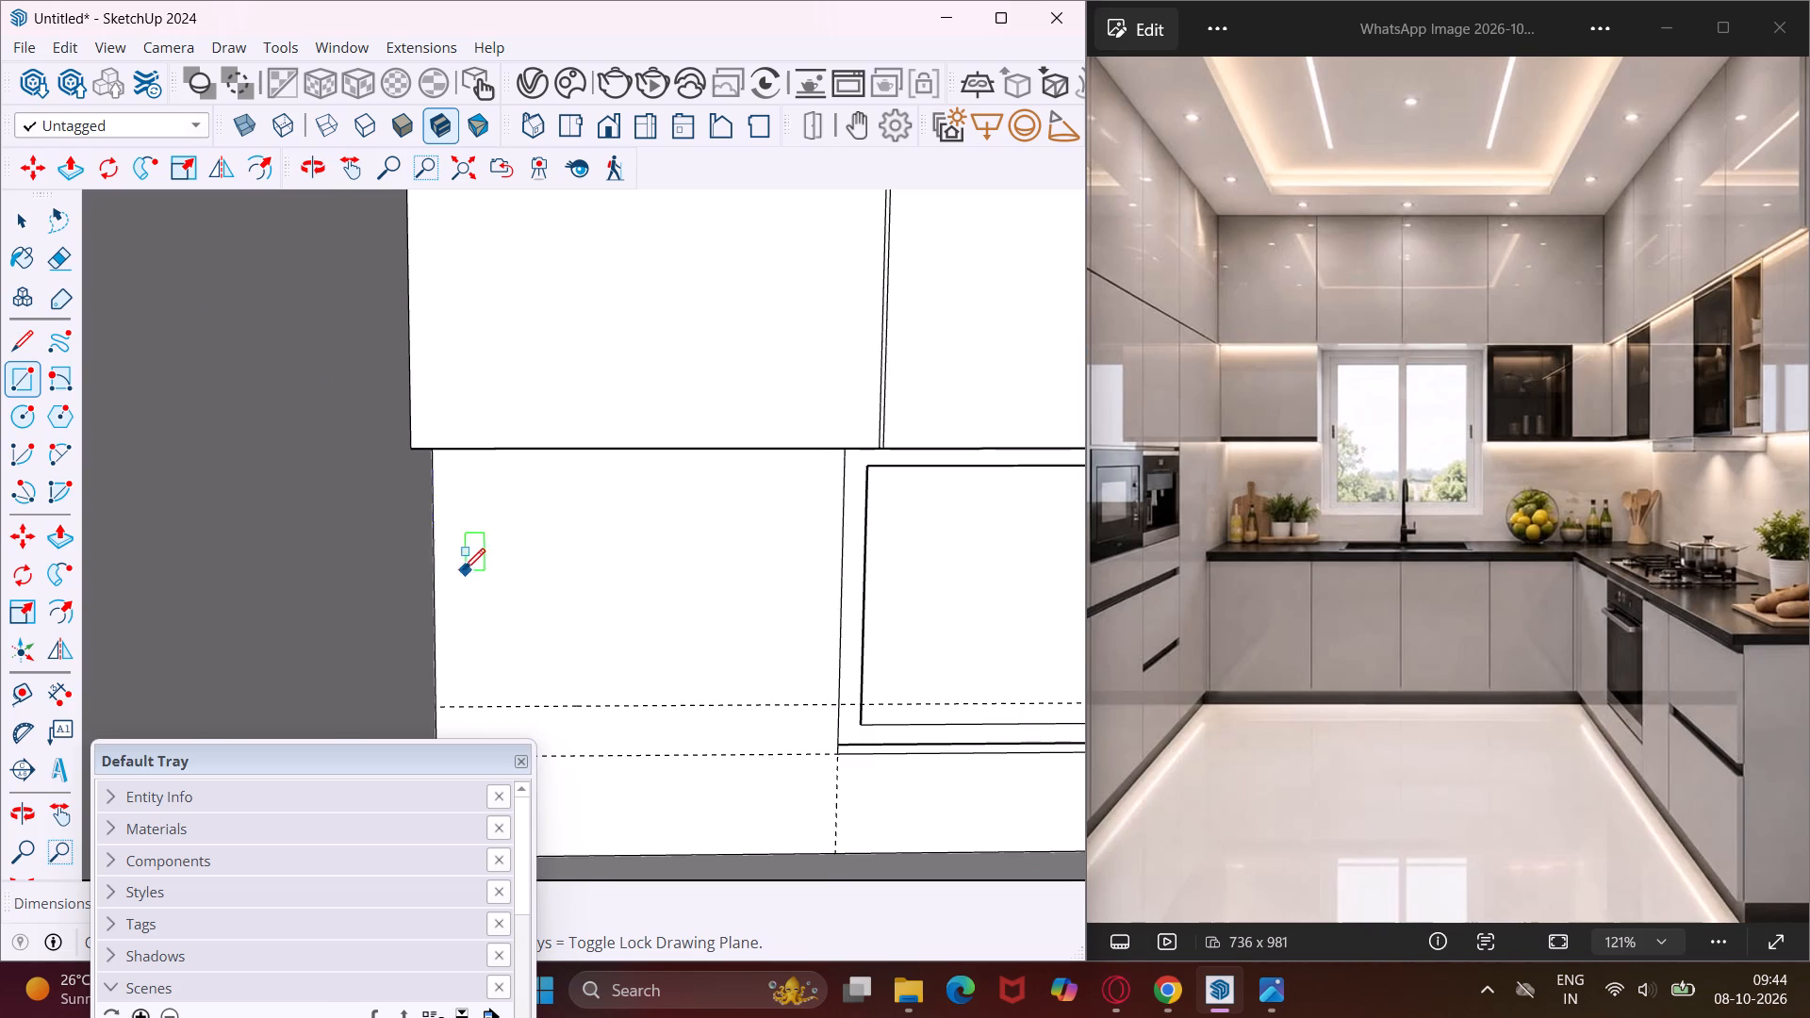
middle_click_drag(442, 502, 476, 385)
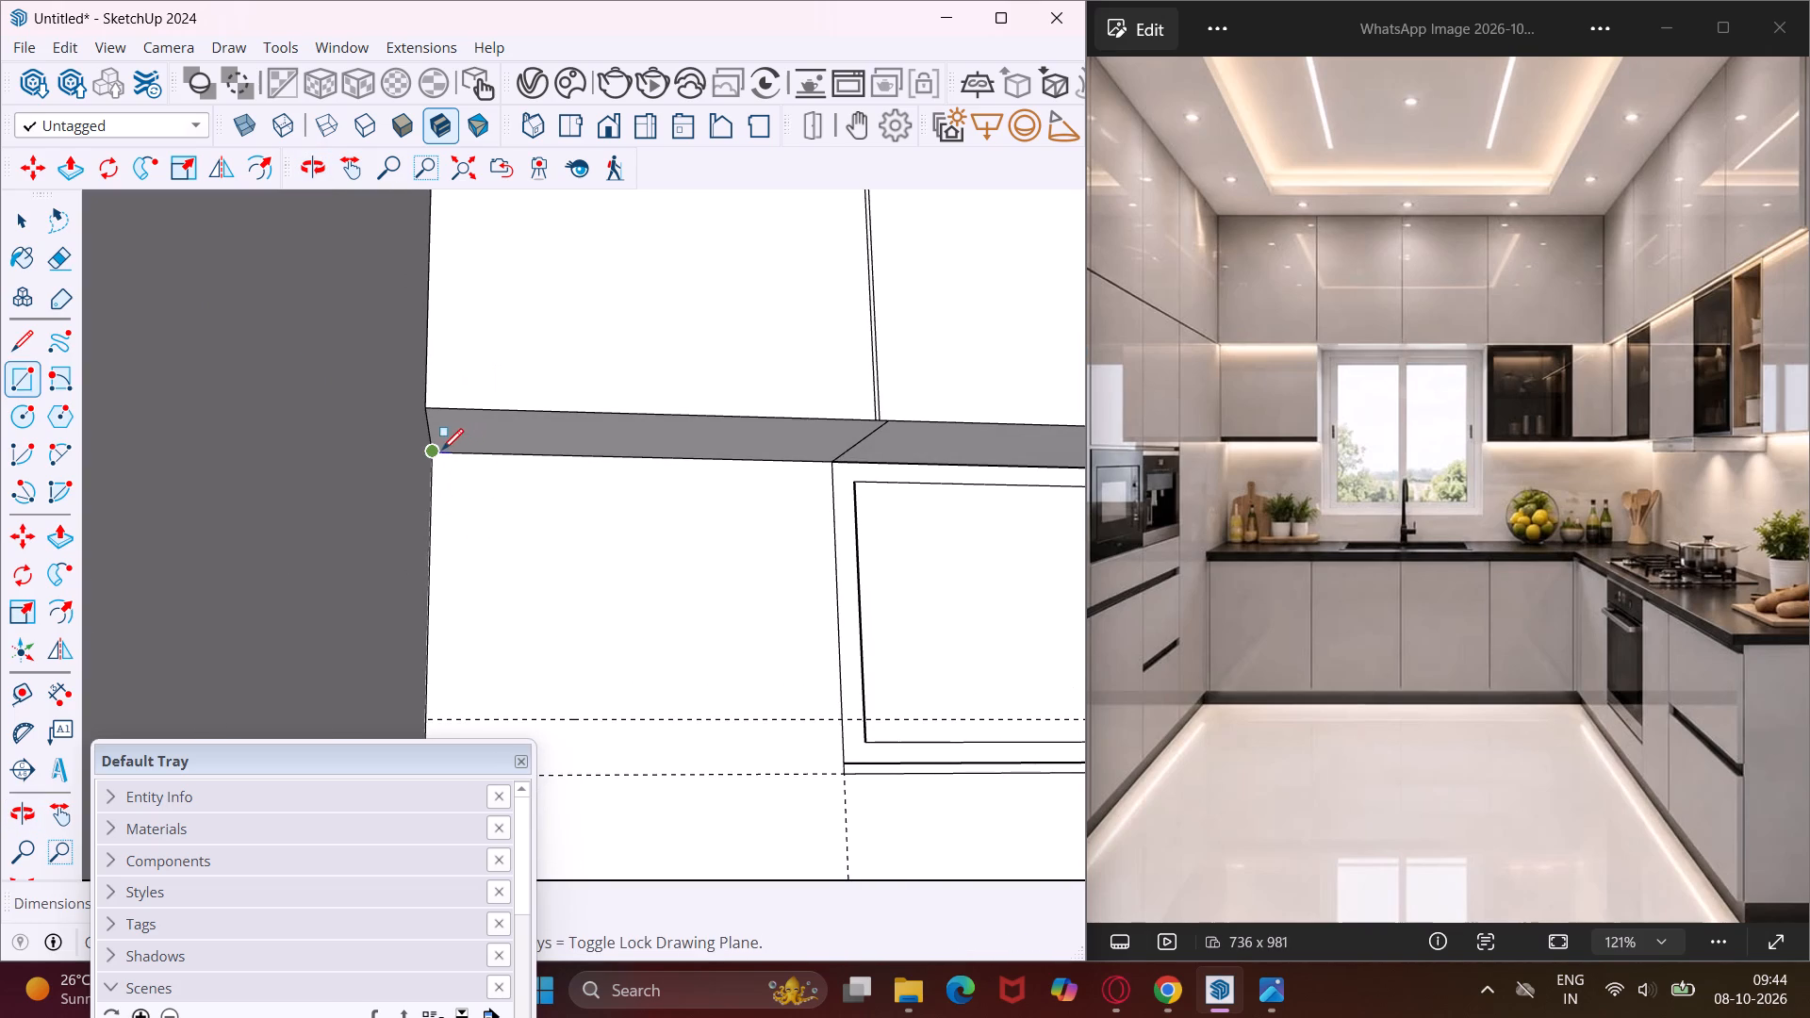
left_click(436, 450)
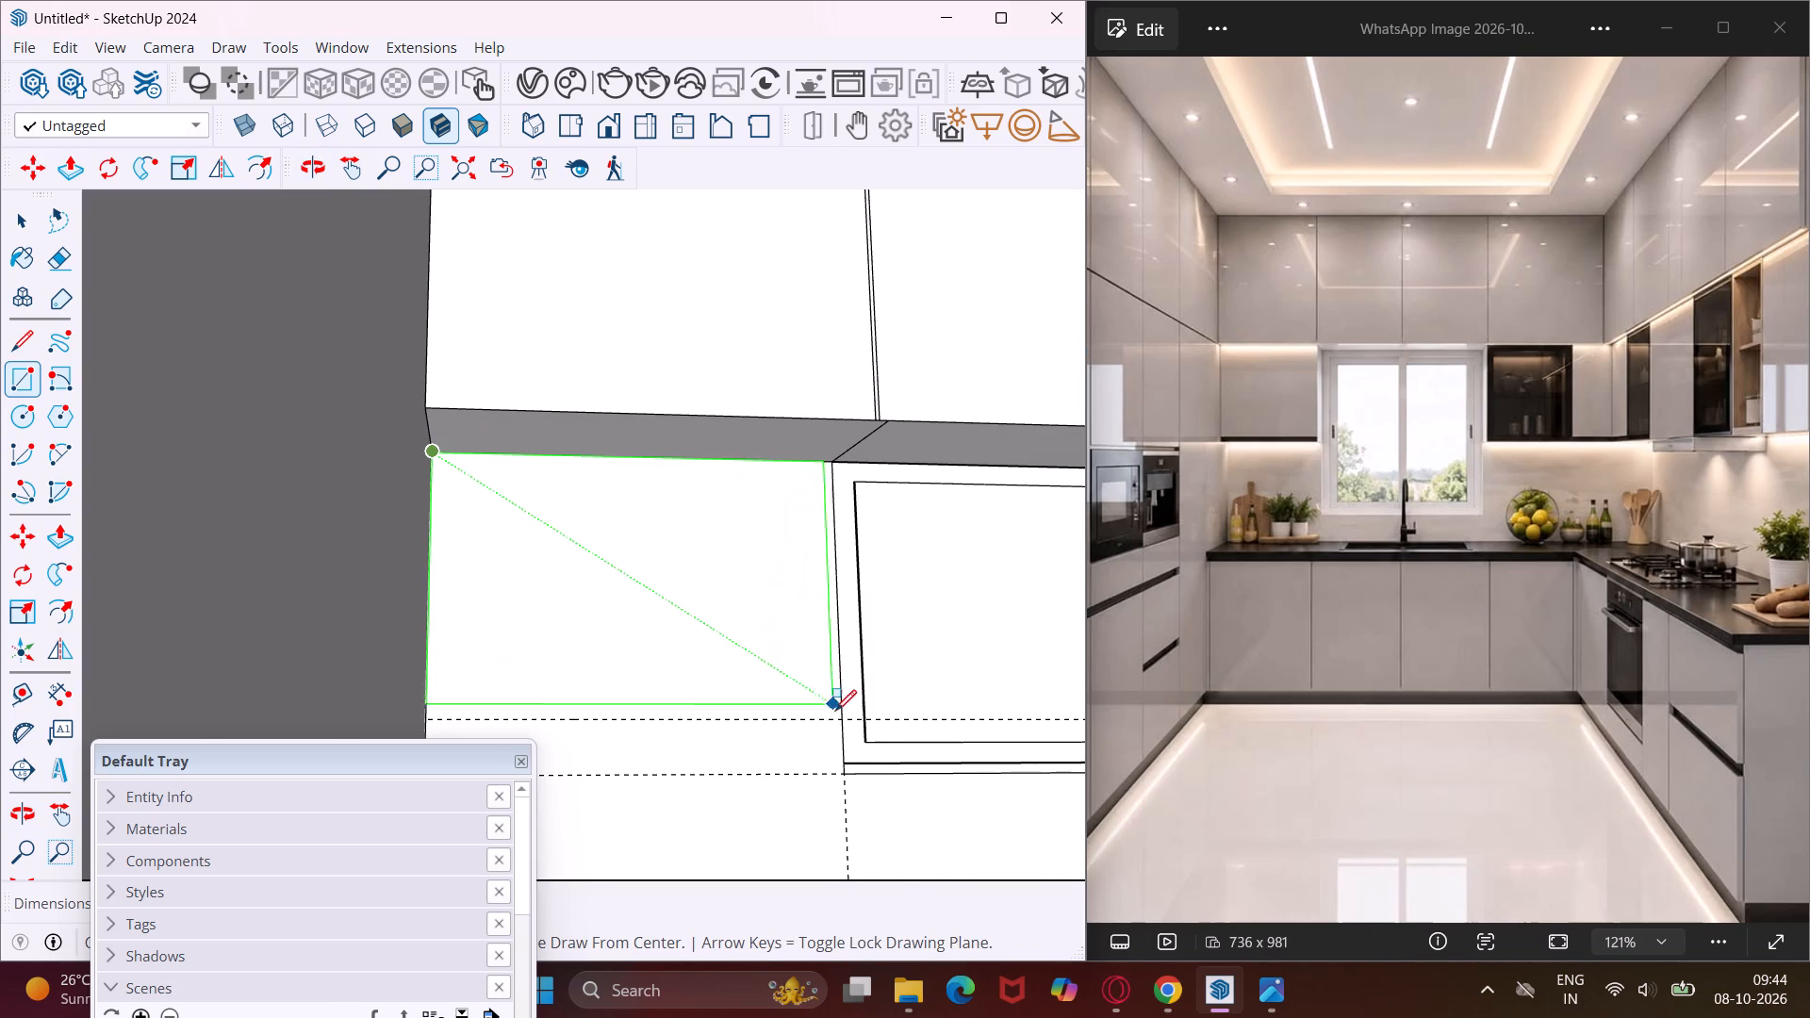
left_click(843, 721)
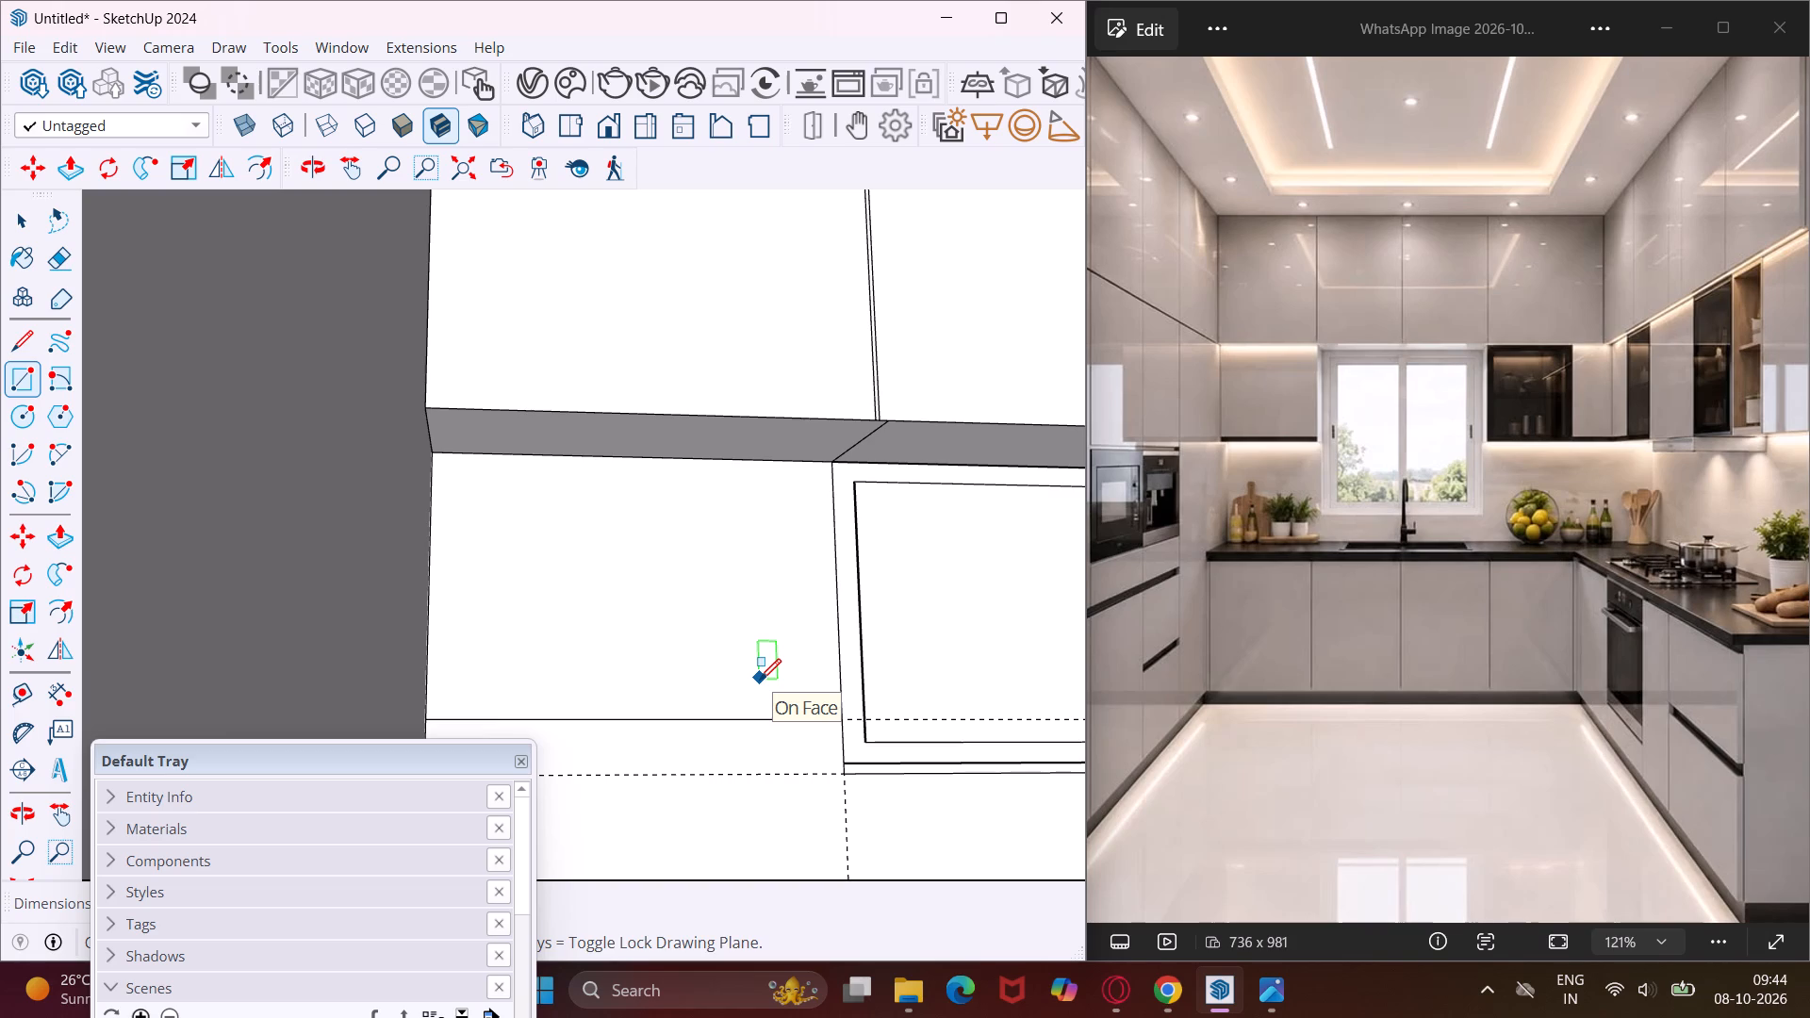
key("Escape")
key("space")
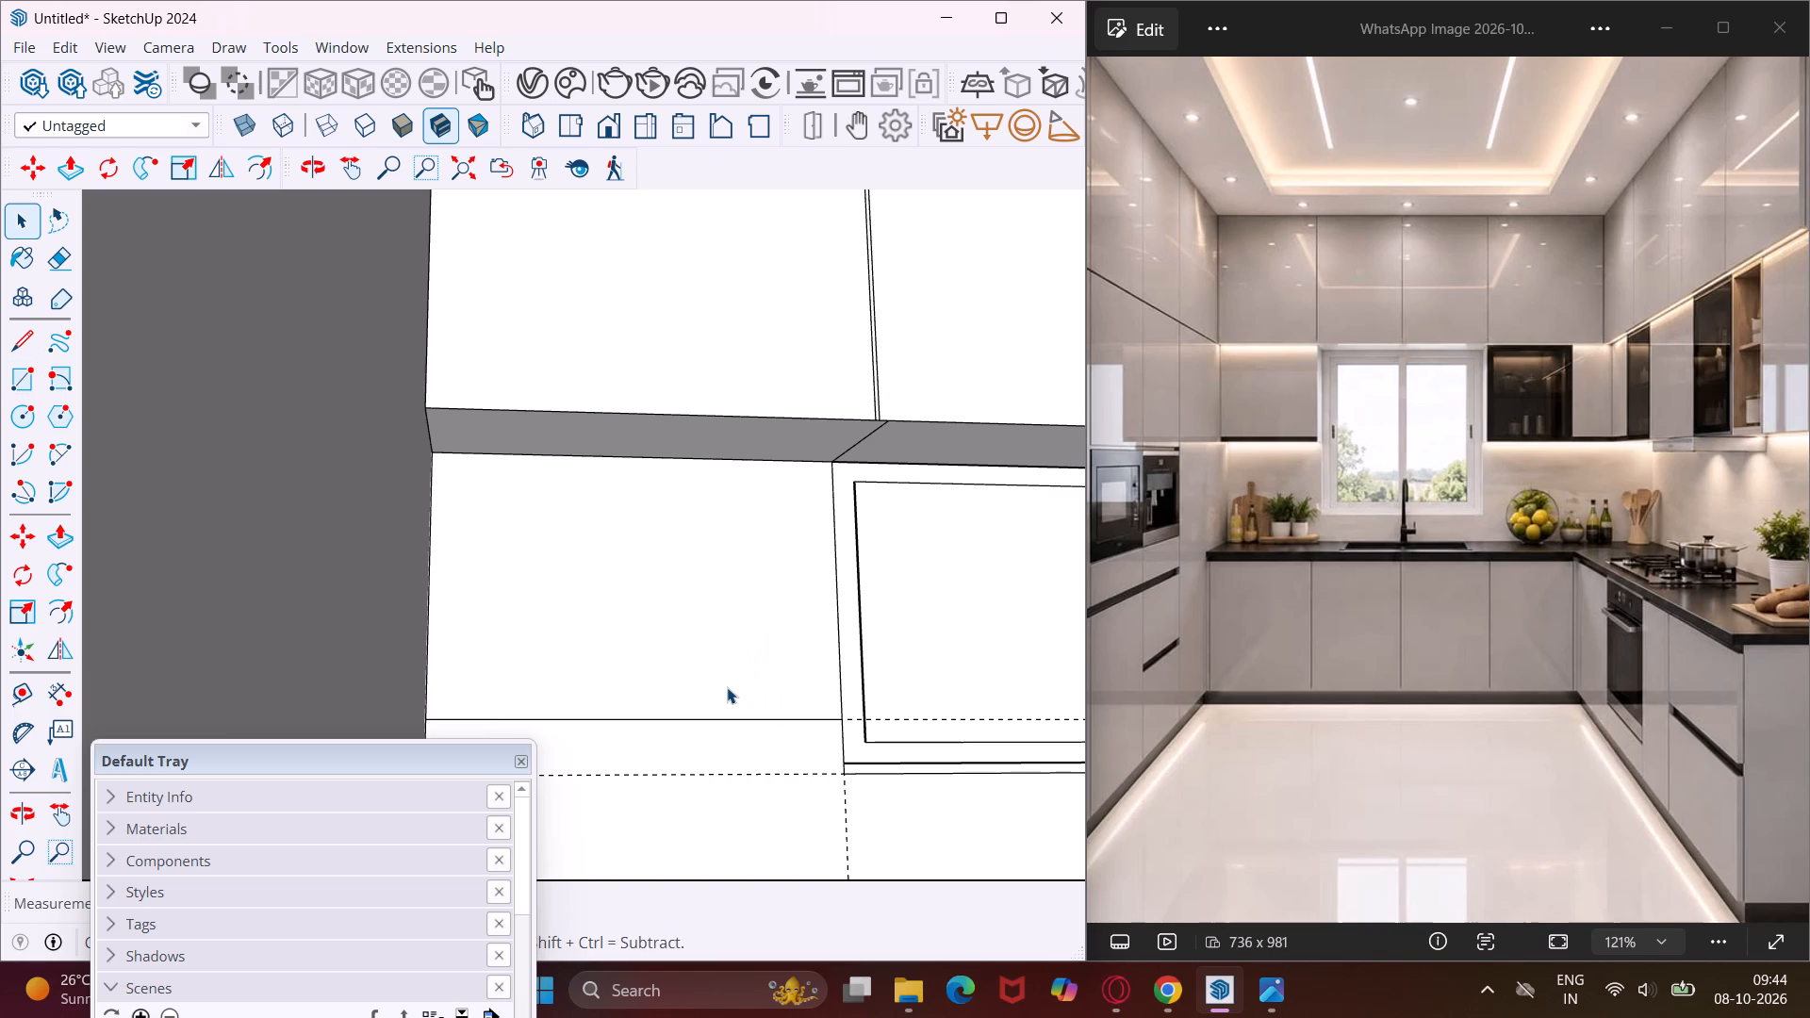
Push/Pull the new rectangle between the tall unit and the window out 1'2" to form a lower wall cabinet.
left_click(710, 662)
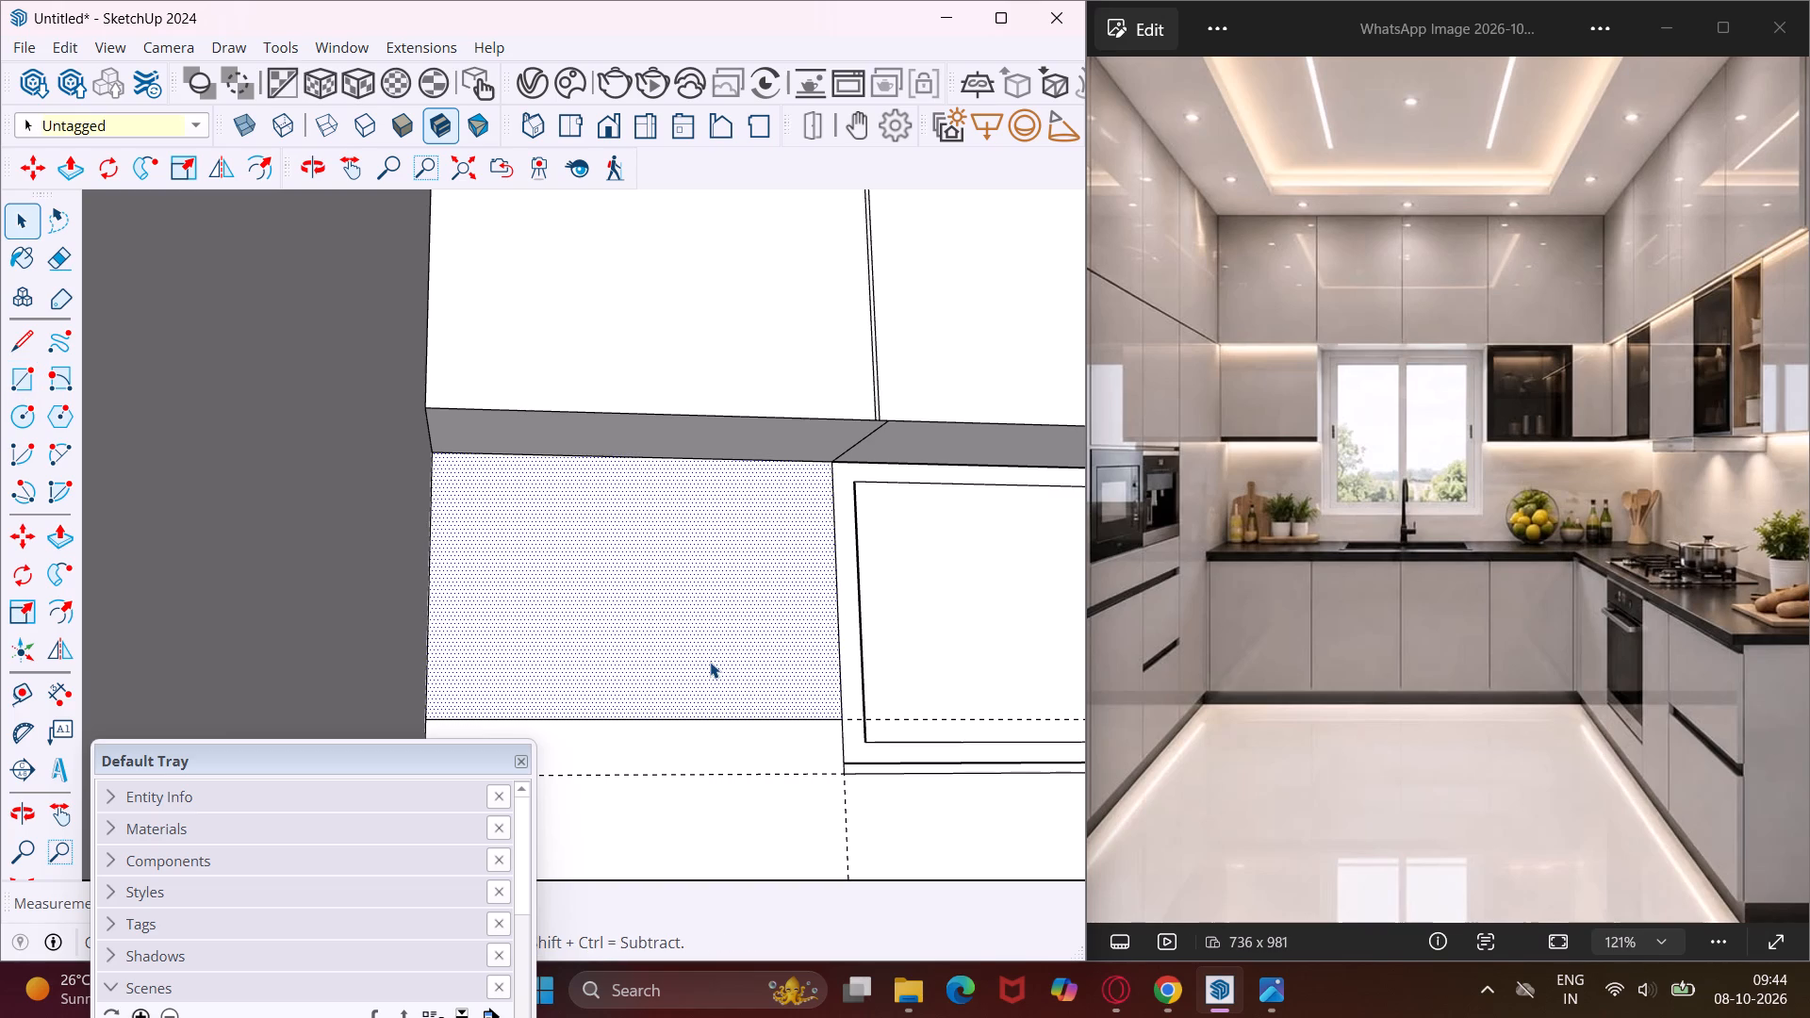
key("p")
left_click(710, 662)
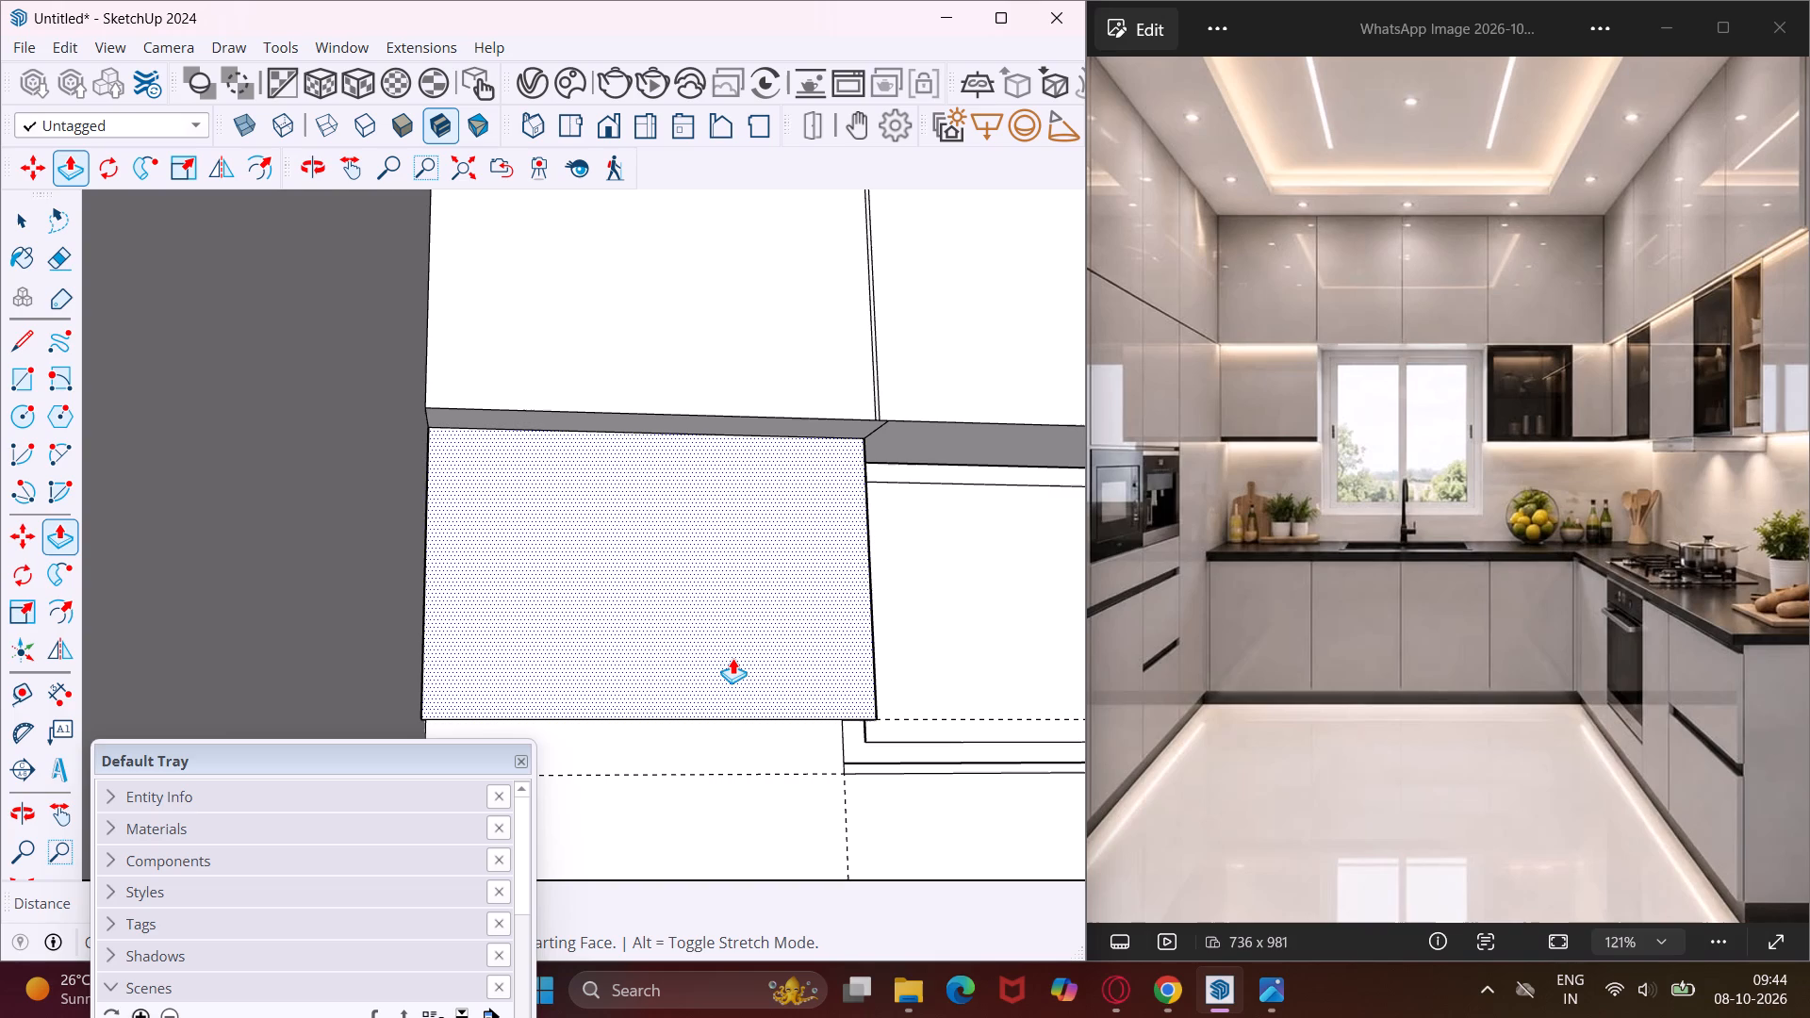
middle_click_drag(732, 658, 724, 730)
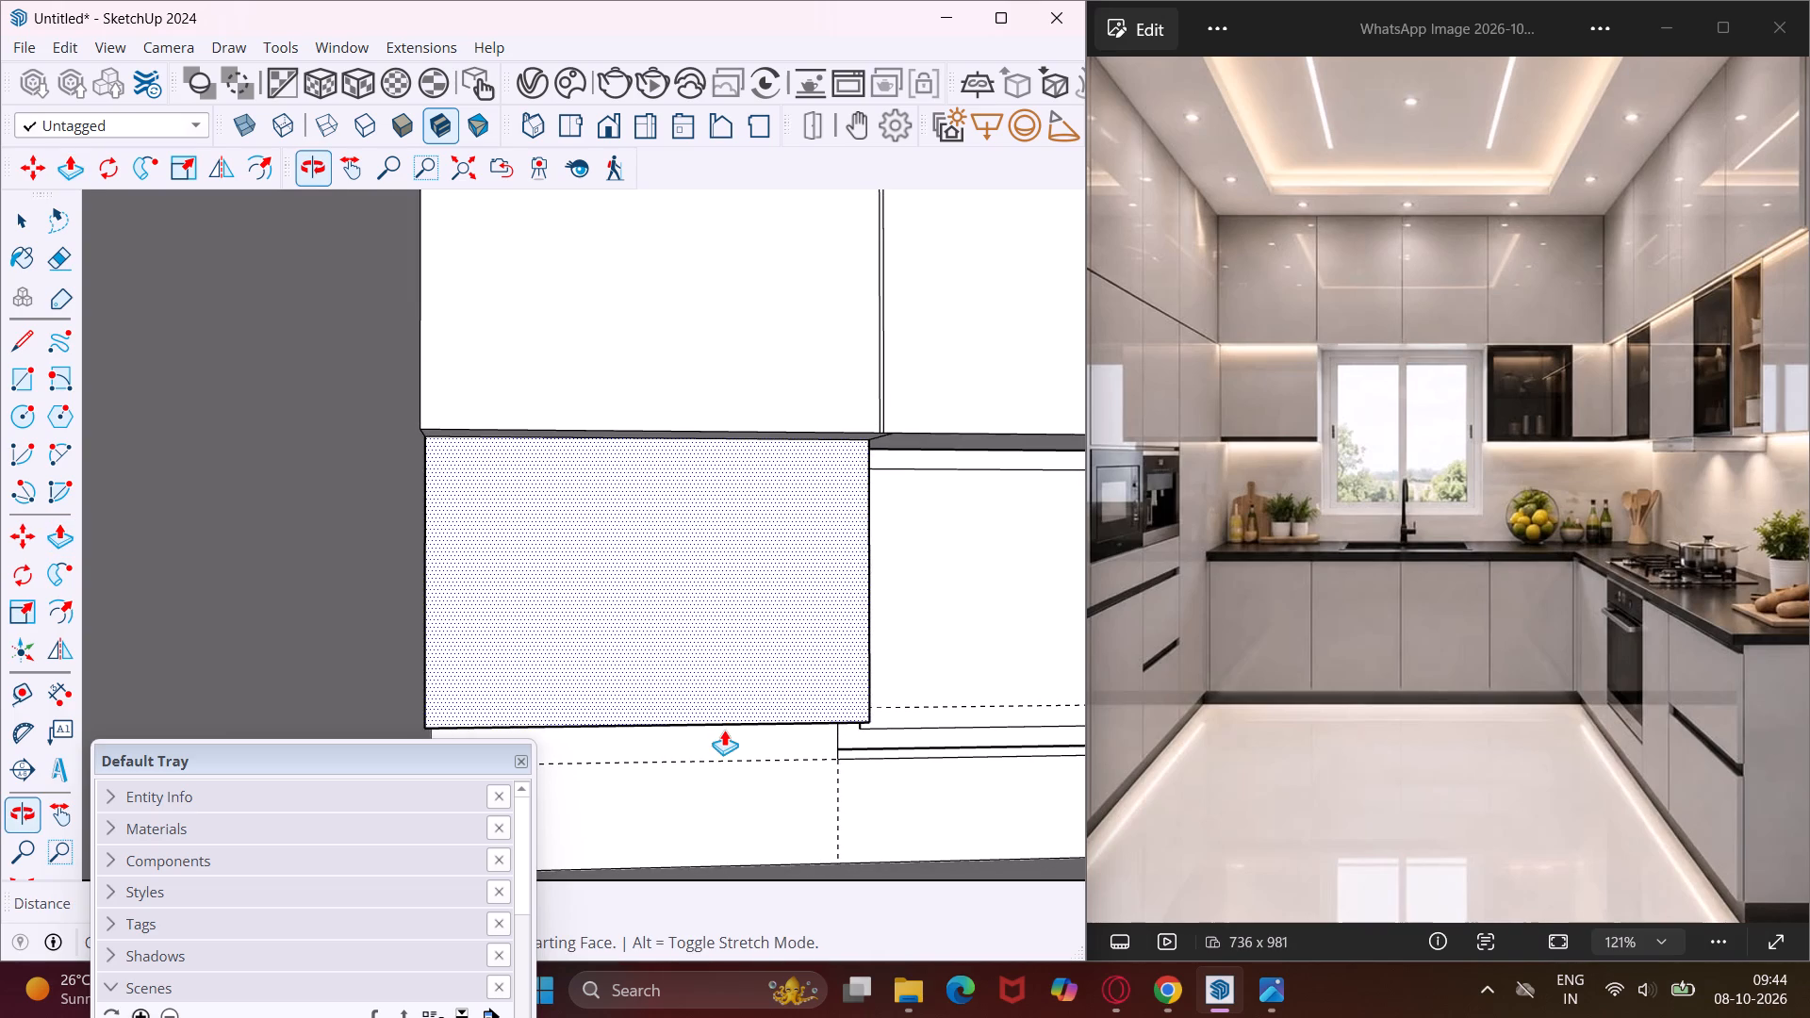
scroll(718, 697, "up", 3)
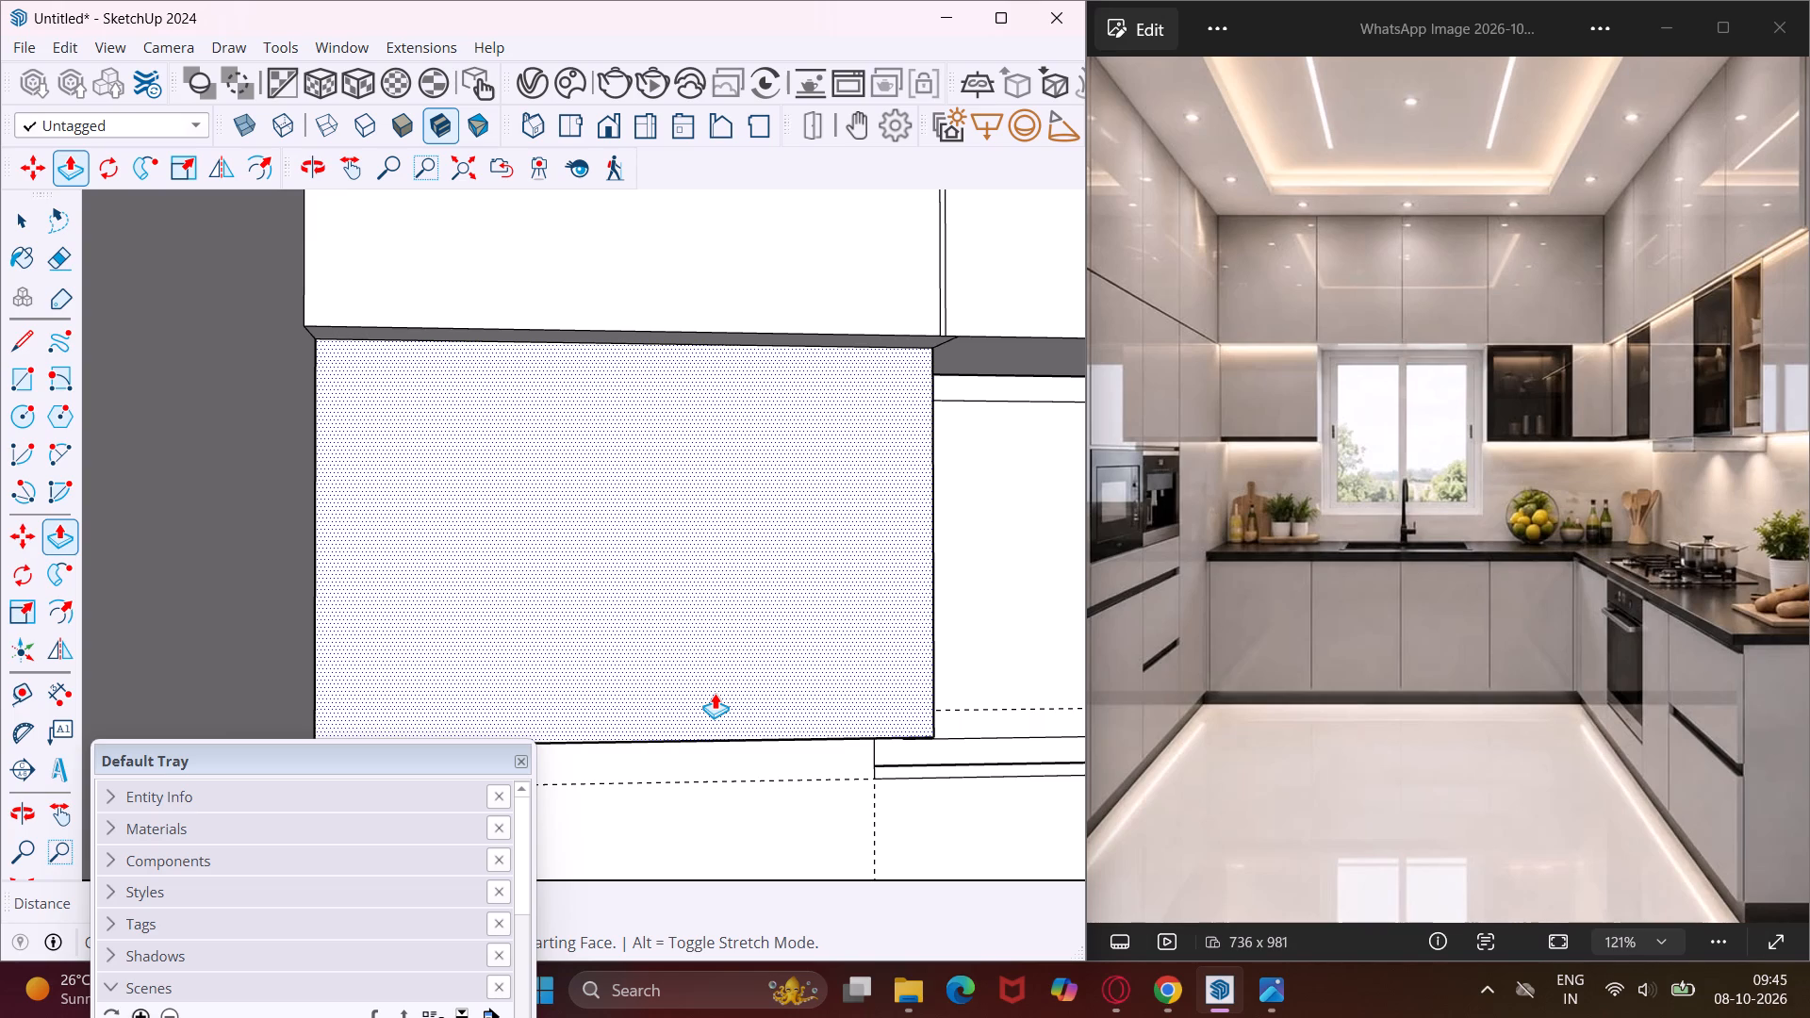
key("1")
type("'2\"")
key("Return")
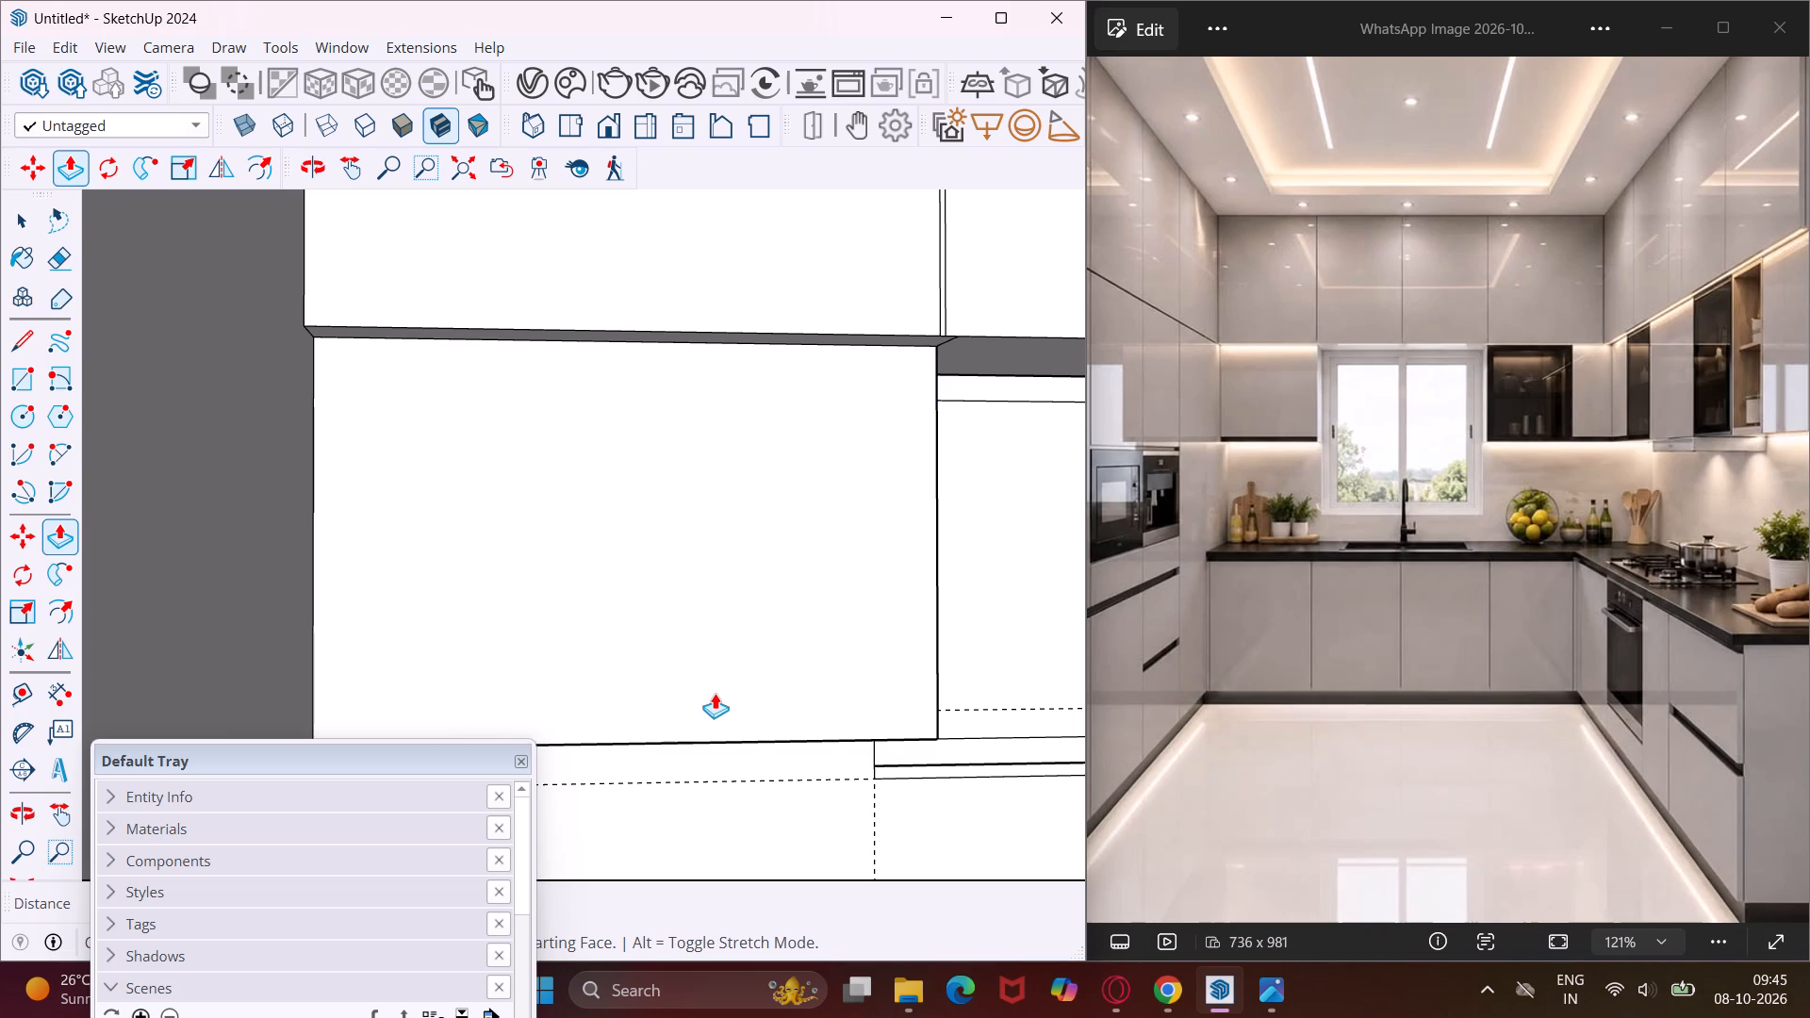
scroll(715, 693, "down", 5)
middle_click_drag(894, 691, 765, 691)
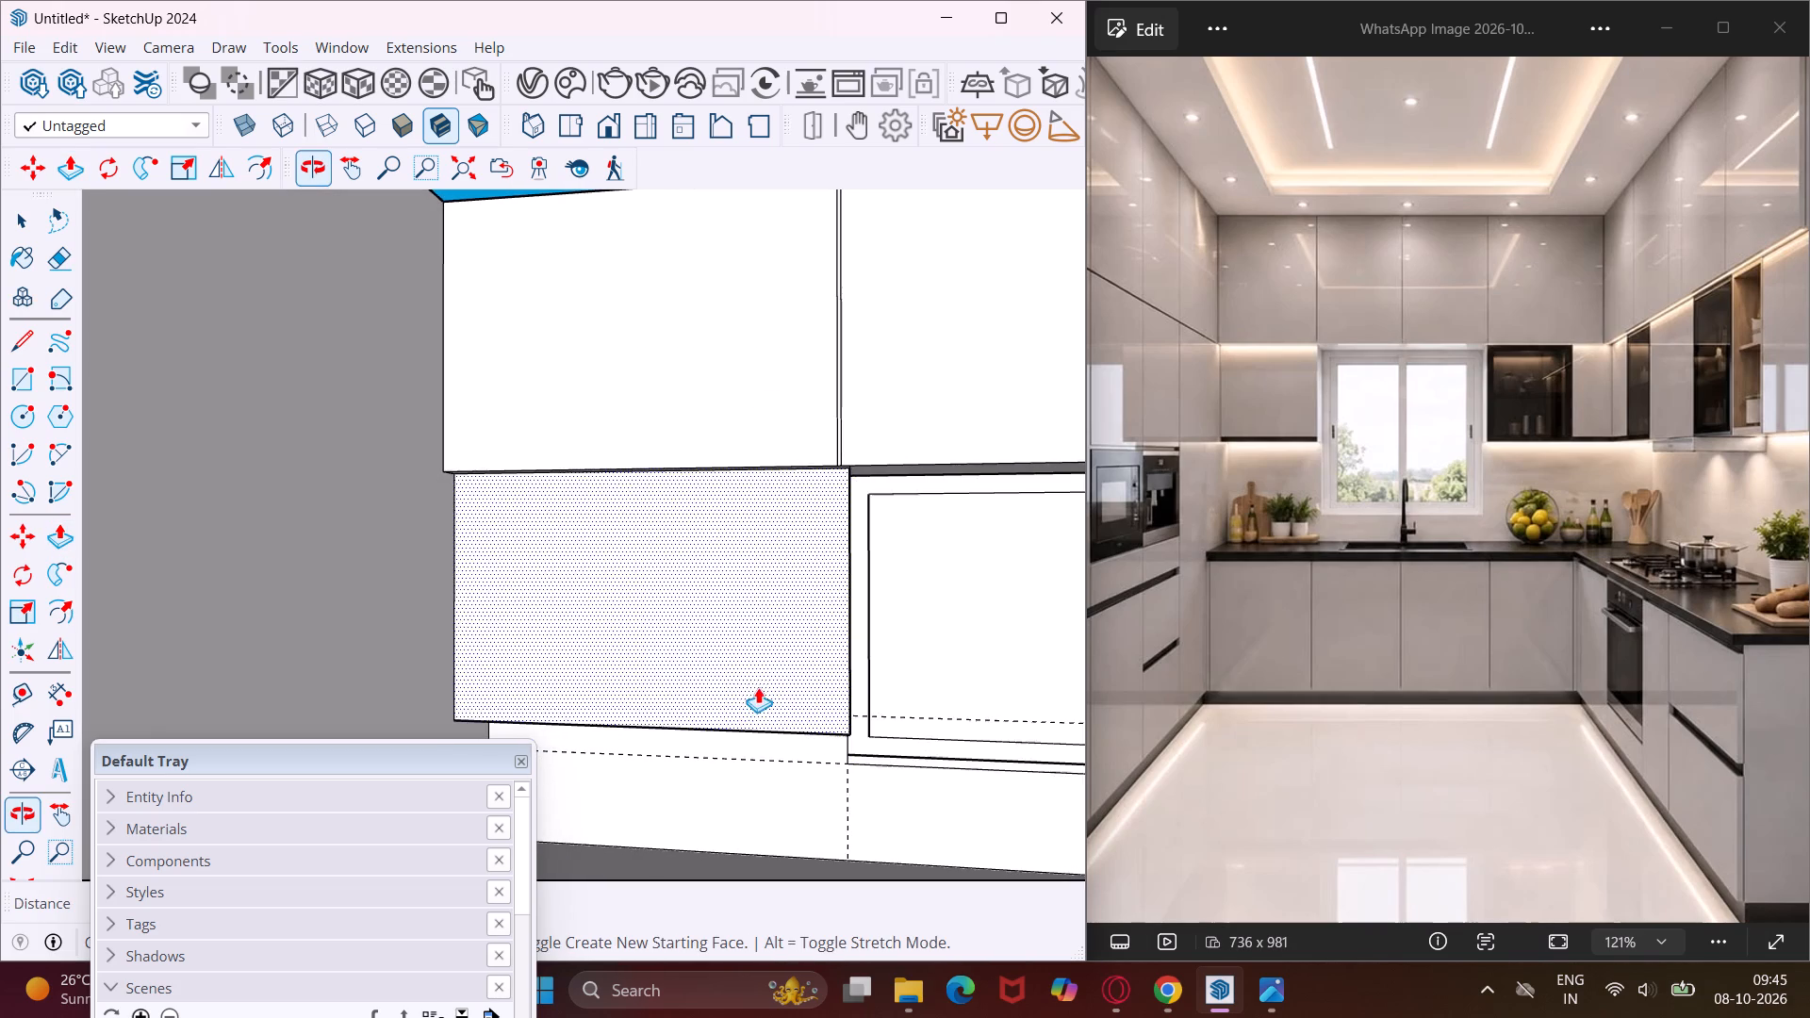
scroll(743, 675, "down", 10)
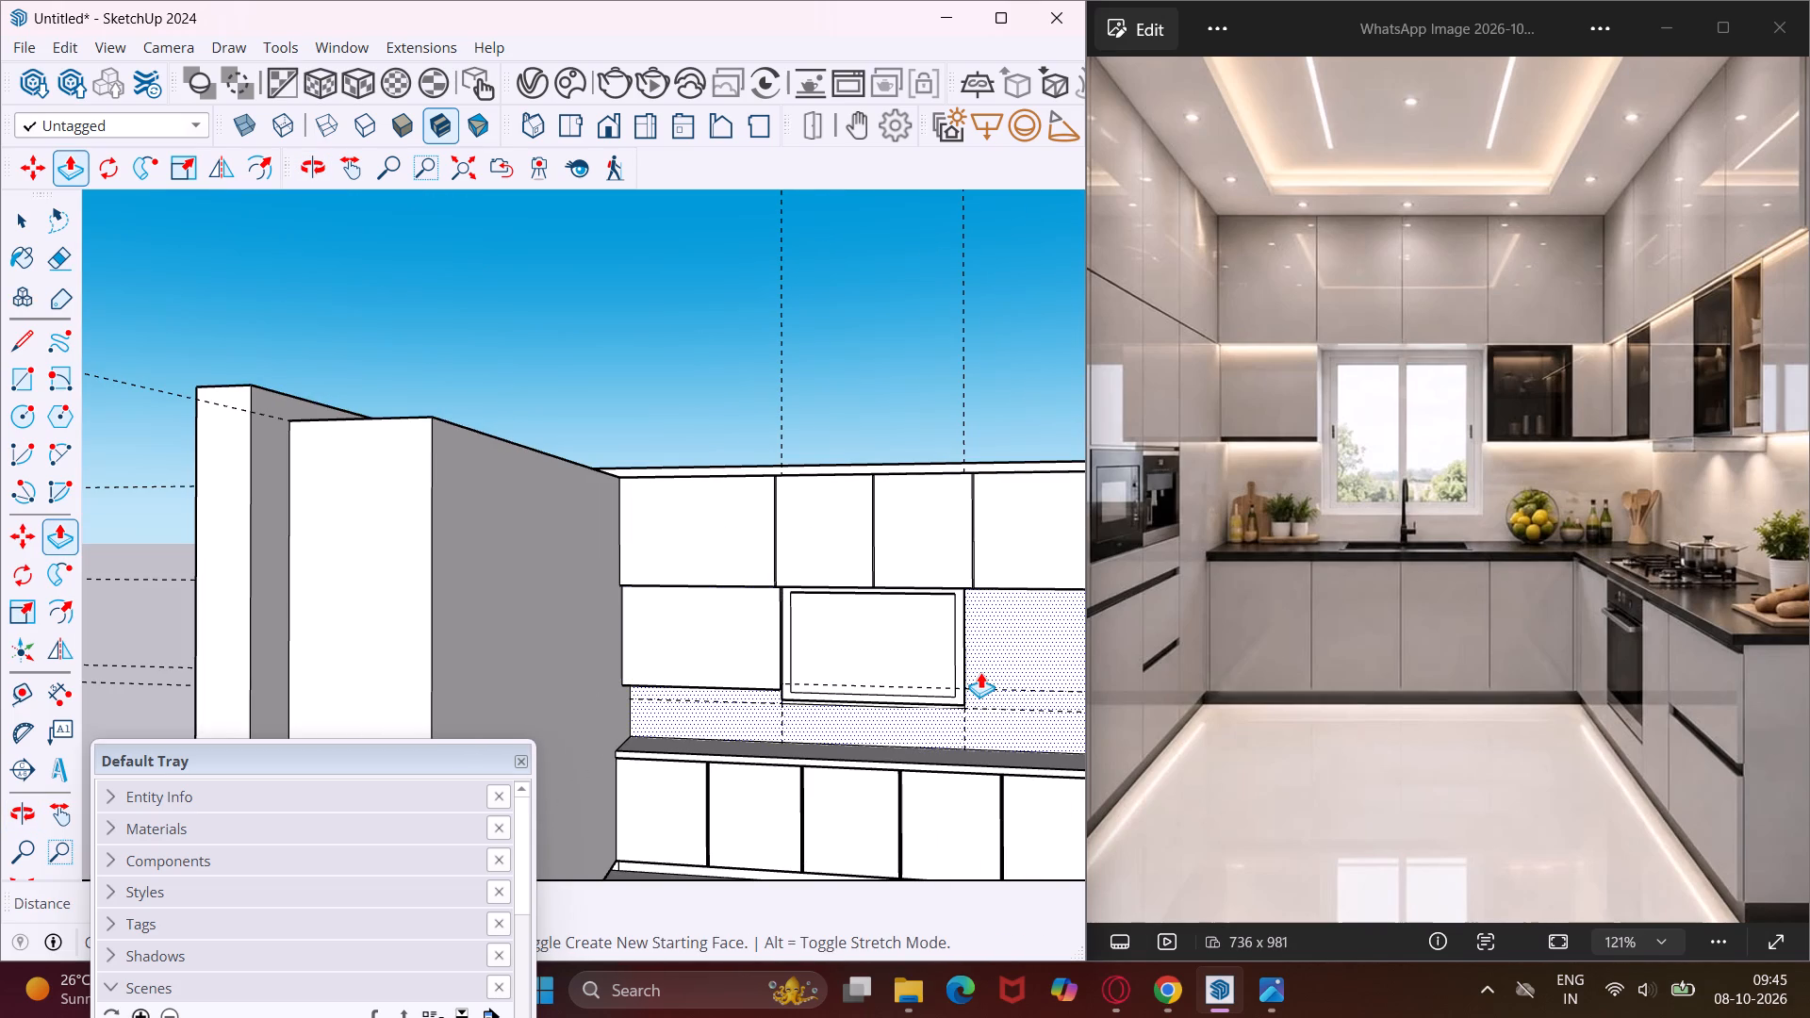
Examine the new lower wall cabinet, the window and the counter-side run from several angles along the back wall.
key("Escape")
key("space")
middle_click_drag(980, 672, 1063, 689)
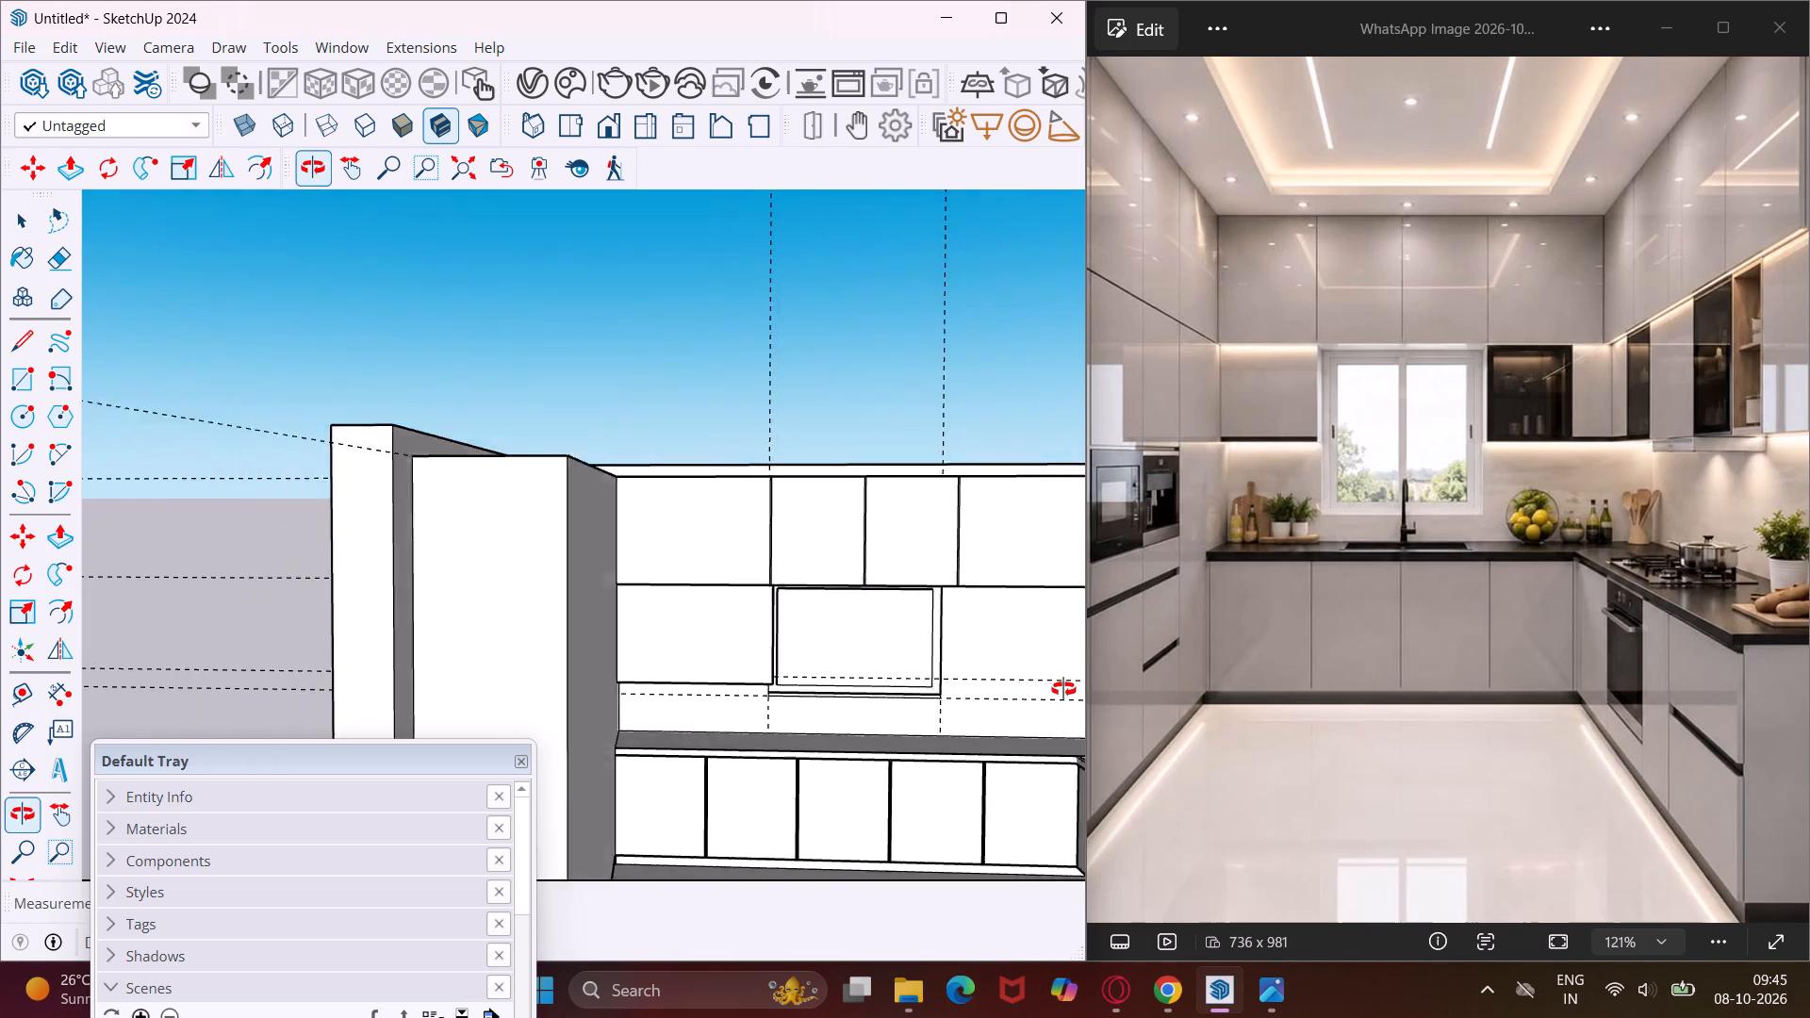
middle_click_drag(1063, 689, 1110, 677)
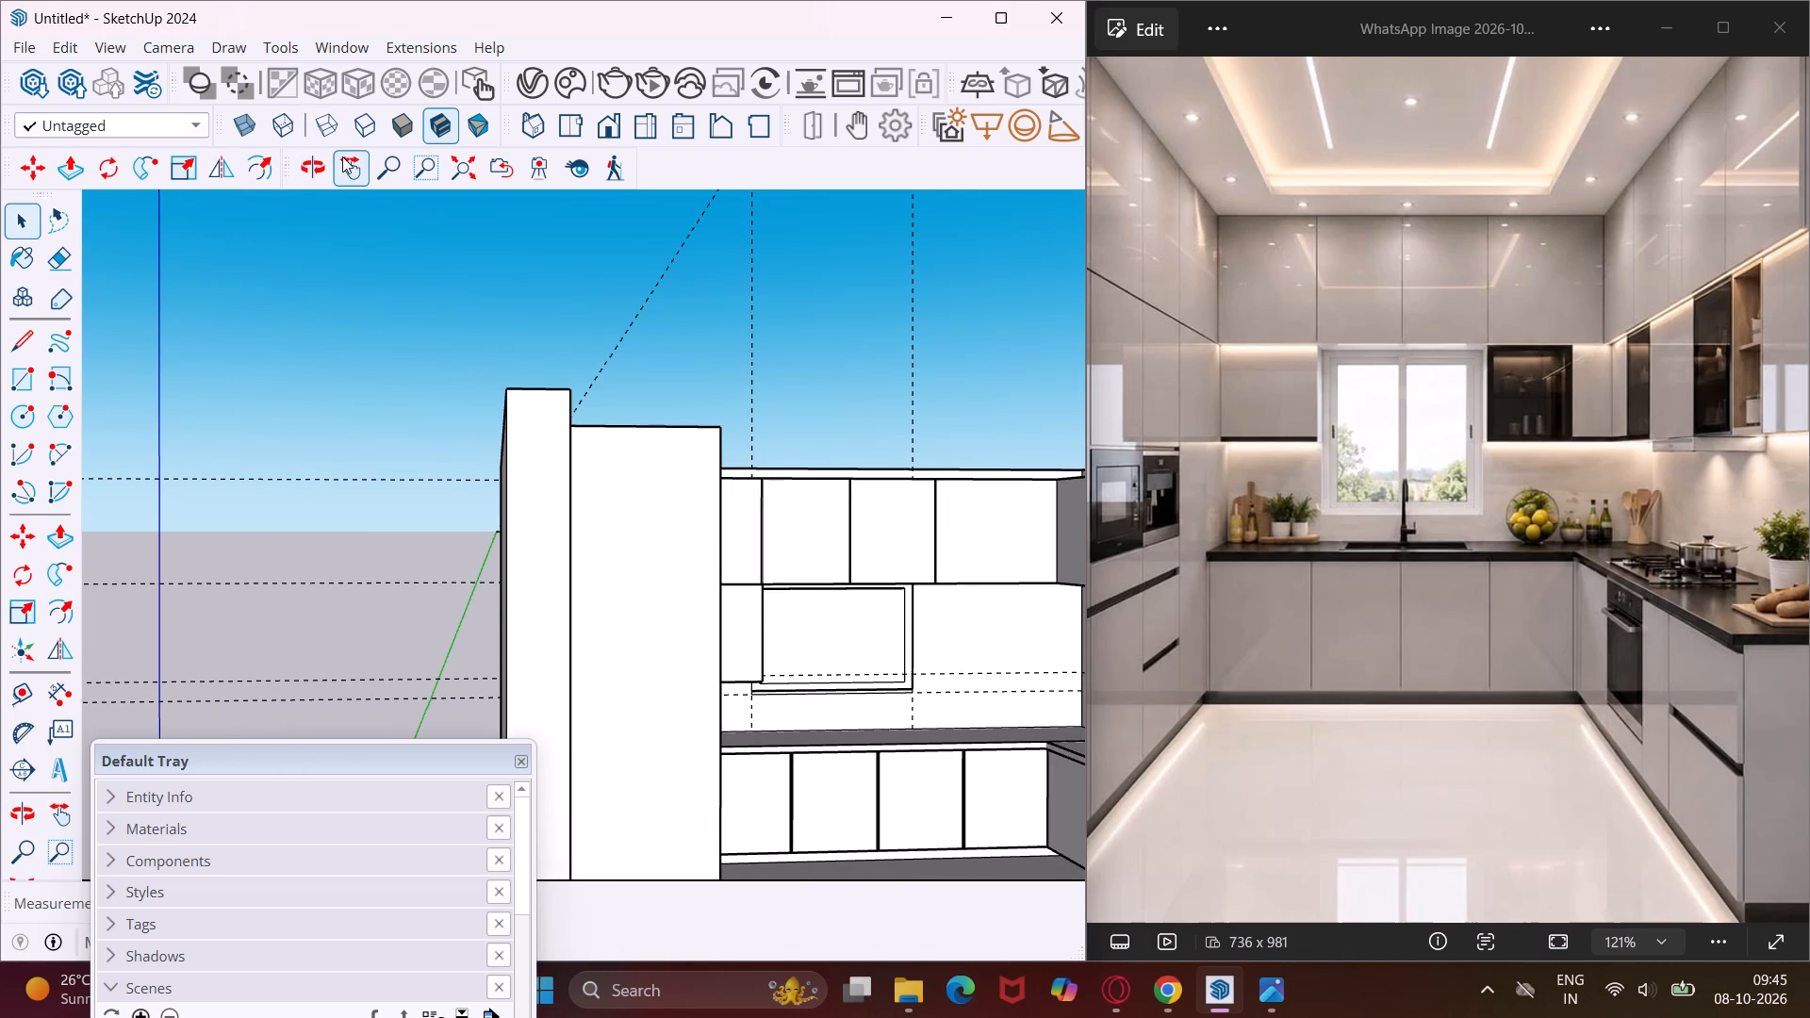
left_click(342, 156)
left_click_drag(882, 700, 578, 766)
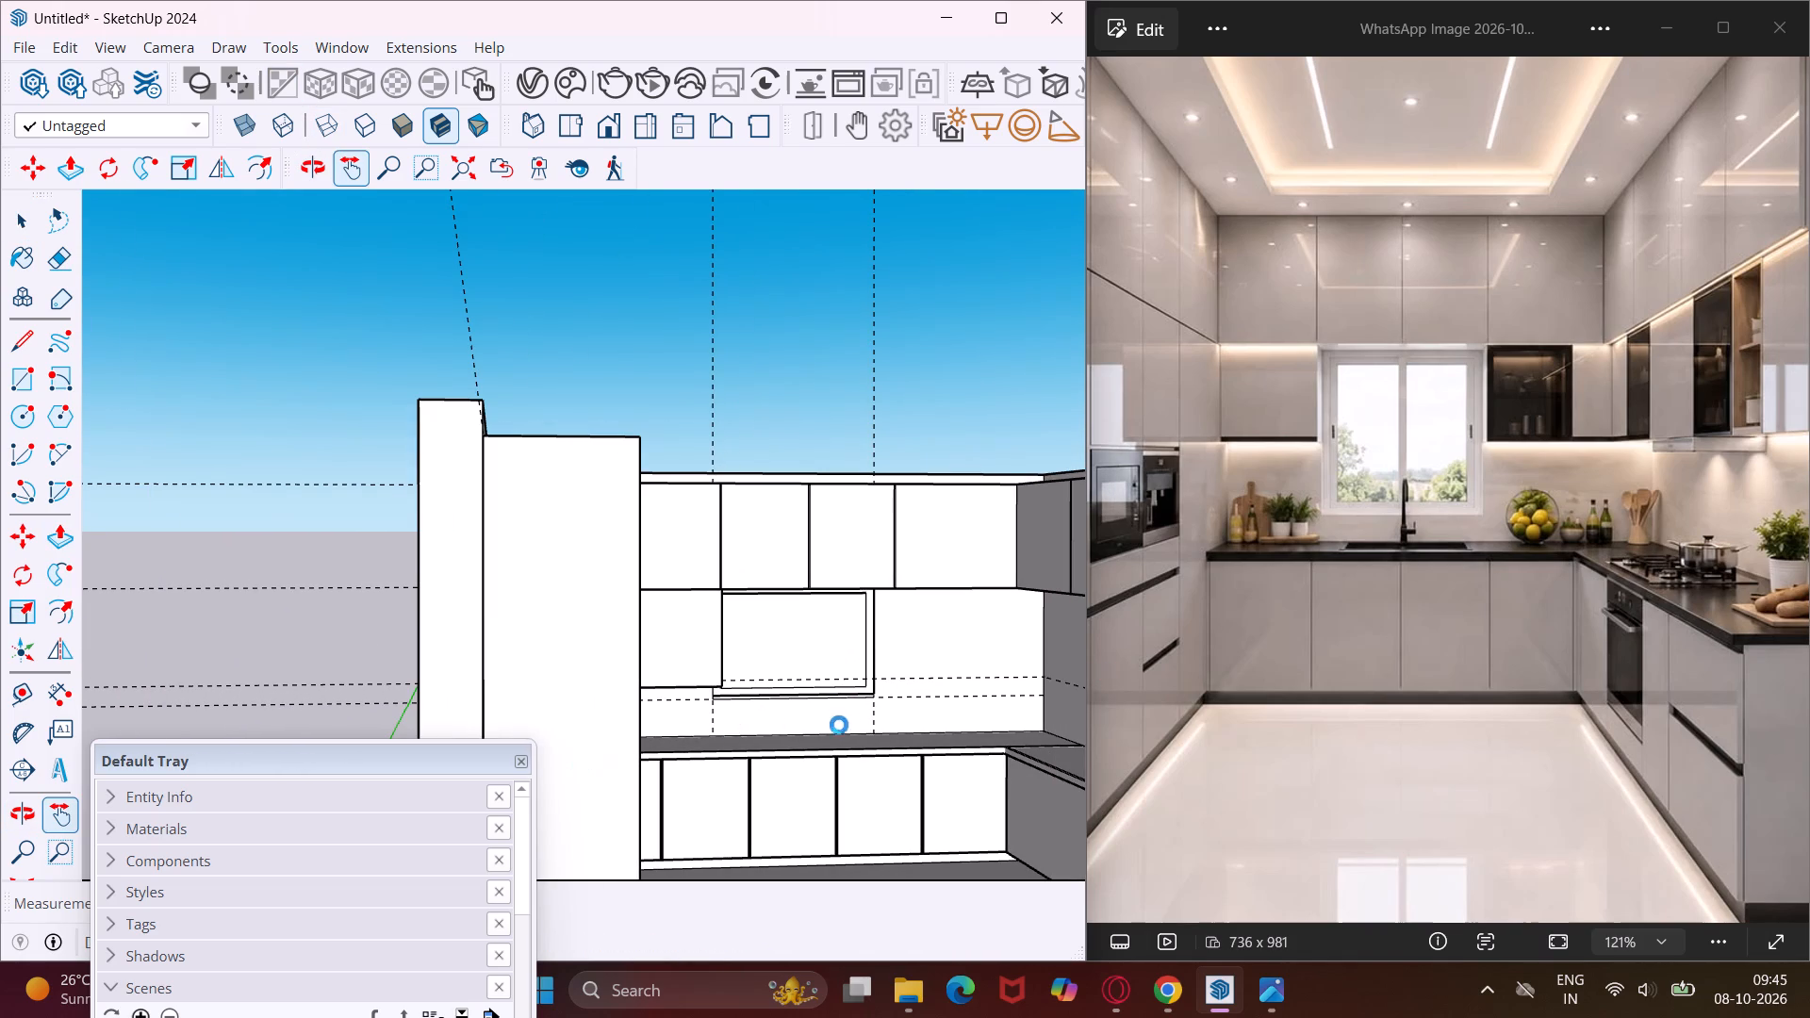
left_click_drag(848, 720, 732, 689)
left_click_drag(819, 683, 715, 680)
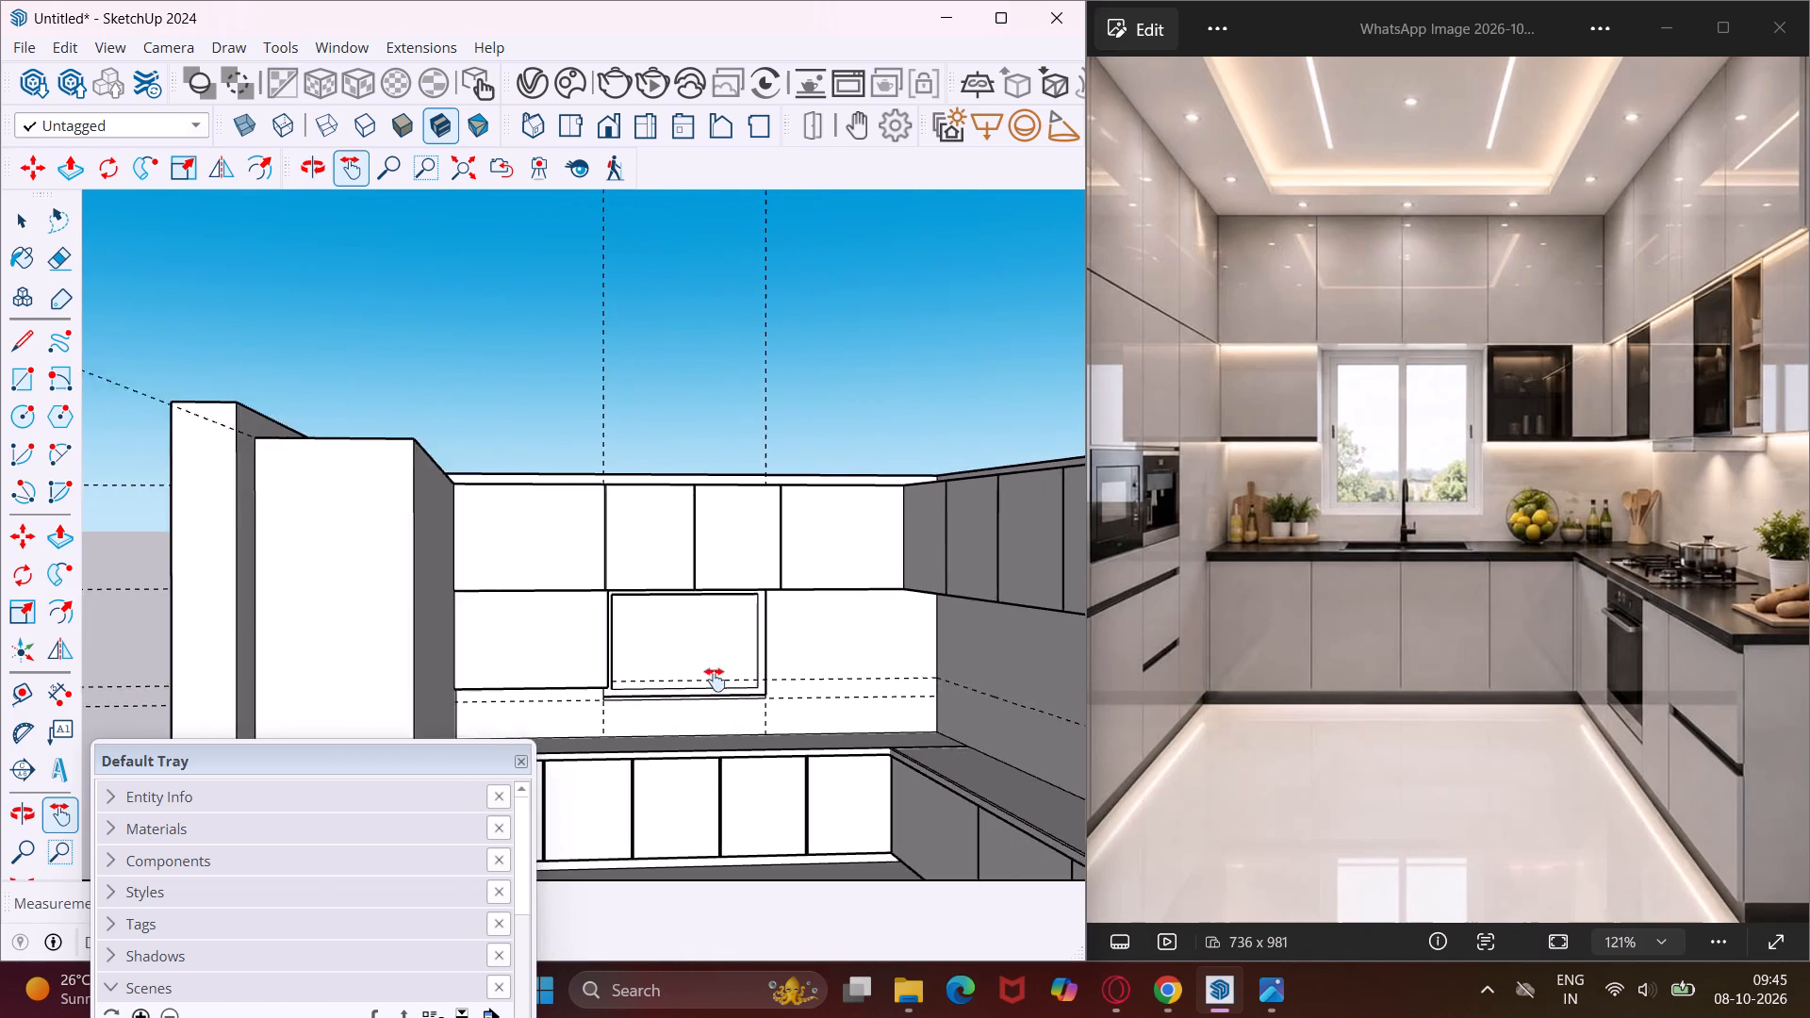
left_click_drag(715, 680, 520, 681)
middle_click_drag(539, 686, 574, 682)
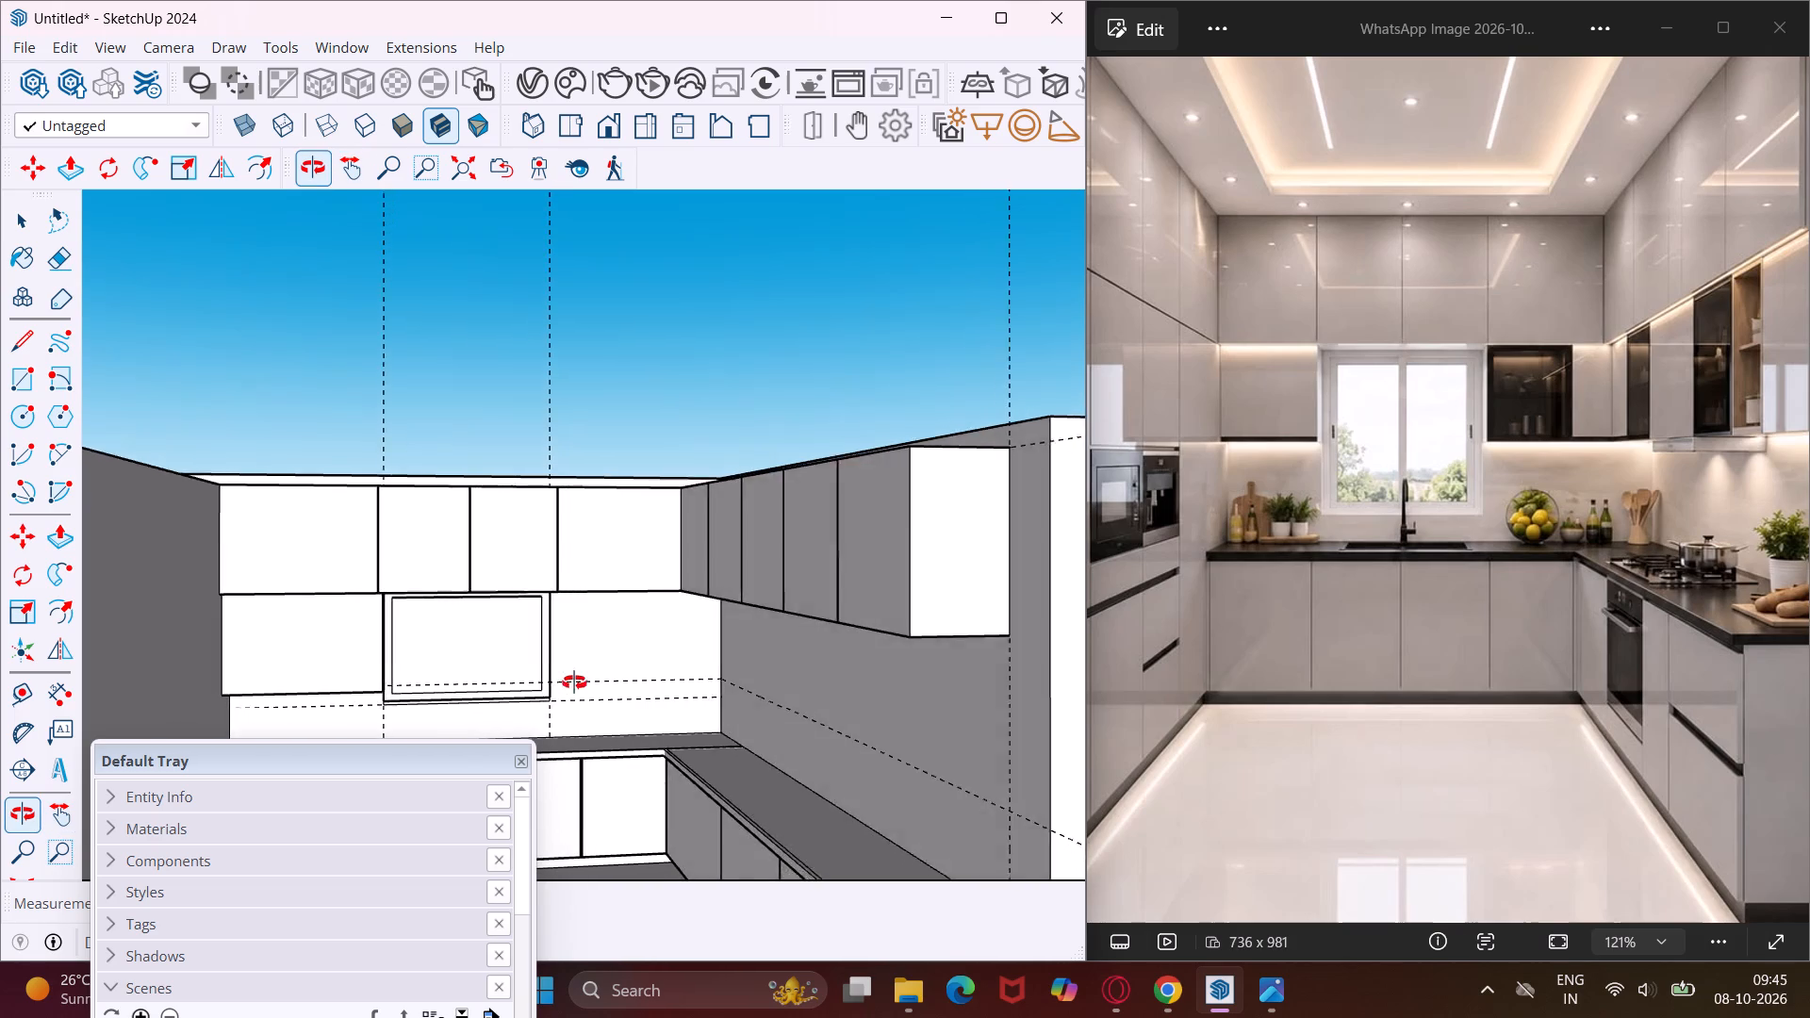
middle_click_drag(574, 682, 667, 680)
key("Escape")
key("space")
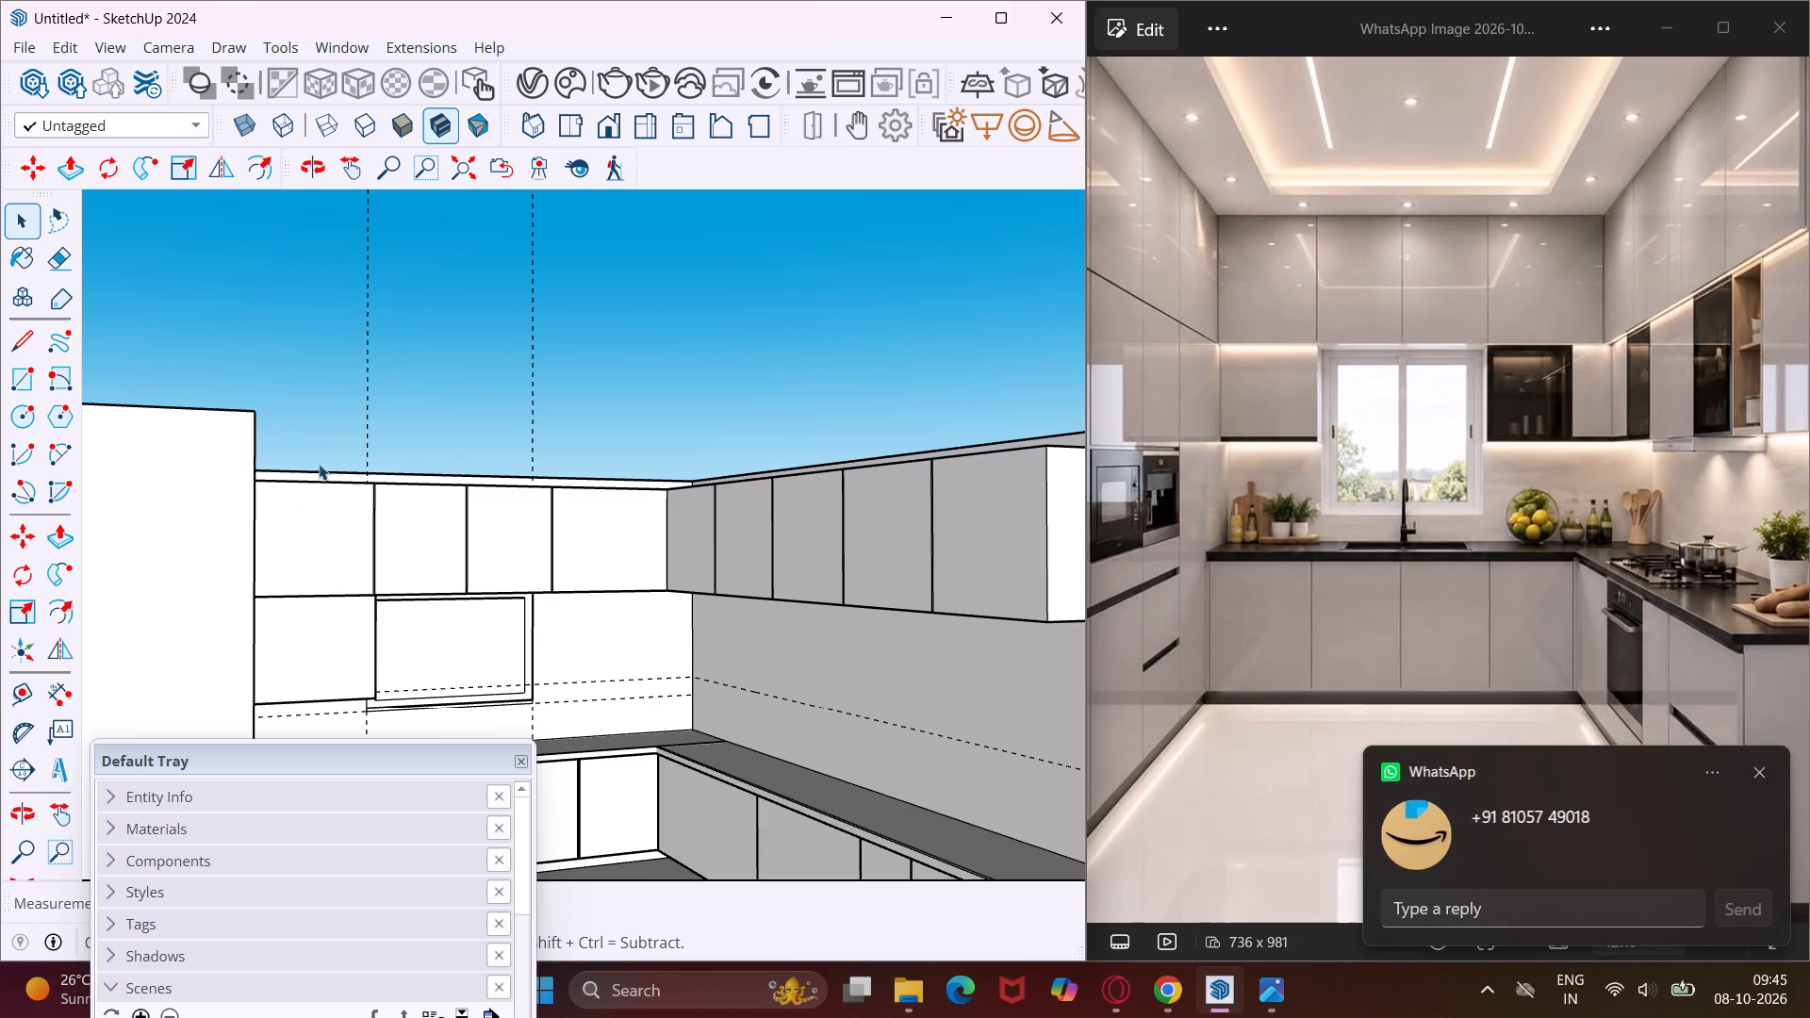
Push/Pull the lower wall cabinet's window-side face back toward the tall unit, narrowing the cabinet and leaving a gap beside the window.
middle_click_drag(378, 653, 354, 644)
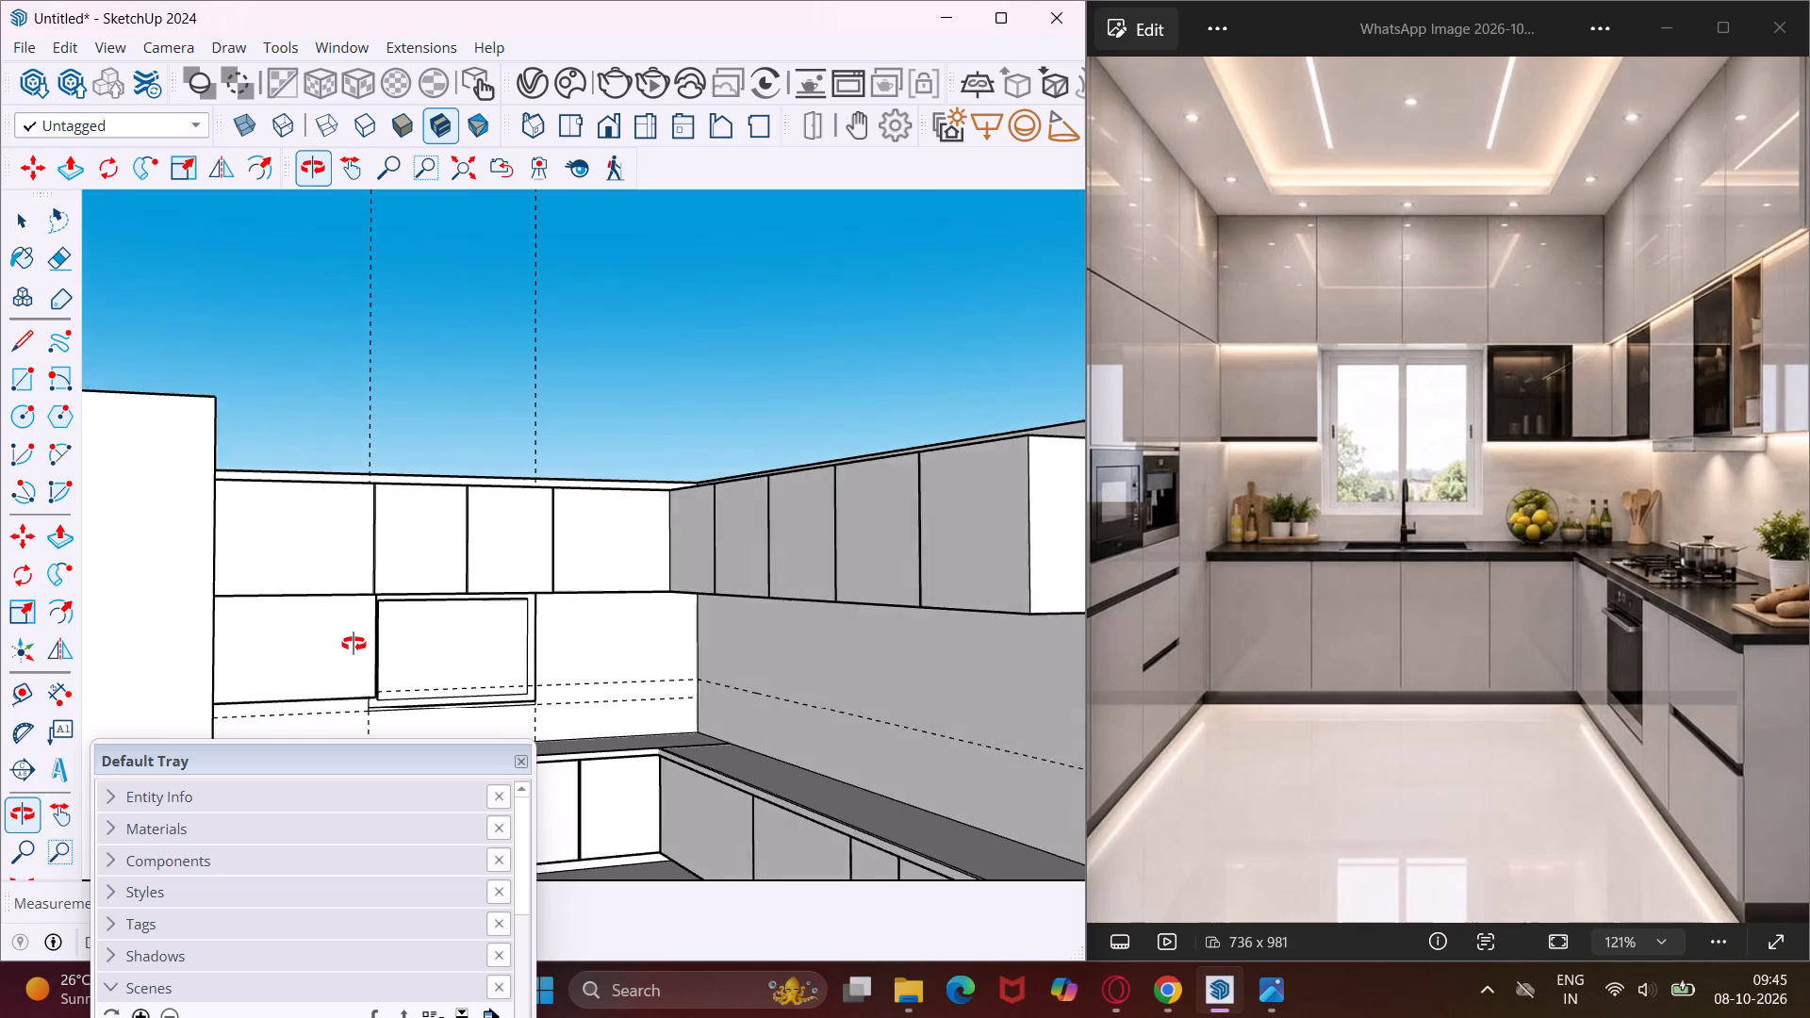
middle_click_drag(354, 644, 325, 644)
scroll(324, 644, "down", 3)
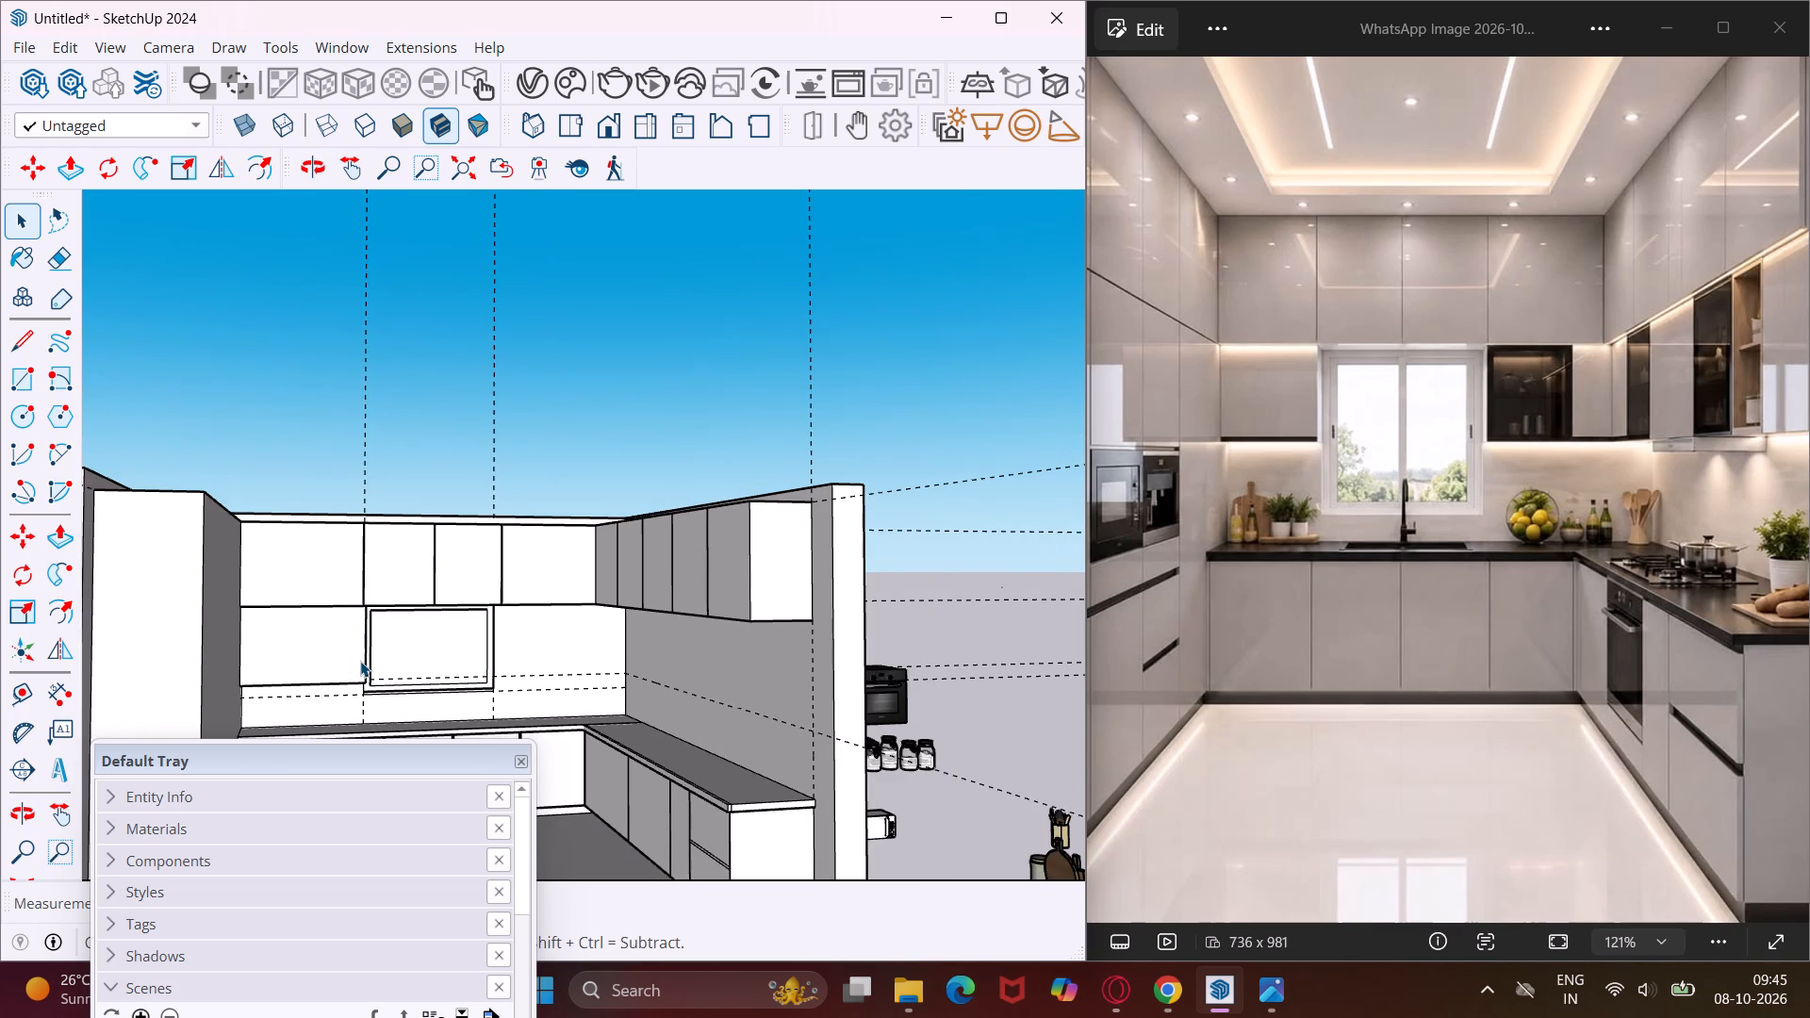
middle_click_drag(360, 661, 264, 670)
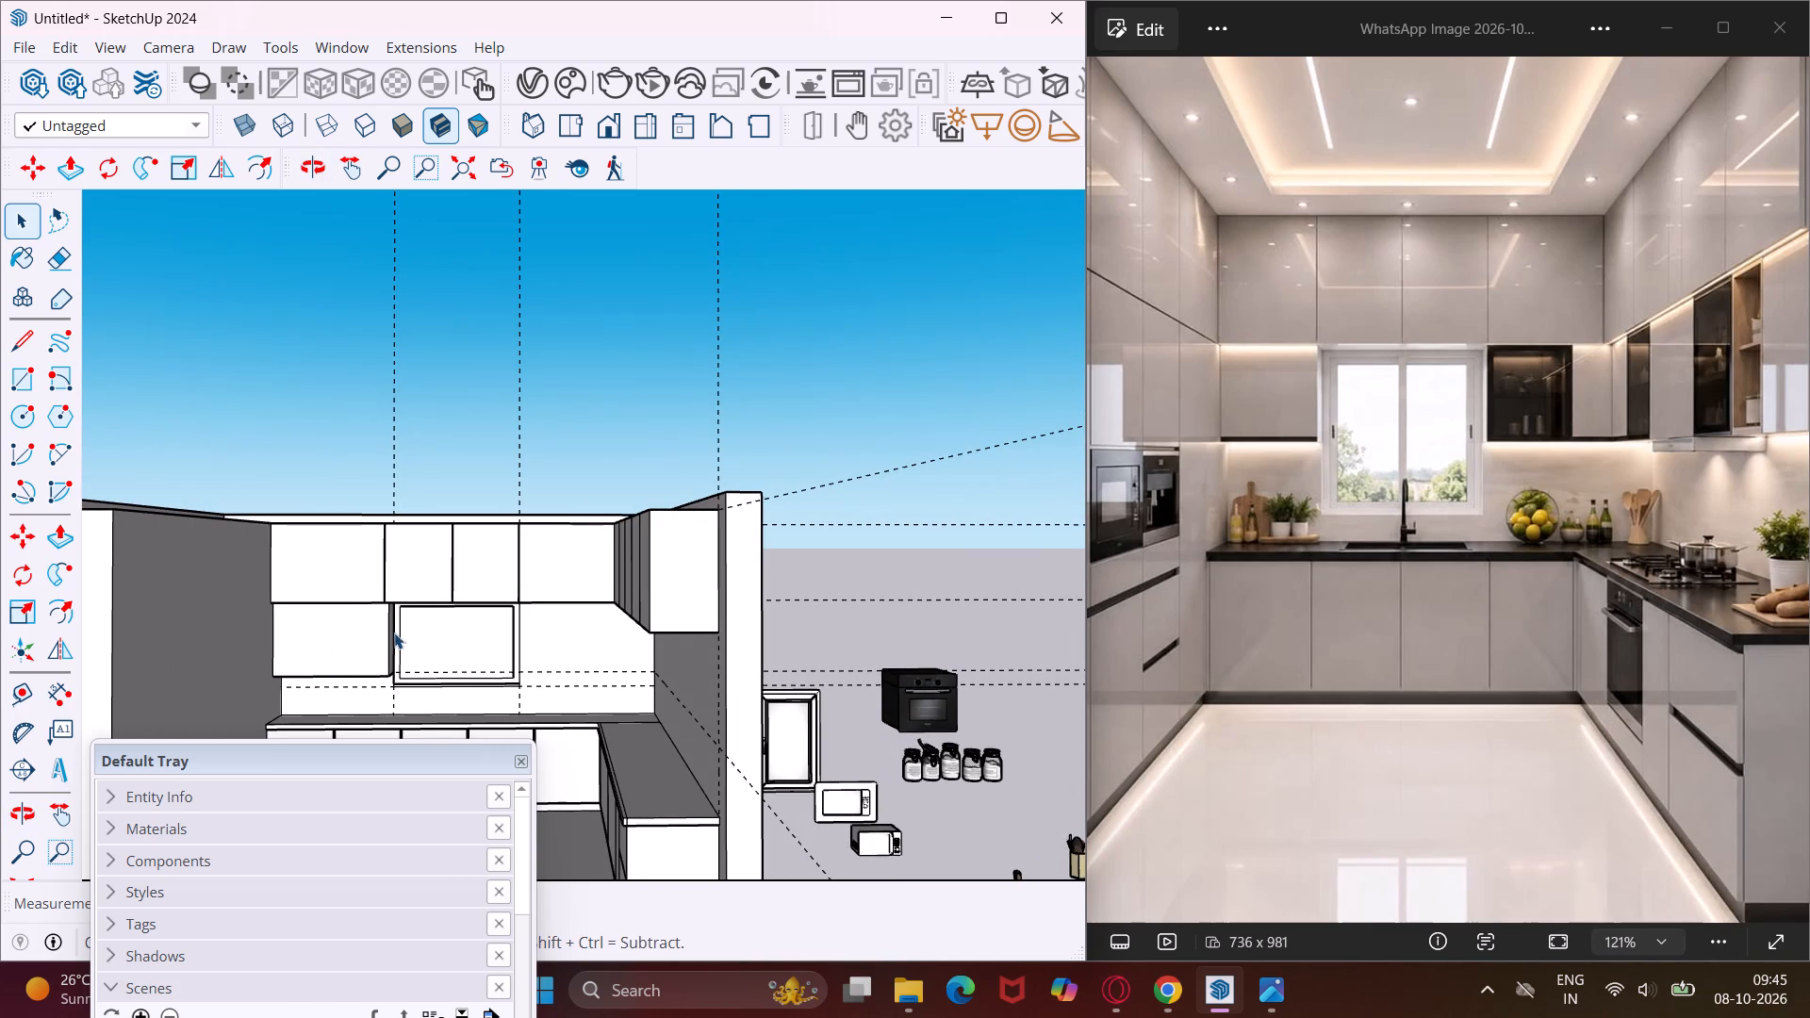
scroll(394, 632, "up", 15)
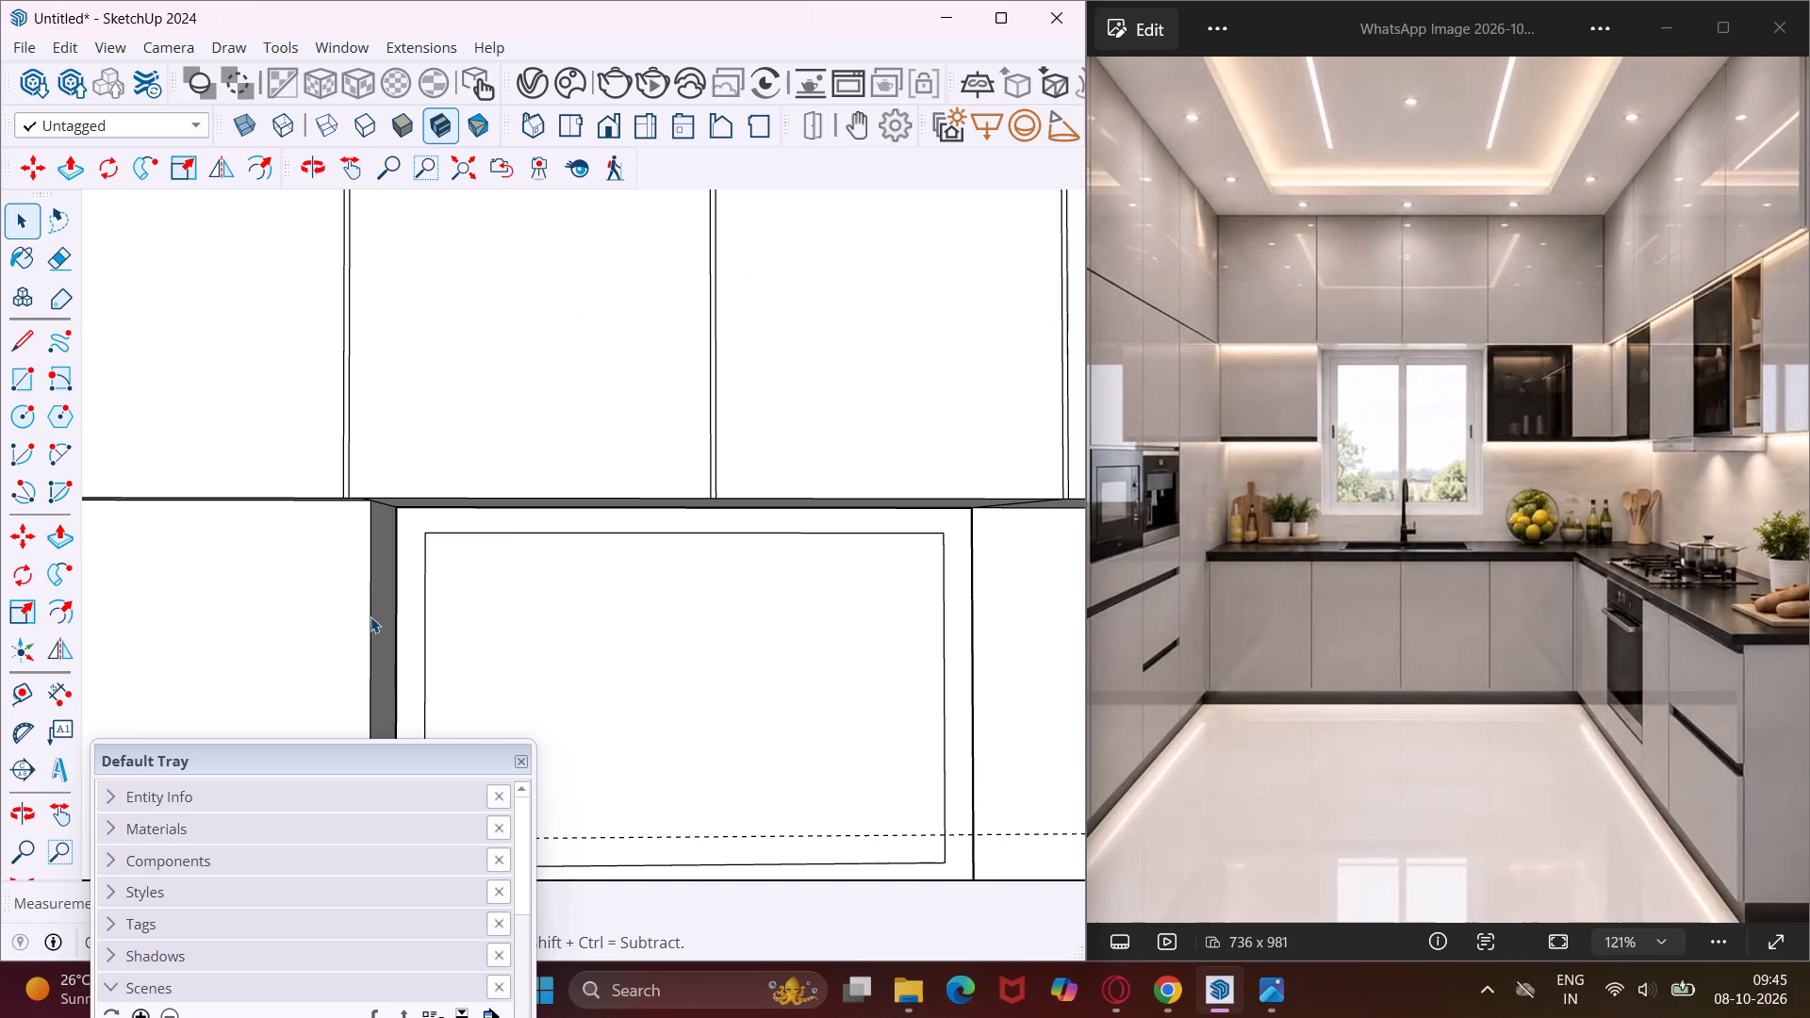
left_click(386, 625)
scroll(386, 625, "down", 4)
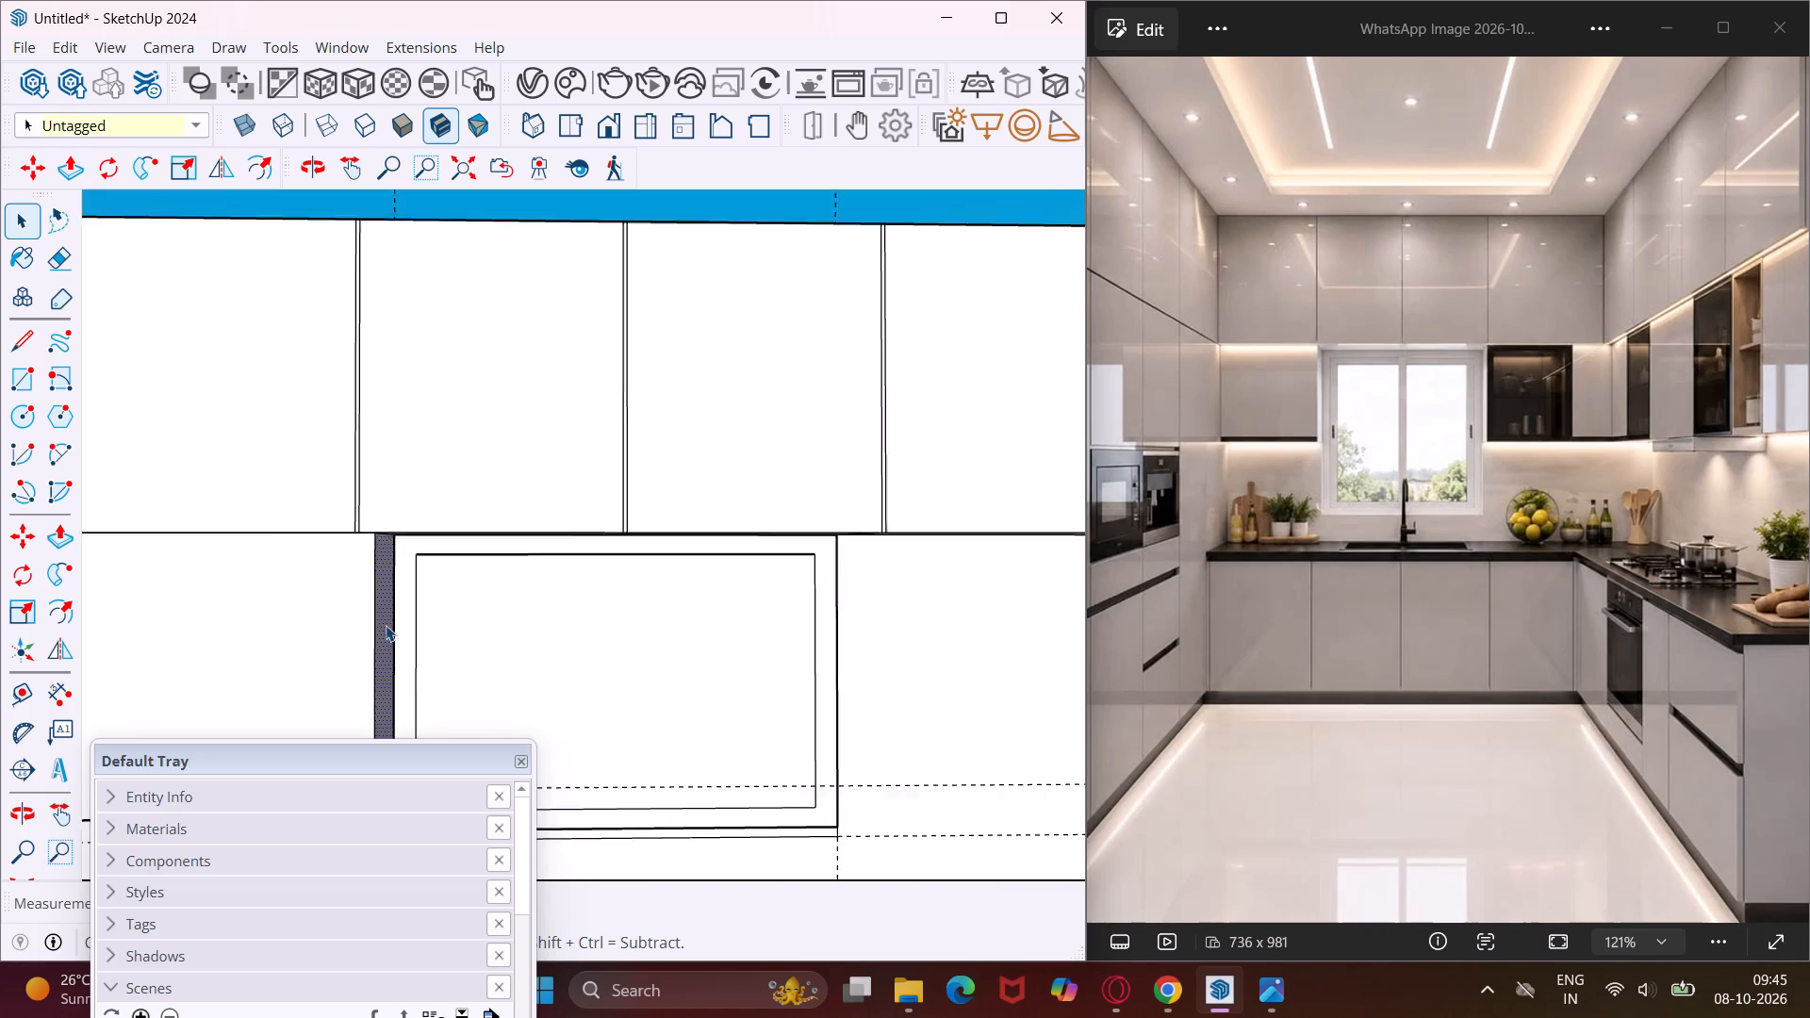
scroll(386, 625, "down", 6)
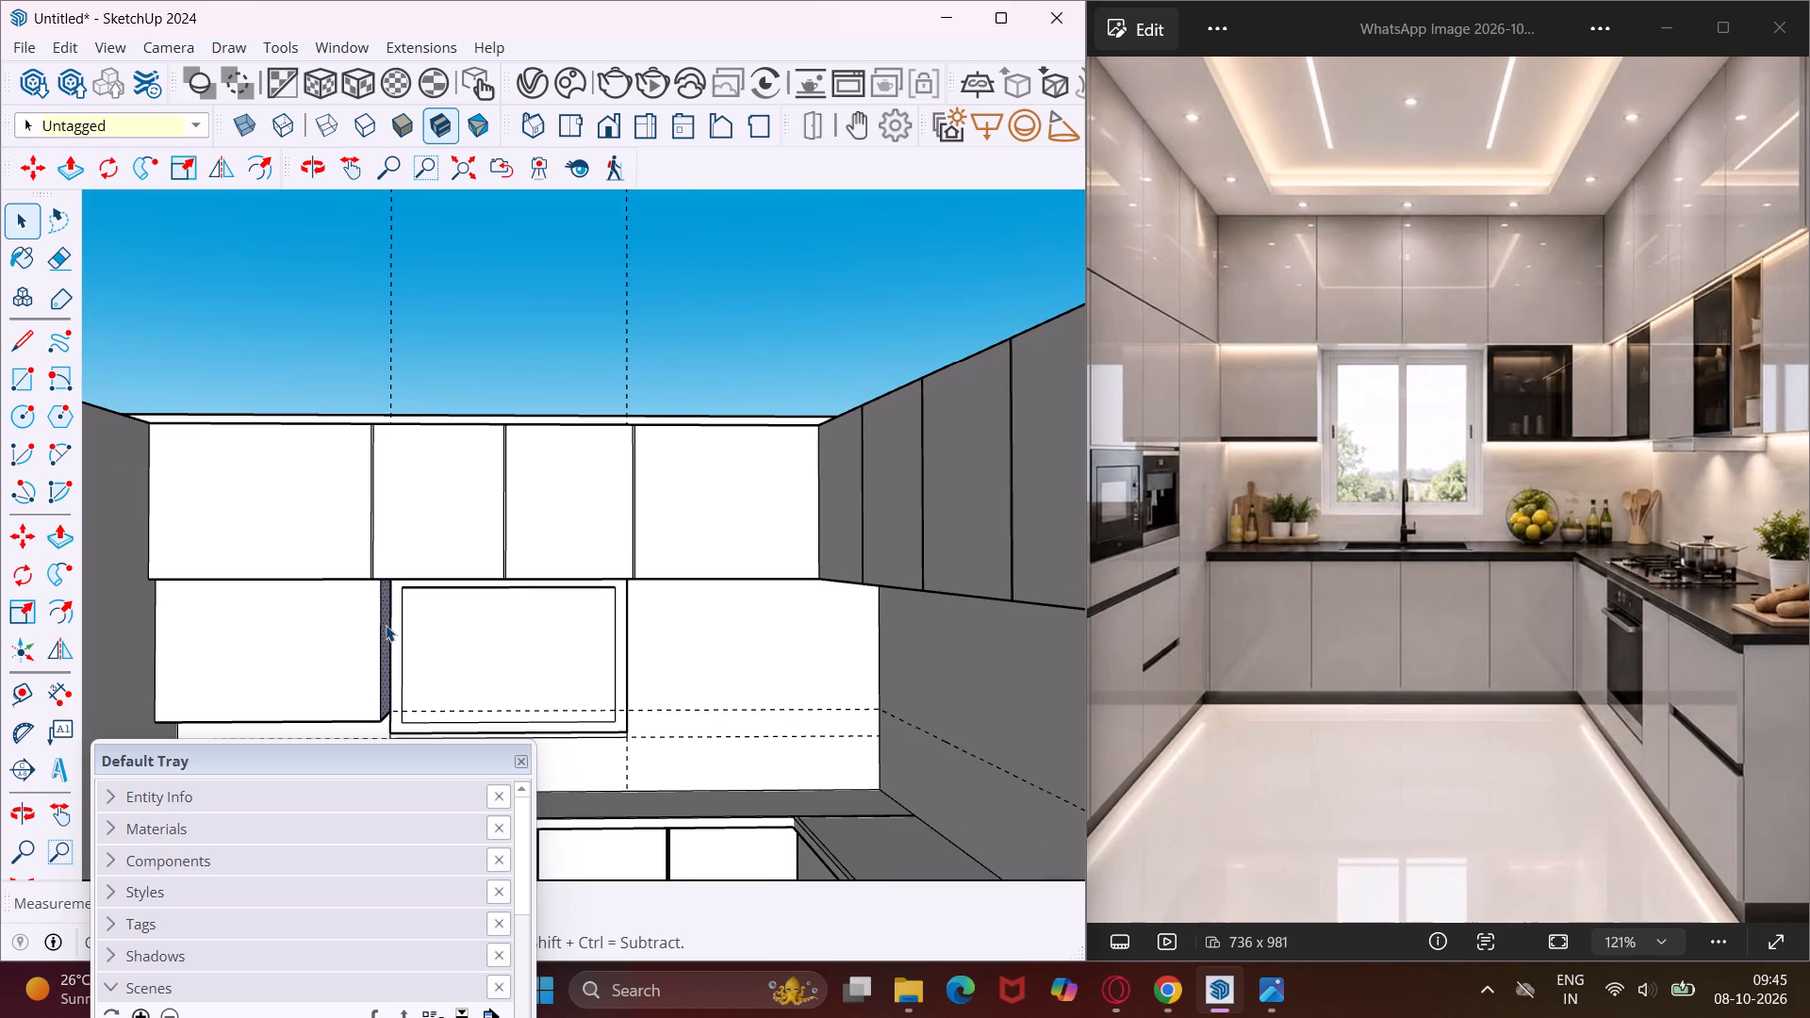
key("p")
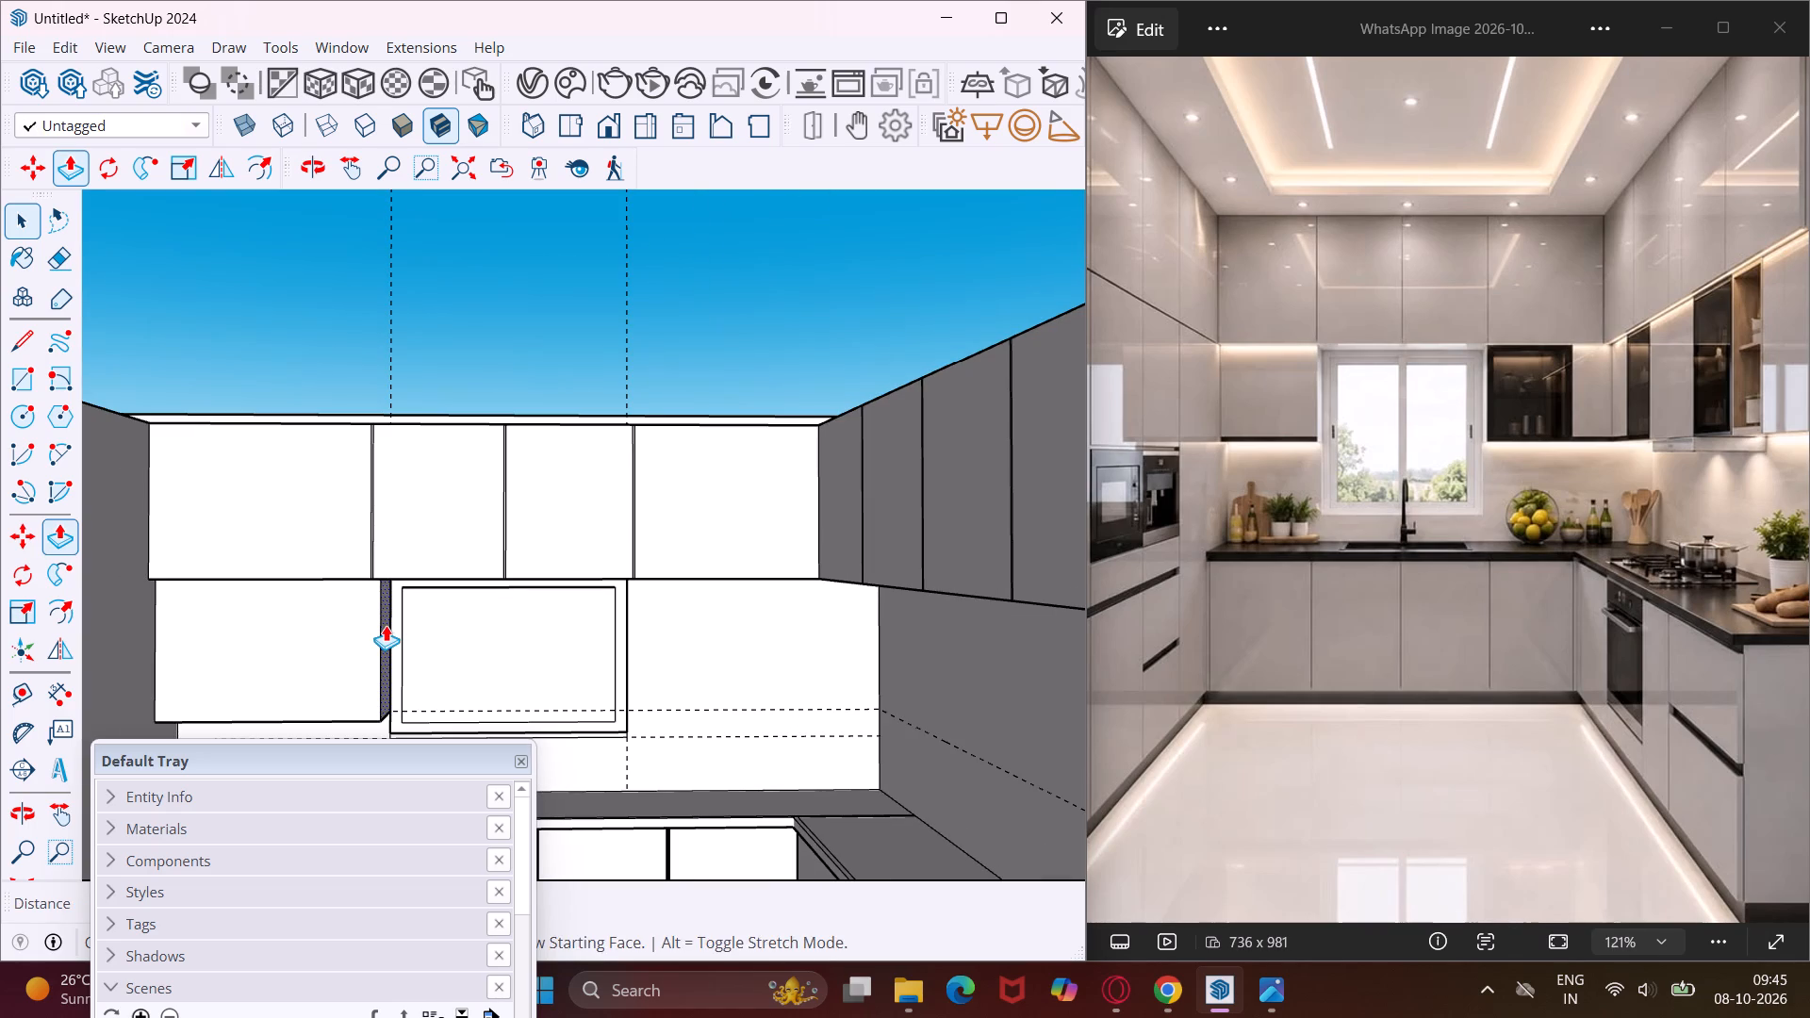
left_click(386, 625)
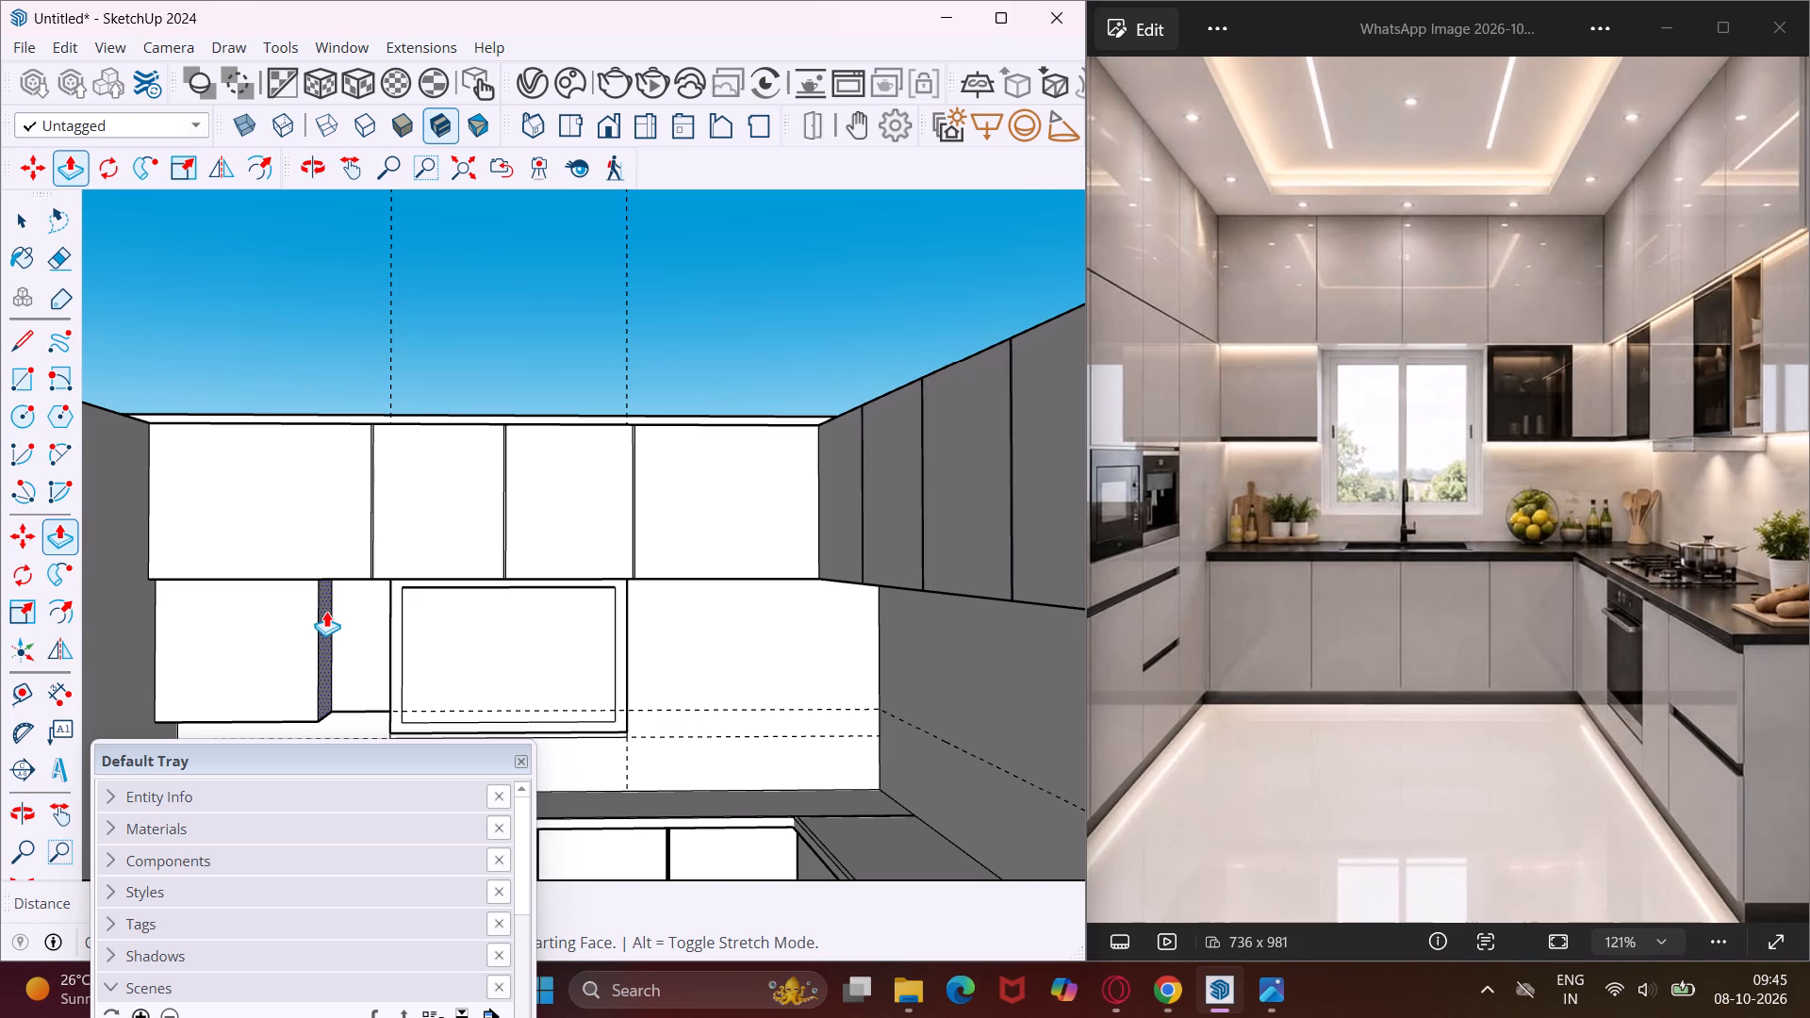
left_click(326, 611)
key("Escape")
key("space")
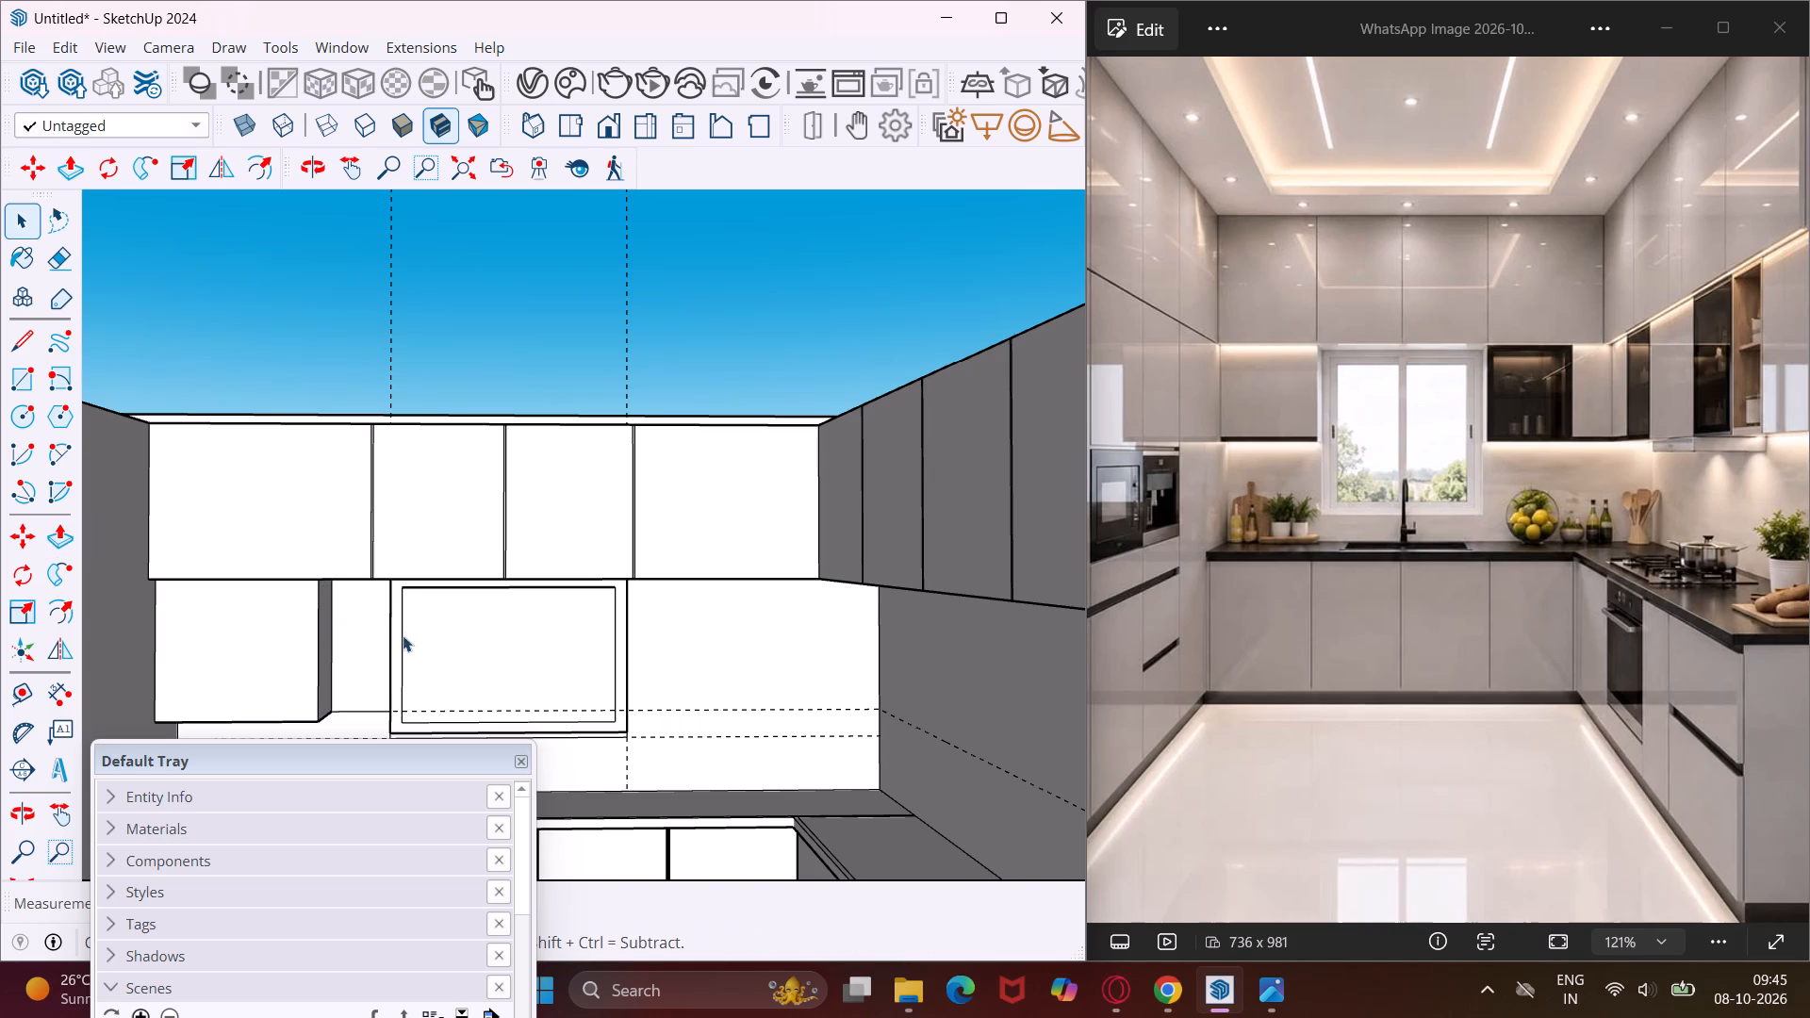
Move the window model out of the back wall onto the open ground beside the other imported models.
left_click(399, 643)
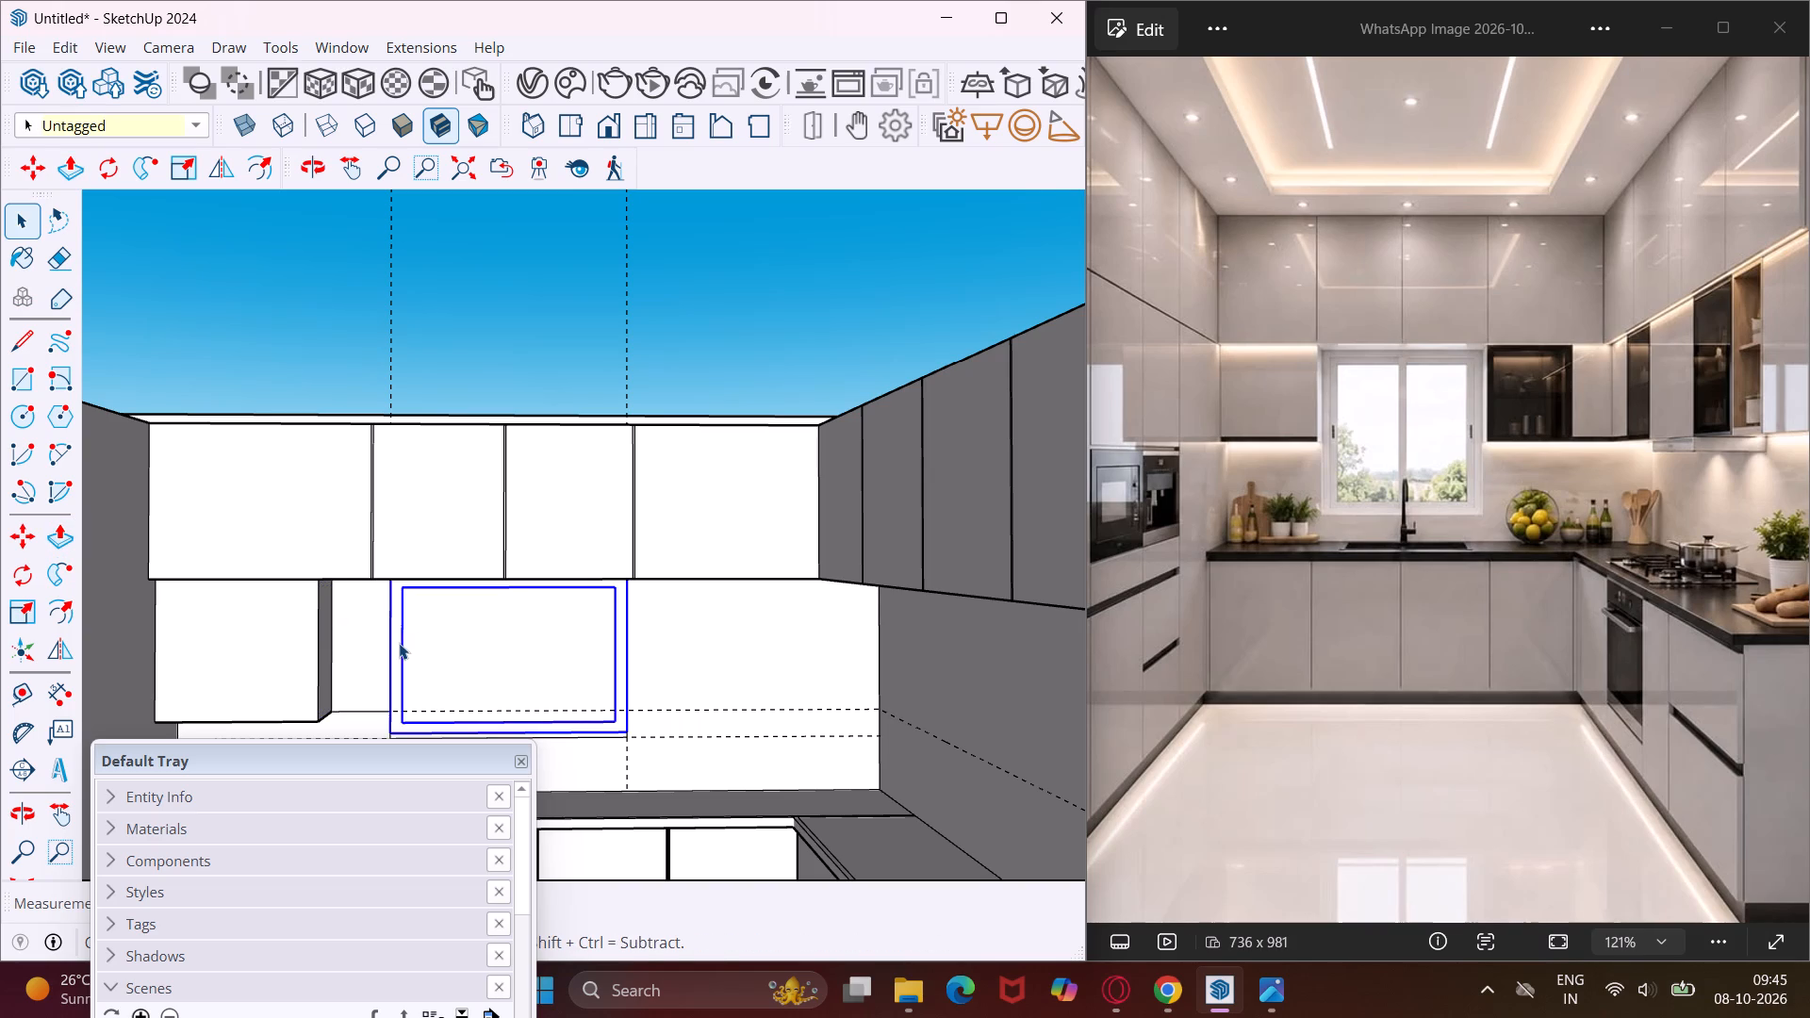
key("m")
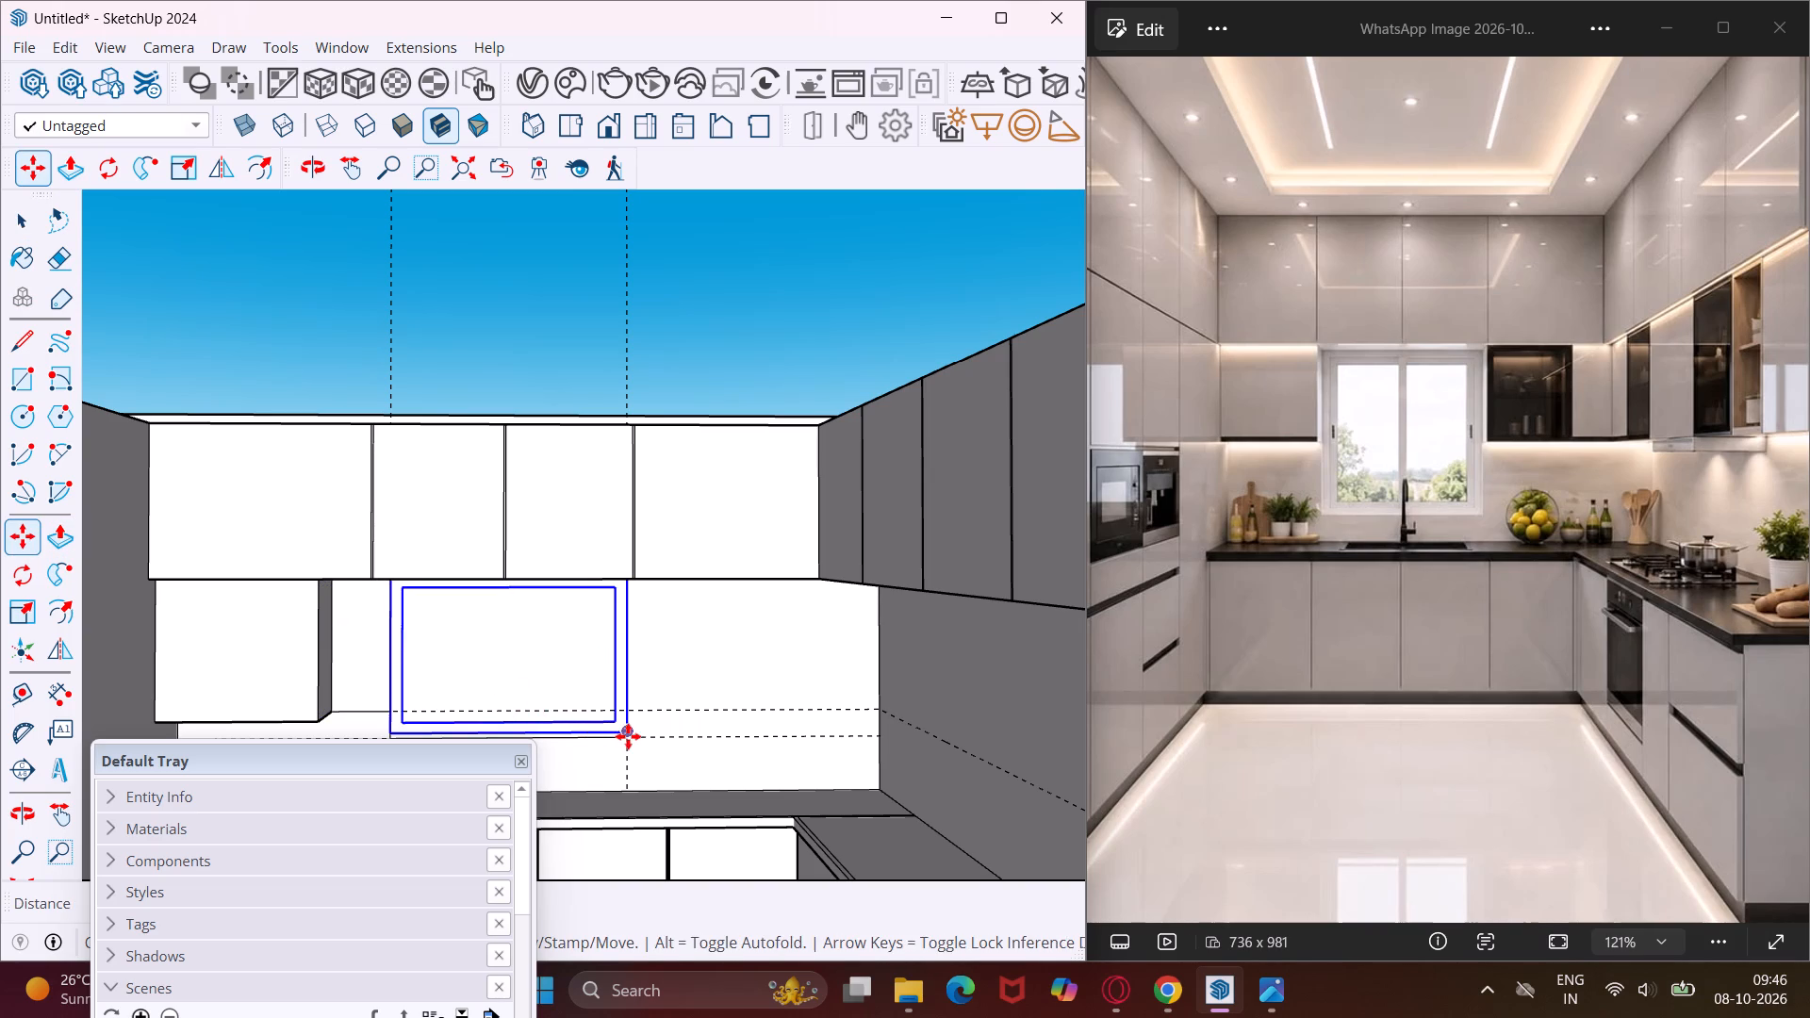
left_click(628, 736)
scroll(636, 745, "down", 8)
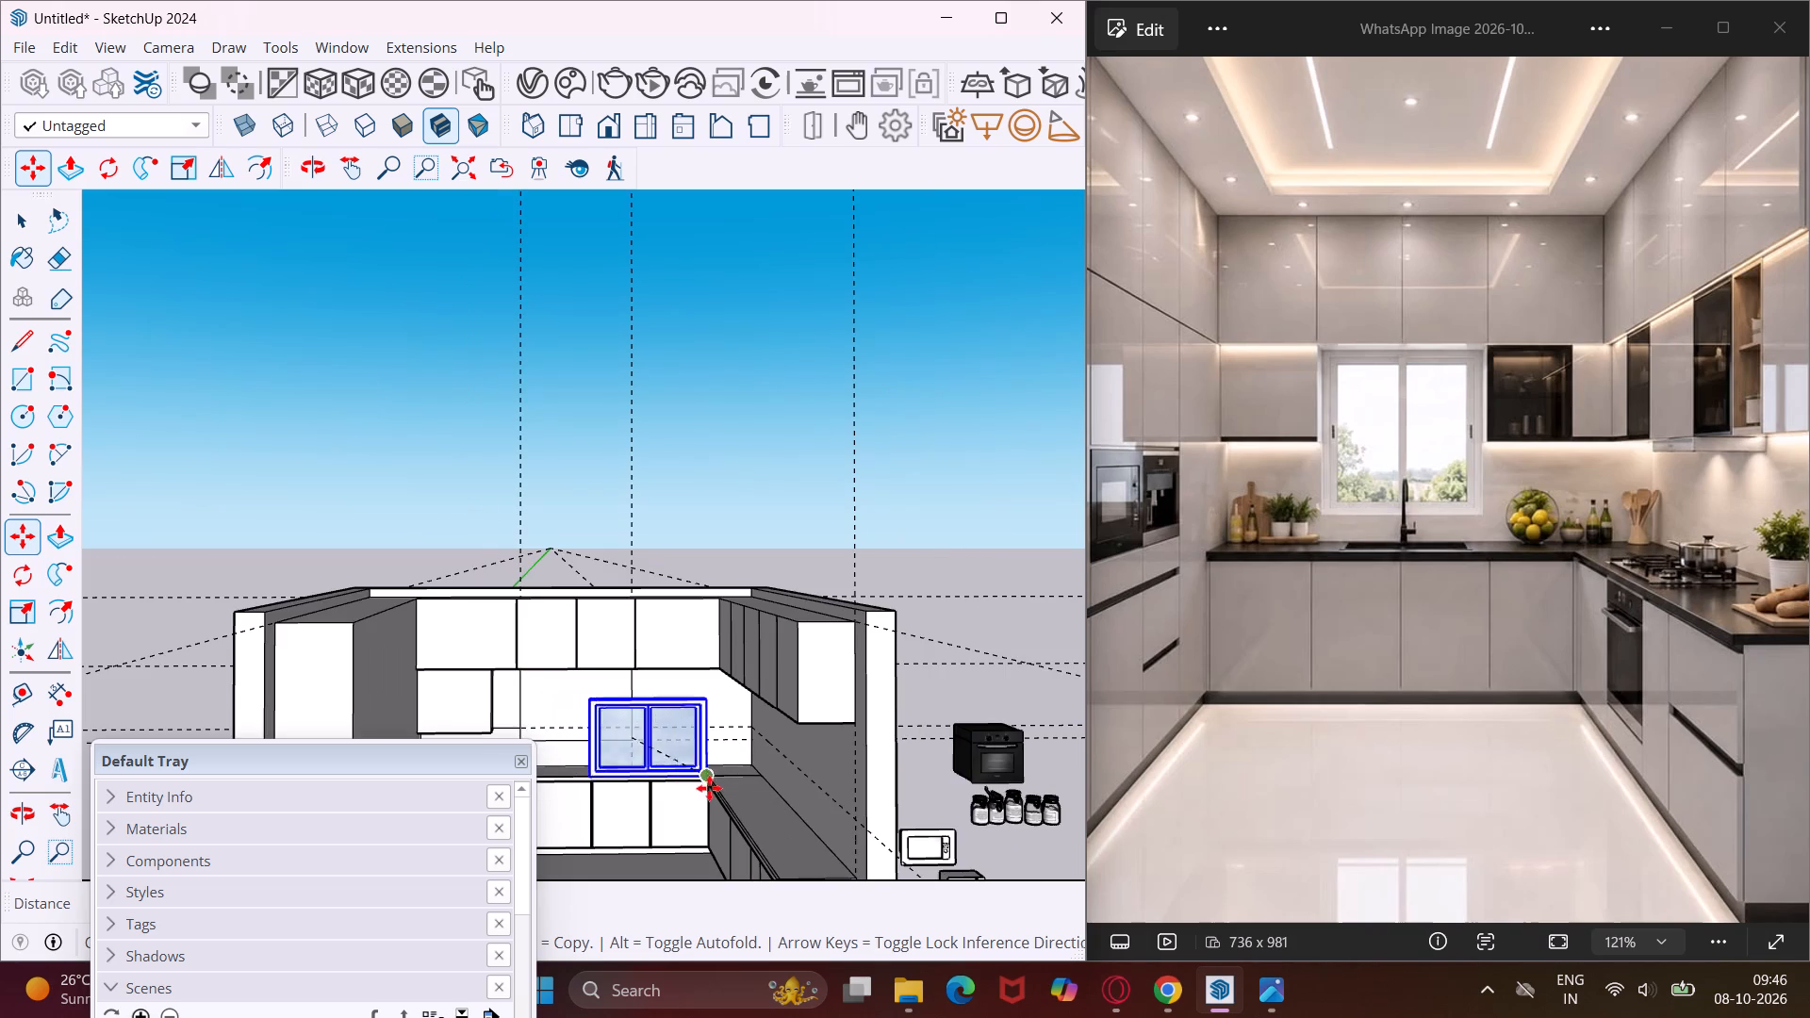
scroll(709, 788, "down", 9)
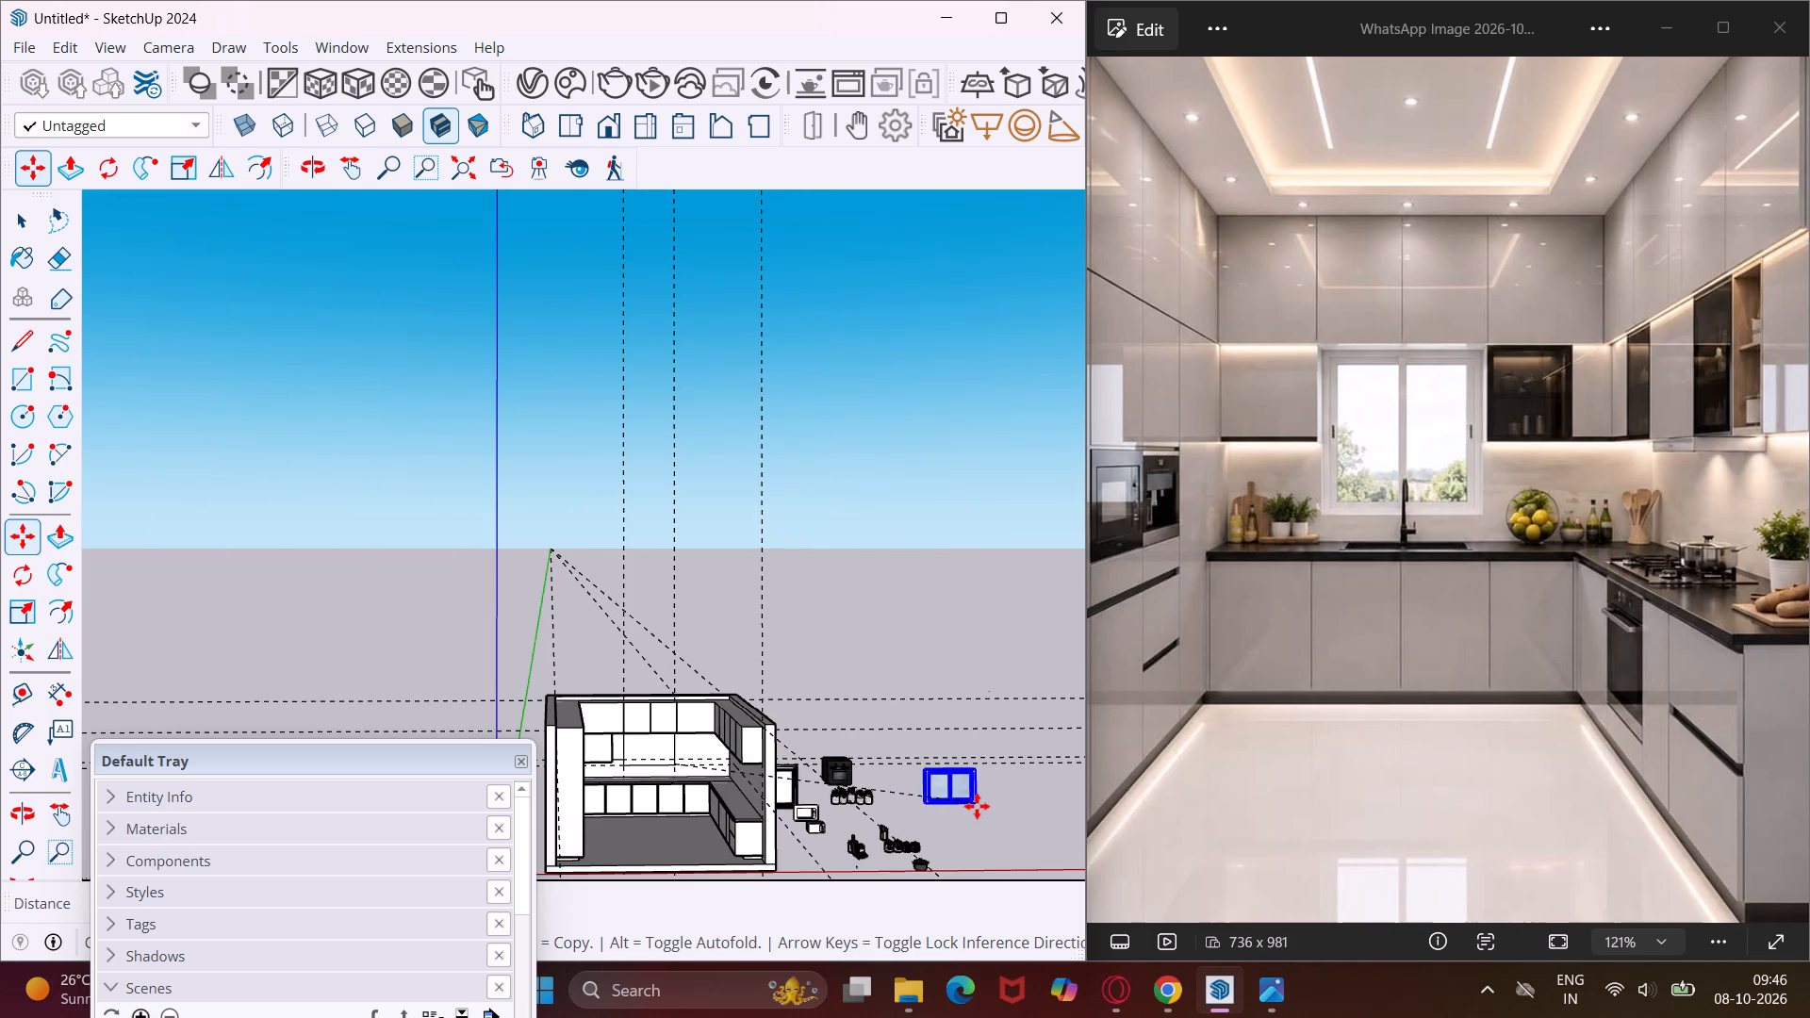
left_click(977, 806)
key("Escape")
key("space")
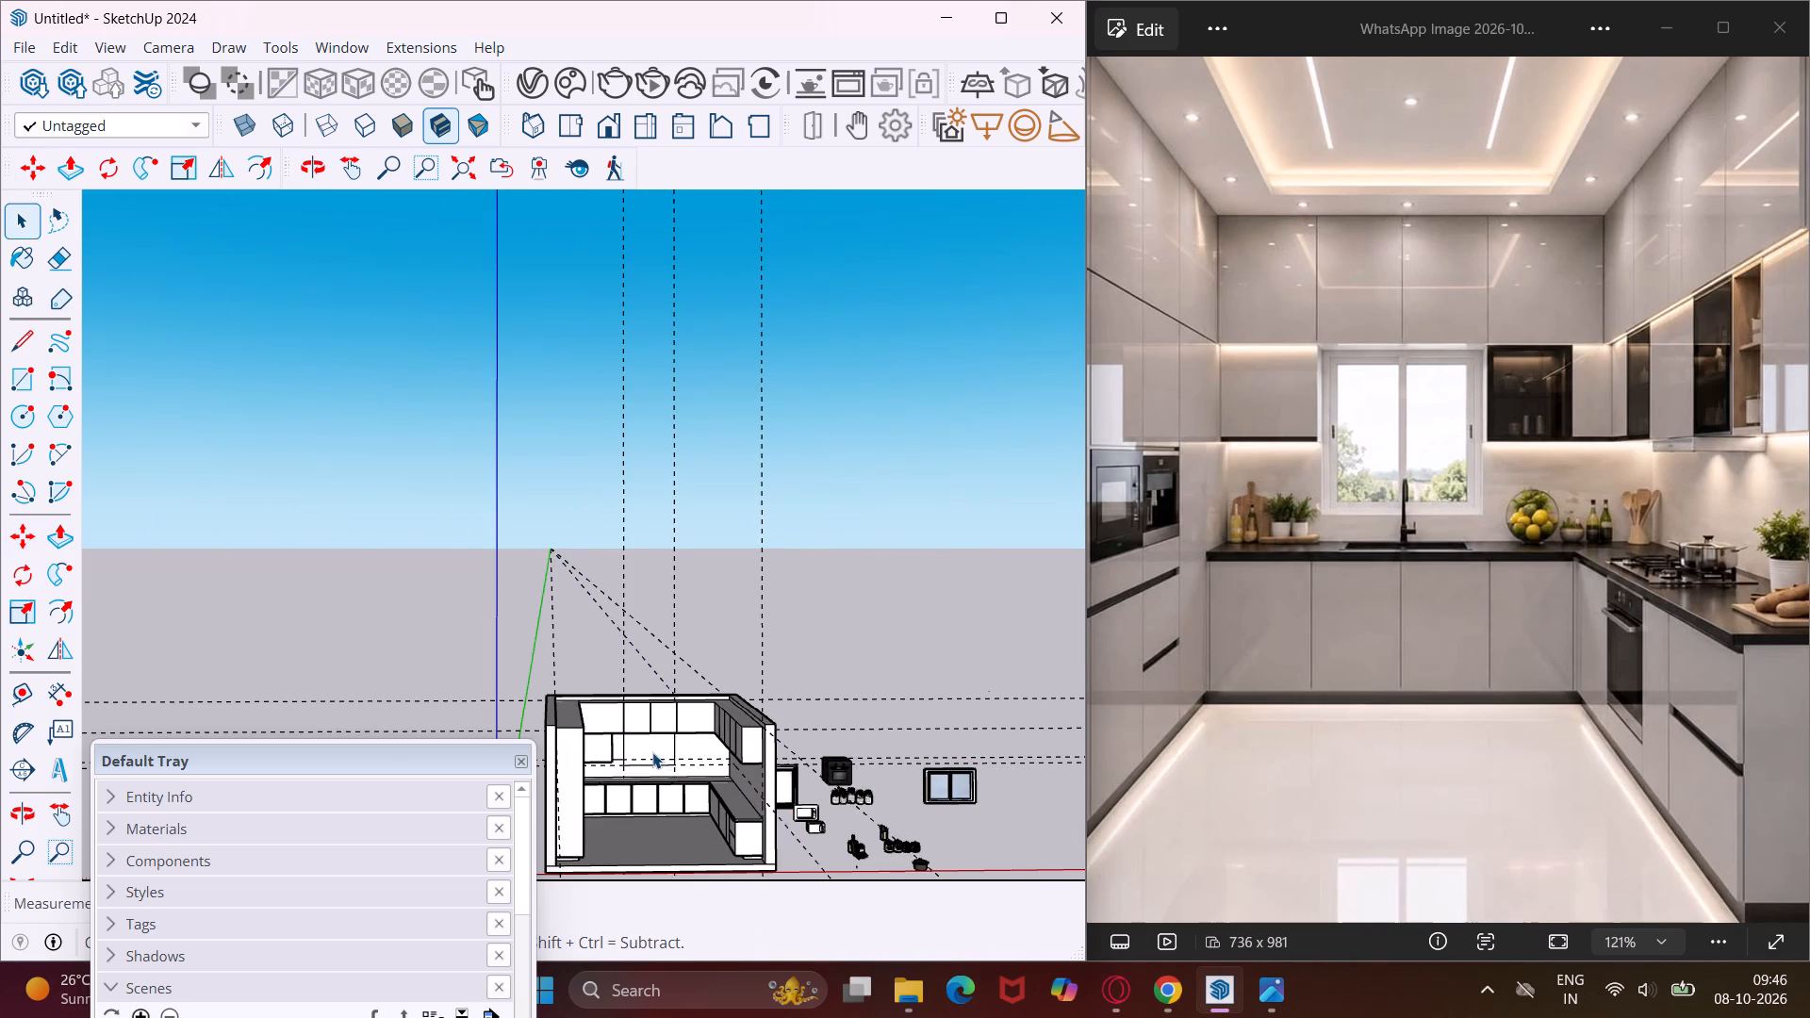
From outside the back wall, delete the face closing off the window opening.
scroll(652, 752, "up", 11)
scroll(723, 781, "up", 4)
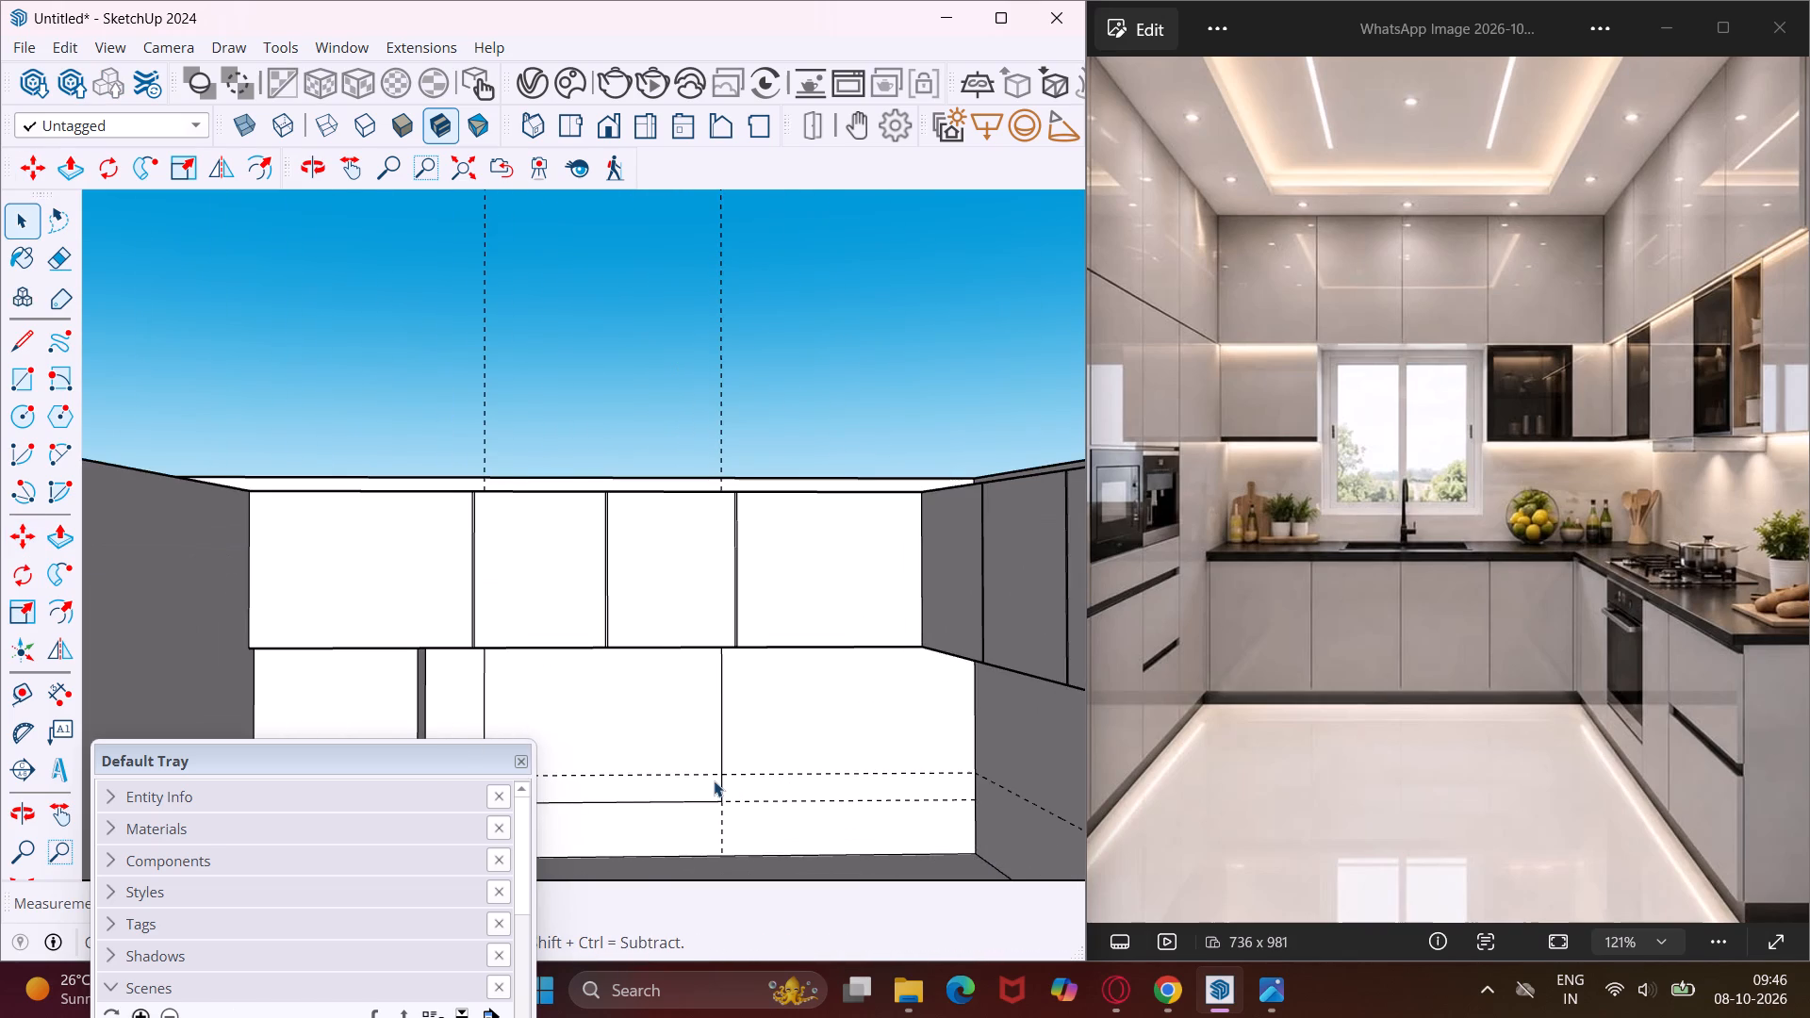
middle_click_drag(714, 779, 804, 670)
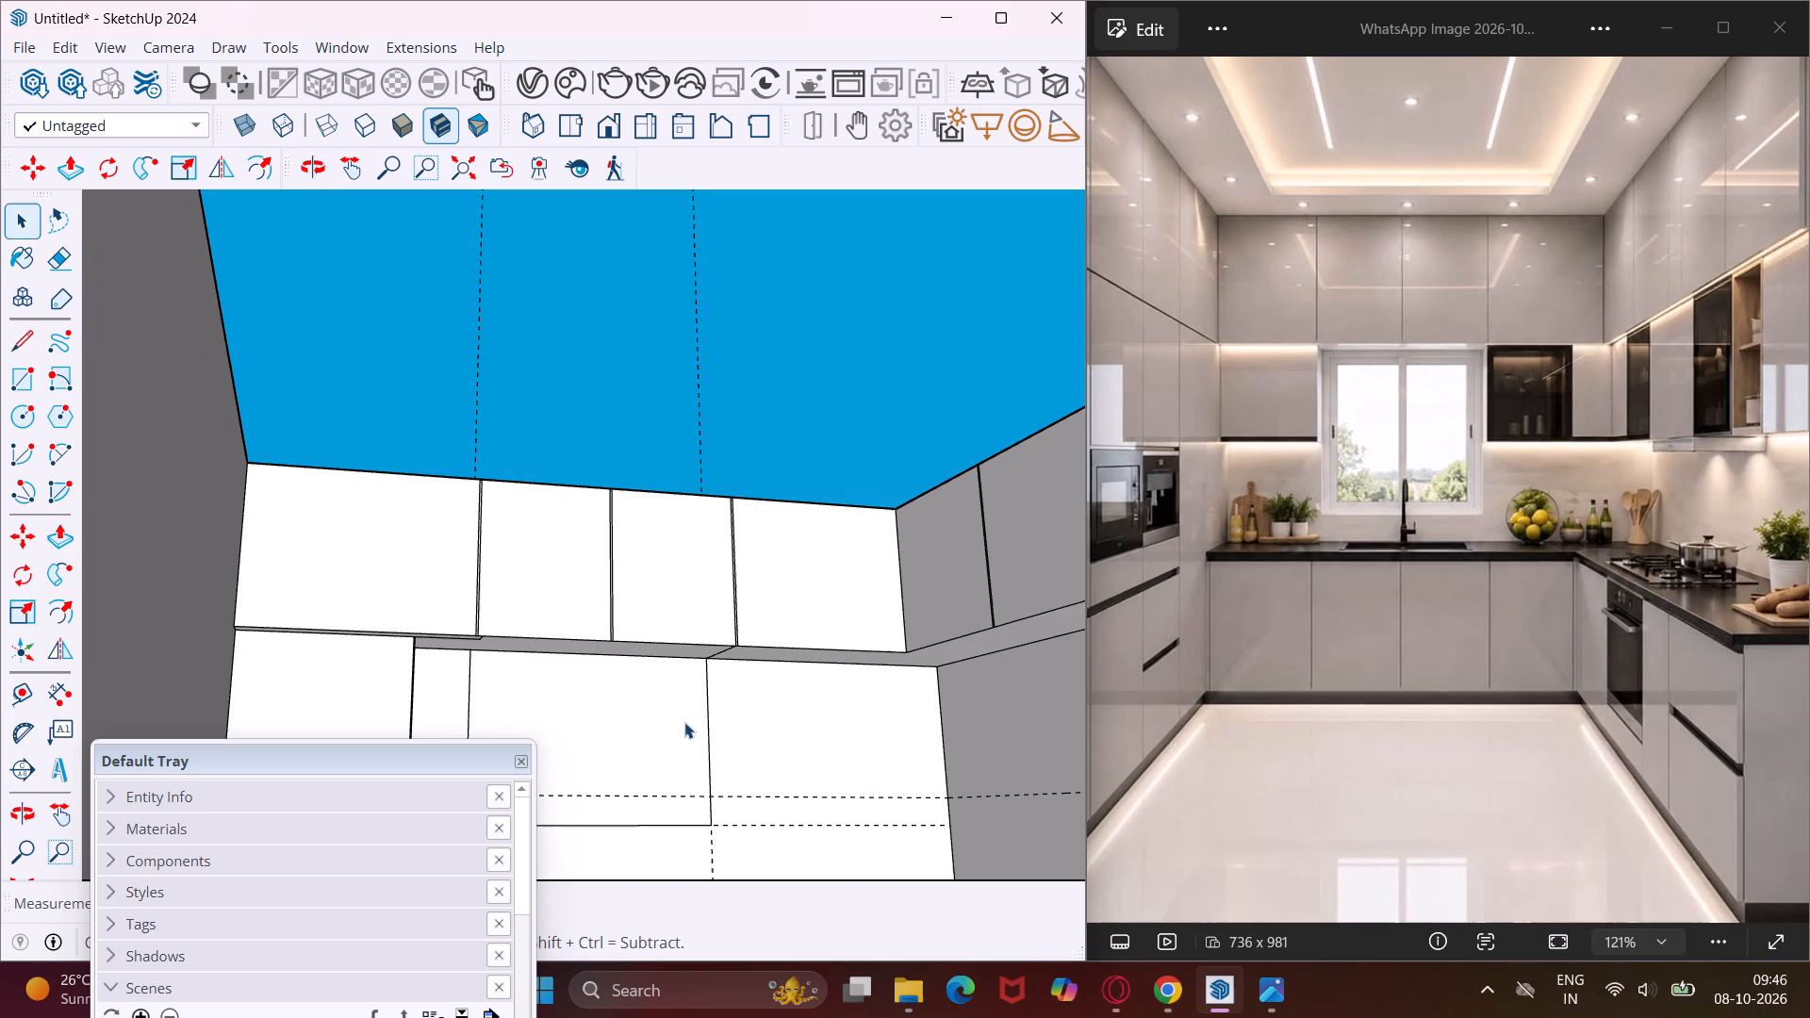
middle_click_drag(697, 752, 1024, 867)
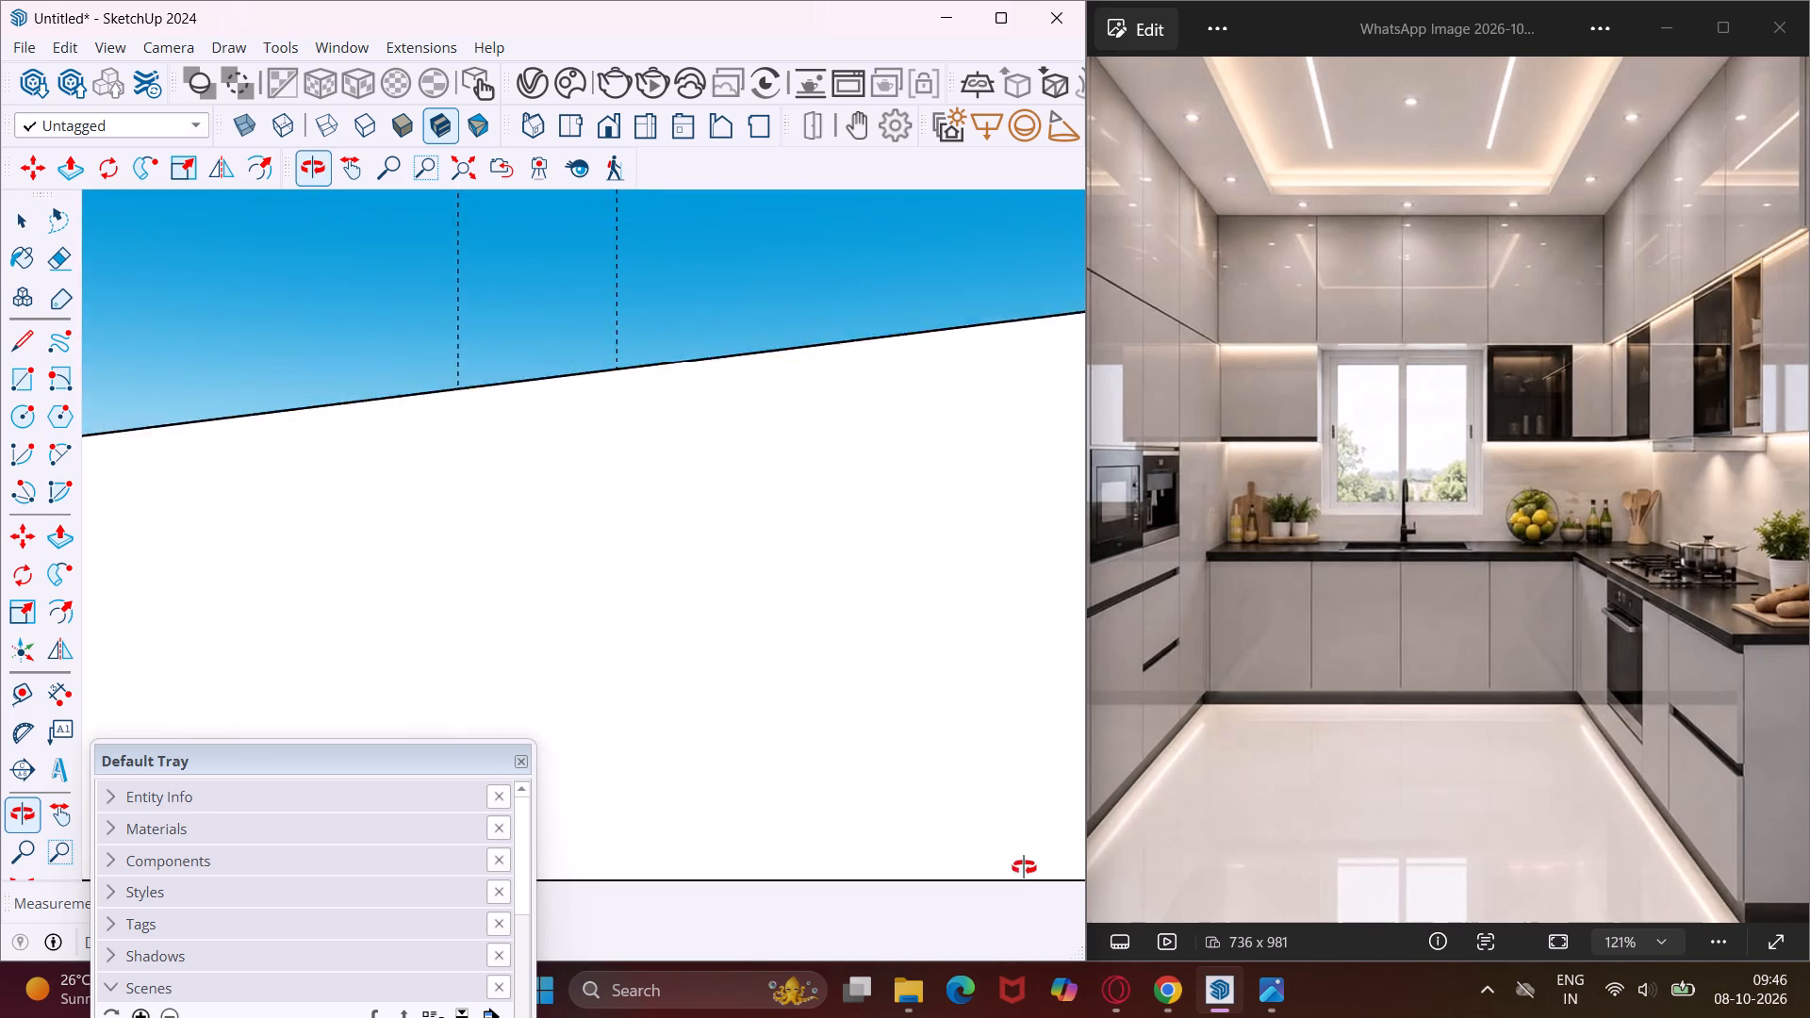
middle_click_drag(1024, 867, 1169, 849)
scroll(786, 648, "down", 12)
middle_click_drag(559, 683, 745, 670)
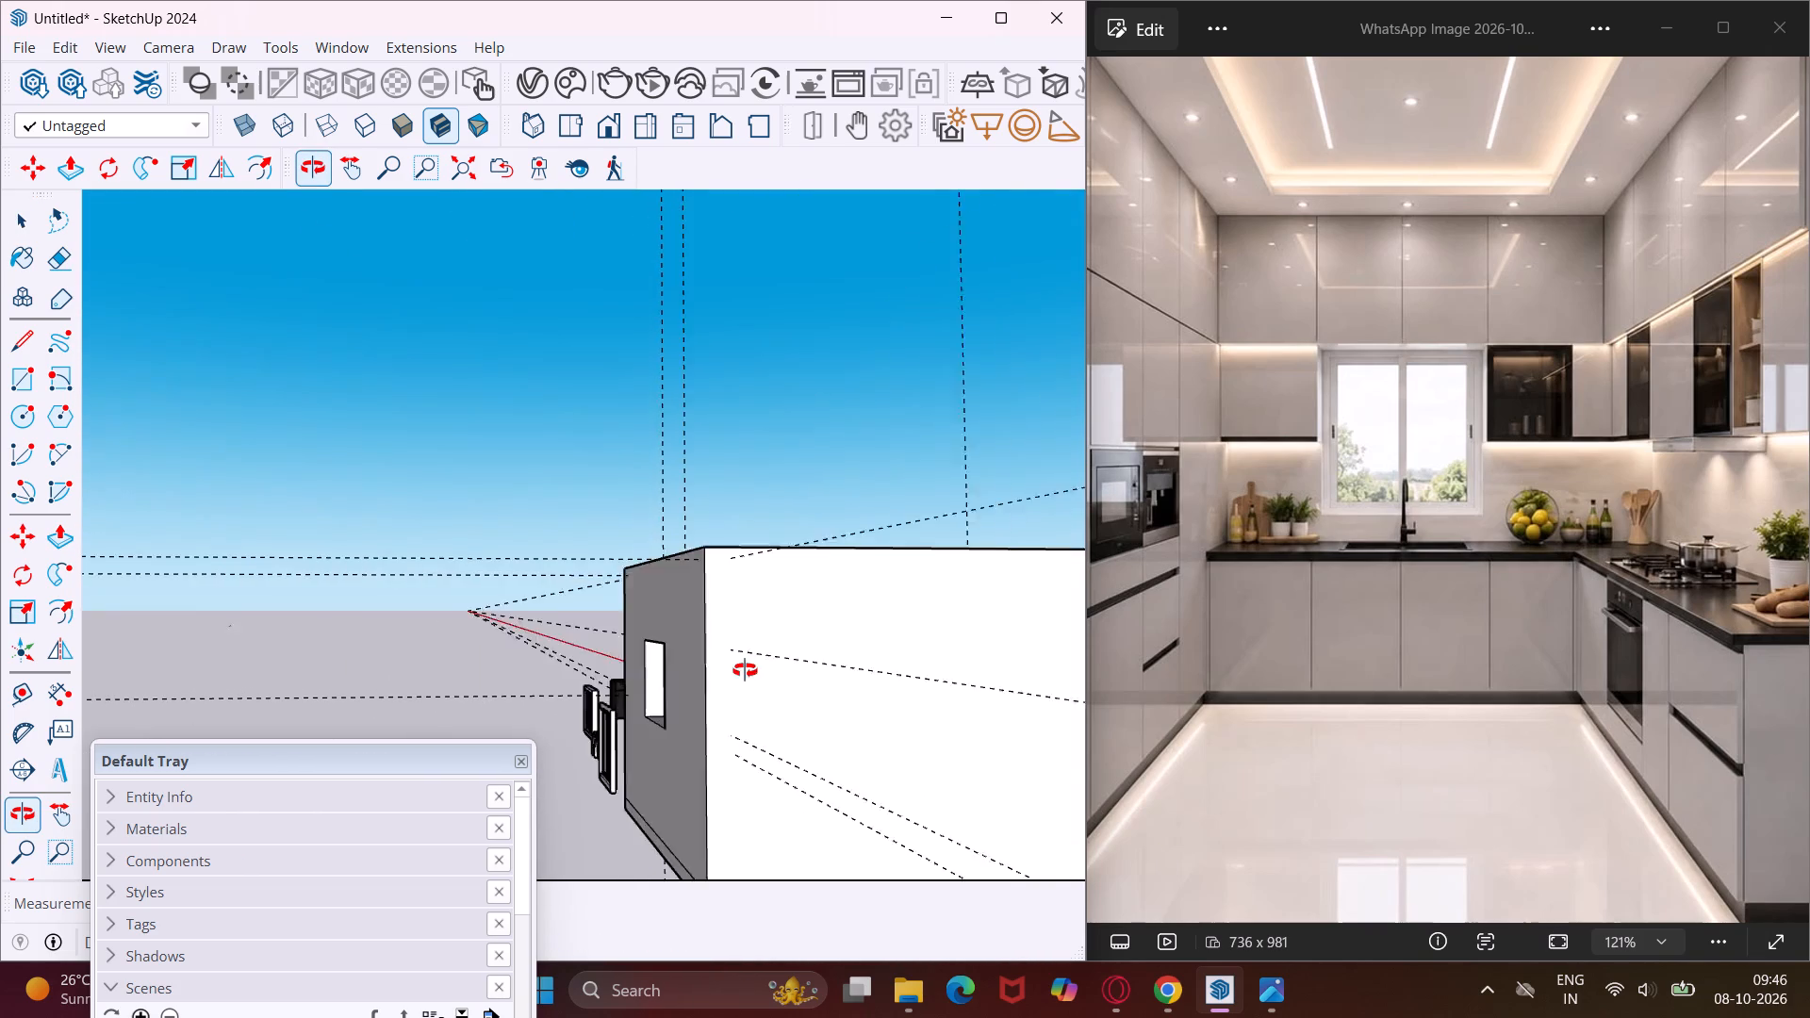
middle_click_drag(745, 670, 844, 678)
scroll(673, 677, "up", 10)
middle_click_drag(670, 677, 672, 678)
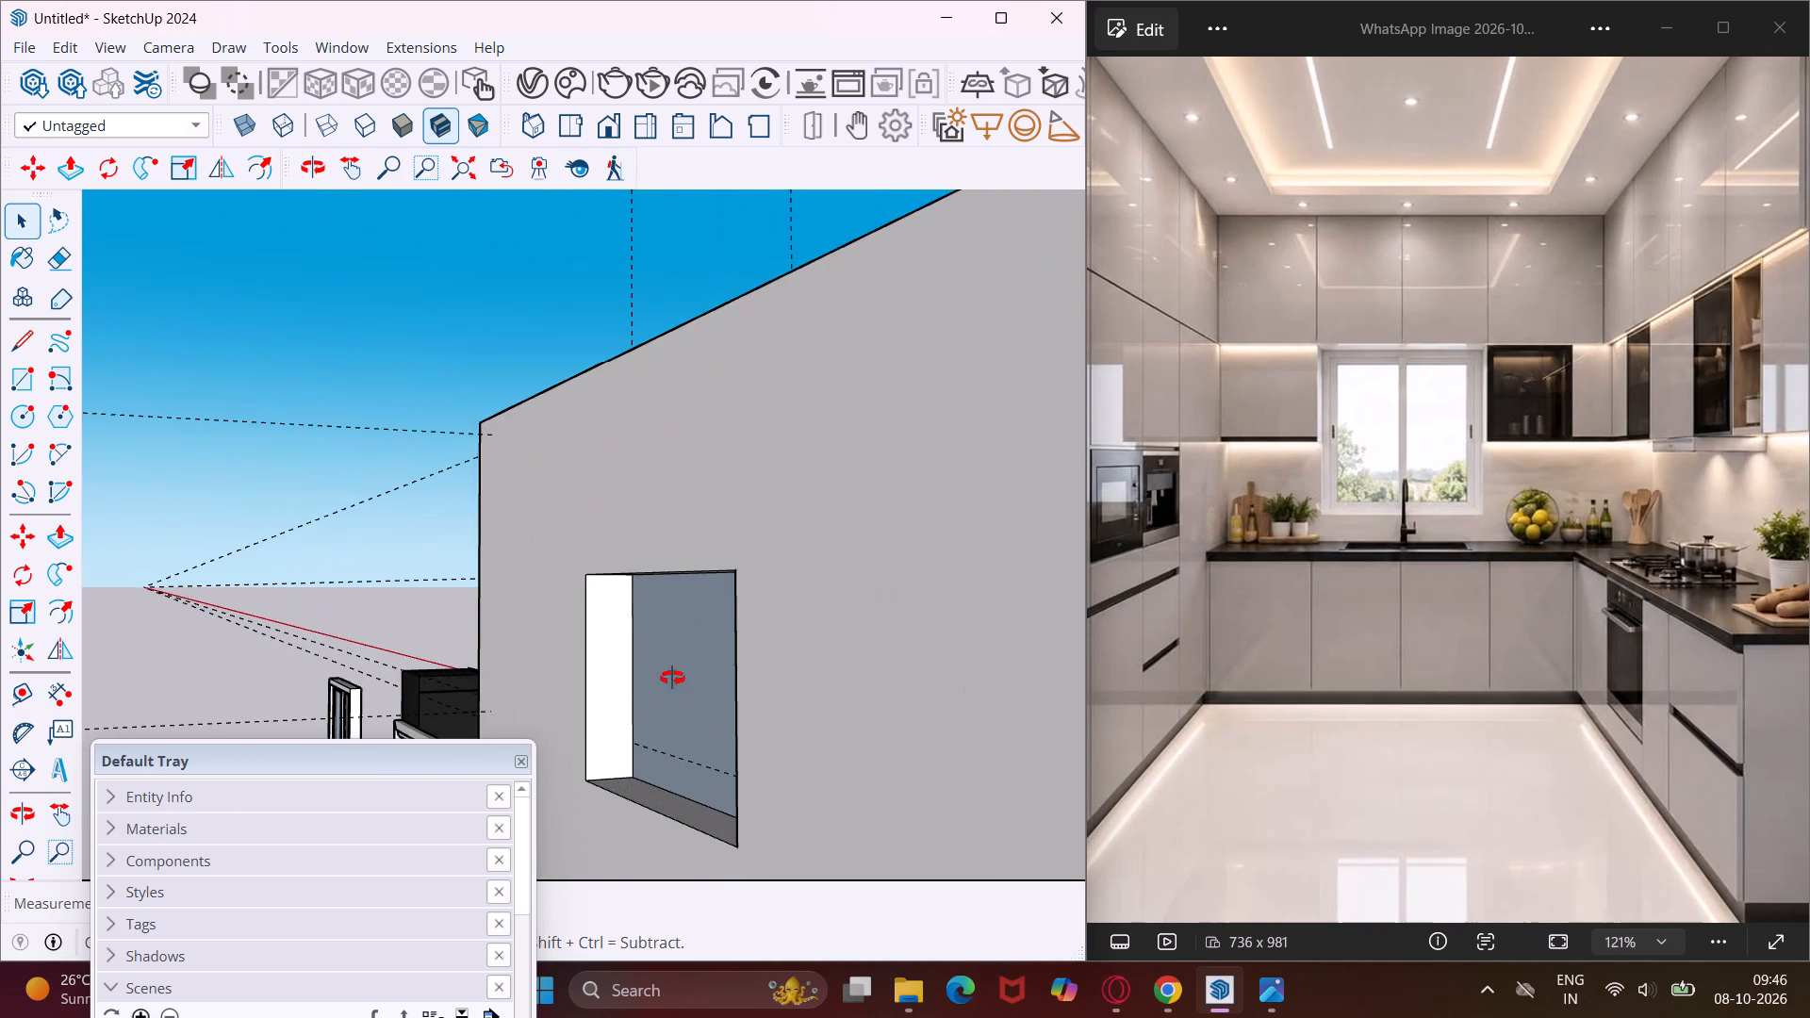
middle_click_drag(672, 678, 883, 685)
left_click(883, 685)
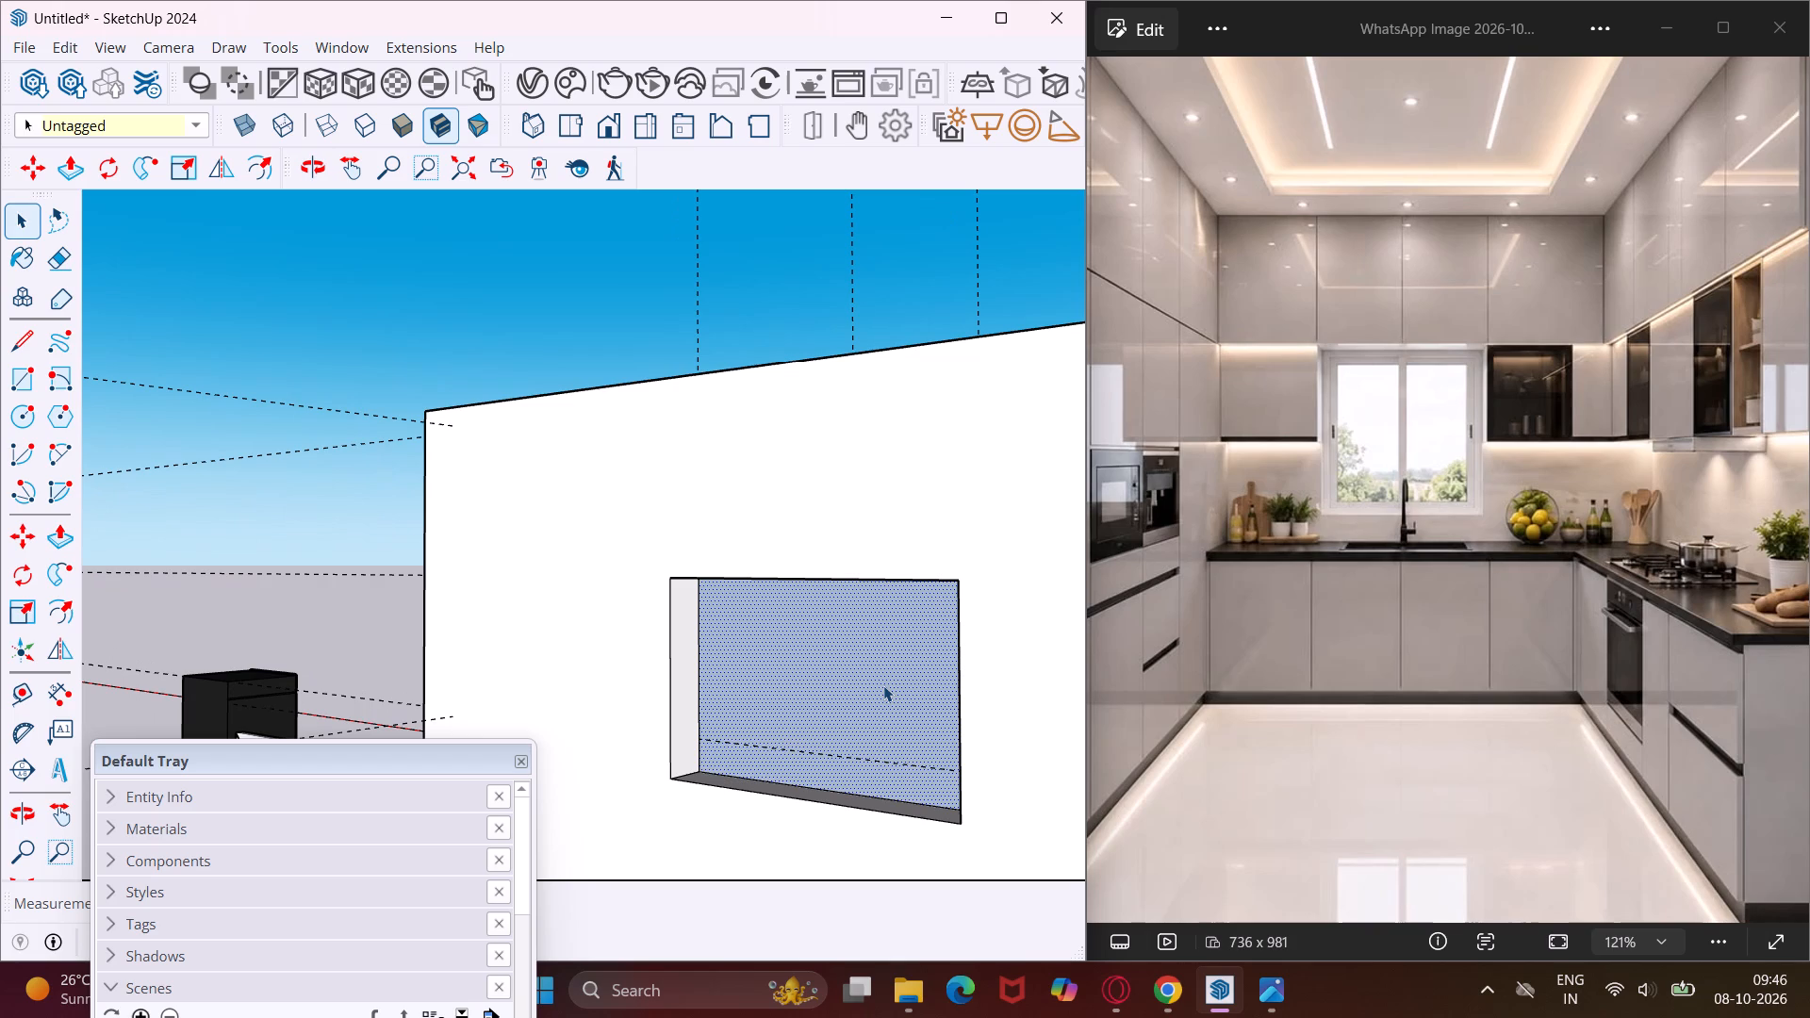
key("Delete")
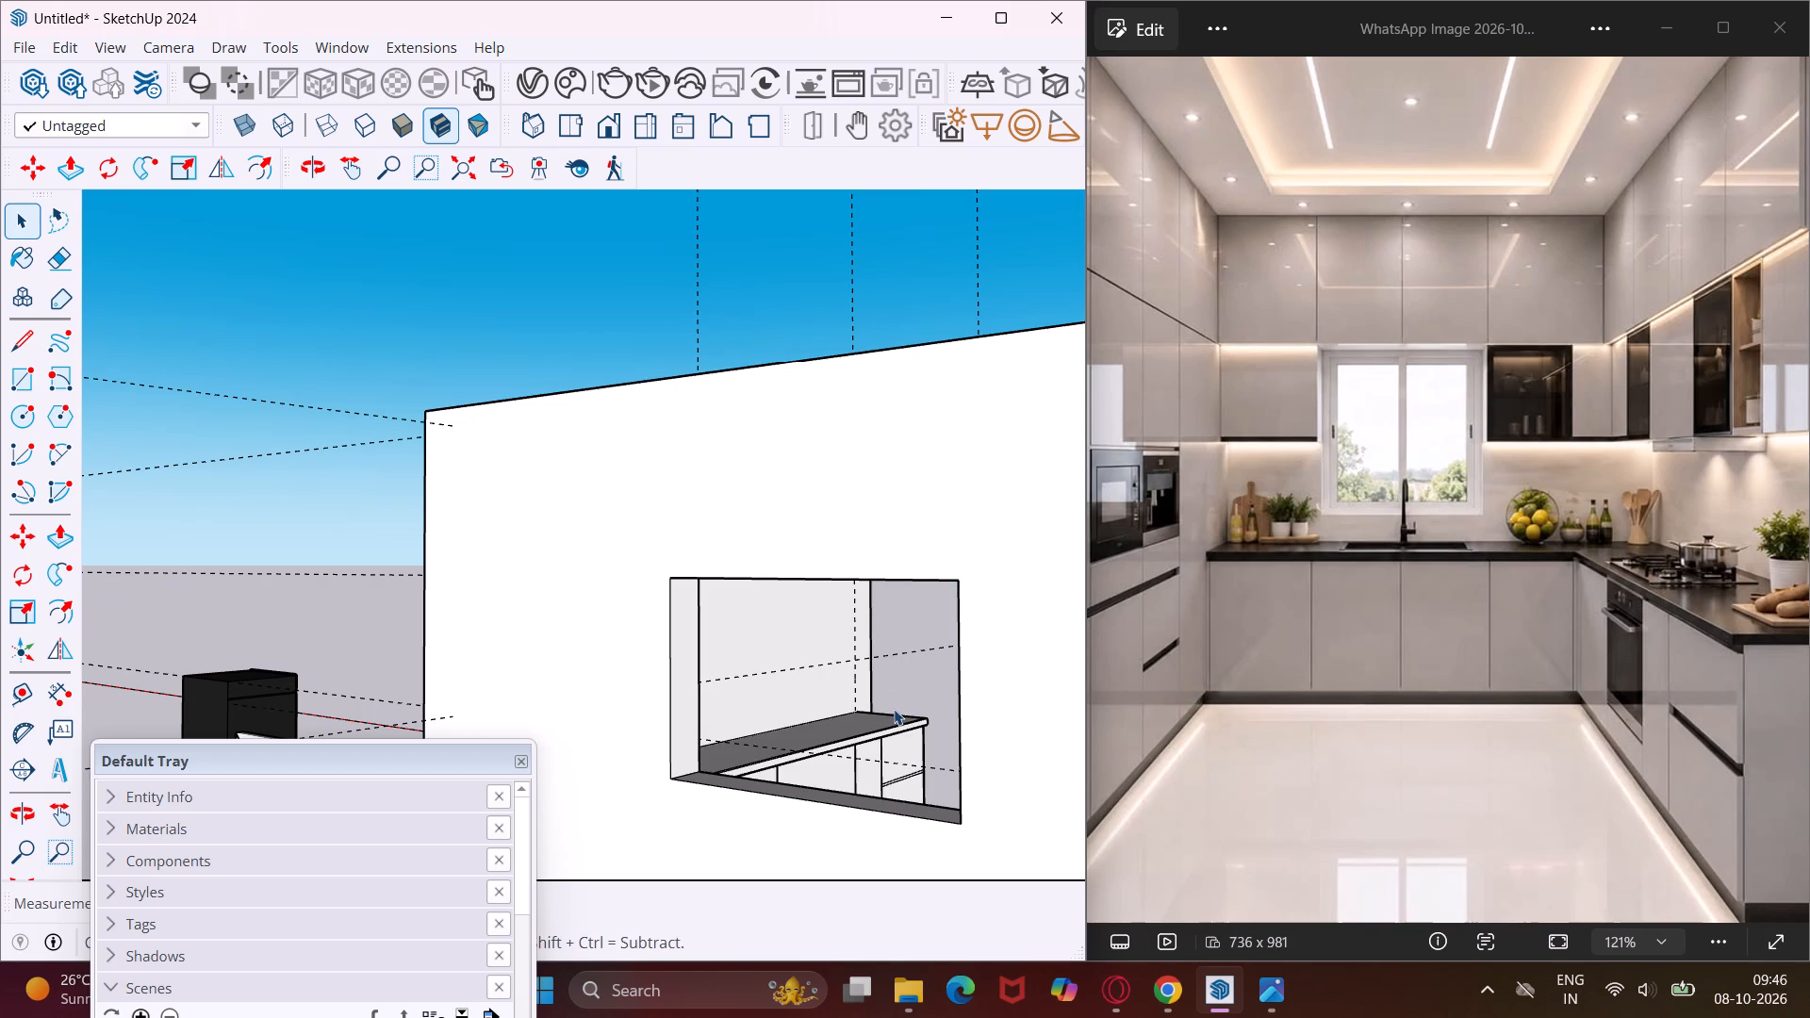
Push/Pull the window opening's jamb nearest the lower wall cabinet to line up with that cabinet's side, widening the opening.
middle_click_drag(894, 710, 972, 682)
scroll(886, 672, "down", 11)
middle_click_drag(916, 693, 947, 713)
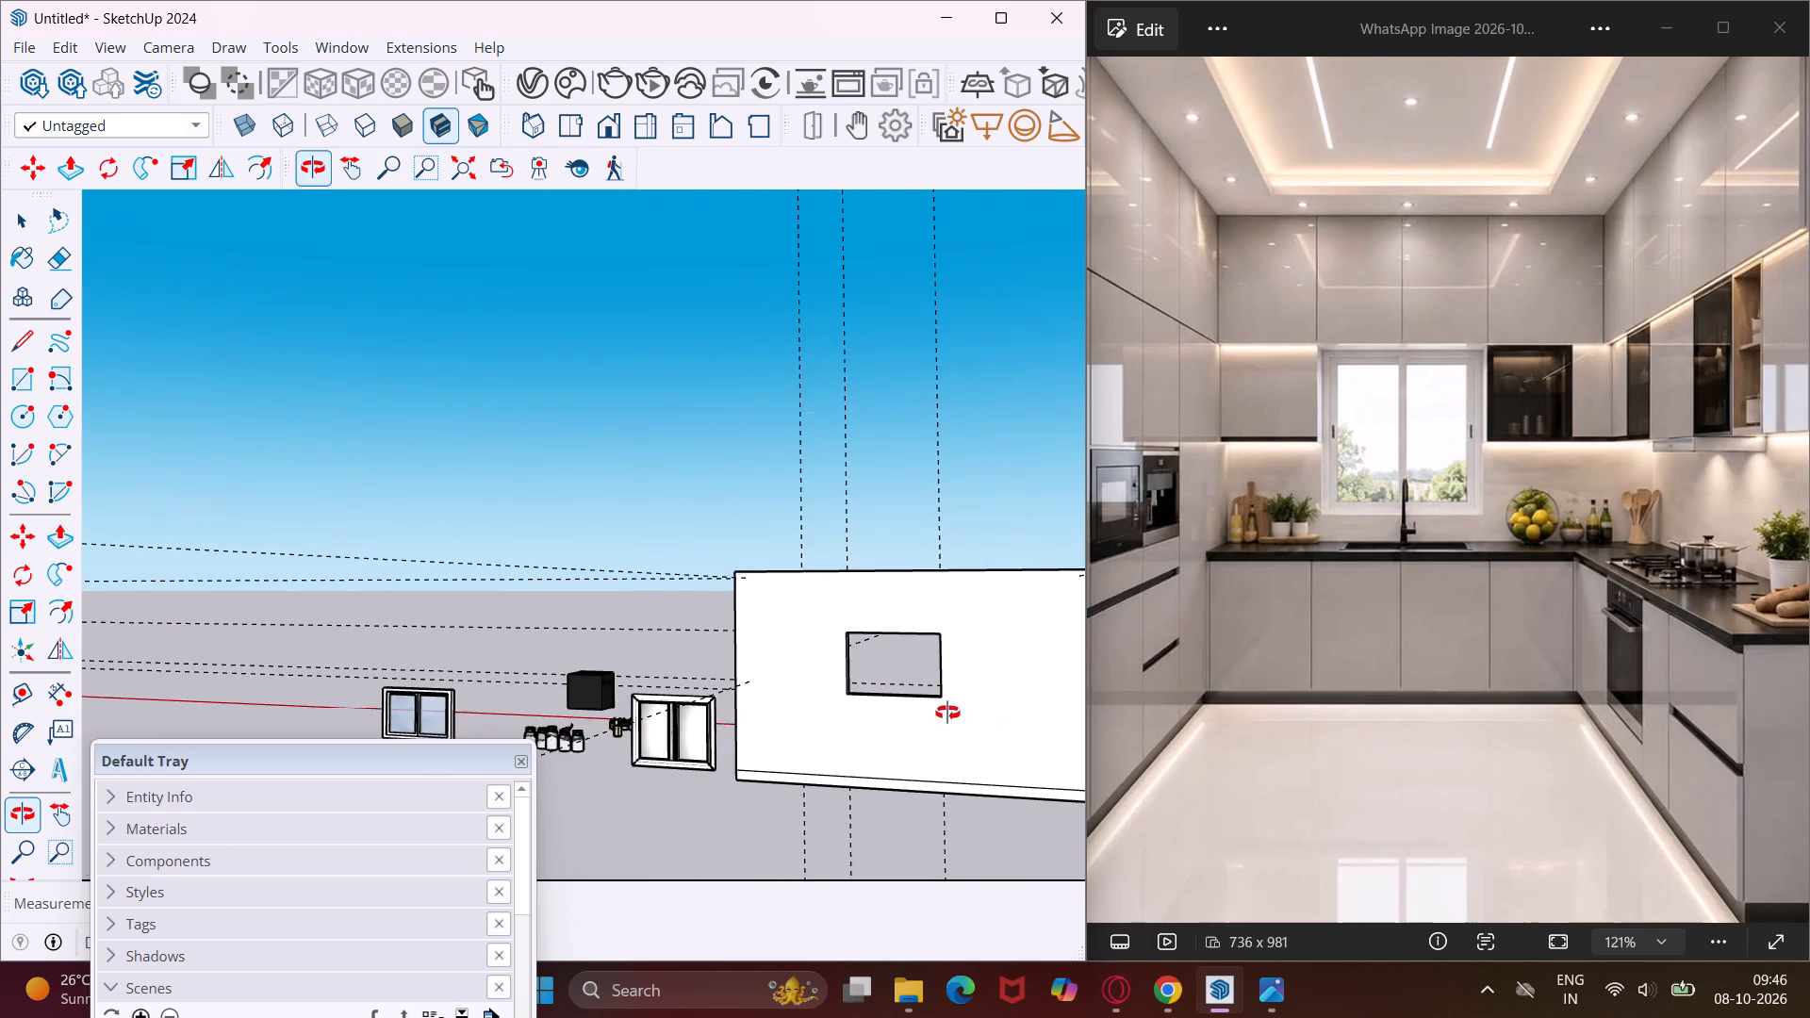
middle_click_drag(947, 713, 269, 737)
middle_click_drag(854, 621, 736, 640)
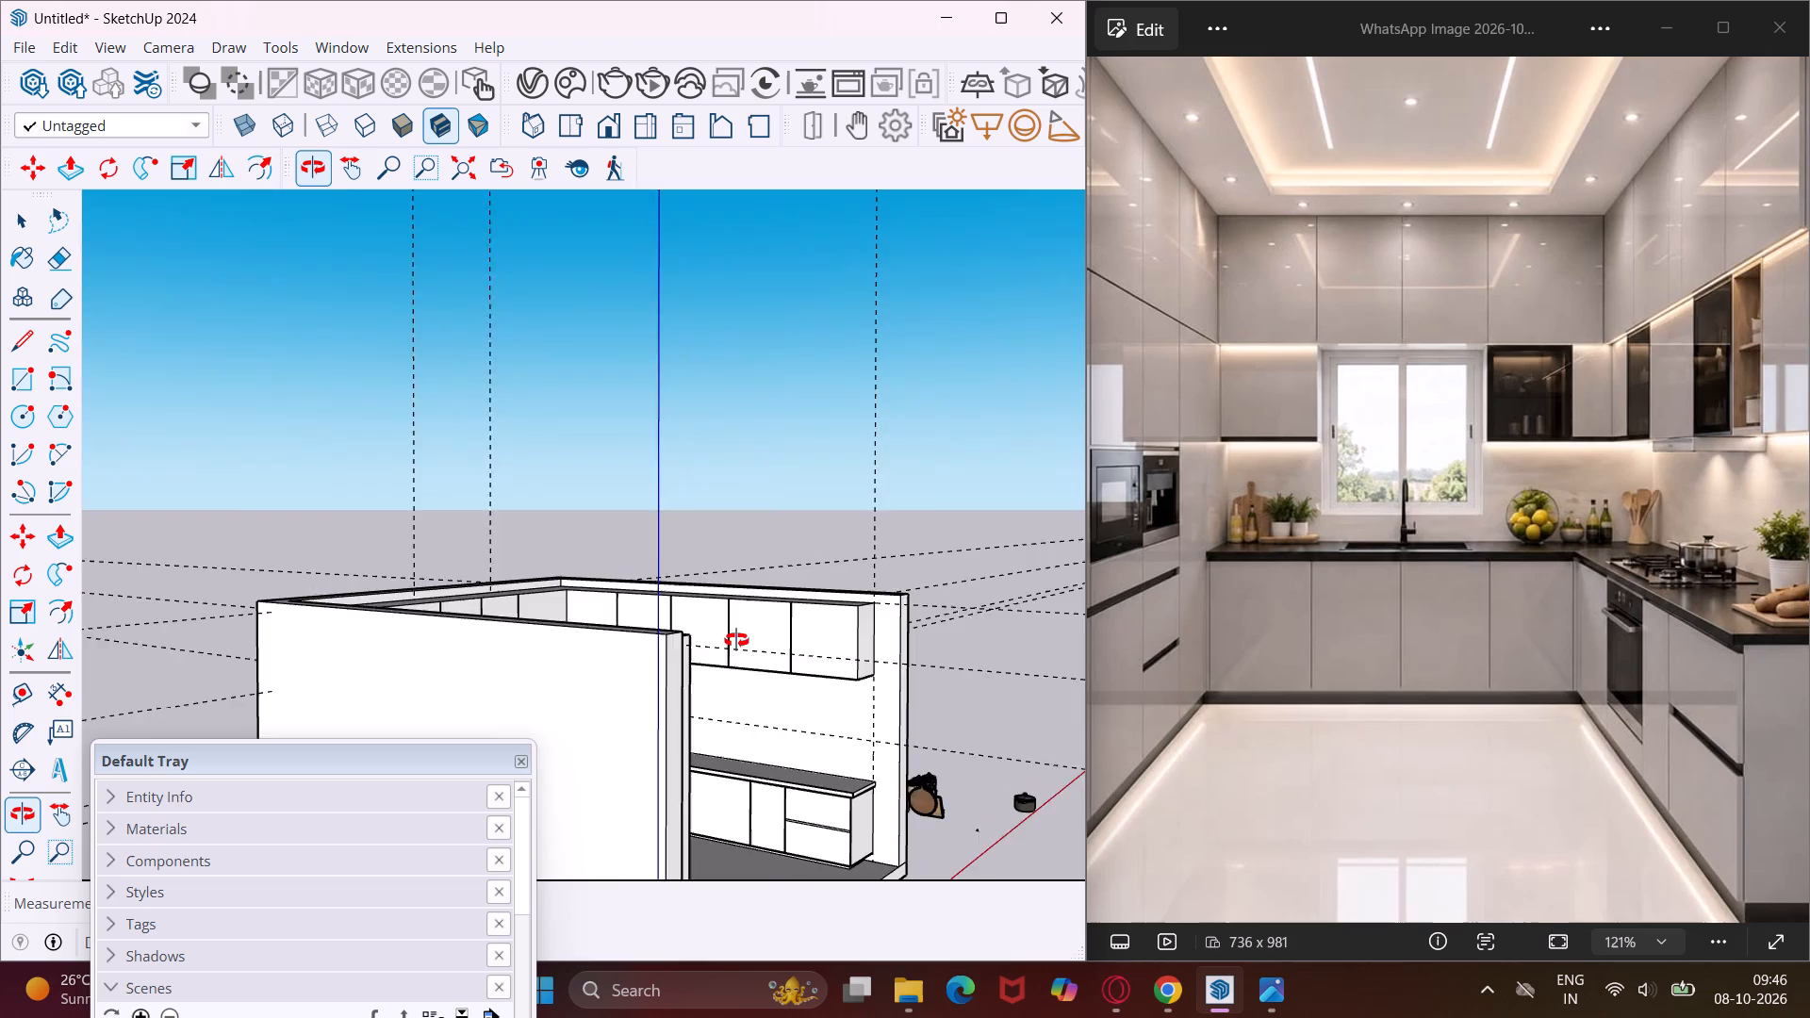
middle_click_drag(736, 640, 329, 649)
scroll(474, 692, "up", 3)
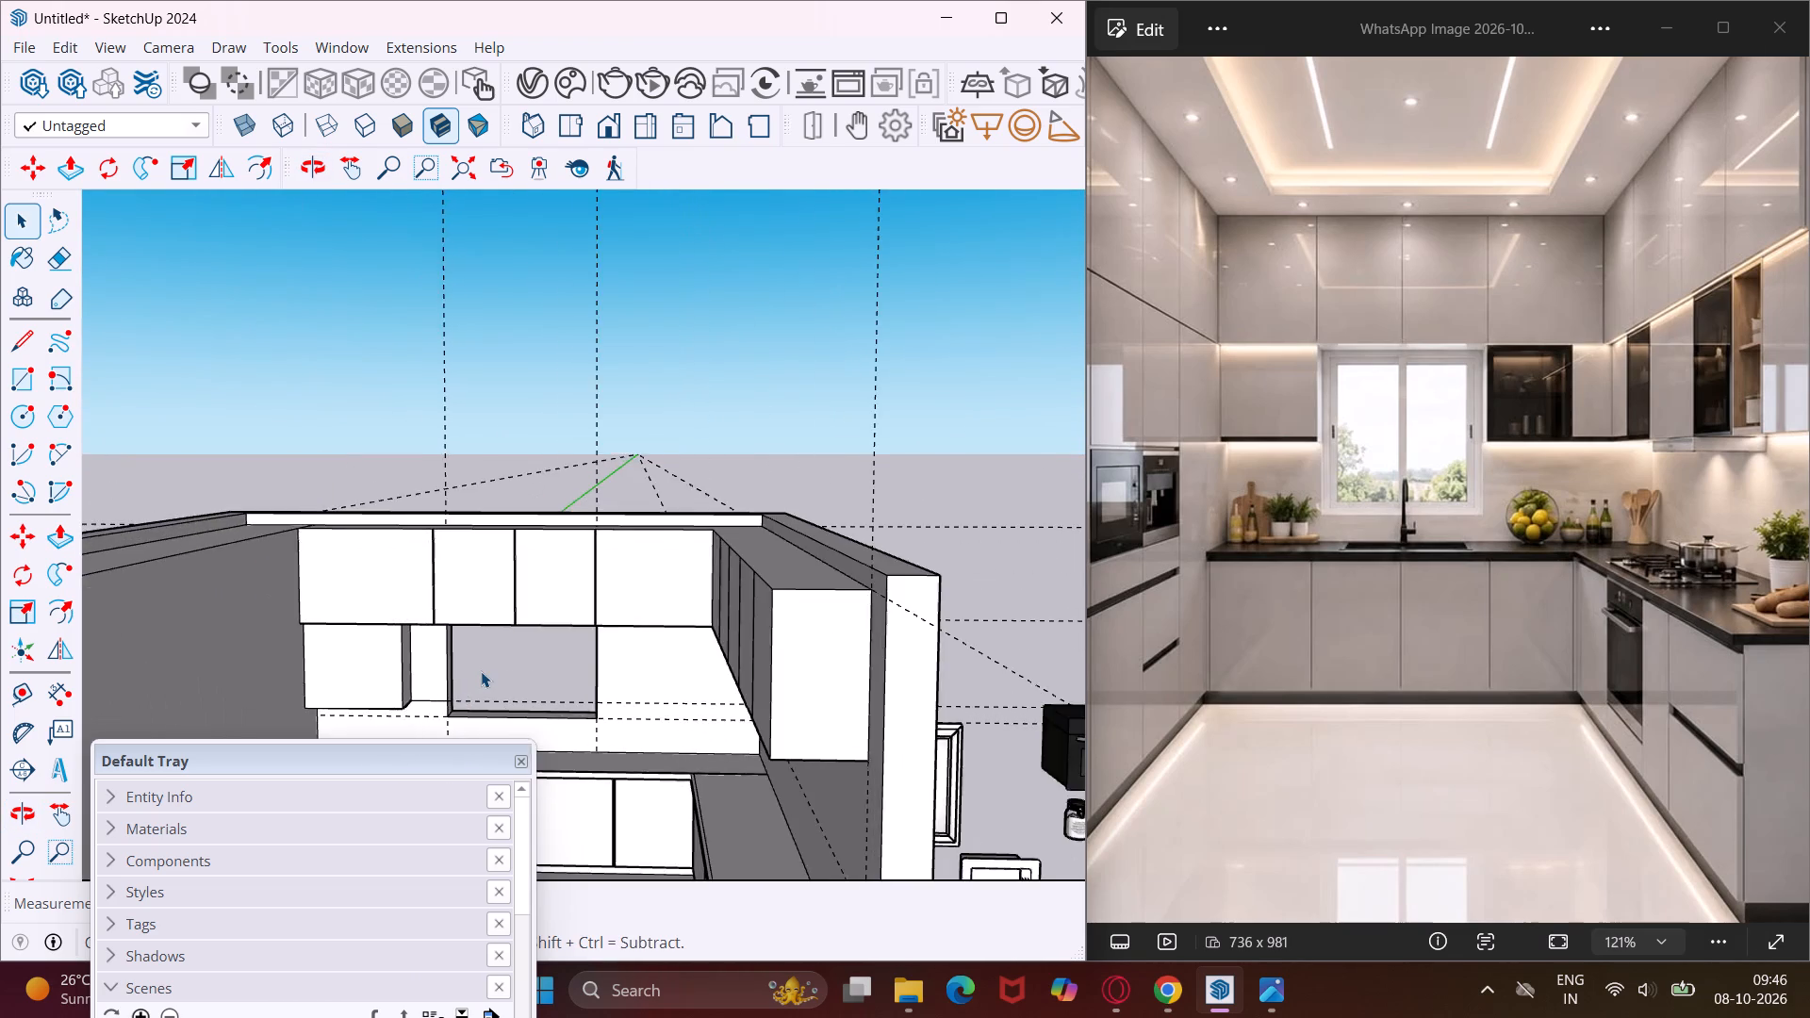
scroll(481, 671, "up", 9)
middle_click_drag(401, 590, 366, 575)
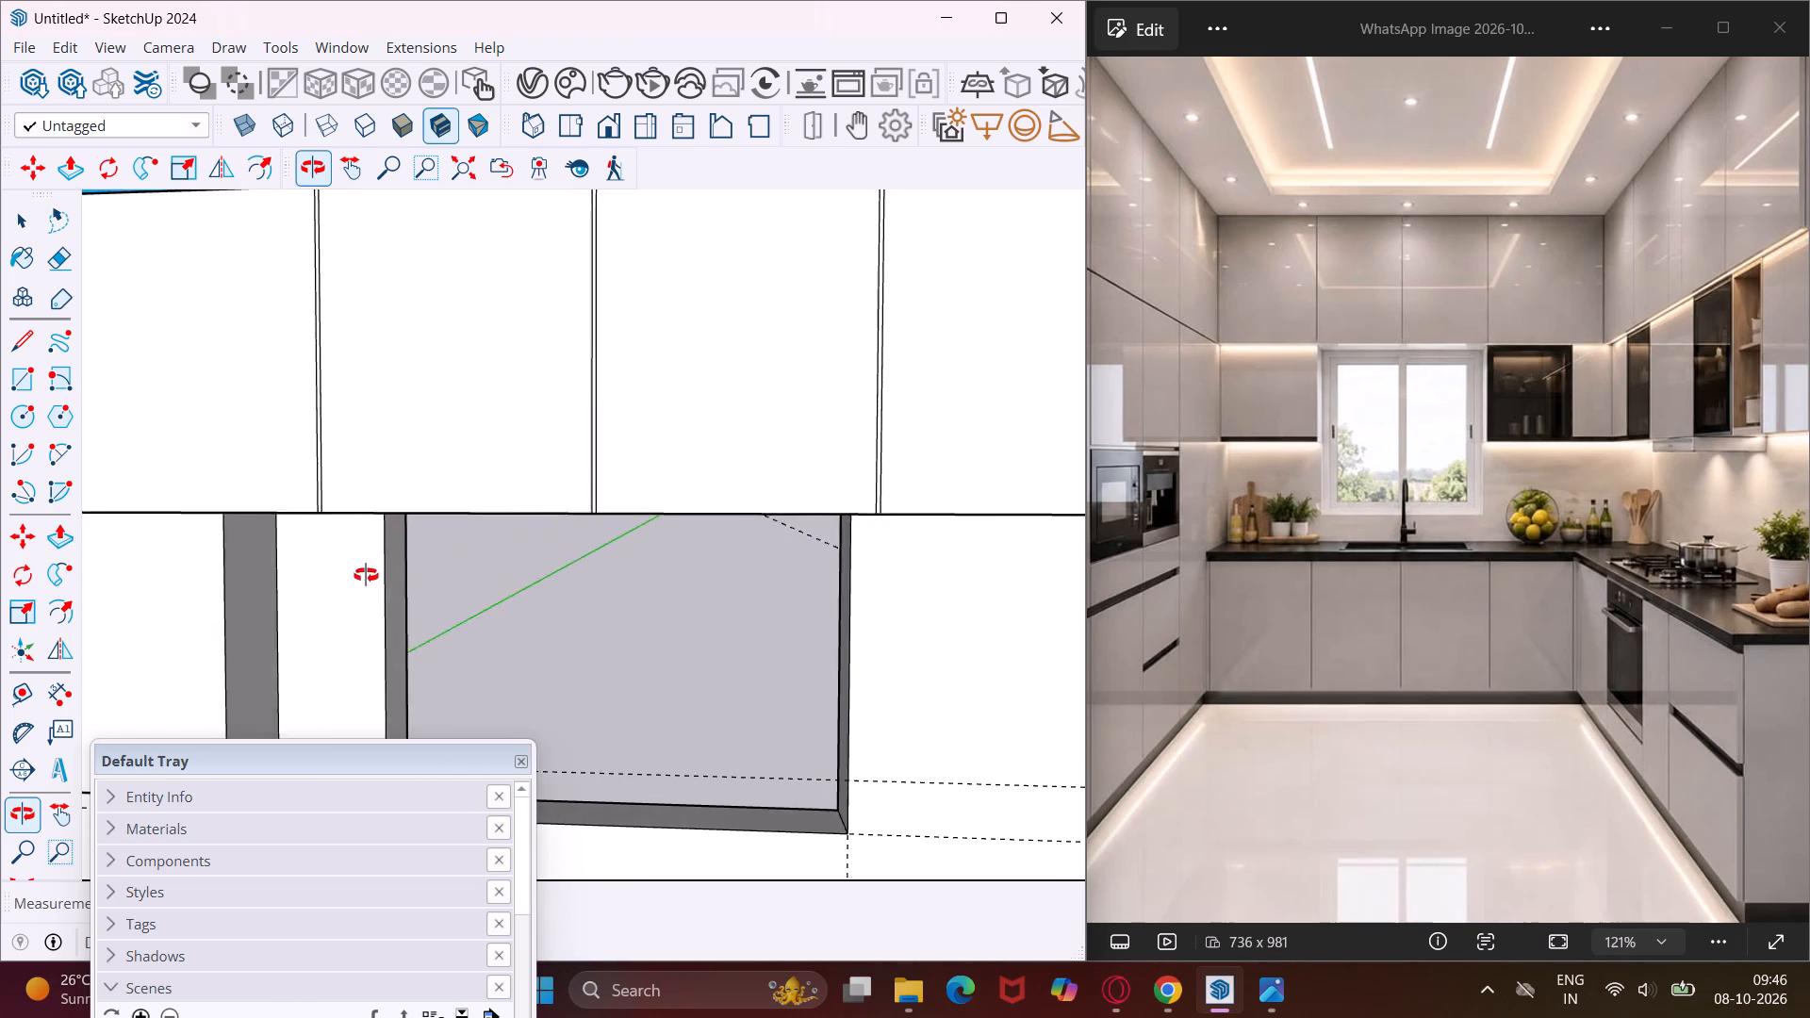
middle_click_drag(366, 575, 319, 576)
left_click(404, 587)
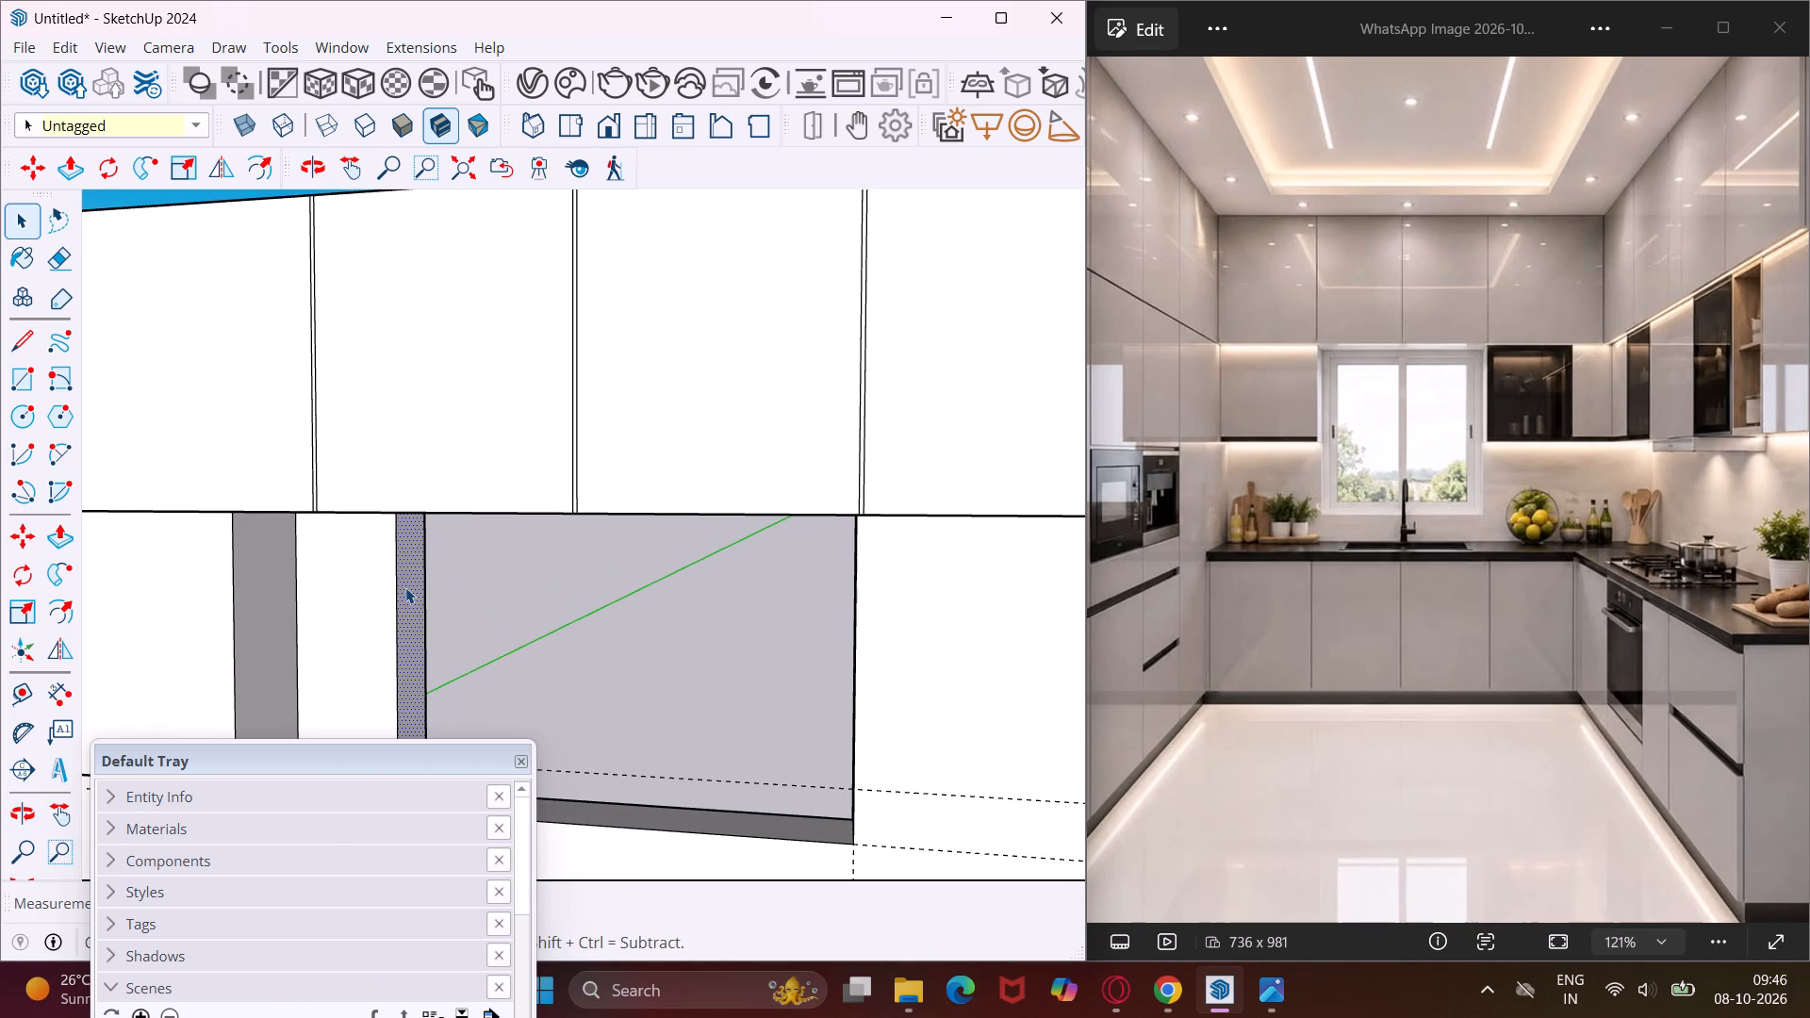
key("p")
left_click(405, 587)
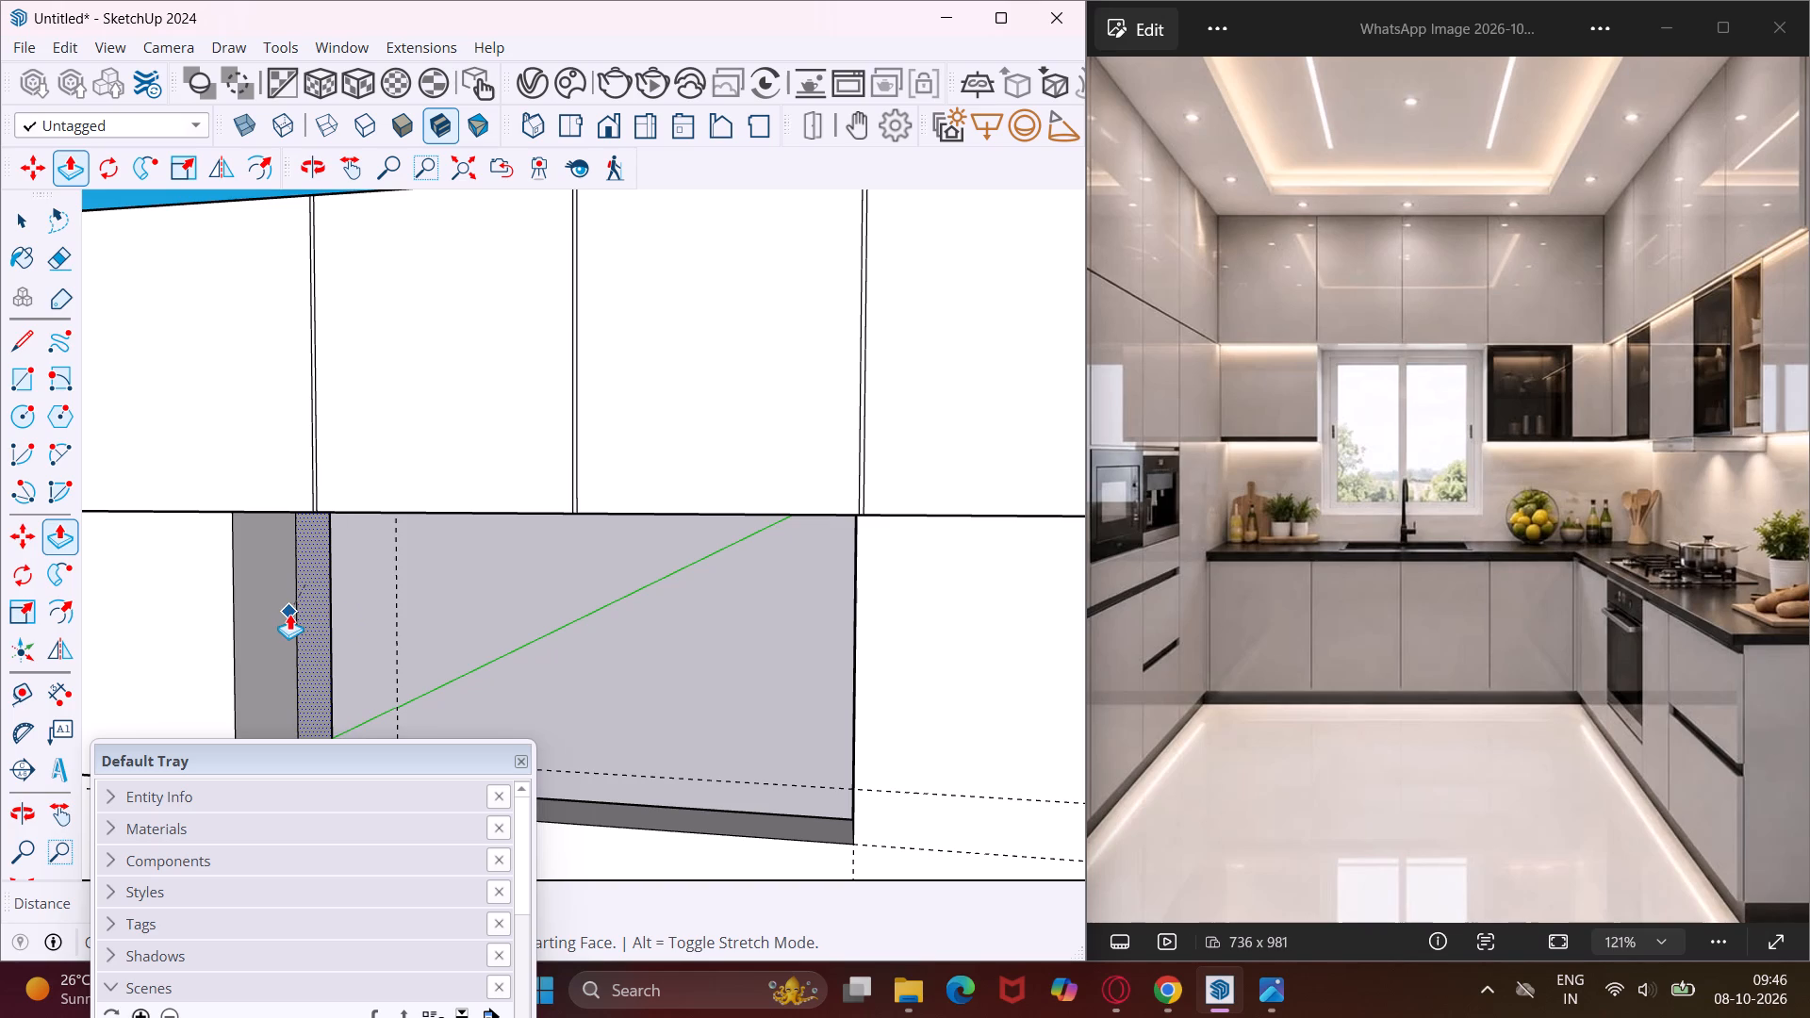
left_click(289, 614)
Move the sliding window model from the open ground into the back wall opening, its lower corner at the opening's corner beside the lower wall cabinet.
scroll(305, 599, "down", 6)
middle_click_drag(394, 626, 616, 613)
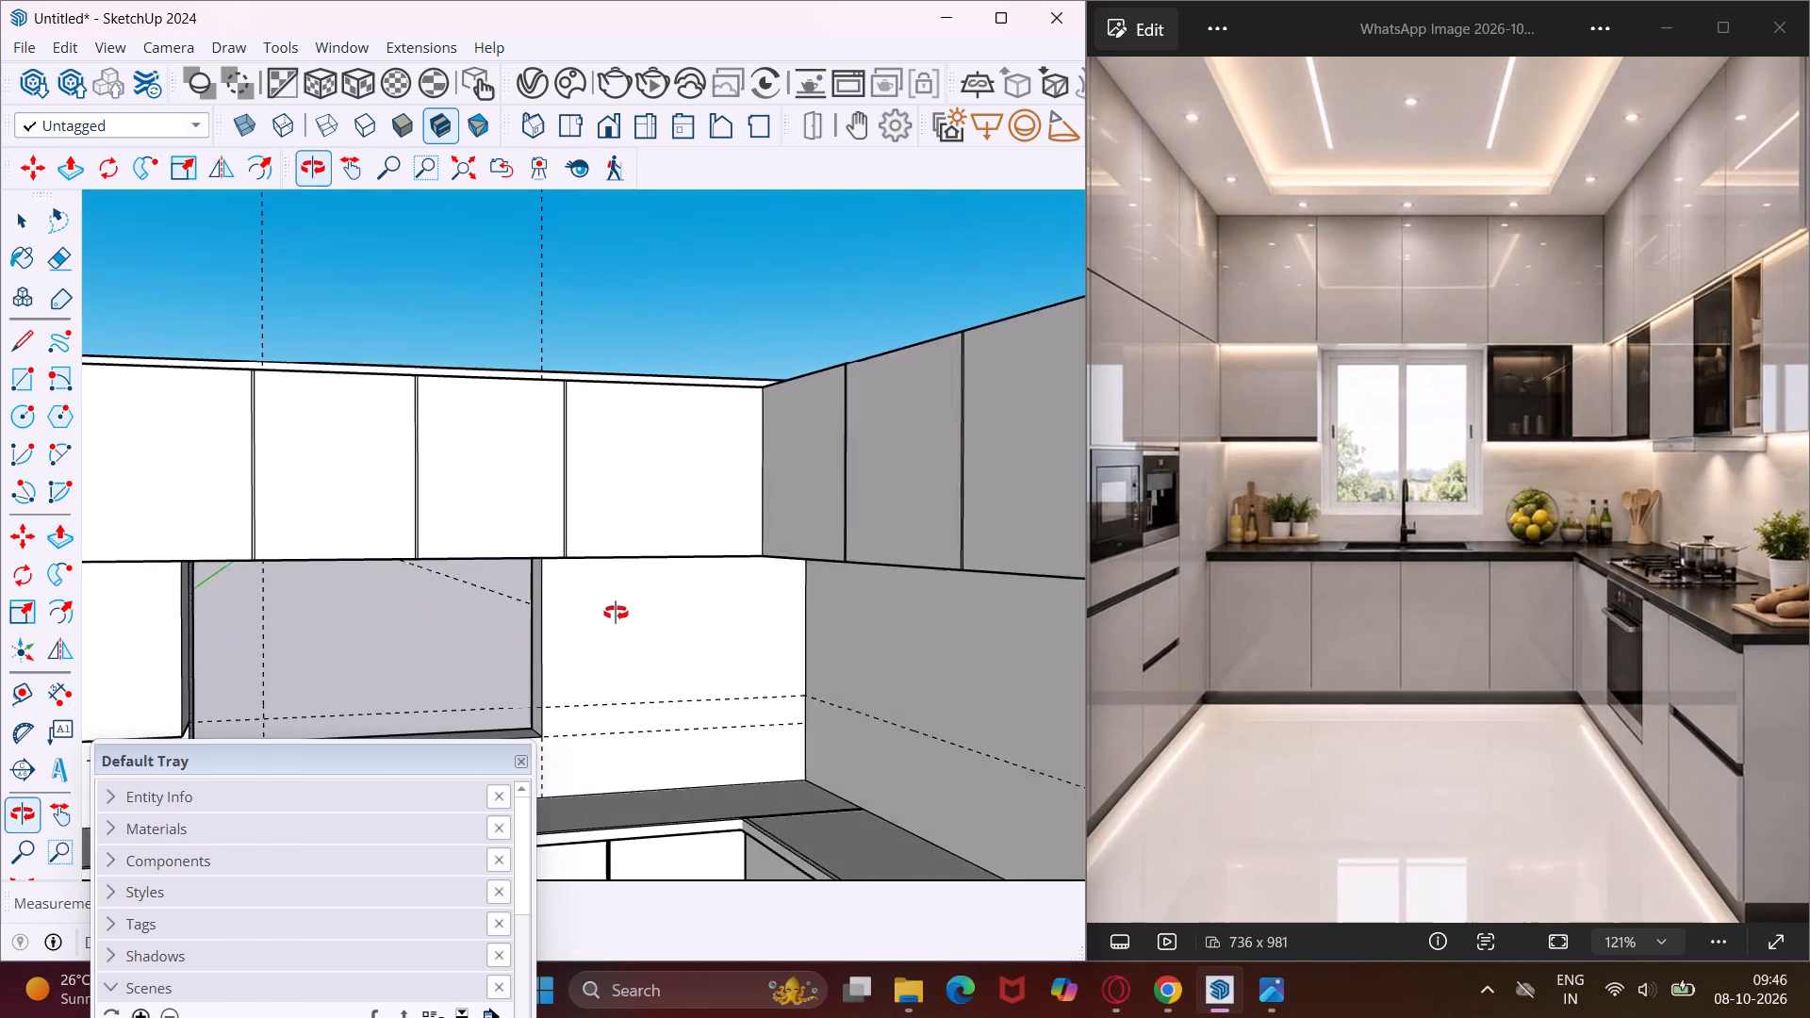
middle_click_drag(616, 613, 699, 605)
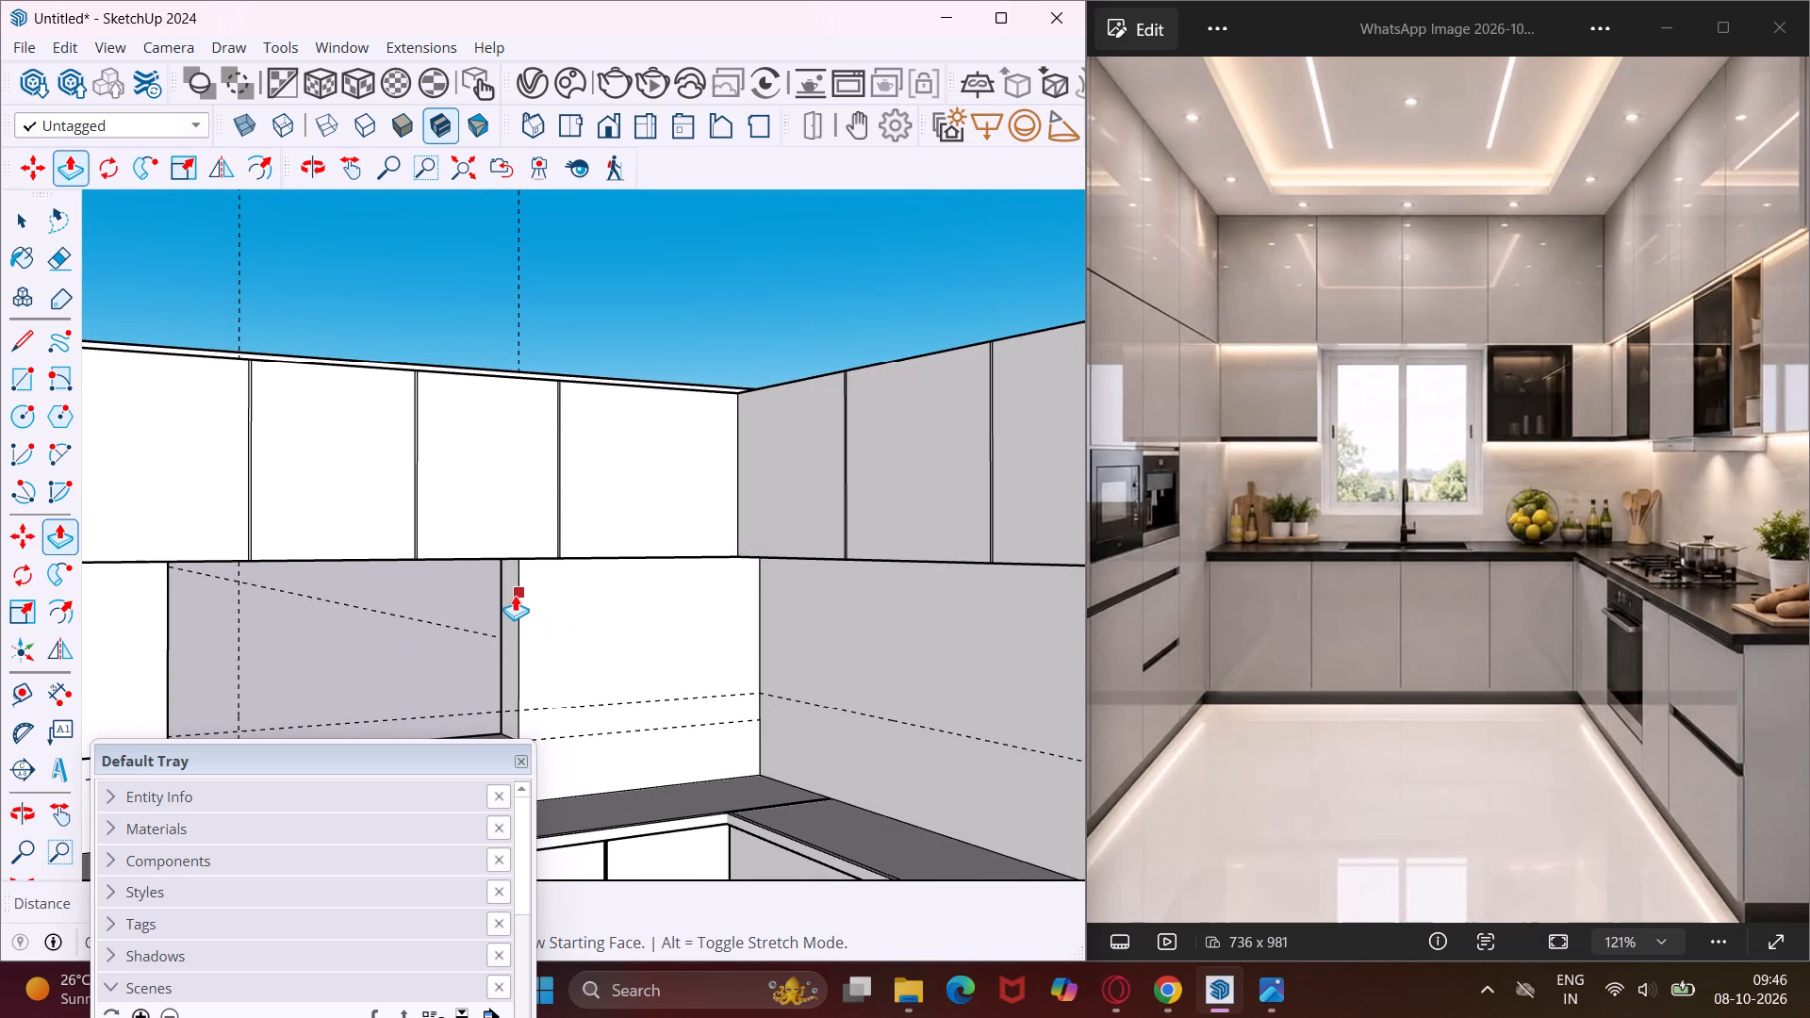
key("Escape")
key("space")
scroll(493, 363, "down", 10)
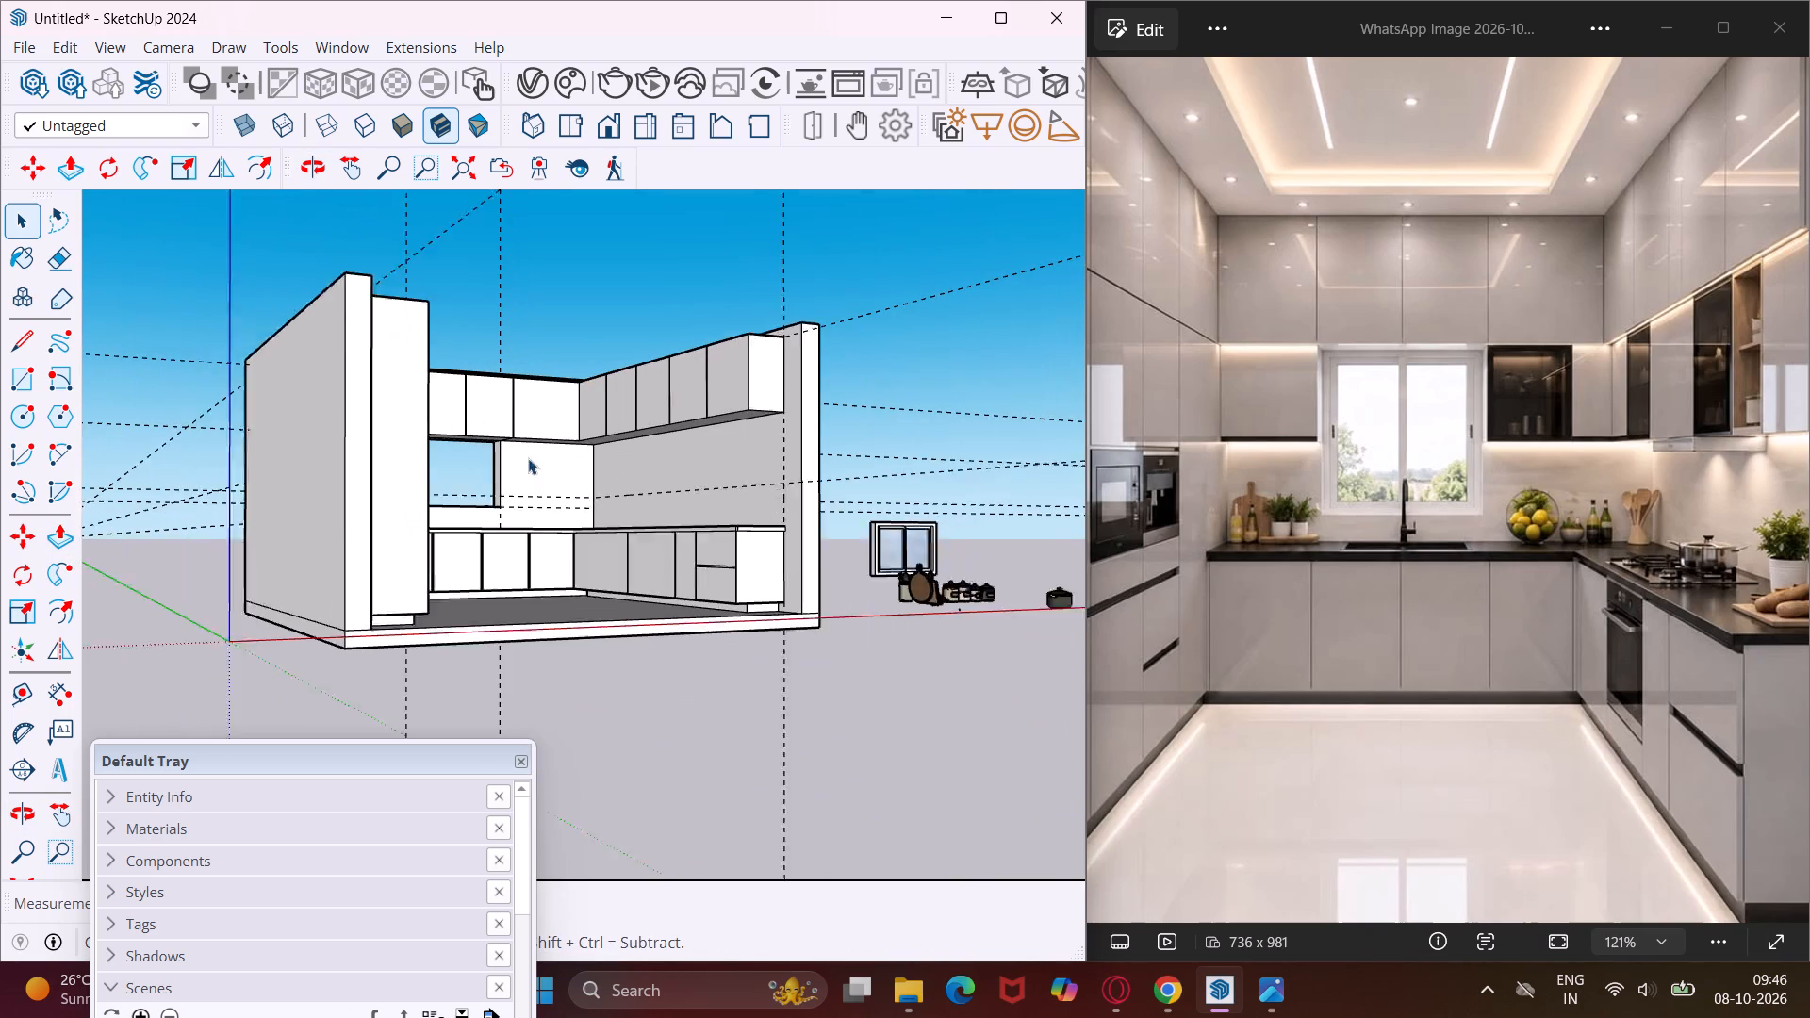
left_click(875, 534)
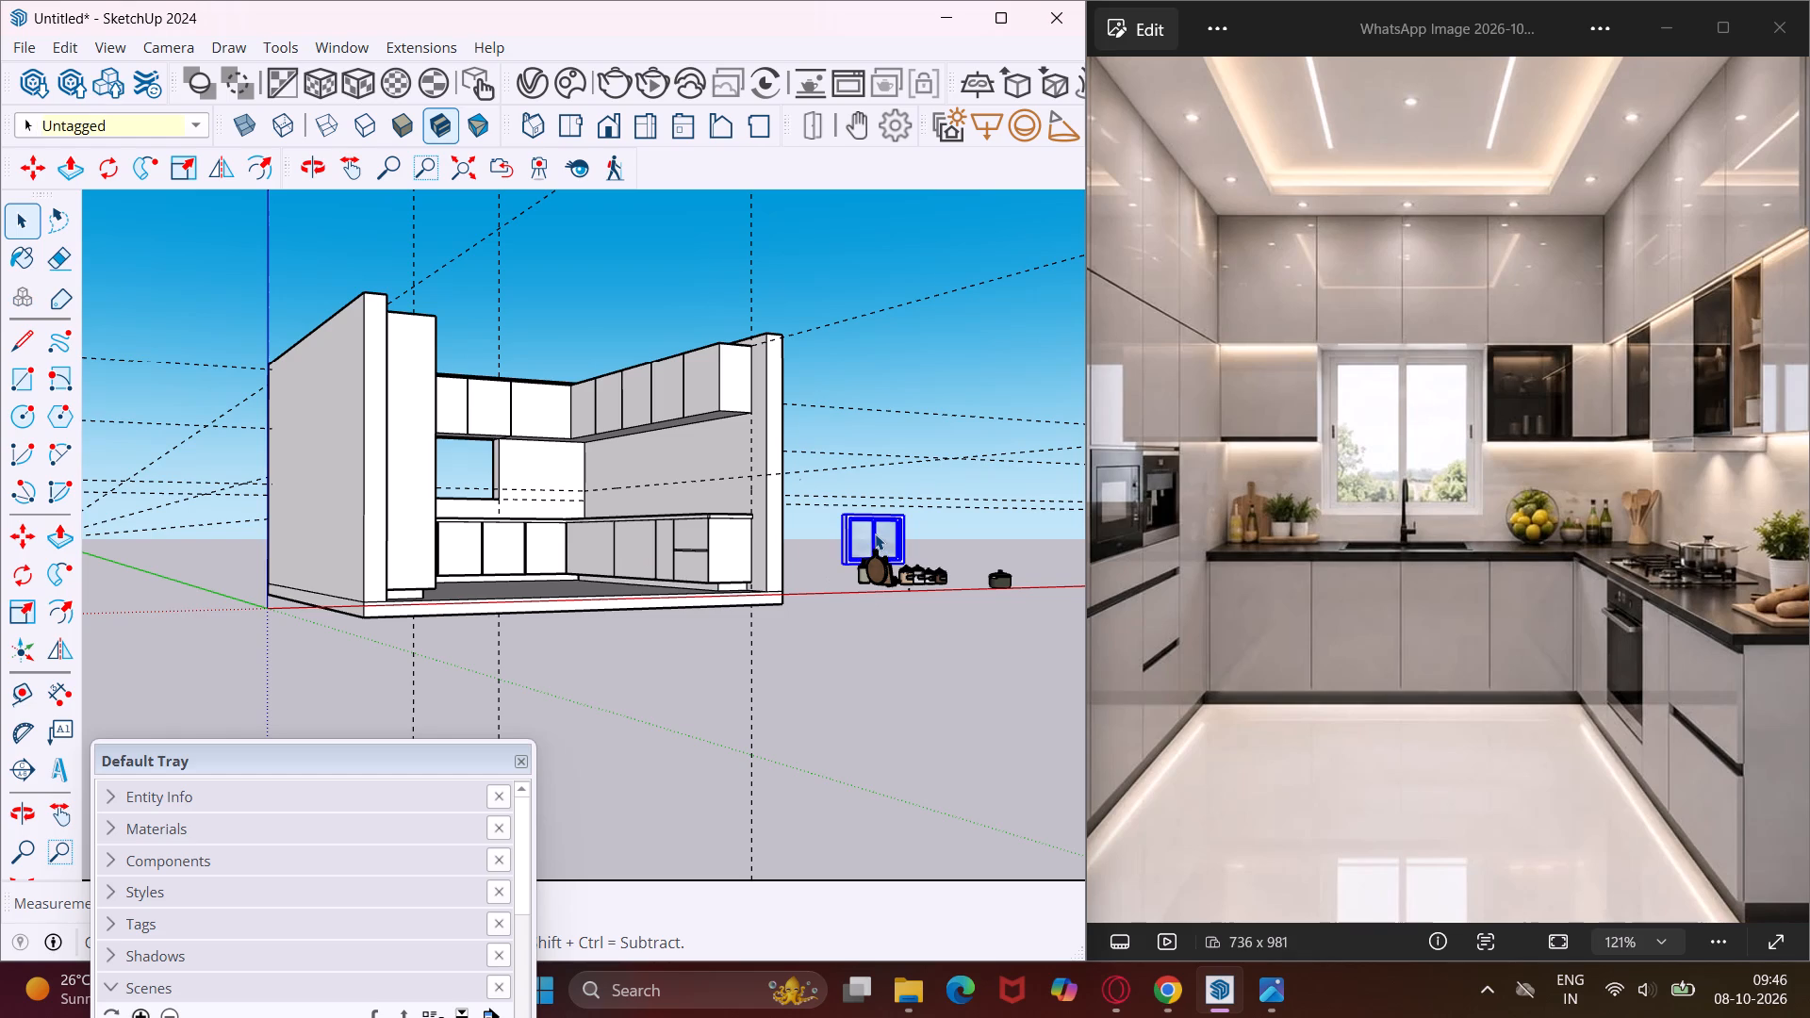
key("m")
scroll(837, 559, "up", 8)
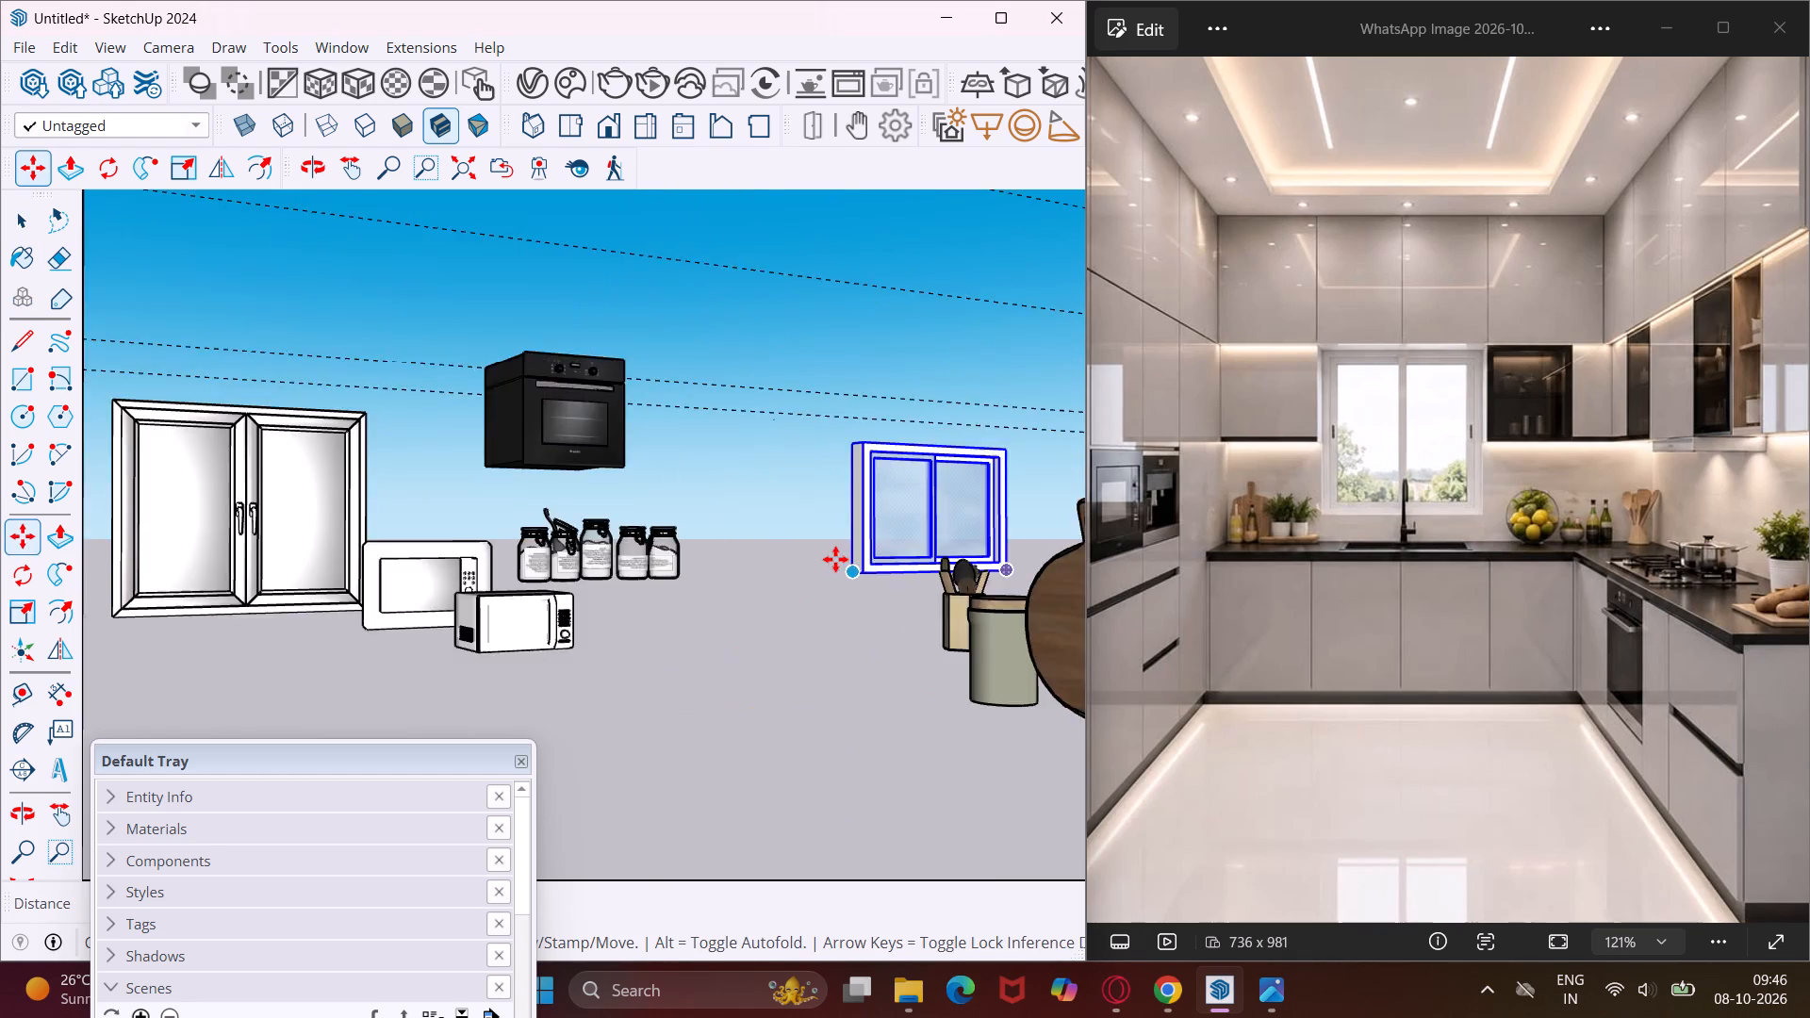
scroll(835, 559, "up", 5)
left_click(894, 591)
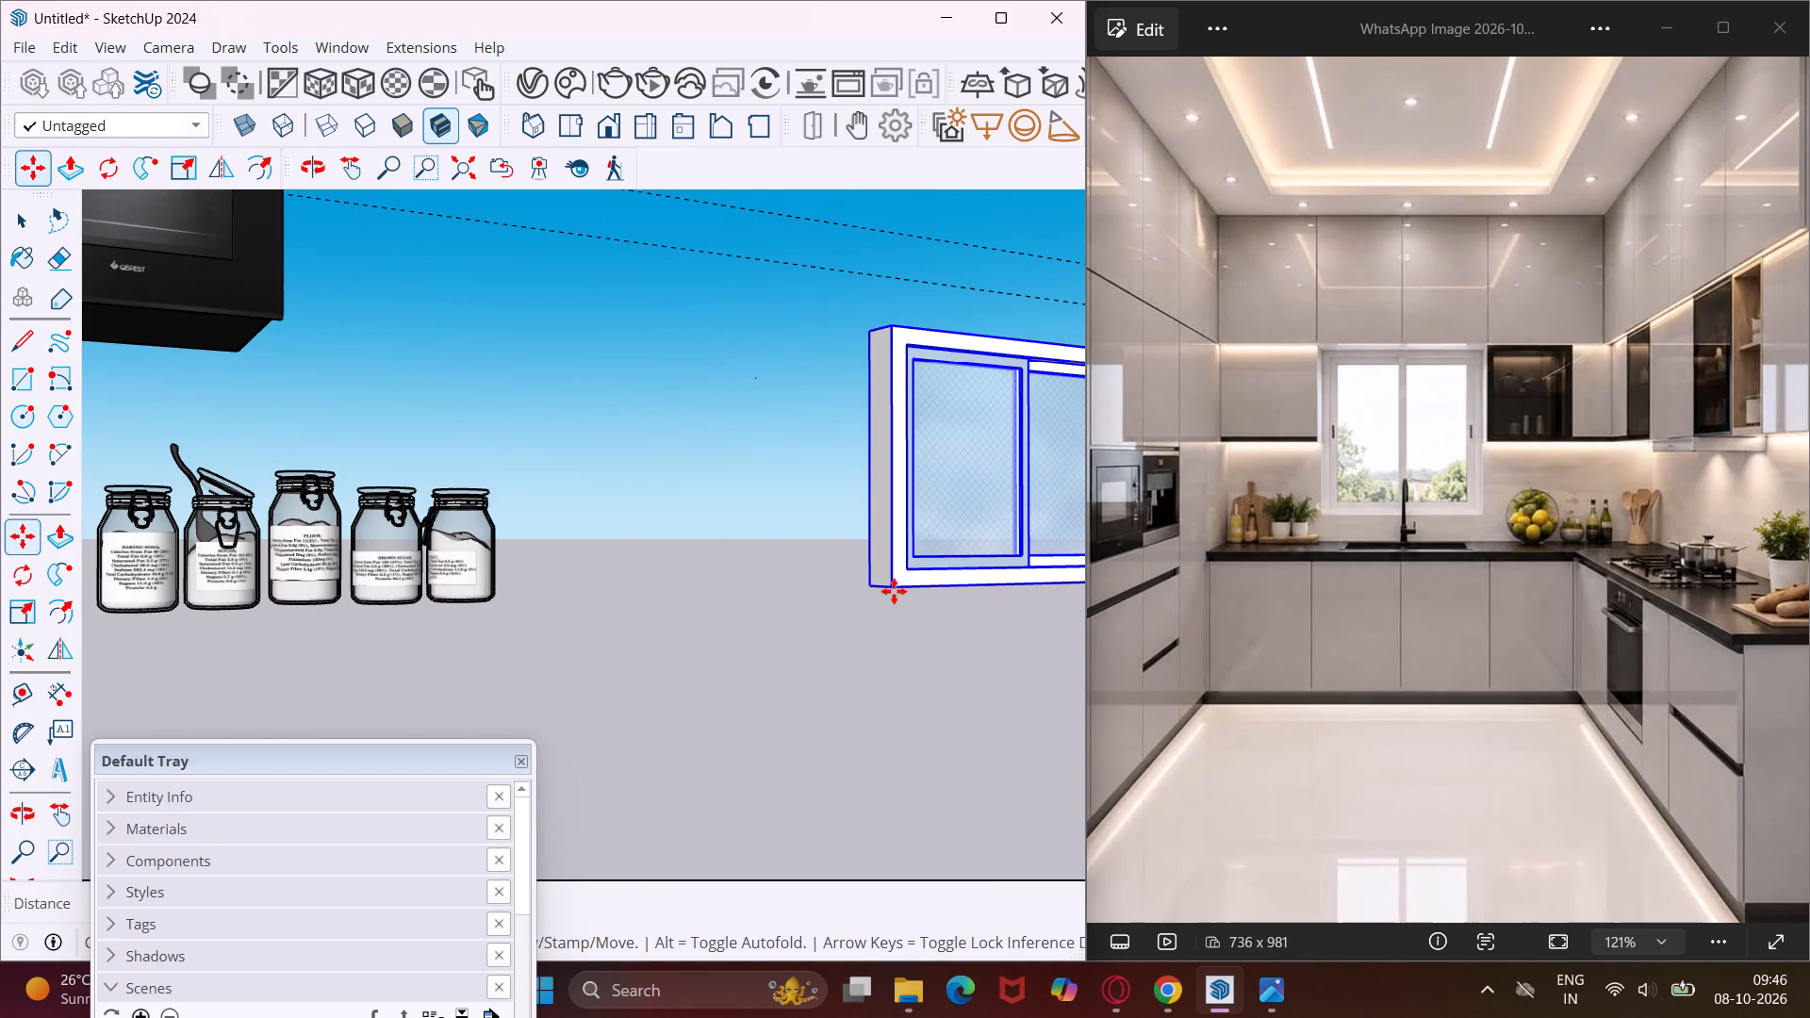
scroll(877, 597, "down", 14)
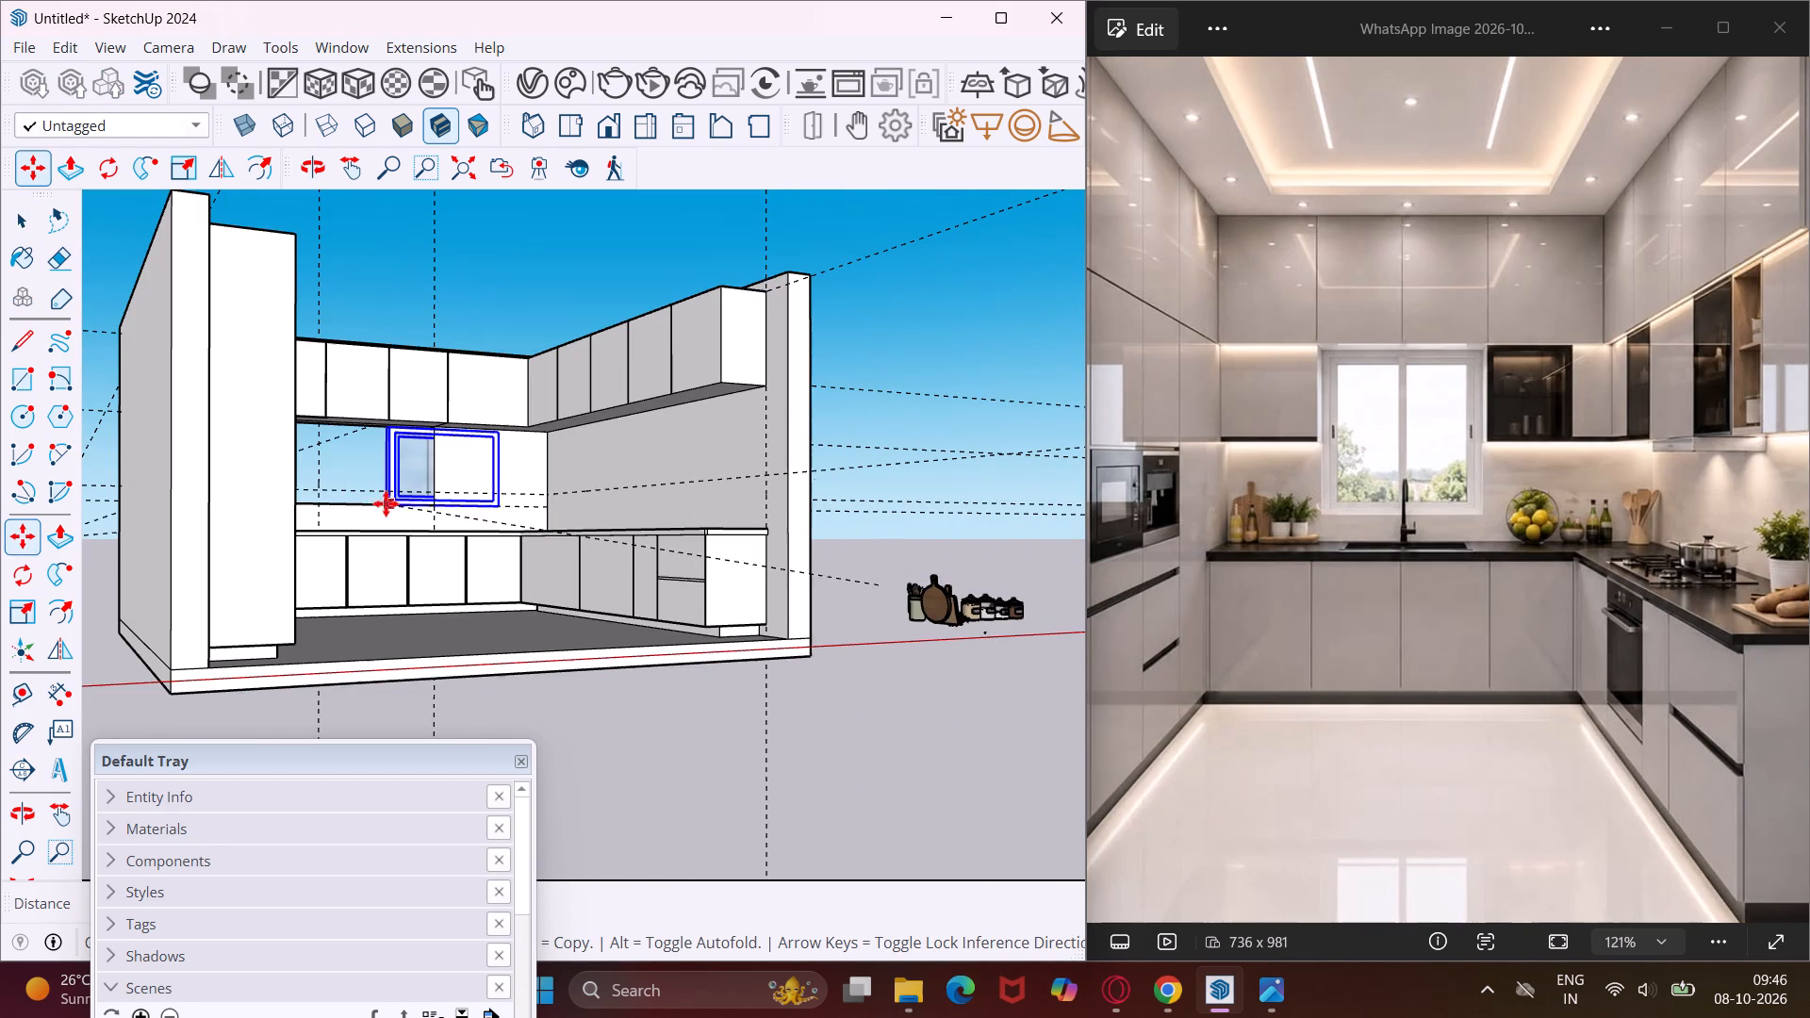
middle_click_drag(380, 501, 288, 530)
scroll(321, 496, "up", 3)
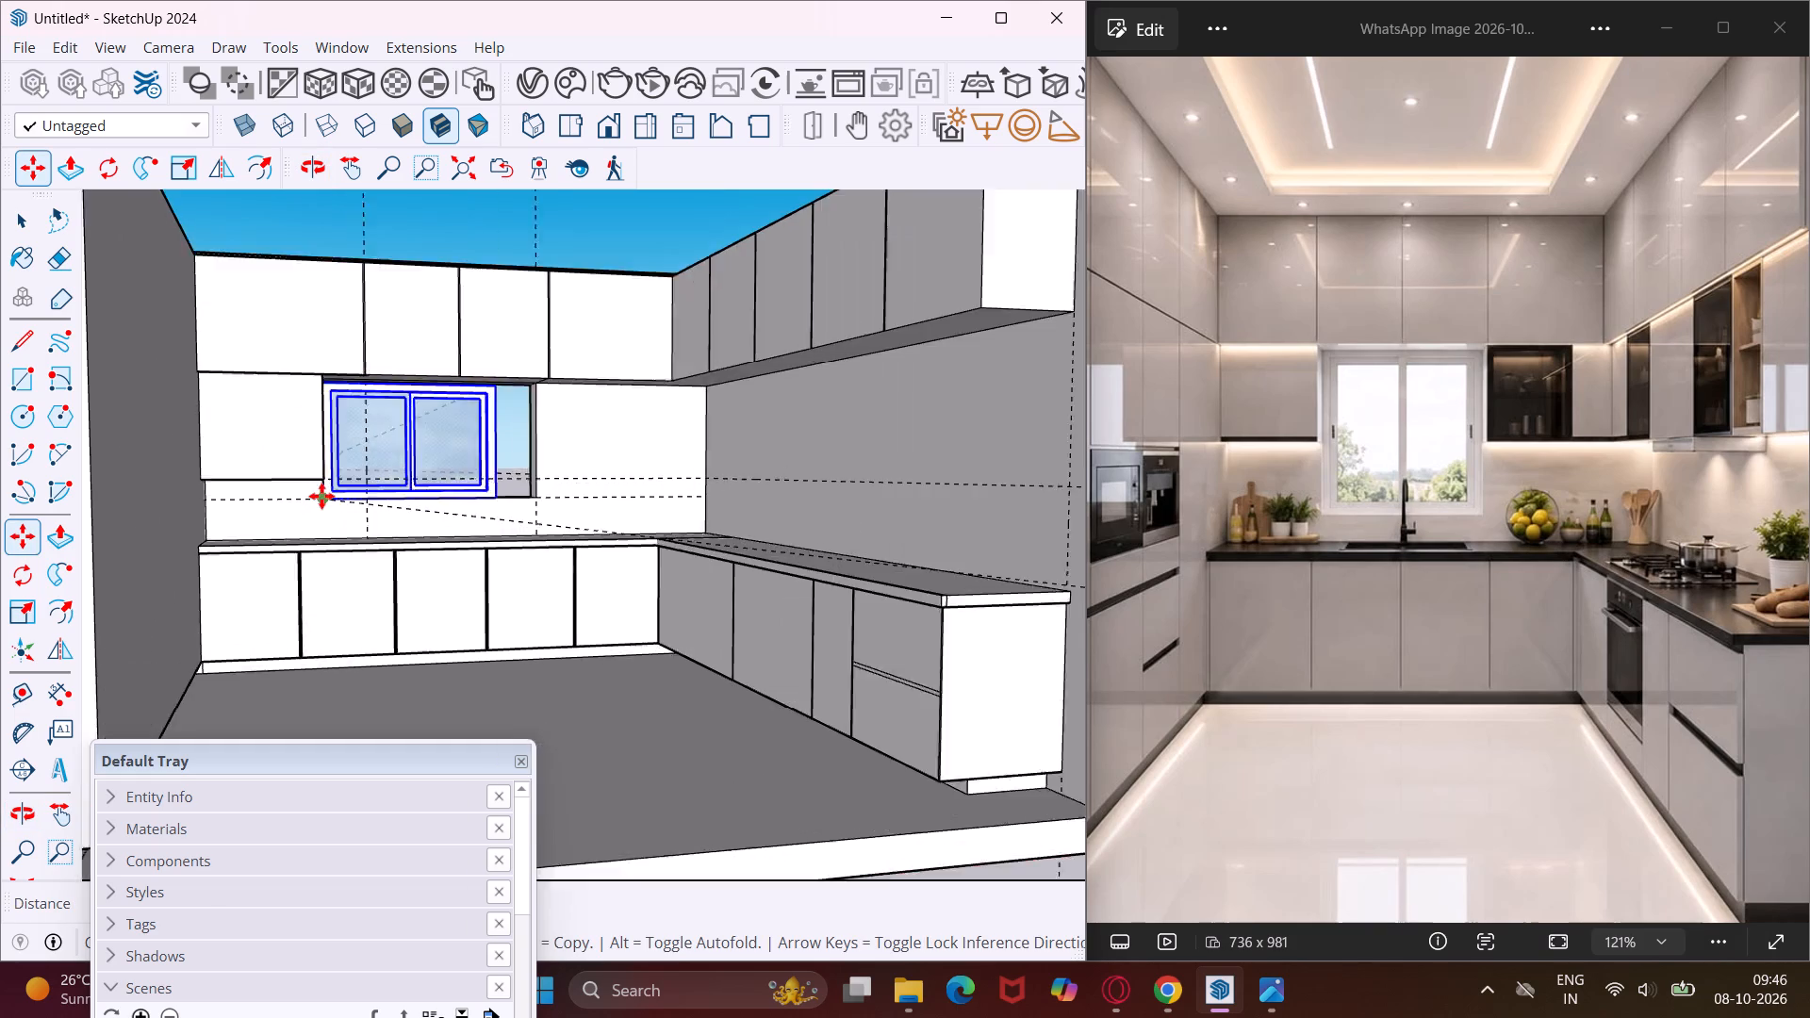
scroll(321, 496, "up", 13)
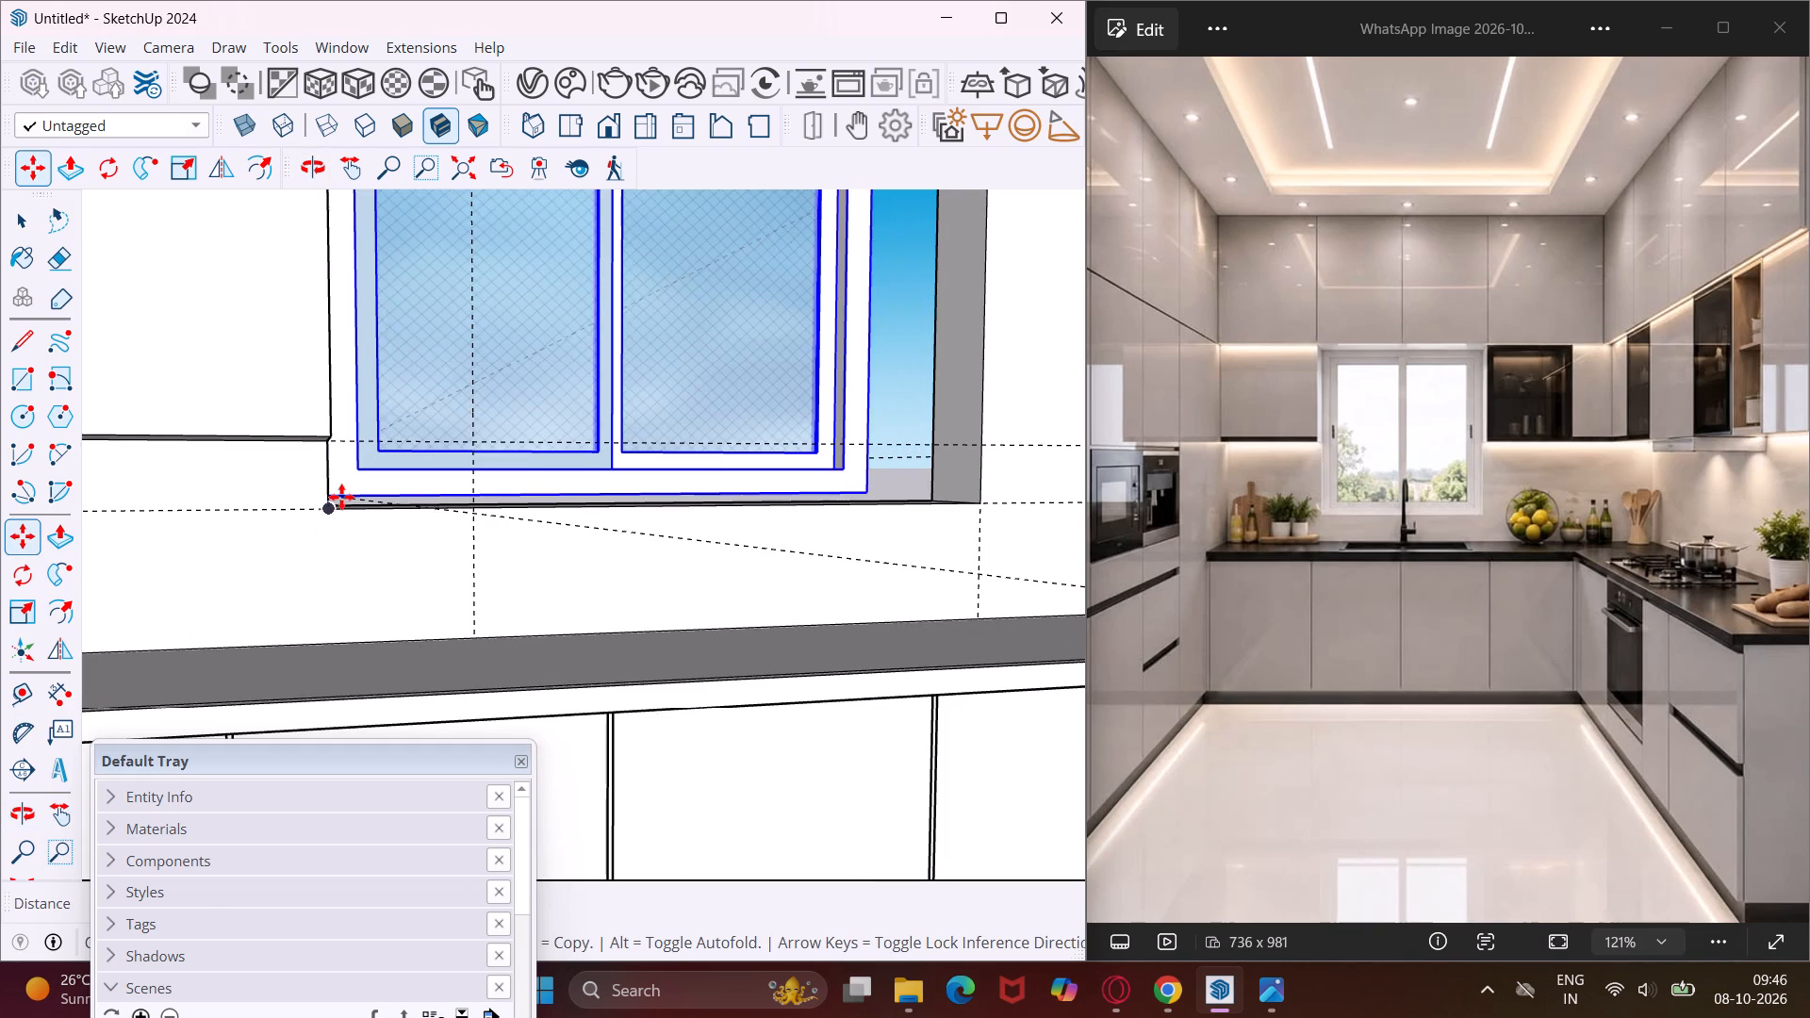
left_click(341, 504)
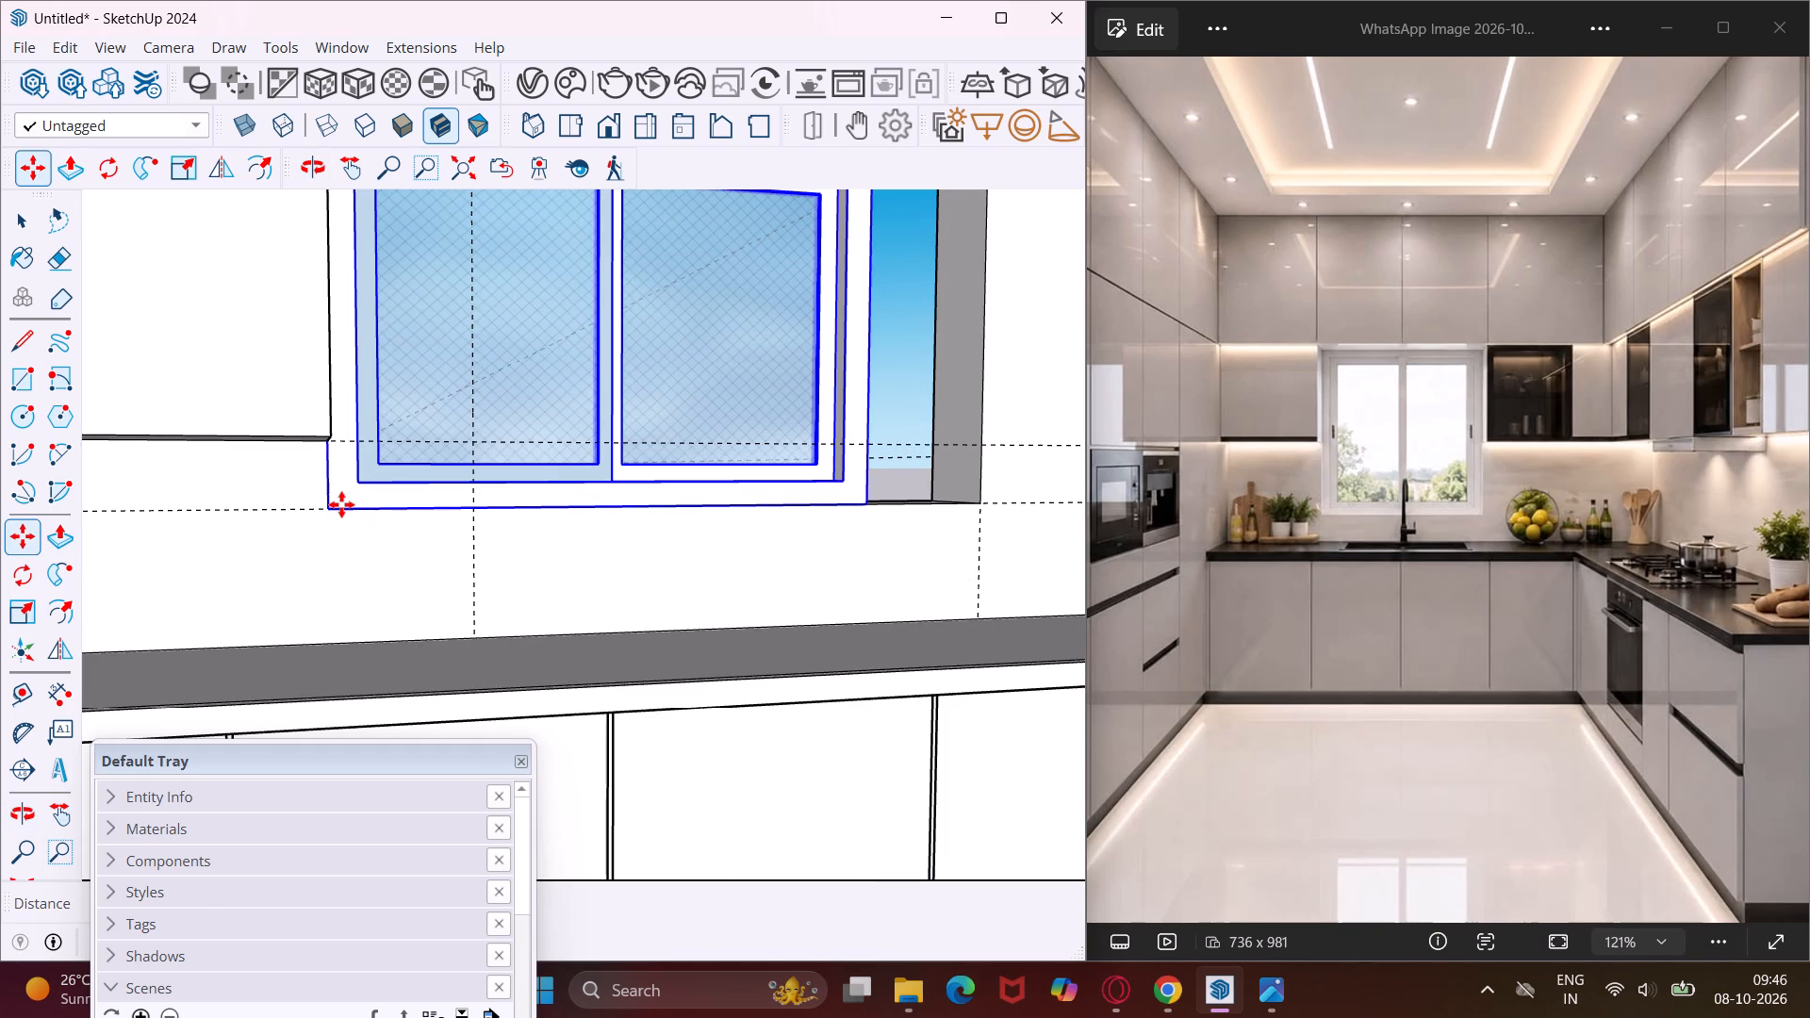
key("Escape")
key("space")
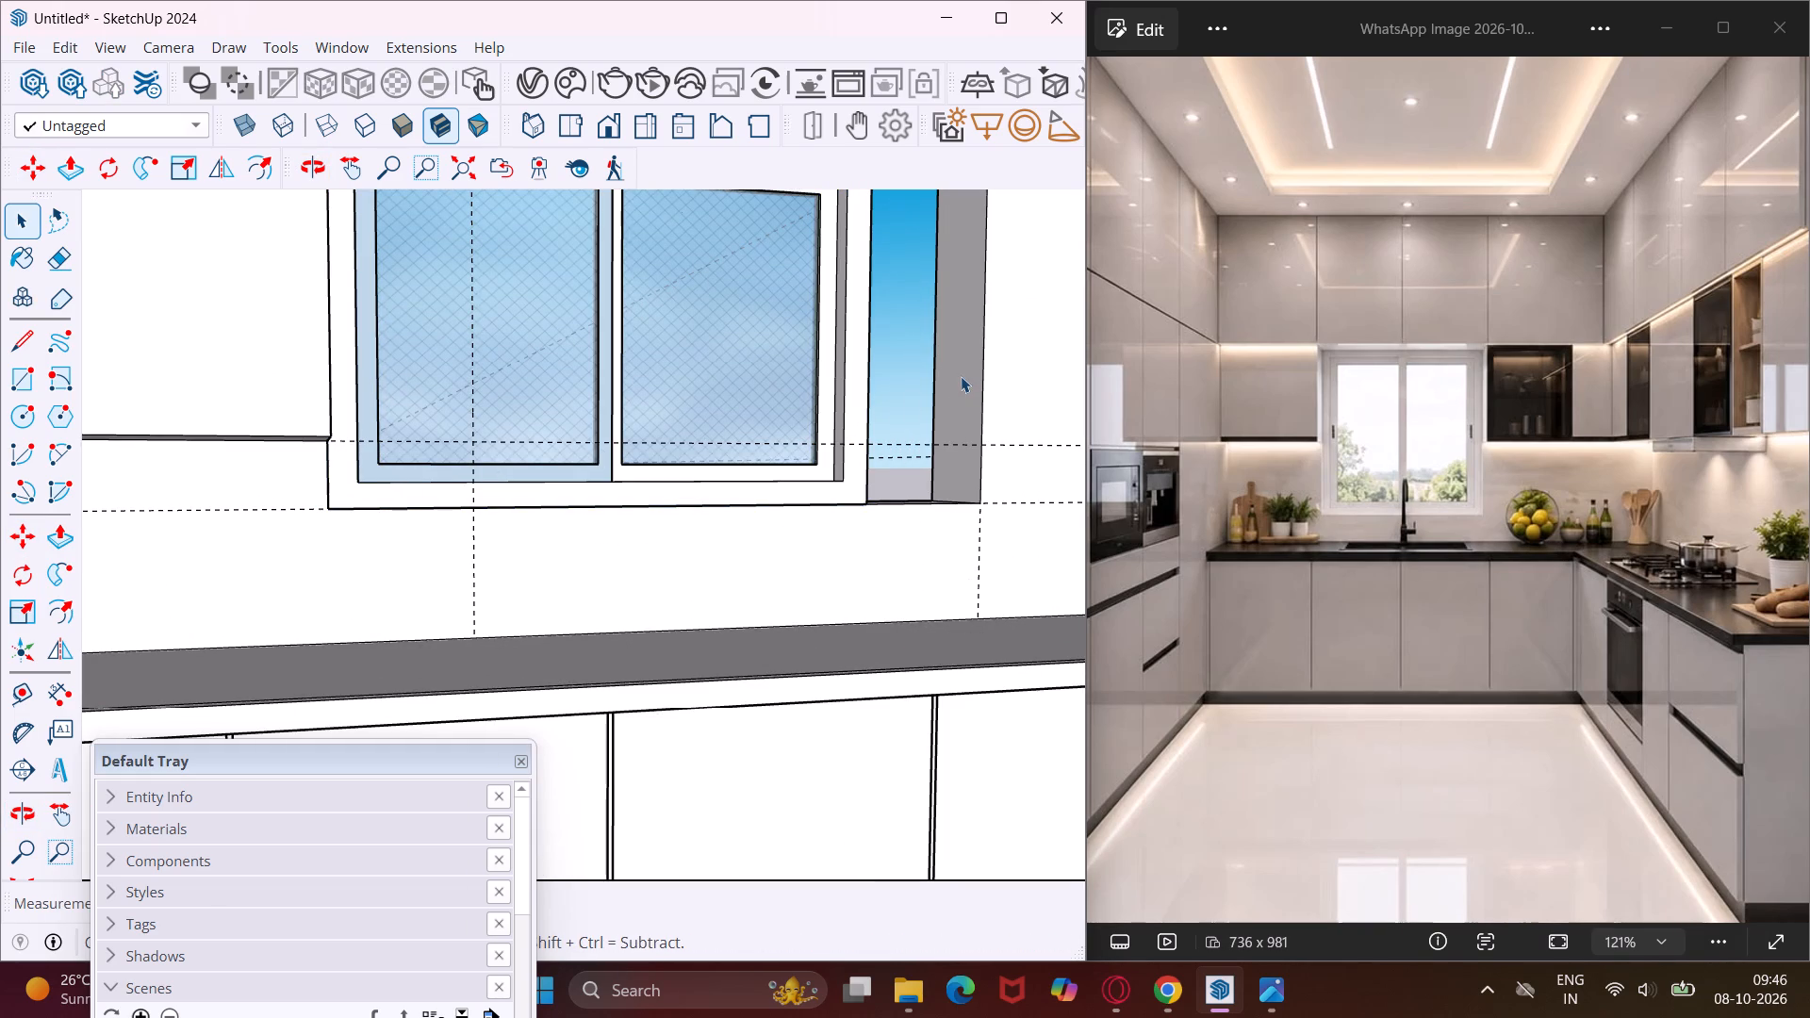
Push/Pull the window opening's far jamb in to the window frame's side, closing the gap beside the window.
left_click(961, 376)
key("l")
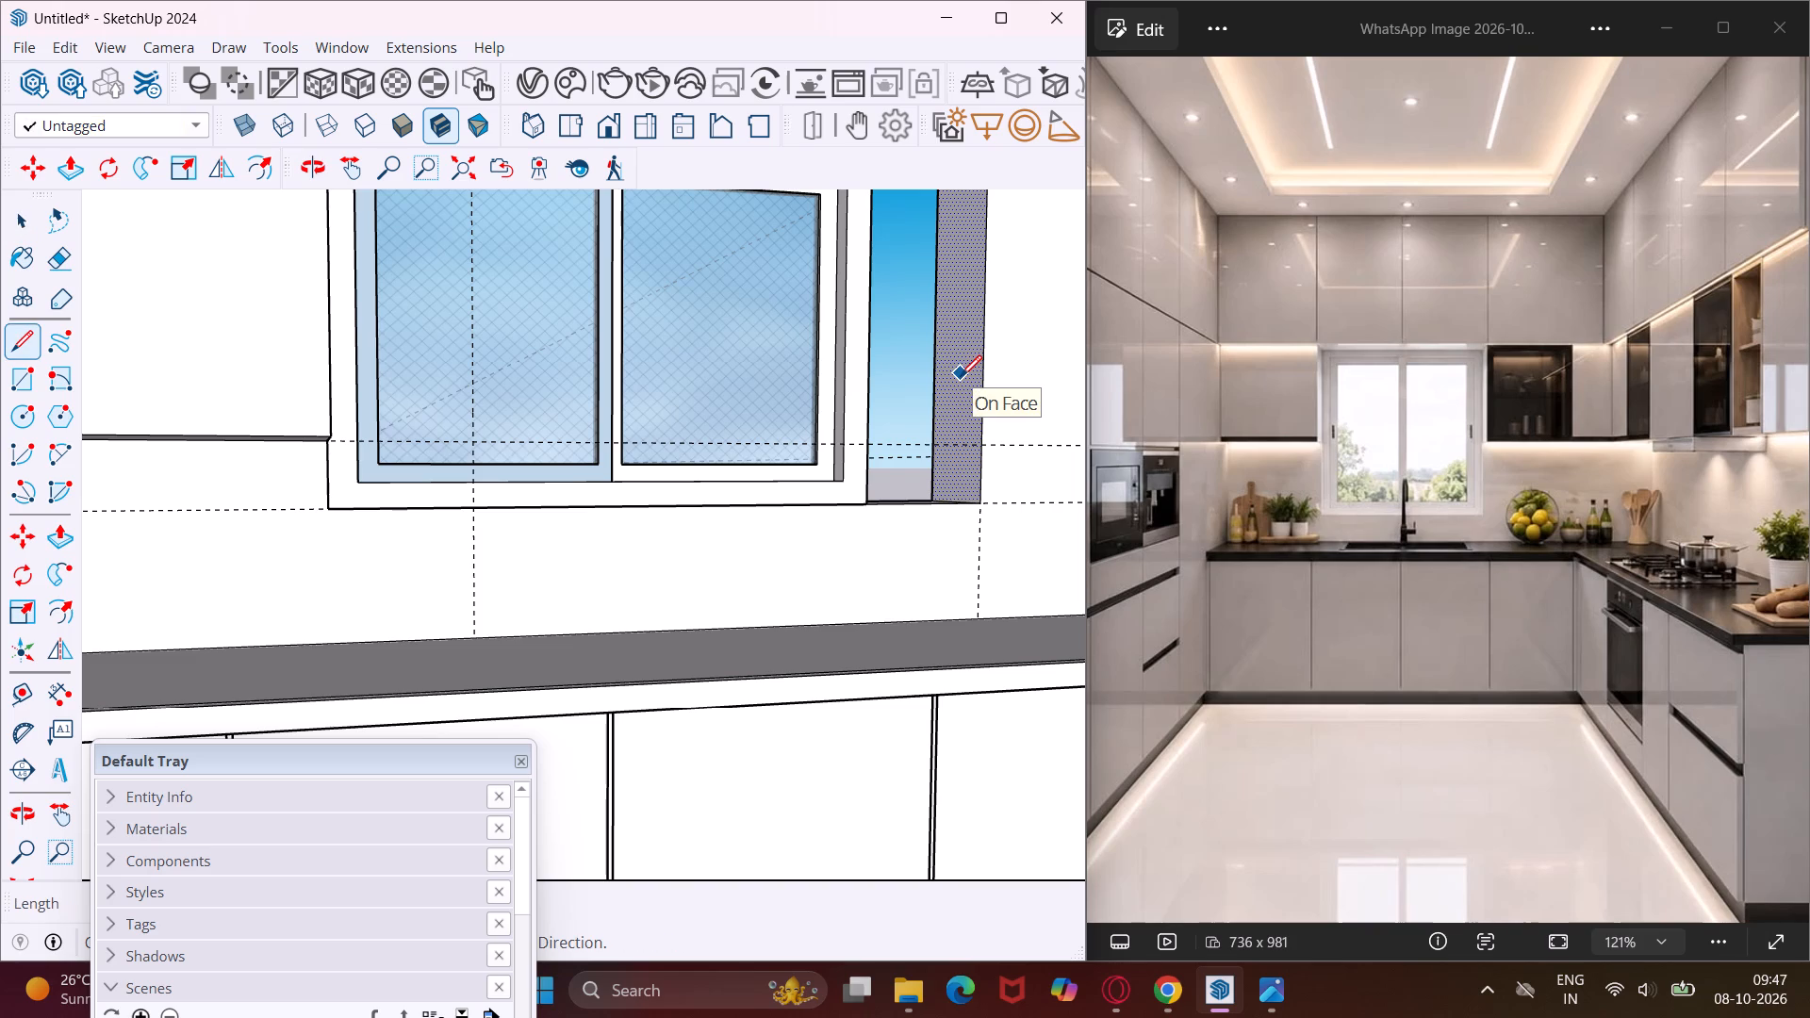
key("p")
left_click(961, 376)
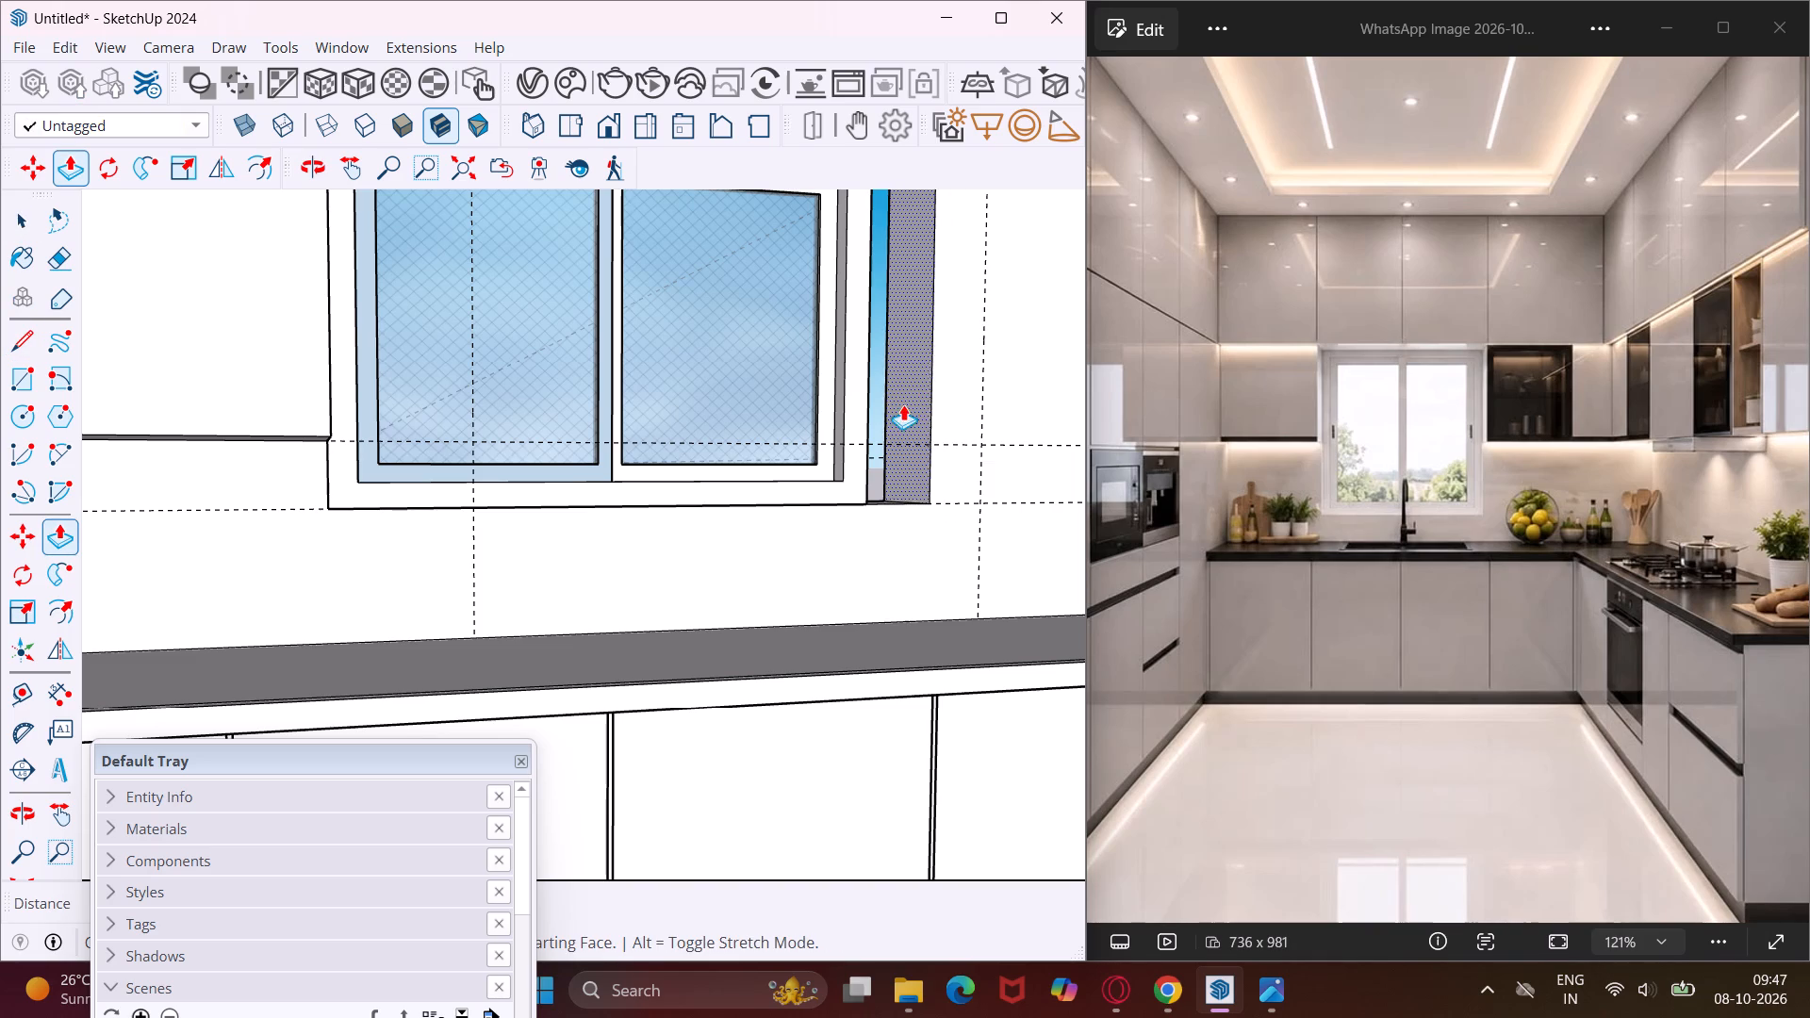
left_click(865, 436)
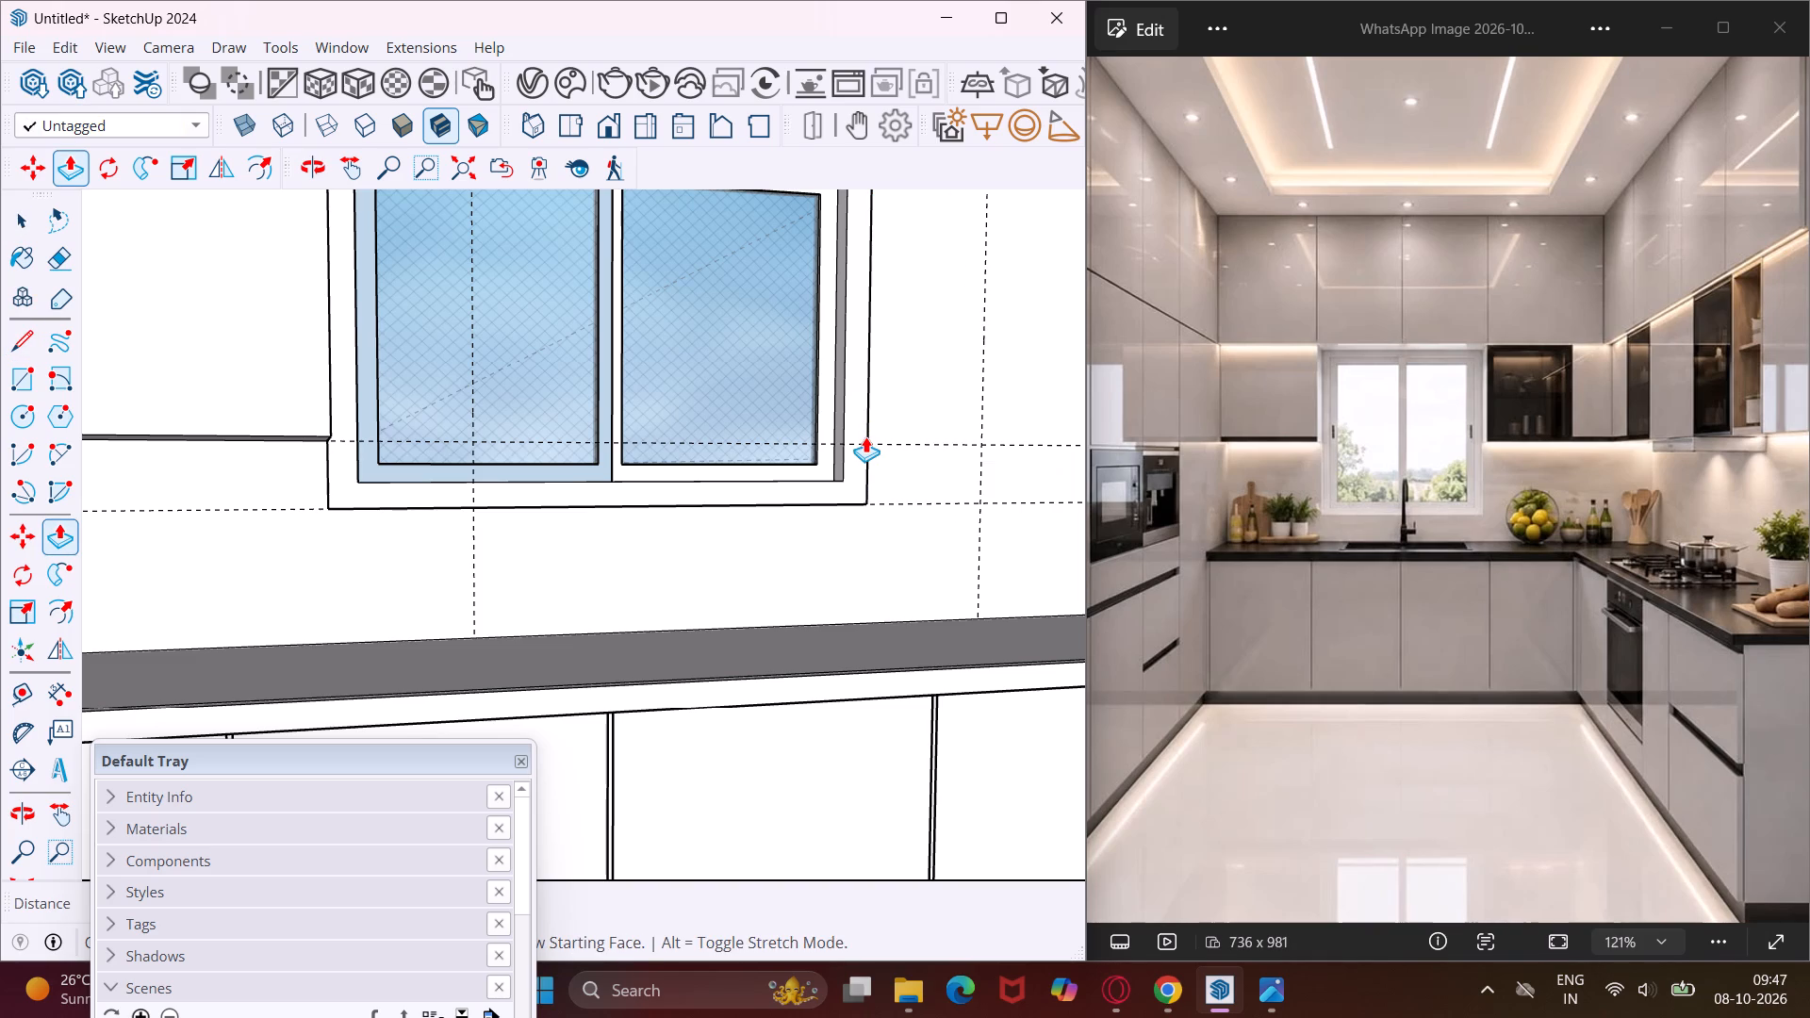
key("Escape")
key("space")
Delete the spare double-casement window model standing outside beside the imported appliances.
scroll(813, 436, "down", 7)
middle_click_drag(818, 435, 694, 502)
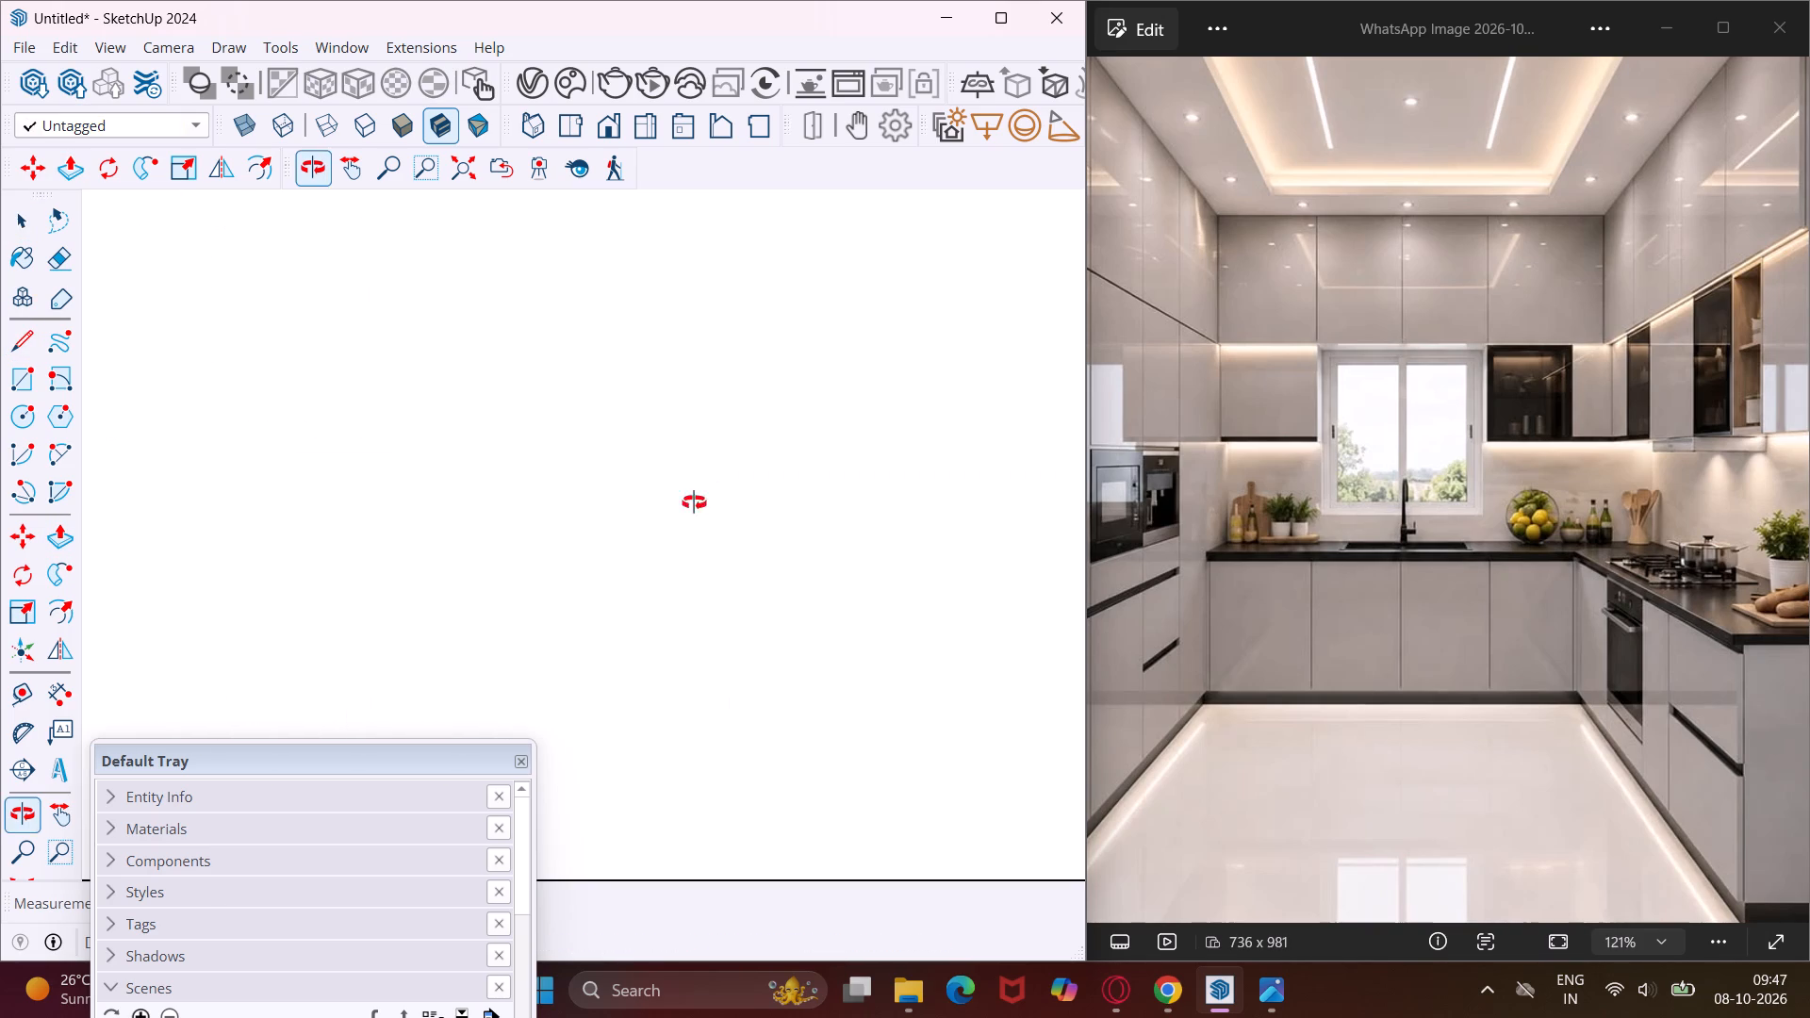
middle_click_drag(694, 502, 631, 517)
scroll(599, 512, "down", 20)
scroll(599, 512, "down", 8)
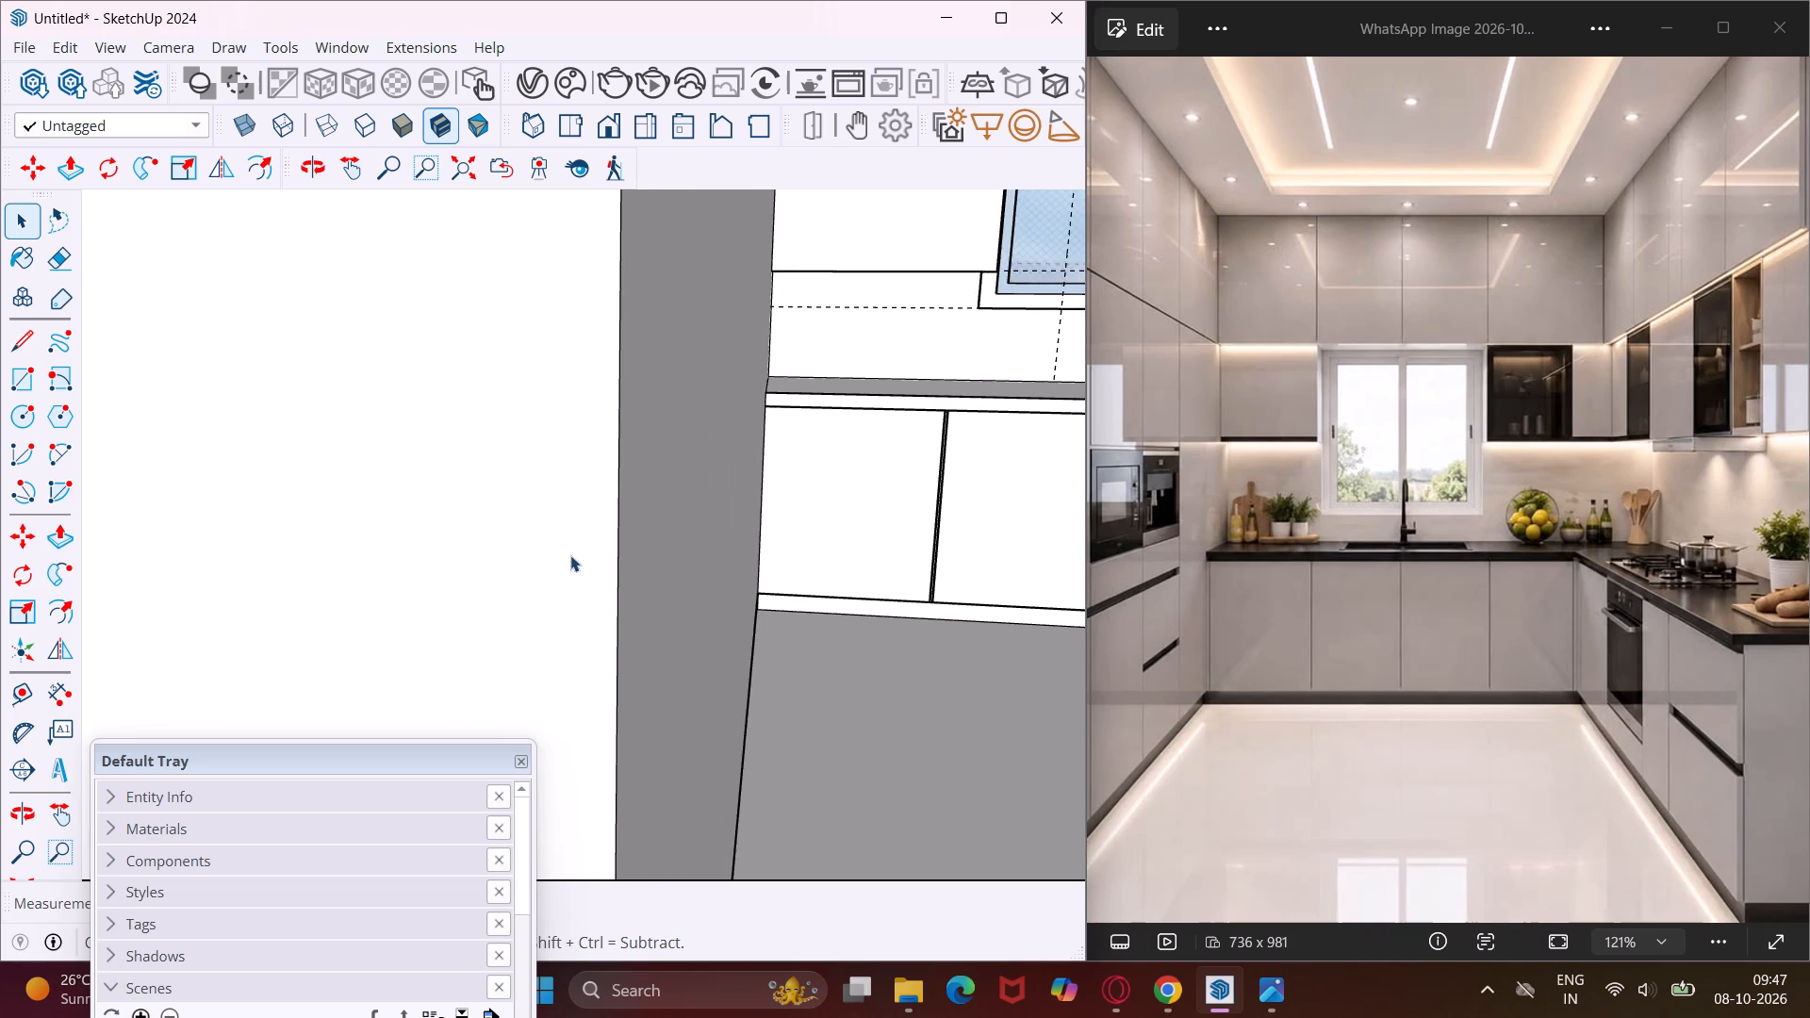
scroll(583, 582, "down", 7)
scroll(729, 547, "down", 12)
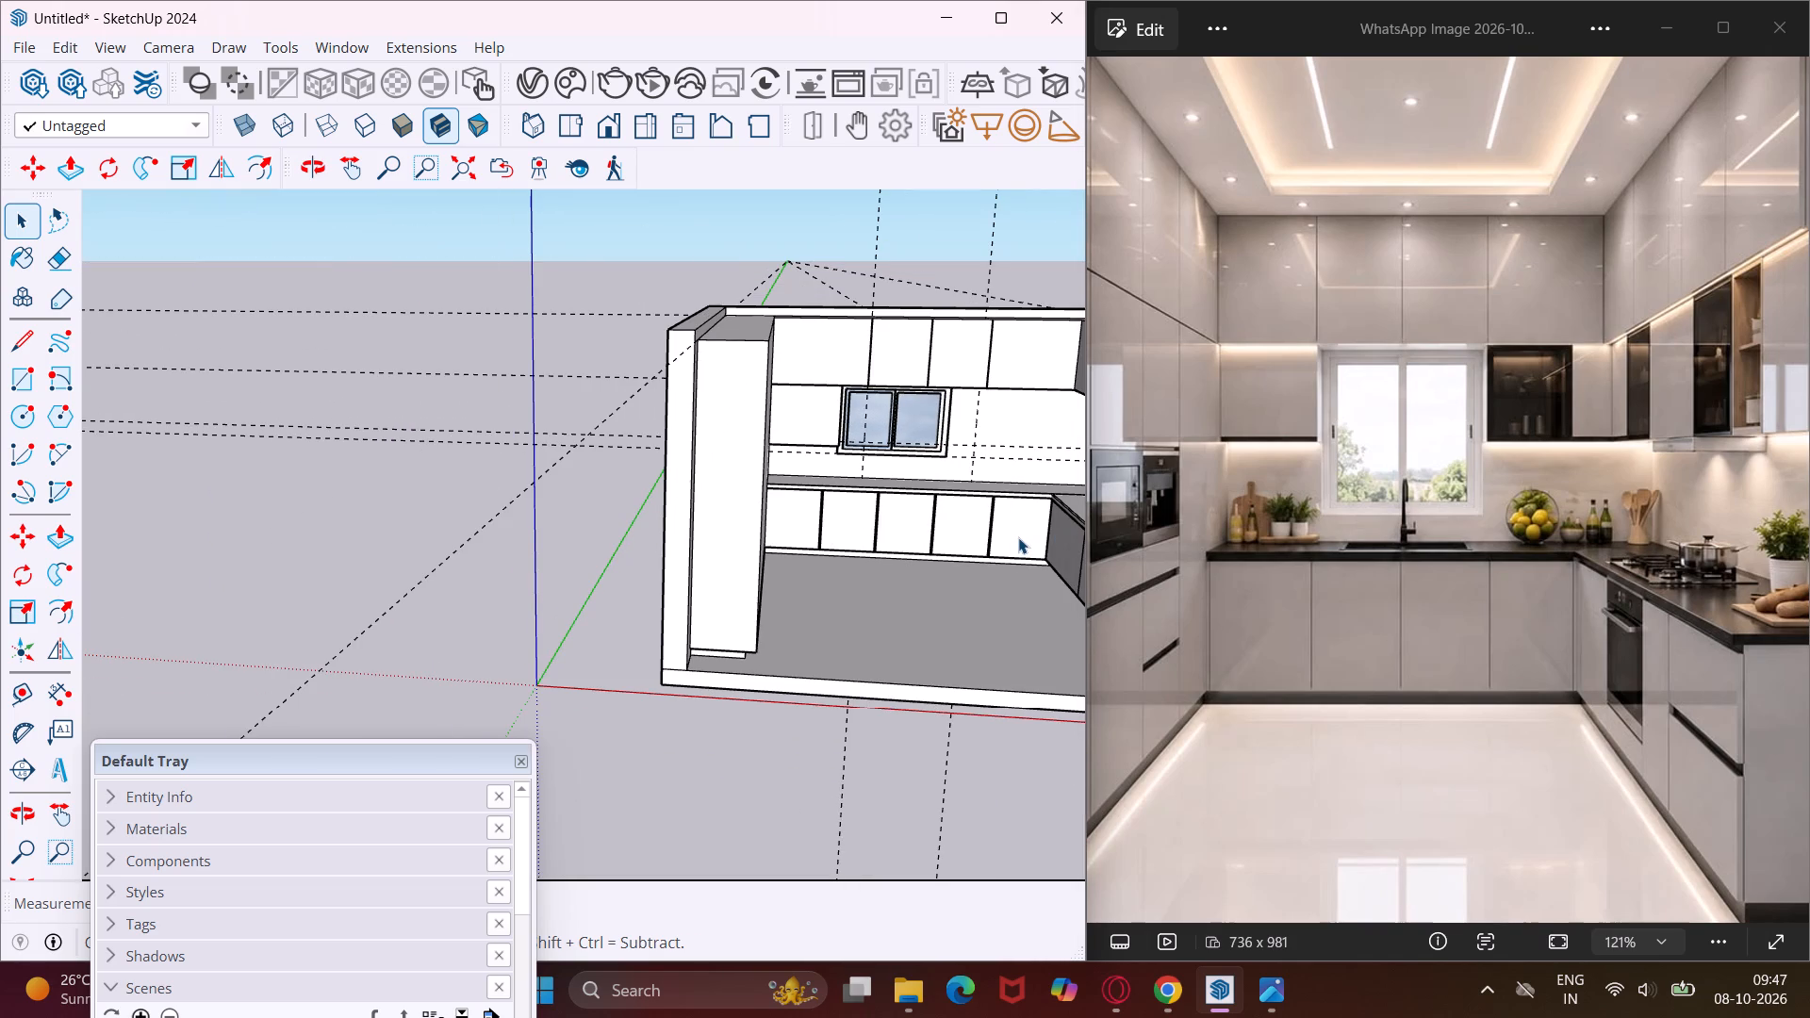
key("Escape")
key("space")
left_click(352, 159)
left_click_drag(765, 441, 524, 499)
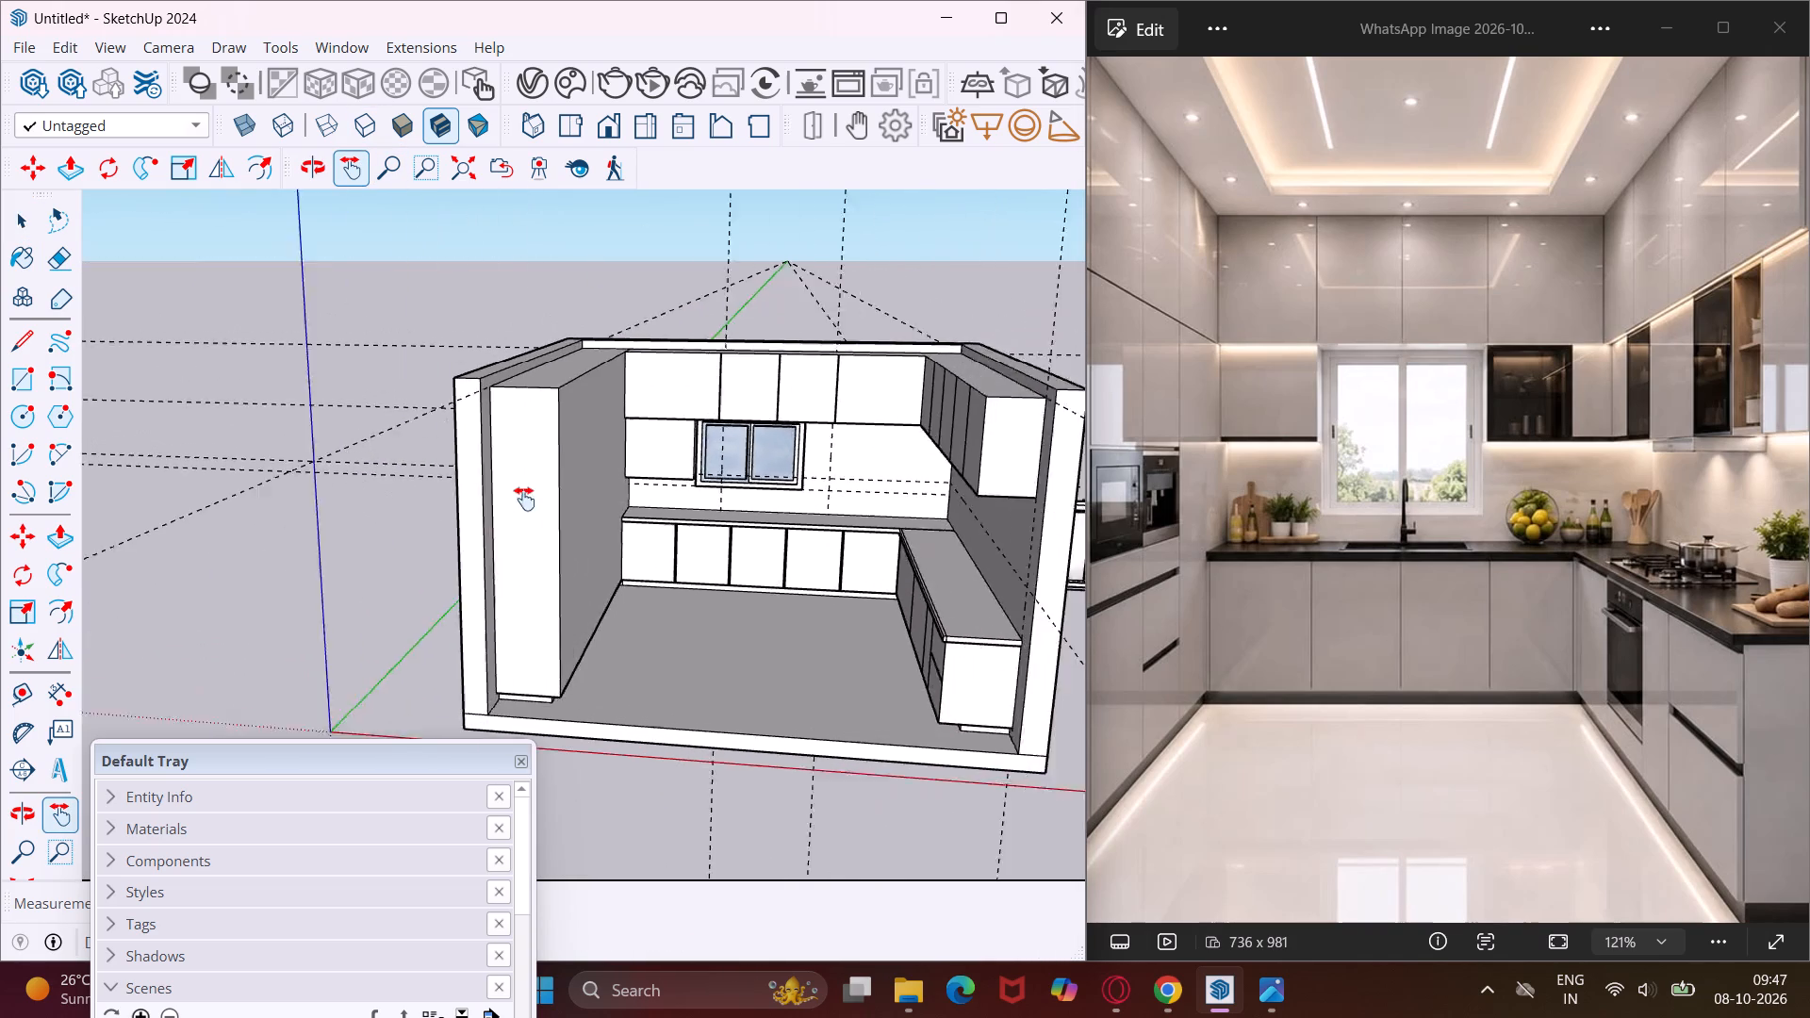
left_click_drag(524, 499, 420, 502)
left_click_drag(763, 524, 628, 553)
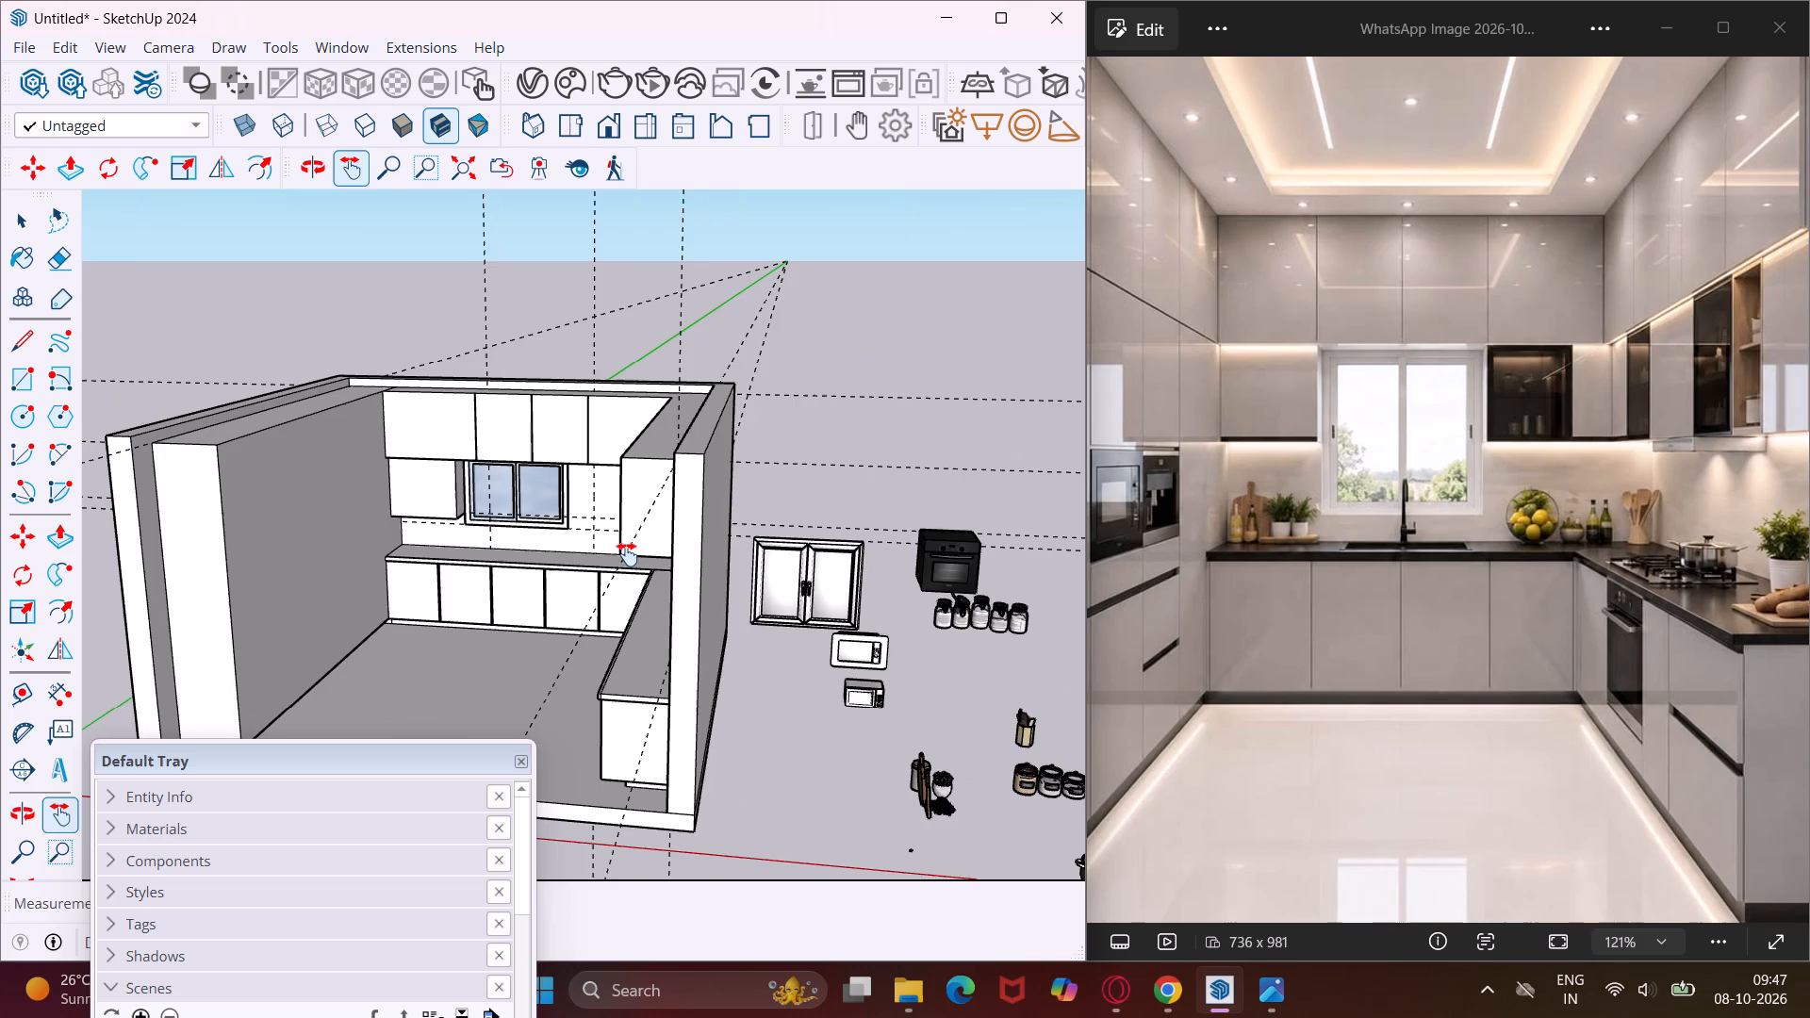
middle_click_drag(627, 554, 745, 540)
key("Escape")
key("space")
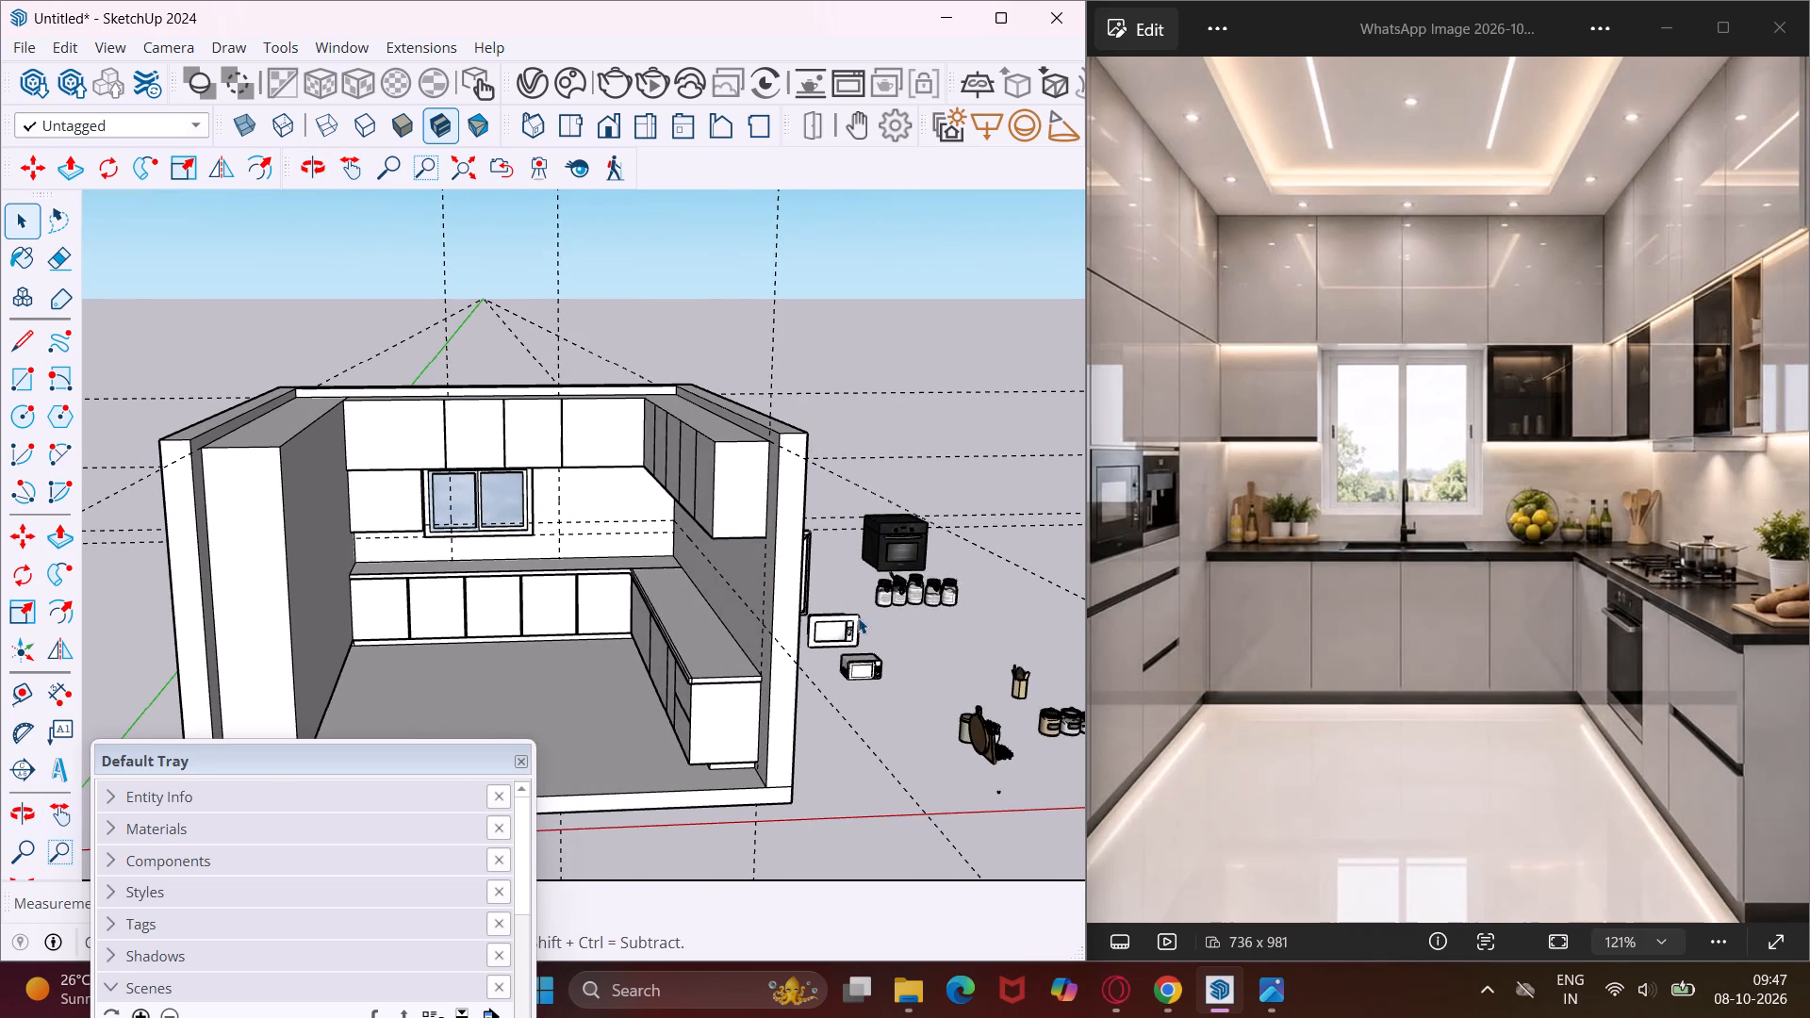
middle_click_drag(862, 630, 805, 564)
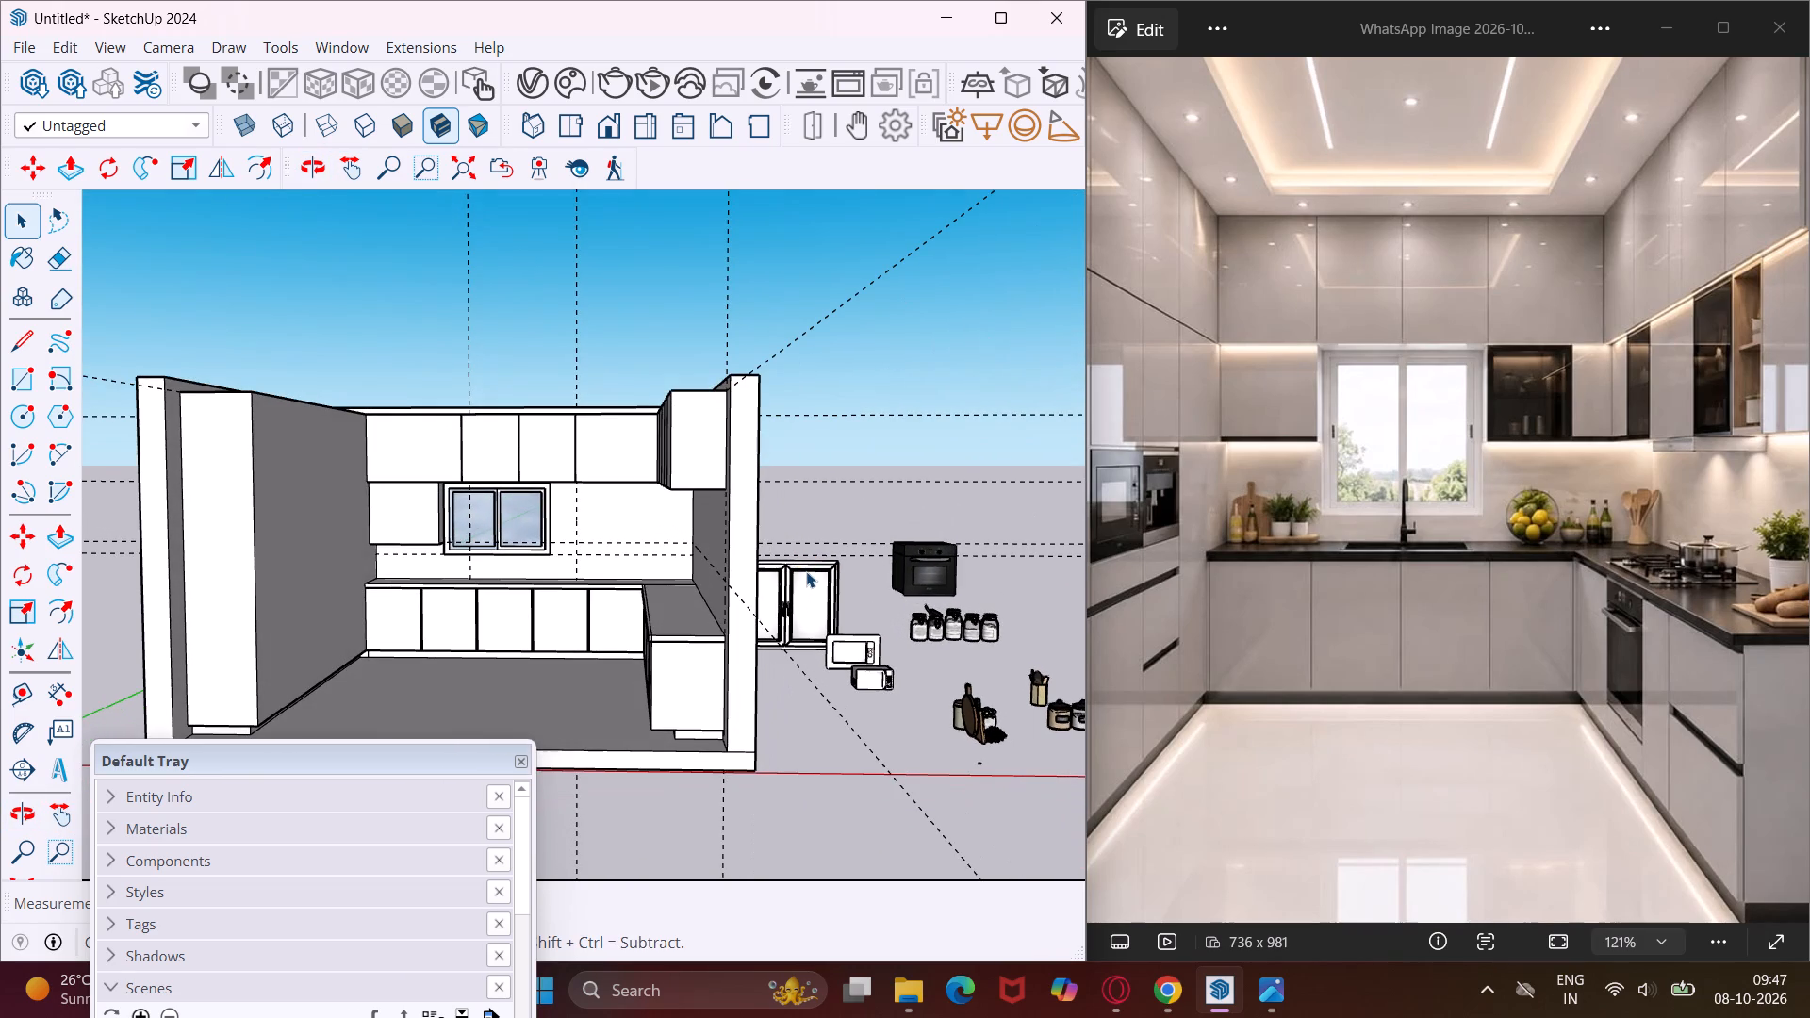
left_click(806, 572)
key("Delete")
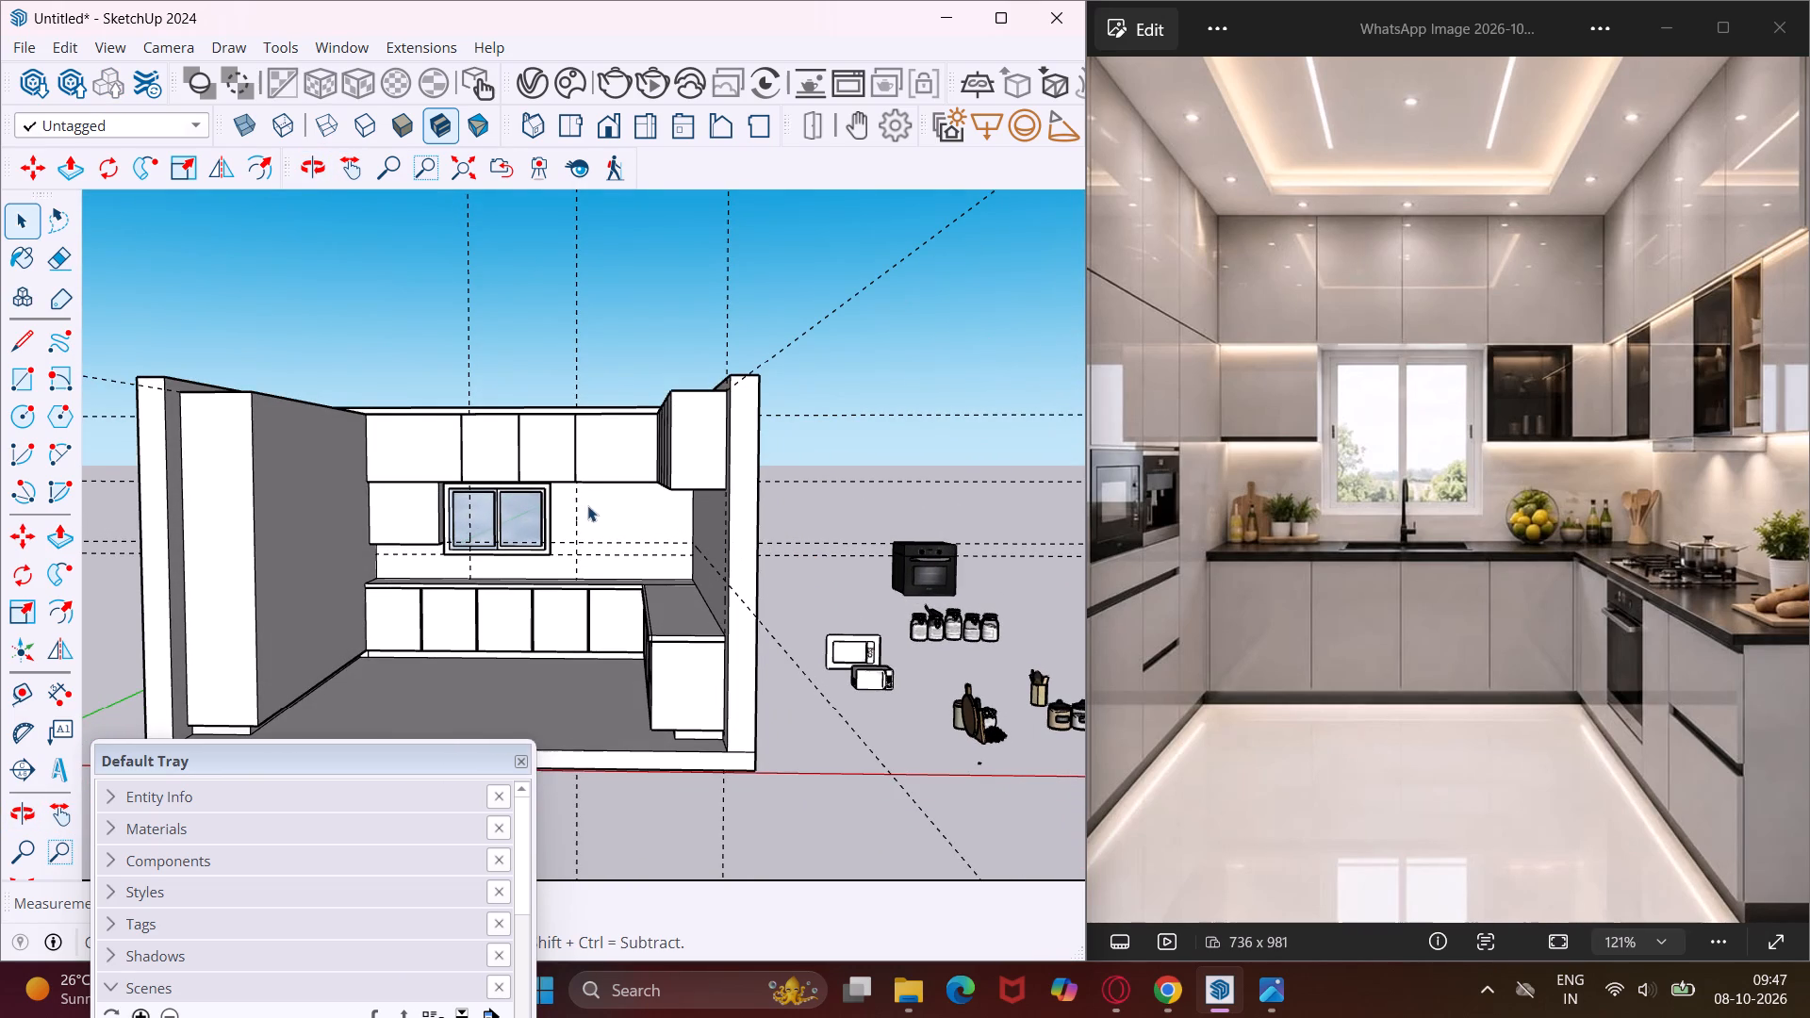
Draw a rectangle on the back wall from the corner under the upper cabinets to the window's side at the upper horizontal guide.
scroll(601, 518, "up", 3)
middle_click_drag(601, 518, 717, 518)
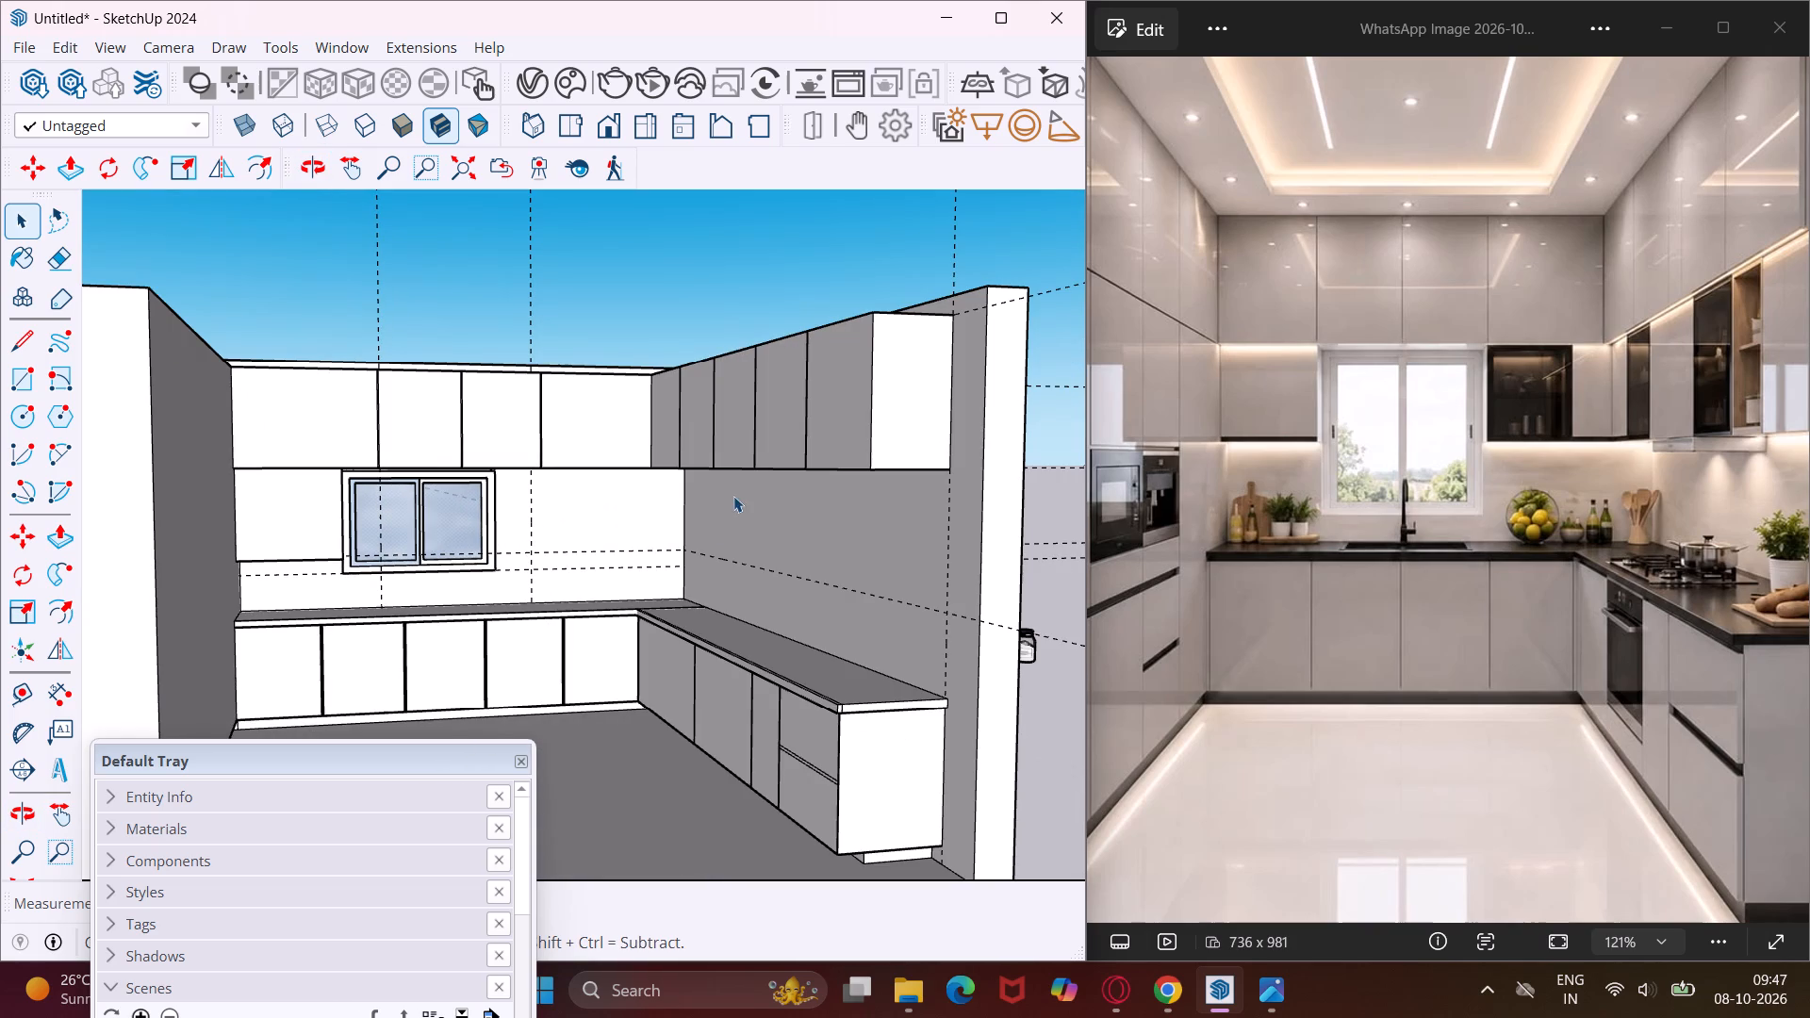
left_click(35, 370)
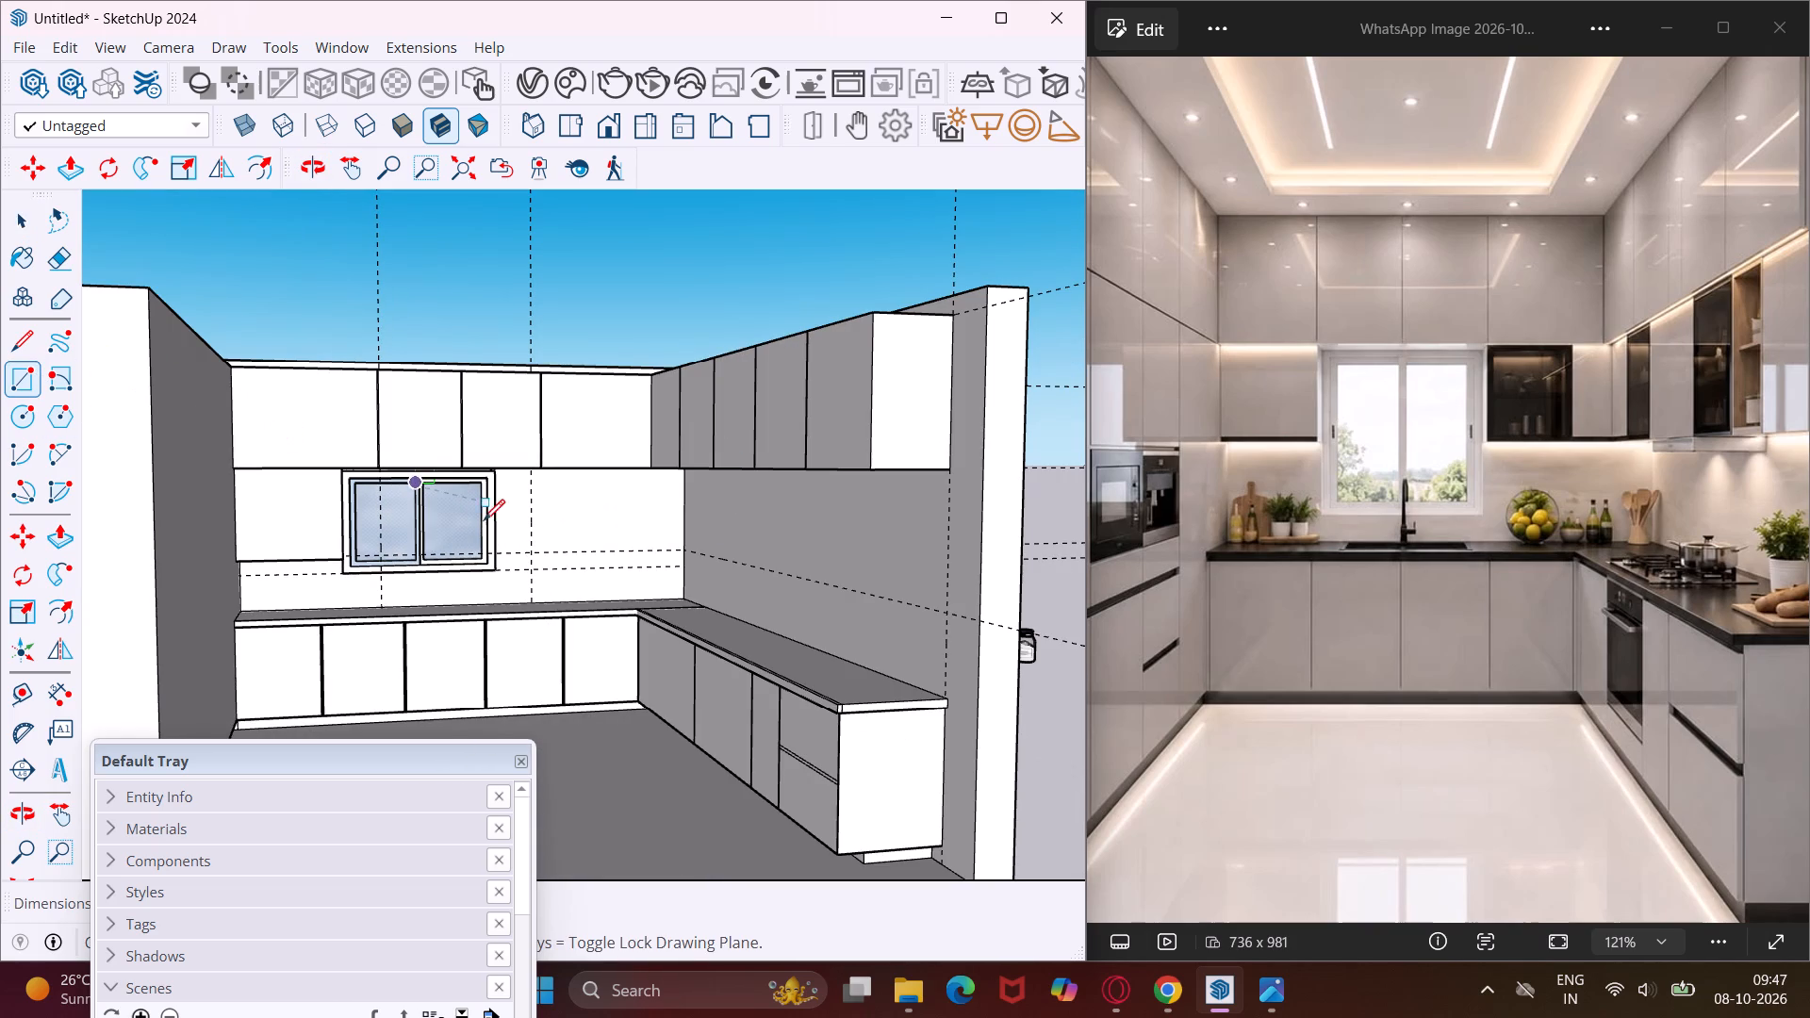
scroll(682, 473, "up", 5)
middle_click_drag(680, 471, 721, 316)
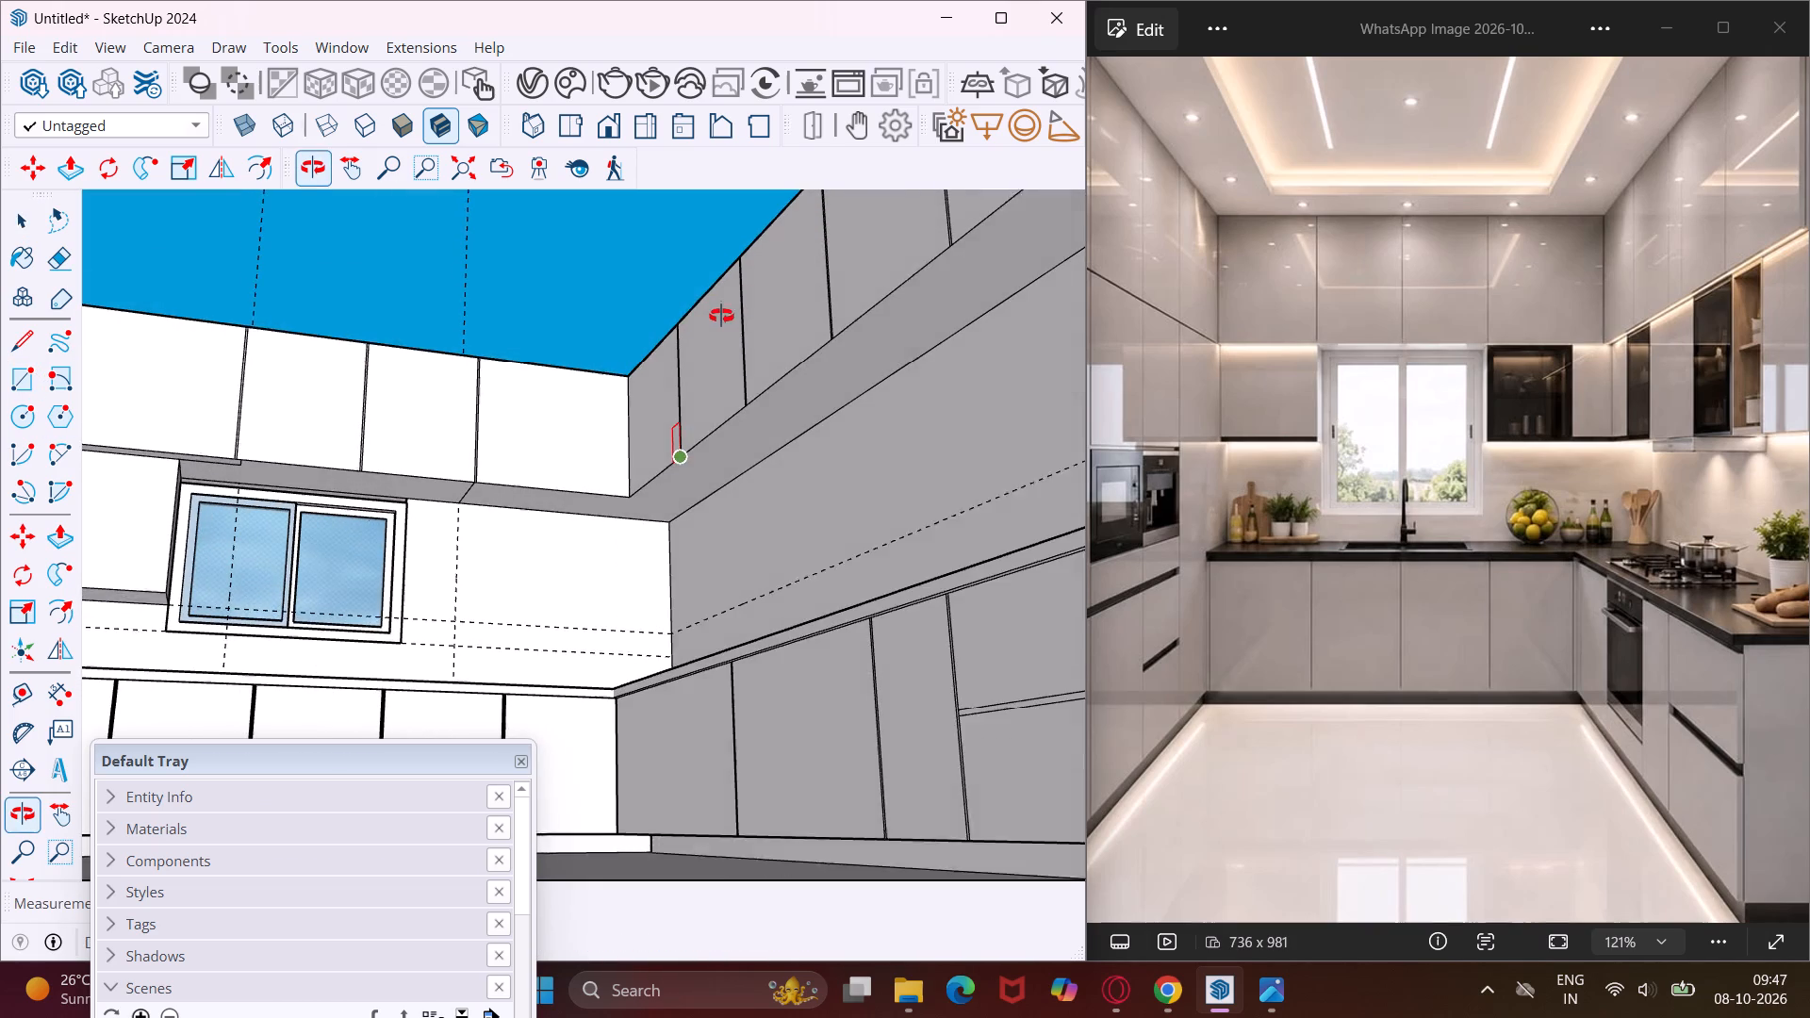
middle_click_drag(721, 316, 721, 313)
left_click(673, 528)
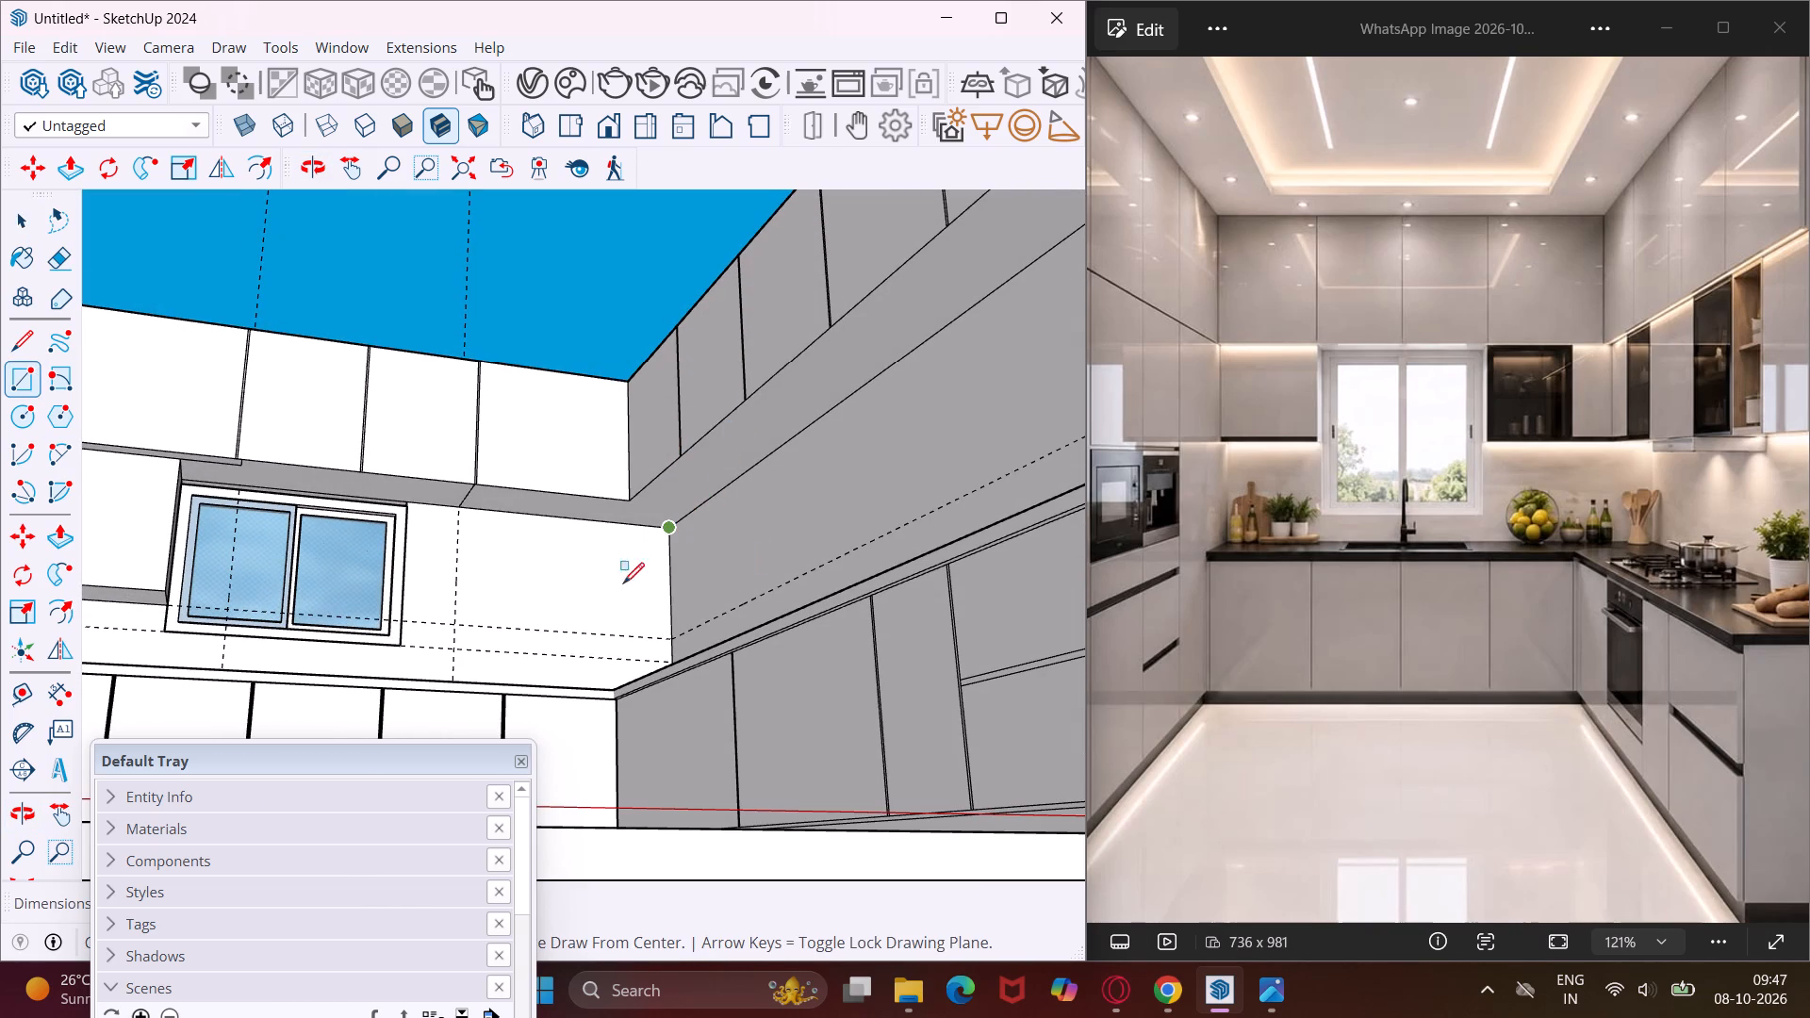
left_click(408, 623)
key("Escape")
key("space")
Push/Pull the new rectangle beside the window out 1'2" to form a lower wall cabinet.
left_click(518, 591)
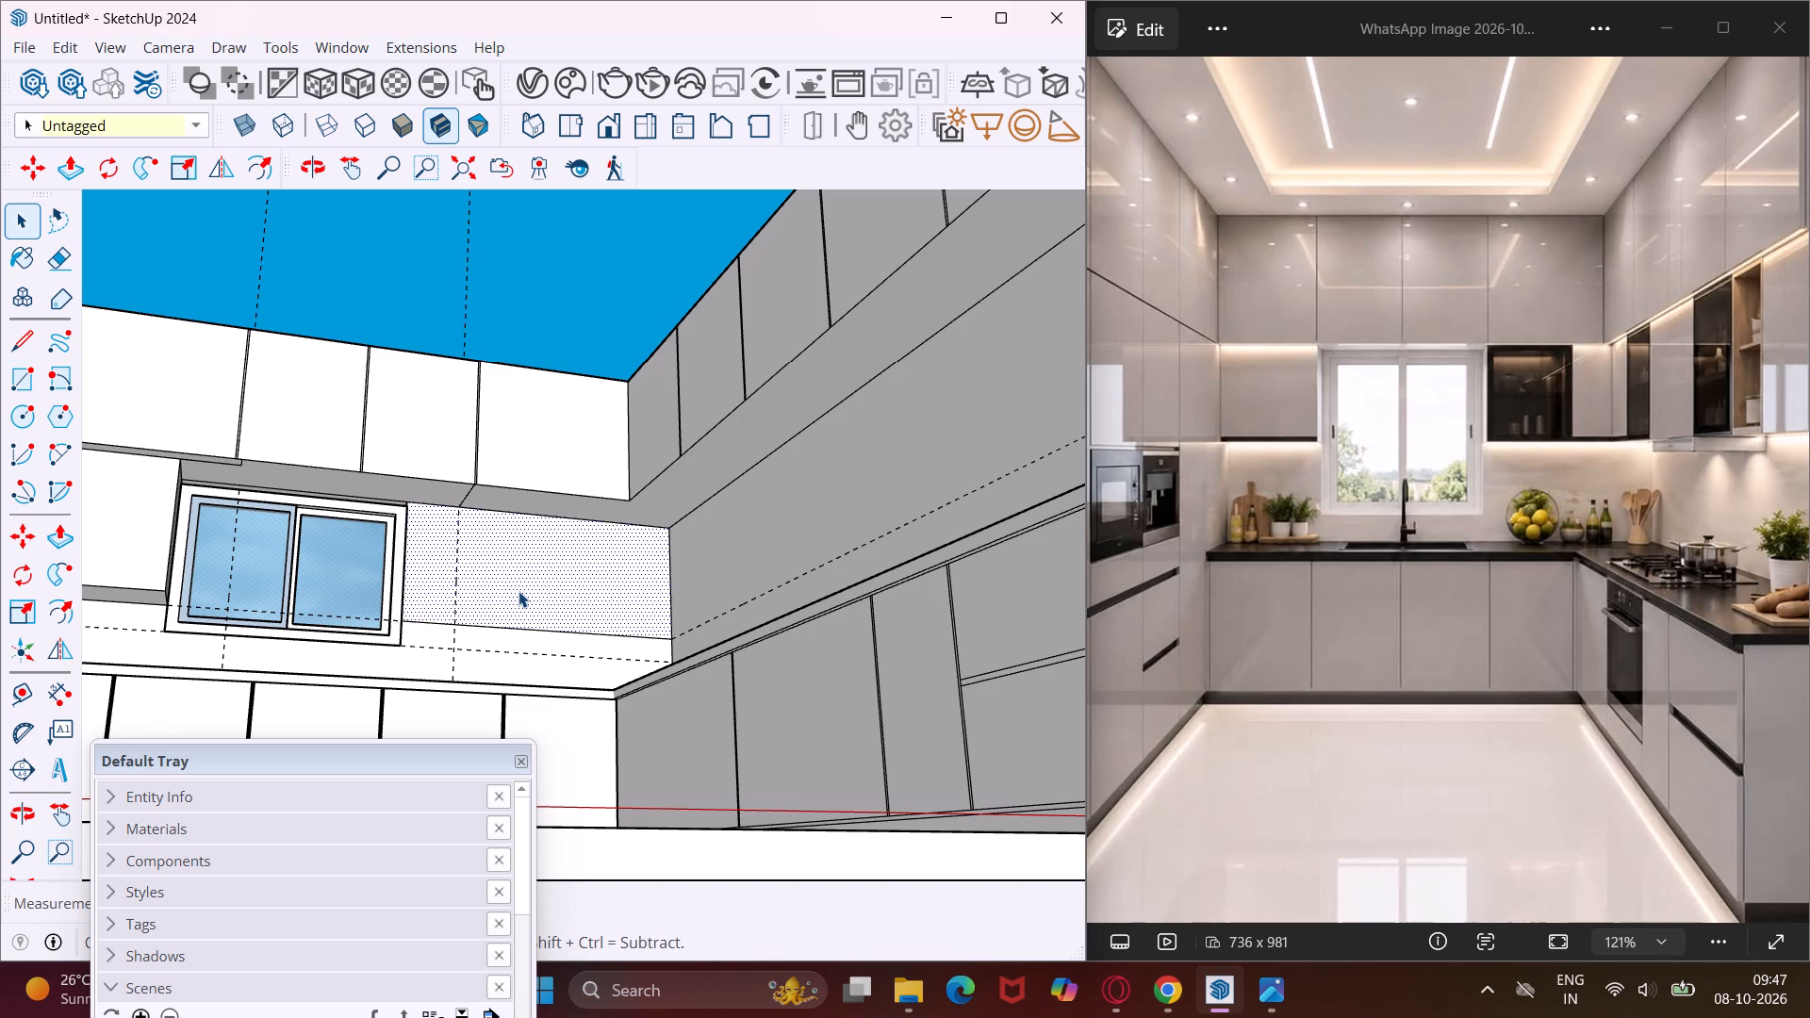
key("p")
left_click(518, 591)
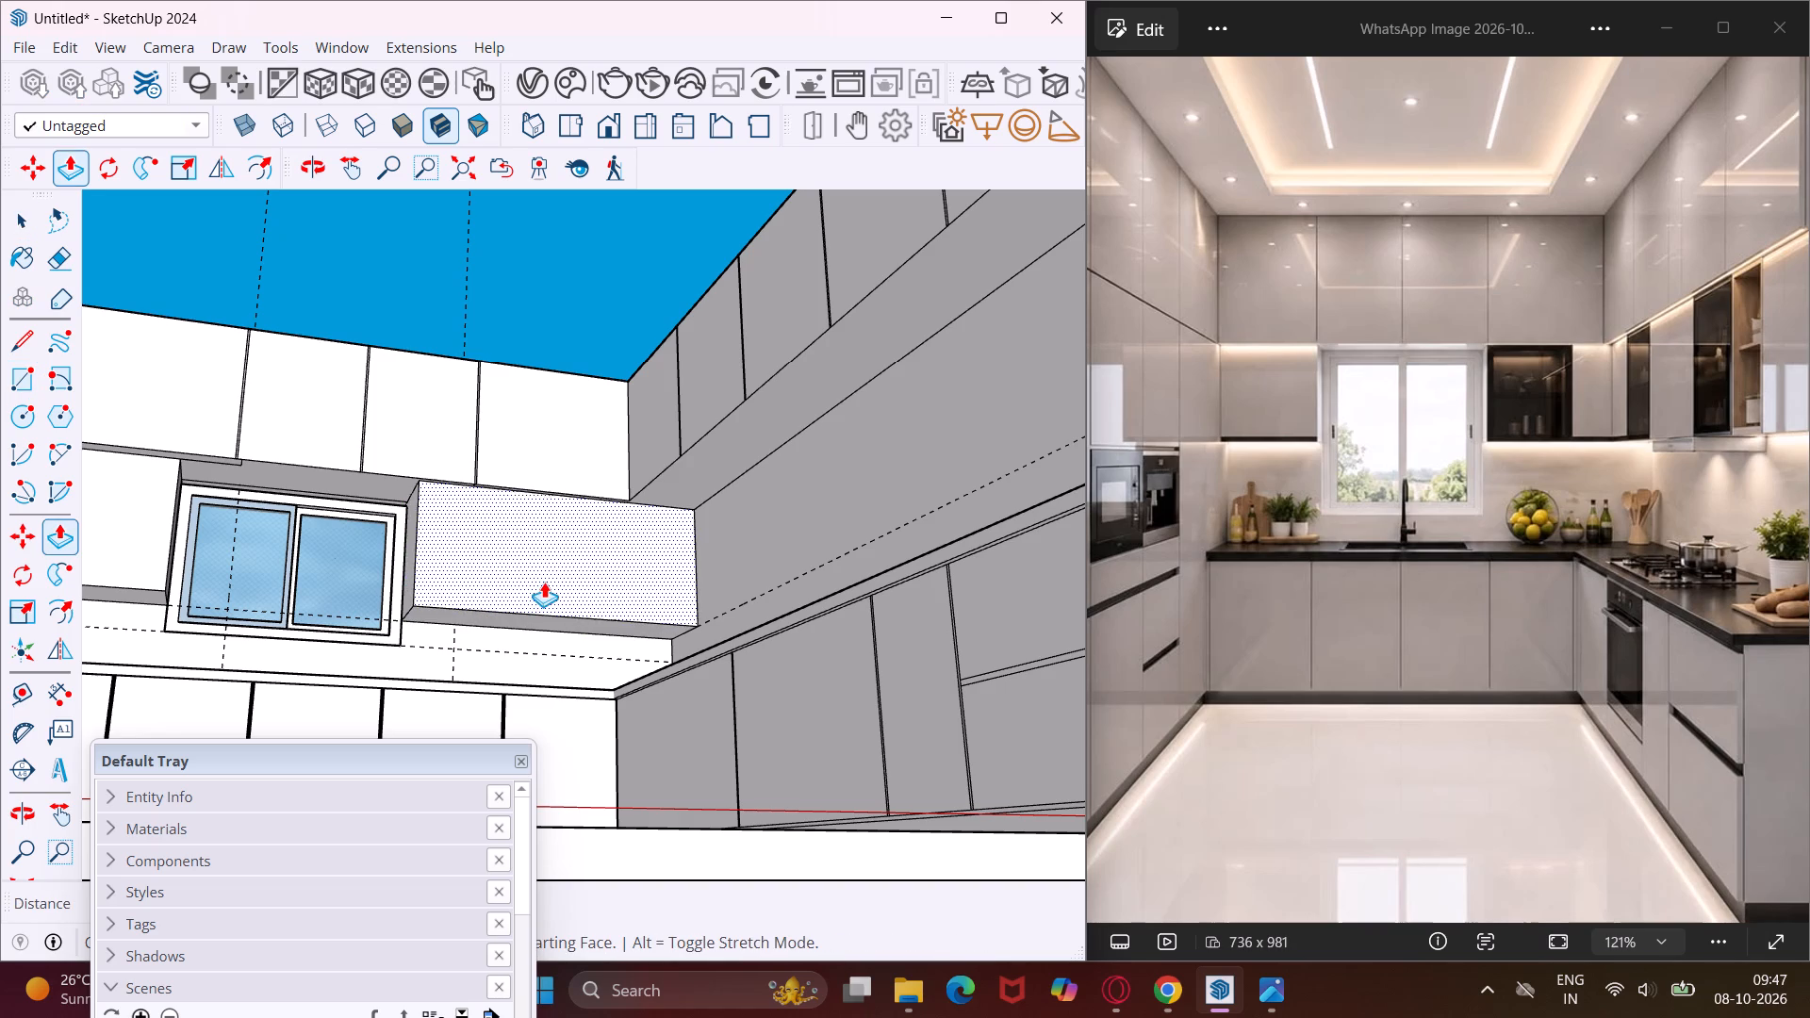
type("1'")
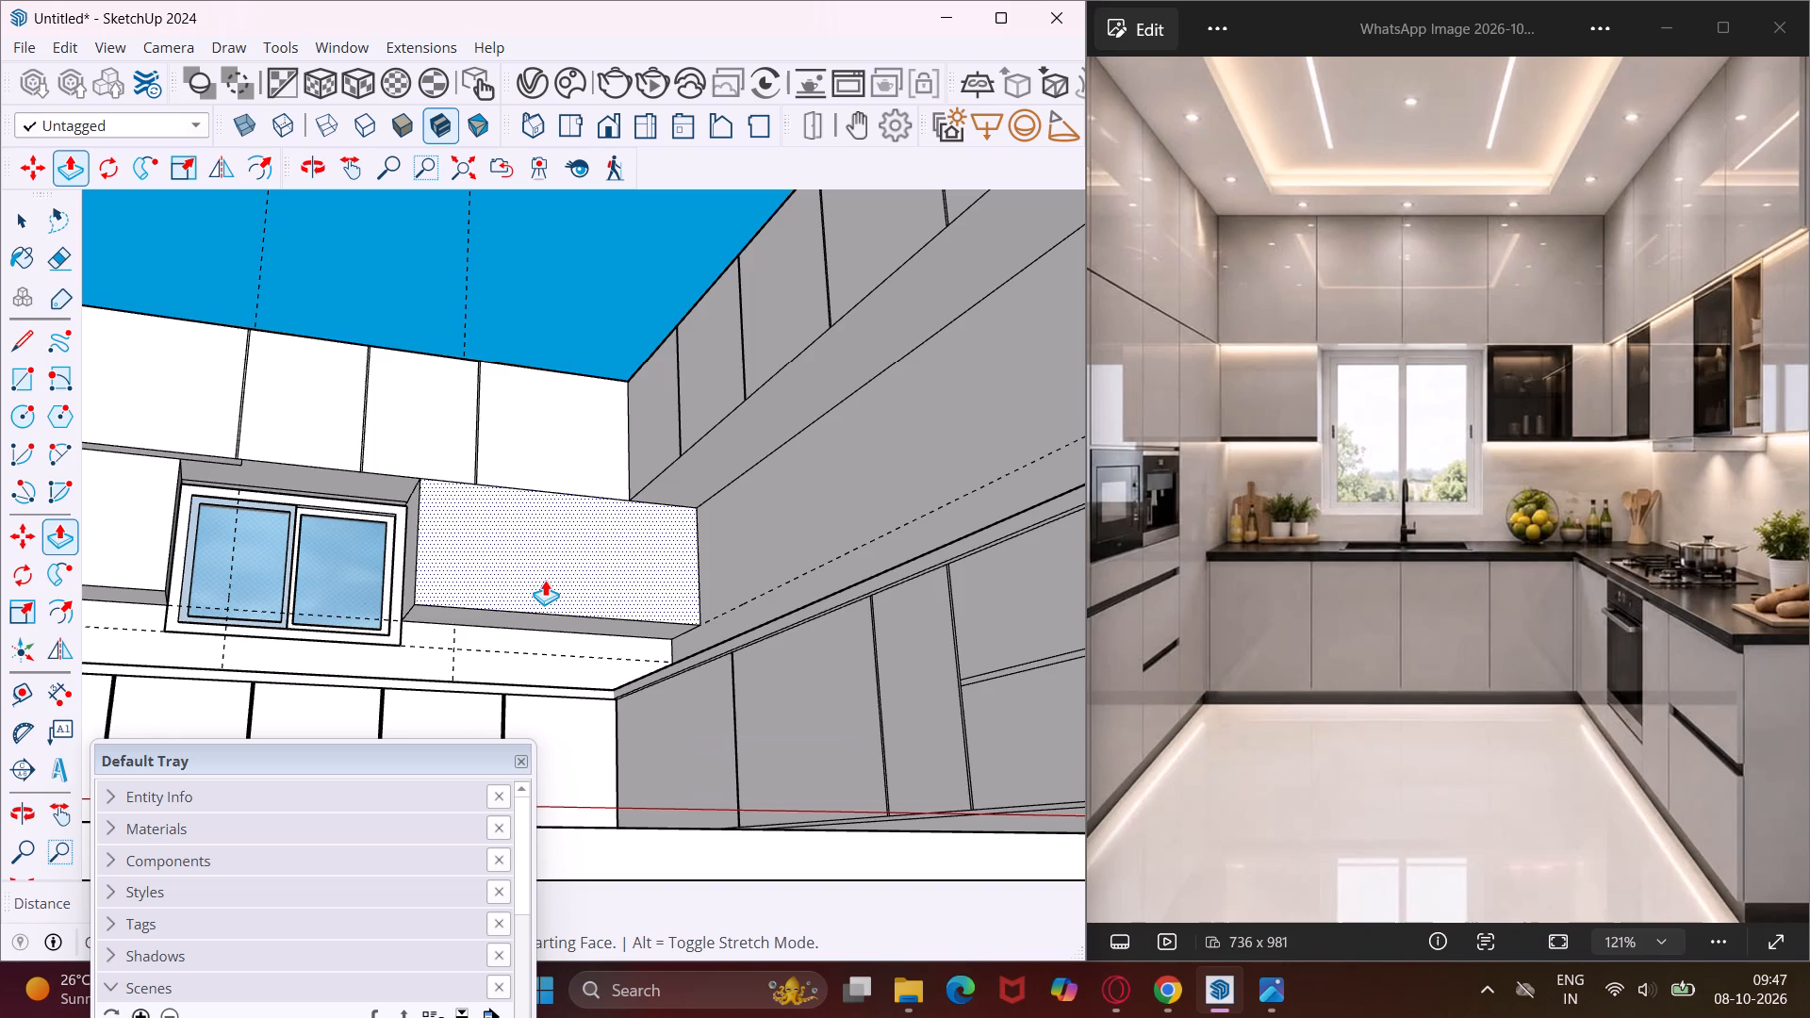
type("2\"")
key("Return")
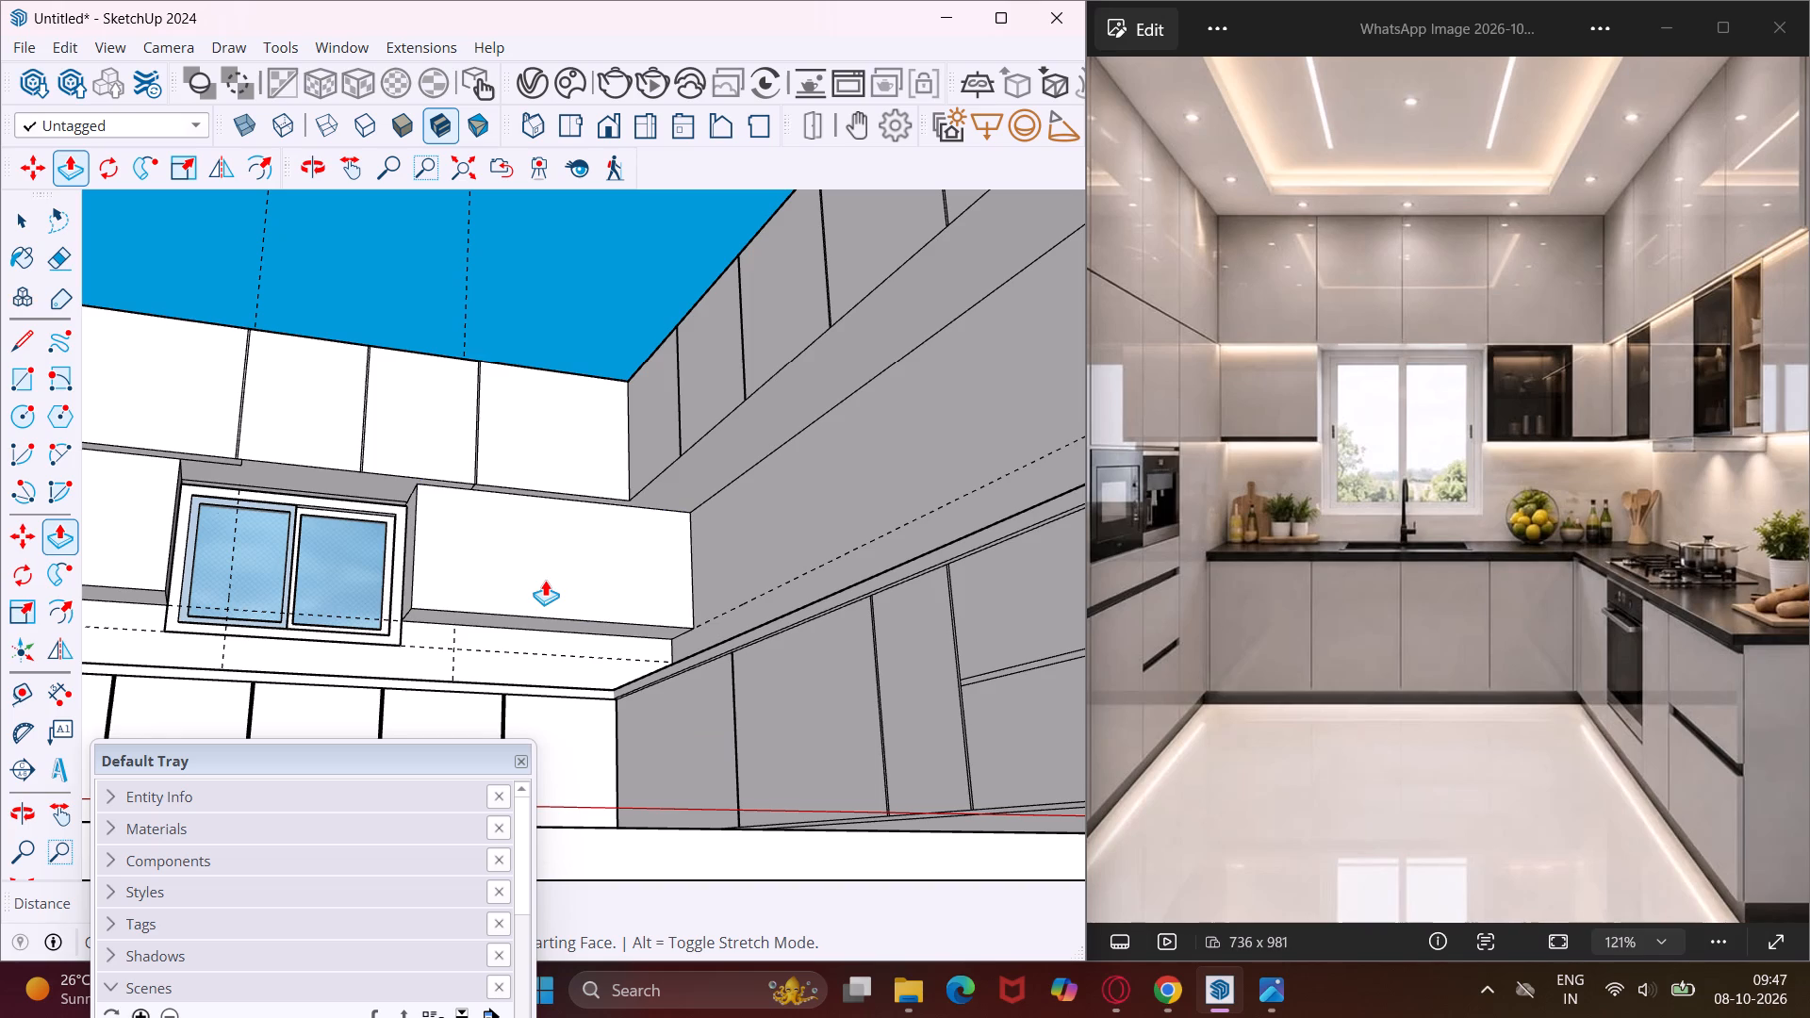
middle_click_drag(545, 580, 556, 722)
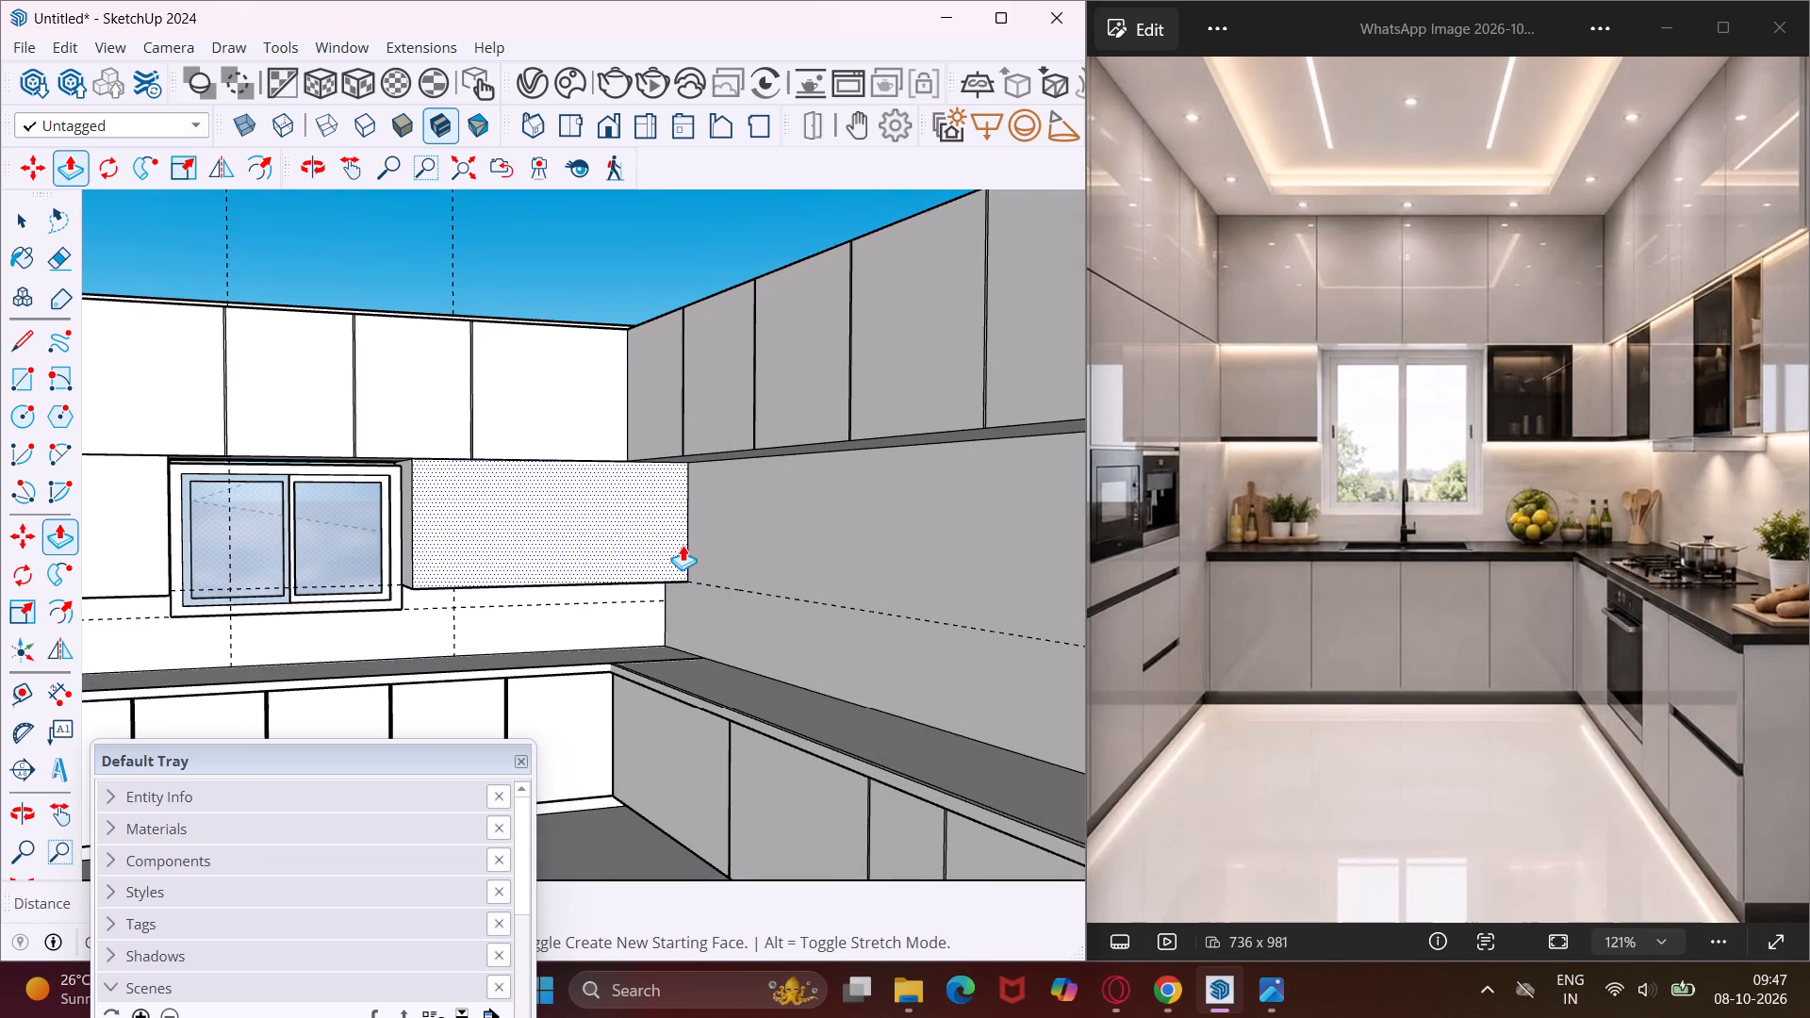
key("Escape")
key("space")
Copy the new lower wall cabinet's vertical corner edge 1'2" across its front face, marking off a strip beside the side wall.
scroll(689, 555, "up", 4)
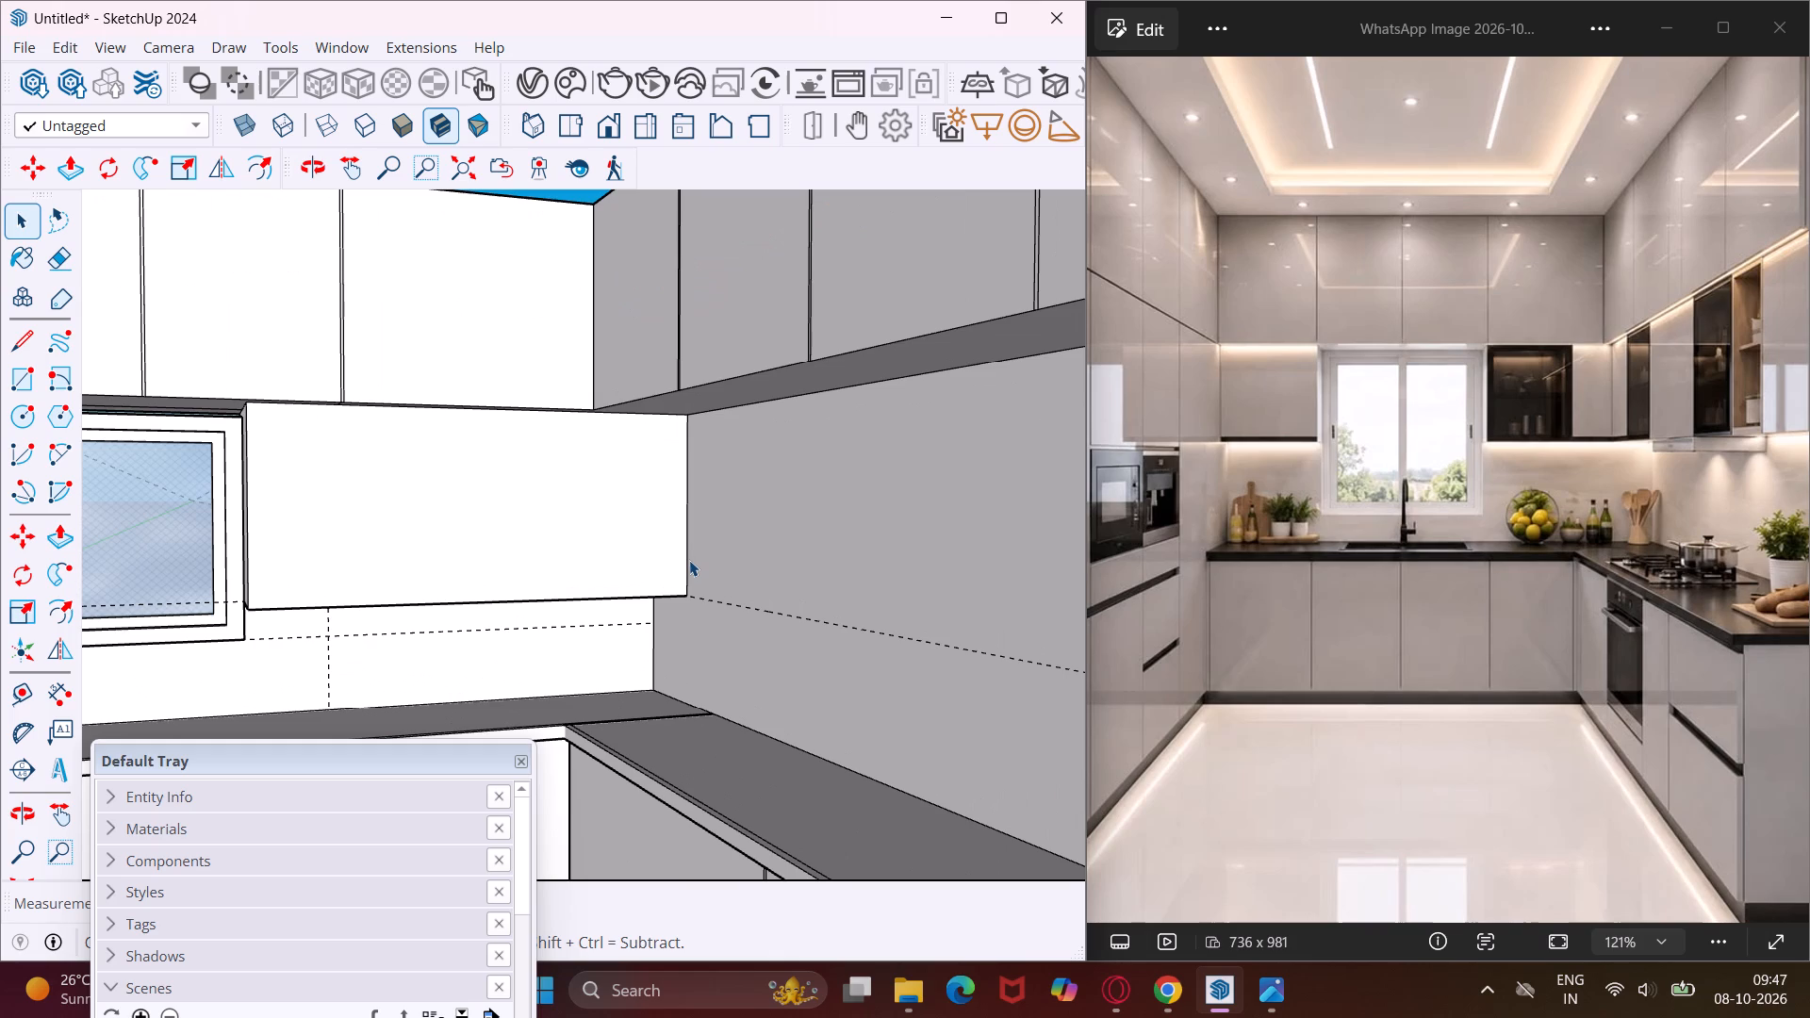
left_click(686, 563)
key("m")
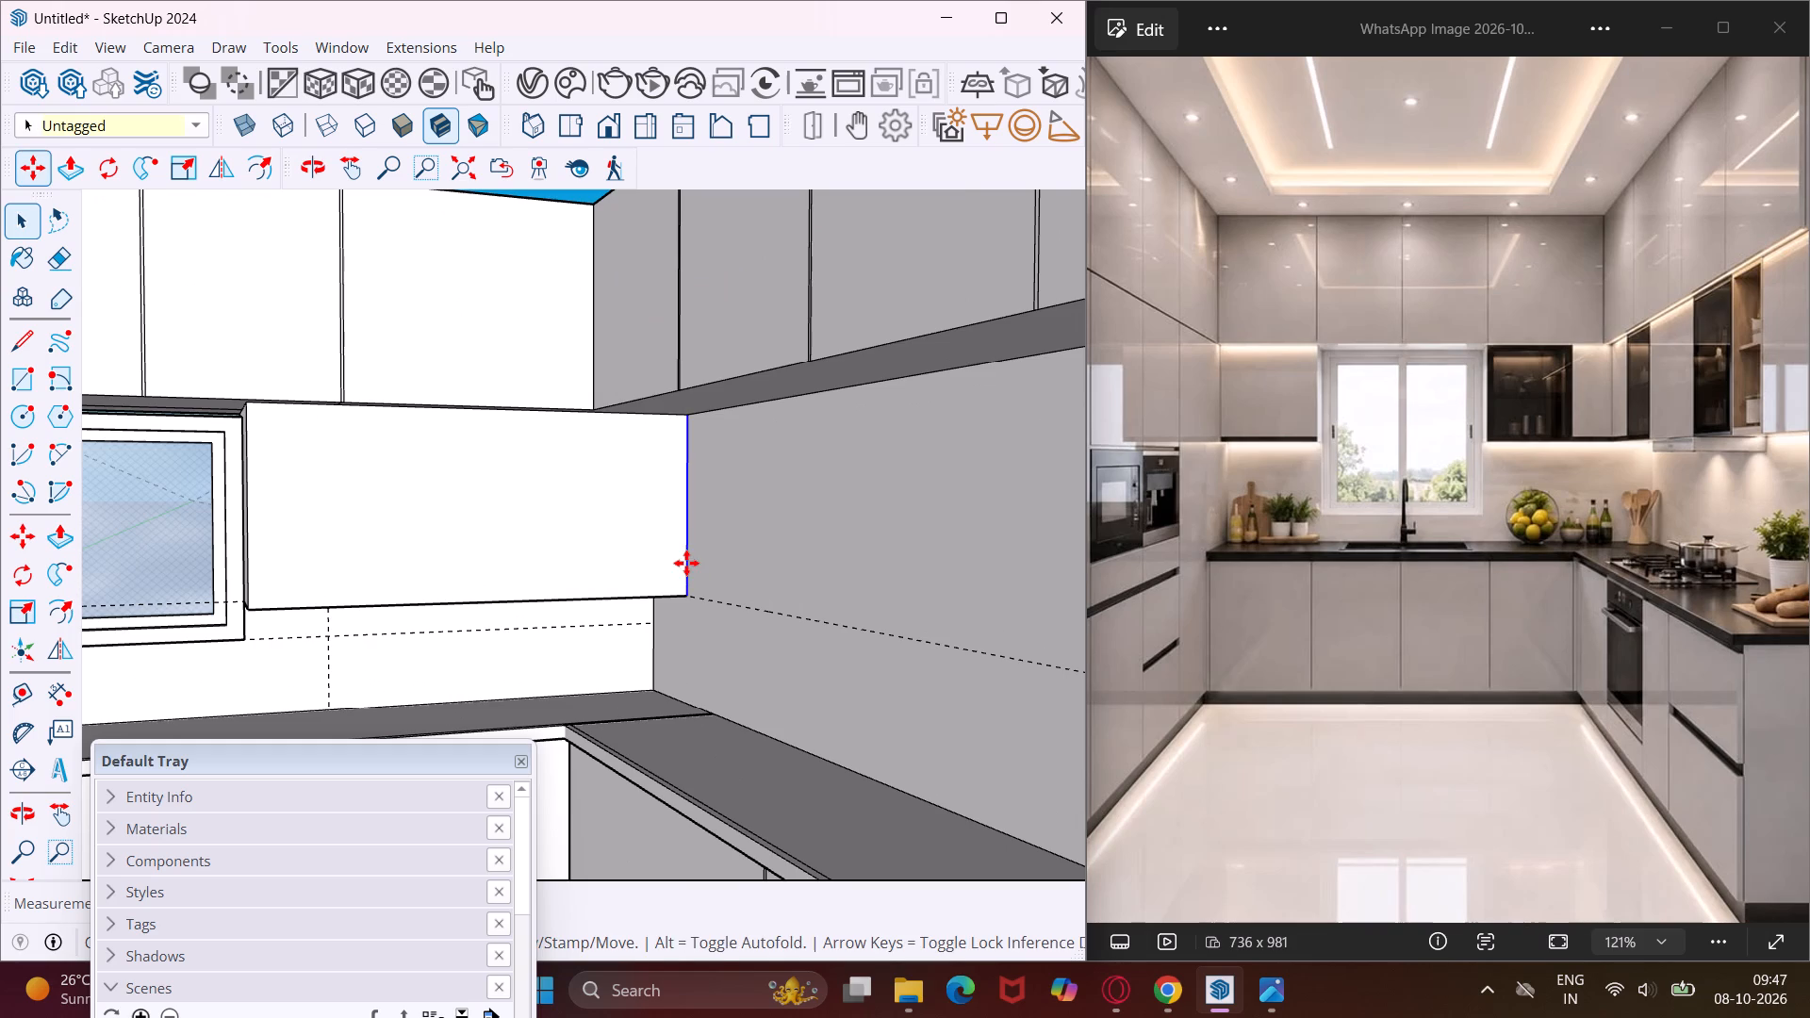
left_click(688, 596)
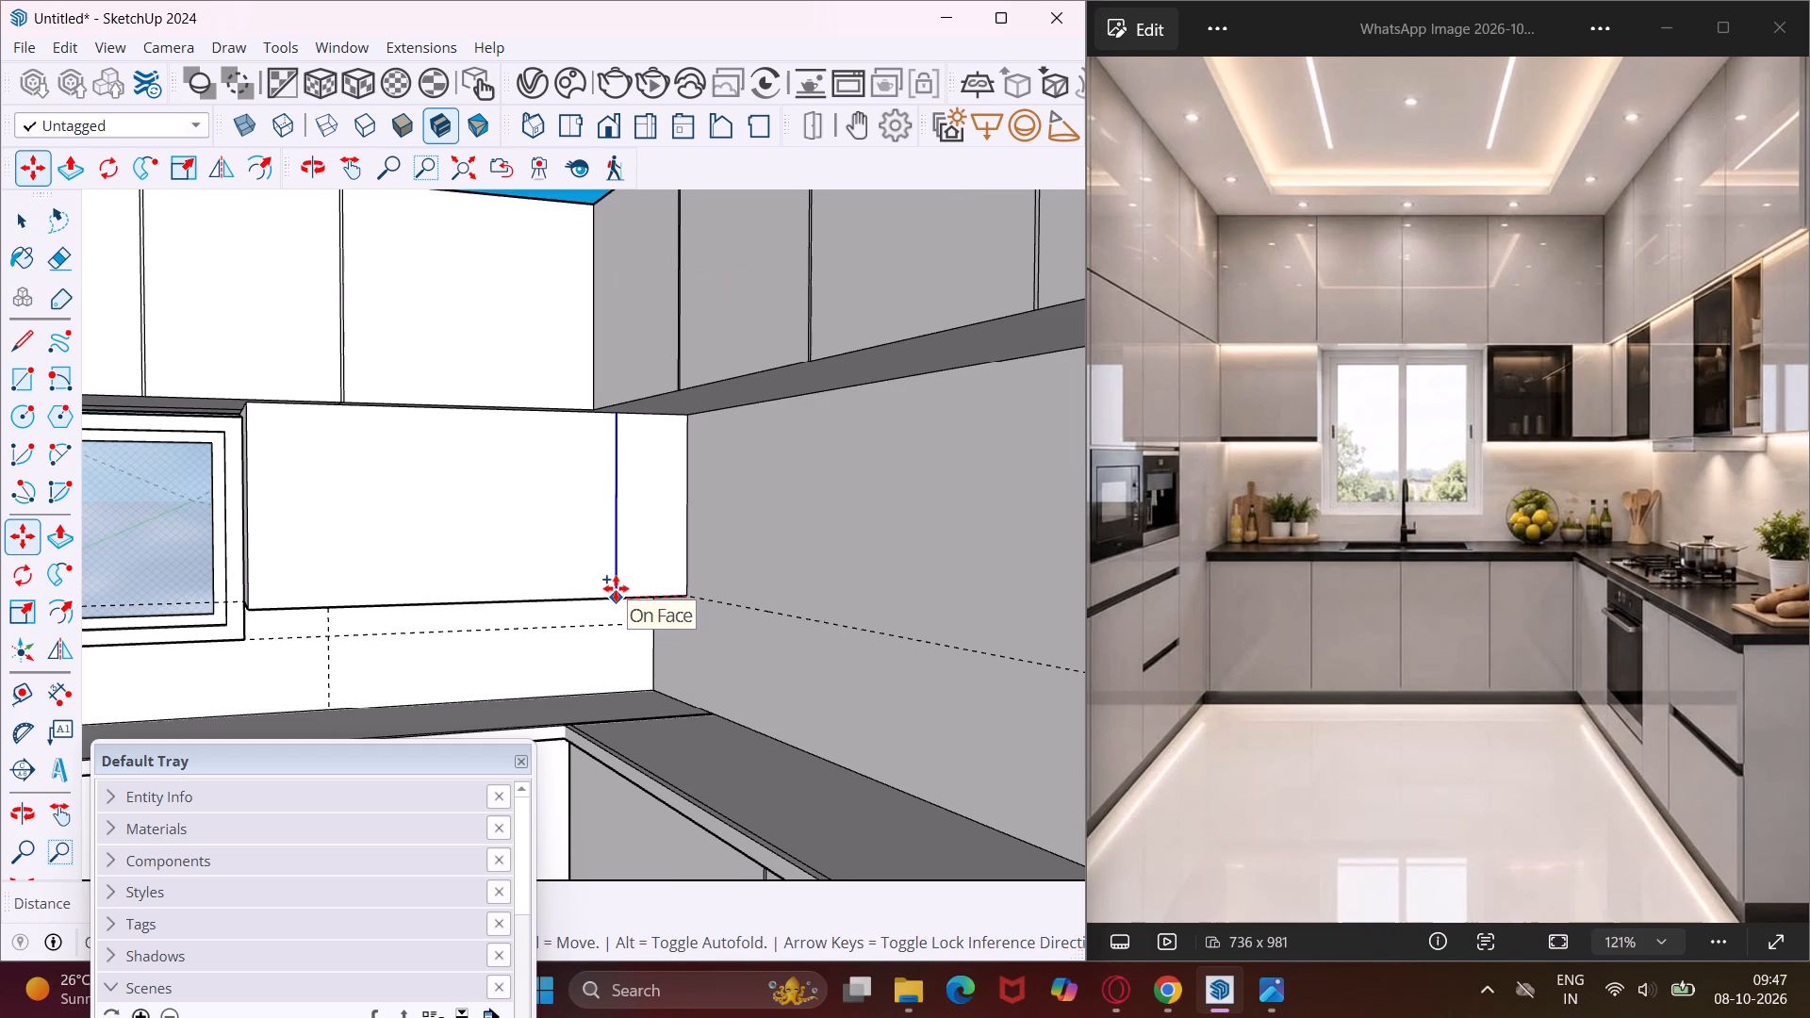
type("1'2\"")
key("Return")
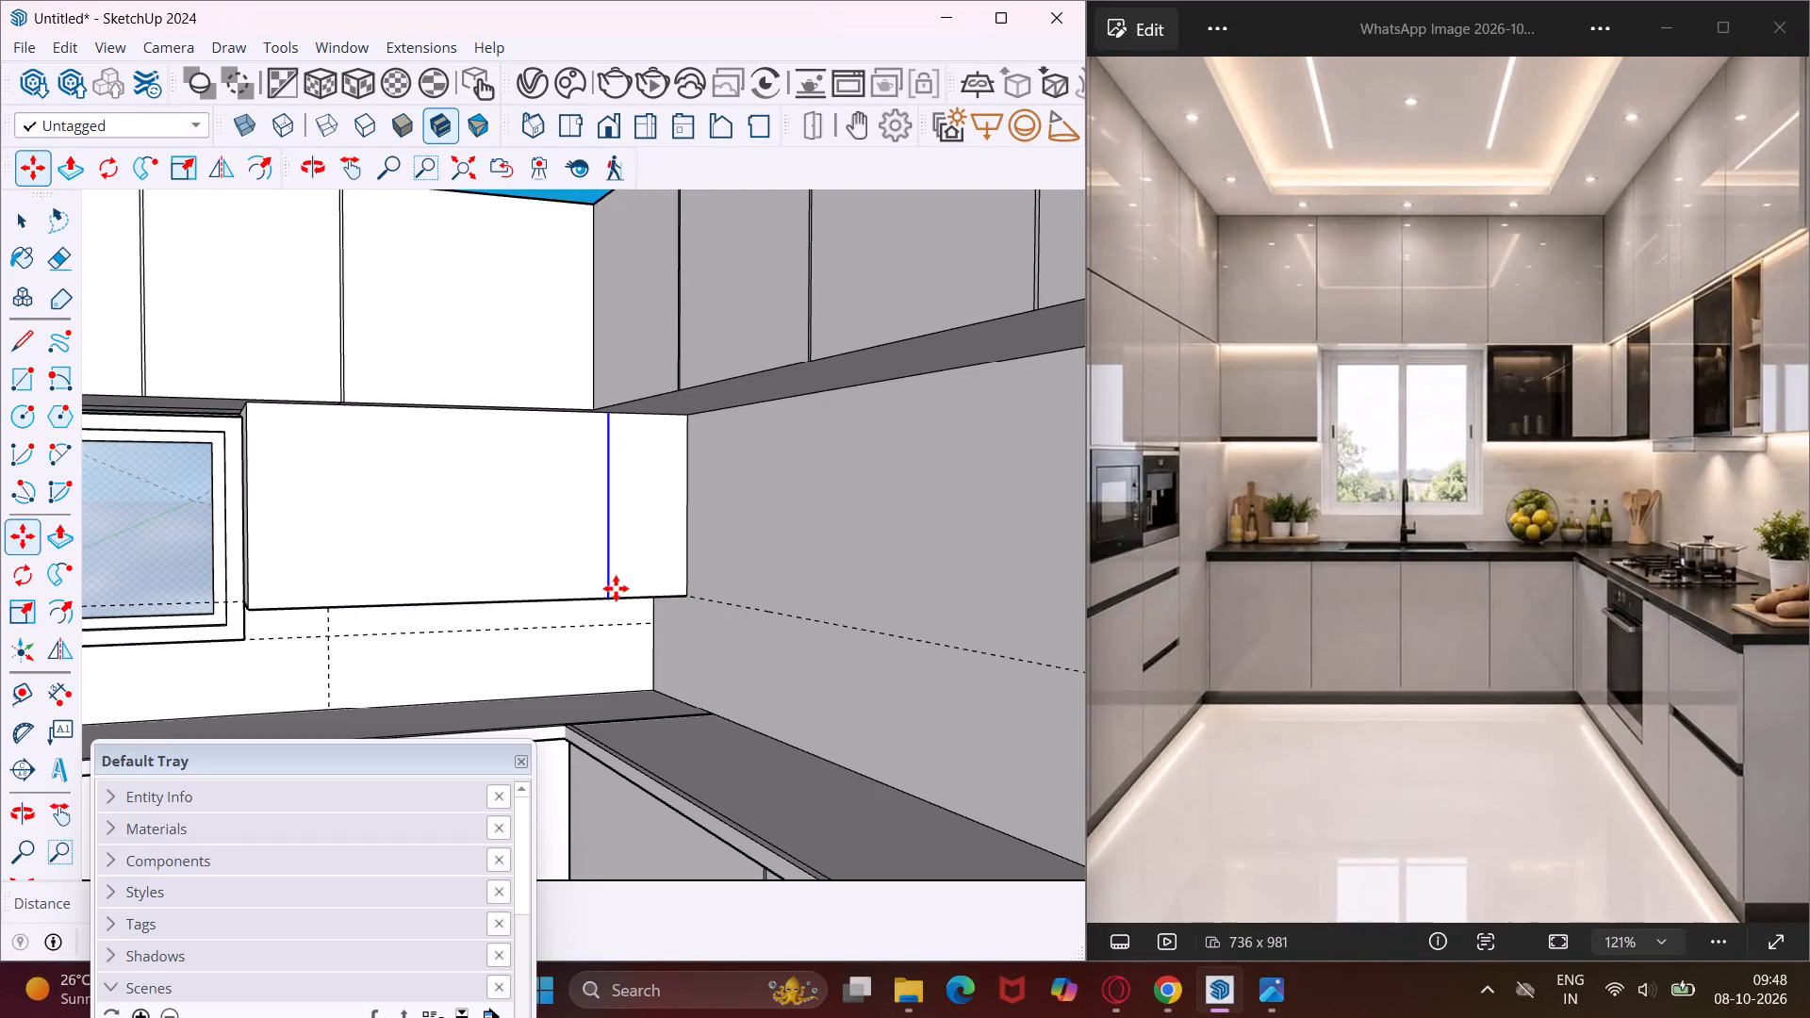
key("Escape")
key("space")
Push/Pull the marked-off strip along the side wall to the open end of the run, forming the lower wall cabinets there.
left_click(646, 521)
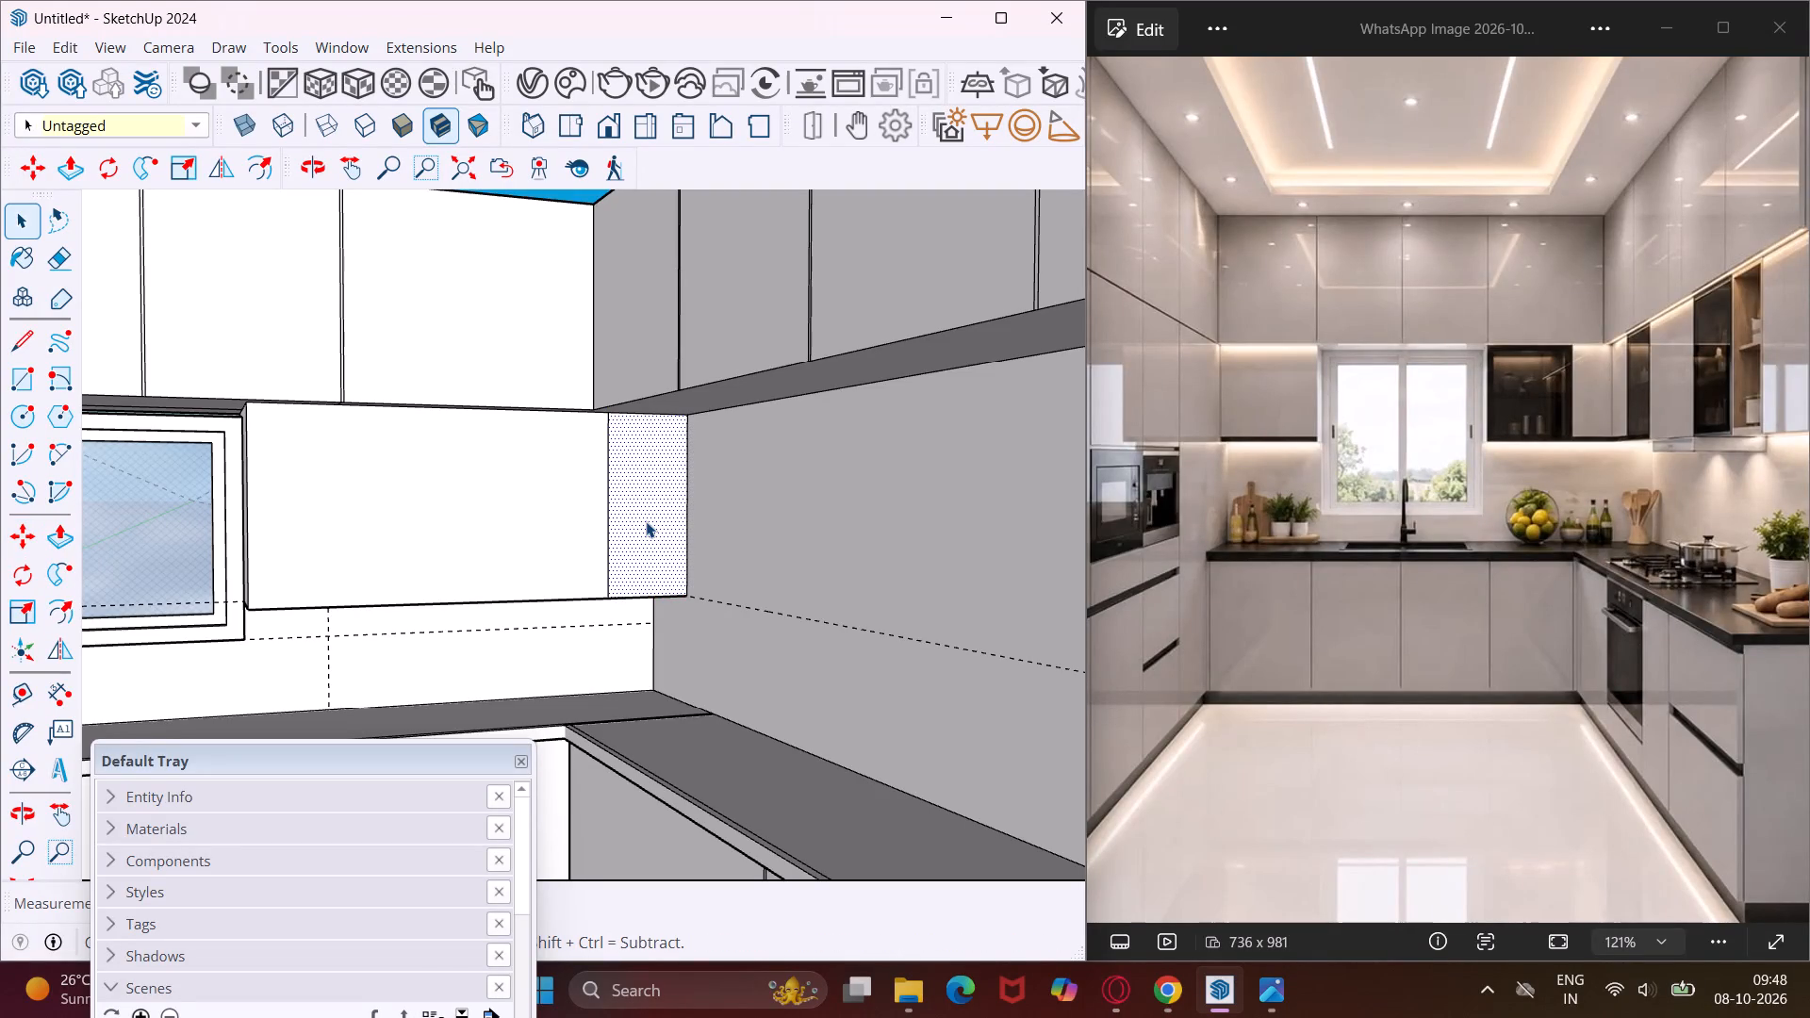
key("p")
left_click(646, 521)
scroll(683, 538, "down", 10)
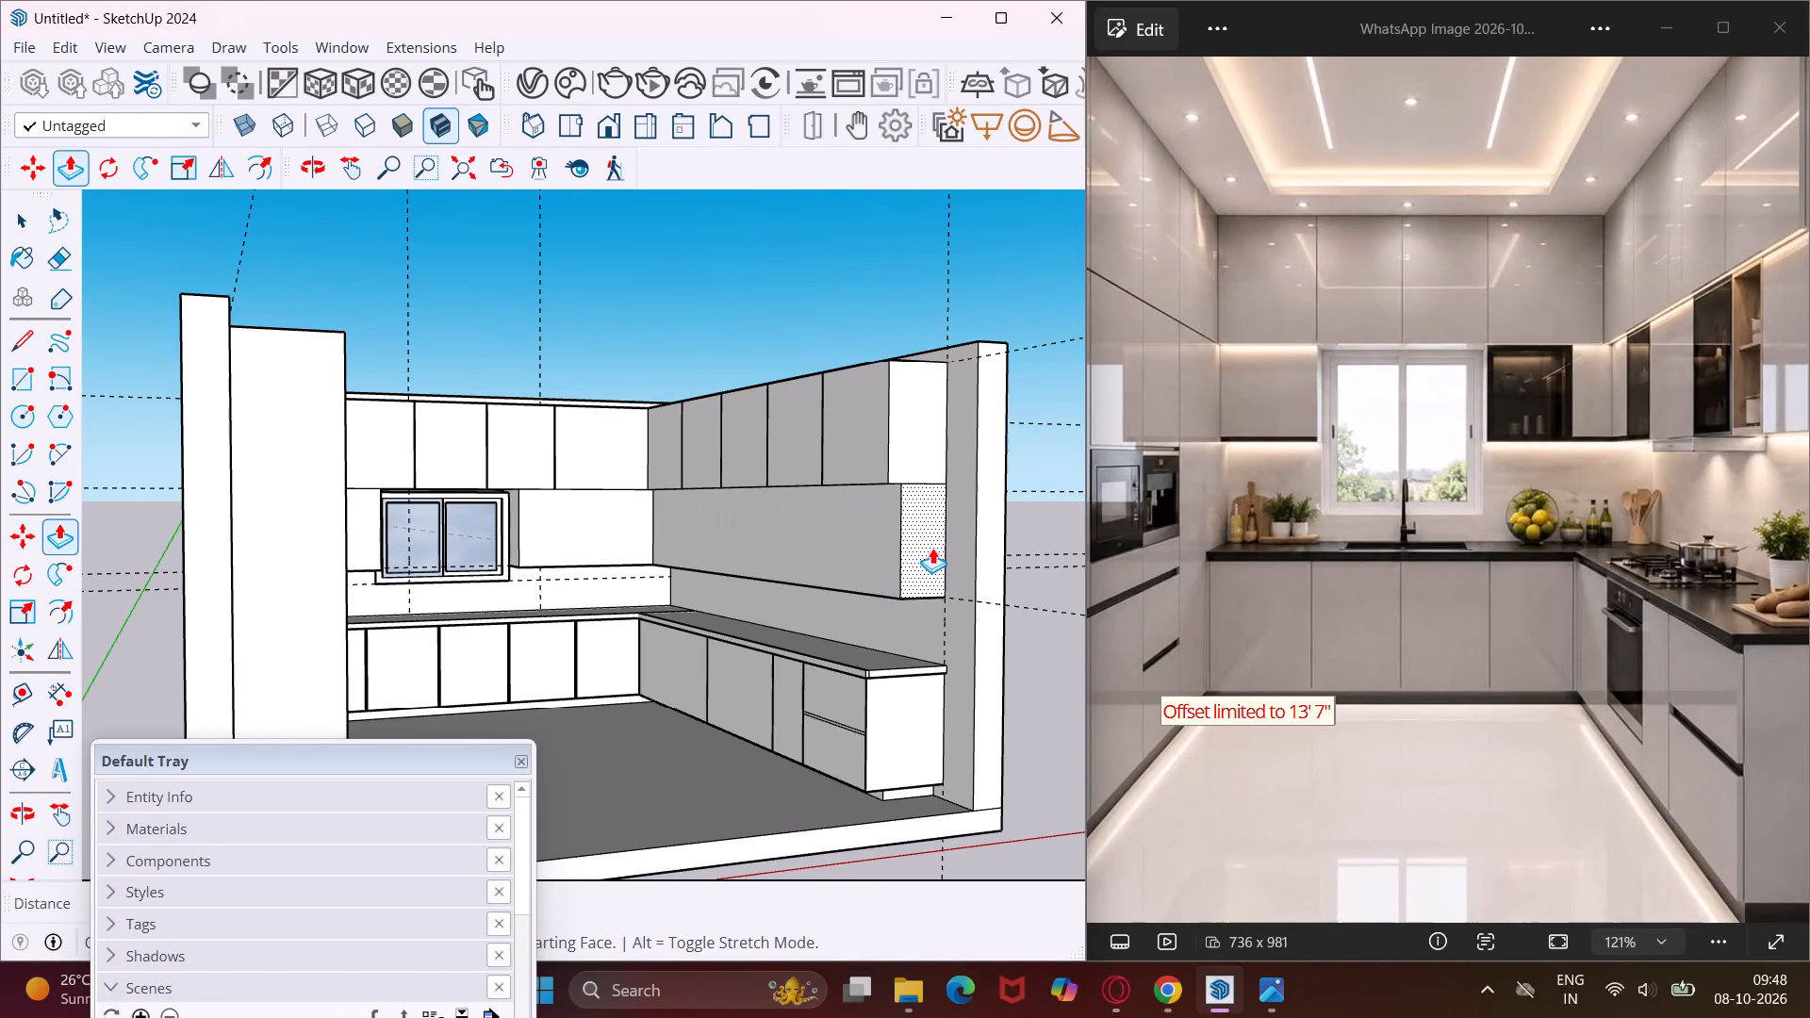
left_click(929, 544)
key("Escape")
key("space")
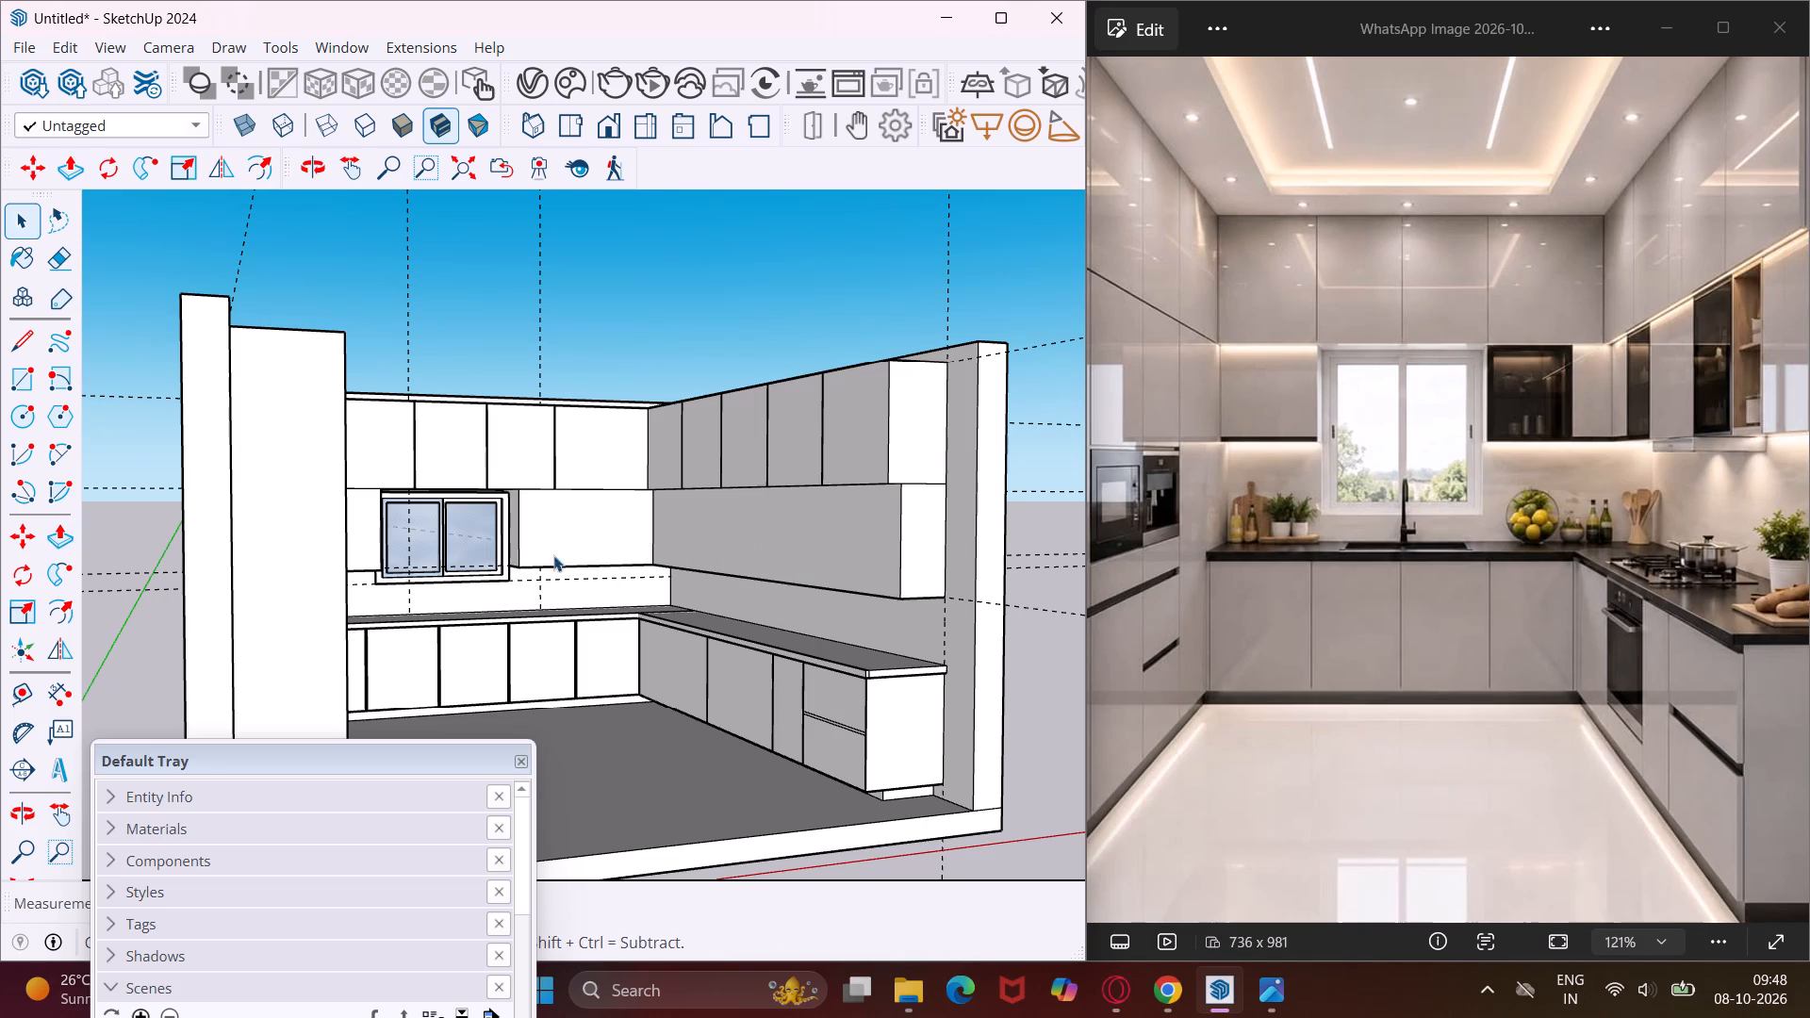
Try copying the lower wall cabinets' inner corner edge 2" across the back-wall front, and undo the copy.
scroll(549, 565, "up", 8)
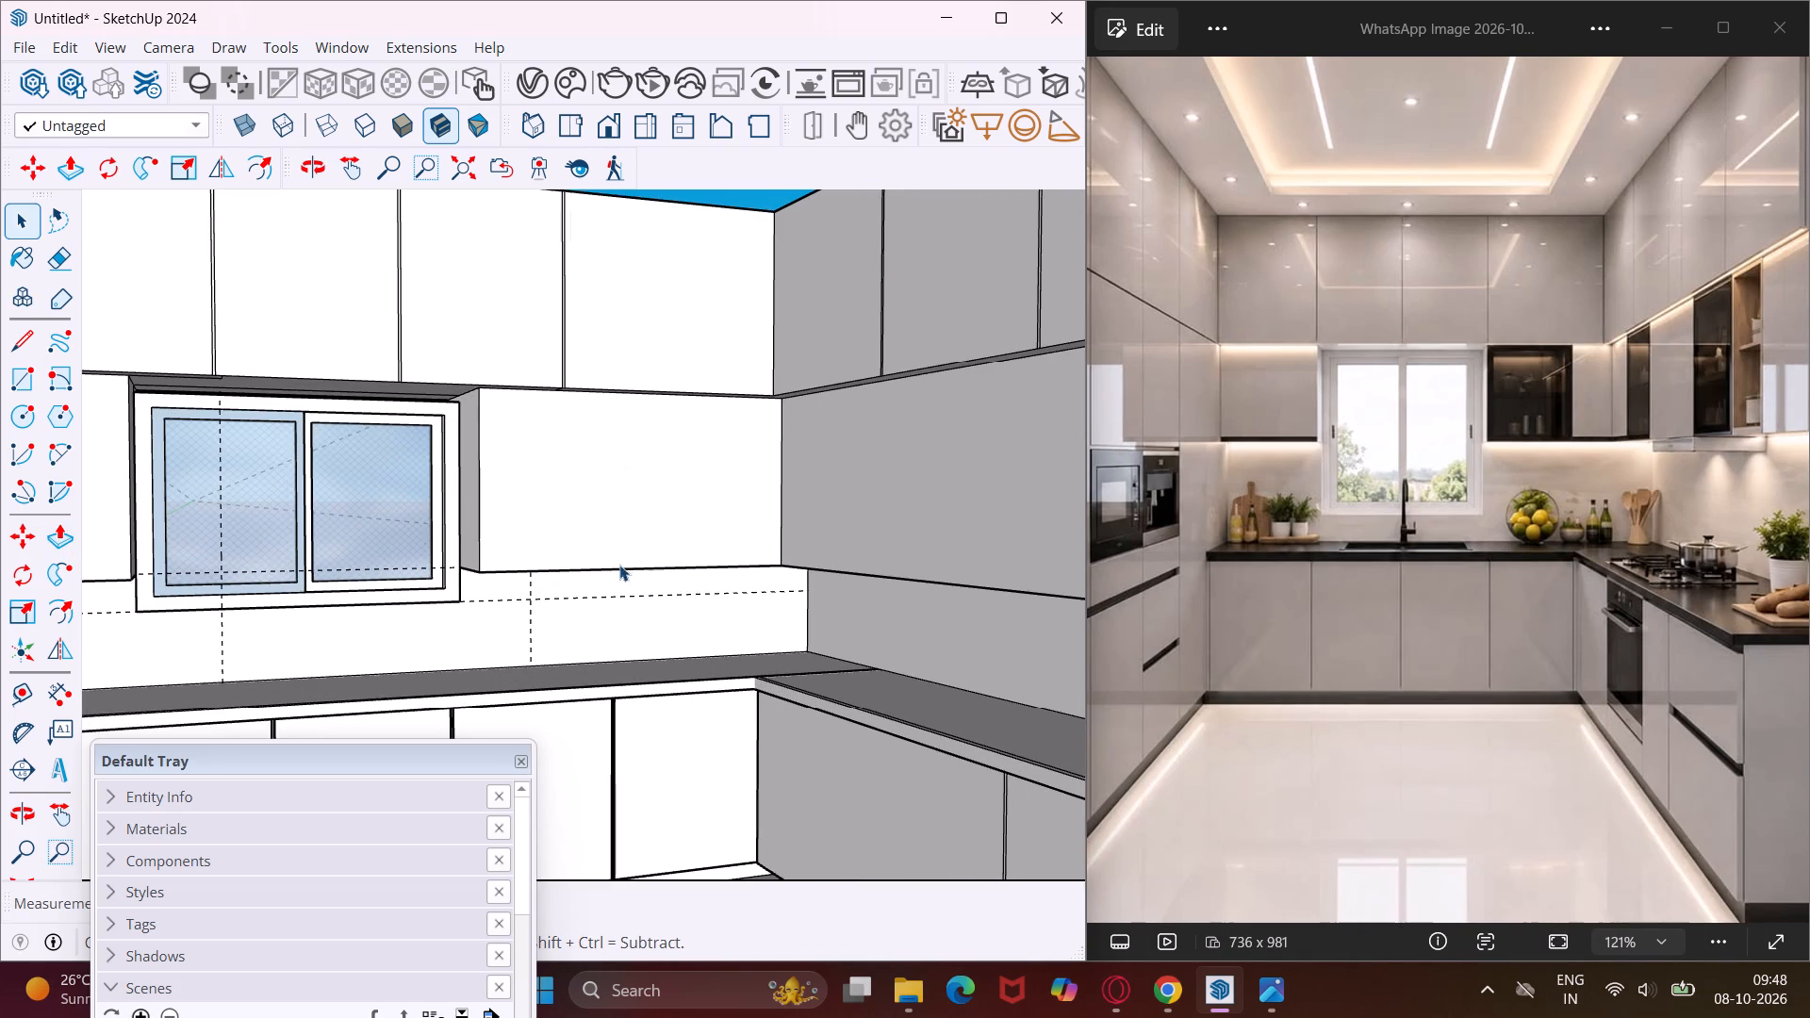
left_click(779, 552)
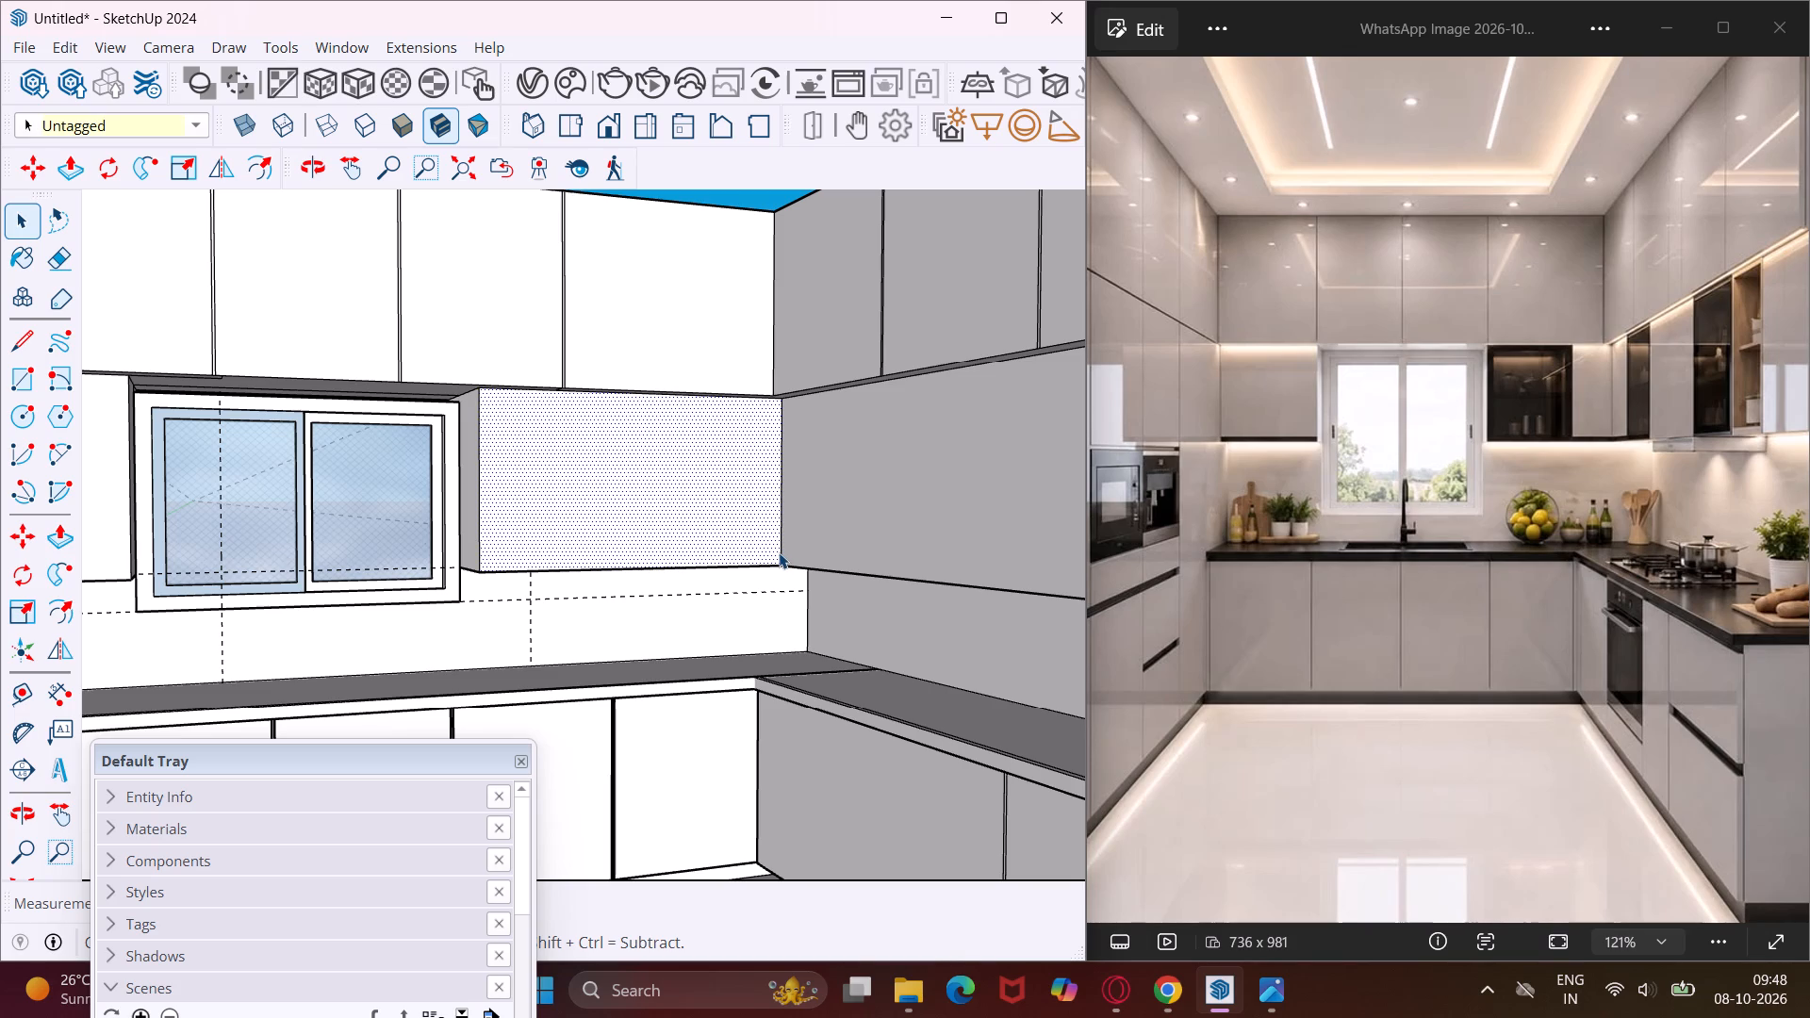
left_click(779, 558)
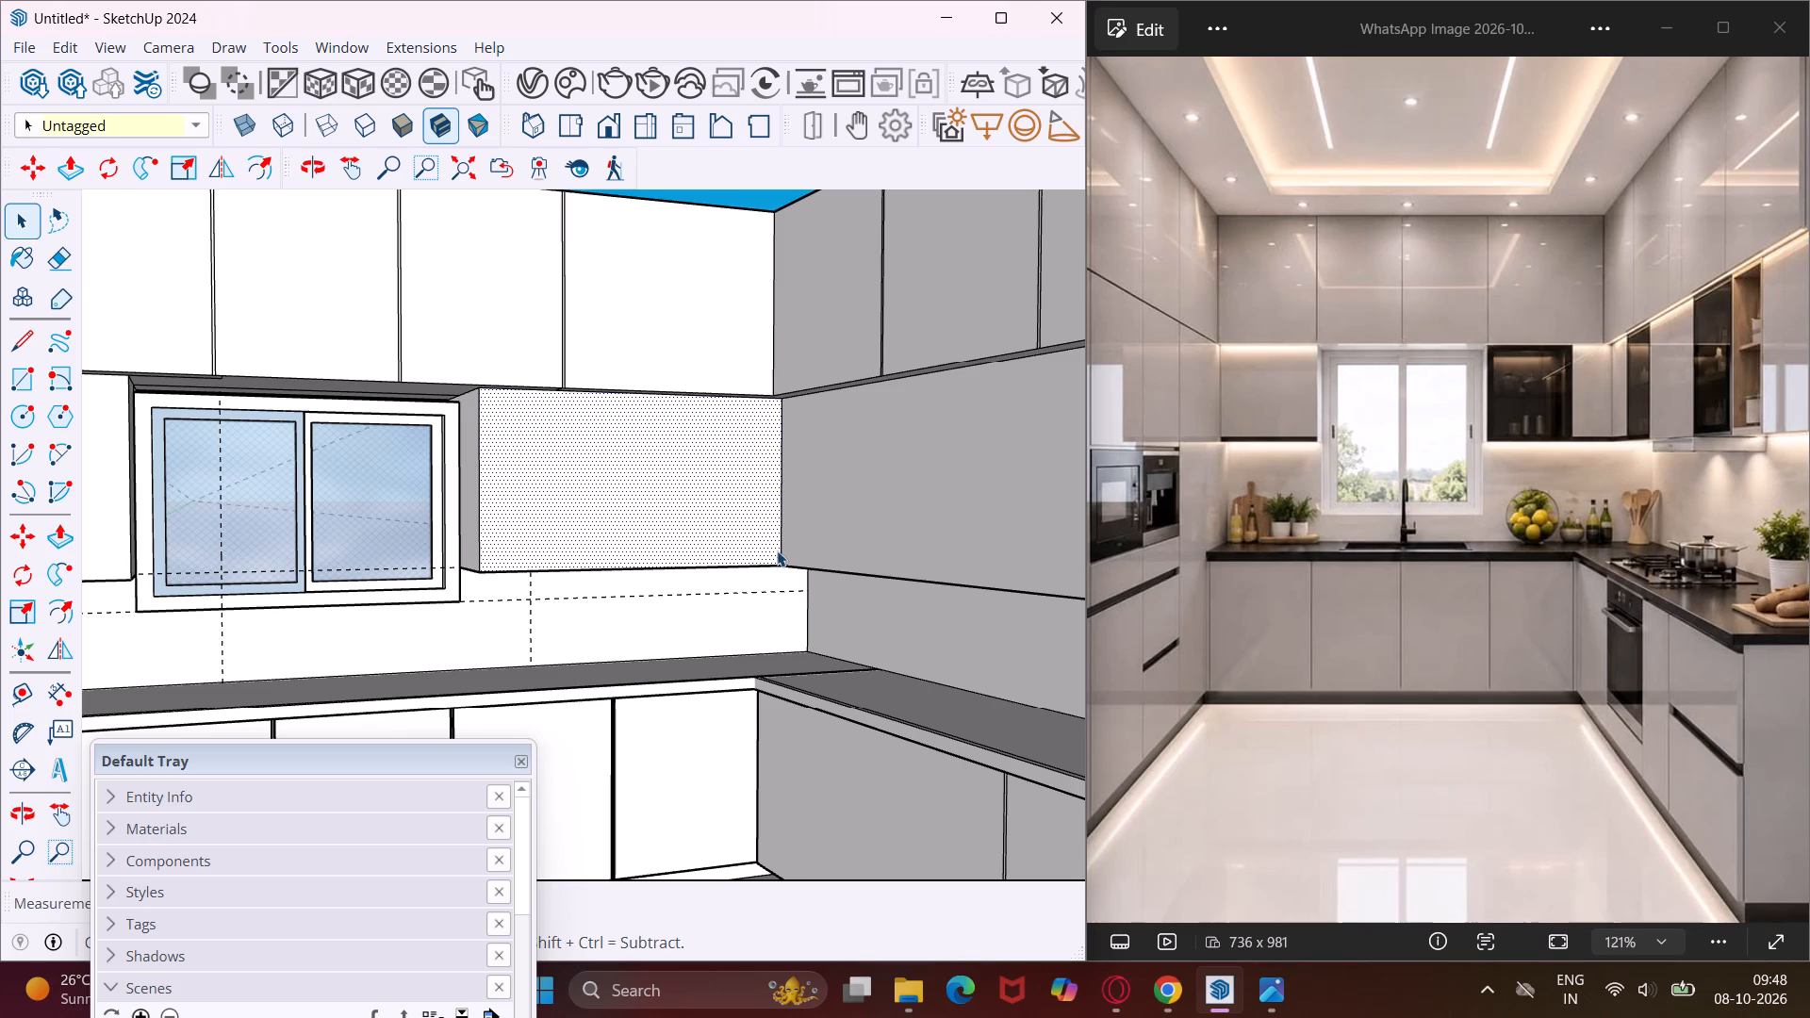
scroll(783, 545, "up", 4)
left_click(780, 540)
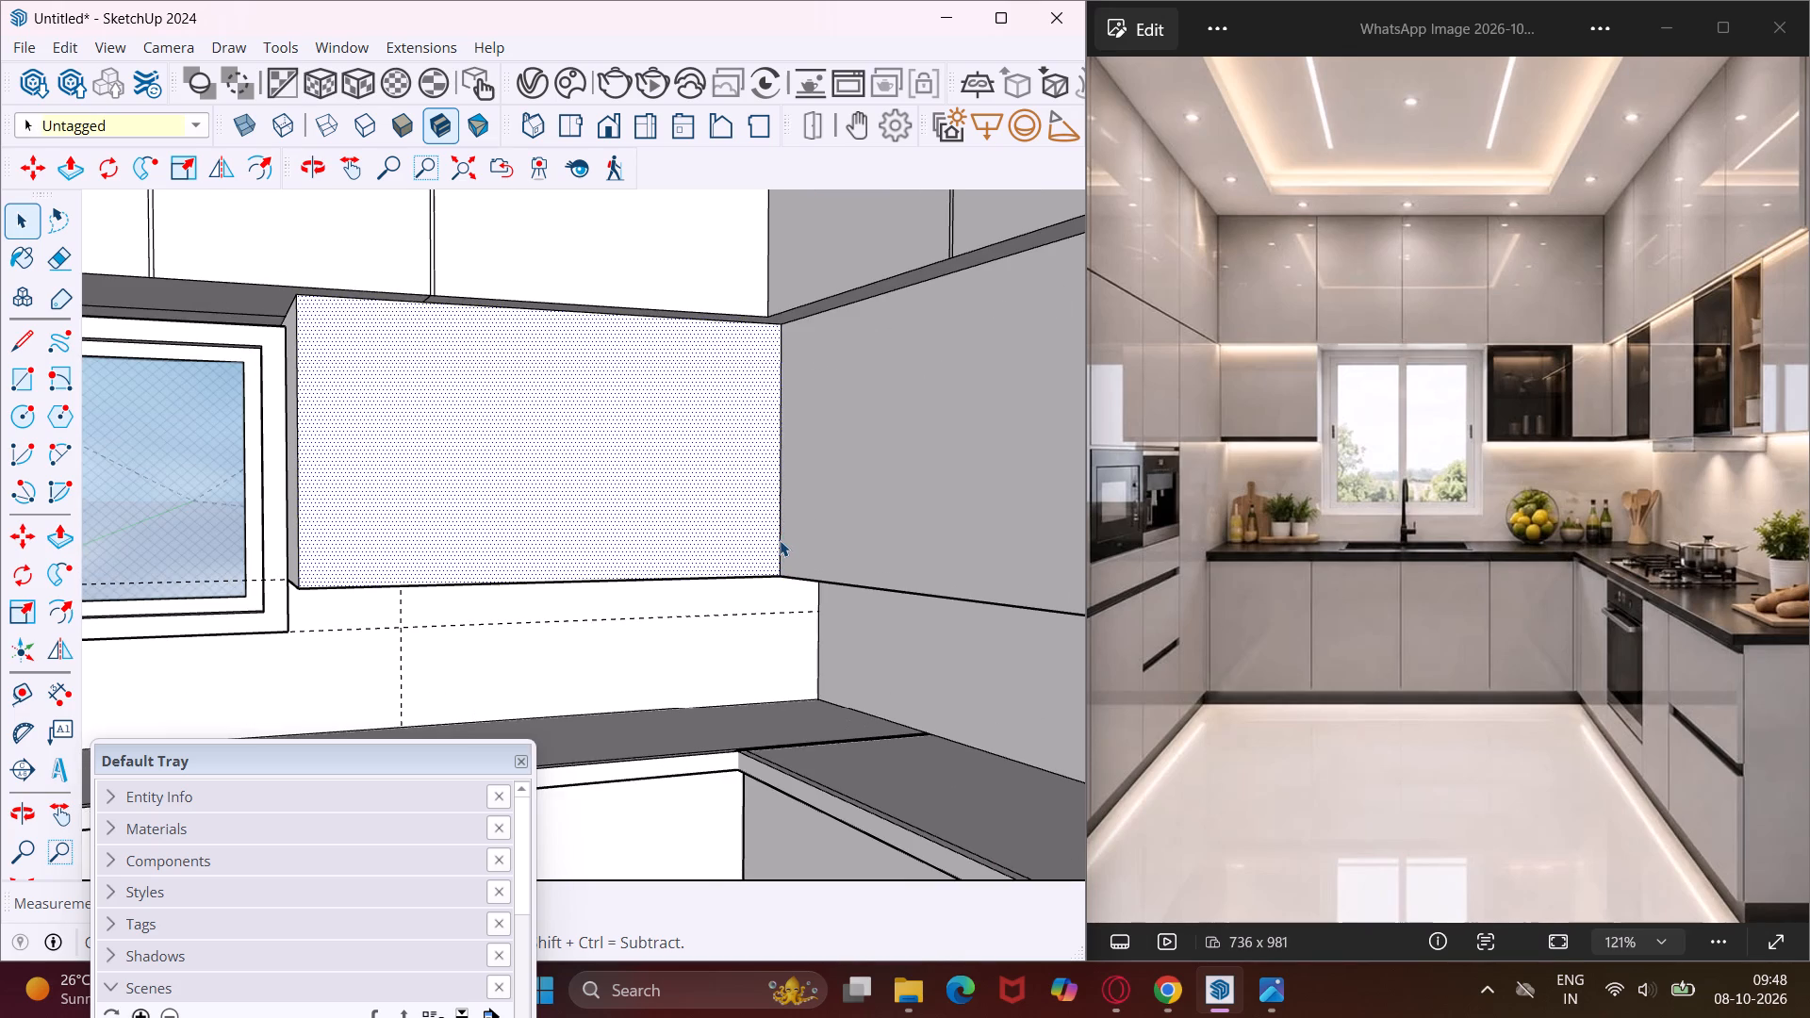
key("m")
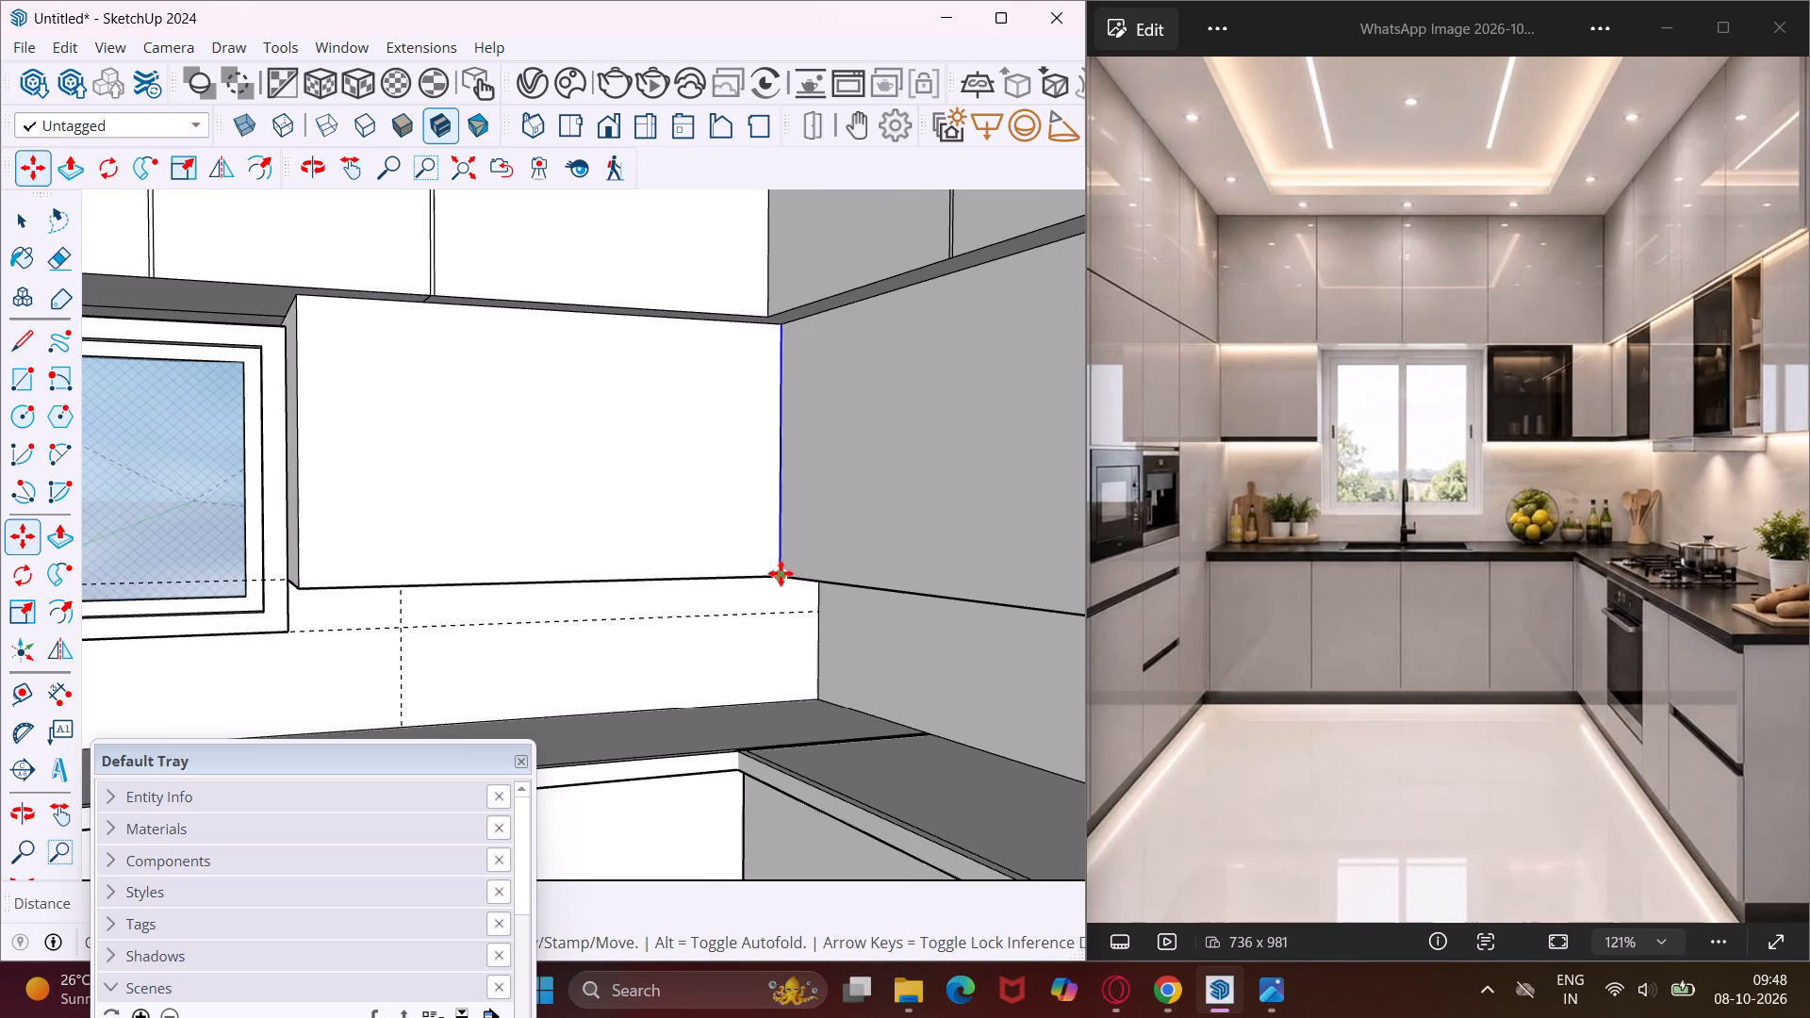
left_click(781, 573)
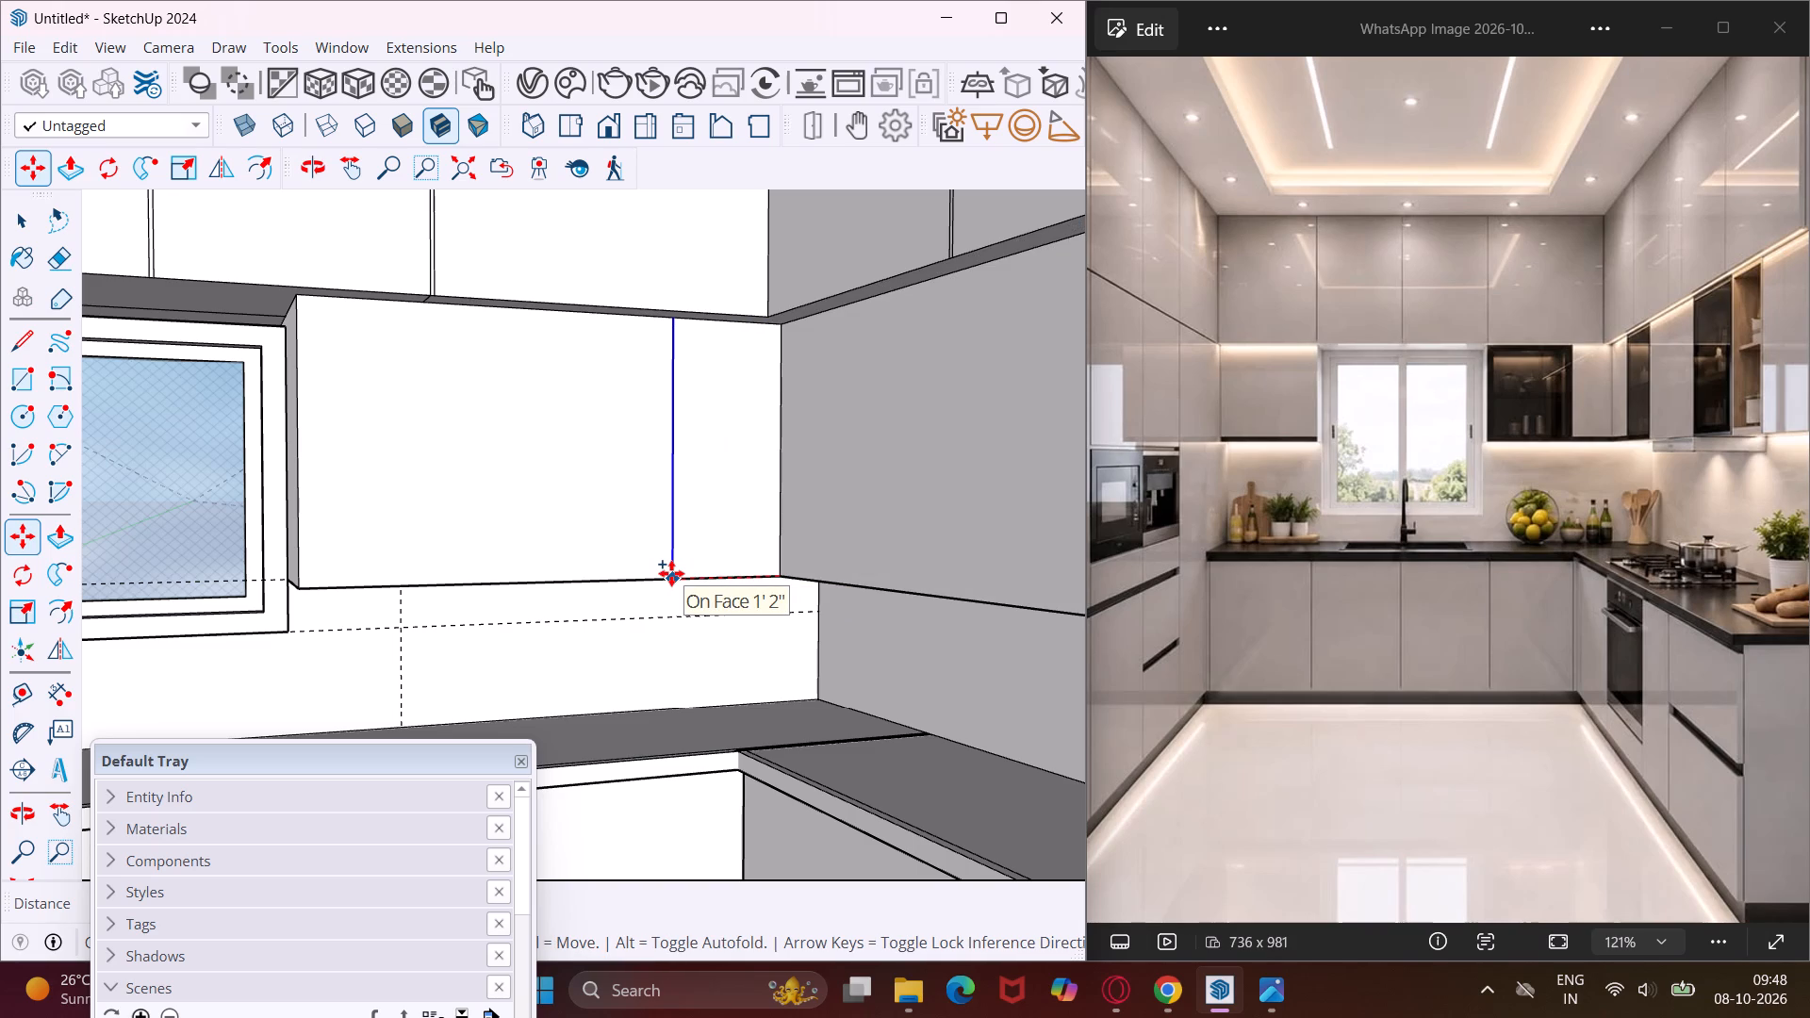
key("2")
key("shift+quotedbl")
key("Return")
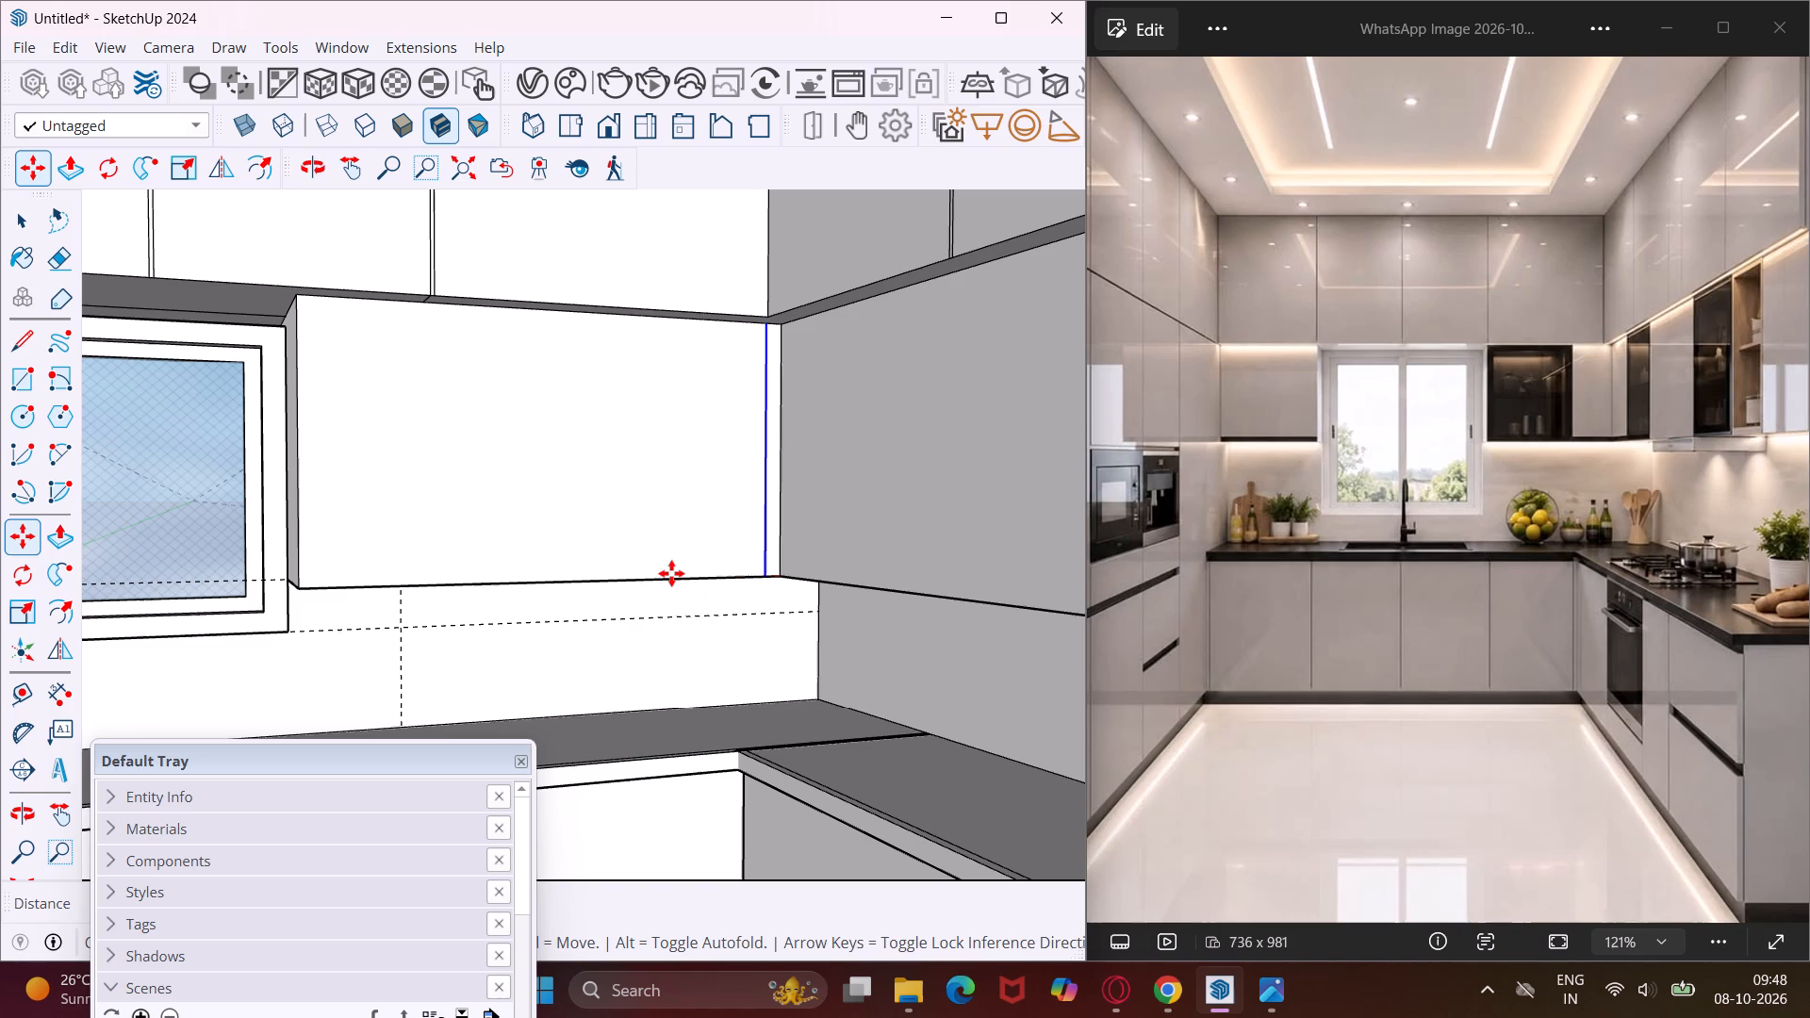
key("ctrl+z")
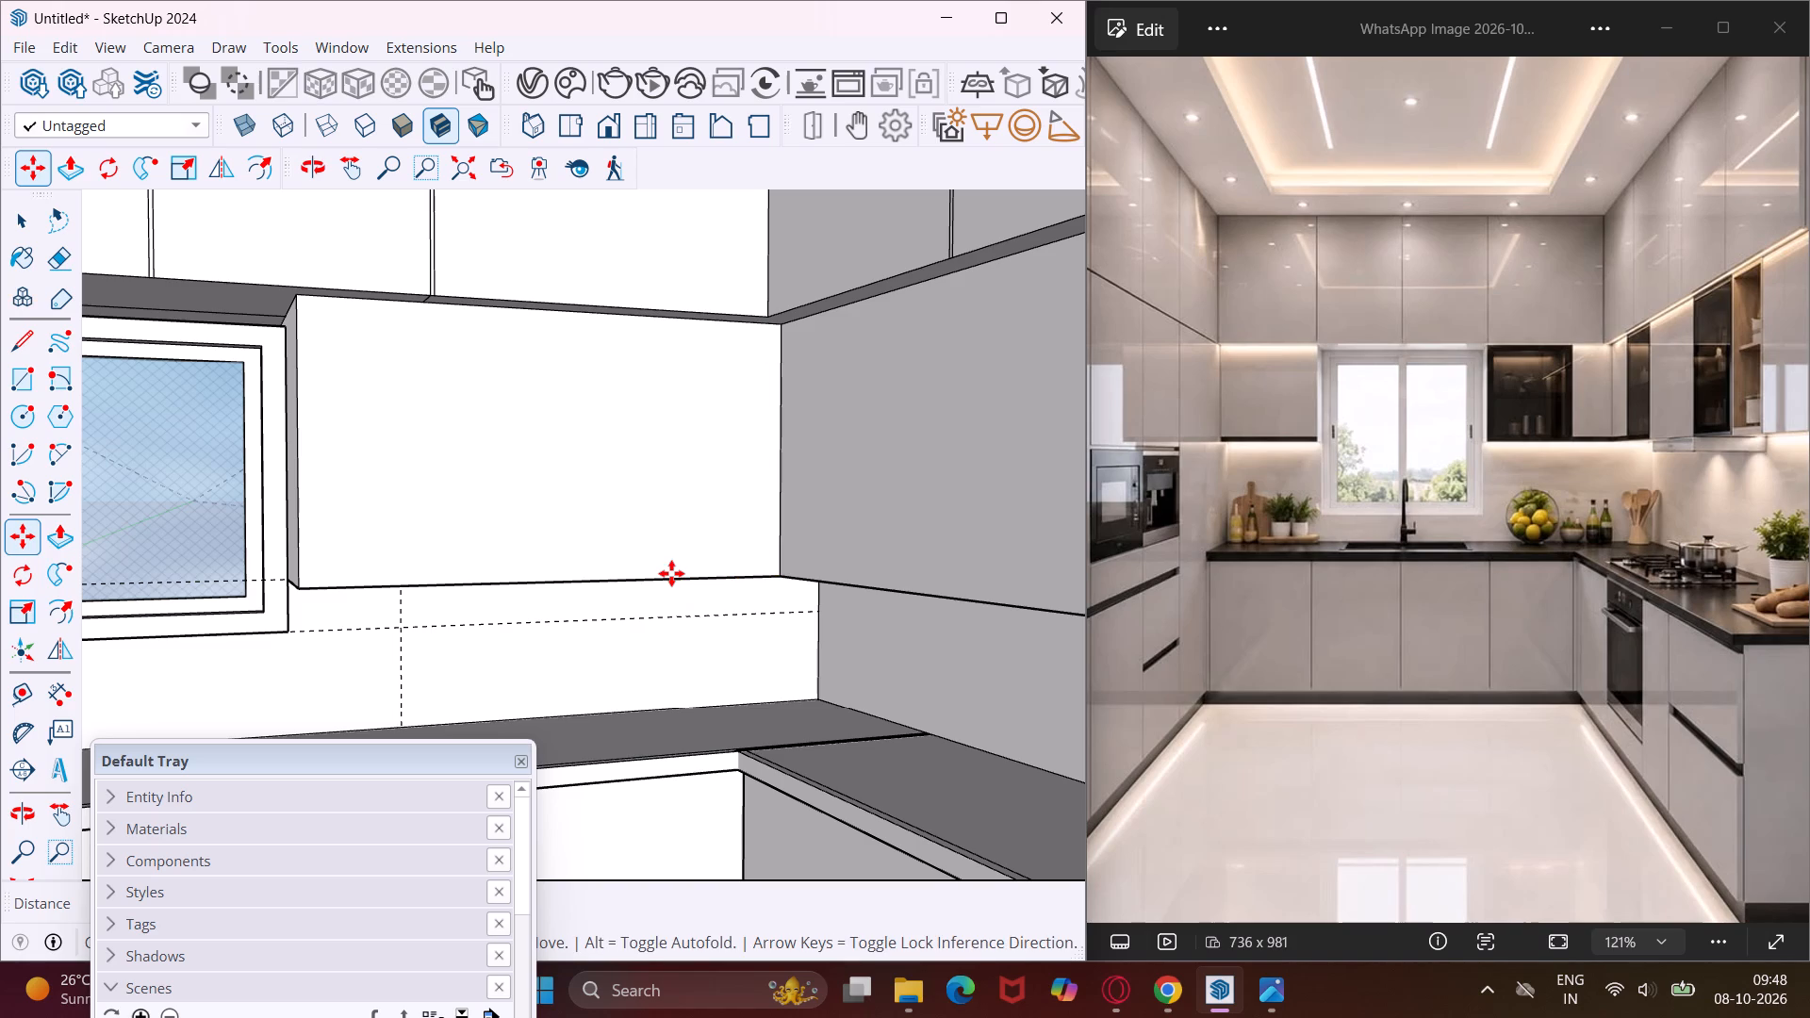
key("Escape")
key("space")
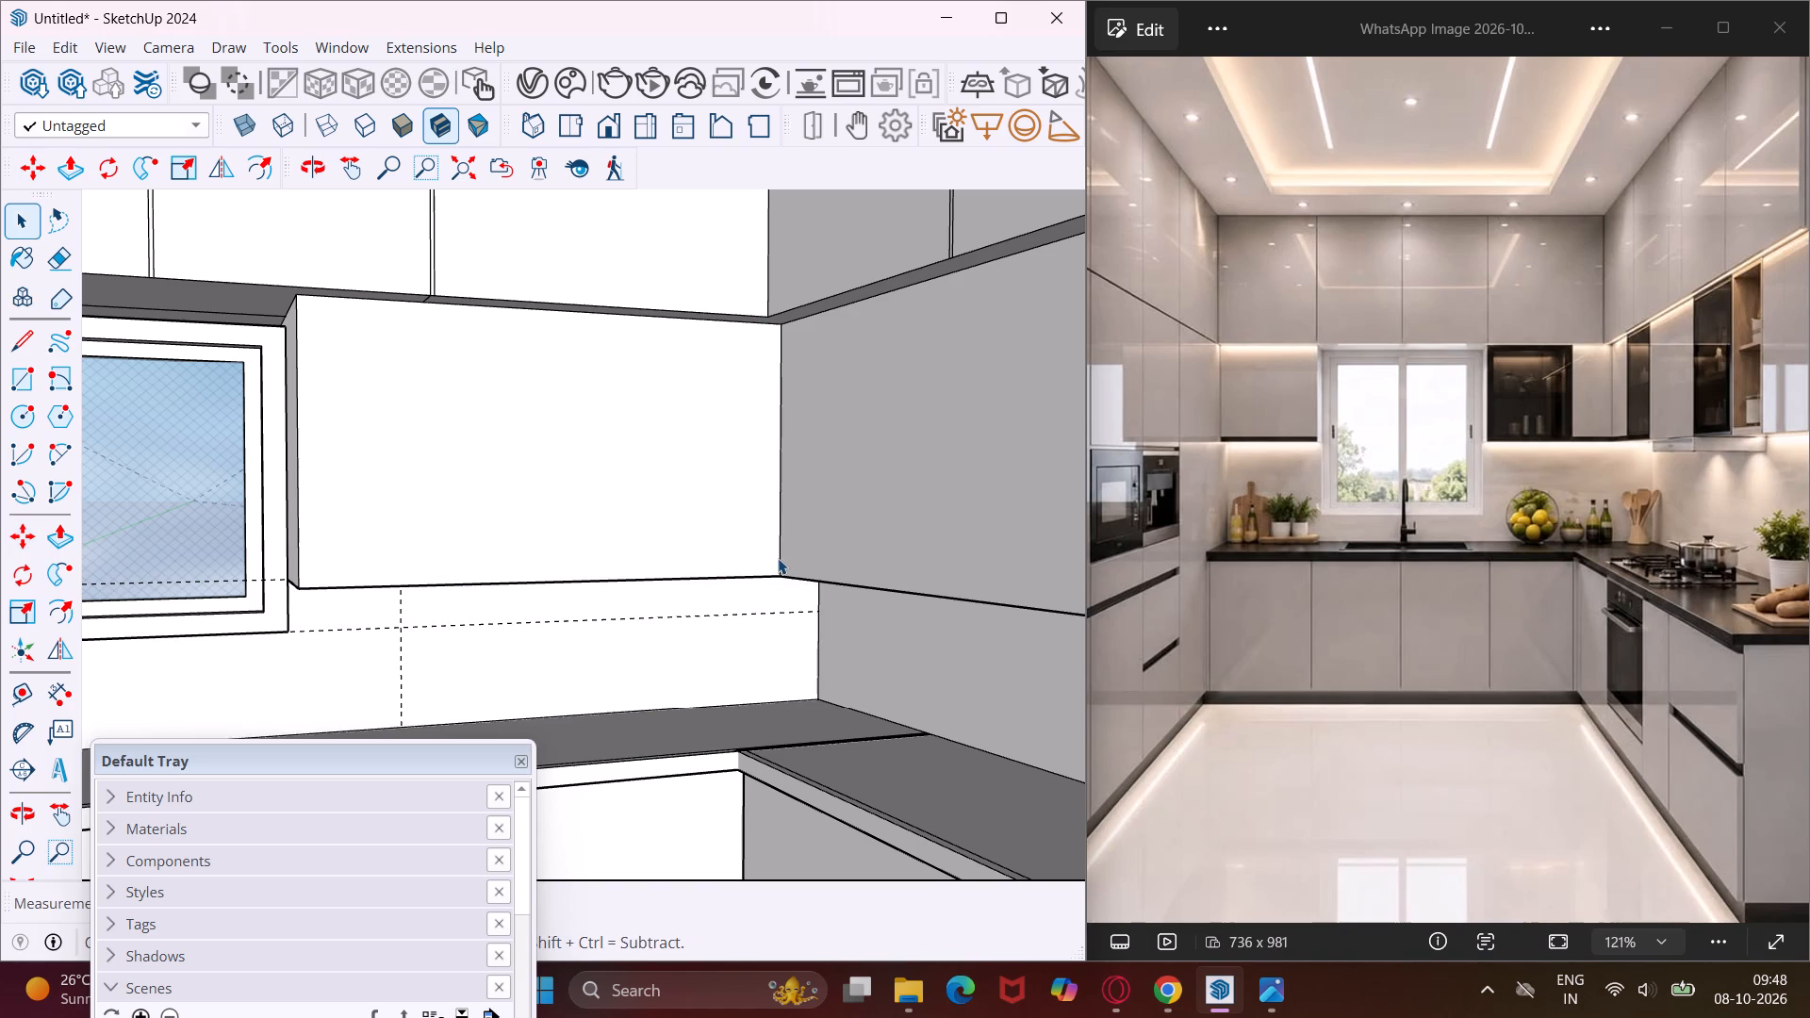
Copy the inner corner edge across the back-wall lower cabinet front as a door line, with a second copy 0.4" toward the corner.
left_click(778, 558)
key("m")
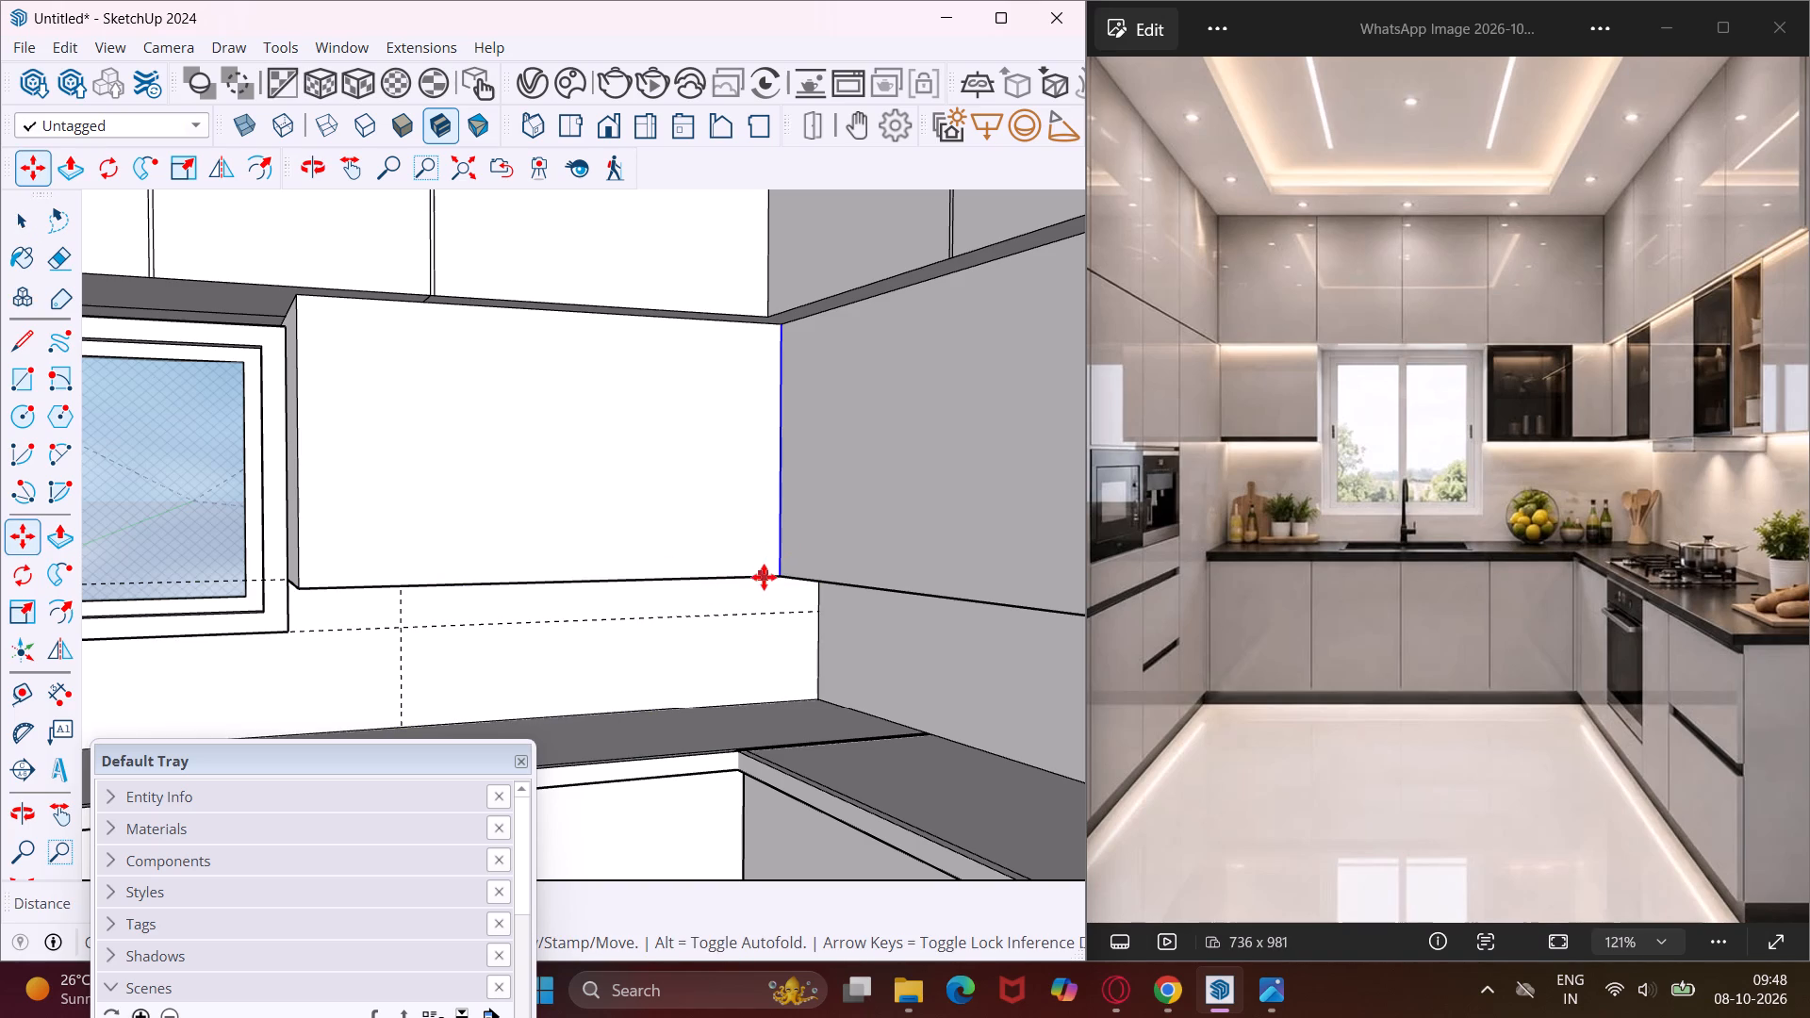
left_click(777, 579)
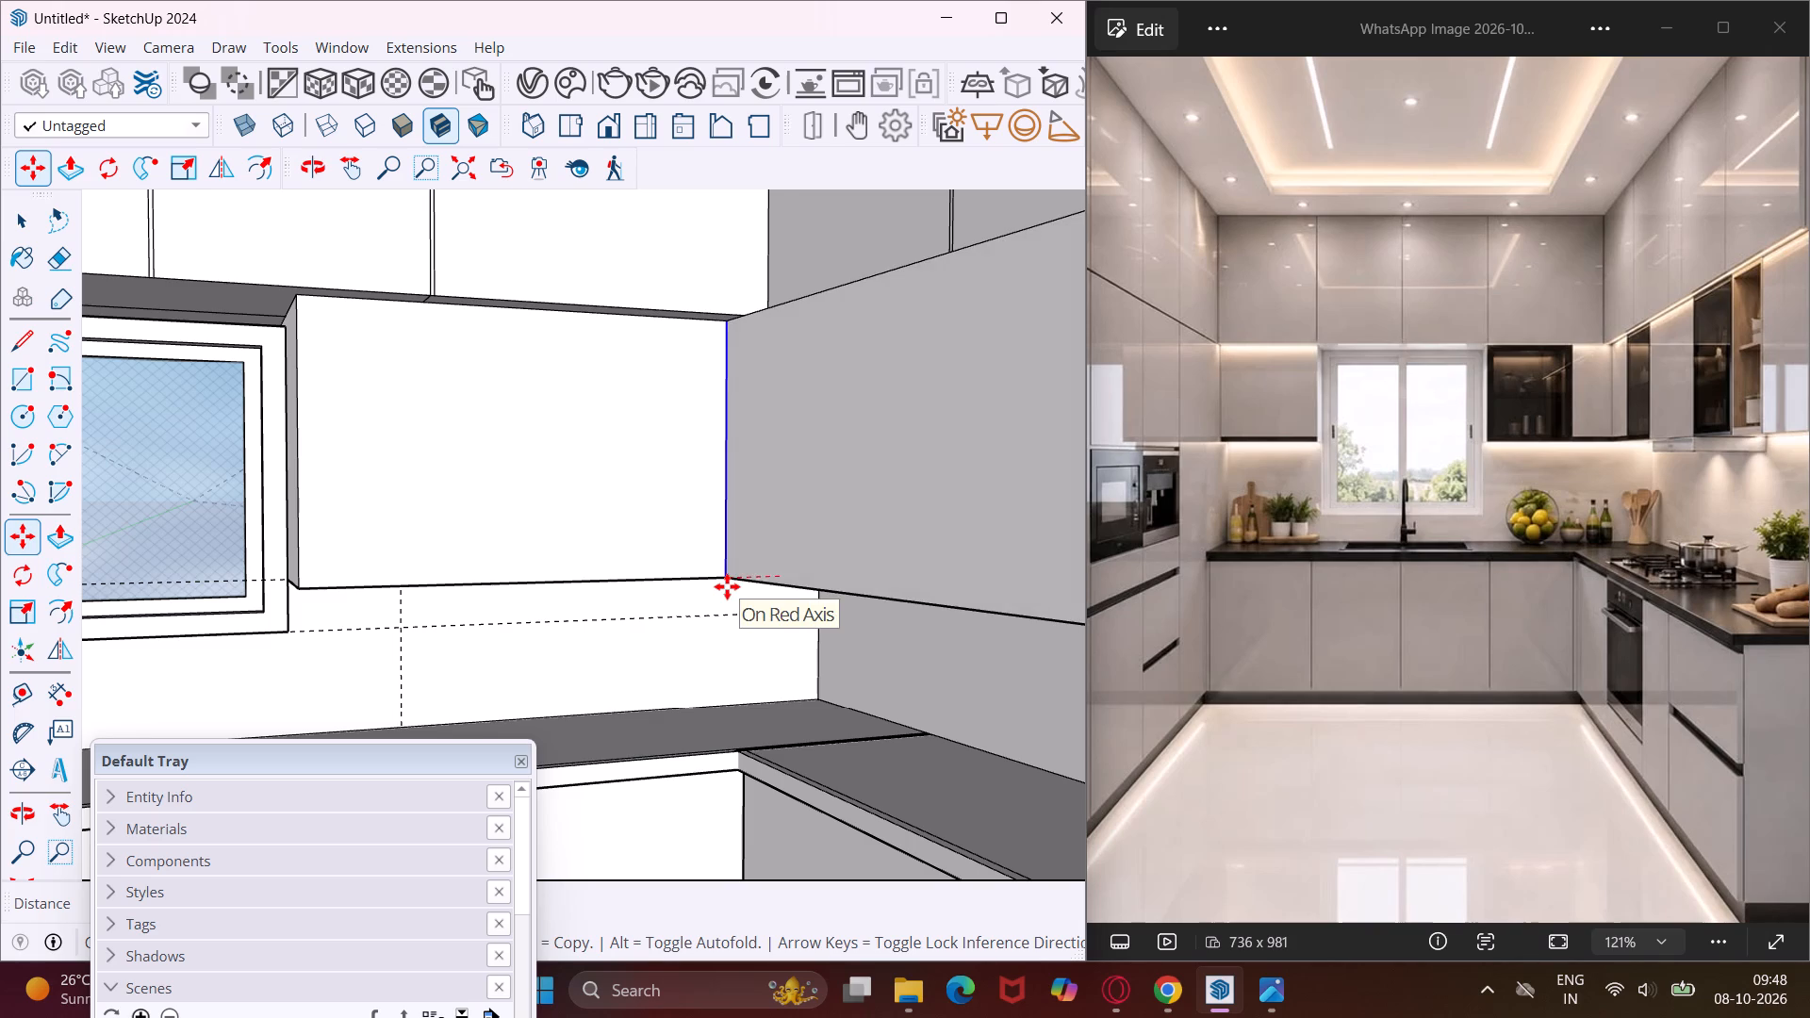
left_click(640, 587)
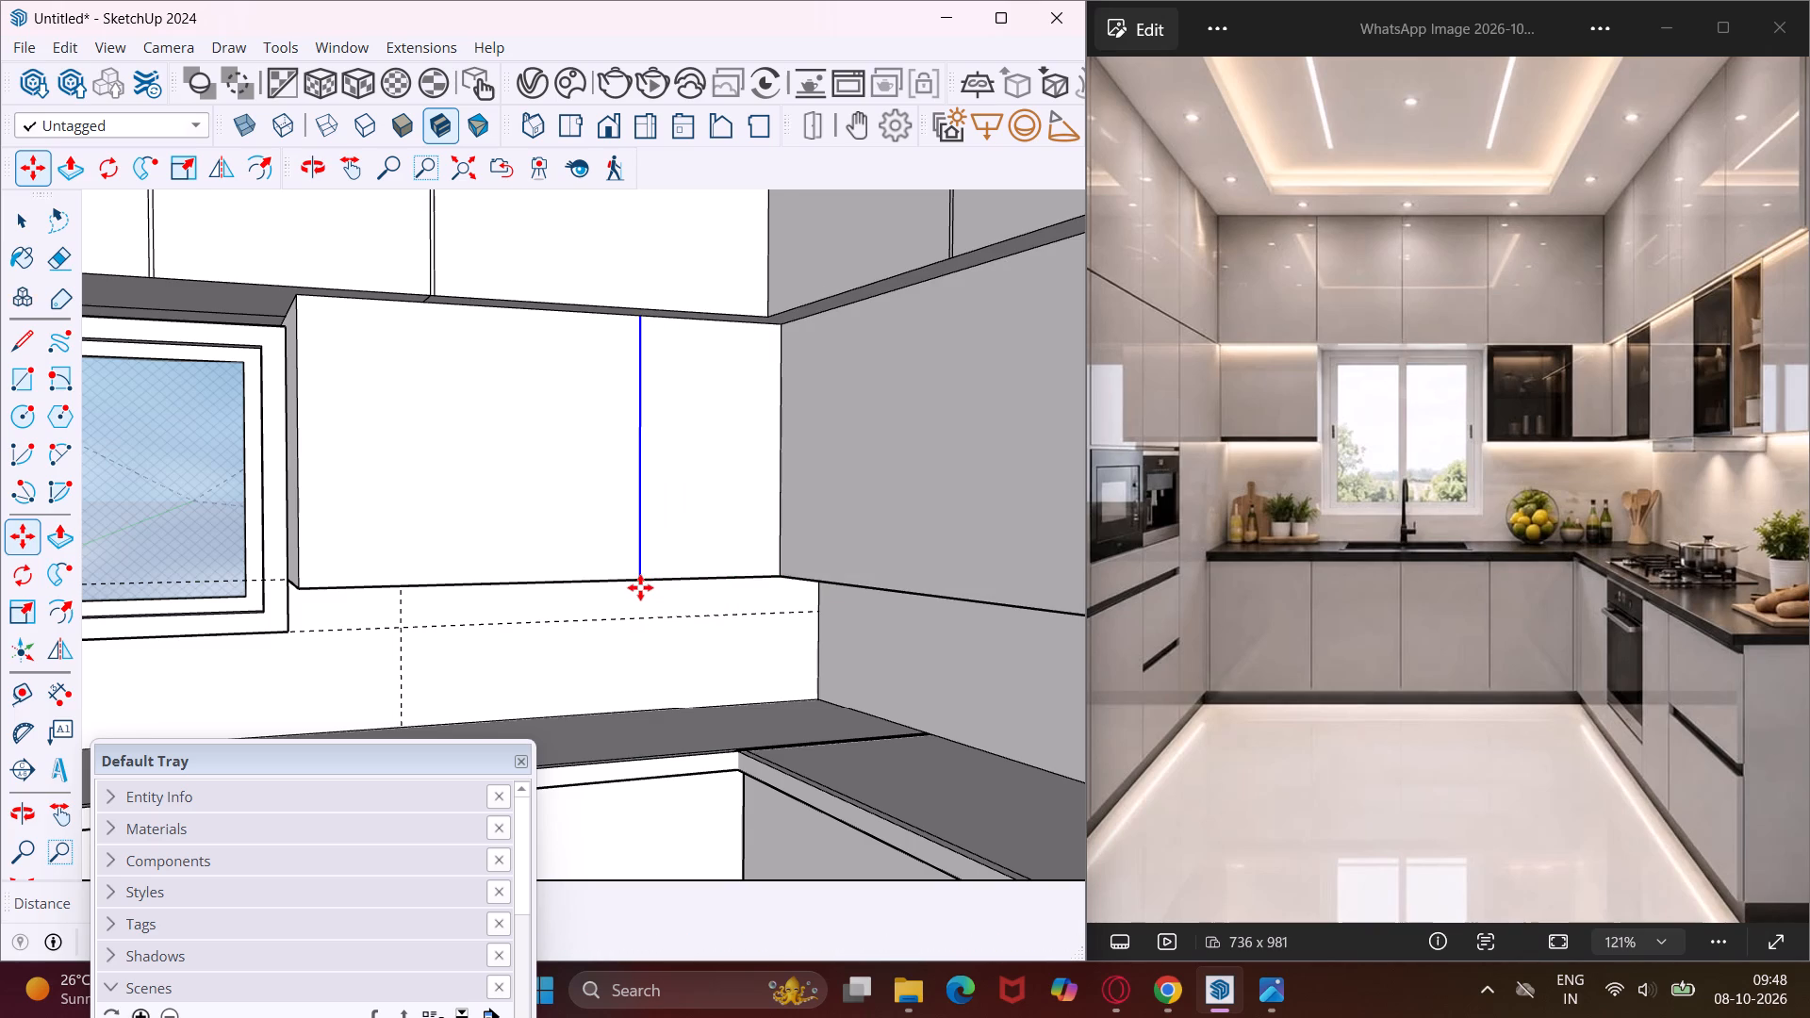
left_click(638, 575)
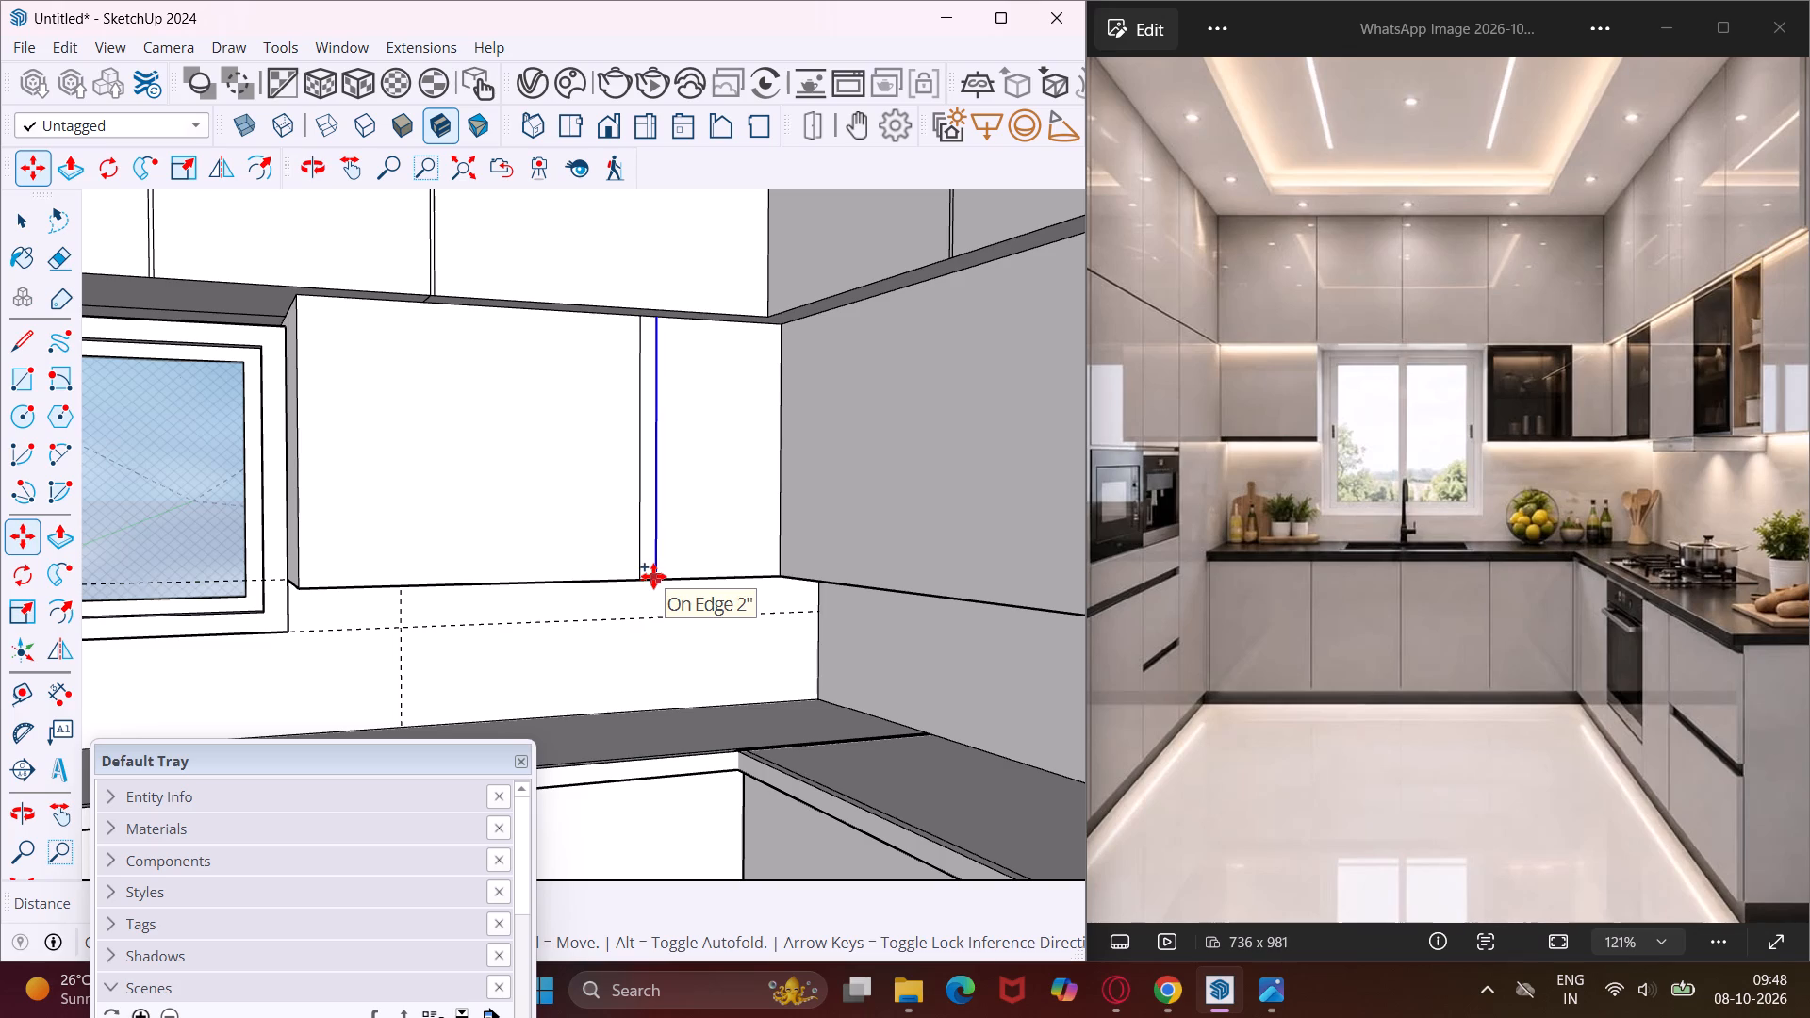
key("BackSpace")
type(".4\"")
key("Return")
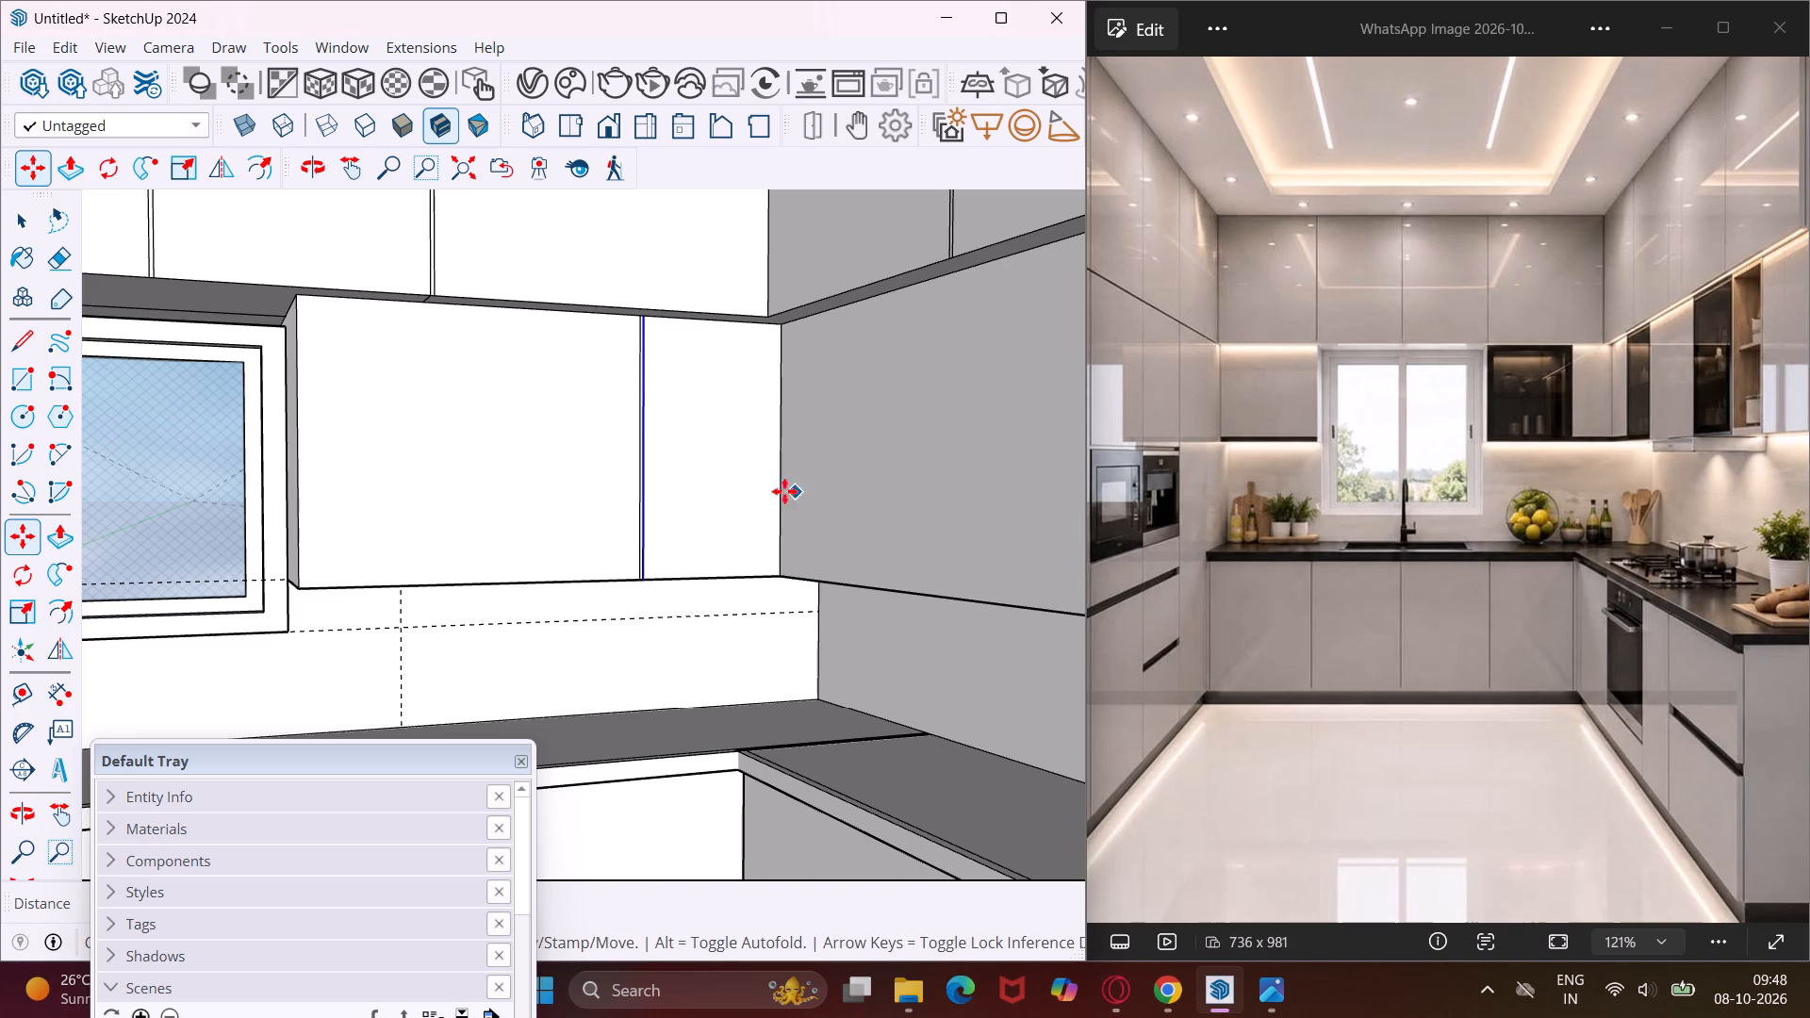
key("Escape")
key("space")
Copy the inner corner edge along the side-wall lower cabinet front as a door line, with a second copy 0.4" beyond it.
left_click(782, 506)
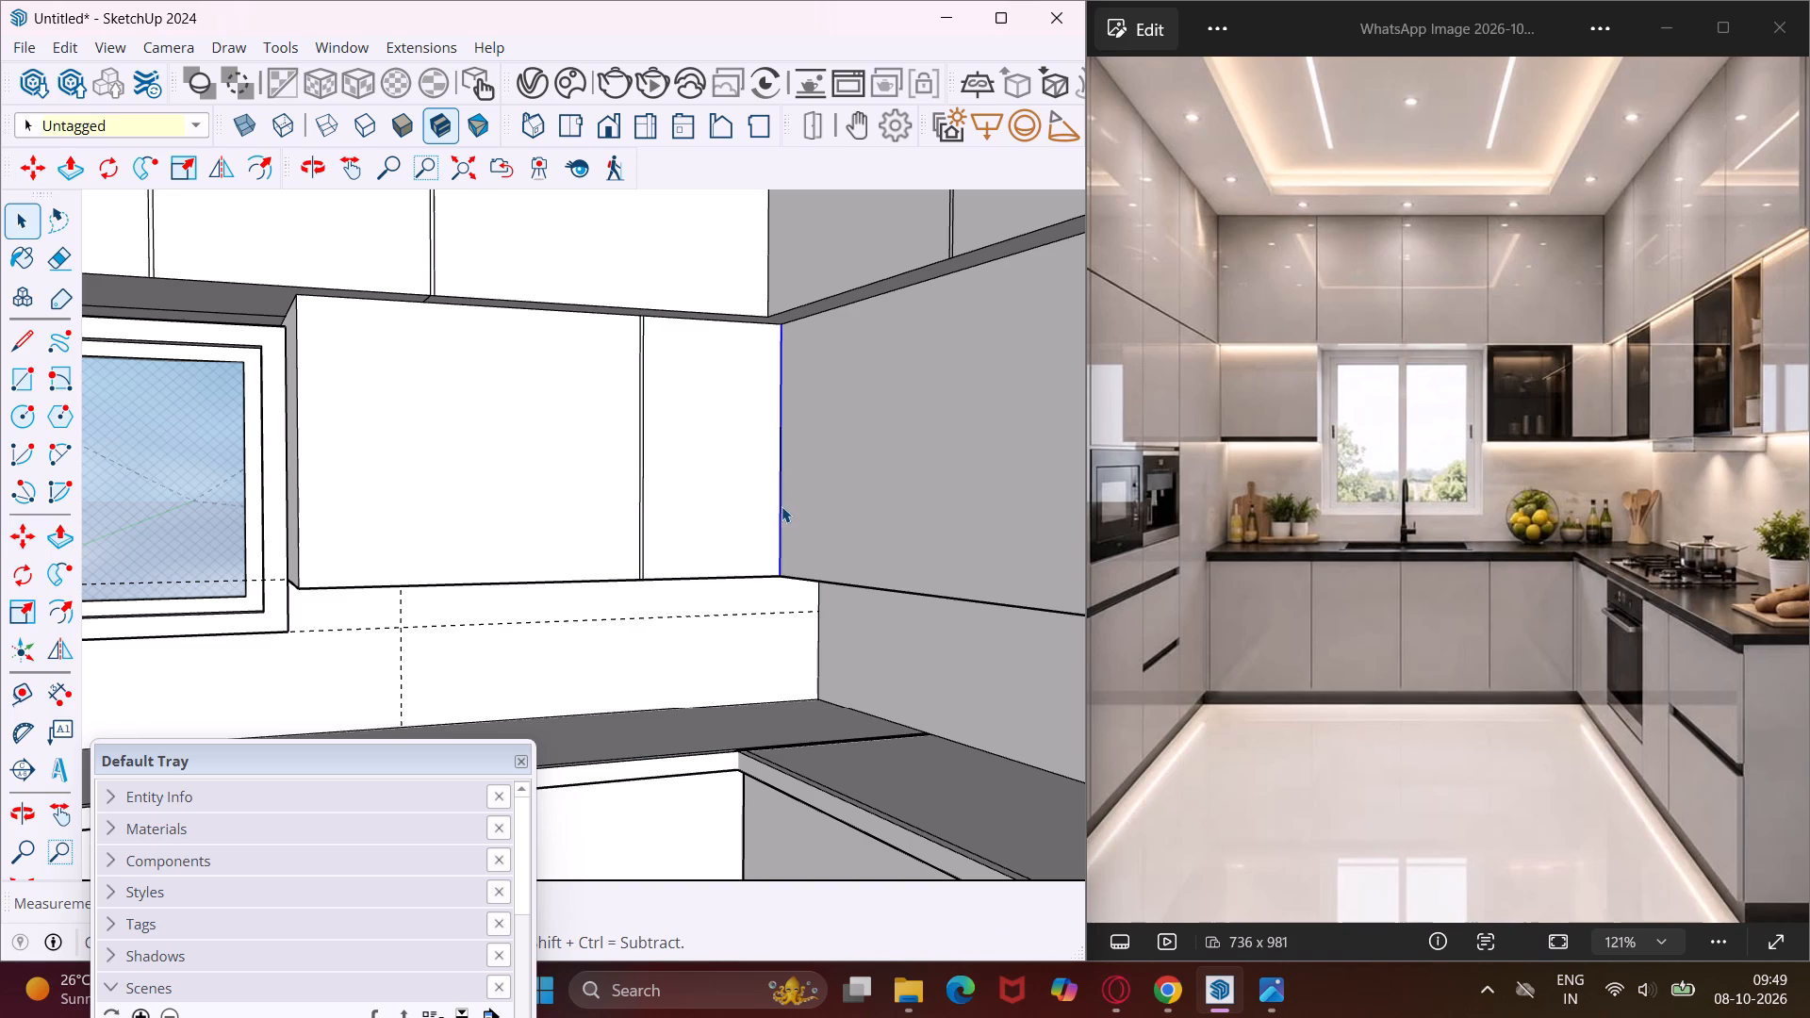
scroll(782, 511, "down", 2)
middle_click_drag(782, 512, 832, 540)
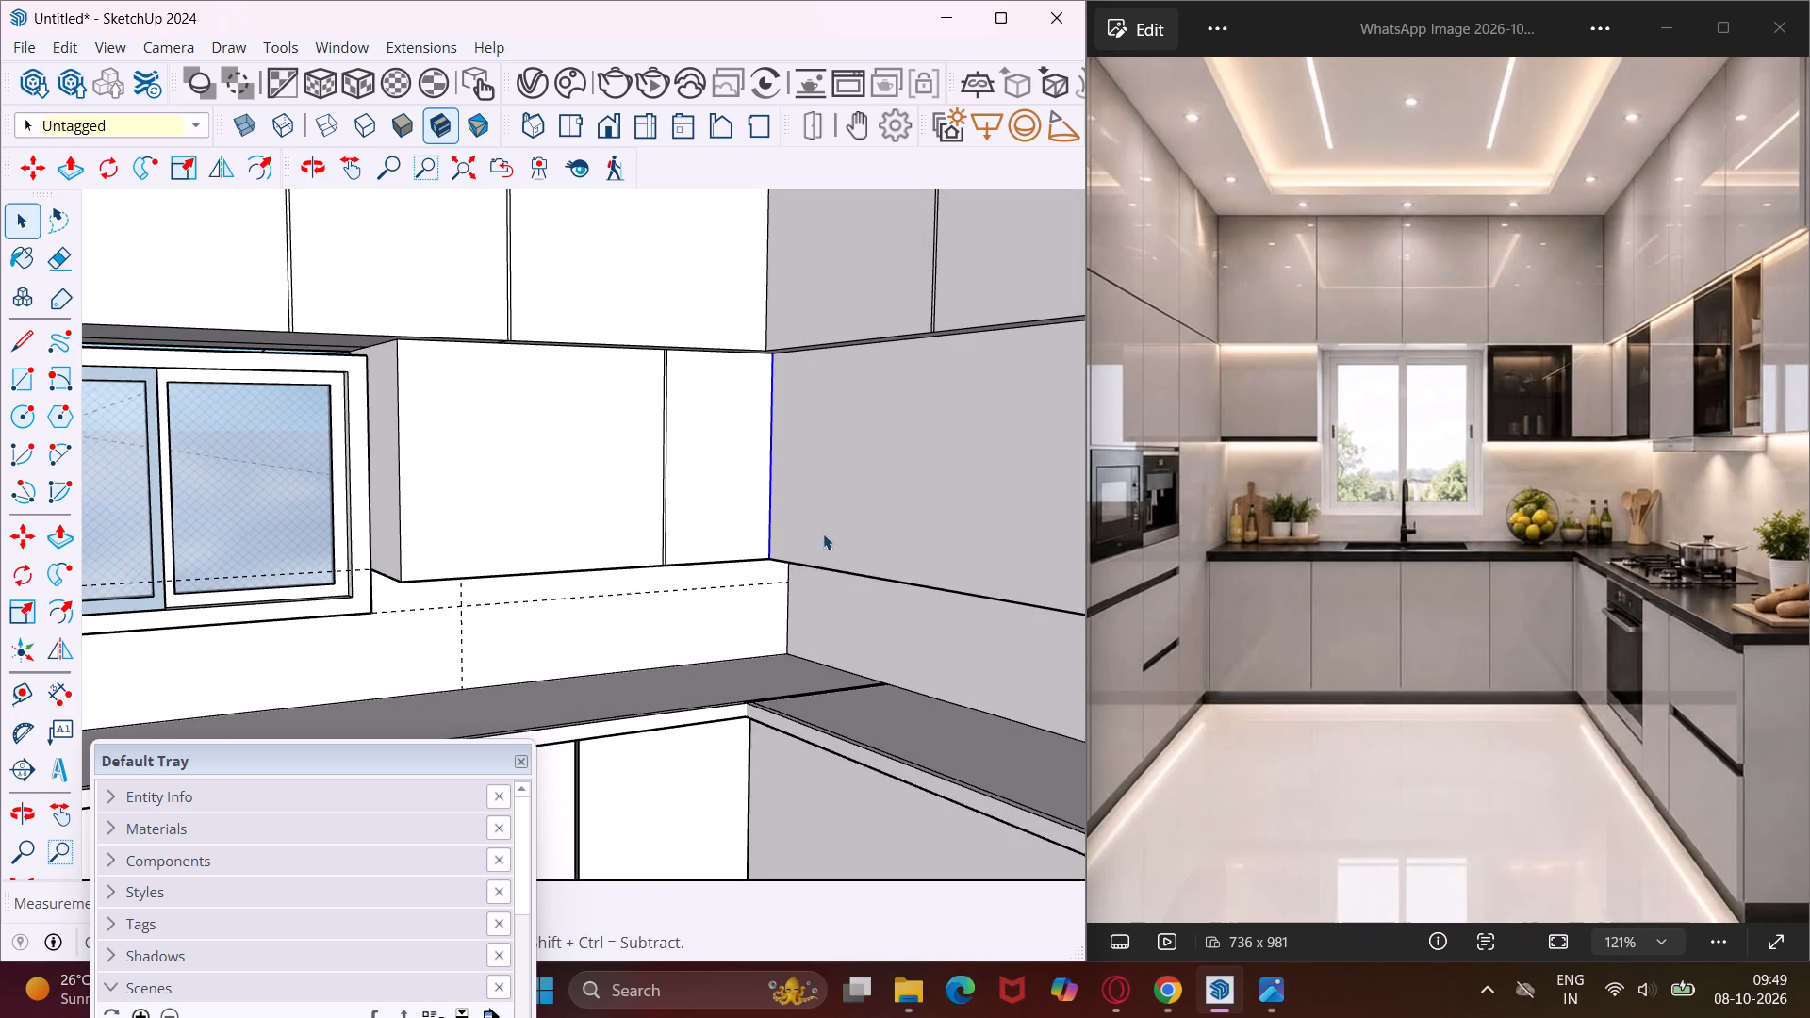
key("m")
left_click(763, 554)
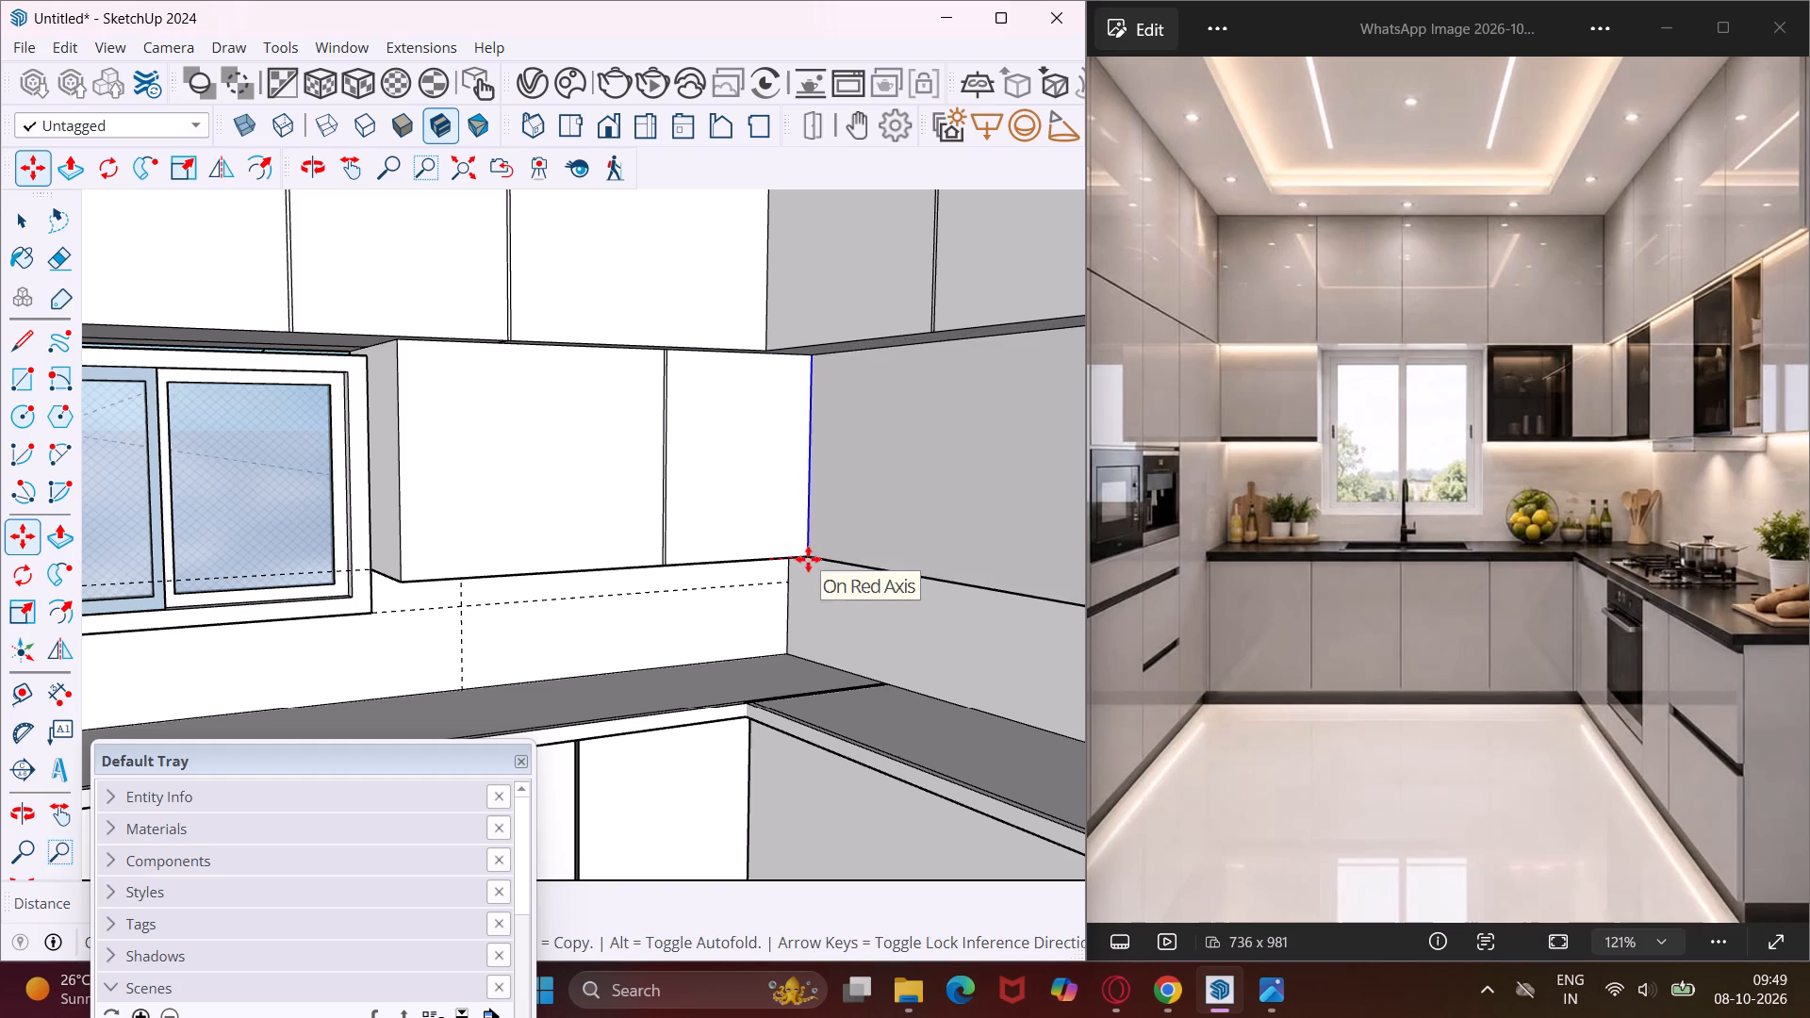
left_click(859, 572)
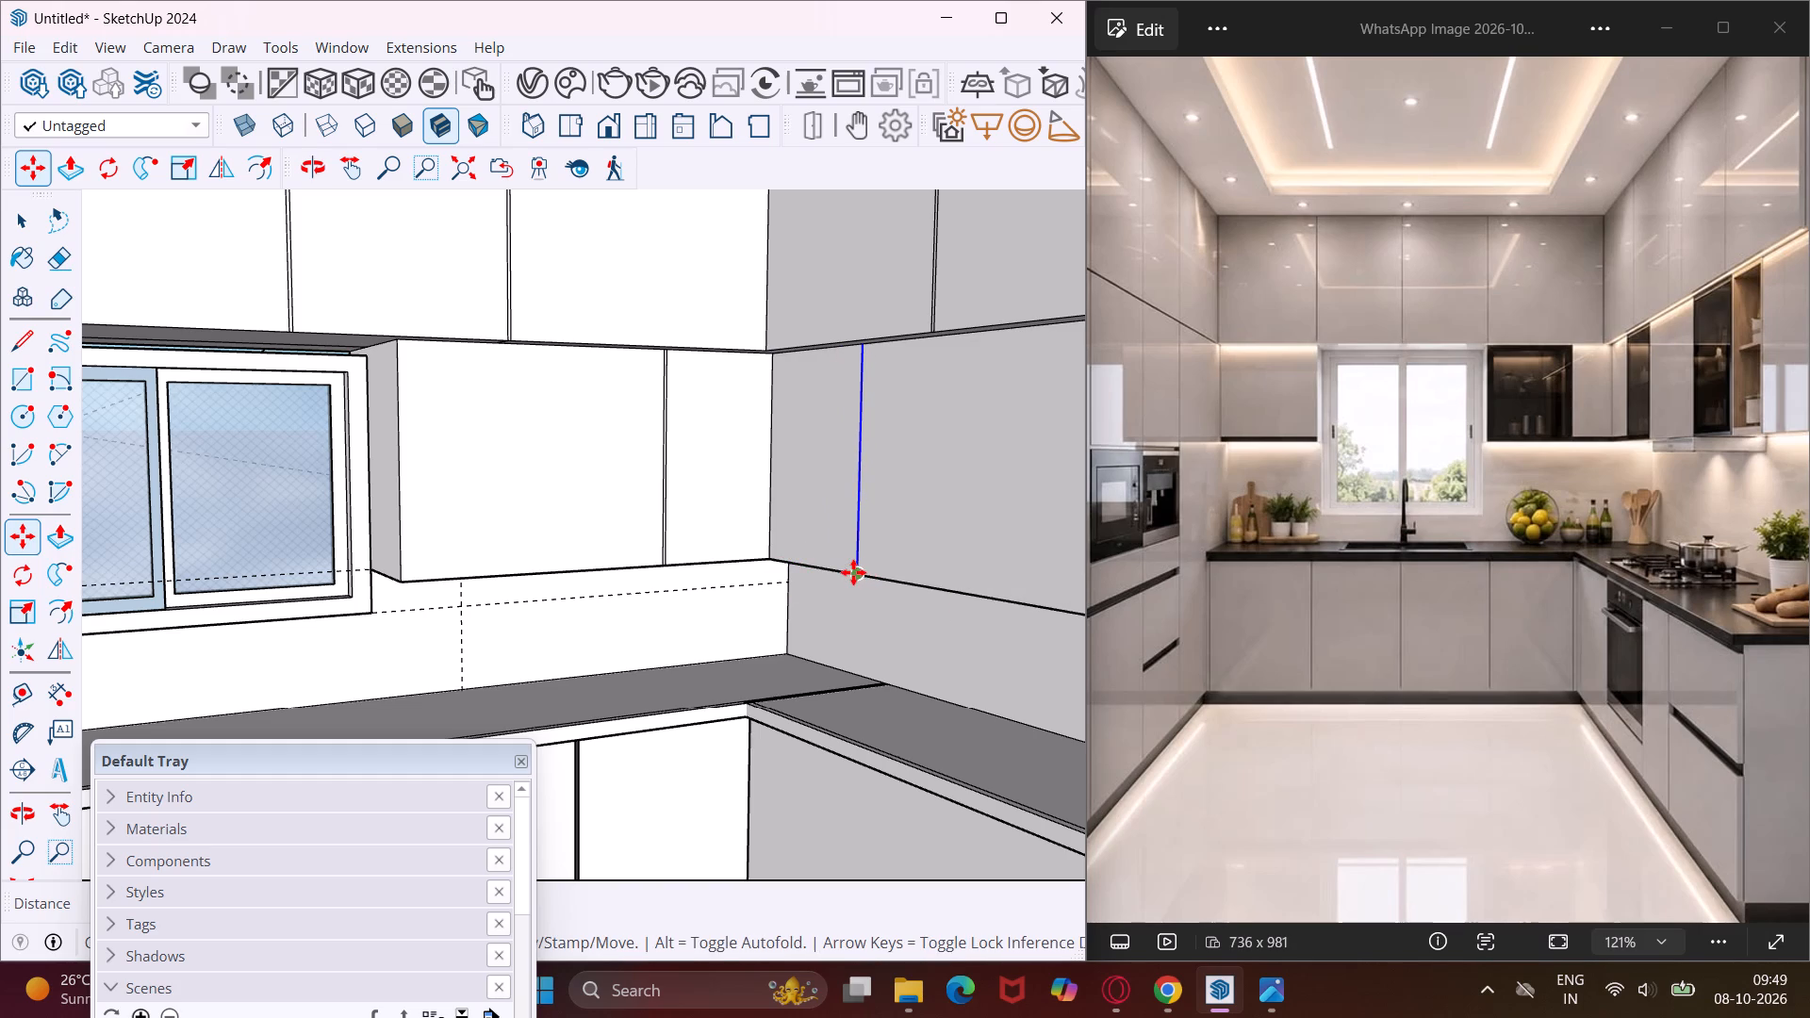
left_click(853, 572)
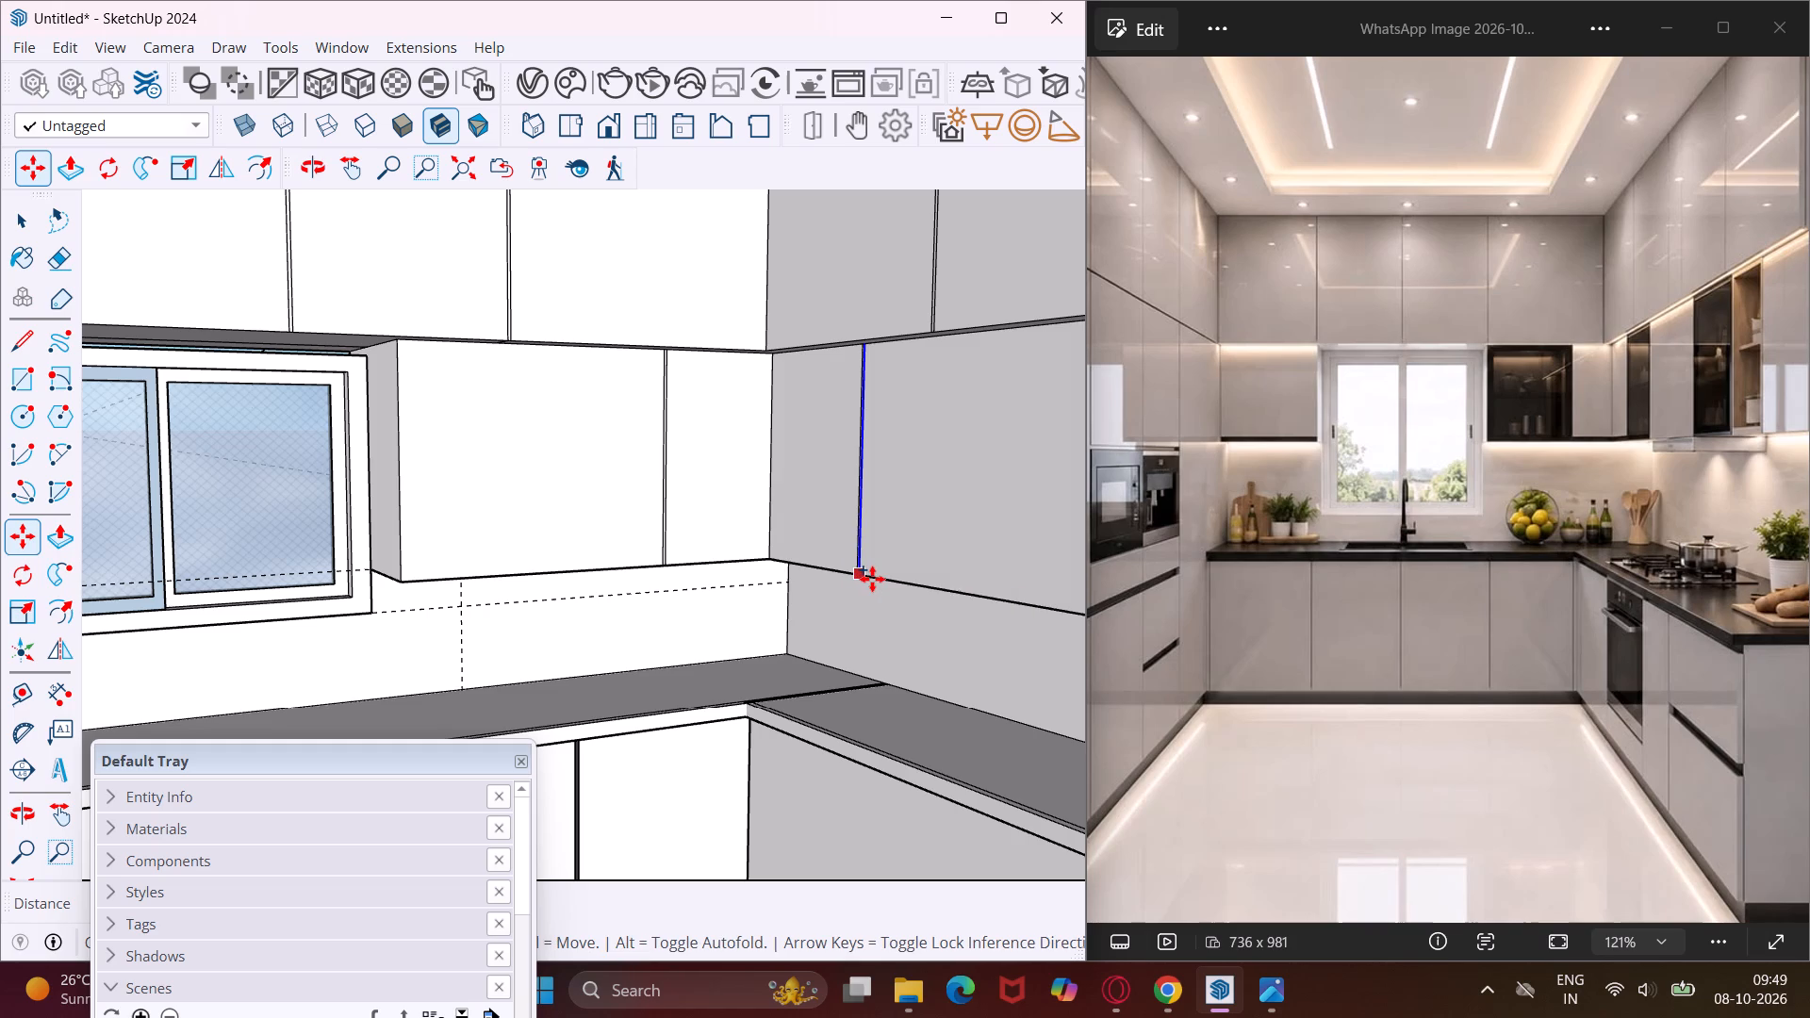
scroll(872, 579, "up", 4)
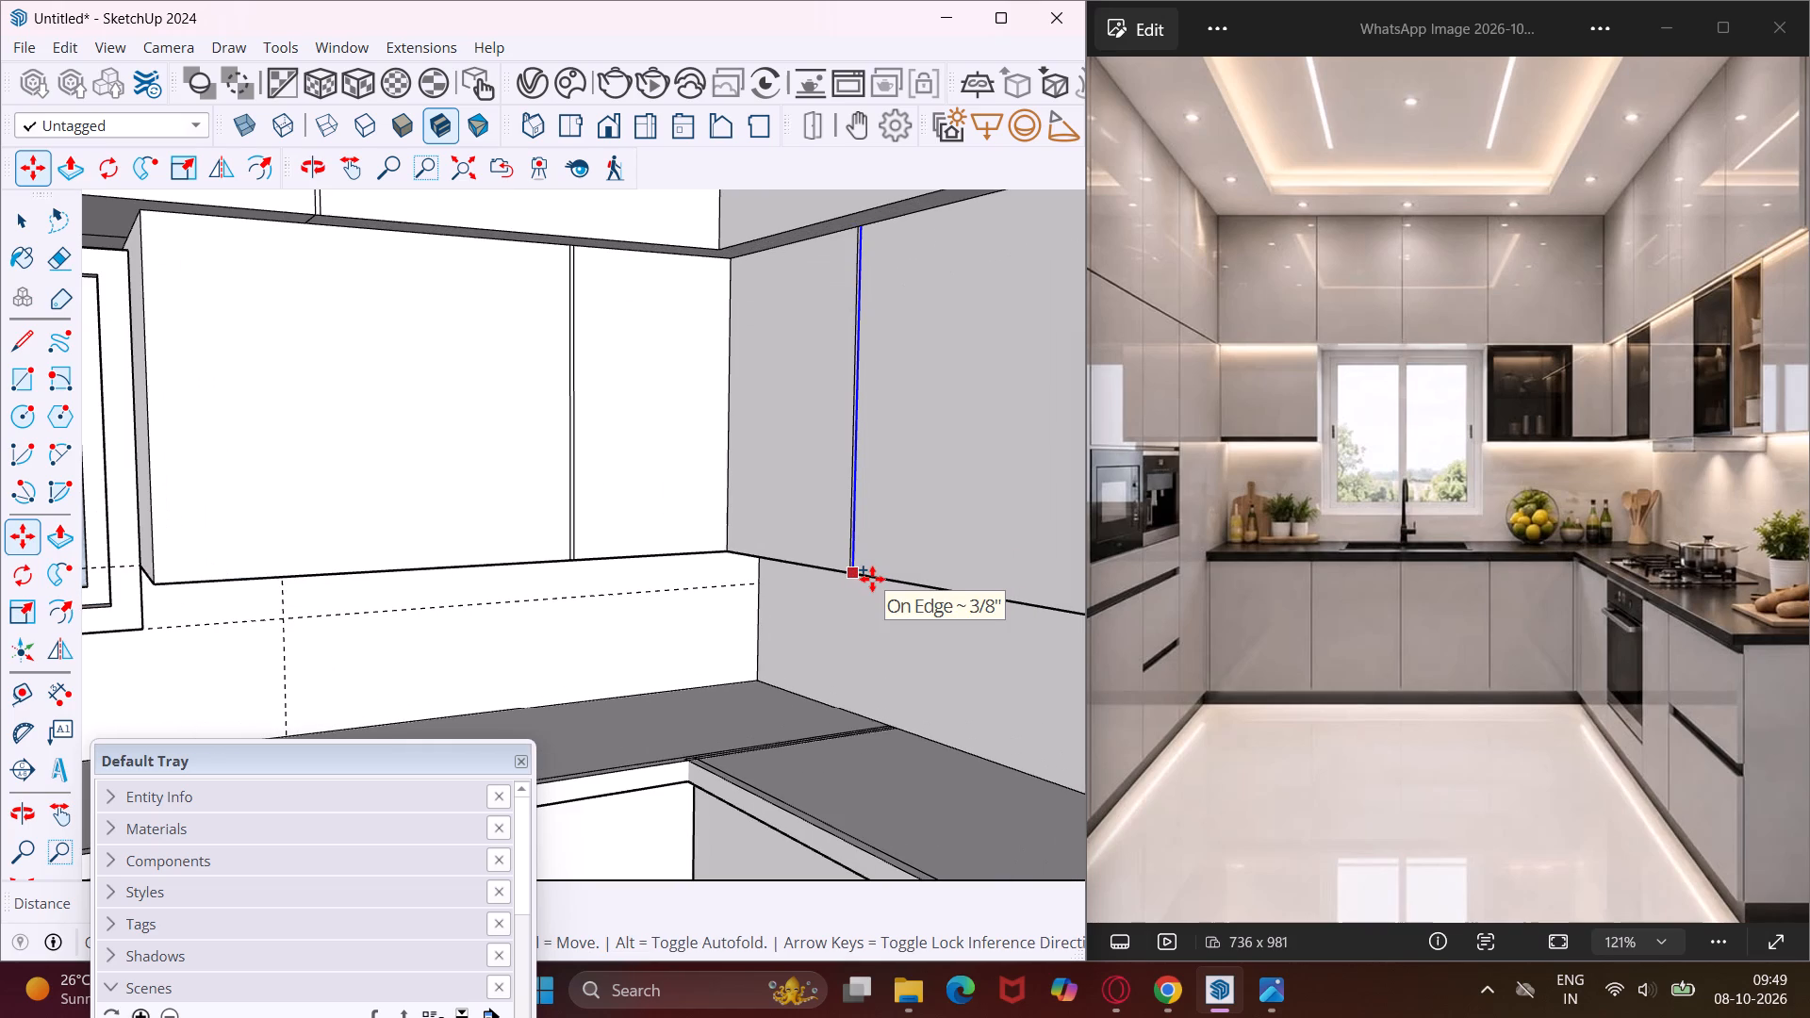
type(".4\"")
key("Return")
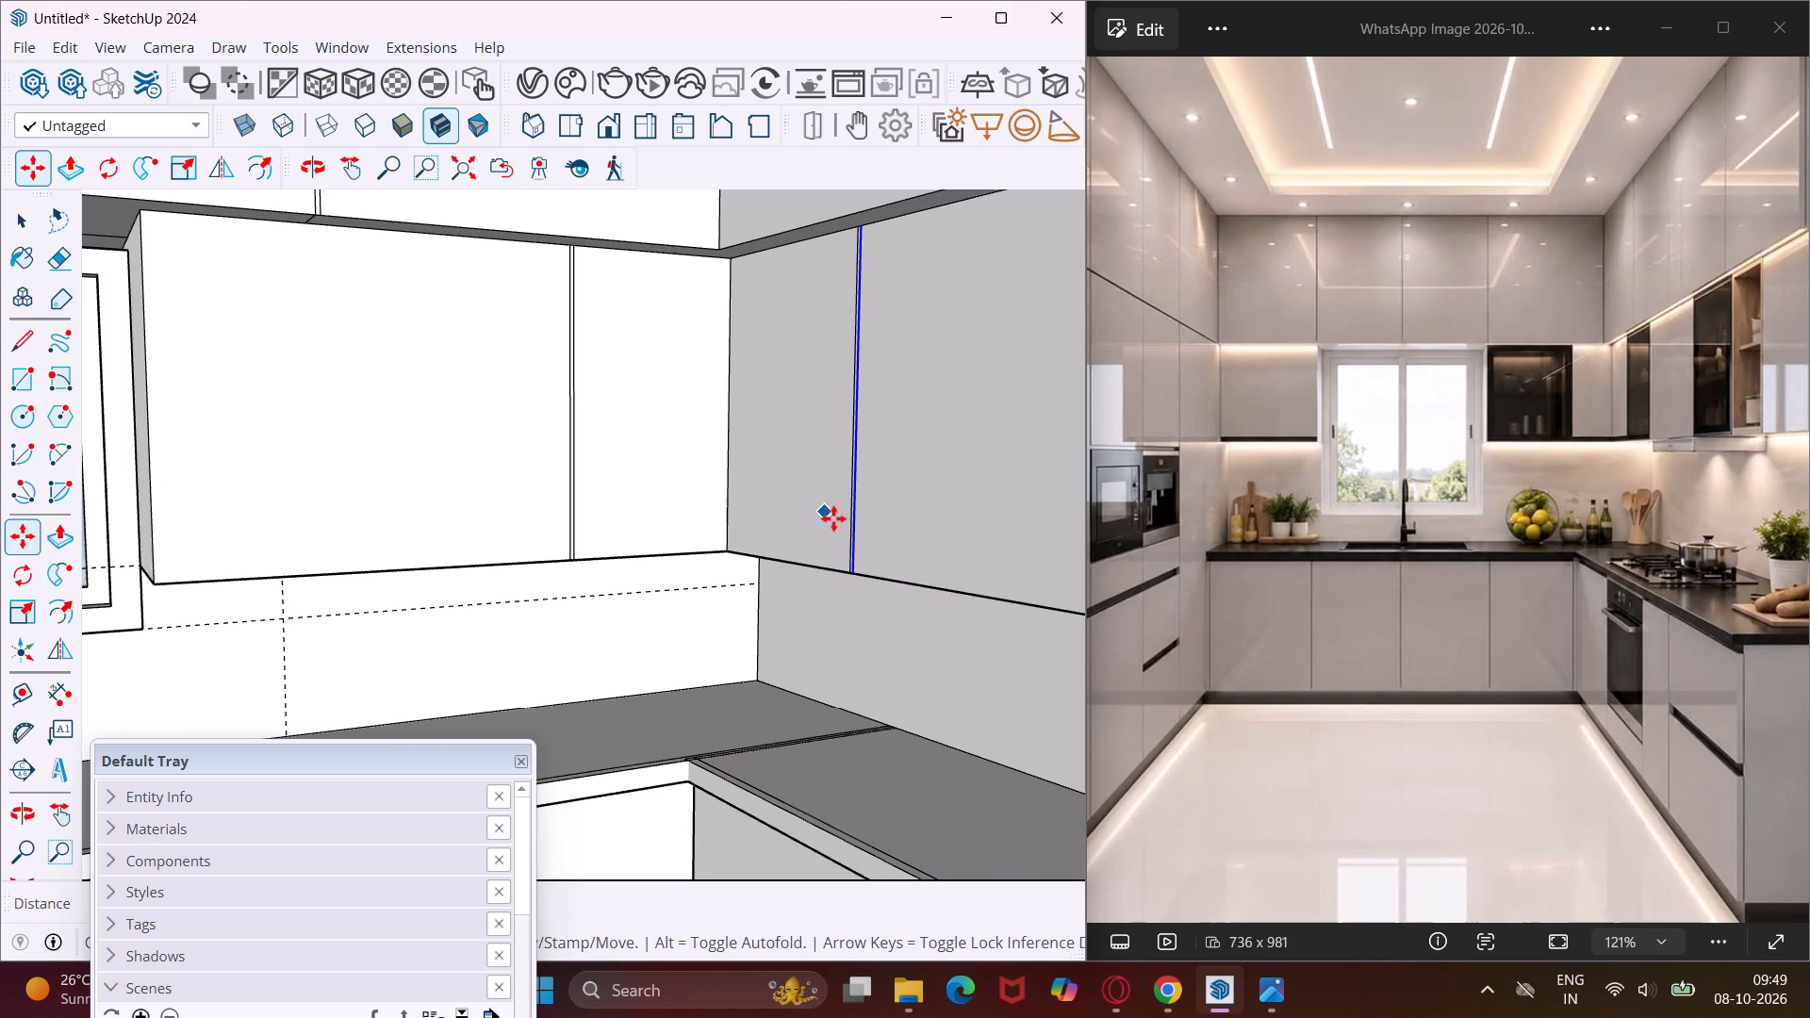
Copy the outer line of the side-wall door gap farther along the lower cabinet front to mark the next door.
scroll(861, 532, "up", 8)
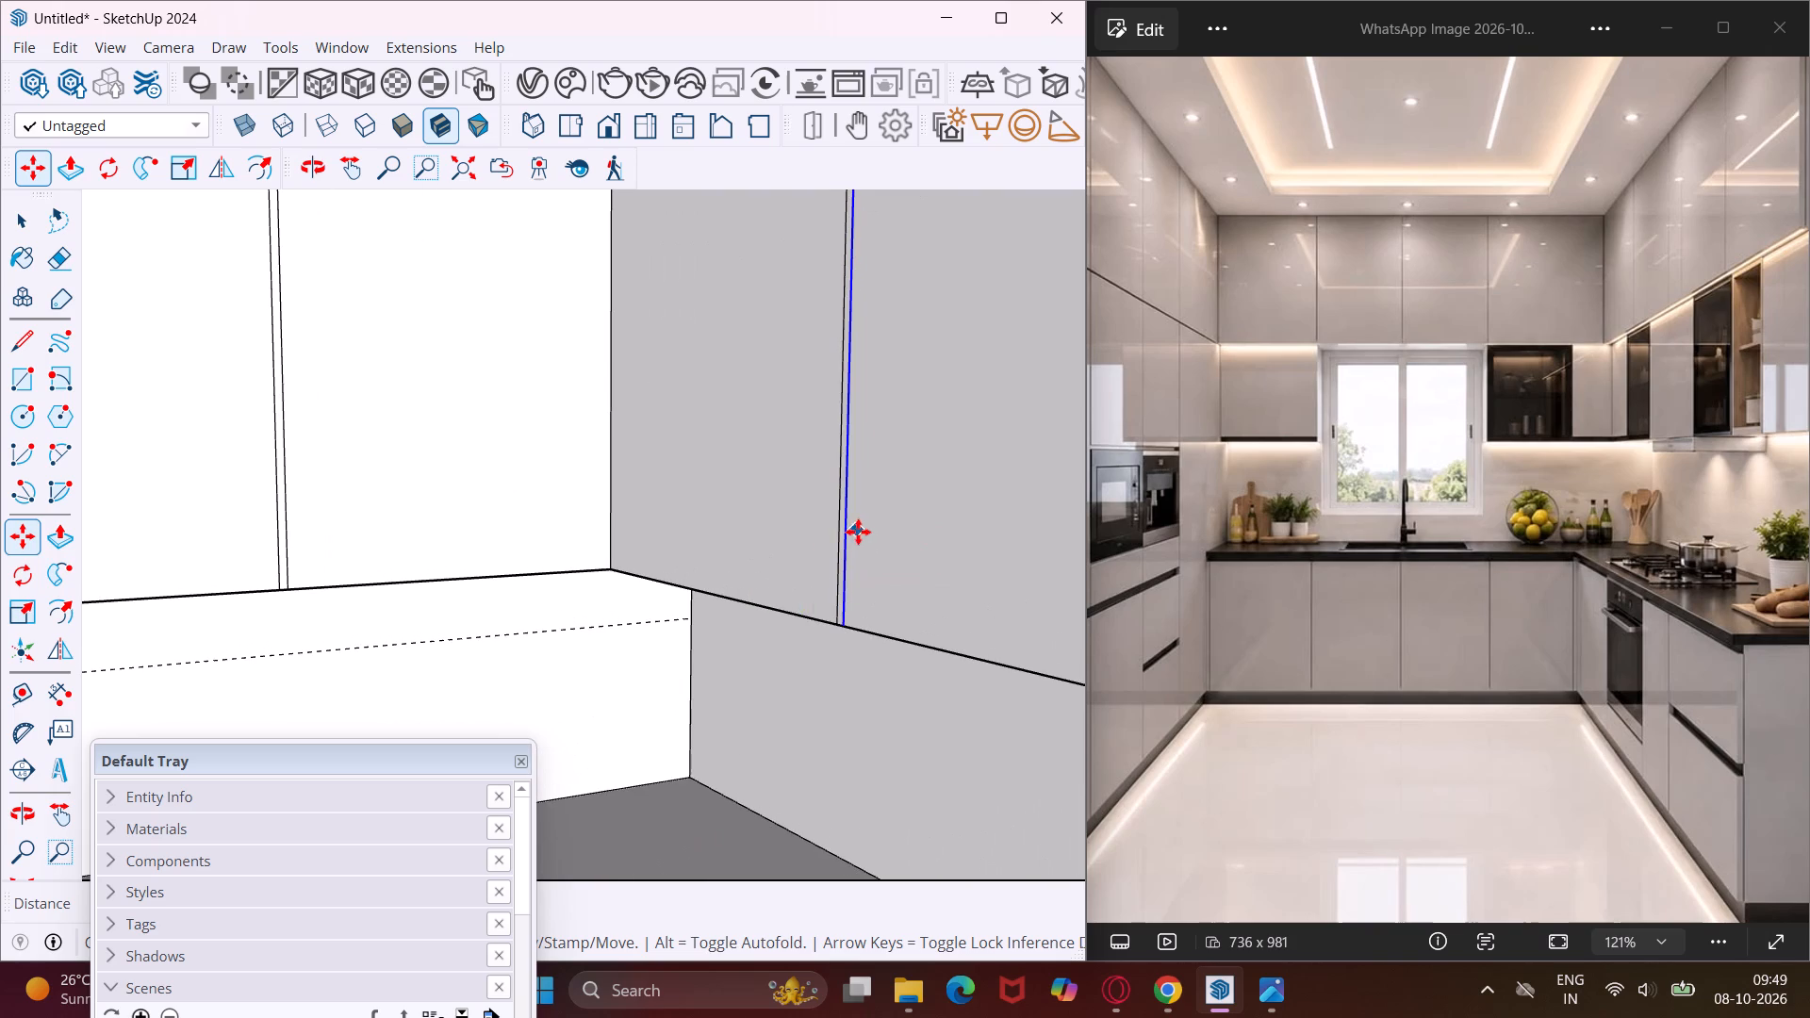
scroll(855, 532, "down", 7)
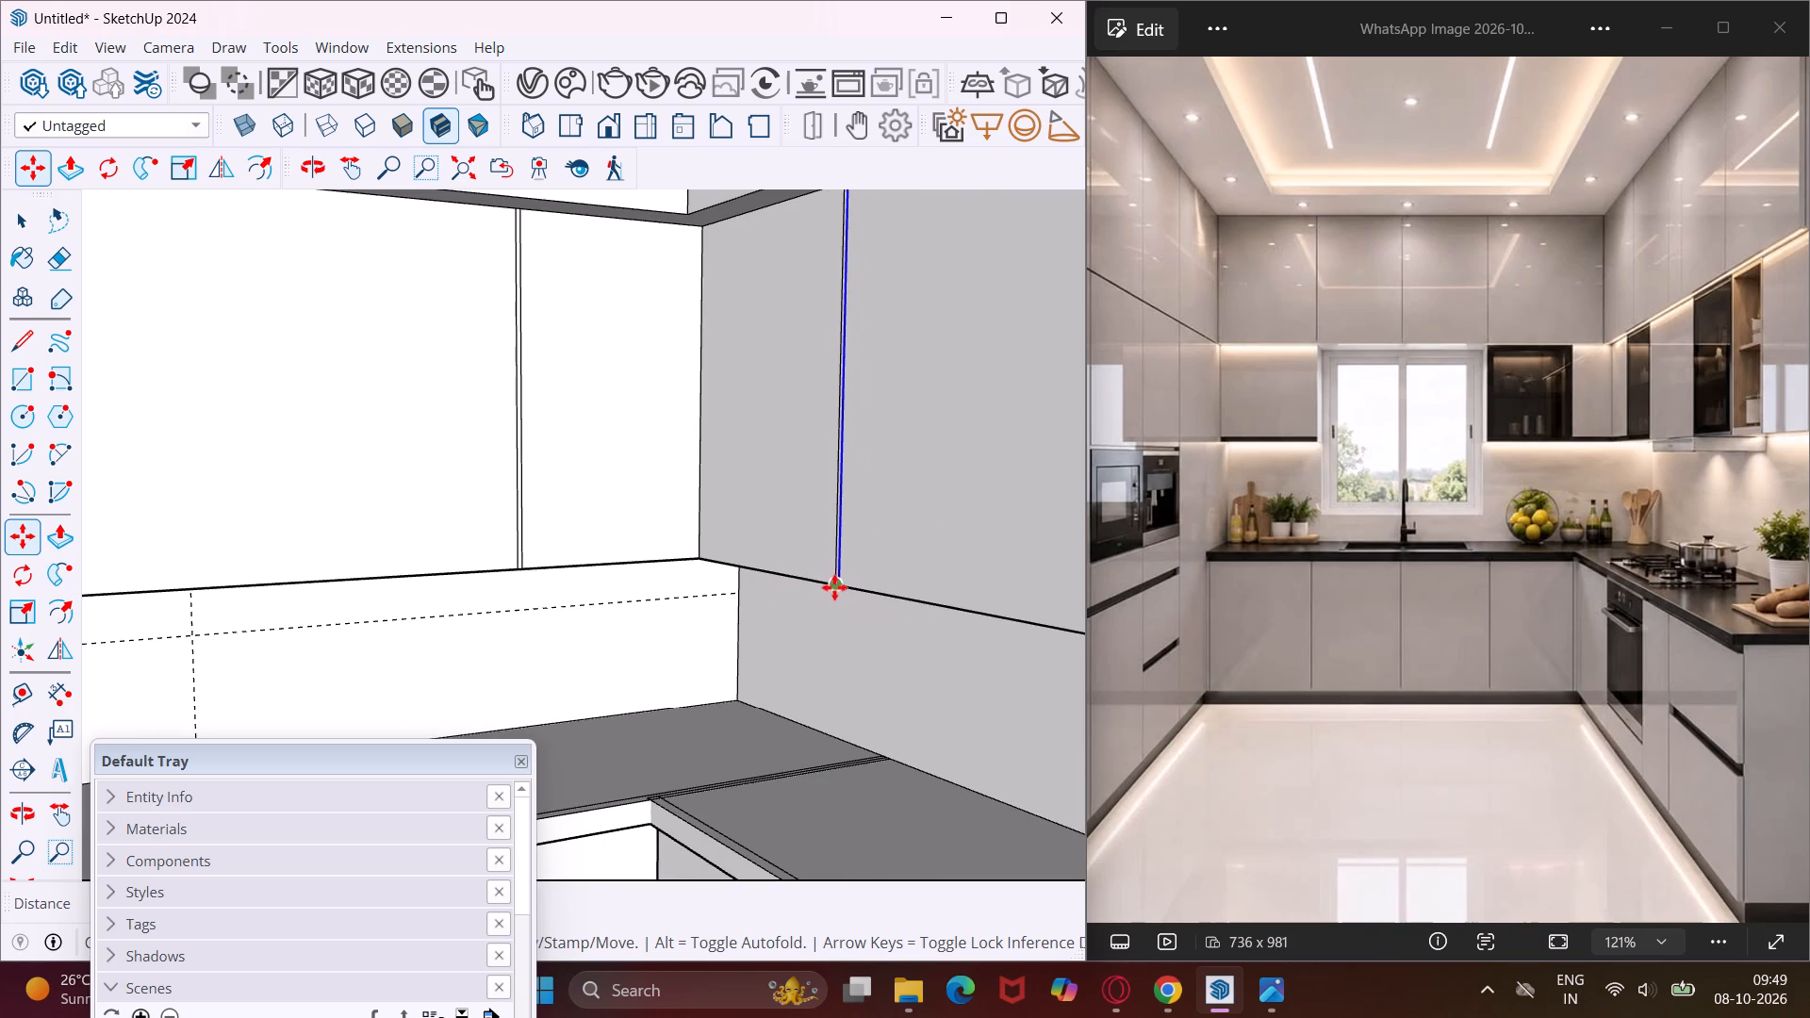
scroll(832, 589, "up", 4)
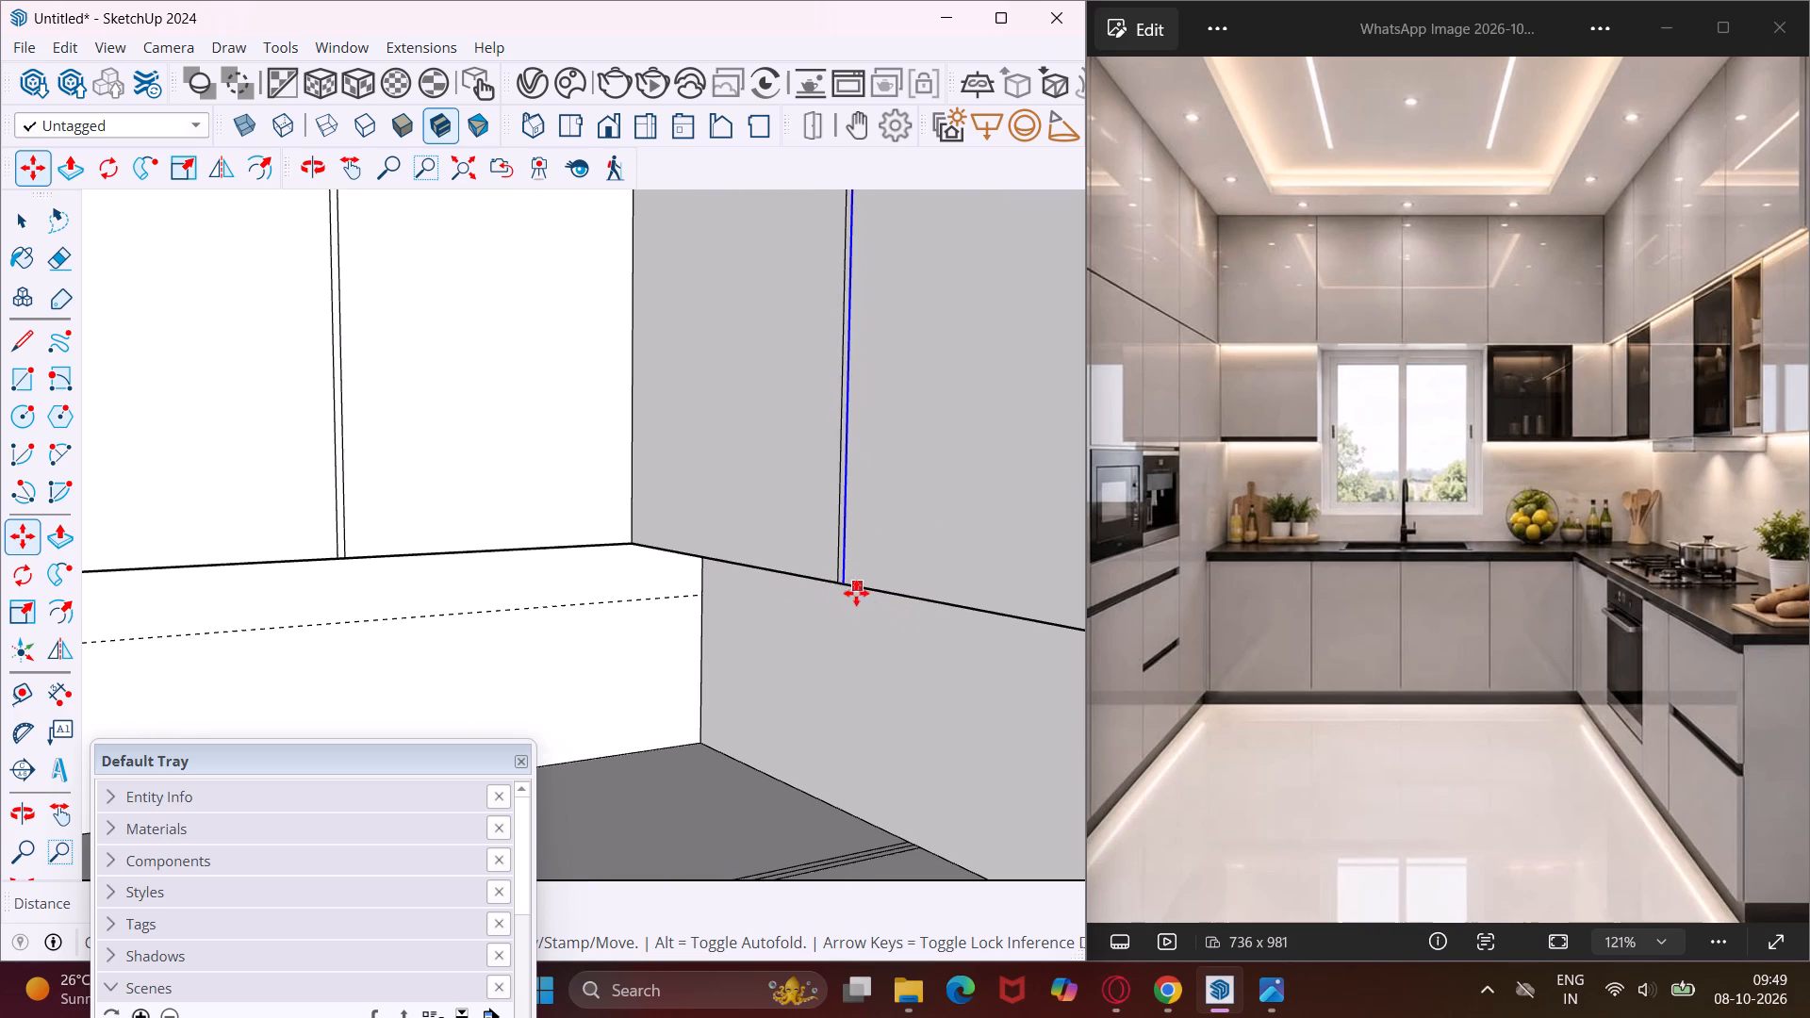
left_click(844, 590)
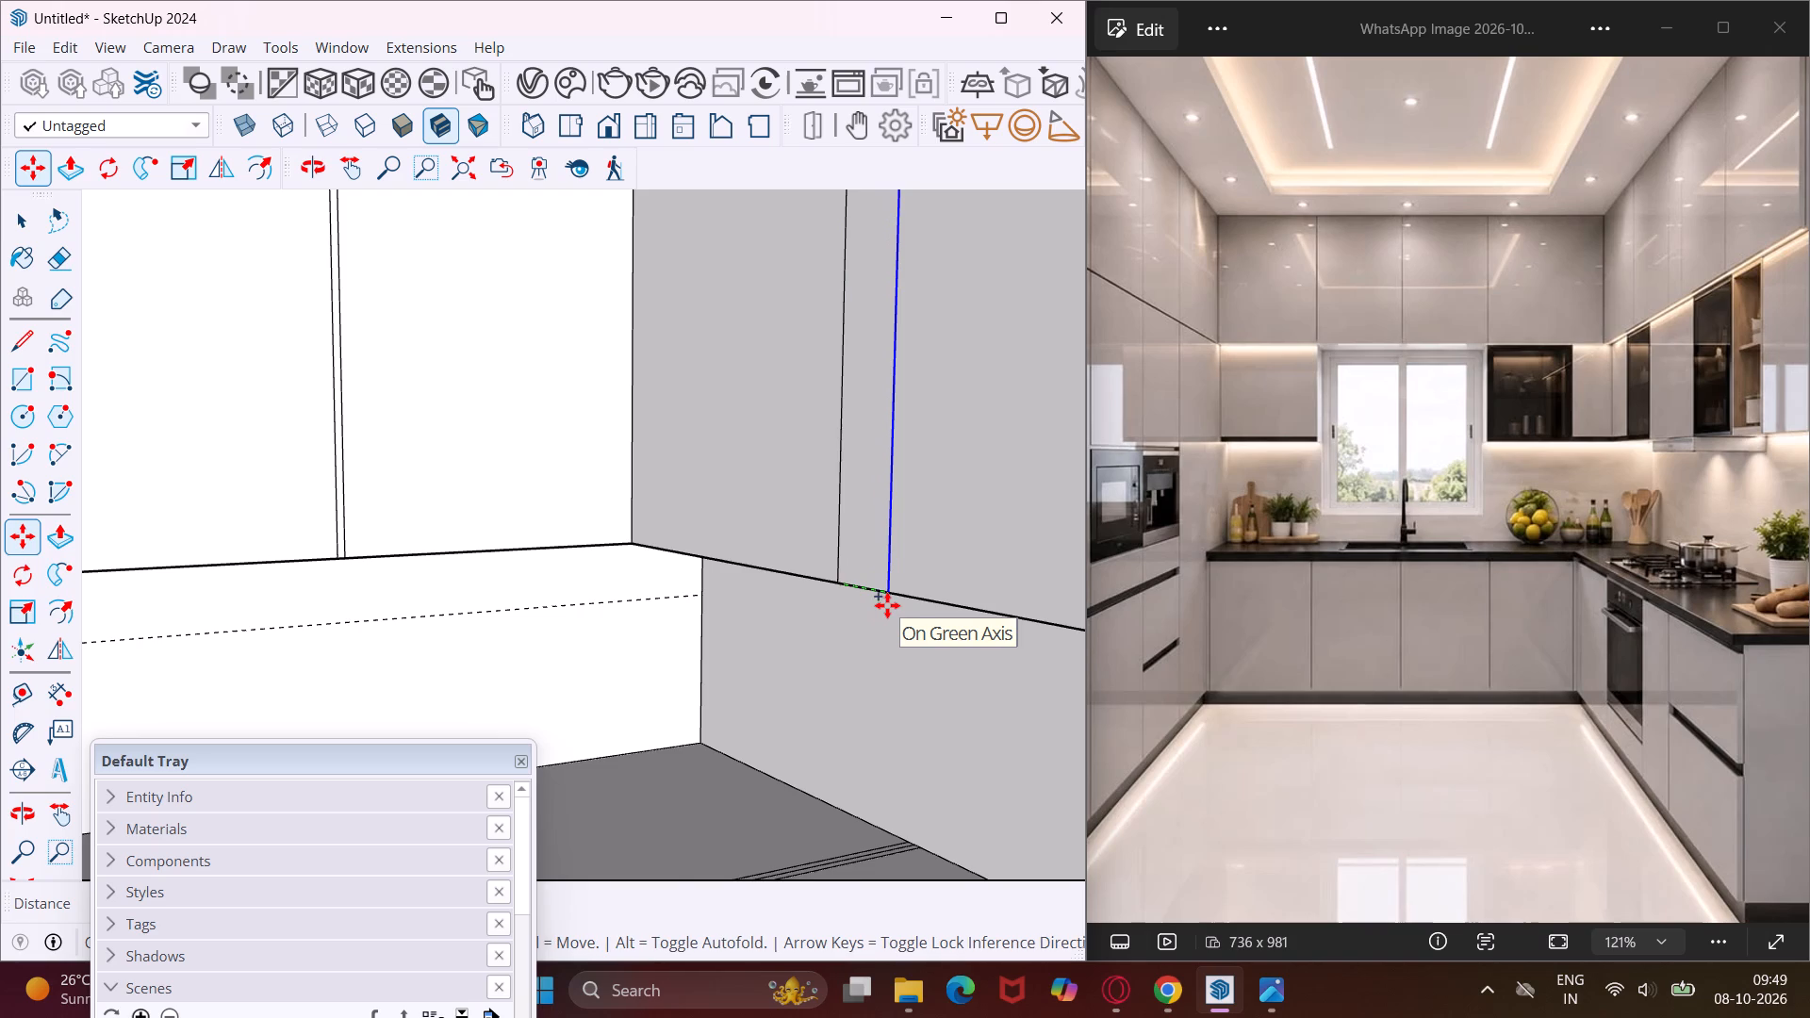
scroll(887, 605, "down", 10)
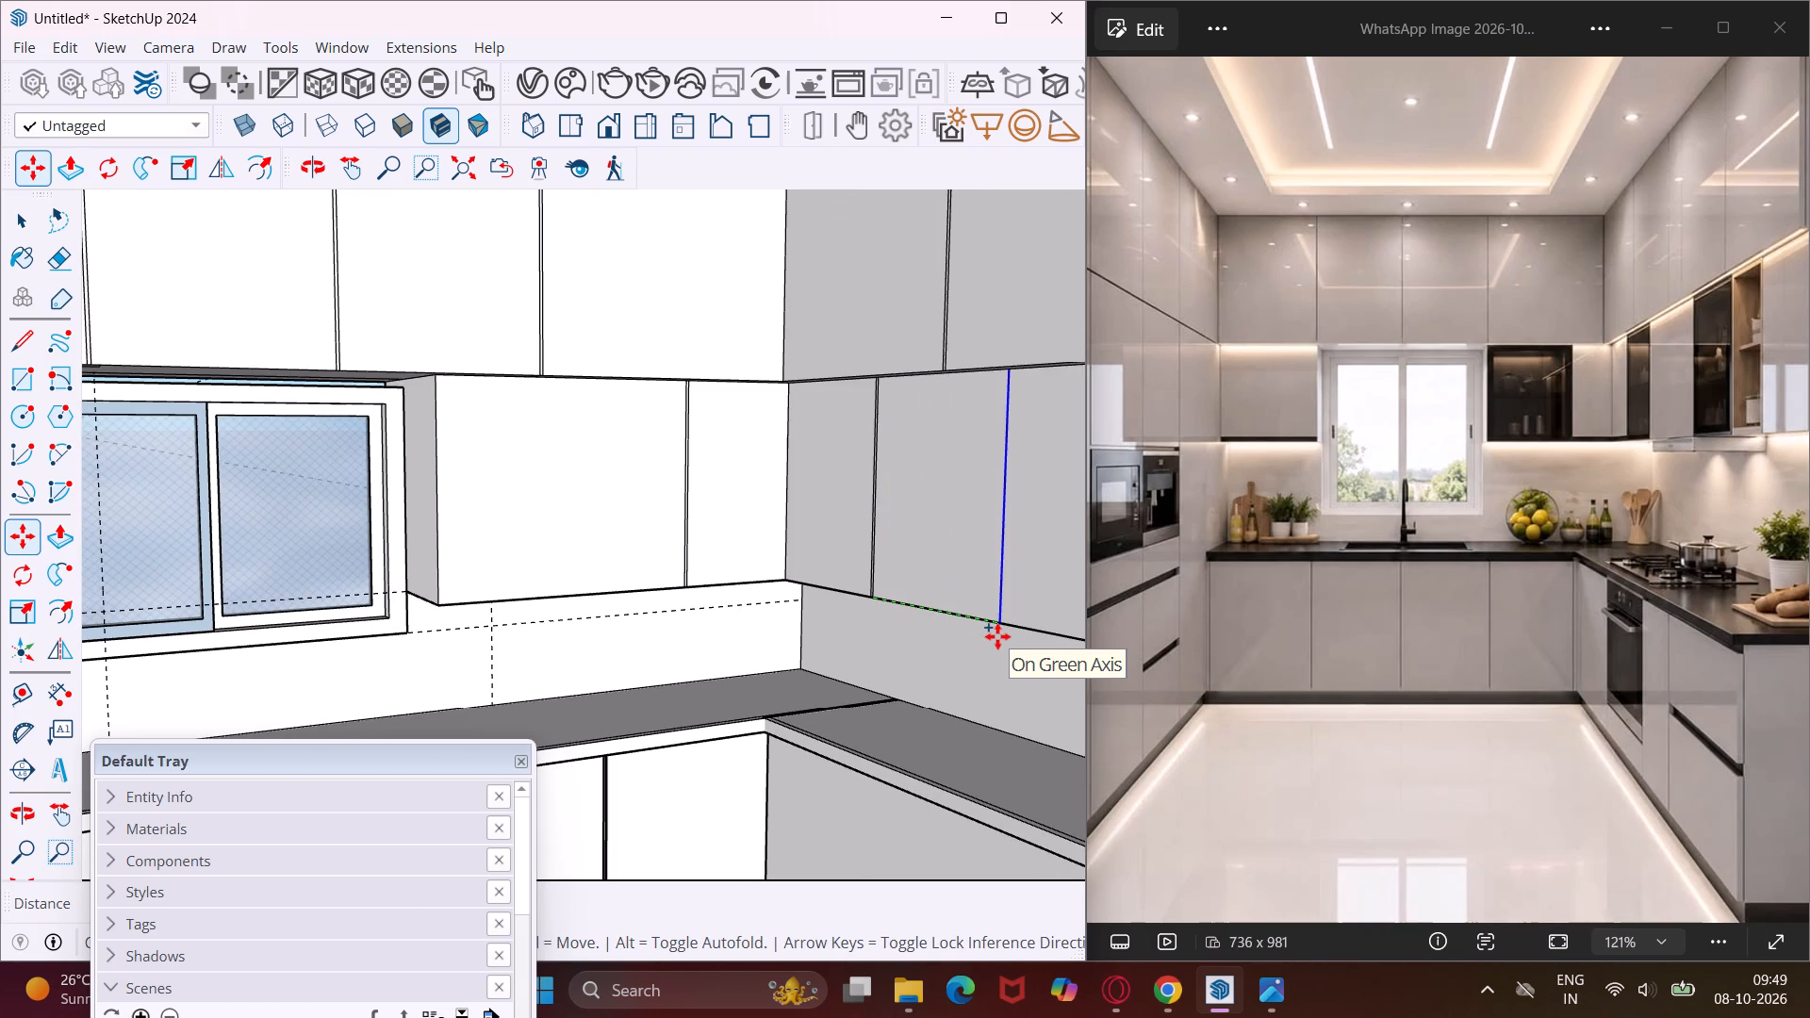
left_click(997, 636)
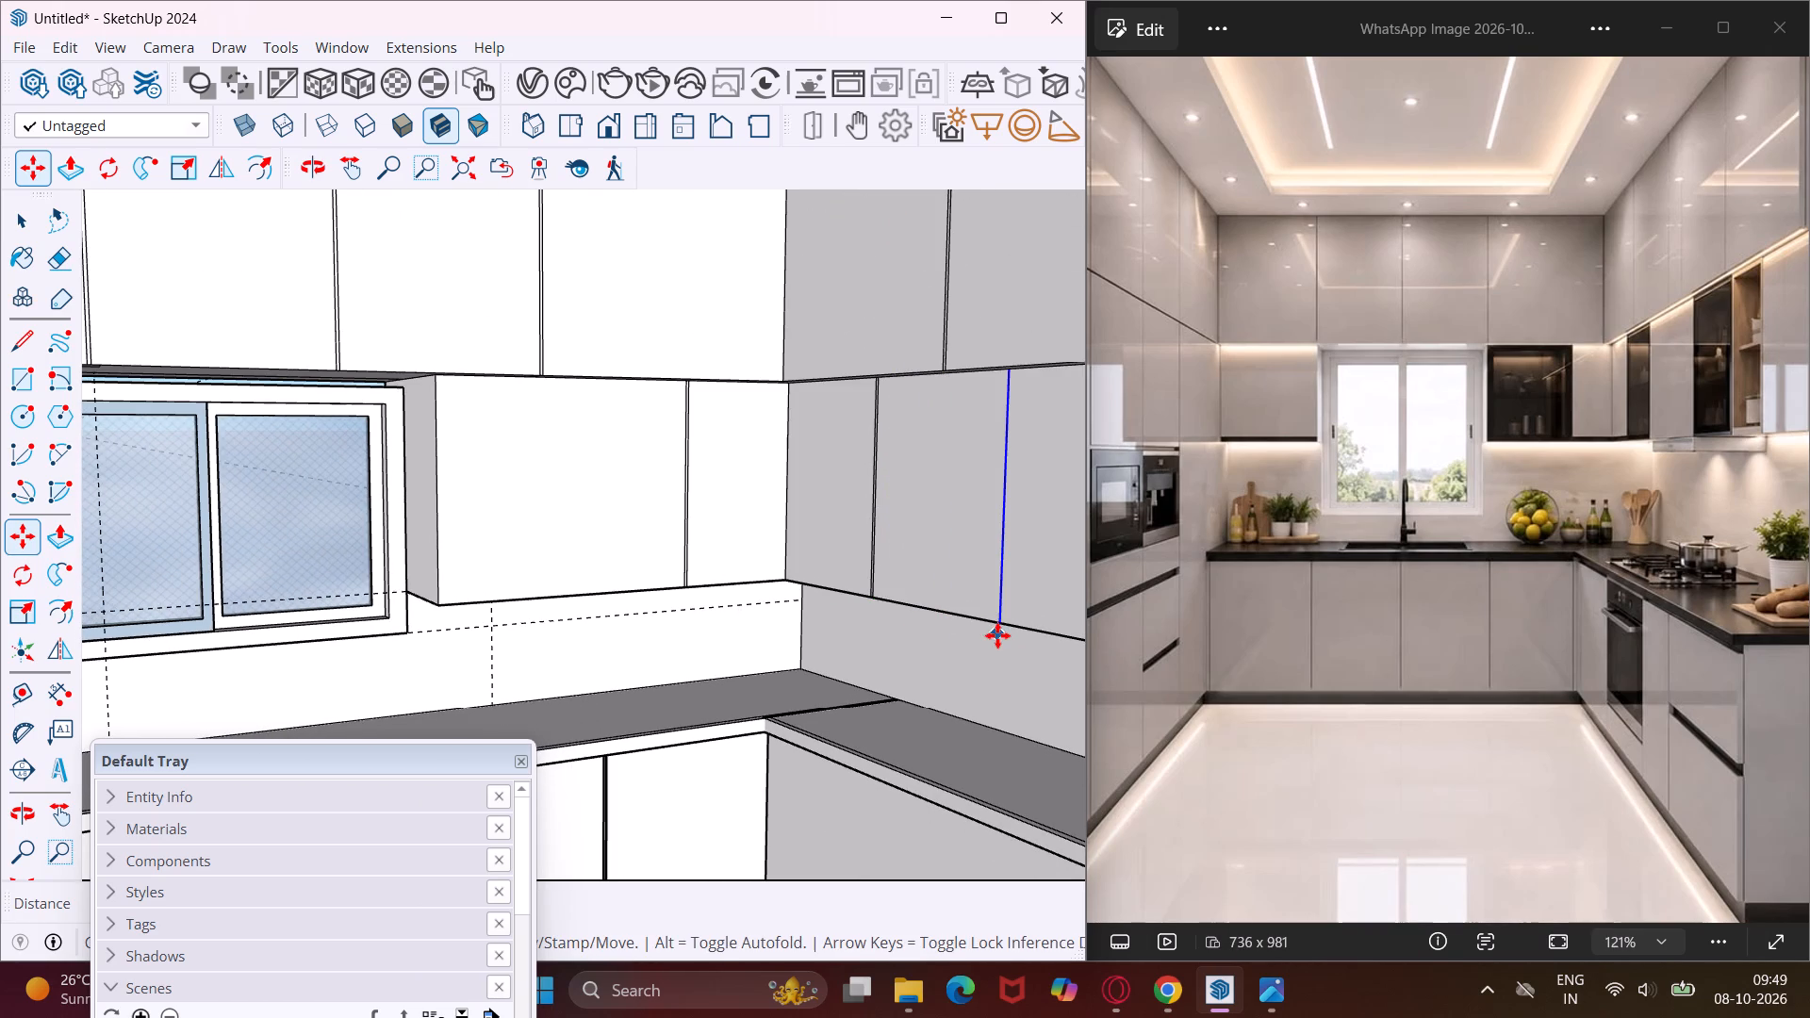
Copy the newly placed side-wall door line 0.4" farther from the corner to form the door gap.
left_click_drag(995, 628, 1000, 627)
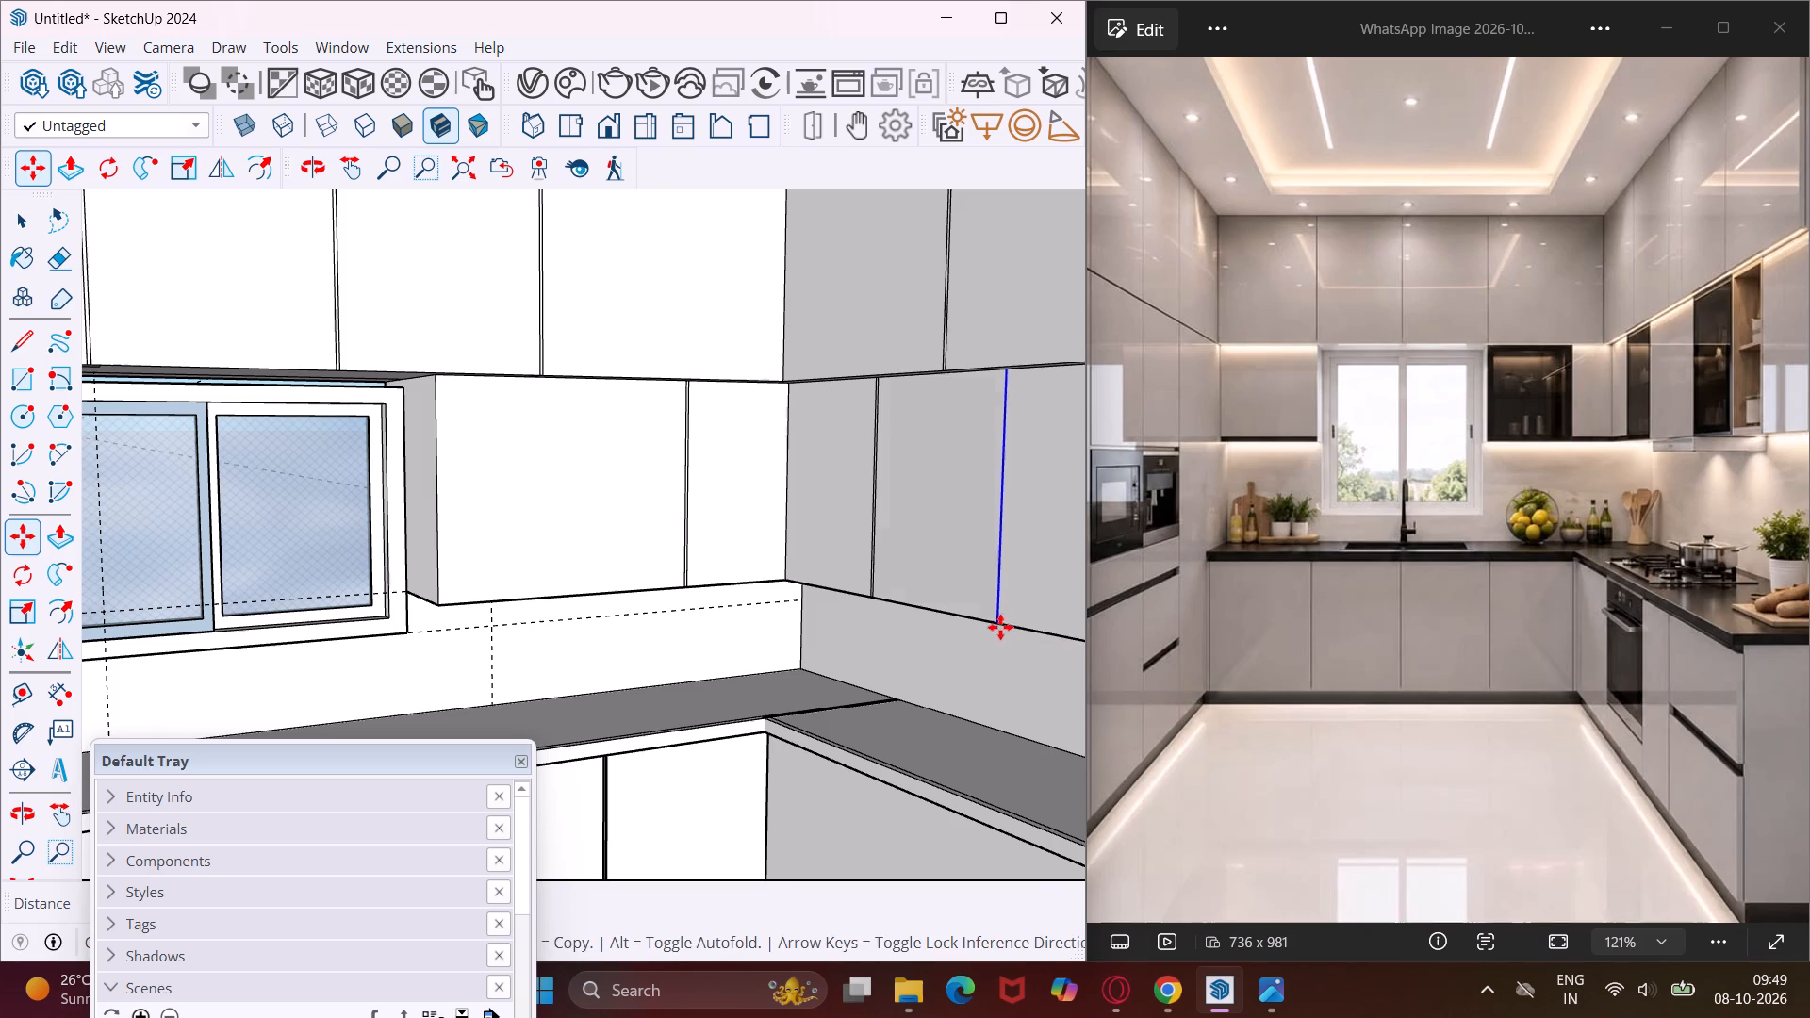
left_click_drag(1000, 627, 1005, 627)
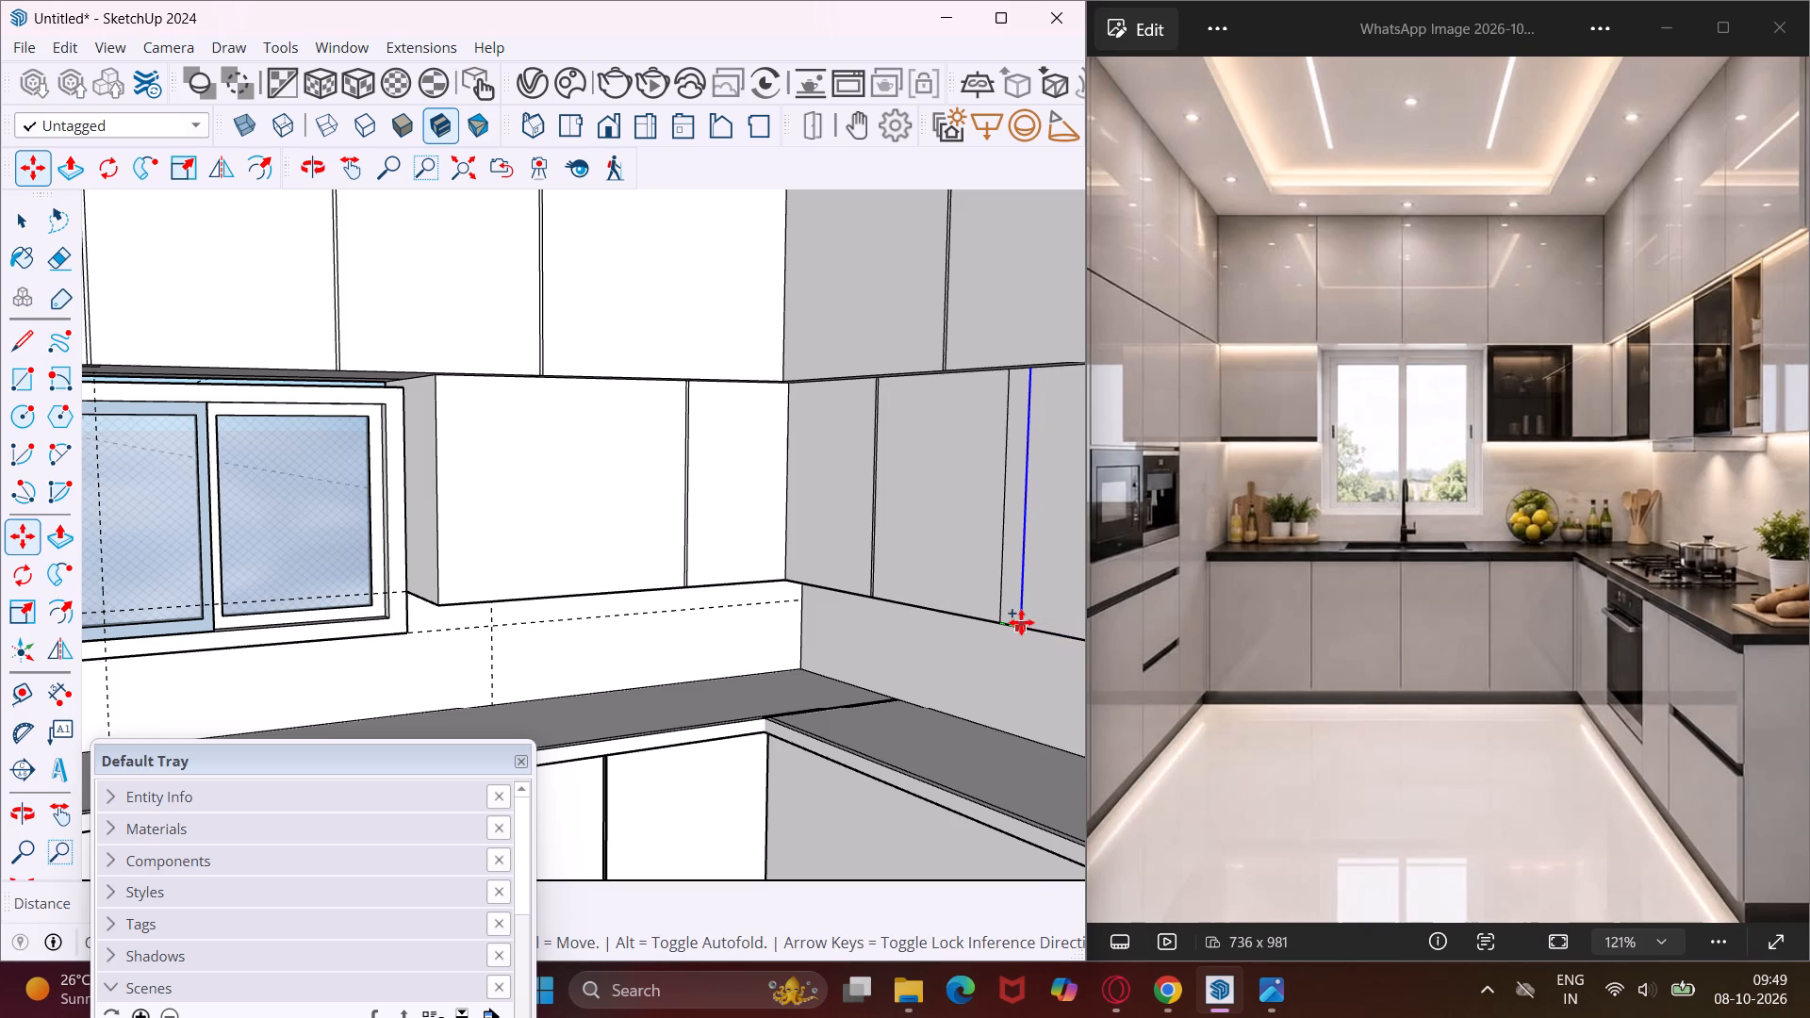
scroll(1015, 620, "up", 7)
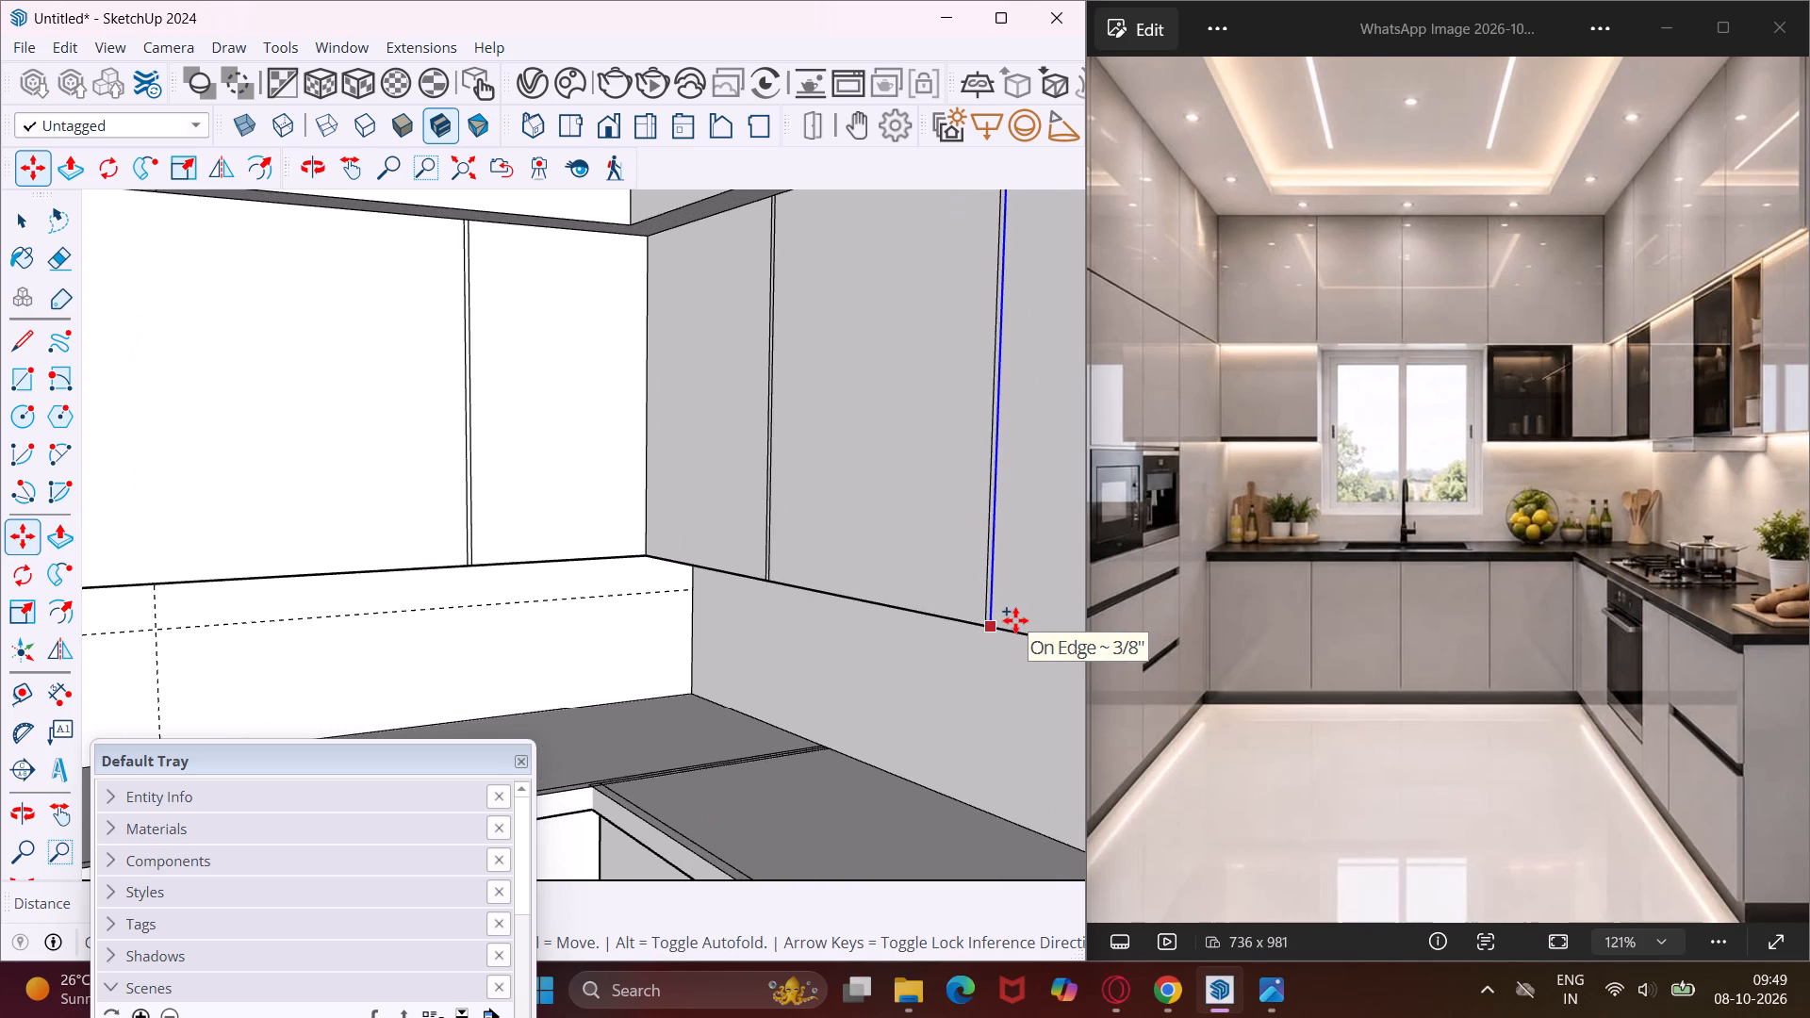
type(".4\"")
key("Return")
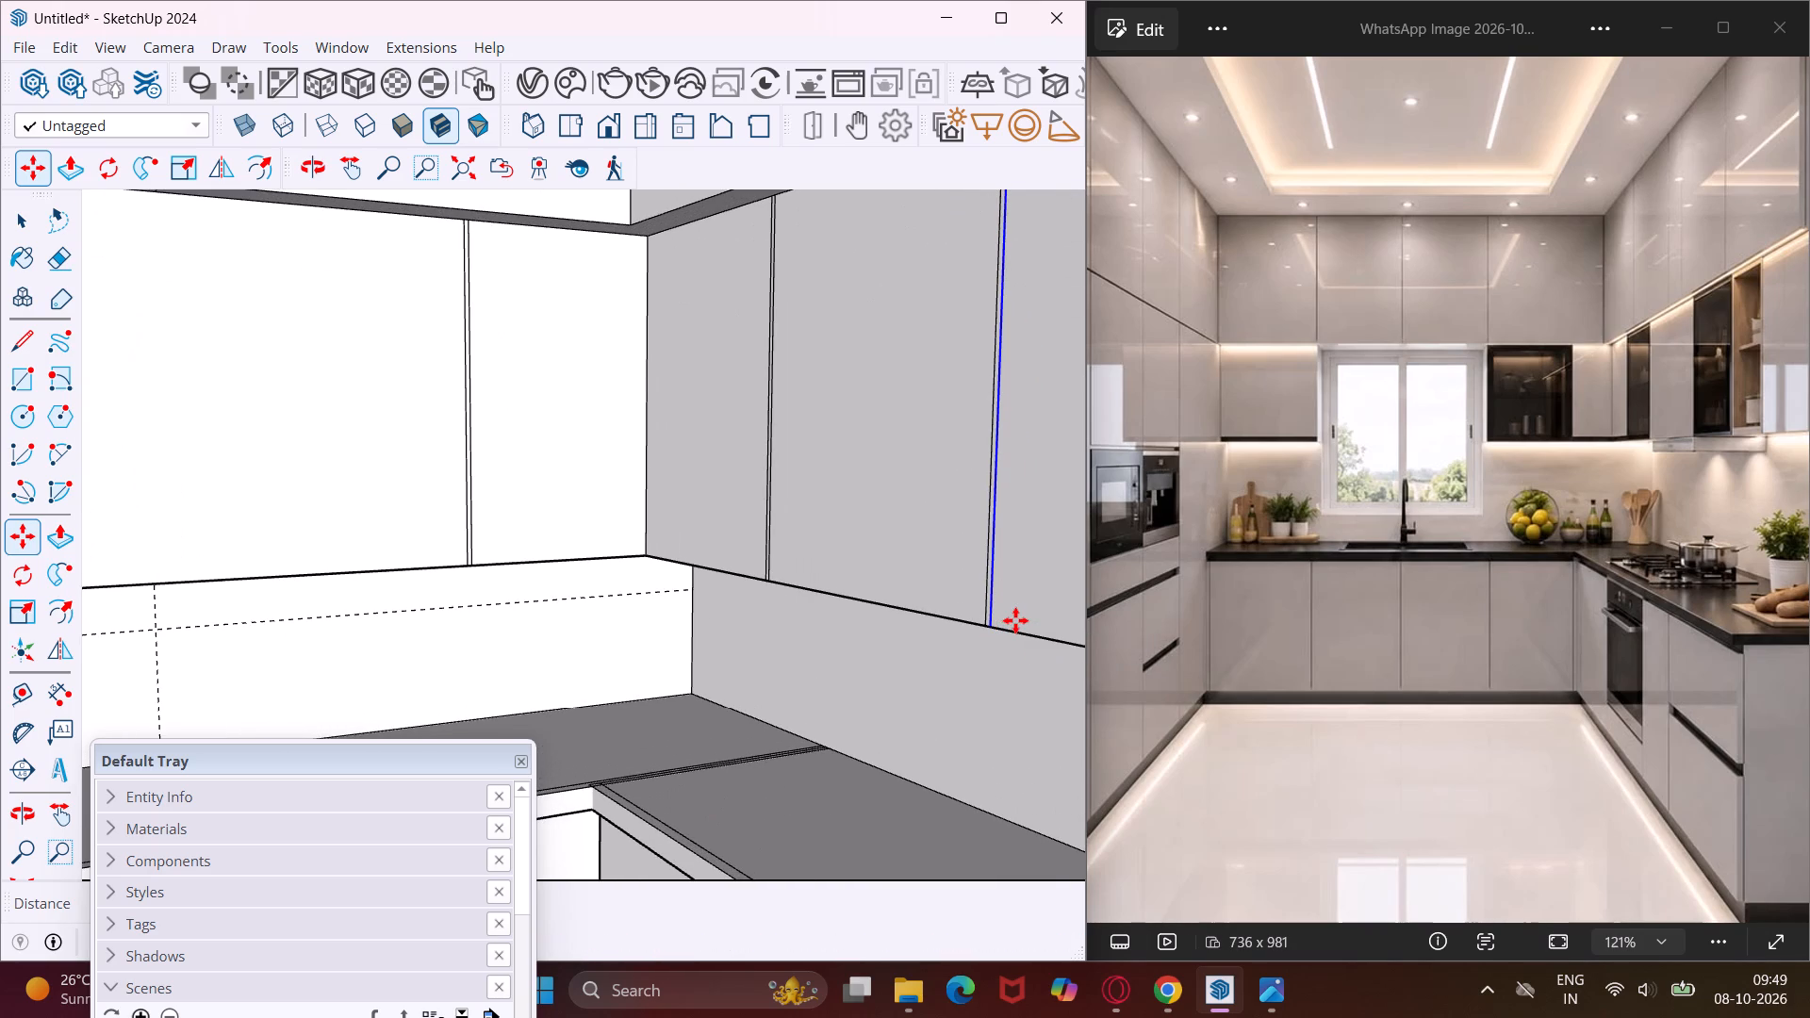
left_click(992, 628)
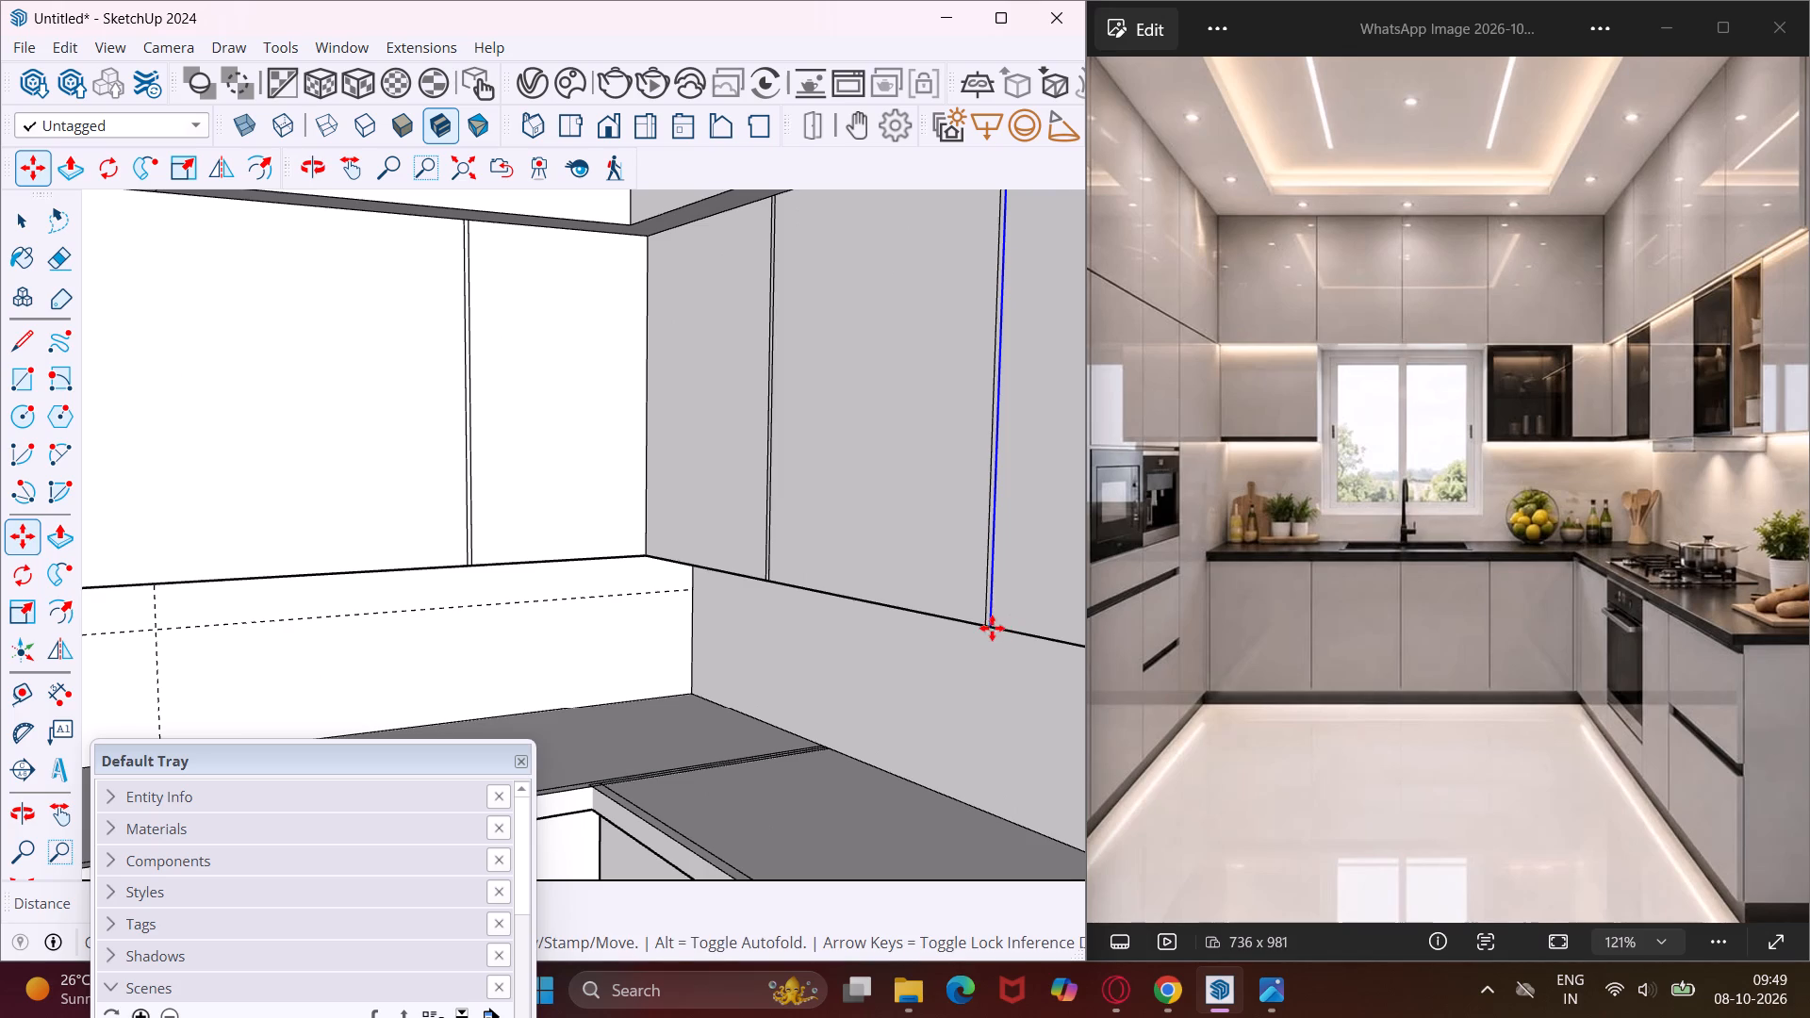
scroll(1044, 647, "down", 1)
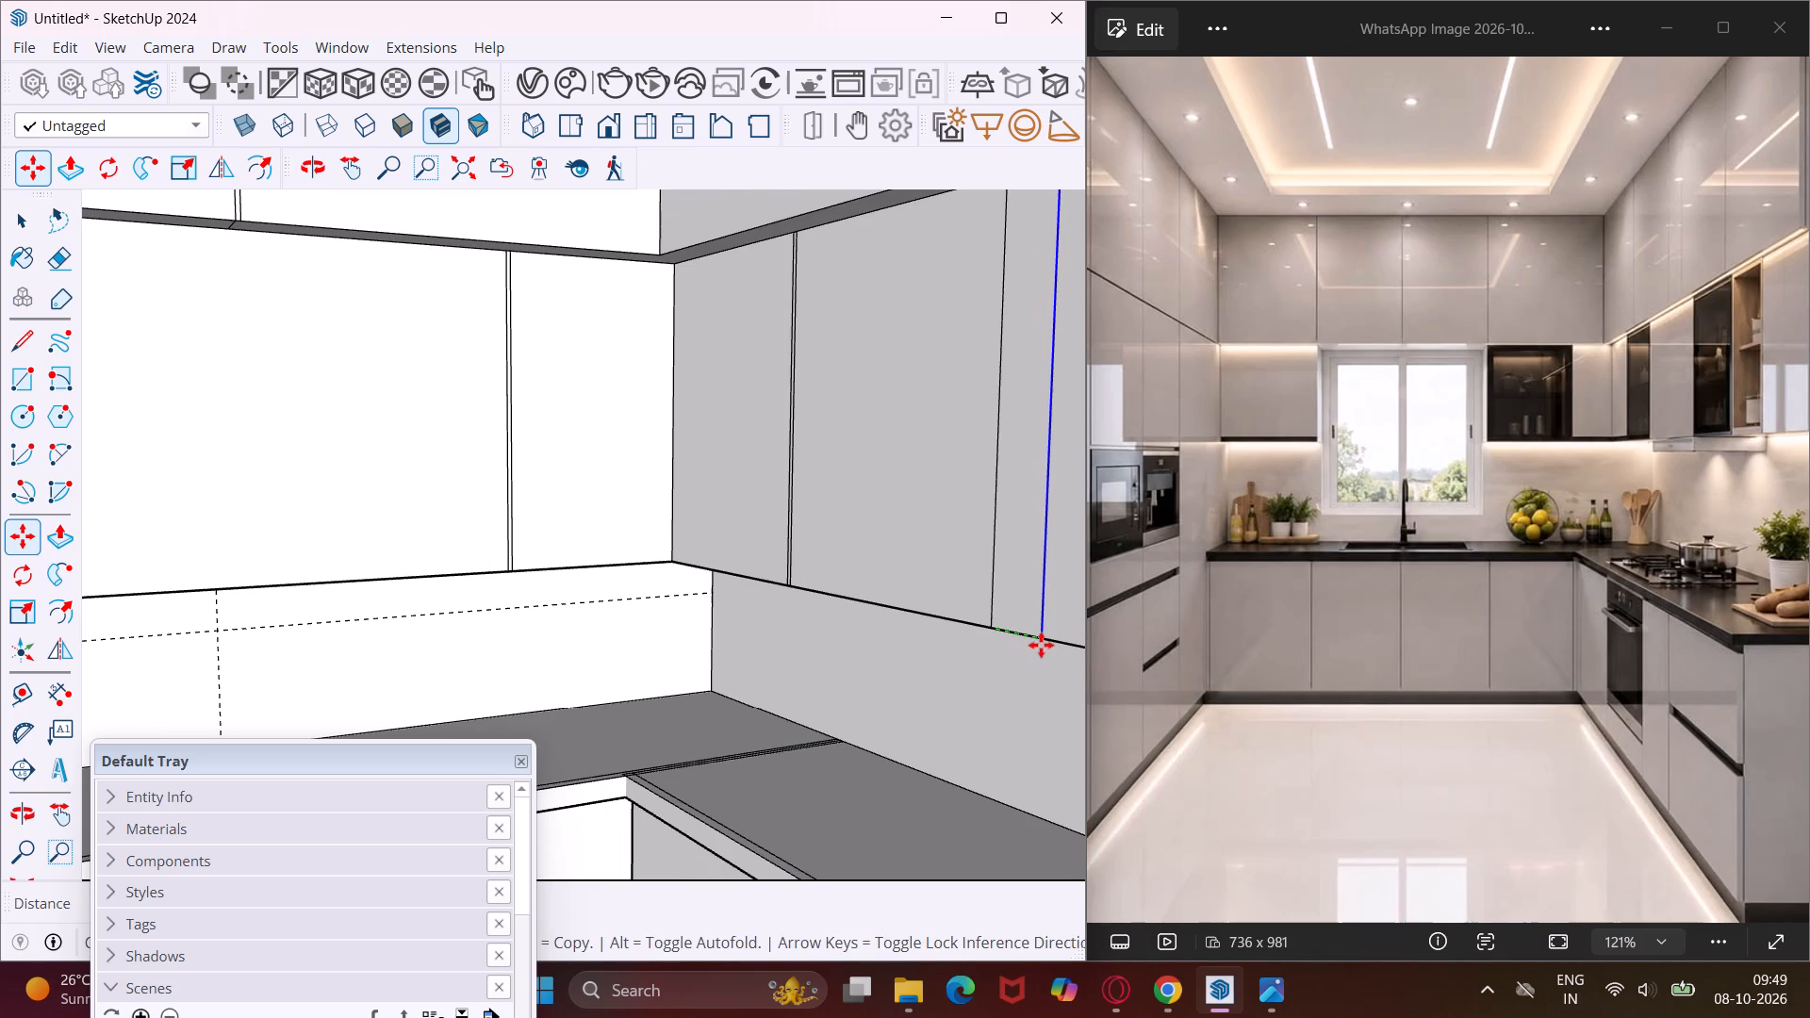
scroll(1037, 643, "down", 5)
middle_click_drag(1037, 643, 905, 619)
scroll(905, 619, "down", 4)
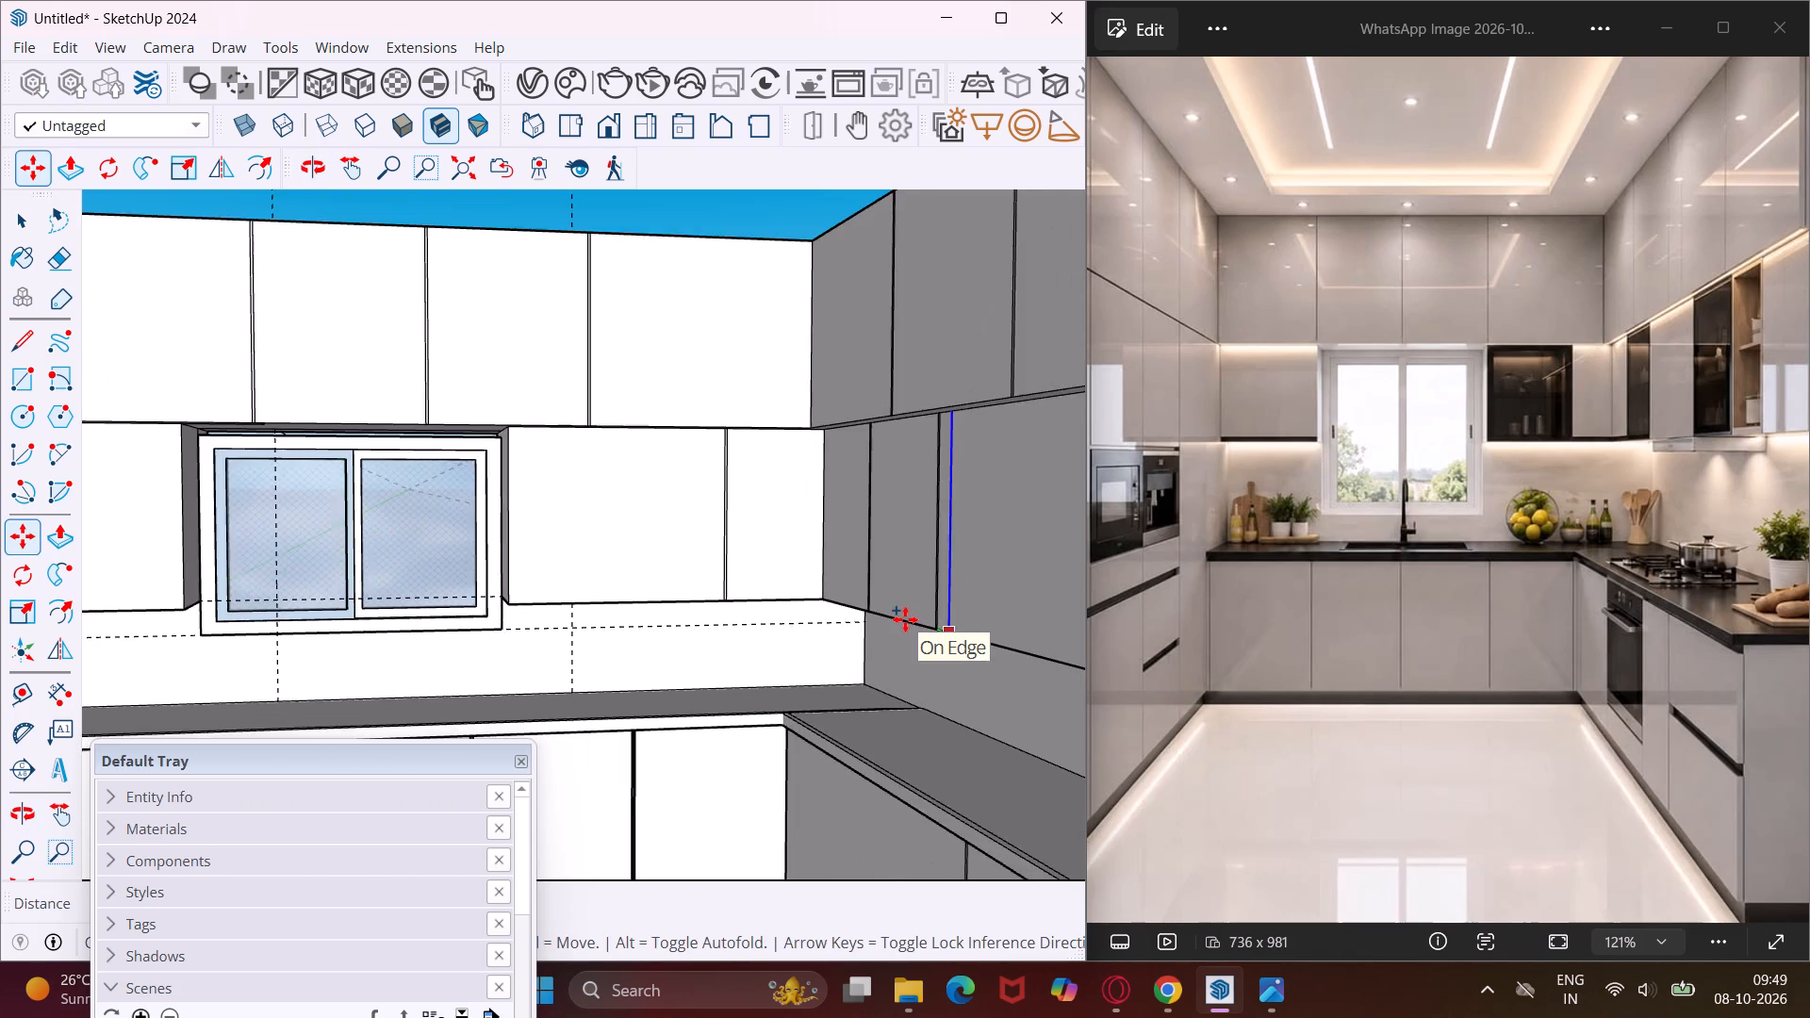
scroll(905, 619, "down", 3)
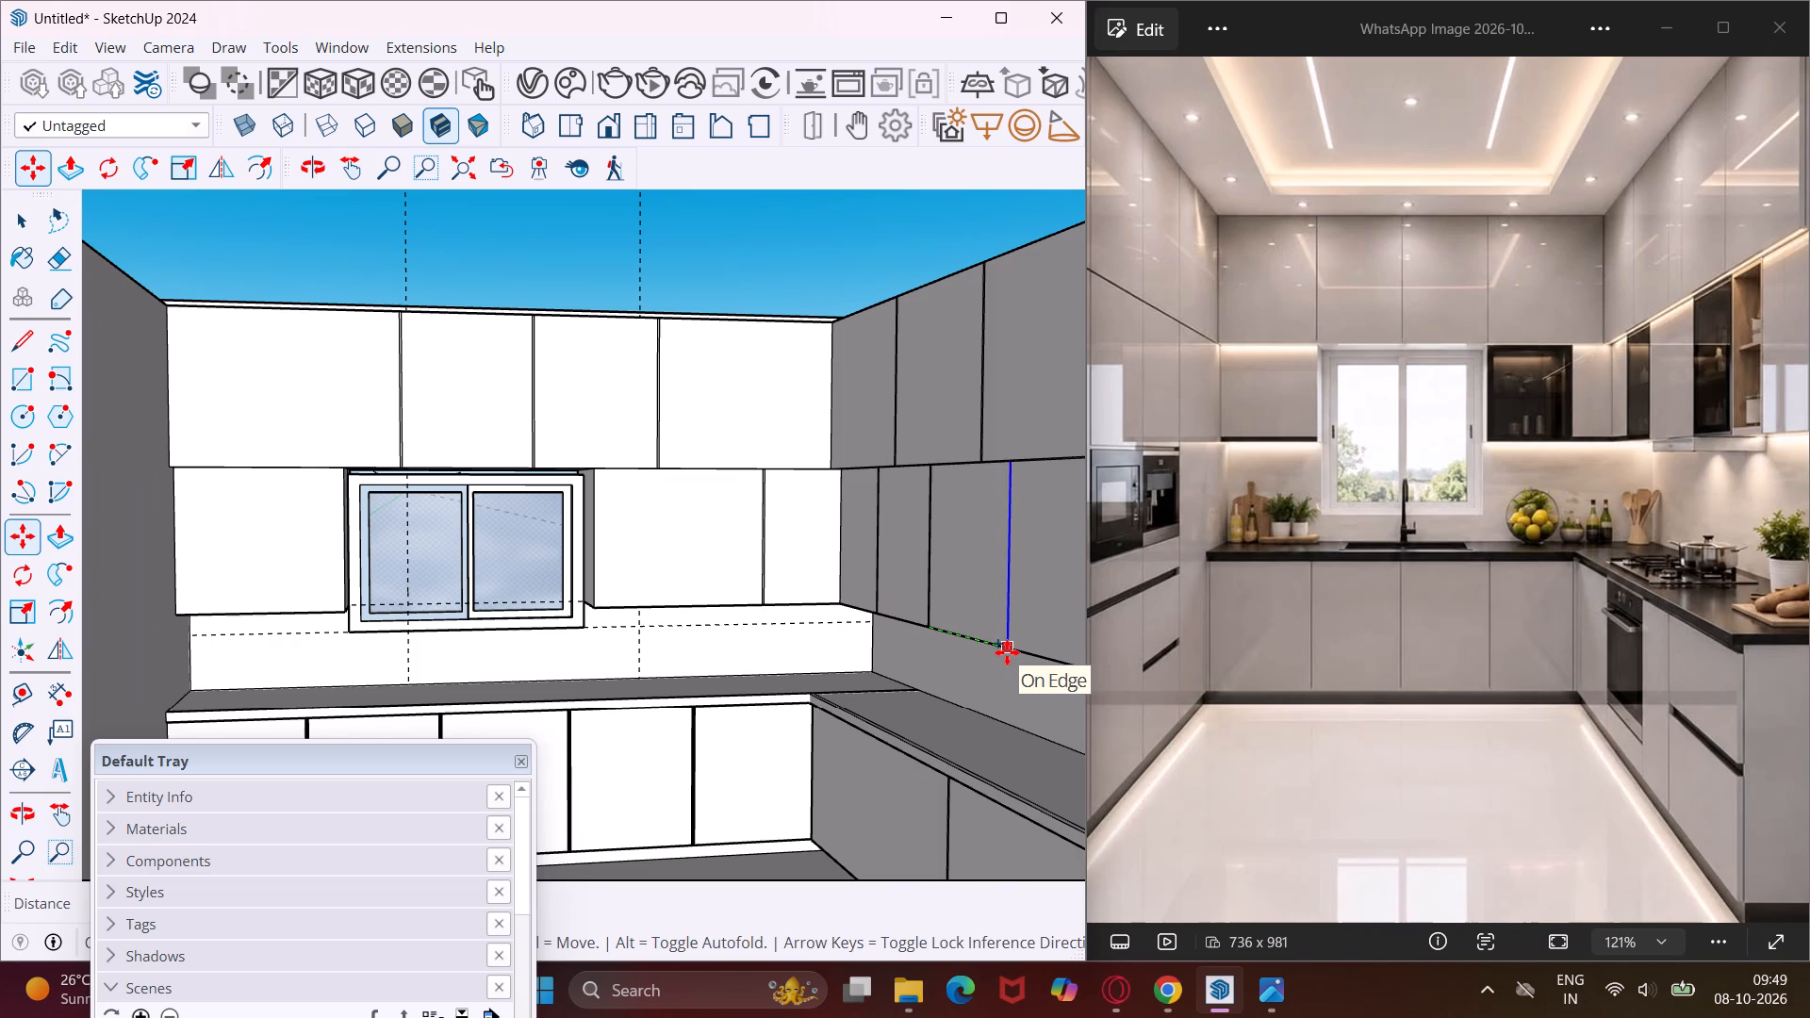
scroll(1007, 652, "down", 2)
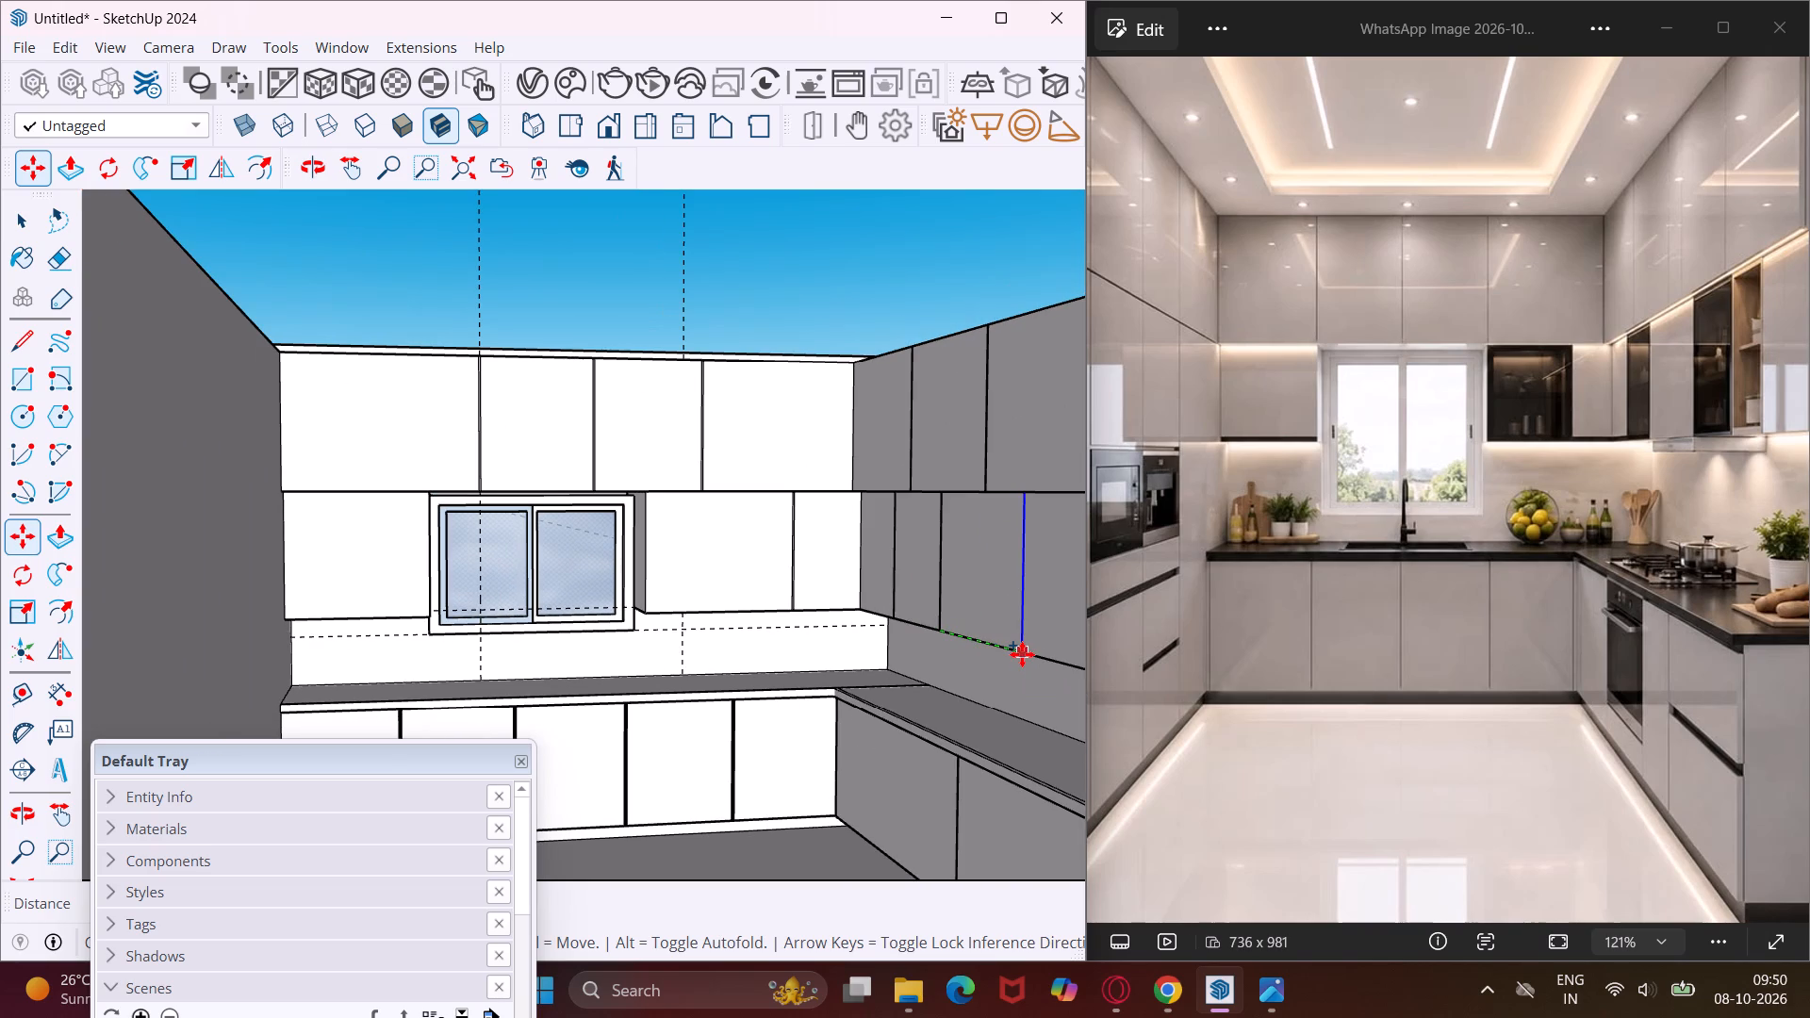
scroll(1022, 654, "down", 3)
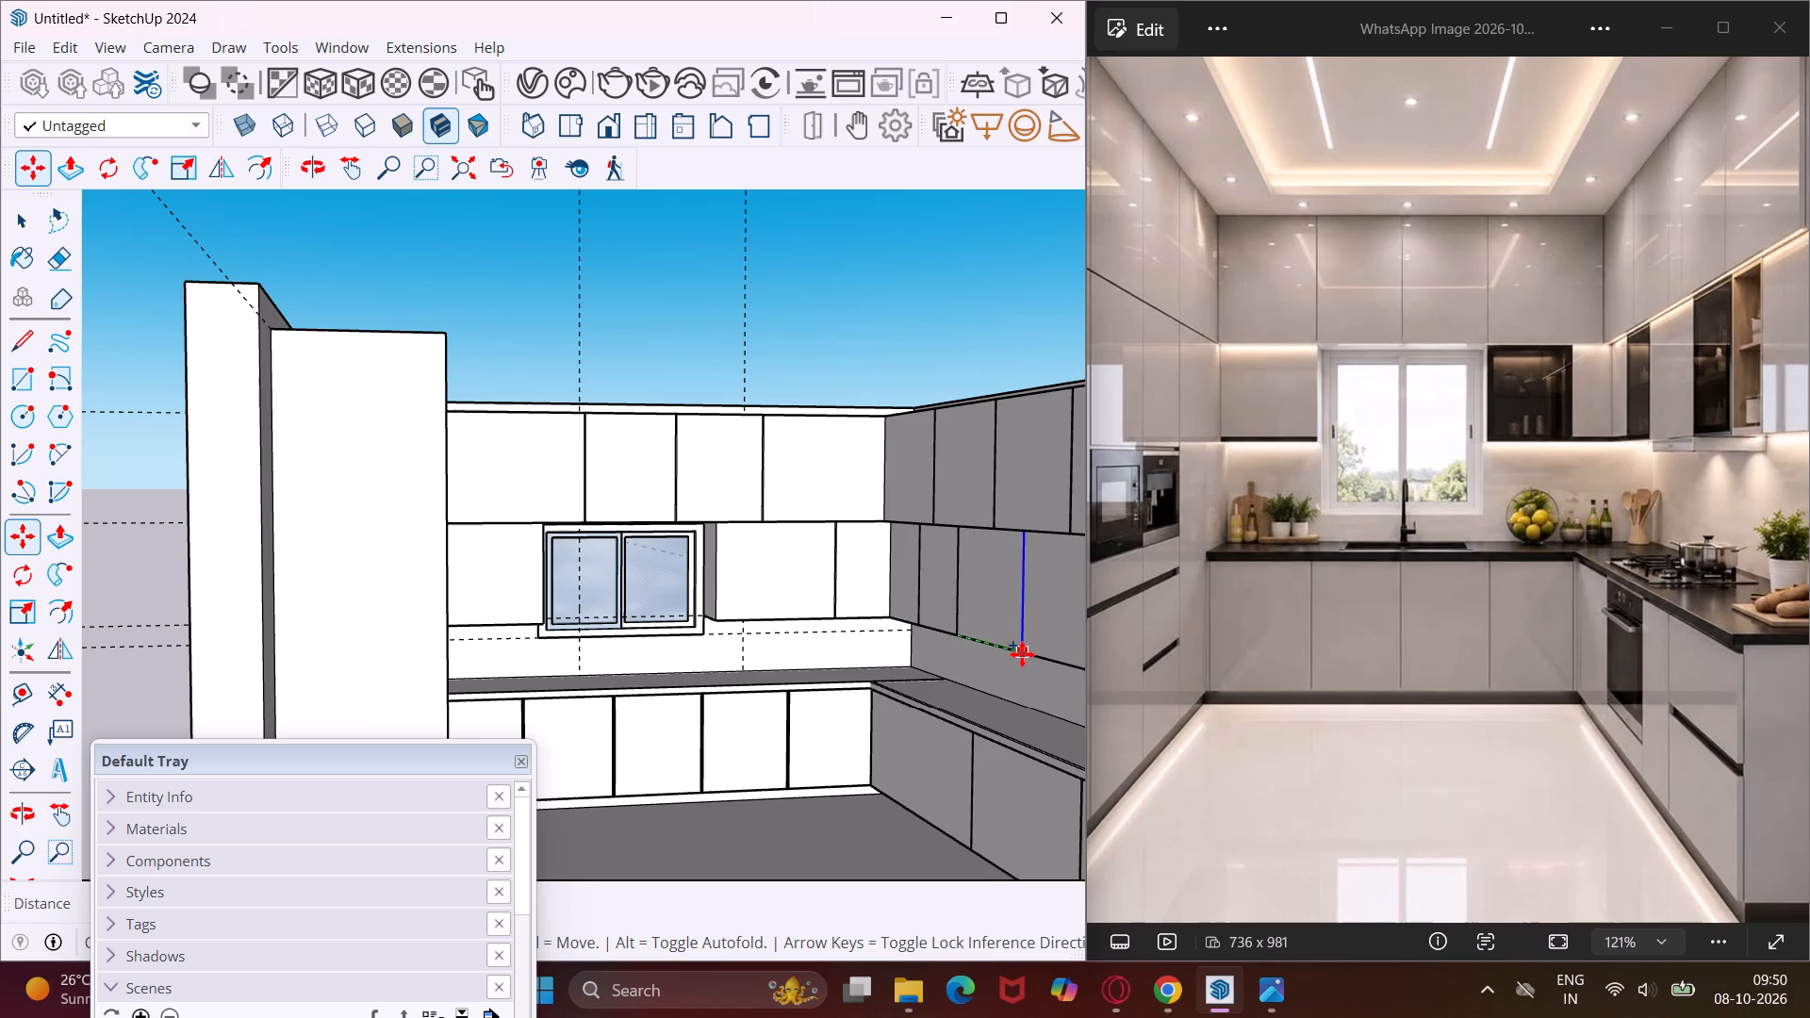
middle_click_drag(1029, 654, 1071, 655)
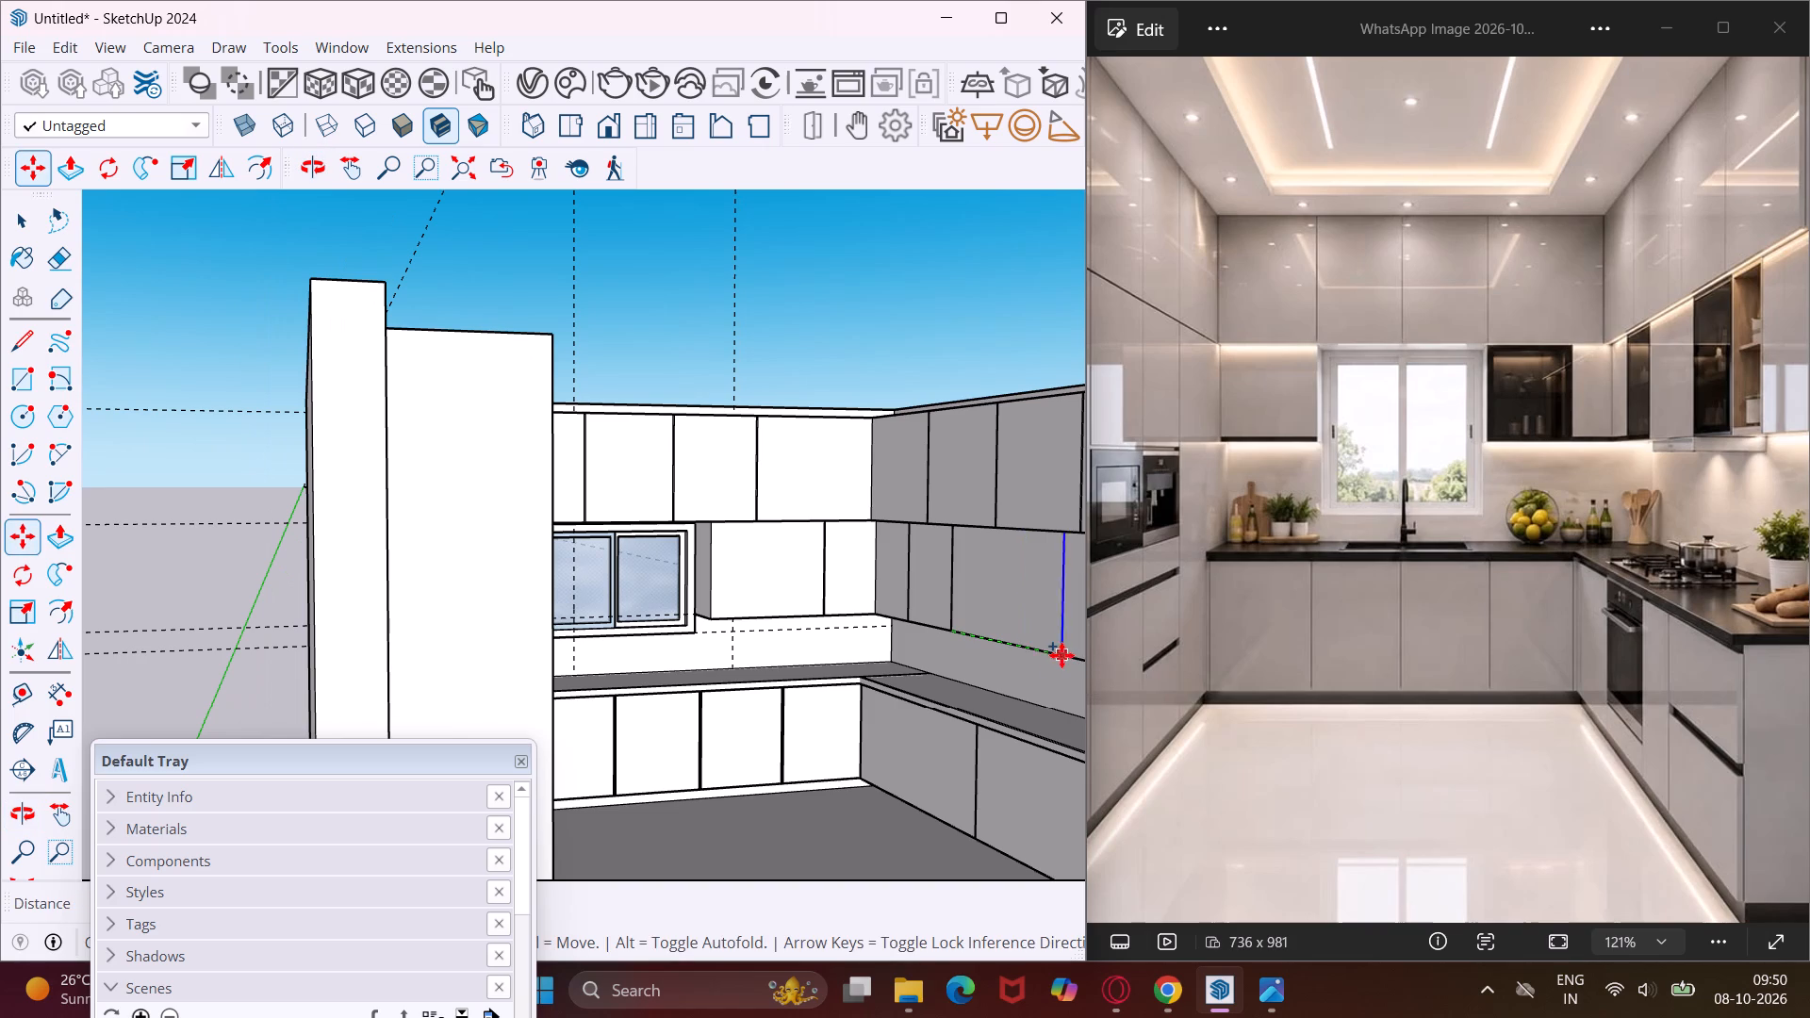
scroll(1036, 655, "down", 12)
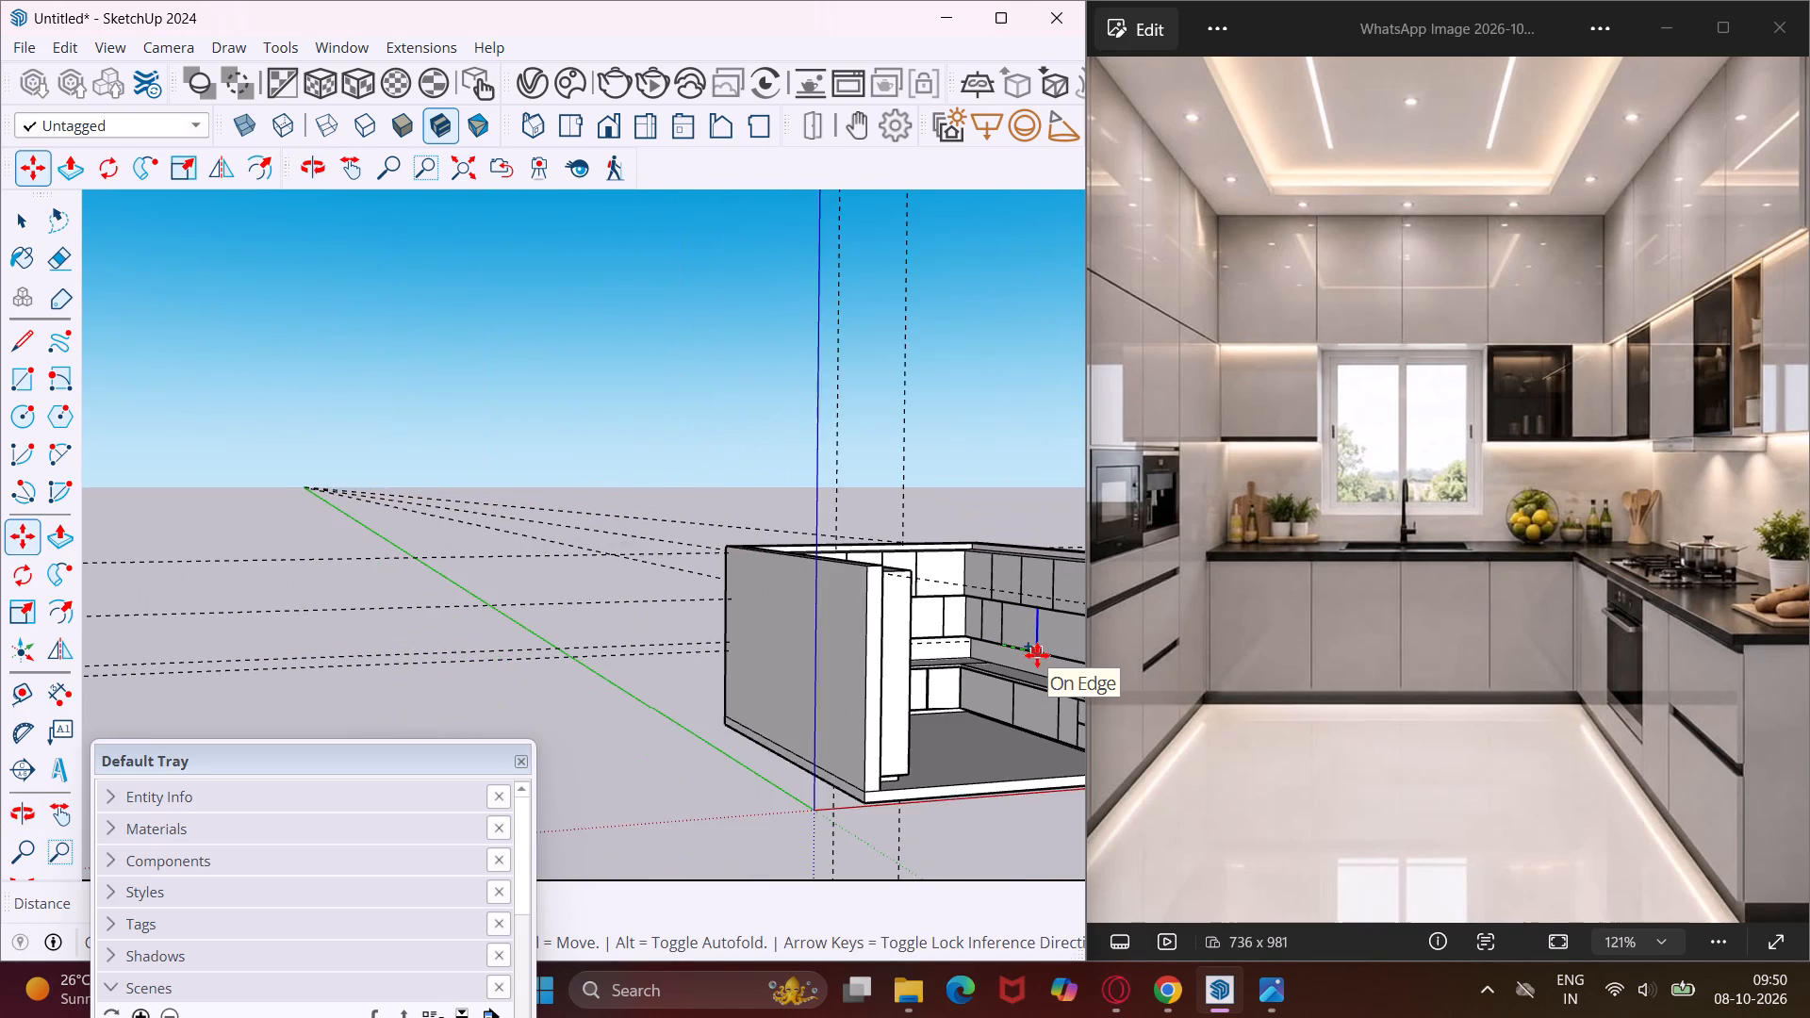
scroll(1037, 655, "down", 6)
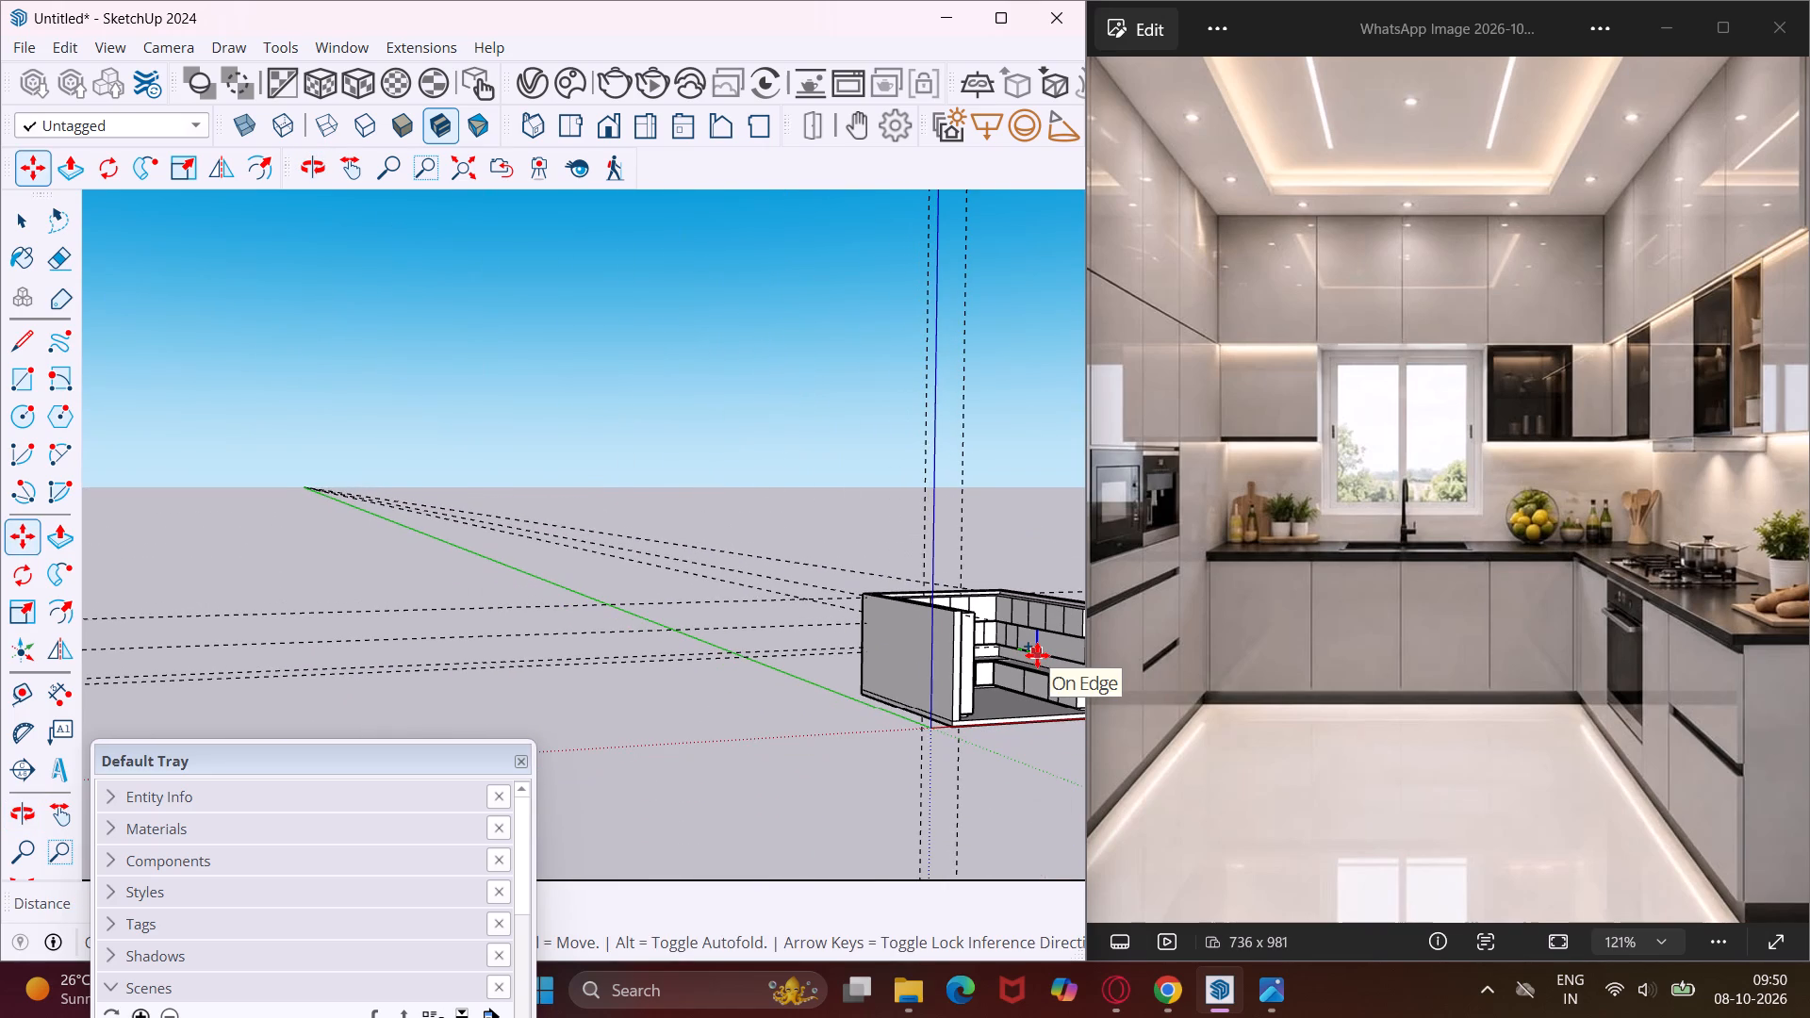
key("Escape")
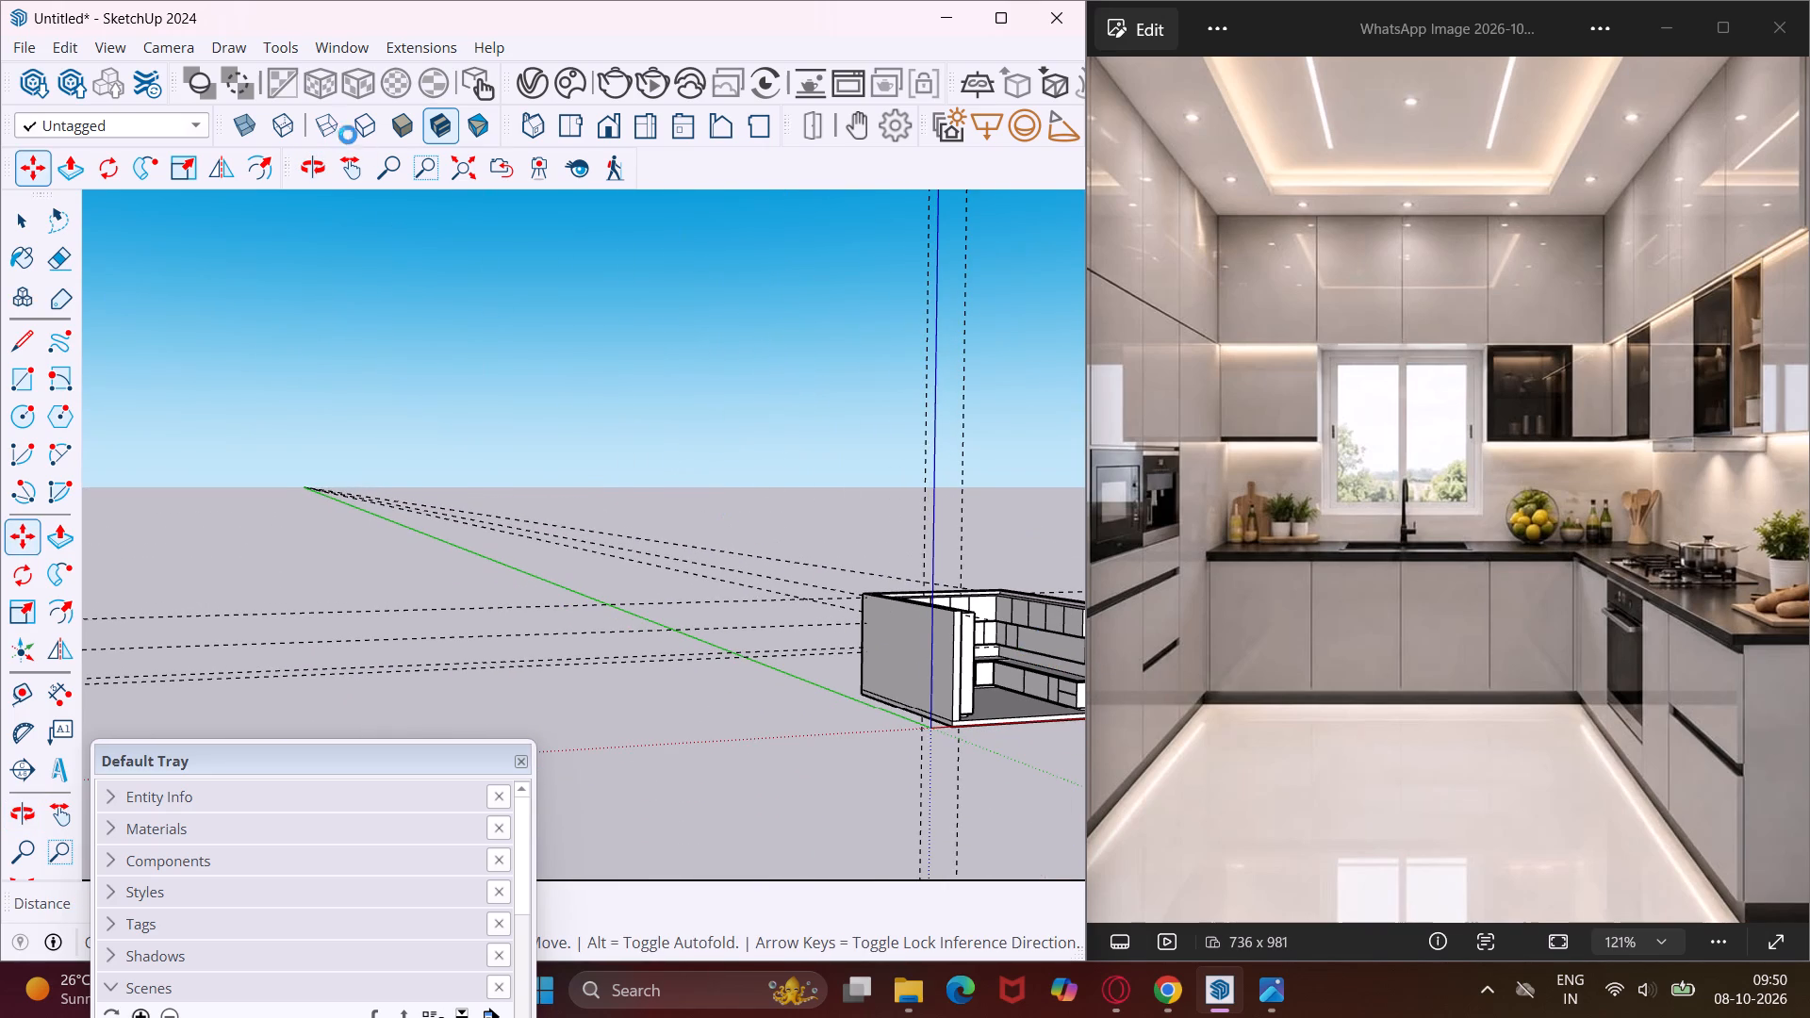
Copy the free-end edge of the side-wall lower wall cabinet toward the corner as a door line, with a second copy 0.4" beyond it.
left_click(351, 169)
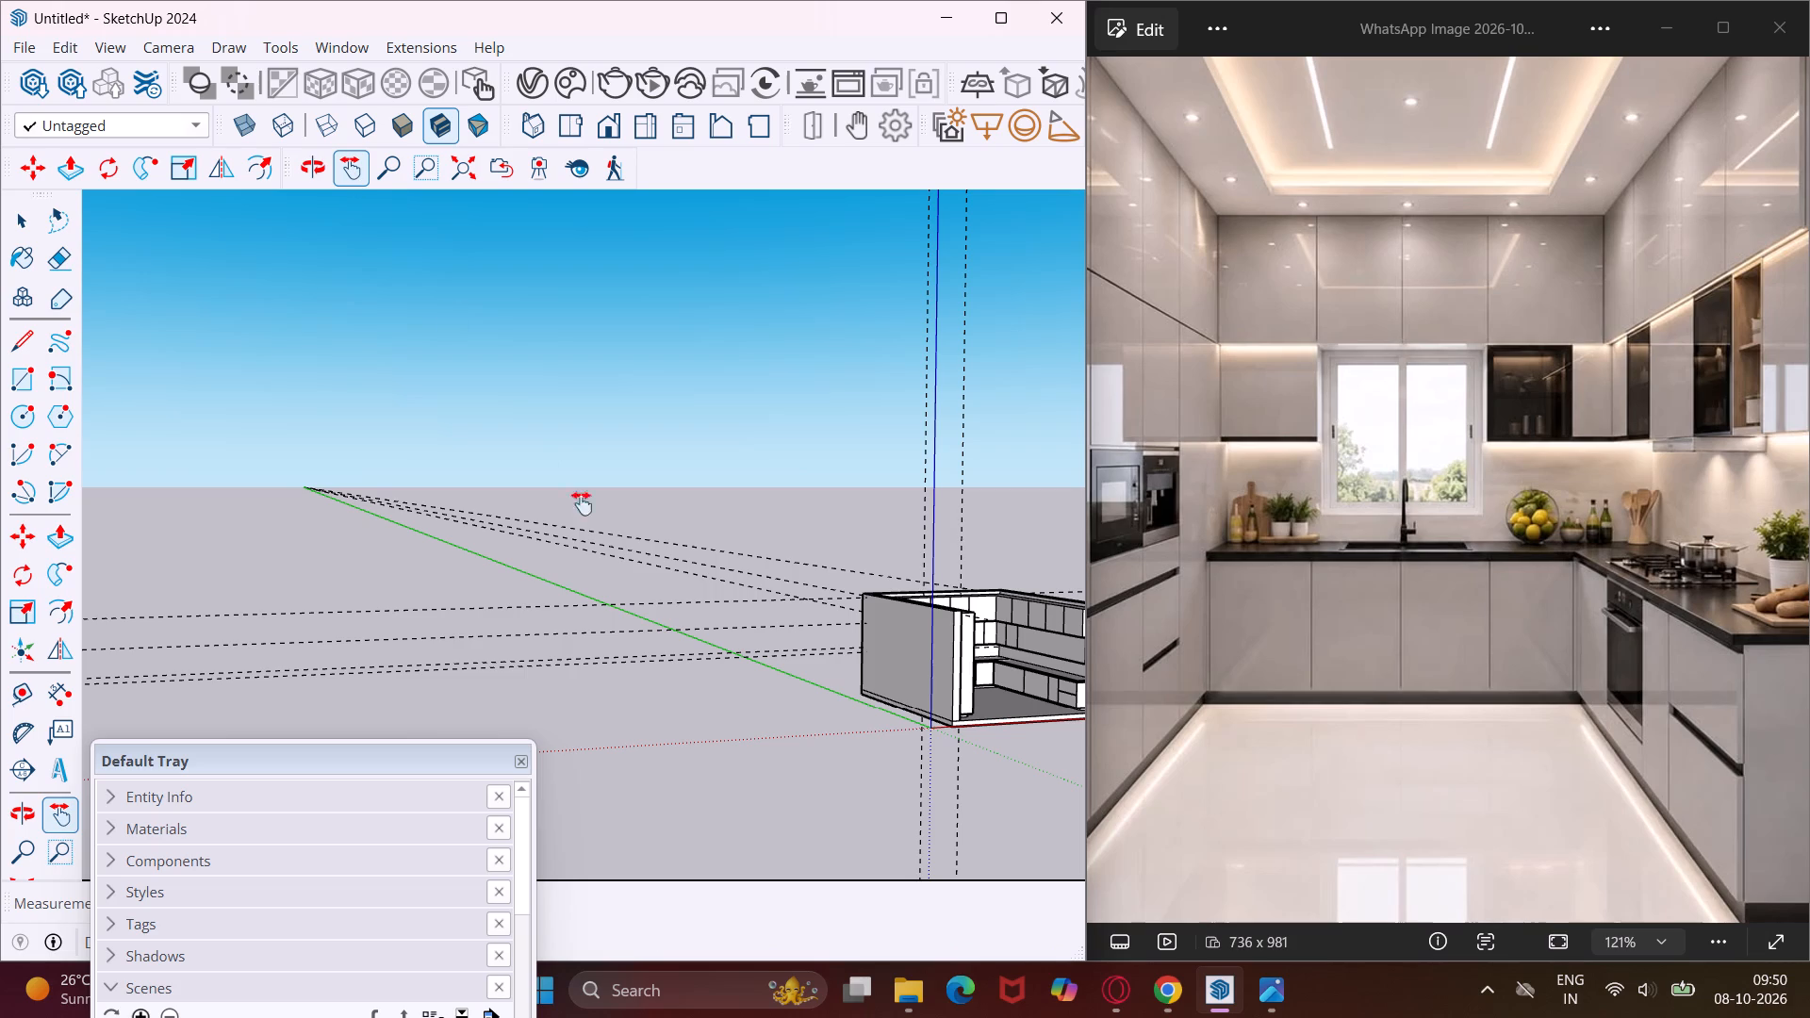
left_click_drag(831, 779, 511, 809)
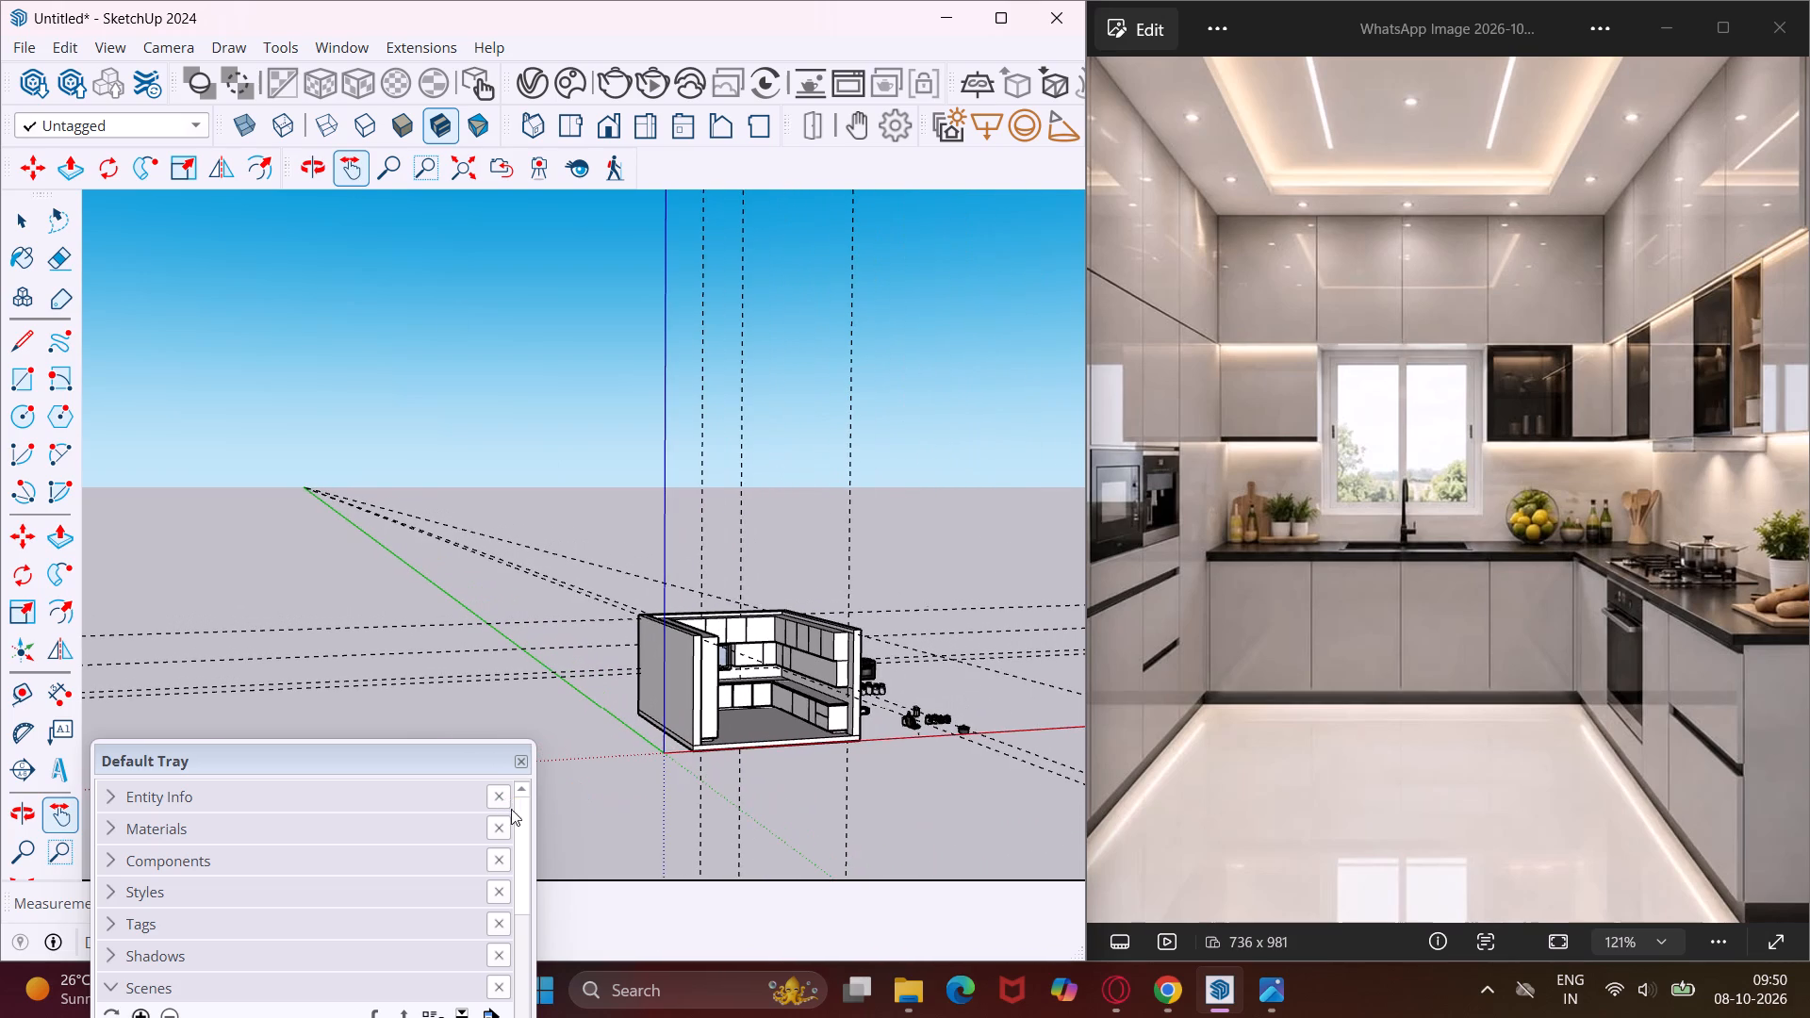
scroll(795, 666, "up", 15)
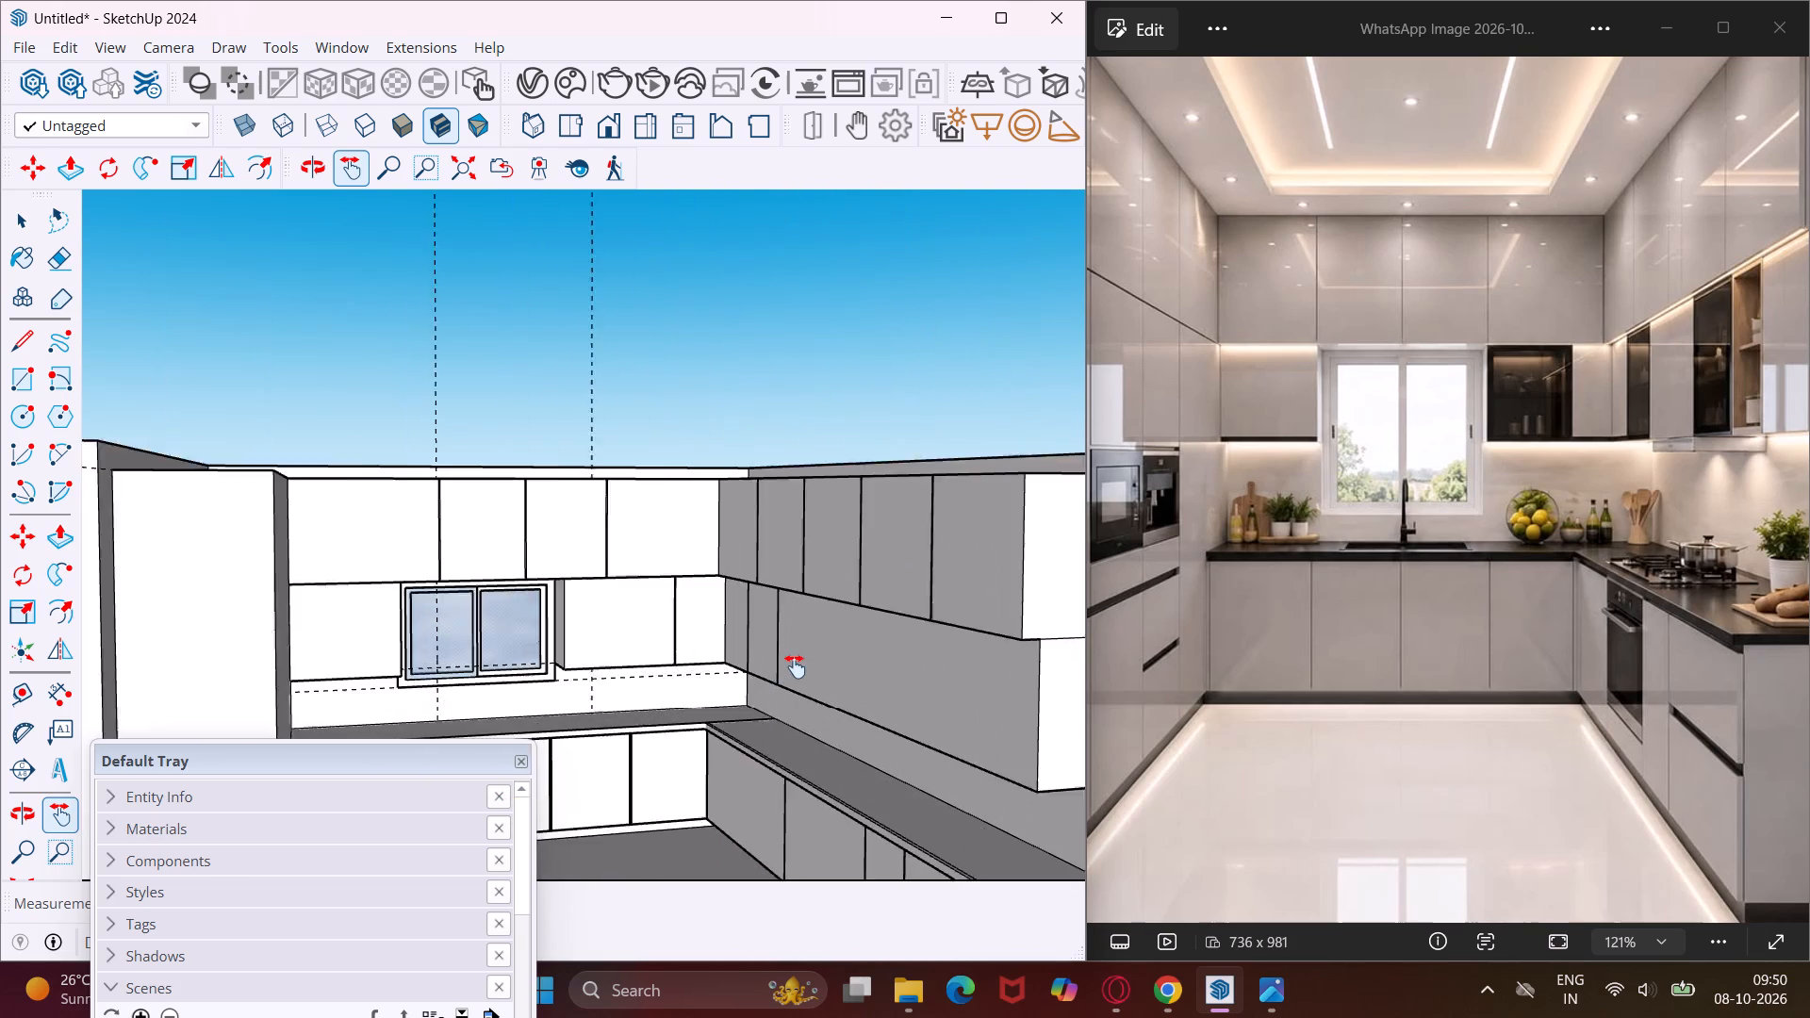
scroll(795, 666, "up", 4)
middle_click_drag(794, 666, 885, 661)
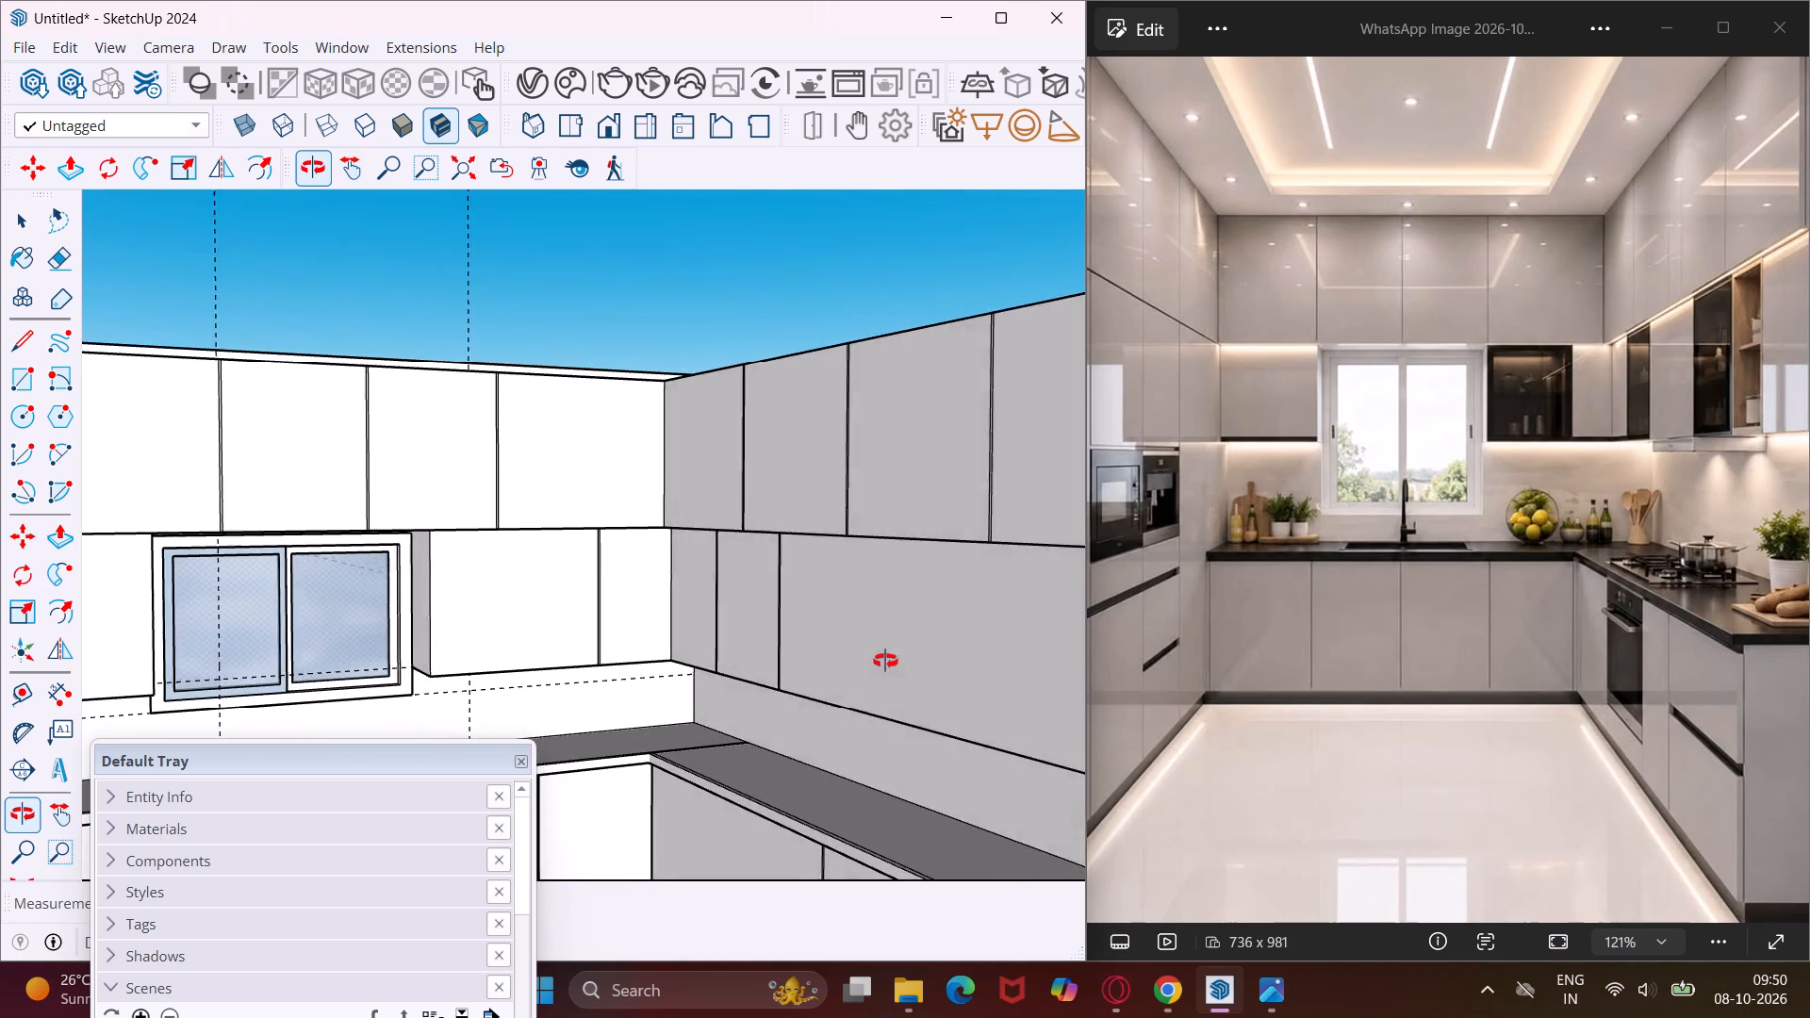
middle_click_drag(885, 661, 908, 660)
scroll(893, 632, "down", 5)
left_click_drag(949, 790, 730, 753)
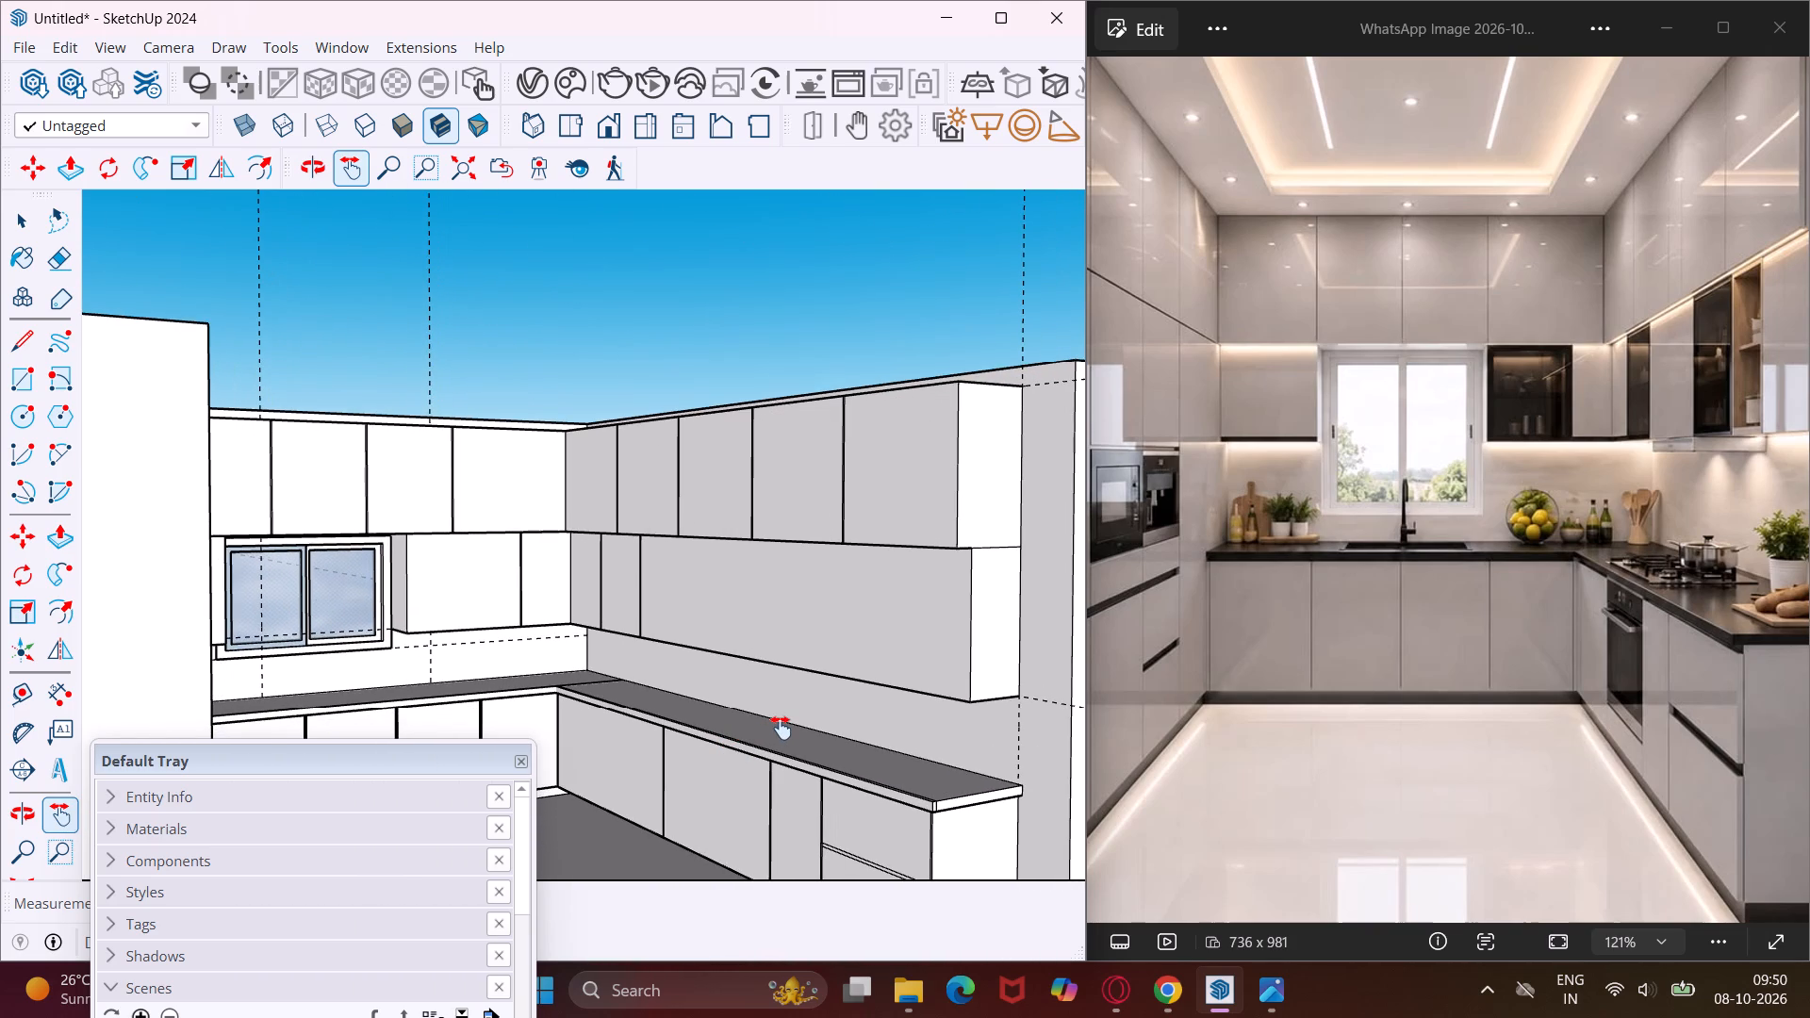
key("Escape")
key("space")
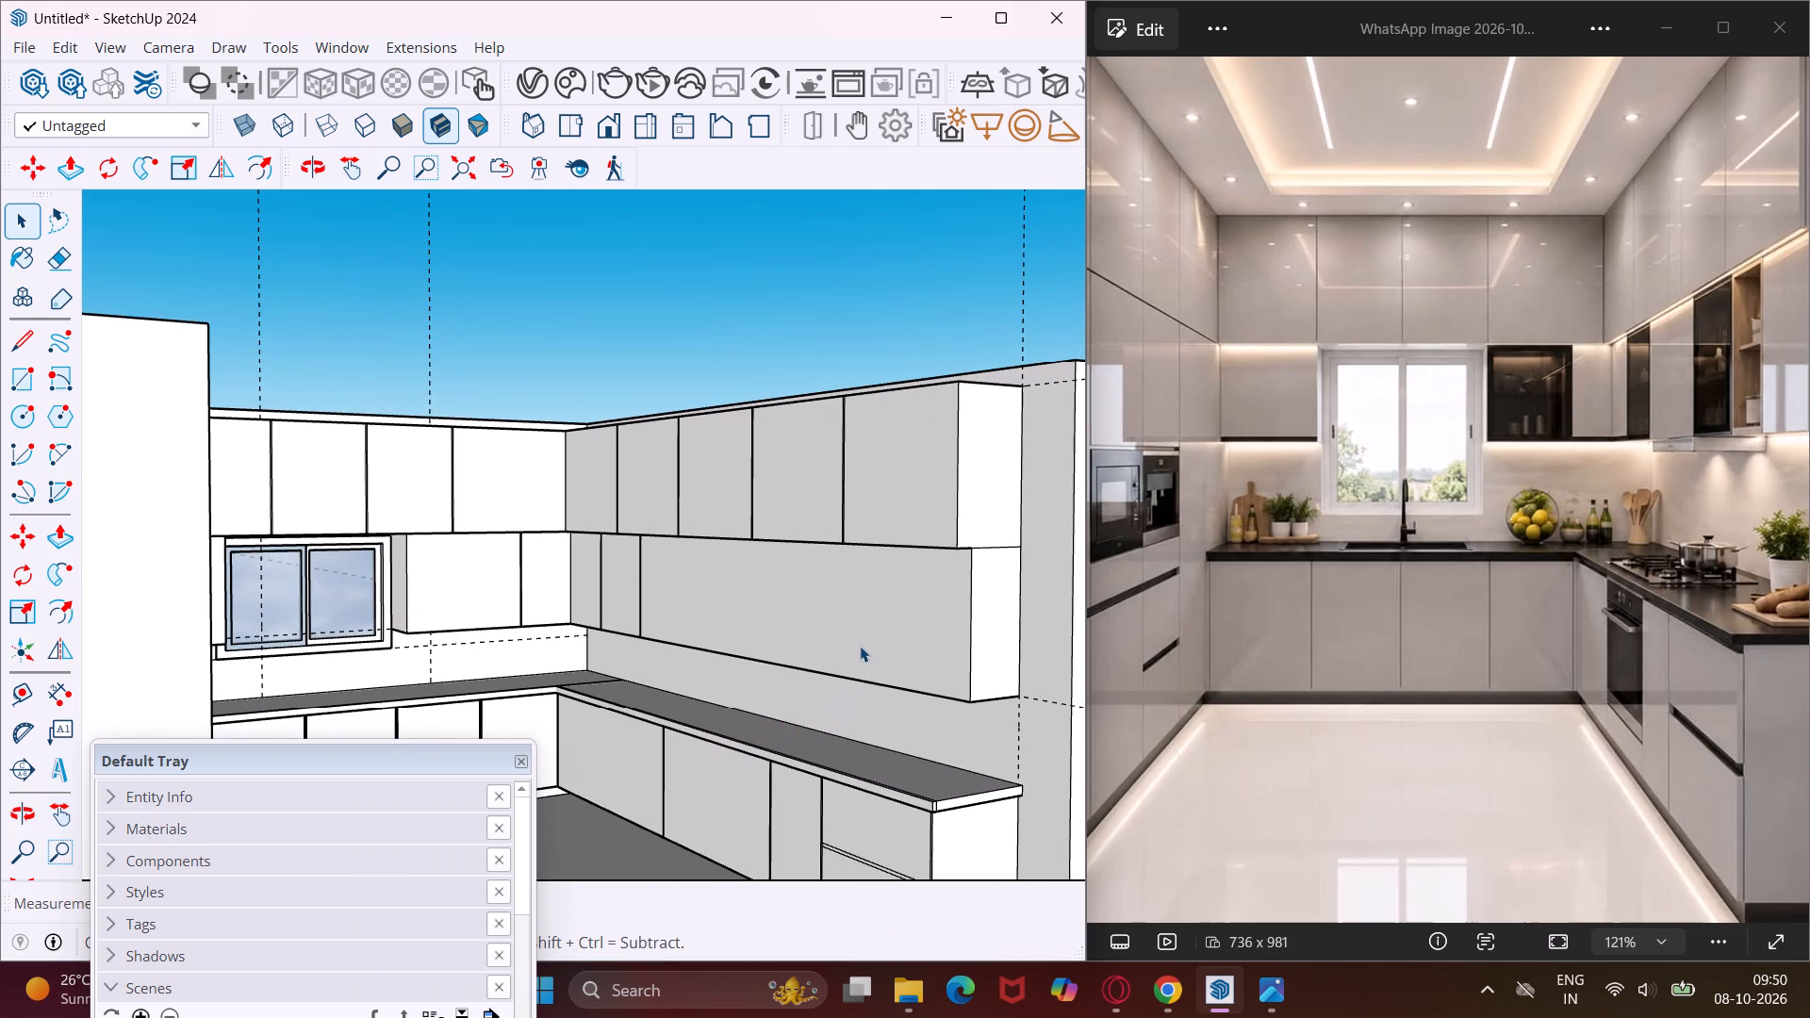
left_click(970, 623)
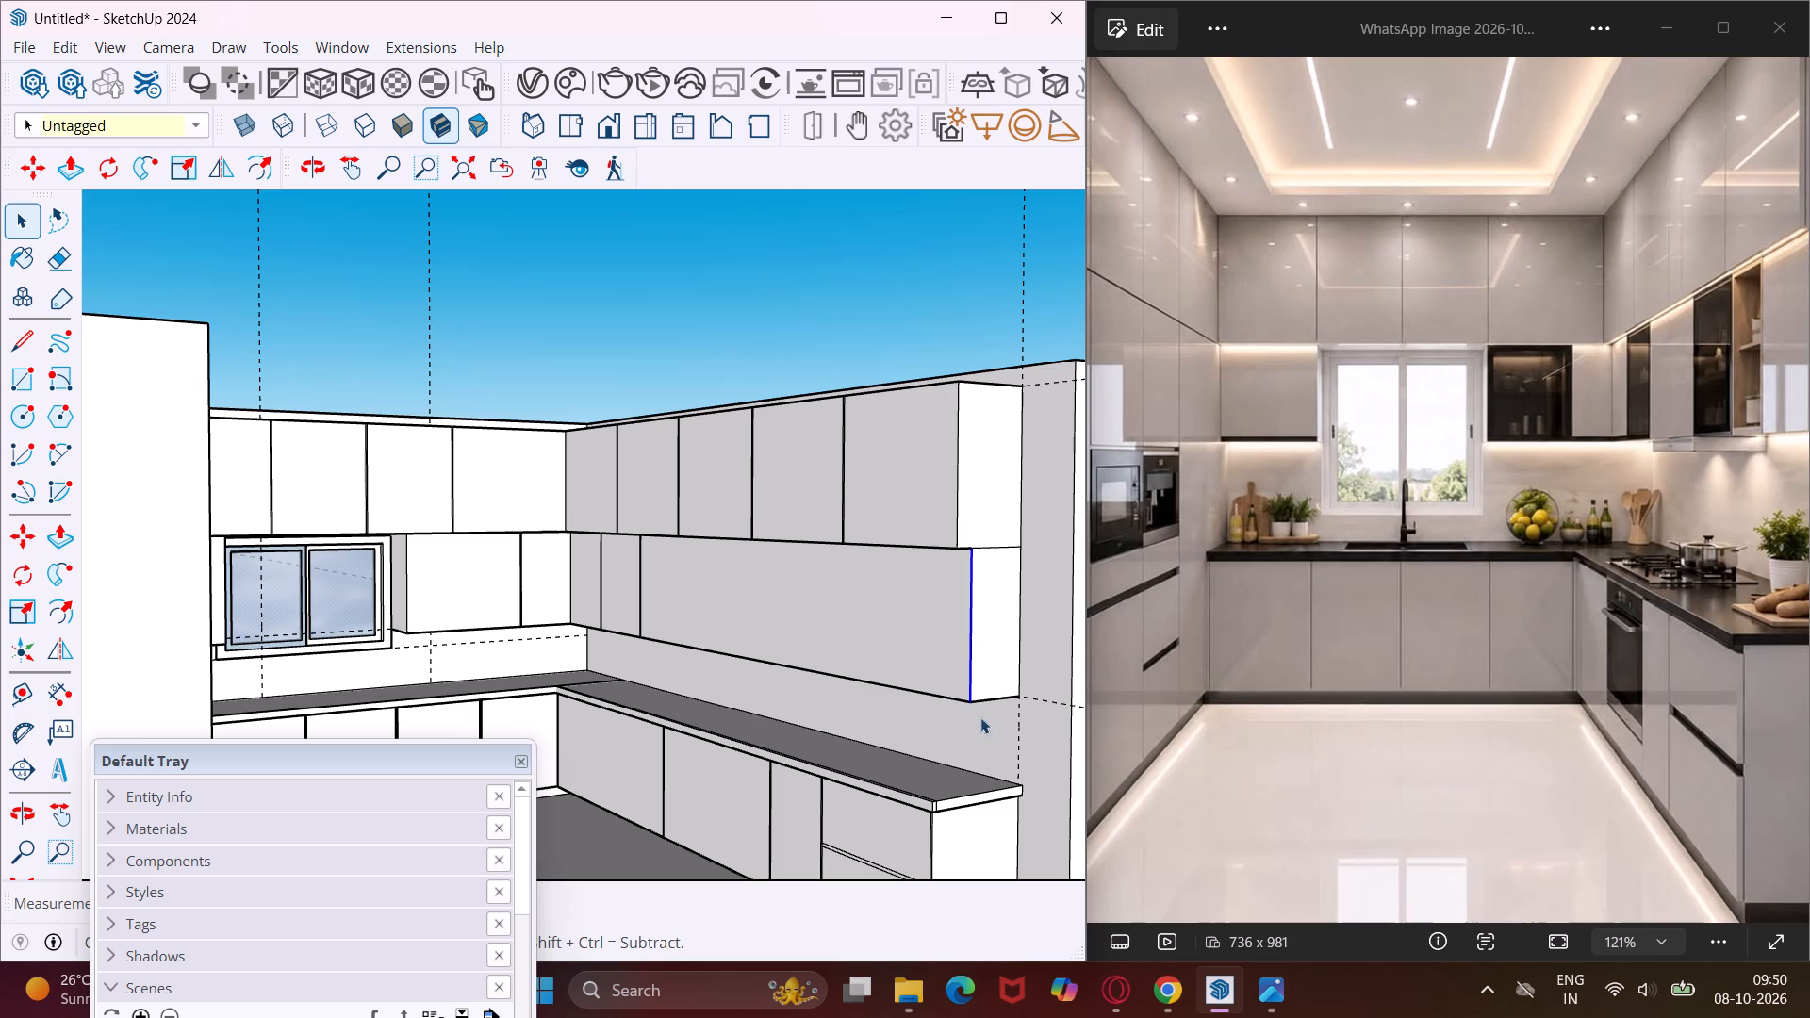
key("m")
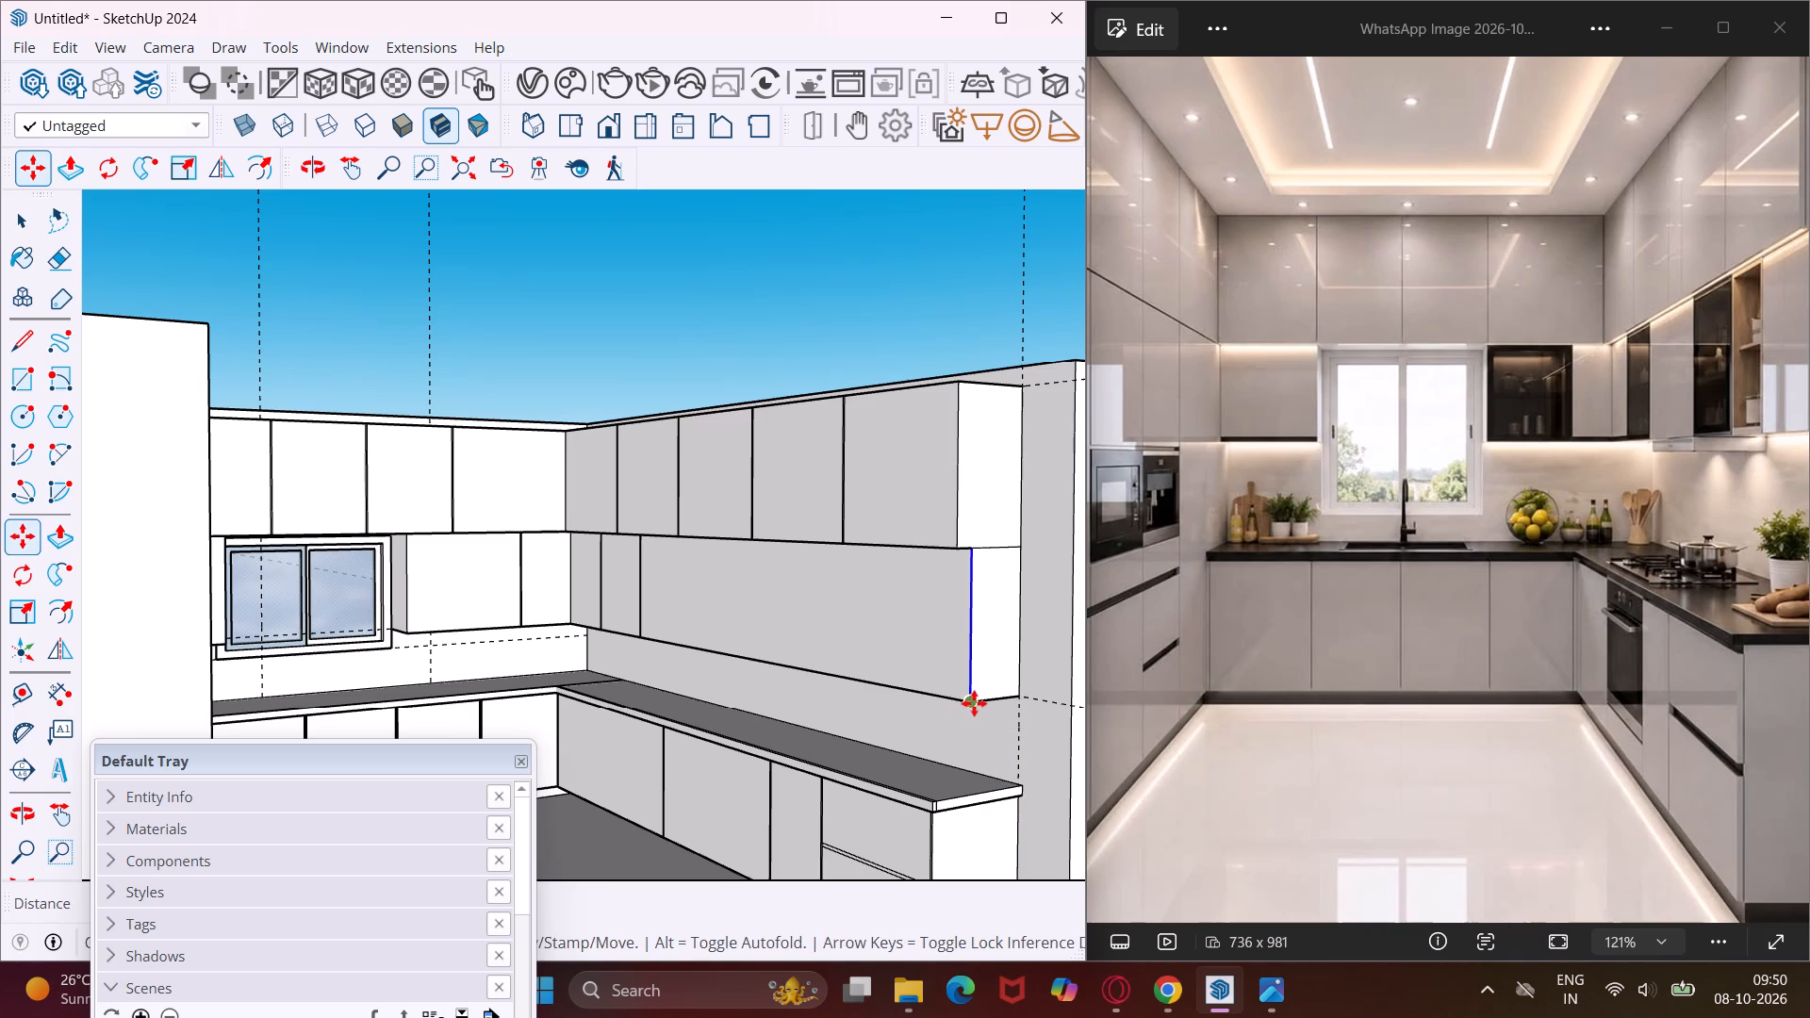
left_click(974, 703)
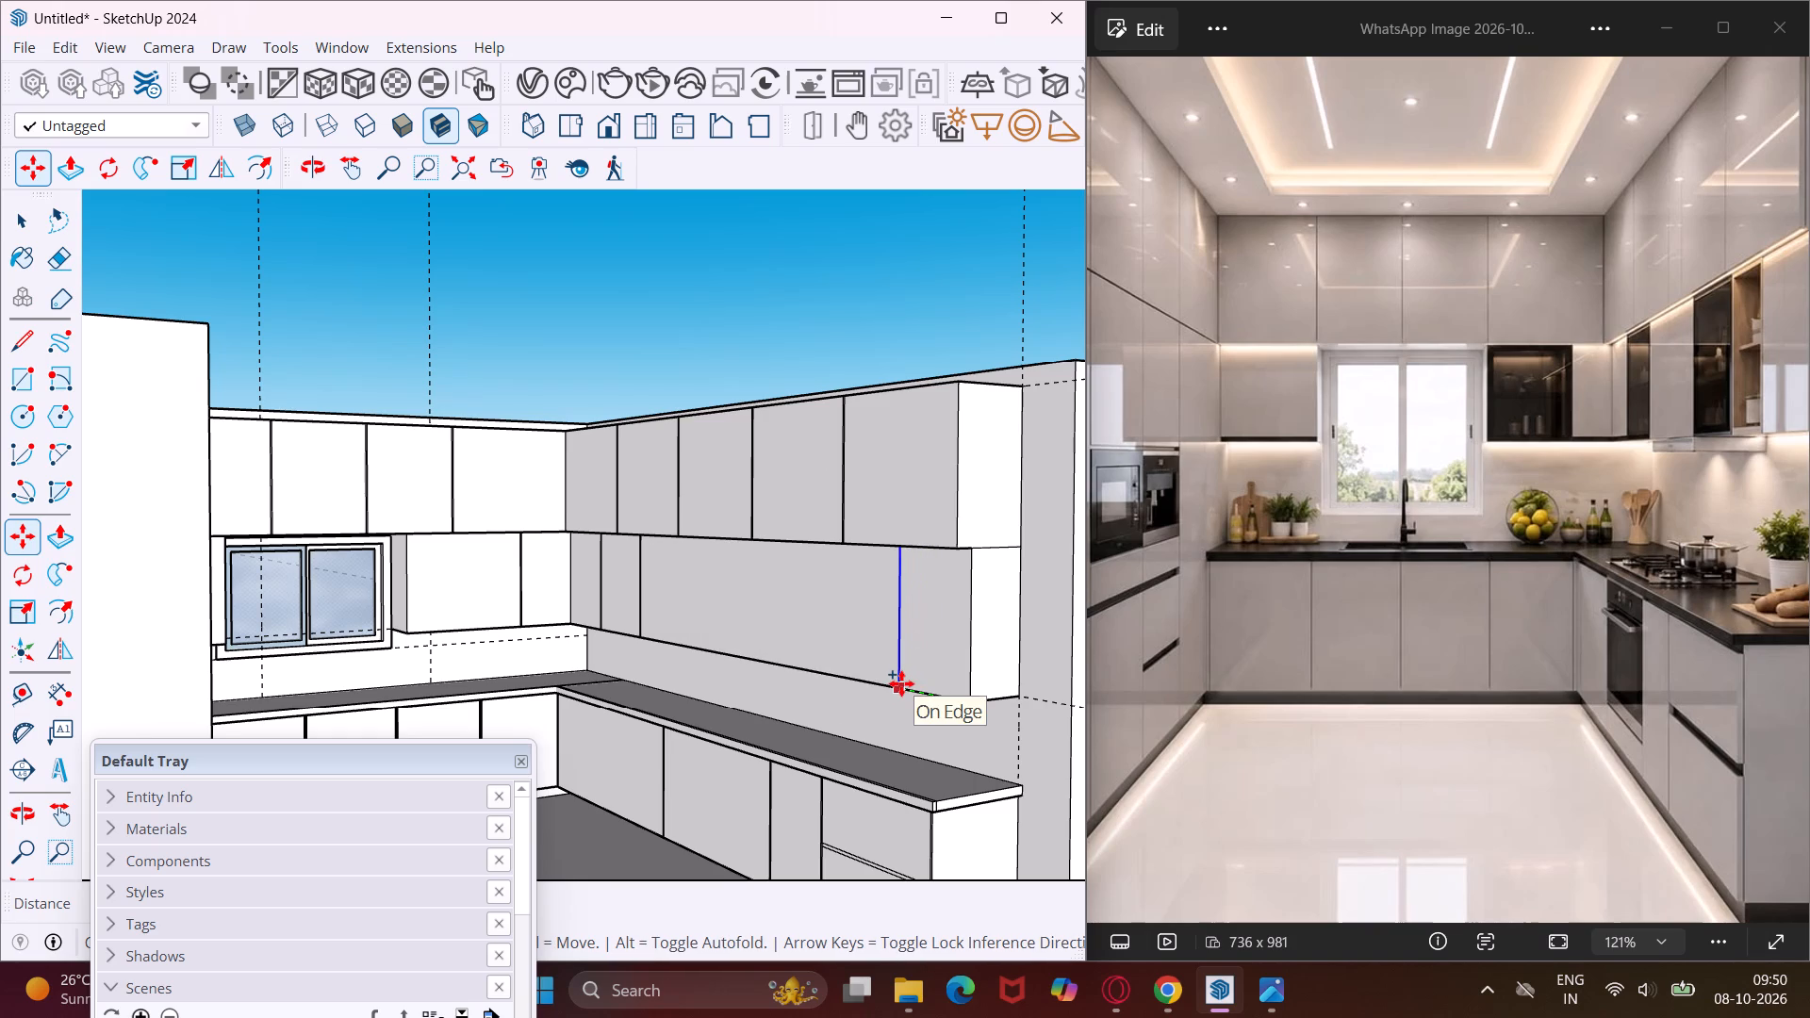
scroll(901, 683, "up", 4)
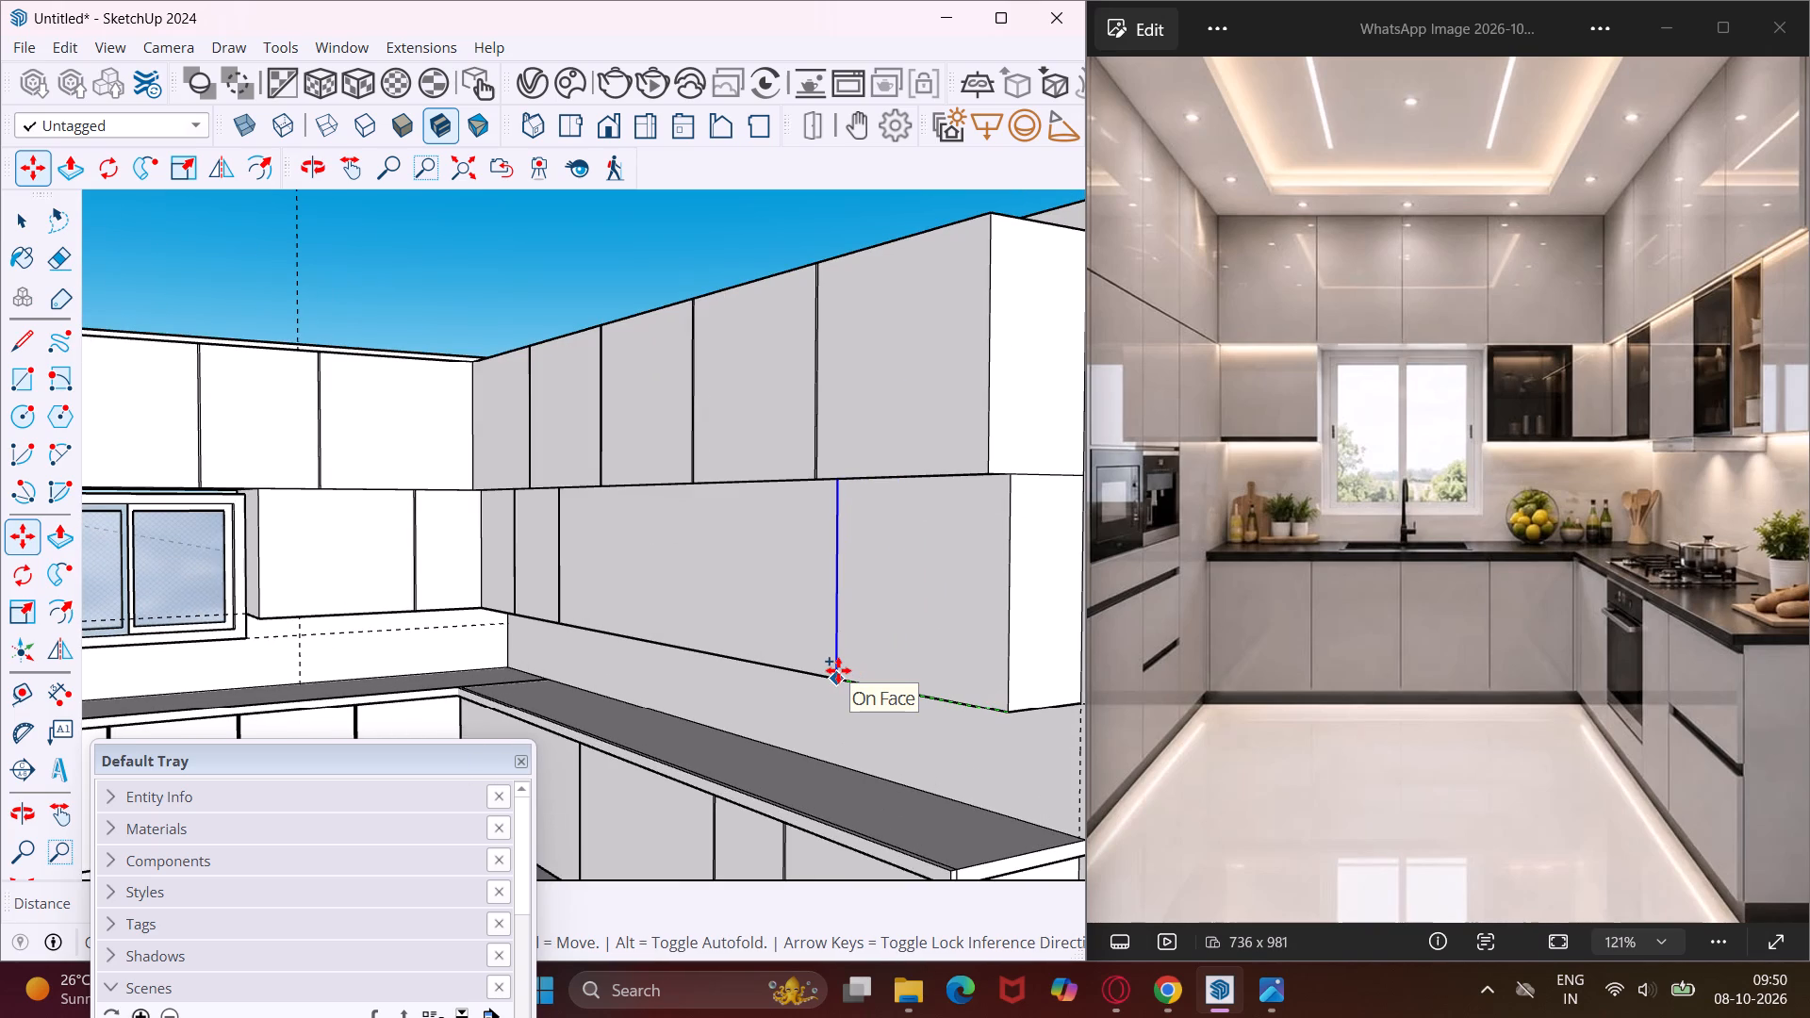
left_click(835, 669)
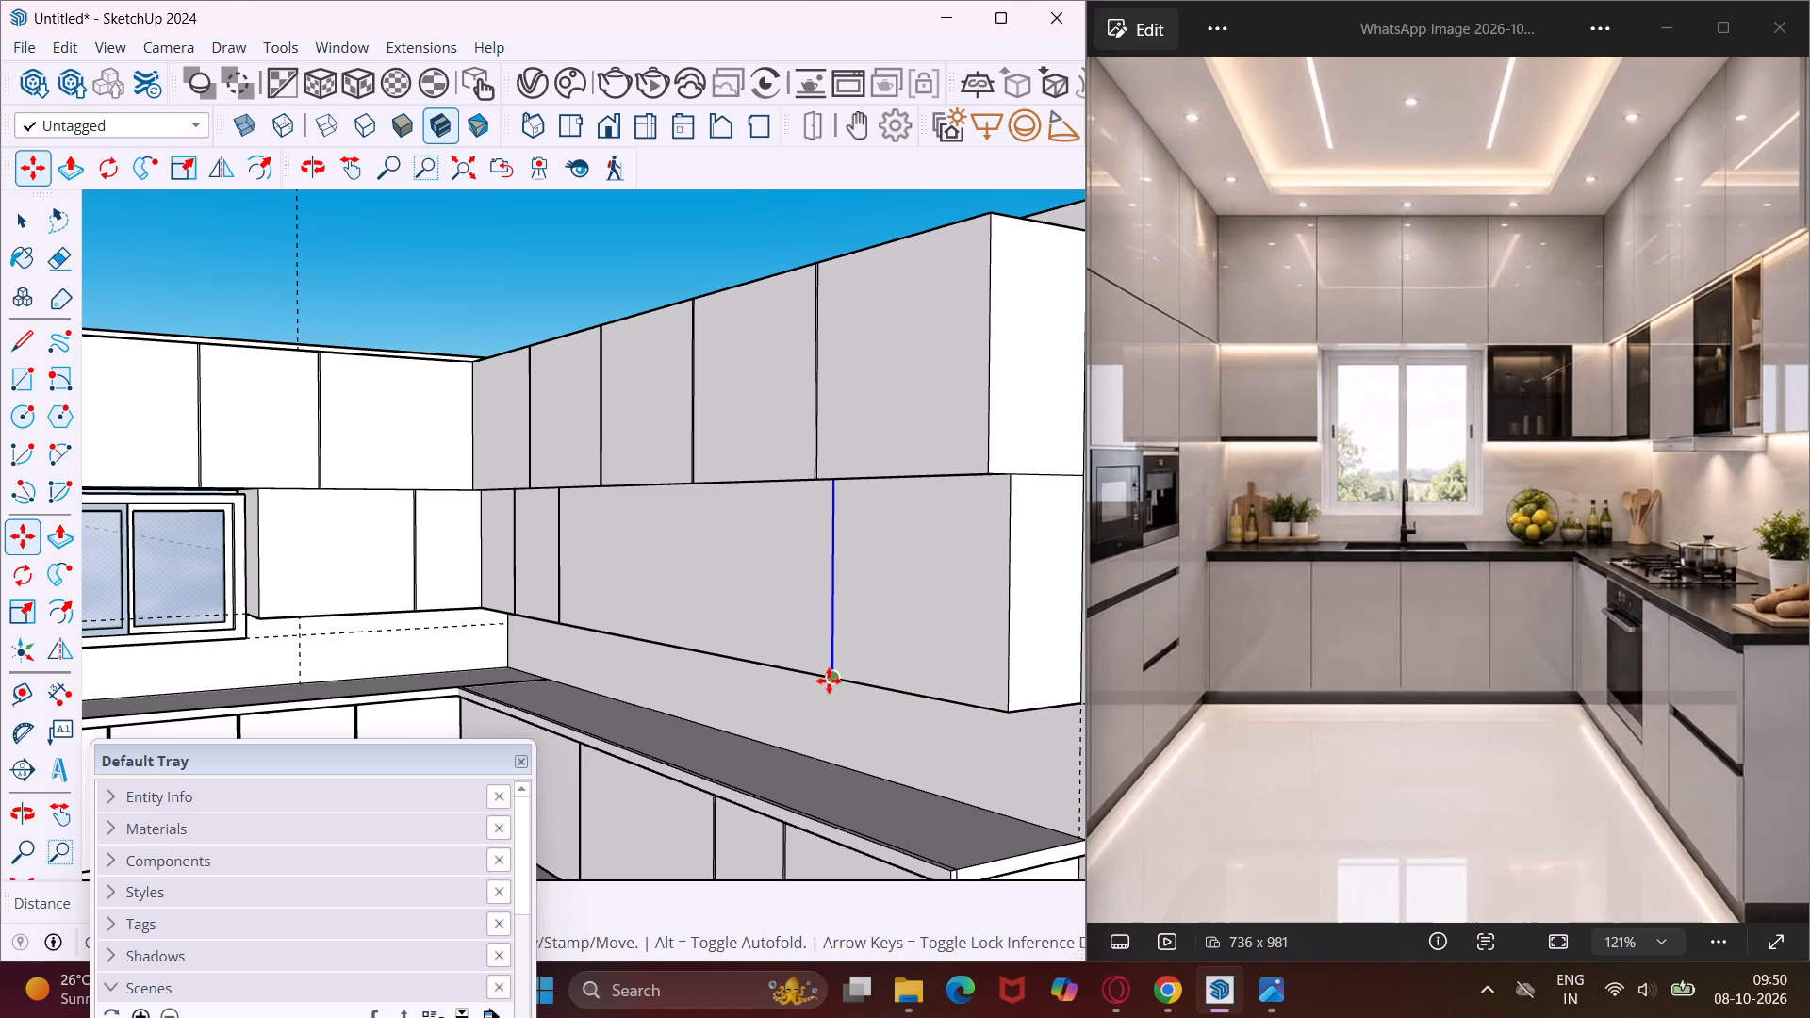
left_click(829, 681)
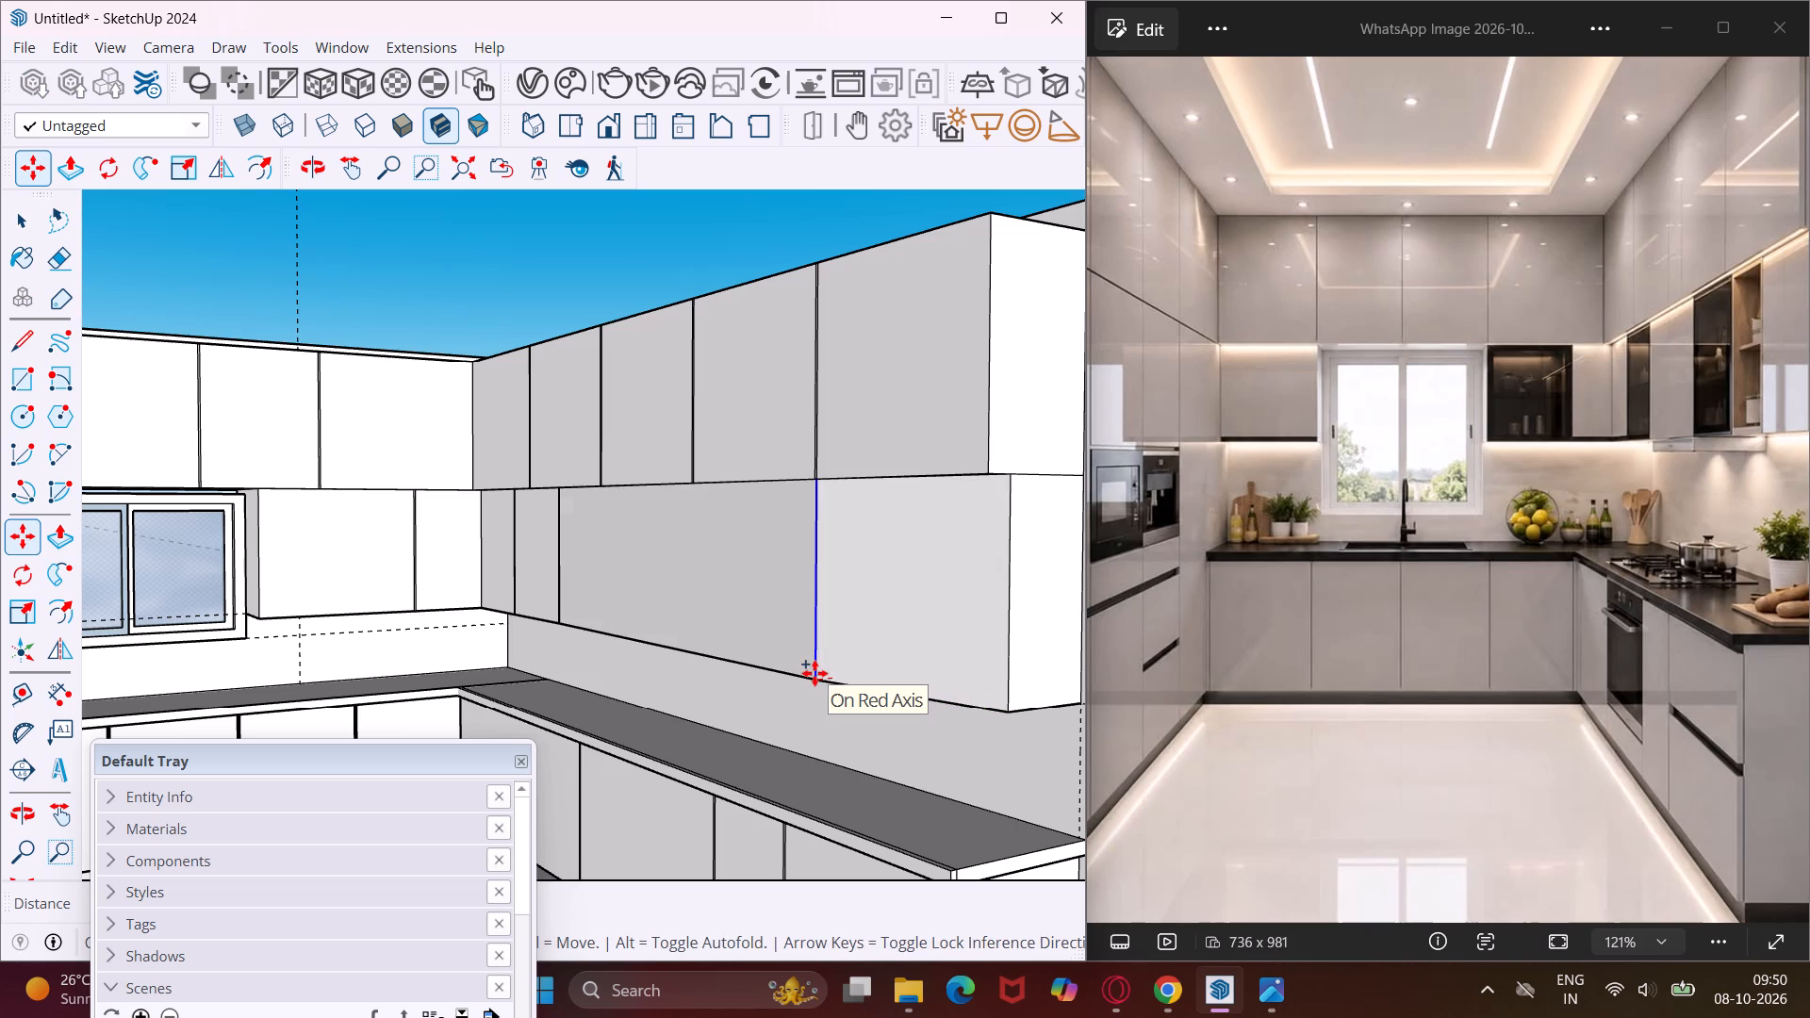
type(".4\"")
key("Return")
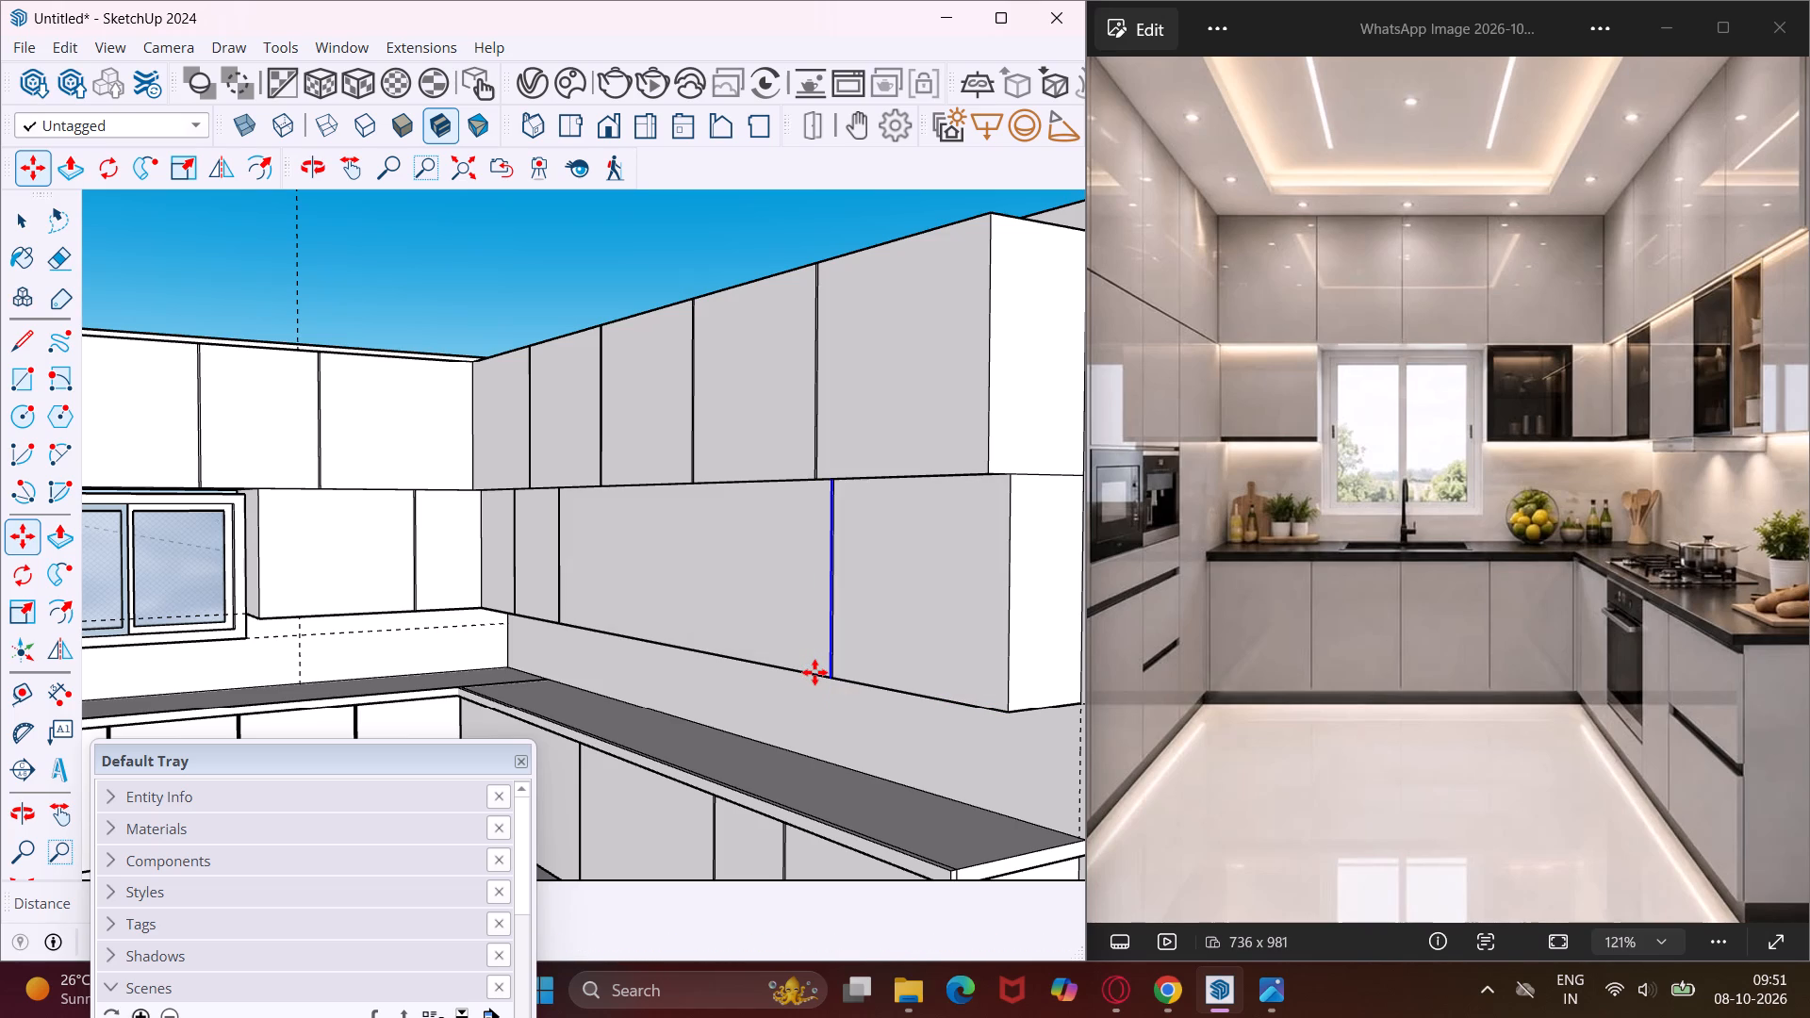
Copy that gap's inner line farther toward the corner as the next door line, with a second copy 0.4" beyond it.
scroll(814, 672, "up", 9)
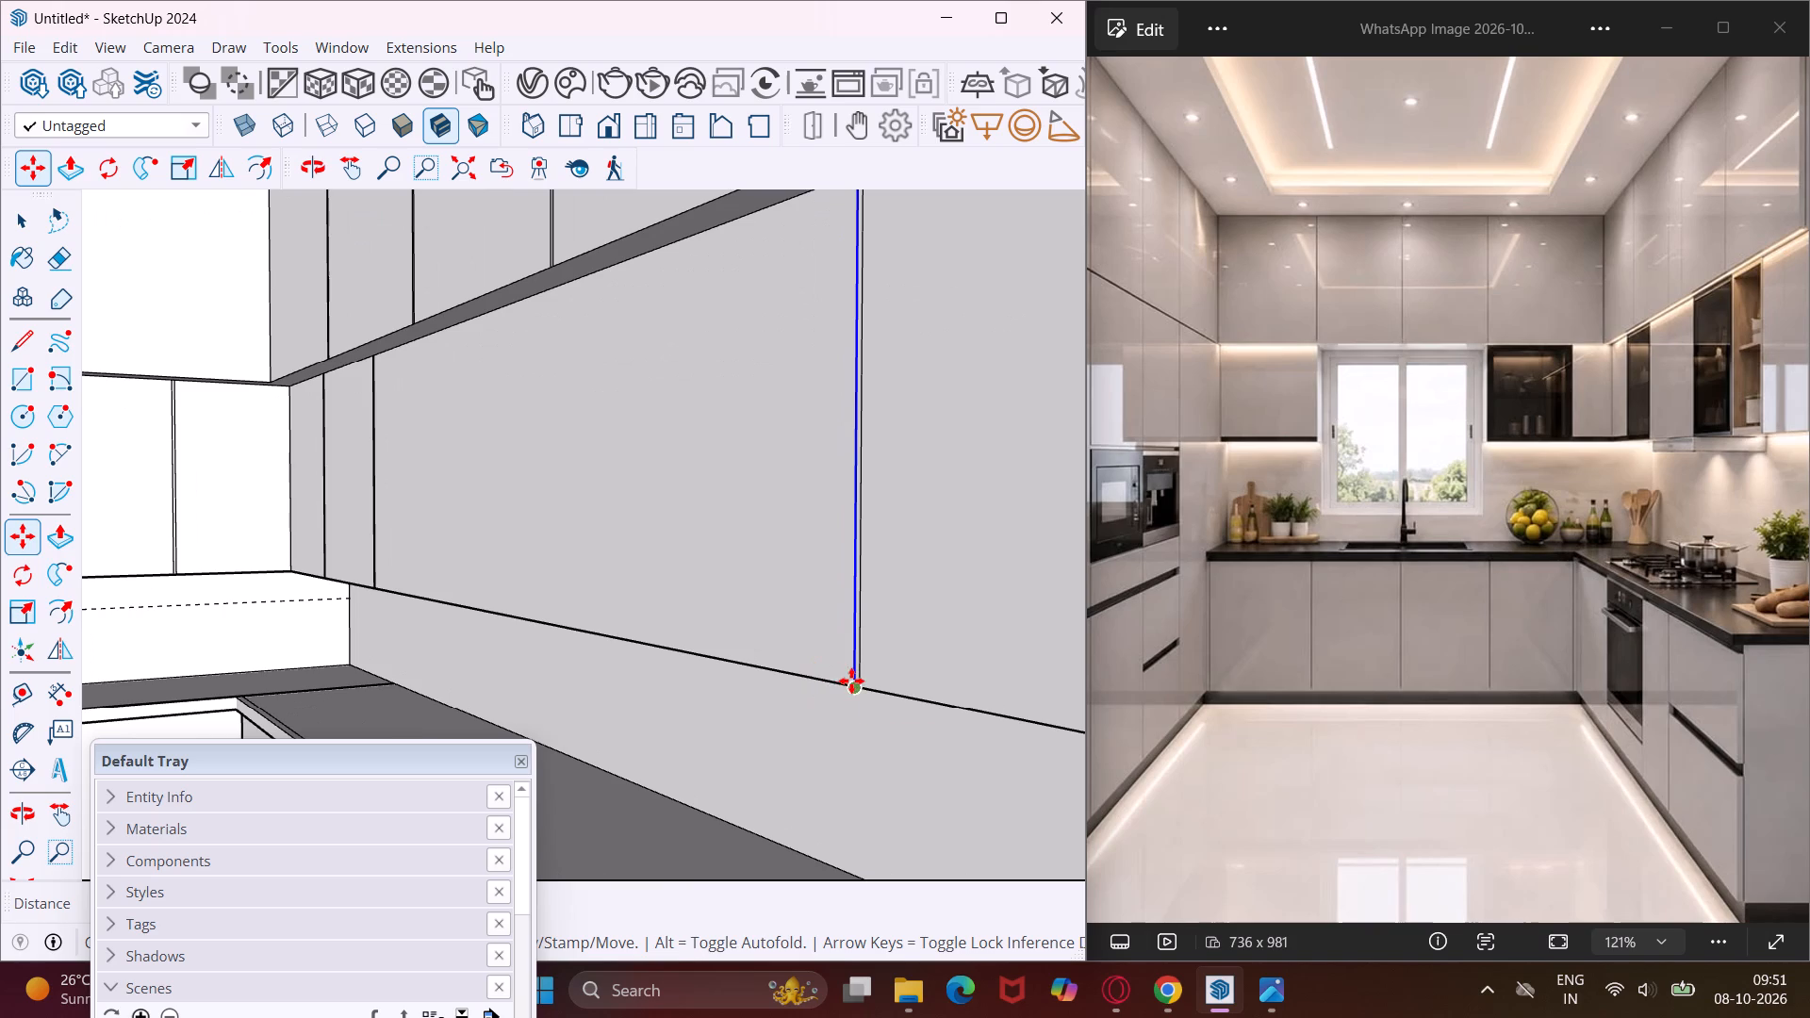
left_click(851, 681)
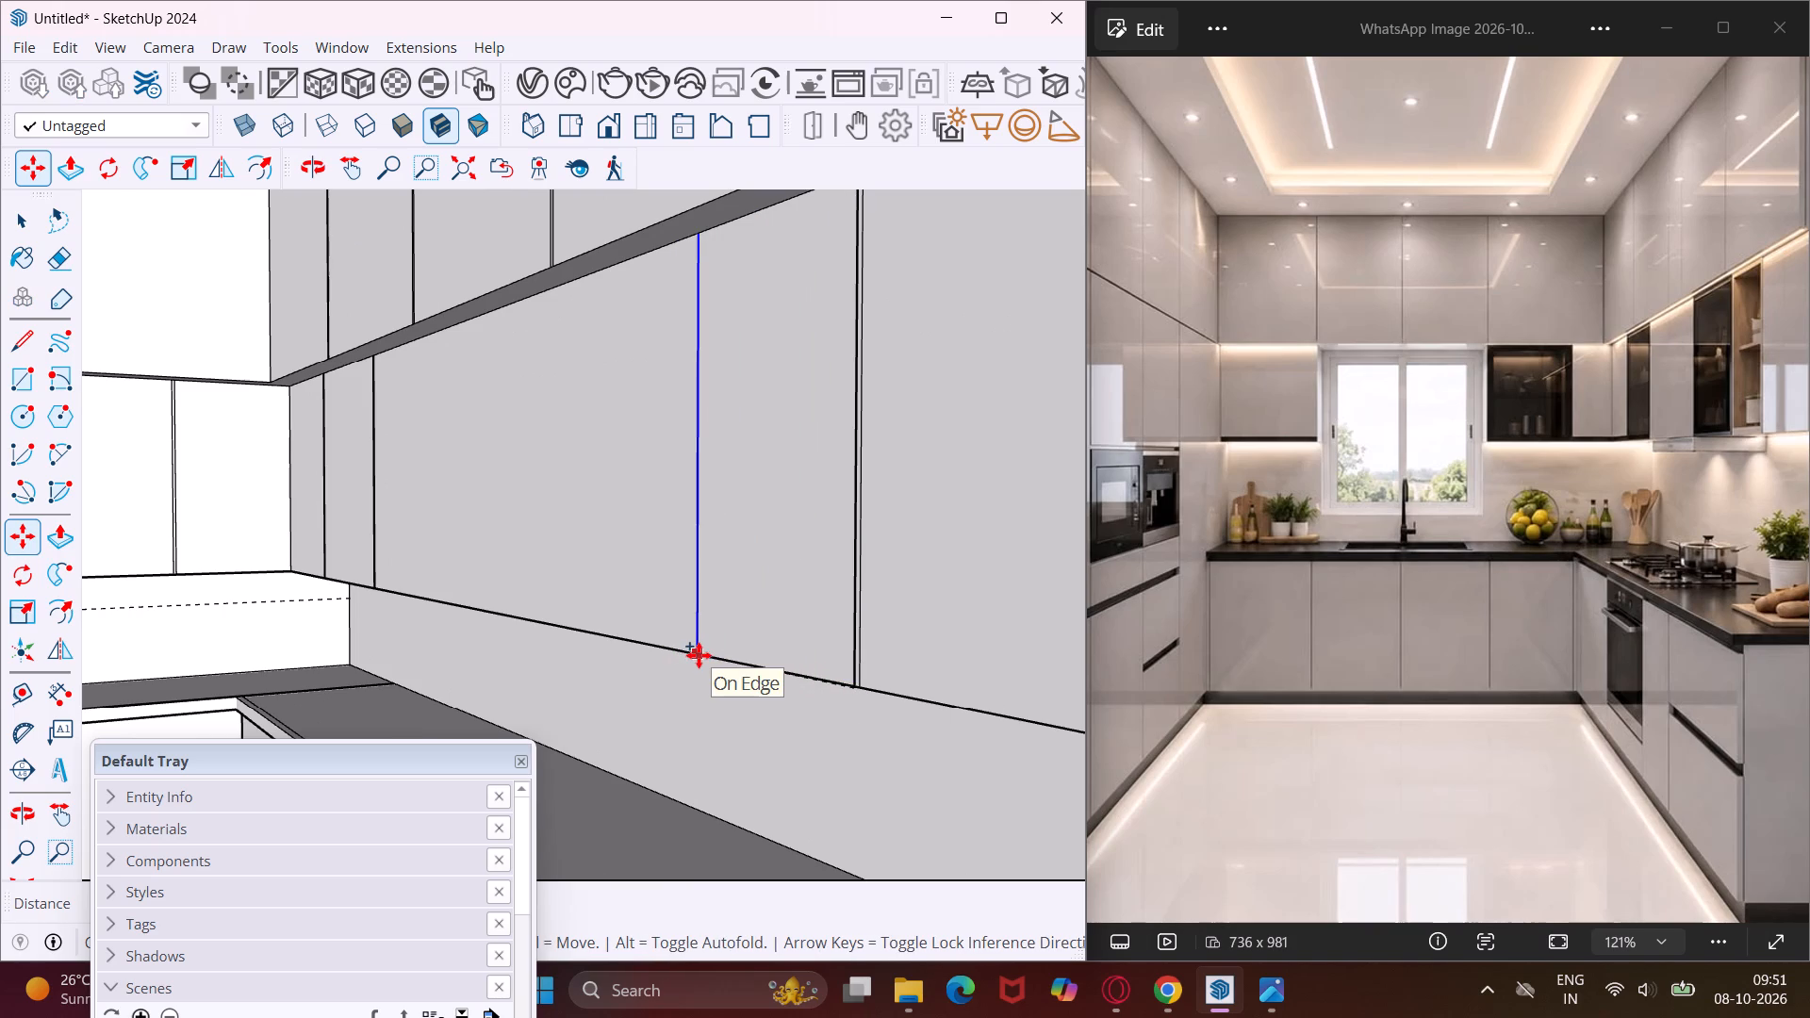
left_click(699, 655)
left_click(699, 655)
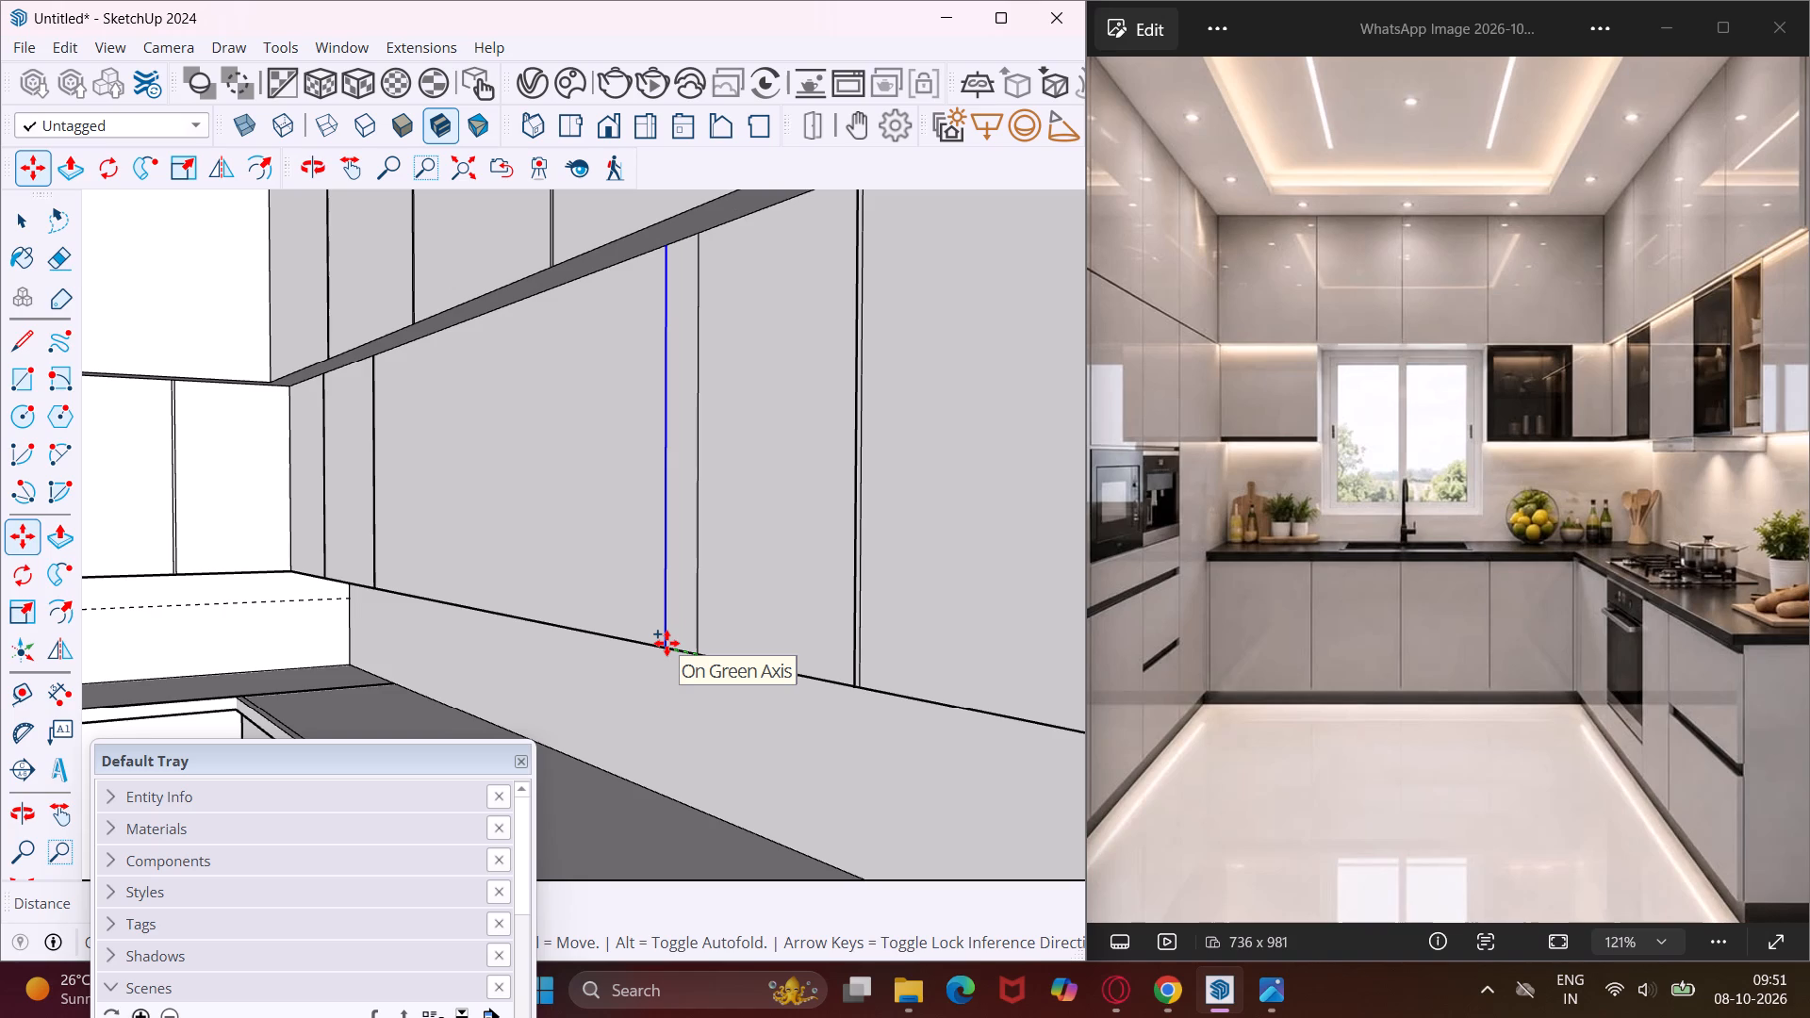
key("period")
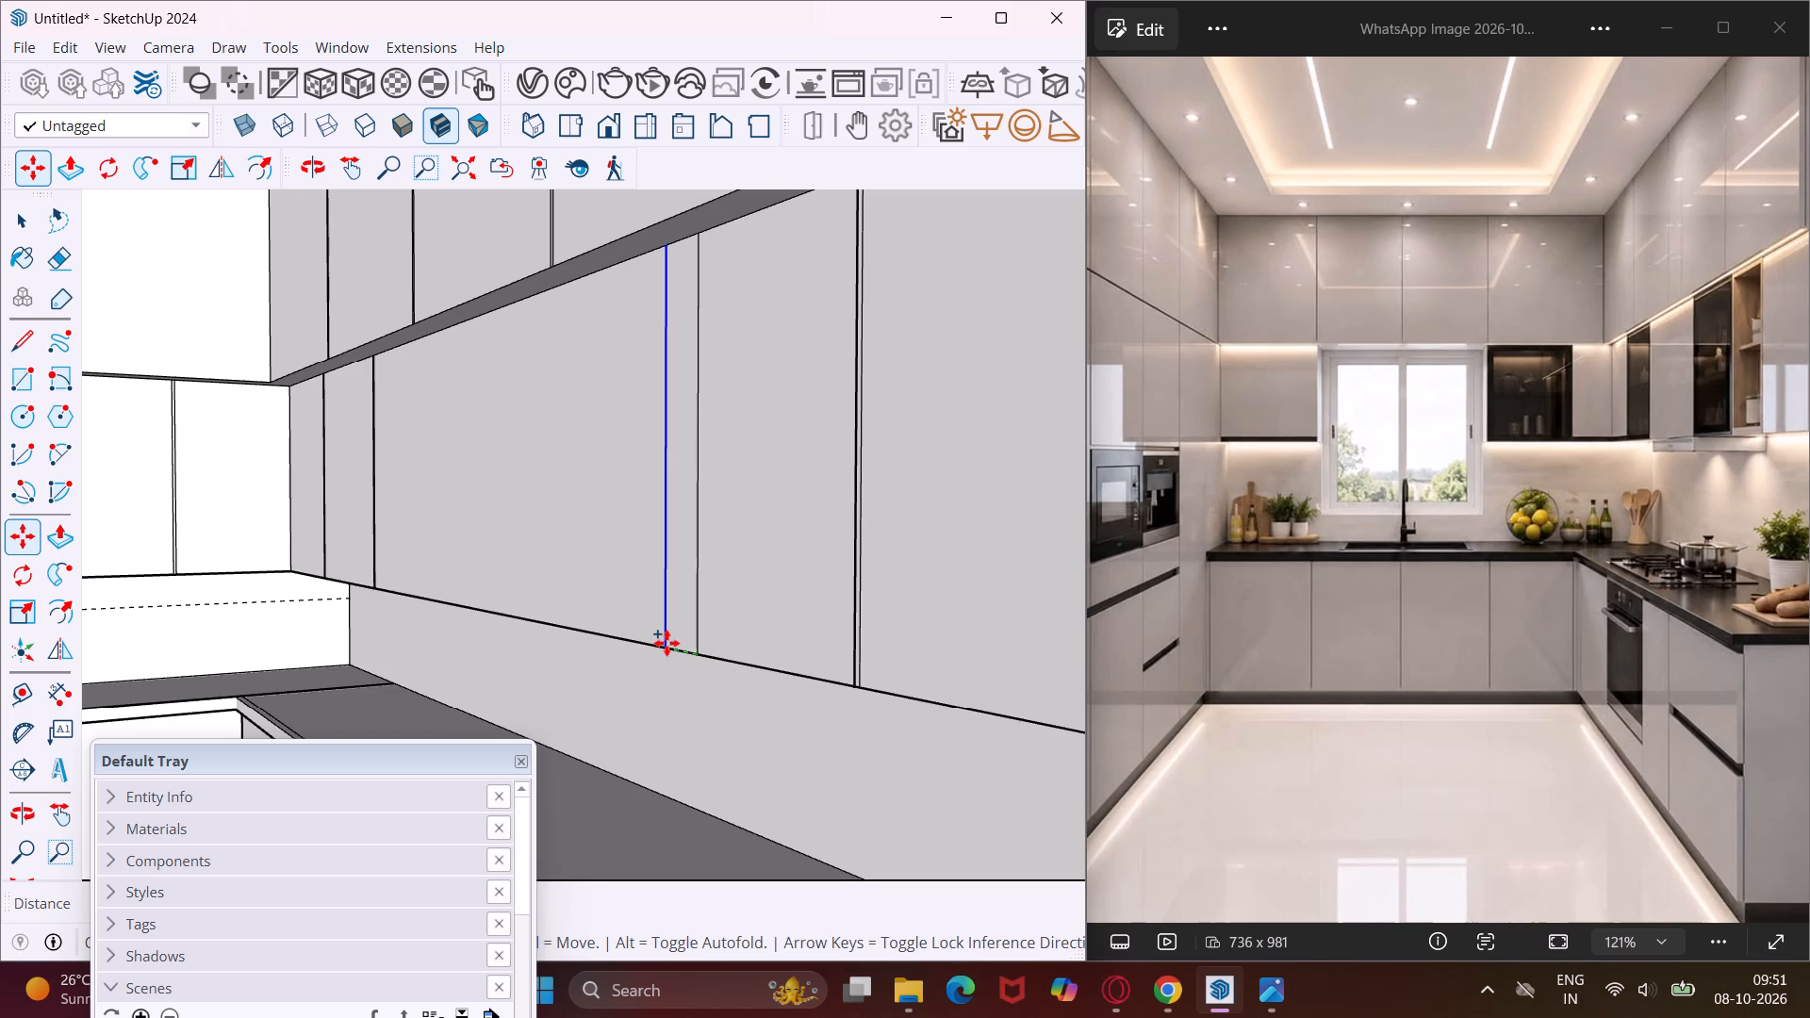
type("4\"")
key("Return")
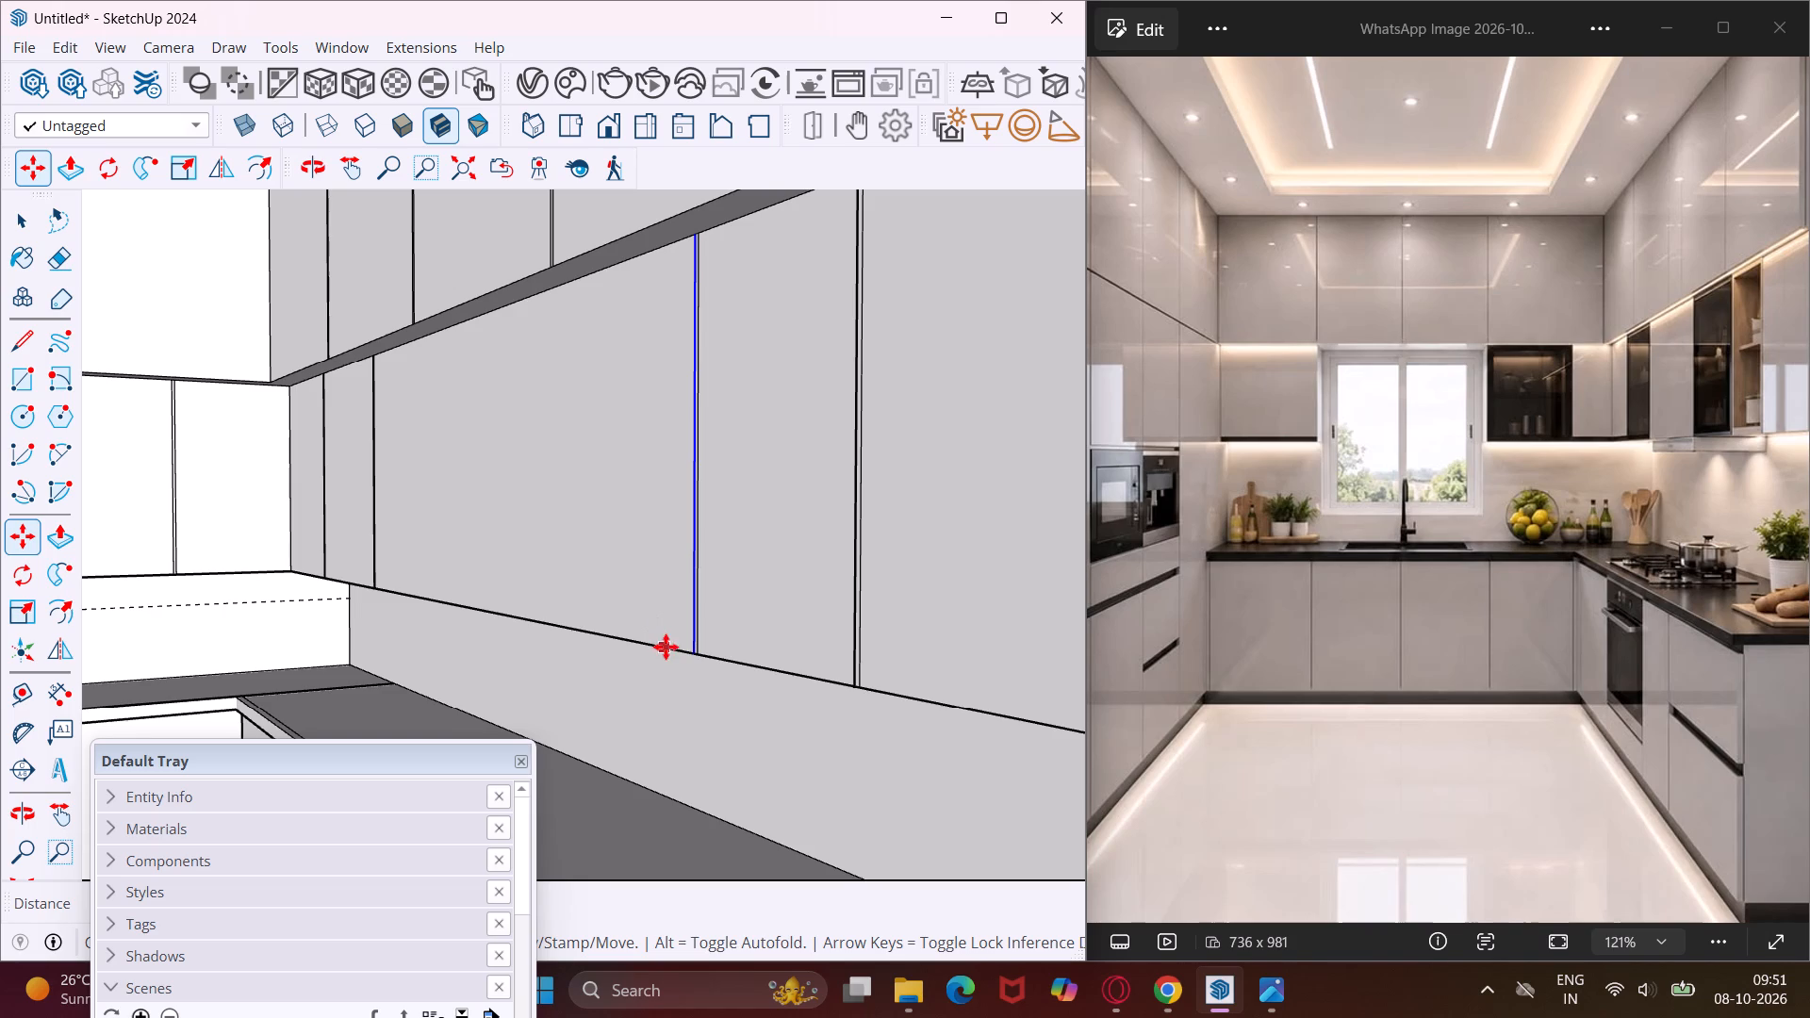
Copy the inner line of the side-wall lower wall cabinet's newest door gap farther toward the corner as the next door line.
left_click(688, 654)
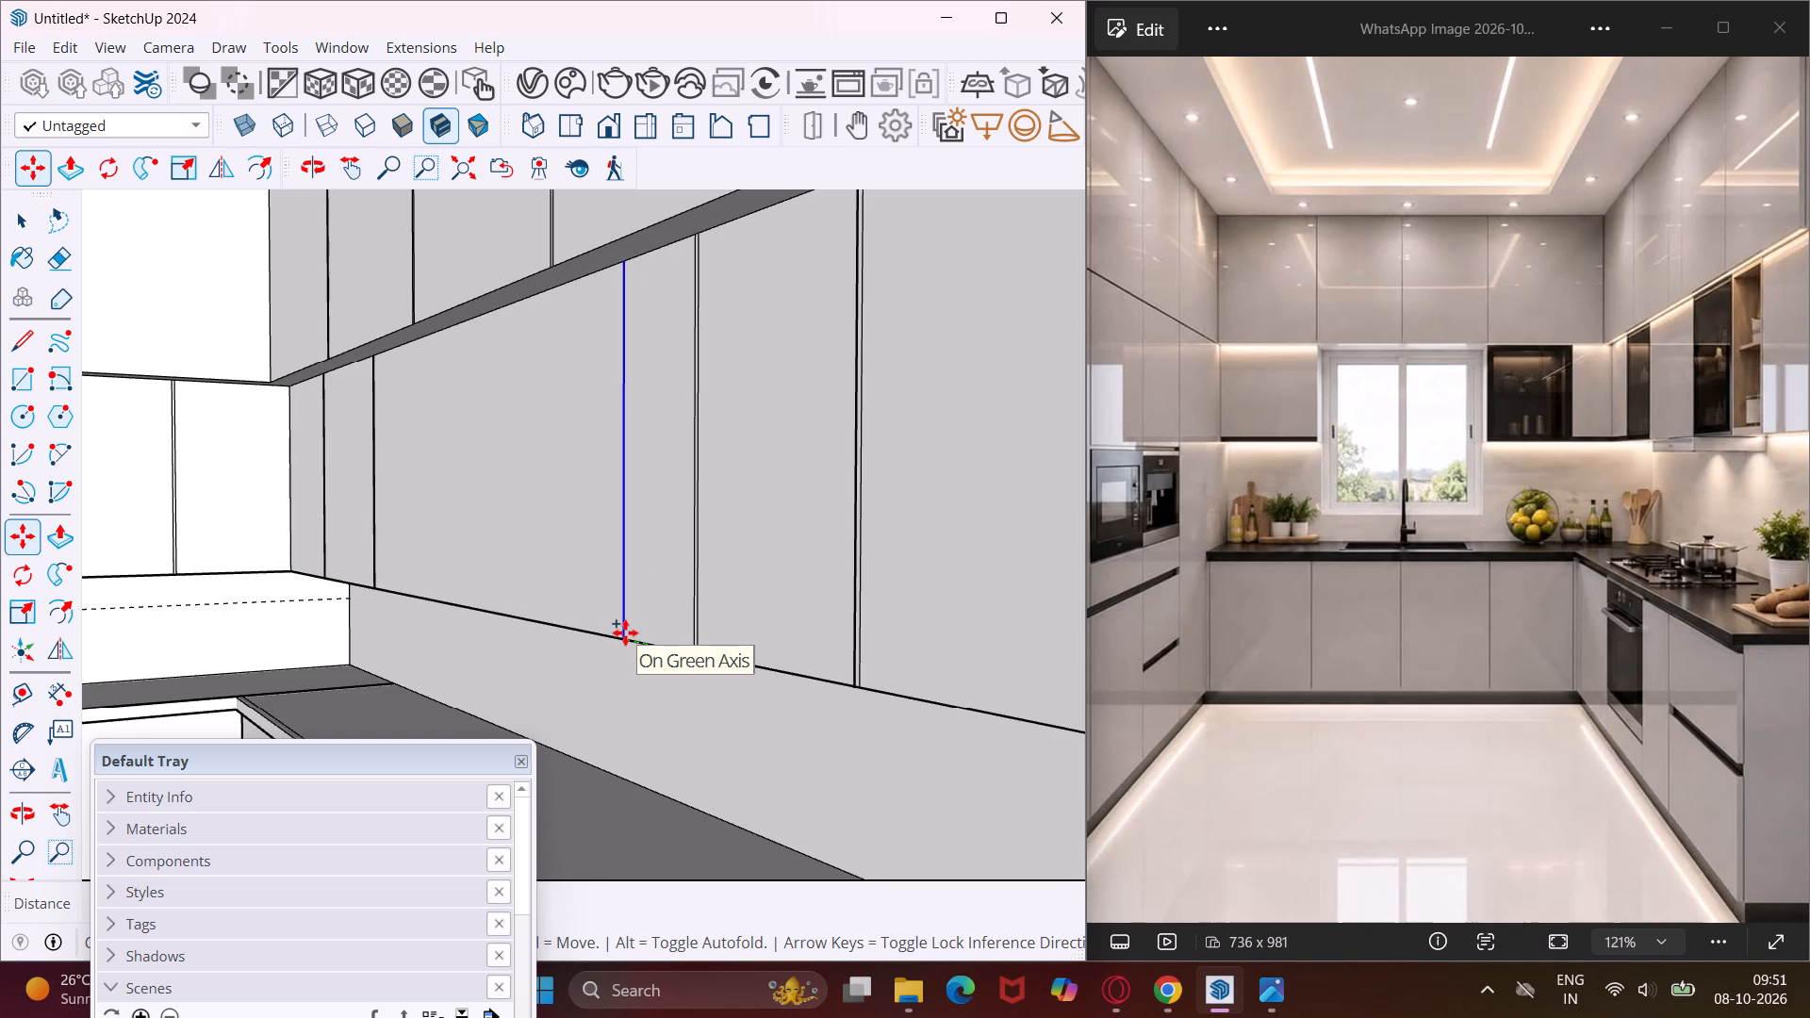
left_click(571, 631)
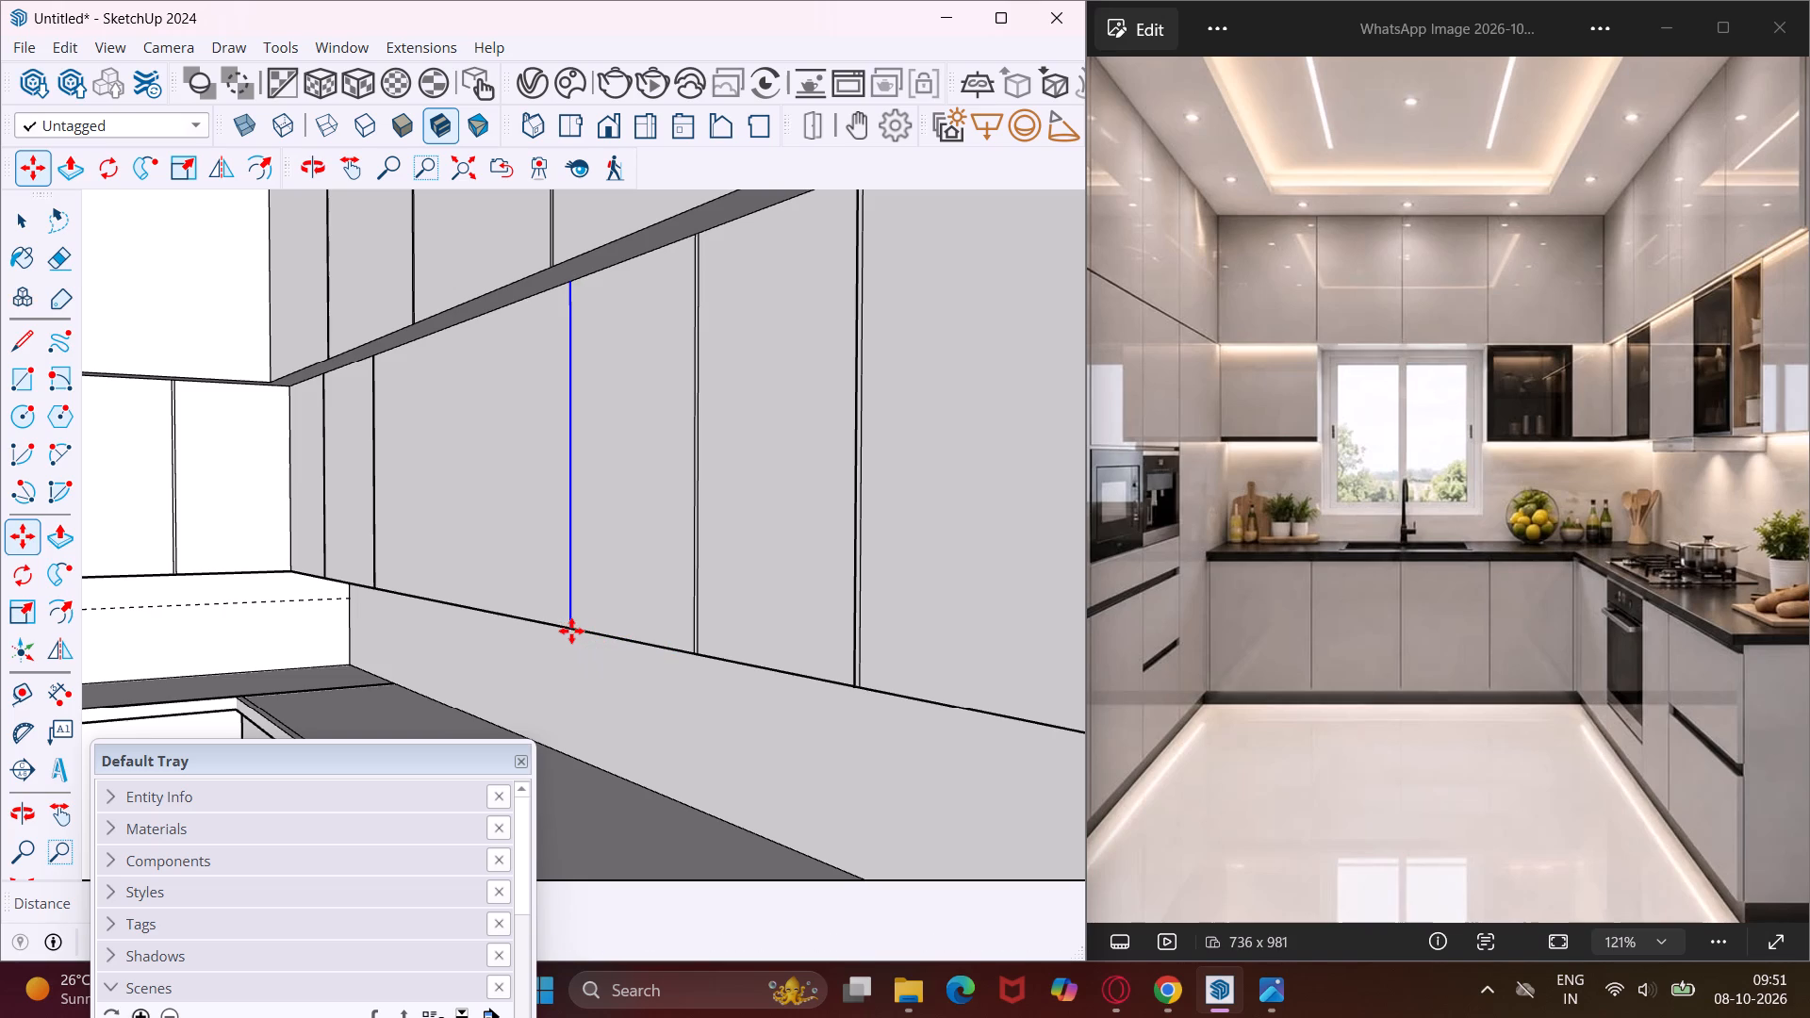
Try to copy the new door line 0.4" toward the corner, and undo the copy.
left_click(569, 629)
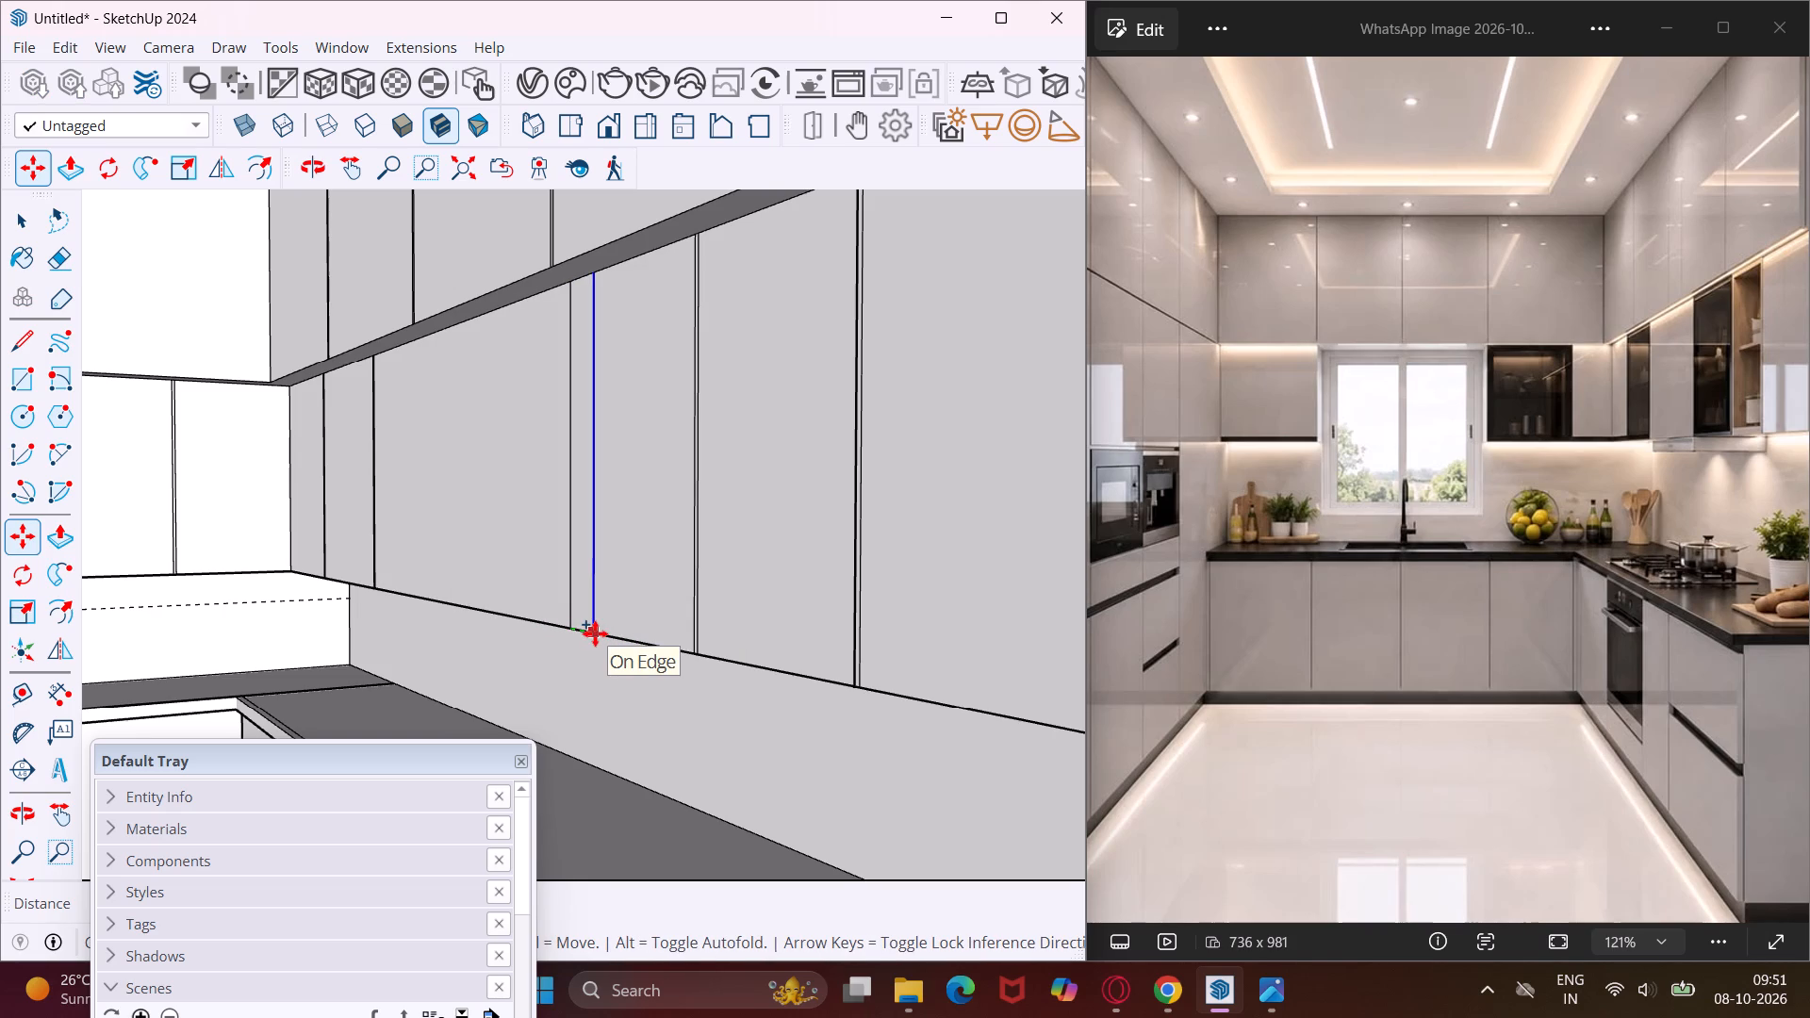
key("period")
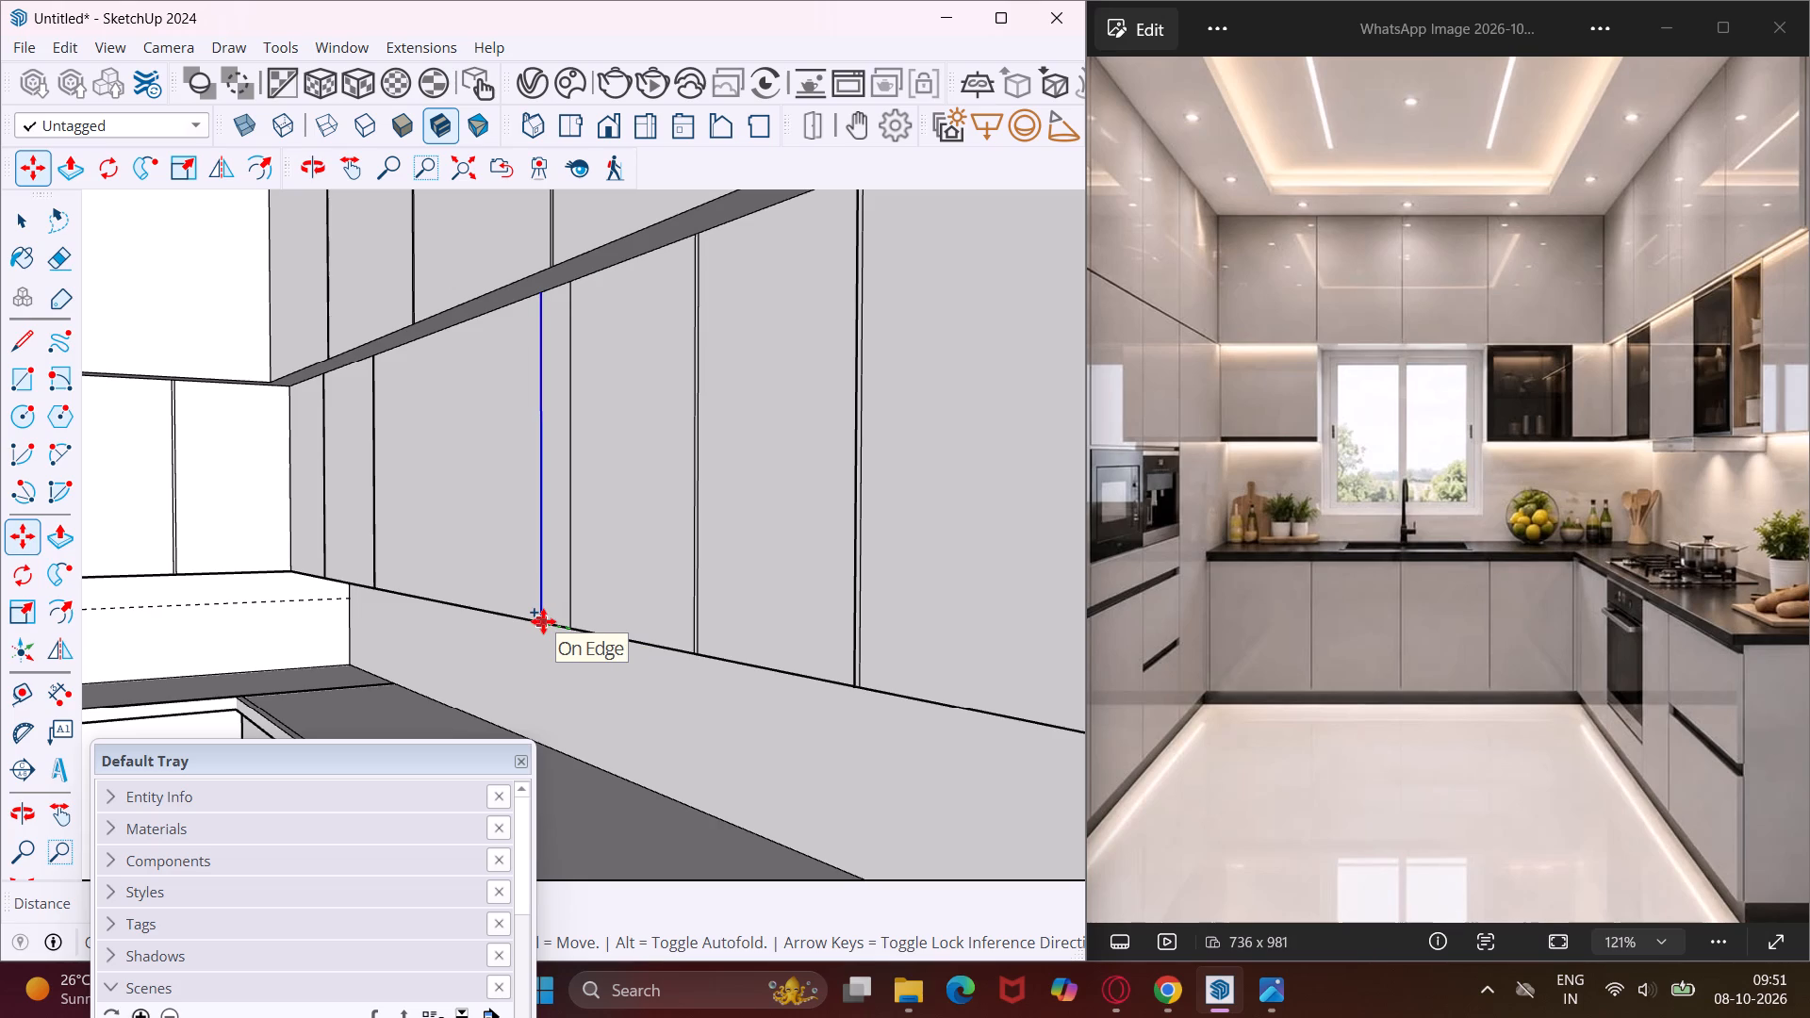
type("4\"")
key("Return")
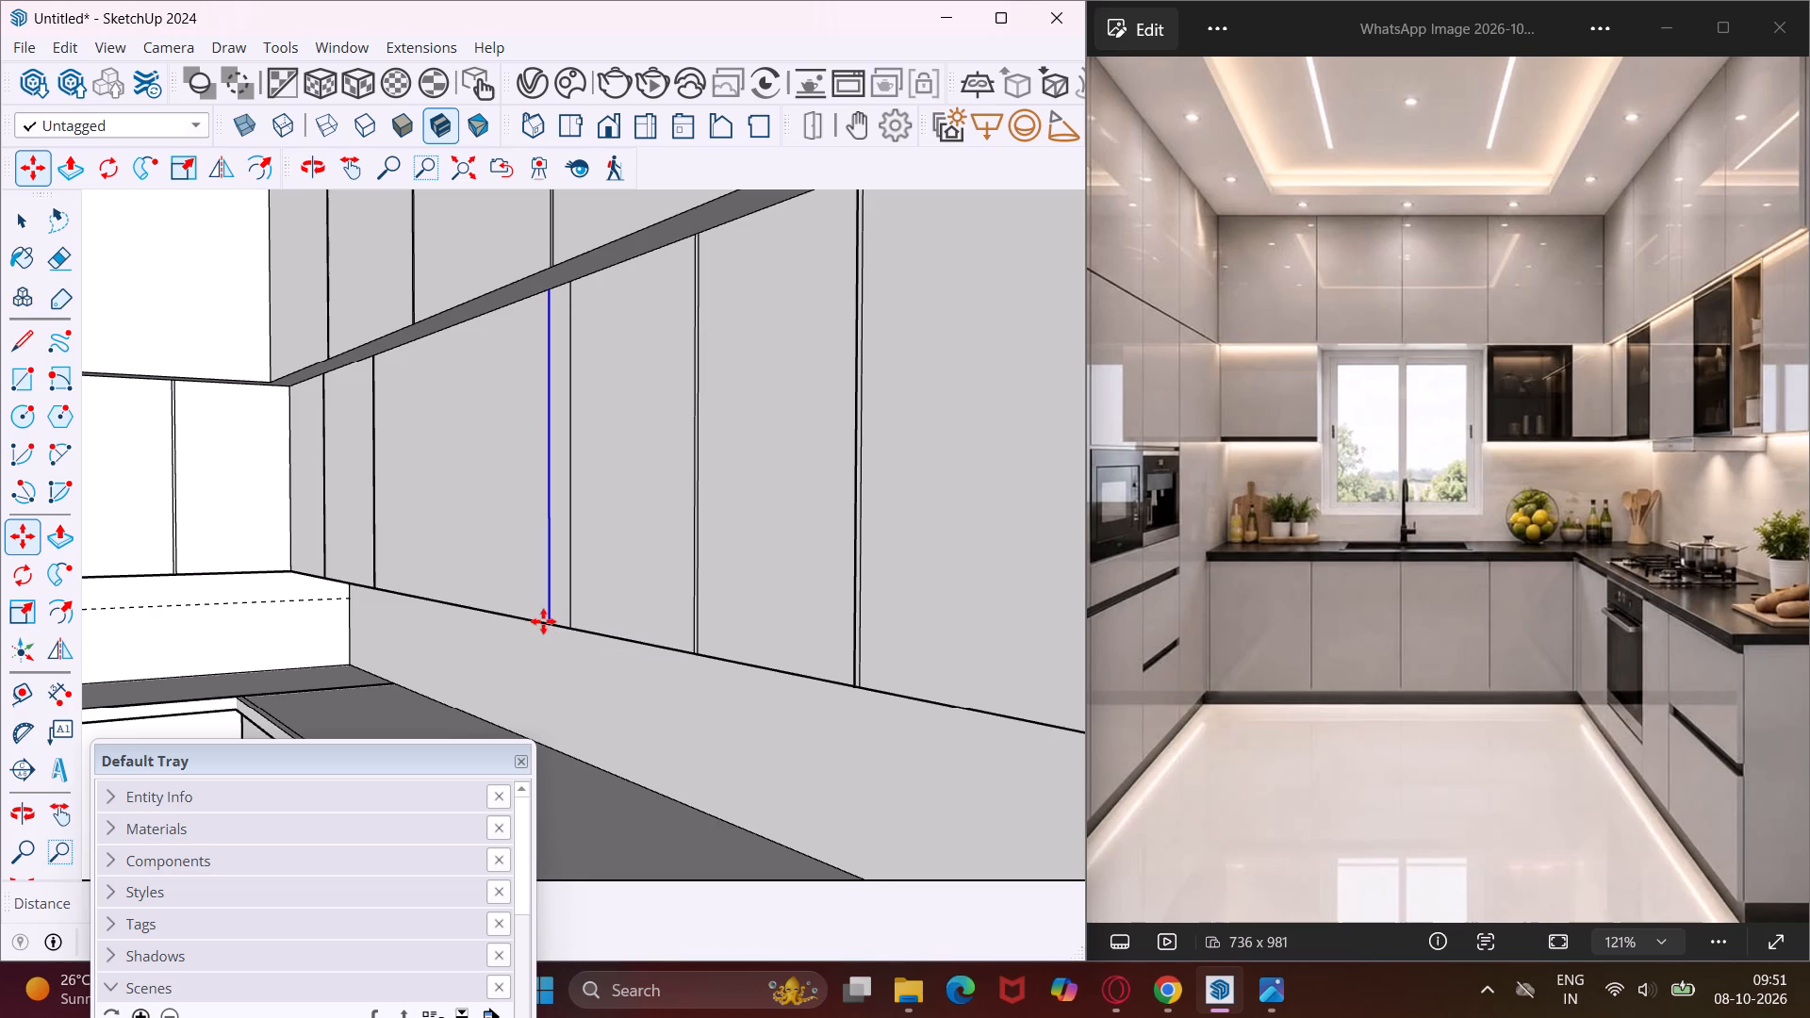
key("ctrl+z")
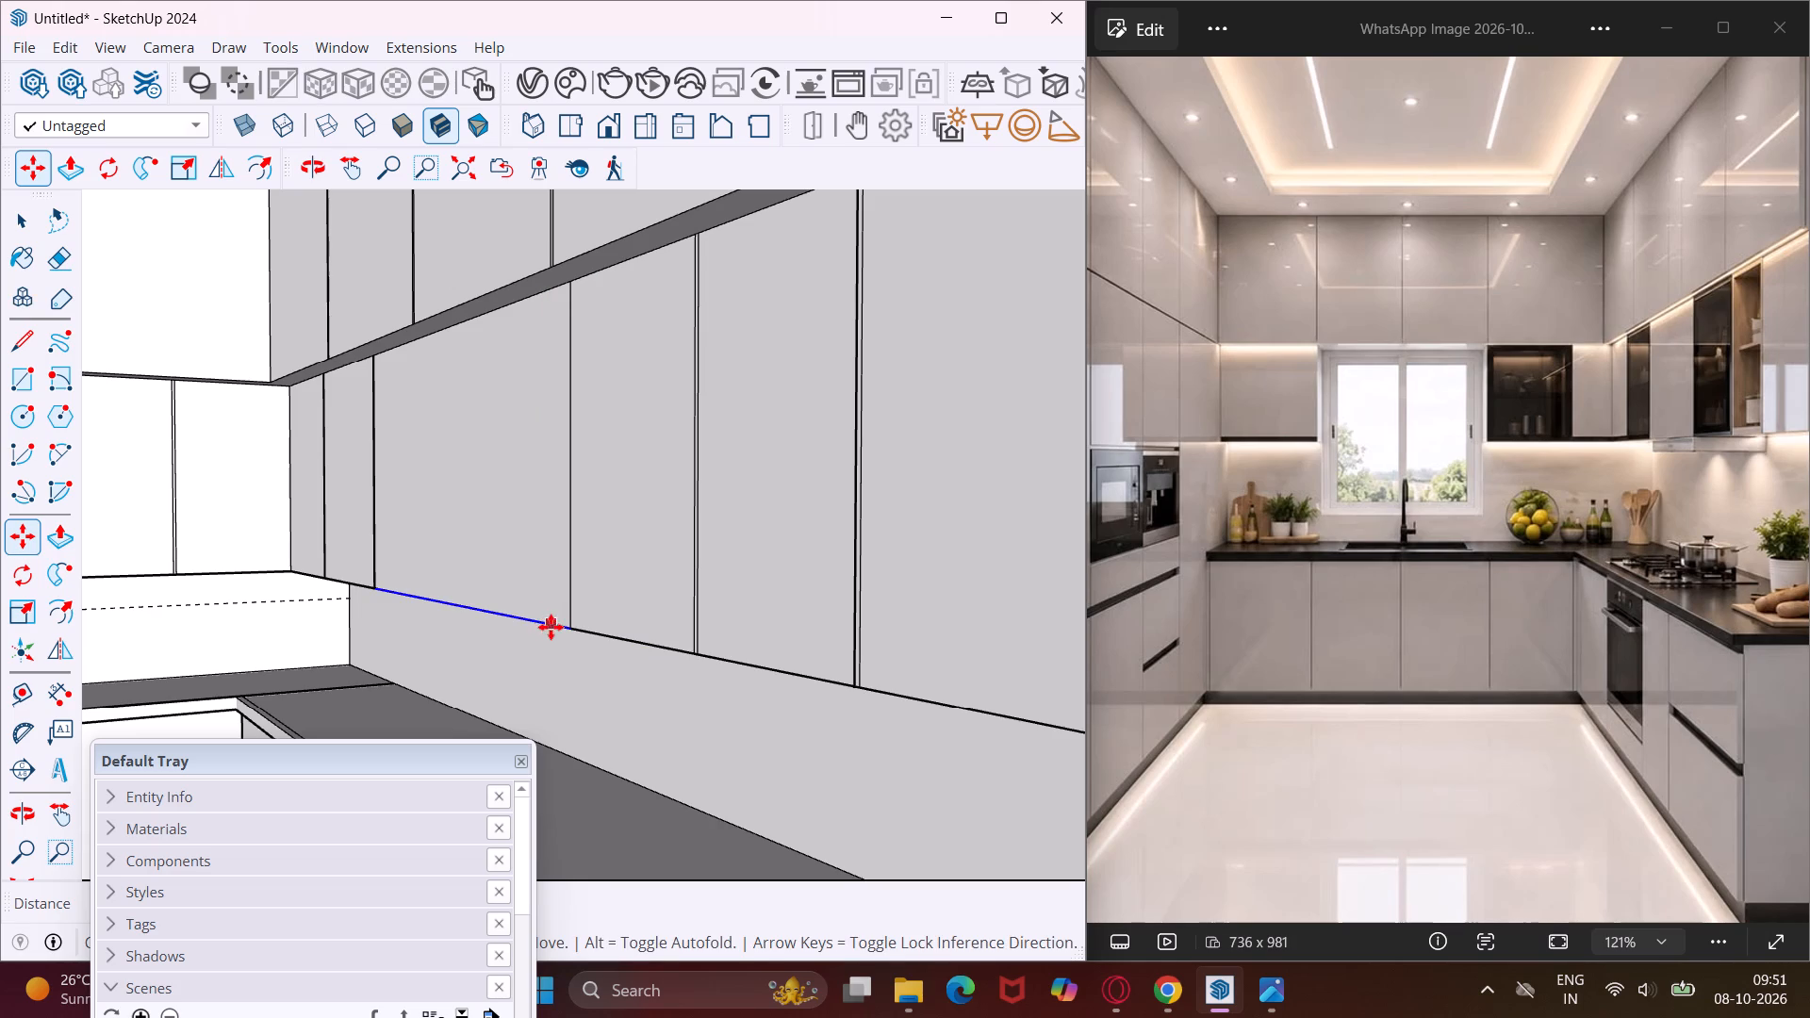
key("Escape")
Copy the new door line on the side-wall lower wall cabinet 0.4" toward the corner to form the door gap.
key("space")
left_click(571, 599)
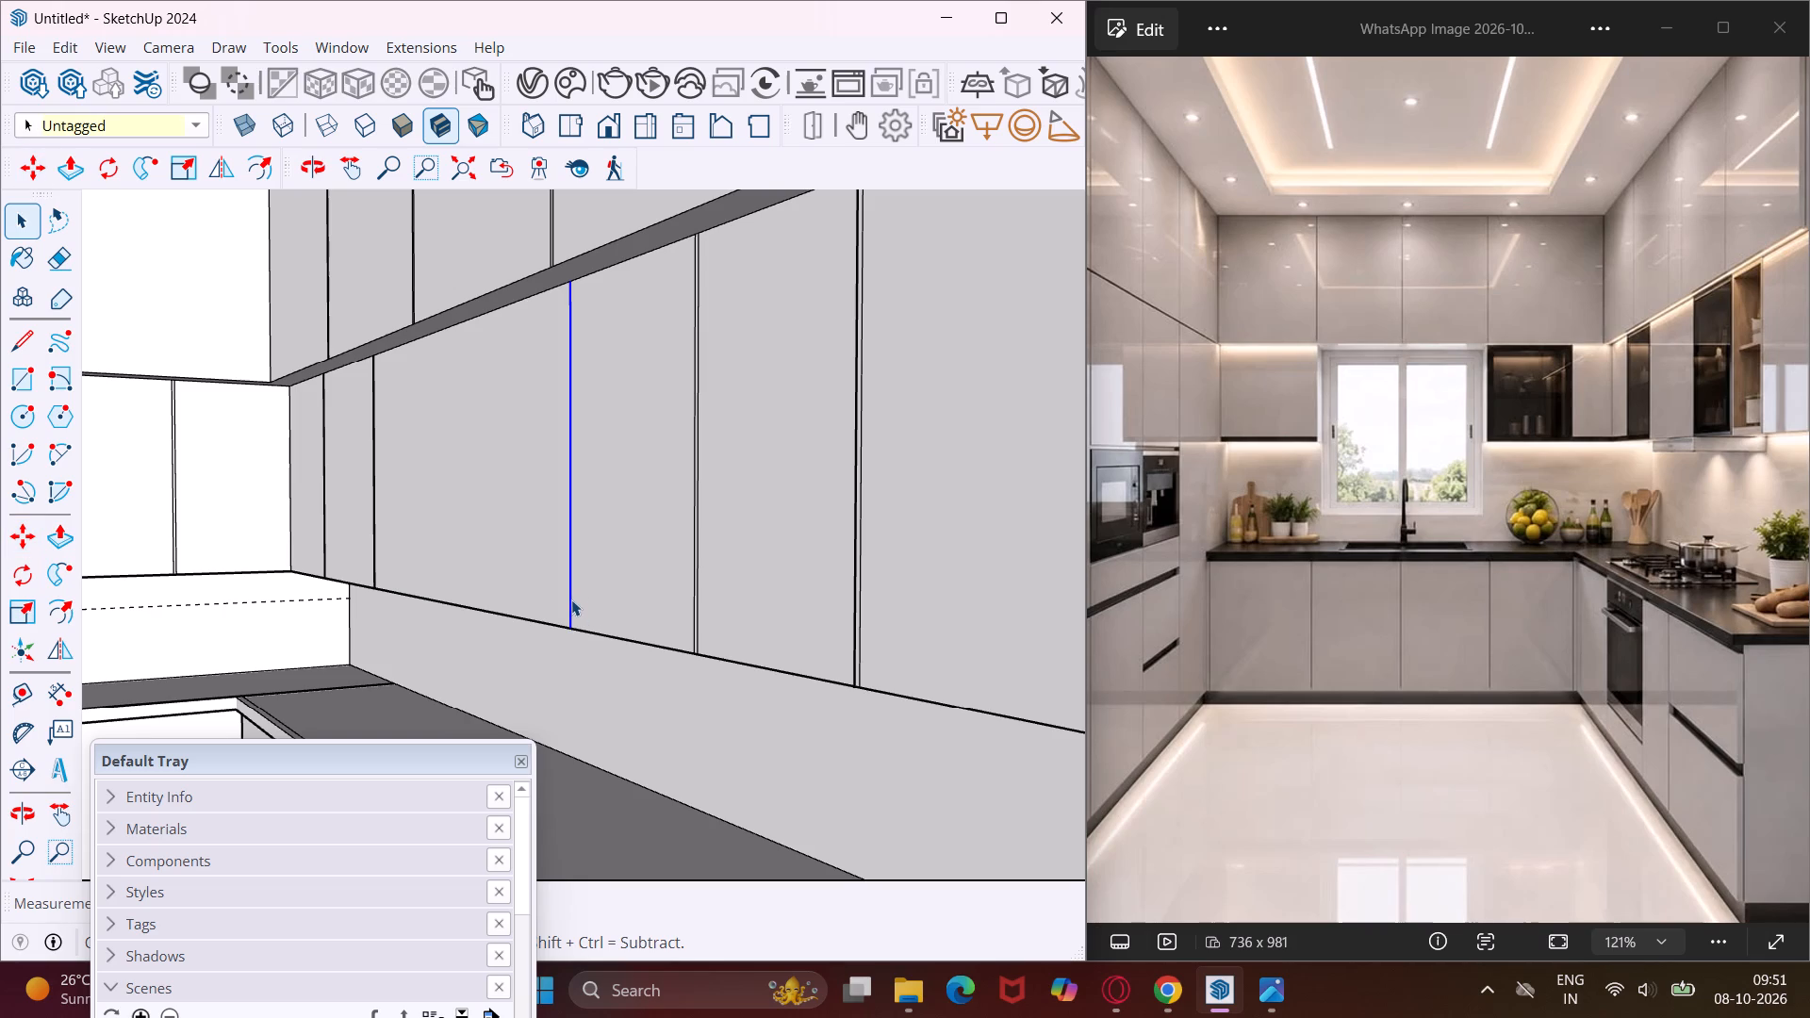
key("m")
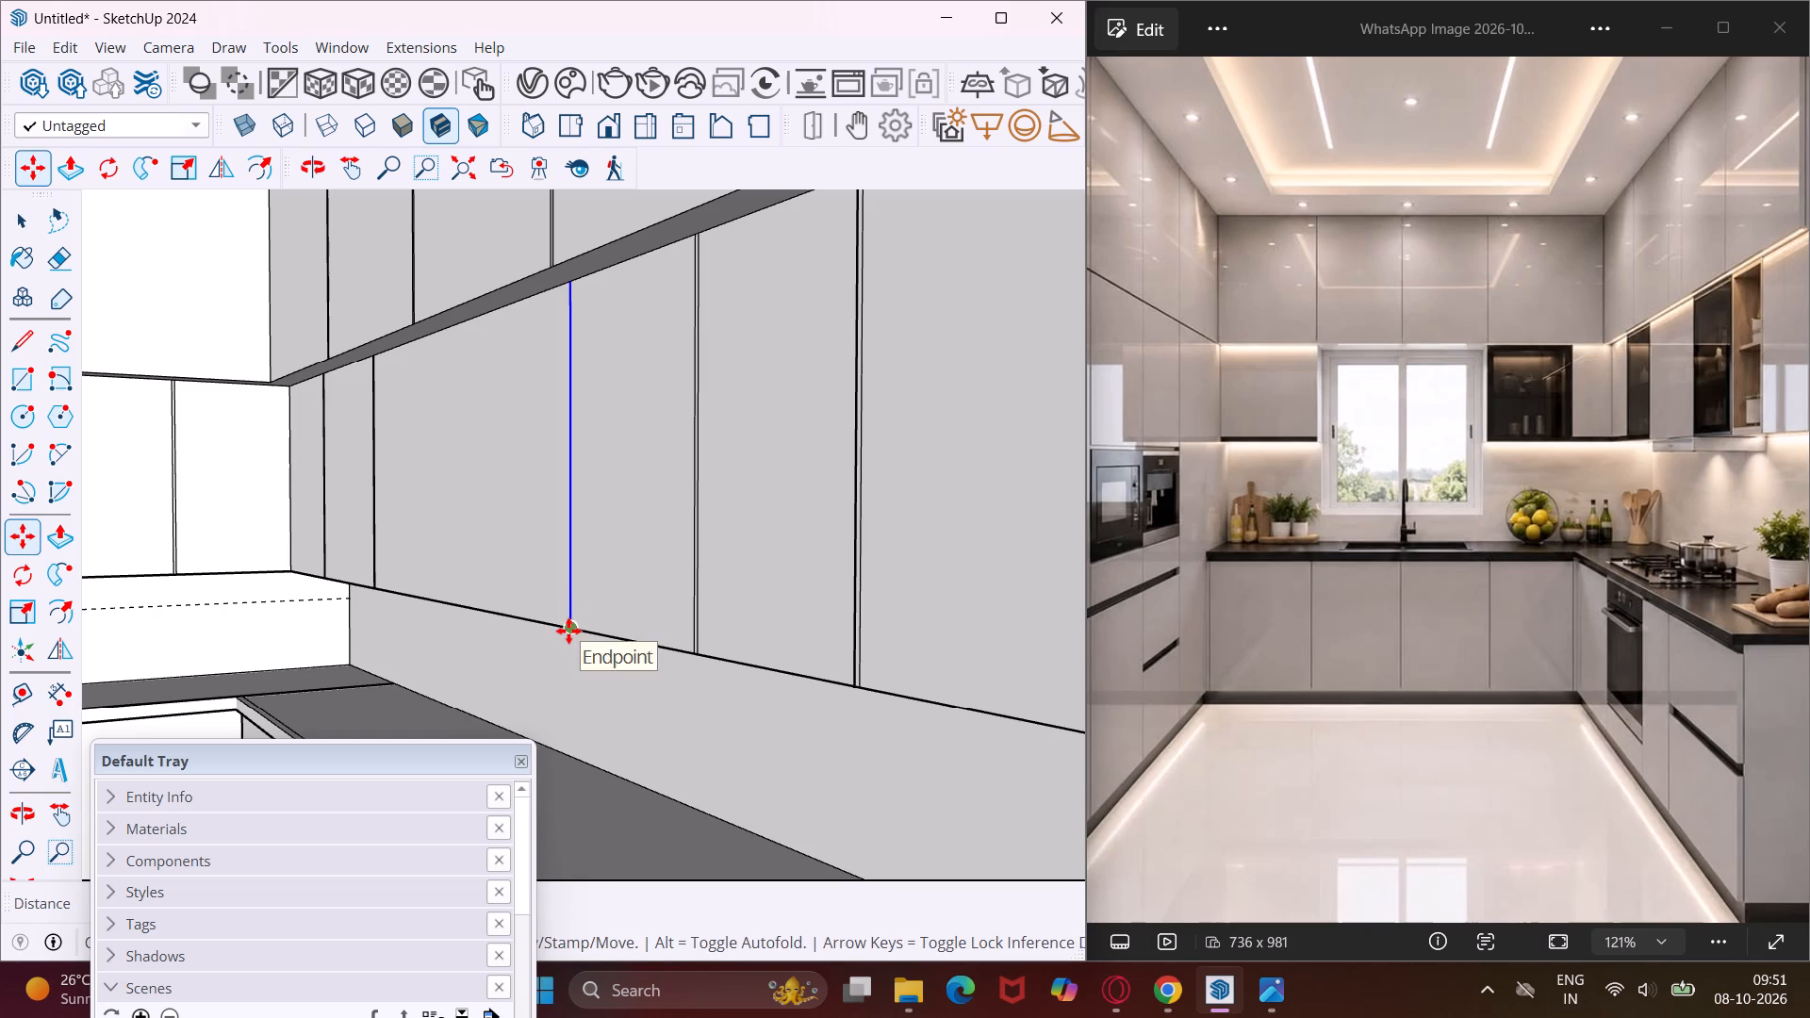
left_click(568, 631)
scroll(547, 616, "up", 3)
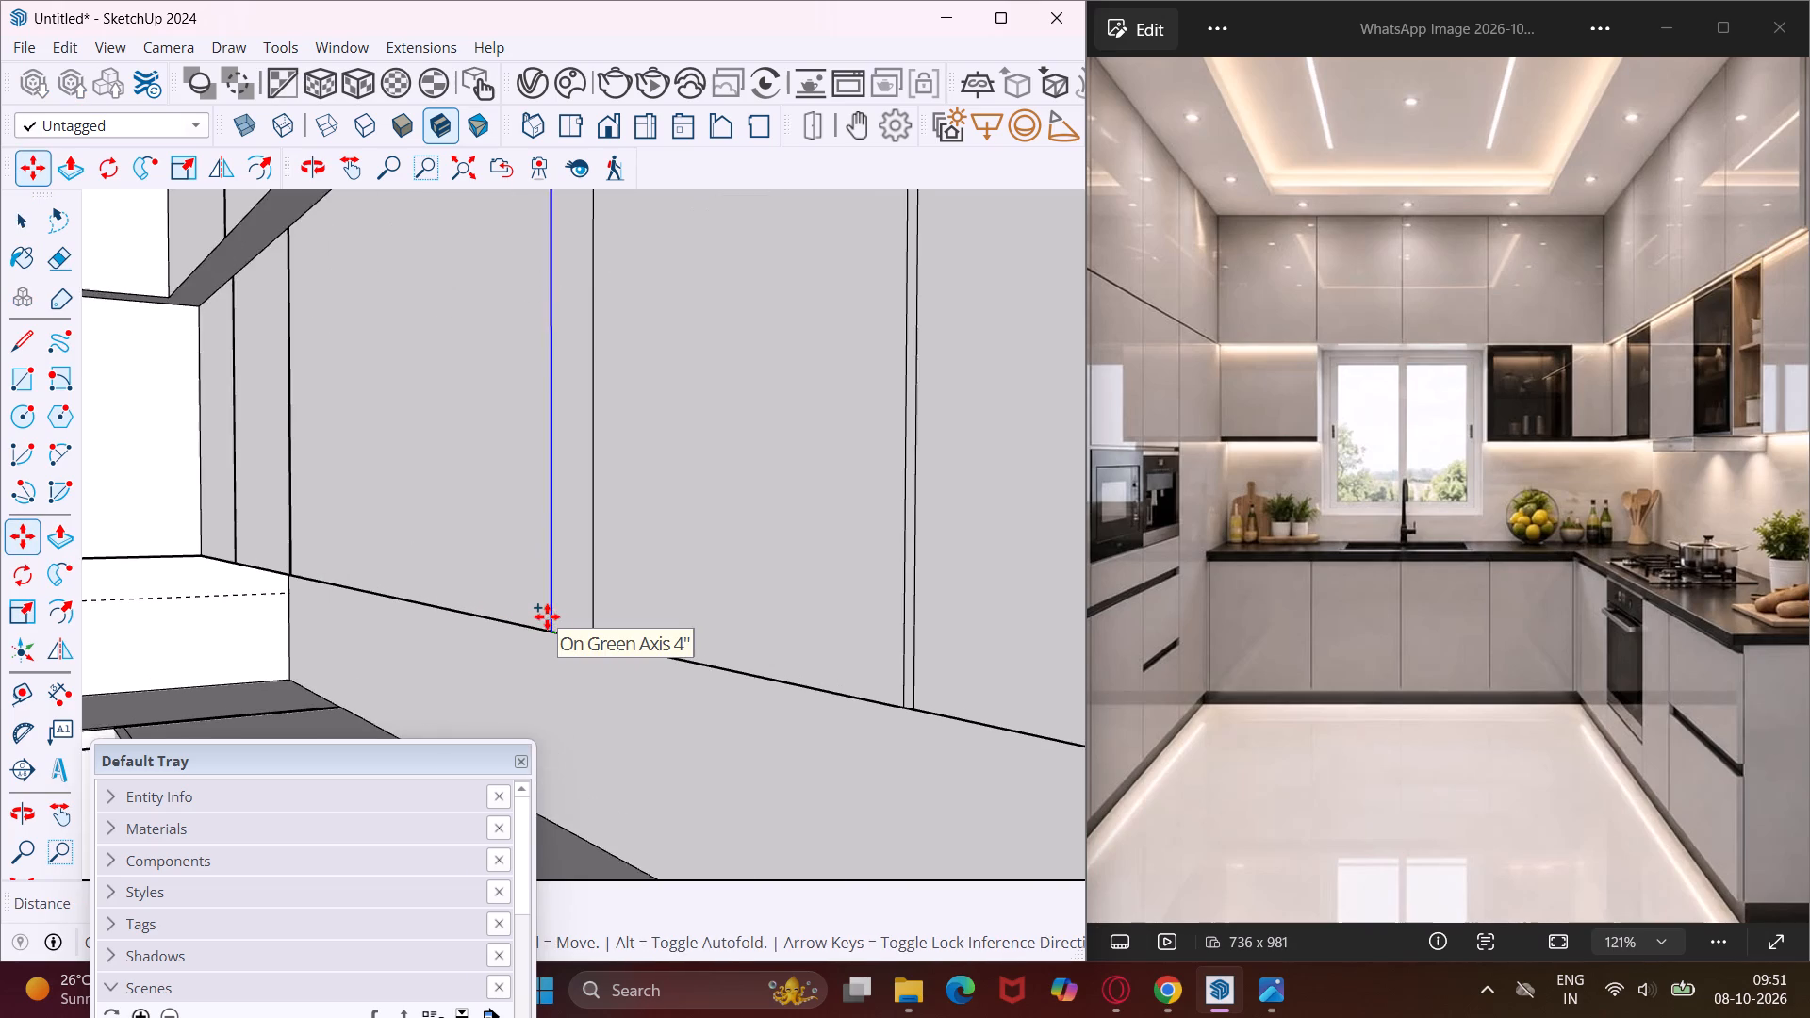
scroll(547, 616, "up", 7)
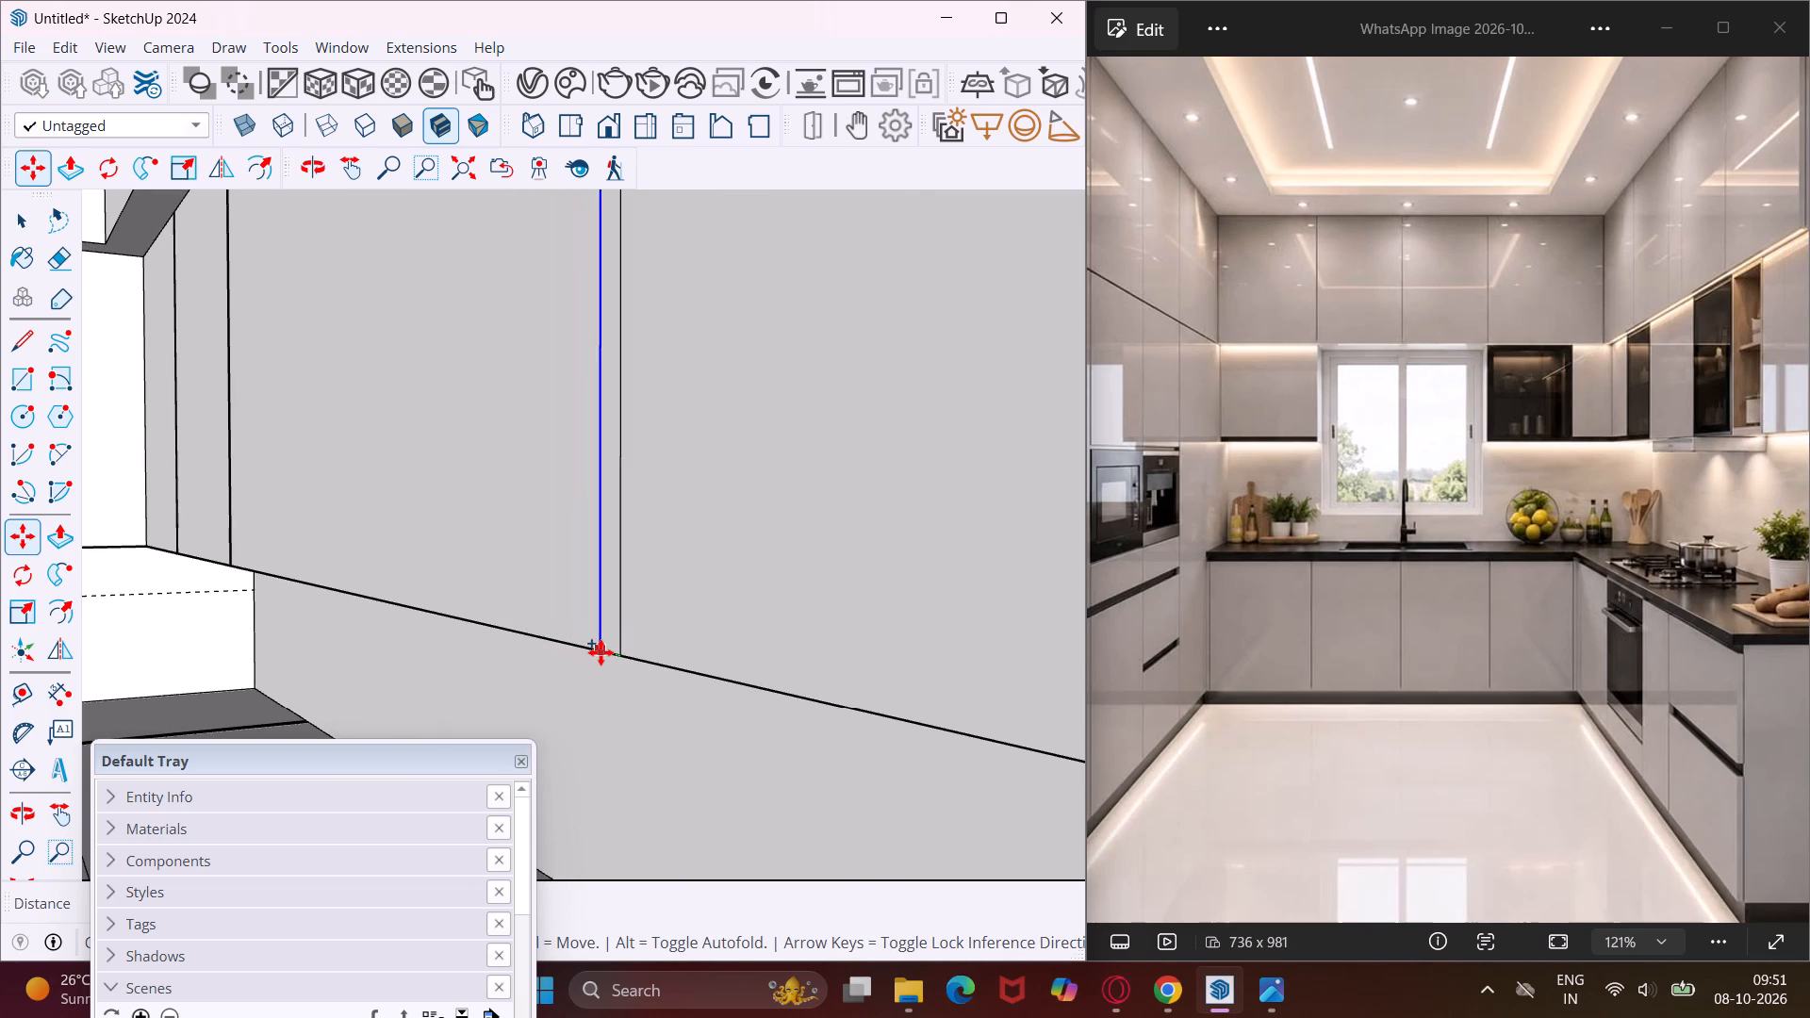
key("period")
key("BackSpace")
type(".4\"")
key("Return")
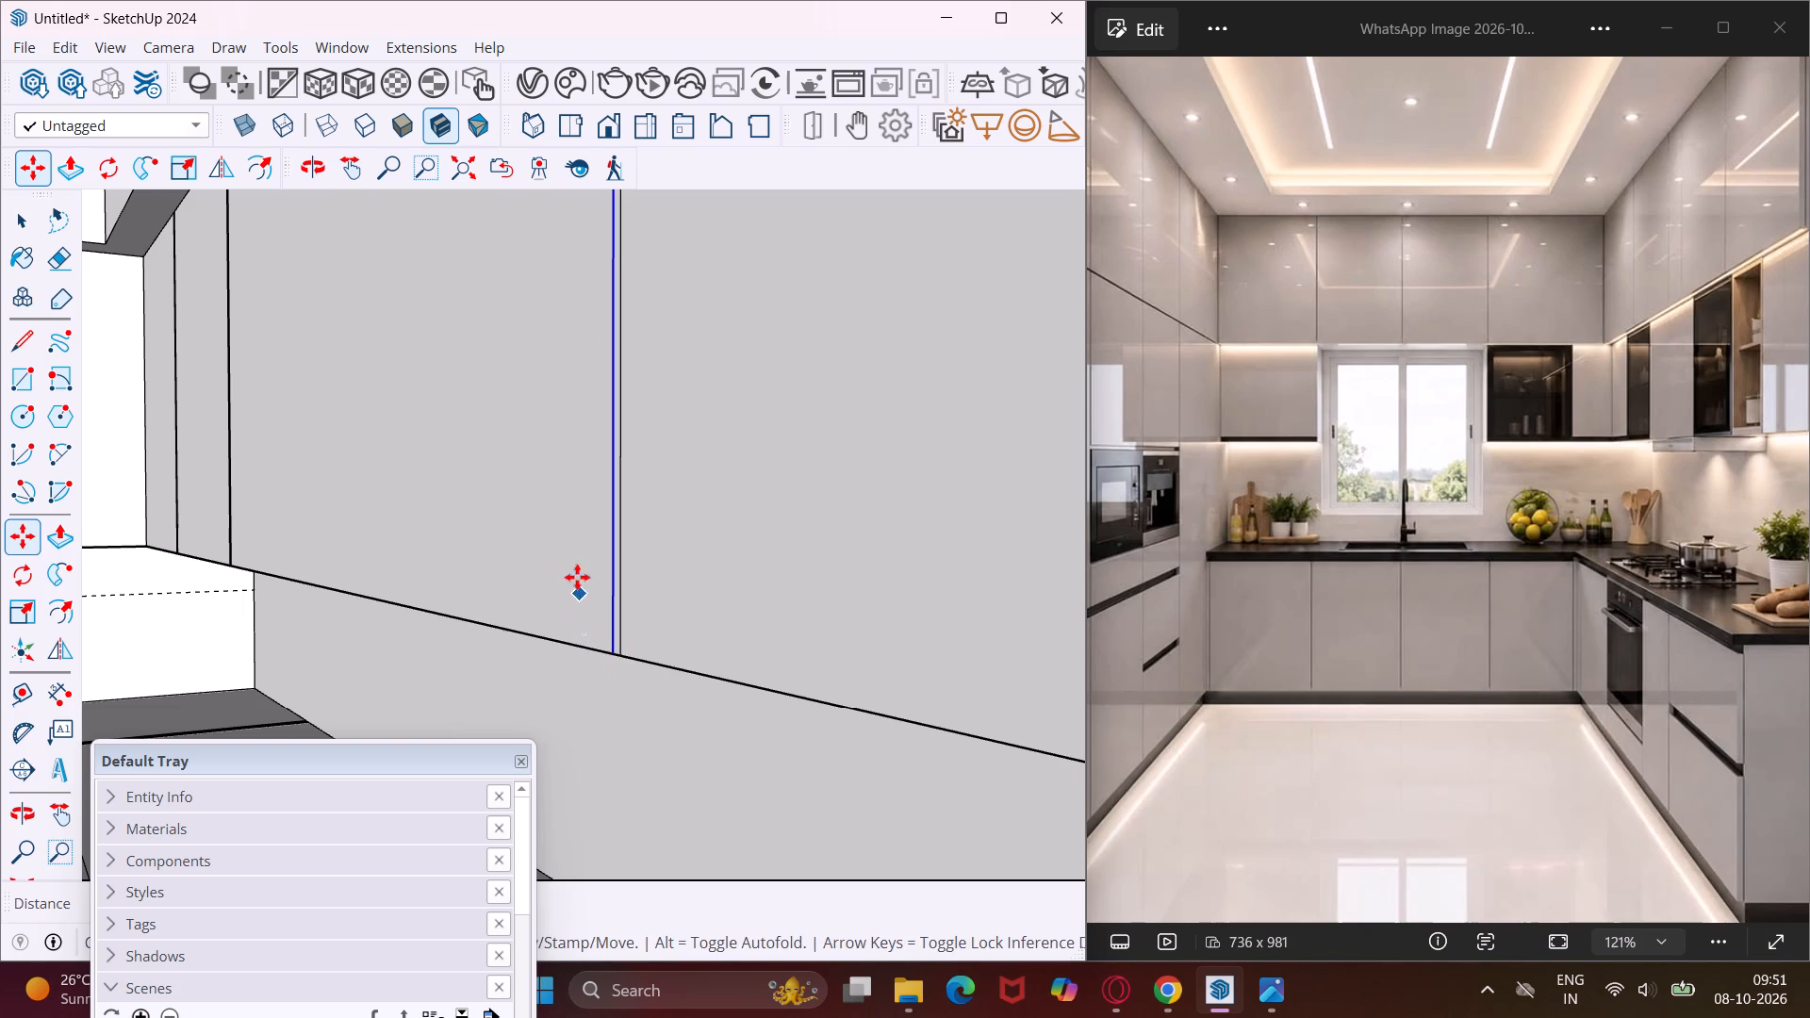
scroll(577, 577, "down", 12)
scroll(506, 492, "down", 6)
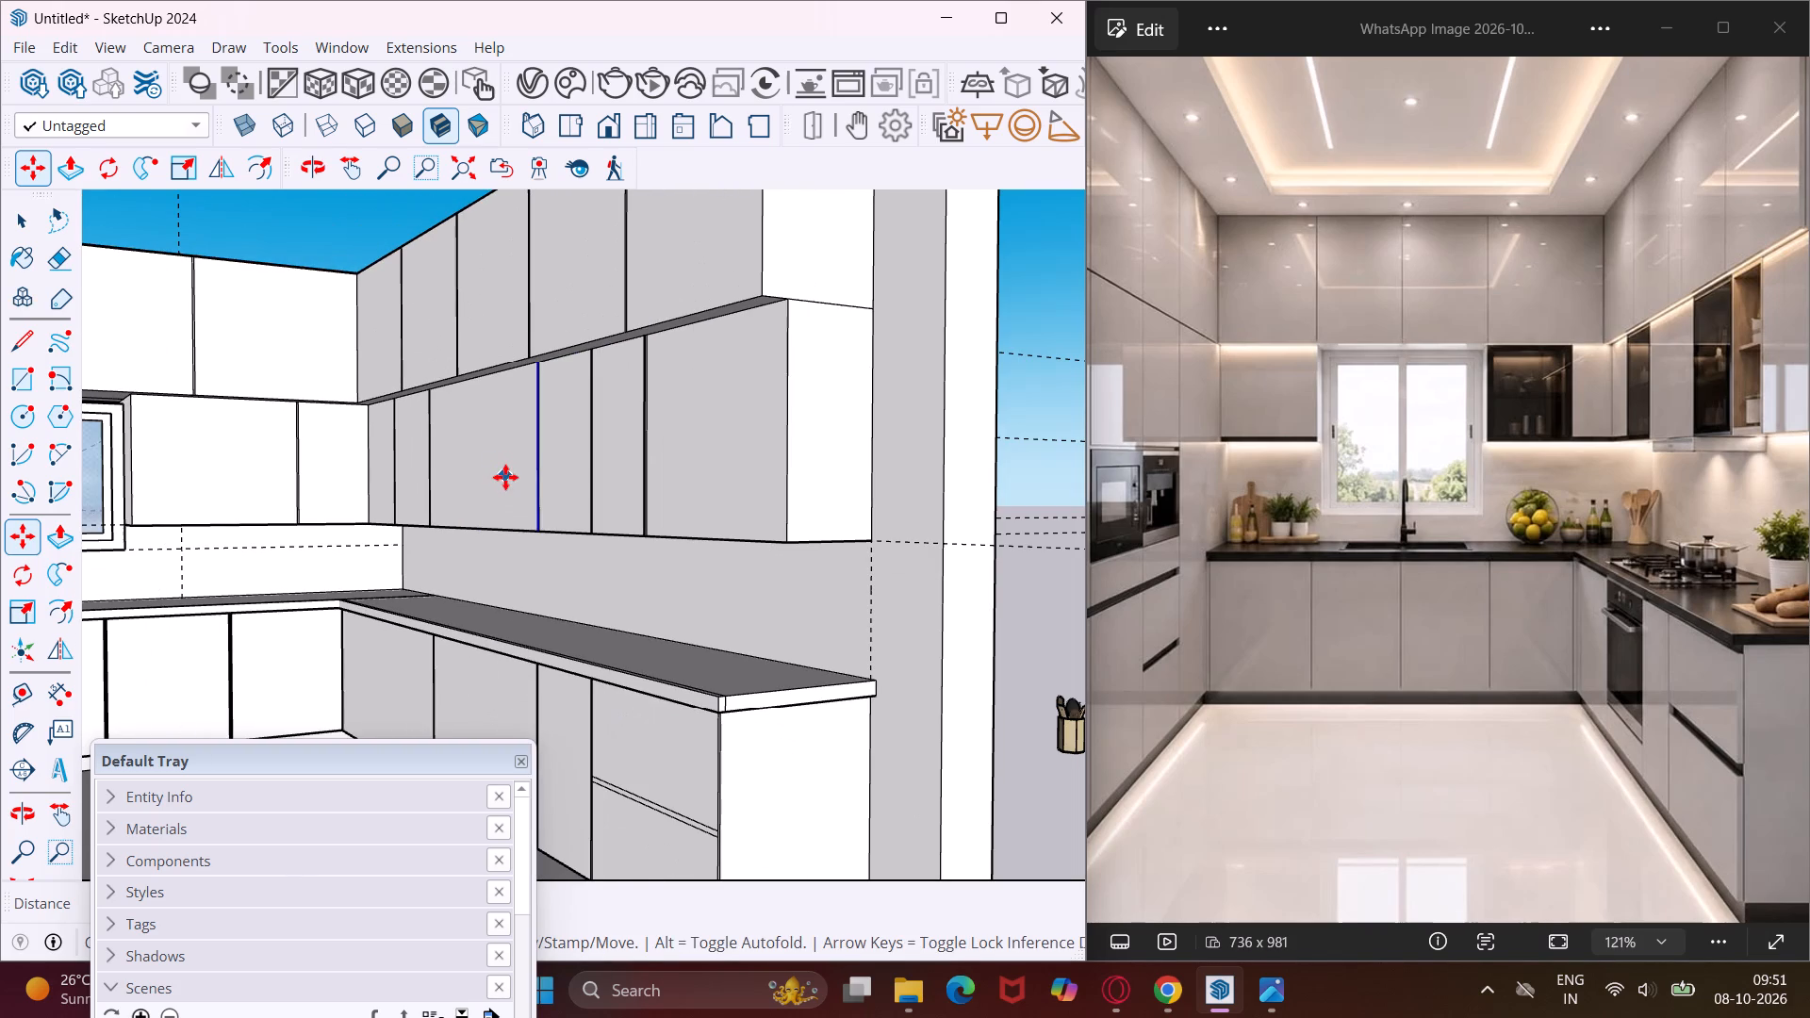
key("Escape")
key("space")
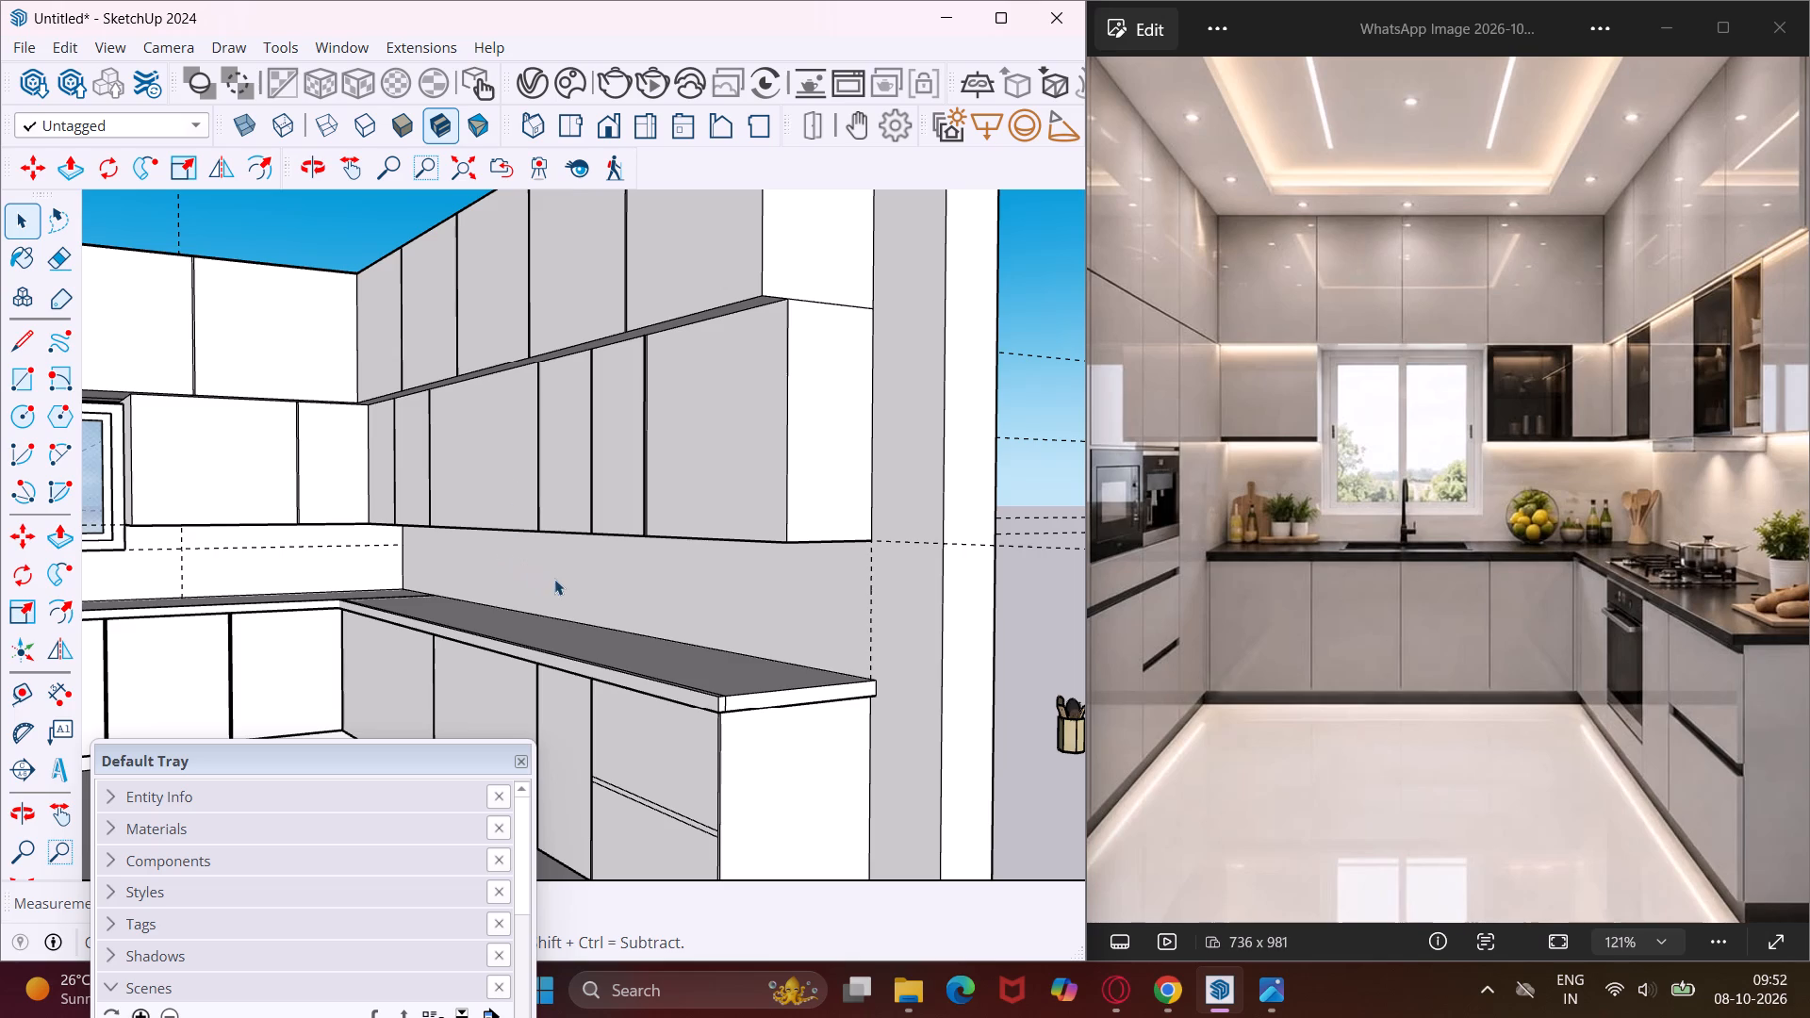
Examine the divided side-wall cabinets from below and the whole kitchen from the open front.
middle_click_drag(567, 572, 610, 432)
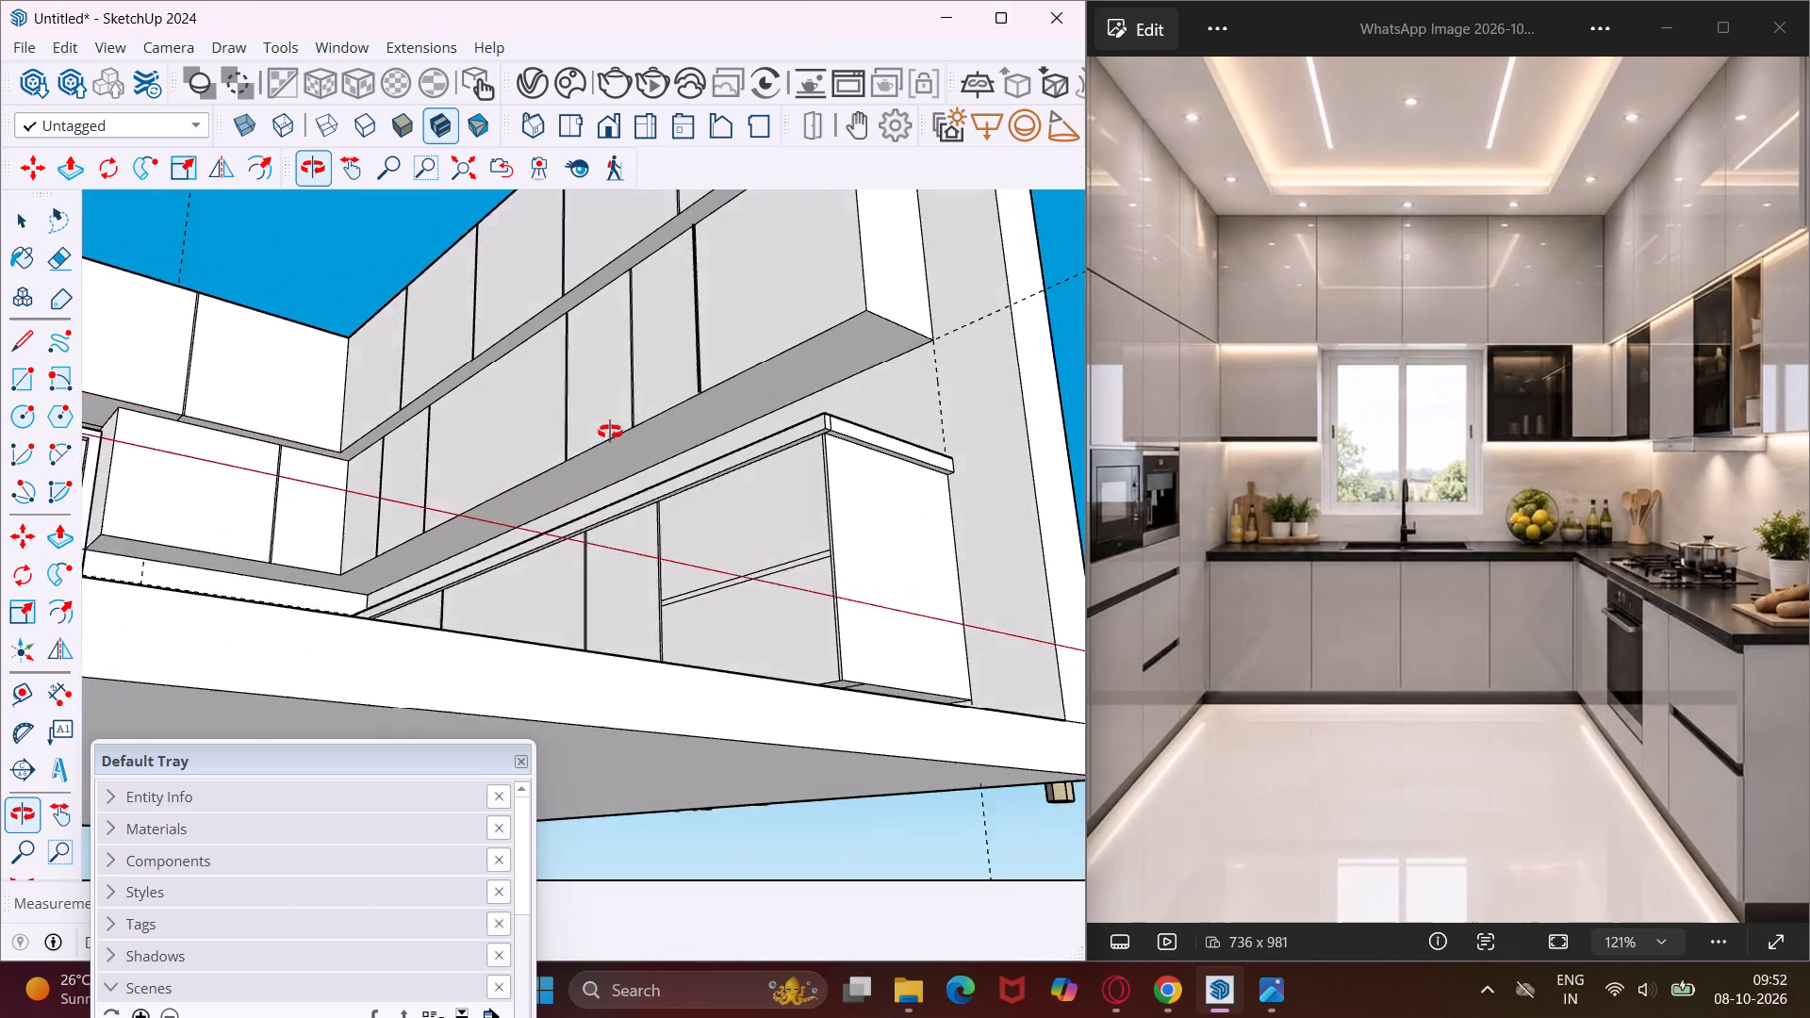
middle_click_drag(610, 432, 540, 450)
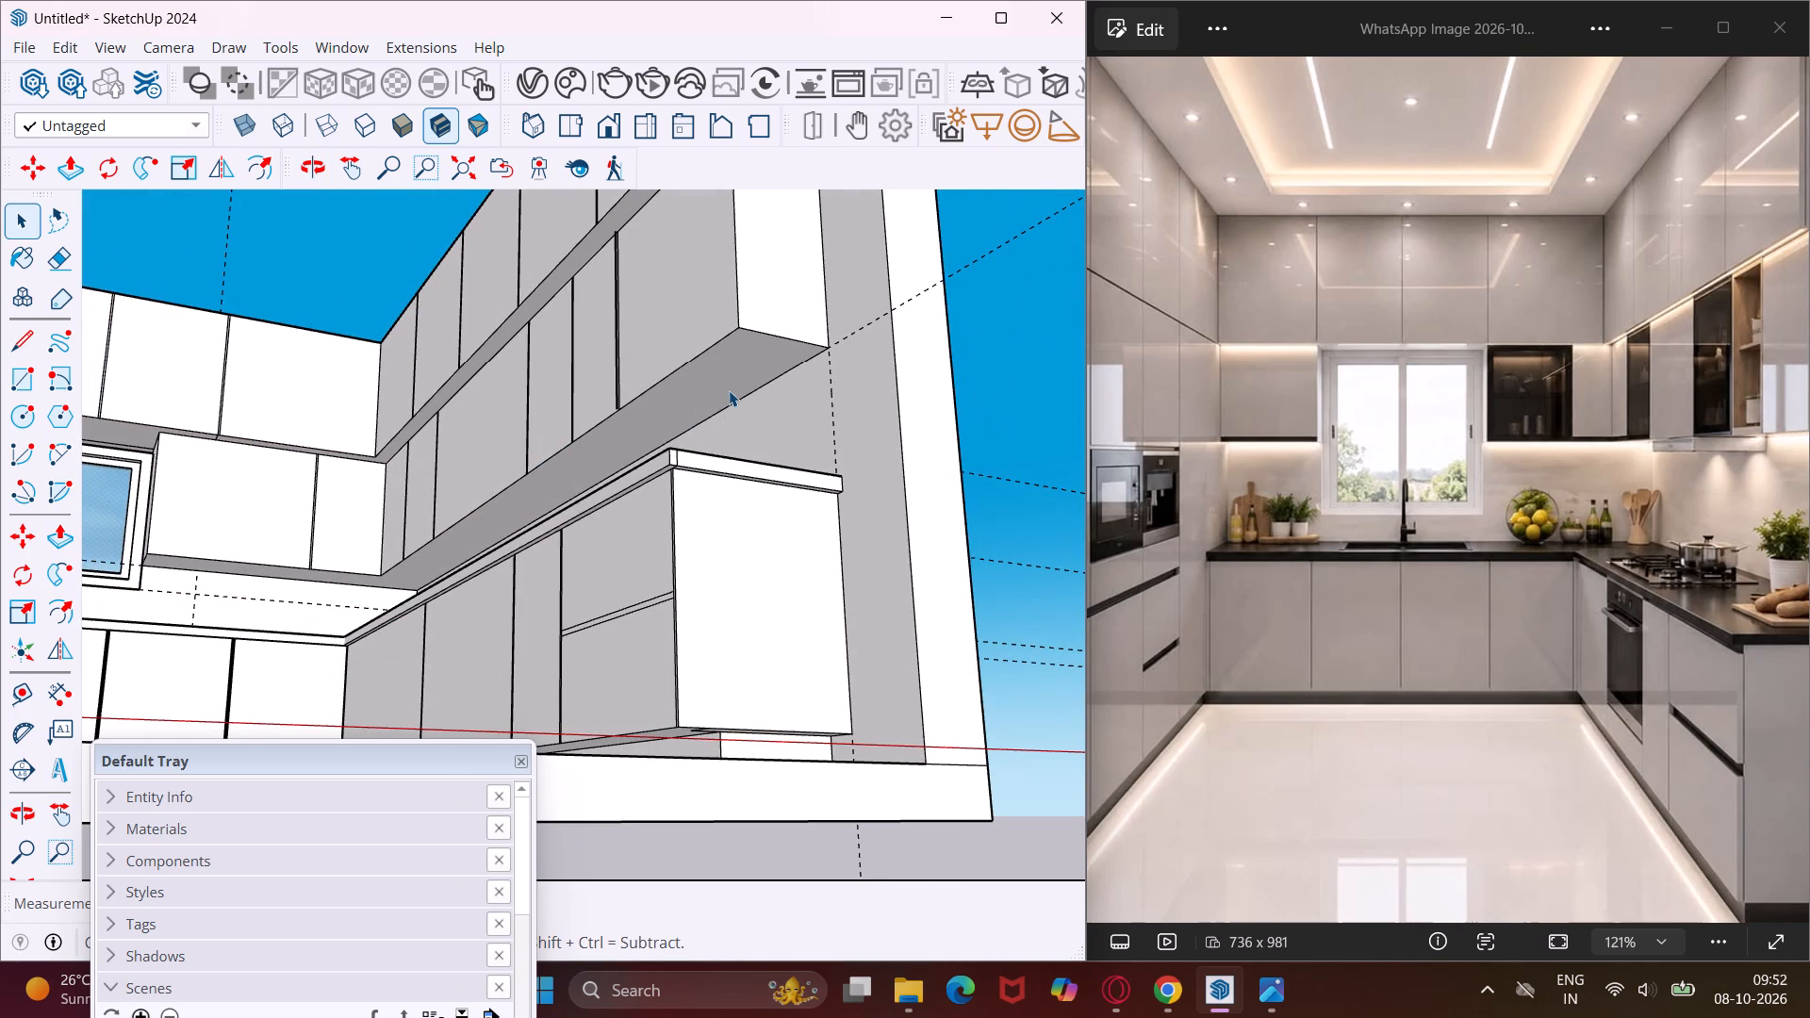
middle_click_drag(677, 406, 672, 456)
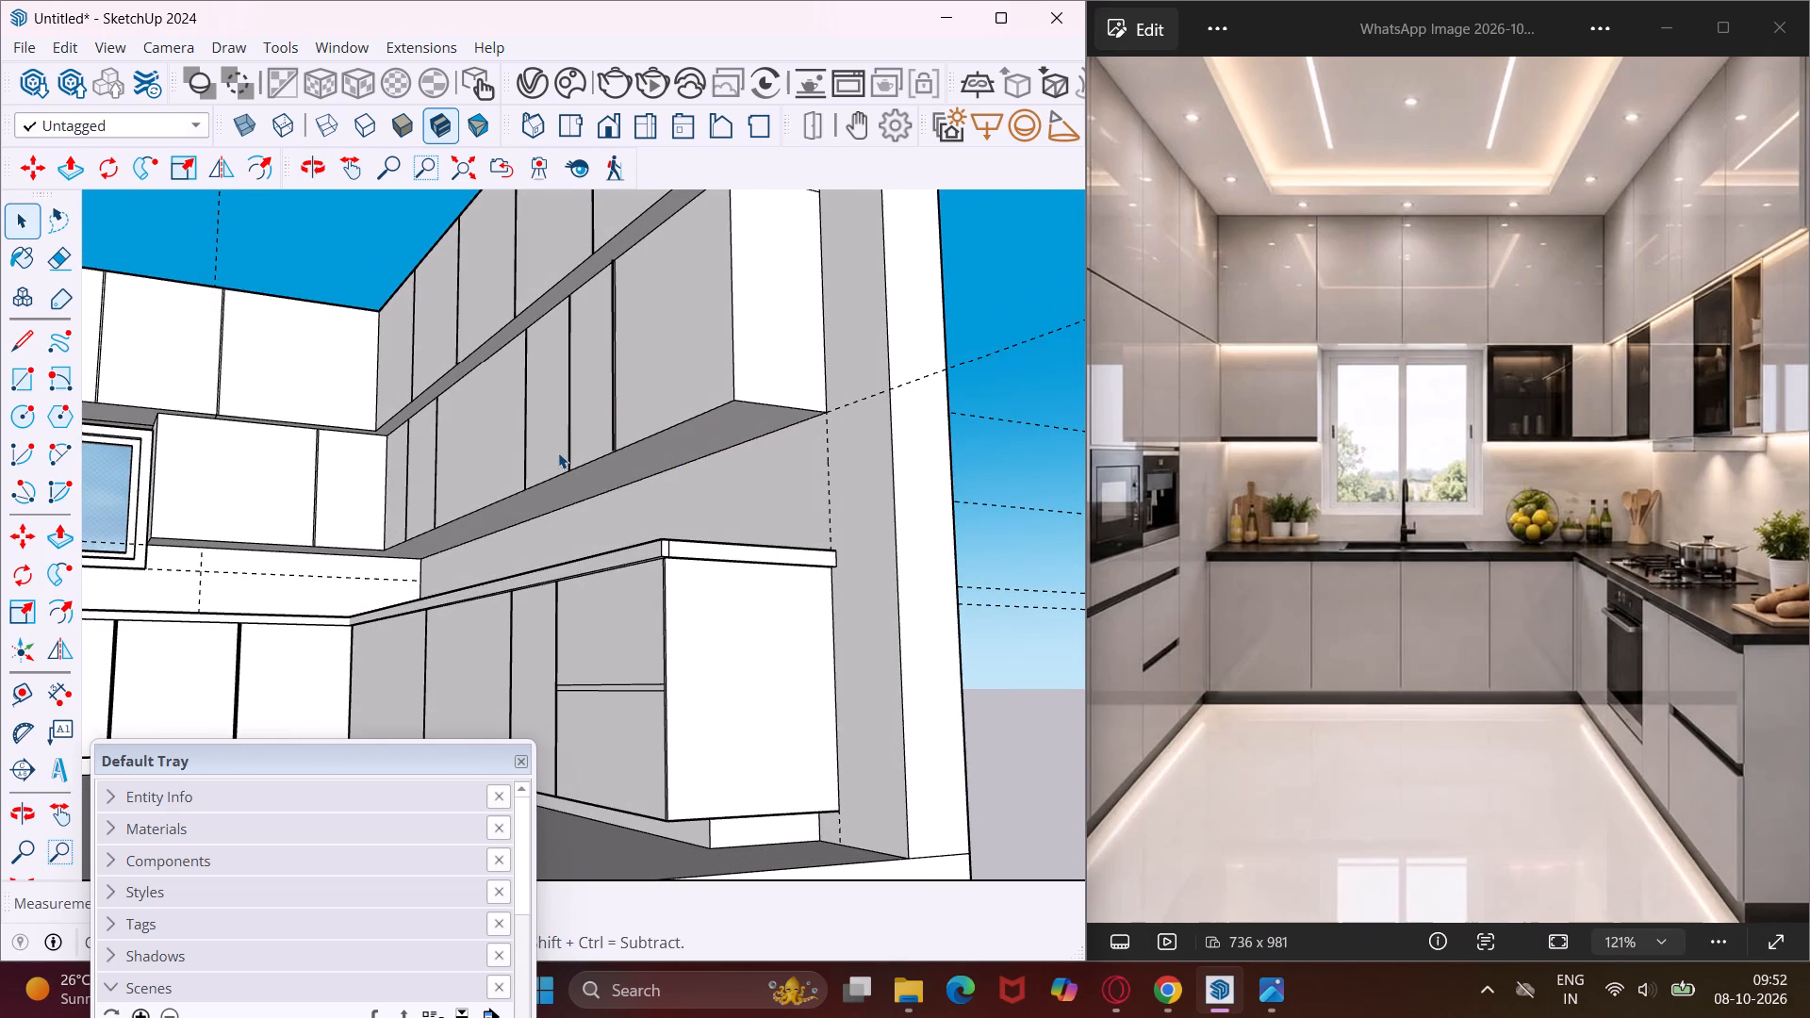
scroll(558, 452, "down", 4)
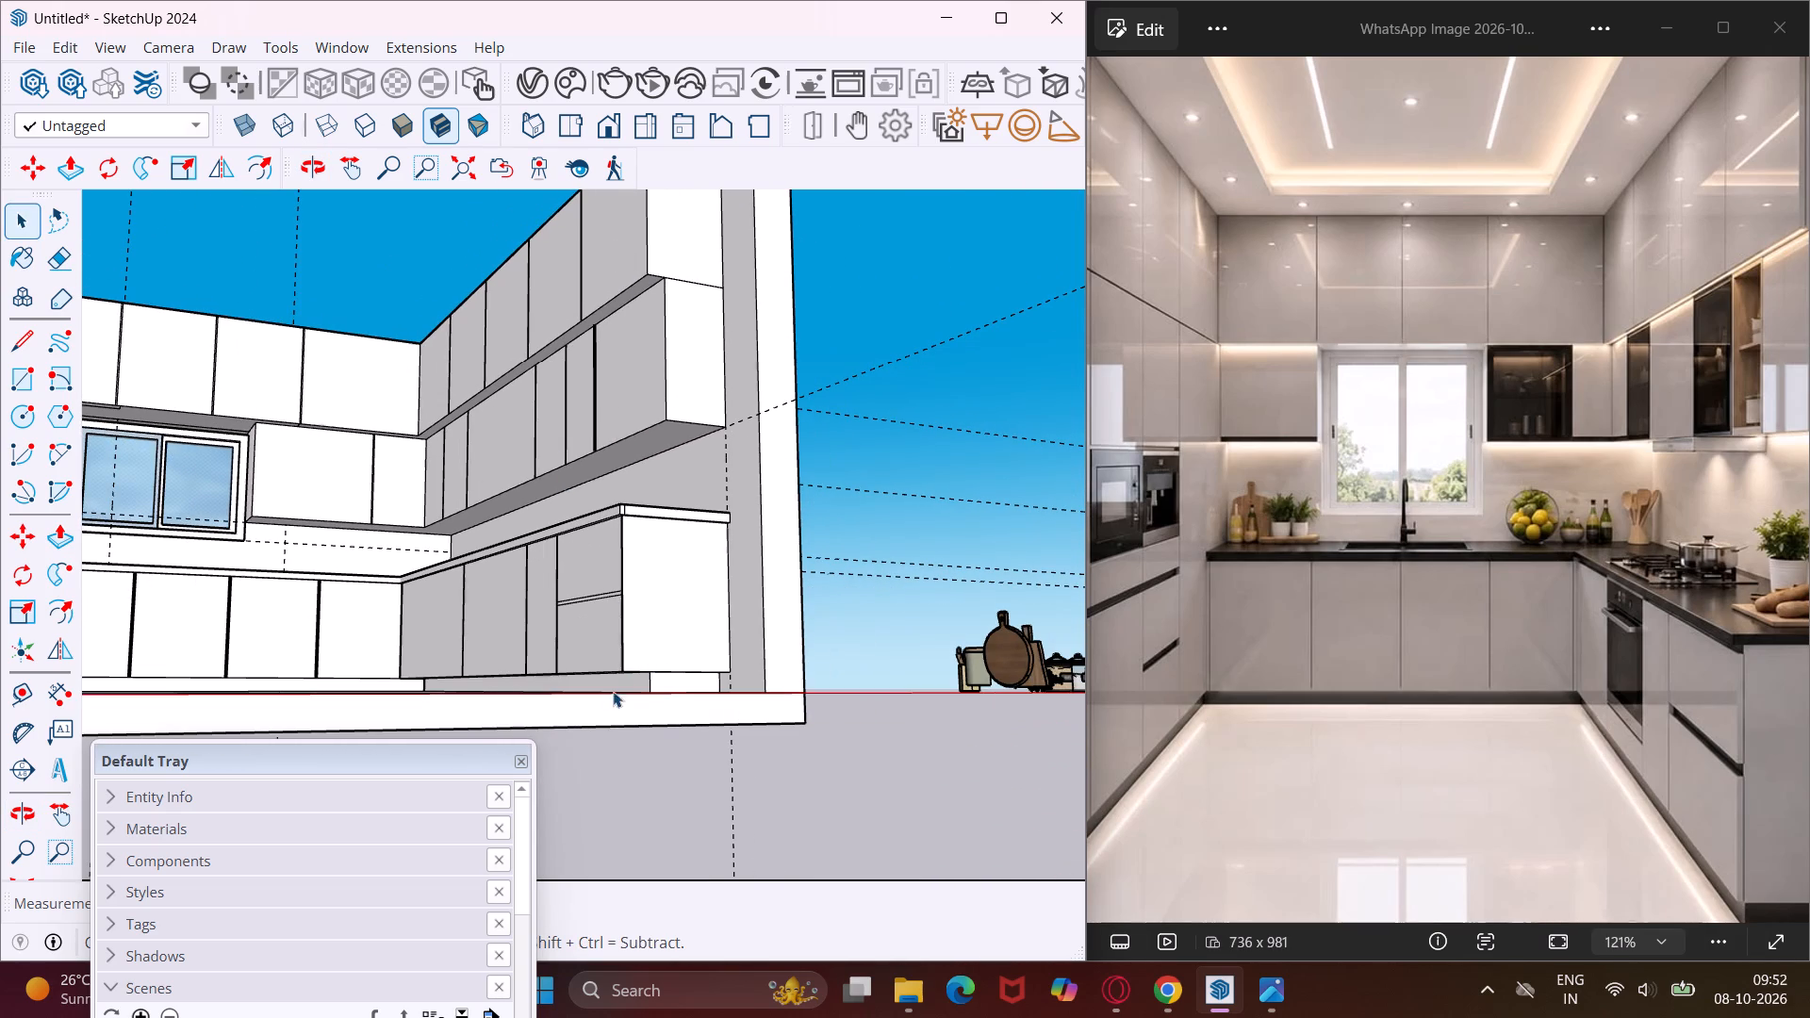
middle_click_drag(481, 616, 287, 665)
scroll(304, 641, "down", 4)
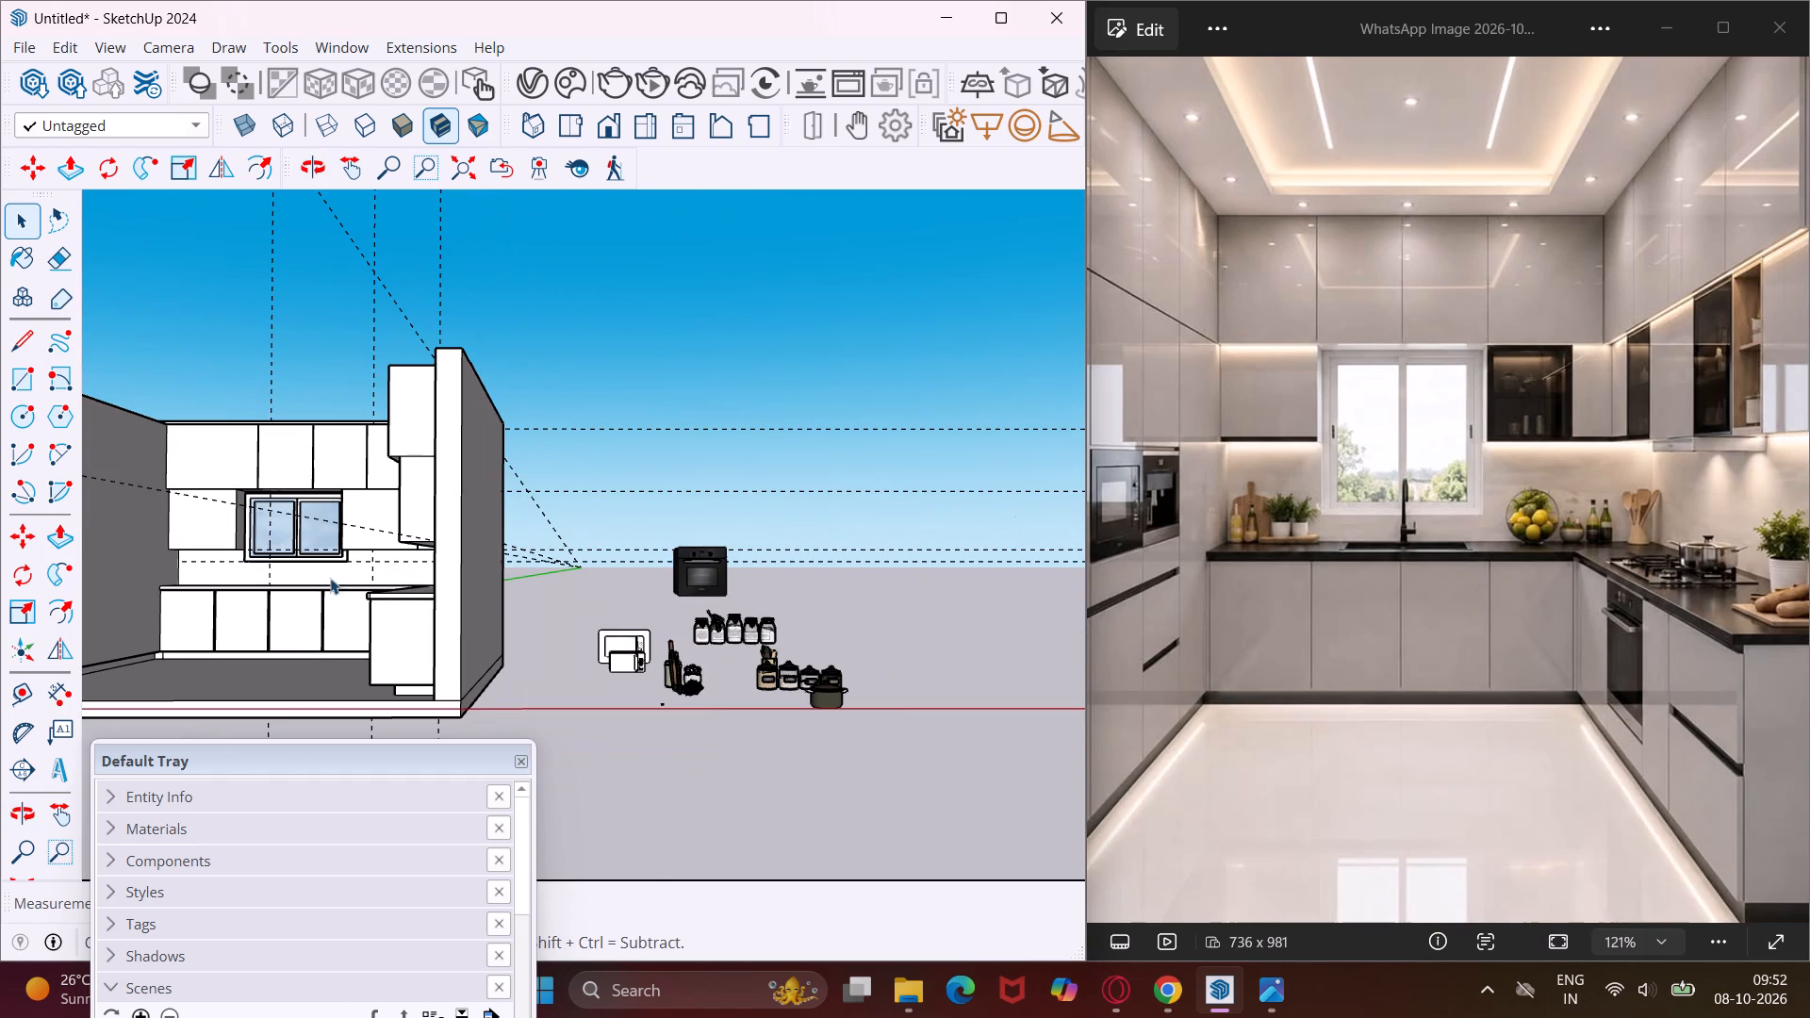
left_click(339, 167)
left_click_drag(319, 557, 376, 557)
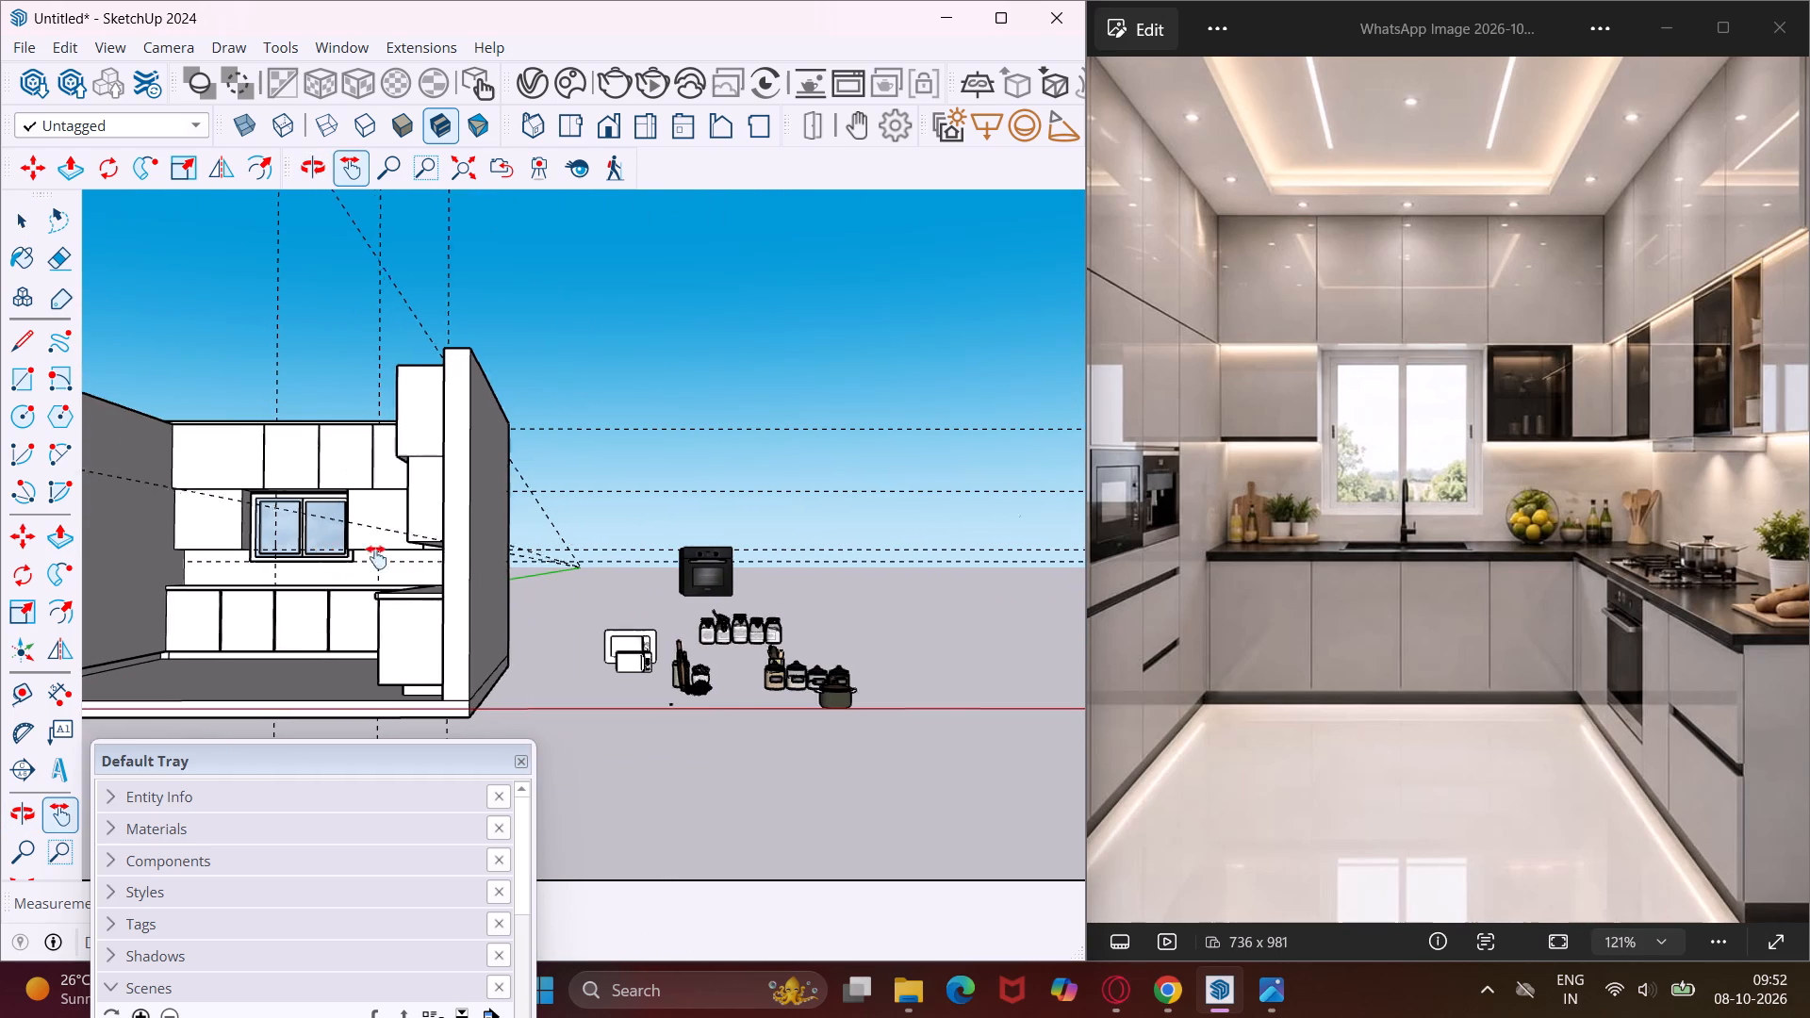
left_click_drag(376, 557, 600, 599)
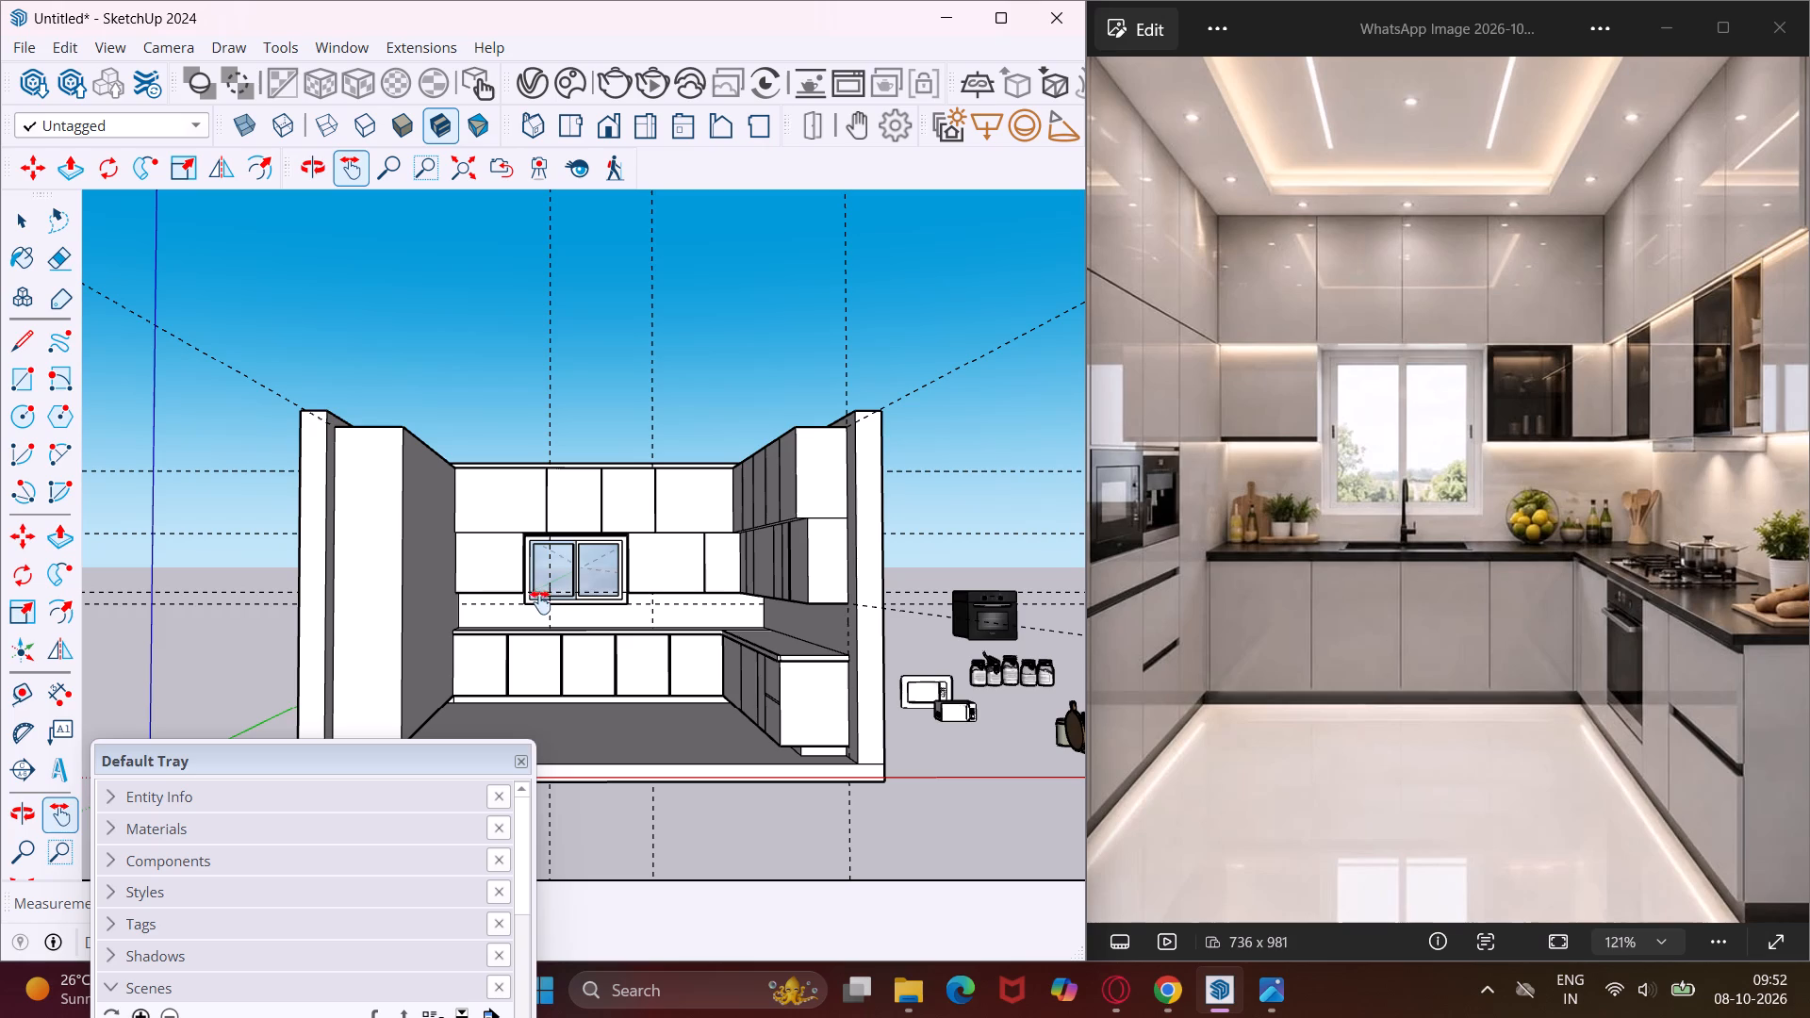
key("Escape")
key("space")
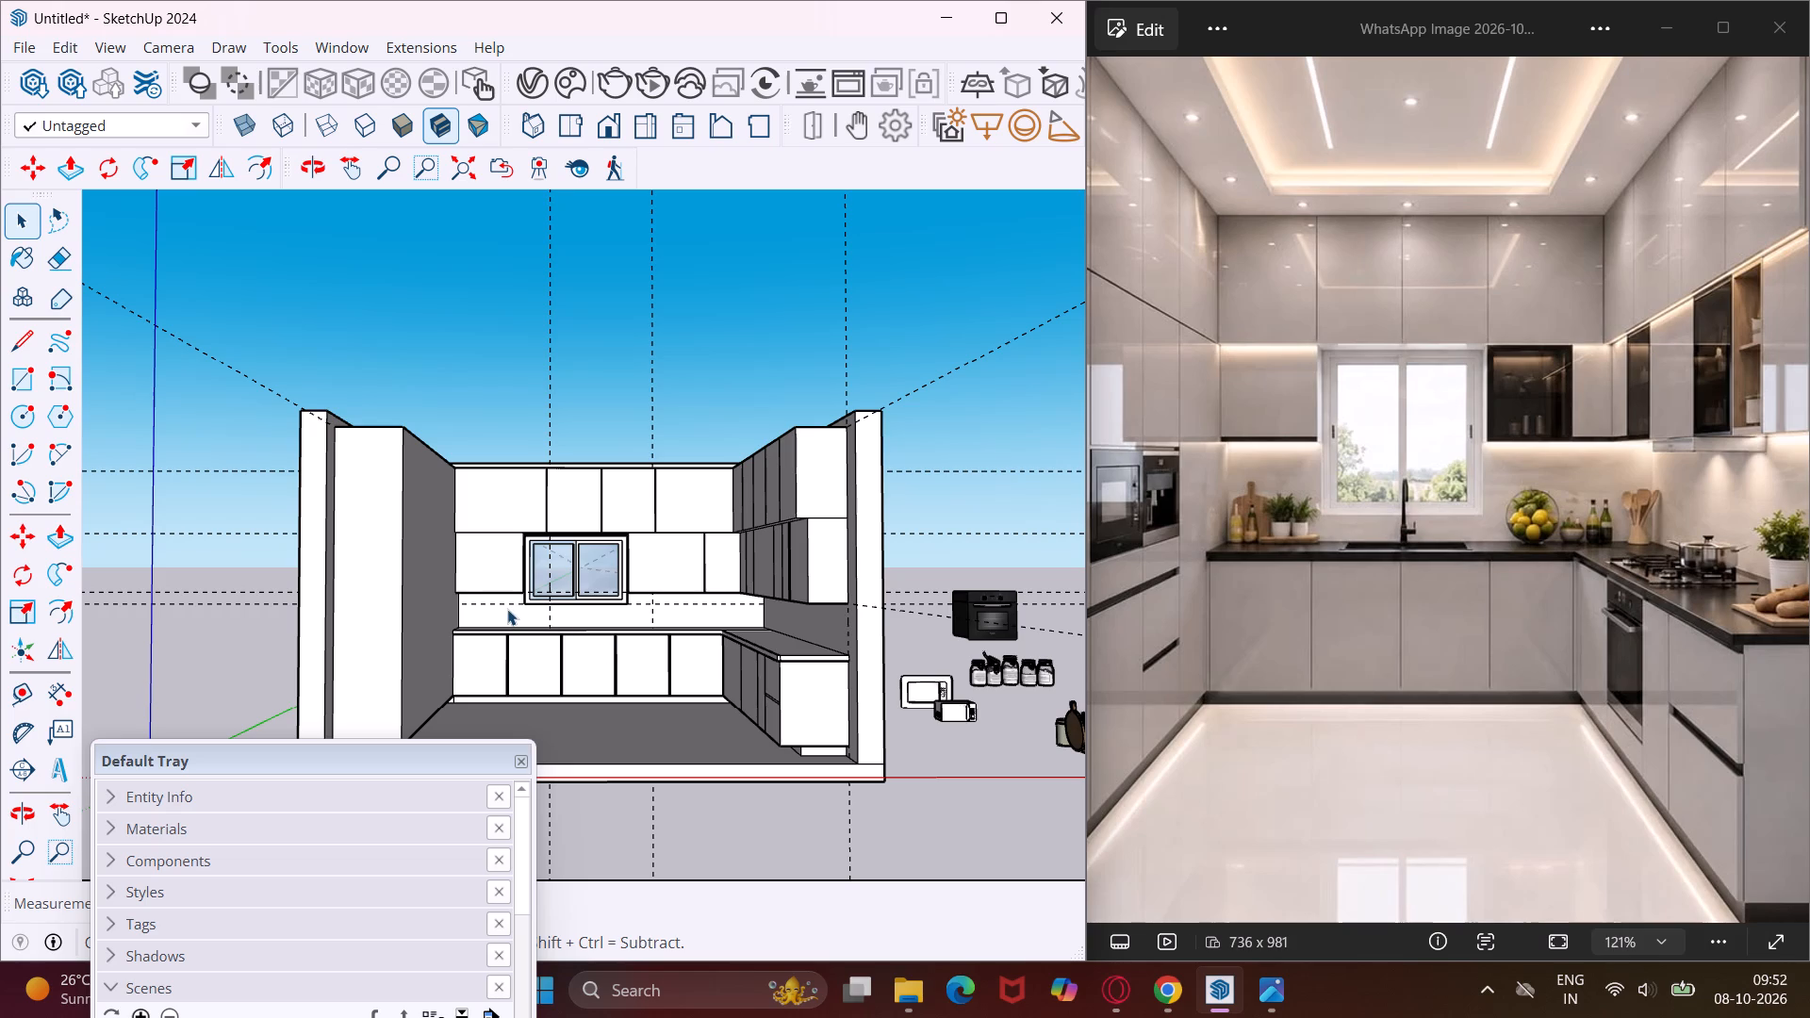
Copy the bottom front edge of the undivided lower wall cabinet beside the window 1" upward.
scroll(507, 609, "up", 14)
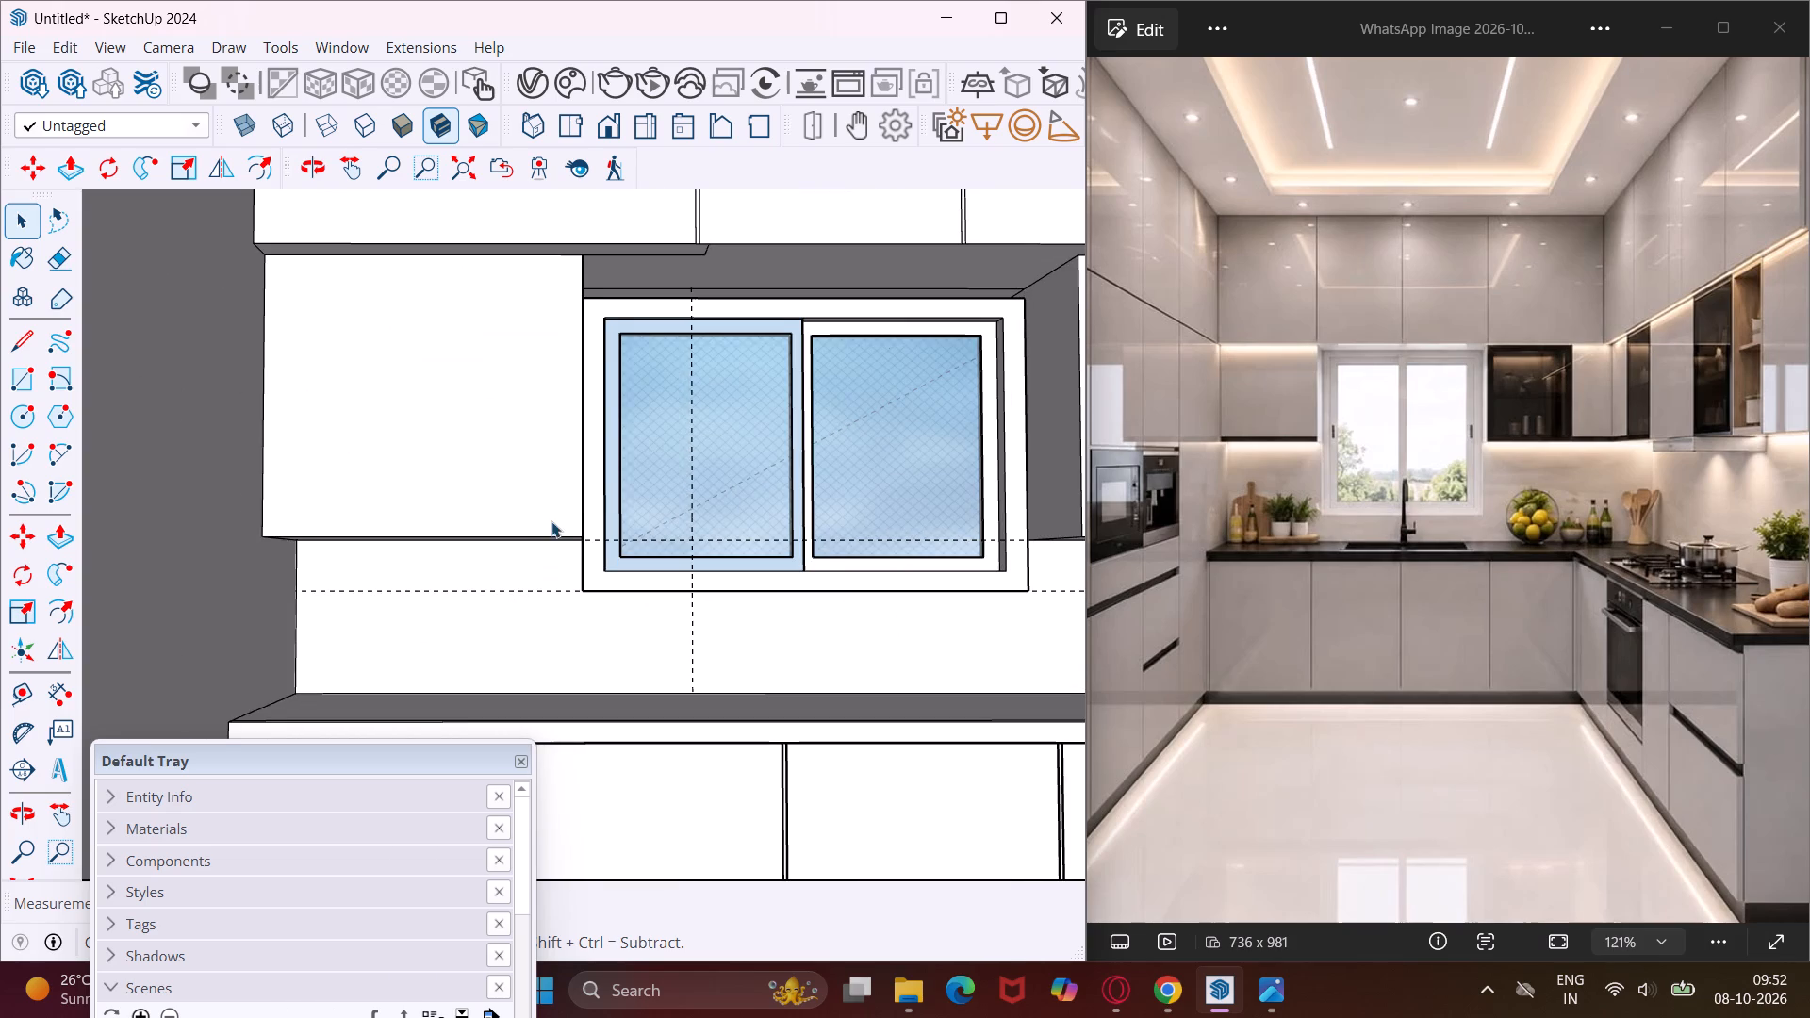
scroll(552, 517, "up", 1)
middle_click_drag(552, 517, 528, 575)
scroll(568, 542, "up", 2)
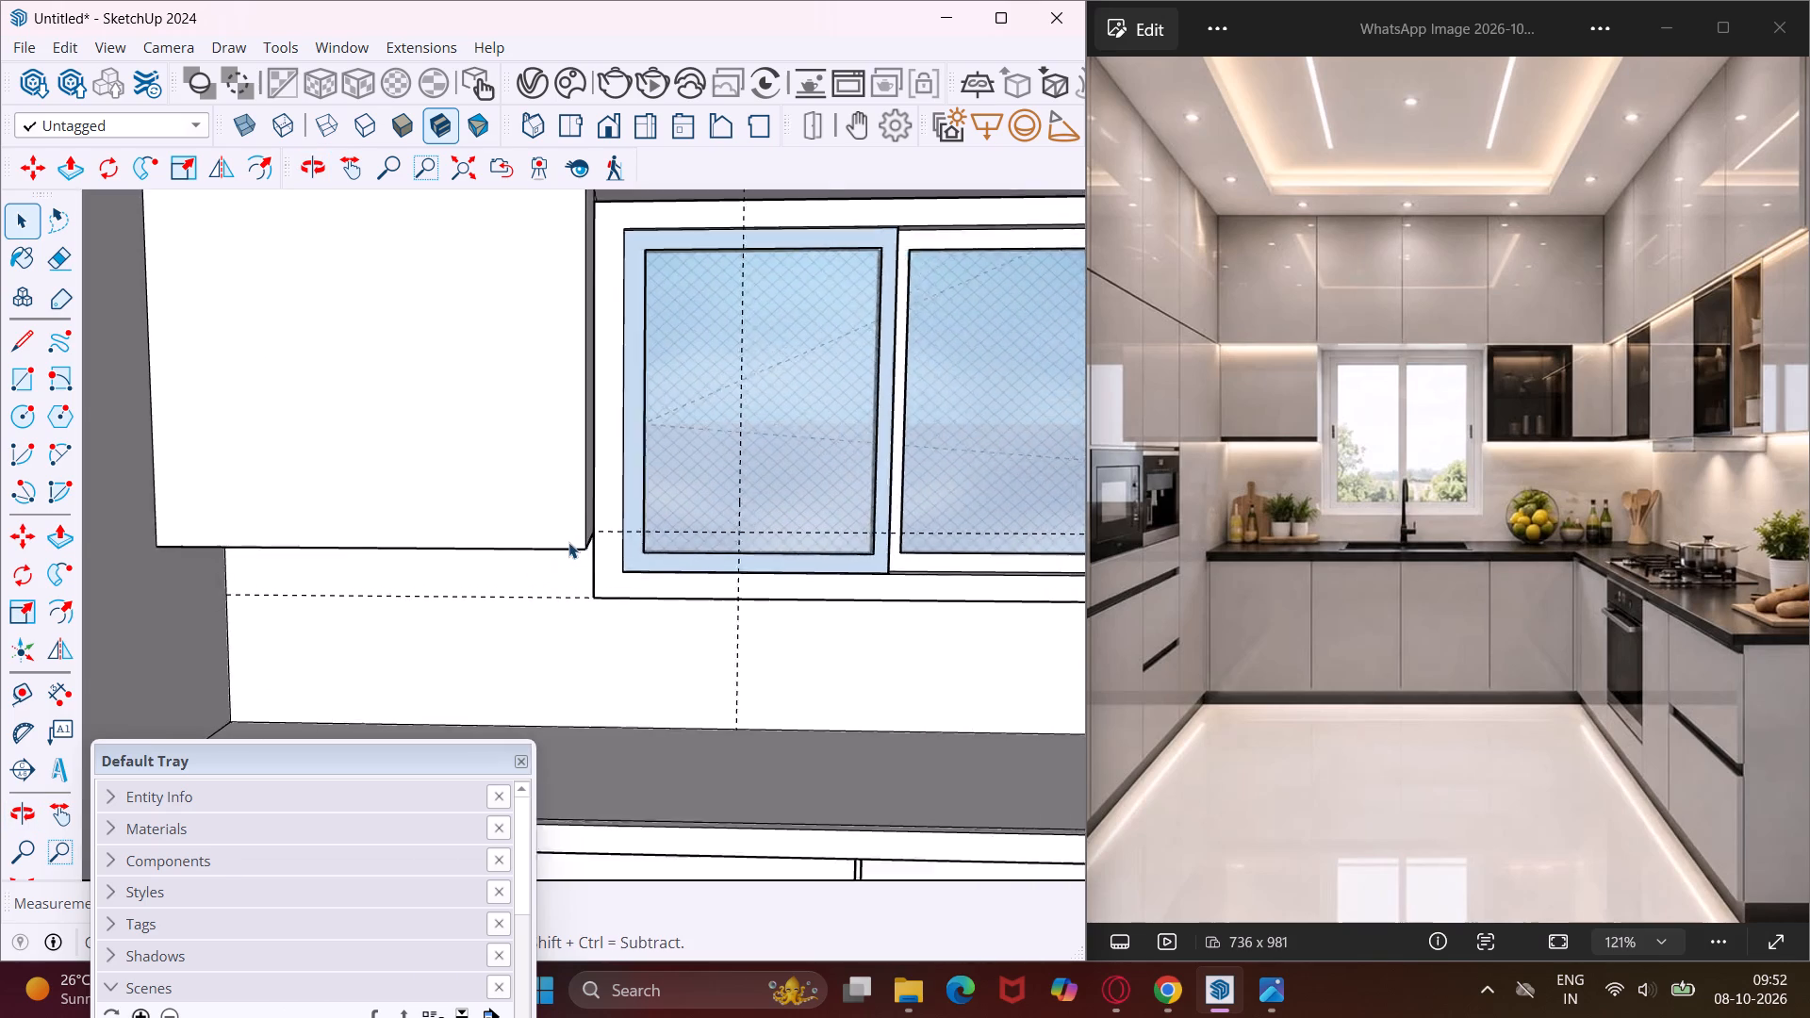
scroll(568, 542, "up", 2)
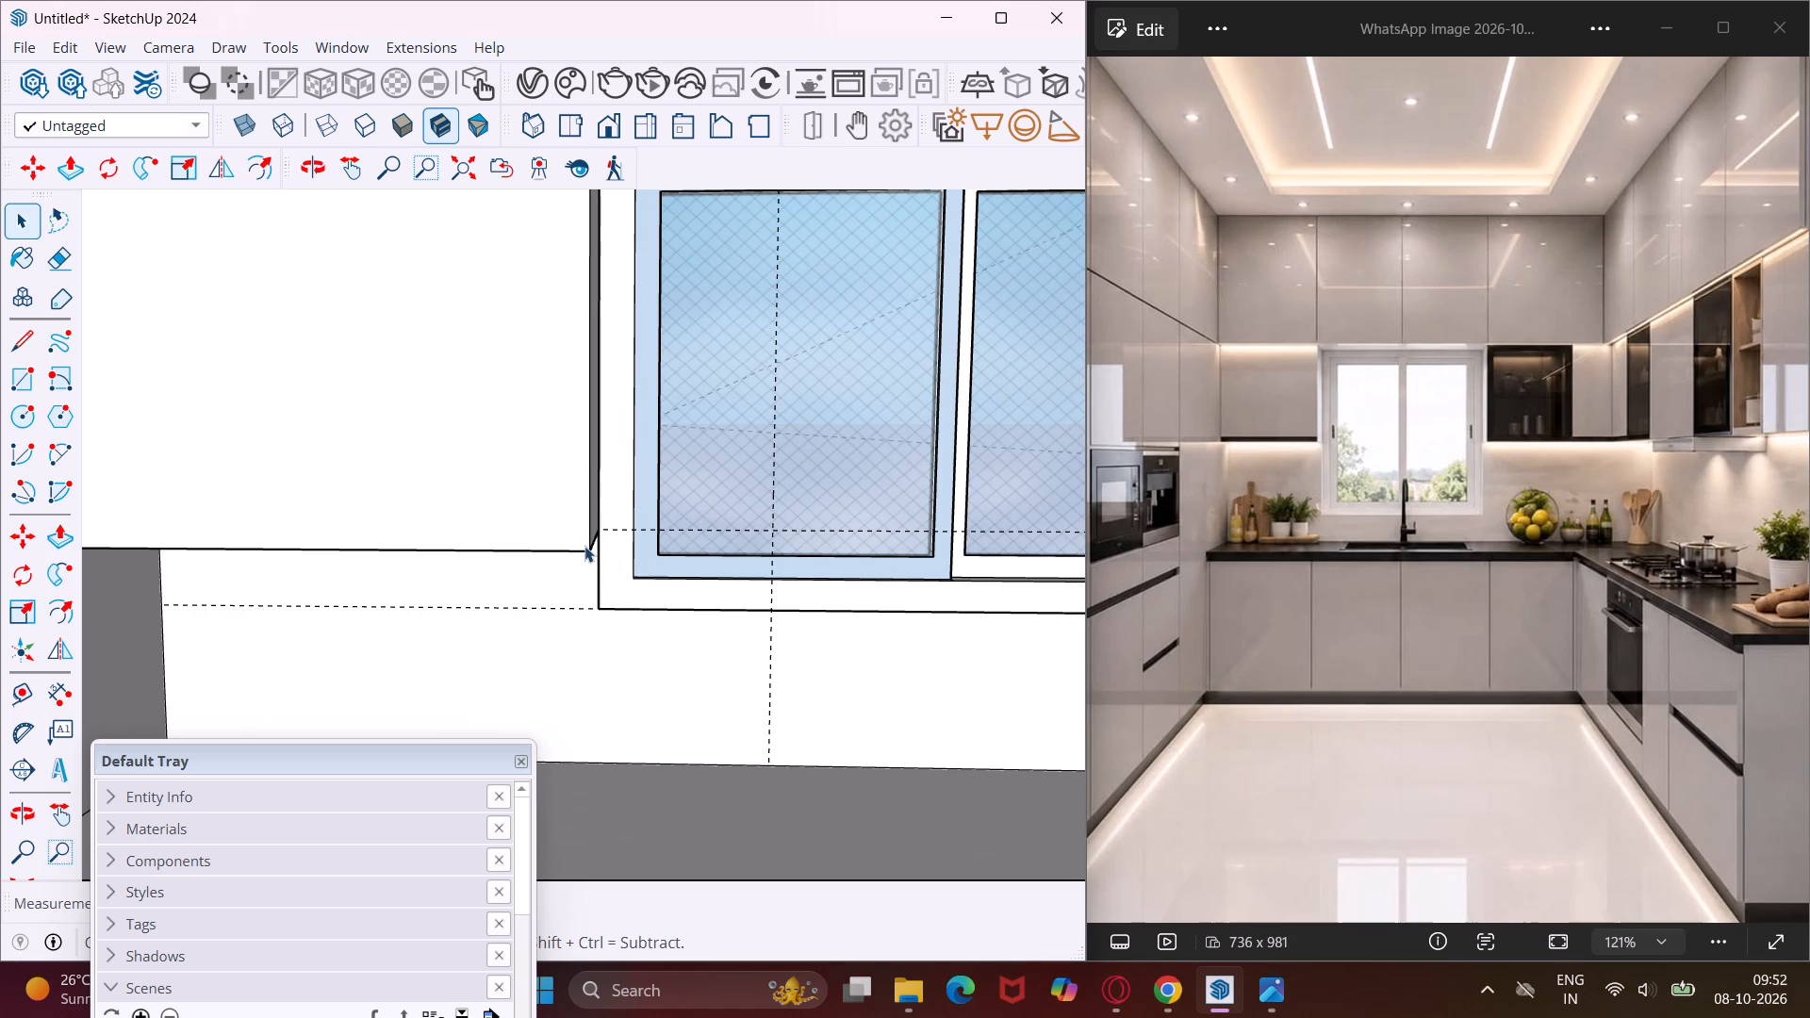
left_click(578, 550)
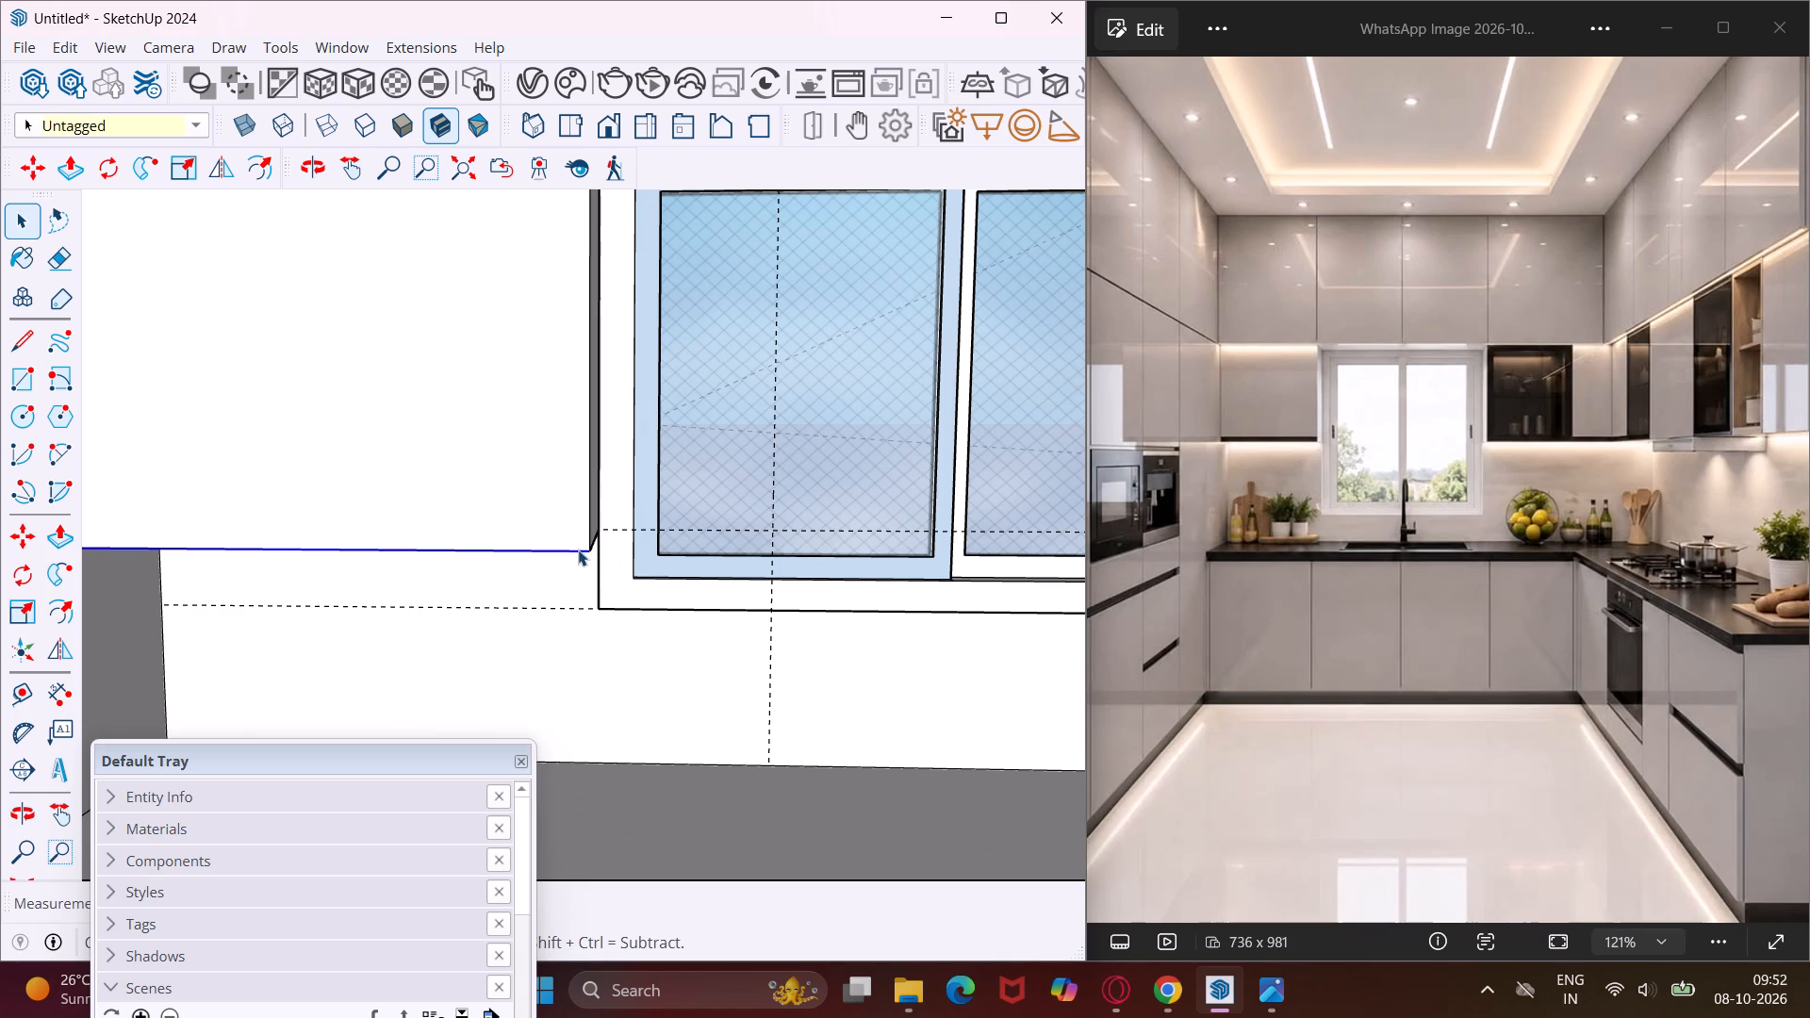
key("m")
left_click(587, 551)
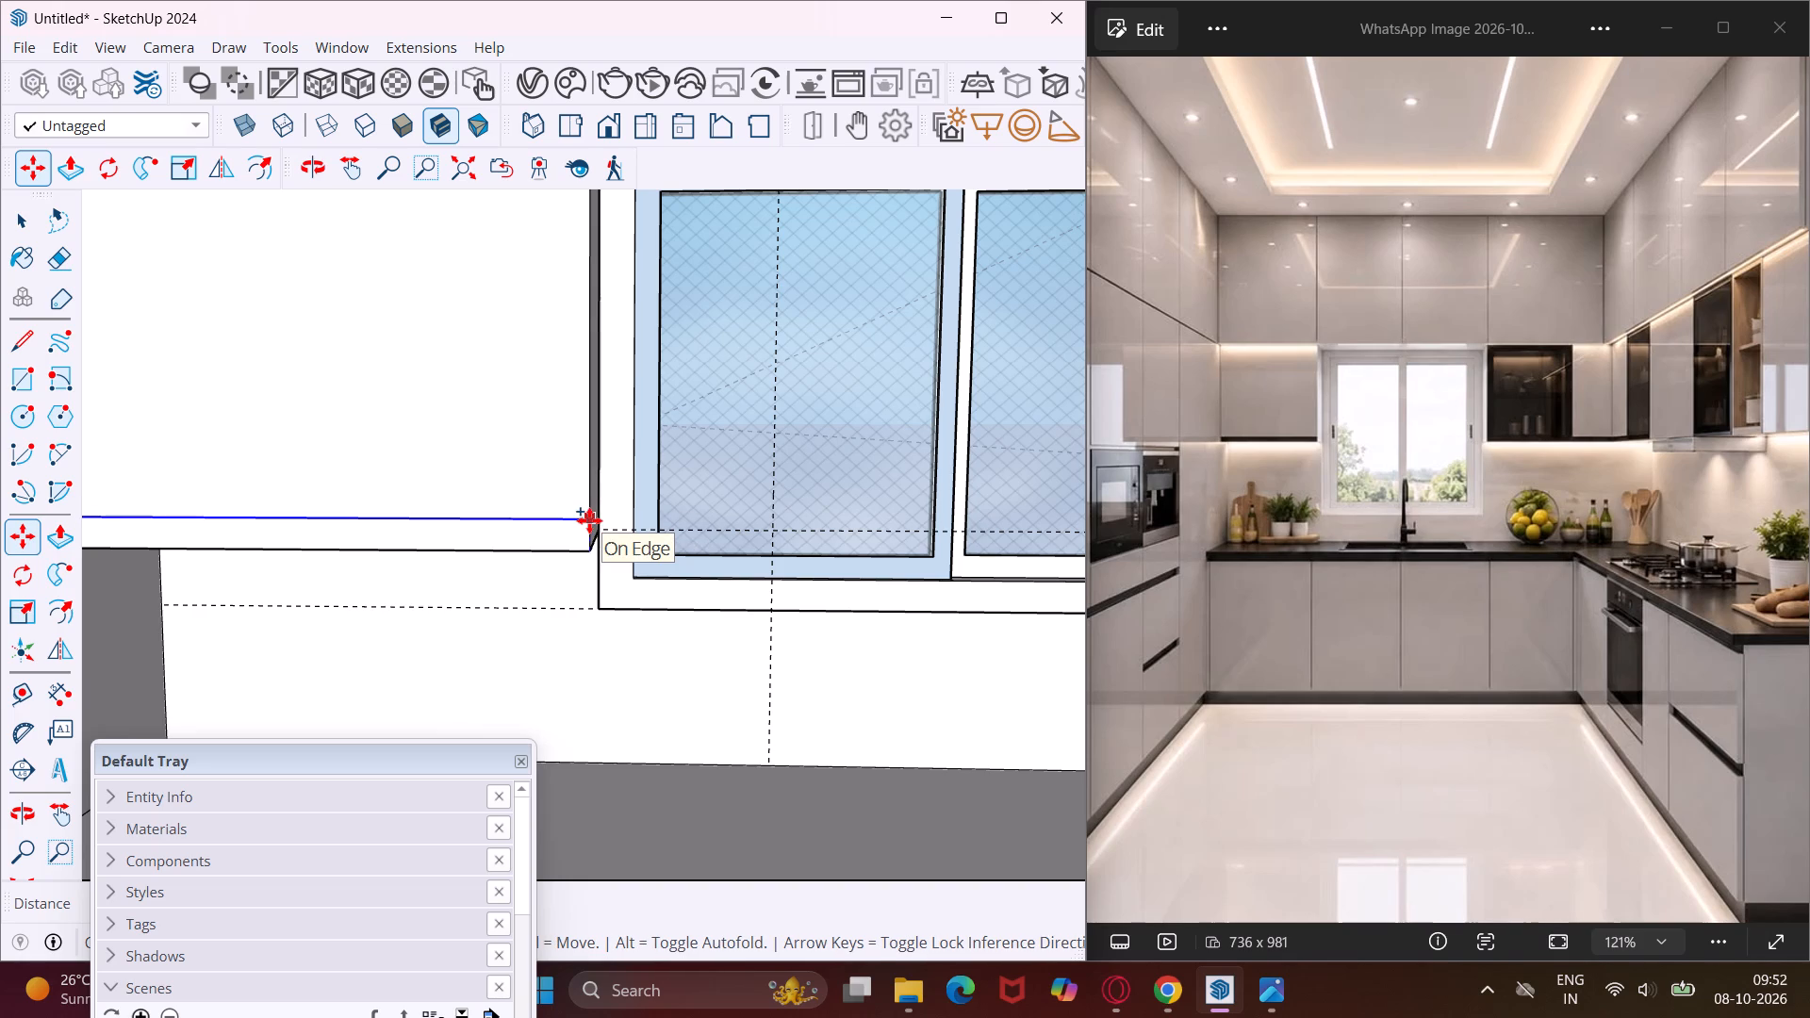
type("1\"")
key("Return")
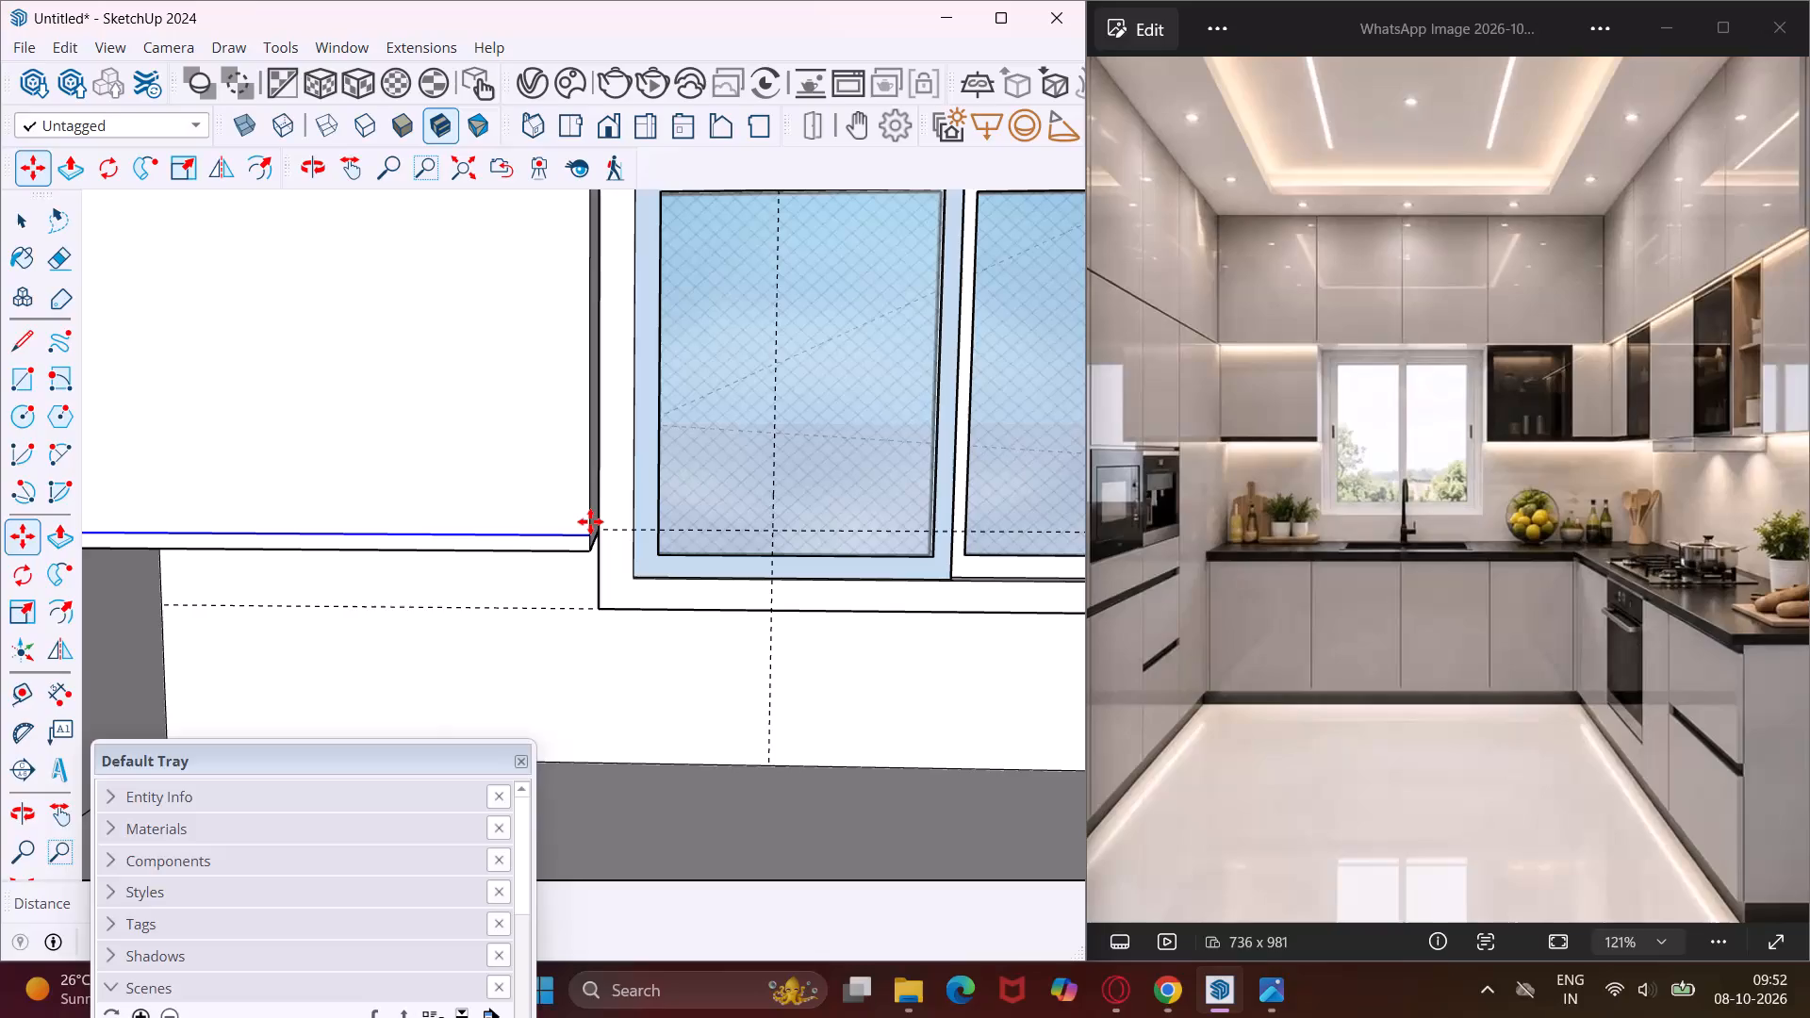
key("Escape")
key("space")
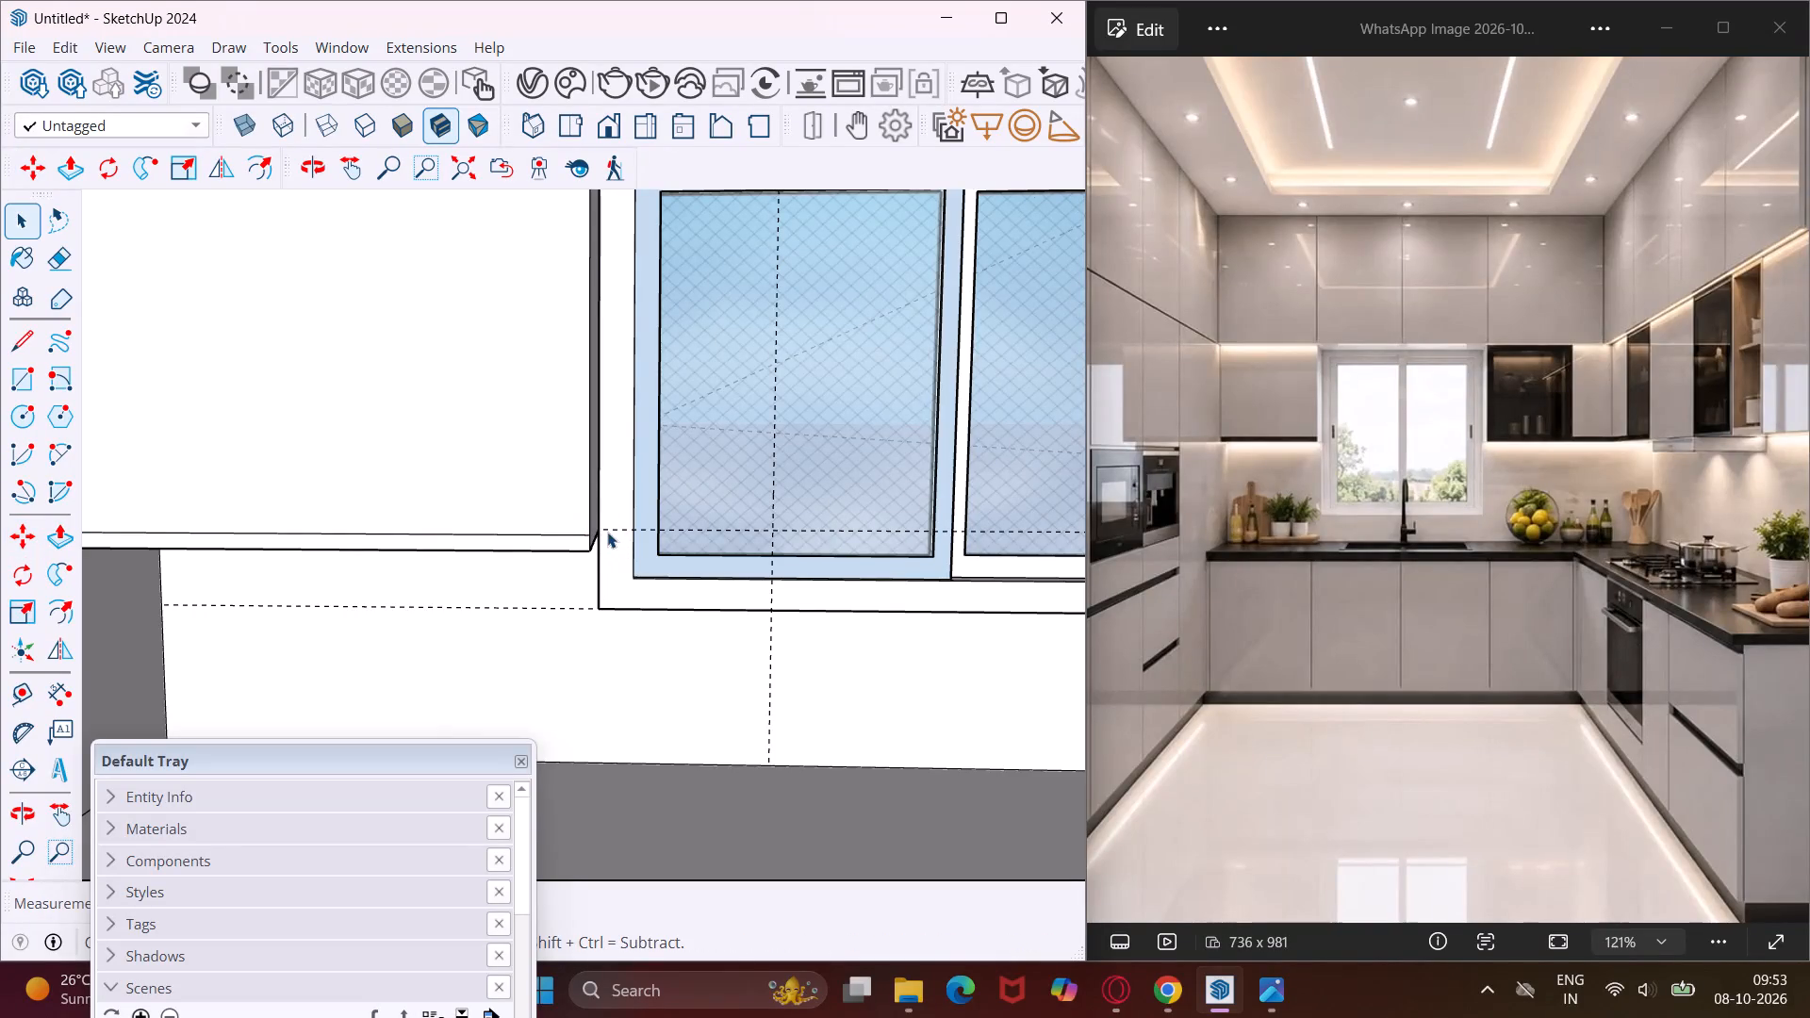
Copy the bottom edge of that cabinet's window-side face up to the endpoint of the new front line.
middle_click_drag(602, 532, 484, 551)
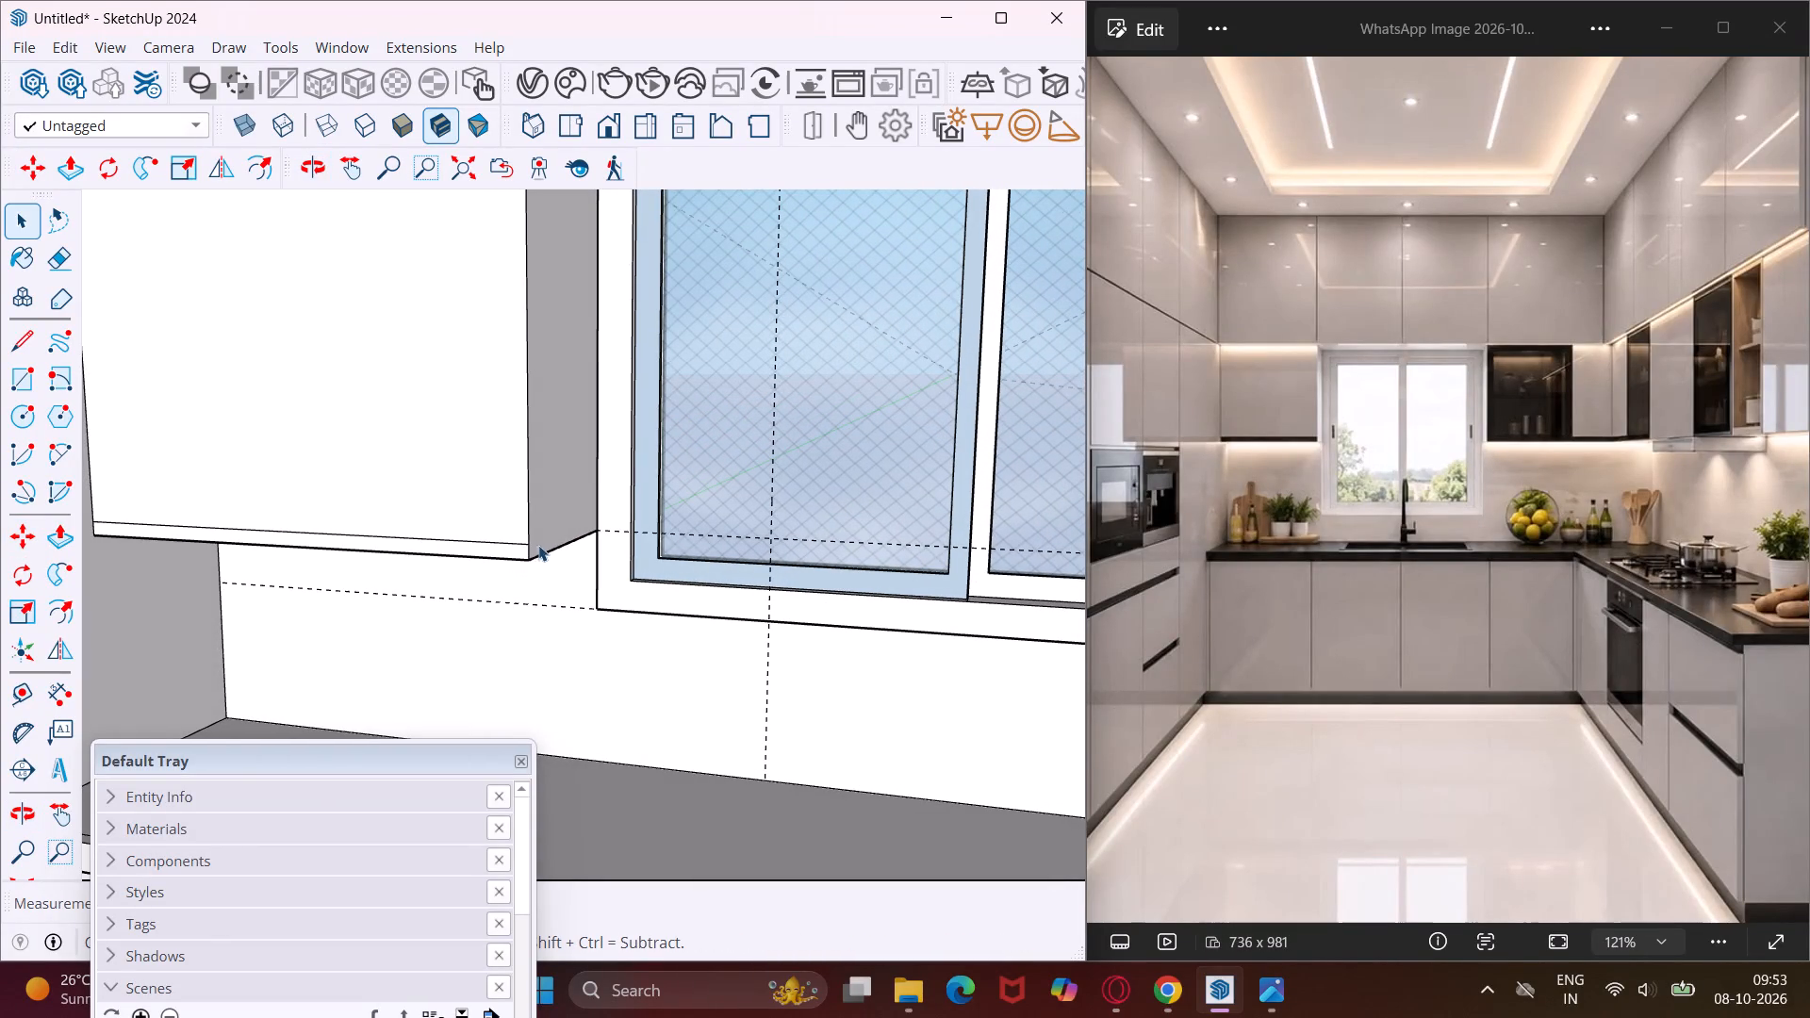
scroll(548, 552, "up", 8)
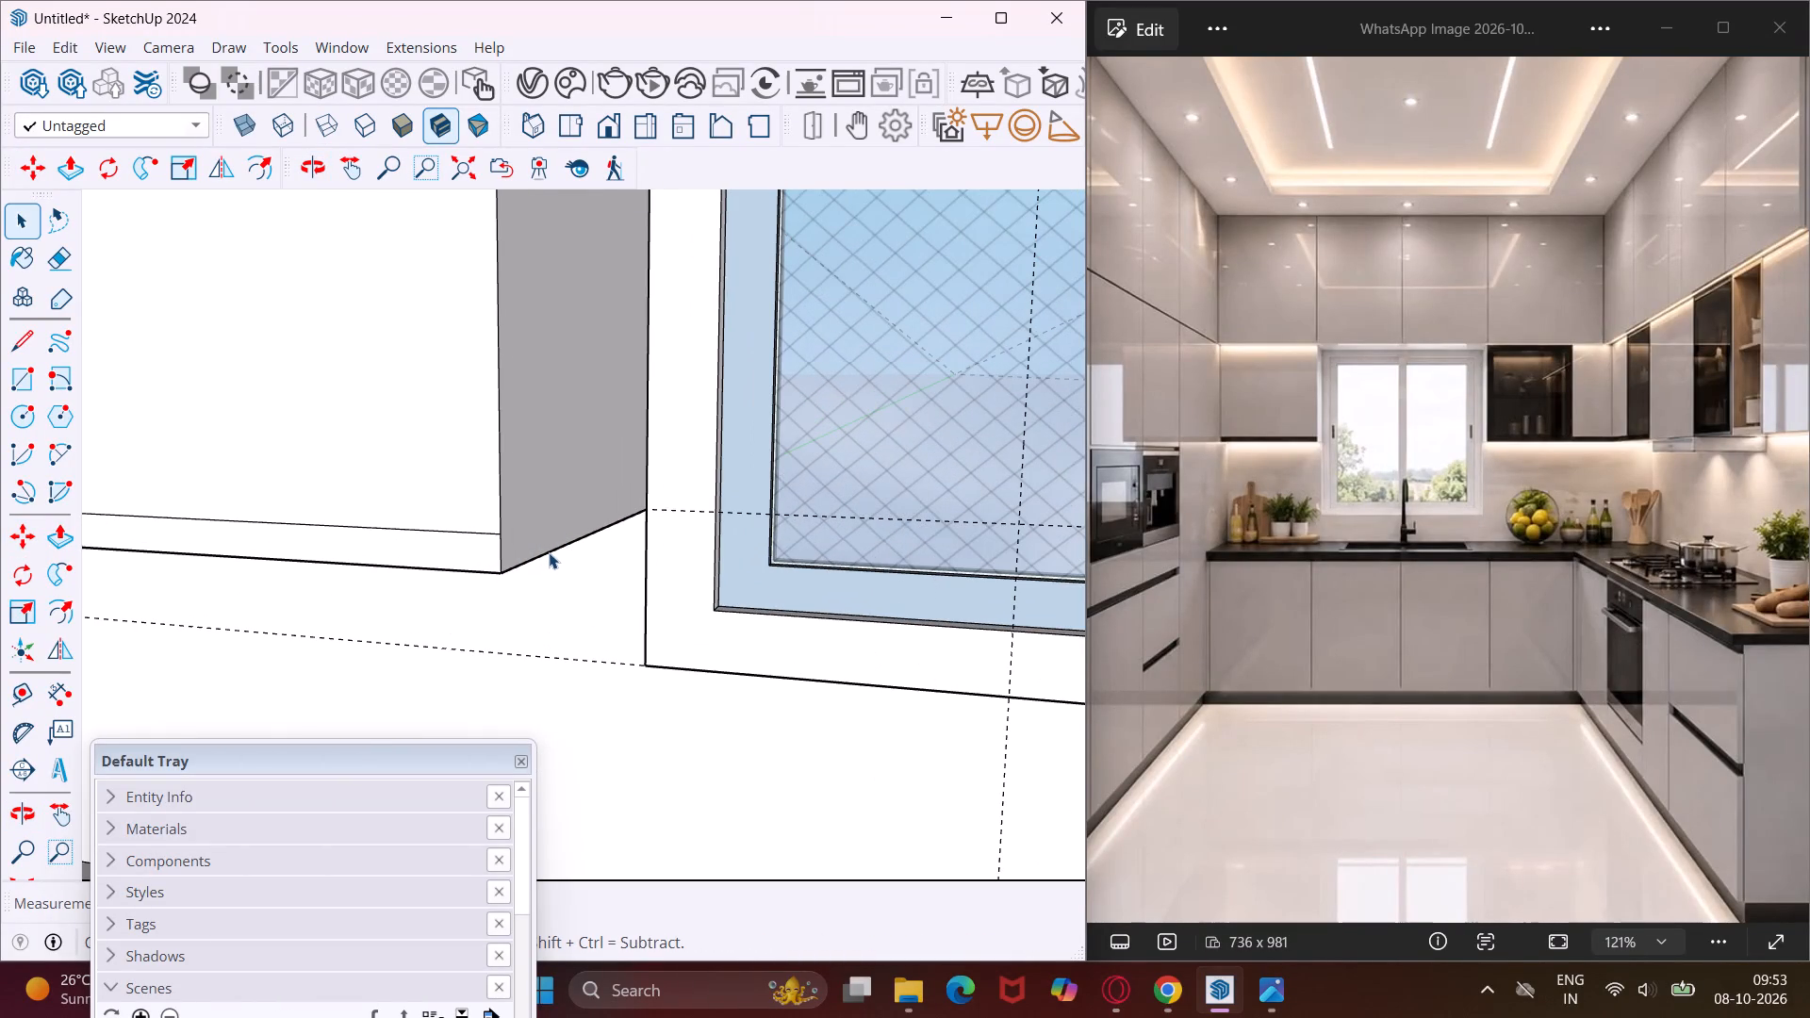
left_click(549, 552)
key("m")
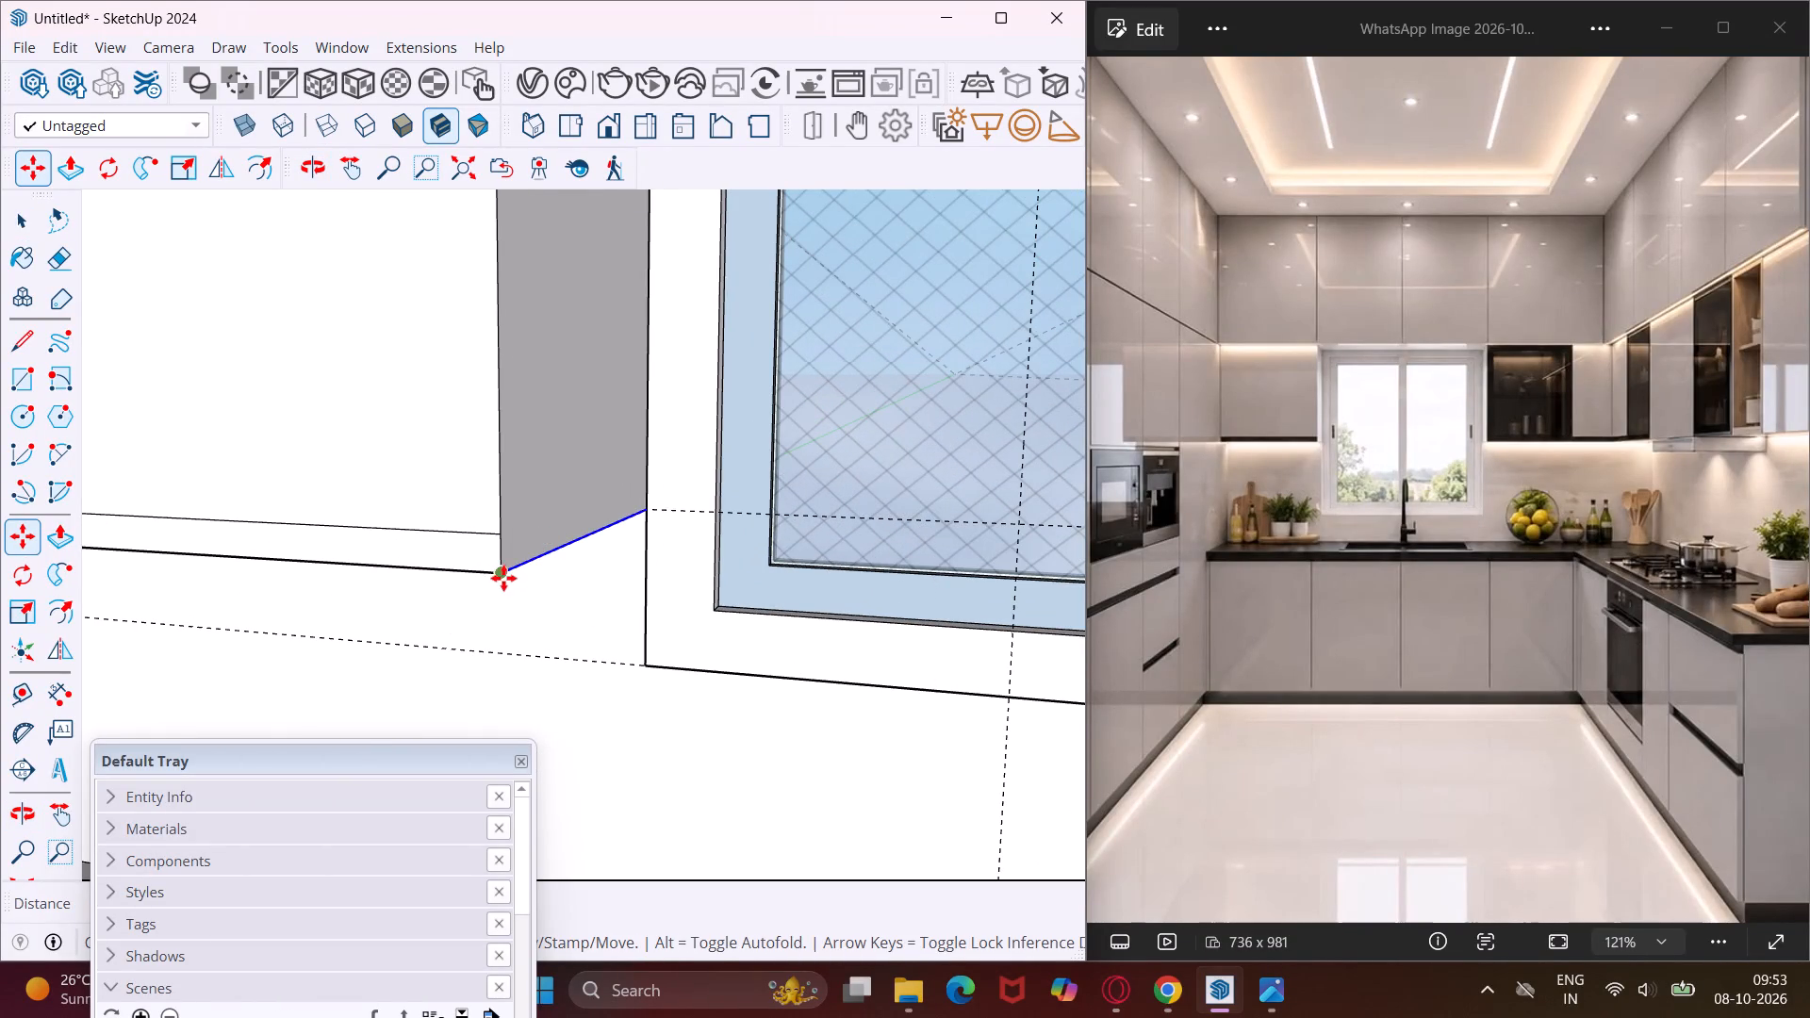
left_click(502, 578)
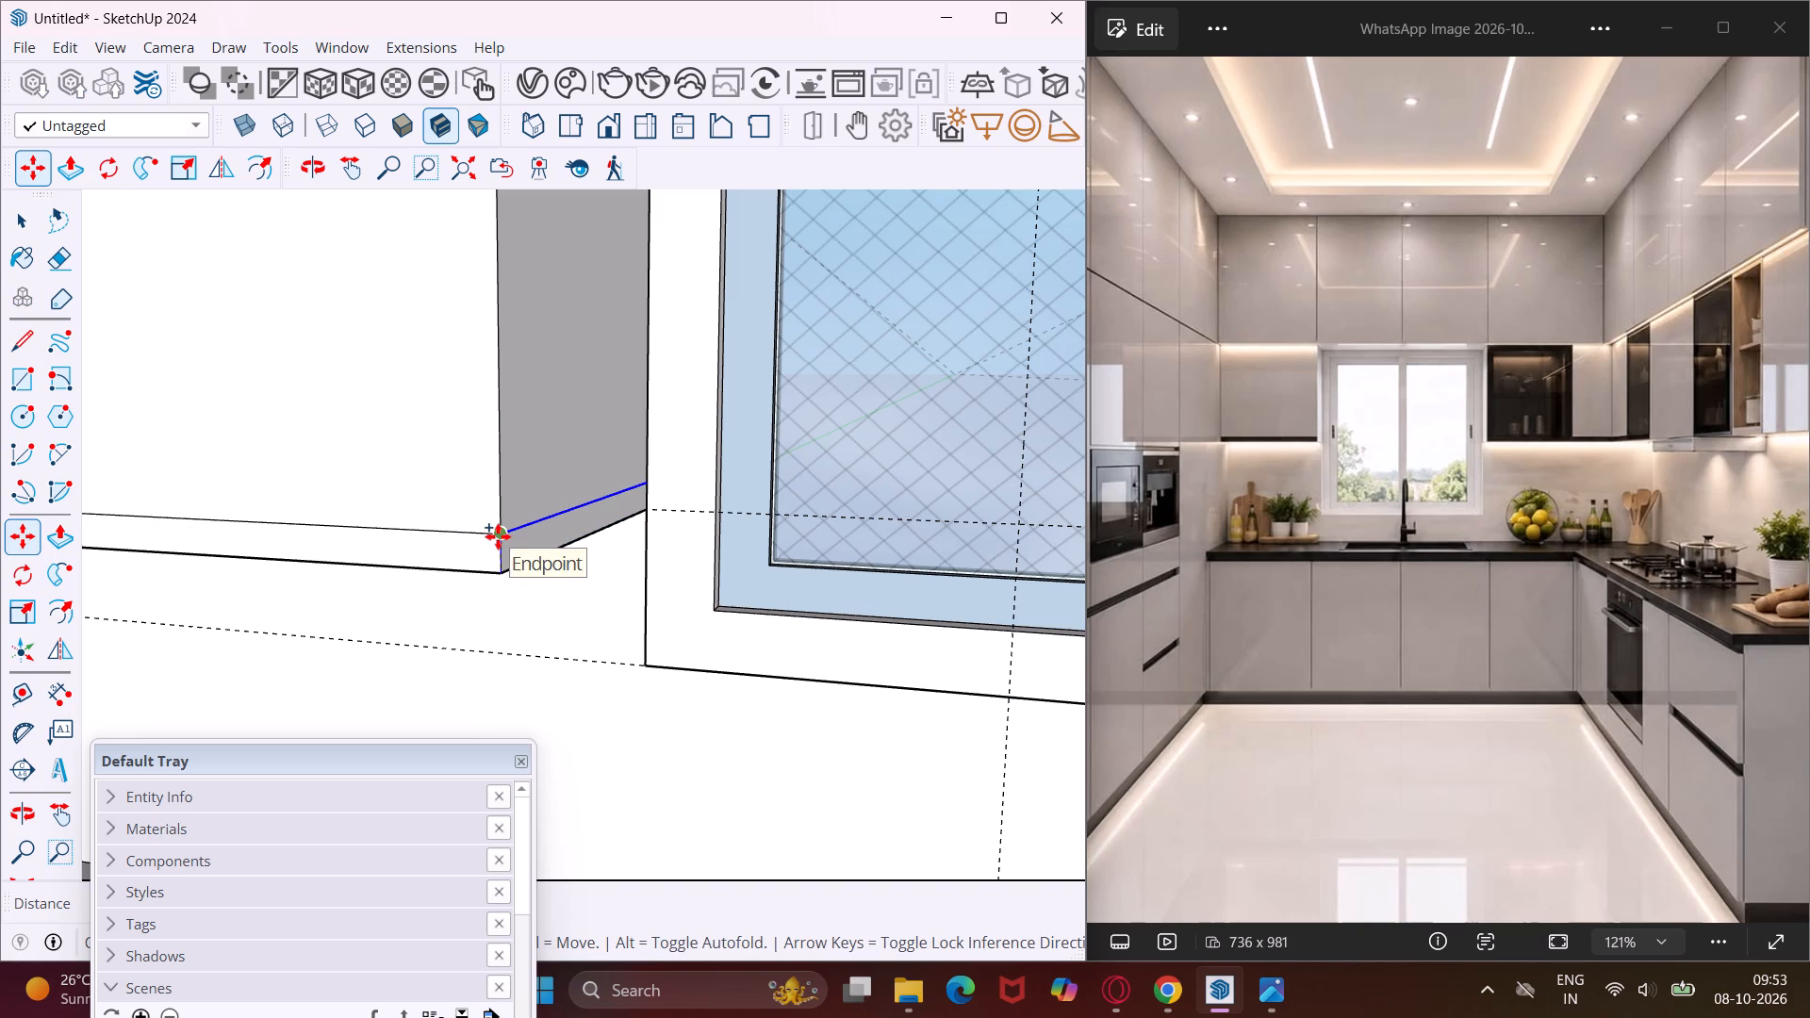
left_click(498, 536)
scroll(532, 550, "down", 4)
middle_click_drag(534, 548, 693, 547)
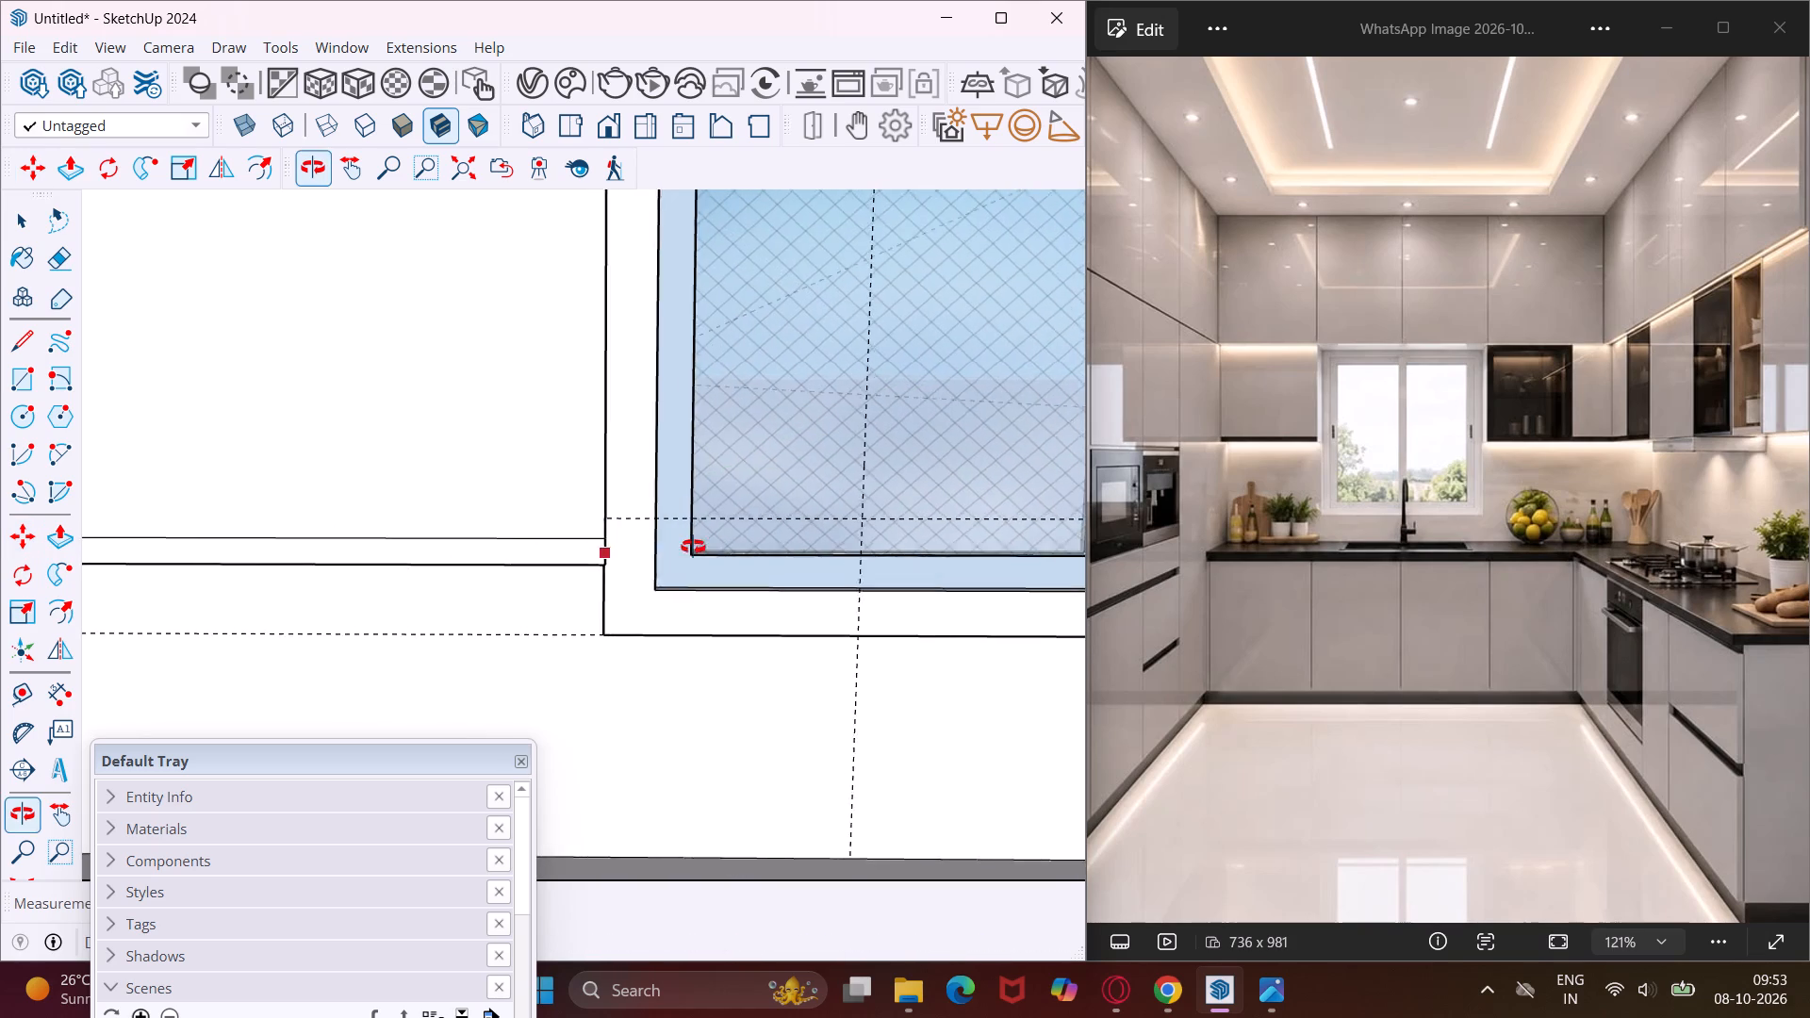
middle_click_drag(693, 547, 708, 547)
scroll(617, 537, "down", 19)
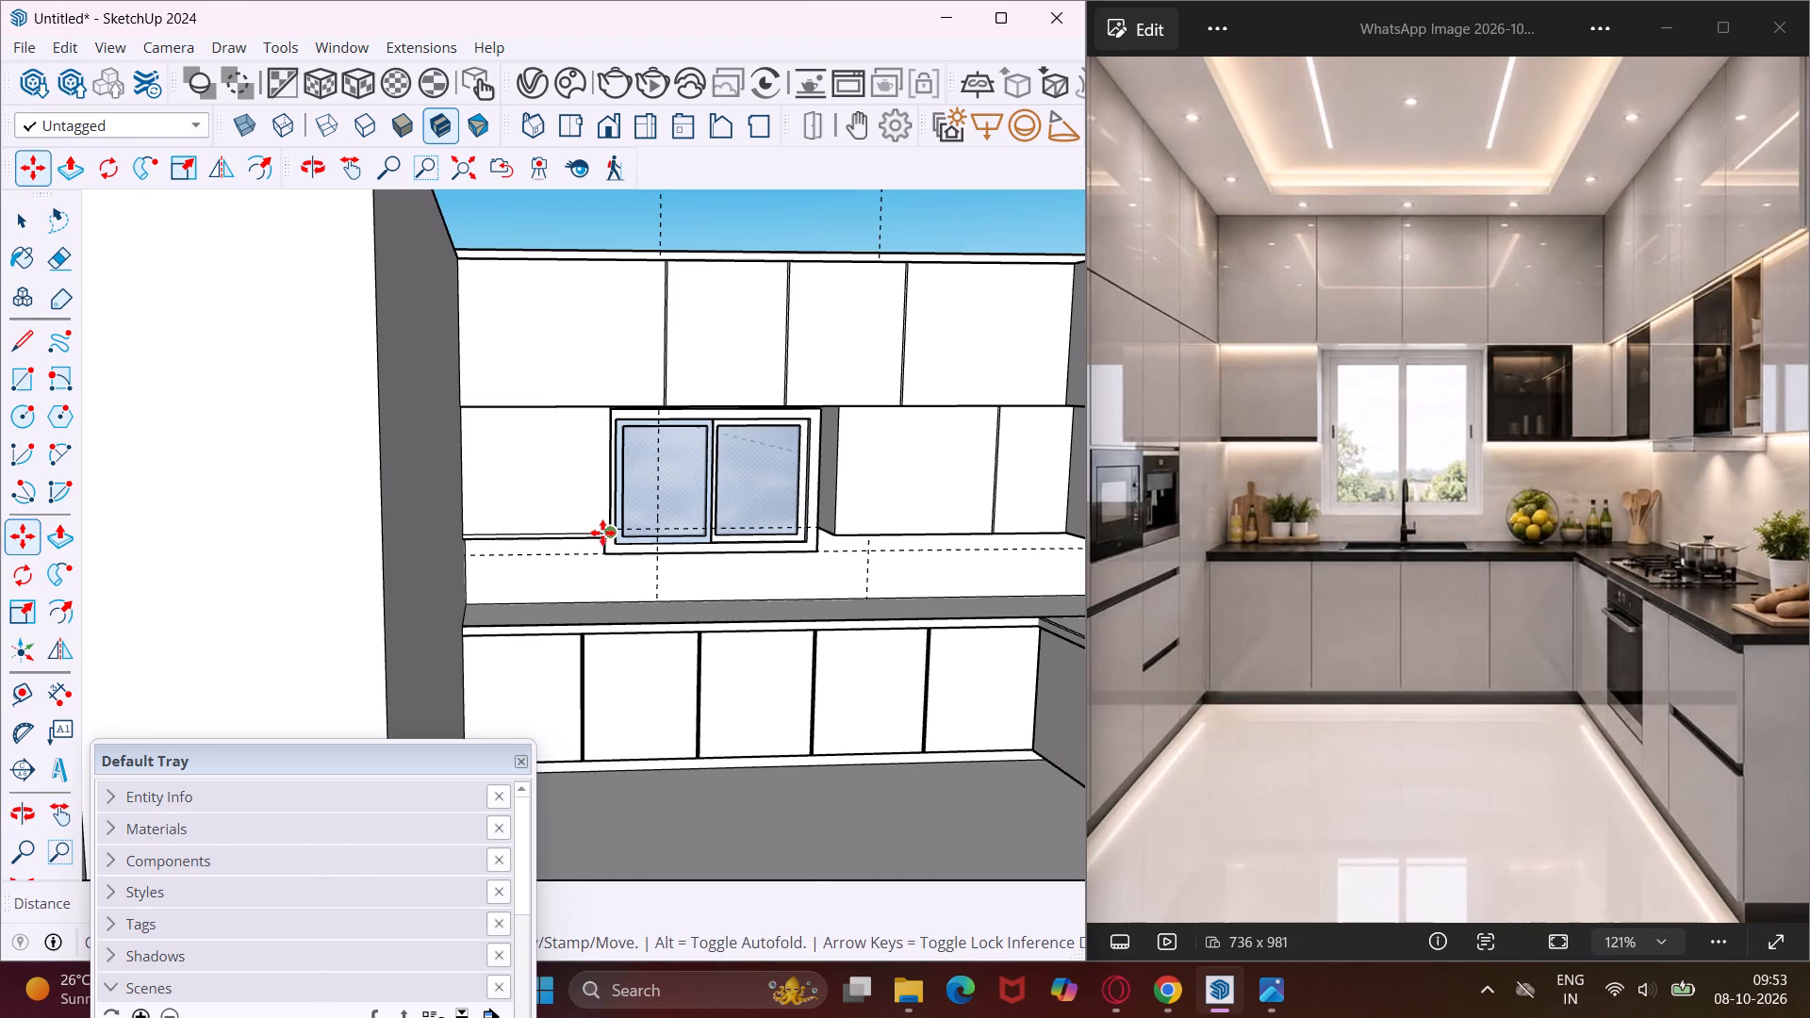
Copy the bottom front edge of the back wall's narrow lower wall cabinet door beside the corner 1" upward.
middle_click_drag(882, 589, 863, 596)
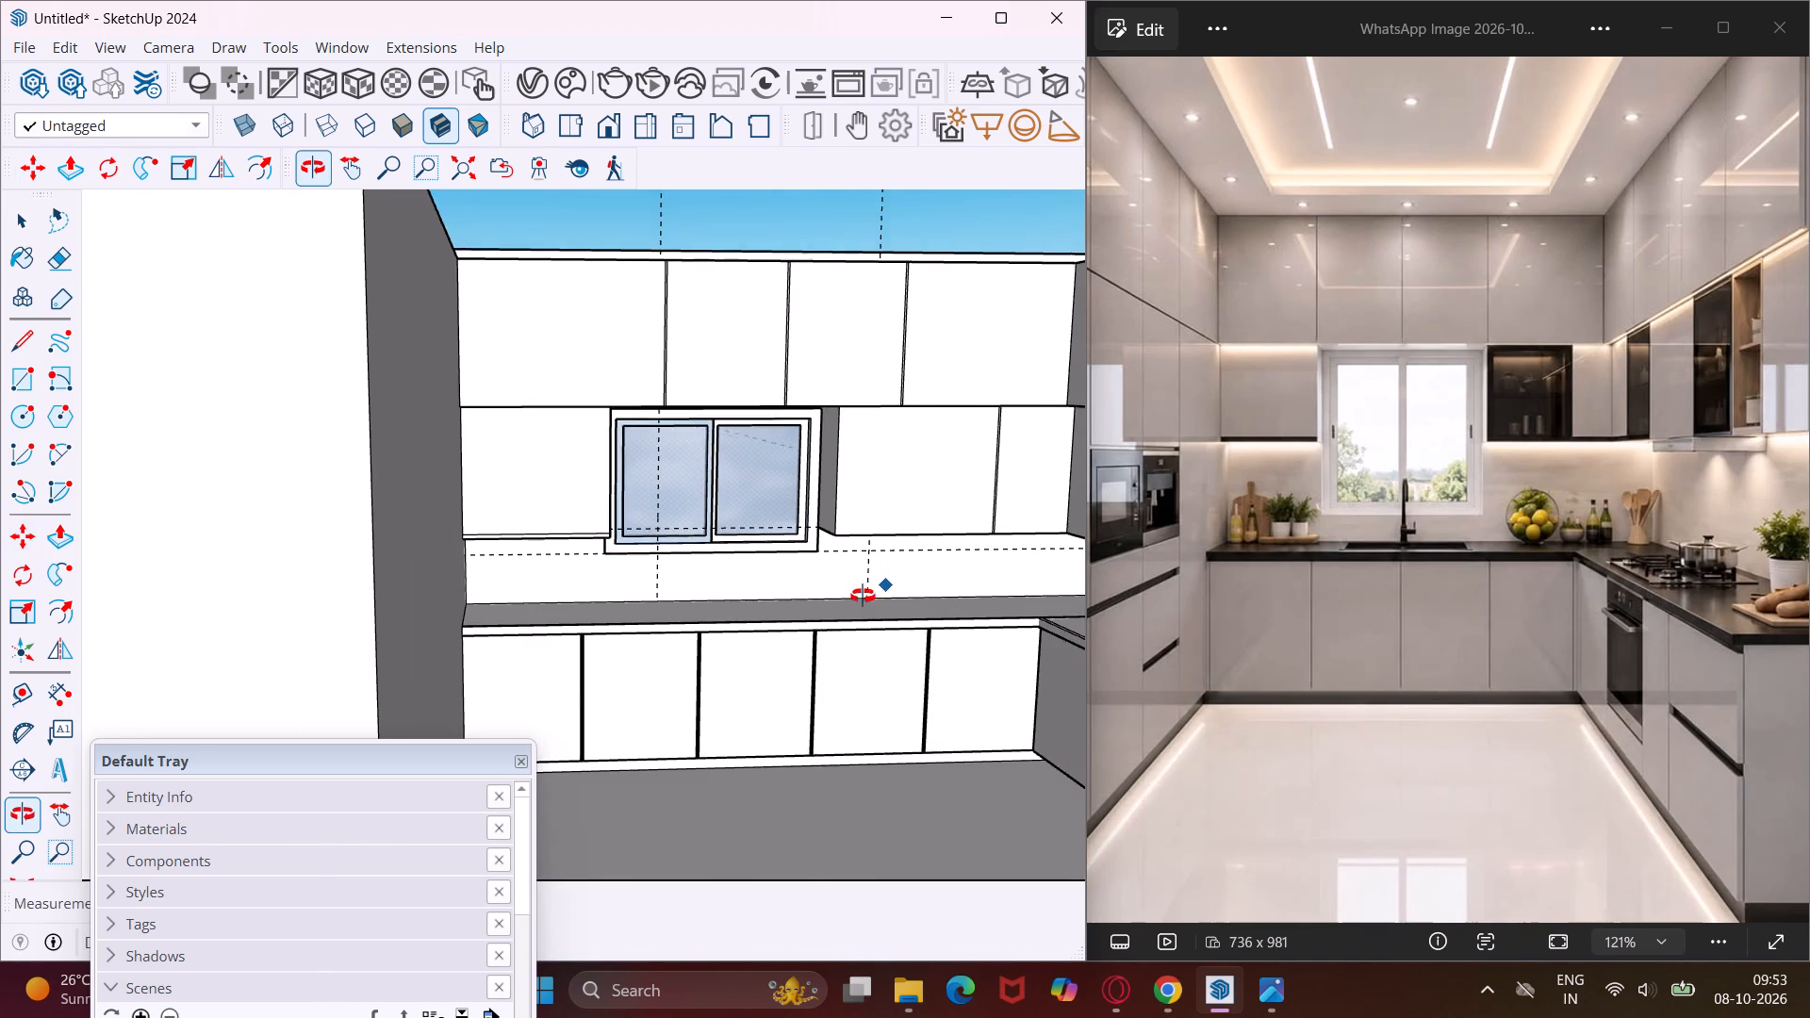
middle_click_drag(863, 596, 757, 612)
scroll(705, 594, "down", 6)
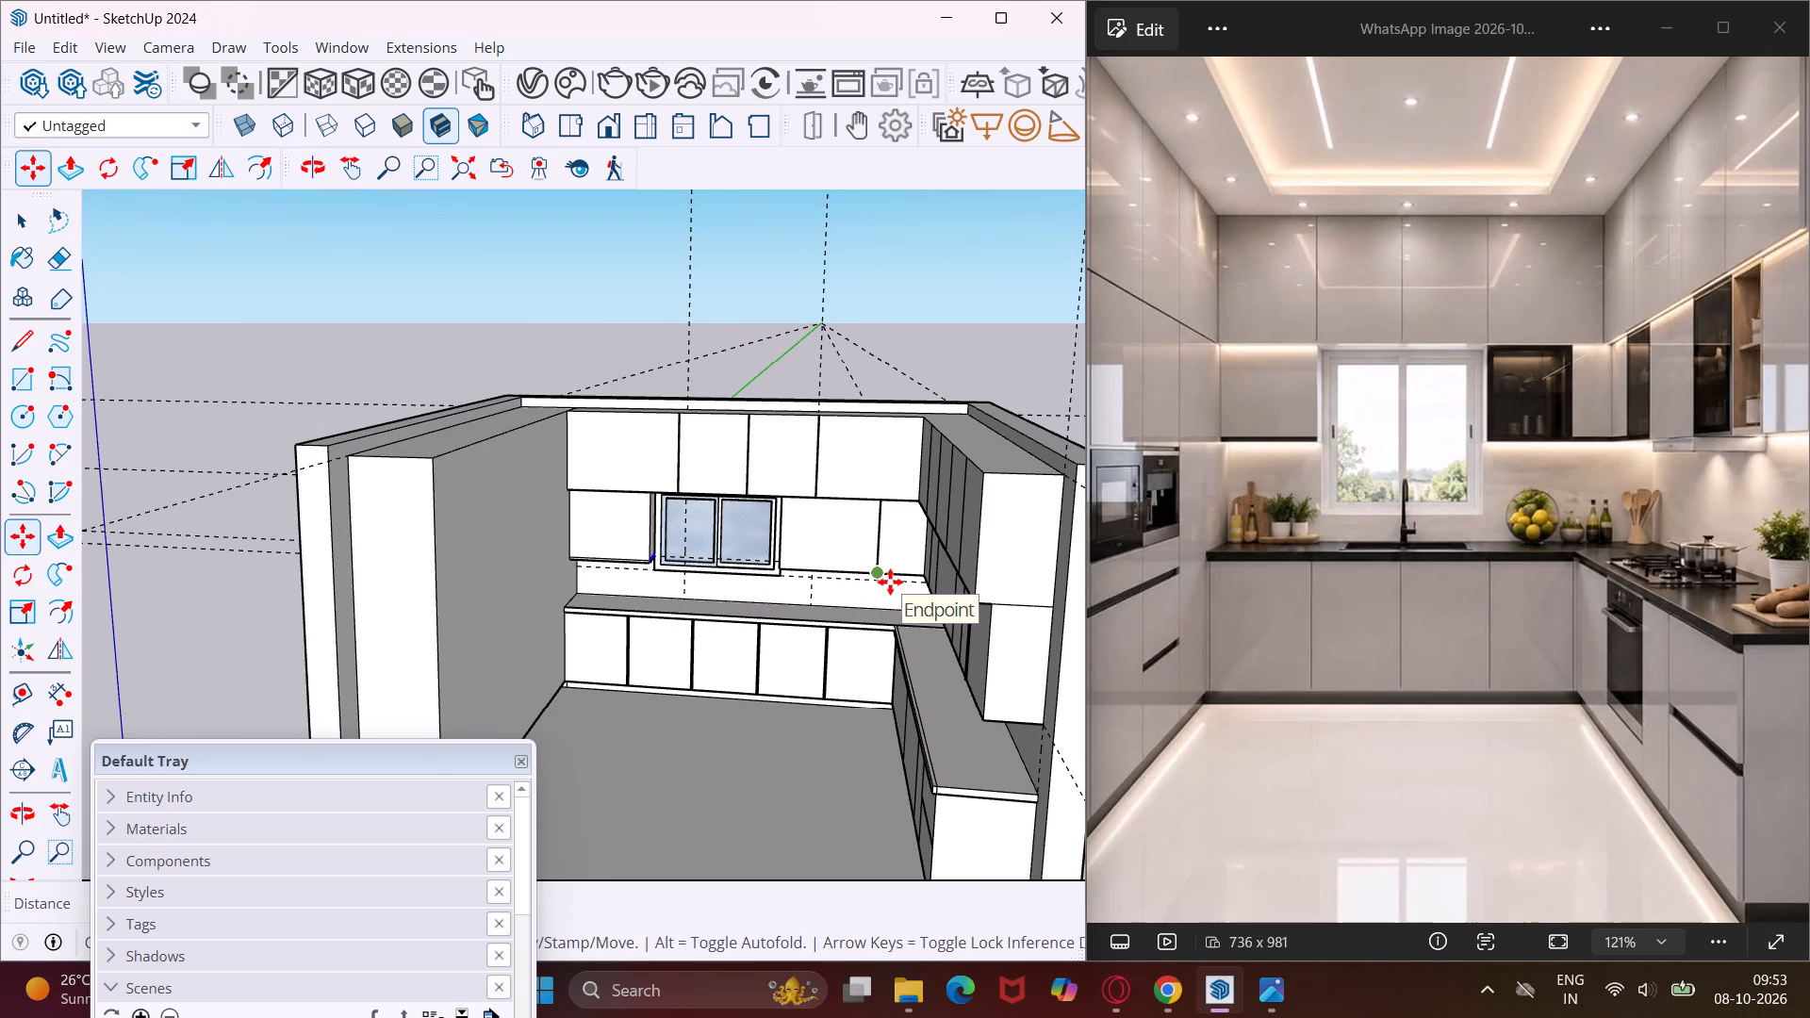
key("Escape")
key("space")
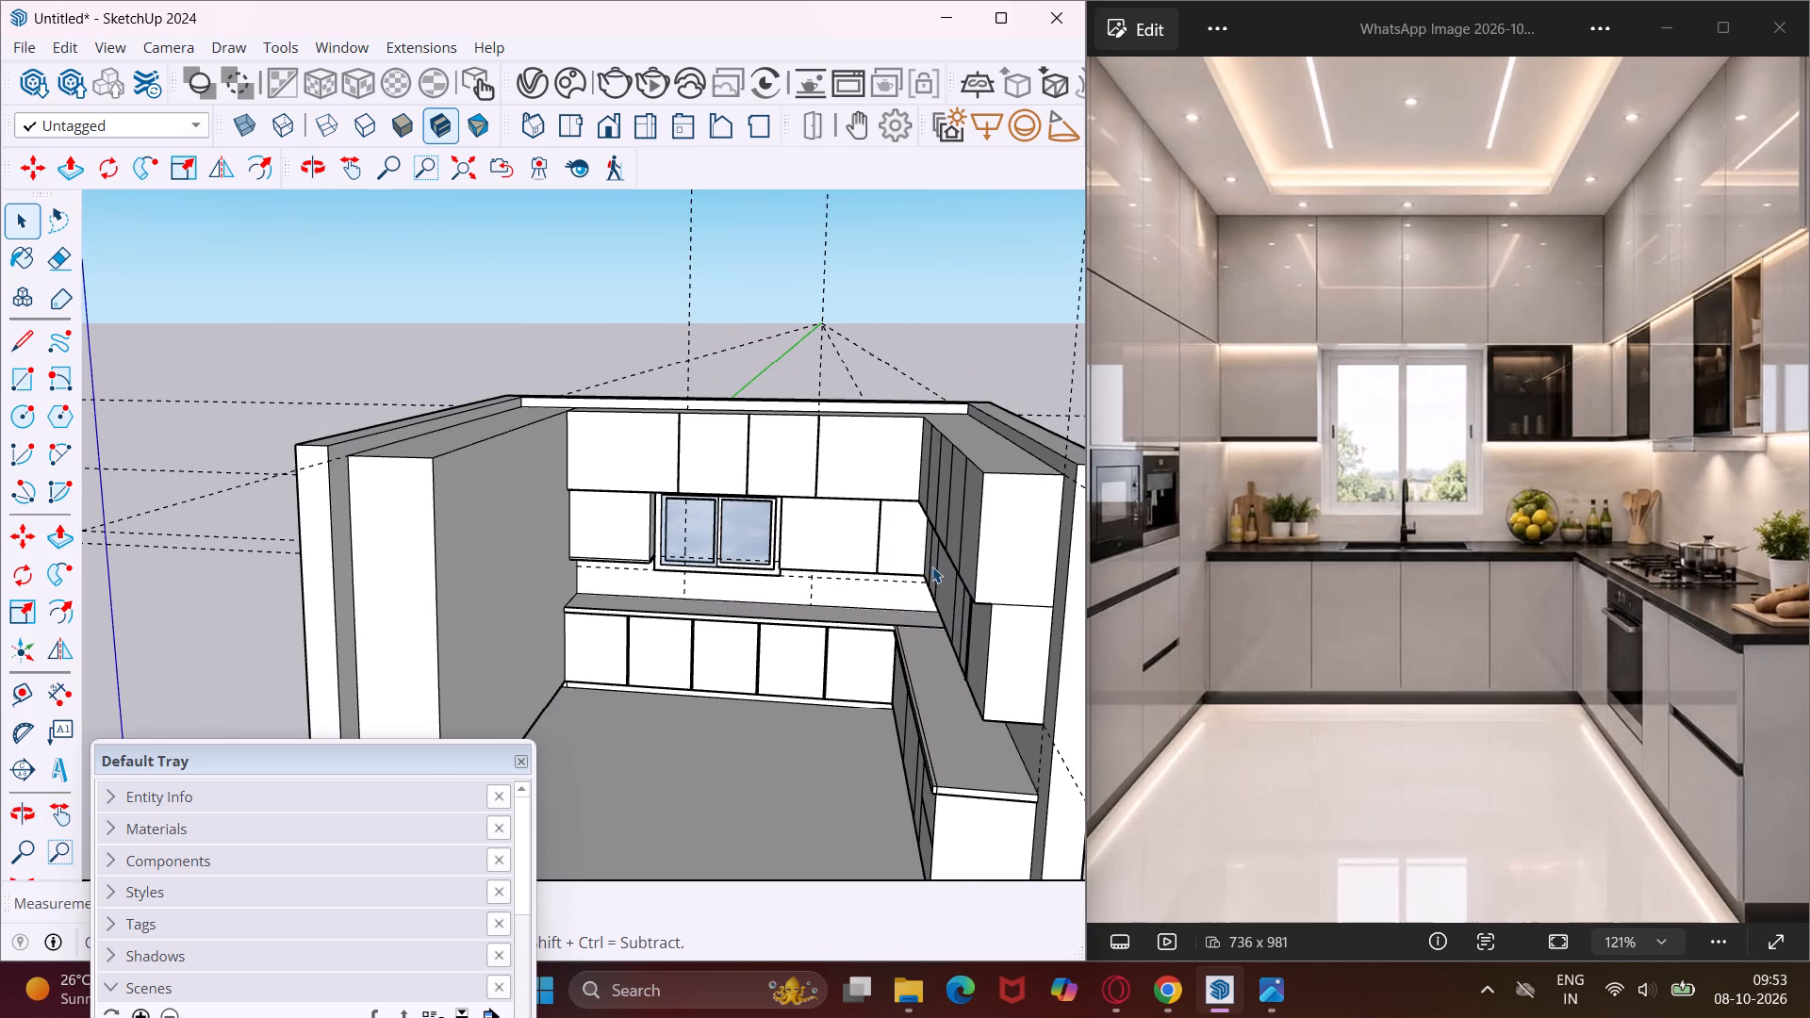
scroll(932, 566, "up", 5)
middle_click_drag(932, 566, 1095, 548)
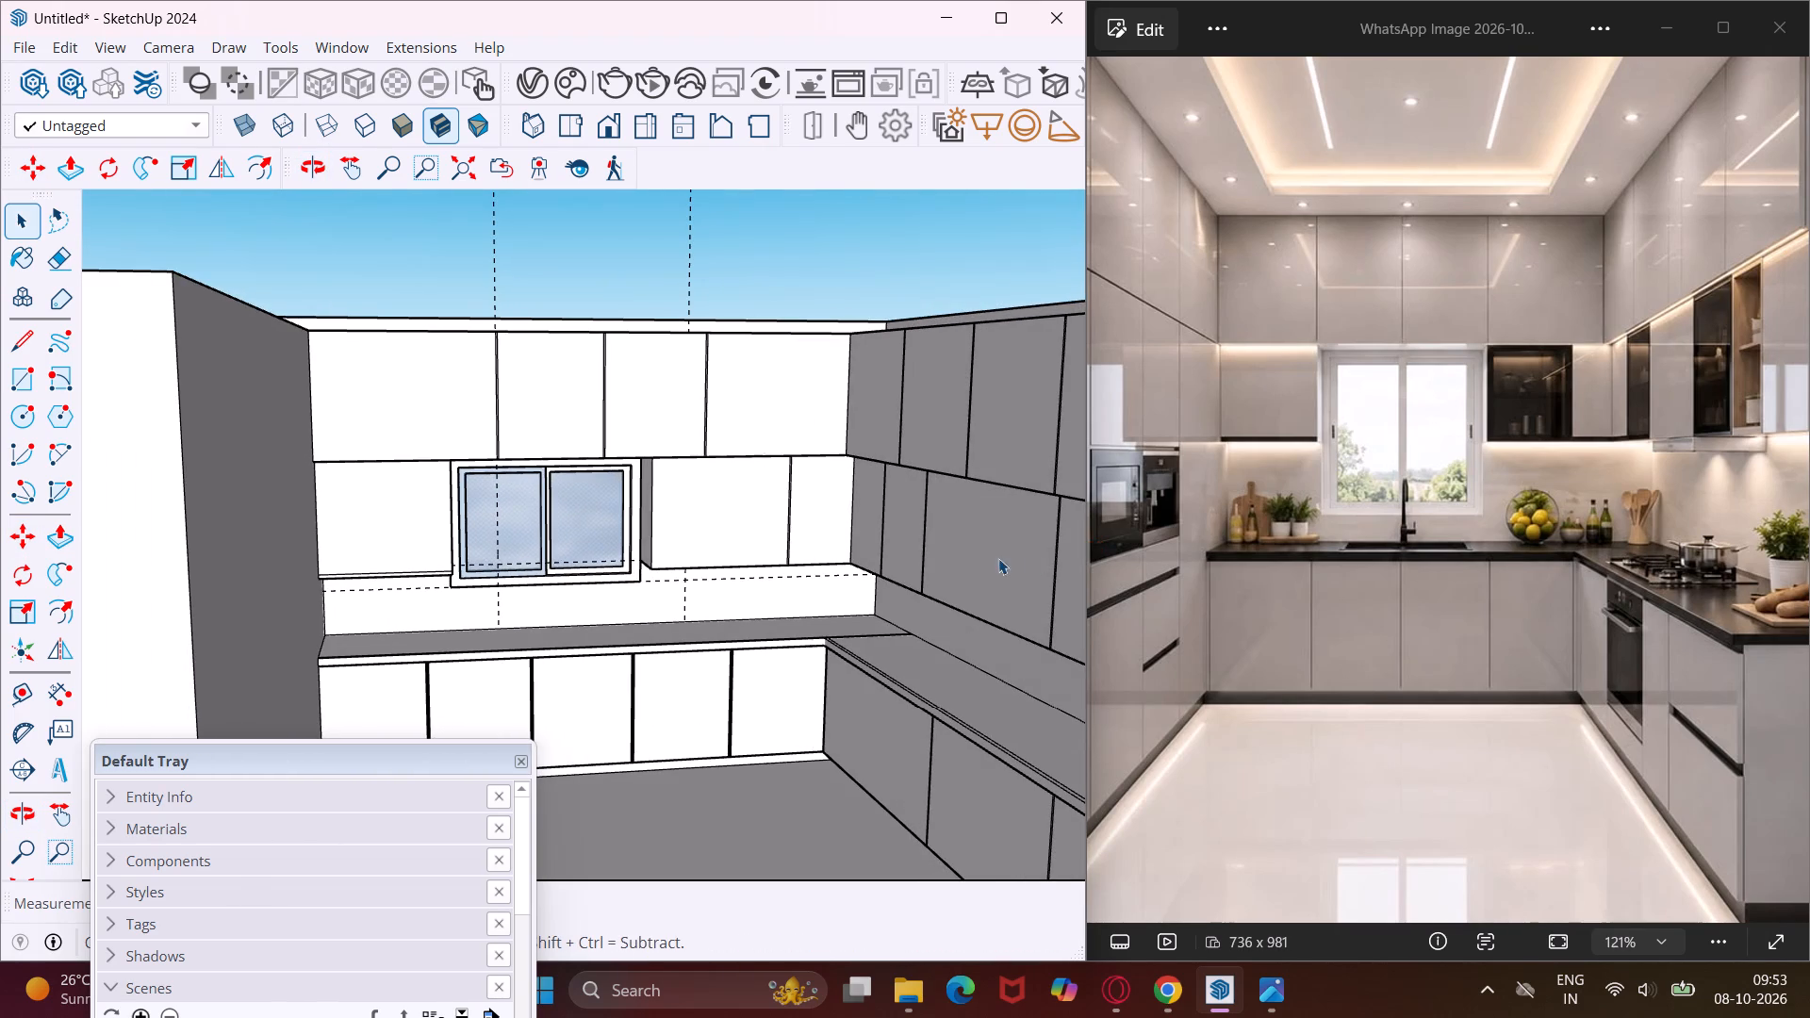
scroll(832, 563, "up", 15)
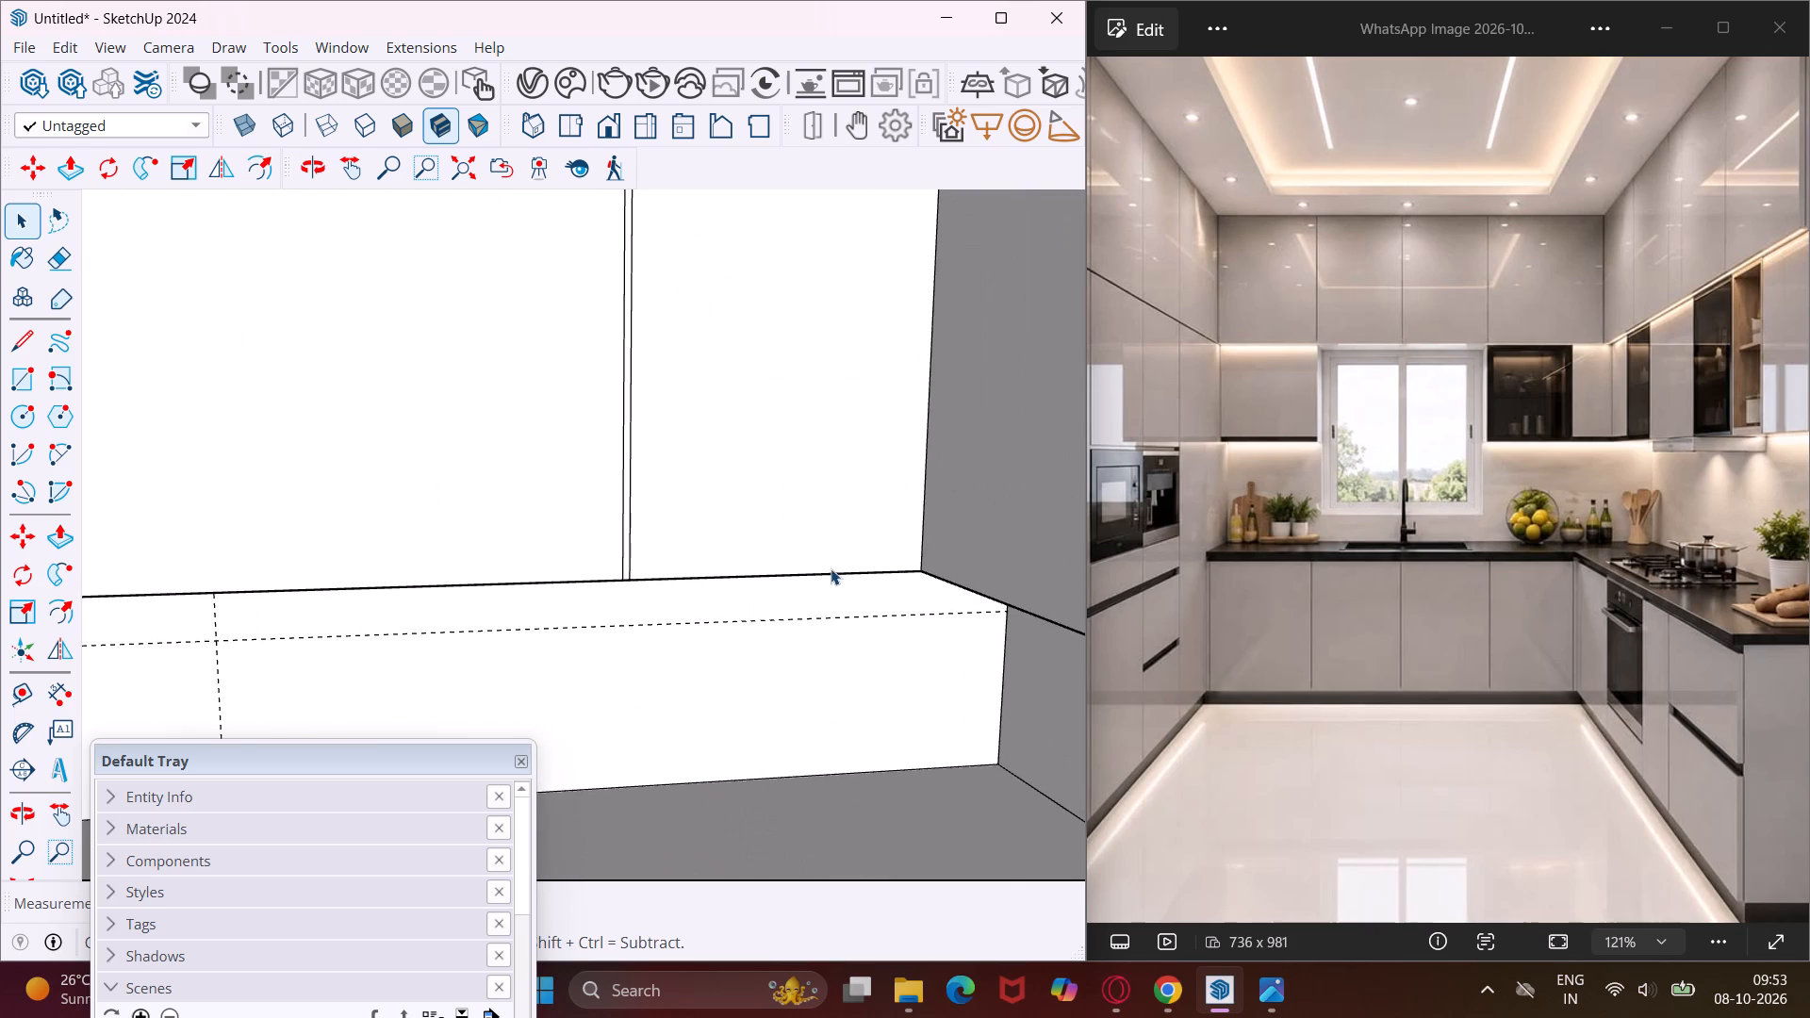
left_click(835, 572)
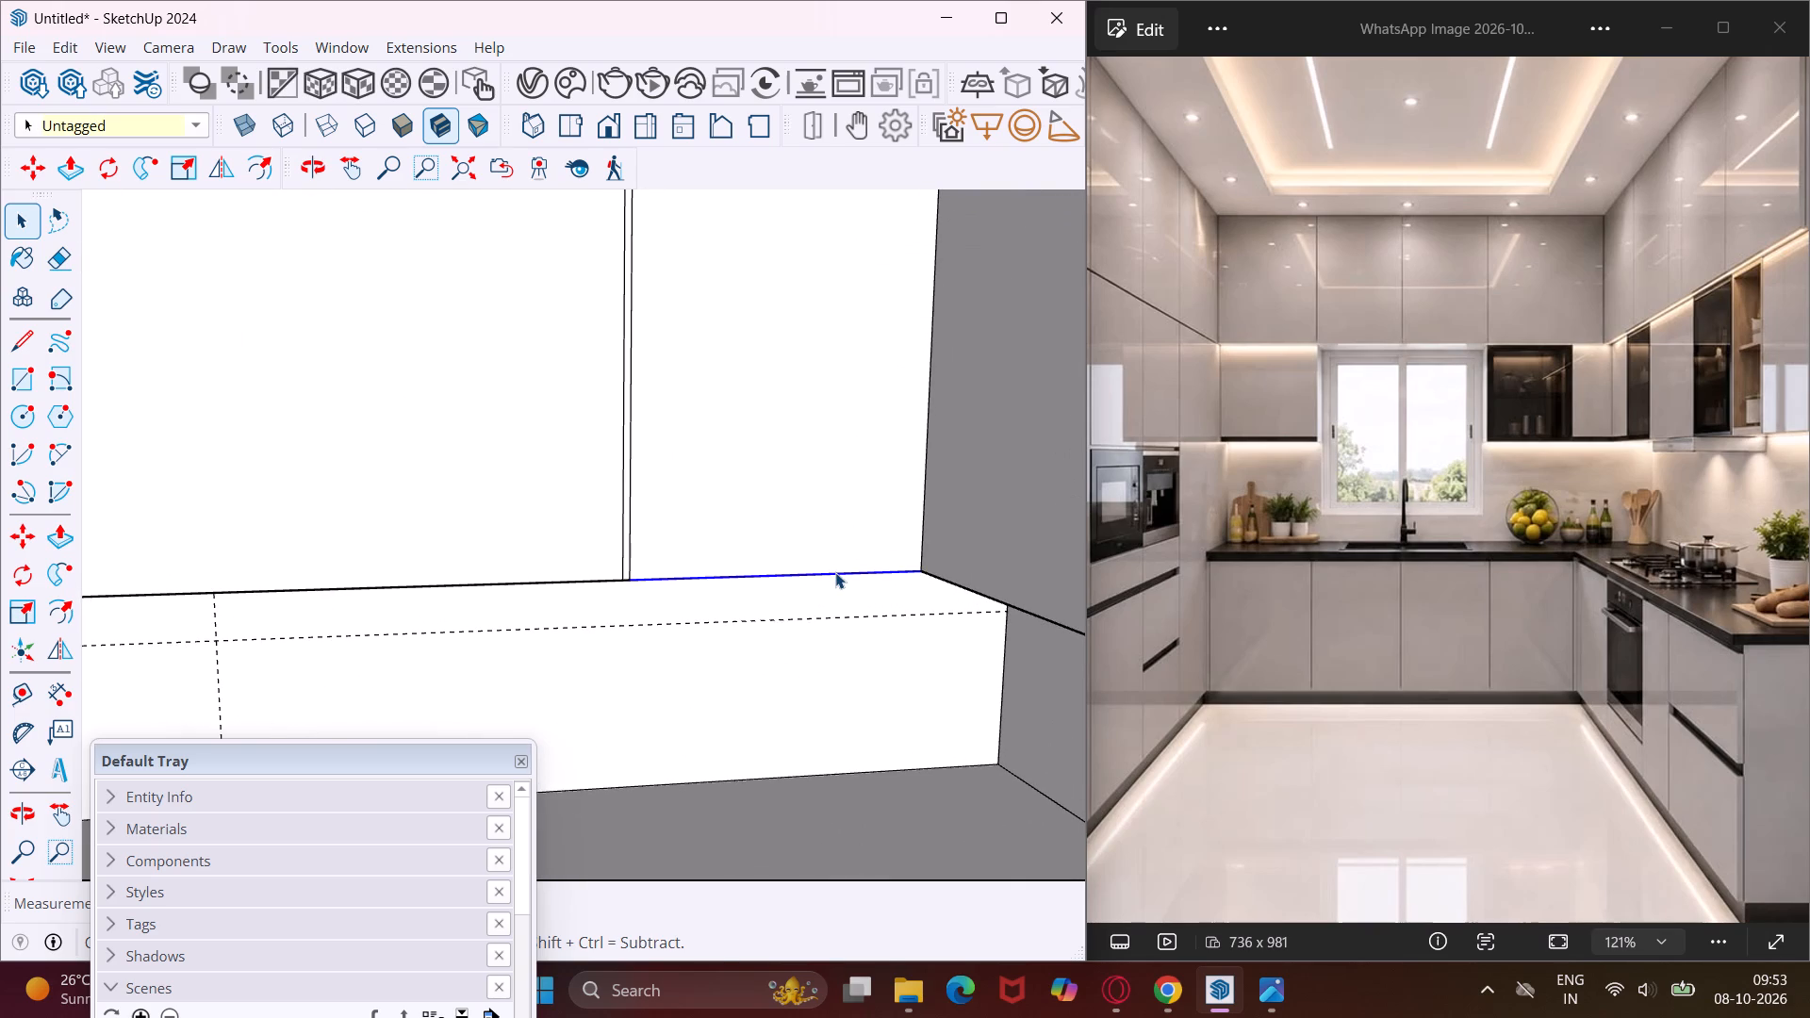
key("m")
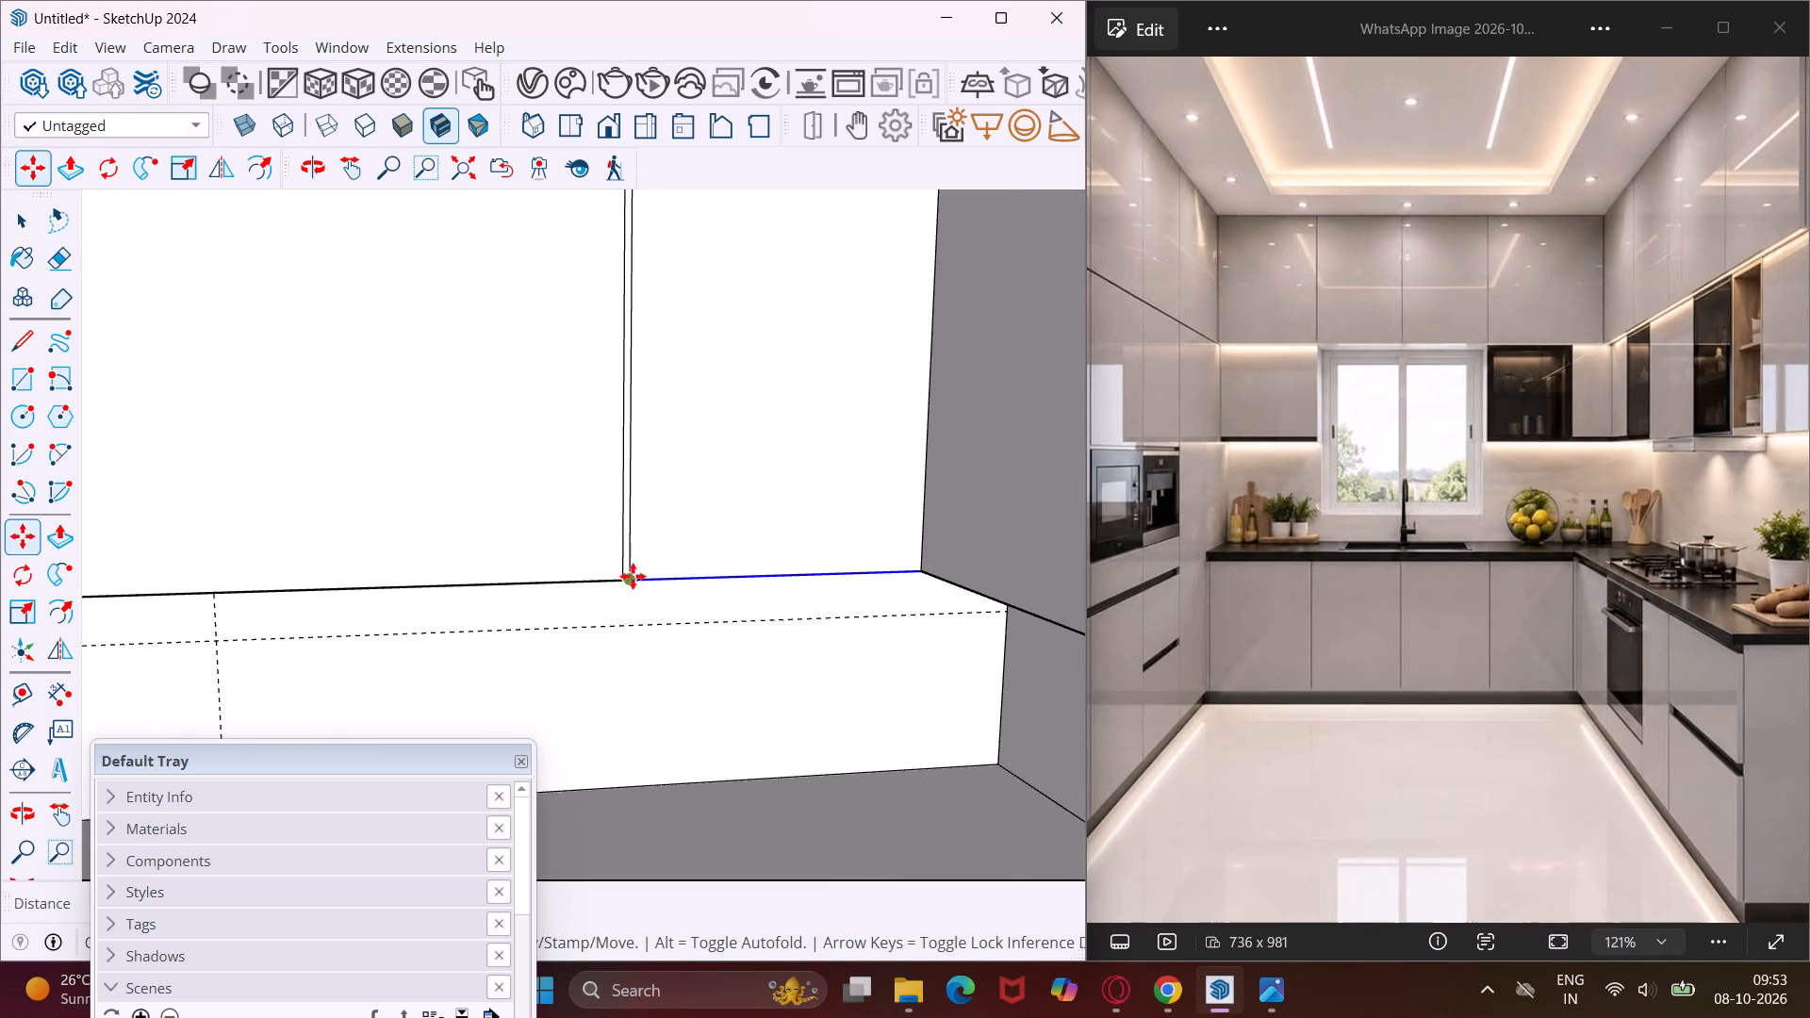
left_click(631, 583)
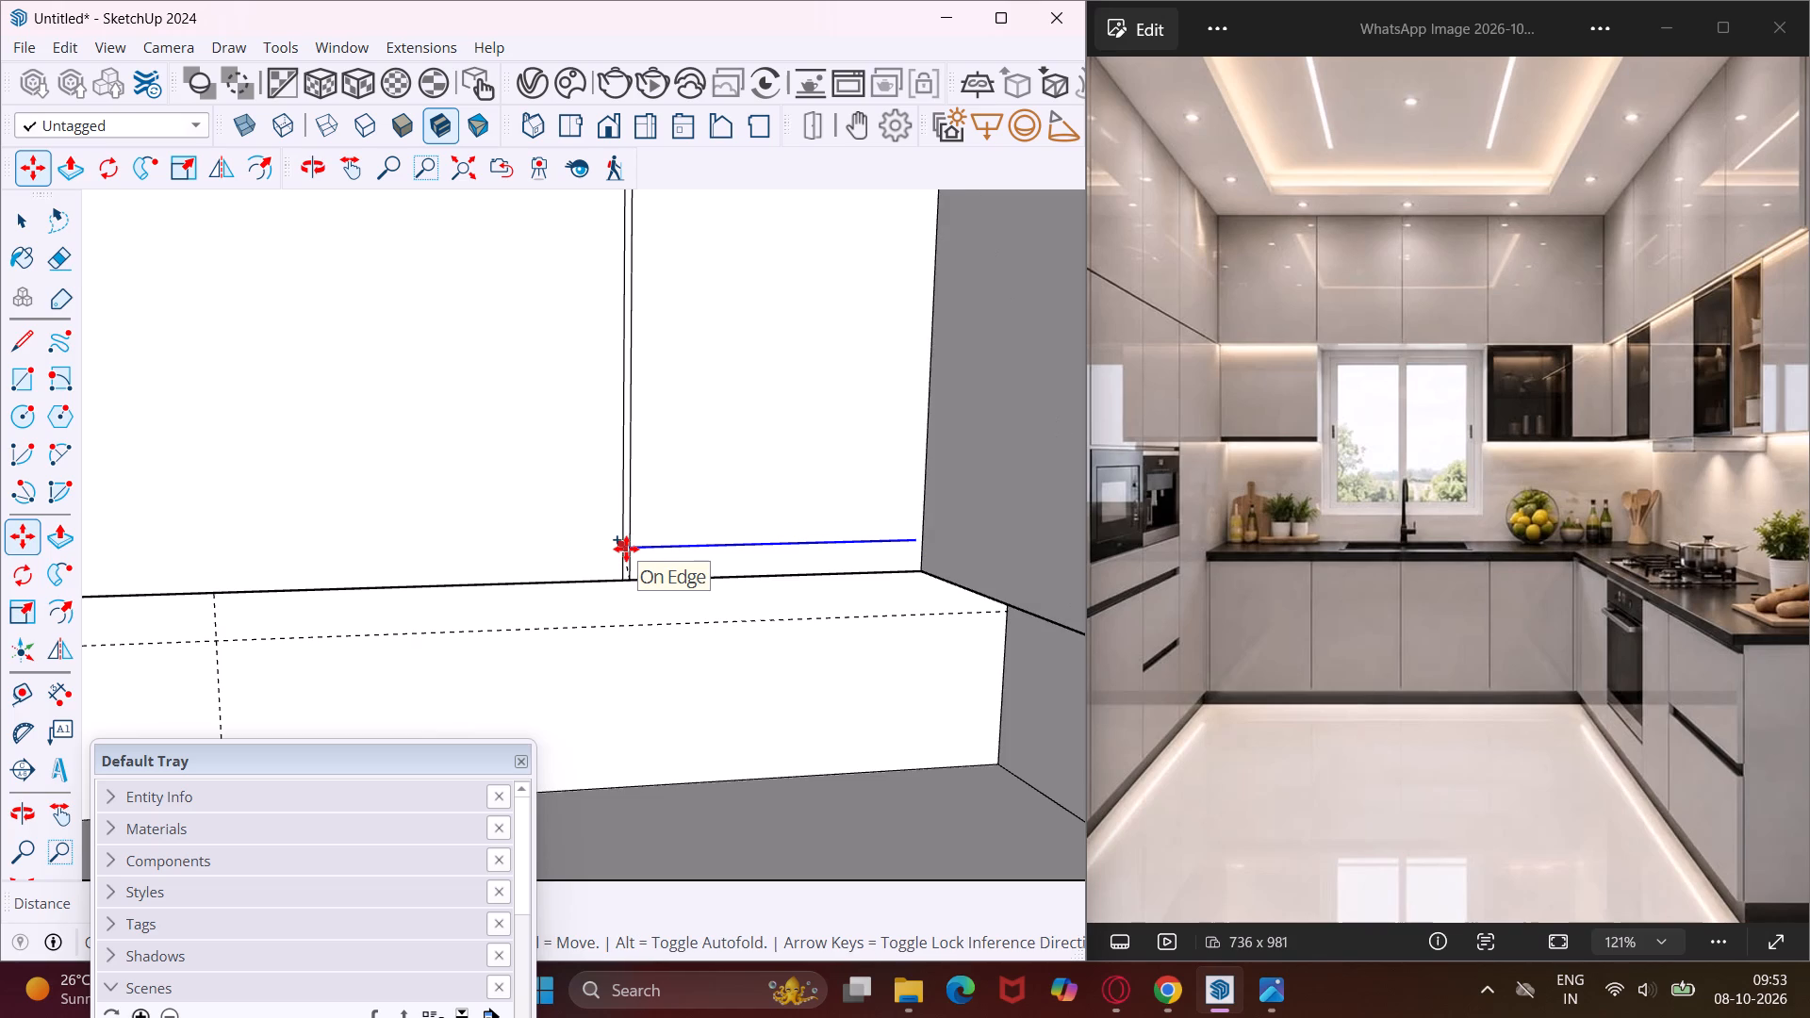
scroll(626, 549, "up", 4)
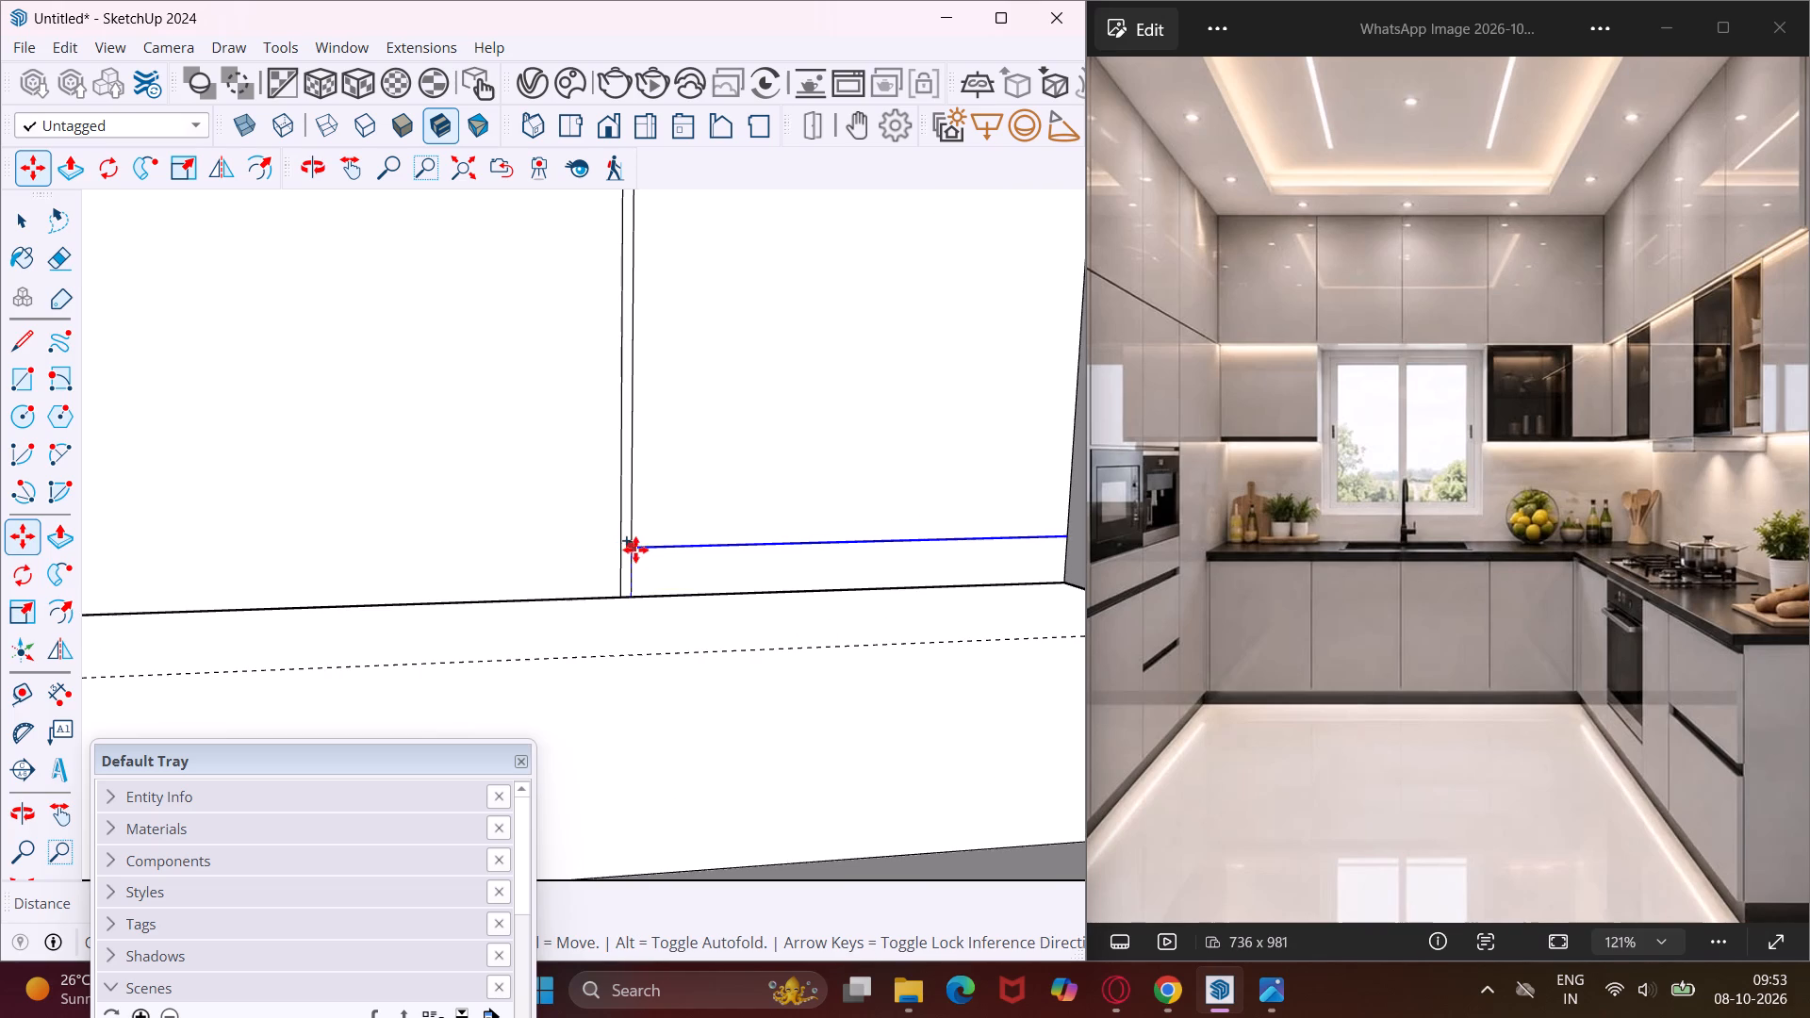
type("1\"")
key("Return")
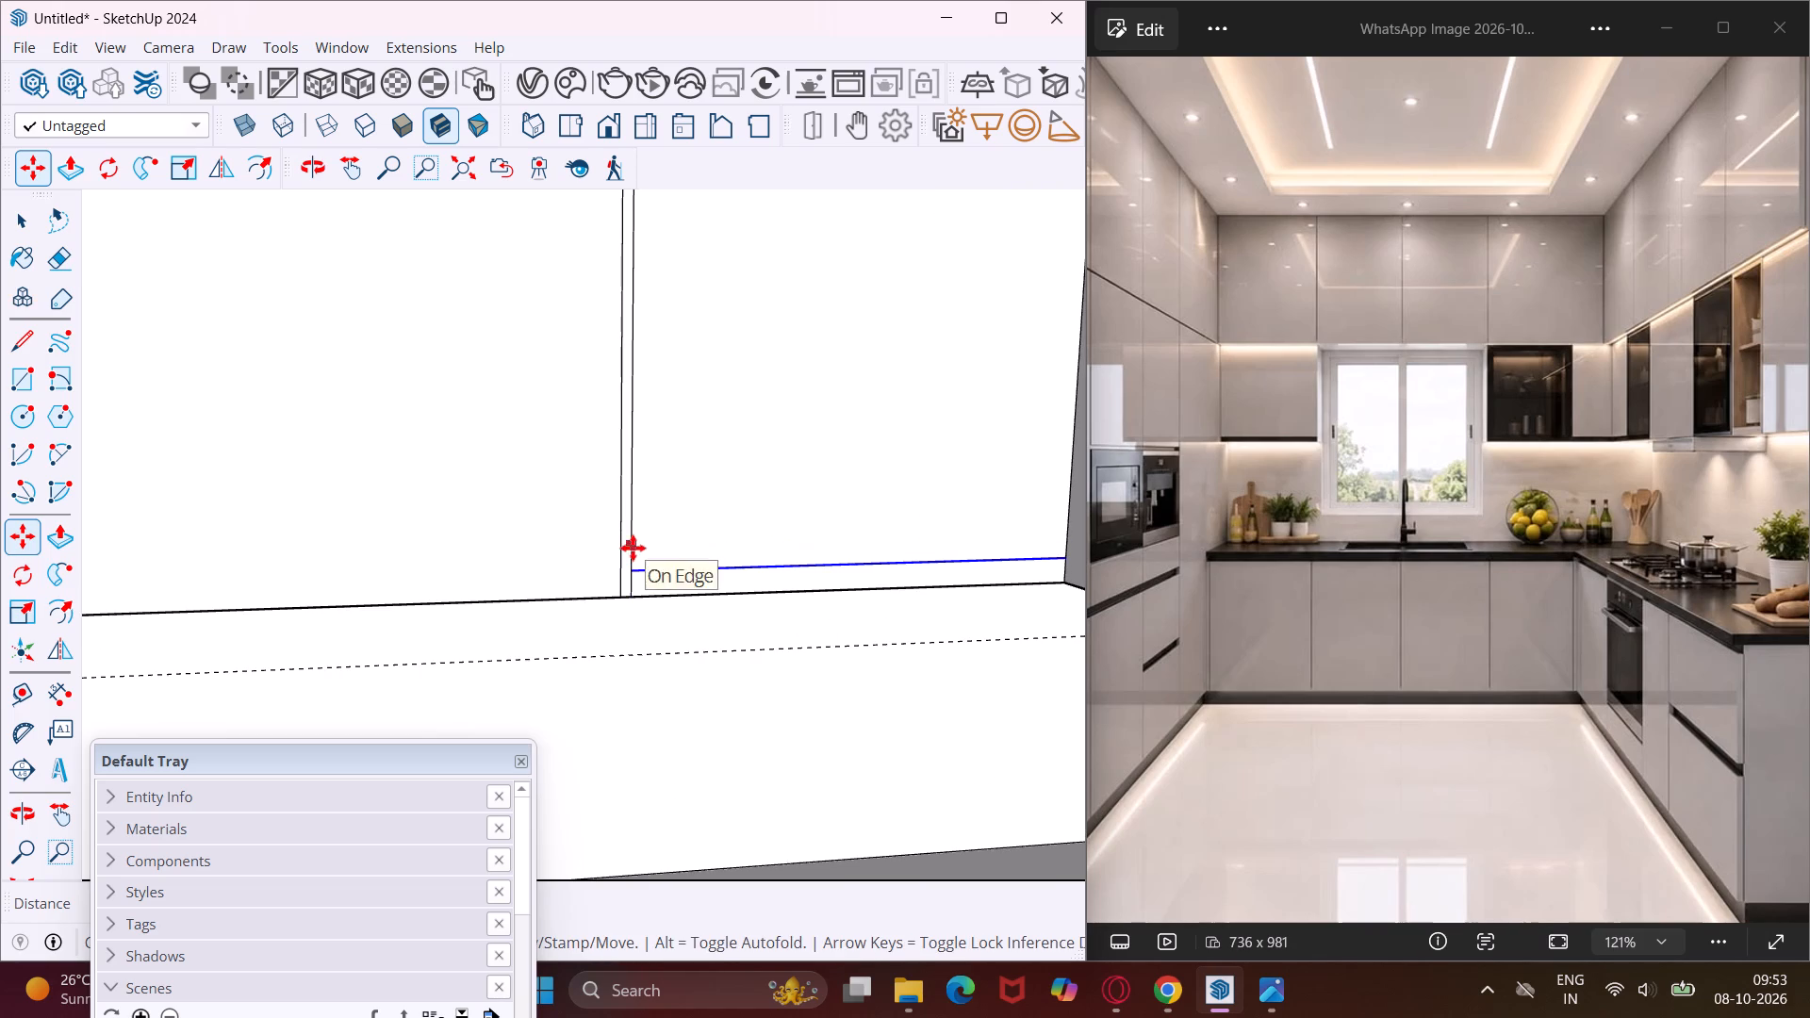
scroll(606, 524, "down", 7)
key("Escape")
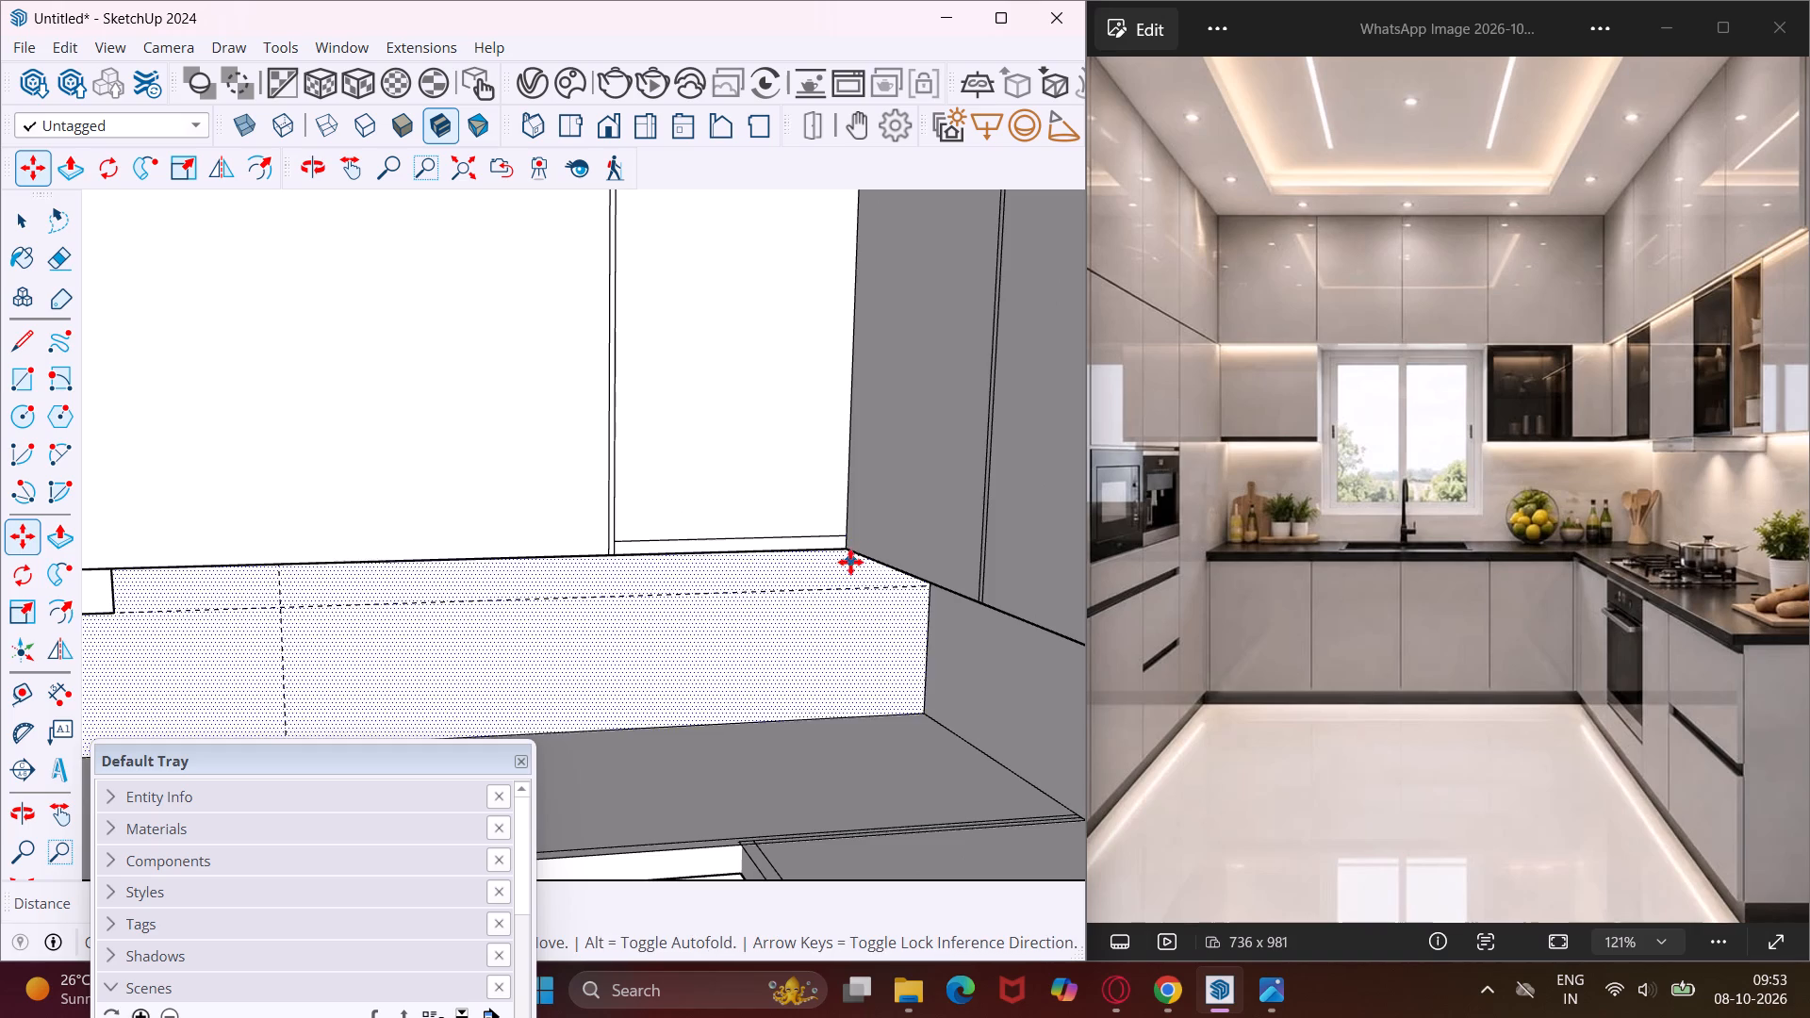
Copy the bottom edge of the side-wall lower wall cabinet's first door beside the corner 1" upward.
key("space")
left_click(936, 585)
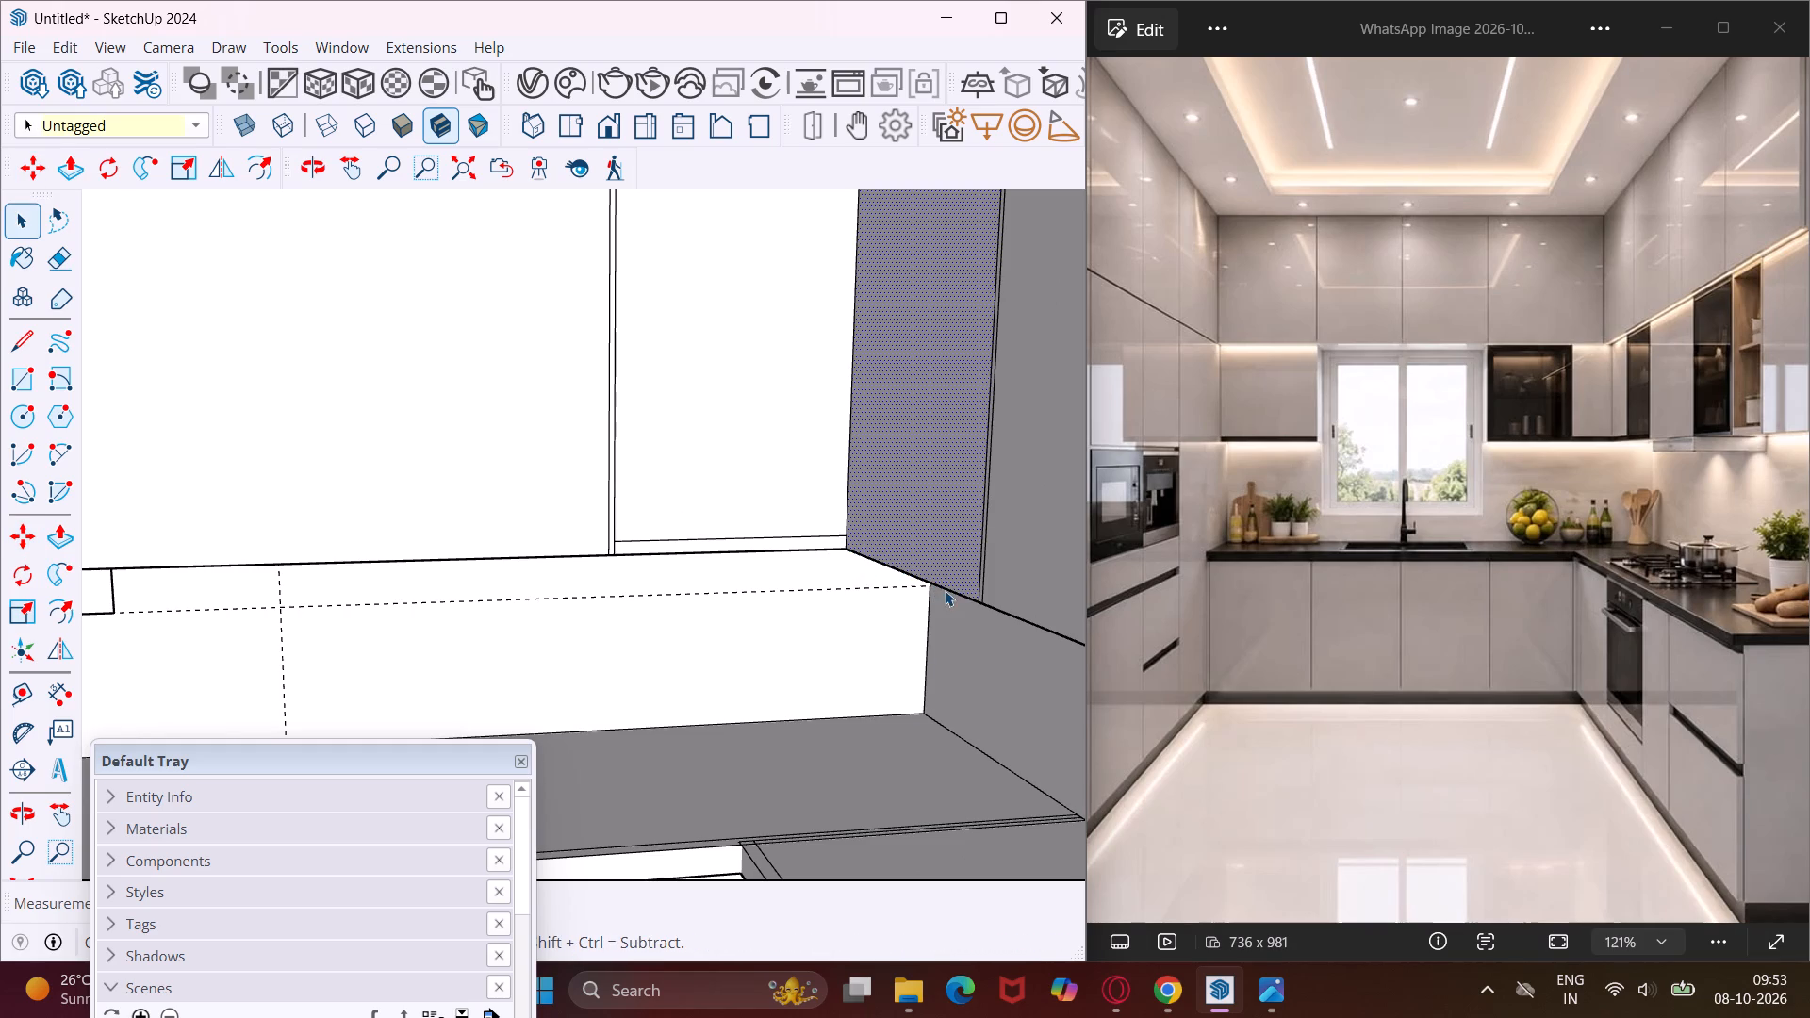
left_click(947, 591)
key("m")
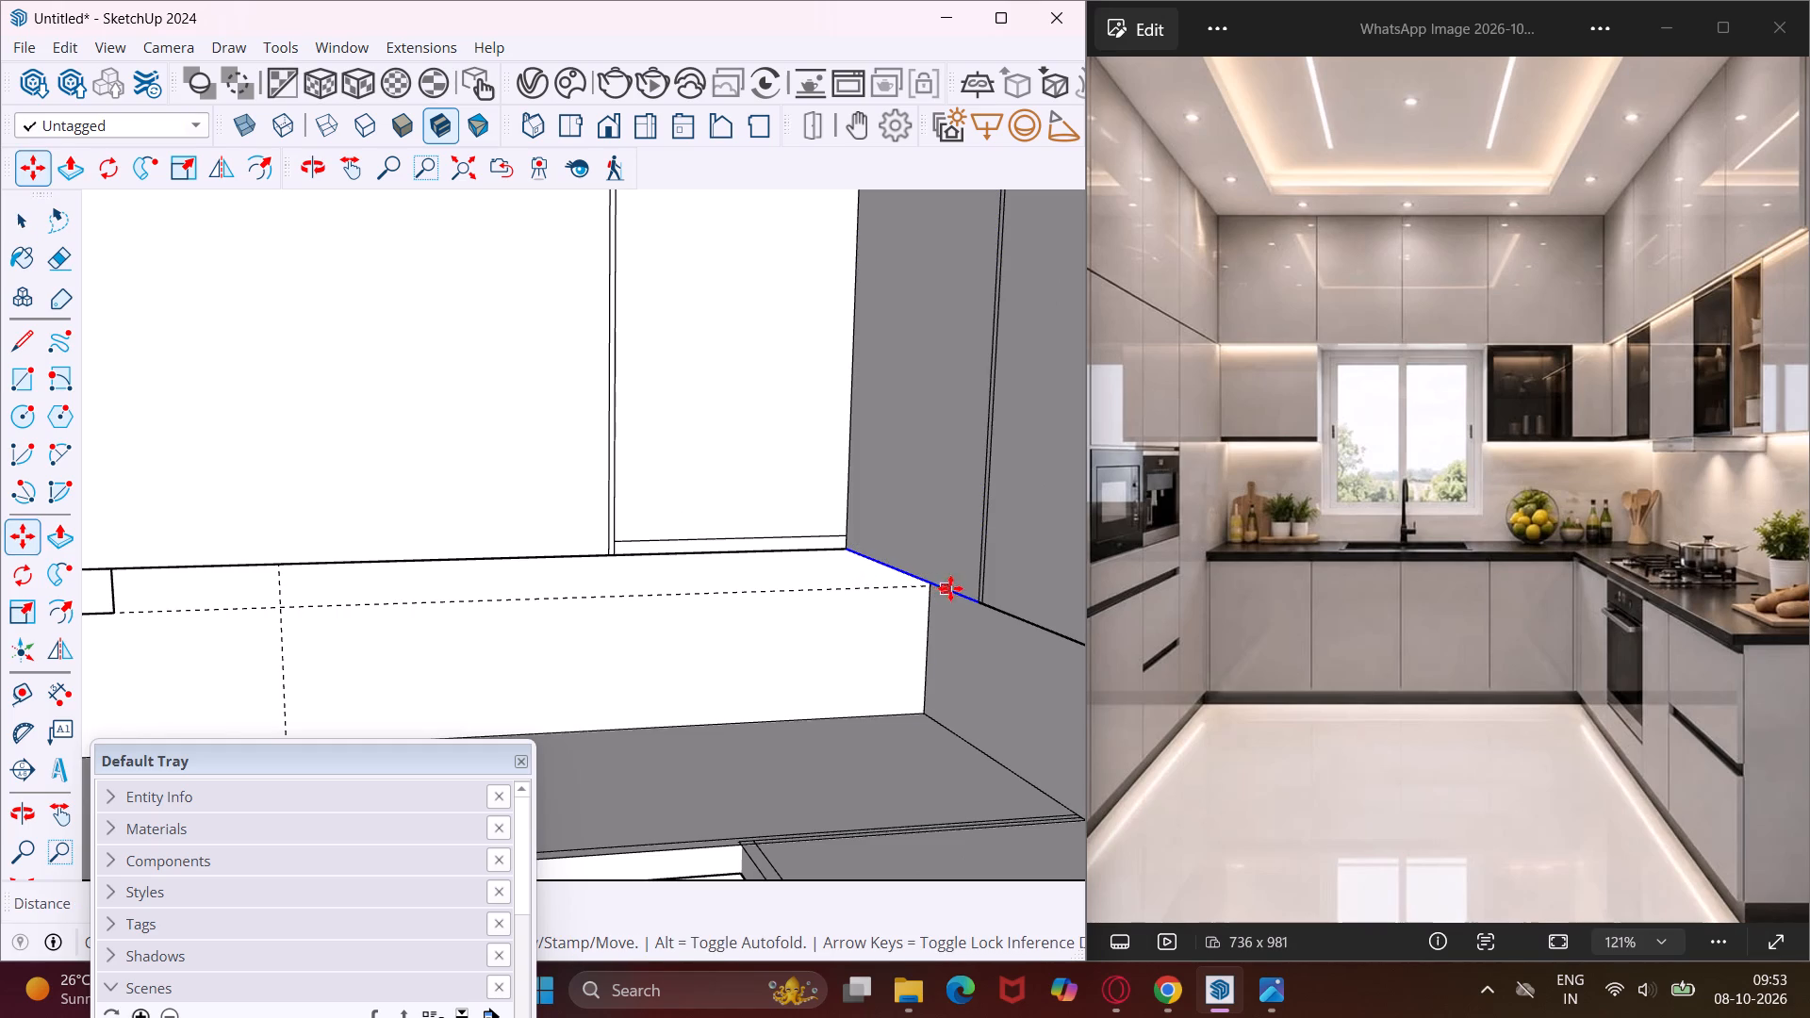
left_click(975, 600)
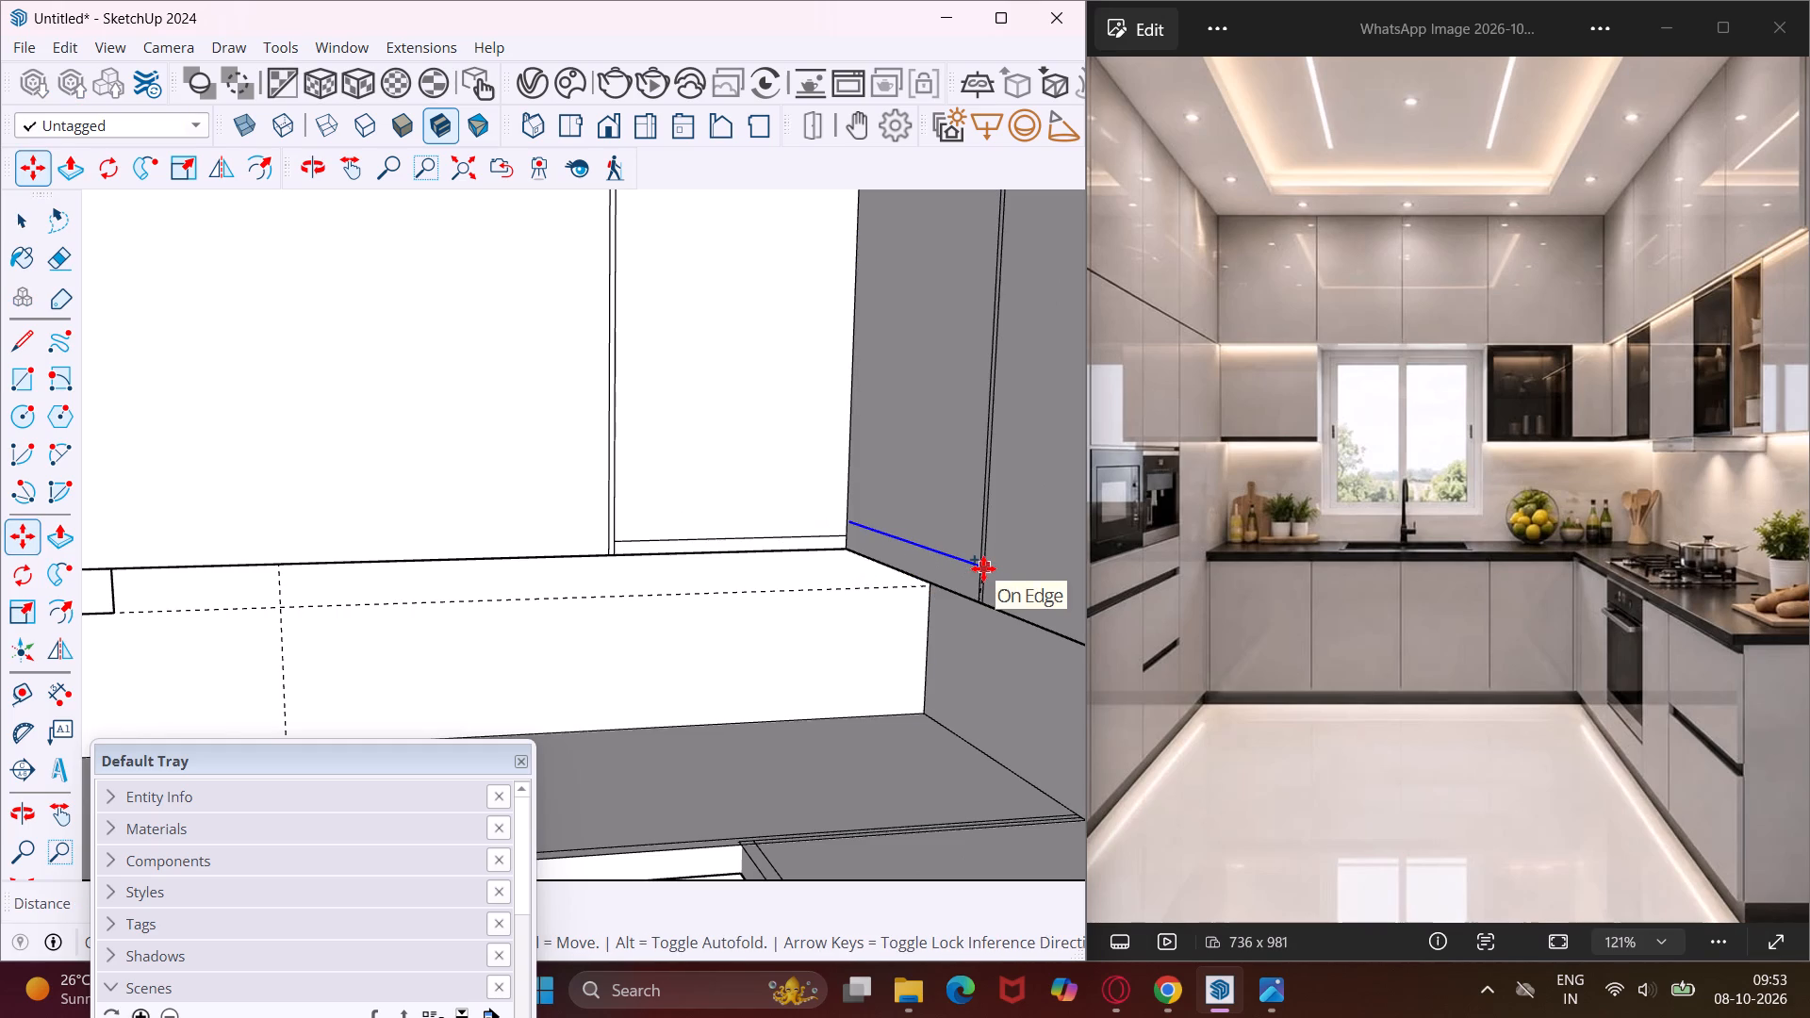
scroll(980, 567, "up", 8)
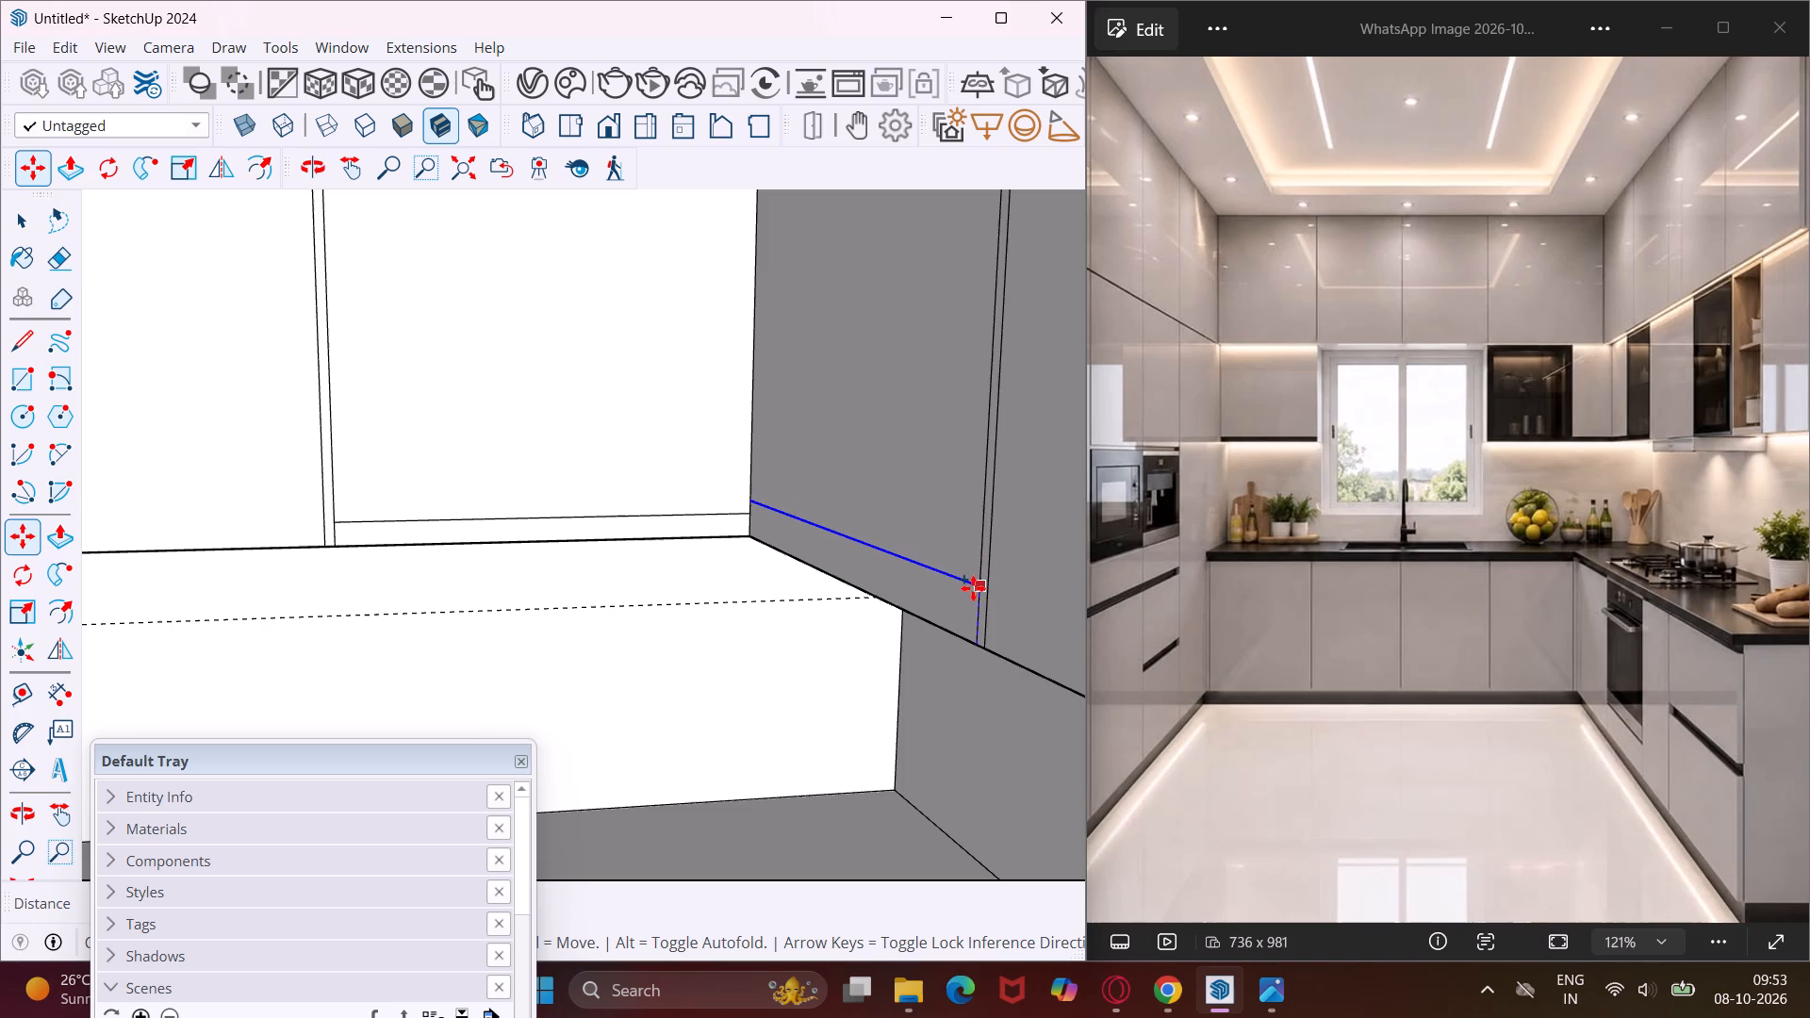
type("1\"")
key("Return")
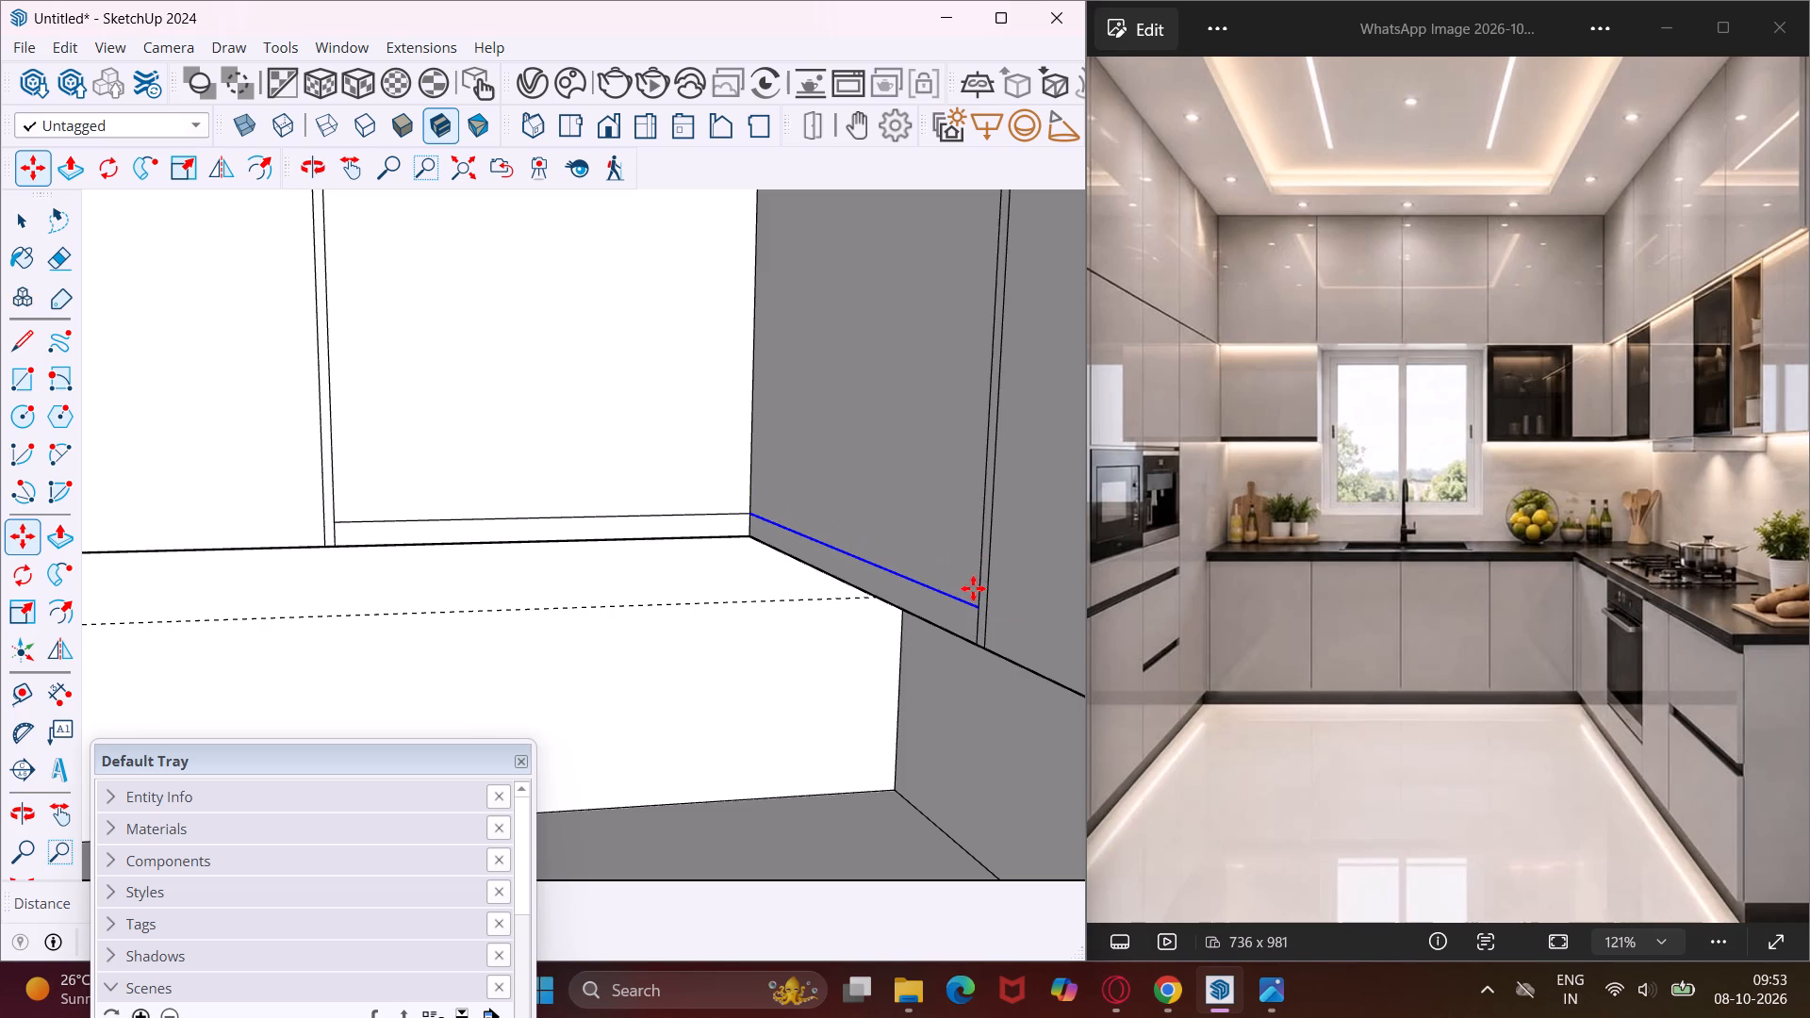
scroll(782, 507, "down", 17)
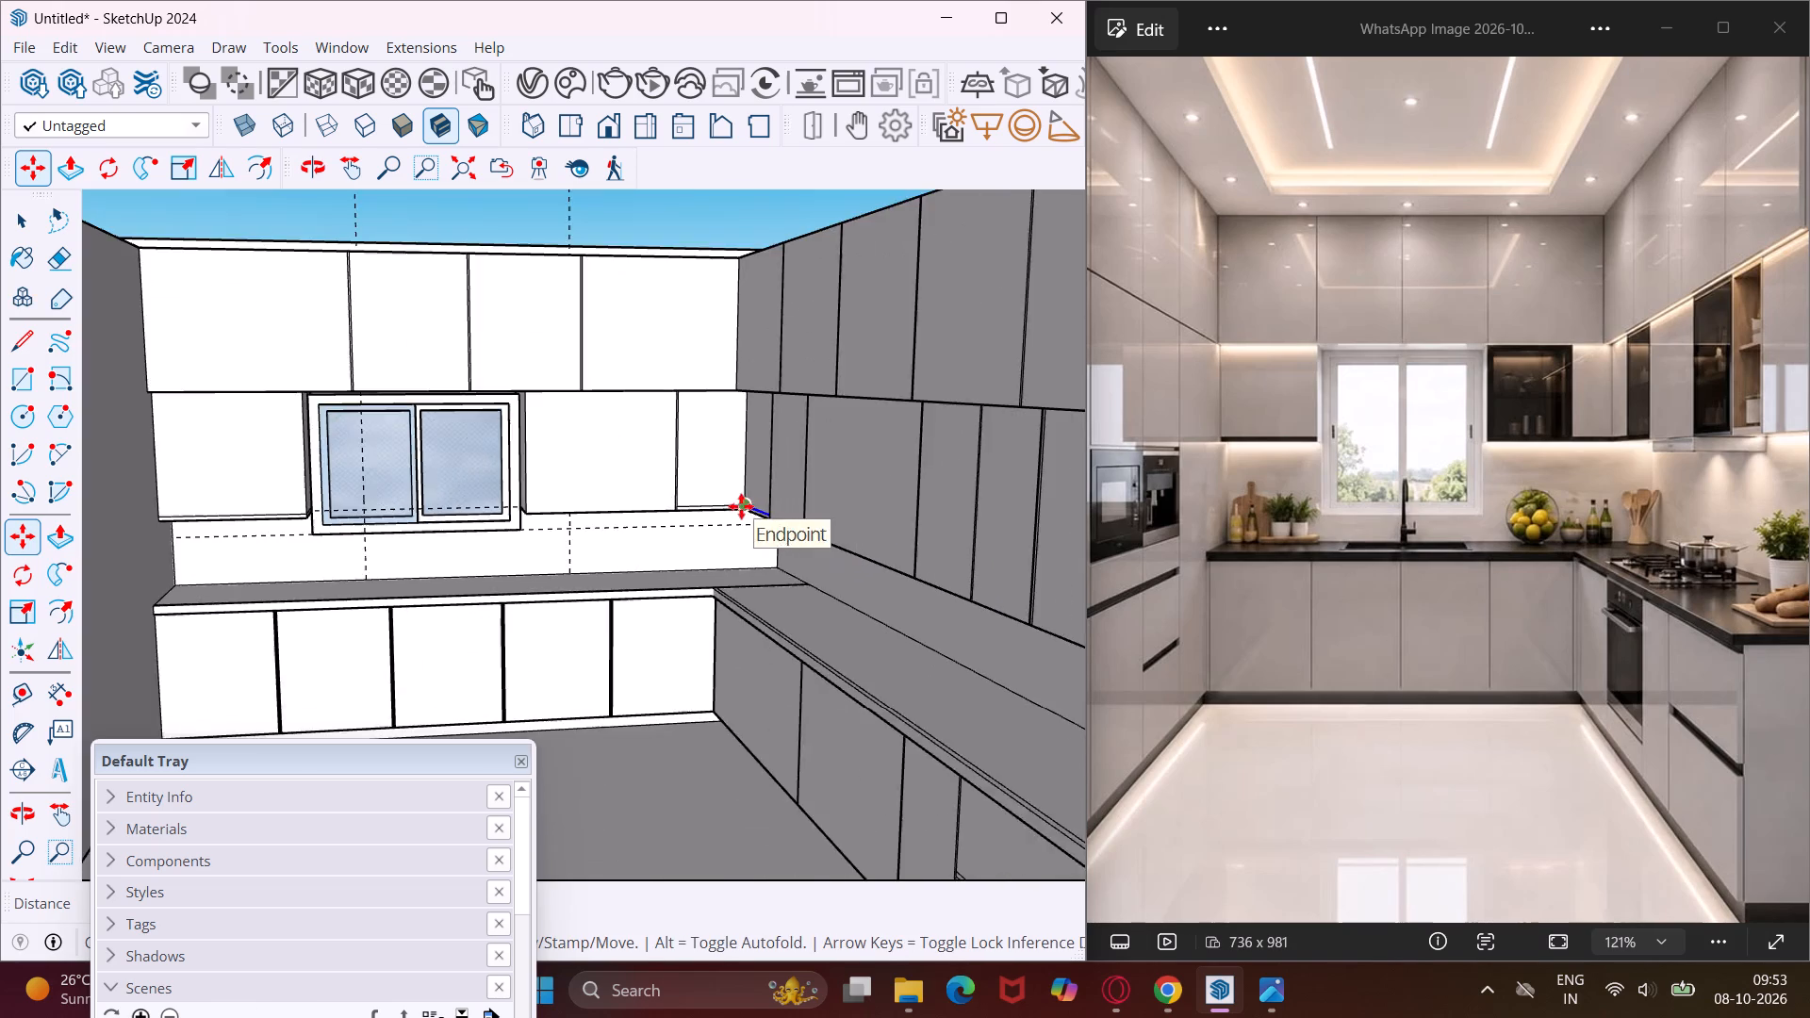
scroll(741, 506, "down", 4)
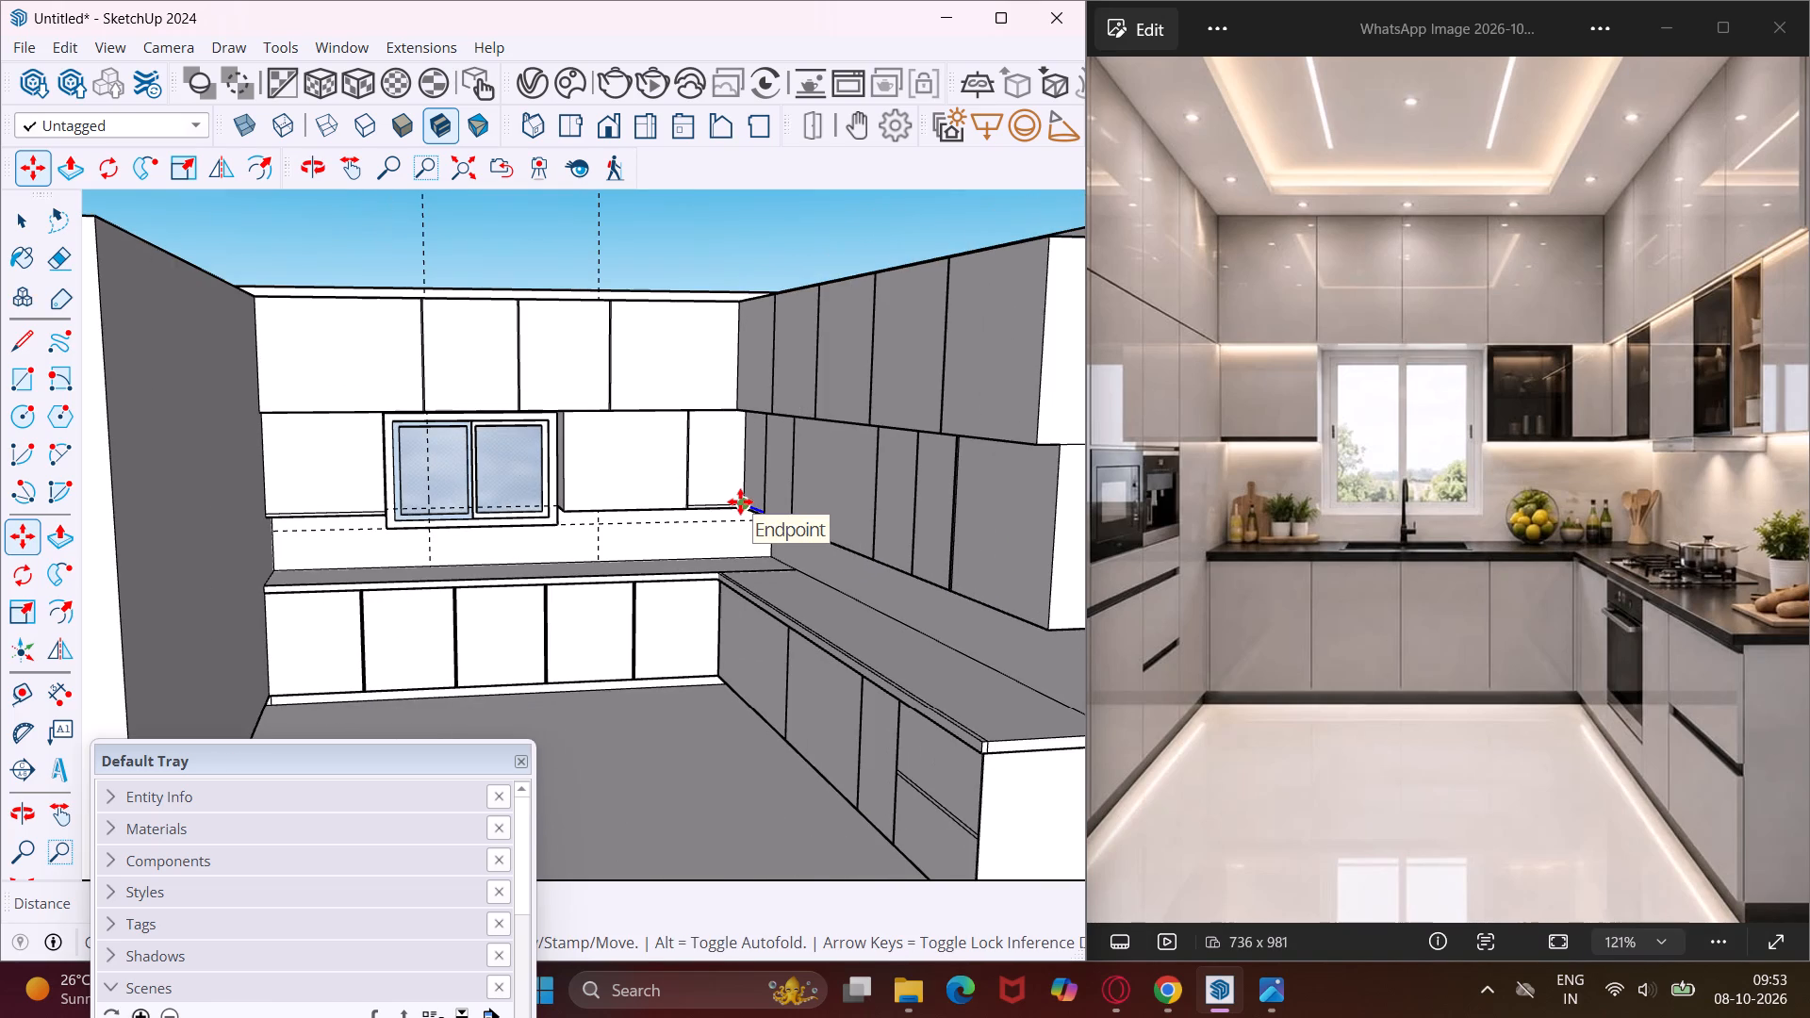
scroll(740, 501, "down", 3)
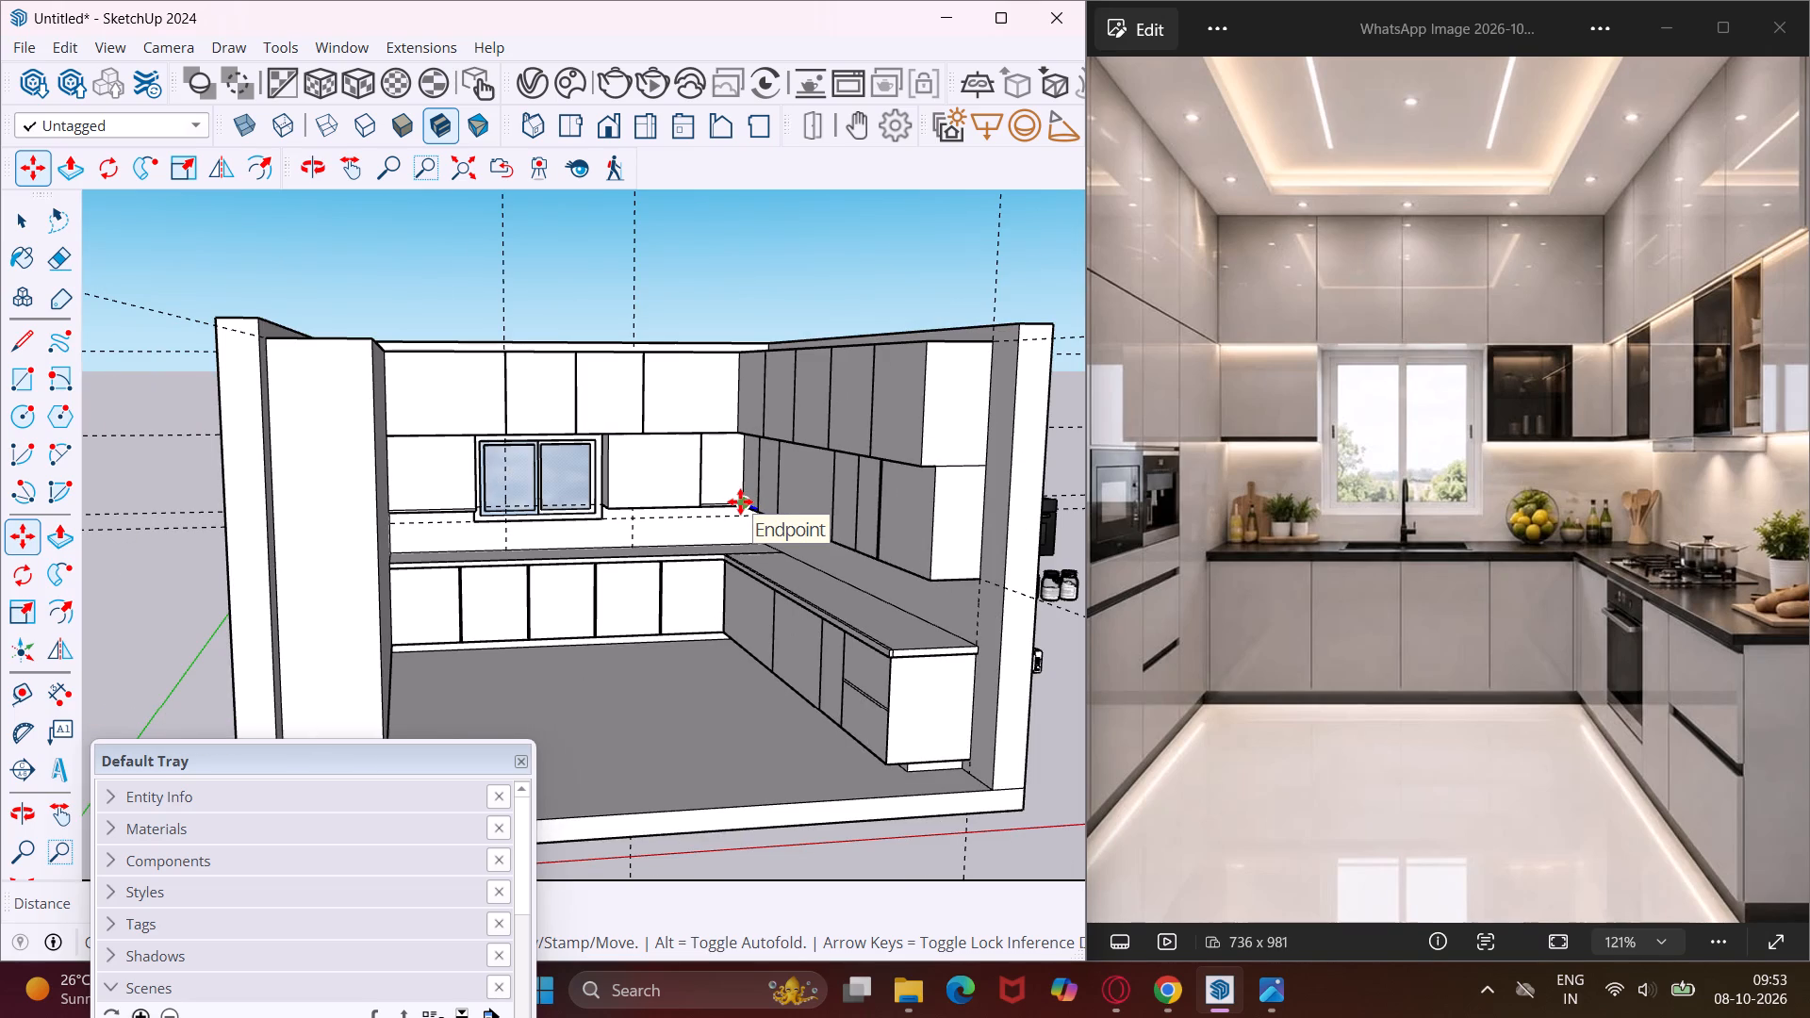
key("Escape")
key("space")
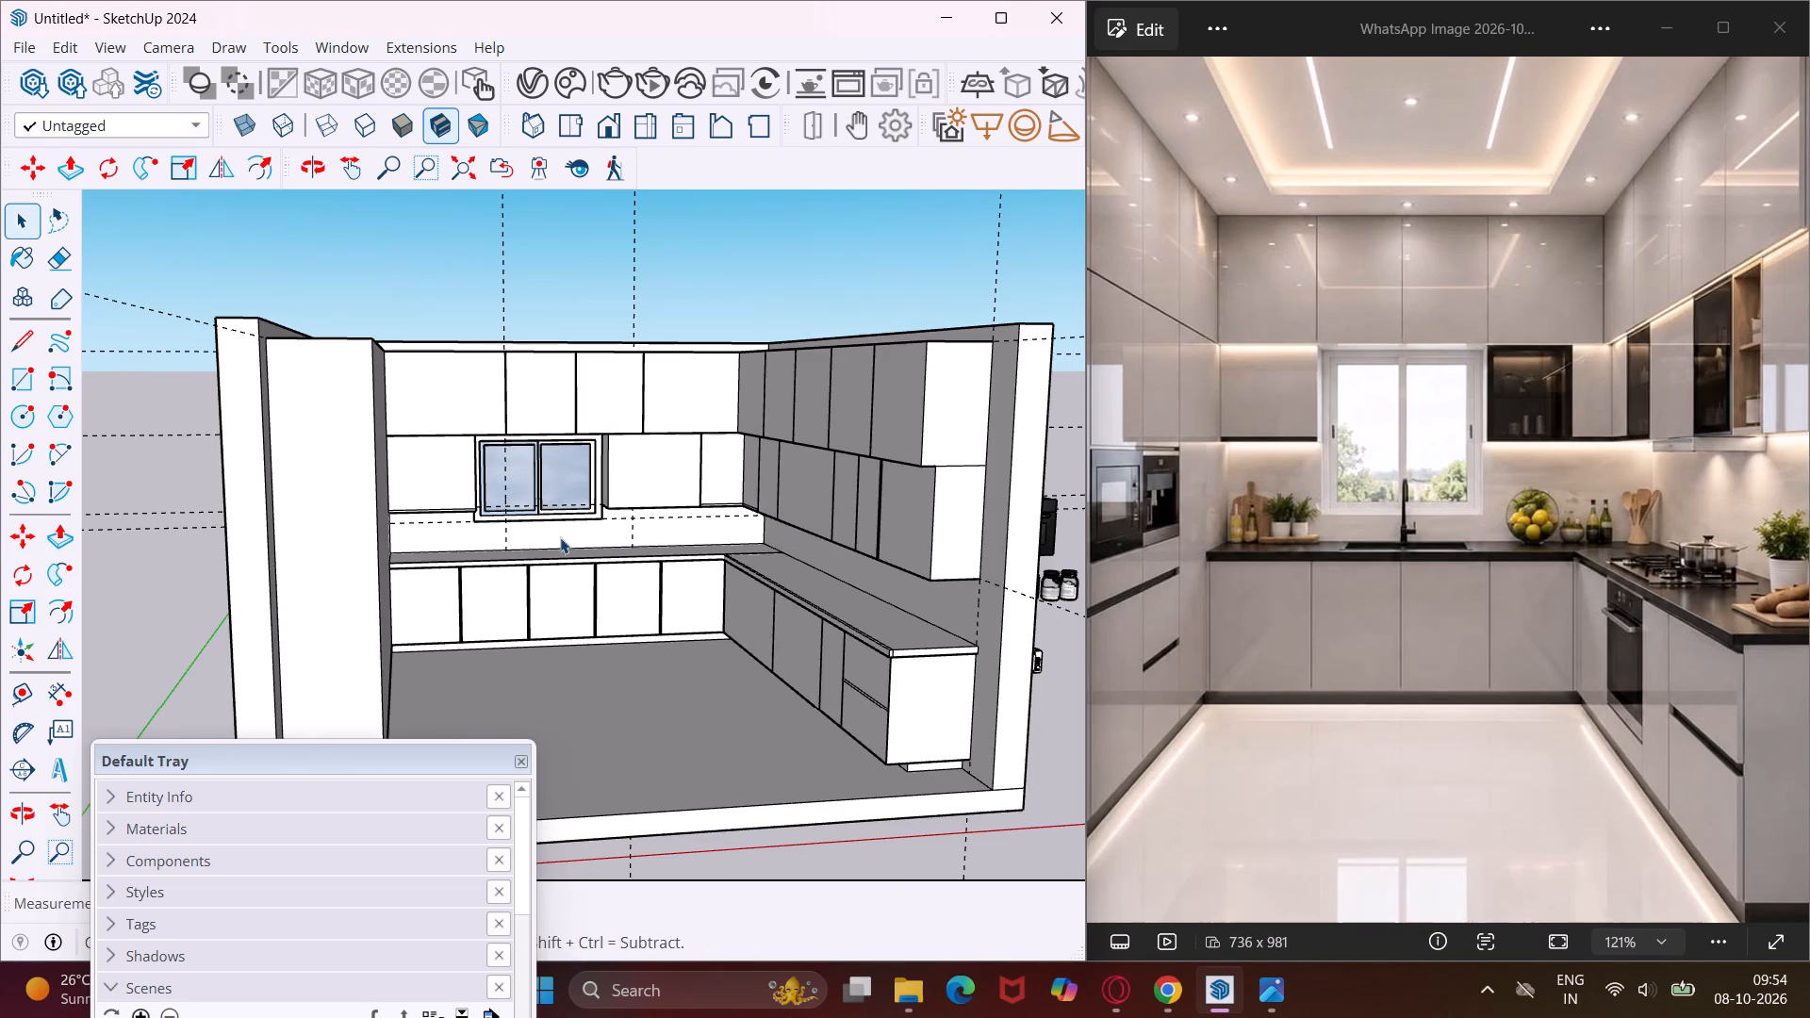
Copy the top front edge of the undivided lower wall cabinet beside the window 1" forward along the upper cabinet's underside.
scroll(491, 520, "up", 4)
middle_click_drag(491, 520, 400, 512)
scroll(391, 466, "up", 14)
scroll(433, 404, "down", 4)
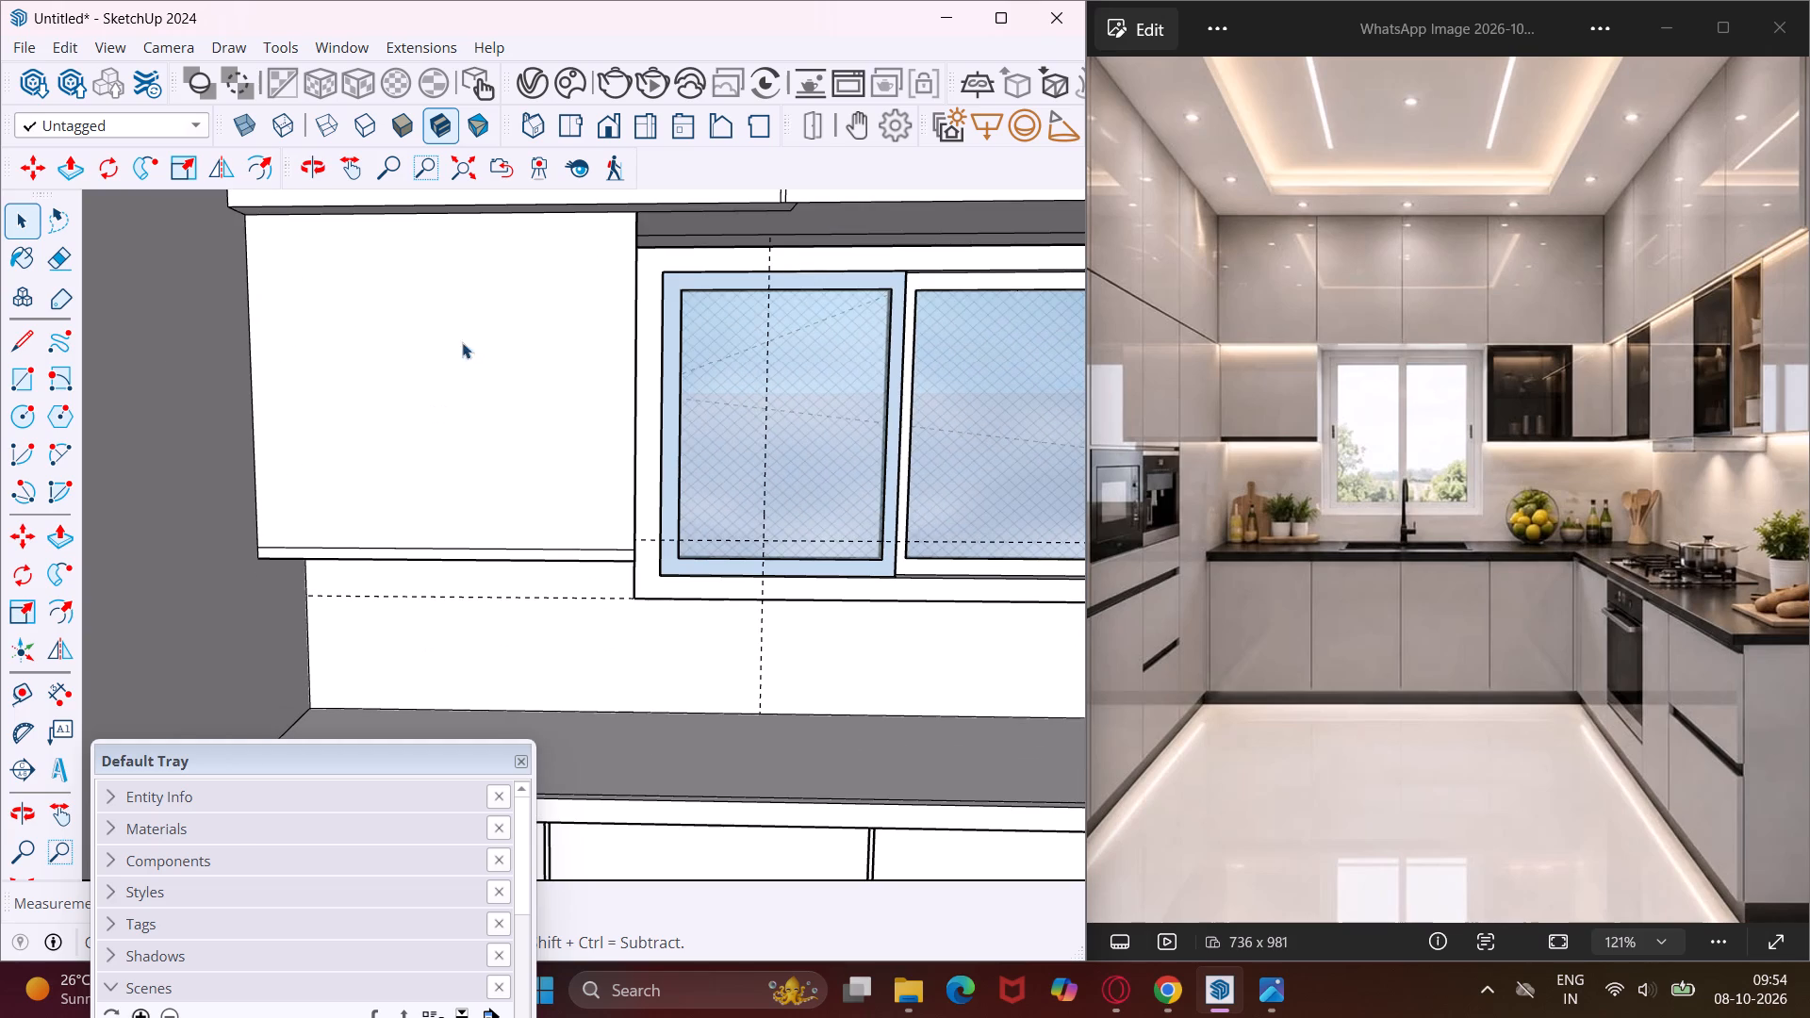
scroll(501, 213, "up", 6)
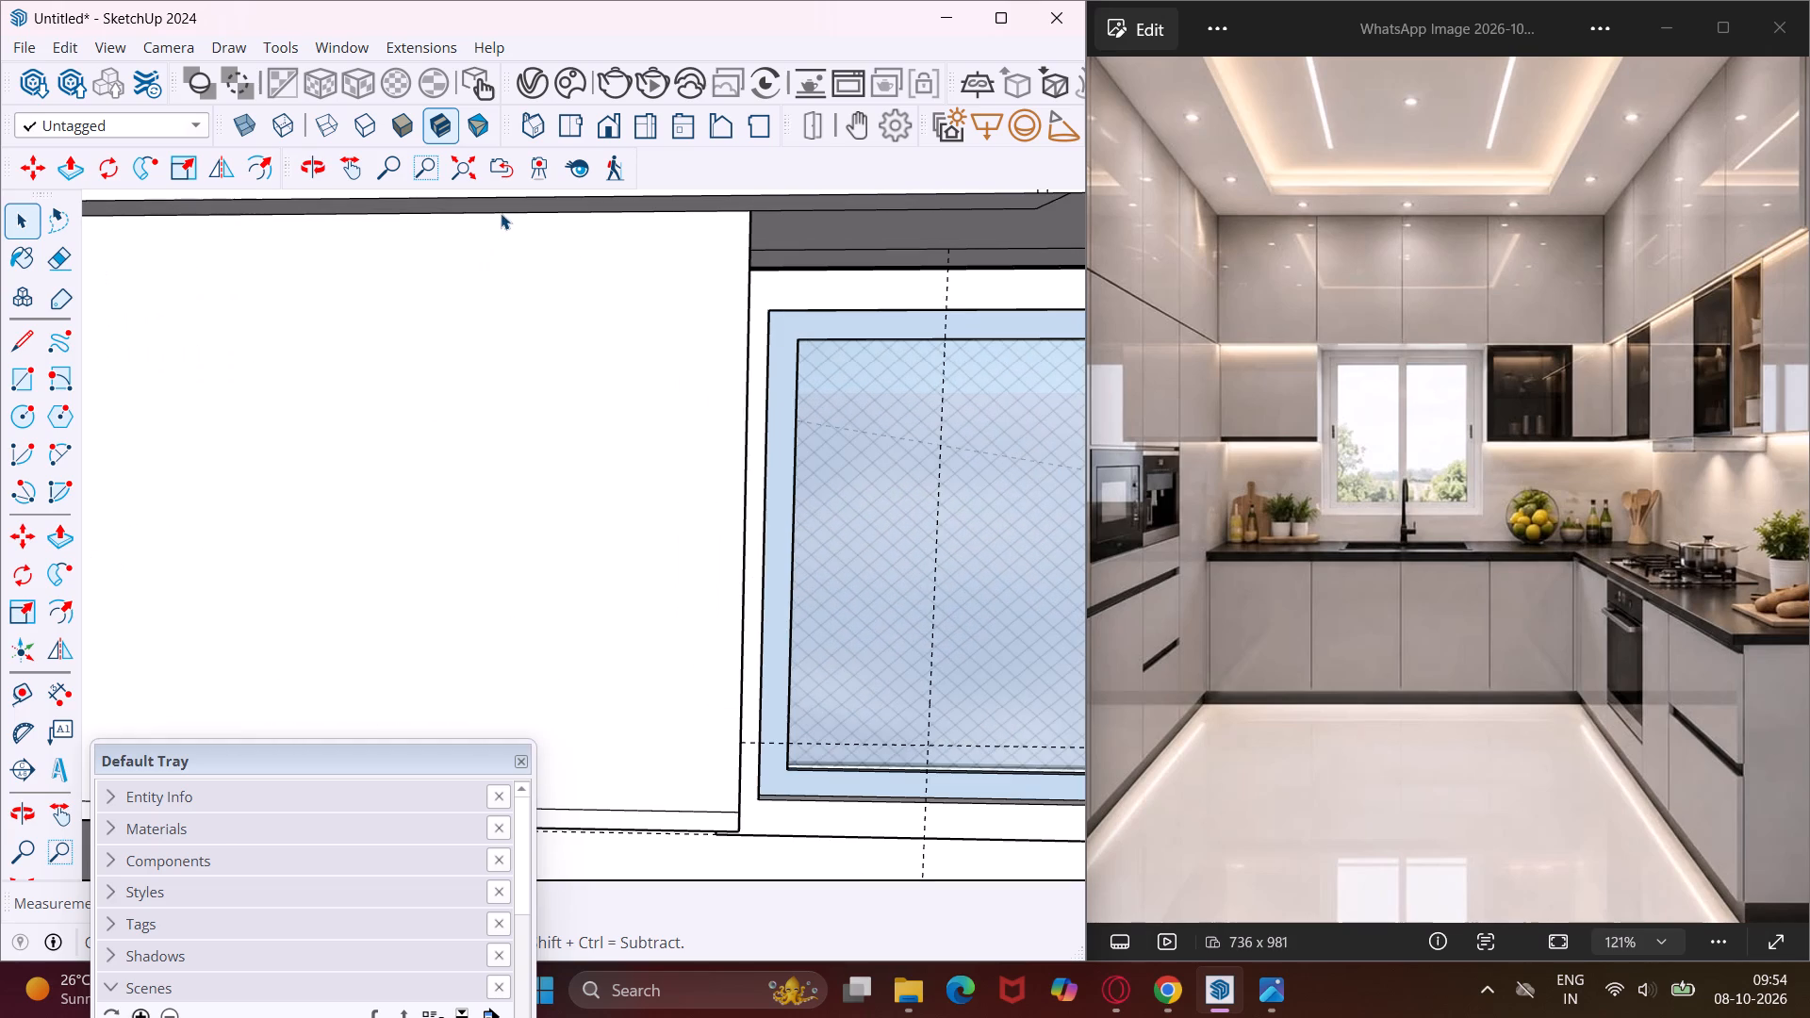
left_click(501, 213)
key("m")
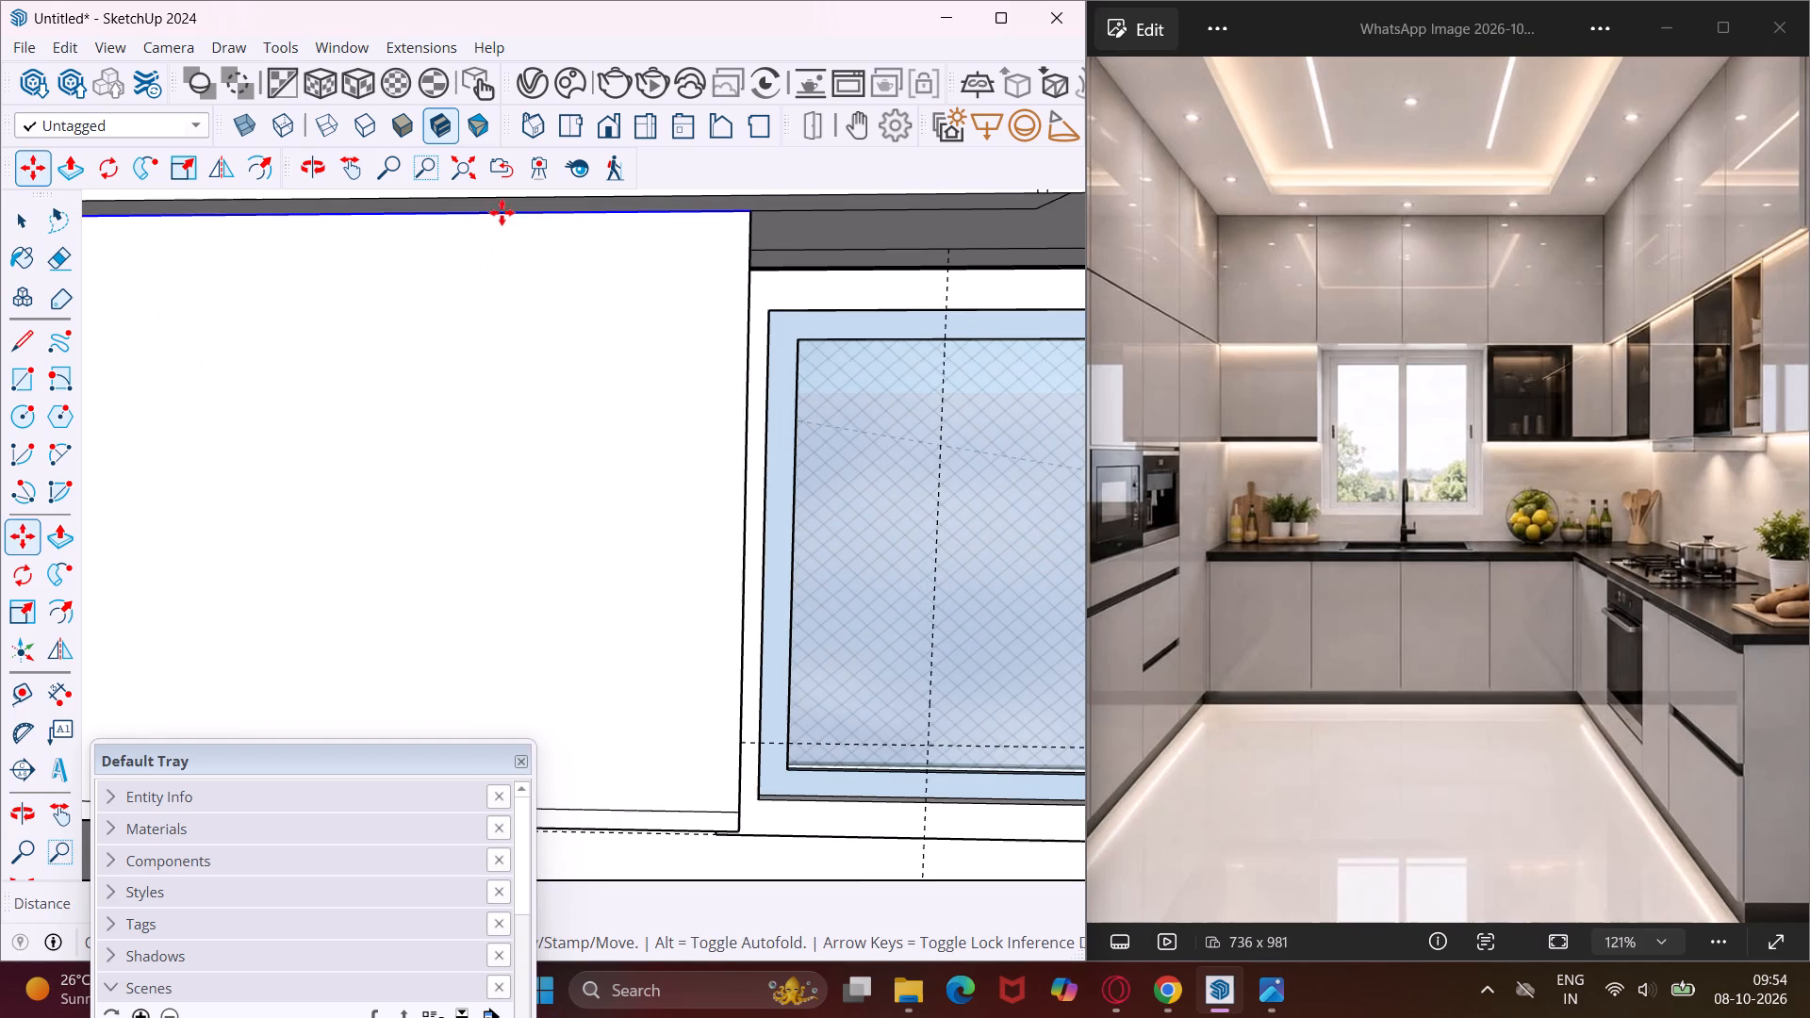
left_click(748, 216)
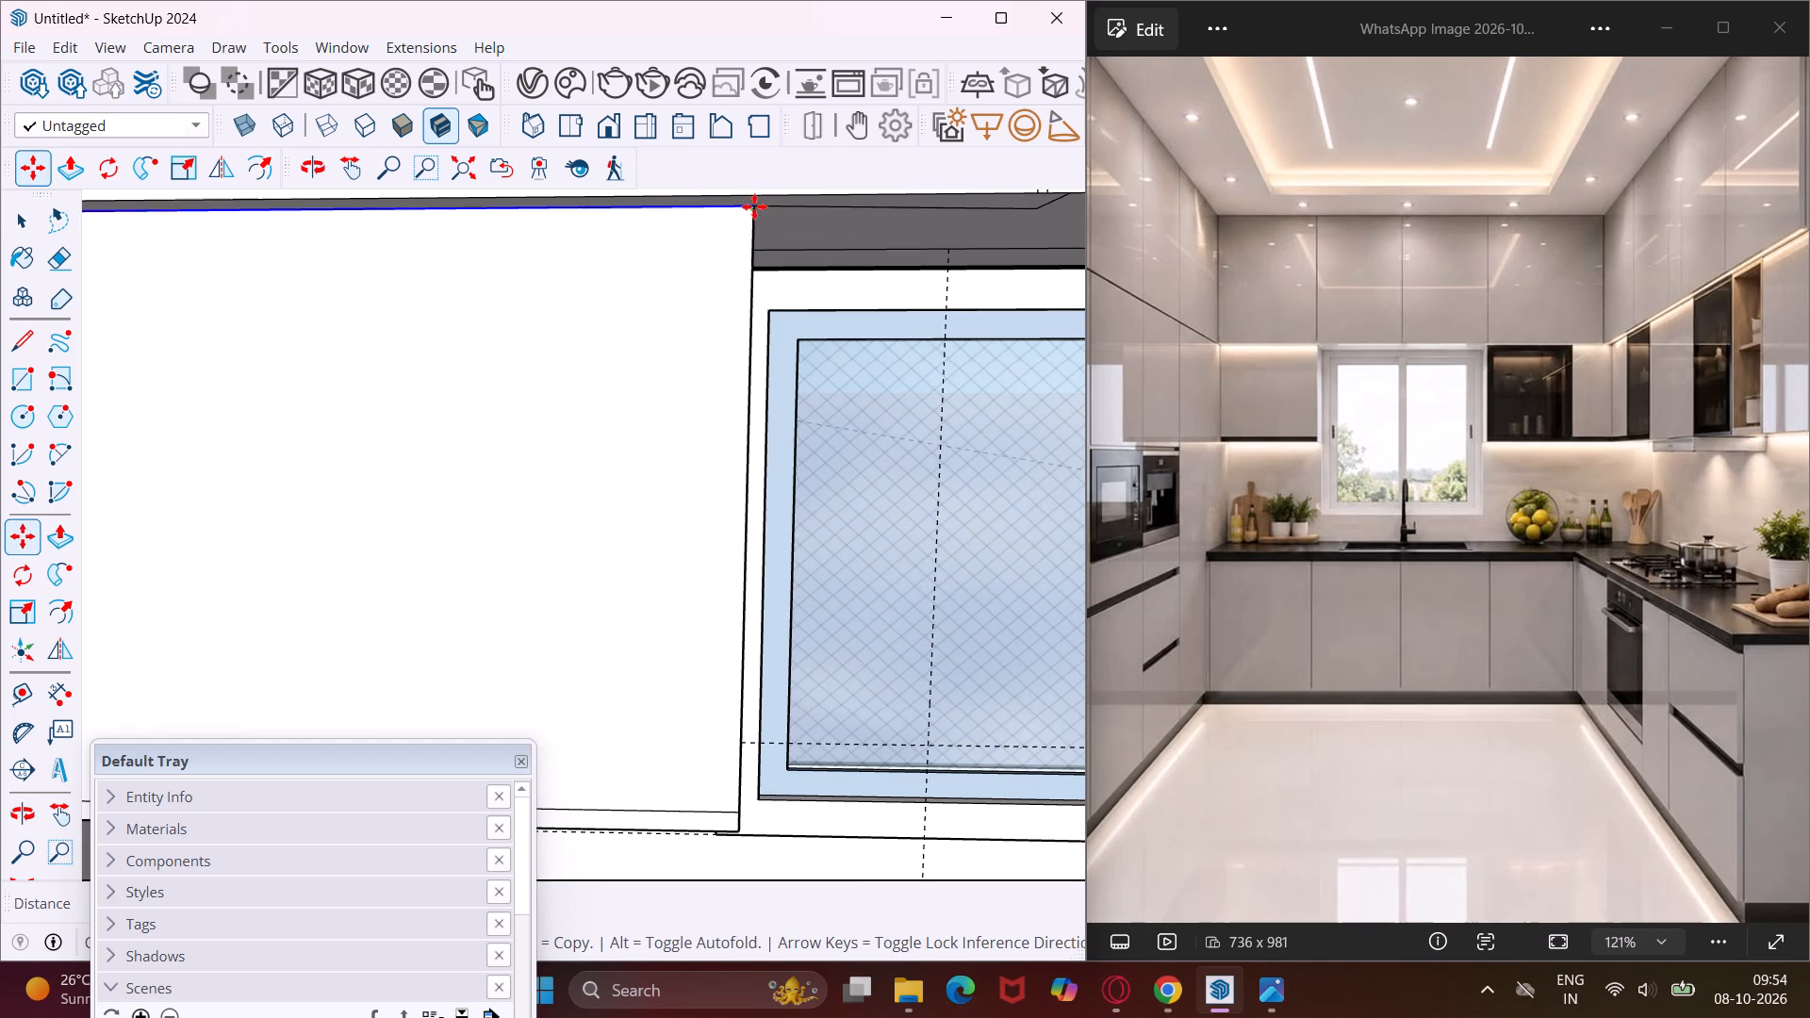
scroll(752, 195, "down", 3)
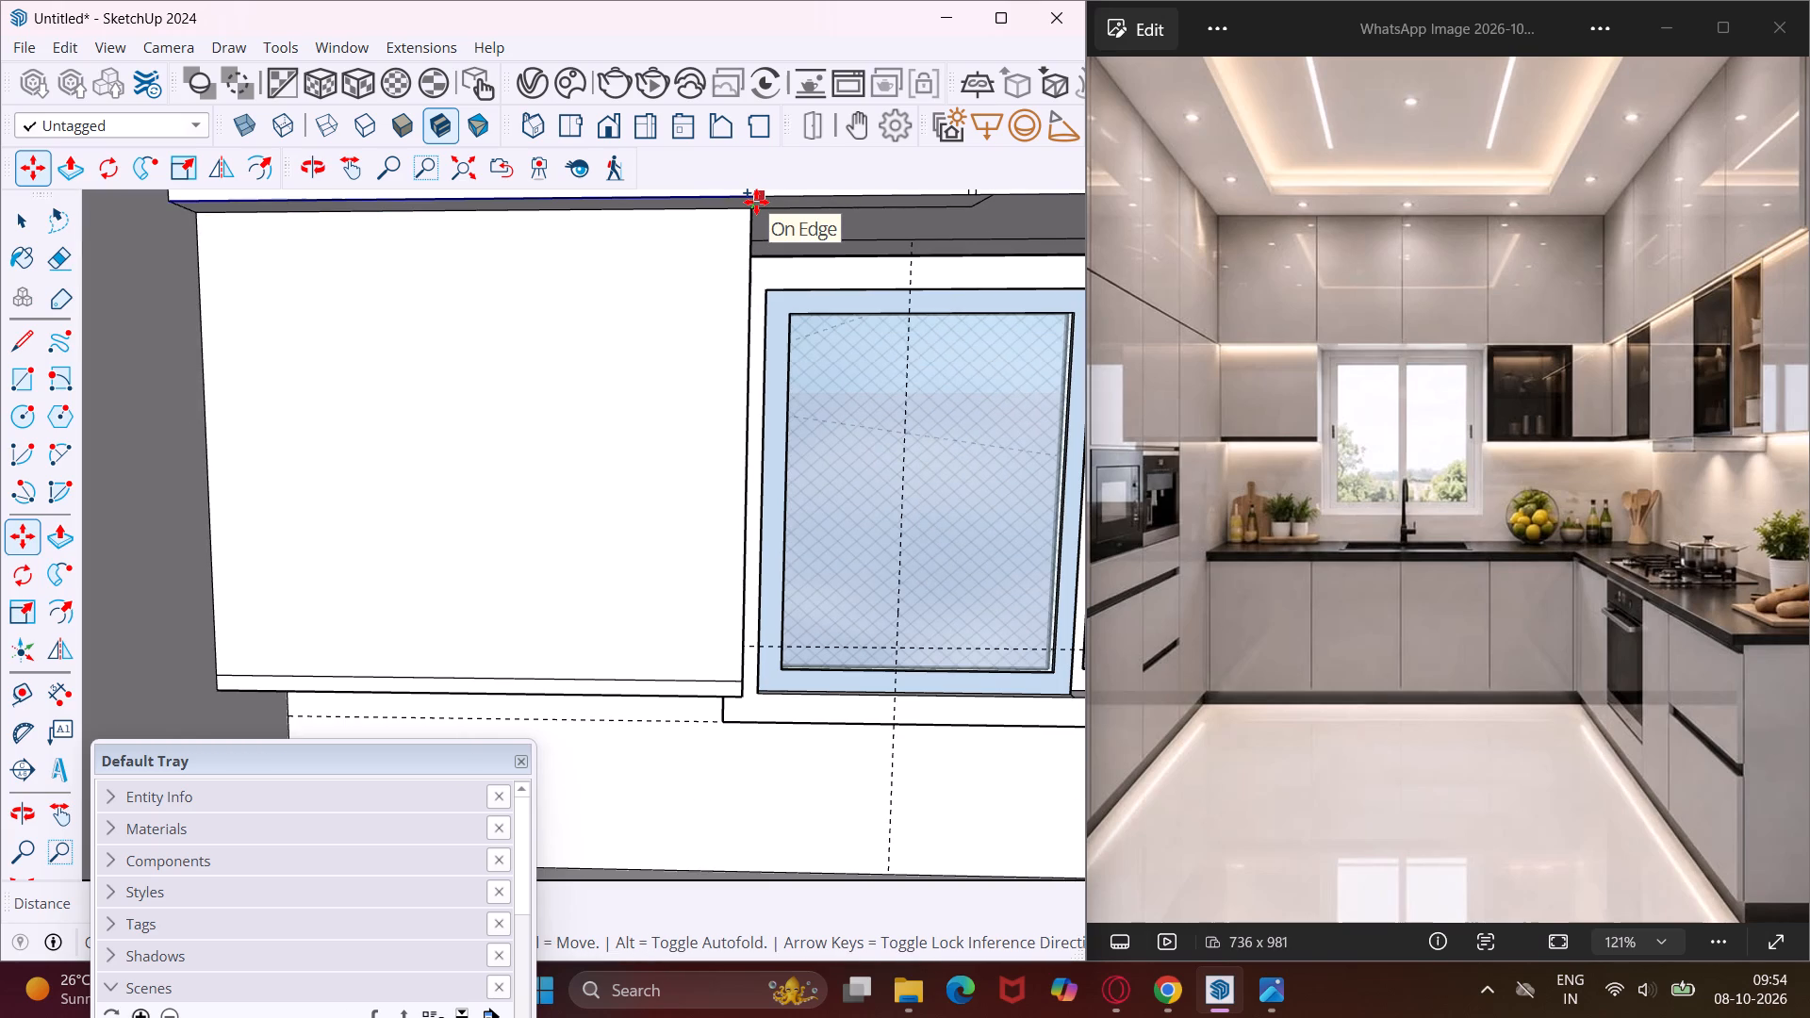
type("1\"")
key("Return")
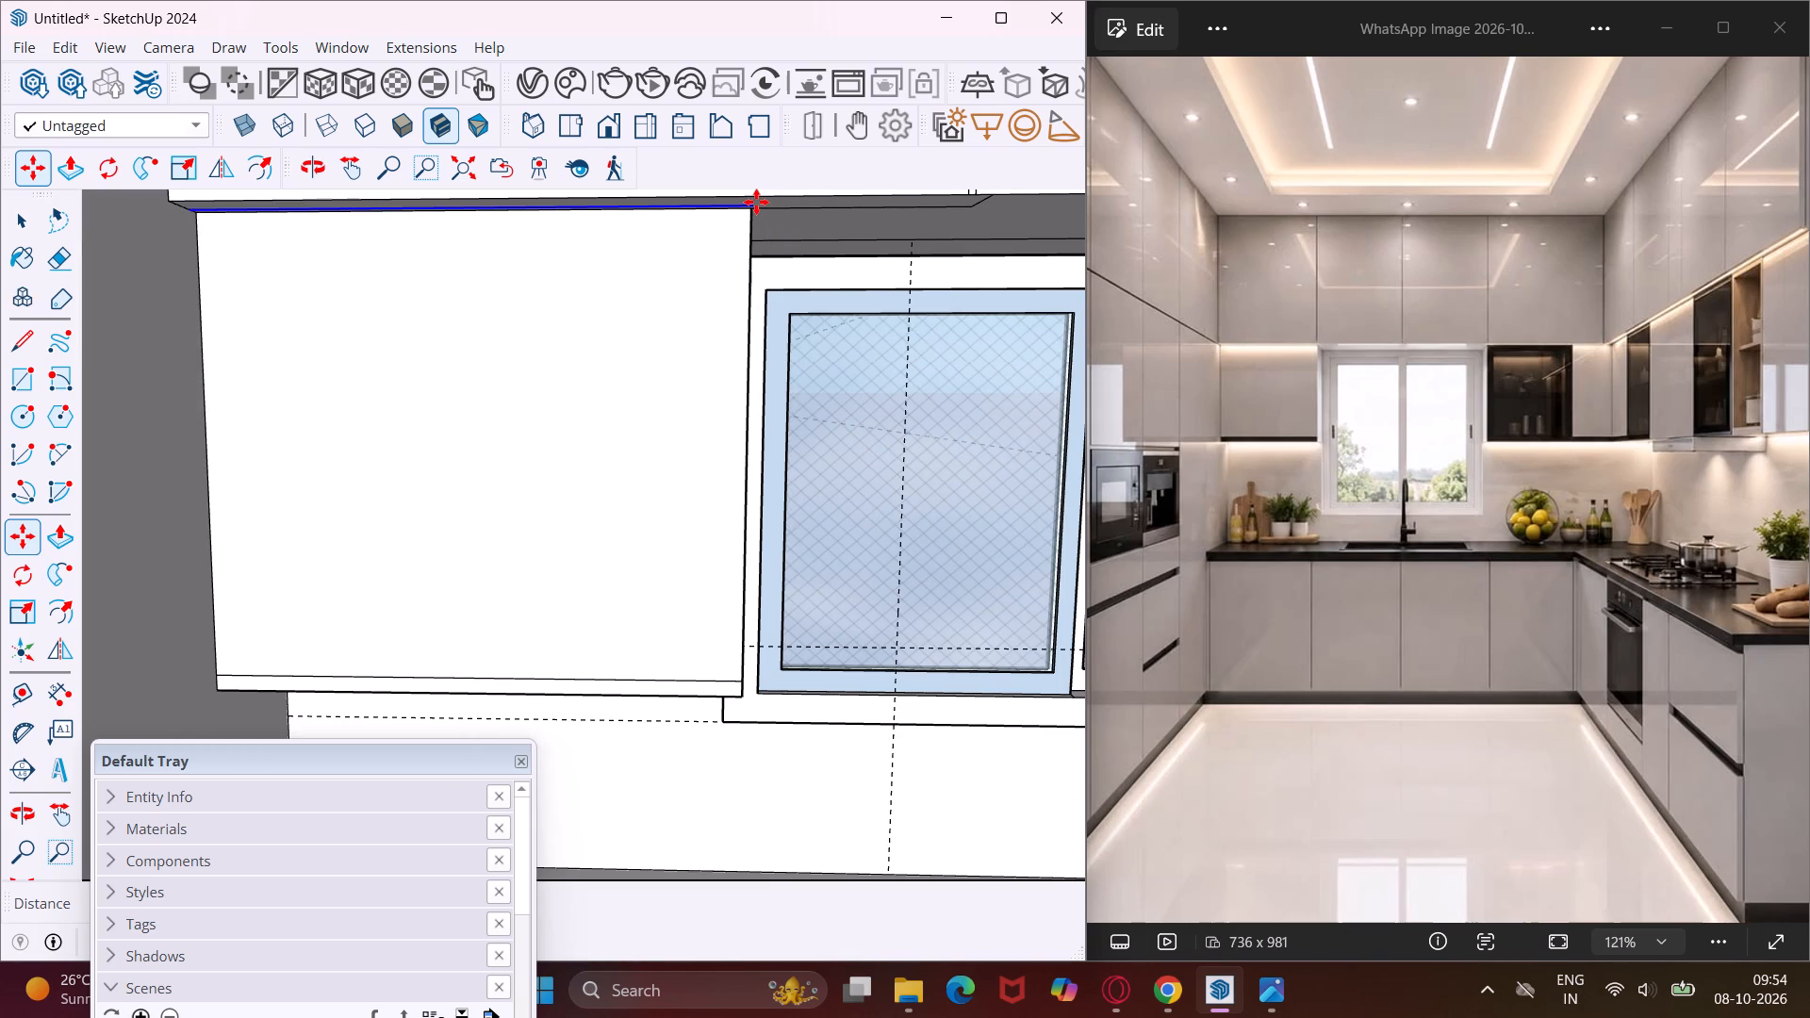
scroll(707, 223, "up", 5)
middle_click_drag(707, 223, 785, 173)
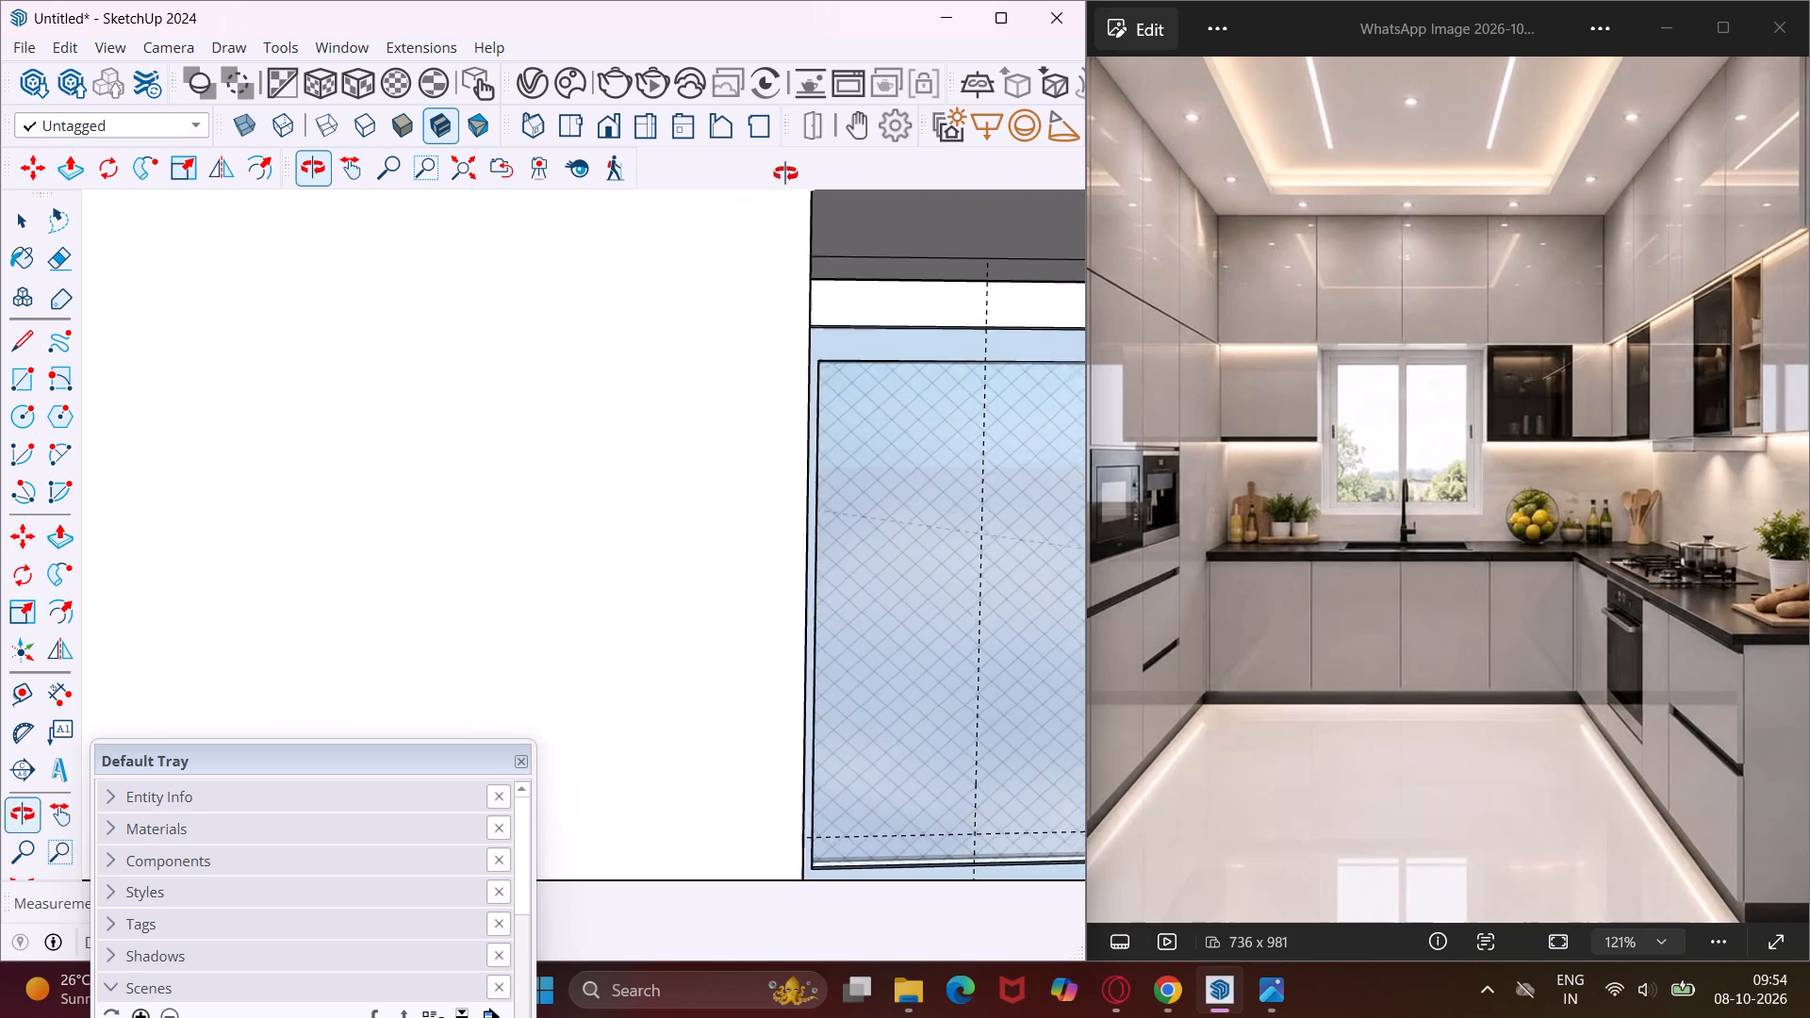
middle_click_drag(785, 173, 963, 223)
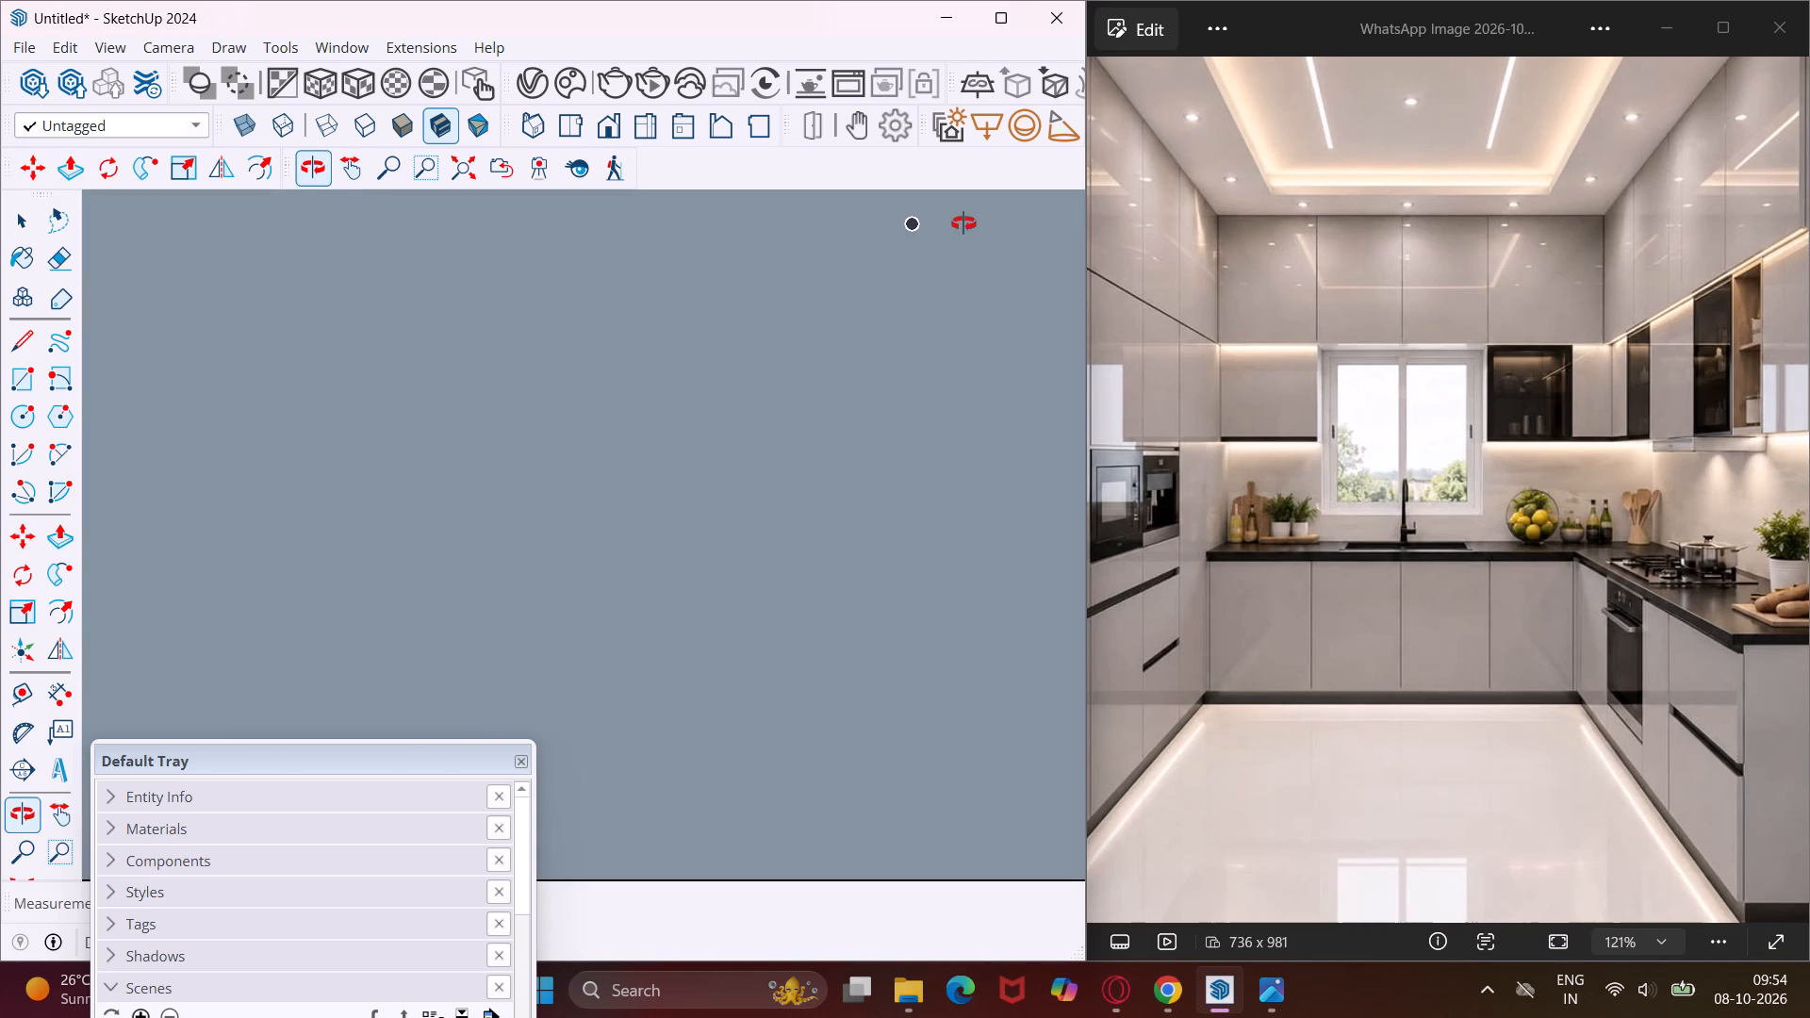
middle_click_drag(963, 223, 785, 199)
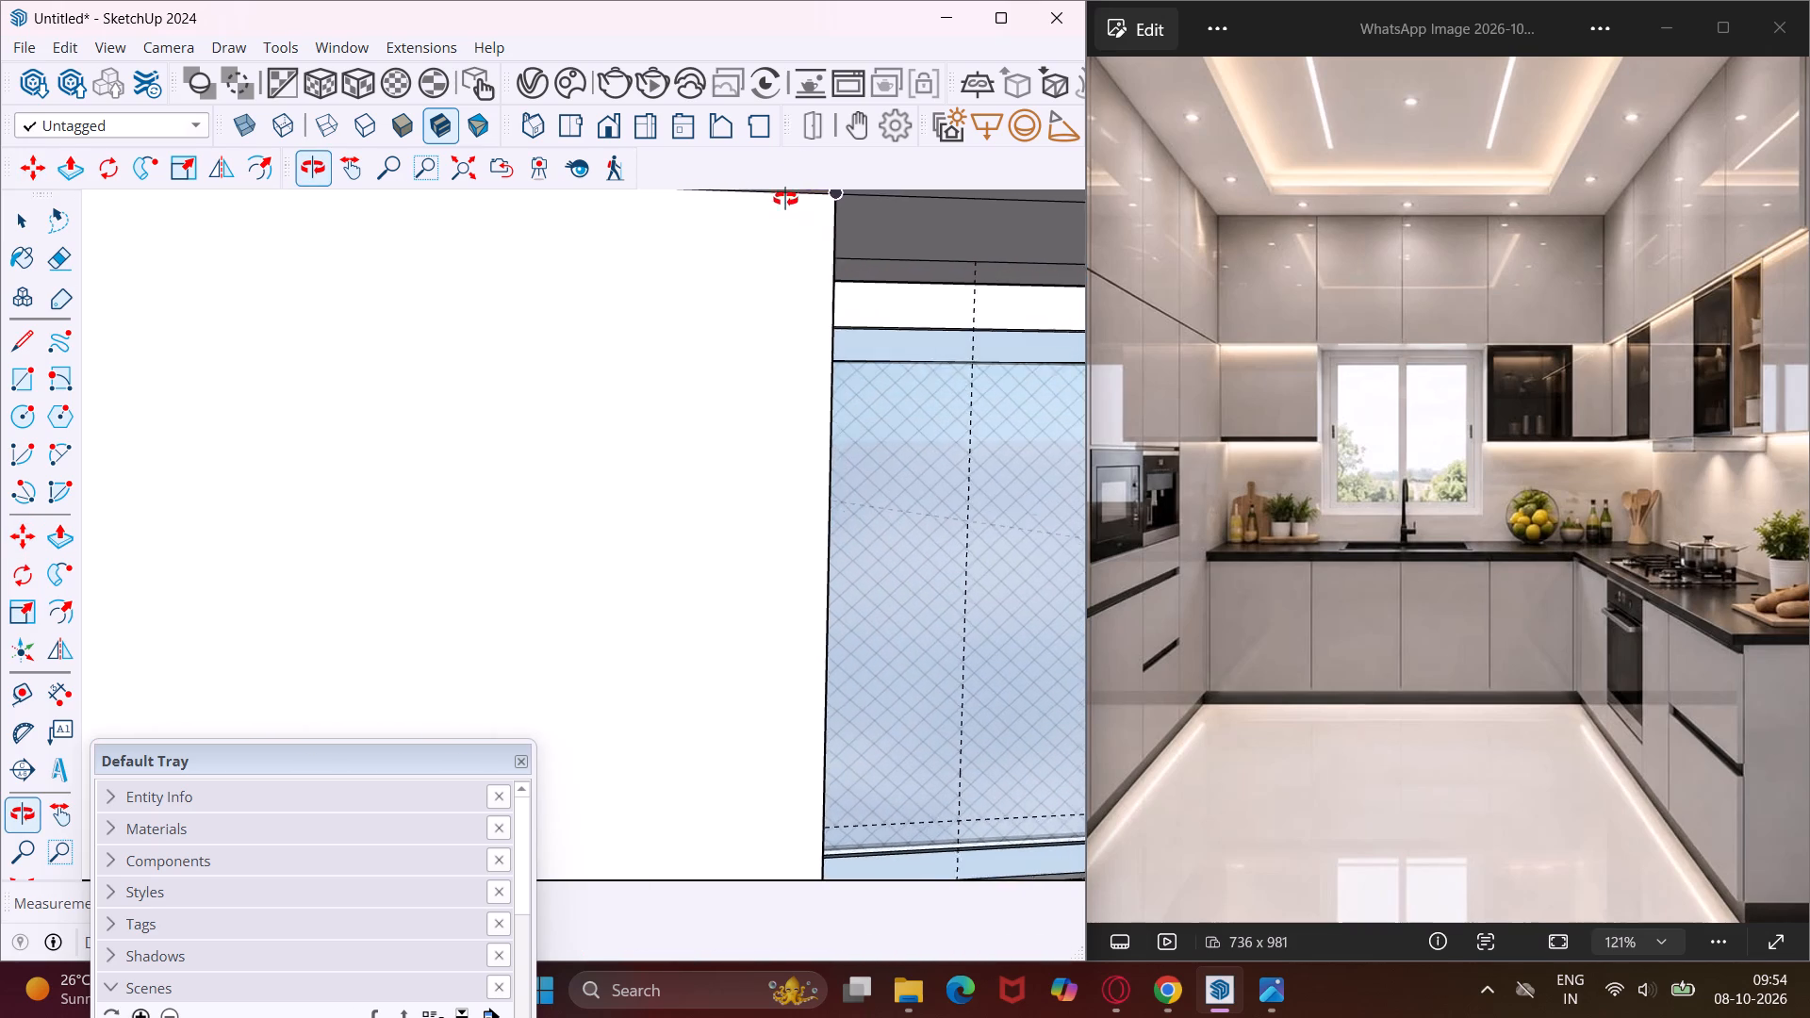
middle_click_drag(785, 199, 785, 198)
scroll(774, 258, "down", 9)
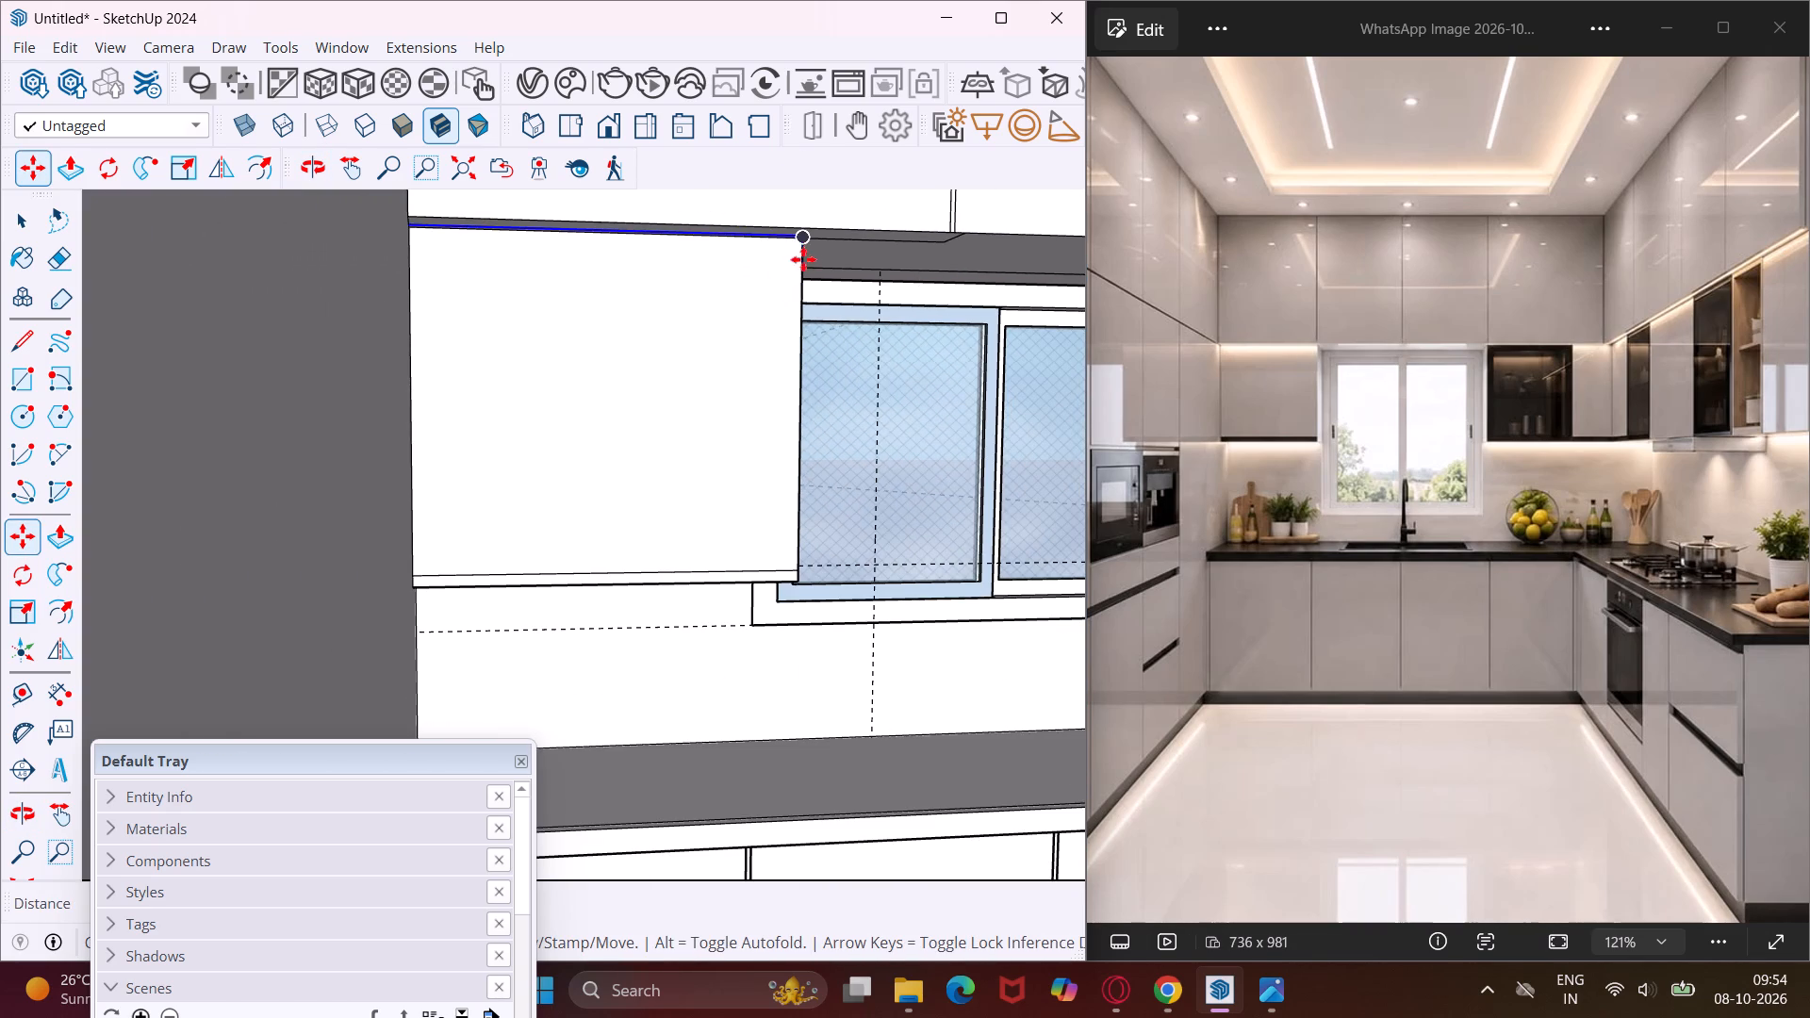
scroll(817, 243, "up", 4)
key("Escape")
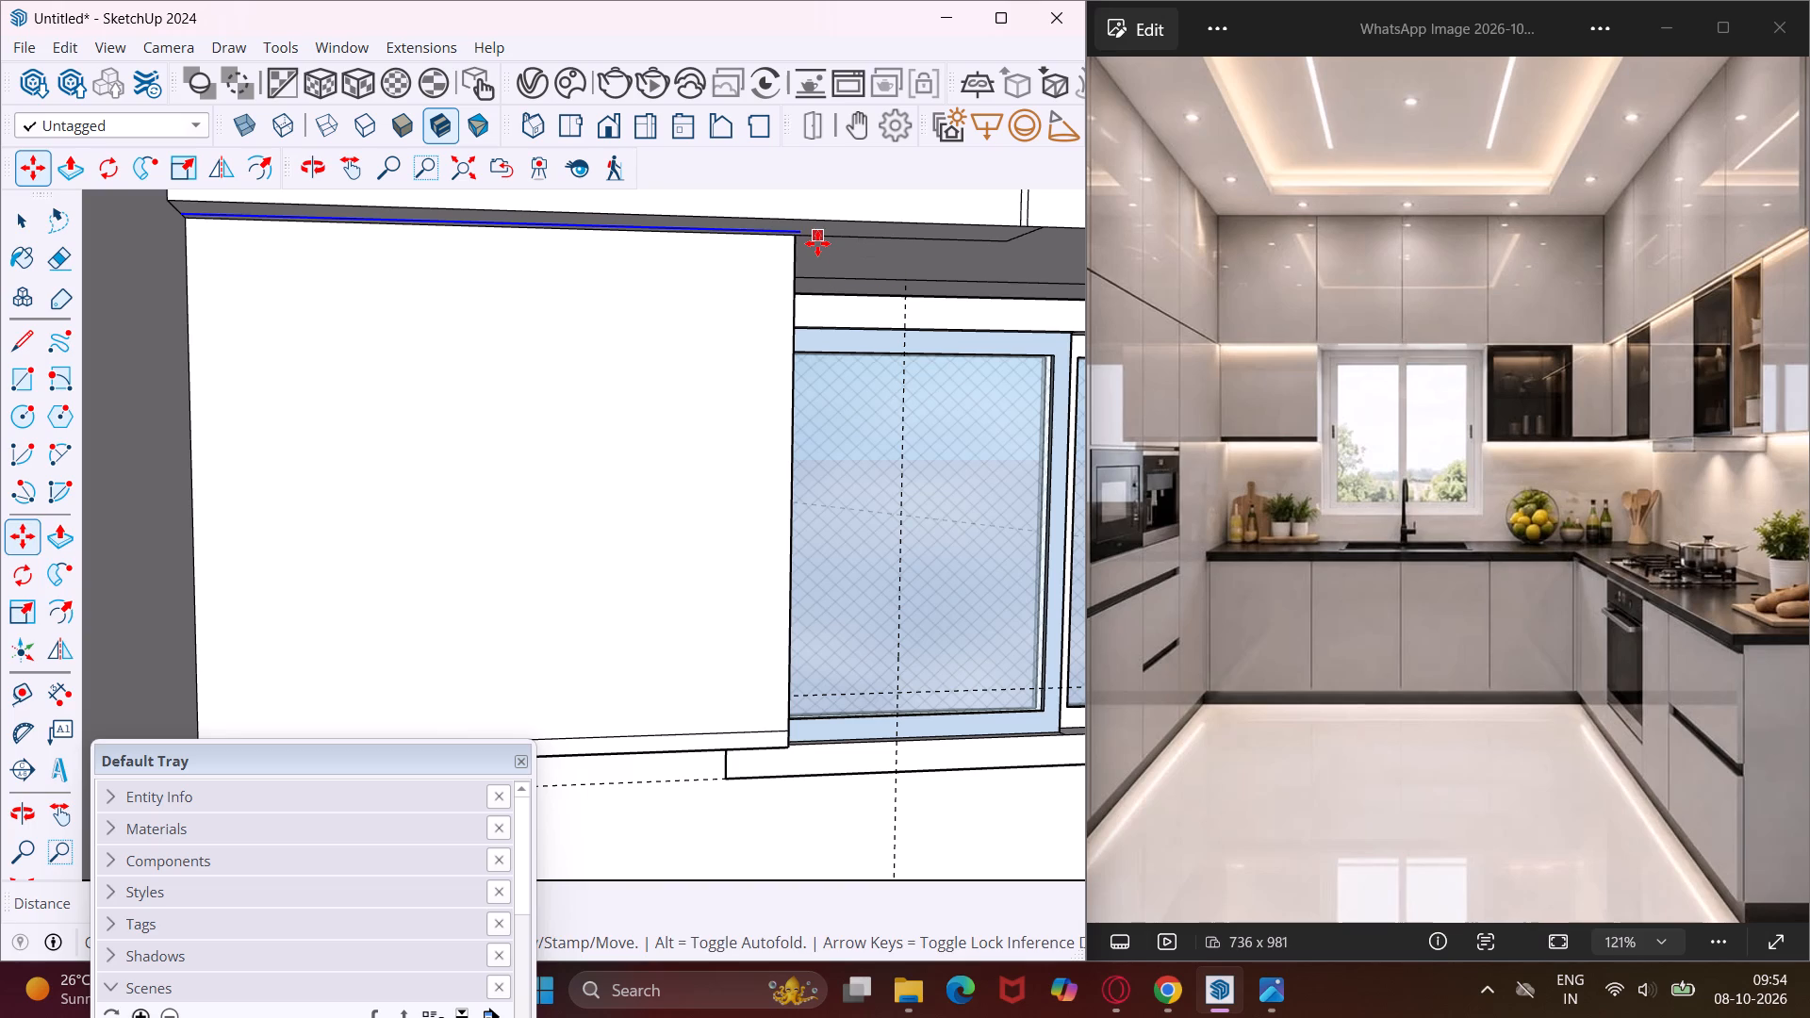
key("space")
Draw a line from that cabinet's window-side top front corner to the endpoint of the copied edge.
scroll(801, 235, "up", 10)
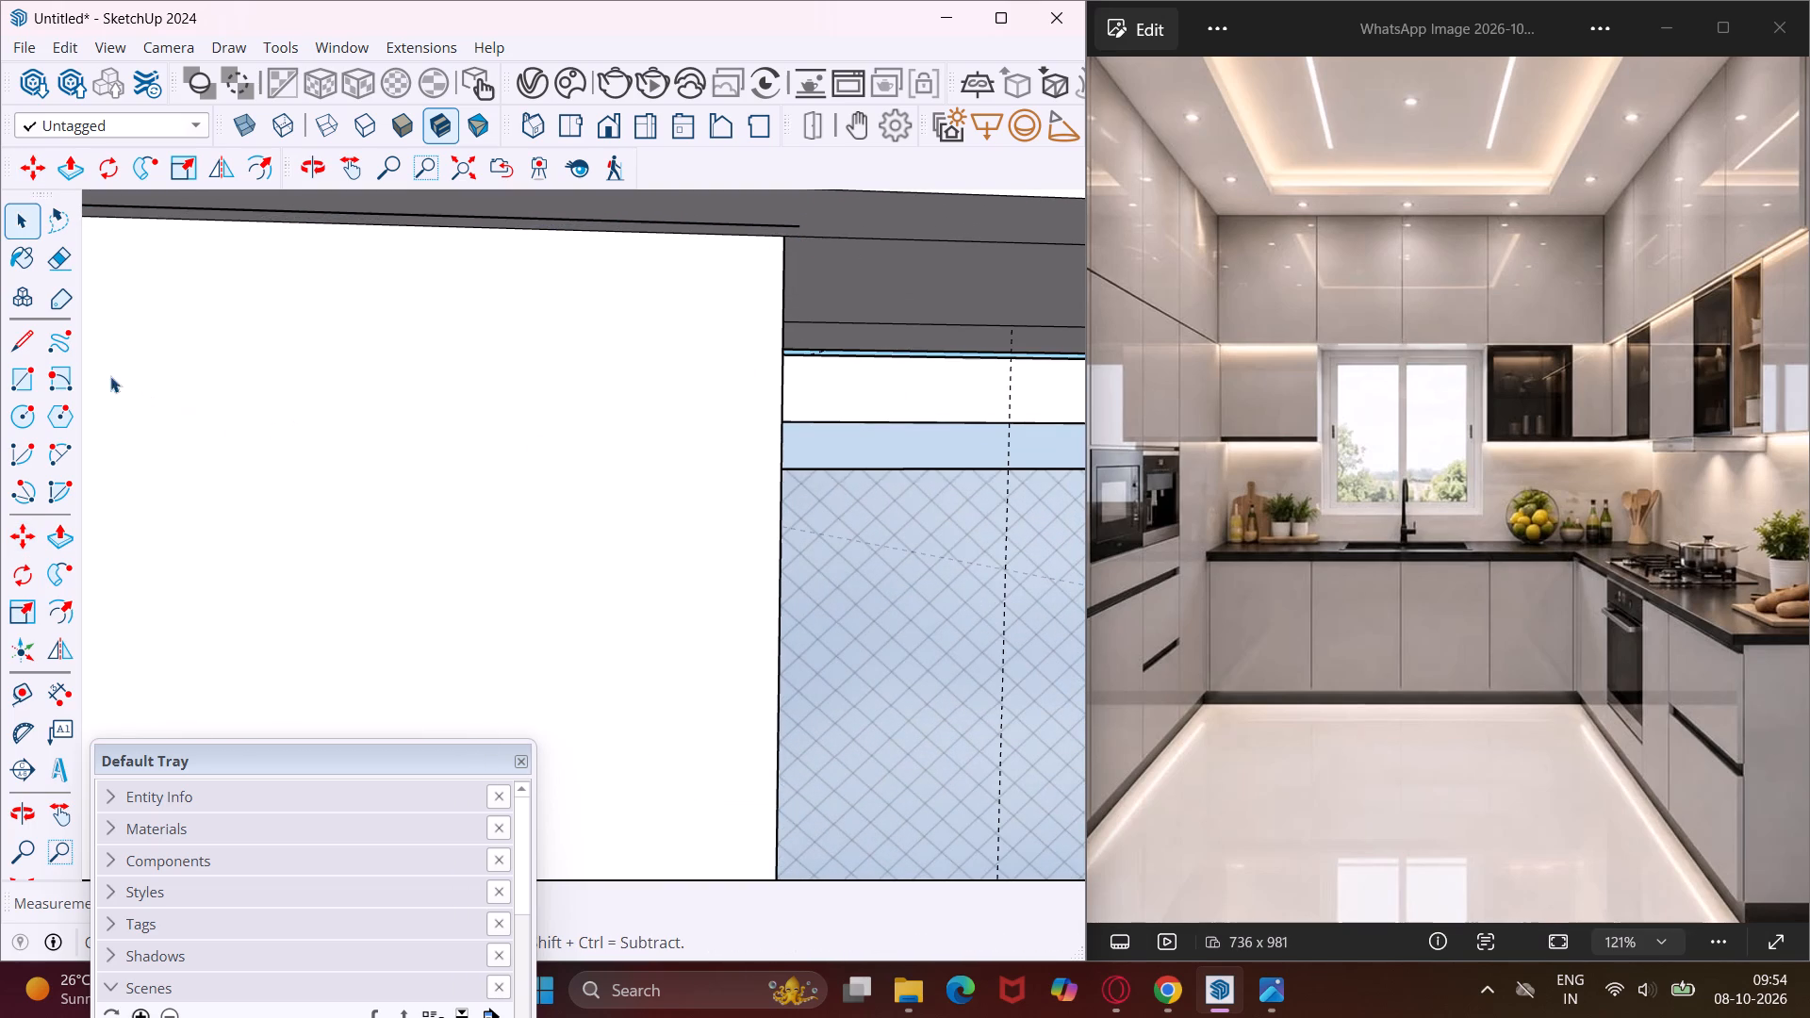
left_click(32, 334)
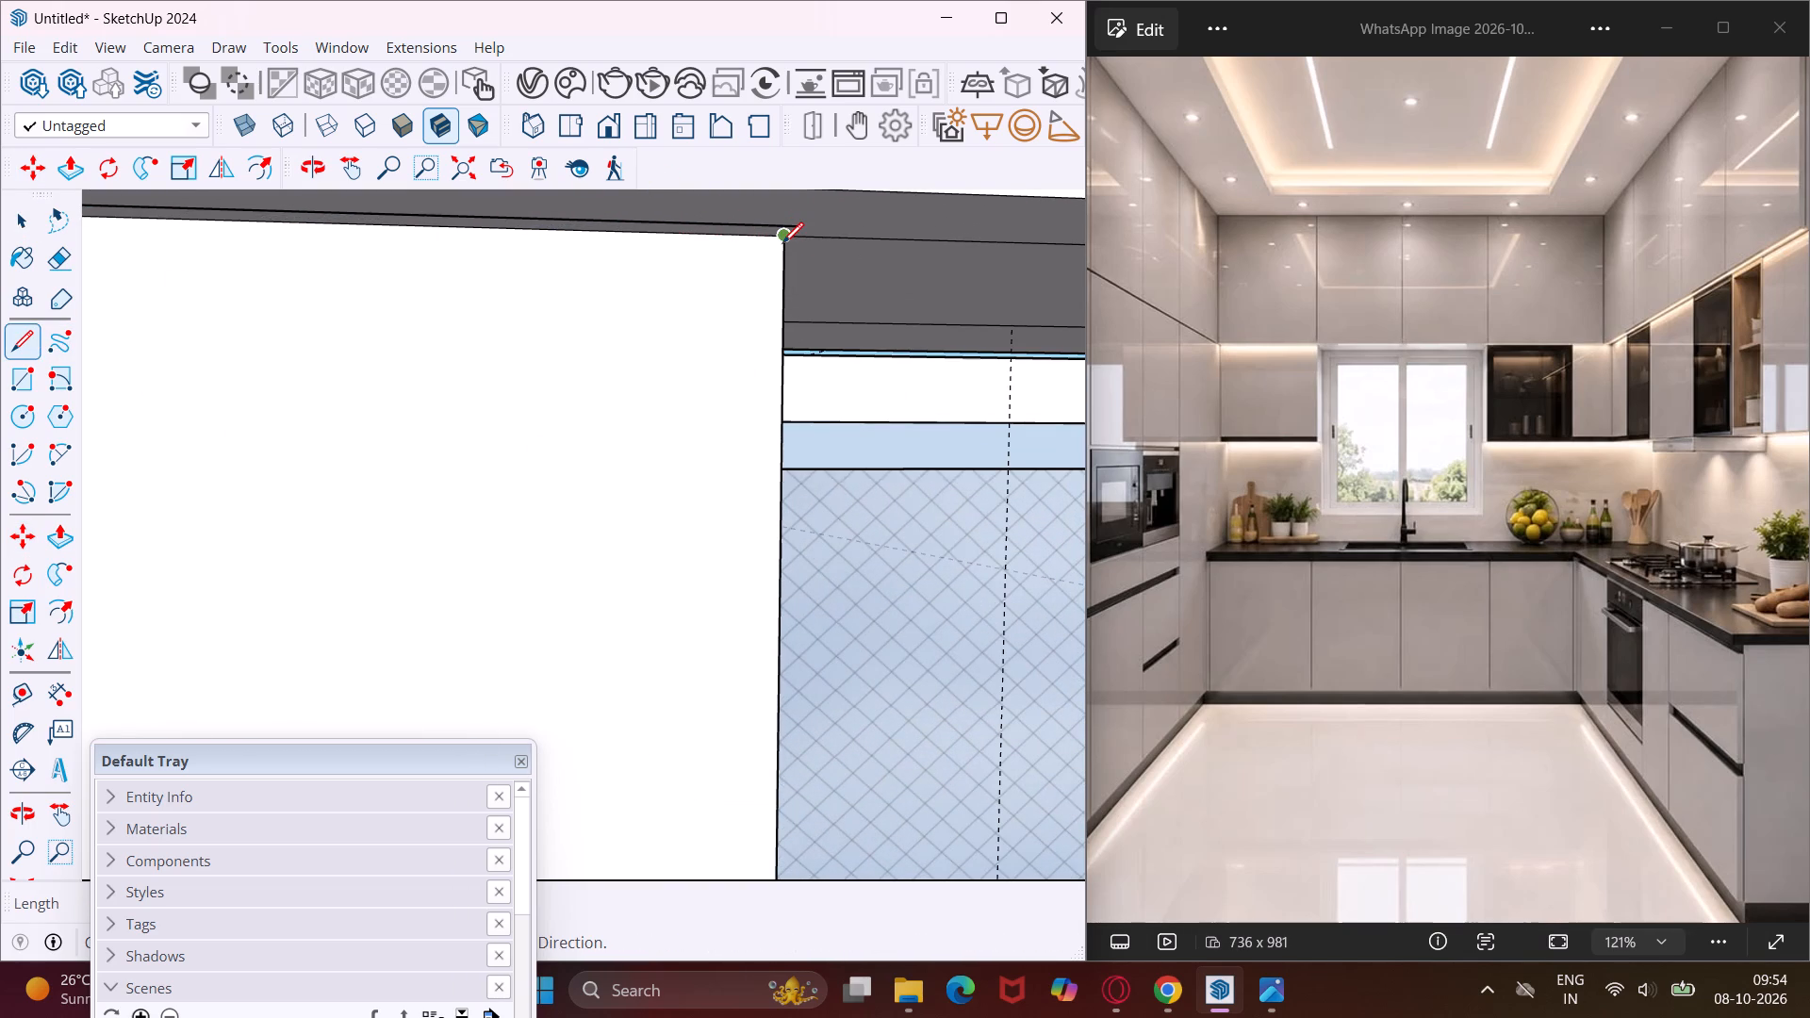
scroll(782, 241, "up", 9)
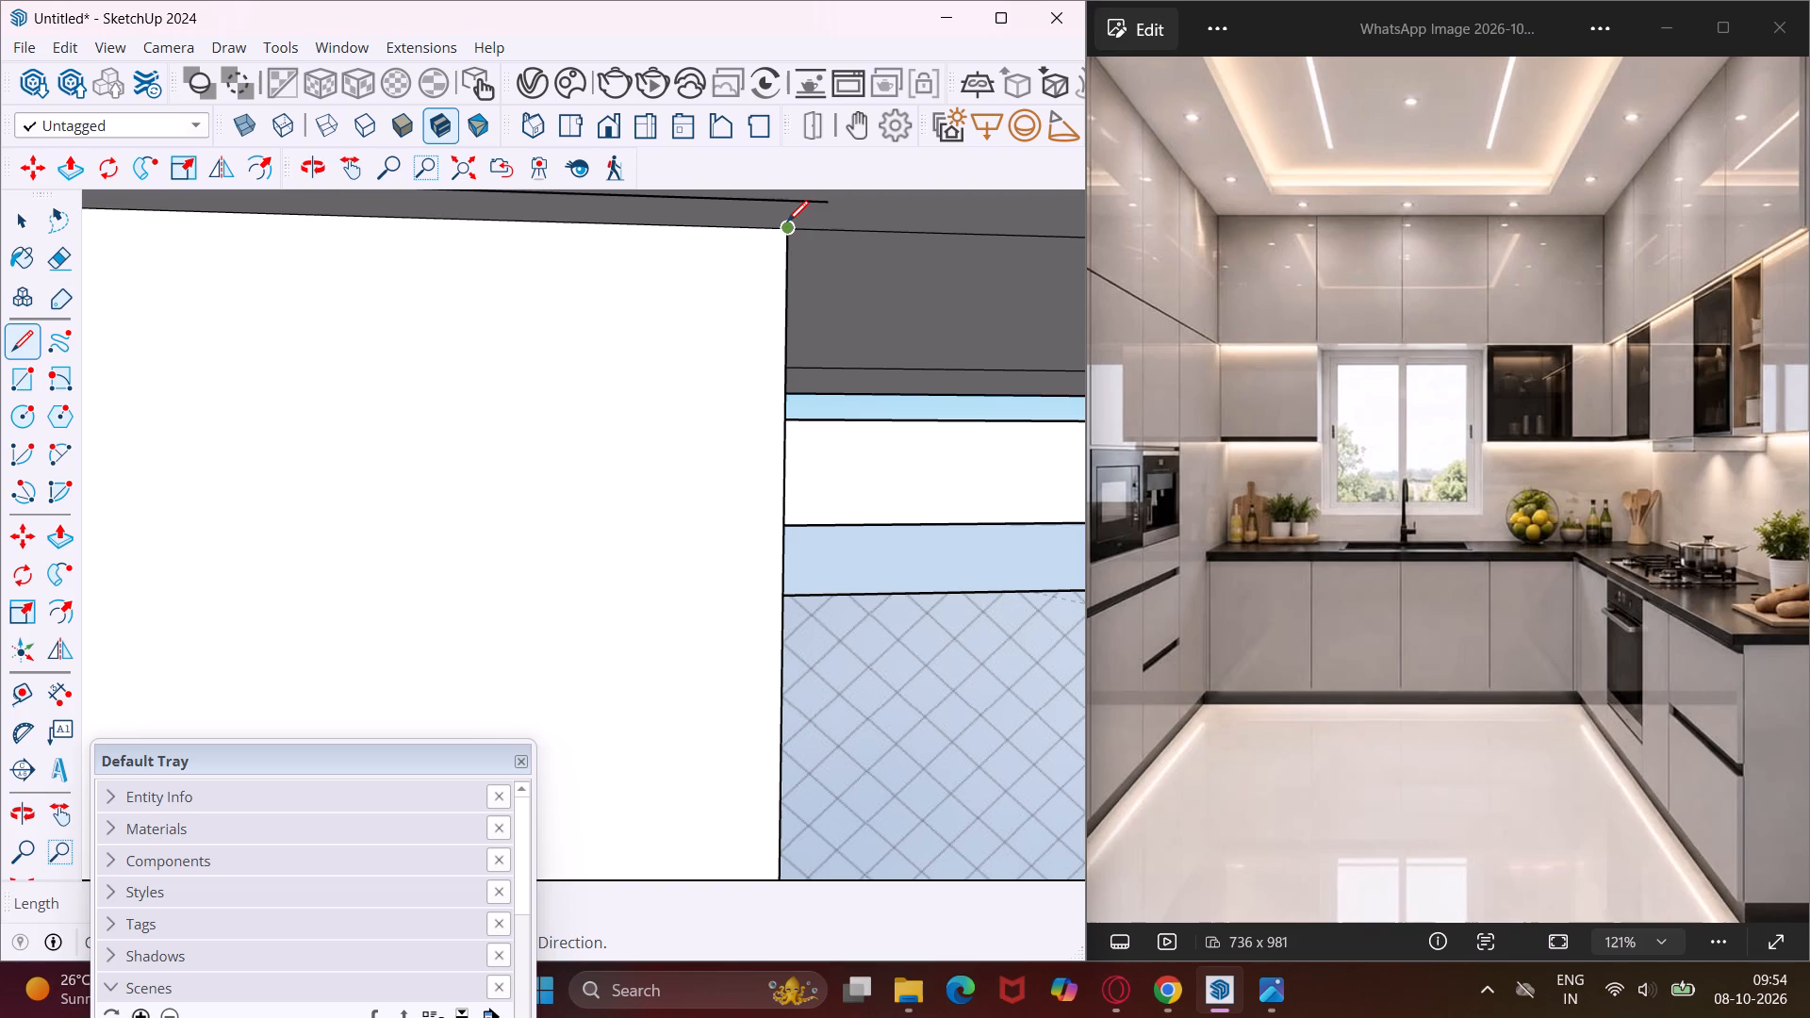
left_click(787, 226)
left_click(825, 202)
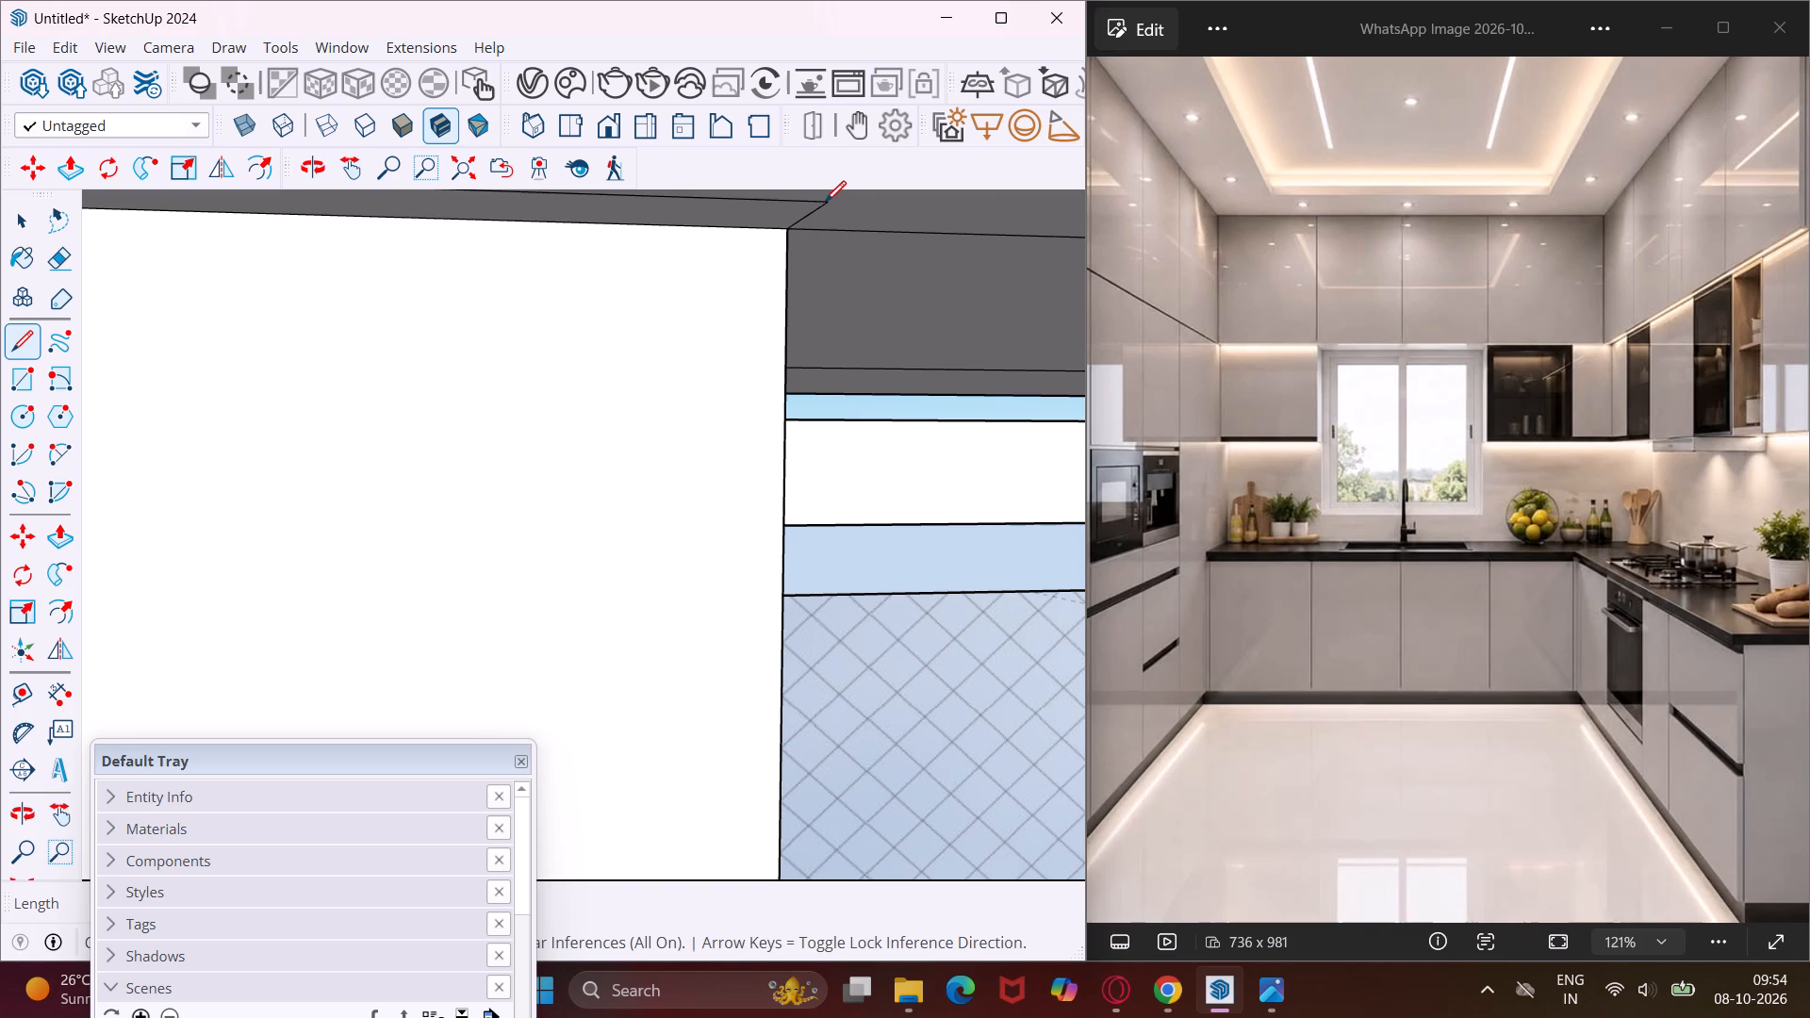
Copy the top front edge of the side wall's end lower wall cabinet door 1" forward along the upper cabinet's underside.
key("Escape")
key("space")
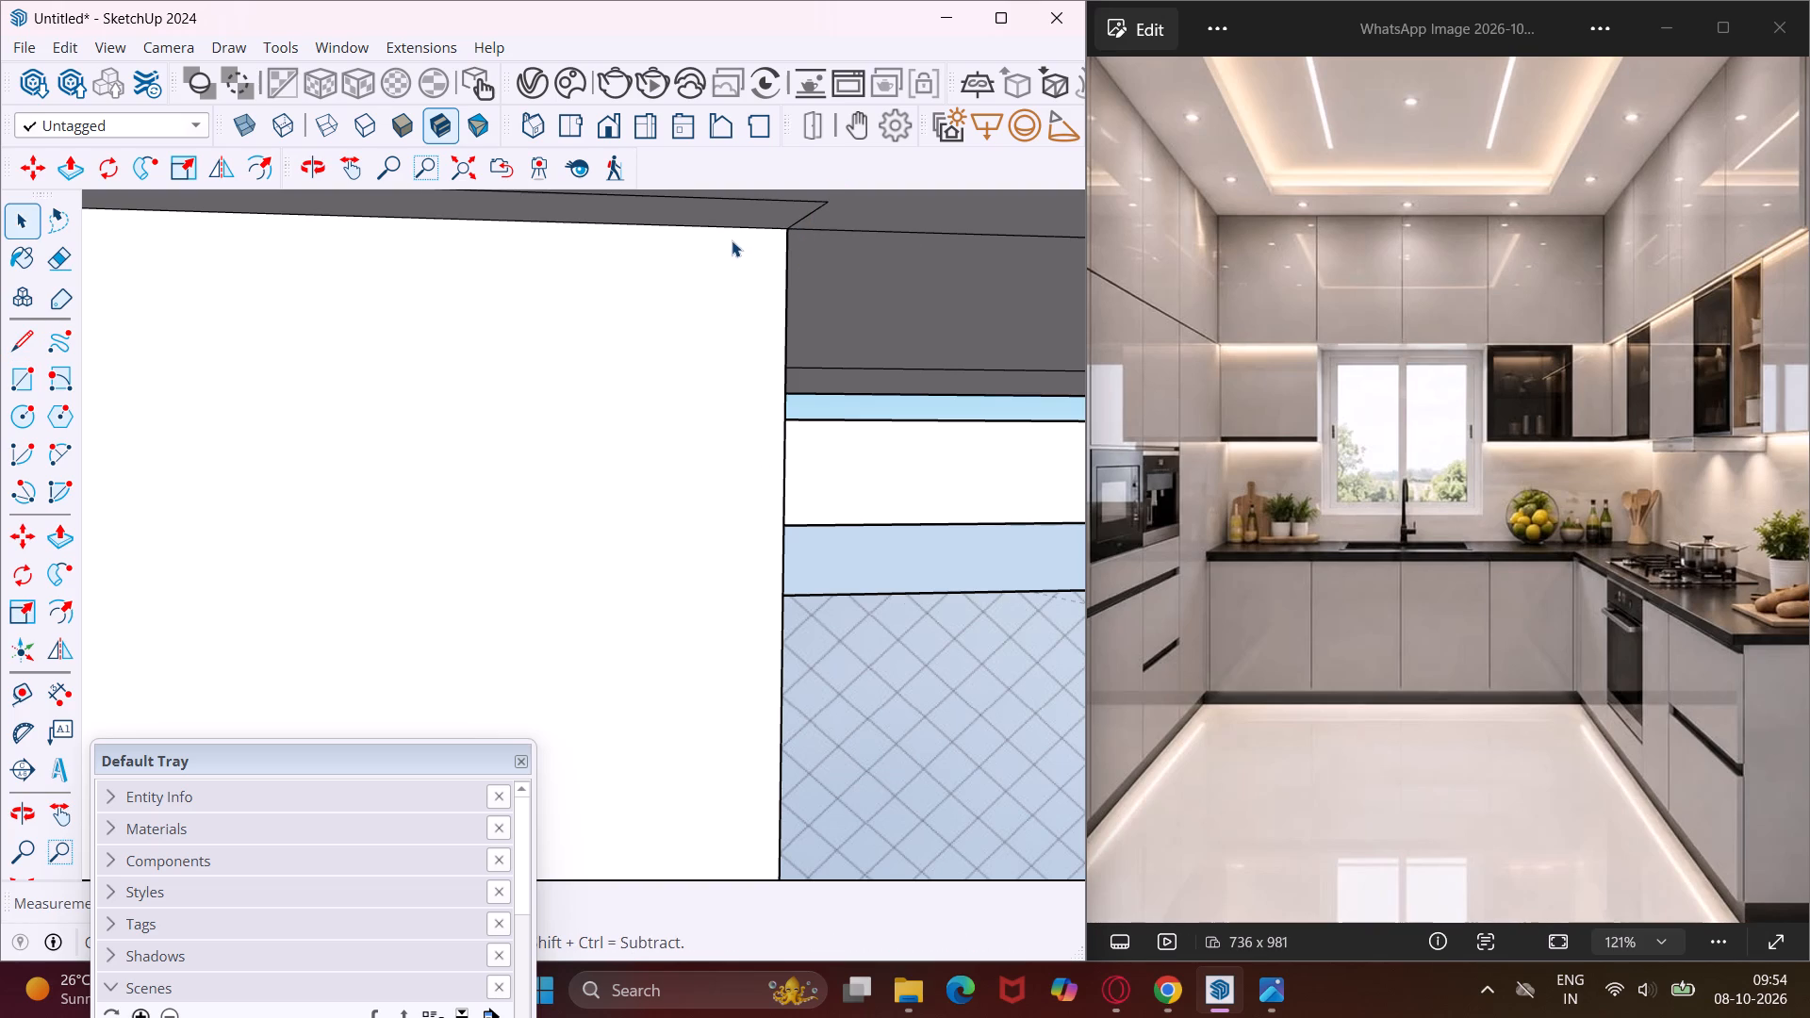
middle_click_drag(686, 250, 556, 320)
scroll(539, 322, "down", 16)
middle_click_drag(604, 294, 708, 300)
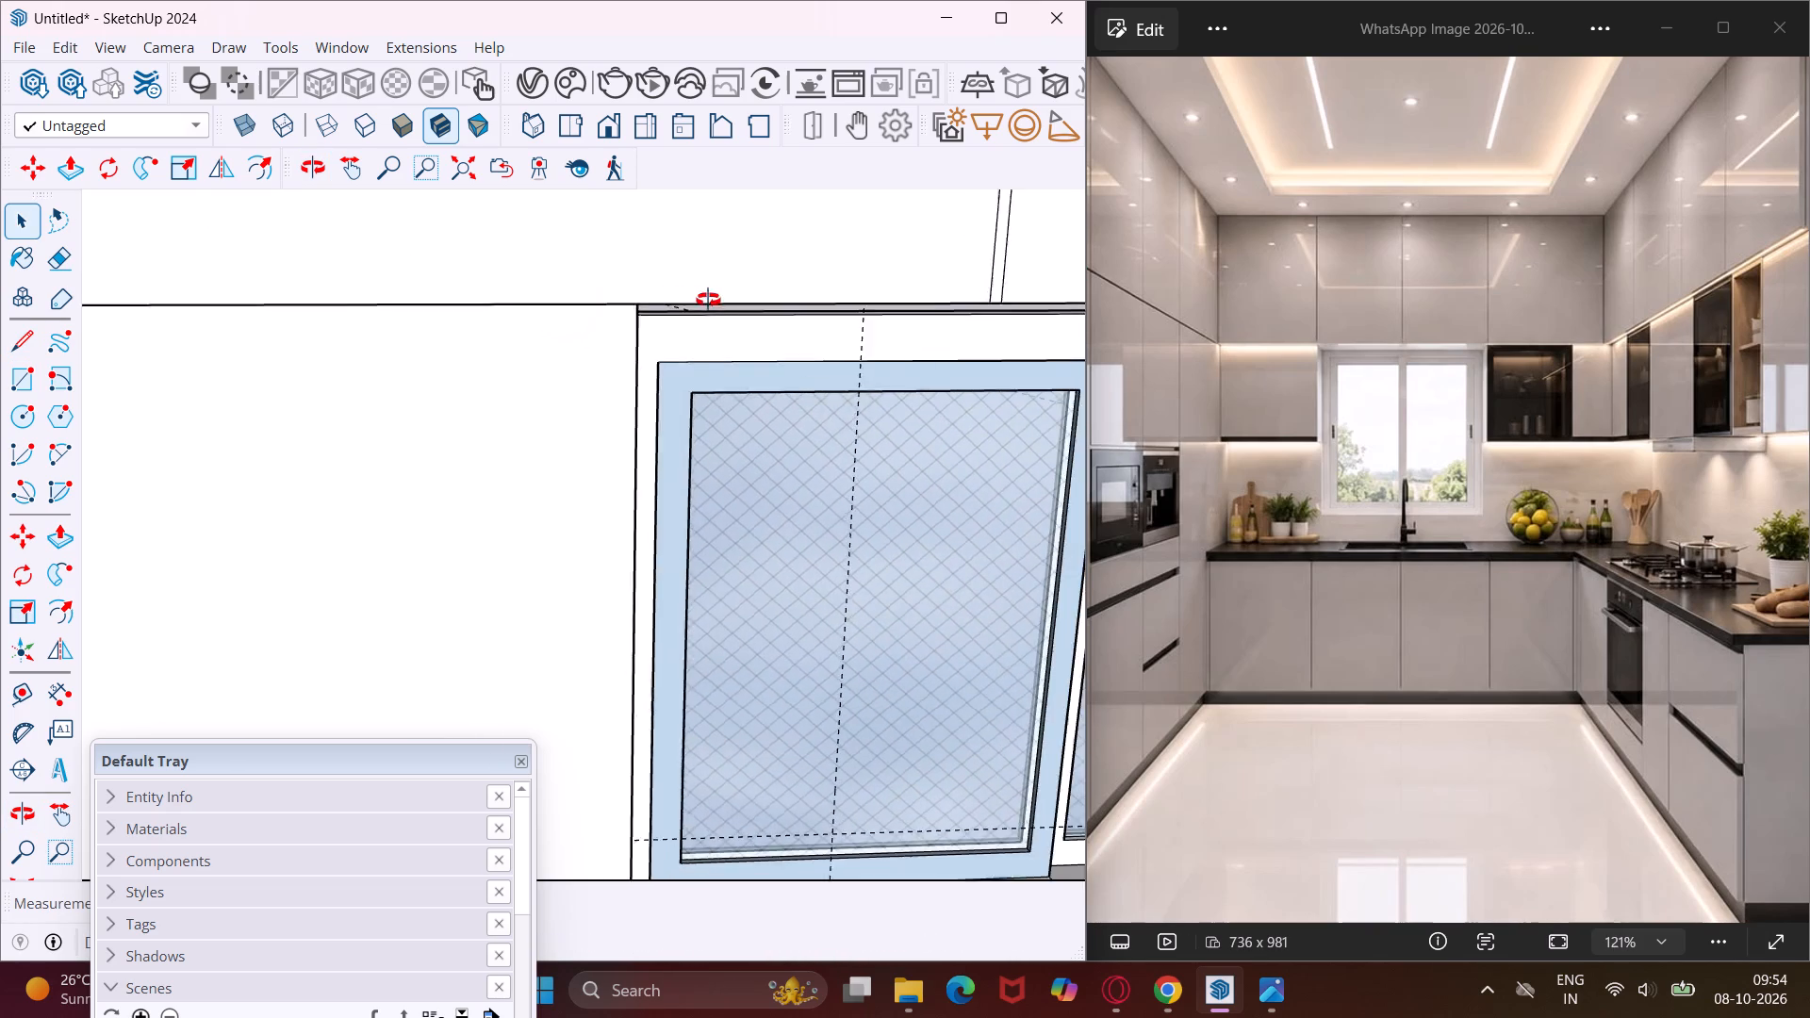
middle_click_drag(708, 300, 733, 300)
scroll(675, 287, "down", 19)
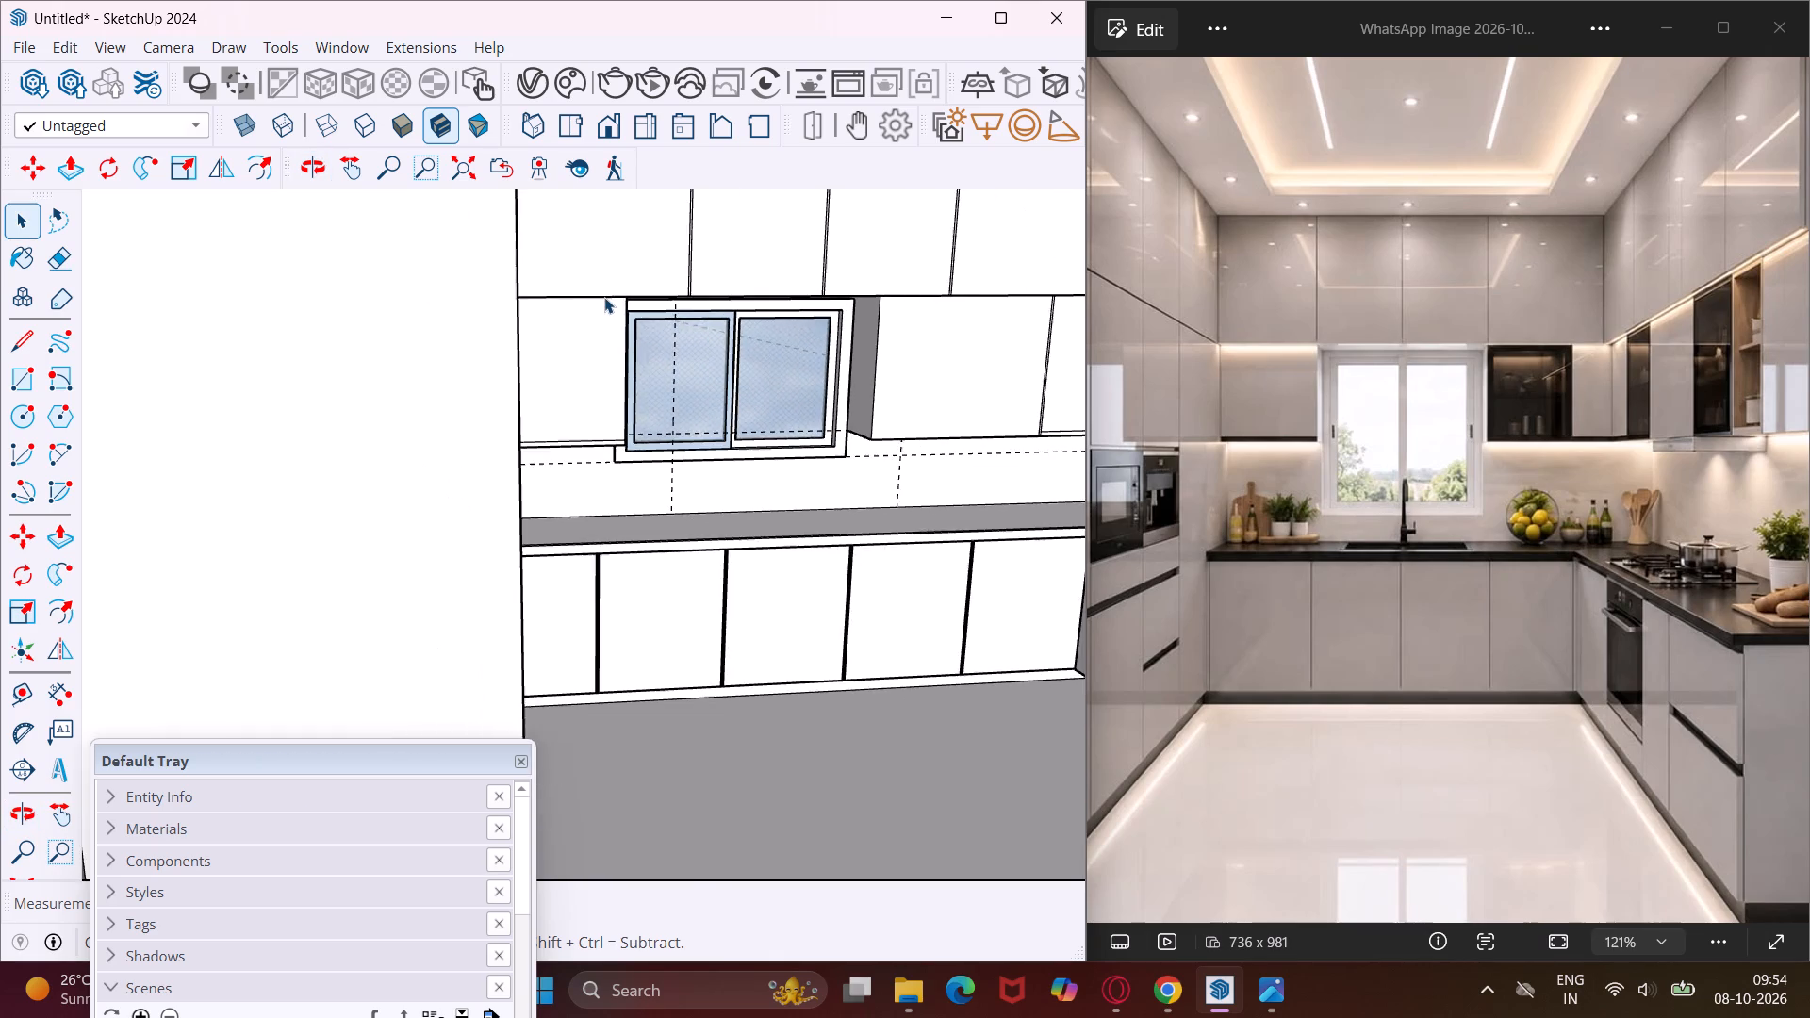
scroll(604, 297, "down", 3)
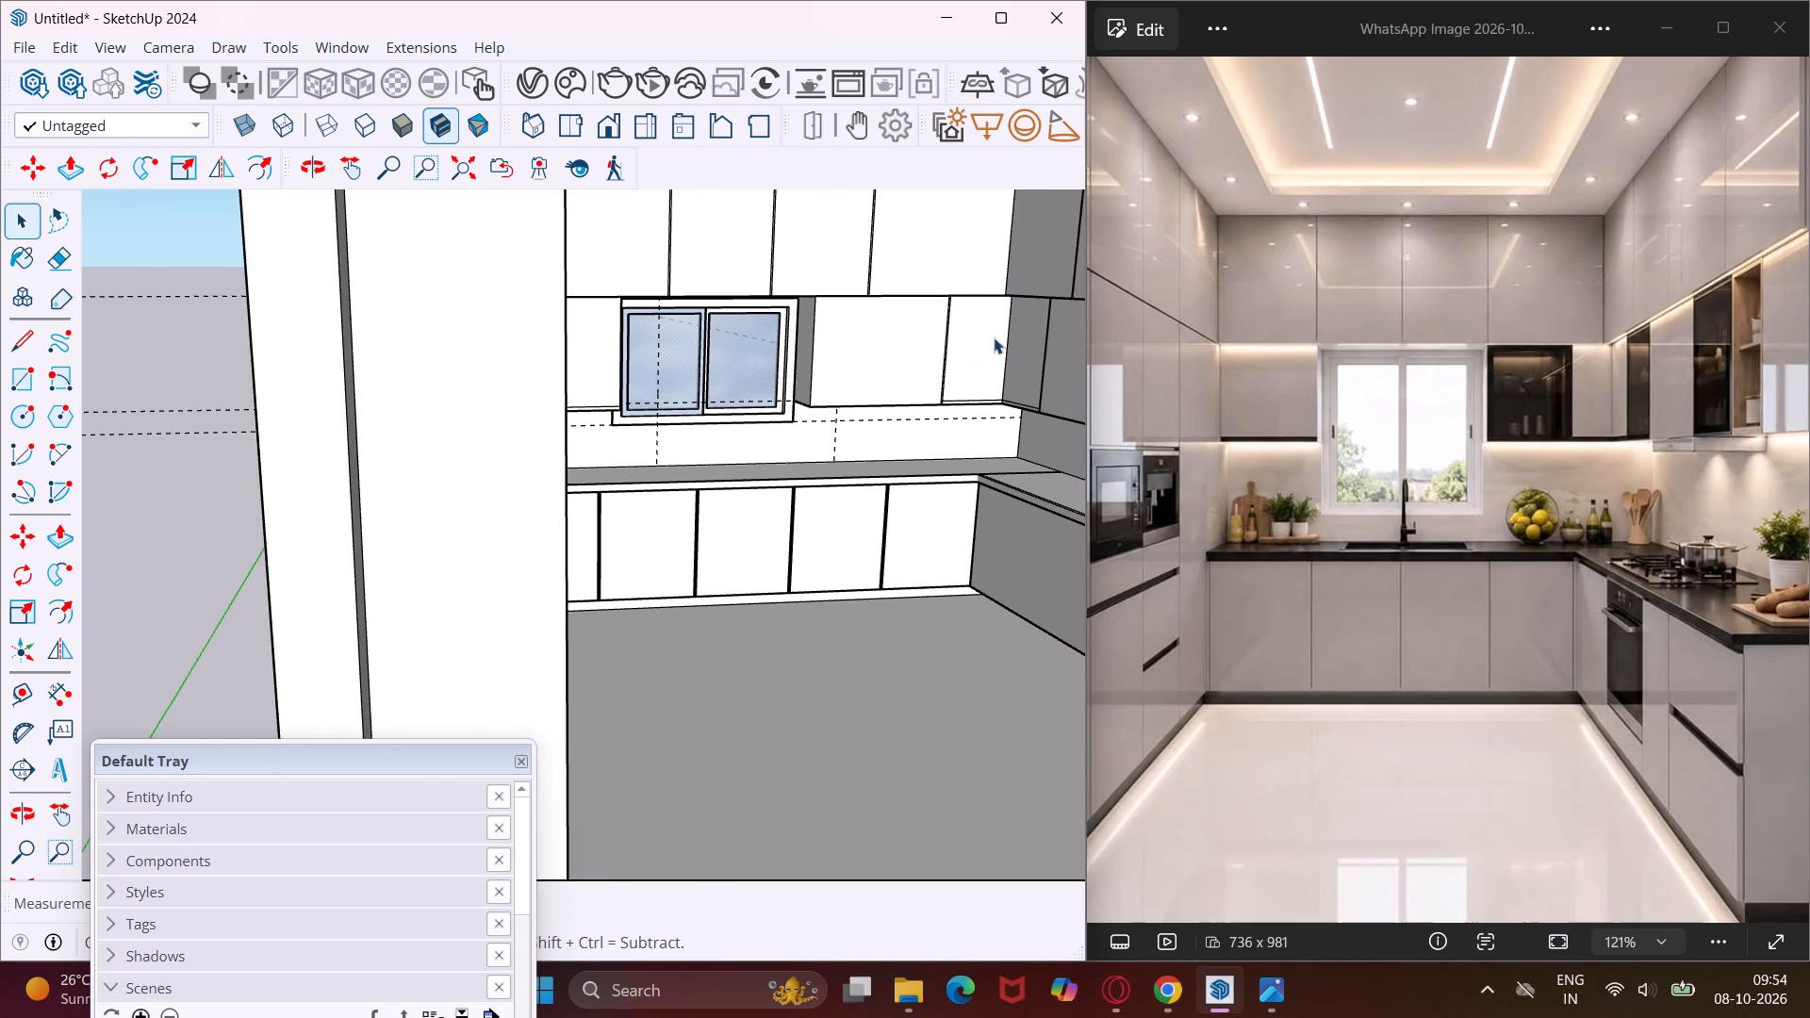
middle_click_drag(994, 337, 933, 321)
scroll(921, 314, "down", 4)
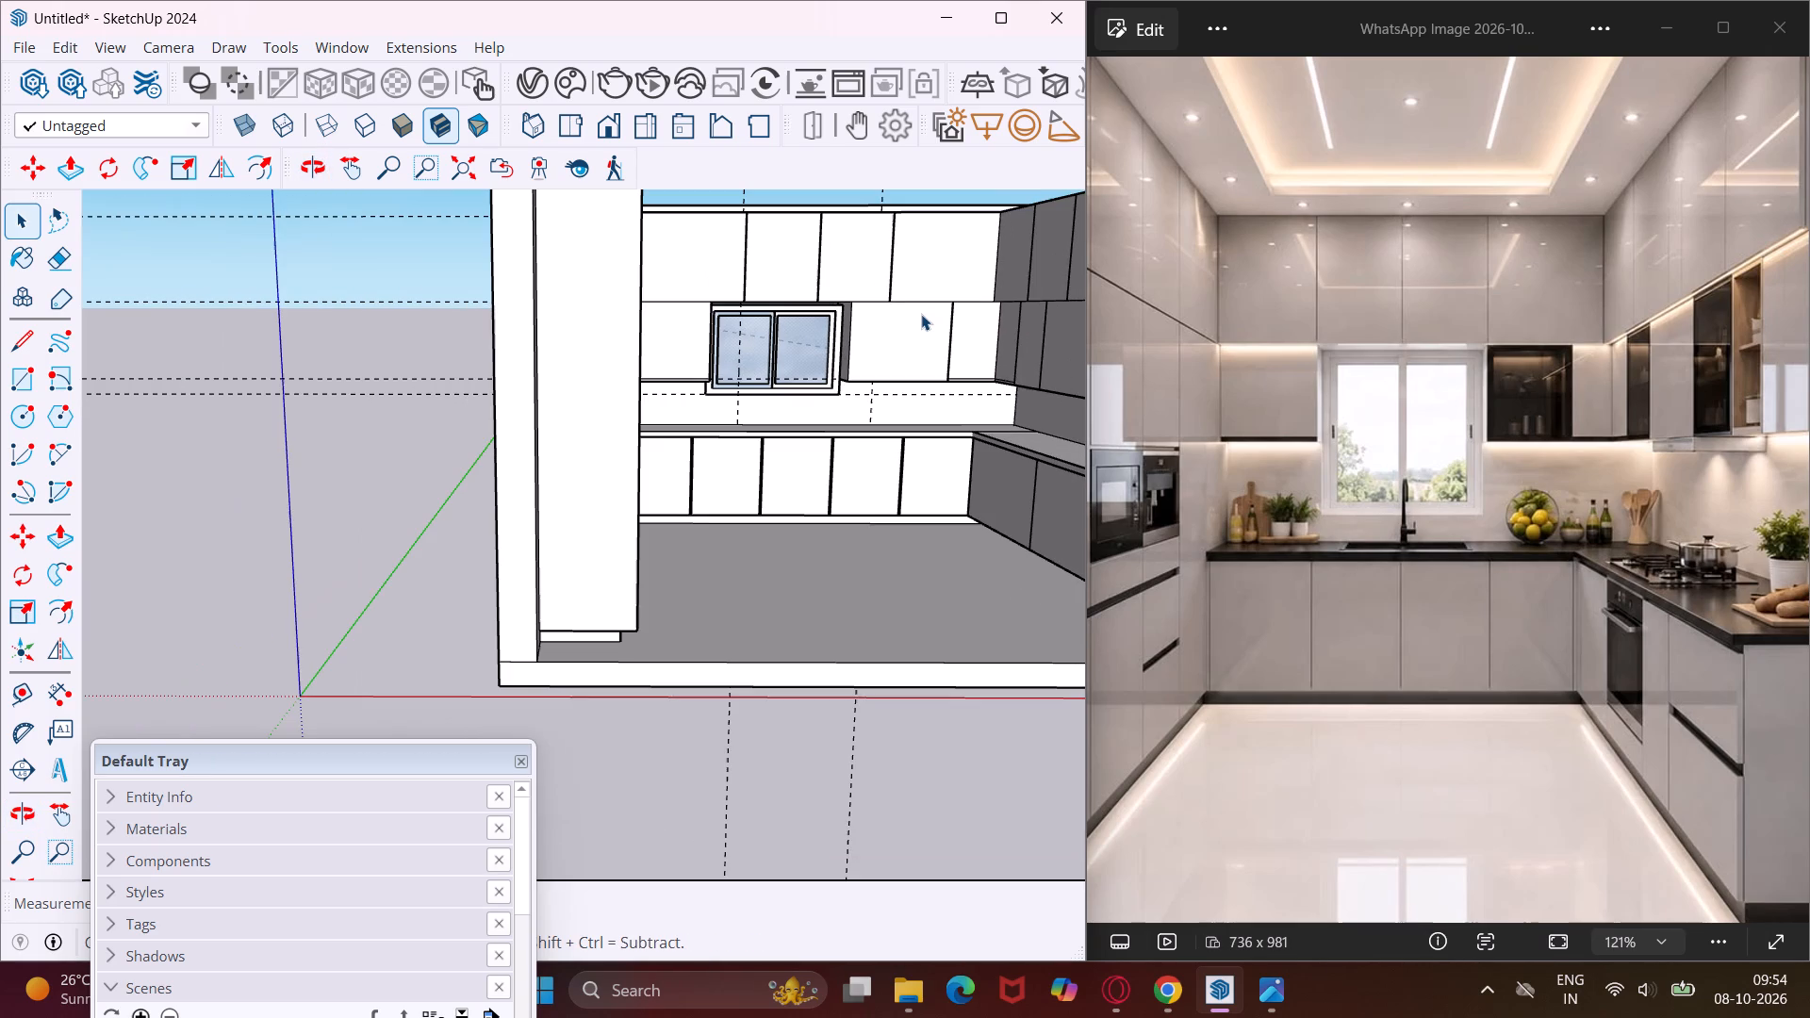
left_click(346, 155)
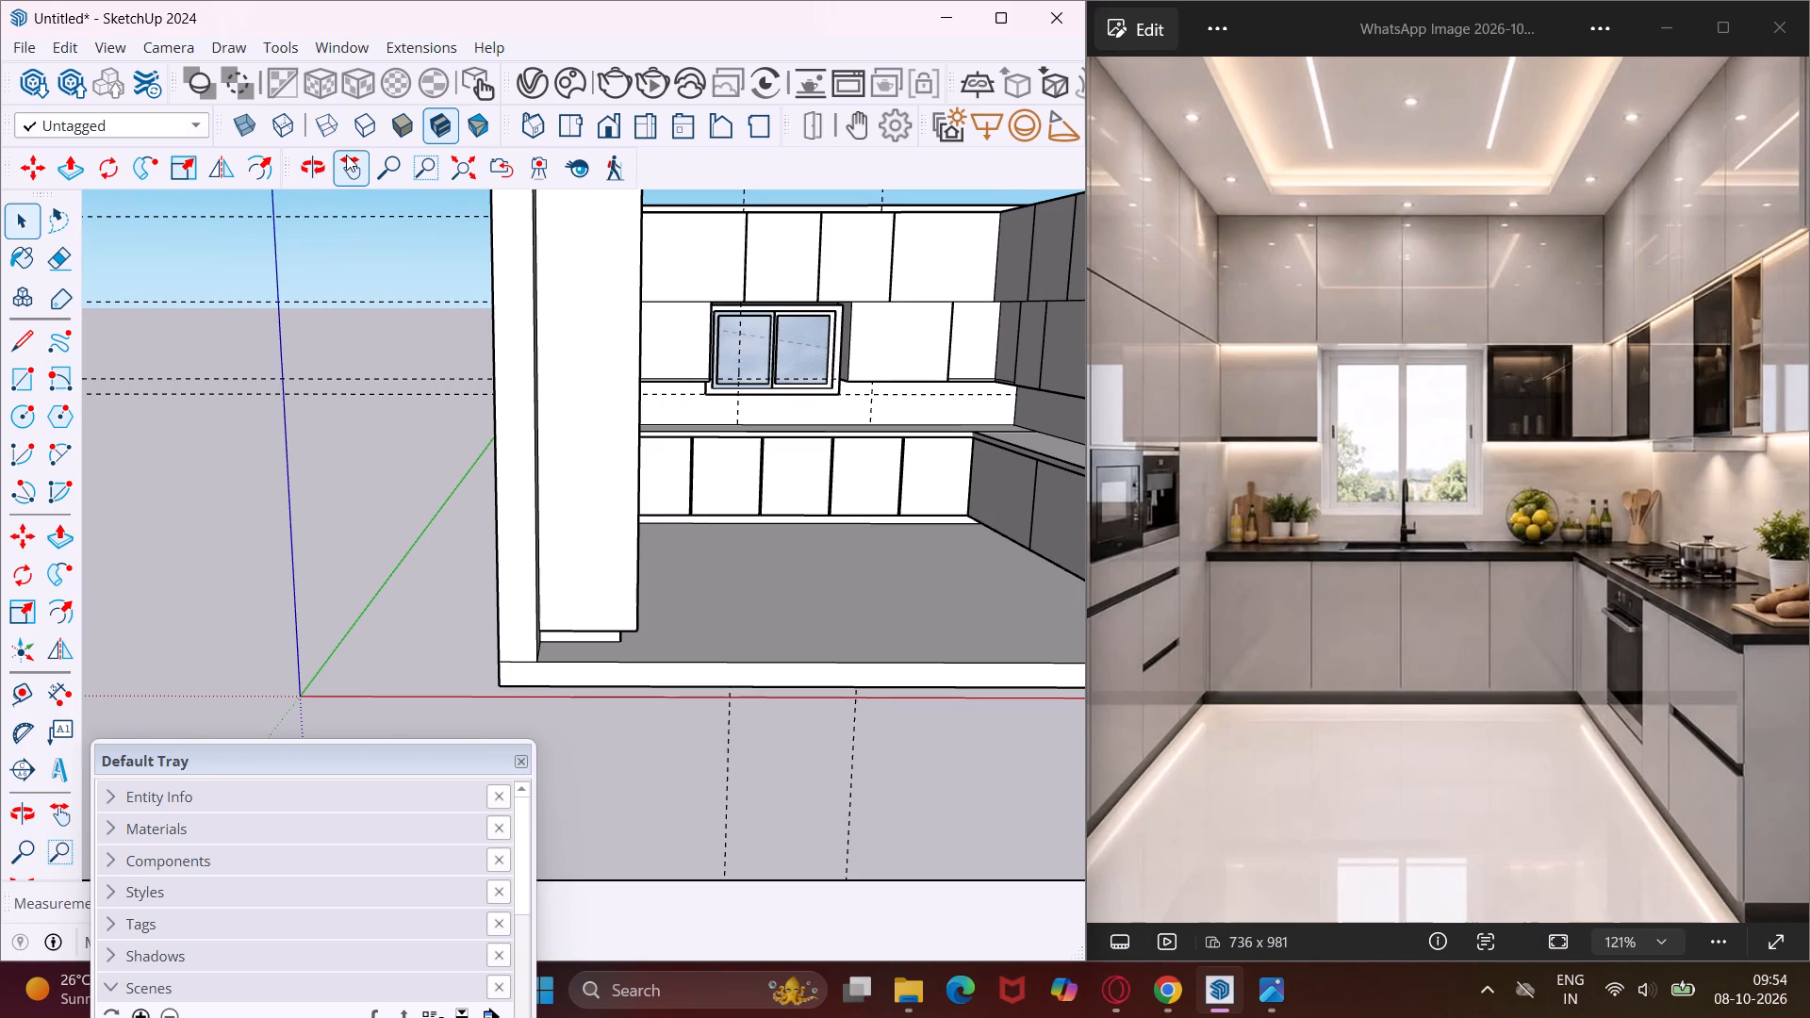
left_click_drag(890, 408, 530, 523)
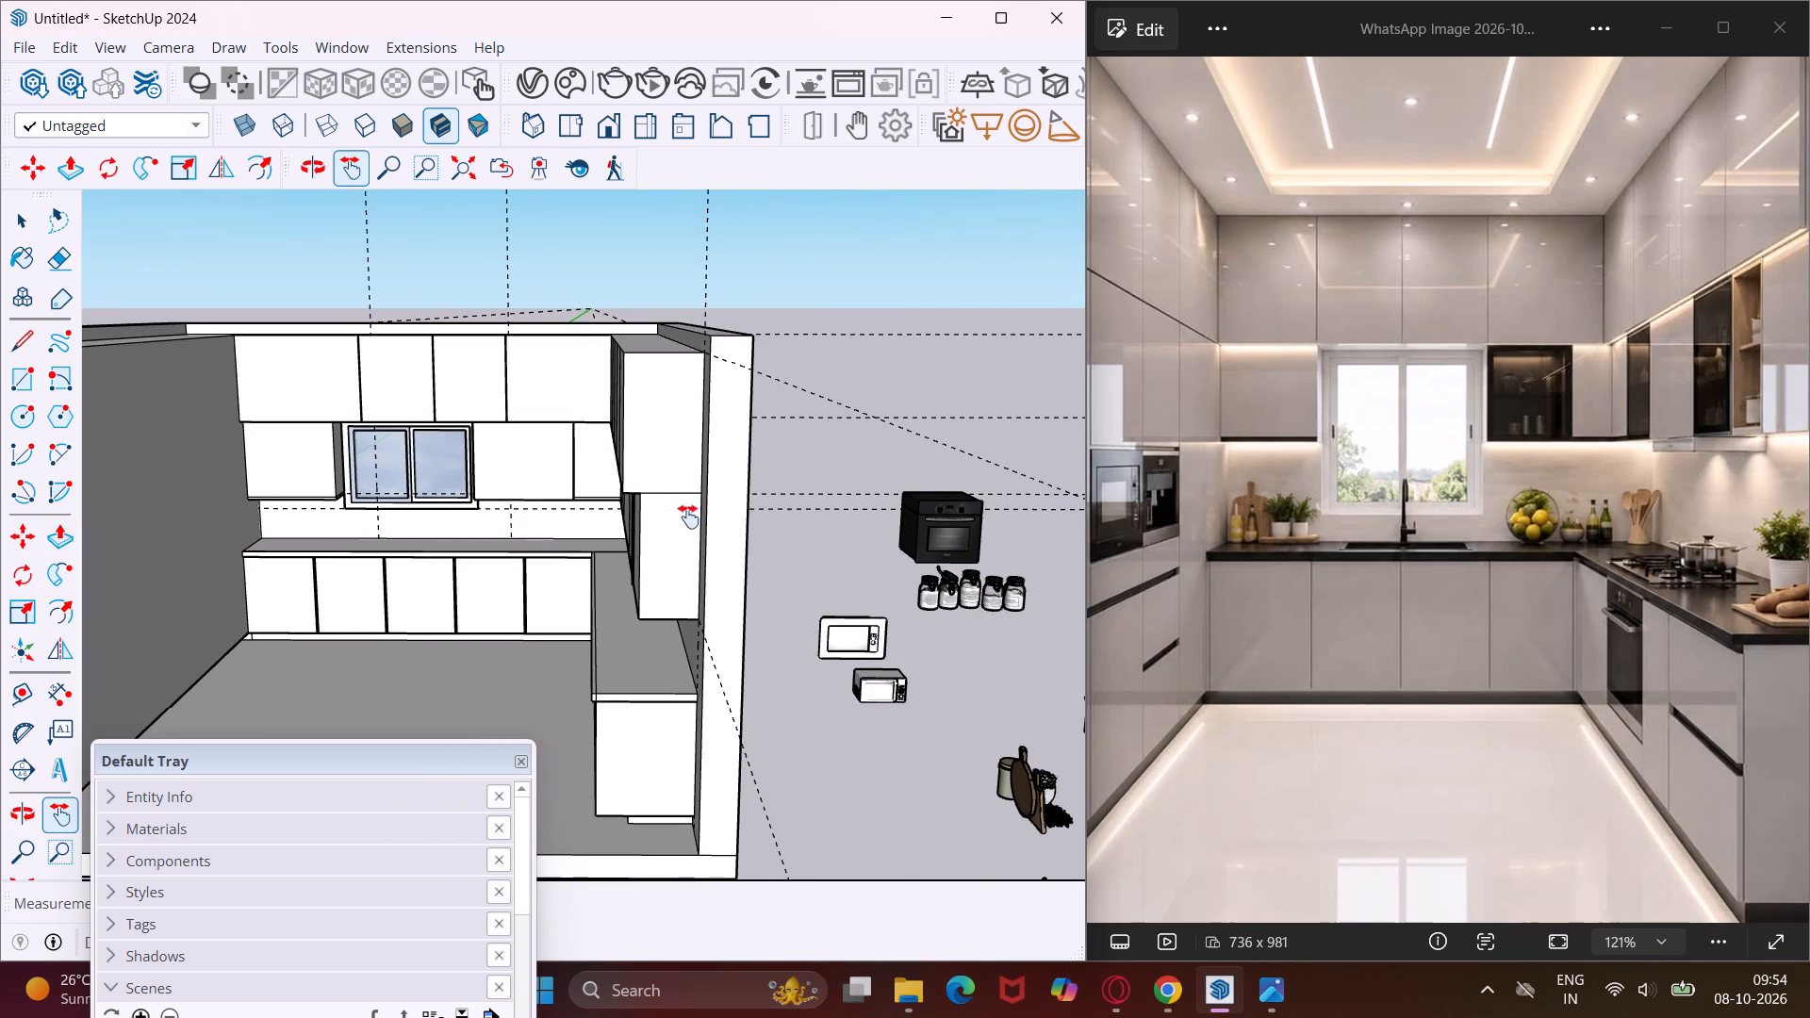
middle_click_drag(688, 517, 981, 468)
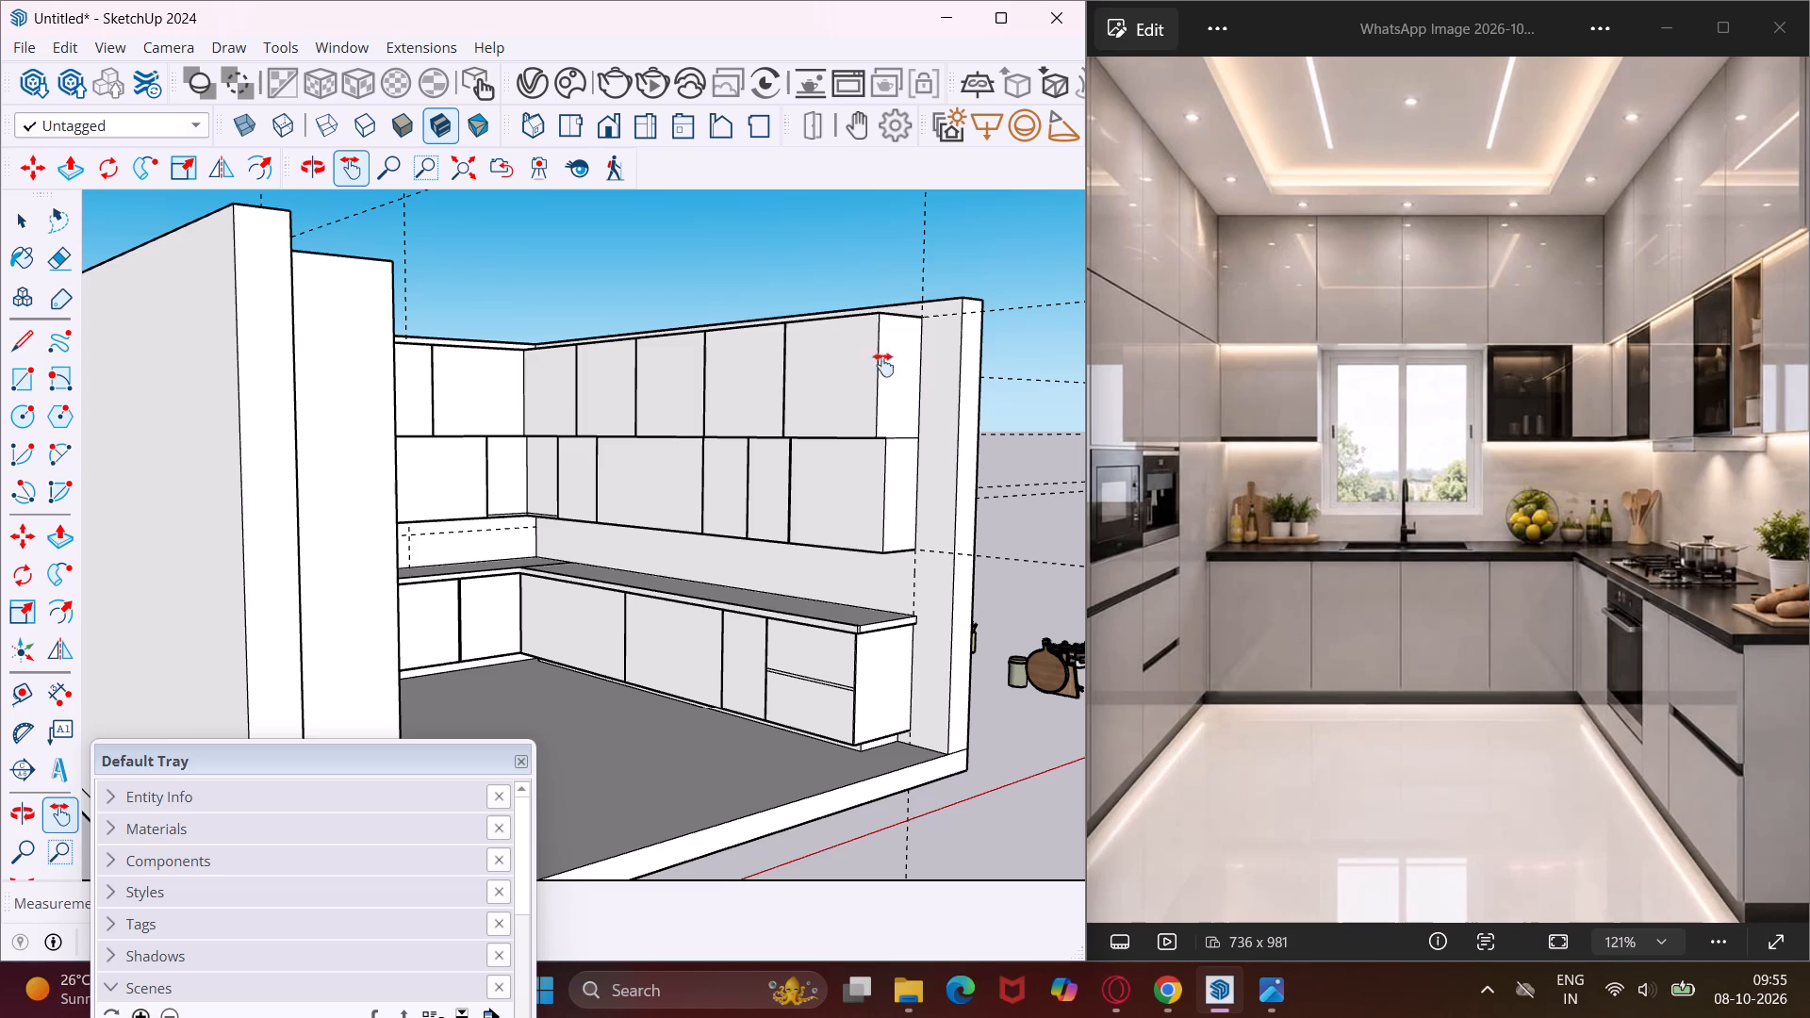
scroll(869, 455, "up", 3)
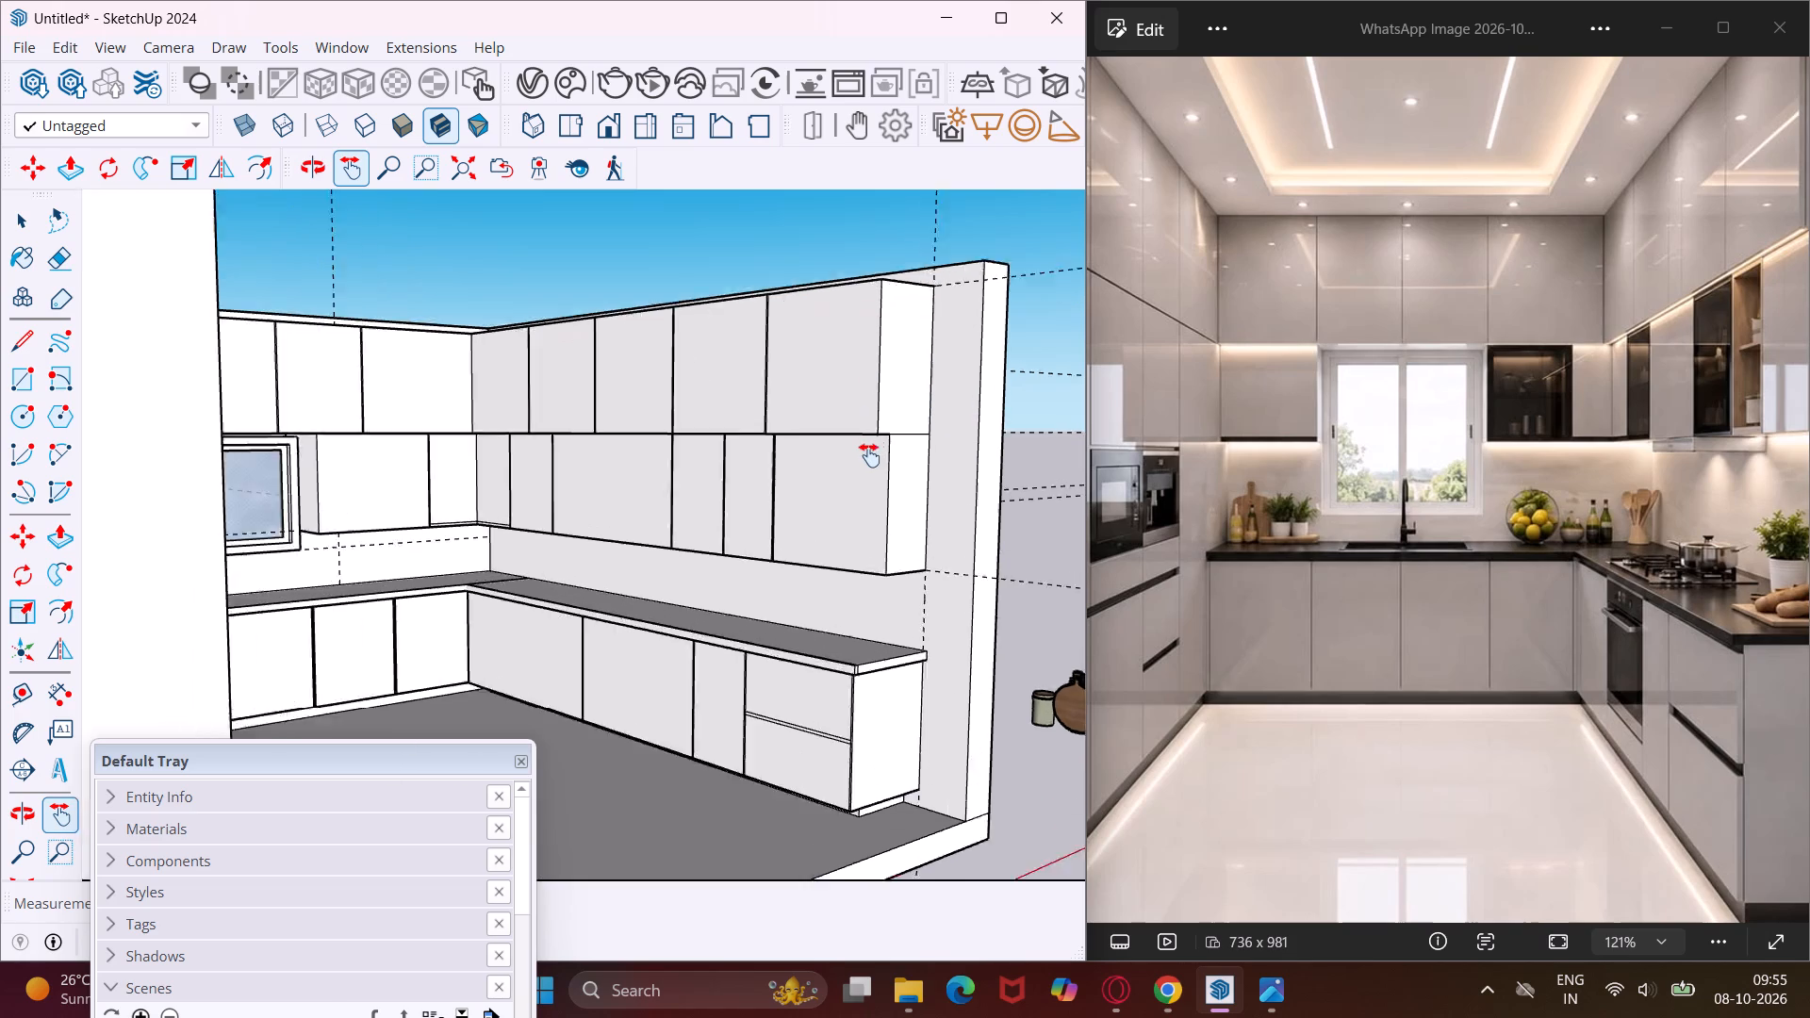
scroll(869, 455, "up", 7)
key("Escape")
key("space")
middle_click_drag(880, 428, 943, 320)
scroll(943, 320, "up", 5)
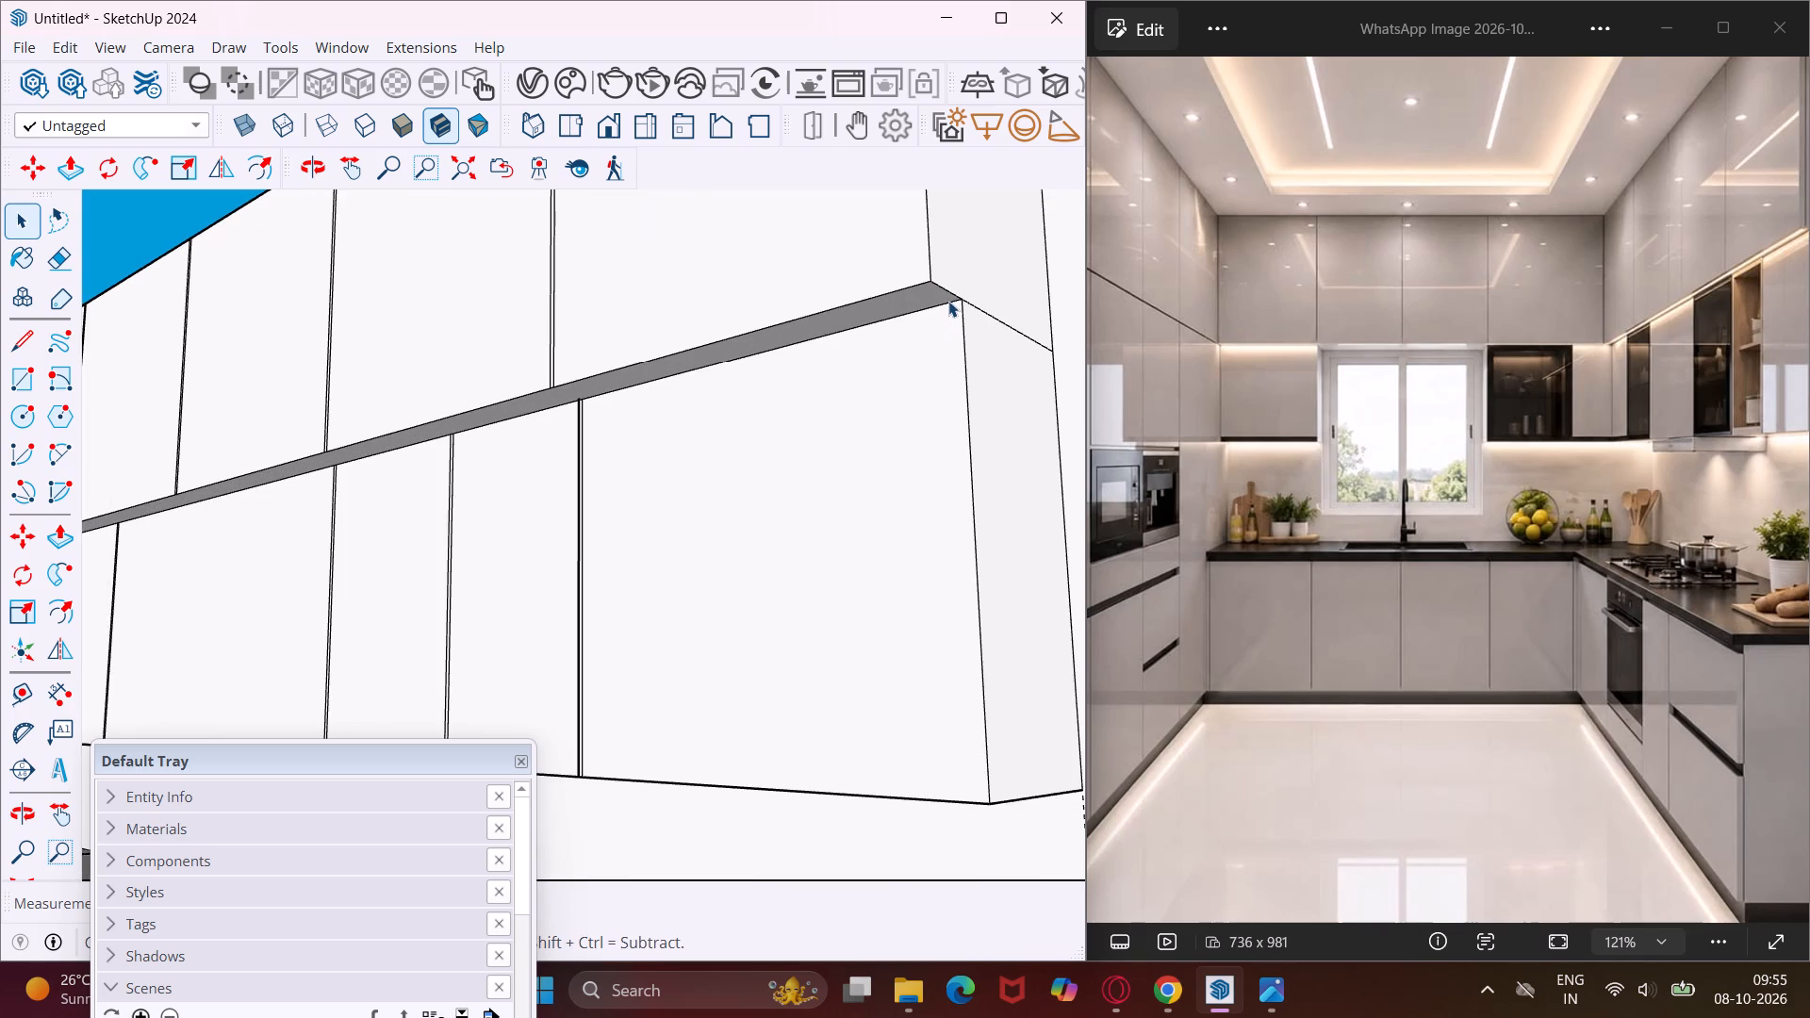
left_click(953, 301)
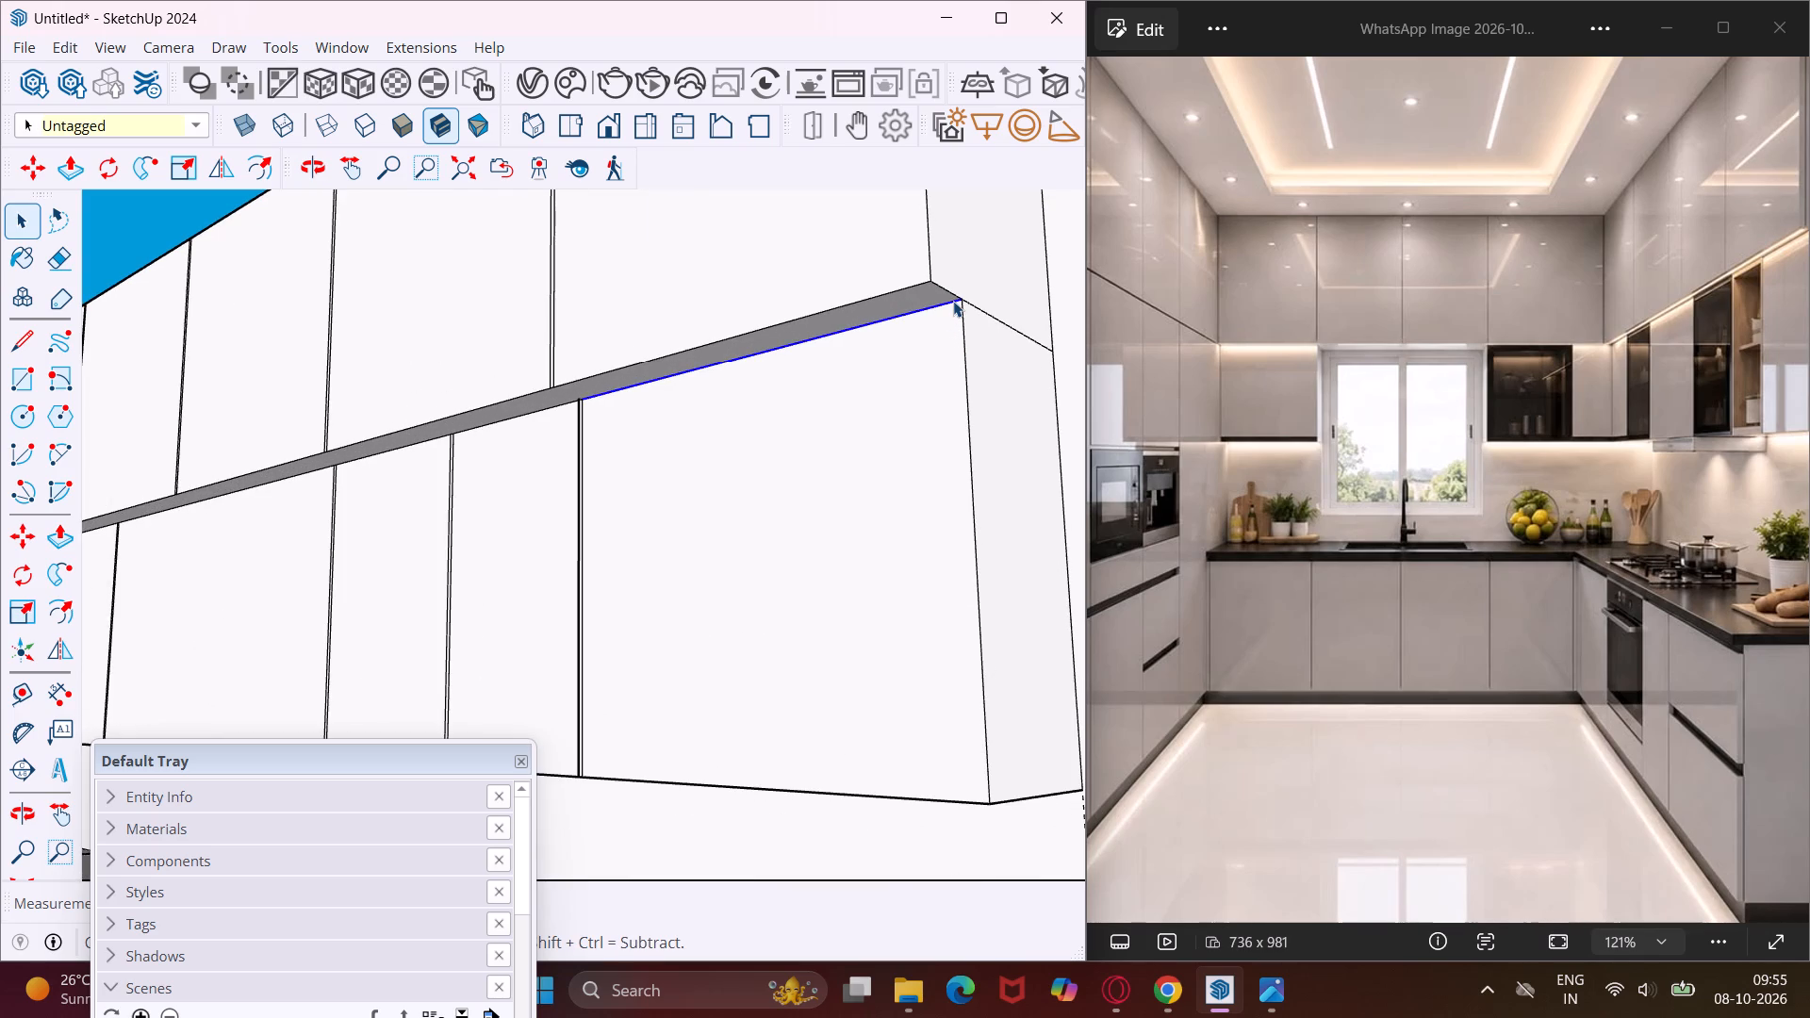
key("m")
scroll(962, 303, "up", 5)
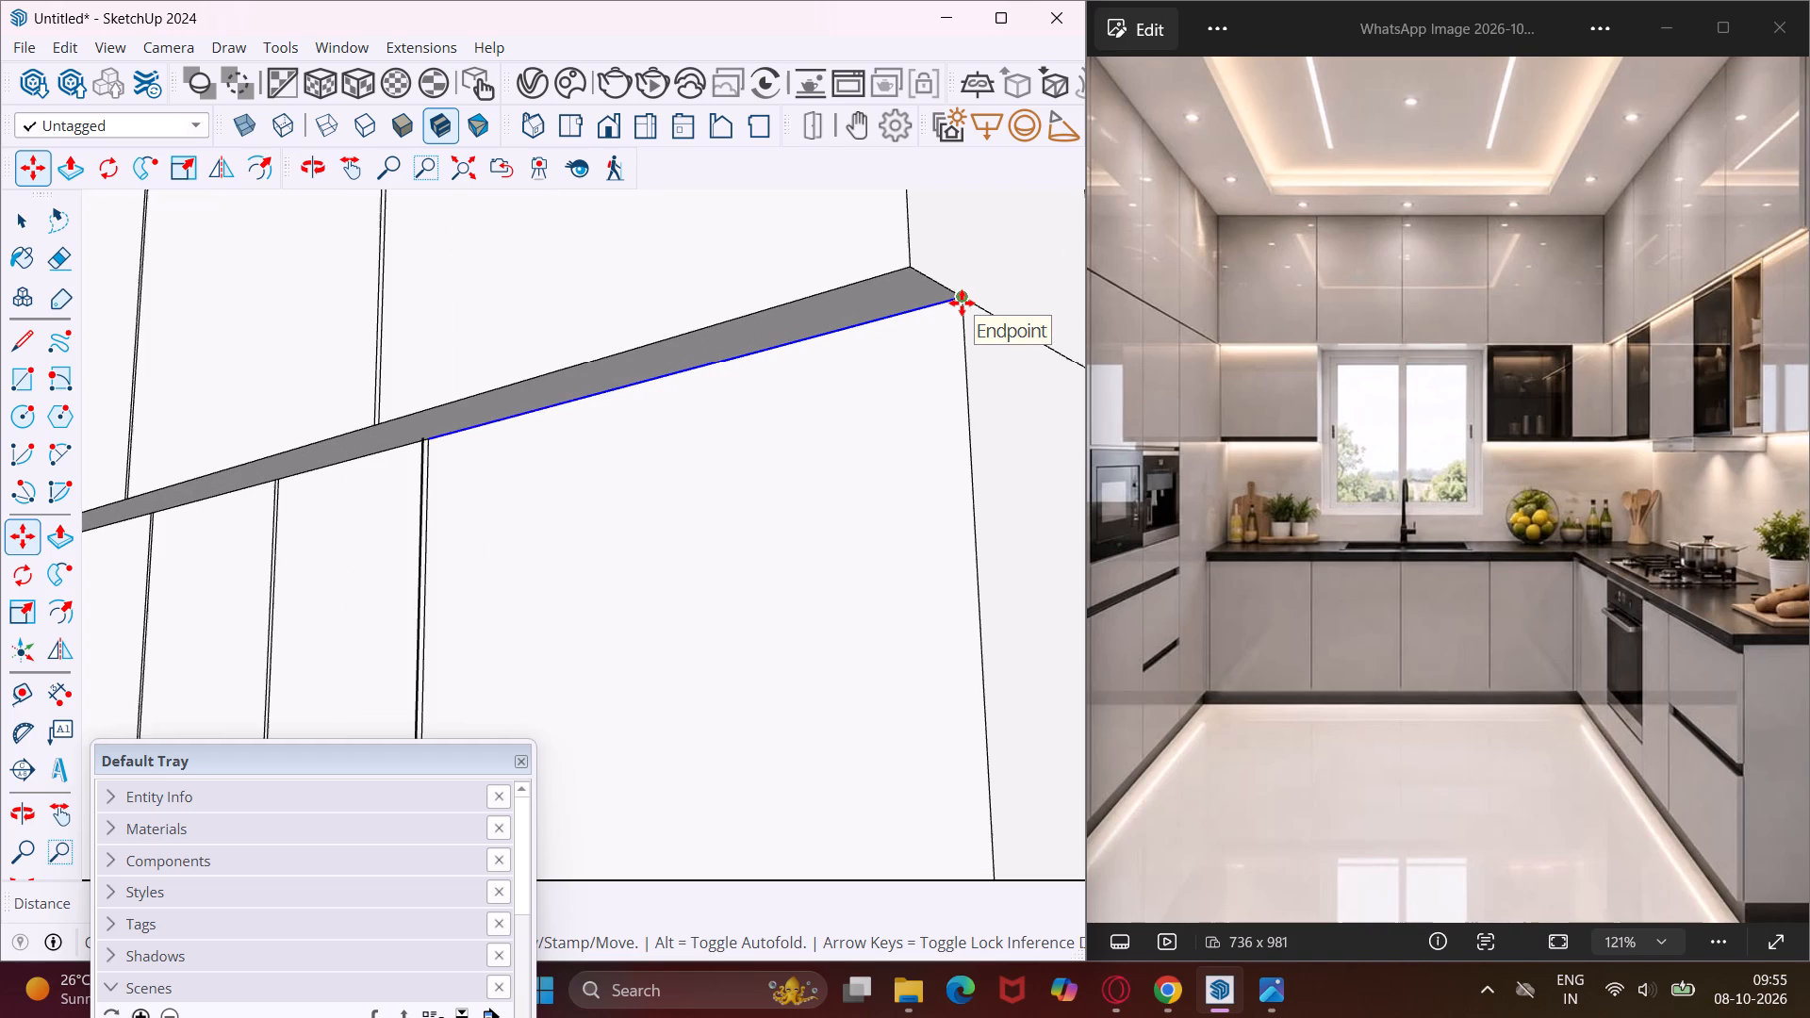
left_click(962, 300)
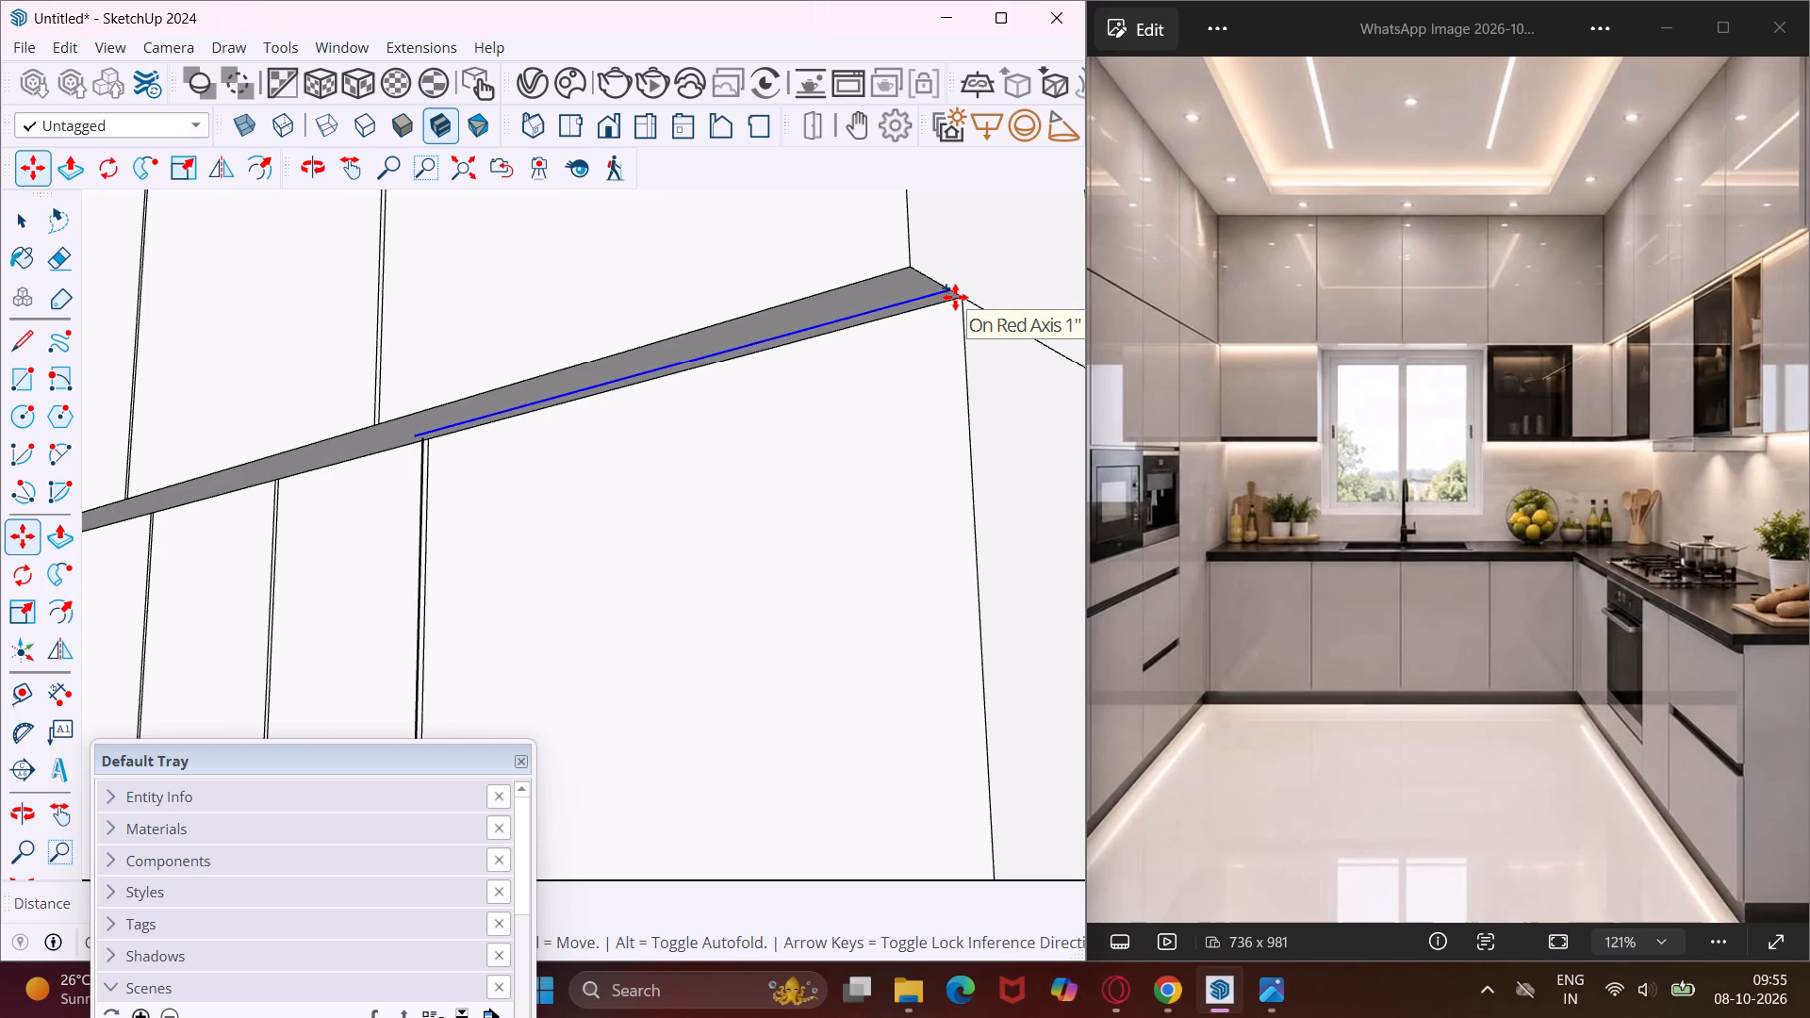
type("1\"")
key("Return")
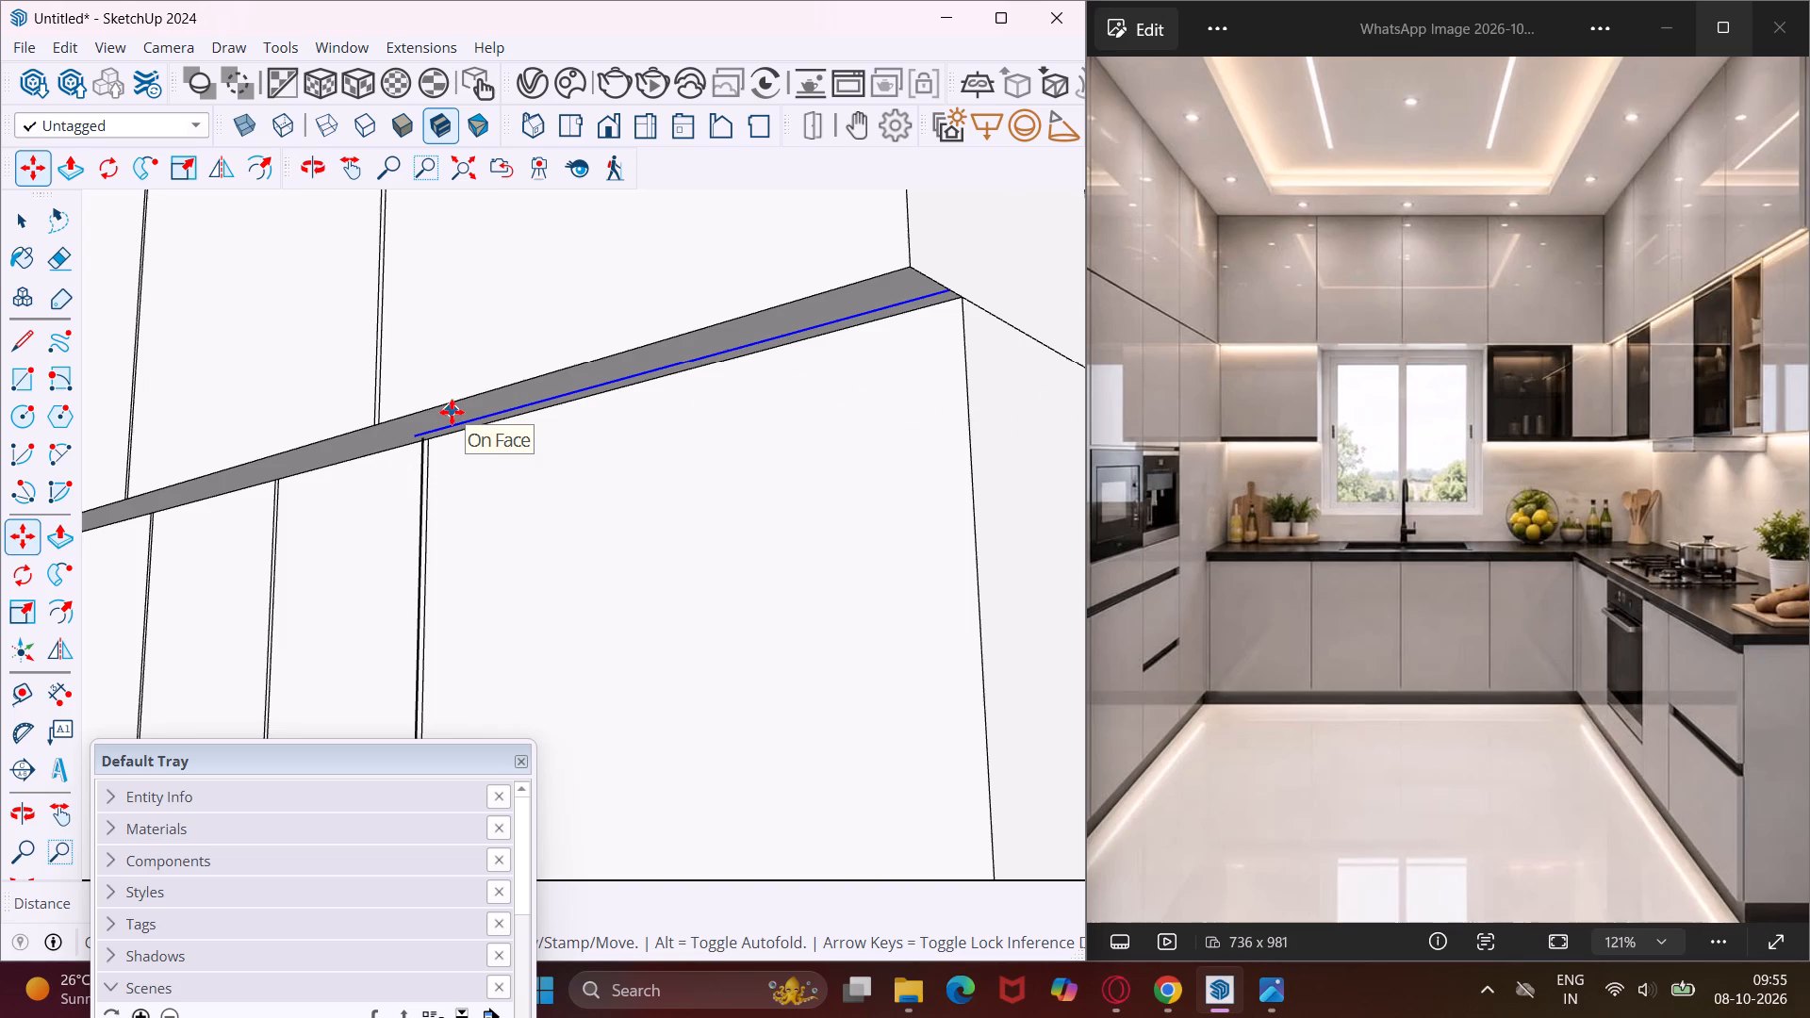
key("Escape")
key("space")
Delete the vertical divider edge on the end door's side of the gap between the side wall's last two lower wall cabinet doors.
scroll(385, 450, "up", 9)
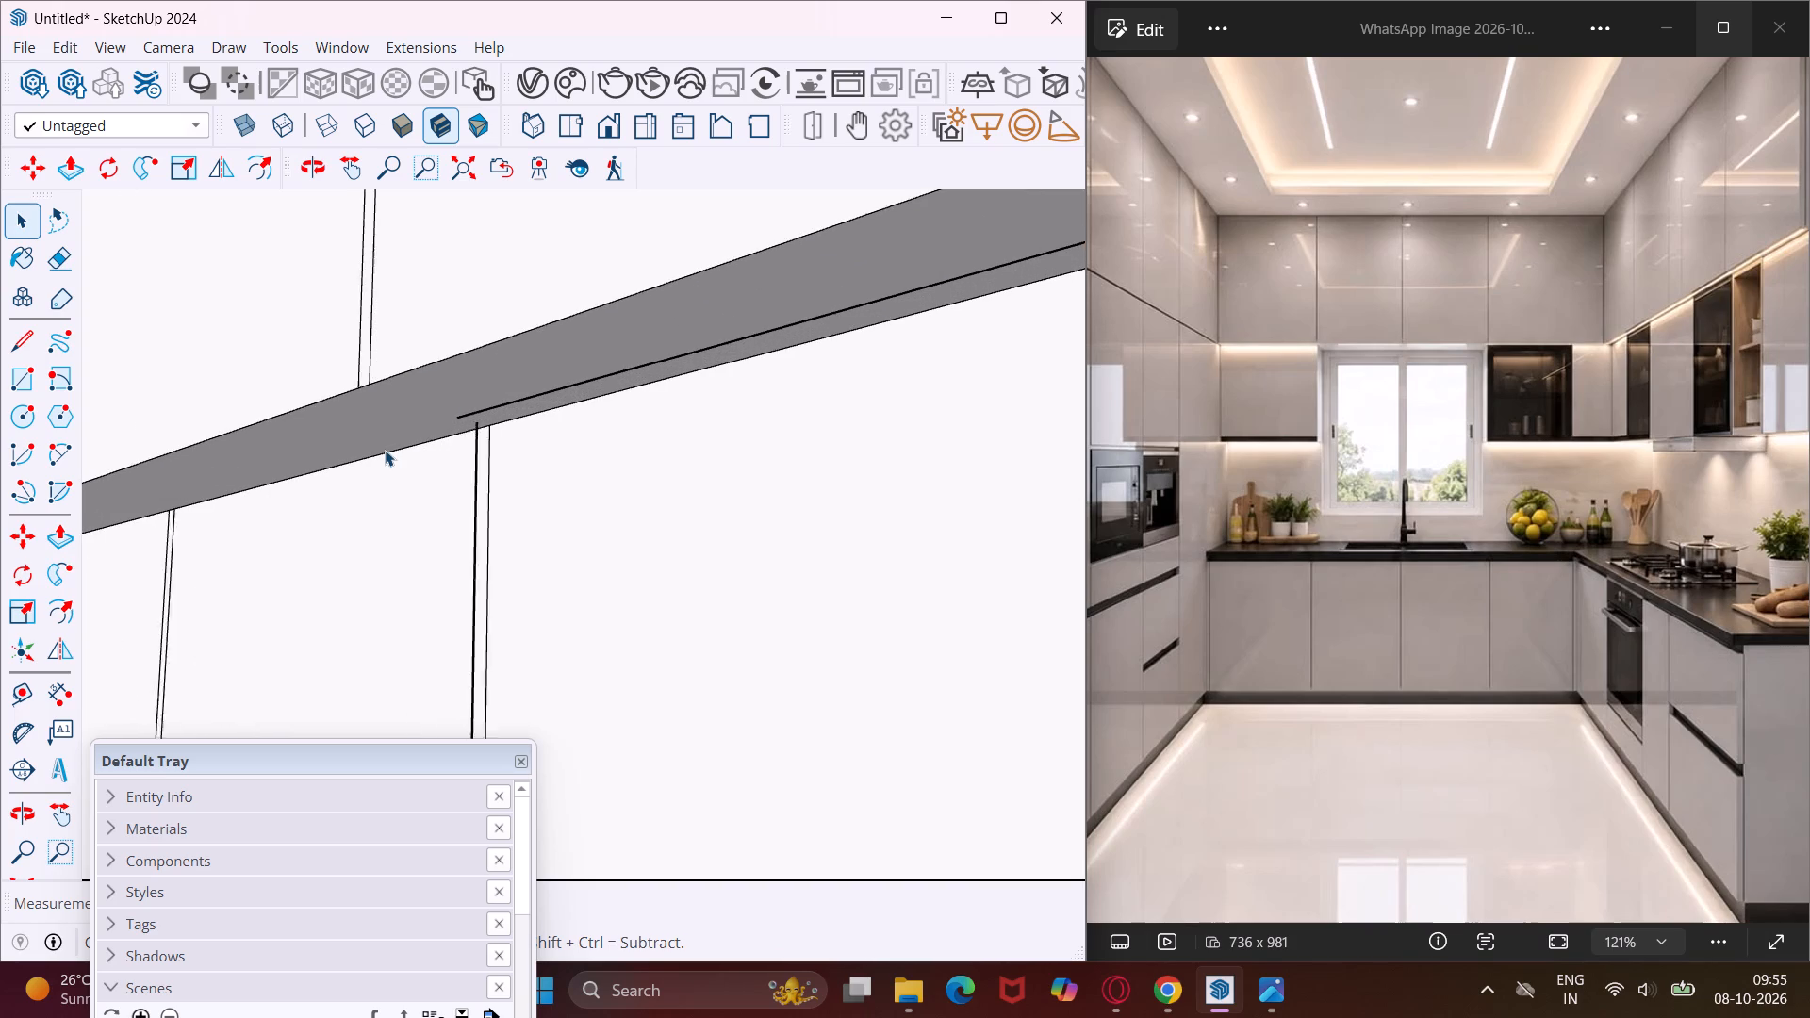
middle_click_drag(438, 452, 789, 435)
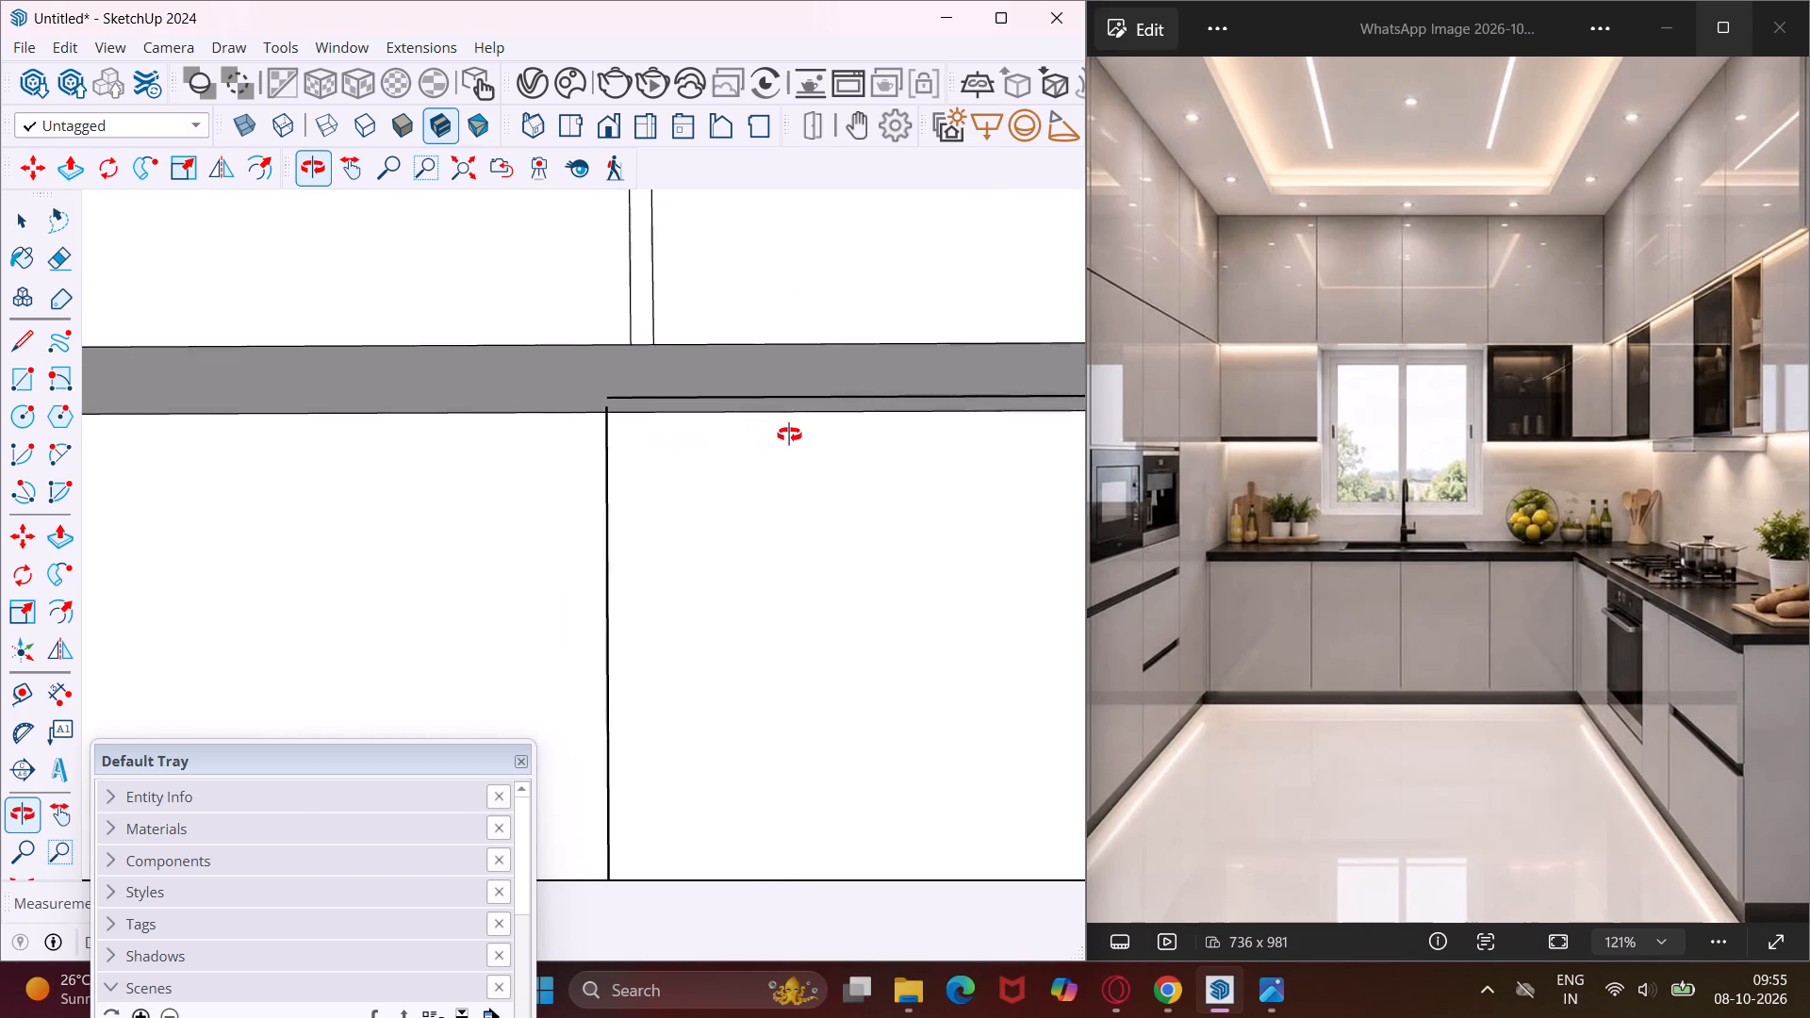
middle_click_drag(789, 435, 899, 442)
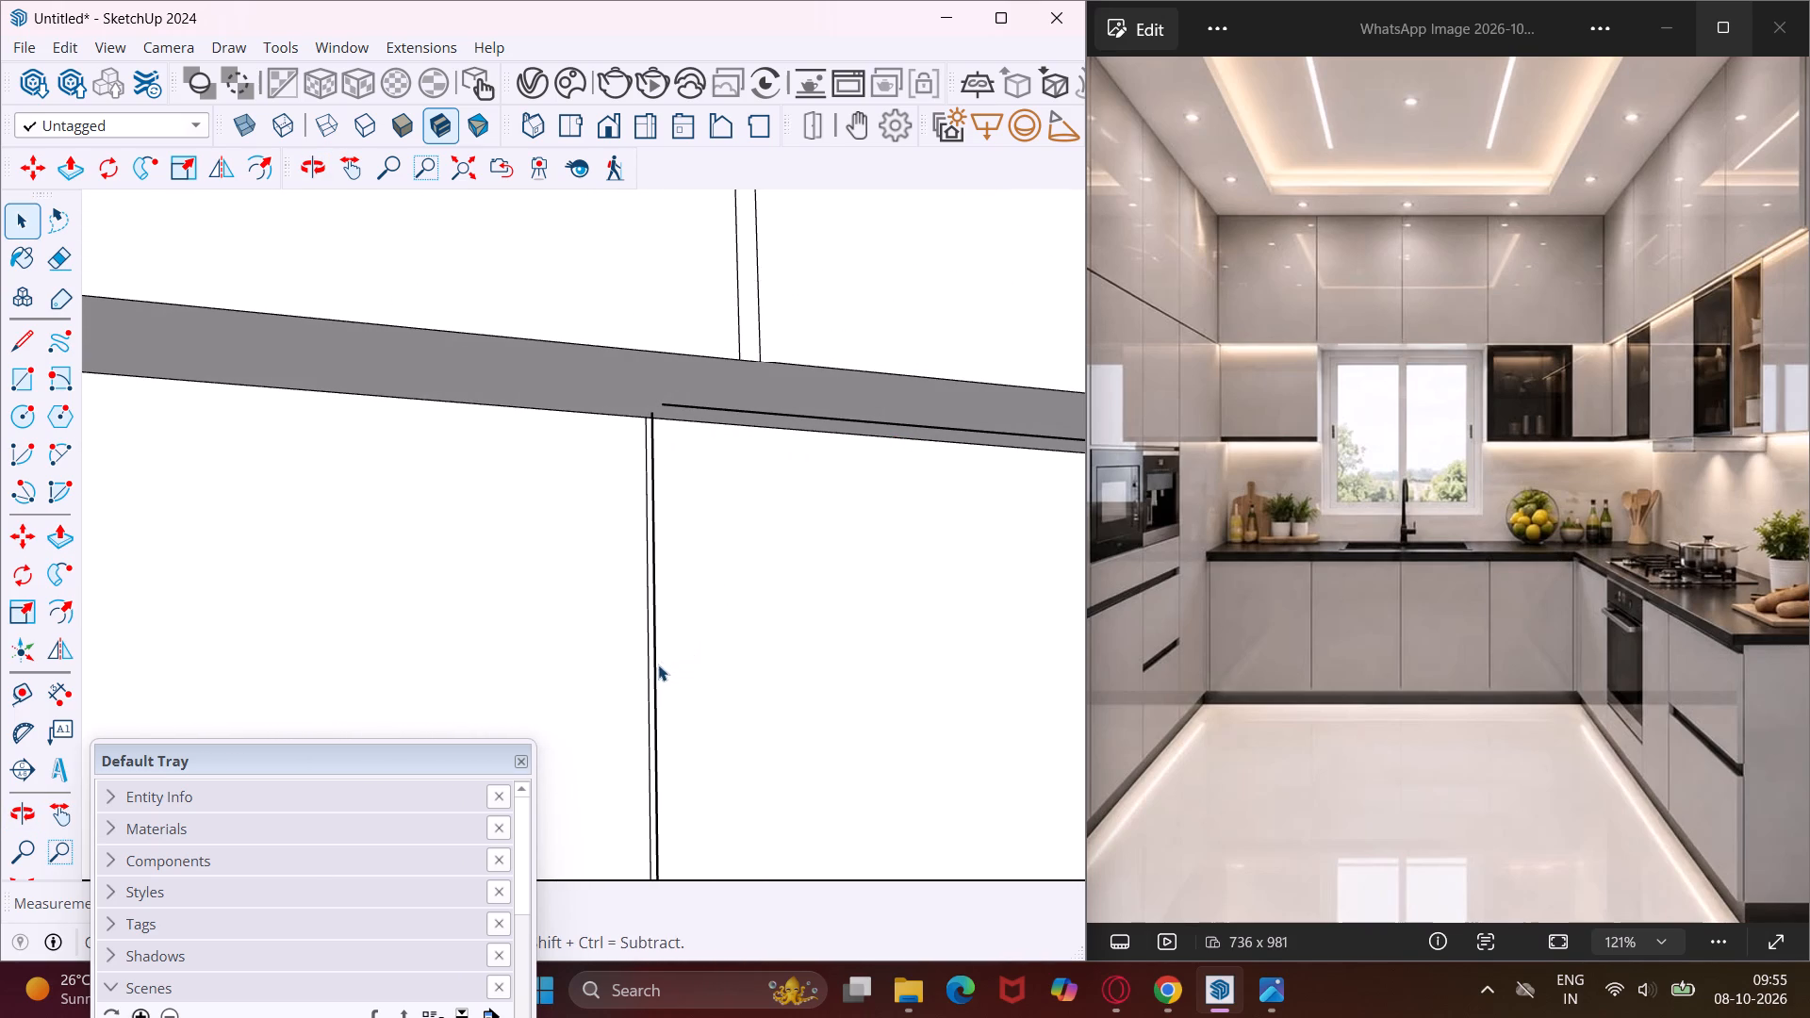
left_click(657, 678)
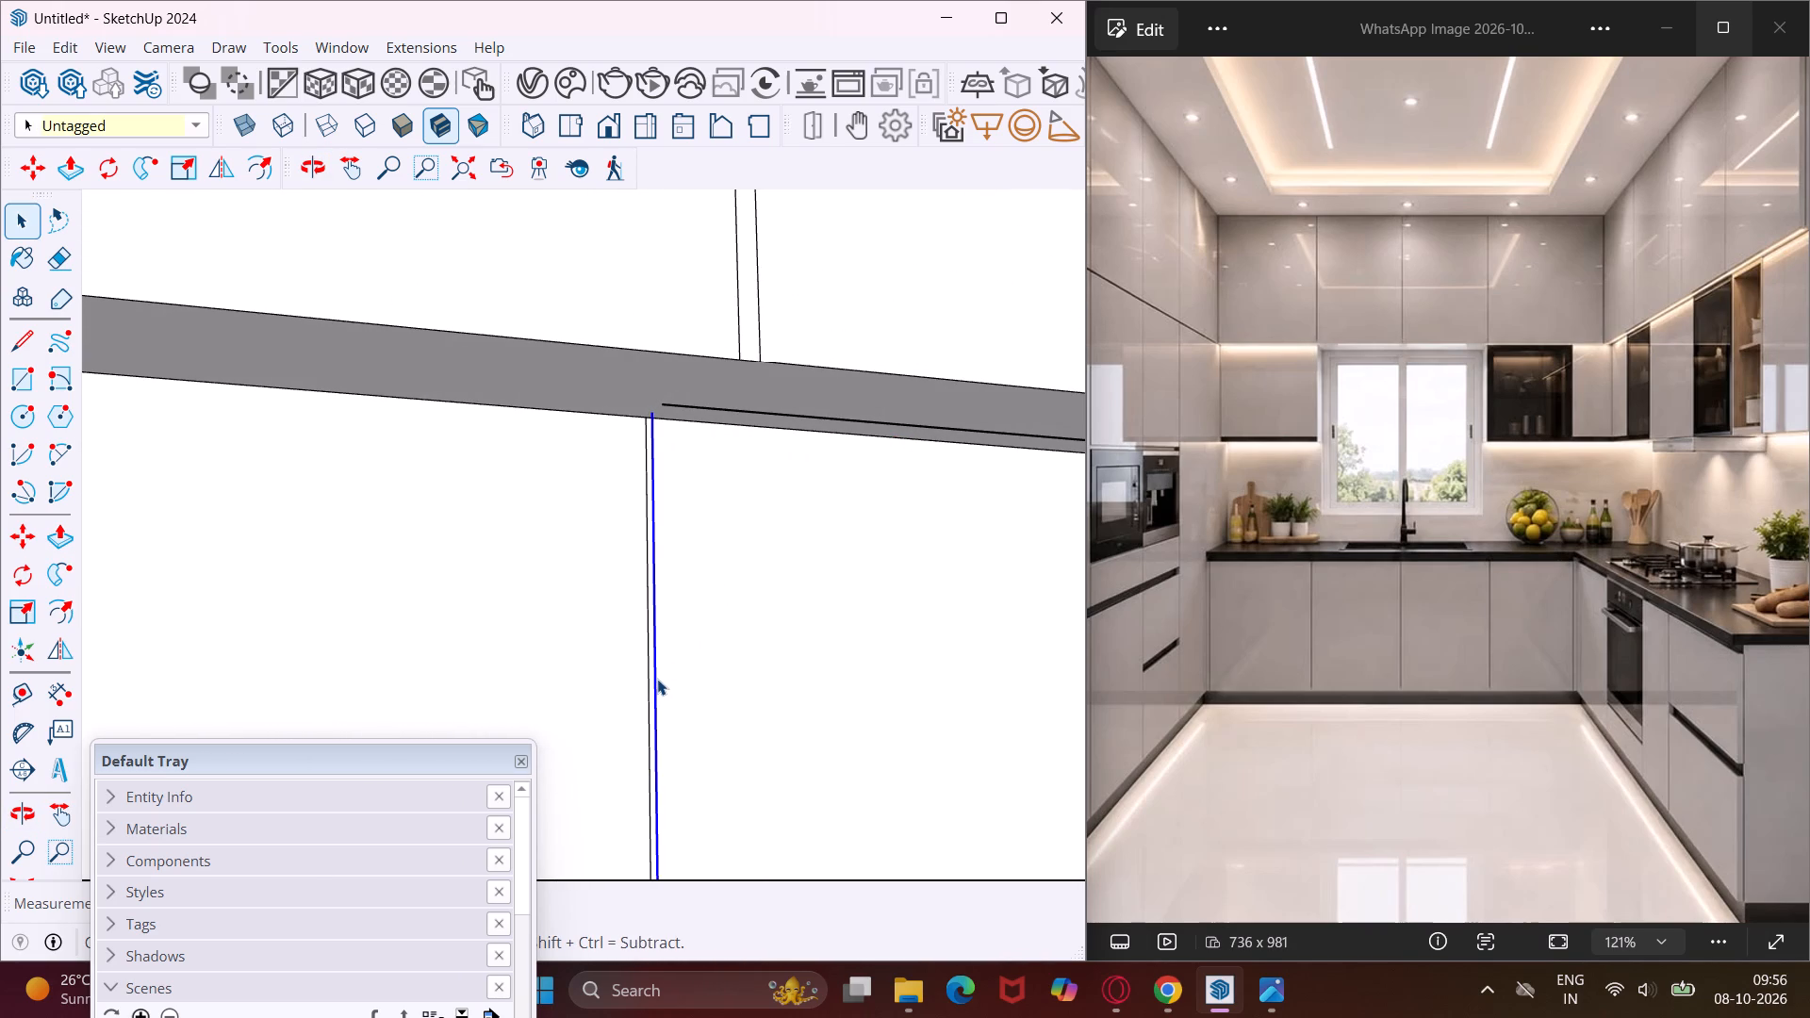
key("Delete")
Copy the remaining vertical divider edge between the side wall's last two lower wall cabinet doors .4" toward the end door.
scroll(649, 599, "down", 12)
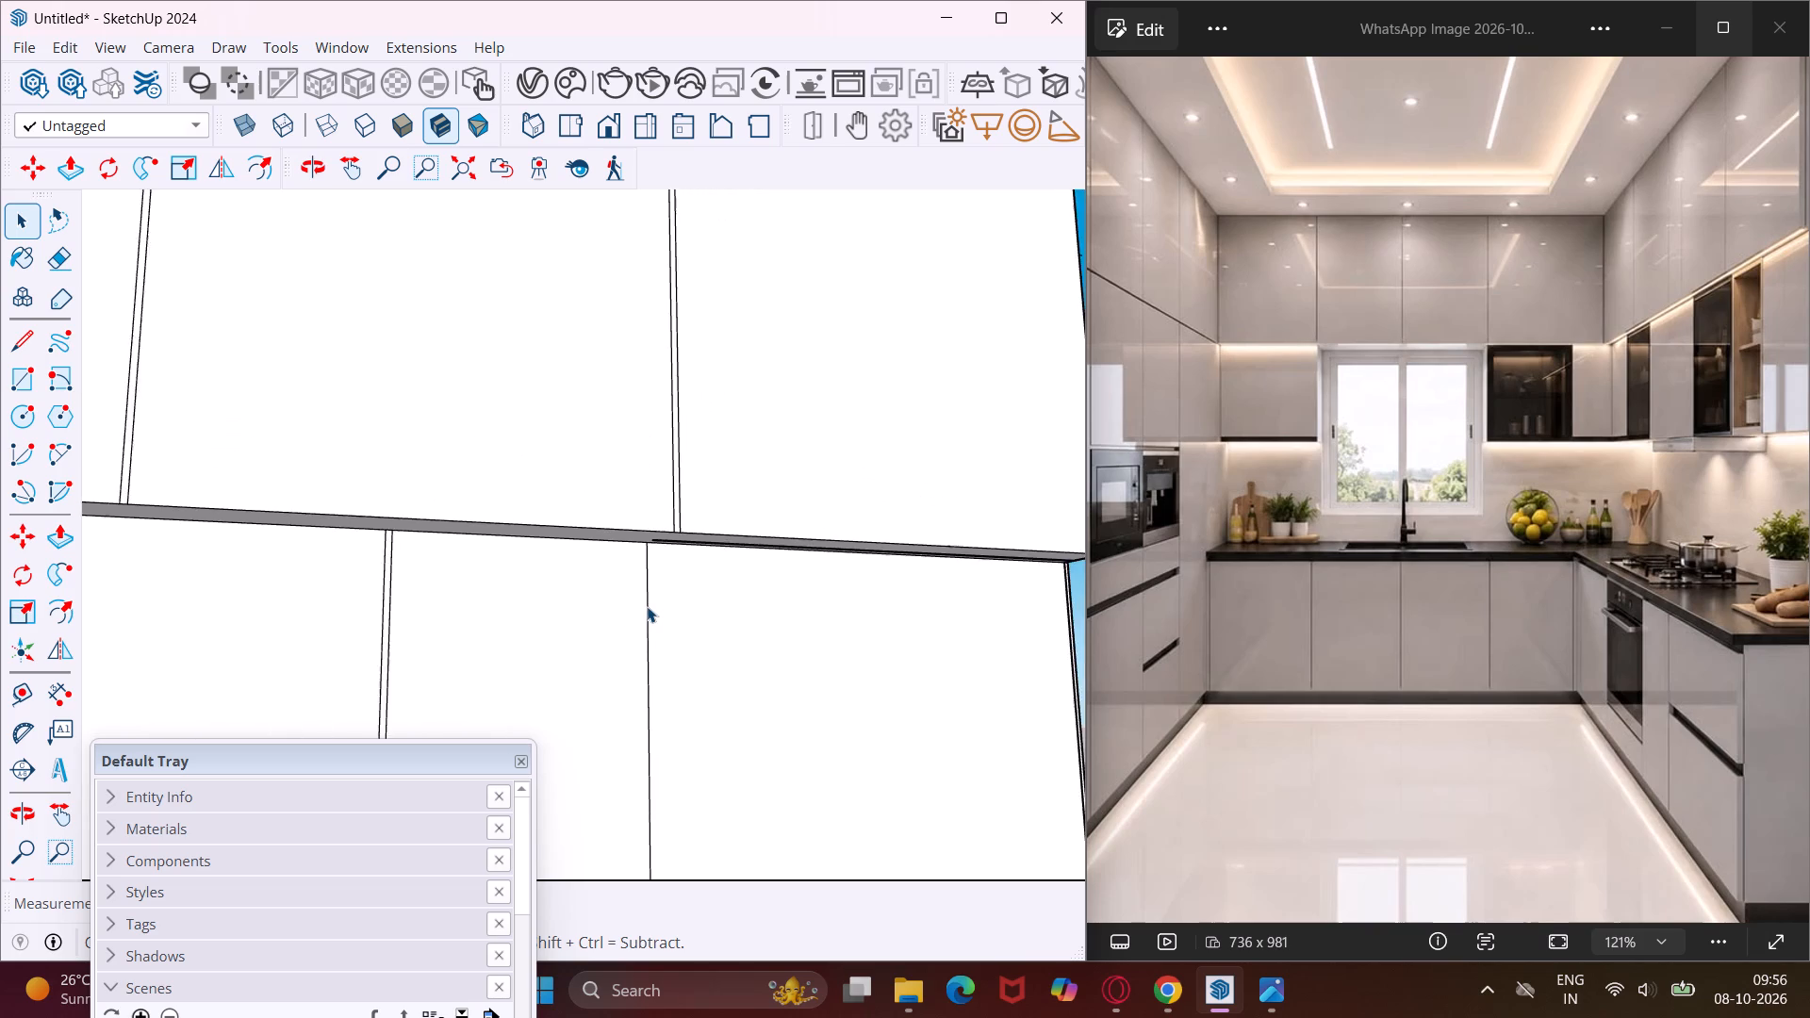
scroll(646, 606, "down", 8)
middle_click_drag(686, 682, 429, 774)
scroll(461, 681, "down", 13)
scroll(594, 504, "down", 6)
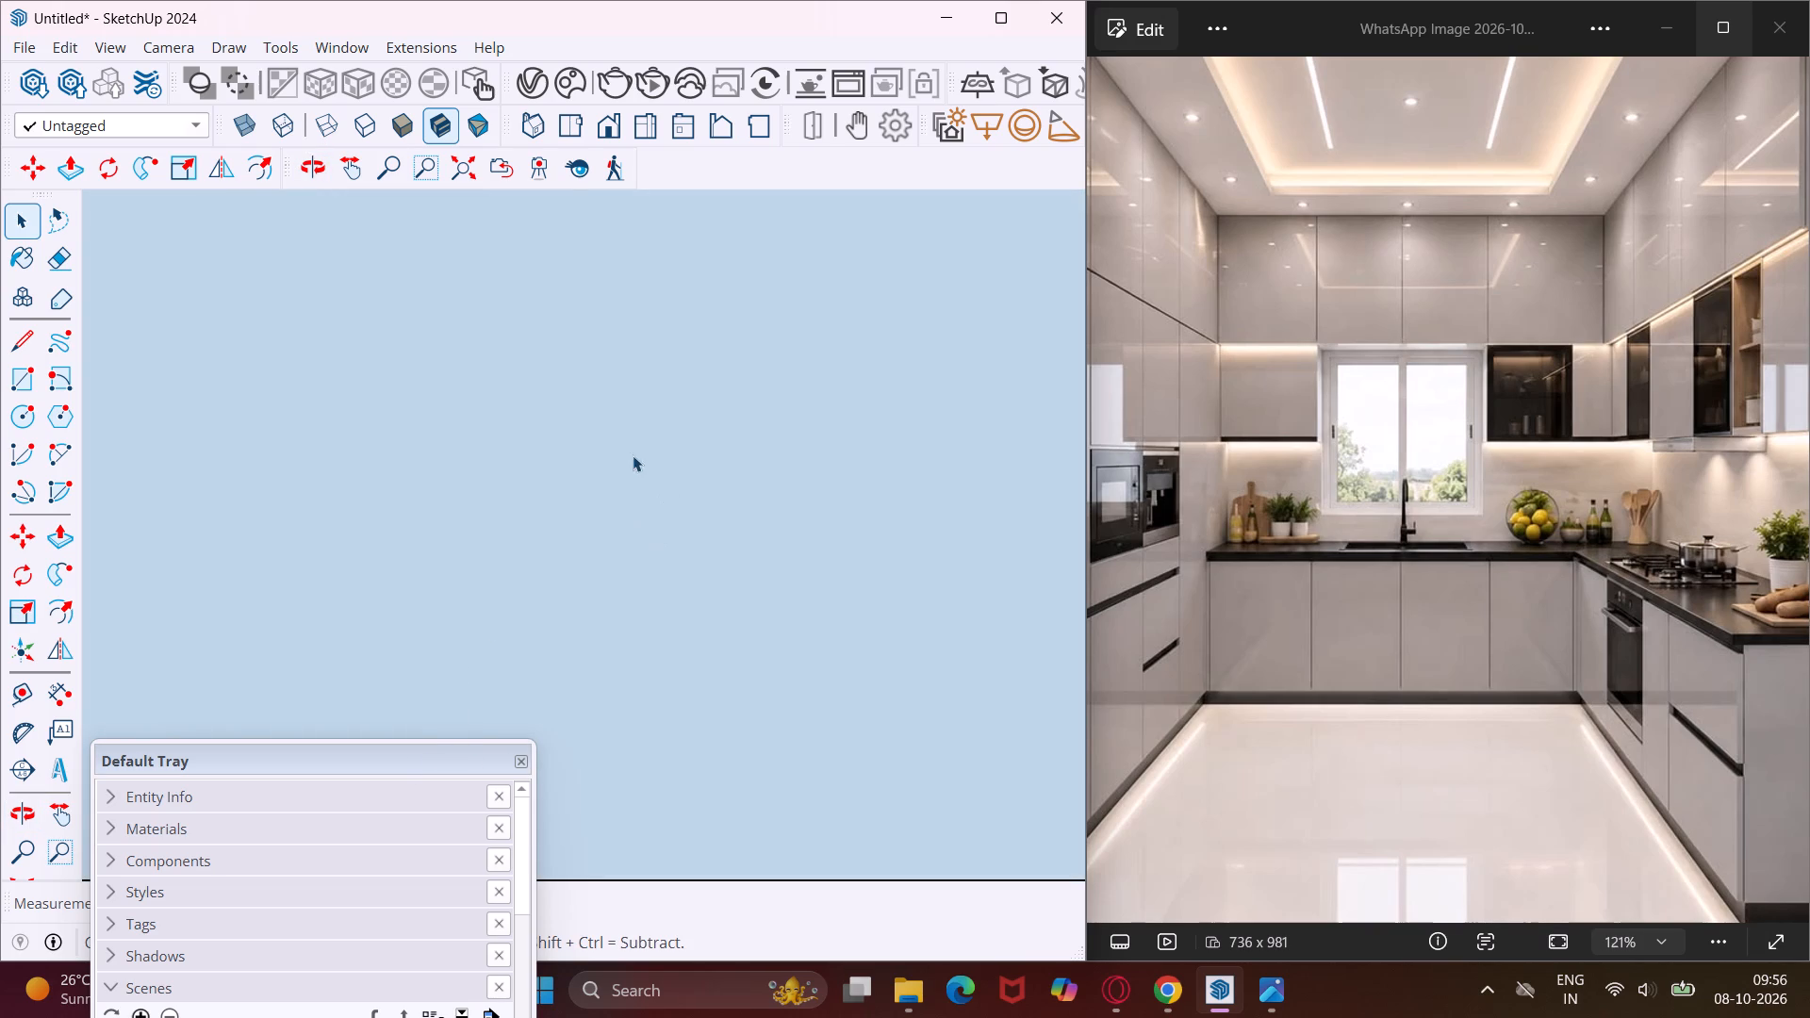
scroll(633, 455, "down", 20)
scroll(633, 455, "down", 15)
scroll(758, 433, "down", 20)
scroll(758, 433, "down", 16)
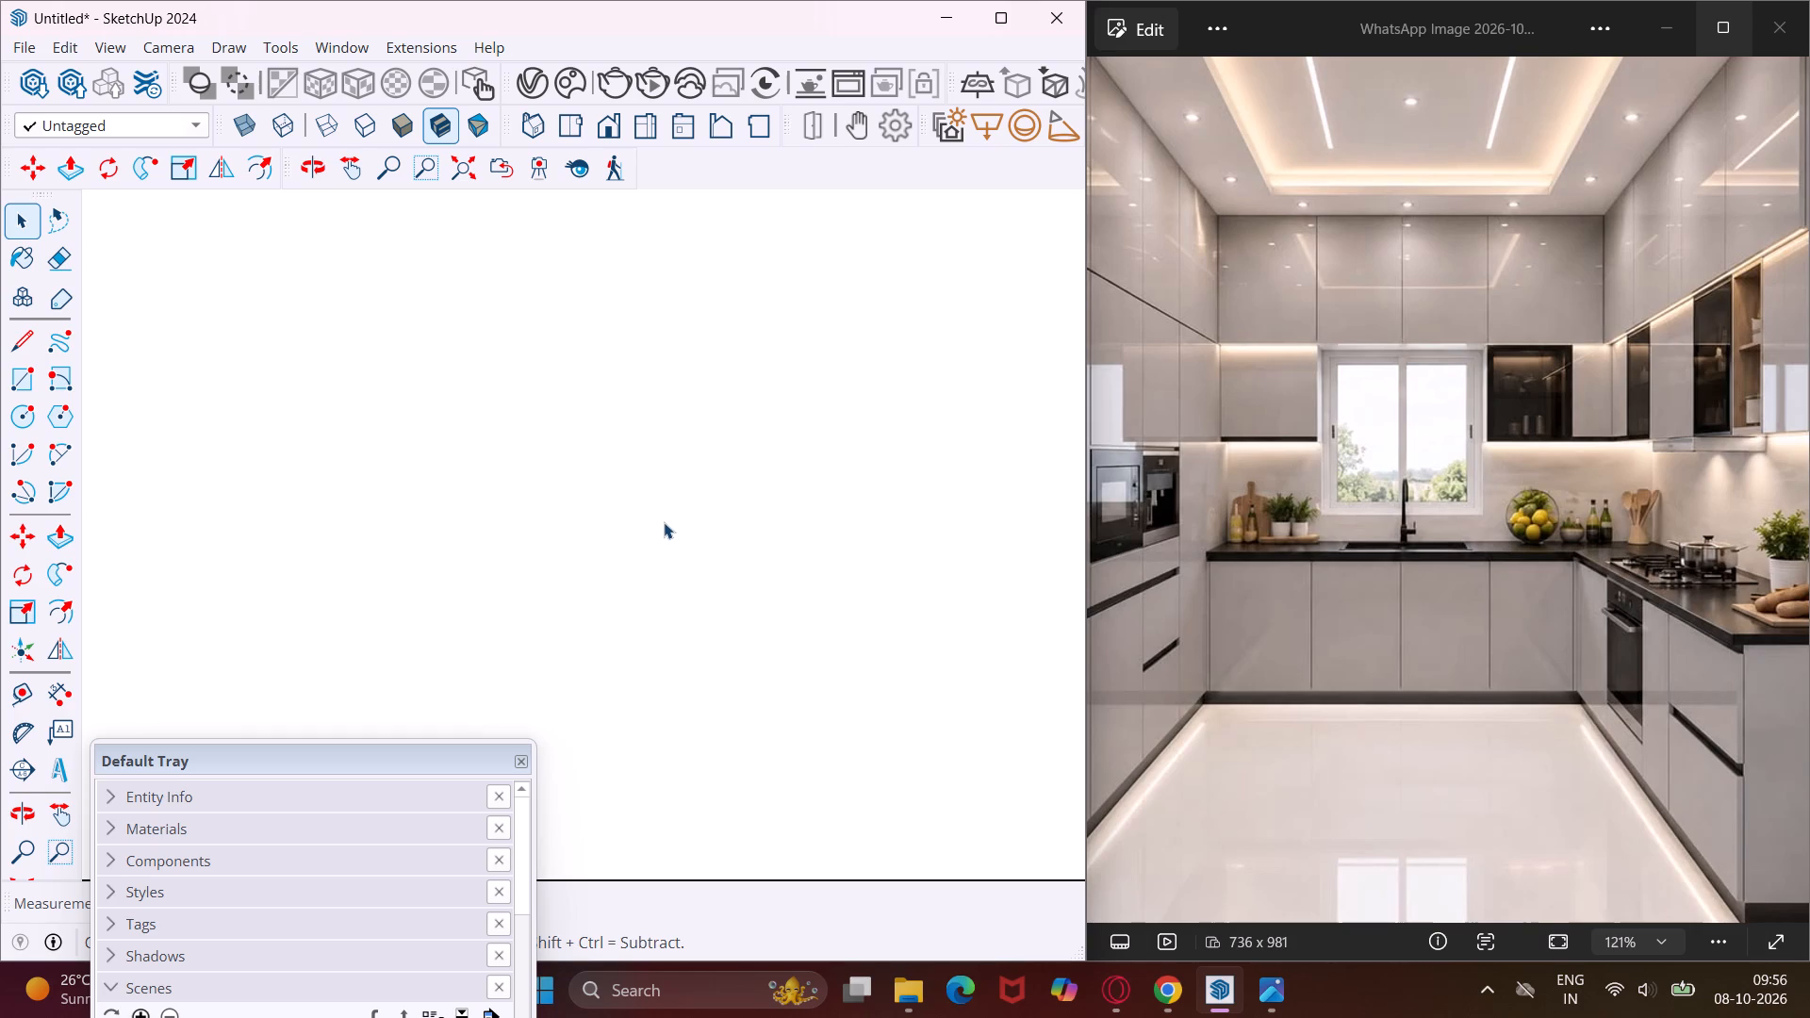
scroll(664, 522, "down", 20)
scroll(664, 522, "down", 16)
scroll(668, 515, "down", 15)
scroll(669, 517, "down", 7)
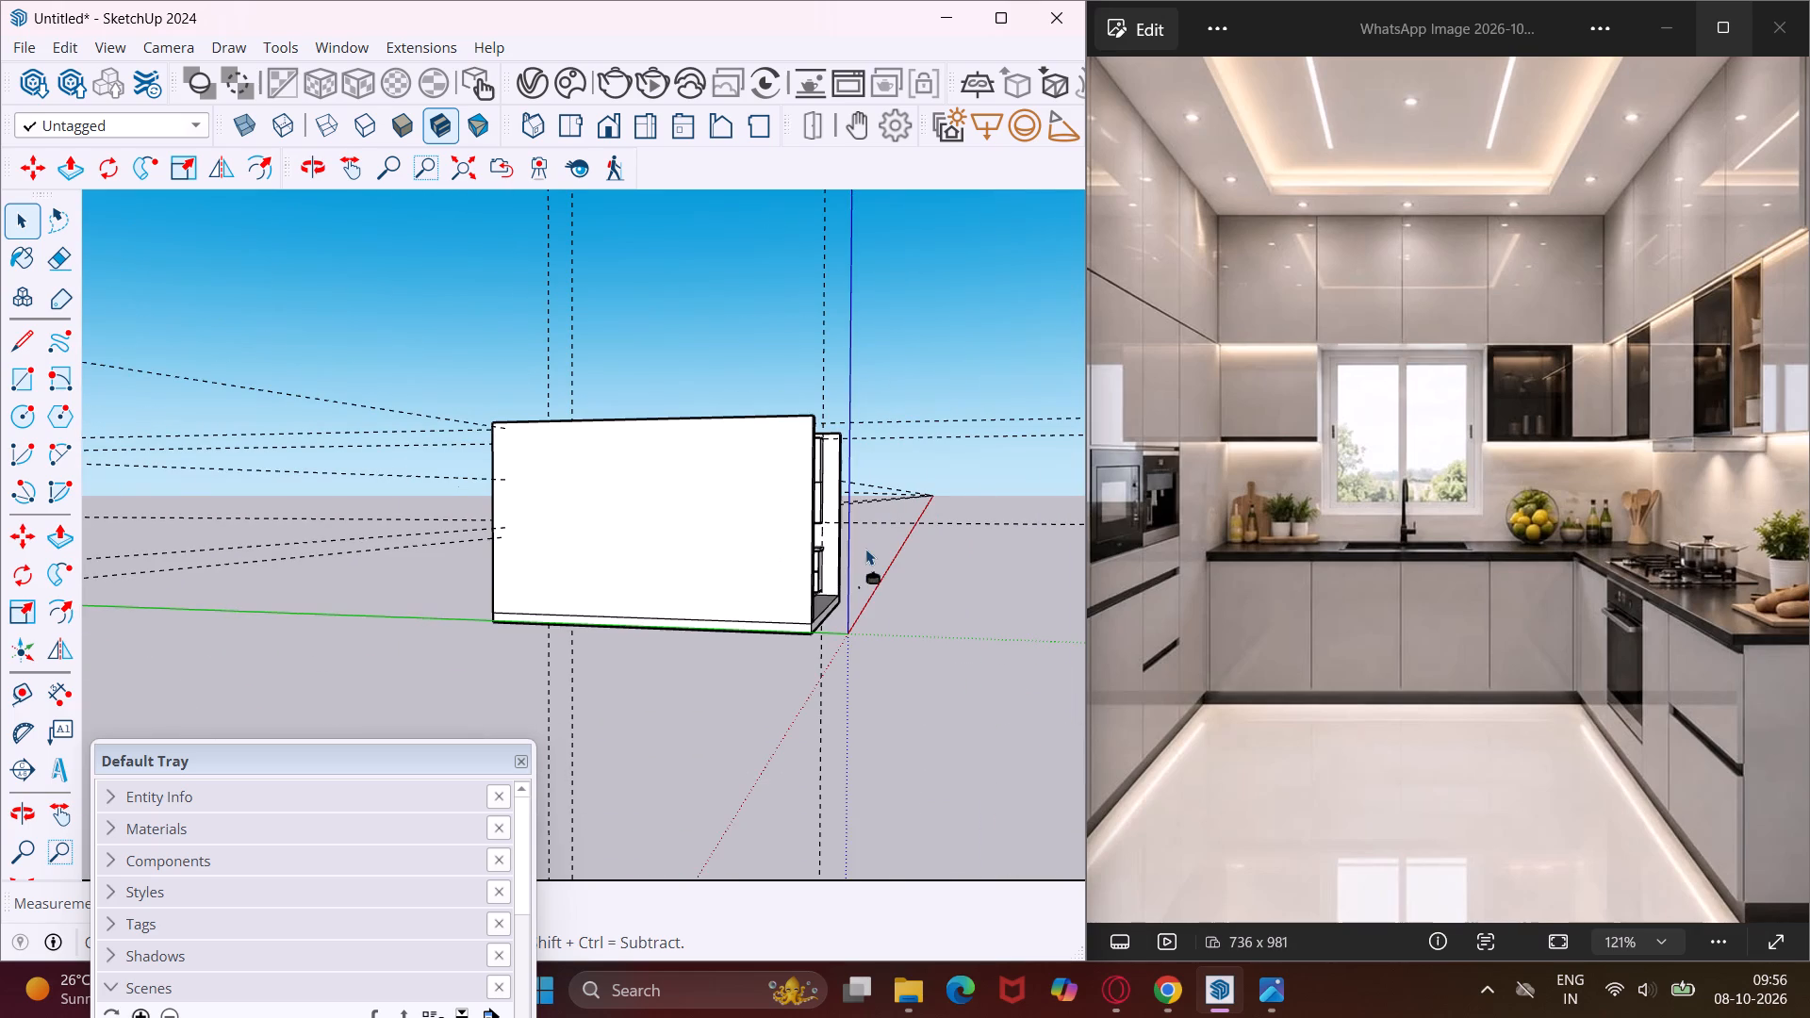
middle_click_drag(865, 549, 582, 598)
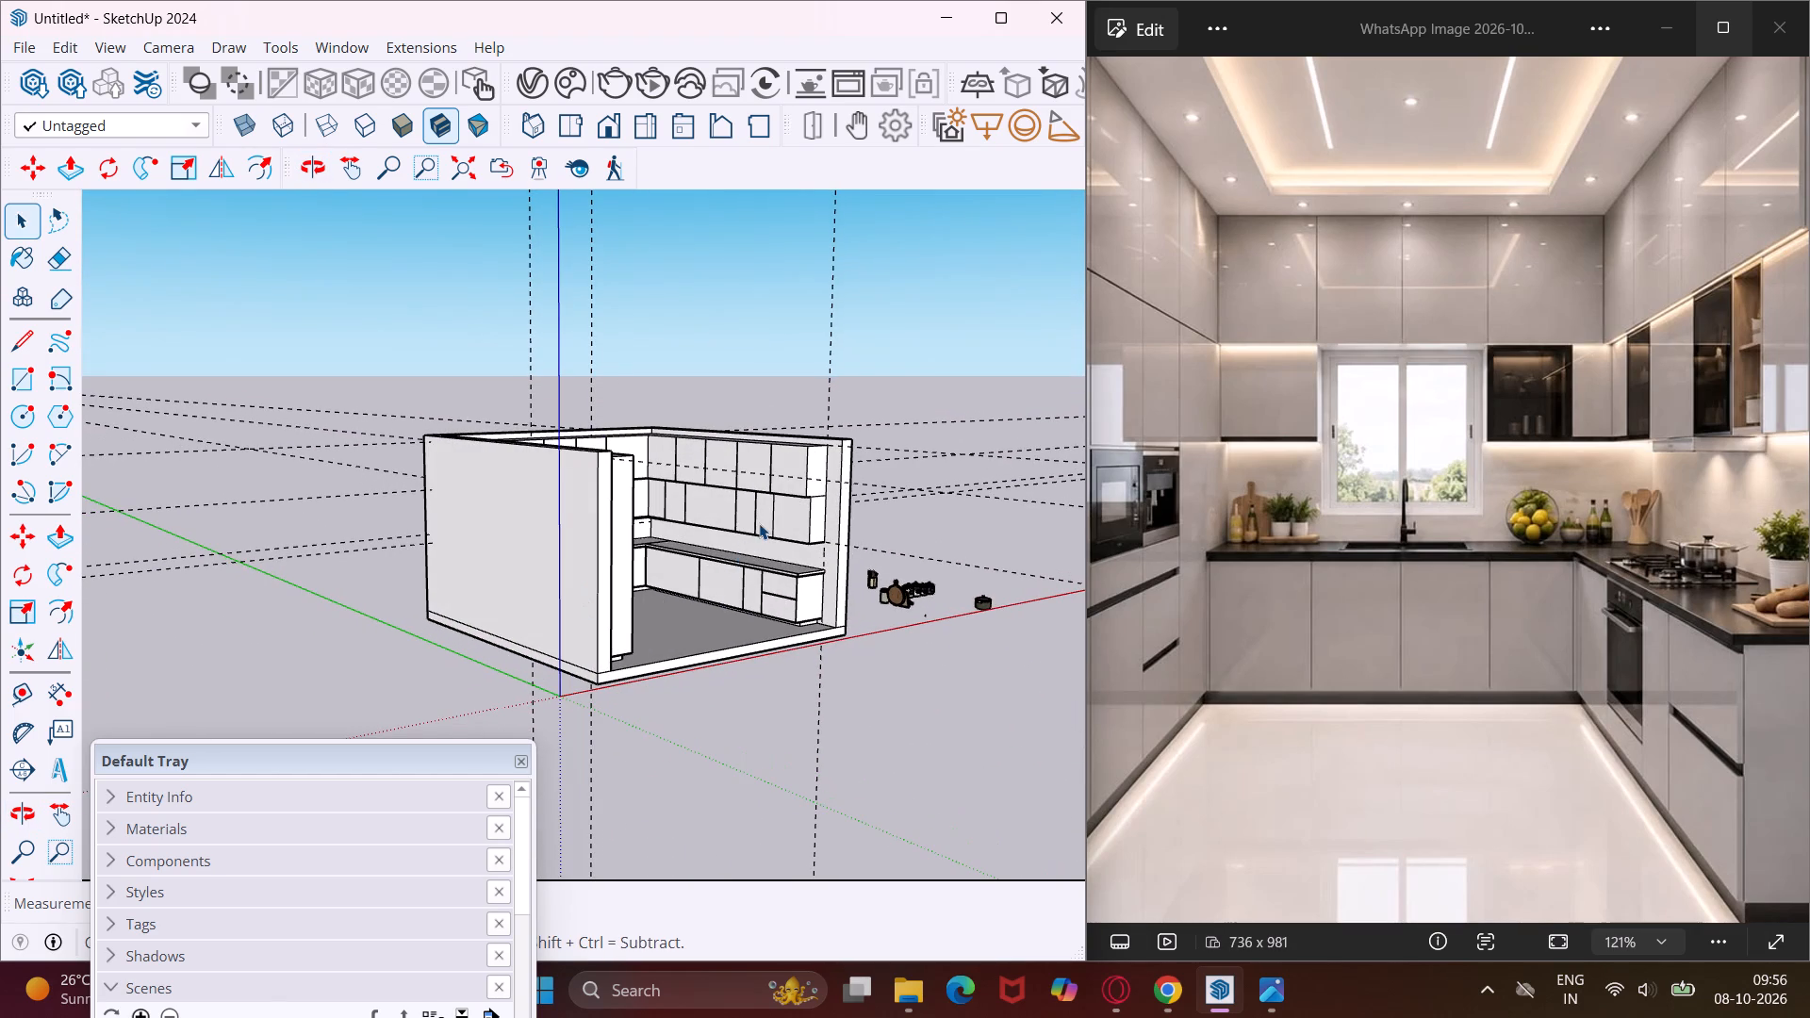
scroll(759, 523, "up", 9)
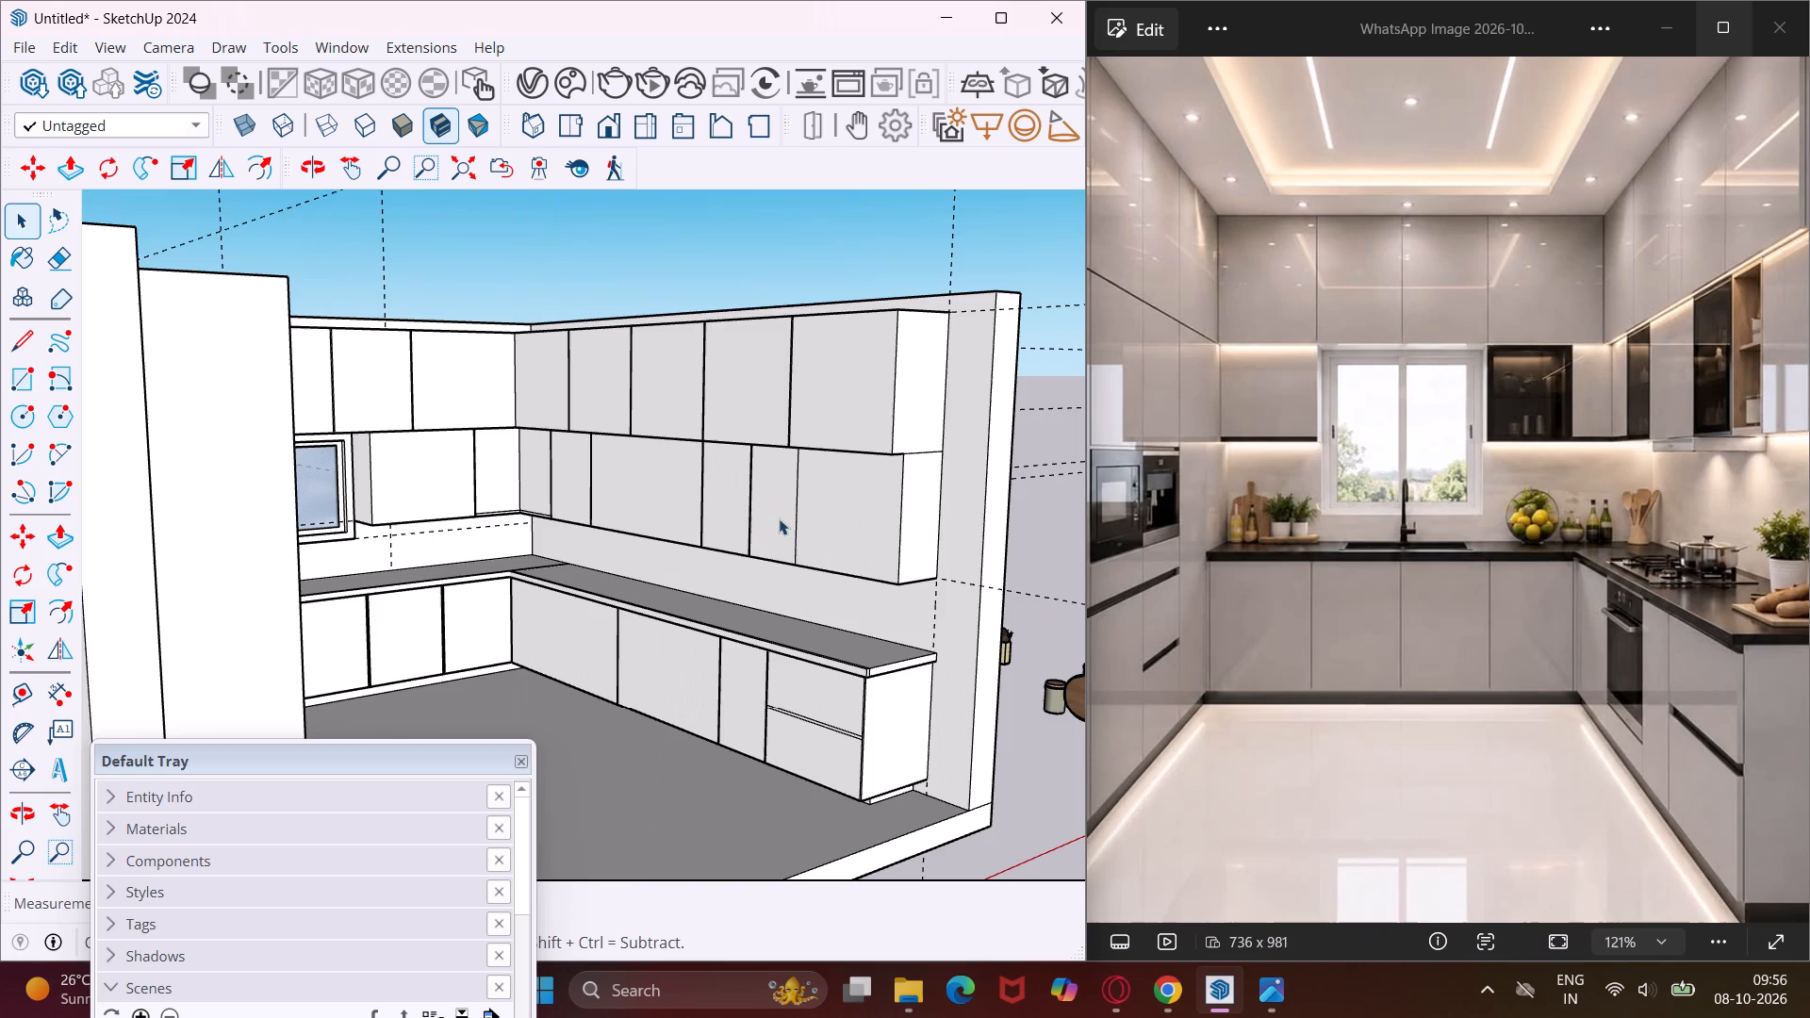
scroll(794, 522, "up", 11)
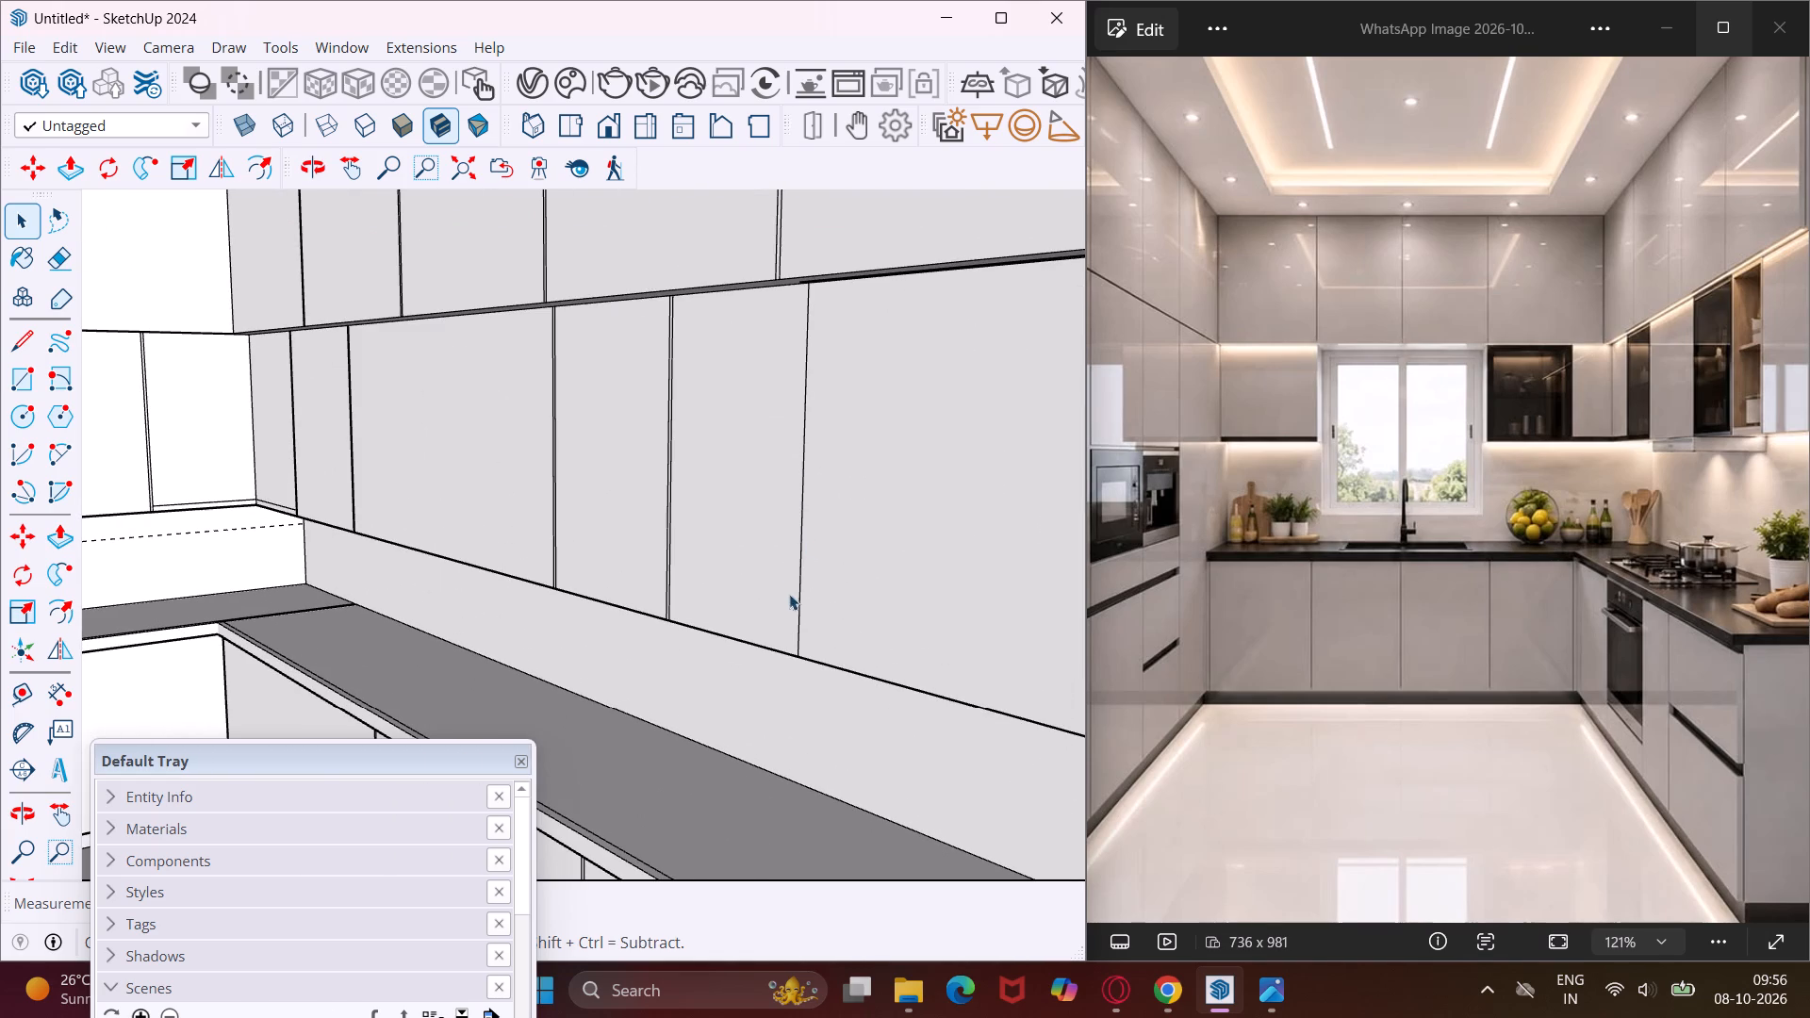
left_click(798, 615)
key("m")
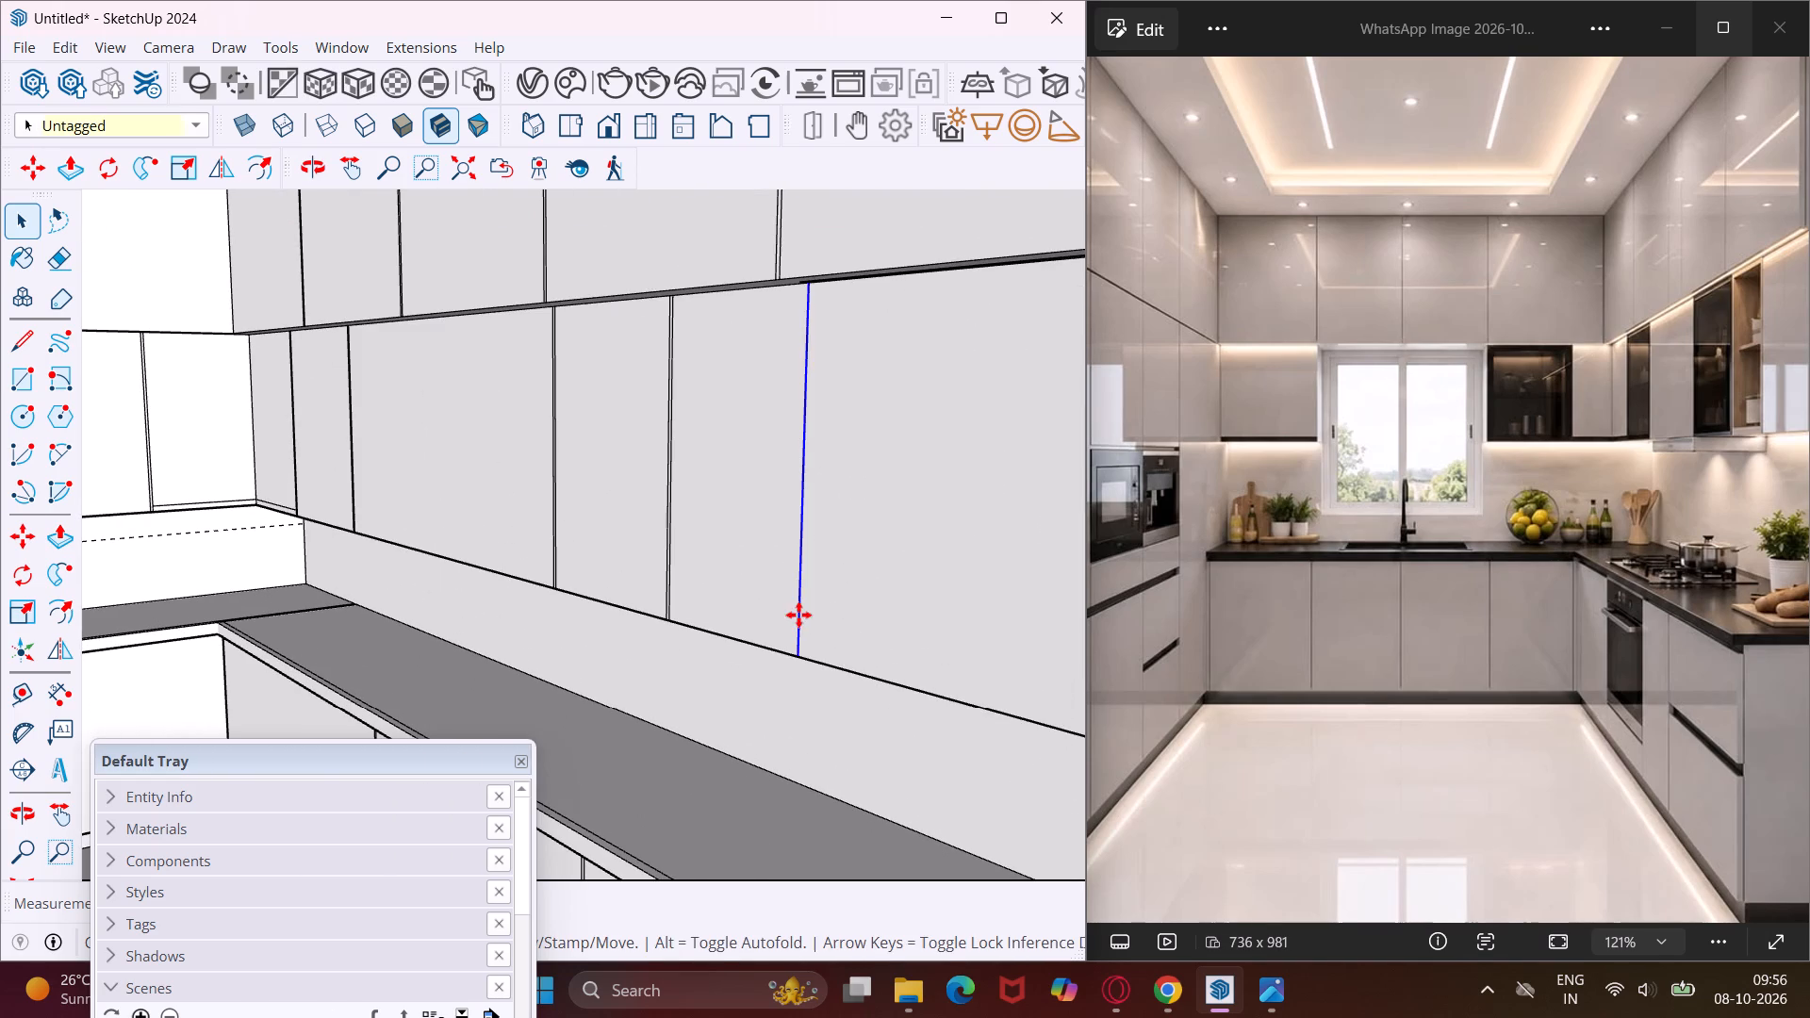
left_click(794, 656)
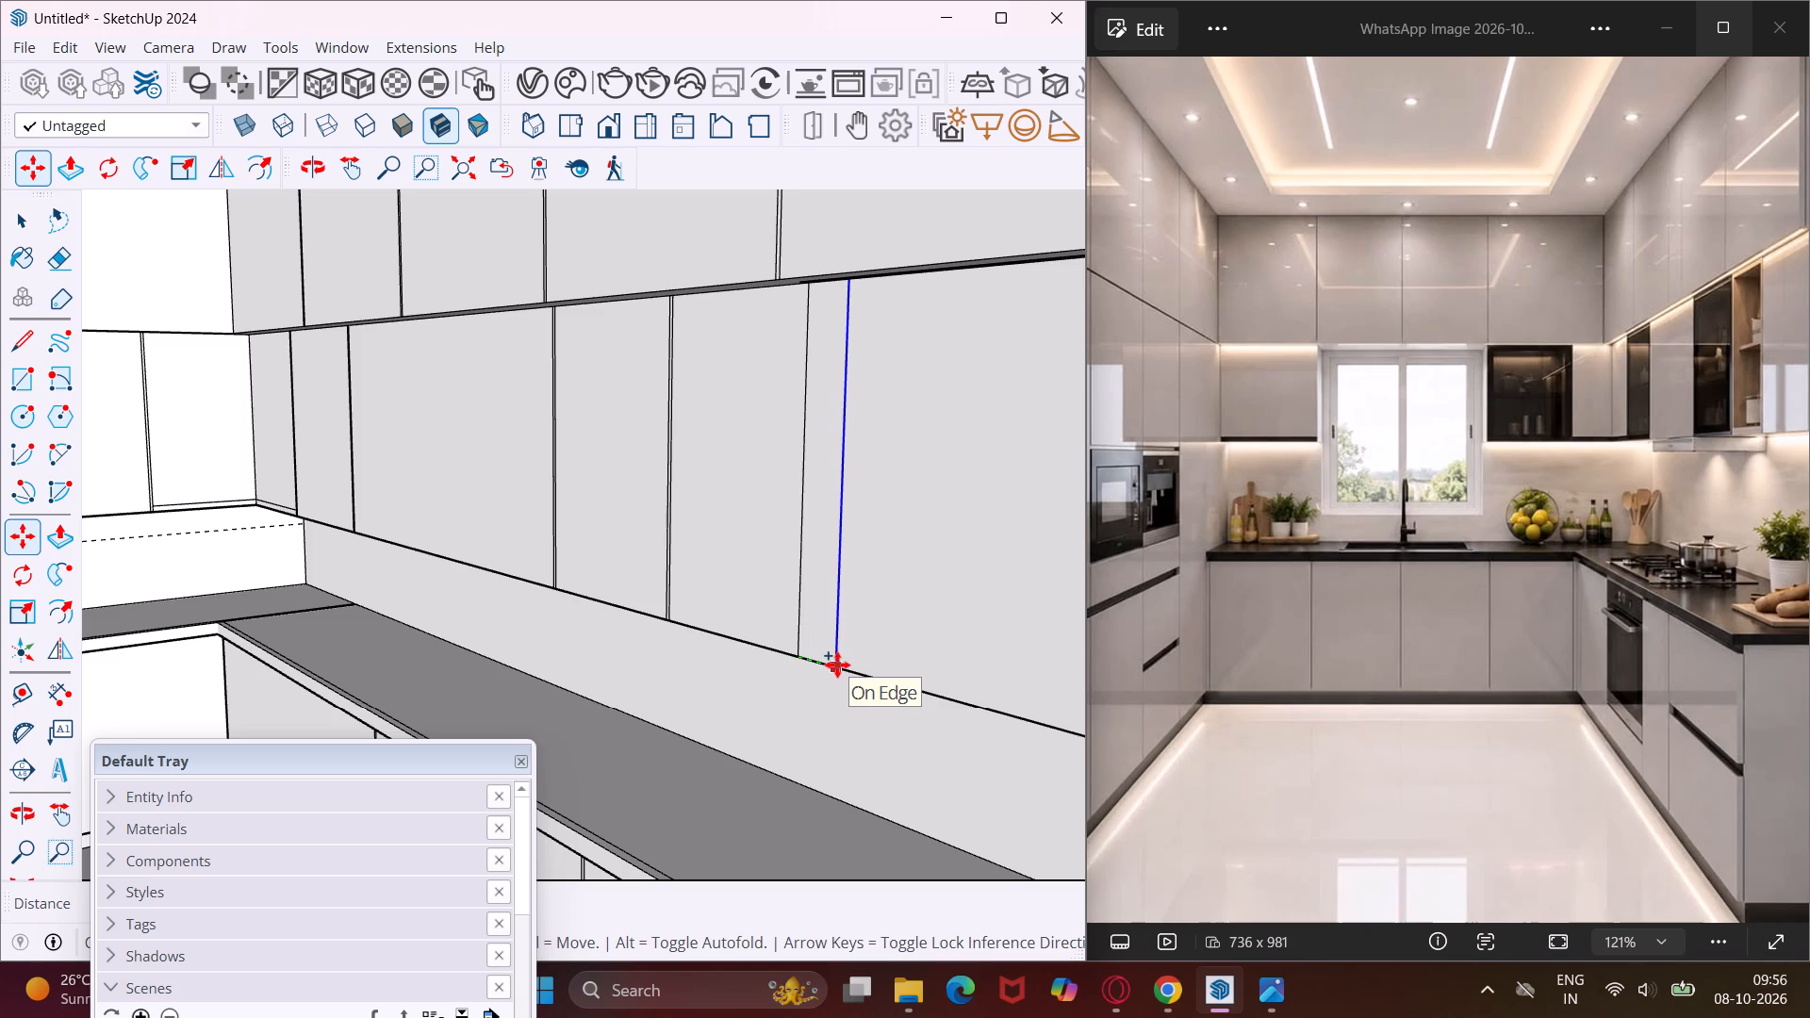
type(".4\"")
key("Return")
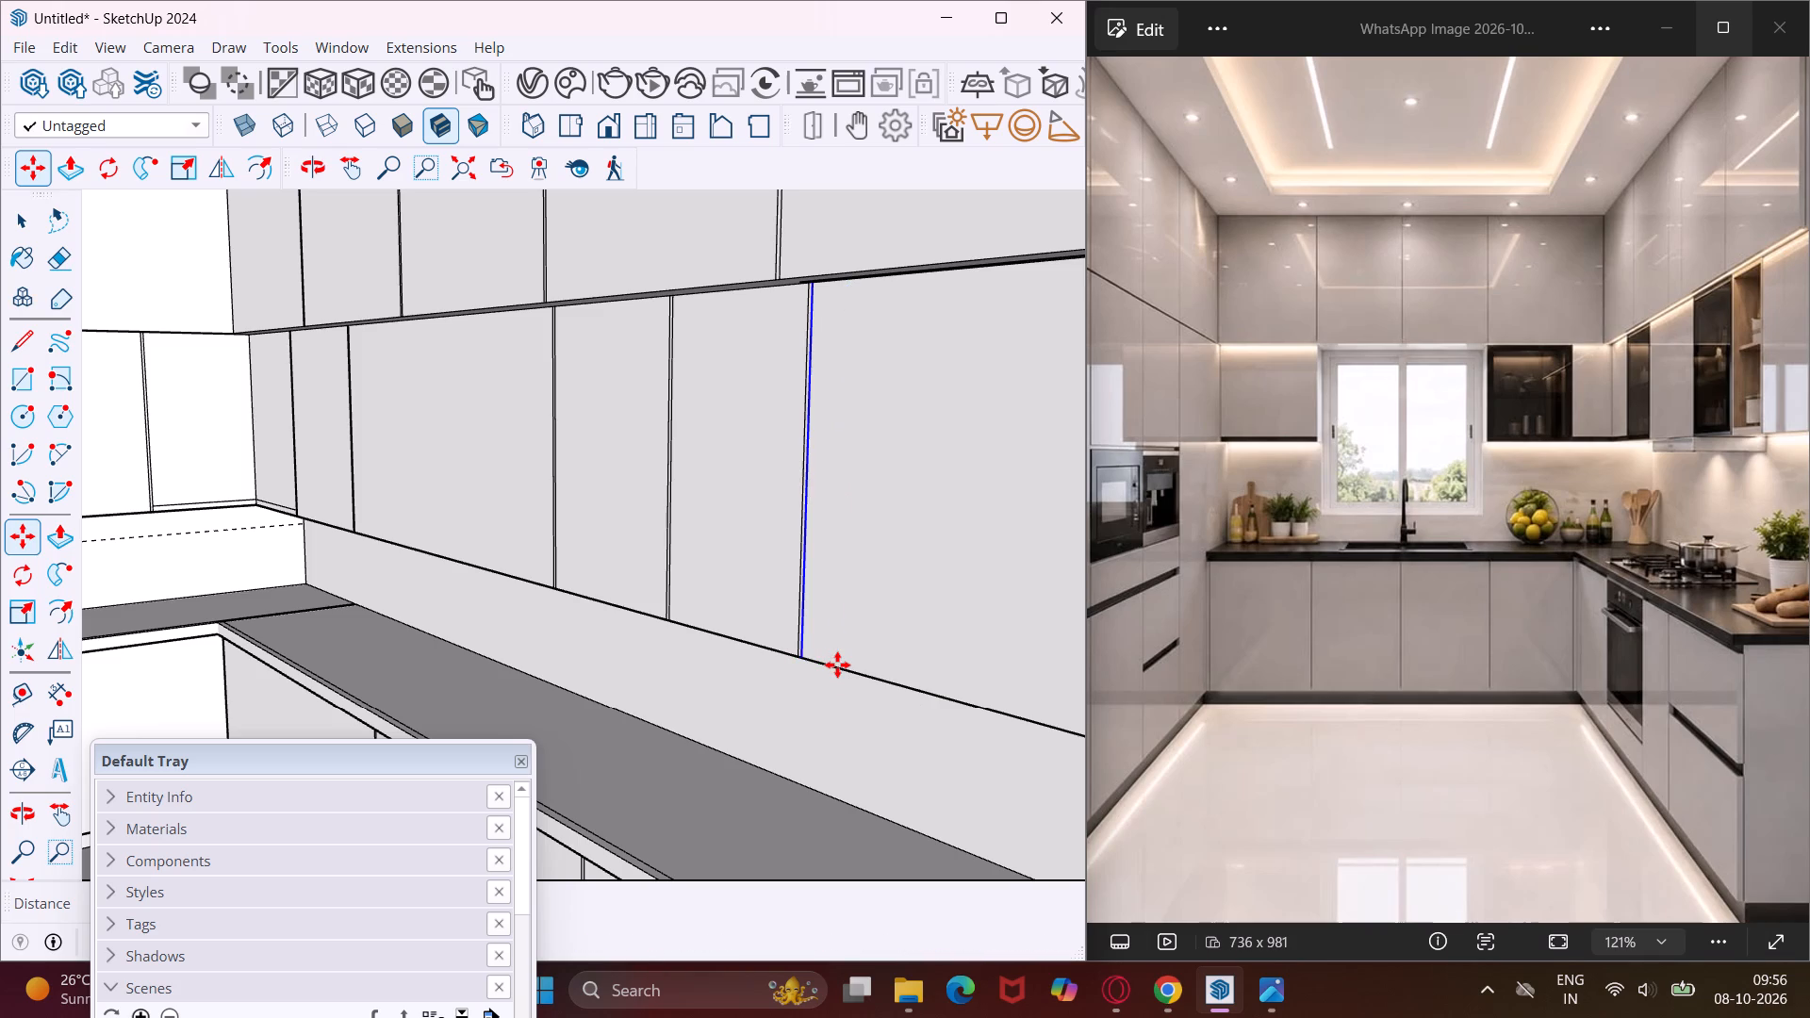
key("Escape")
key("space")
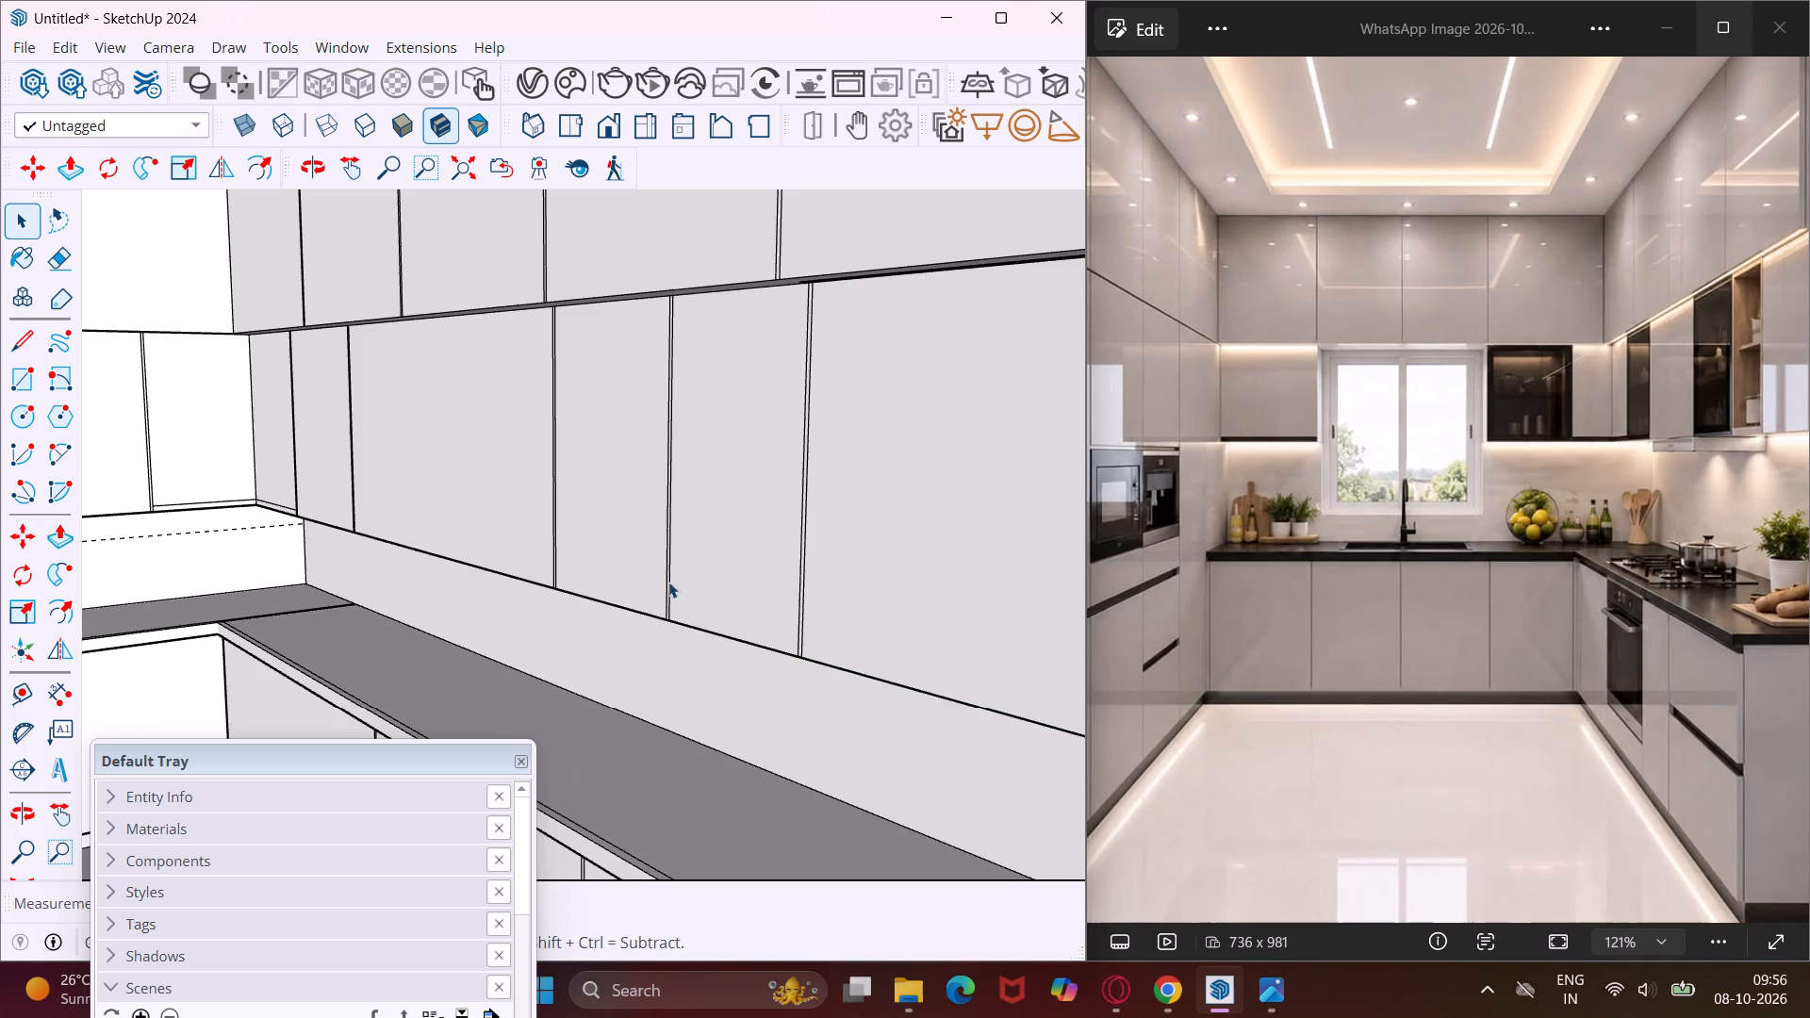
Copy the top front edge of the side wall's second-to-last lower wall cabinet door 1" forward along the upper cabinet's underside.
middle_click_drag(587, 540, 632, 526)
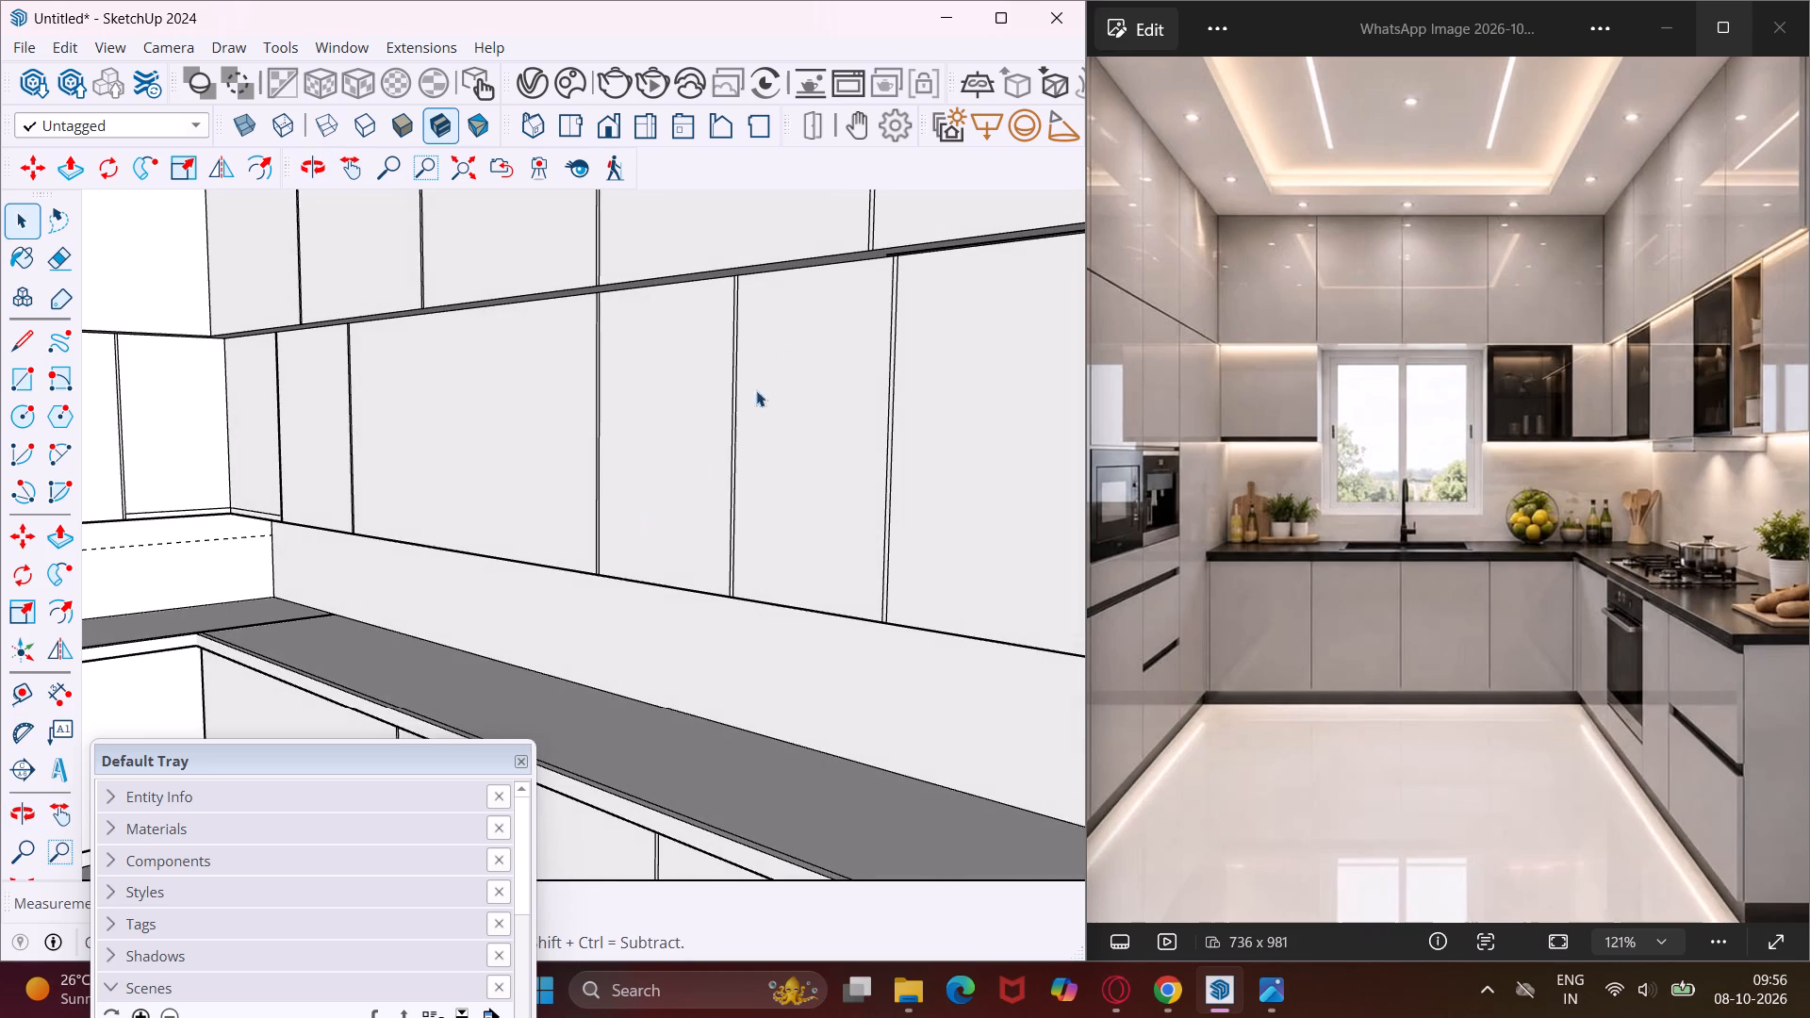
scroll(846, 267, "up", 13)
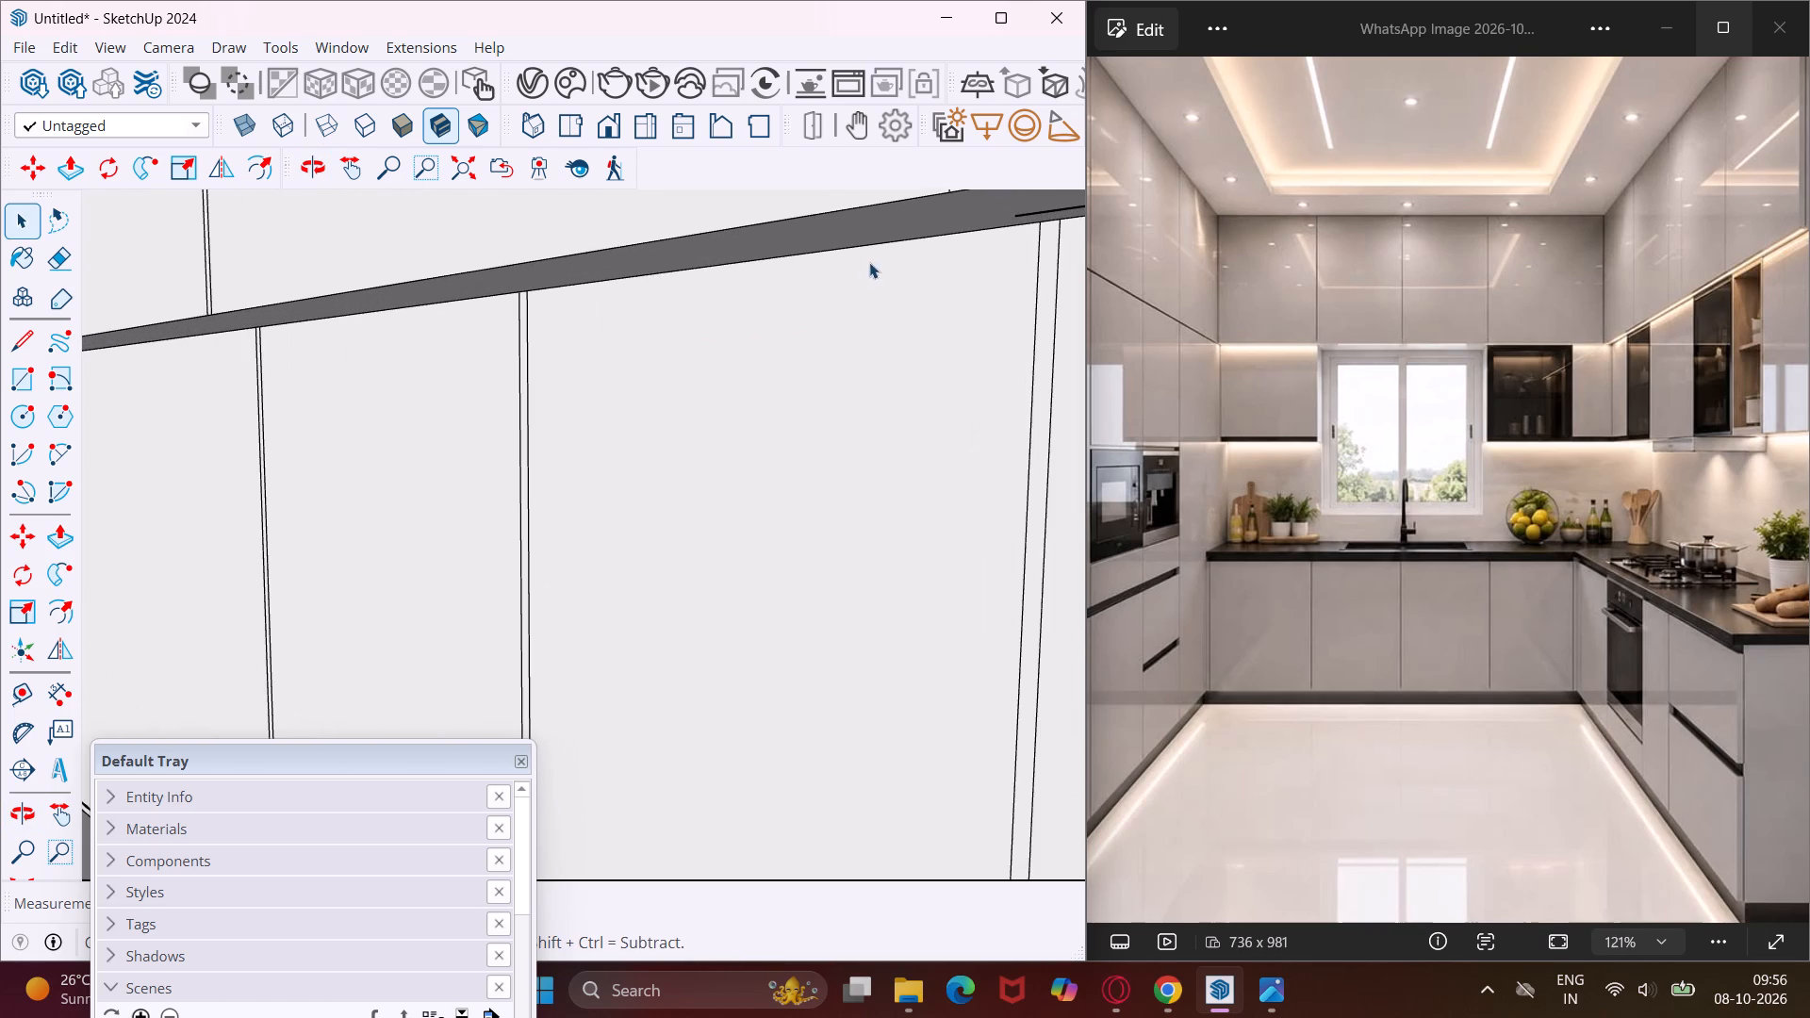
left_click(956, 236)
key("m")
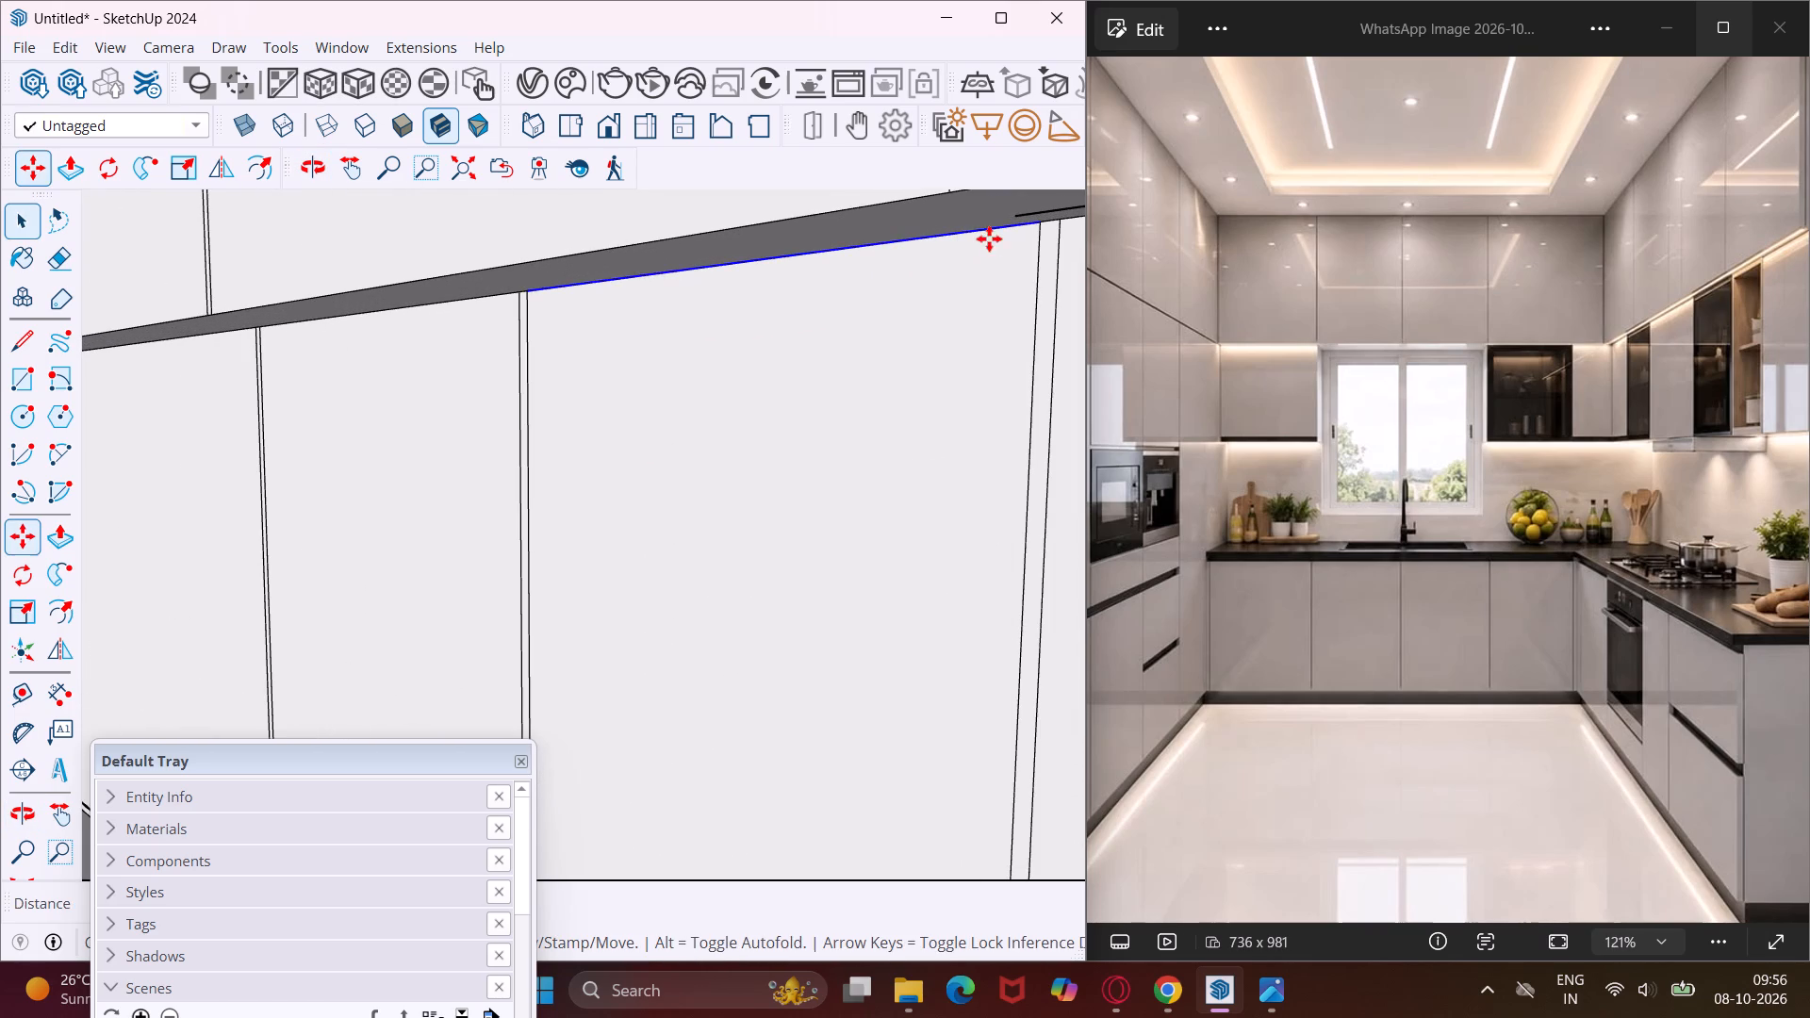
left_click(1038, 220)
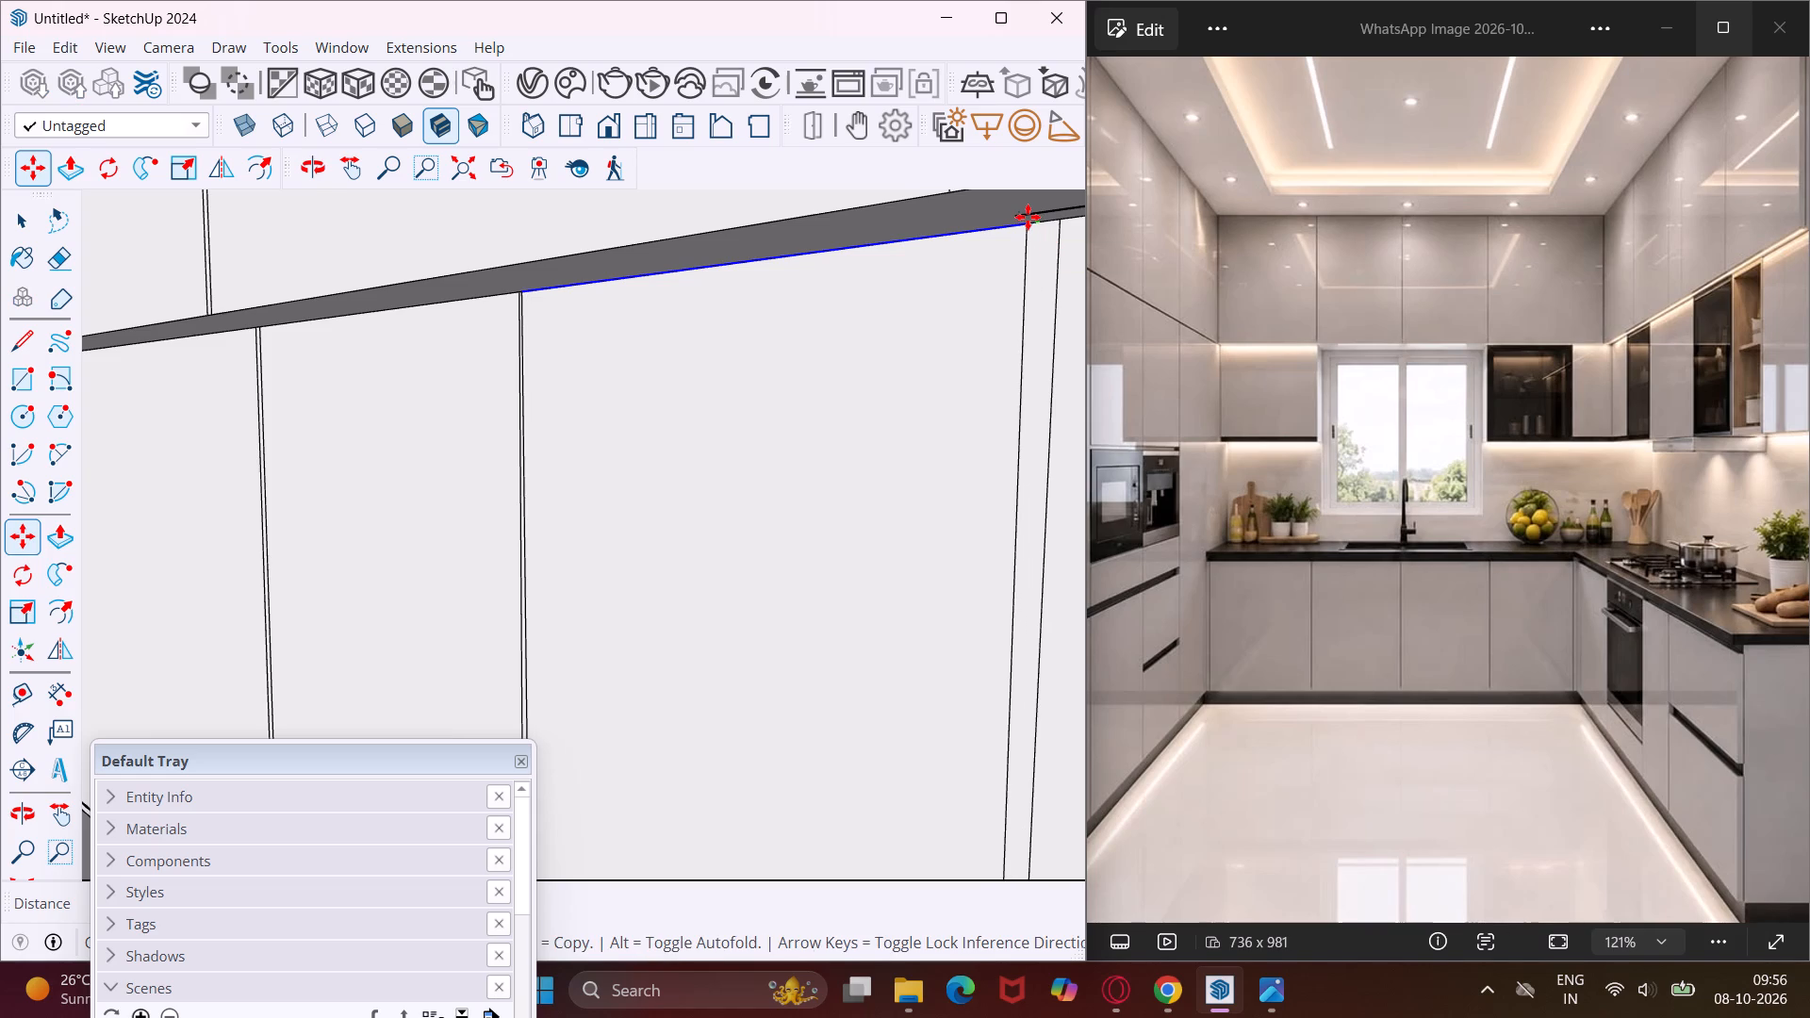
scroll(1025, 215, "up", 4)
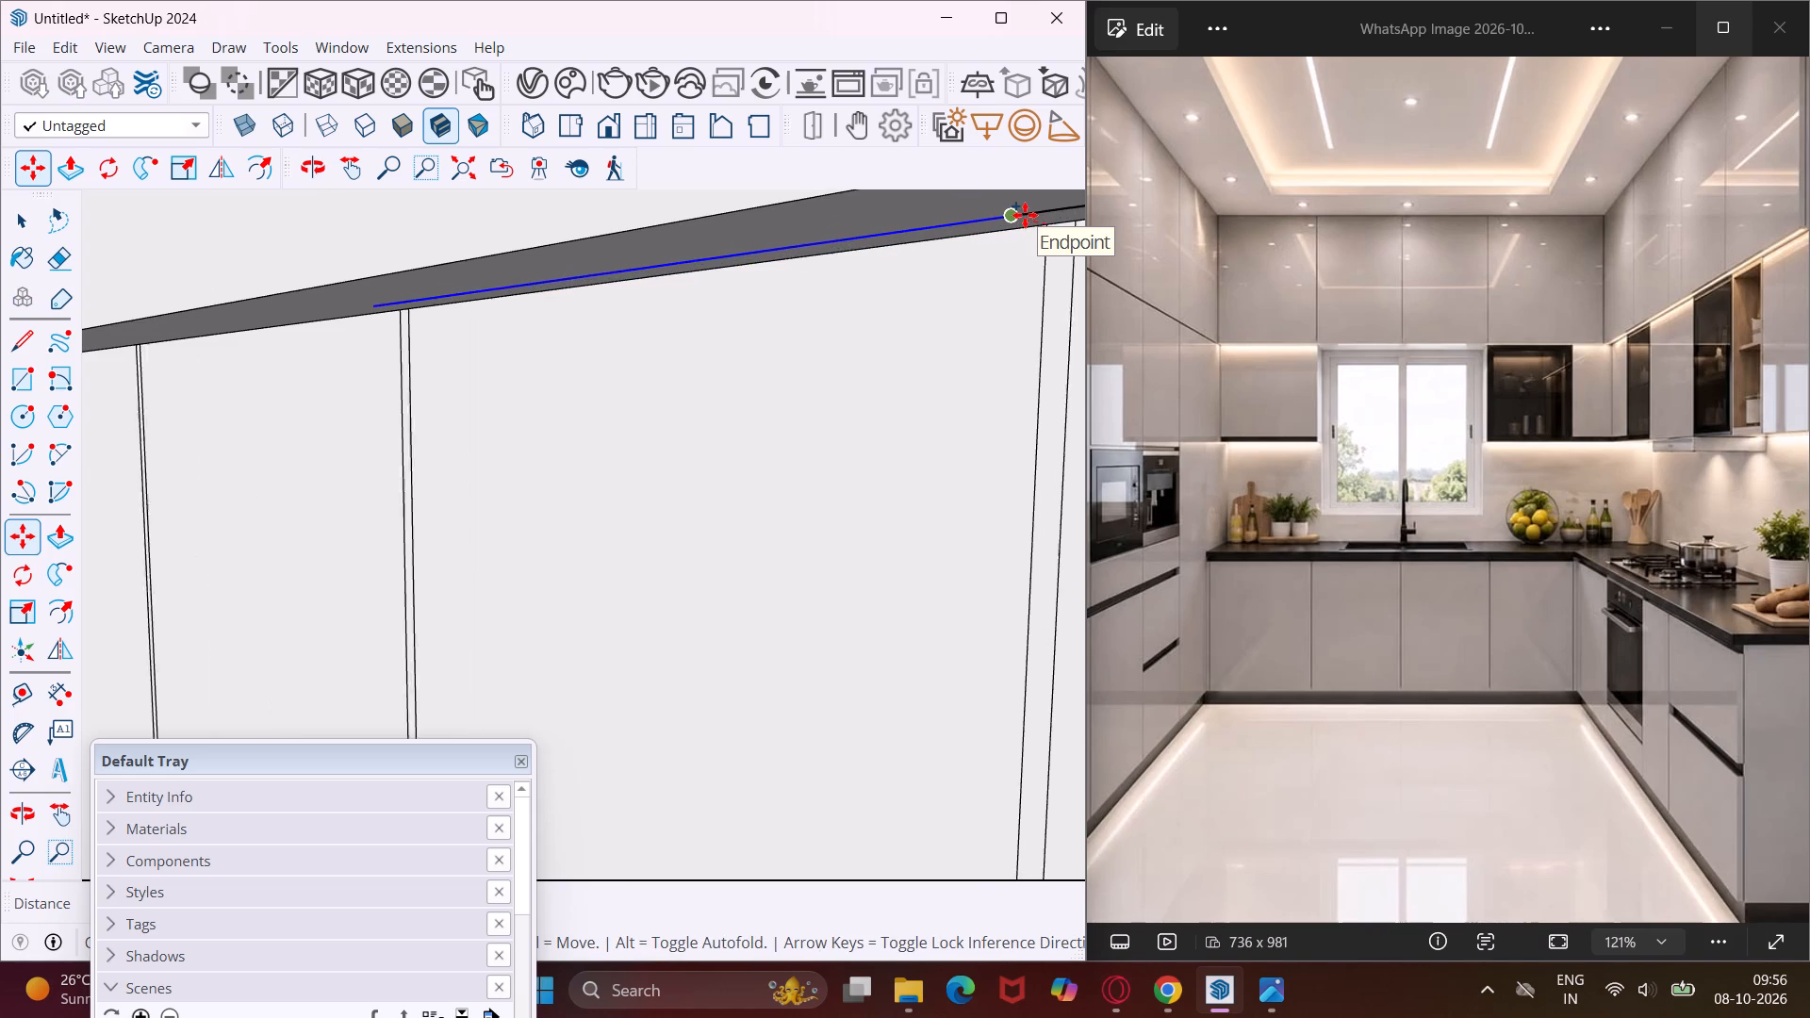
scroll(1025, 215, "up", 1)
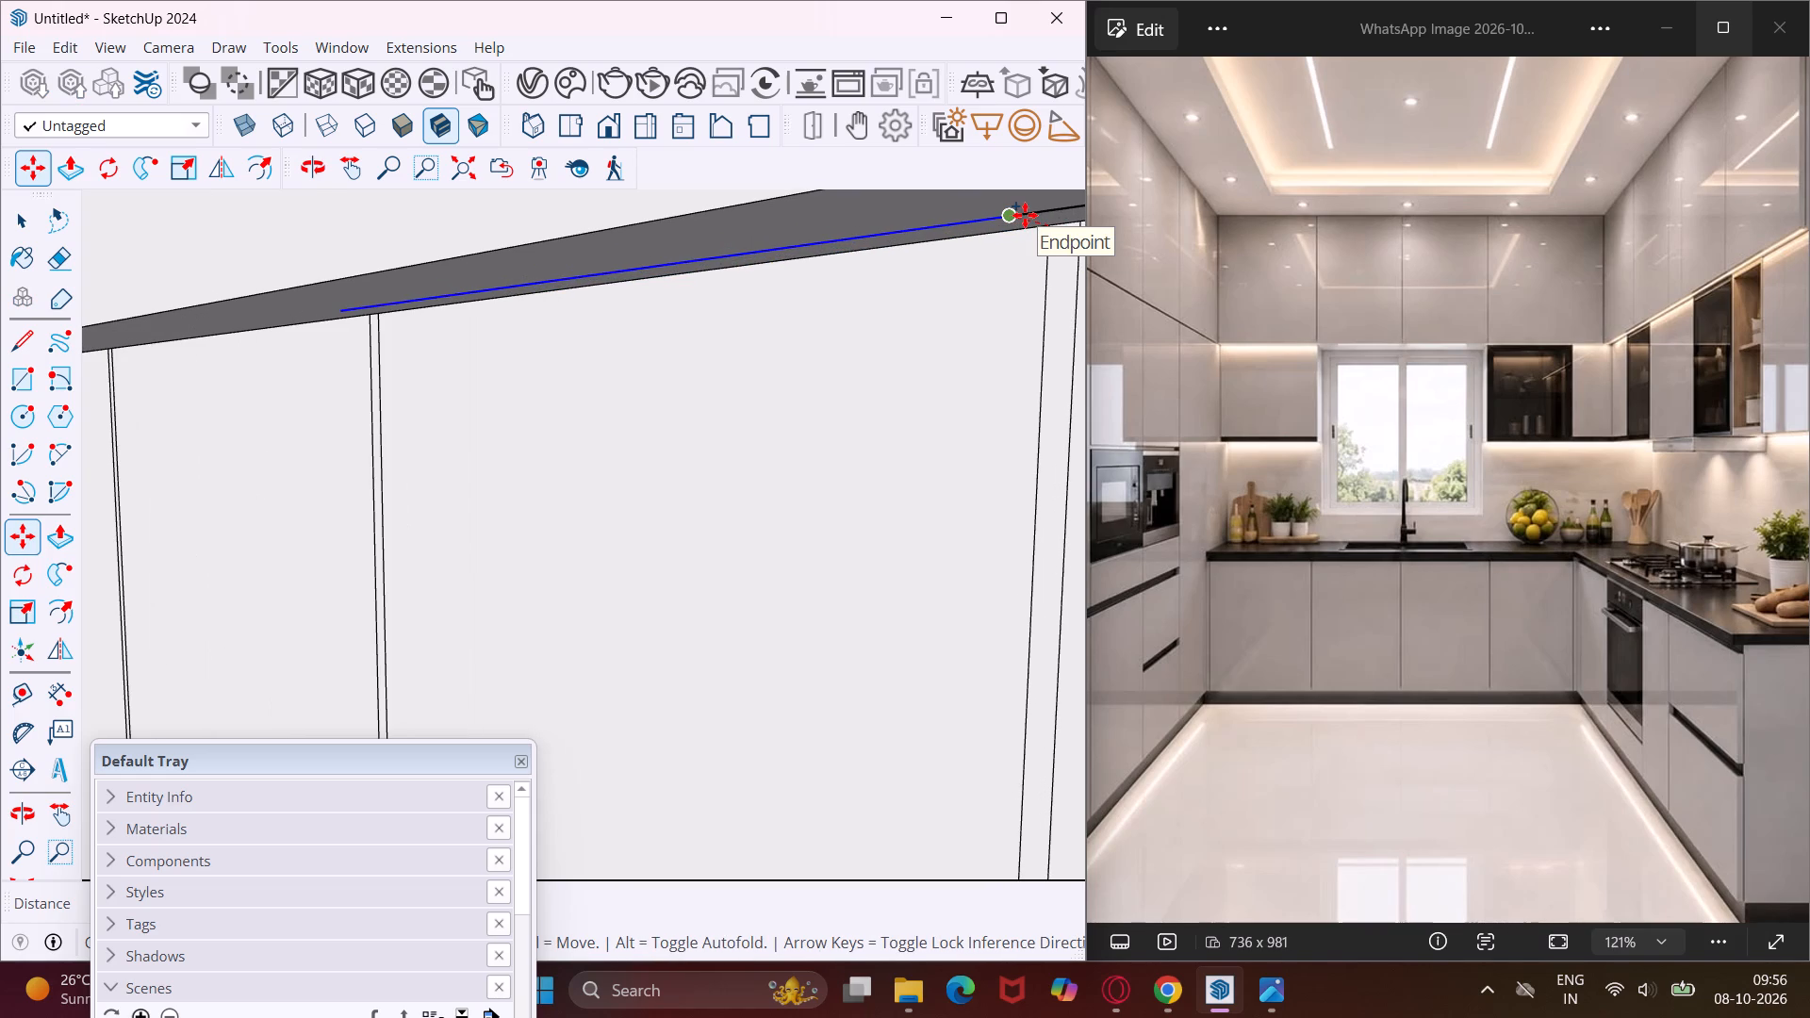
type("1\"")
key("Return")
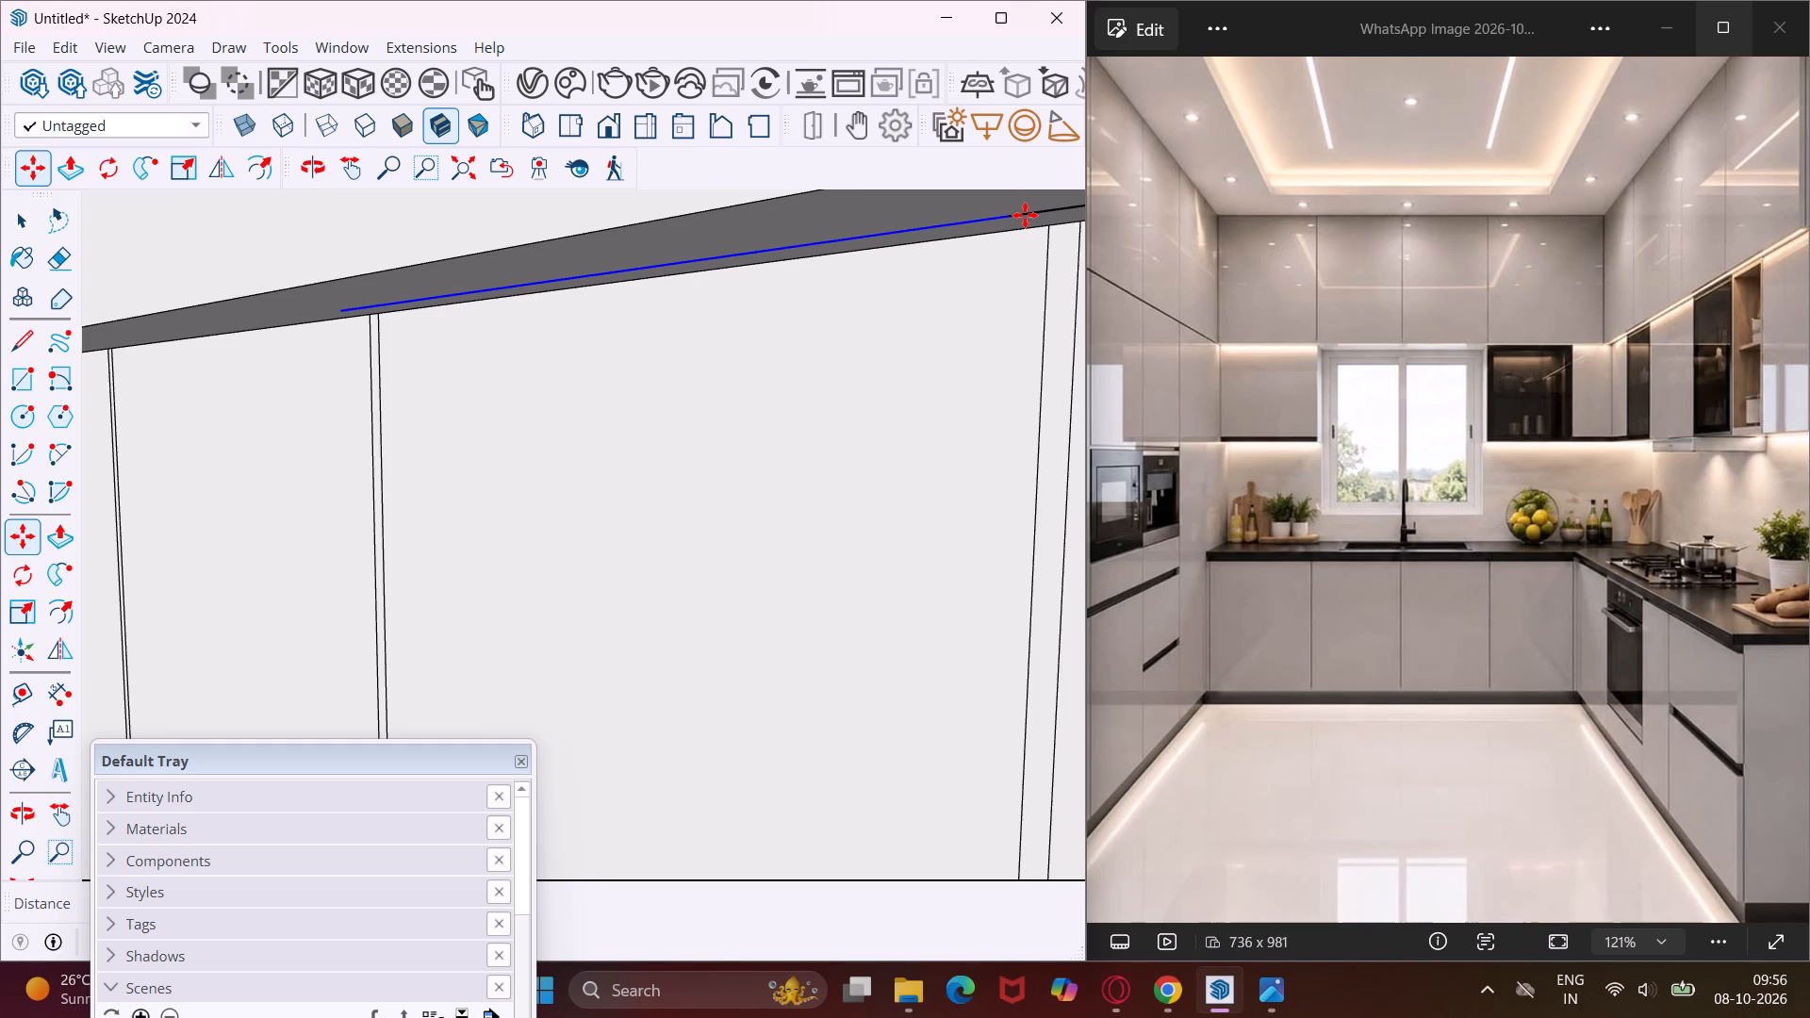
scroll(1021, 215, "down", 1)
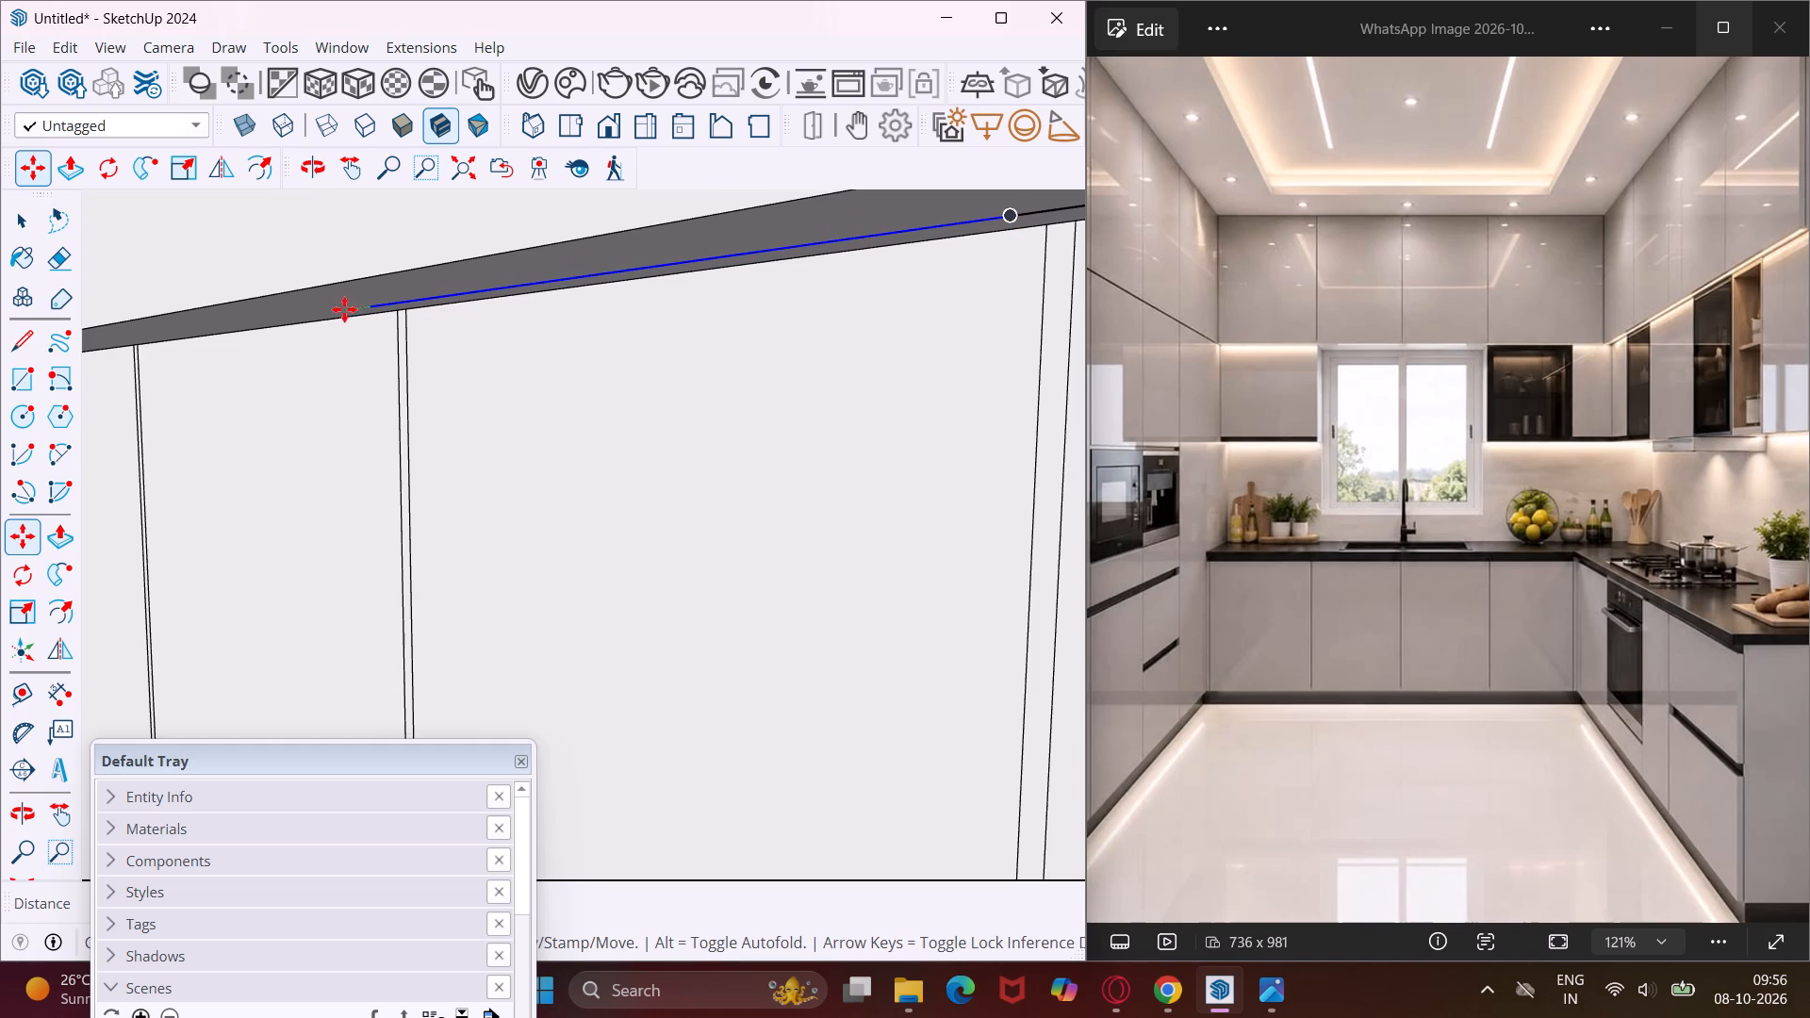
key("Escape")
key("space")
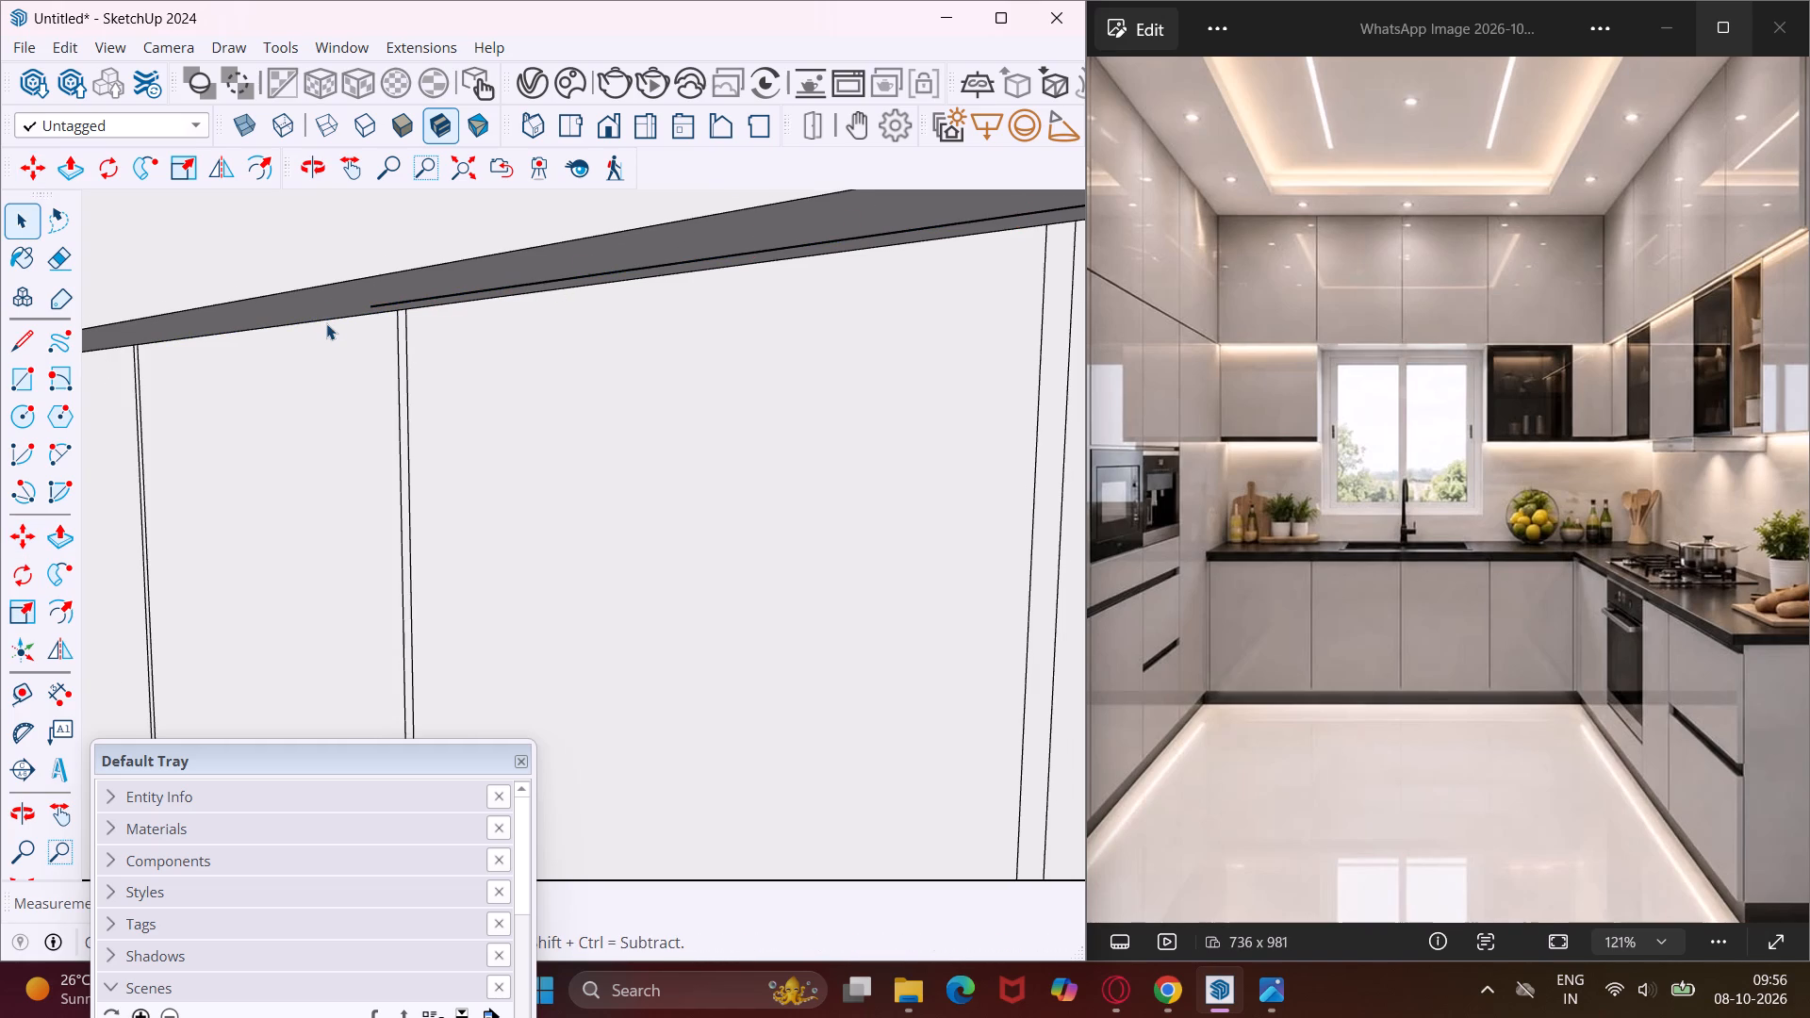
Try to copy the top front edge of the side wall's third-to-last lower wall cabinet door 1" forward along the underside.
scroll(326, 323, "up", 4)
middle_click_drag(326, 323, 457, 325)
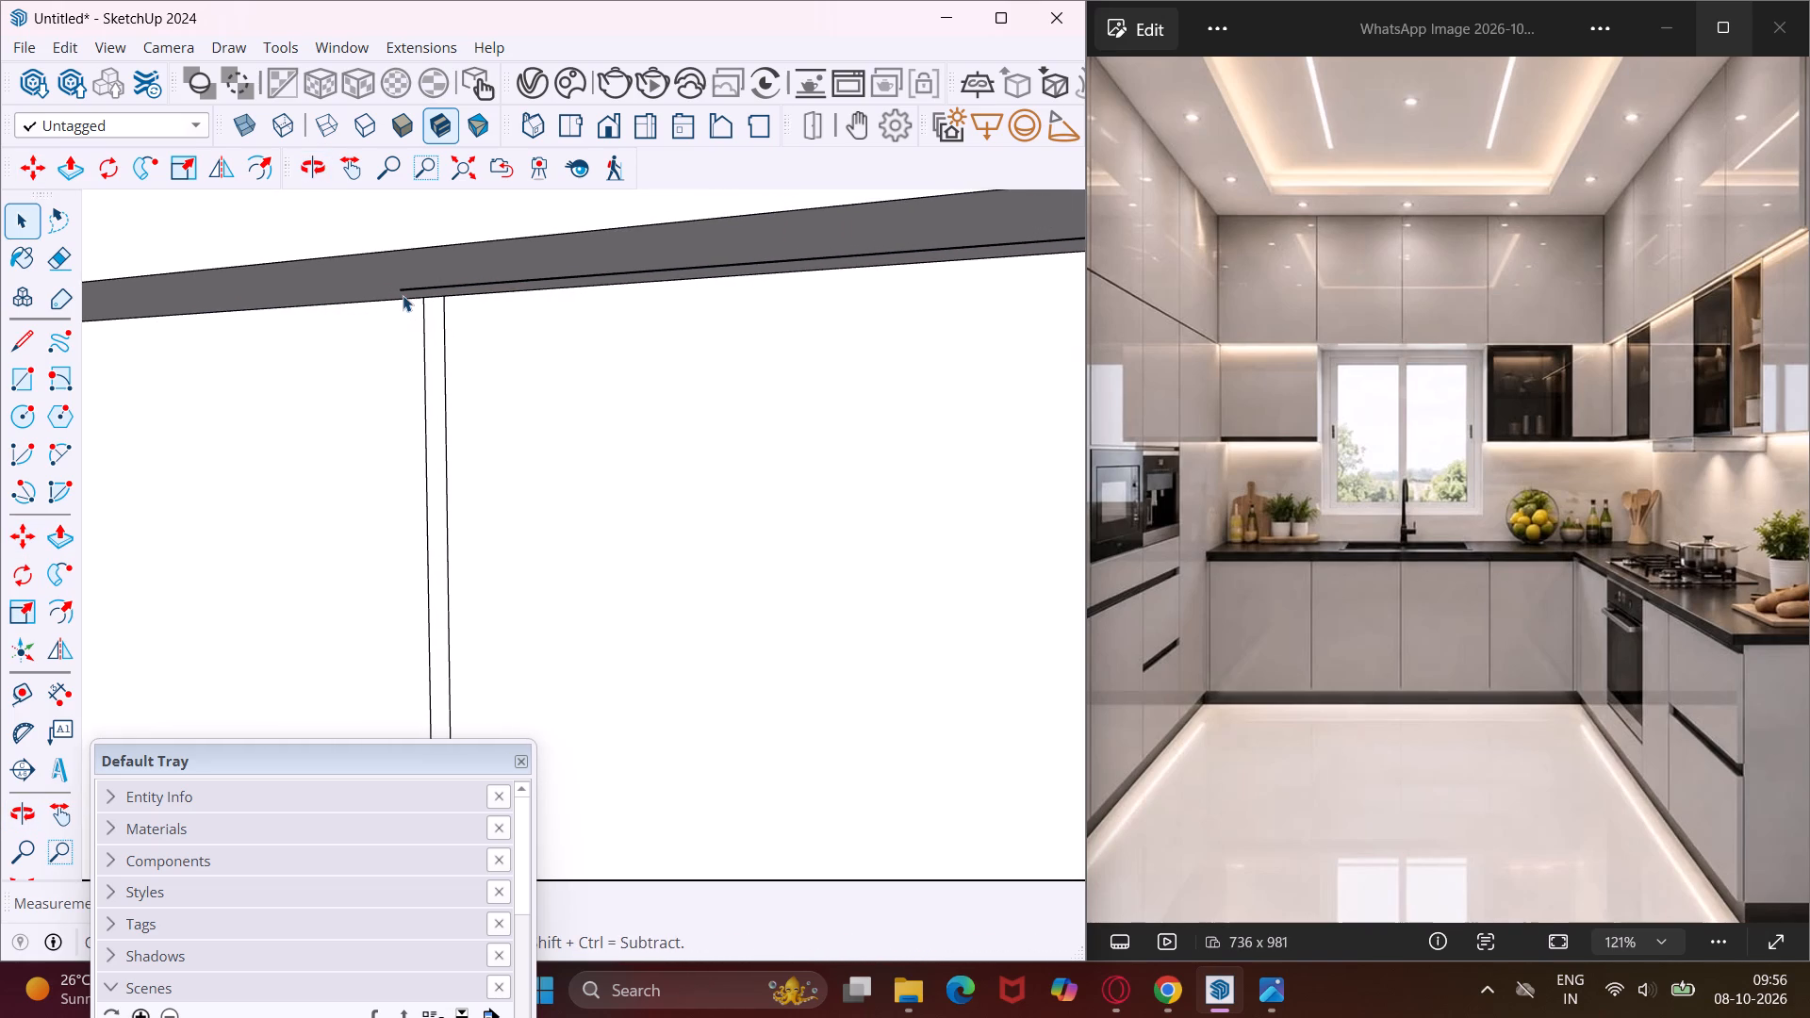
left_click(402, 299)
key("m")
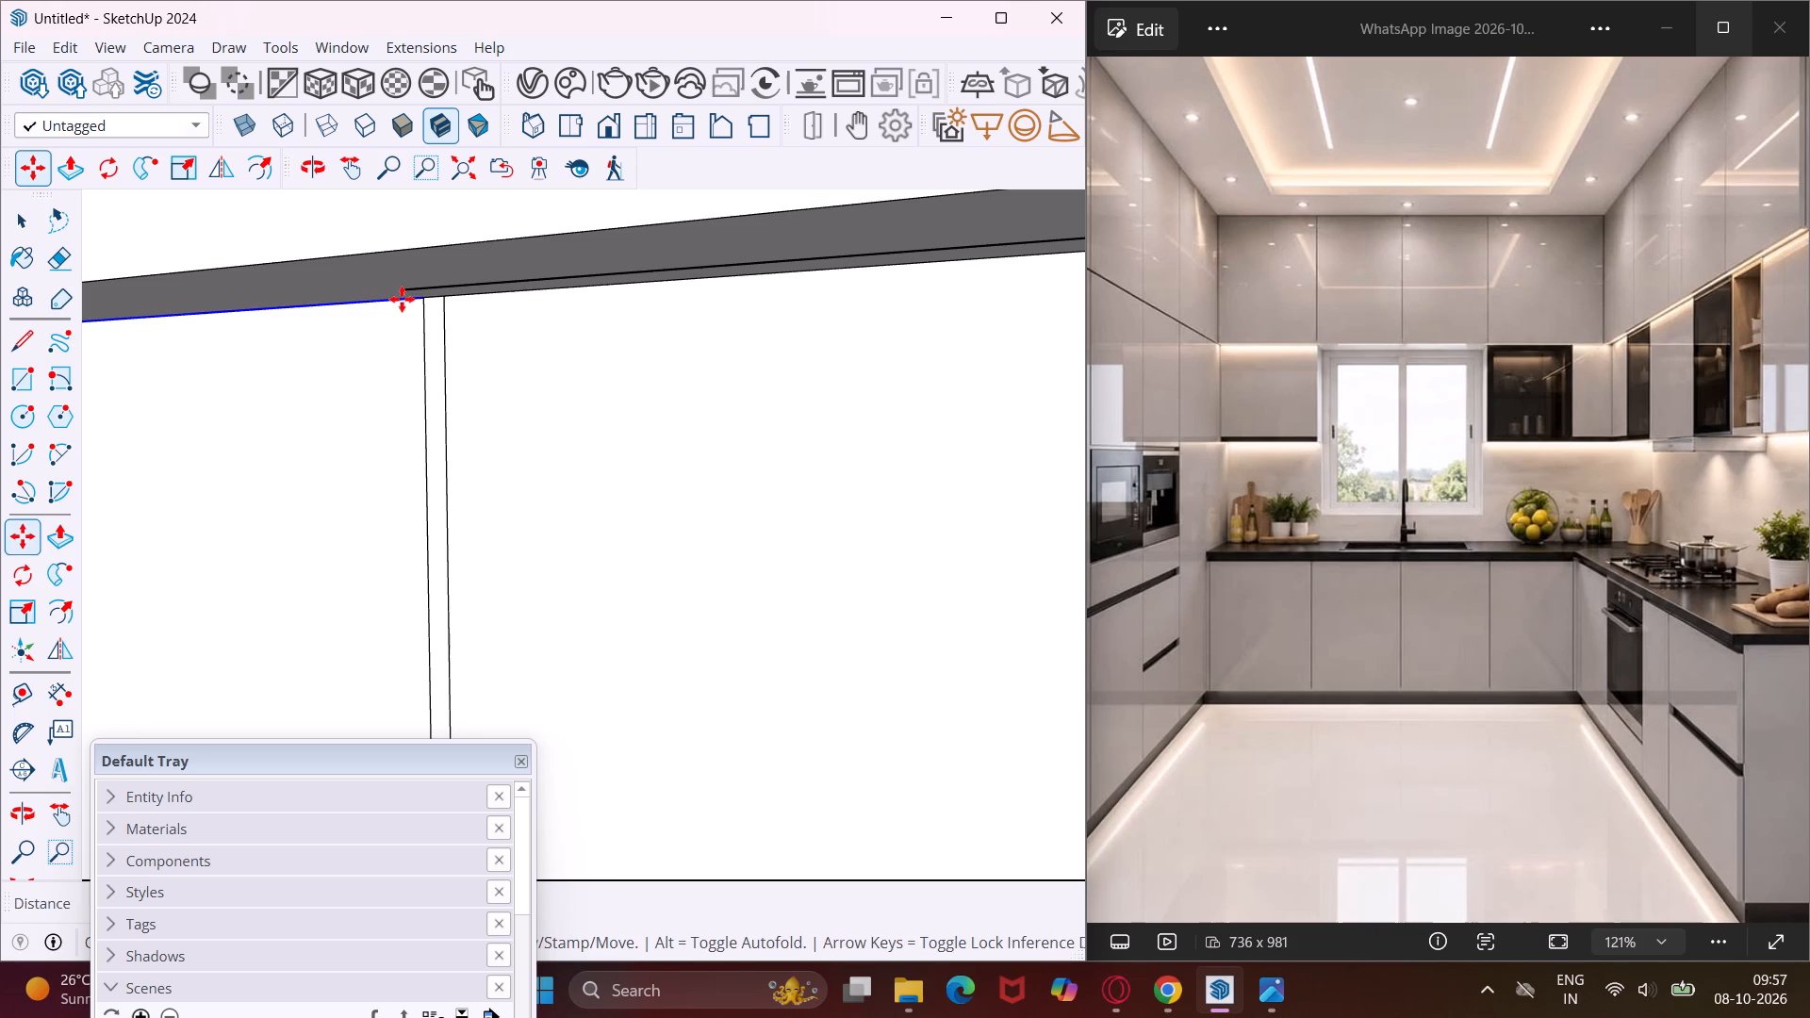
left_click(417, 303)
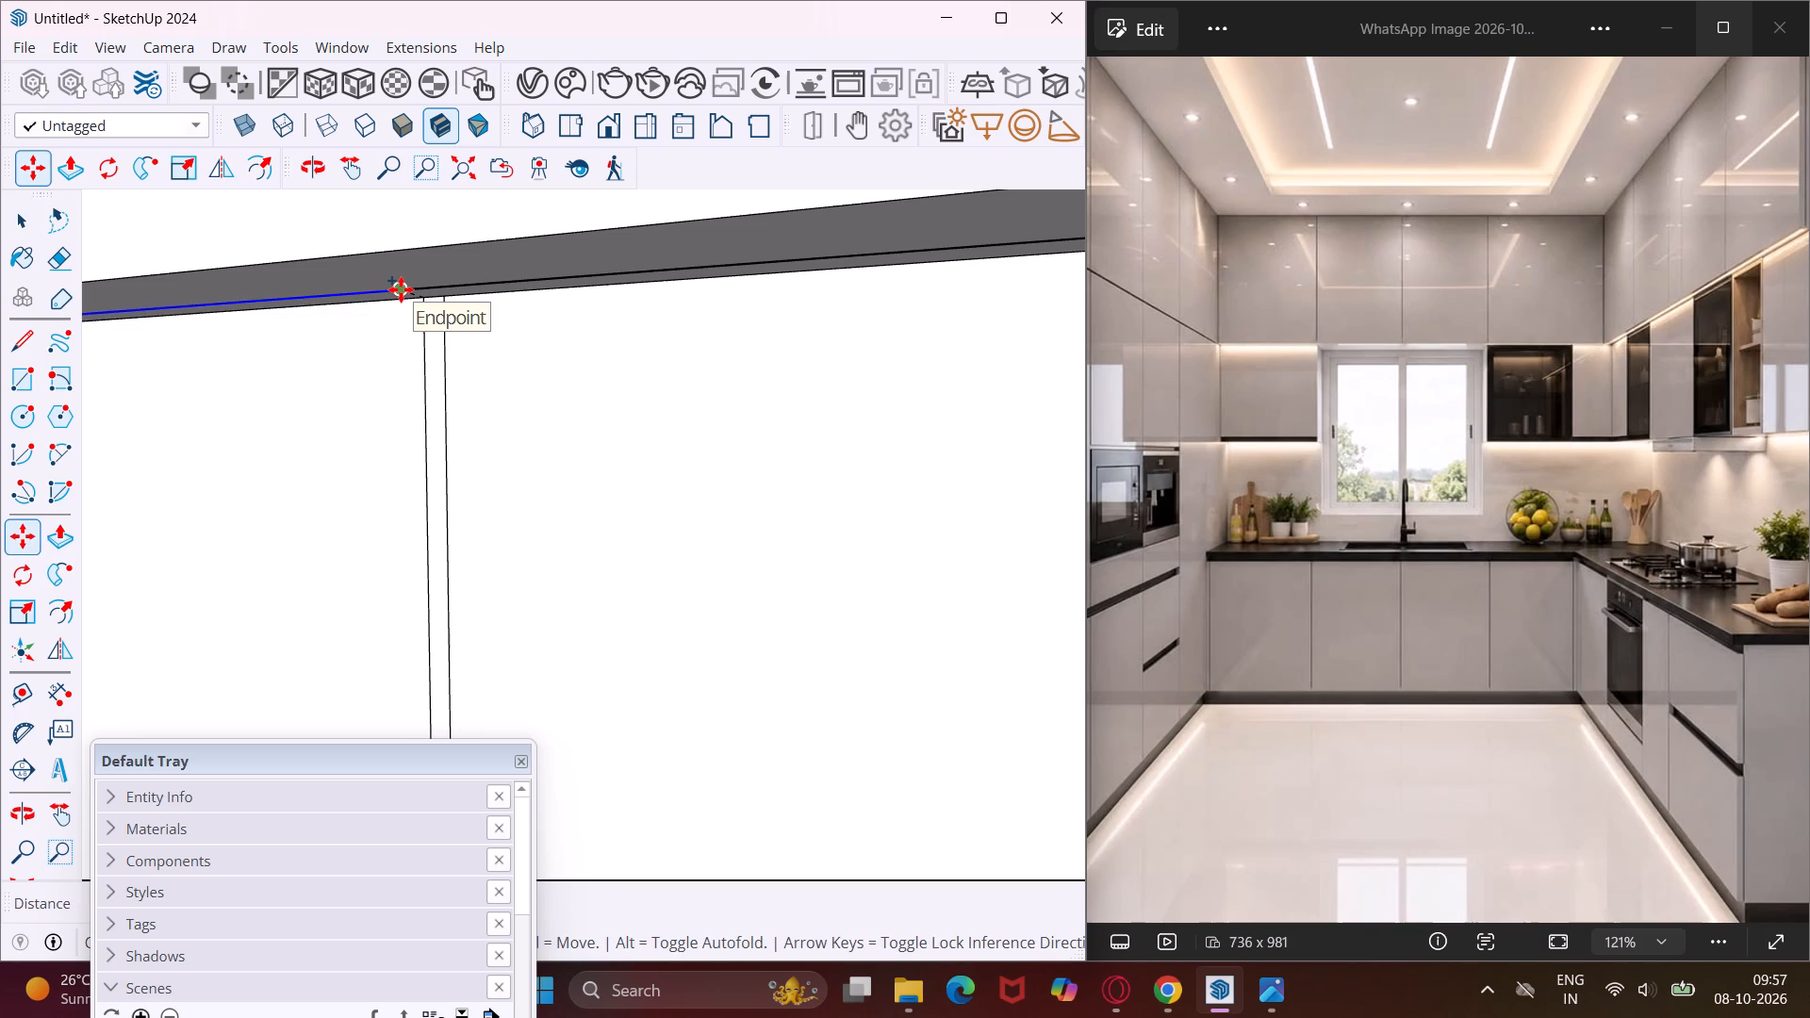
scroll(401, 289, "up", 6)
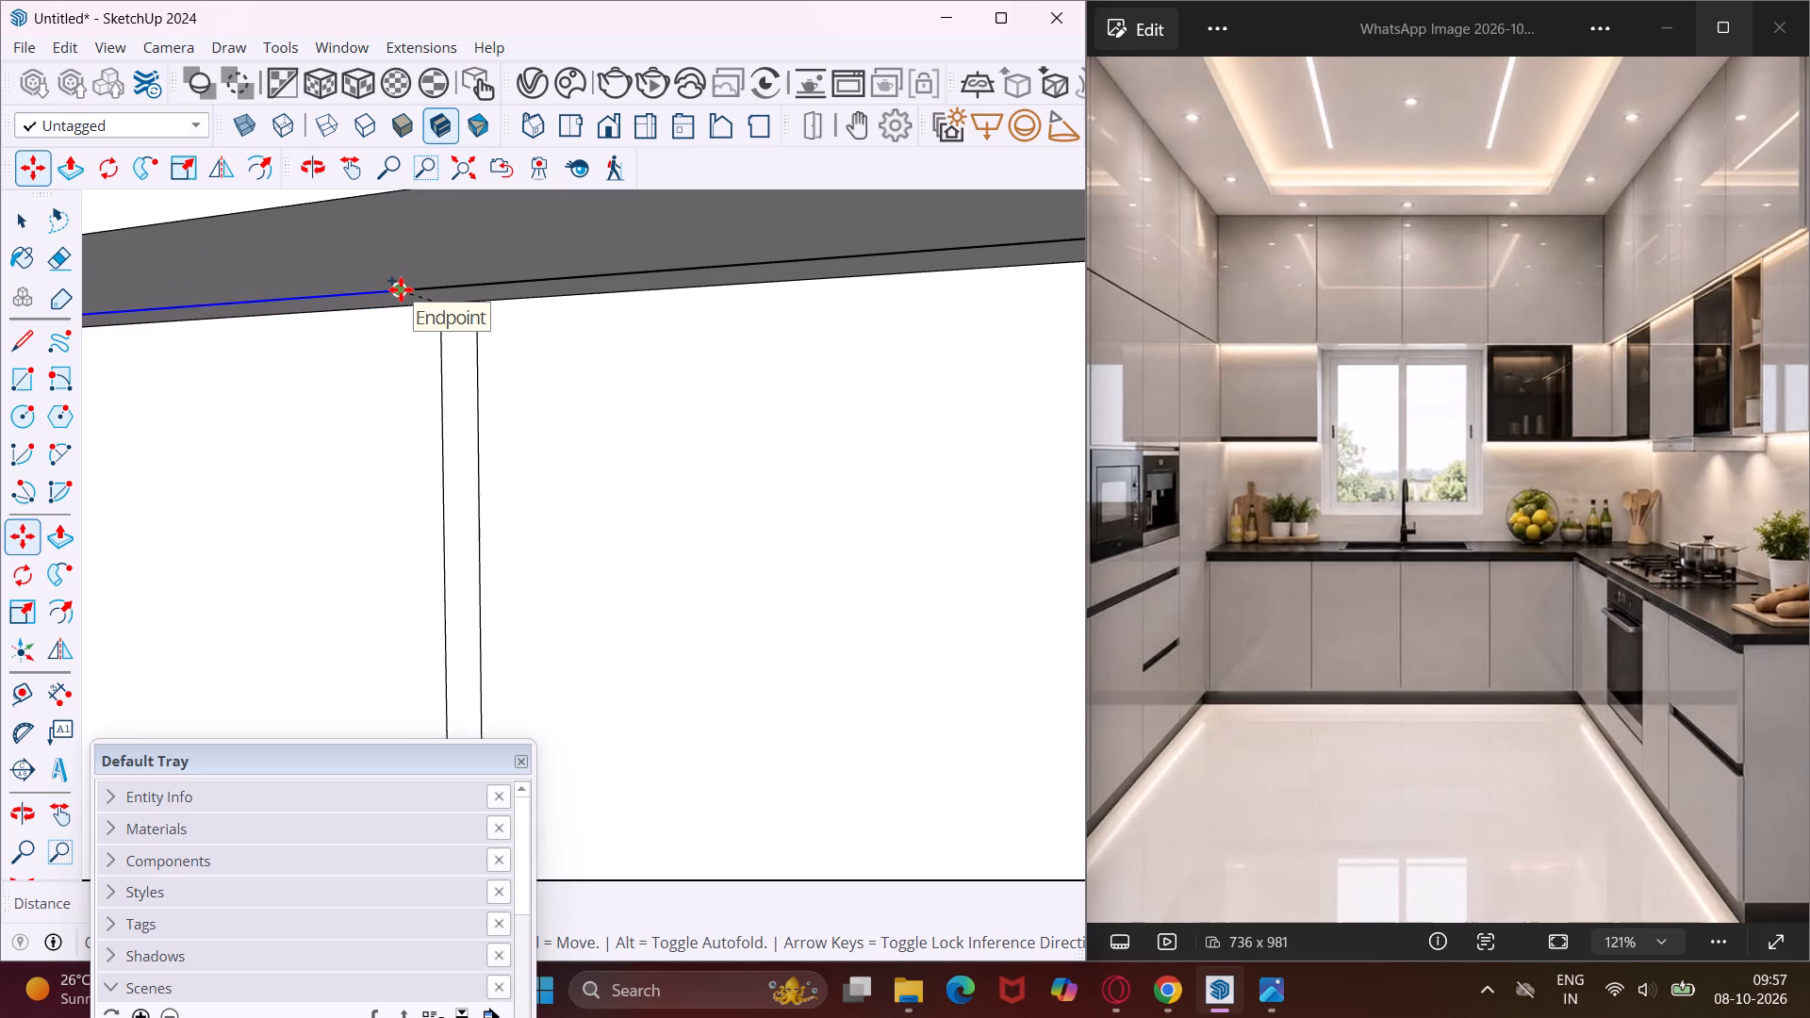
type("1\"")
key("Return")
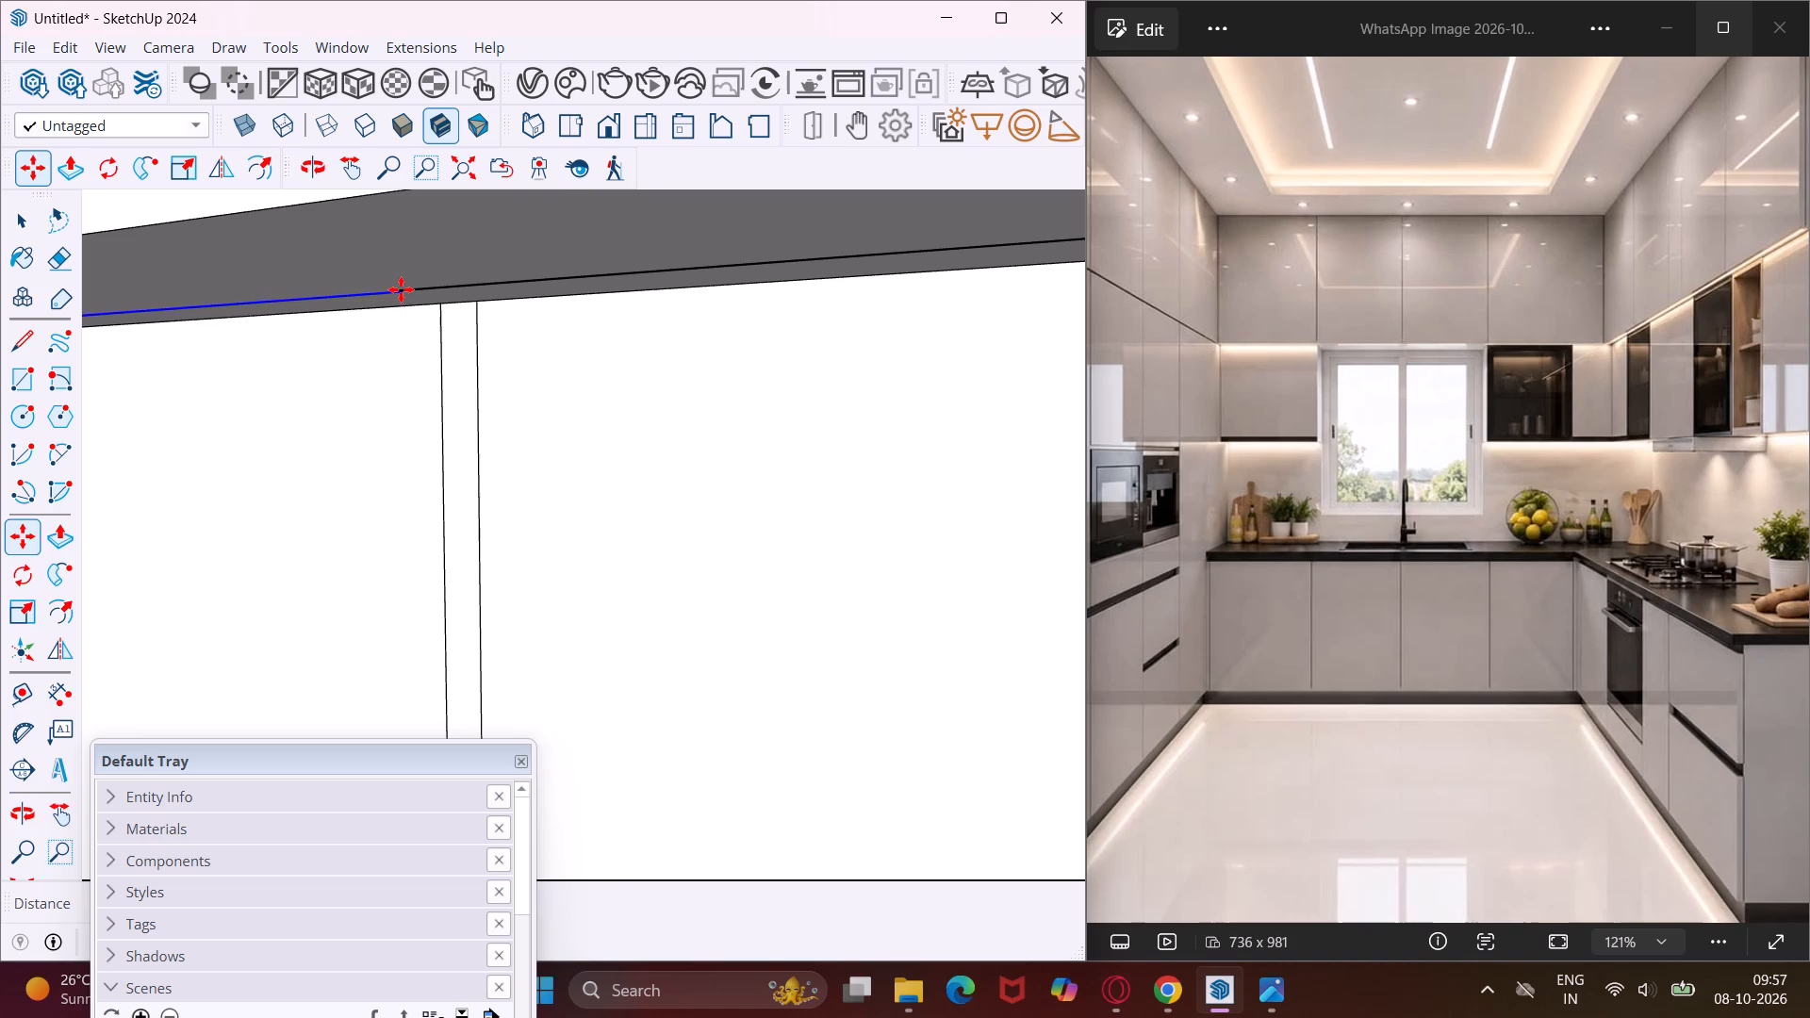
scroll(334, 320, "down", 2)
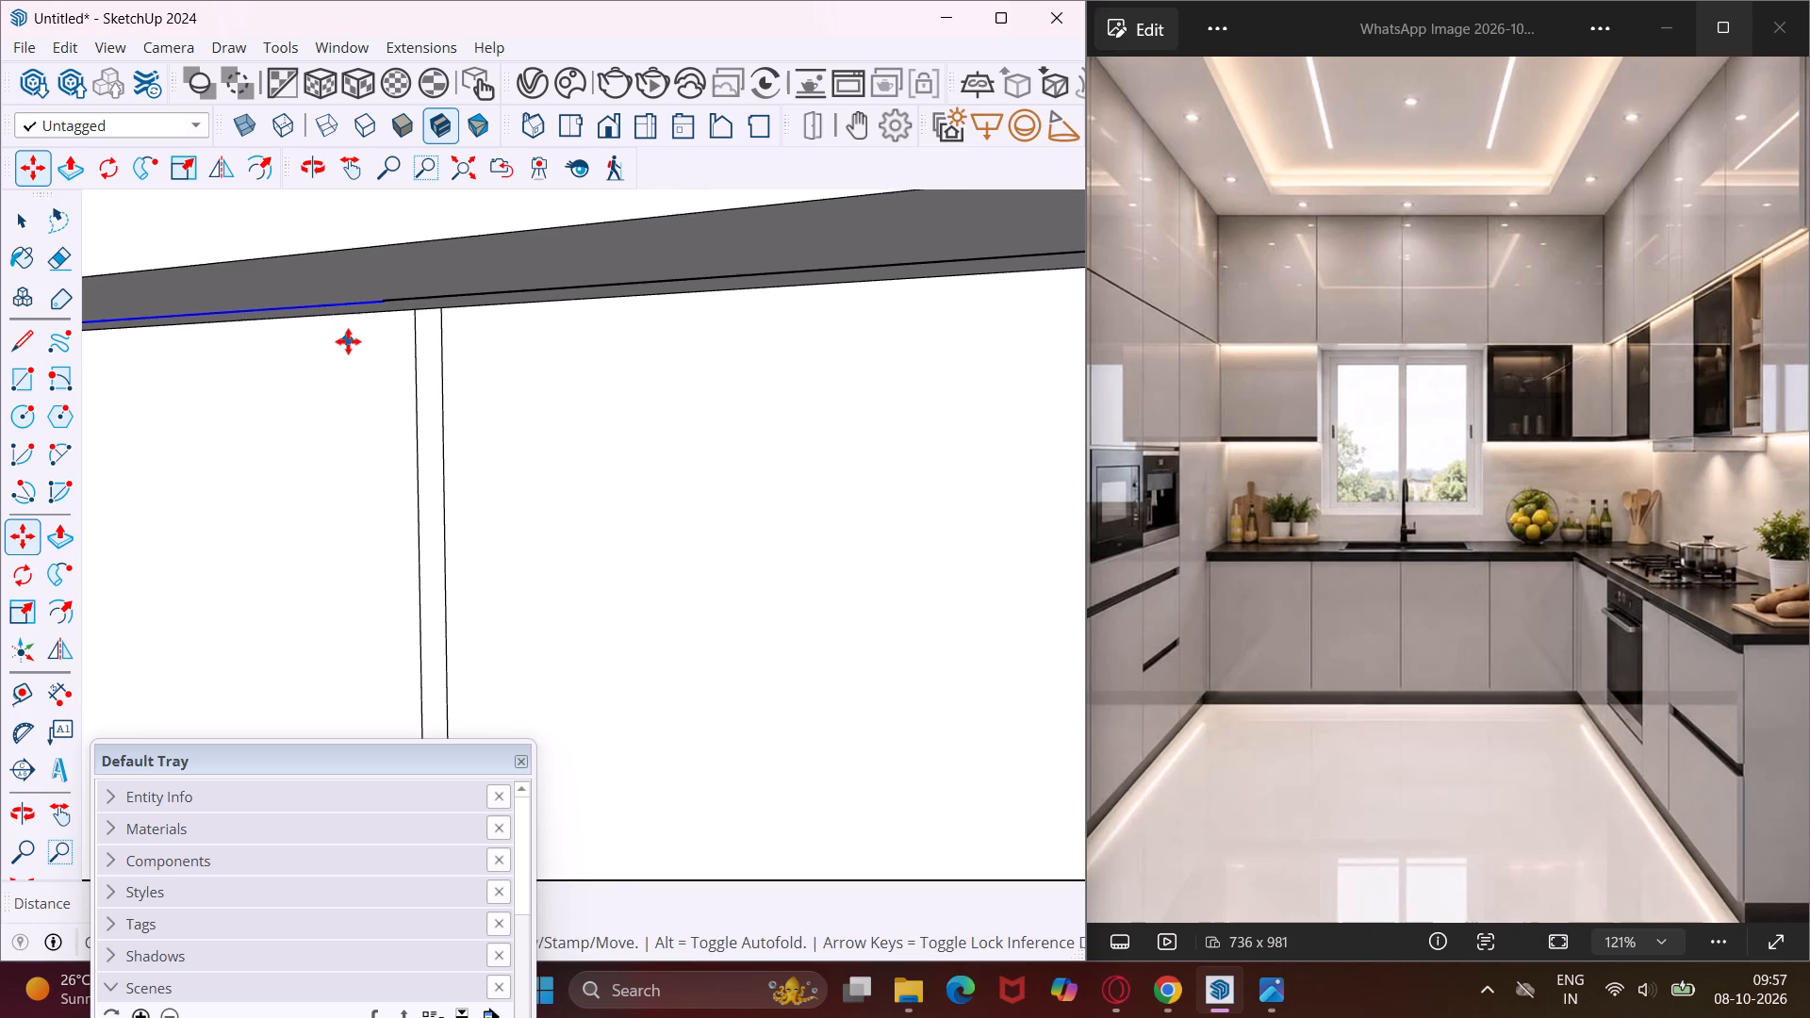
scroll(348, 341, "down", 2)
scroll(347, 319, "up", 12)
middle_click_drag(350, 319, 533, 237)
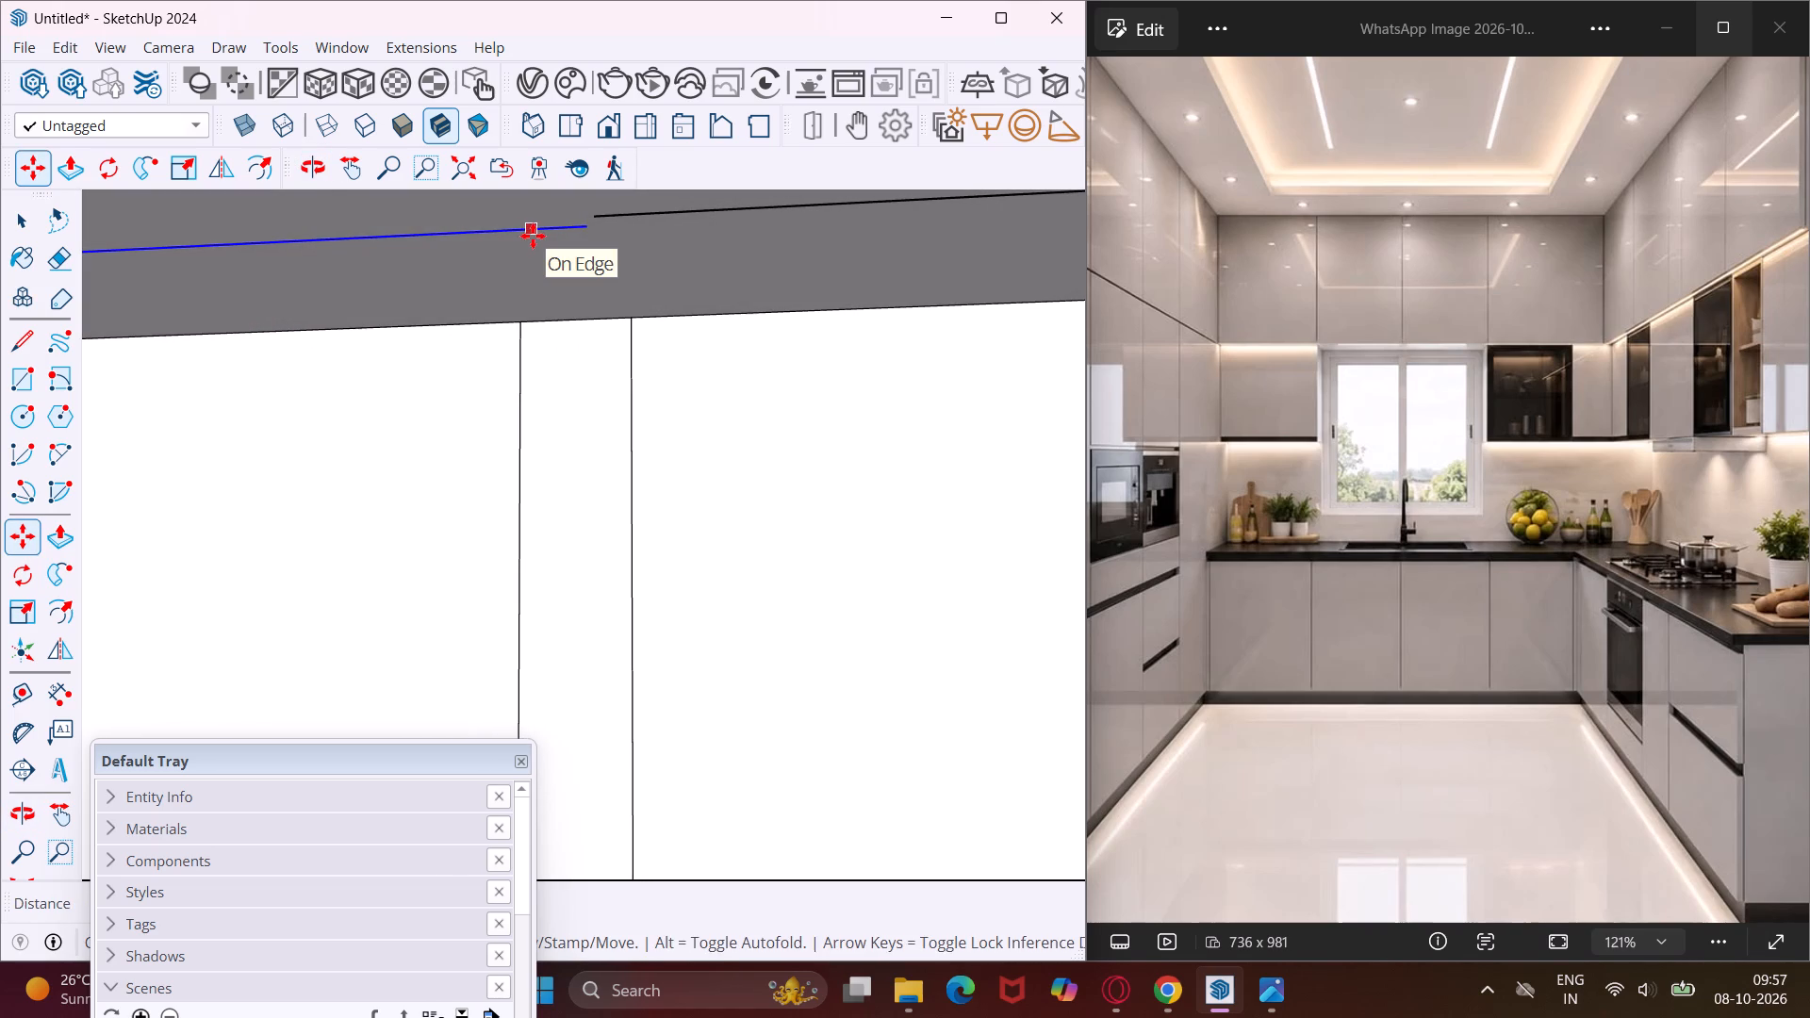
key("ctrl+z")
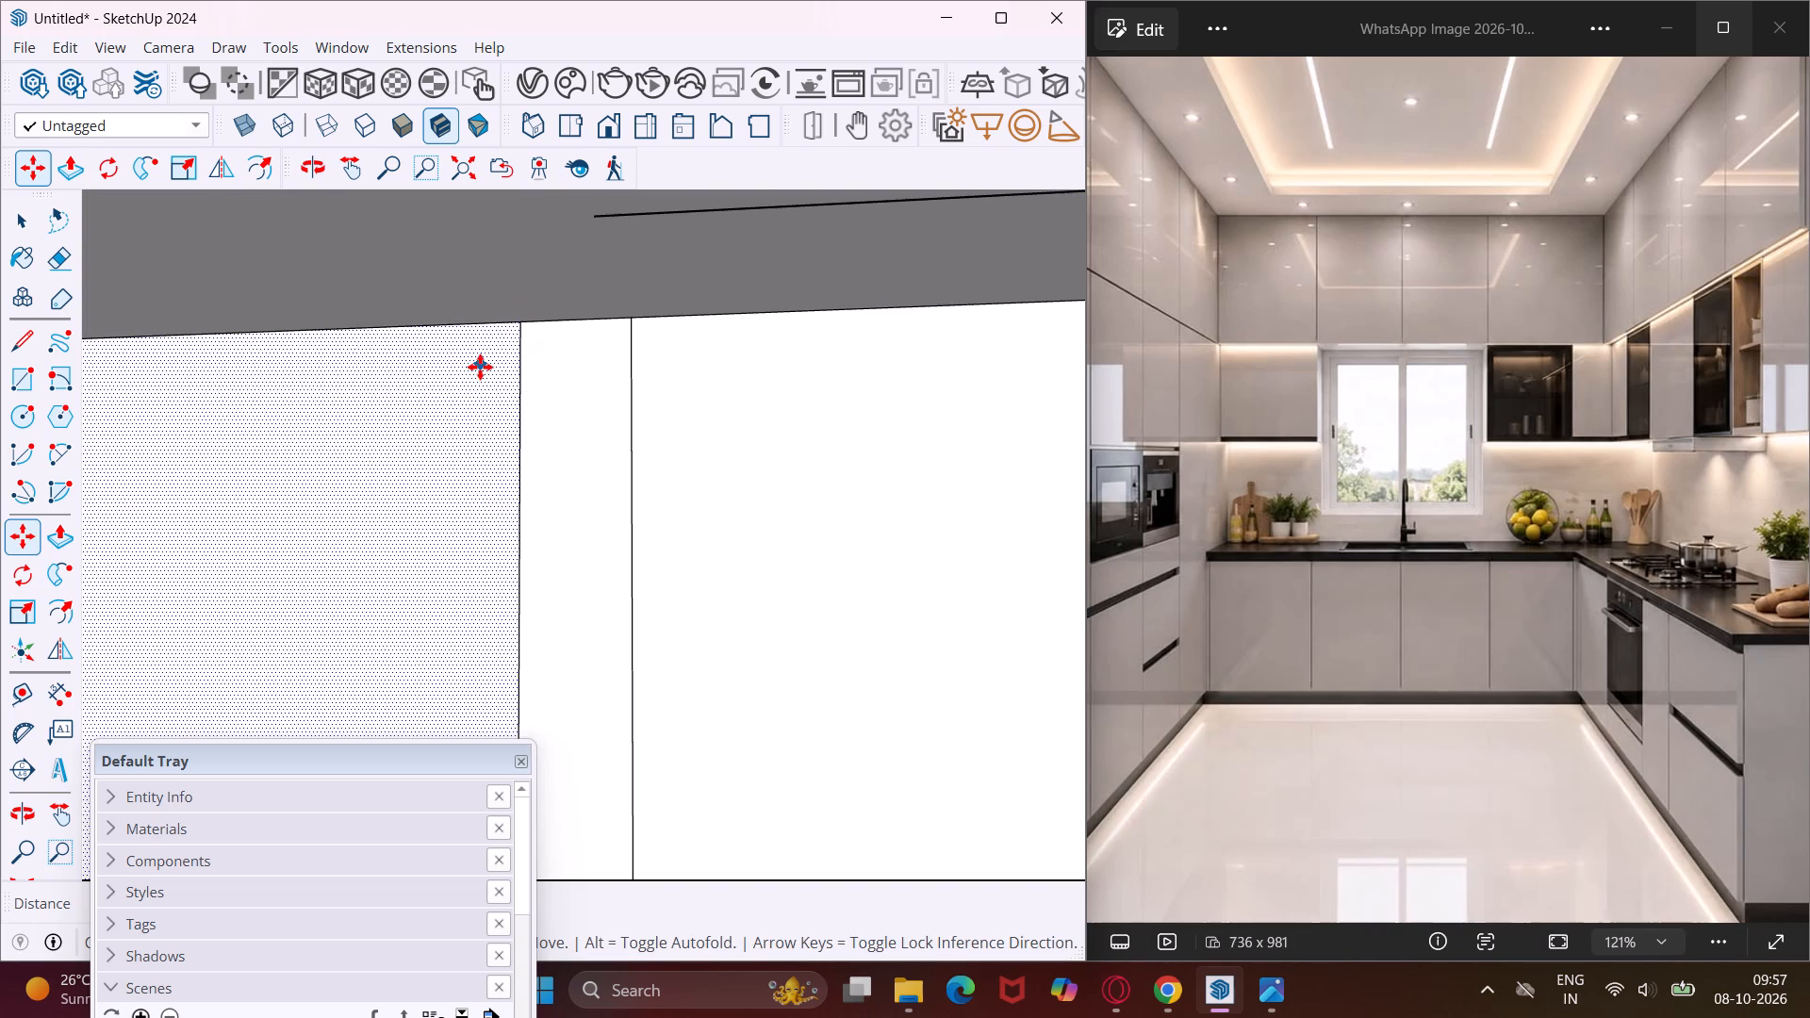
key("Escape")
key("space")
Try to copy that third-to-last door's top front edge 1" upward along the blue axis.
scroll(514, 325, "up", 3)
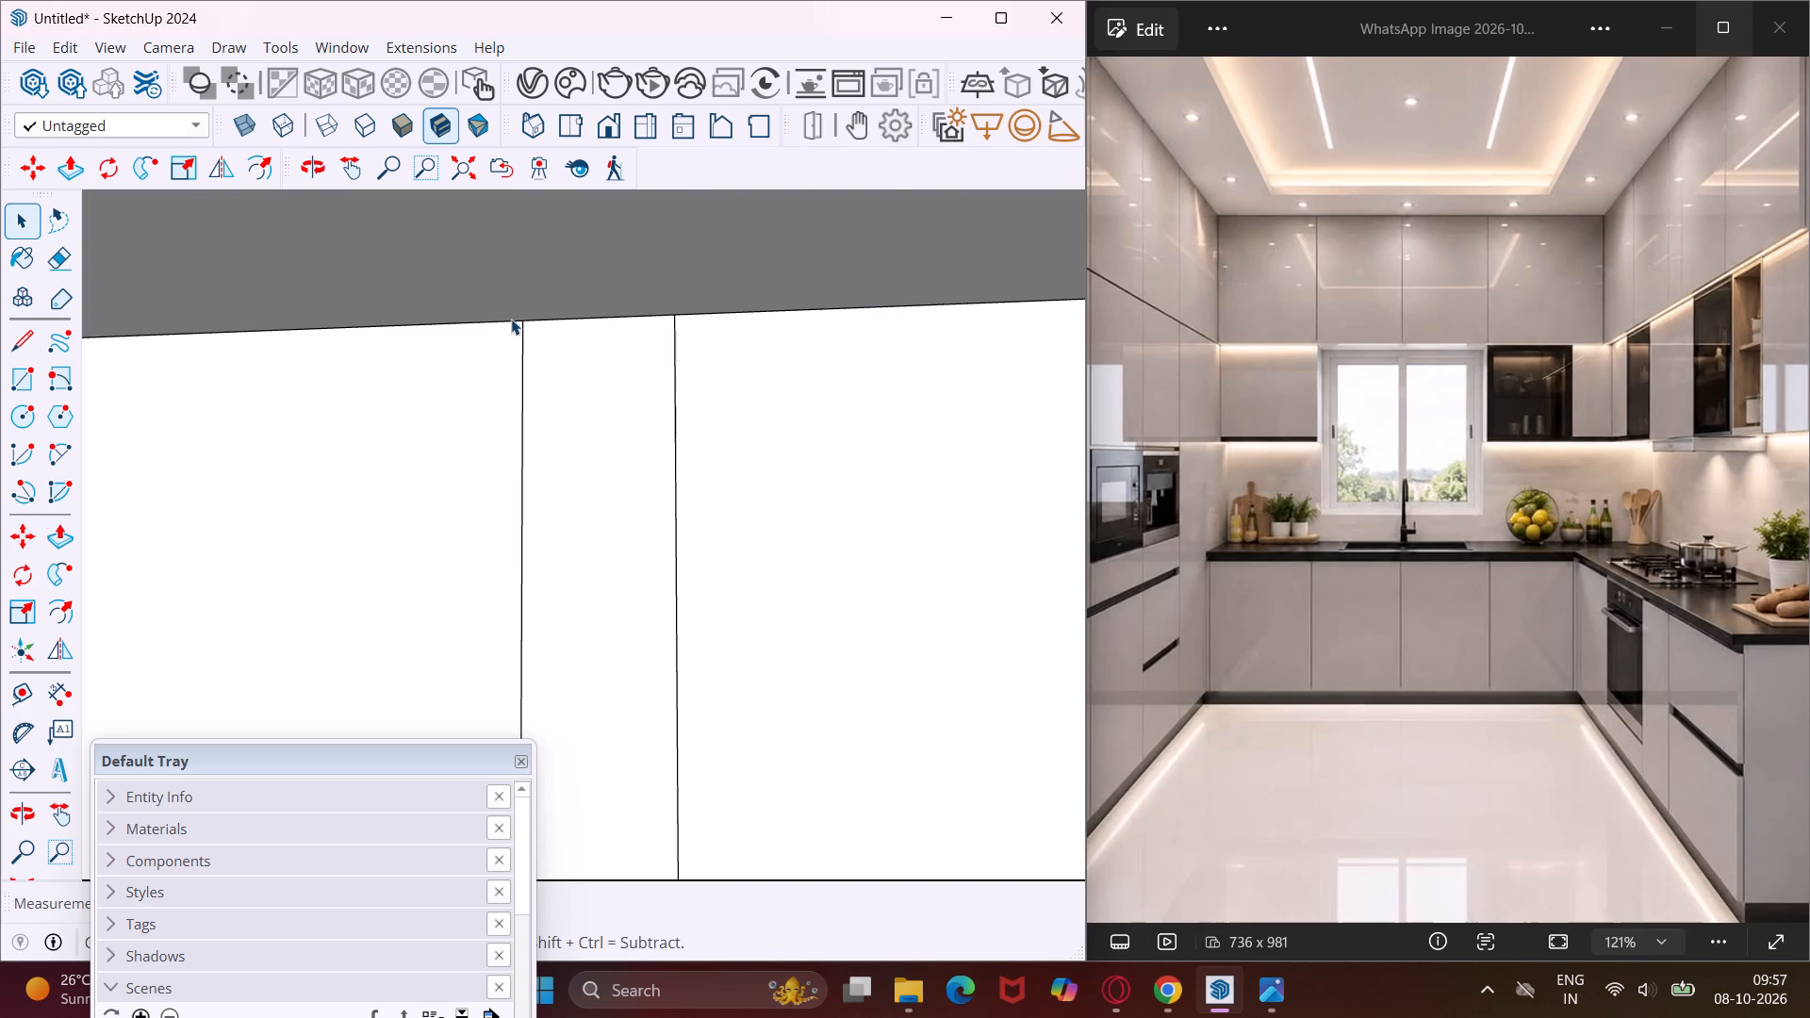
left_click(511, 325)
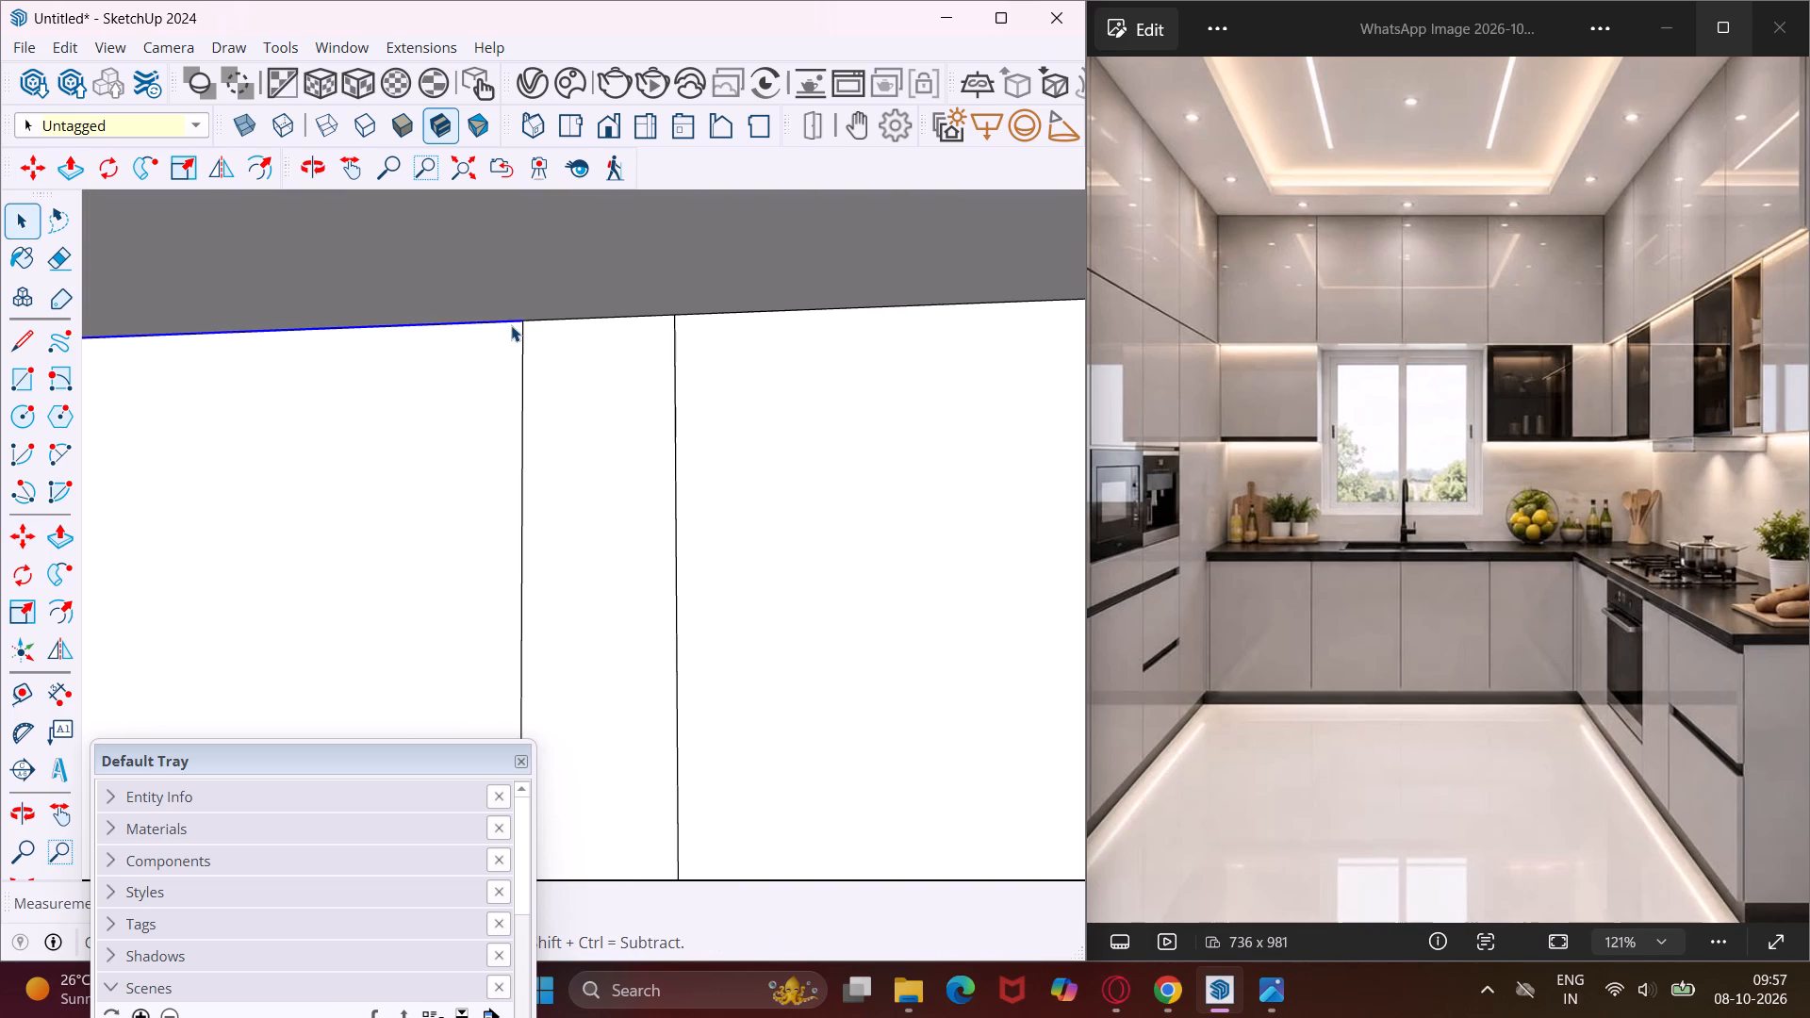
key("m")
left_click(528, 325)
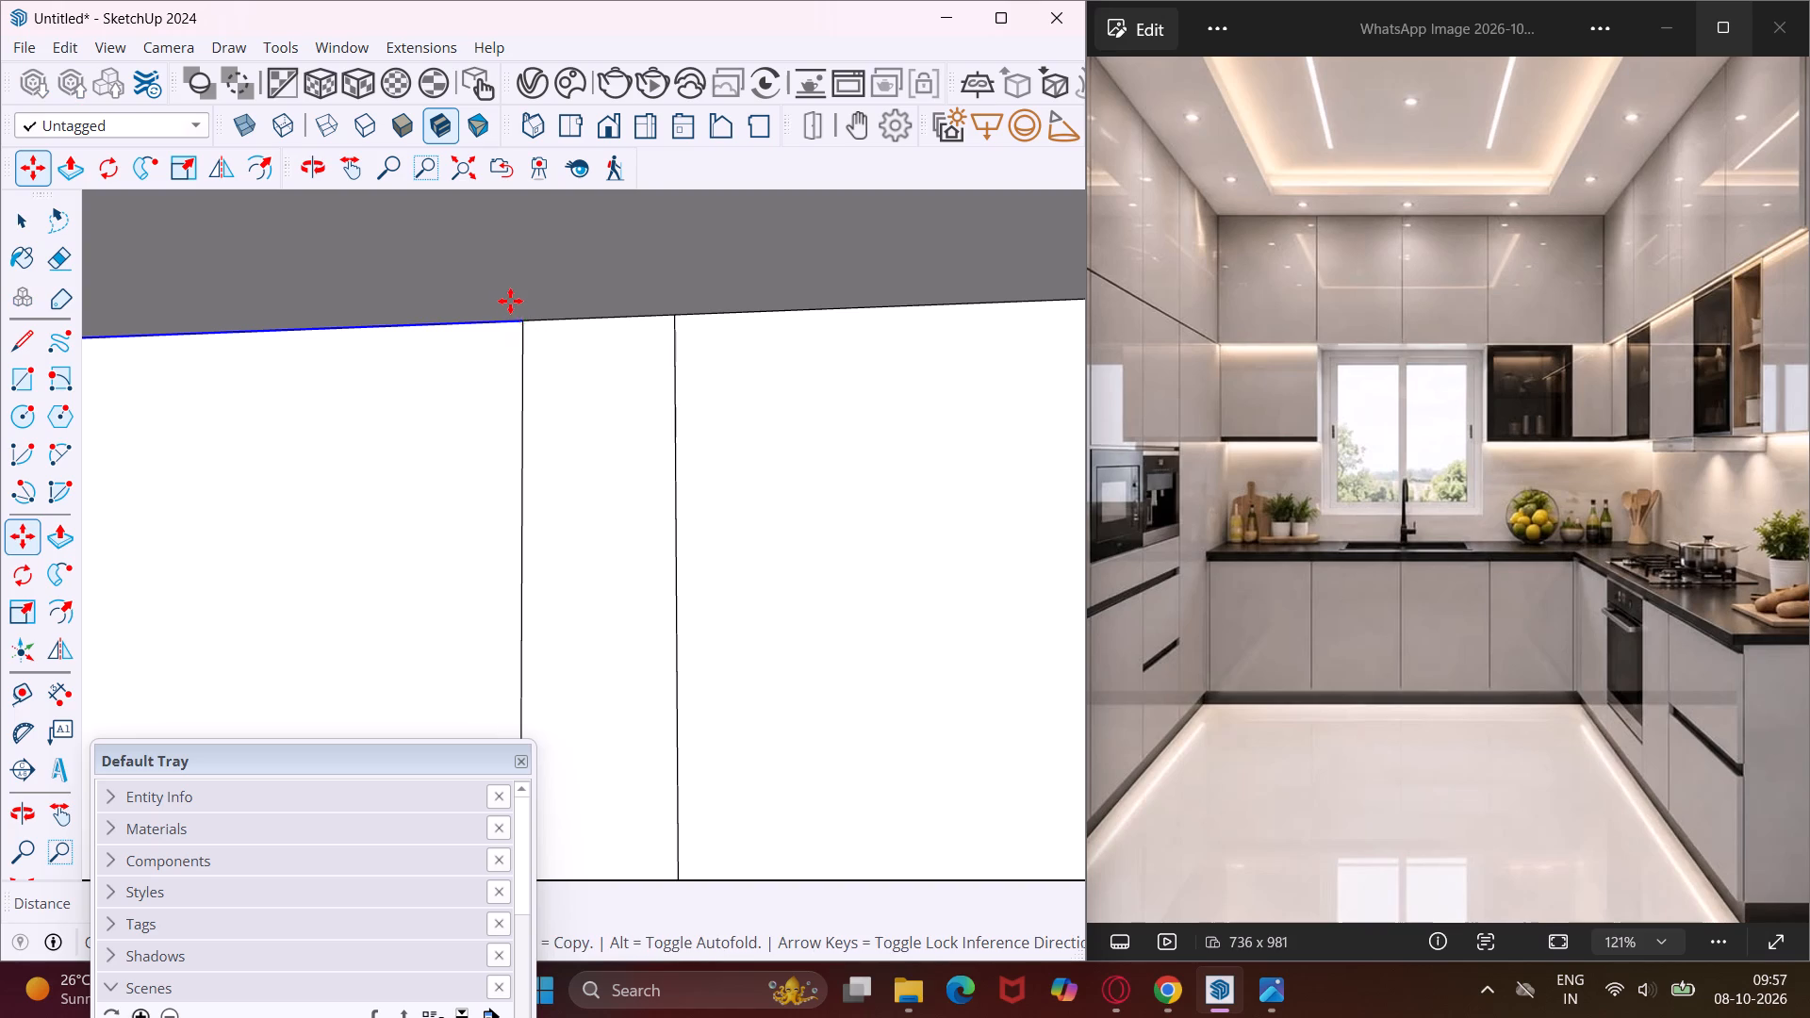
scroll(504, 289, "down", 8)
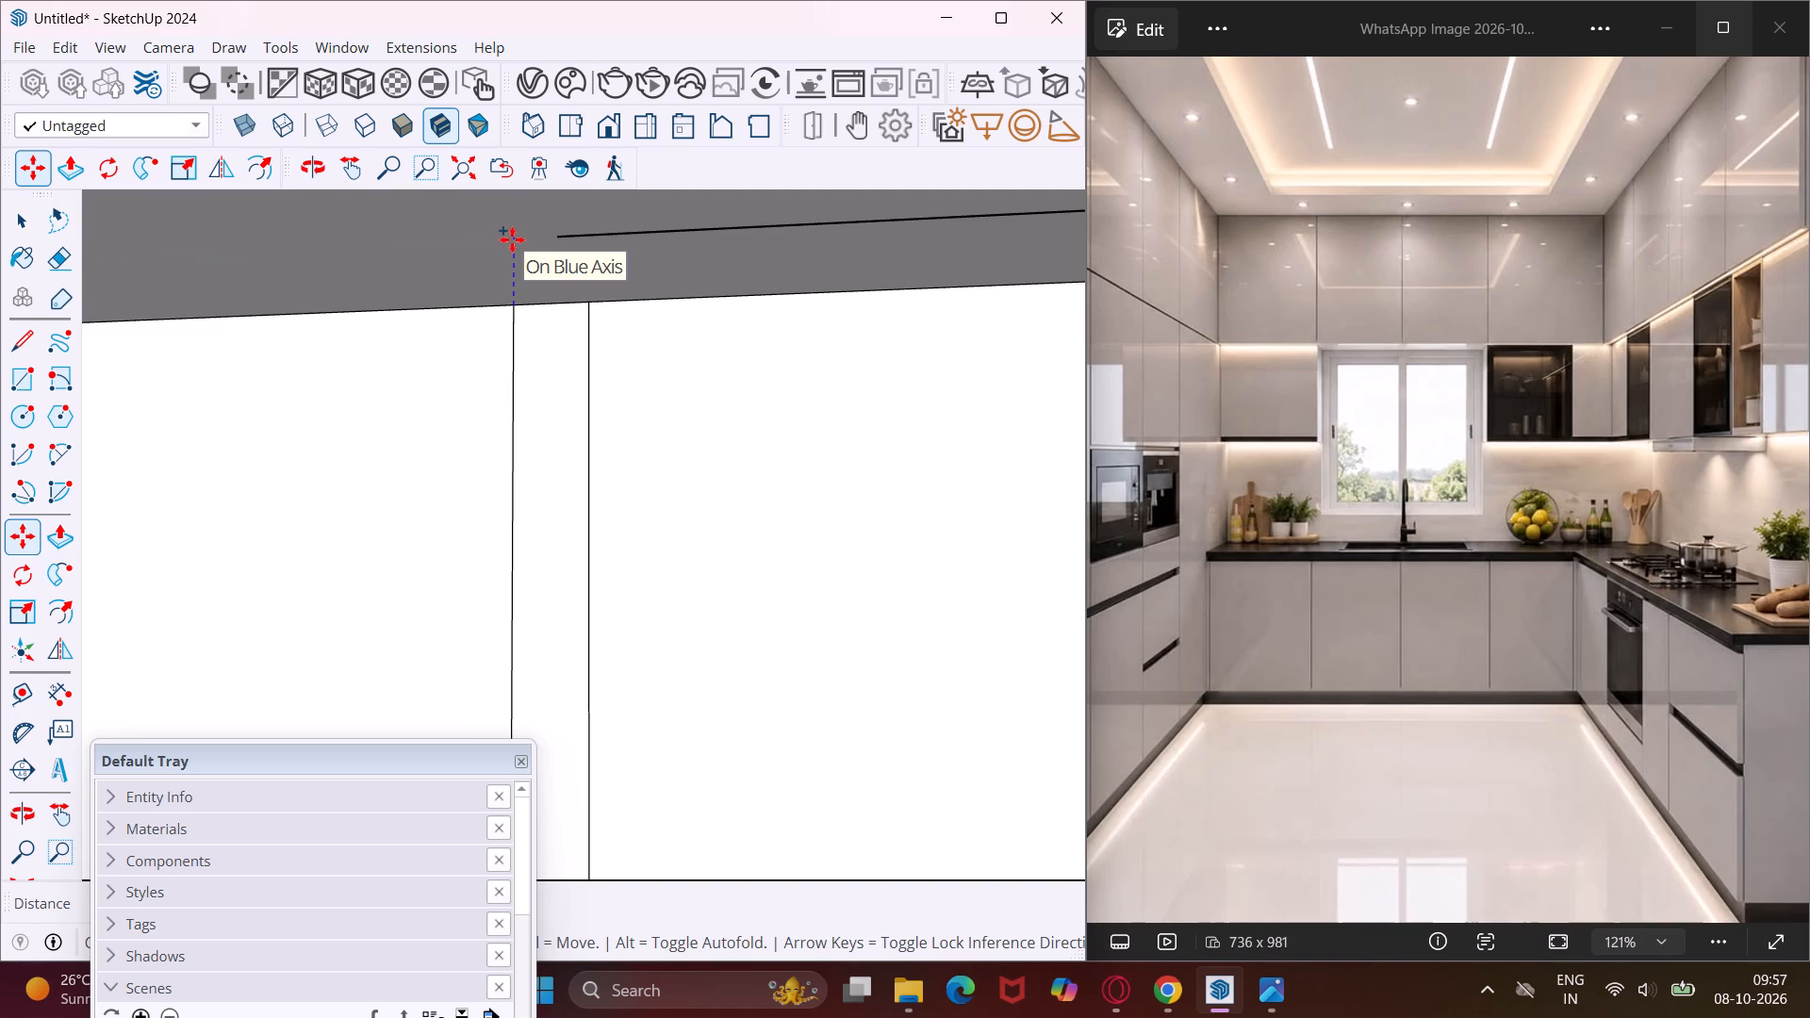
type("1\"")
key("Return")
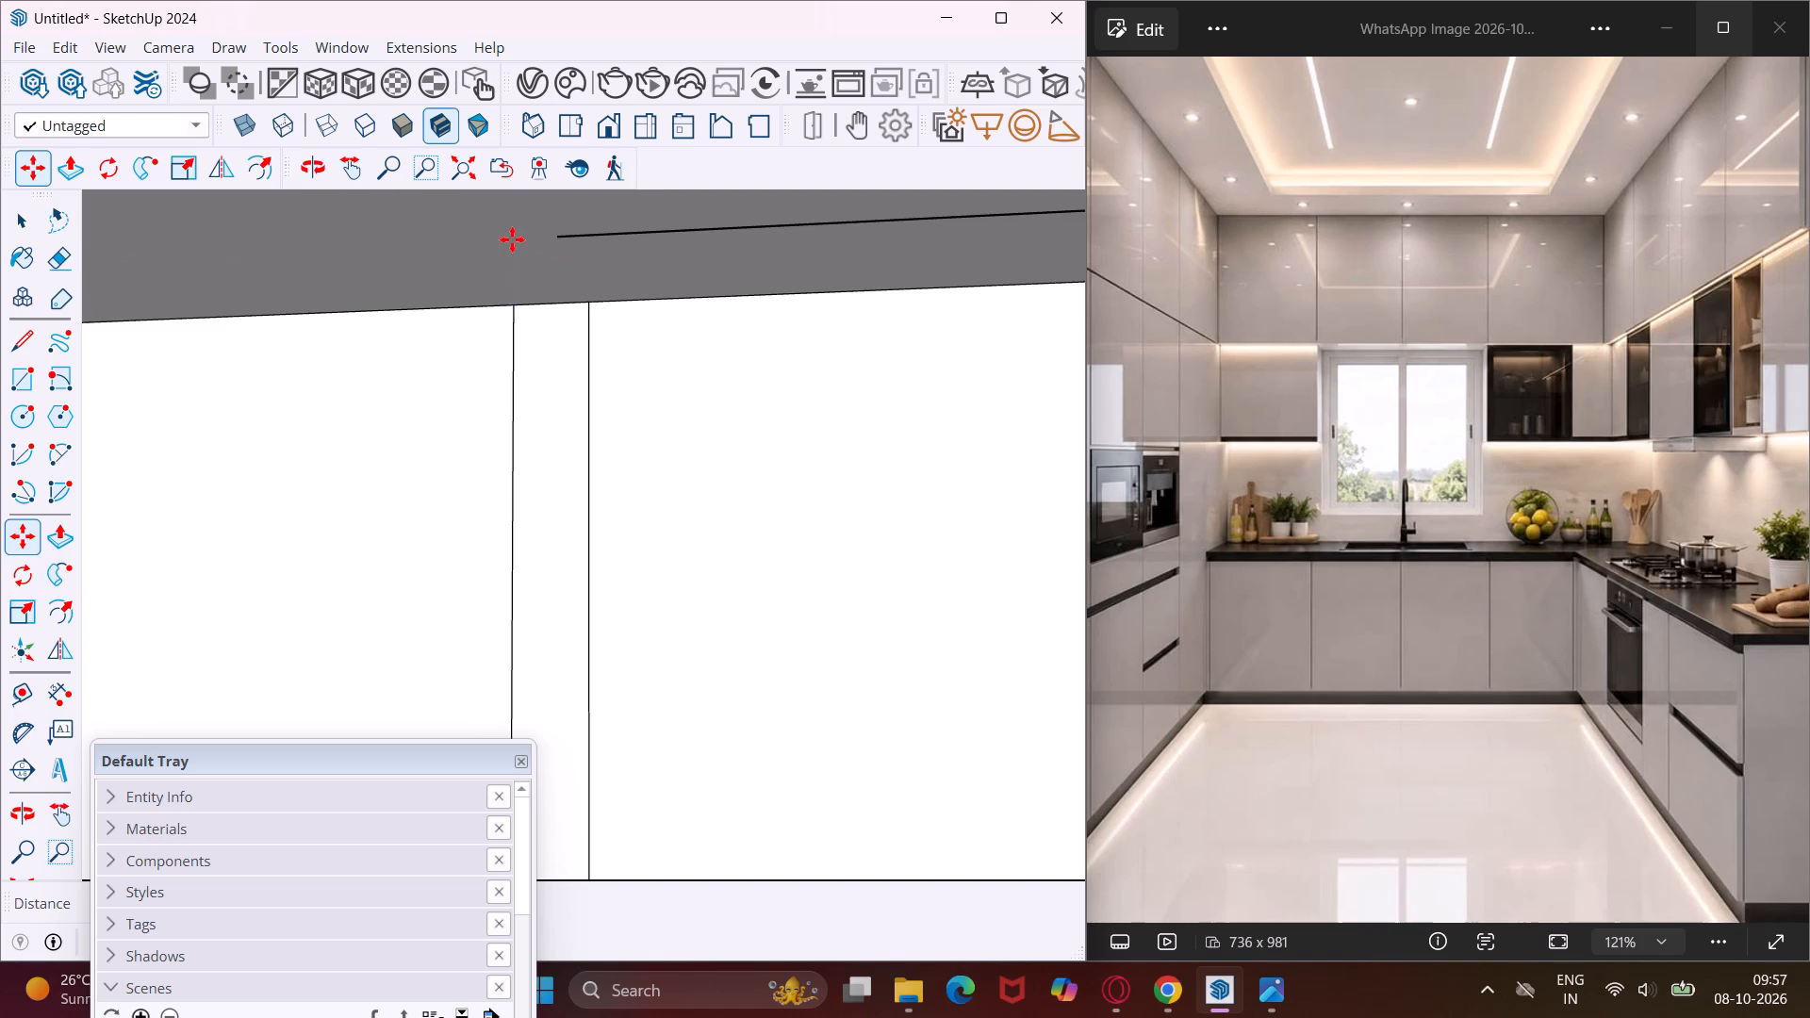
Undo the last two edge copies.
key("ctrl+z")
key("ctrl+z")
Delete the copied edge on the upper cabinet's underside above the side wall's end lower wall cabinet door.
scroll(512, 239, "down", 5)
middle_click_drag(748, 319, 640, 347)
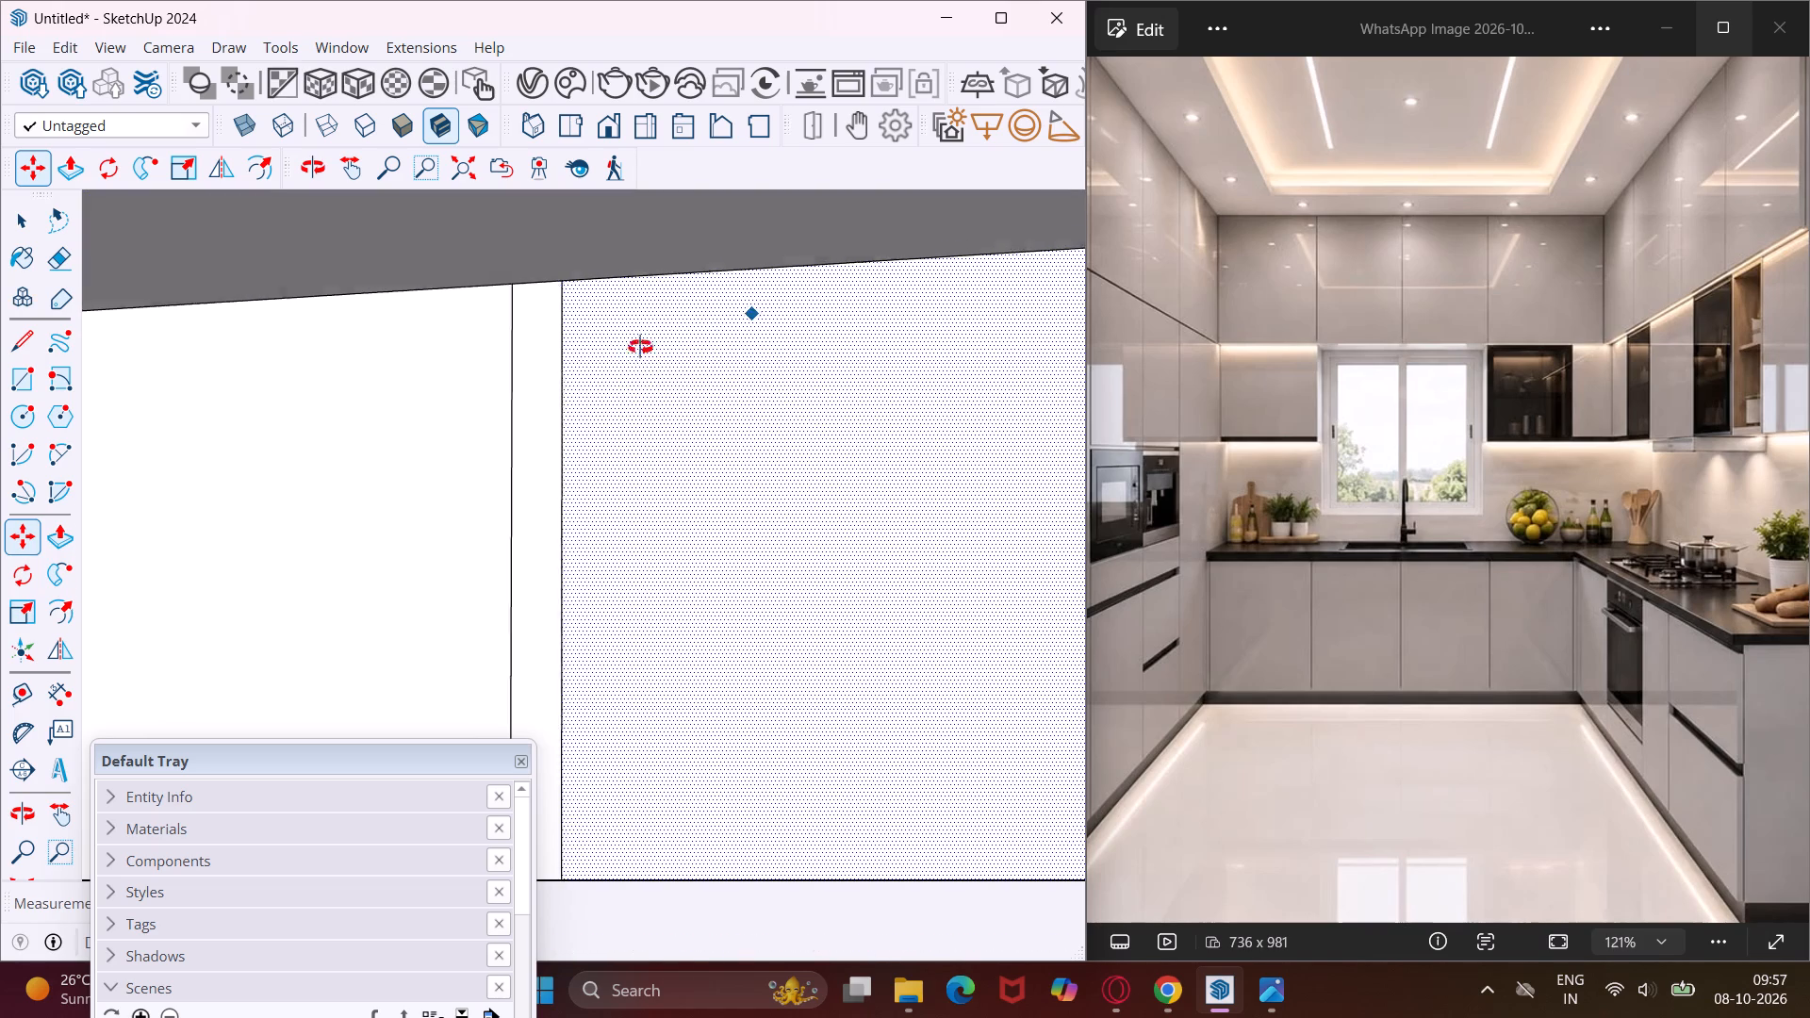
middle_click_drag(640, 347, 362, 424)
scroll(353, 415, "down", 16)
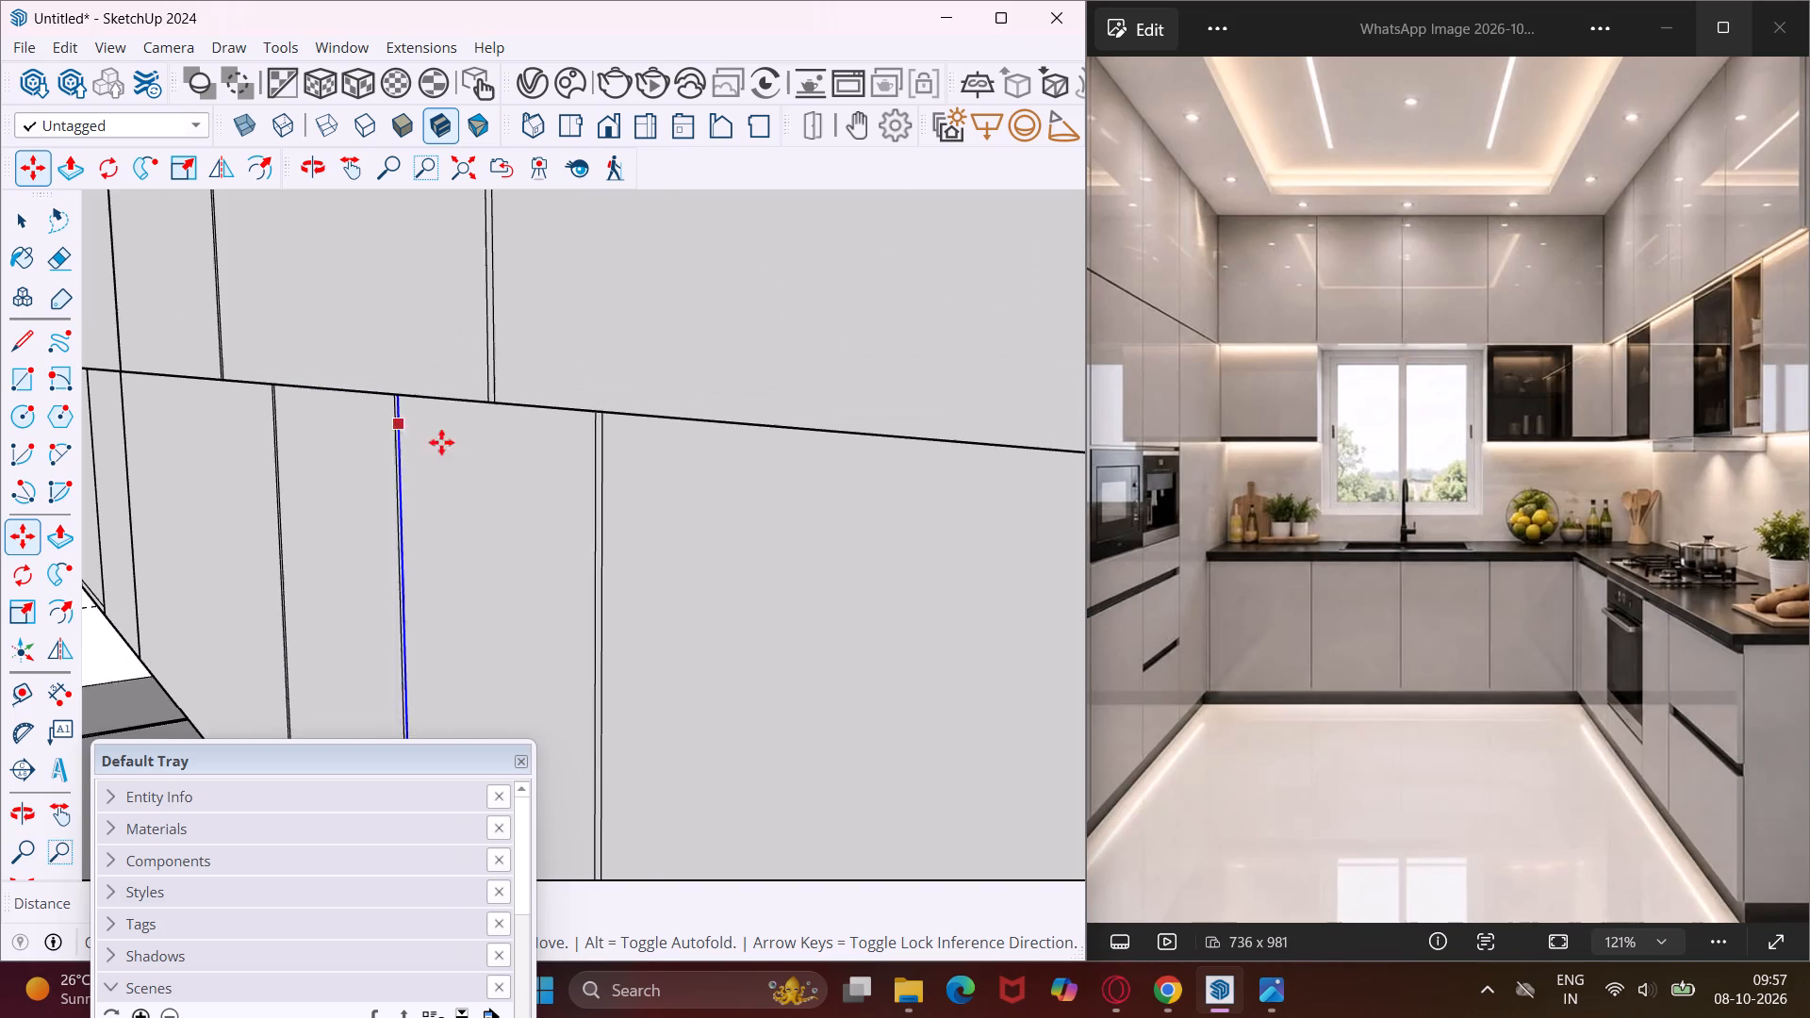
middle_click_drag(594, 547, 575, 433)
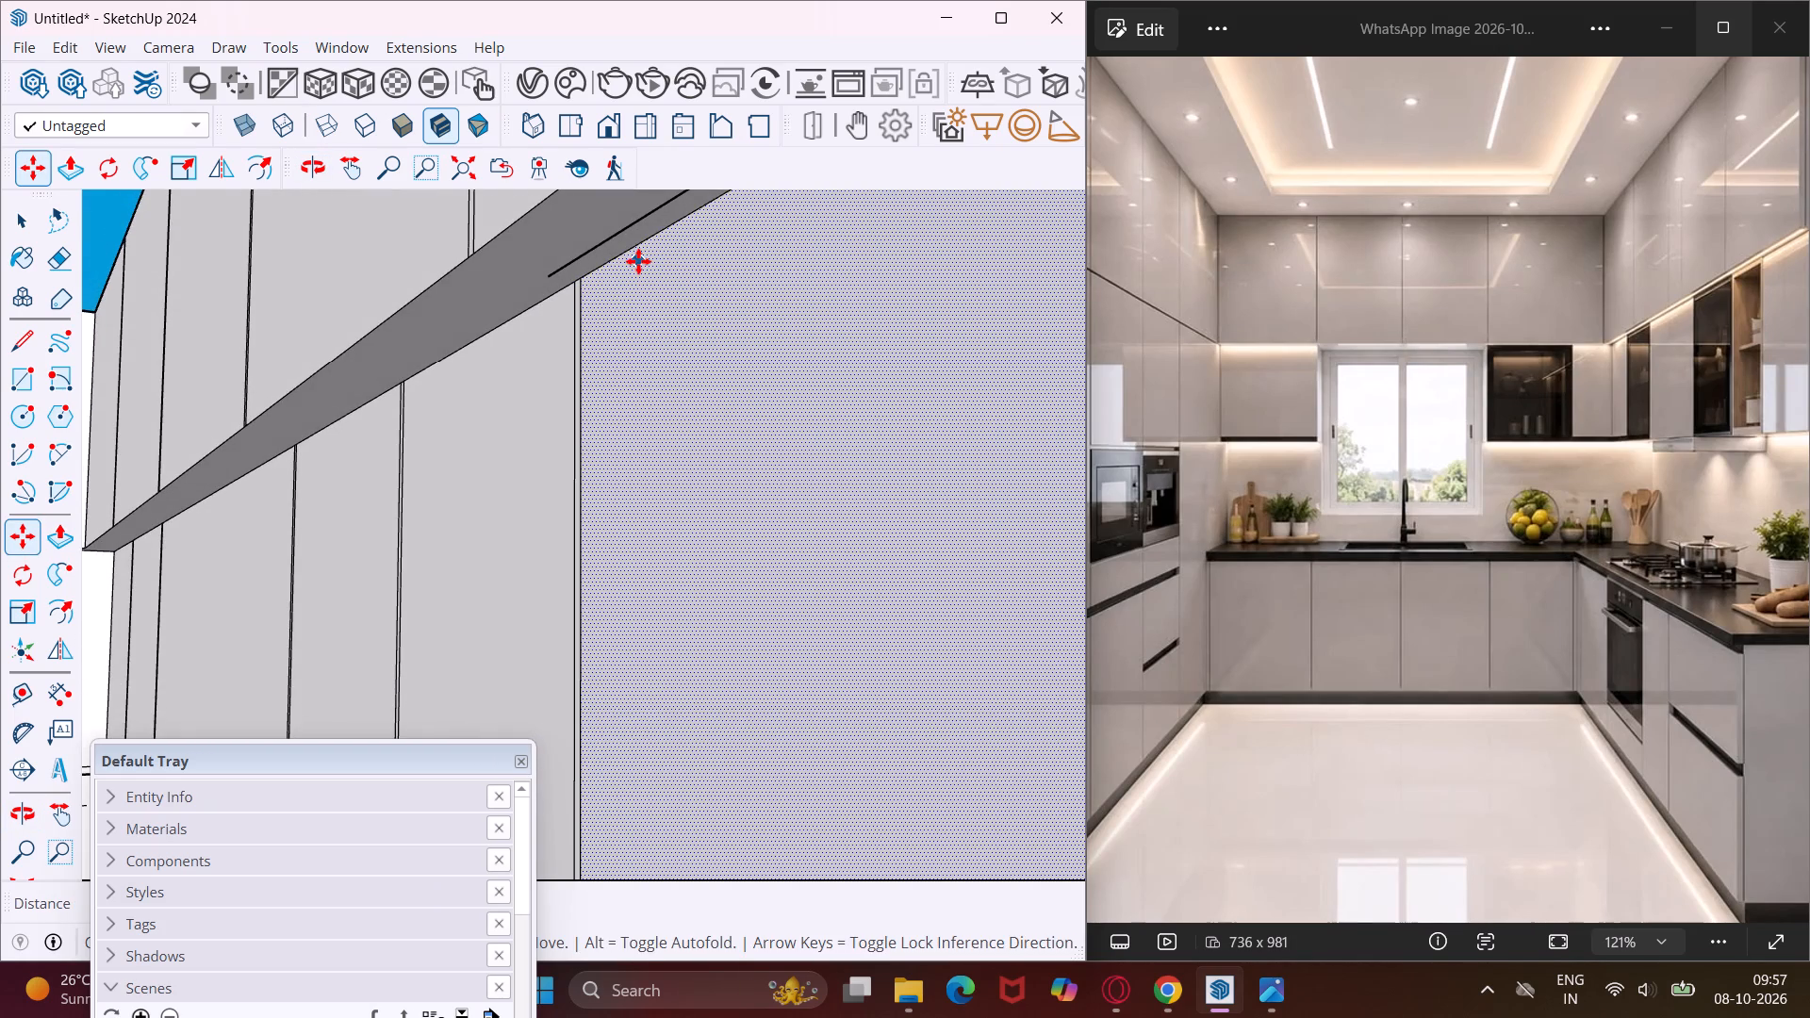
middle_click_drag(584, 360, 805, 360)
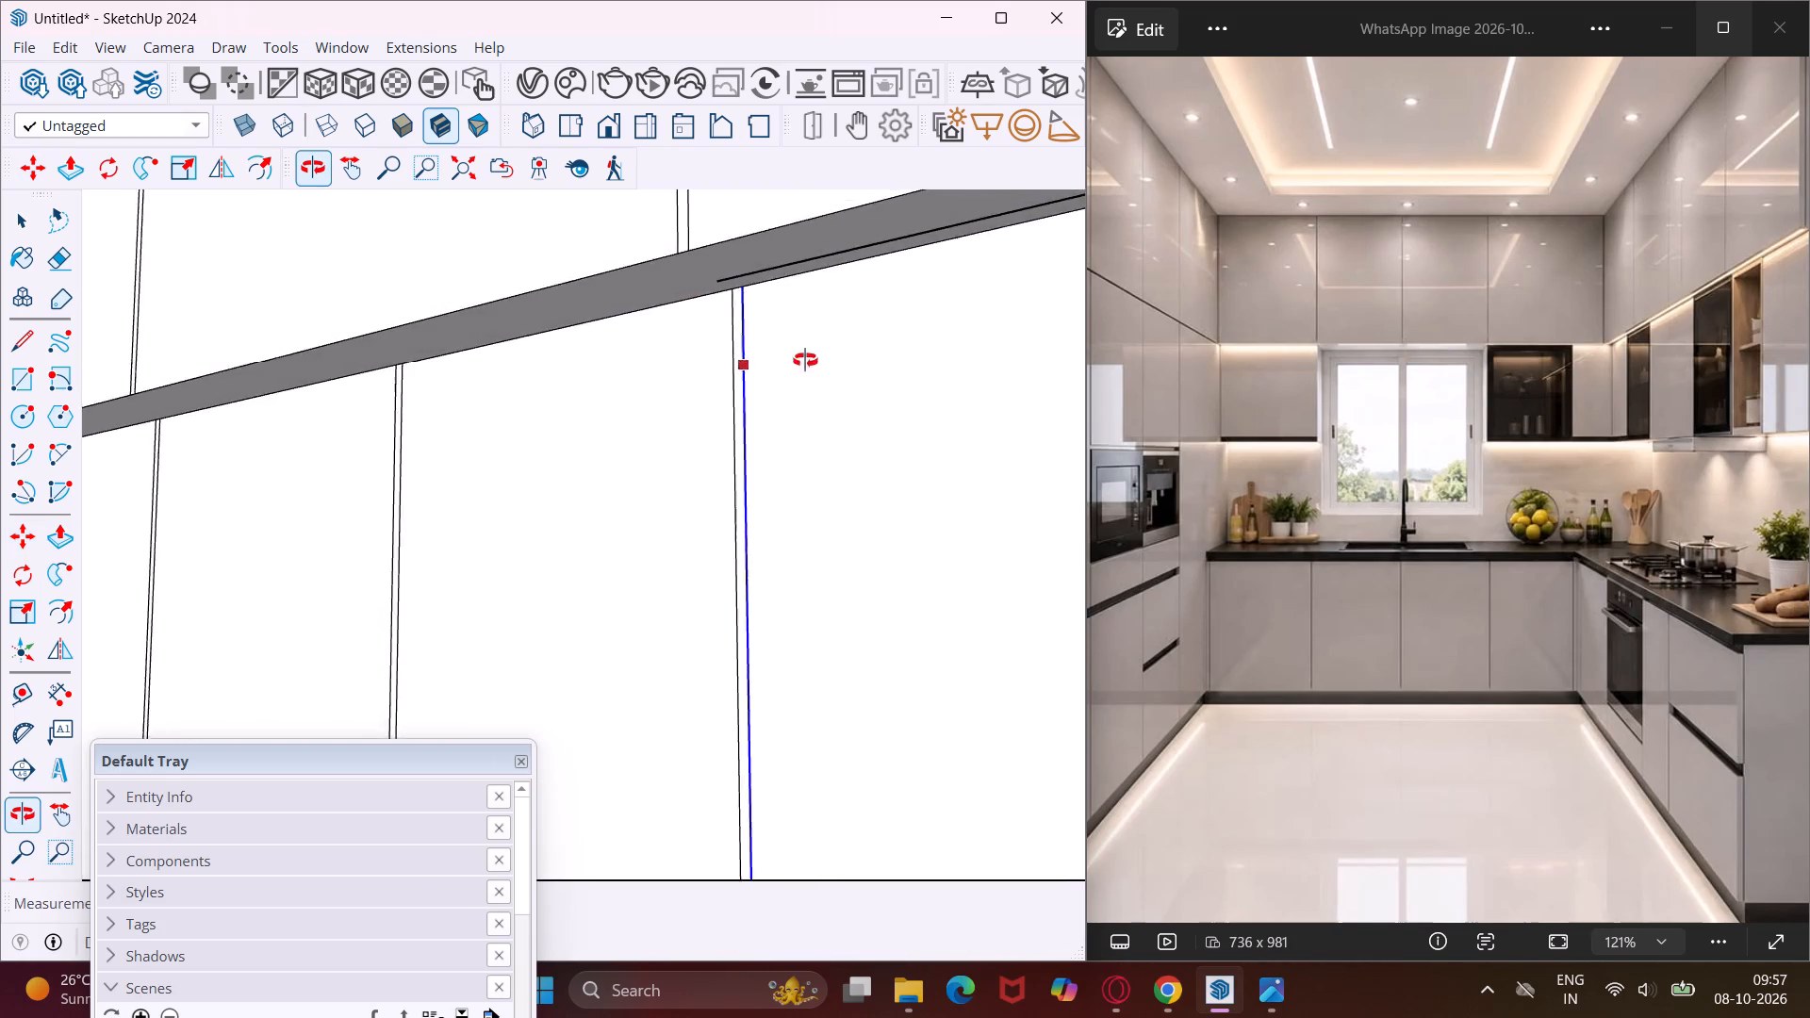
middle_click_drag(805, 360, 858, 376)
scroll(823, 384, "up", 4)
key("Escape")
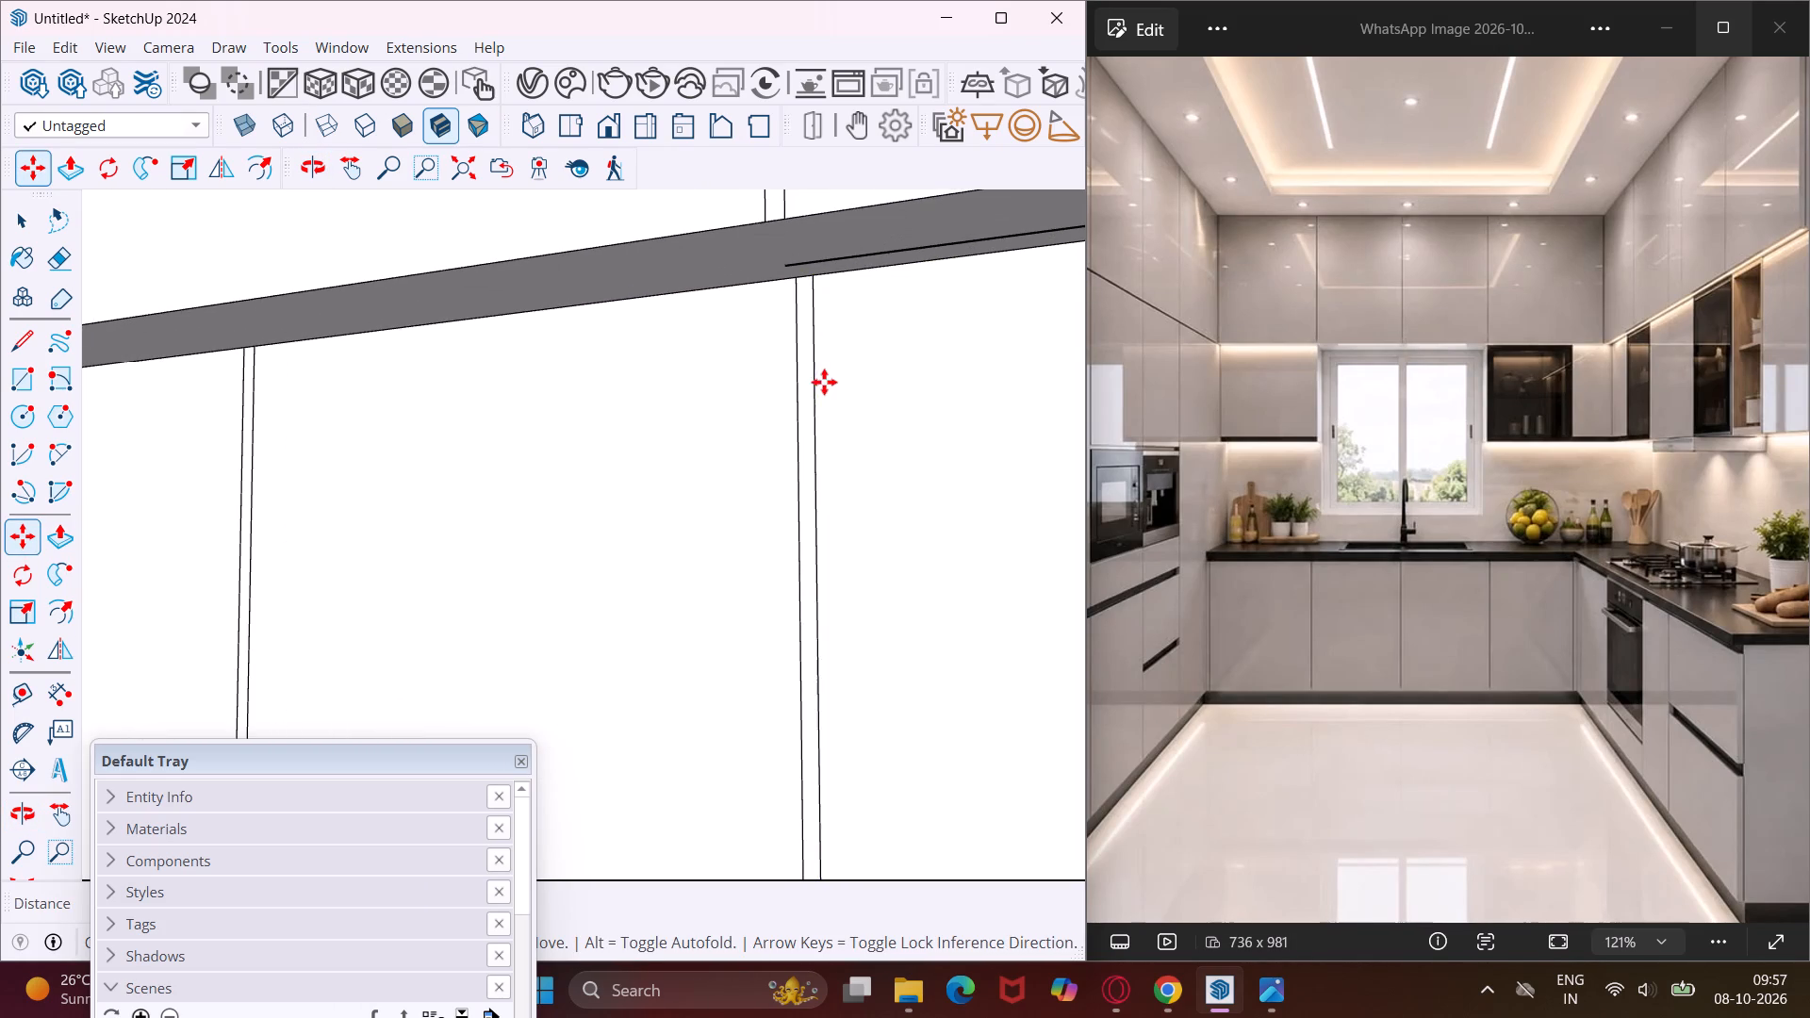
key("space")
left_click(851, 257)
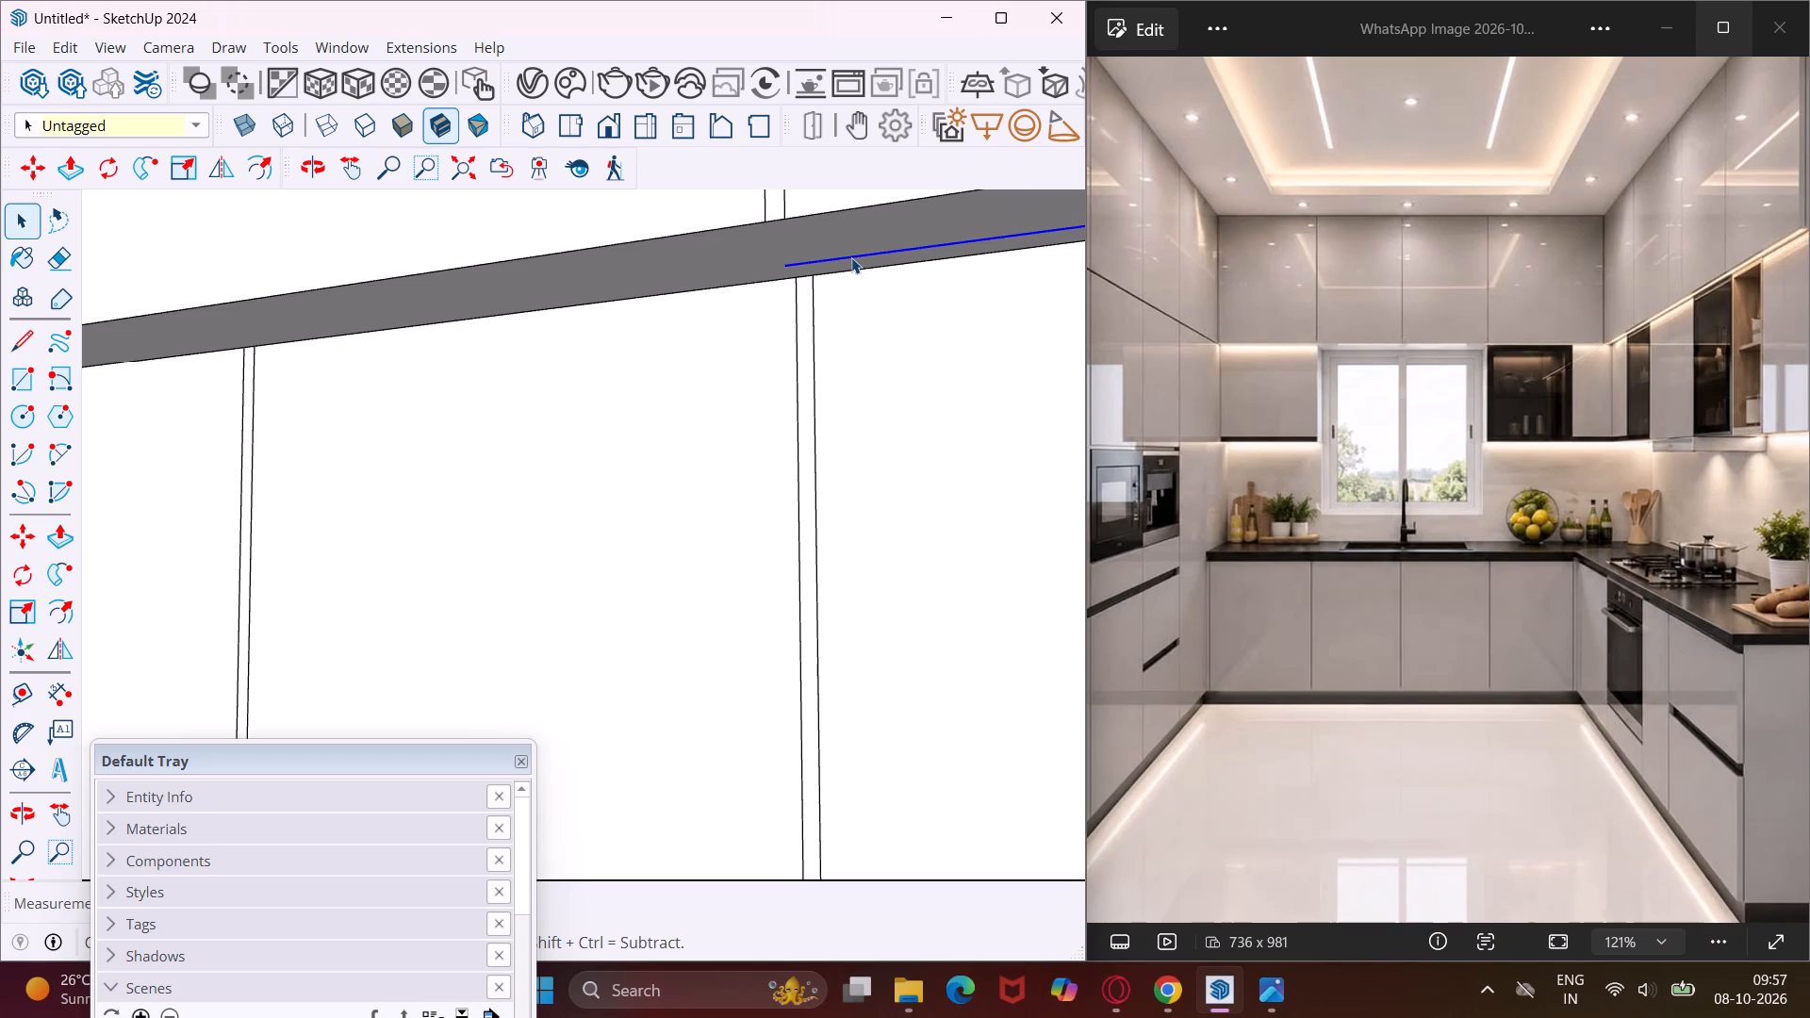
key("Delete")
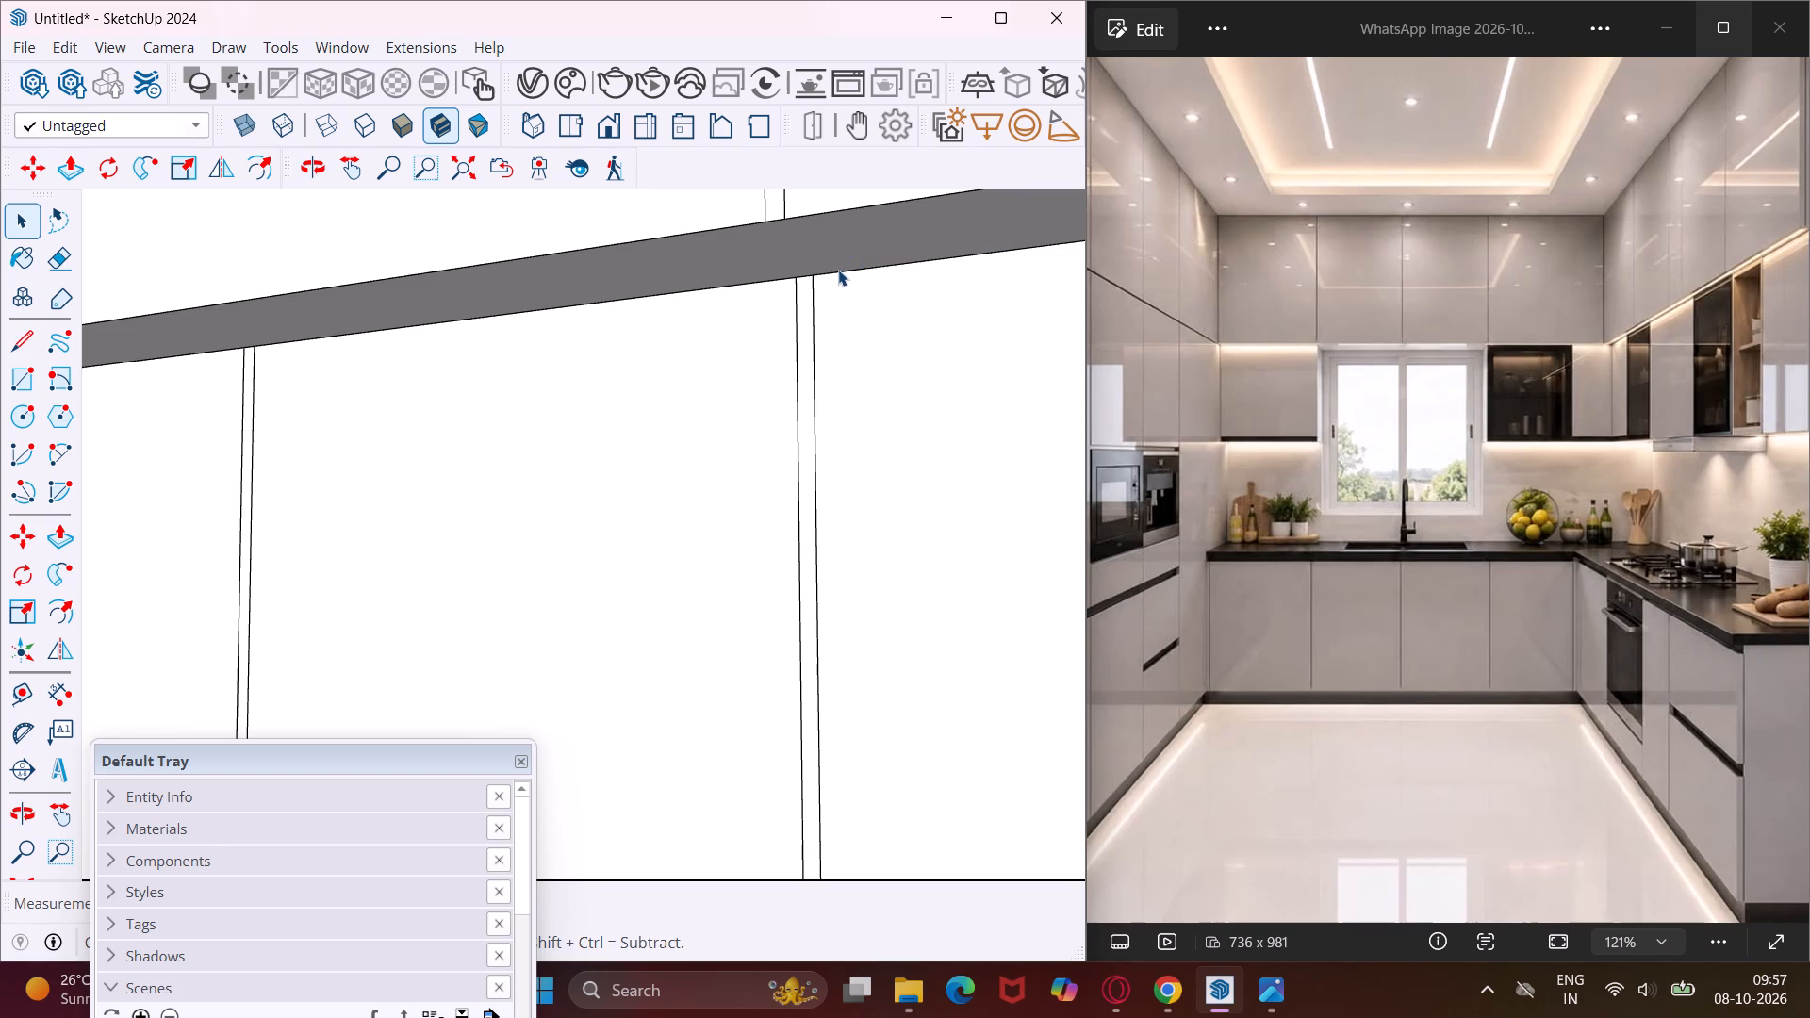
Select the top front edges of the side wall's end lower wall cabinet door, the adjoining gap and the second-to-last door.
scroll(795, 286, "down", 6)
middle_click_drag(901, 327, 664, 362)
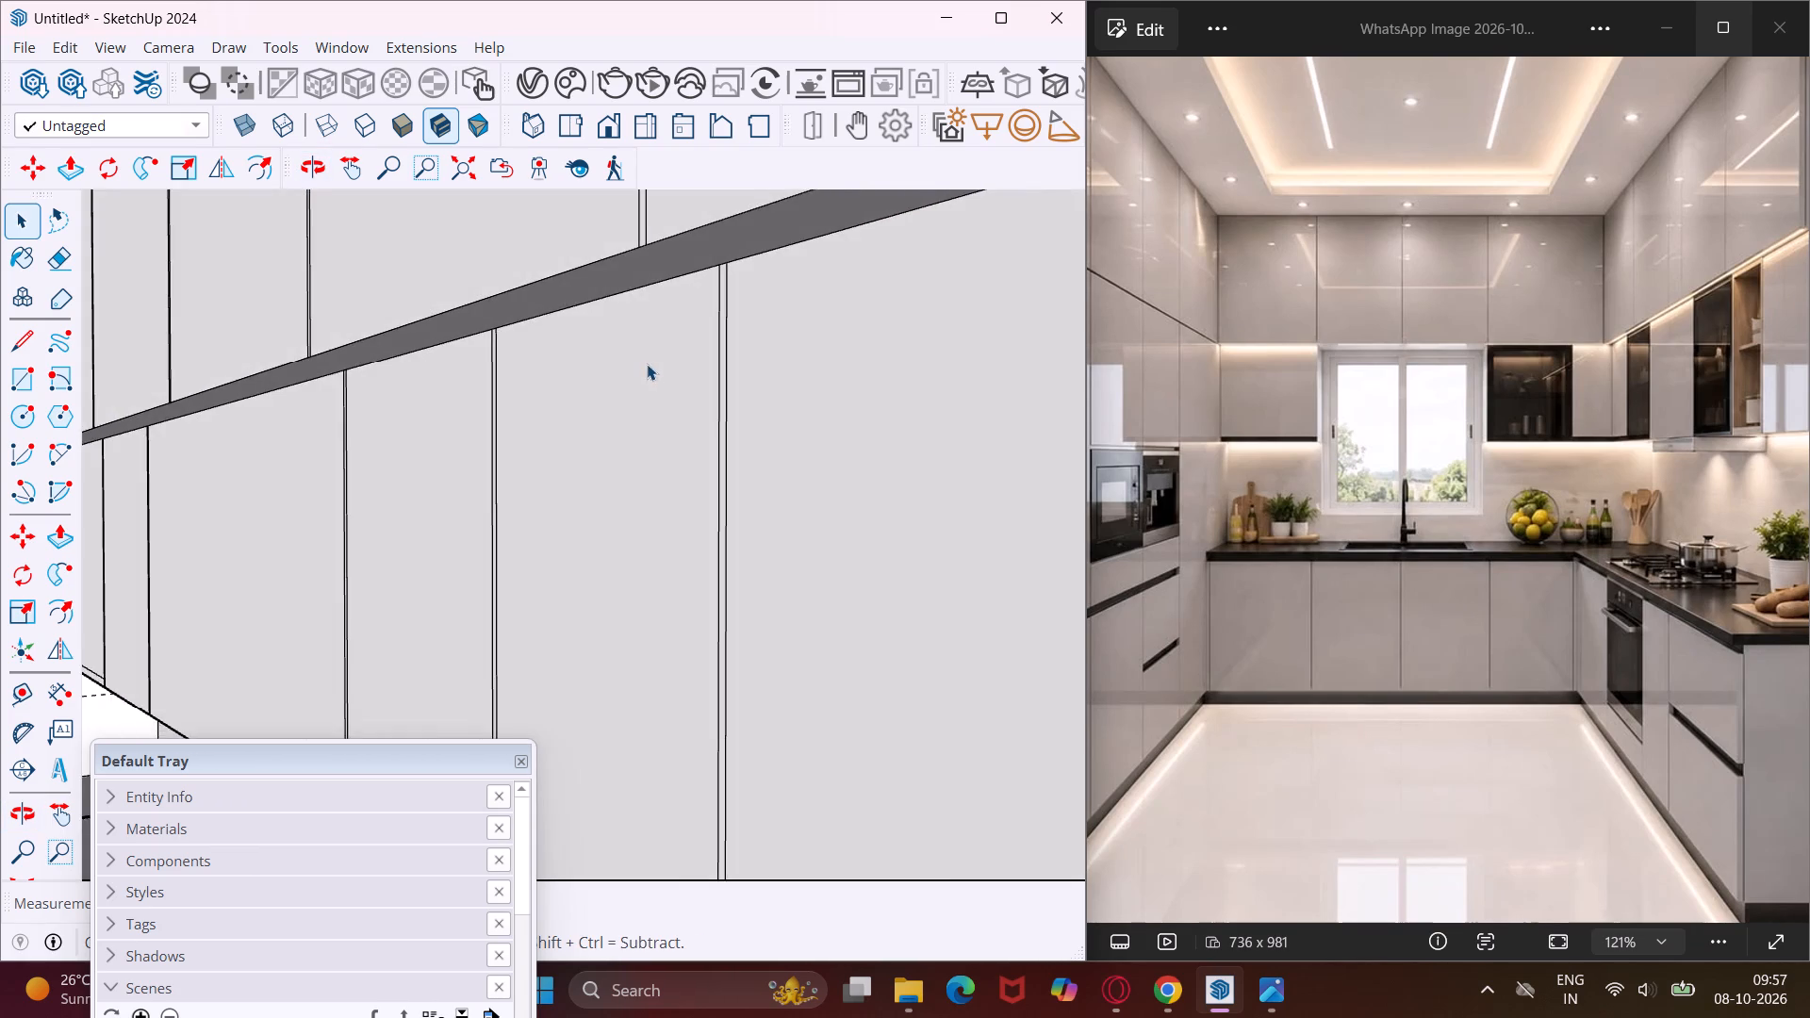
scroll(640, 365, "down", 13)
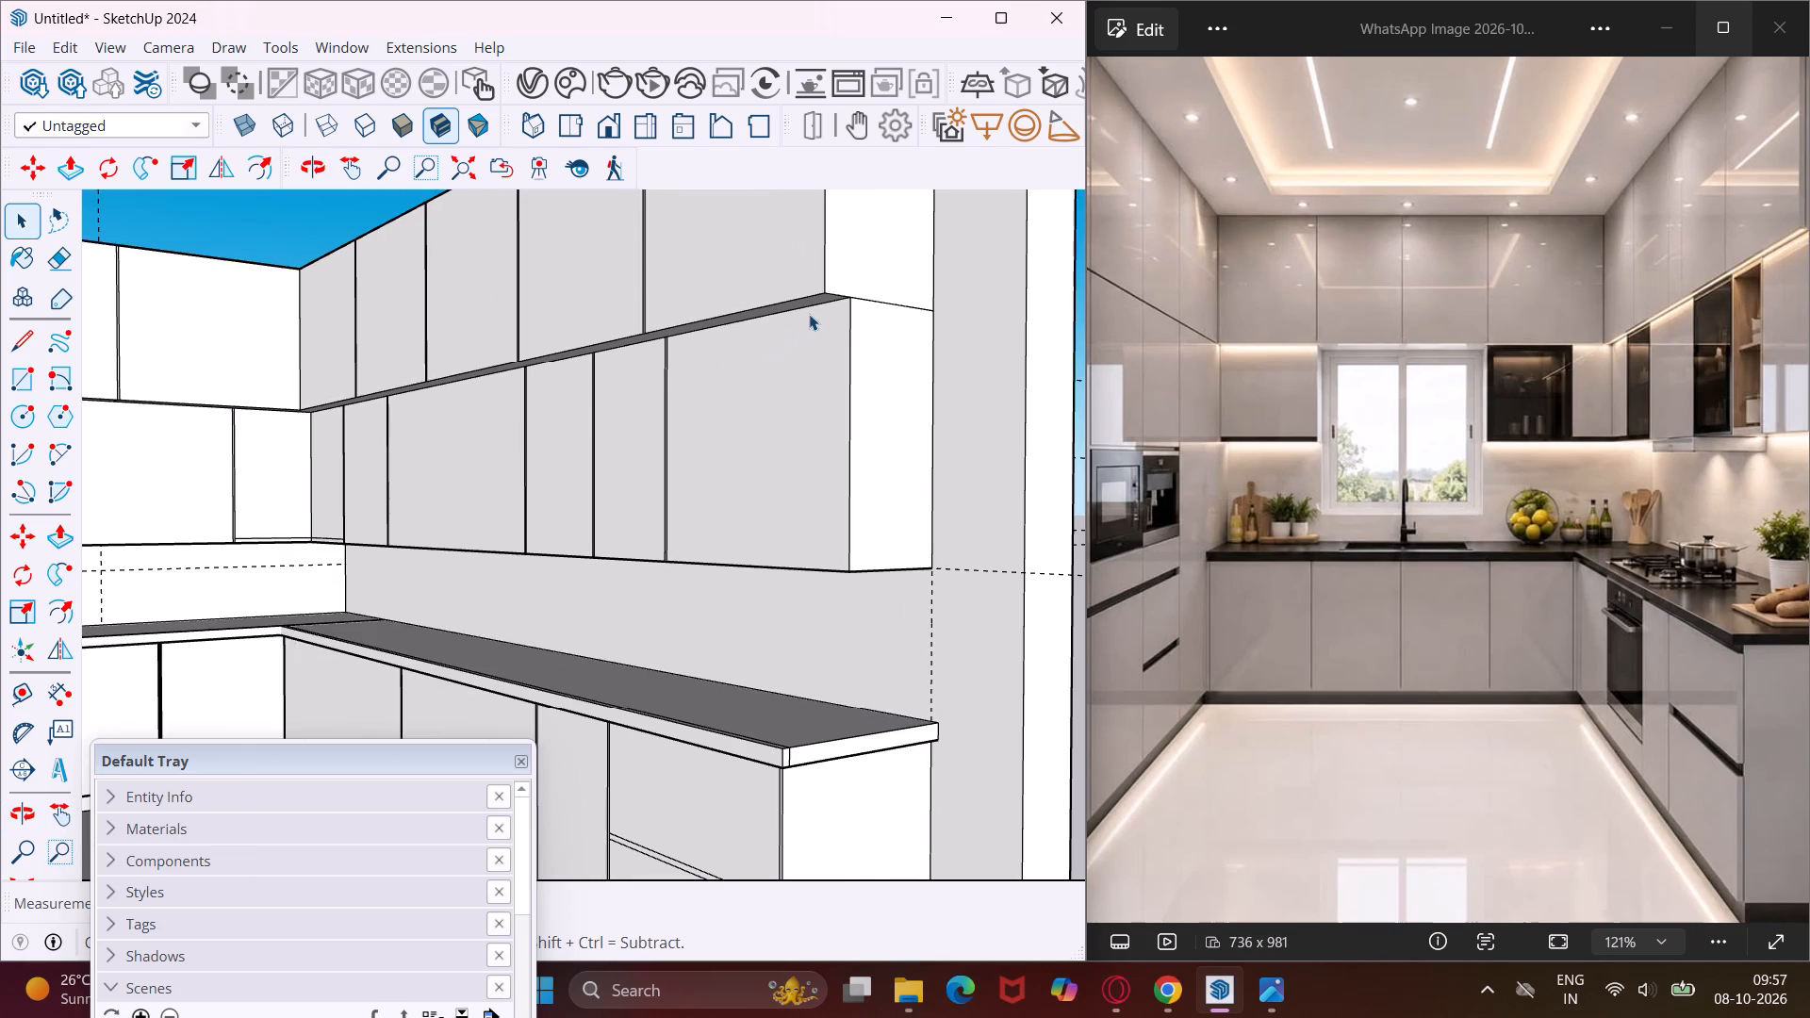
scroll(813, 308, "up", 7)
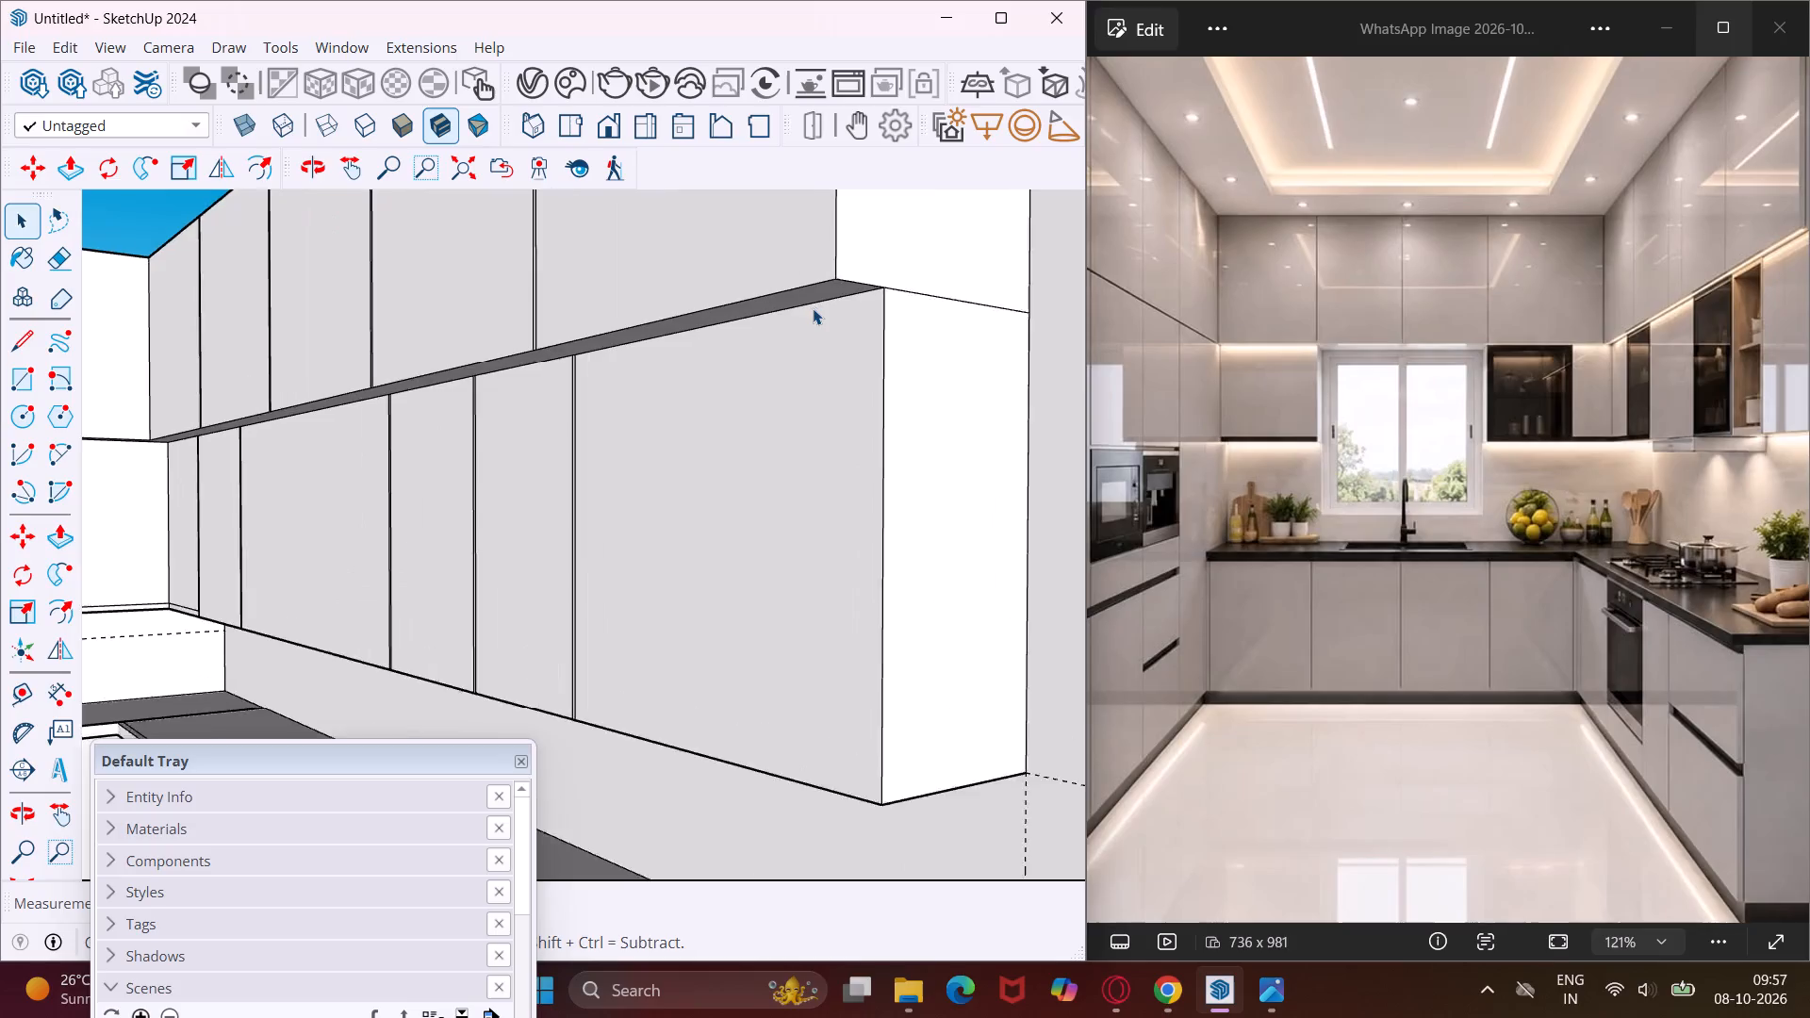
scroll(813, 308, "up", 5)
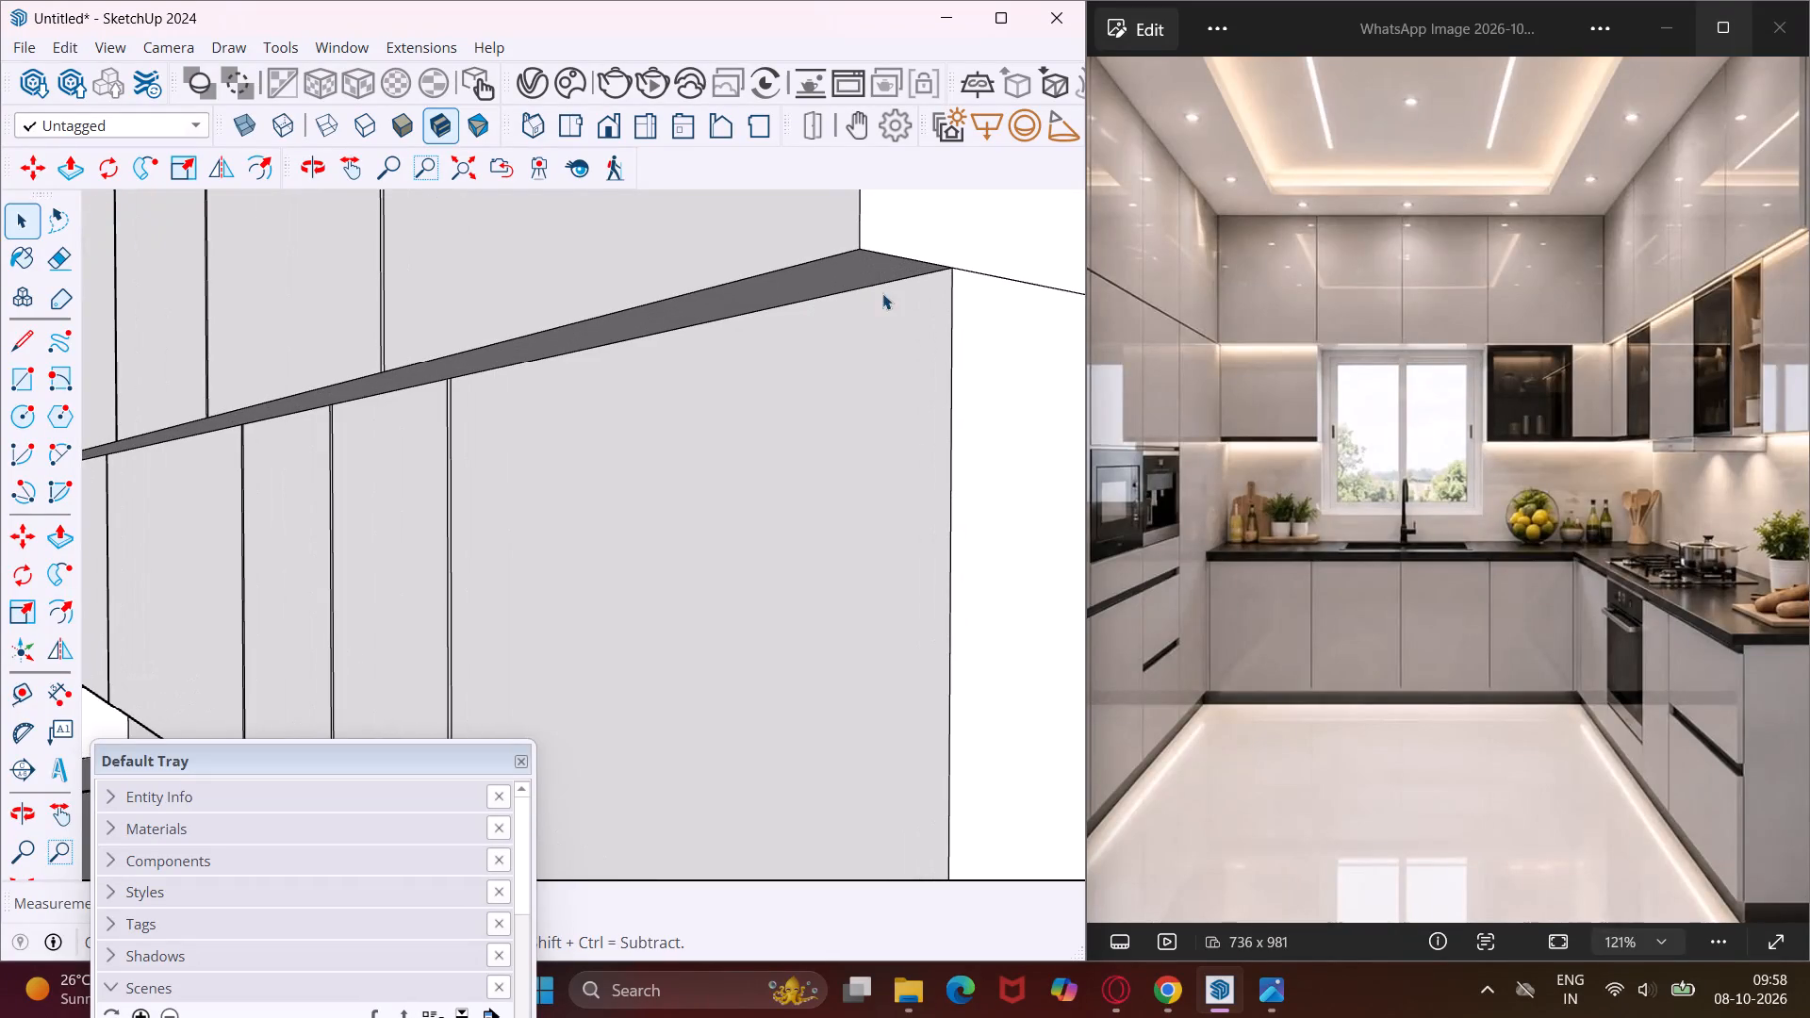
left_click(897, 280)
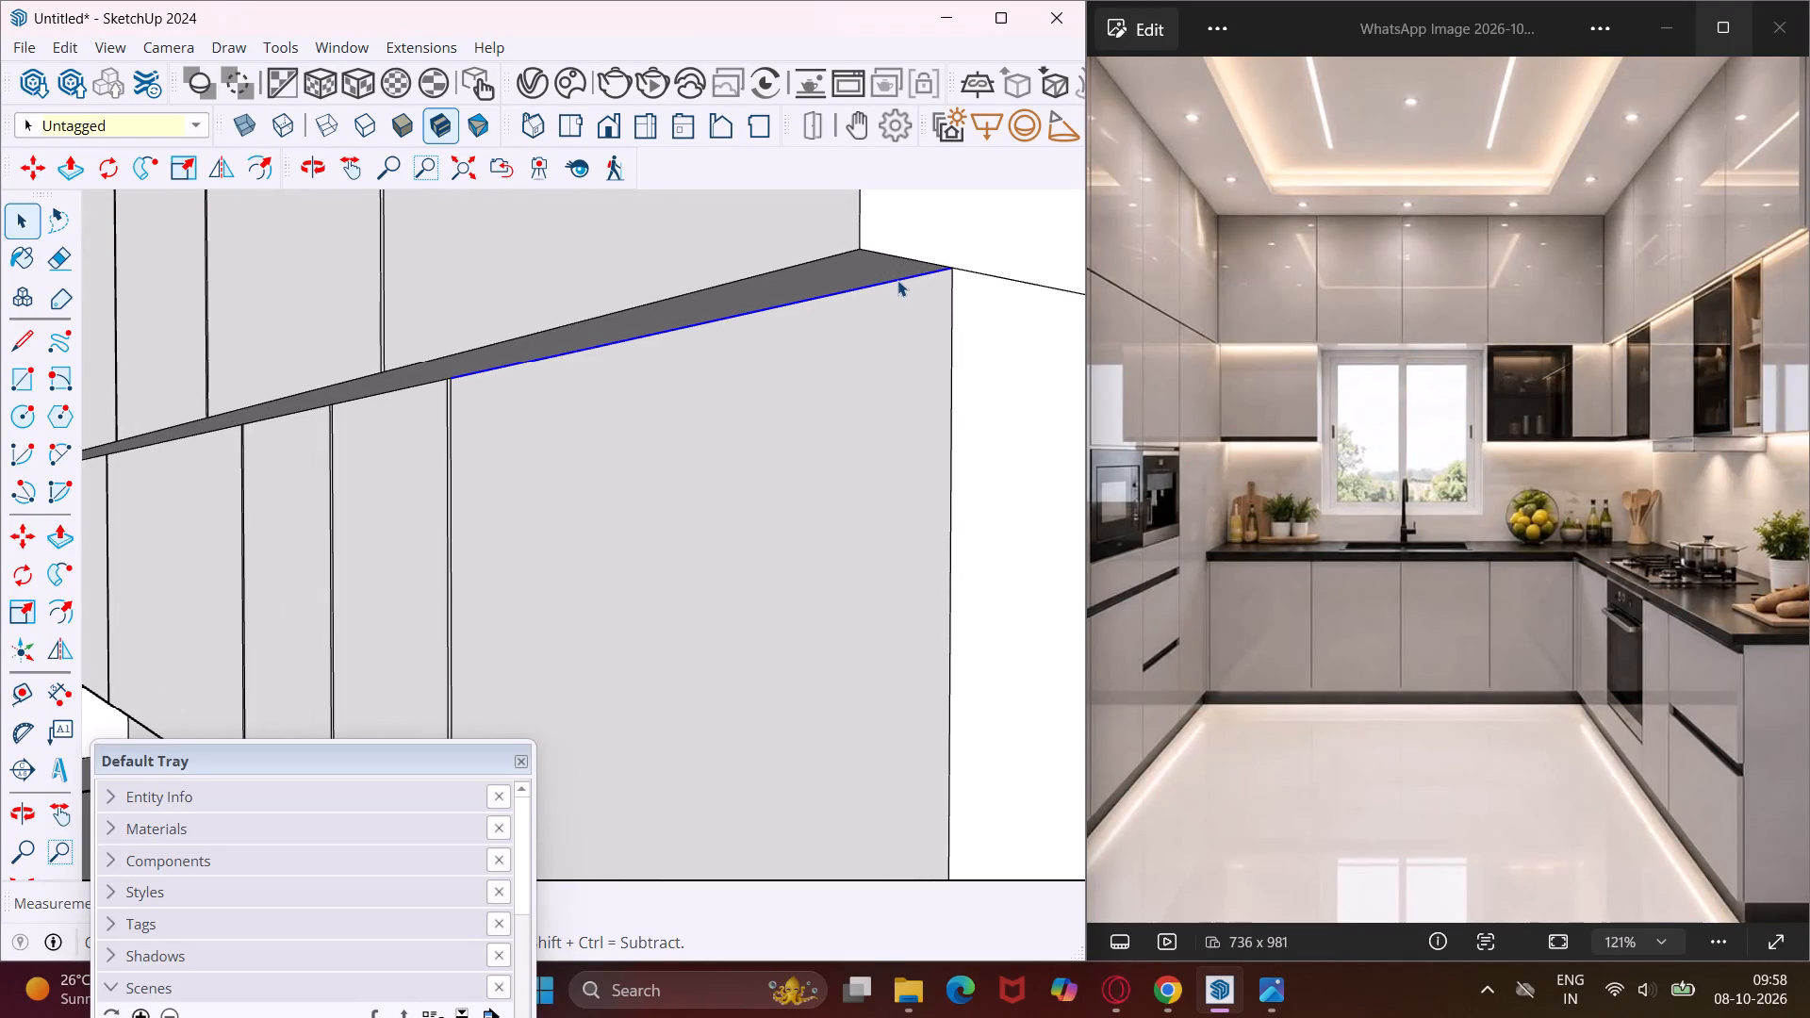
middle_click_drag(392, 402, 646, 380)
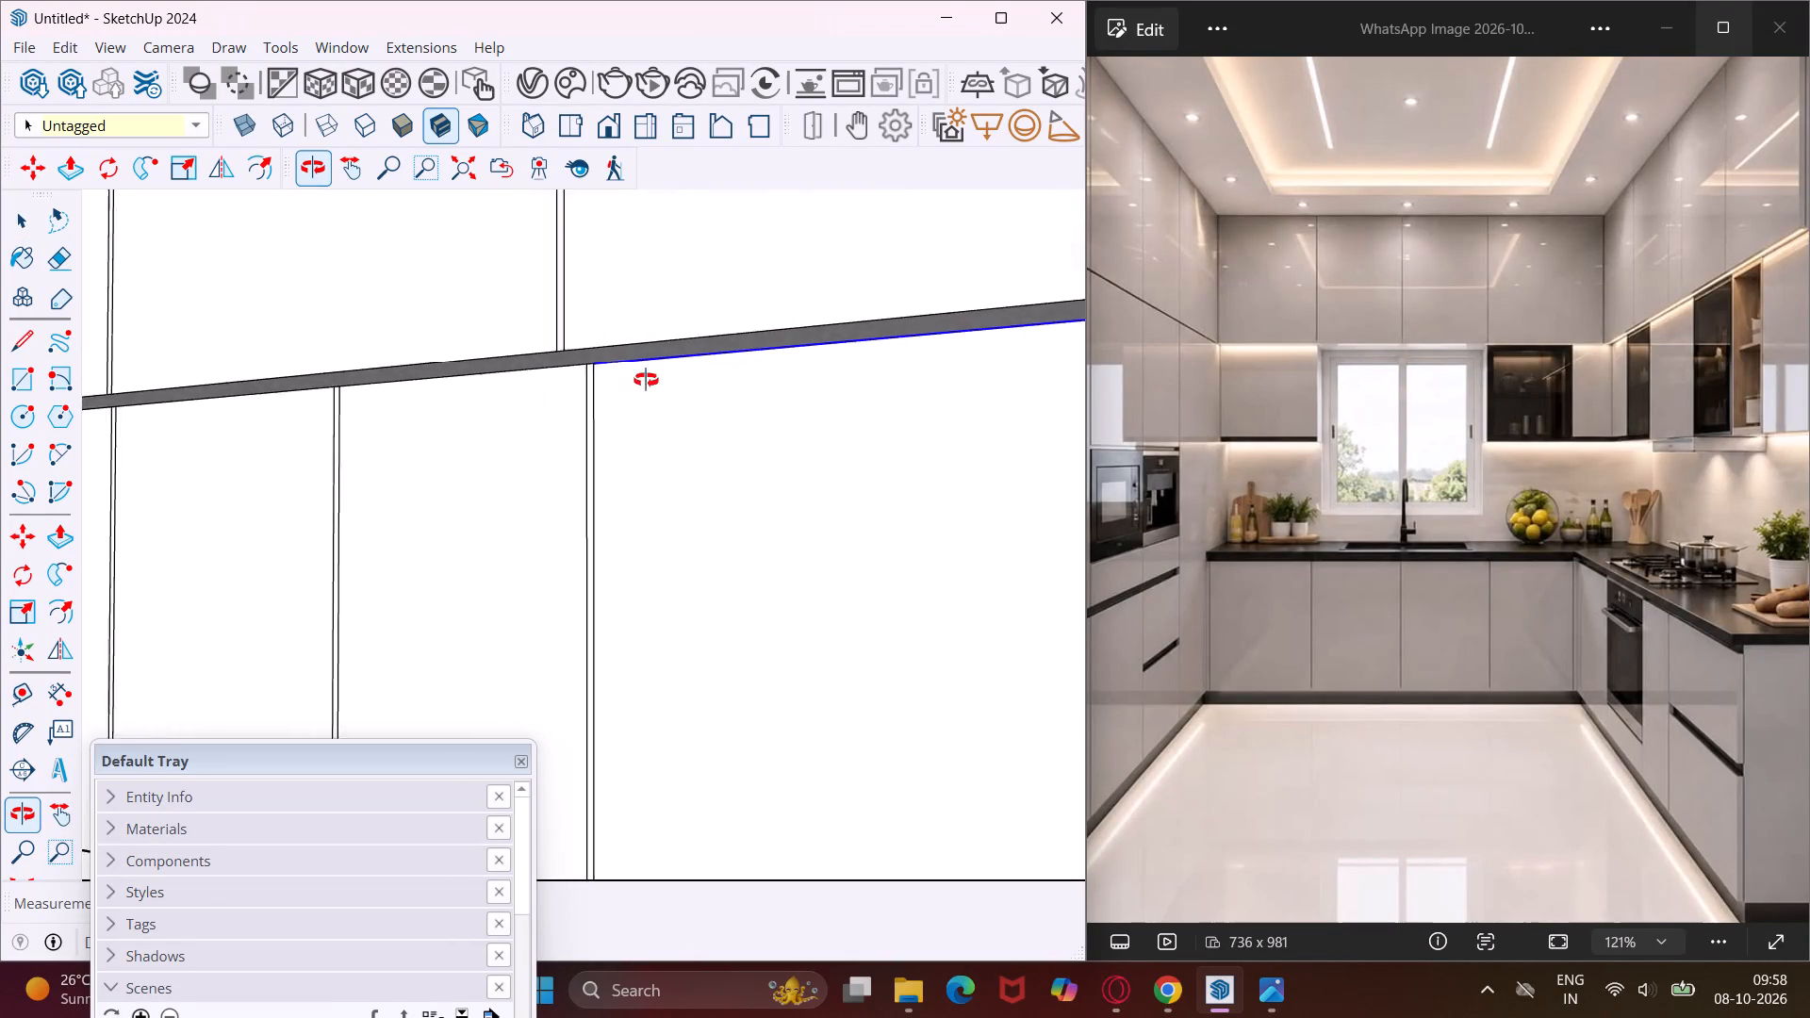
middle_click_drag(646, 380, 857, 392)
scroll(736, 377, "up", 4)
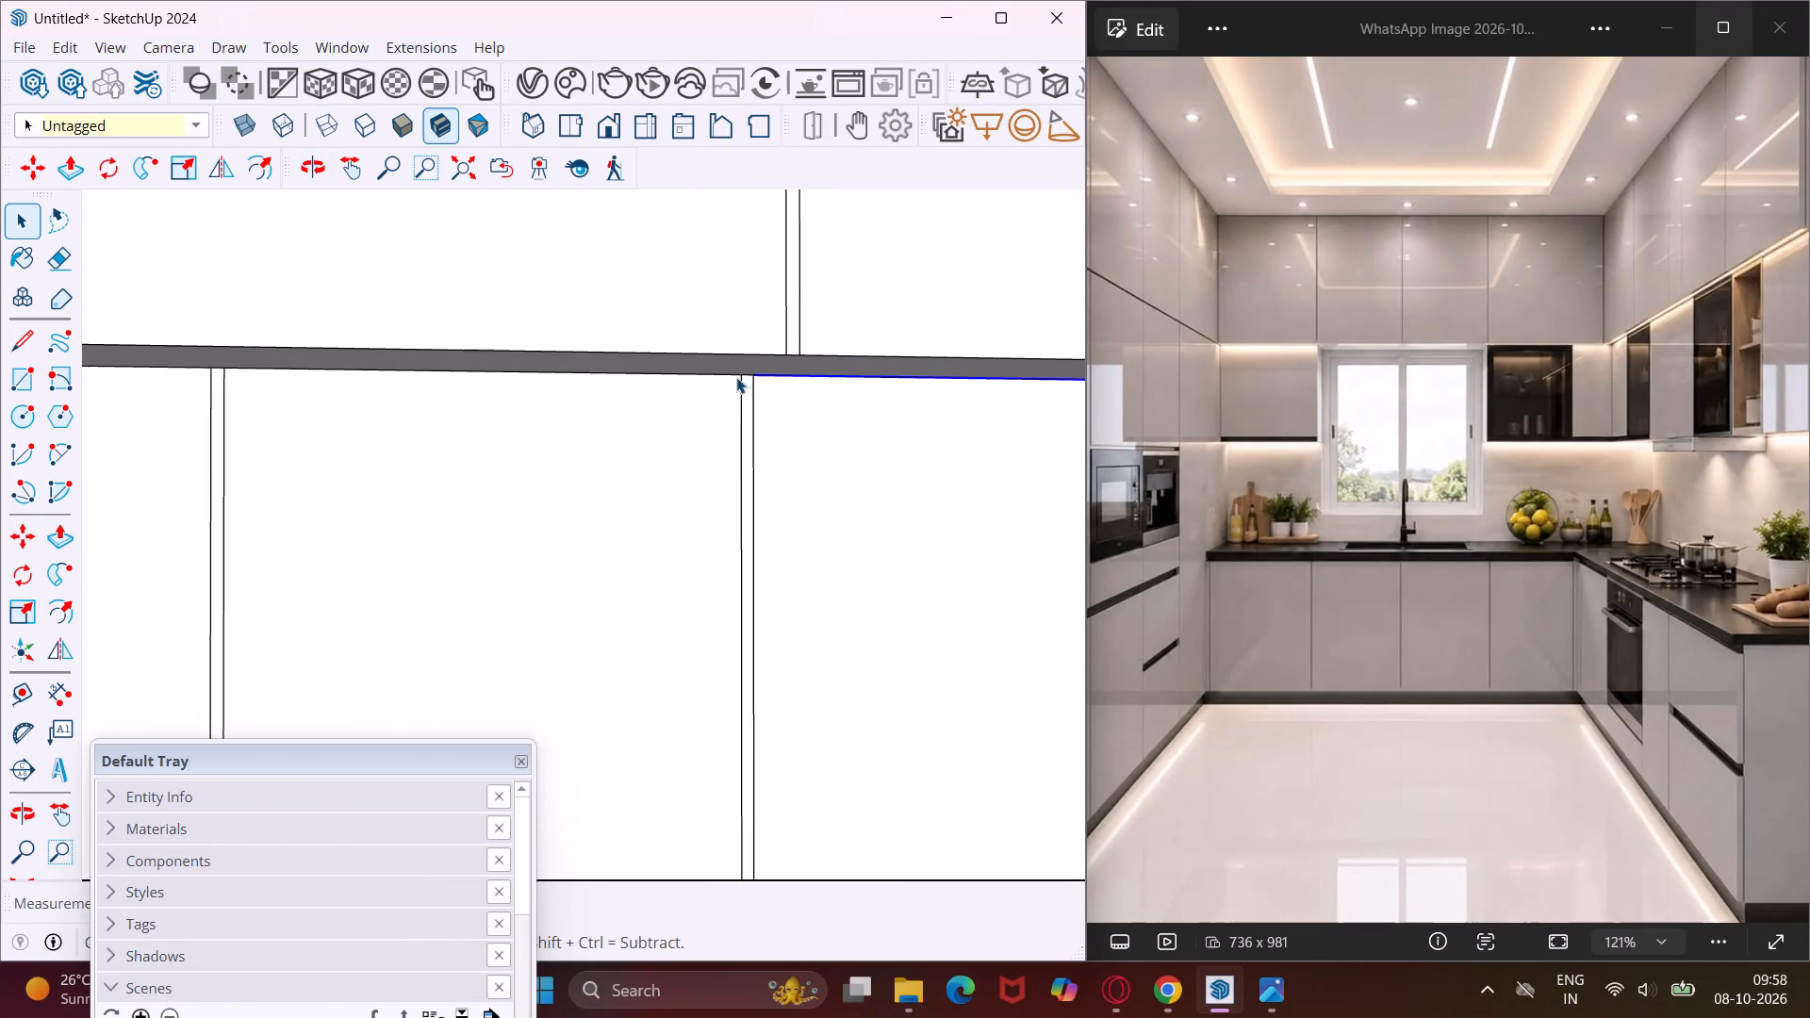
scroll(736, 377, "up", 16)
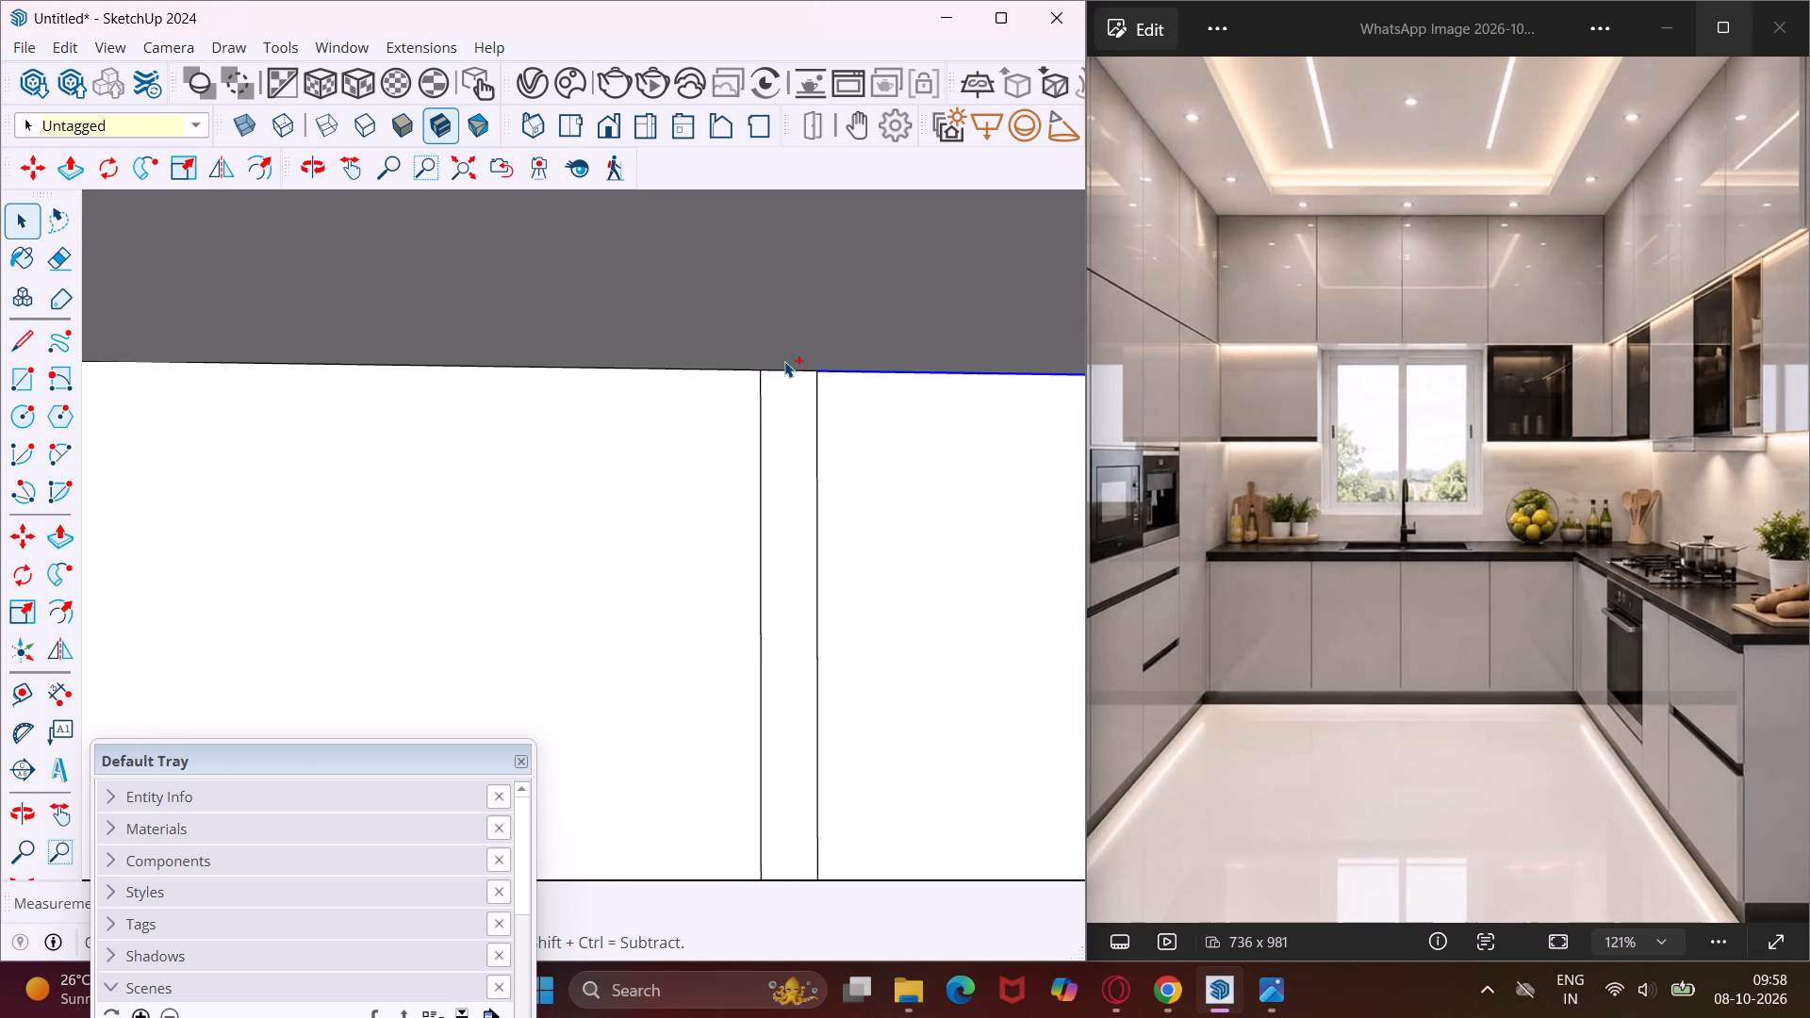
left_click(788, 369, "ctrl")
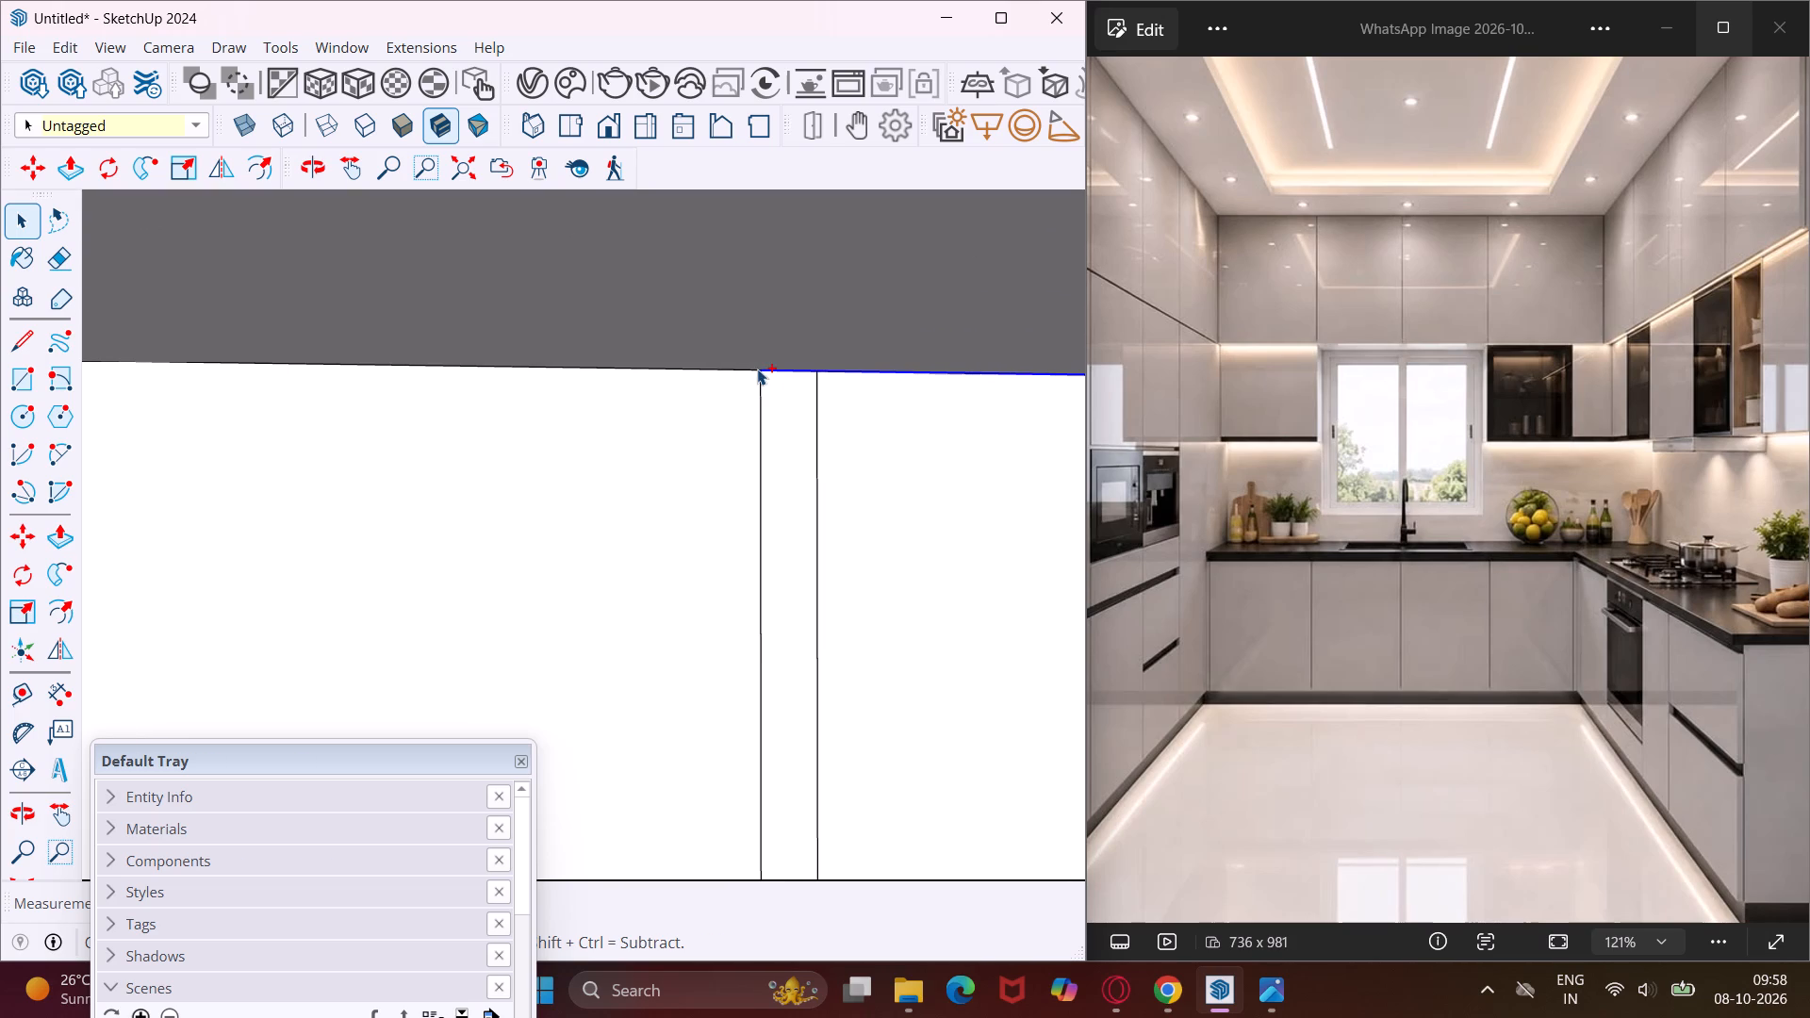
left_click(755, 369, "ctrl")
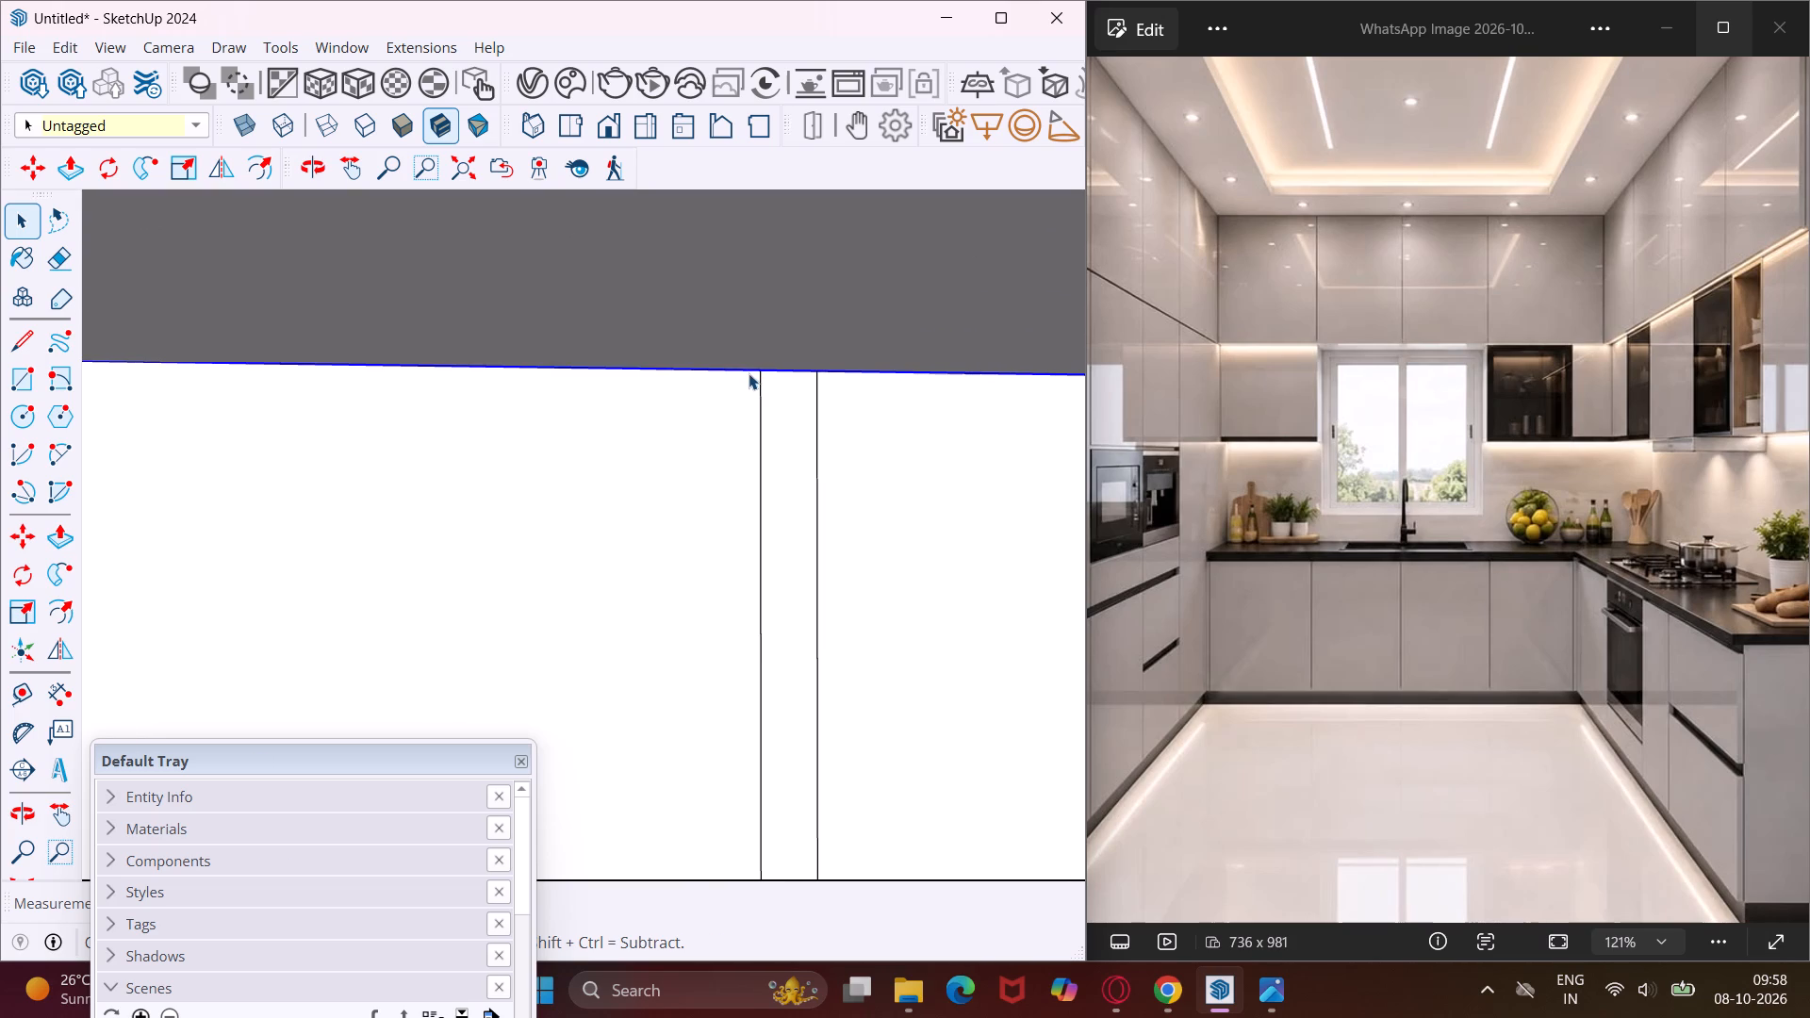
scroll(765, 350, "down", 10)
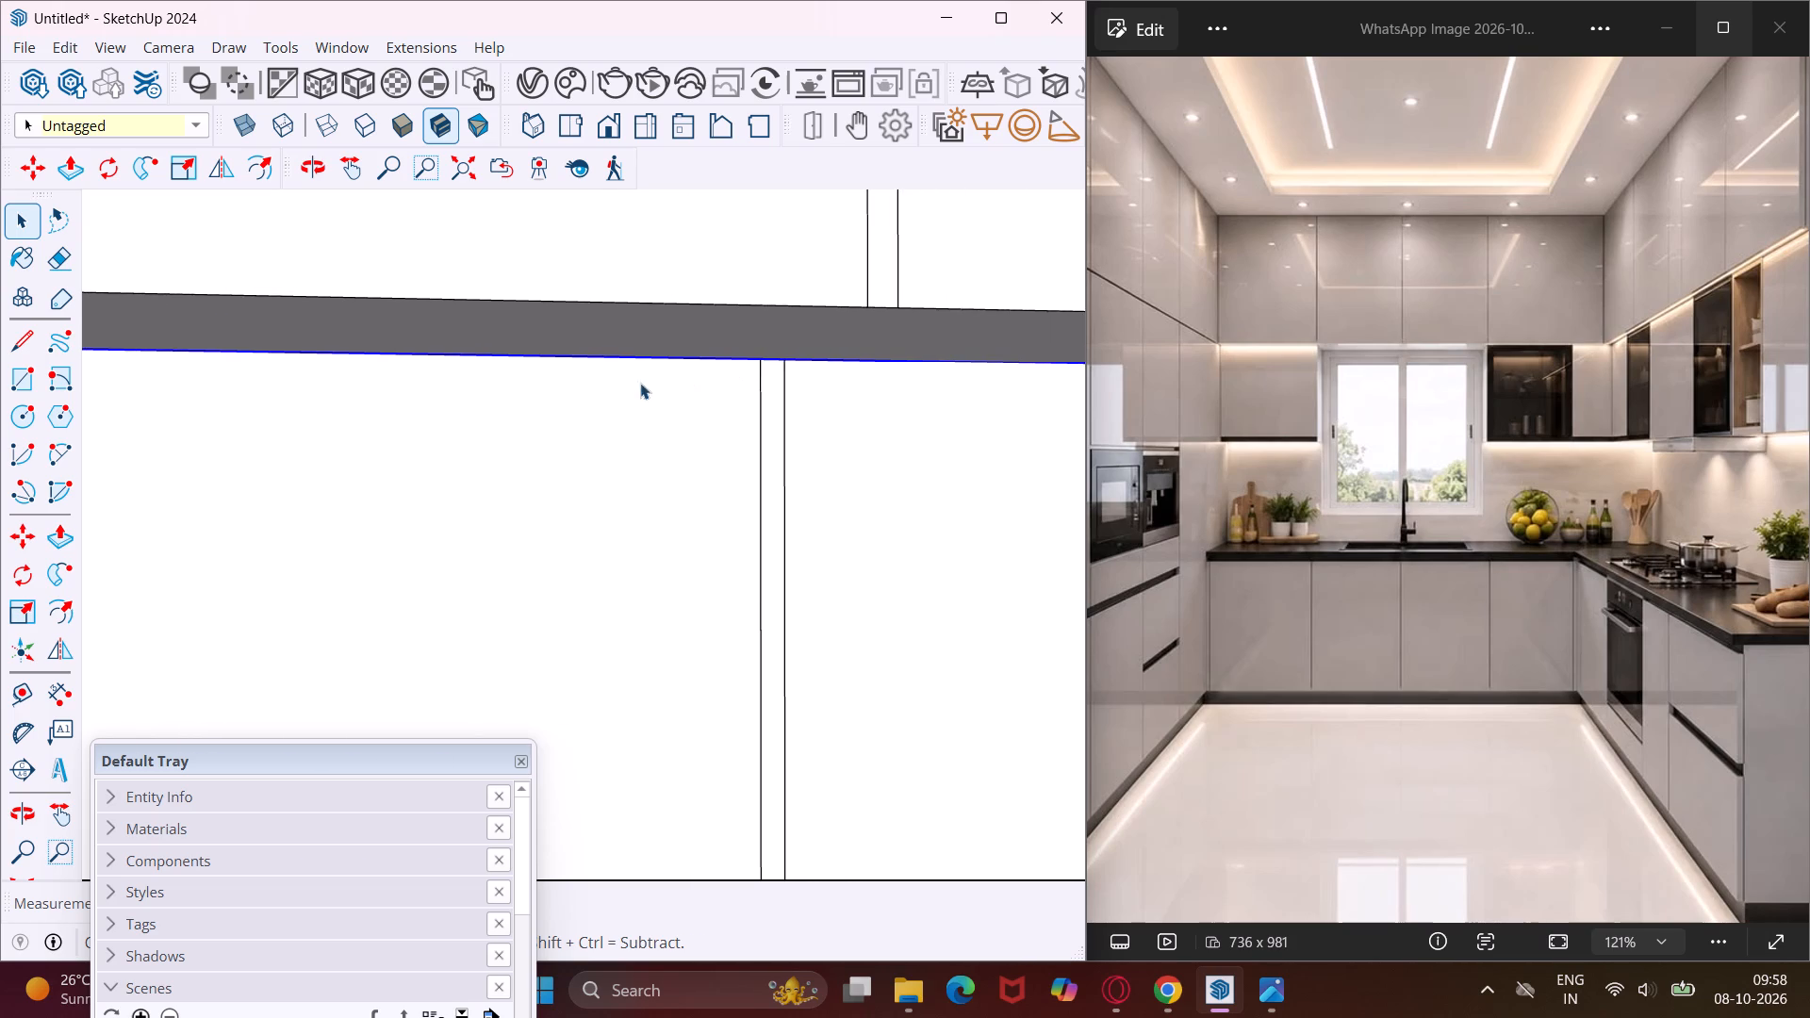
Extend the edge selection along the underside line across the next gap and the third-to-last lower wall cabinet door, continuing toward the corner.
left_click(359, 165)
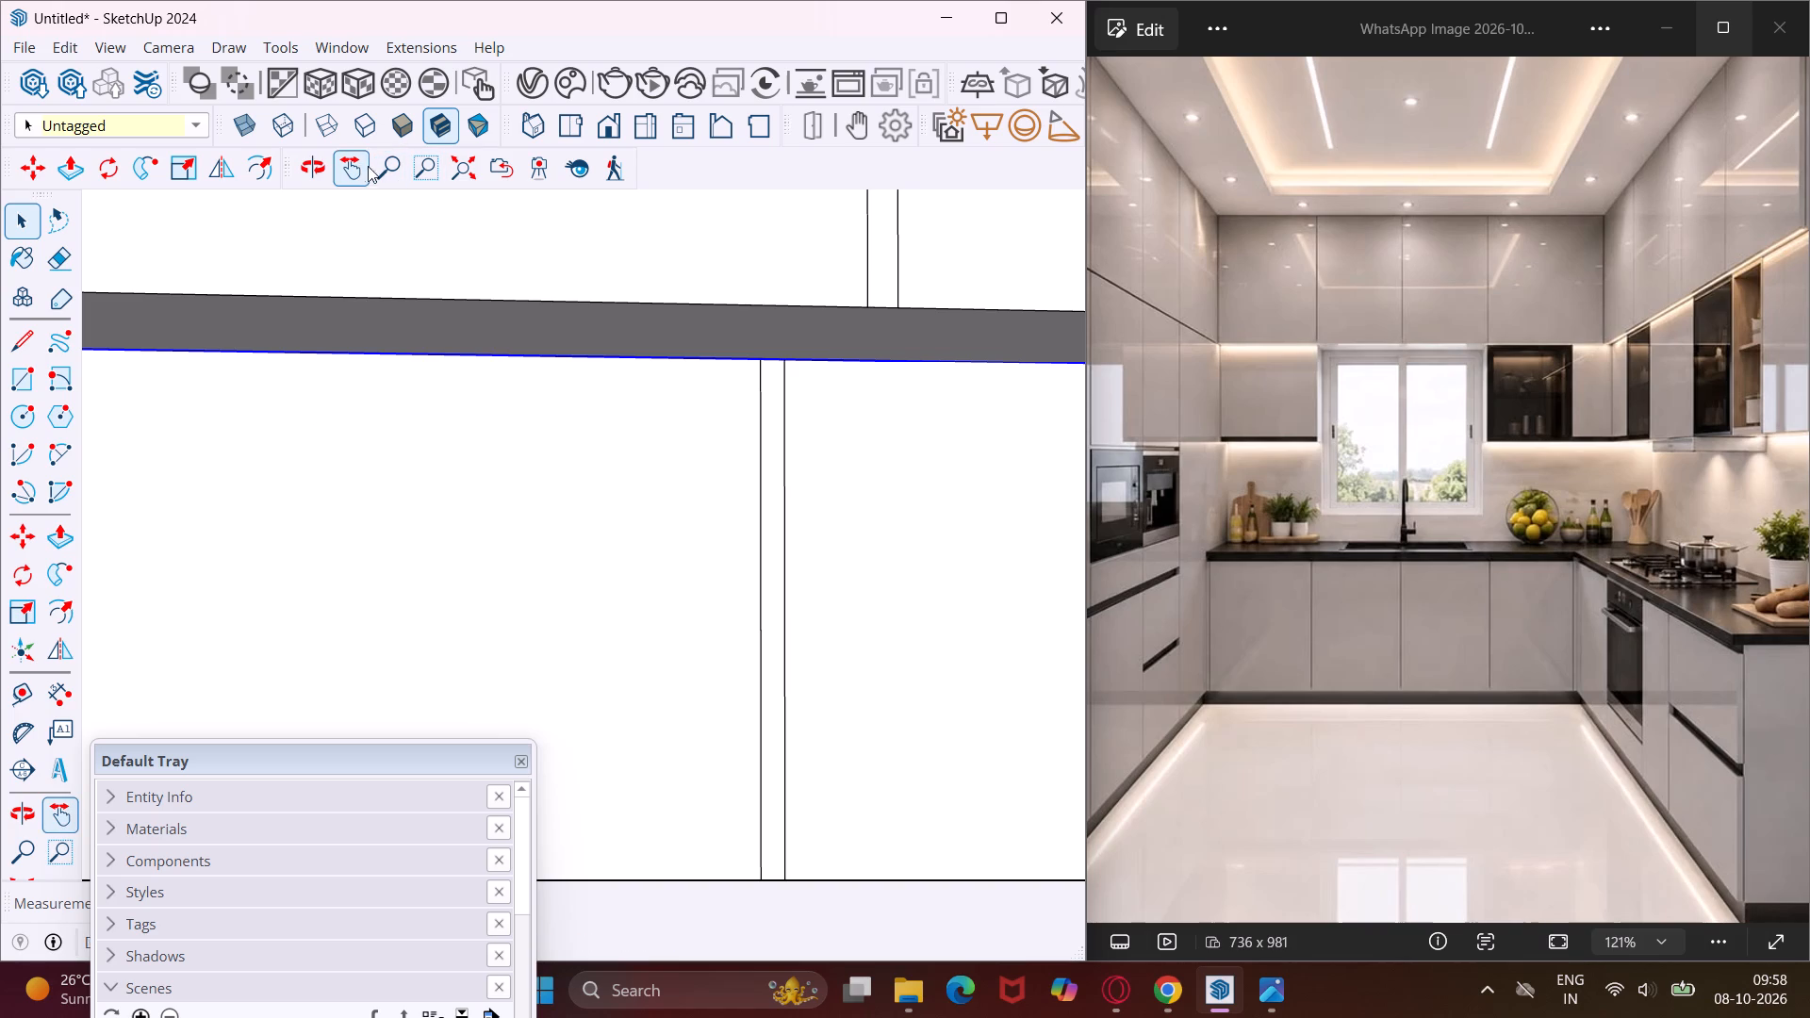
left_click_drag(453, 409, 1074, 412)
left_click_drag(601, 498, 1050, 503)
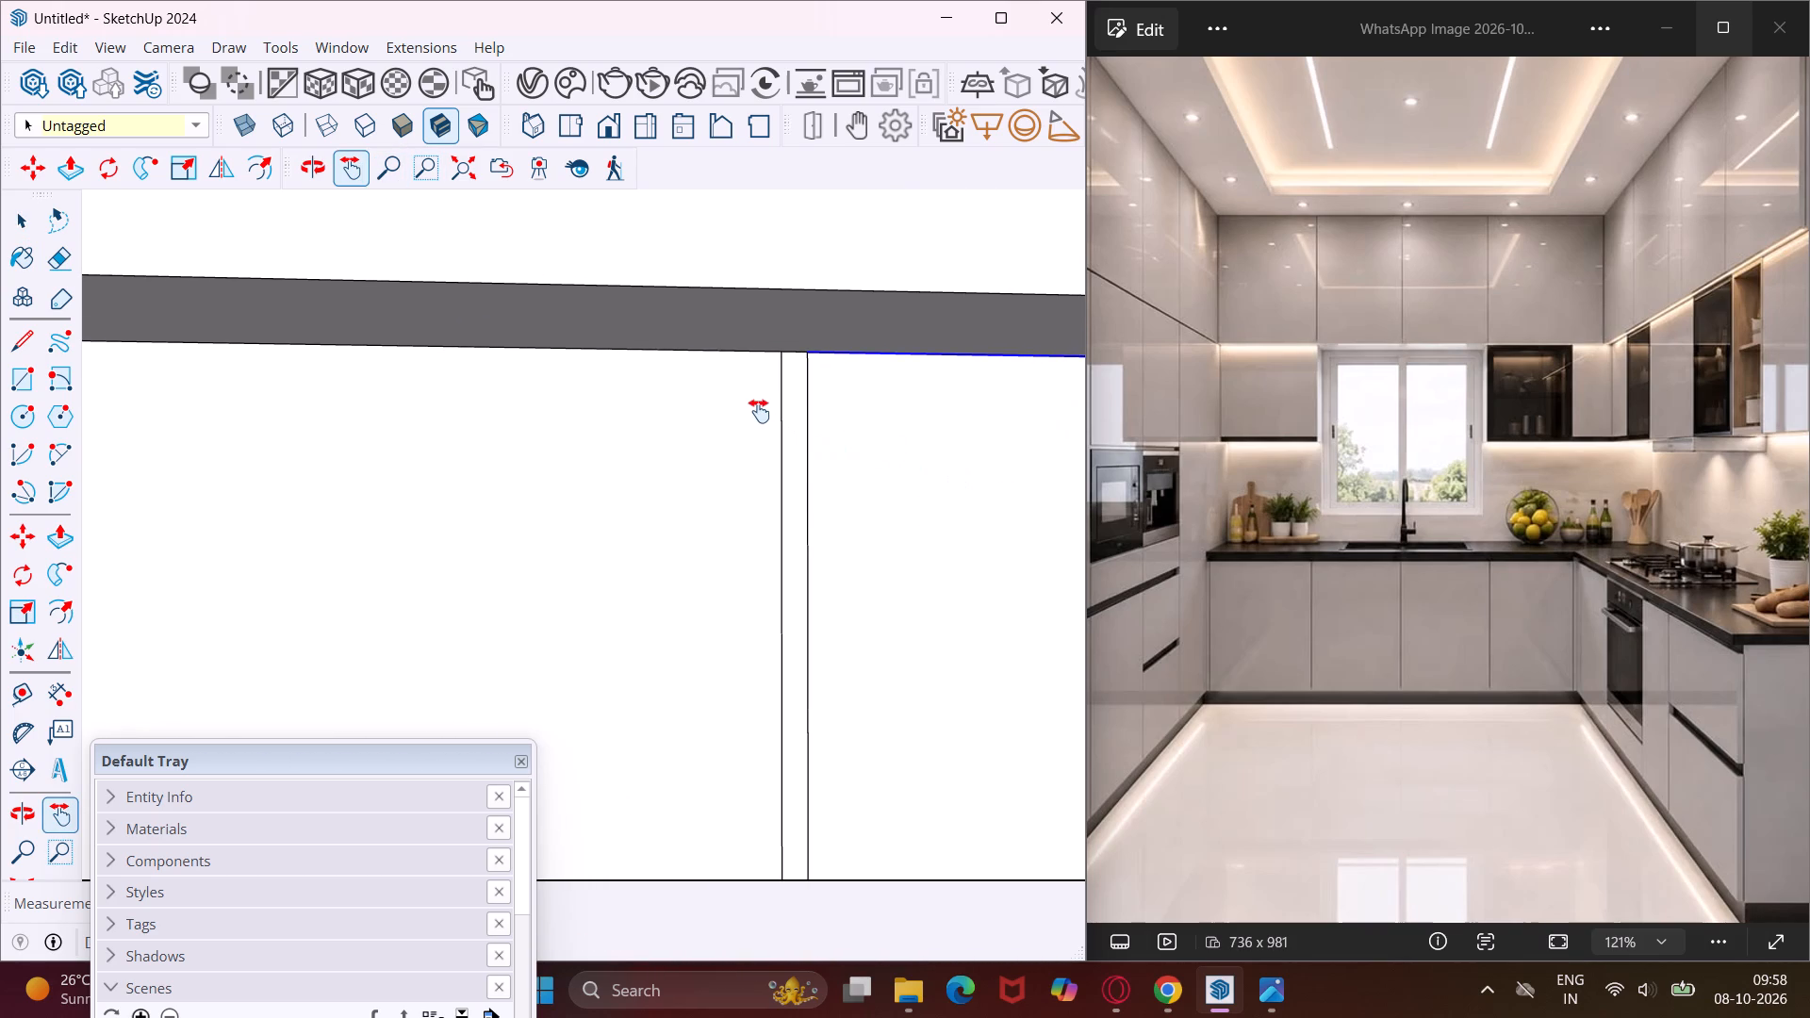
key("Escape")
key("space")
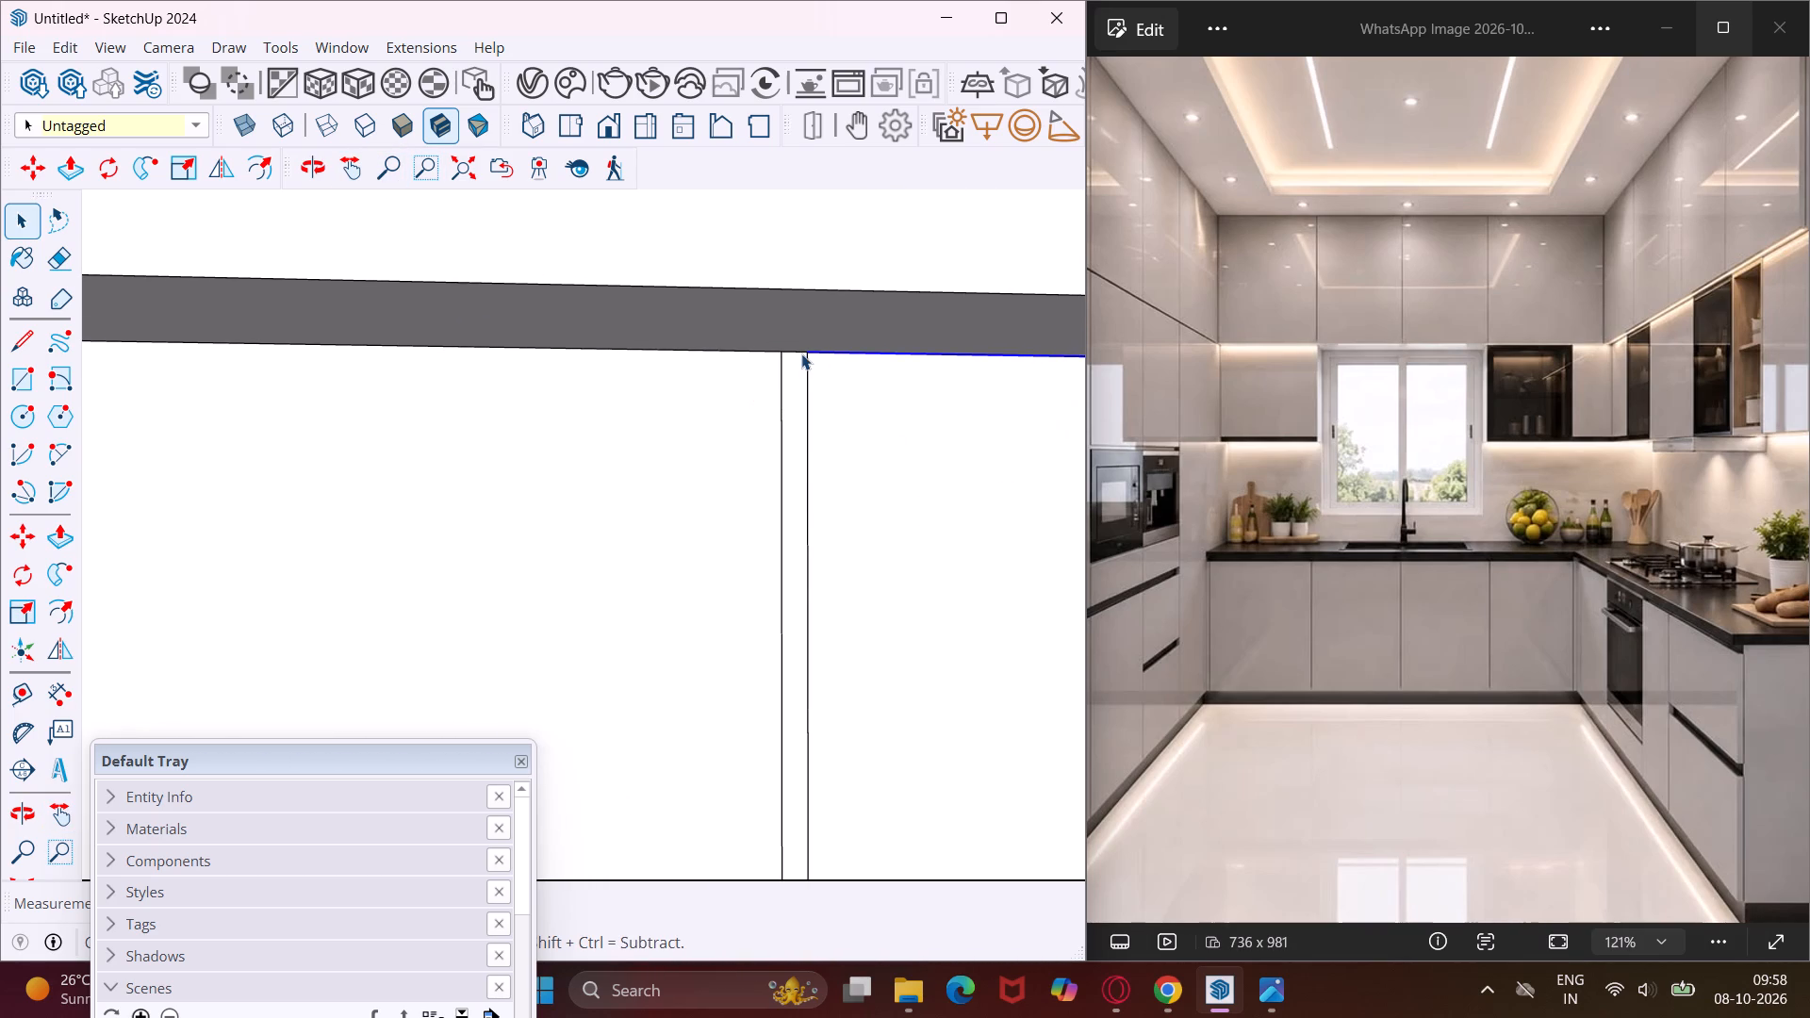
scroll(801, 352, "up", 3)
left_click(793, 351, "ctrl")
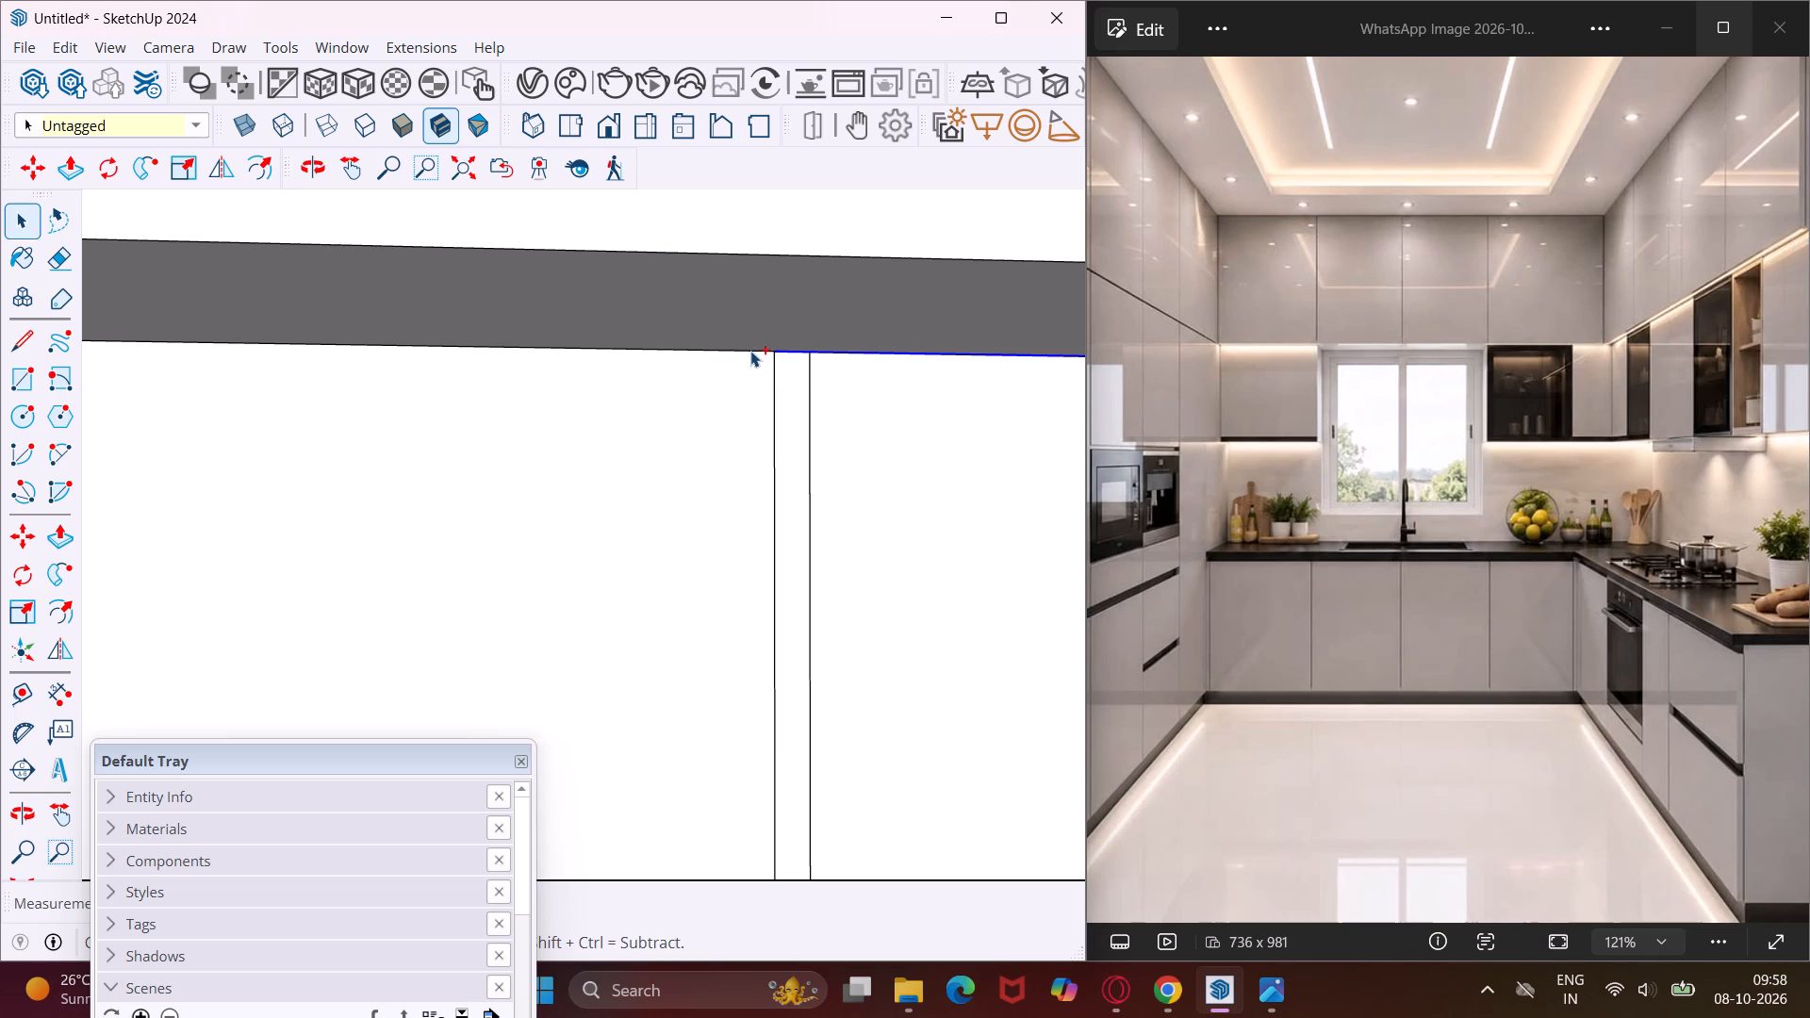
left_click(750, 351, "ctrl")
scroll(750, 351, "down", 4)
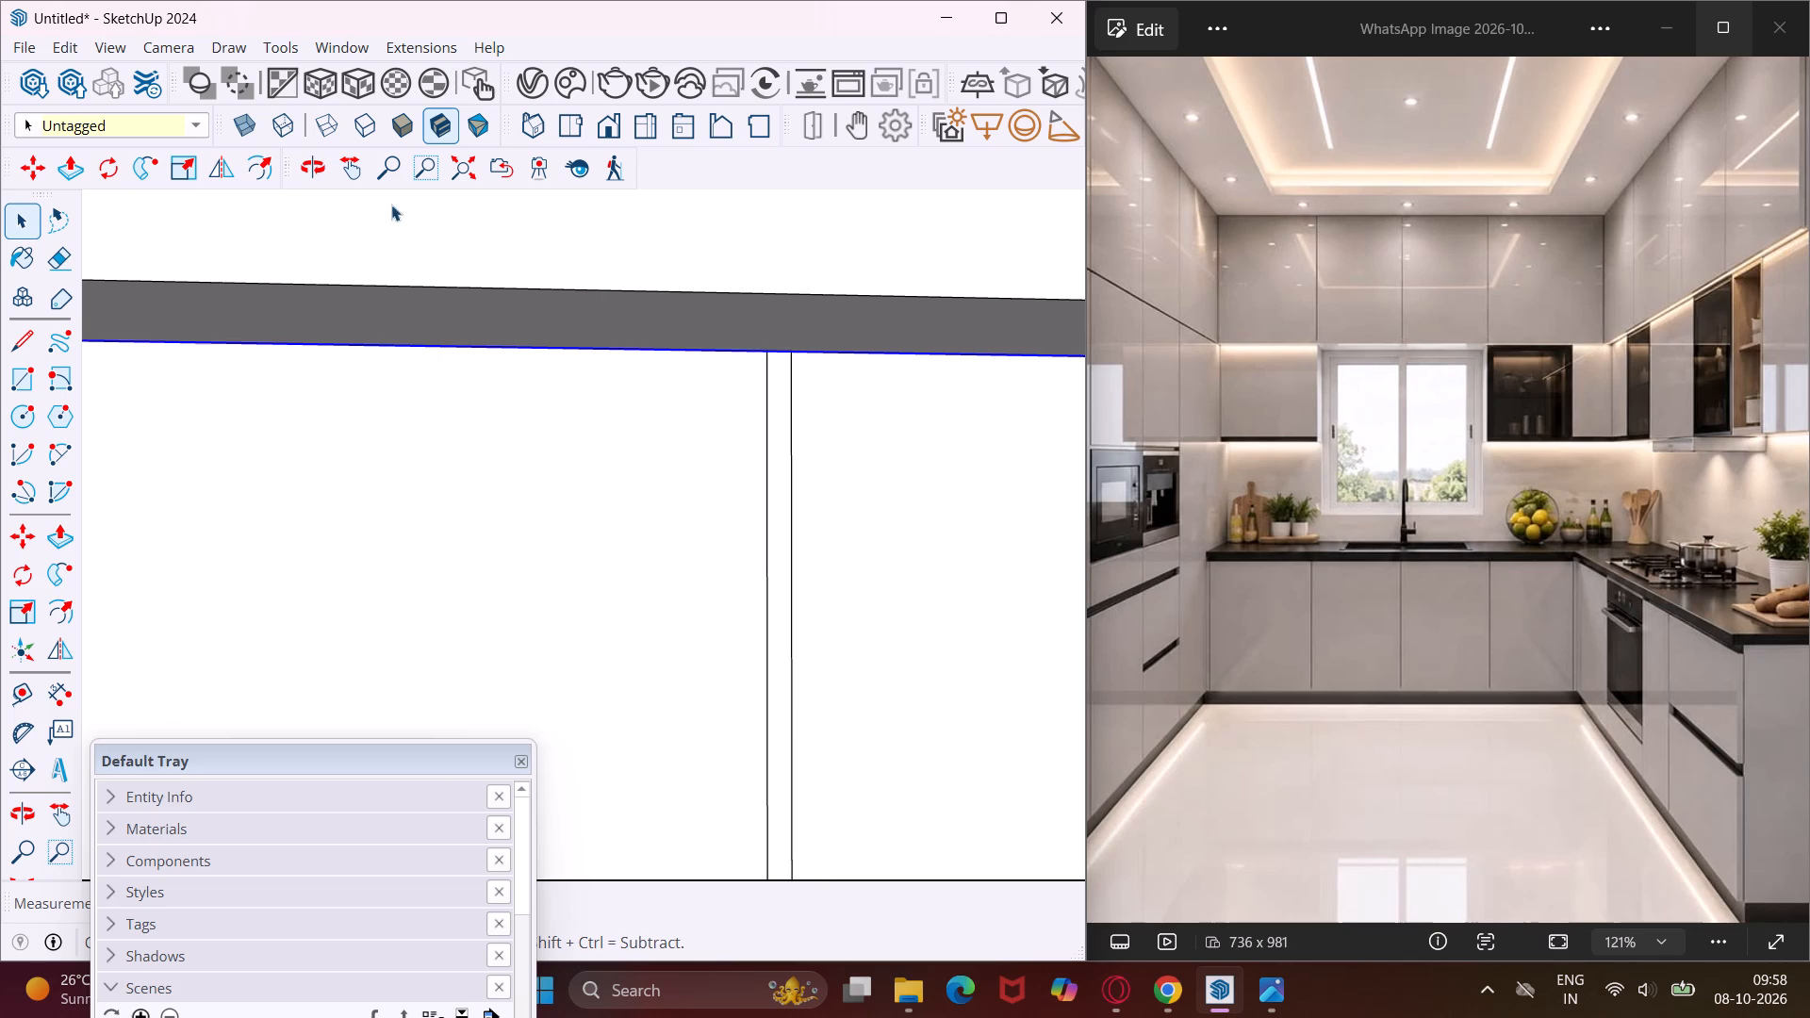
left_click(352, 171)
left_click_drag(479, 379, 1078, 357)
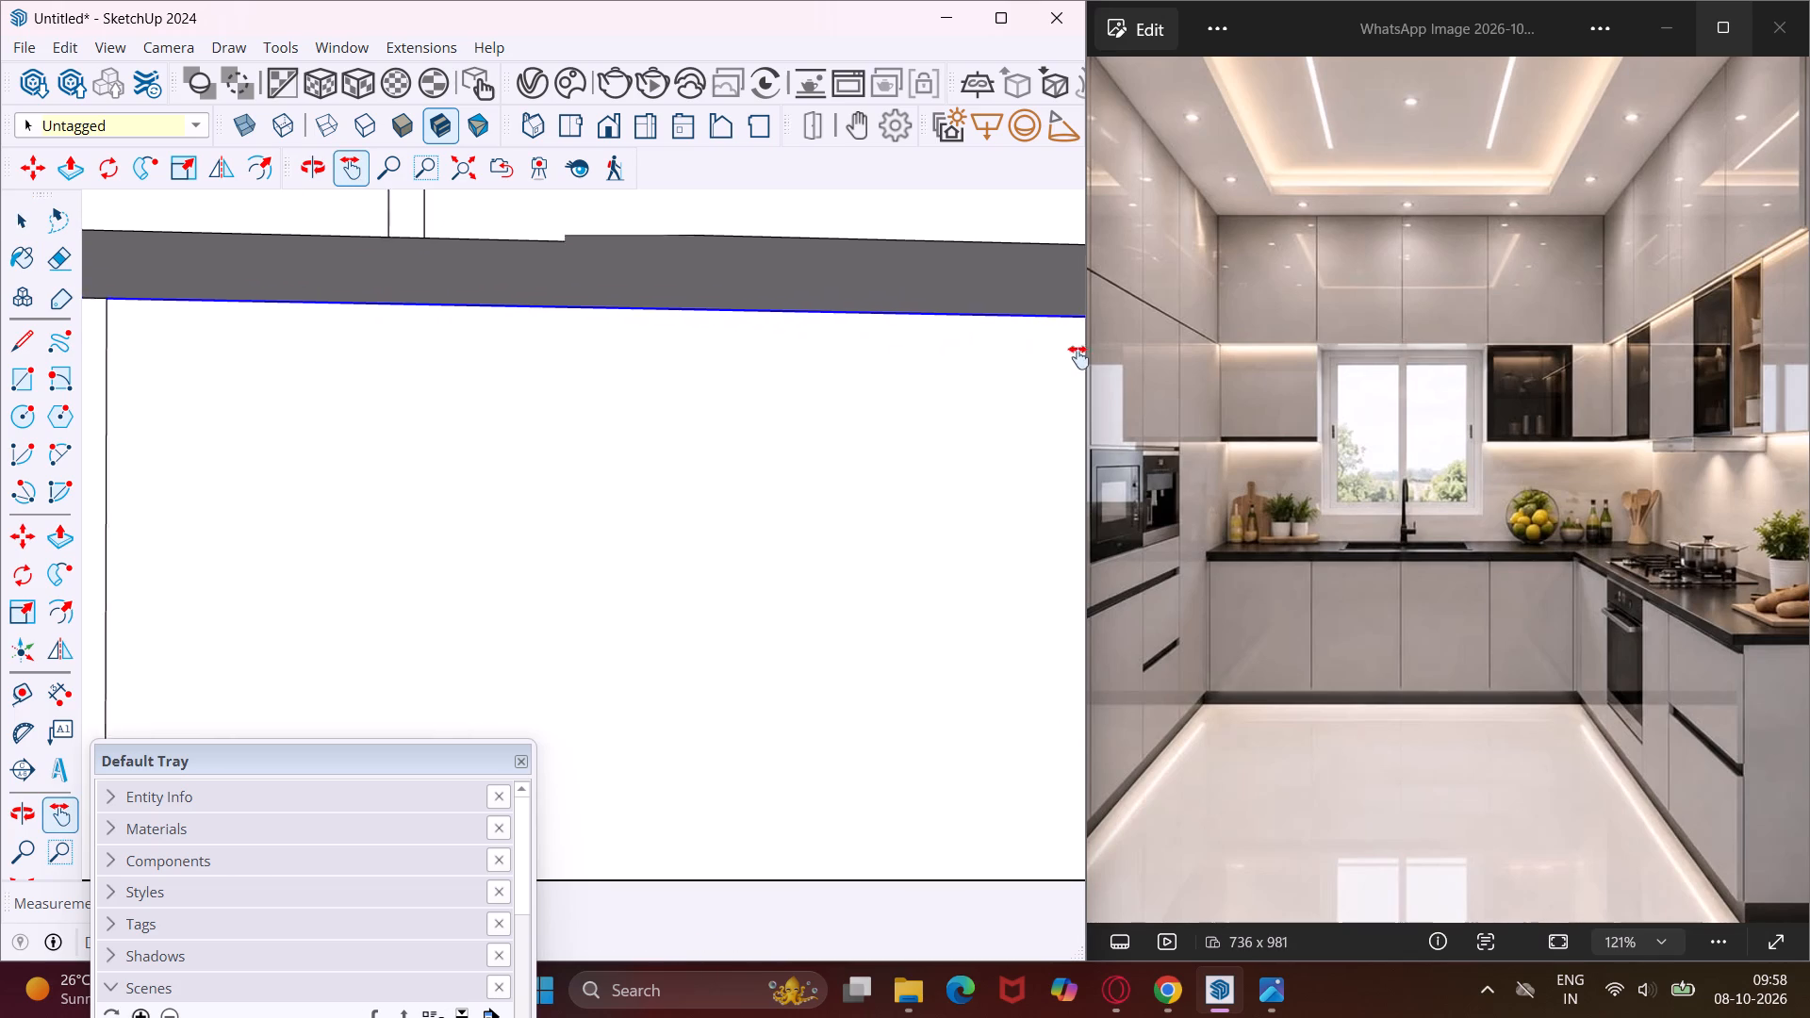
left_click_drag(1078, 357, 1087, 357)
left_click_drag(678, 443, 1040, 460)
scroll(861, 459, "down", 5)
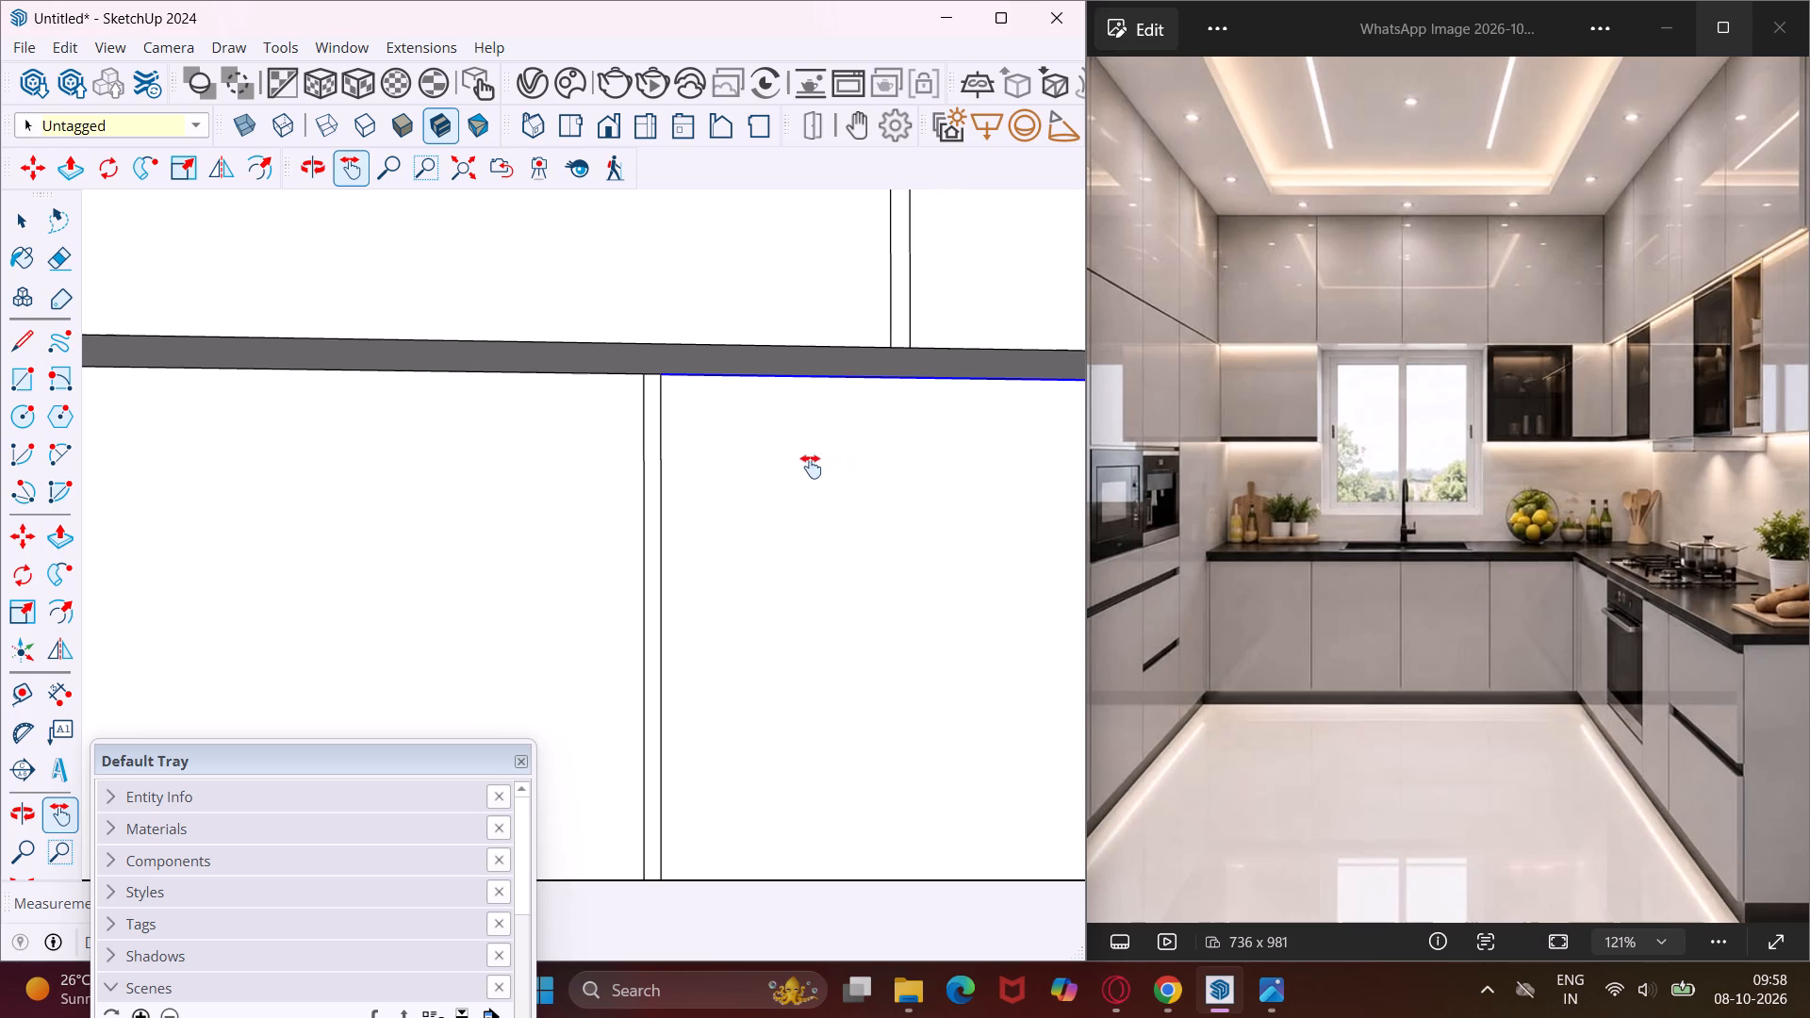
Add the remaining top front edge segments of the lower wall-cabinet row to the selection and copy them all 1" outward along the red axis.
scroll(724, 478, "down", 4)
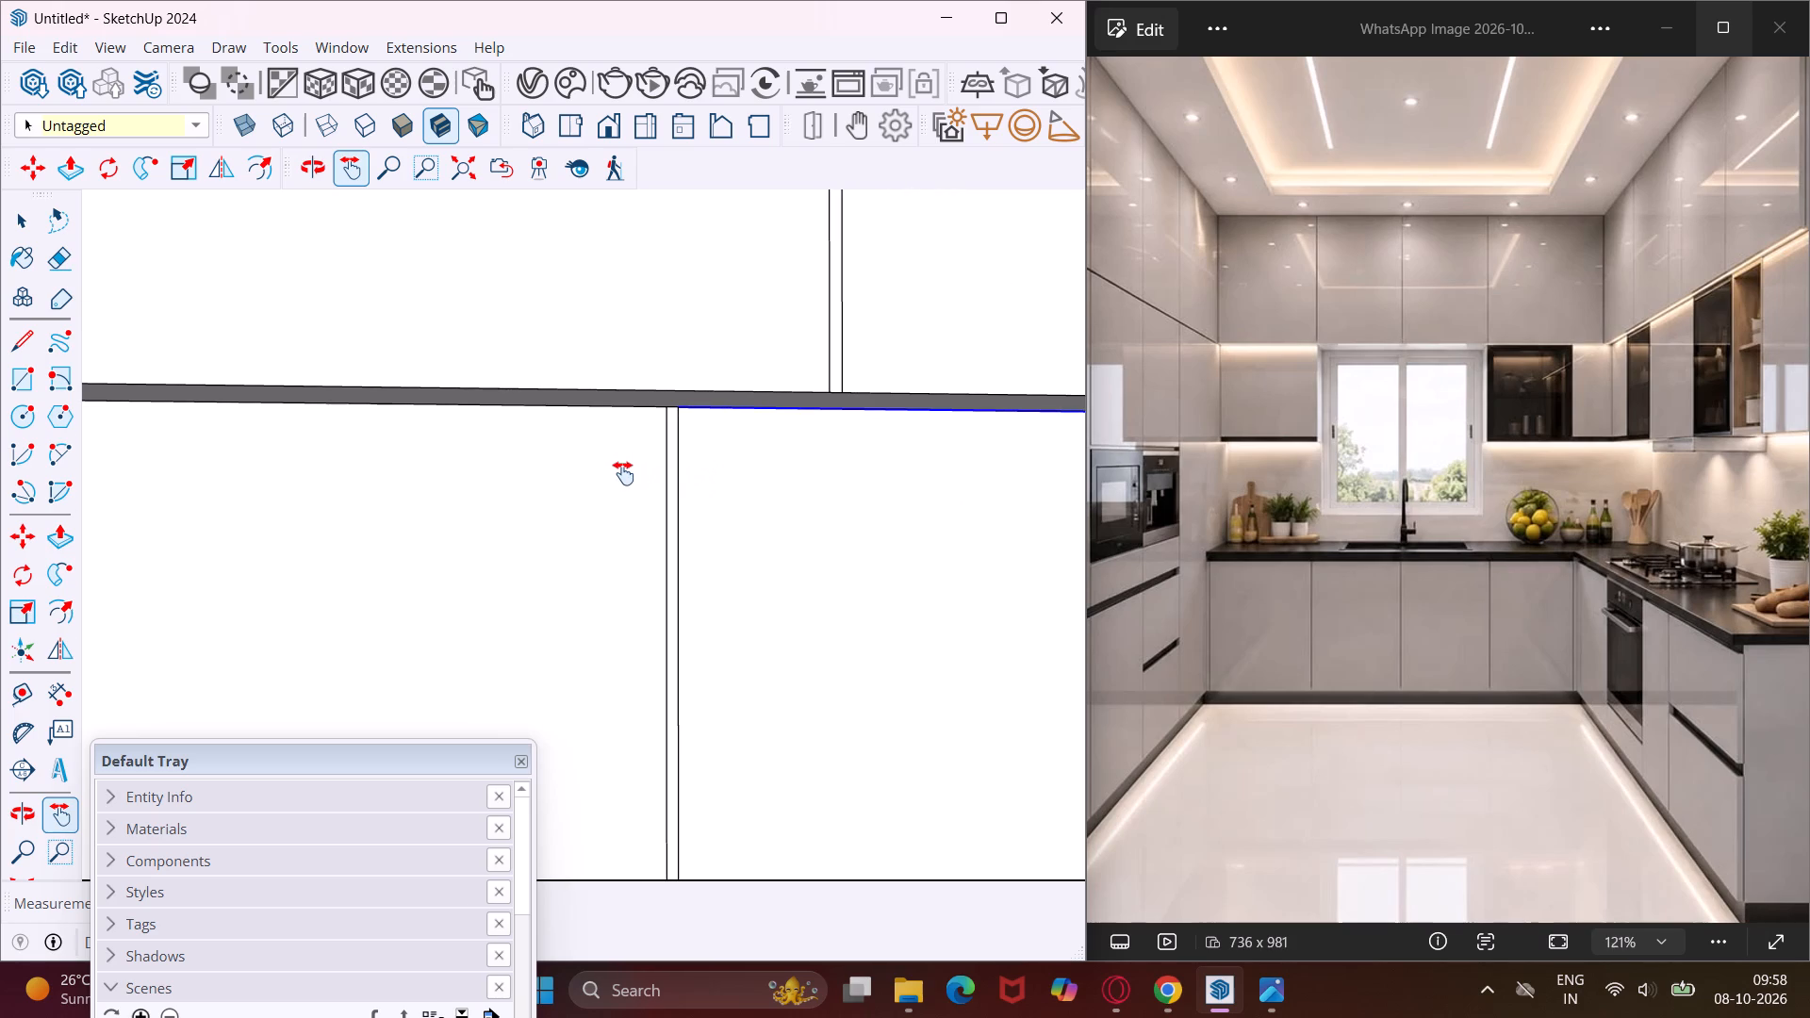
key("space")
scroll(672, 411, "up", 5)
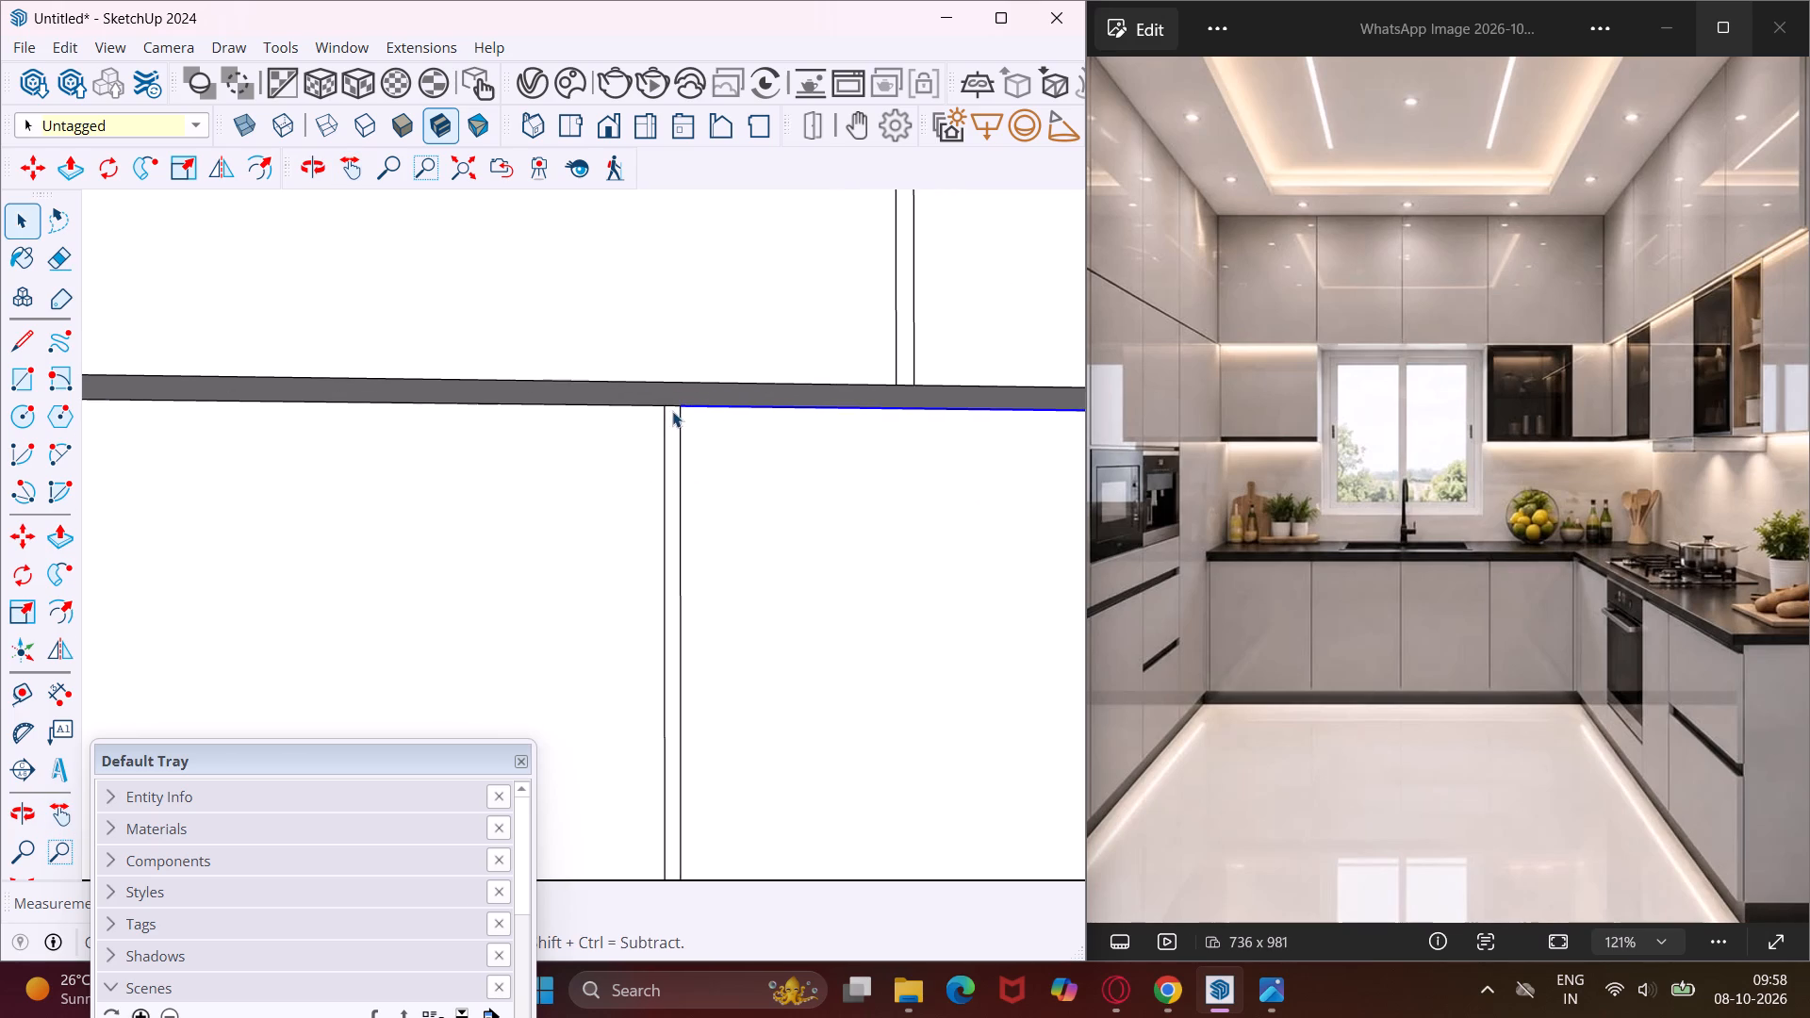
scroll(672, 411, "up", 14)
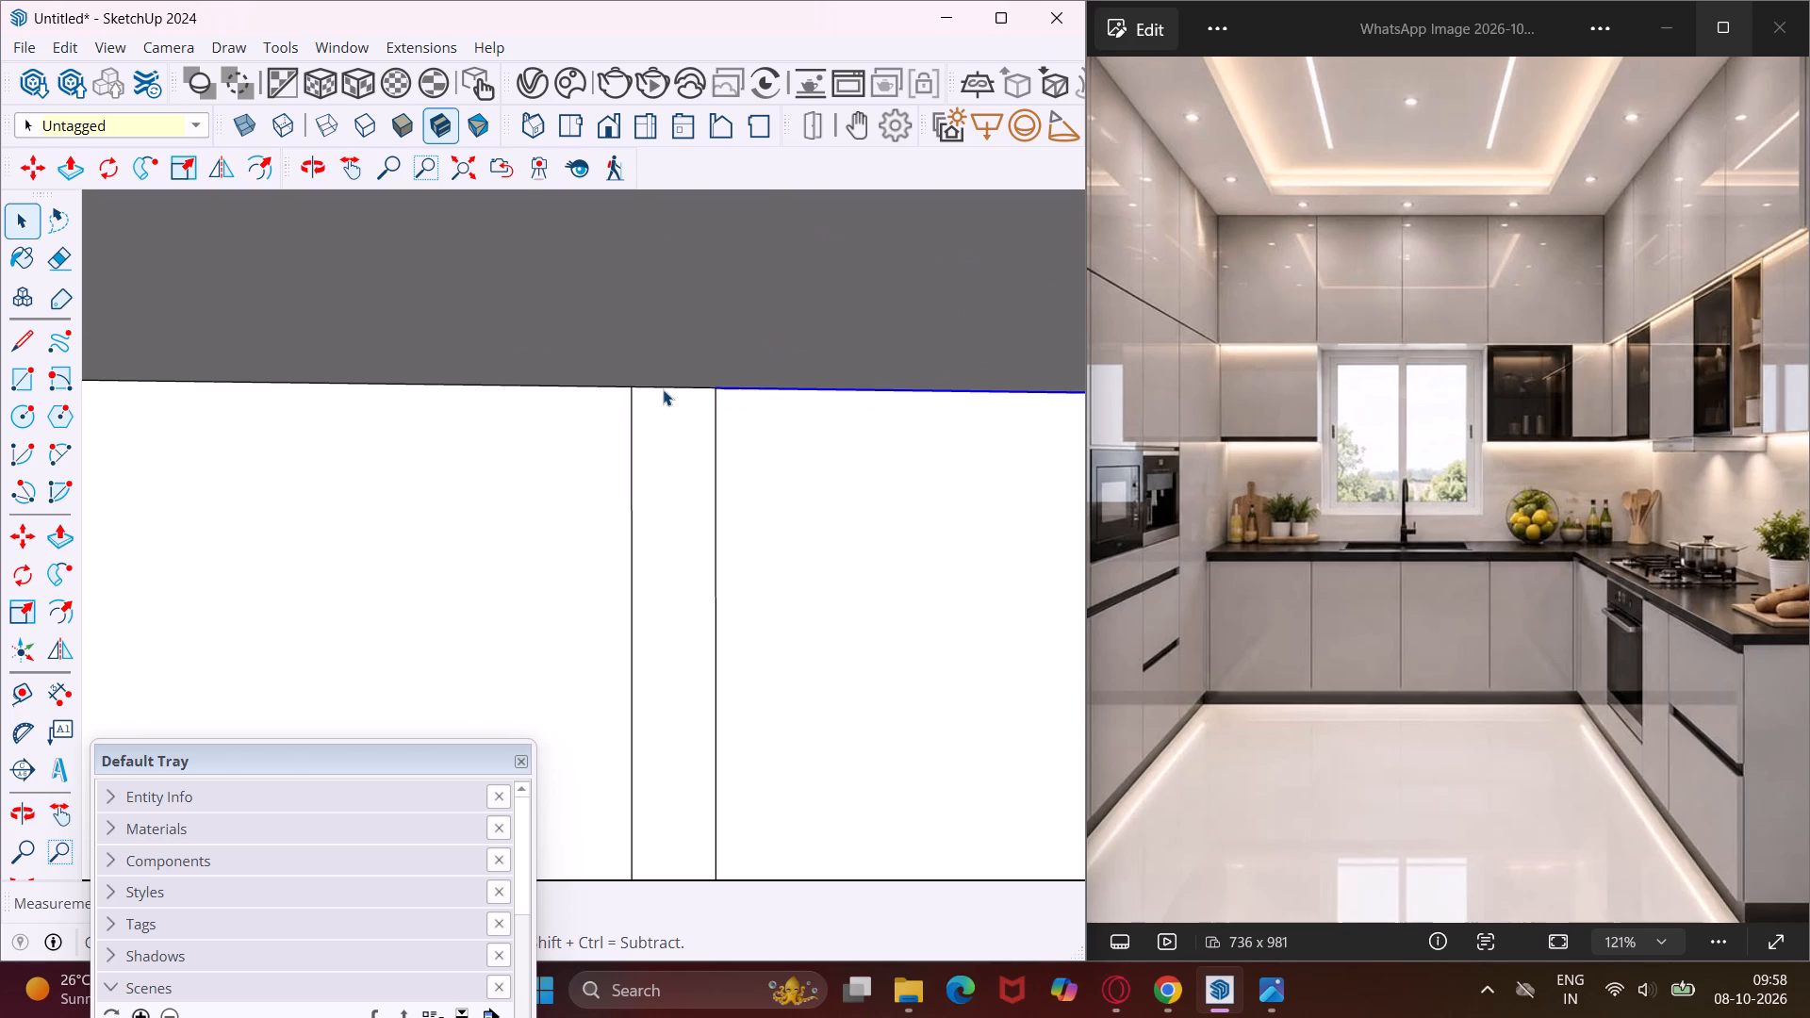
left_click(664, 386, "ctrl")
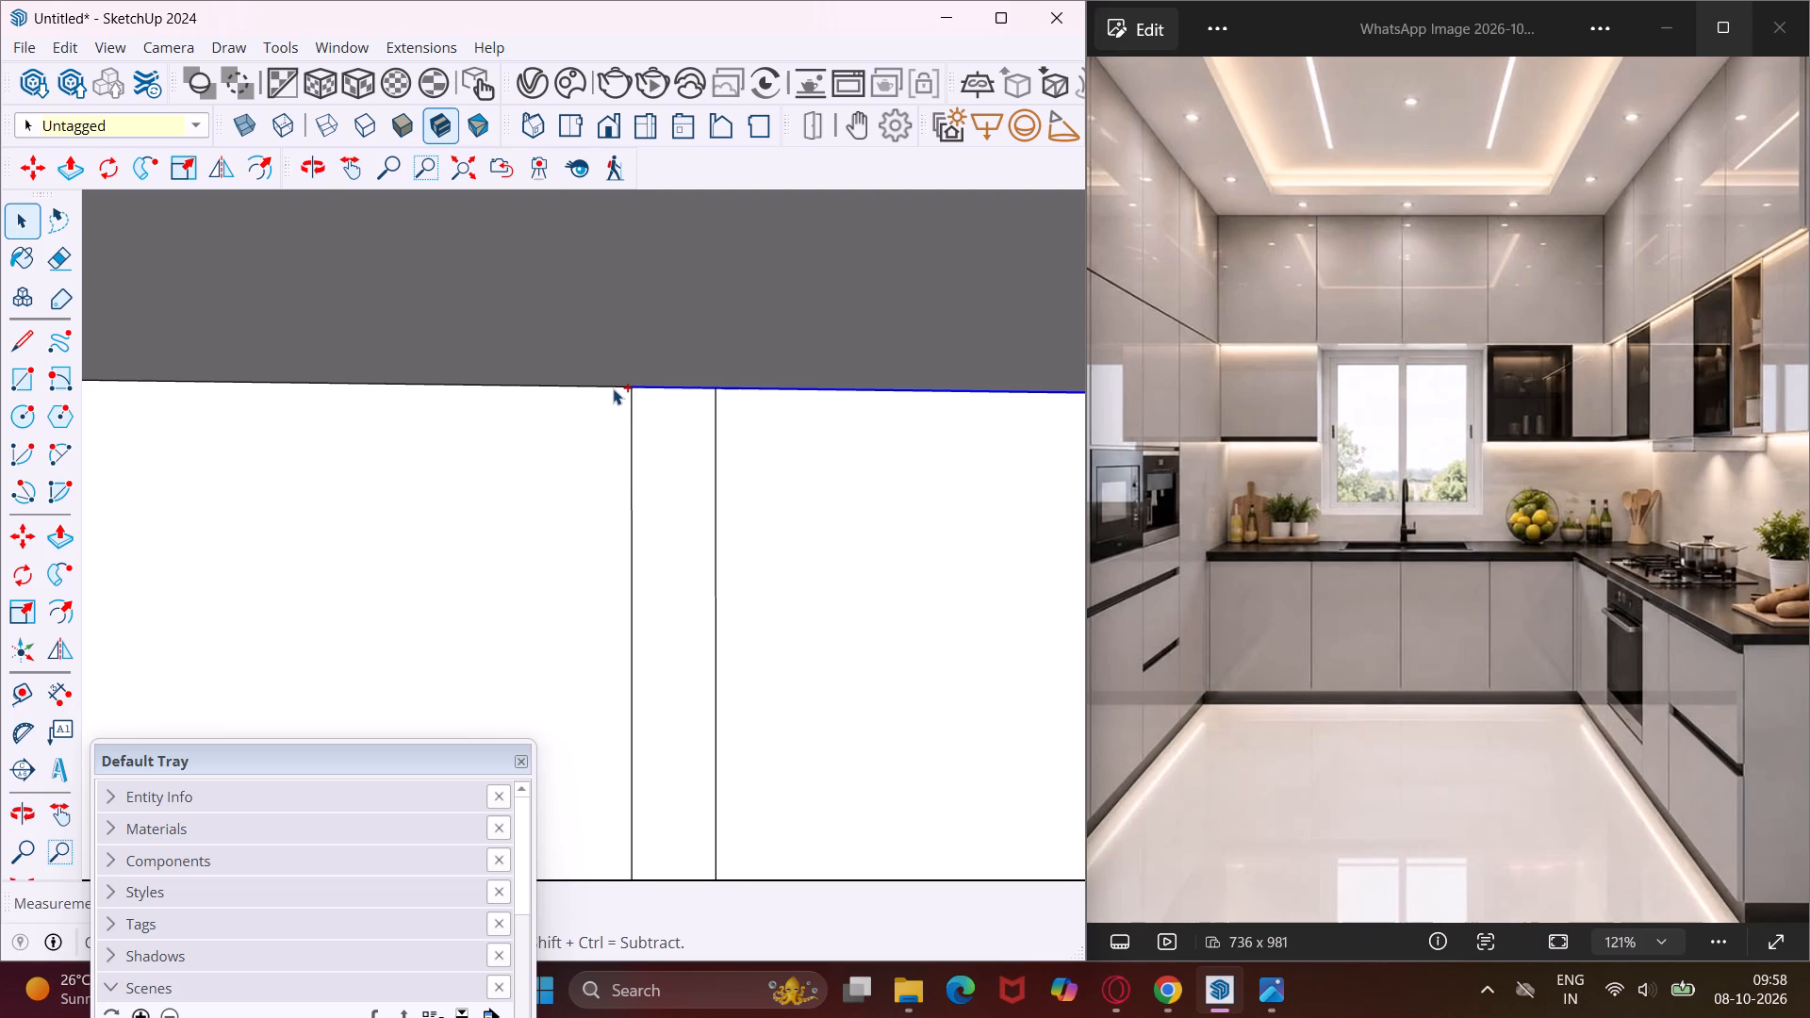
left_click(611, 386, "ctrl")
scroll(611, 386, "down", 6)
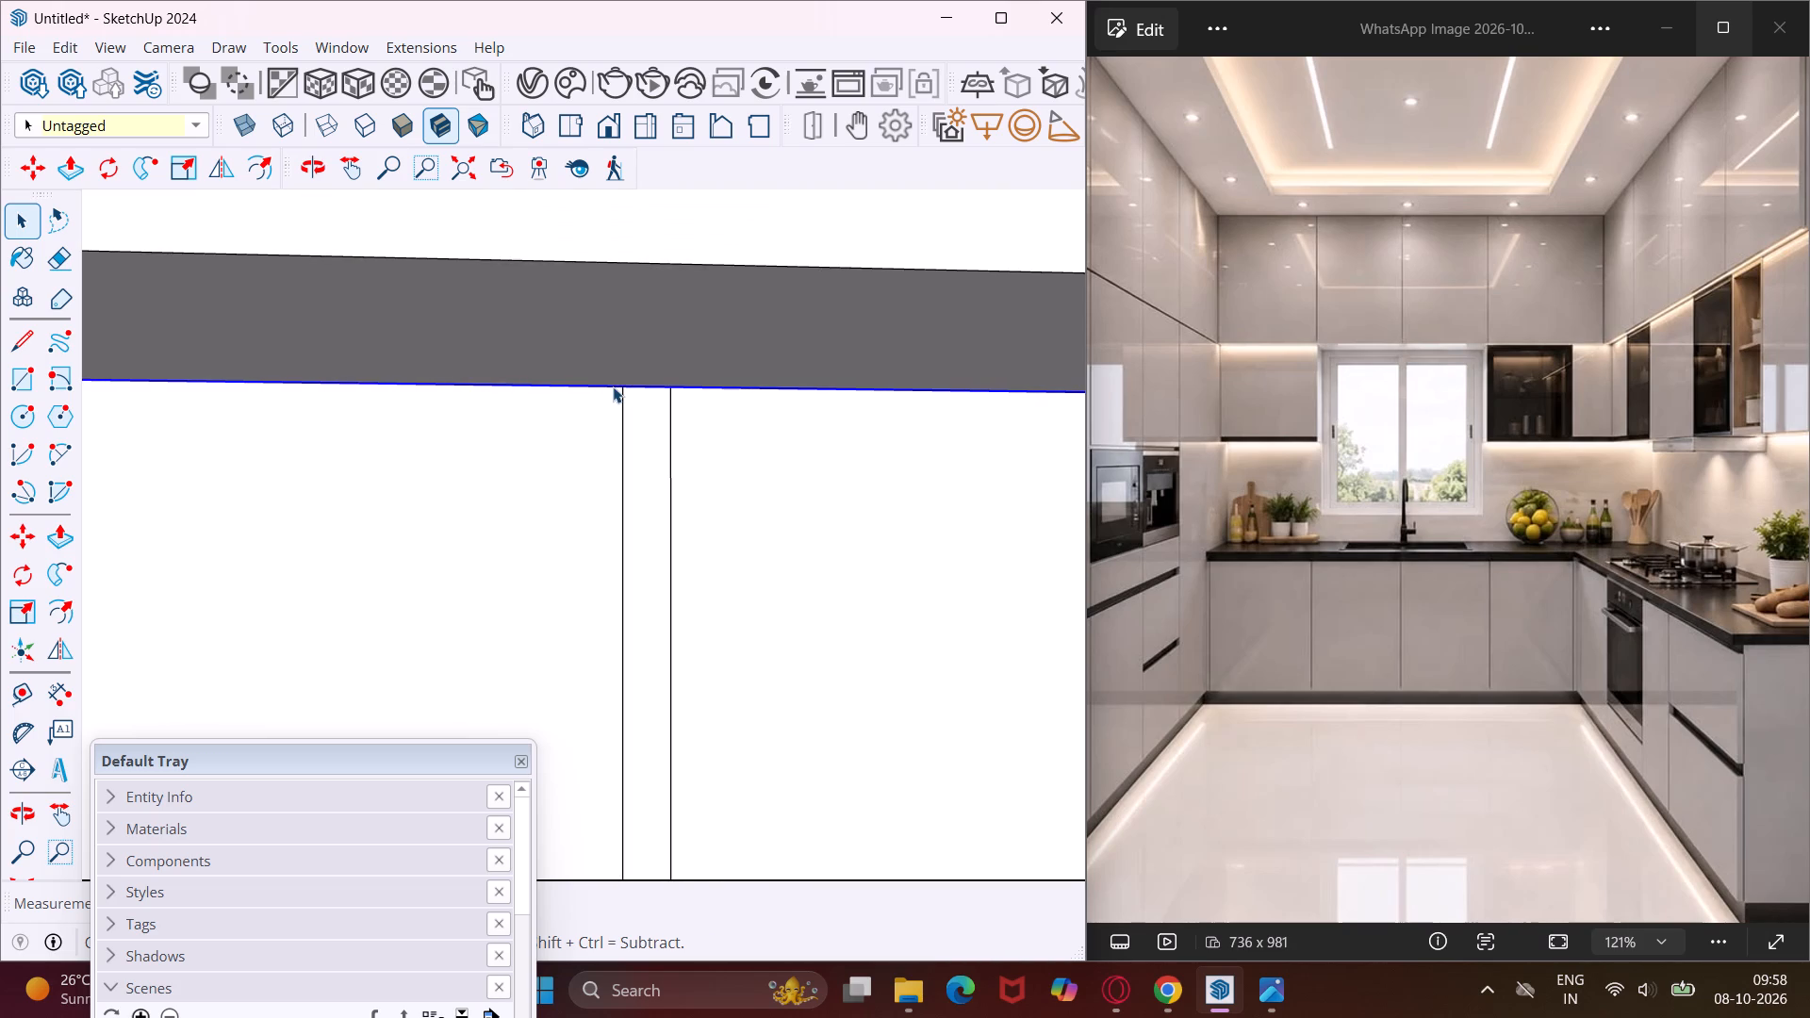
left_click(365, 166)
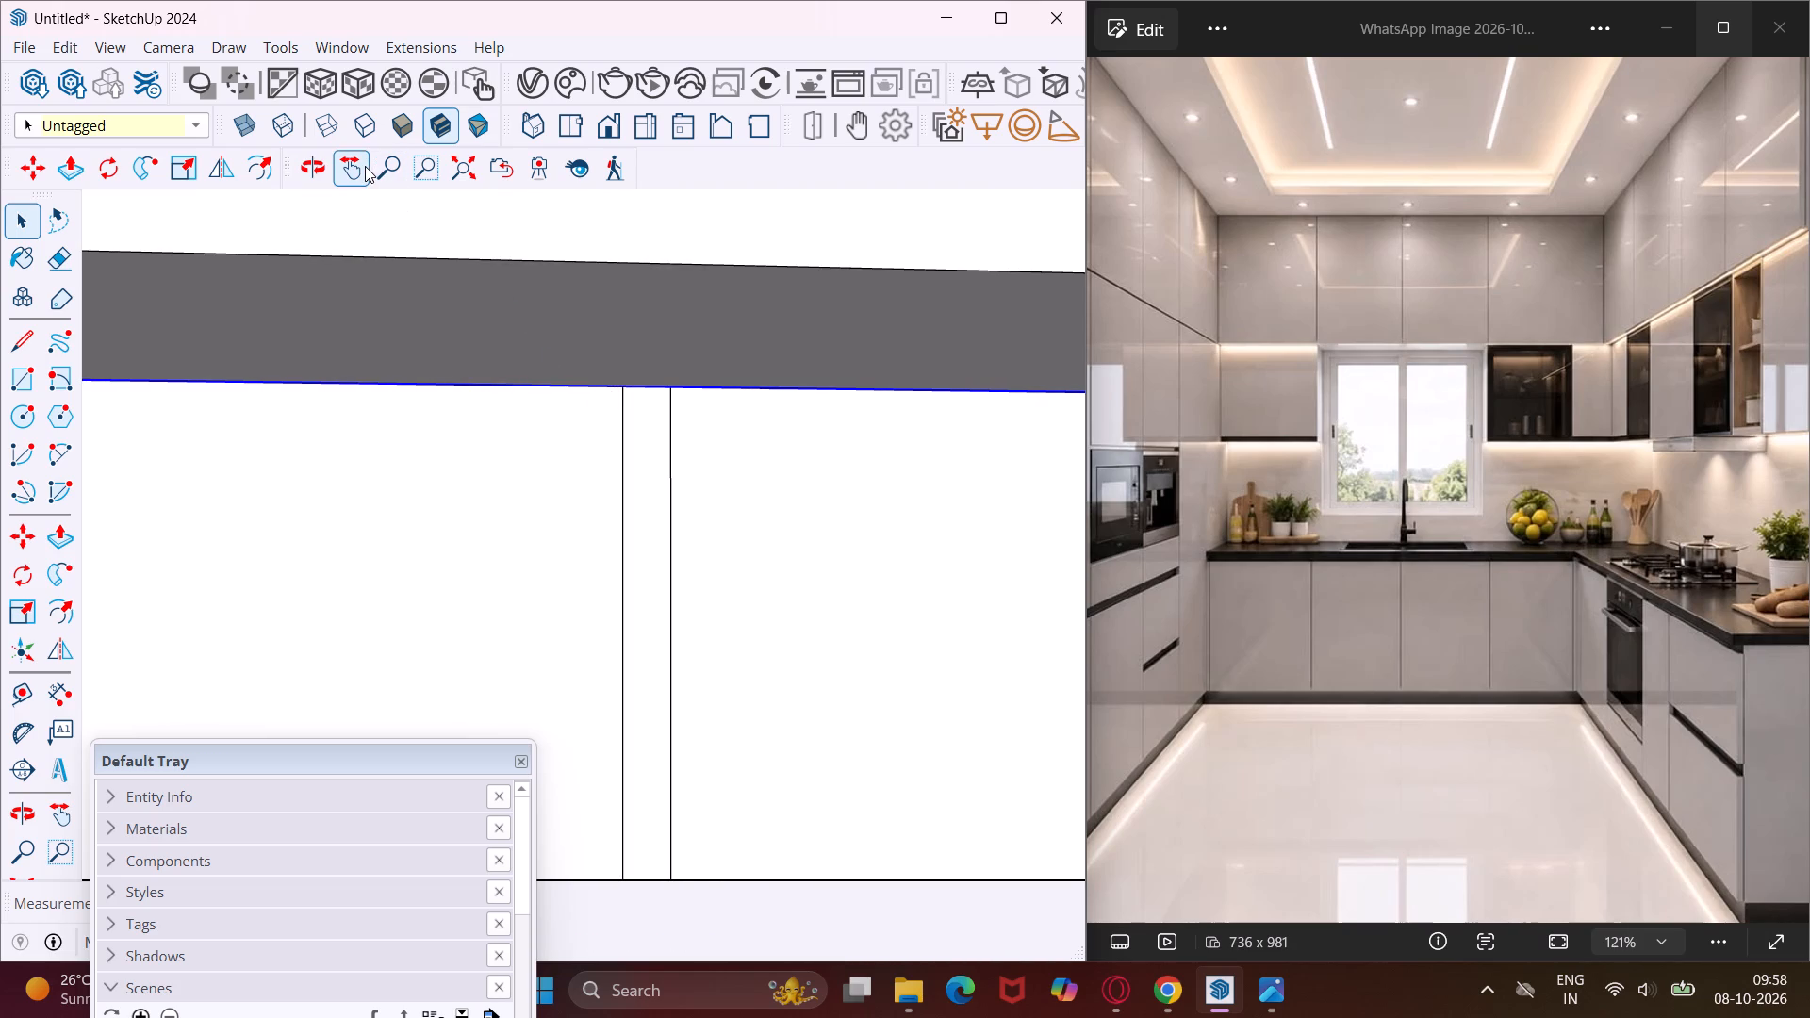
left_click_drag(464, 484, 970, 437)
scroll(858, 482, "down", 5)
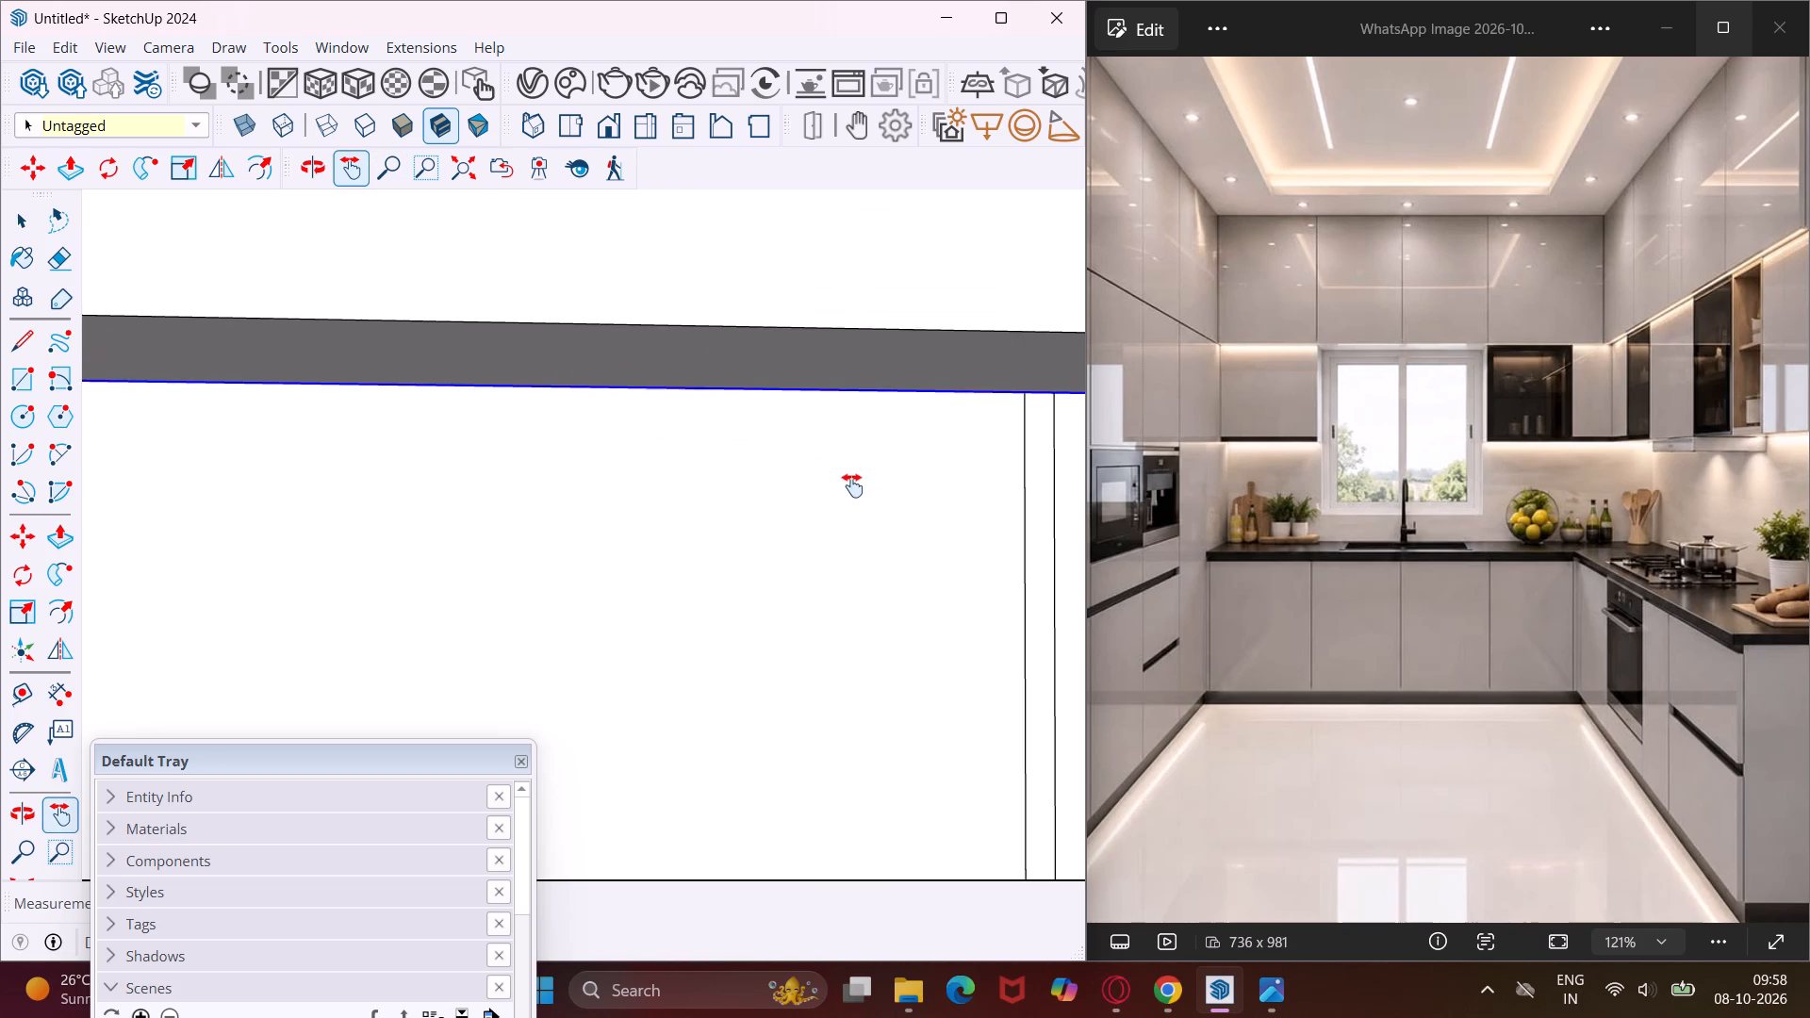
scroll(850, 485, "down", 10)
left_click_drag(639, 527, 738, 527)
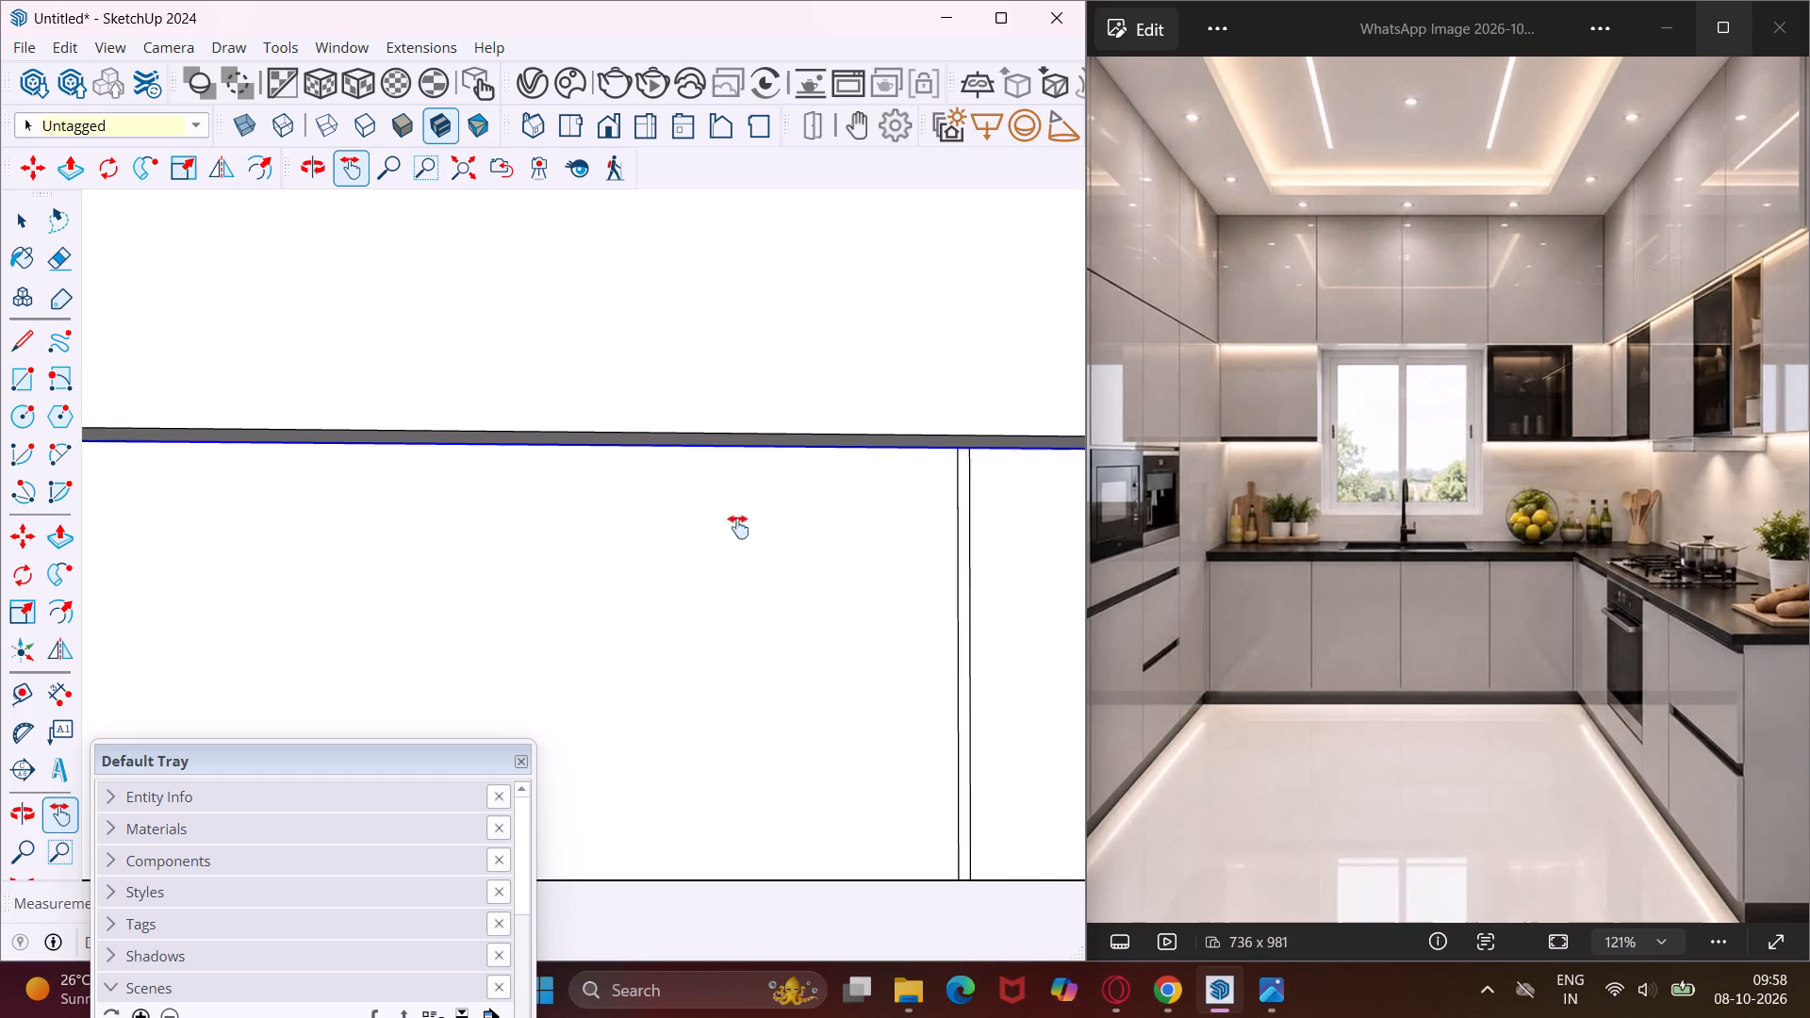
left_click_drag(738, 527, 995, 489)
left_click_drag(678, 546, 1058, 515)
left_click_drag(717, 583, 903, 536)
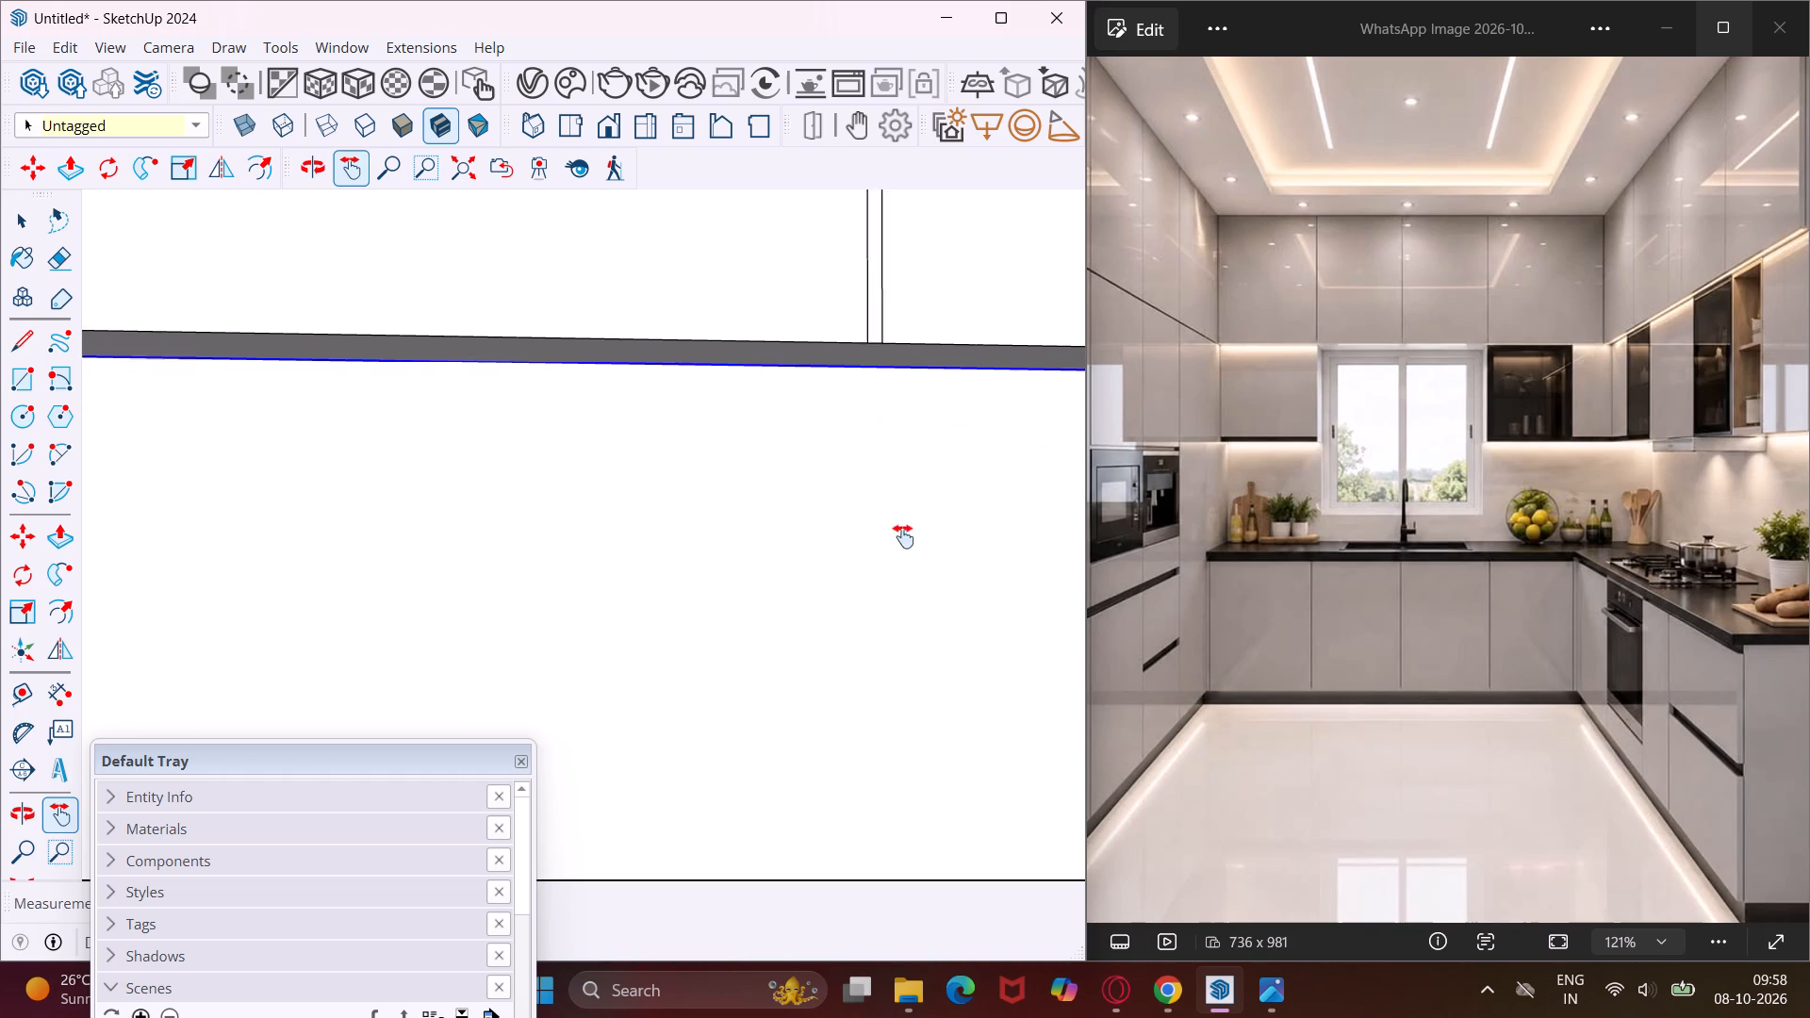
left_click_drag(903, 536, 1100, 536)
left_click_drag(745, 567, 1100, 566)
scroll(681, 563, "down", 2)
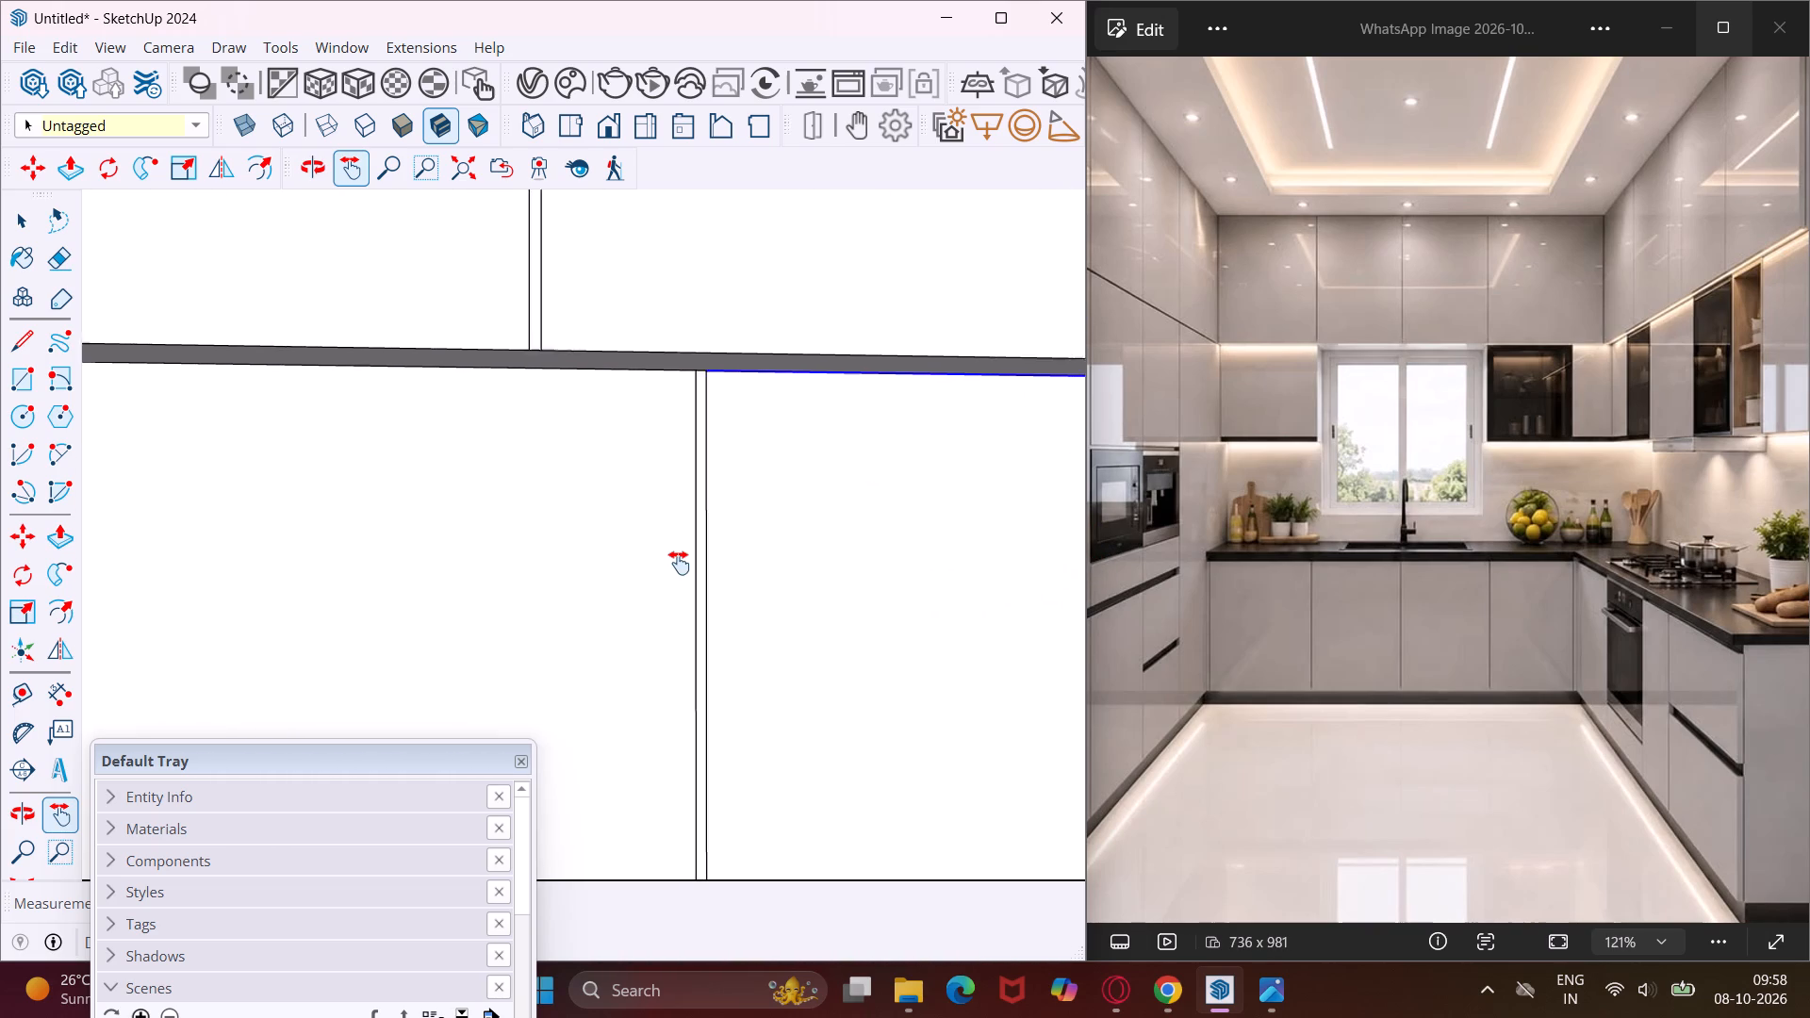
scroll(679, 563, "down", 8)
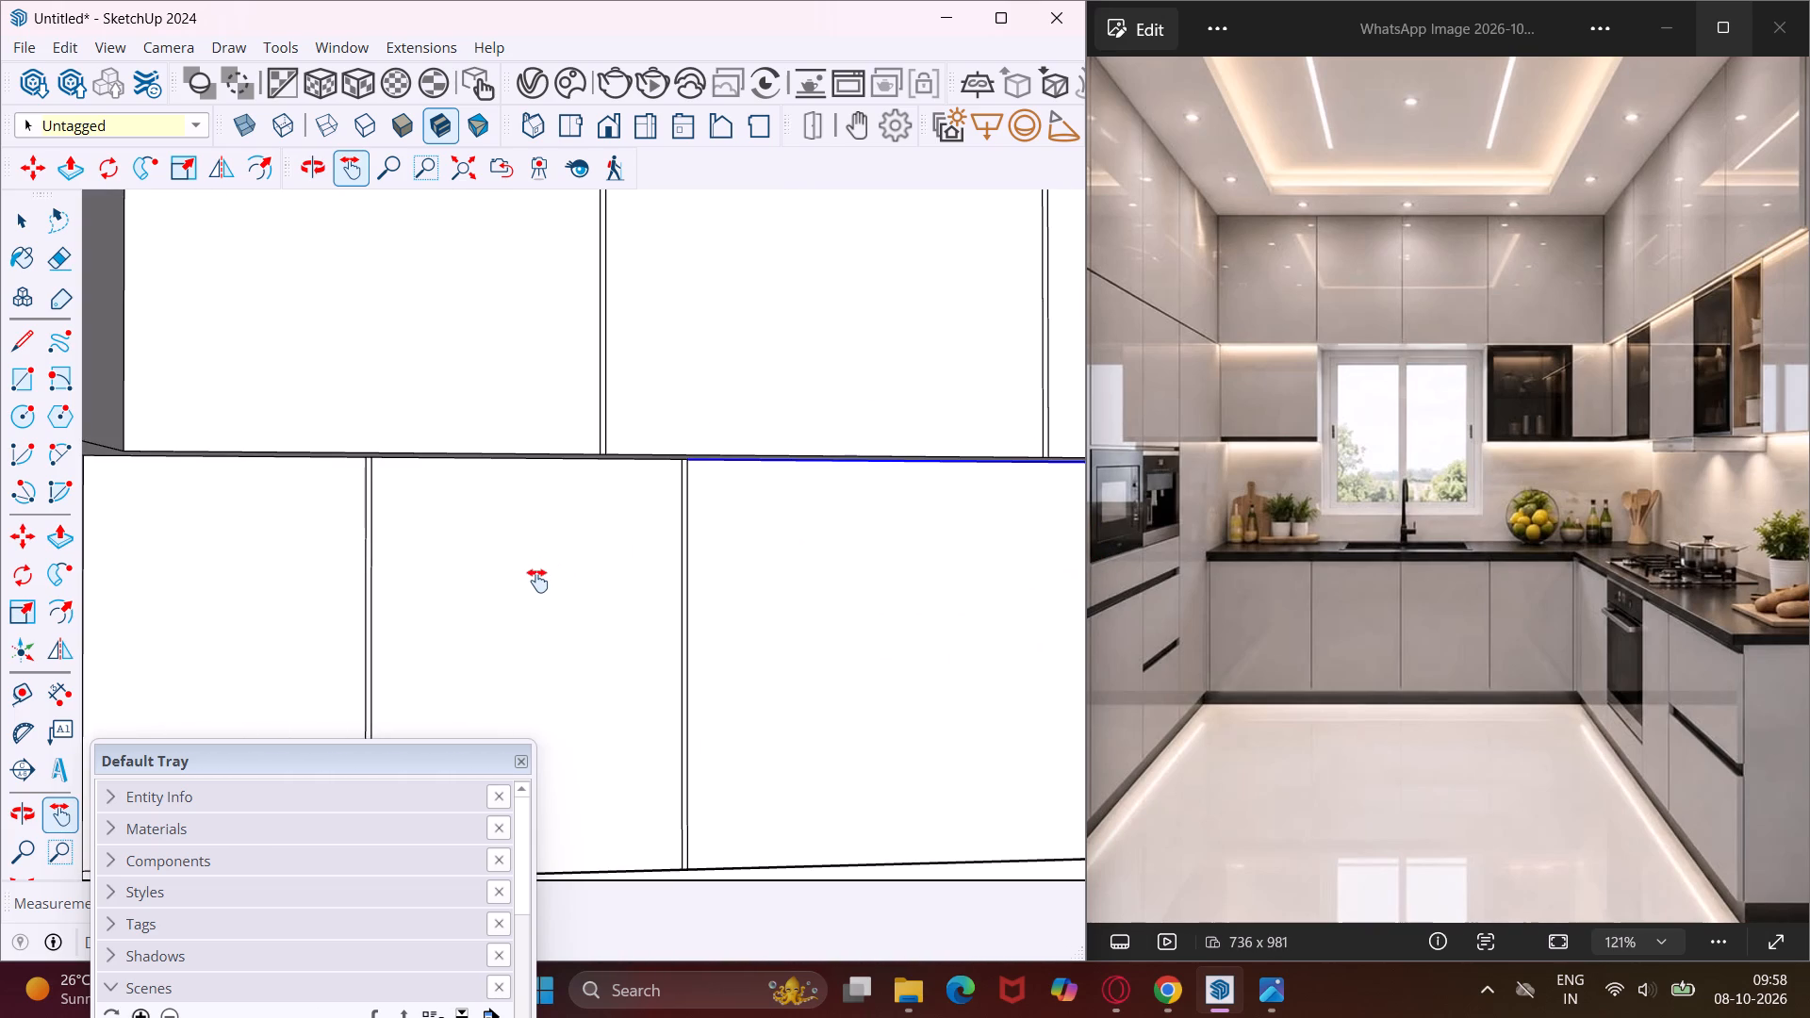
left_click_drag(518, 589, 619, 582)
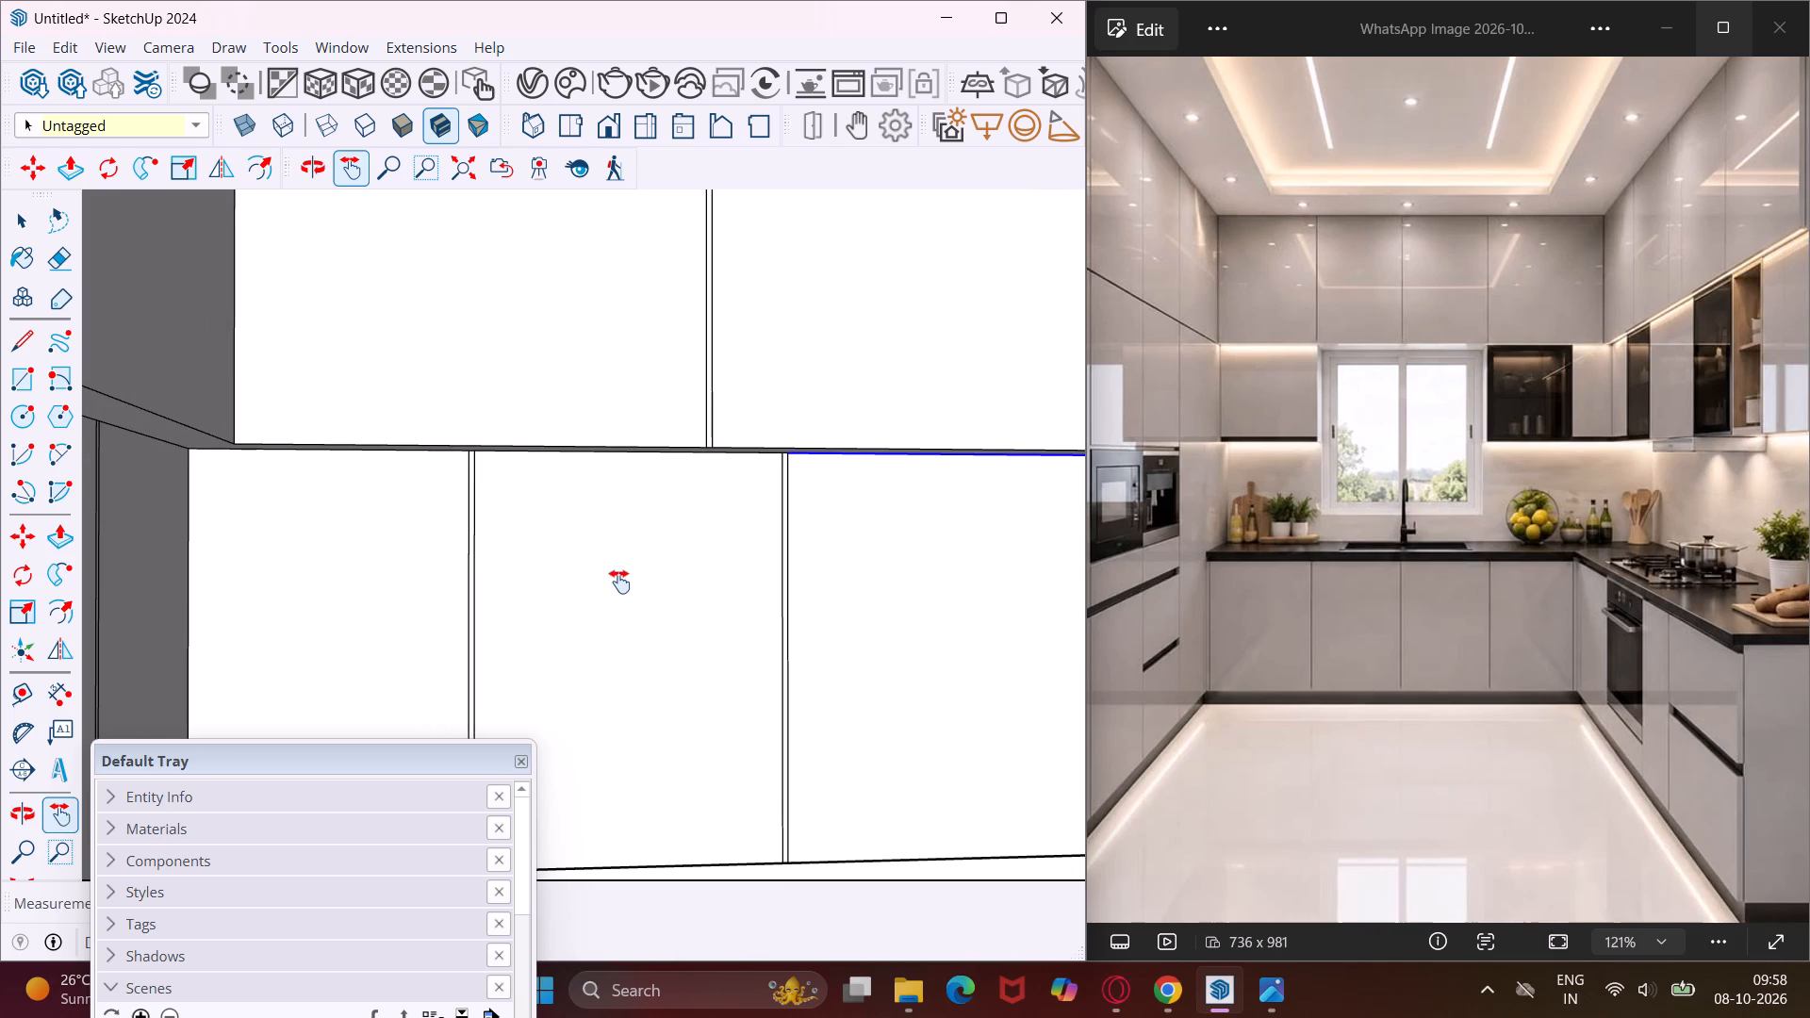
key("Escape")
key("space")
scroll(684, 481, "up", 9)
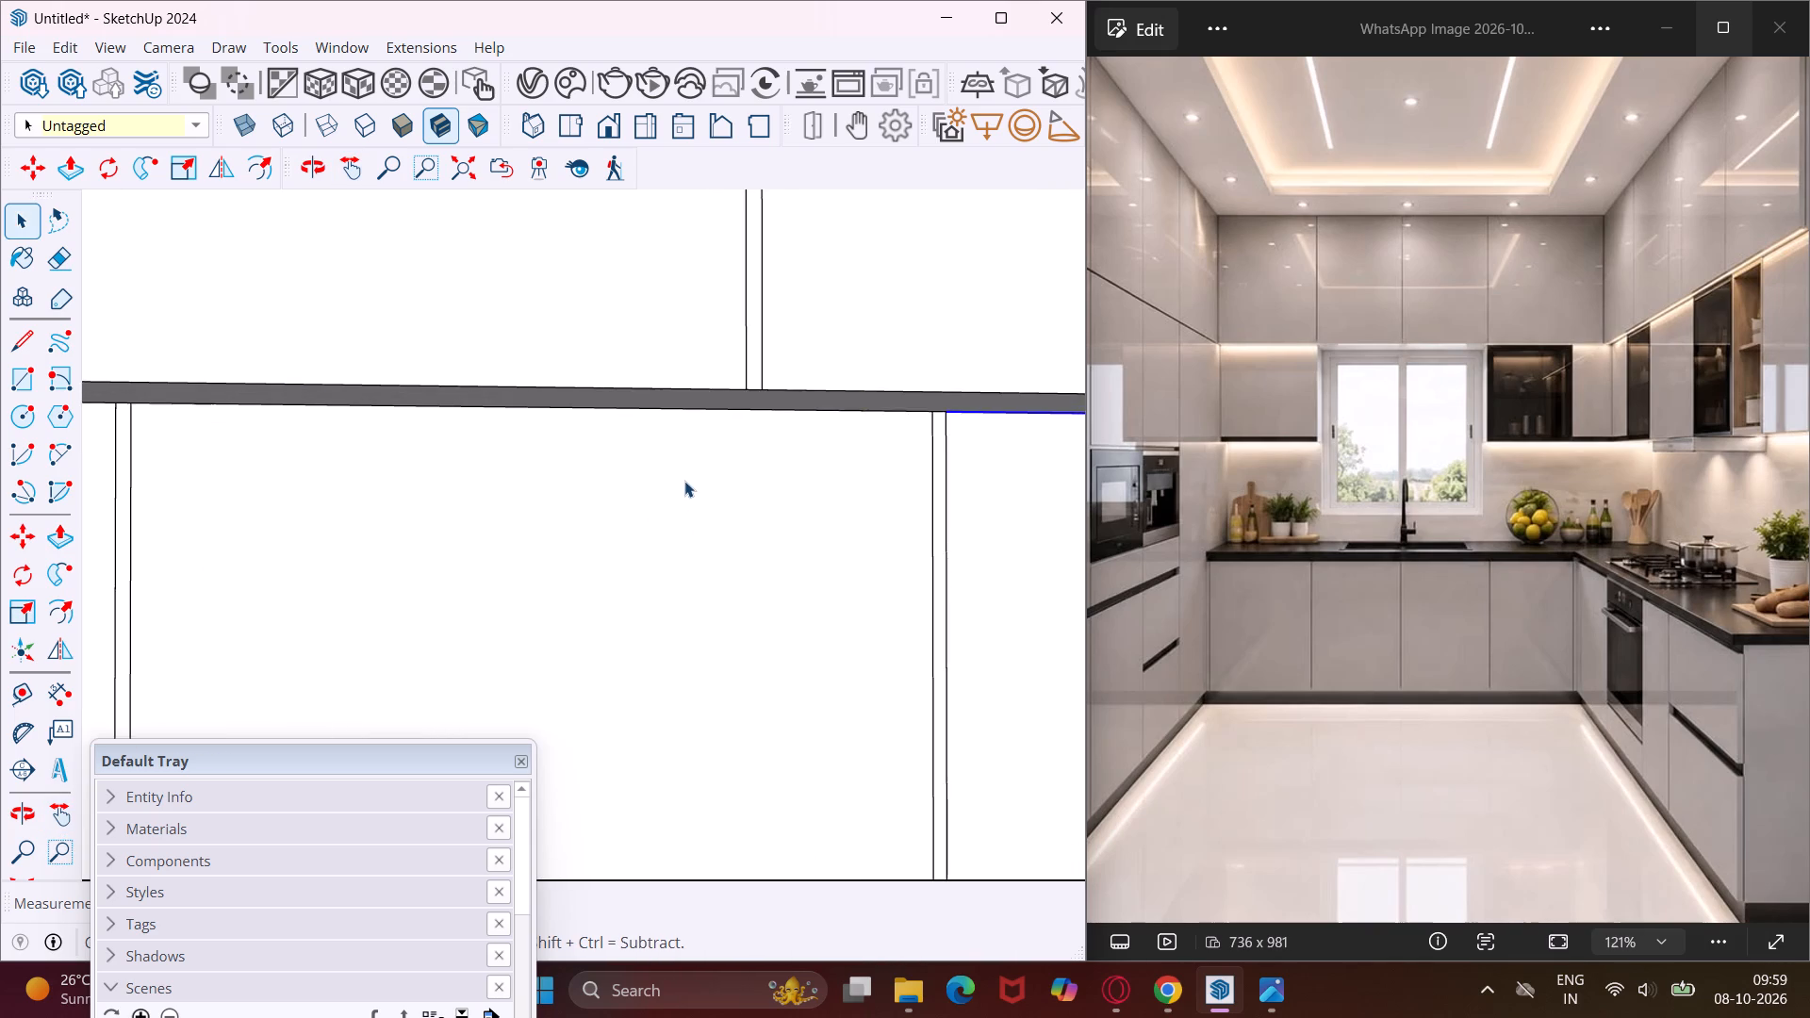
scroll(684, 481, "up", 4)
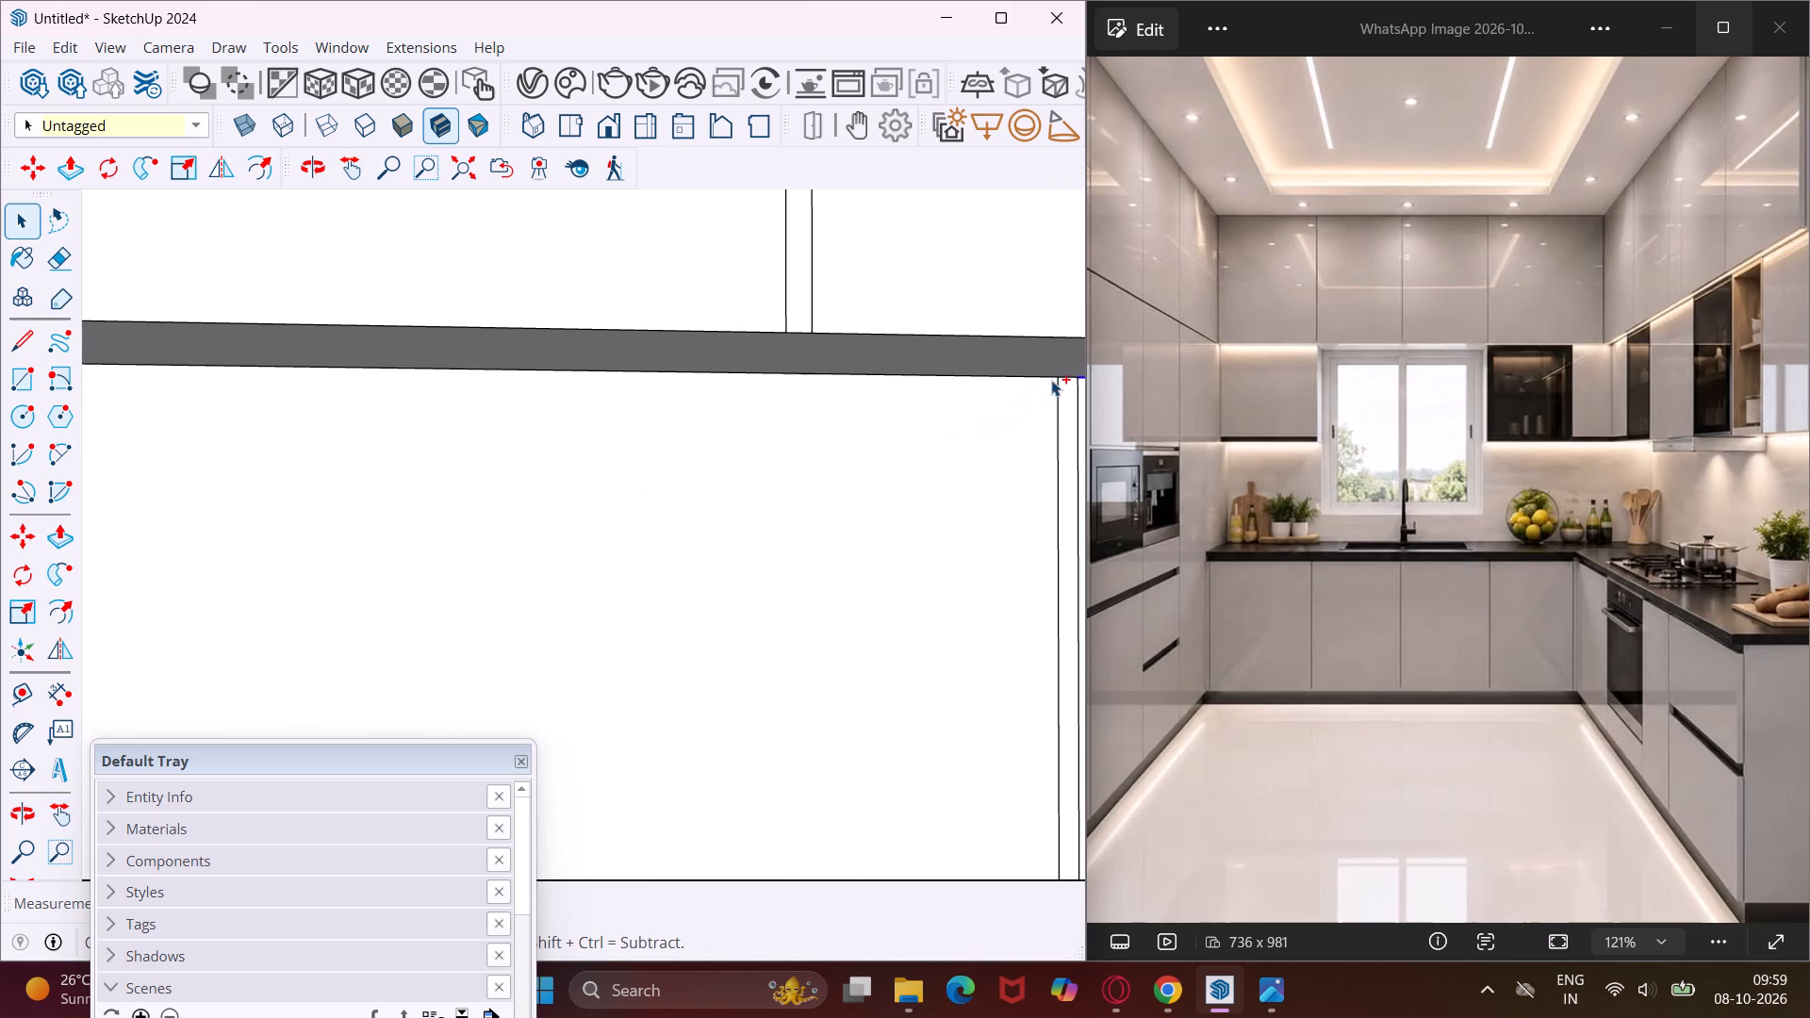
left_click(1064, 377, "ctrl")
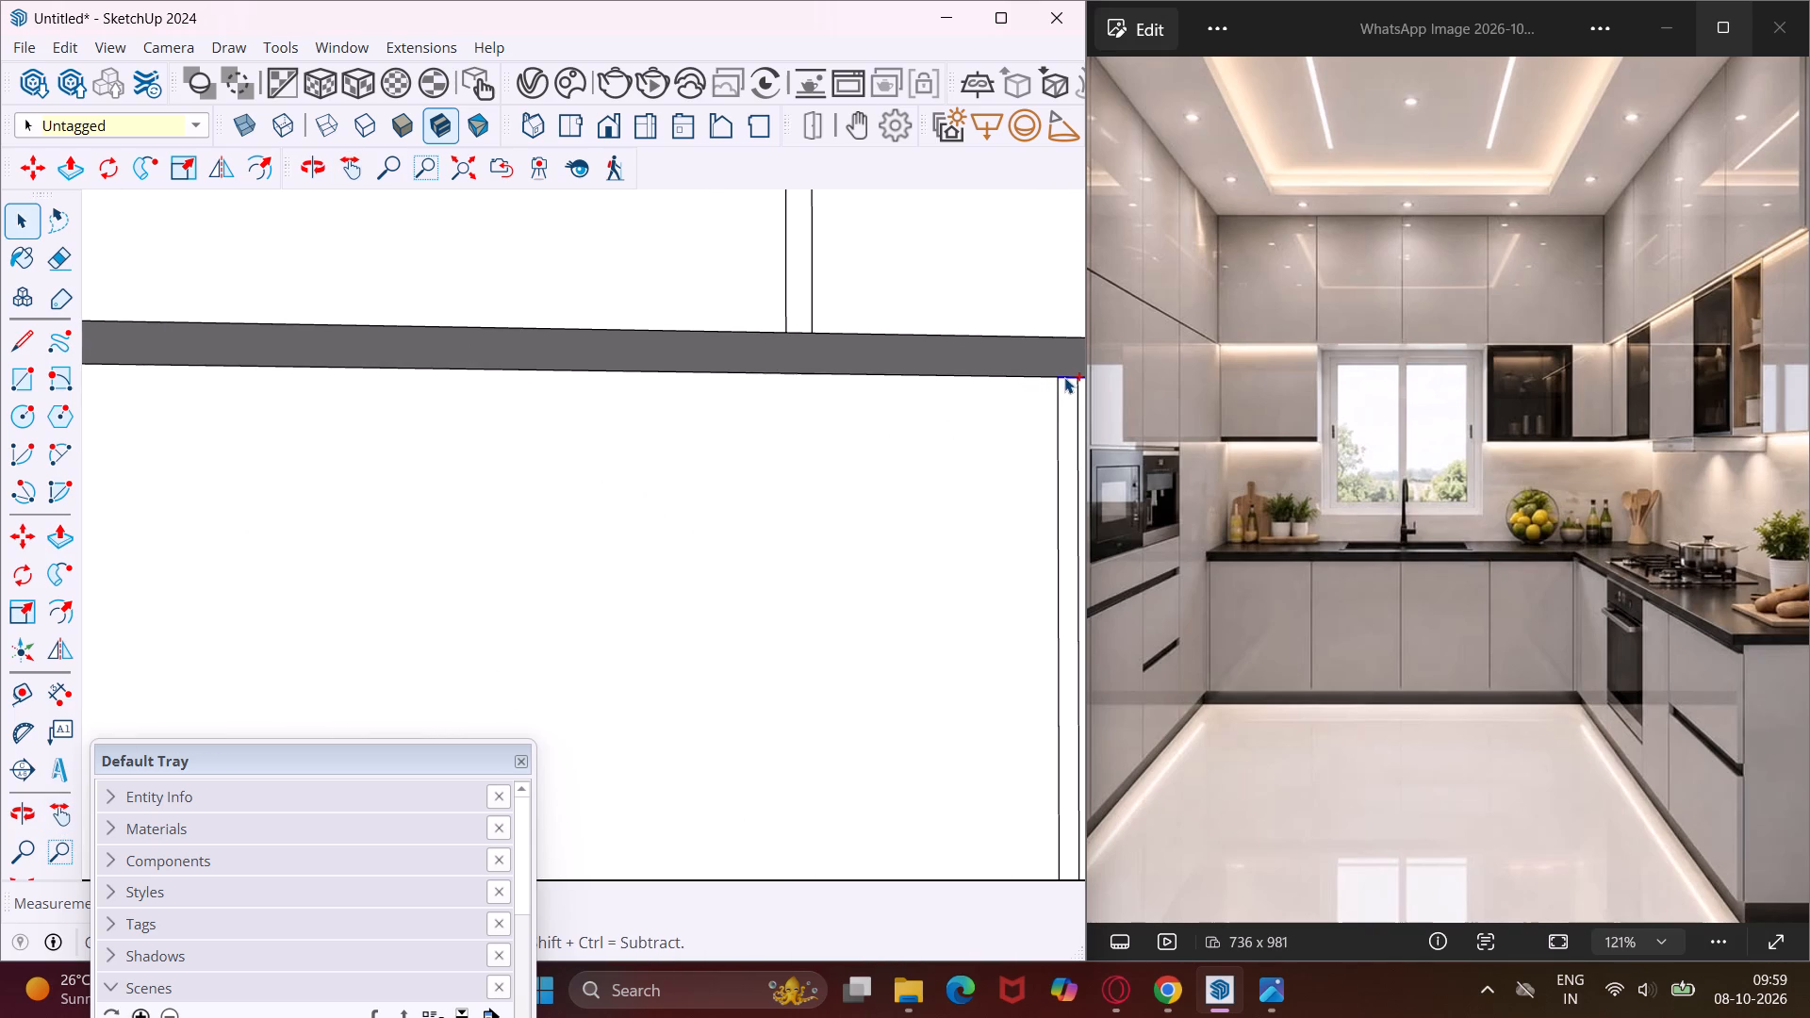
left_click(1047, 377, "ctrl")
scroll(1008, 379, "down", 5)
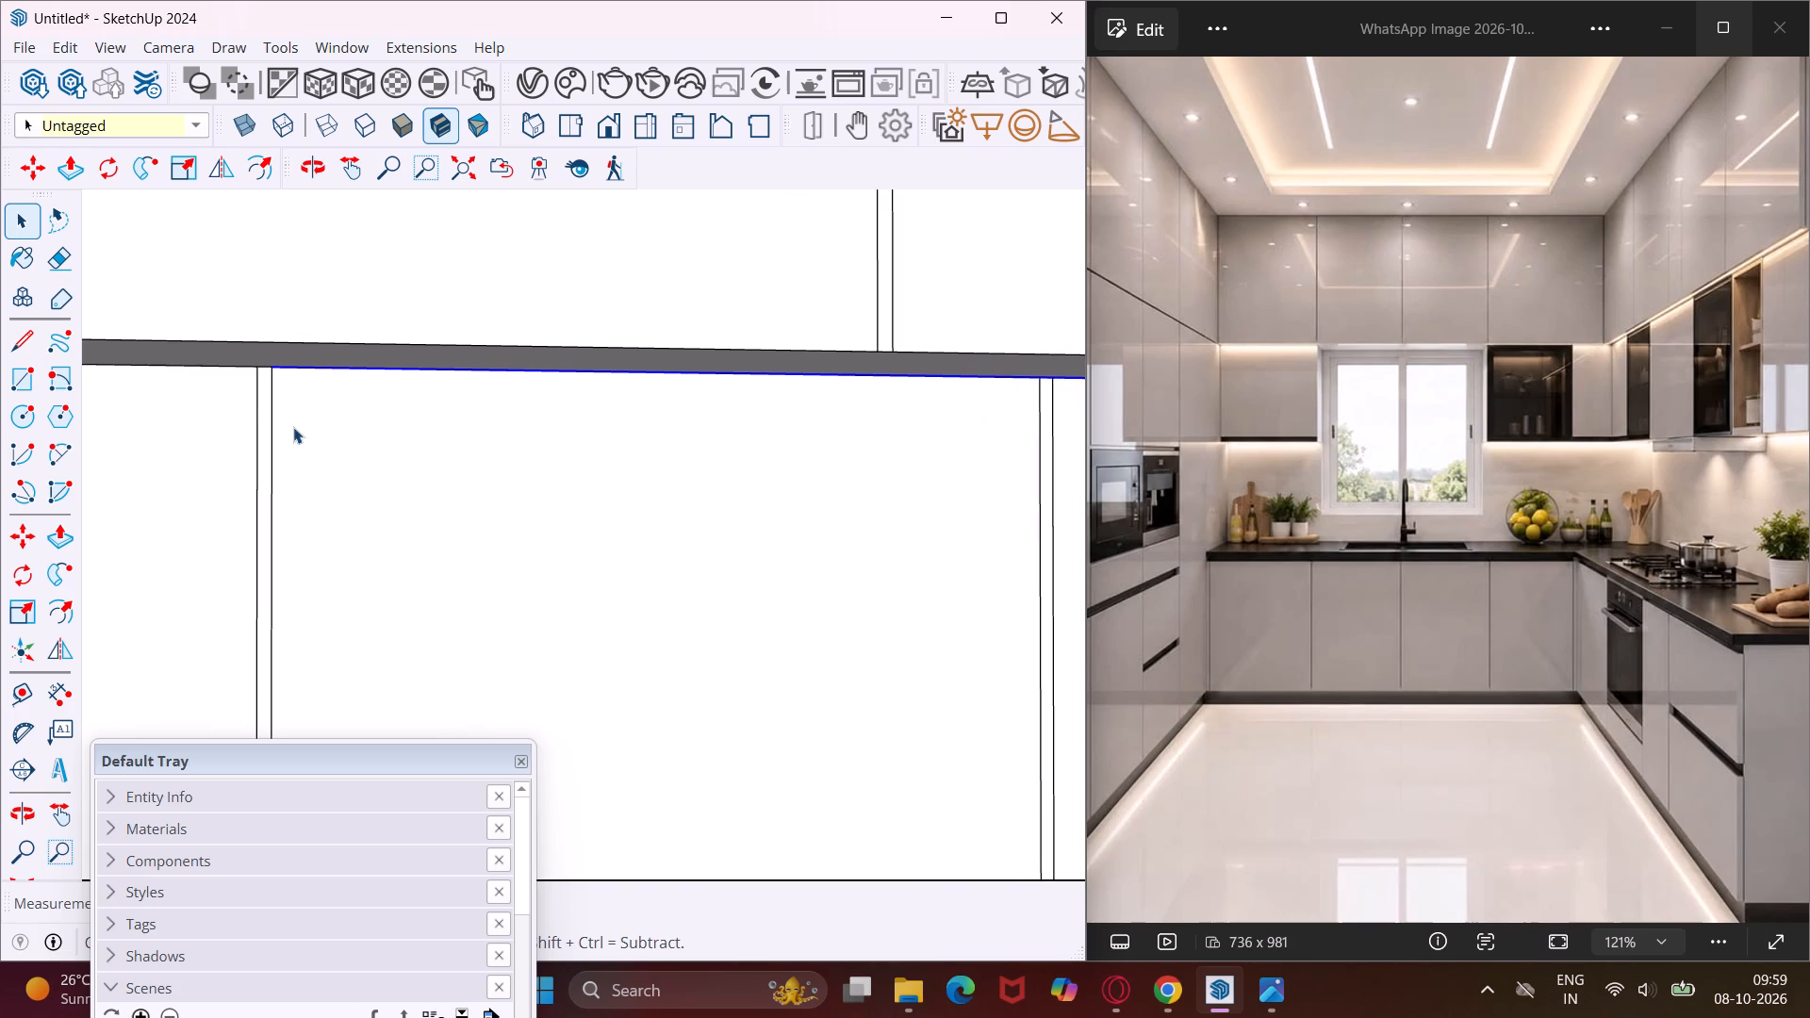
scroll(249, 370, "up", 16)
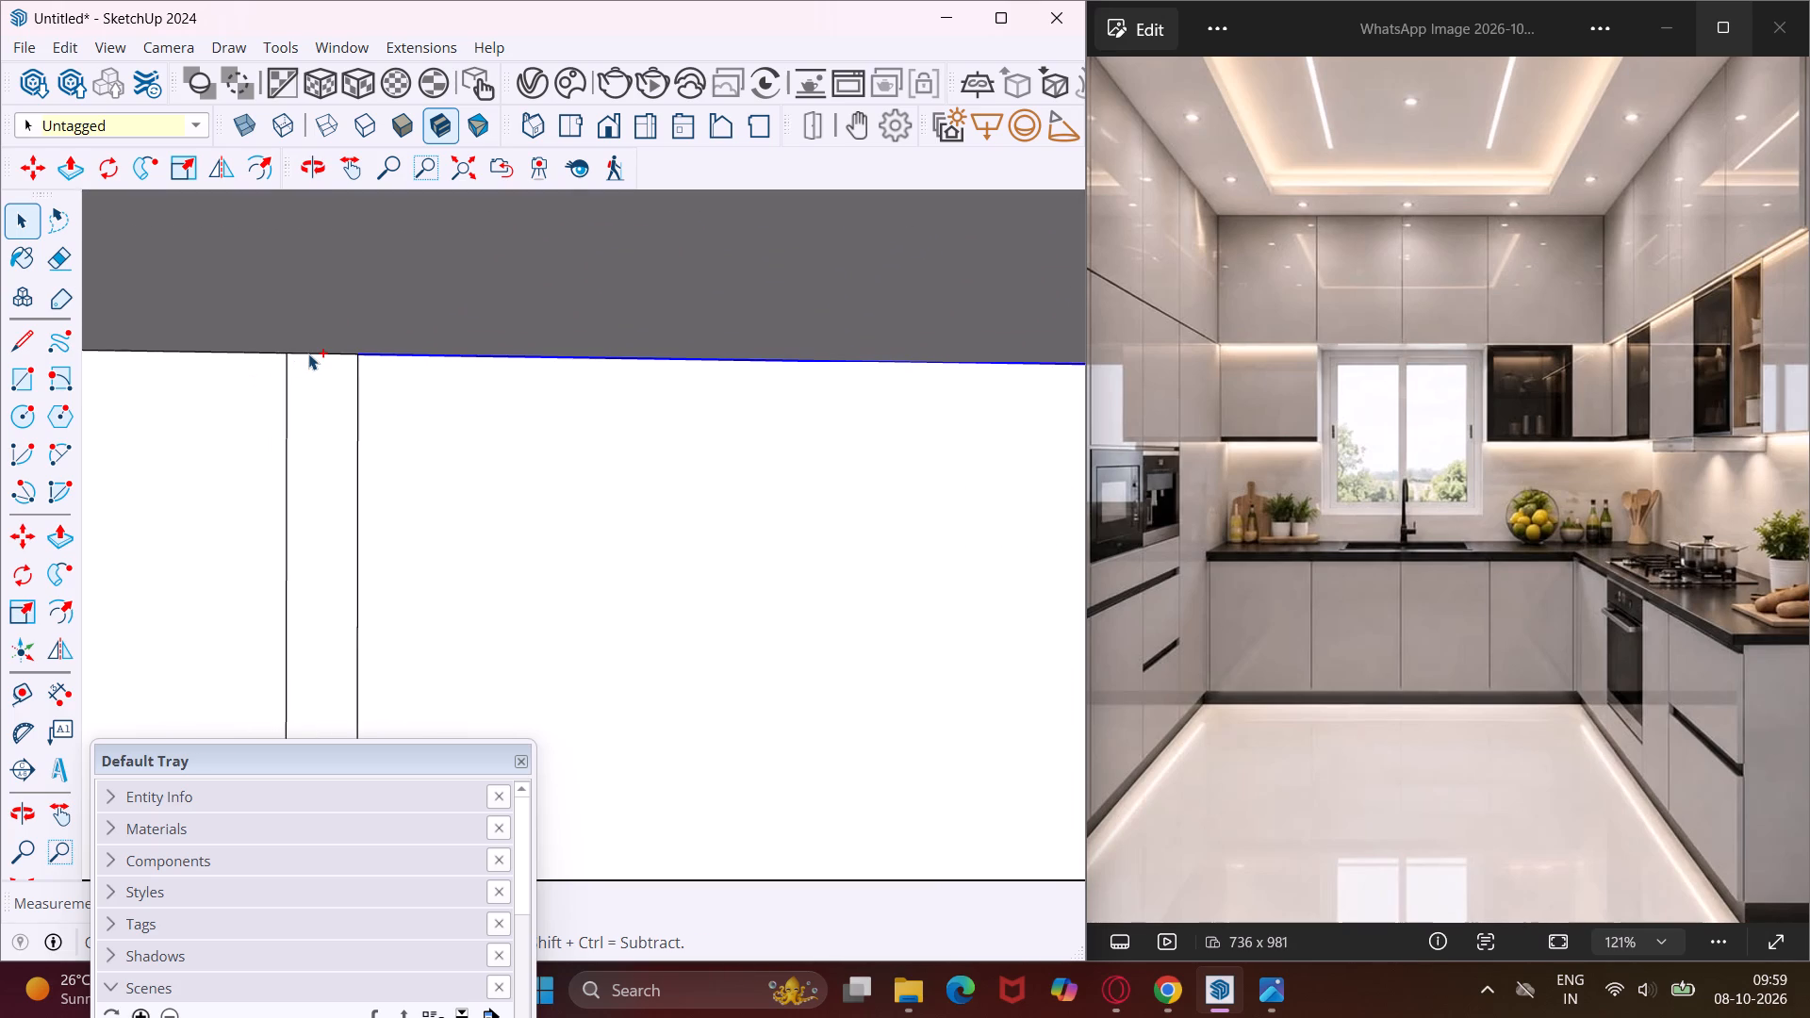
left_click(308, 353, "ctrl")
left_click(279, 353, "ctrl")
scroll(272, 370, "down", 12)
scroll(268, 387, "down", 13)
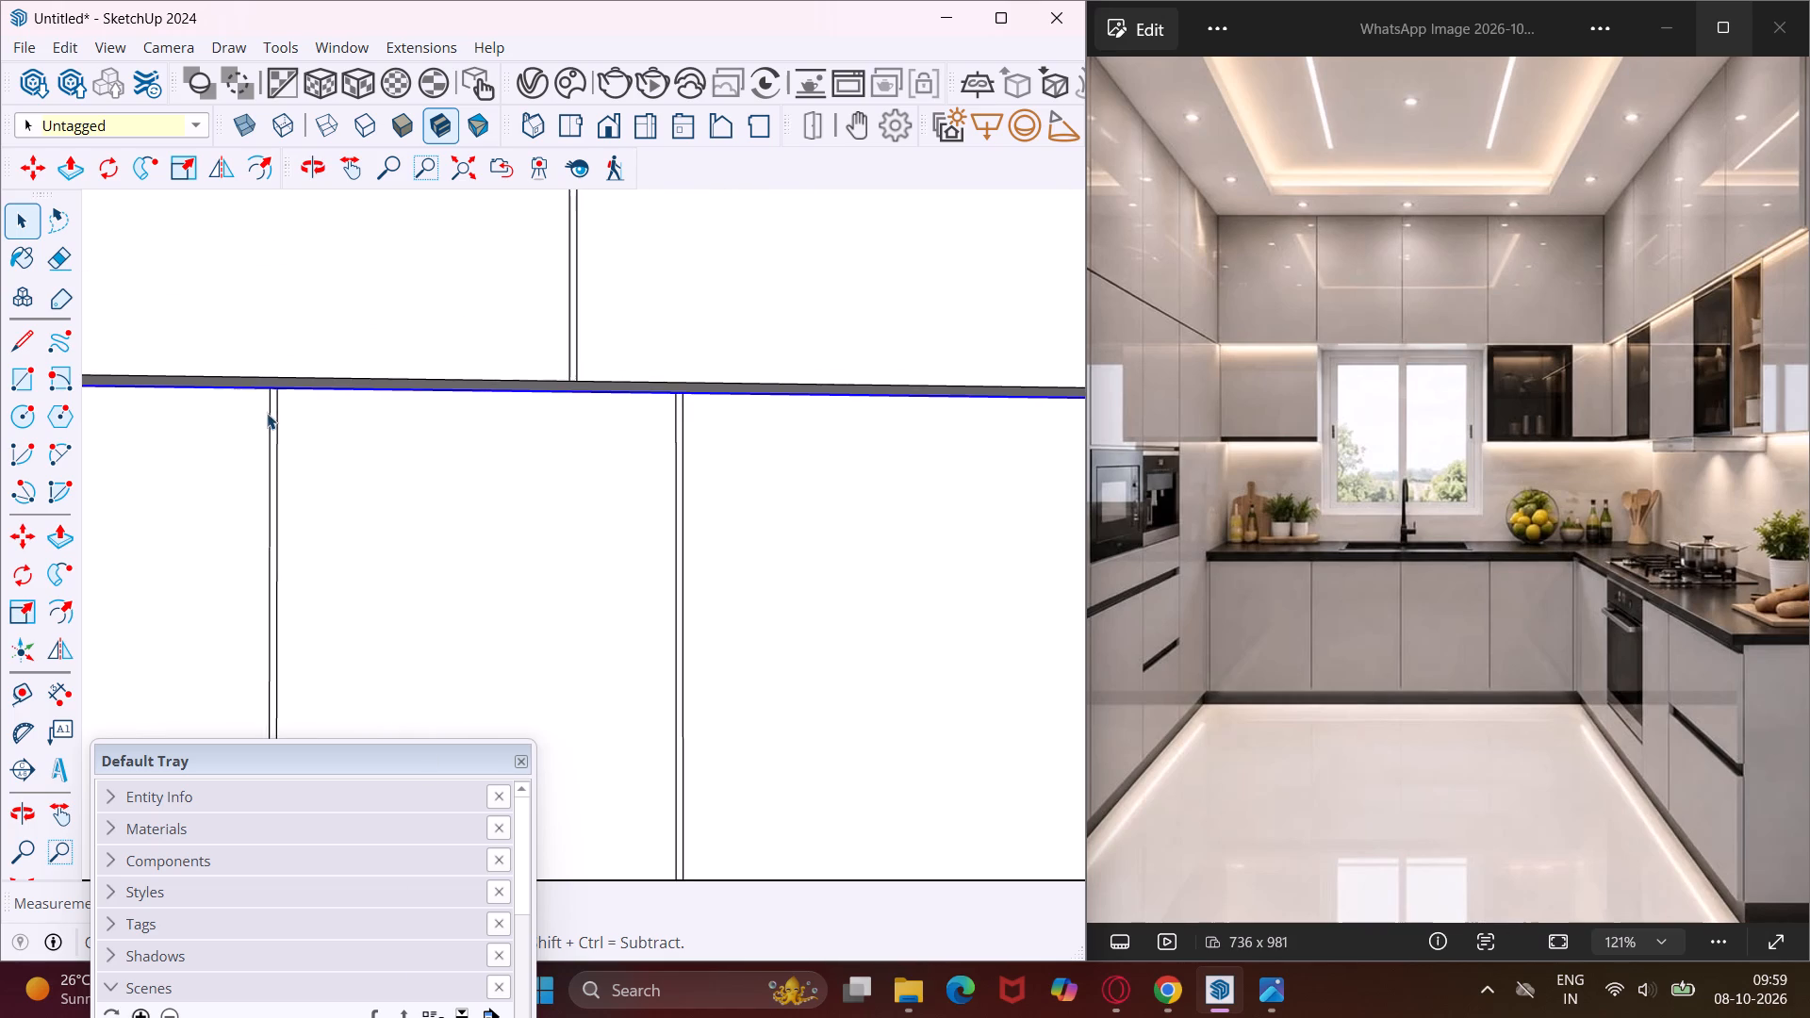
scroll(267, 414, "down", 4)
left_click(342, 176)
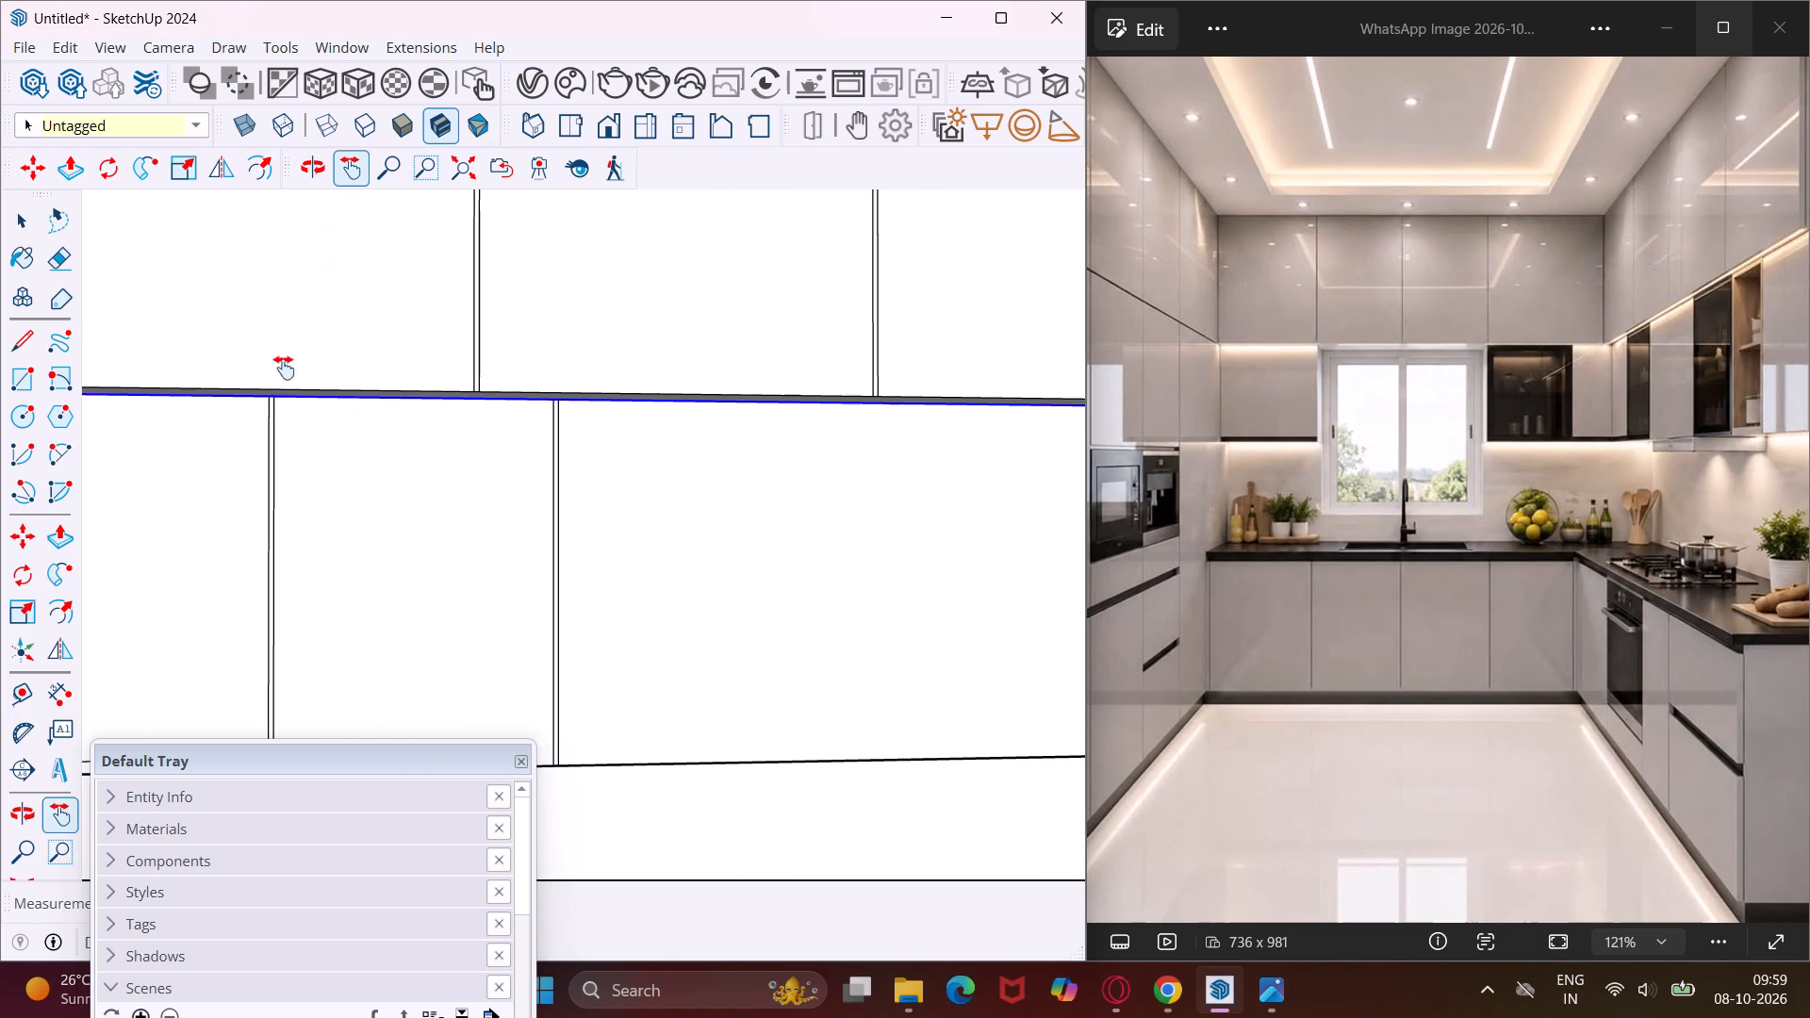
left_click_drag(281, 373, 488, 371)
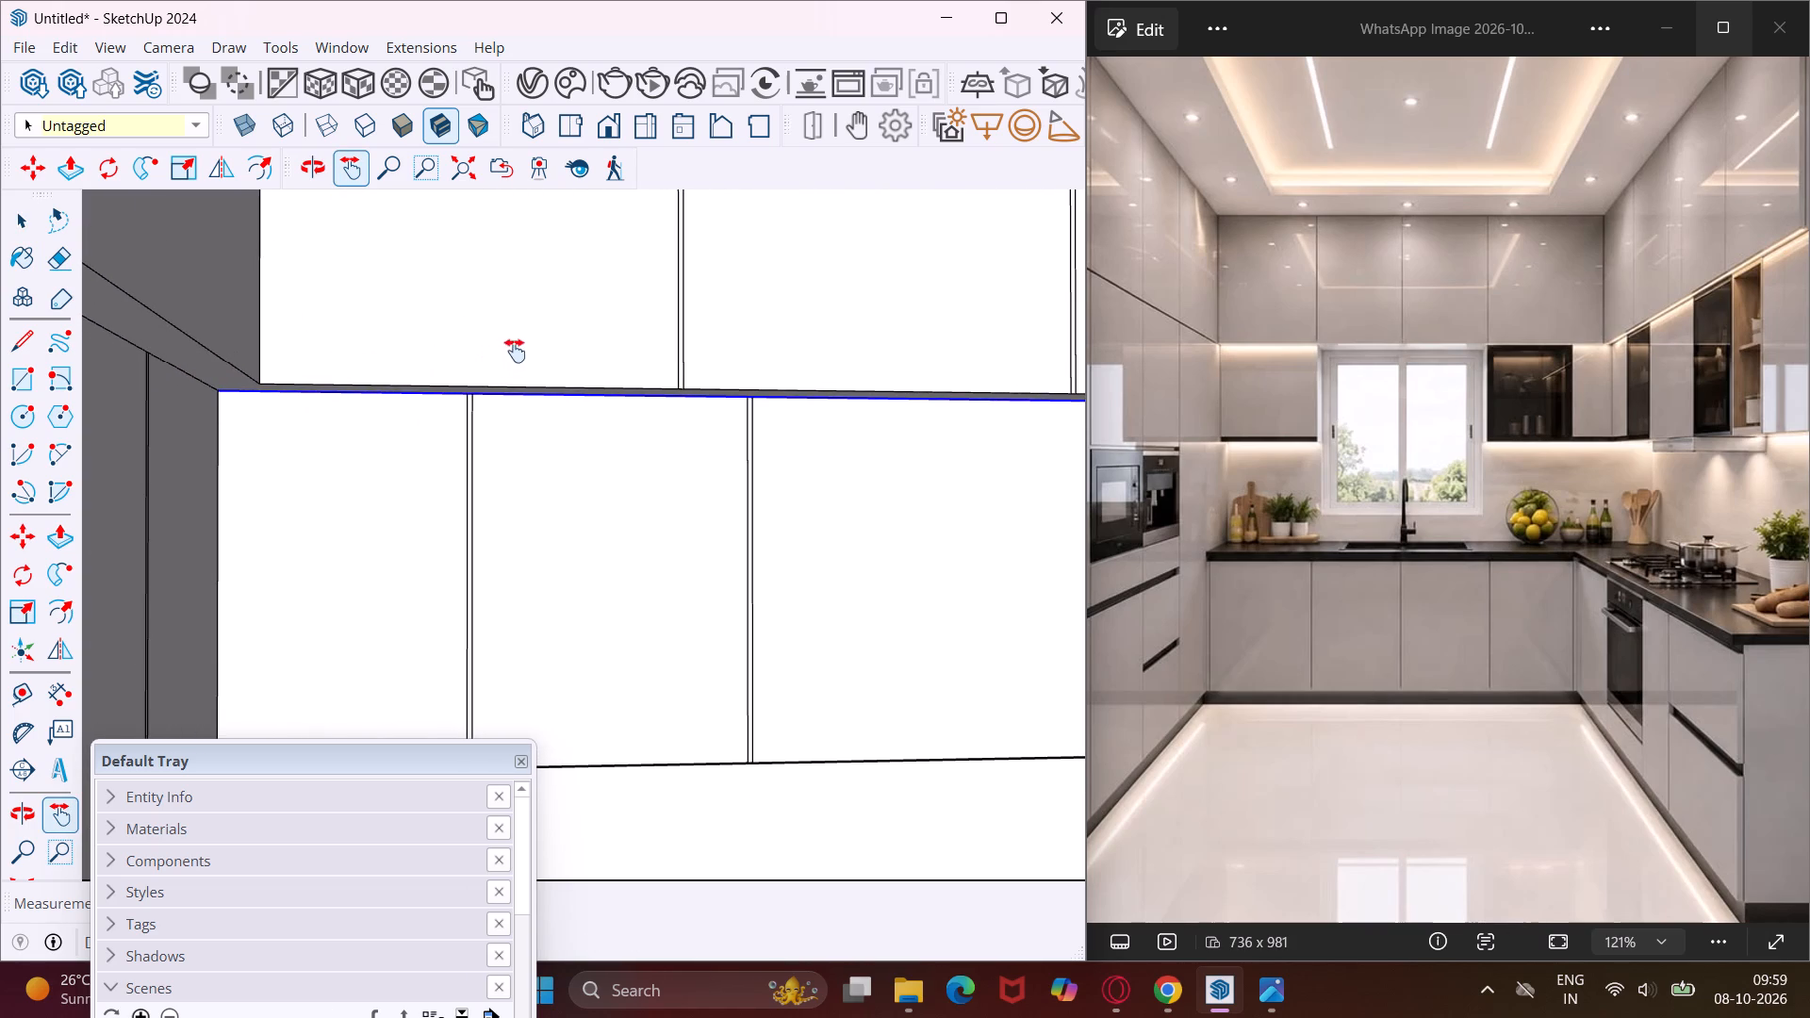
left_click_drag(500, 370, 86, 471)
left_click_drag(672, 385, 298, 393)
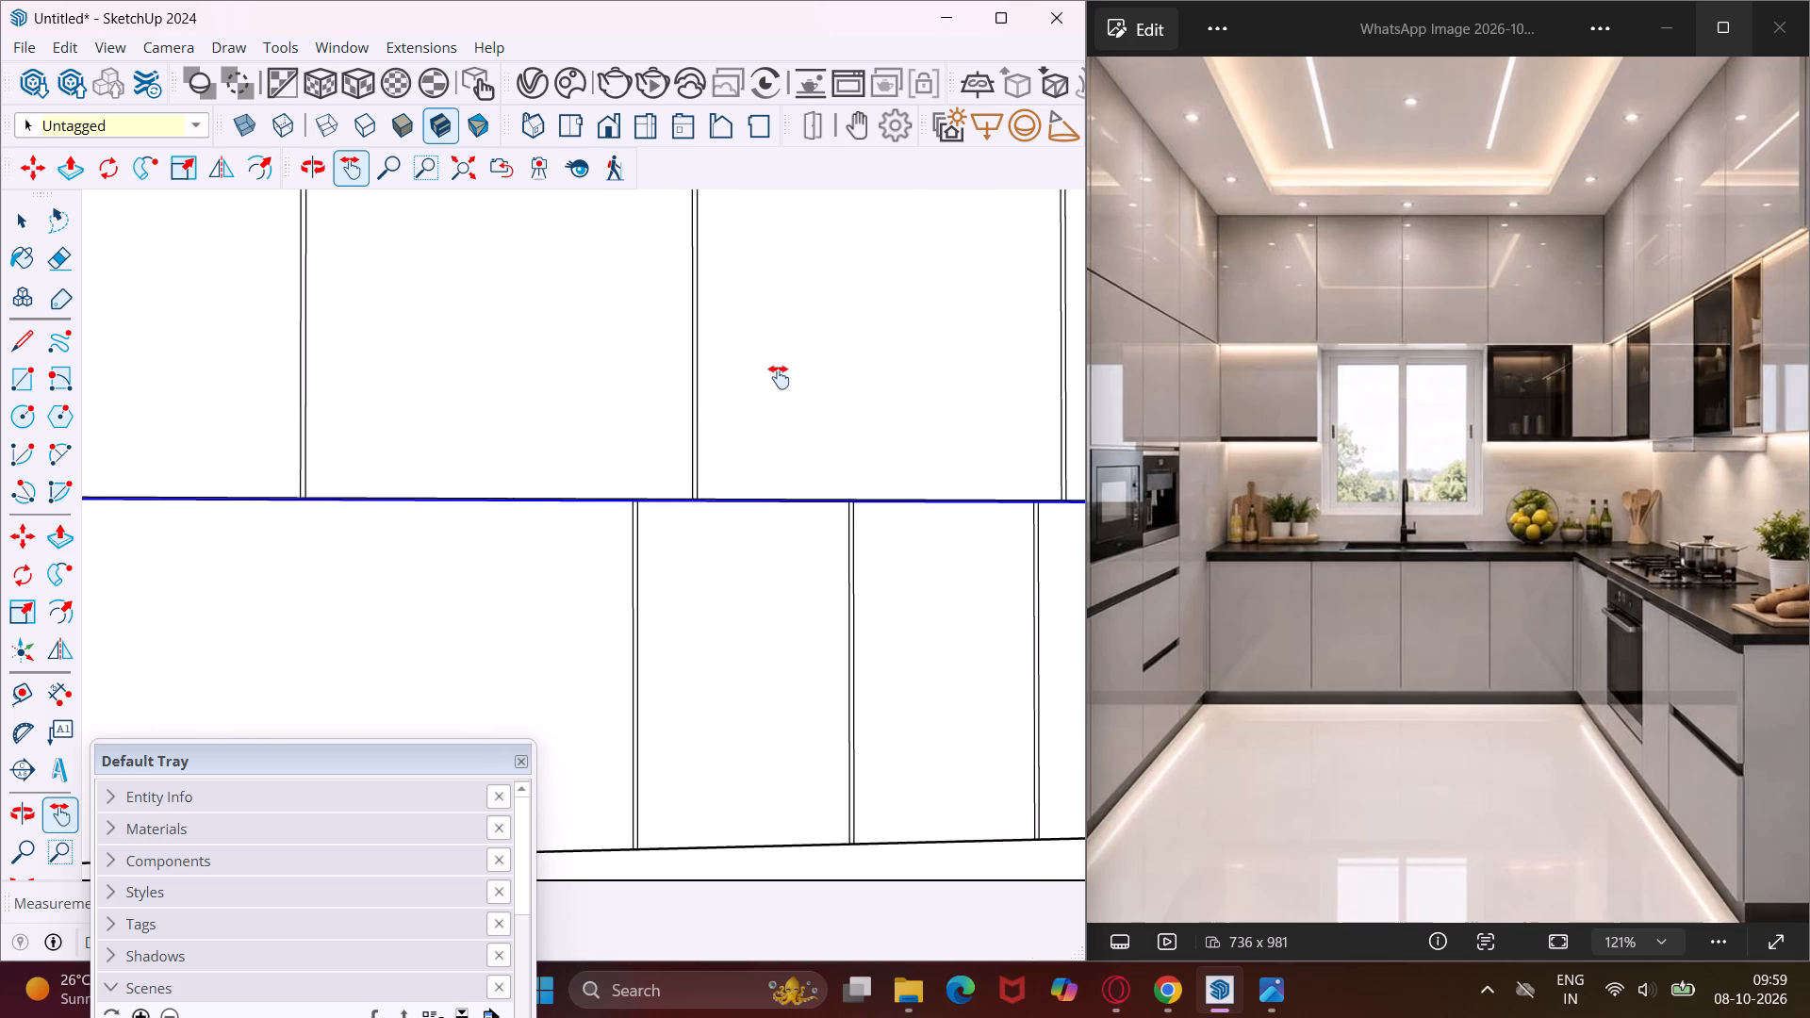
left_click_drag(783, 377, 424, 390)
left_click_drag(1000, 320, 716, 327)
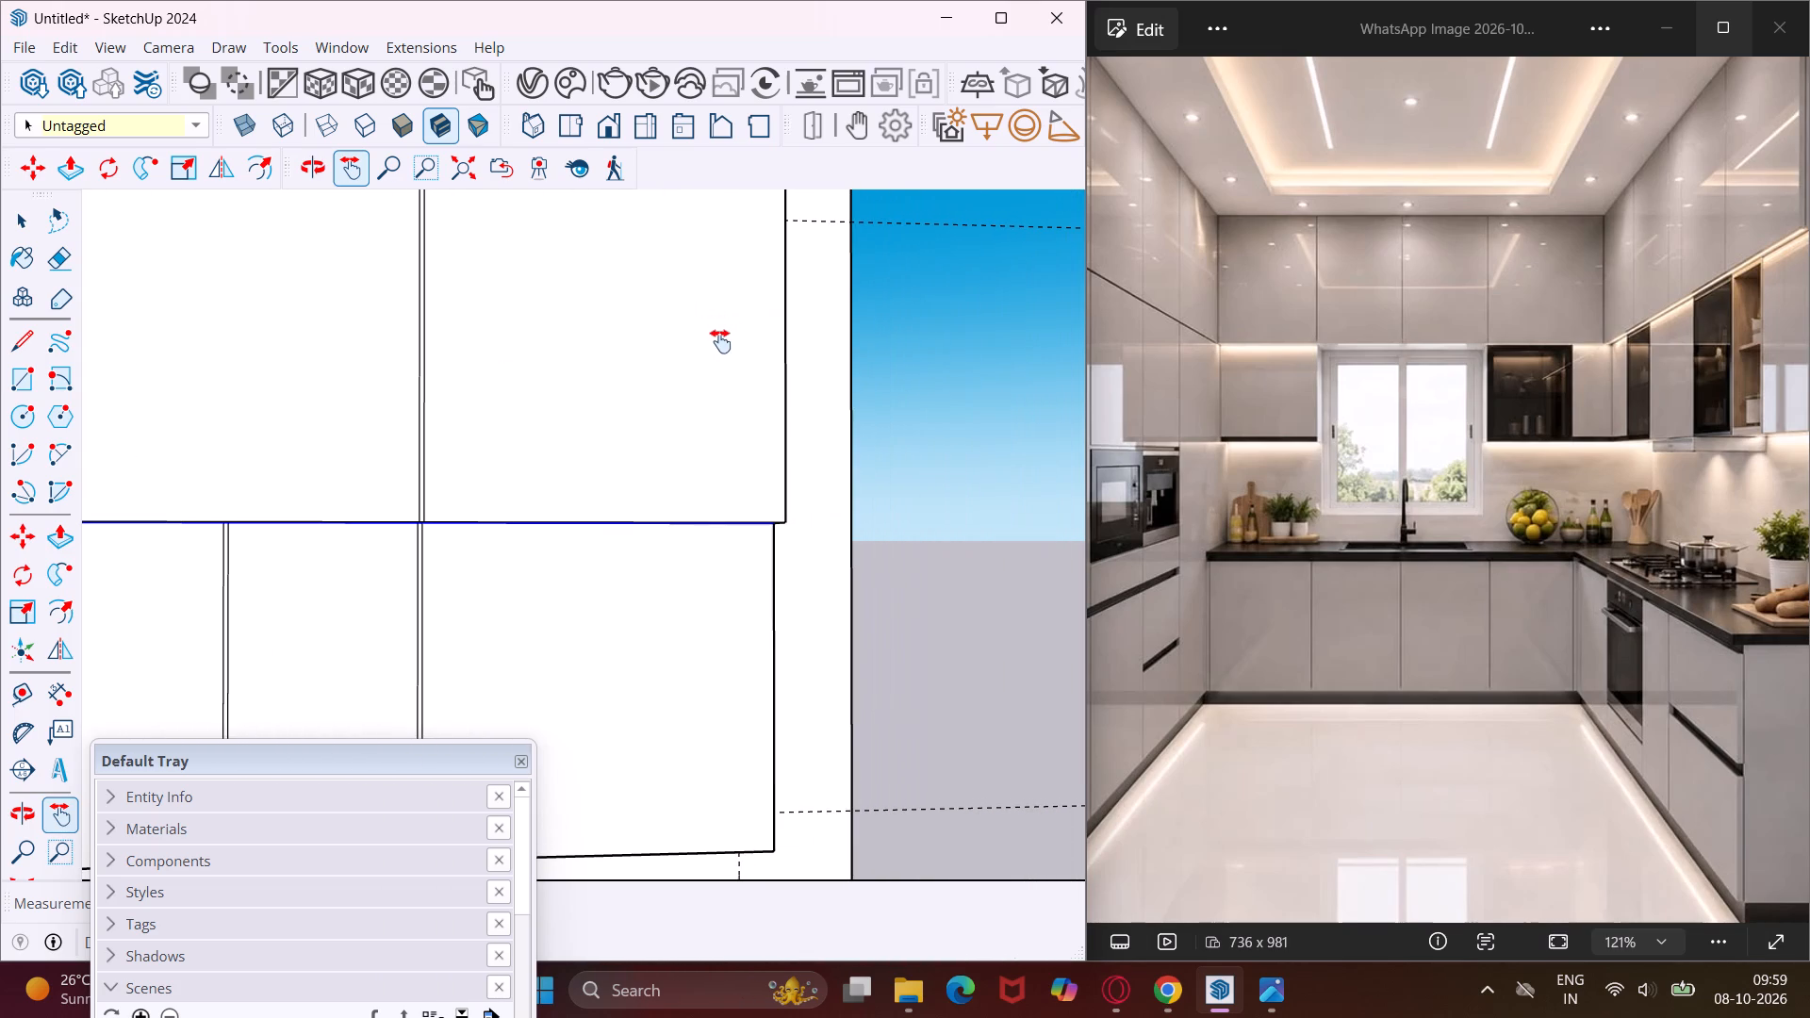
key("Escape")
key("space")
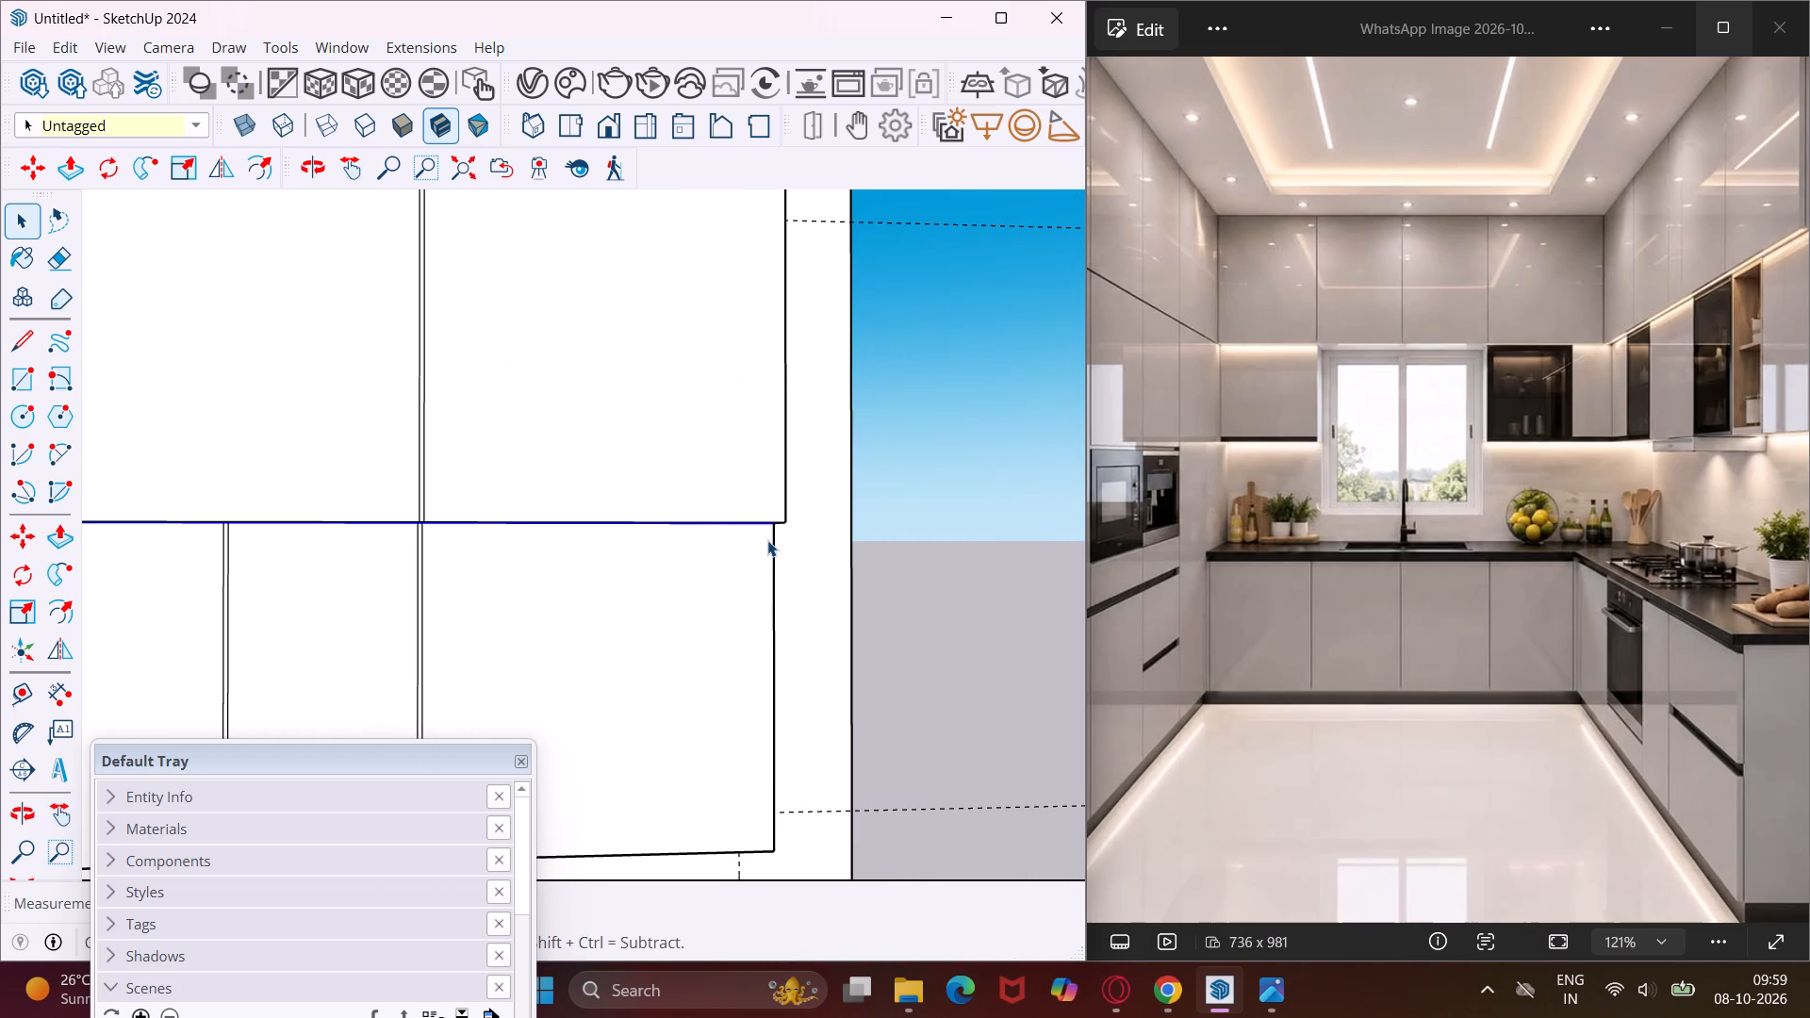
scroll(767, 540, "down", 1)
middle_click_drag(767, 540, 773, 426)
scroll(766, 529, "up", 11)
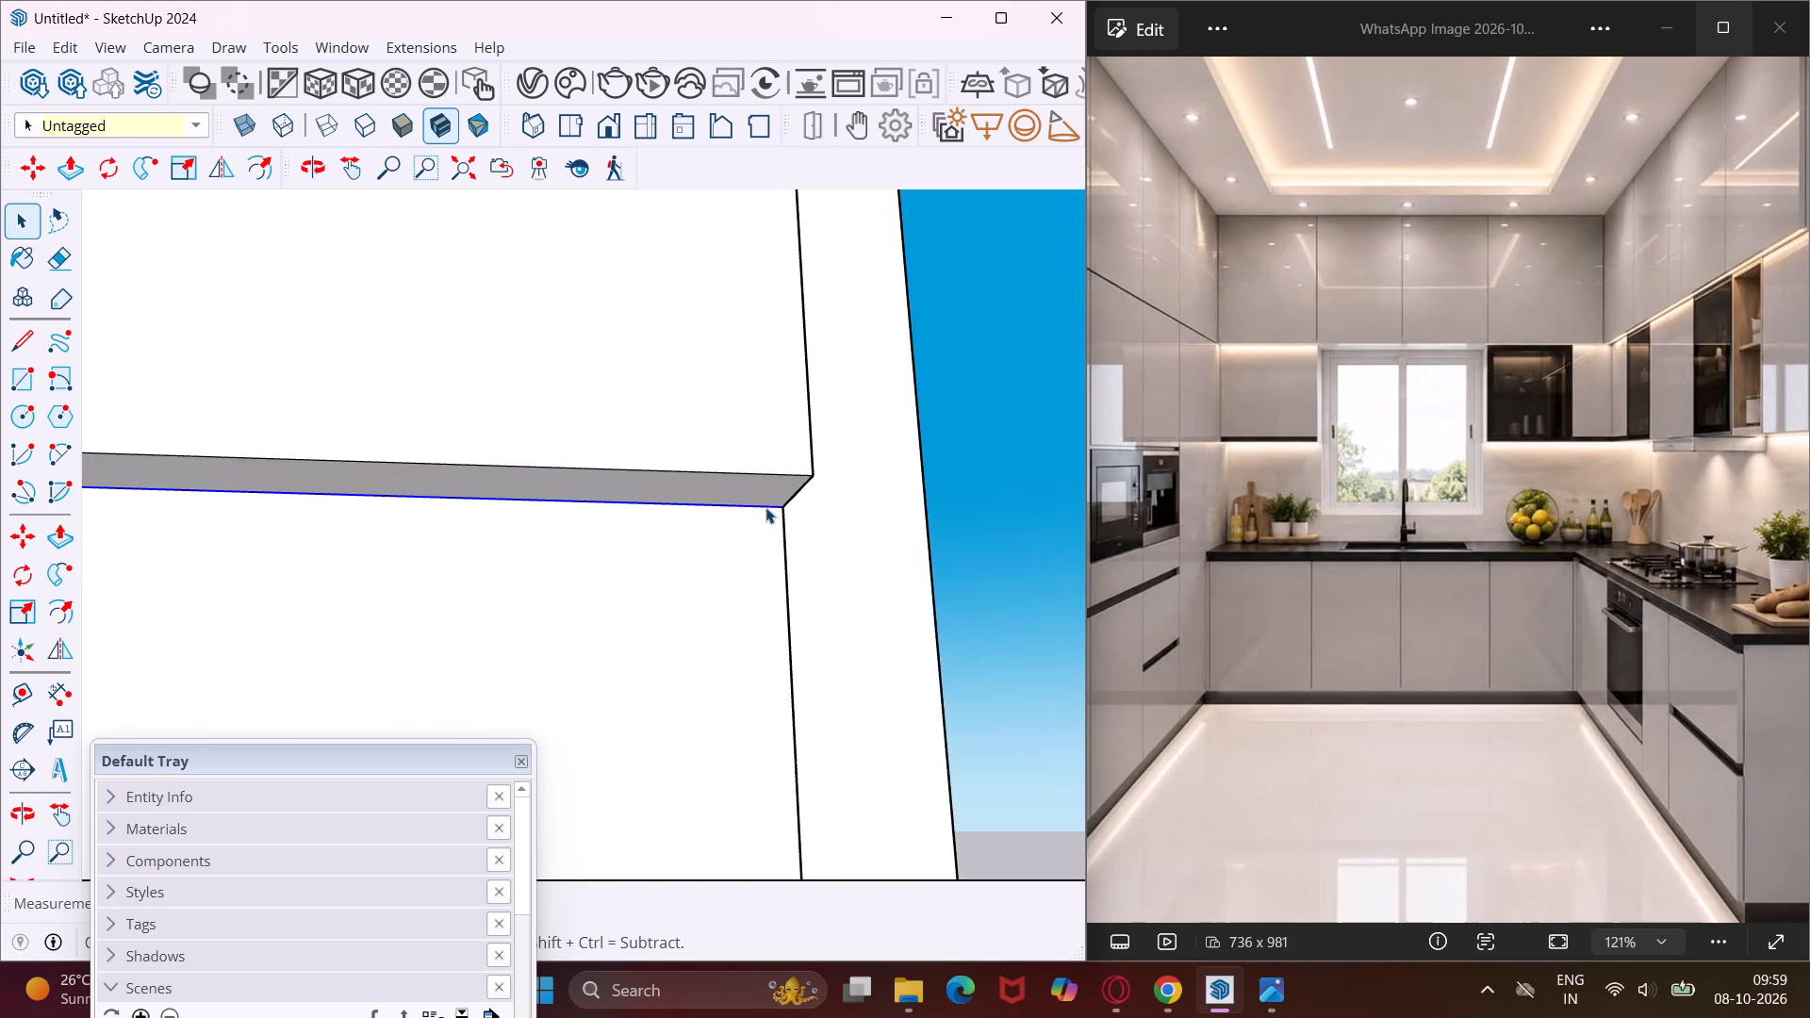
scroll(765, 507, "up", 8)
key("m")
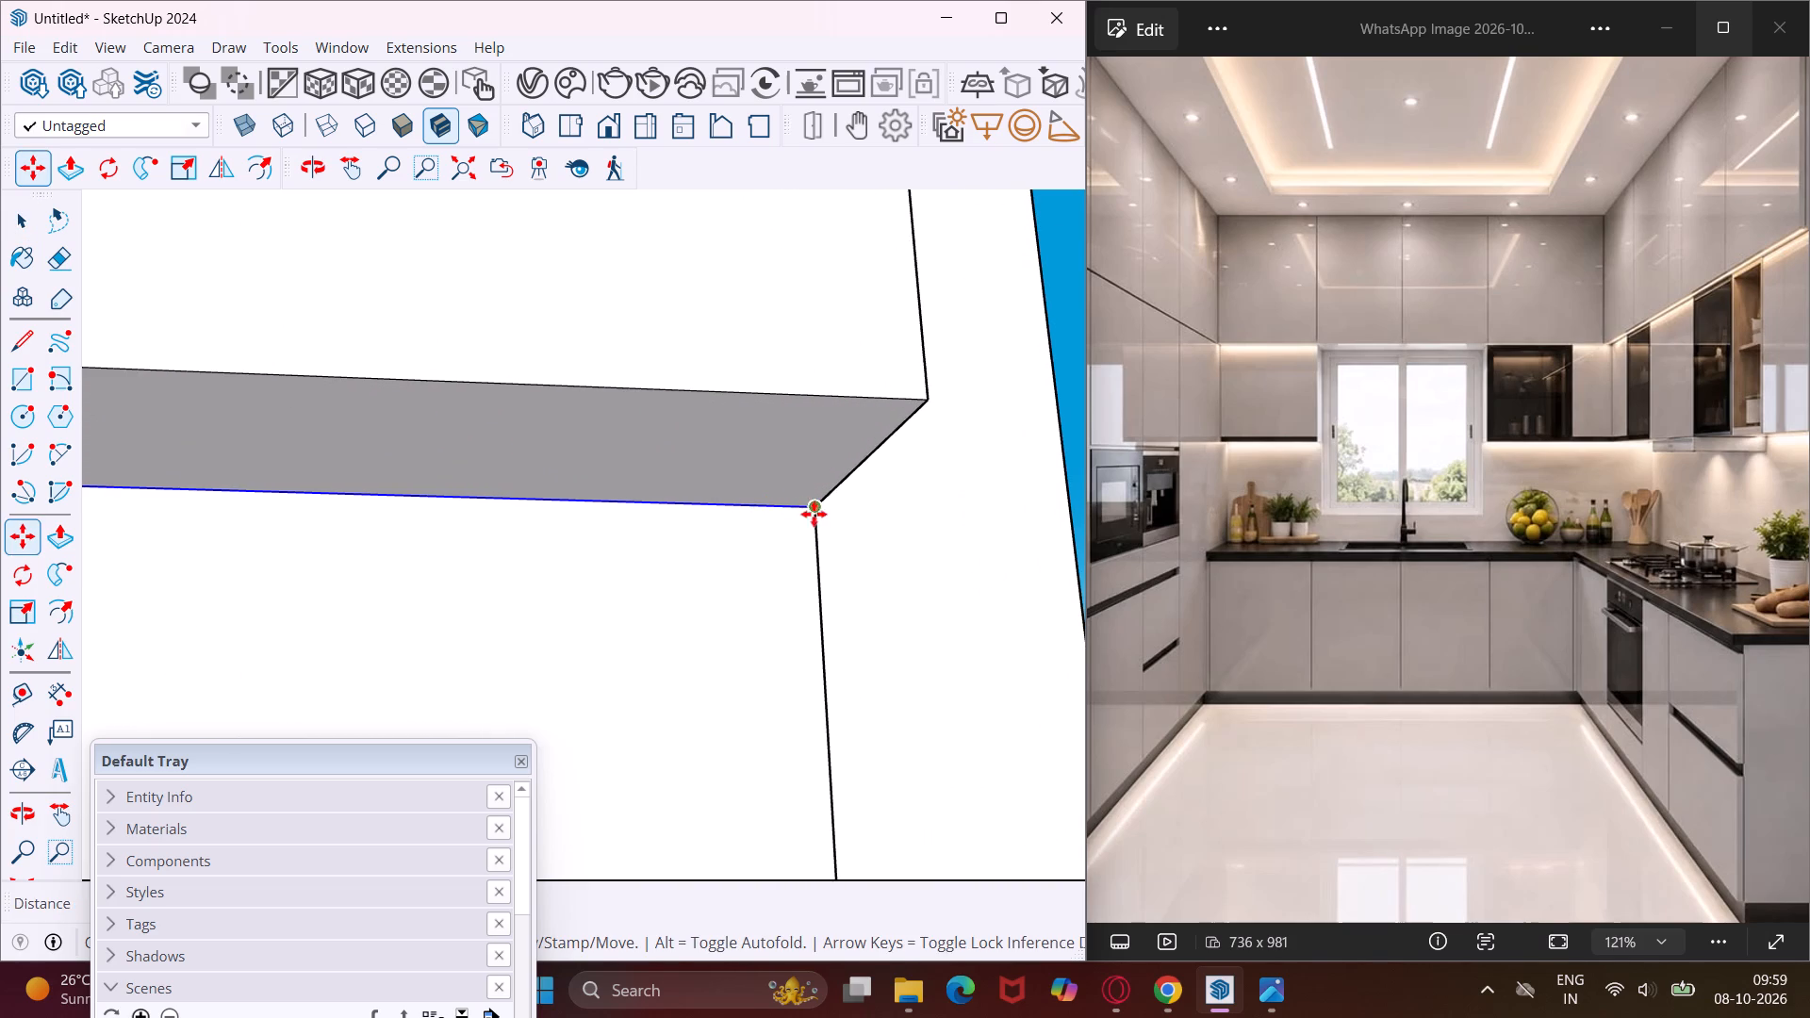
left_click(816, 514)
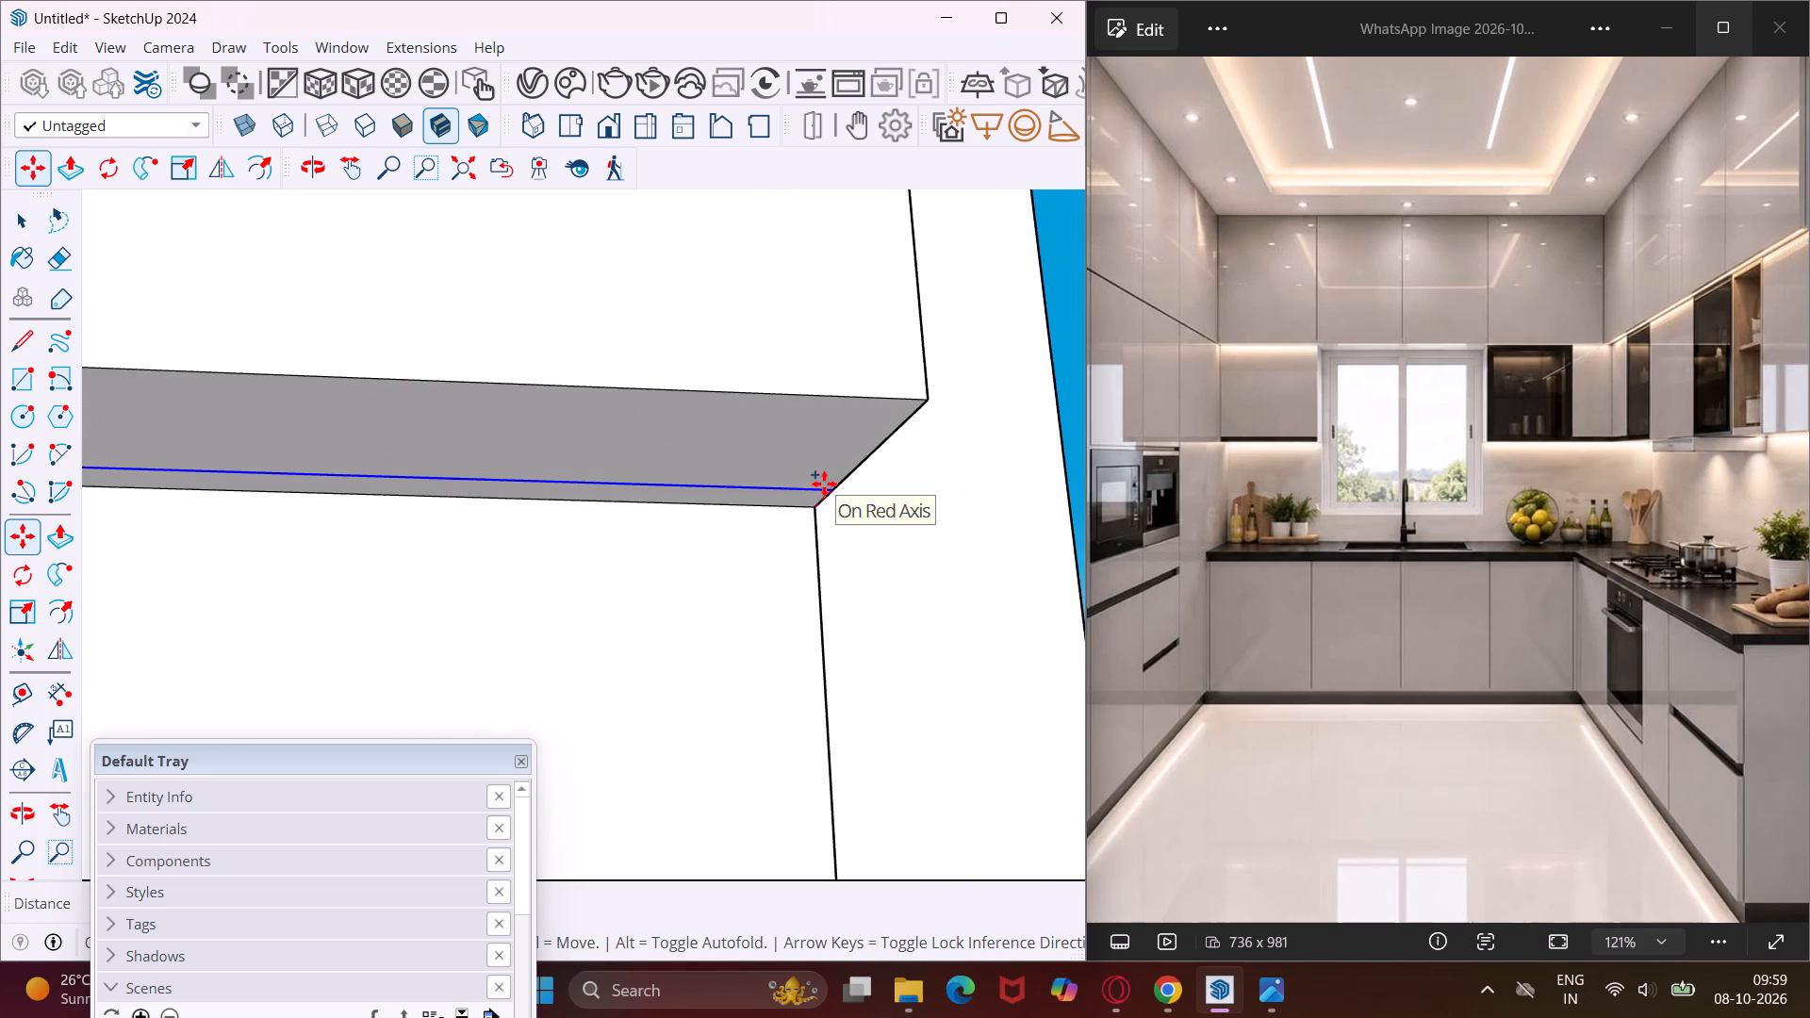
type("1\"")
key("Return")
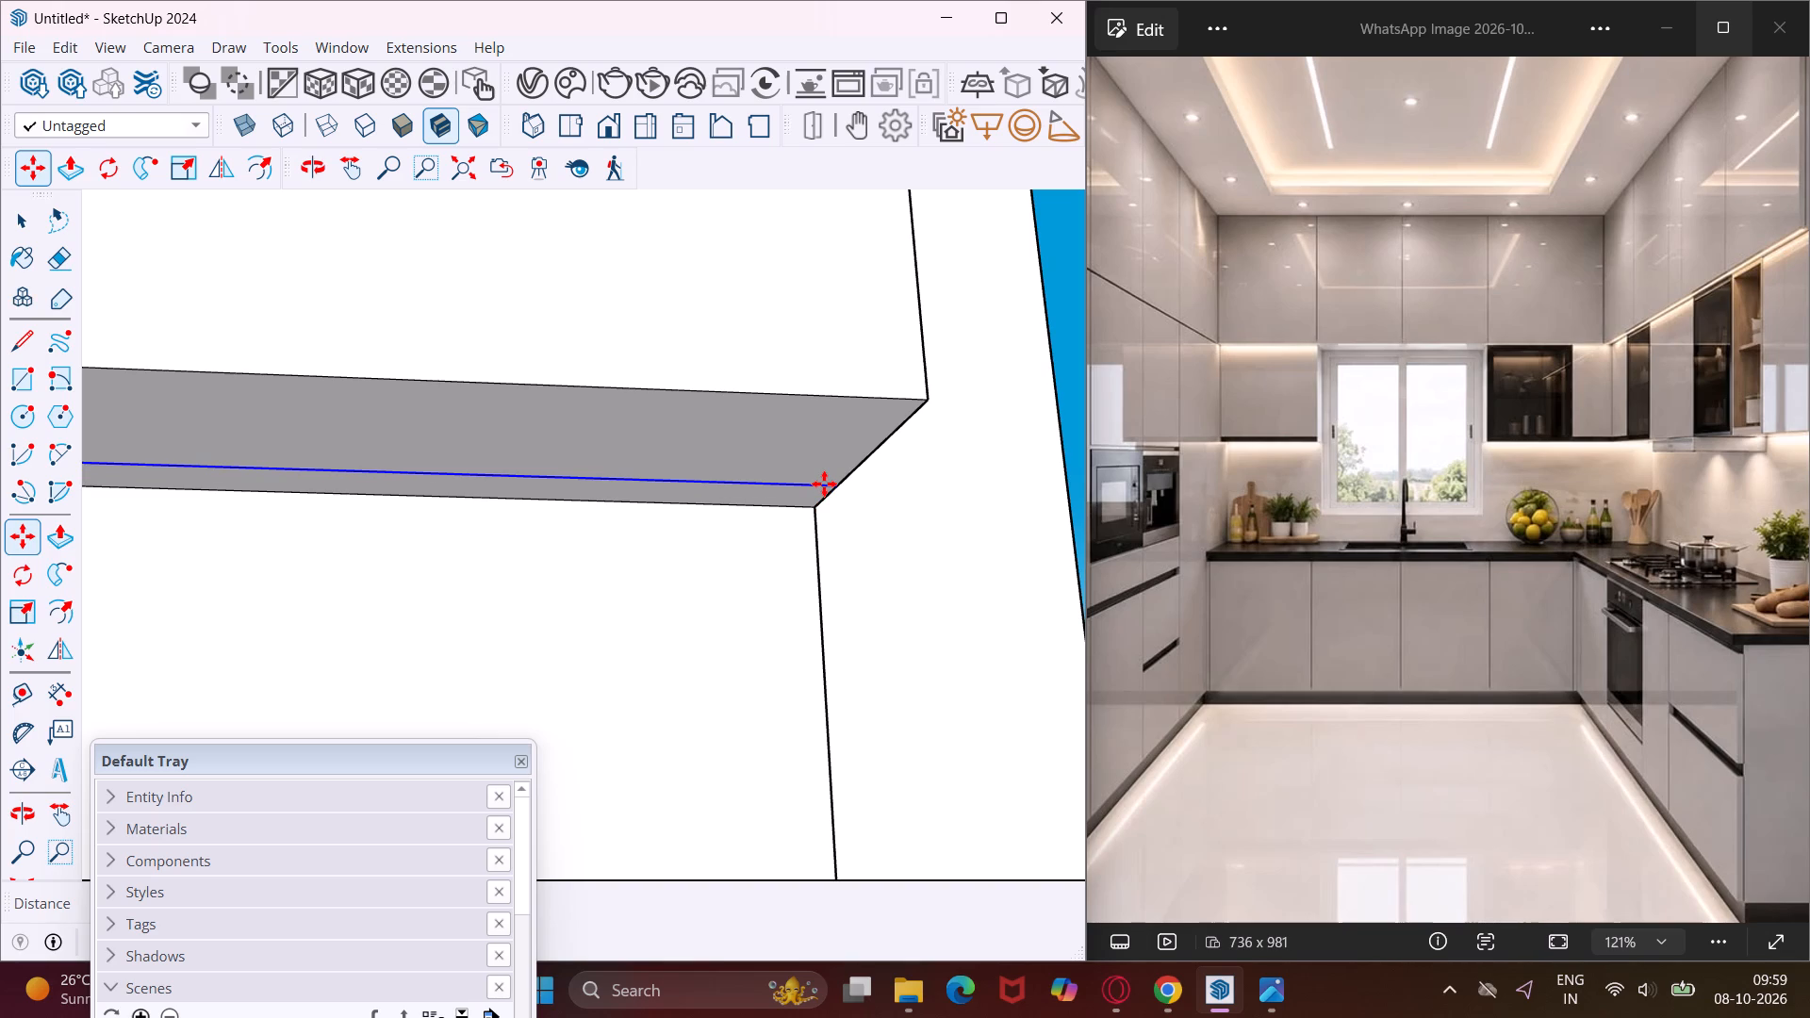
Examine the copied line from the cabinet run's end and in a wider view of the whole kitchen.
scroll(882, 359, "down", 4)
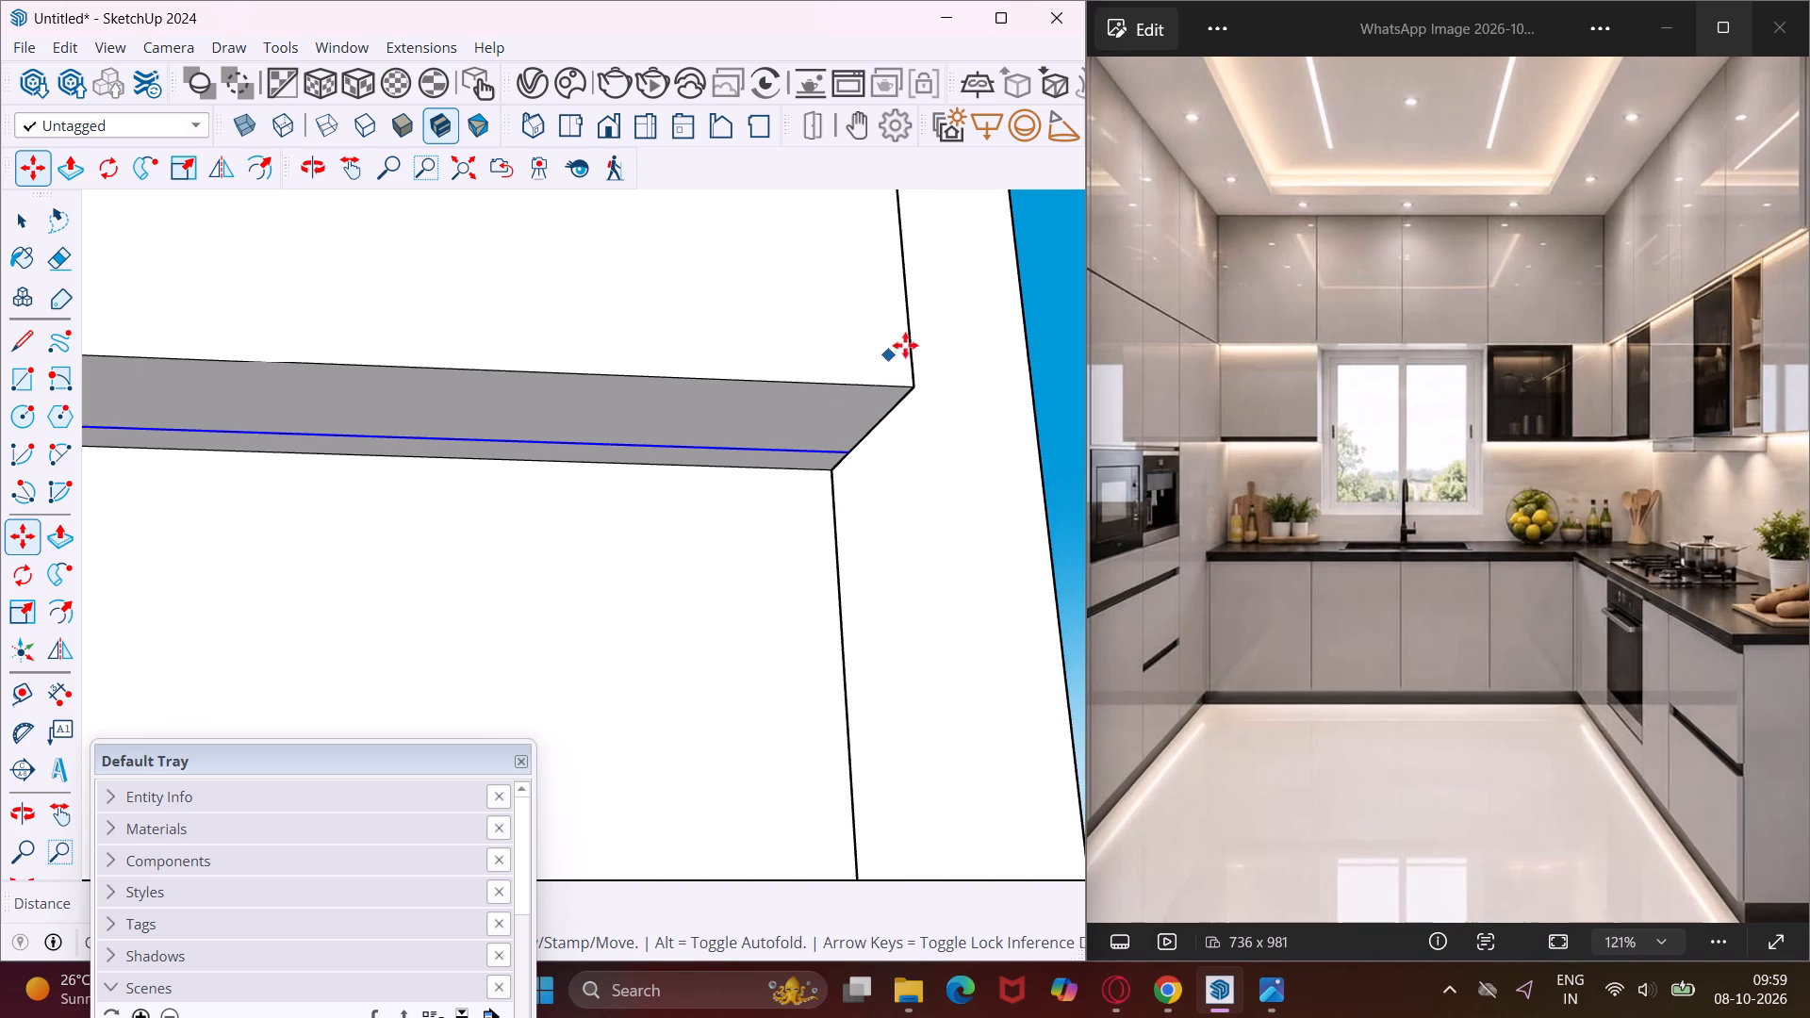
middle_click_drag(913, 328, 638, 434)
scroll(633, 432, "down", 8)
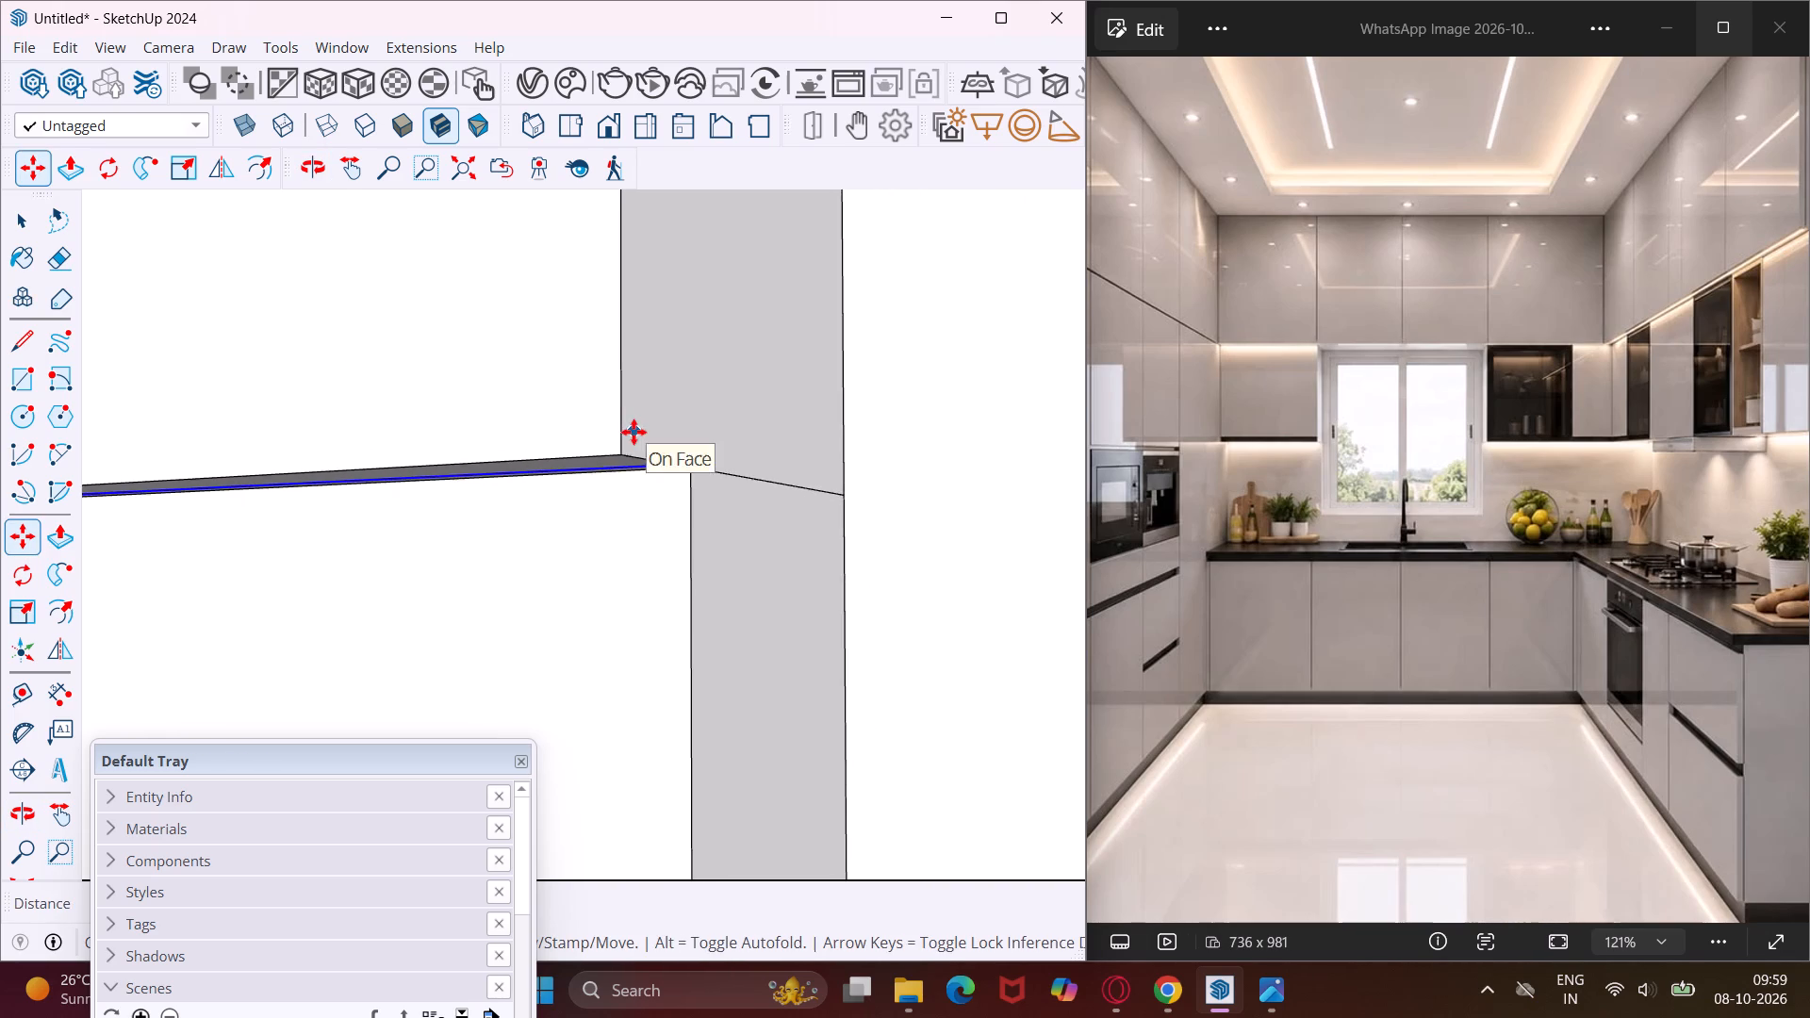
scroll(633, 432, "down", 8)
scroll(563, 481, "down", 4)
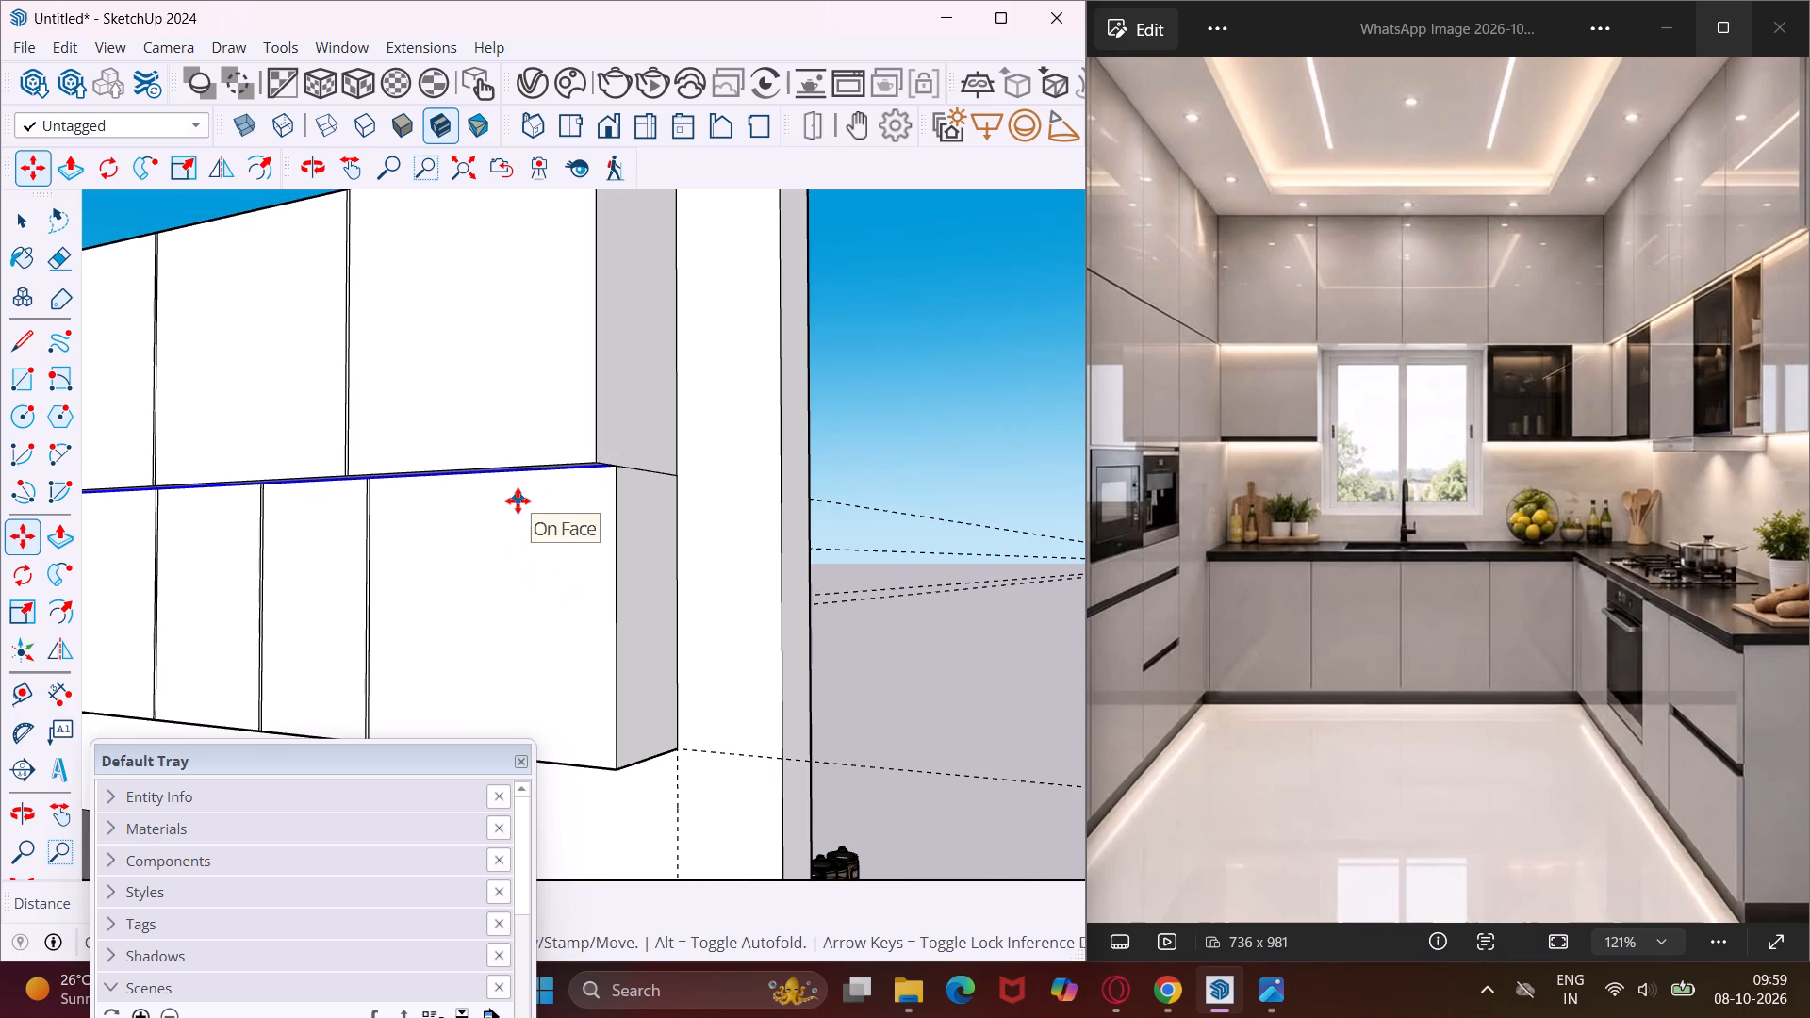
middle_click_drag(516, 500, 292, 519)
scroll(277, 514, "down", 12)
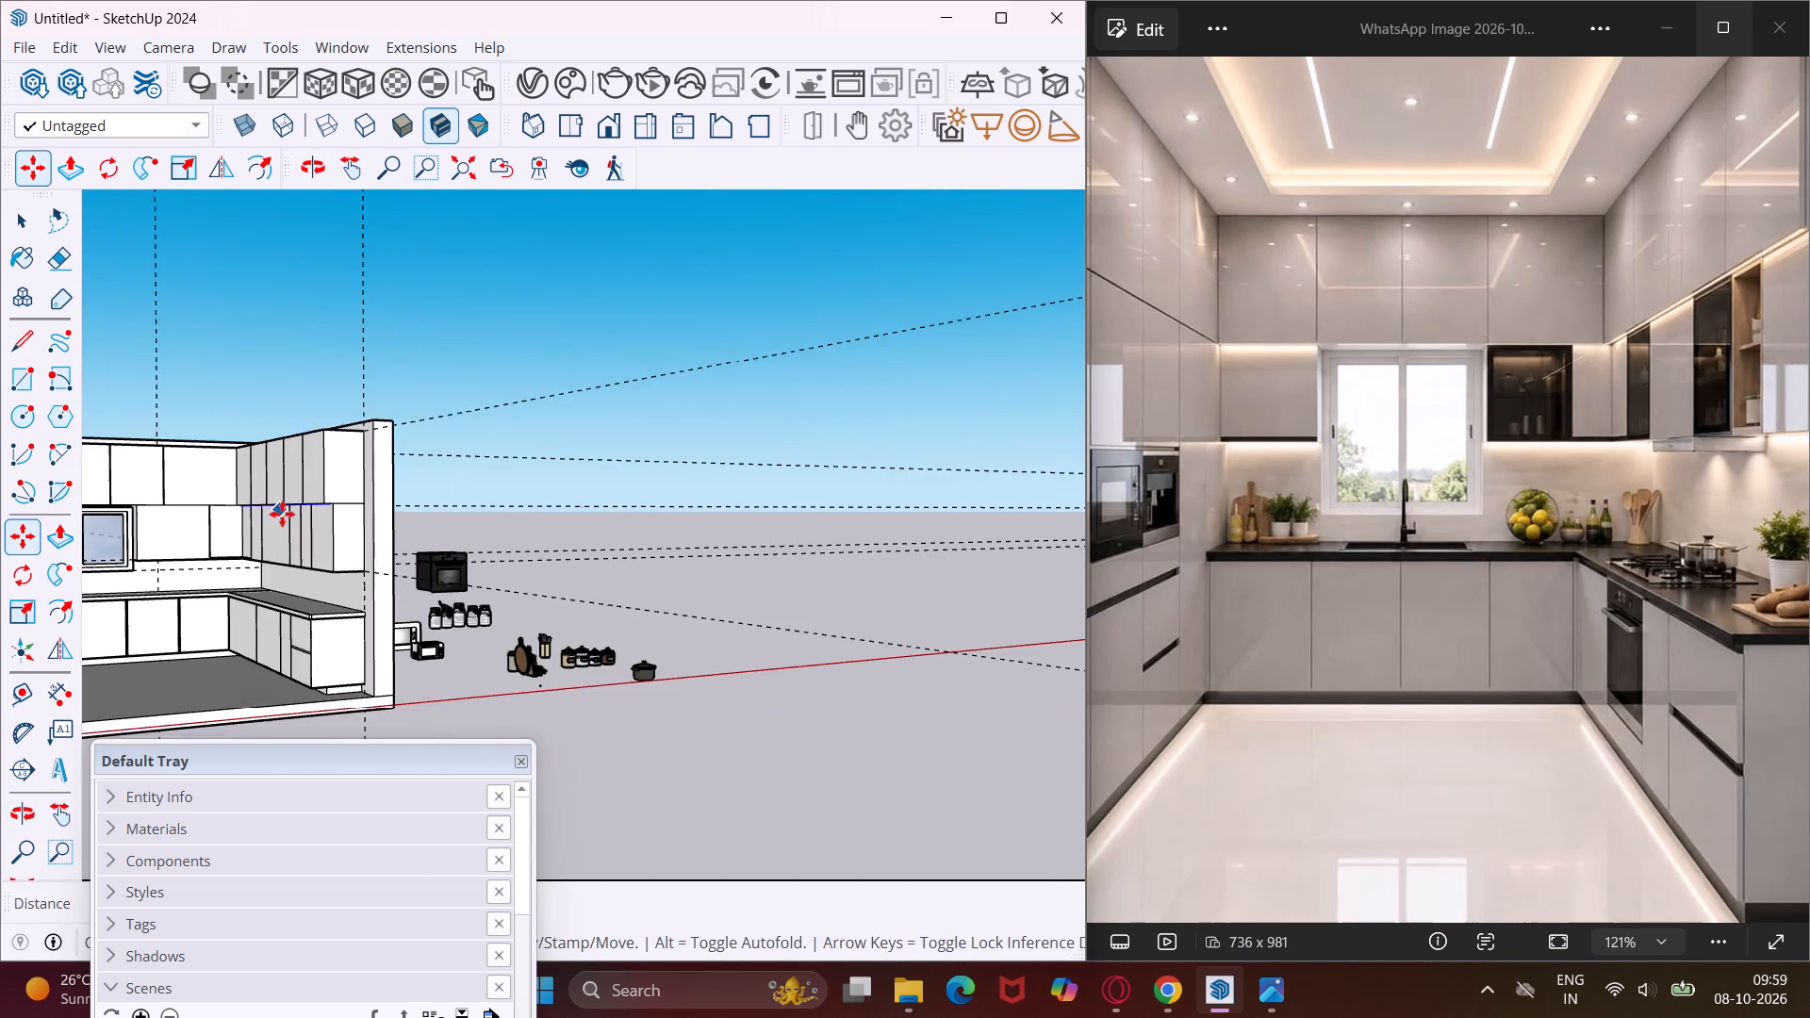
scroll(282, 514, "down", 5)
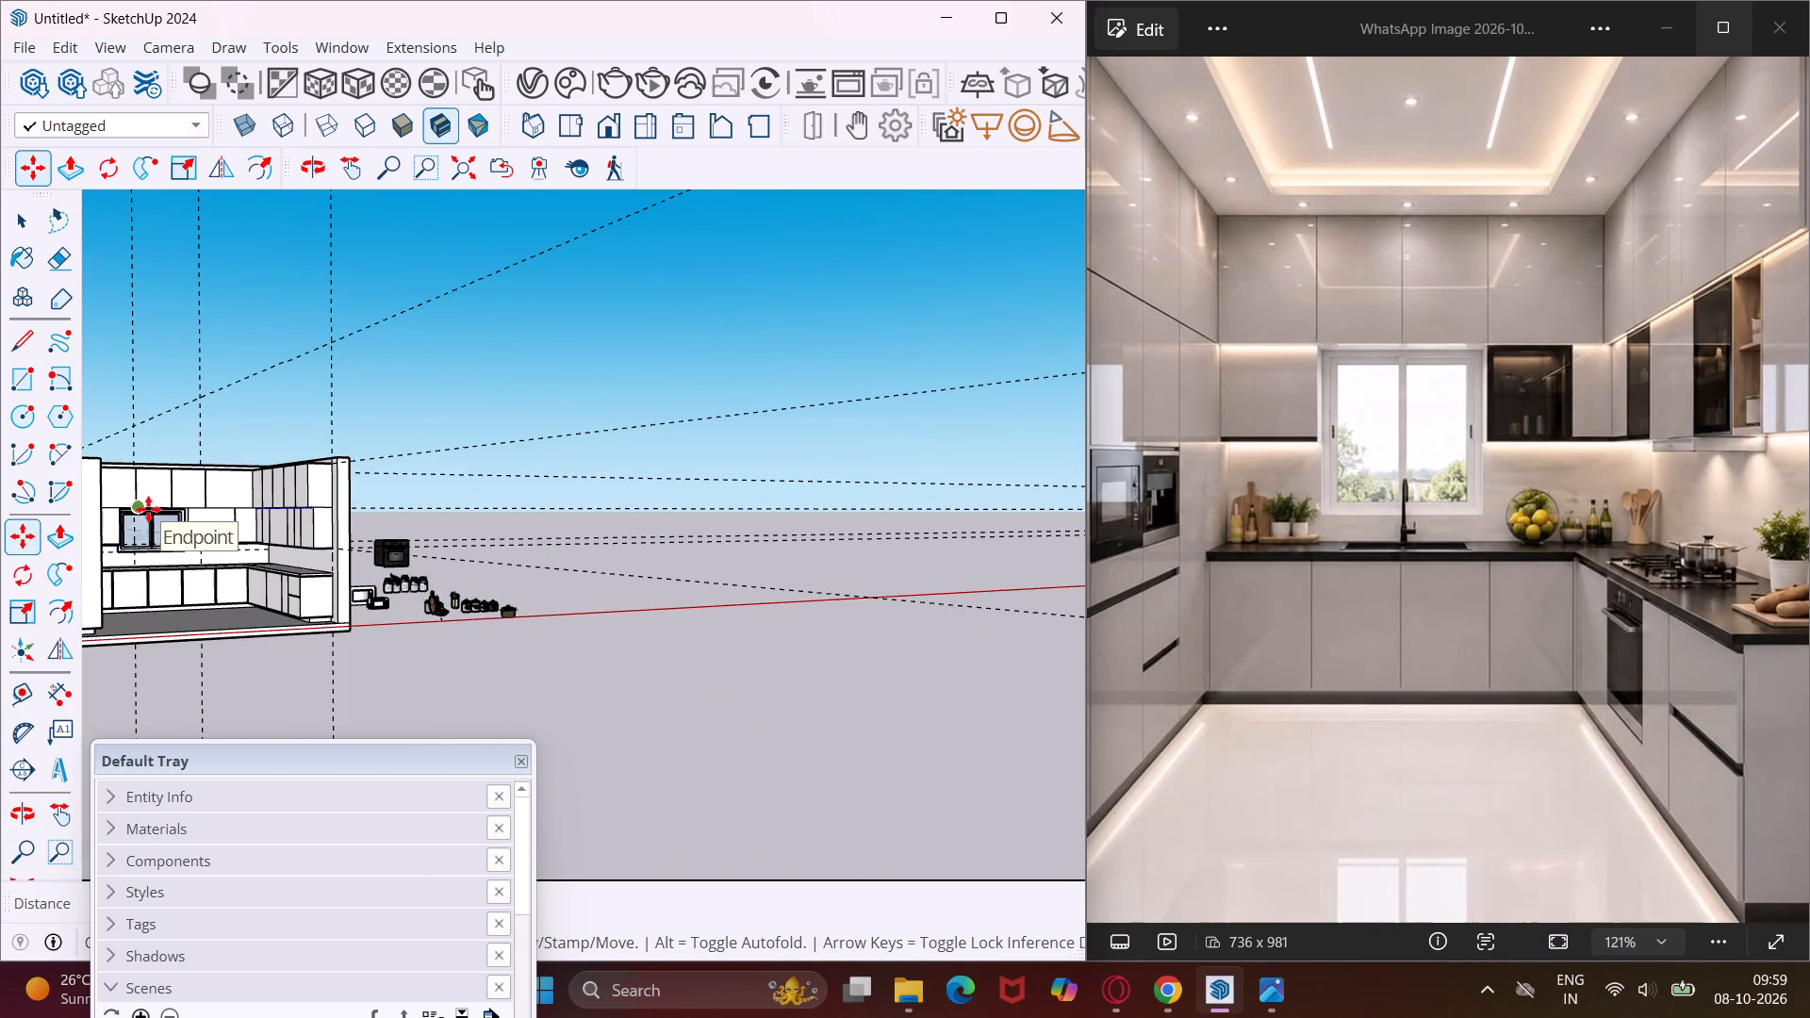
Examine the copied line where it meets the inner corner between the two wall-cabinet runs.
scroll(193, 499, "up", 10)
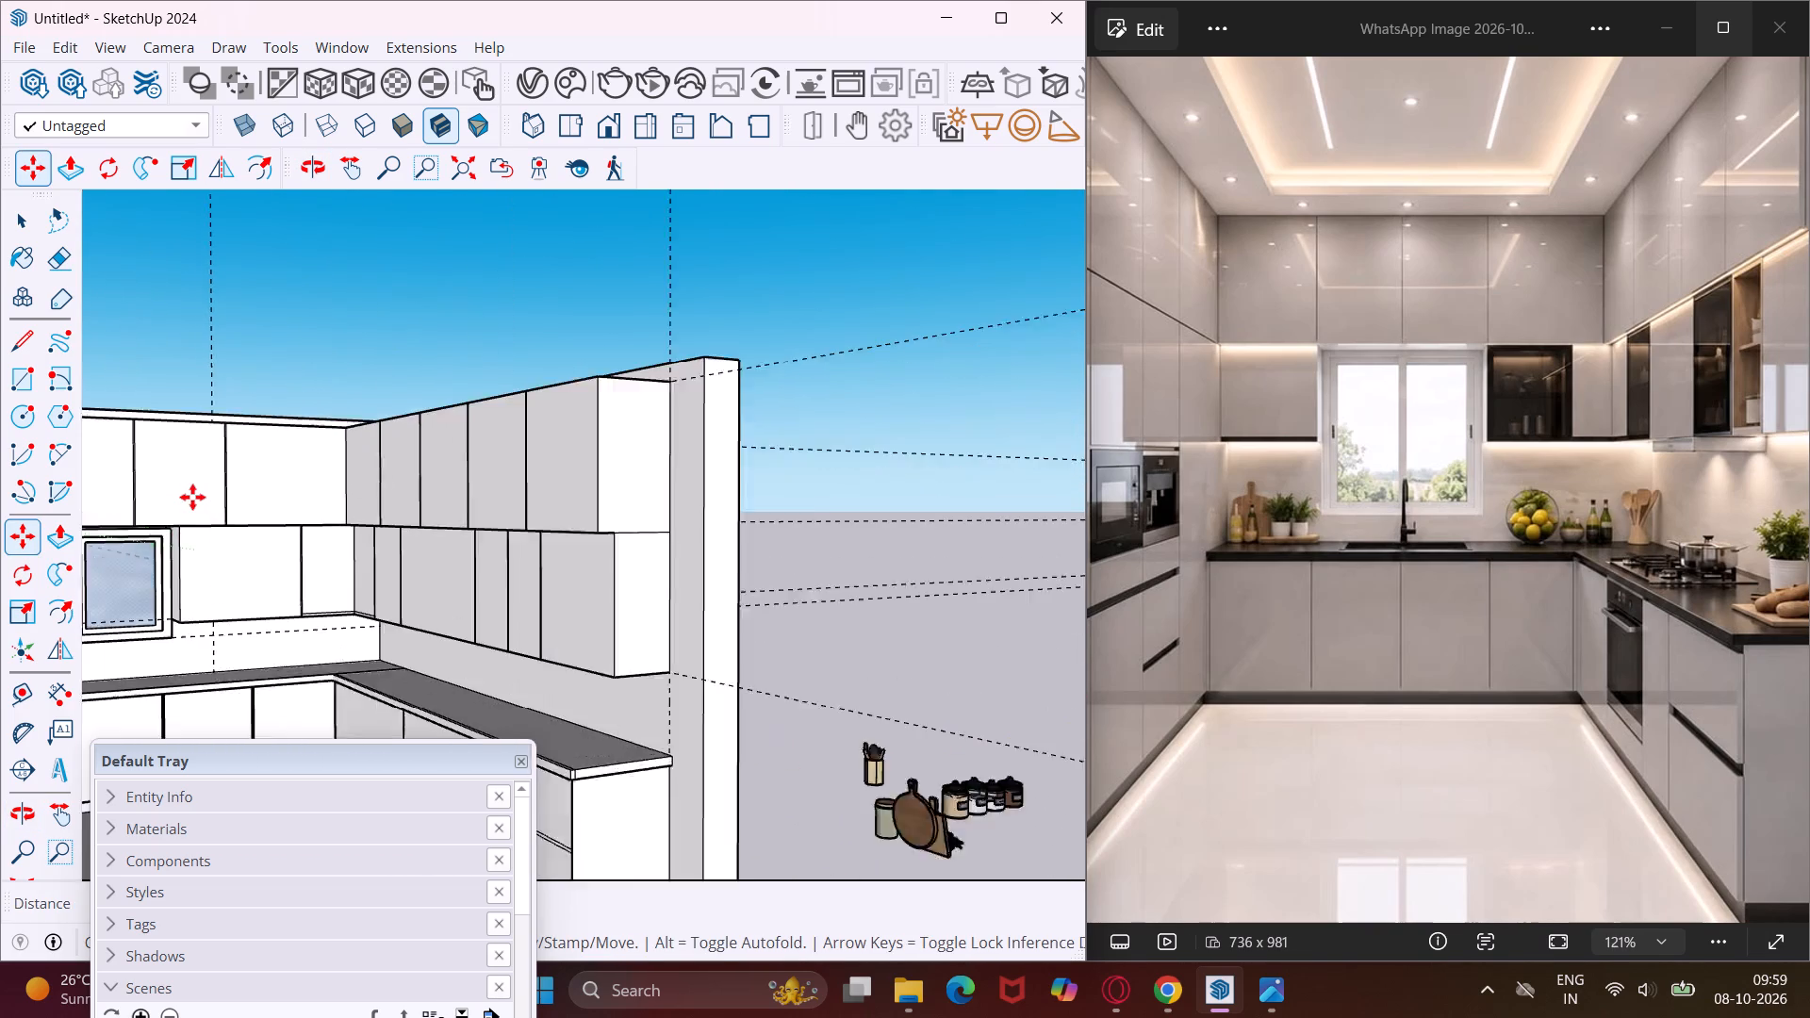
scroll(192, 497, "up", 6)
middle_click_drag(293, 540, 378, 367)
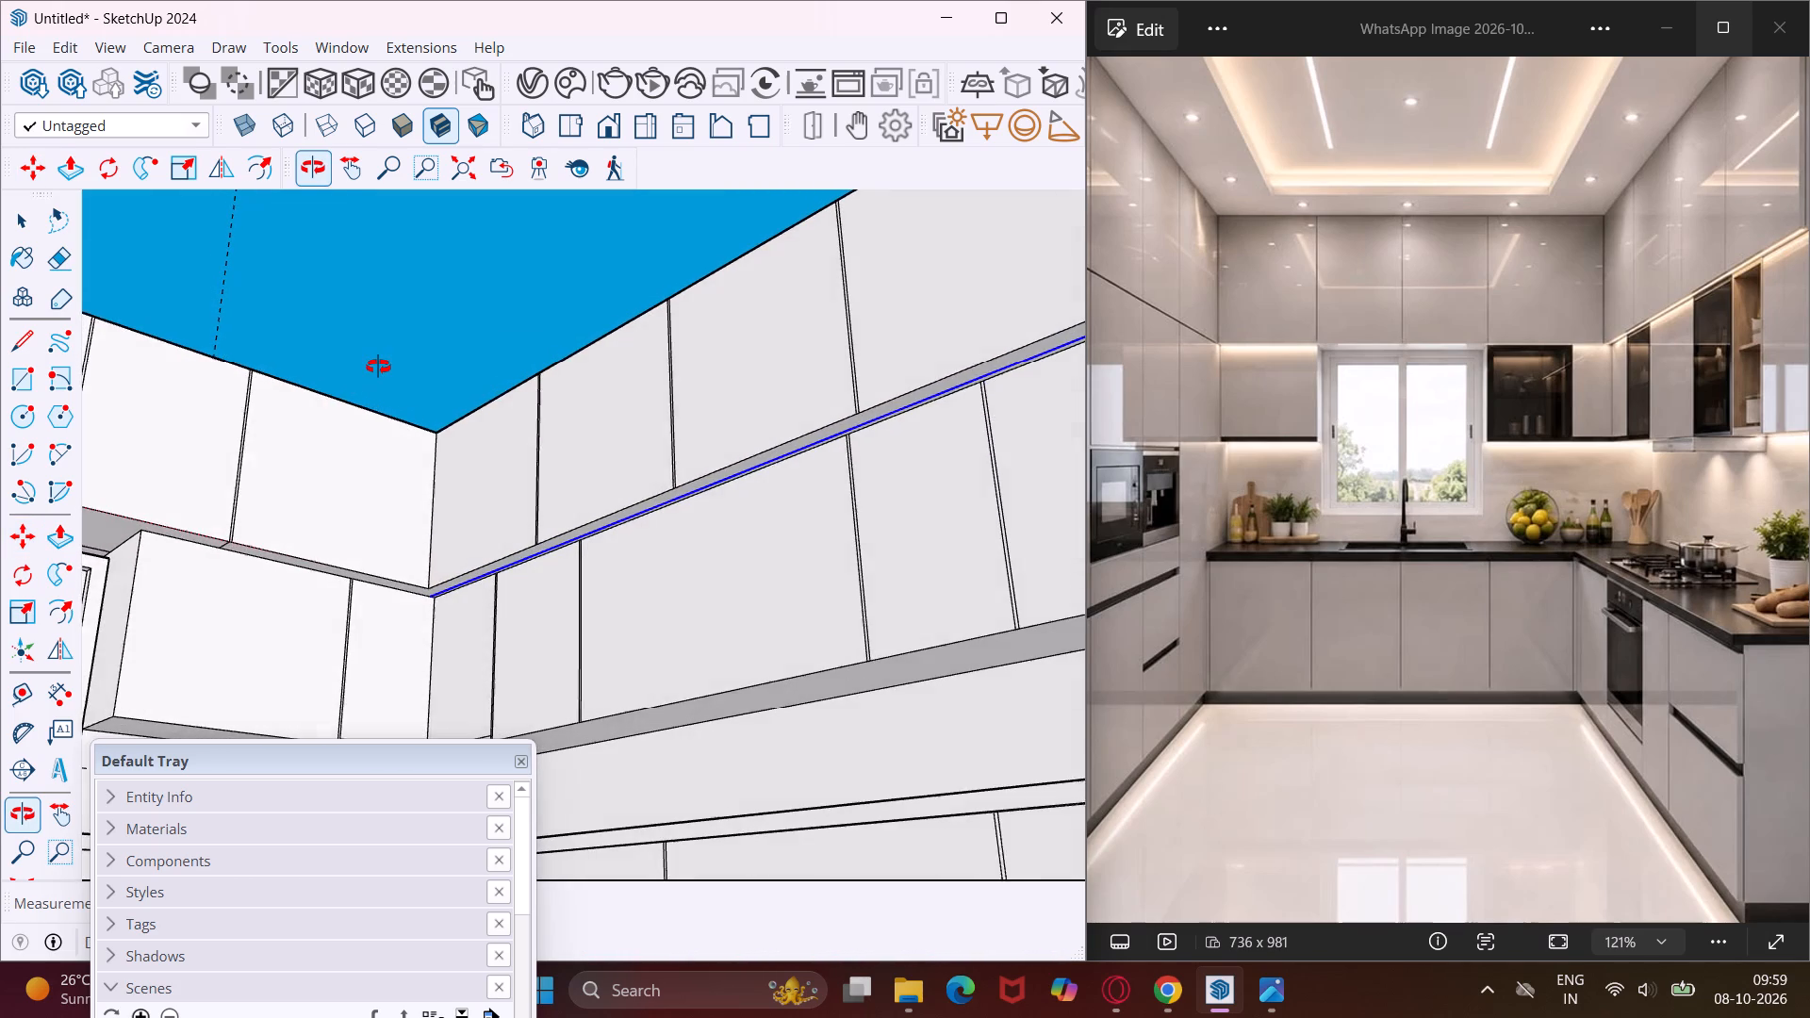
middle_click_drag(378, 367, 473, 372)
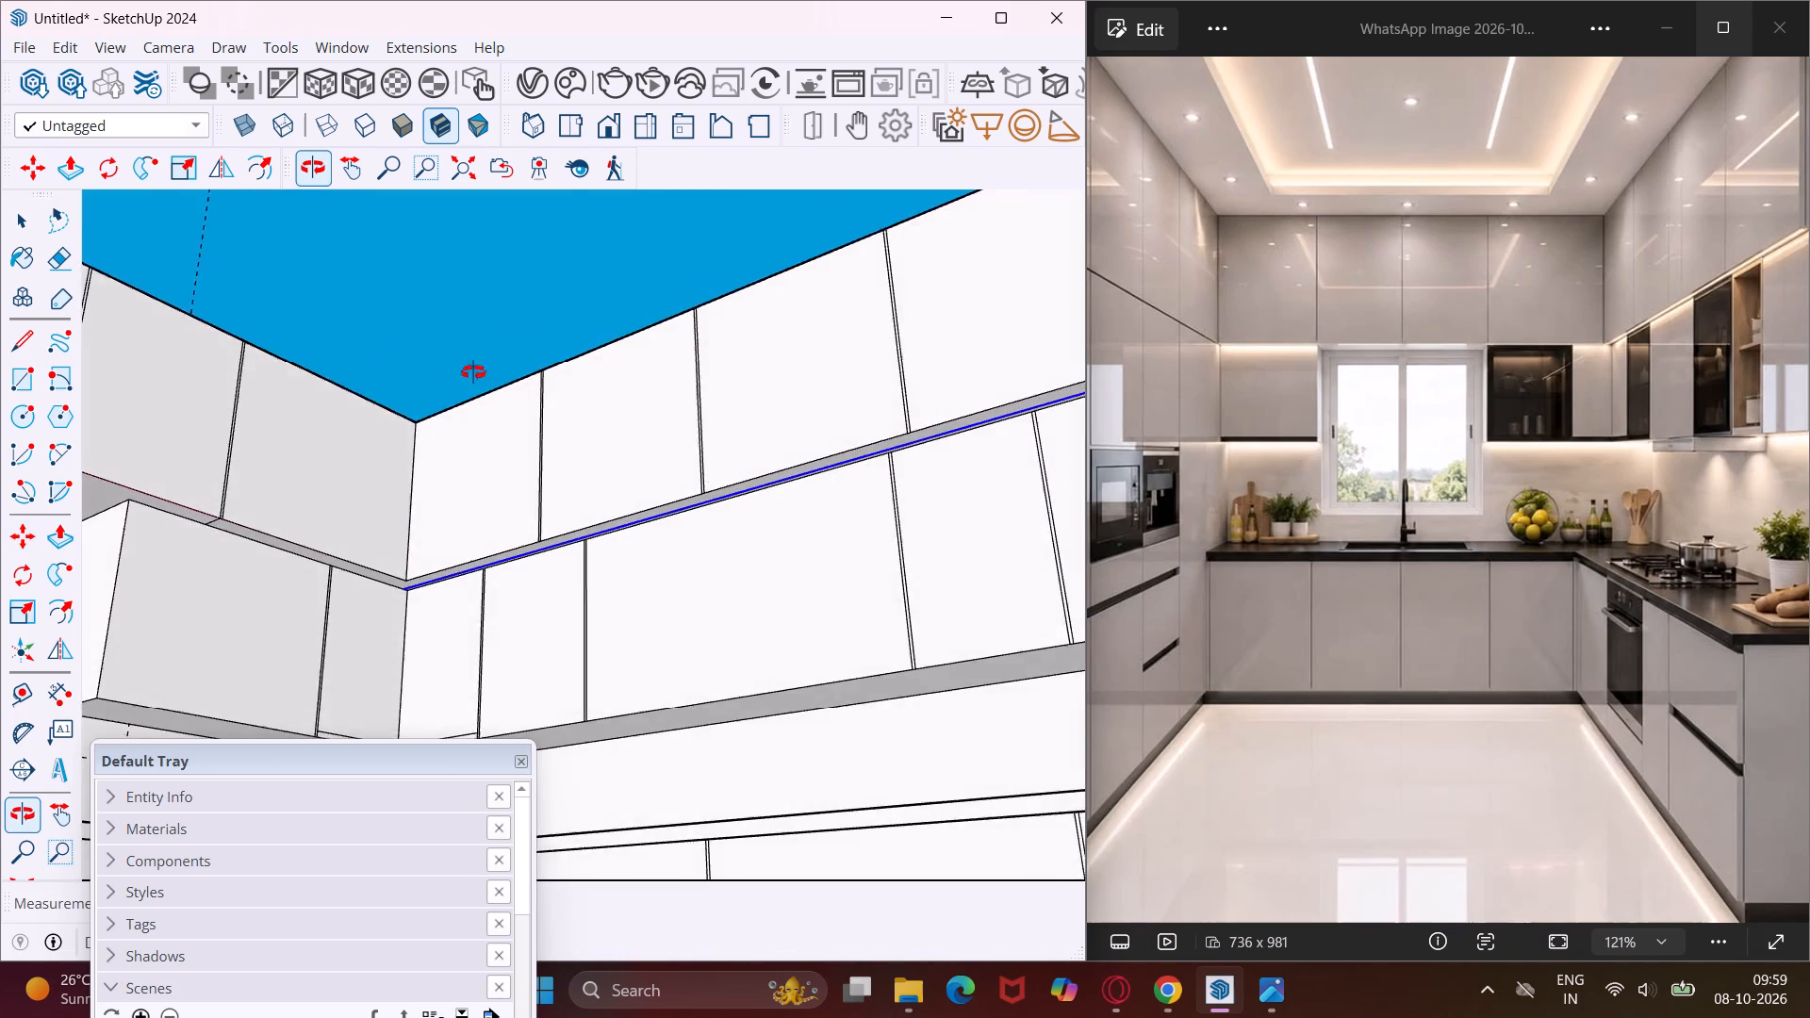
middle_click_drag(473, 372, 496, 377)
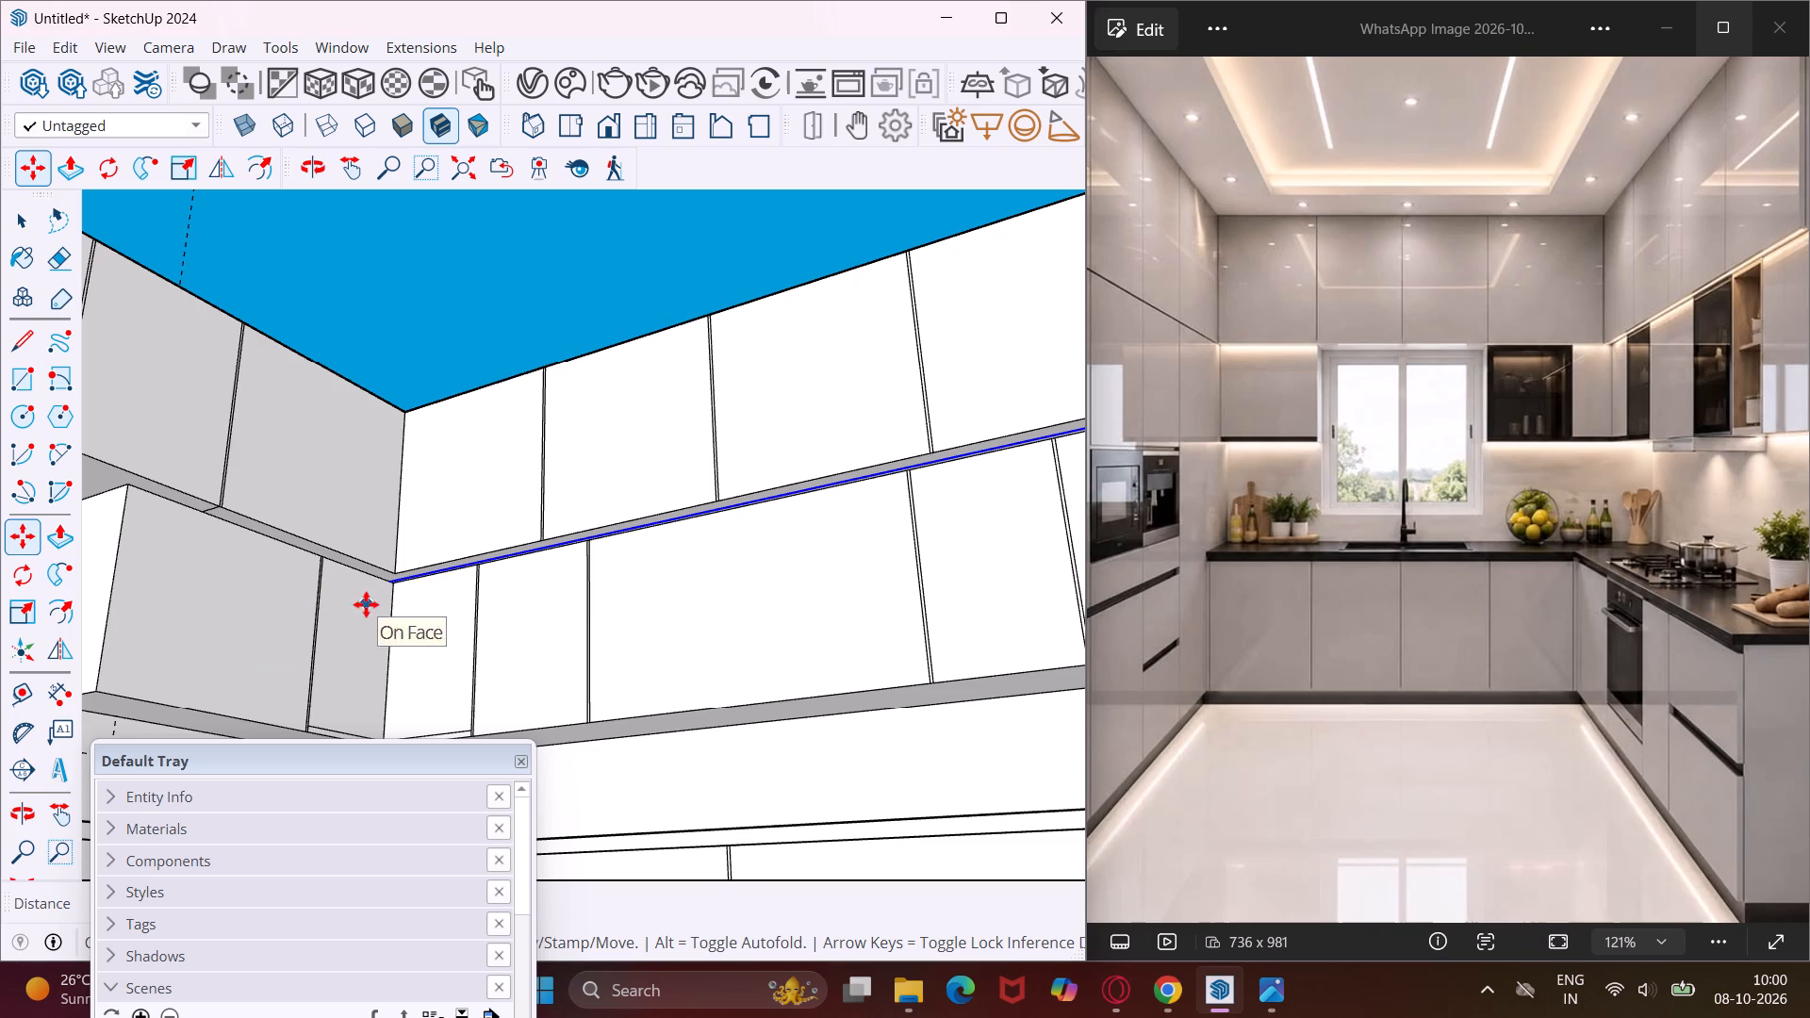
scroll(374, 591, "up", 10)
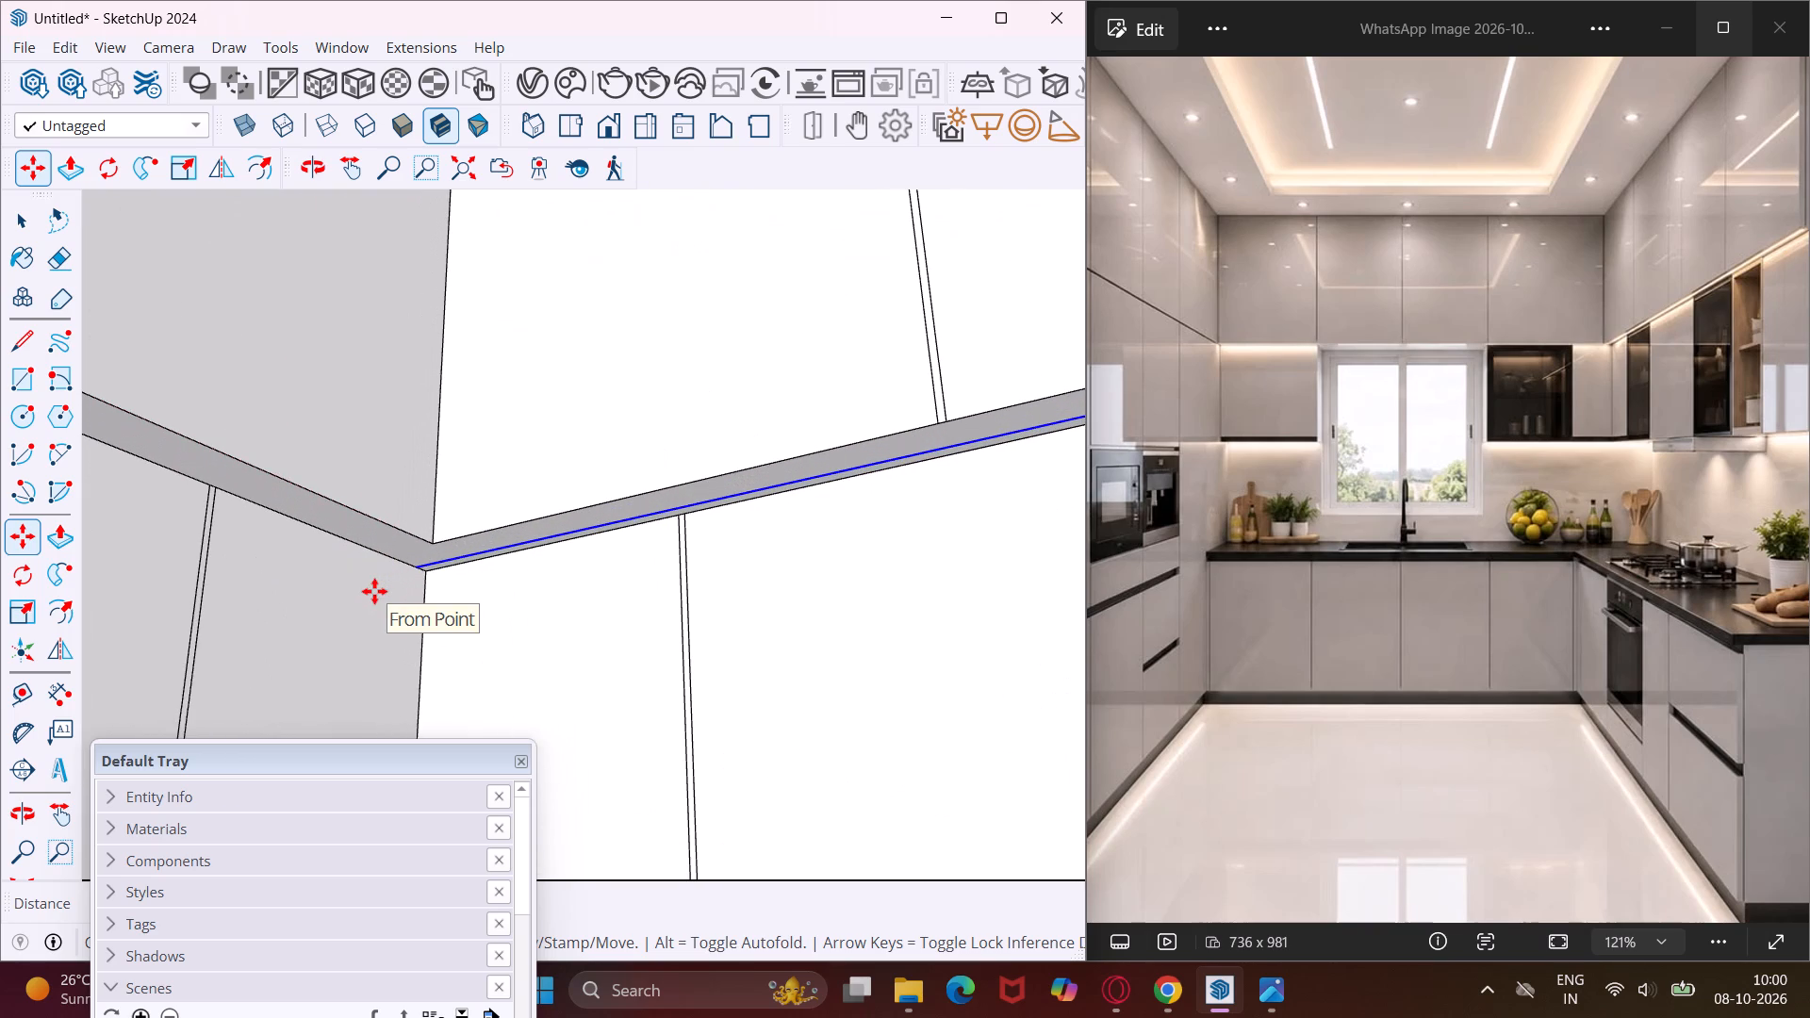
key("Escape")
key("space")
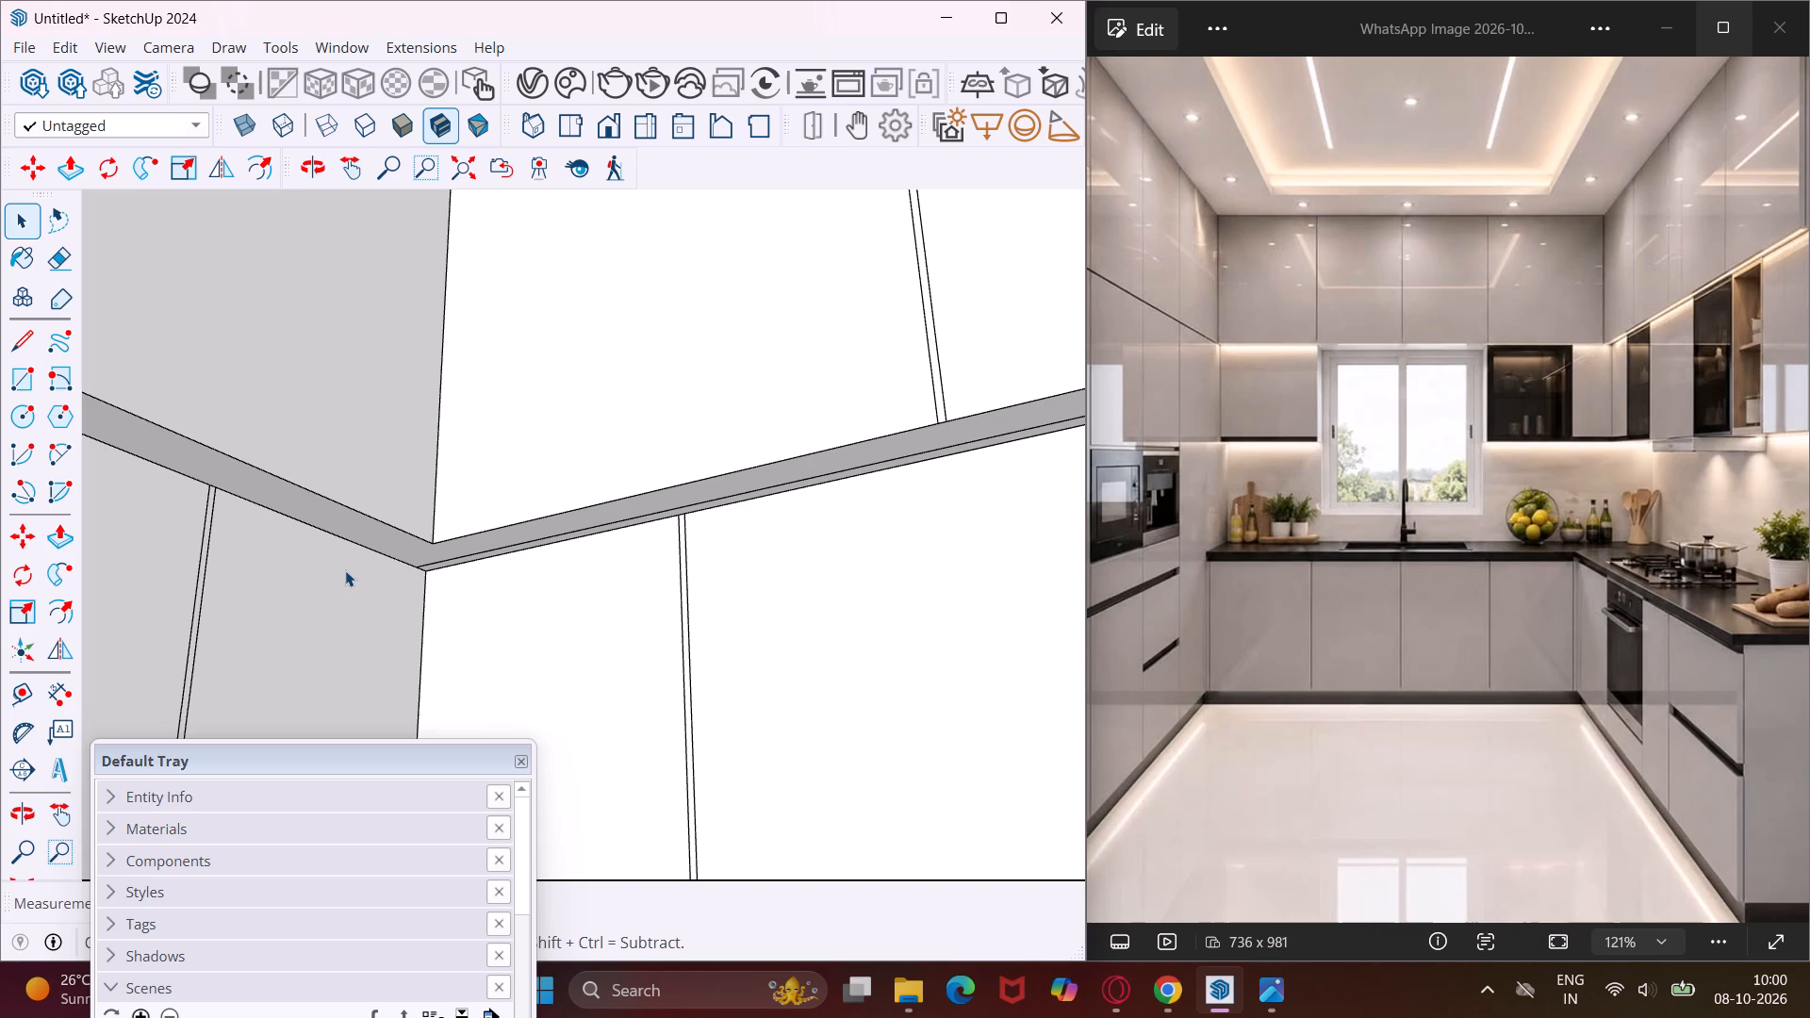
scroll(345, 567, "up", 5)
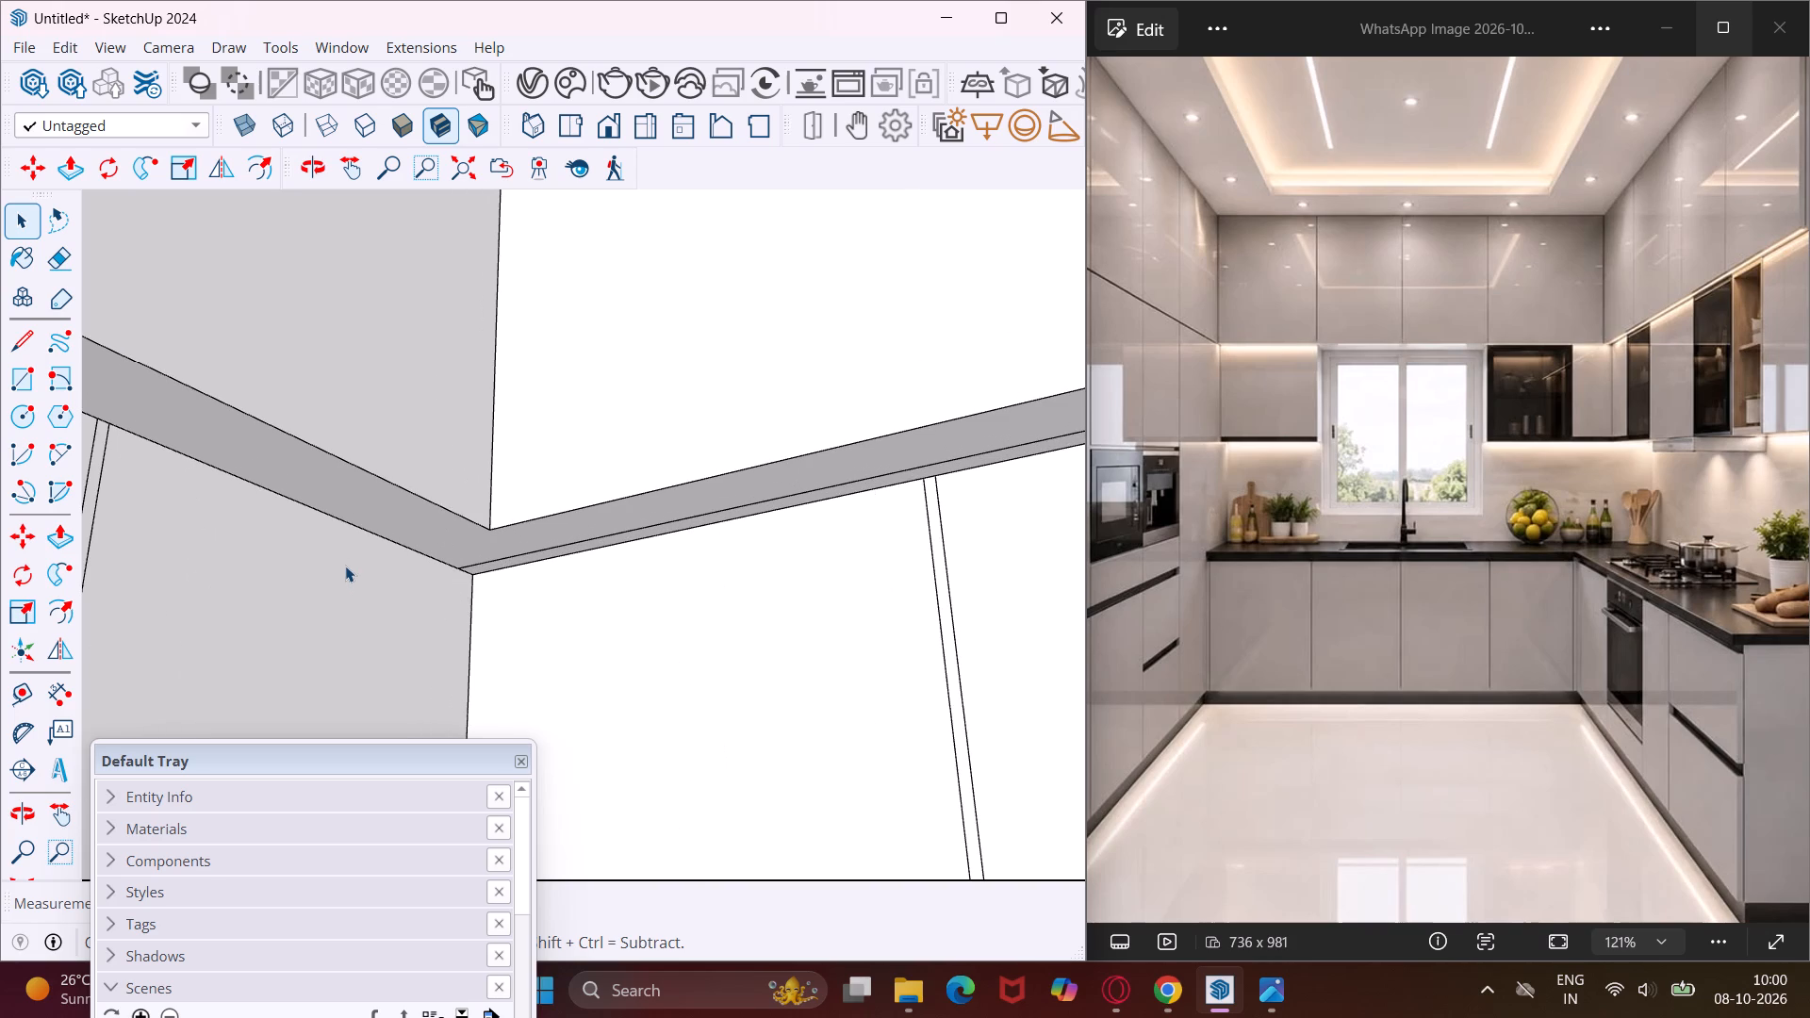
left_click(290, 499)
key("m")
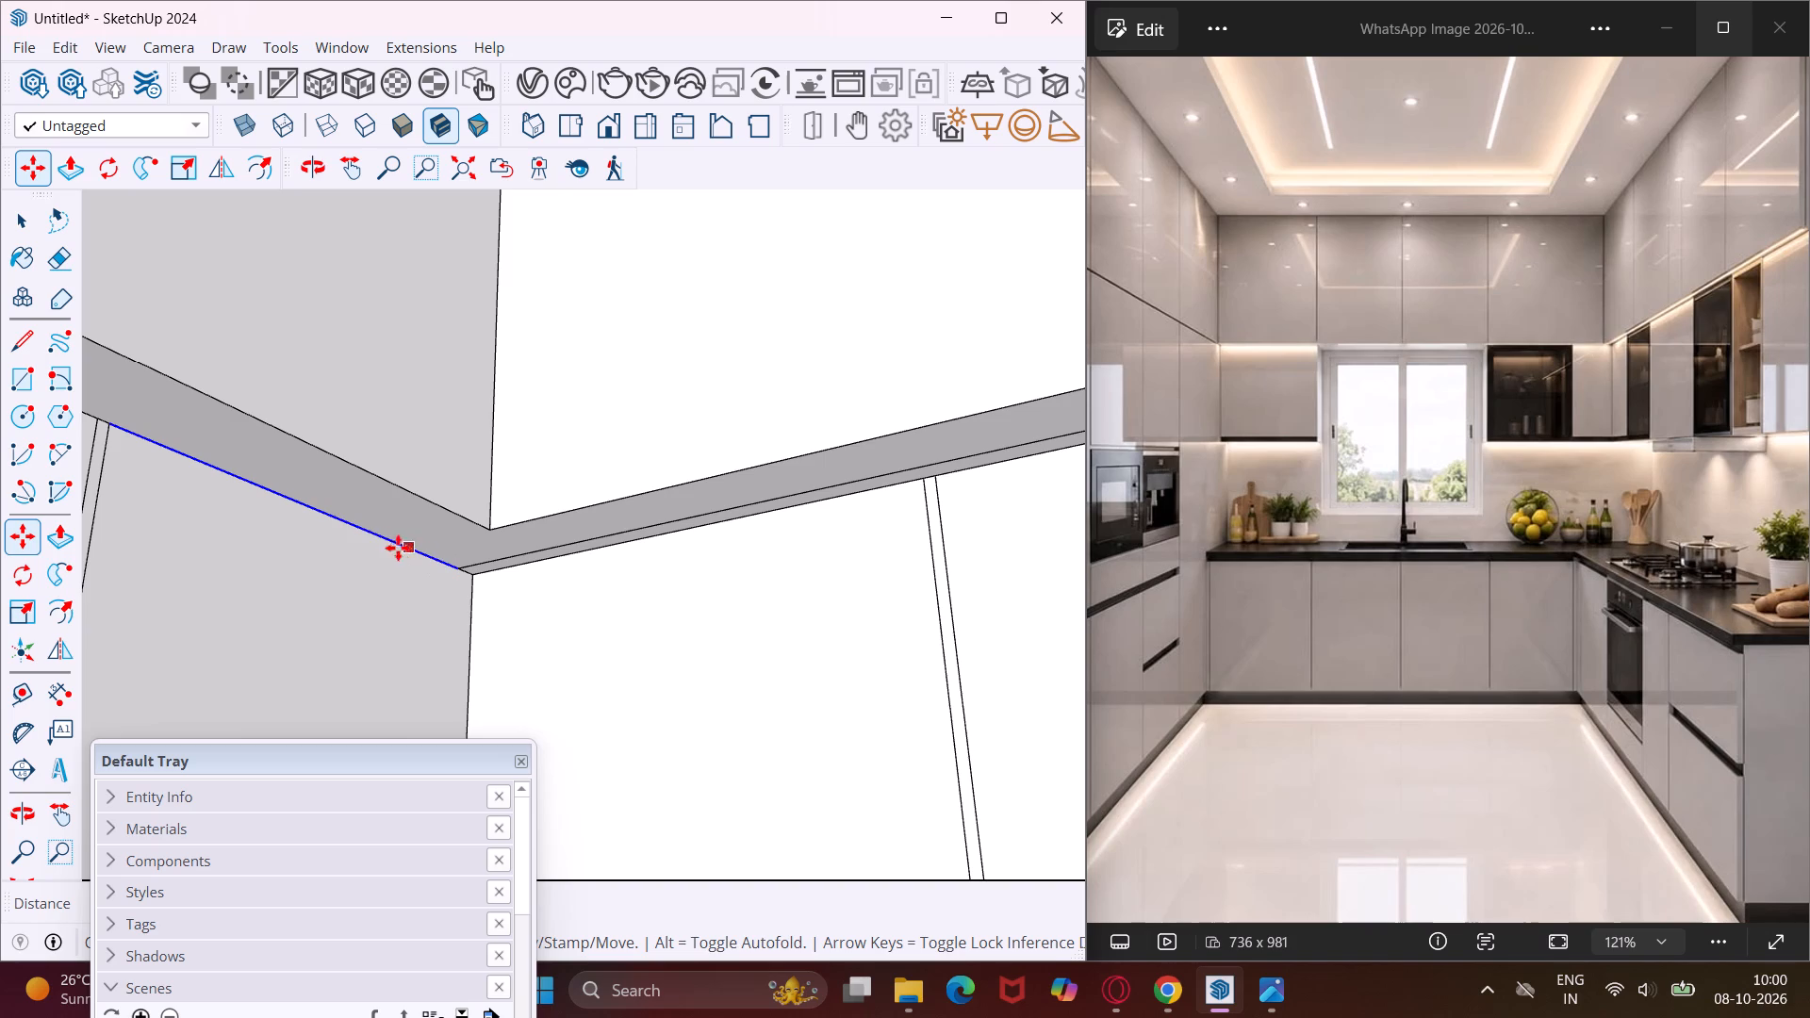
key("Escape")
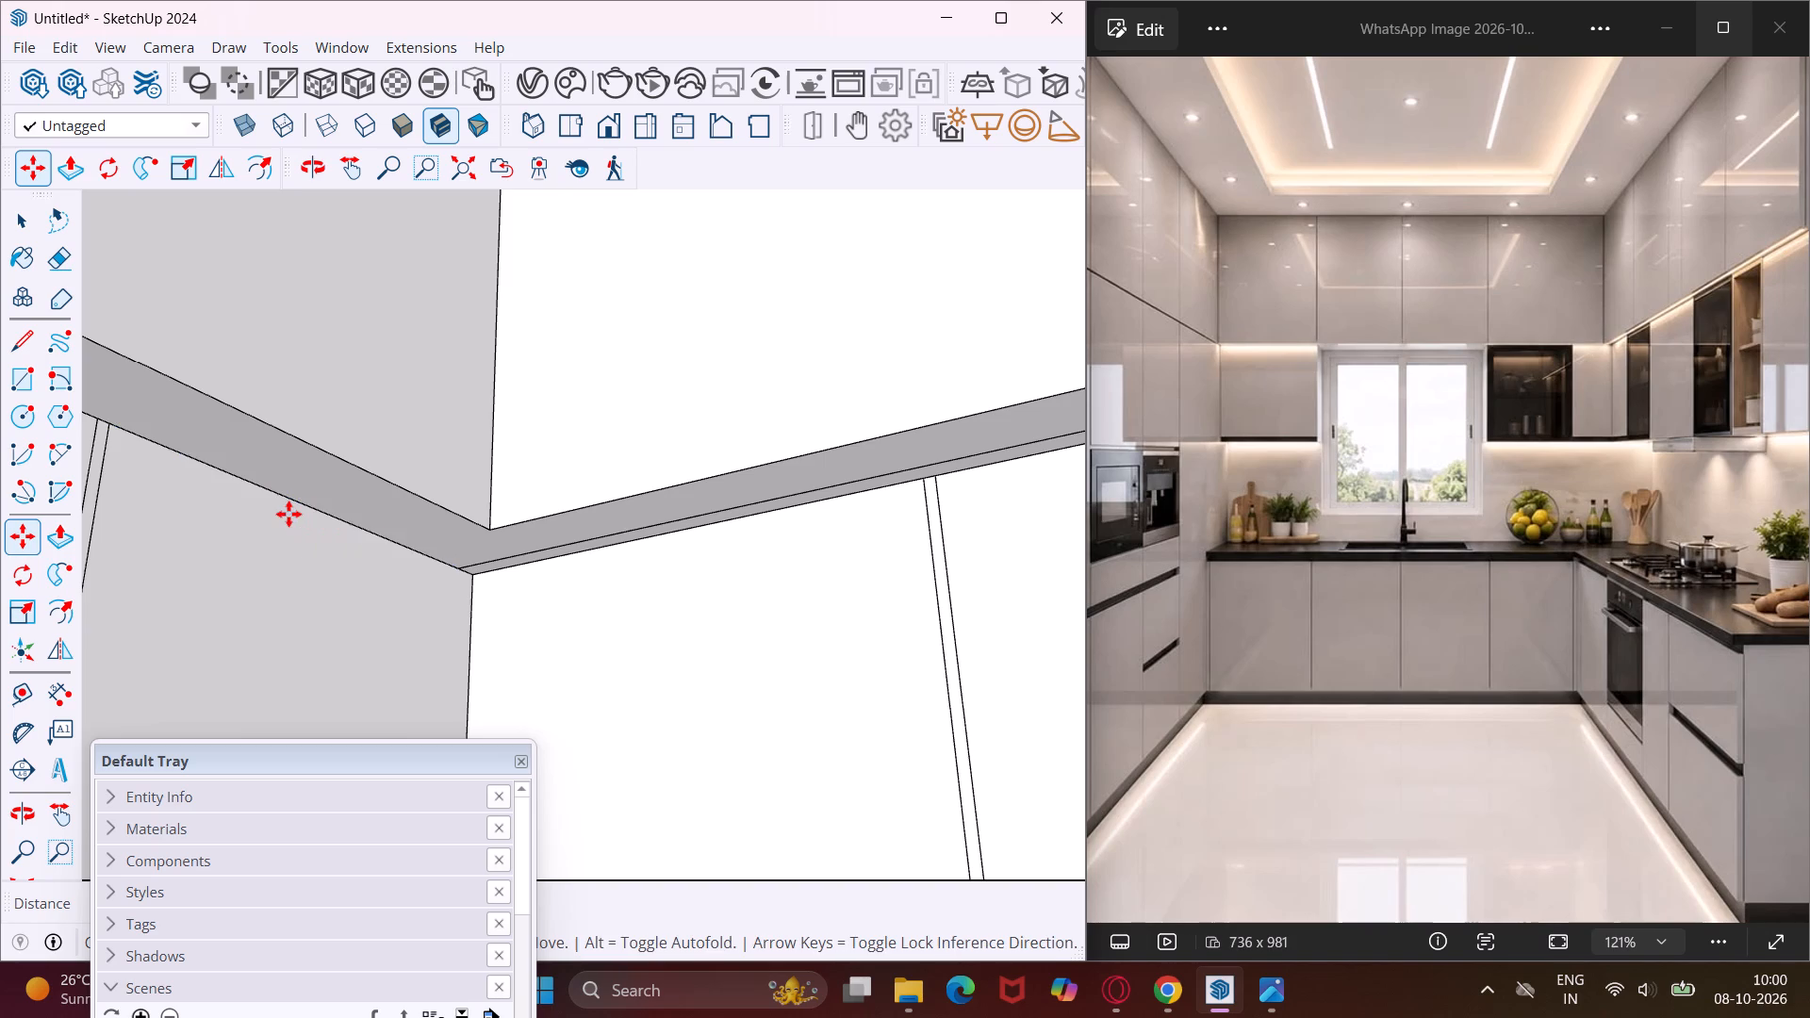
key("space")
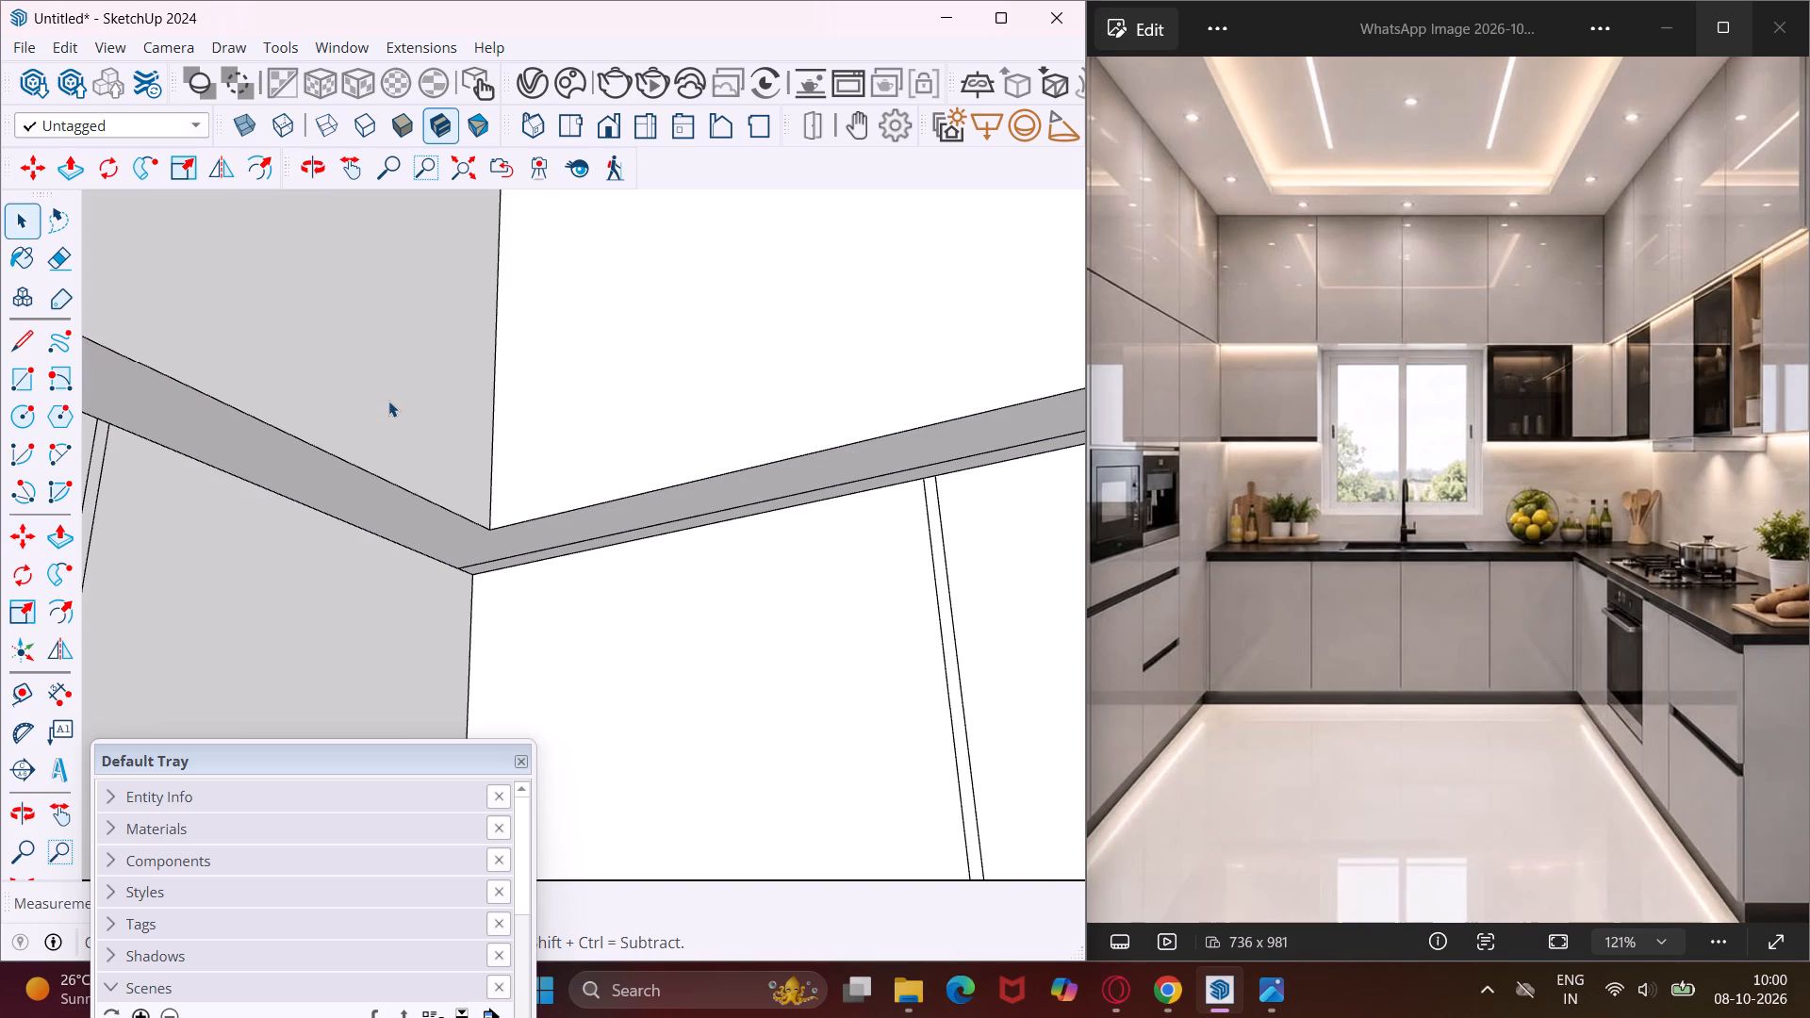
Select all top front edge segments of the back wall's lower cabinets between window and corner, and copy them 1" outward onto the upper row's underside.
middle_click_drag(388, 401, 300, 454)
scroll(300, 439, "down", 11)
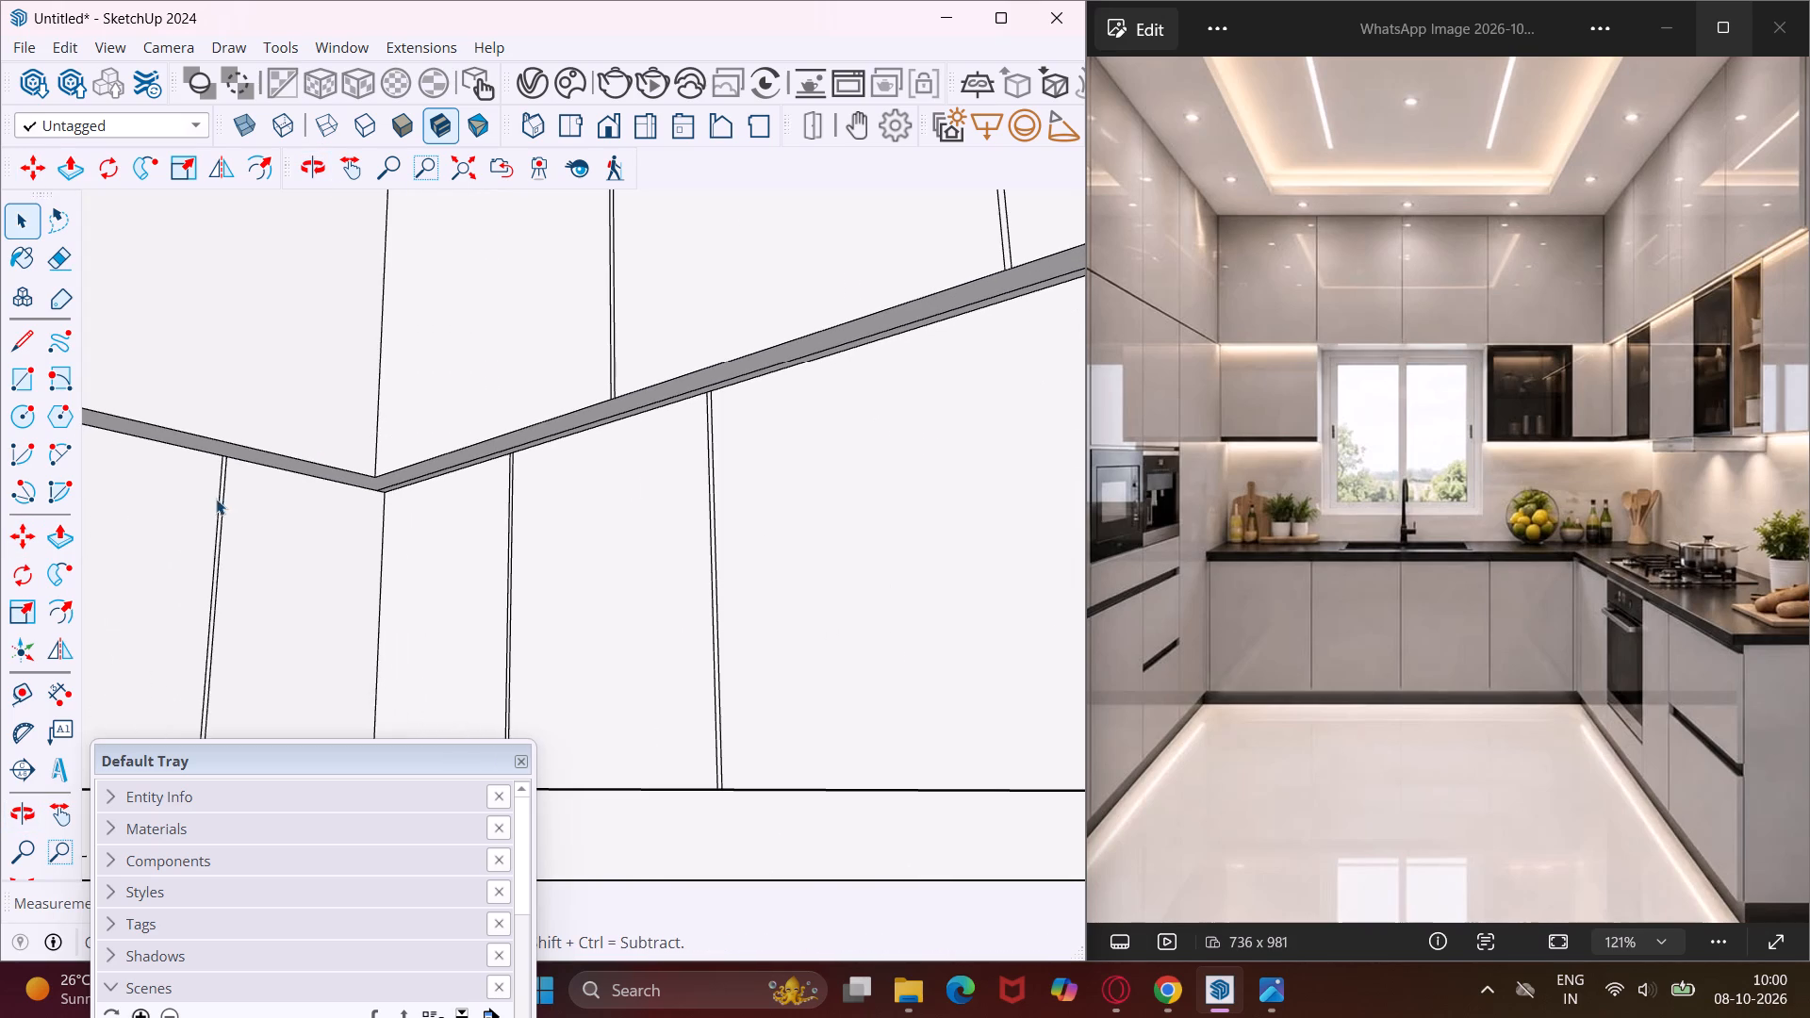
left_click(343, 173)
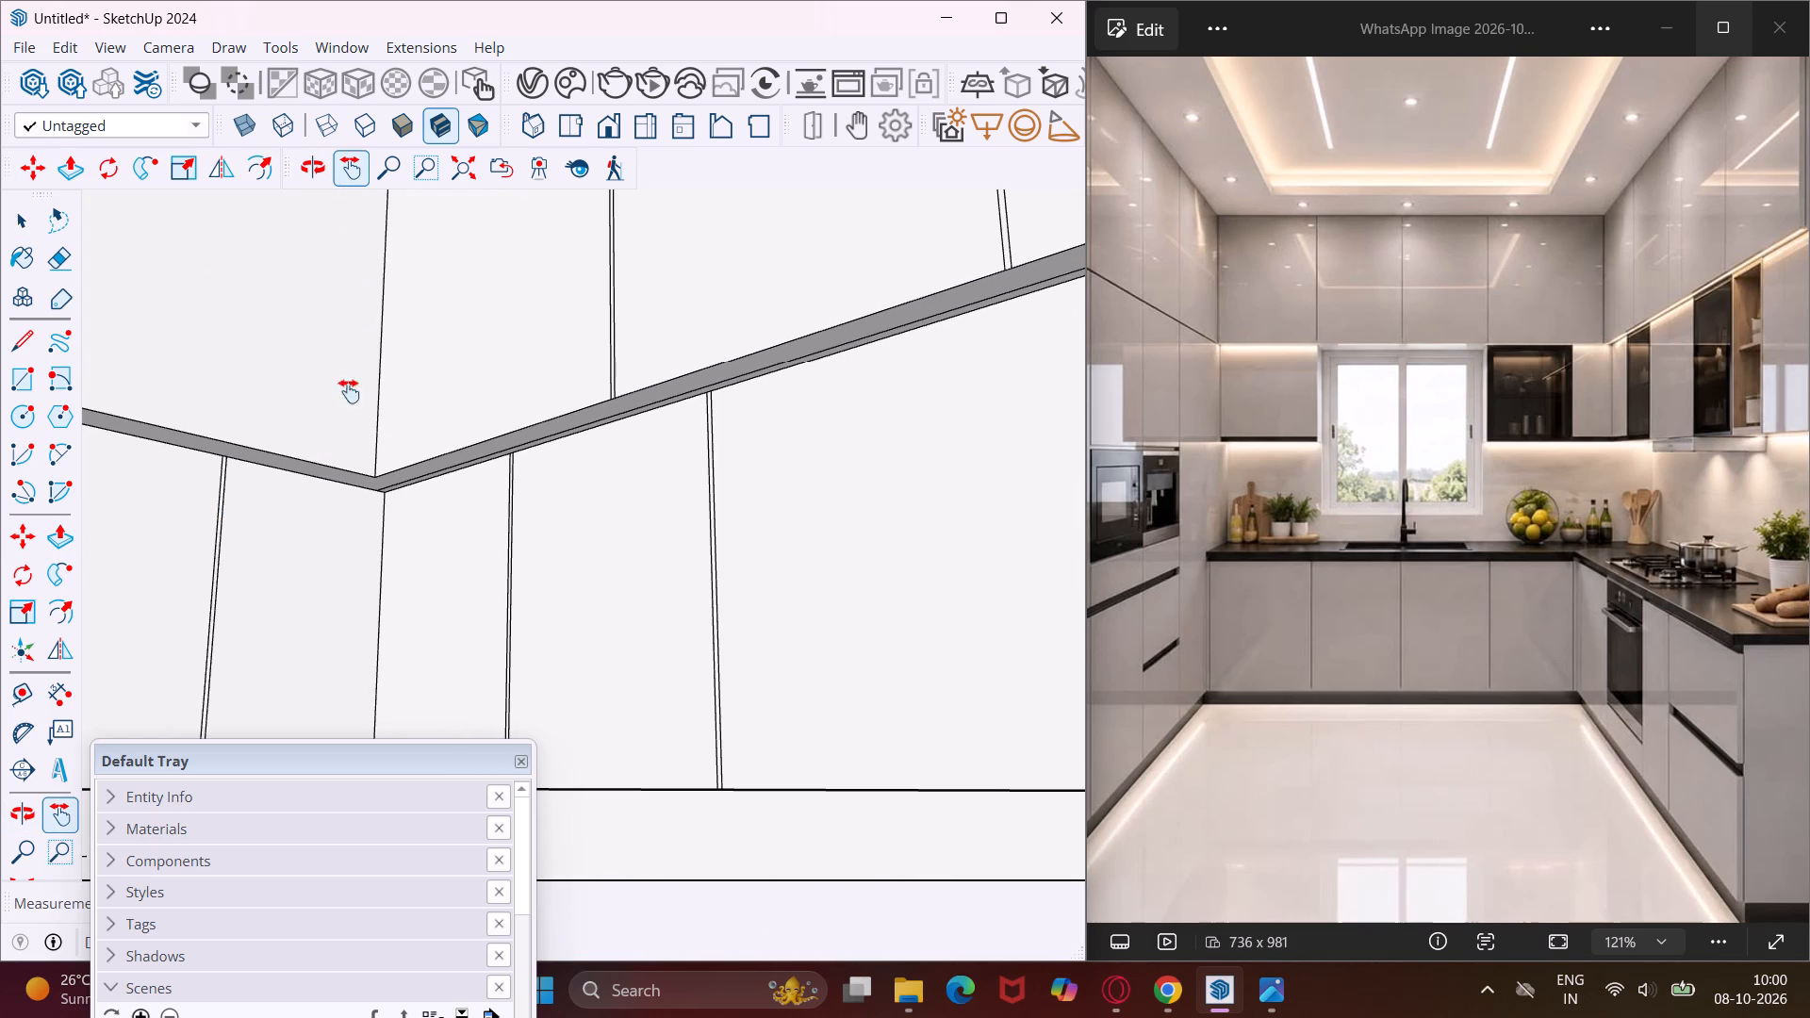
left_click_drag(335, 469, 695, 482)
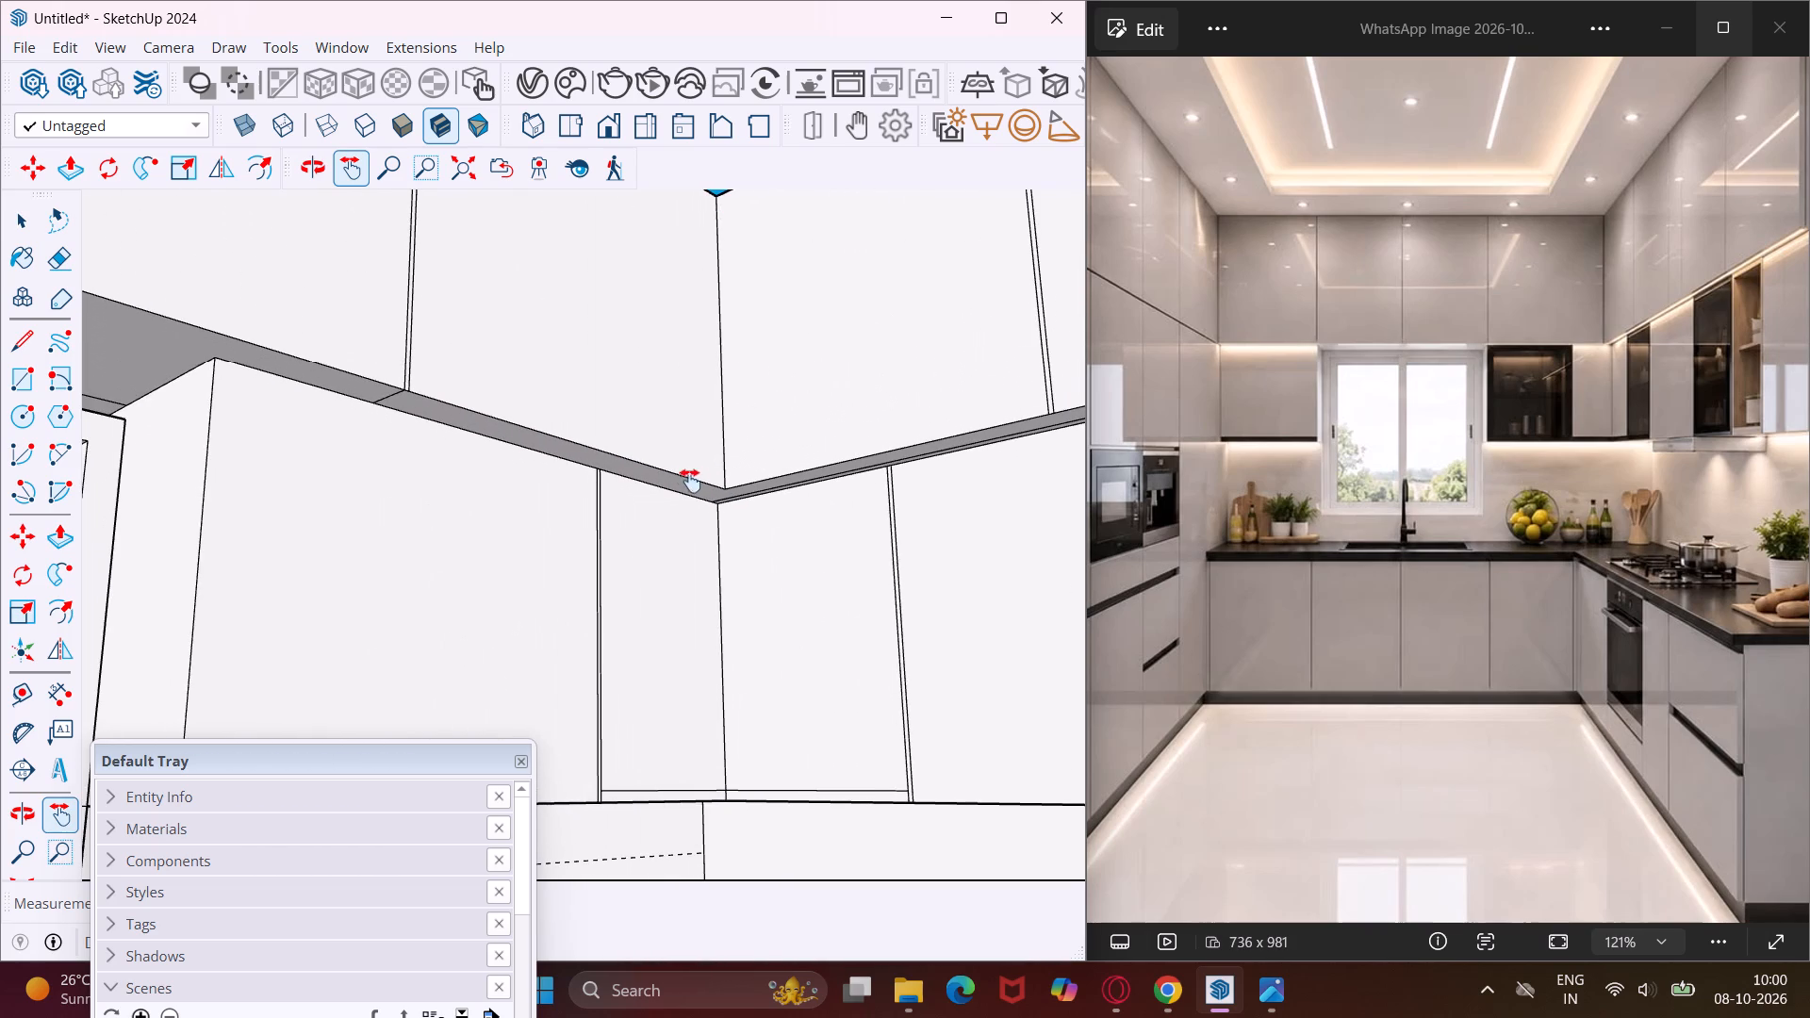
key("Escape")
key("space")
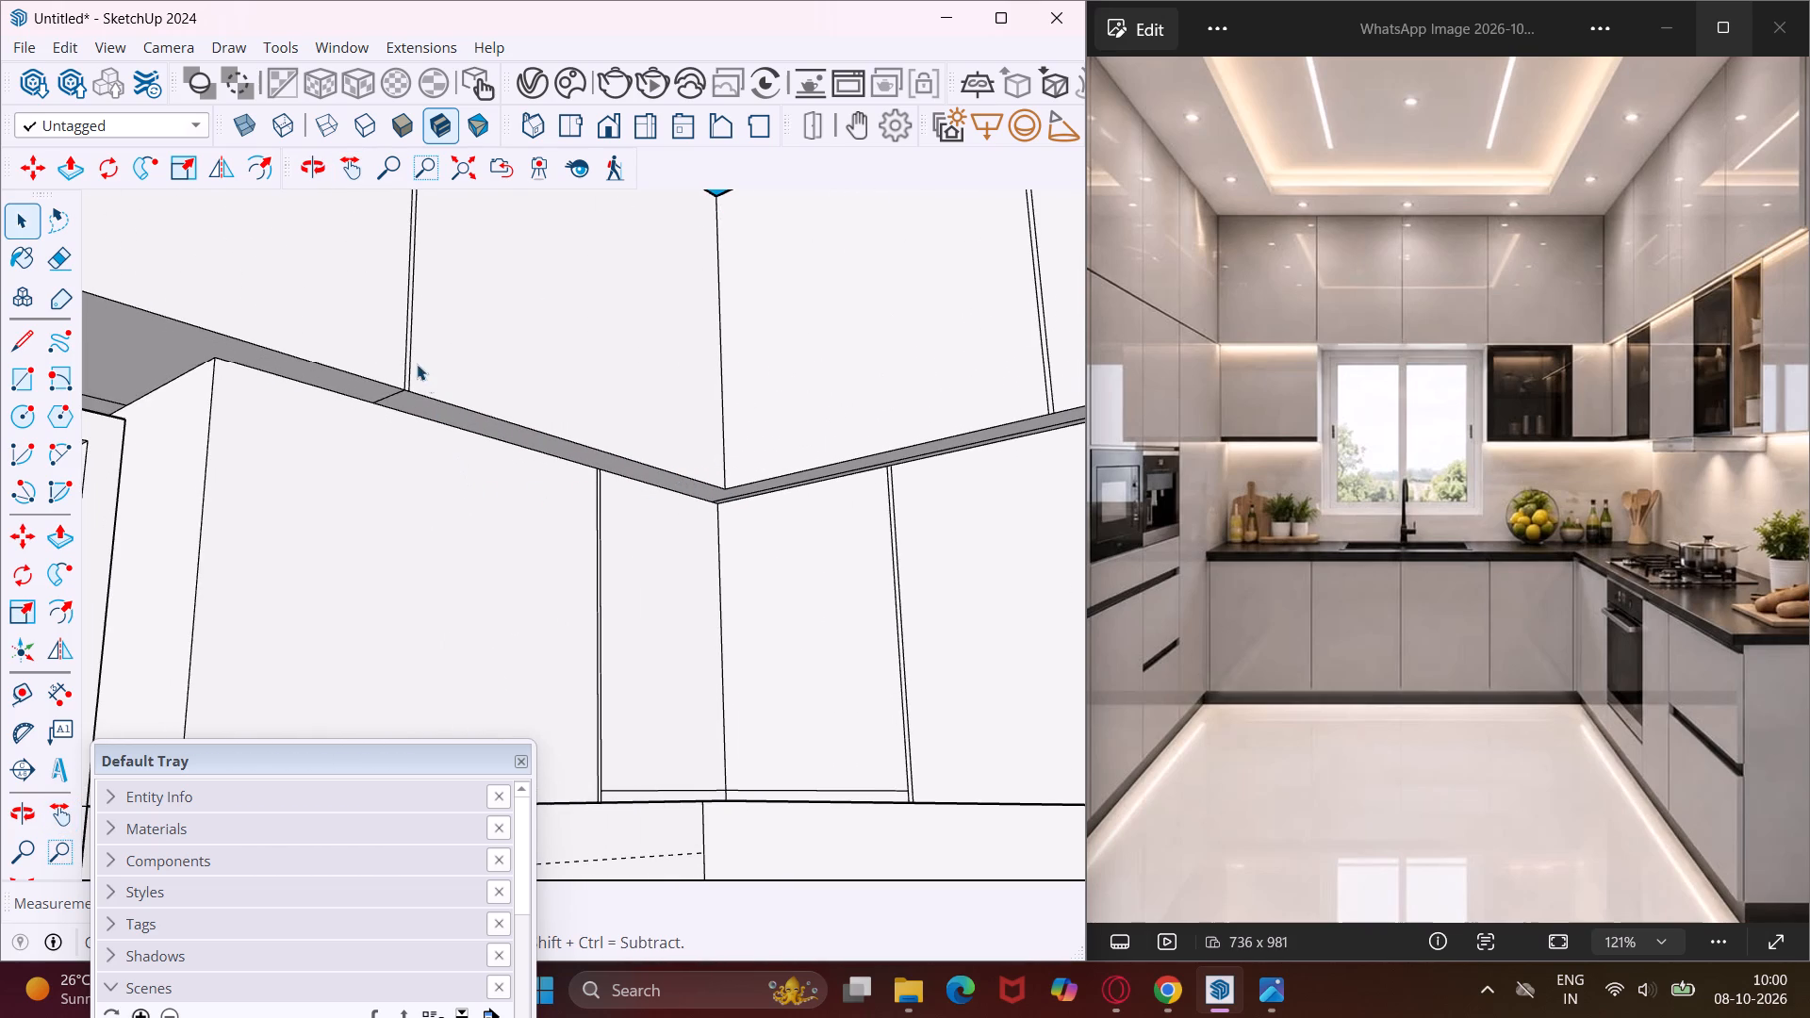
scroll(304, 389, "up", 6)
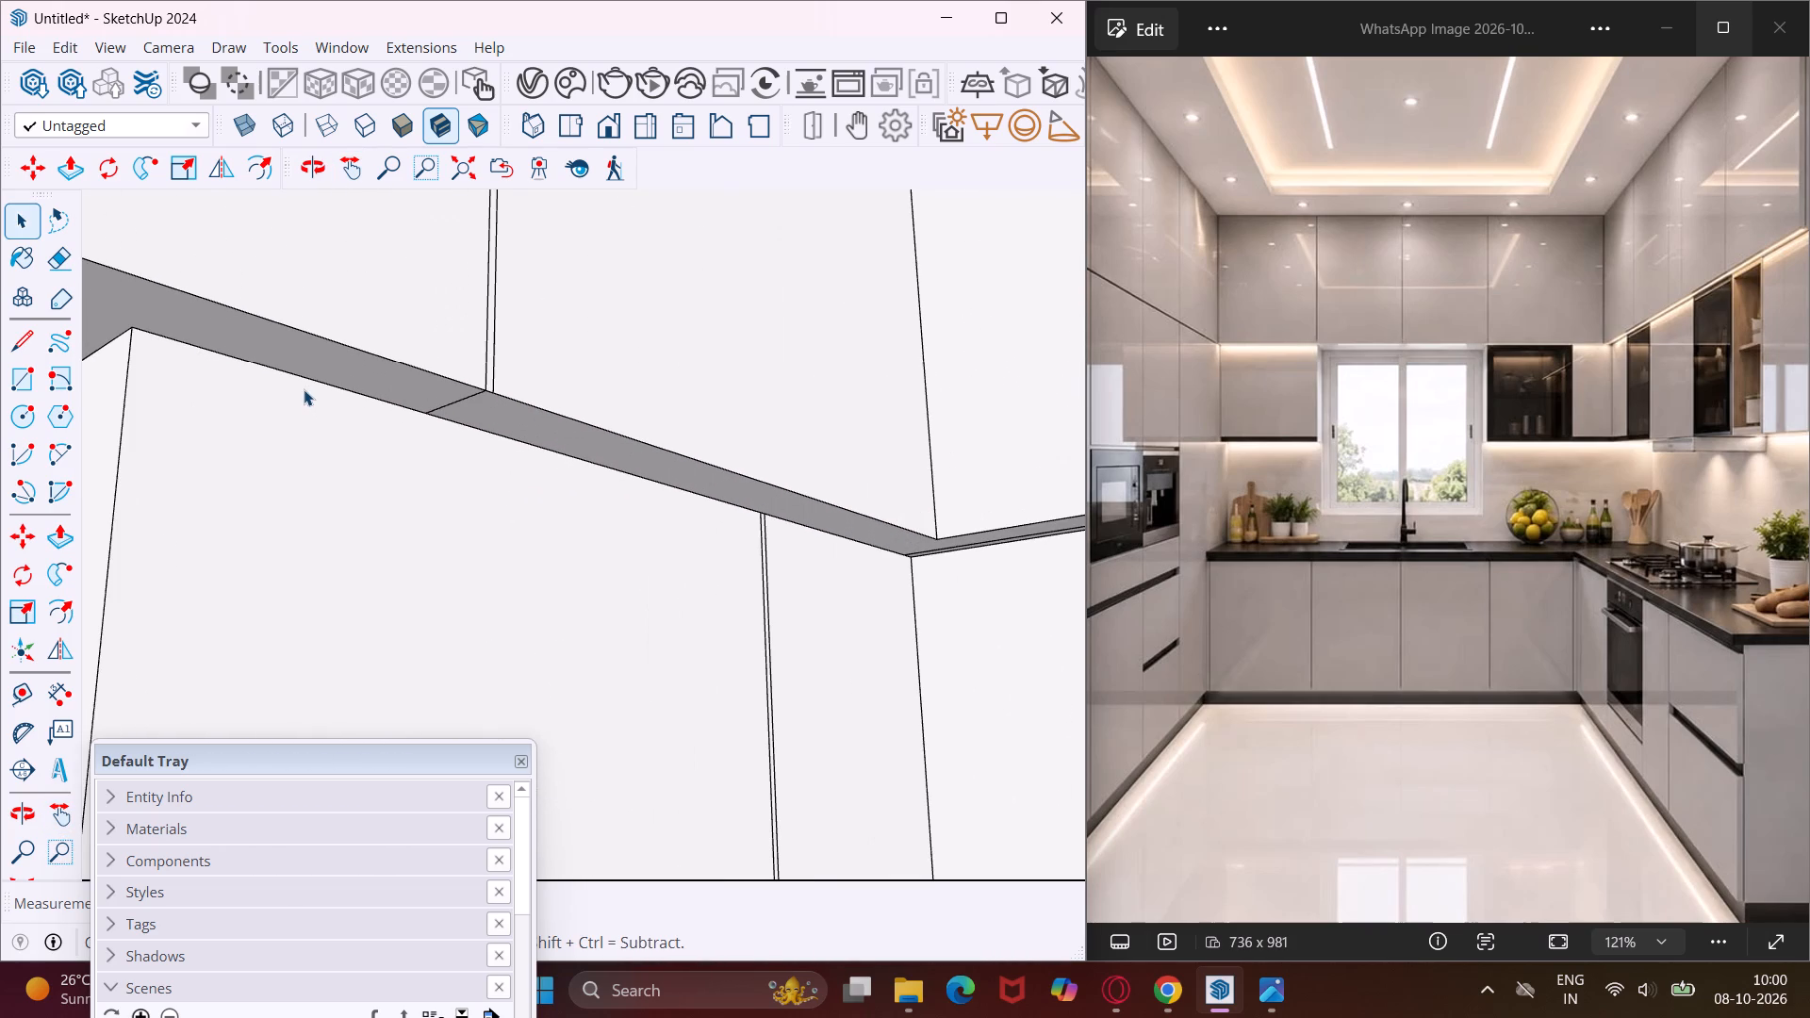
left_click(296, 378)
left_click(469, 425, "ctrl")
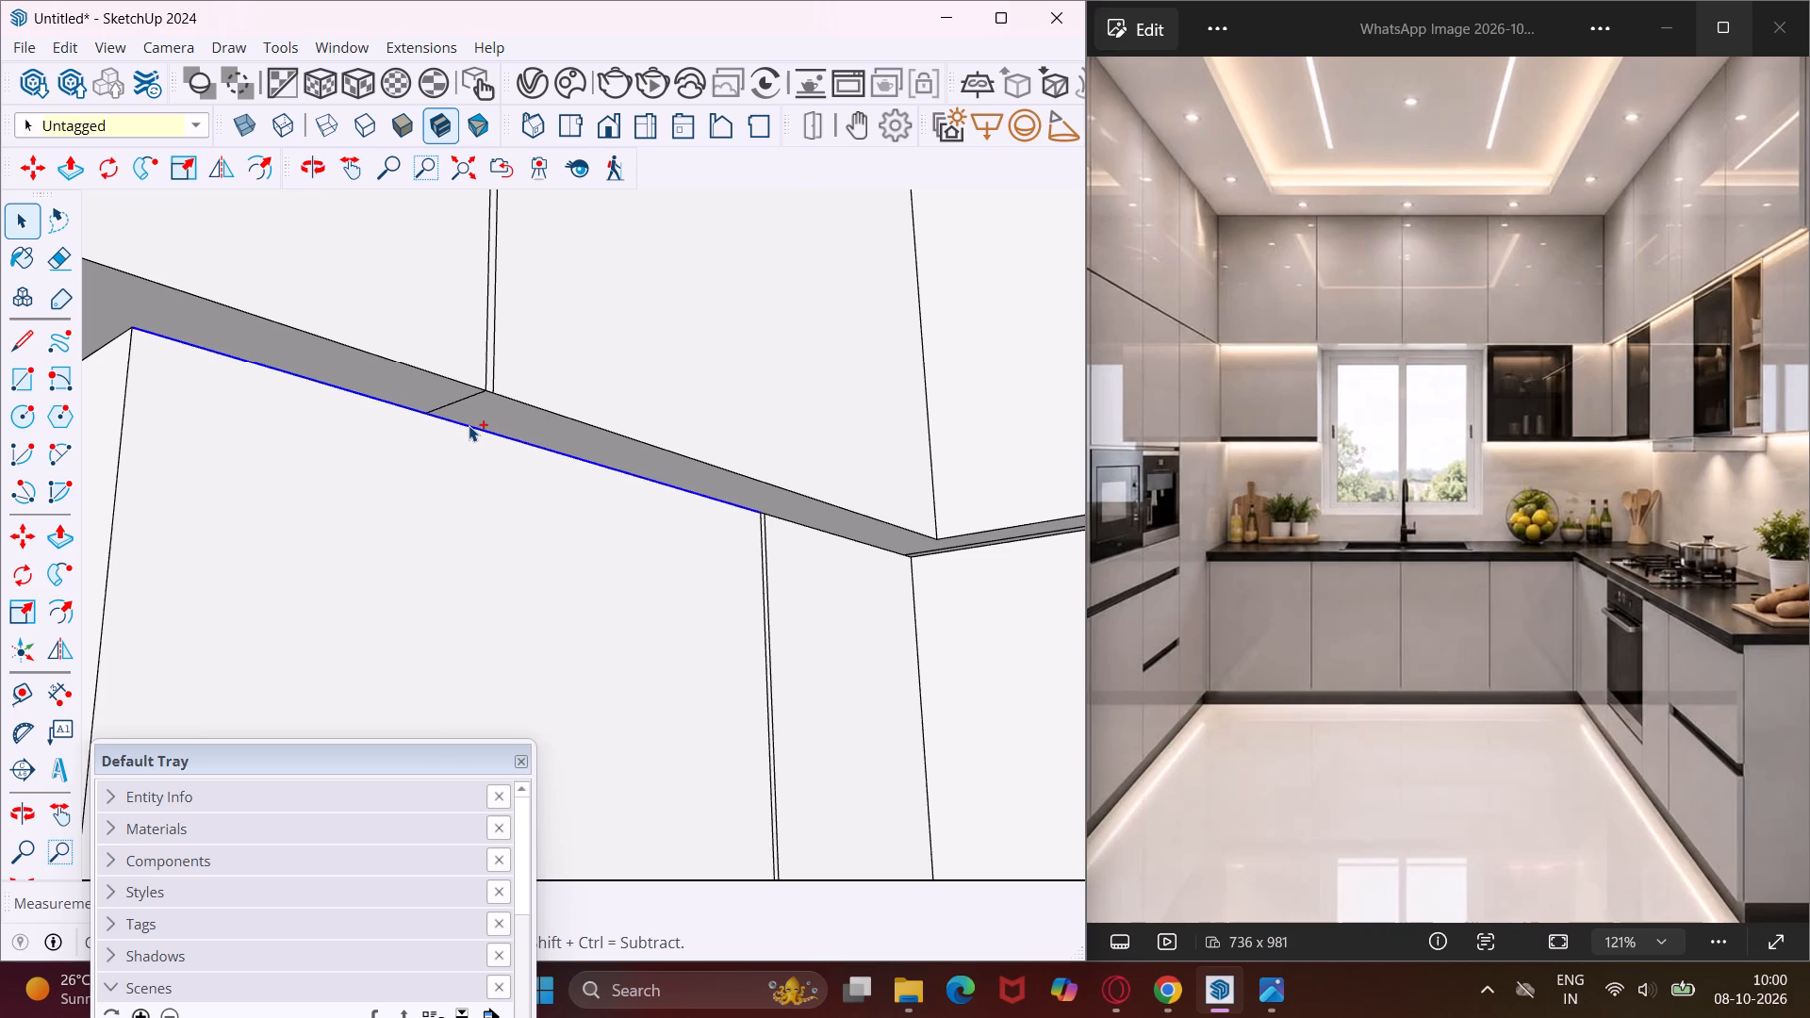
middle_click_drag(802, 517, 627, 527)
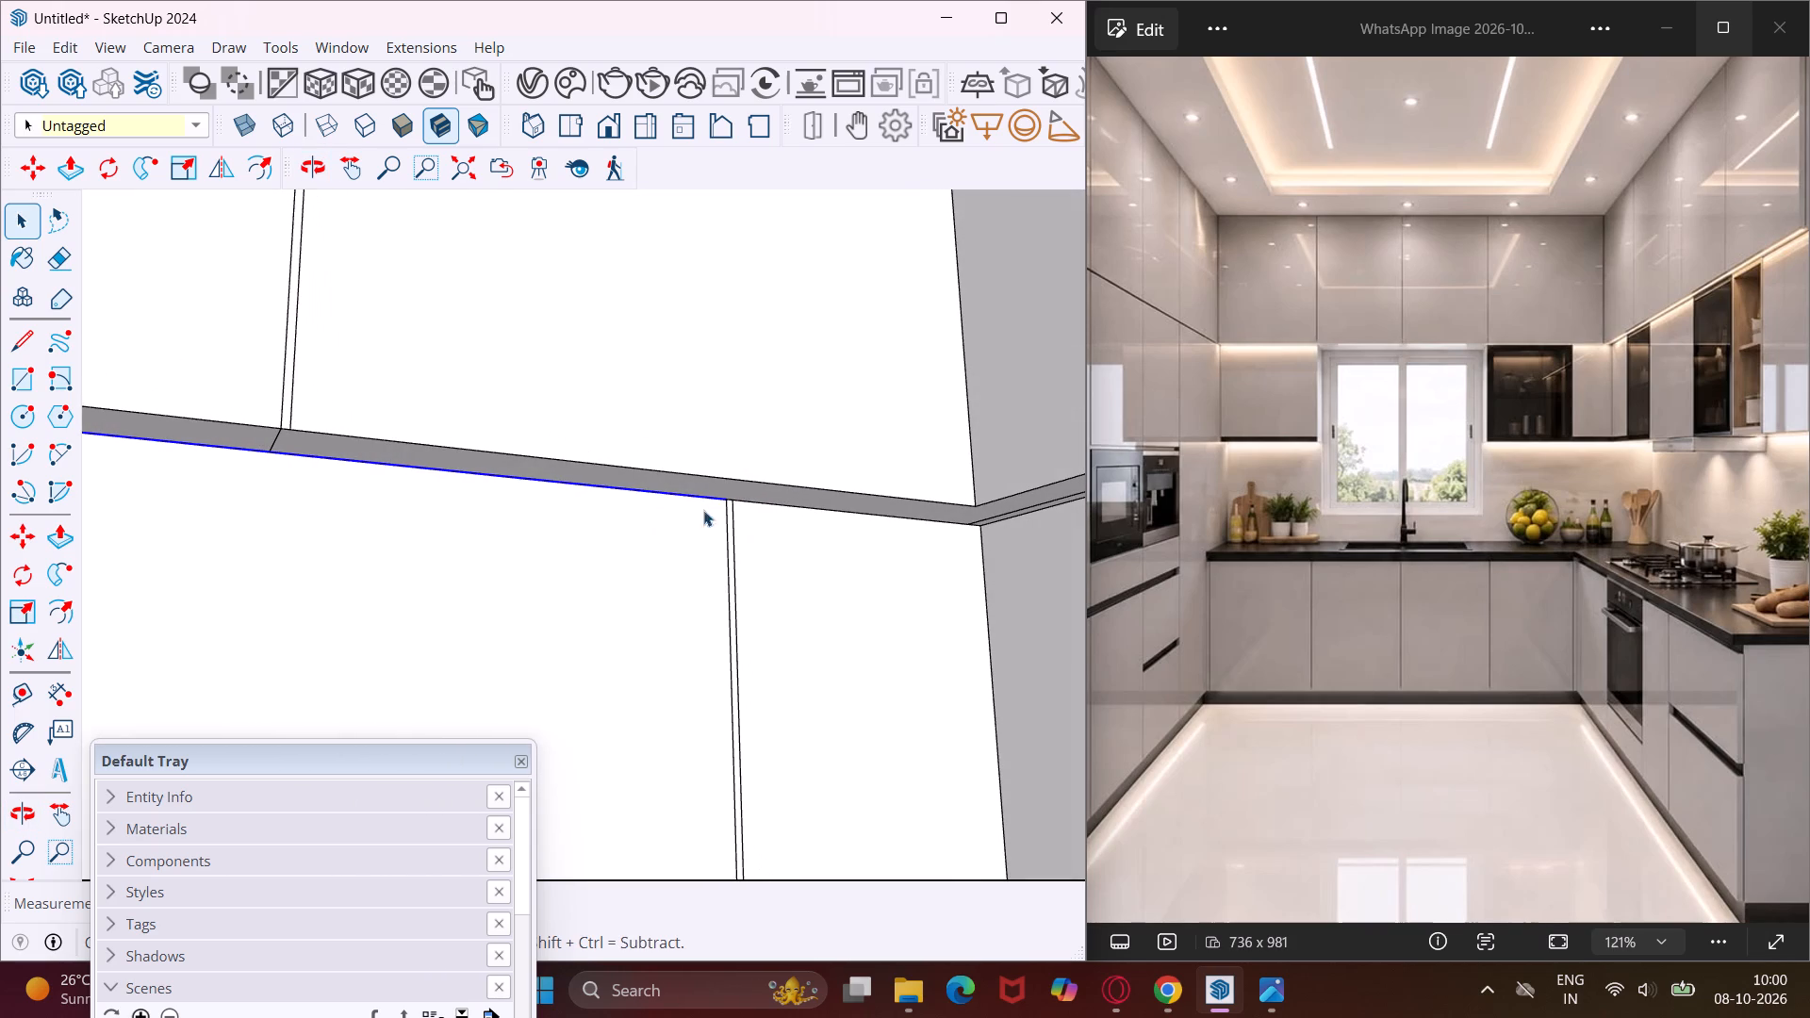
scroll(736, 501, "up", 8)
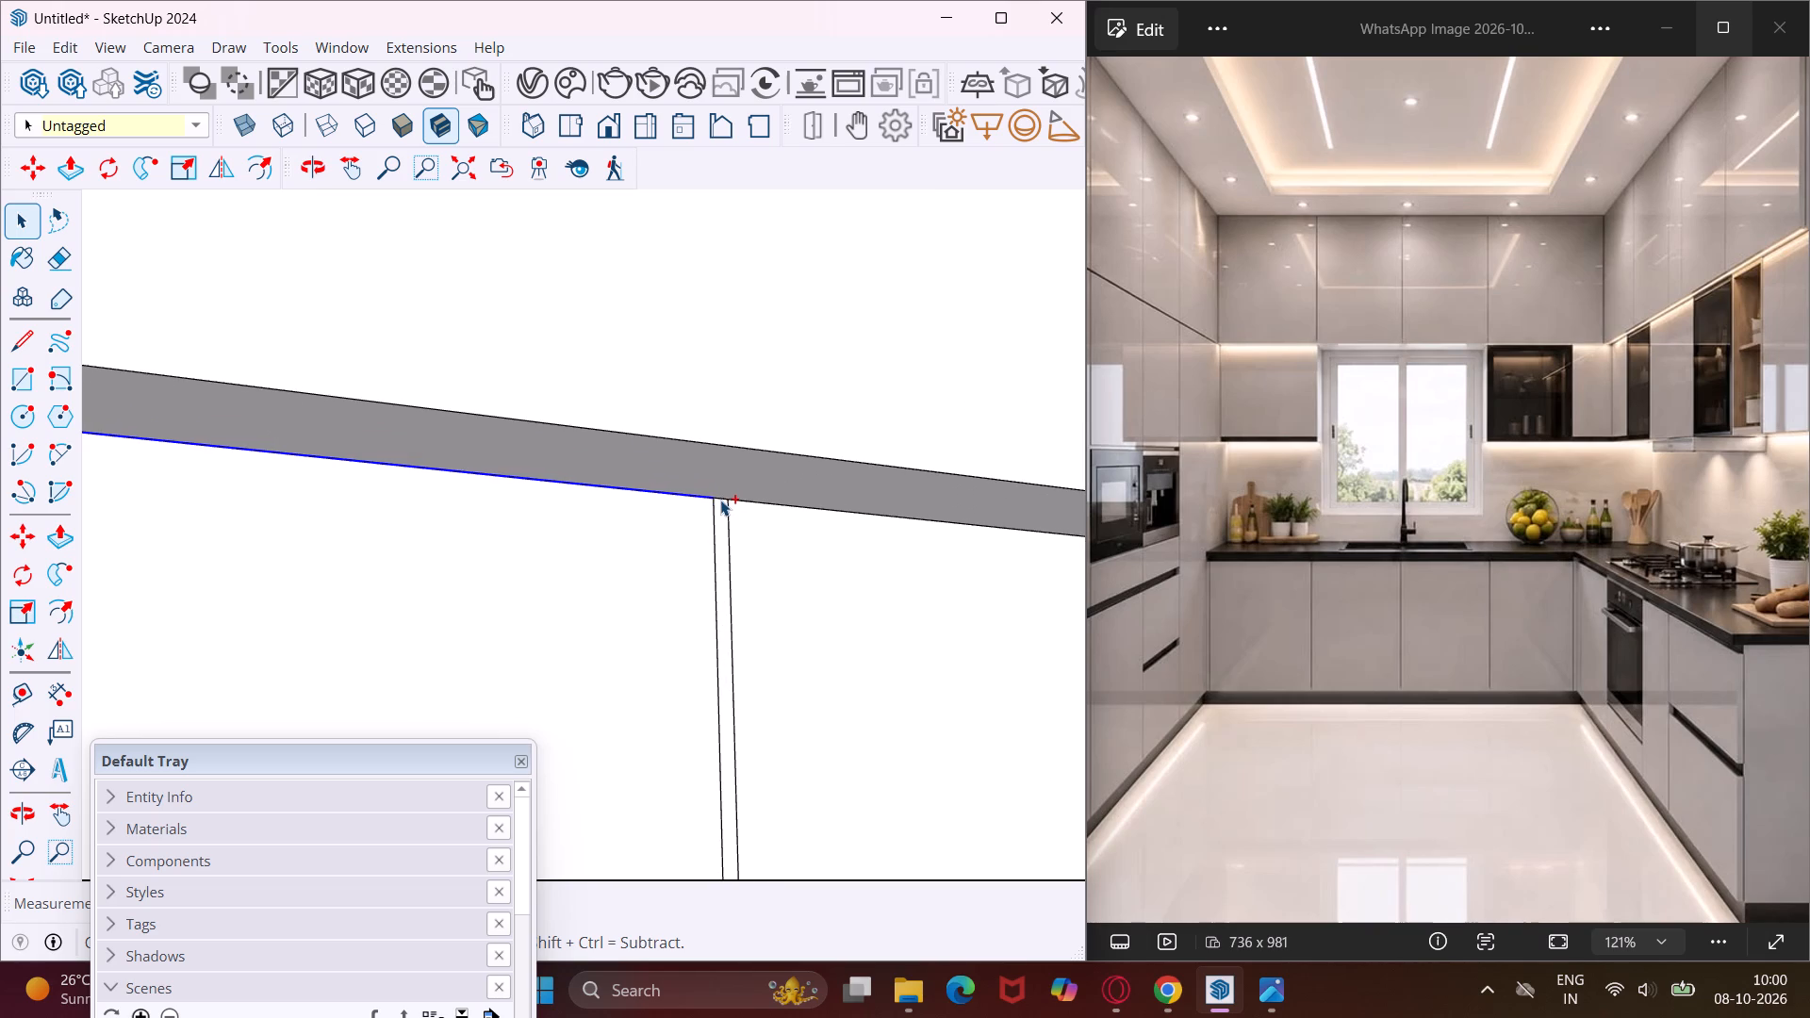
left_click(720, 501, "ctrl")
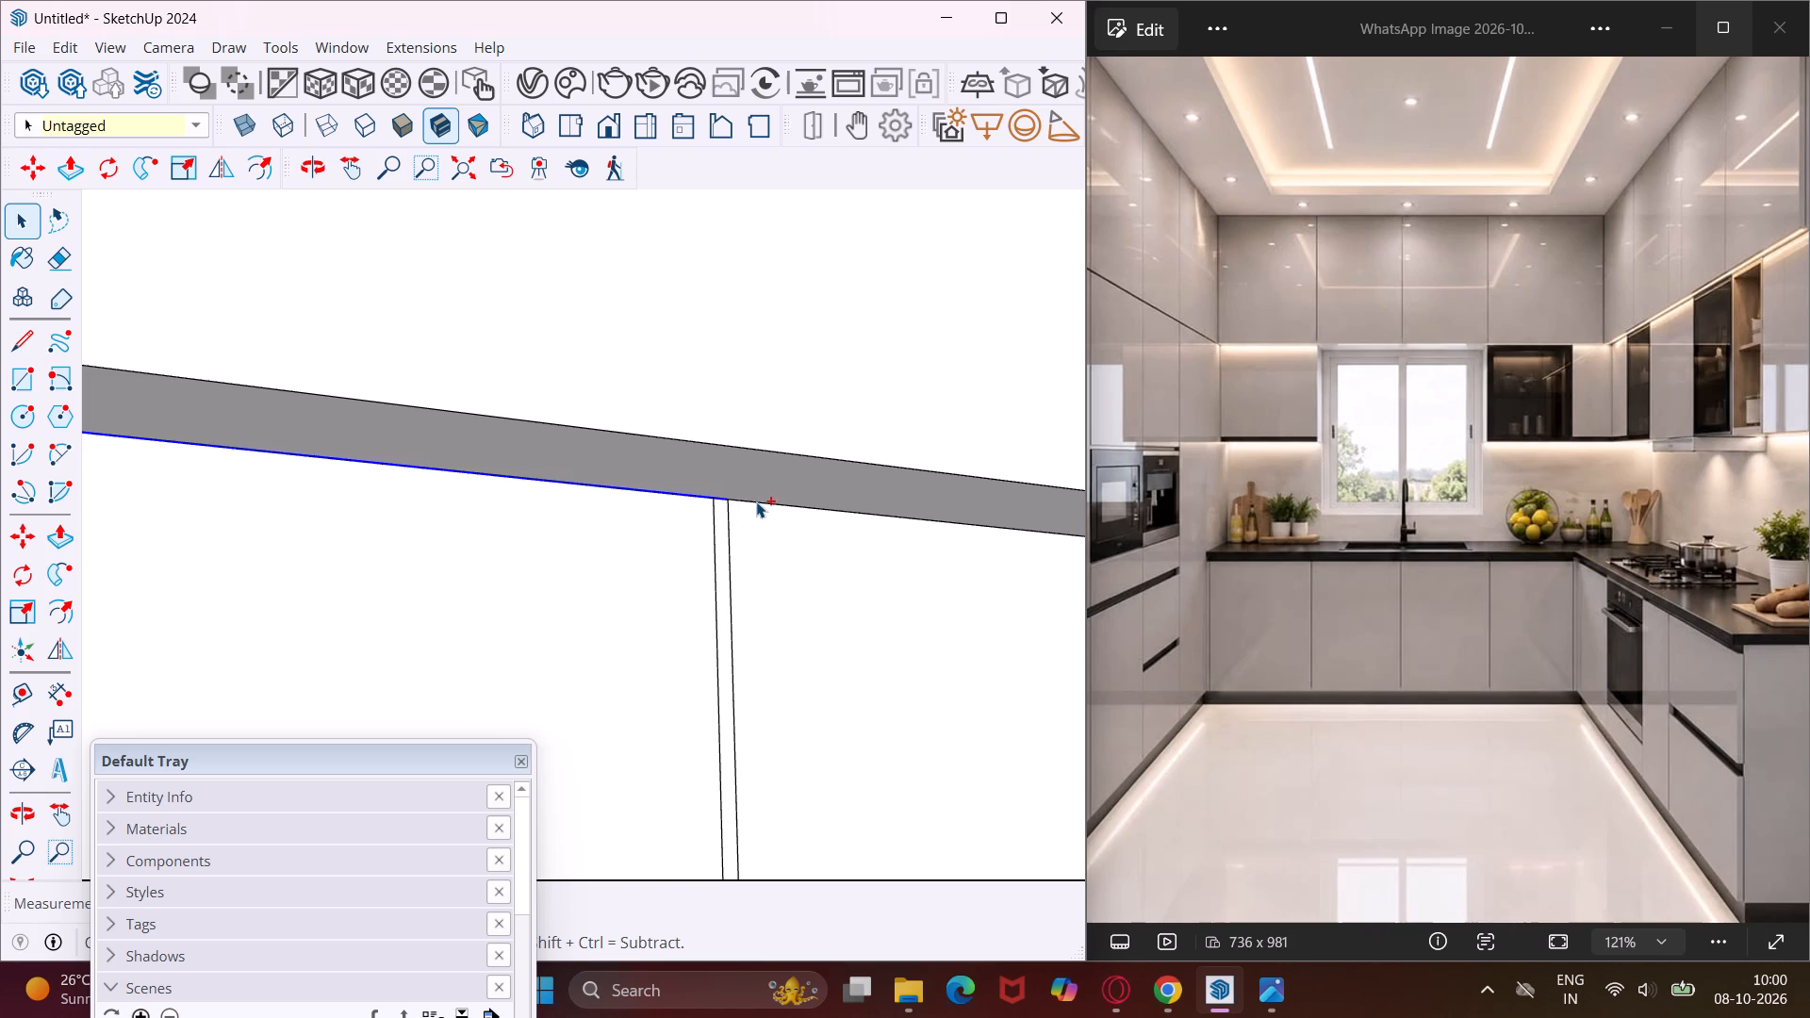
left_click(754, 501, "ctrl")
scroll(723, 496, "down", 11)
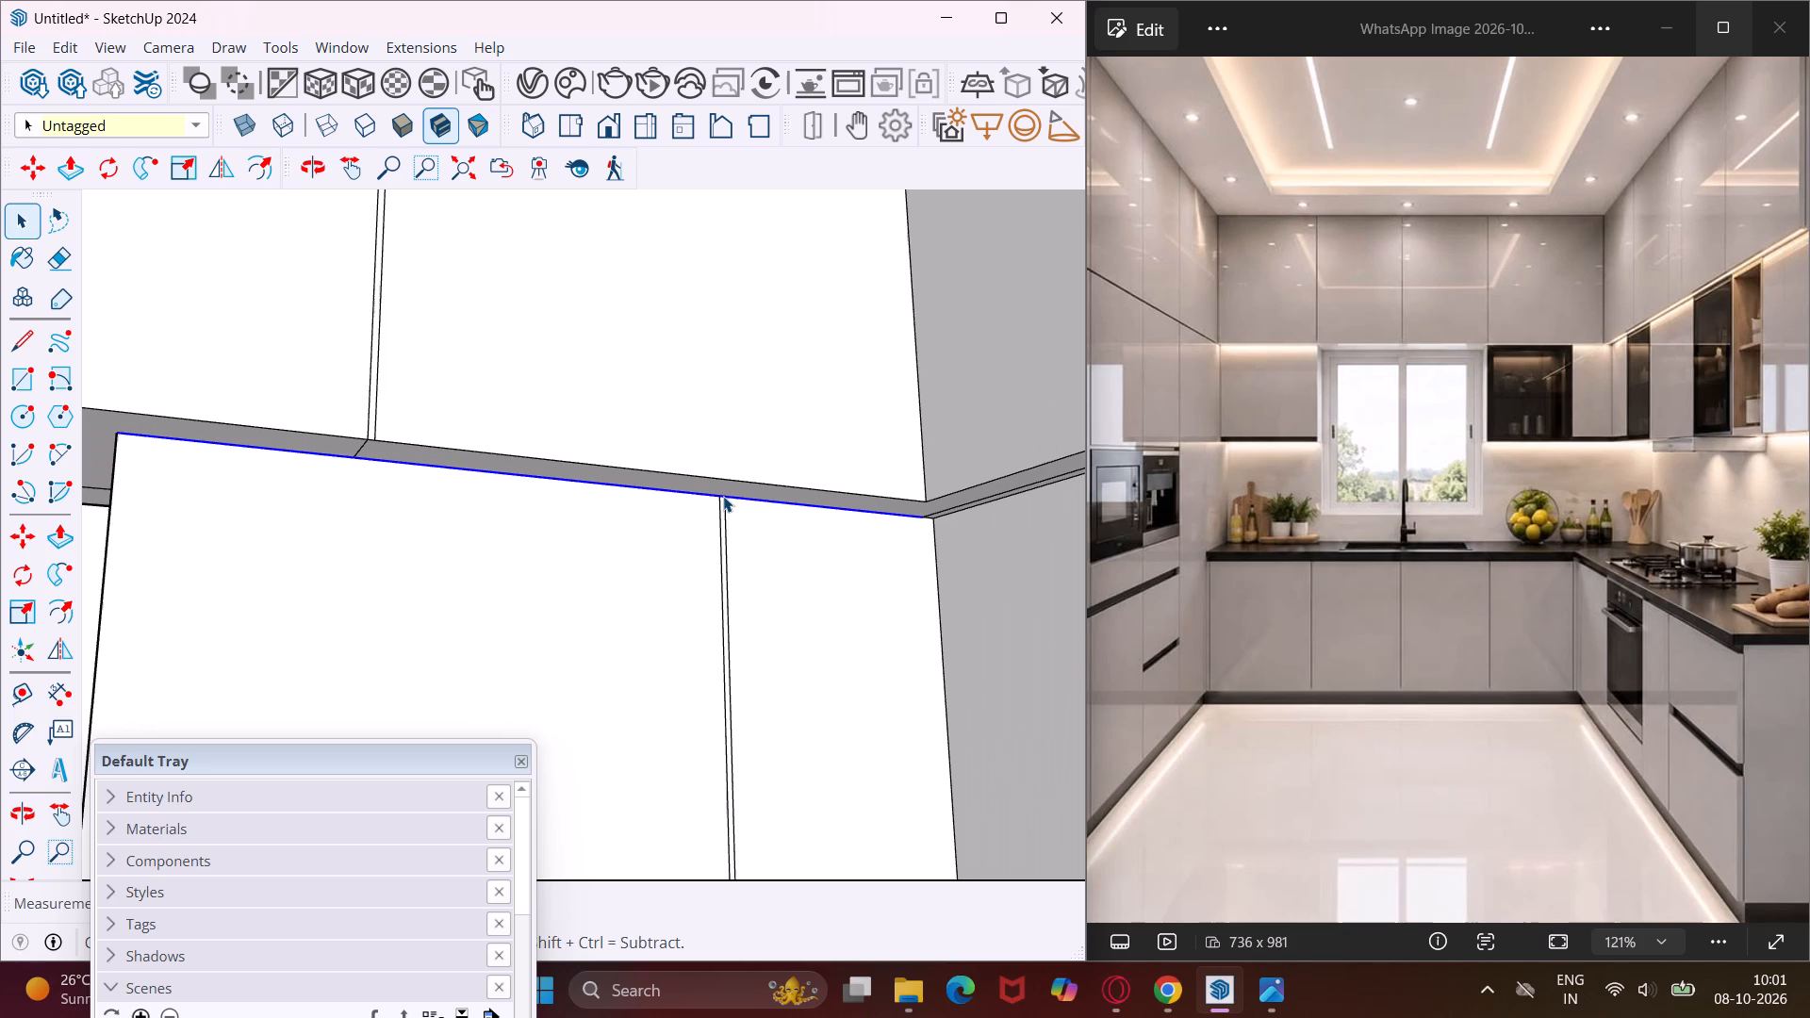
key("m")
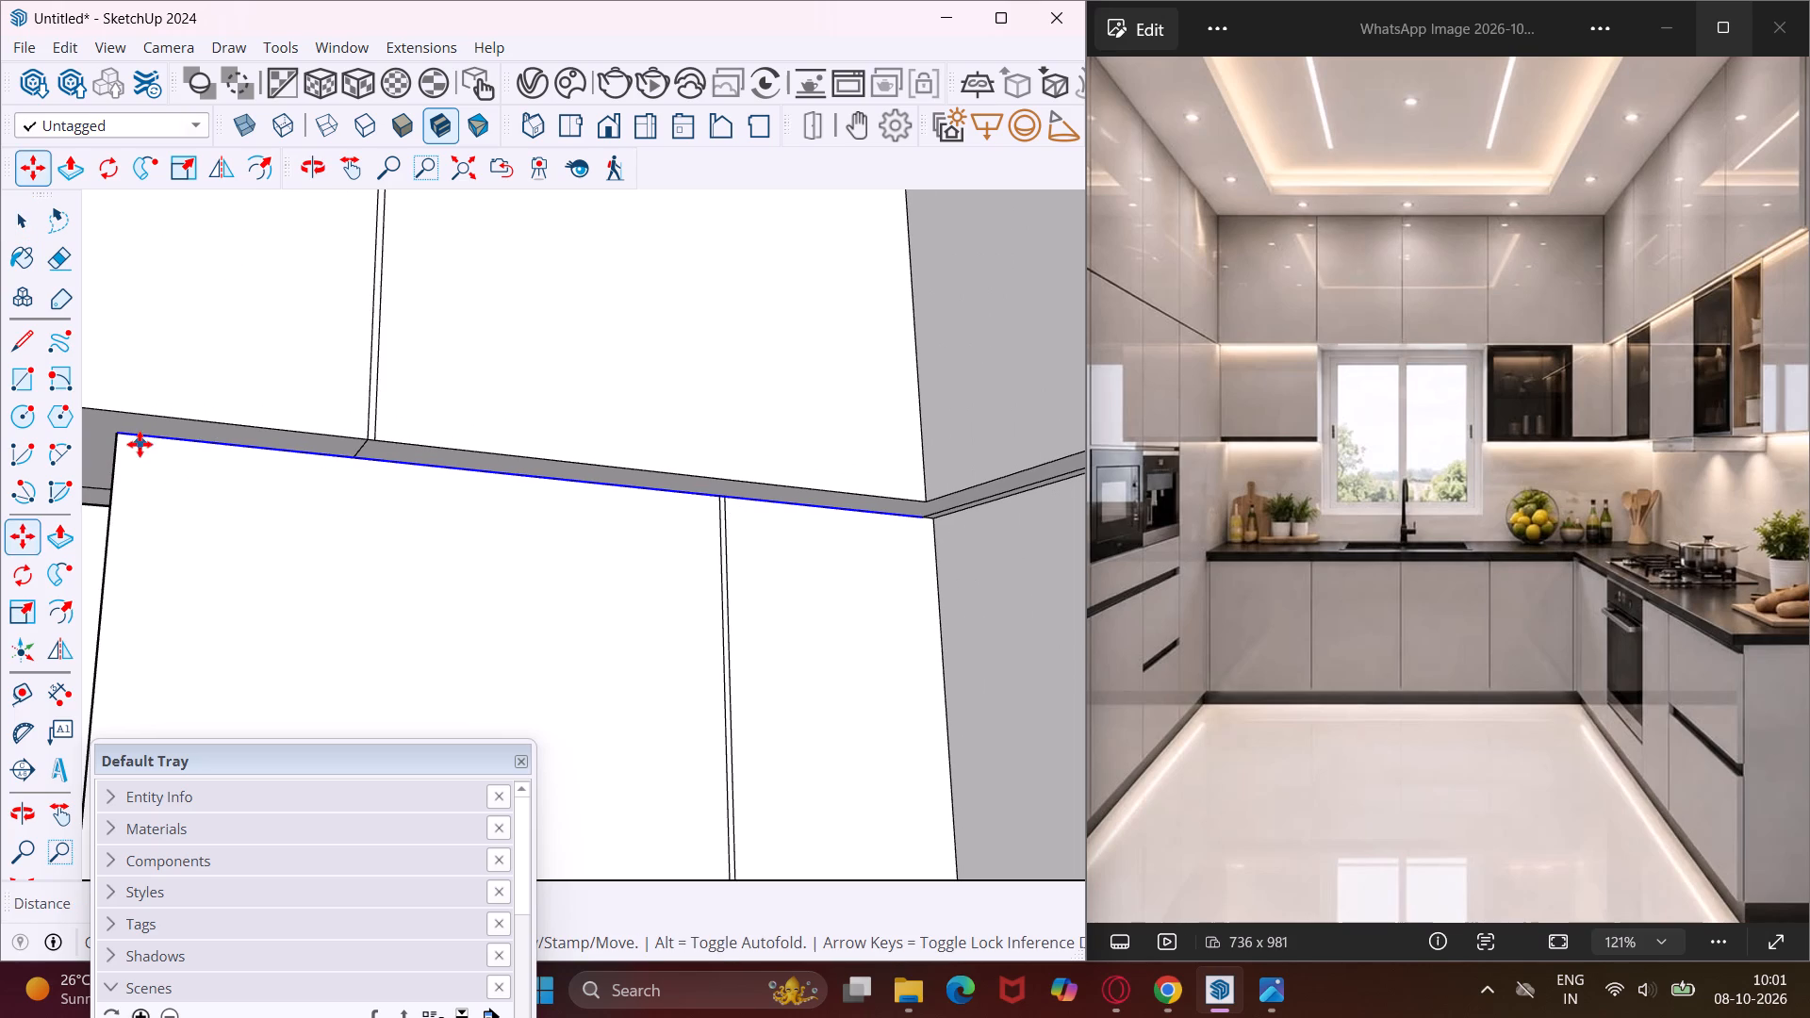
left_click(113, 428)
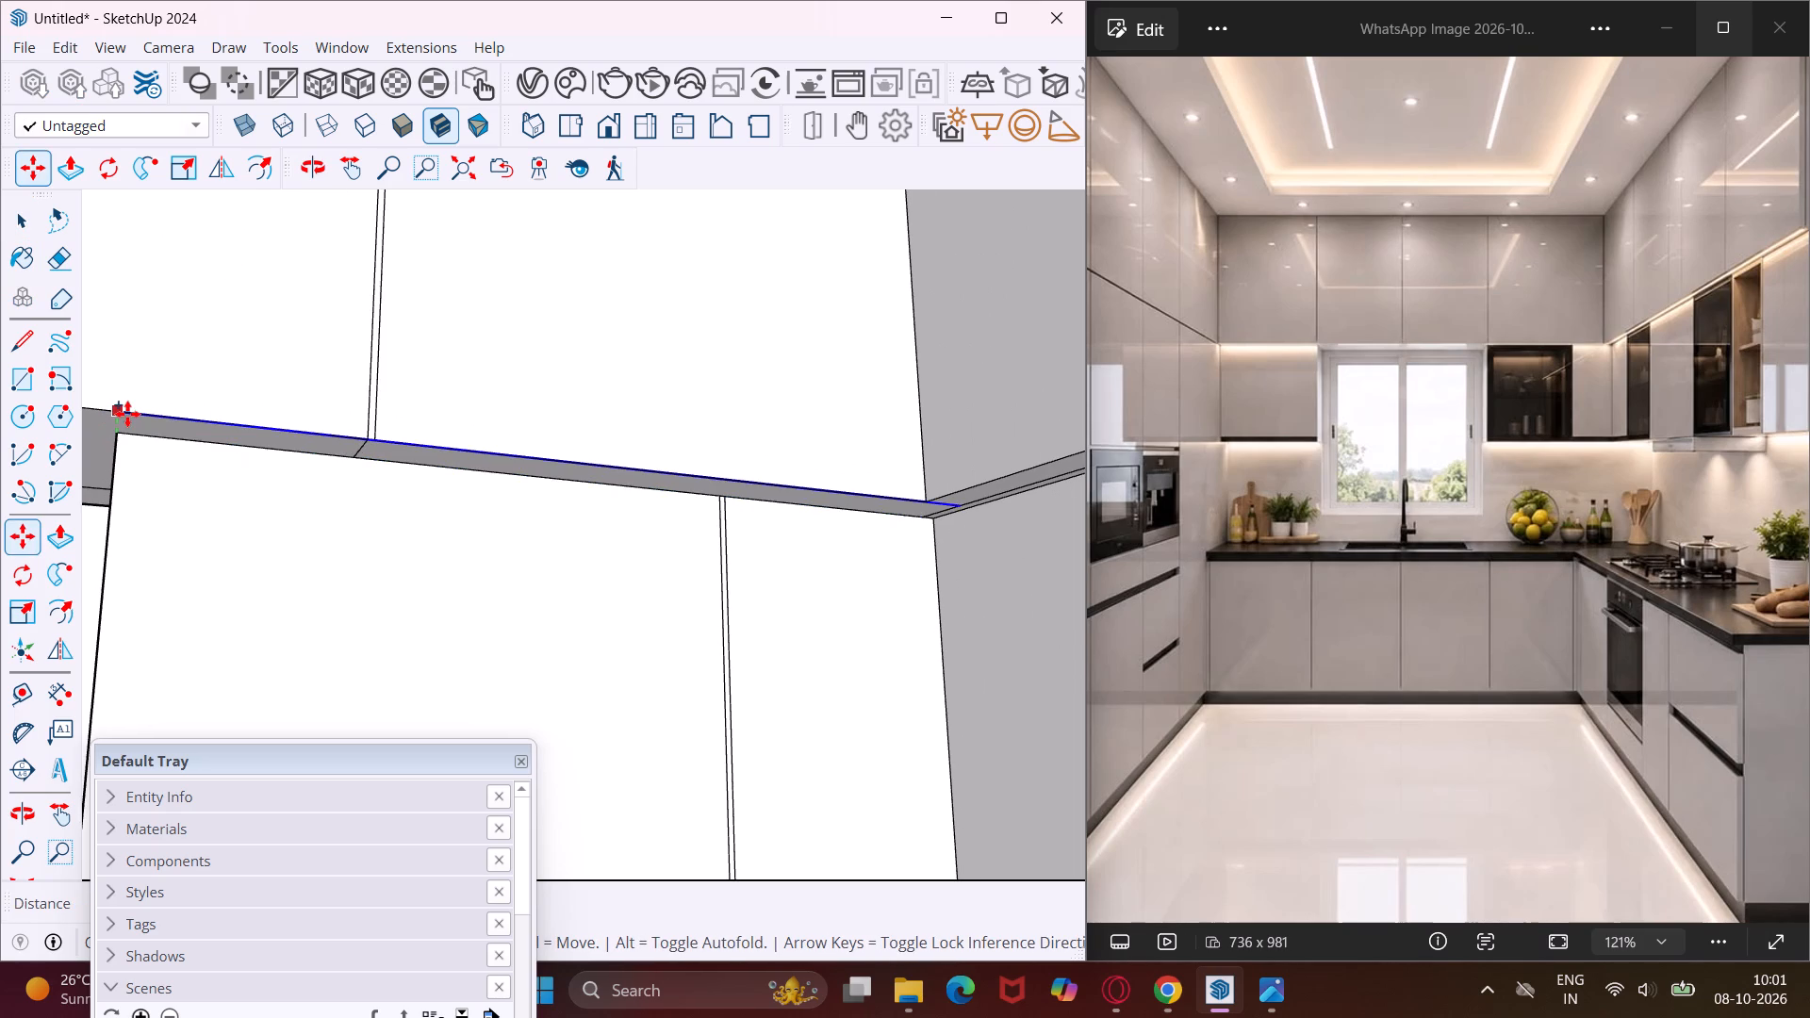
scroll(127, 417, "up", 9)
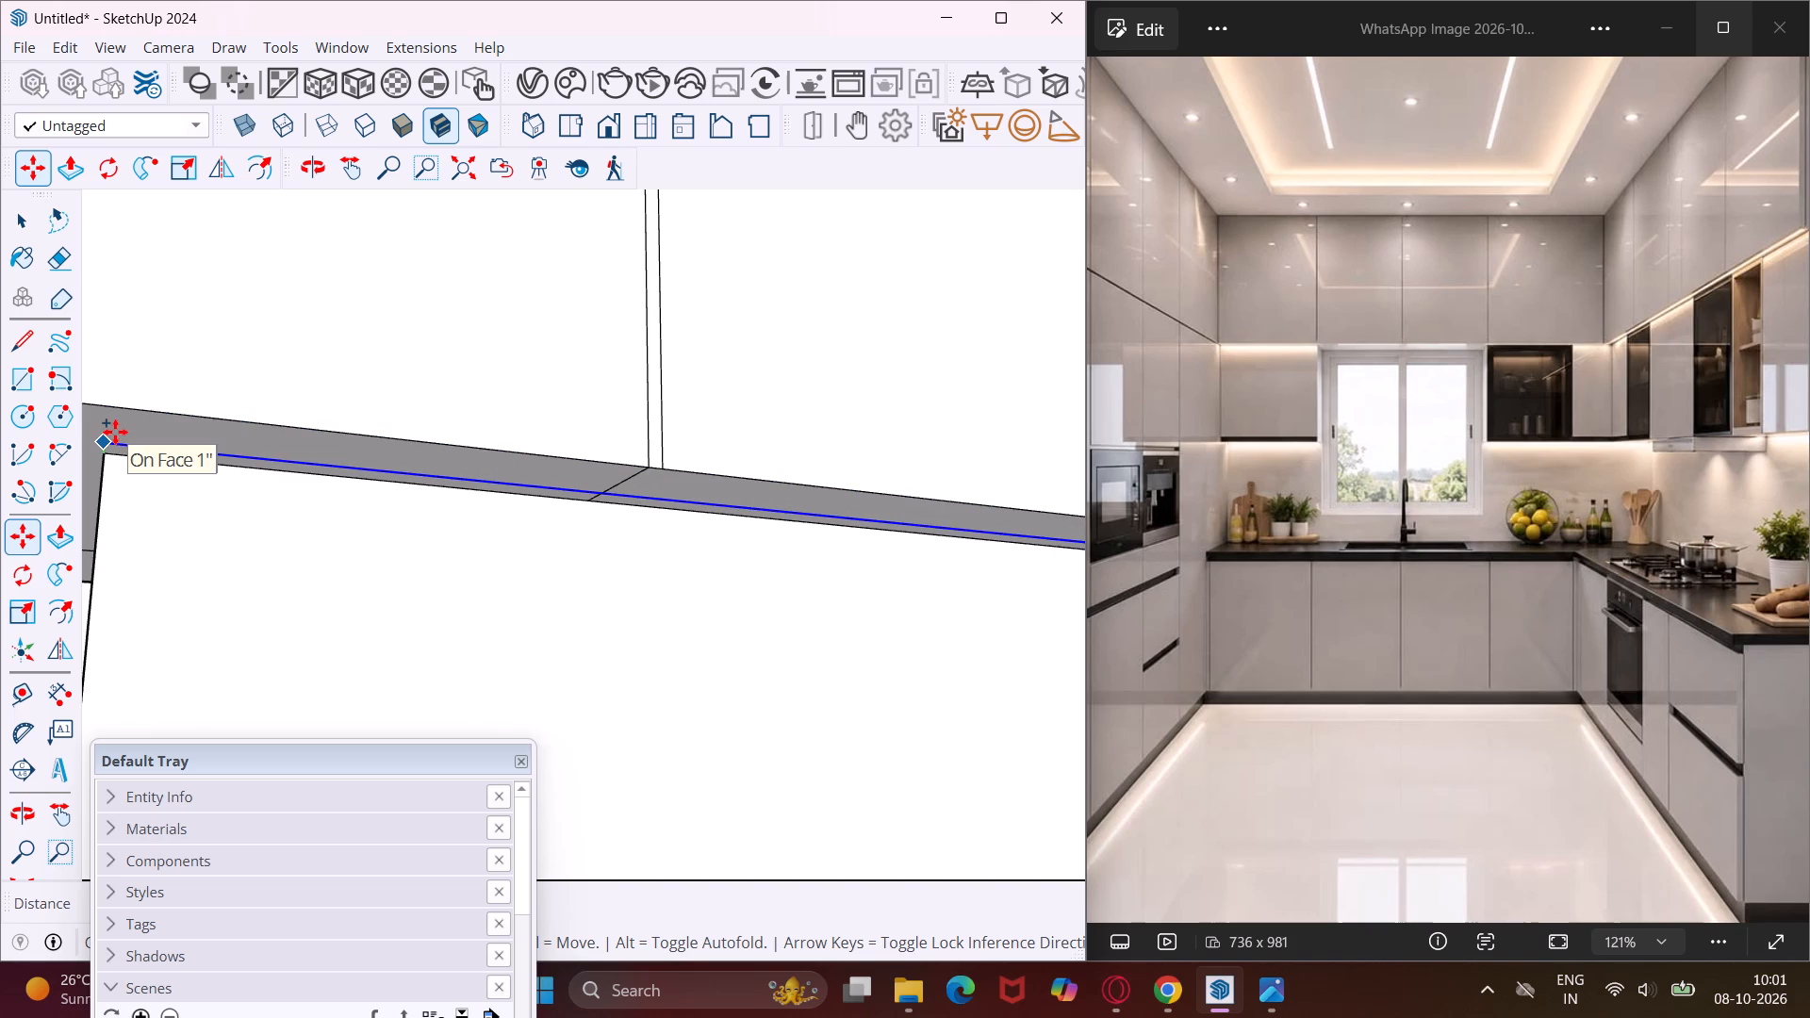
type("1\"")
key("Return")
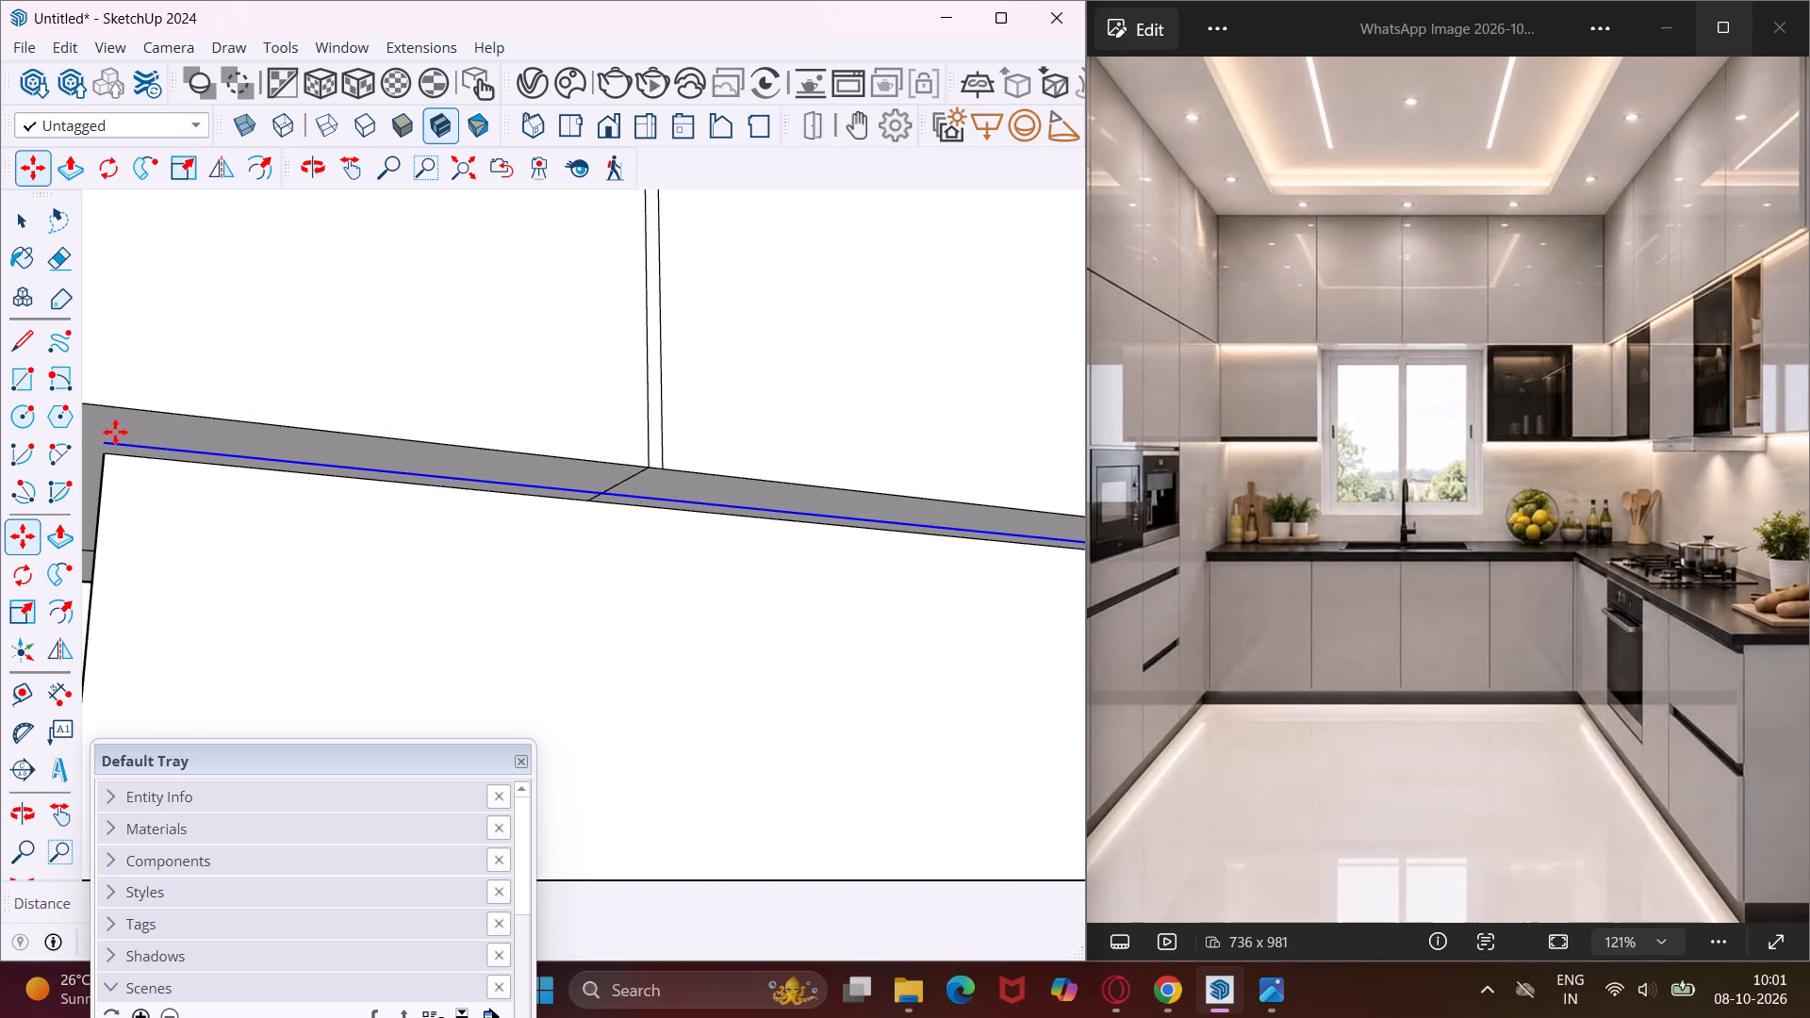
key("Escape")
key("space")
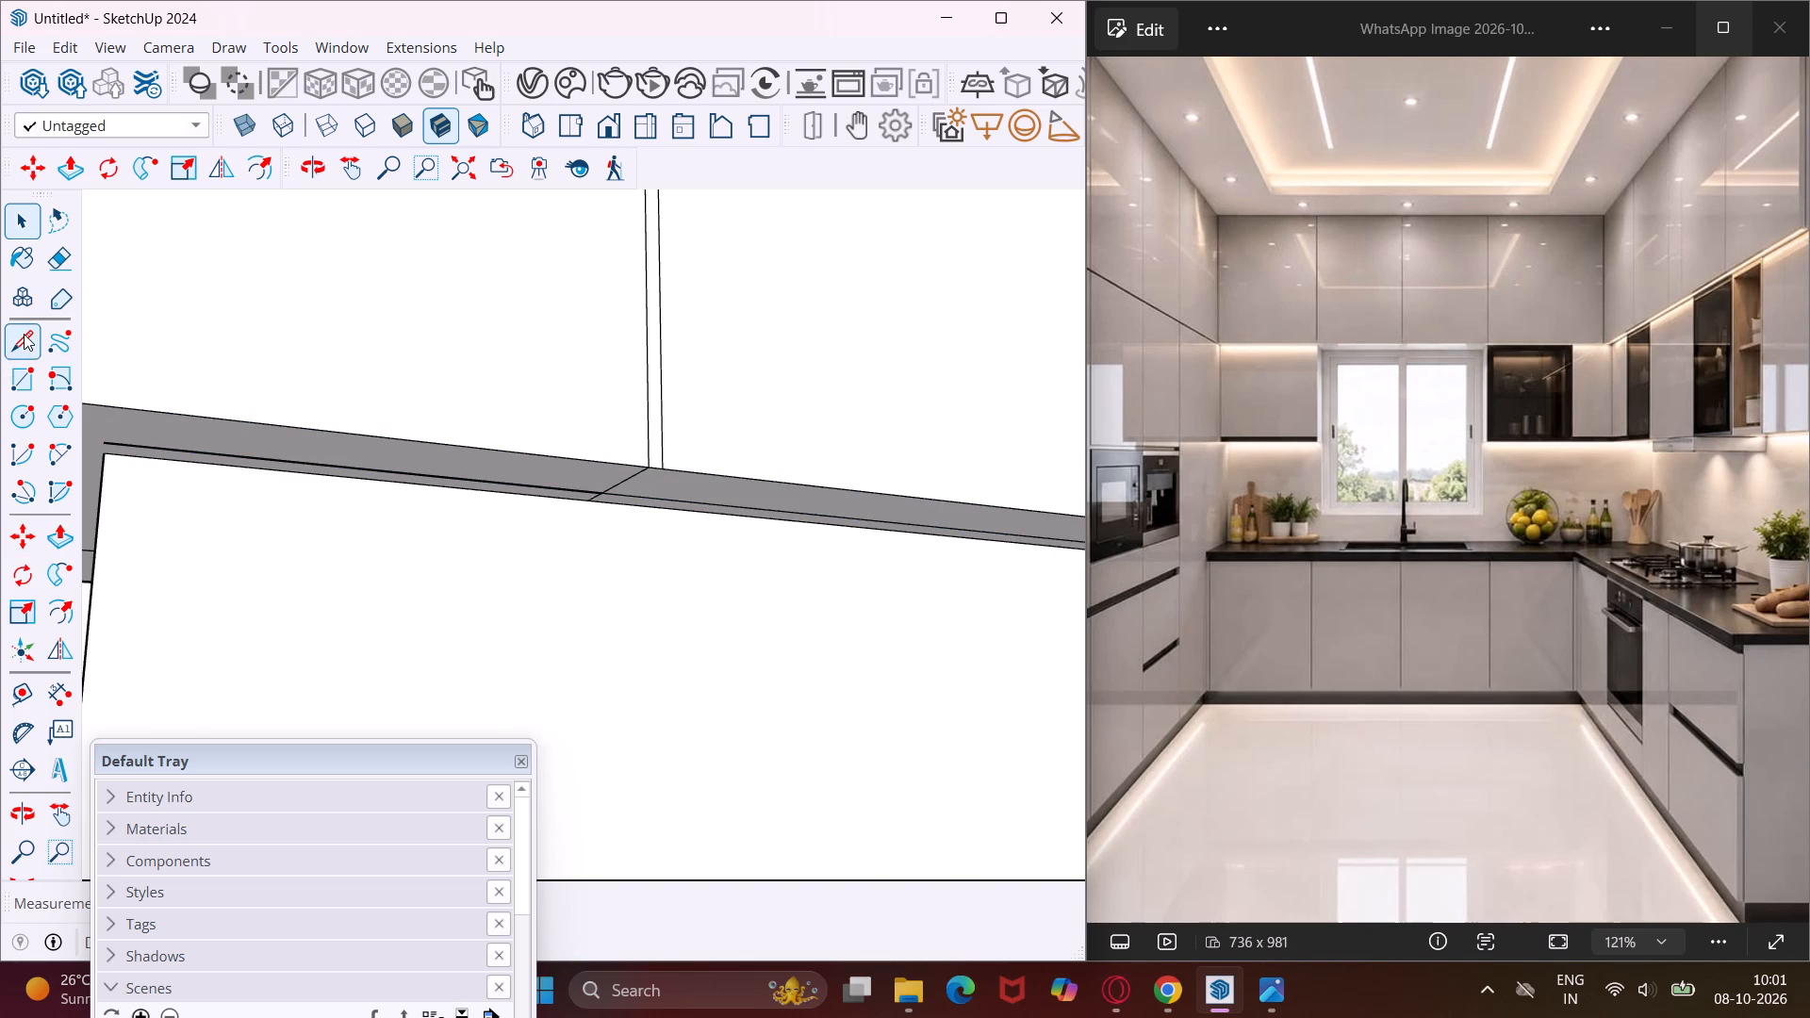
Draw a short line from the window-side top front corner of the lower cabinets to the copied line's end, closing the strip.
left_click(24, 334)
scroll(106, 452, "up", 10)
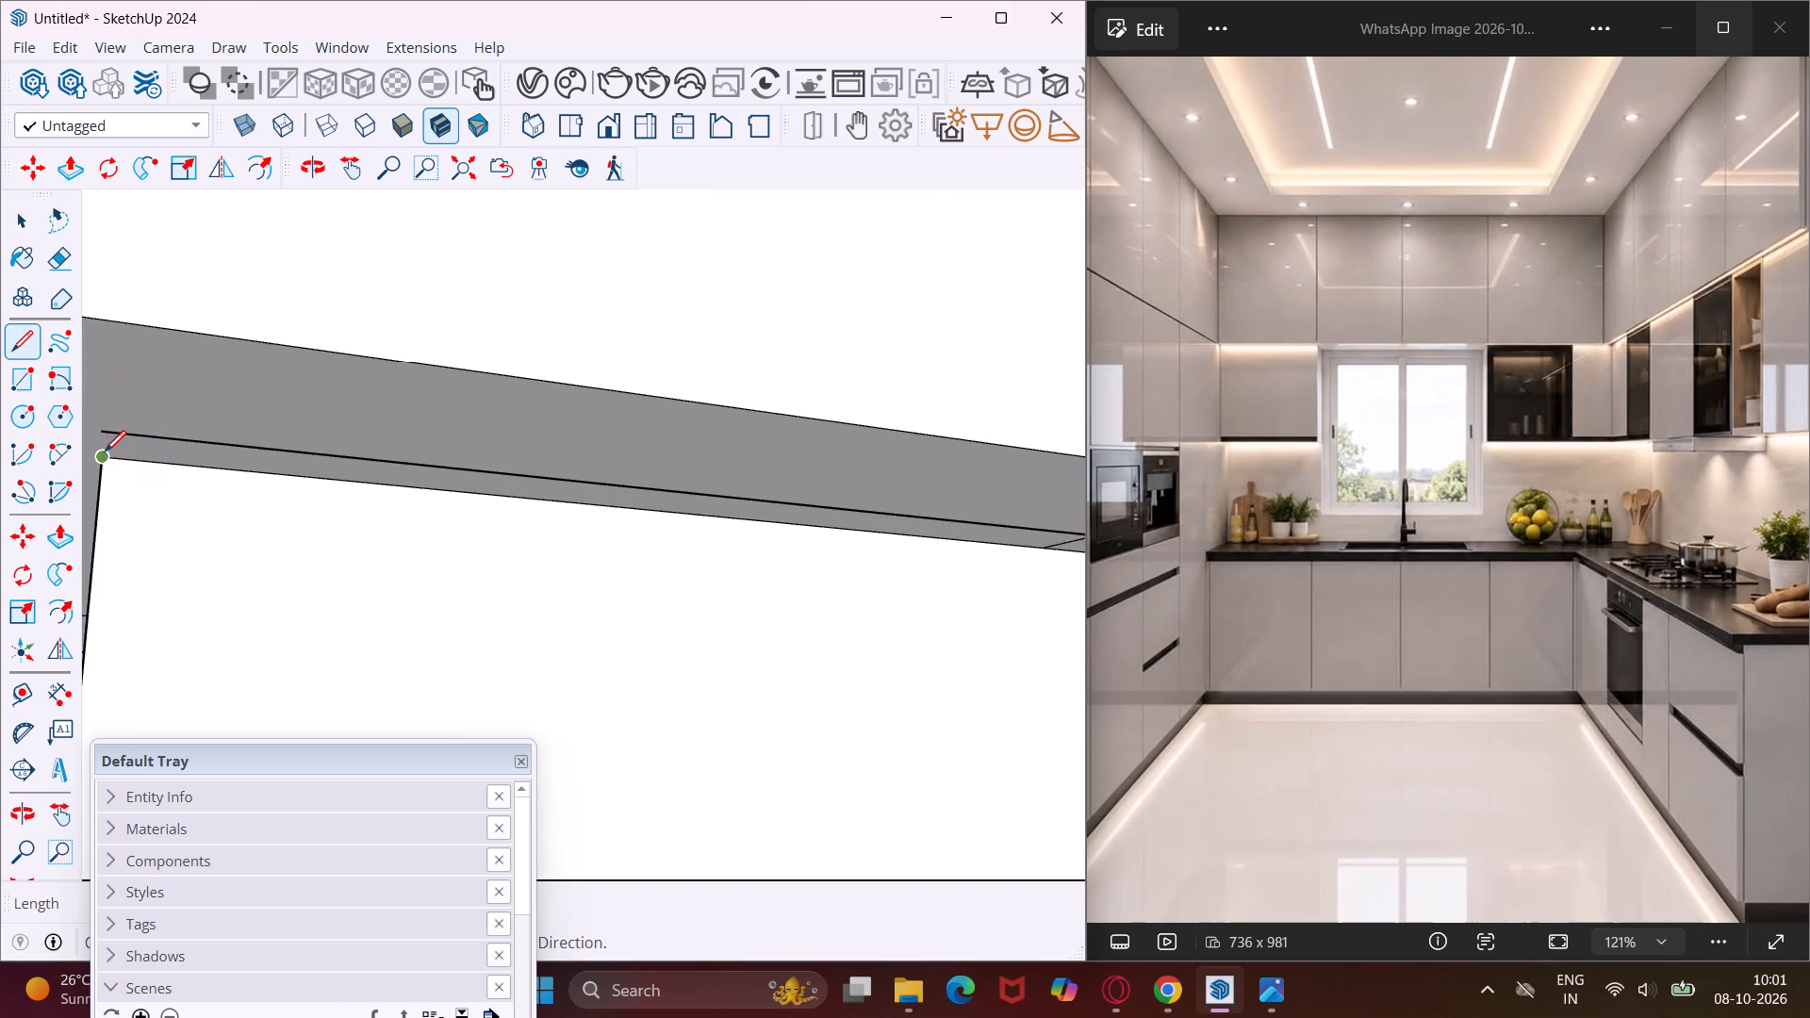
scroll(105, 452, "up", 1)
left_click(104, 452)
left_click(102, 431)
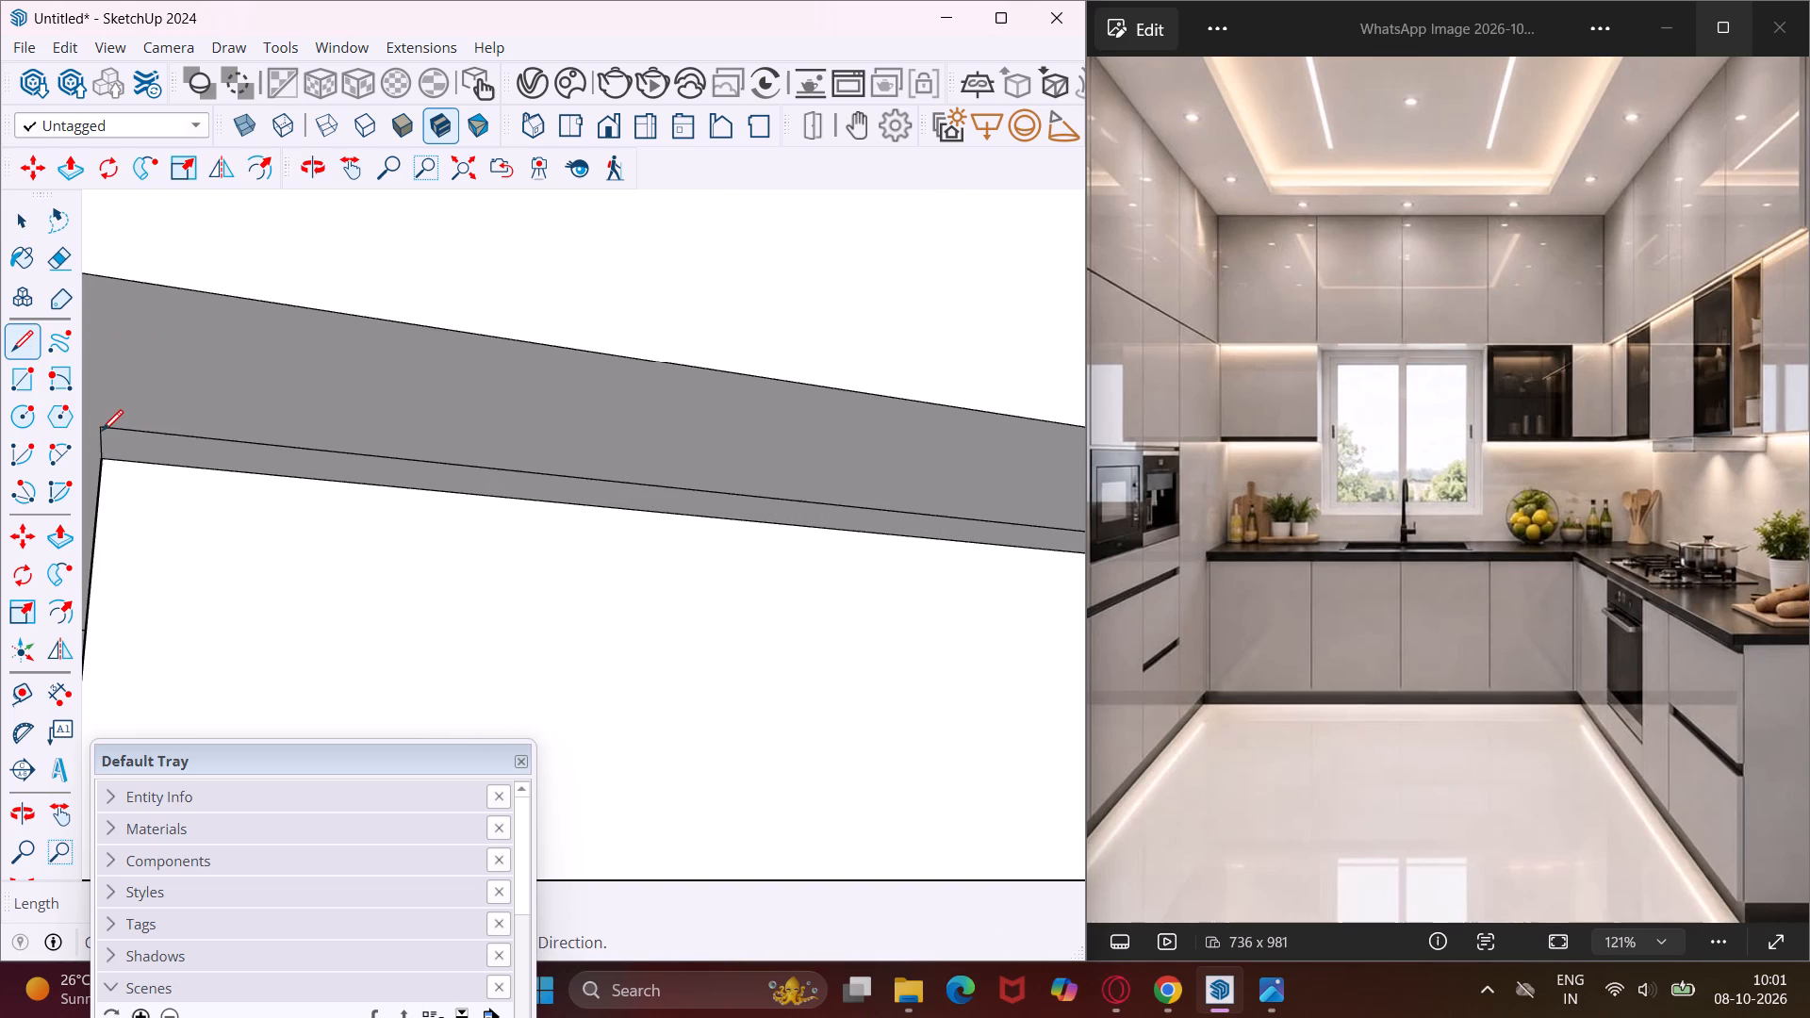
key("Escape")
key("space")
Examine the strip beside the window and along both cabinet runs, then review the whole kitchen.
scroll(108, 431, "down", 4)
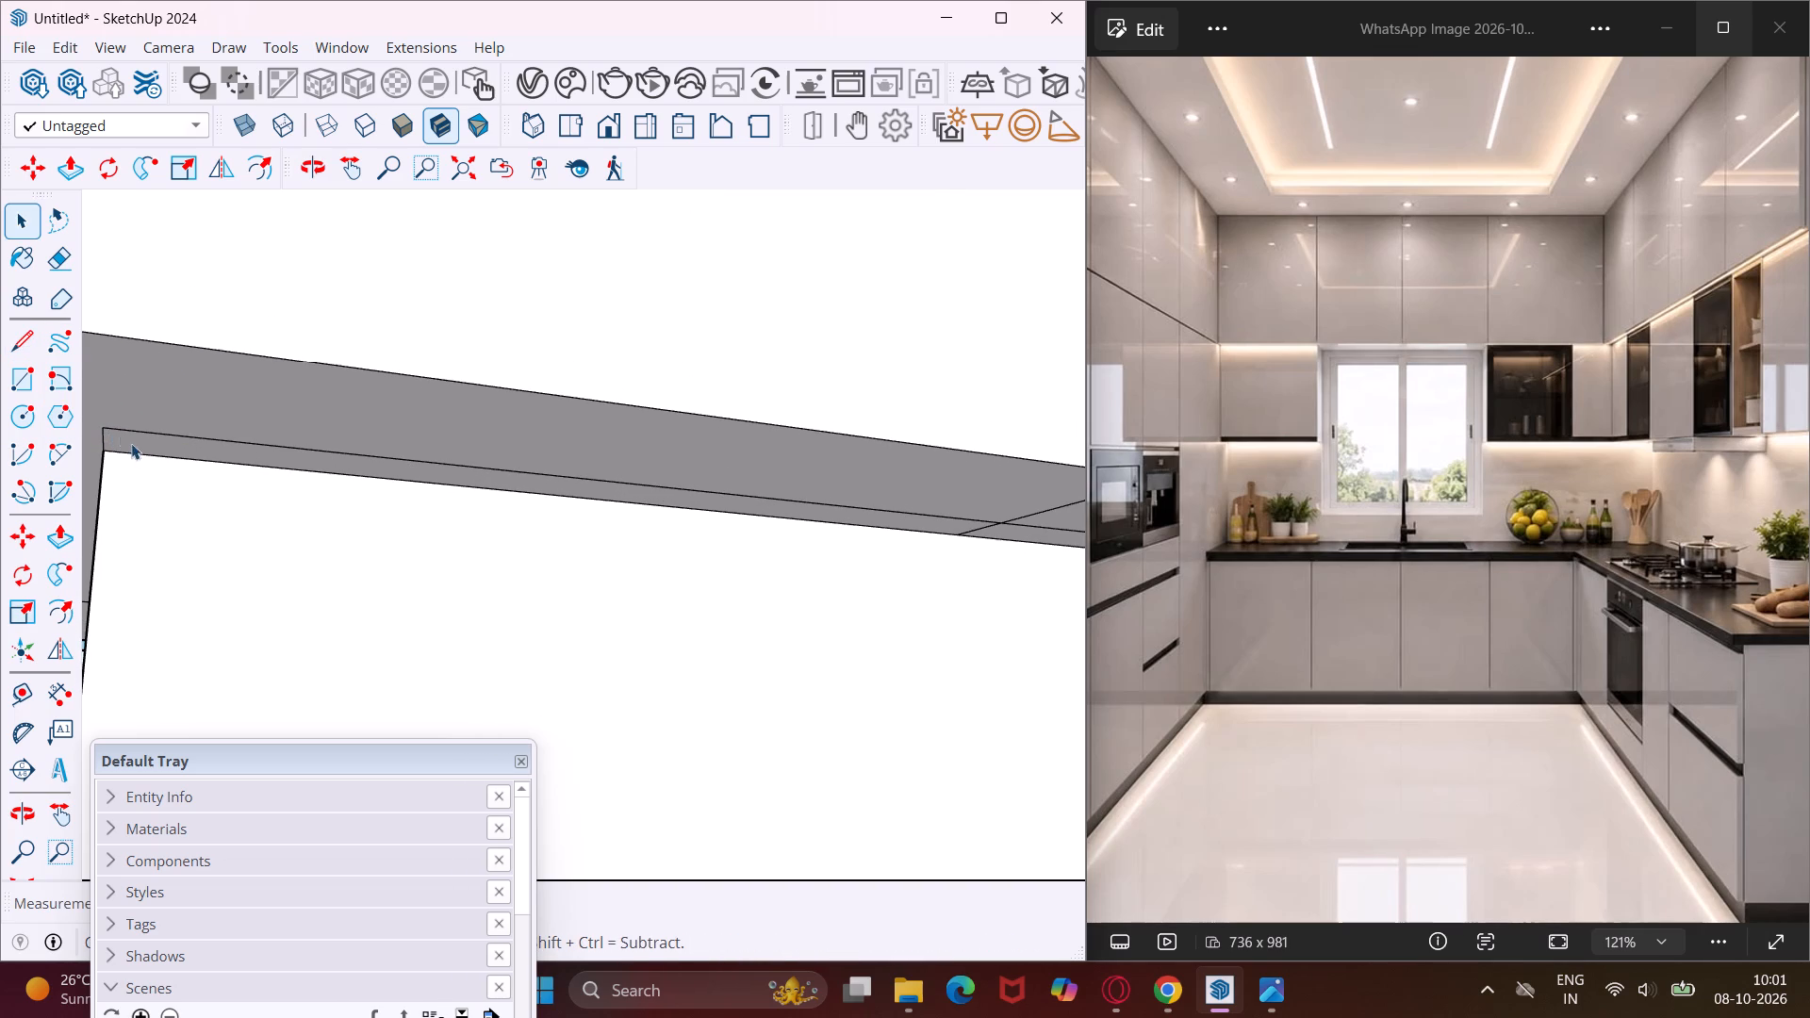
scroll(274, 476, "down", 5)
middle_click_drag(711, 521, 647, 552)
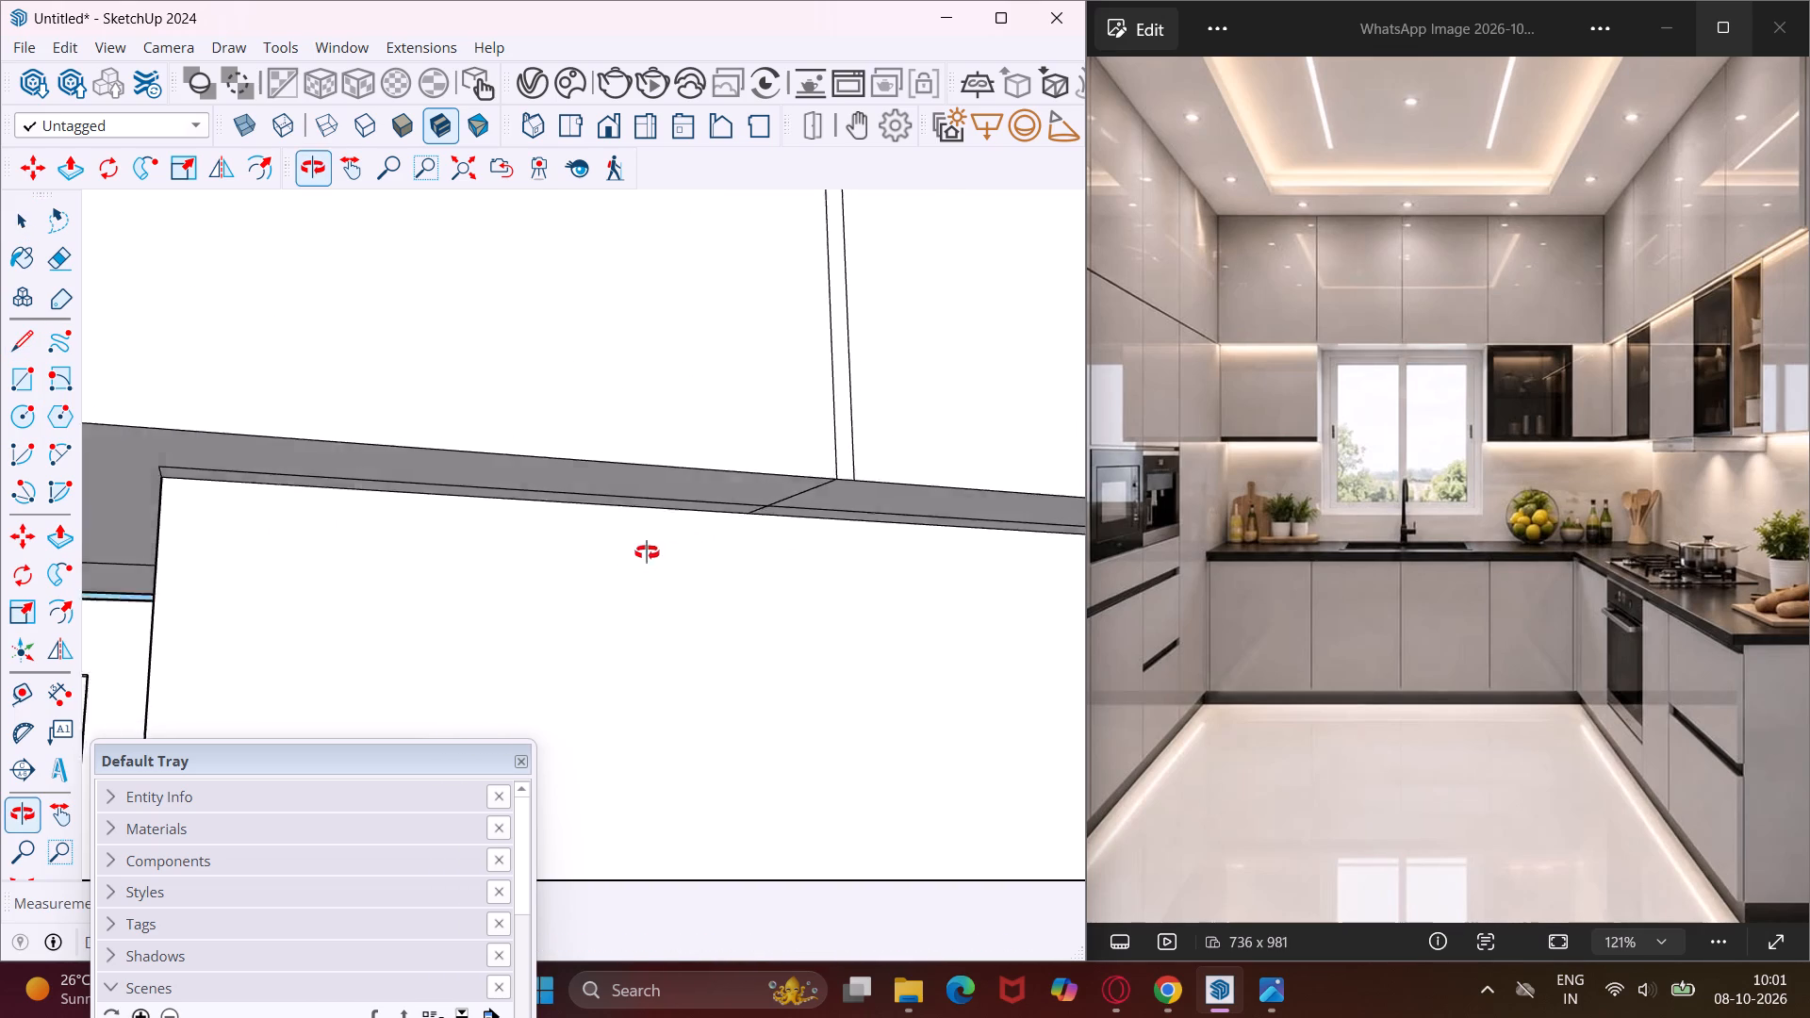
middle_click_drag(647, 552, 539, 555)
scroll(529, 553, "down", 6)
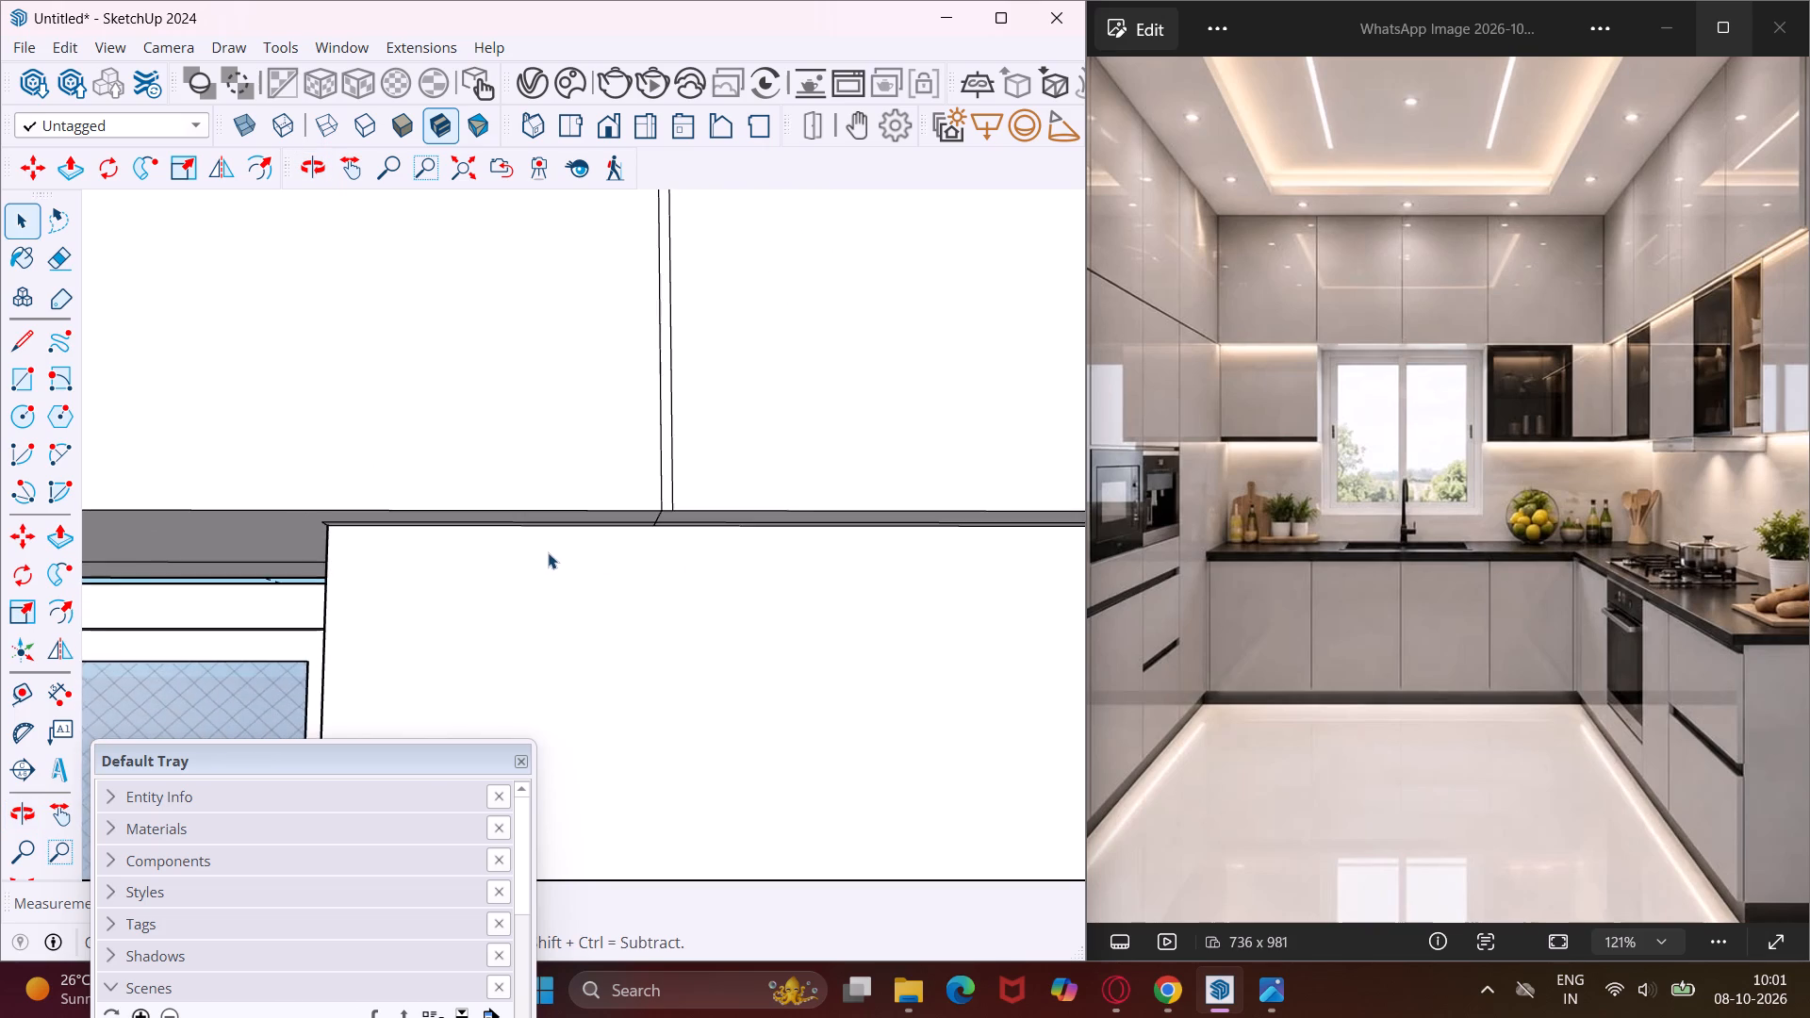
scroll(558, 551, "down", 17)
scroll(585, 538, "down", 7)
middle_click_drag(798, 616, 834, 580)
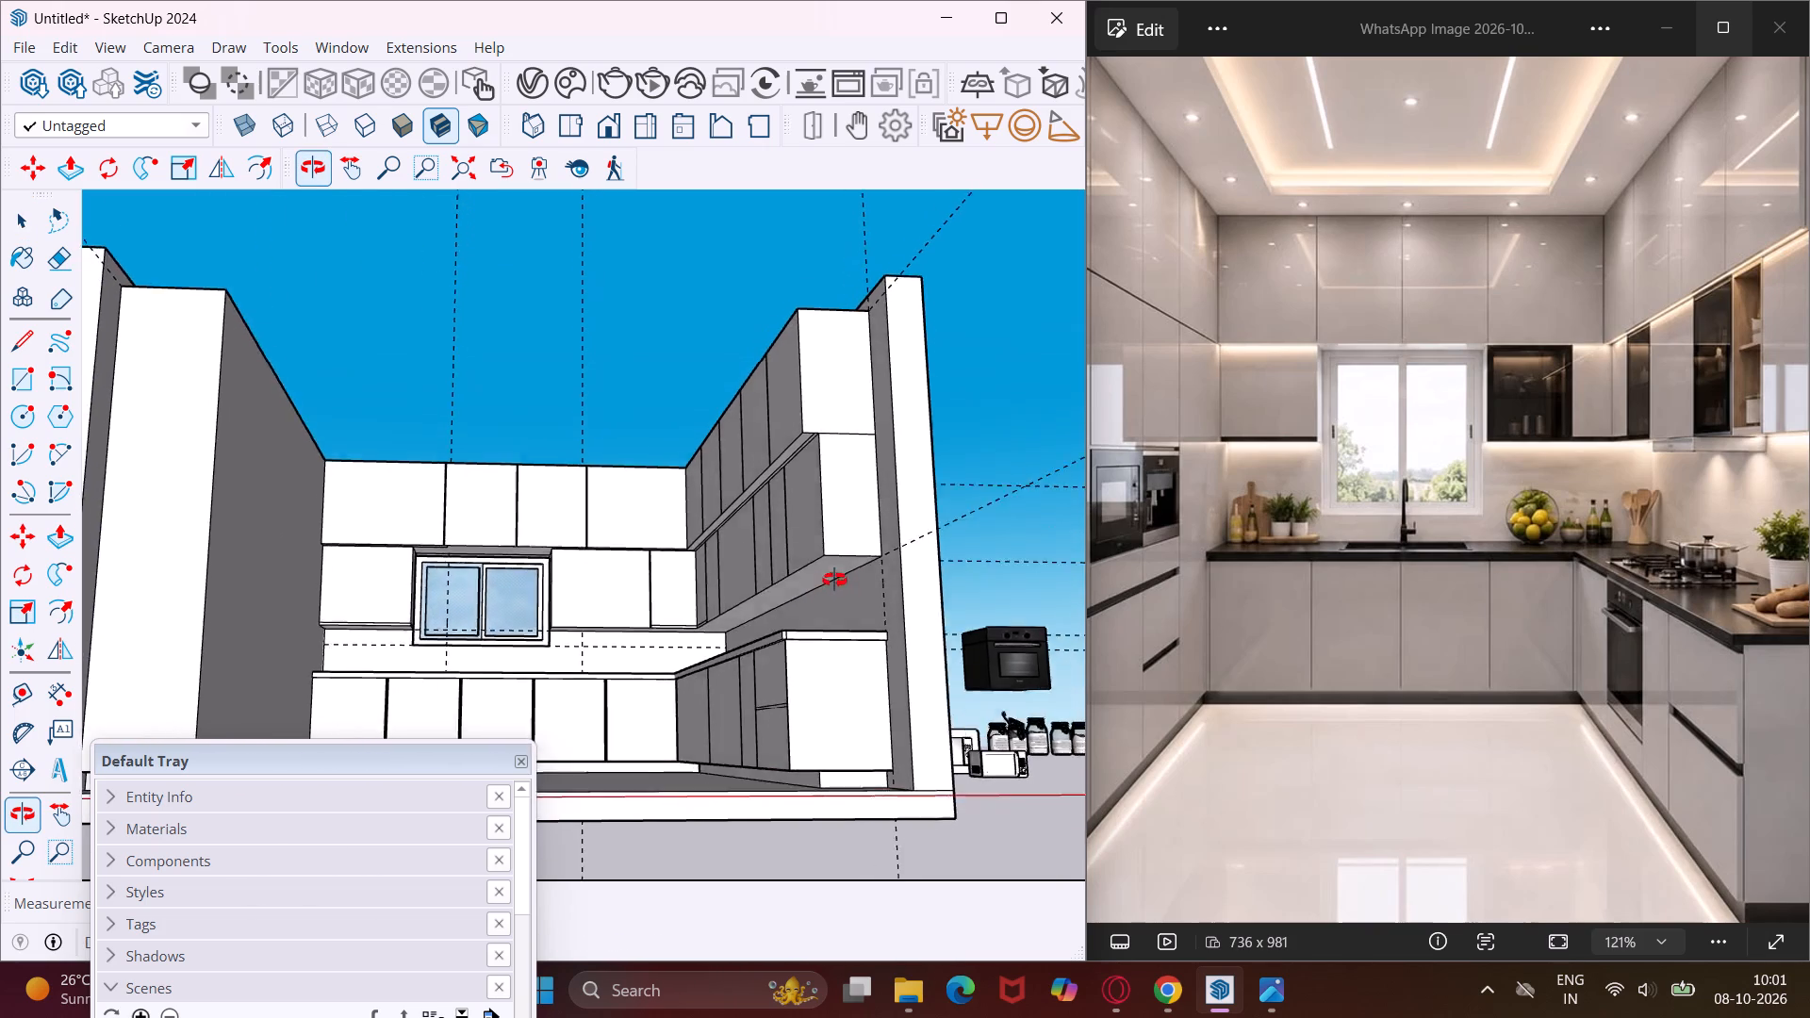
middle_click_drag(834, 580, 1002, 587)
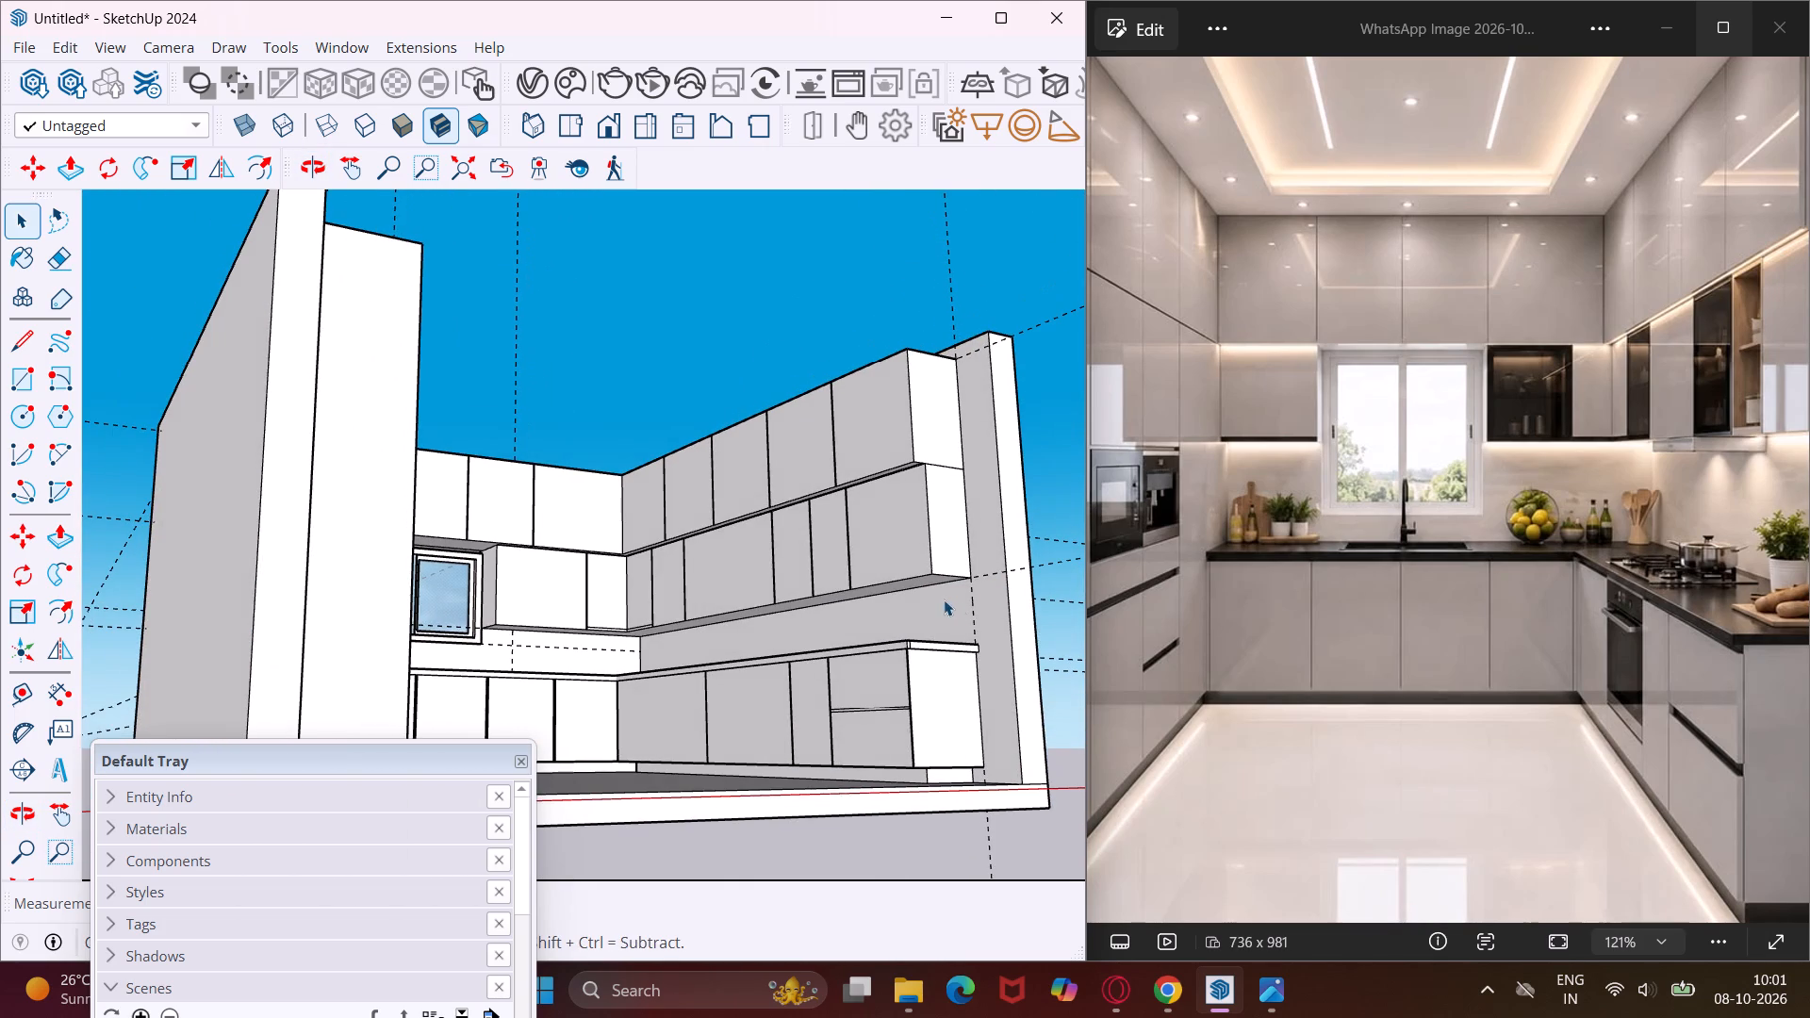
middle_click_drag(944, 599, 785, 670)
scroll(785, 670, "down", 5)
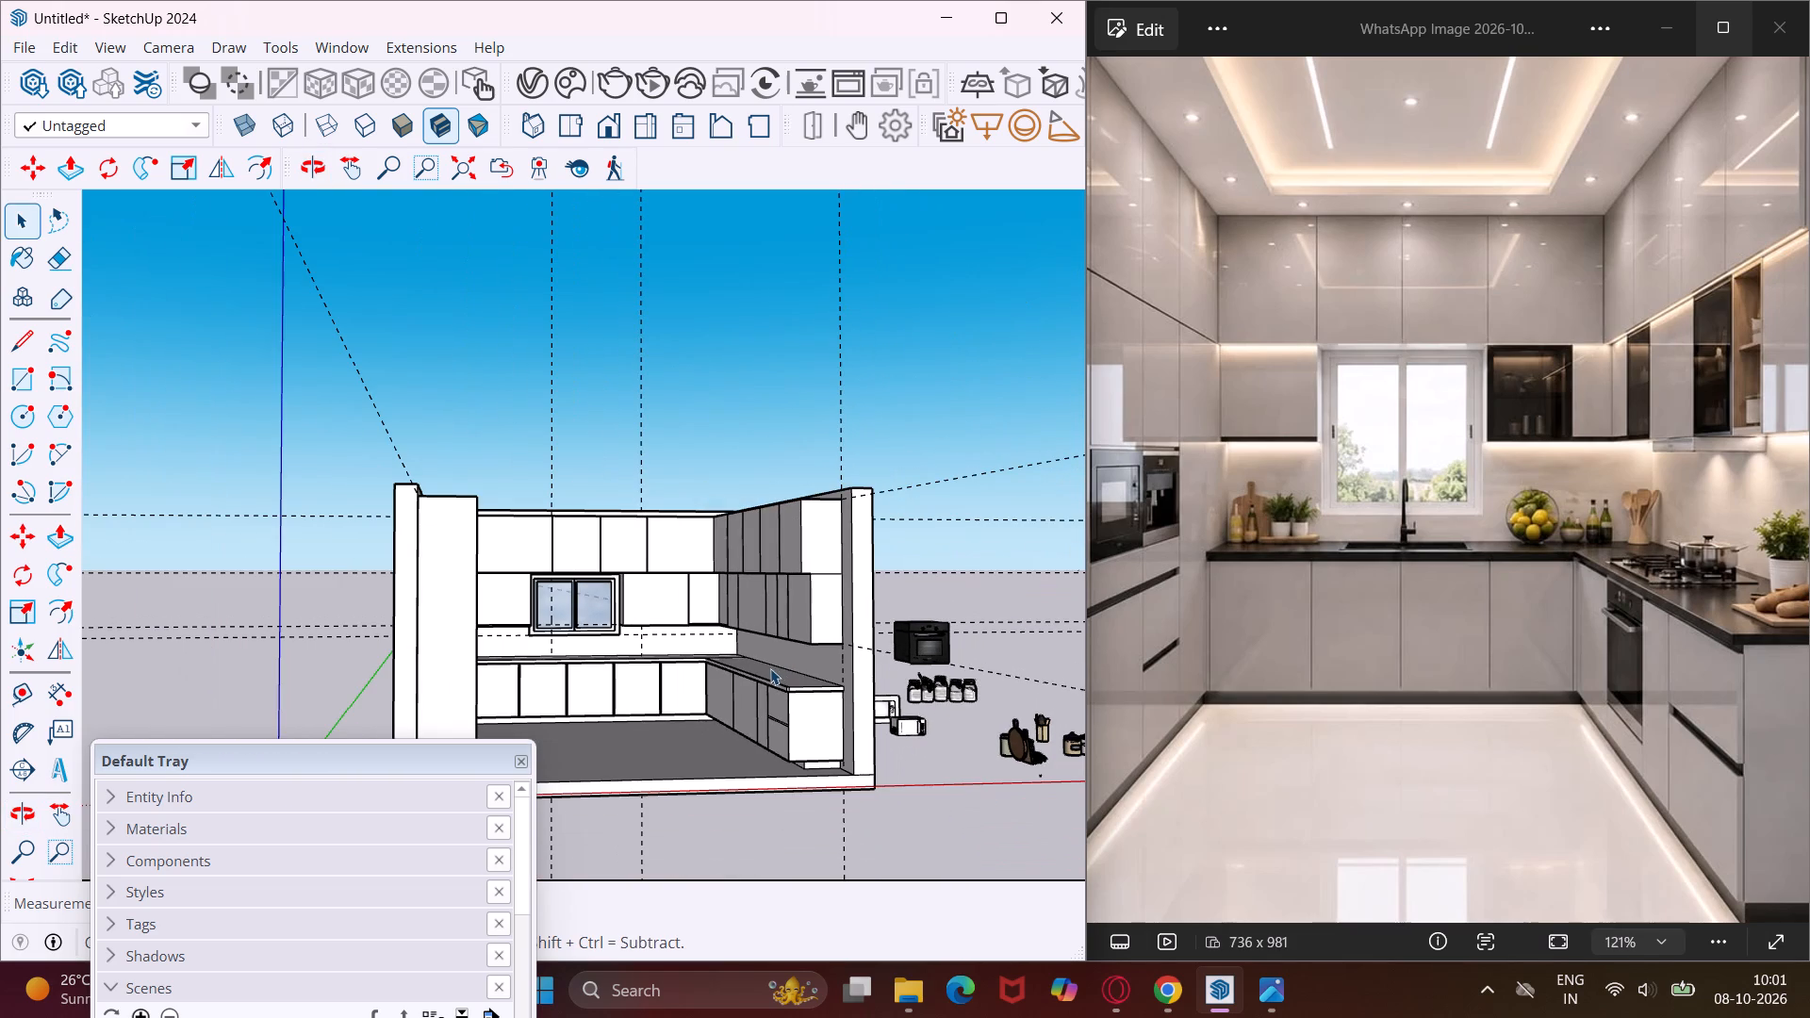
Open 3D Warehouse and replace the previous query with a model search for "chimney".
left_click(340, 46)
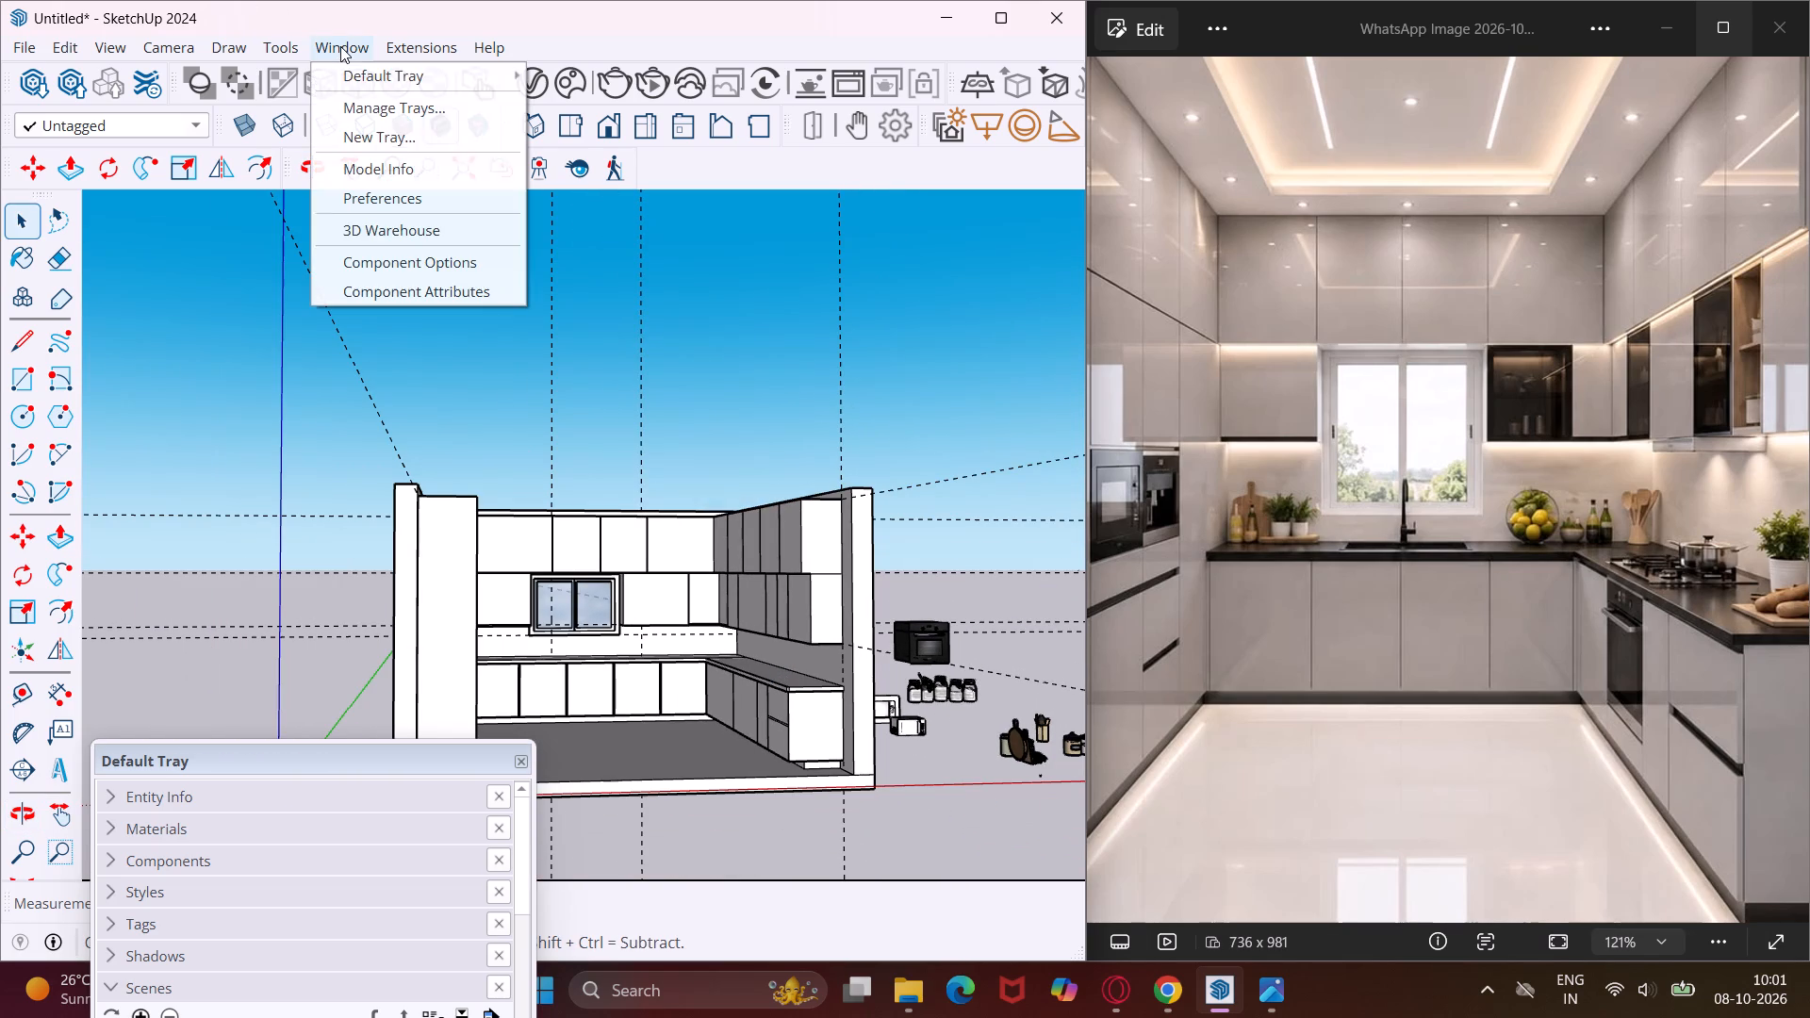
left_click(436, 219)
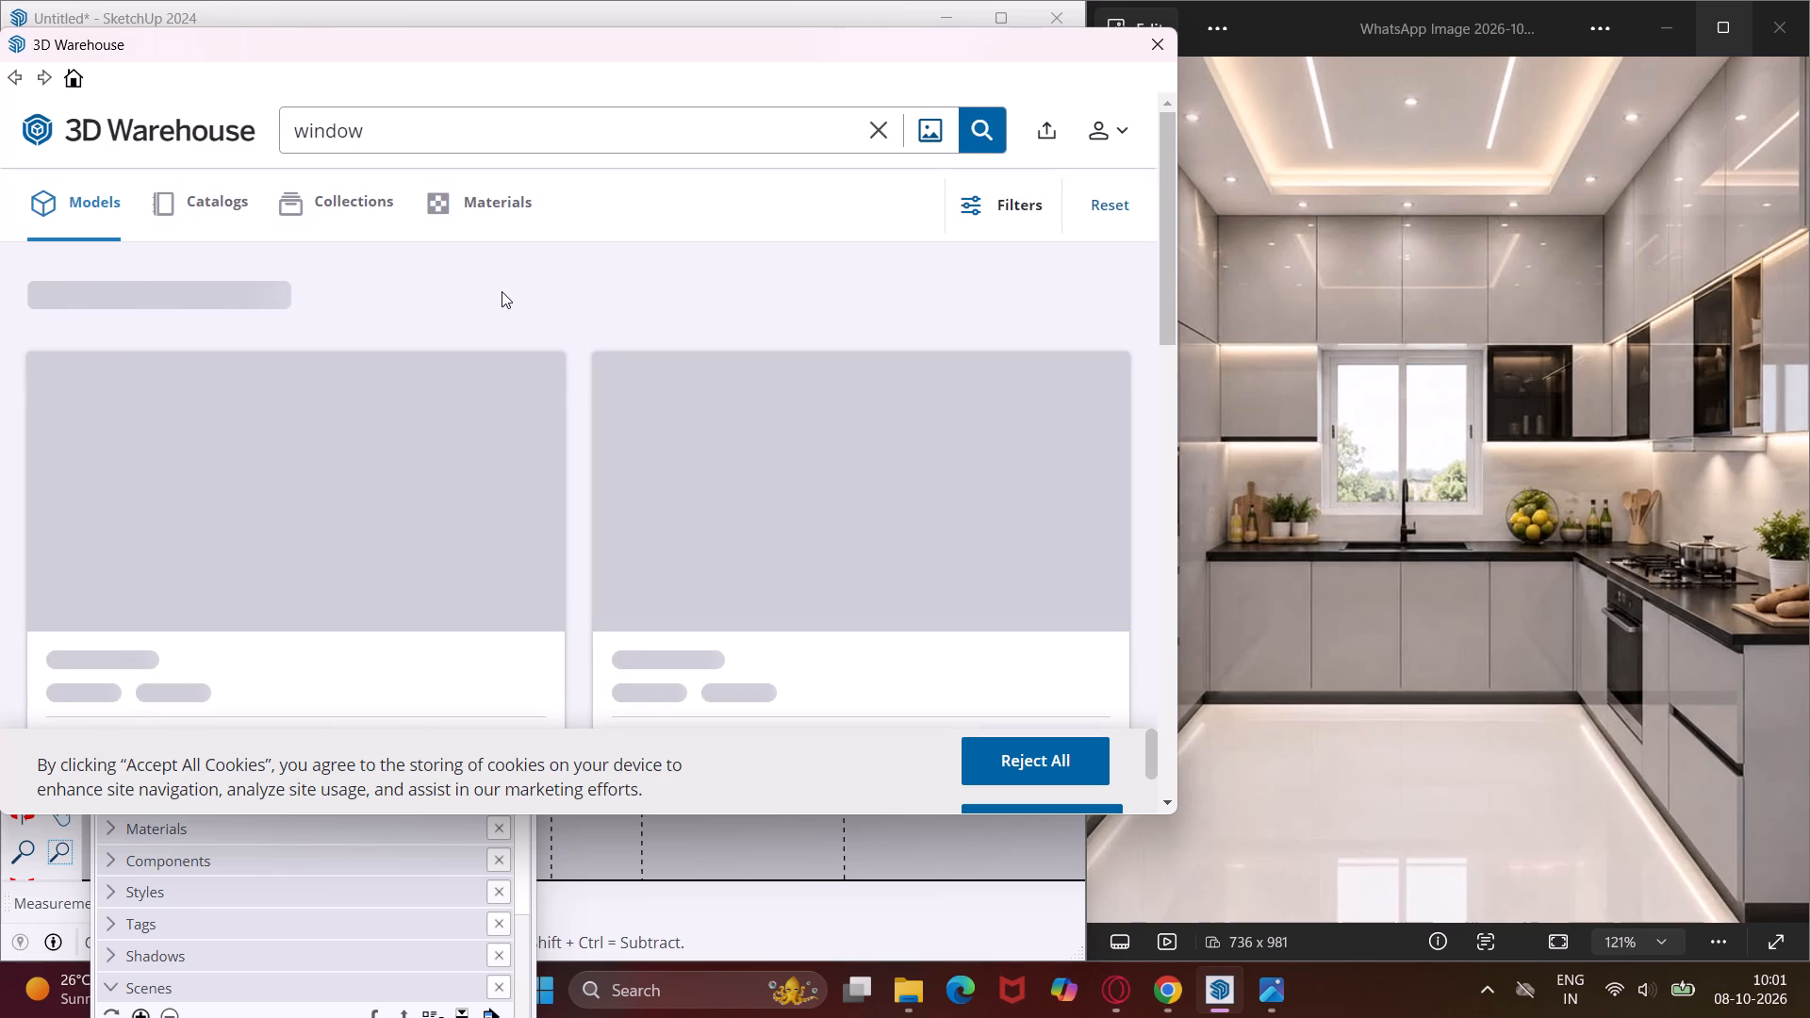
left_click(409, 124)
key("BackSpace")
key("BackSpace")
key("BackSpace")
key("BackSpace")
key("BackSpace")
key("BackSpace")
key("BackSpace")
key("BackSpace")
key("BackSpace")
key("BackSpace")
key("BackSpace")
key("c")
type("hi")
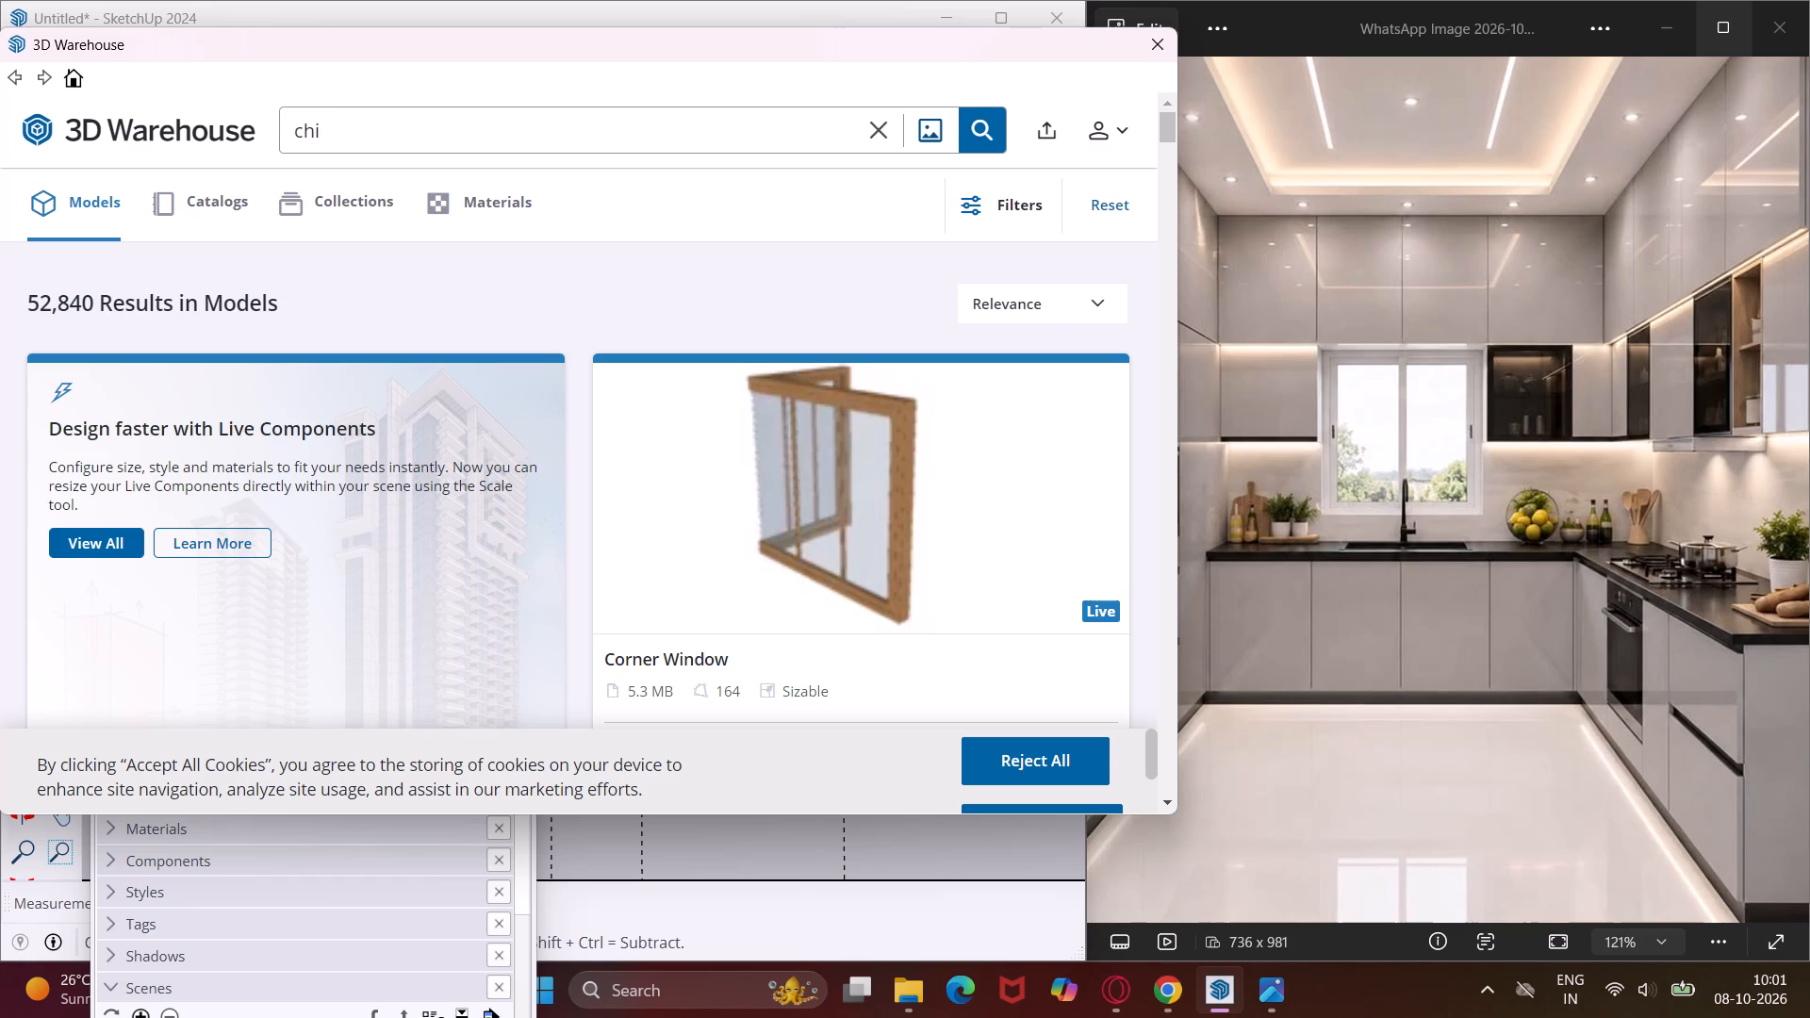
key("n")
type("me")
key("Return")
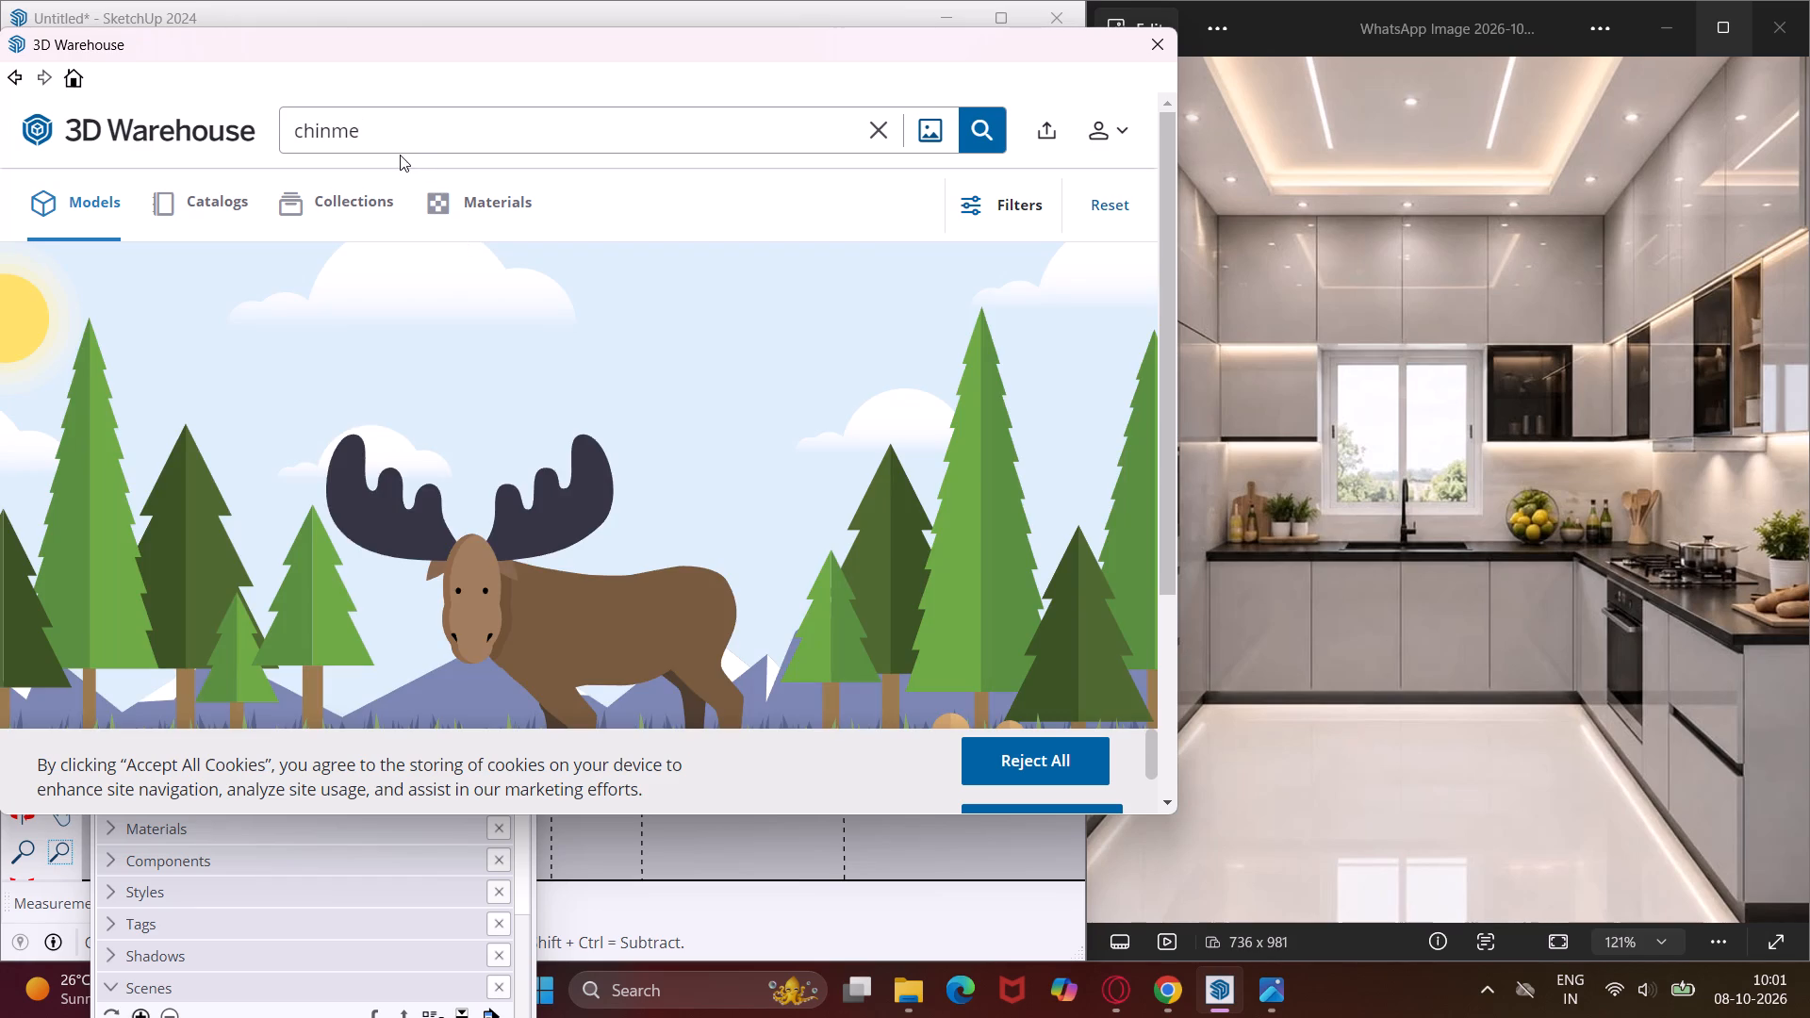
left_click(387, 141)
key("BackSpace")
key("BackSpace")
key("BackSpace")
type("mn")
type("ey")
key("Return")
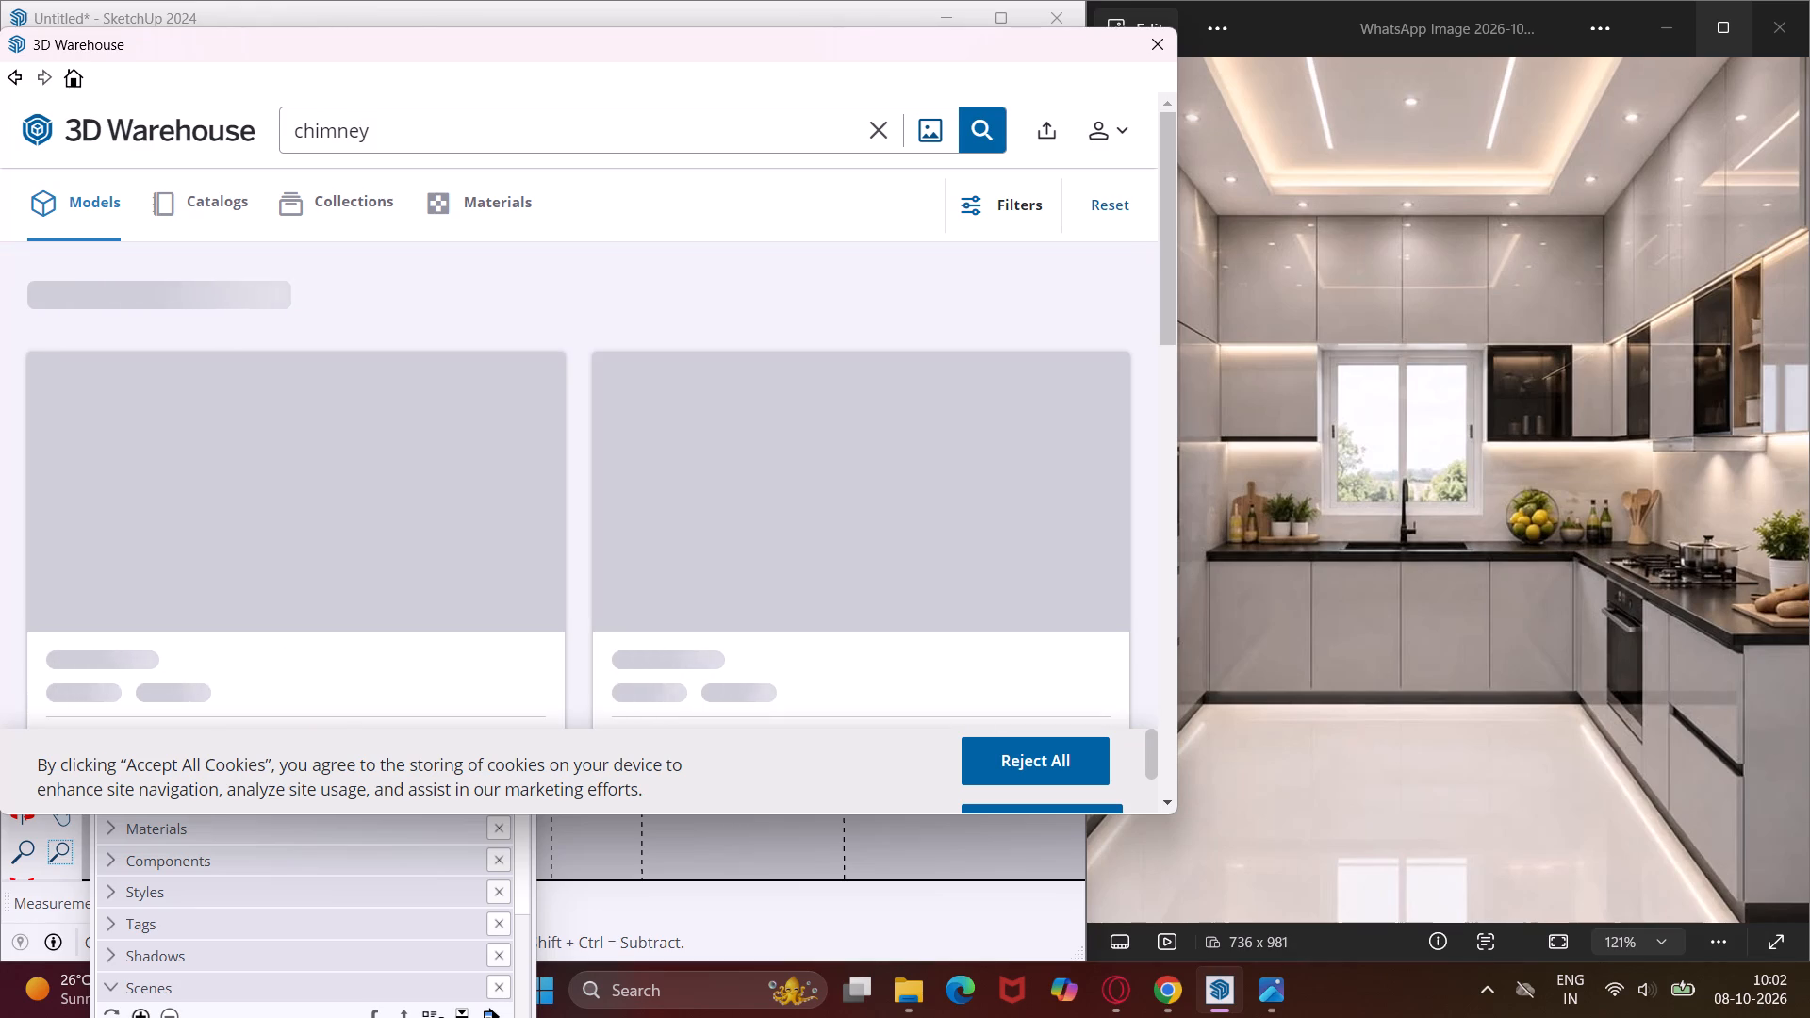
Browse the chimney search results for a kitchen hood model that suits the reference kitchen.
scroll(534, 327, "down", 5)
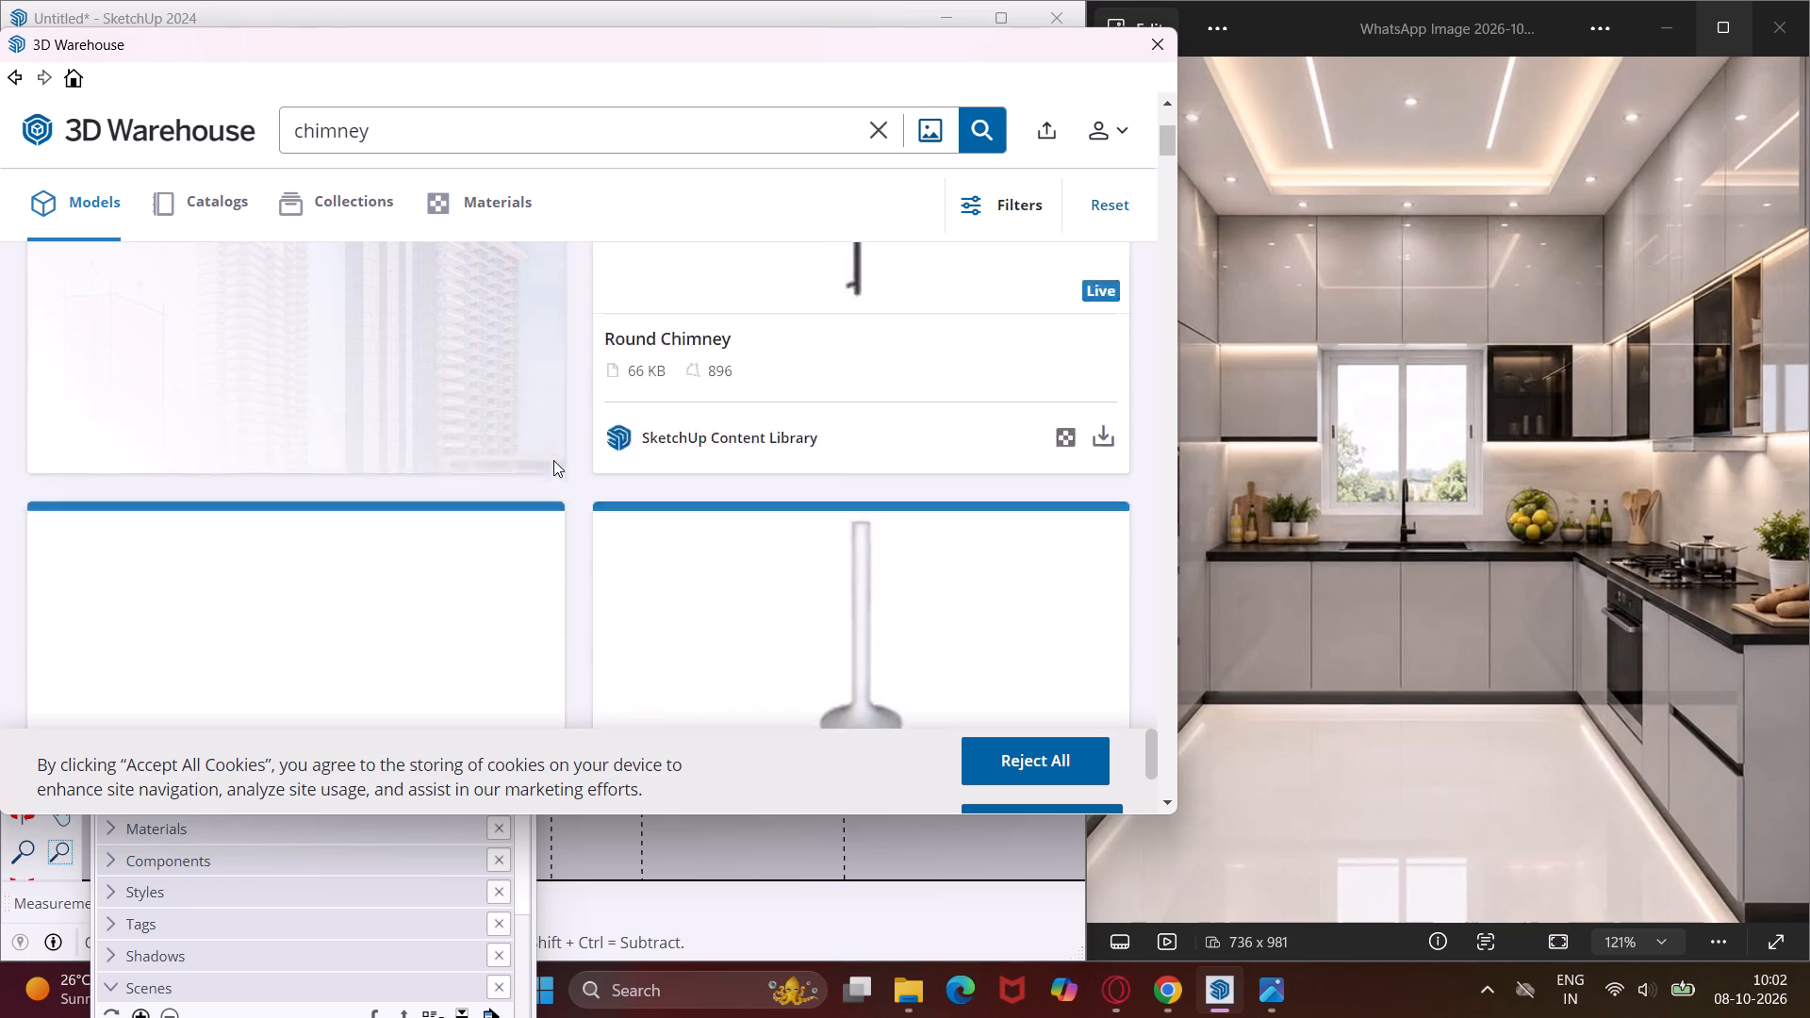
scroll(553, 460, "down", 5)
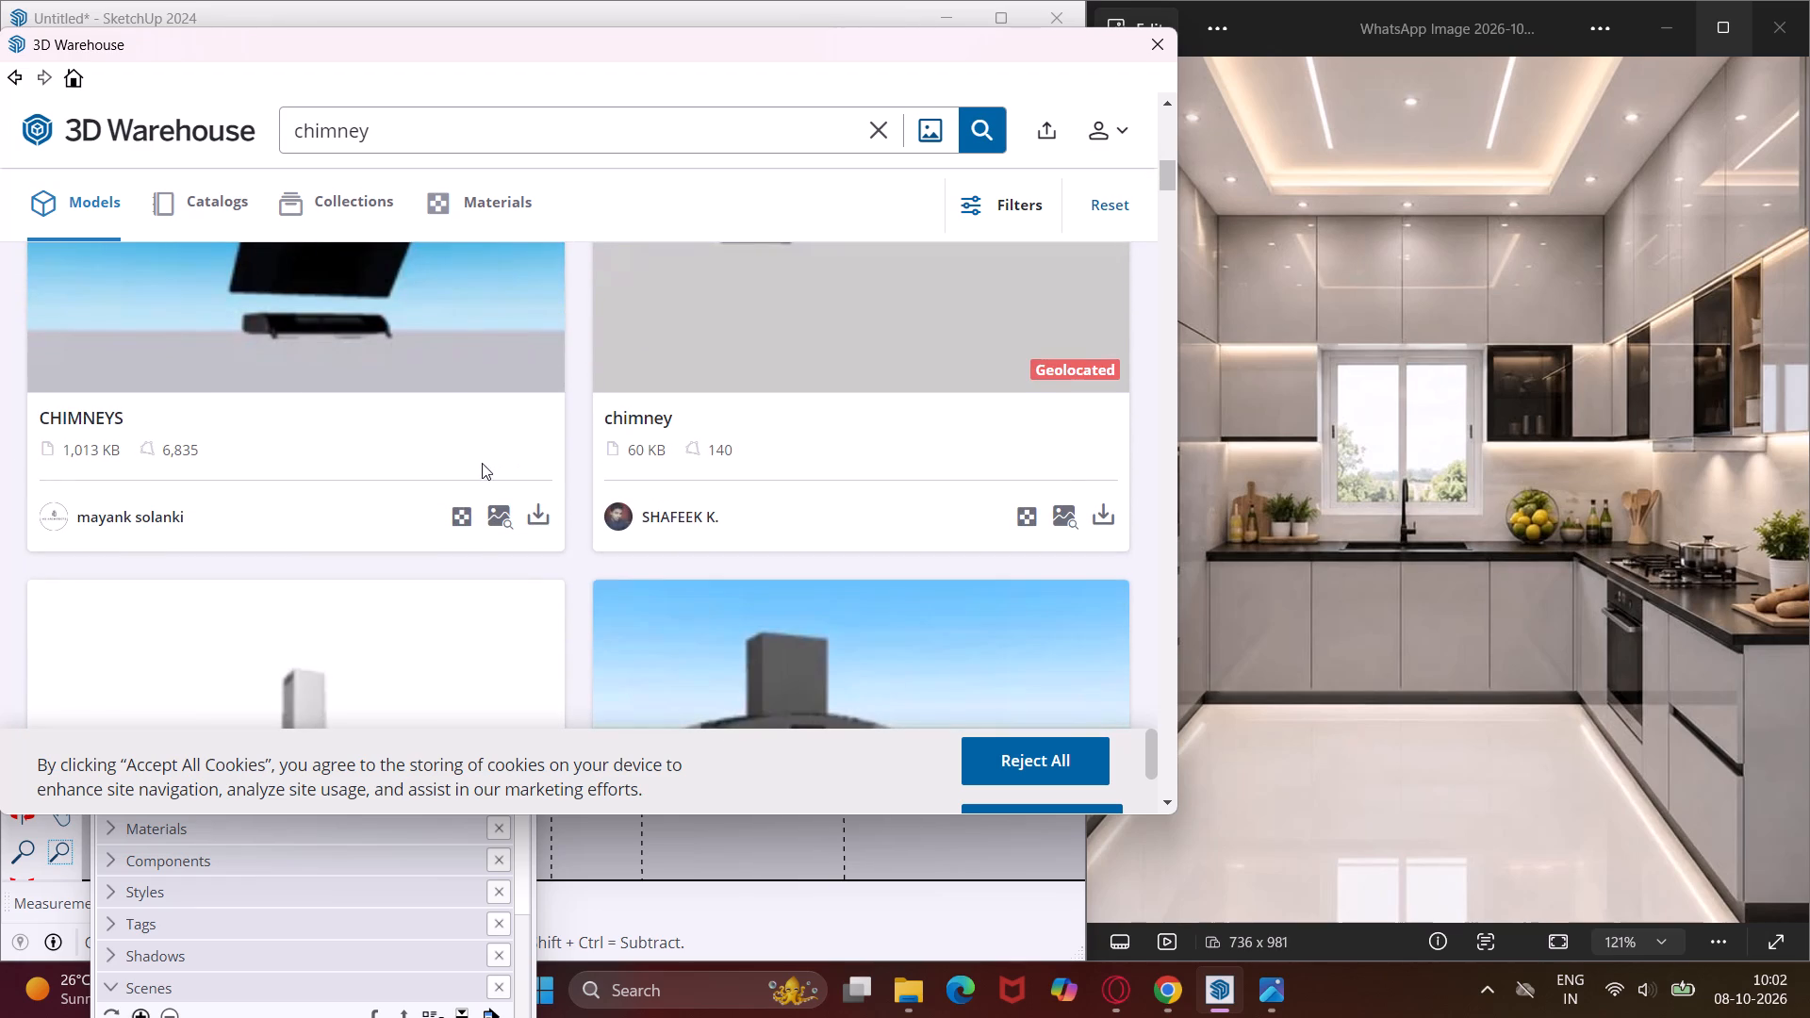
scroll(430, 385, "up", 3)
scroll(430, 385, "down", 2)
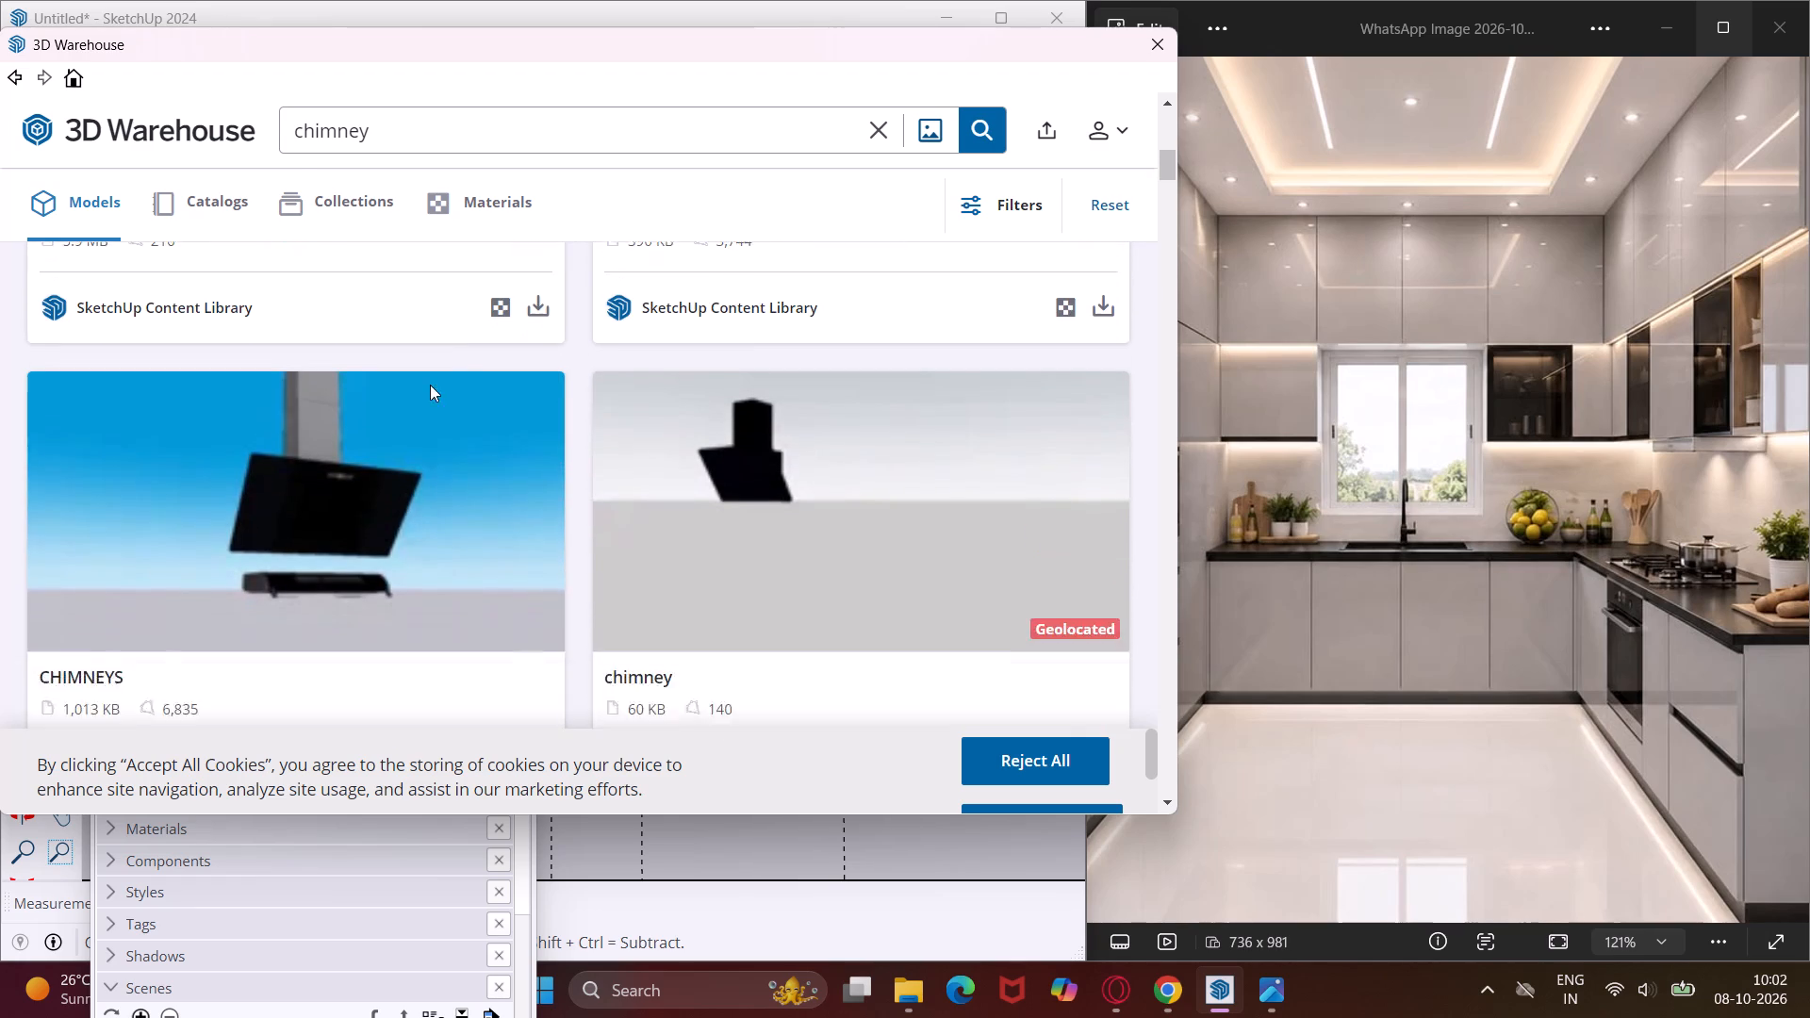
scroll(430, 385, "down", 9)
scroll(424, 391, "up", 2)
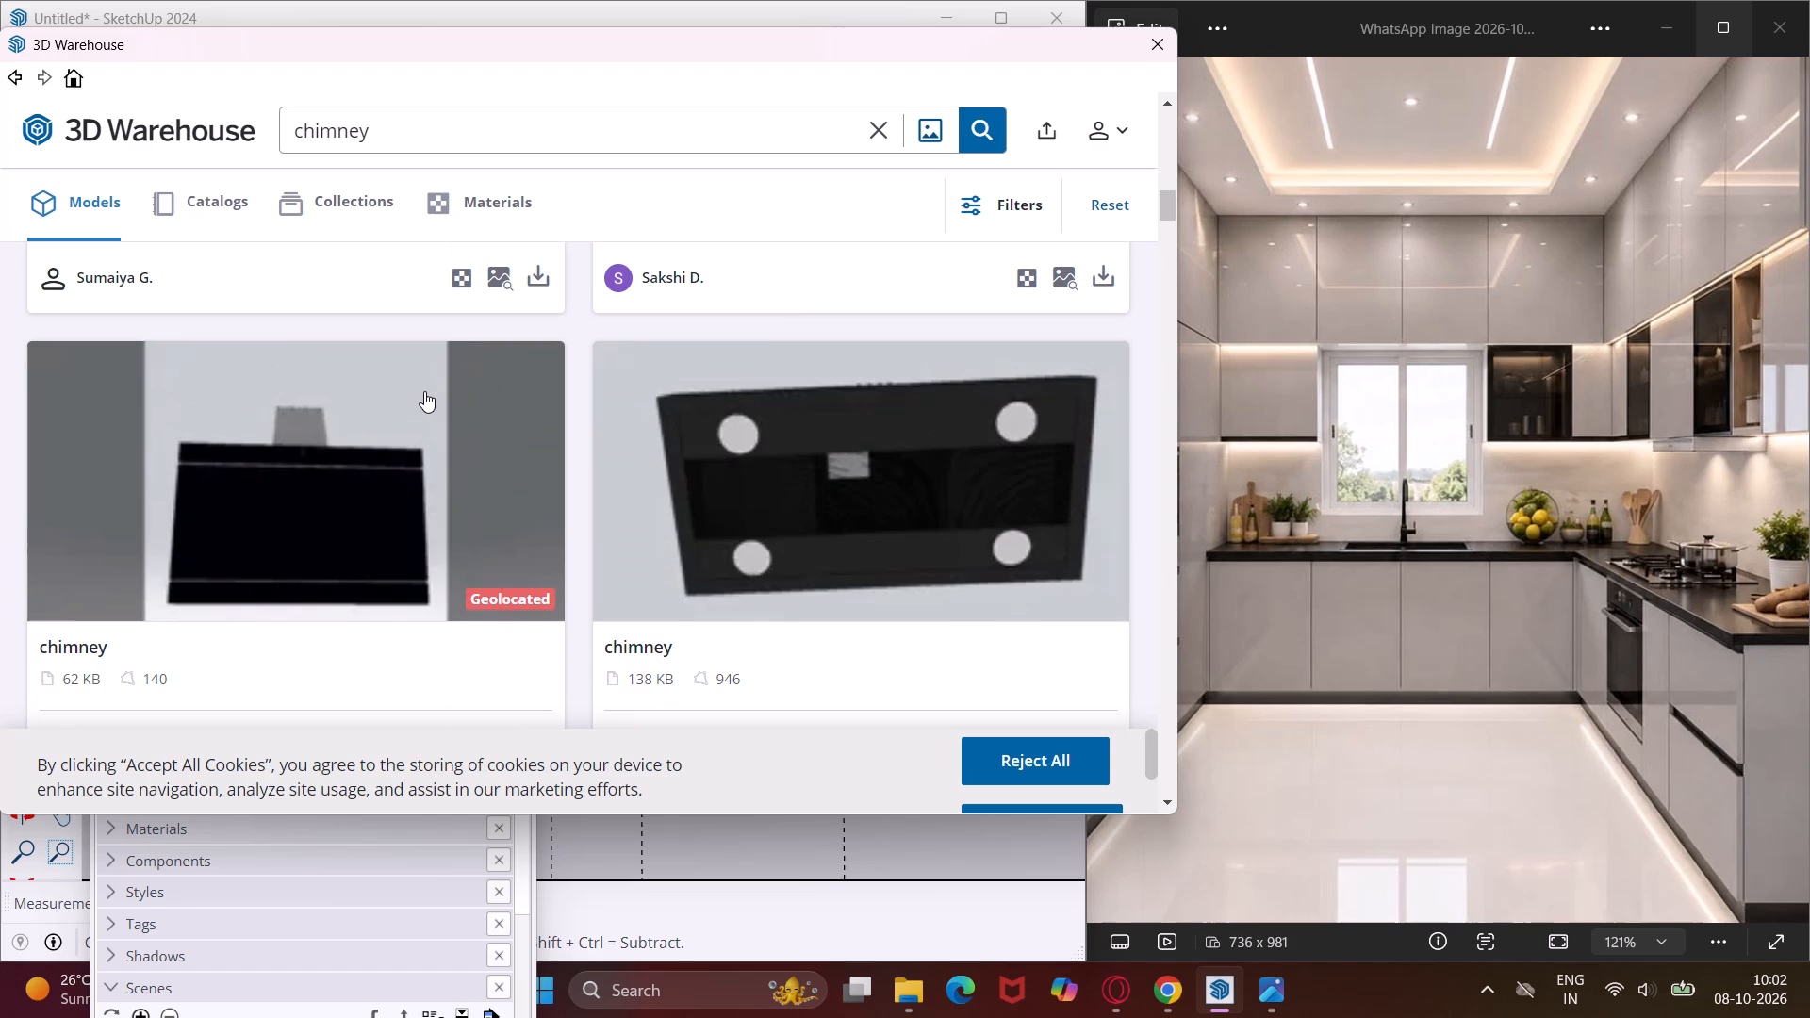
scroll(424, 391, "down", 3)
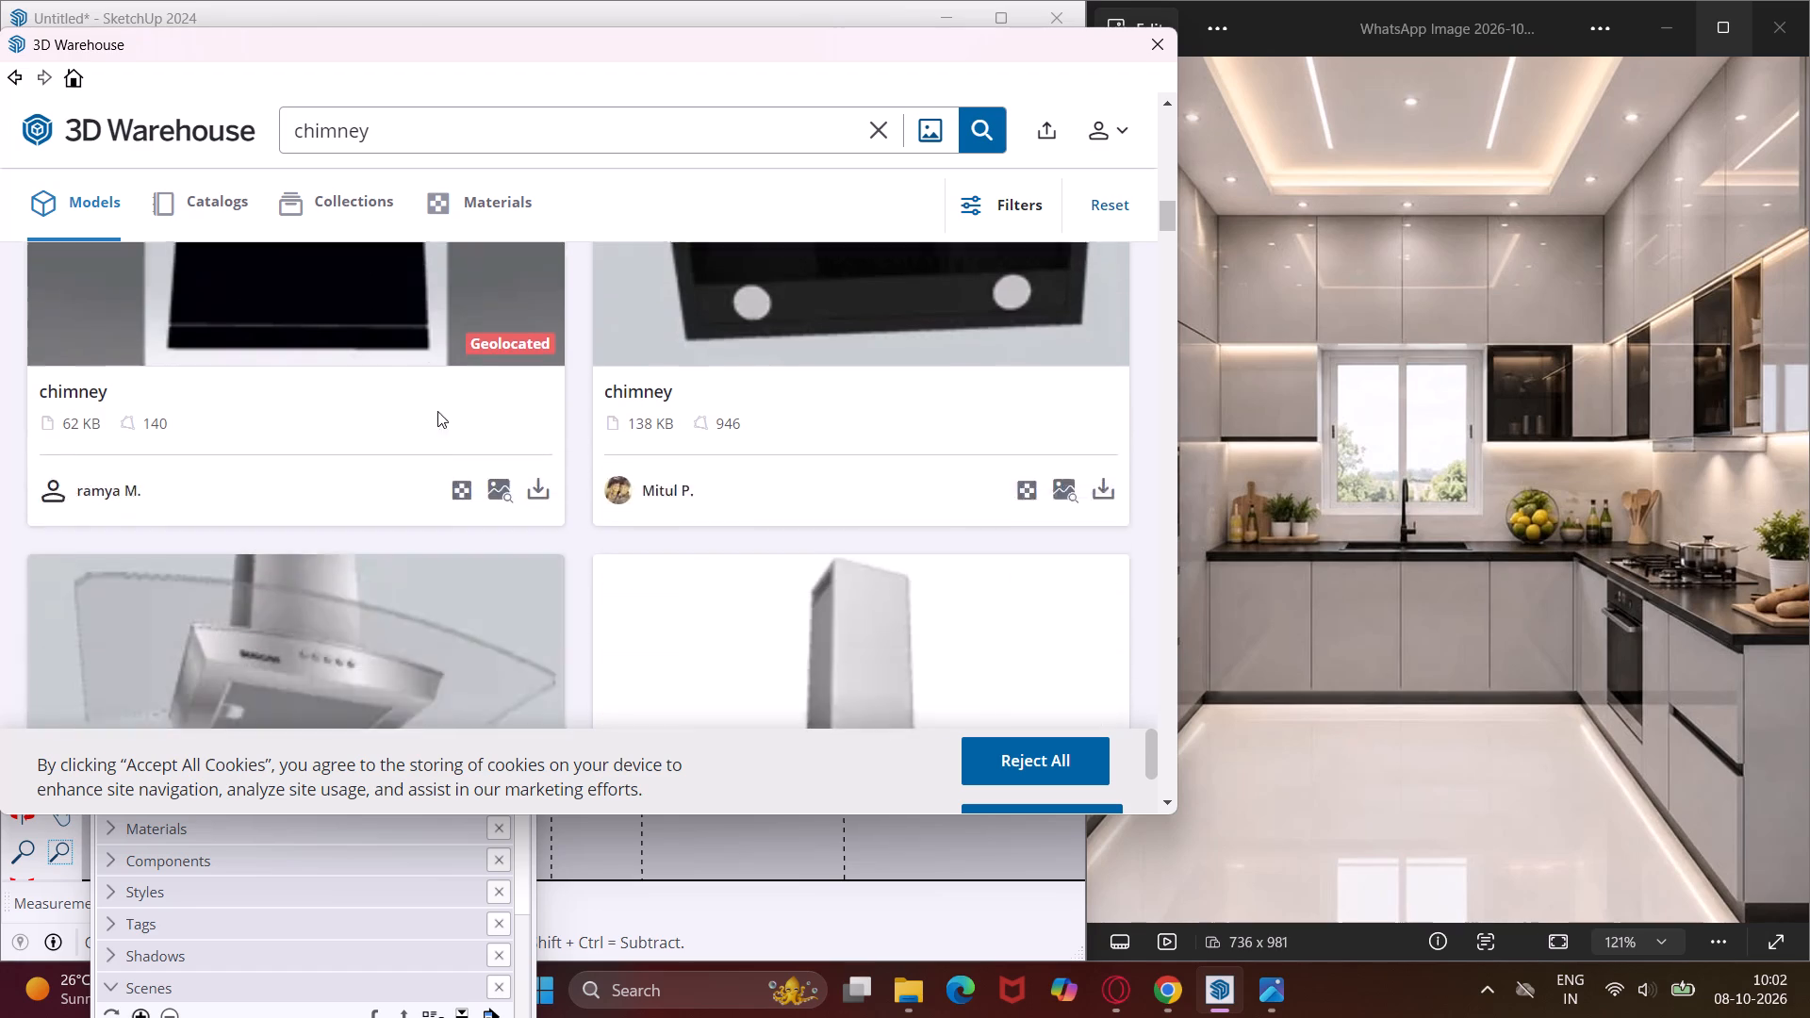
scroll(437, 411, "down", 2)
scroll(443, 411, "up", 3)
scroll(443, 411, "down", 6)
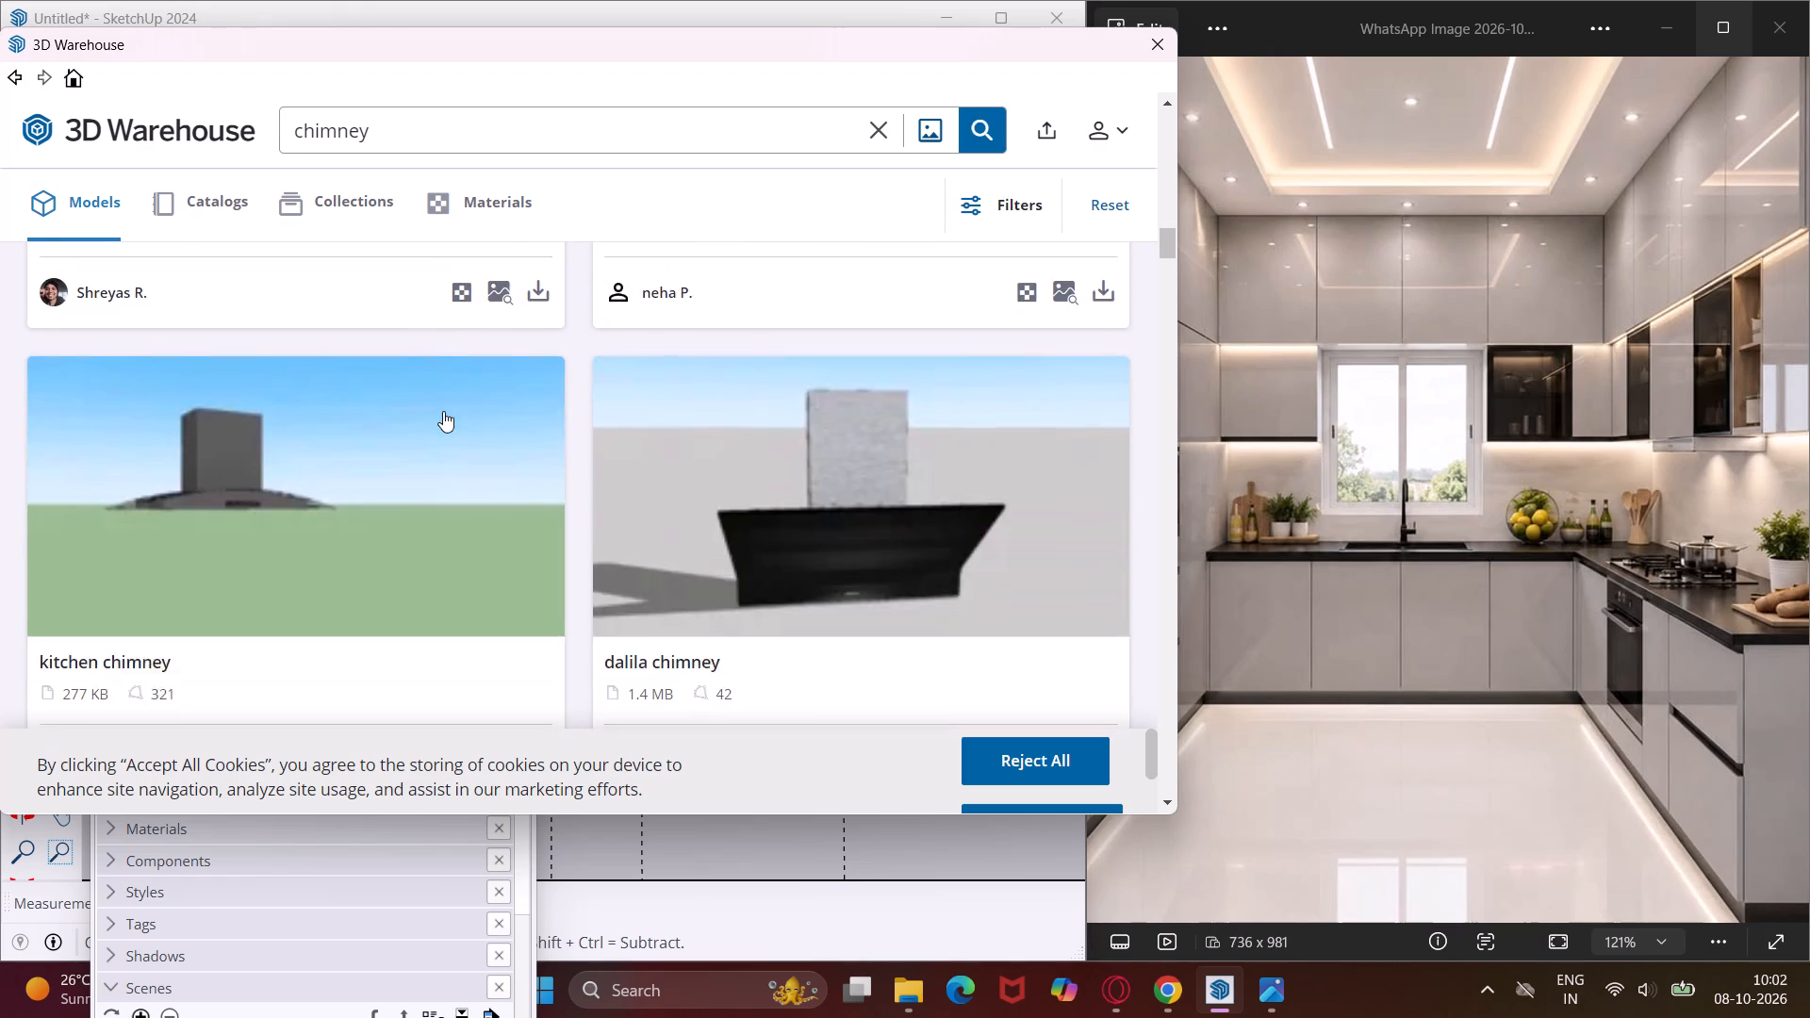
scroll(443, 411, "down", 9)
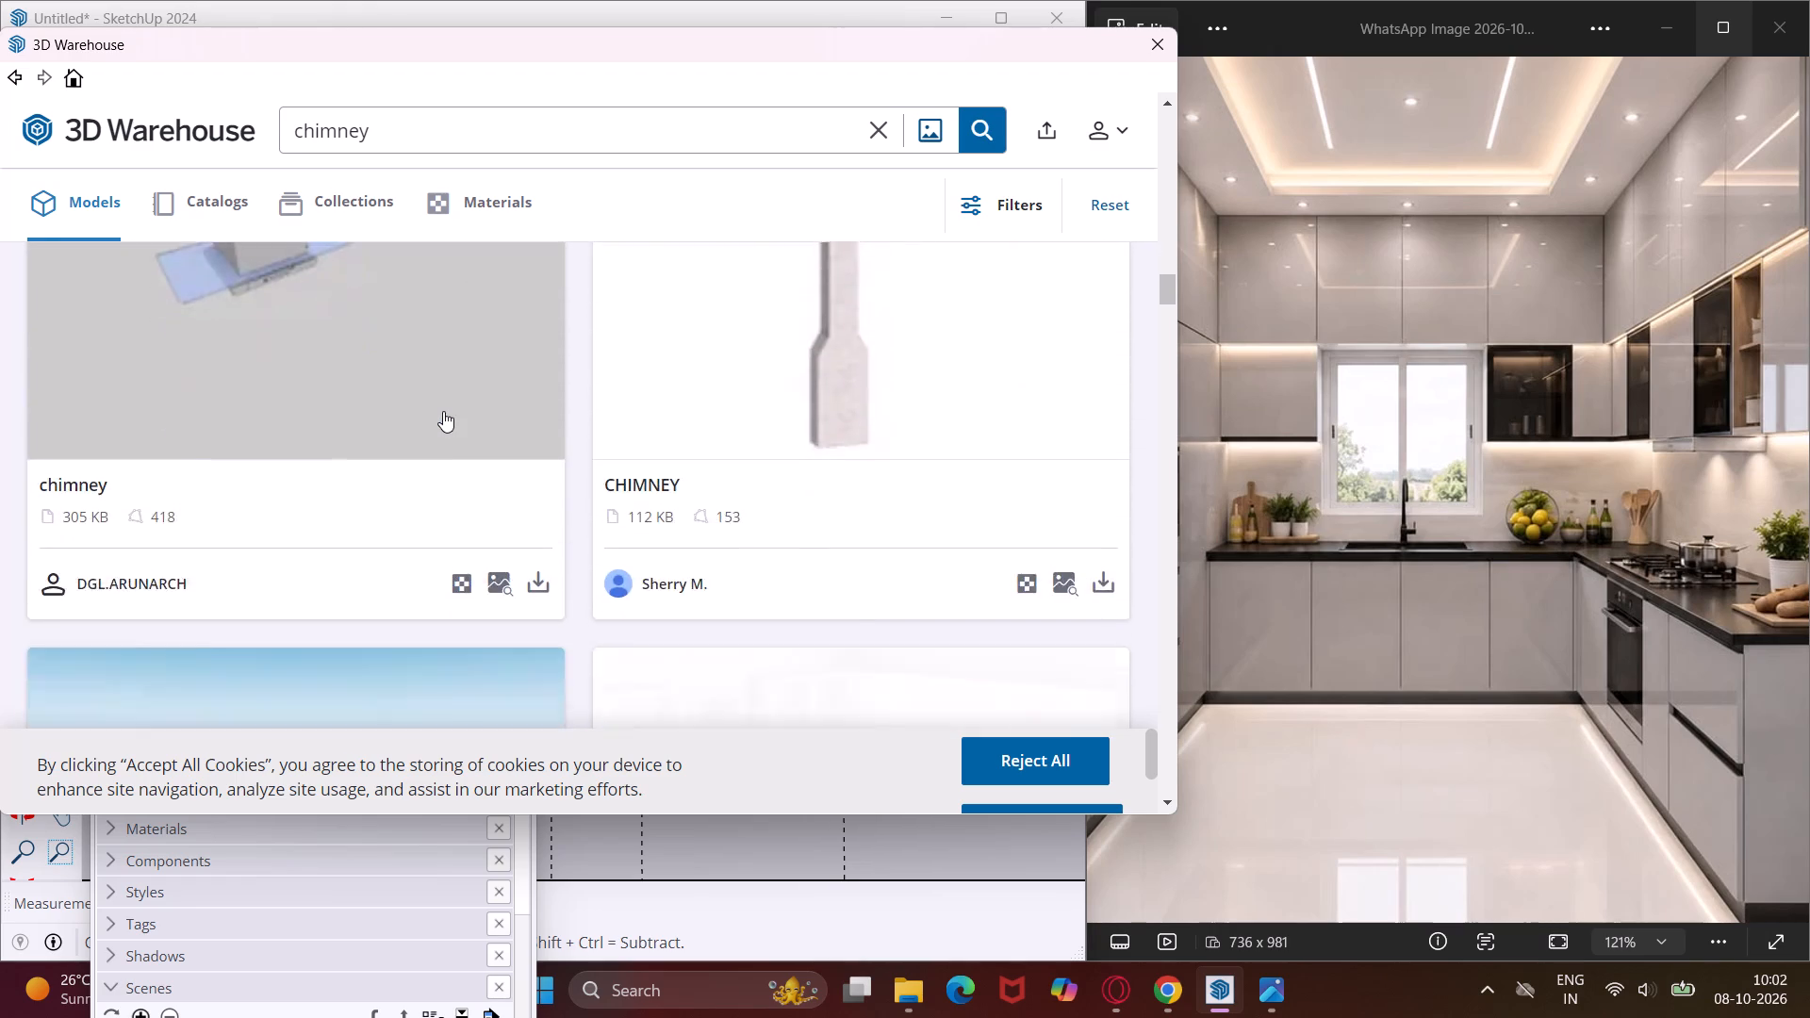
scroll(443, 411, "down", 12)
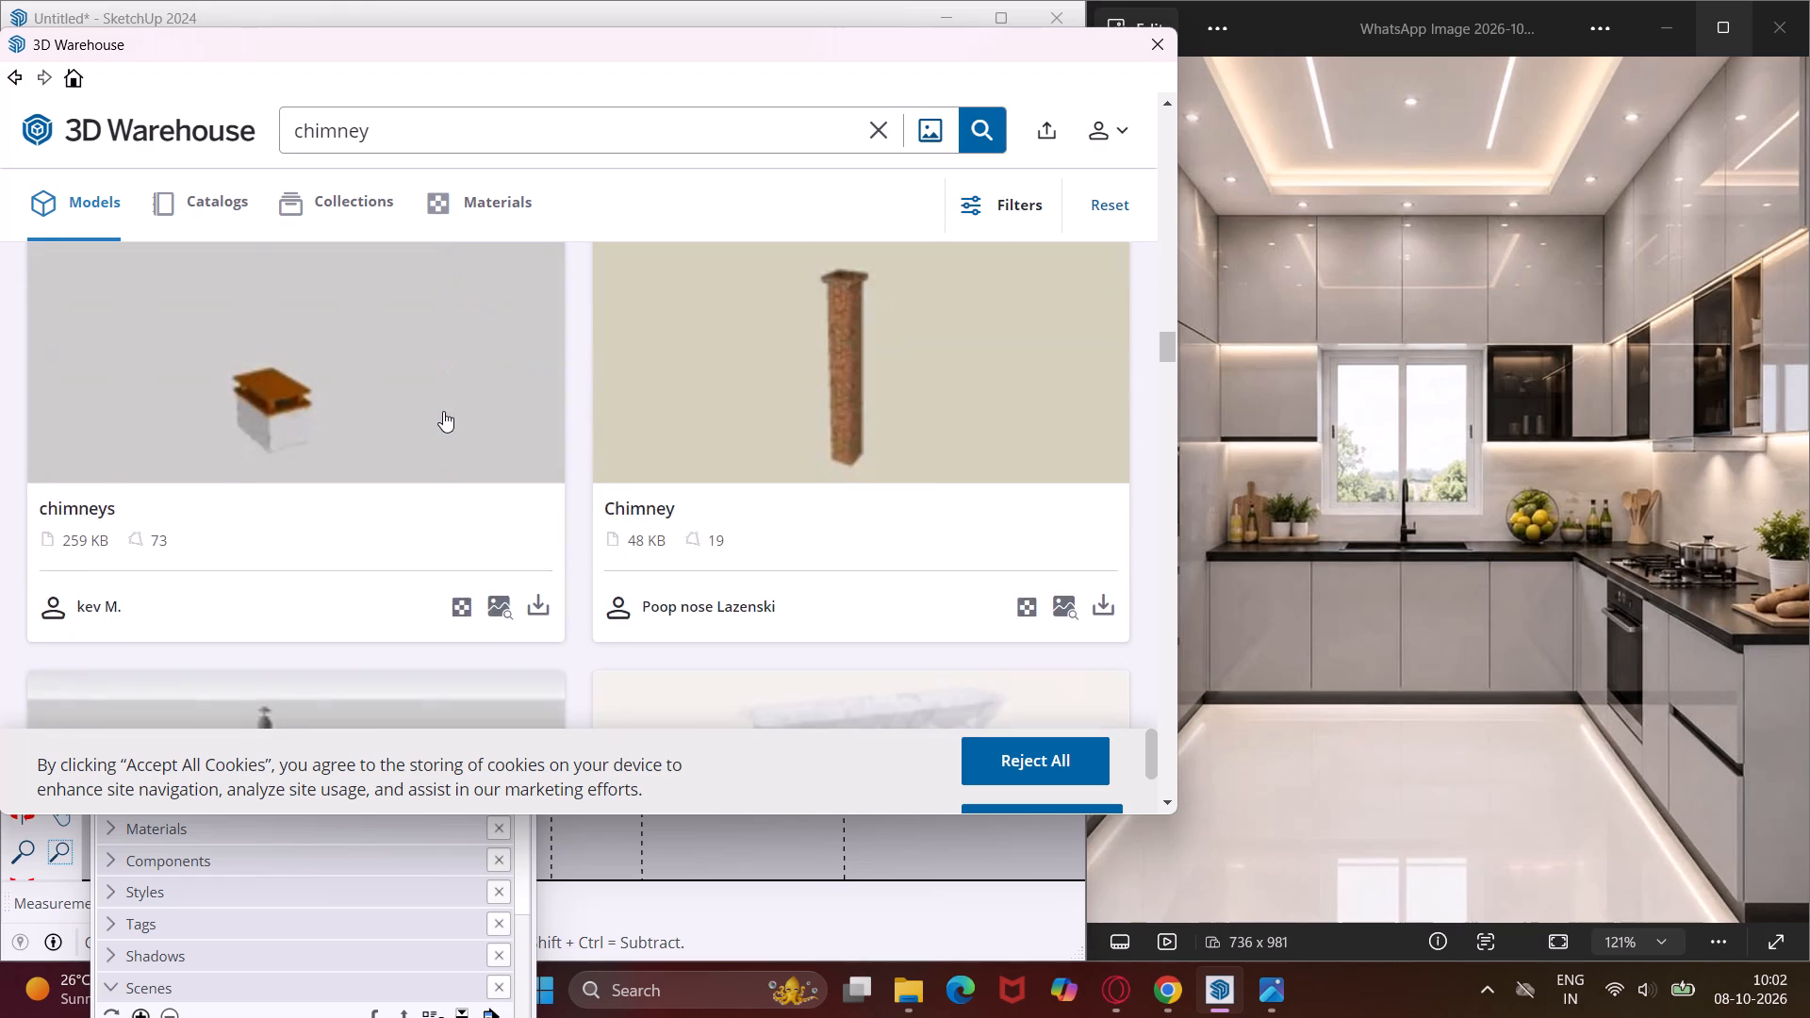
scroll(443, 411, "down", 18)
scroll(456, 393, "down", 4)
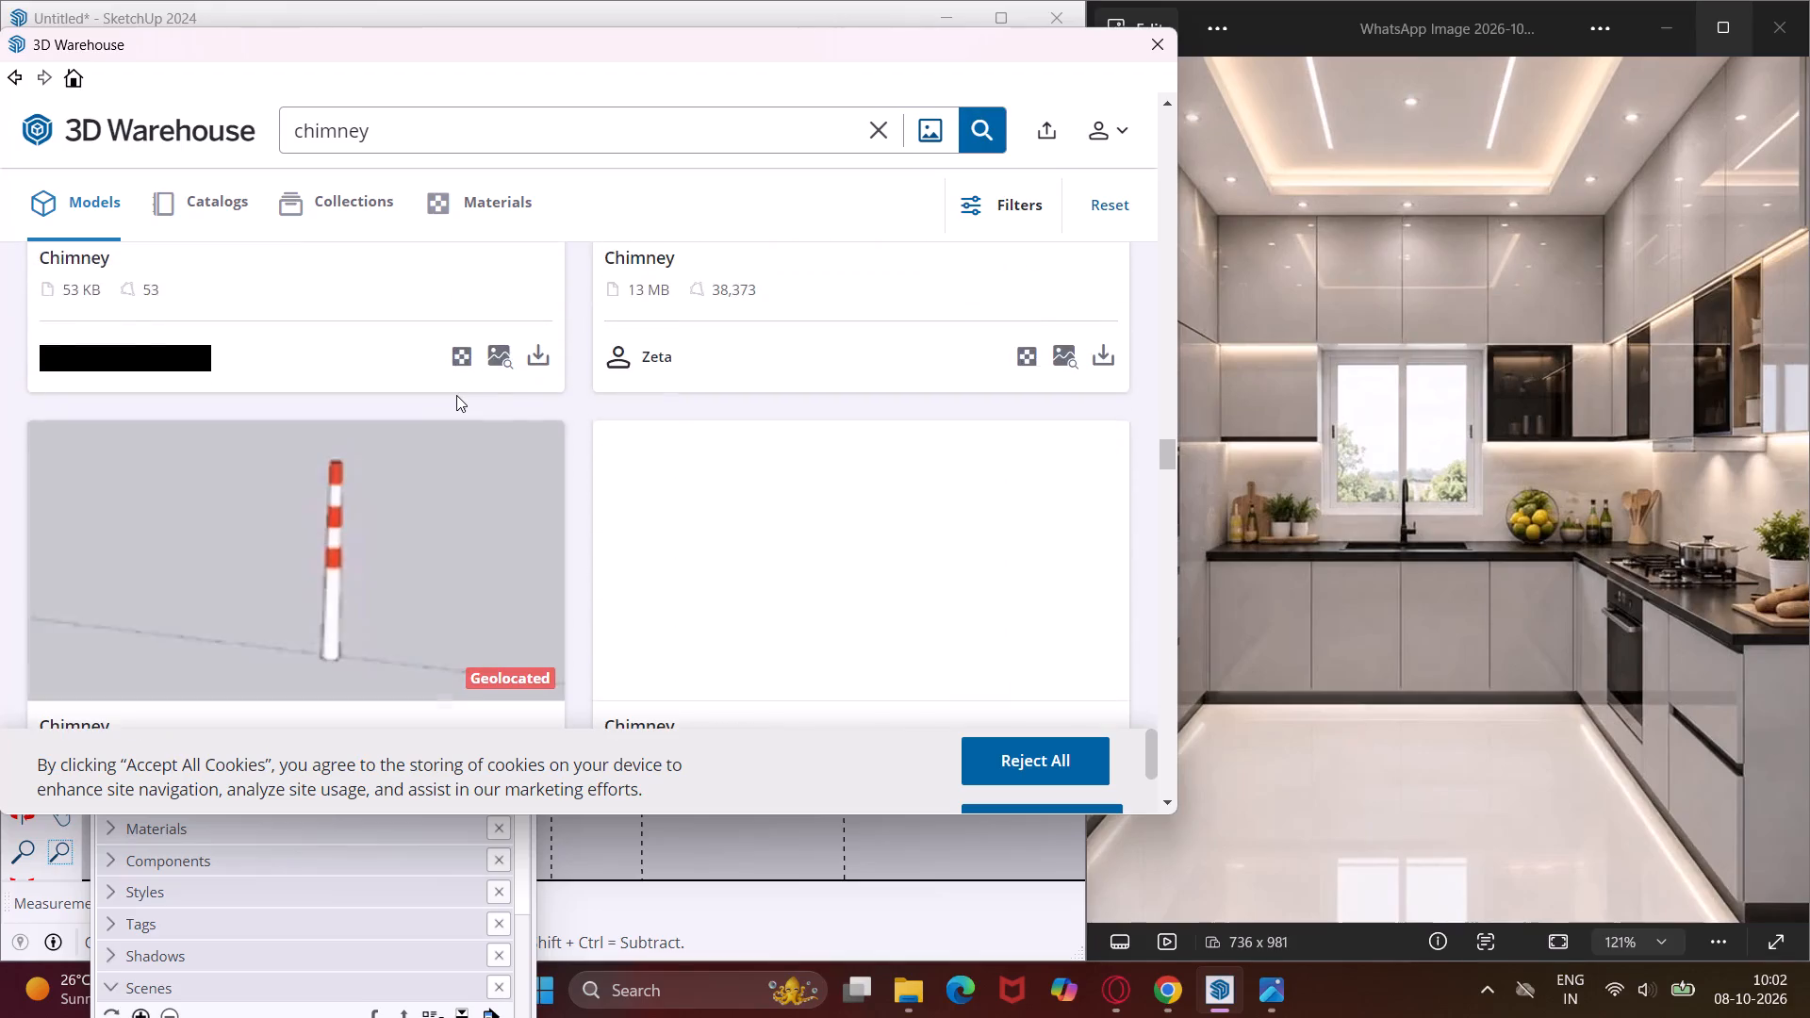
scroll(456, 396, "down", 9)
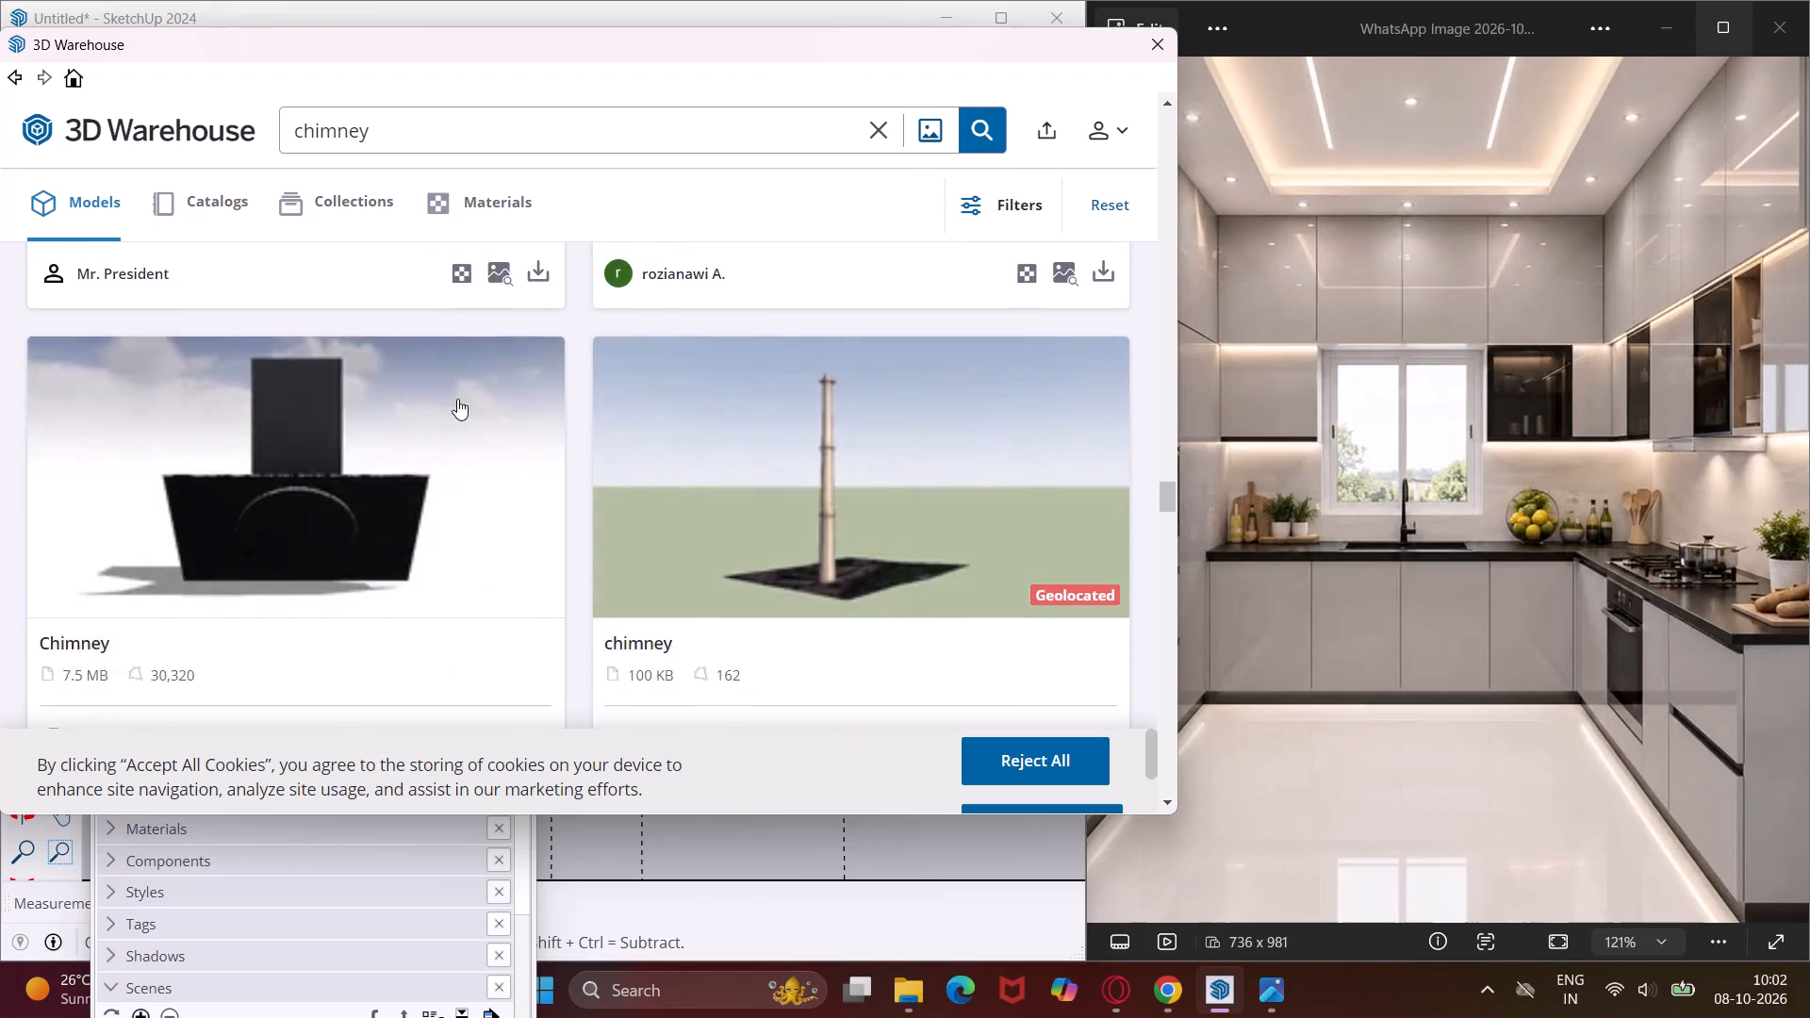
scroll(457, 399, "down", 6)
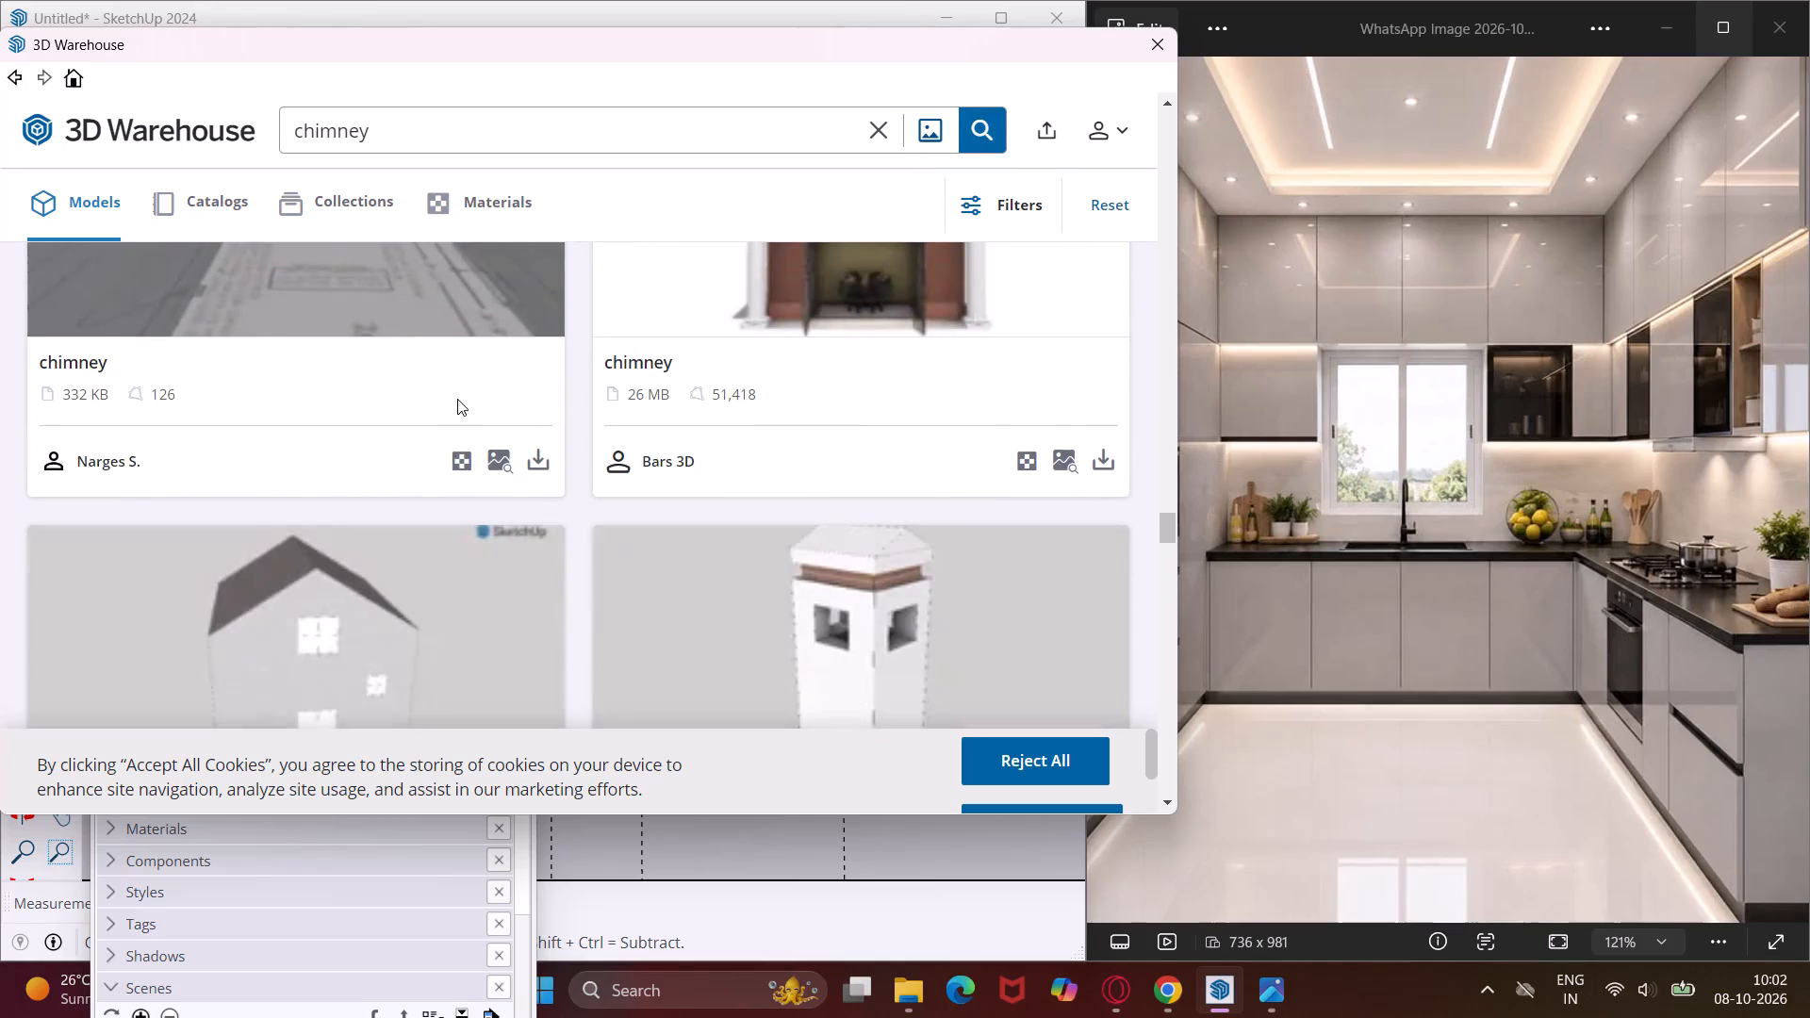
scroll(457, 399, "down", 5)
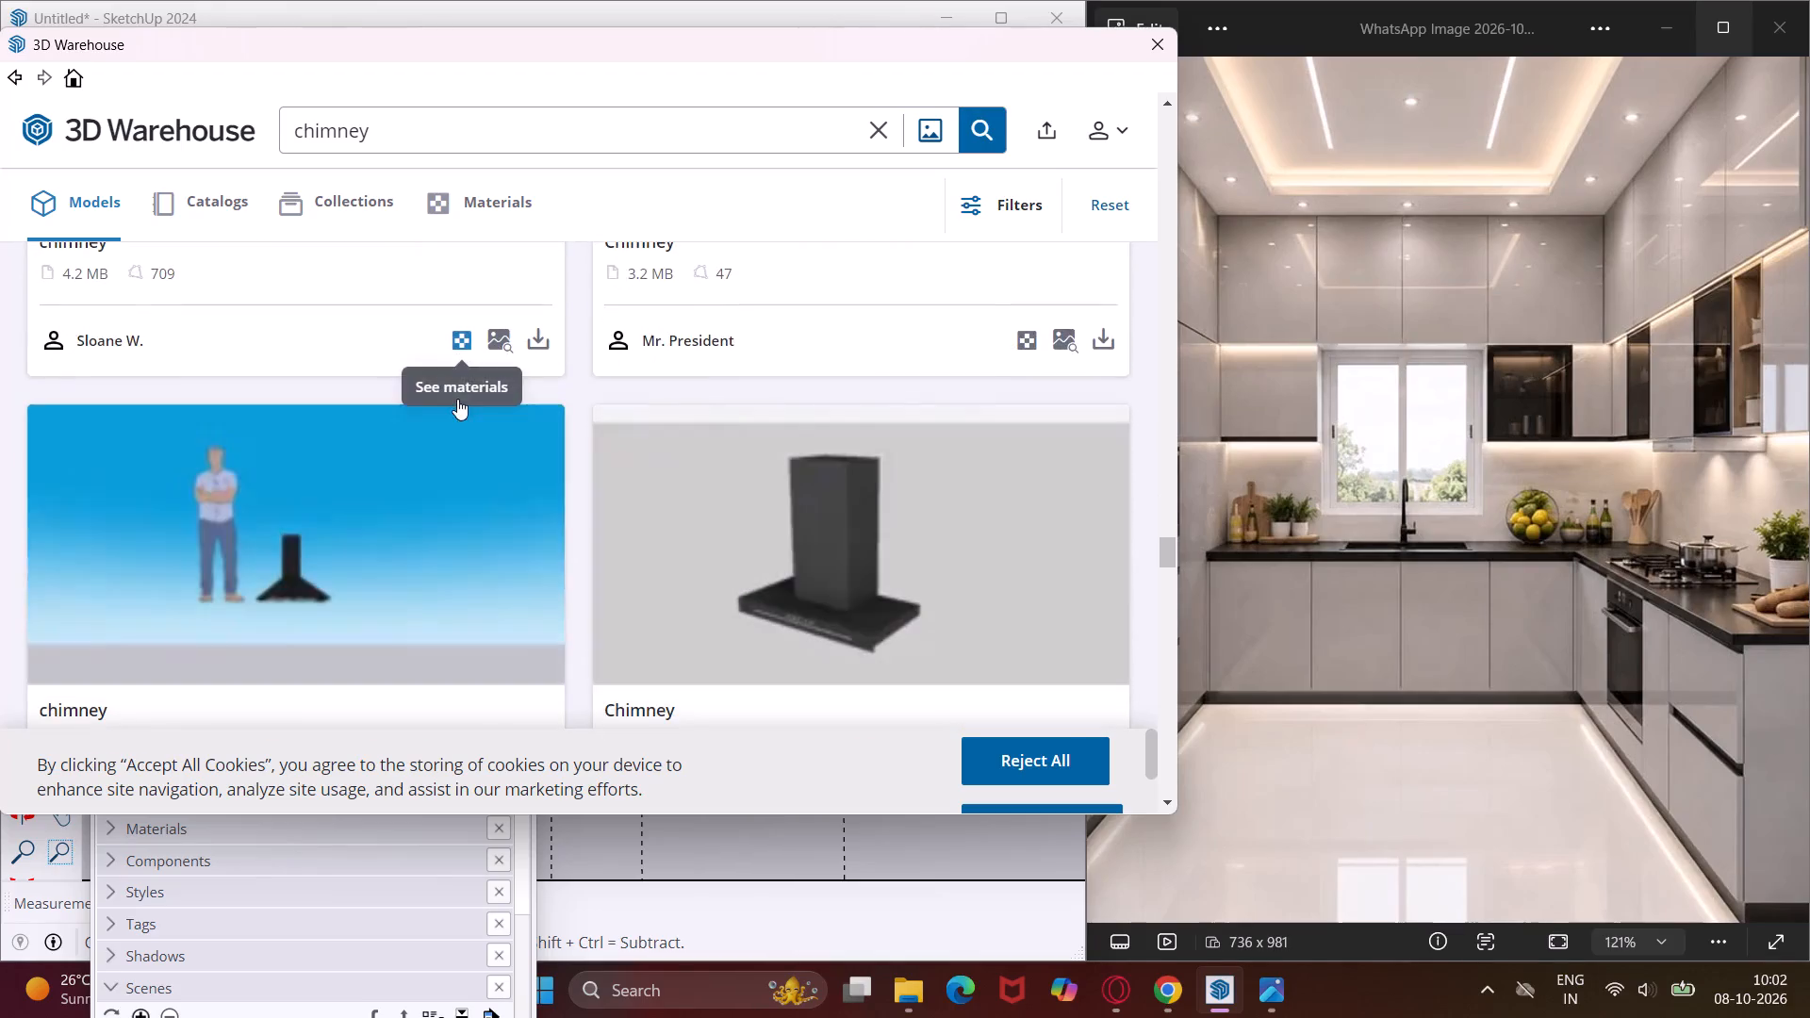
scroll(457, 399, "down", 5)
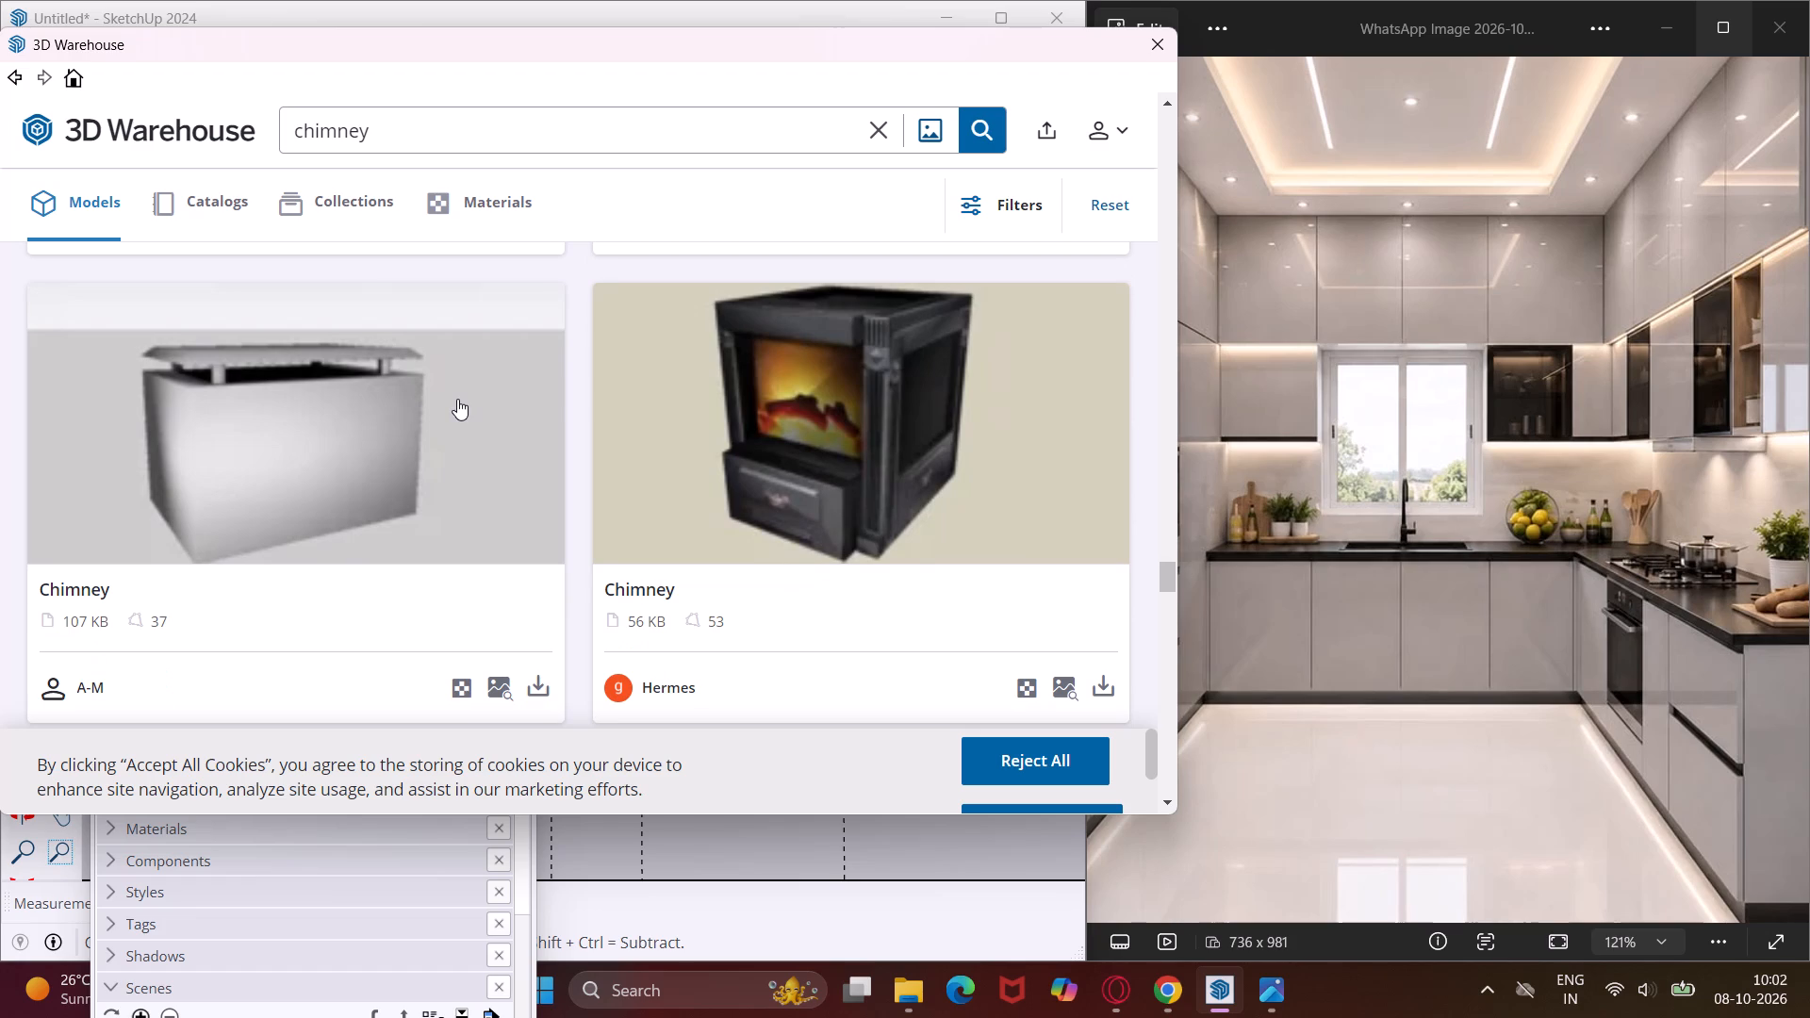
scroll(517, 340, "down", 5)
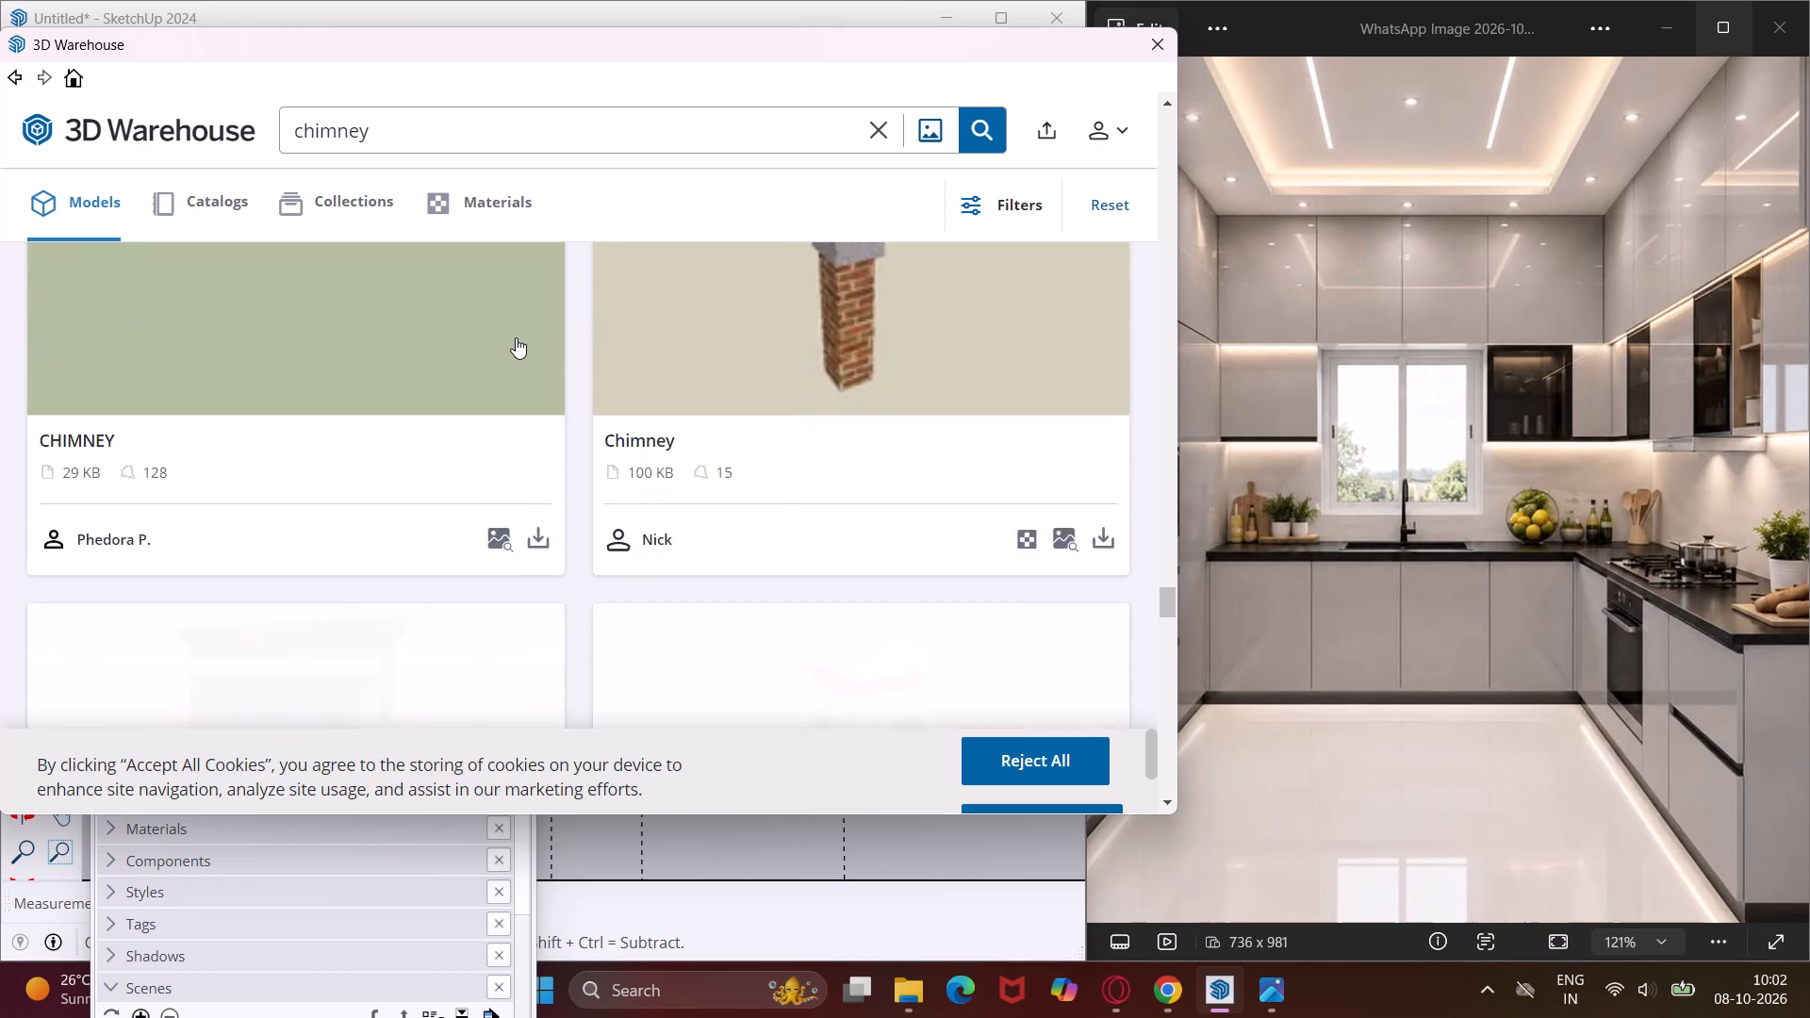
scroll(516, 337, "down", 15)
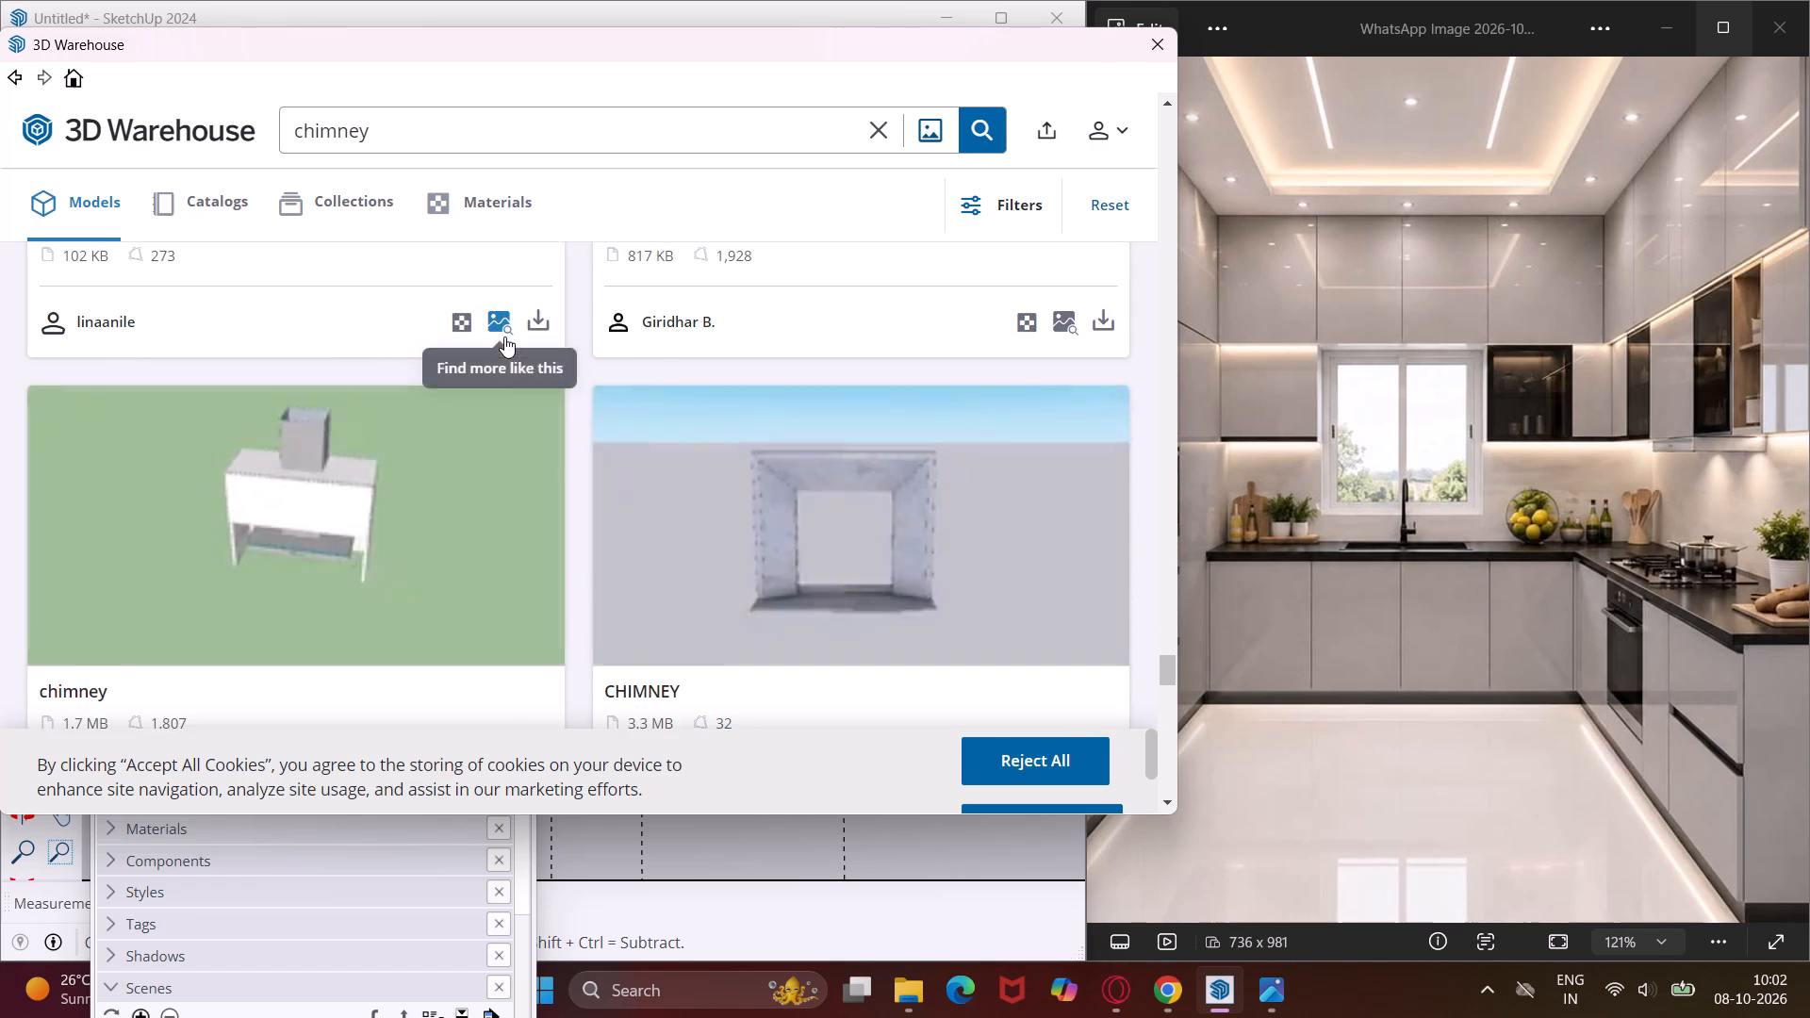
scroll(504, 337, "down", 18)
scroll(472, 404, "down", 4)
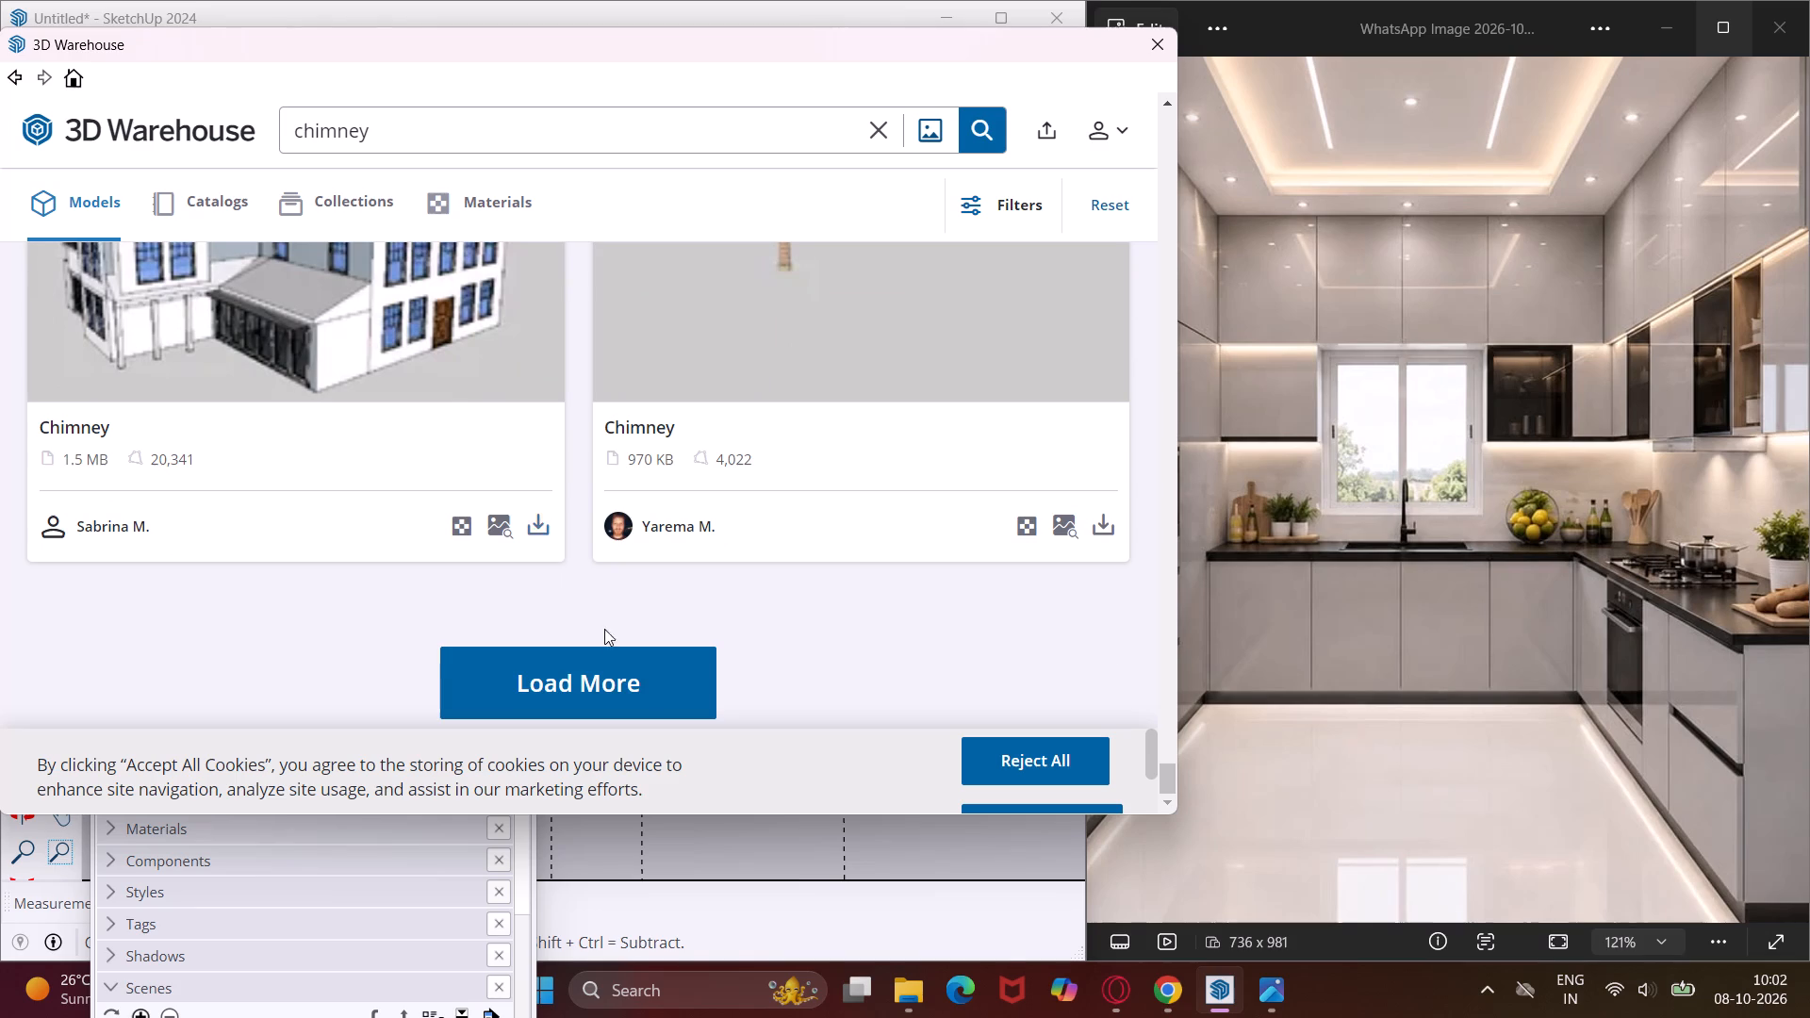
Load more chimney search results and browse them for a kitchen hood model that suits the reference kitchen.
left_click(610, 659)
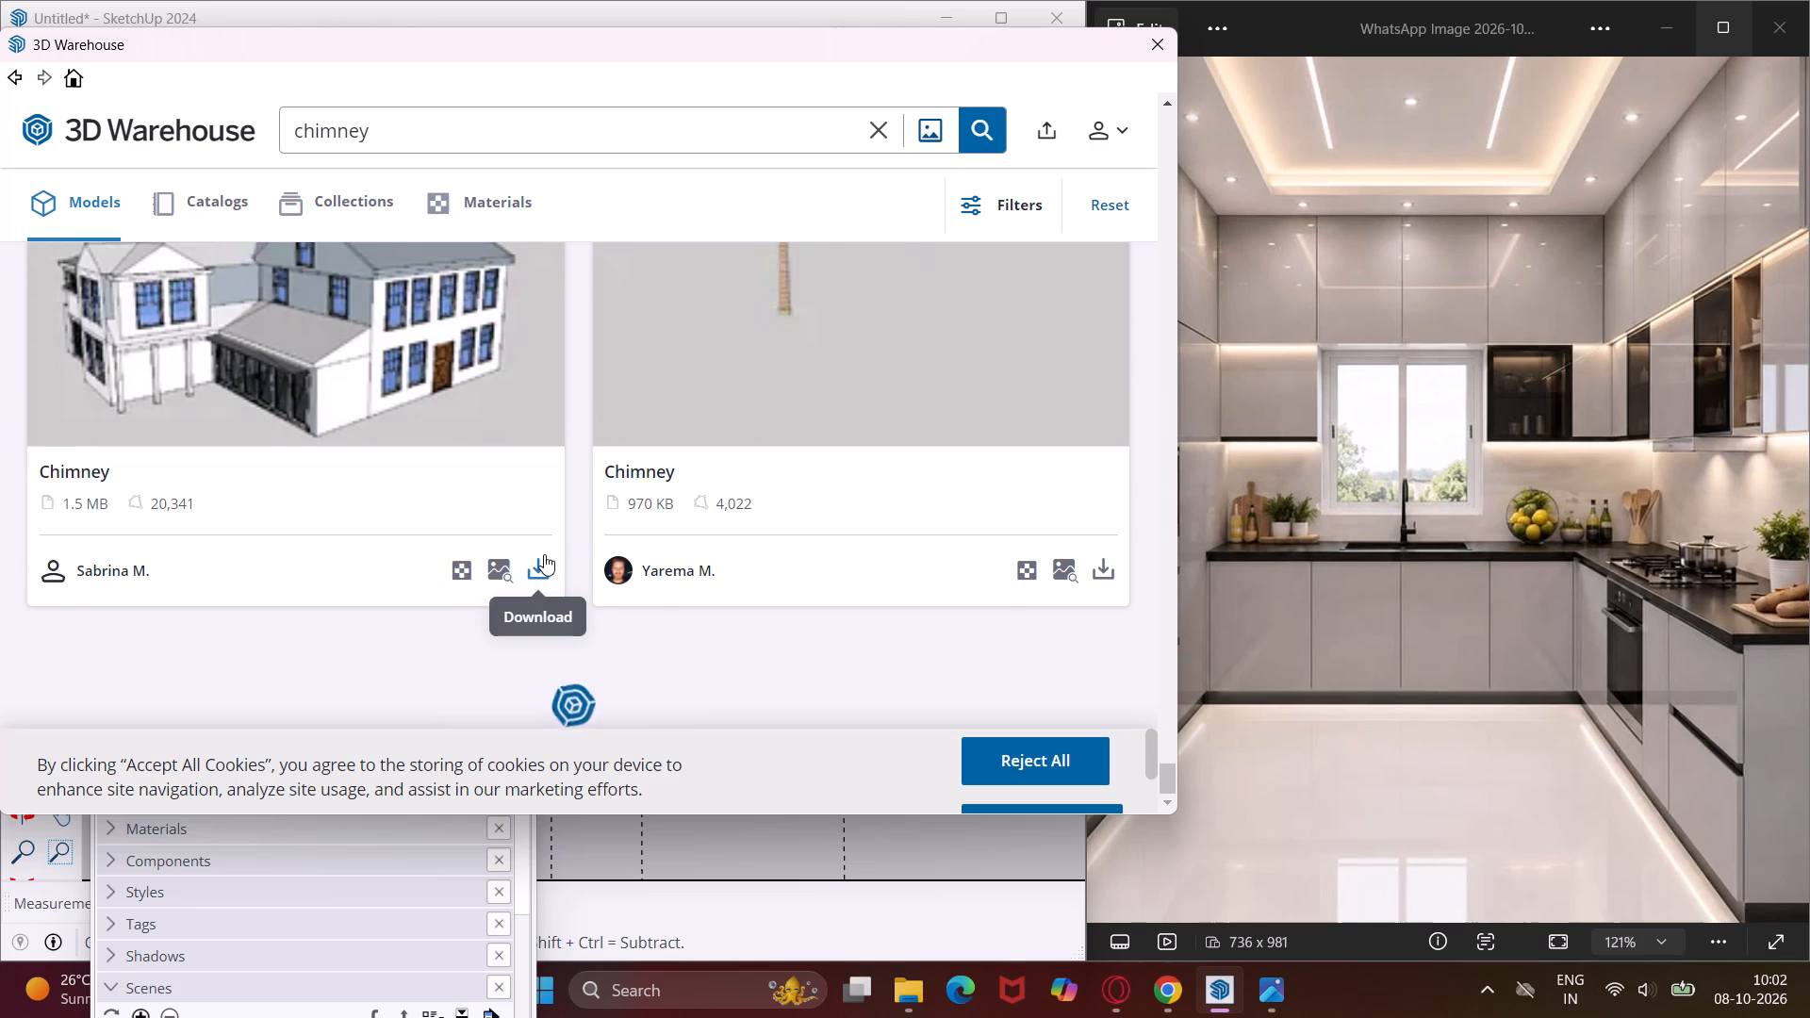
scroll(544, 490, "down", 4)
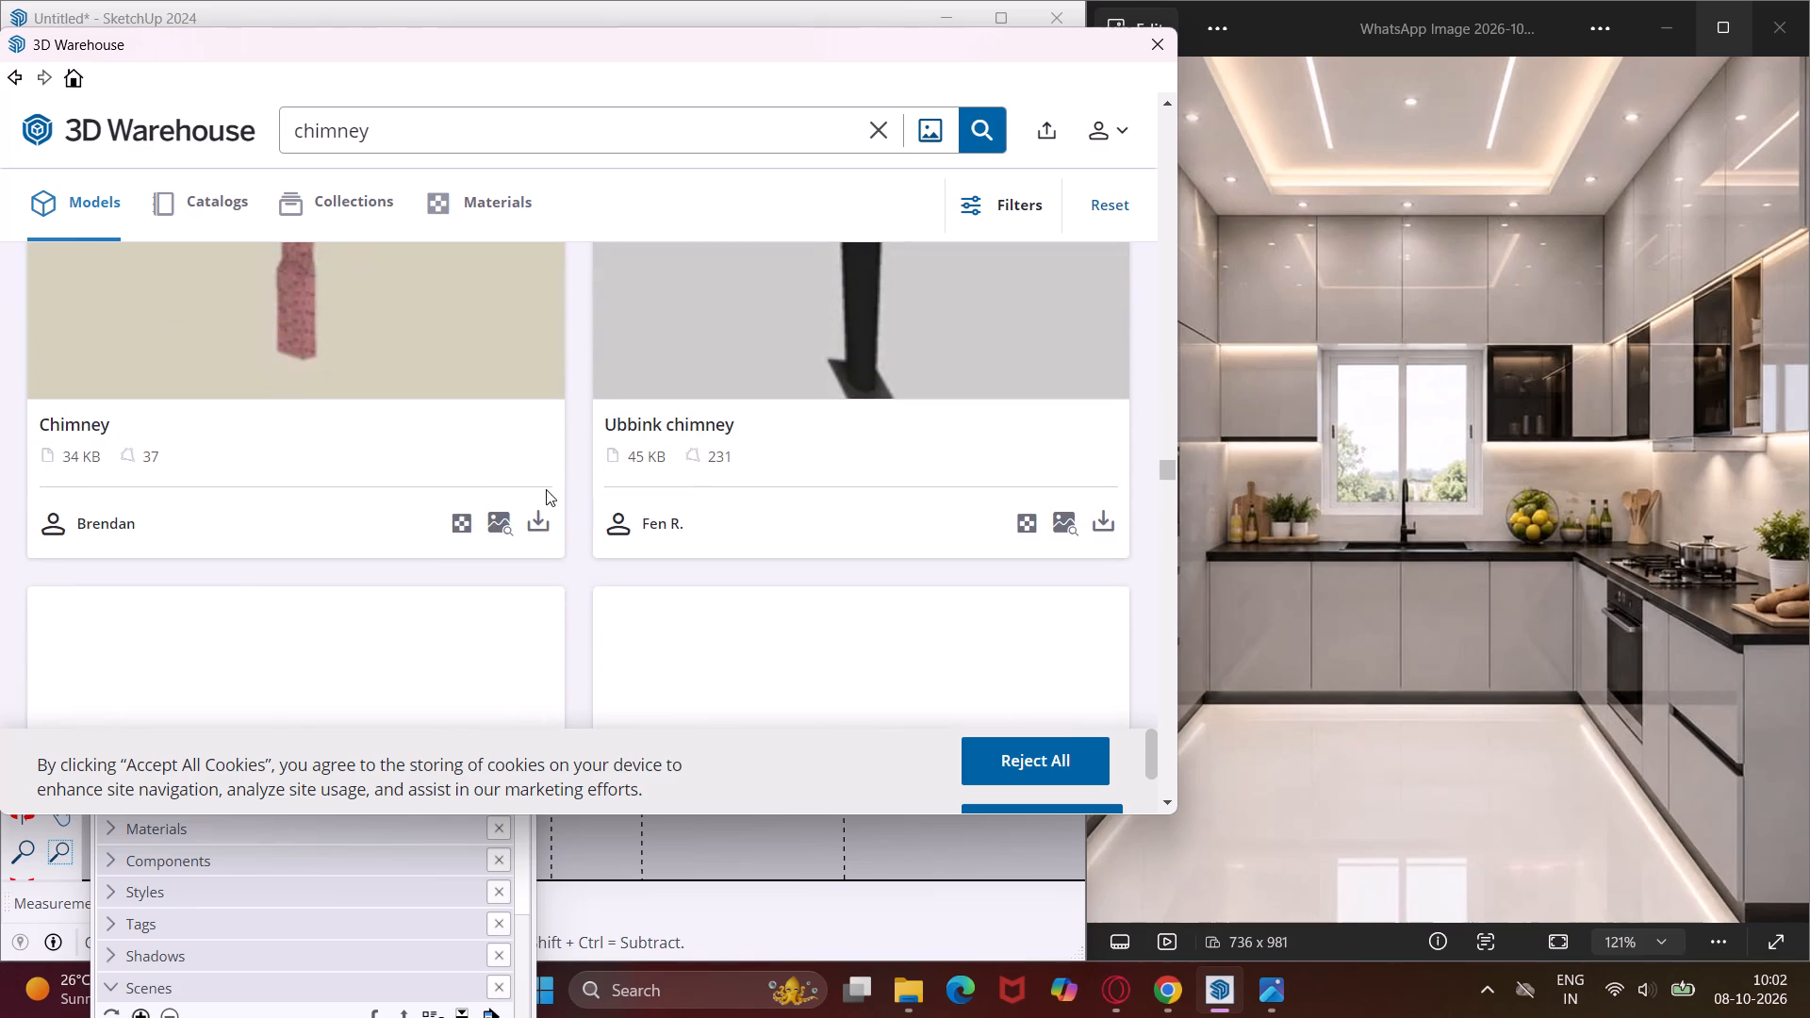
scroll(545, 482, "down", 10)
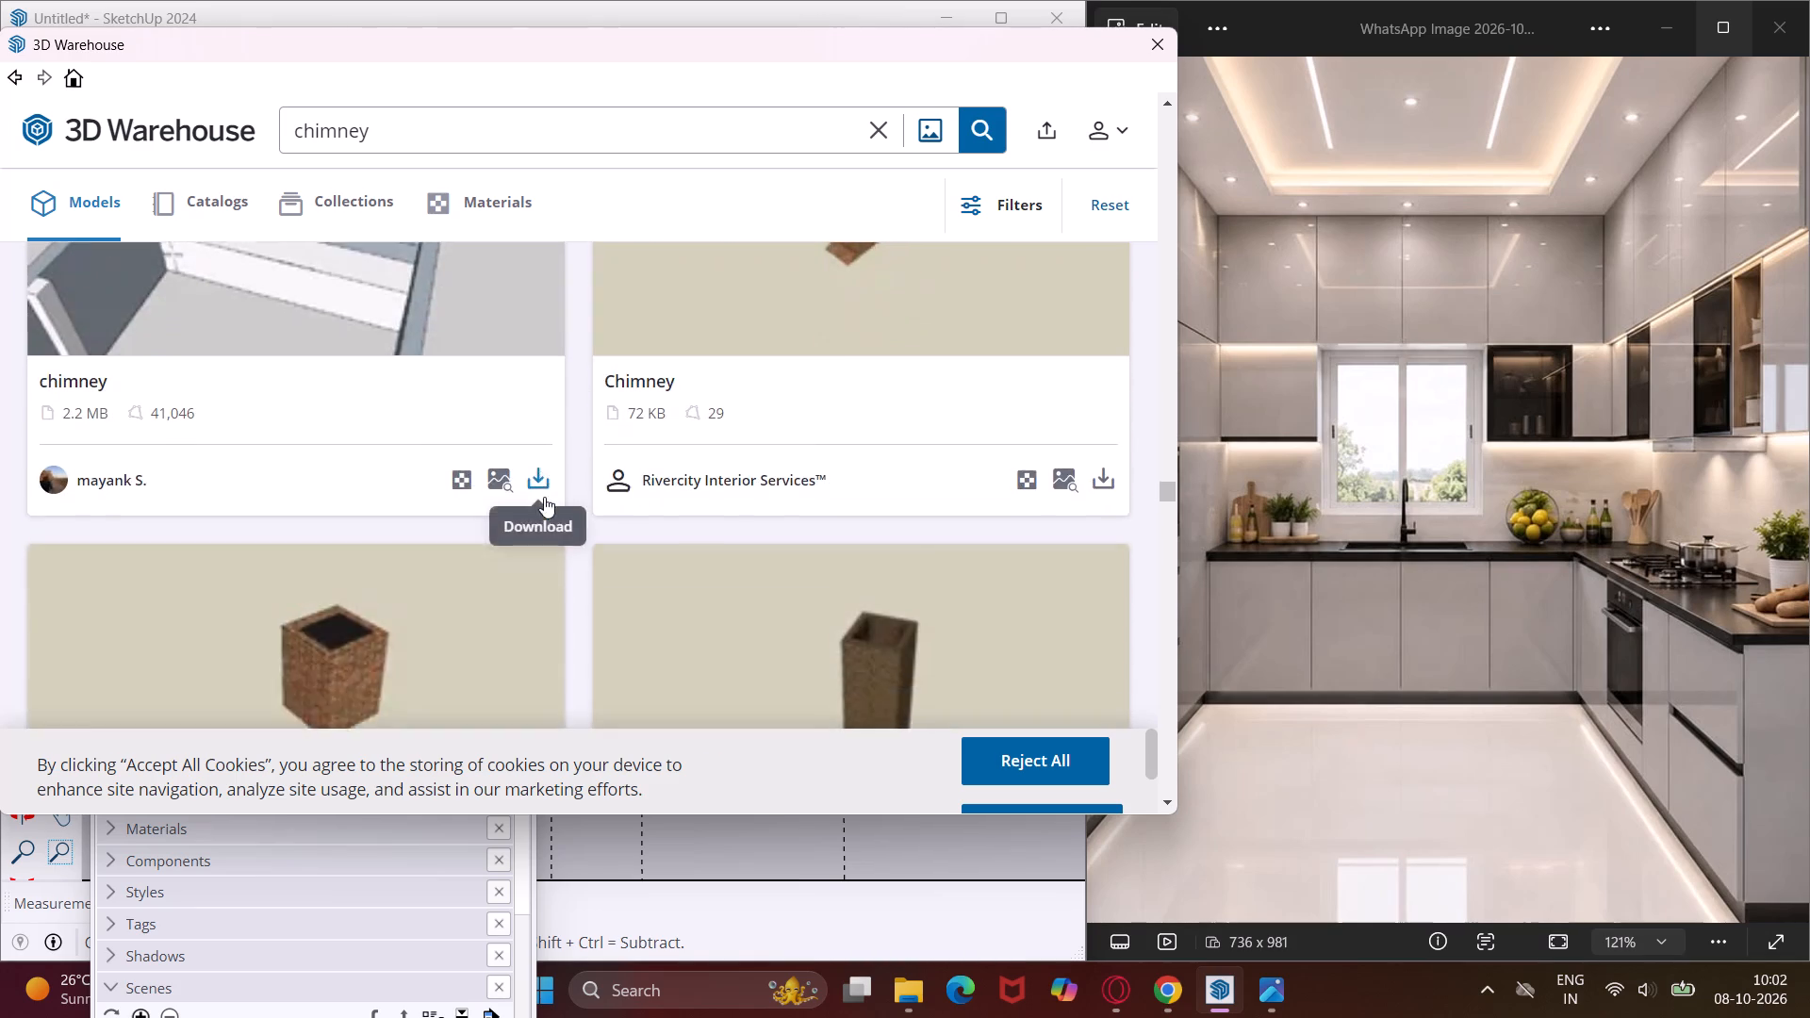
scroll(544, 497, "down", 10)
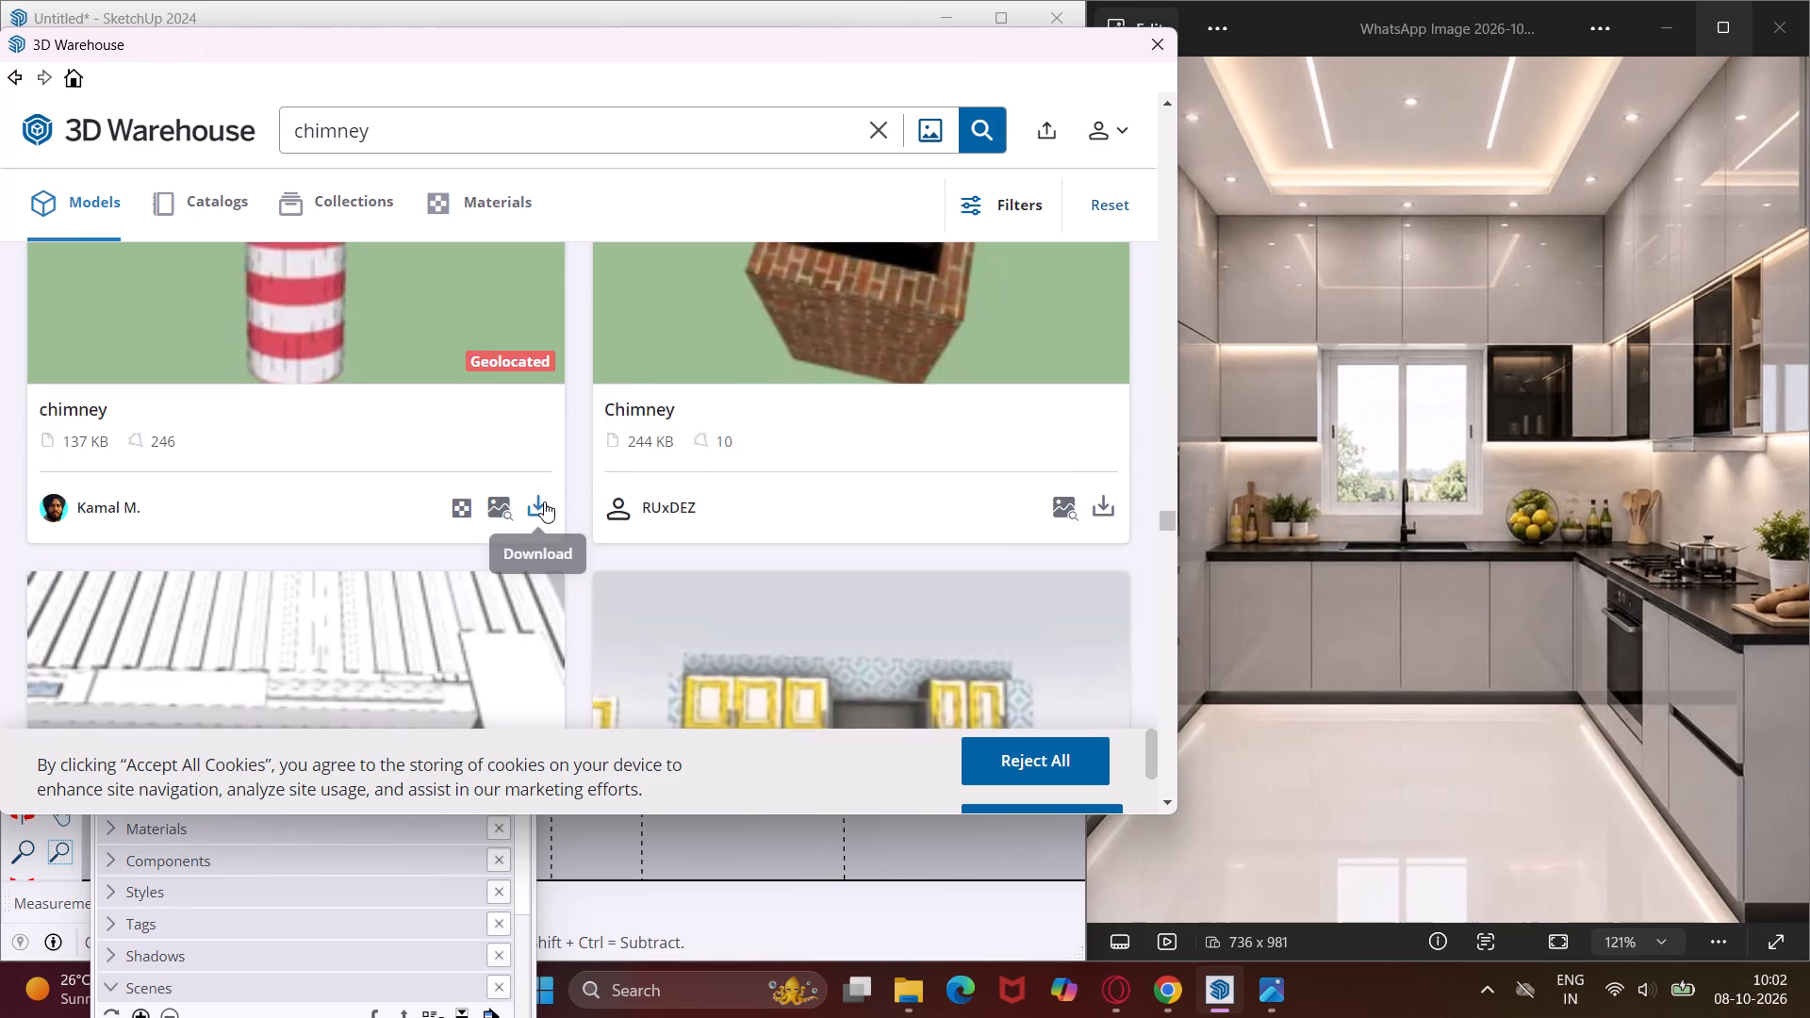
scroll(544, 501, "down", 9)
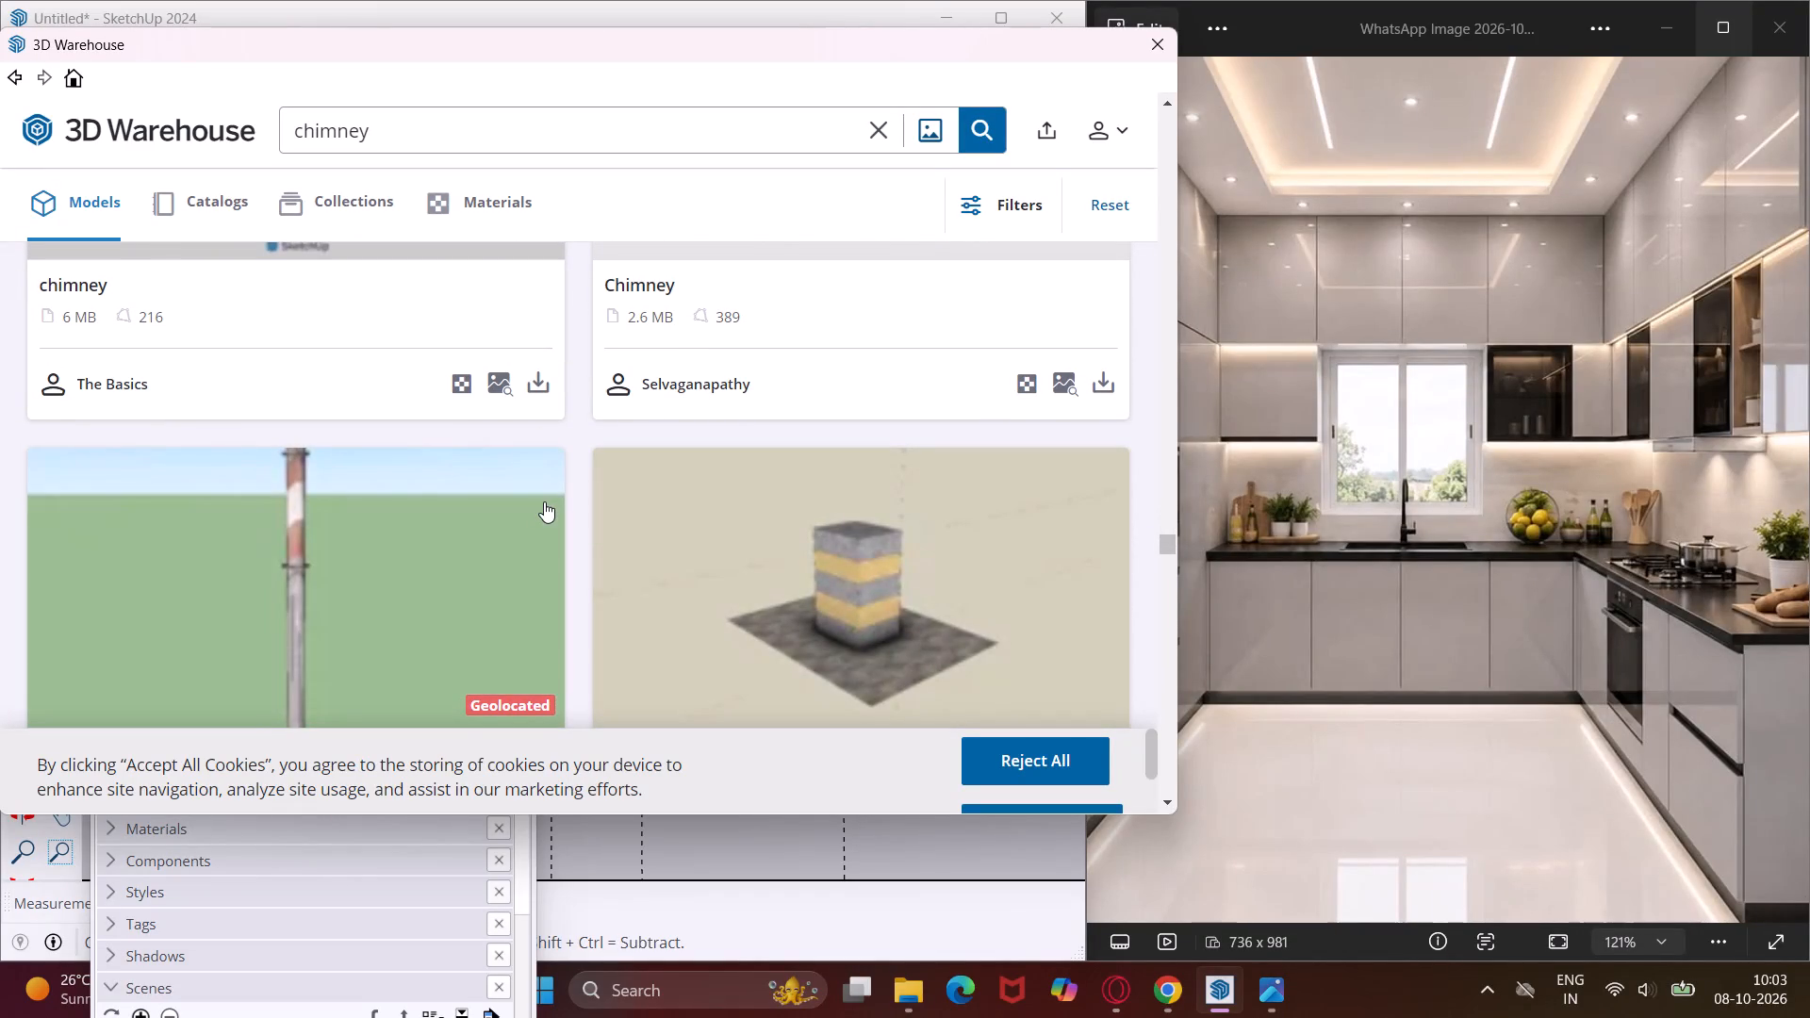
scroll(544, 506, "down", 4)
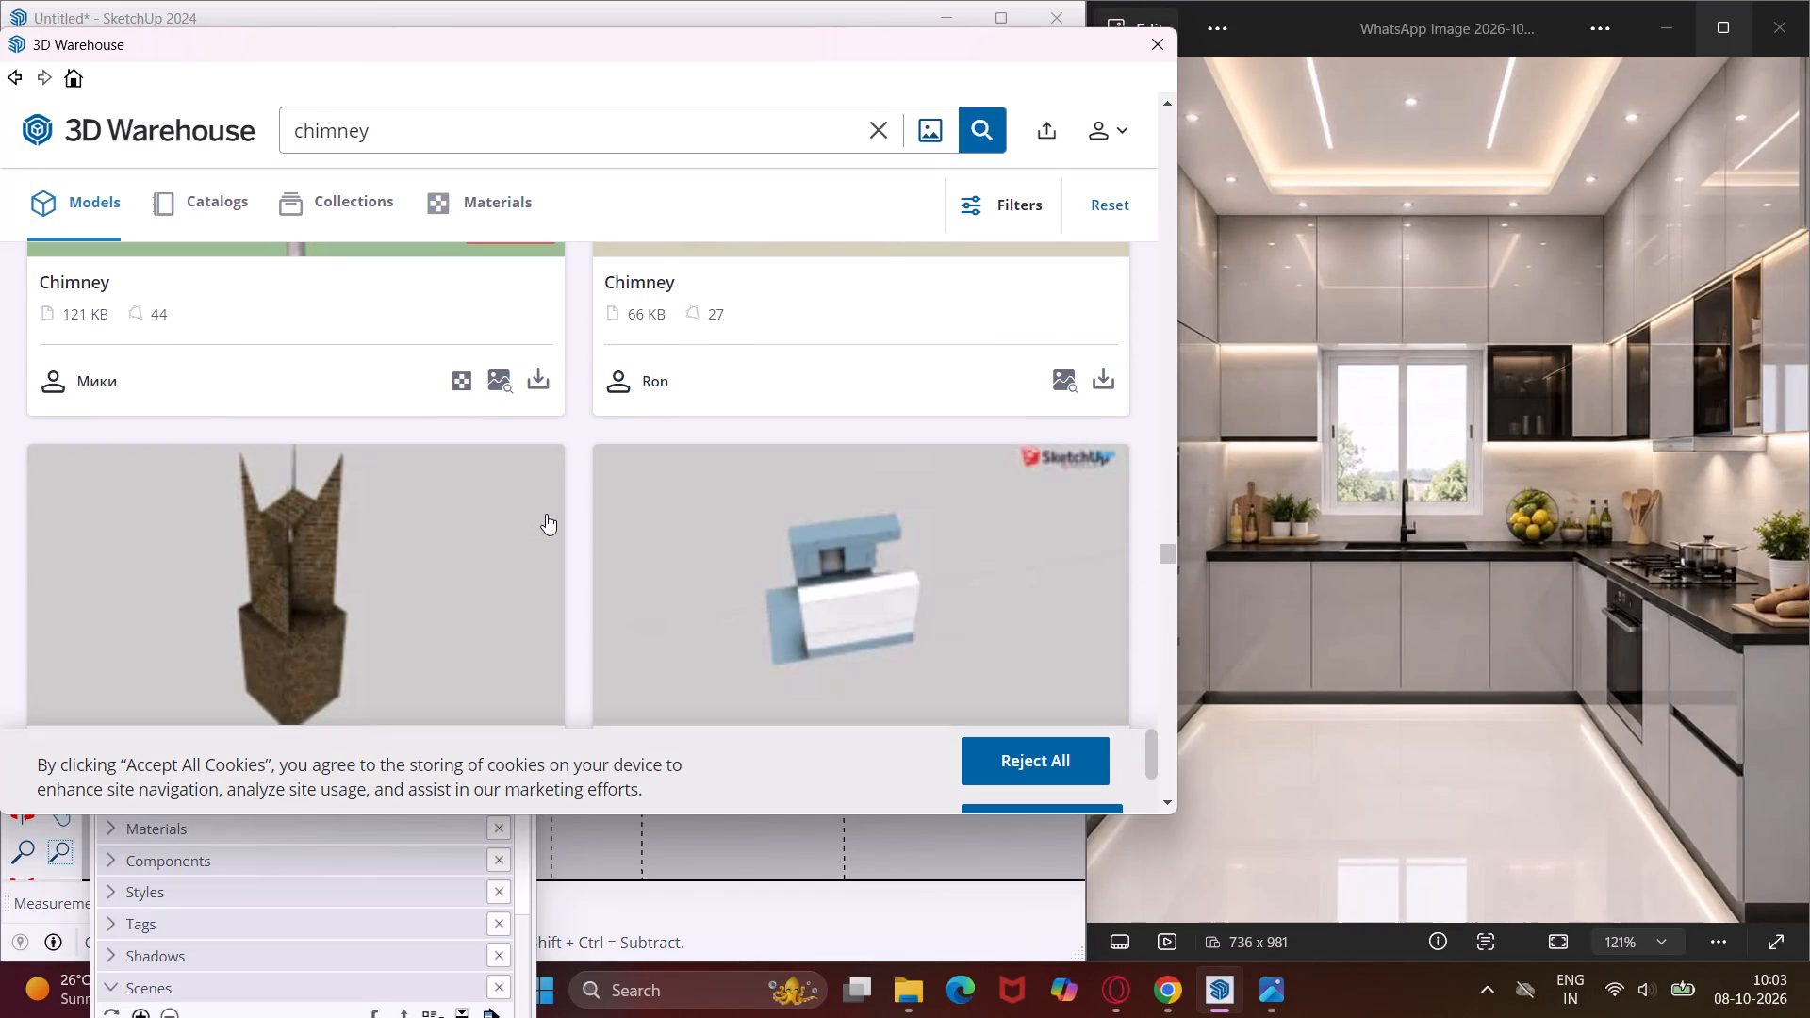
scroll(546, 514, "down", 5)
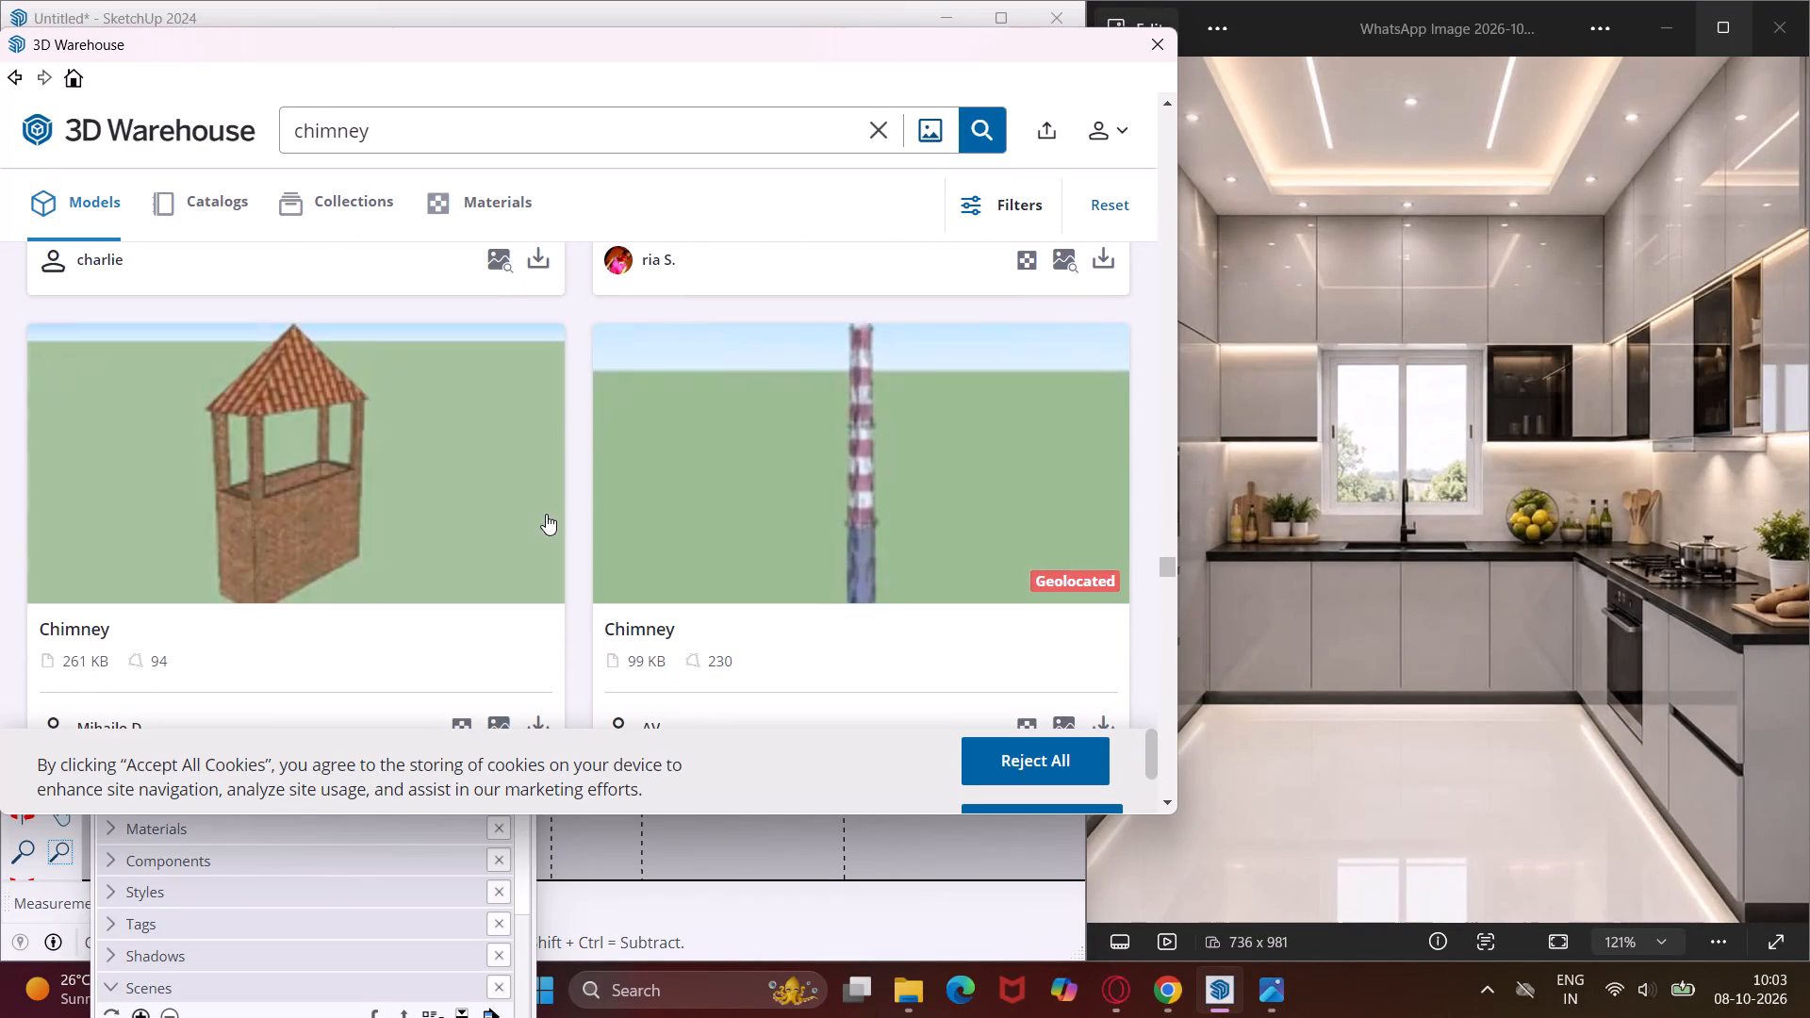
scroll(533, 529, "down", 11)
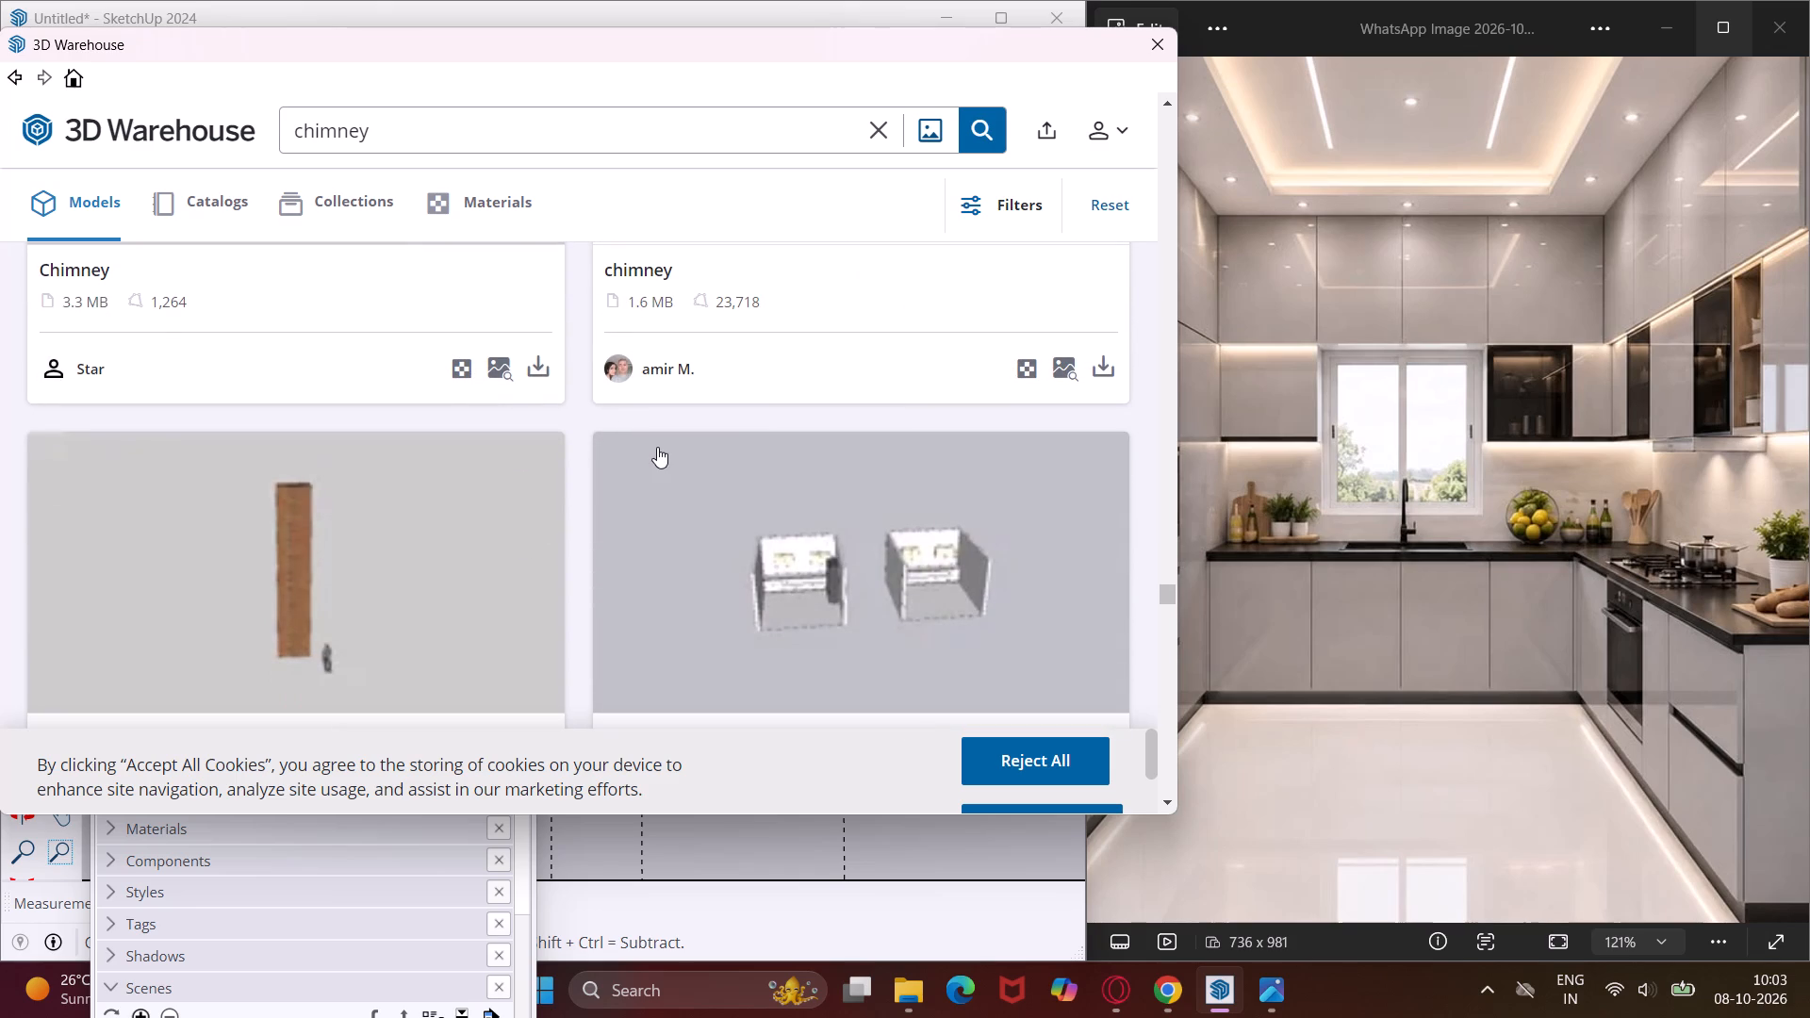
scroll(657, 447, "down", 11)
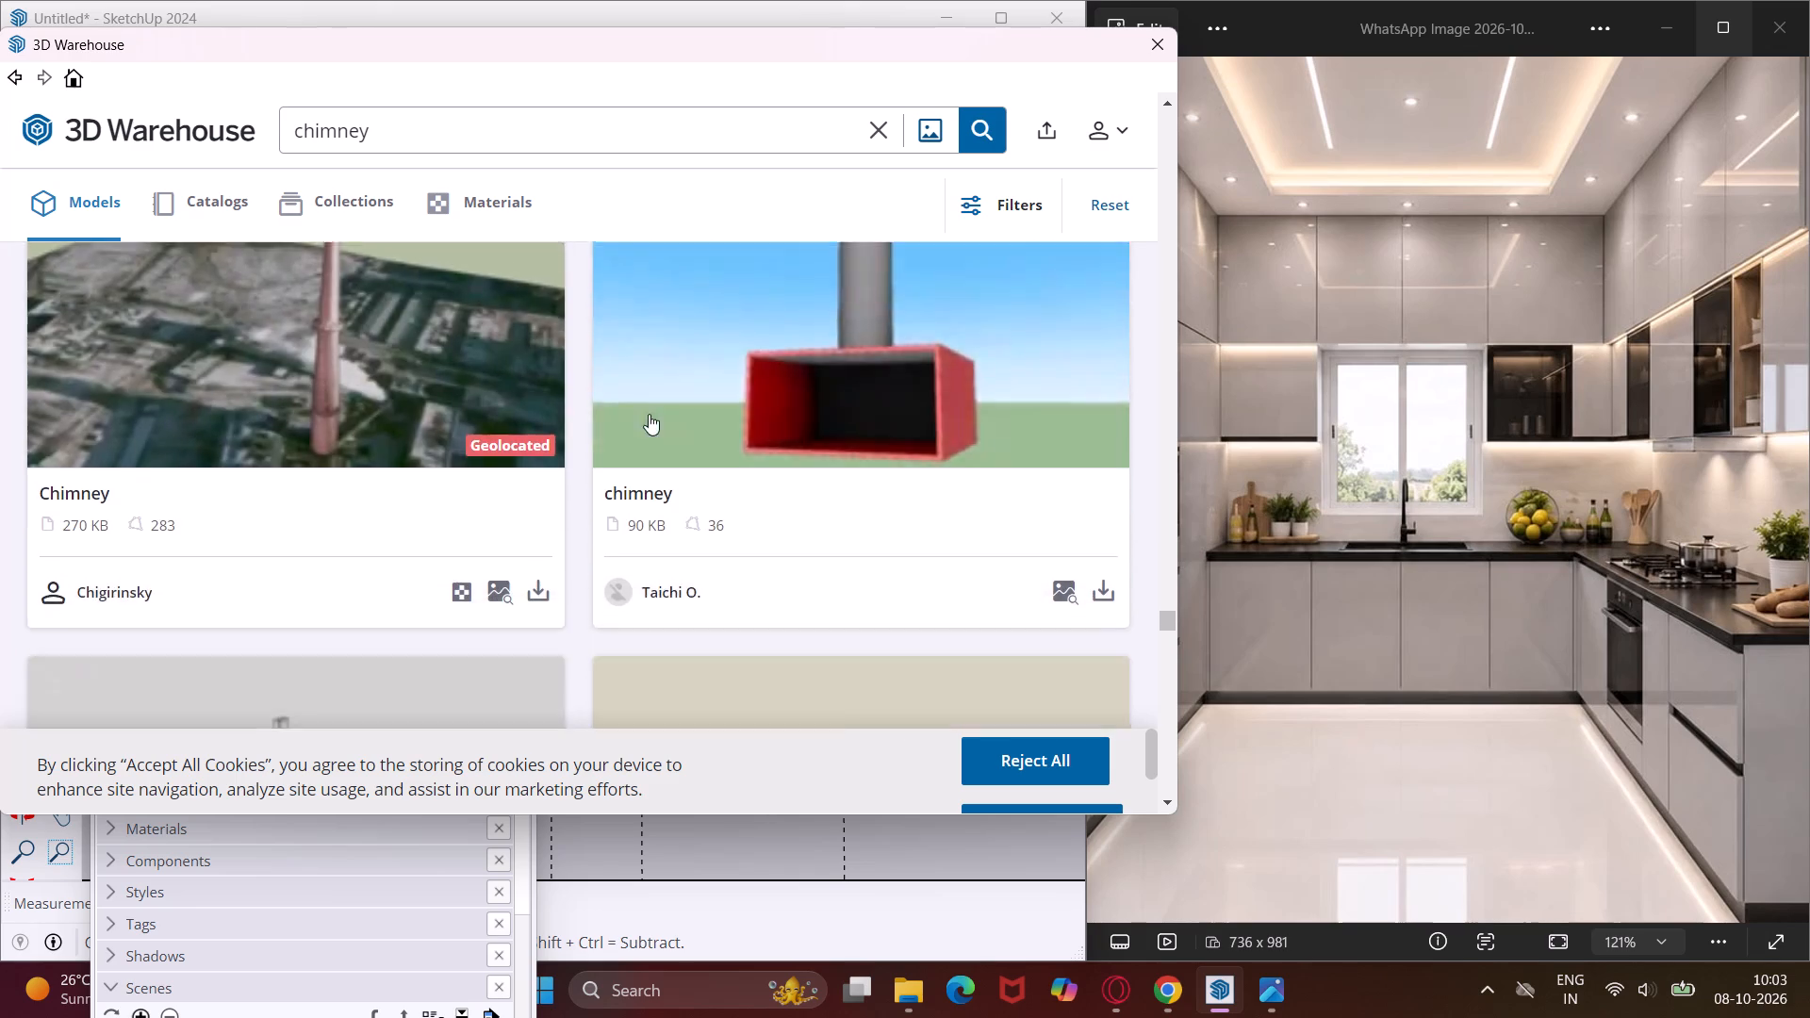
scroll(649, 414, "down", 12)
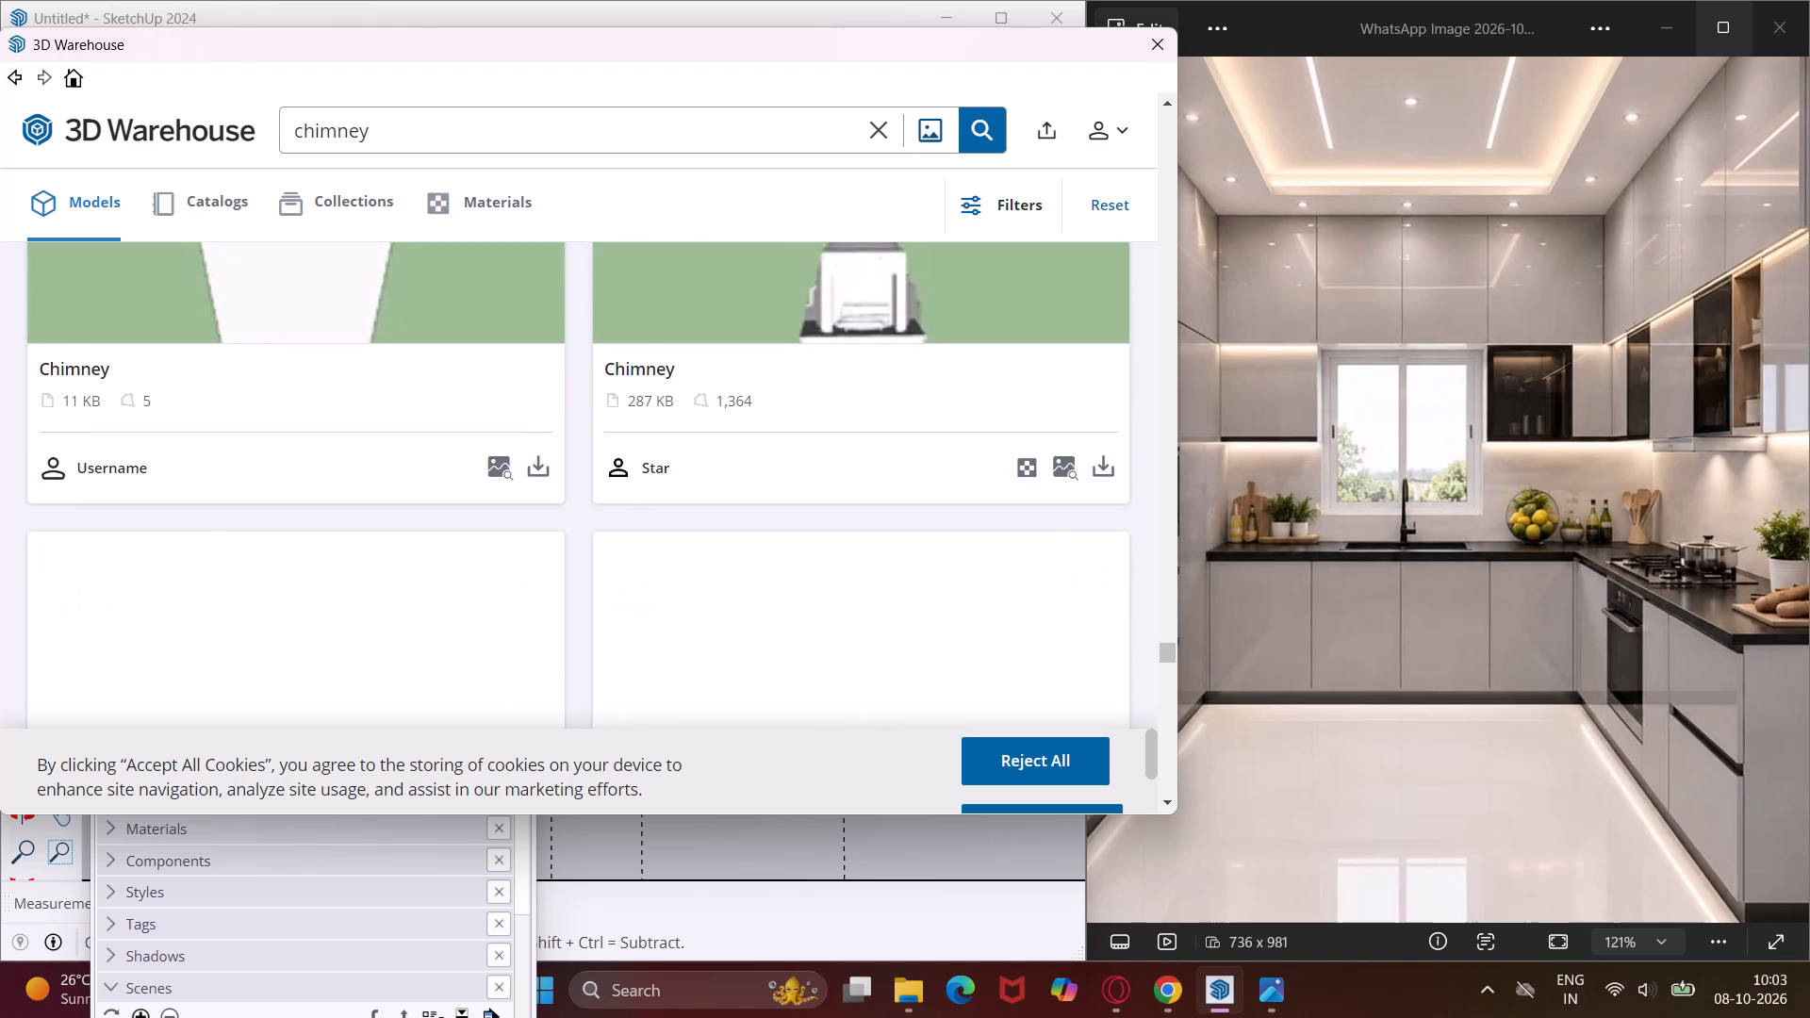
scroll(653, 398, "down", 9)
scroll(669, 385, "up", 2)
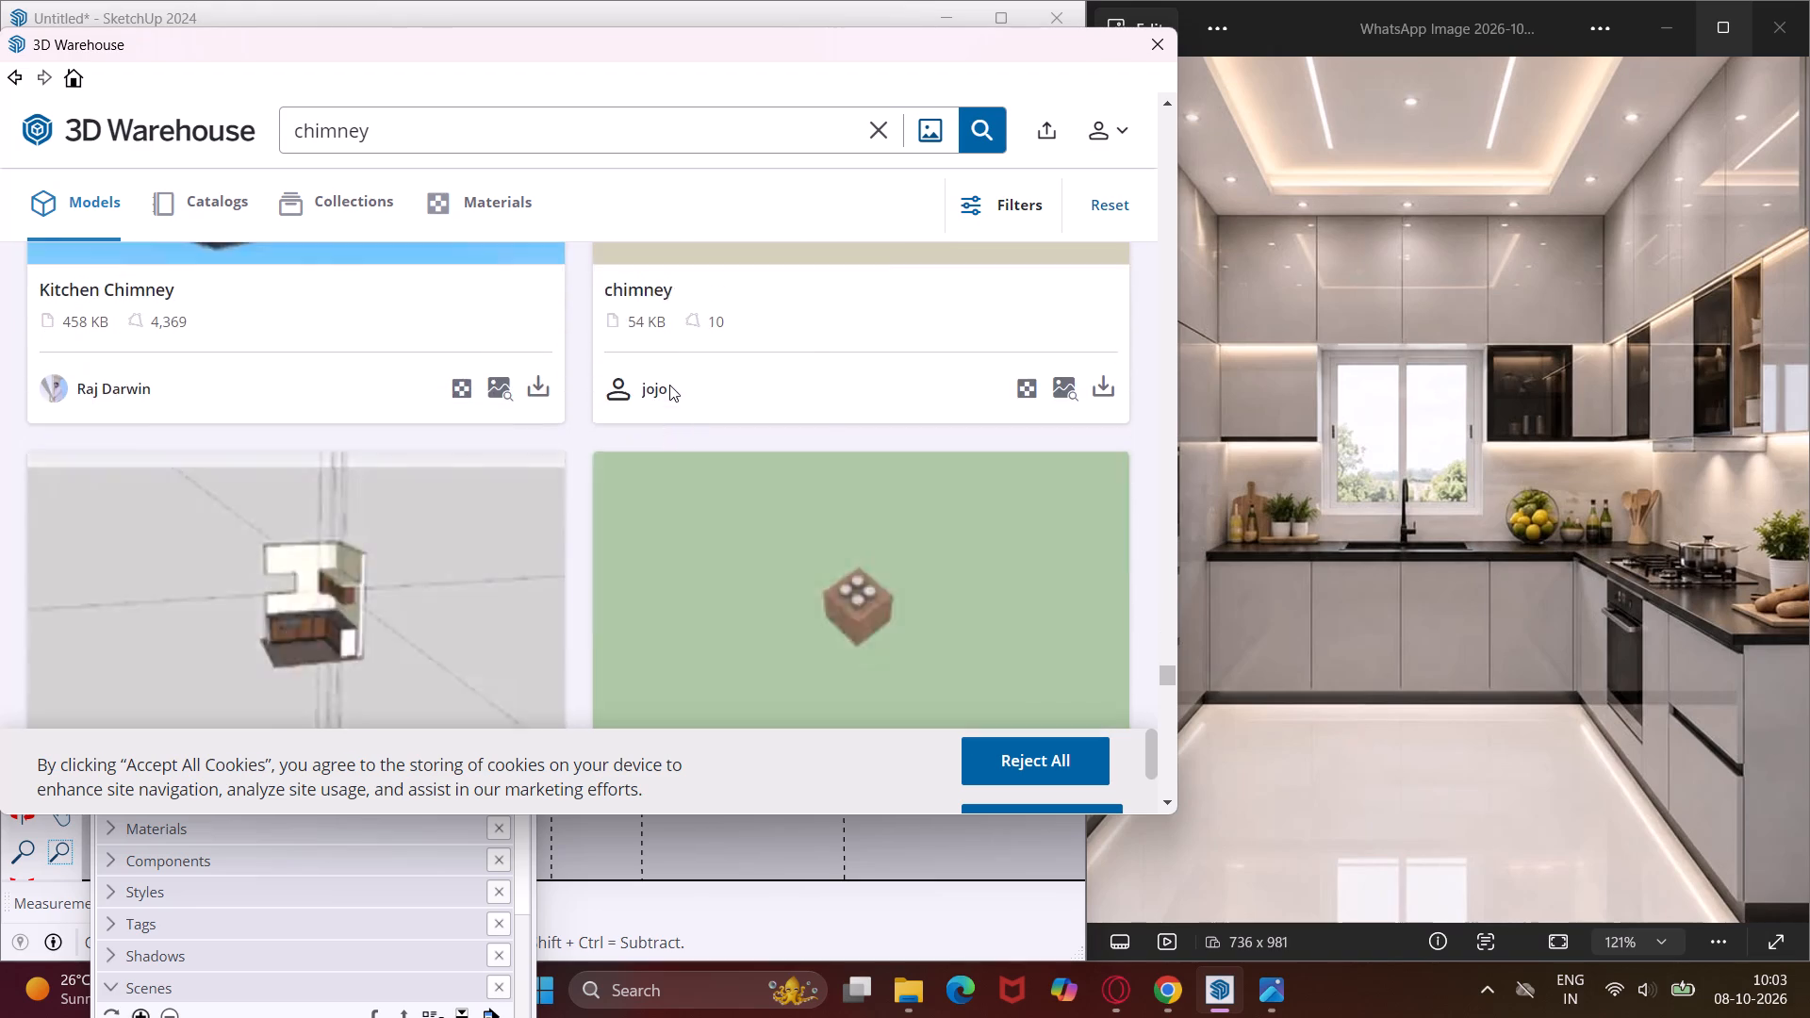
scroll(669, 385, "up", 1)
scroll(669, 385, "down", 7)
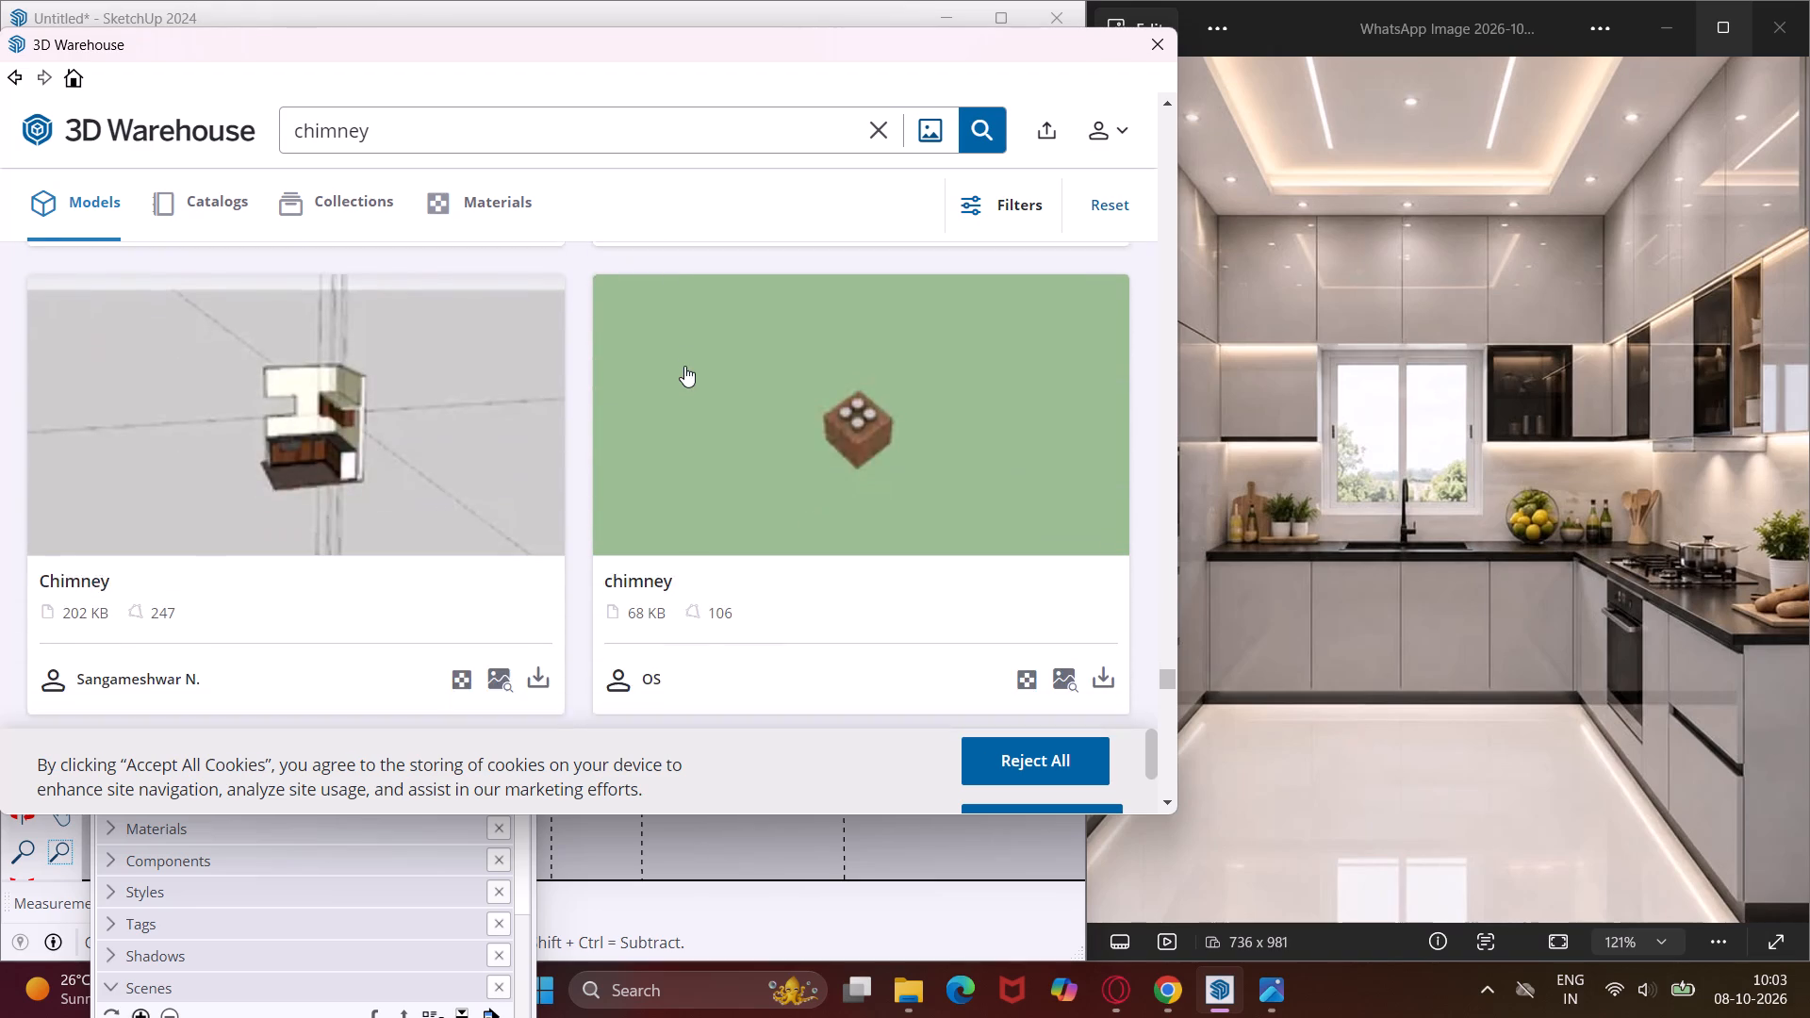
scroll(684, 366, "down", 8)
scroll(687, 356, "up", 2)
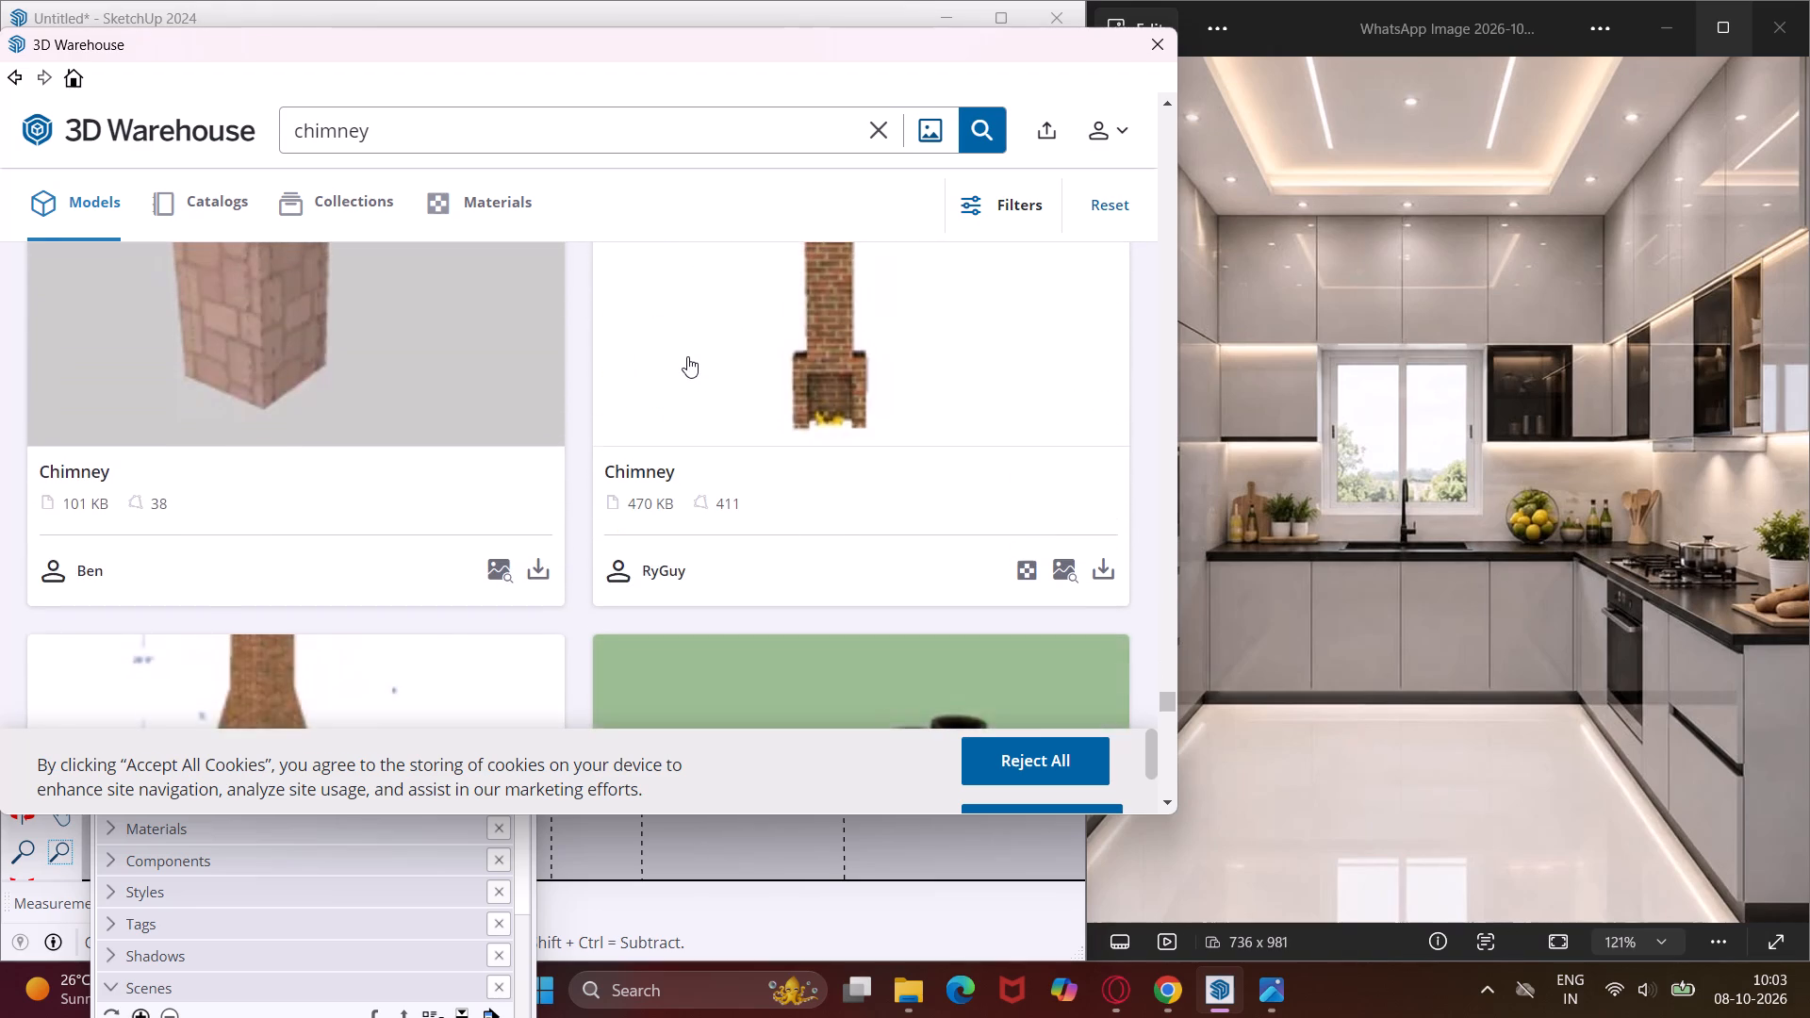
scroll(687, 356, "down", 12)
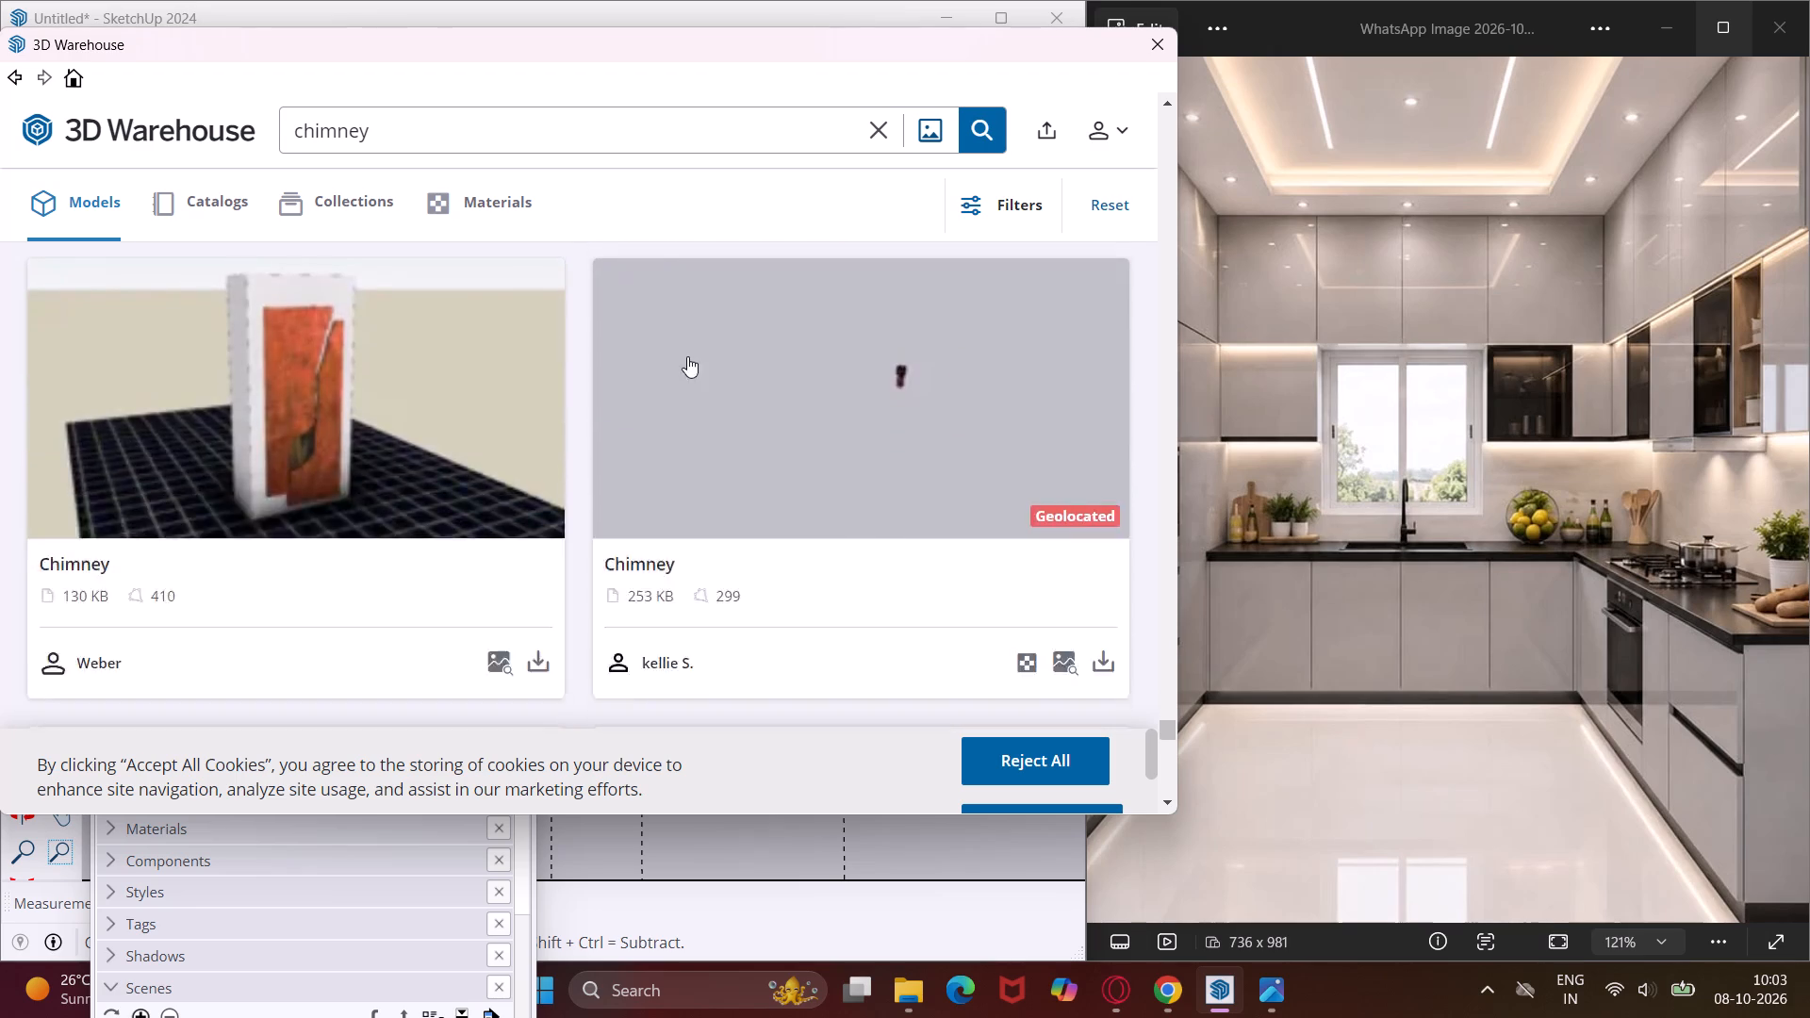
scroll(687, 356, "down", 13)
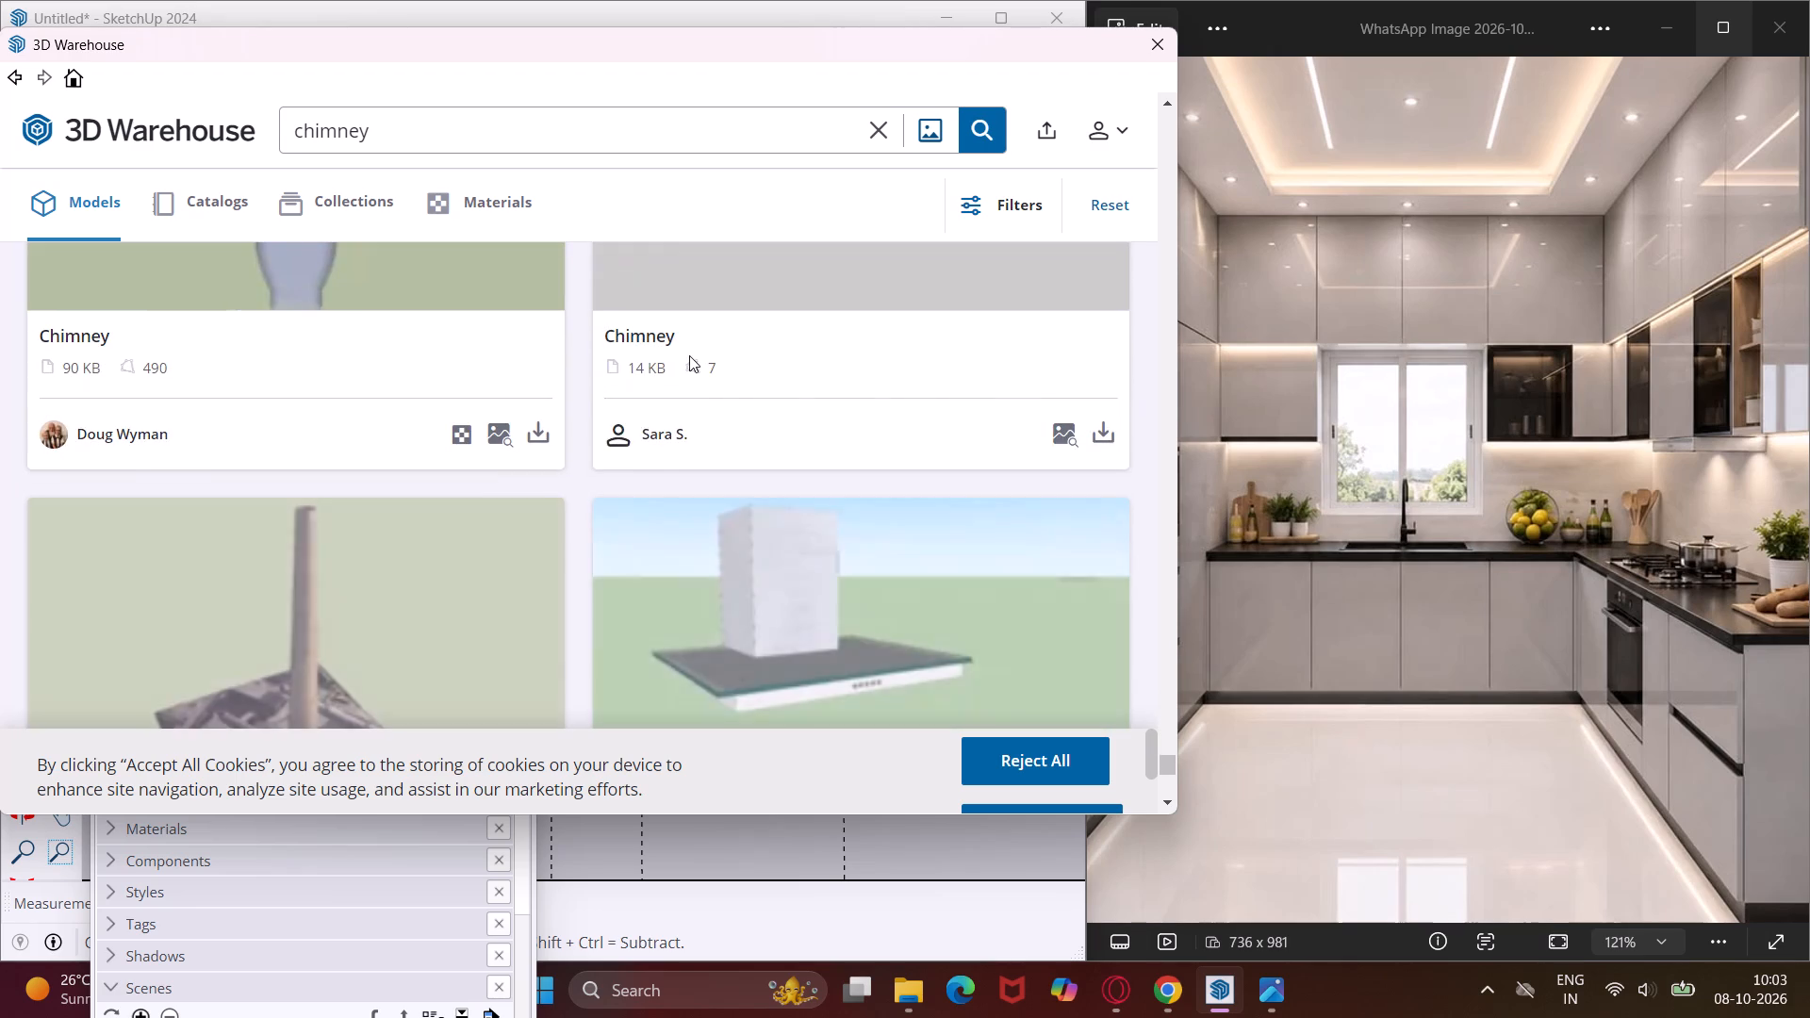
scroll(689, 355, "down", 8)
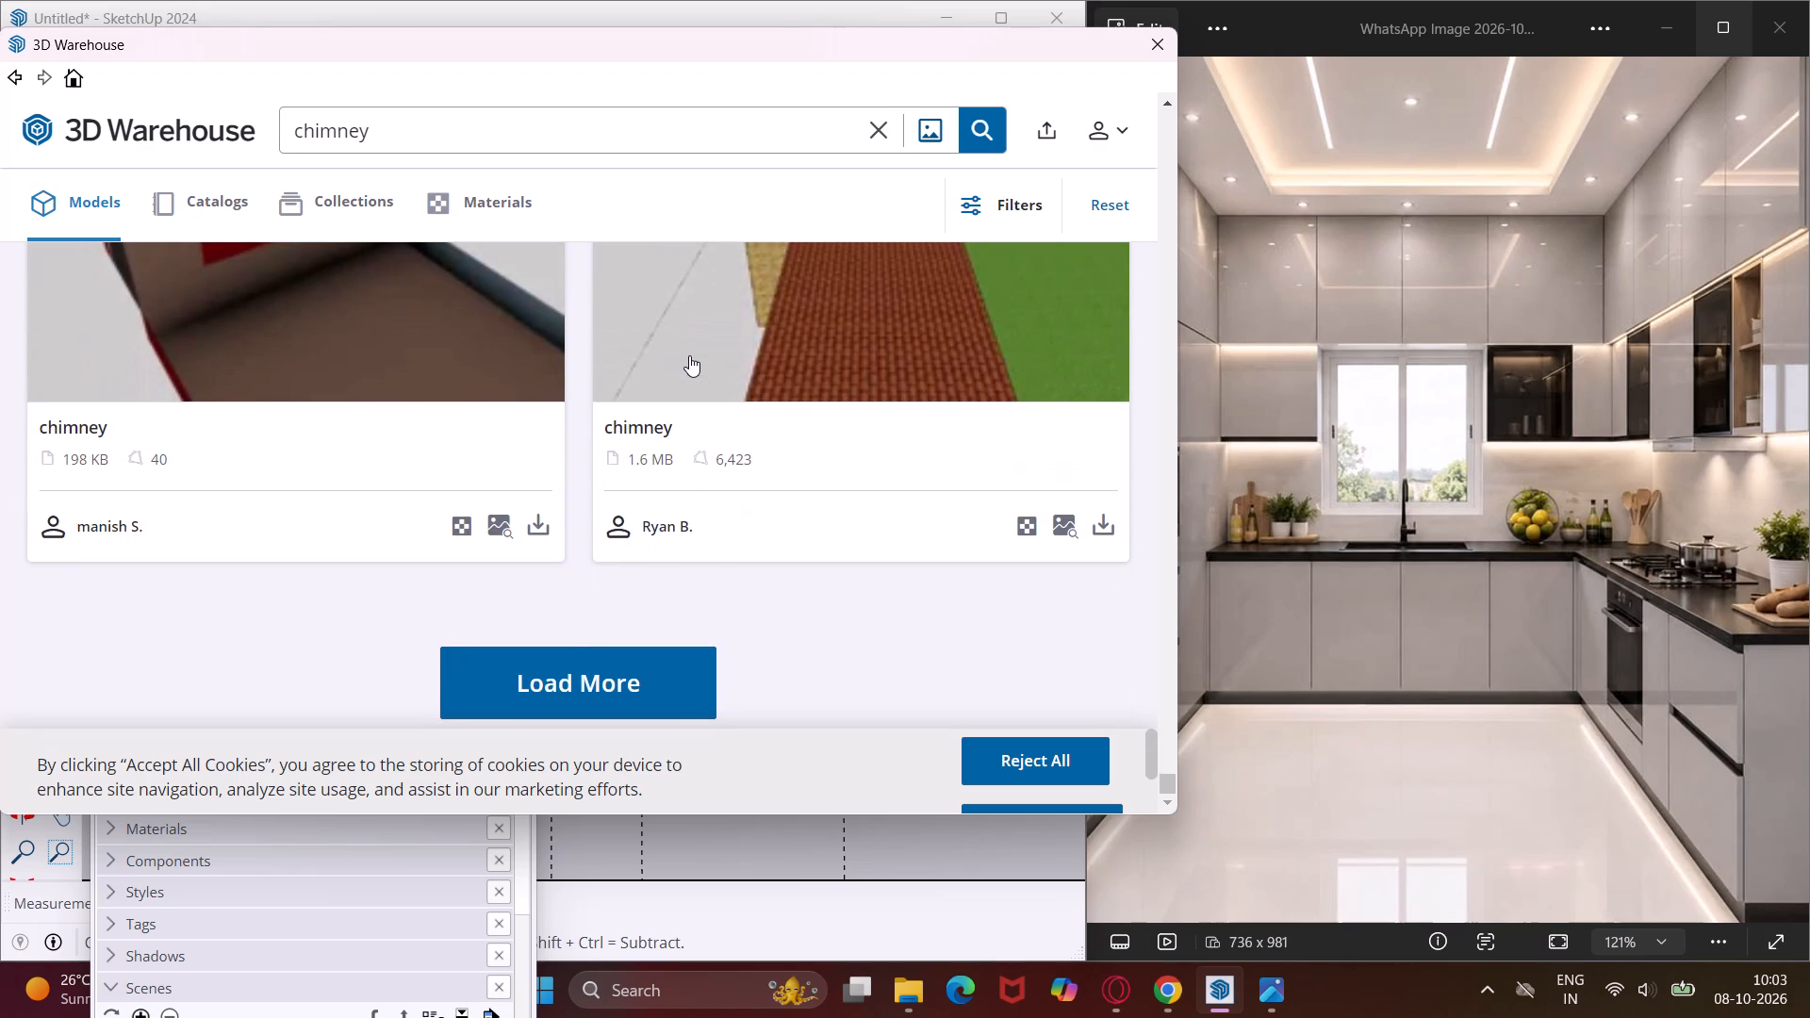
scroll(689, 355, "down", 4)
Load another batch of chimney search results and look through it for a suitable kitchen hood model.
left_click(574, 661)
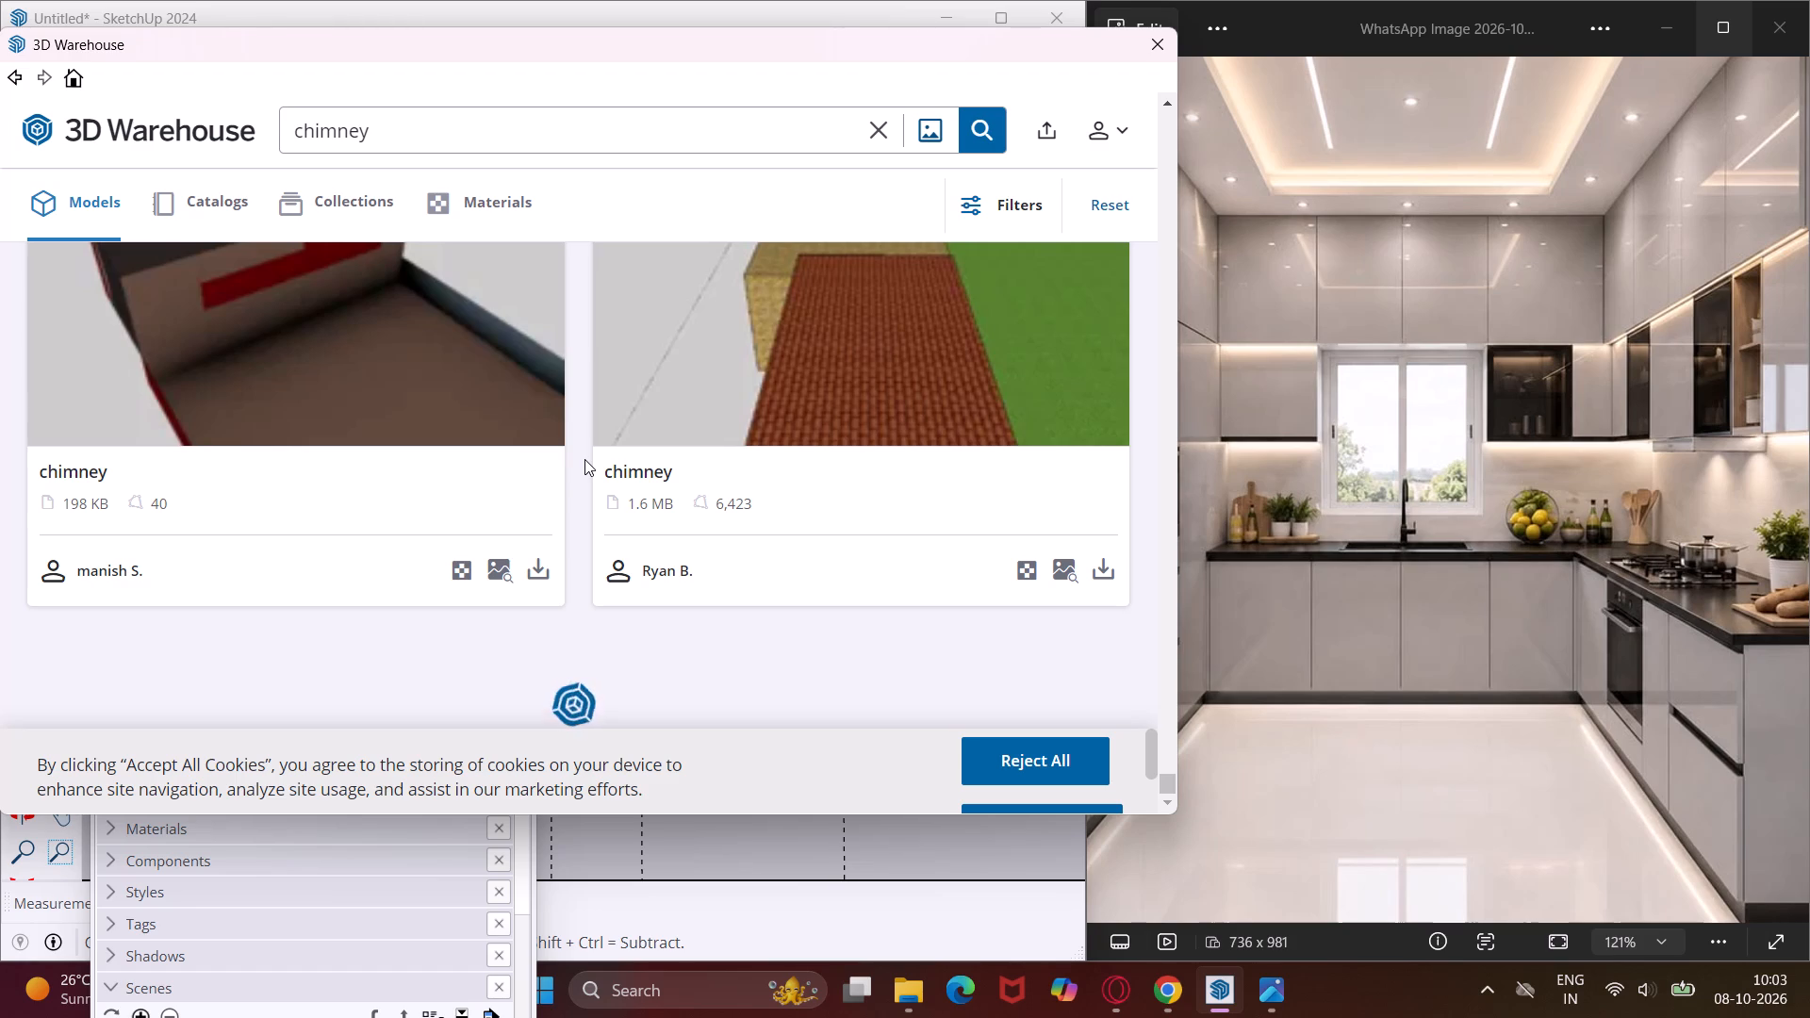
scroll(616, 446, "down", 1)
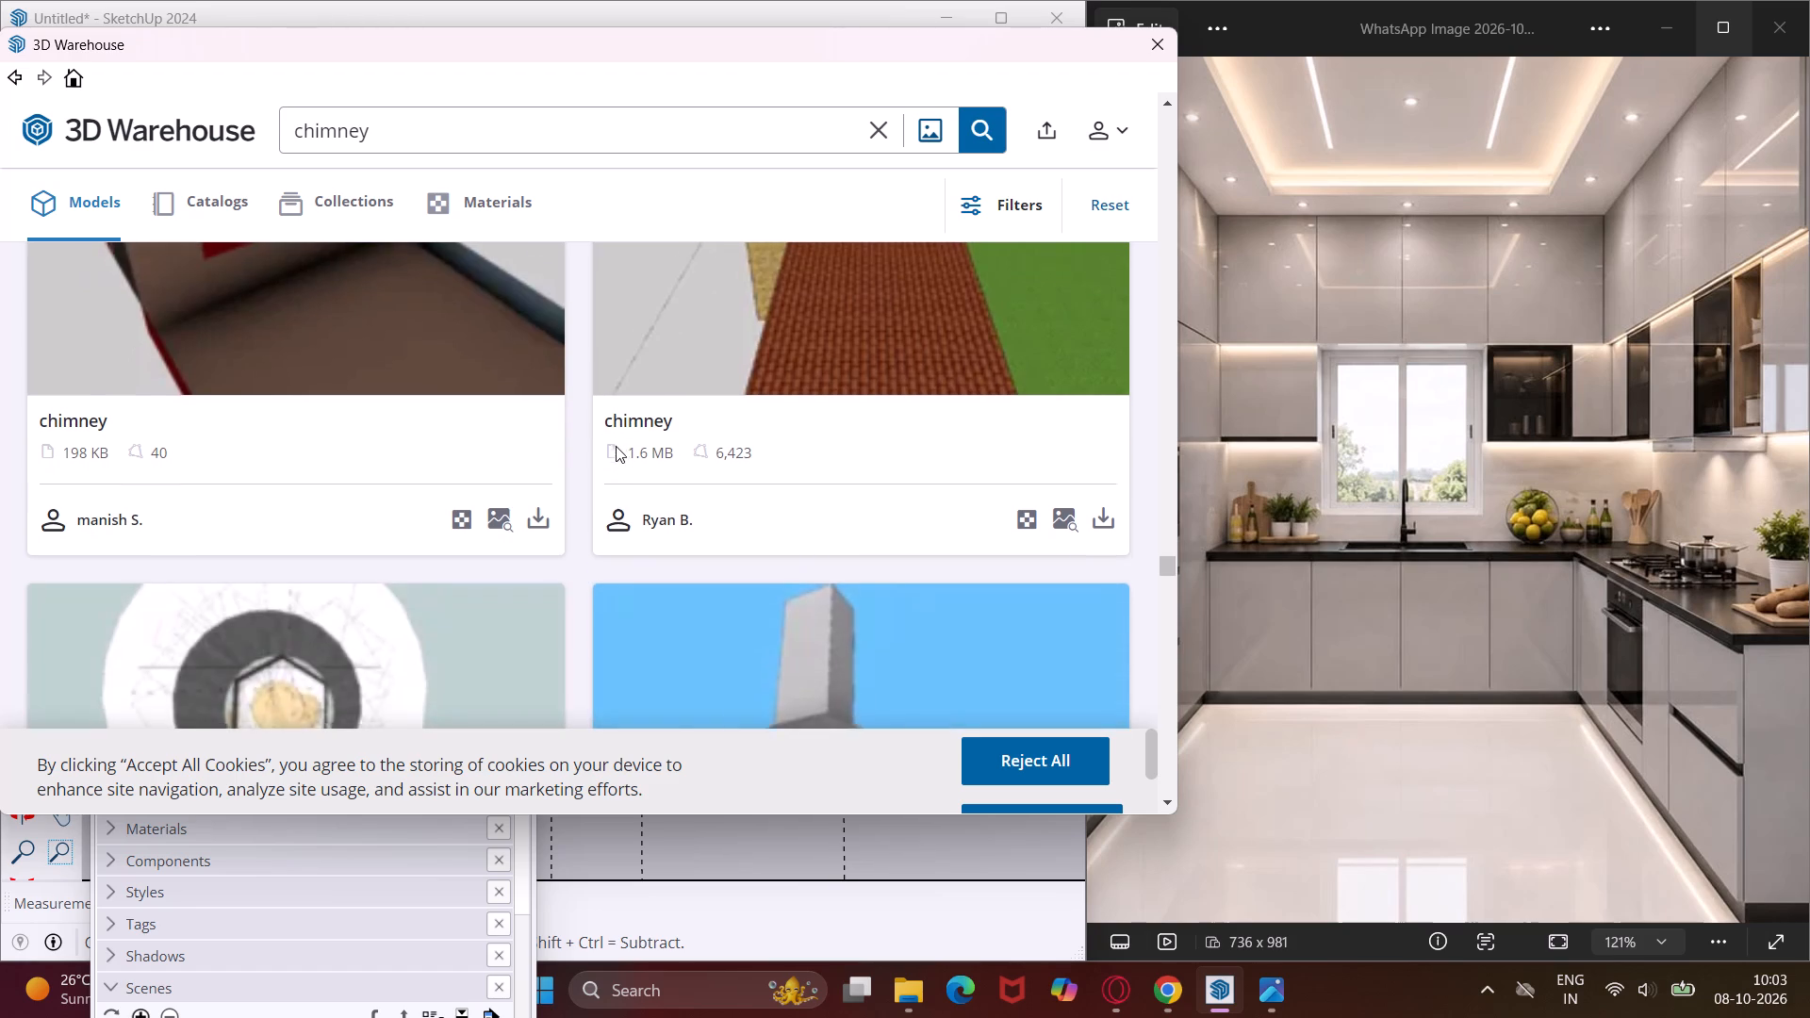
scroll(616, 446, "down", 10)
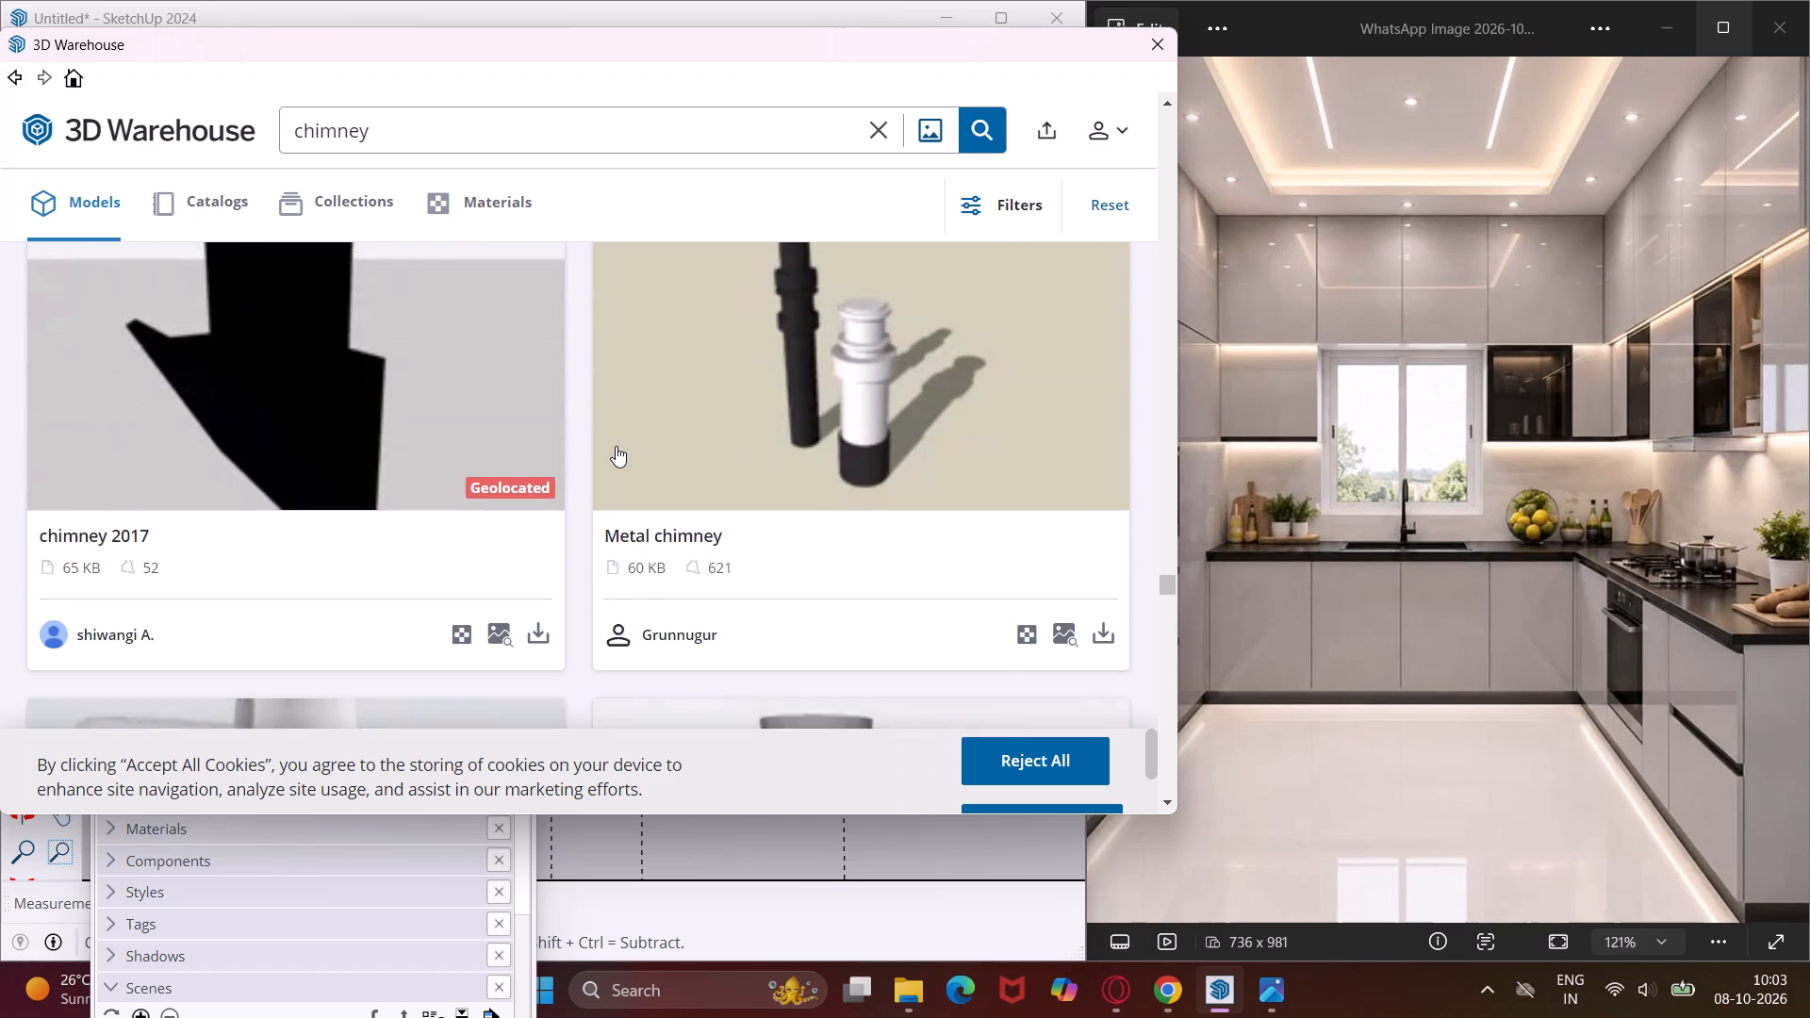
scroll(616, 446, "down", 5)
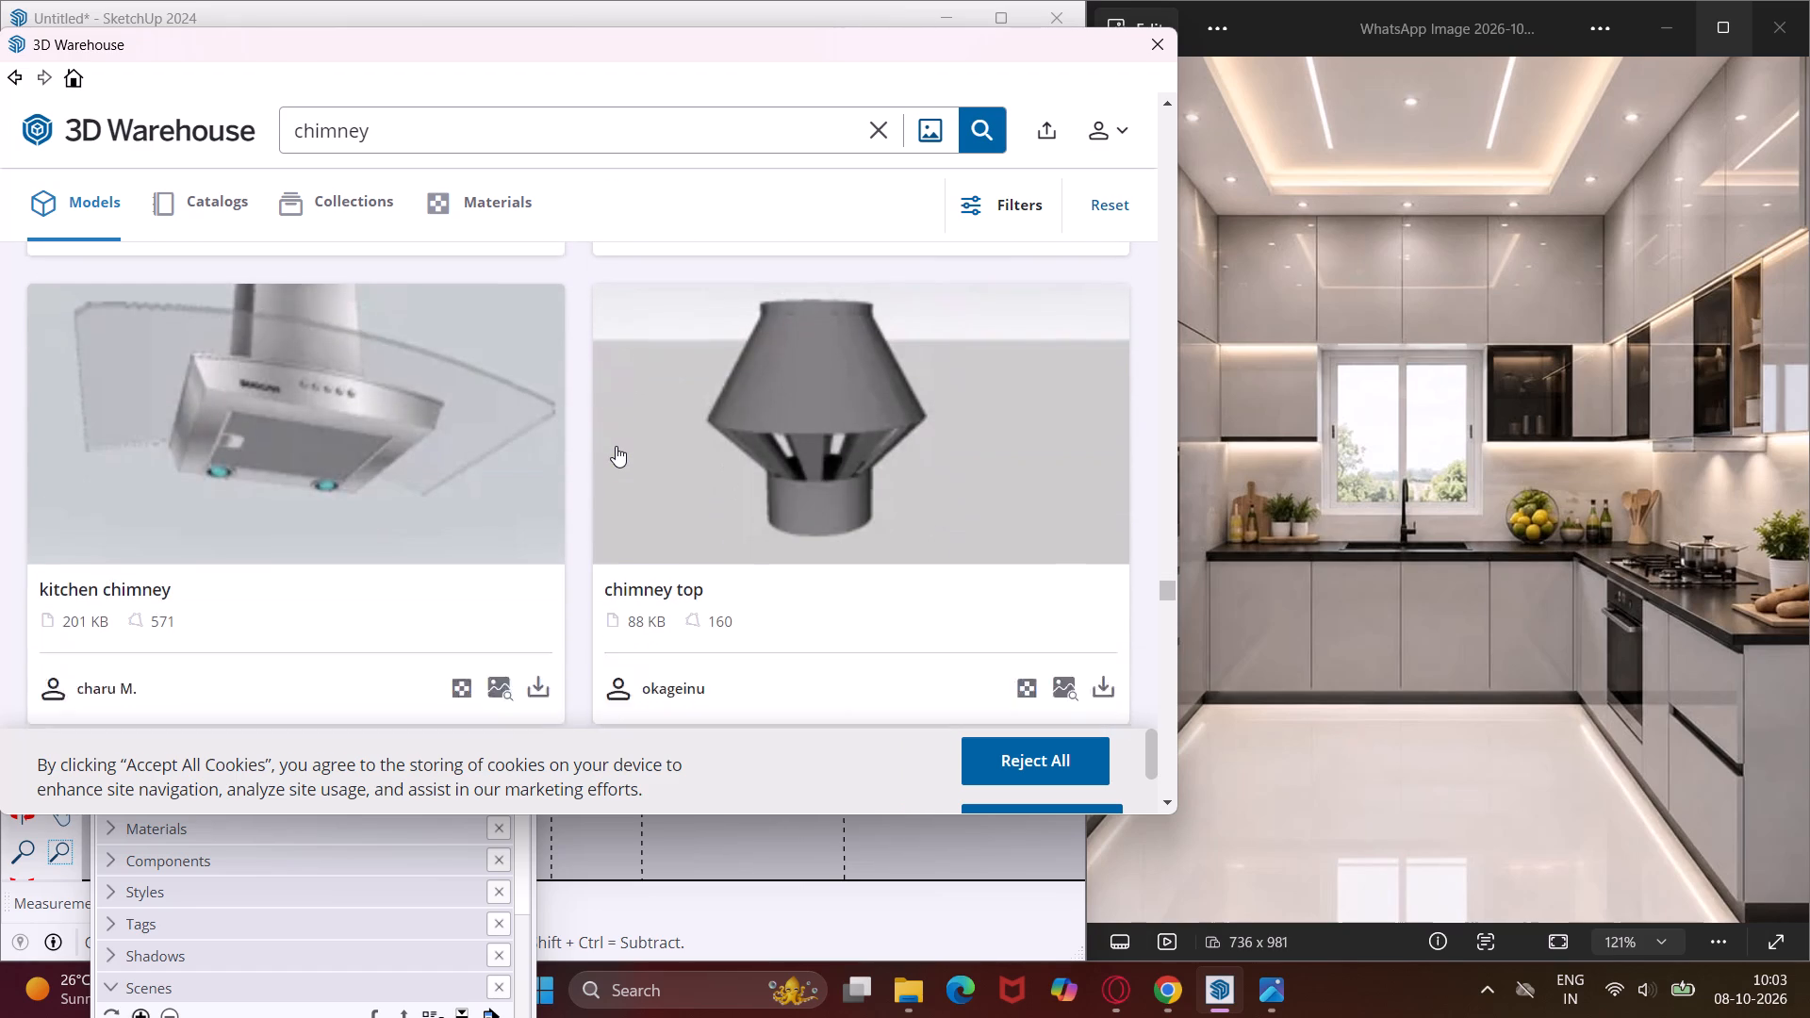
scroll(616, 446, "down", 4)
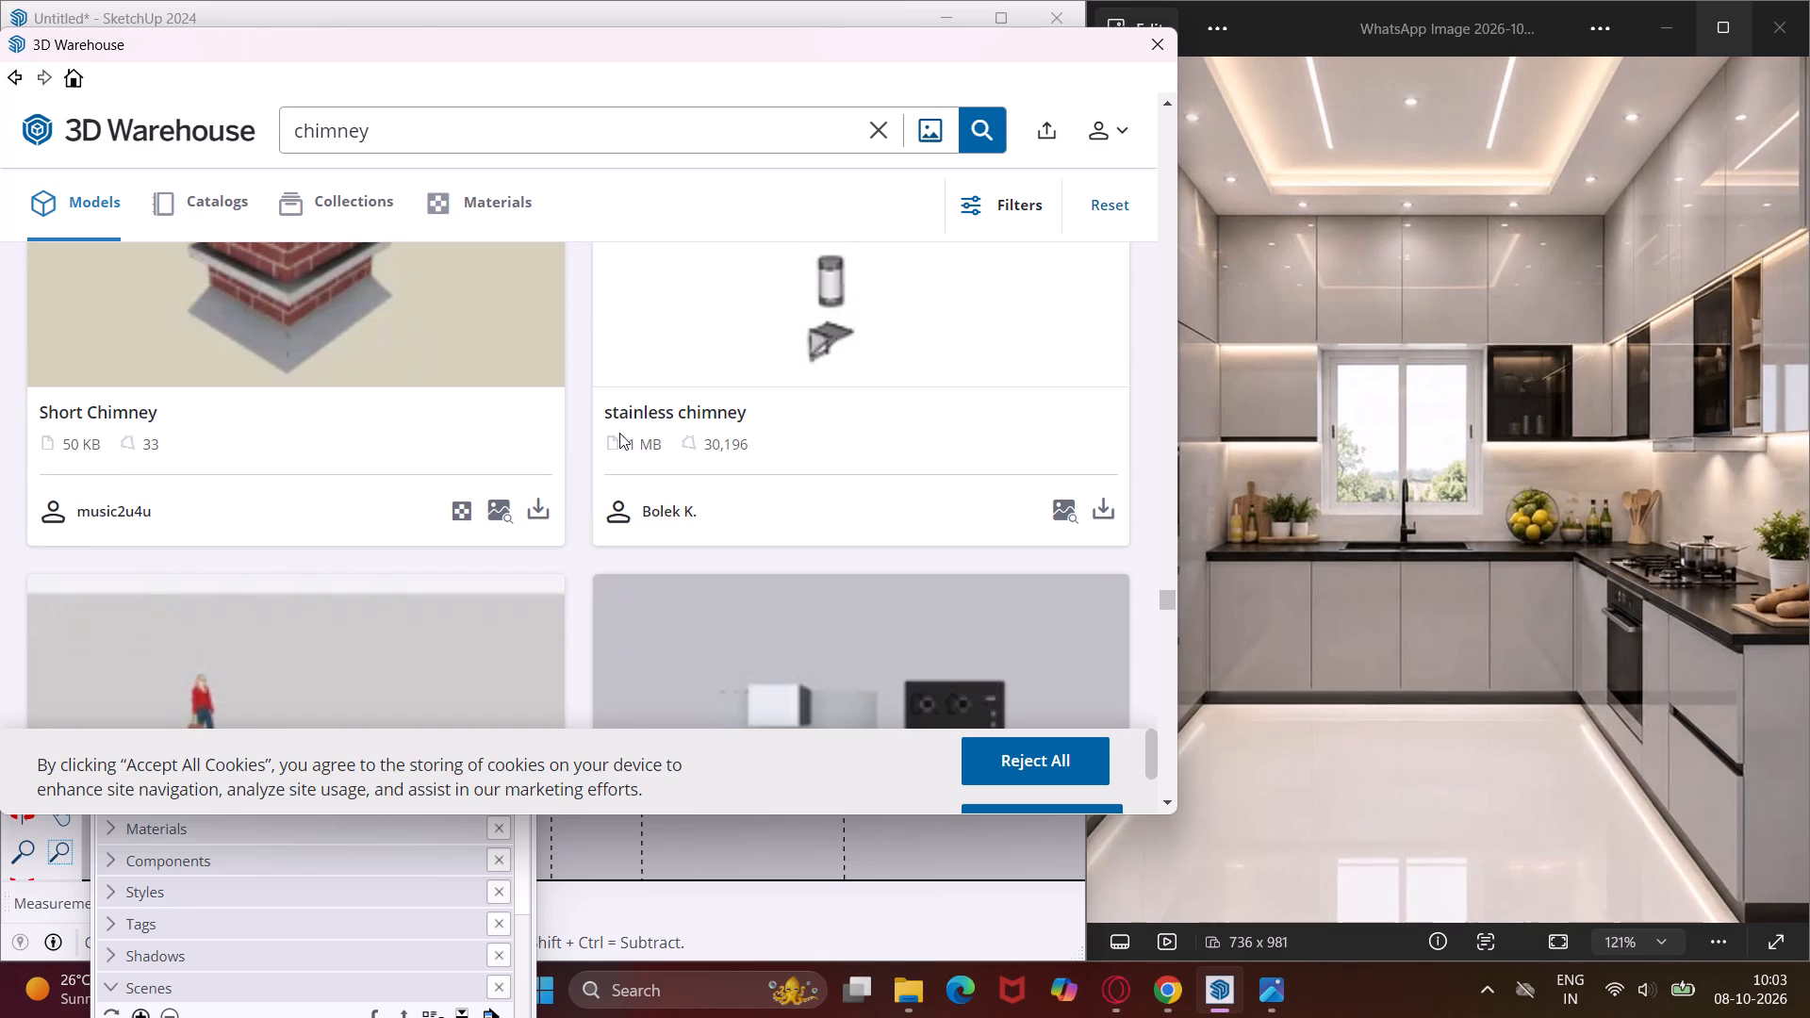
scroll(618, 432, "down", 7)
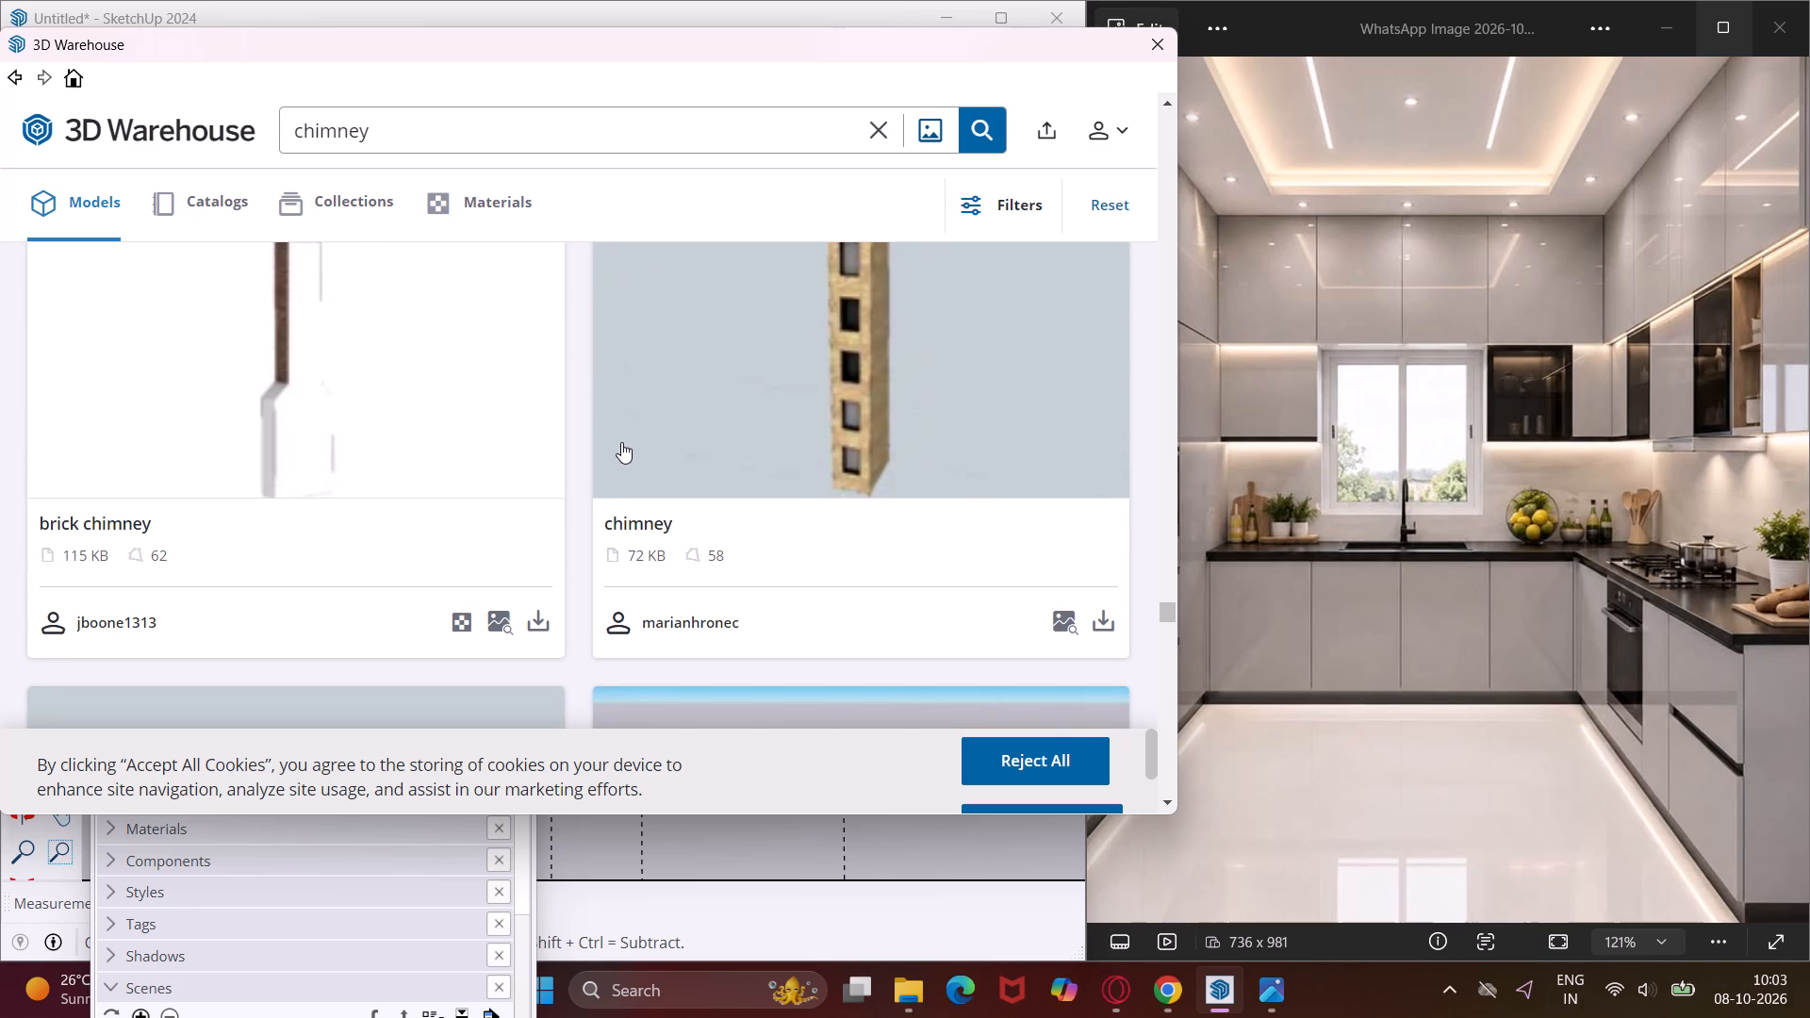
scroll(619, 441, "down", 5)
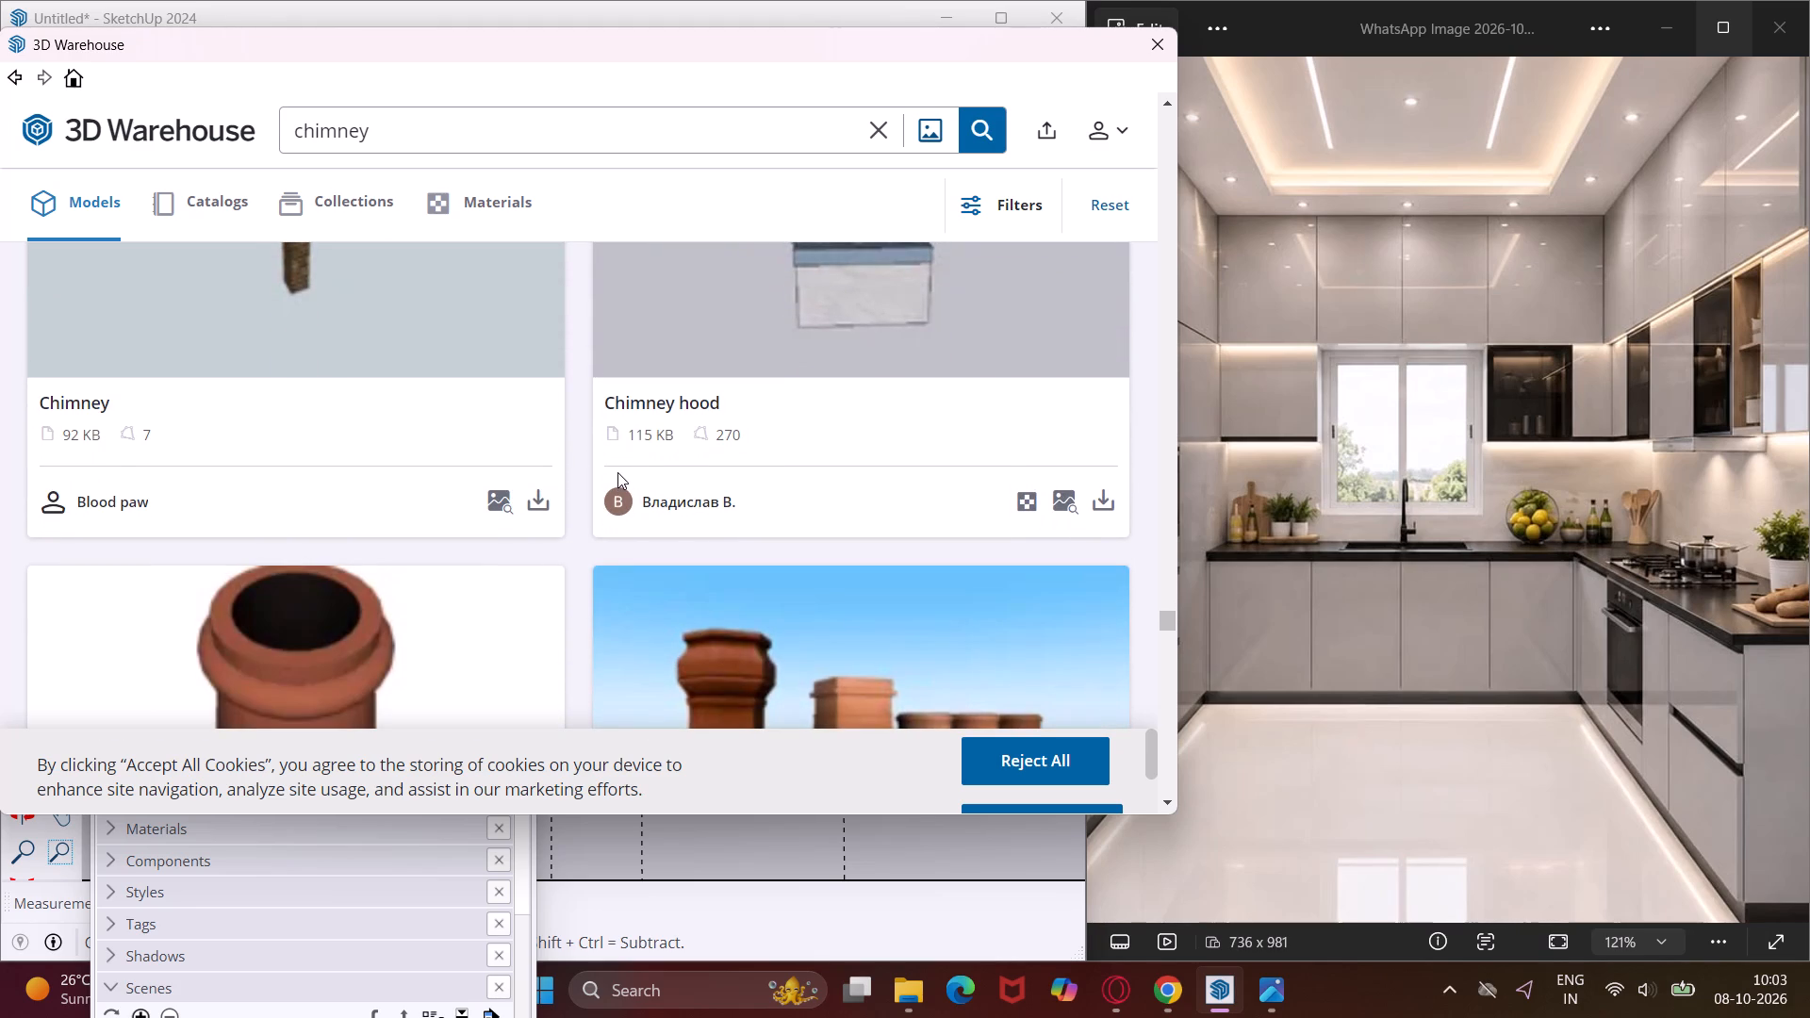
scroll(618, 468, "down", 7)
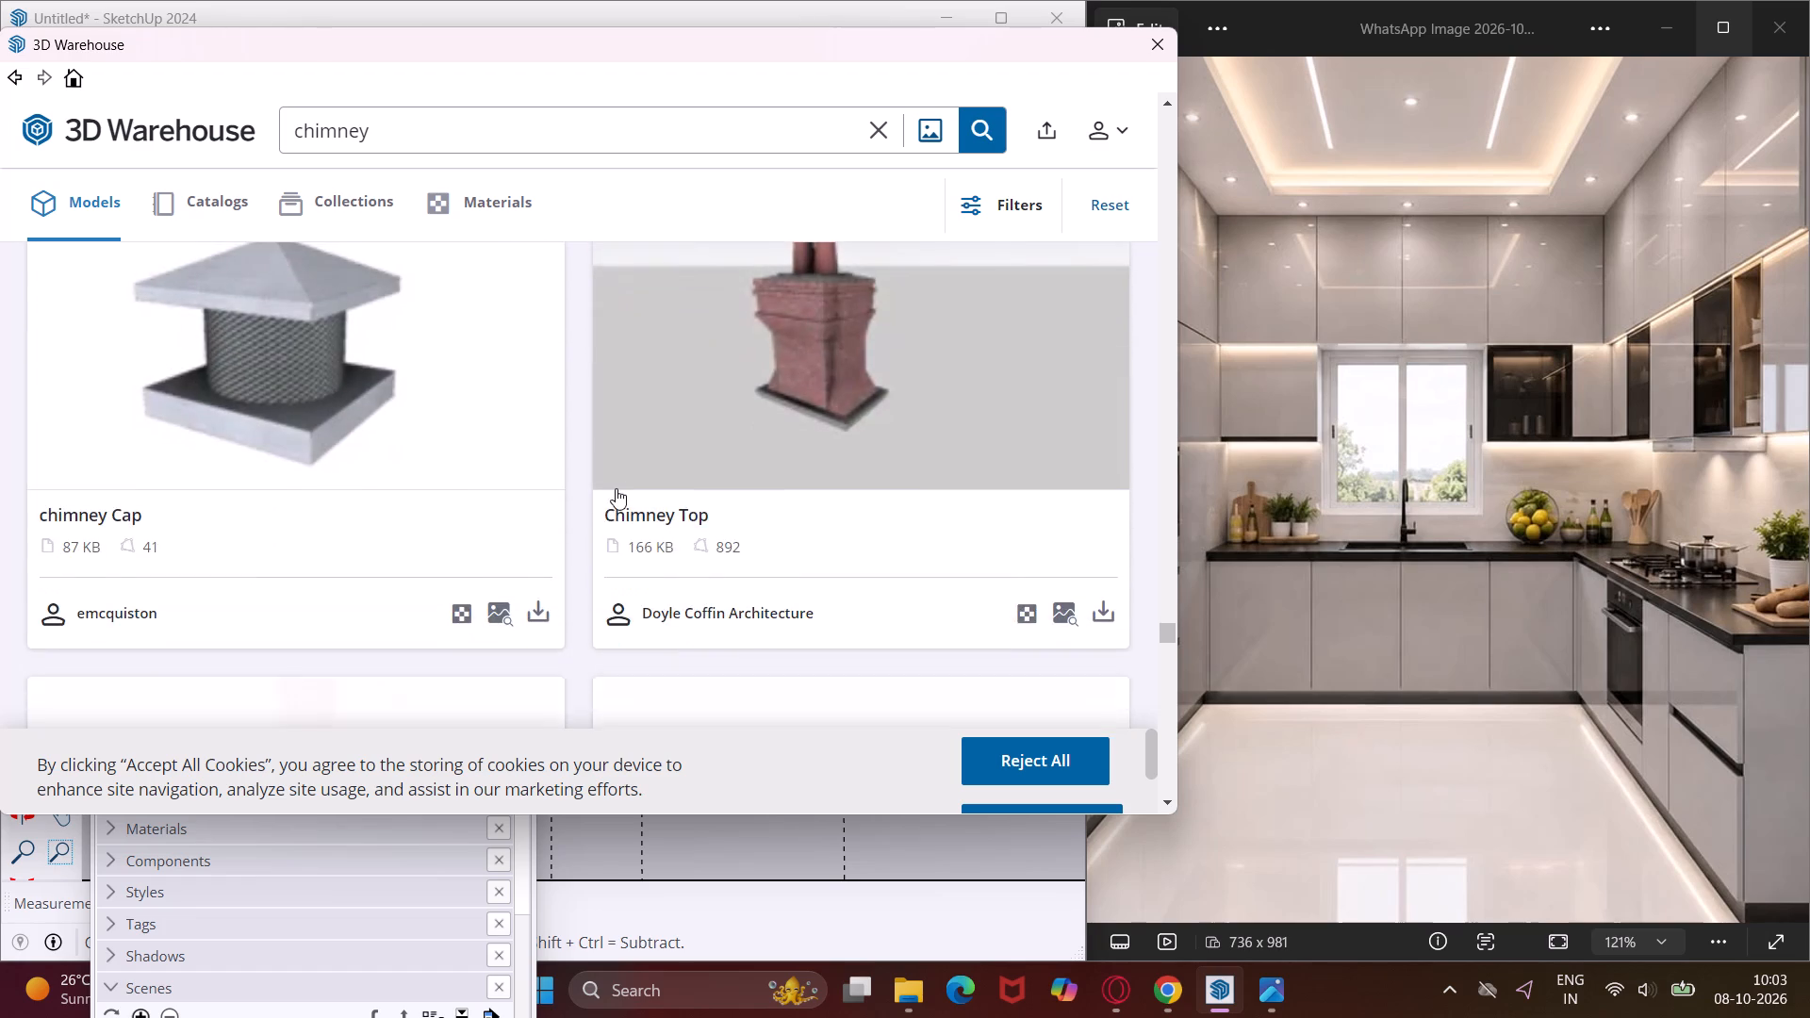
scroll(616, 470, "down", 9)
Go back through the earlier chimney search results and reconsider the kitchen hood models among them.
scroll(613, 468, "up", 12)
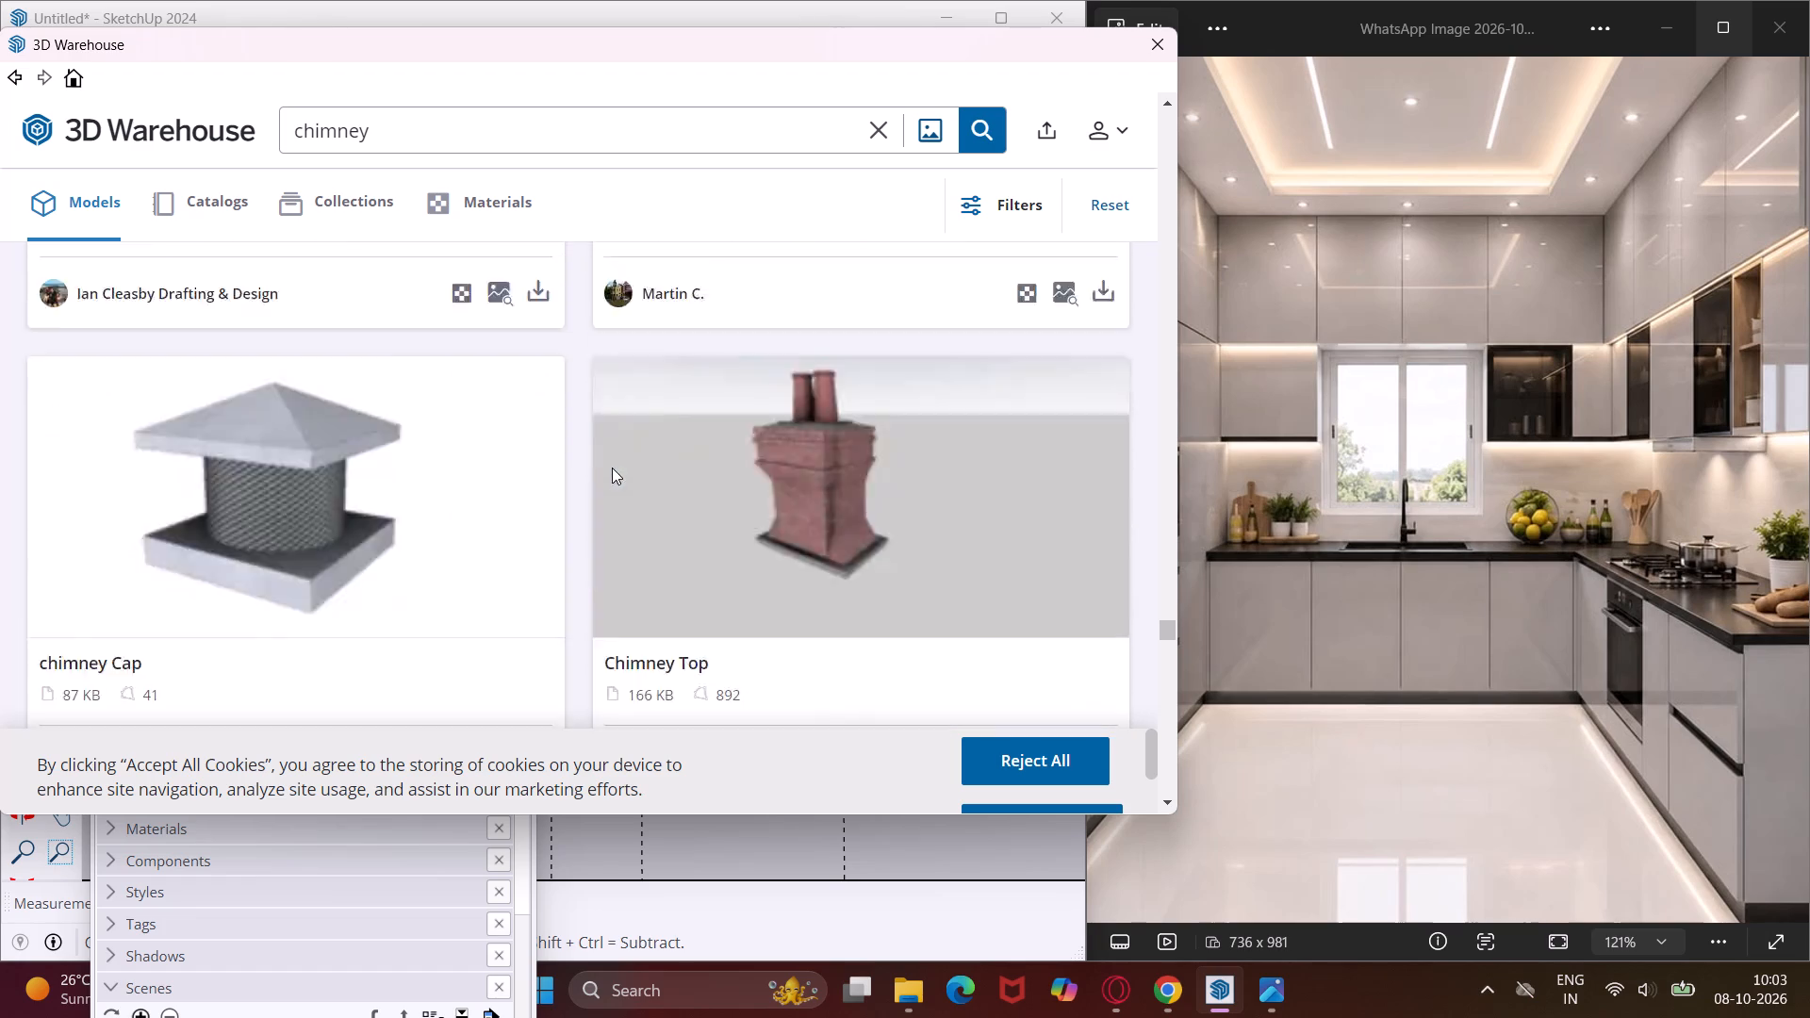
scroll(612, 468, "up", 20)
scroll(612, 468, "up", 20)
scroll(612, 468, "up", 5)
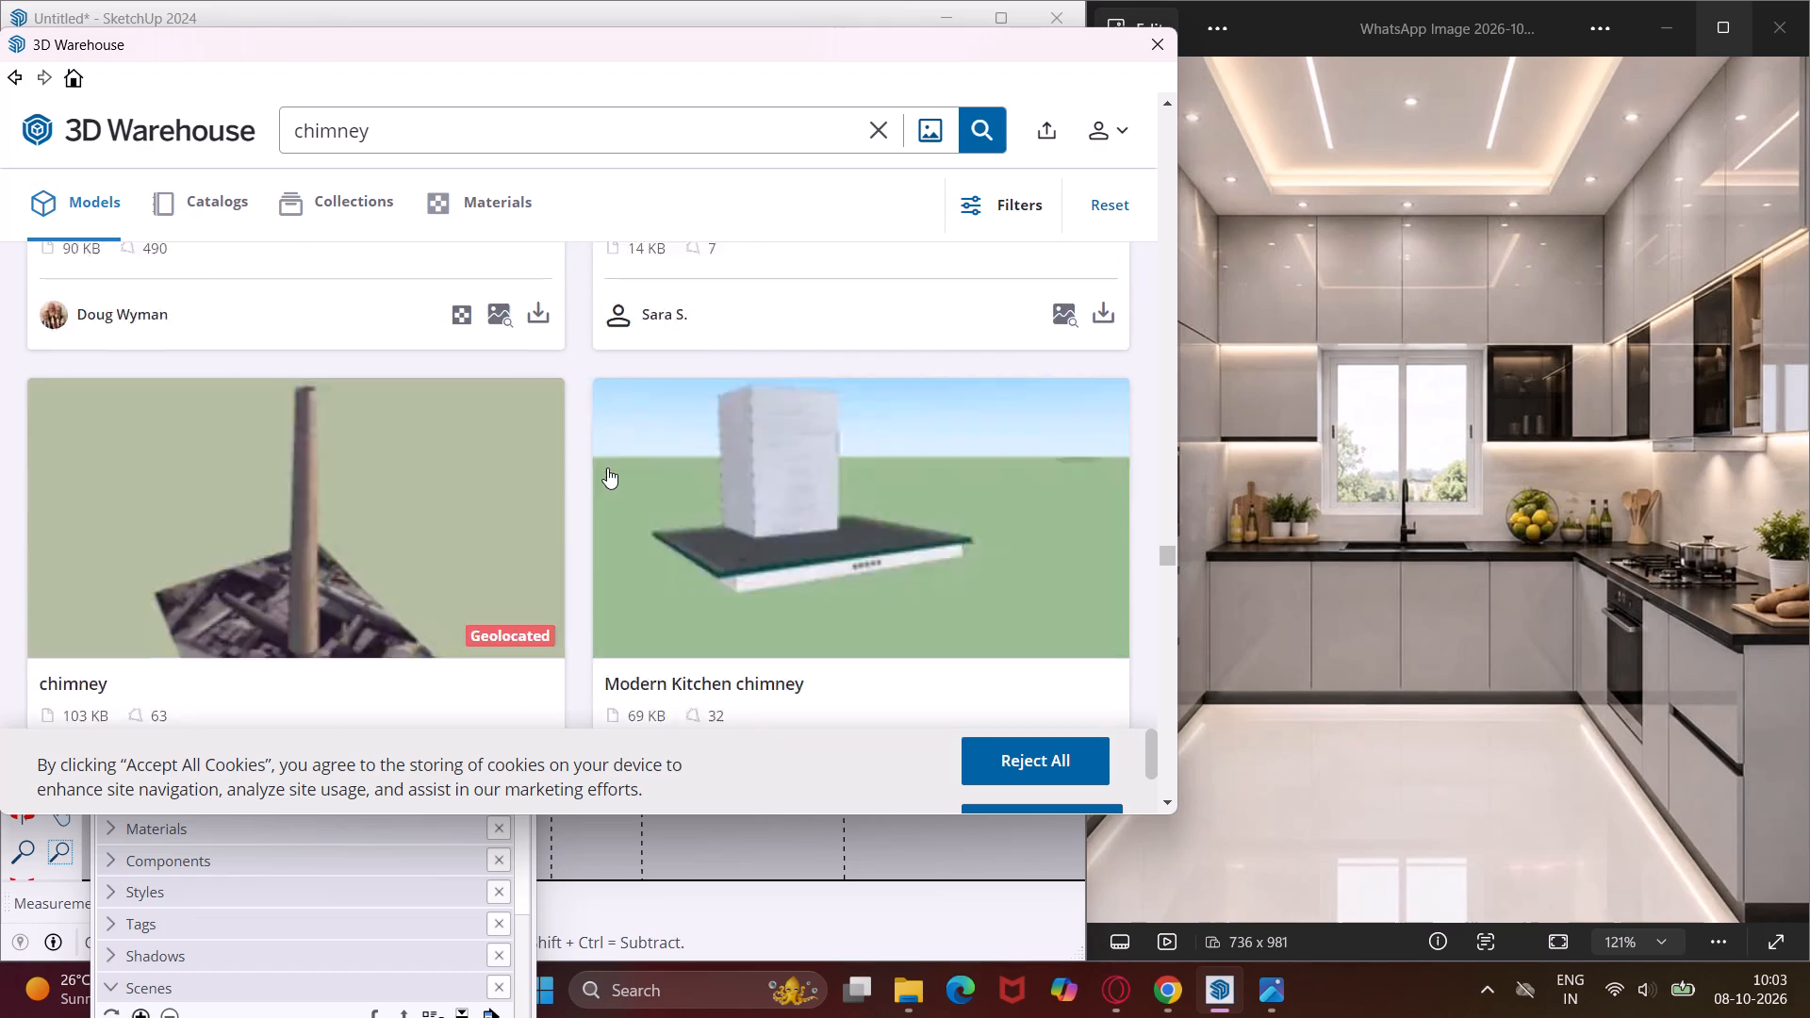
scroll(607, 468, "up", 20)
scroll(607, 468, "up", 20)
scroll(607, 468, "up", 5)
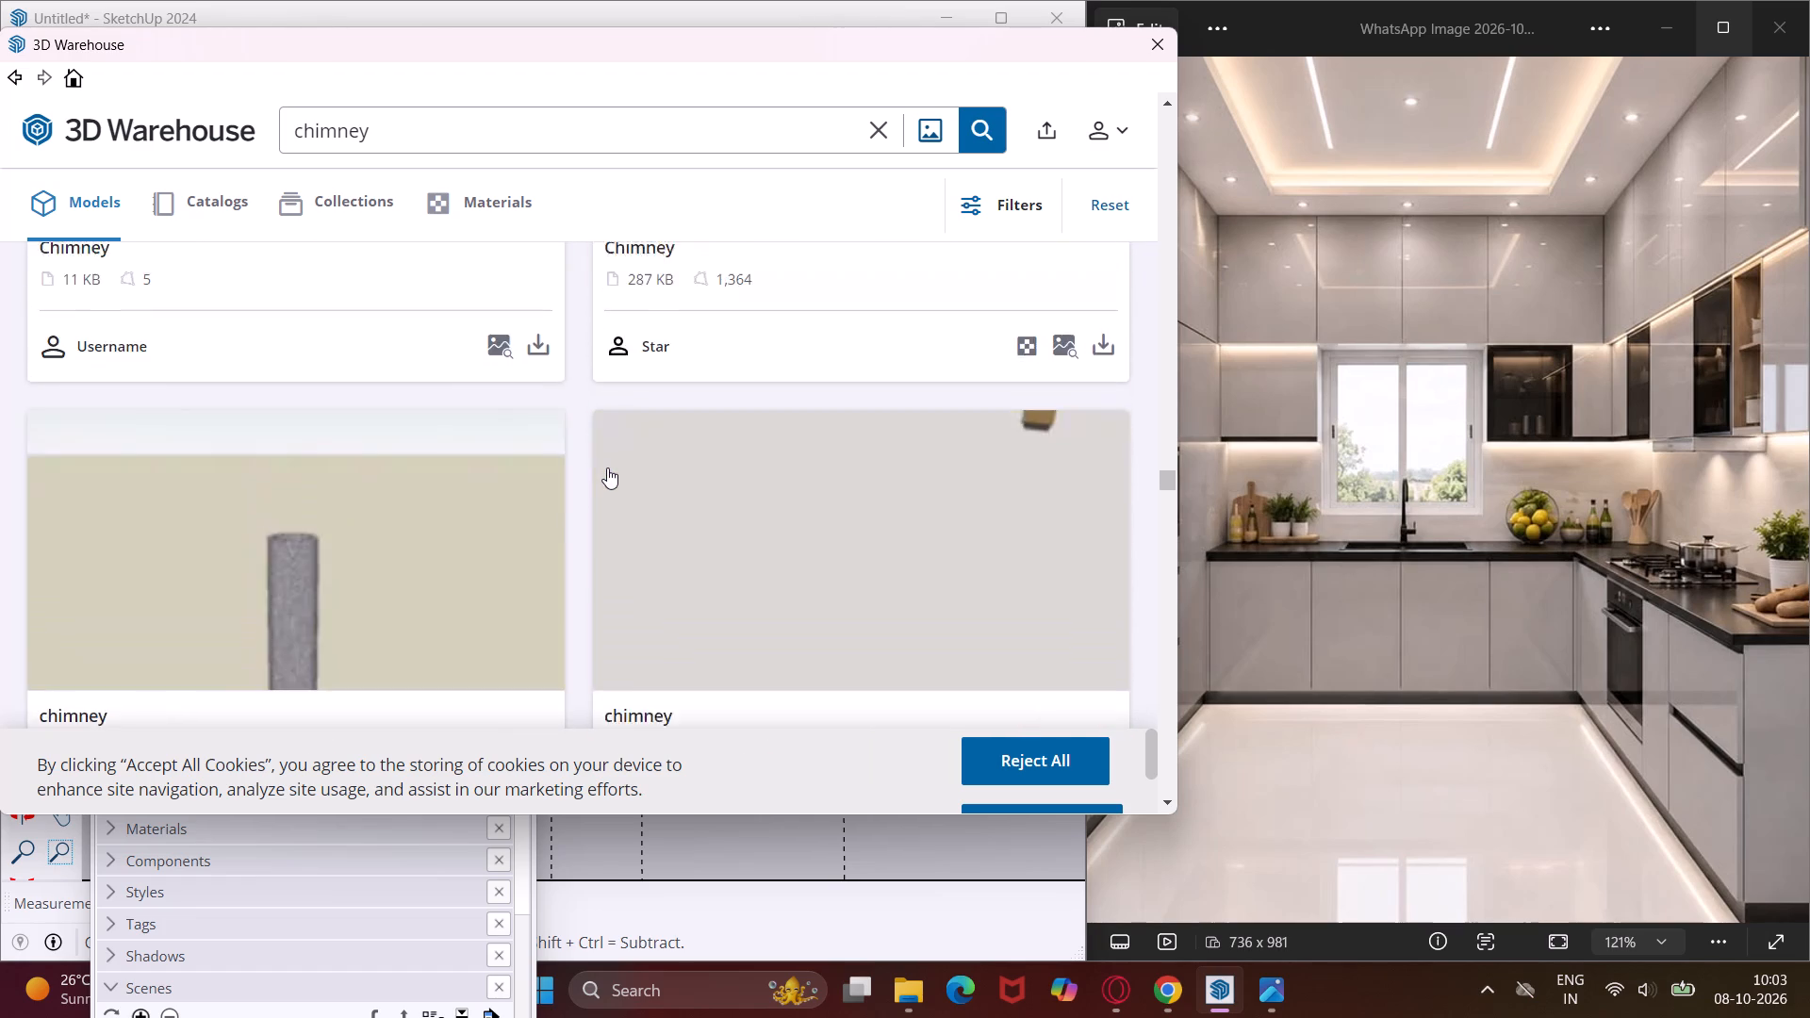
scroll(607, 468, "up", 18)
scroll(607, 468, "up", 17)
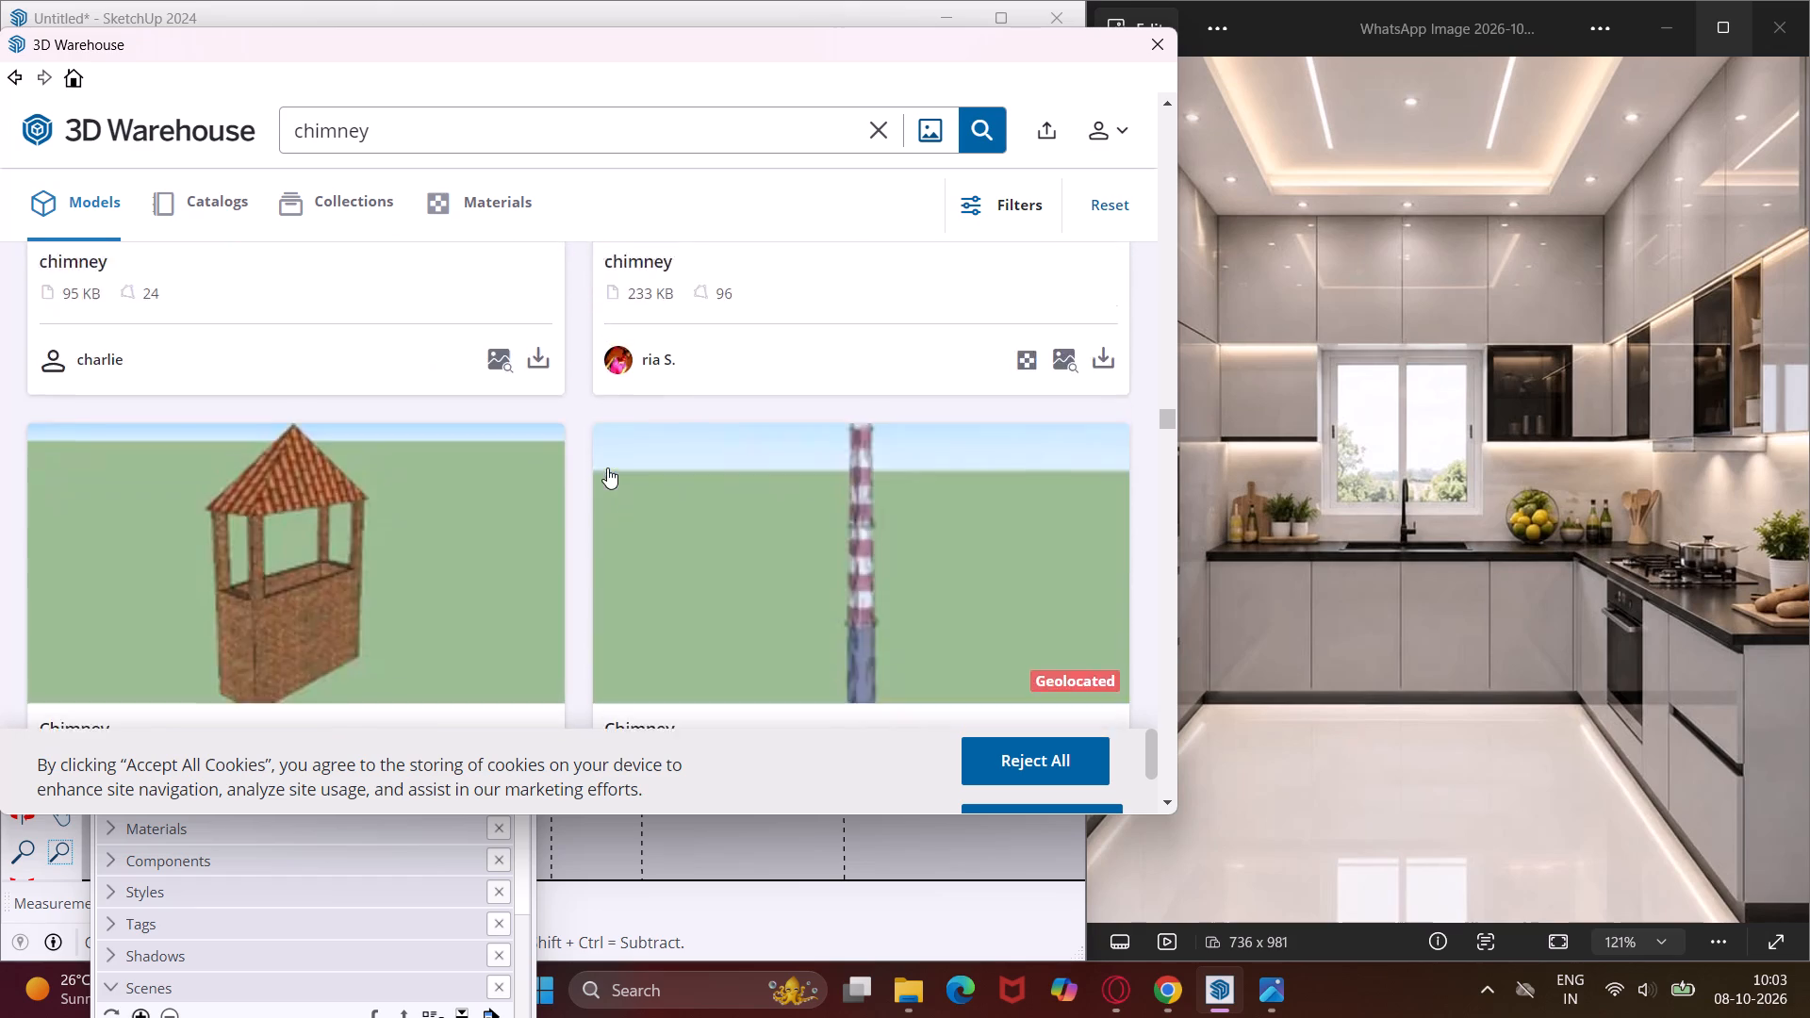
scroll(607, 468, "up", 18)
scroll(607, 468, "up", 8)
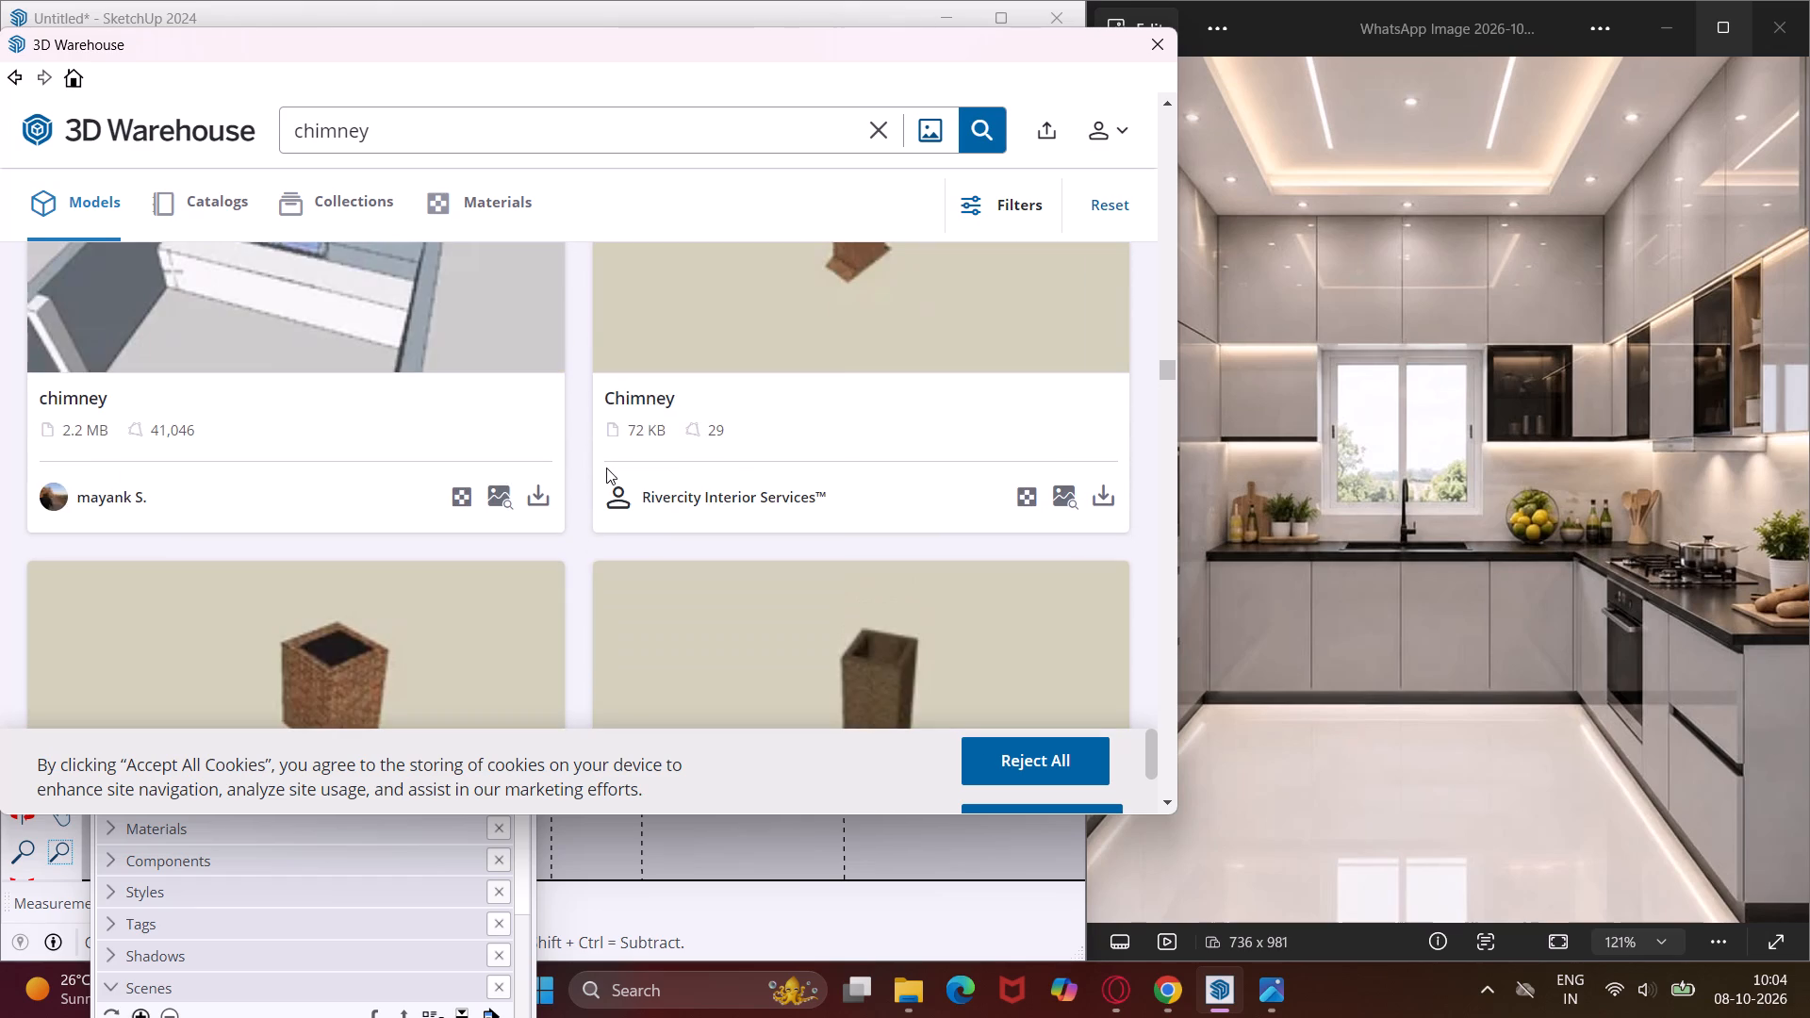
scroll(606, 468, "up", 20)
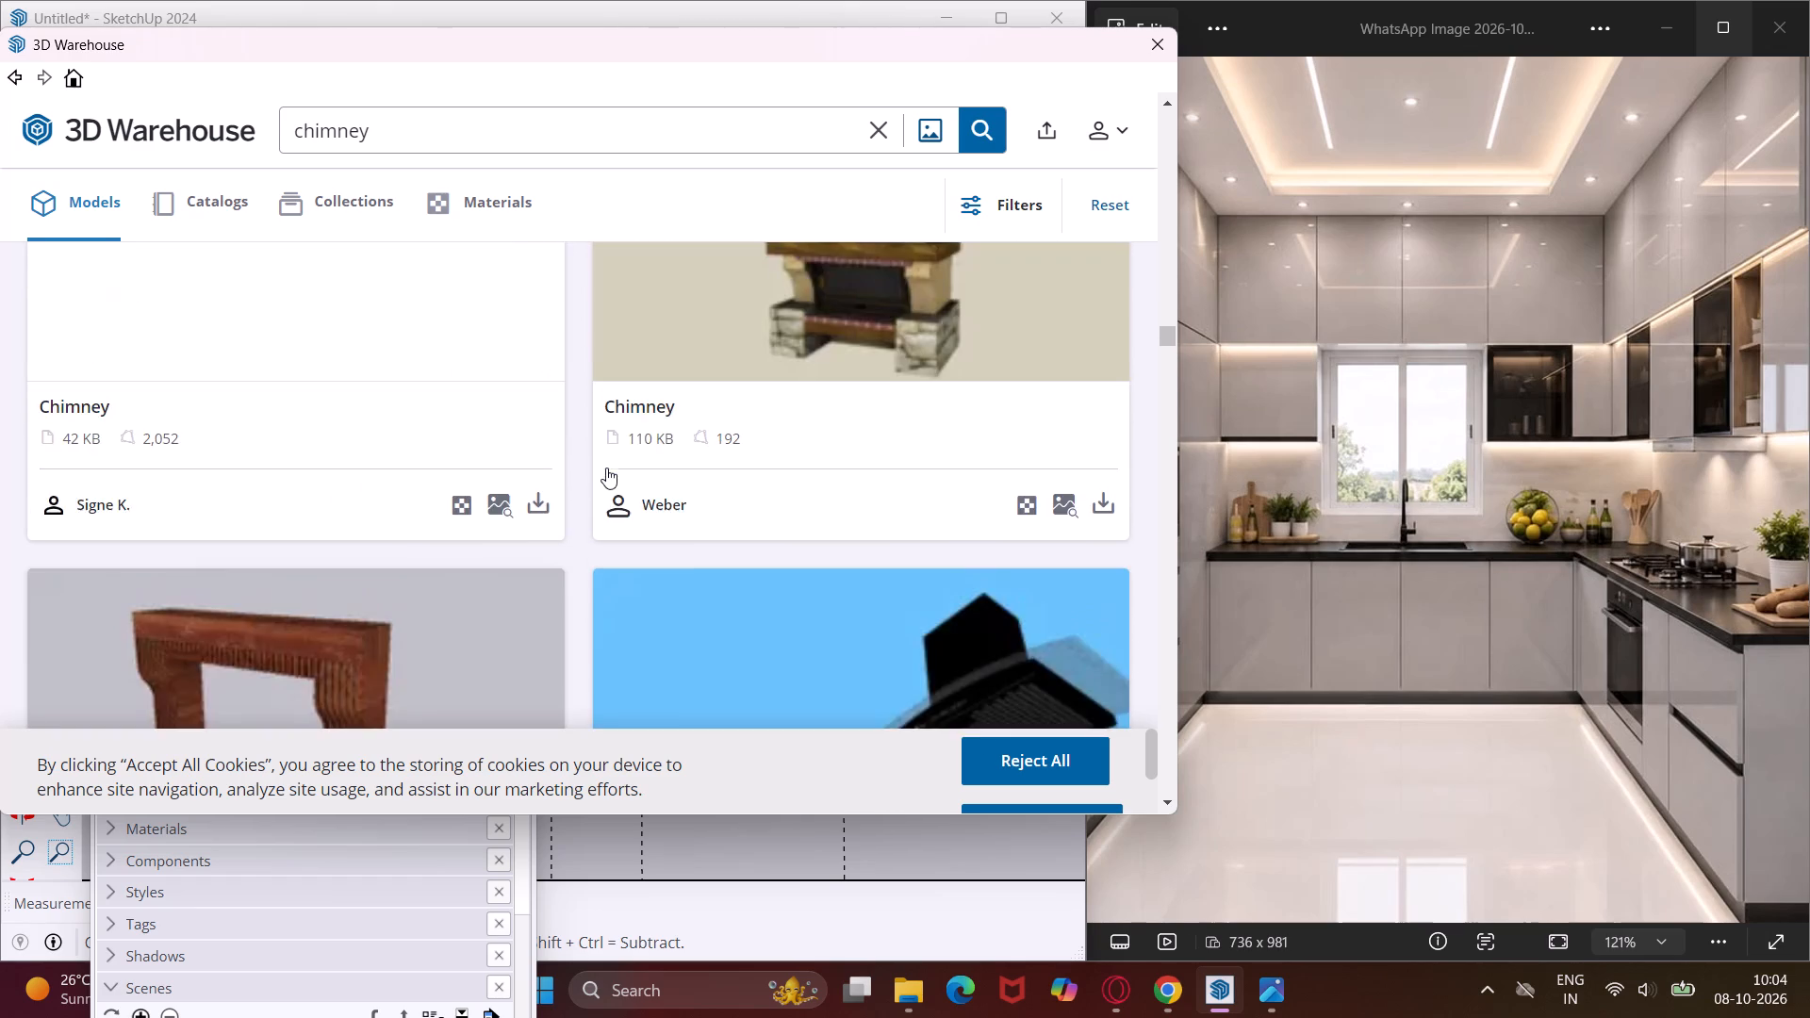
scroll(606, 468, "up", 20)
scroll(606, 468, "up", 8)
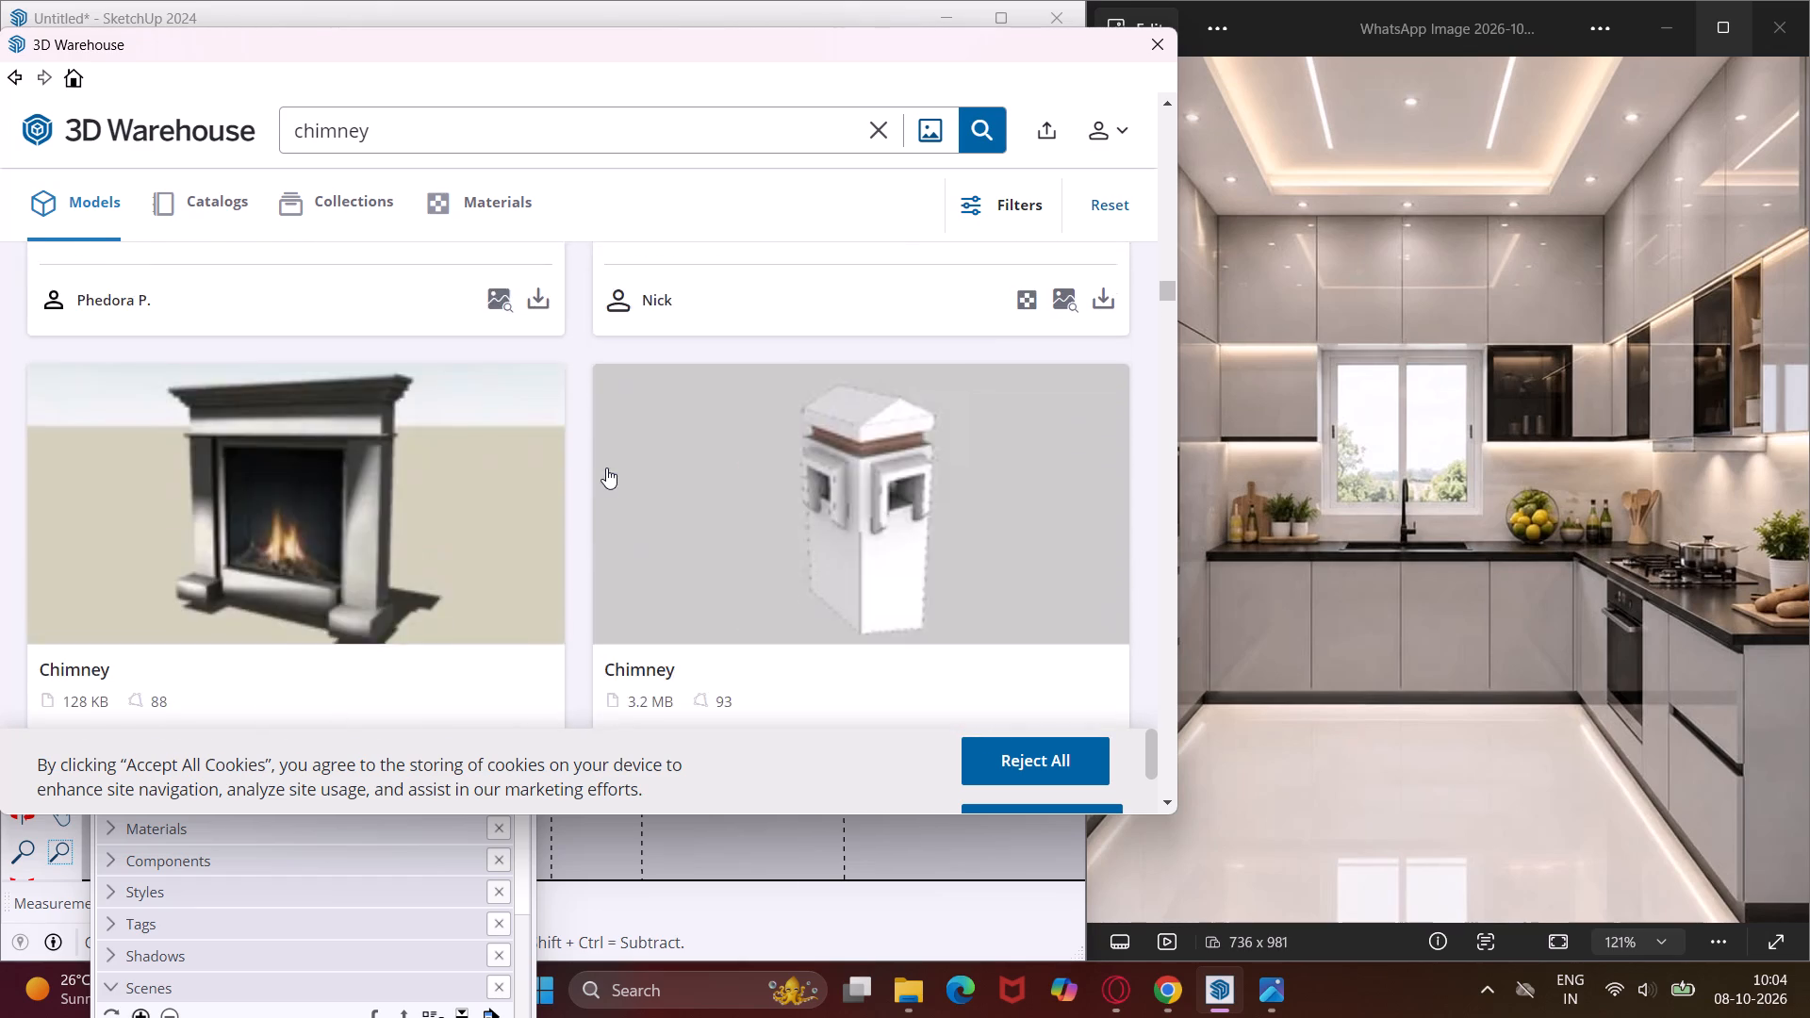
scroll(606, 468, "up", 16)
scroll(606, 468, "up", 12)
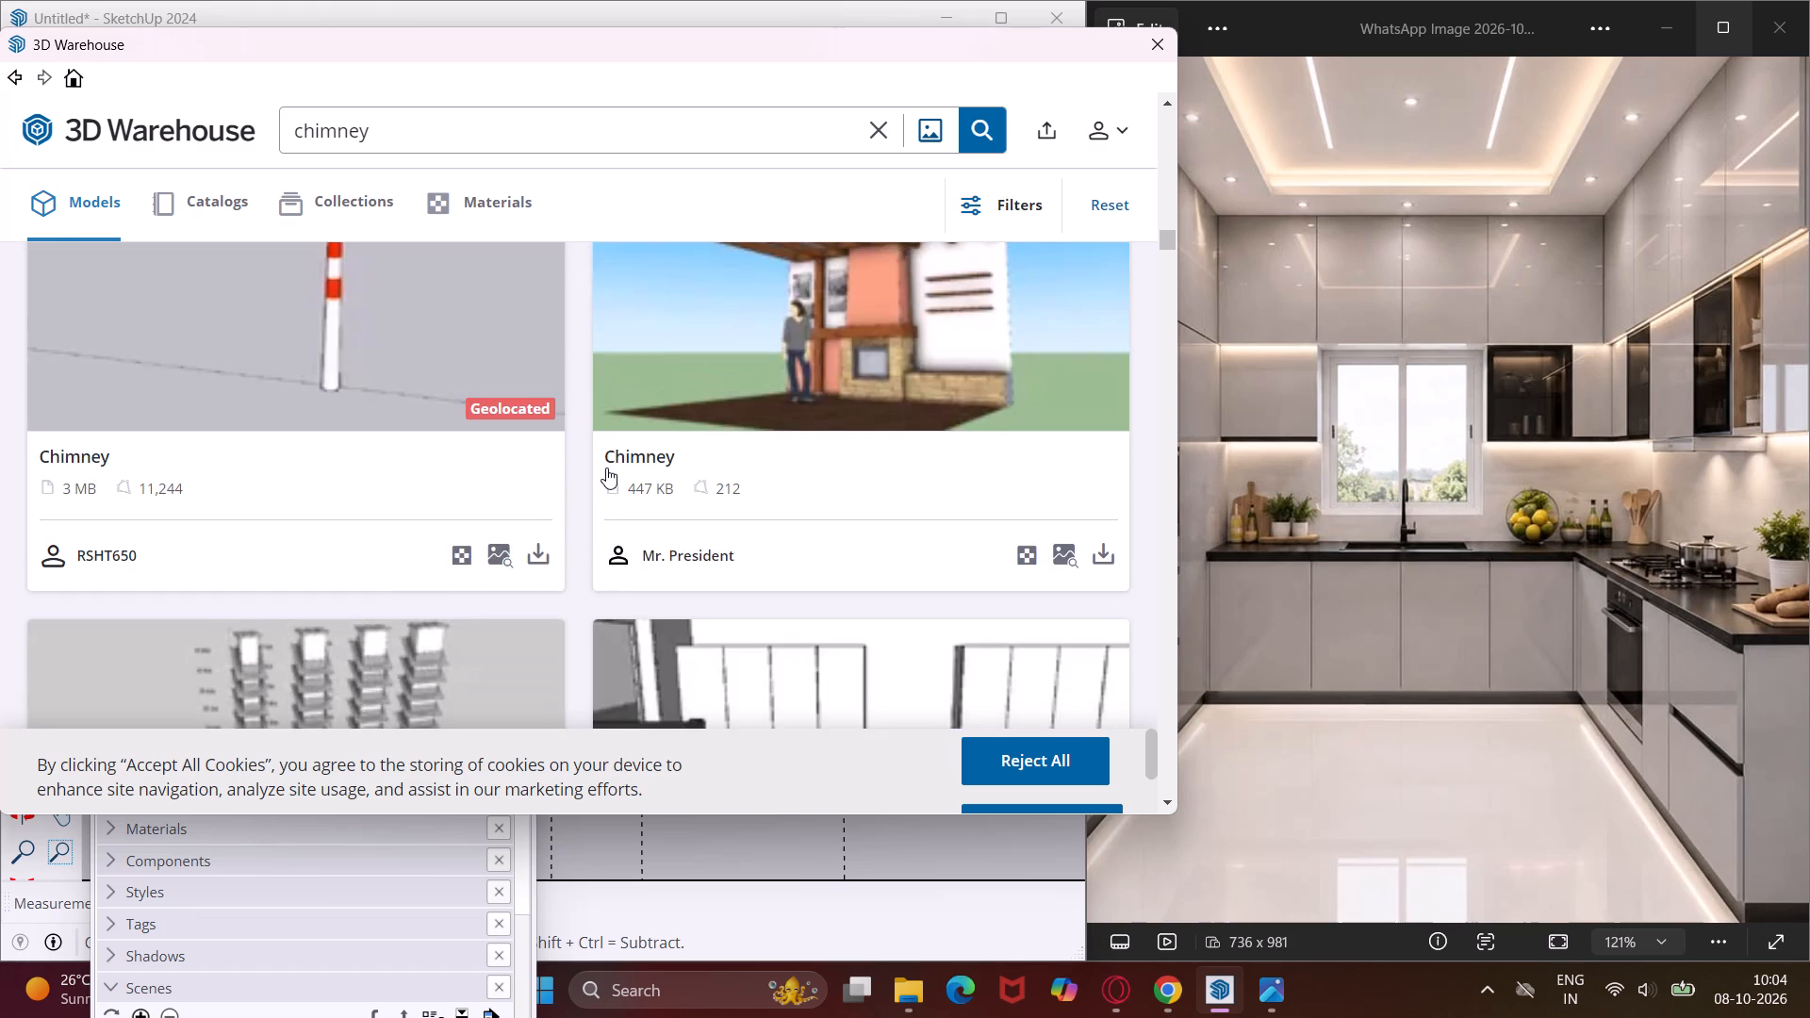
scroll(606, 468, "up", 13)
scroll(606, 468, "up", 14)
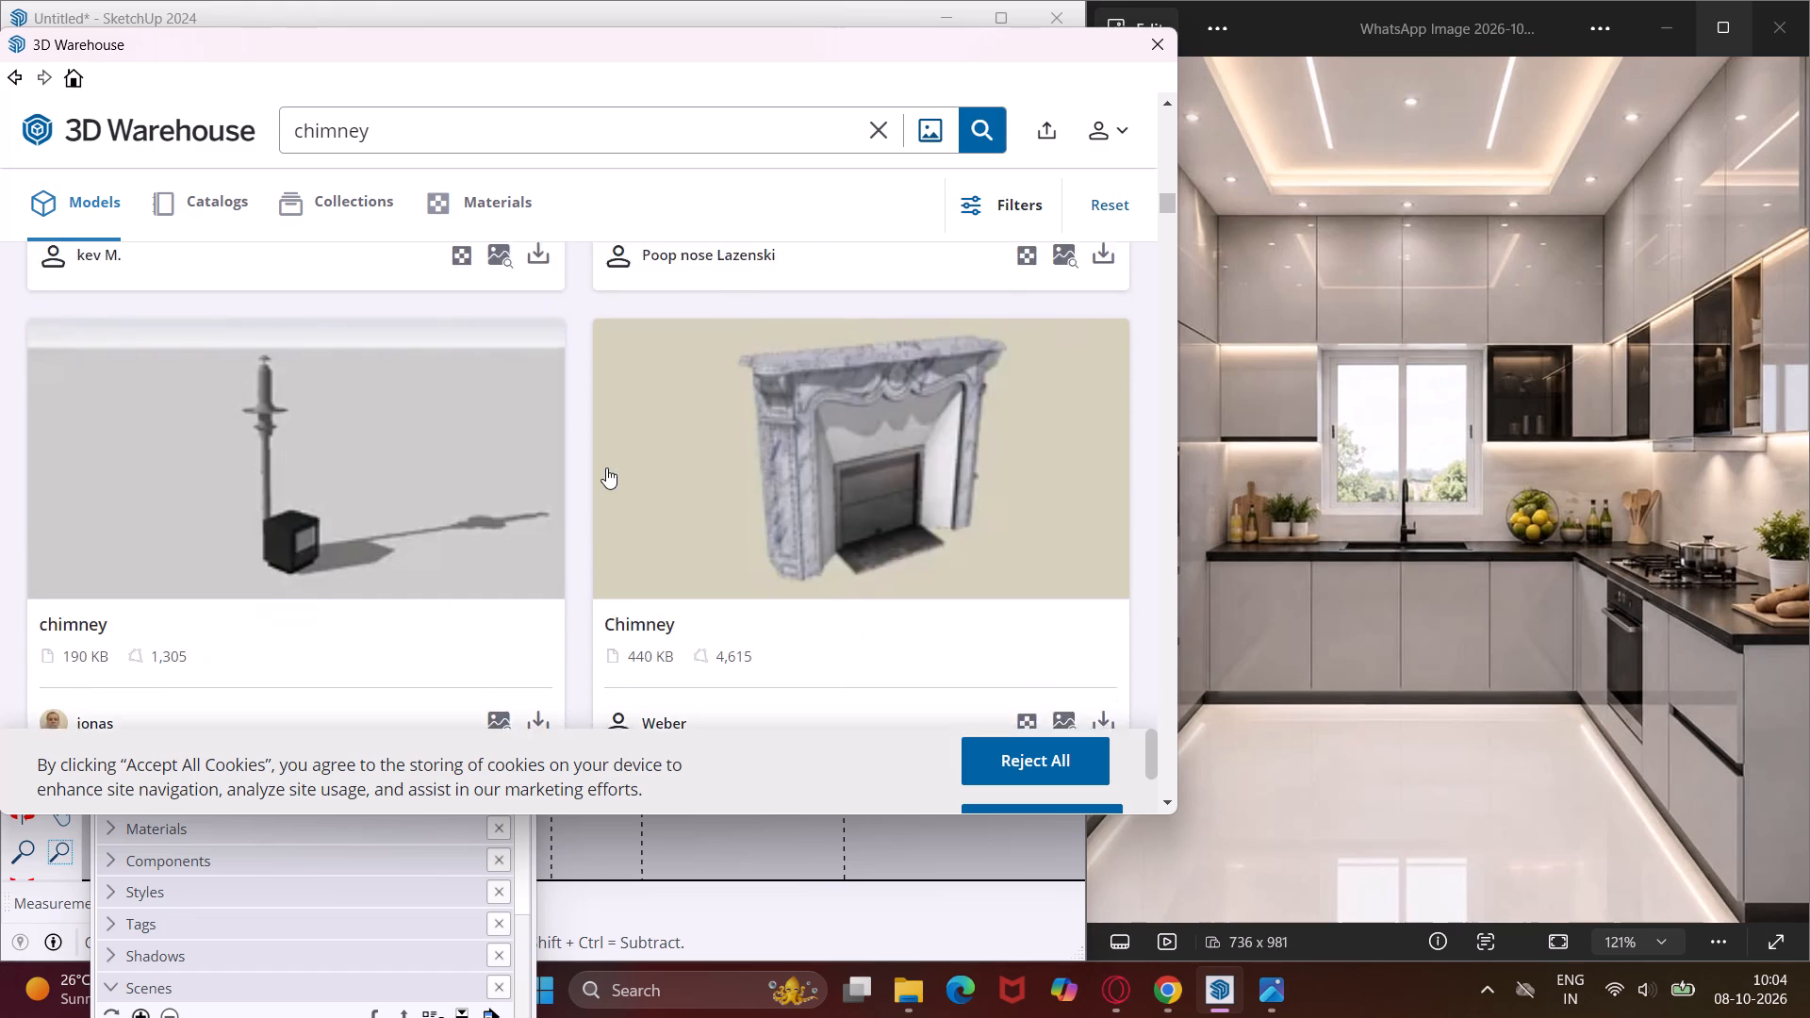
Load the dynamic "kitchen chimney" model from the search results and place it outside the kitchen beside the other imported items.
scroll(606, 468, "up", 18)
scroll(606, 468, "down", 5)
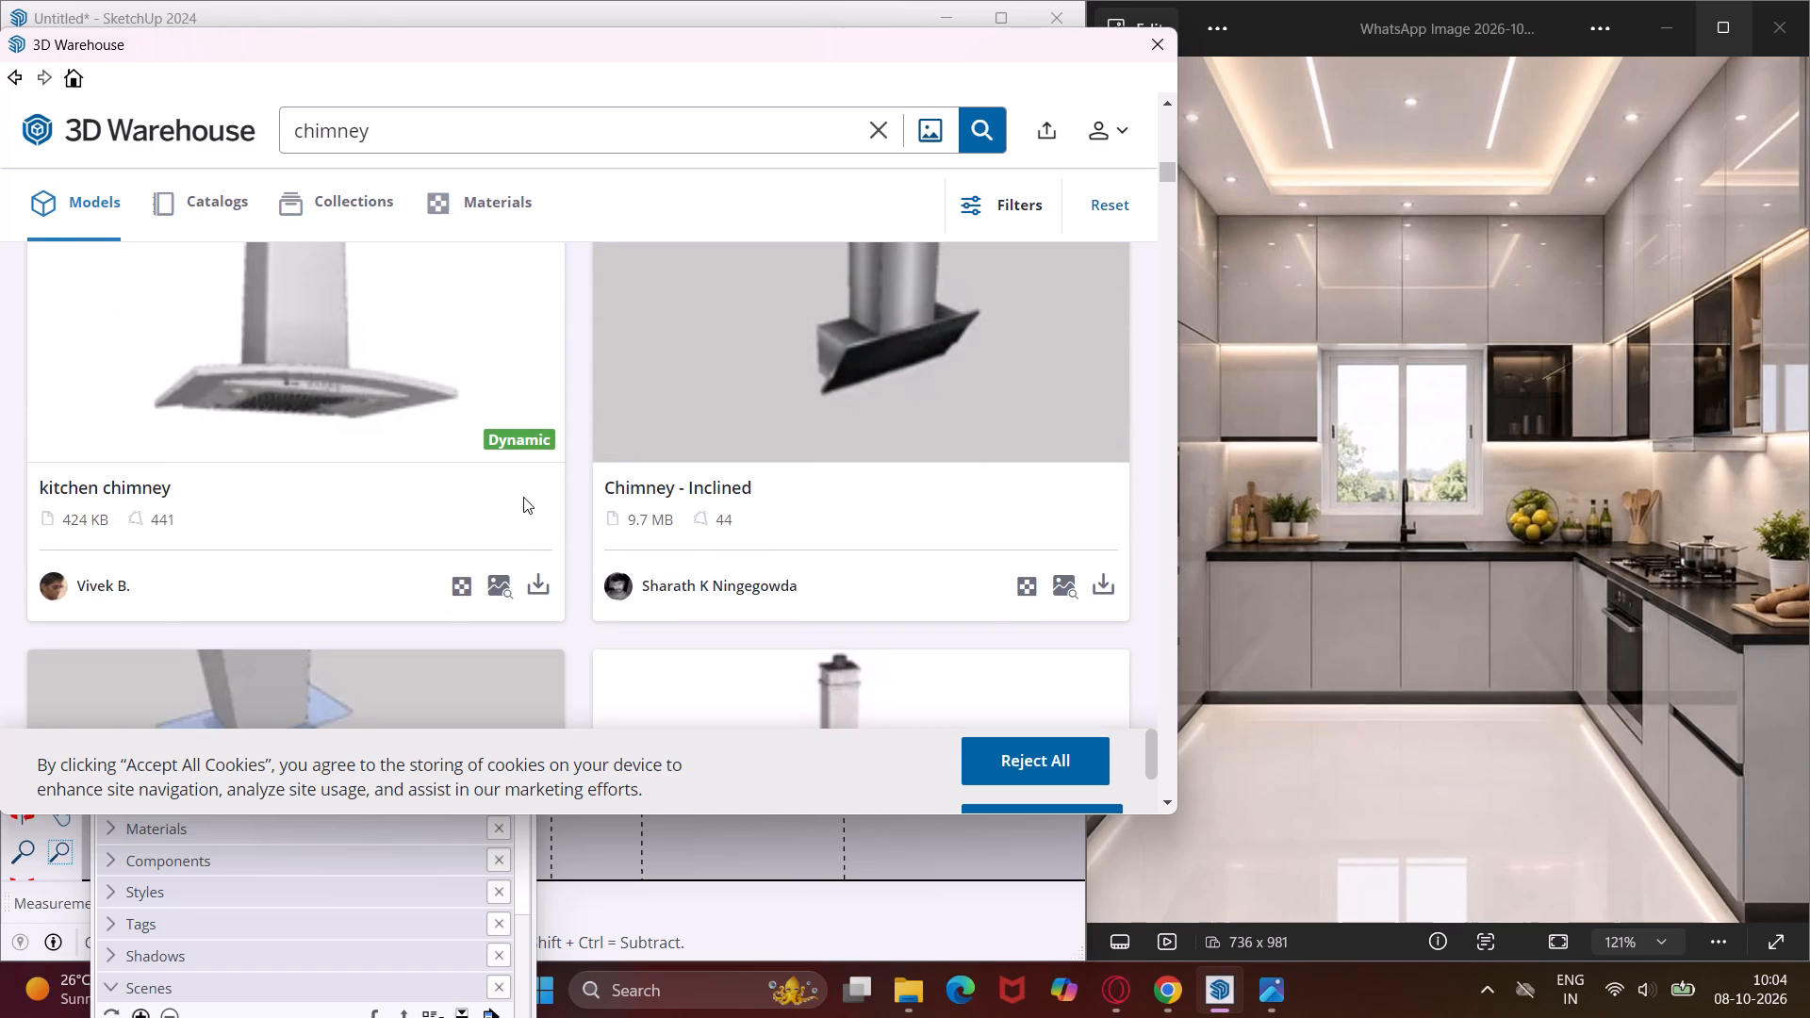
left_click(538, 577)
left_click(491, 452)
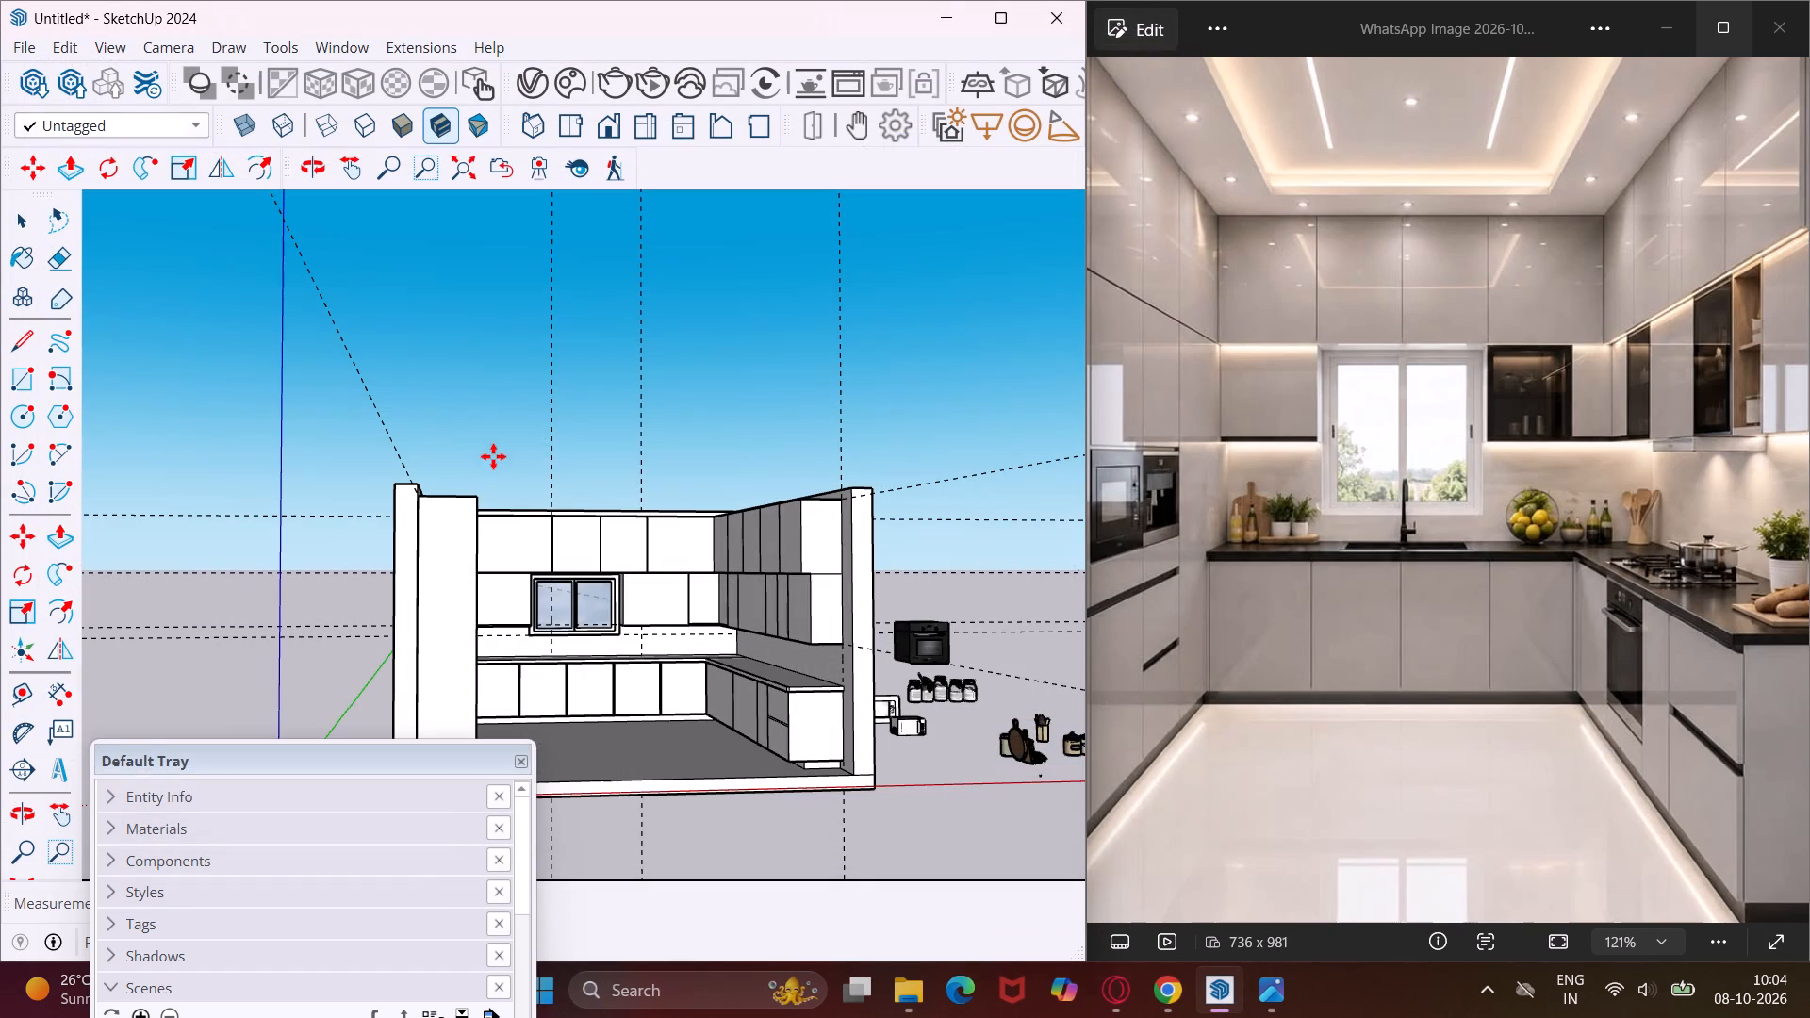
scroll(578, 529, "down", 5)
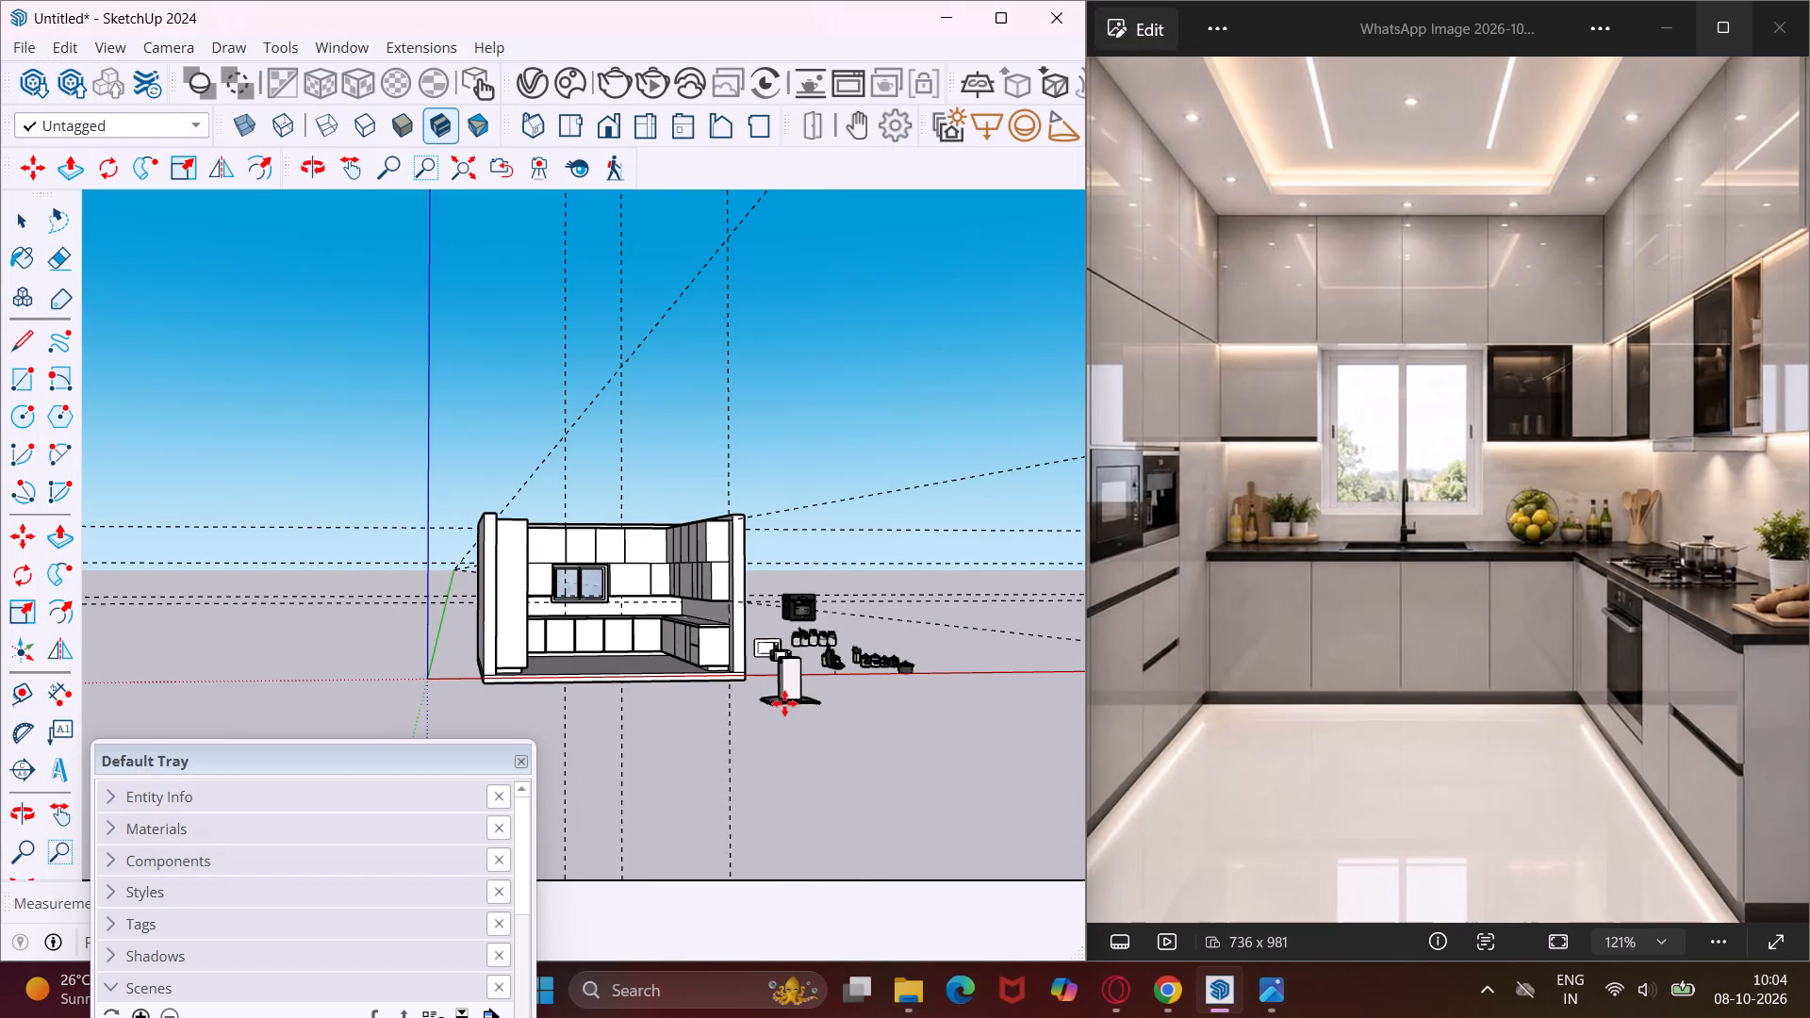
left_click(786, 708)
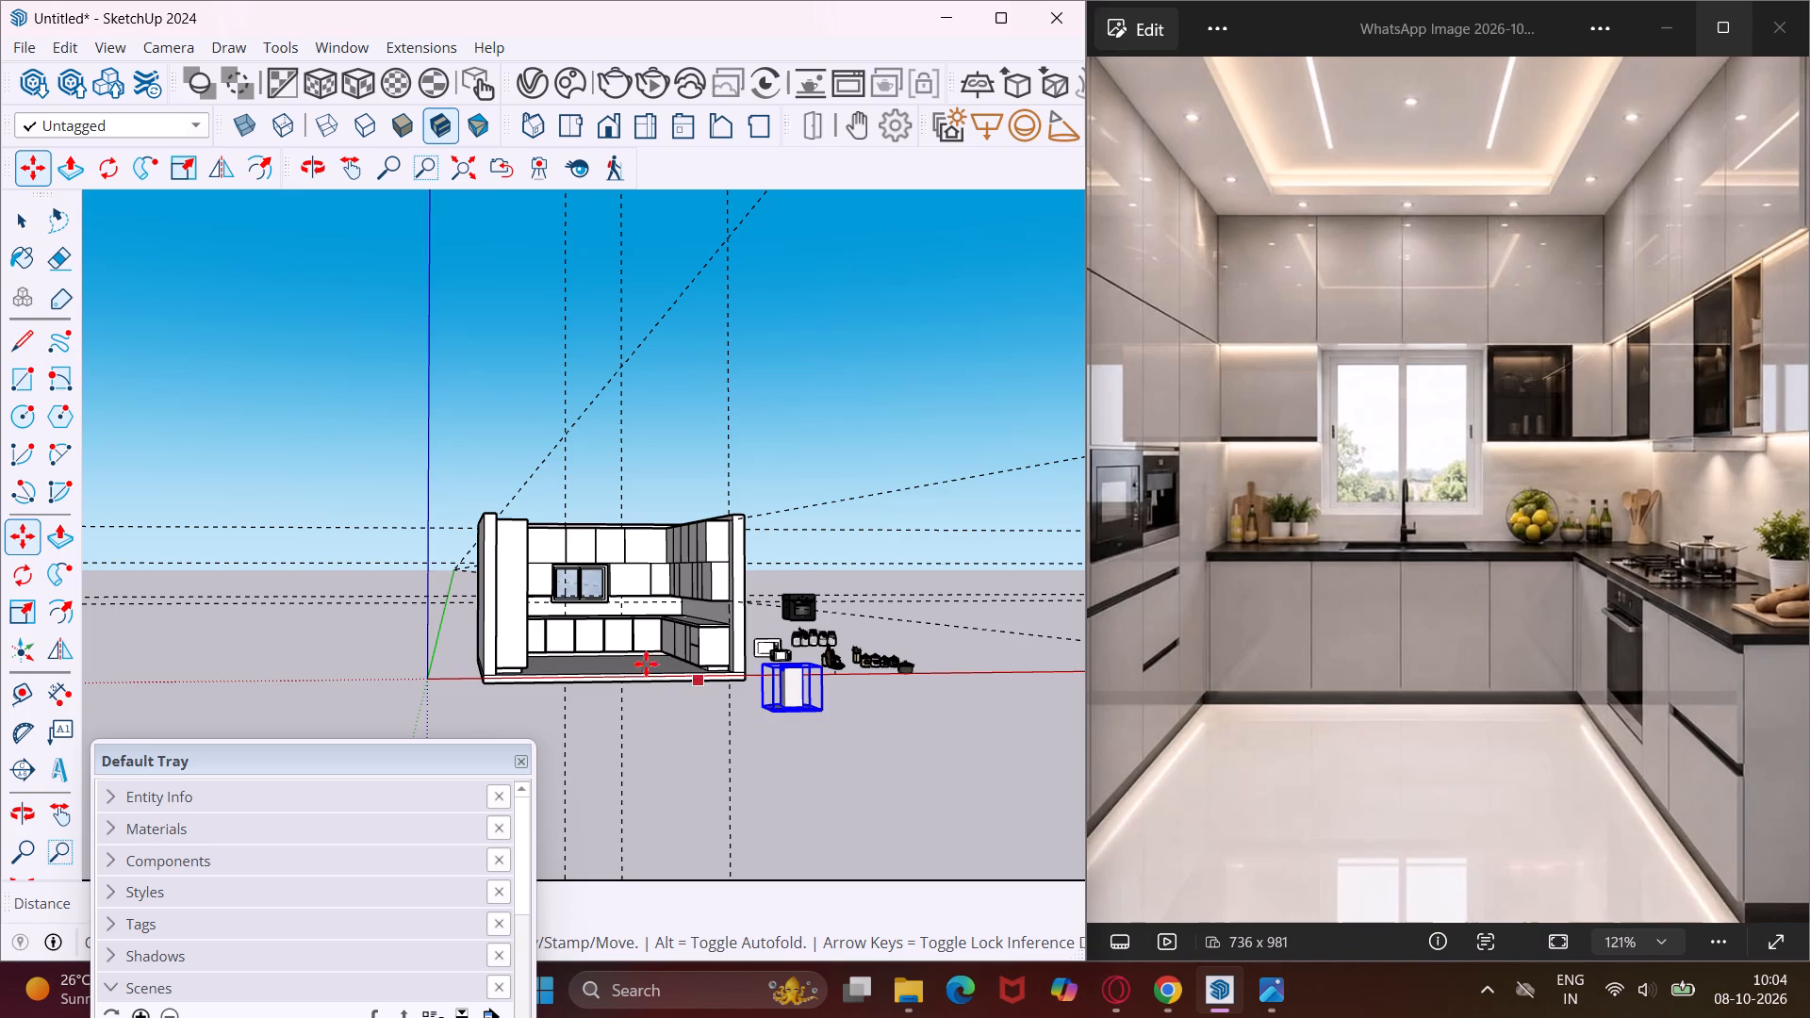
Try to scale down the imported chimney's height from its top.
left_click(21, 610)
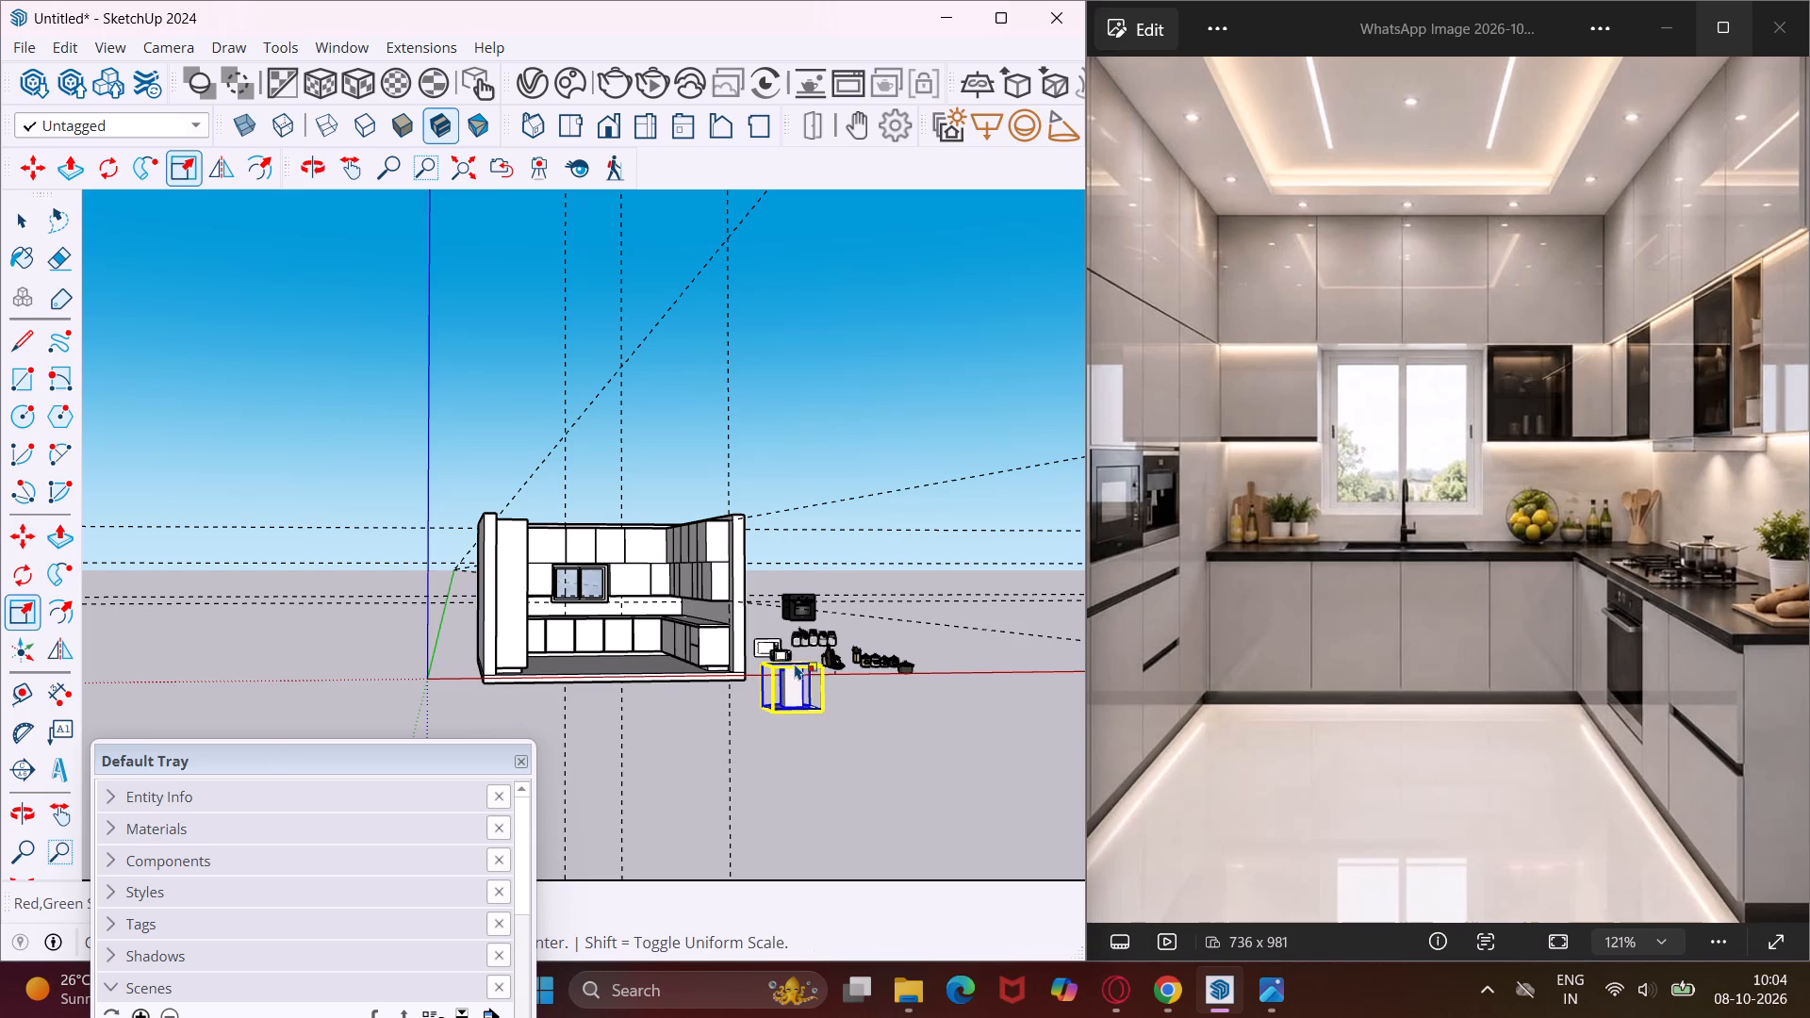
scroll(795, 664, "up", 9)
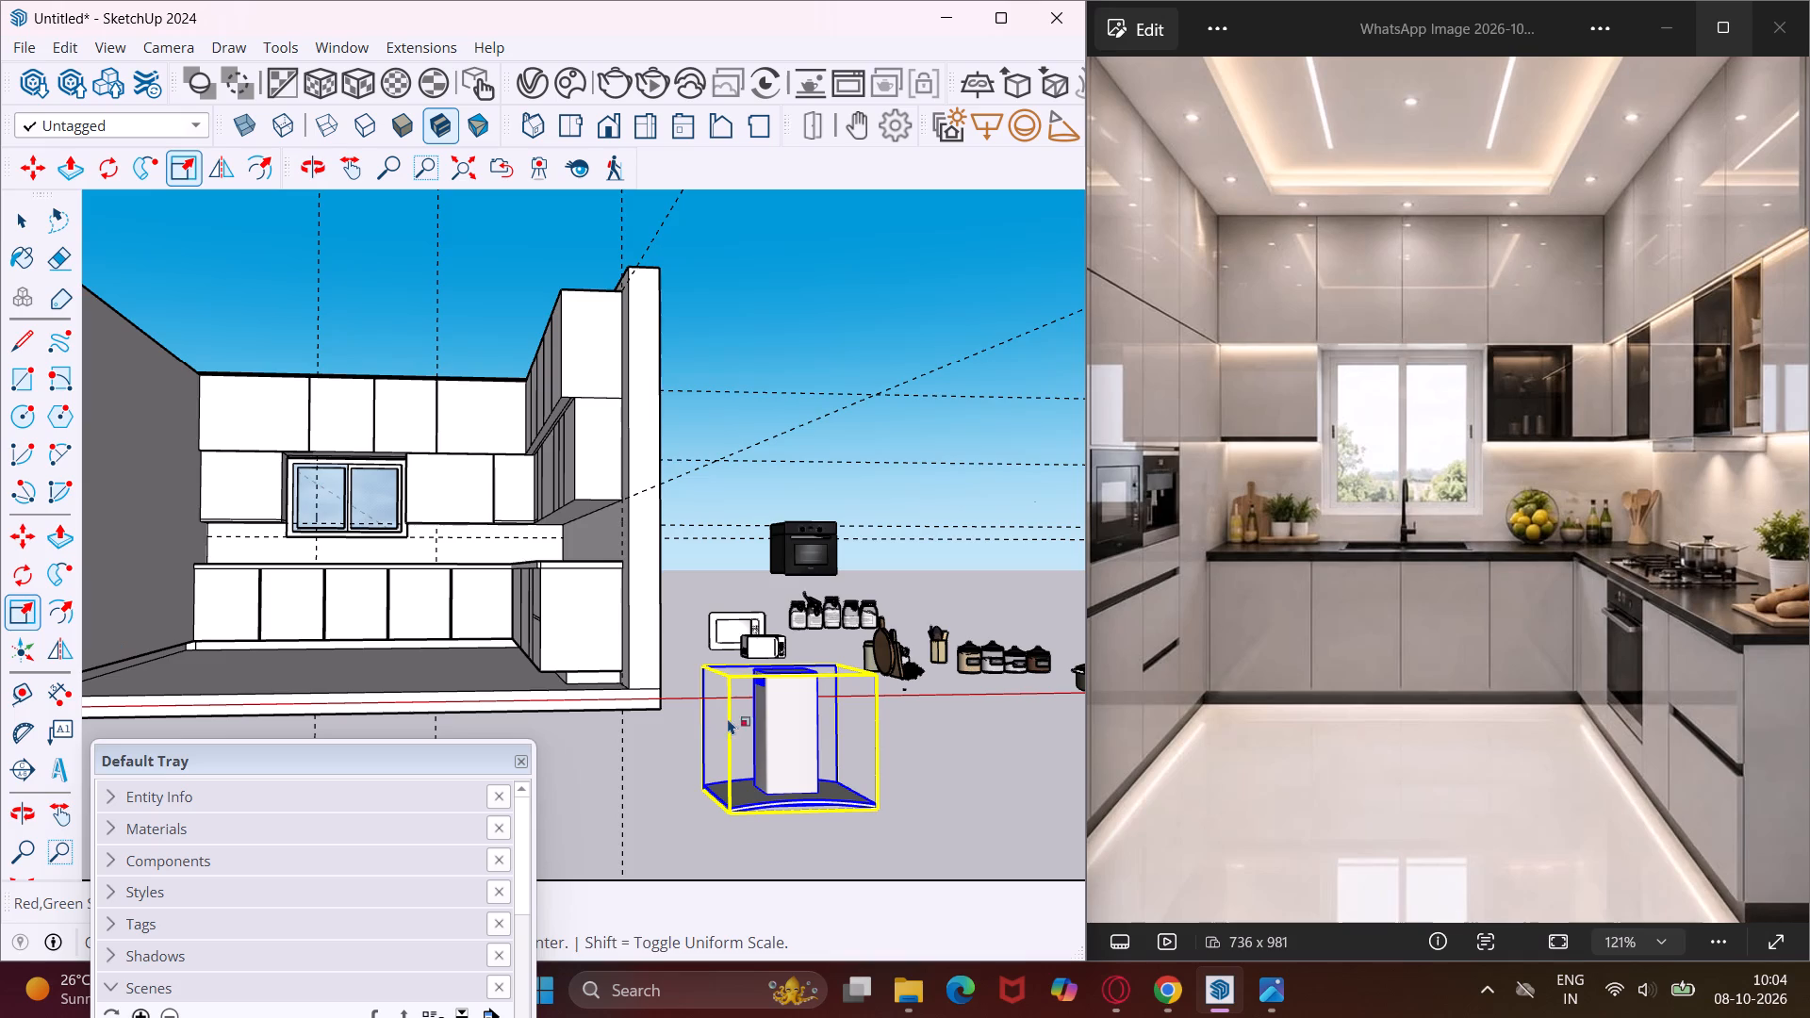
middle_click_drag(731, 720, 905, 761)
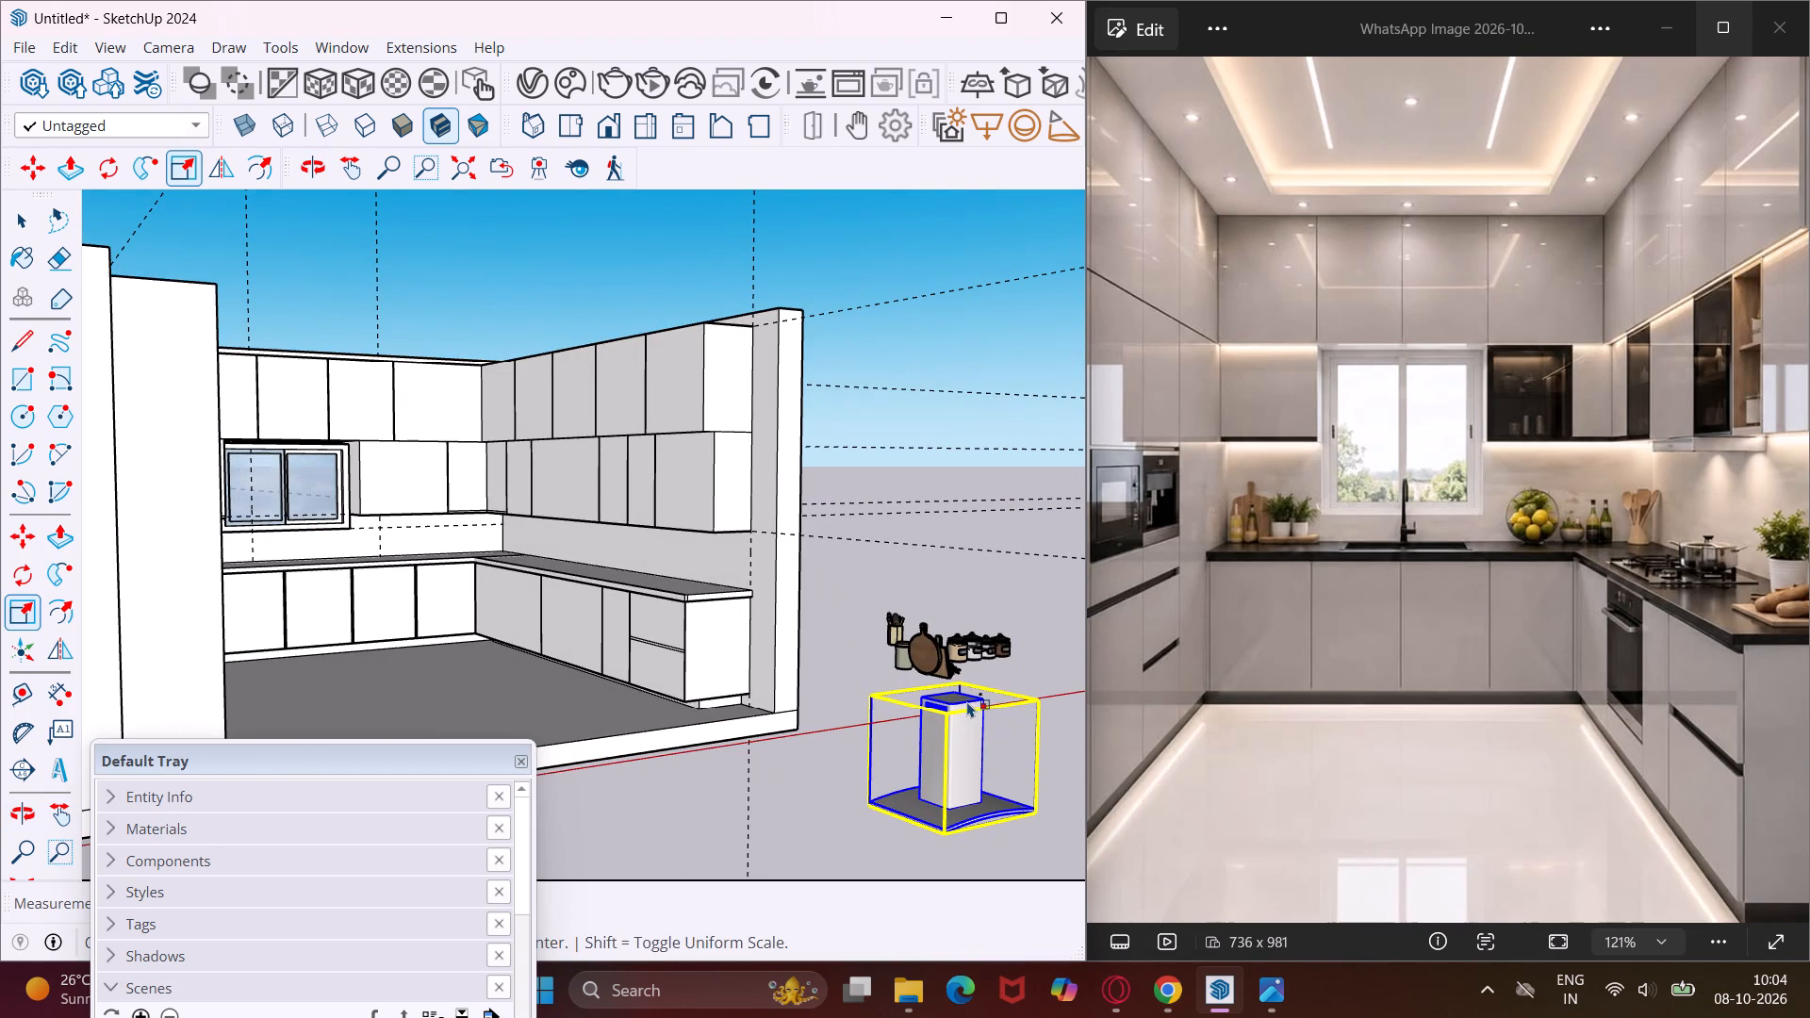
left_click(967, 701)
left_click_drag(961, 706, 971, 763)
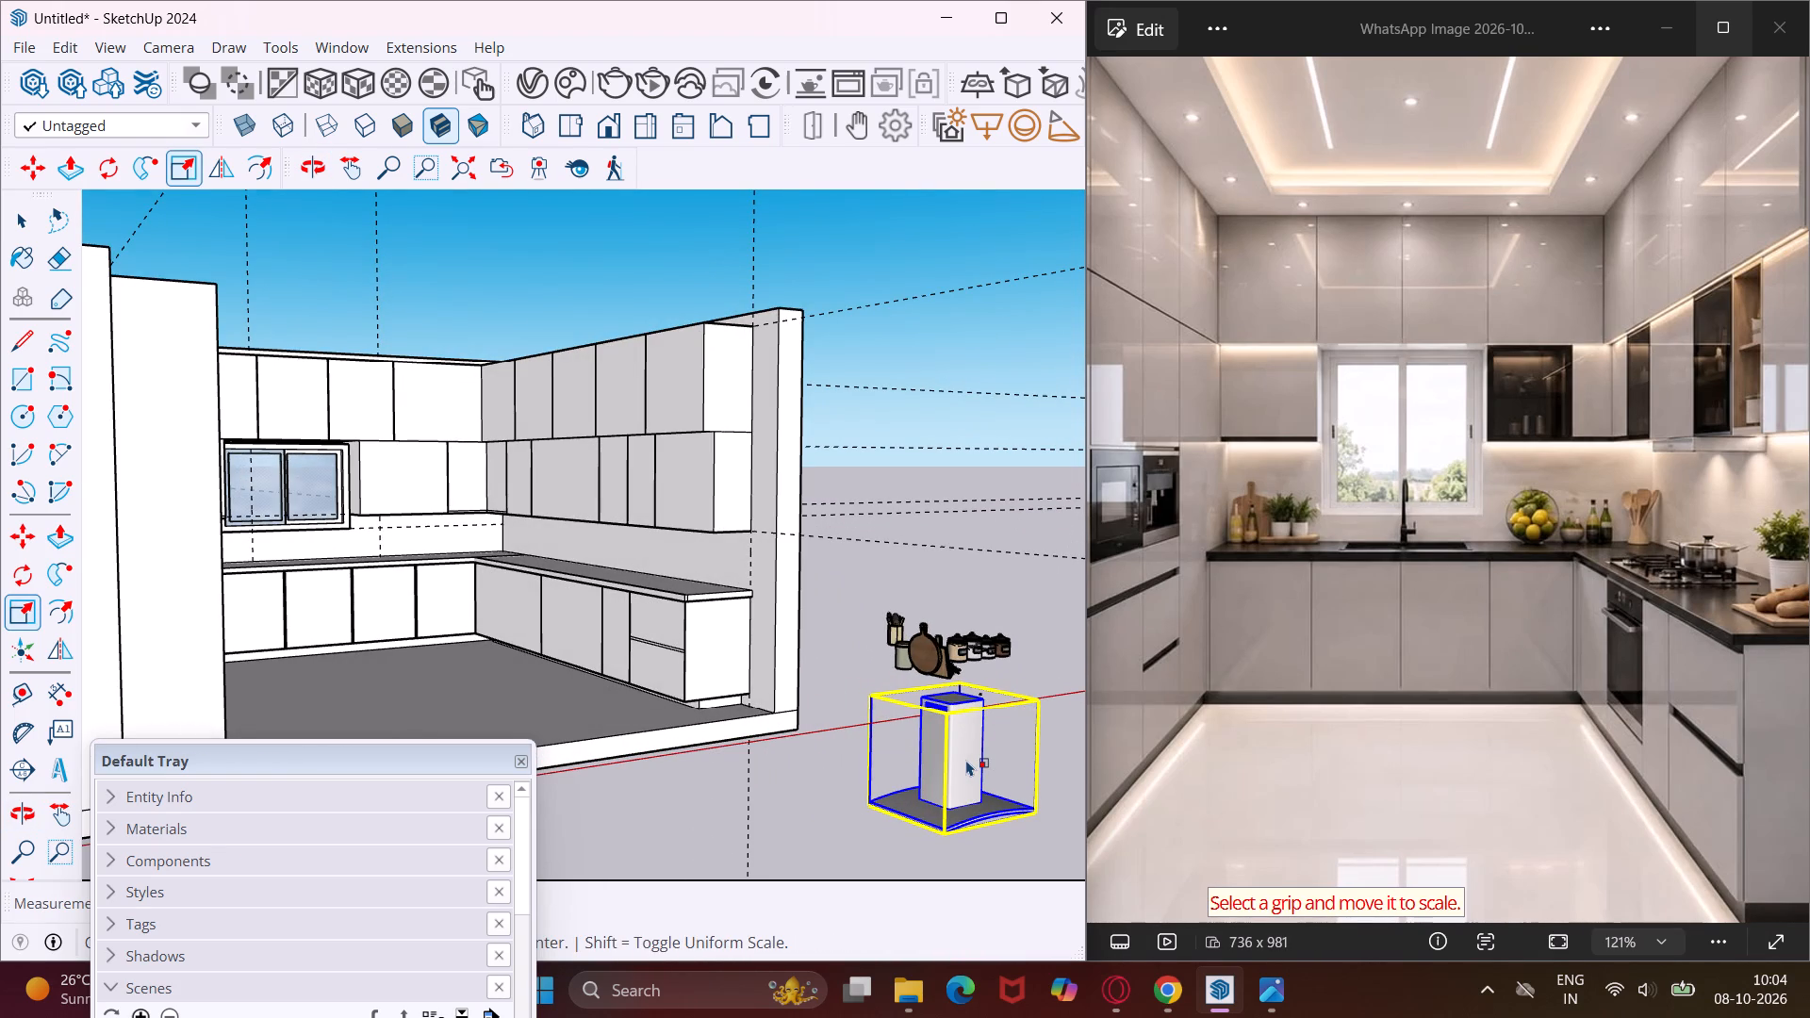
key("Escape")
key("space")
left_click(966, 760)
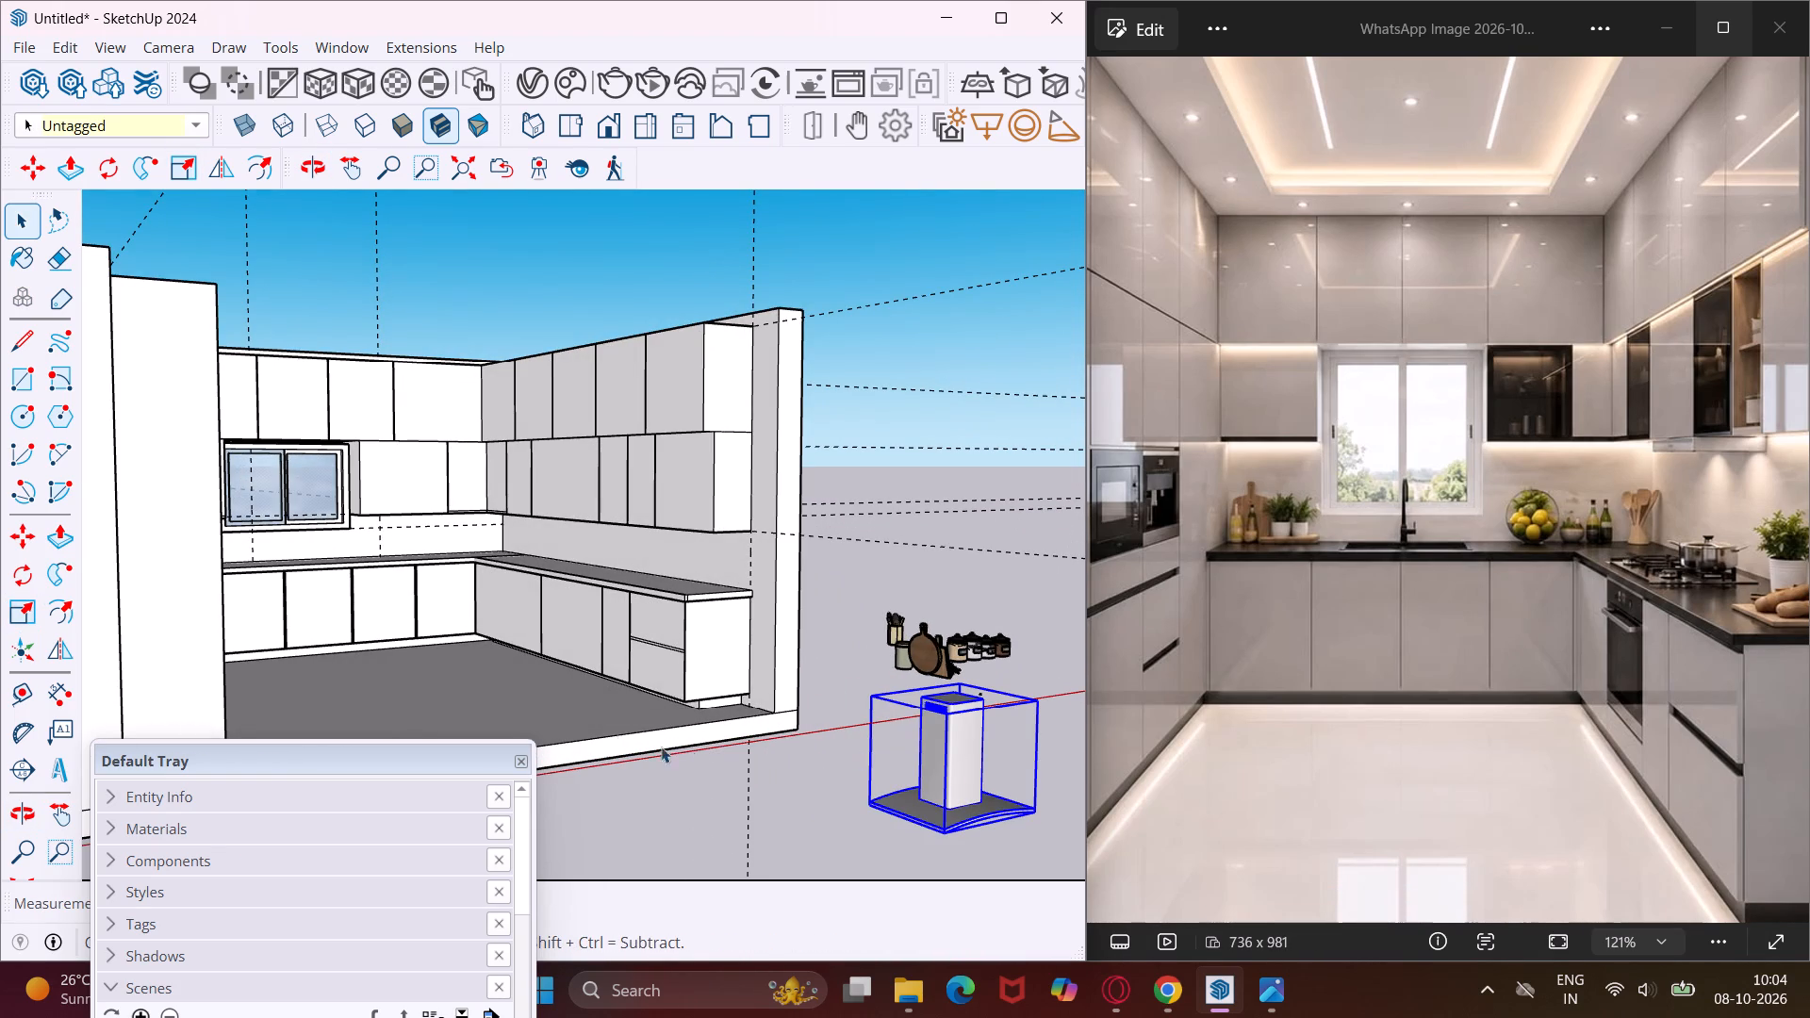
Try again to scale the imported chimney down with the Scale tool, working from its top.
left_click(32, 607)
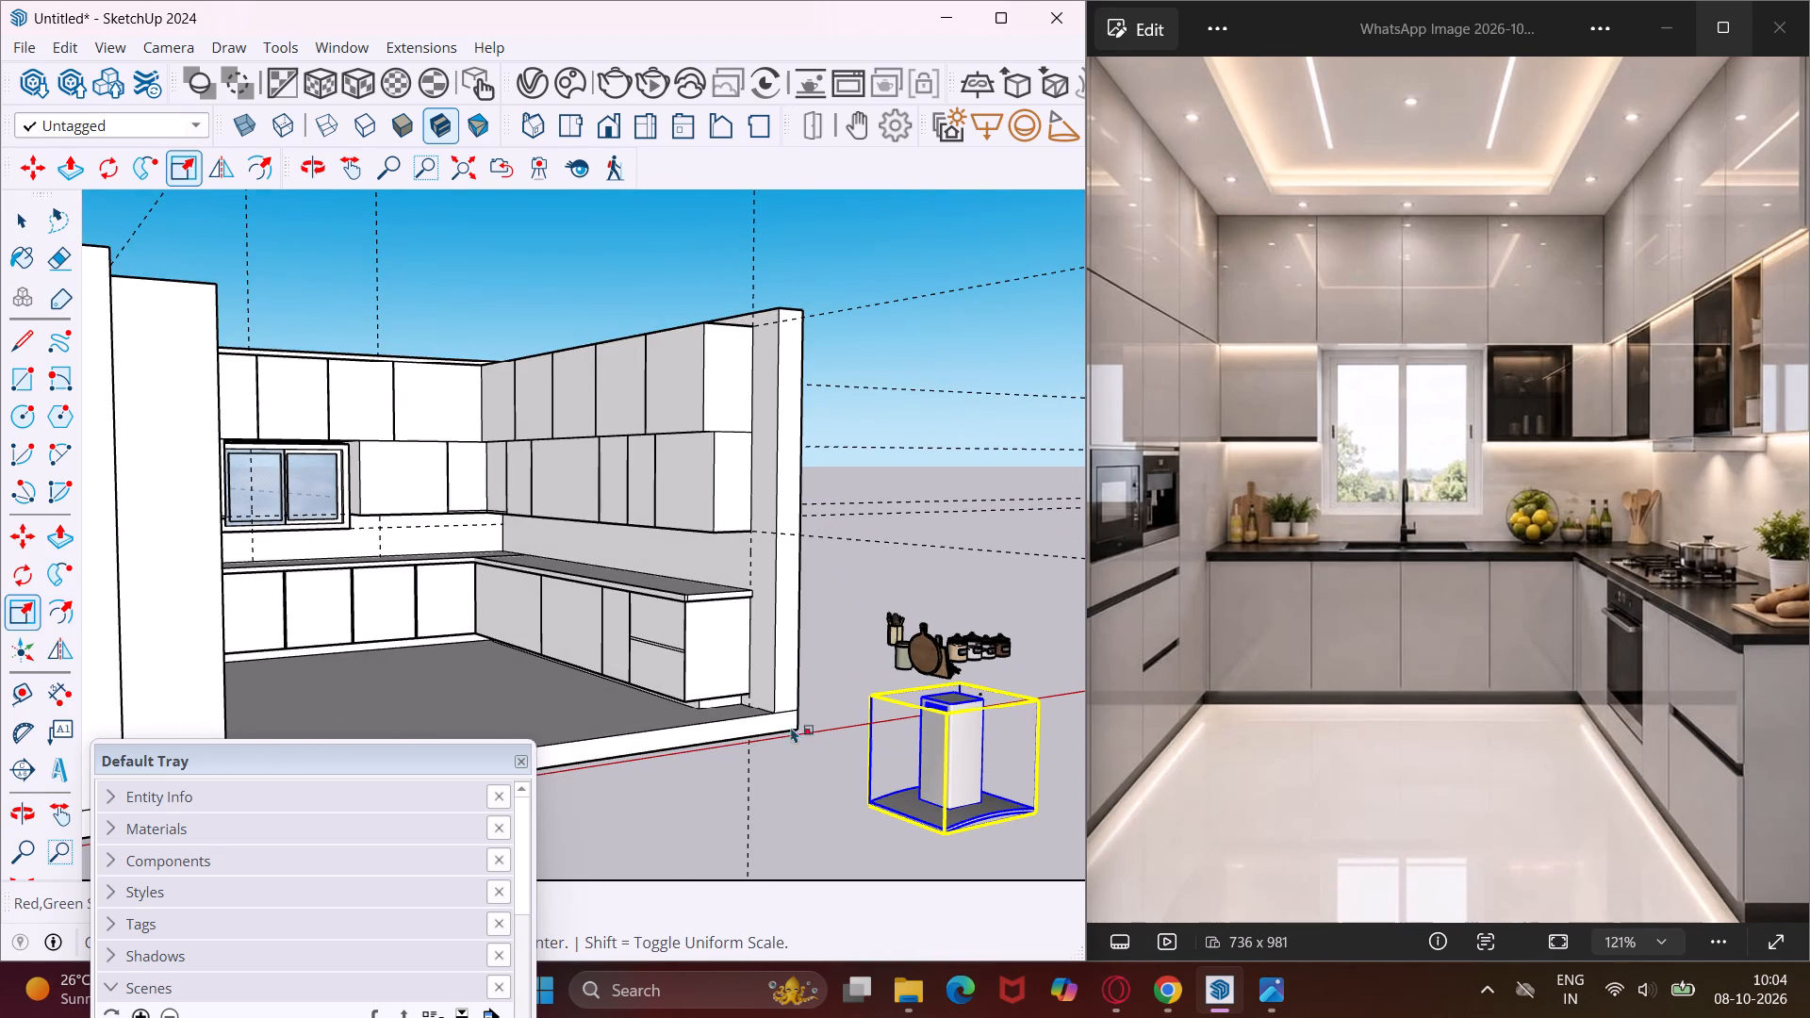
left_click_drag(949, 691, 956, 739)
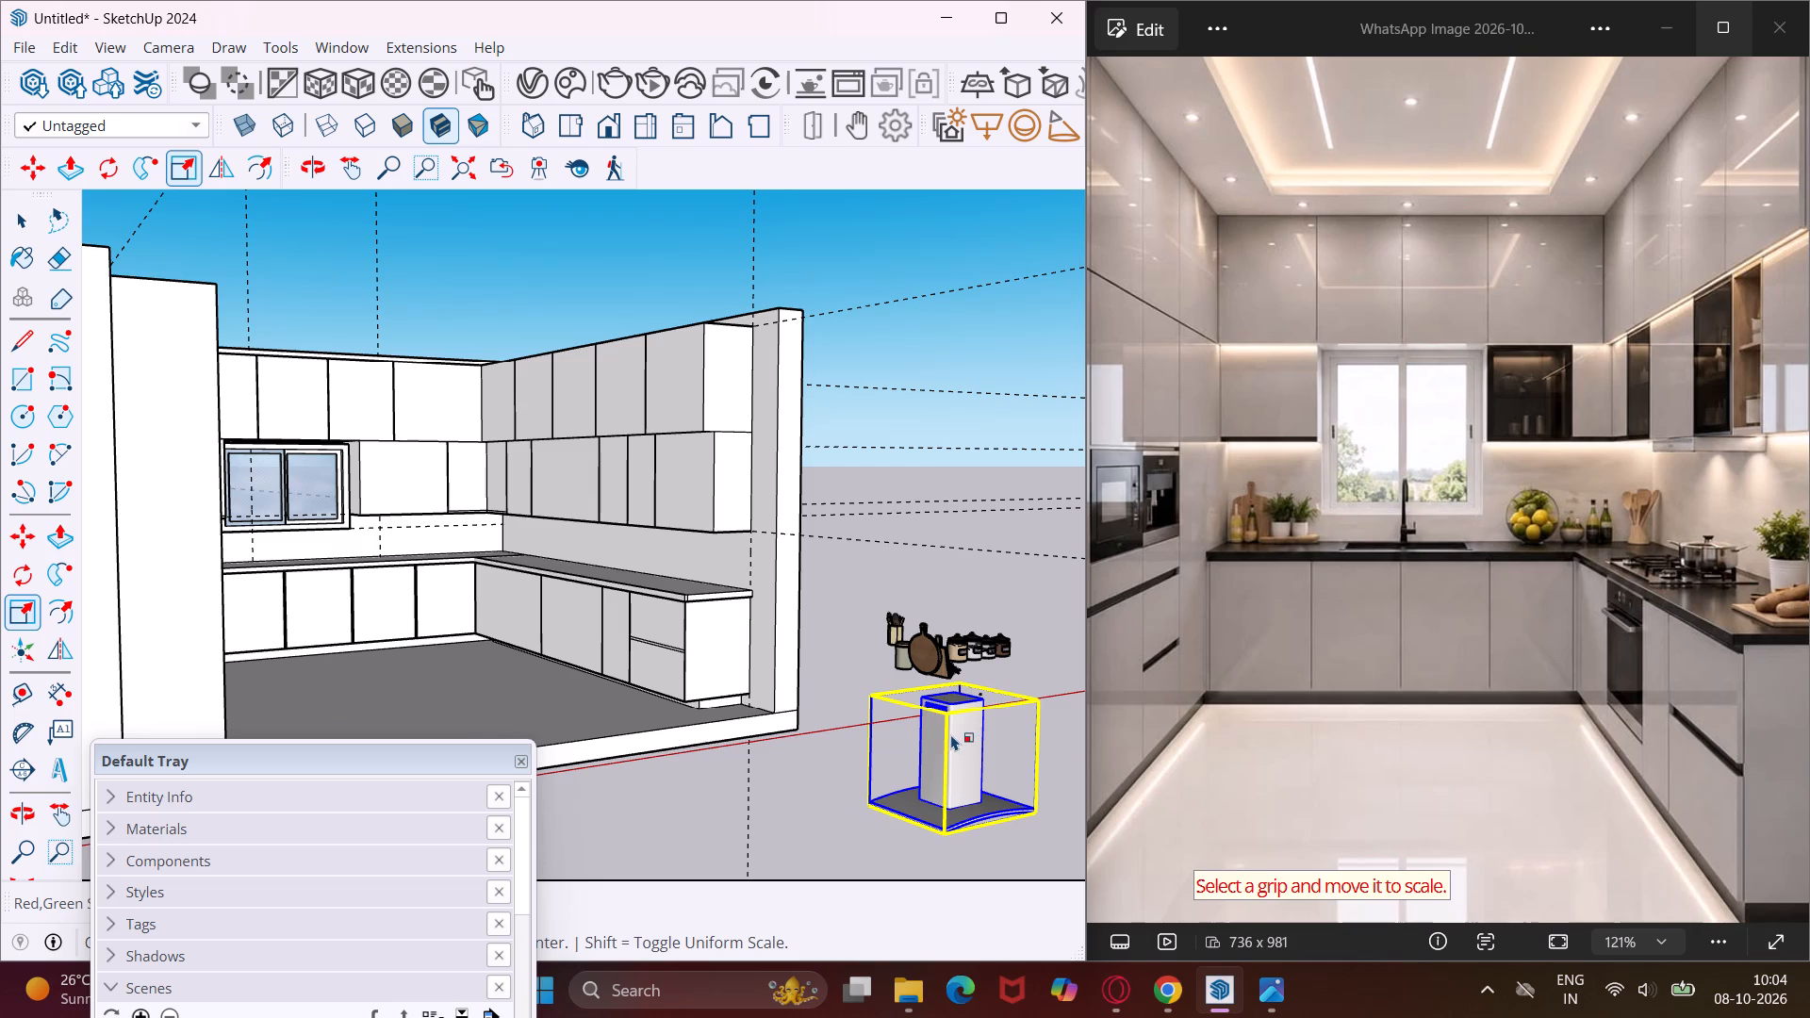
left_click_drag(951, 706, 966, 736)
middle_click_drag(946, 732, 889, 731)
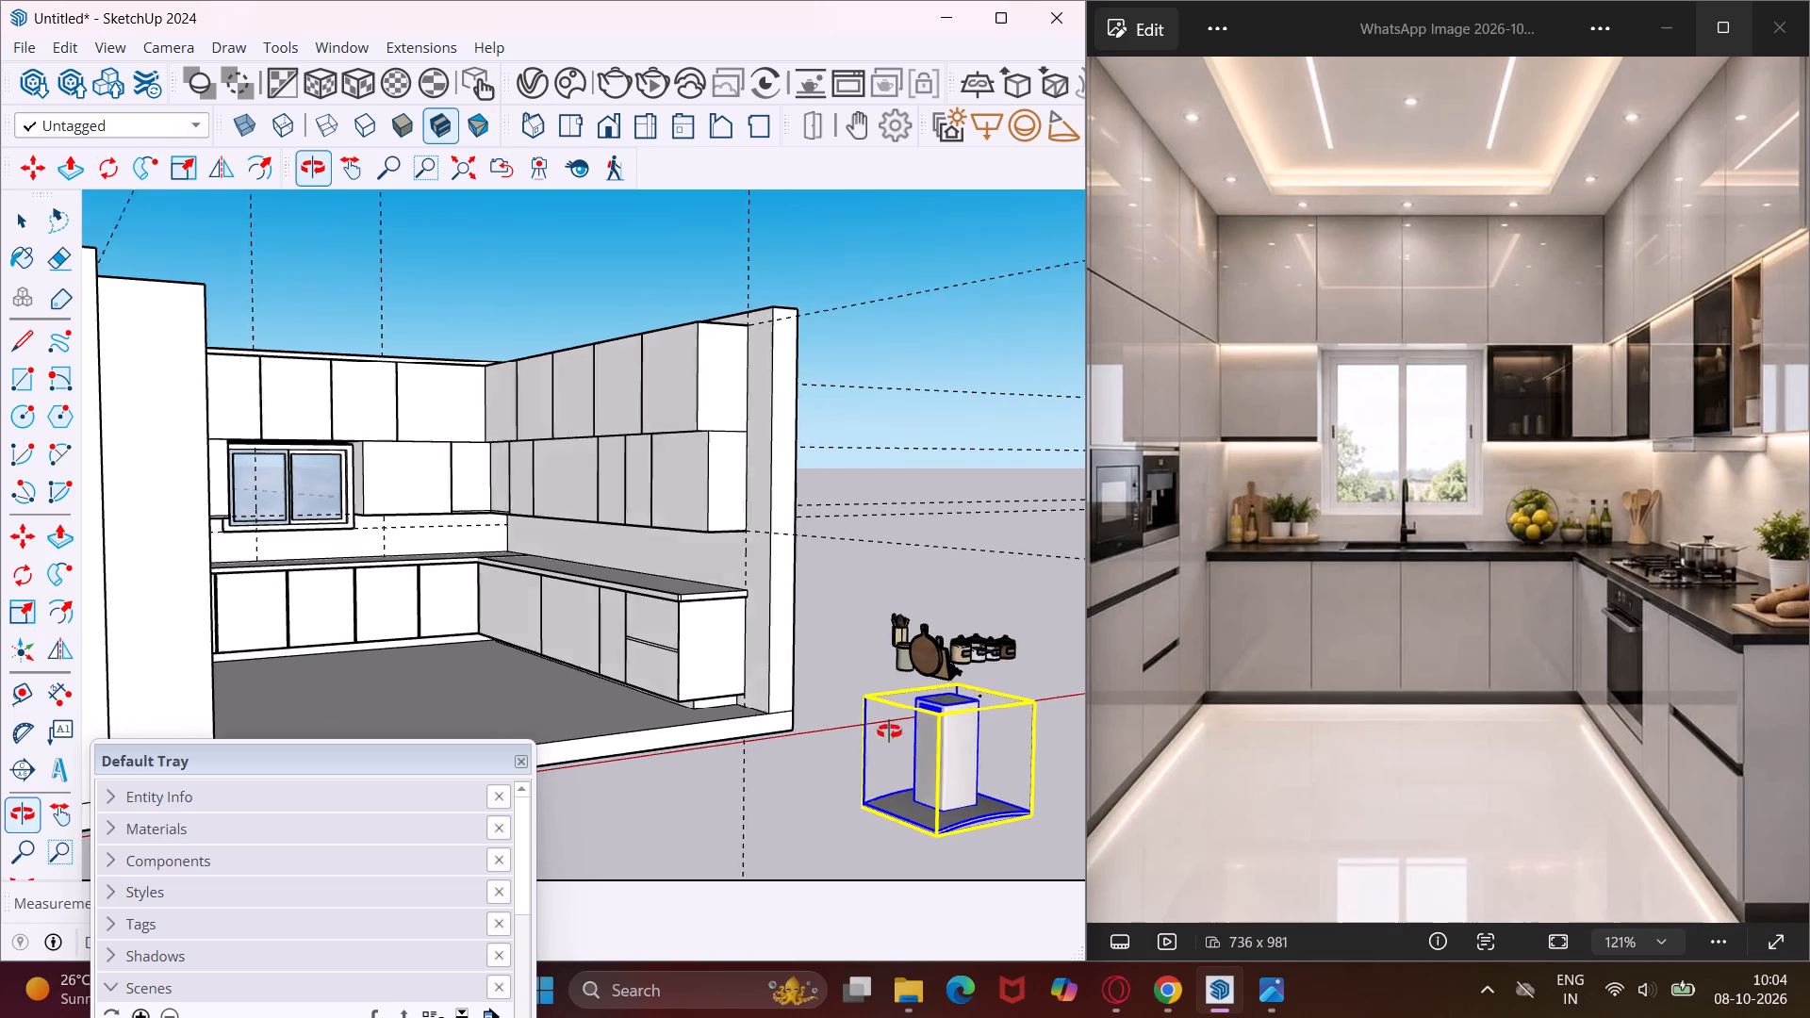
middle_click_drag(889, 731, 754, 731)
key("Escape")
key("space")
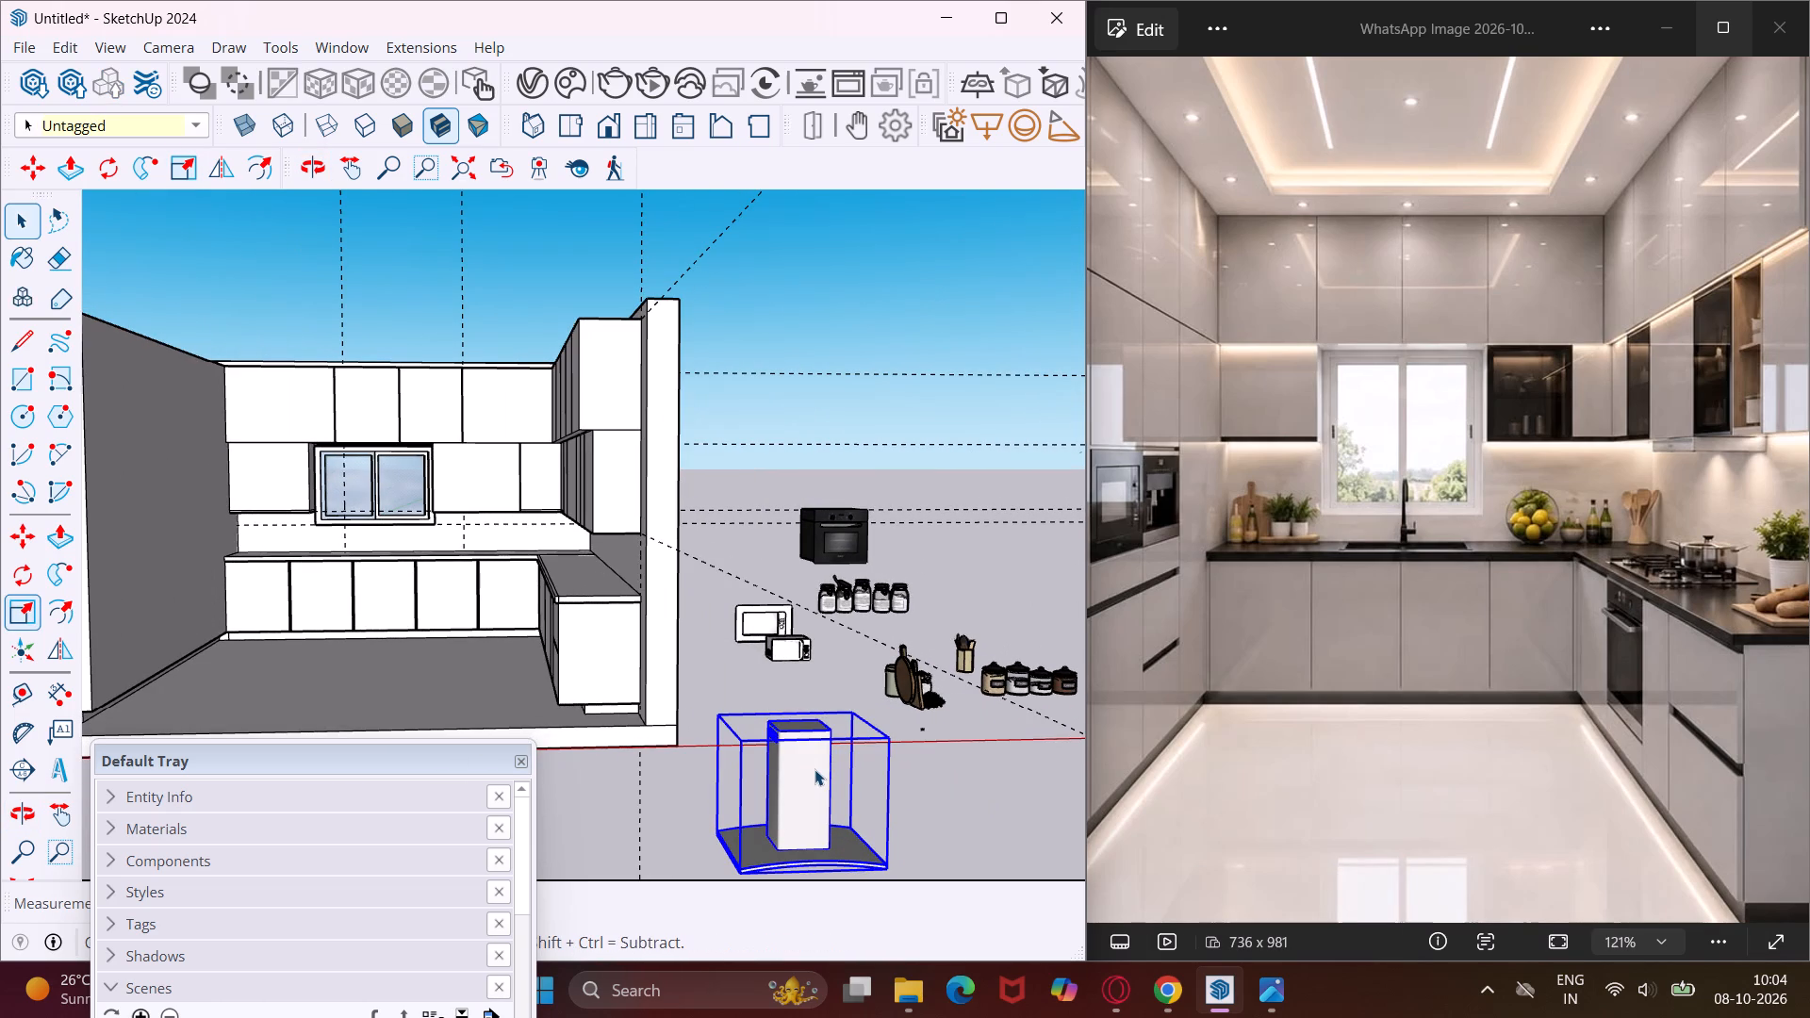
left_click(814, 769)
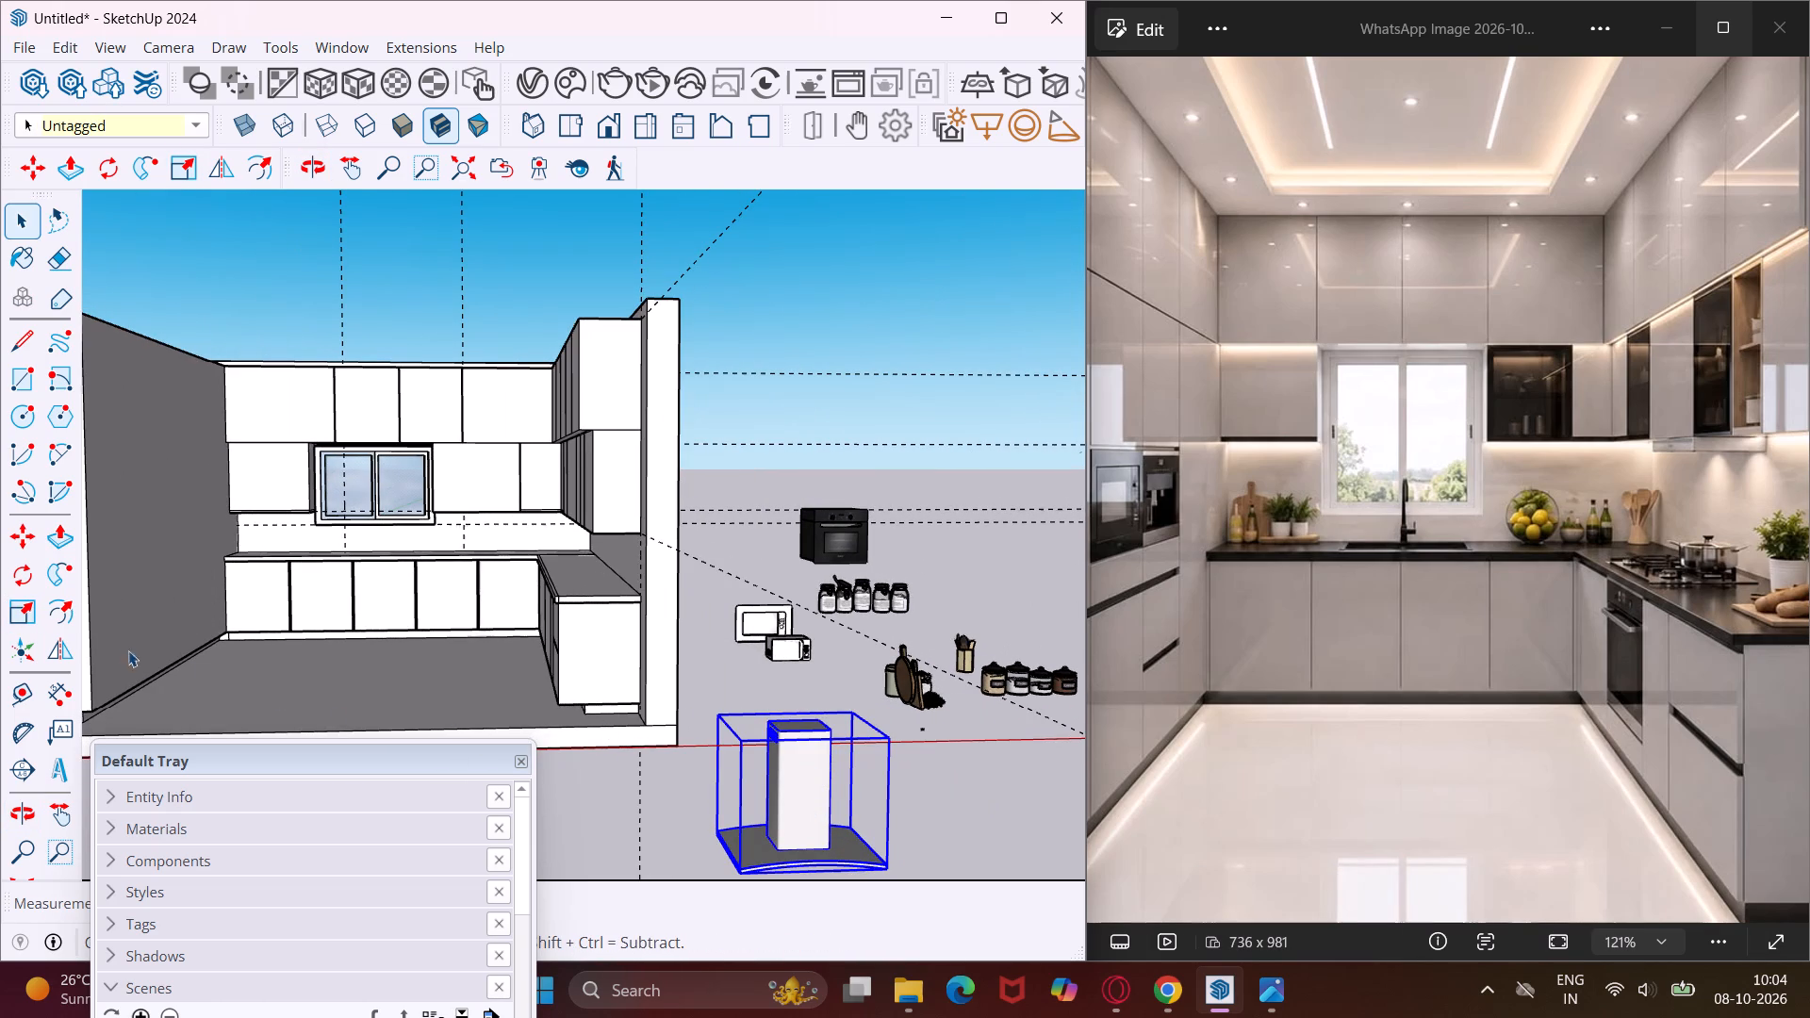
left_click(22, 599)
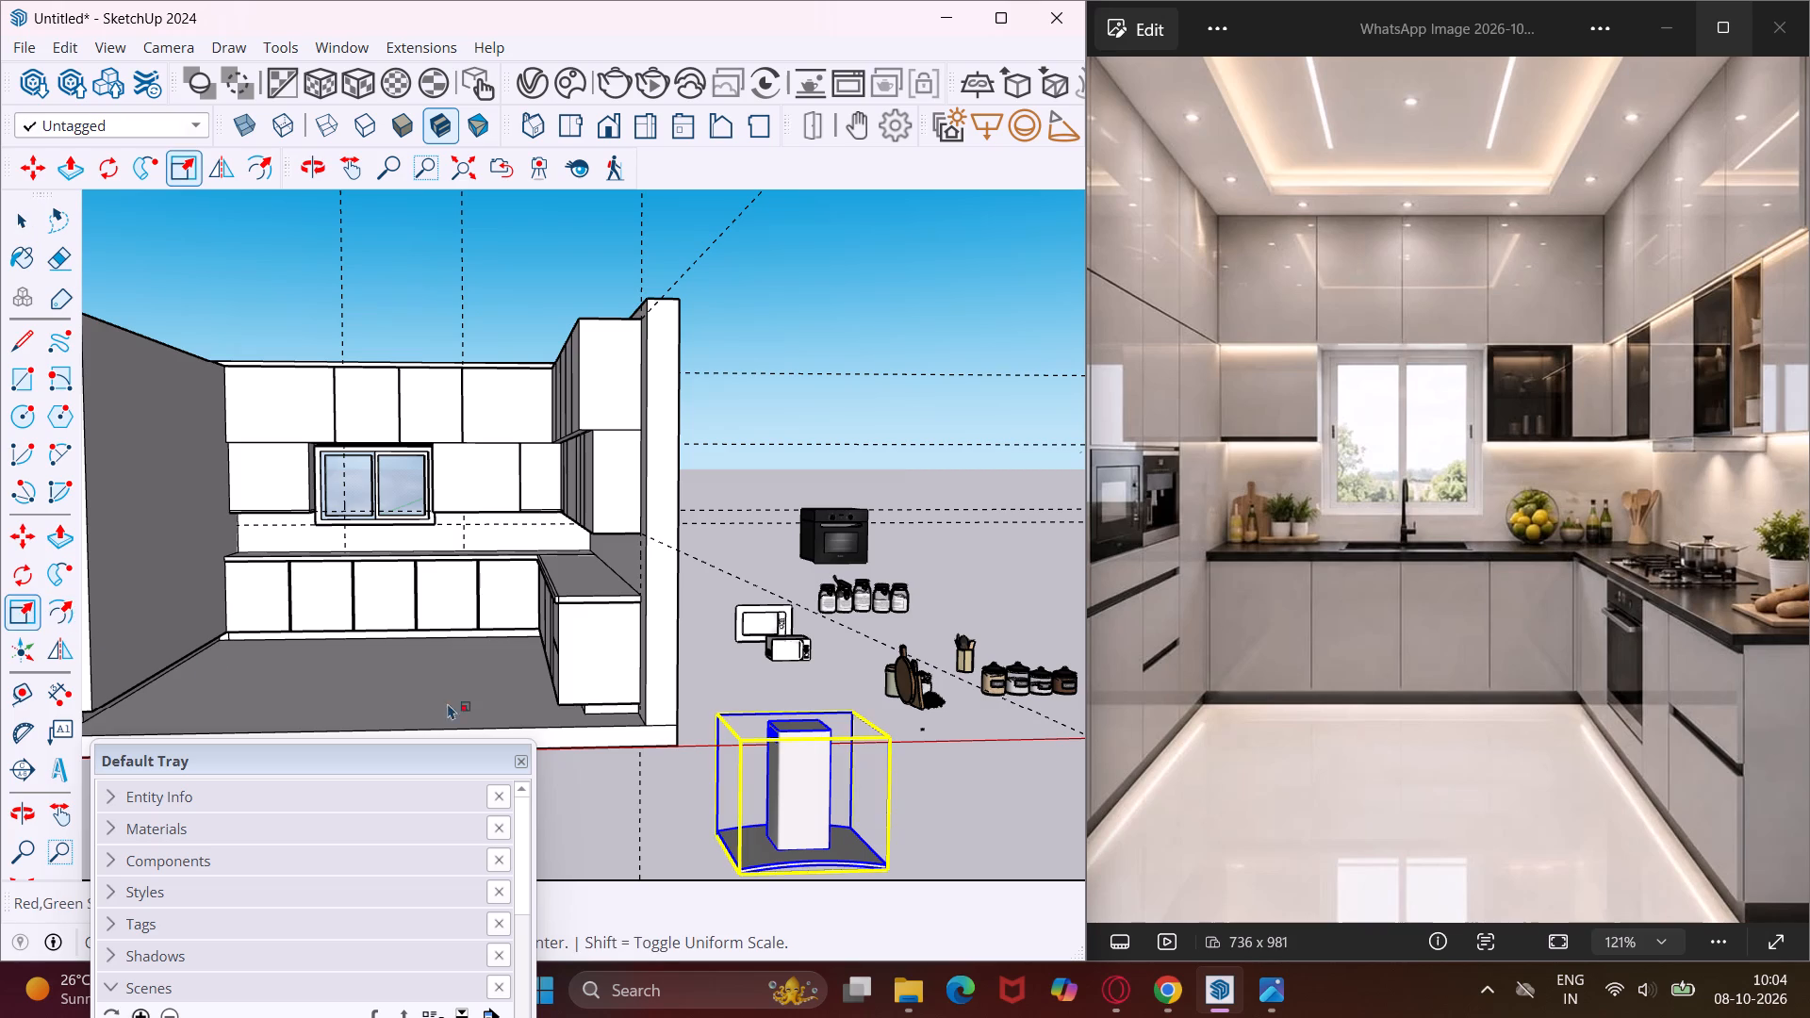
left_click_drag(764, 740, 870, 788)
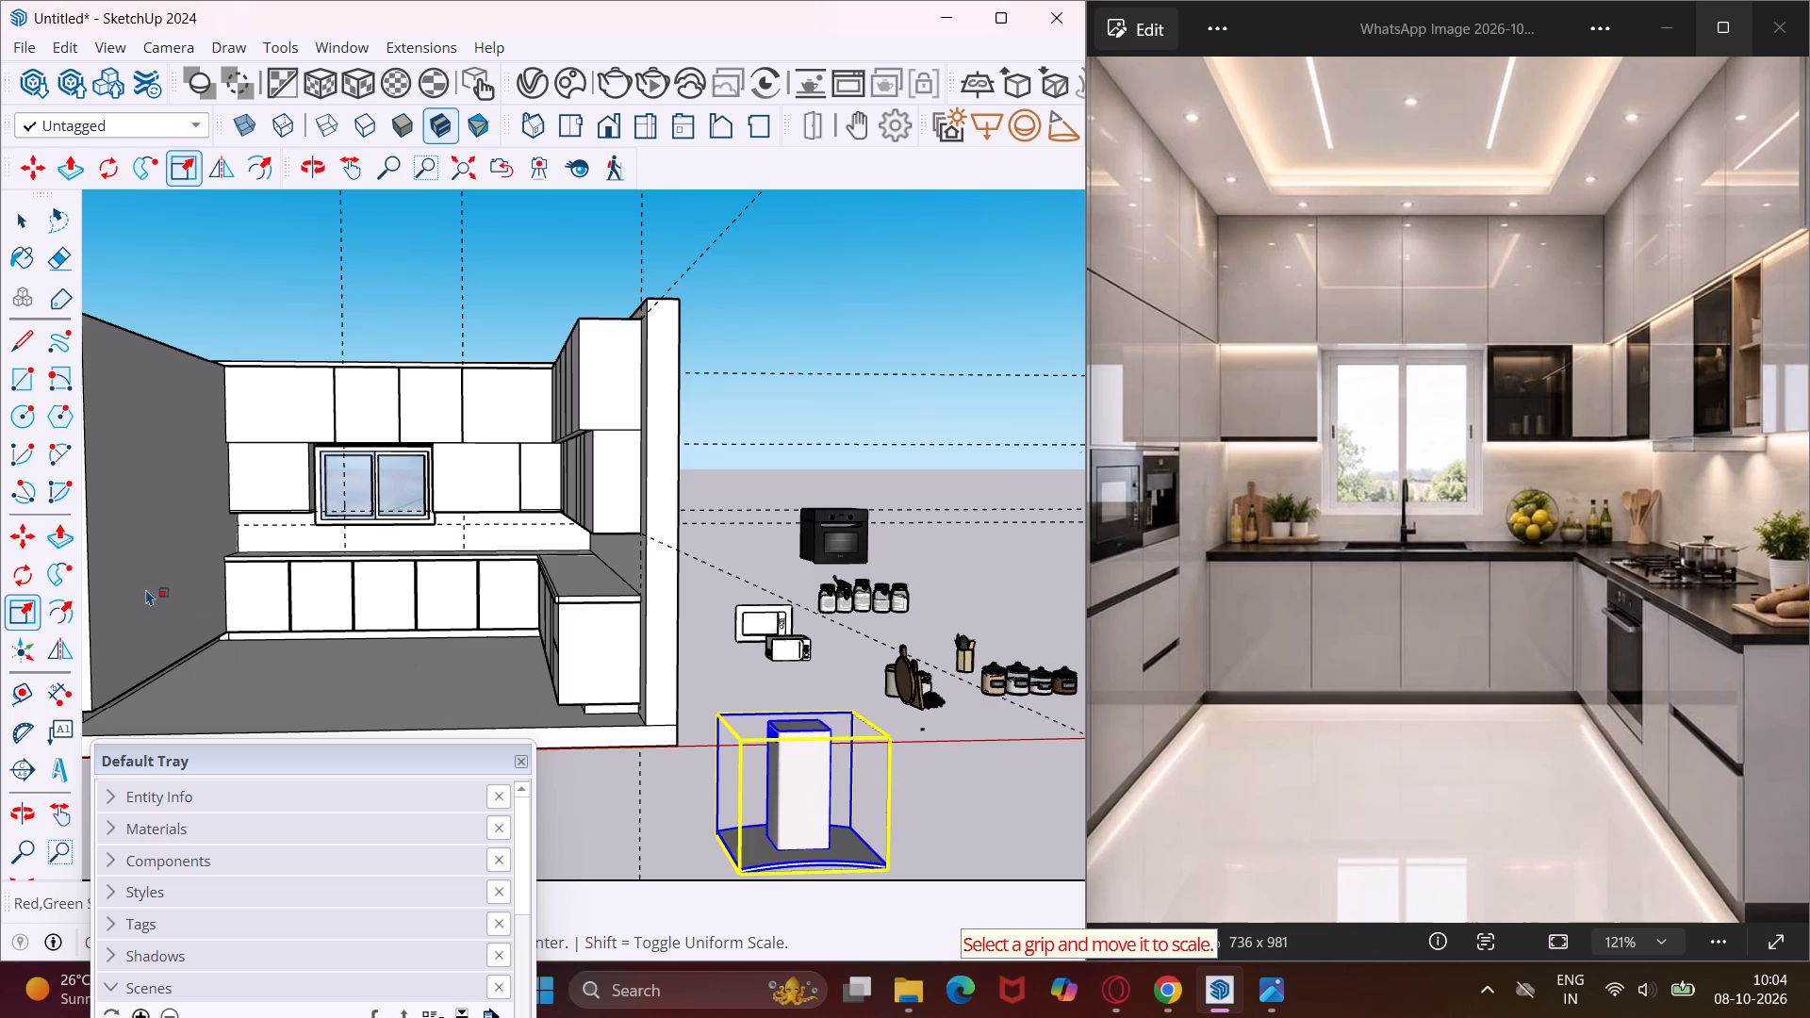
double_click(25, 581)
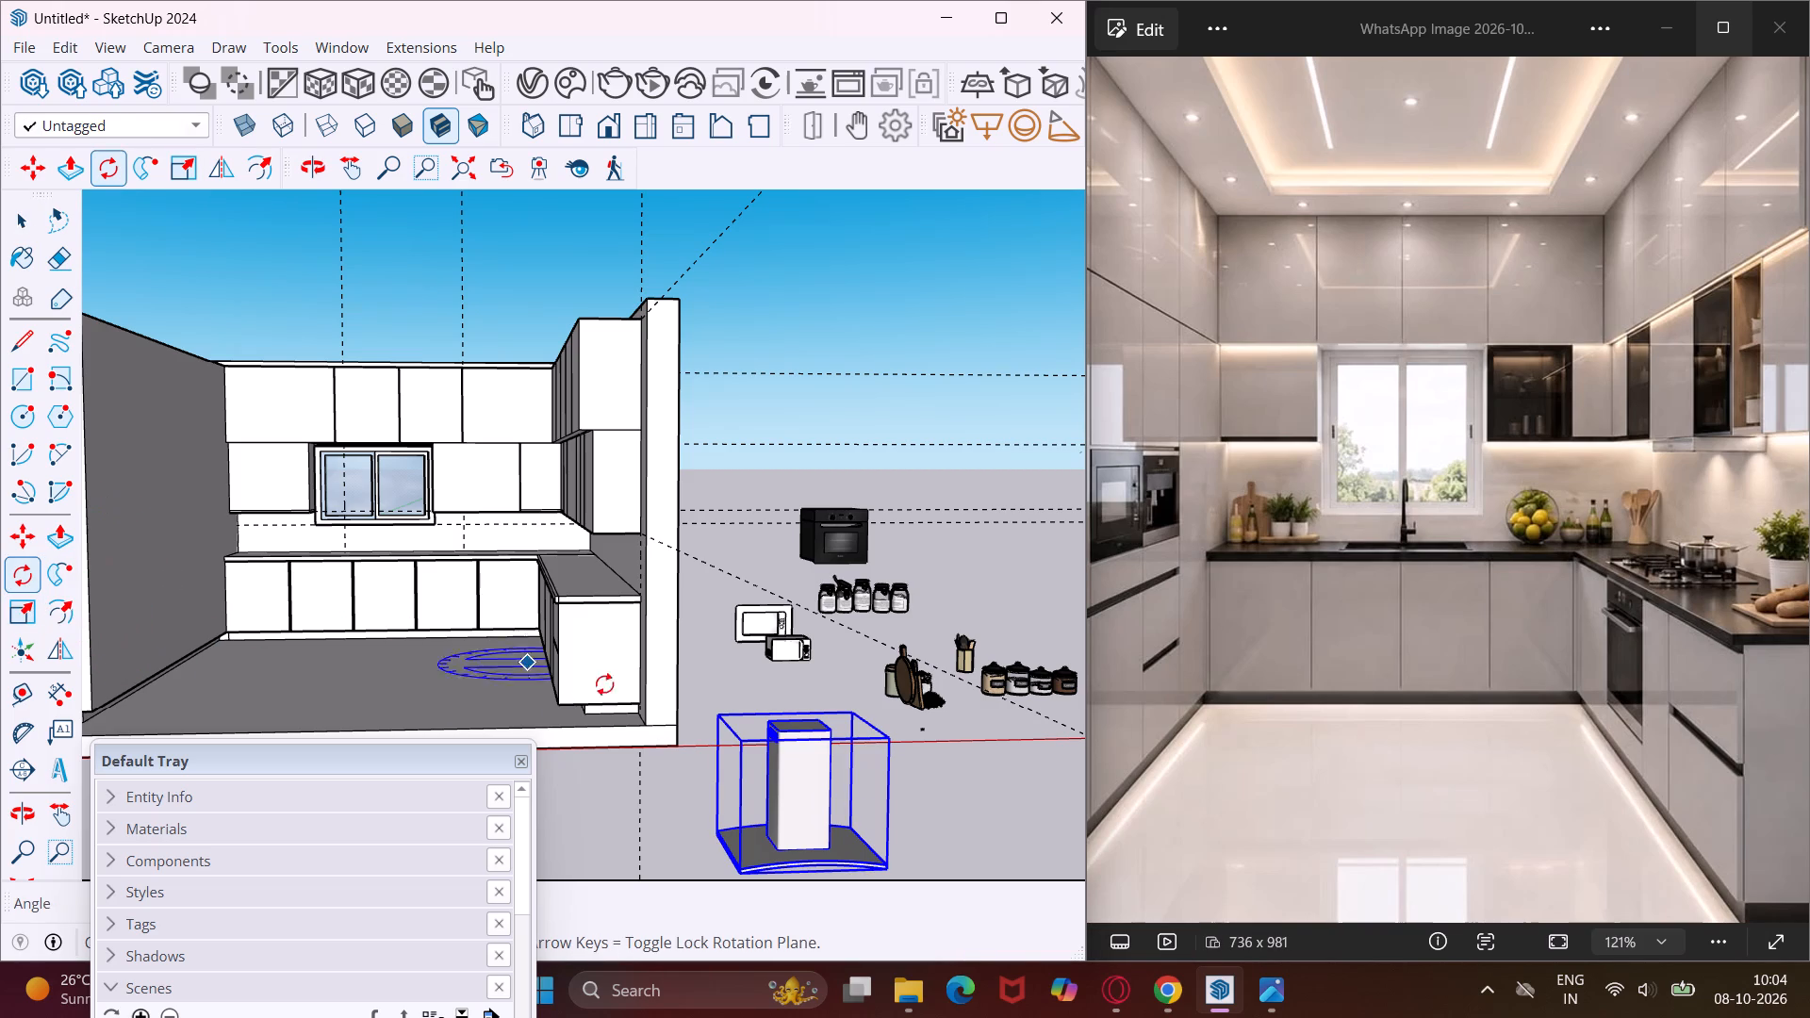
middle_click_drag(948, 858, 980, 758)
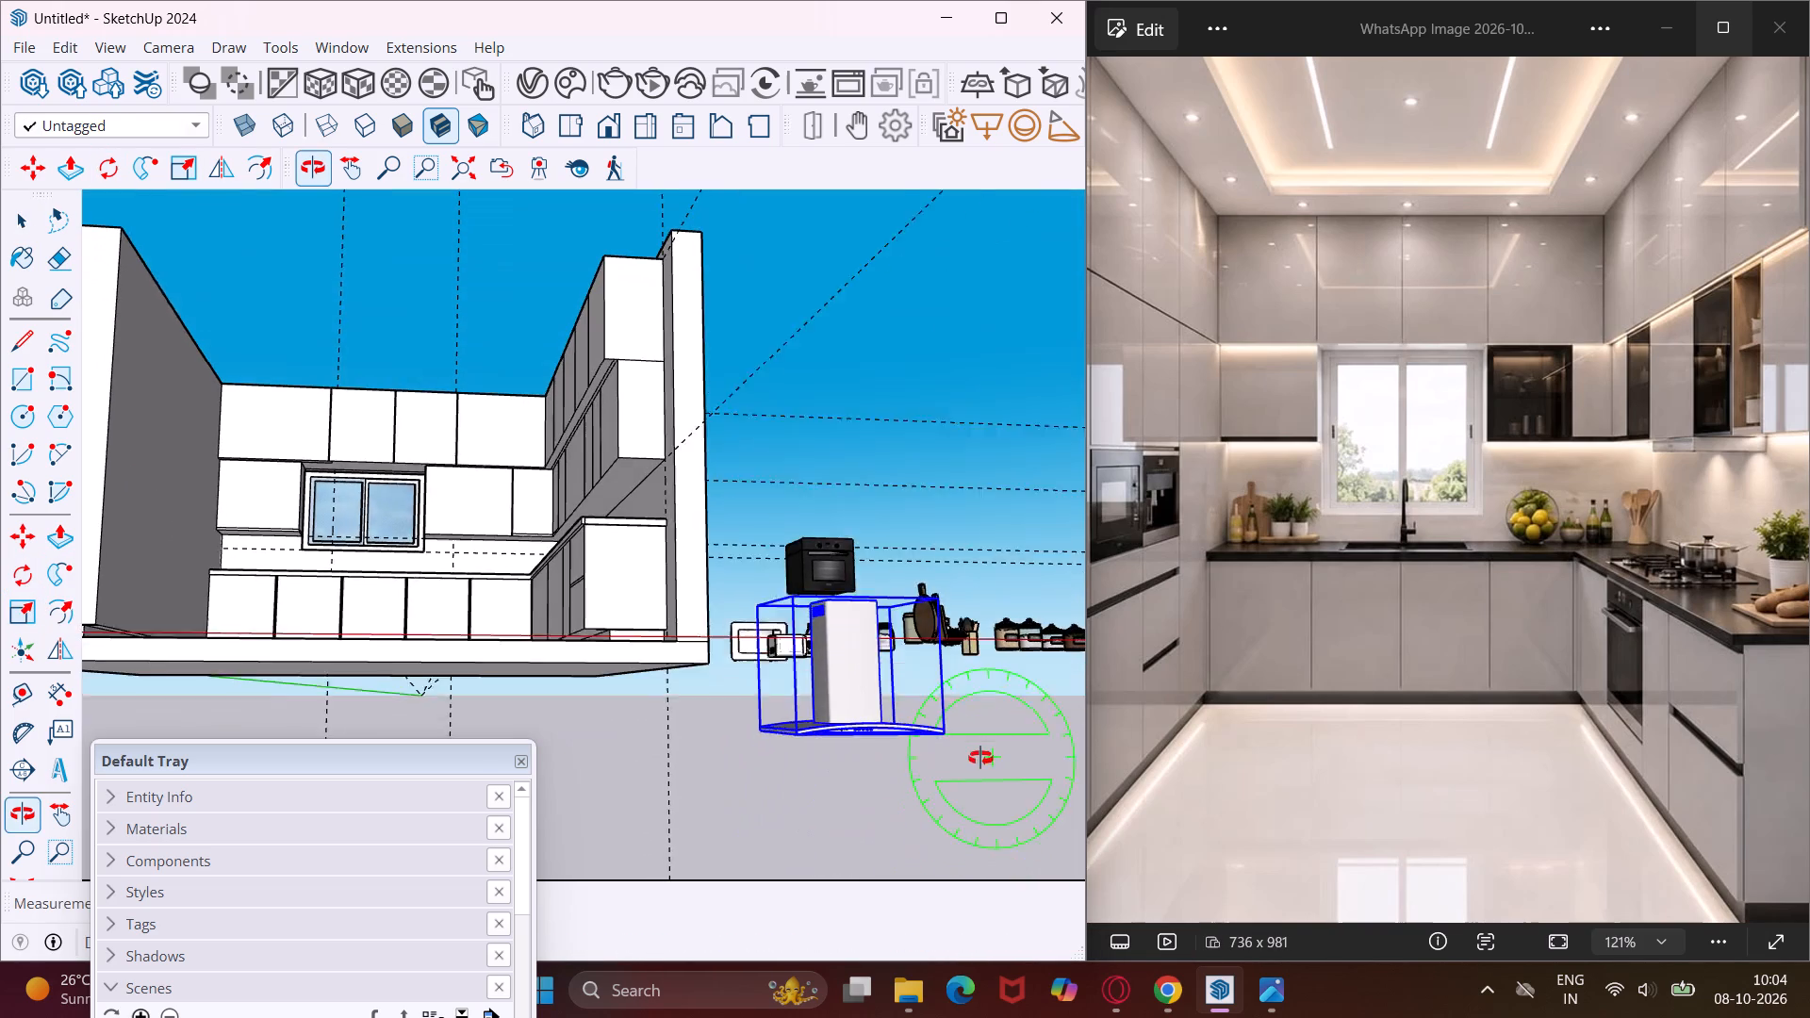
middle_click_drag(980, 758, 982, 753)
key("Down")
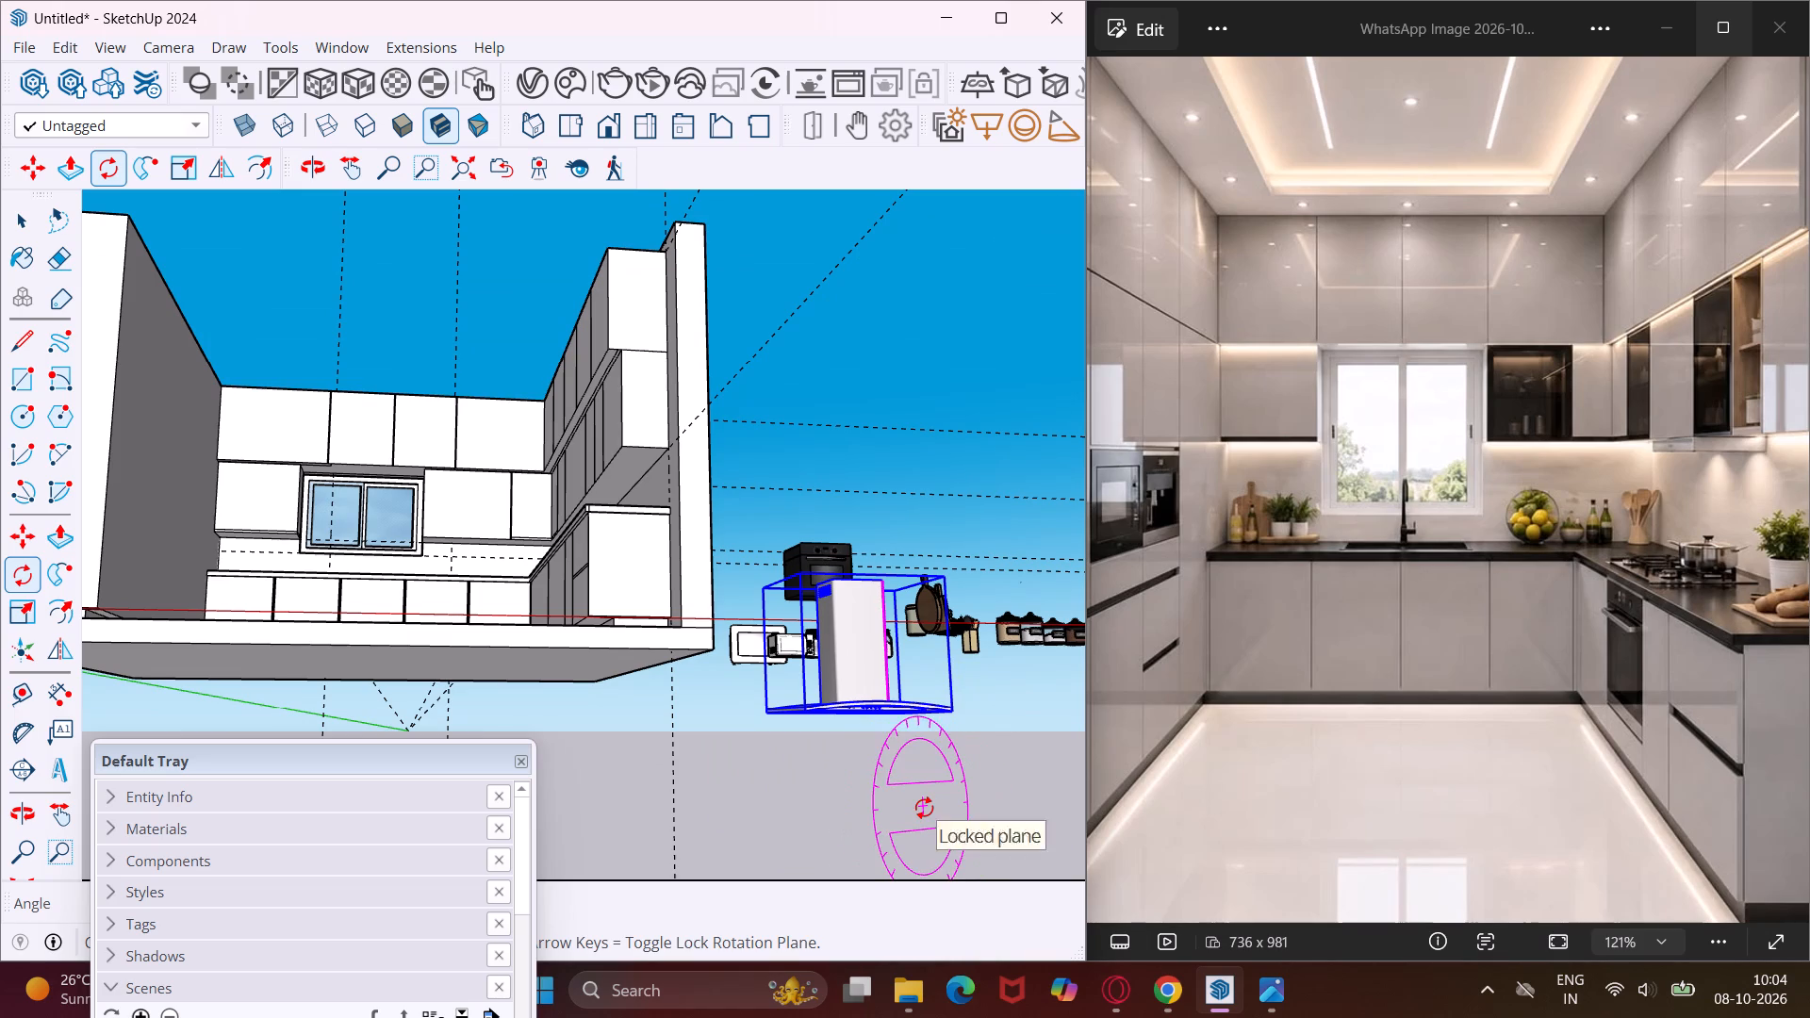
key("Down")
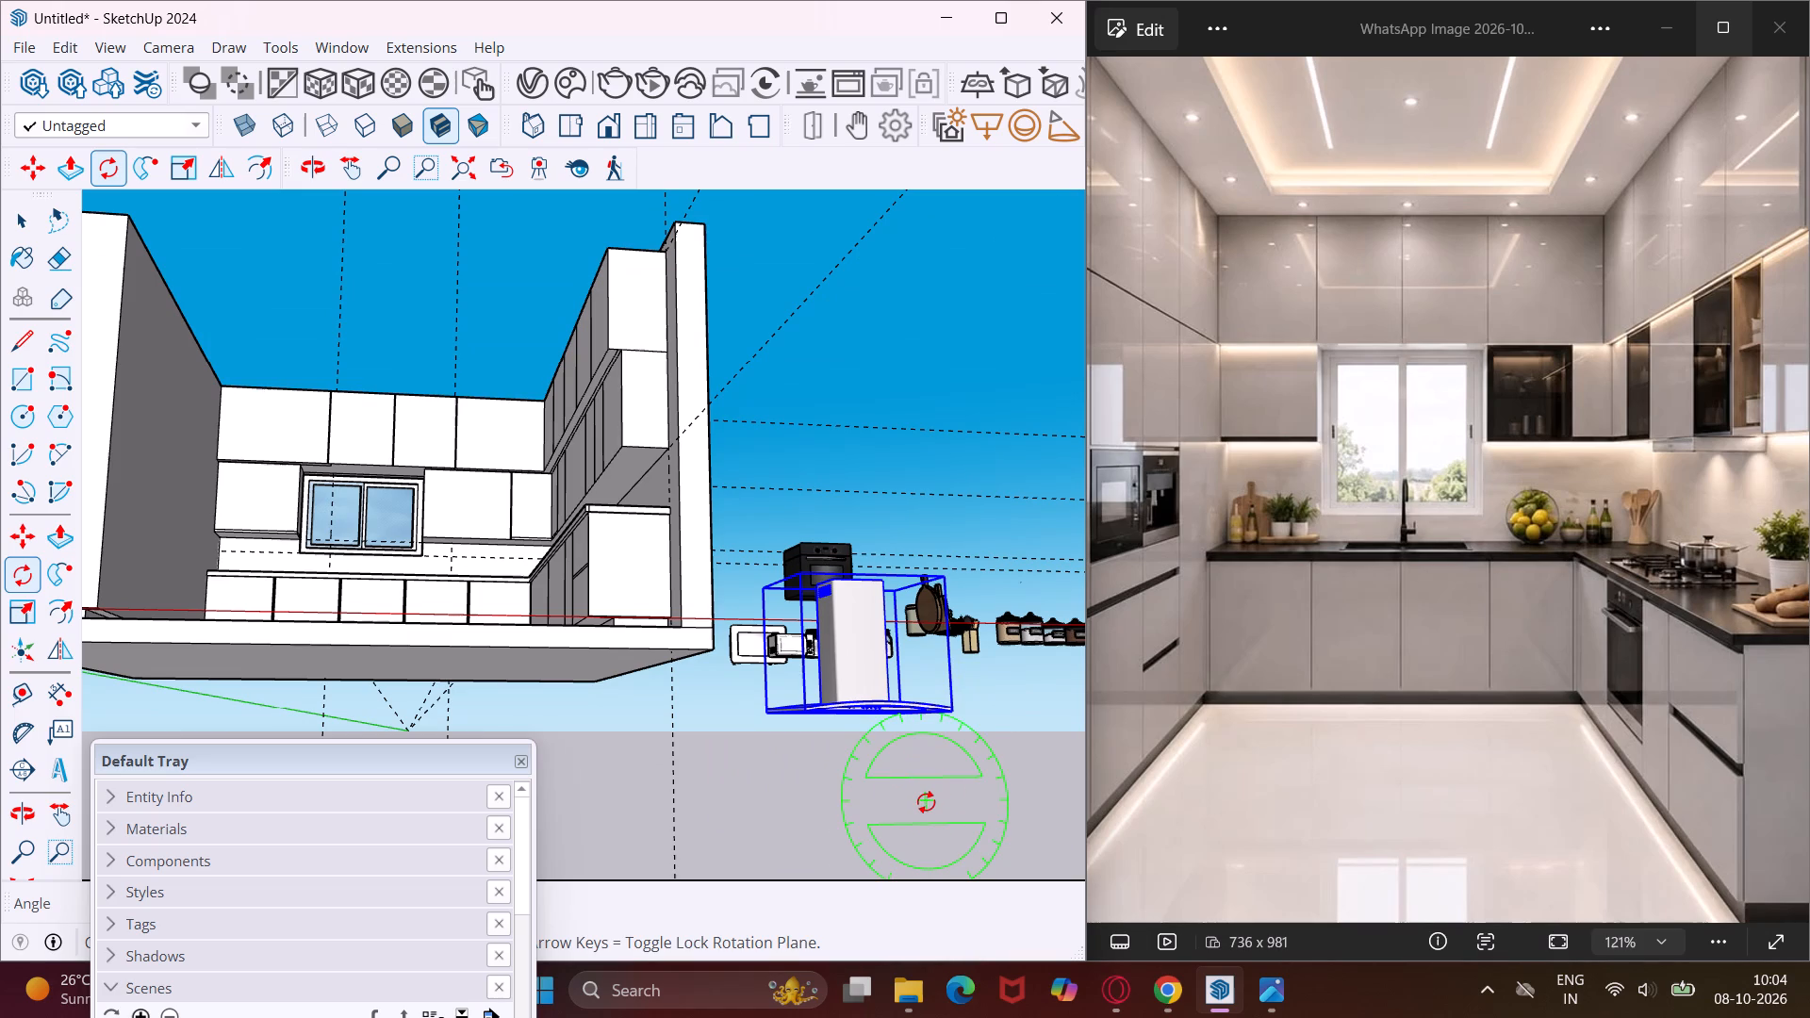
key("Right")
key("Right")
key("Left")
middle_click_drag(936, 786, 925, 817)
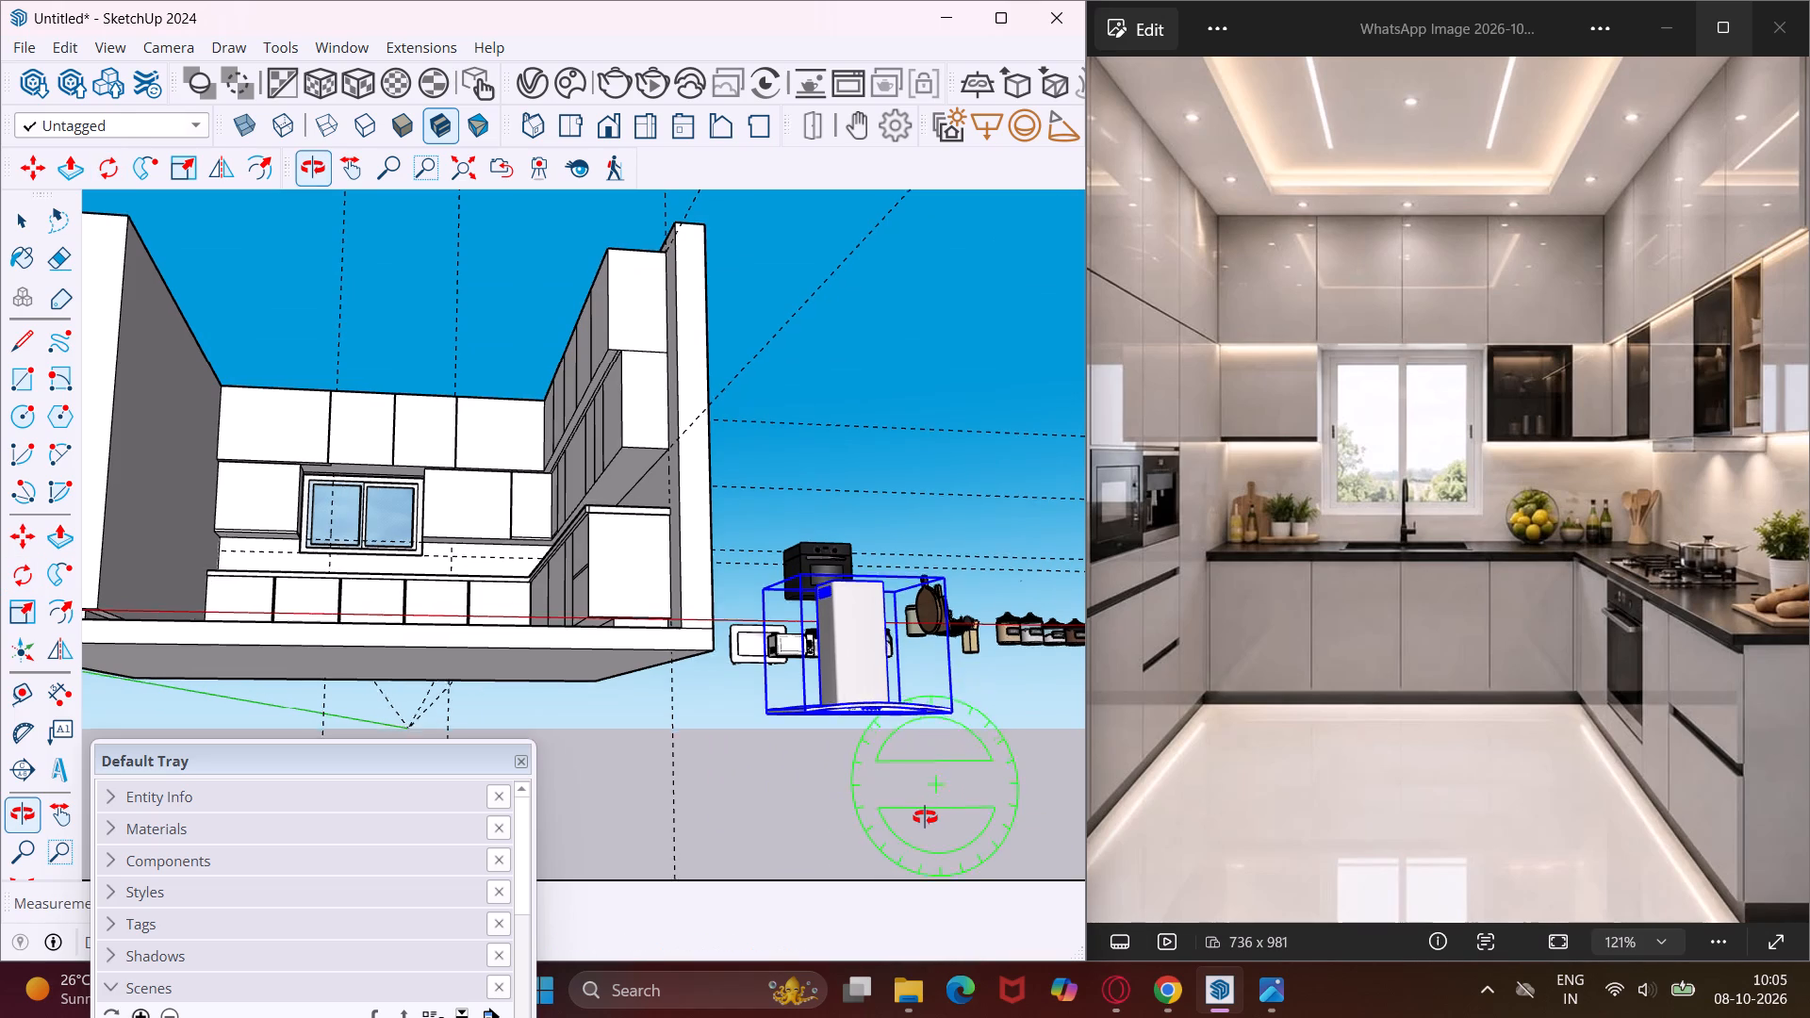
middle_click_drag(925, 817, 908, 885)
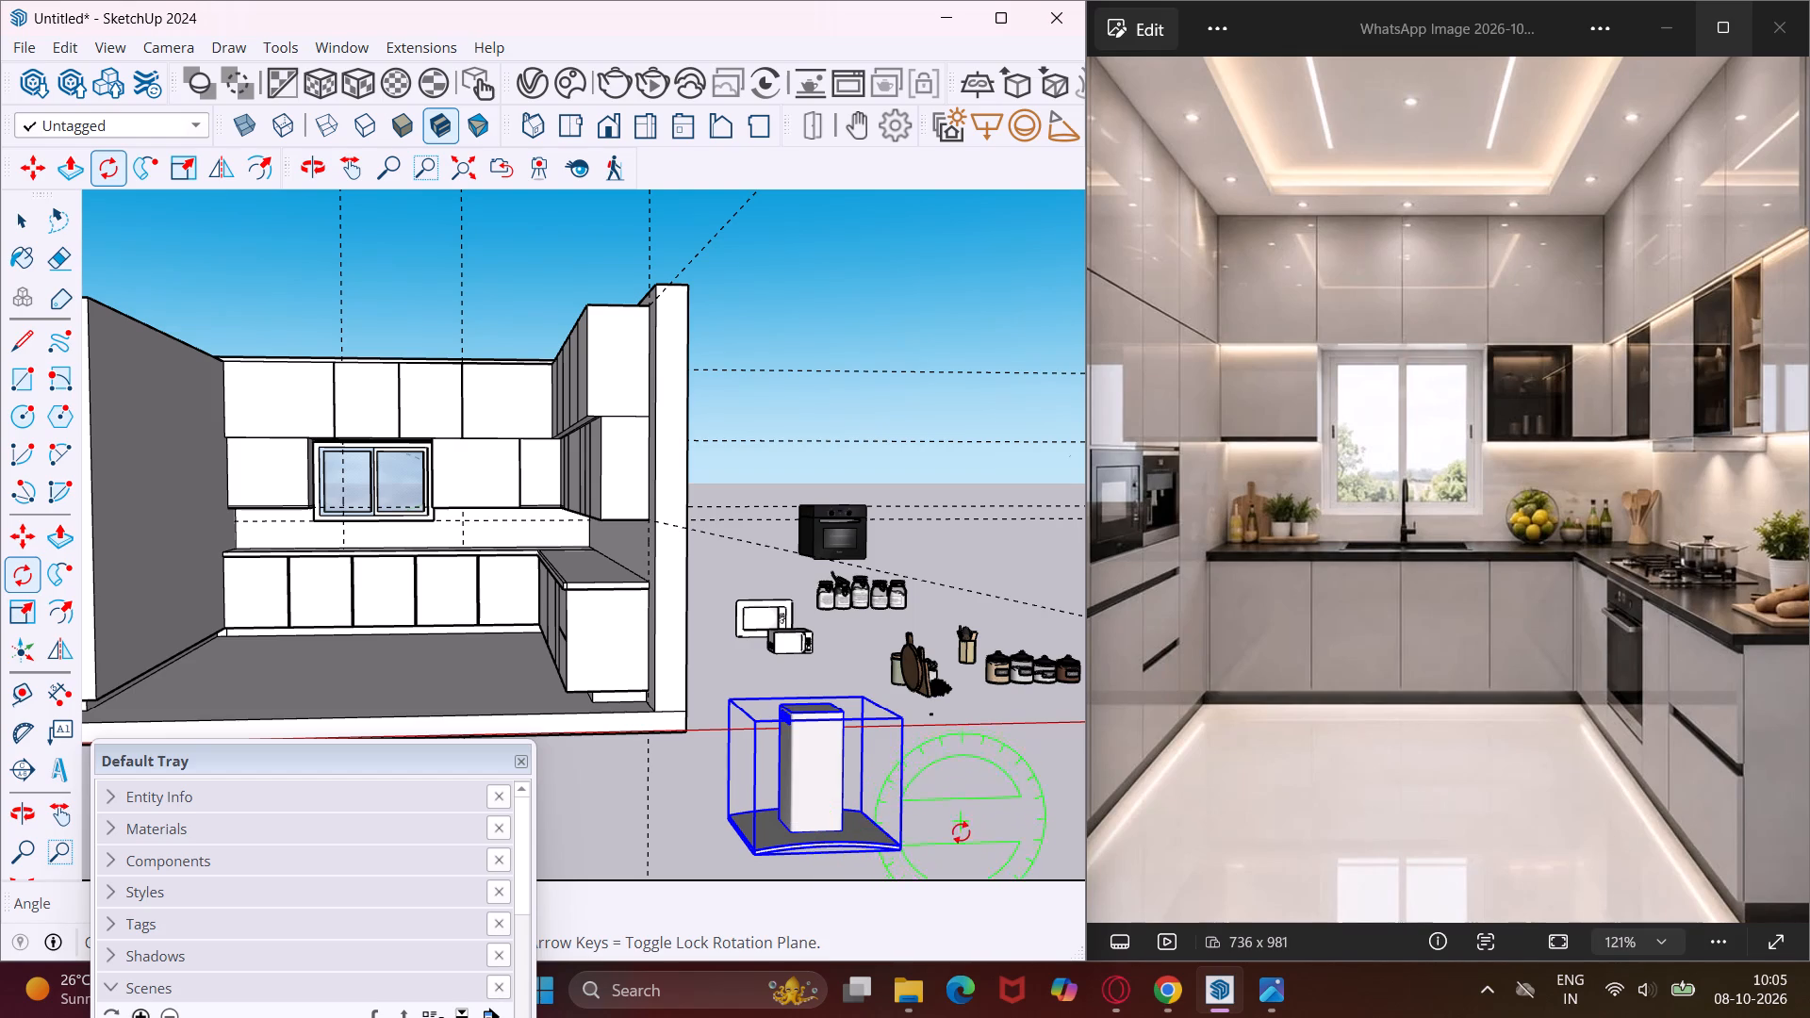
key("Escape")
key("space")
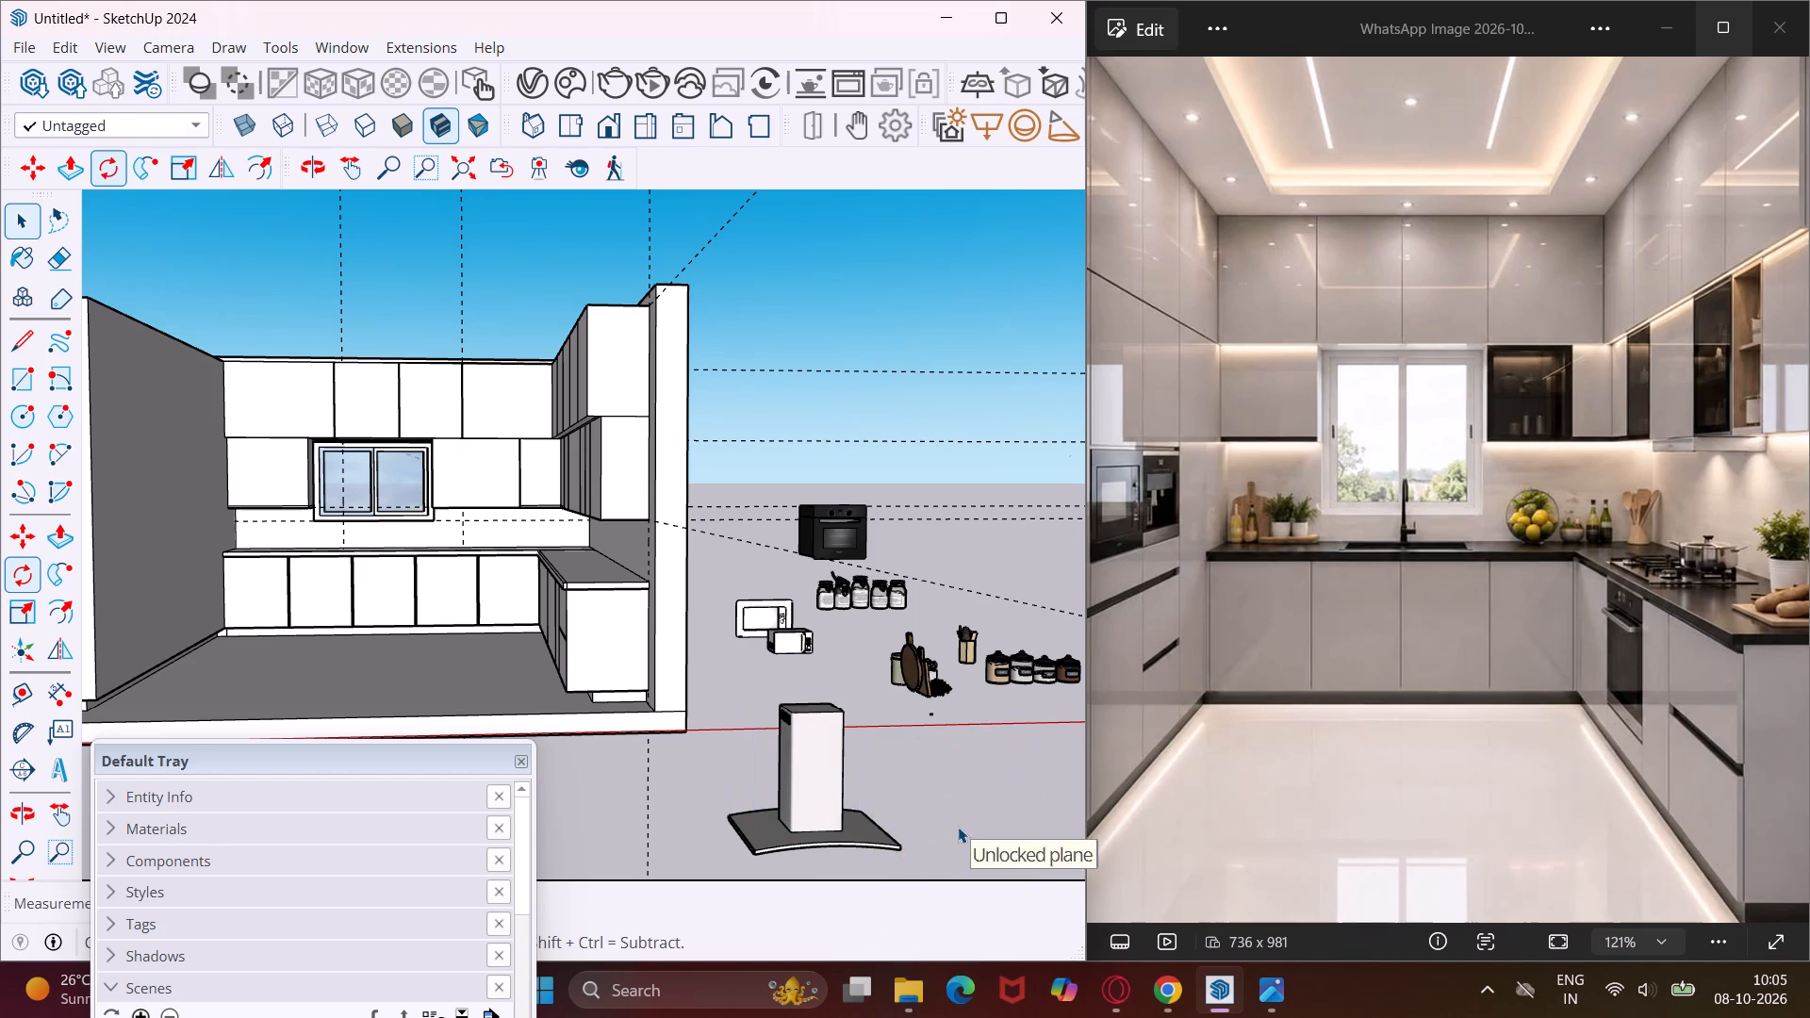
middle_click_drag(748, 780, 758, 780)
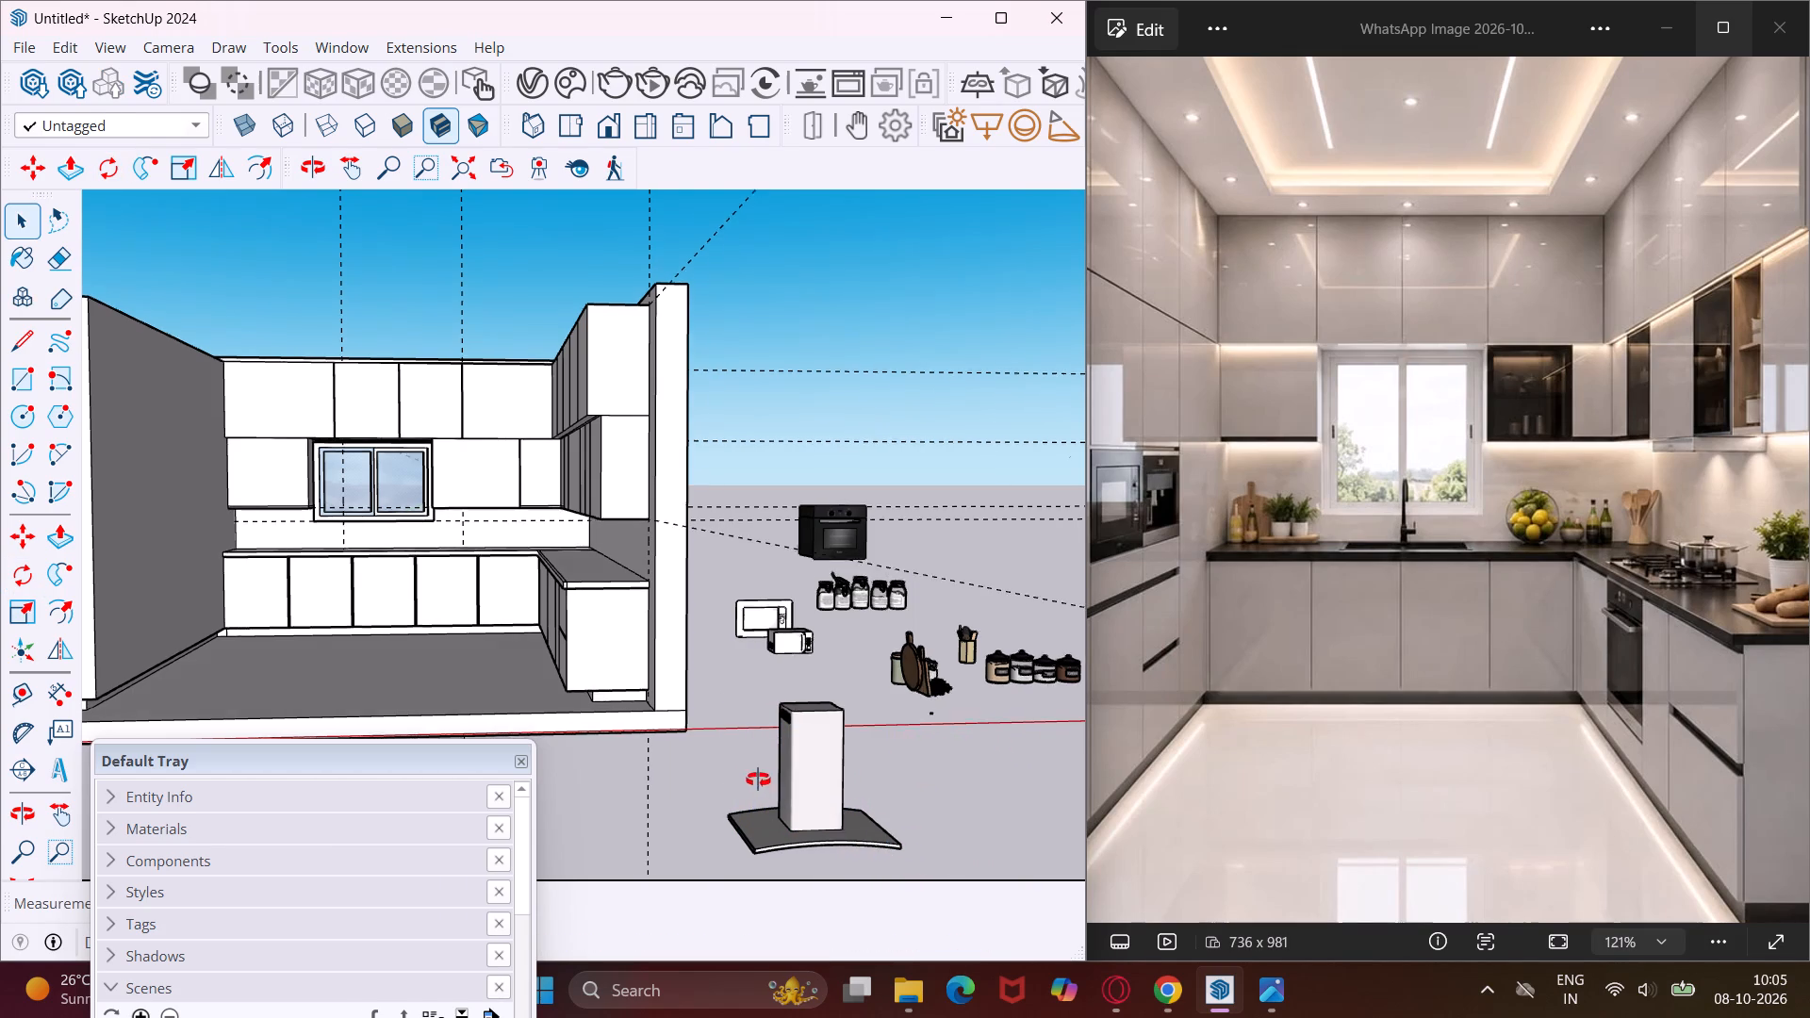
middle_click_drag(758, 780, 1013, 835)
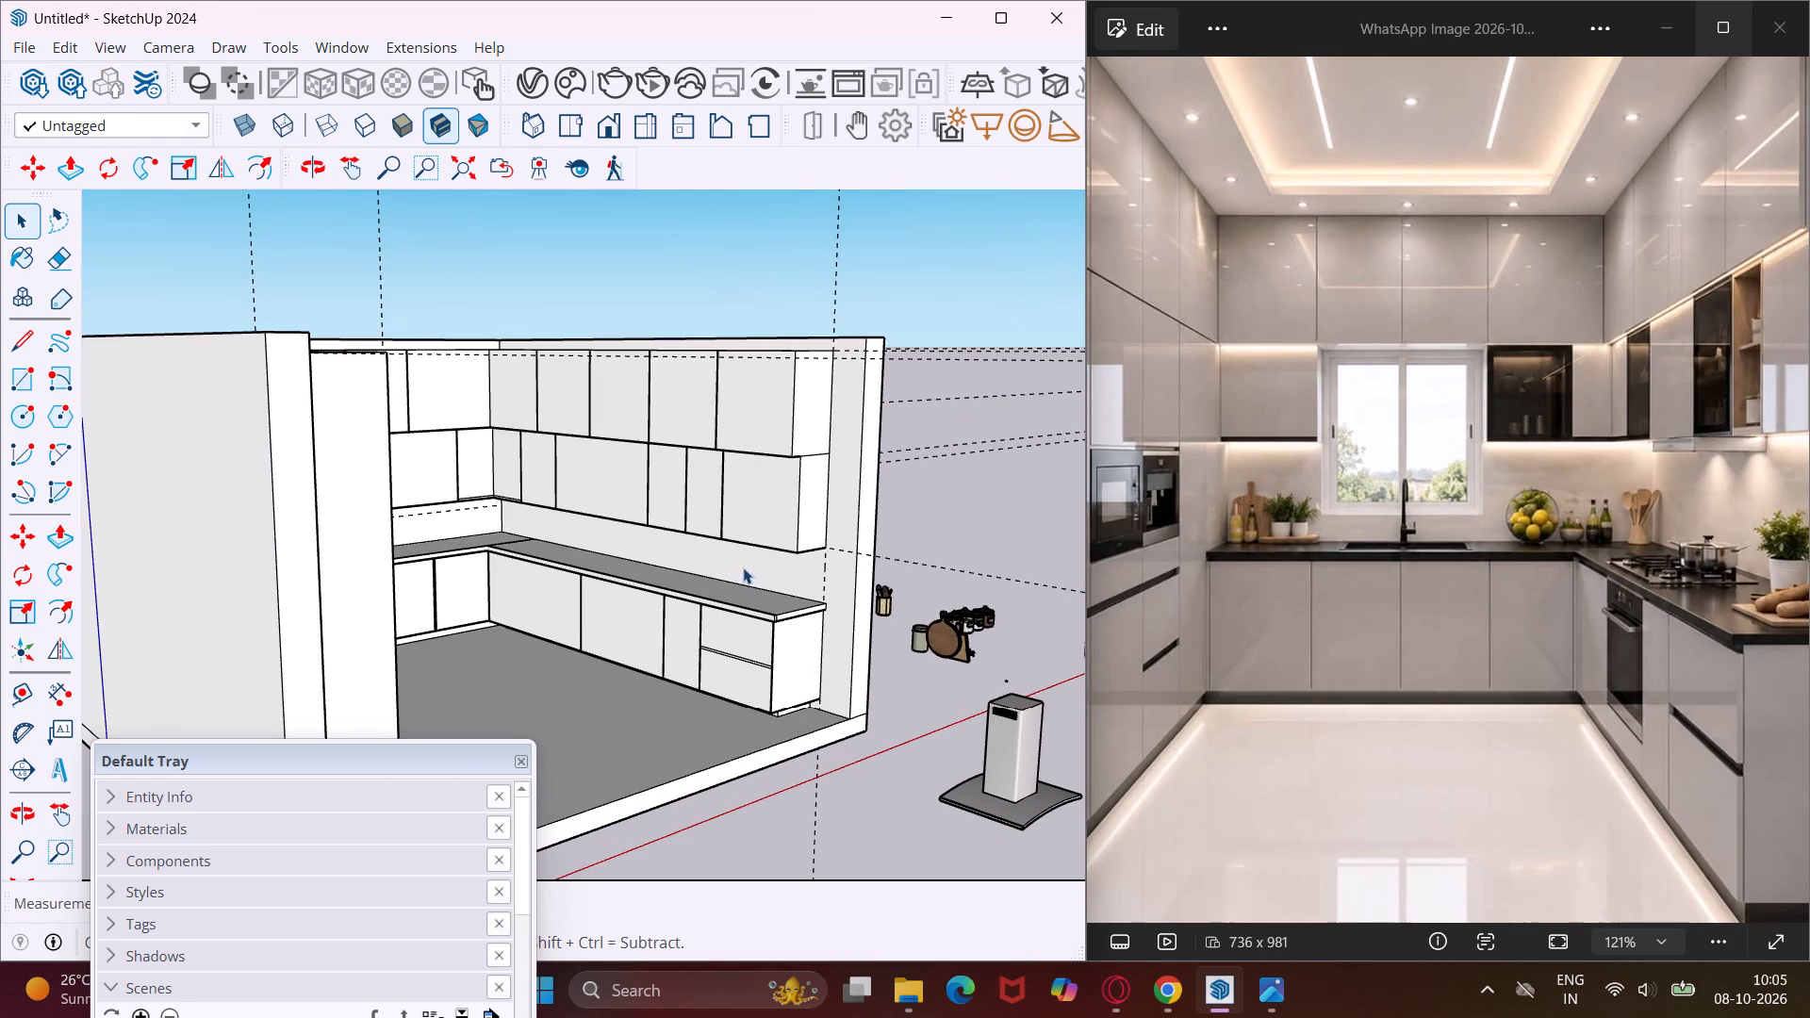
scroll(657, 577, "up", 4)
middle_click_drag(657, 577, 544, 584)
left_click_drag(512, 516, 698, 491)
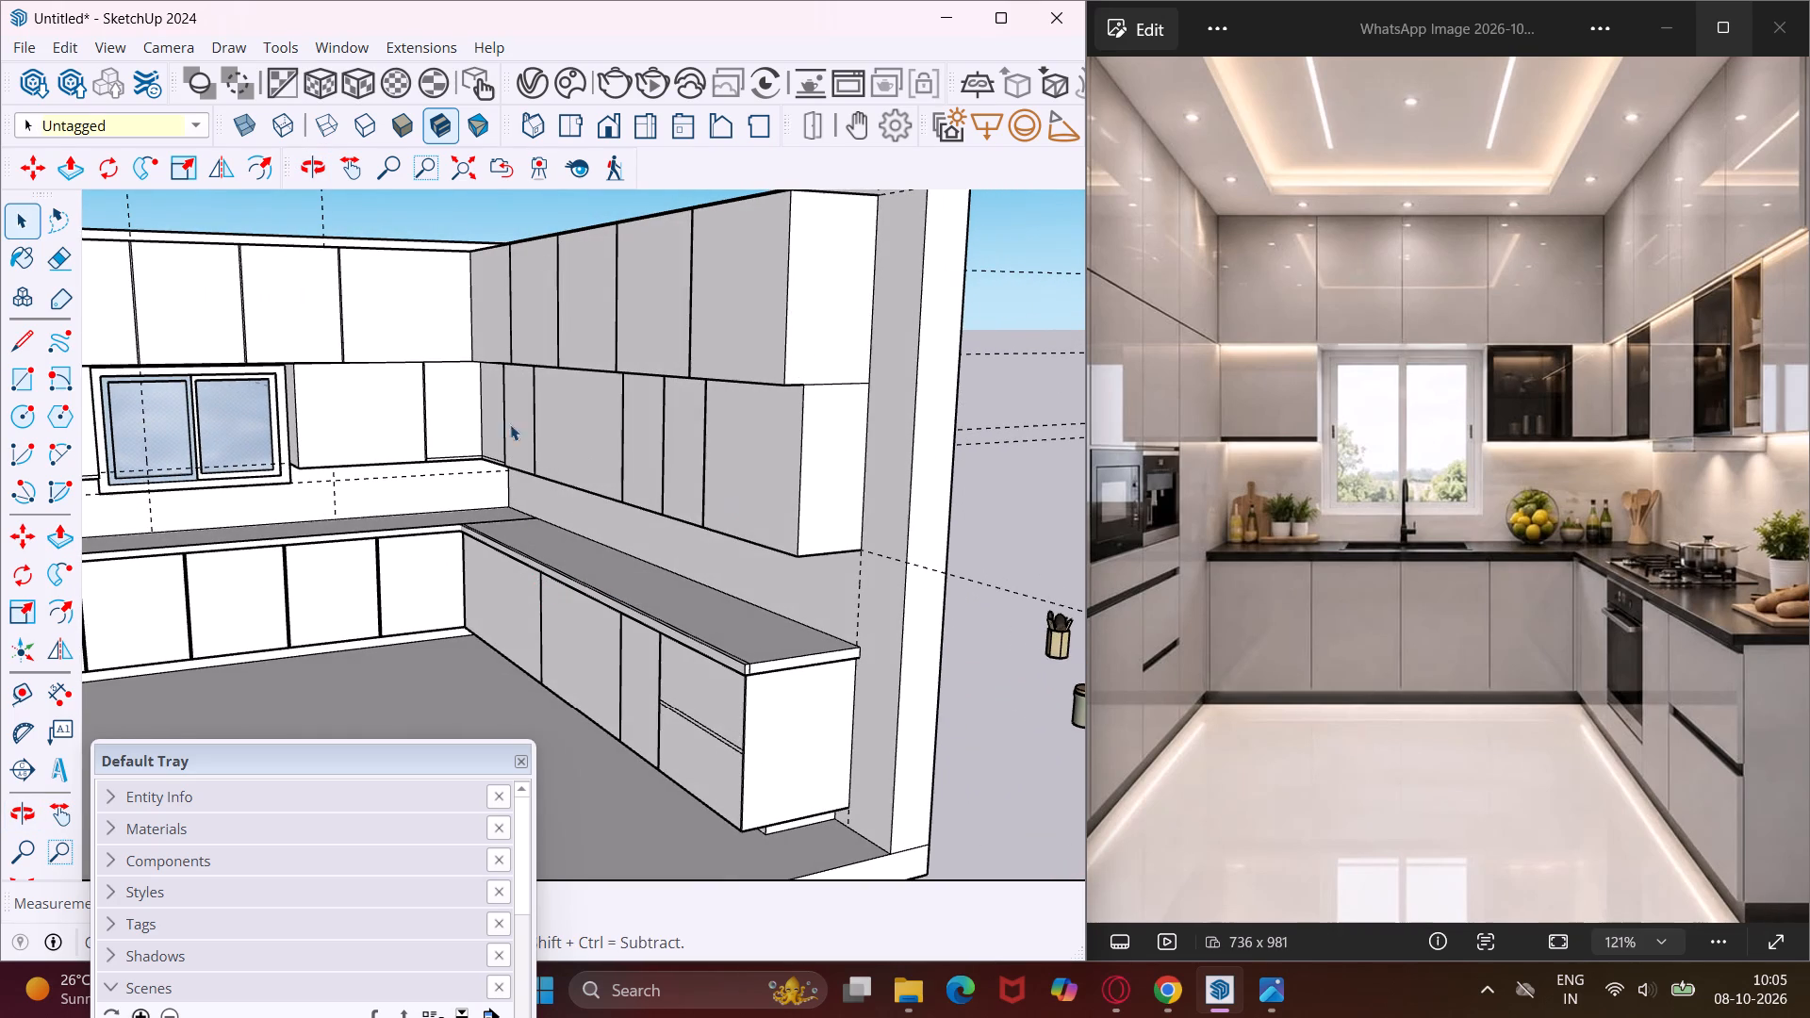
Reopen 3D Warehouse and look through the chimney results for another hood model that suits the reference kitchen.
left_click(322, 41)
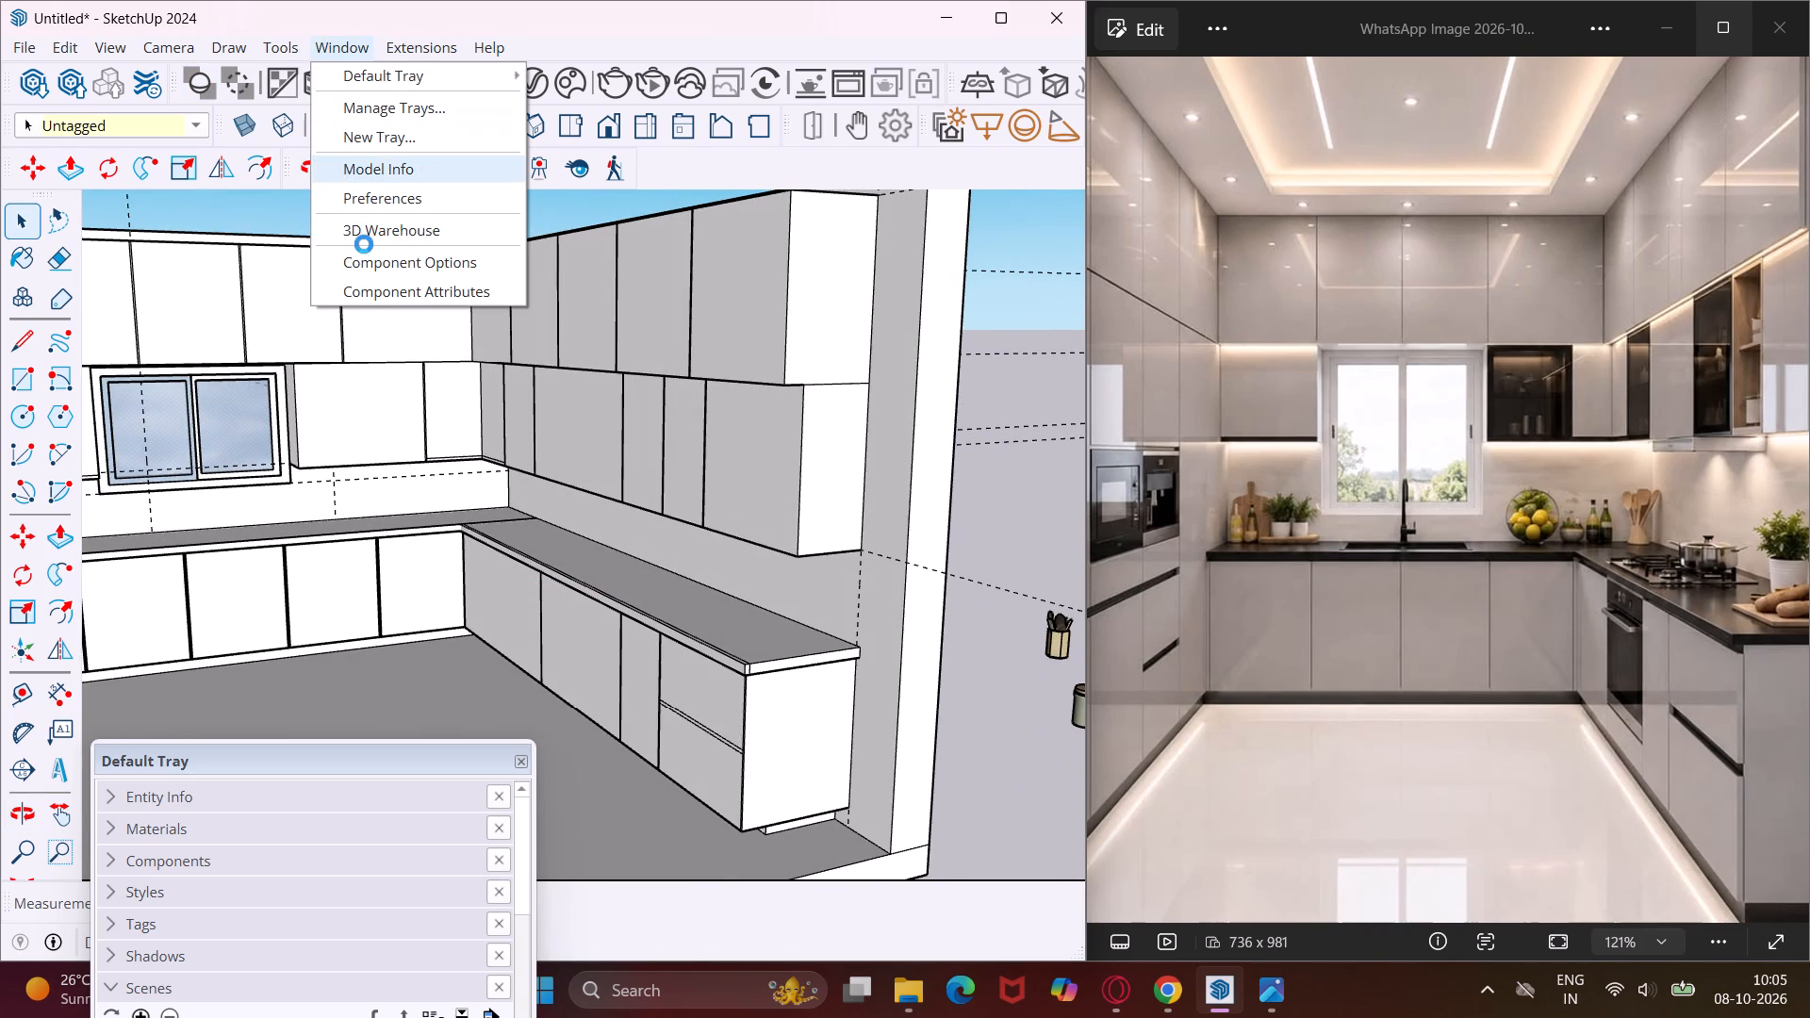
left_click(412, 225)
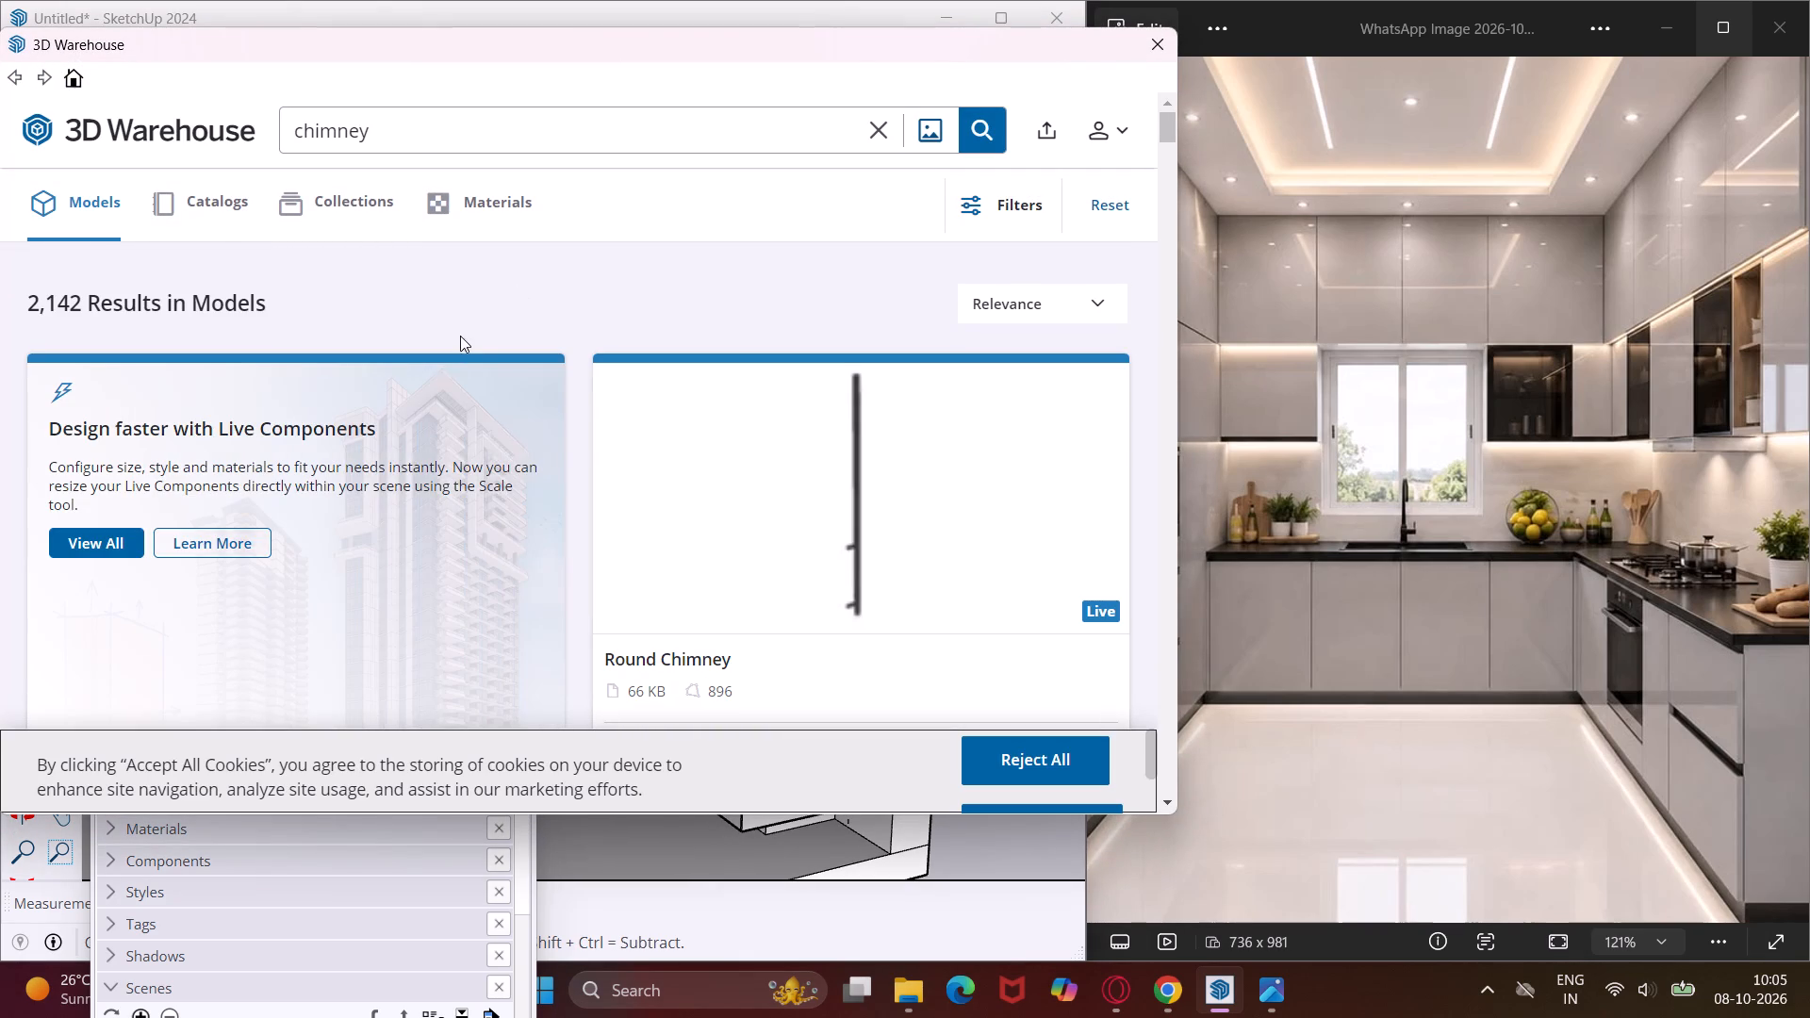
scroll(460, 336, "down", 4)
scroll(485, 432, "down", 4)
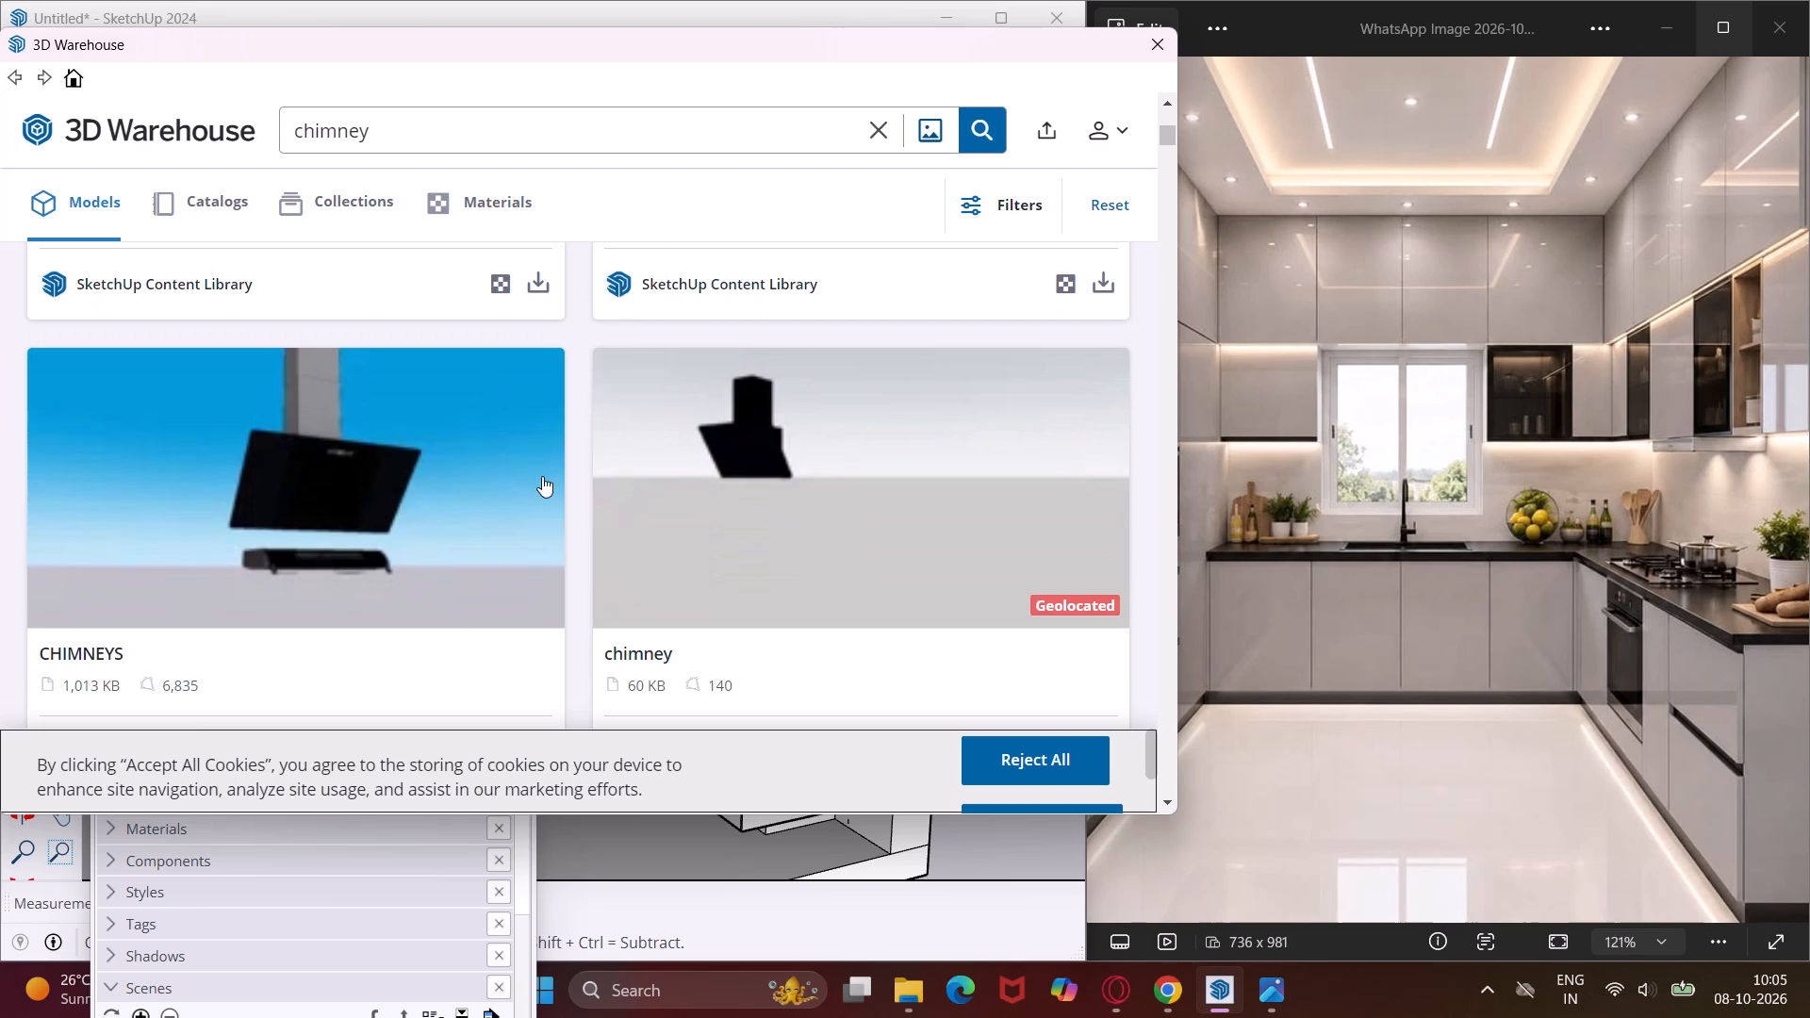
scroll(538, 471, "down", 4)
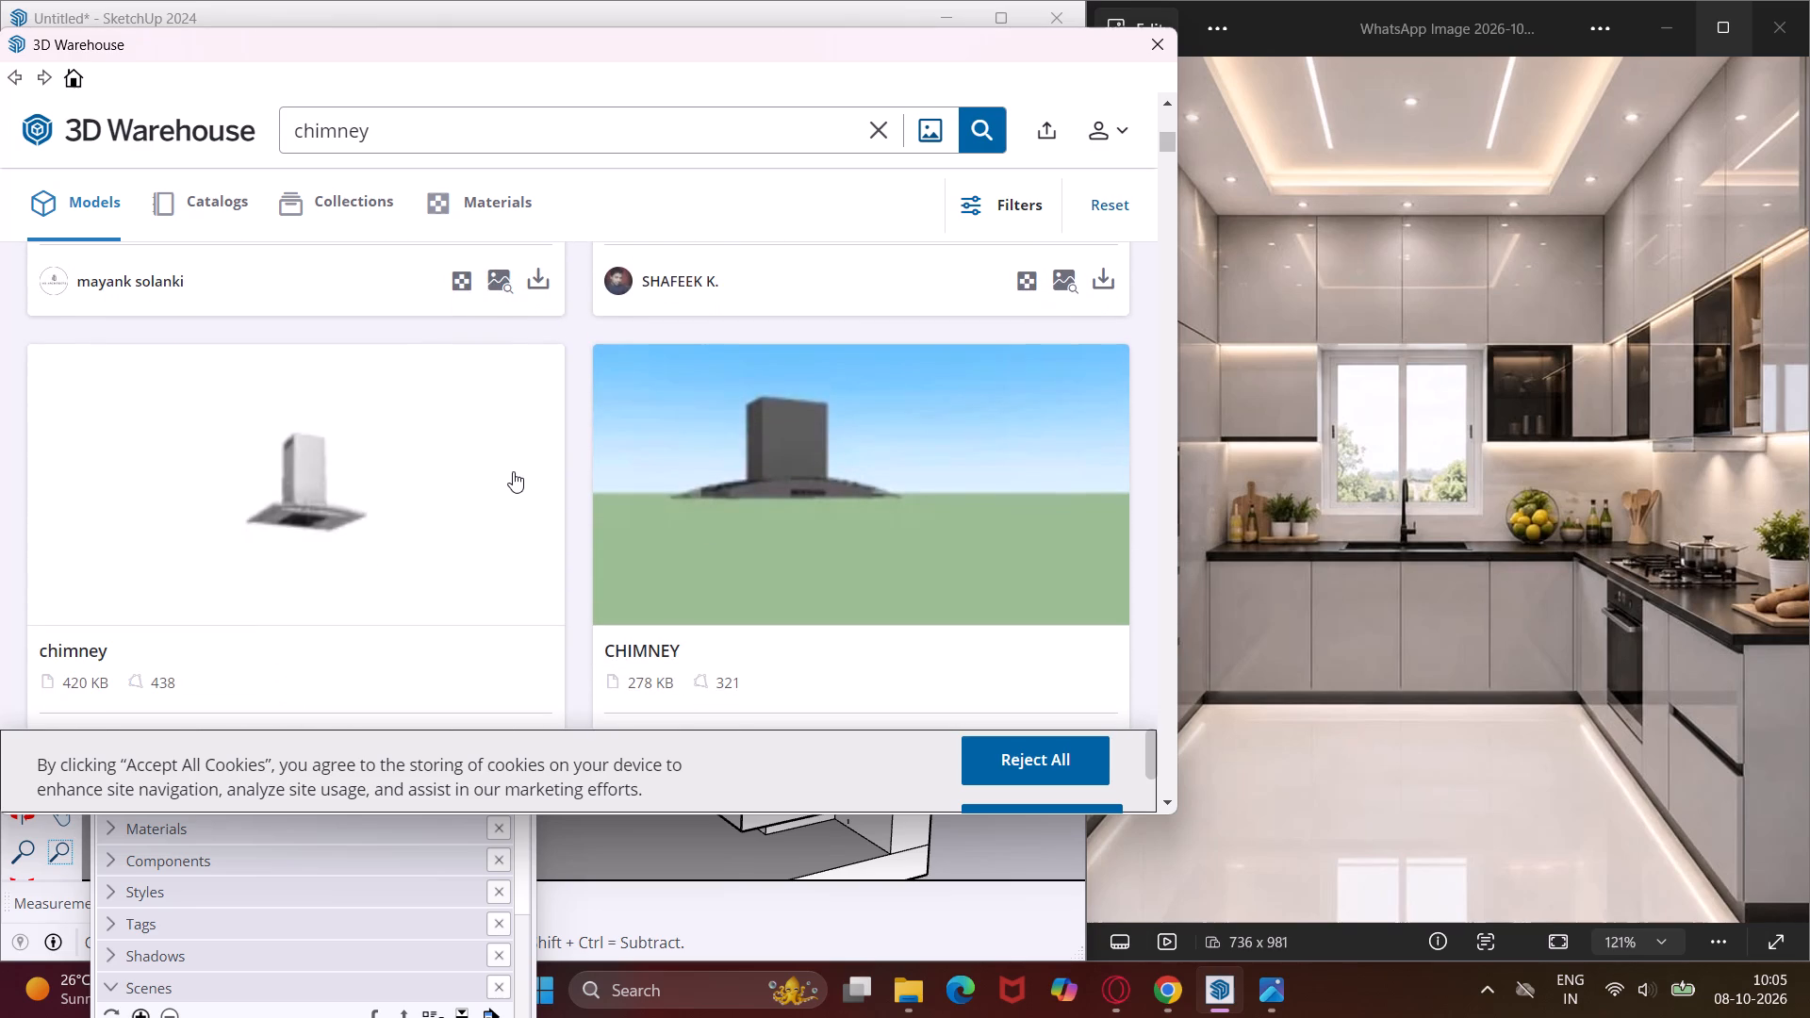
scroll(513, 471, "down", 4)
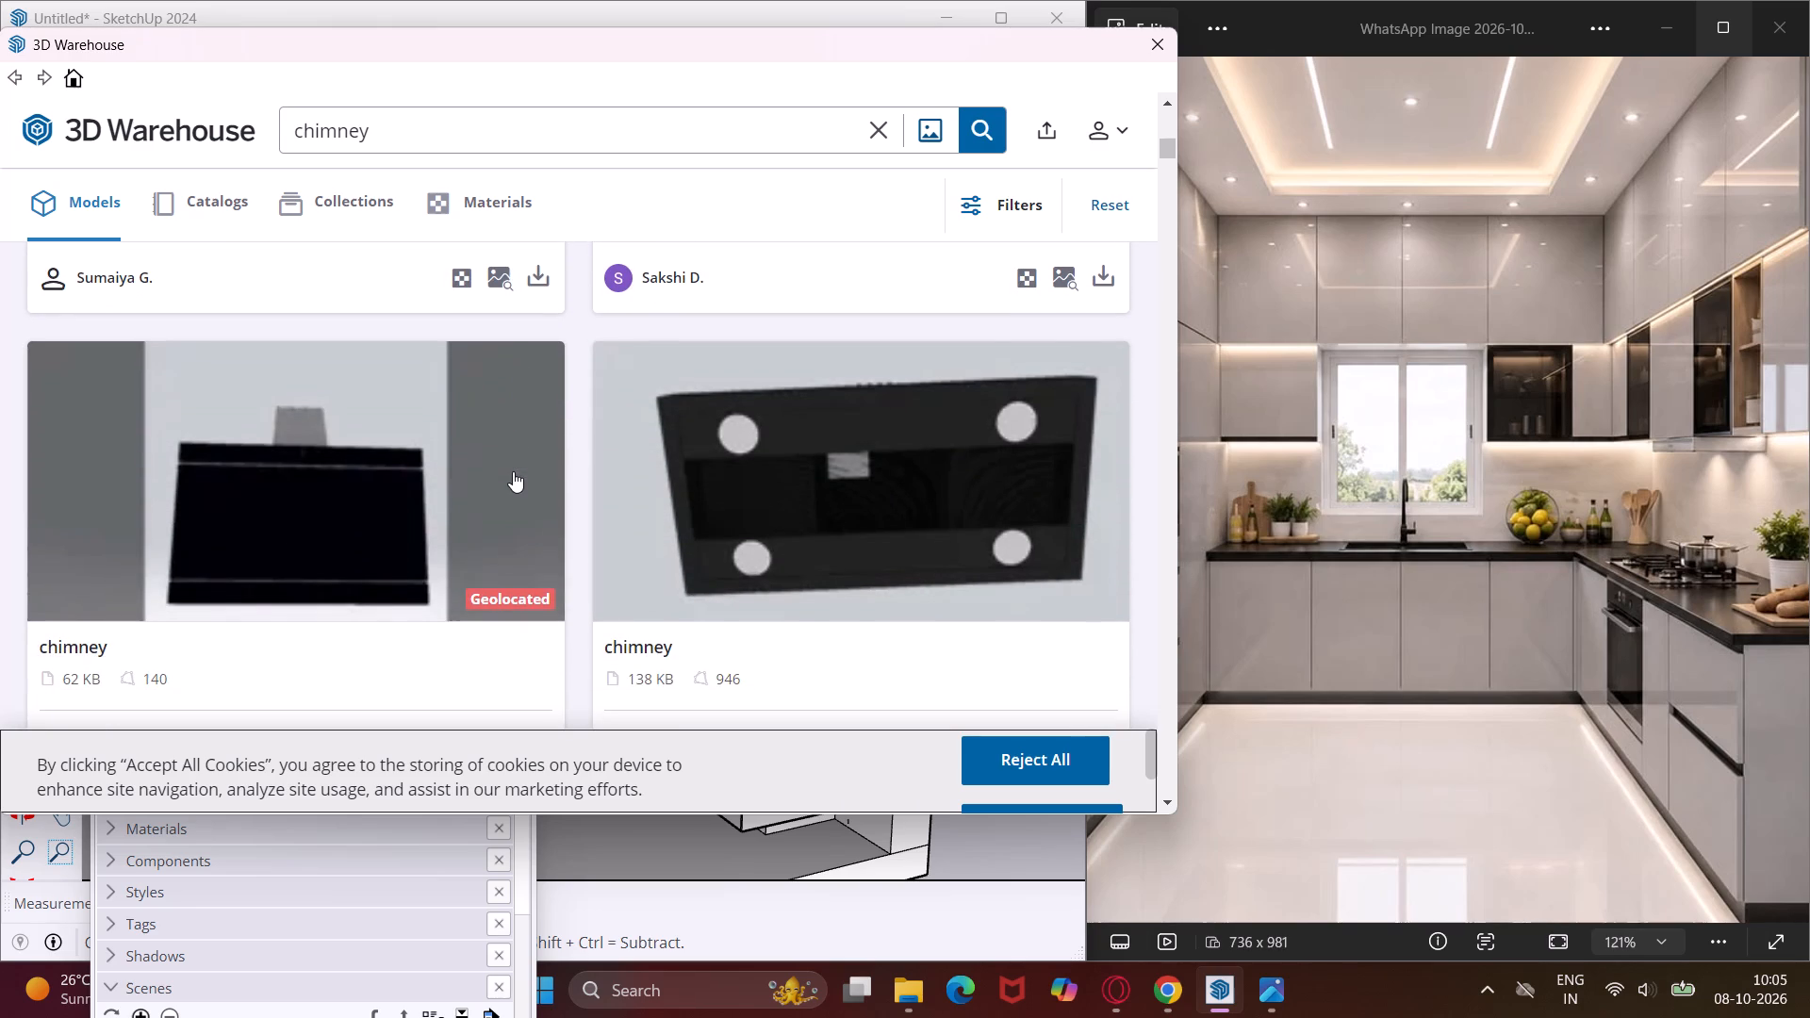
scroll(513, 471, "down", 4)
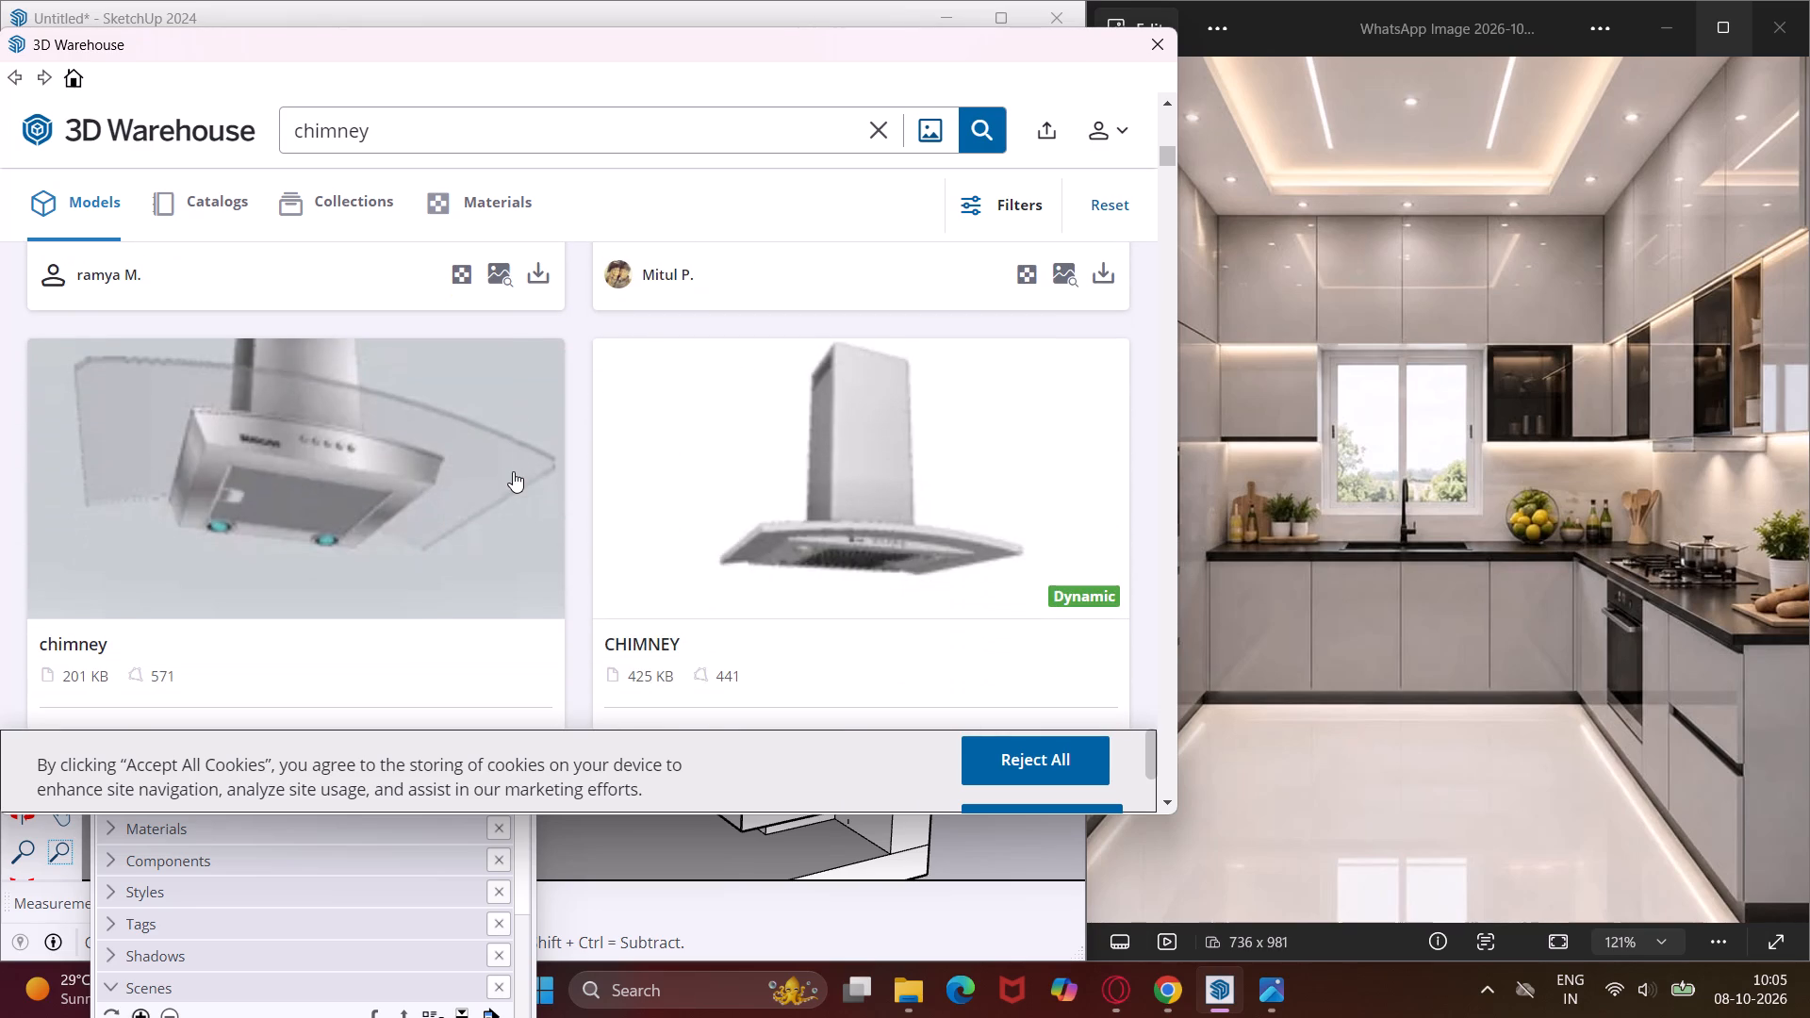
scroll(513, 471, "down", 3)
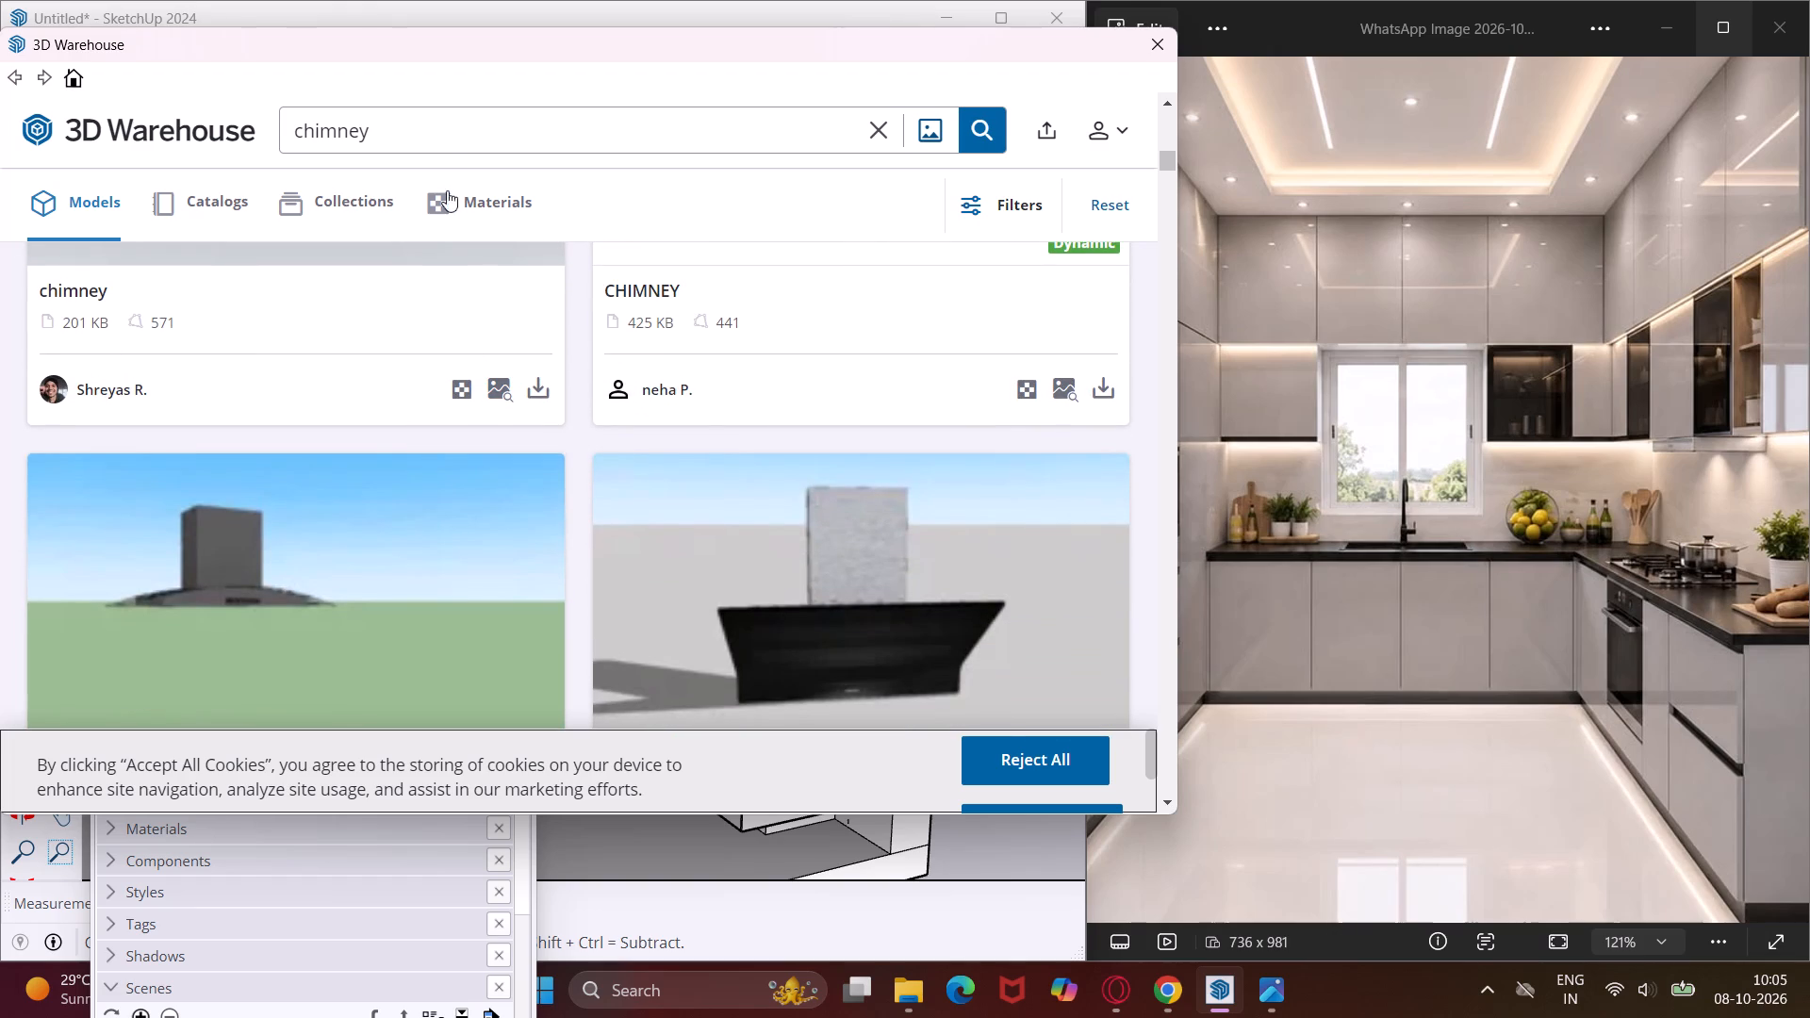
Replace the chimney query in 3D Warehouse with a search for "stove".
left_click(429, 133)
key("BackSpace")
key("BackSpace")
key("BackSpace")
key("BackSpace")
key("BackSpace")
key("BackSpace")
key("BackSpace")
key("BackSpace")
key("BackSpace")
key("BackSpace")
key("BackSpace")
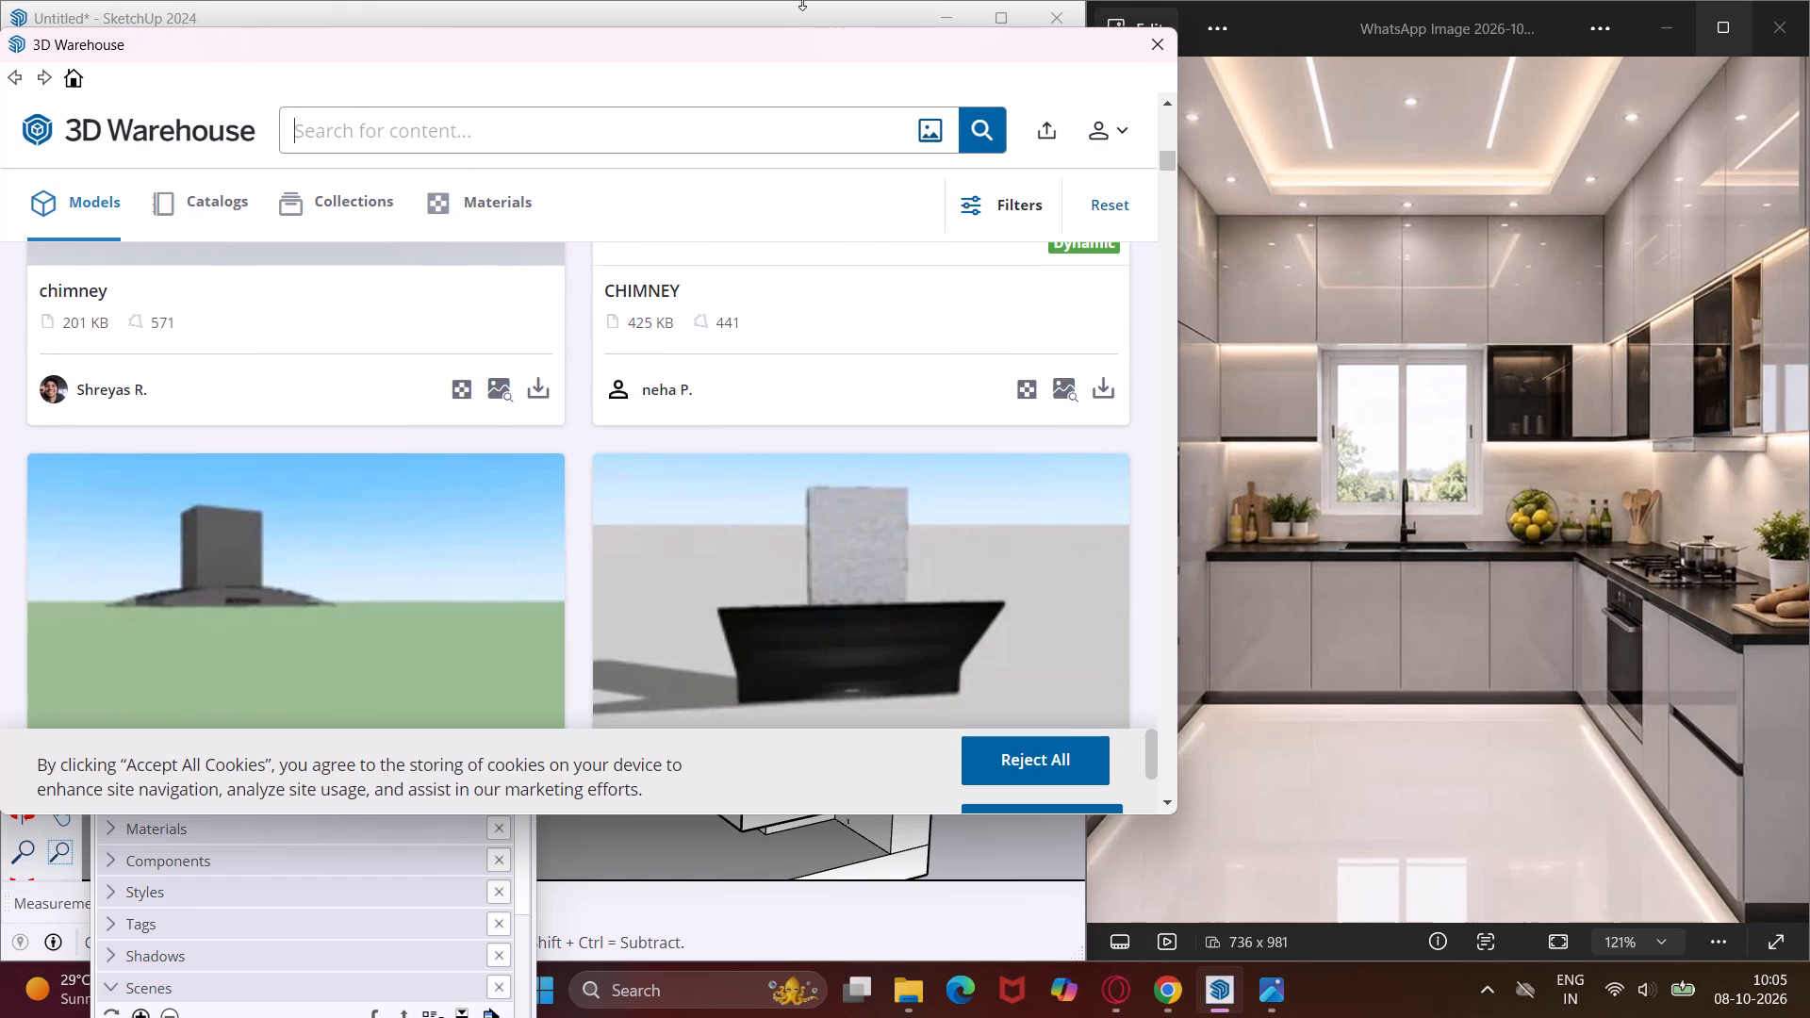
type("sto")
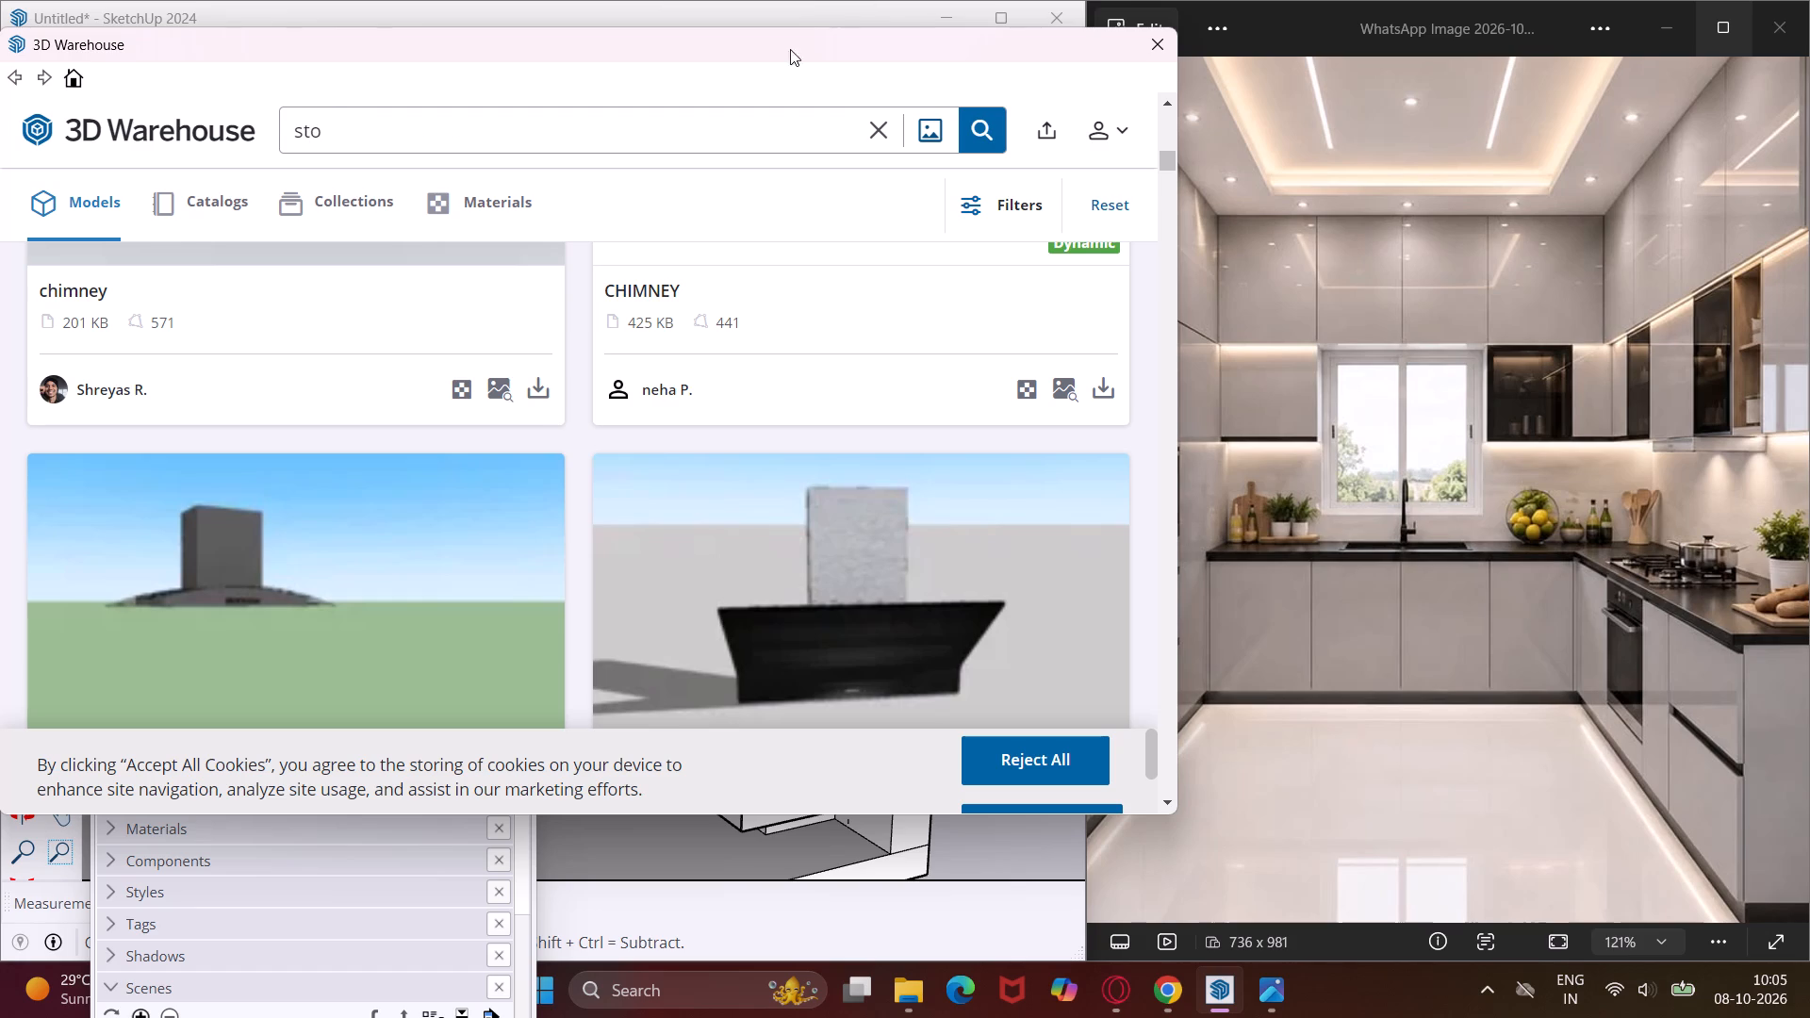
key("v")
key("e")
key("Return")
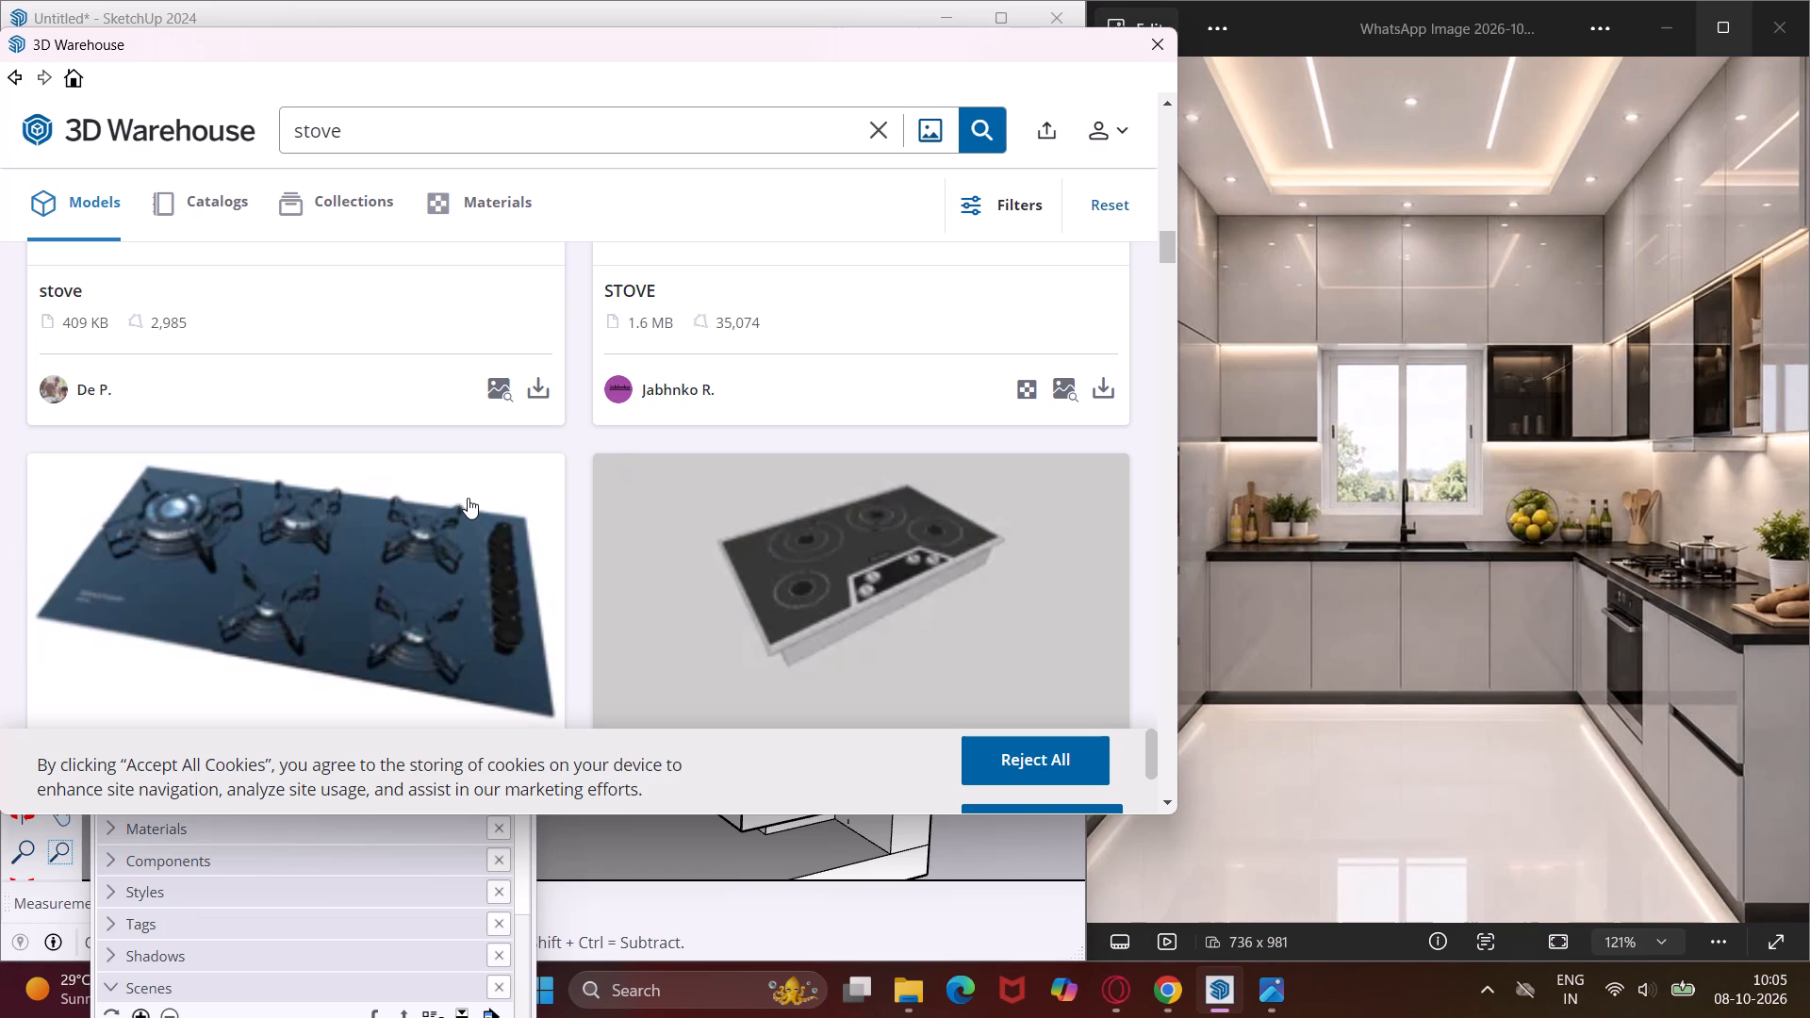
Look through the stove results for a built-in gas cooktop that suits the reference kitchen's counter.
scroll(468, 498, "up", 6)
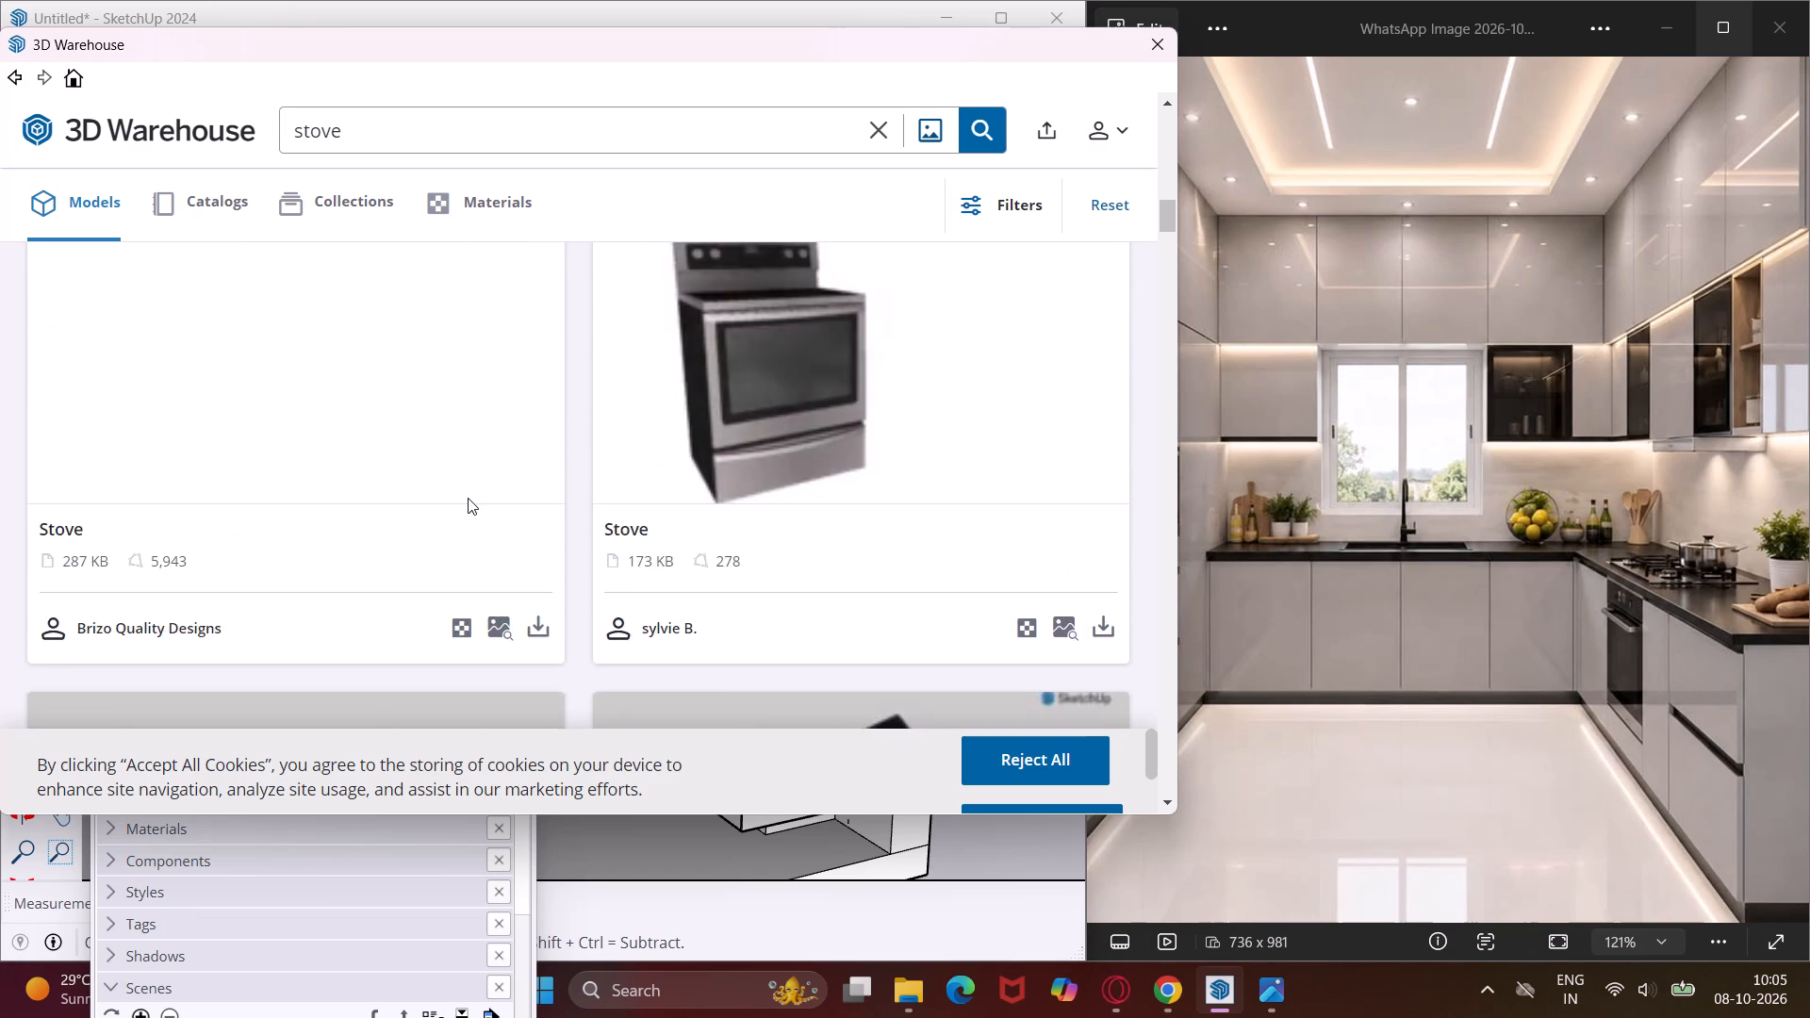
scroll(468, 498, "up", 5)
scroll(468, 498, "down", 4)
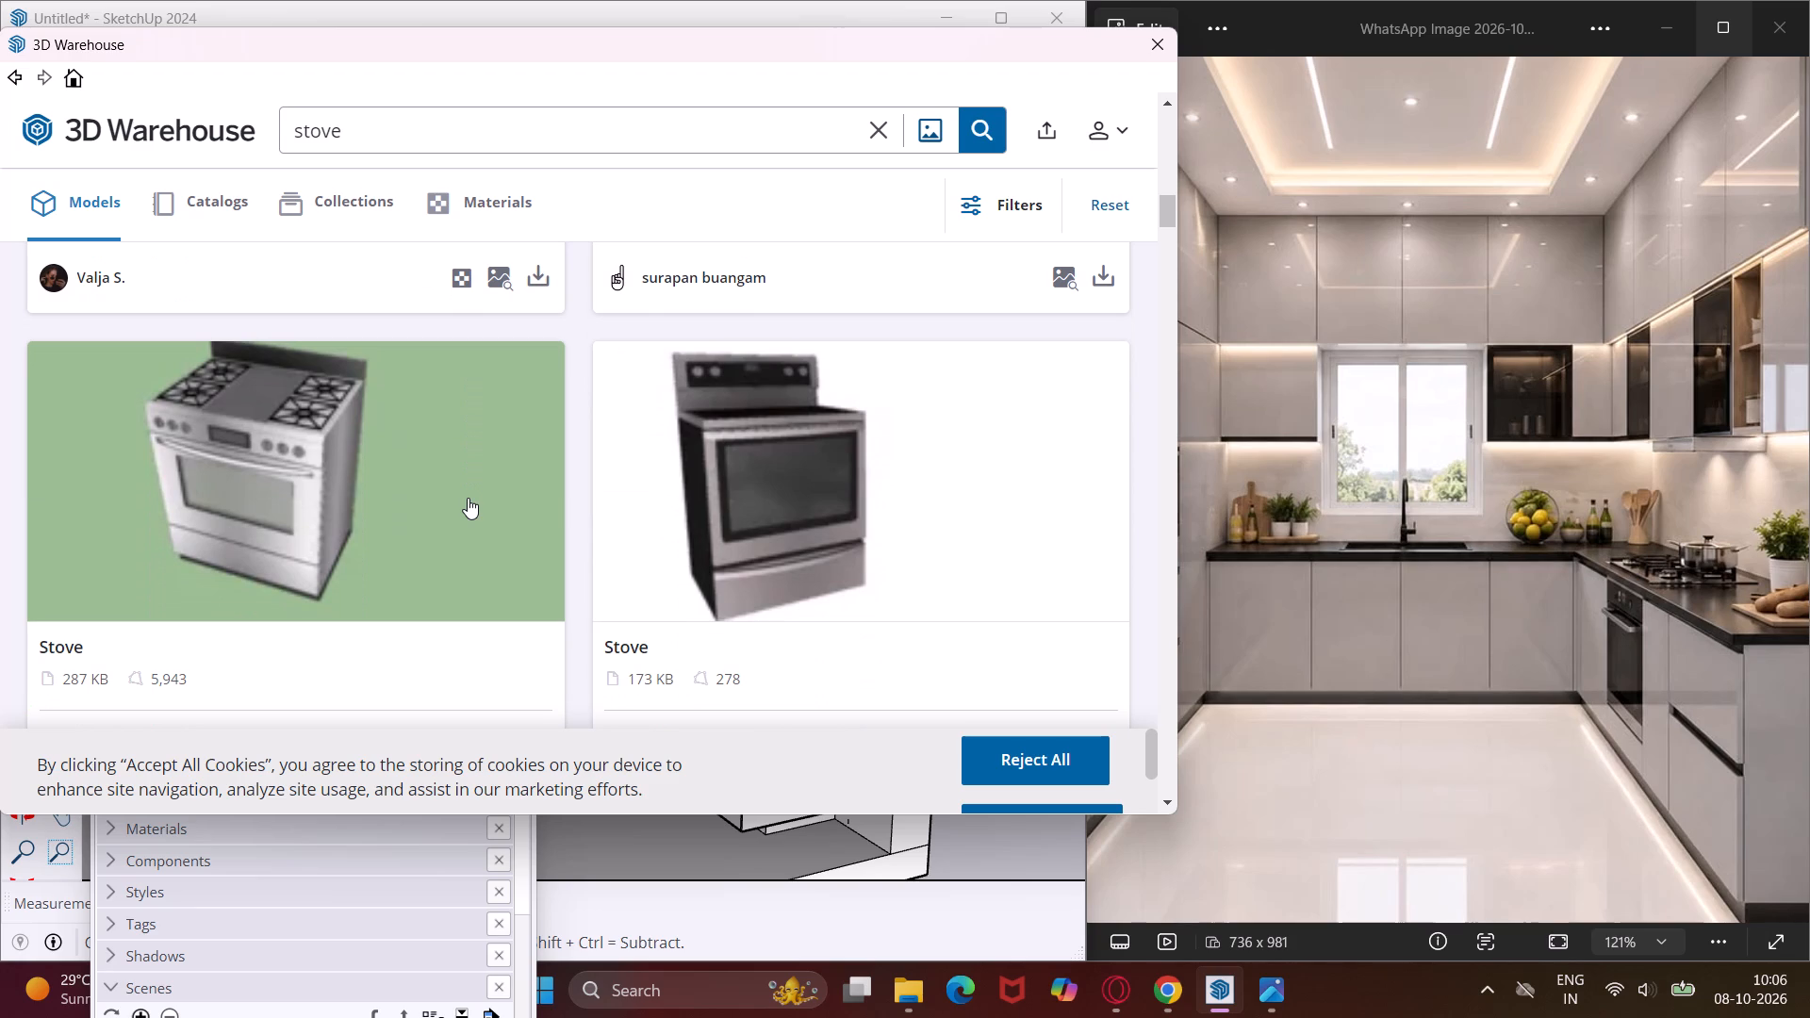
scroll(468, 498, "down", 3)
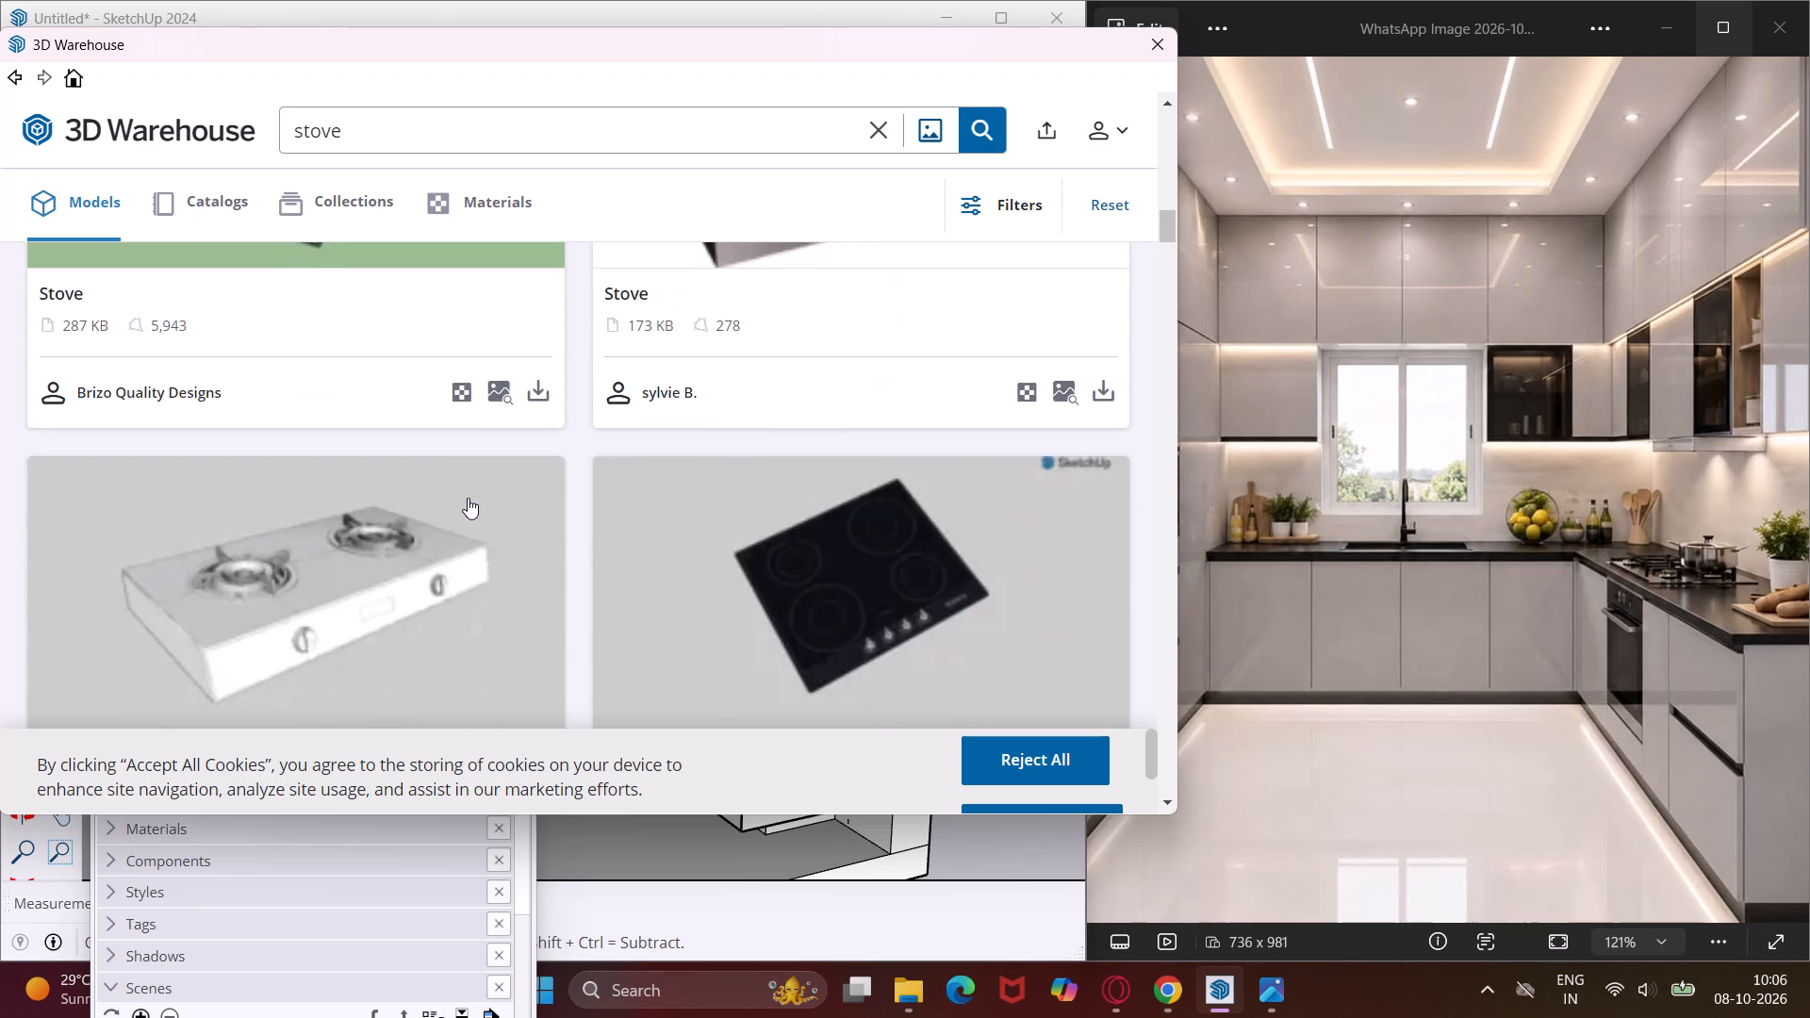
scroll(468, 498, "up", 10)
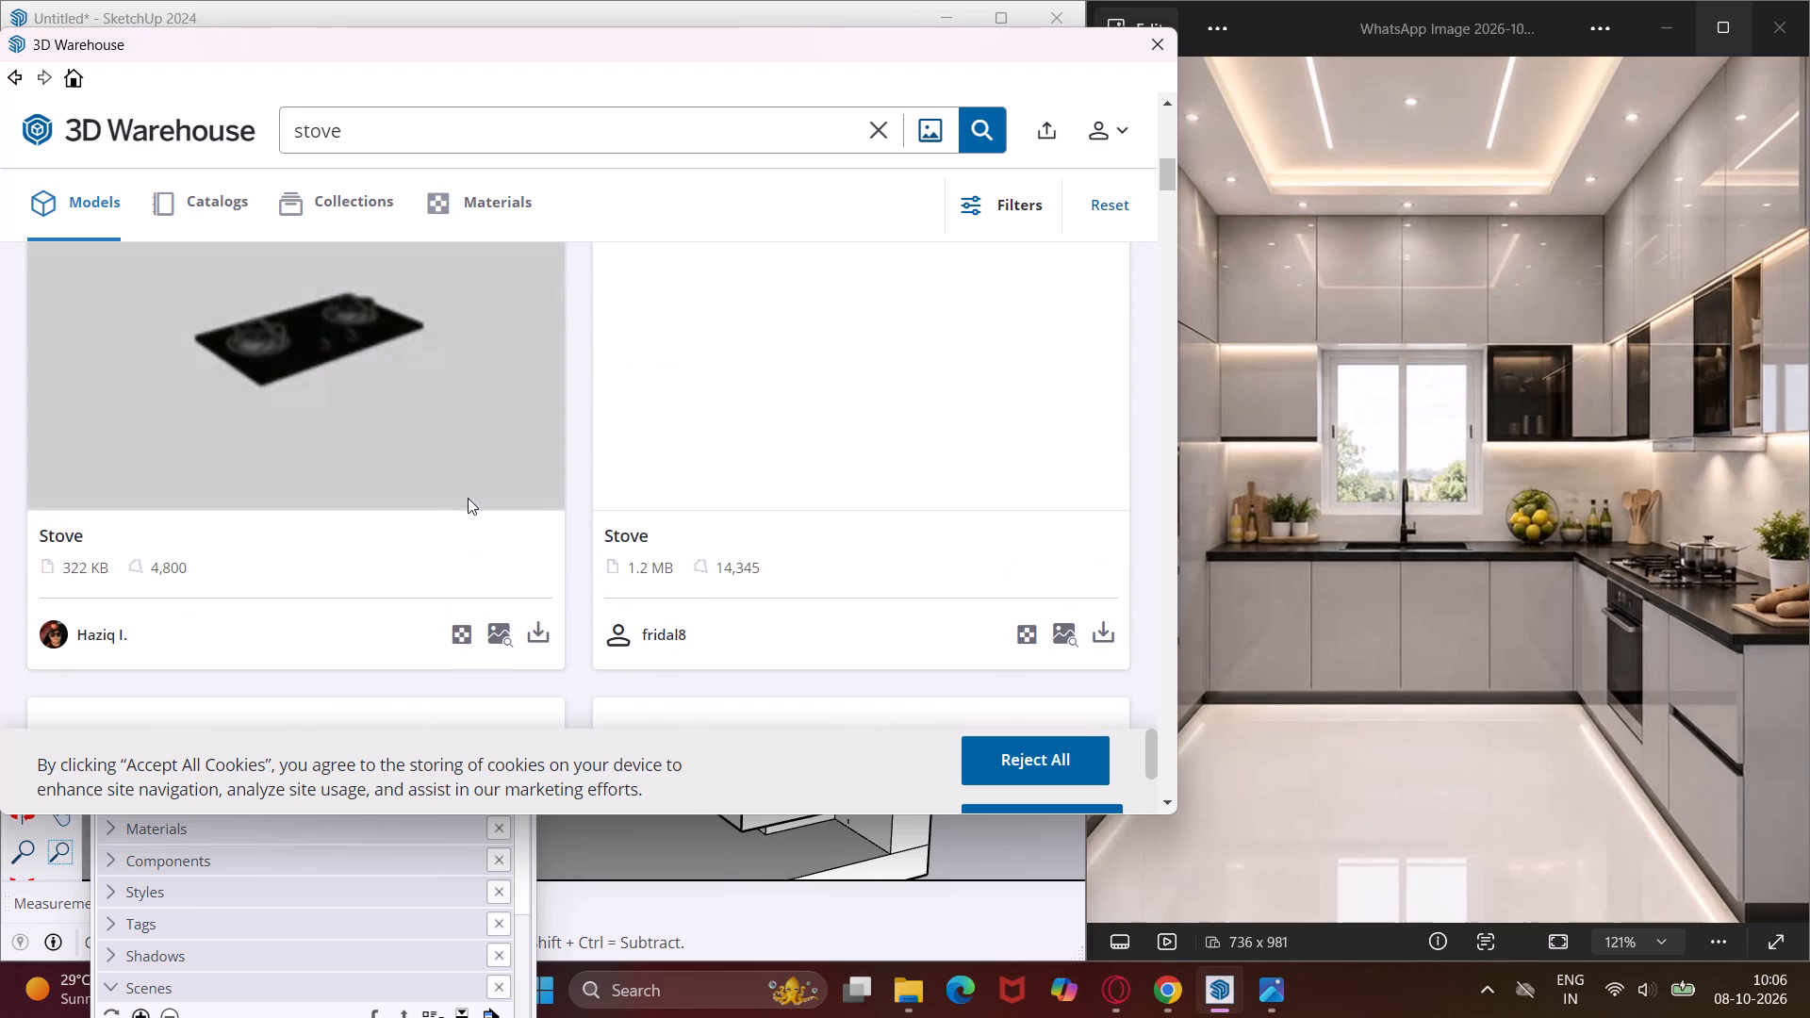
scroll(468, 498, "up", 5)
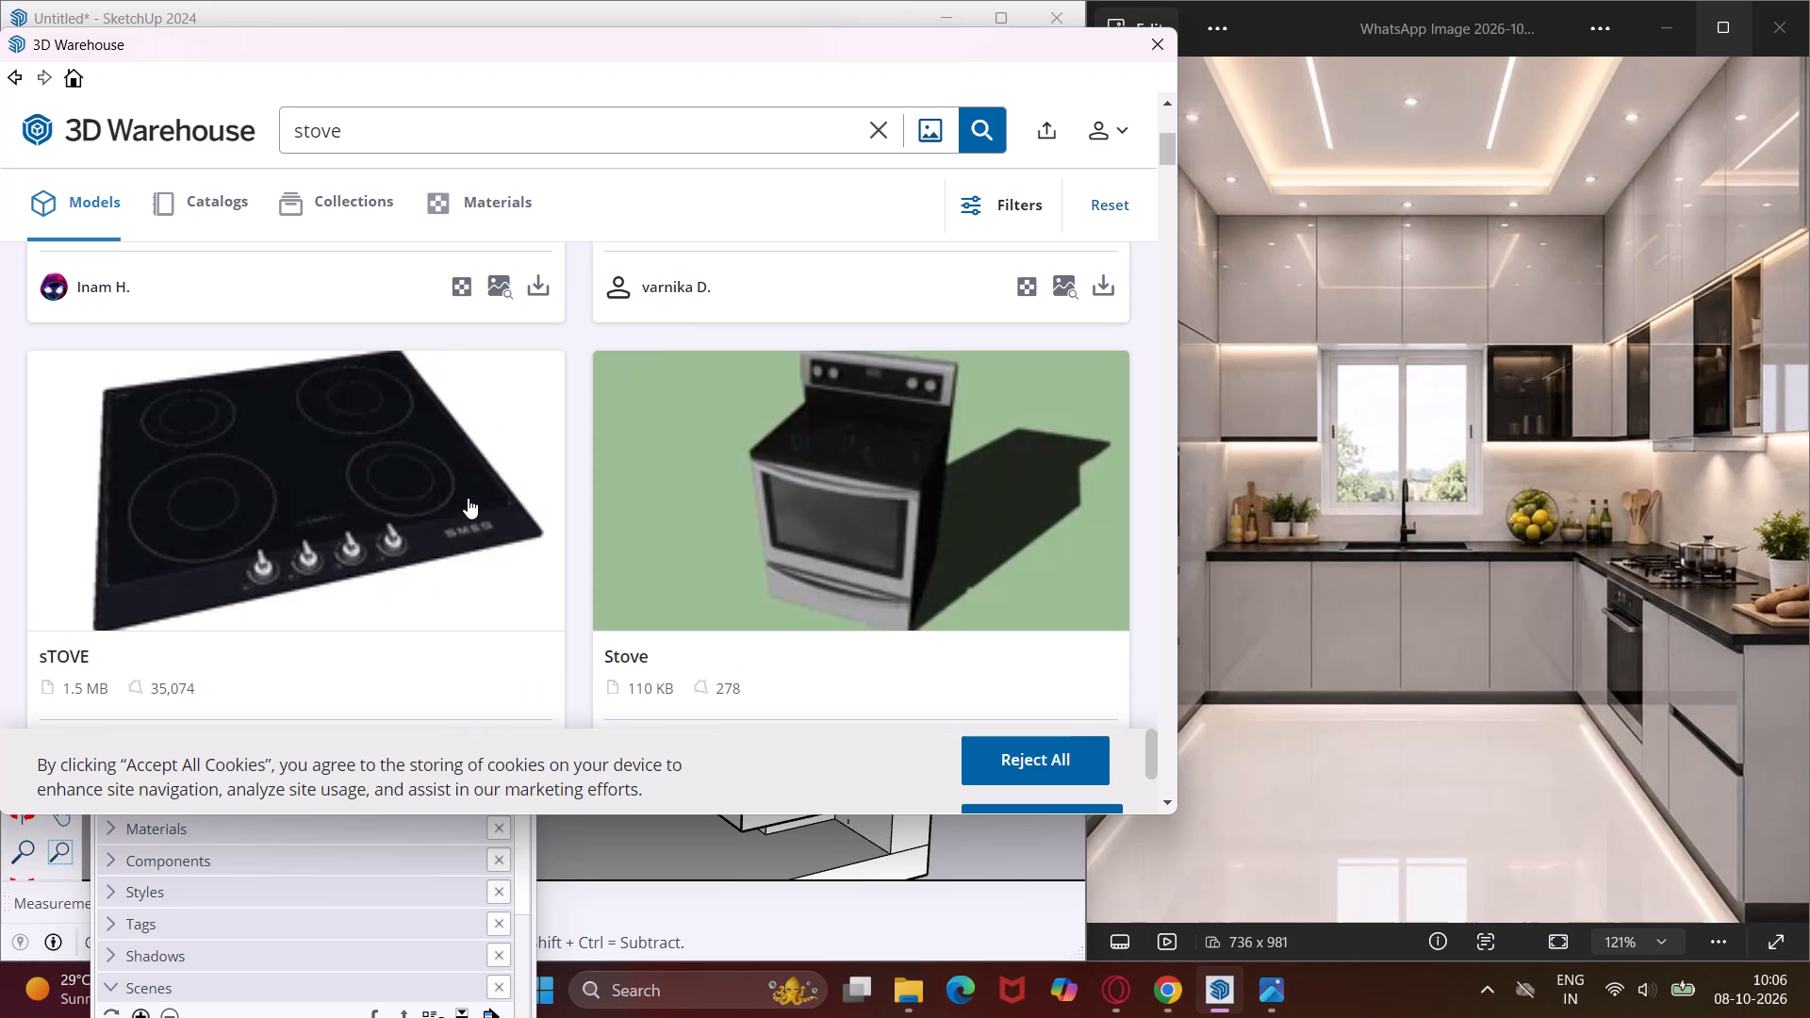
scroll(468, 498, "up", 2)
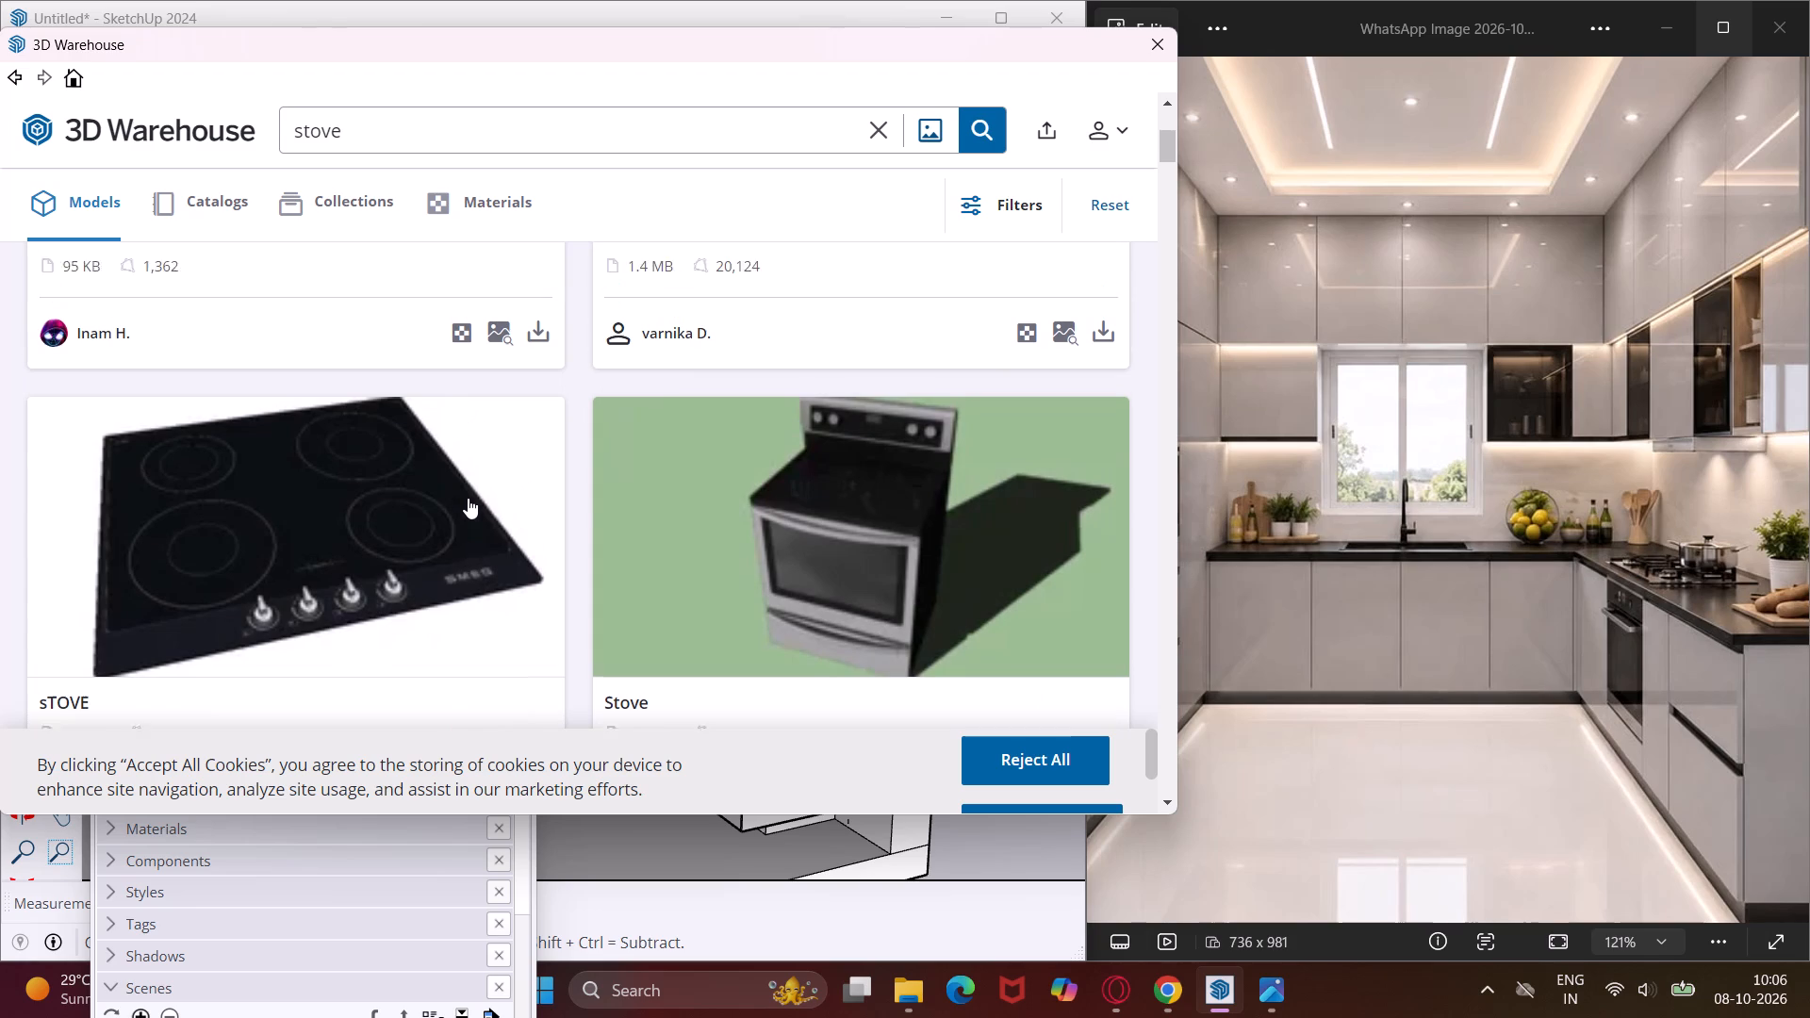
scroll(468, 498, "up", 8)
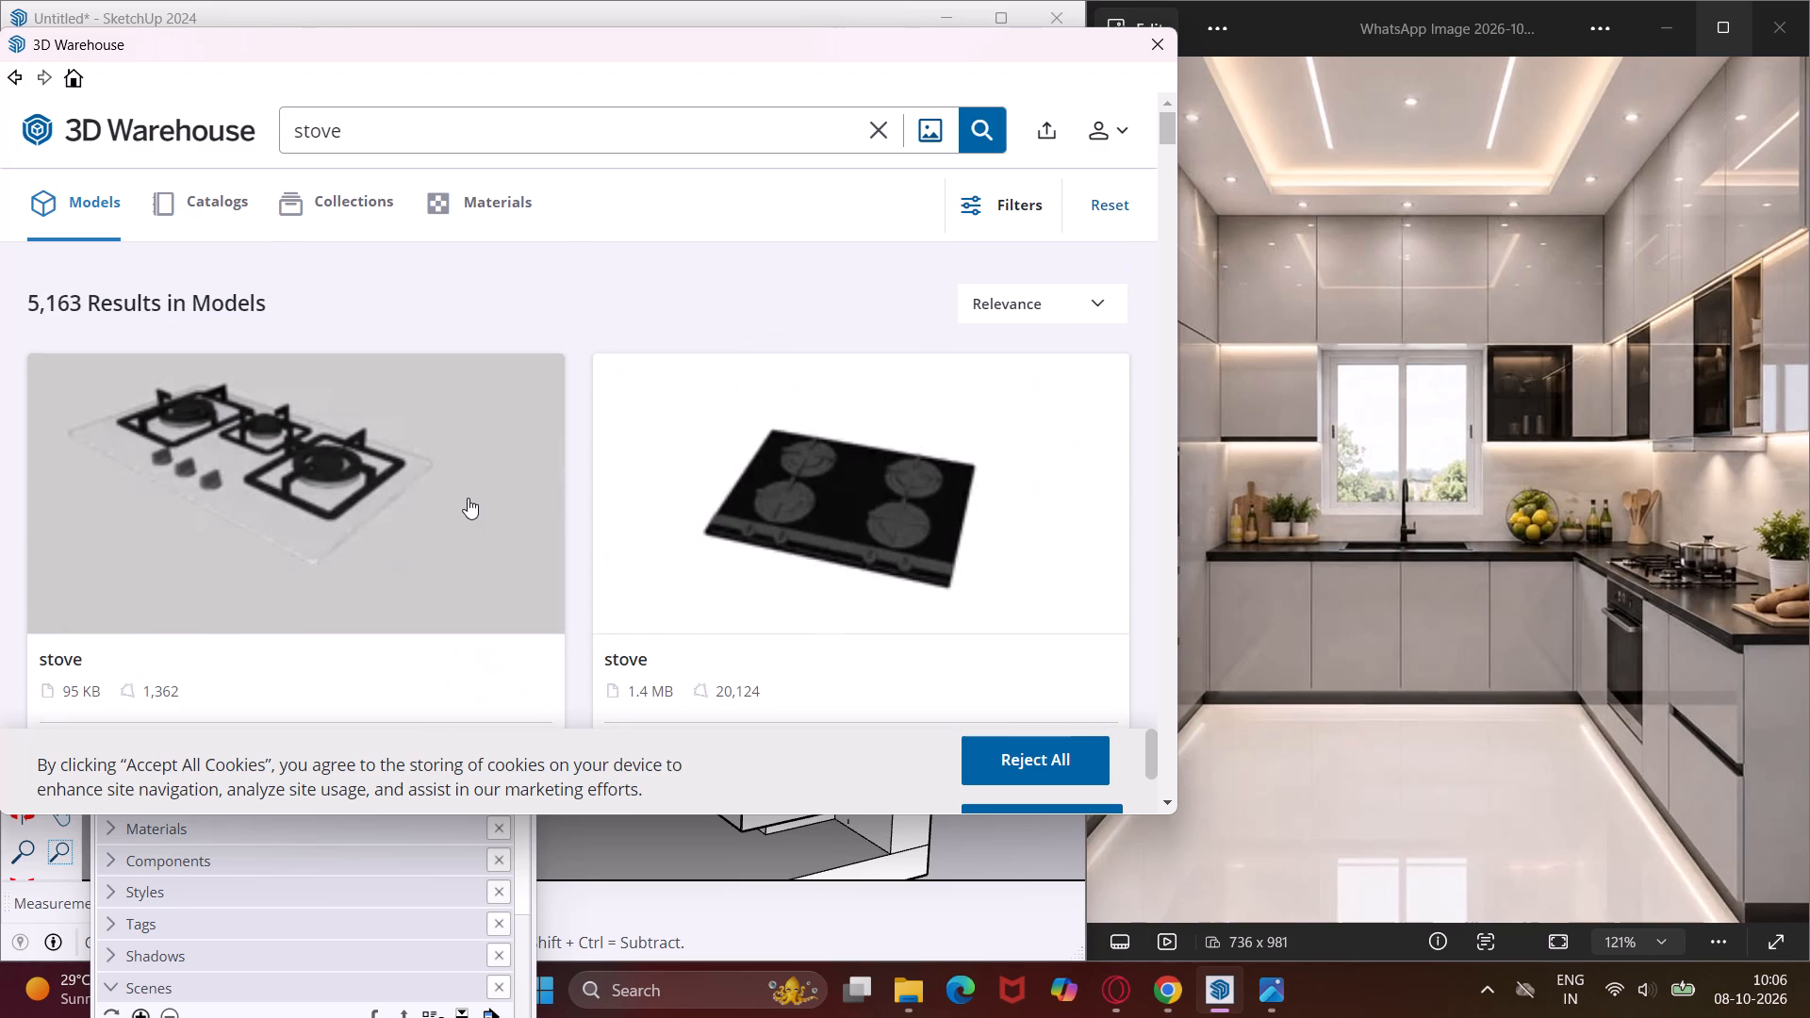
scroll(468, 498, "down", 3)
scroll(468, 498, "up", 1)
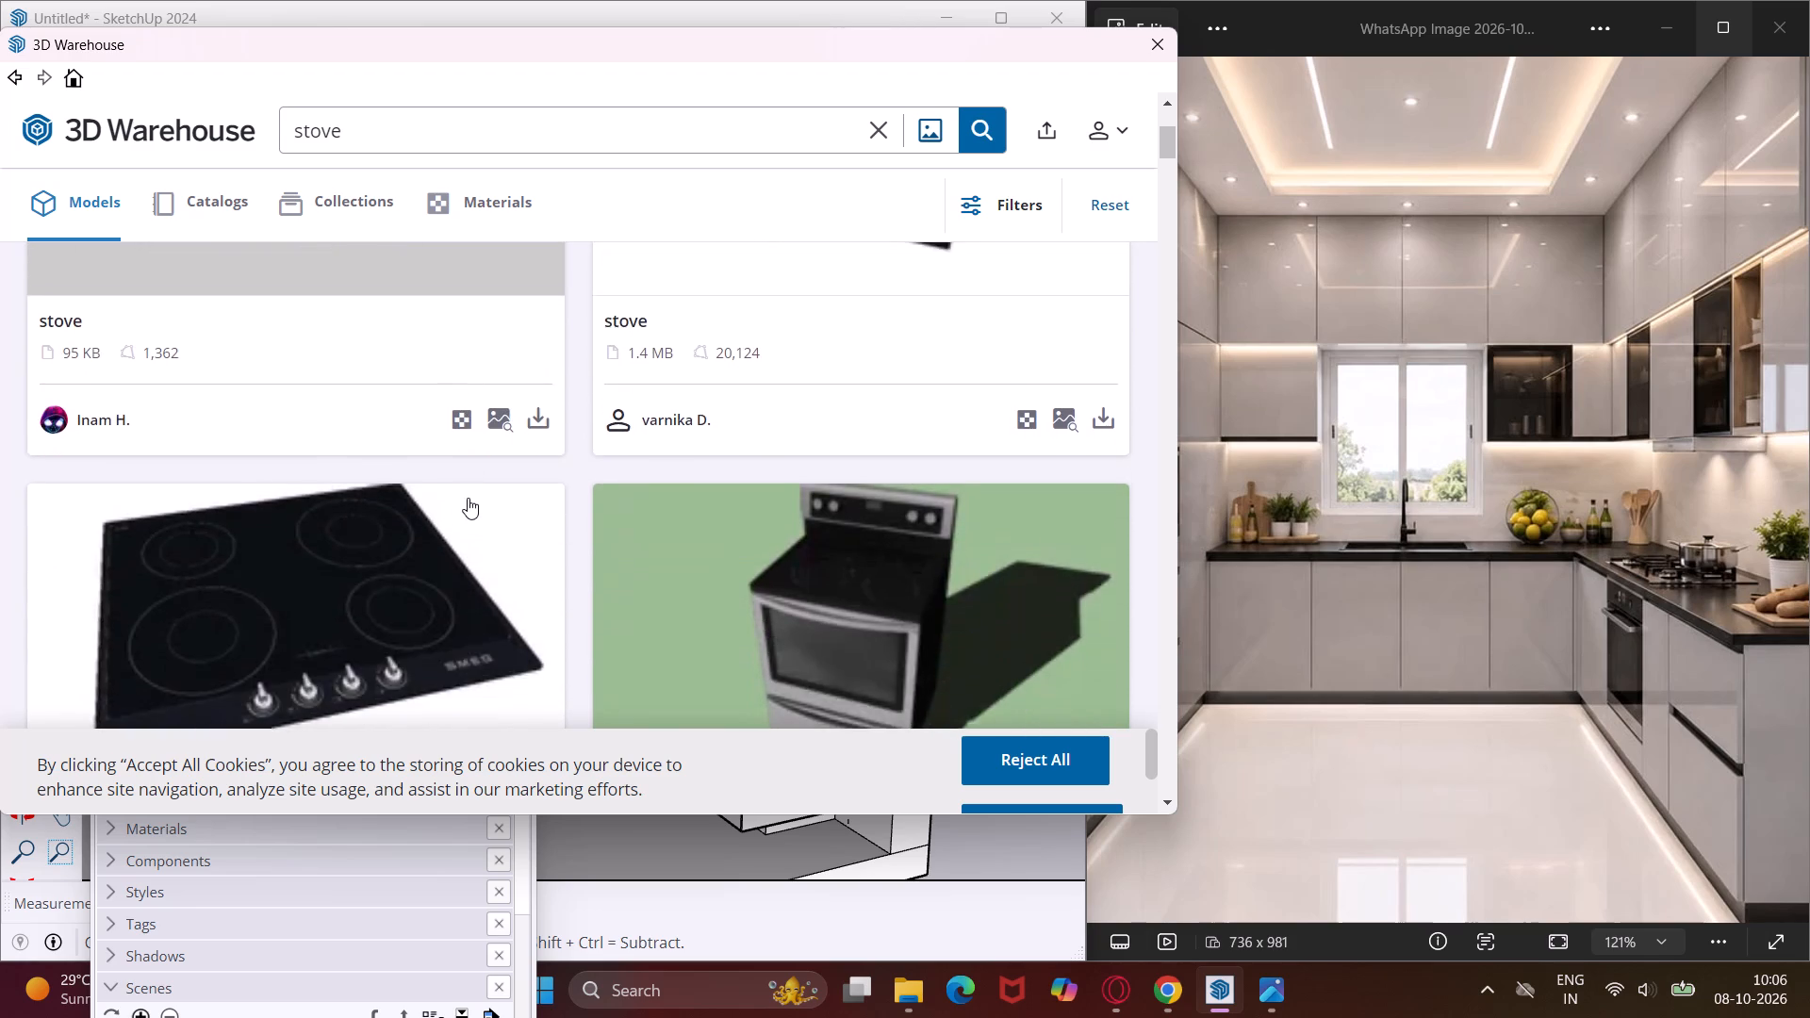
scroll(468, 498, "up", 2)
scroll(468, 498, "down", 7)
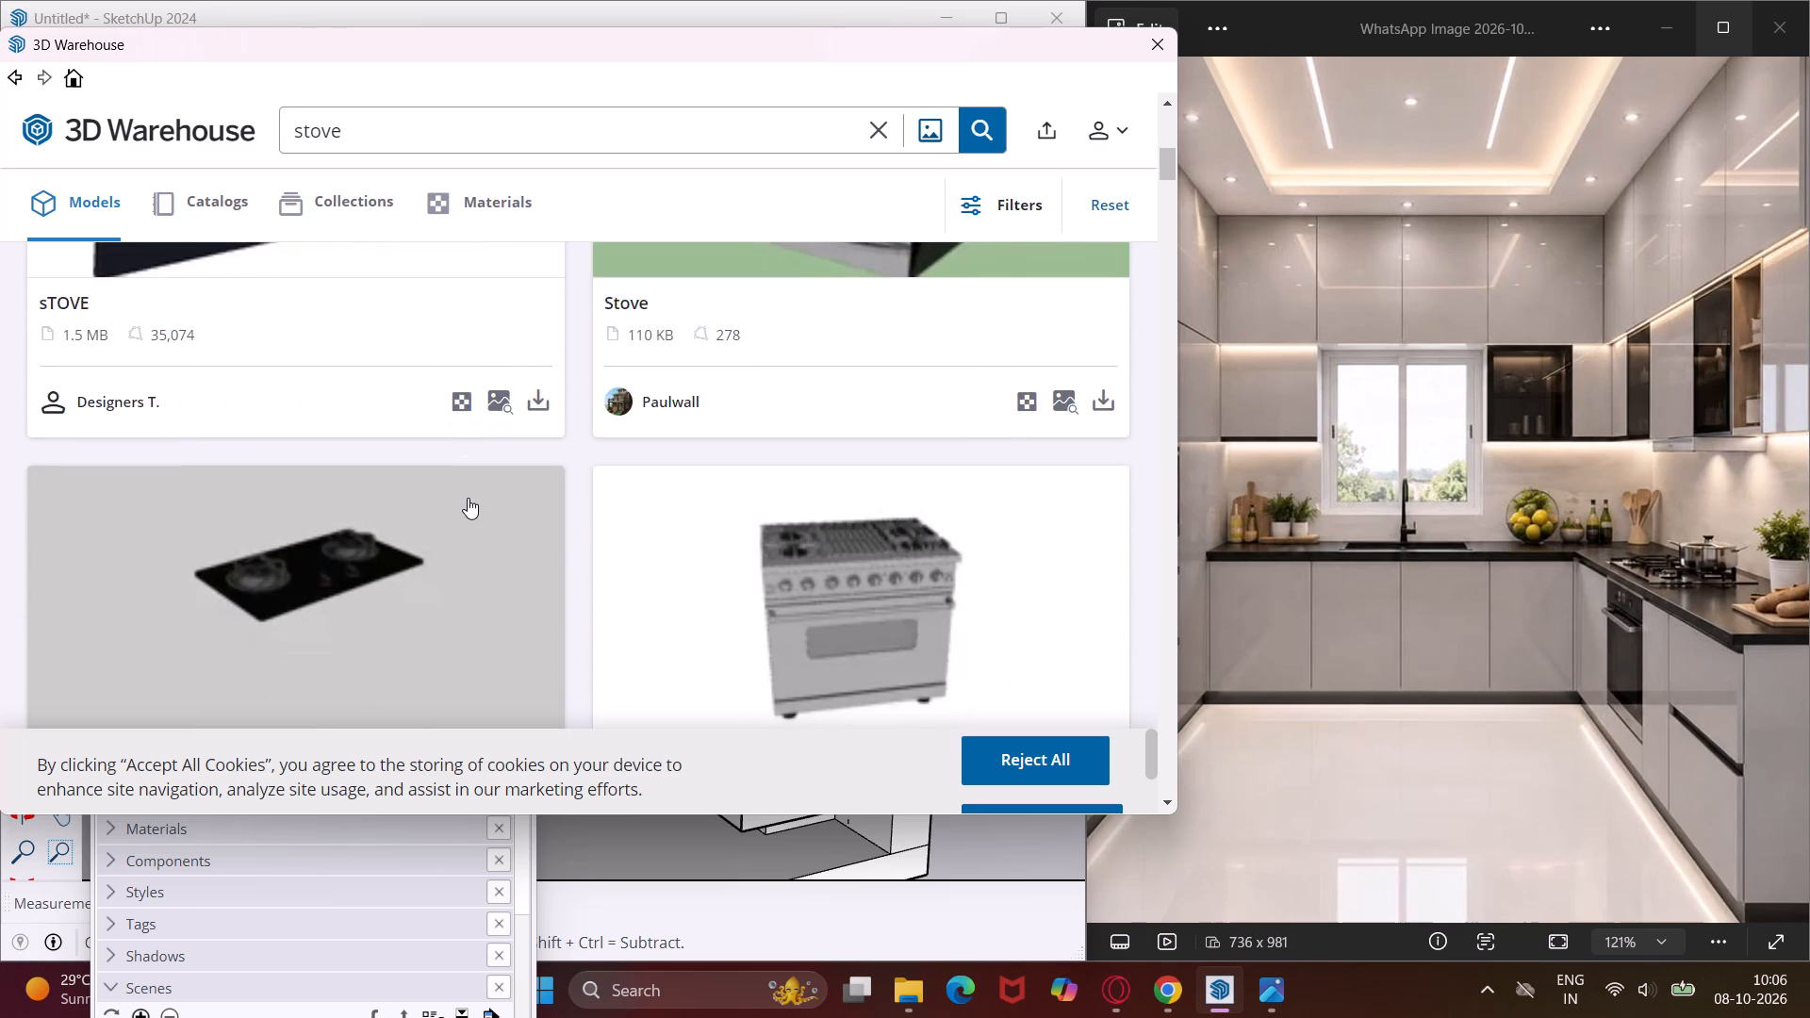
scroll(468, 498, "down", 16)
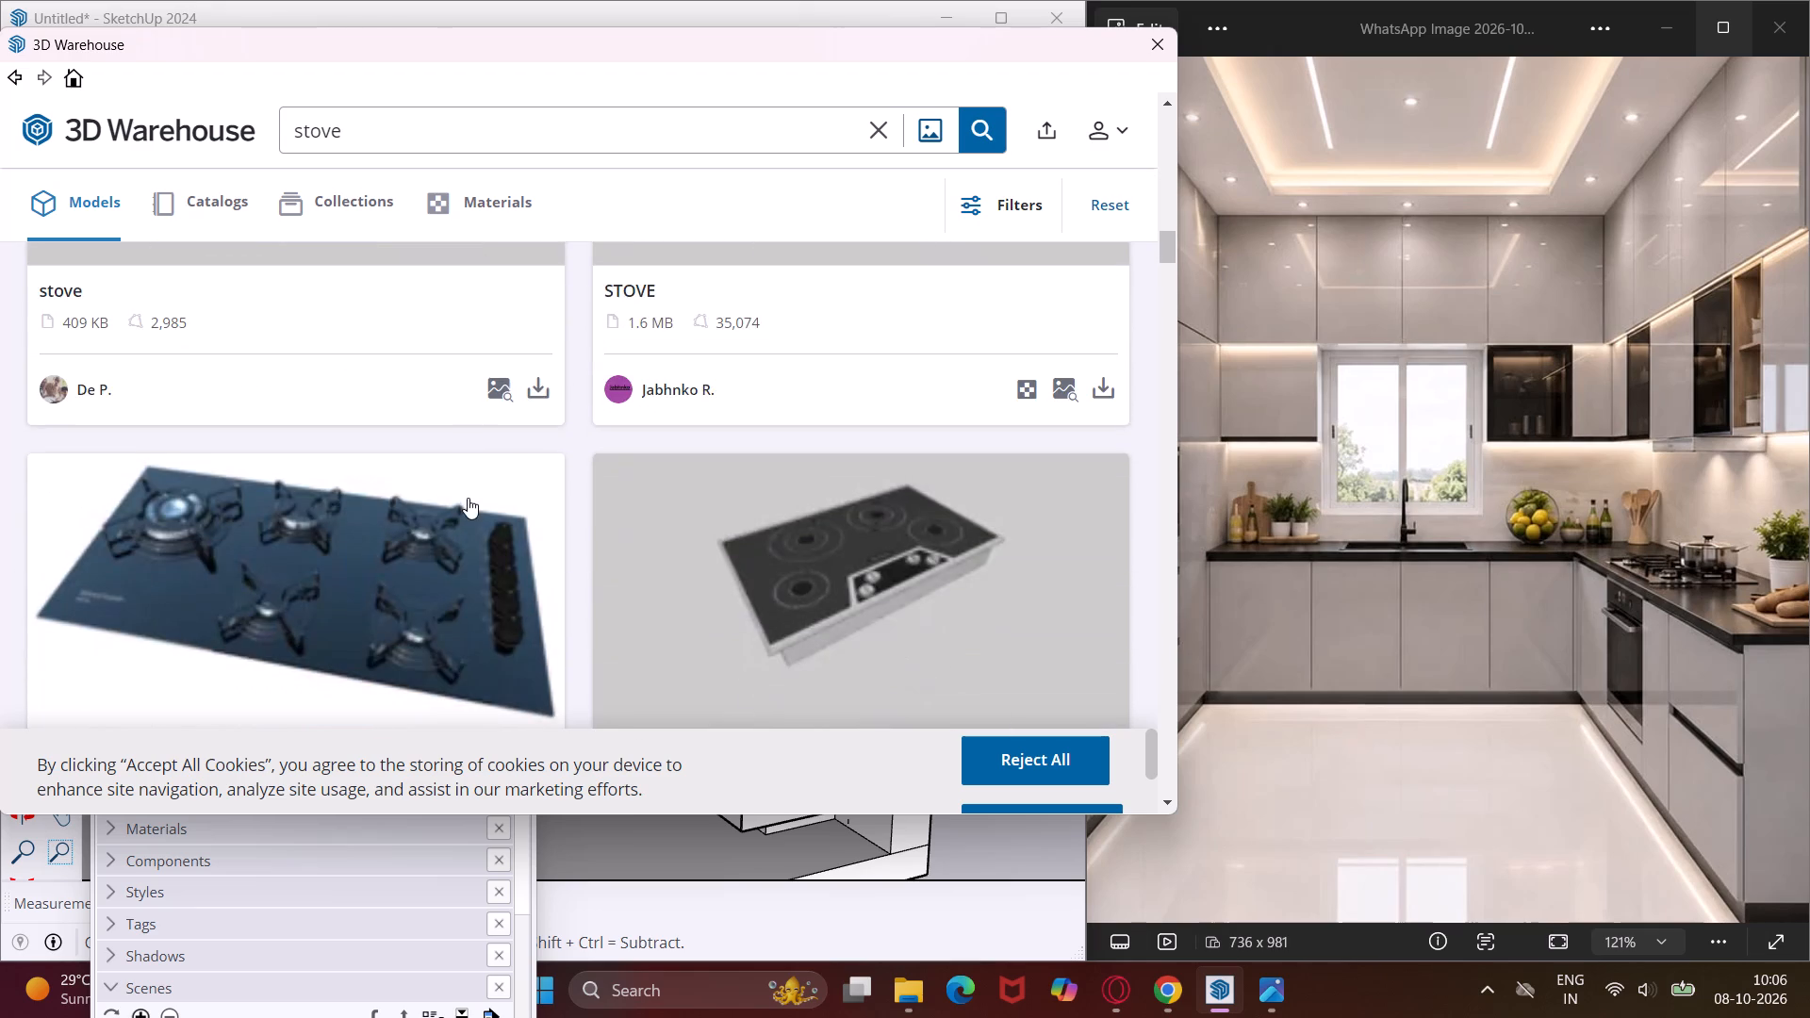
scroll(468, 498, "down", 5)
scroll(468, 498, "up", 1)
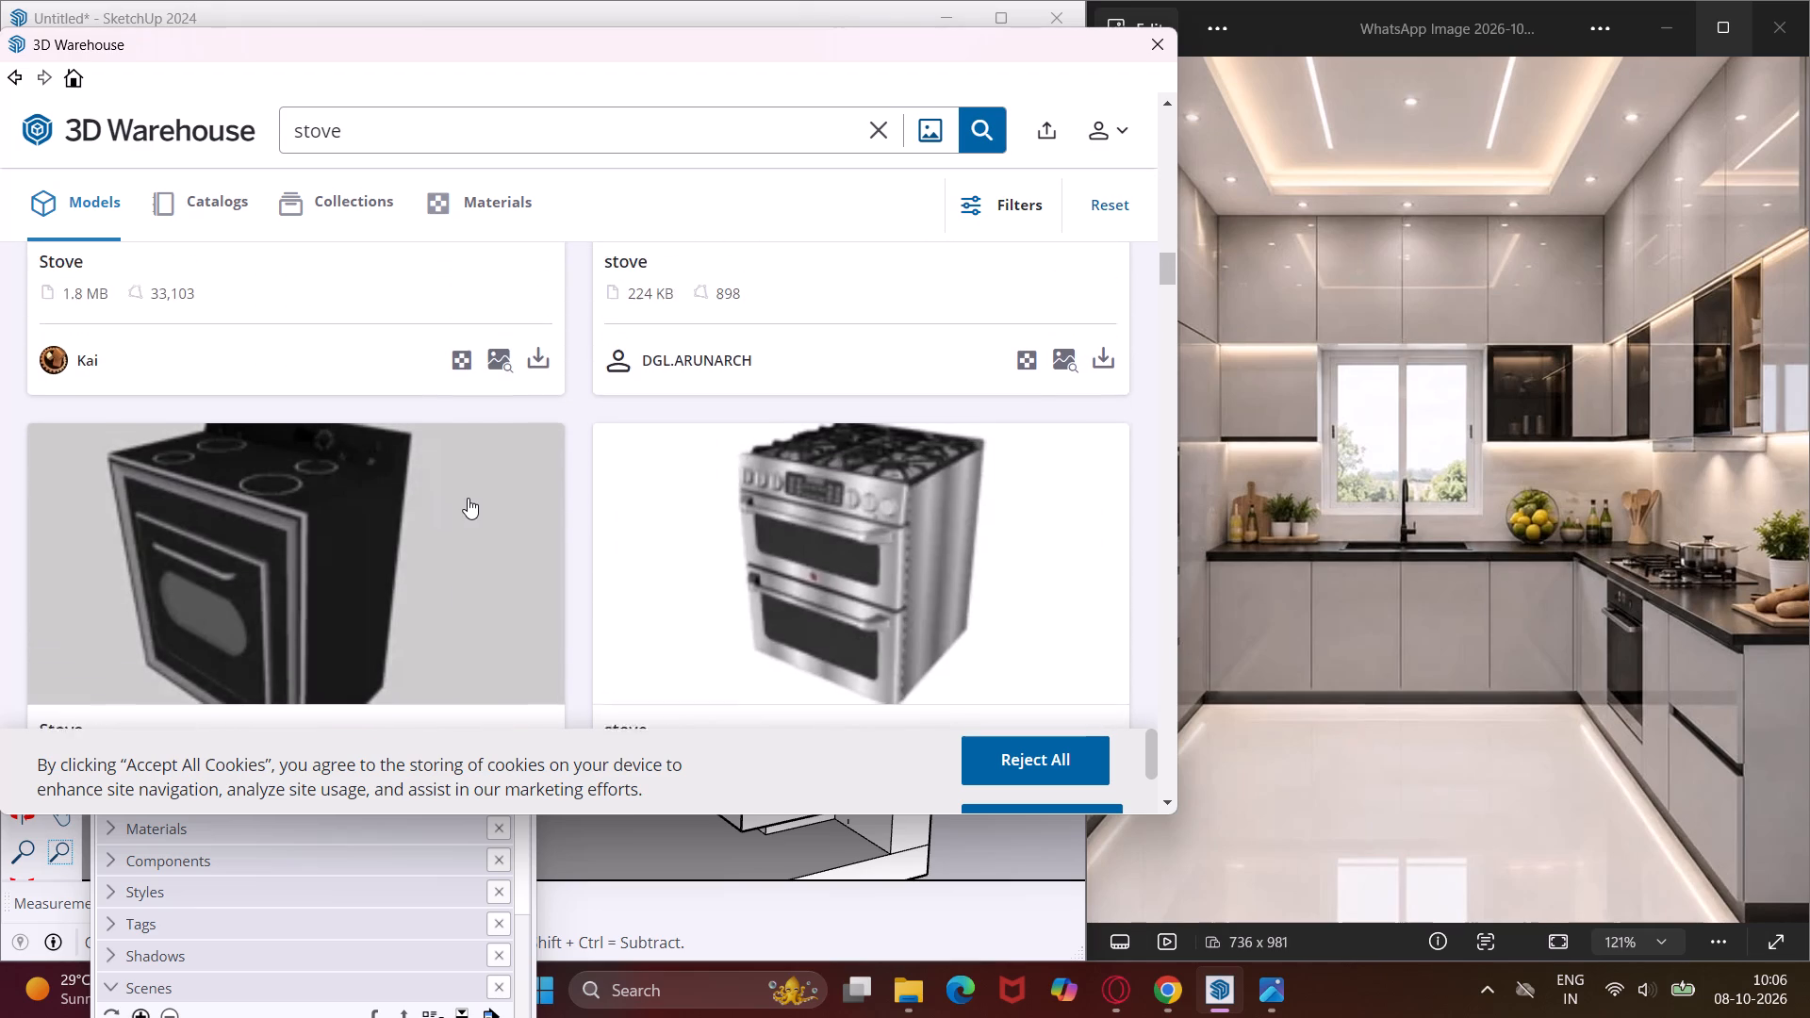
scroll(468, 498, "up", 1)
Load the 1.8 MB blue glass five-burner "Stove" cooktop into the model and place it outside the kitchen beside the imported chimney.
left_click(525, 504)
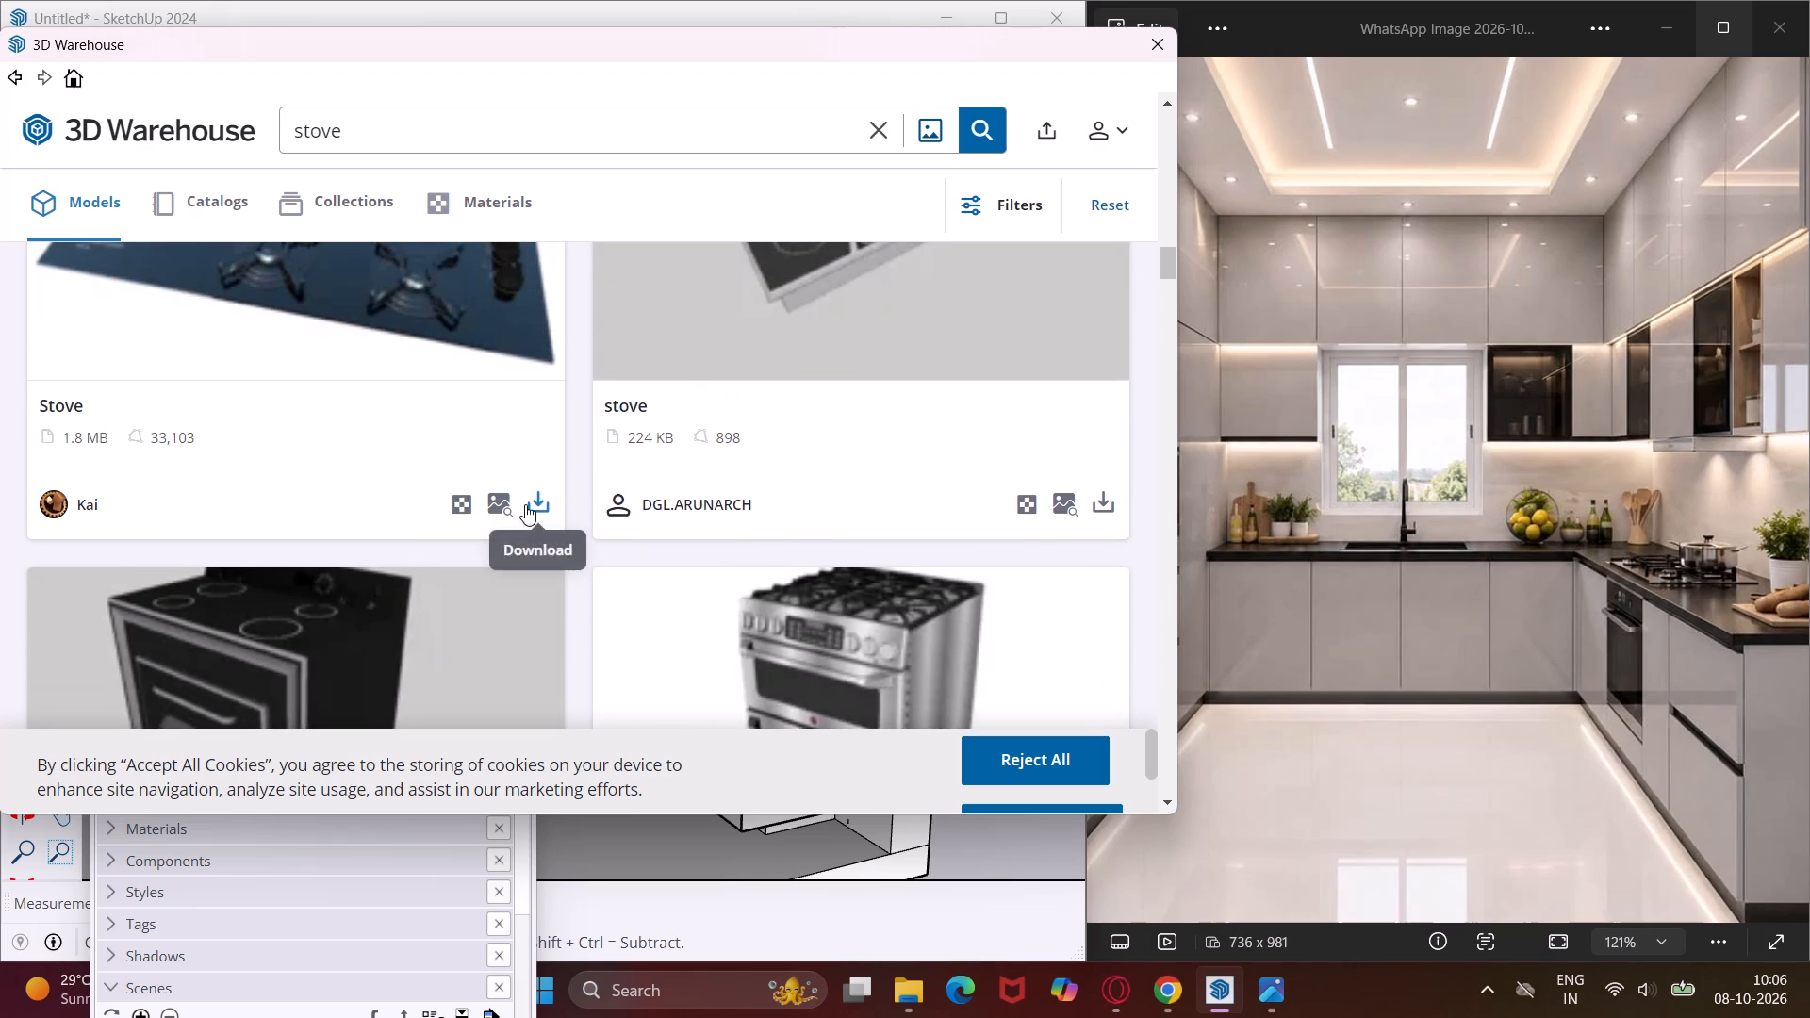
left_click(537, 450)
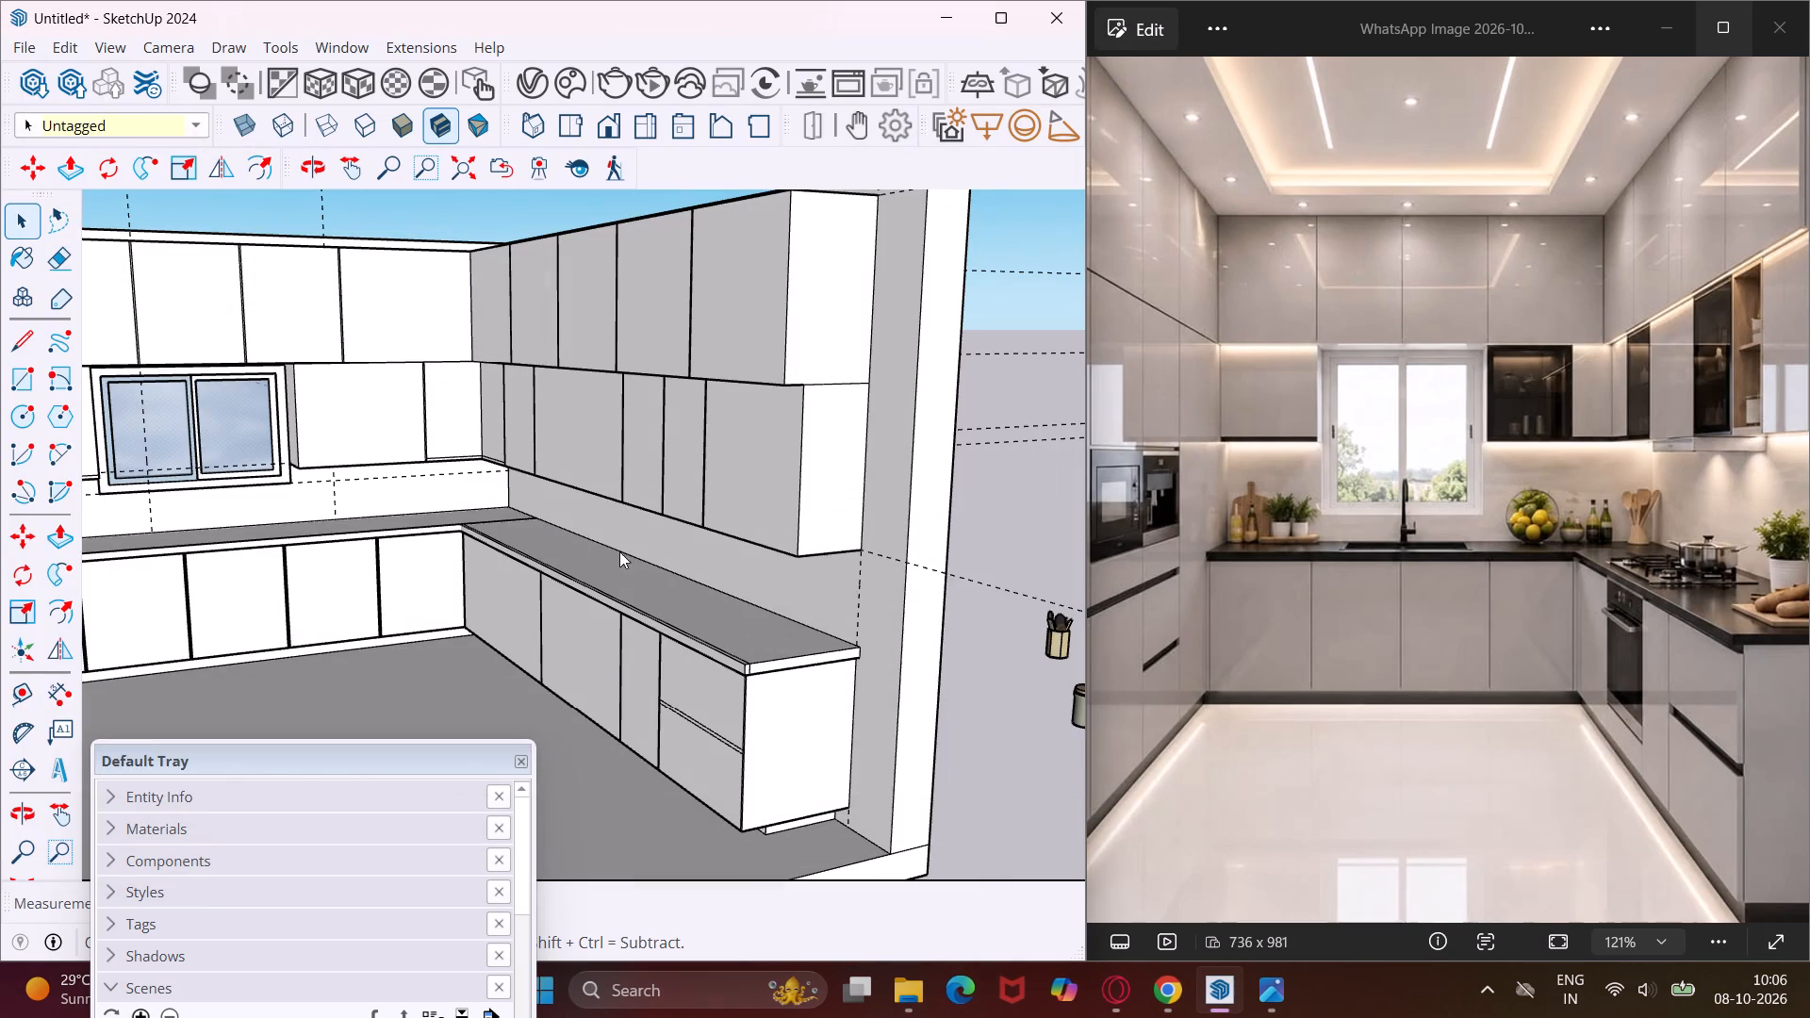
scroll(616, 573, "down", 9)
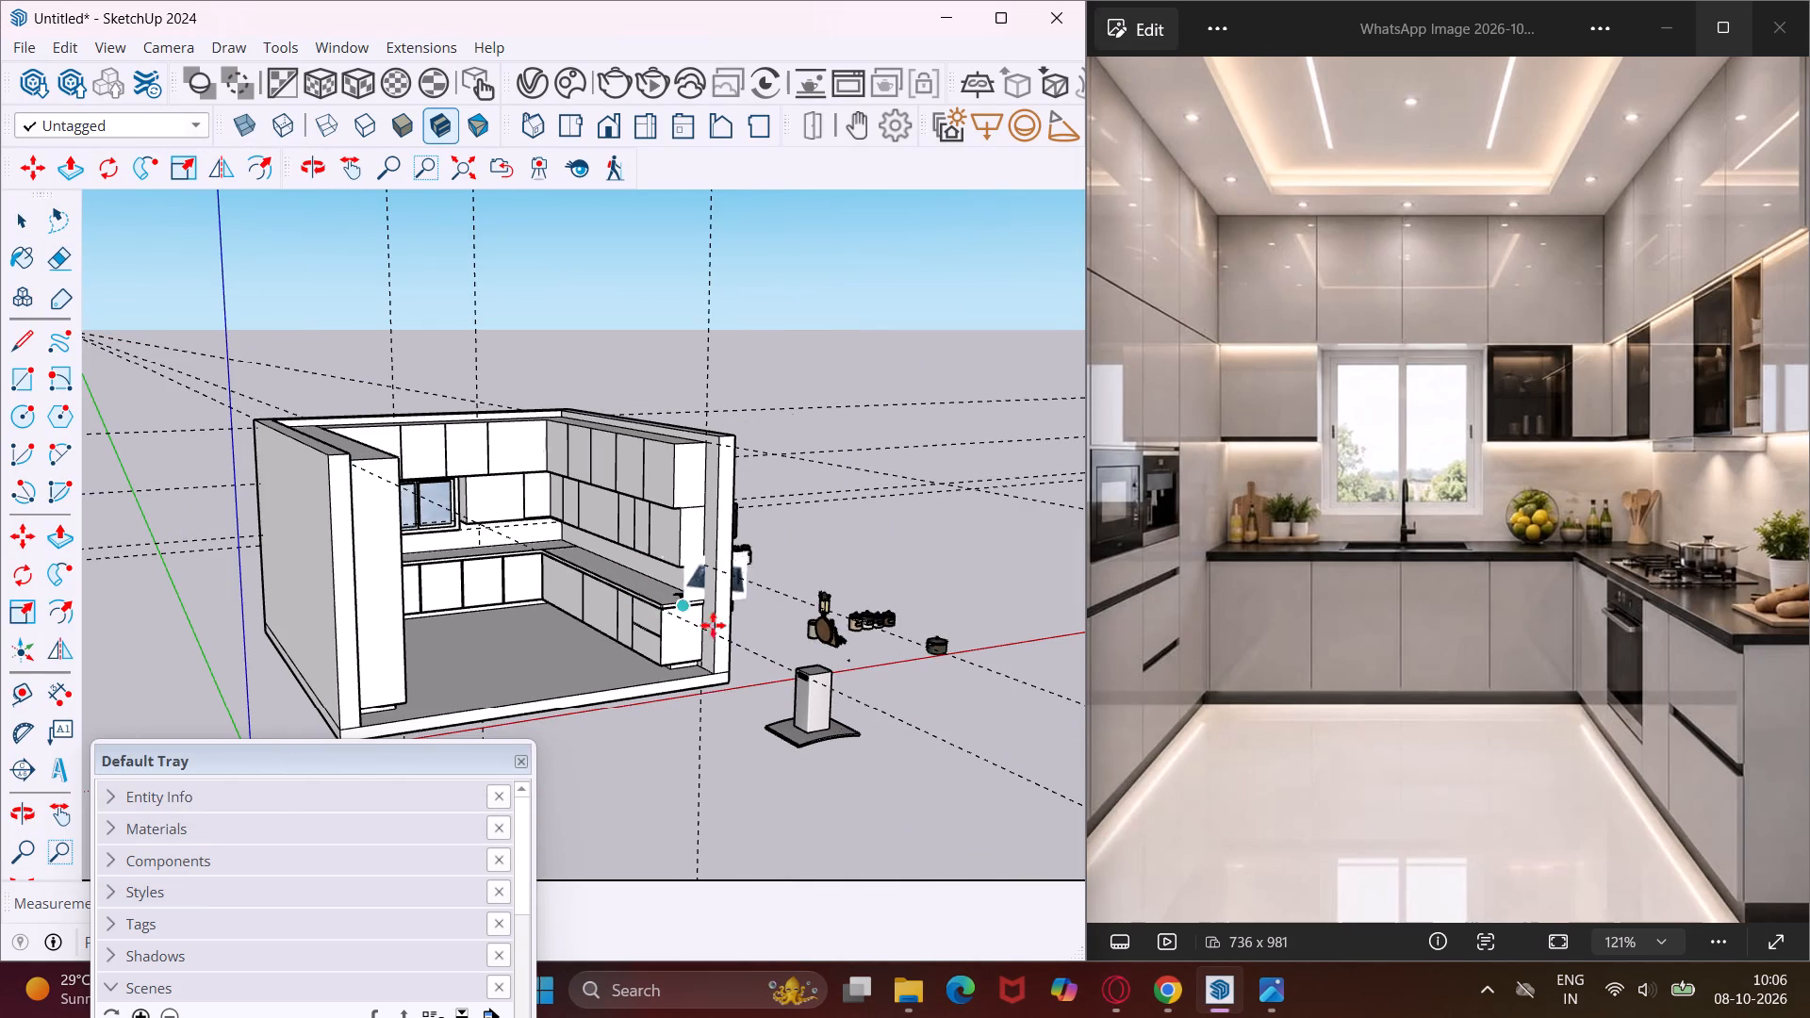
left_click(882, 764)
key("Escape")
key("space")
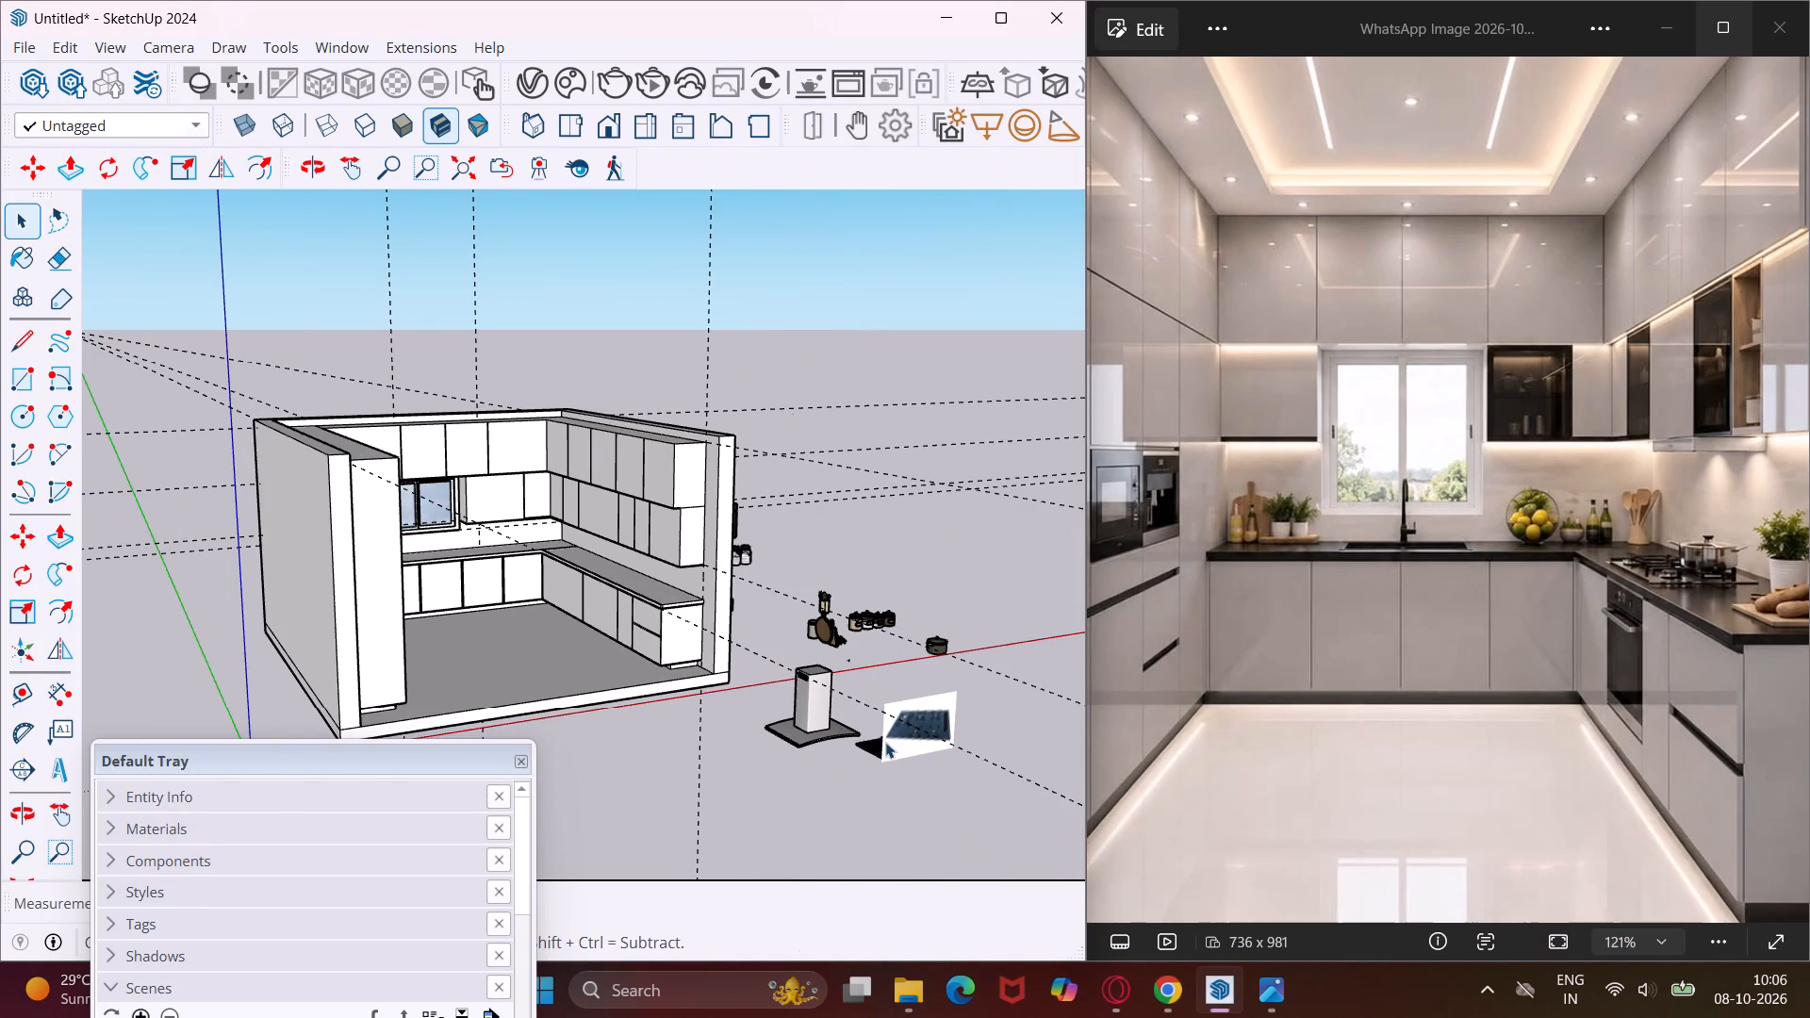
Open the imported cooktop component and delete its upright image panel, leaving only the hob.
middle_click_drag(884, 740, 1028, 763)
scroll(1003, 702, "up", 8)
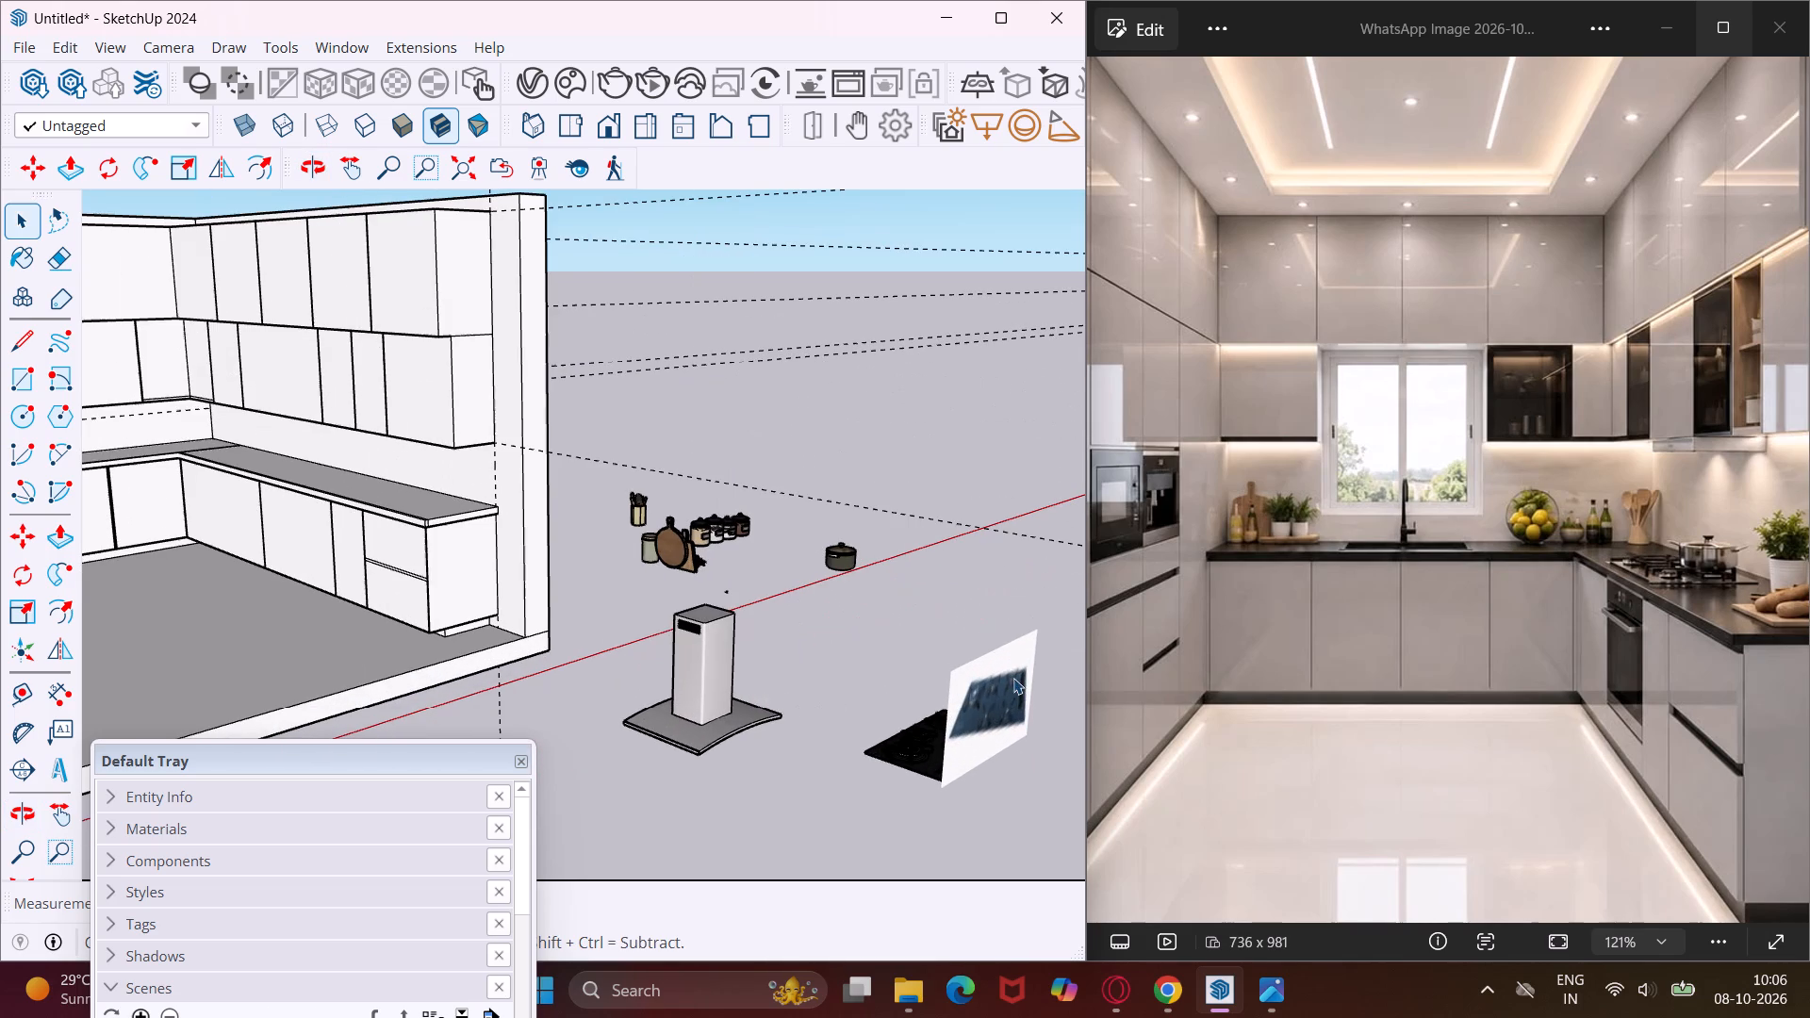
double_click(985, 703)
double_click(985, 703)
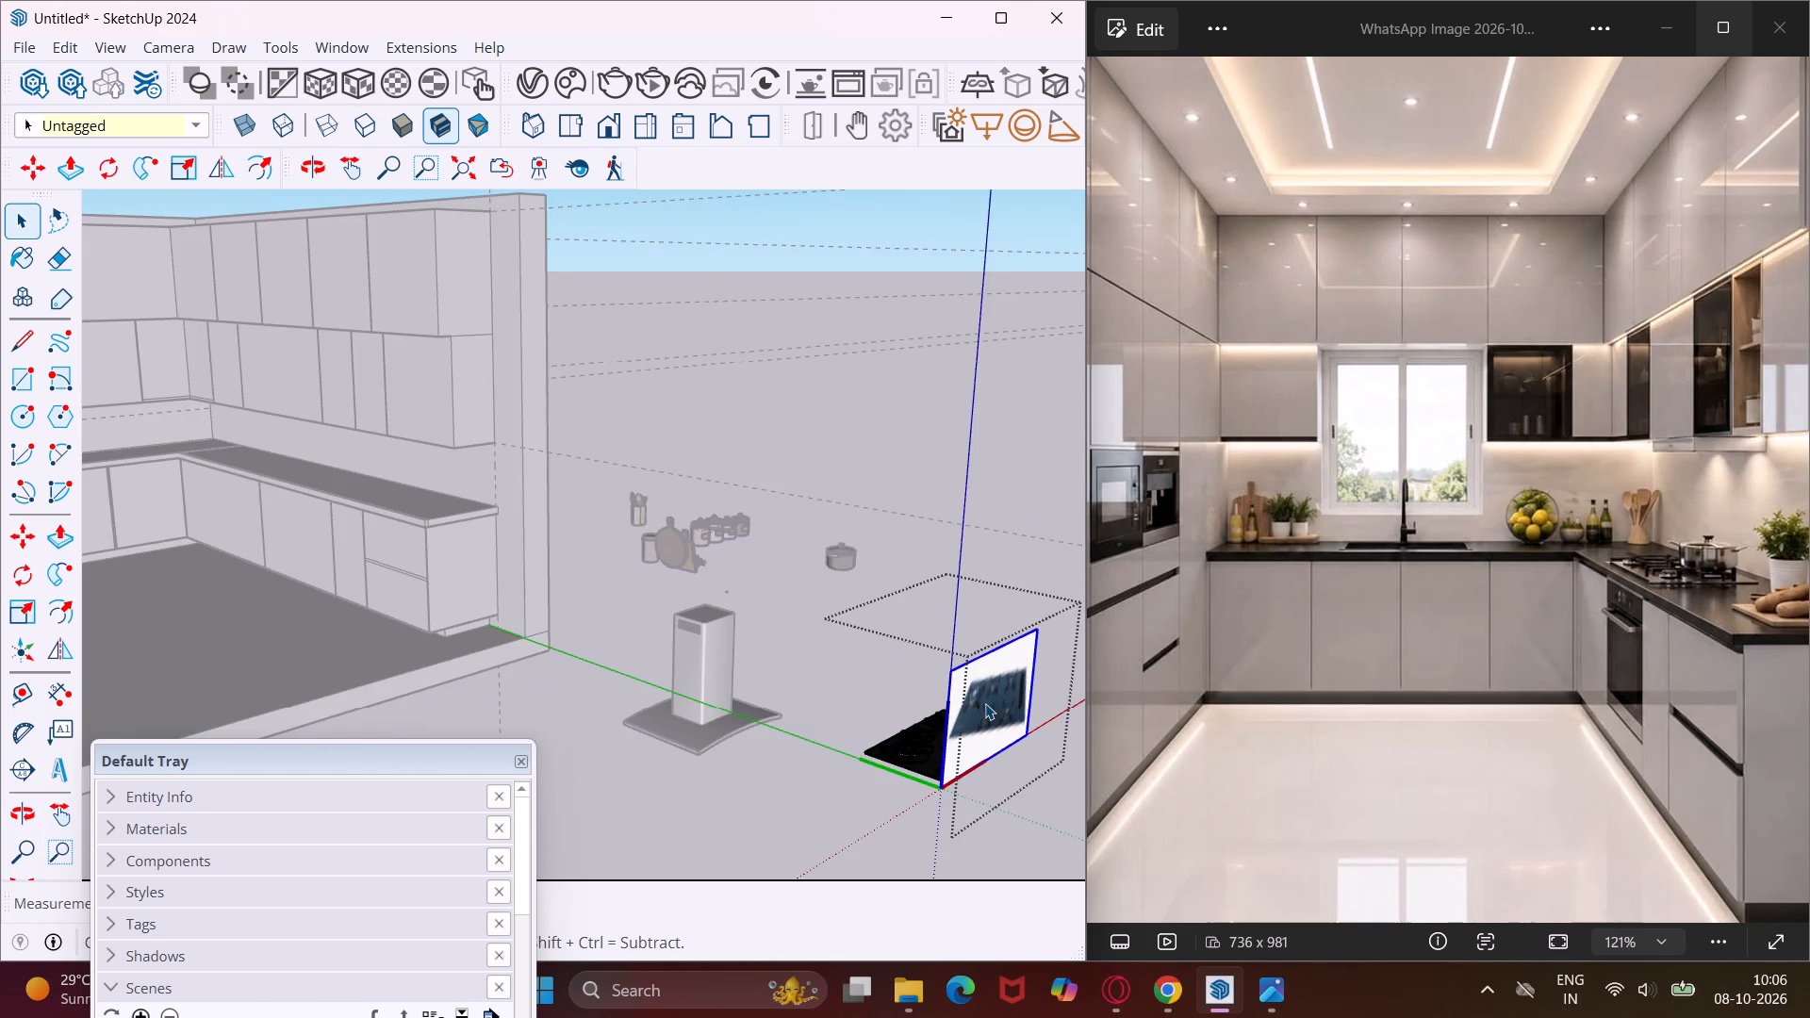
key("Delete")
left_click(995, 821)
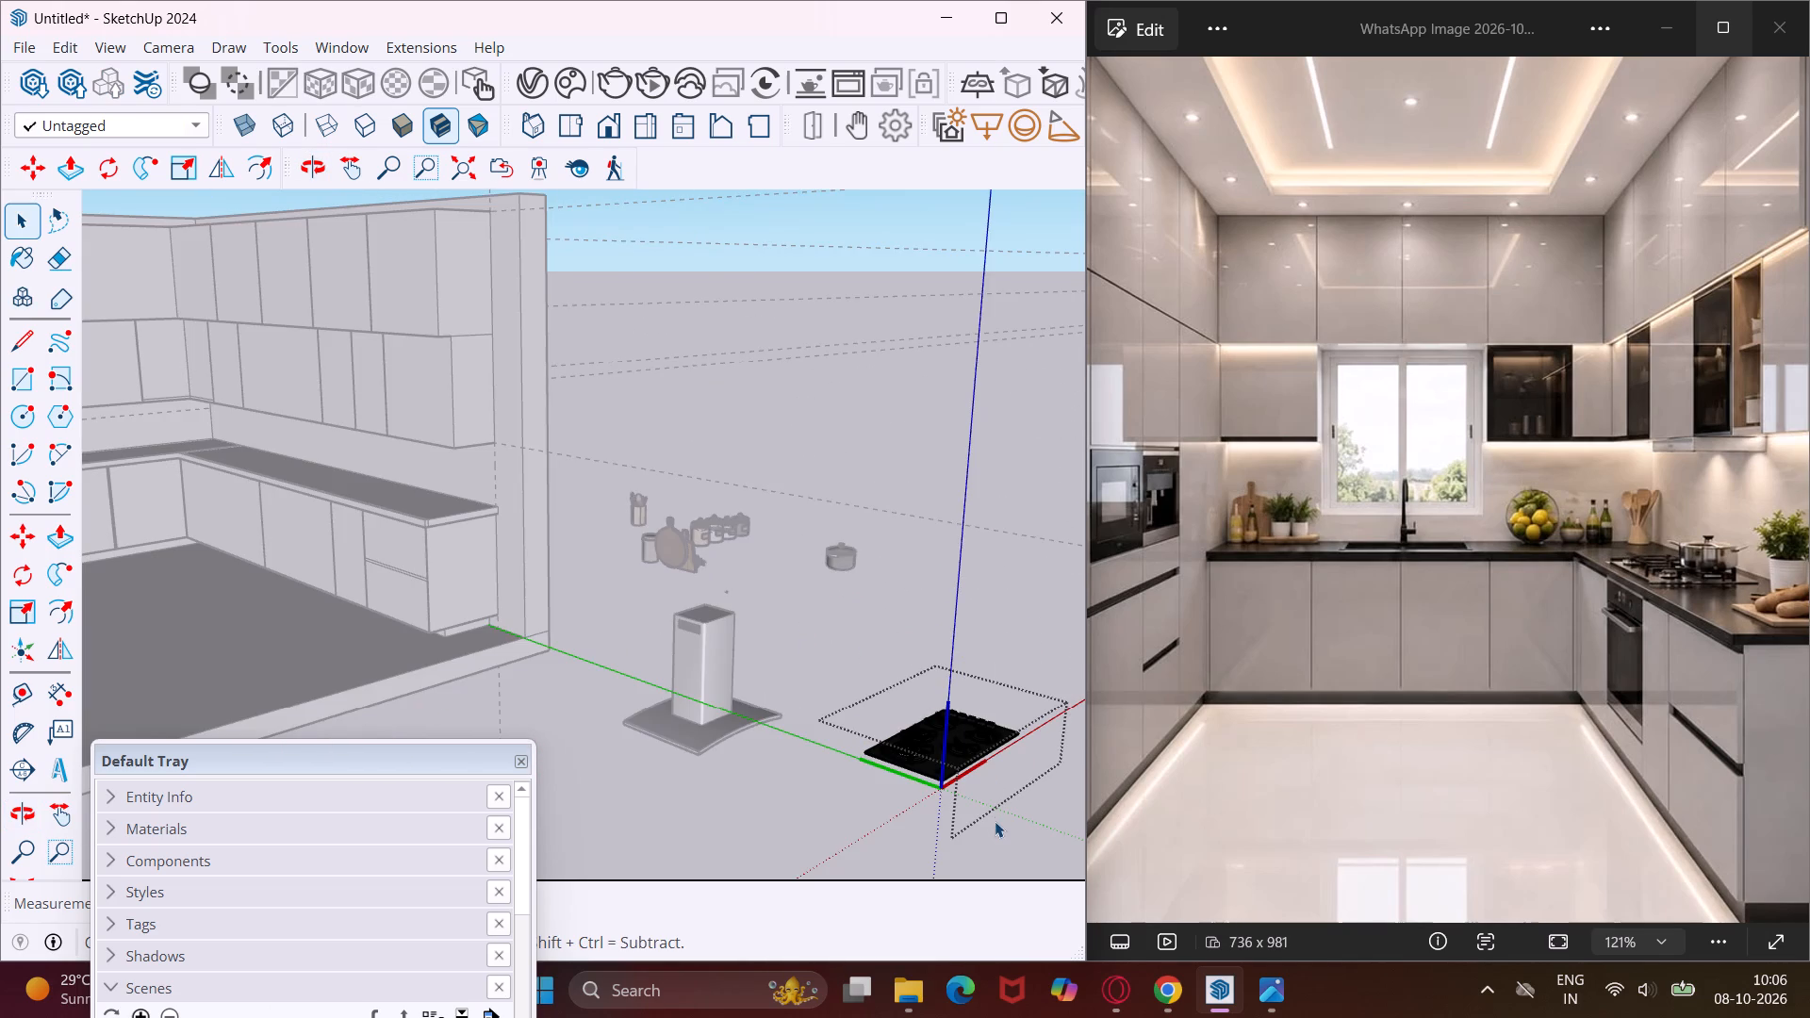
middle_click_drag(1002, 796, 827, 822)
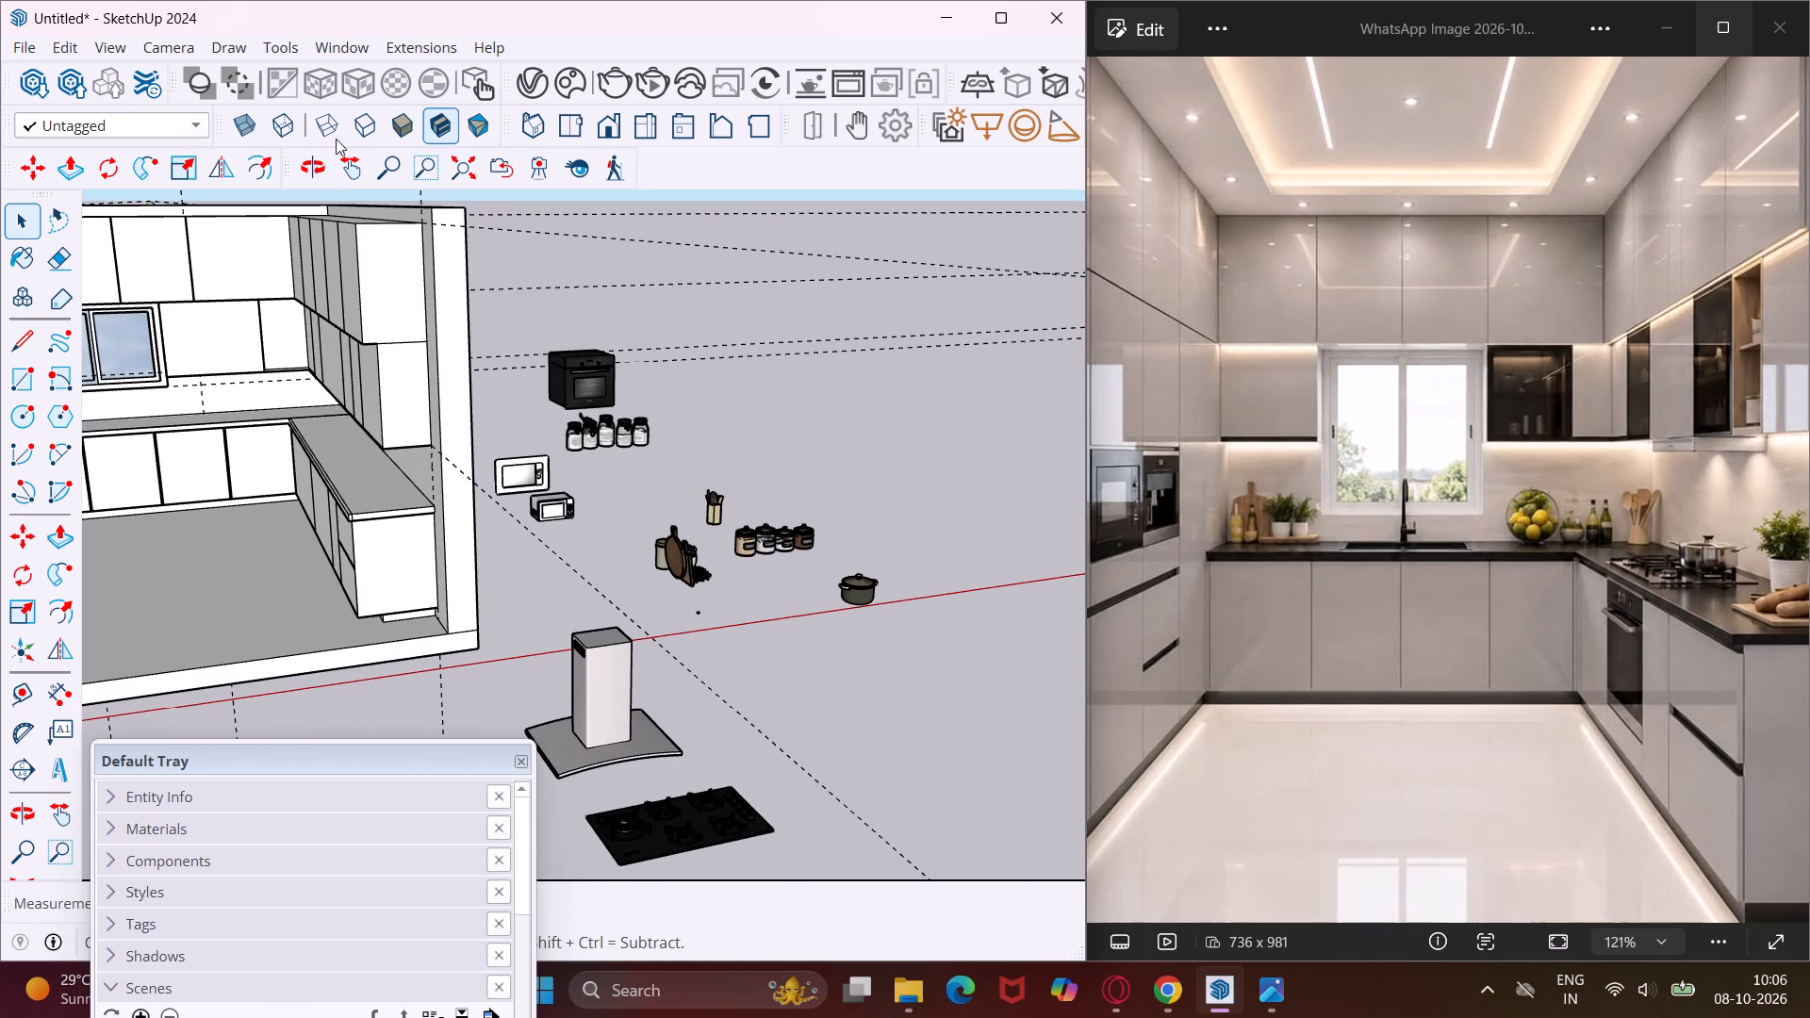
Reopen 3D Warehouse and look through the stove results for a stove with an oven front.
left_click(338, 53)
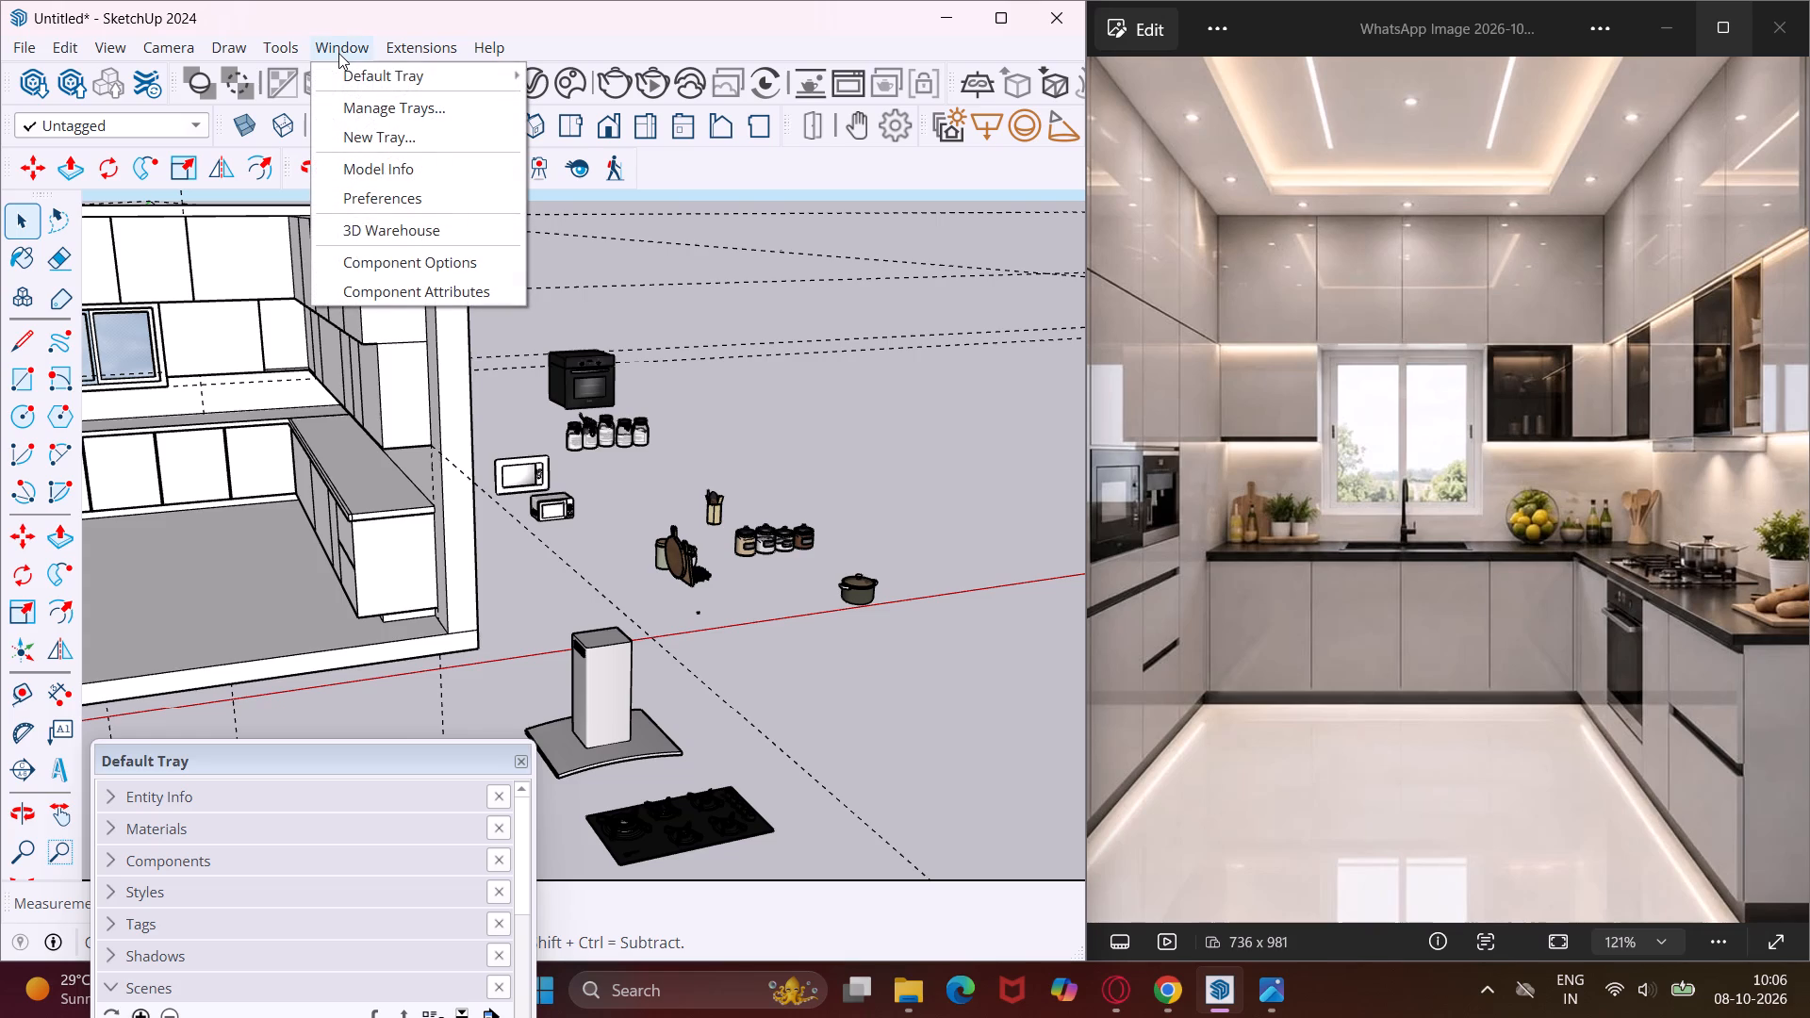
left_click(410, 233)
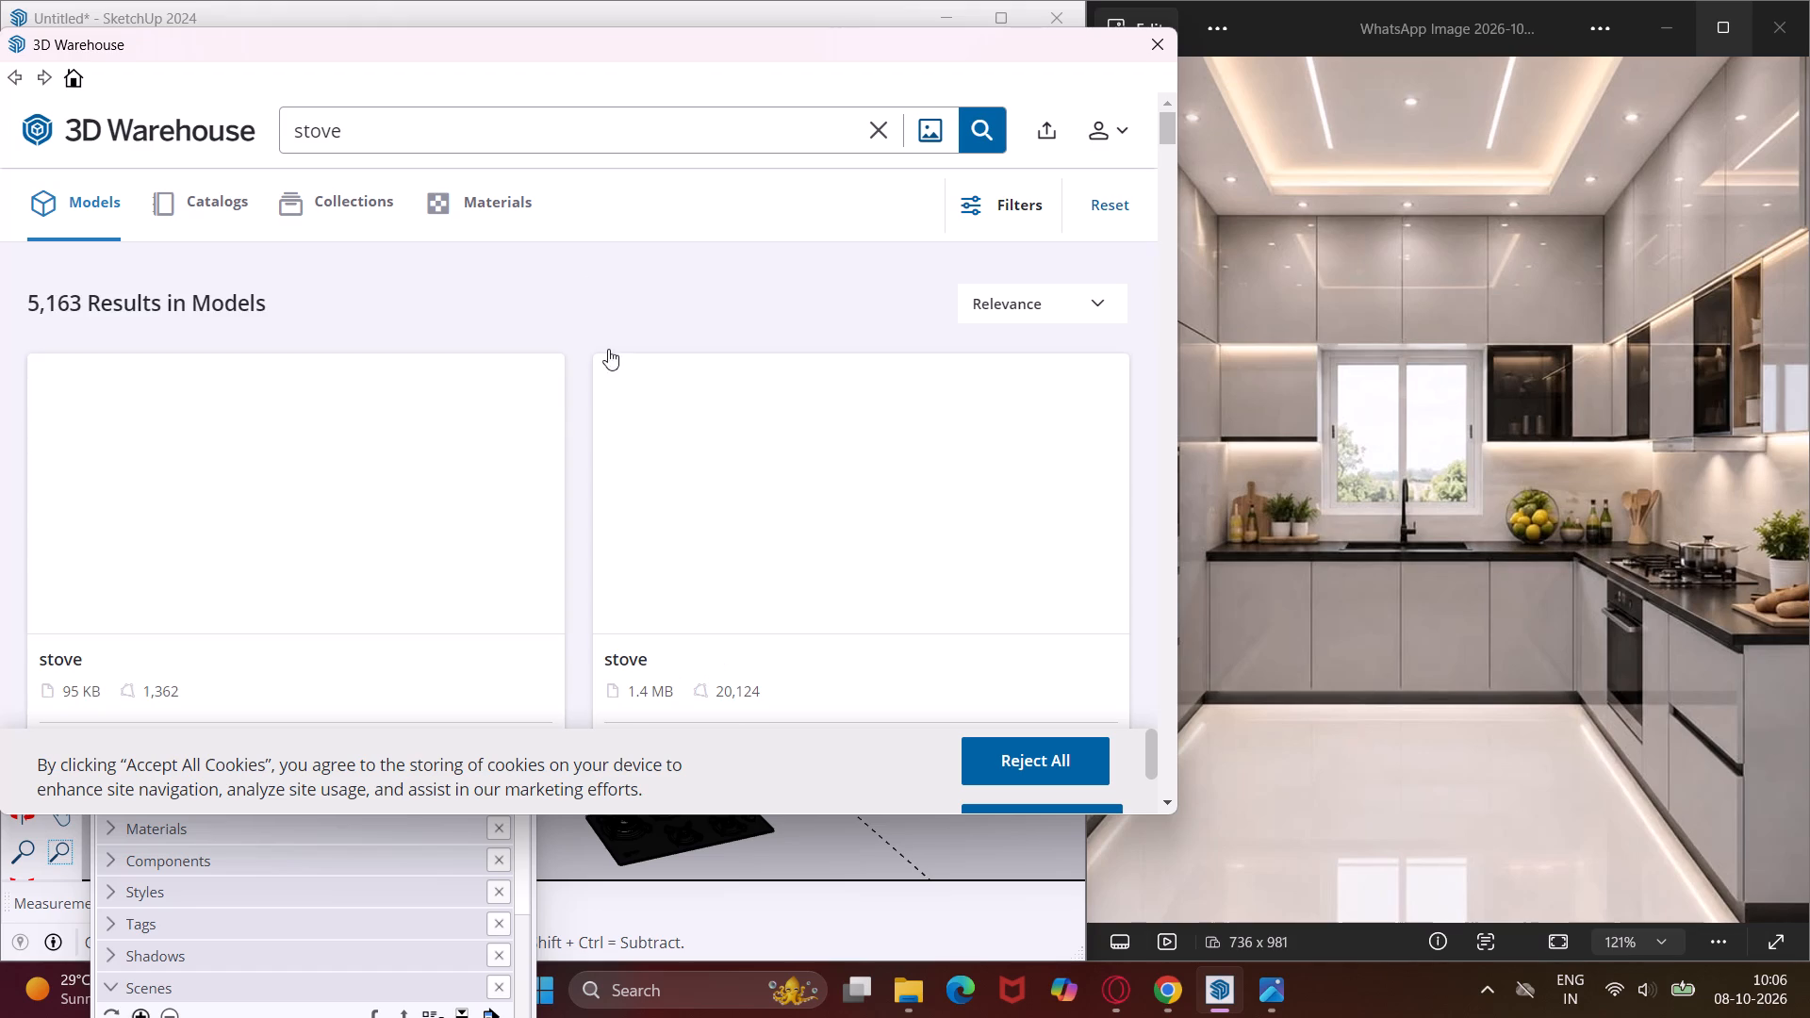
scroll(519, 434, "down", 9)
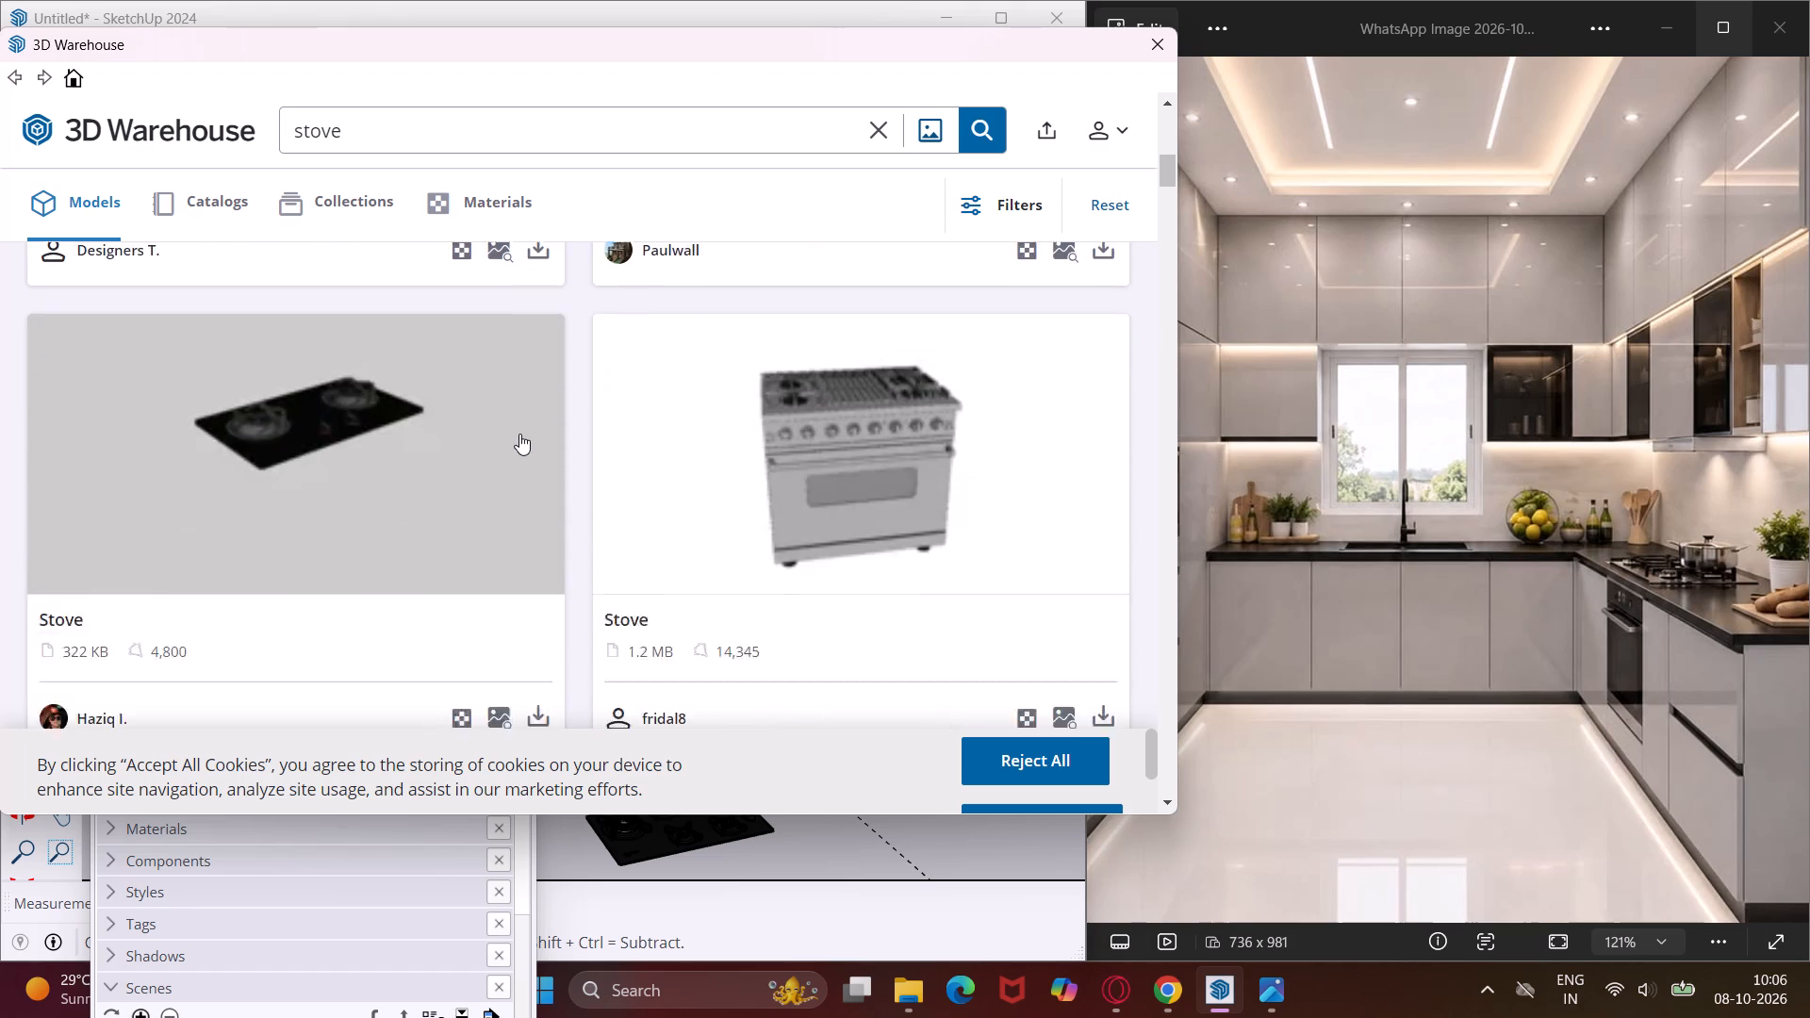
scroll(519, 434, "down", 16)
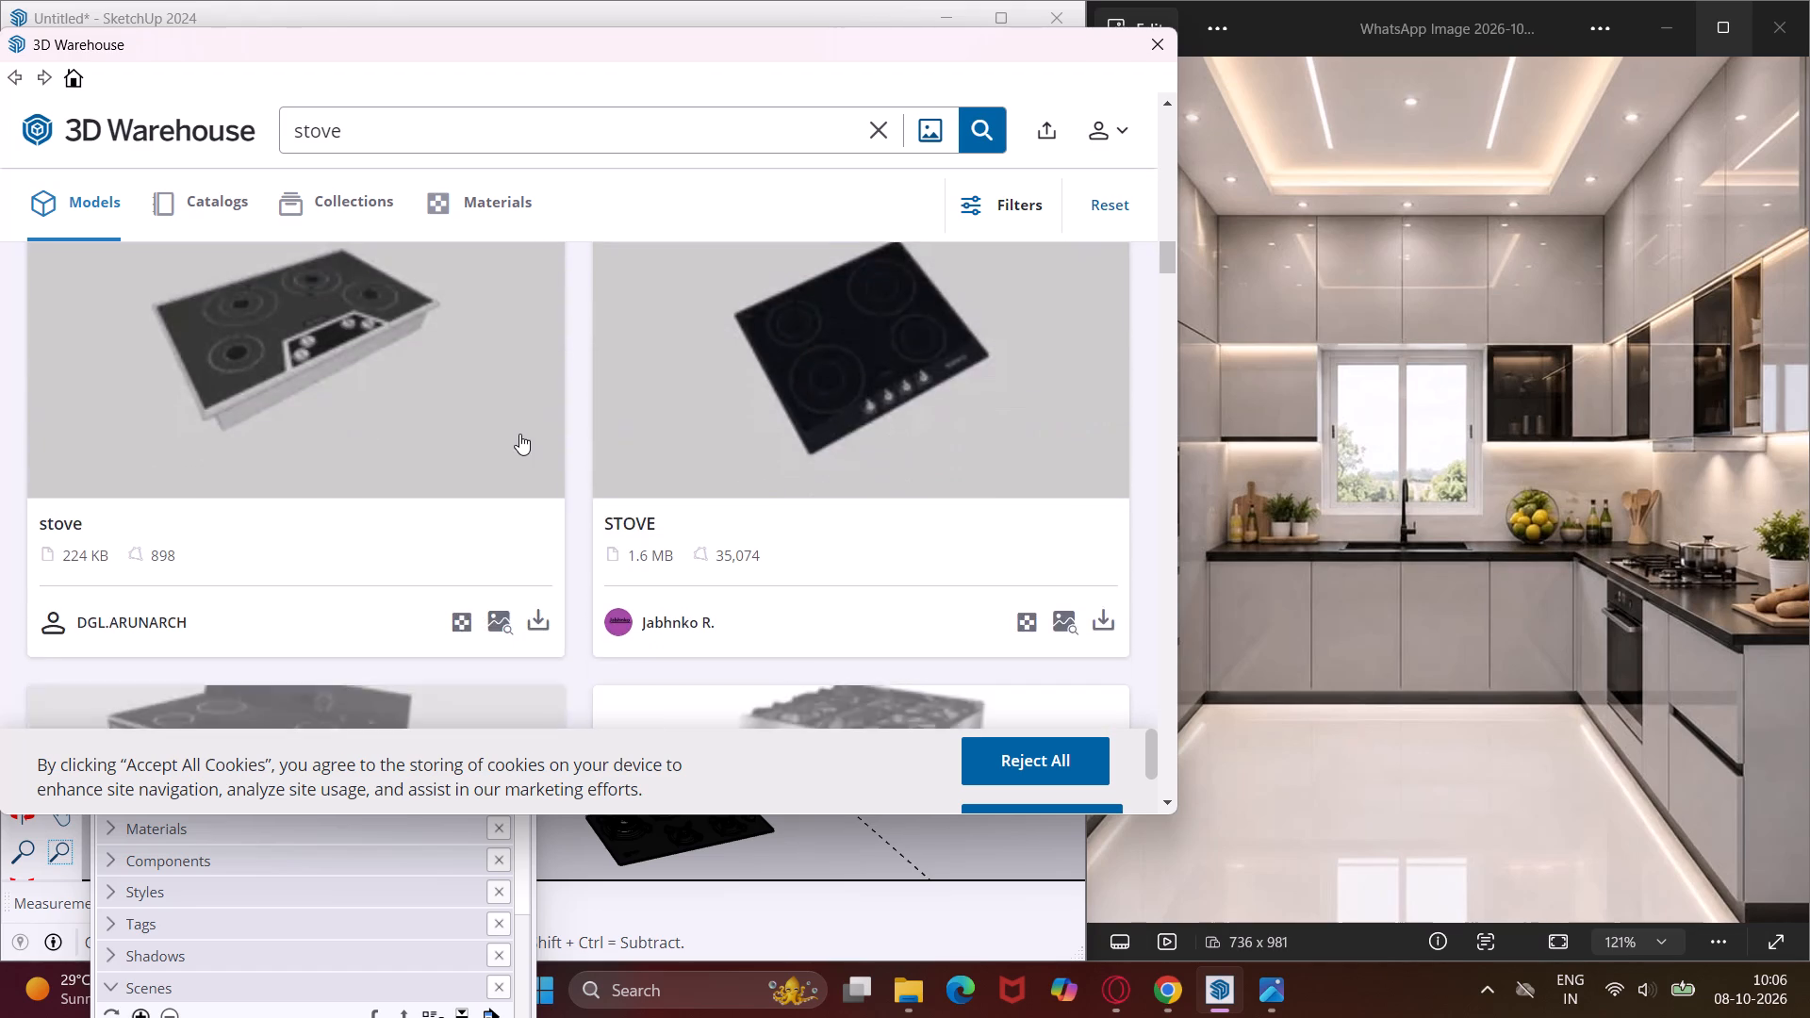
scroll(519, 434, "down", 5)
scroll(519, 434, "up", 2)
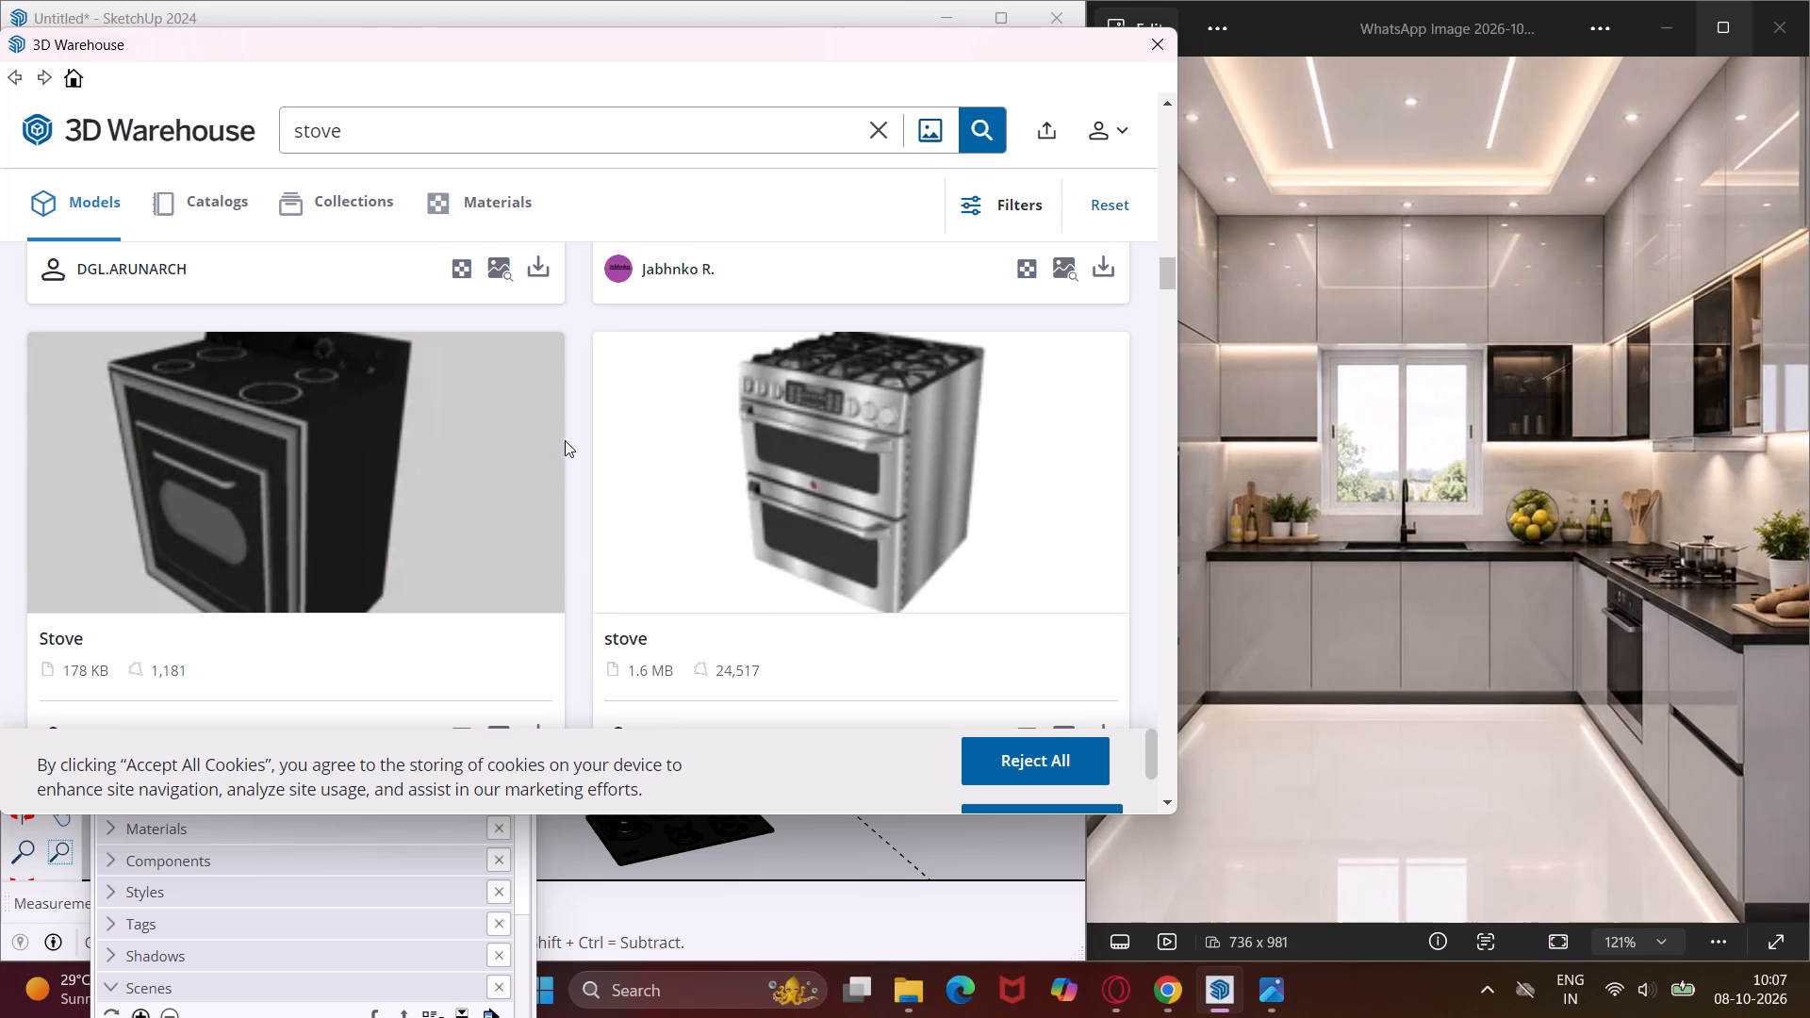
scroll(603, 446, "down", 2)
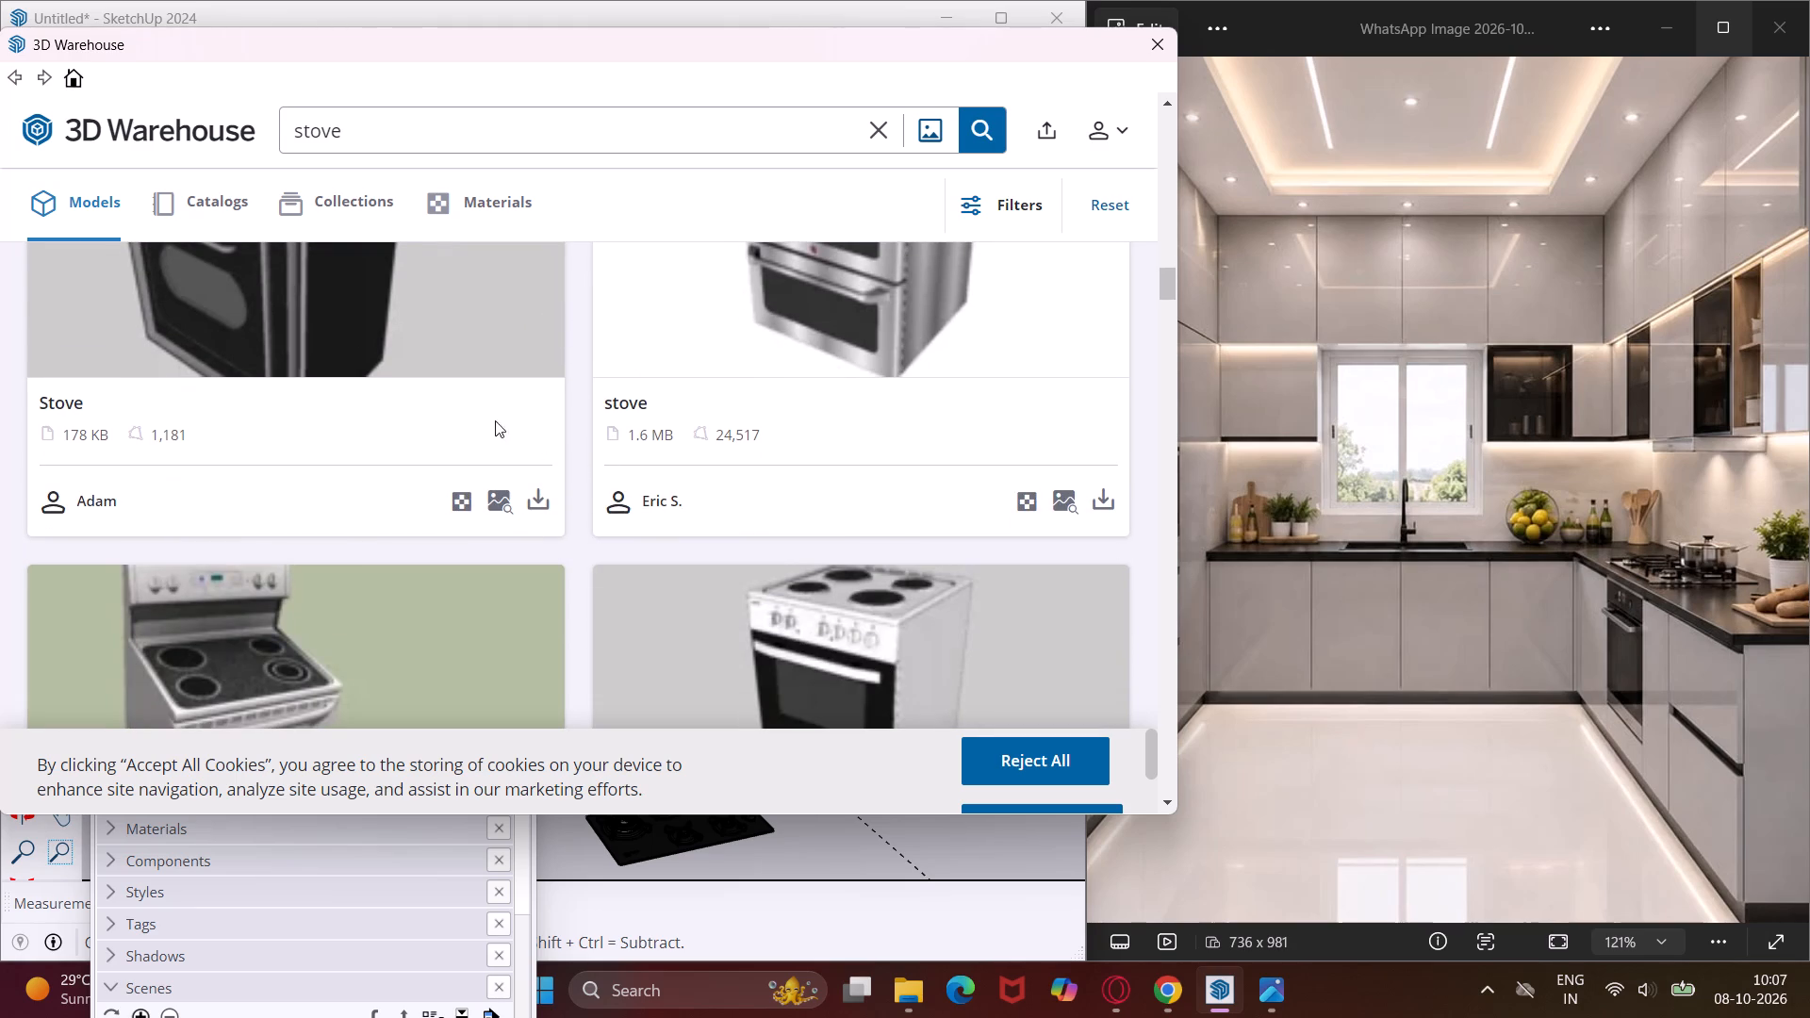
scroll(399, 427, "up", 2)
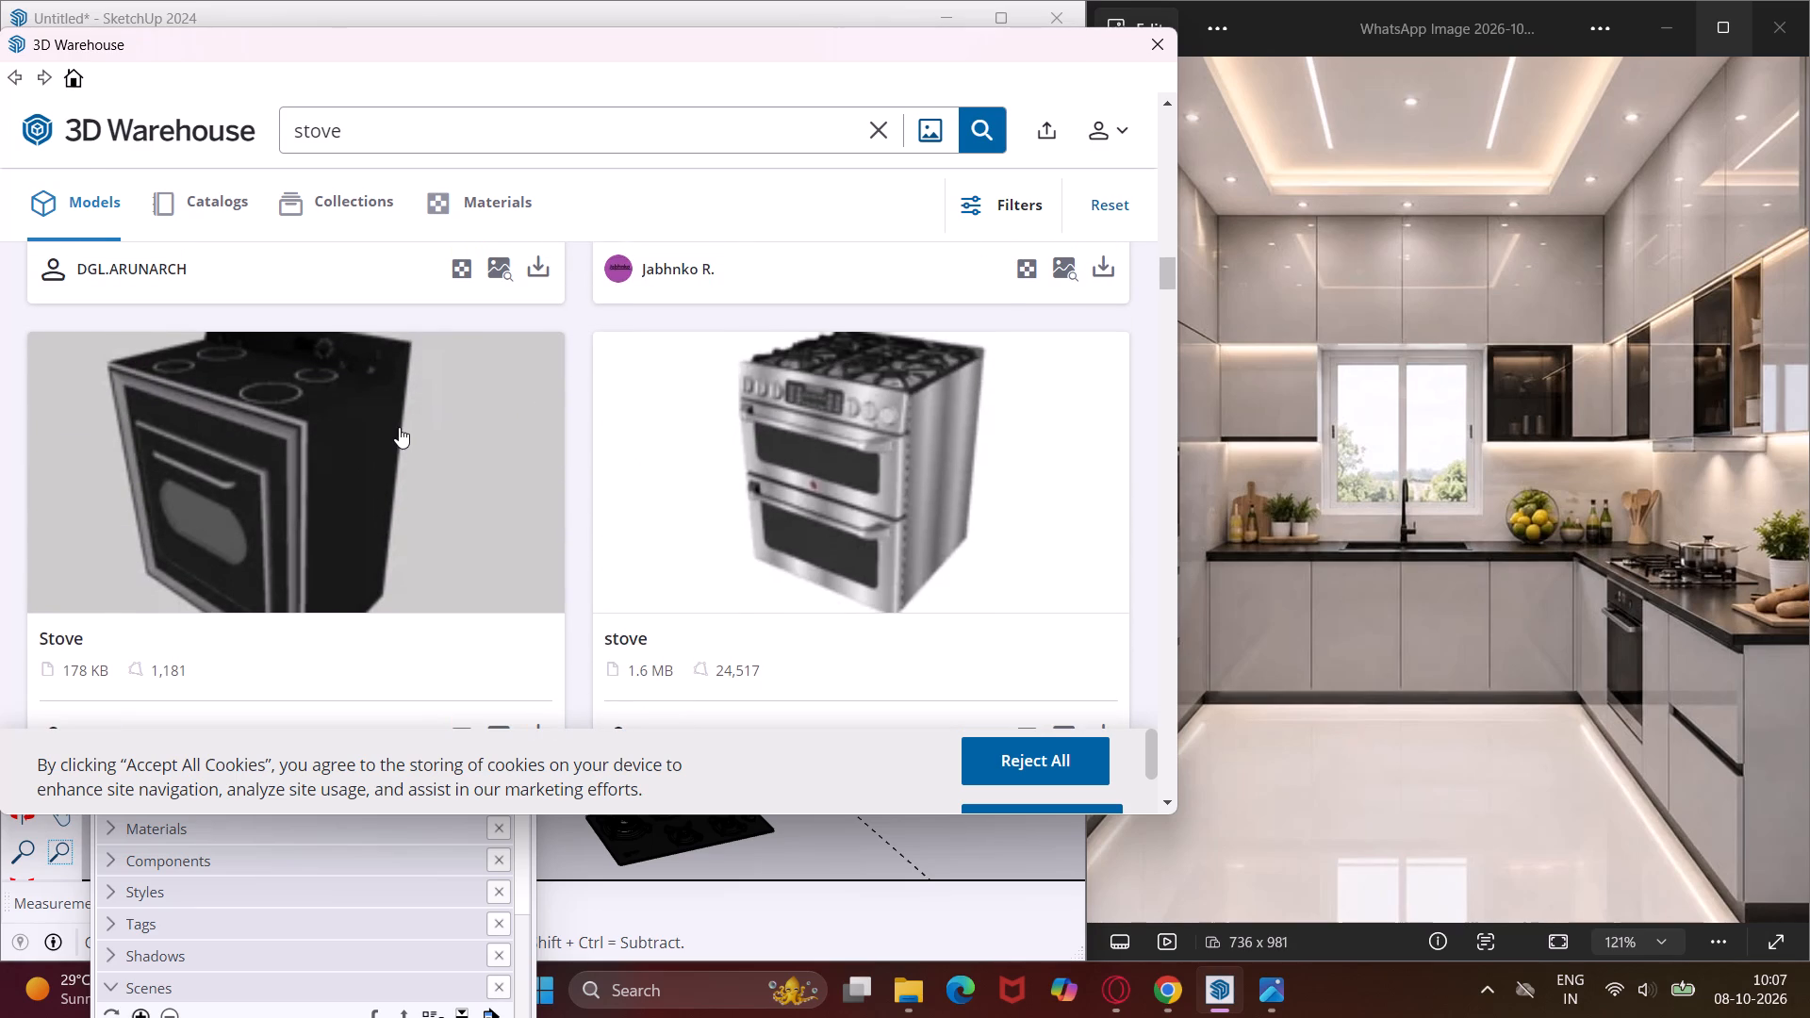
scroll(399, 427, "down", 1)
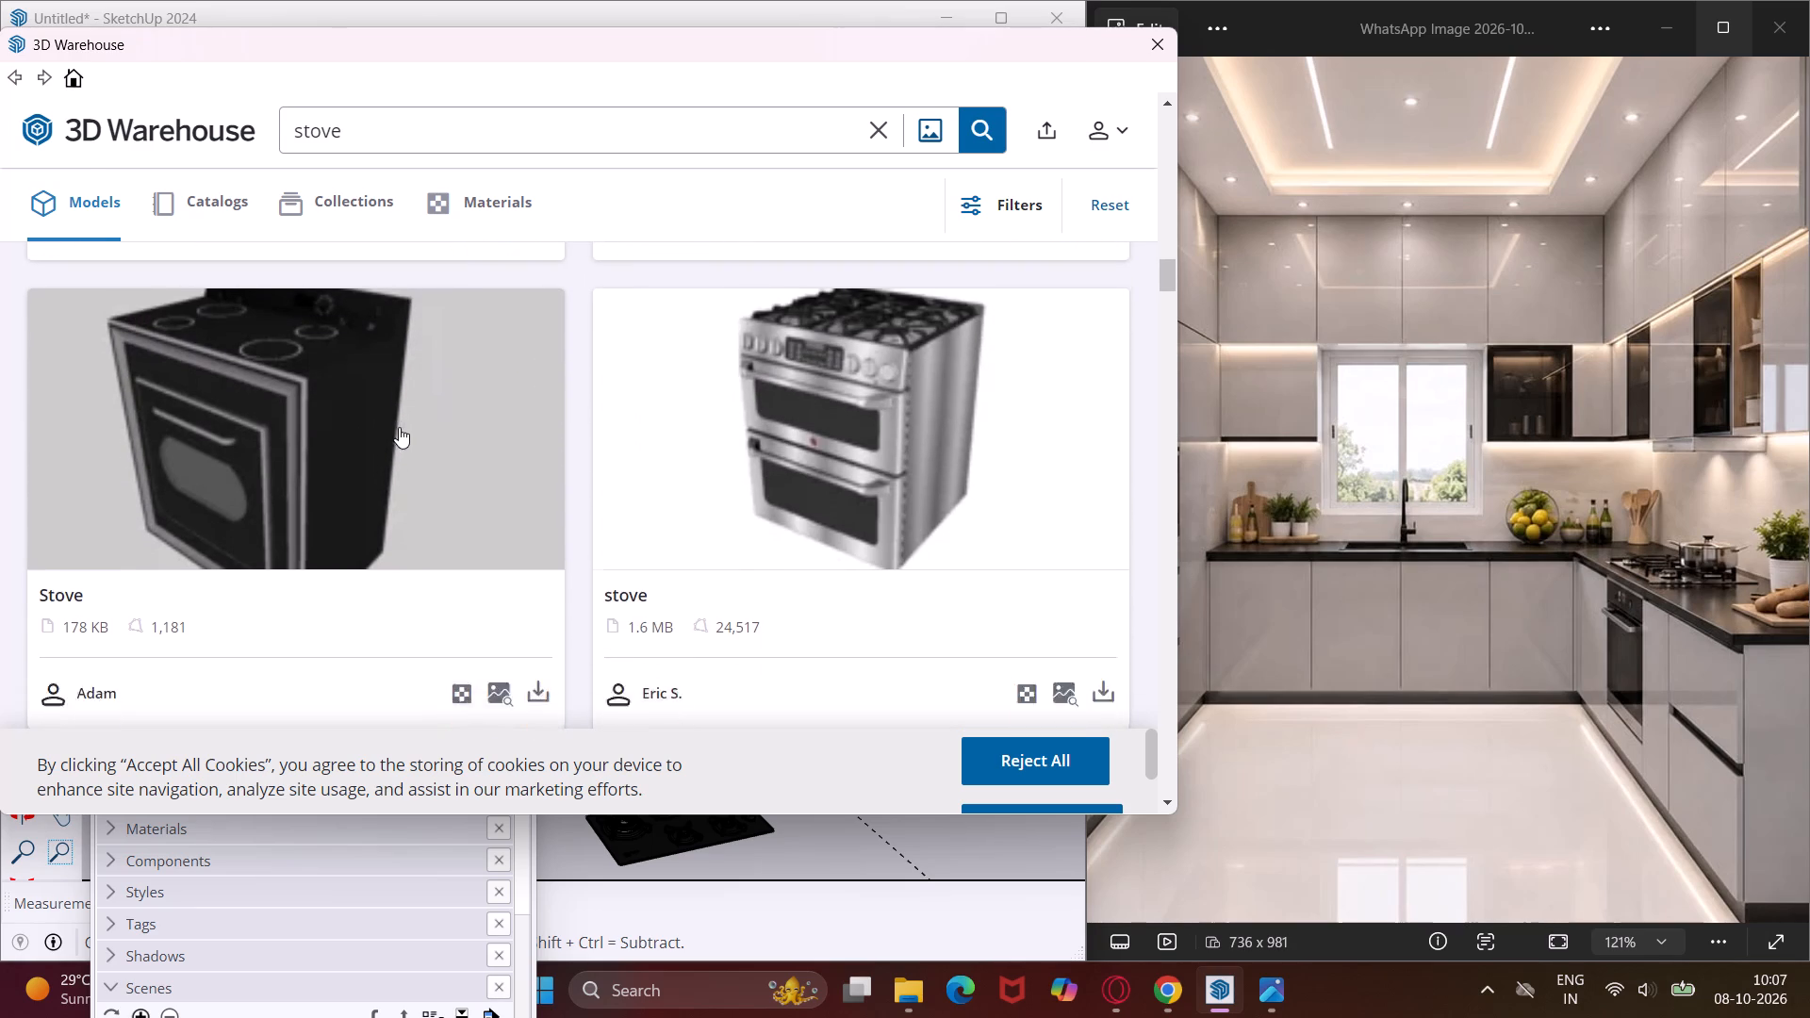
scroll(399, 427, "down", 2)
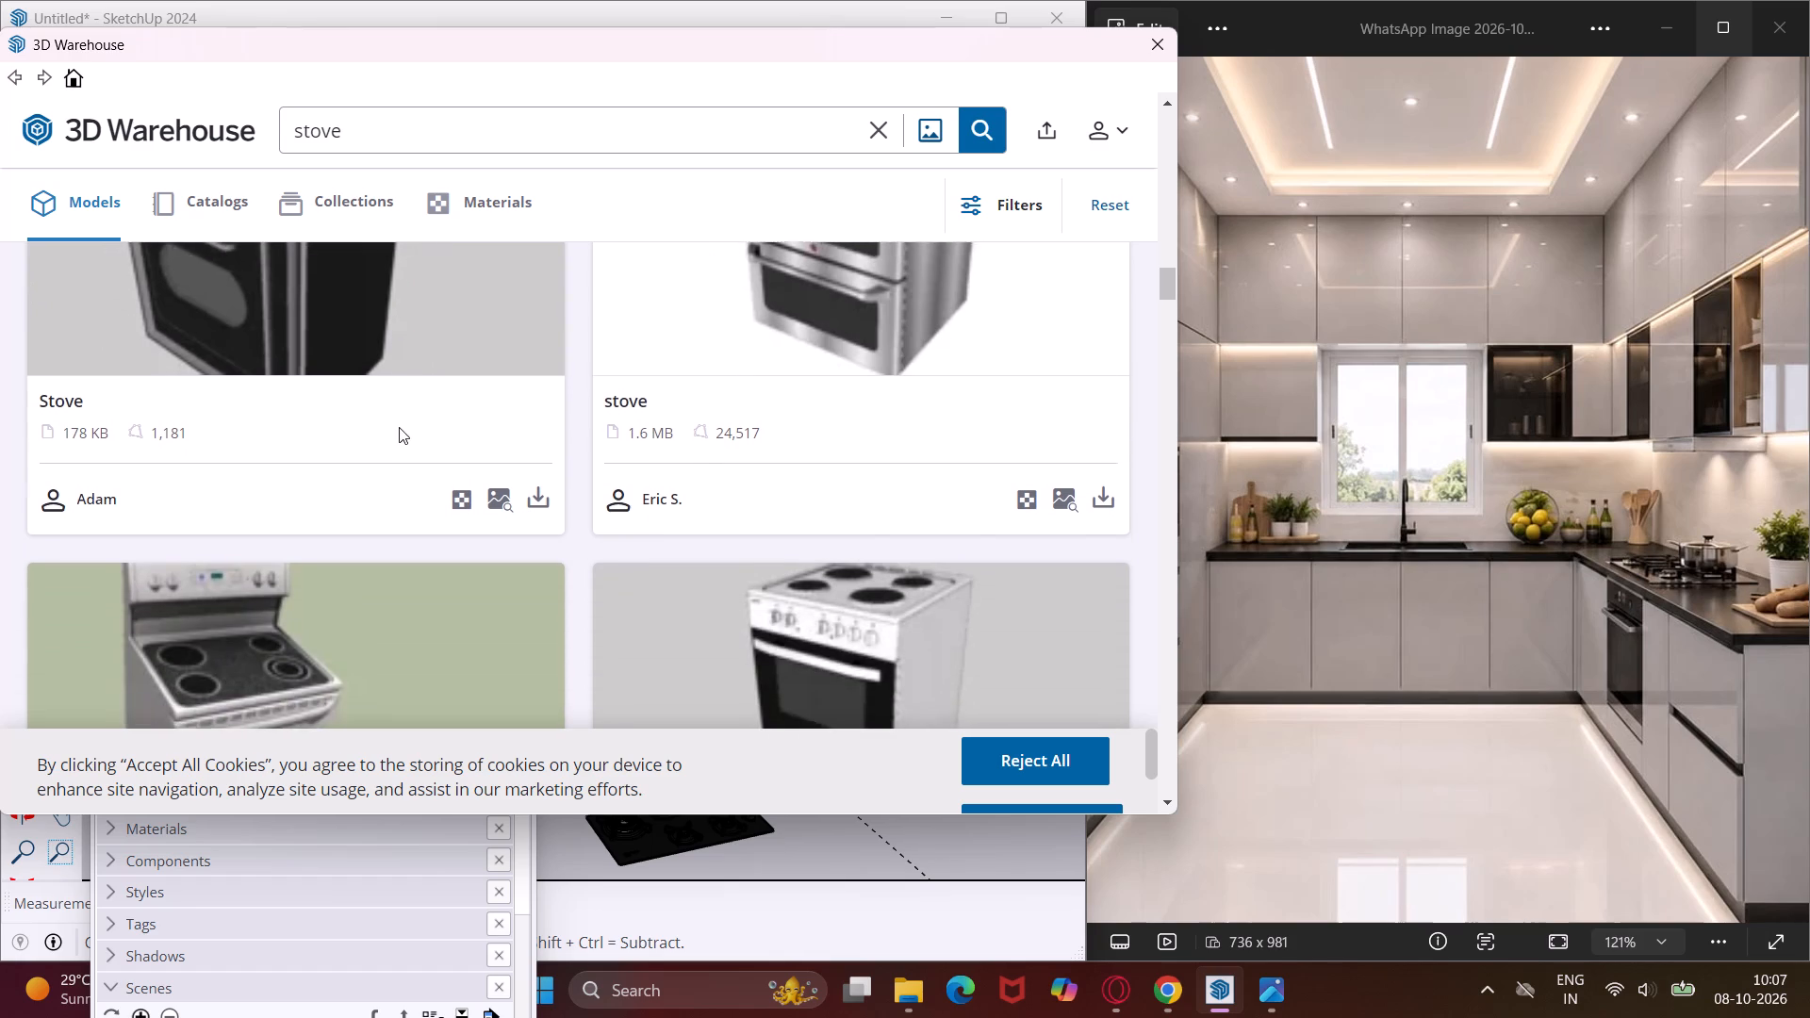
scroll(399, 427, "down", 2)
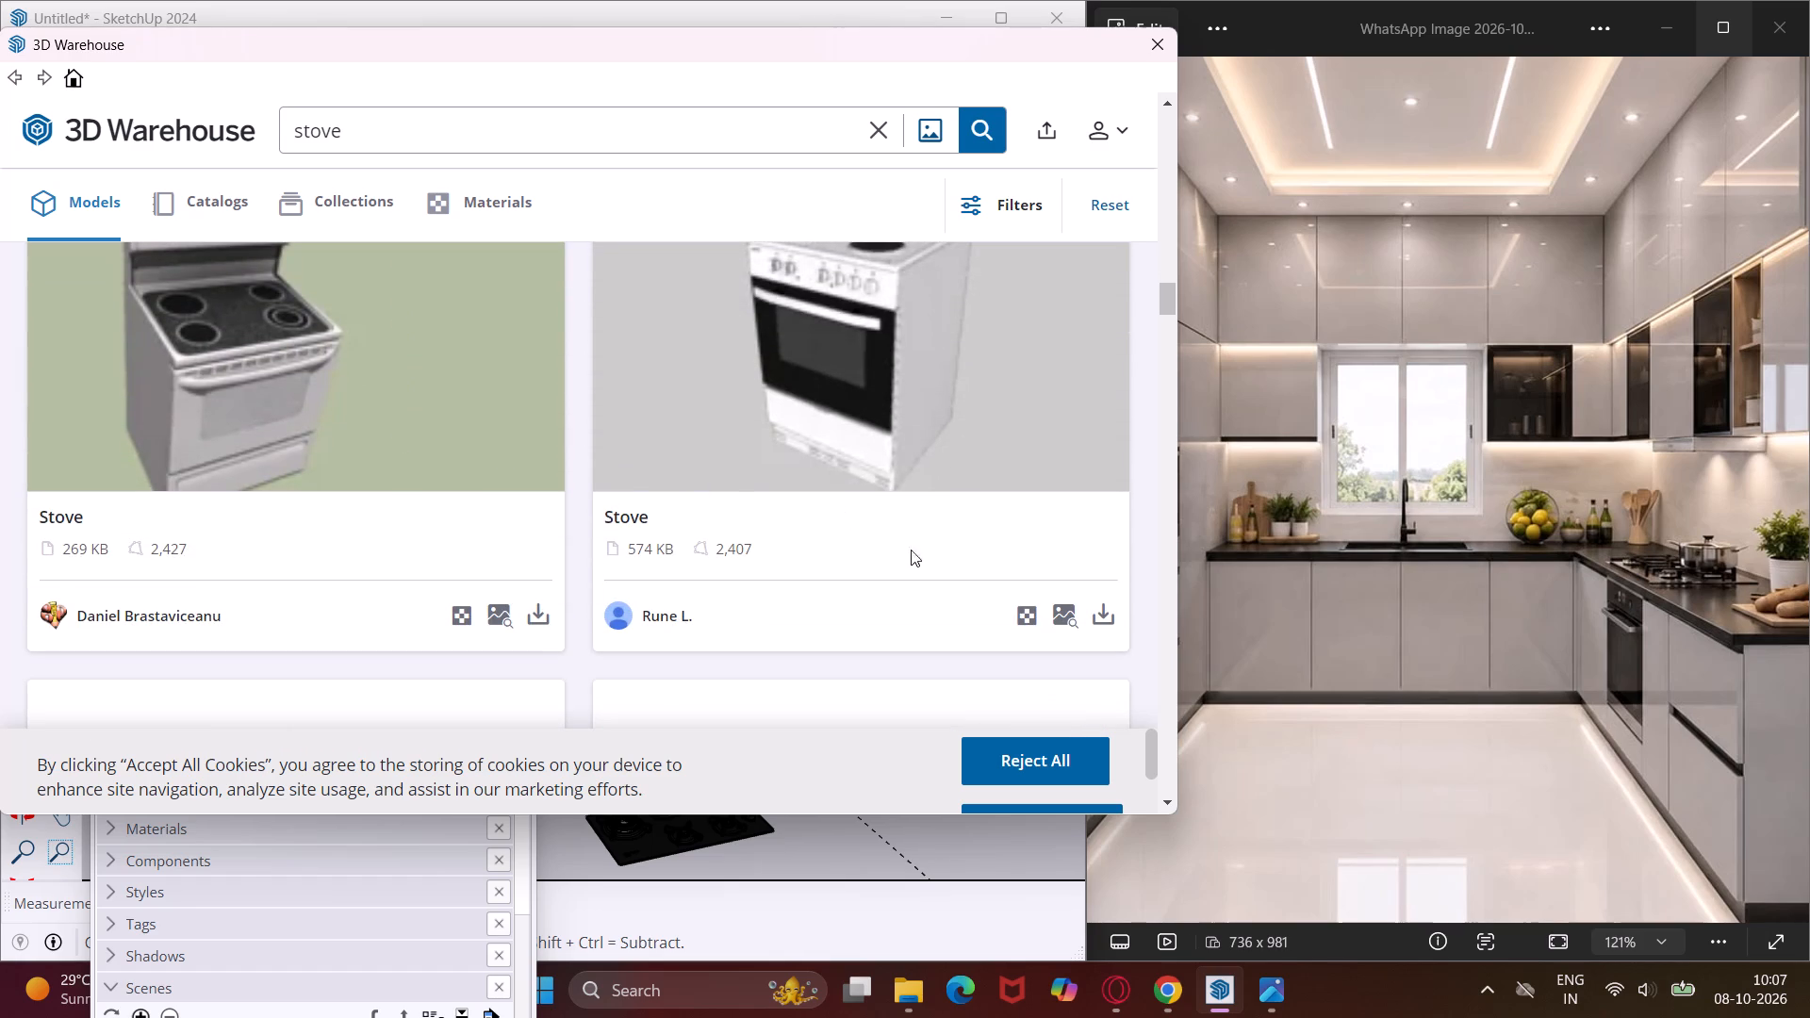
Load the 574 KB white "Stove" with the black oven front into the model and place it outside the kitchen beside the cooktop.
left_click(1102, 616)
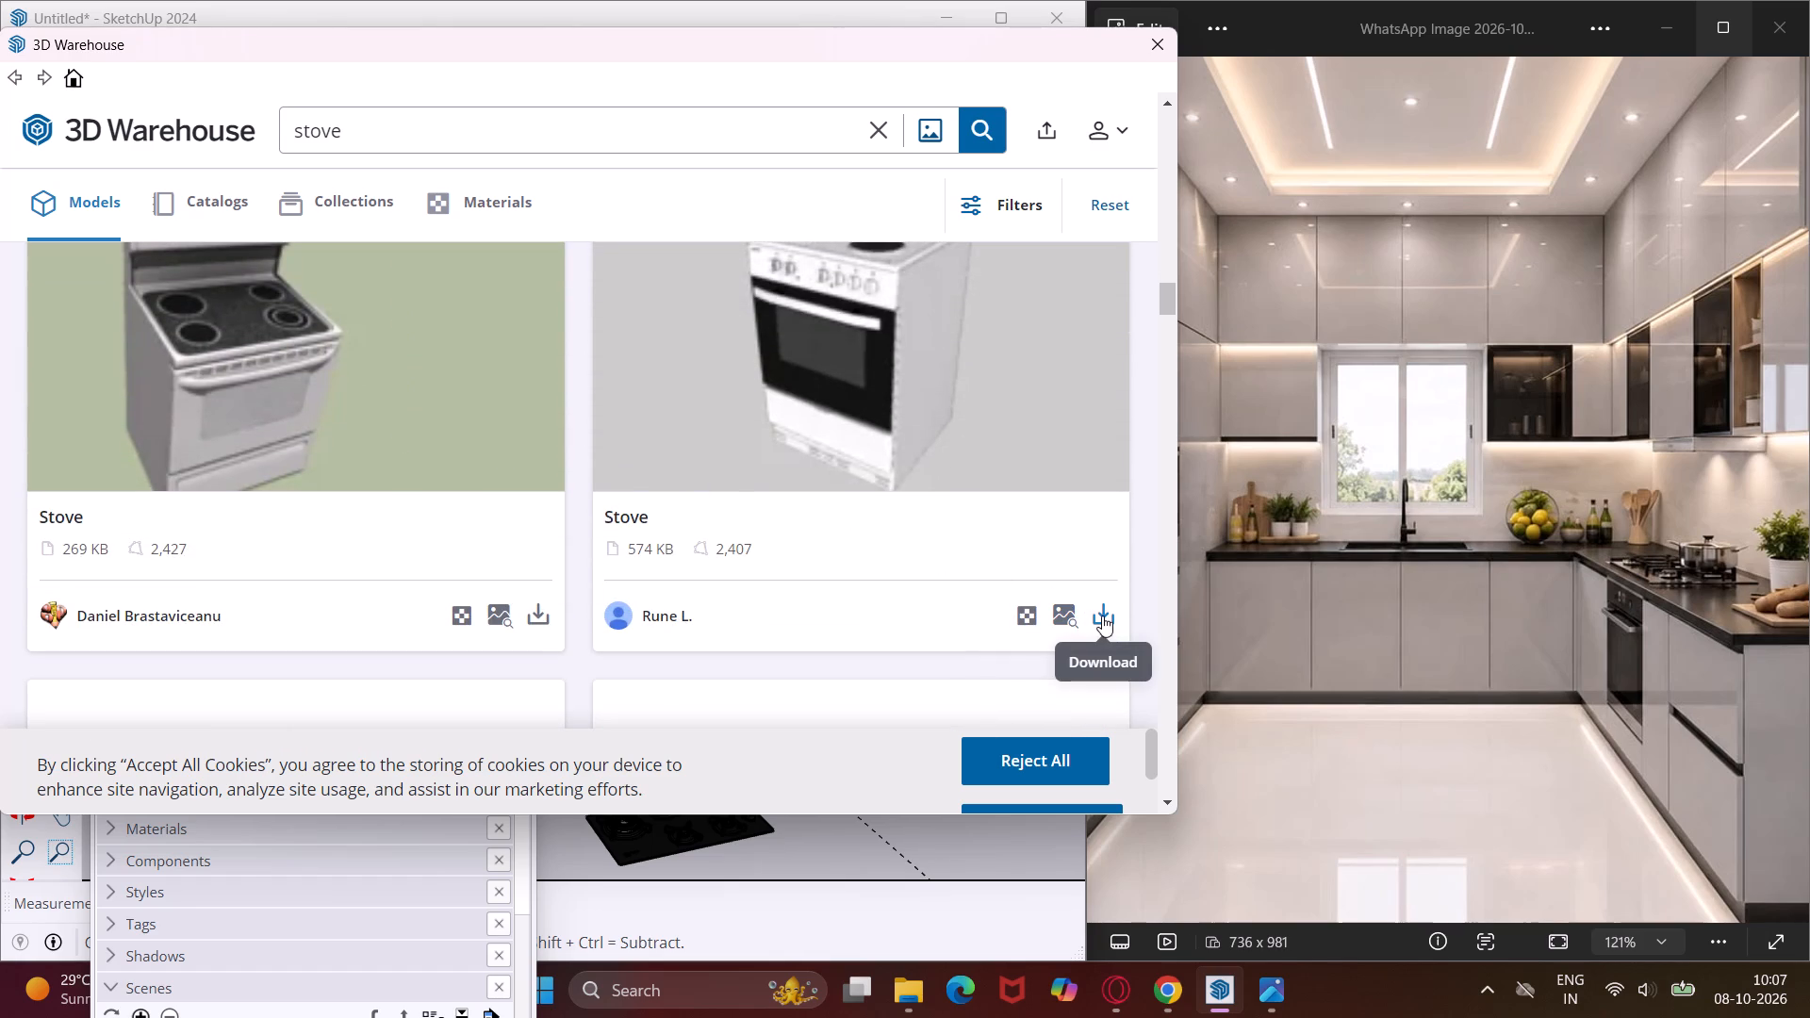
left_click(493, 454)
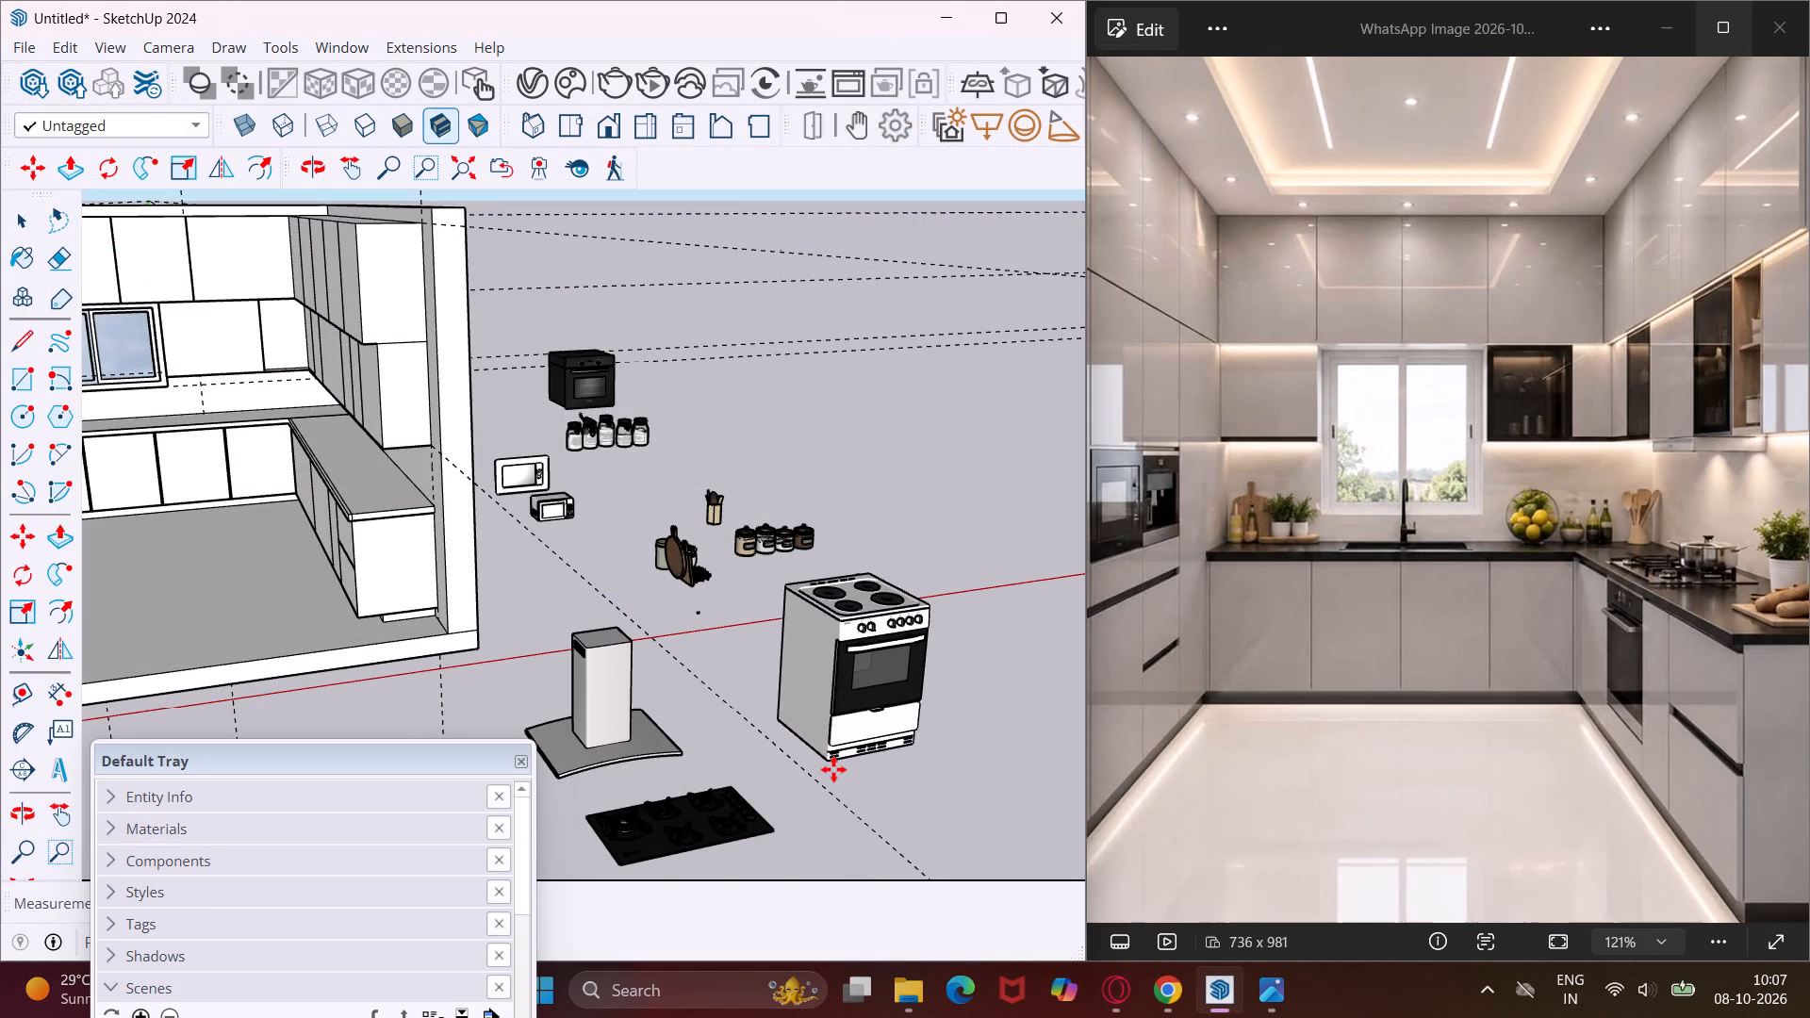
left_click(898, 816)
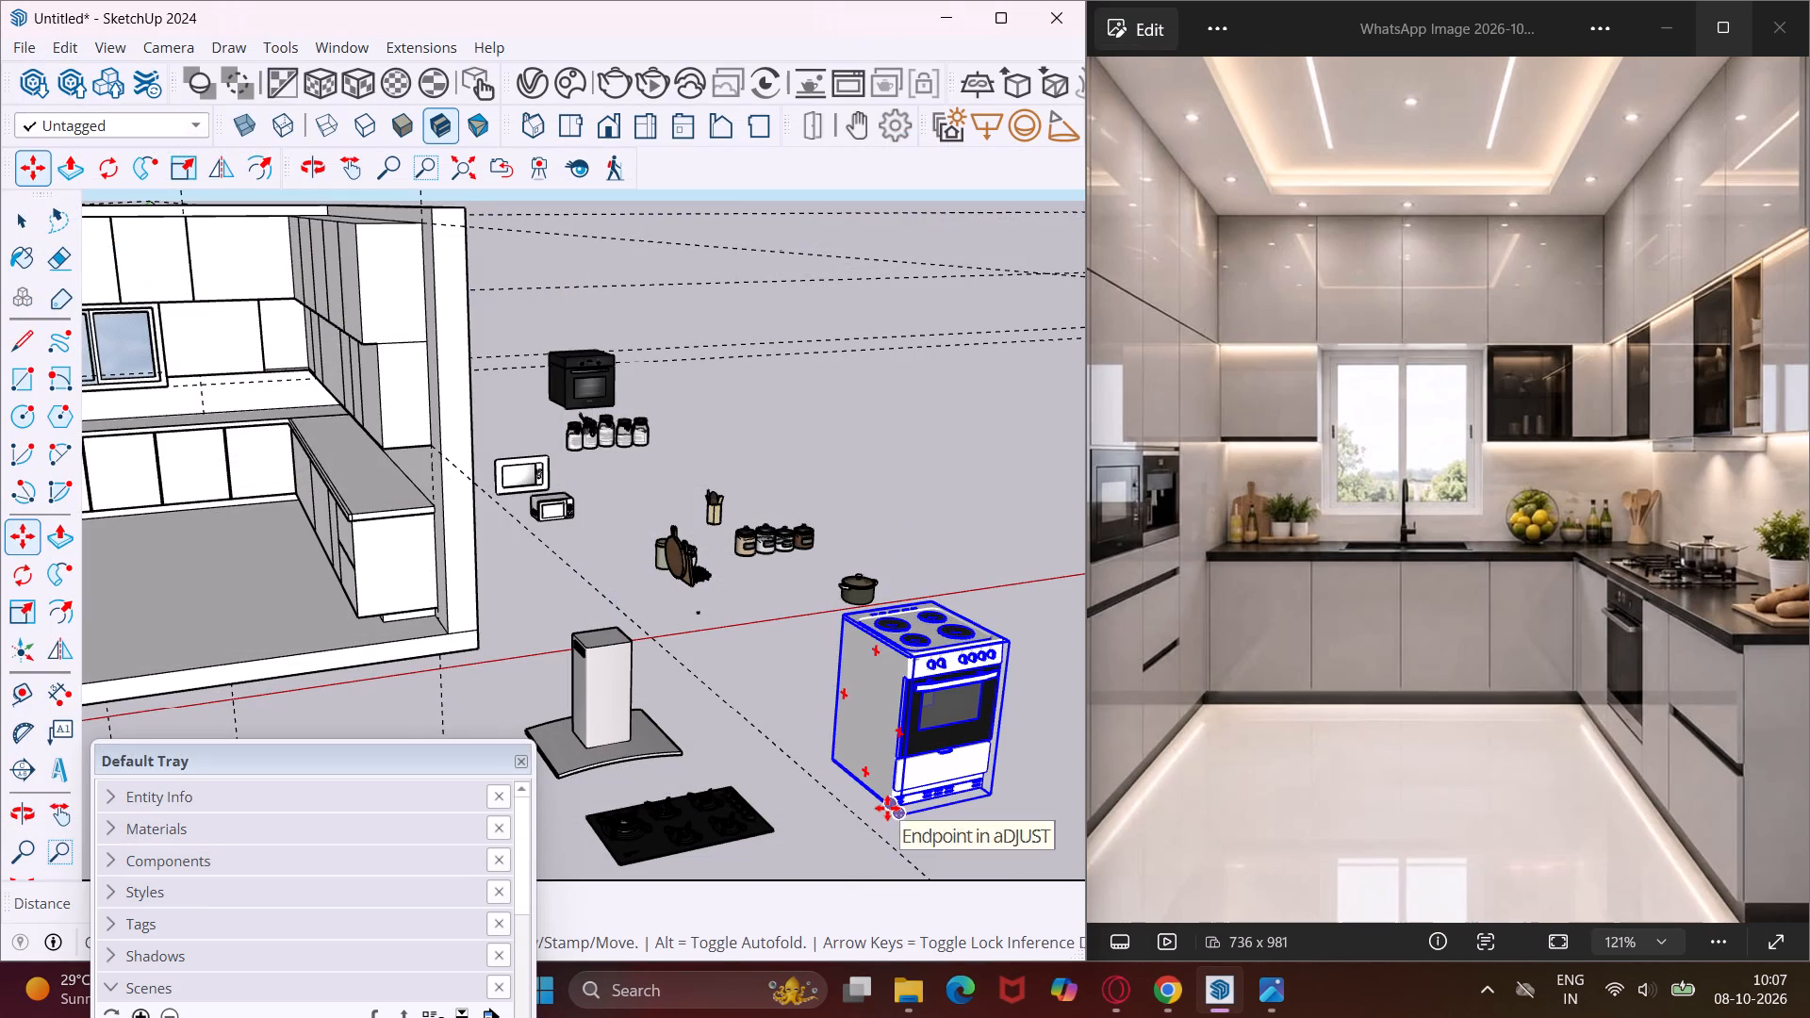
key("Escape")
key("space")
Rotate the placed stove 90° about the vertical axis so its oven front faces the cooktop.
left_click(897, 794)
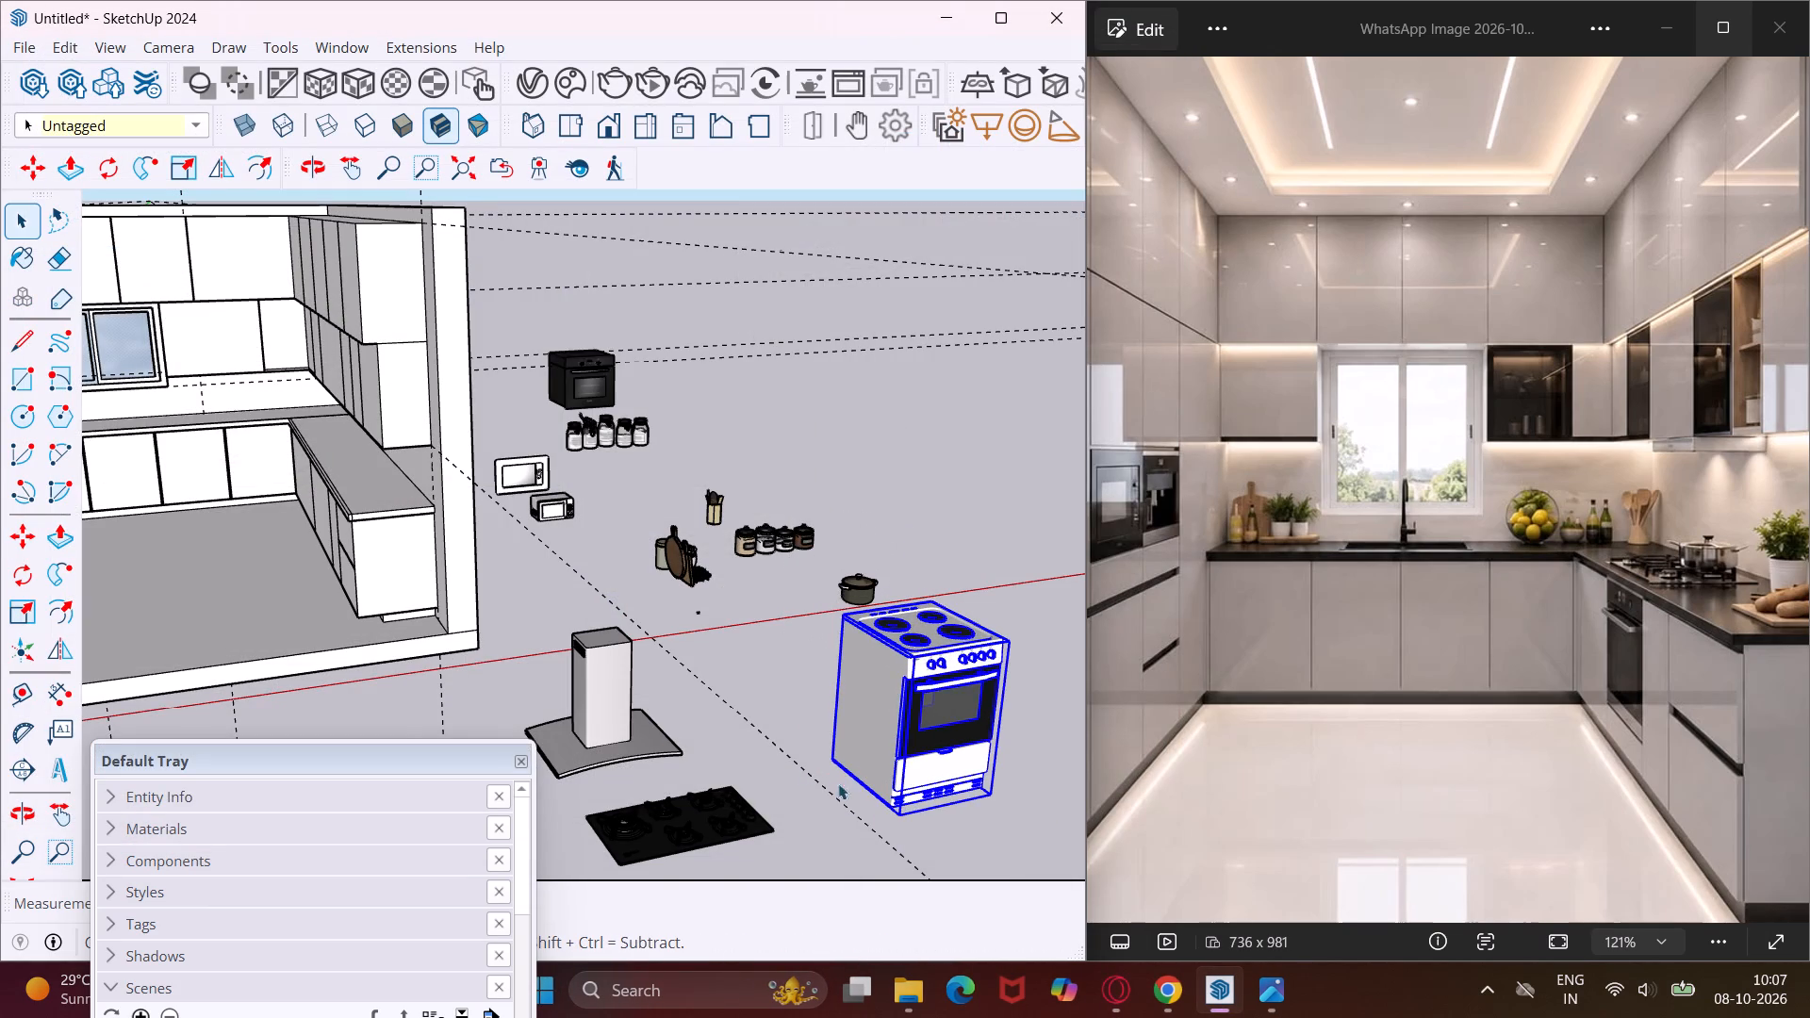
left_click(11, 577)
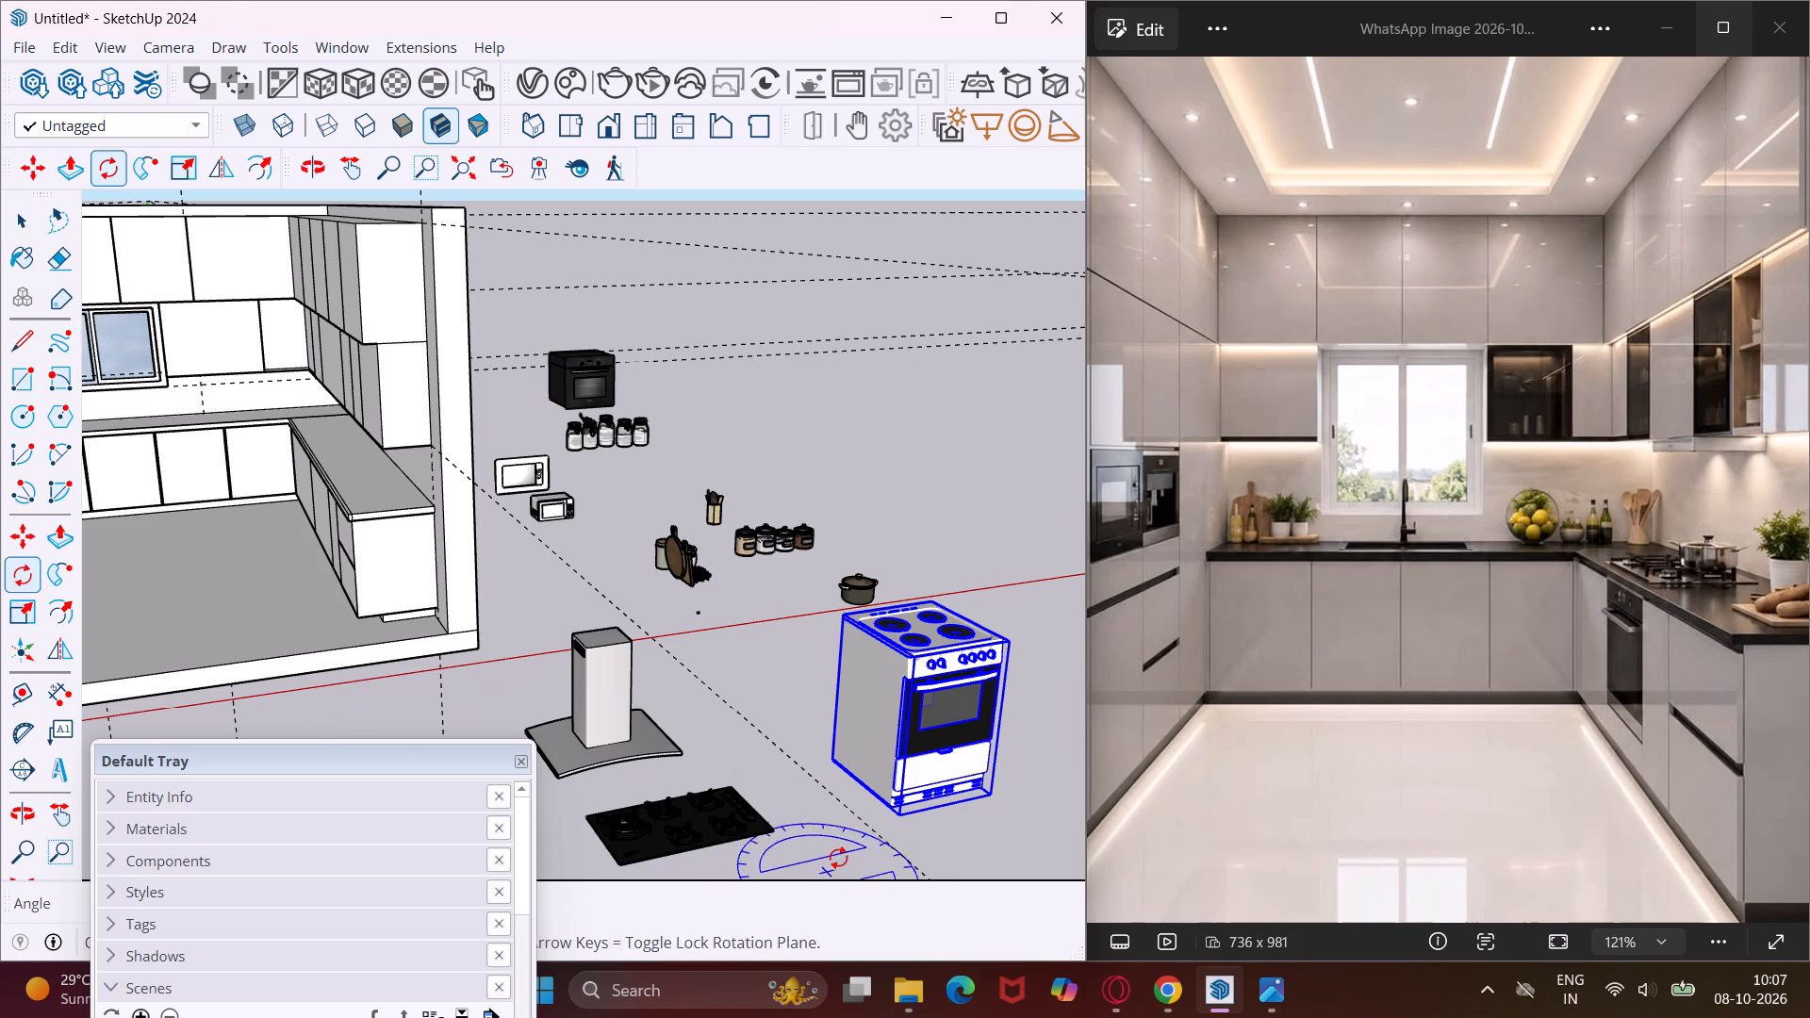
left_click(845, 848)
left_click(789, 770)
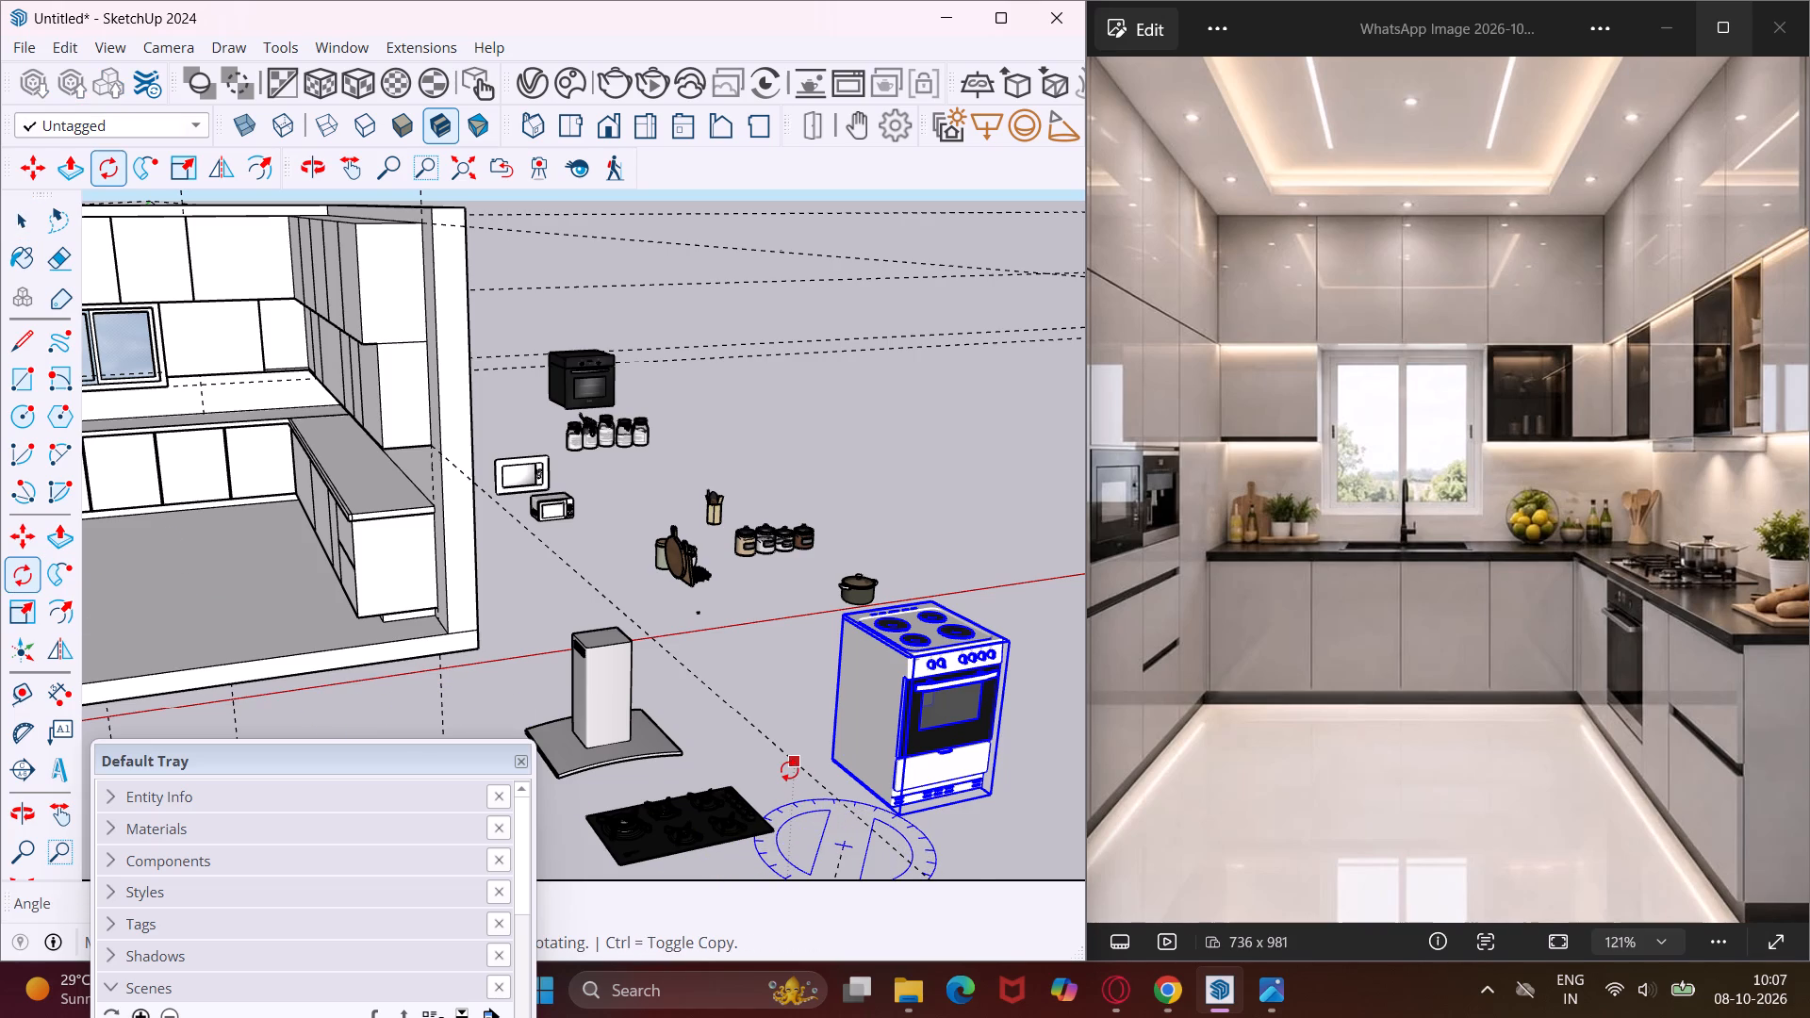
key("Escape")
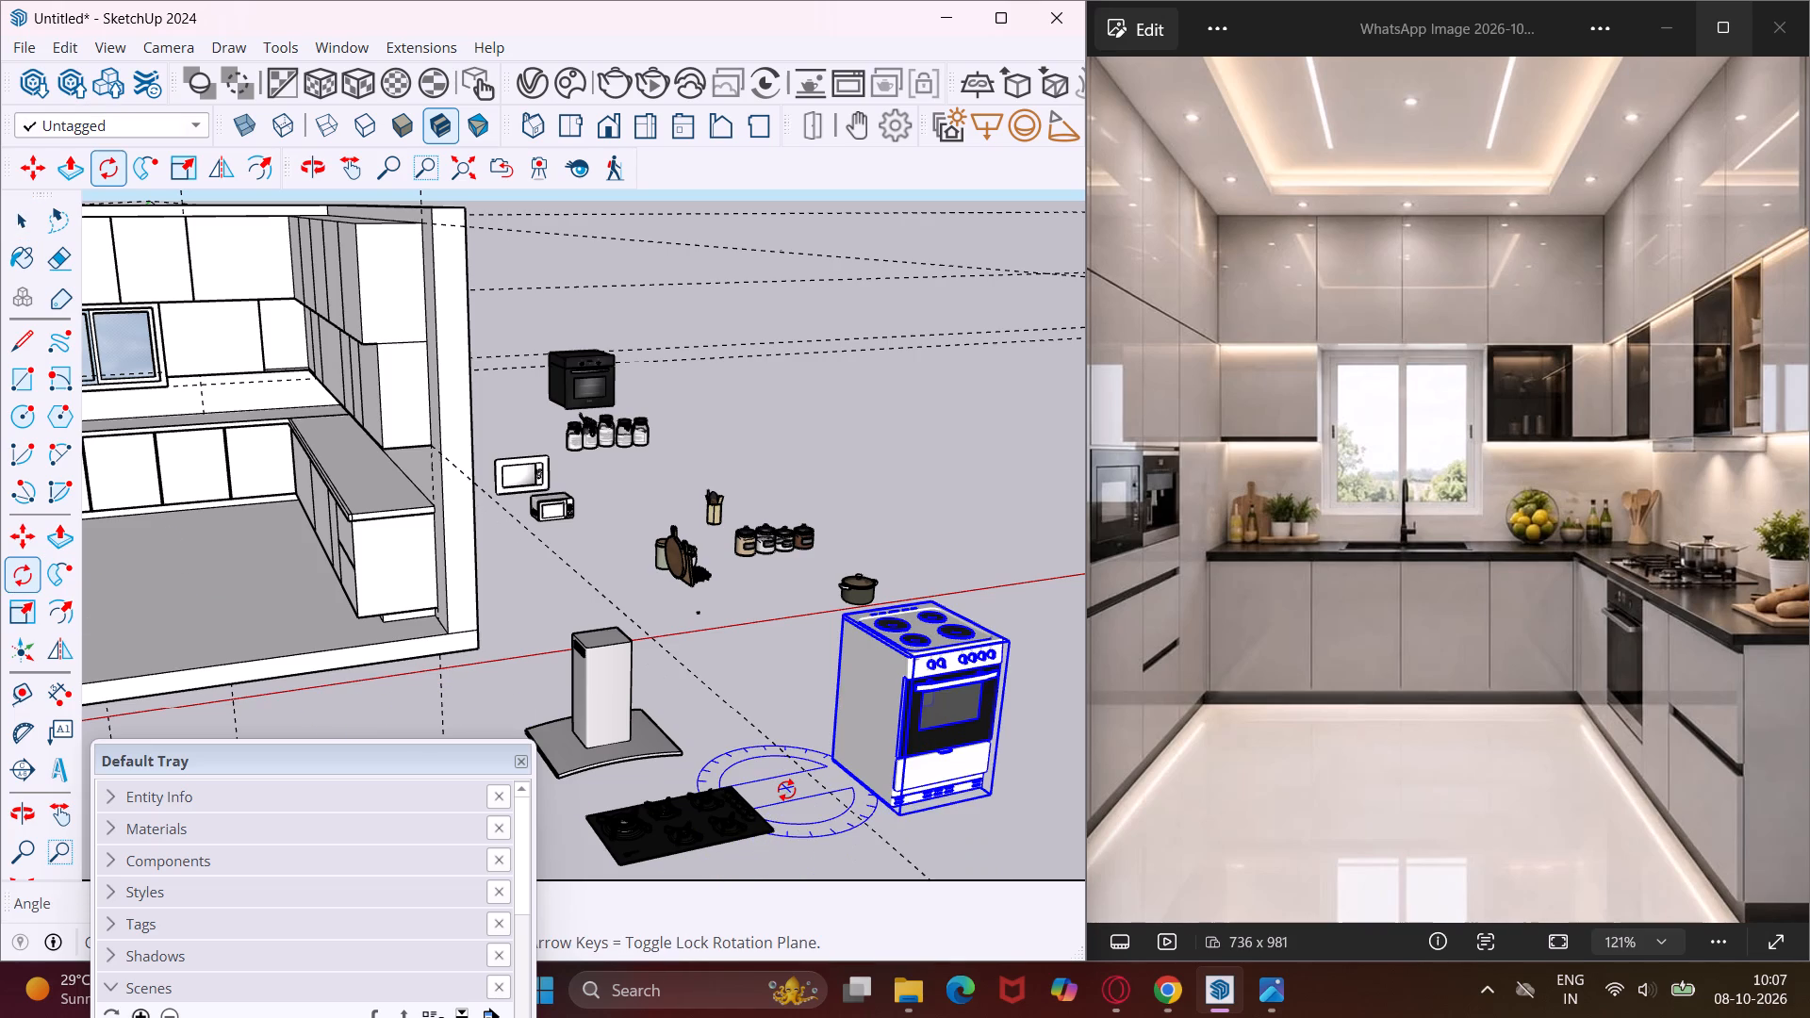
left_click(787, 790)
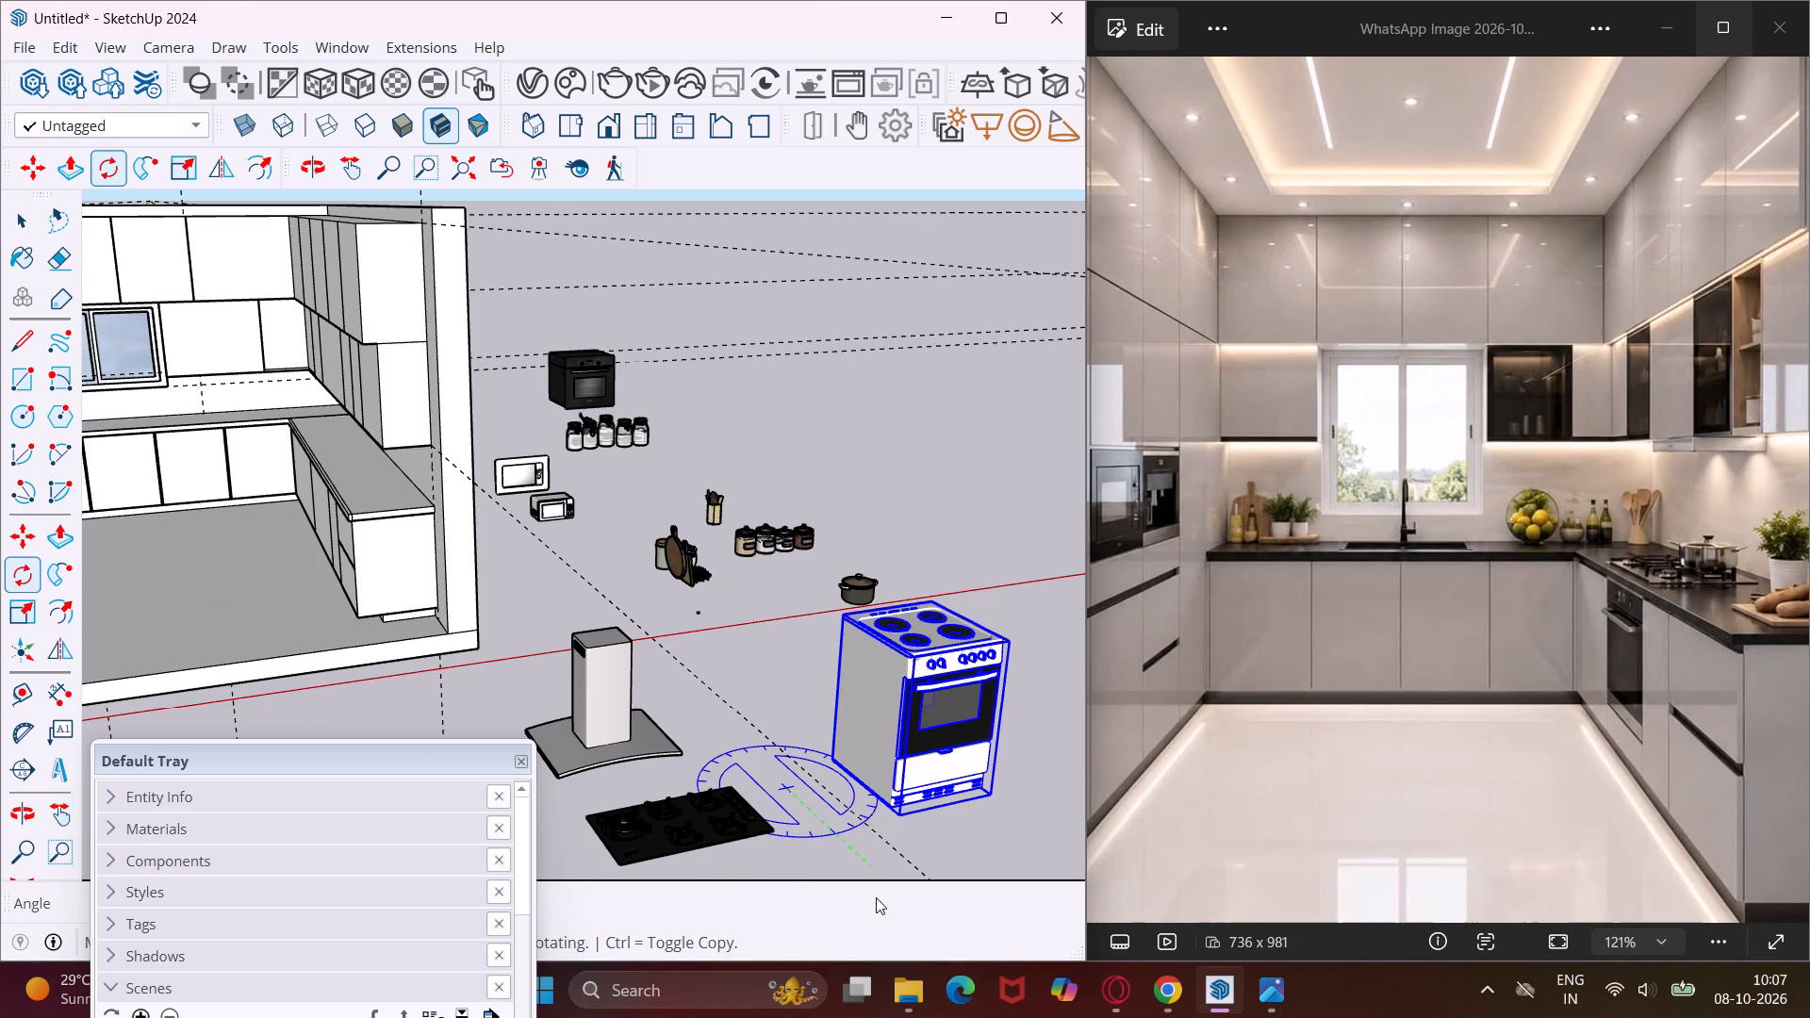
left_click(878, 884)
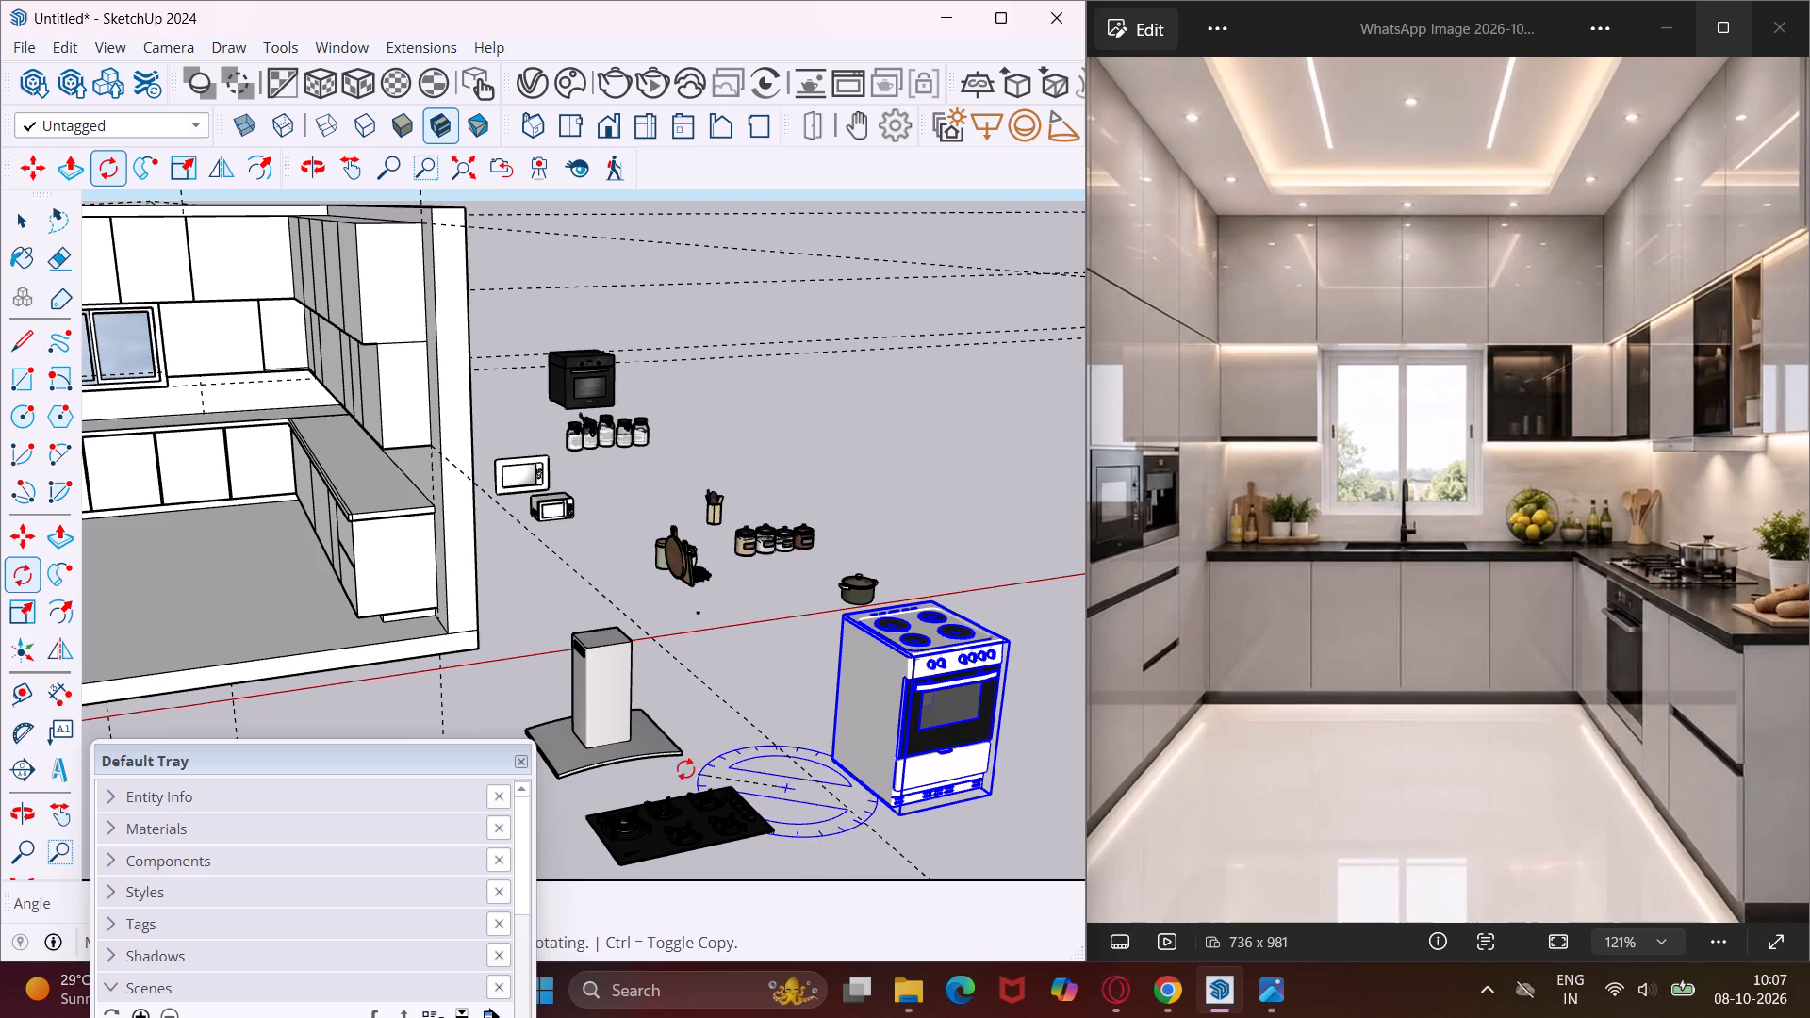
left_click(857, 860)
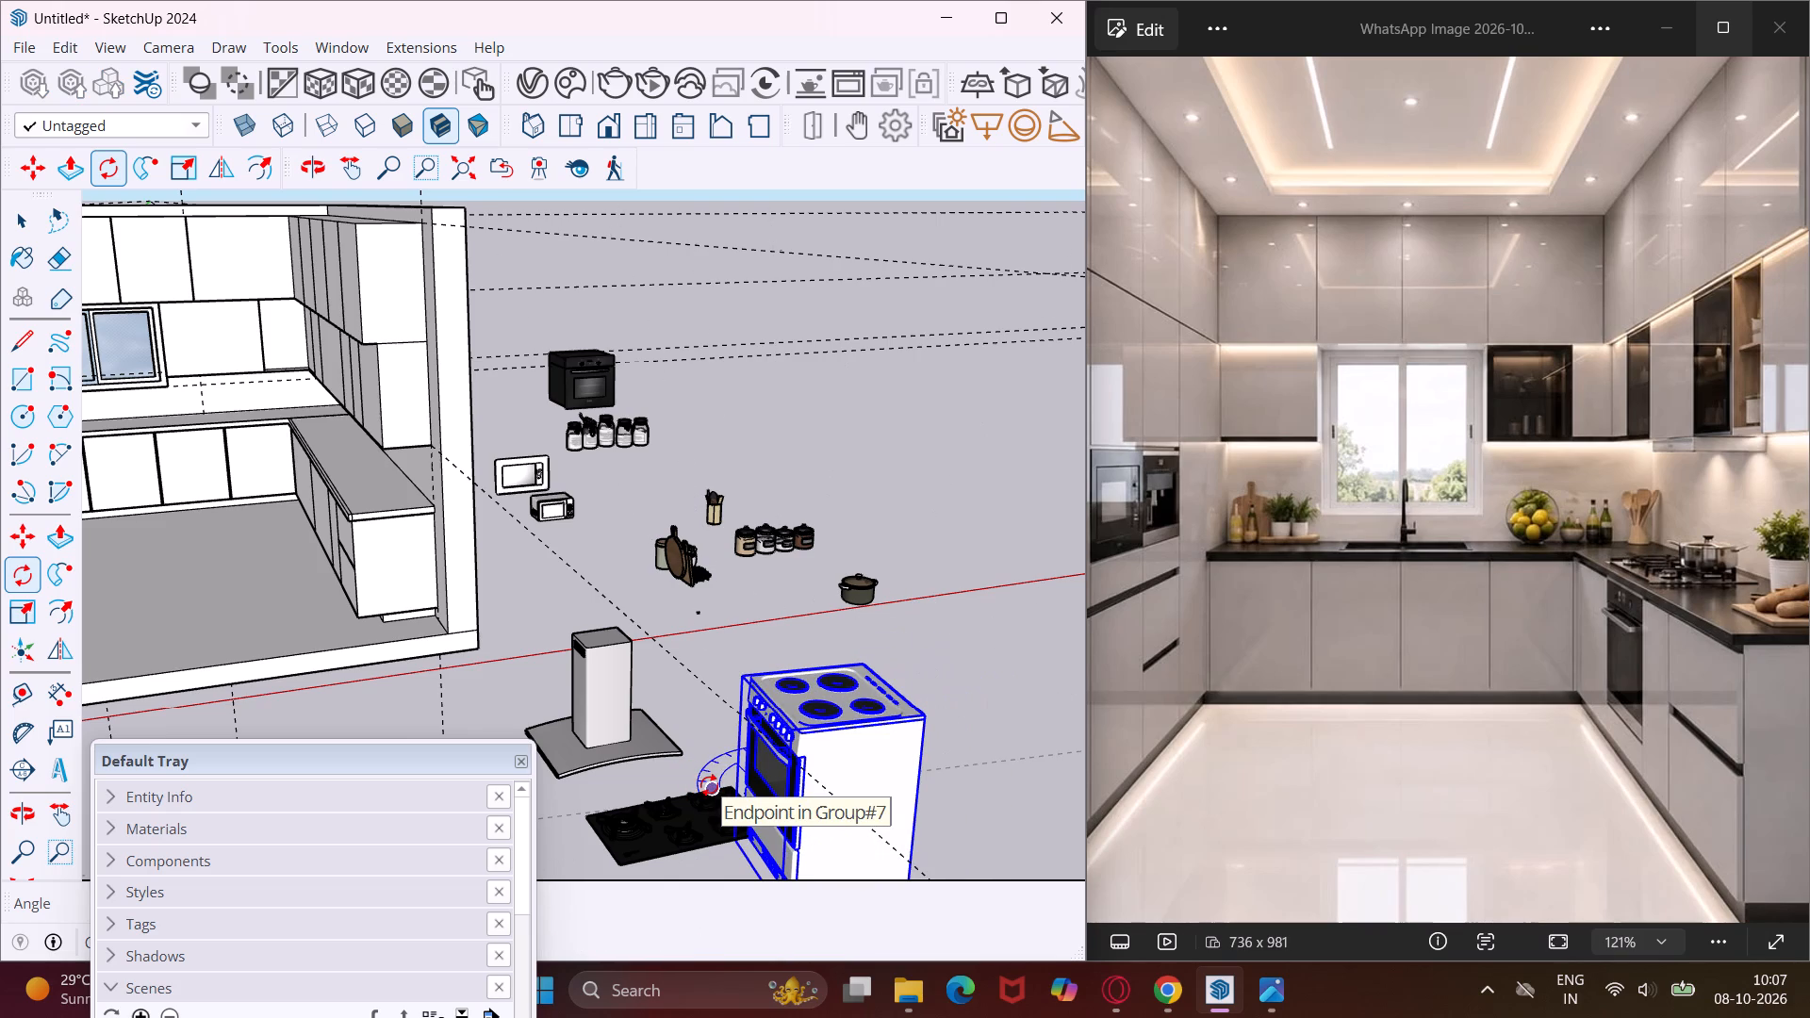
type("90")
key("Return")
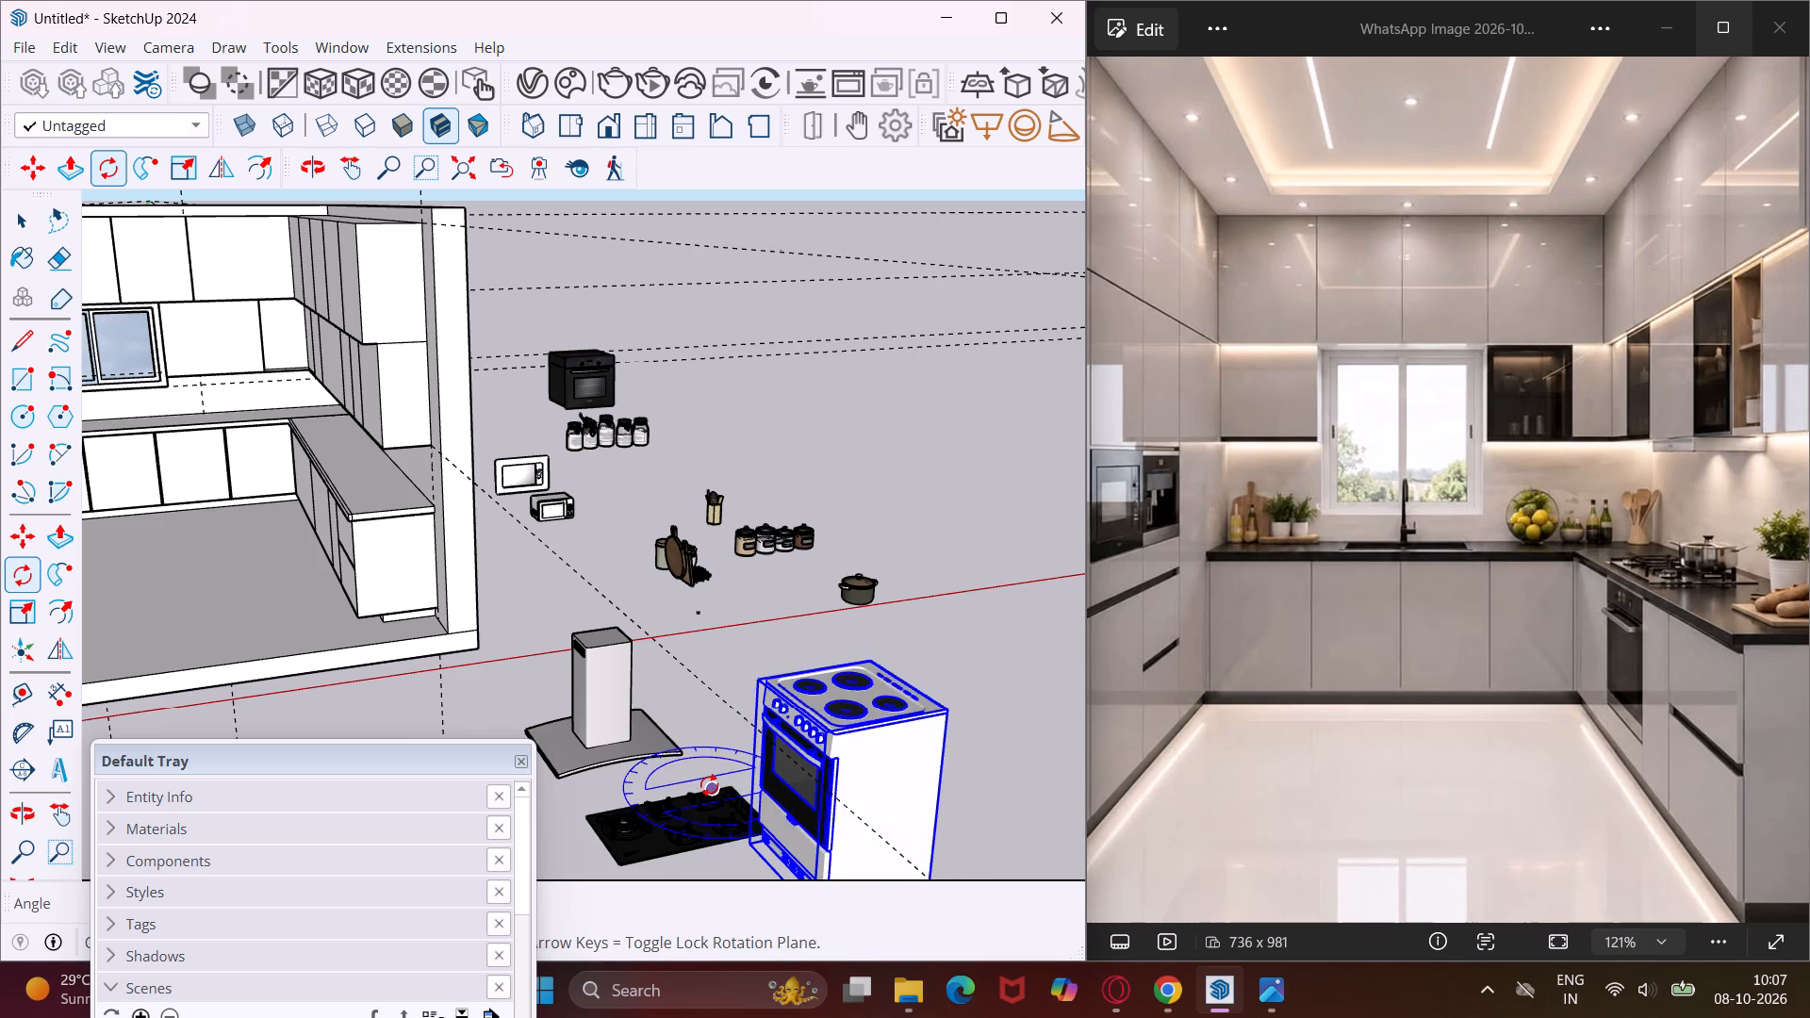
key("Escape")
key("space")
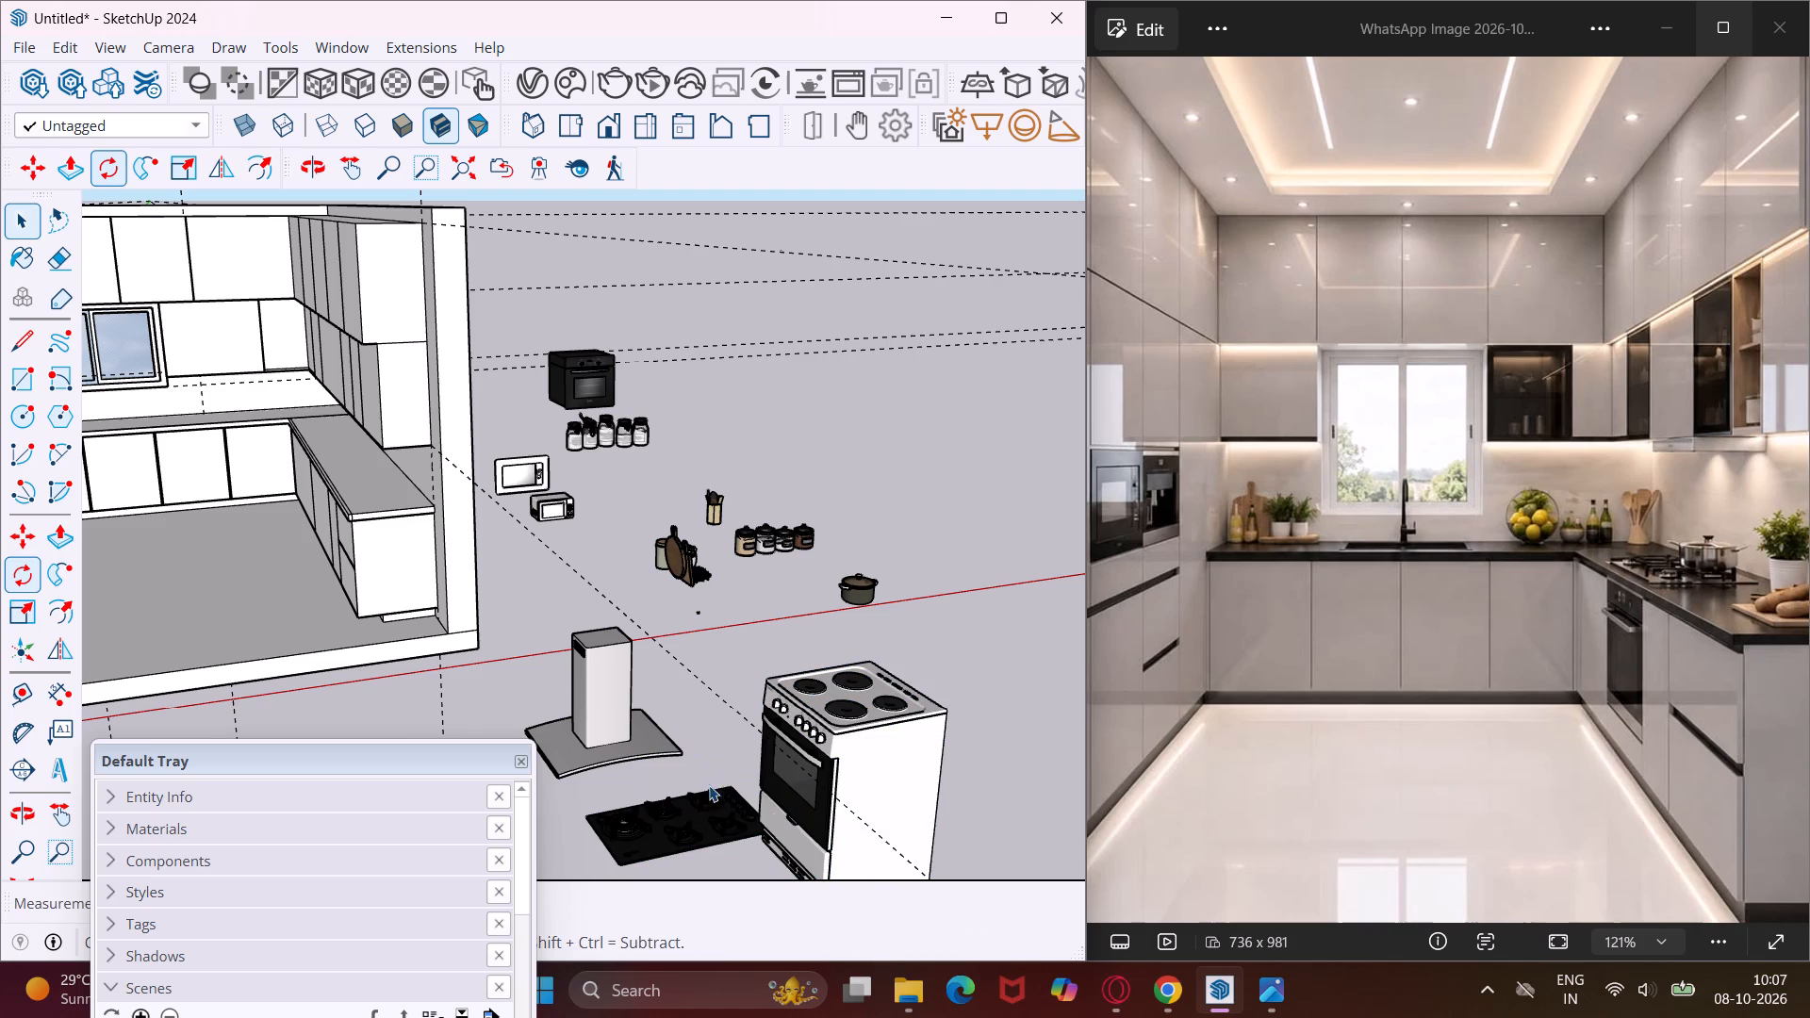
Copy the rear bottom edge of the wall cabinet left of the window 1" forward across the cabinet's underside.
middle_click_drag(698, 765, 867, 747)
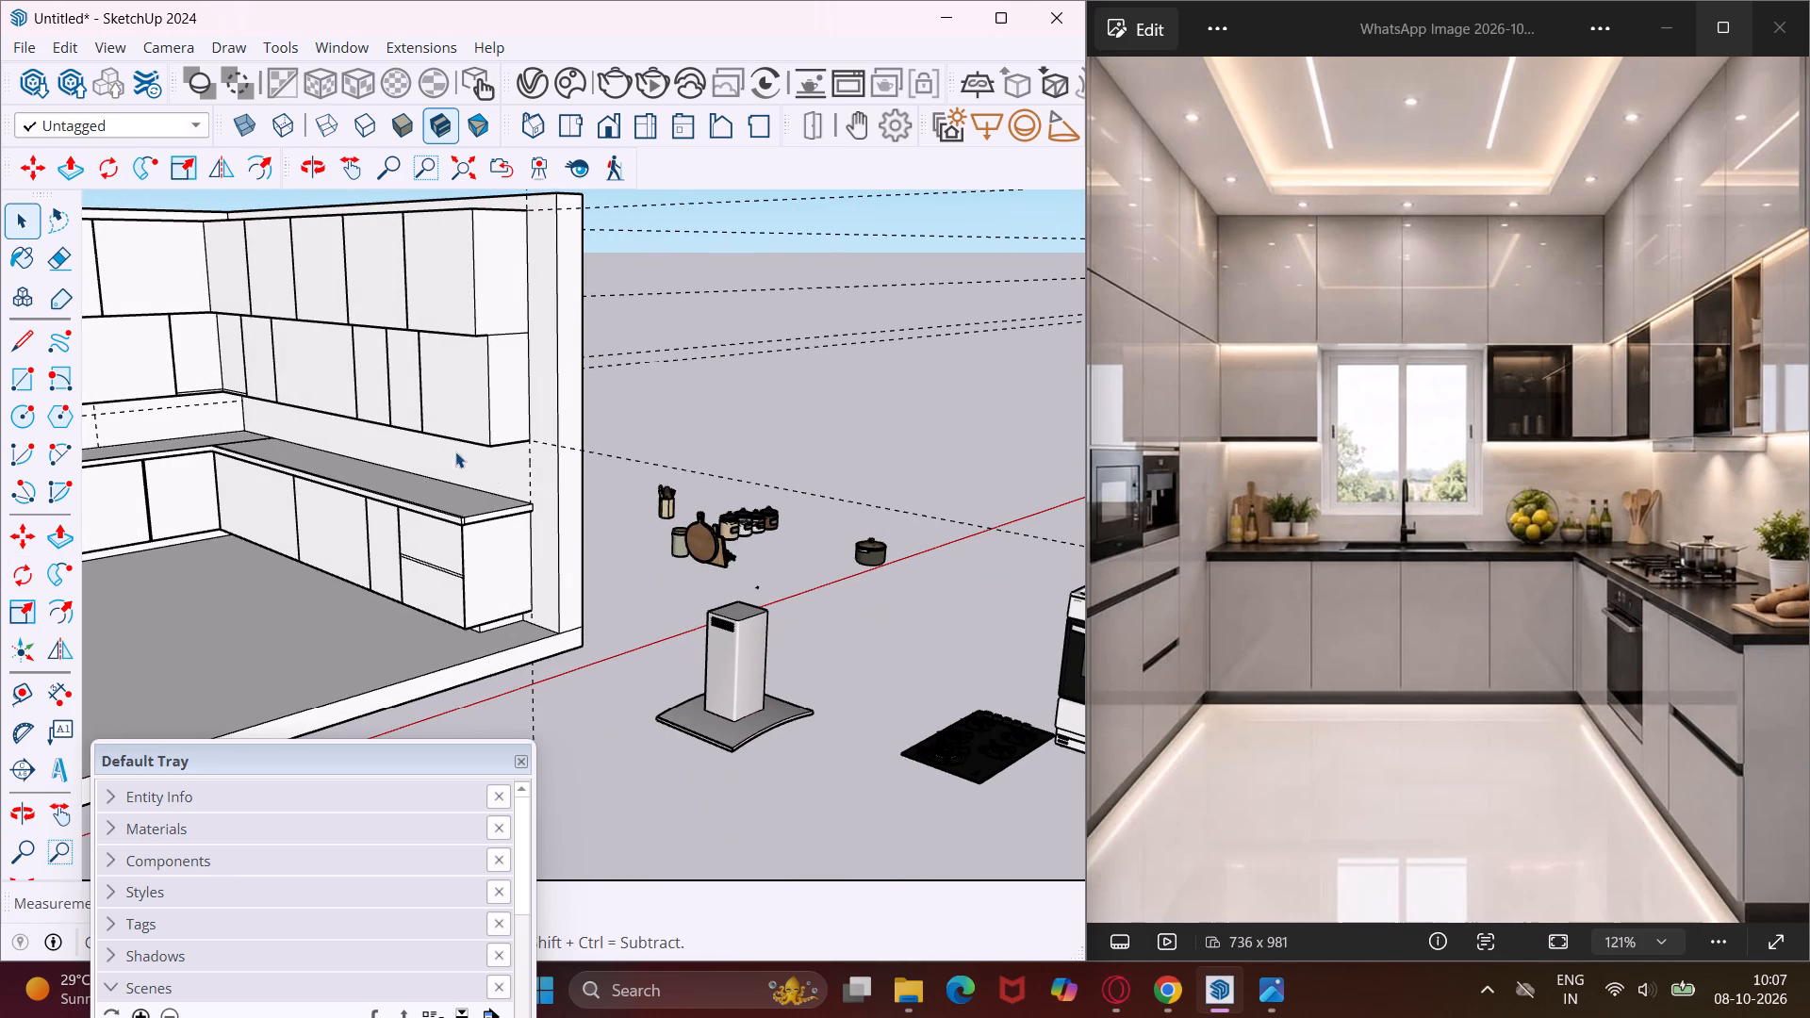
left_click(347, 177)
left_click_drag(359, 466, 677, 498)
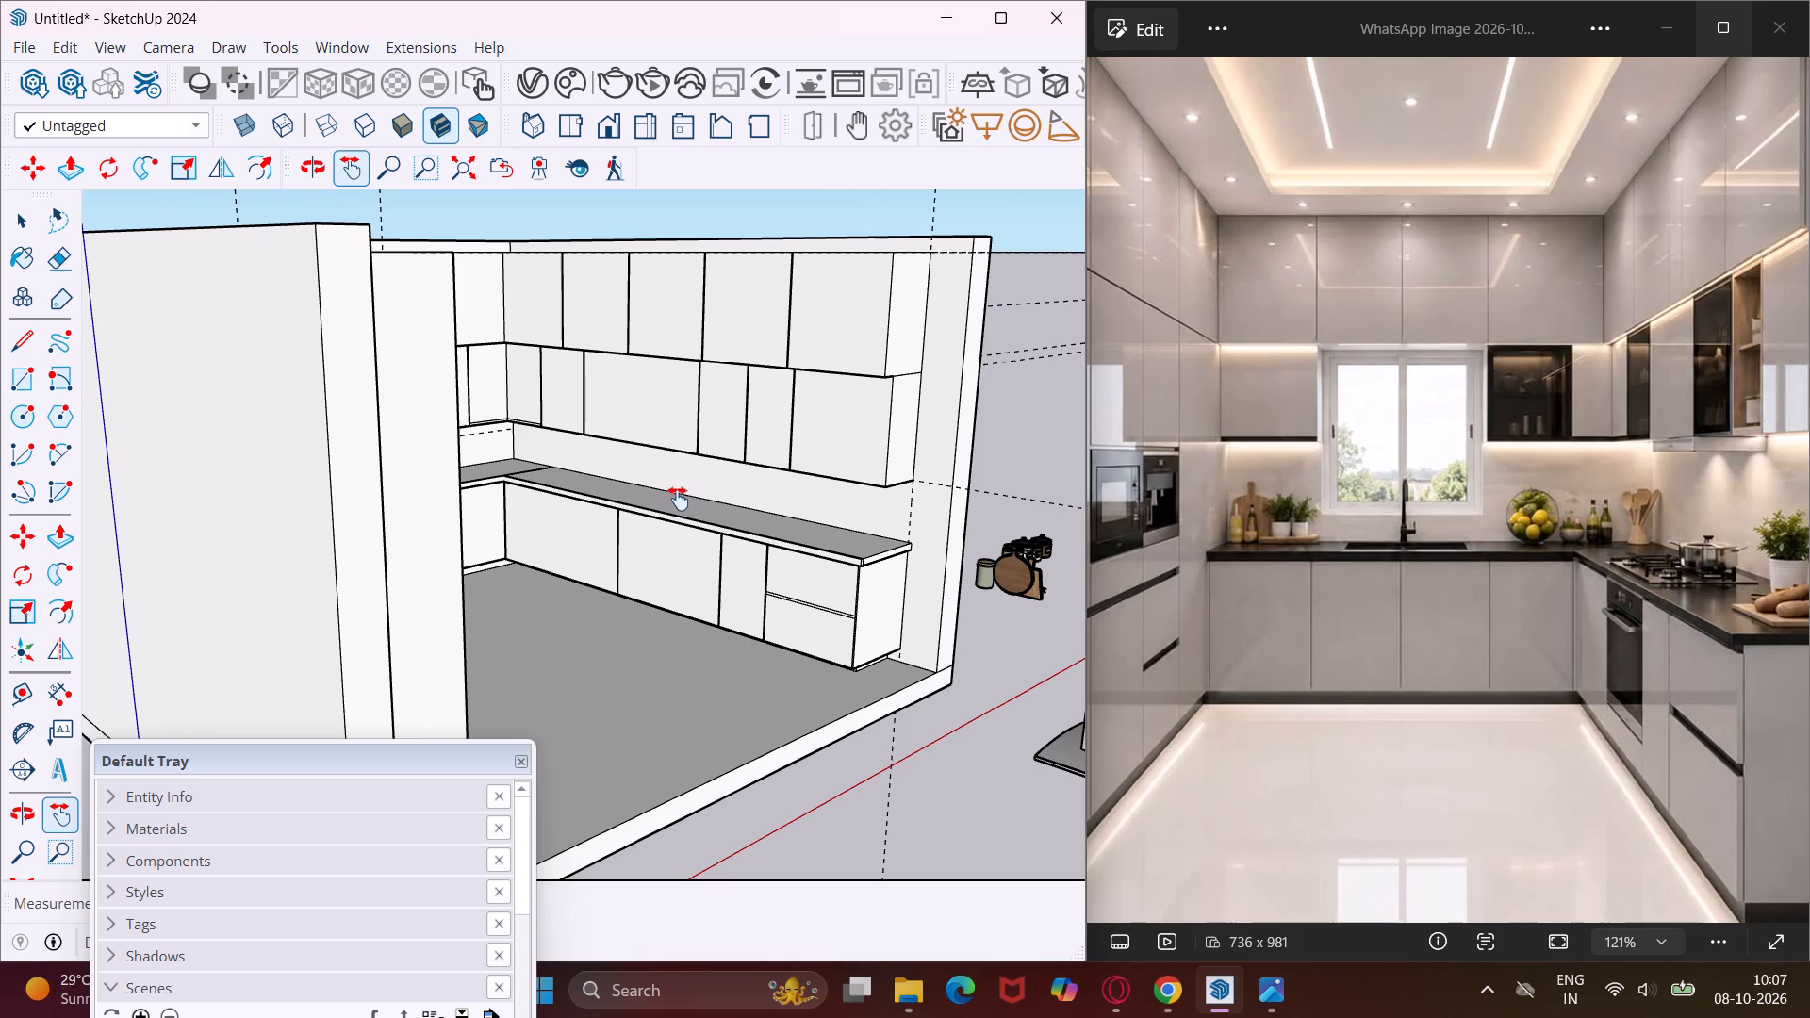
middle_click_drag(678, 499, 415, 473)
scroll(288, 470, "up", 8)
middle_click_drag(288, 470, 283, 345)
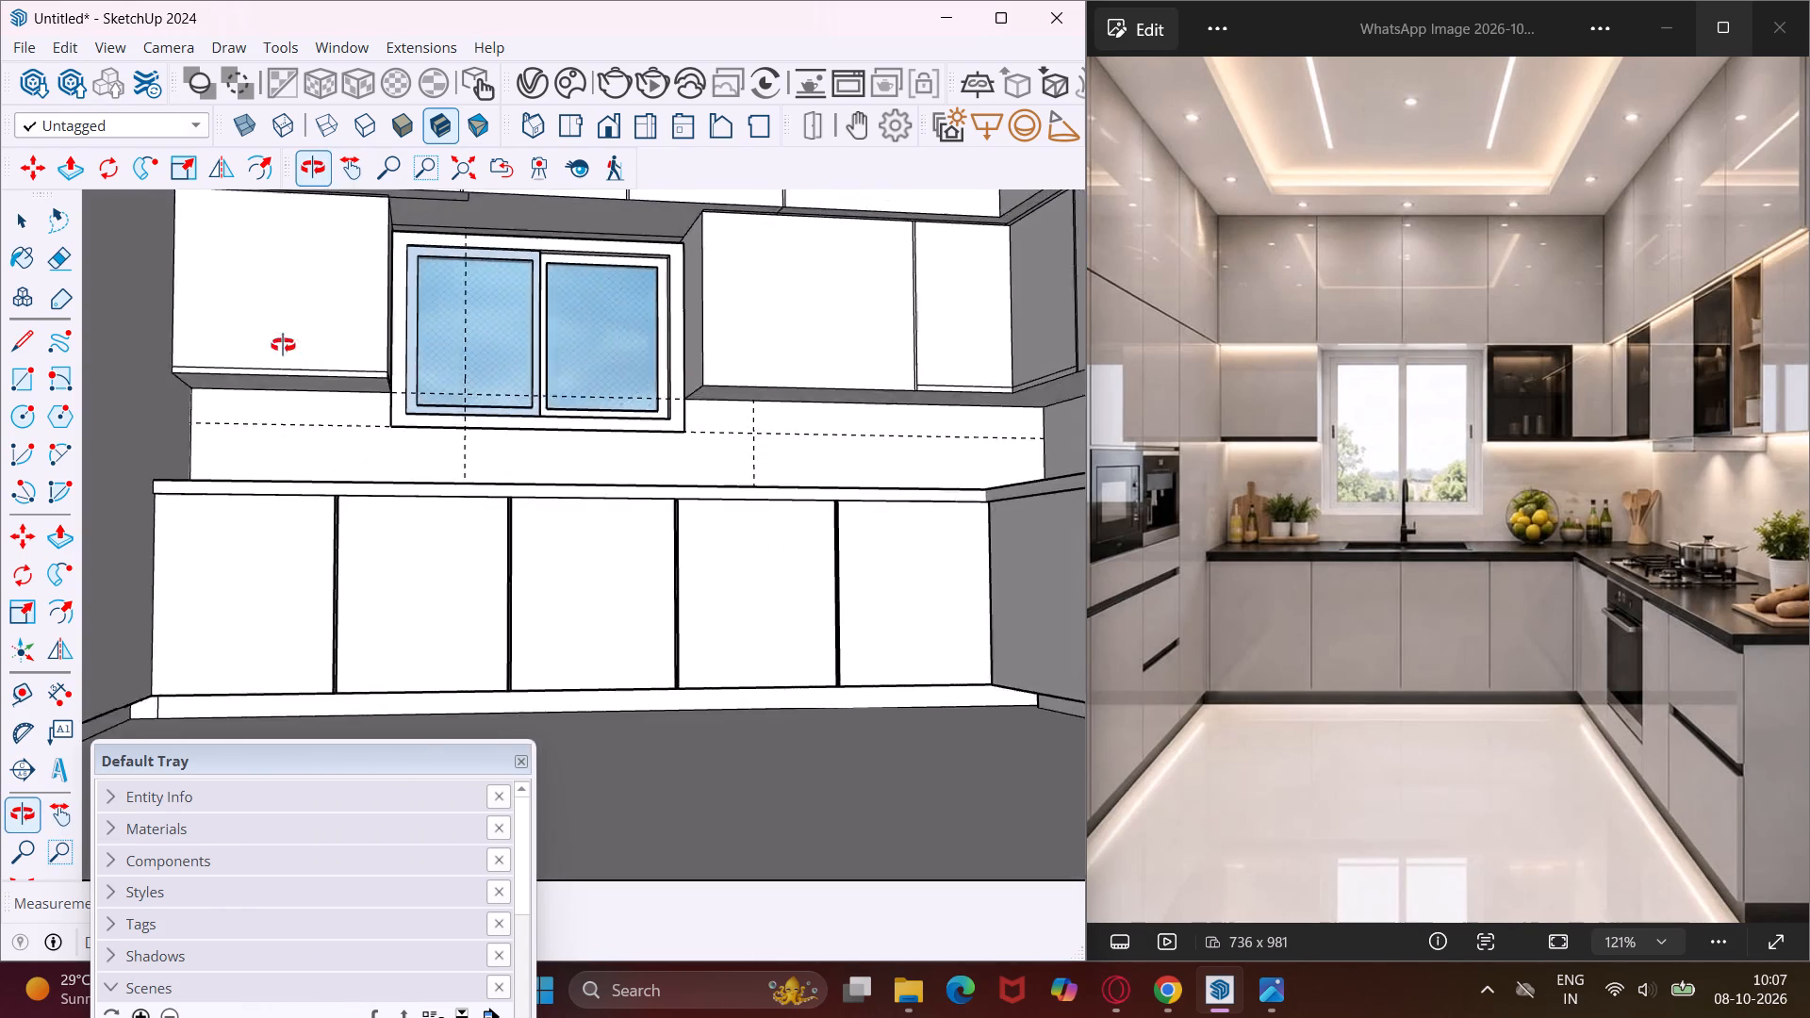
middle_click_drag(283, 345, 285, 345)
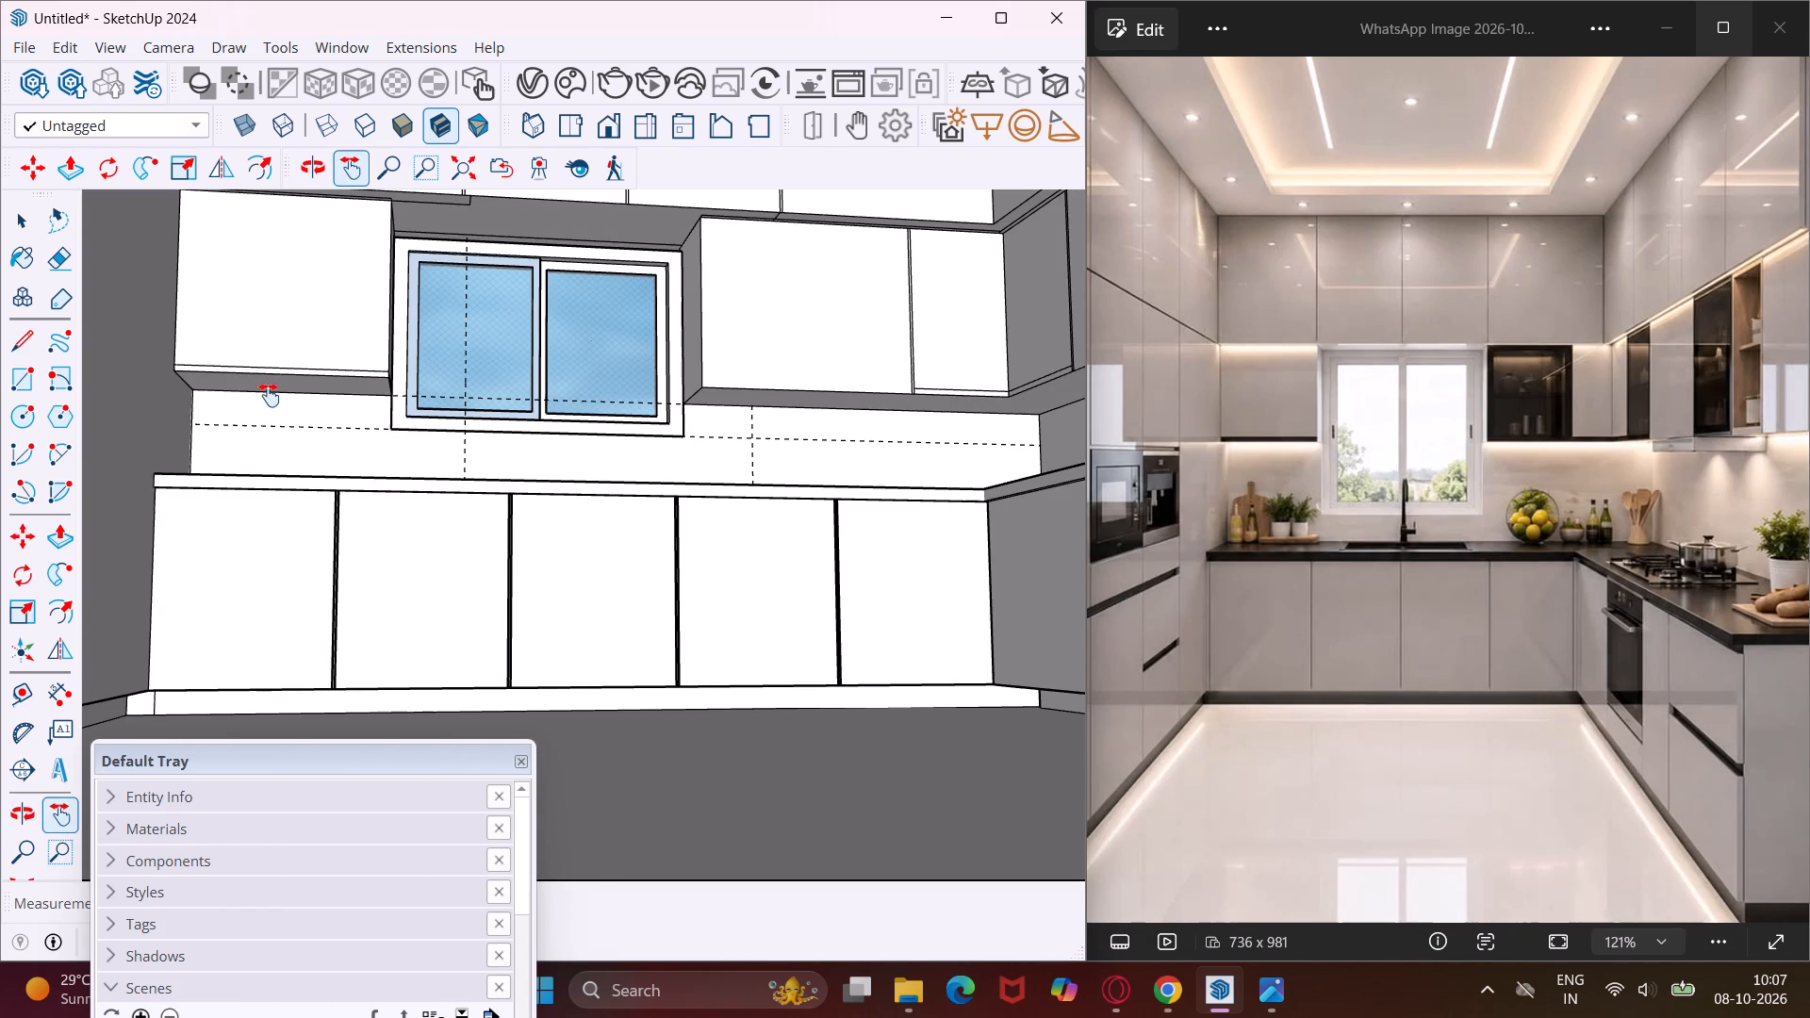
key("Escape")
key("space")
scroll(269, 395, "up", 8)
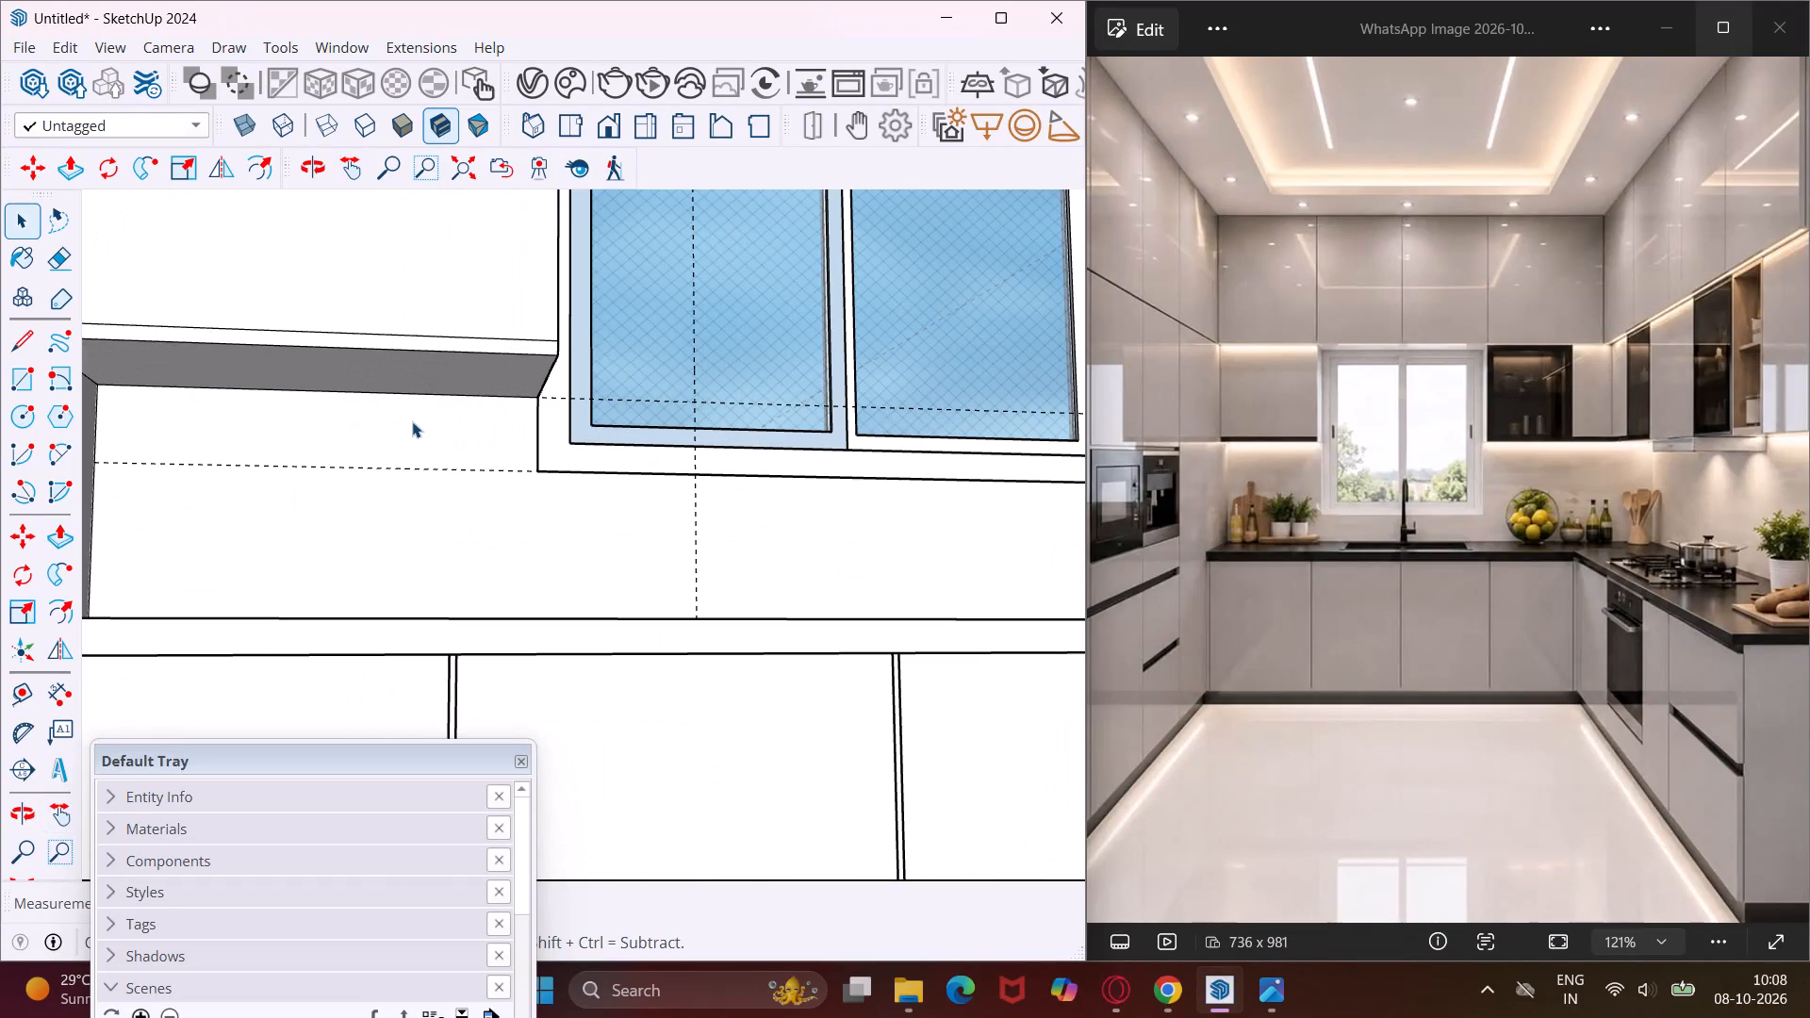
middle_click_drag(413, 421, 369, 384)
scroll(364, 388, "down", 5)
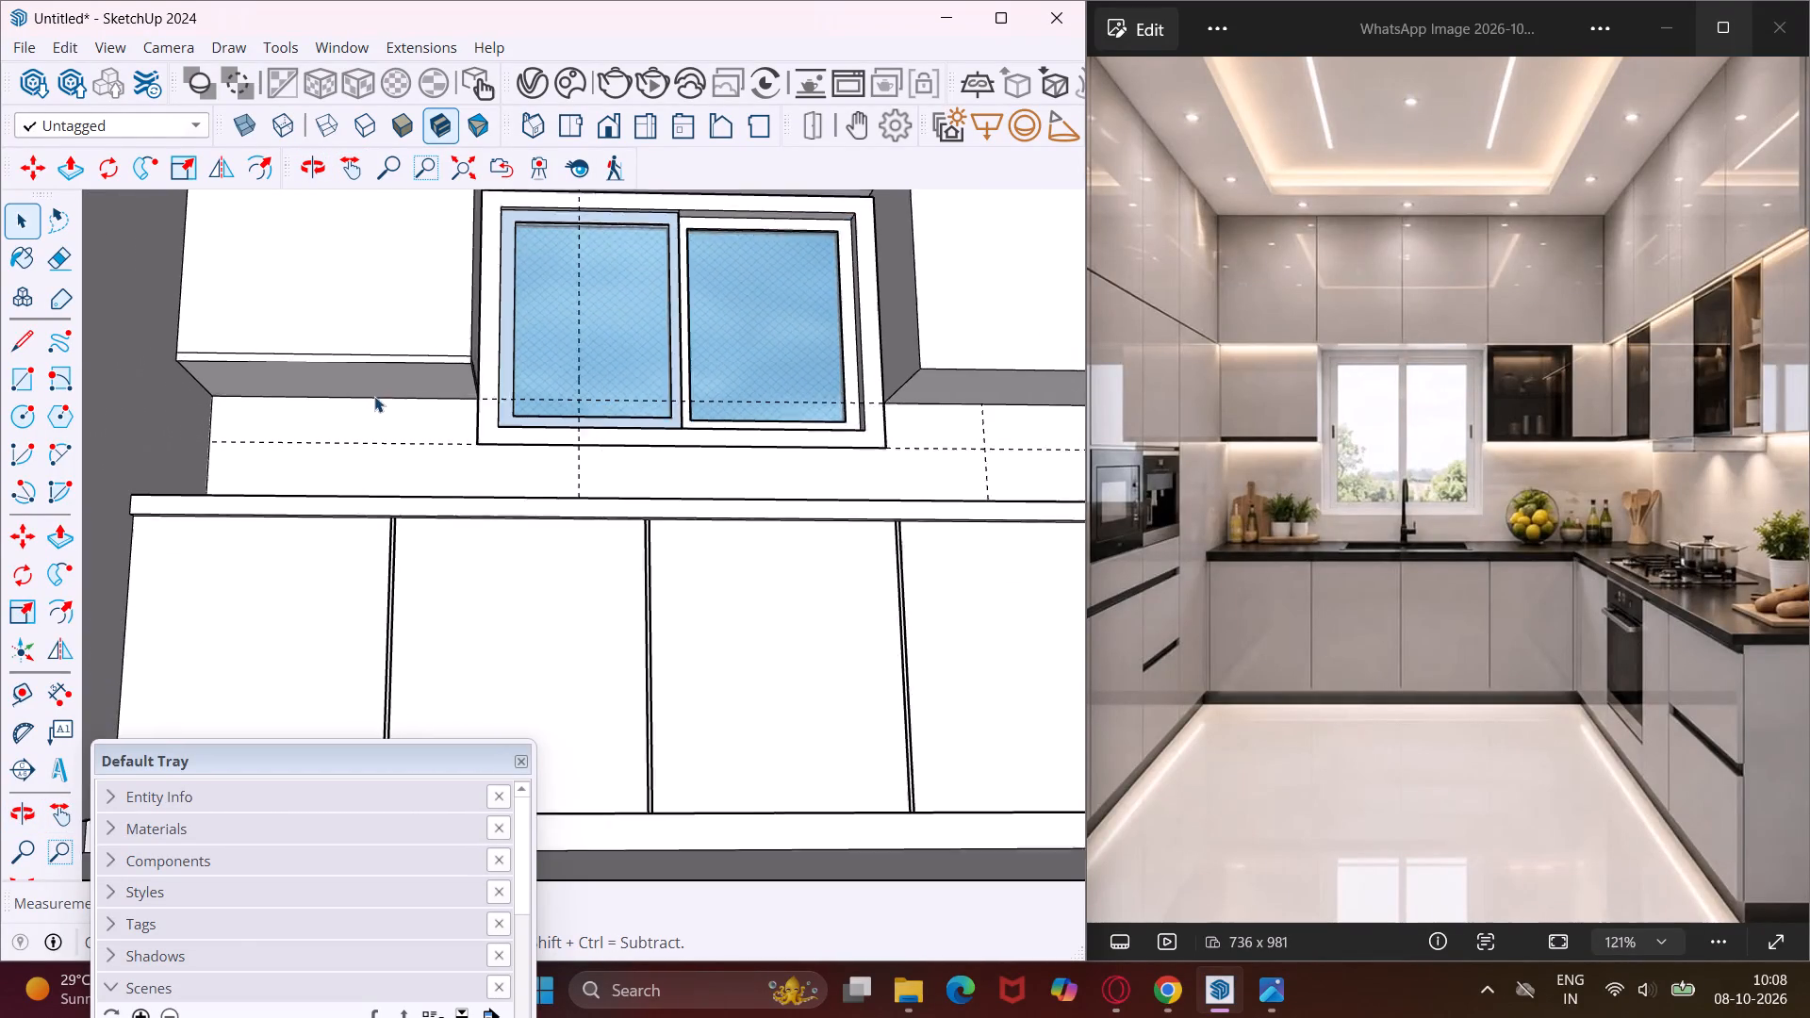
scroll(374, 396, "down", 1)
scroll(417, 393, "up", 4)
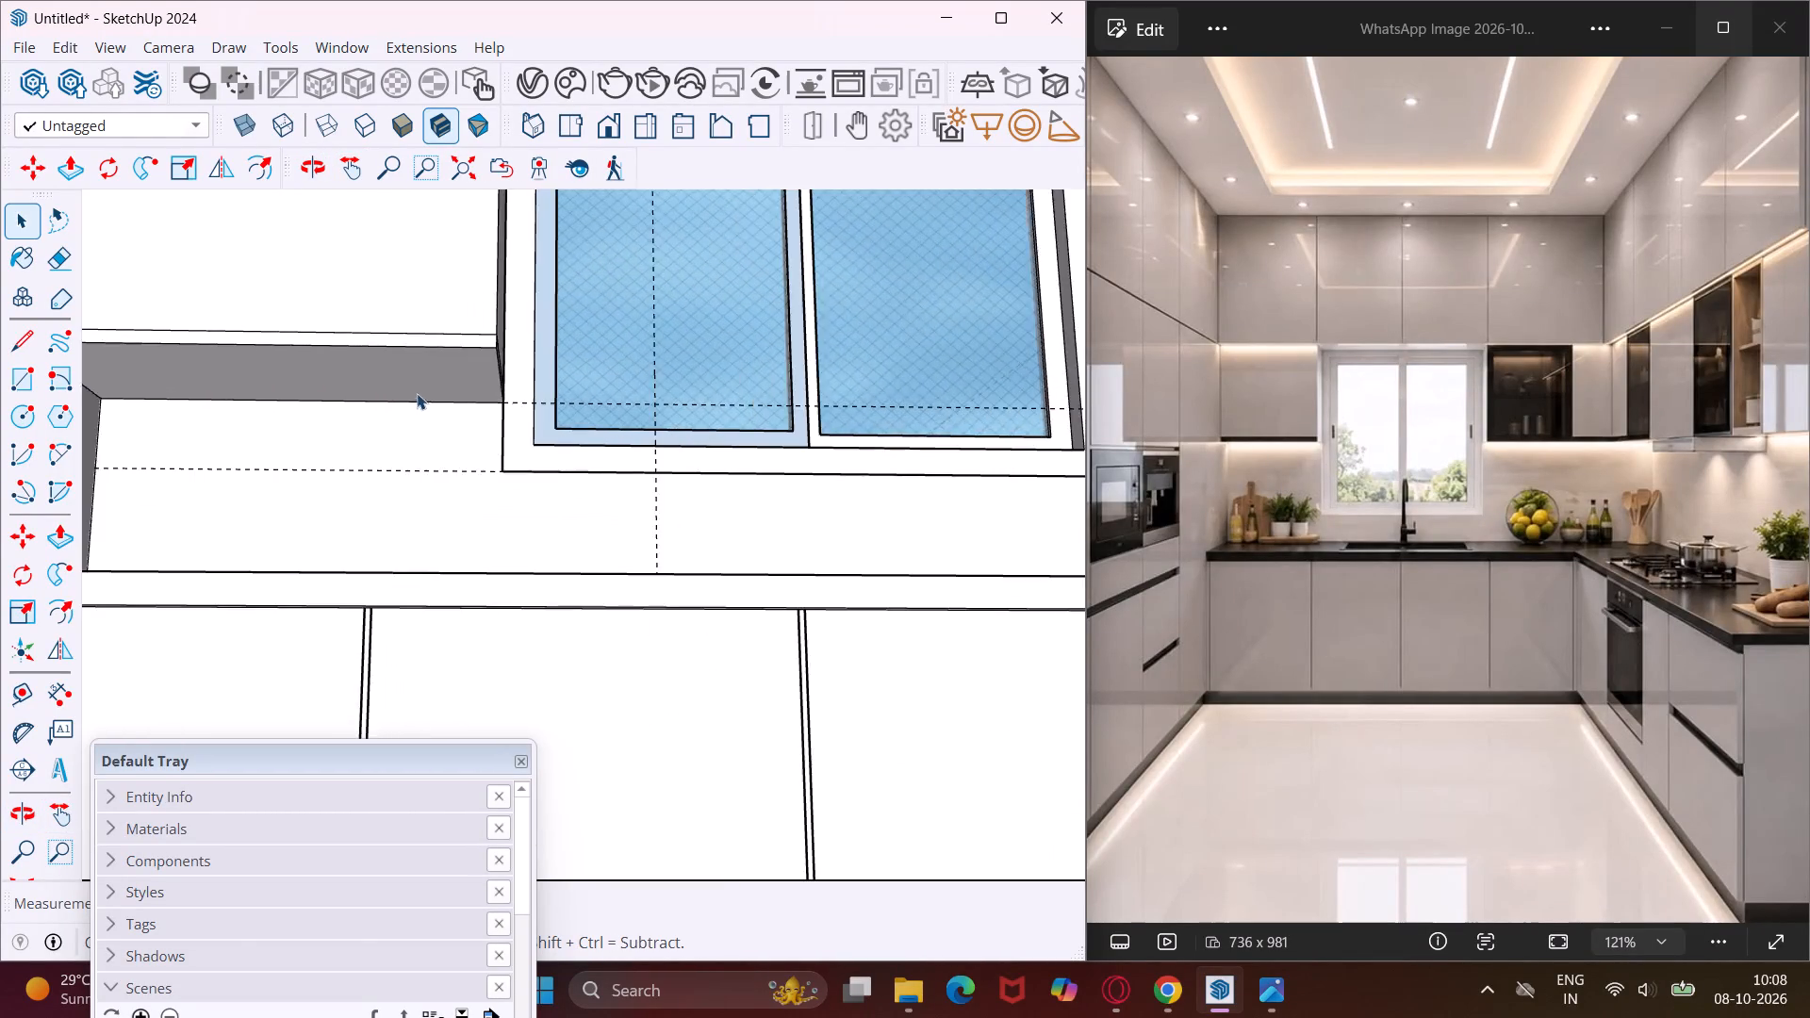
scroll(417, 393, "up", 10)
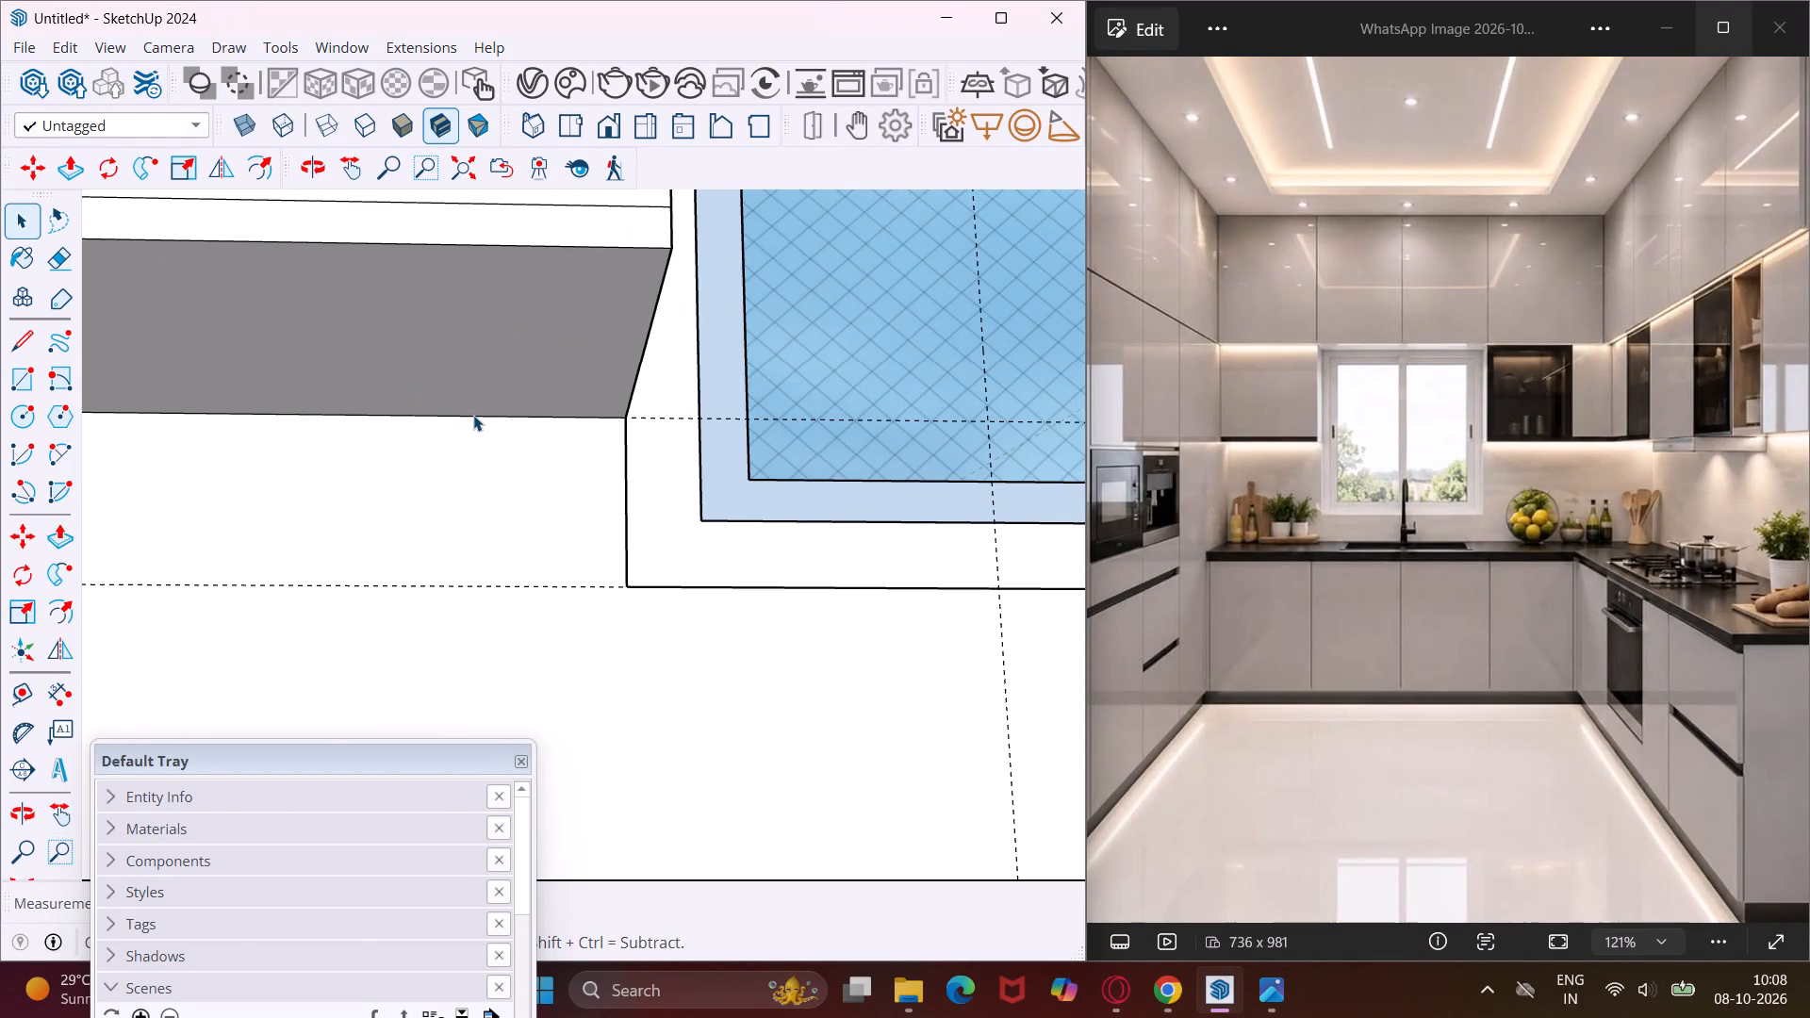
left_click(473, 415)
left_click(480, 416)
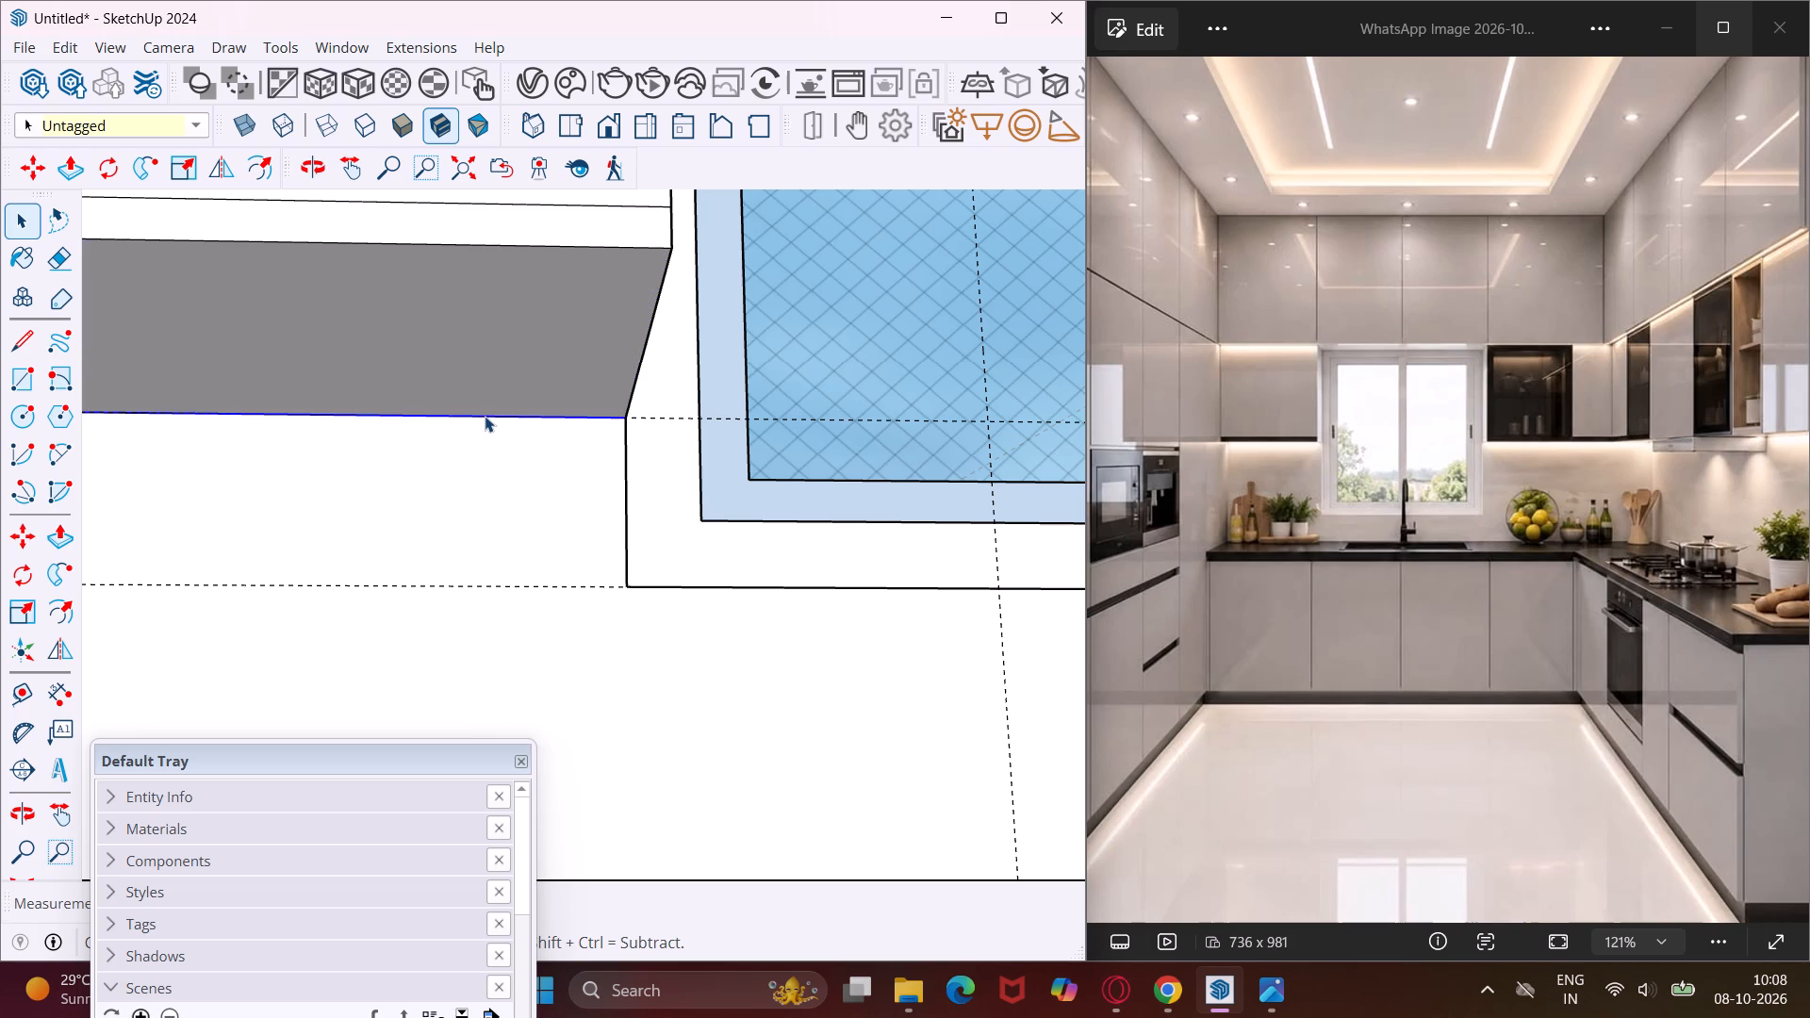
key("m")
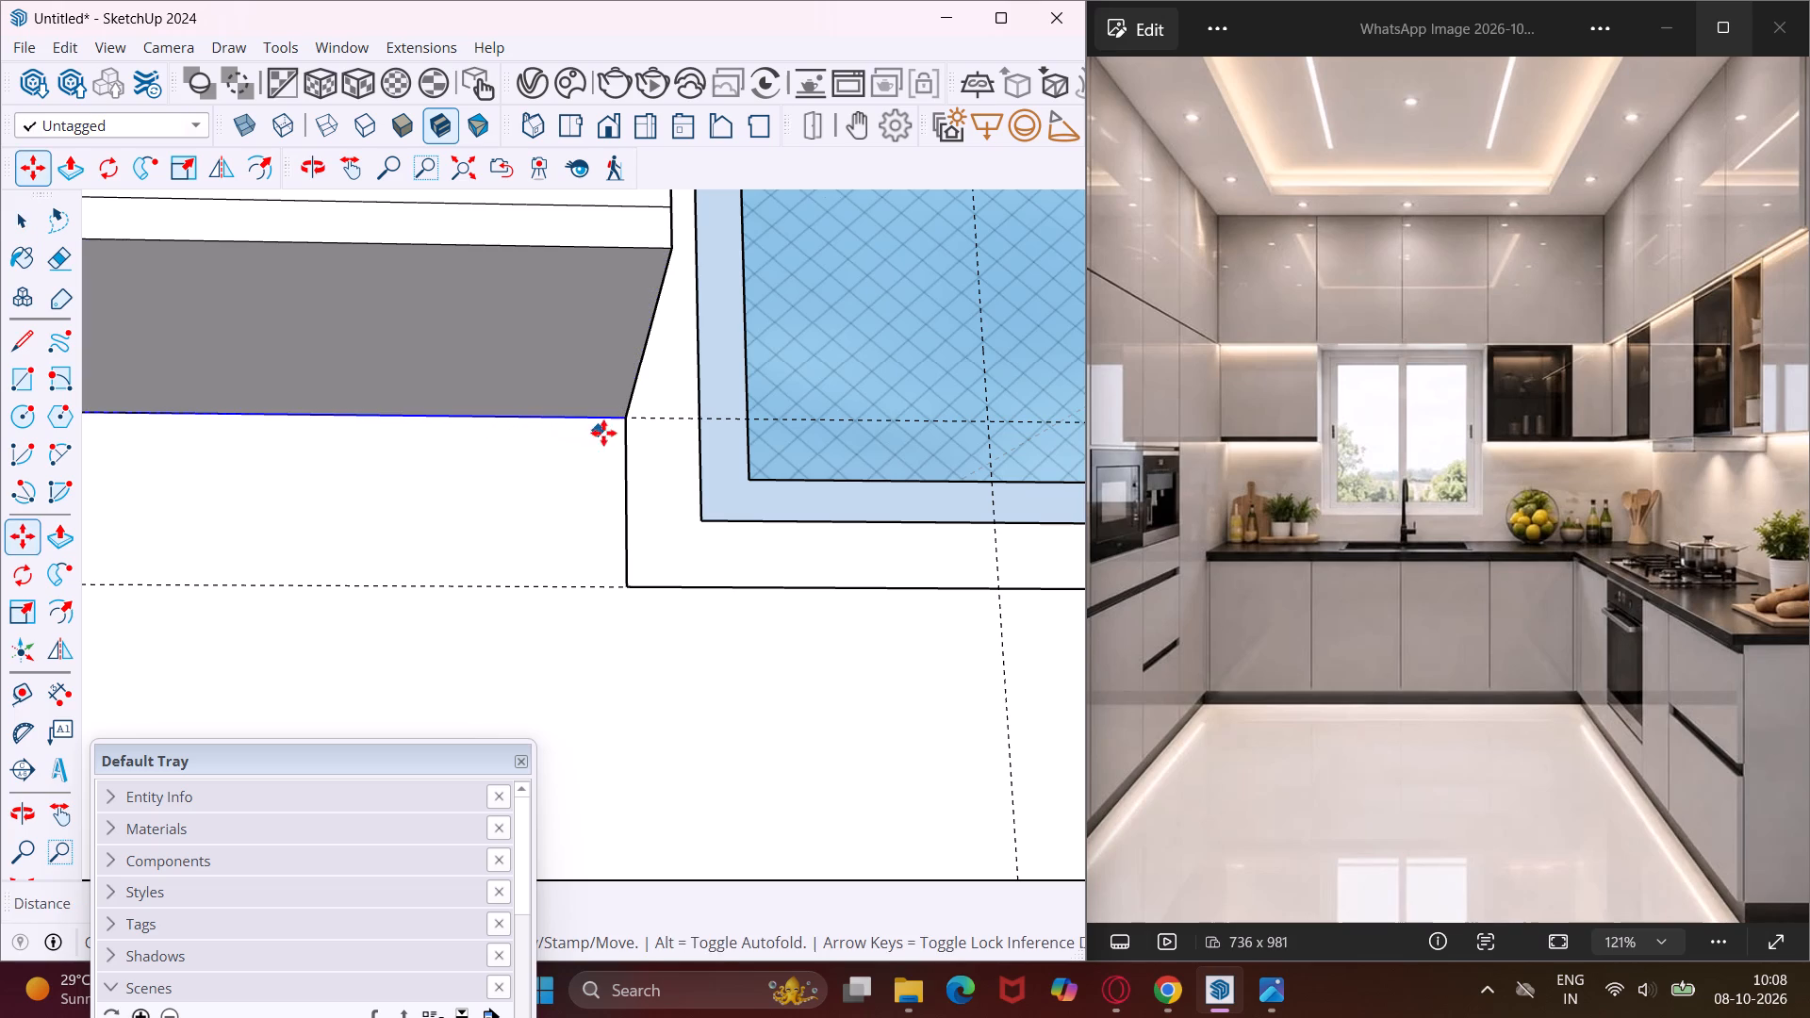
left_click(621, 423)
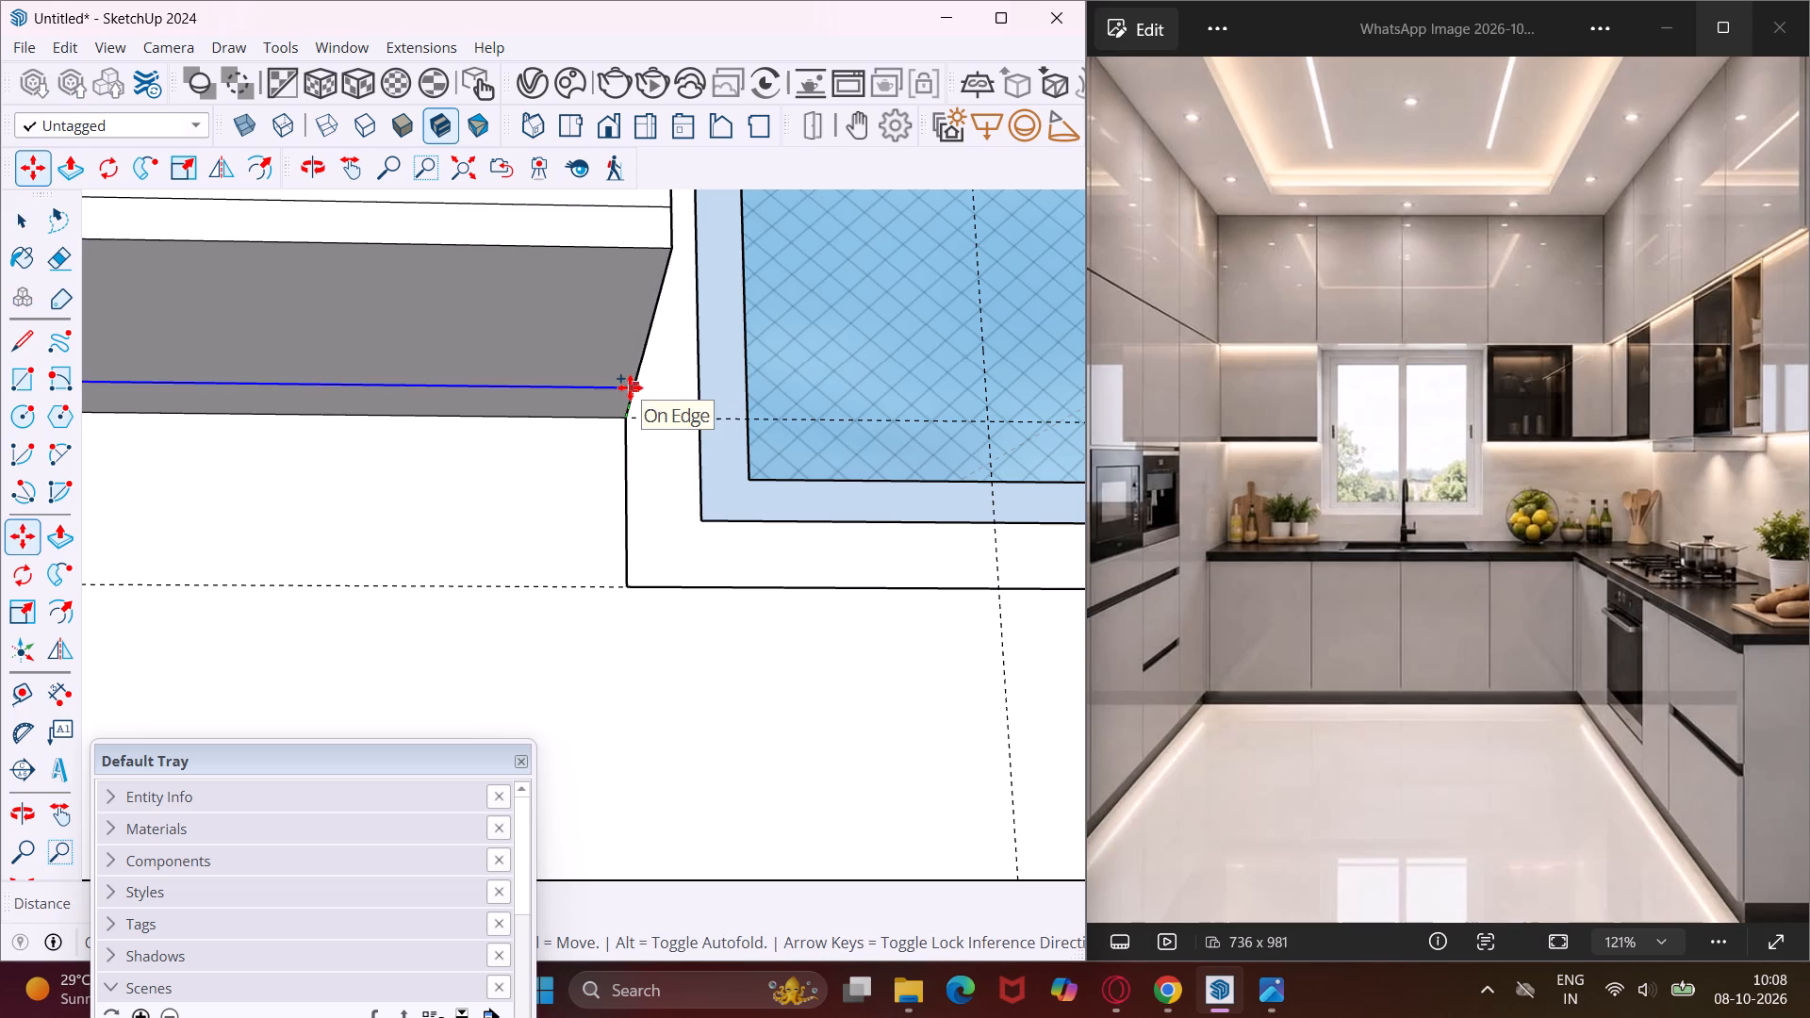
type("1\"")
key("Return")
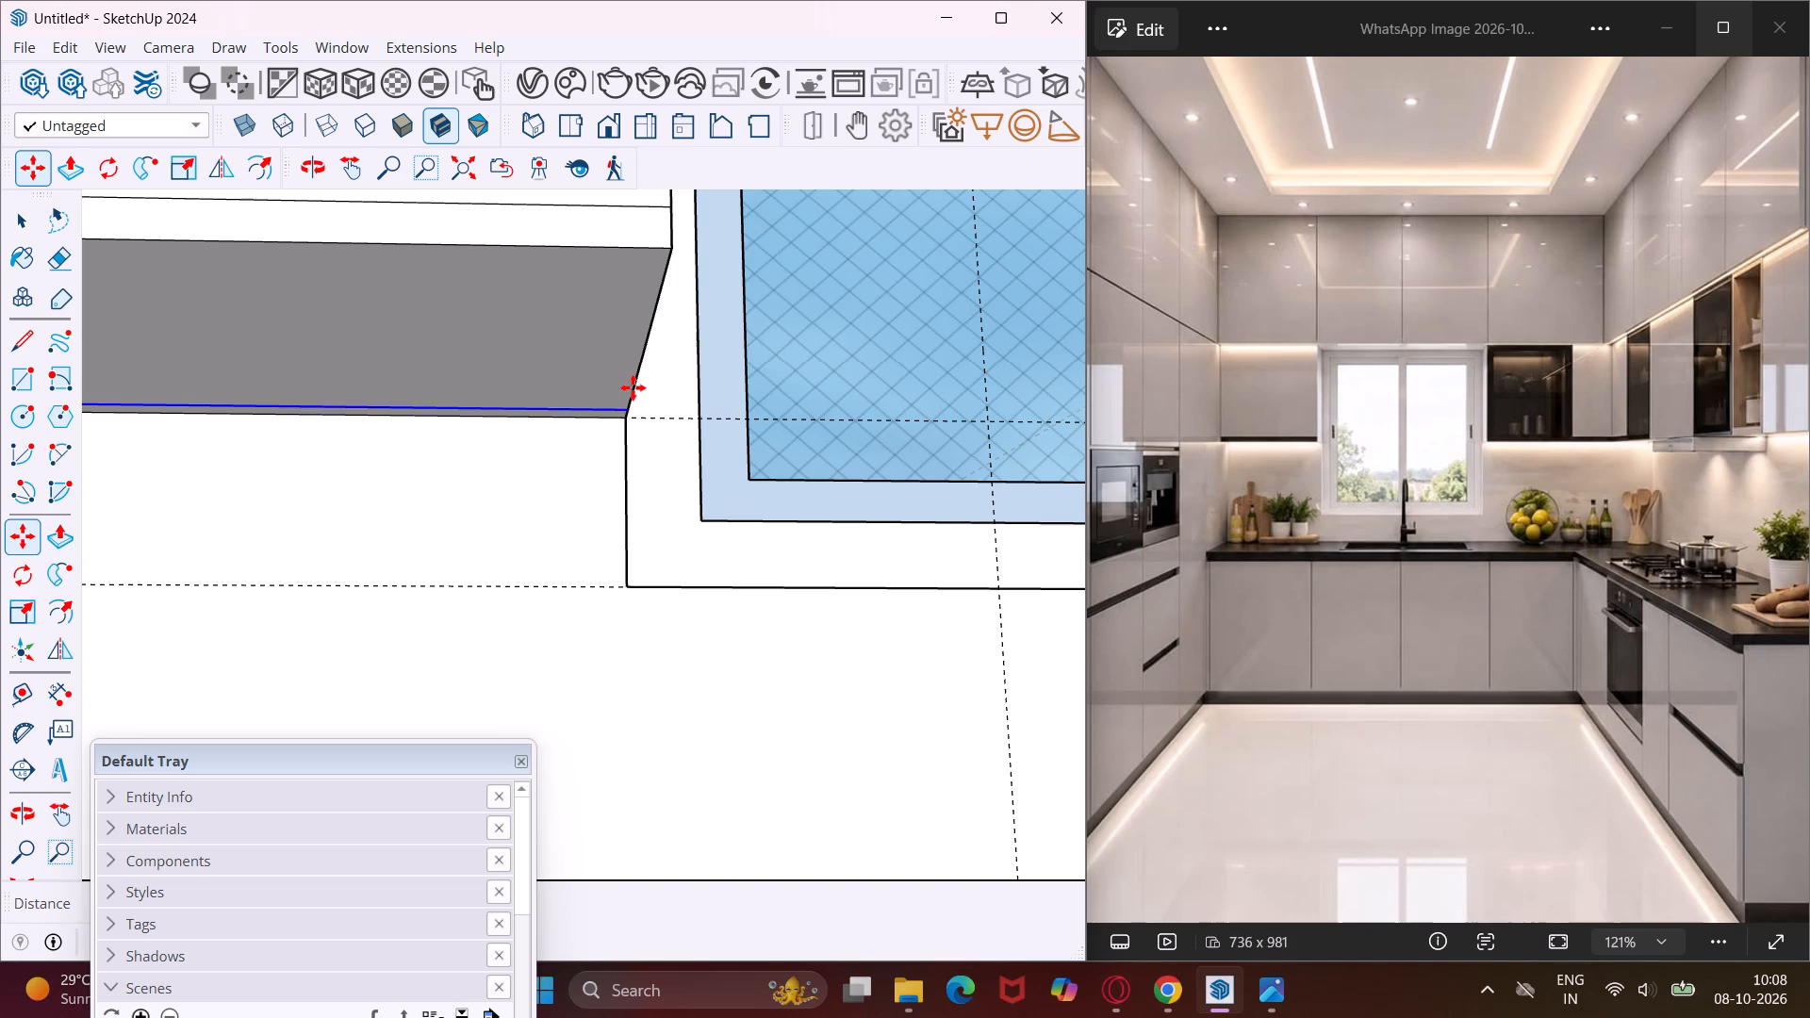
middle_click_drag(633, 387, 576, 389)
scroll(571, 389, "down", 5)
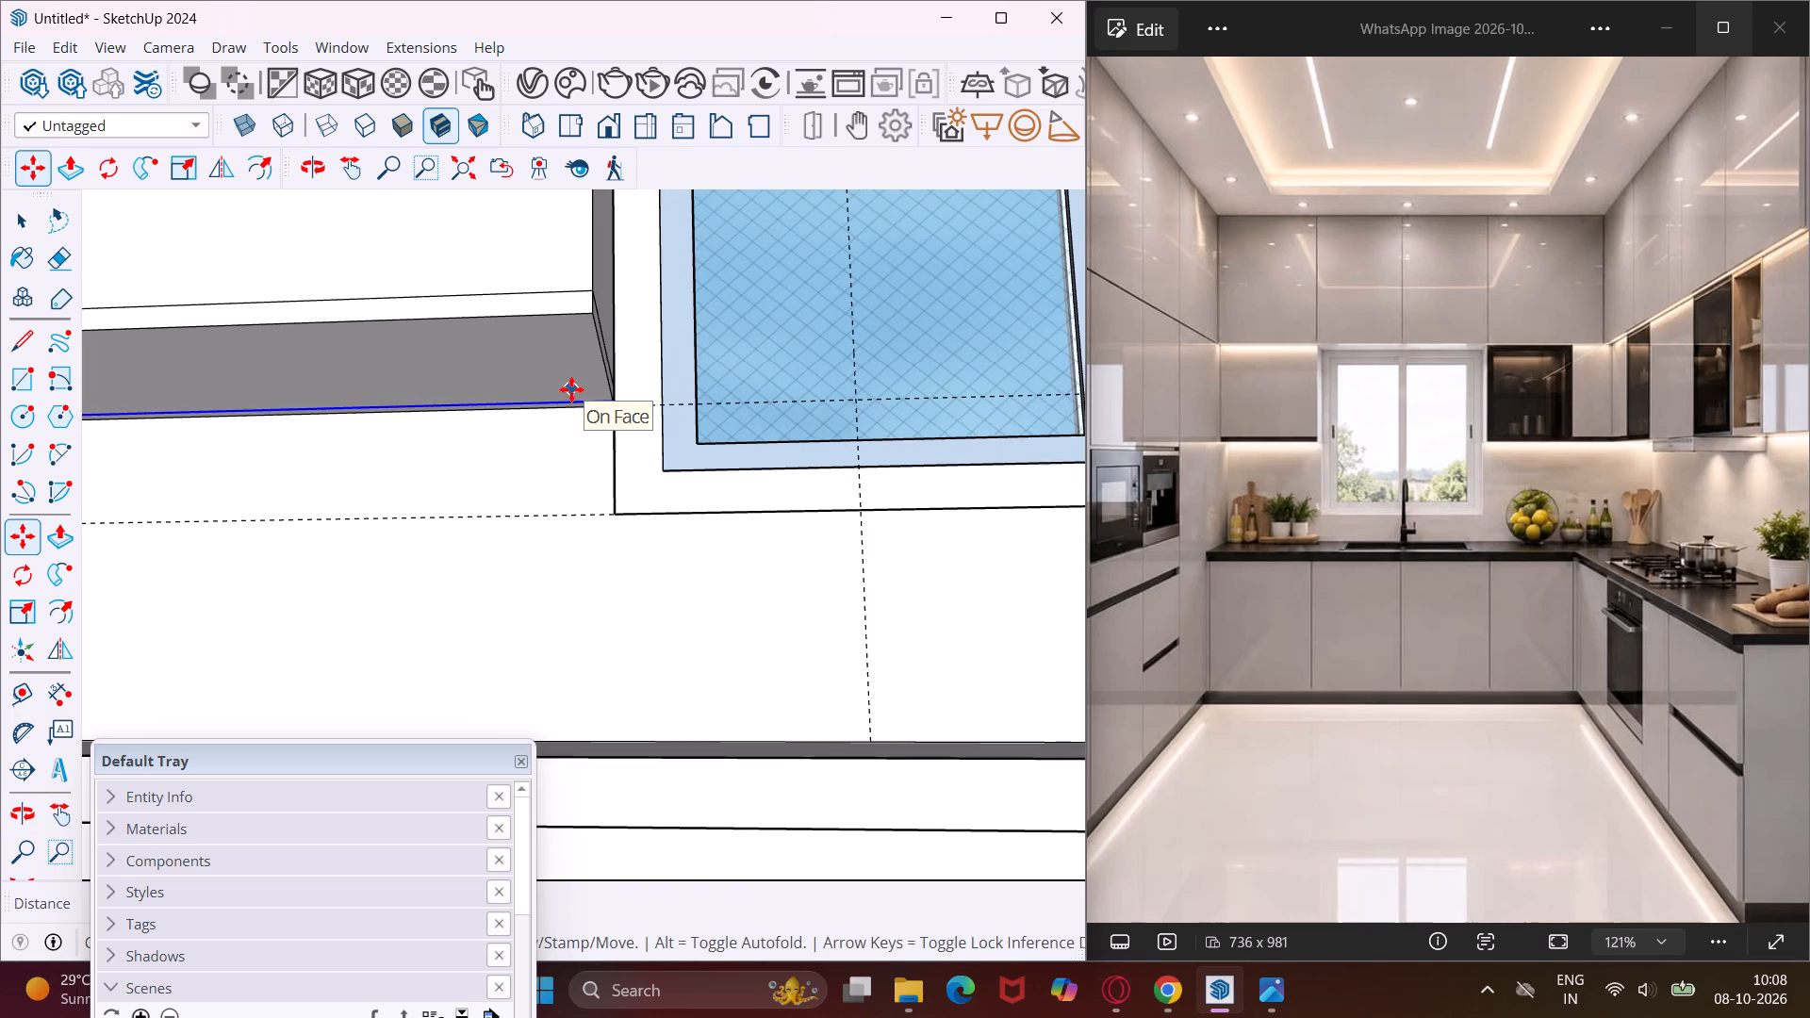
middle_click_drag(571, 389, 634, 413)
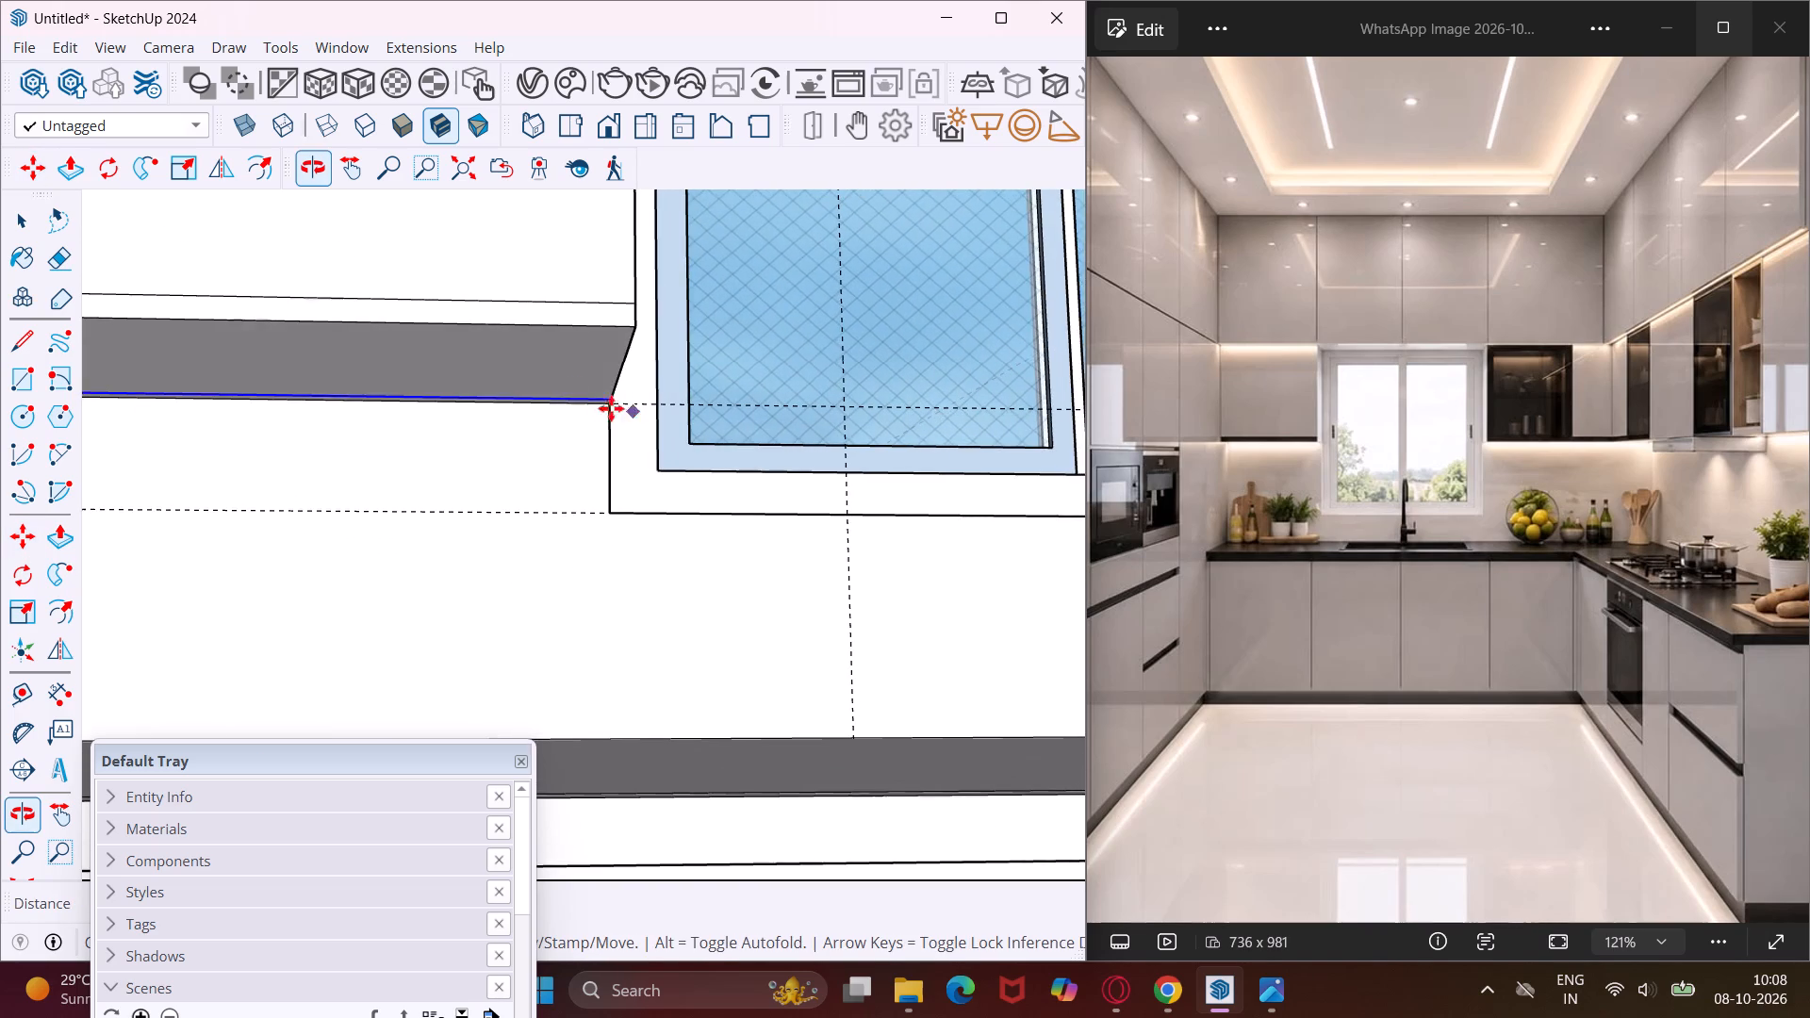
scroll(584, 406, "down", 7)
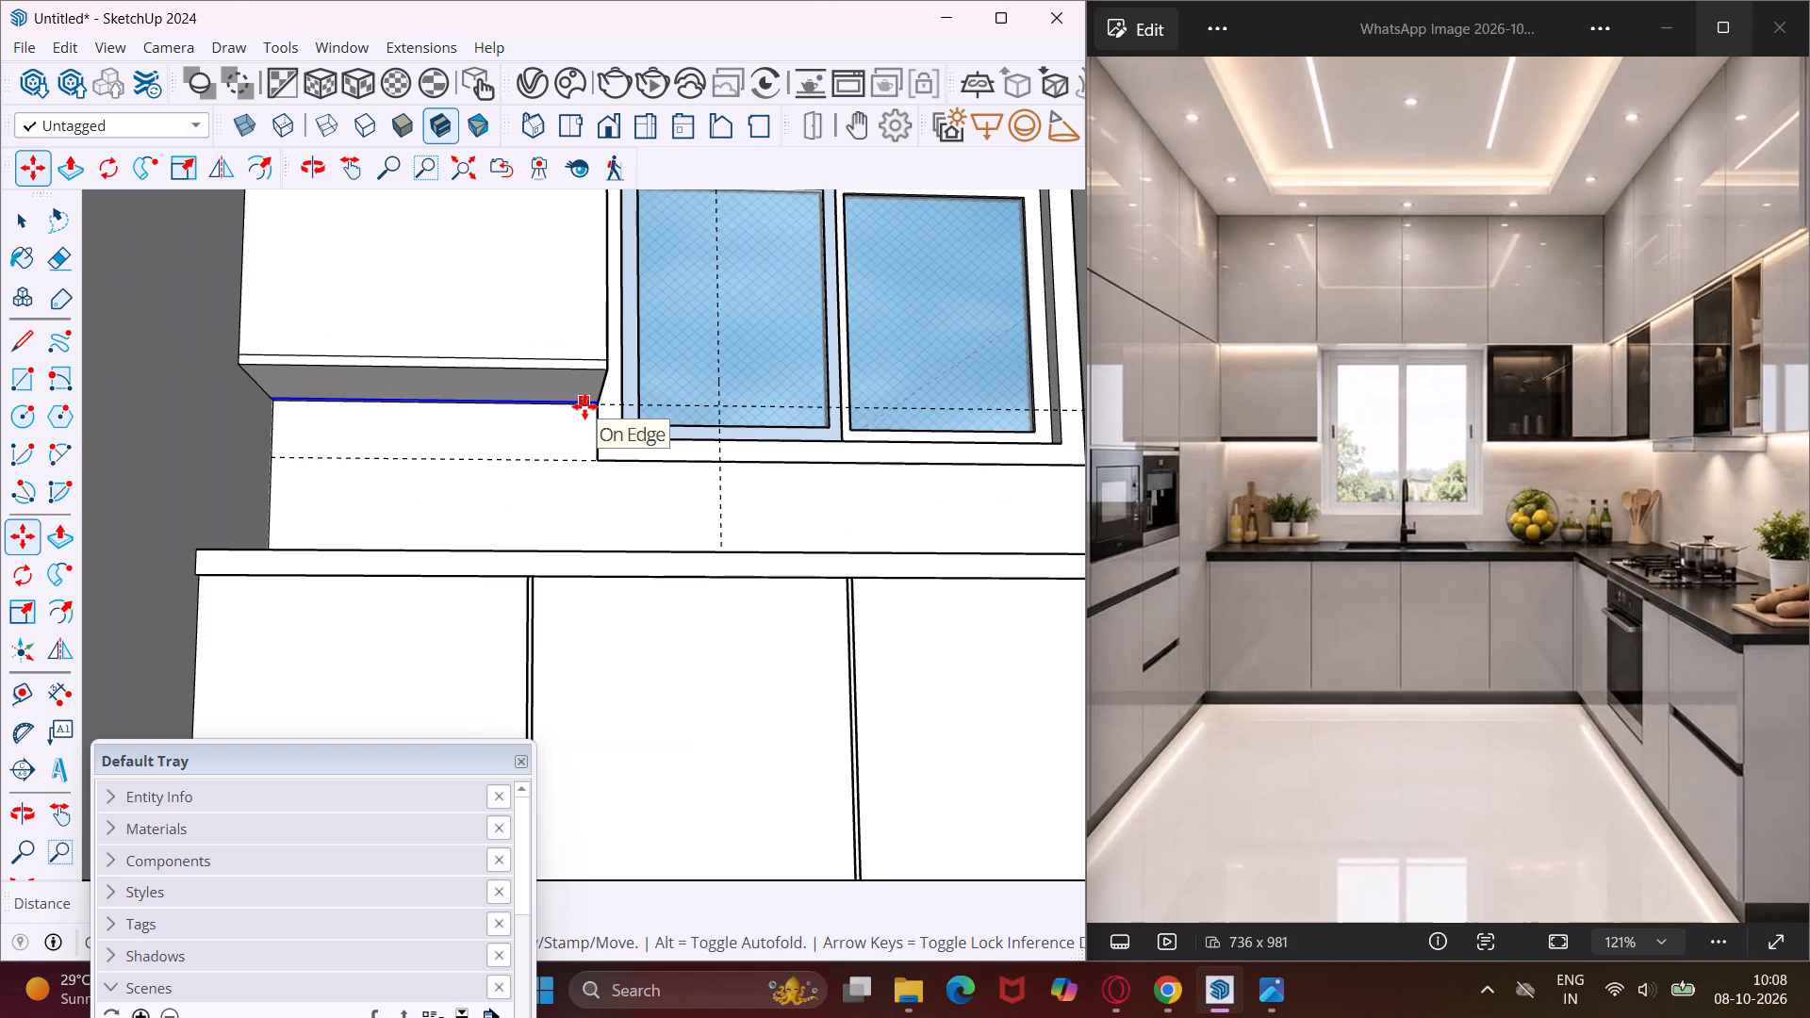
scroll(496, 392, "down", 8)
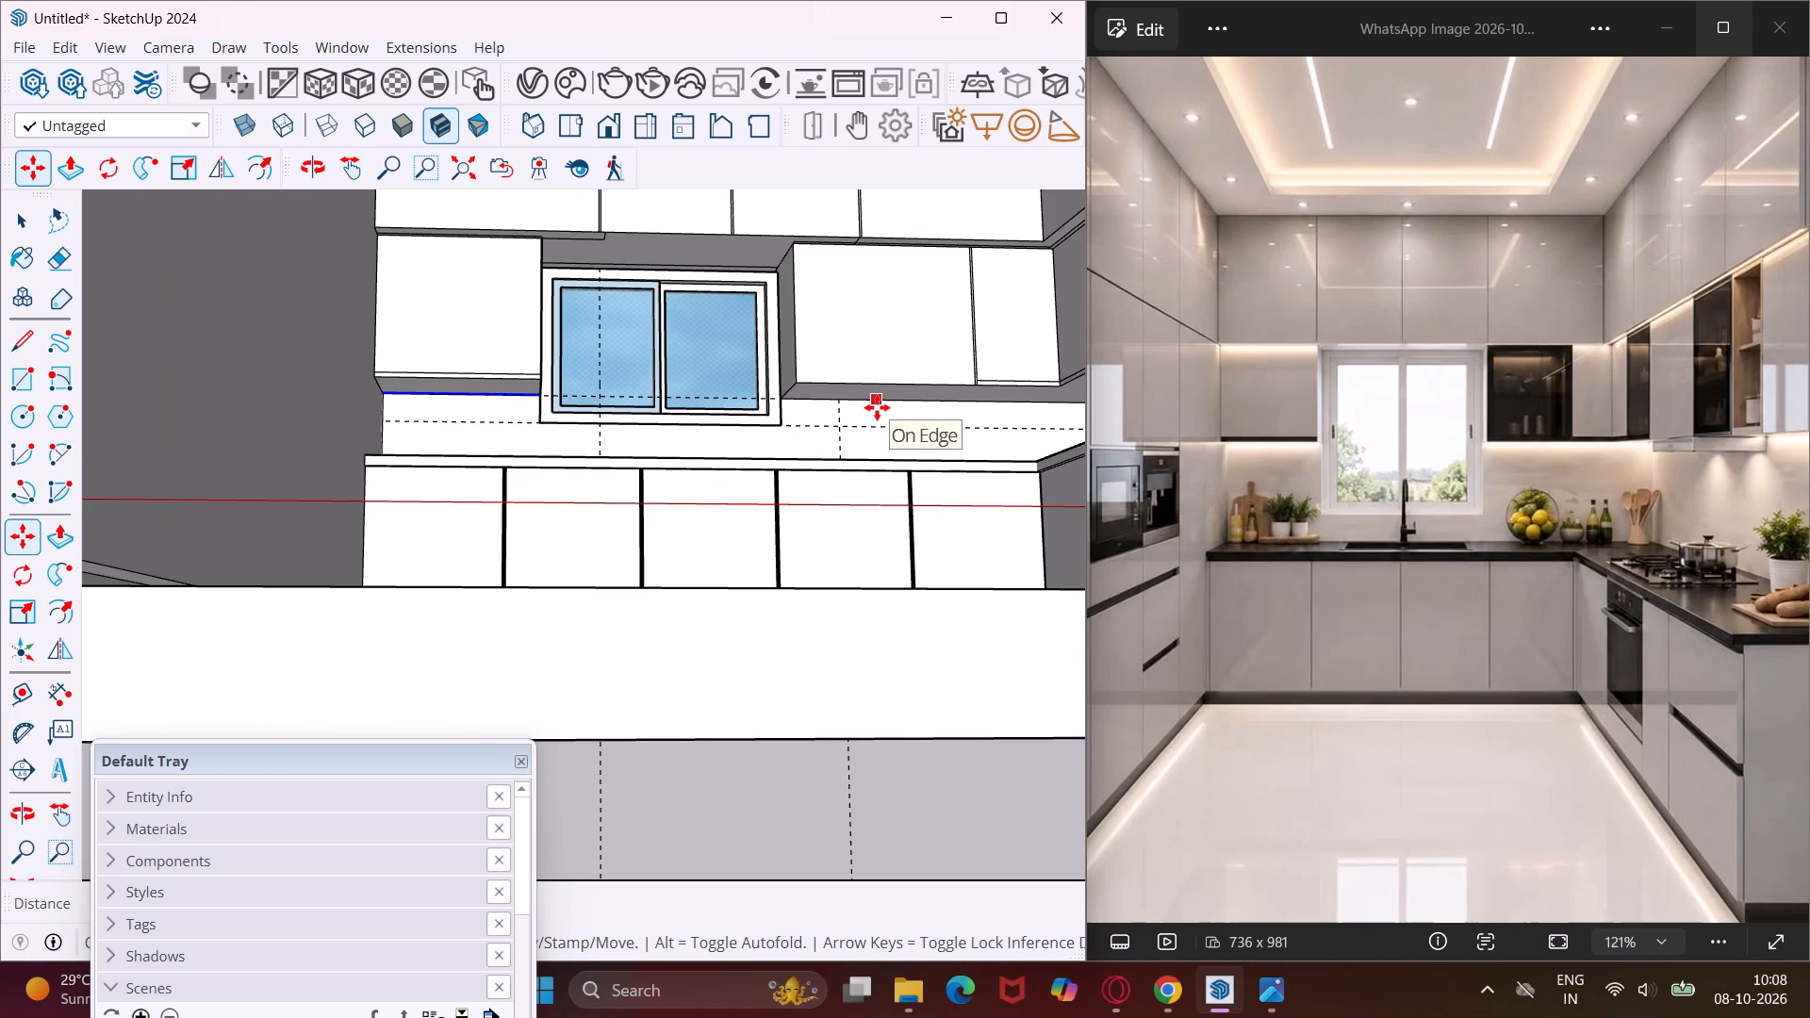
key("Escape")
key("space")
Copy the rear bottom edge of the wall cabinets right of the window 1" forward across their underside.
scroll(858, 404, "up", 3)
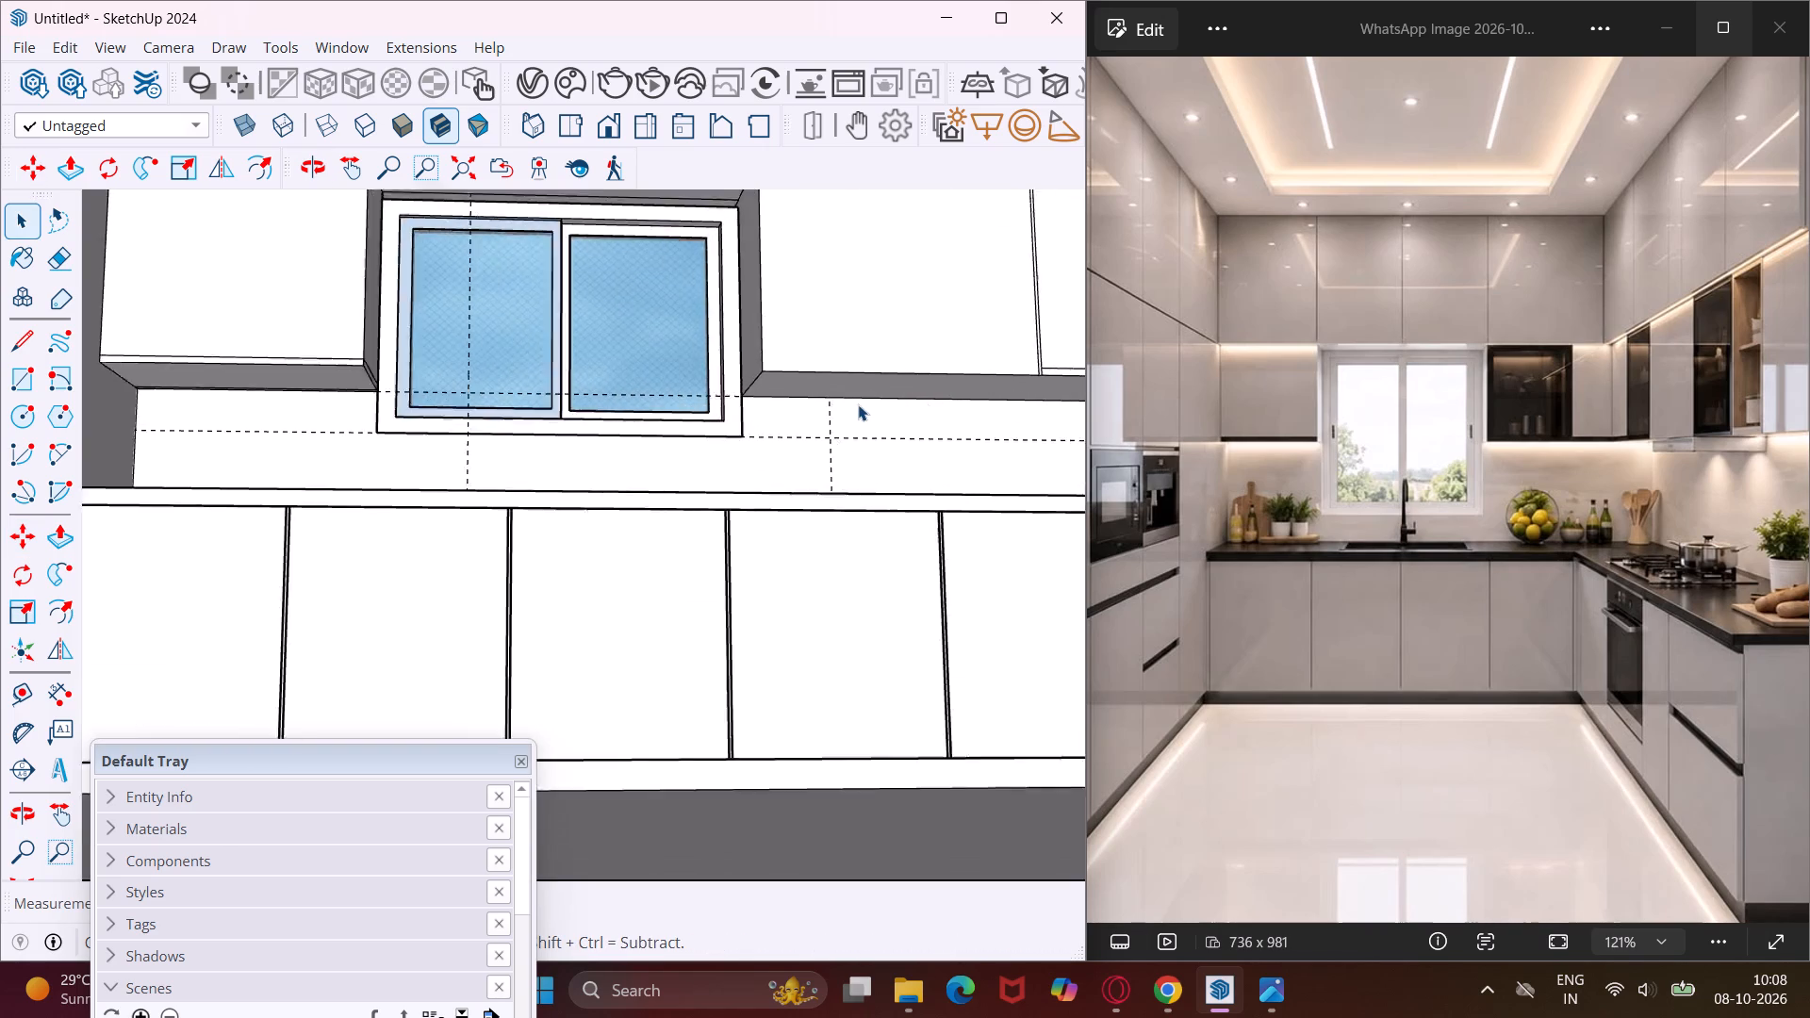
scroll(858, 404, "up", 10)
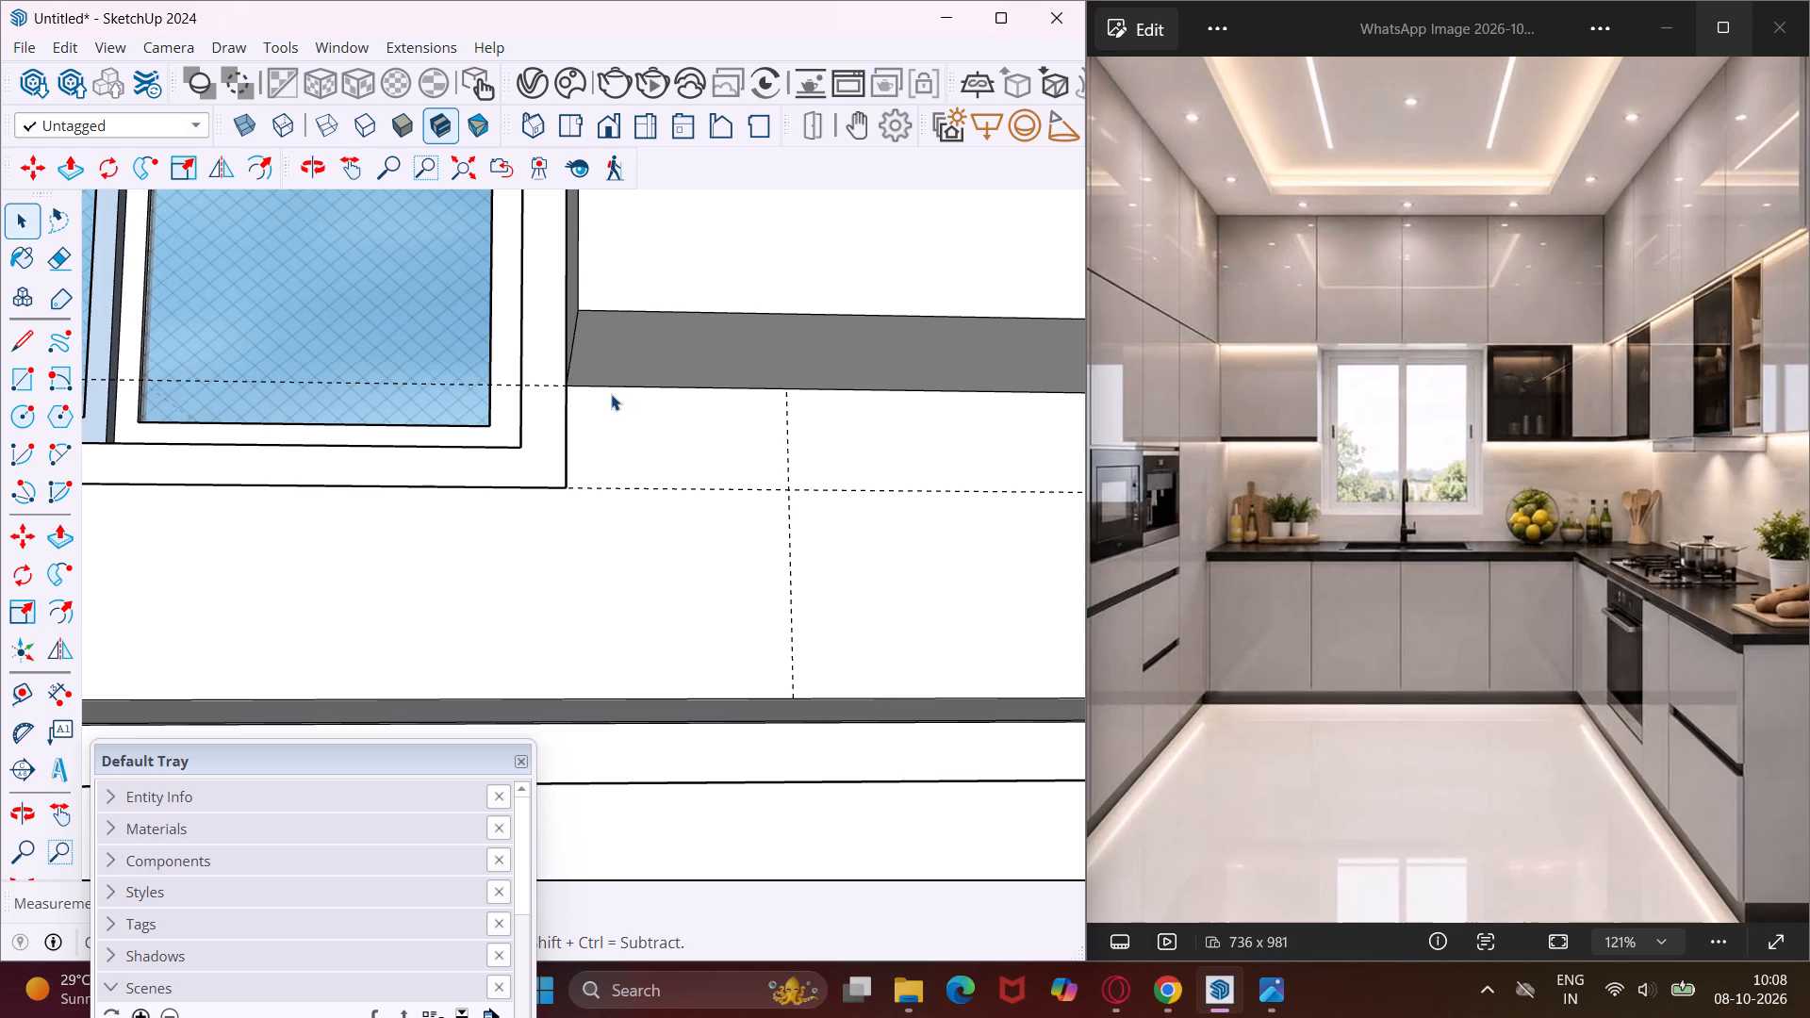
left_click(609, 388)
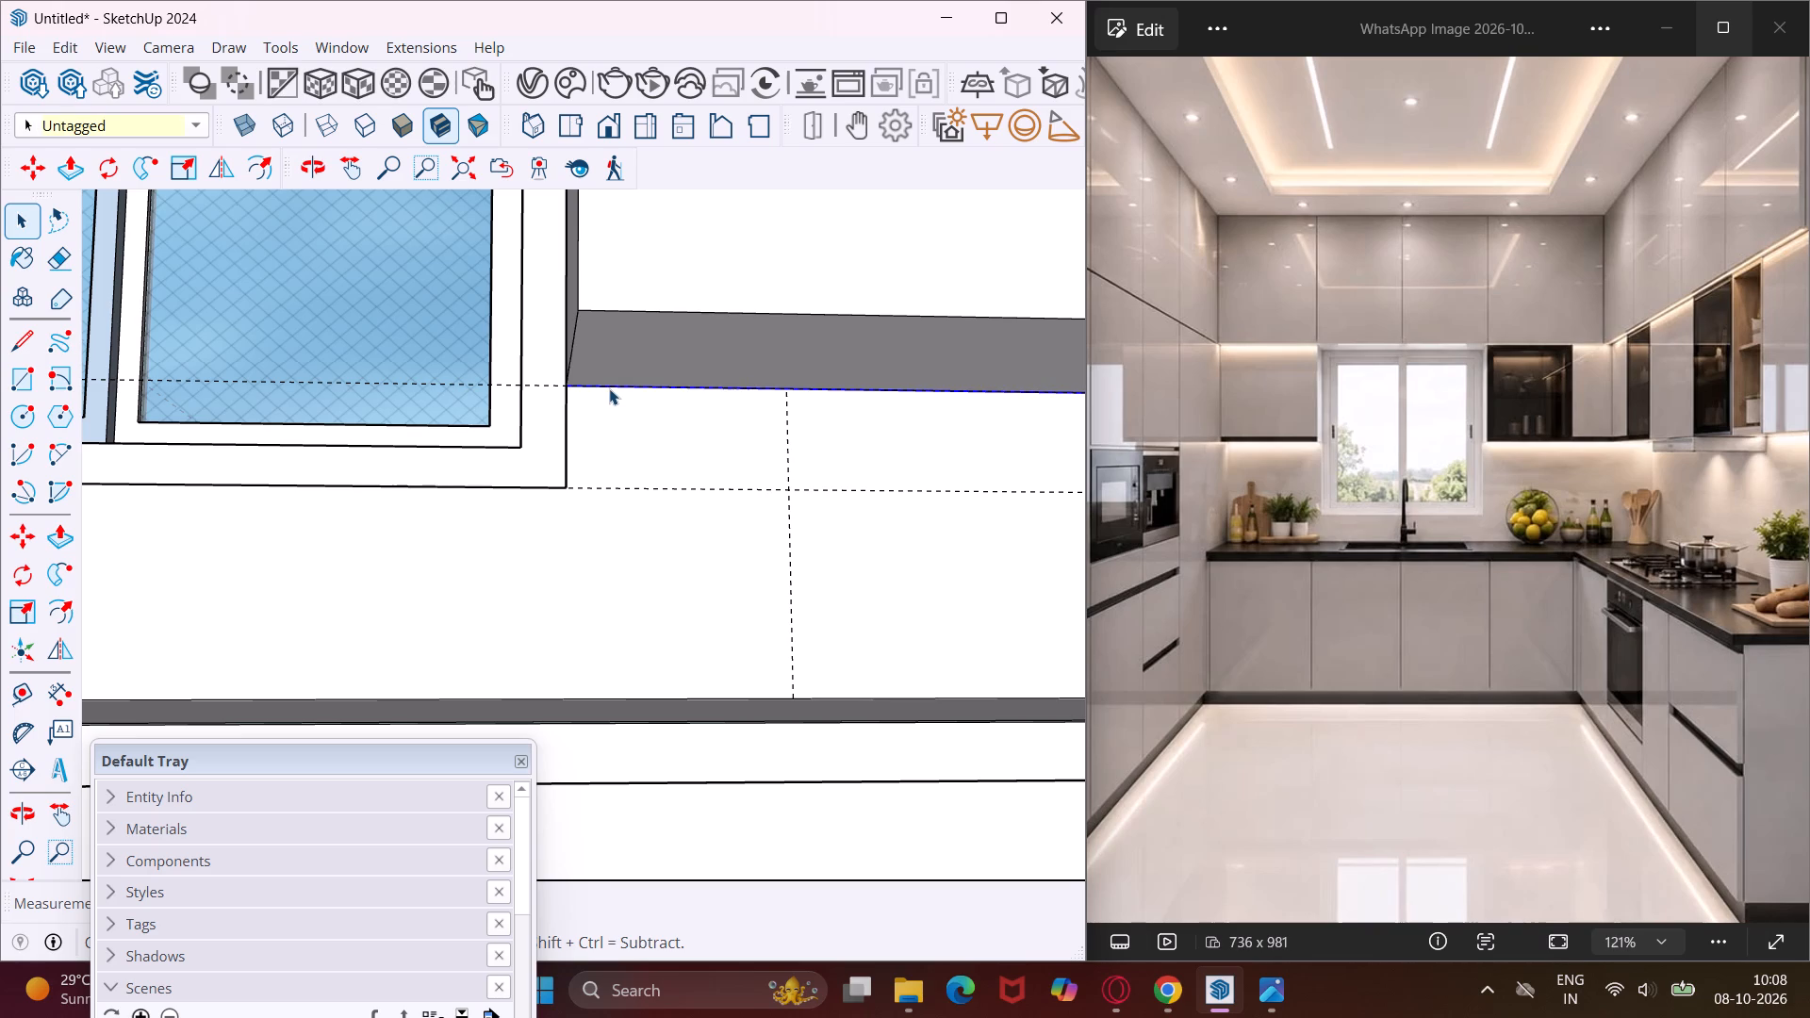
key("m")
left_click(567, 390)
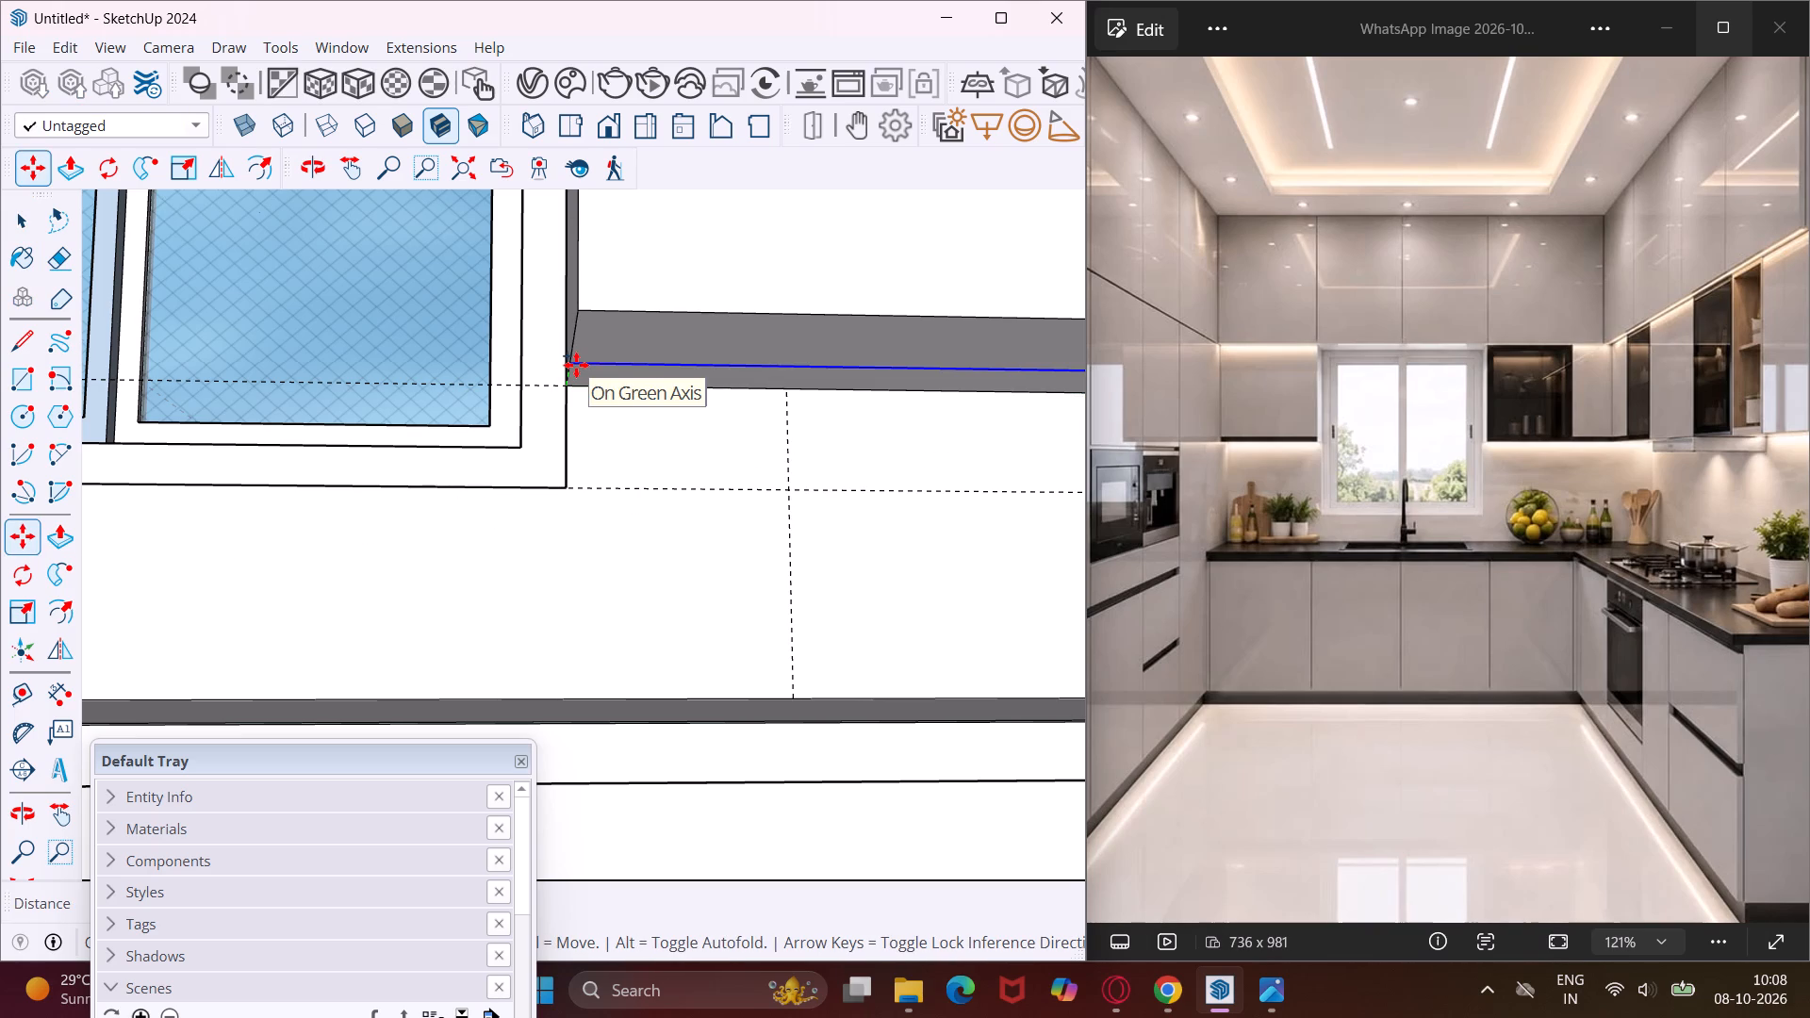
type("1\"")
key("Return")
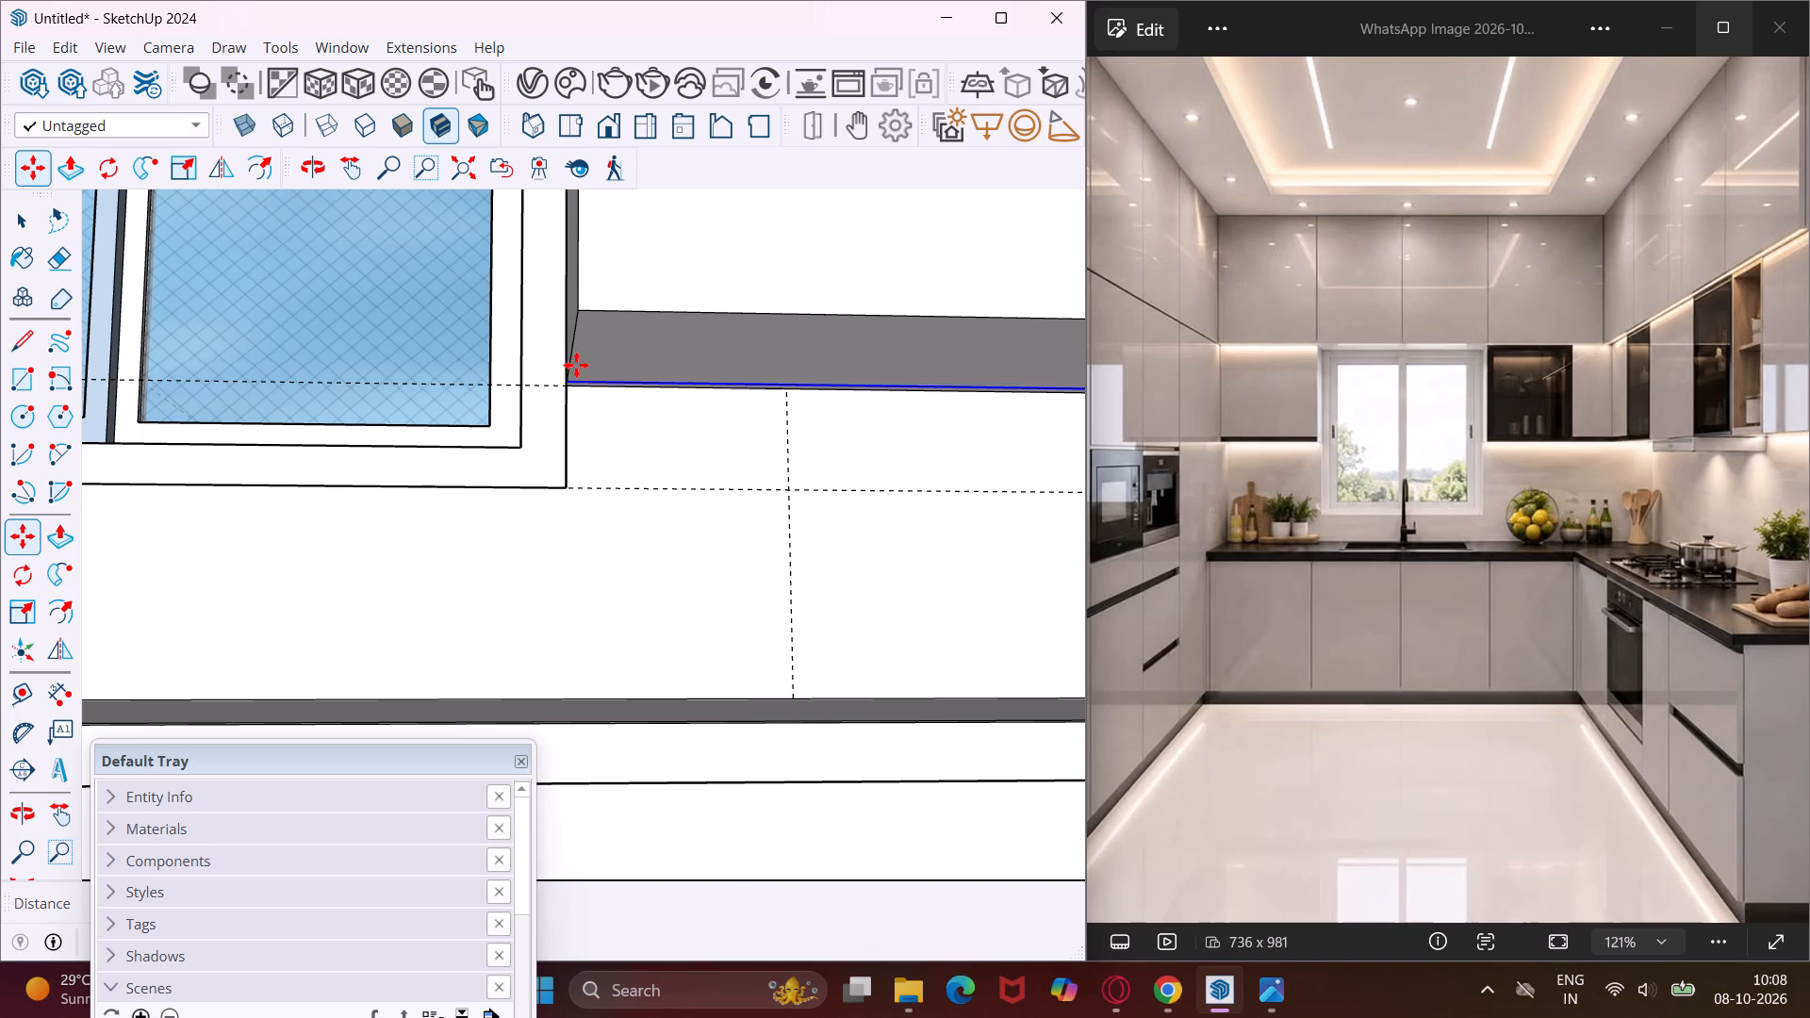
key("Escape")
key("space")
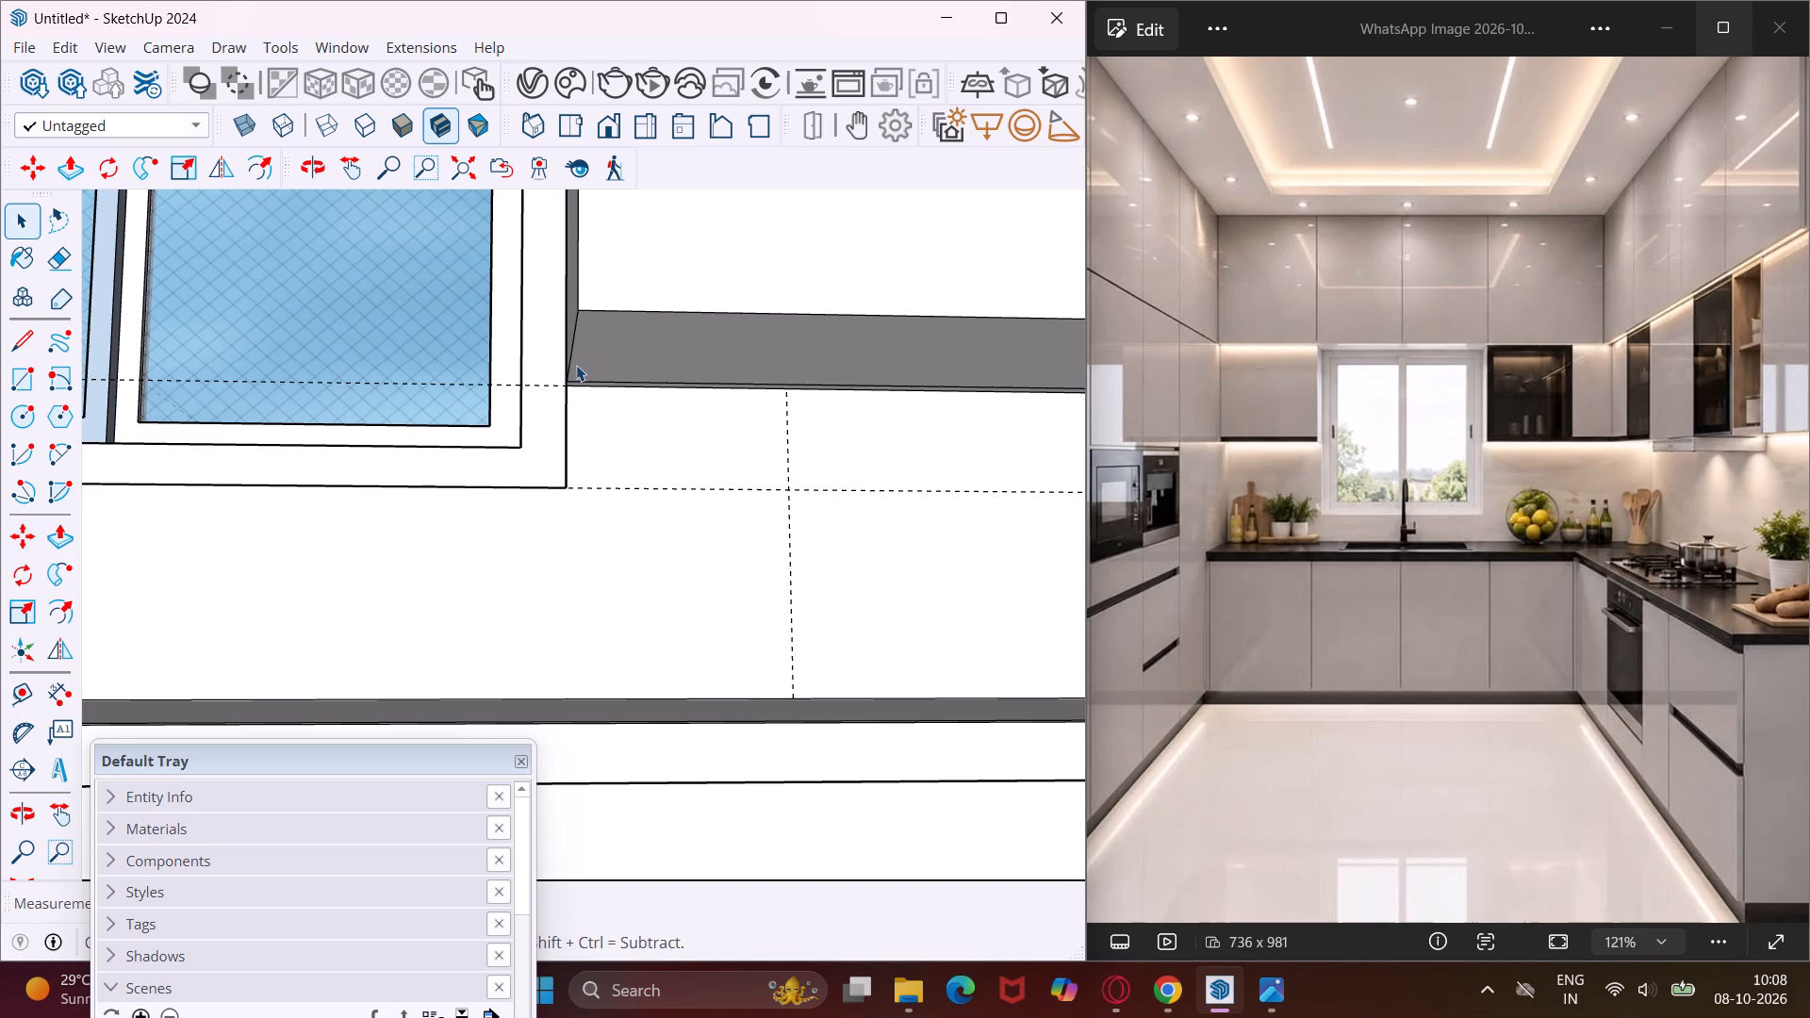
middle_click_drag(710, 378, 584, 385)
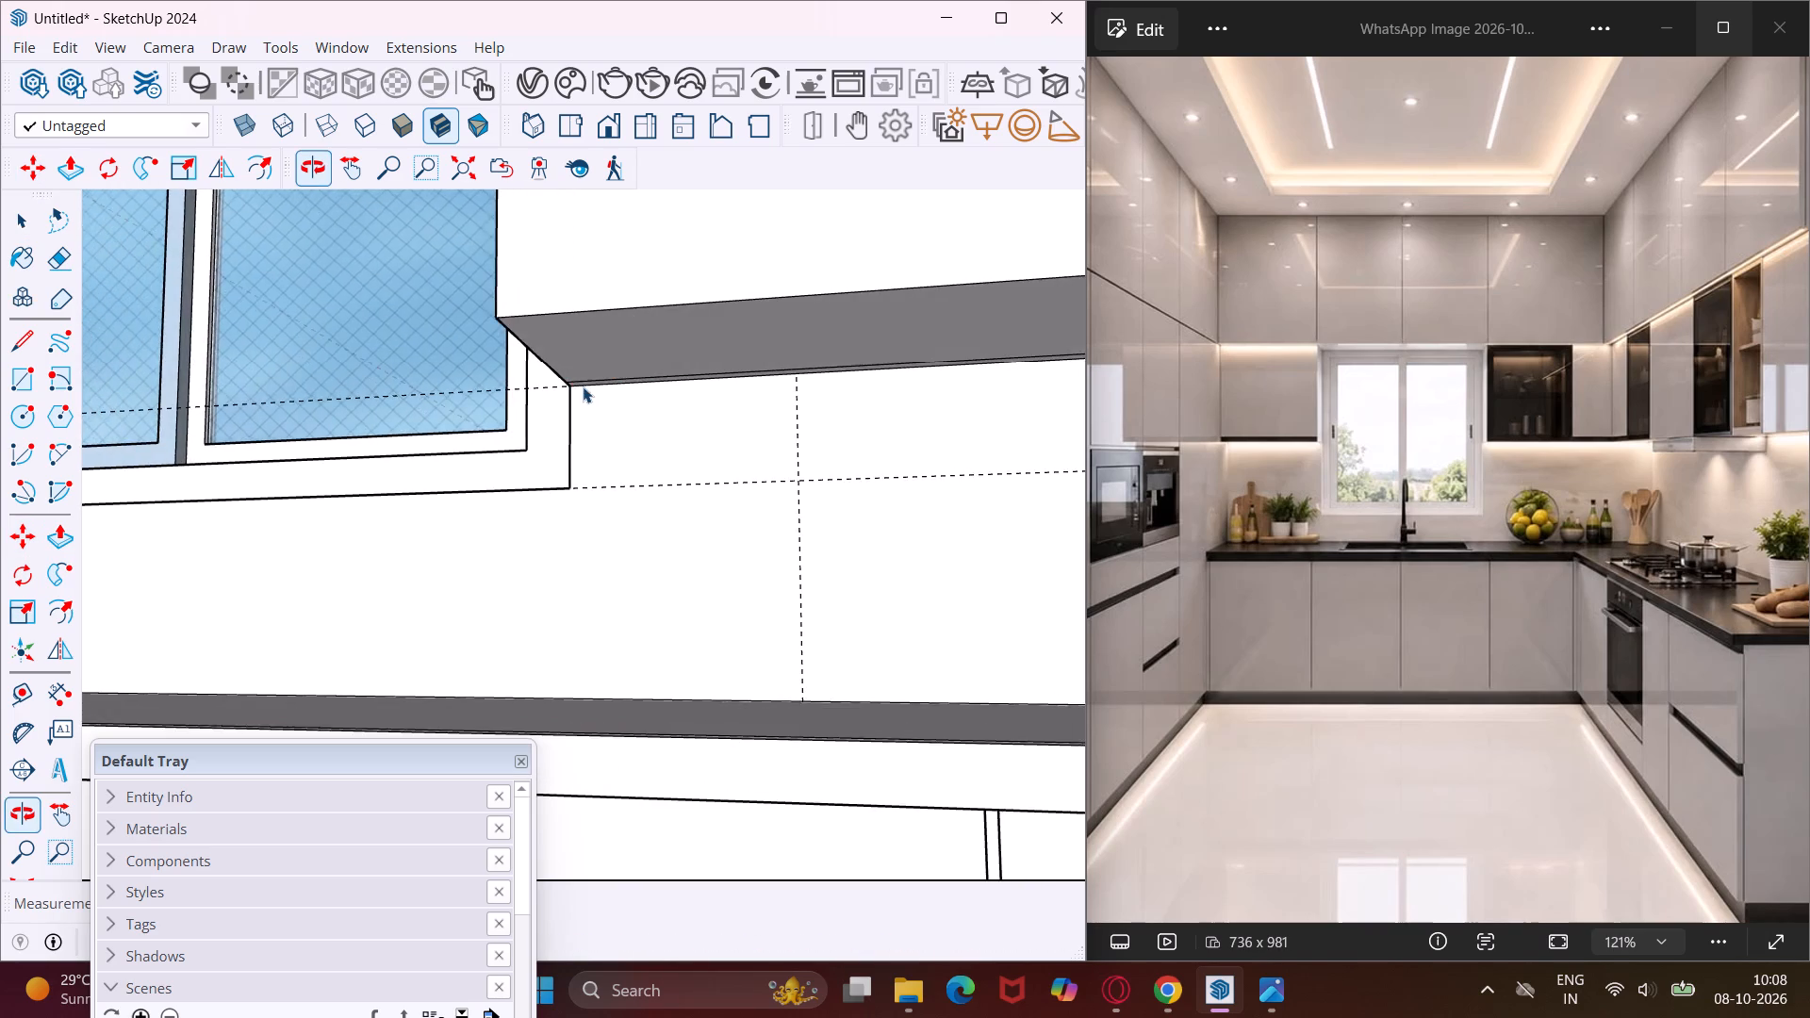
Copy the rear bottom edge of the wall cabinets along the adjoining right-hand wall 1" forward across their underside.
scroll(583, 388, "down", 13)
middle_click_drag(695, 342, 992, 427)
scroll(789, 370, "up", 15)
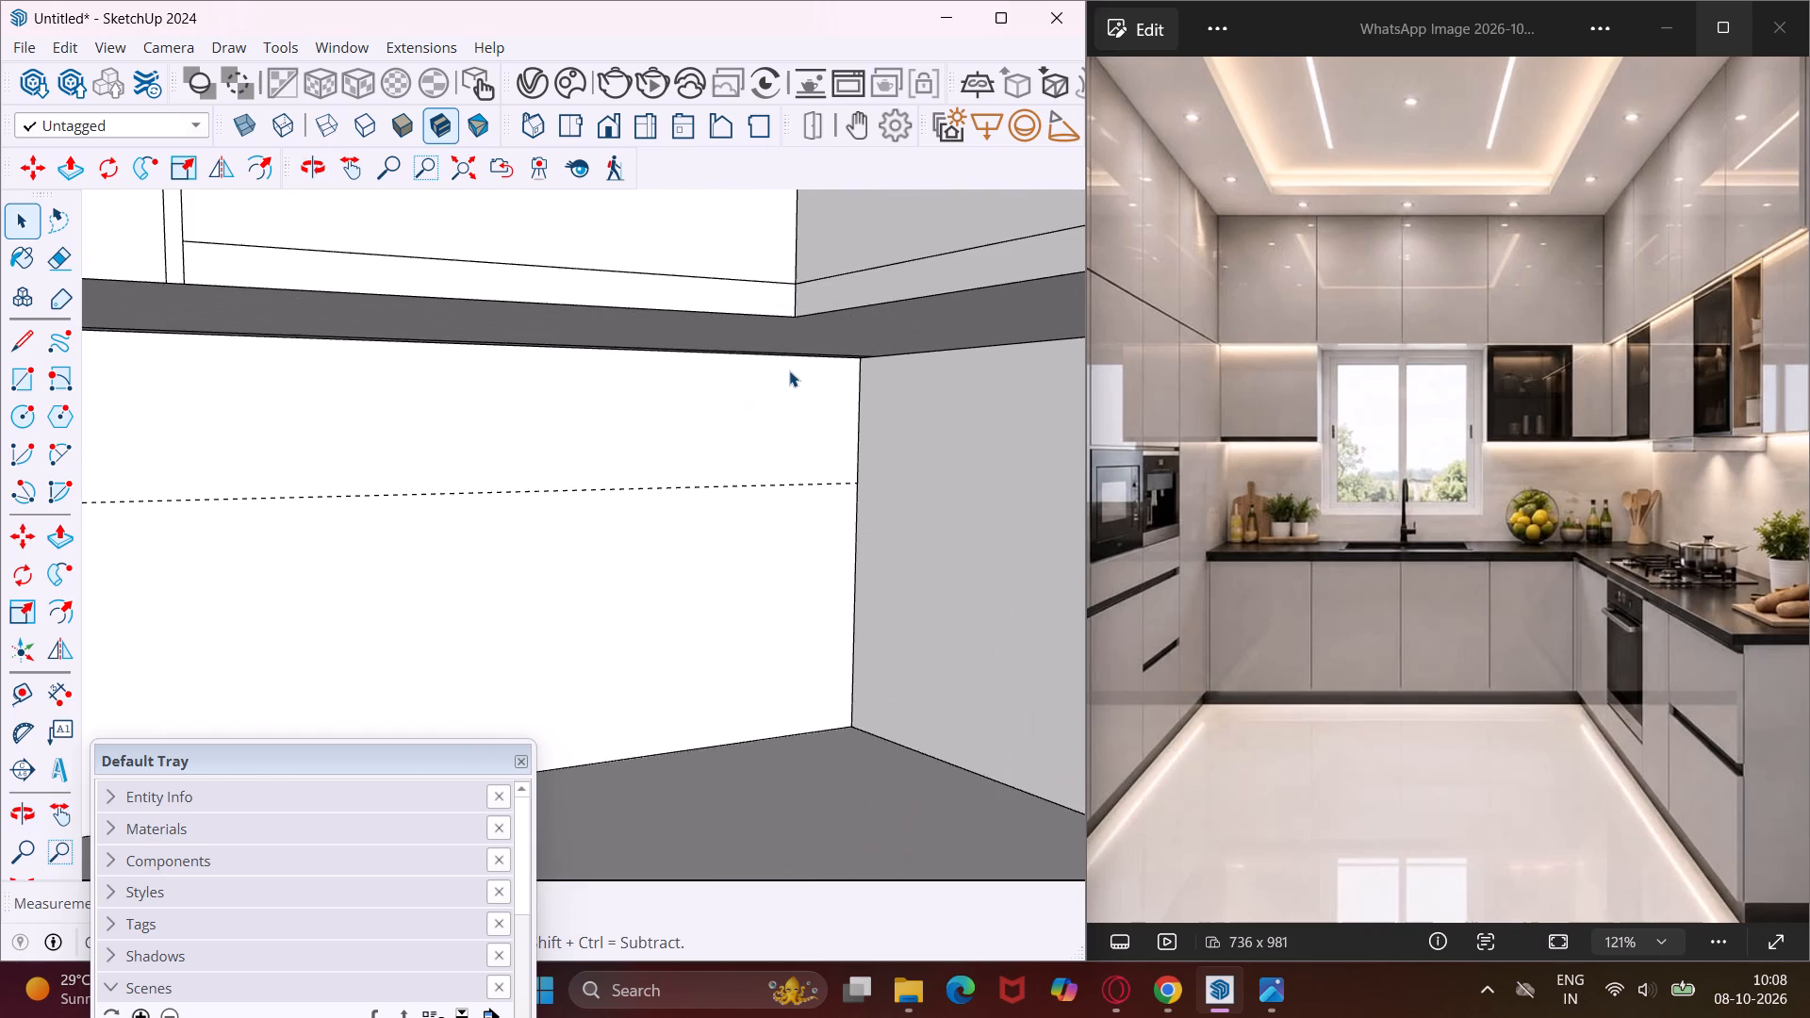
middle_click_drag(789, 370, 871, 329)
scroll(871, 329, "up", 1)
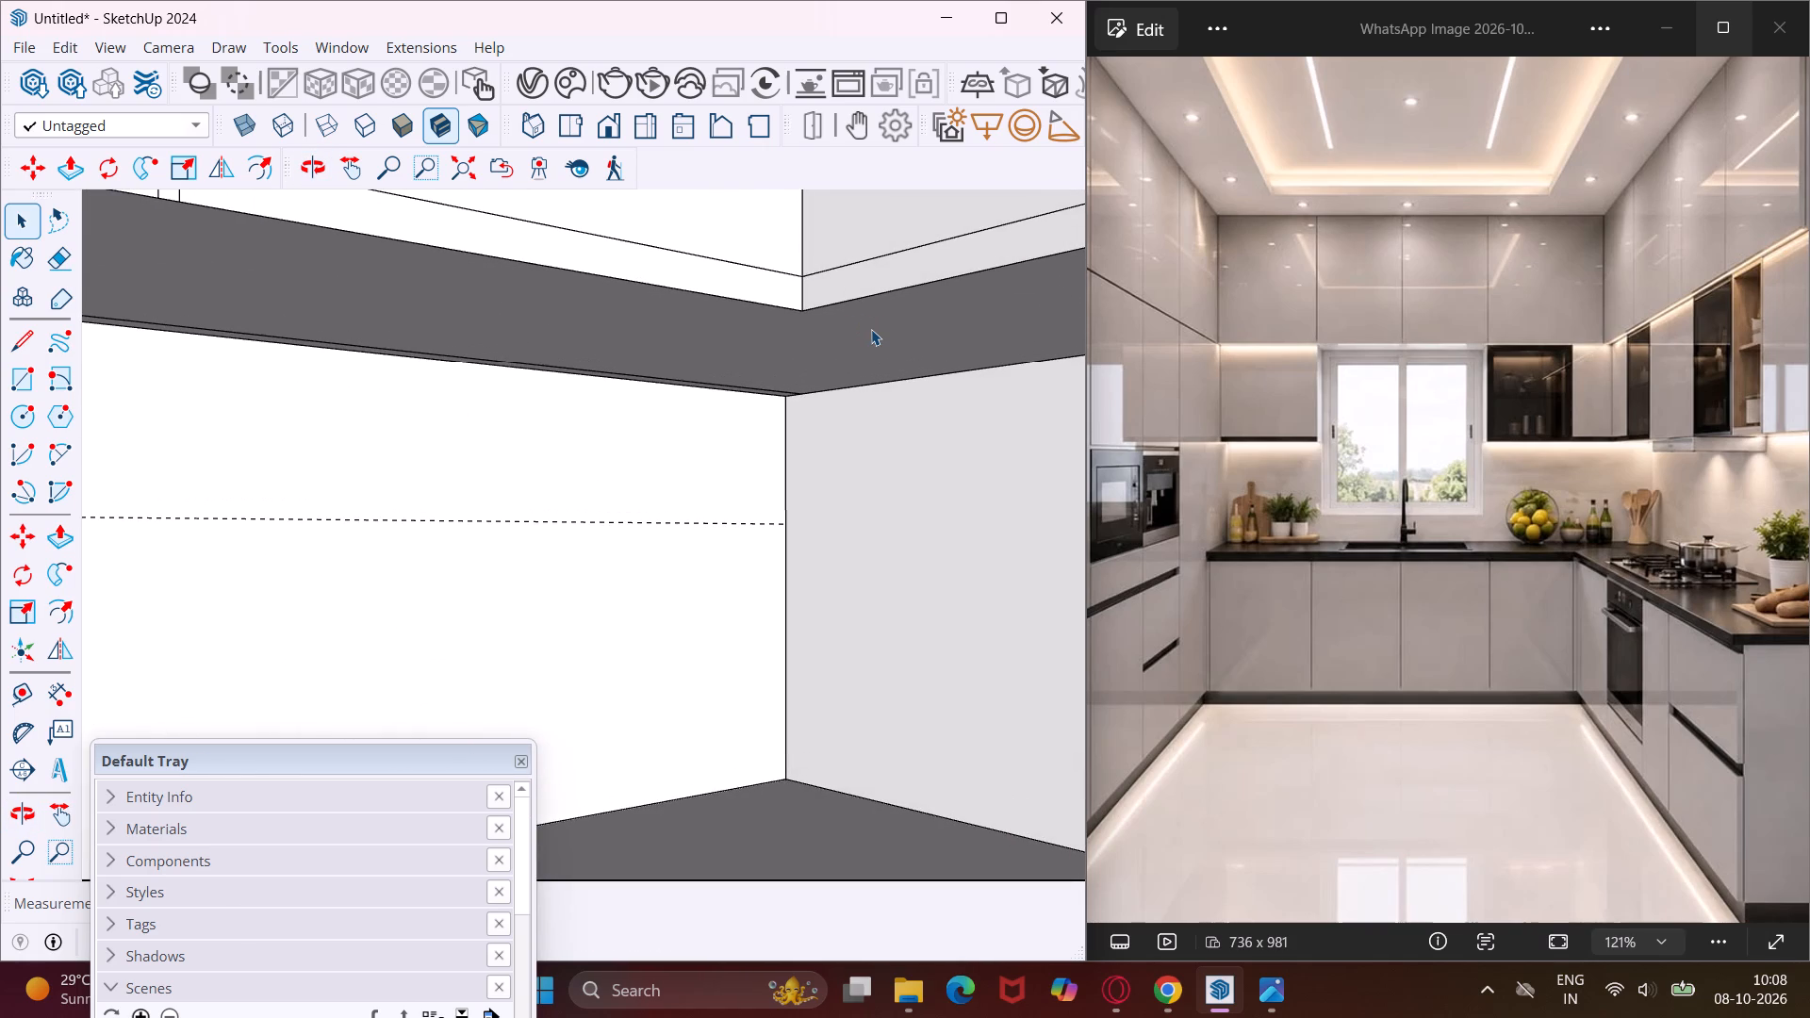
middle_click_drag(914, 359, 825, 382)
scroll(804, 374, "down", 3)
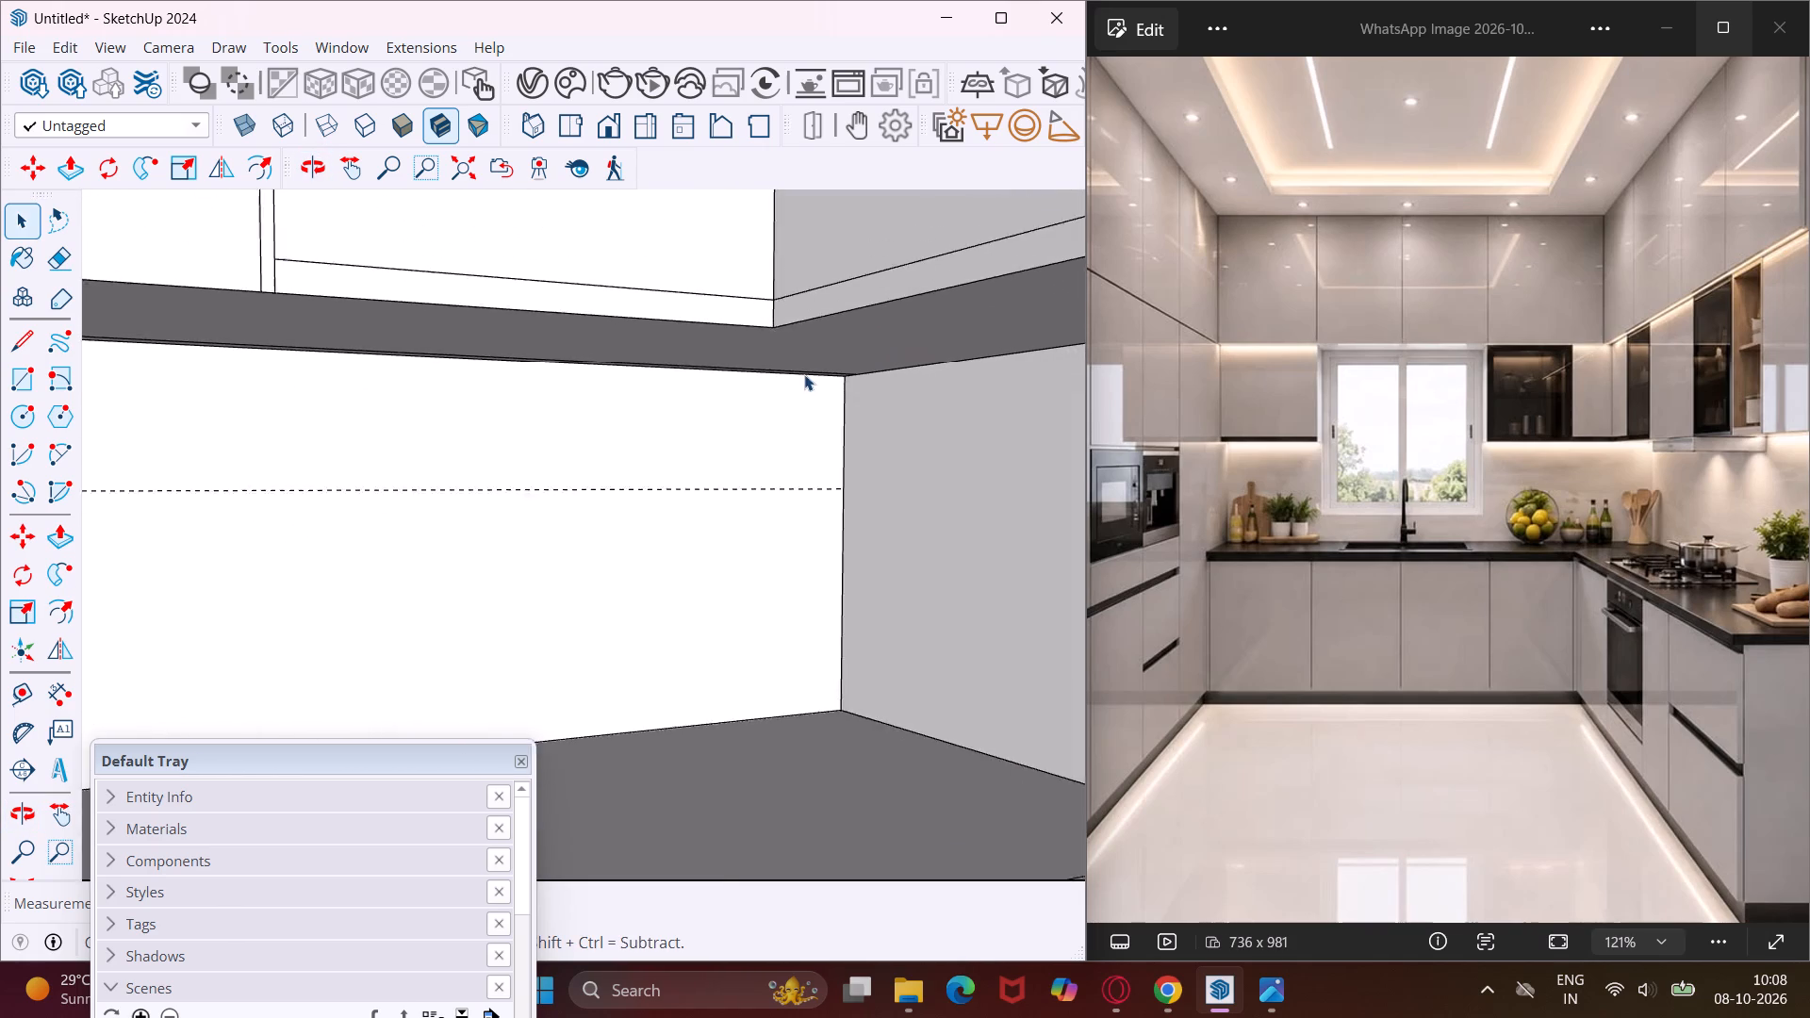
scroll(804, 374, "down", 16)
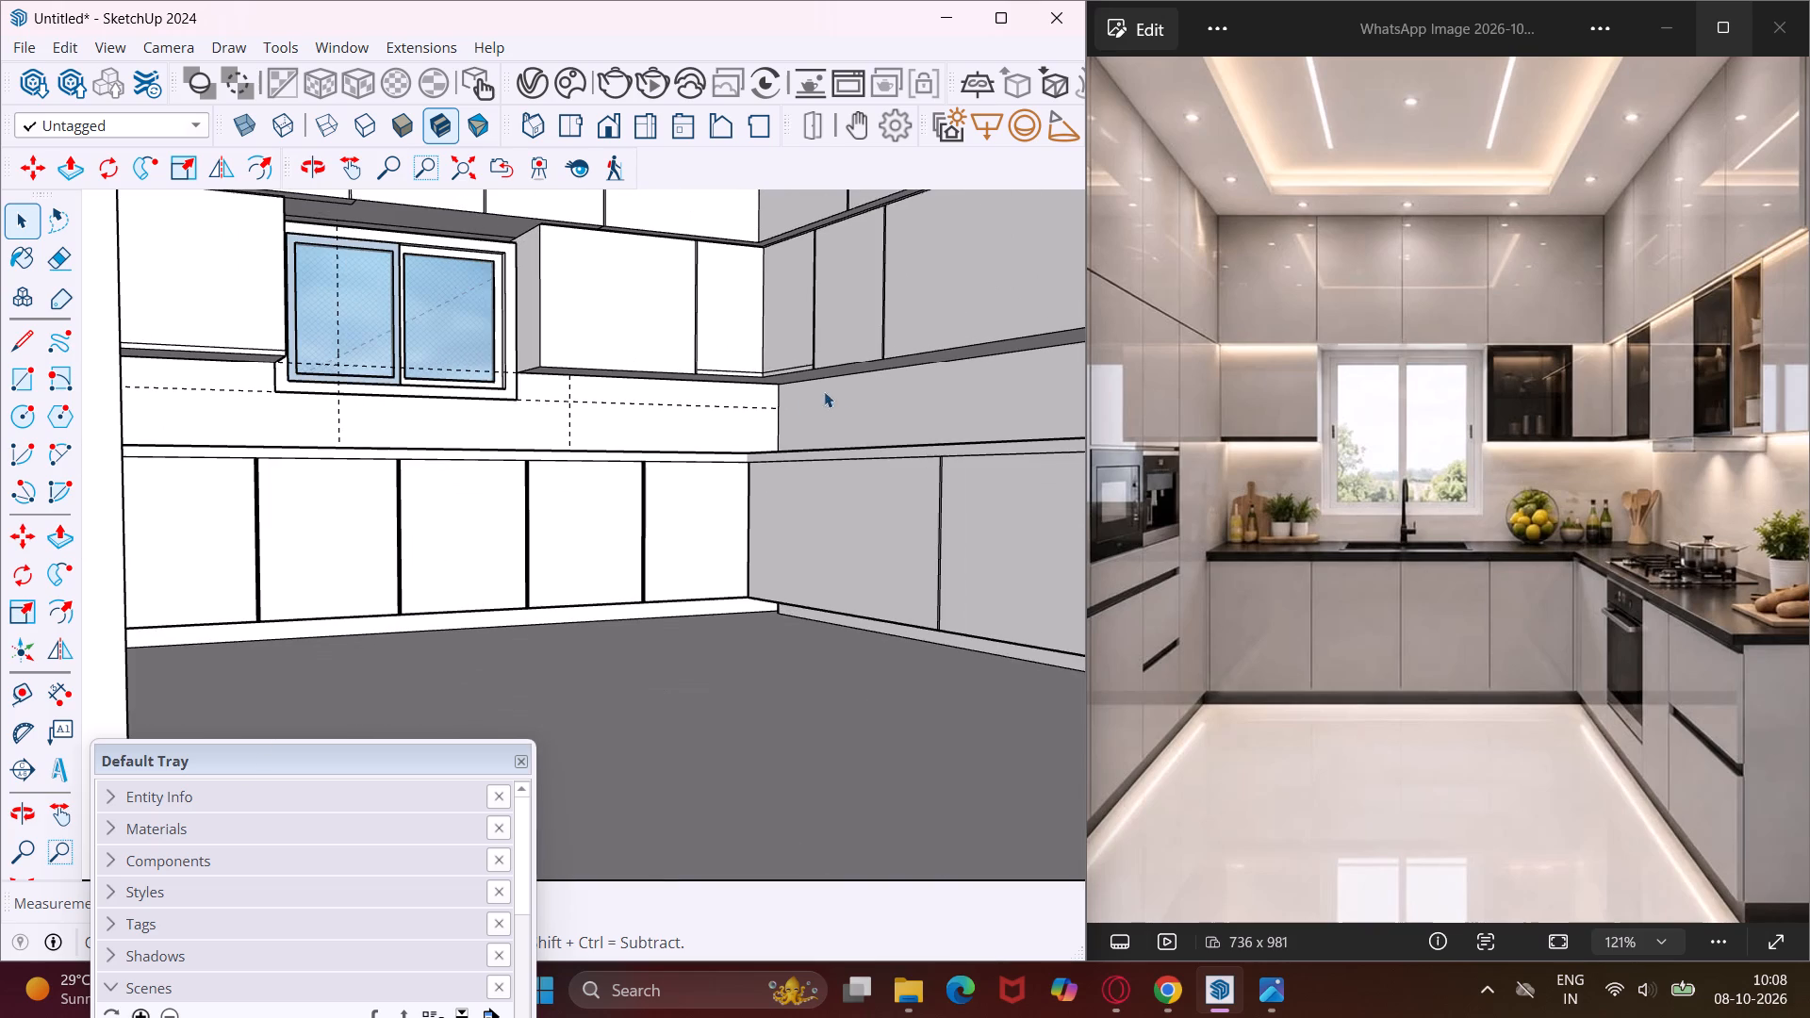
middle_click_drag(929, 363, 863, 367)
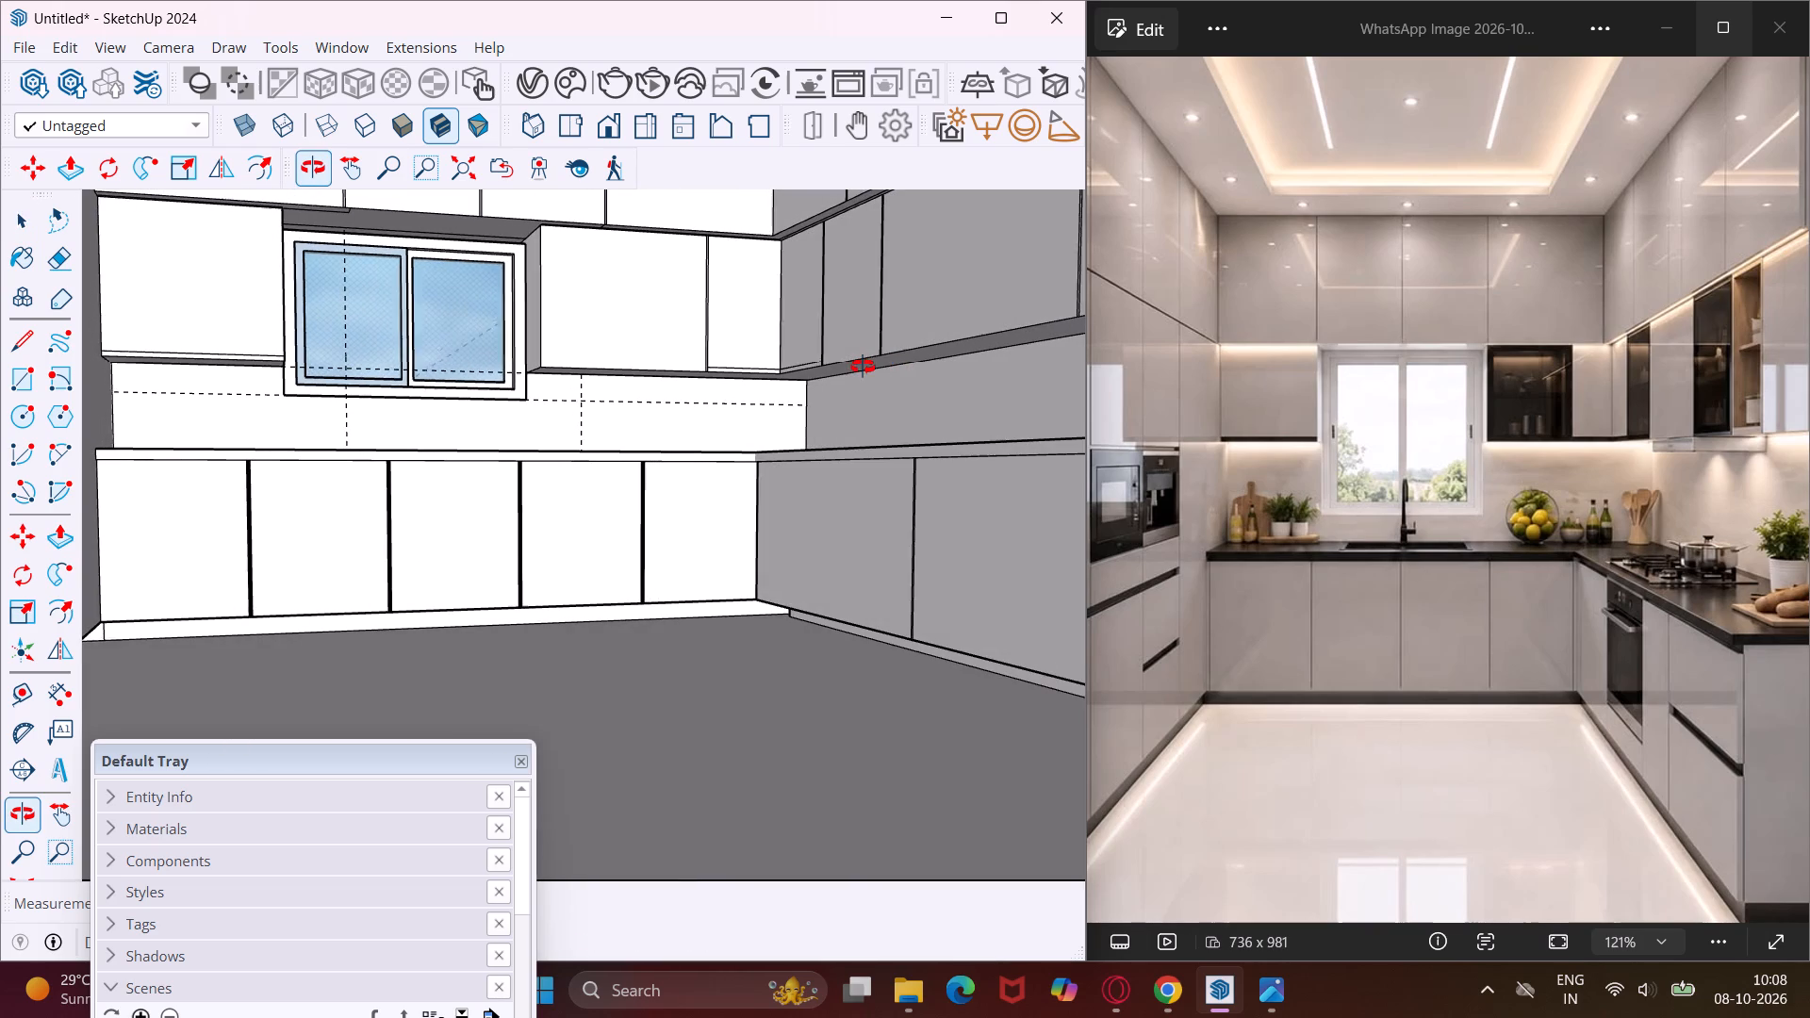
middle_click_drag(863, 367, 861, 367)
scroll(876, 378, "up", 9)
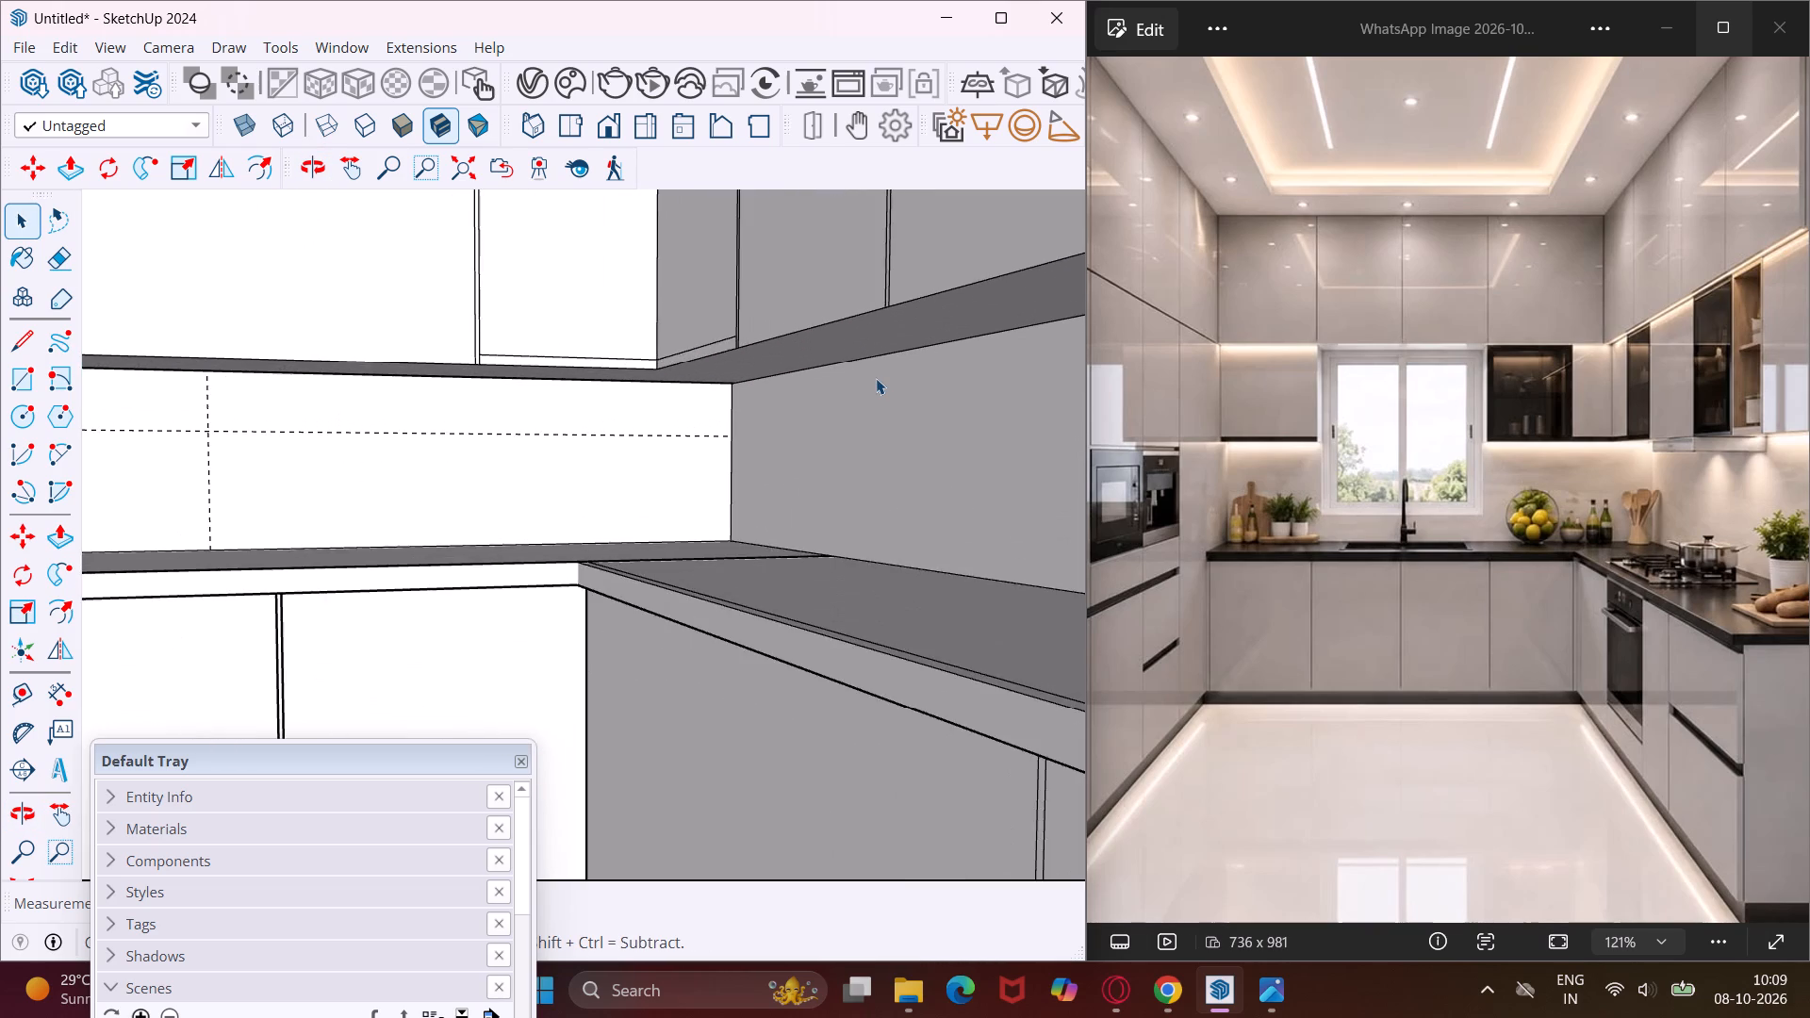
scroll(876, 378, "up", 5)
middle_click_drag(772, 367, 896, 358)
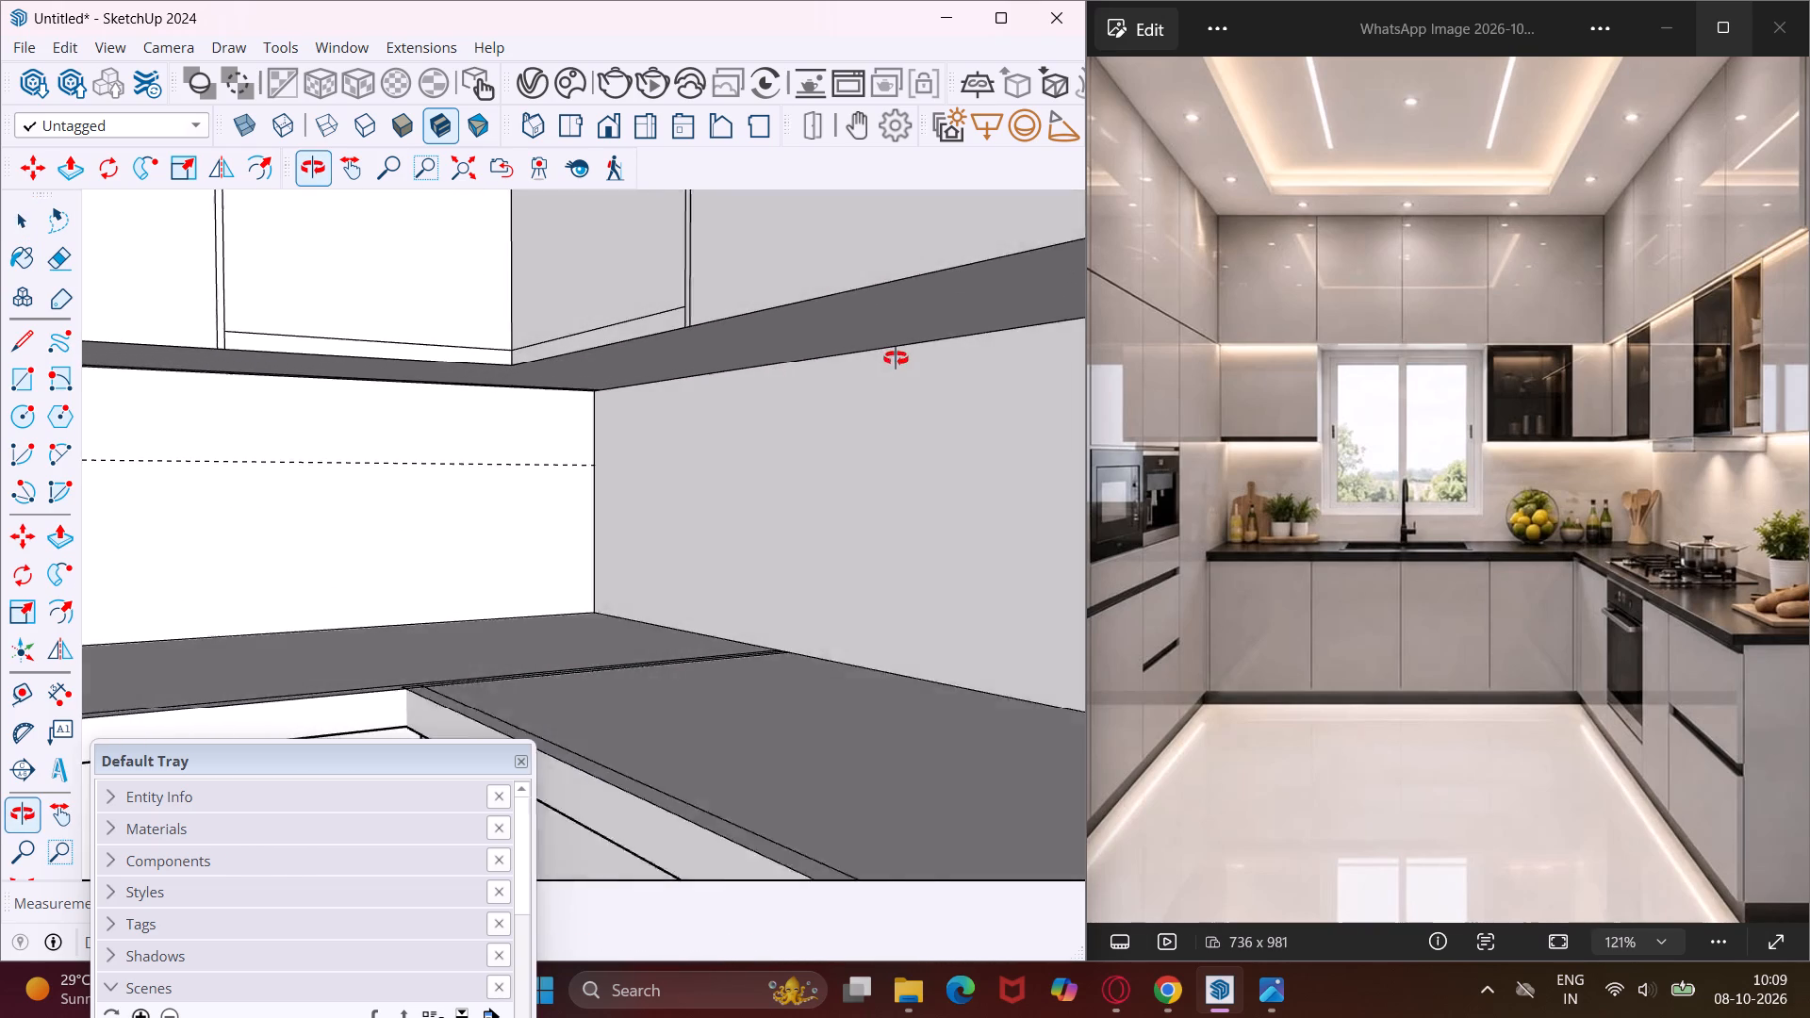
middle_click_drag(896, 358, 1028, 349)
middle_click_drag(575, 385, 732, 369)
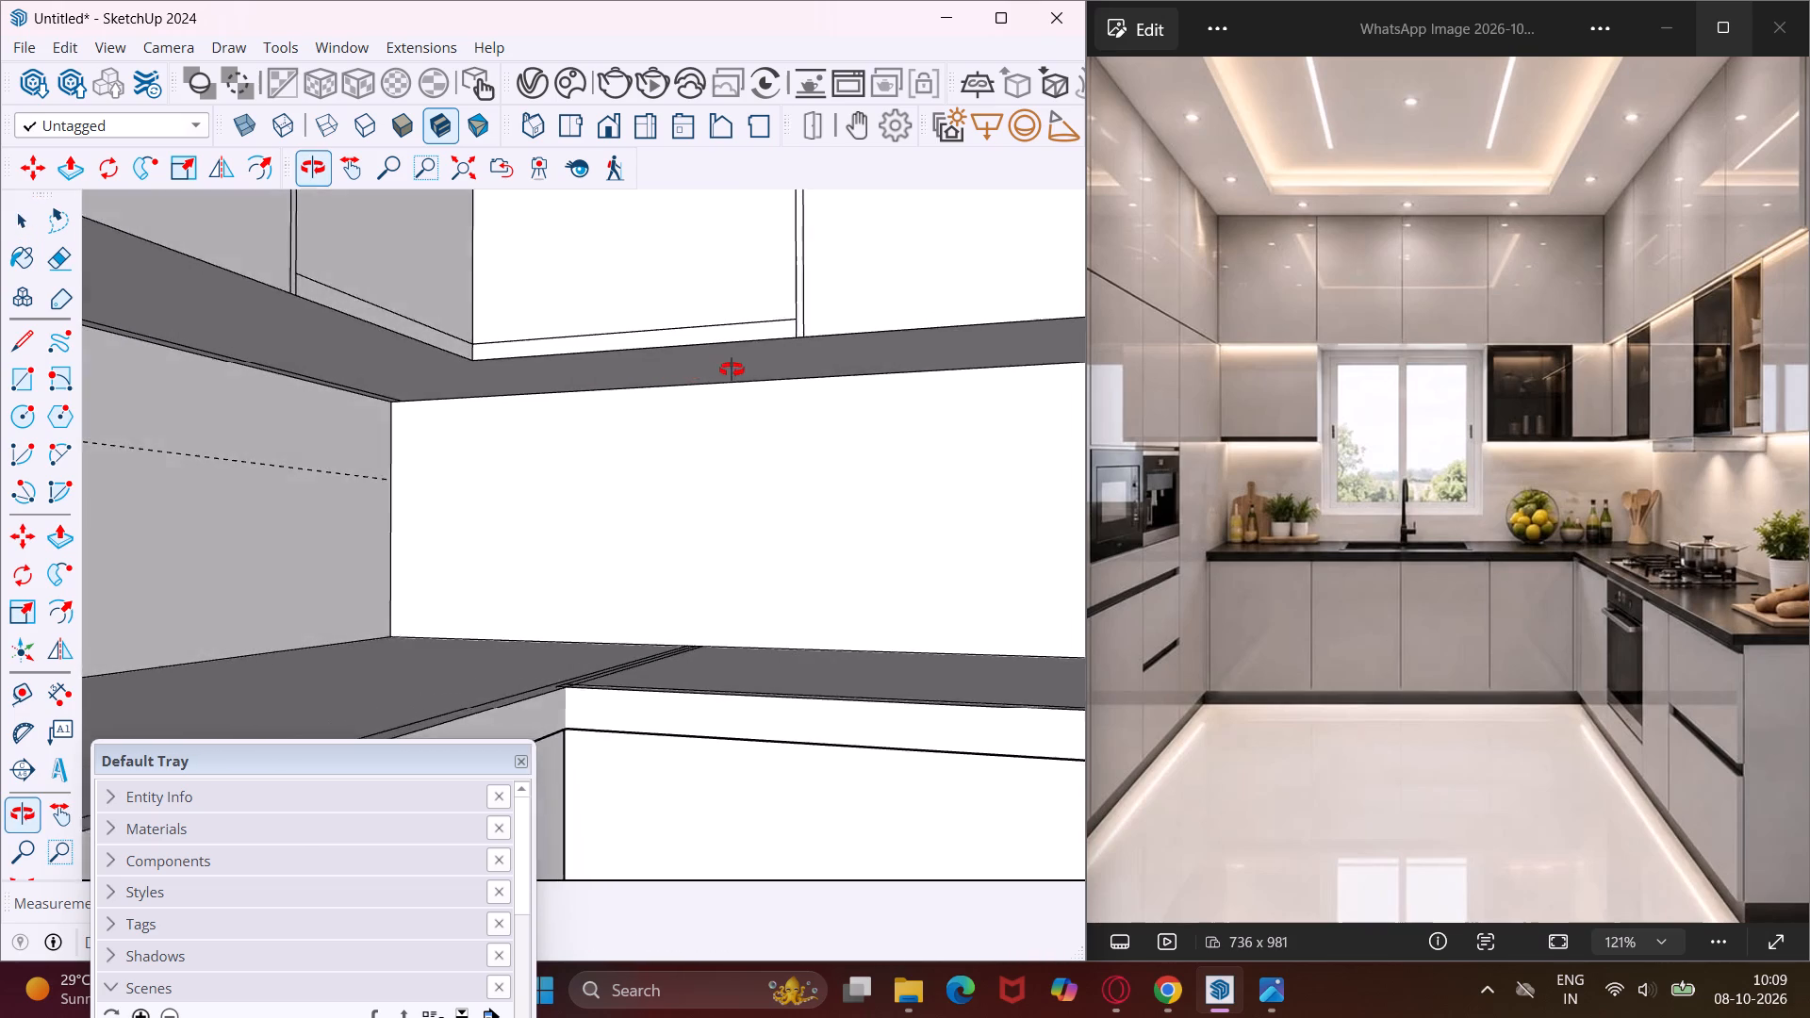
middle_click_drag(732, 369, 776, 373)
scroll(513, 399, "up", 9)
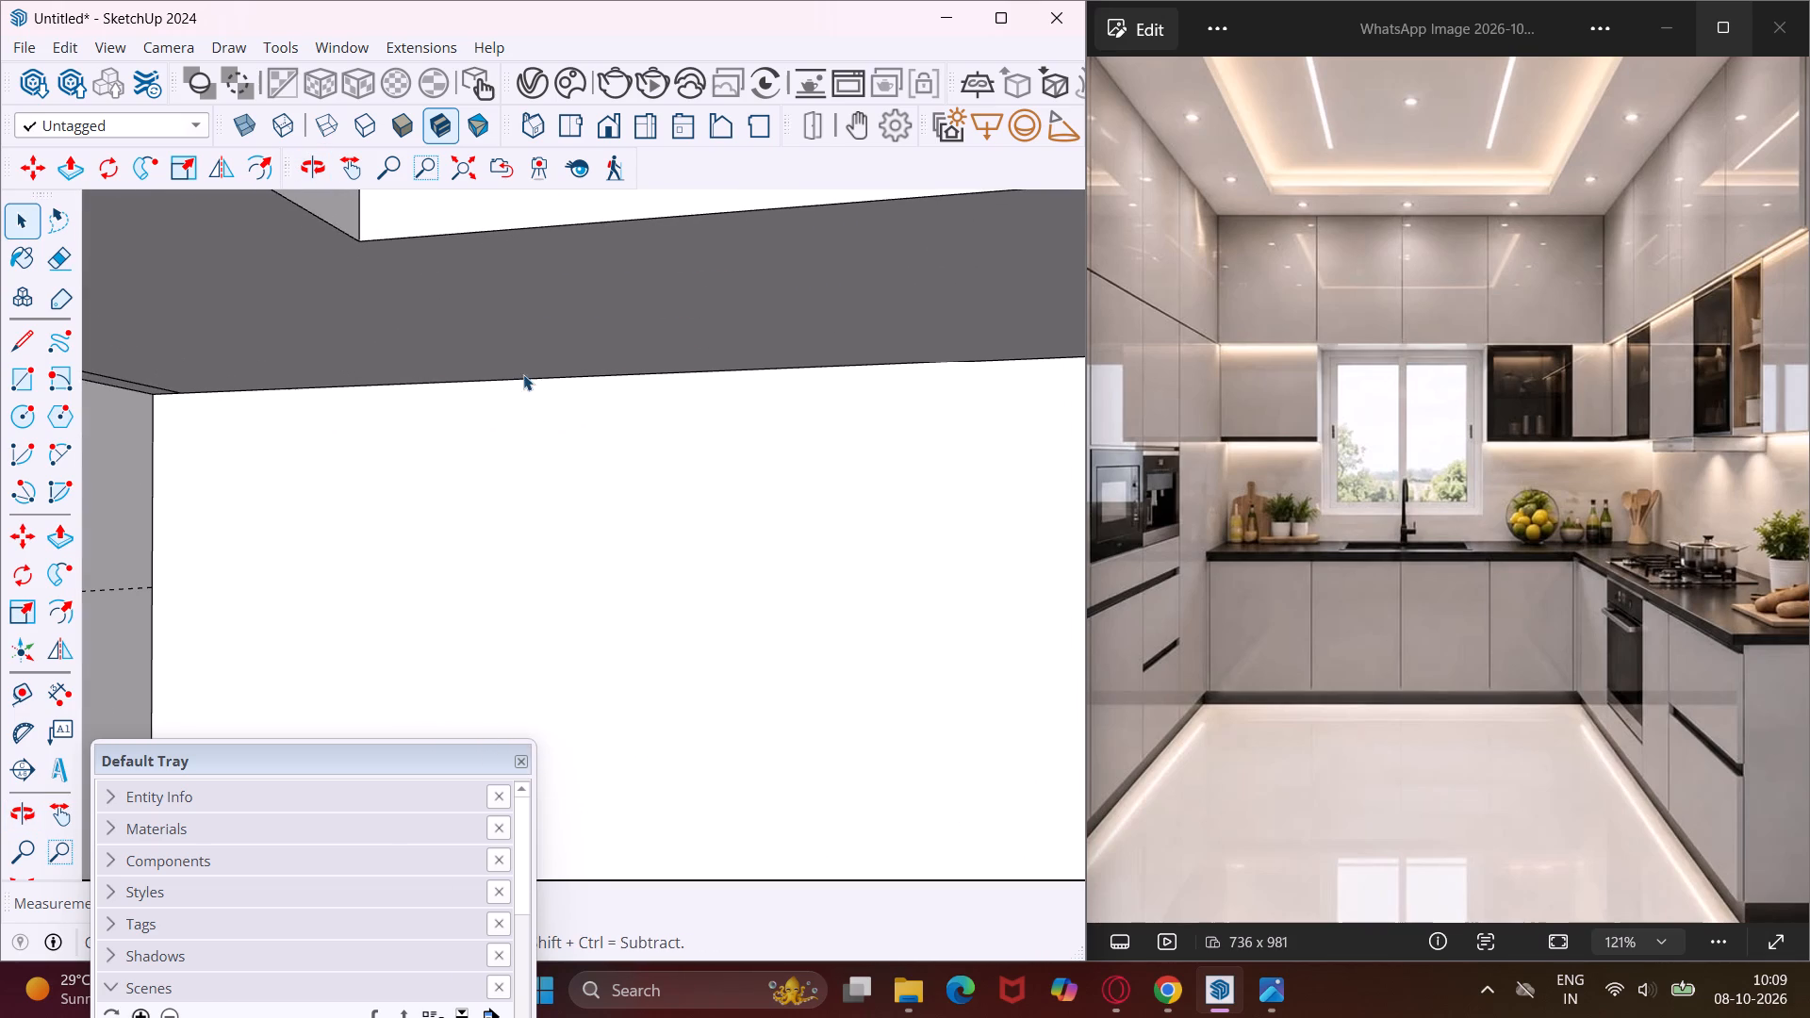
left_click(530, 379)
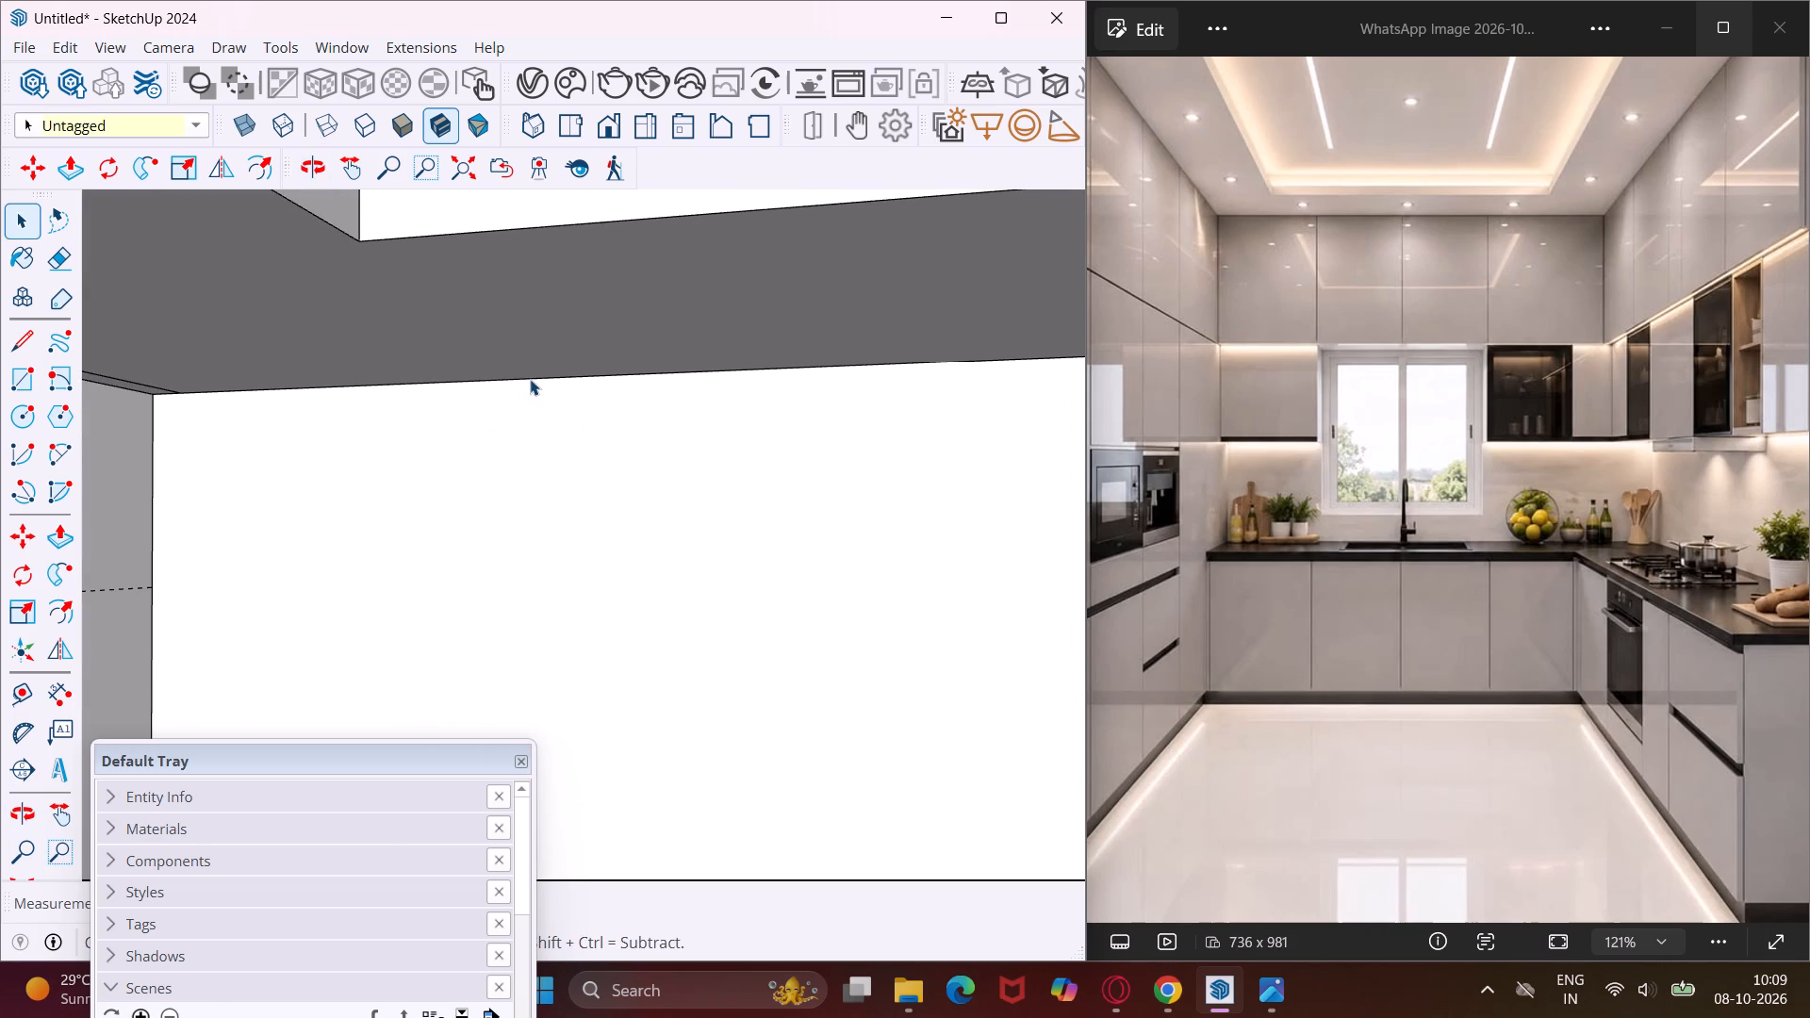
key("m")
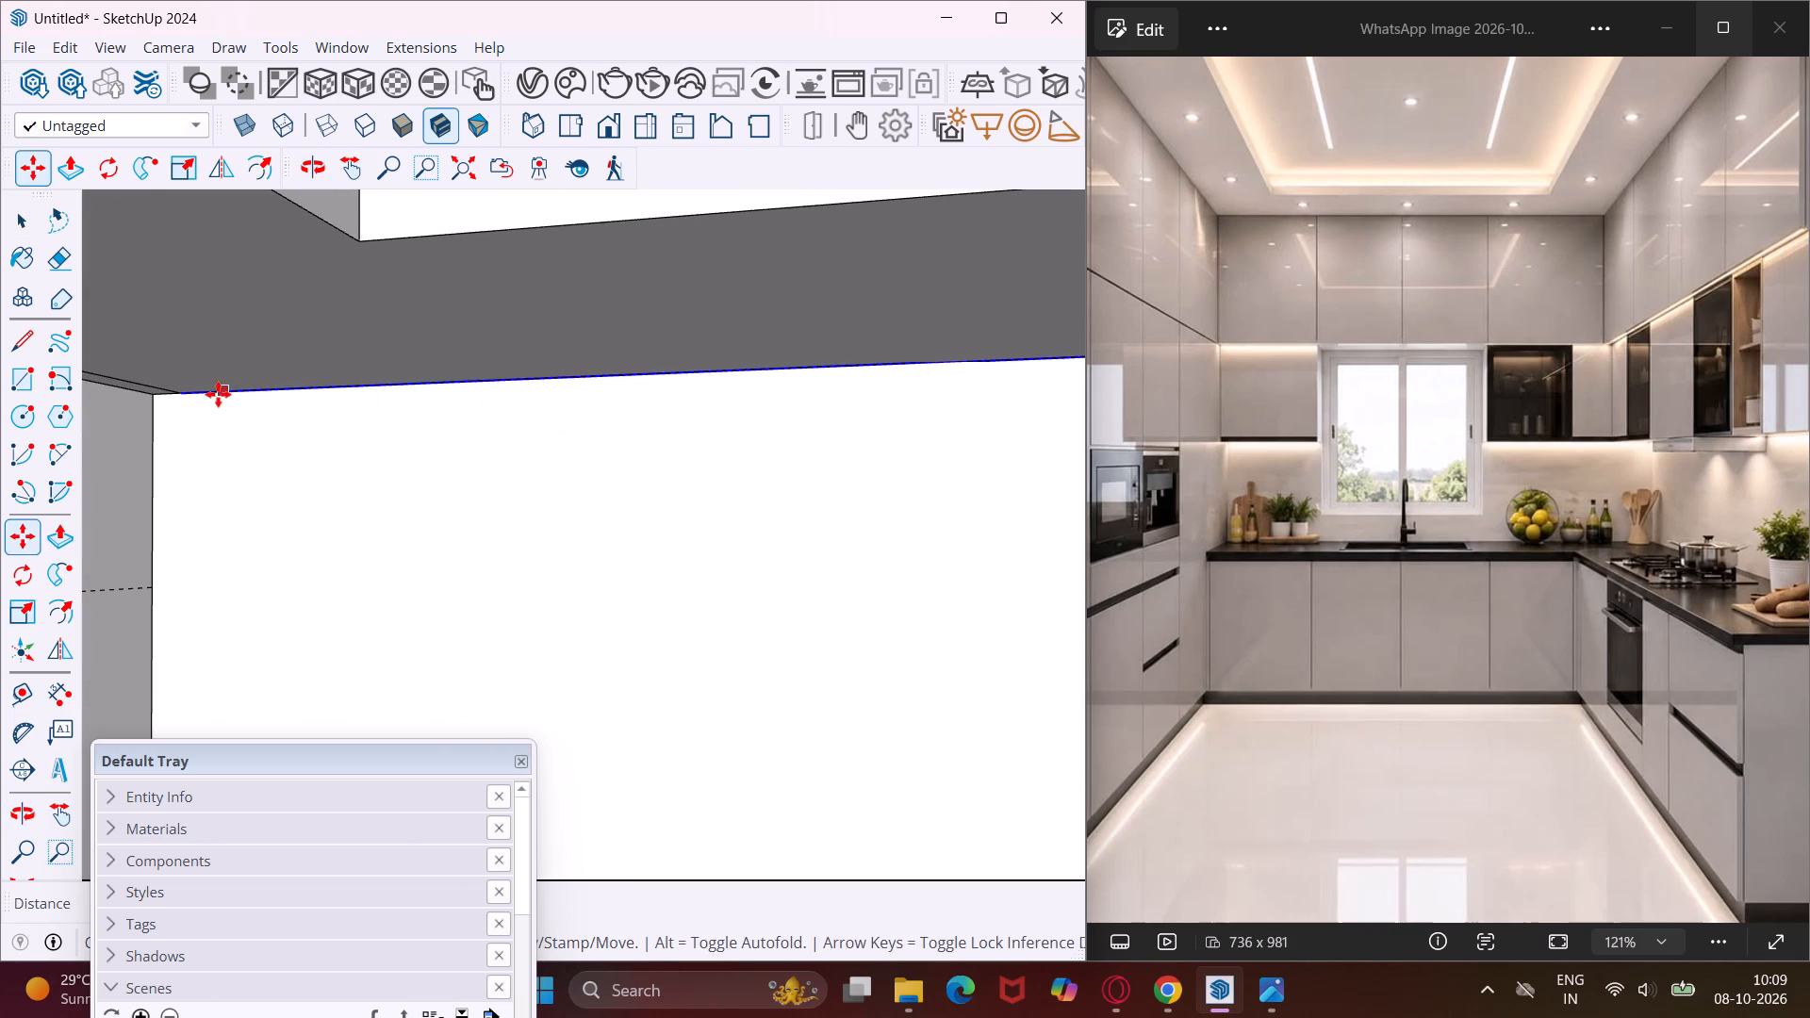
left_click(185, 394)
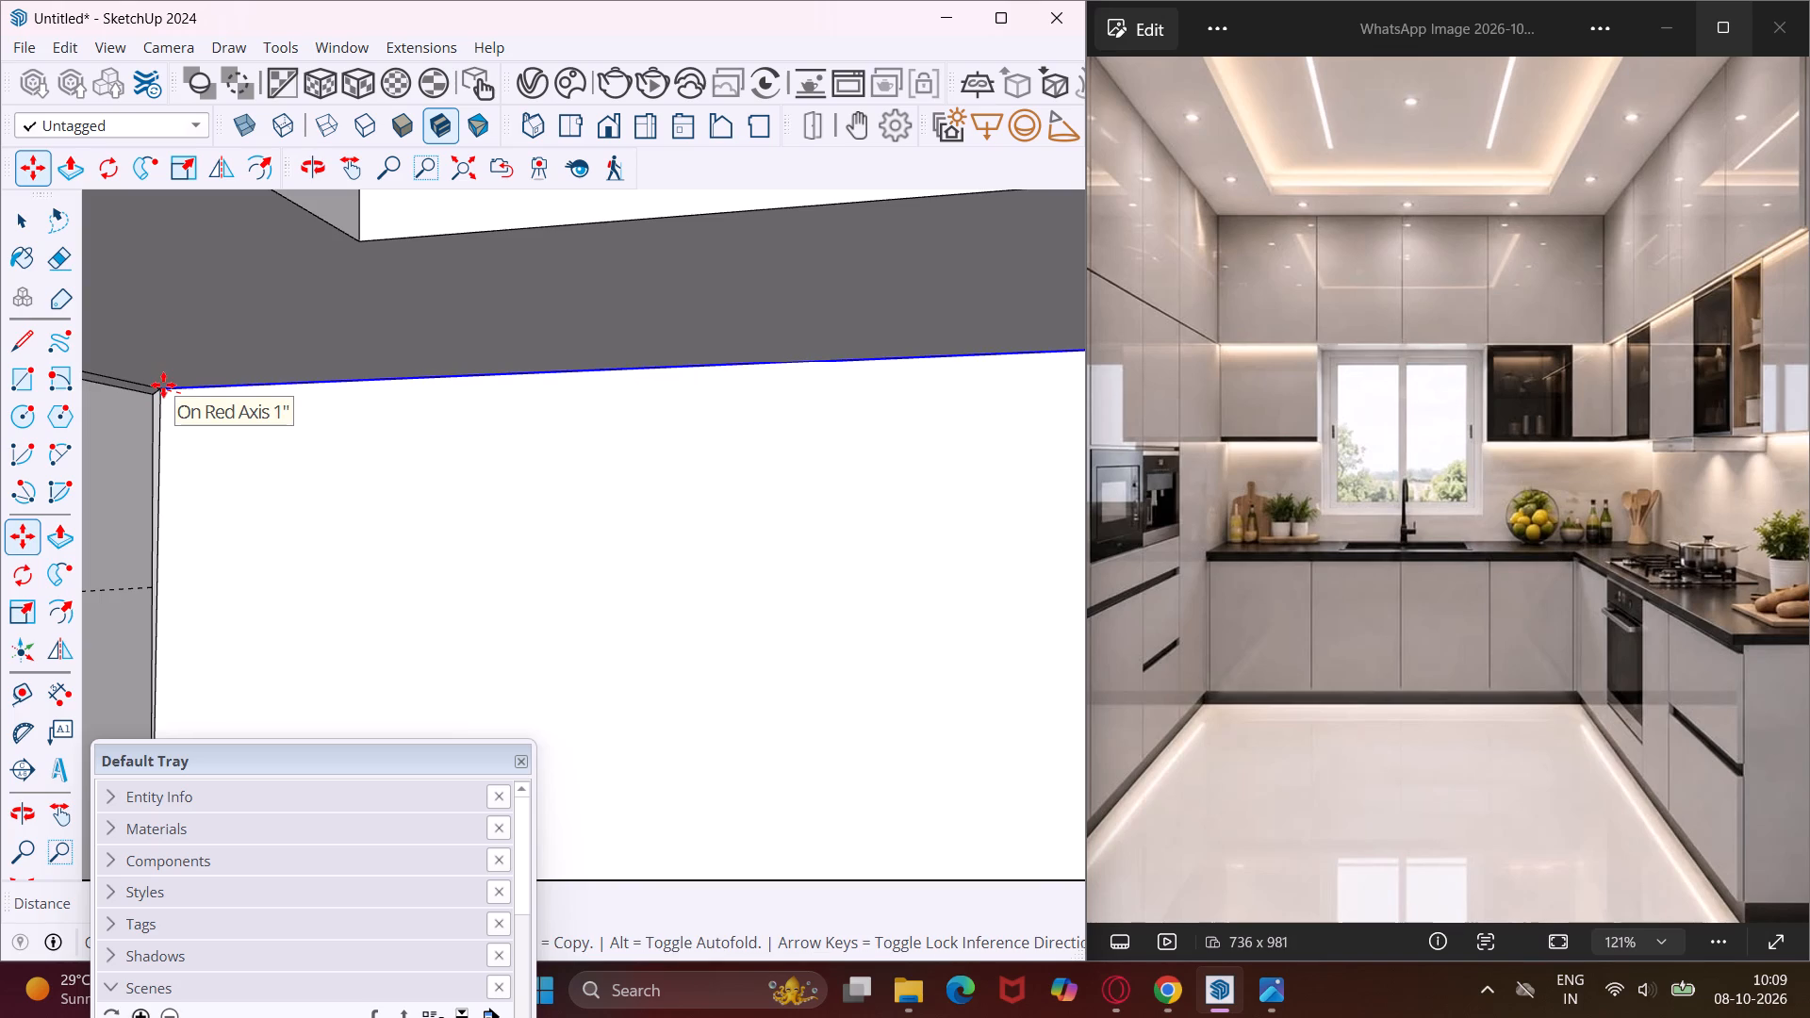
scroll(163, 385, "up", 9)
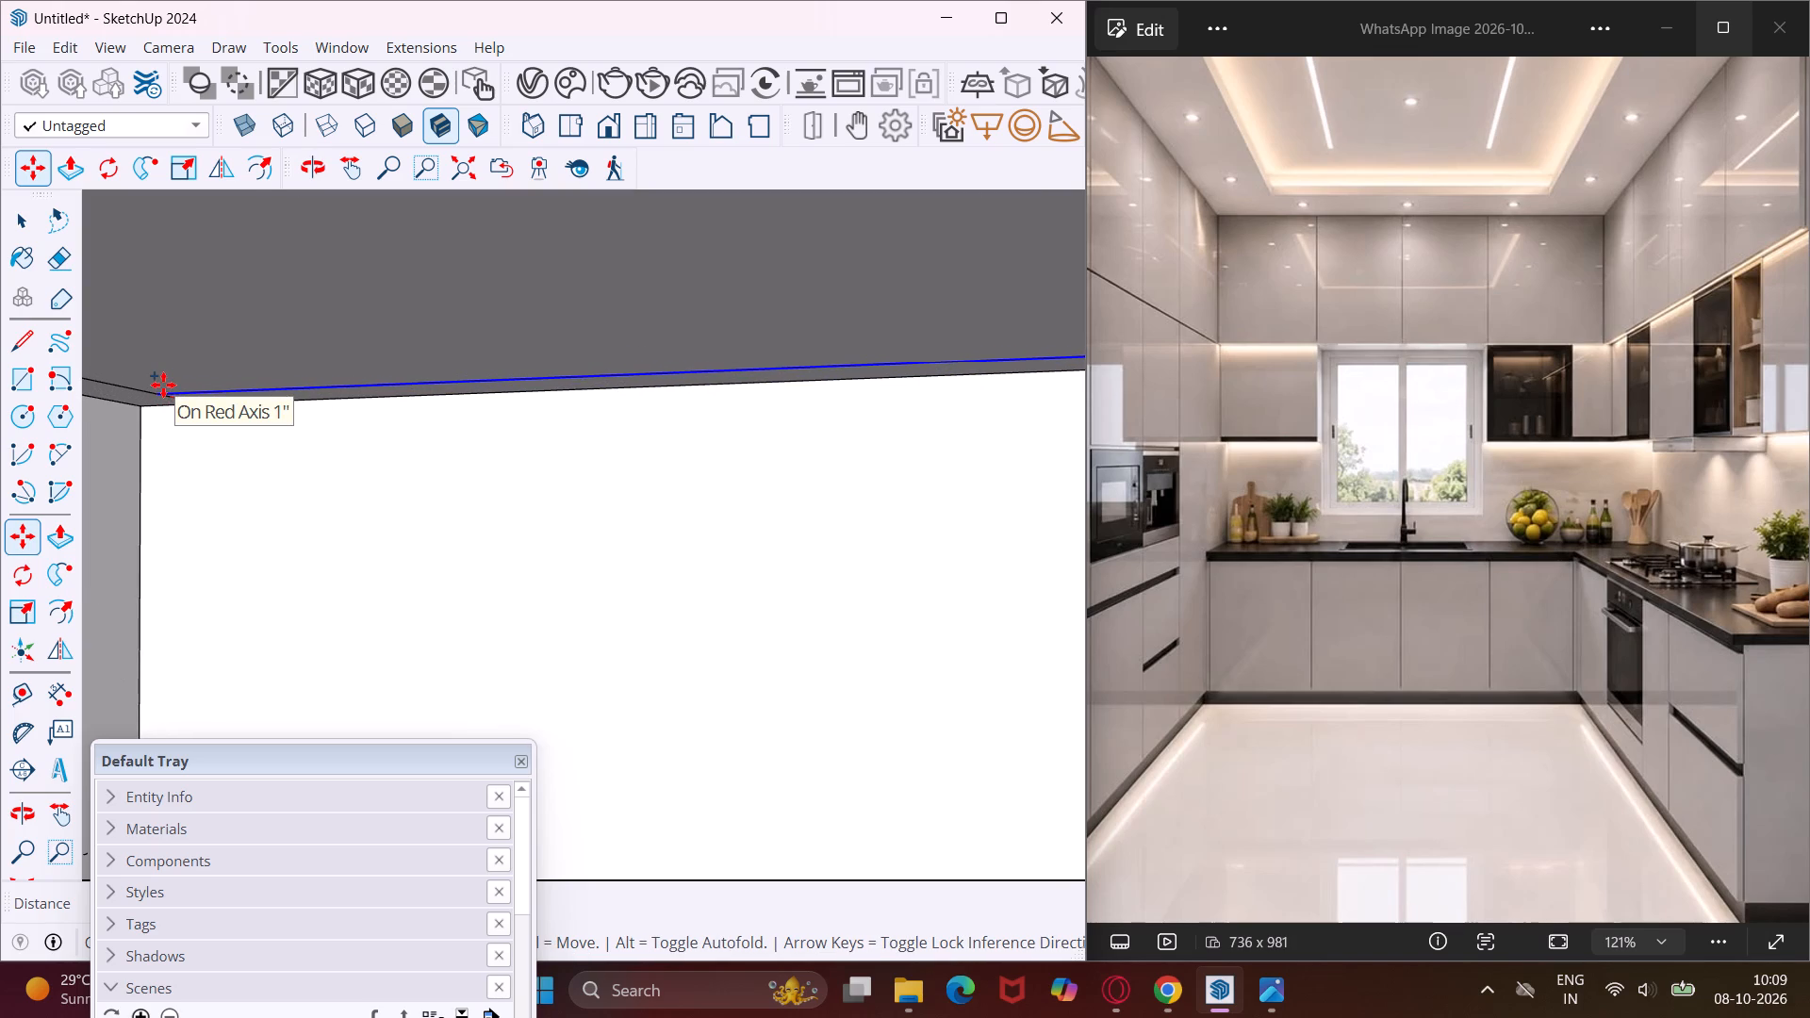
type("1\"")
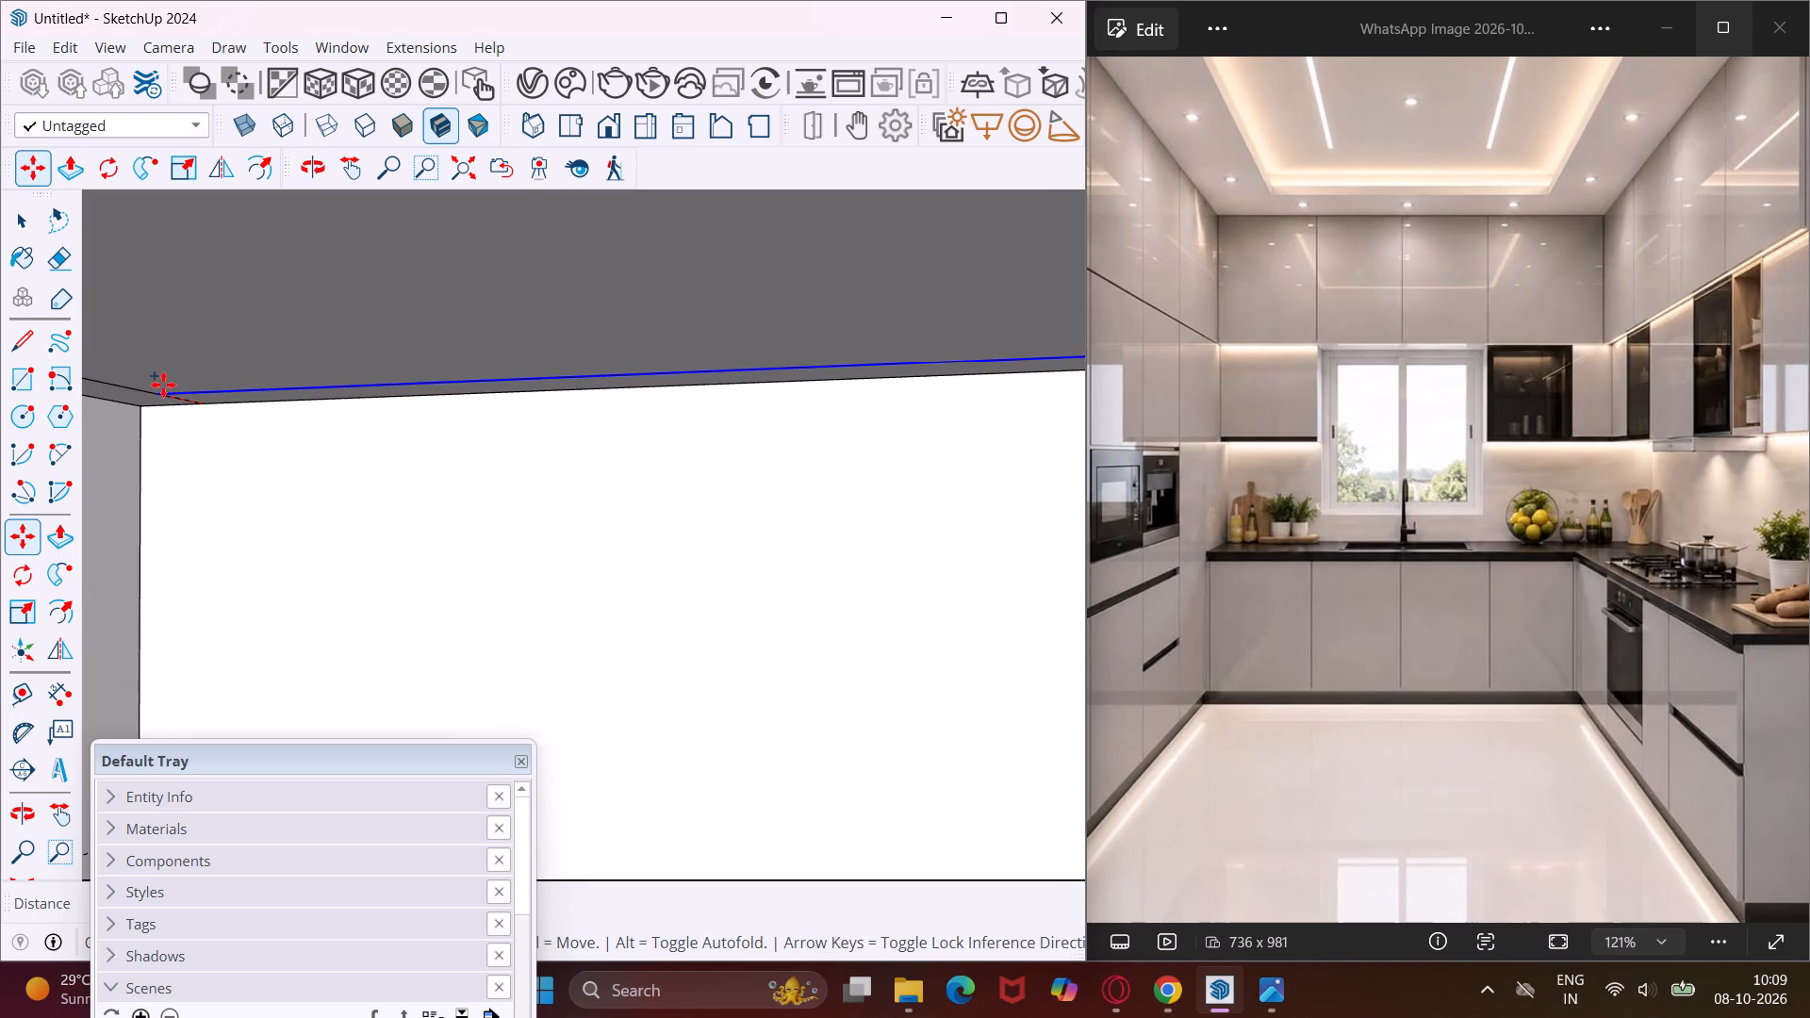
key("Return")
scroll(173, 386, "down", 5)
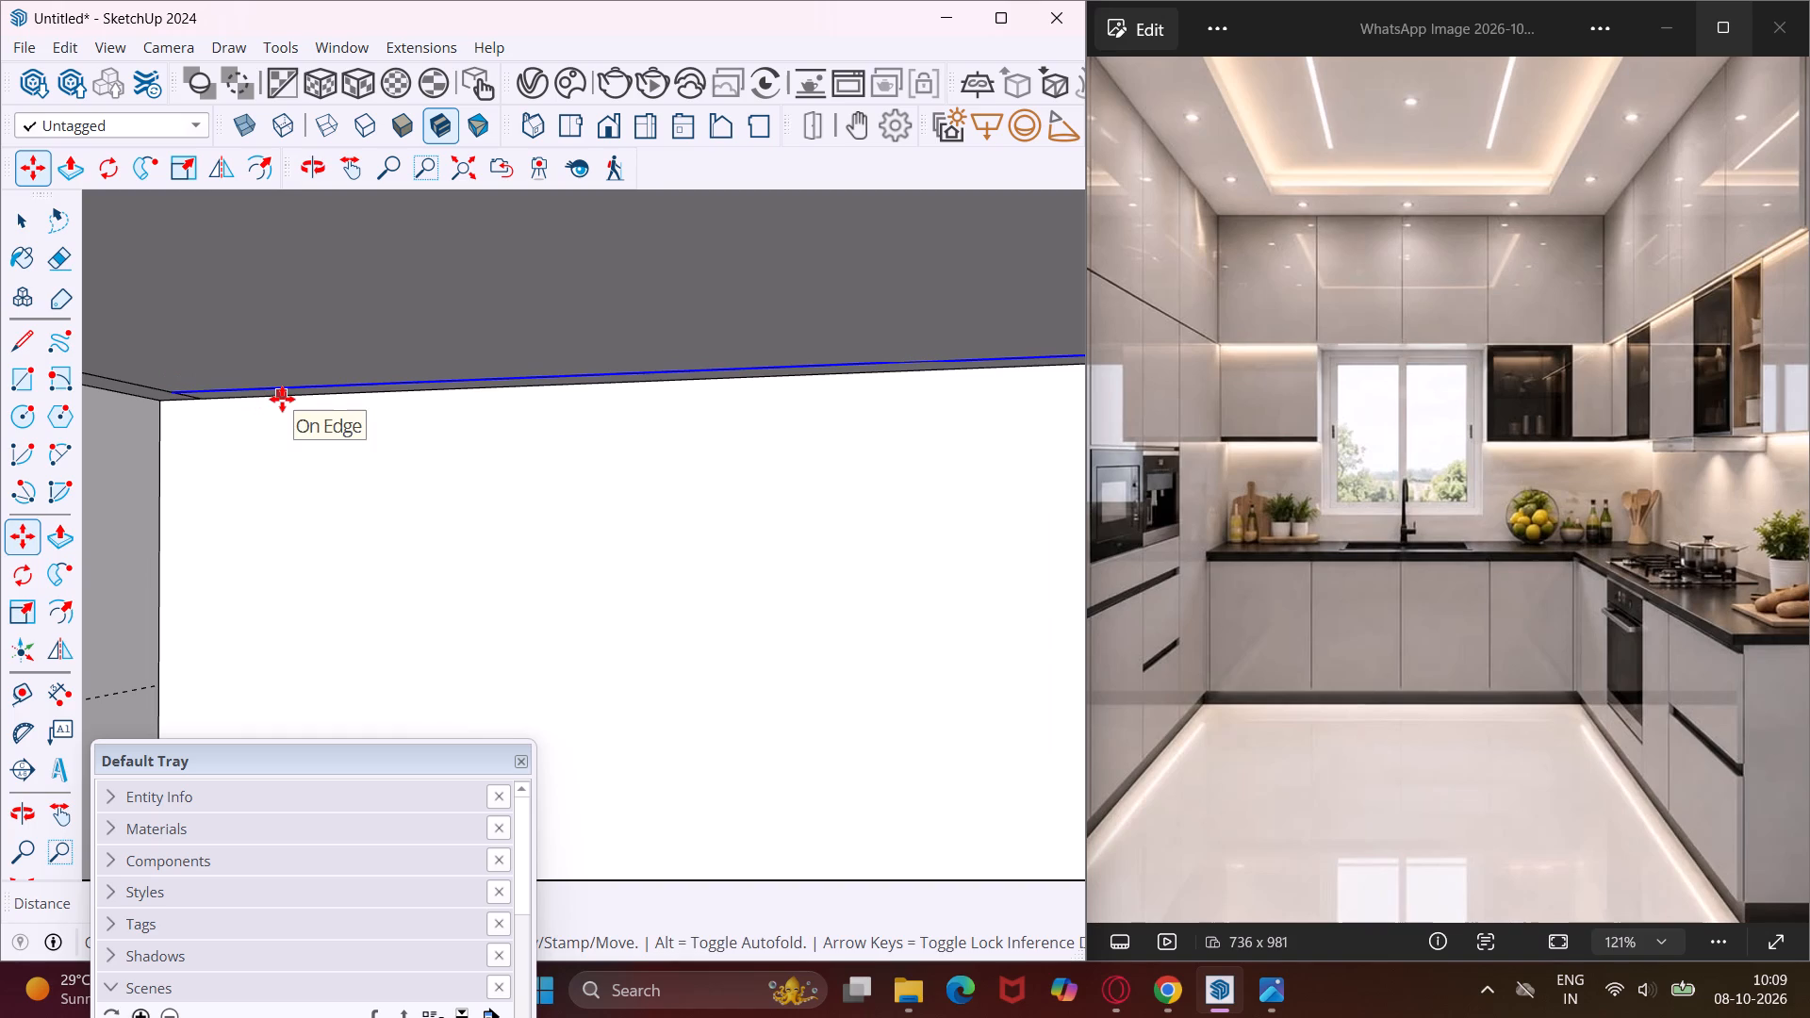
key("Escape")
key("space")
Try to push the wide base cabinet front beside the narrow door on the right-hand wall 1'10" inward.
middle_click_drag(329, 404, 140, 476)
scroll(140, 457, "down", 6)
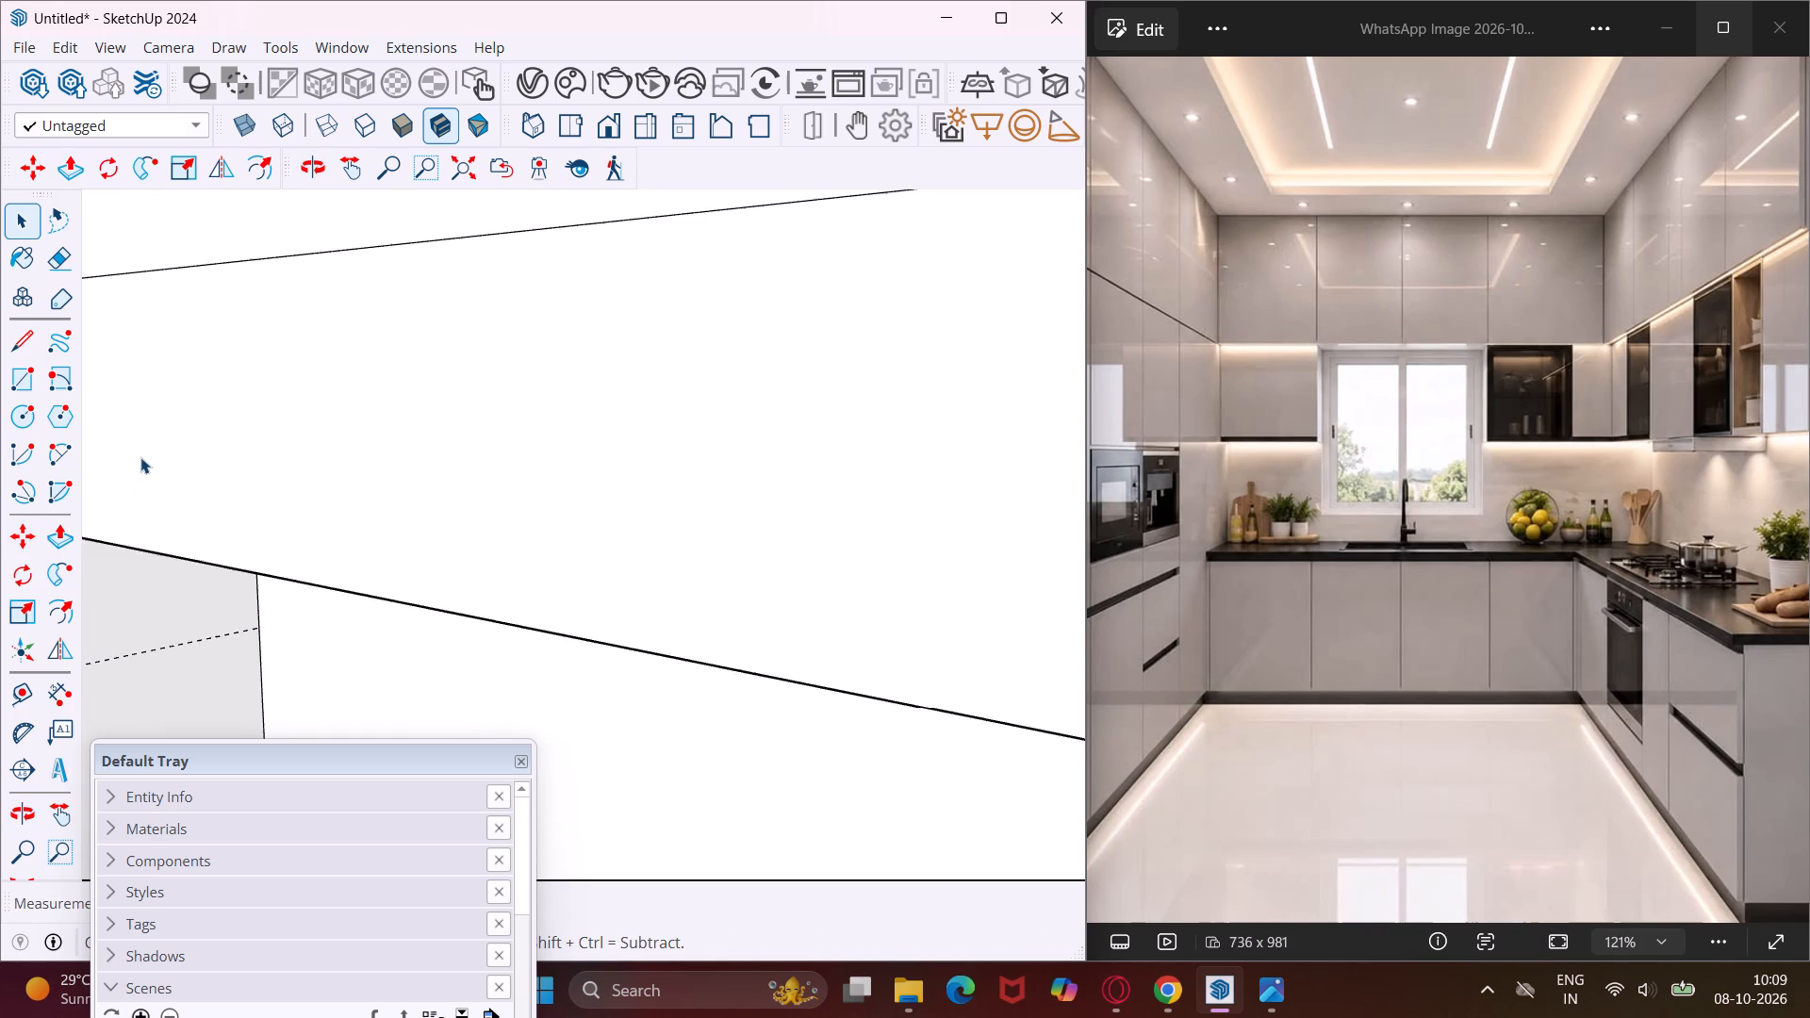
scroll(140, 457, "down", 20)
scroll(140, 457, "down", 10)
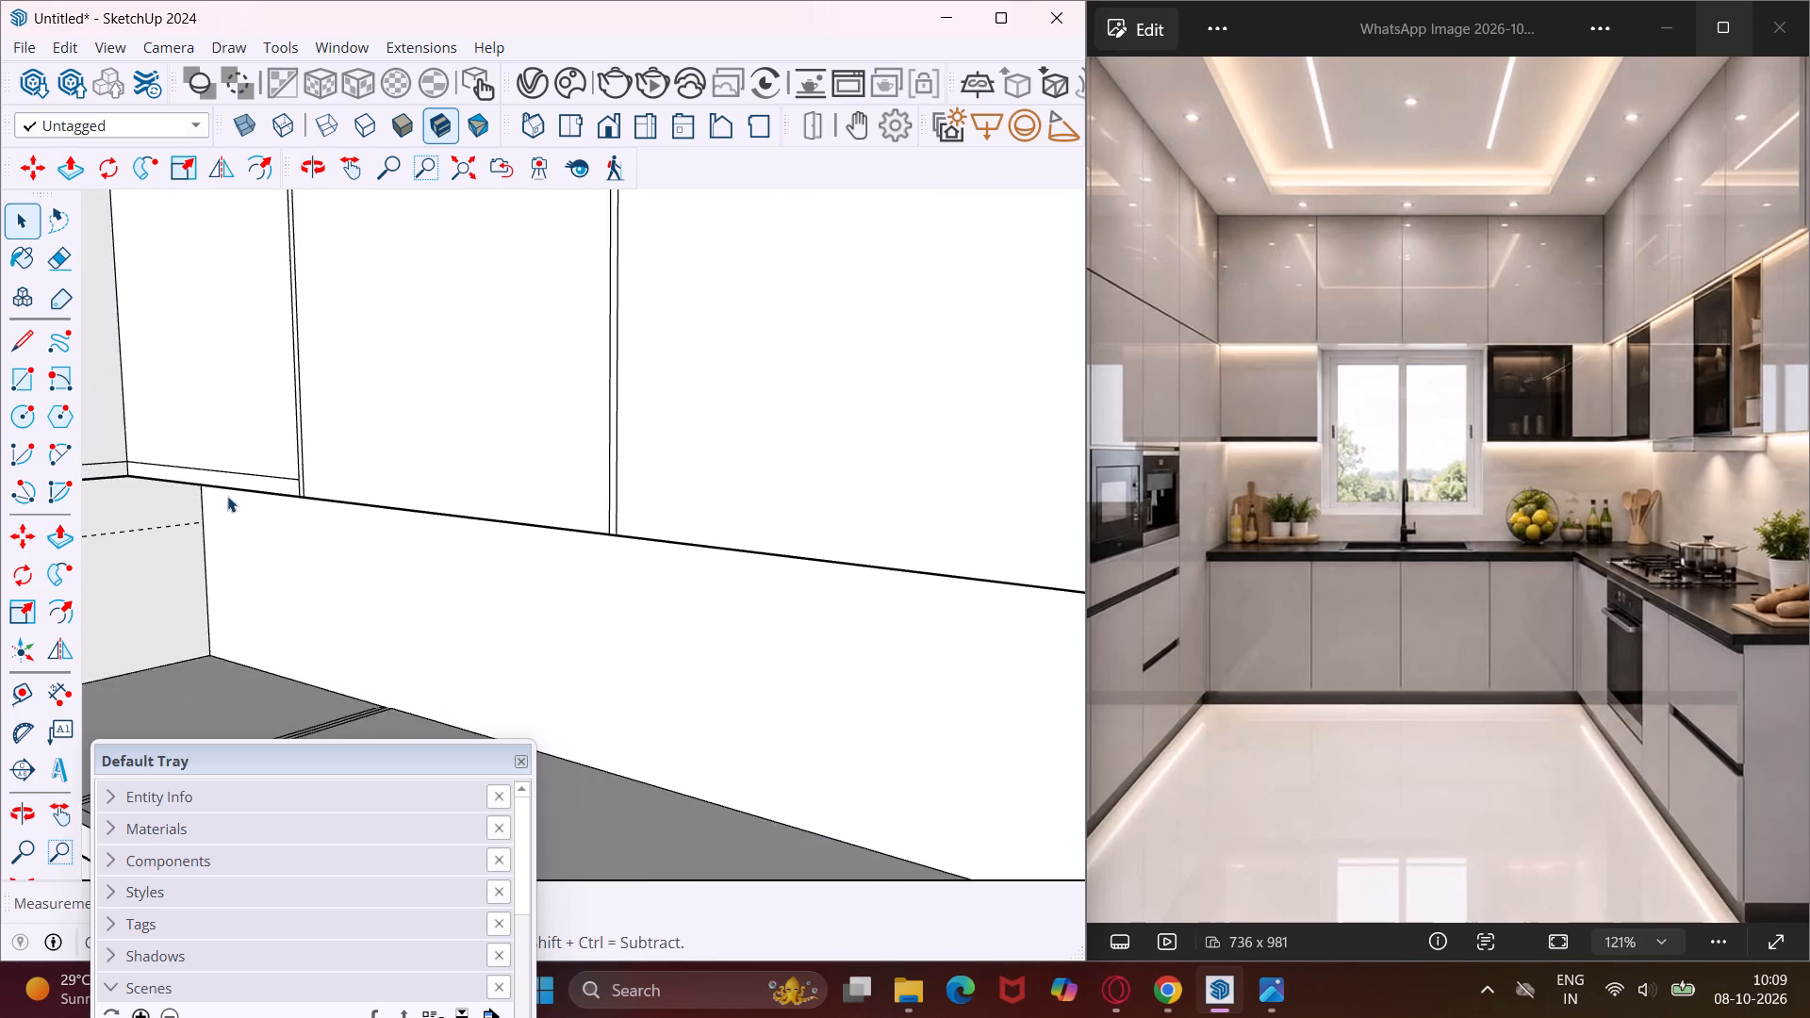
scroll(227, 496, "down", 16)
middle_click_drag(528, 549, 395, 517)
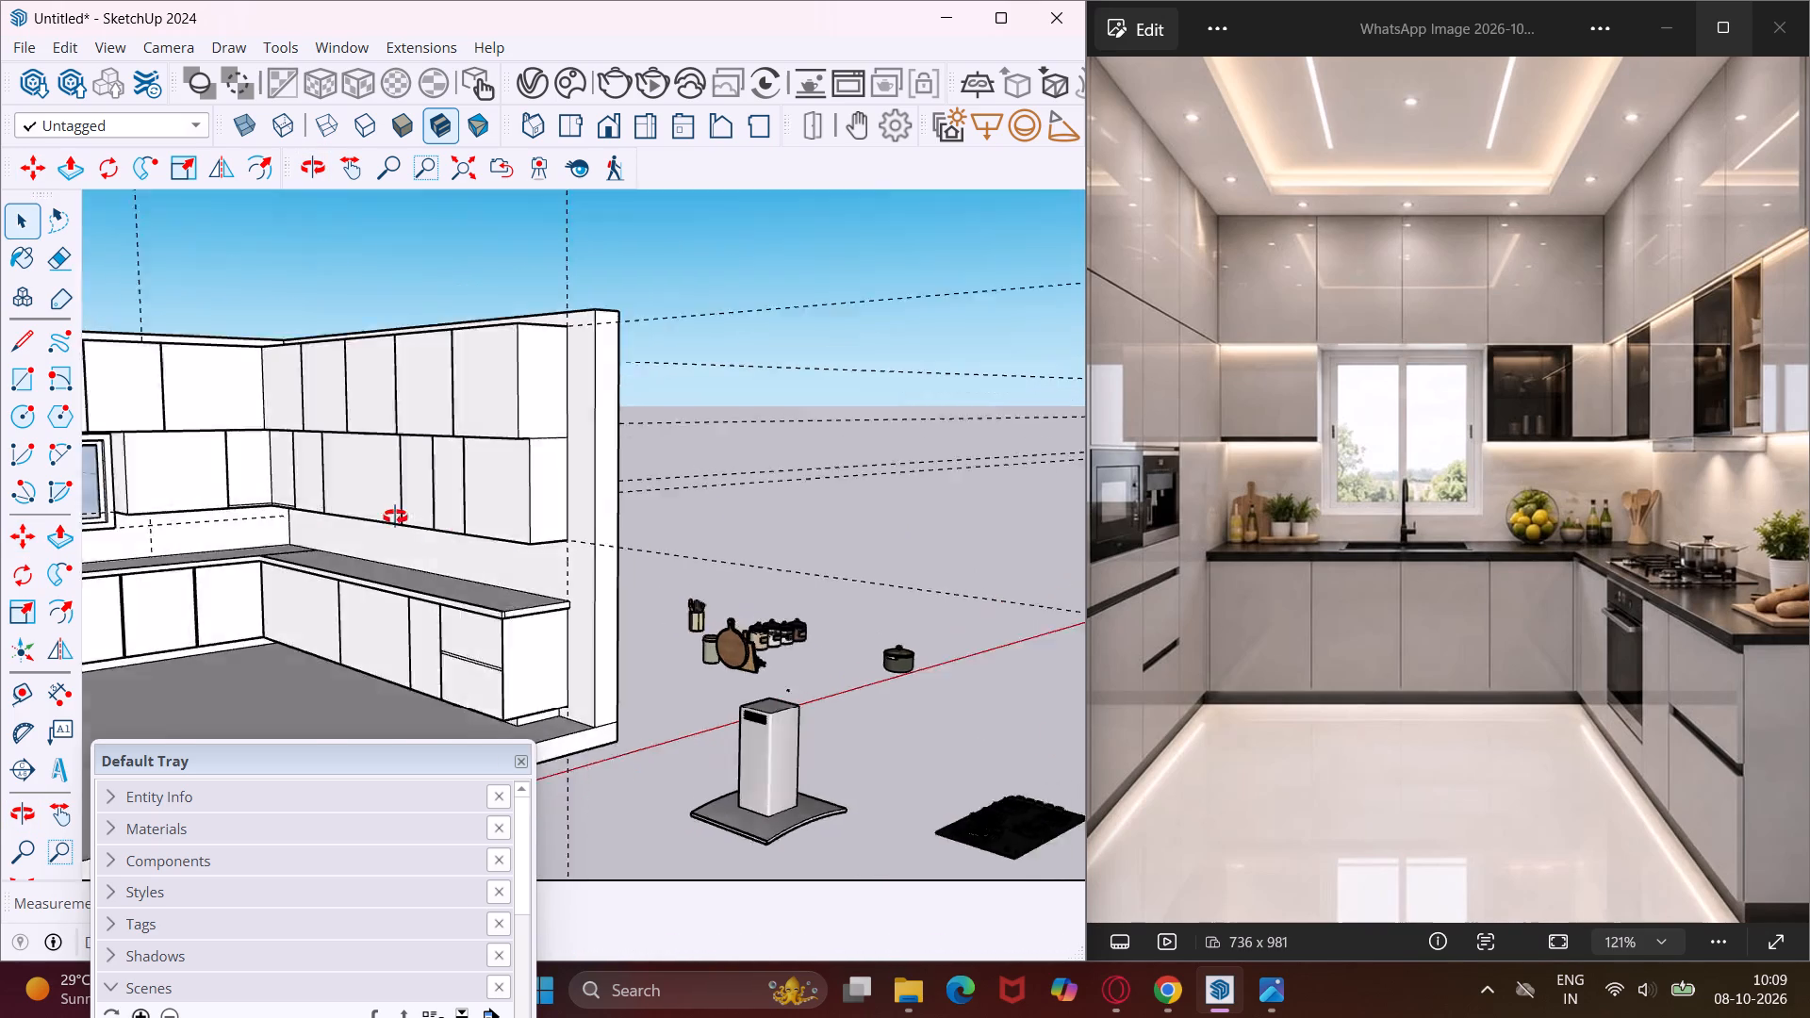
middle_click_drag(395, 517, 278, 477)
scroll(452, 513, "up", 10)
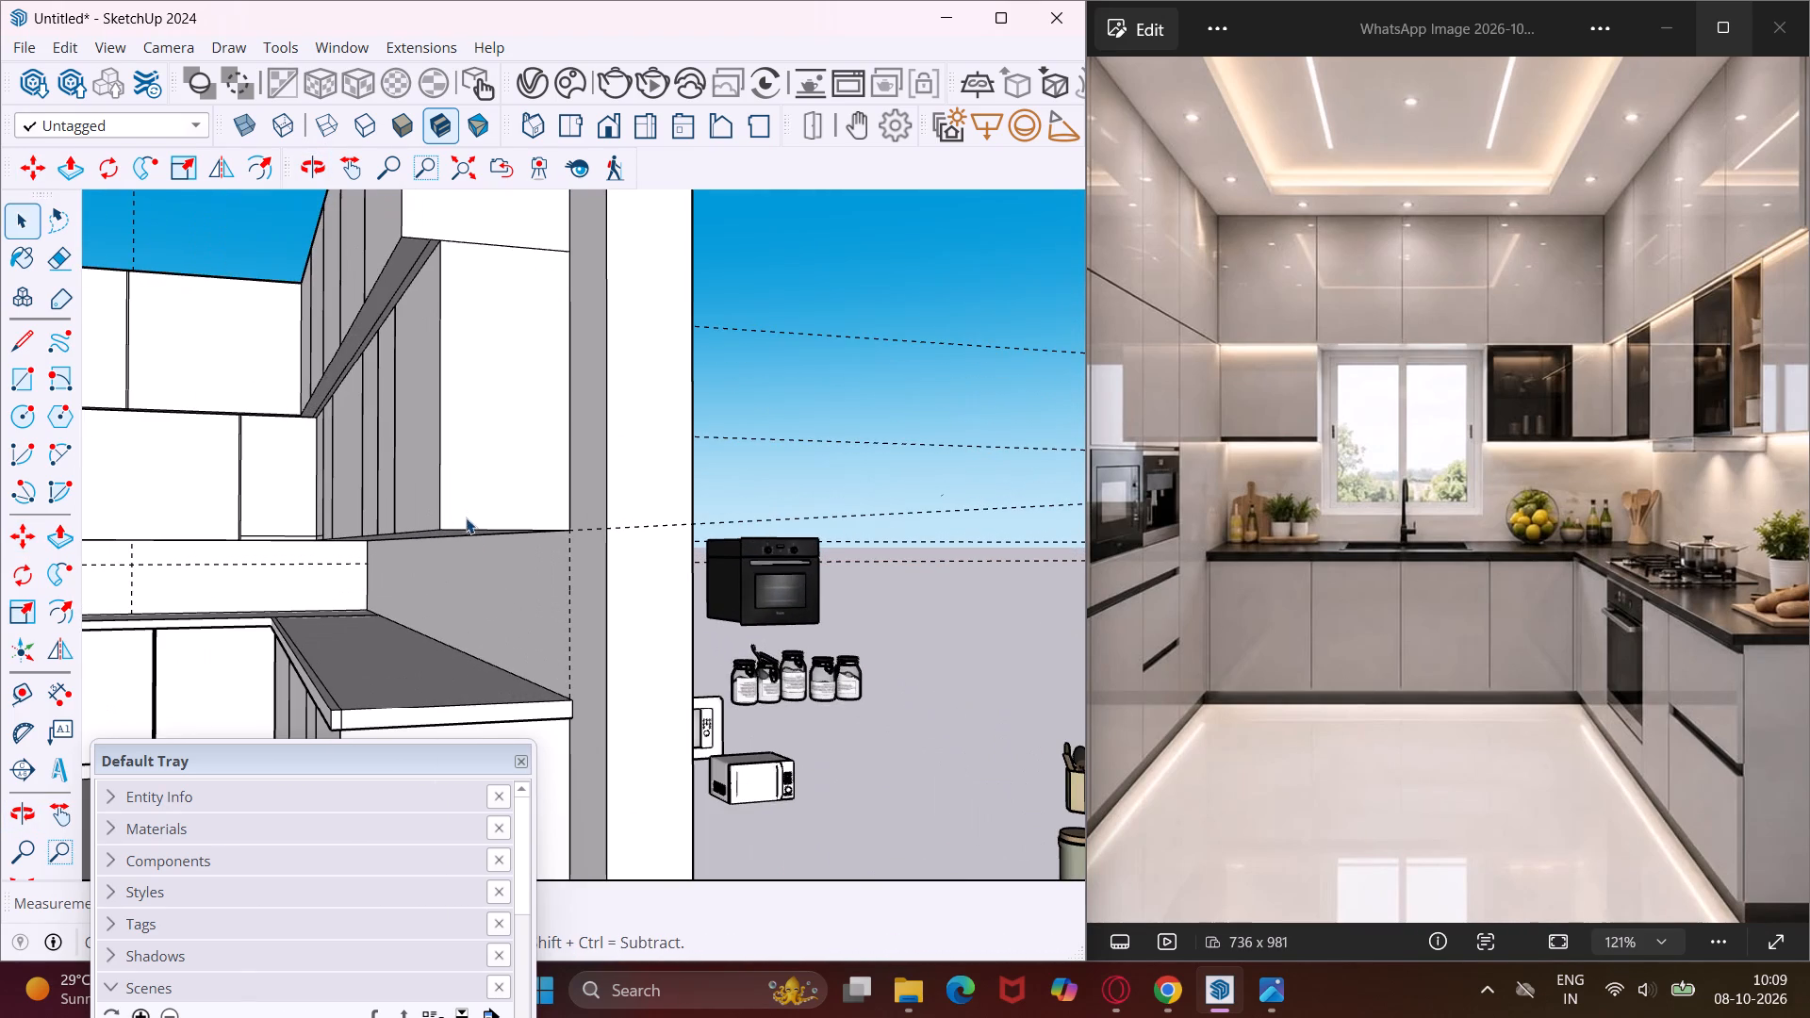
middle_click_drag(470, 537, 720, 559)
scroll(526, 539, "down", 8)
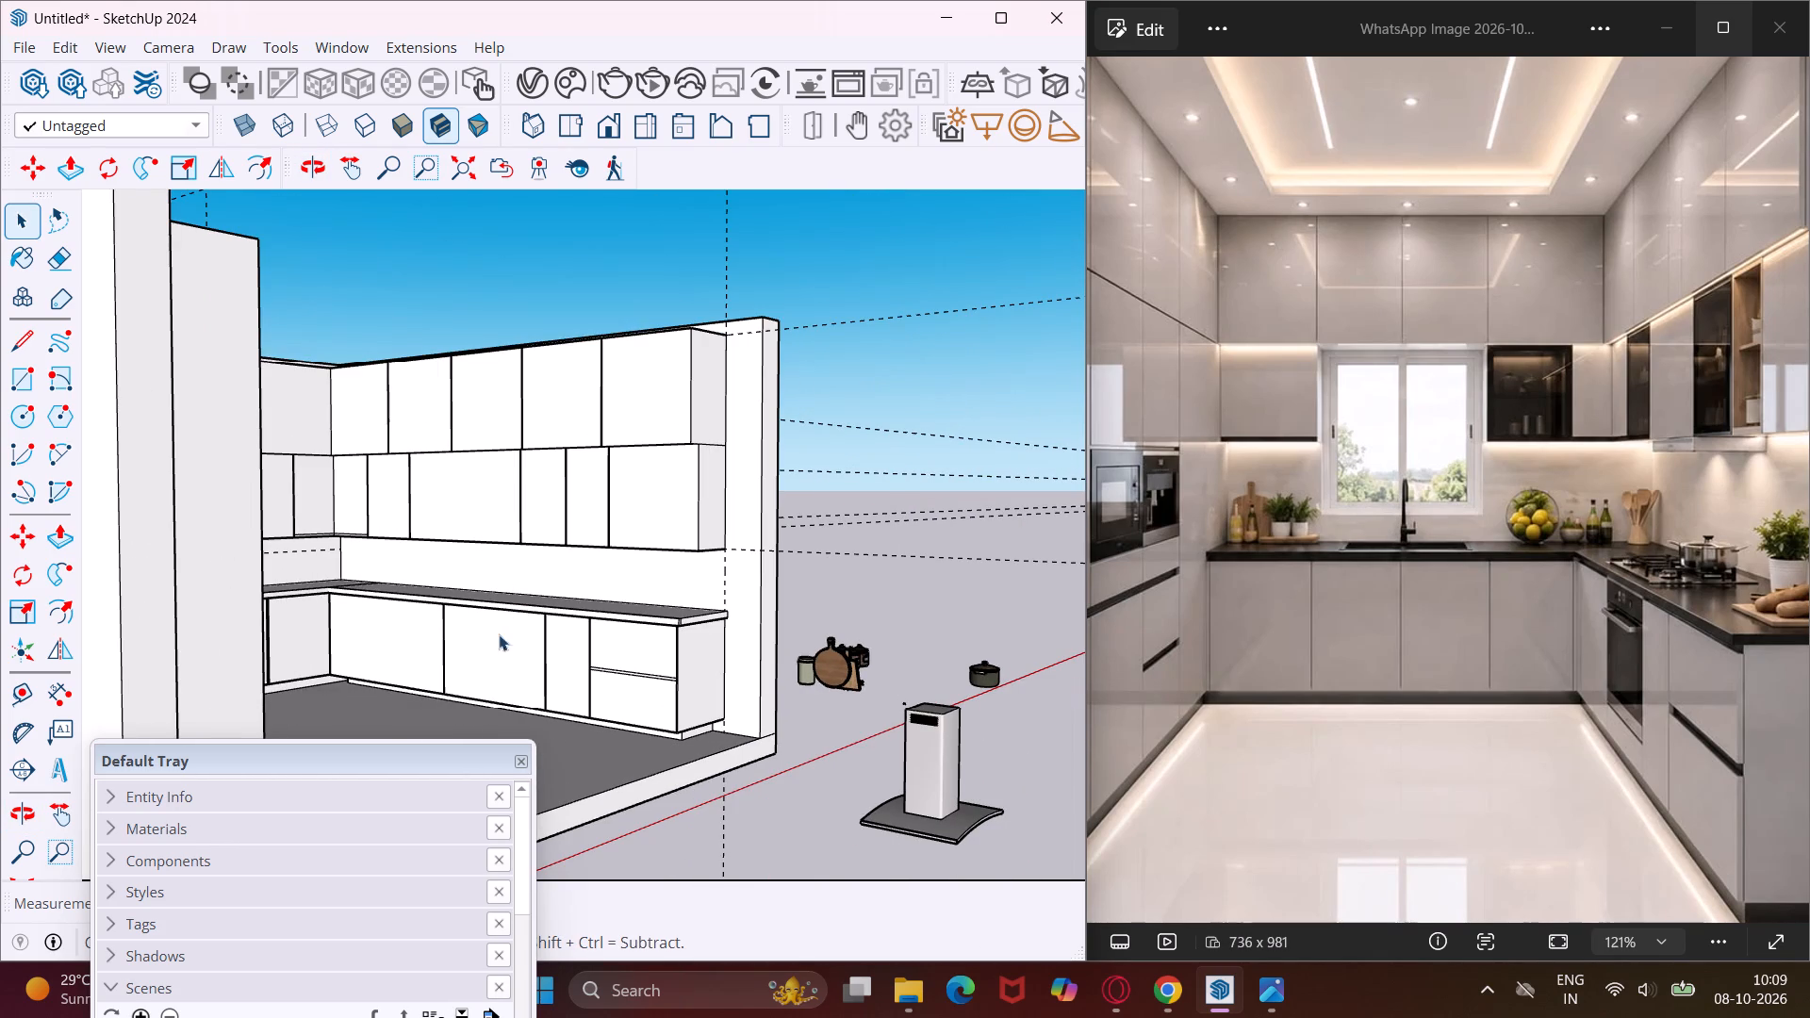
scroll(473, 665, "up", 3)
left_click(472, 666)
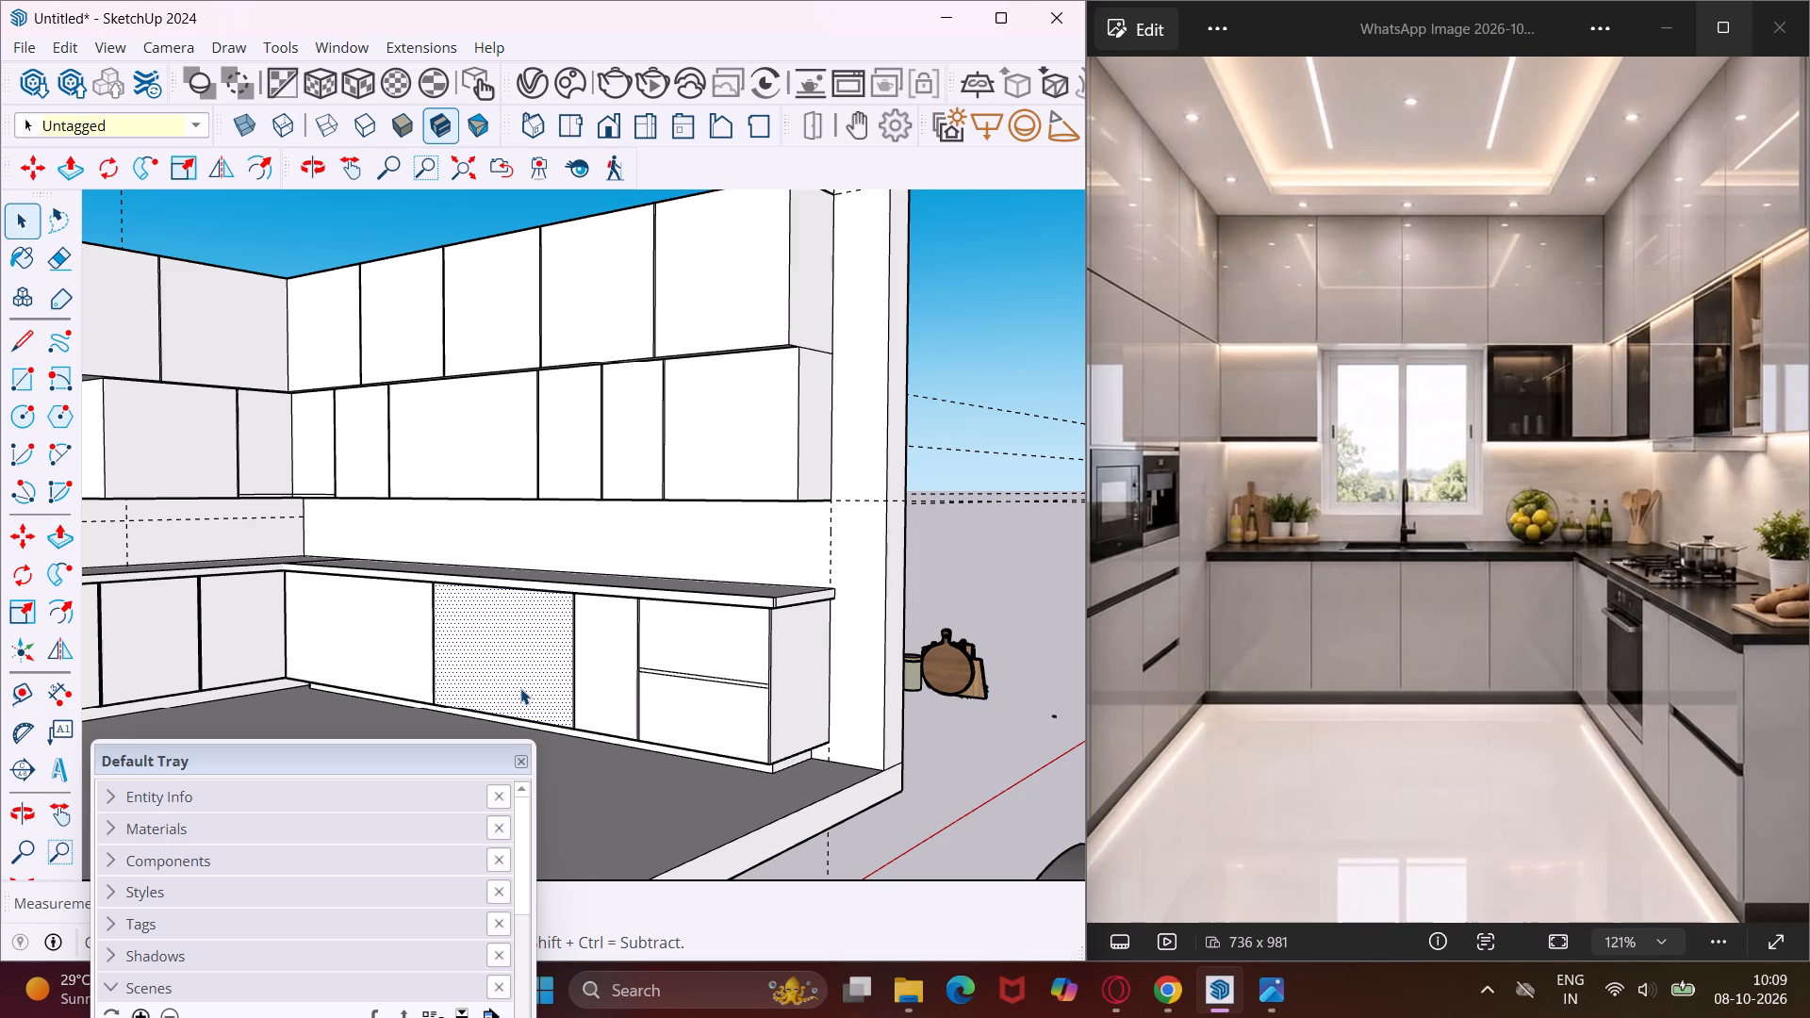
middle_click_drag(520, 688, 530, 692)
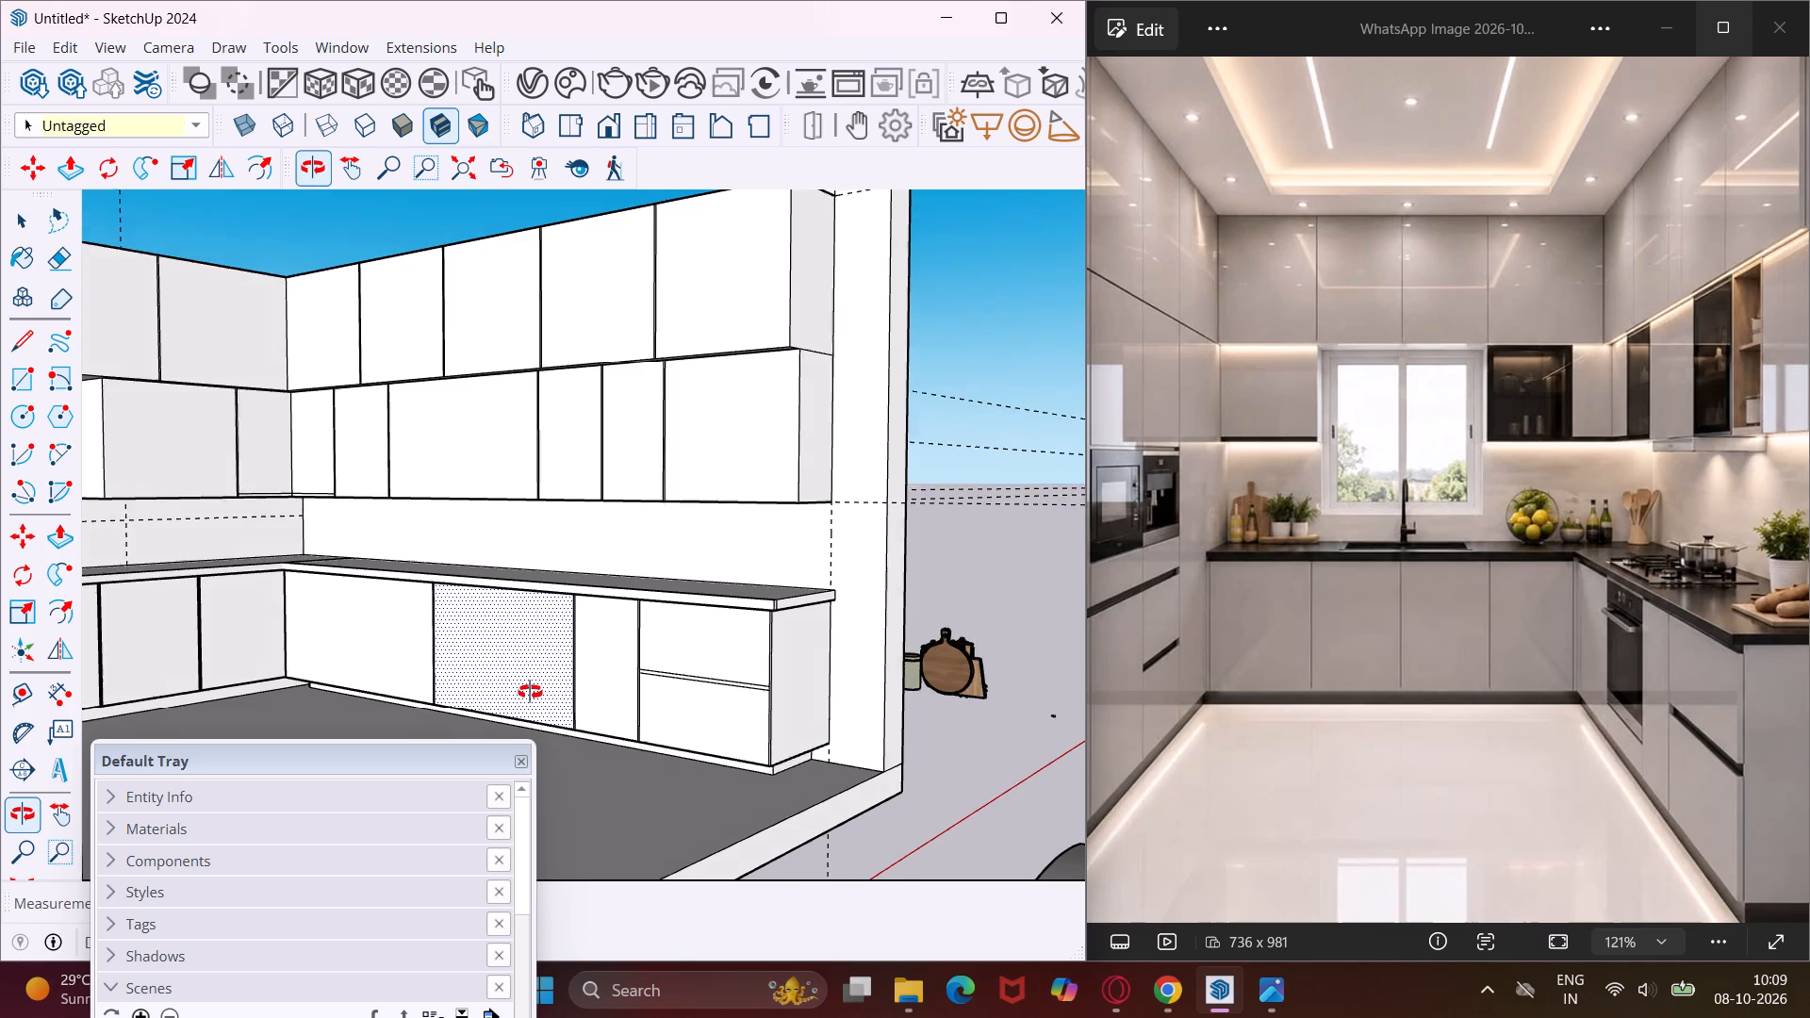
middle_click_drag(530, 692, 584, 700)
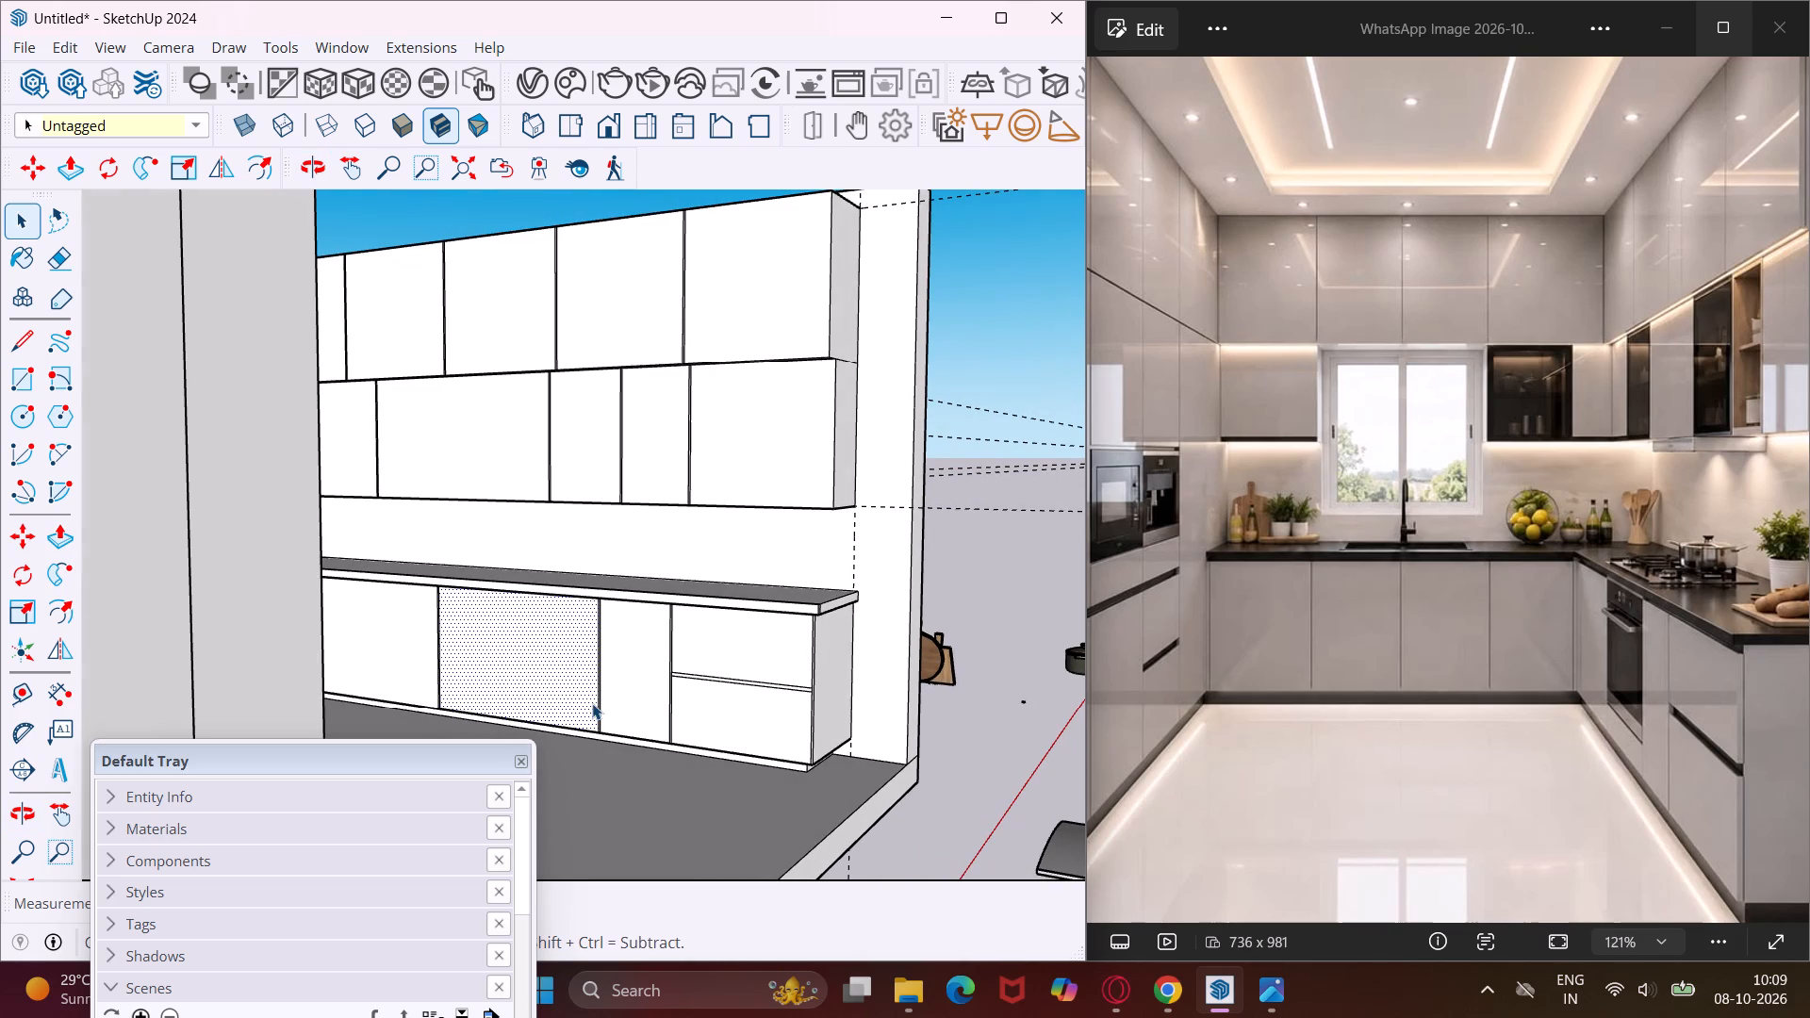
key("p")
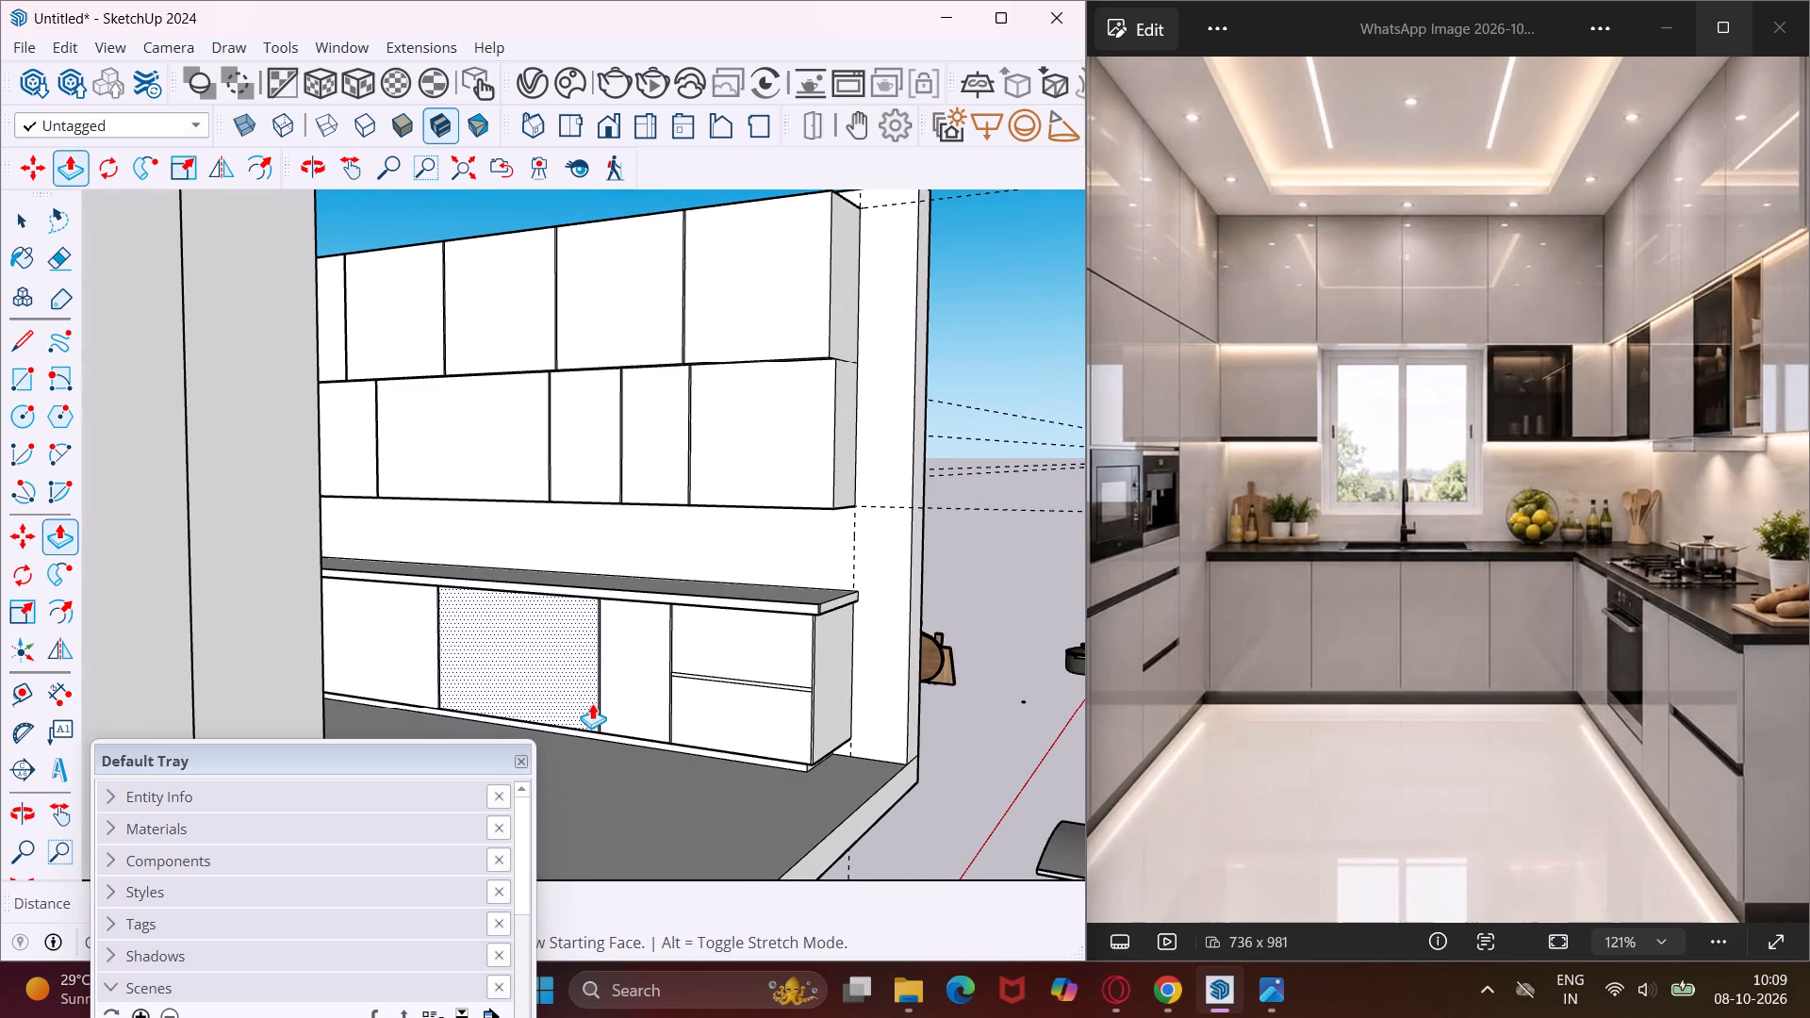
left_click(578, 696)
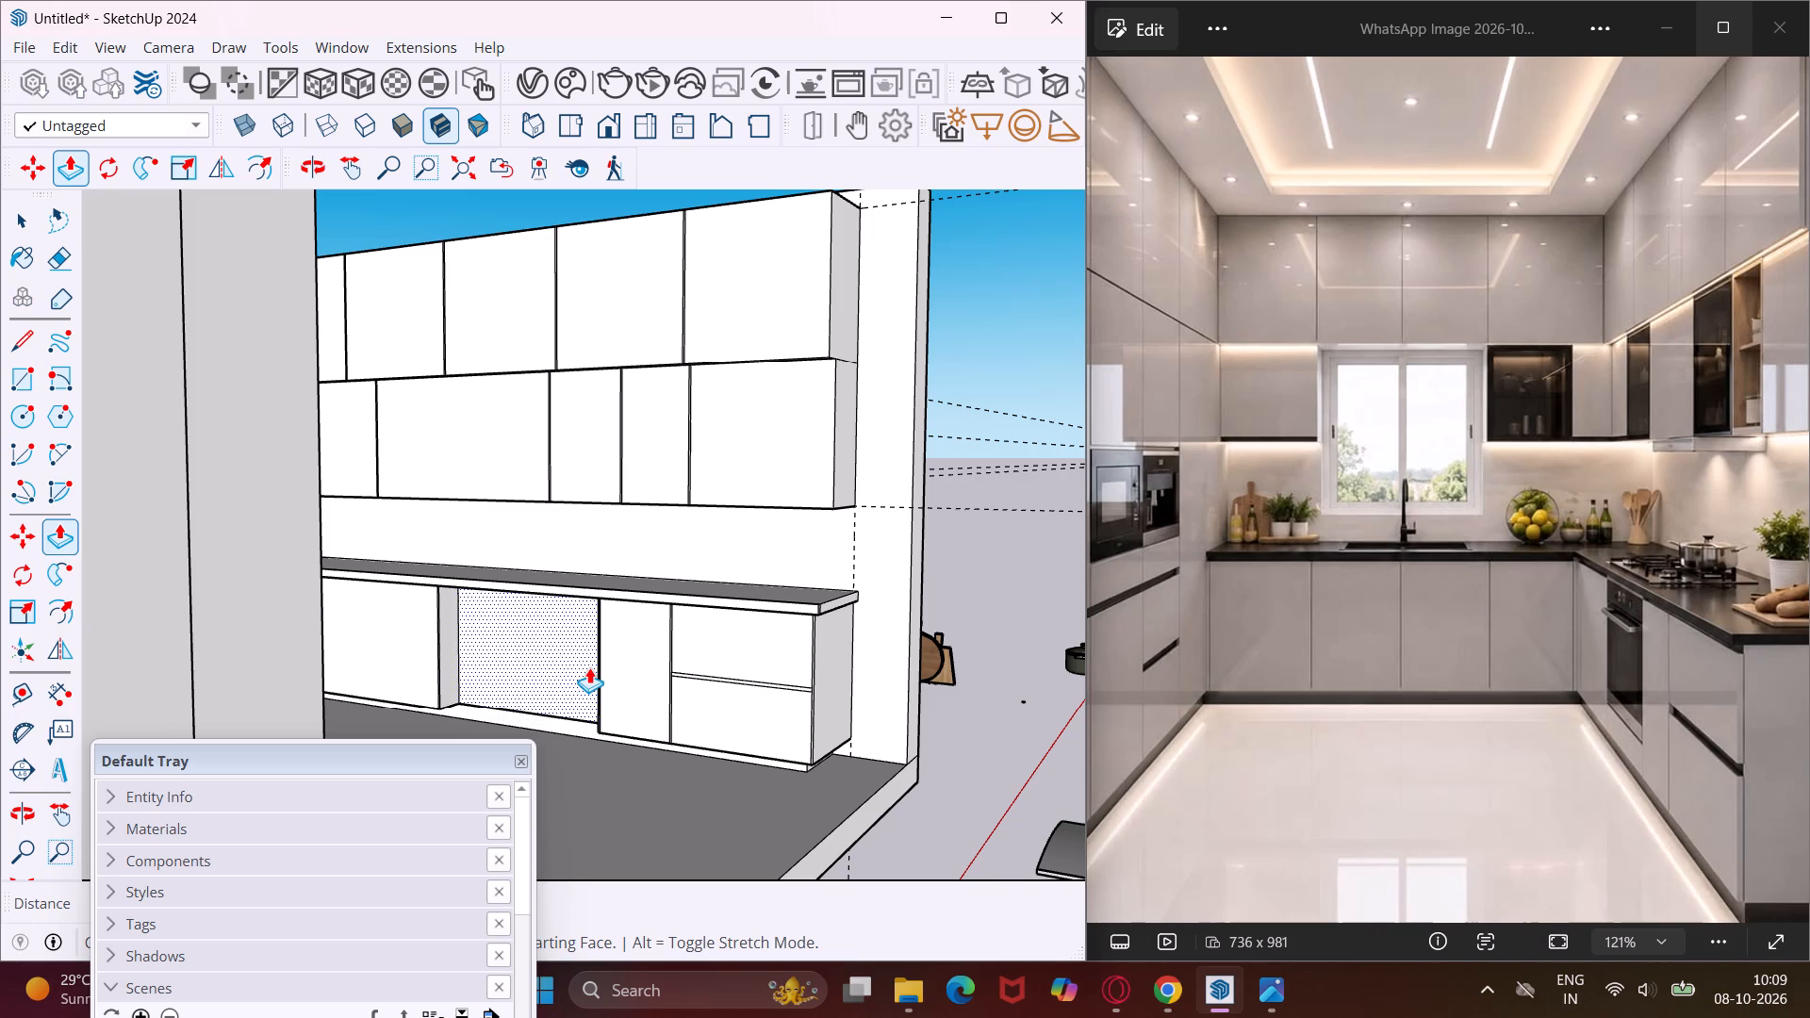
key("1")
key("apostrophe")
type("10")
key("shift+quotedbl")
key("Return")
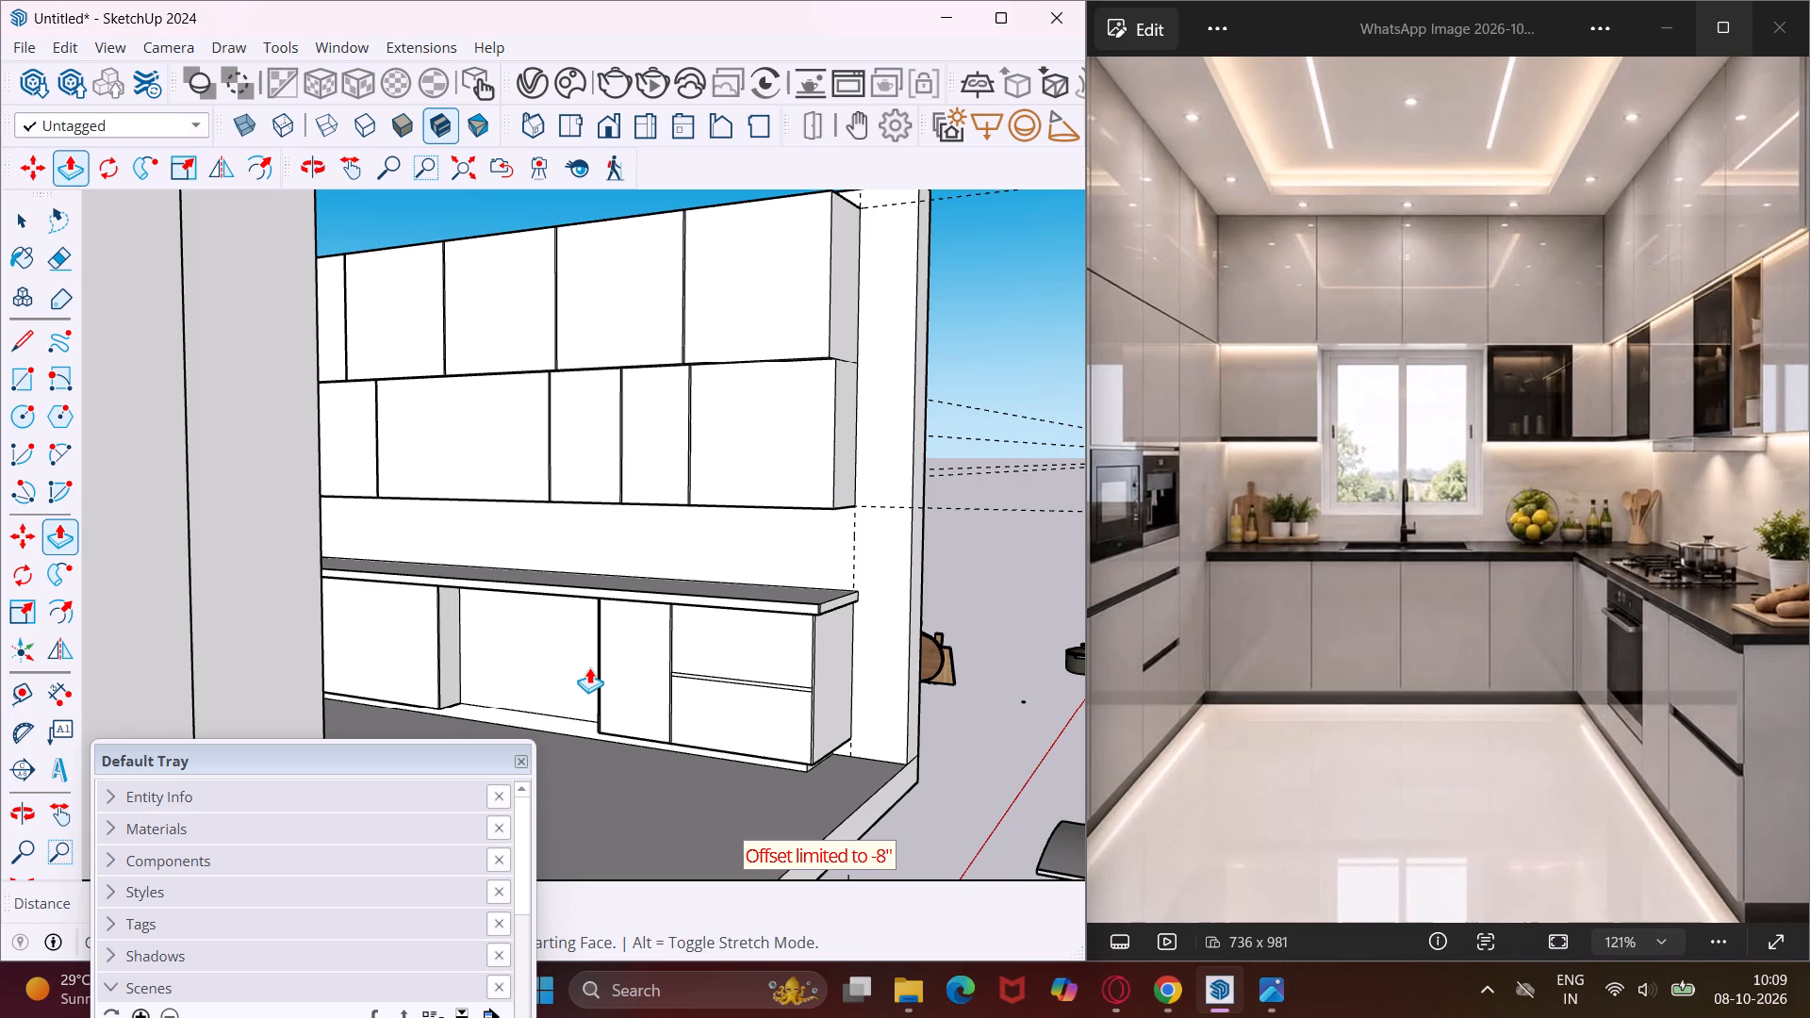
Push the back face of the recess in the right-hand base cabinets farther in to deepen the opening.
middle_click_drag(589, 667, 363, 684)
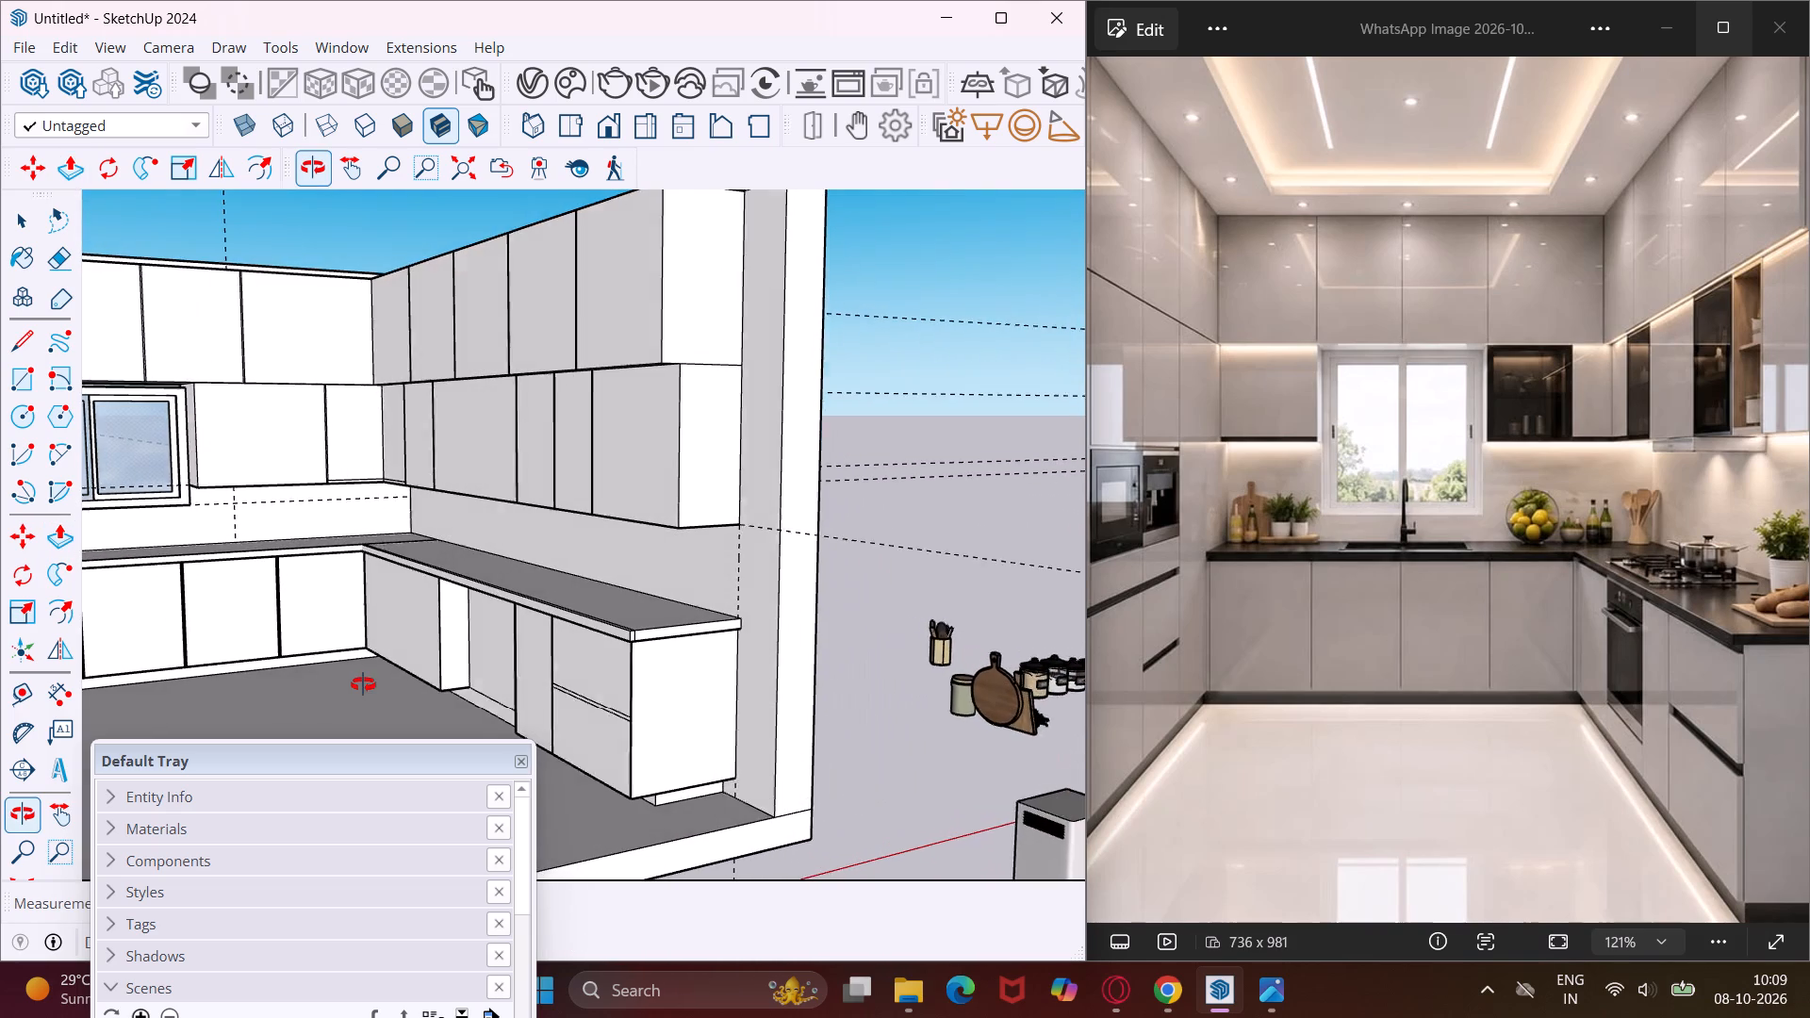
middle_click_drag(363, 684, 527, 690)
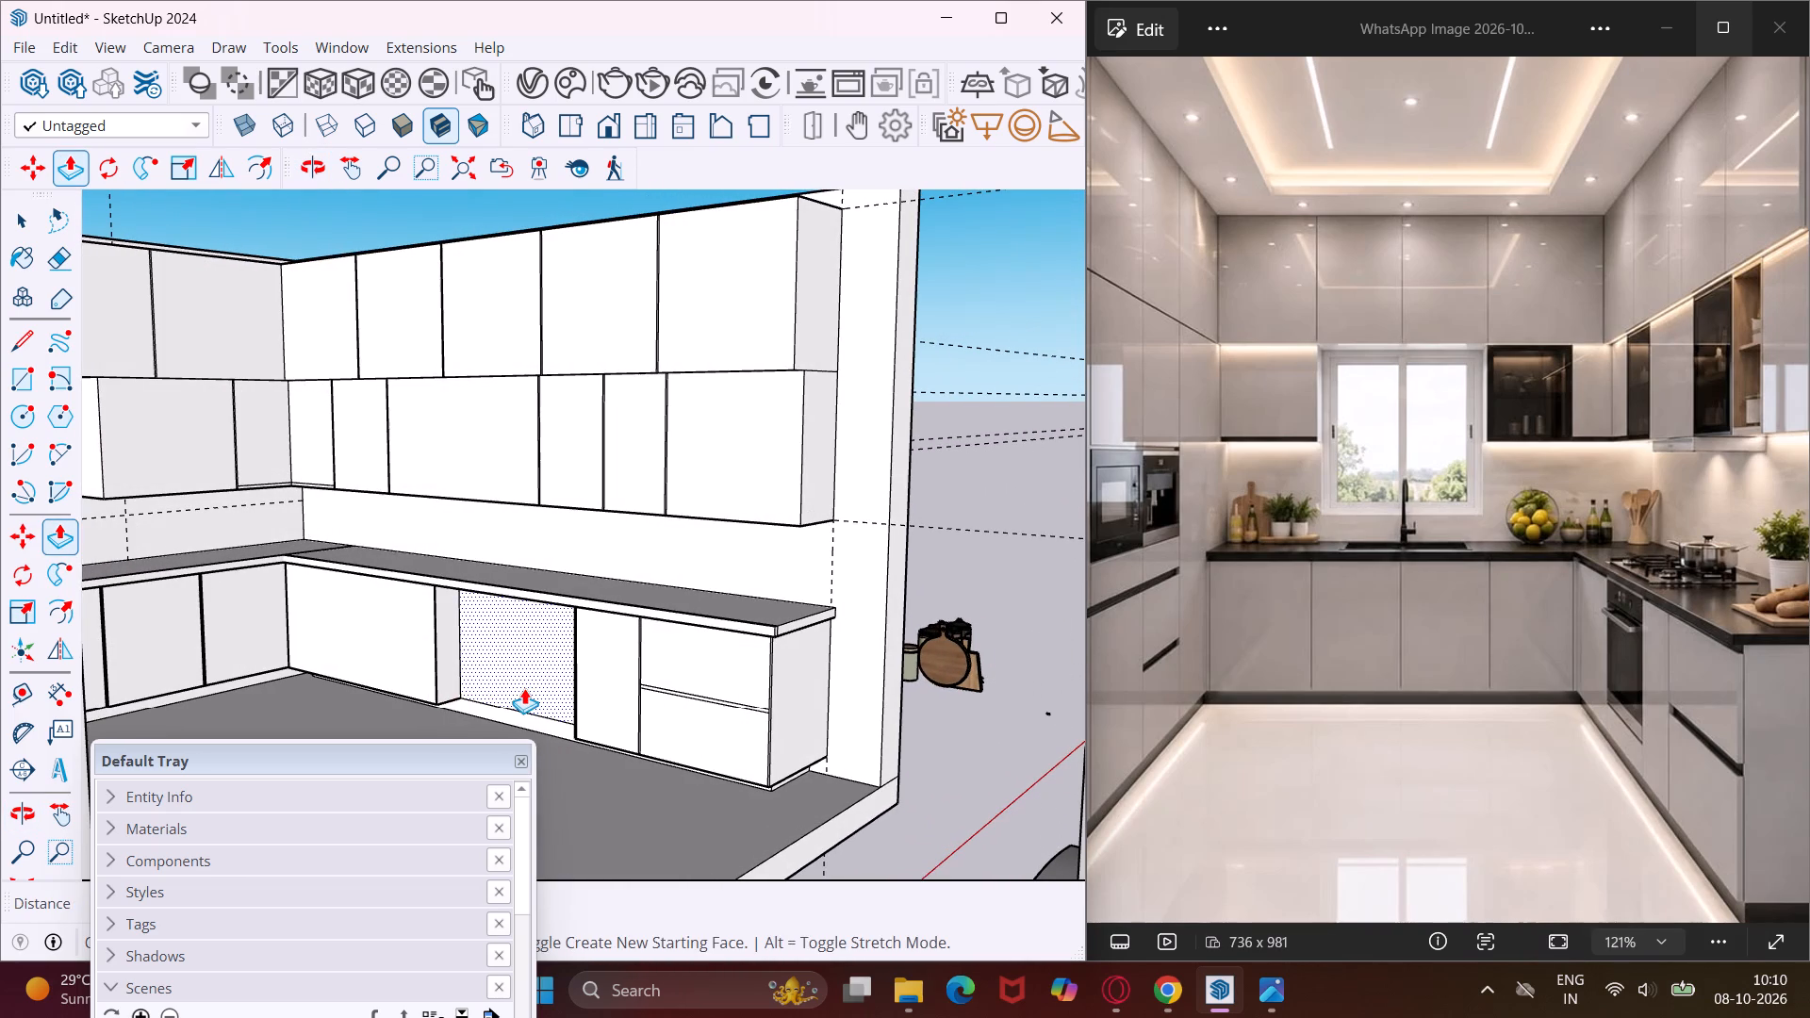
left_click(524, 687)
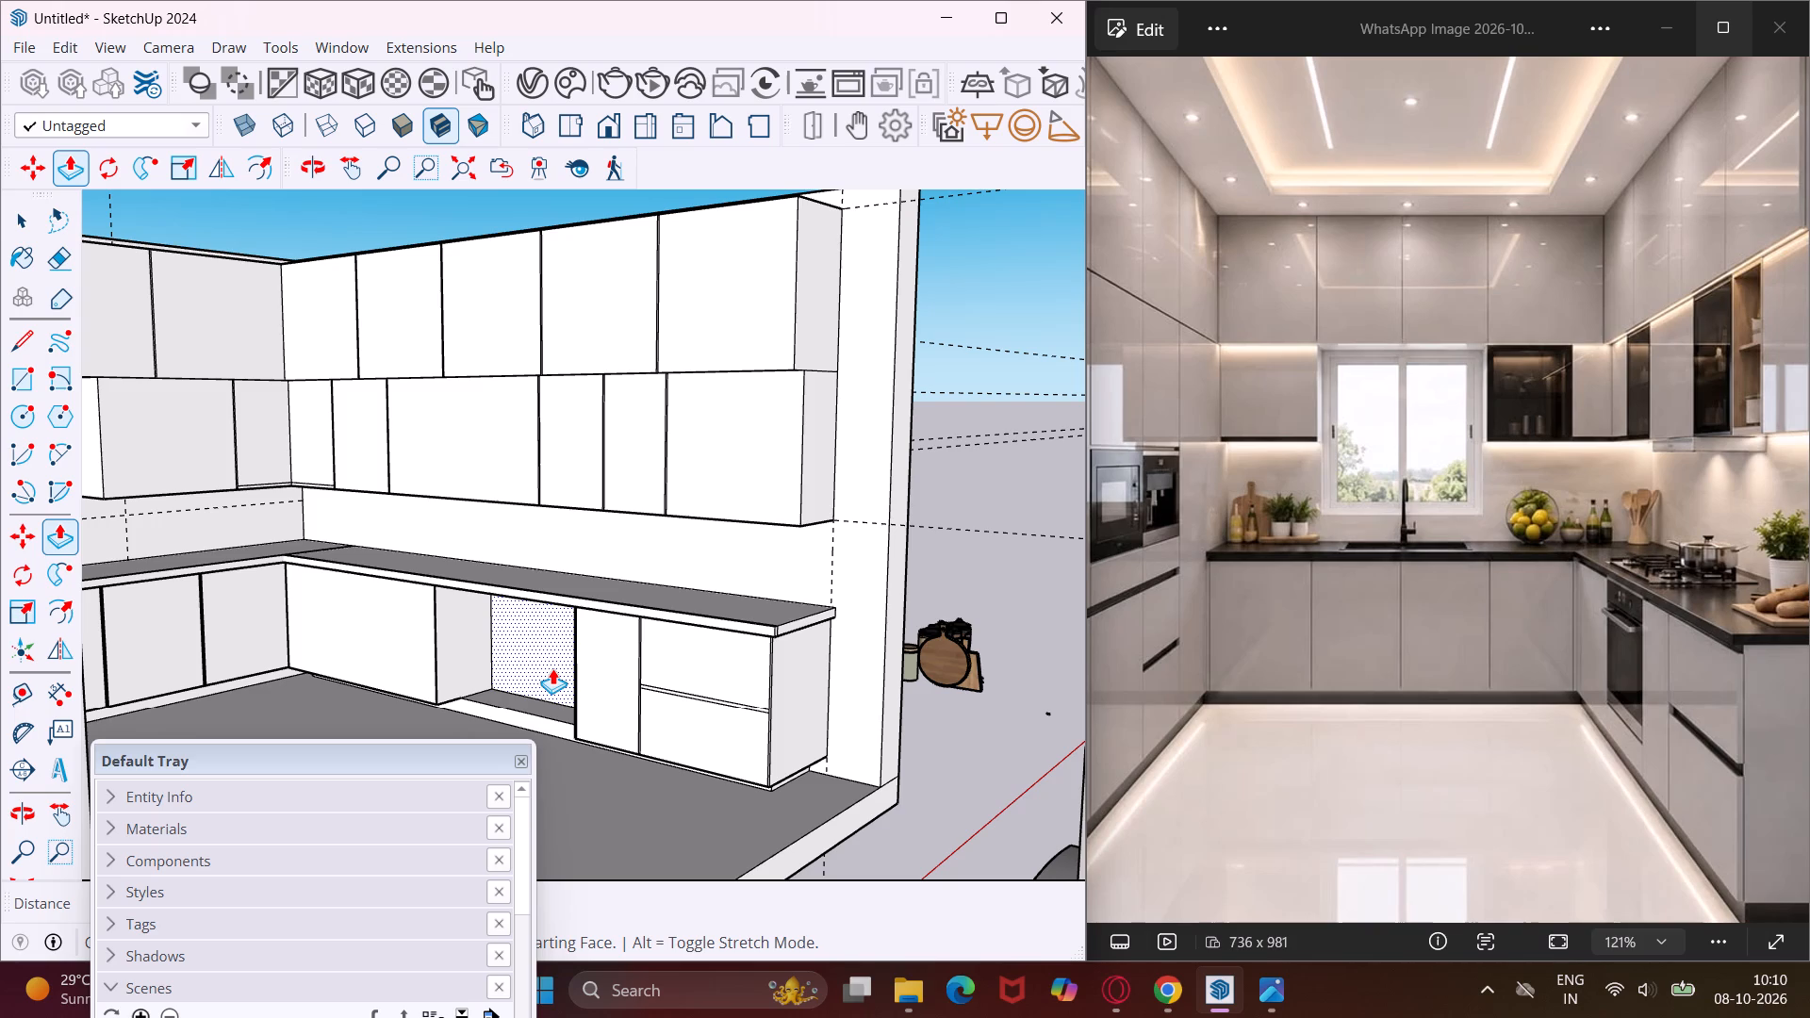
left_click(555, 662)
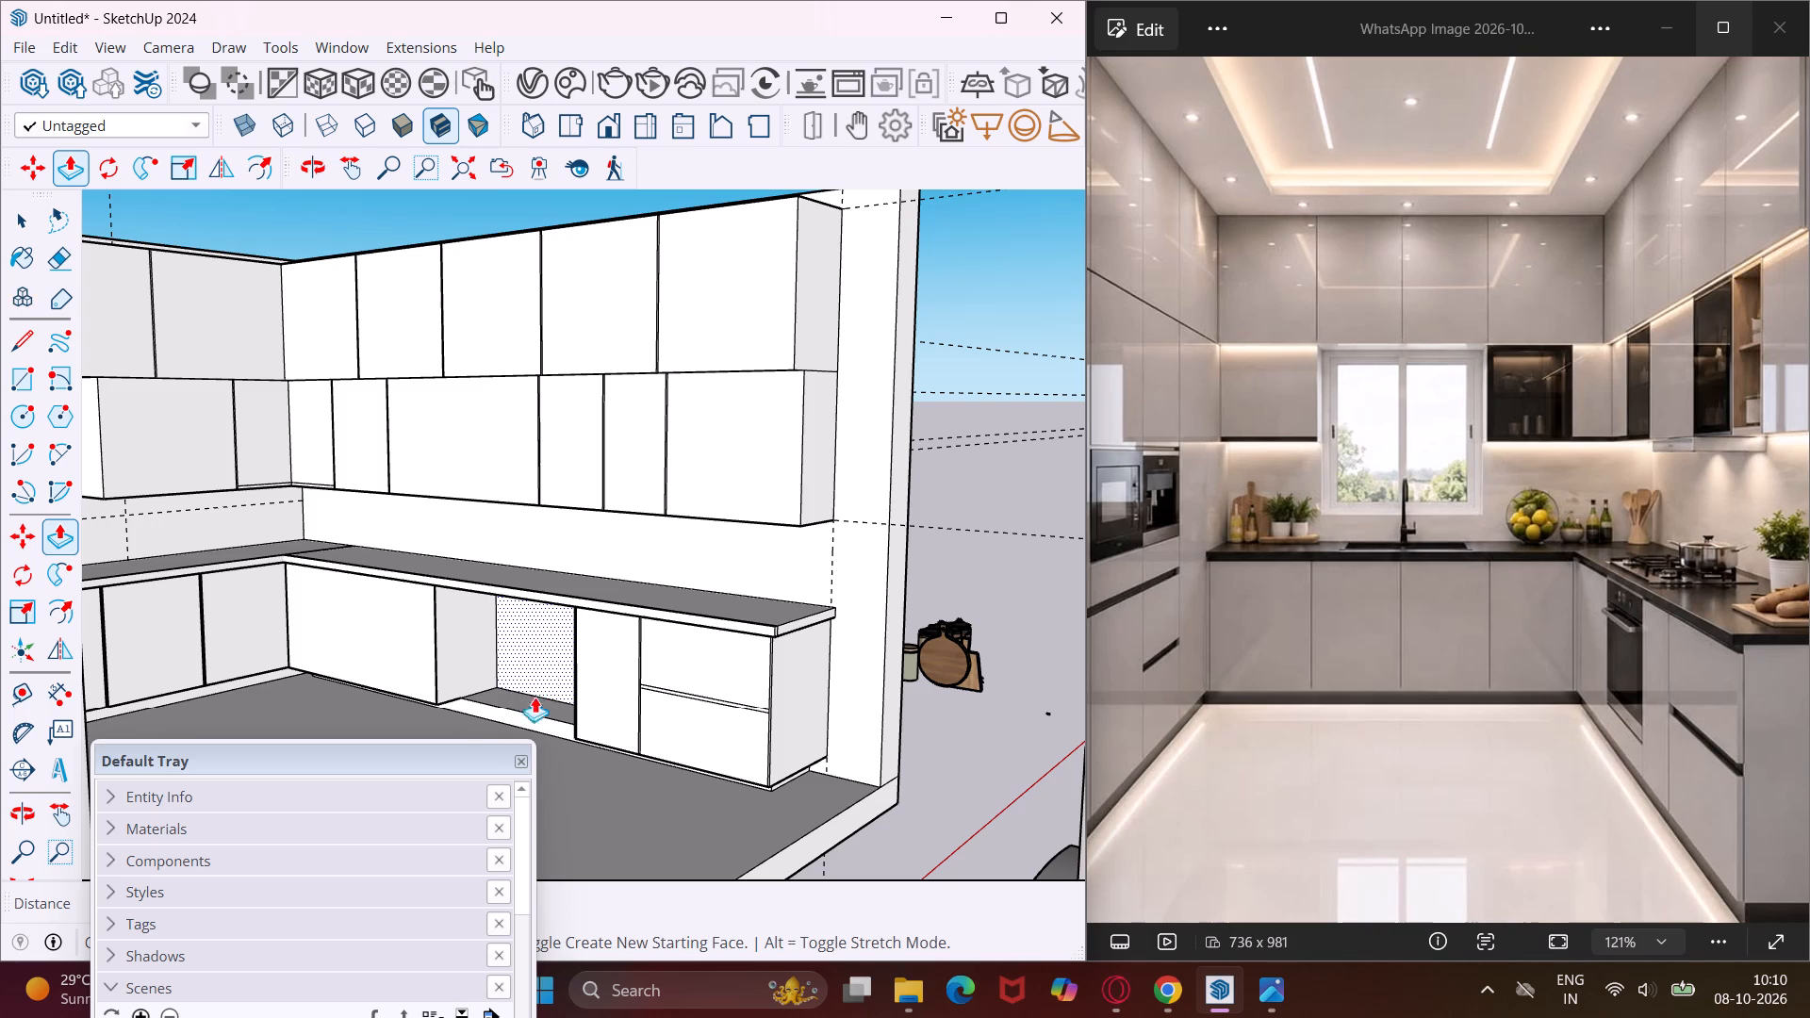
scroll(547, 689, "up", 9)
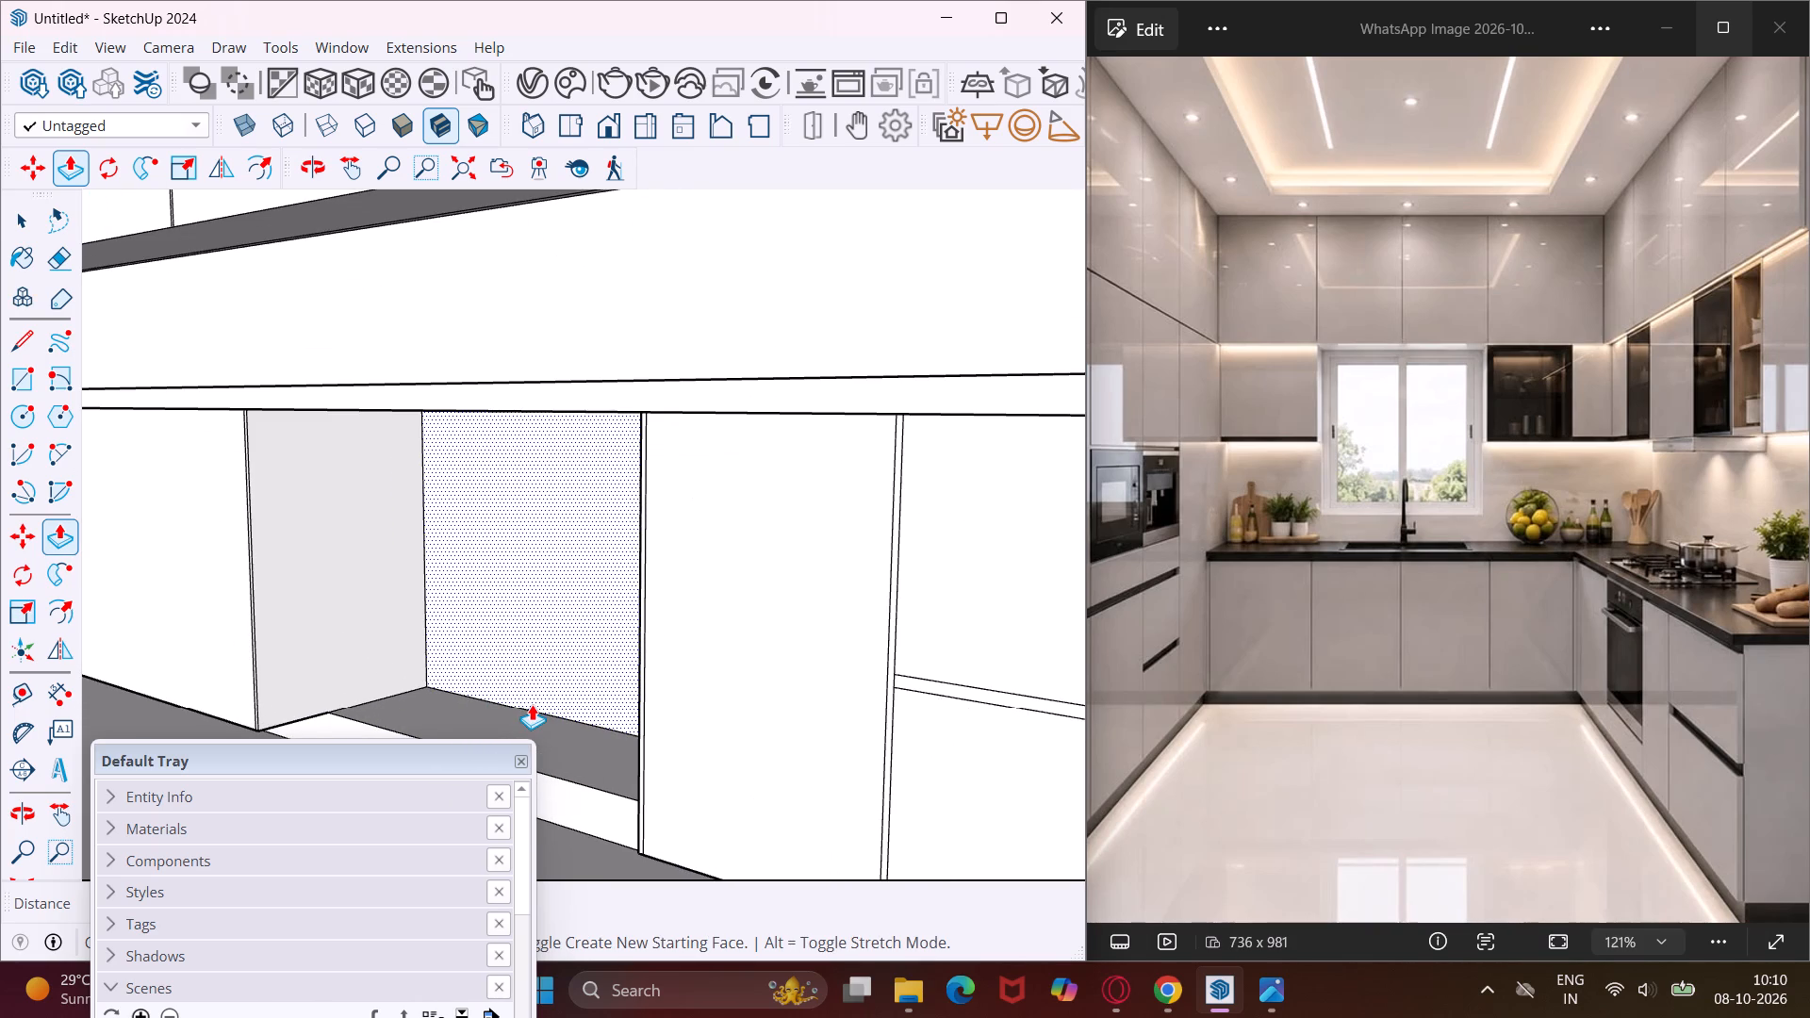
key("Escape")
key("space")
middle_click_drag(582, 779, 599, 790)
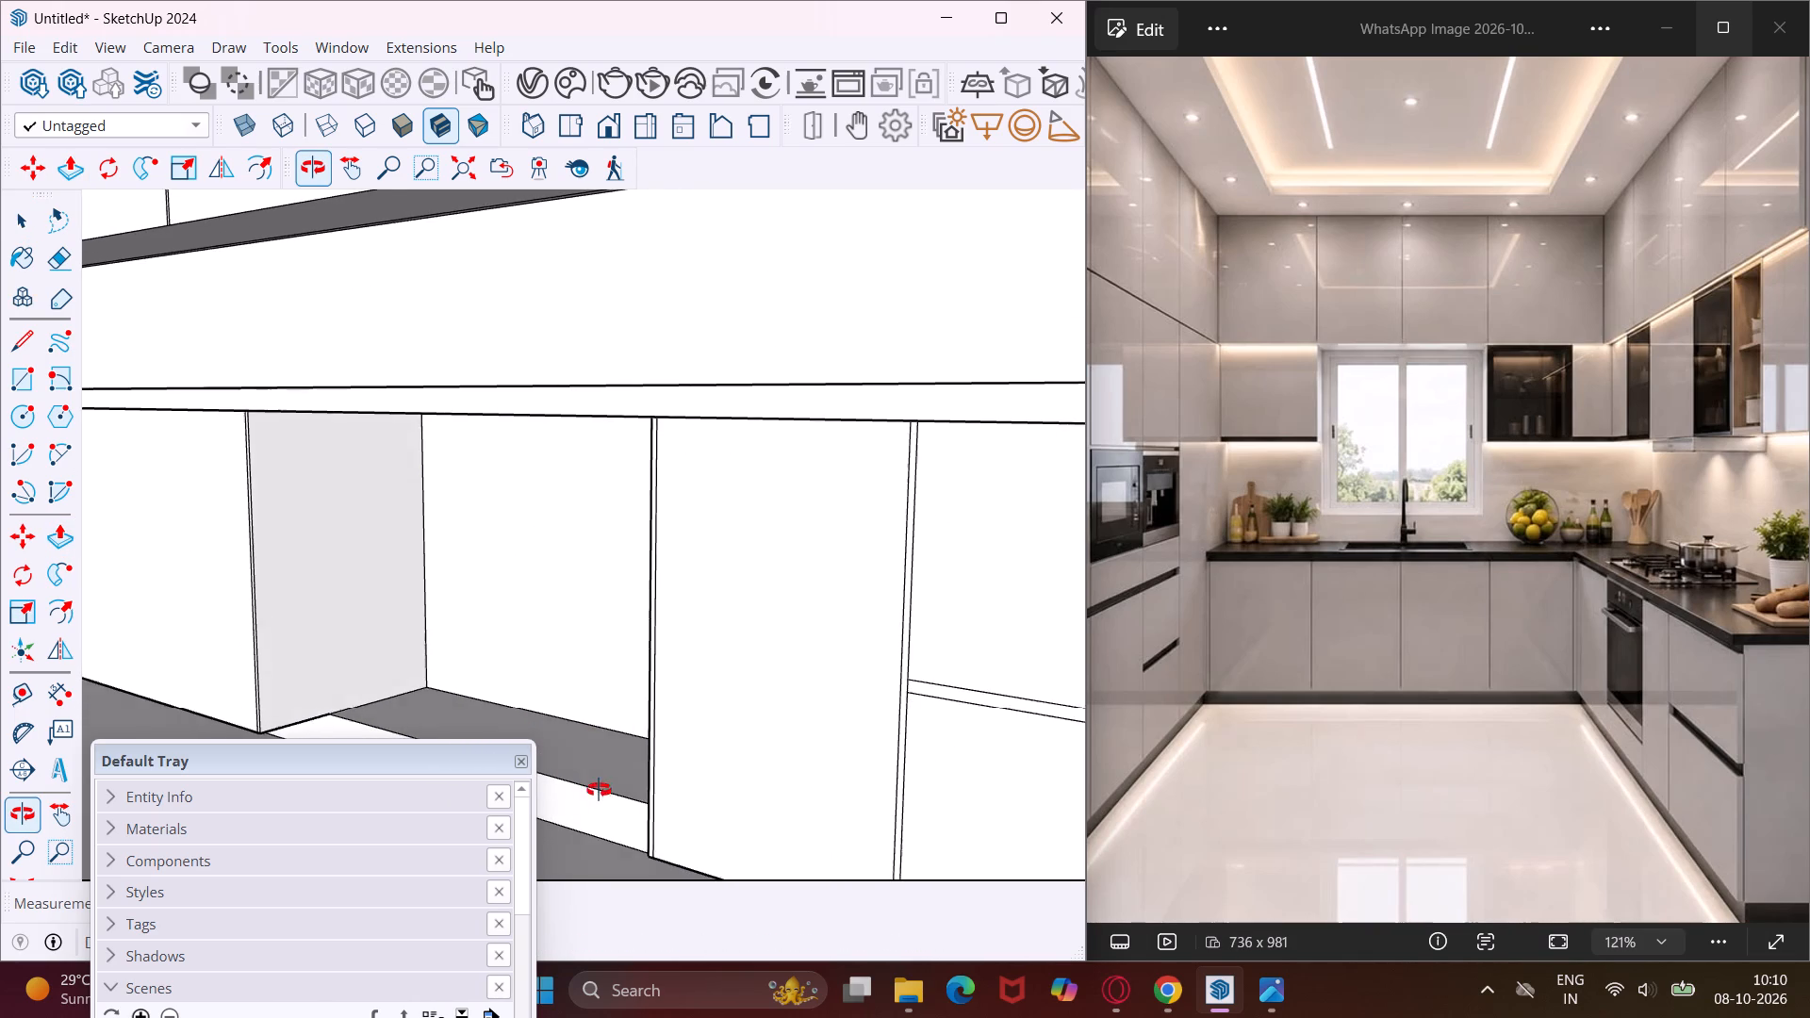
Examine the deepened recess in the right-hand base cabinets from several angles.
middle_click_drag(599, 790, 807, 840)
scroll(778, 774, "up", 4)
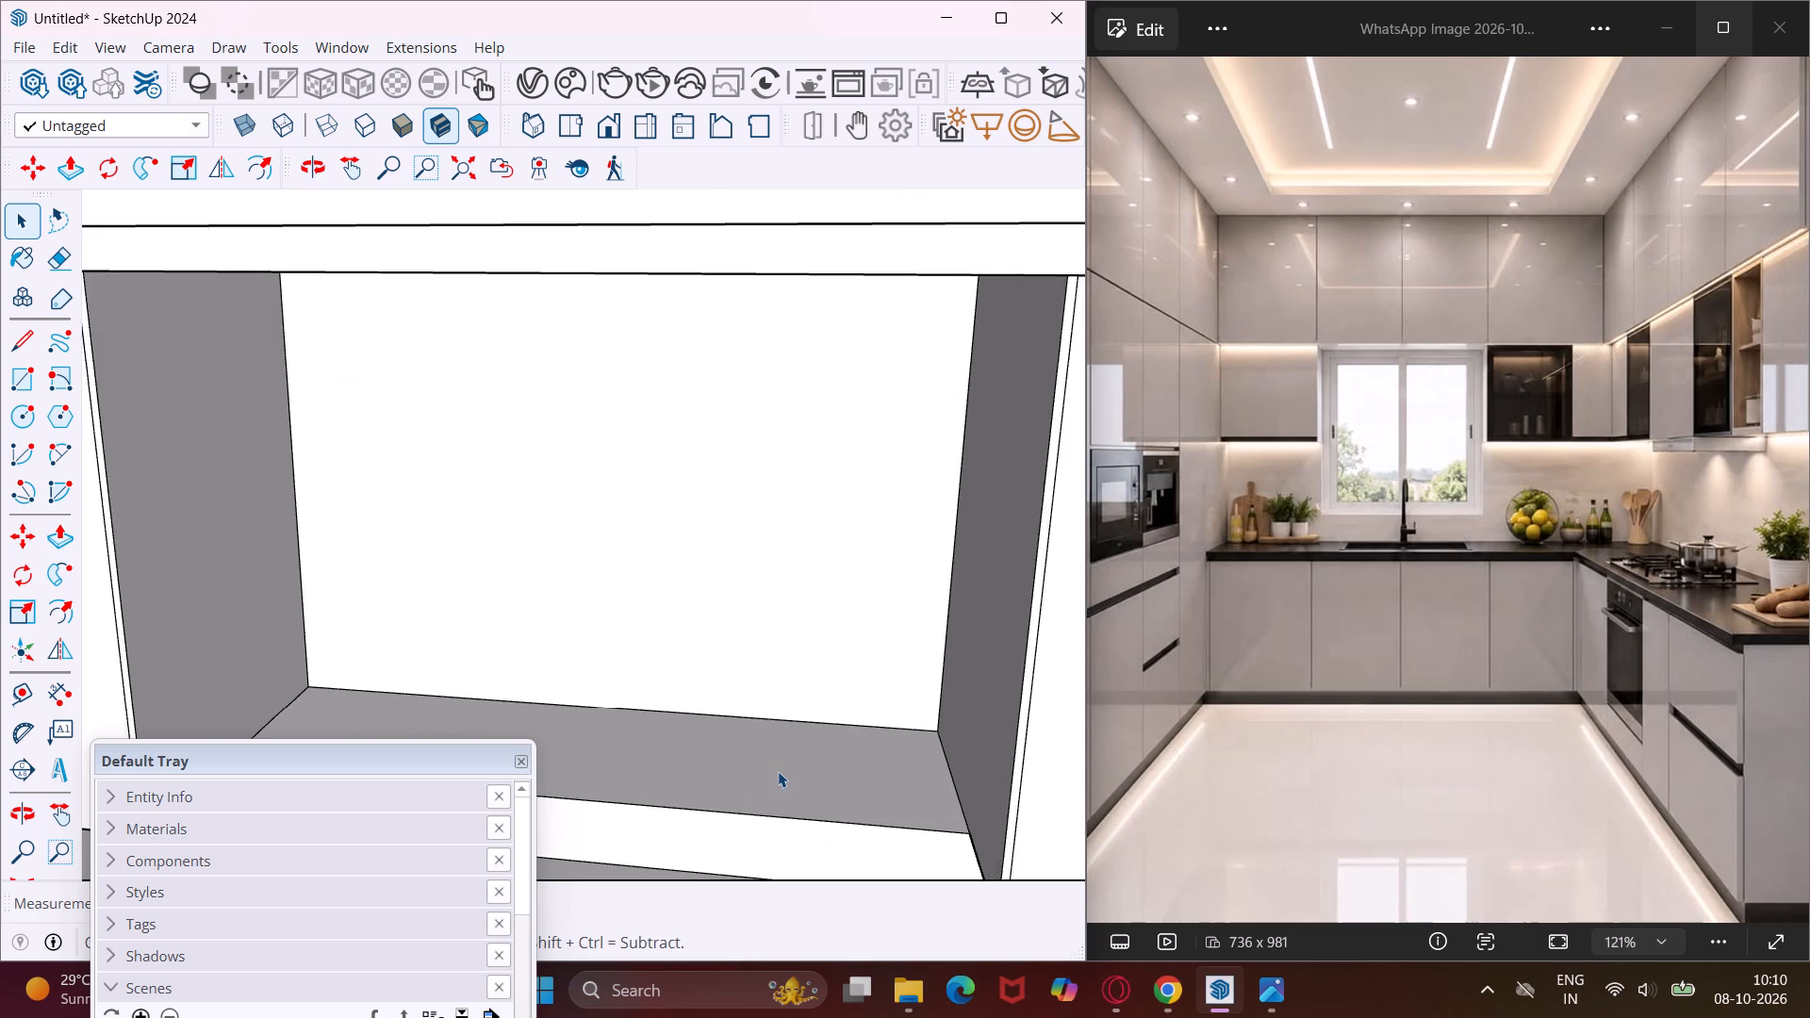
scroll(778, 771, "up", 2)
left_click(797, 782)
middle_click_drag(798, 782, 805, 740)
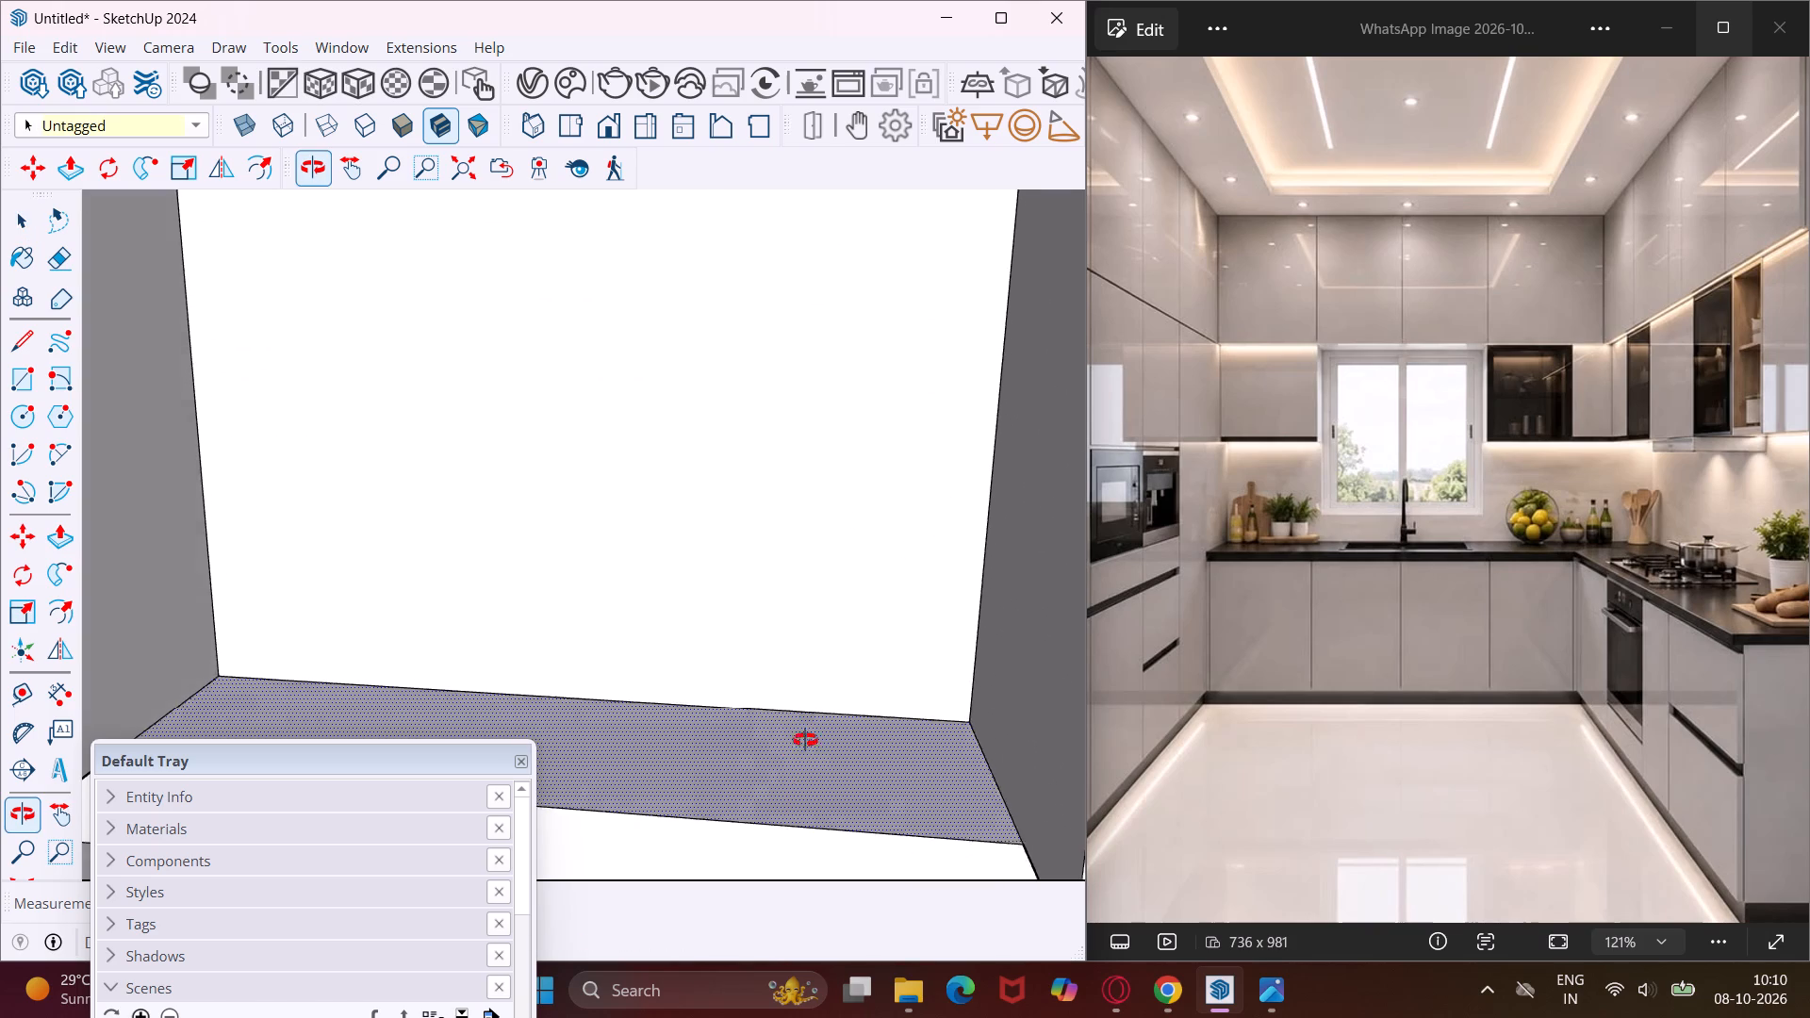
middle_click_drag(805, 740, 817, 683)
scroll(676, 692, "down", 5)
middle_click_drag(796, 756, 786, 756)
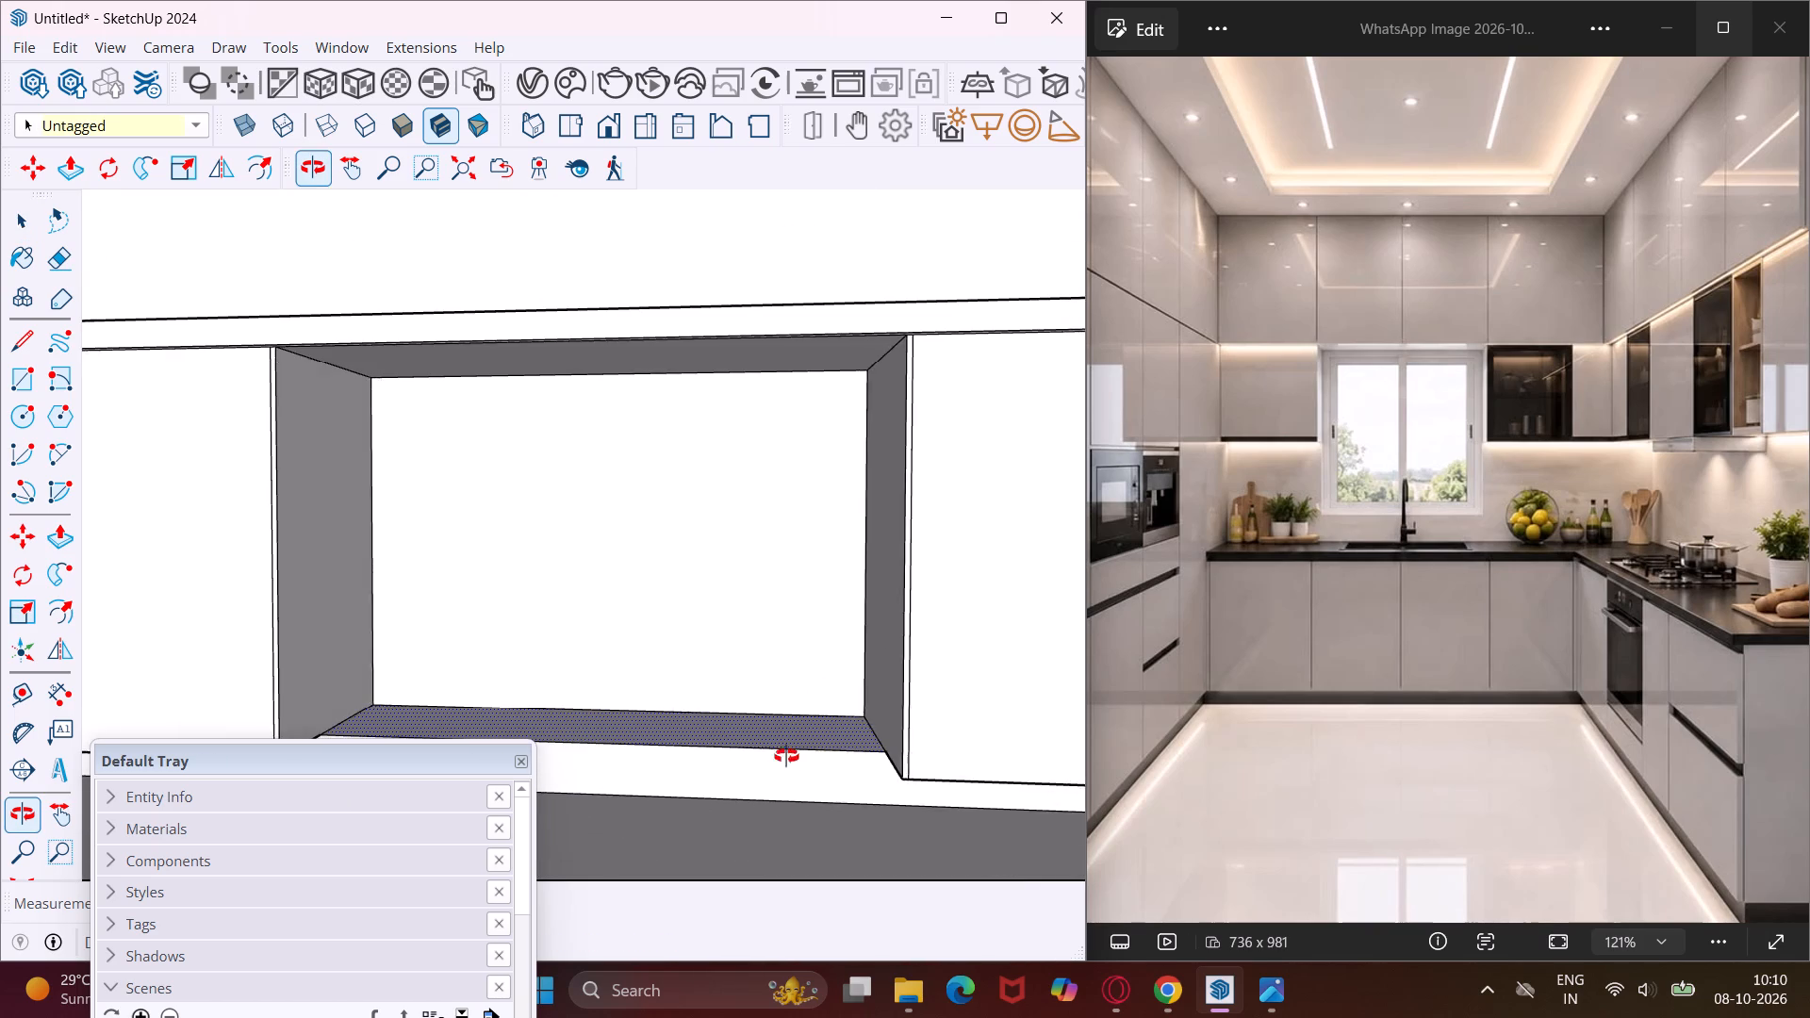
middle_click_drag(786, 756, 570, 714)
scroll(563, 709, "up", 1)
scroll(526, 701, "down", 5)
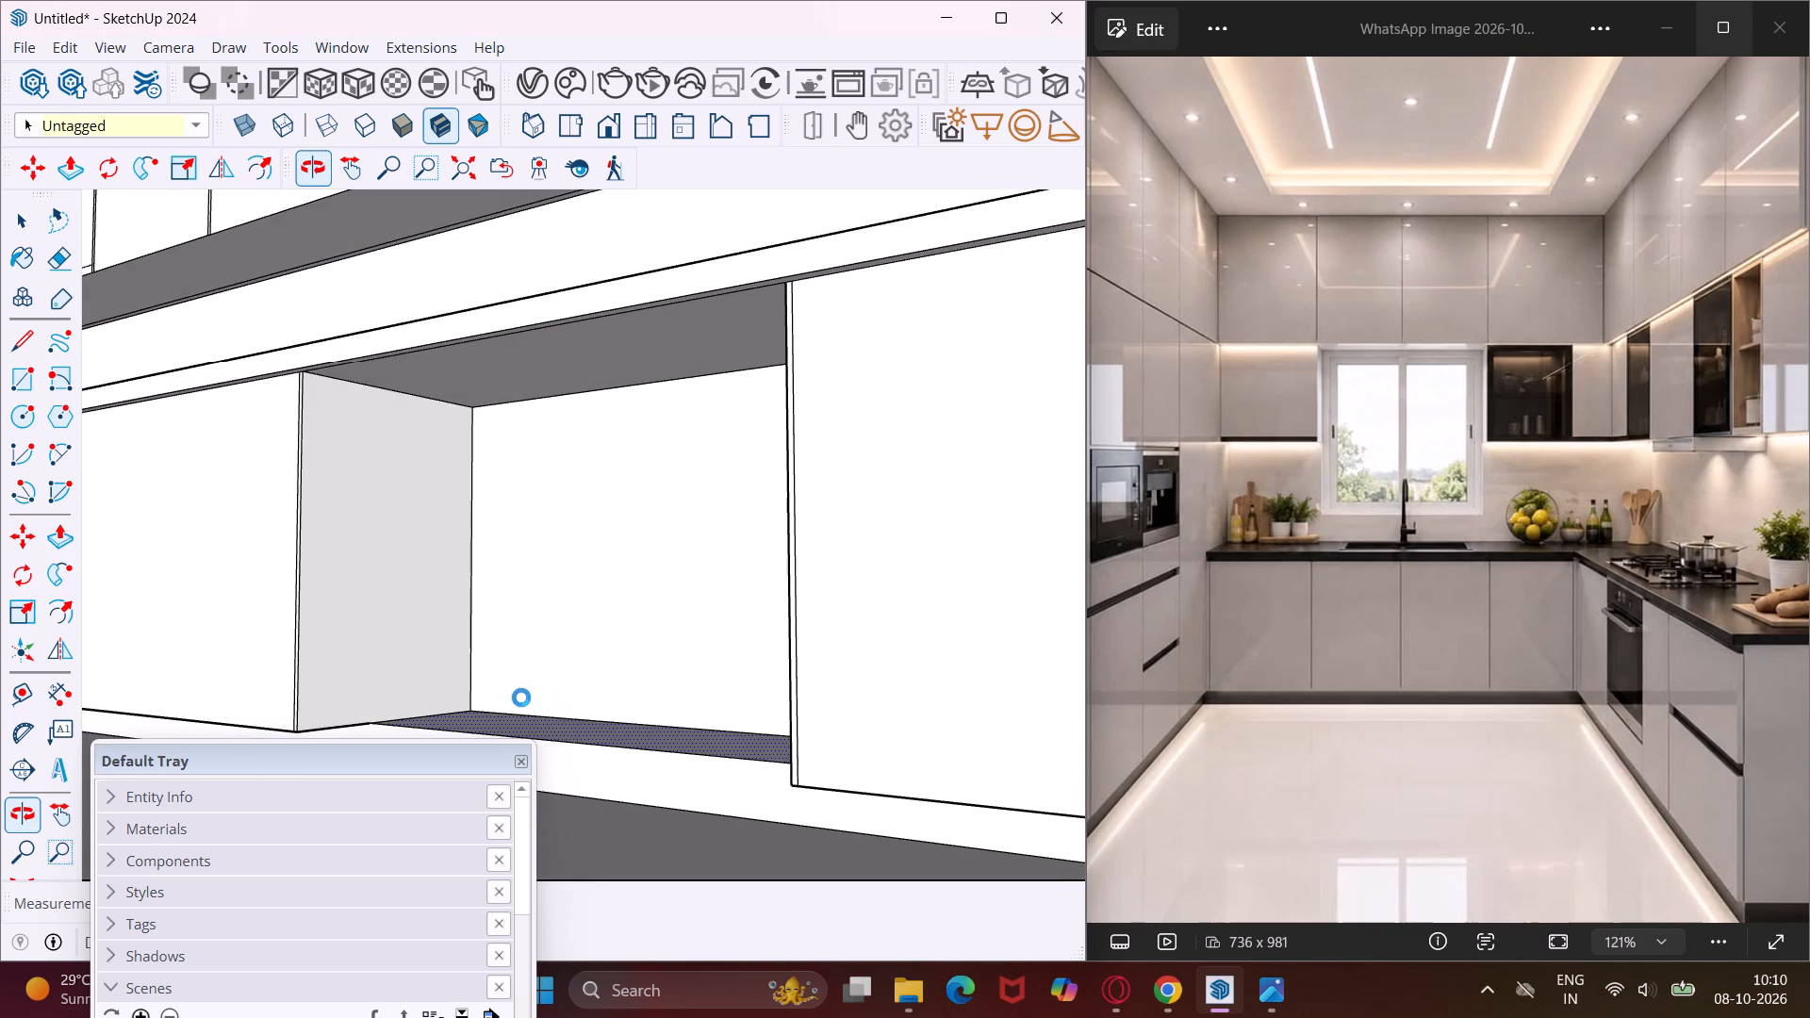
scroll(498, 687, "down", 2)
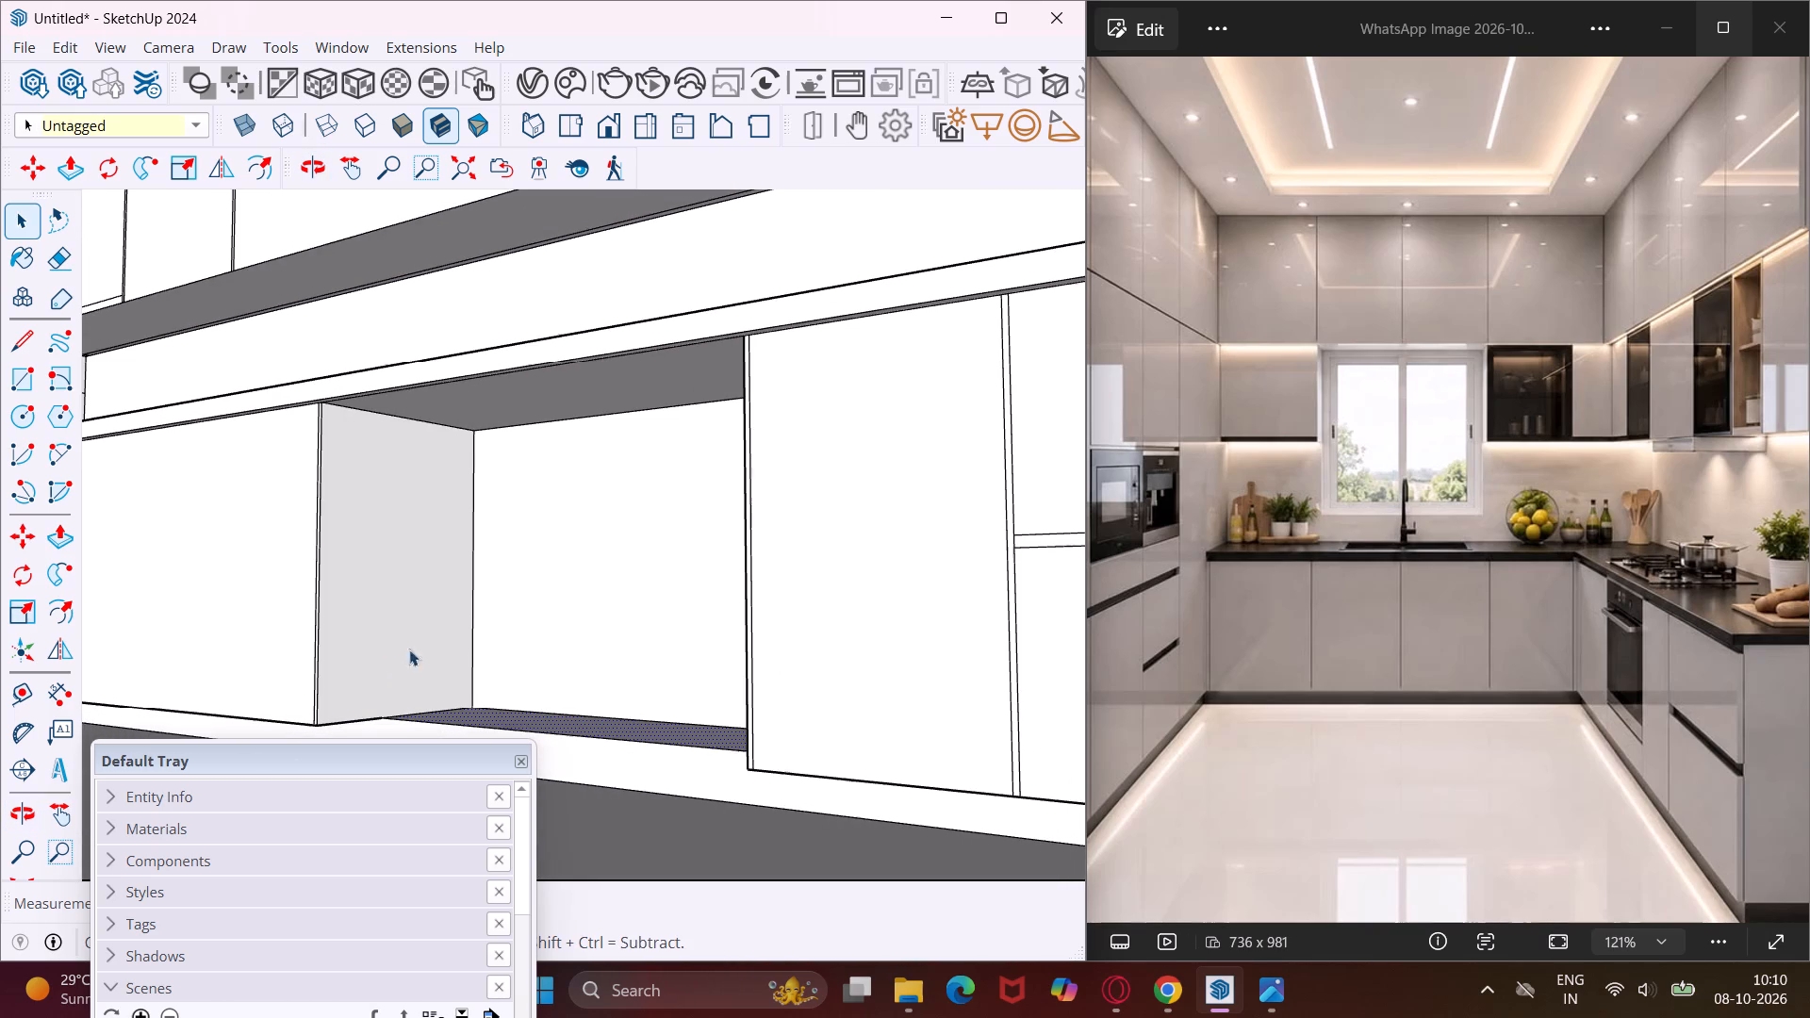
Undo the last two inward pushes that formed the recess in the wide base cabinet front.
key("ctrl+z")
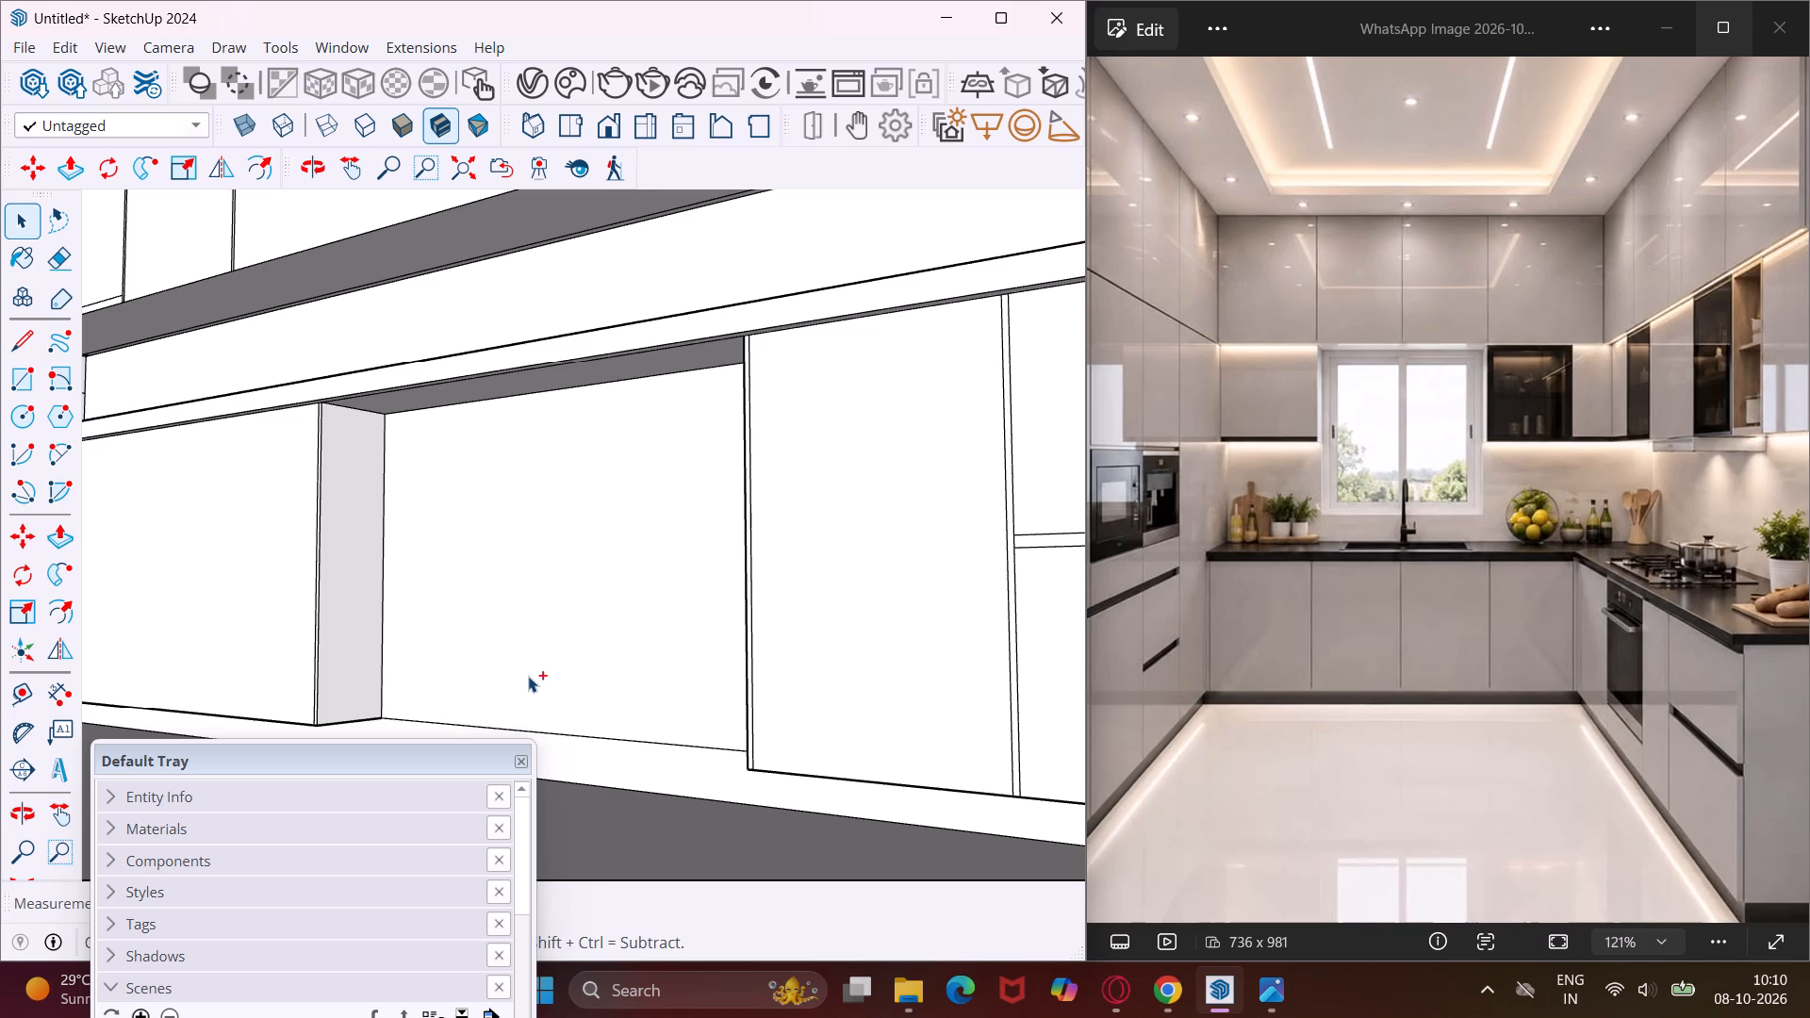
key("ctrl+z")
Copy the bottom edge of the wide base cabinet front upward to divide off a low strip beneath the oven area.
middle_click_drag(556, 658, 552, 622)
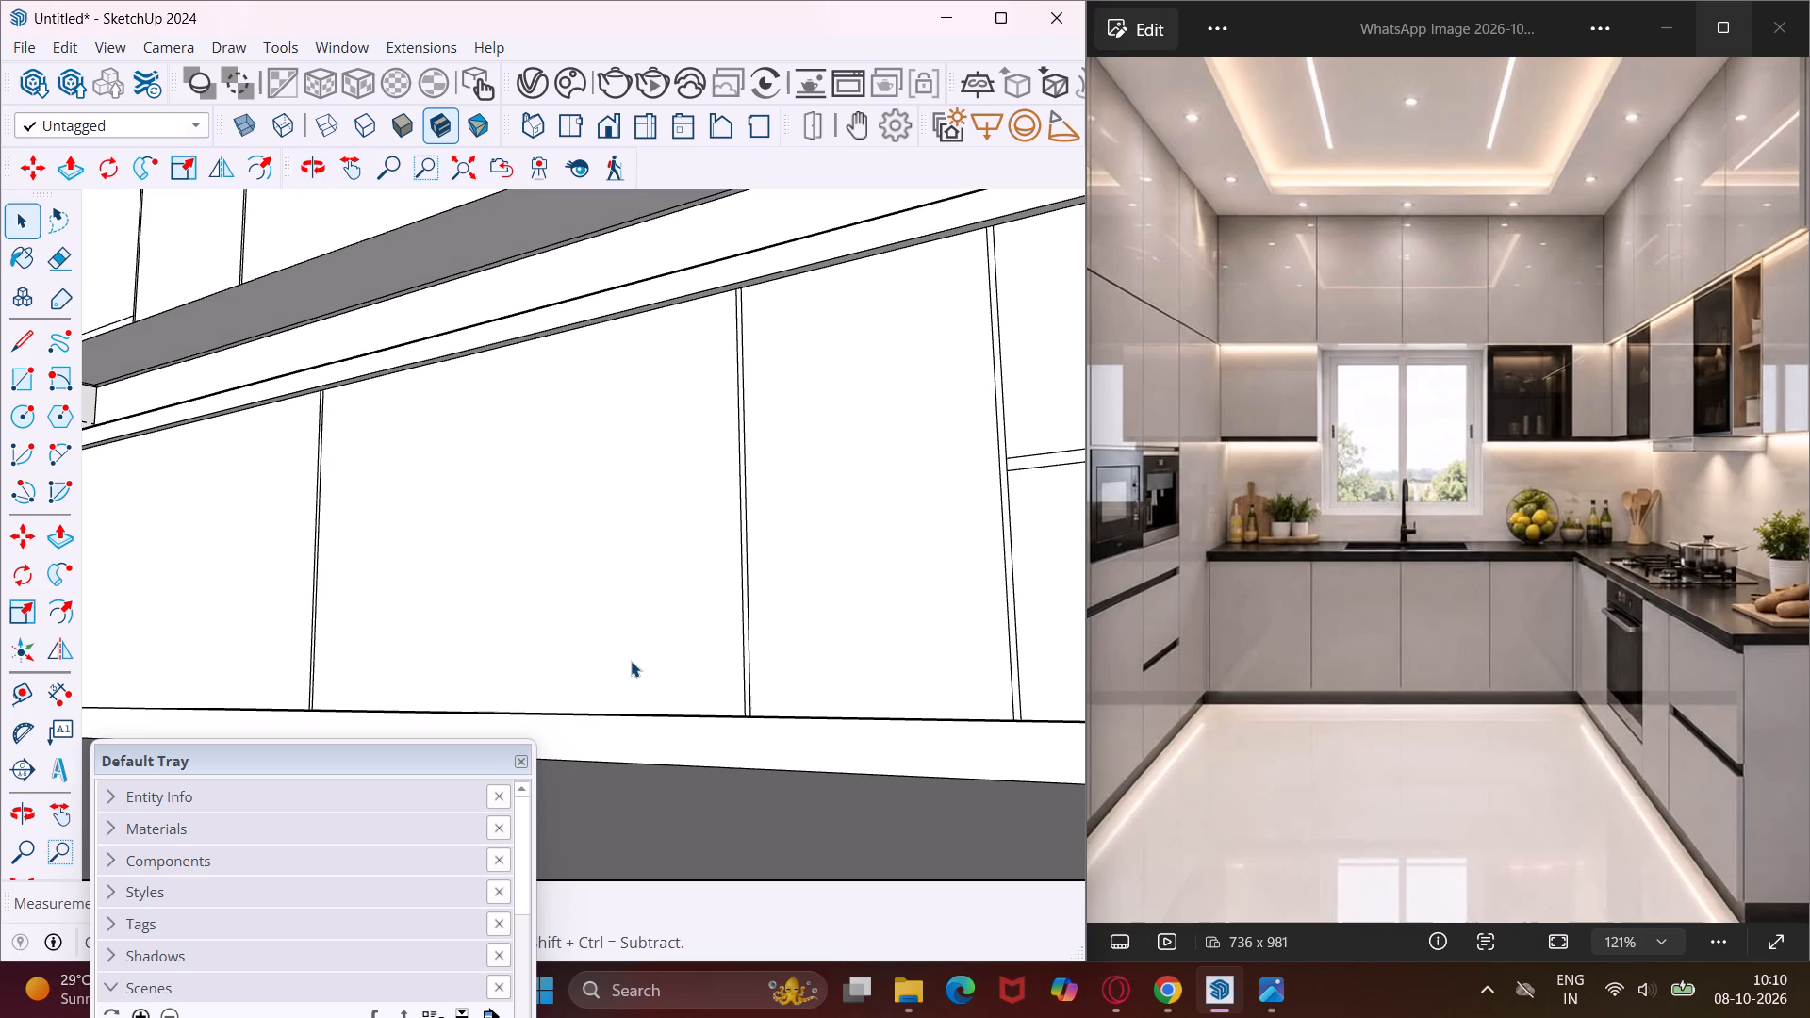
scroll(633, 701, "up", 6)
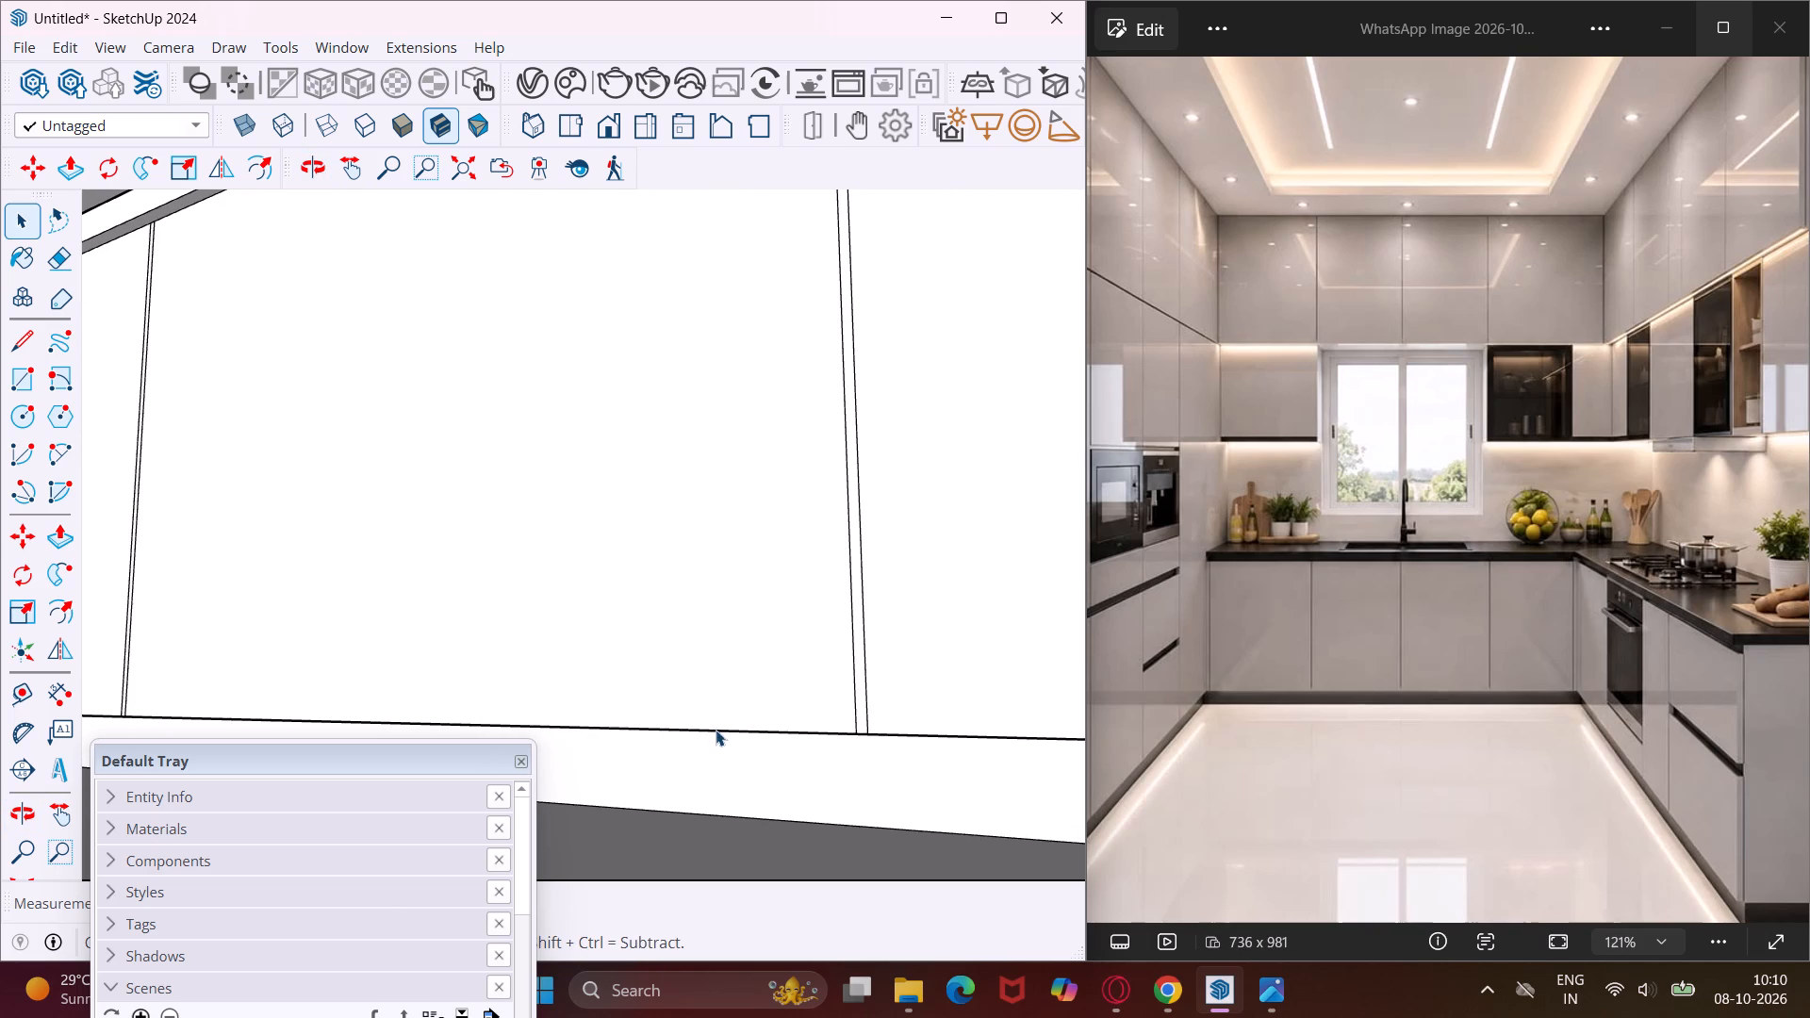
left_click(716, 730)
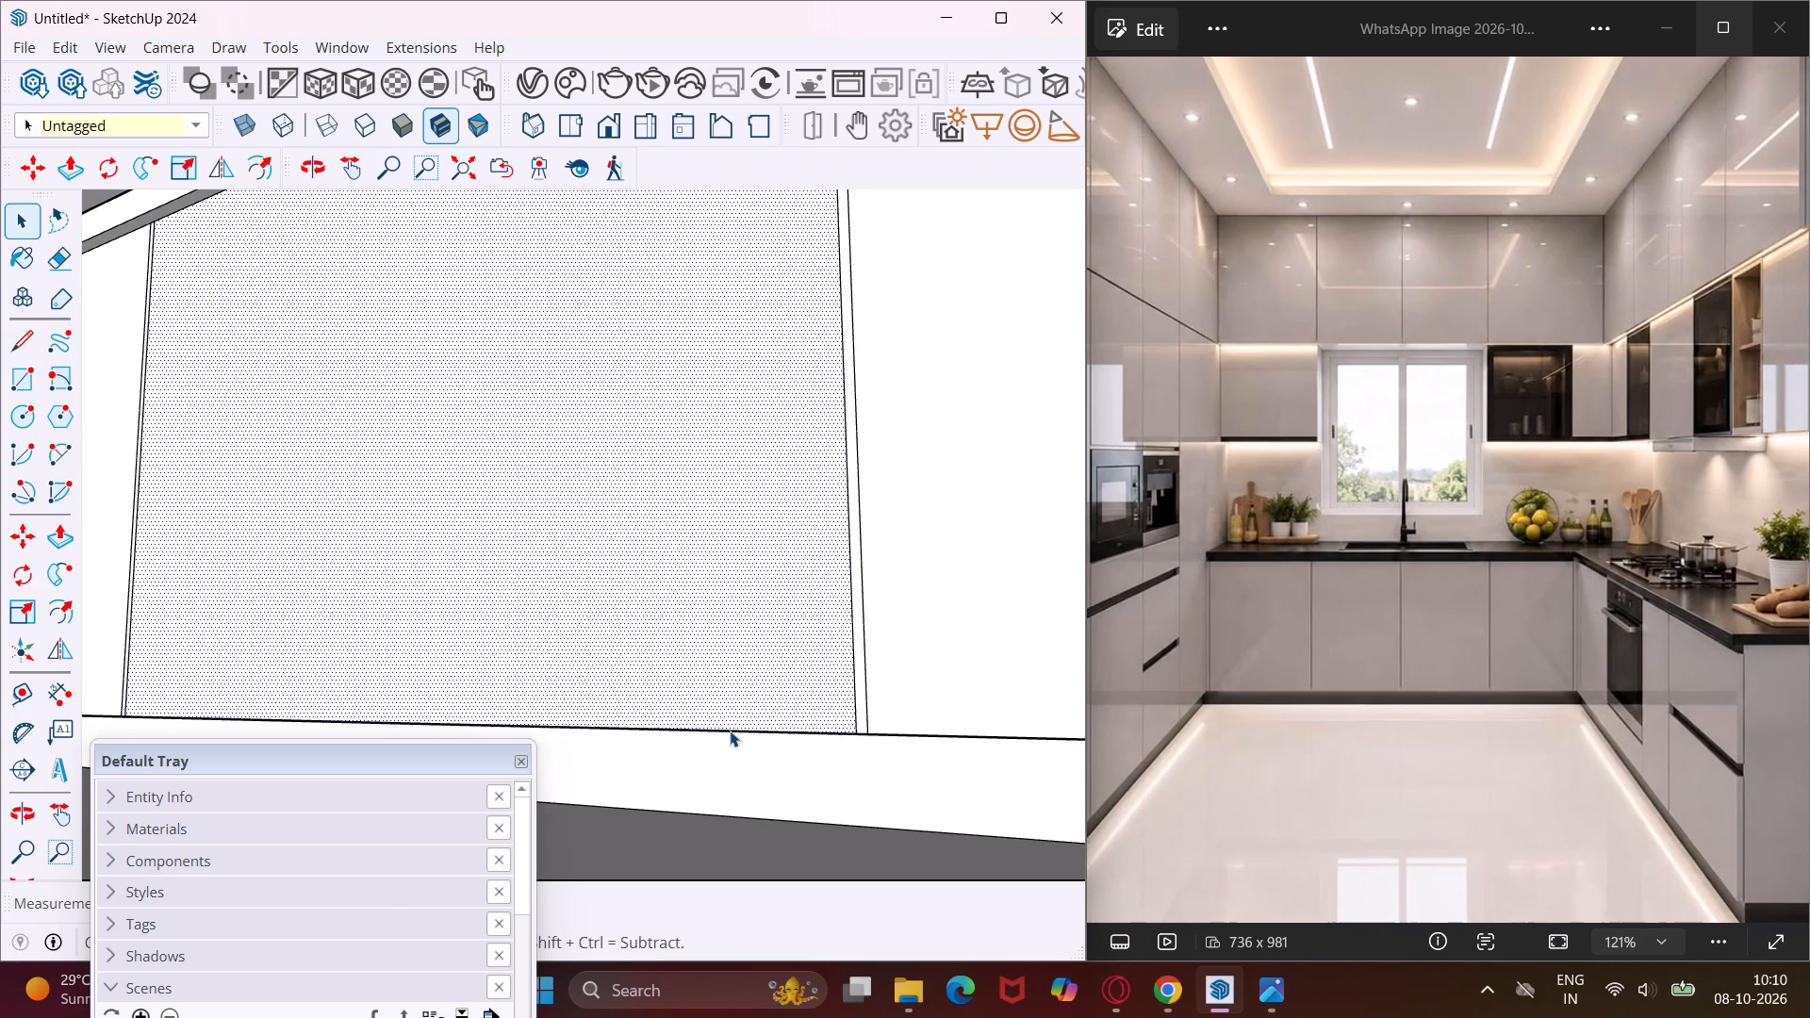
left_click(730, 731)
left_click(743, 732)
key("m")
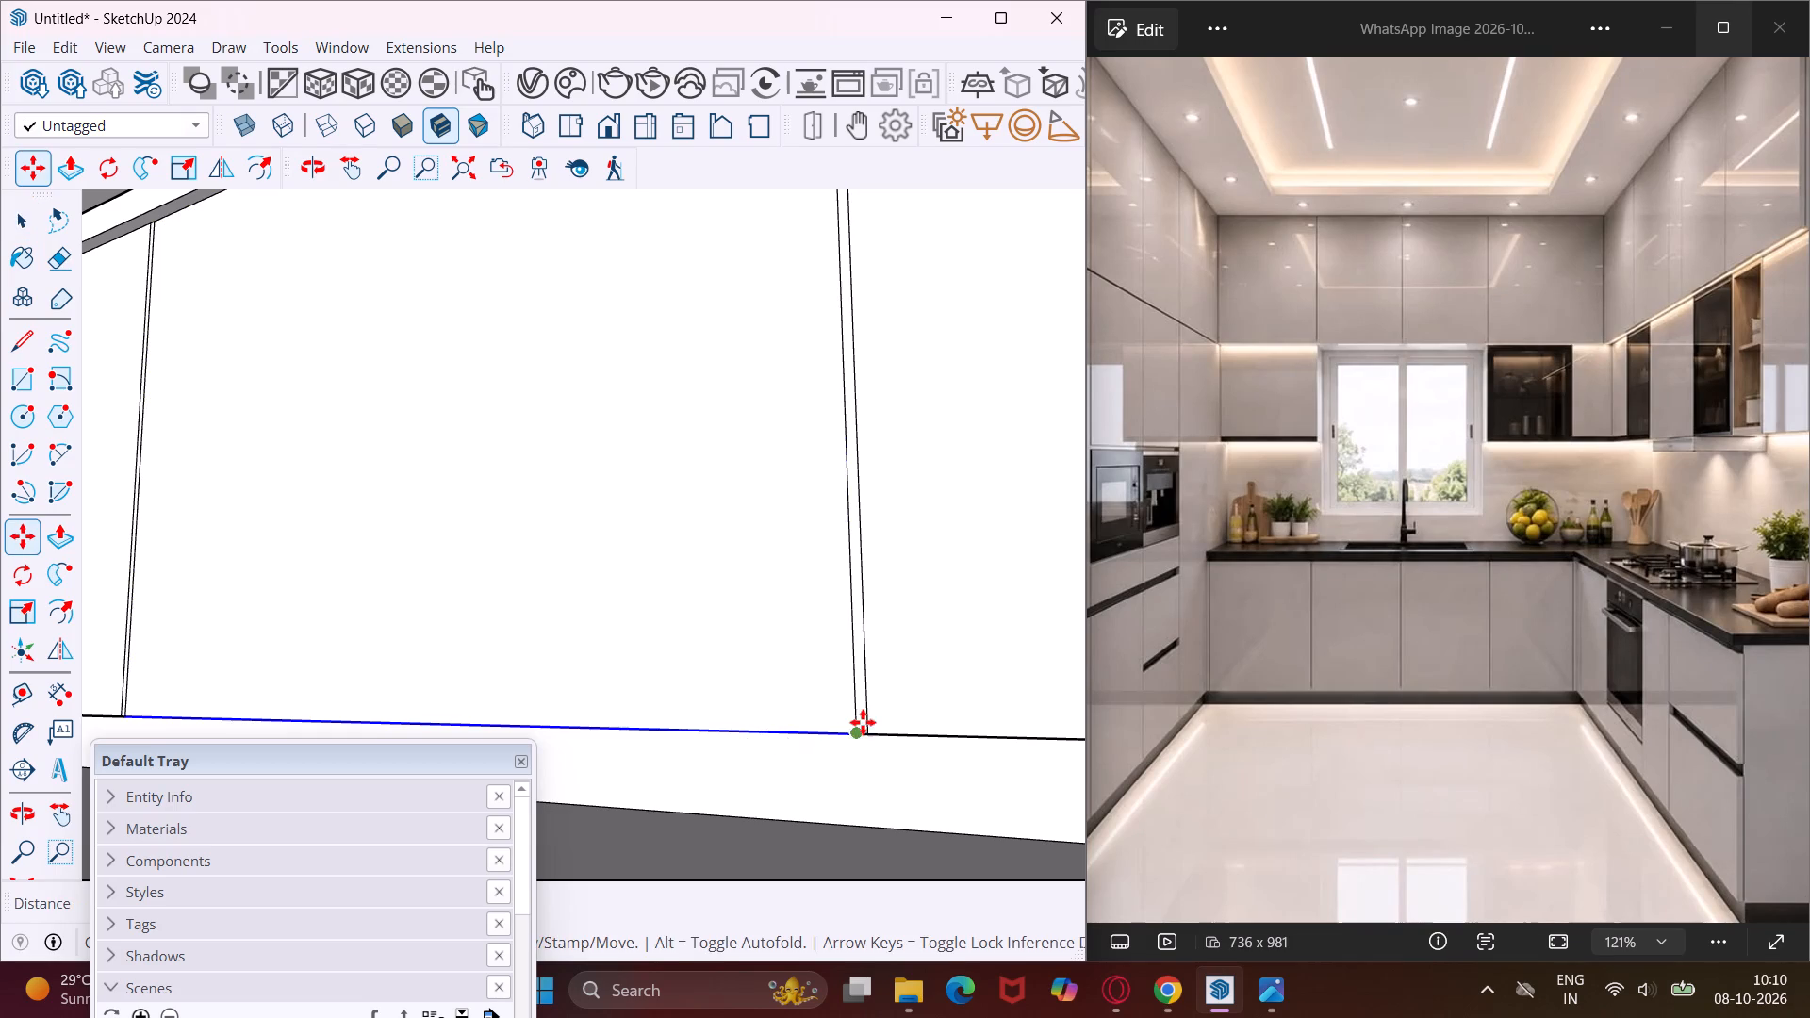
left_click(853, 731)
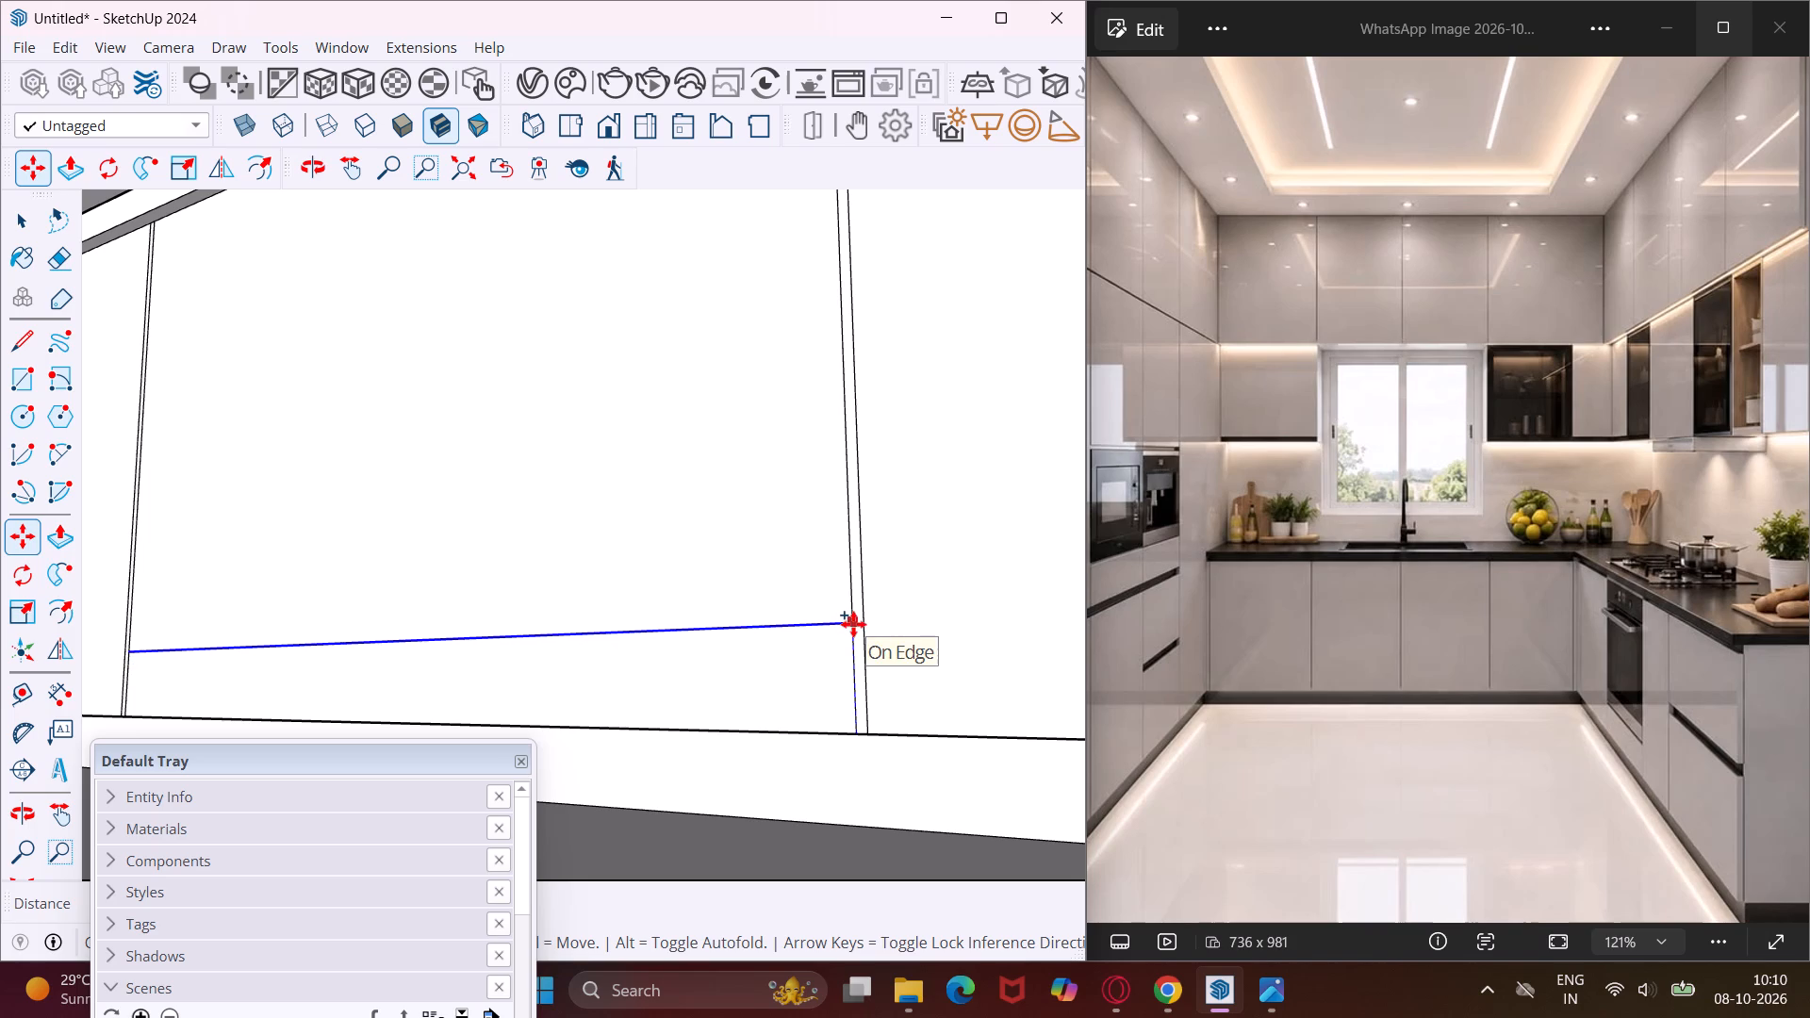
left_click(853, 624)
key("Escape")
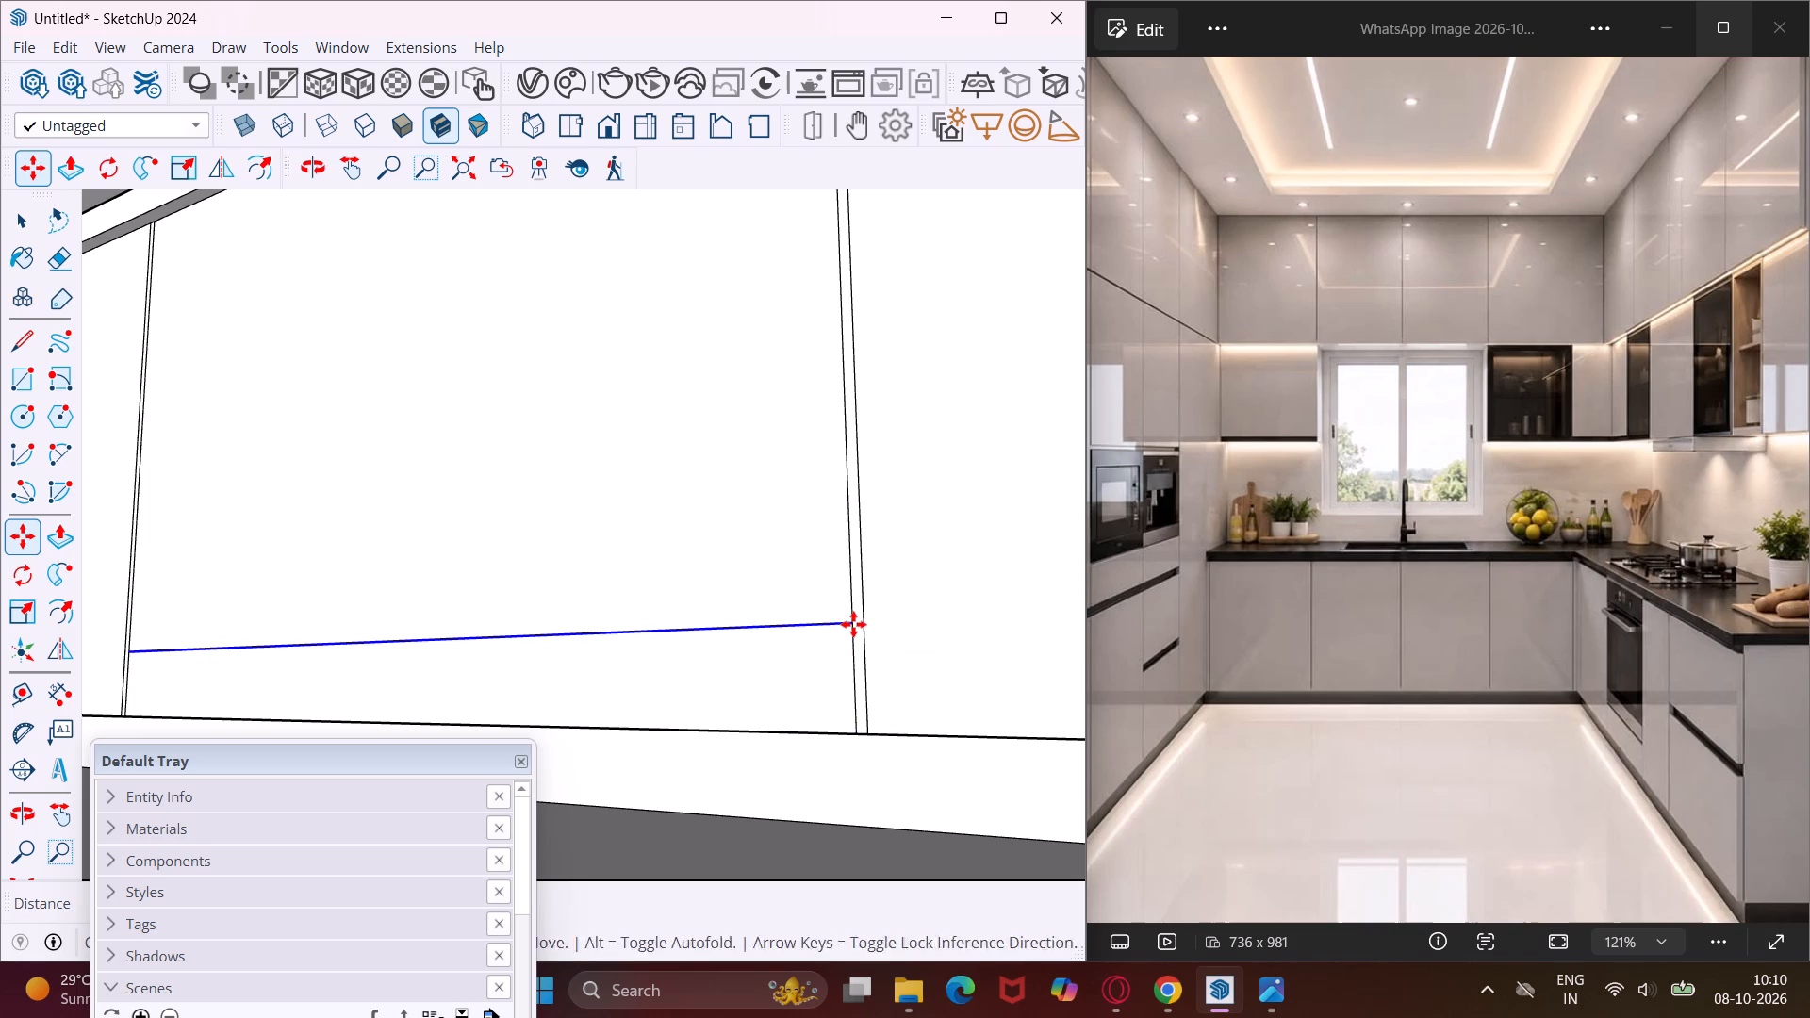
key("space")
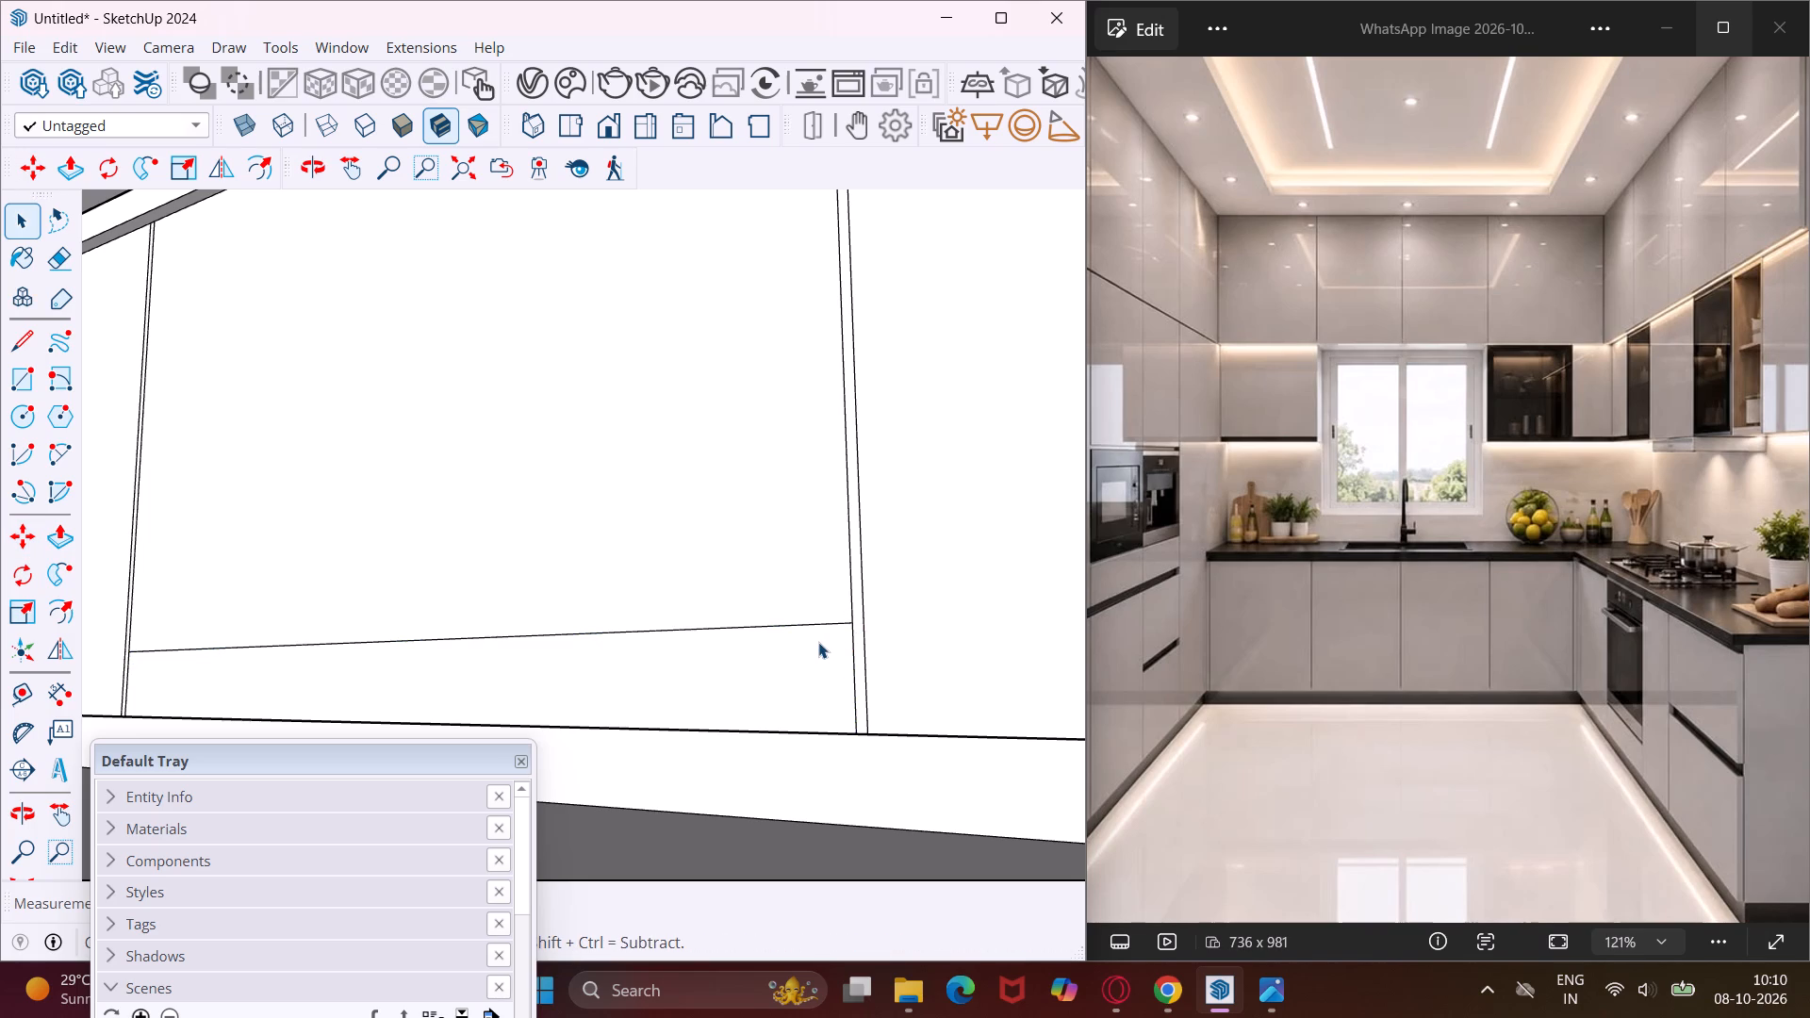
Copy the new horizontal line on the wide base cabinet front 0.4" downward to form a narrow gap.
scroll(818, 642, "up", 3)
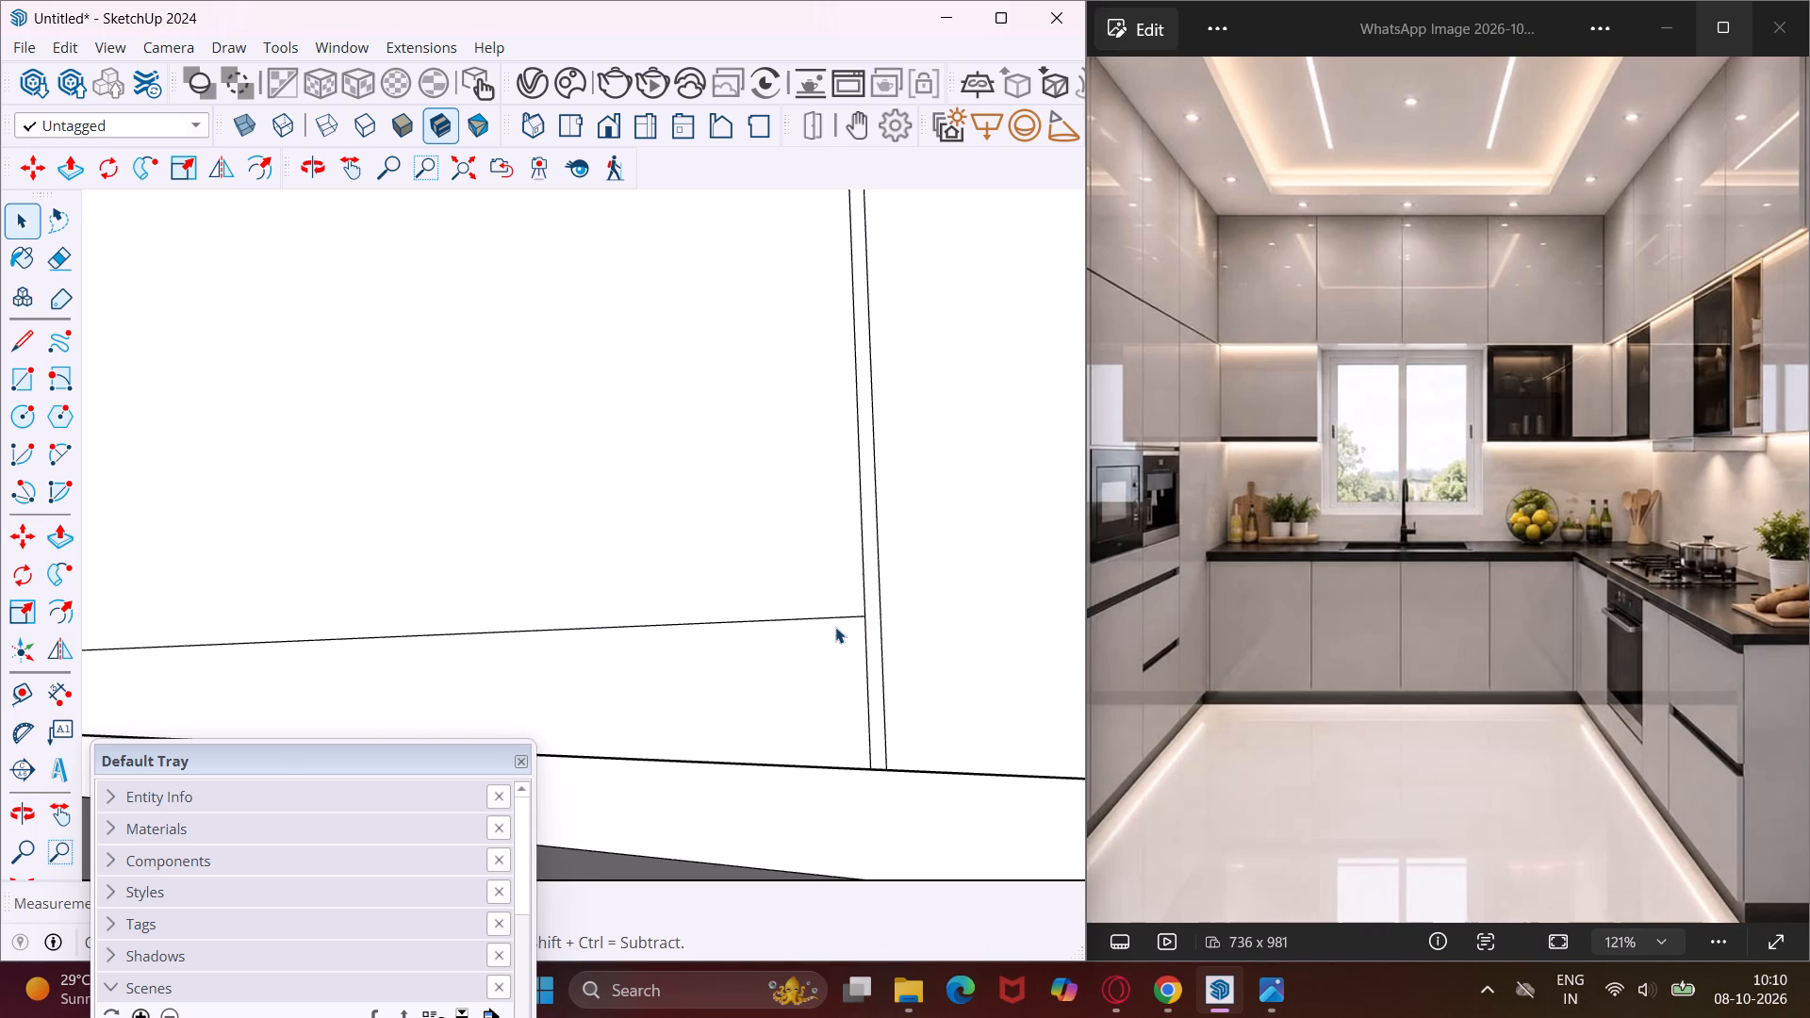
left_click(836, 614)
left_click(838, 617)
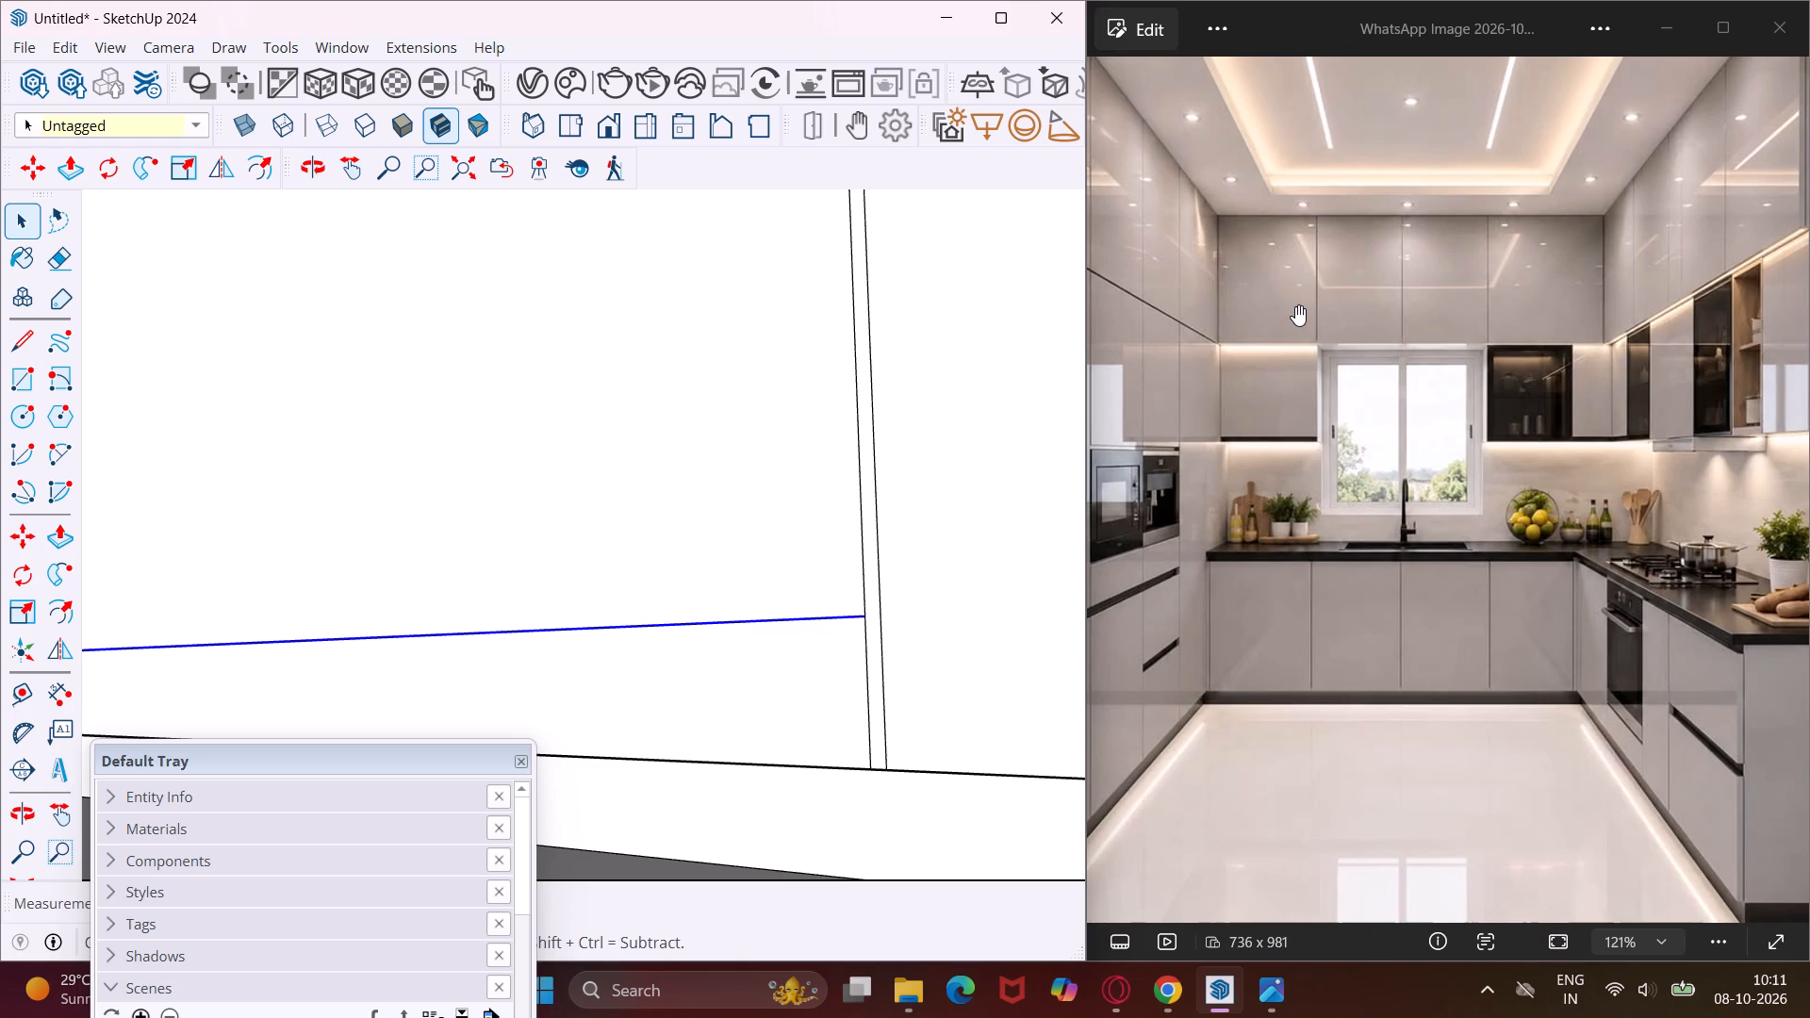
scroll(794, 668, "down", 8)
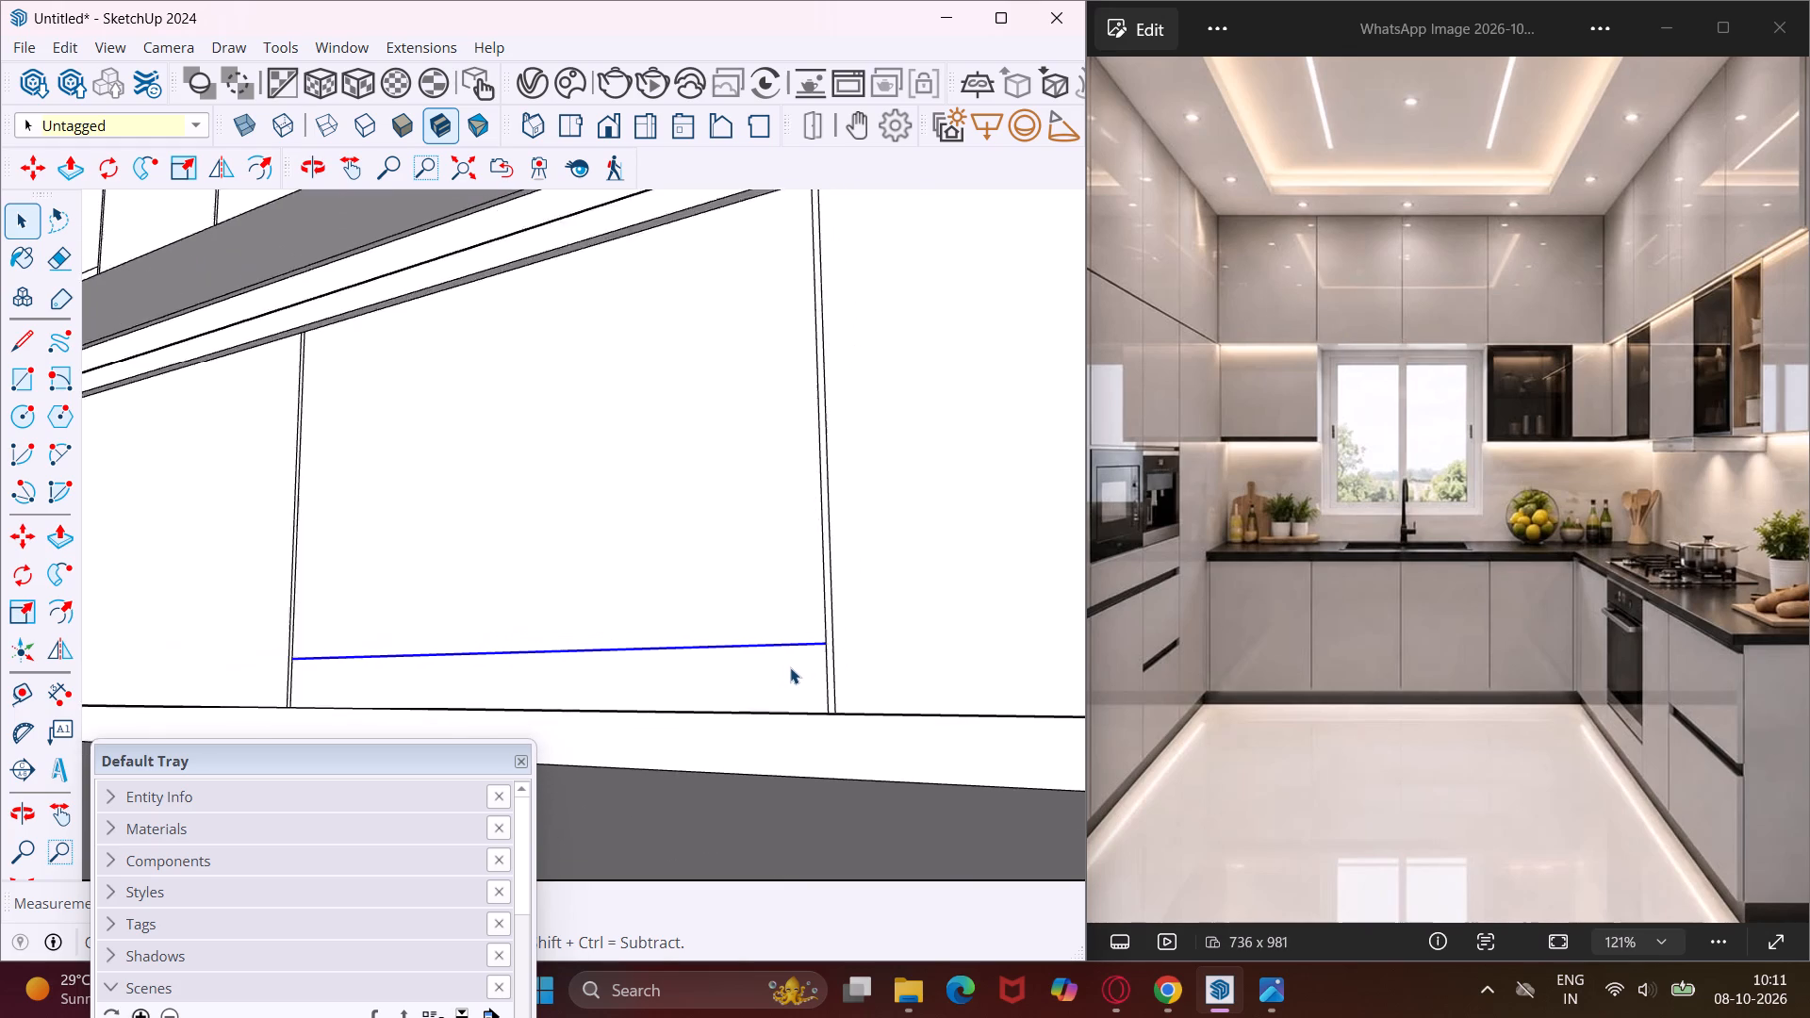
scroll(790, 667, "down", 1)
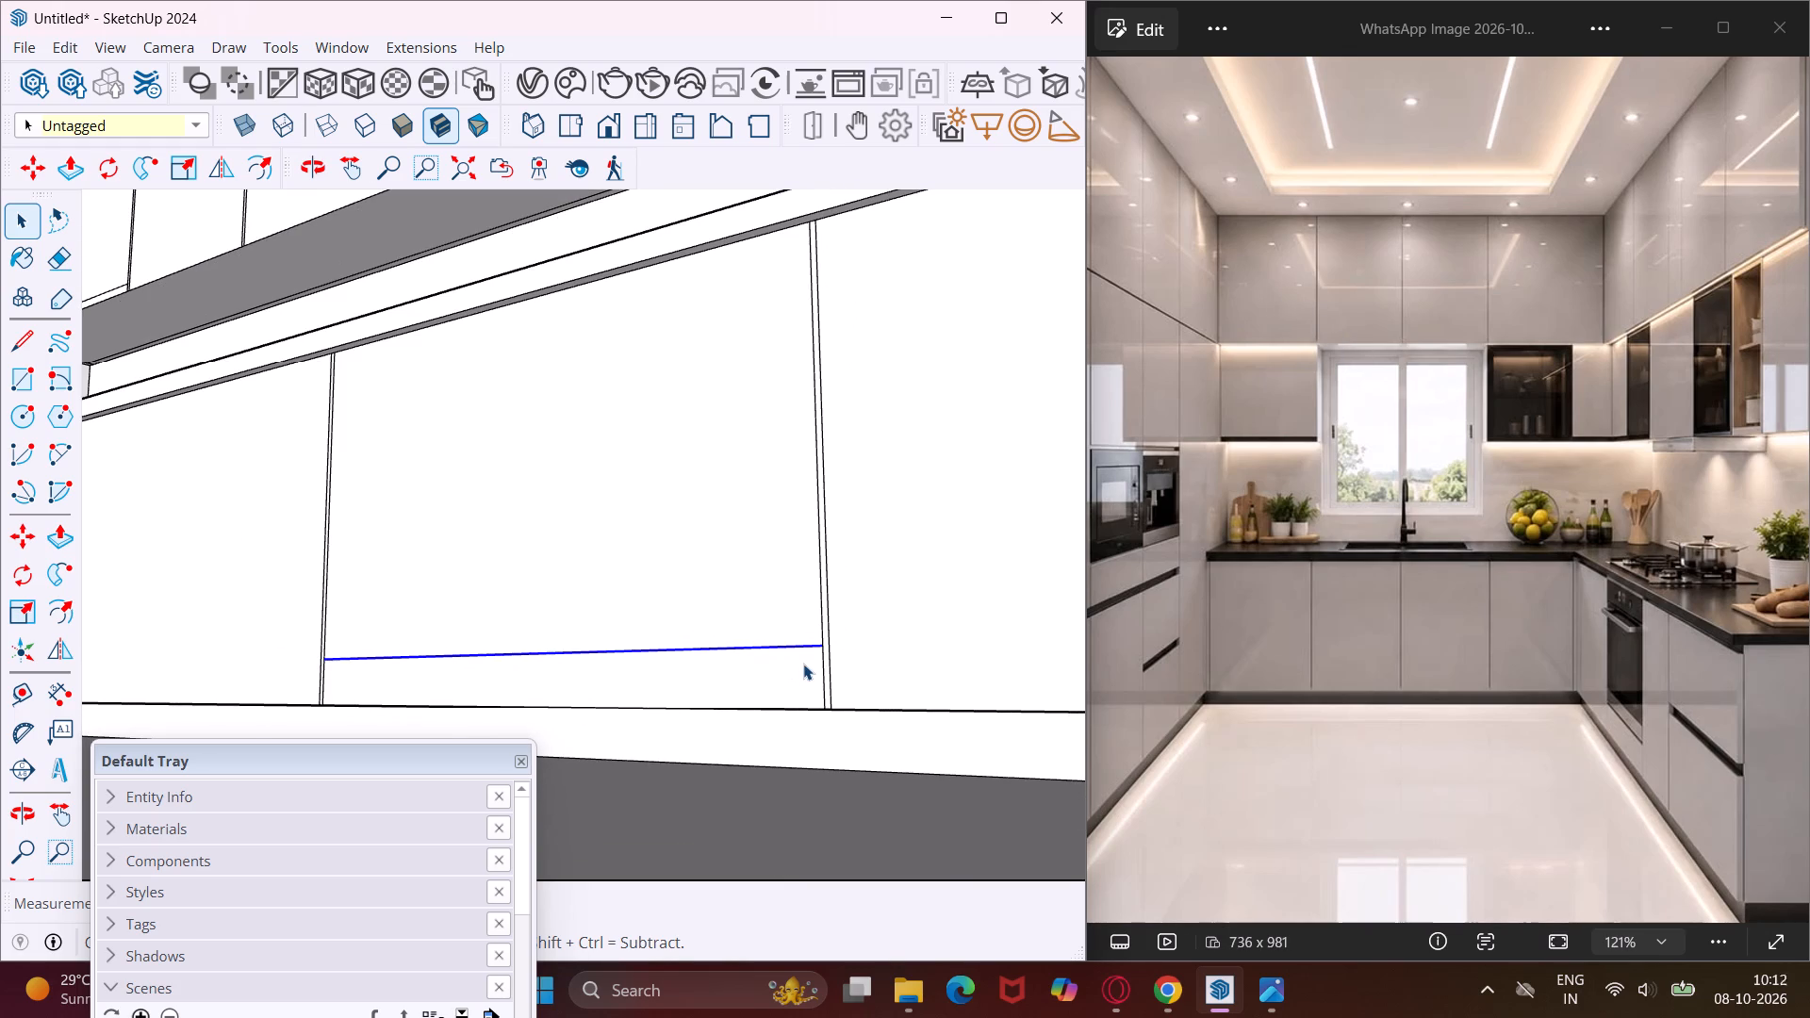
key("m")
scroll(815, 646, "up", 3)
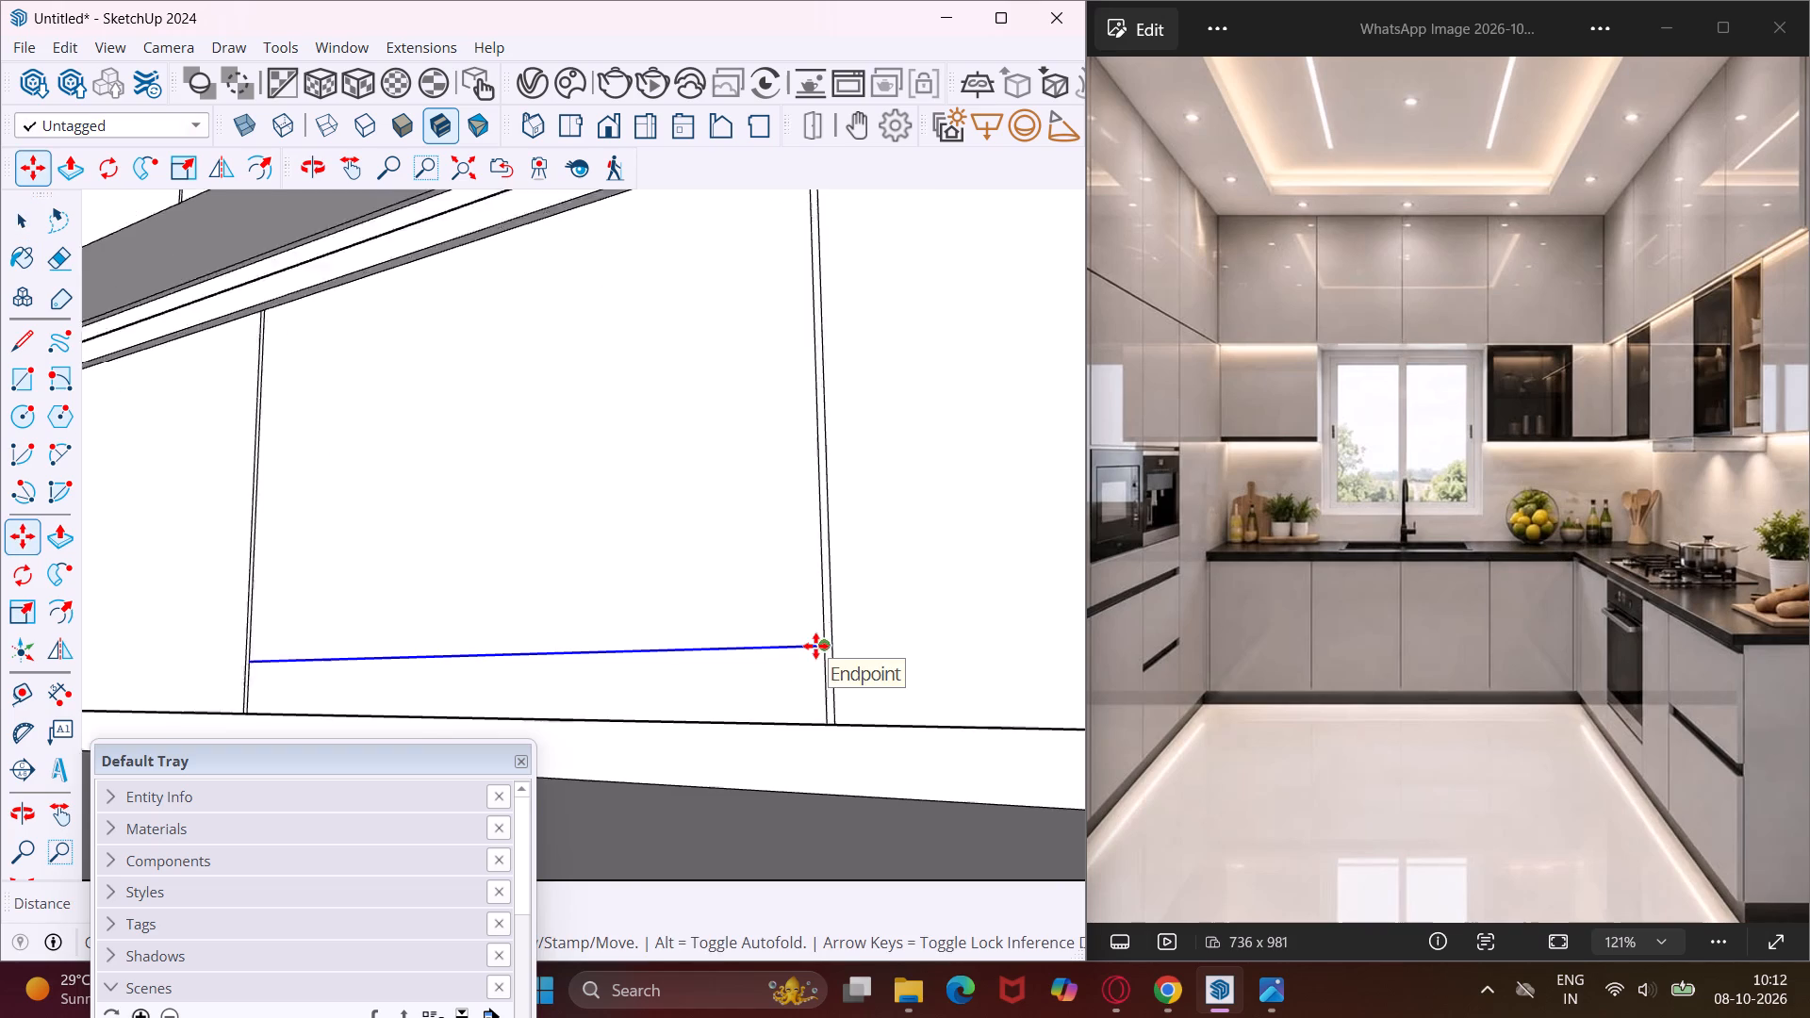
scroll(815, 646, "up", 11)
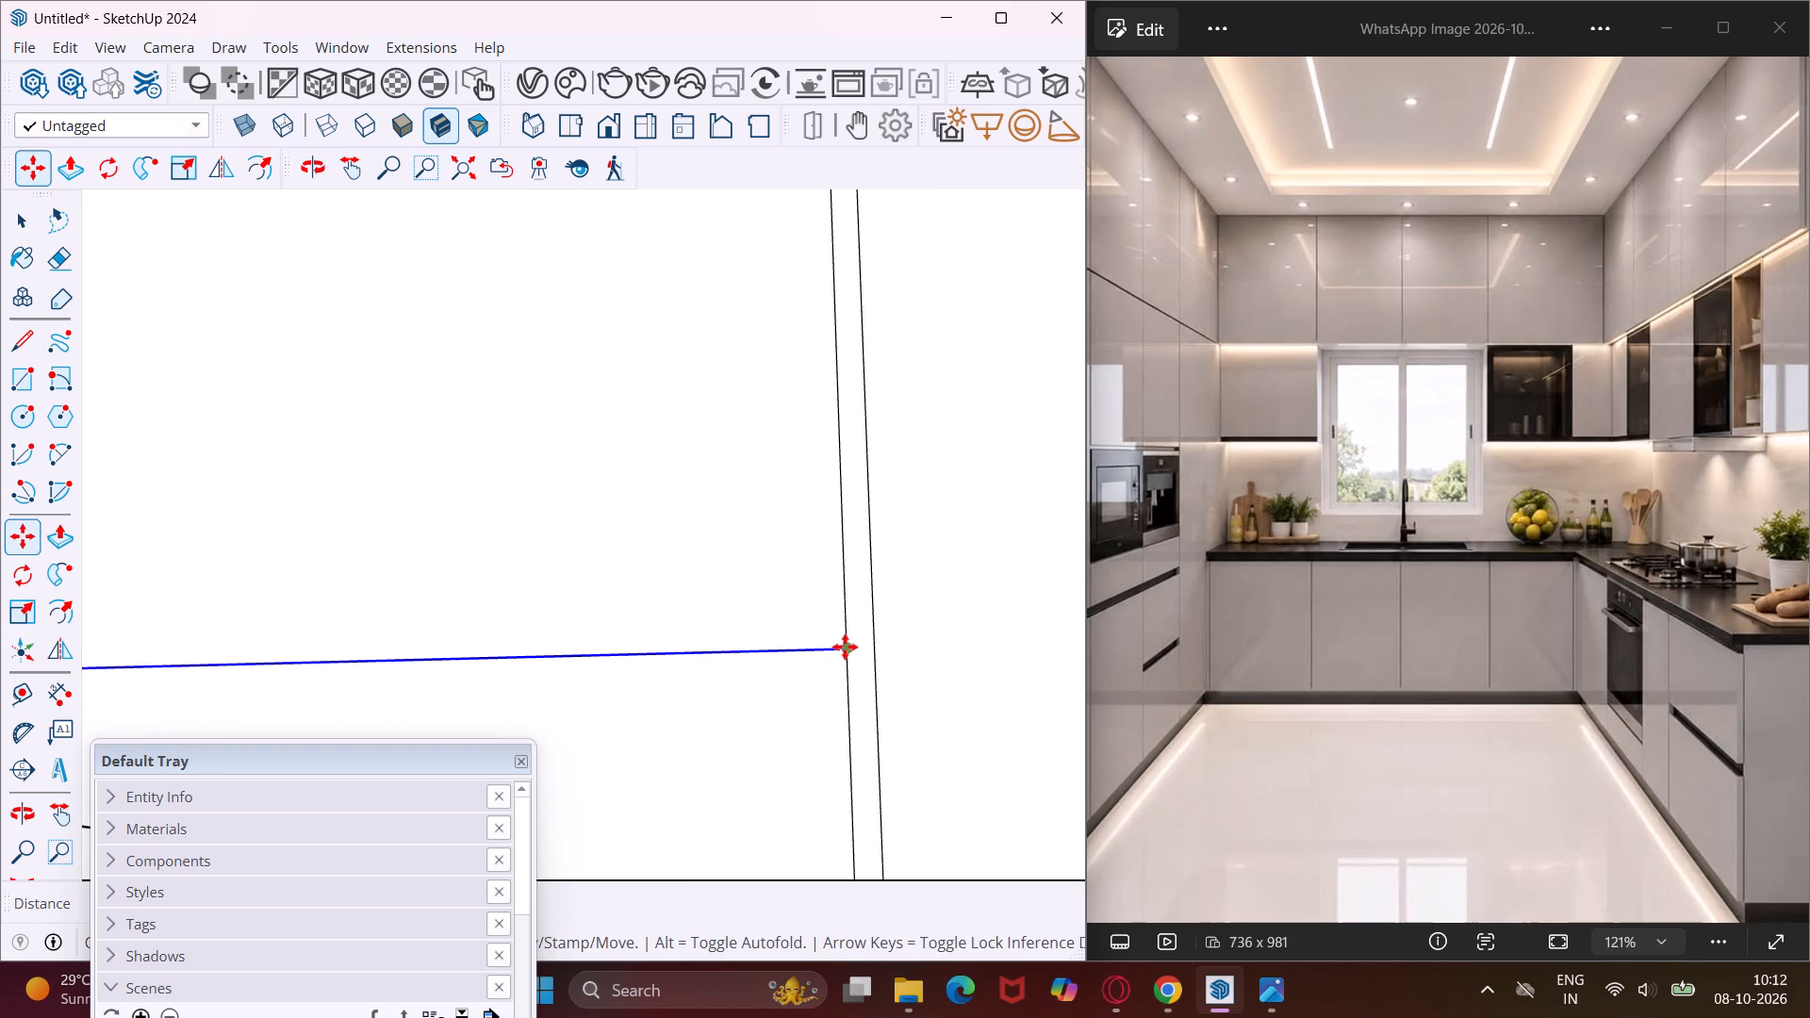
left_click(845, 647)
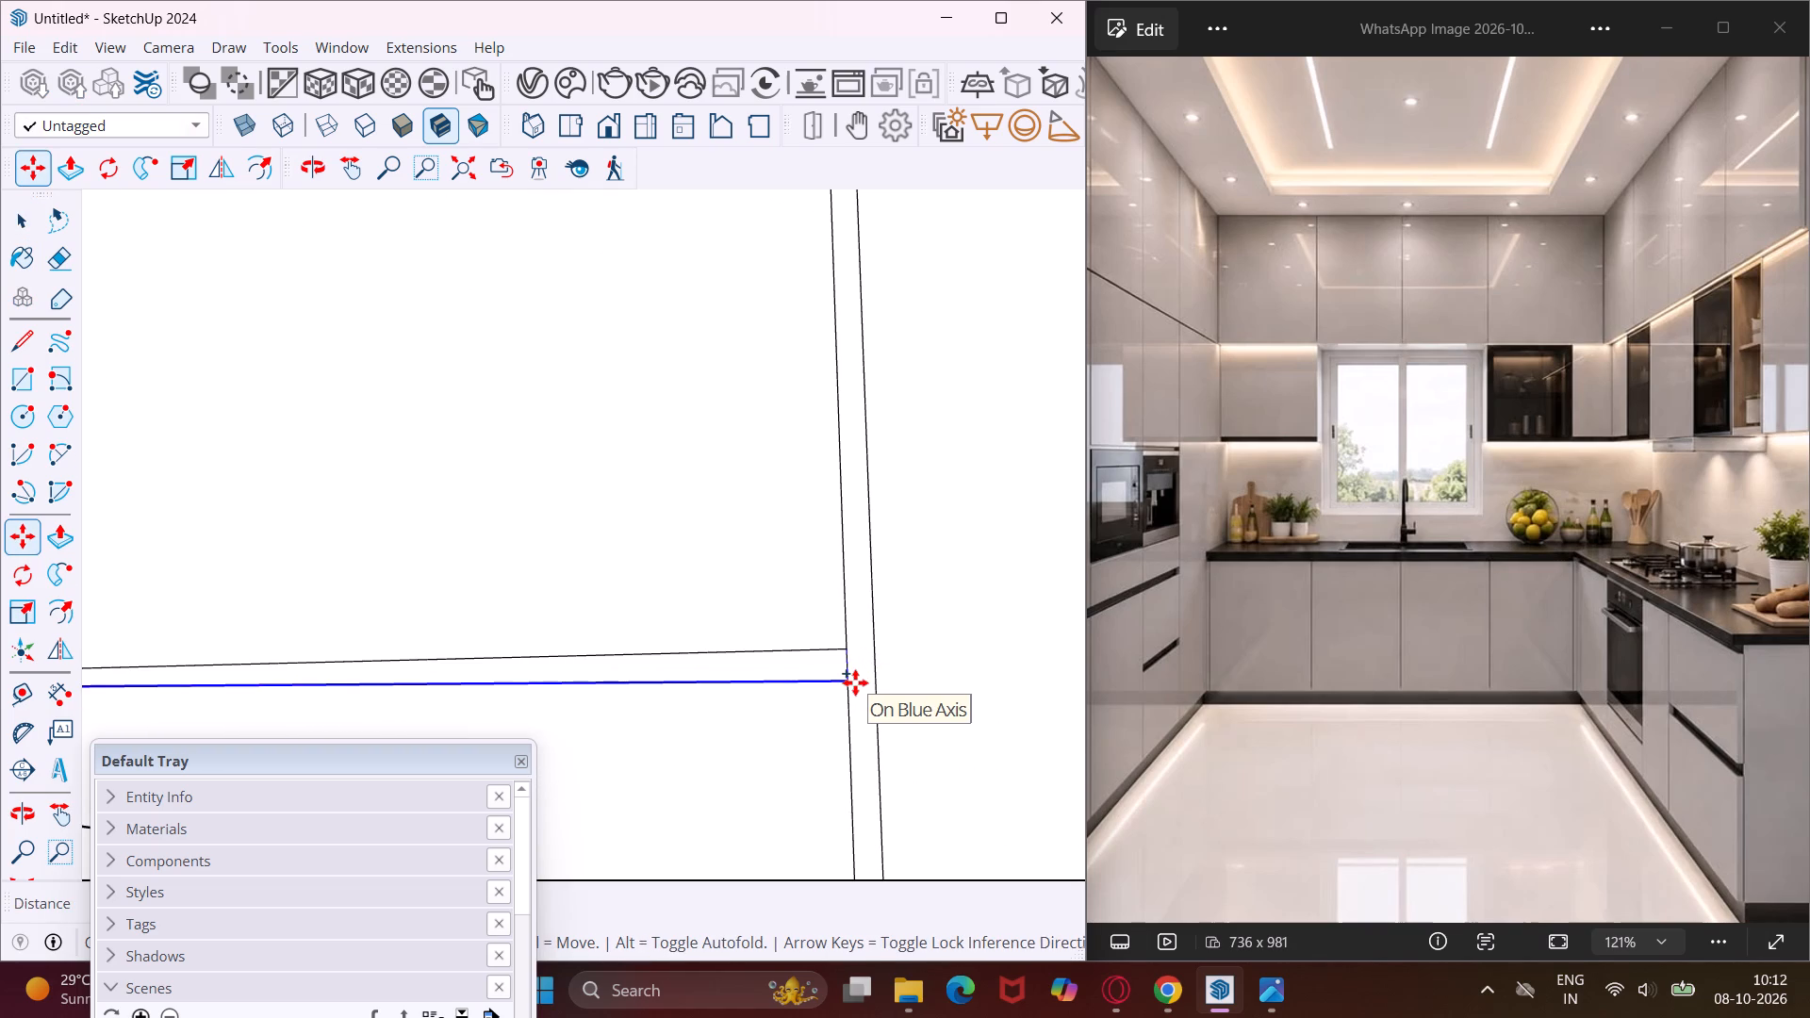
type(".4\"")
key("Return")
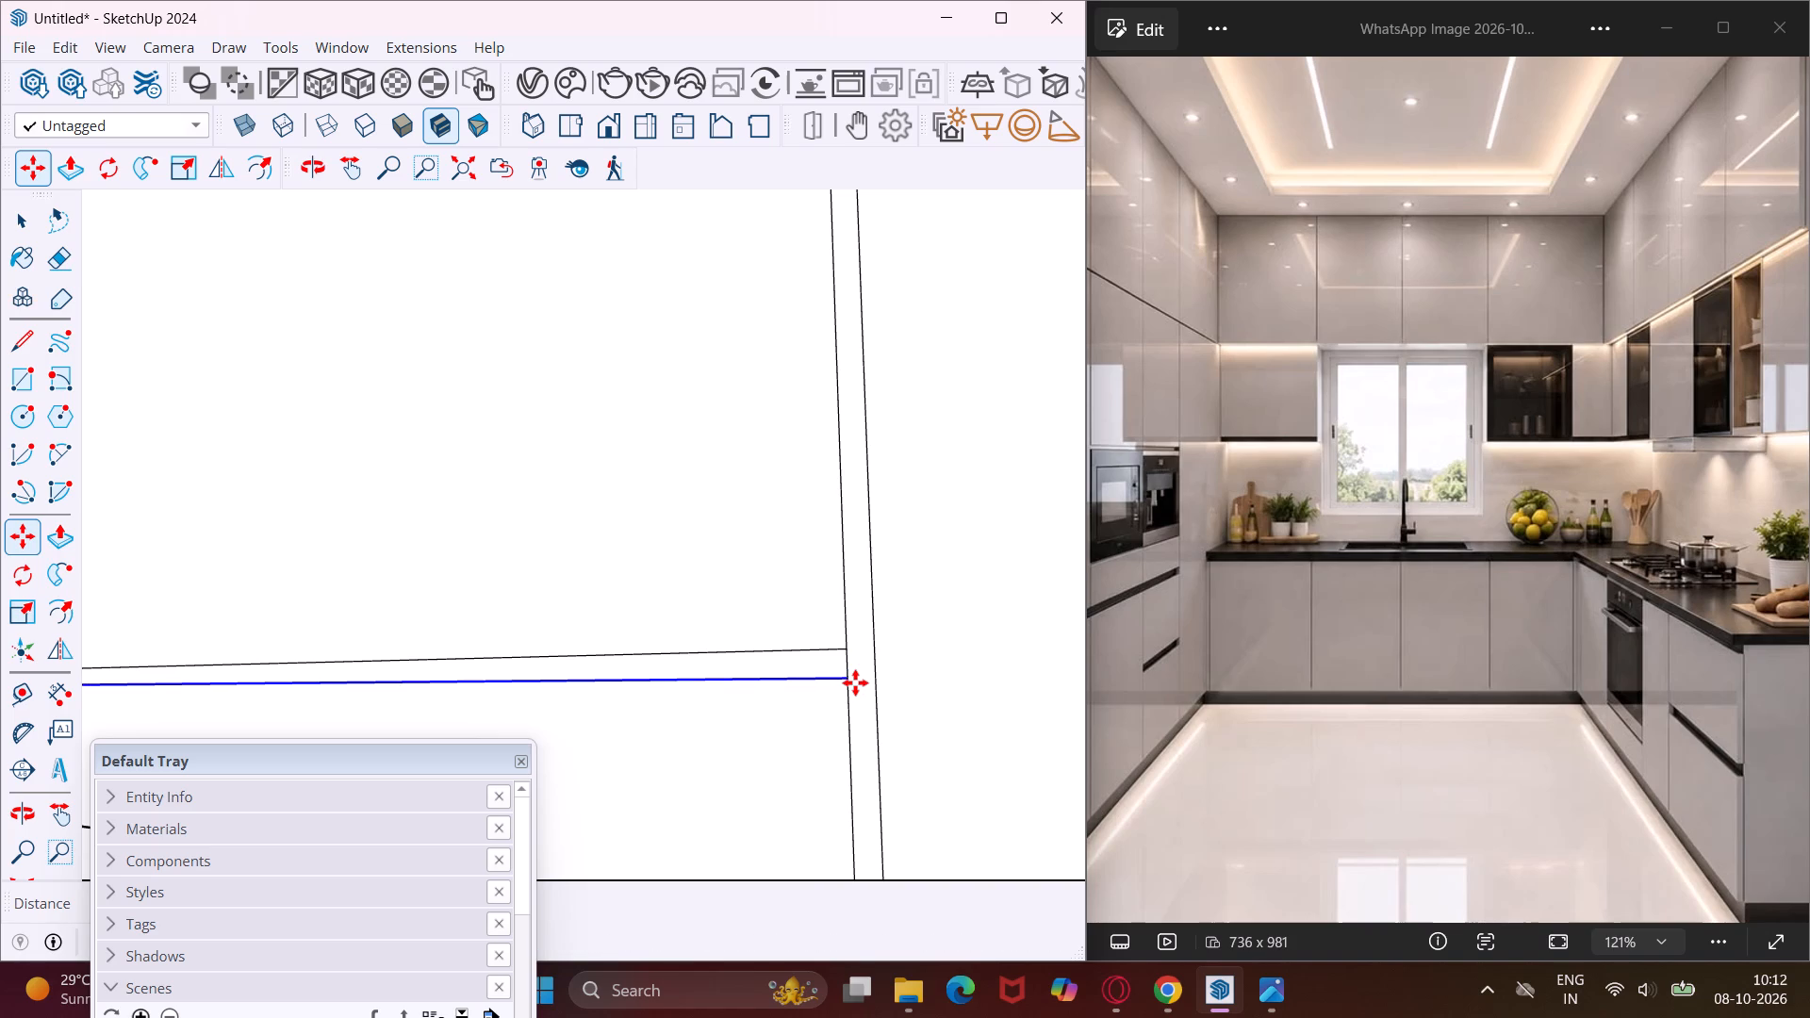
key("Escape")
key("space")
Save the model as 005 in the FUJI folder on the Desktop.
scroll(728, 640, "down", 12)
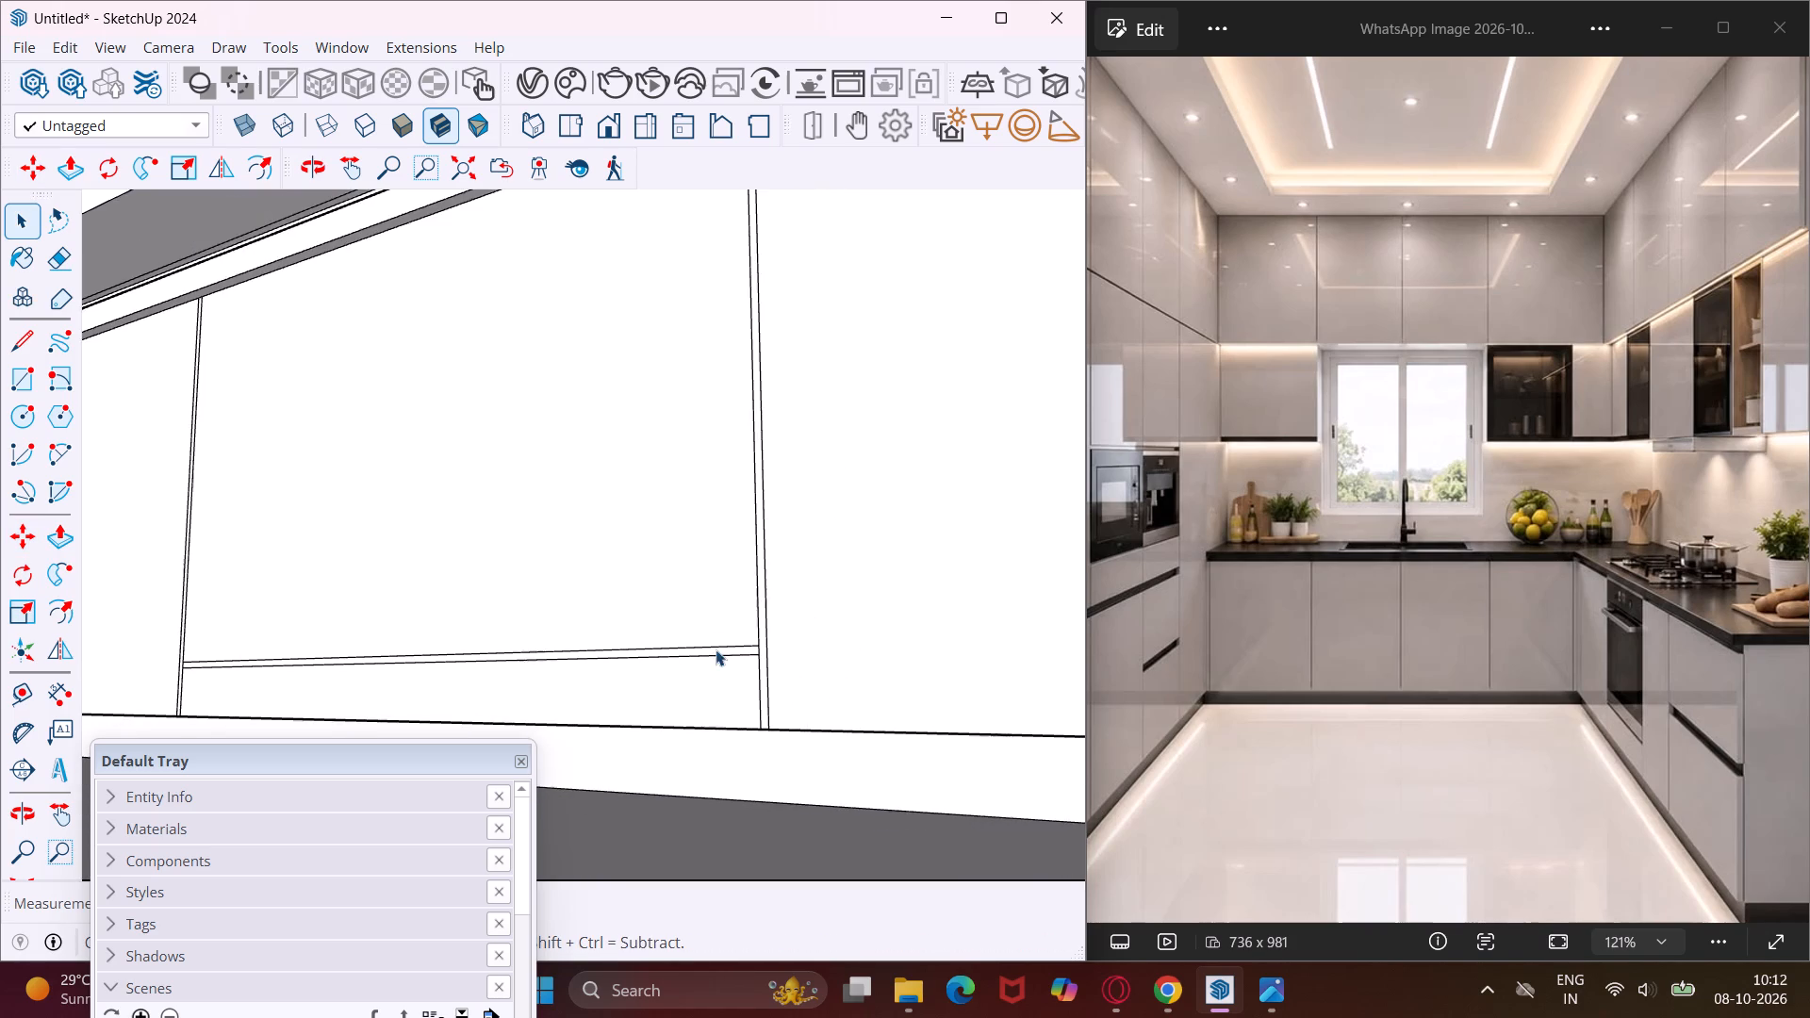
middle_click_drag(776, 623, 660, 653)
scroll(656, 649, "down", 6)
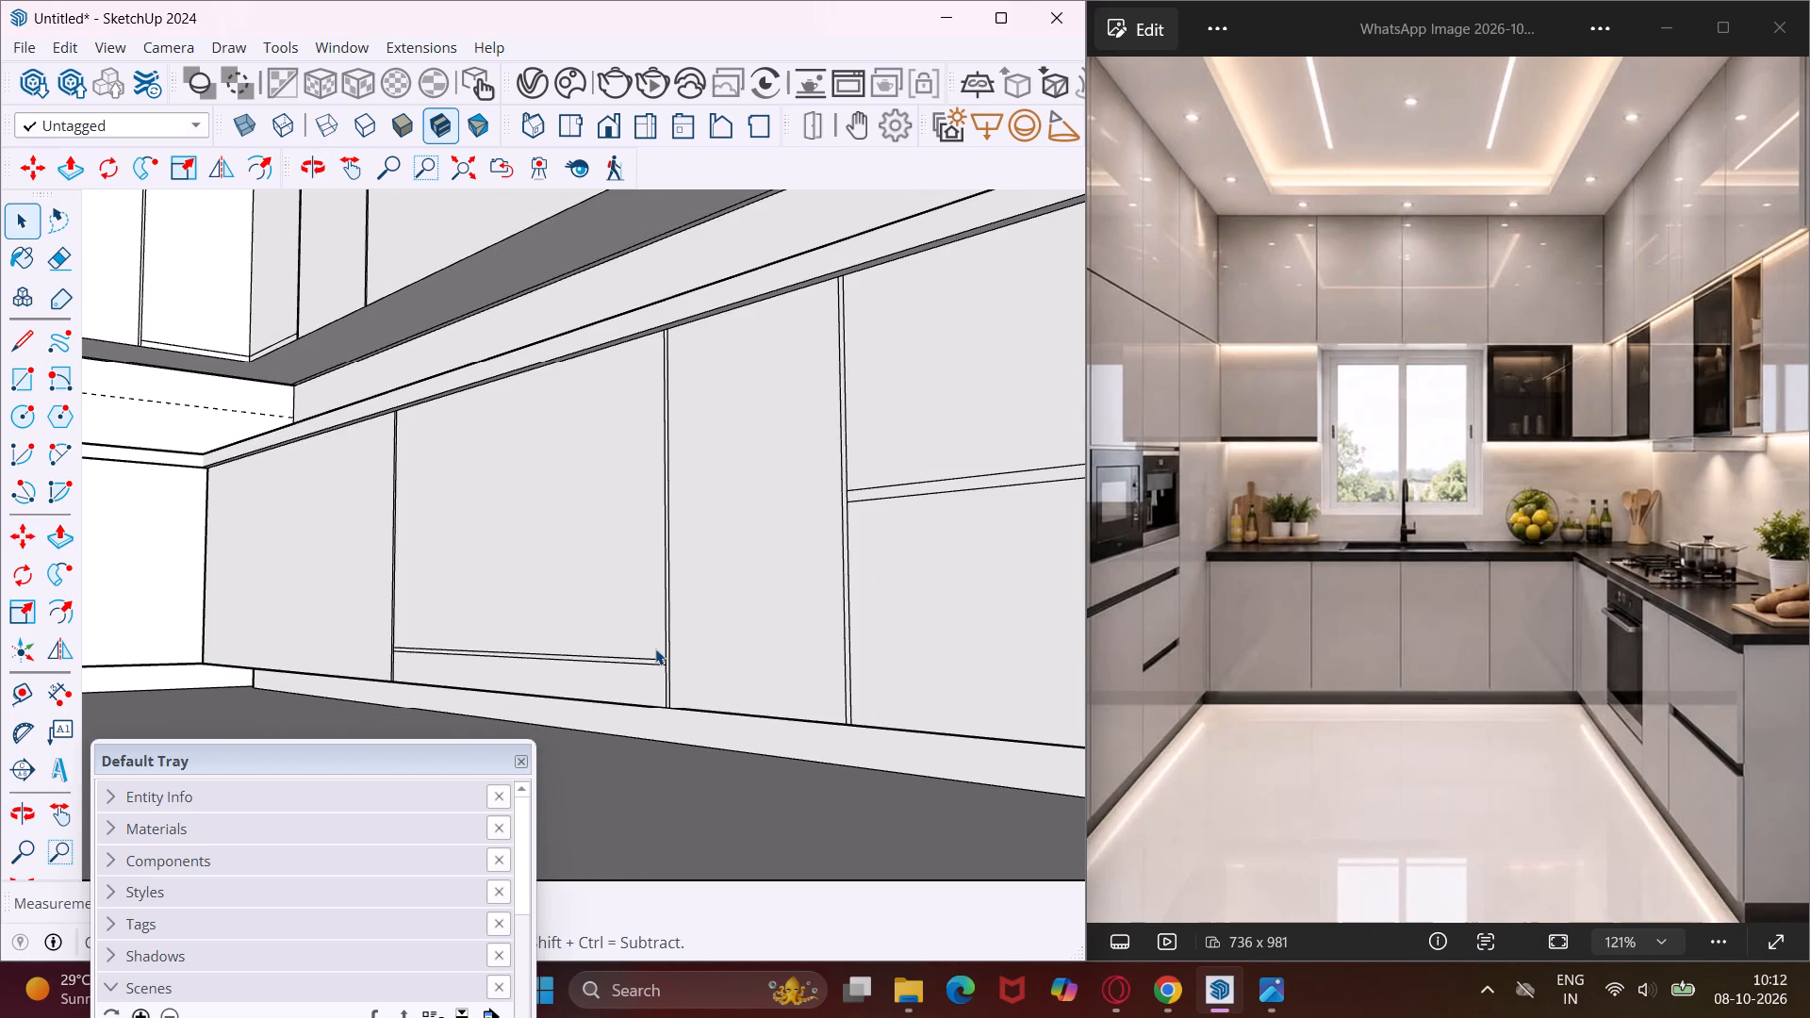
key("ctrl+s")
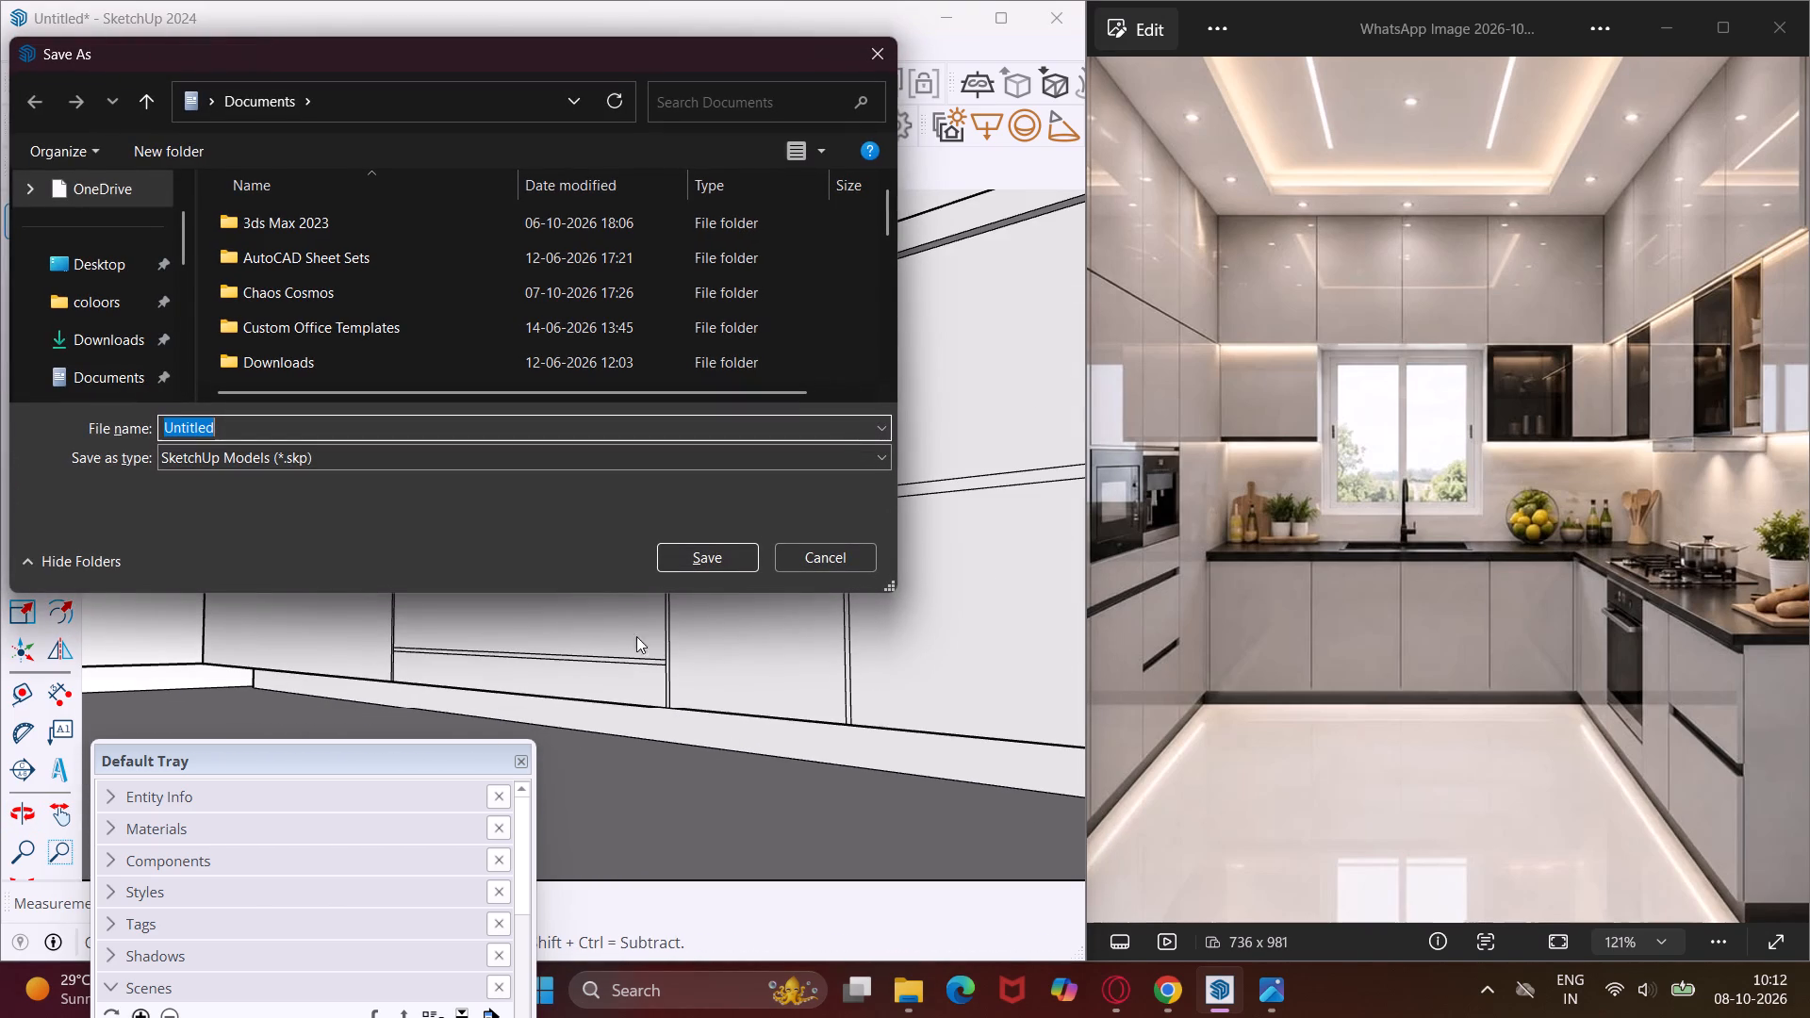
left_click(141, 257)
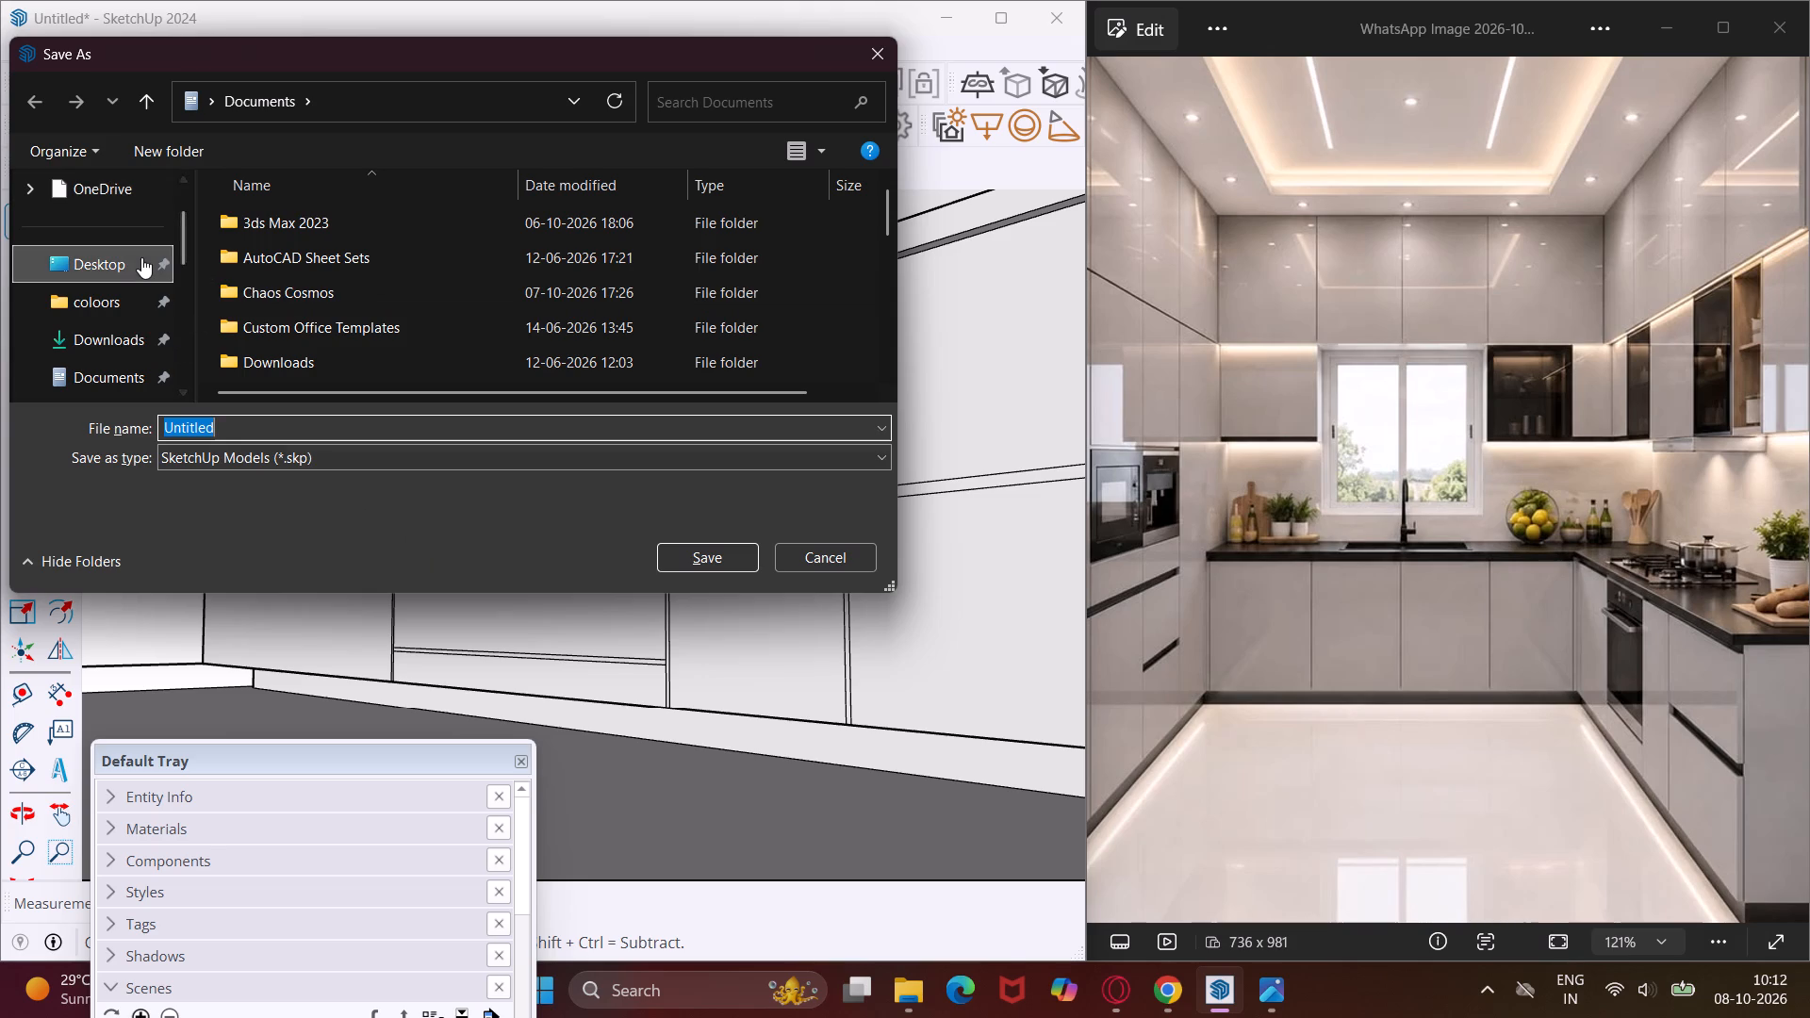
double_click(274, 246)
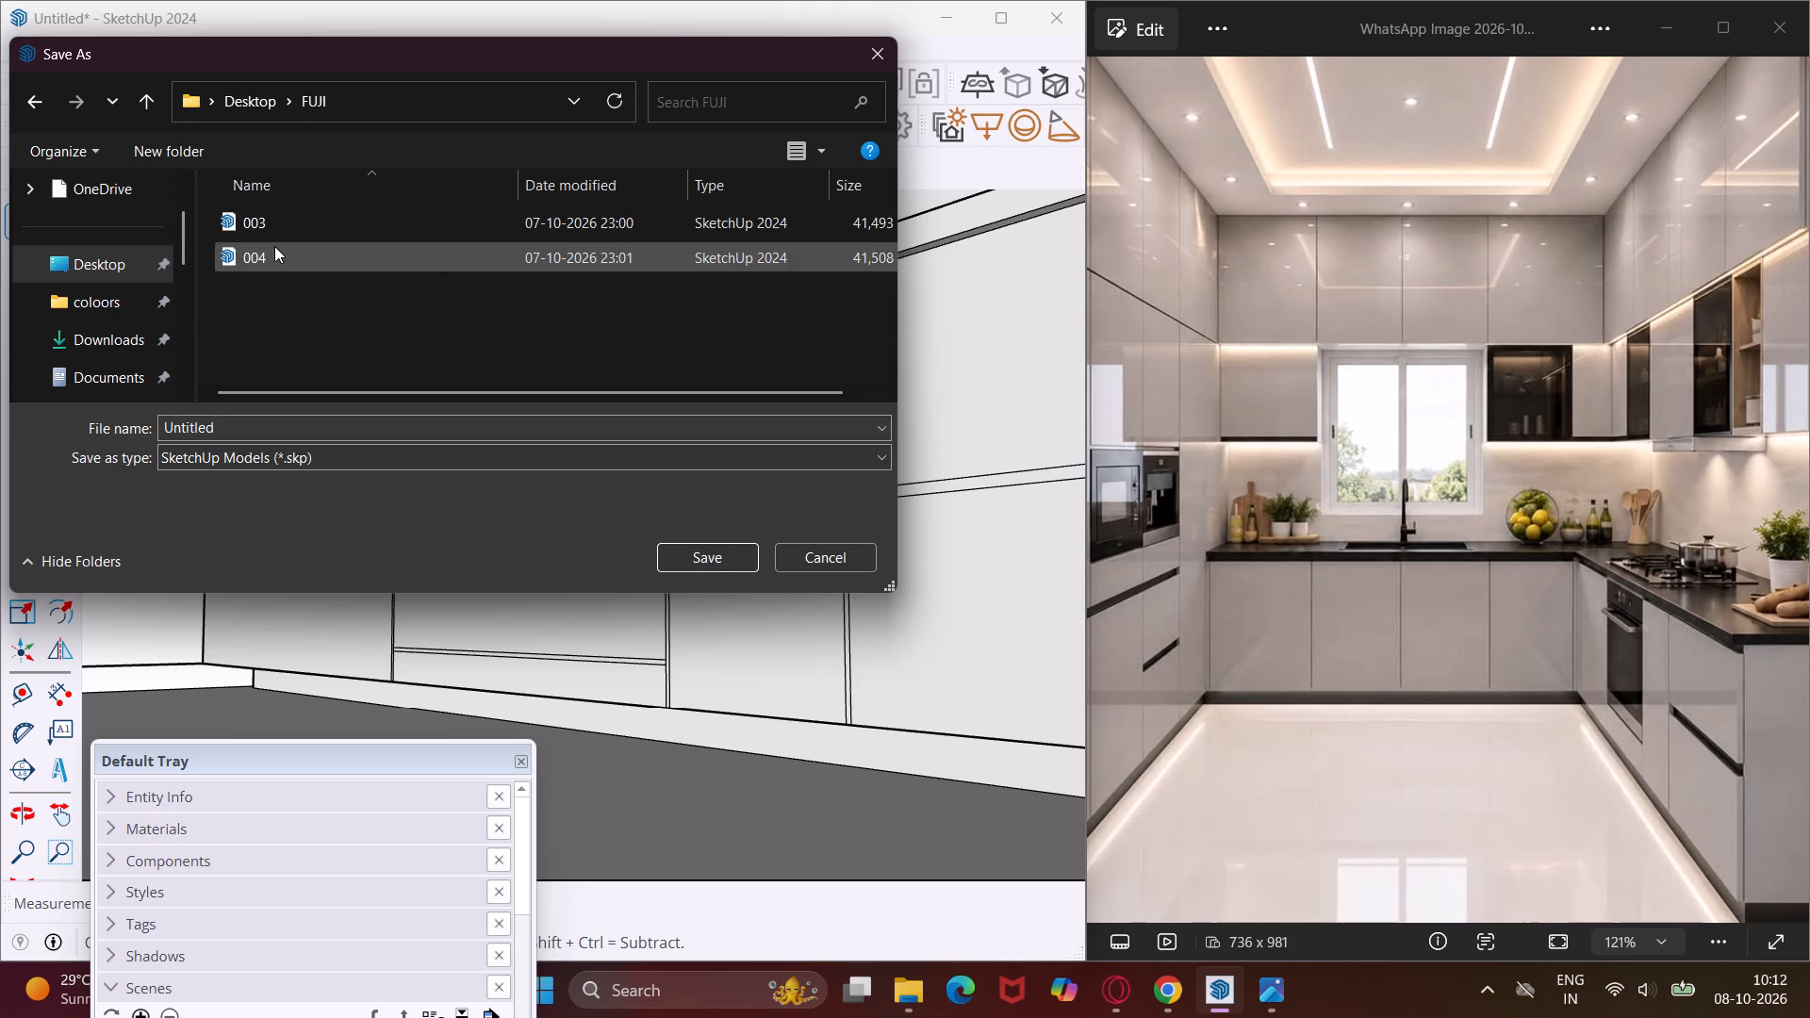
left_click(316, 427)
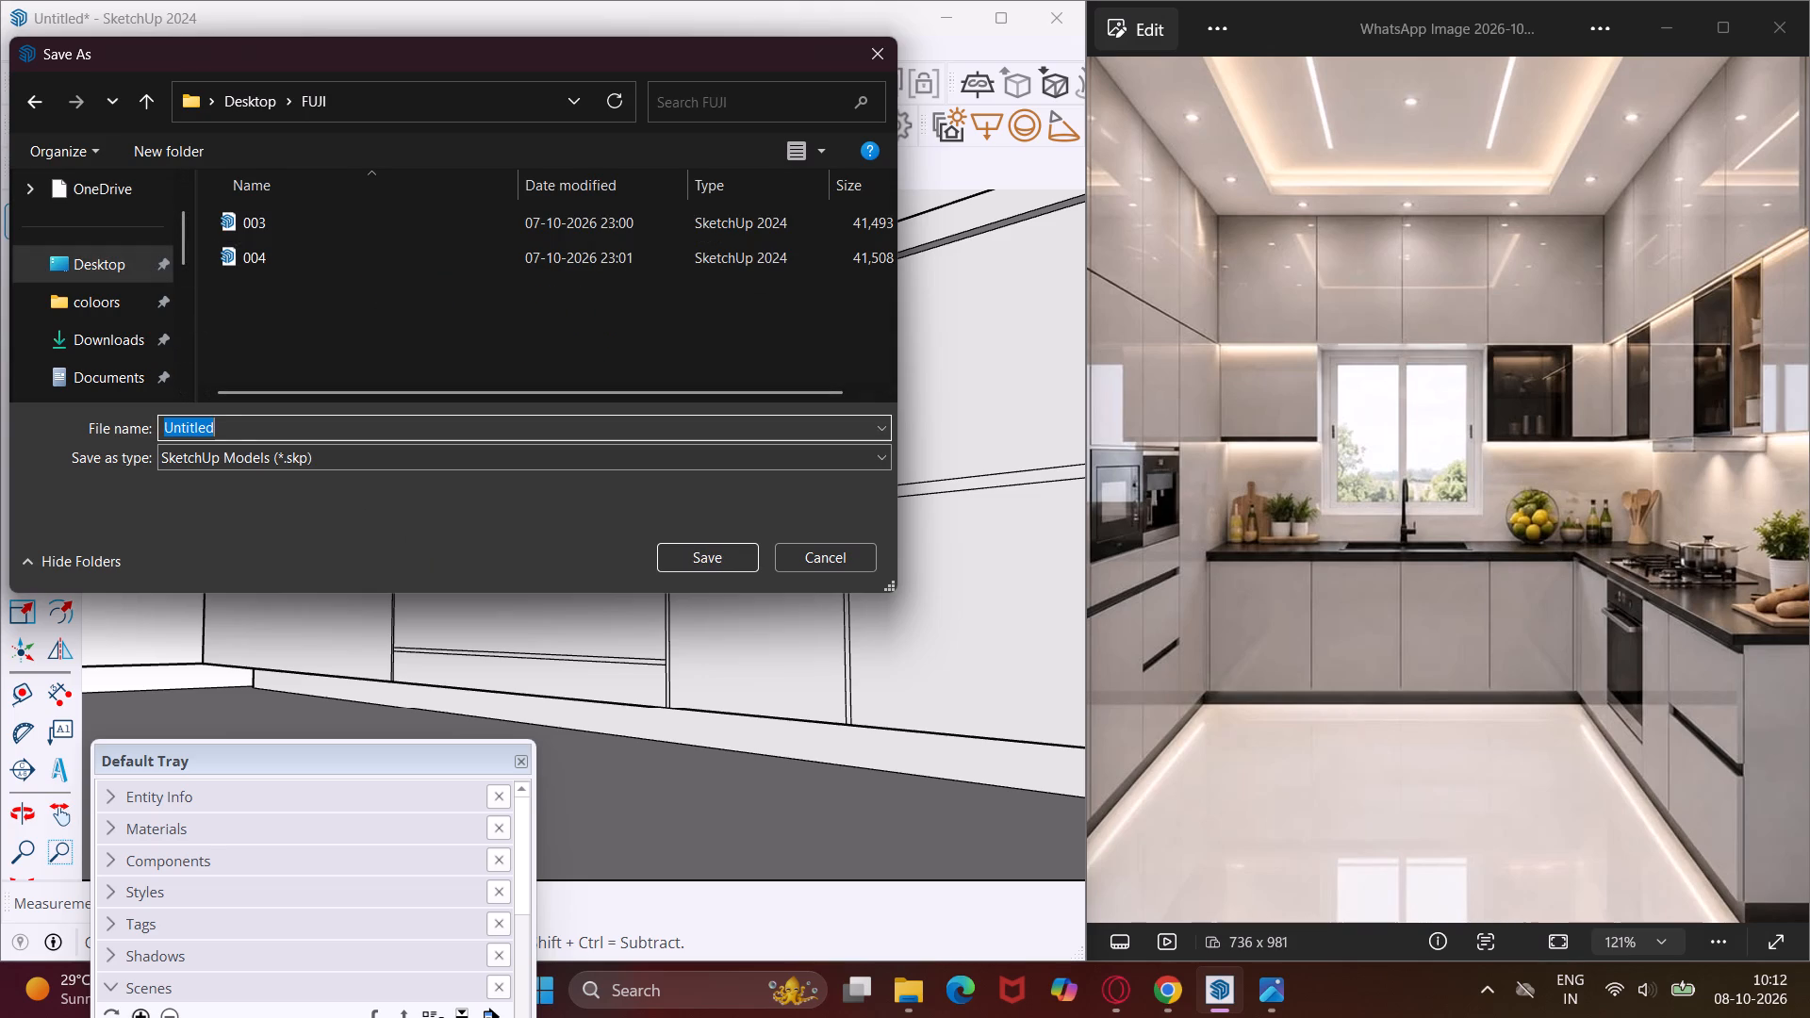
key("BackSpace")
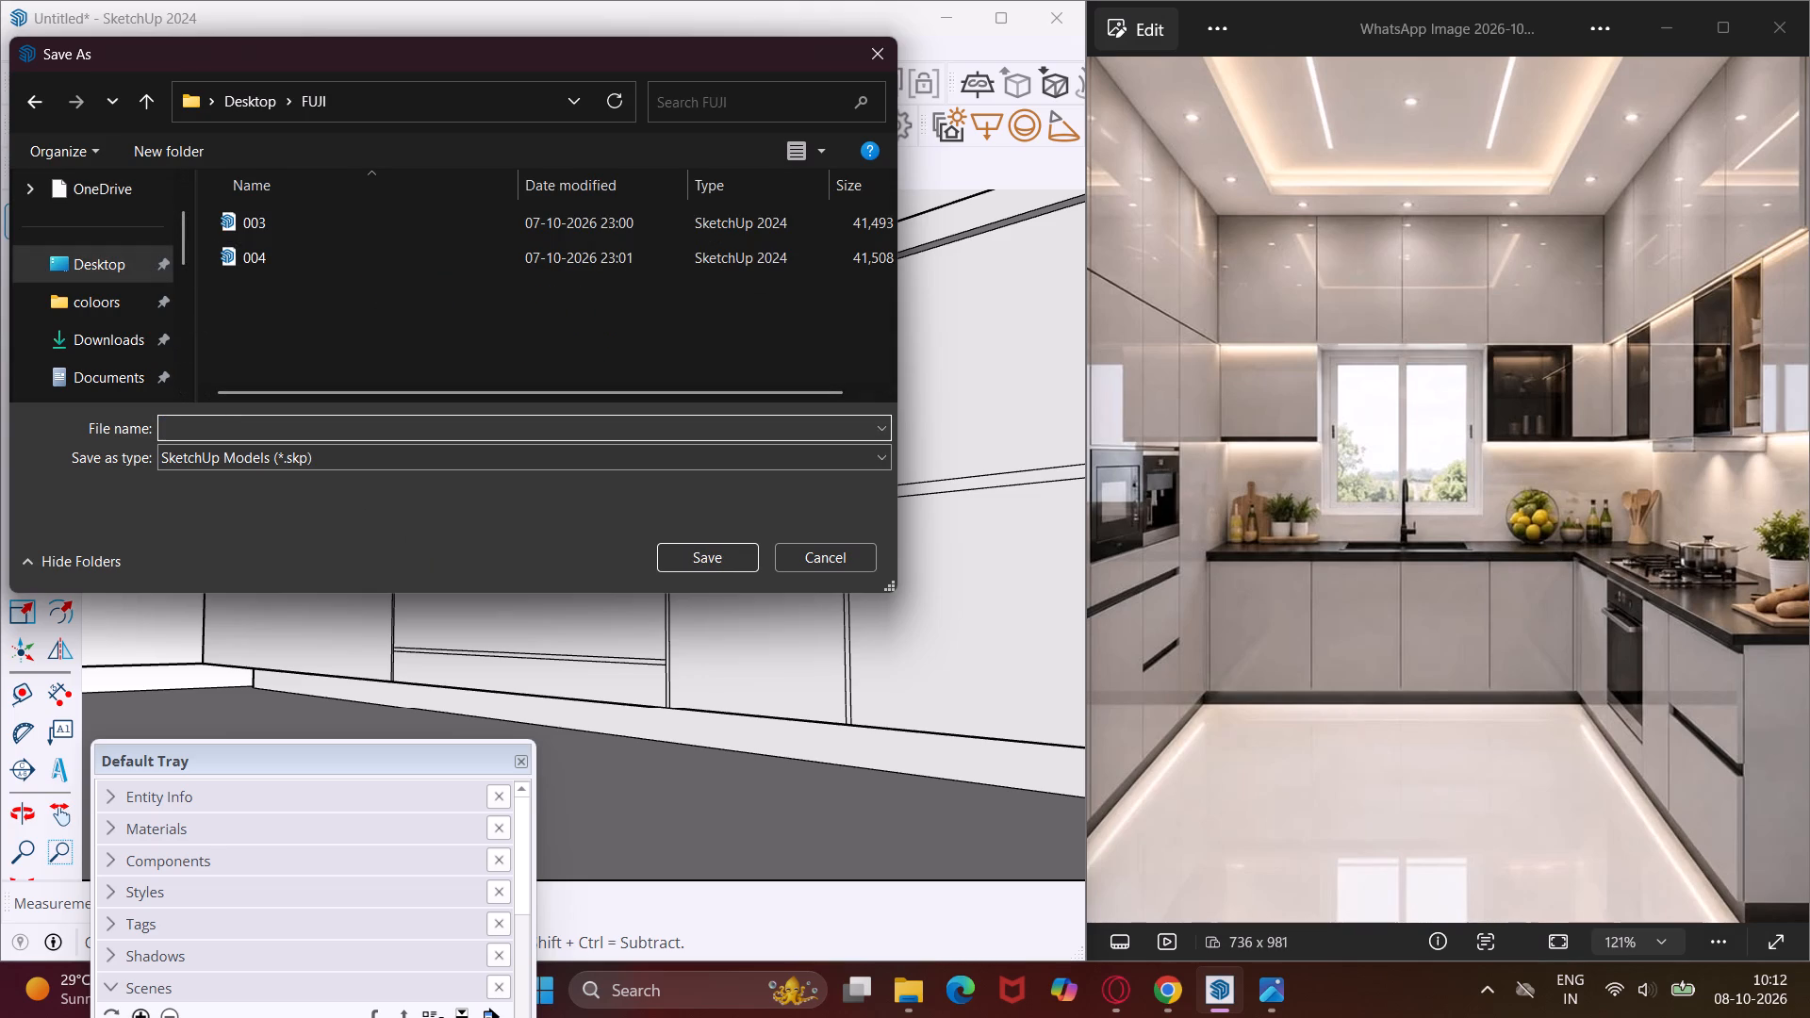
key("0")
type("05")
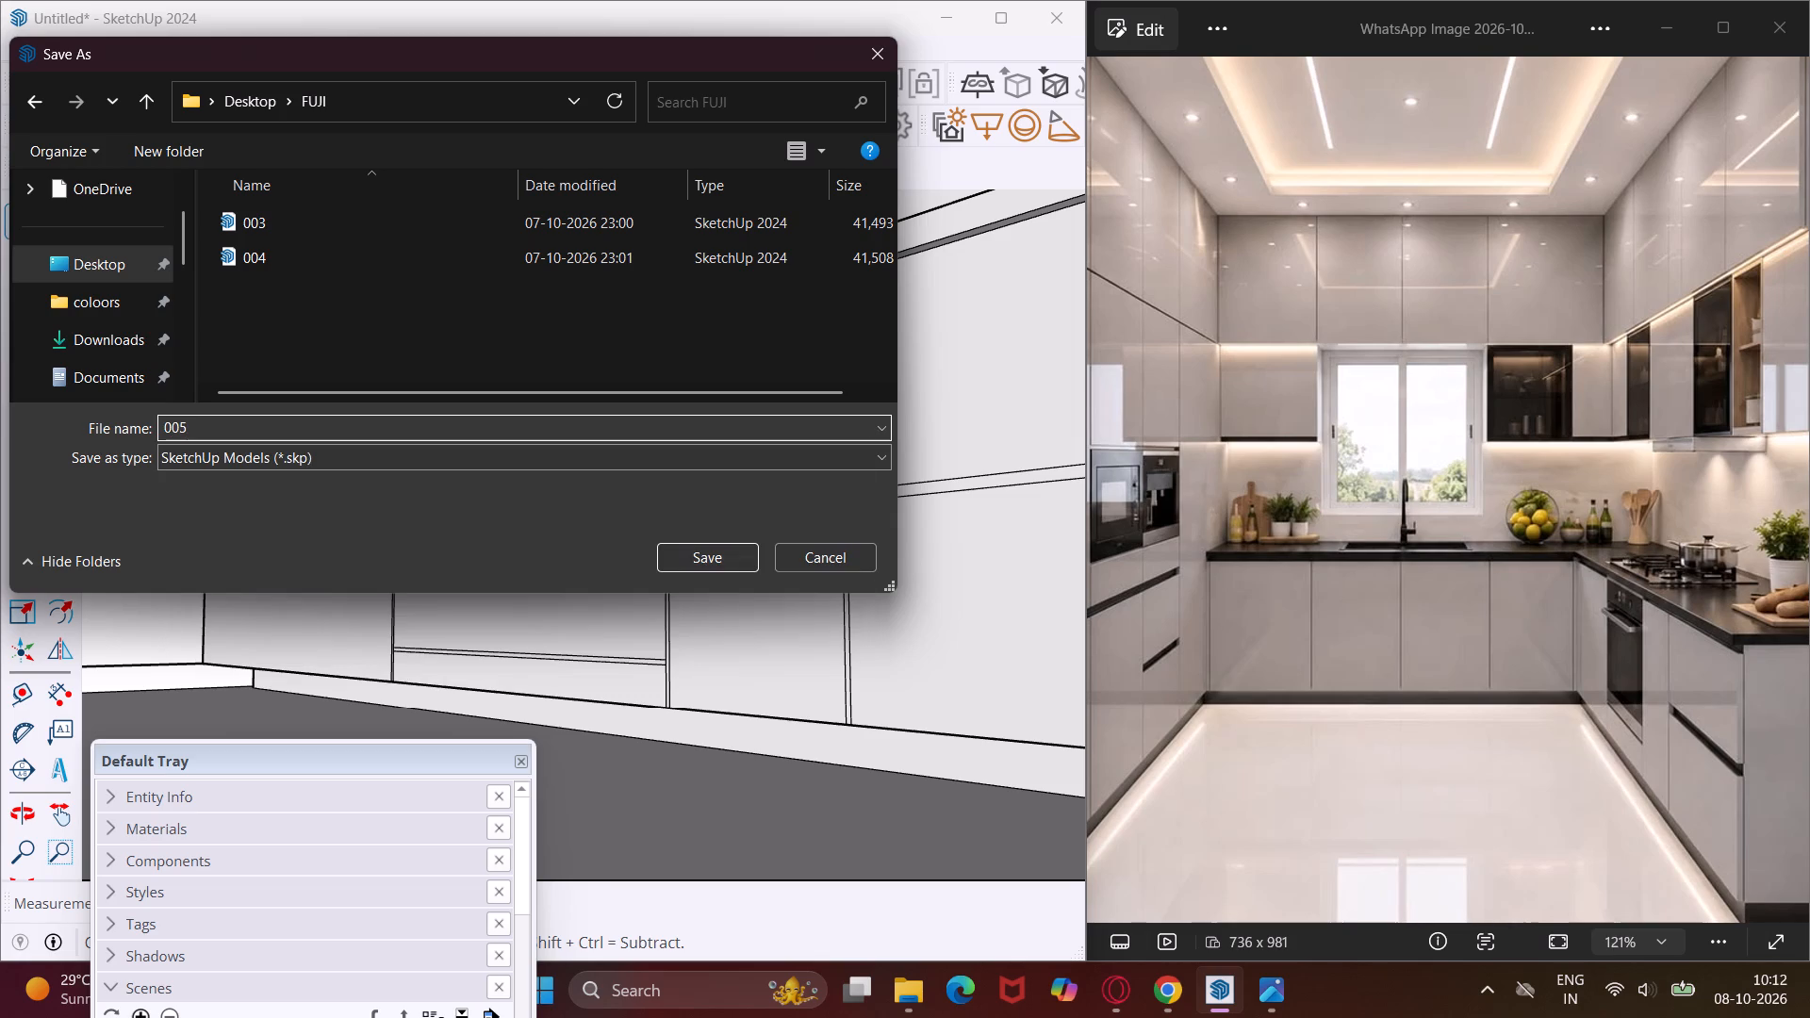
left_click(694, 547)
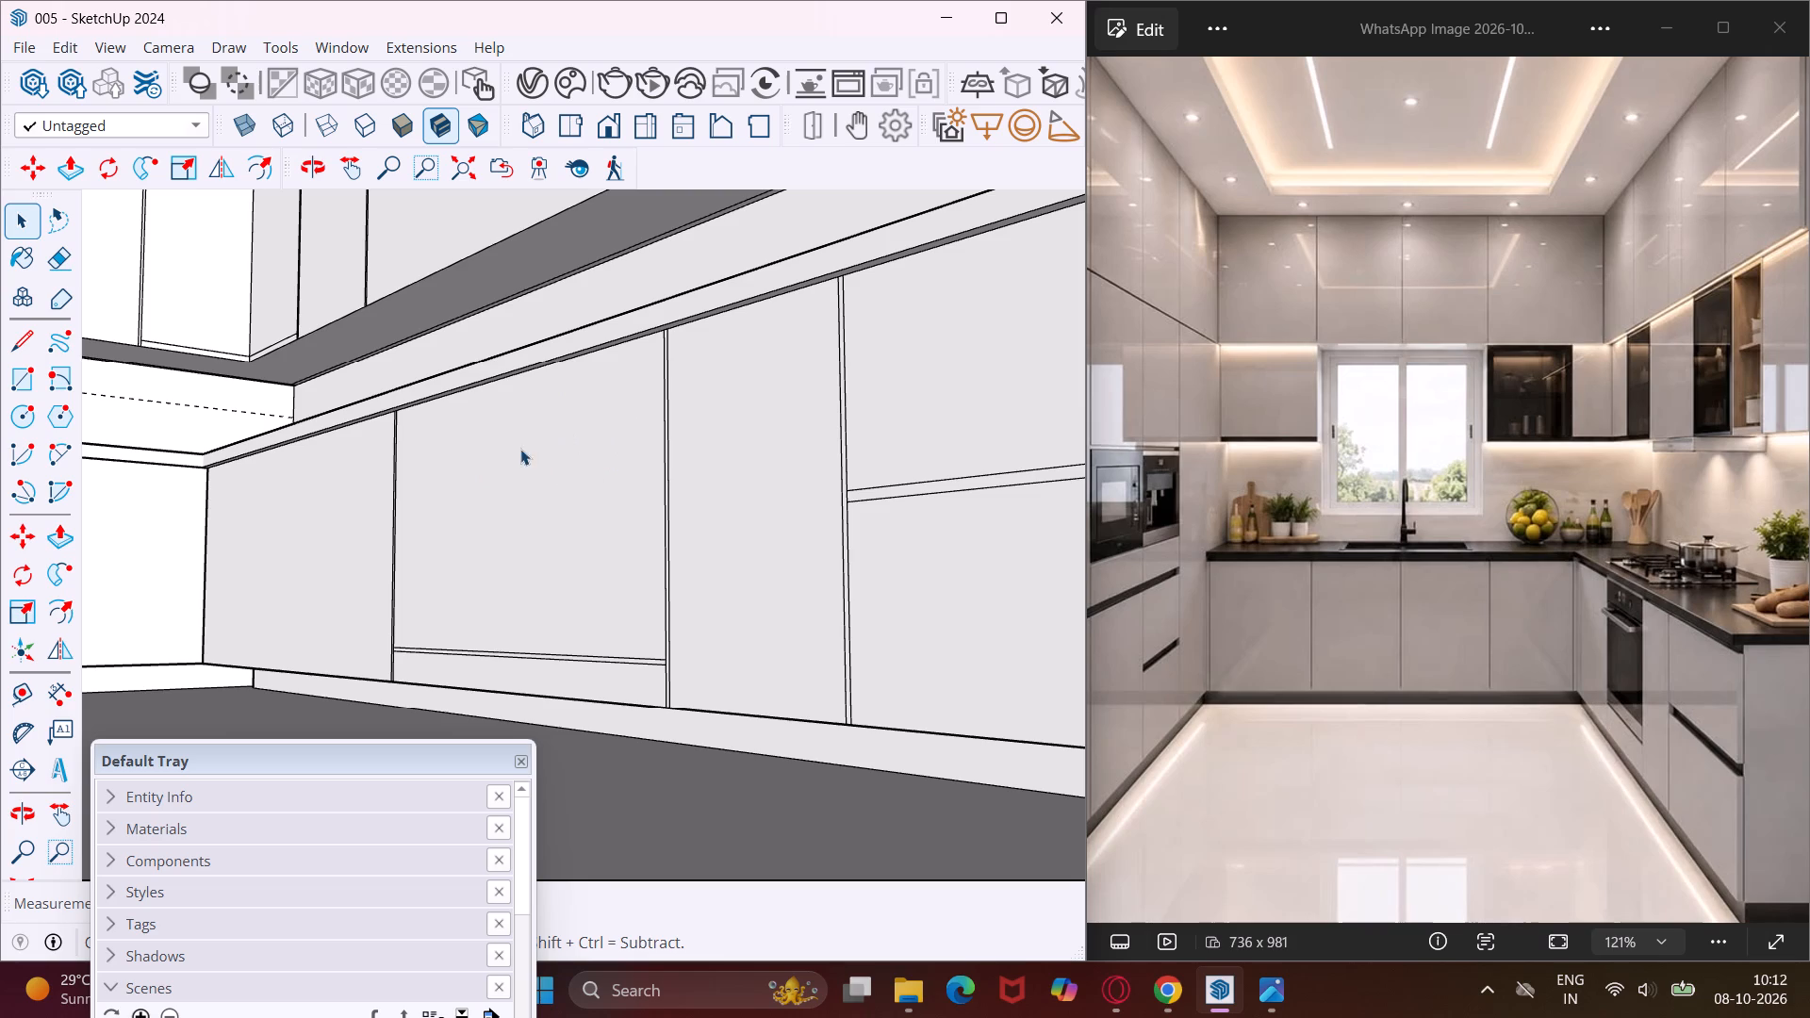
Push the wide base cabinet front above the low strip inward 1'11" to form the oven recess.
left_click(551, 569)
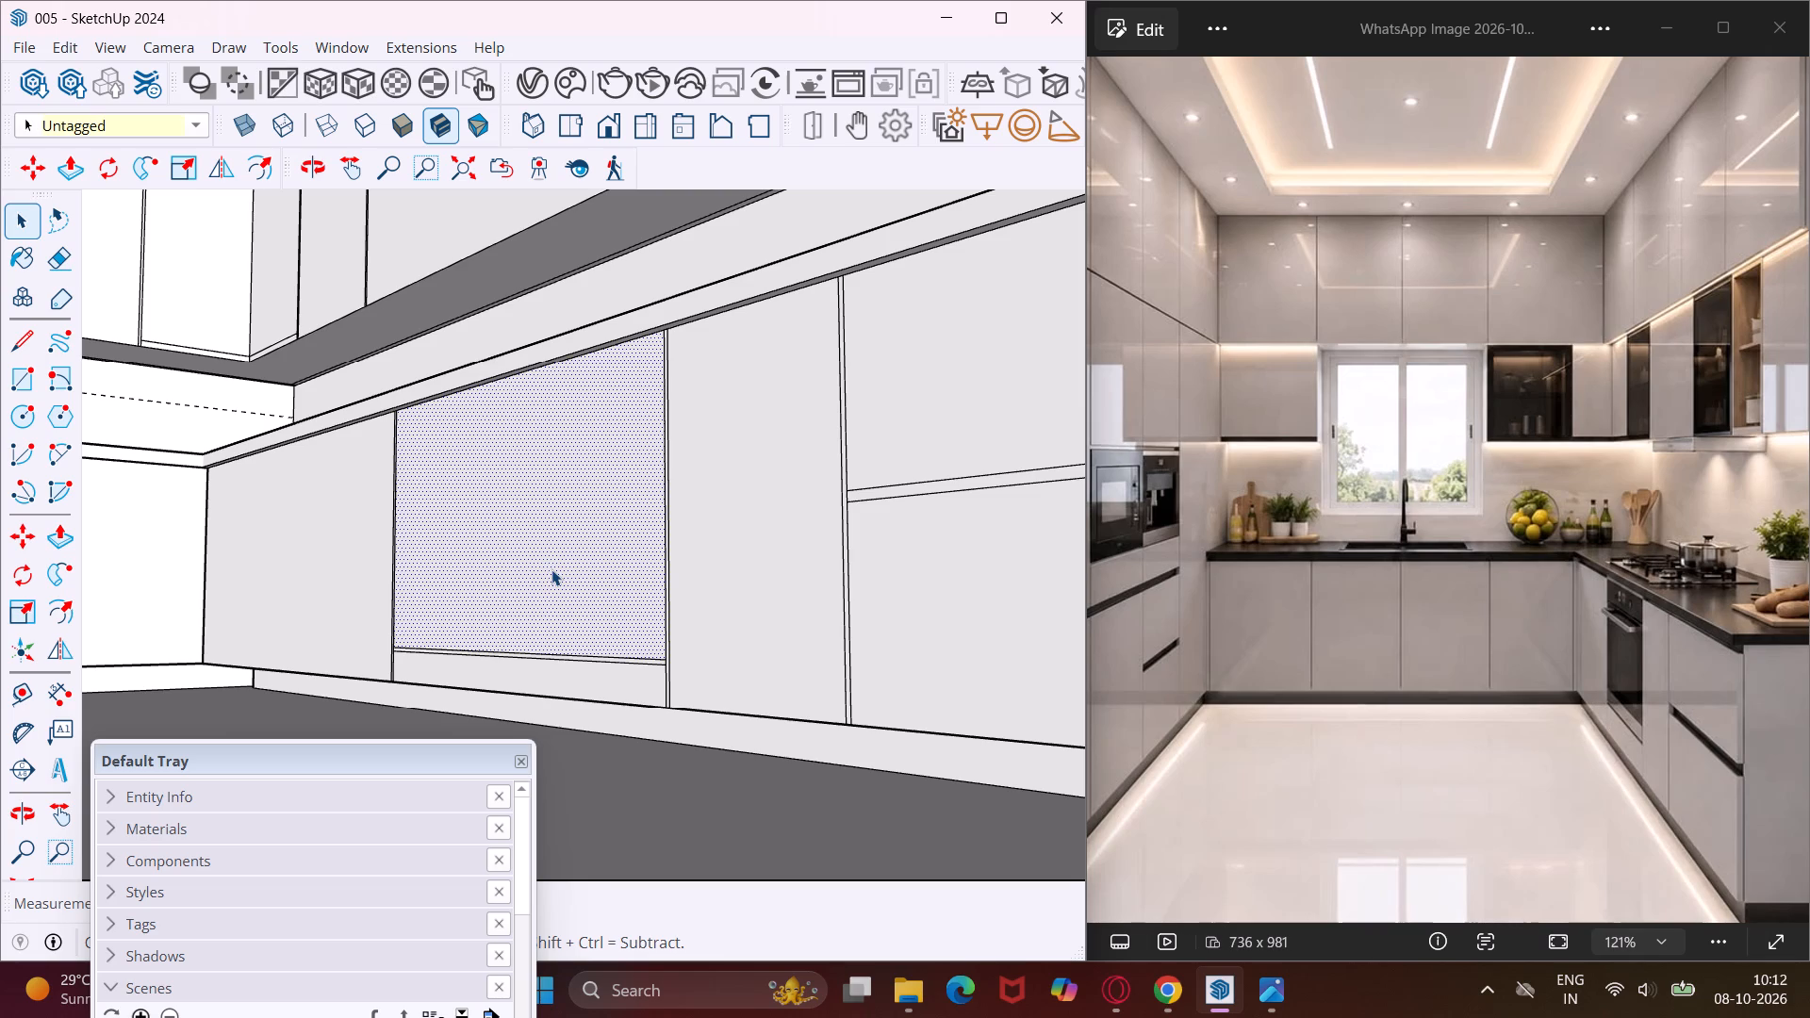
key("p")
left_click(551, 569)
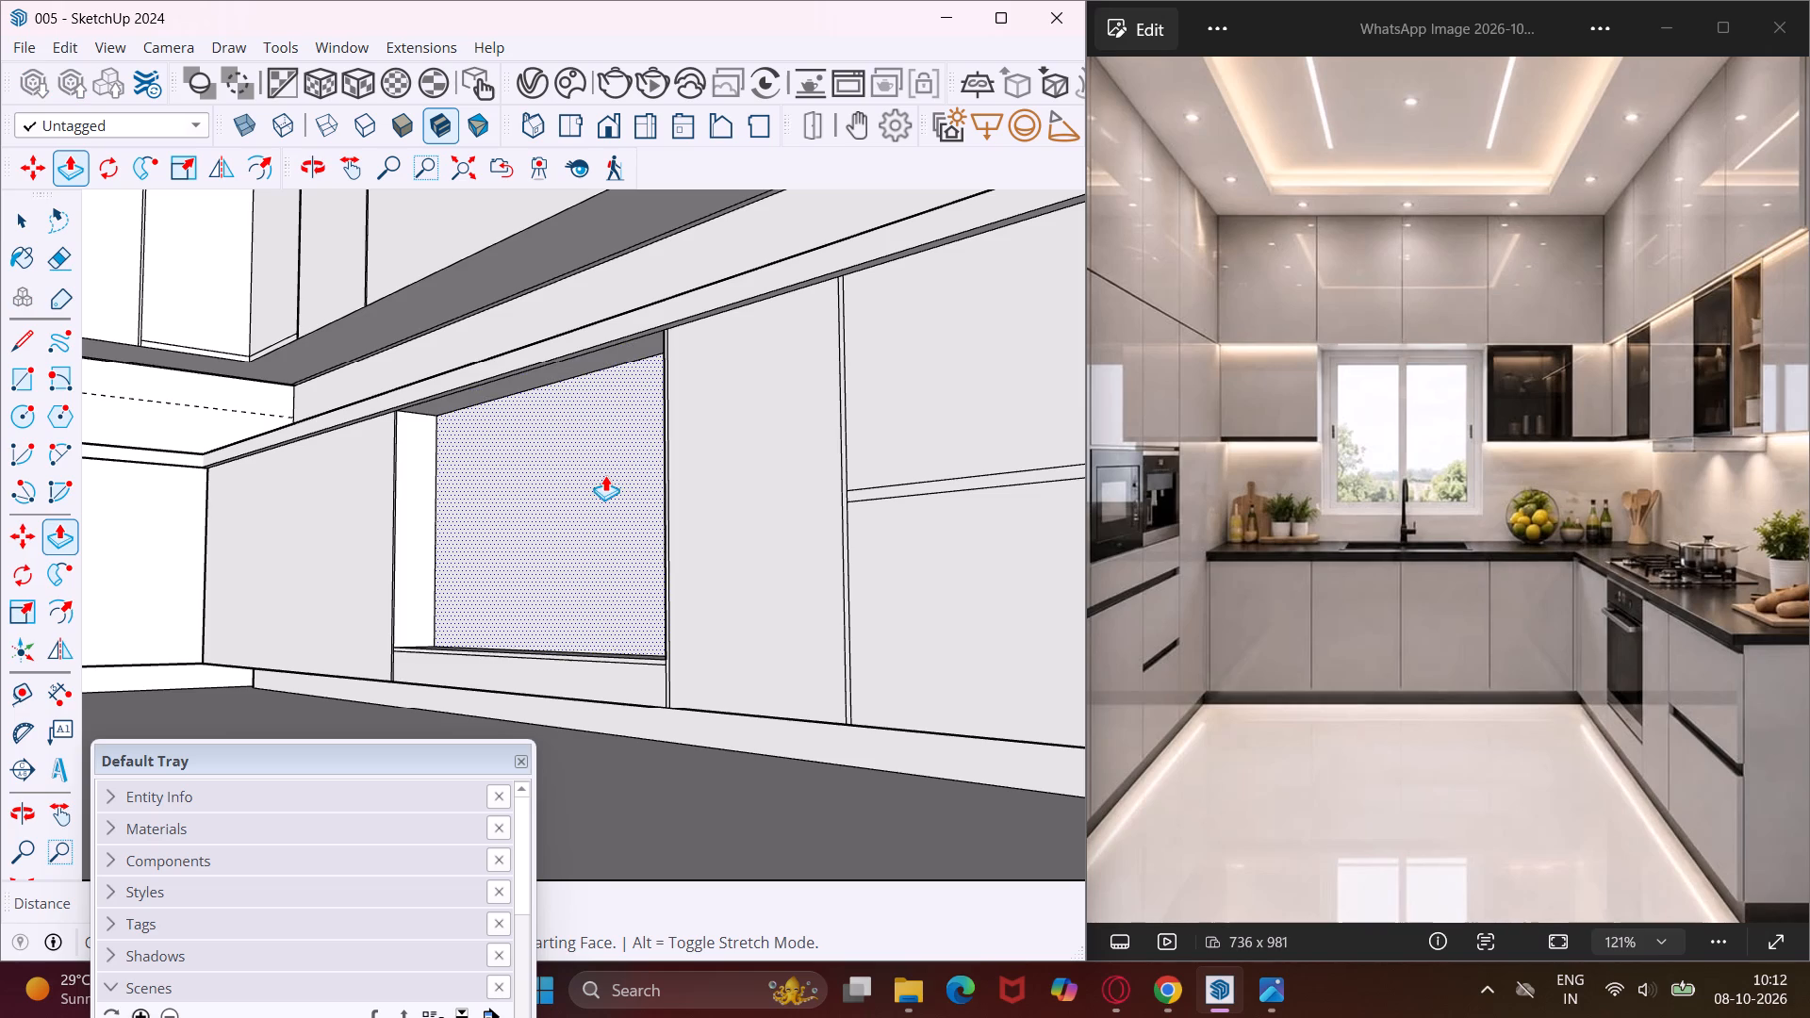
scroll(605, 475, "up", 4)
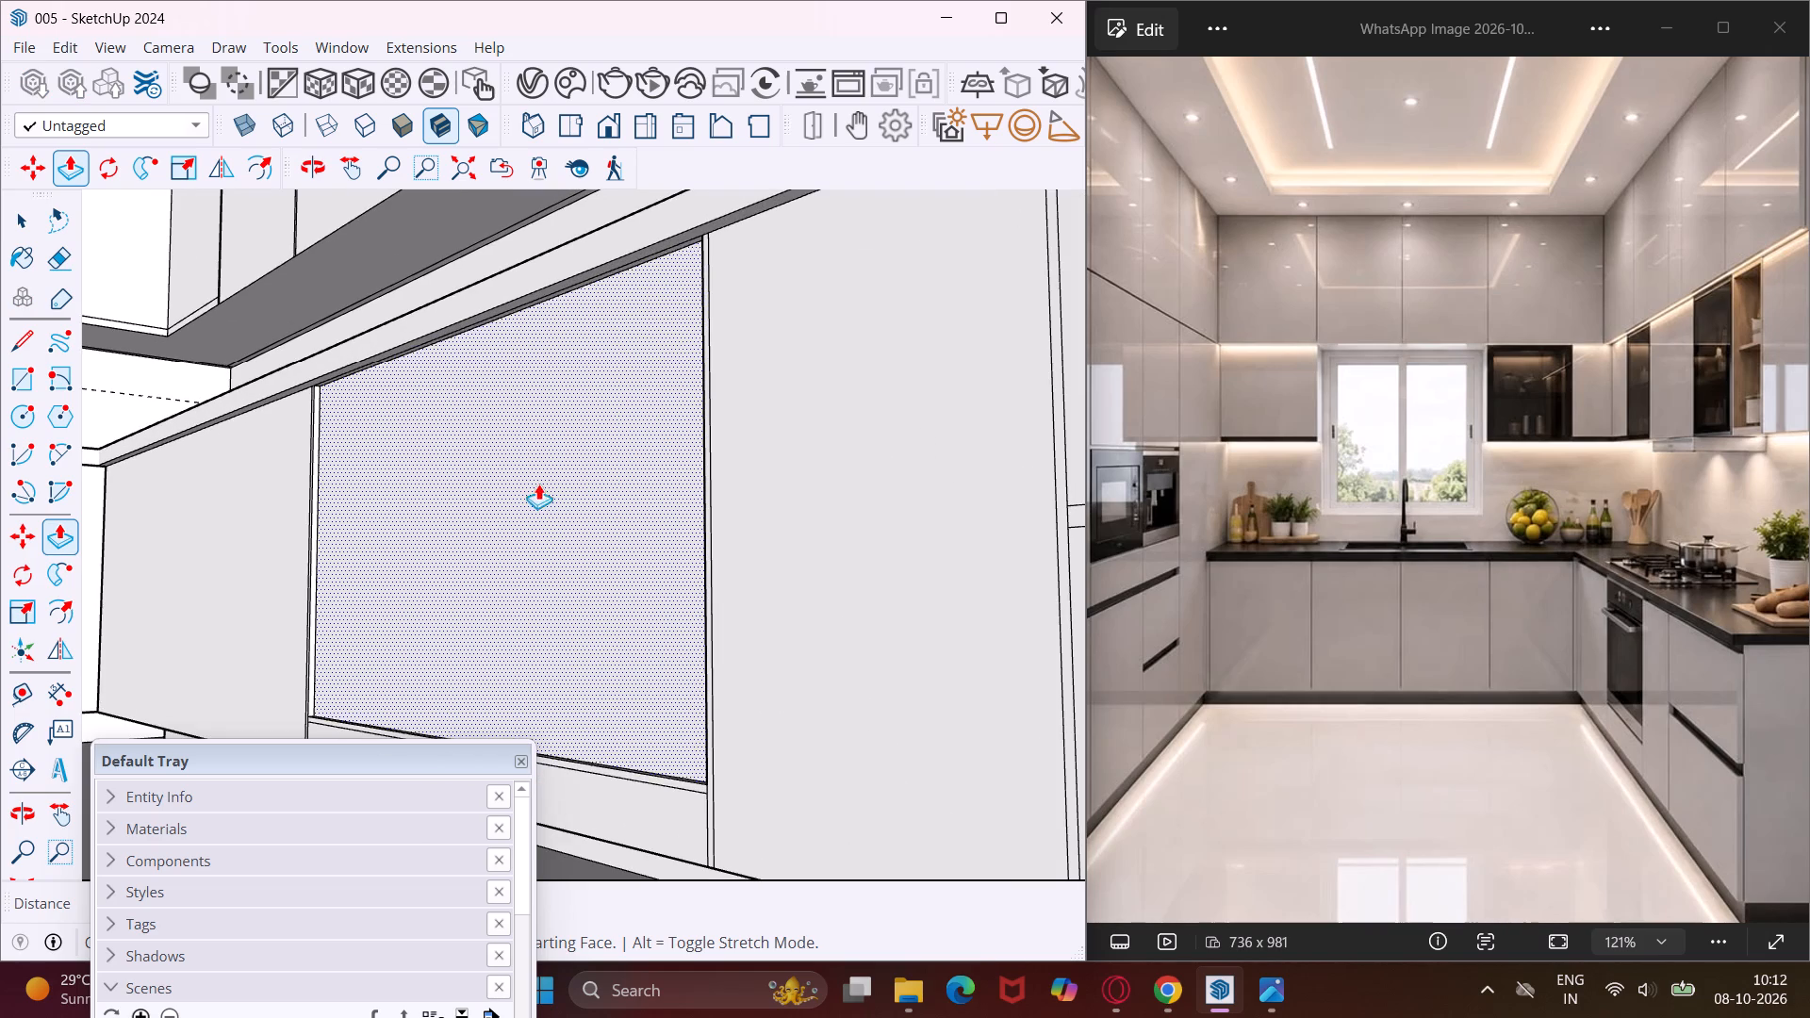
middle_click_drag(629, 410, 733, 432)
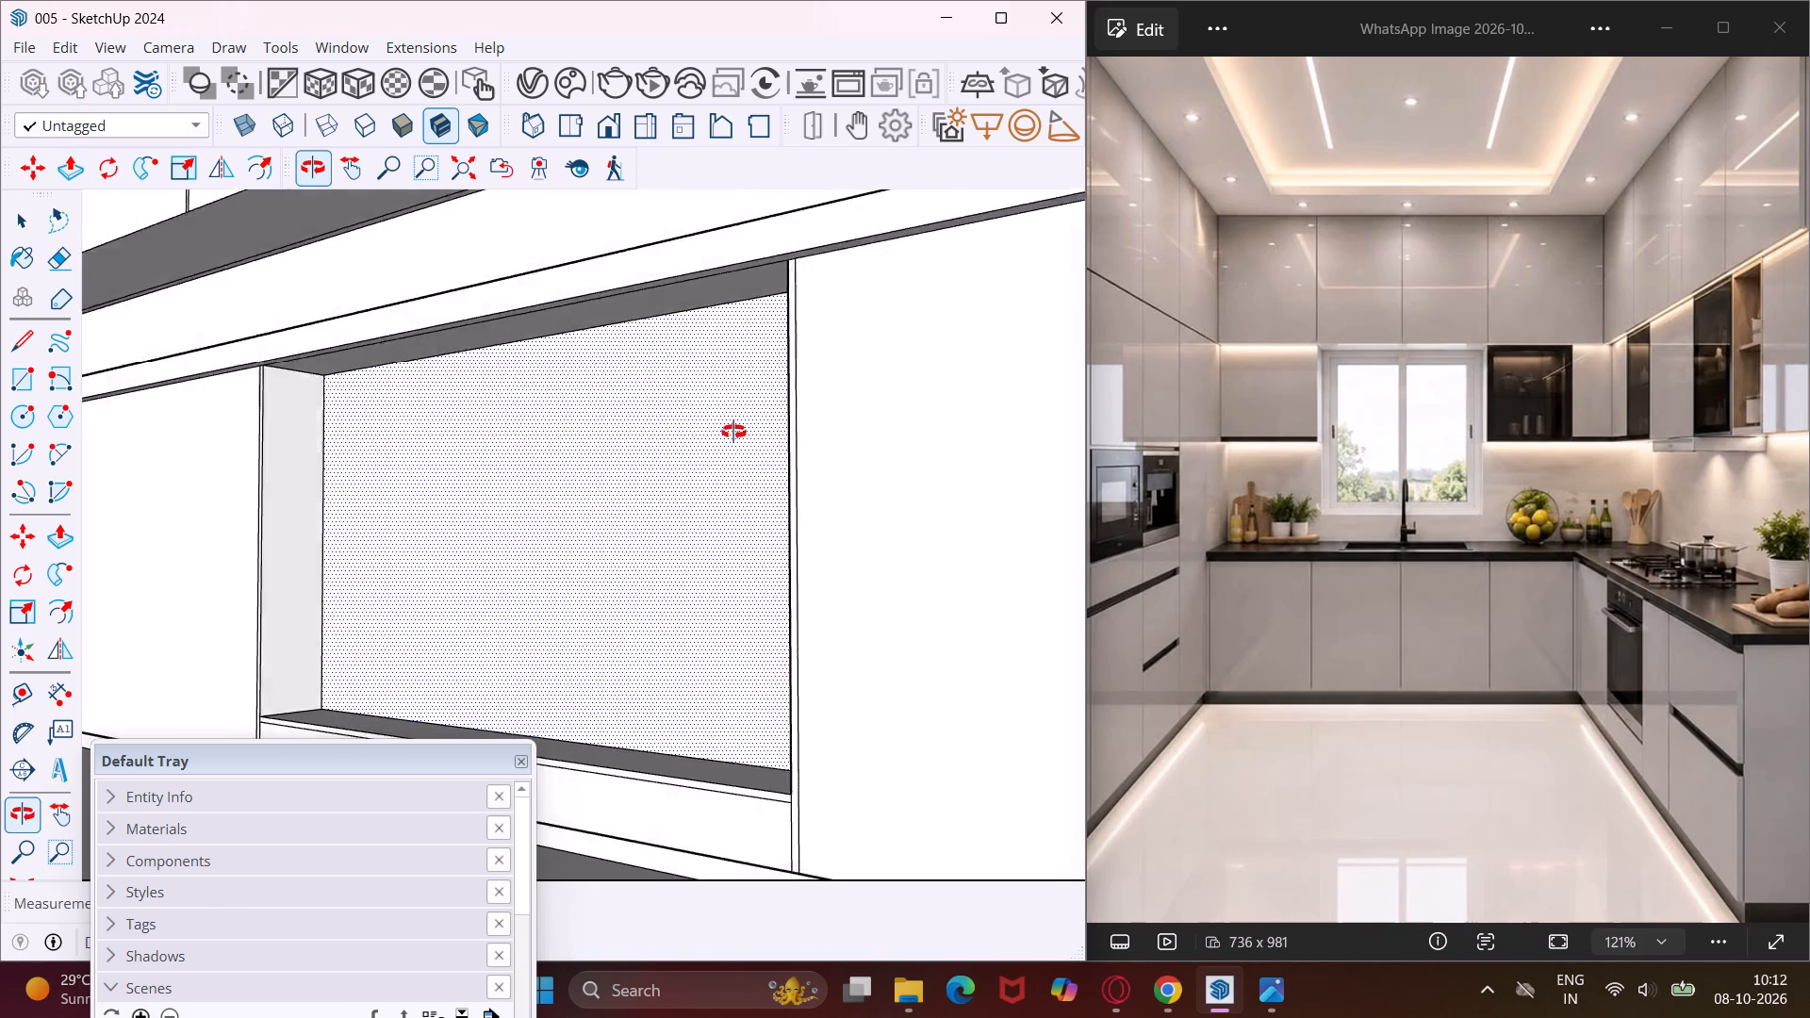
middle_click_drag(733, 432, 814, 454)
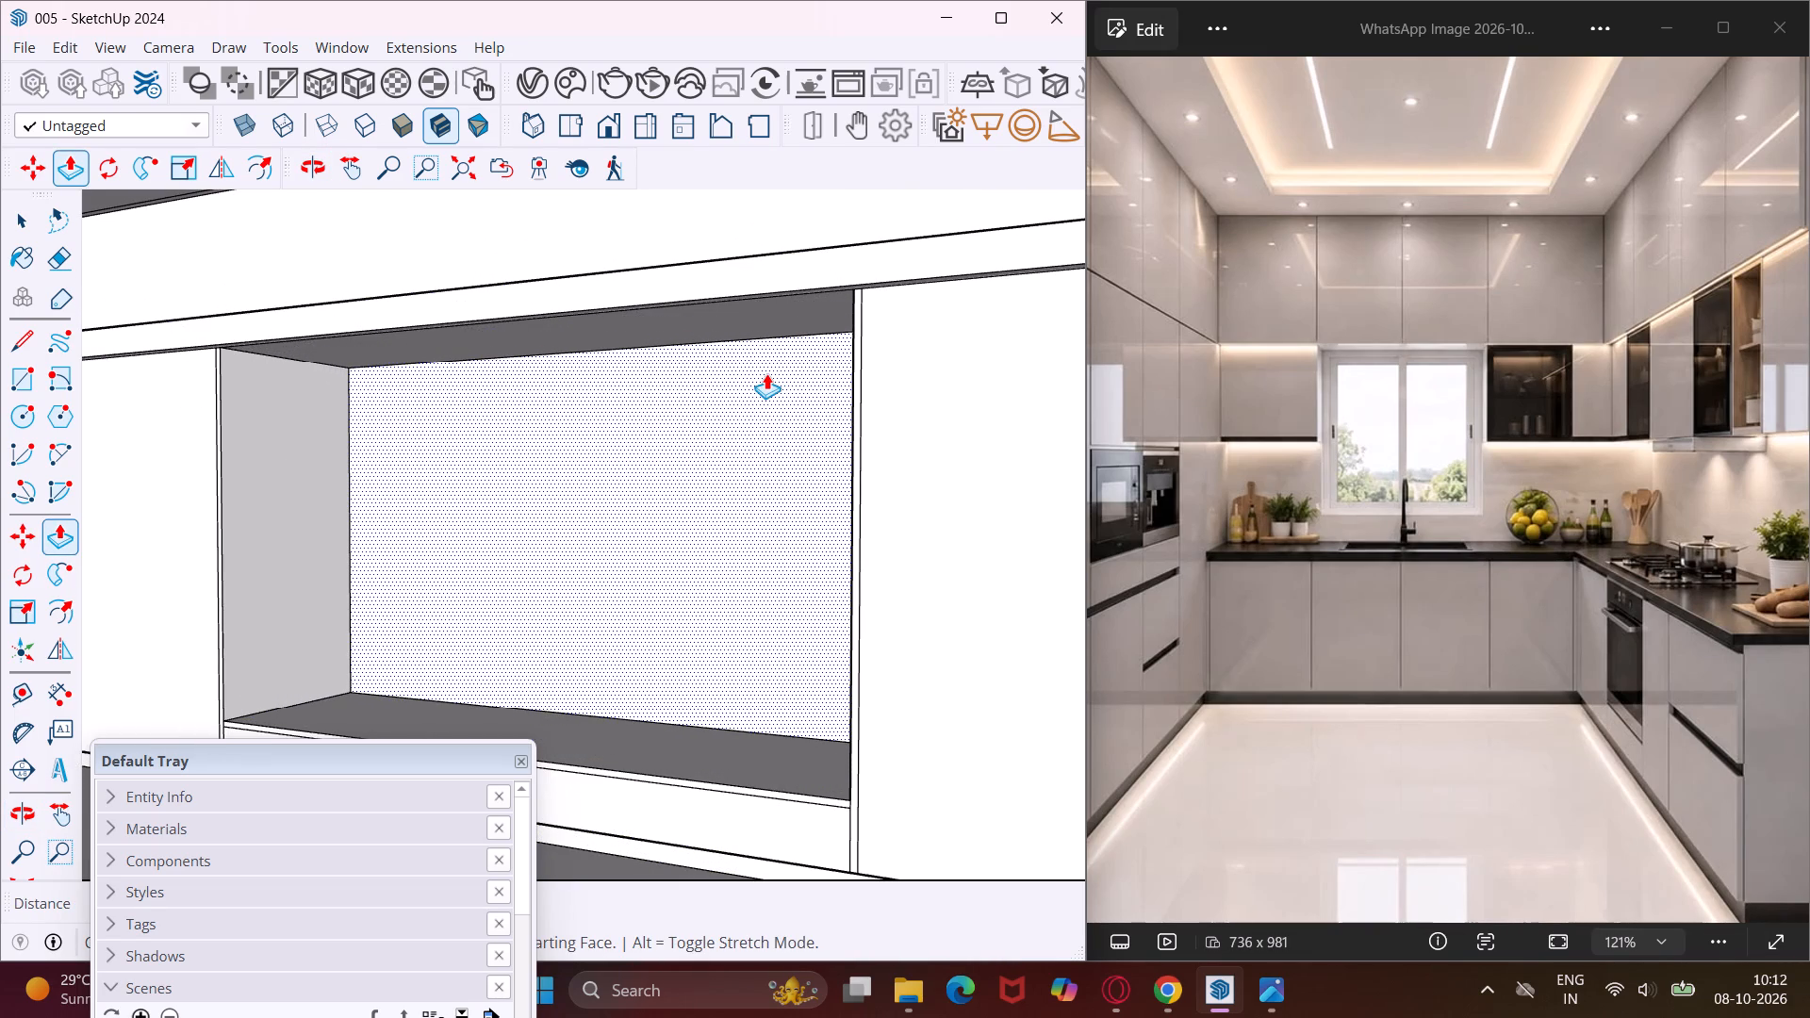
key("1")
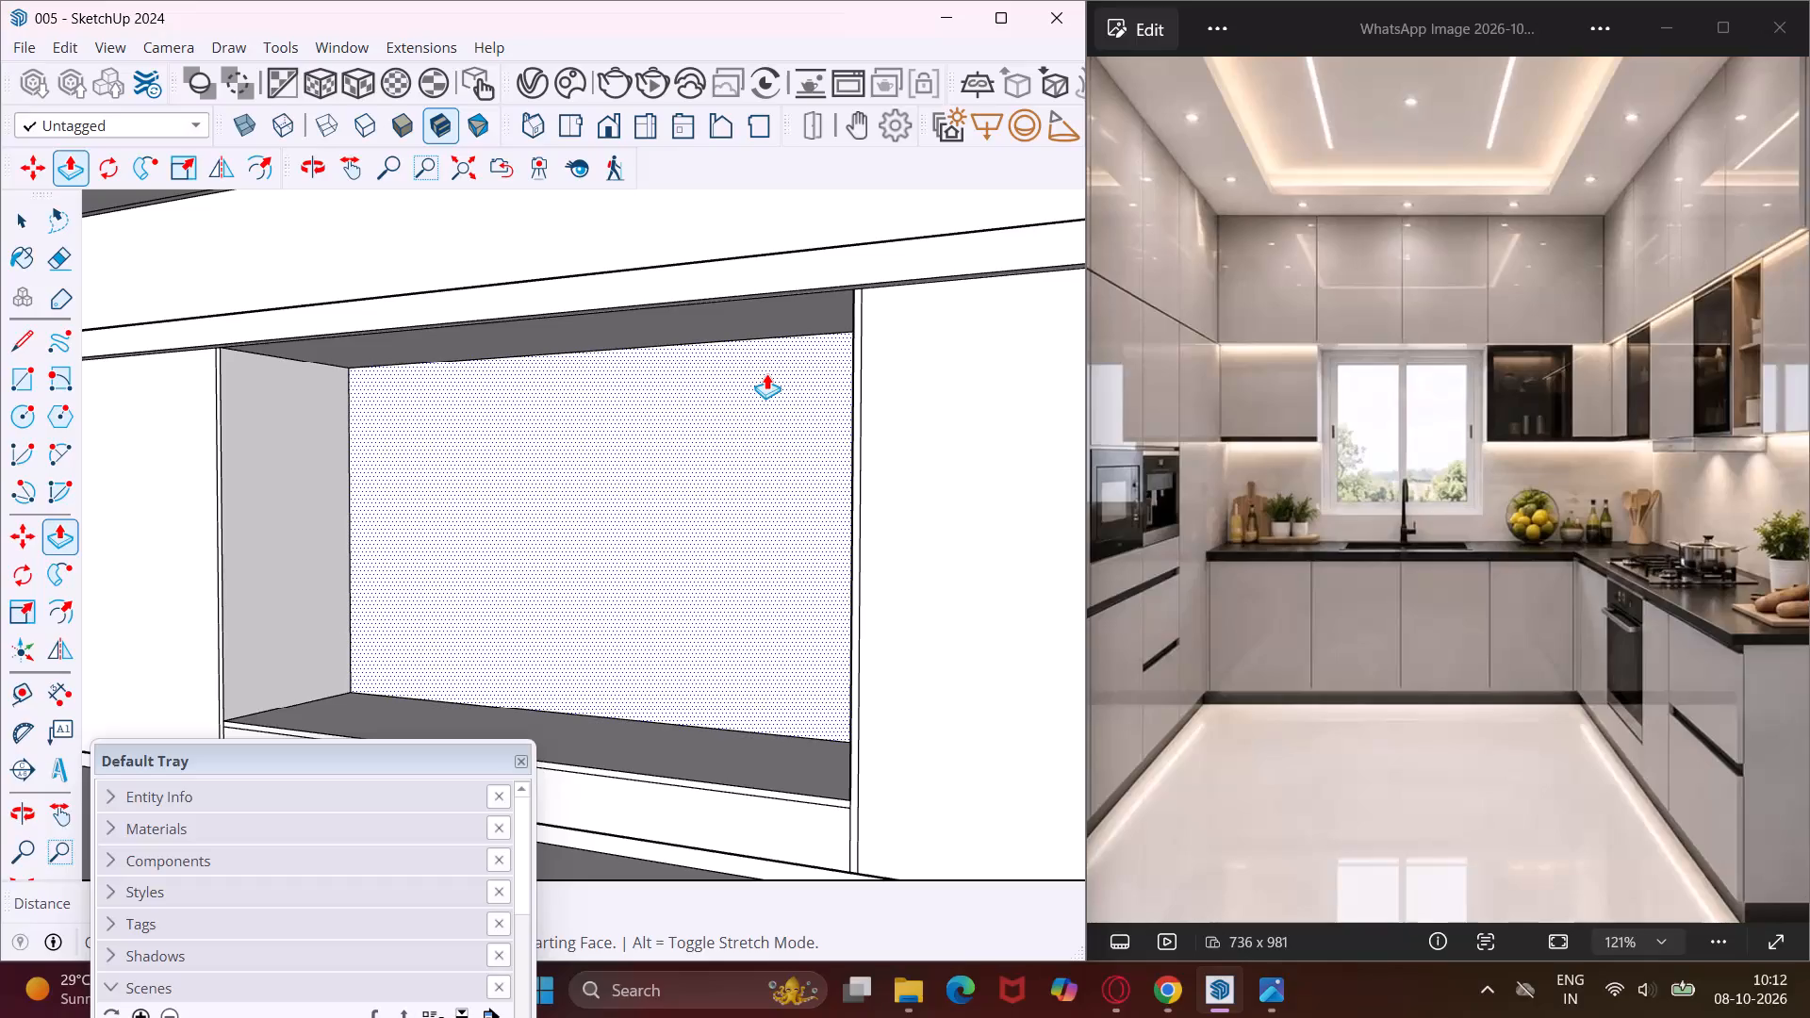
key("period")
key("BackSpace")
key("apostrophe")
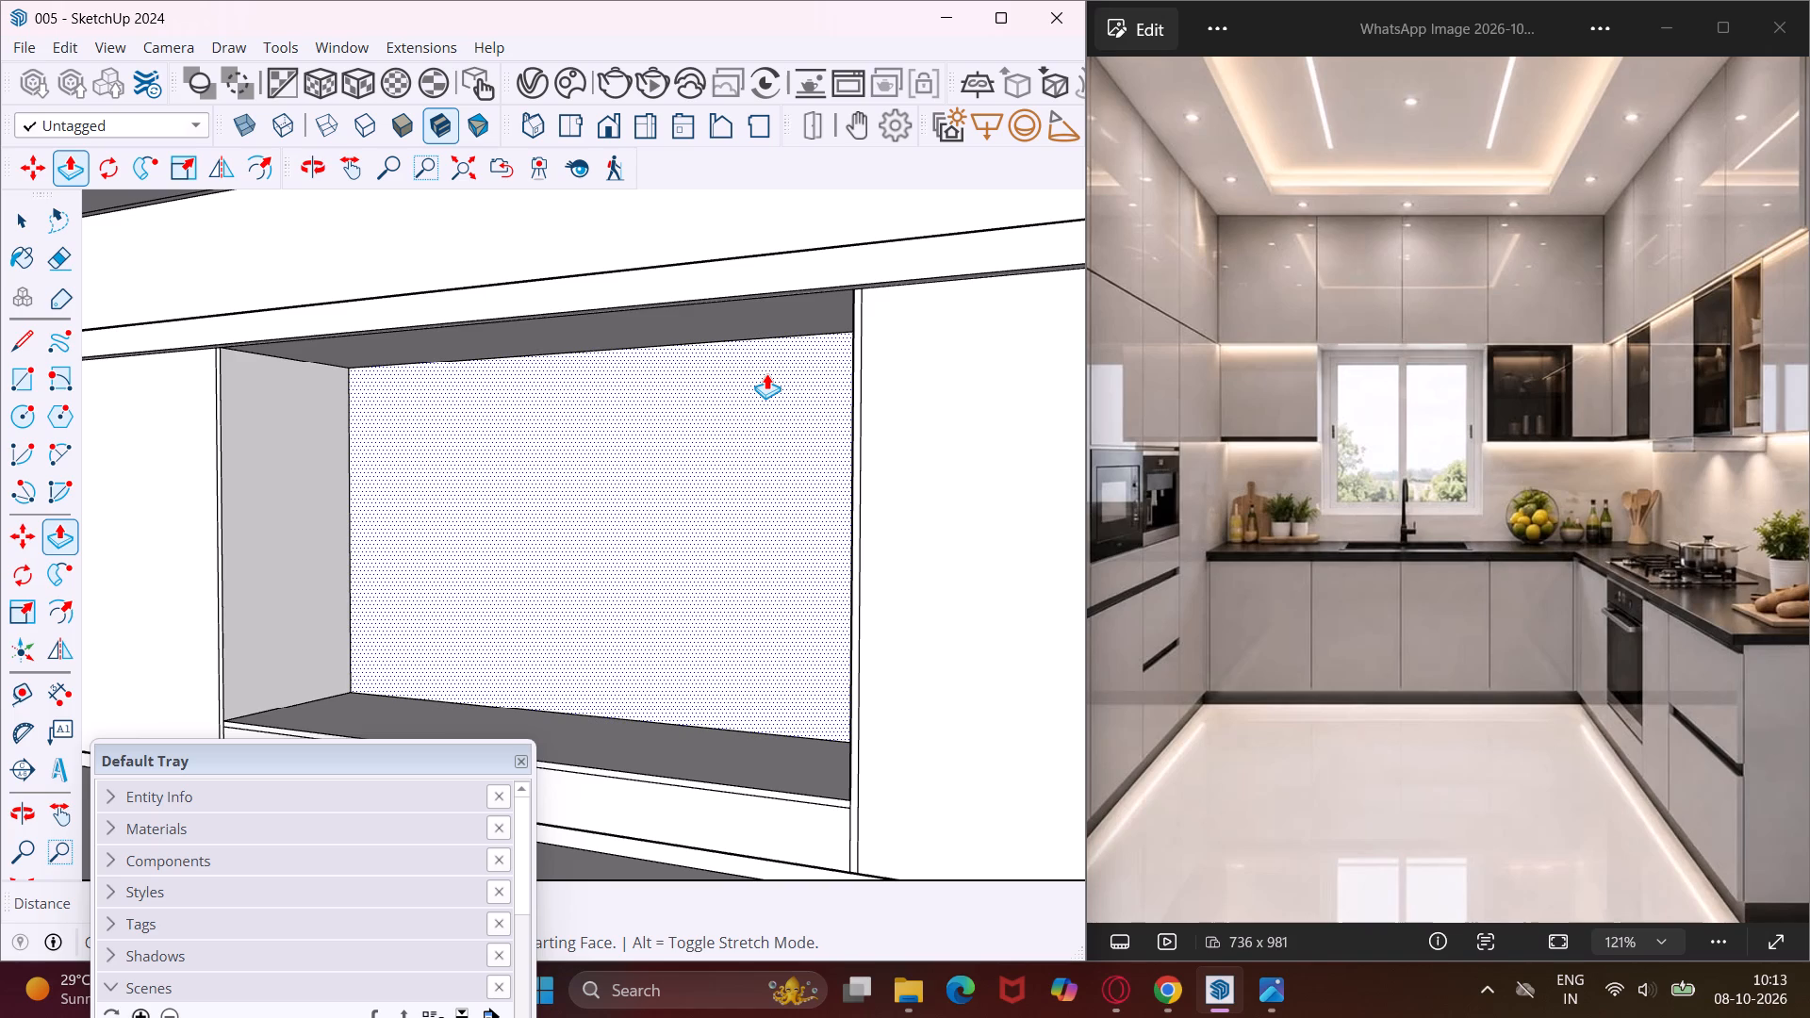
type("11")
key("shift+quotedbl")
key("Return")
key("Escape")
key("space")
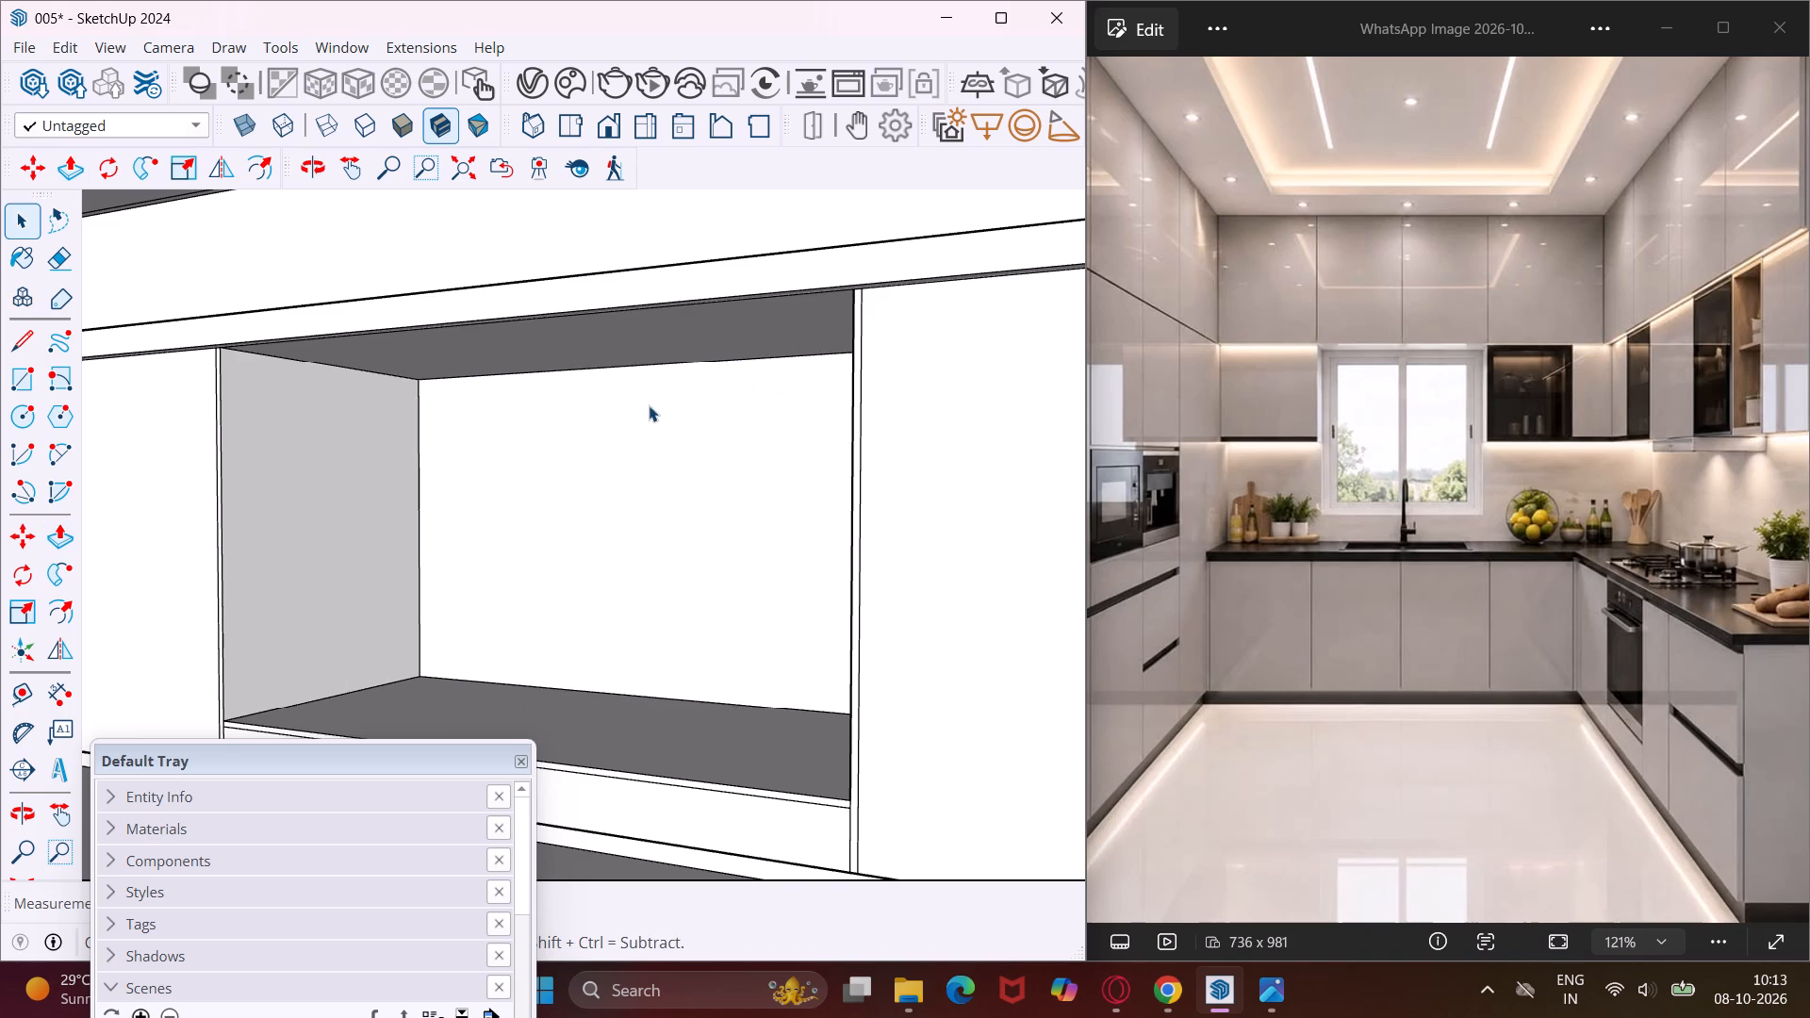
Move the freestanding stove by its top corner to the oven recess's upper corner nearest the drawer cabinet.
middle_click_drag(645, 407, 555, 431)
scroll(533, 400, "down", 14)
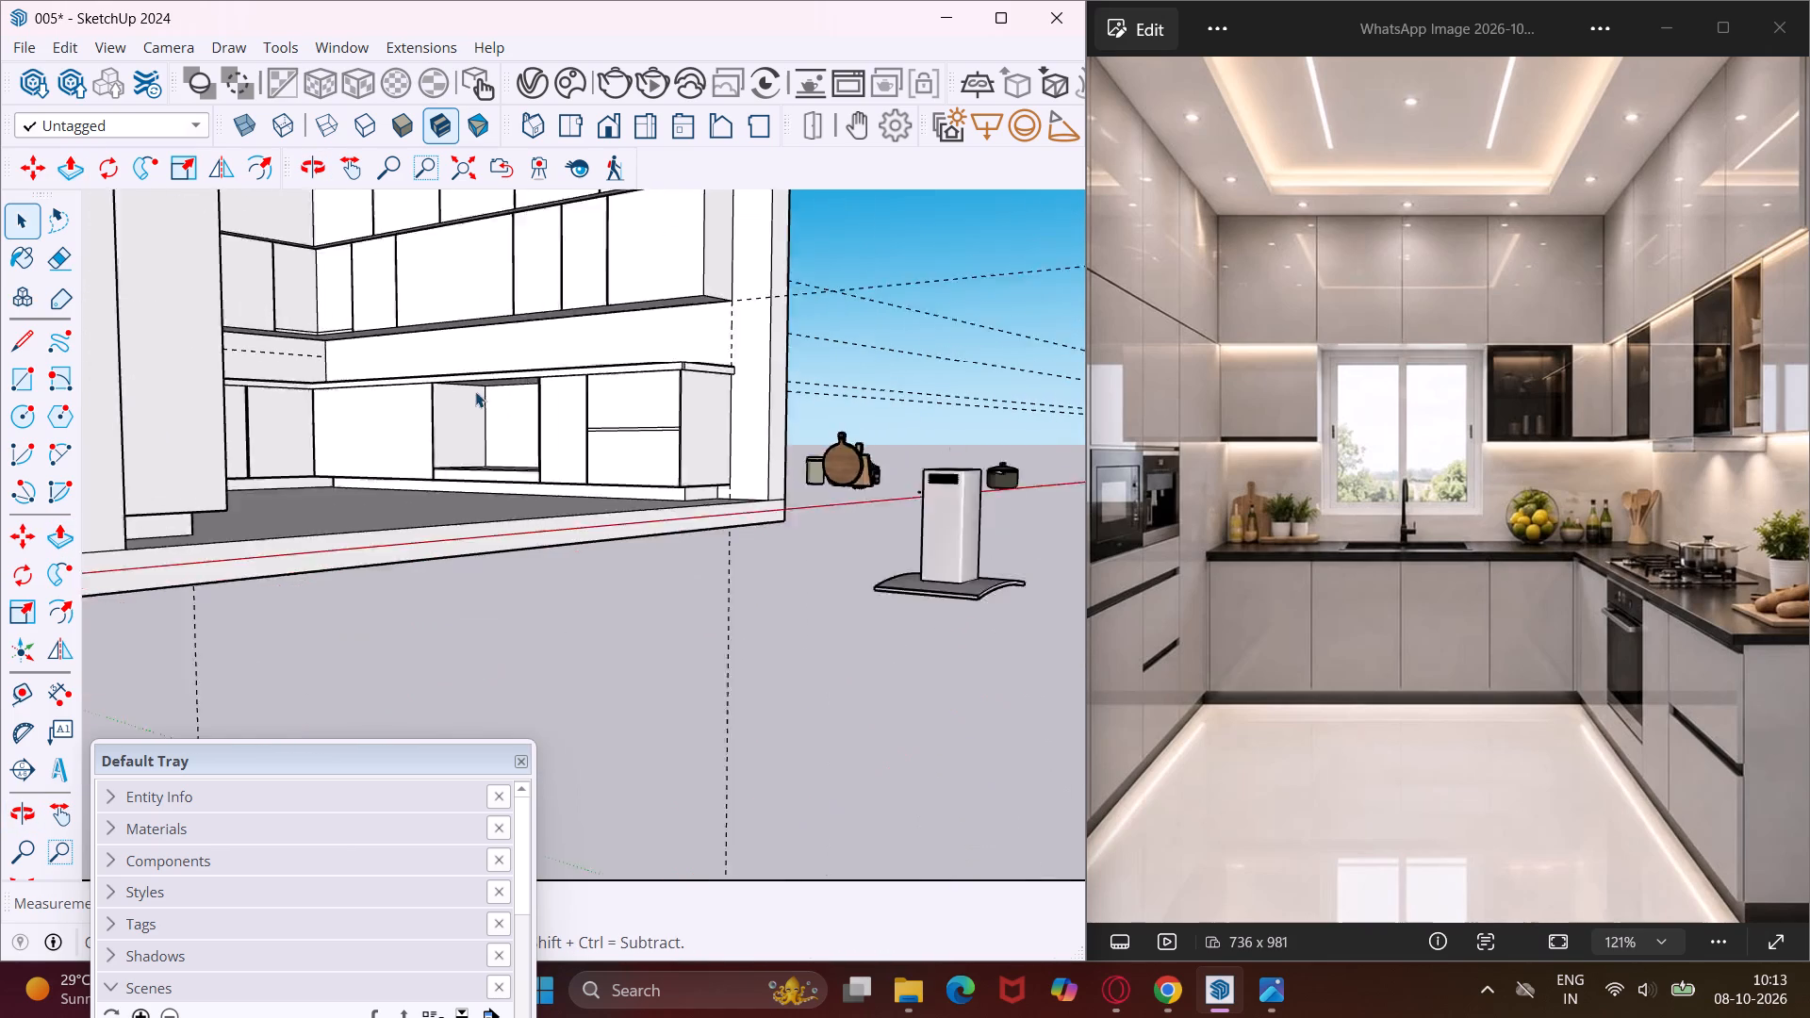
scroll(475, 391, "down", 6)
left_click(923, 429)
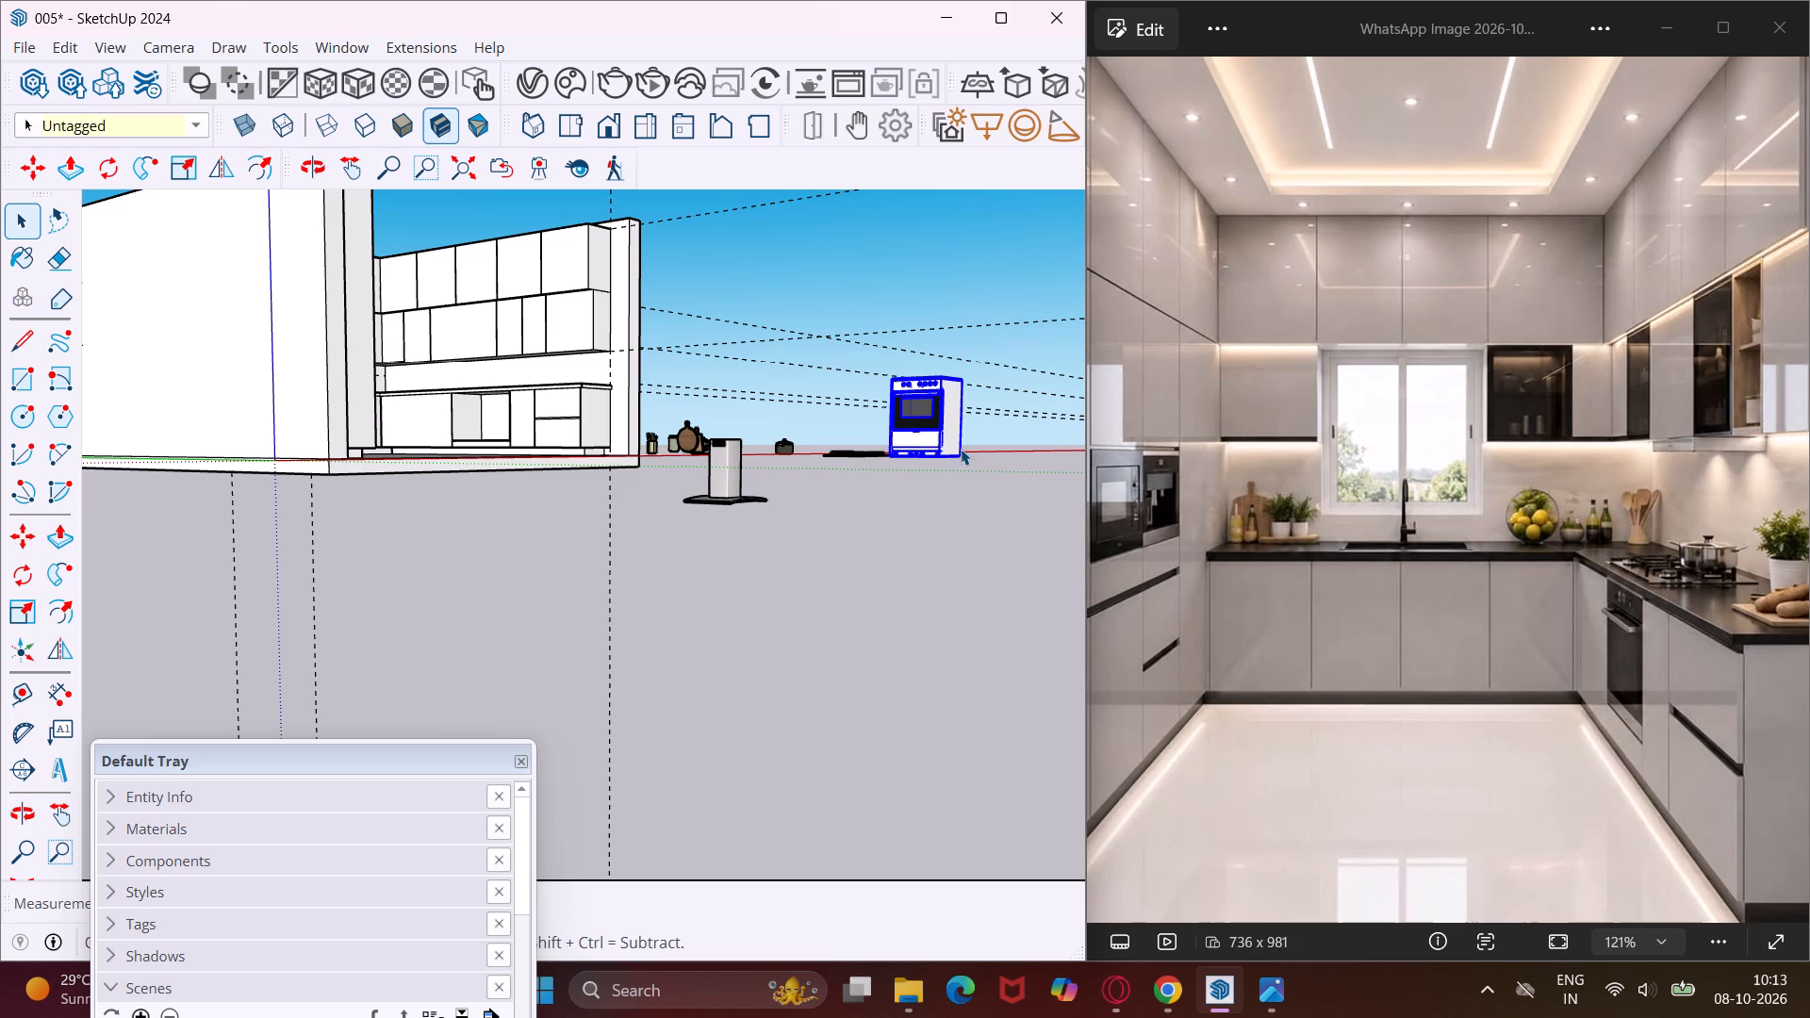
key("m")
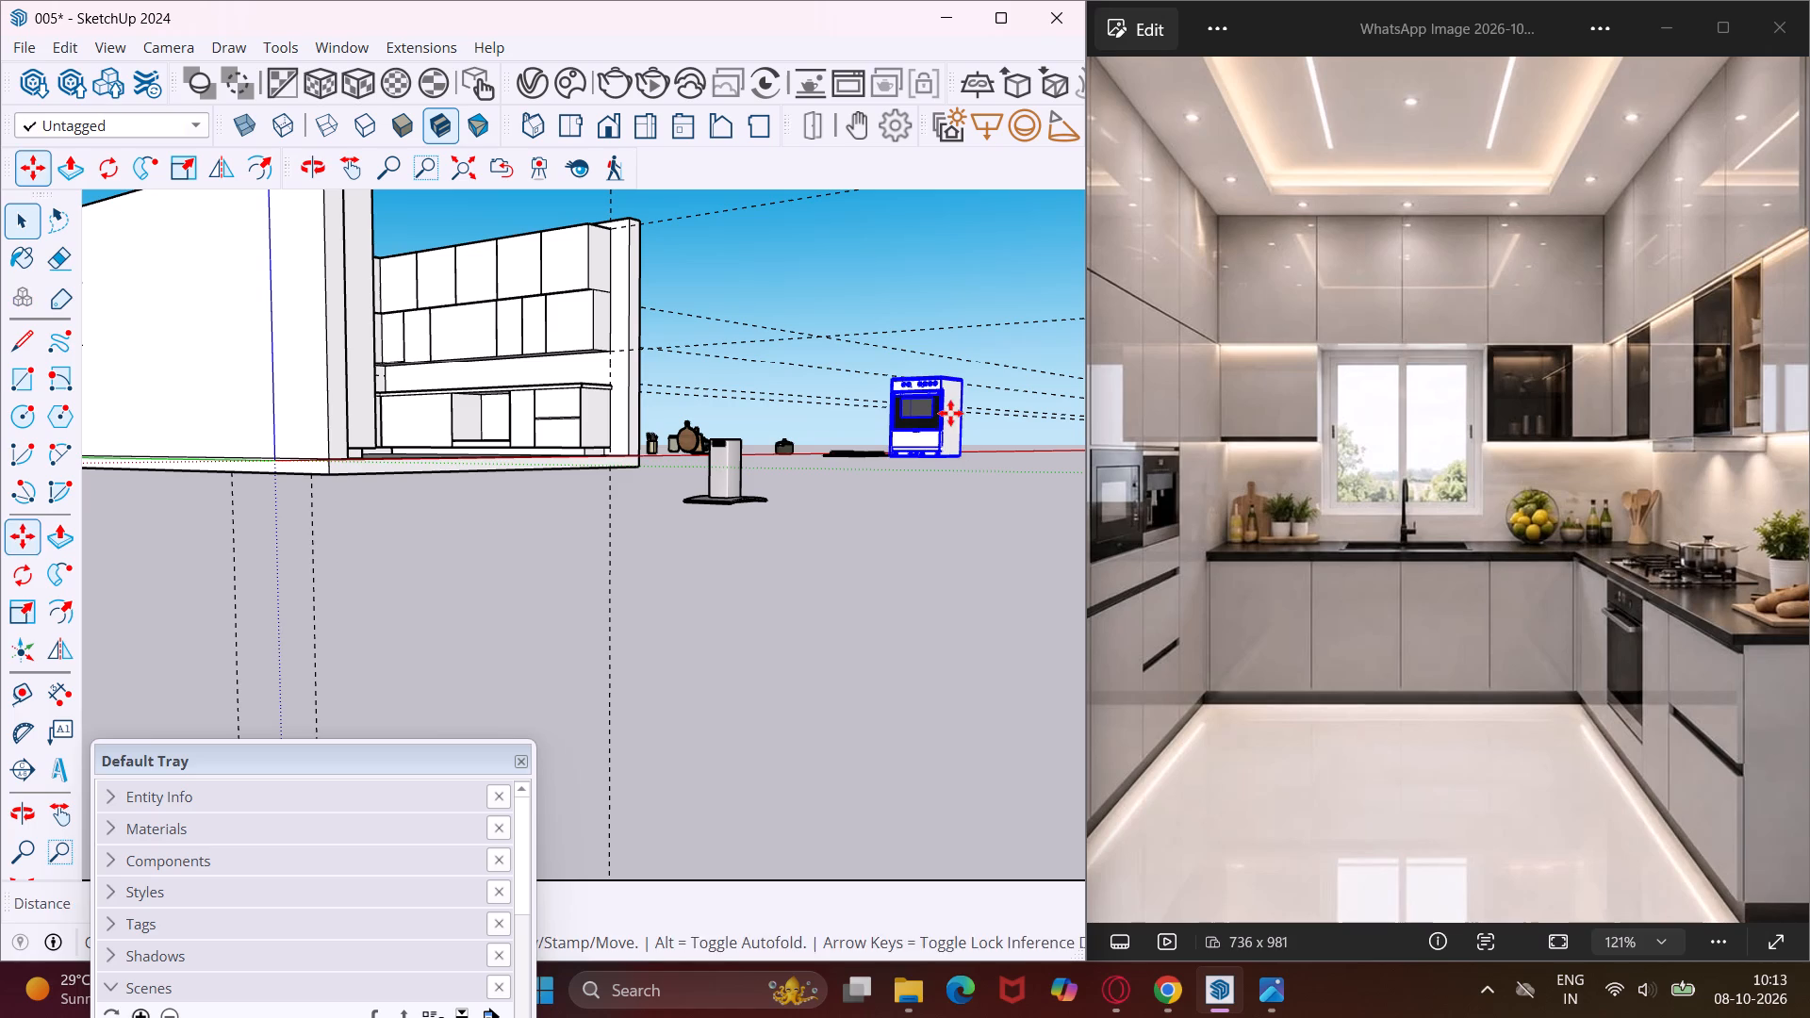
scroll(945, 378, "up", 11)
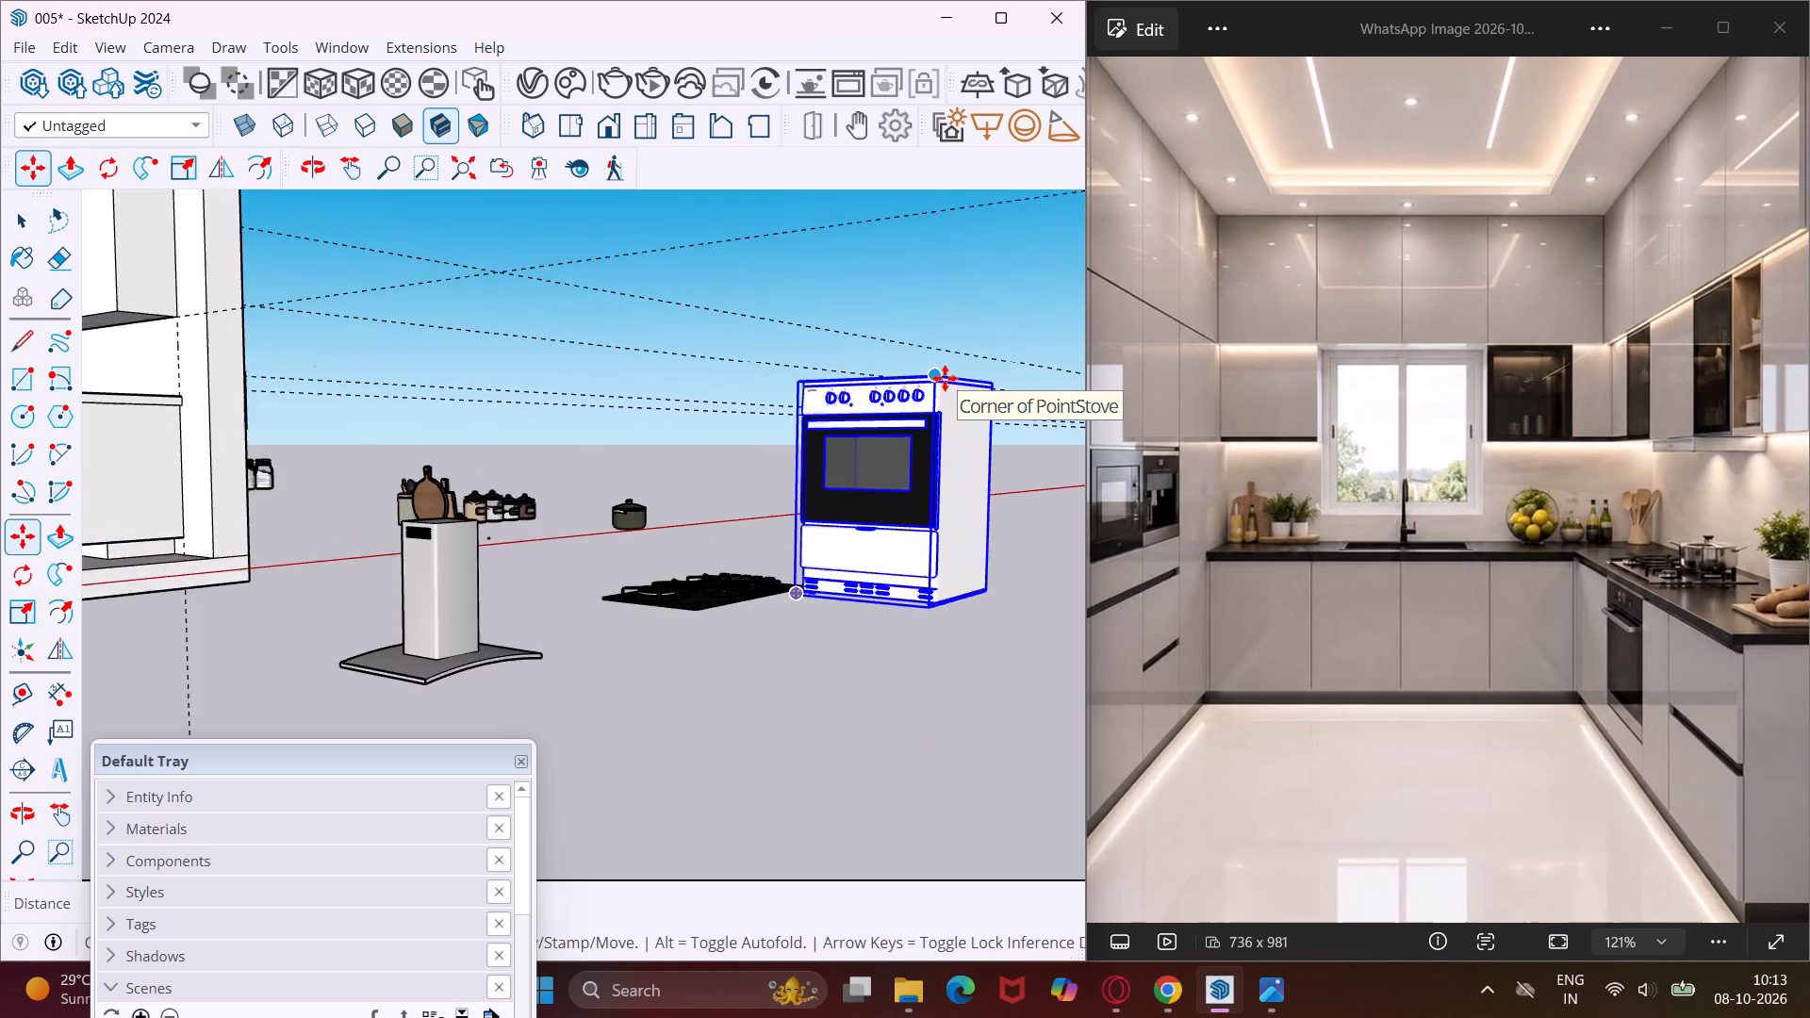
scroll(945, 378, "up", 1)
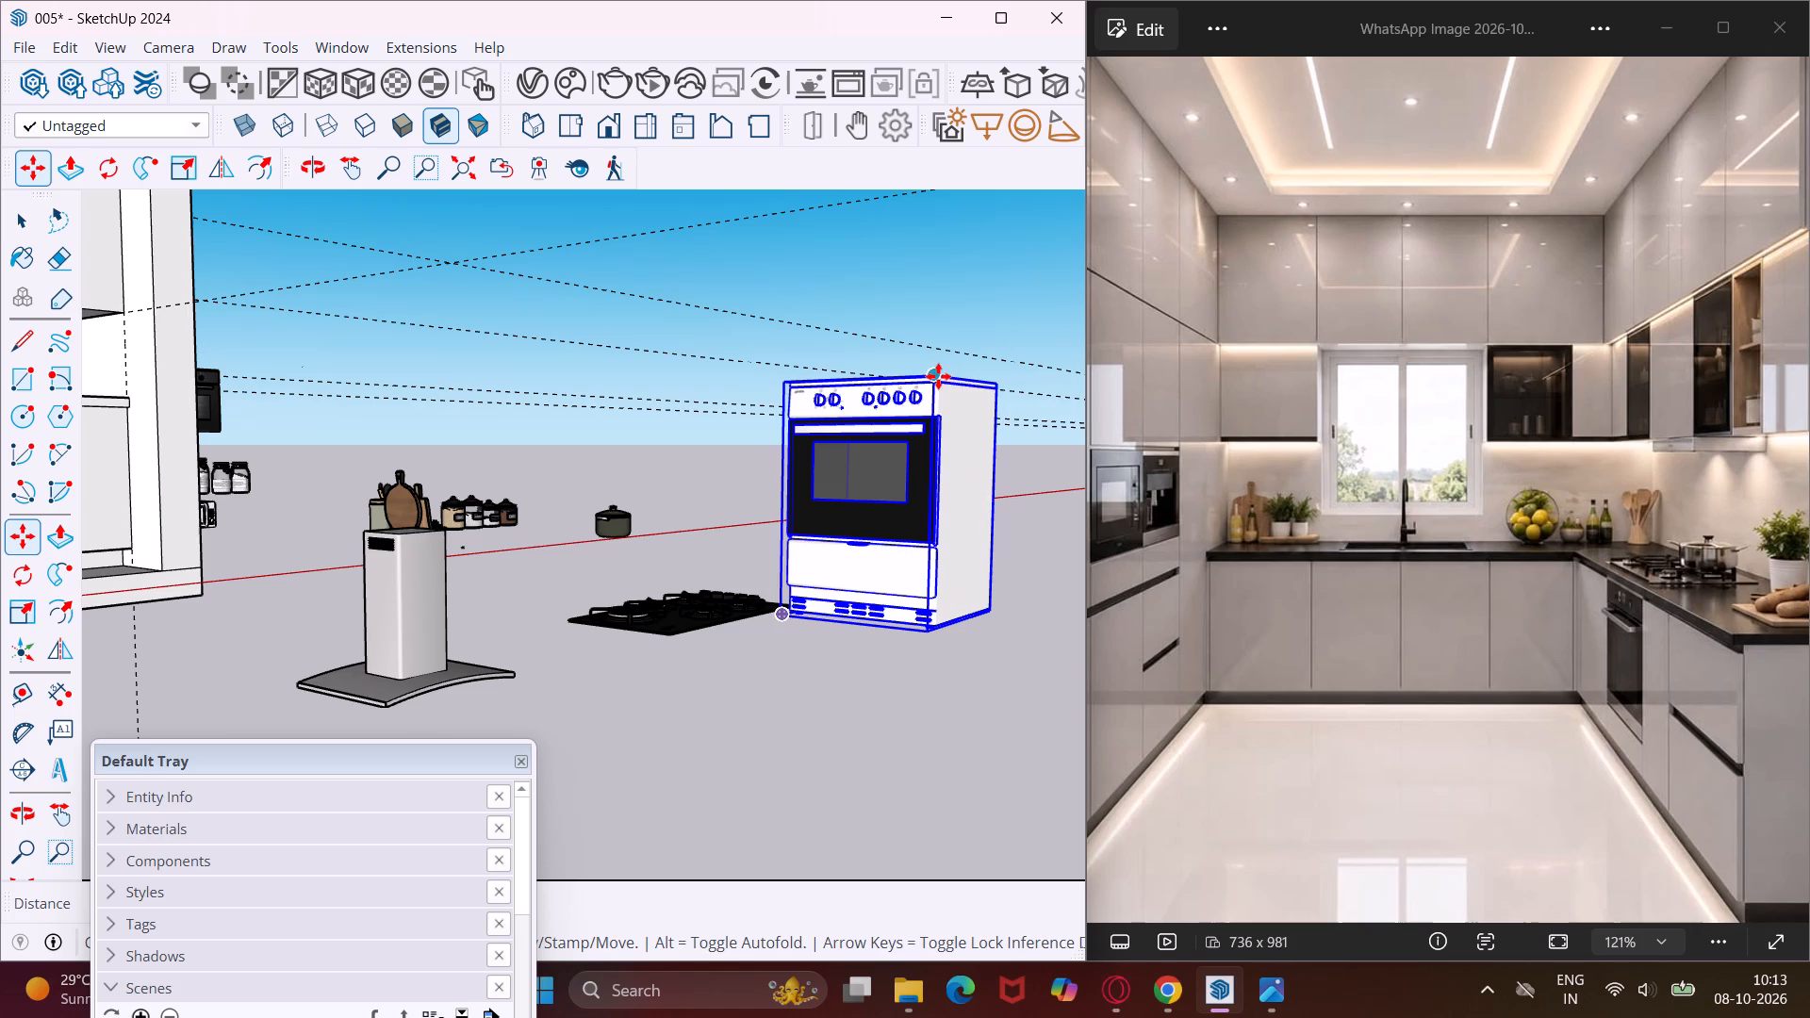
left_click(938, 376)
scroll(908, 380, "down", 11)
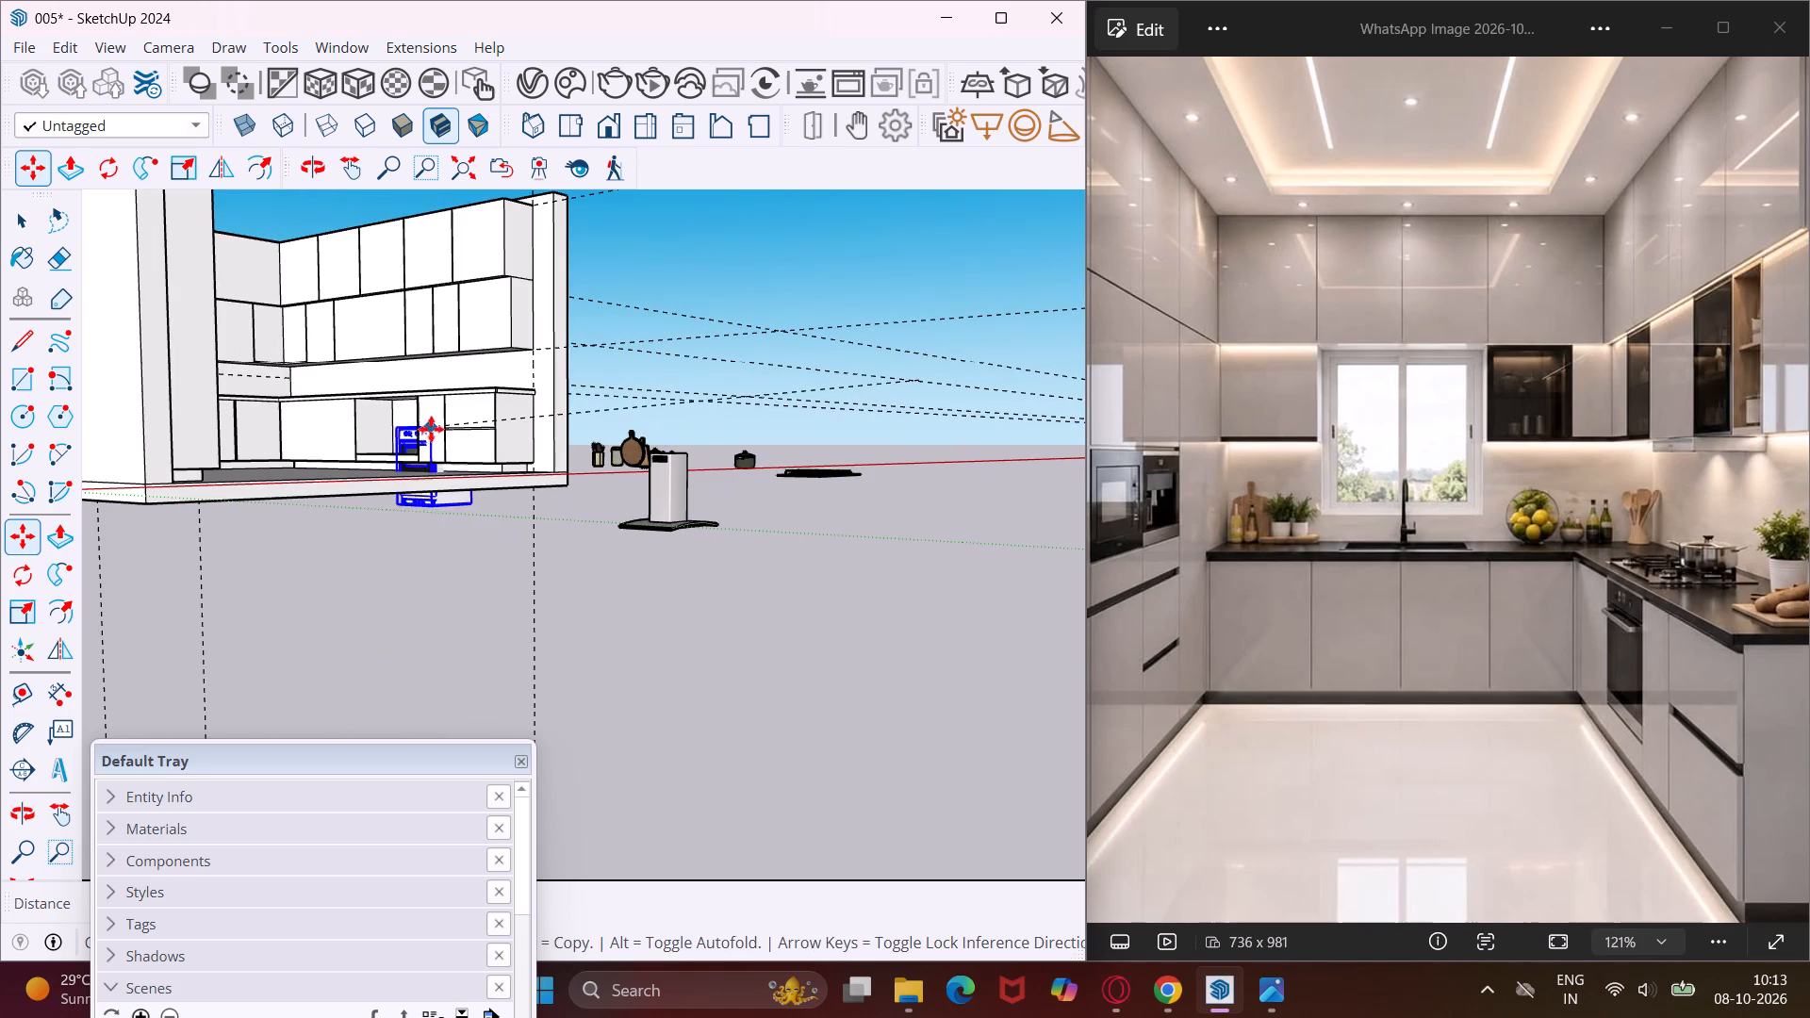
scroll(392, 407, "up", 16)
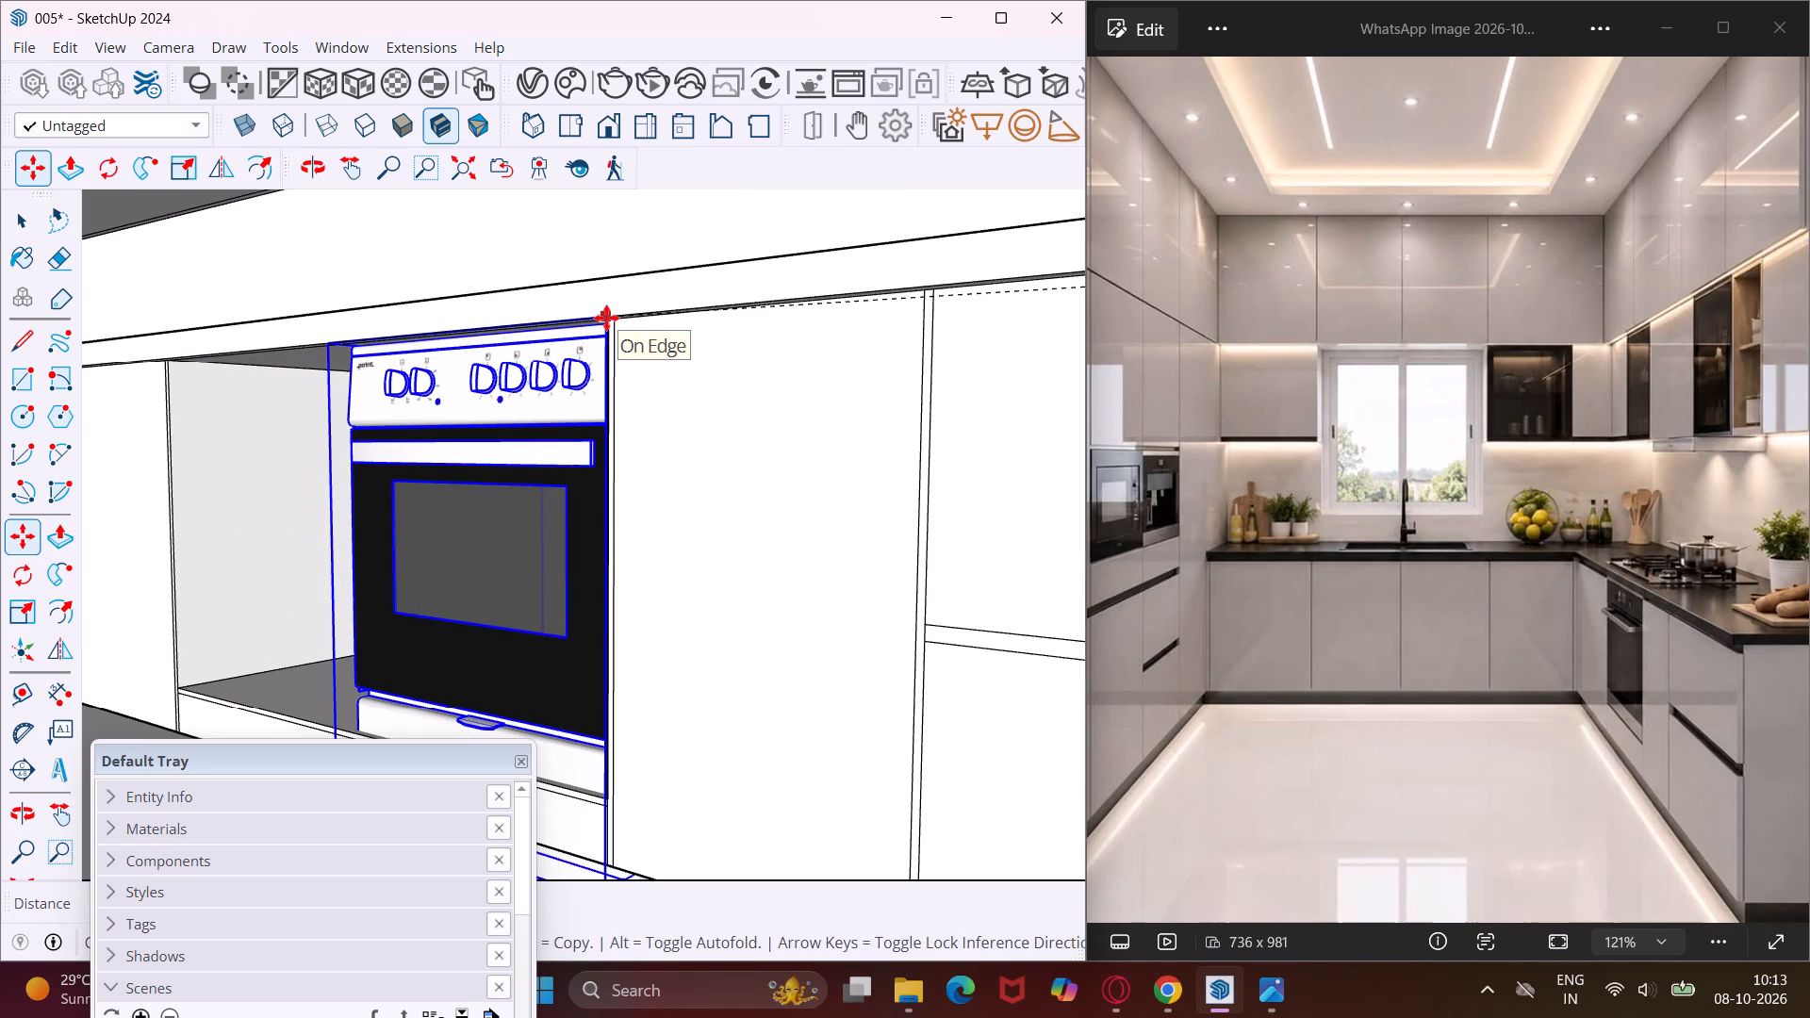
scroll(606, 318, "up", 11)
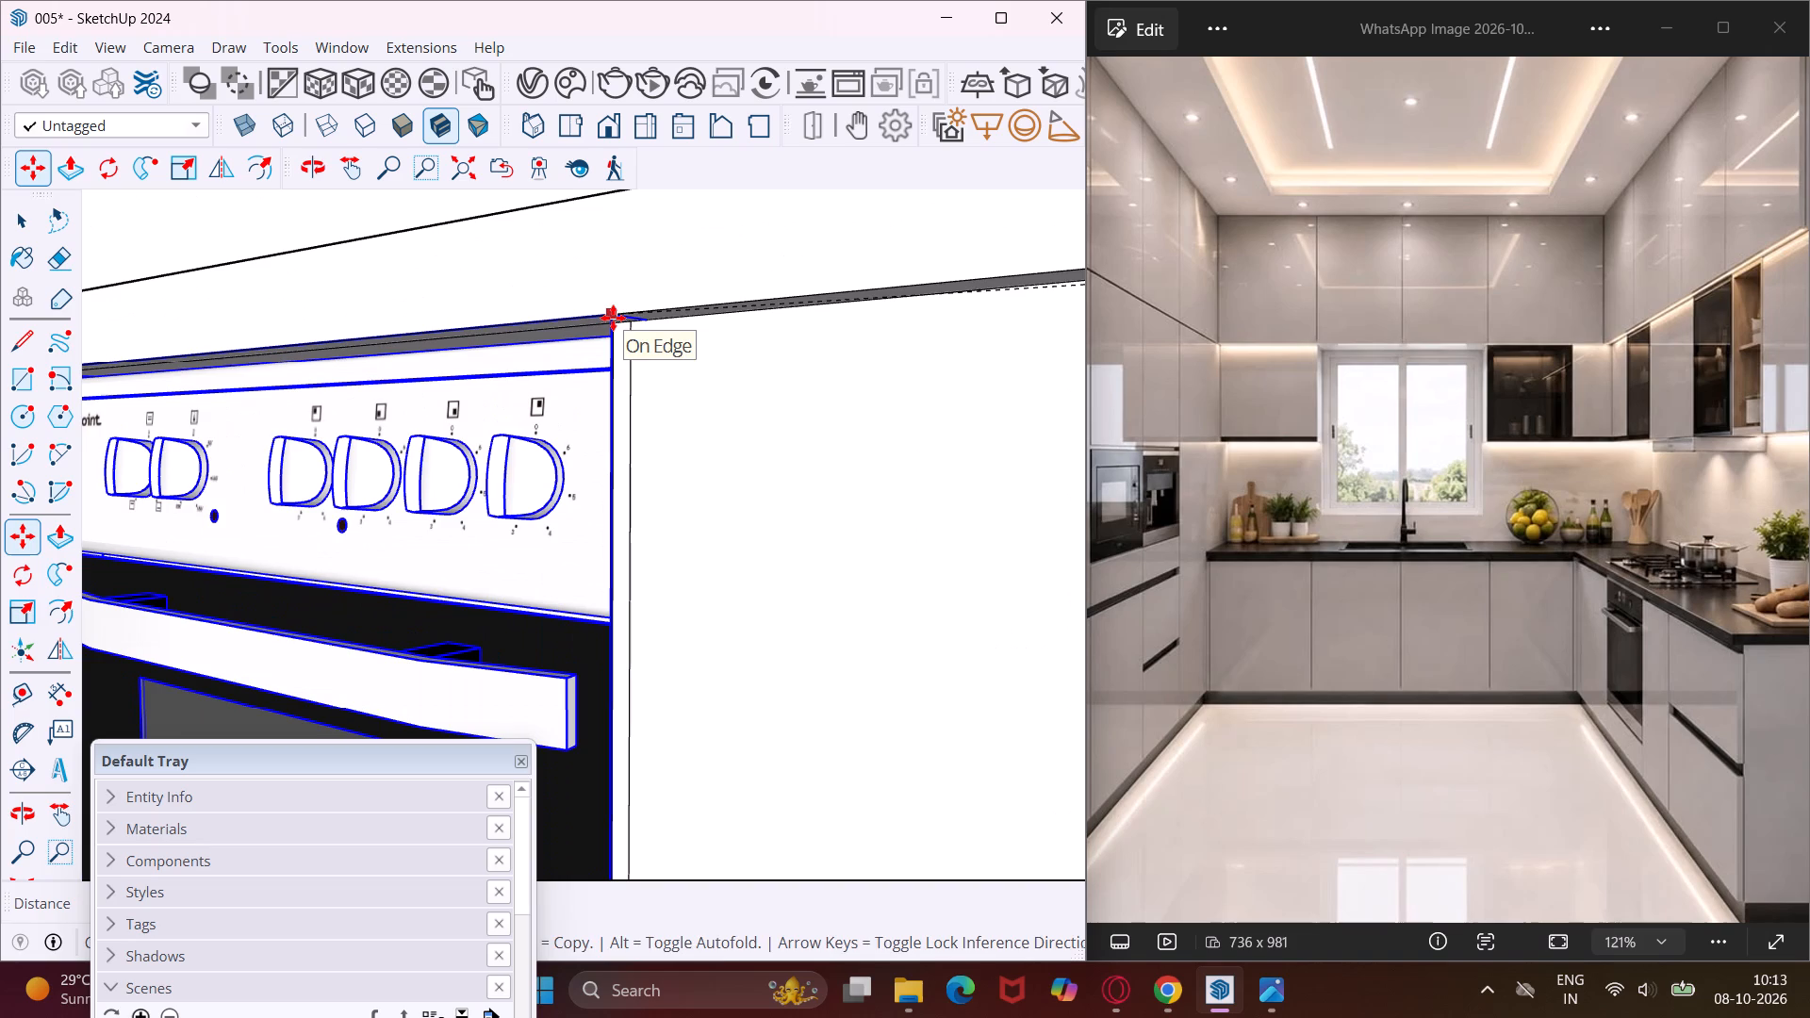
left_click(613, 318)
scroll(555, 395, "down", 12)
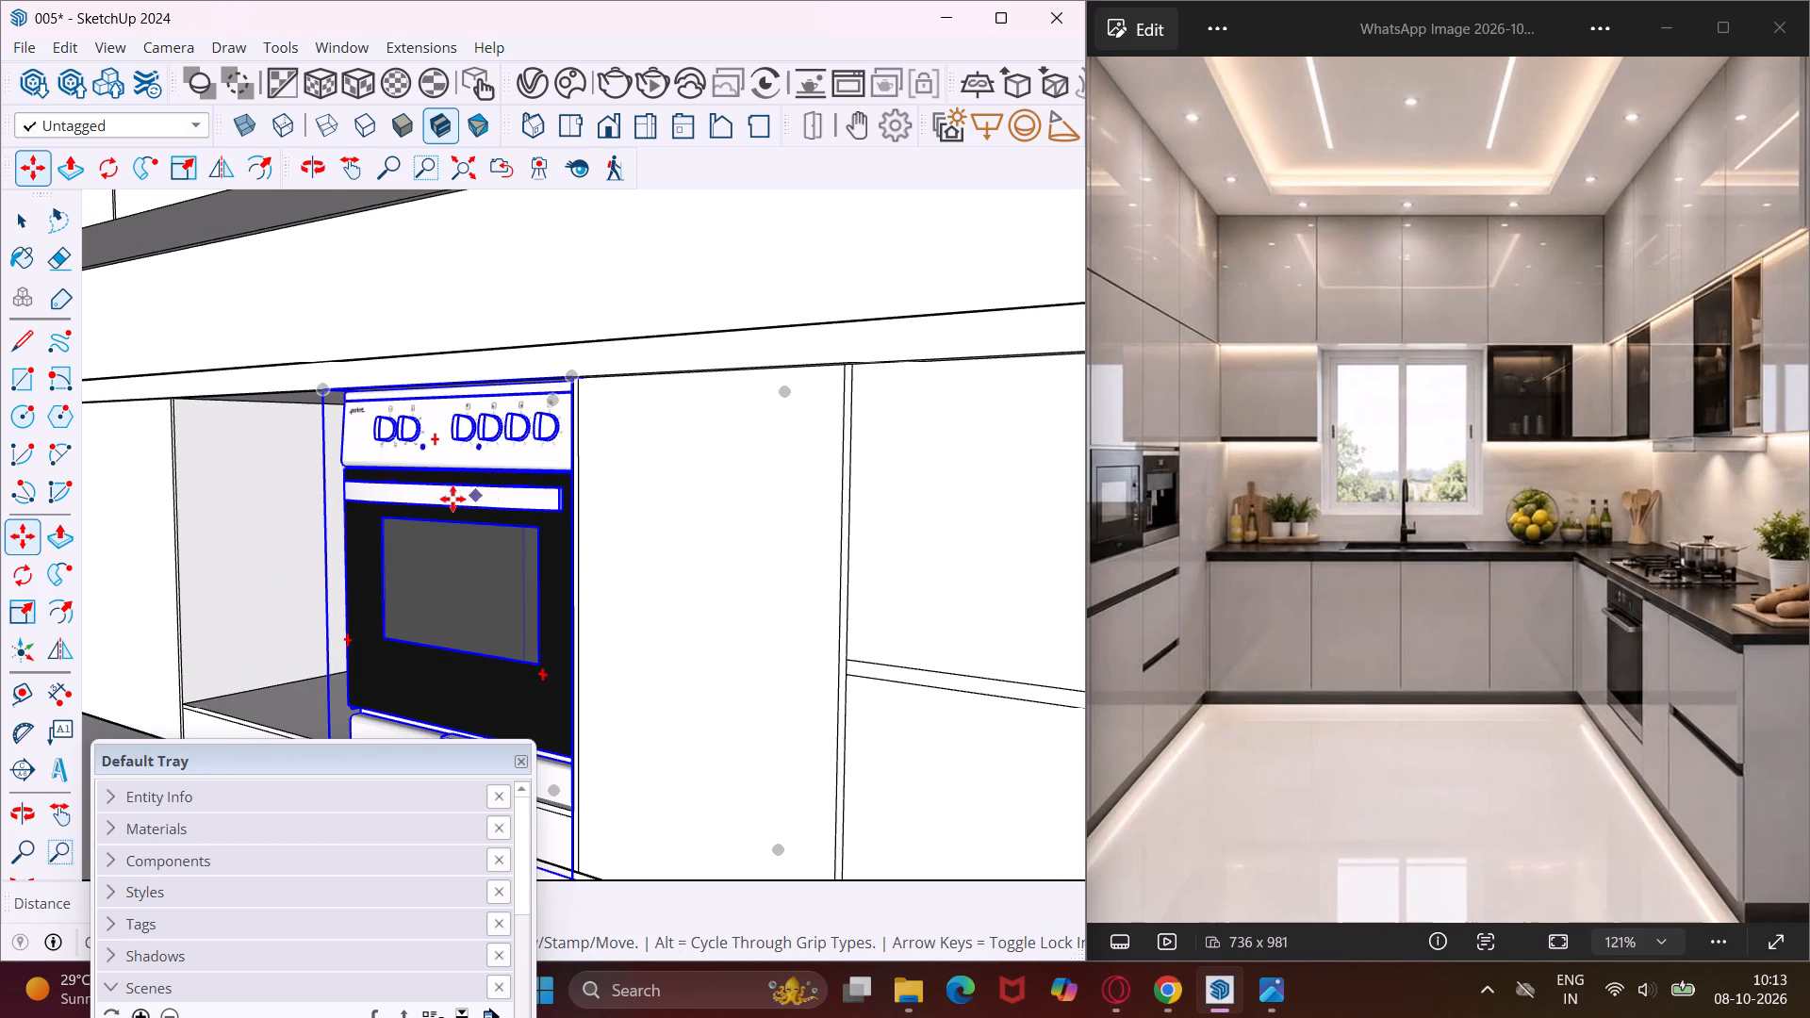
Scale the stove along the red axis to stretch its width across to the opposite side of the recess.
middle_click_drag(410, 502, 755, 536)
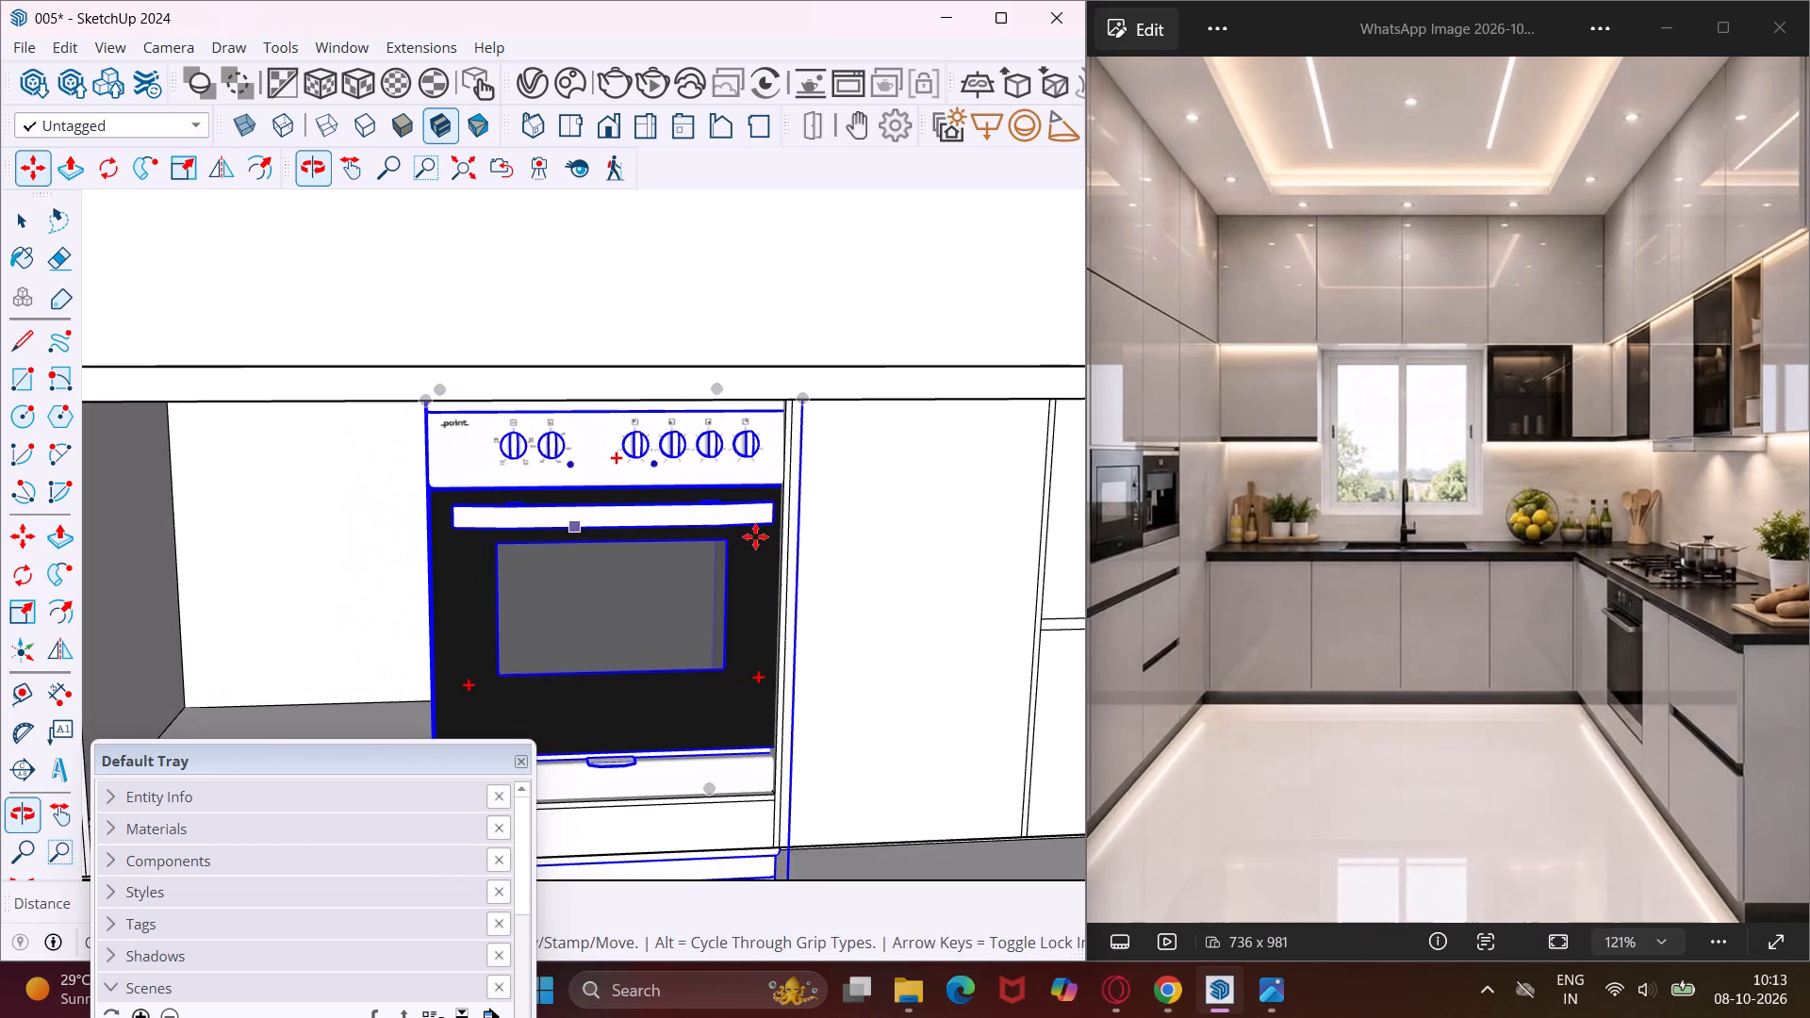
left_click(26, 603)
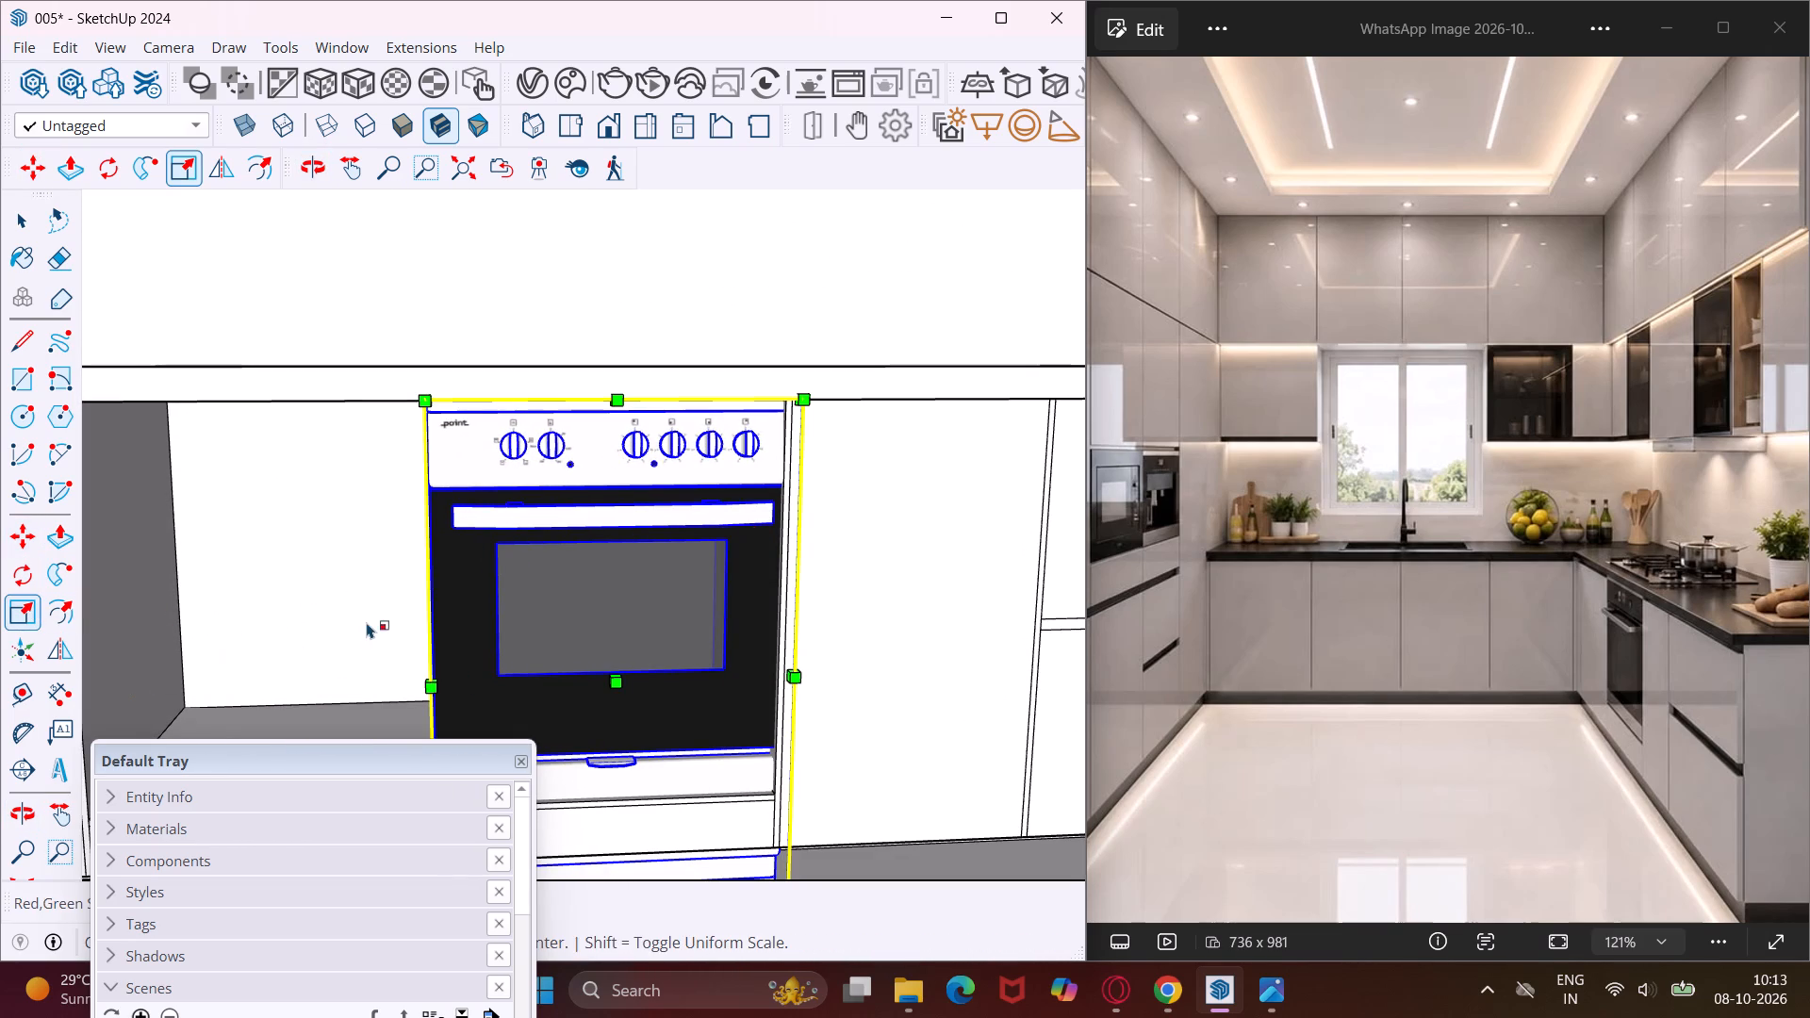
middle_click_drag(367, 622, 458, 604)
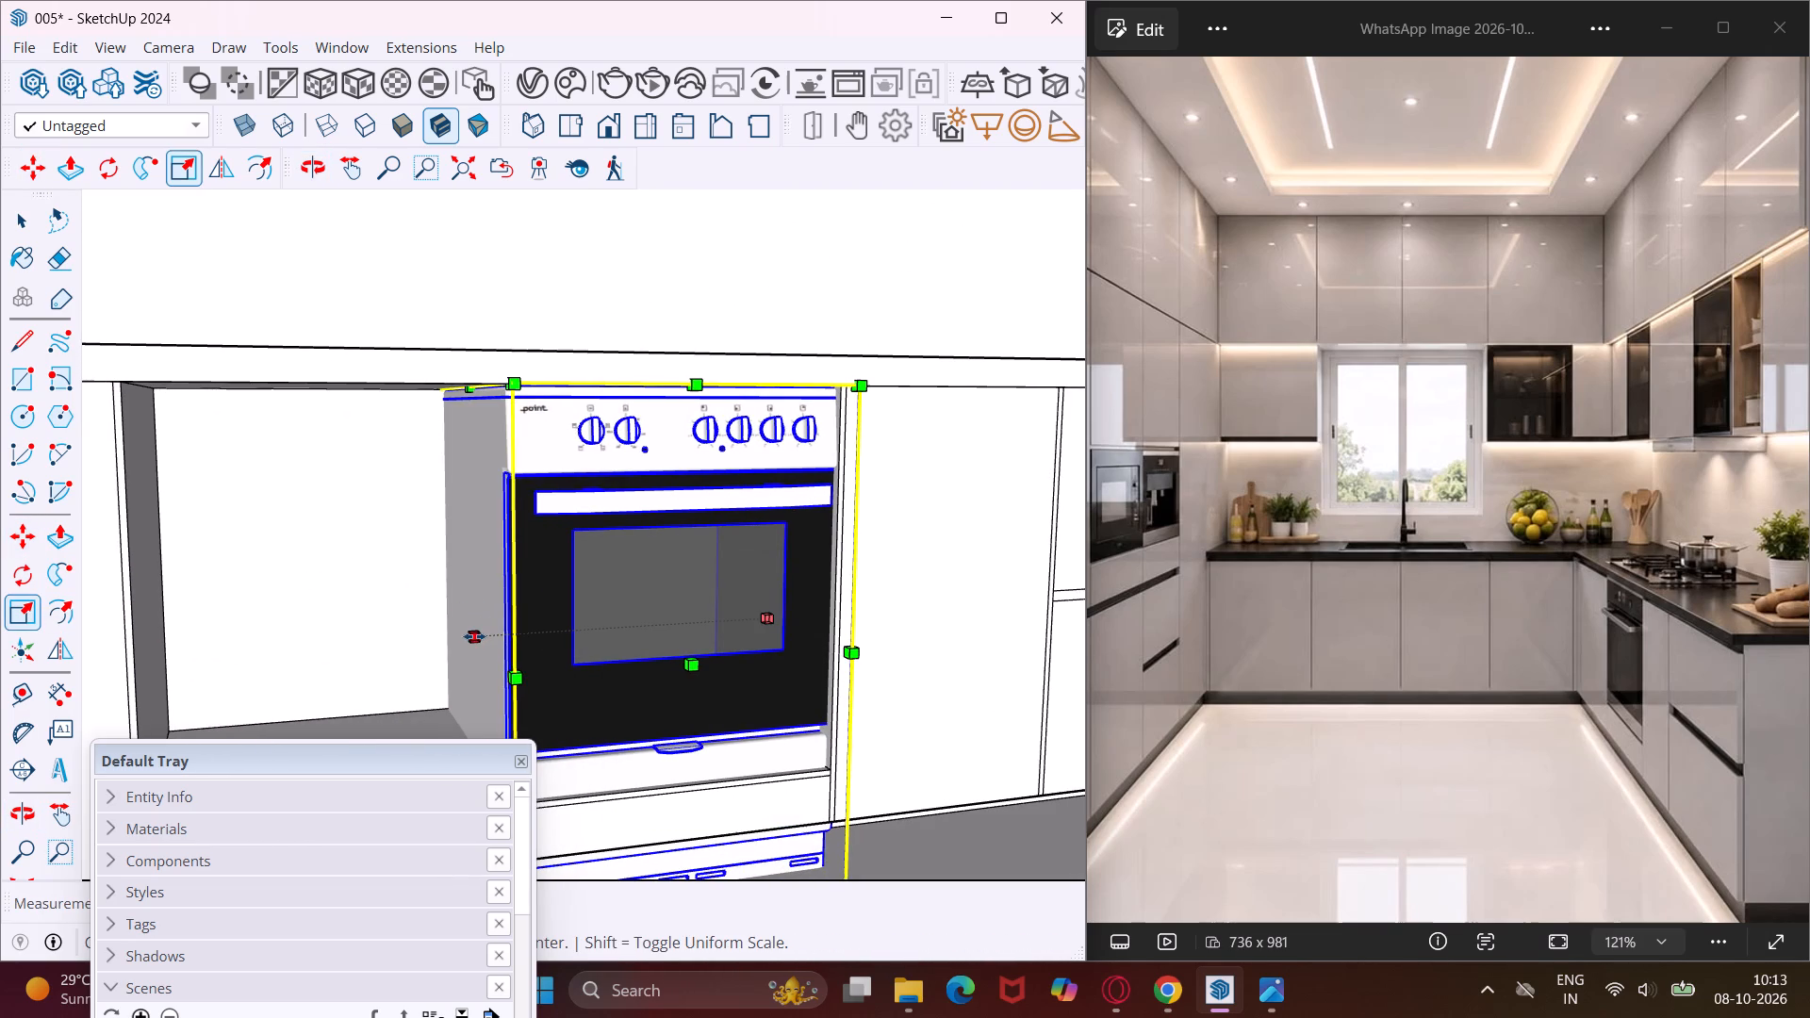
left_click(474, 636)
left_click(152, 630)
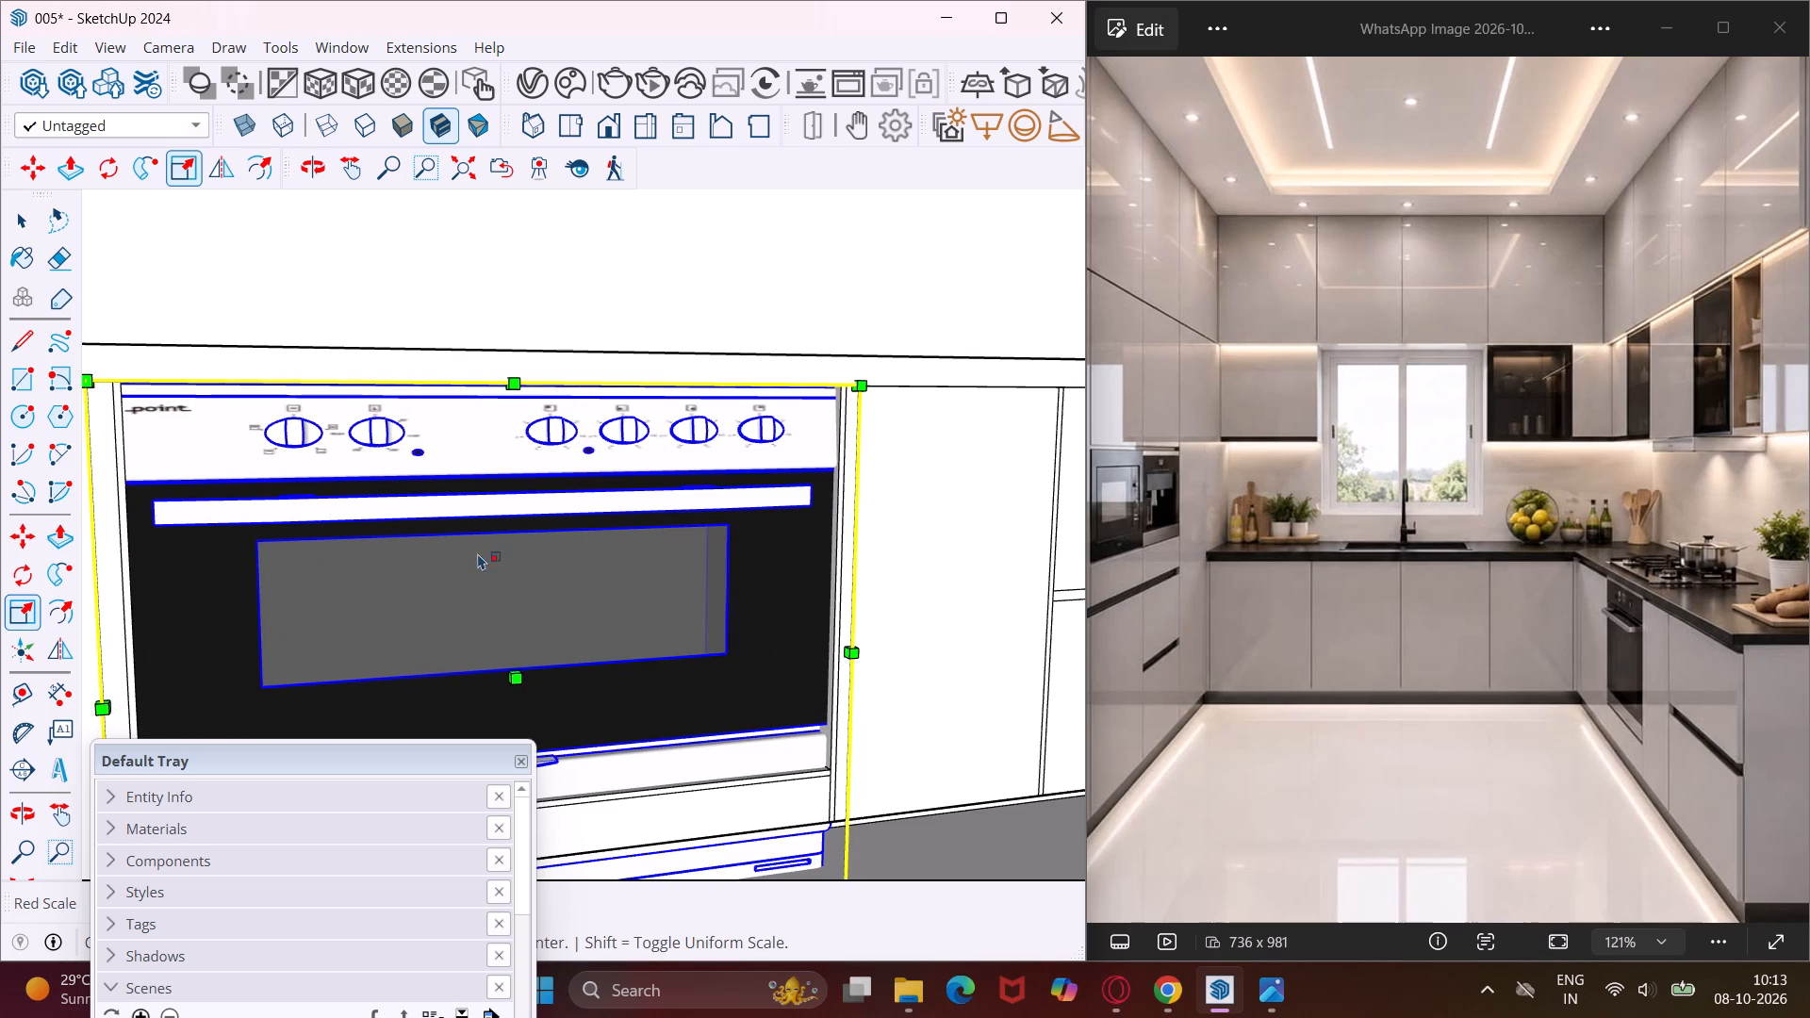
Scale the stove from its lower front corner to bring its base up to the recess floor.
scroll(484, 551, "down", 1)
middle_click_drag(484, 551, 242, 540)
scroll(229, 529, "down", 4)
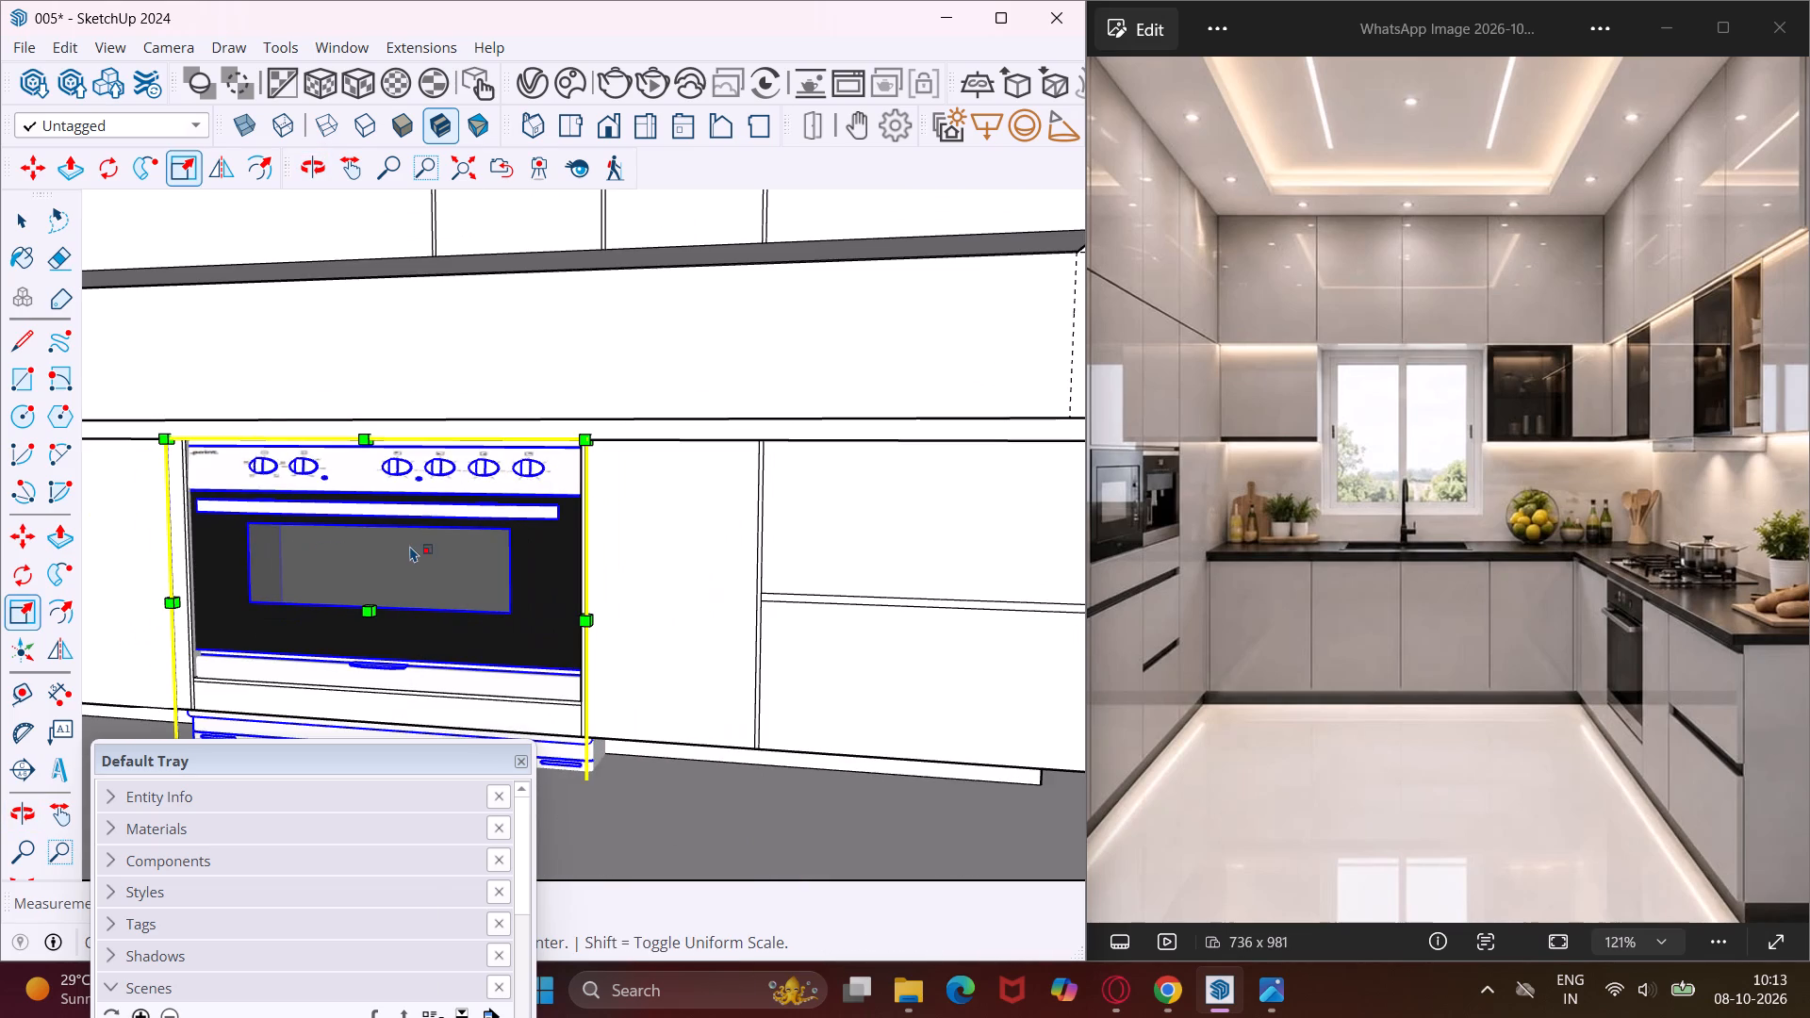
middle_click_drag(414, 546, 282, 578)
scroll(256, 565, "down", 5)
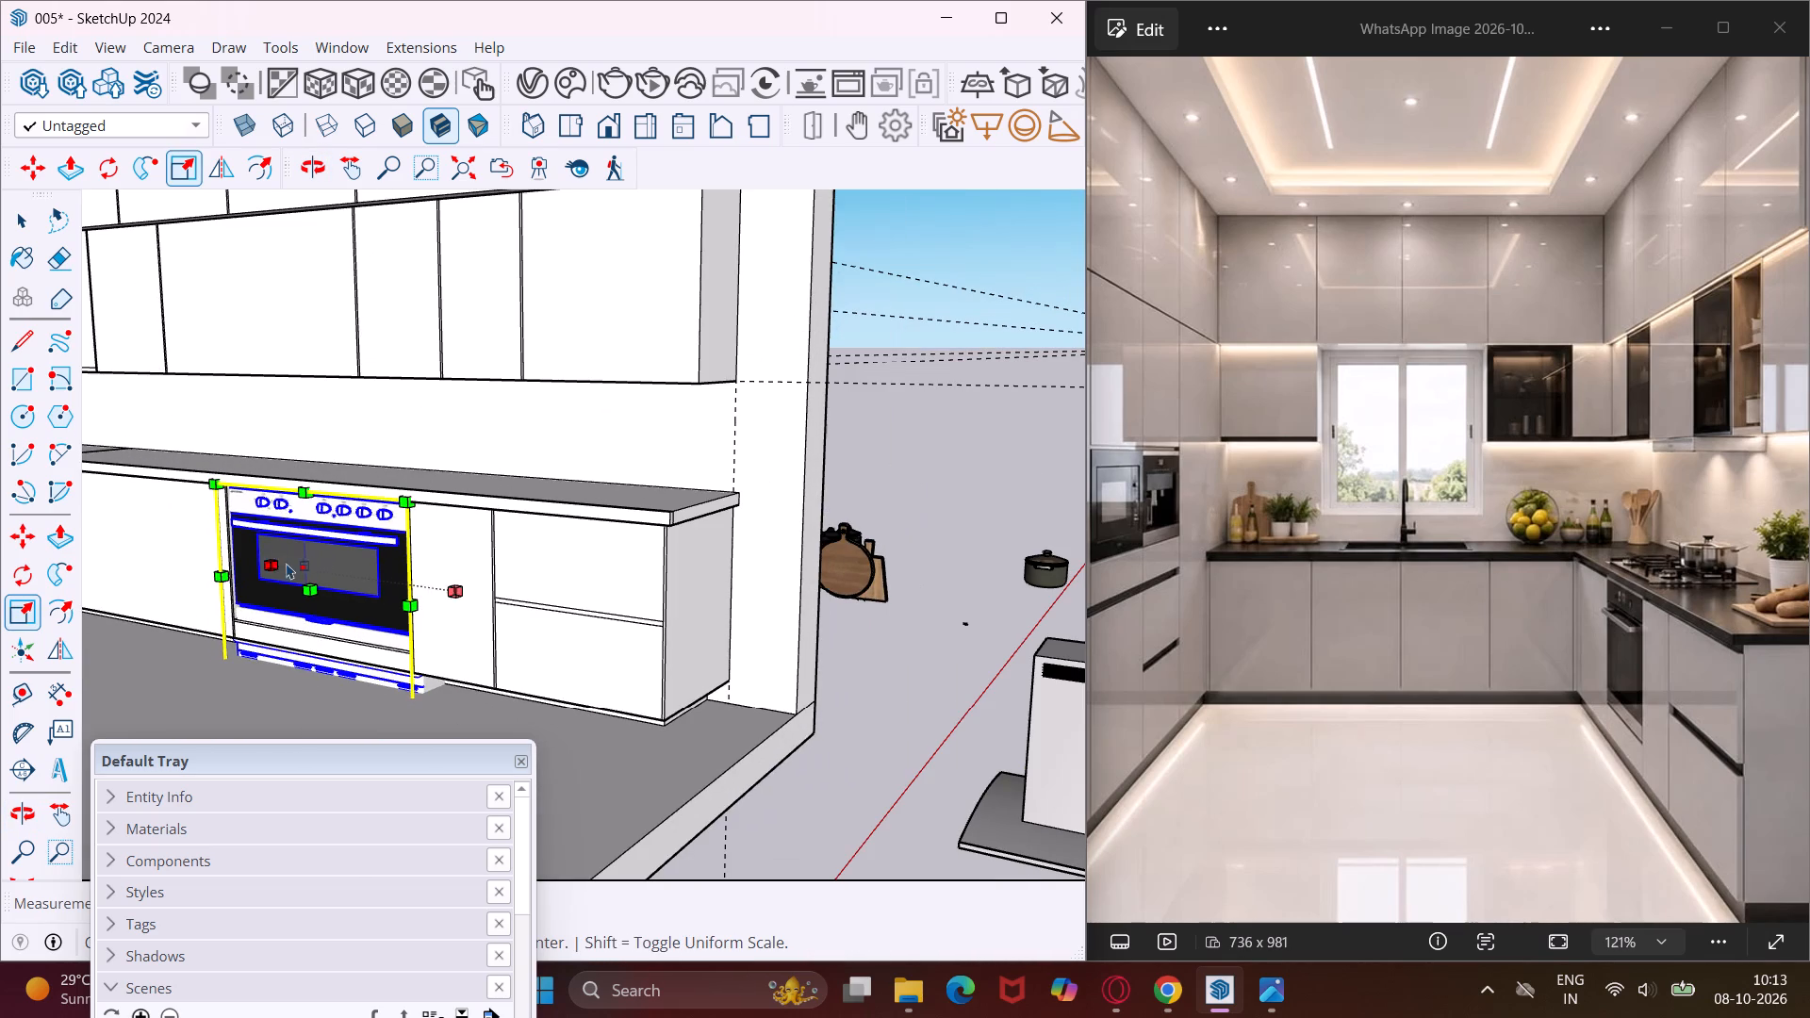
middle_click_drag(390, 650, 397, 569)
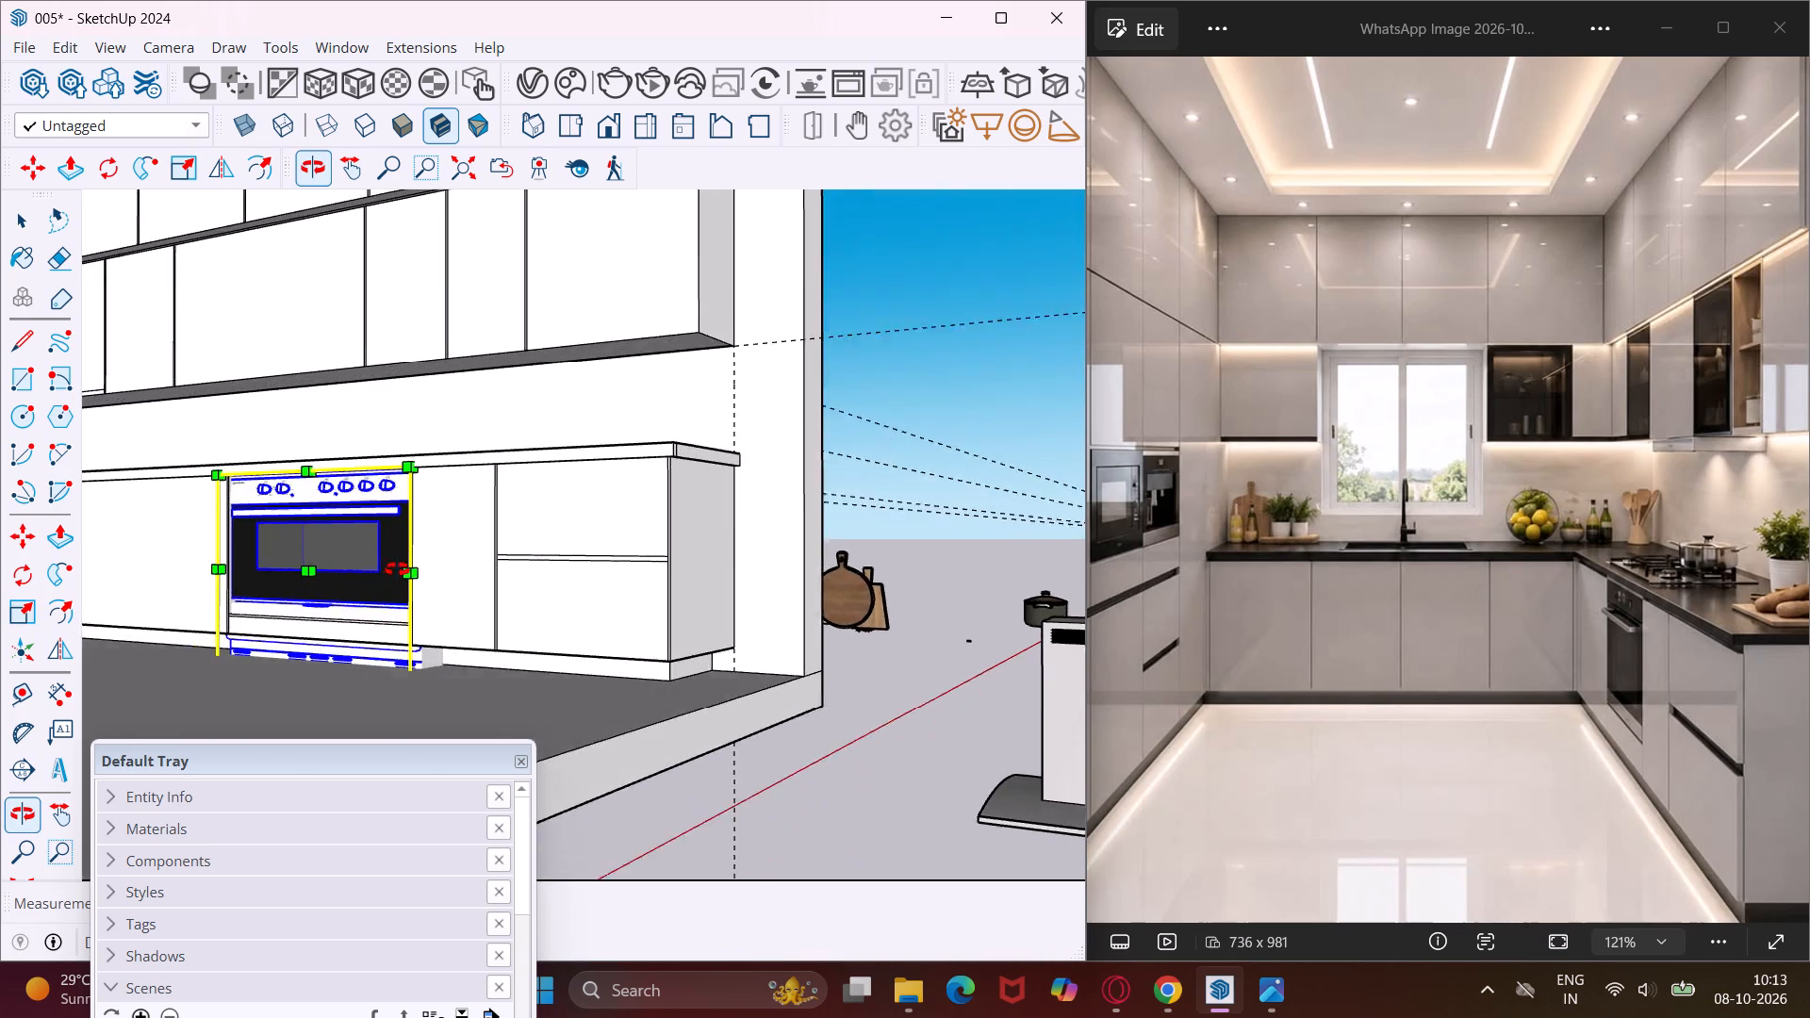
middle_click_drag(397, 569, 478, 610)
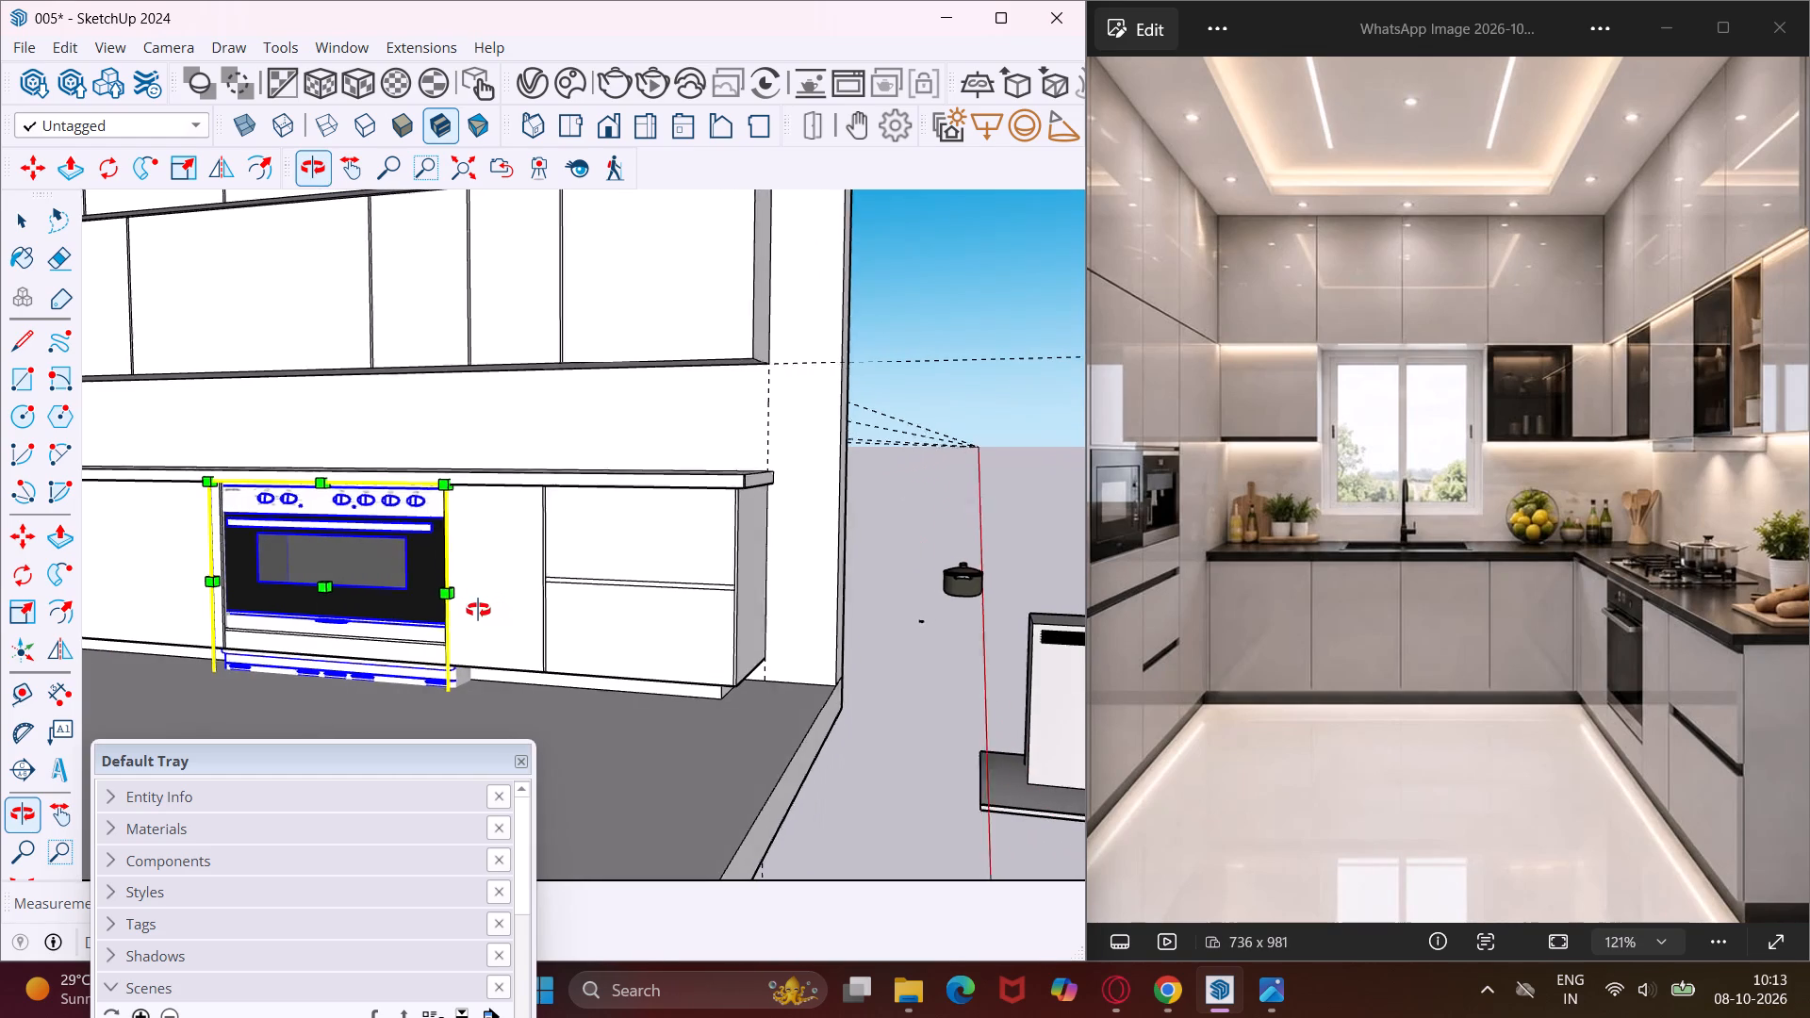
middle_click_drag(478, 610, 475, 612)
middle_click_drag(446, 685, 386, 606)
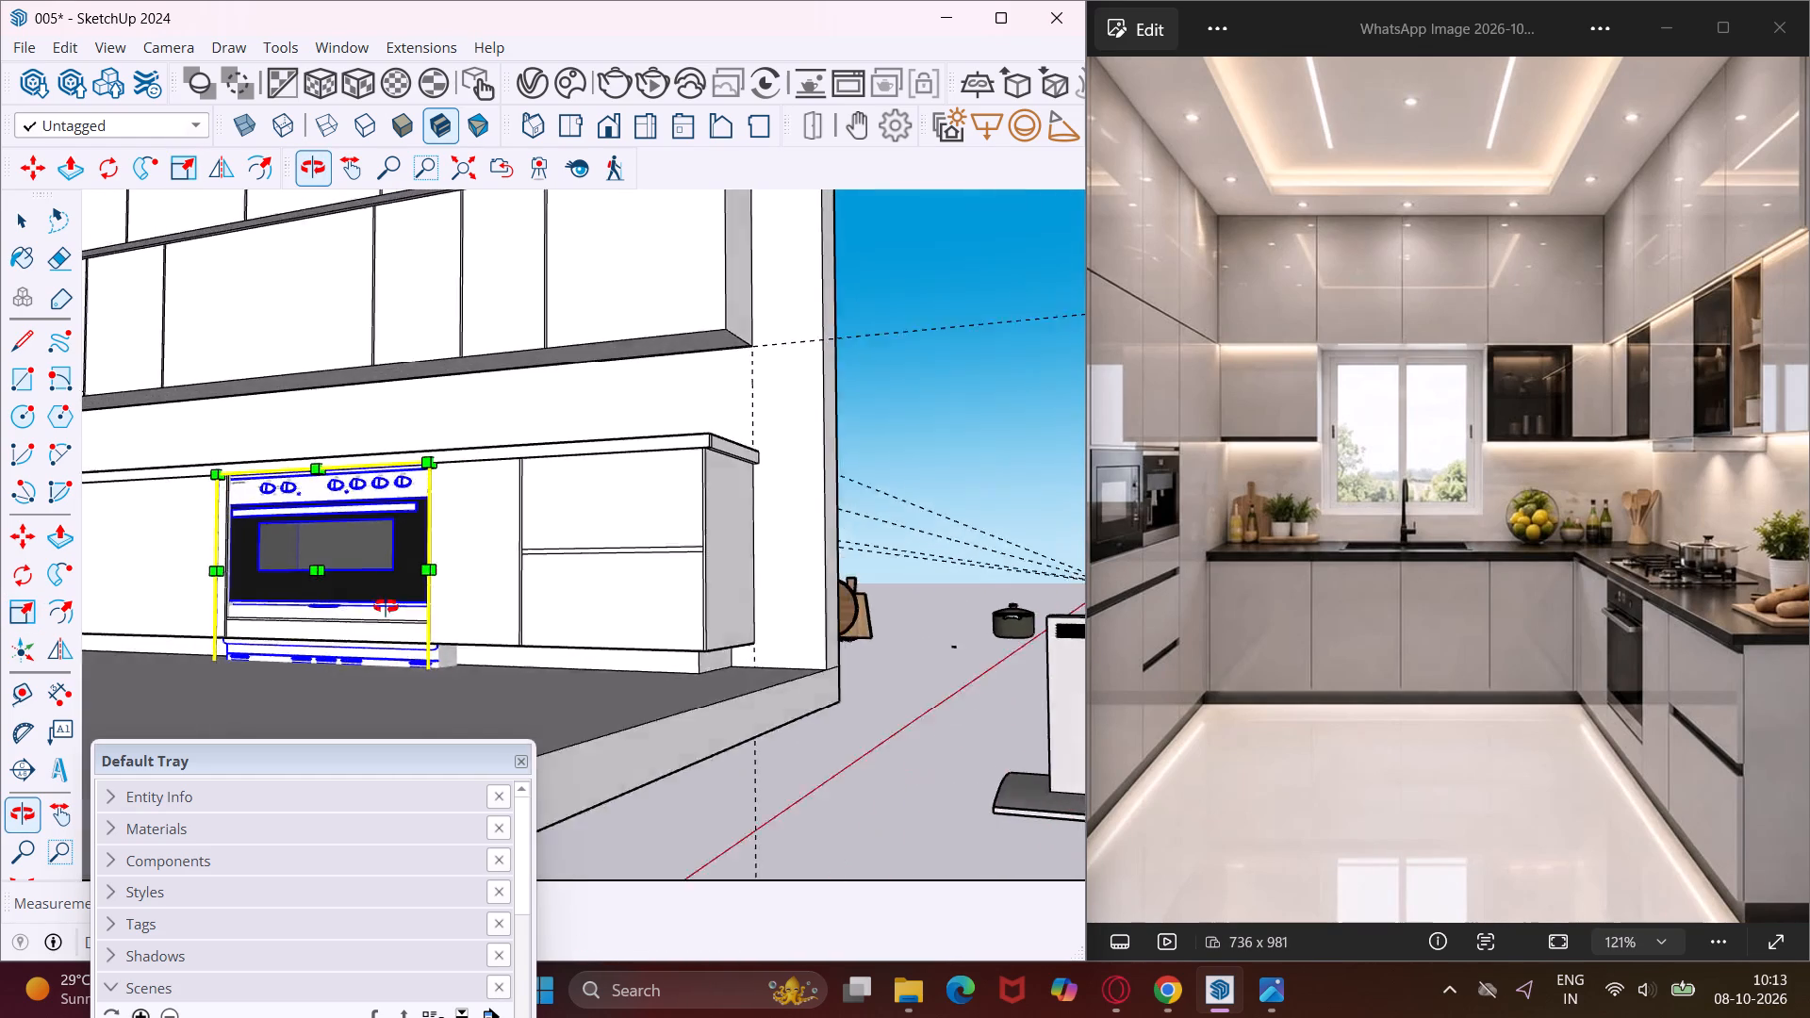
middle_click_drag(386, 606, 313, 660)
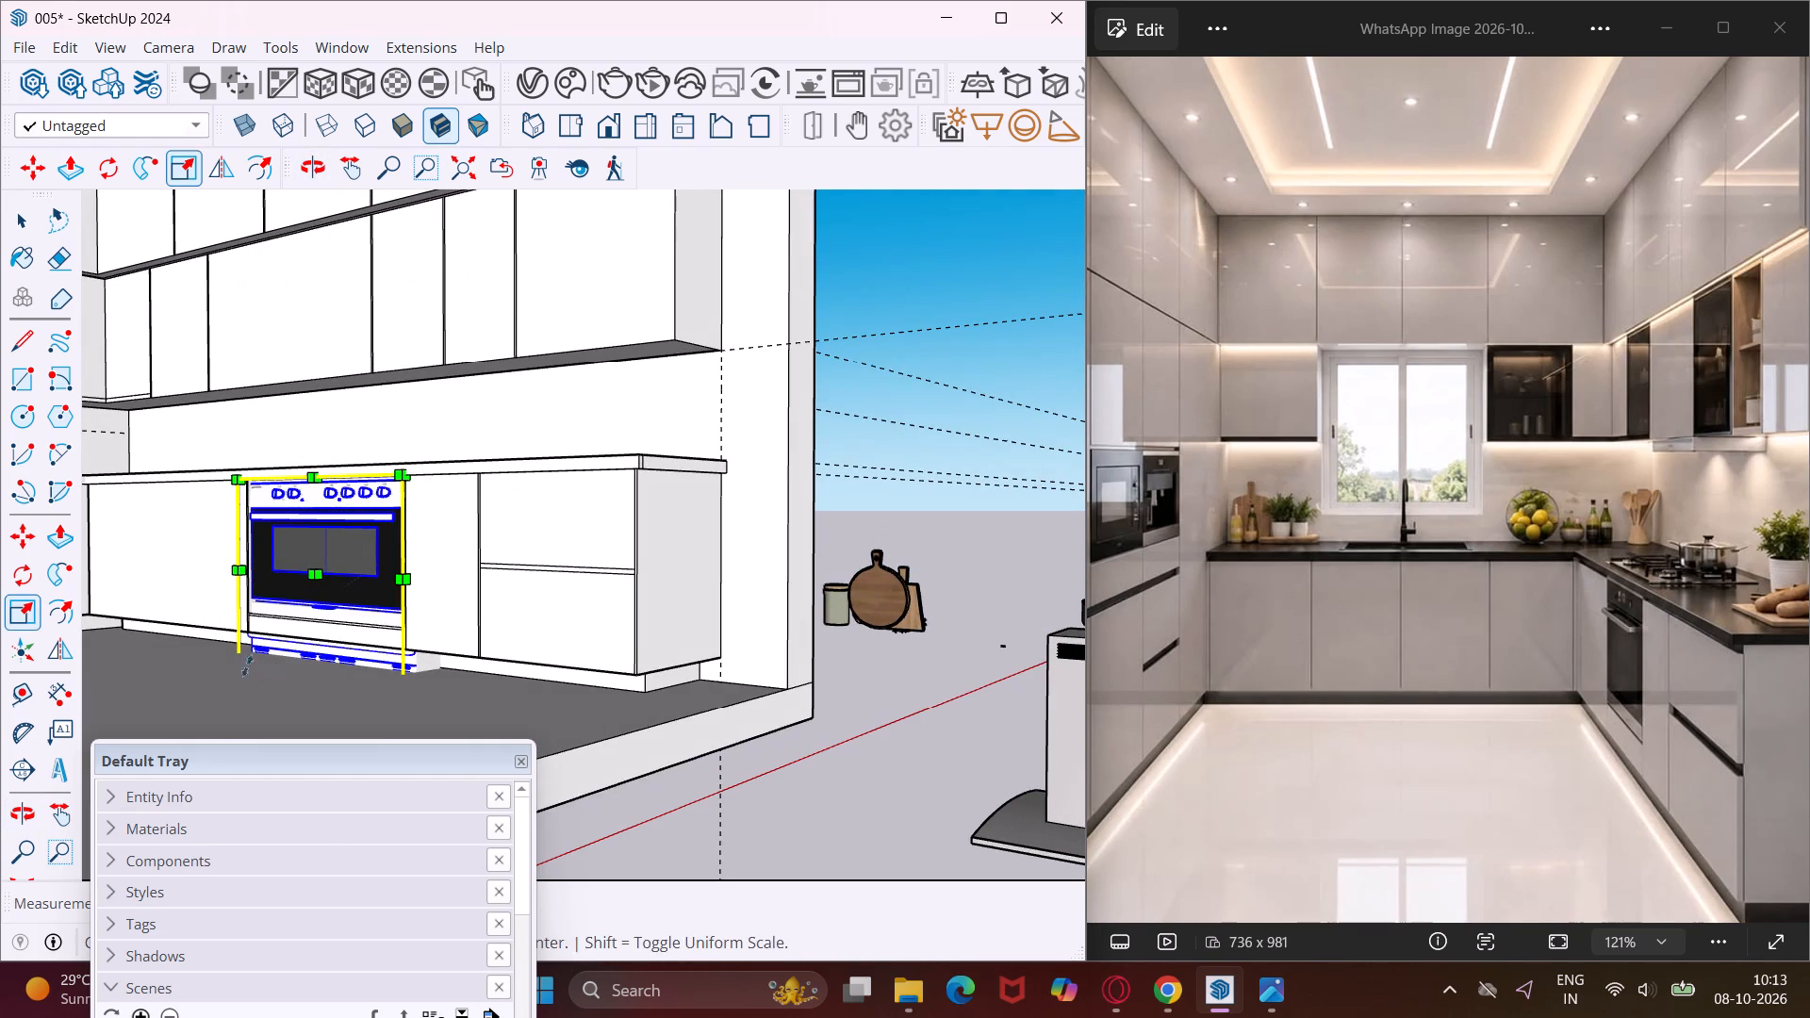
left_click(239, 664)
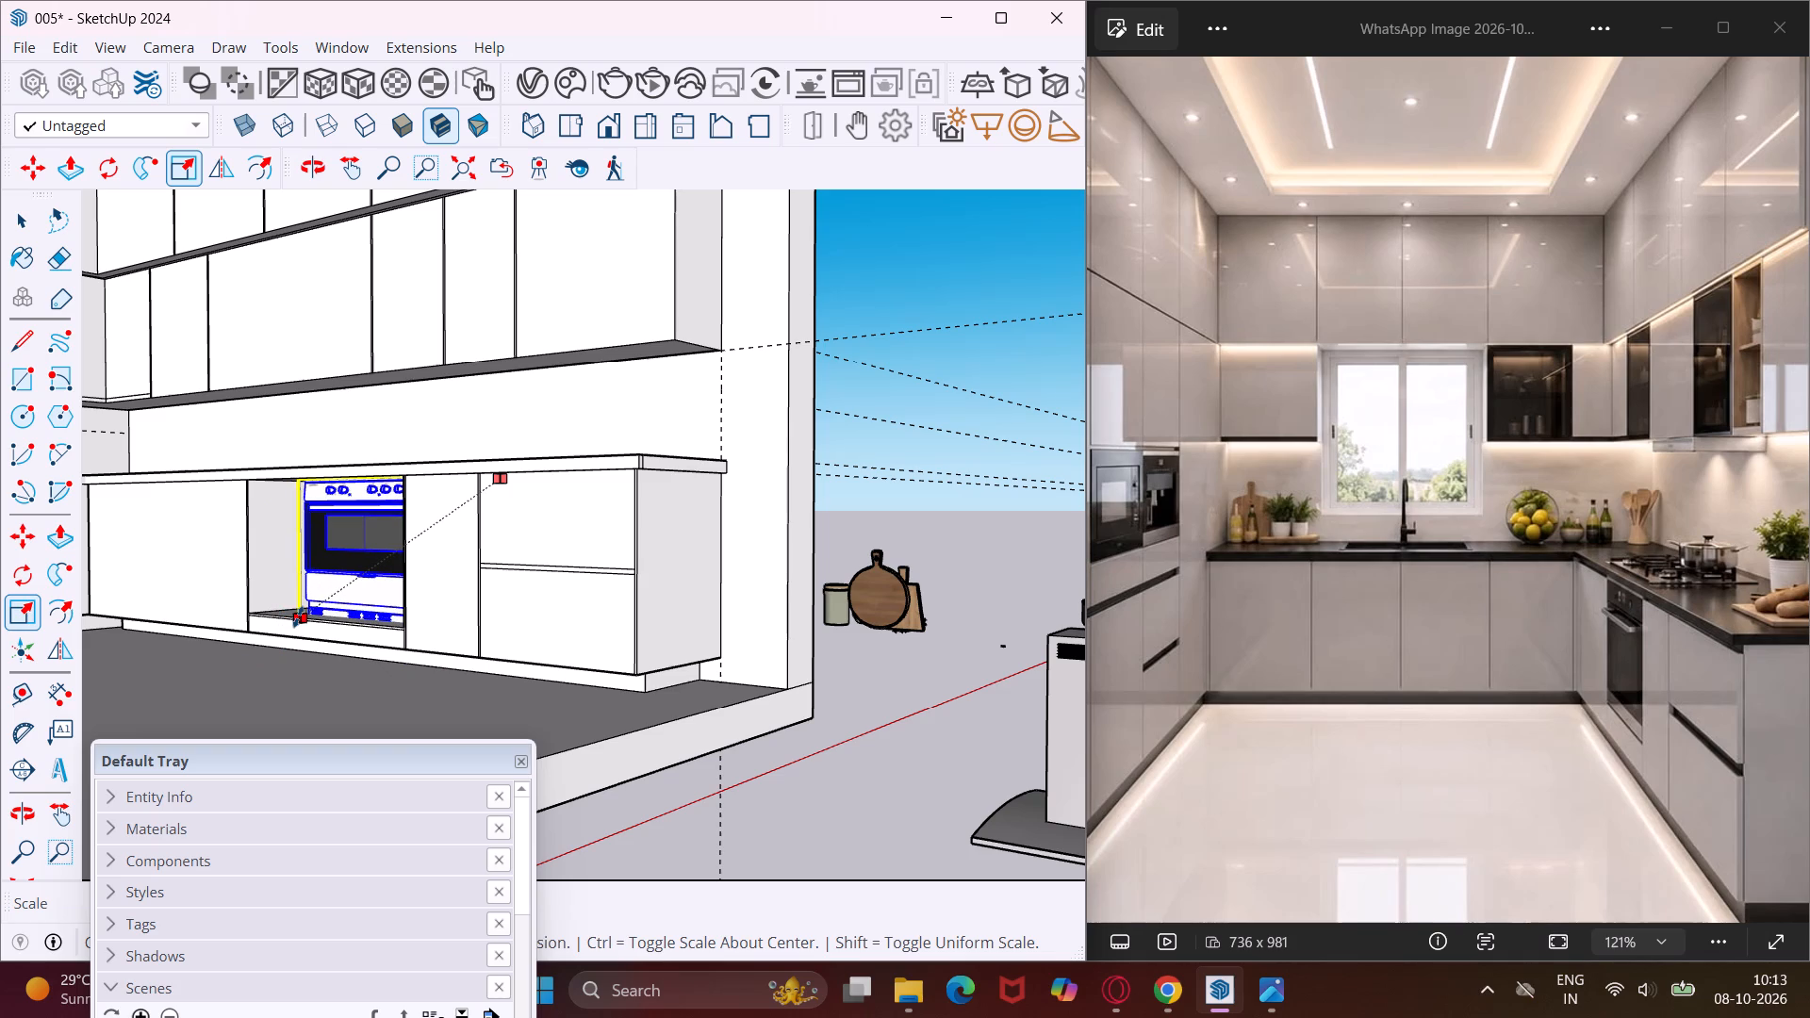
left_click(298, 616)
Scale the stove along the red axis to bring its side to the recess edge nearest the drawer cabinet.
middle_click_drag(283, 614, 471, 624)
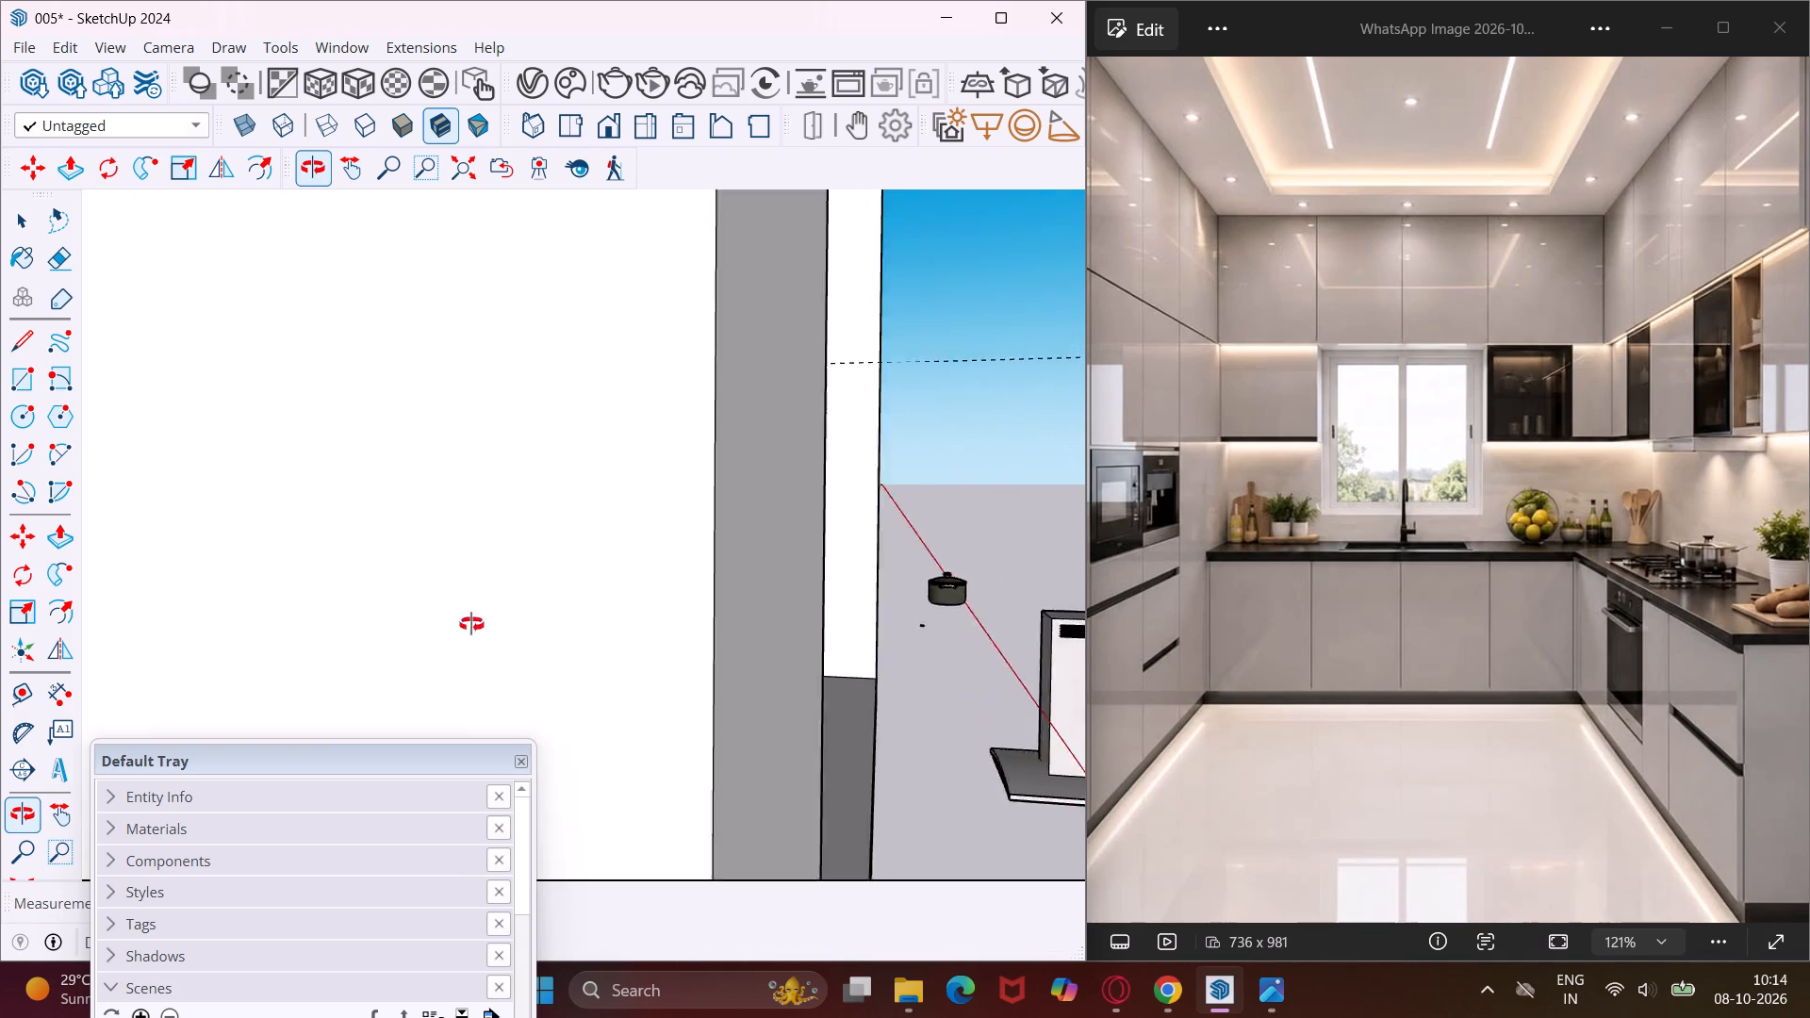
middle_click_drag(471, 624, 345, 680)
middle_click_drag(306, 626, 350, 628)
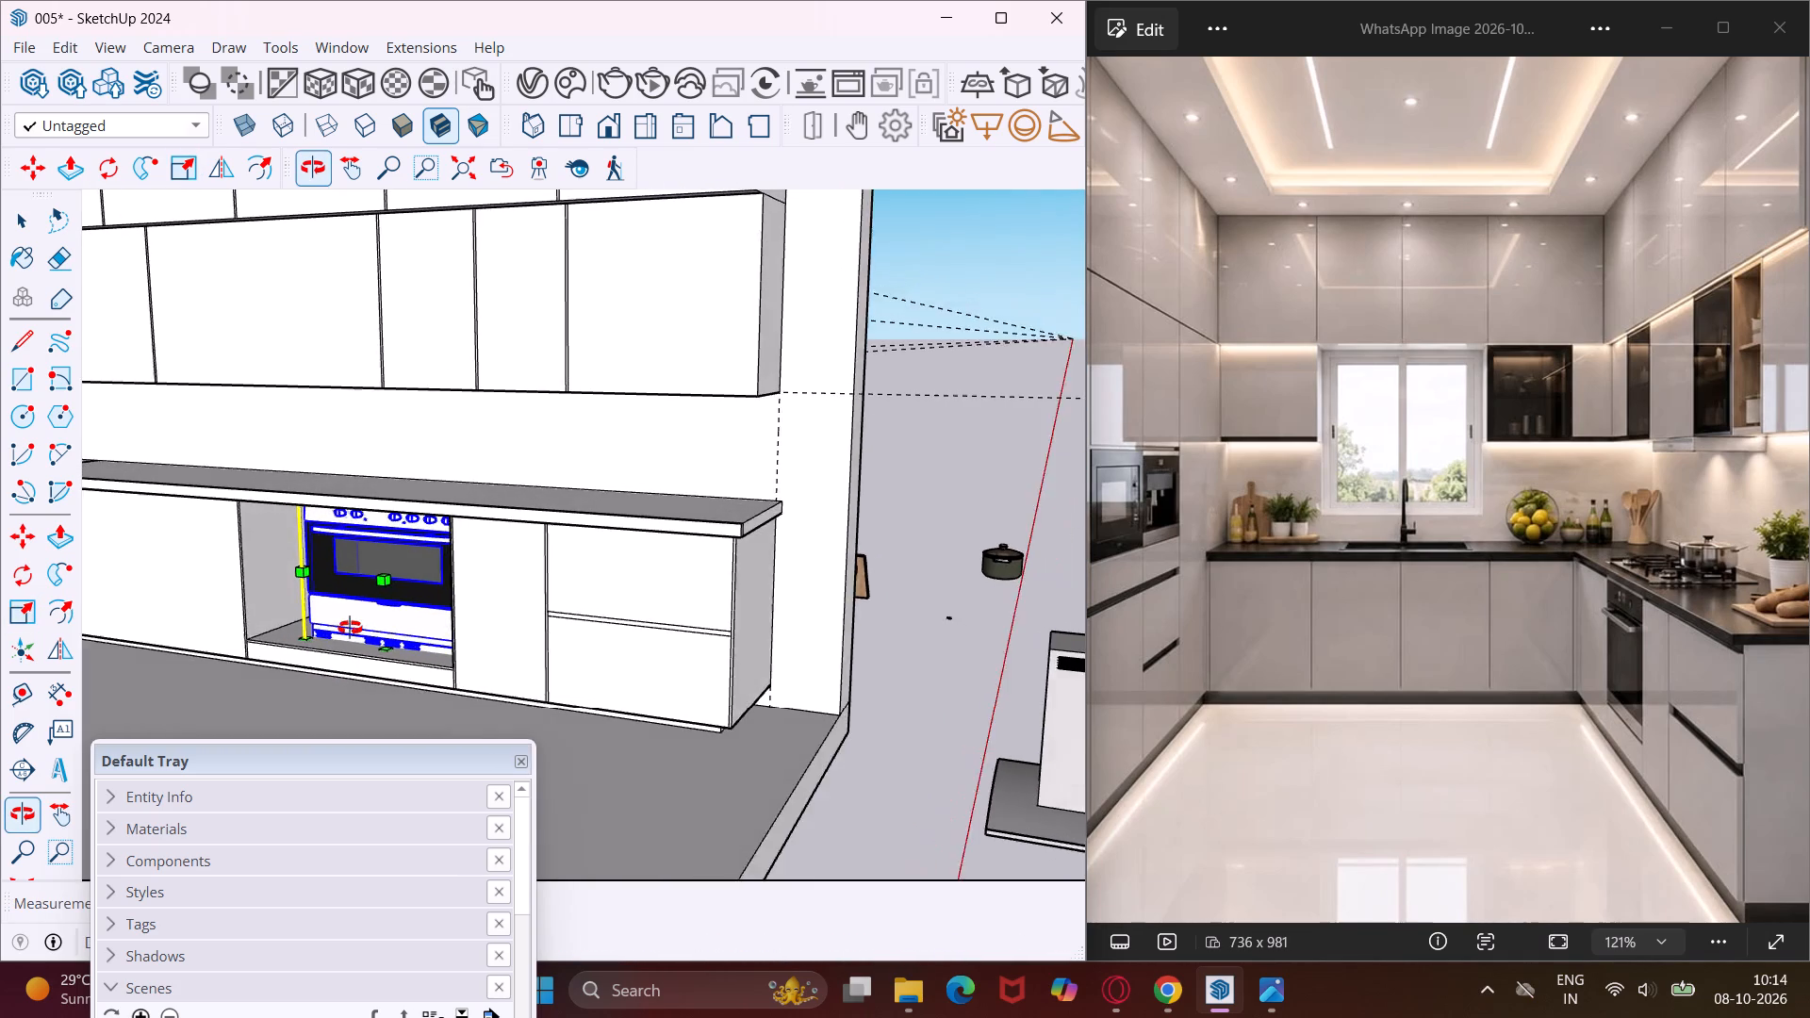
middle_click_drag(350, 628, 408, 642)
middle_click_drag(408, 642, 360, 655)
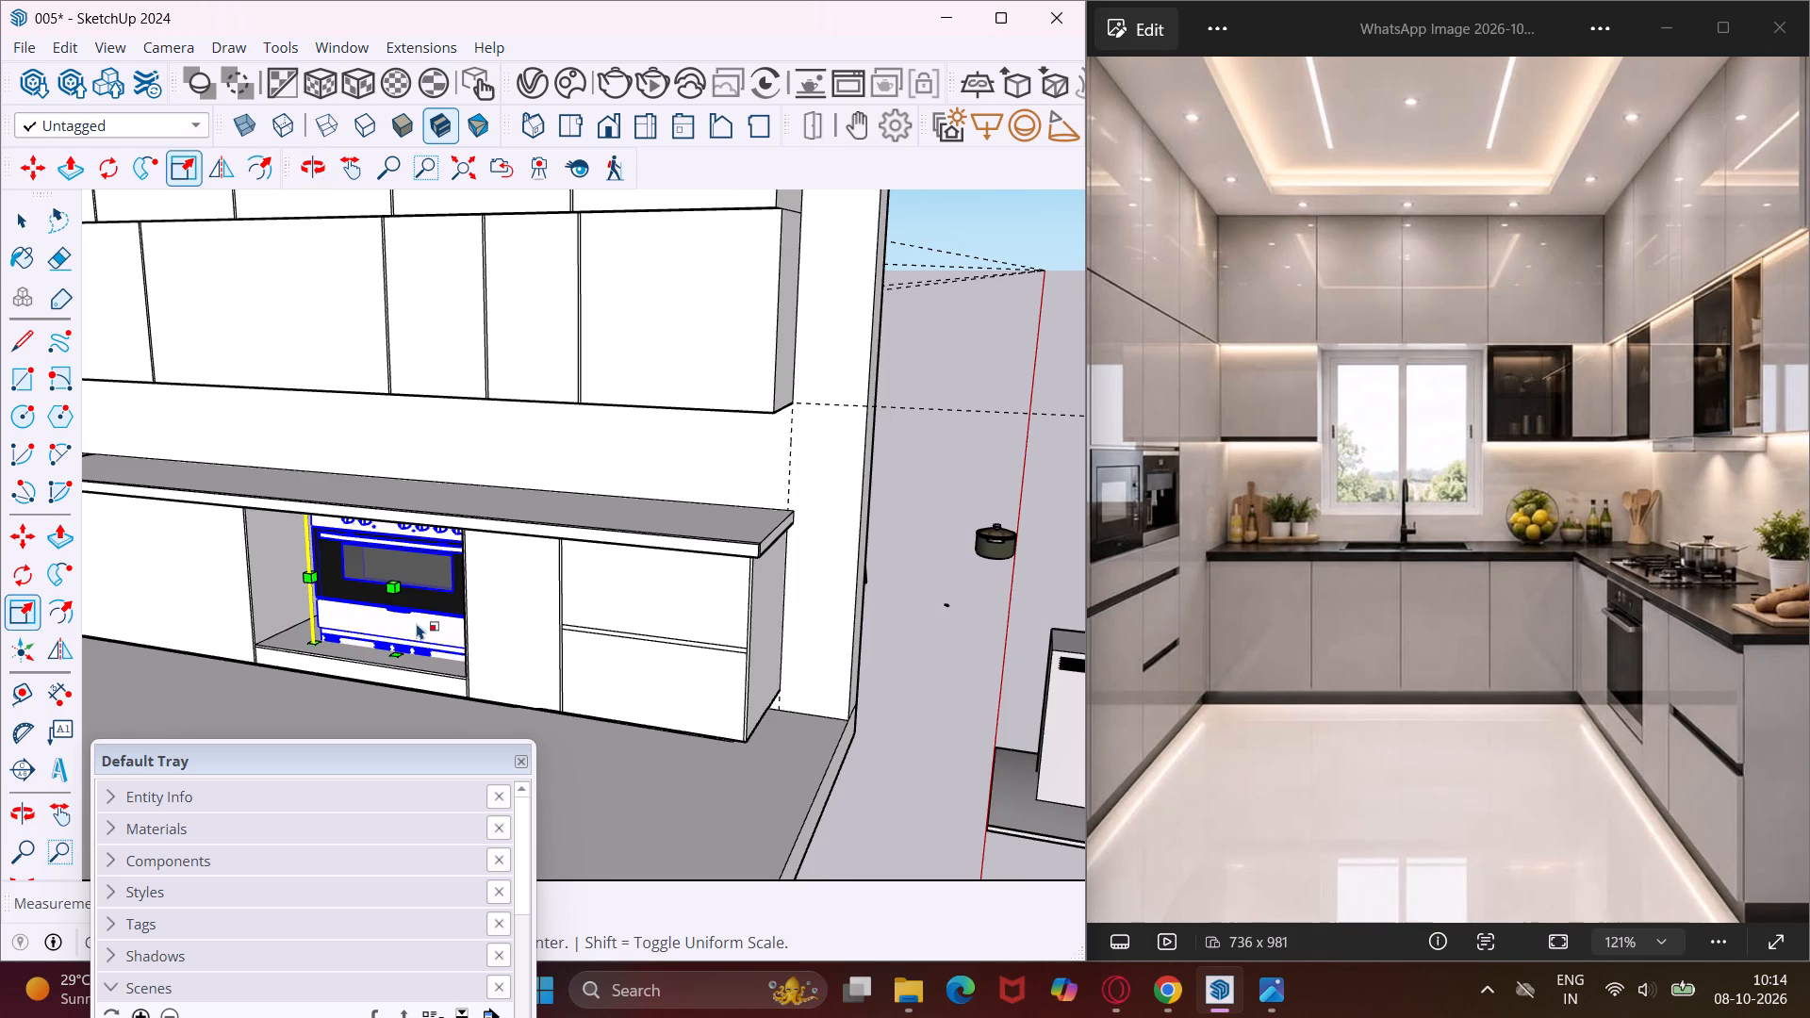
left_click(501, 593)
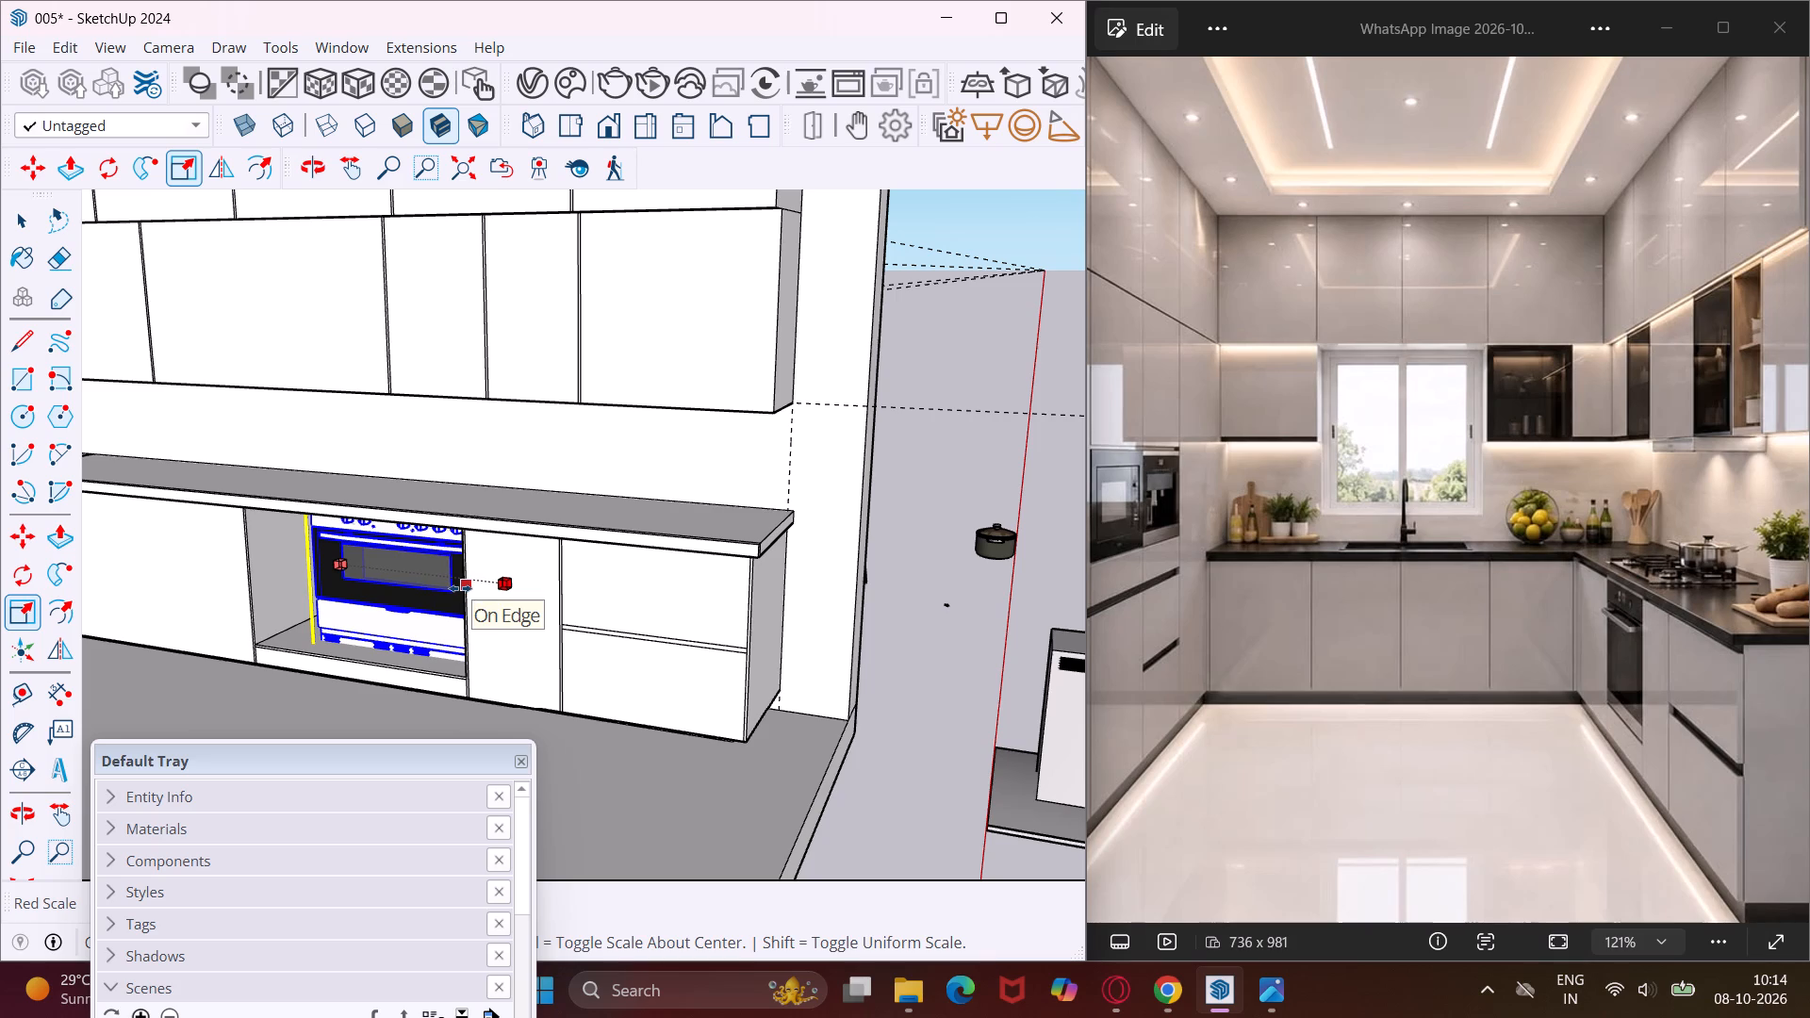
middle_click(460, 588)
scroll(460, 588, "up", 11)
middle_click_drag(460, 588, 530, 589)
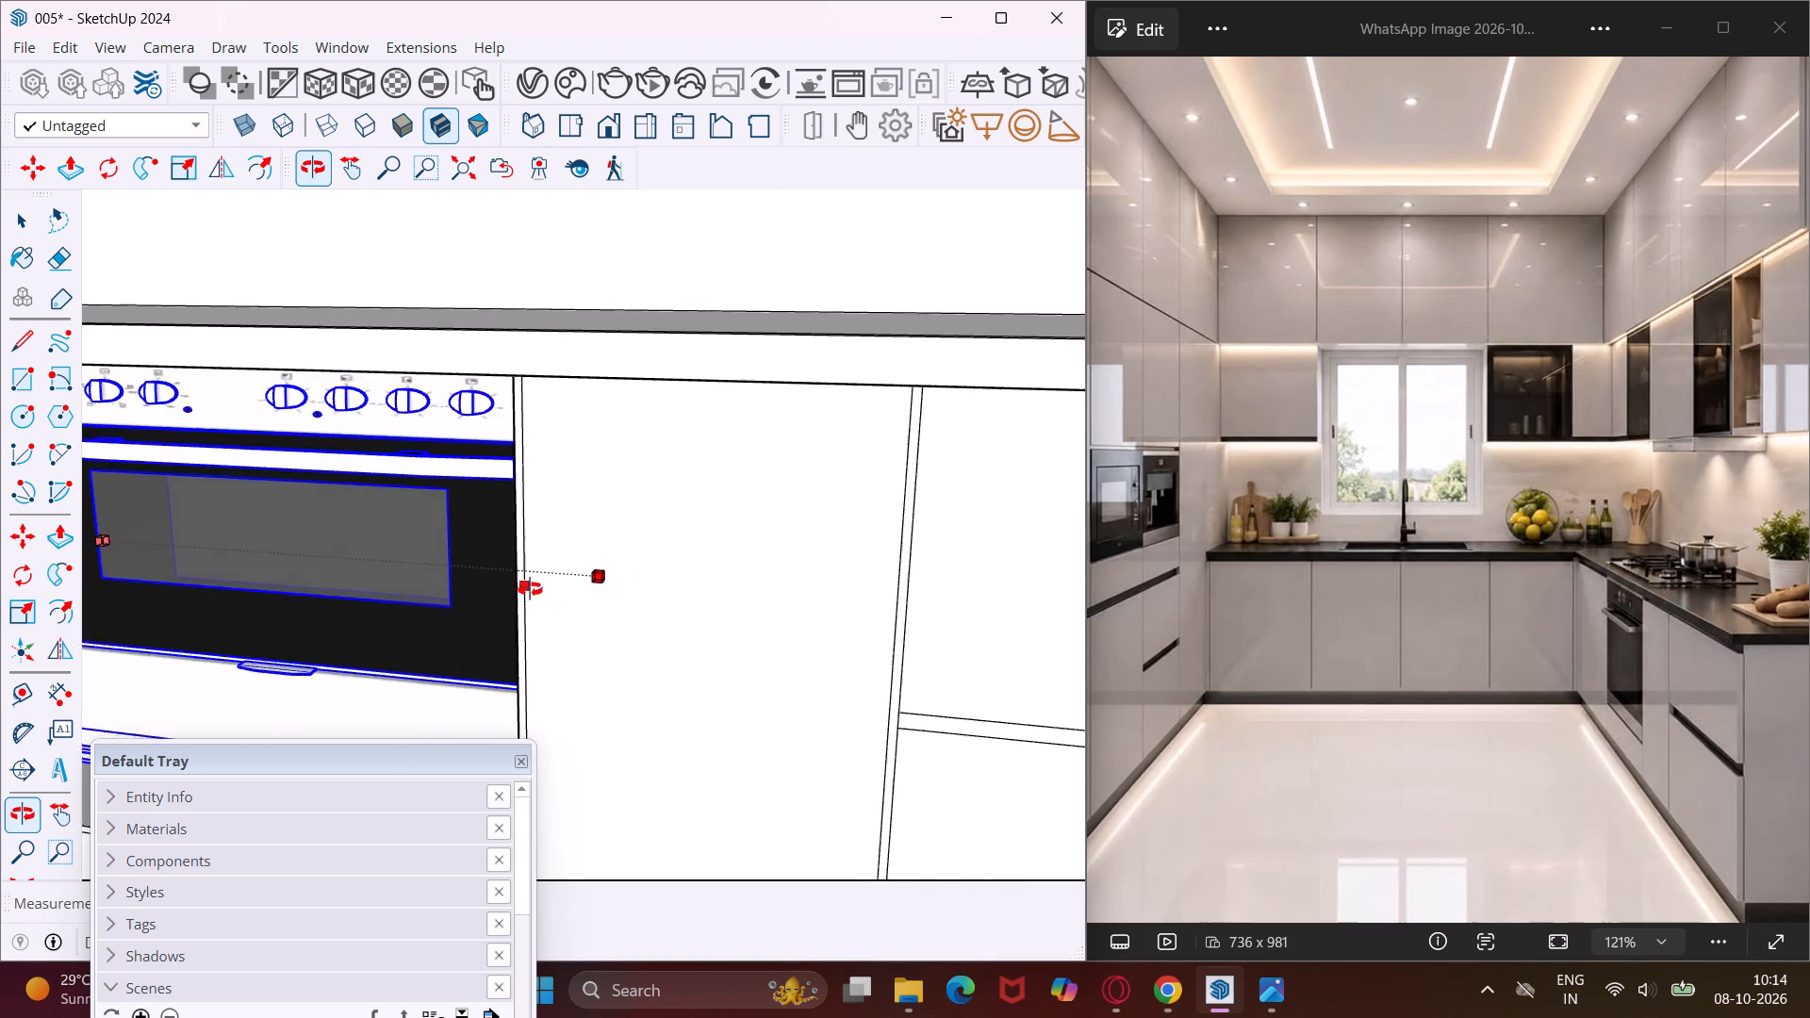
middle_click_drag(530, 589, 696, 582)
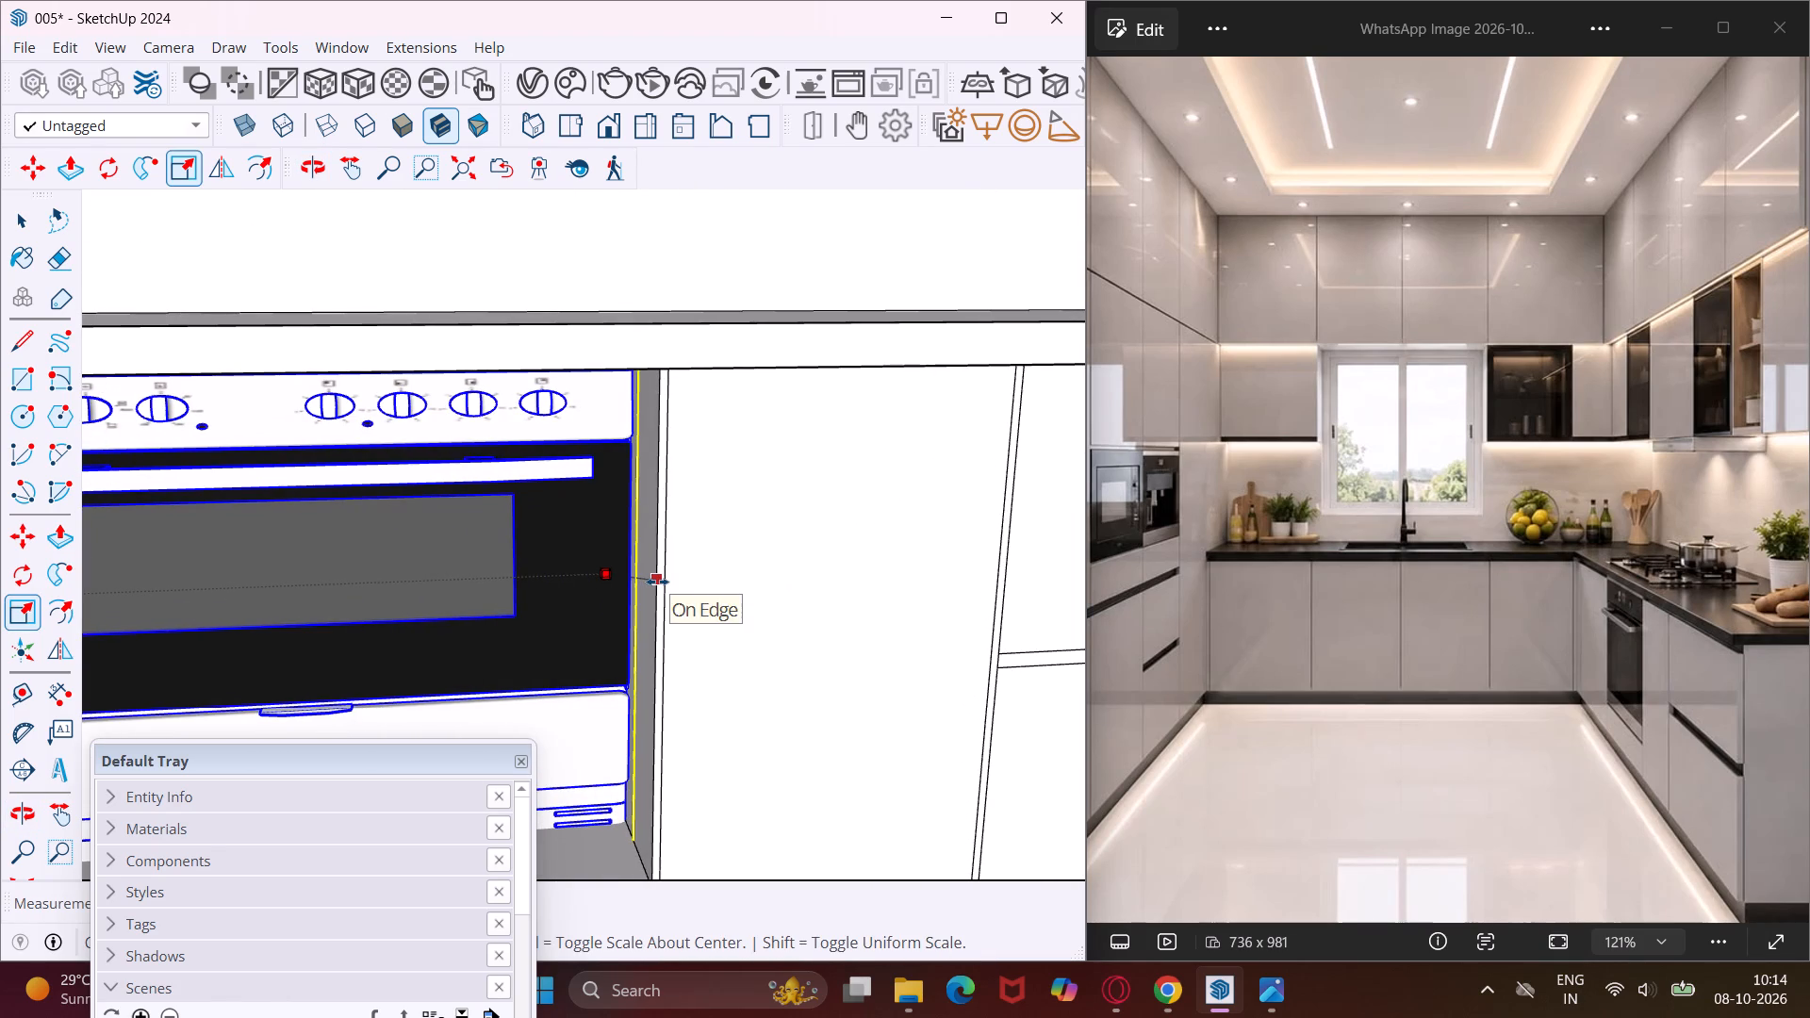
left_click(660, 581)
Scale the stove's depth along the green axis to bring its front forward to the cabinet fronts.
middle_click_drag(544, 614, 715, 600)
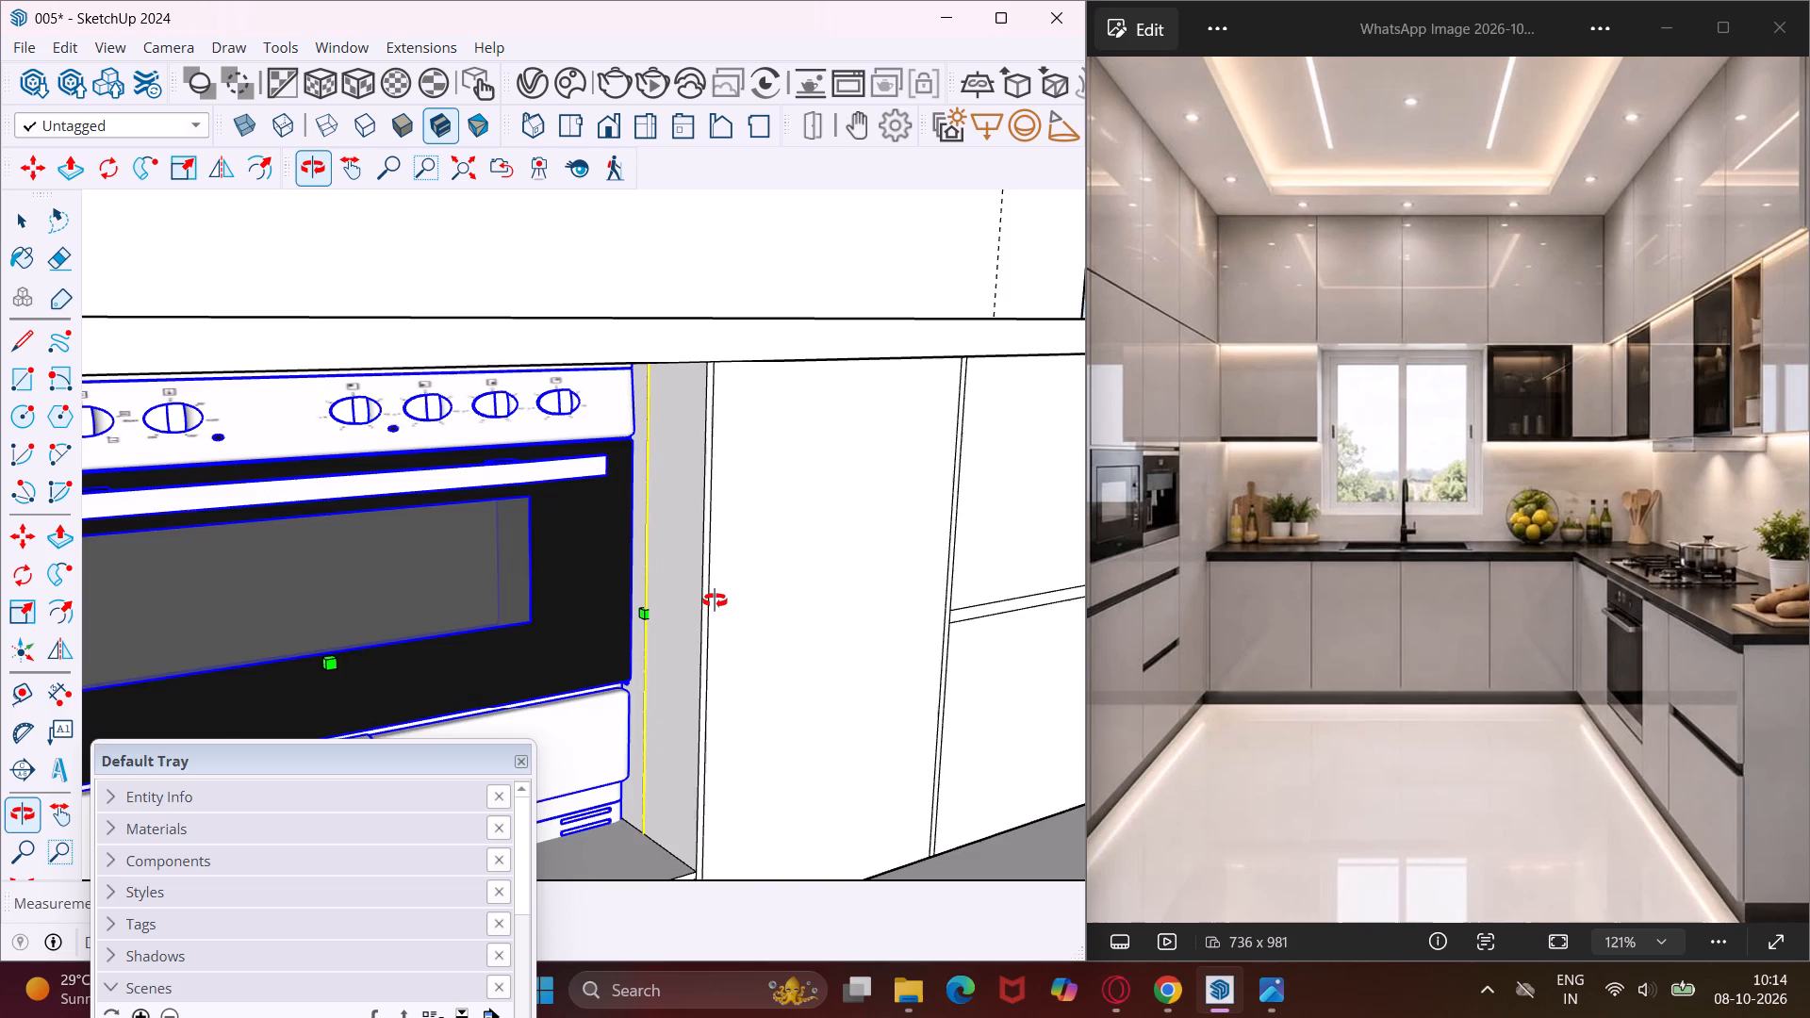
middle_click_drag(715, 600, 716, 599)
scroll(705, 593, "down", 8)
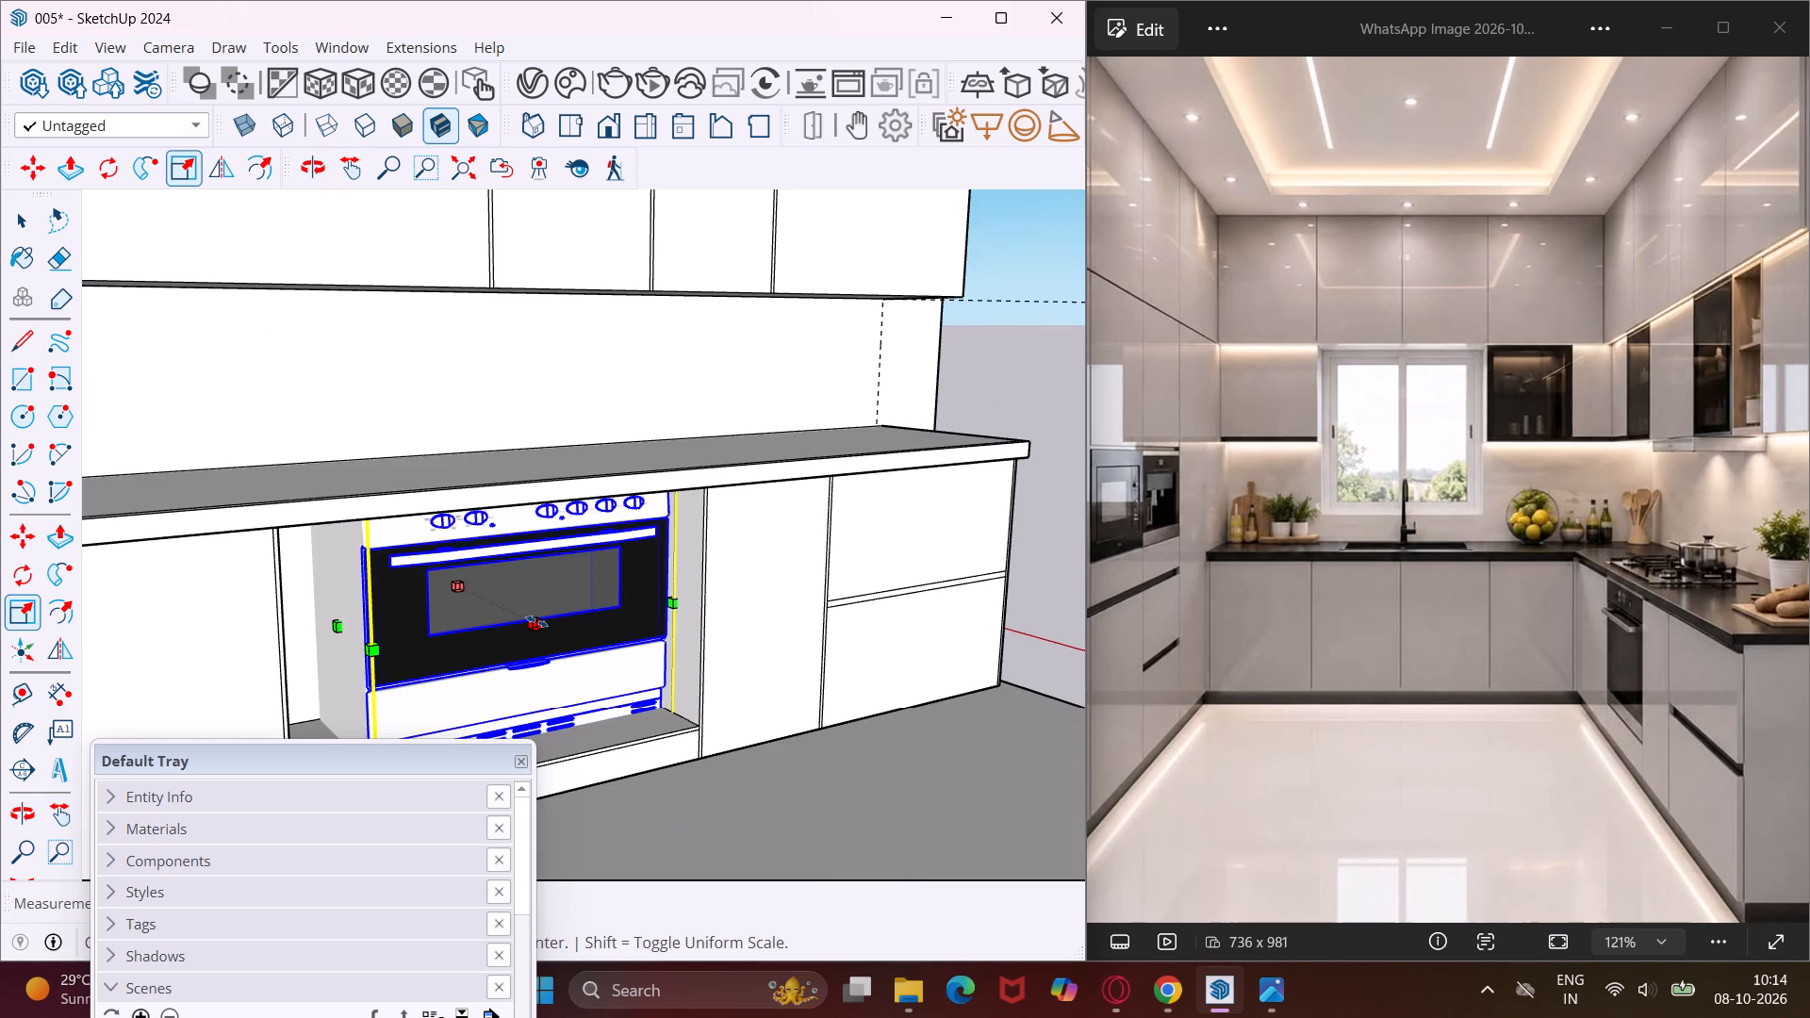
left_click(524, 621)
left_click(530, 620)
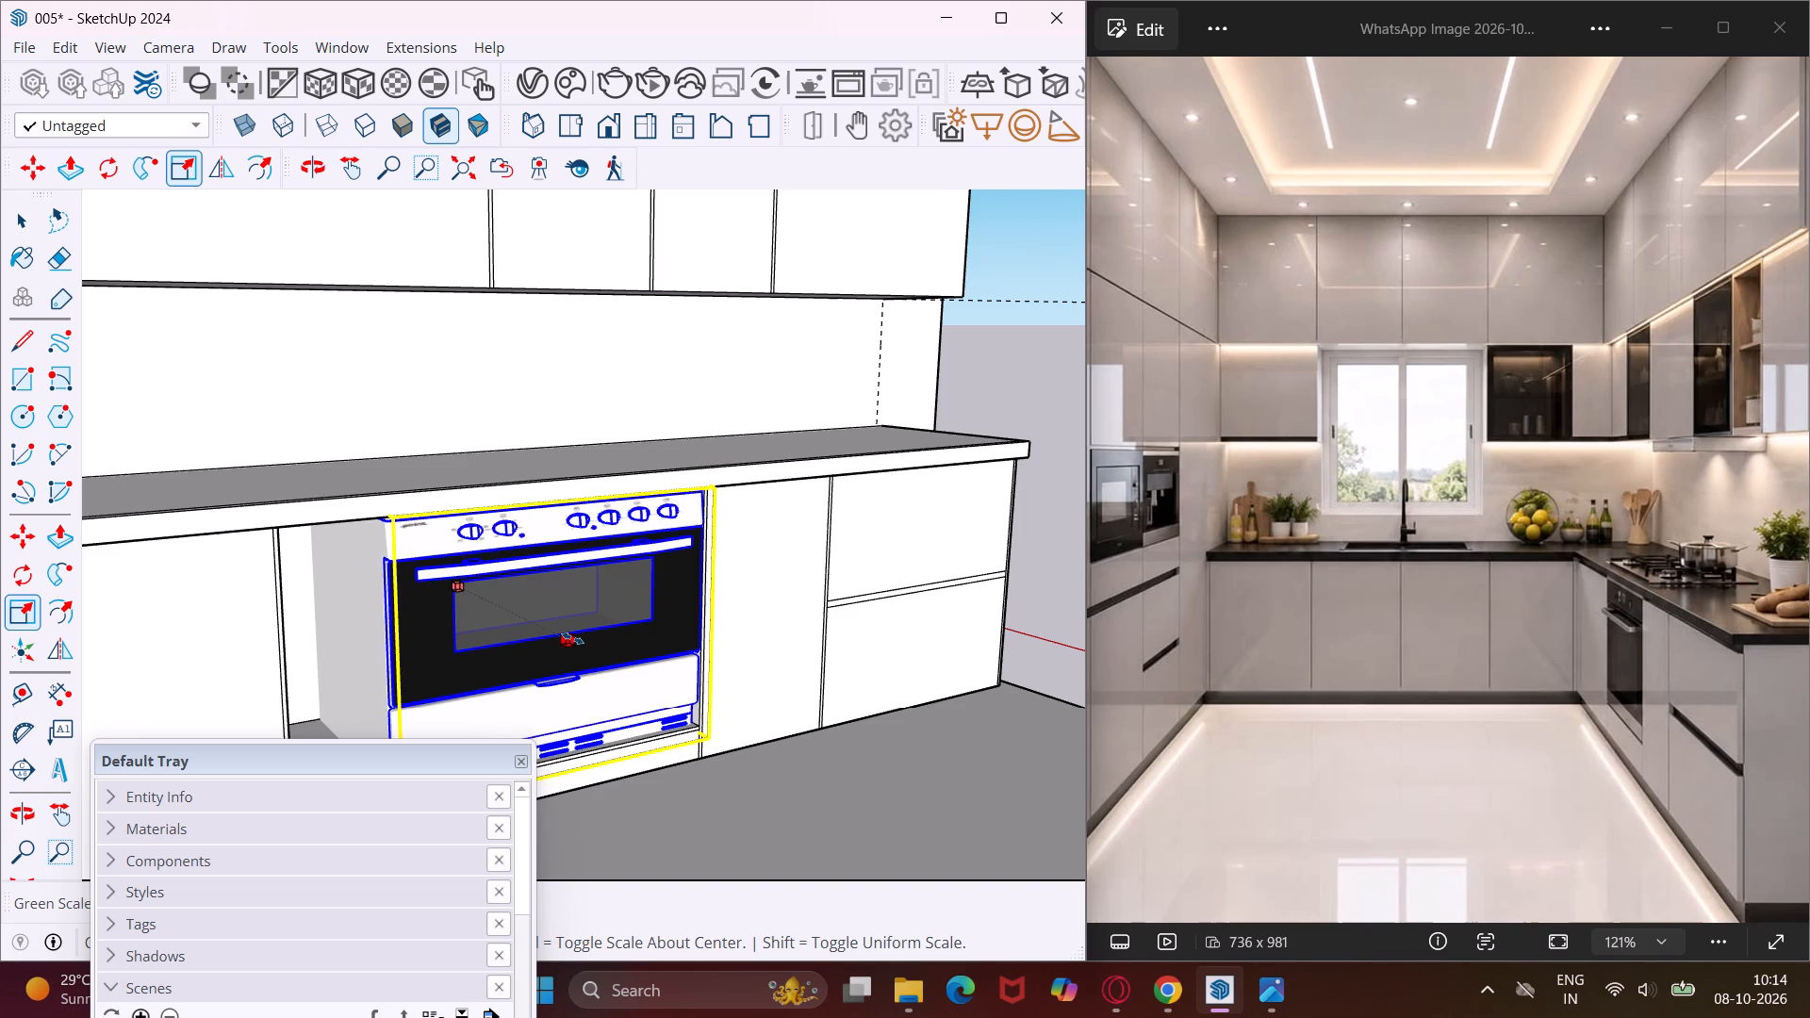
left_click(569, 637)
Scale the stove along the red axis to stretch it to the recess edge farthest from the drawer cabinet, and deselect it.
middle_click_drag(569, 637, 568, 637)
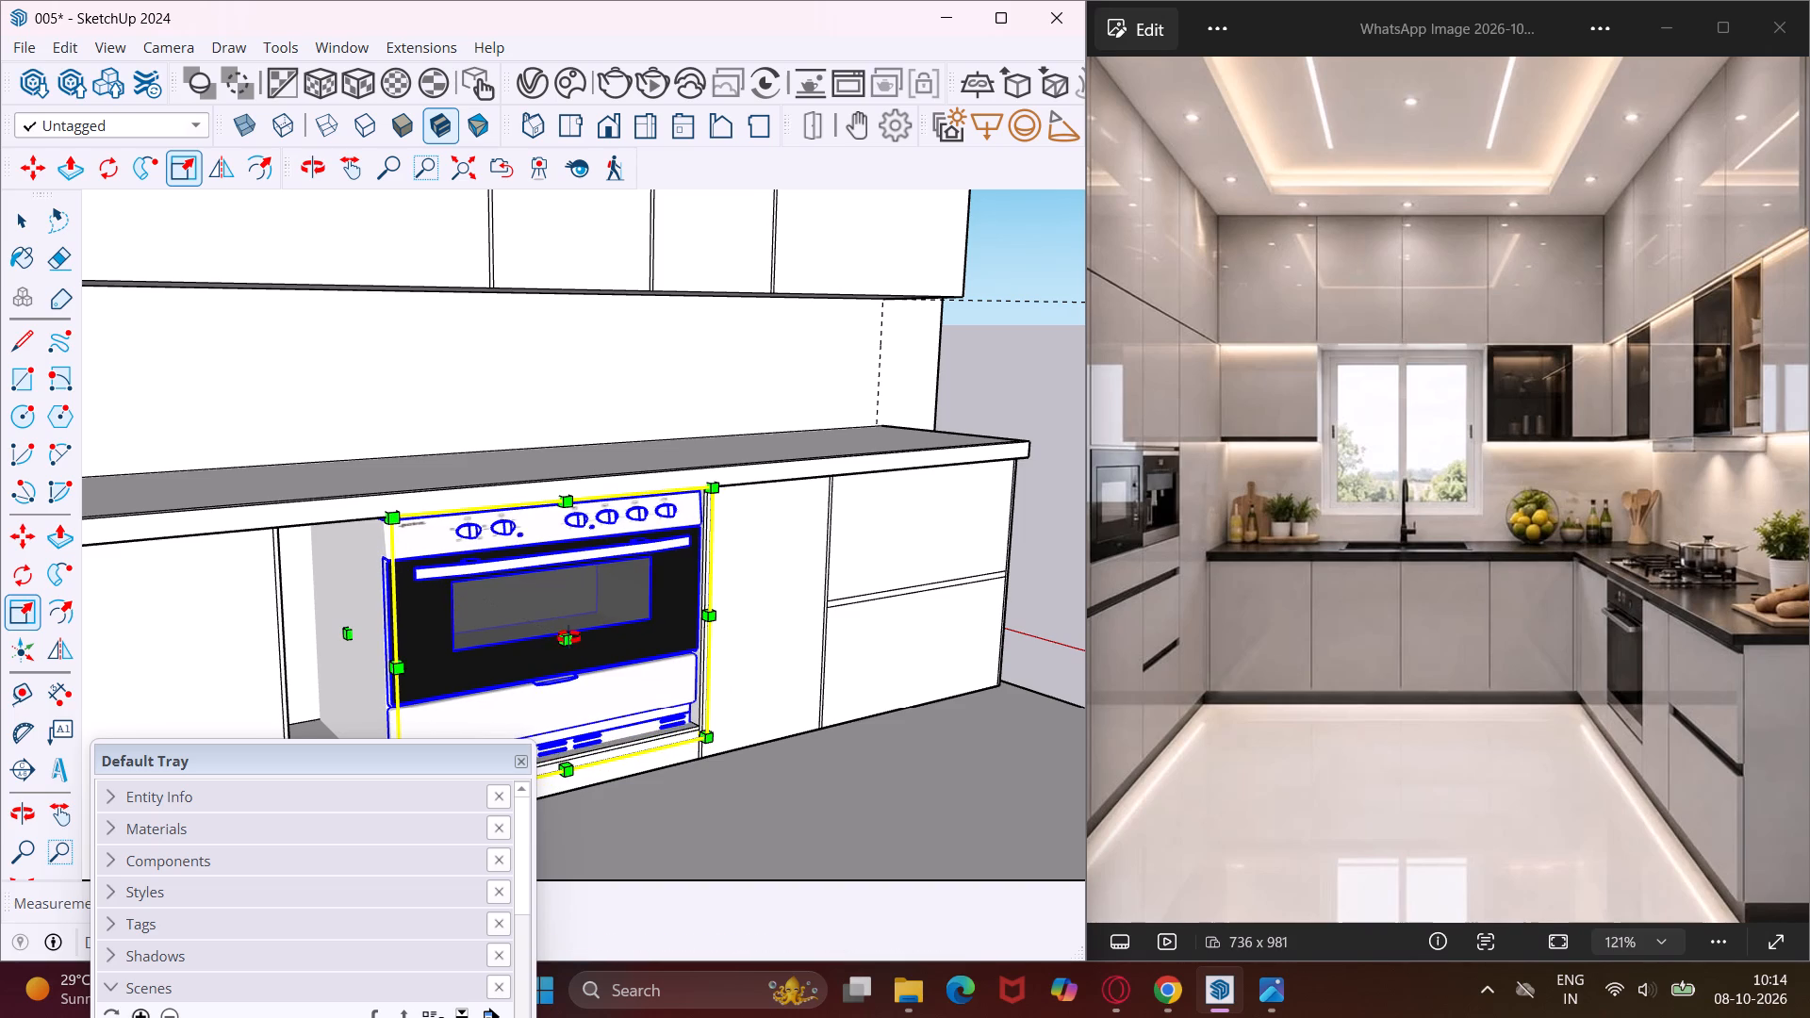
middle_click_drag(568, 637, 535, 637)
left_click(335, 624)
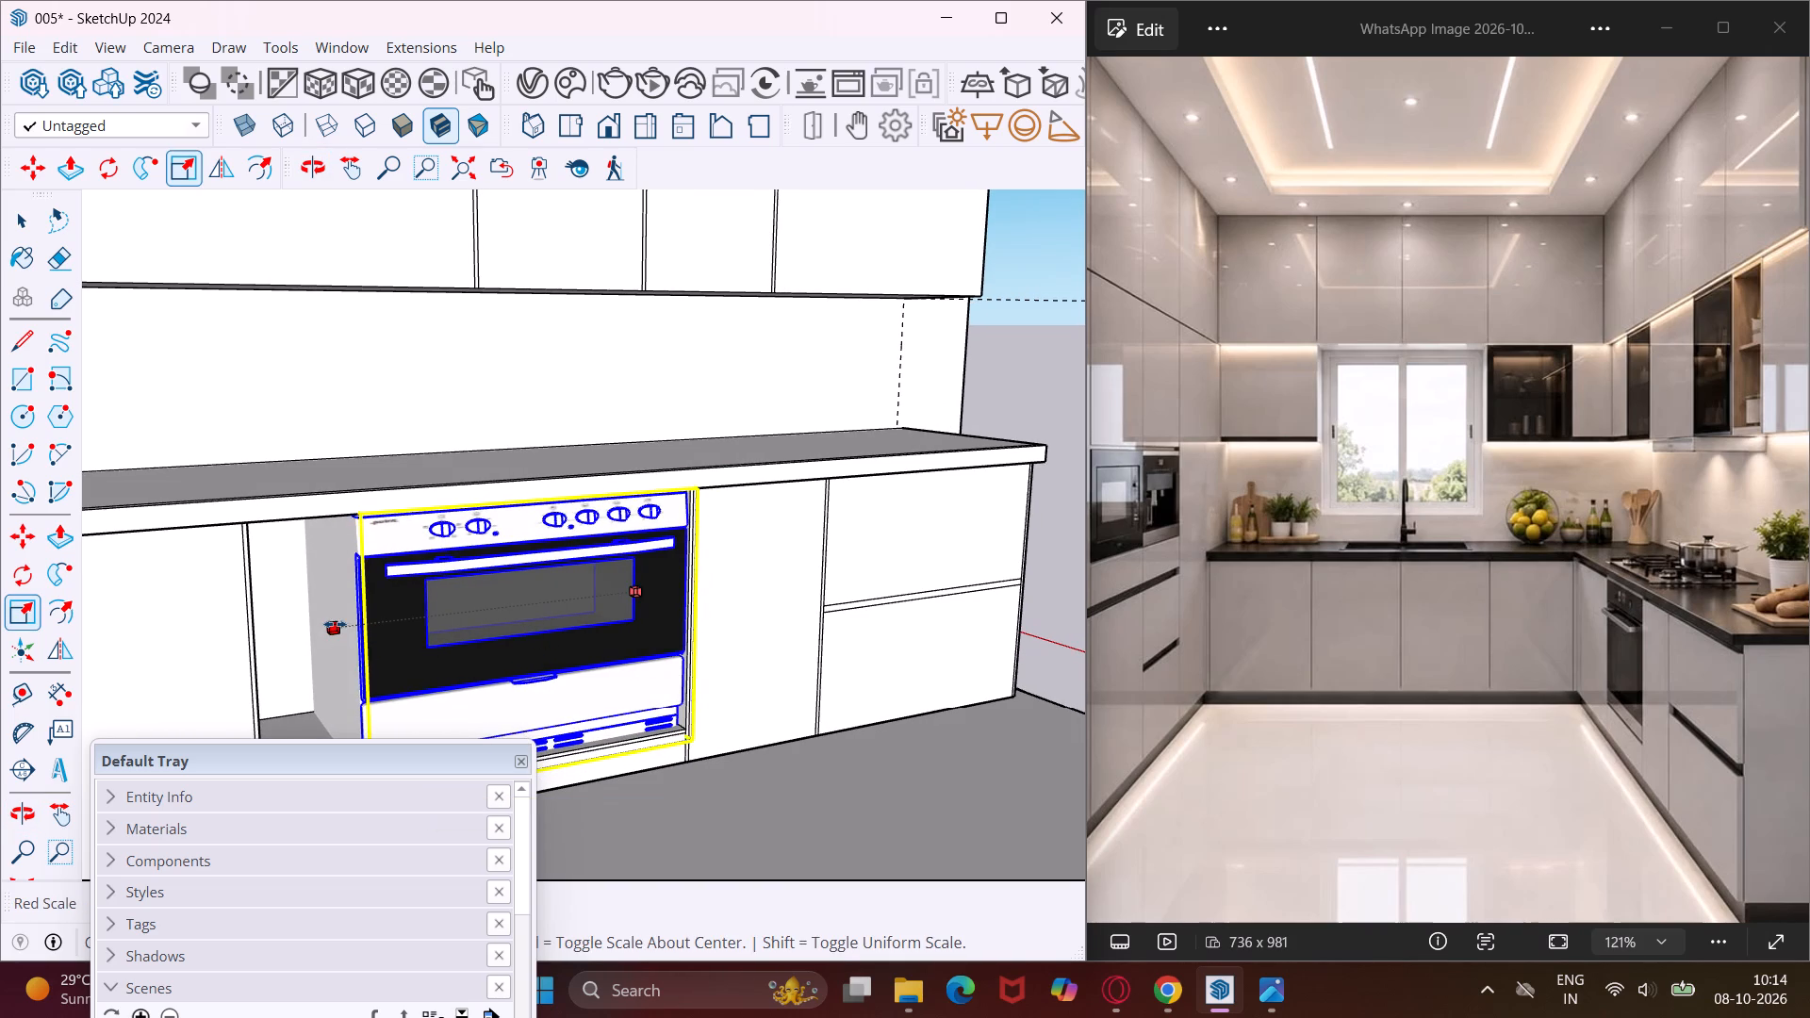
left_click(256, 629)
middle_click_drag(439, 624, 354, 600)
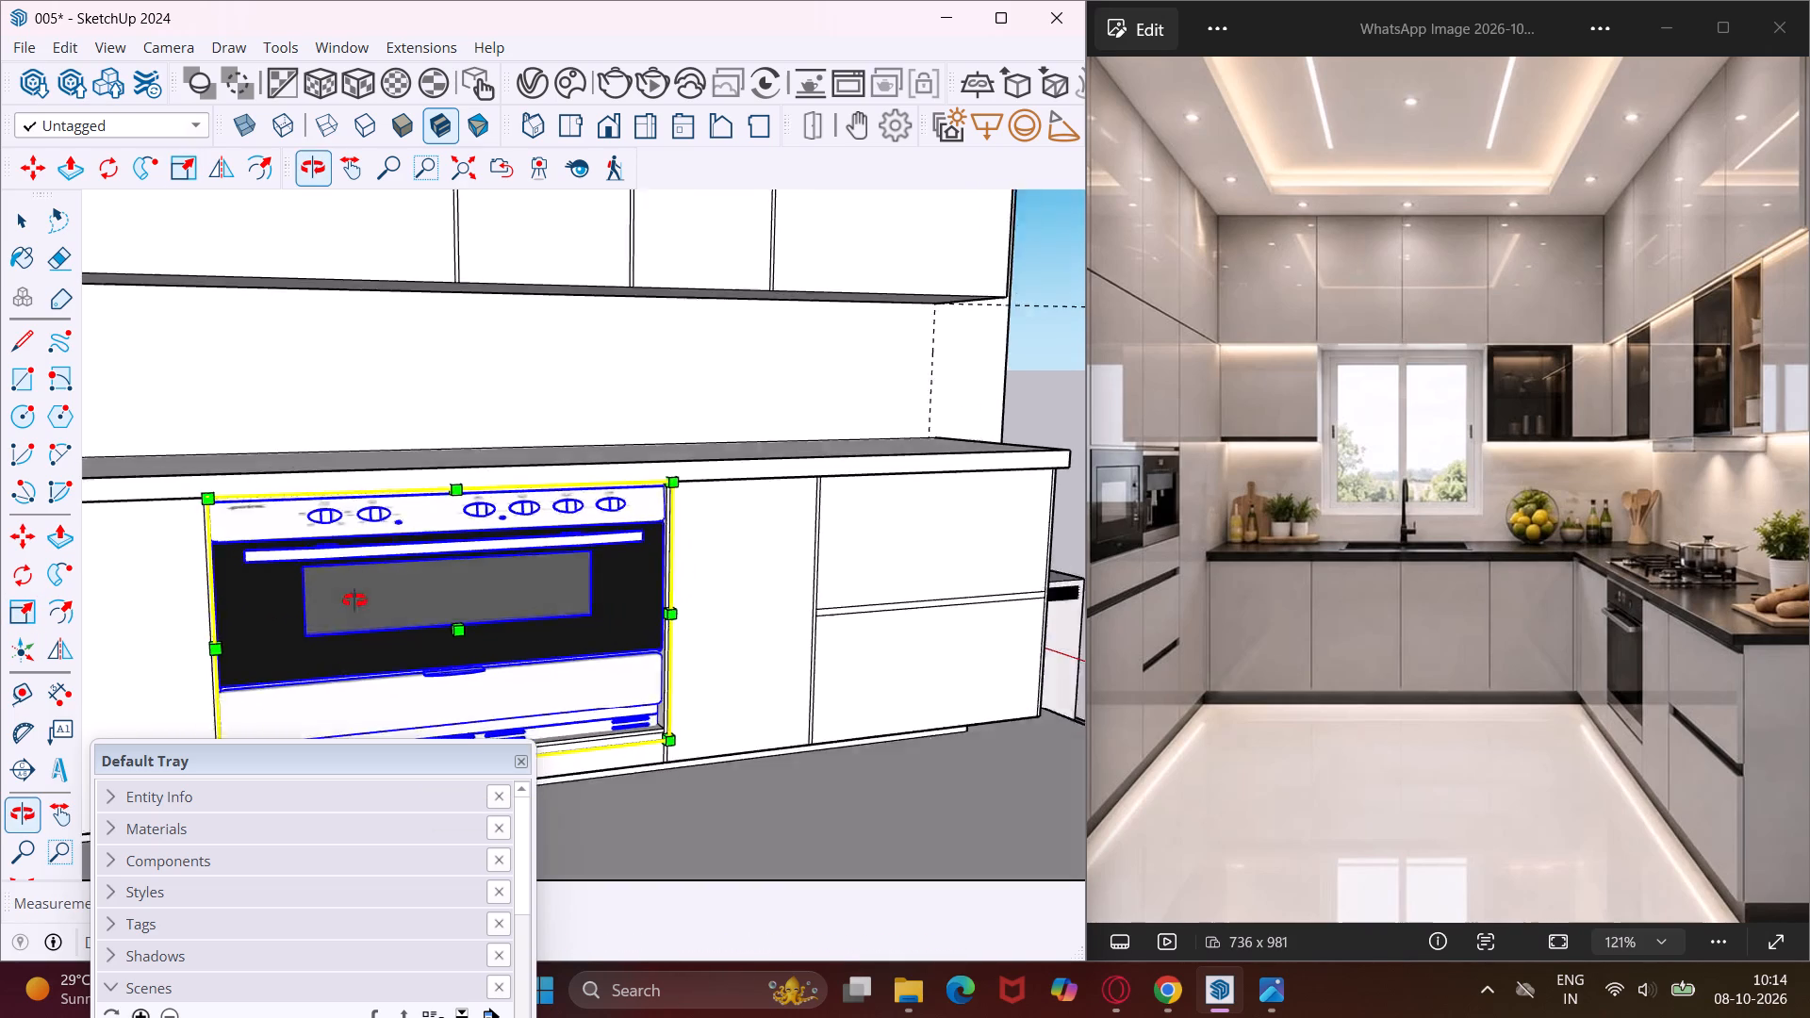
middle_click_drag(354, 600, 164, 569)
middle_click_drag(520, 684, 321, 631)
scroll(292, 618, "down", 5)
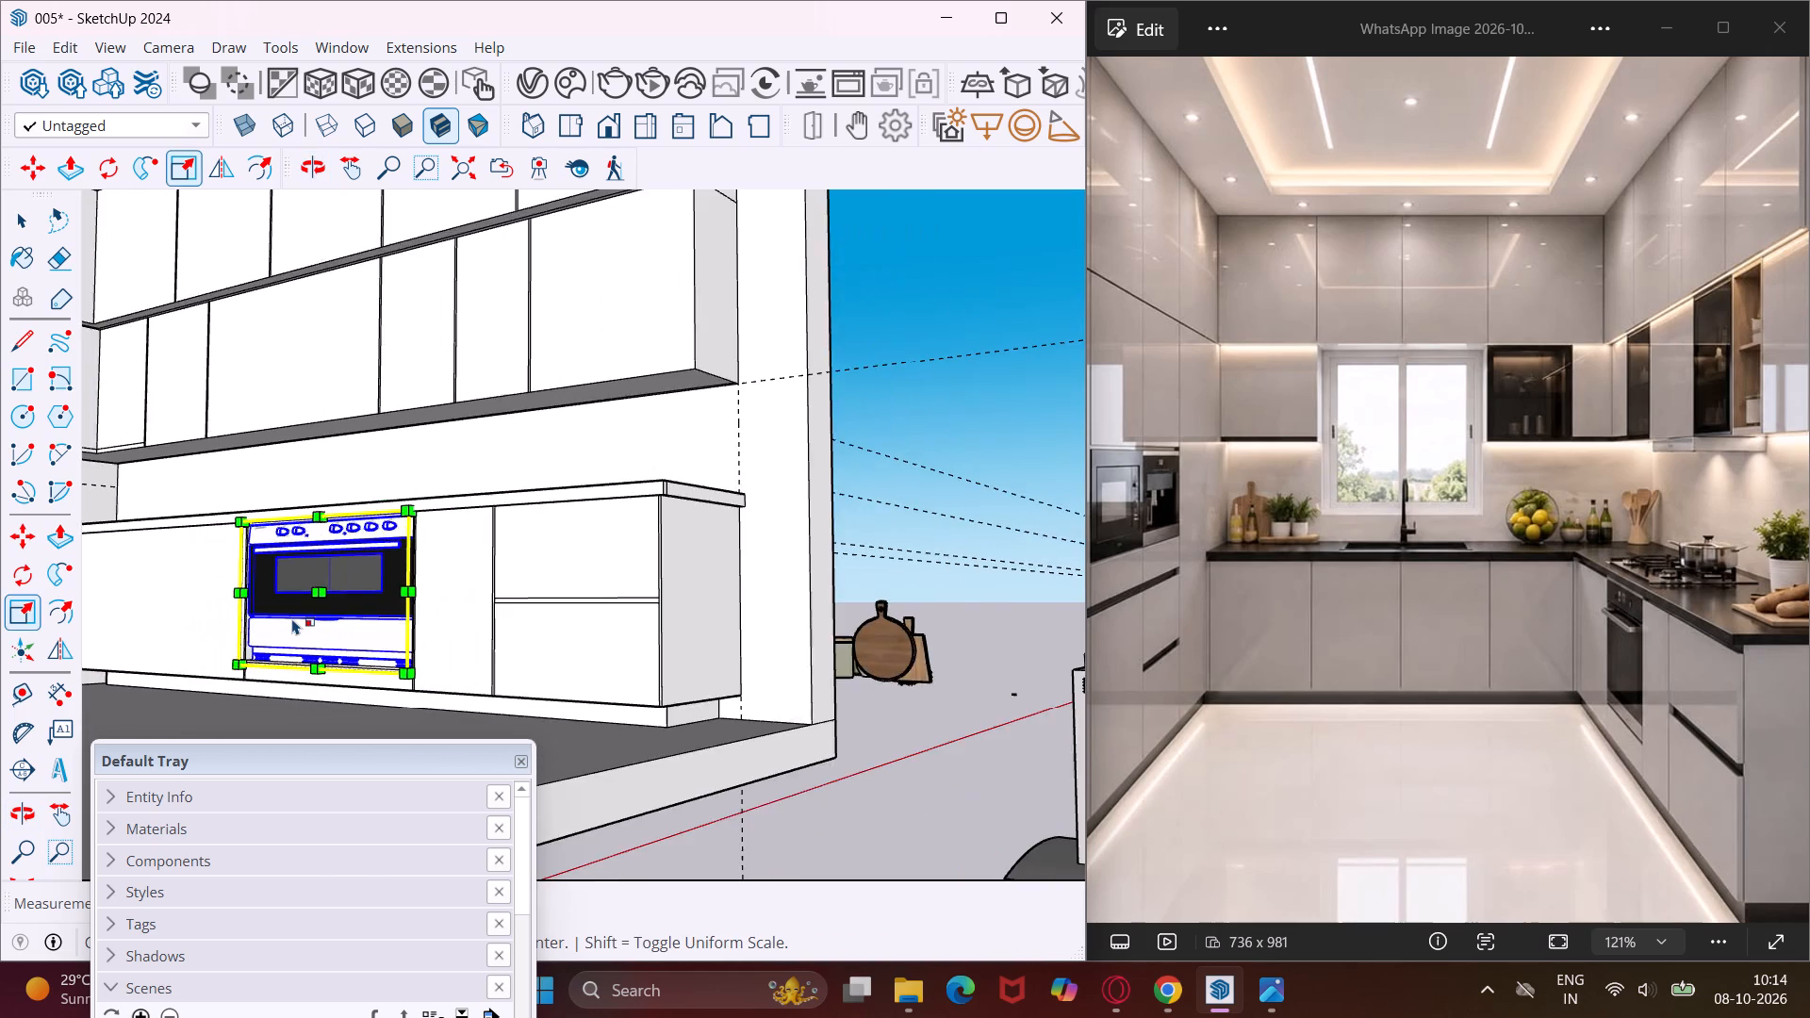
scroll(288, 616, "down", 5)
left_click(612, 740)
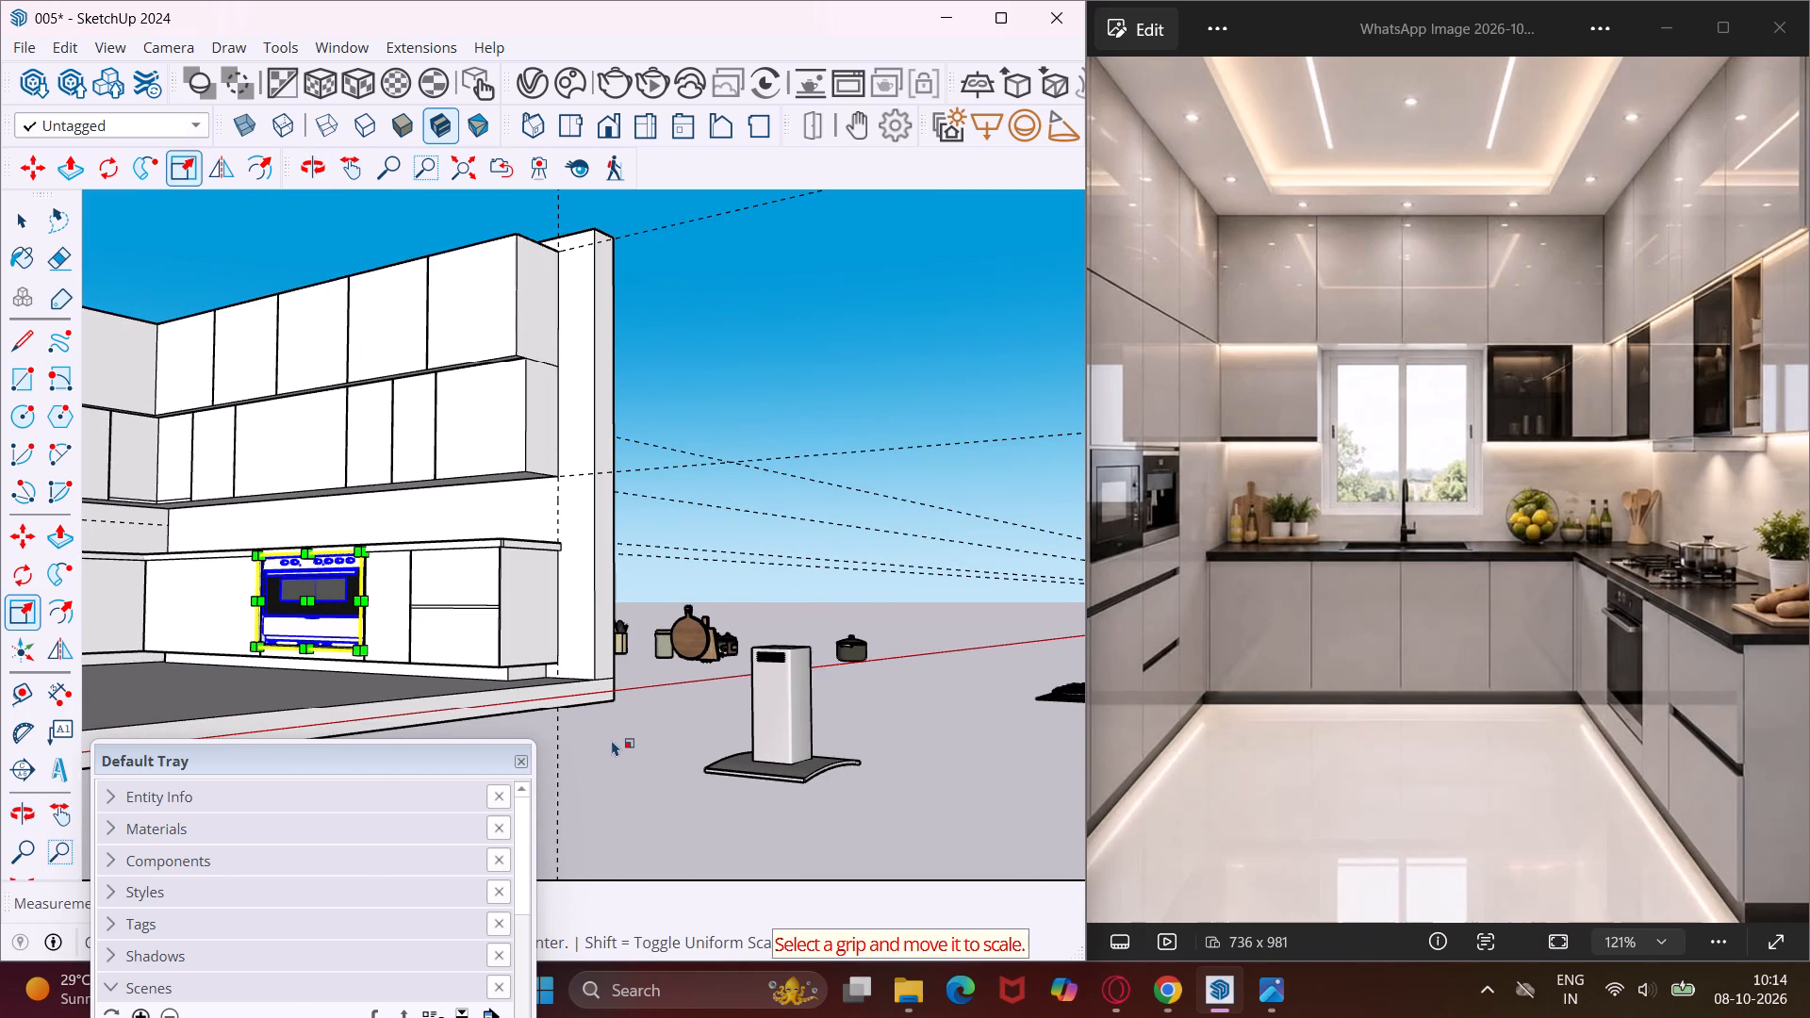
key("Escape")
key("space")
Rotate the gas cooktop lying outside the room by 90 degrees on the ground plane.
middle_click_drag(612, 740, 579, 744)
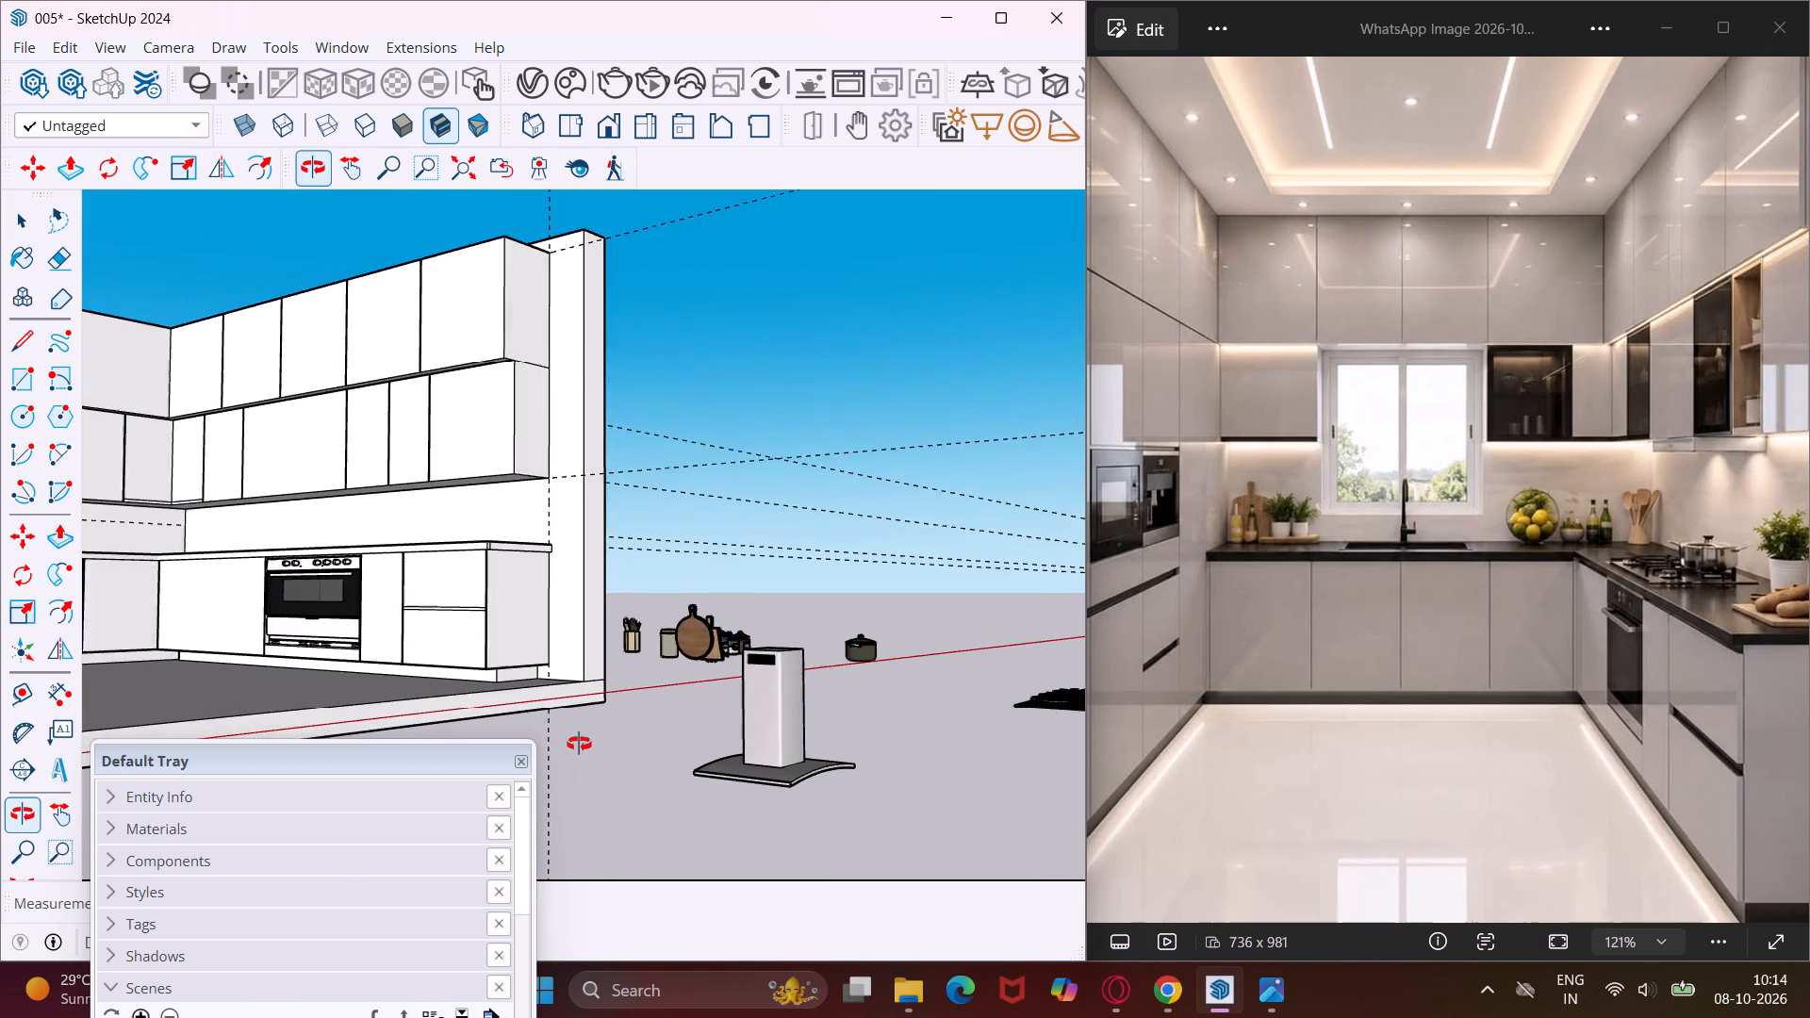
middle_click_drag(579, 744, 500, 753)
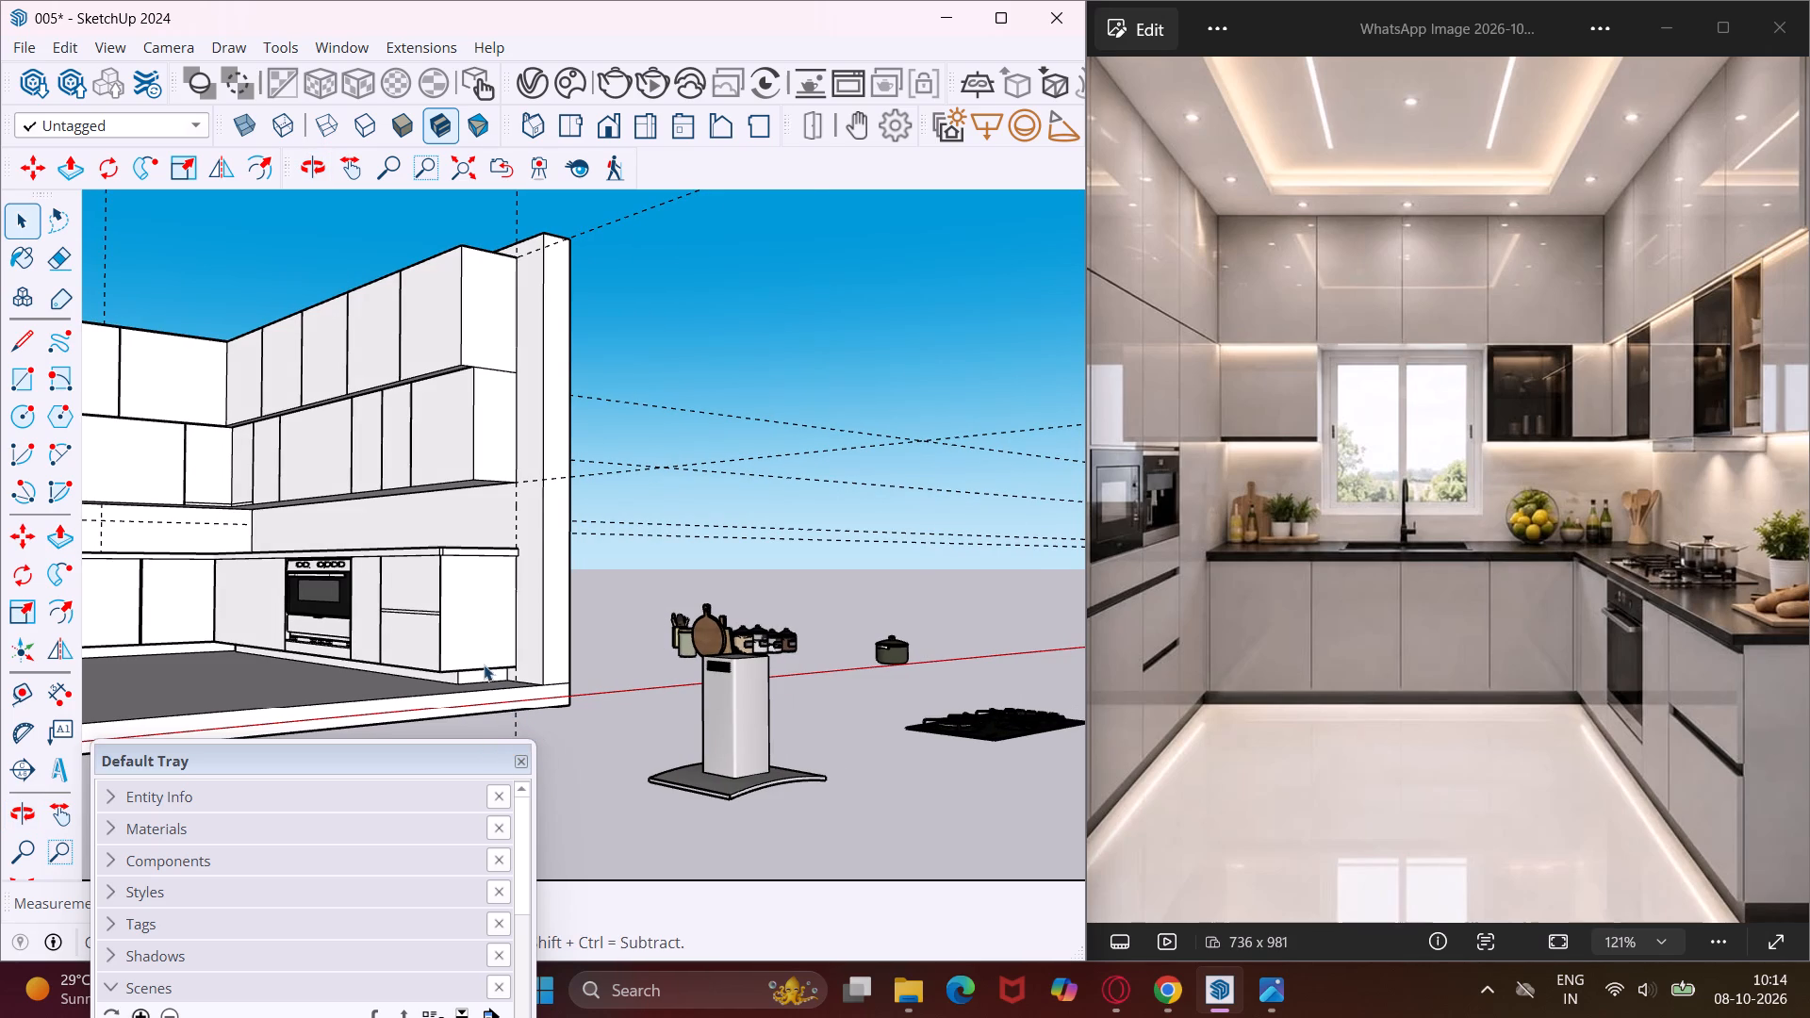
scroll(484, 665, "down", 2)
left_click(880, 717)
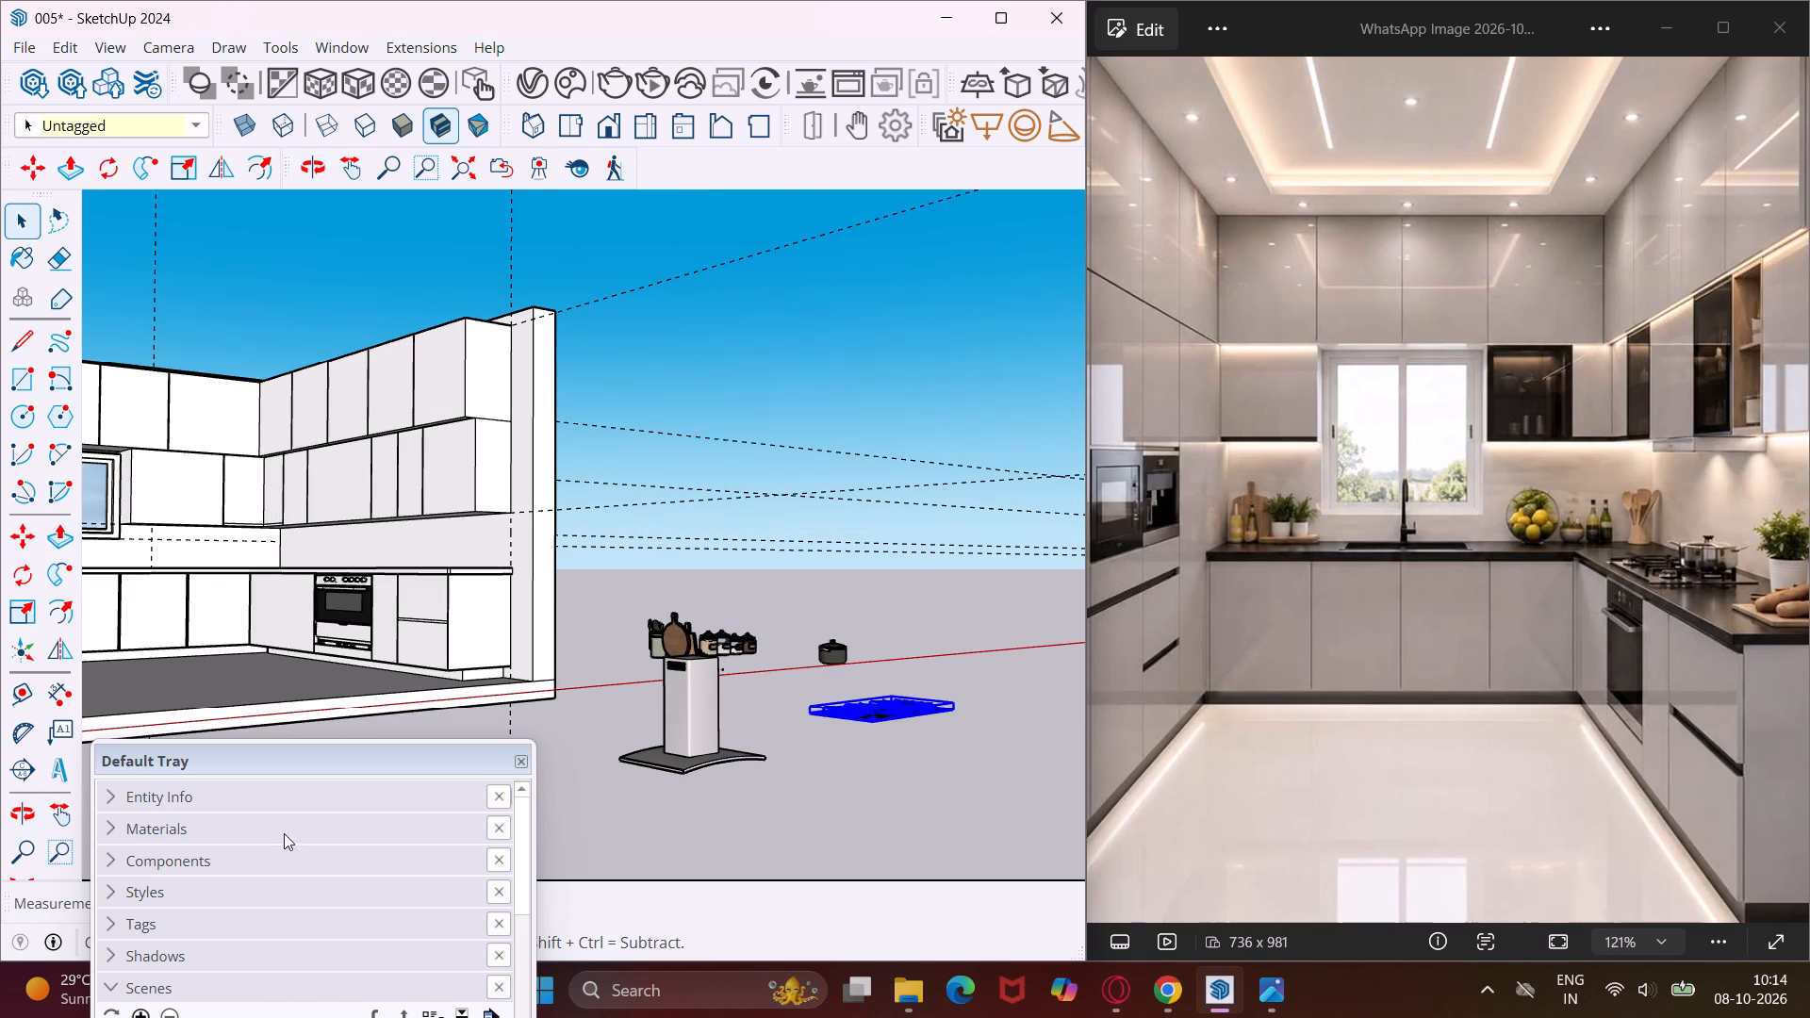
left_click(10, 574)
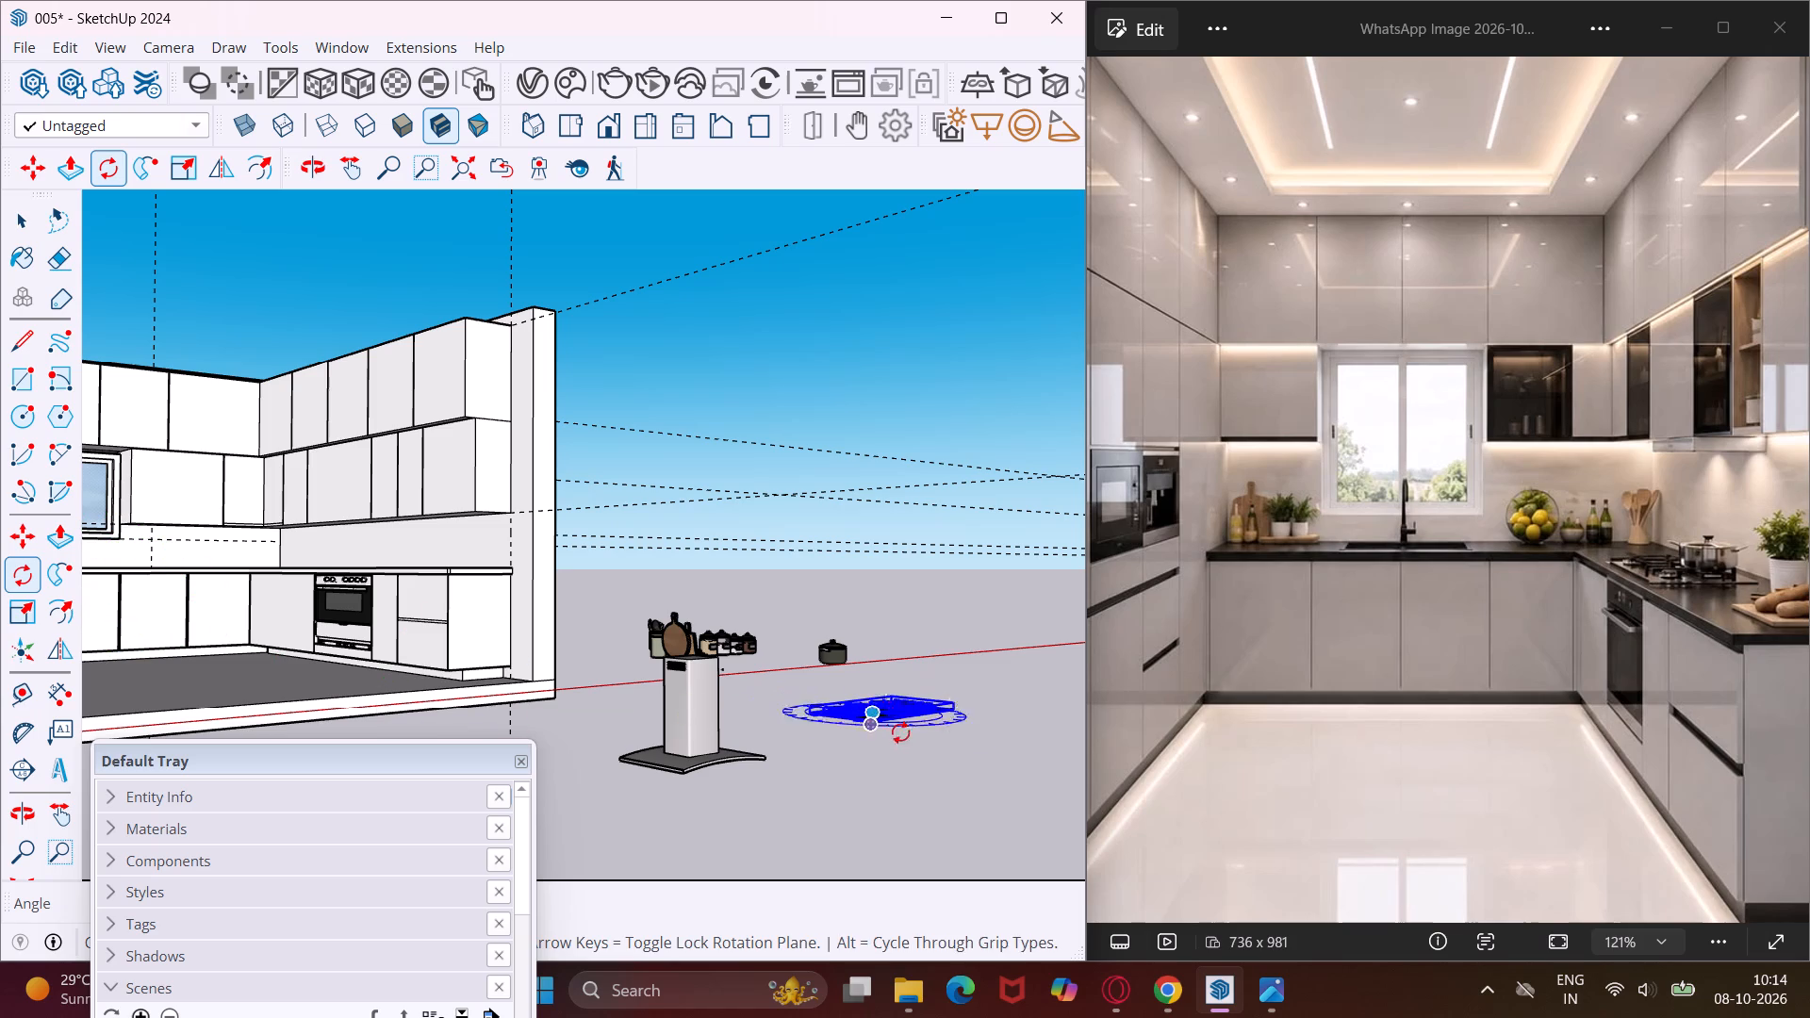
left_click(921, 755)
left_click(859, 789)
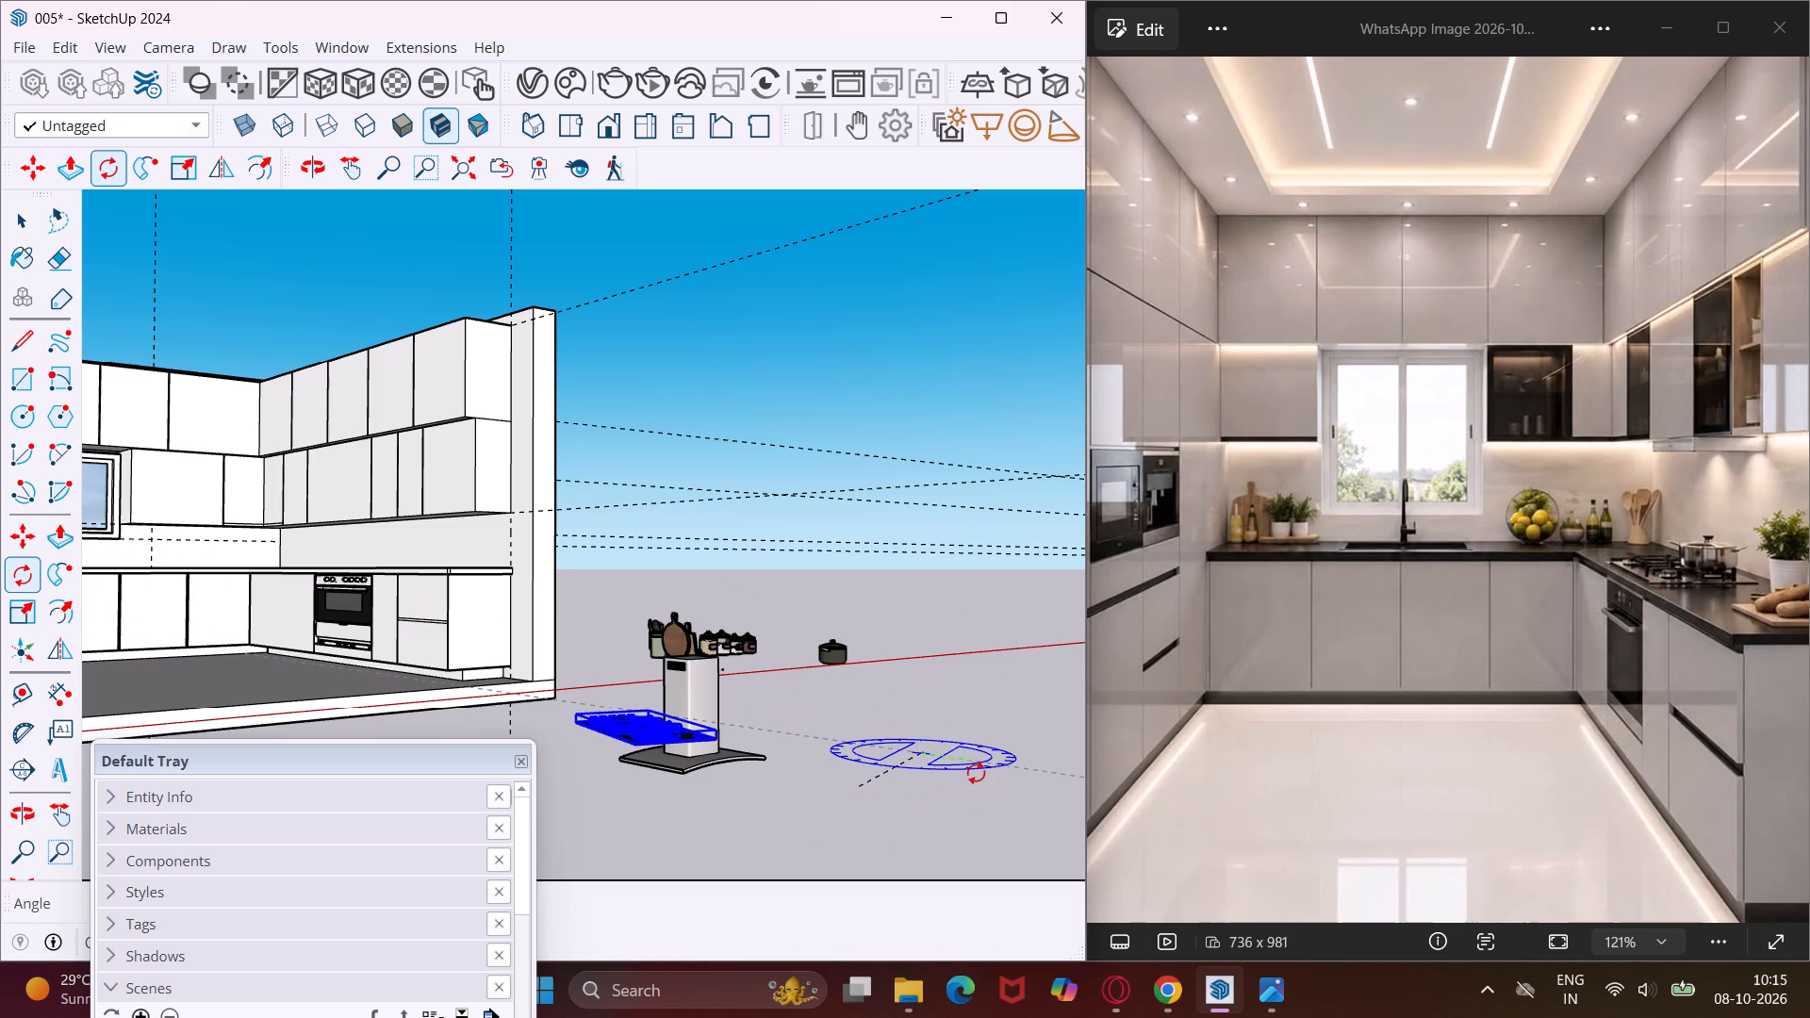
type("90")
key("Return")
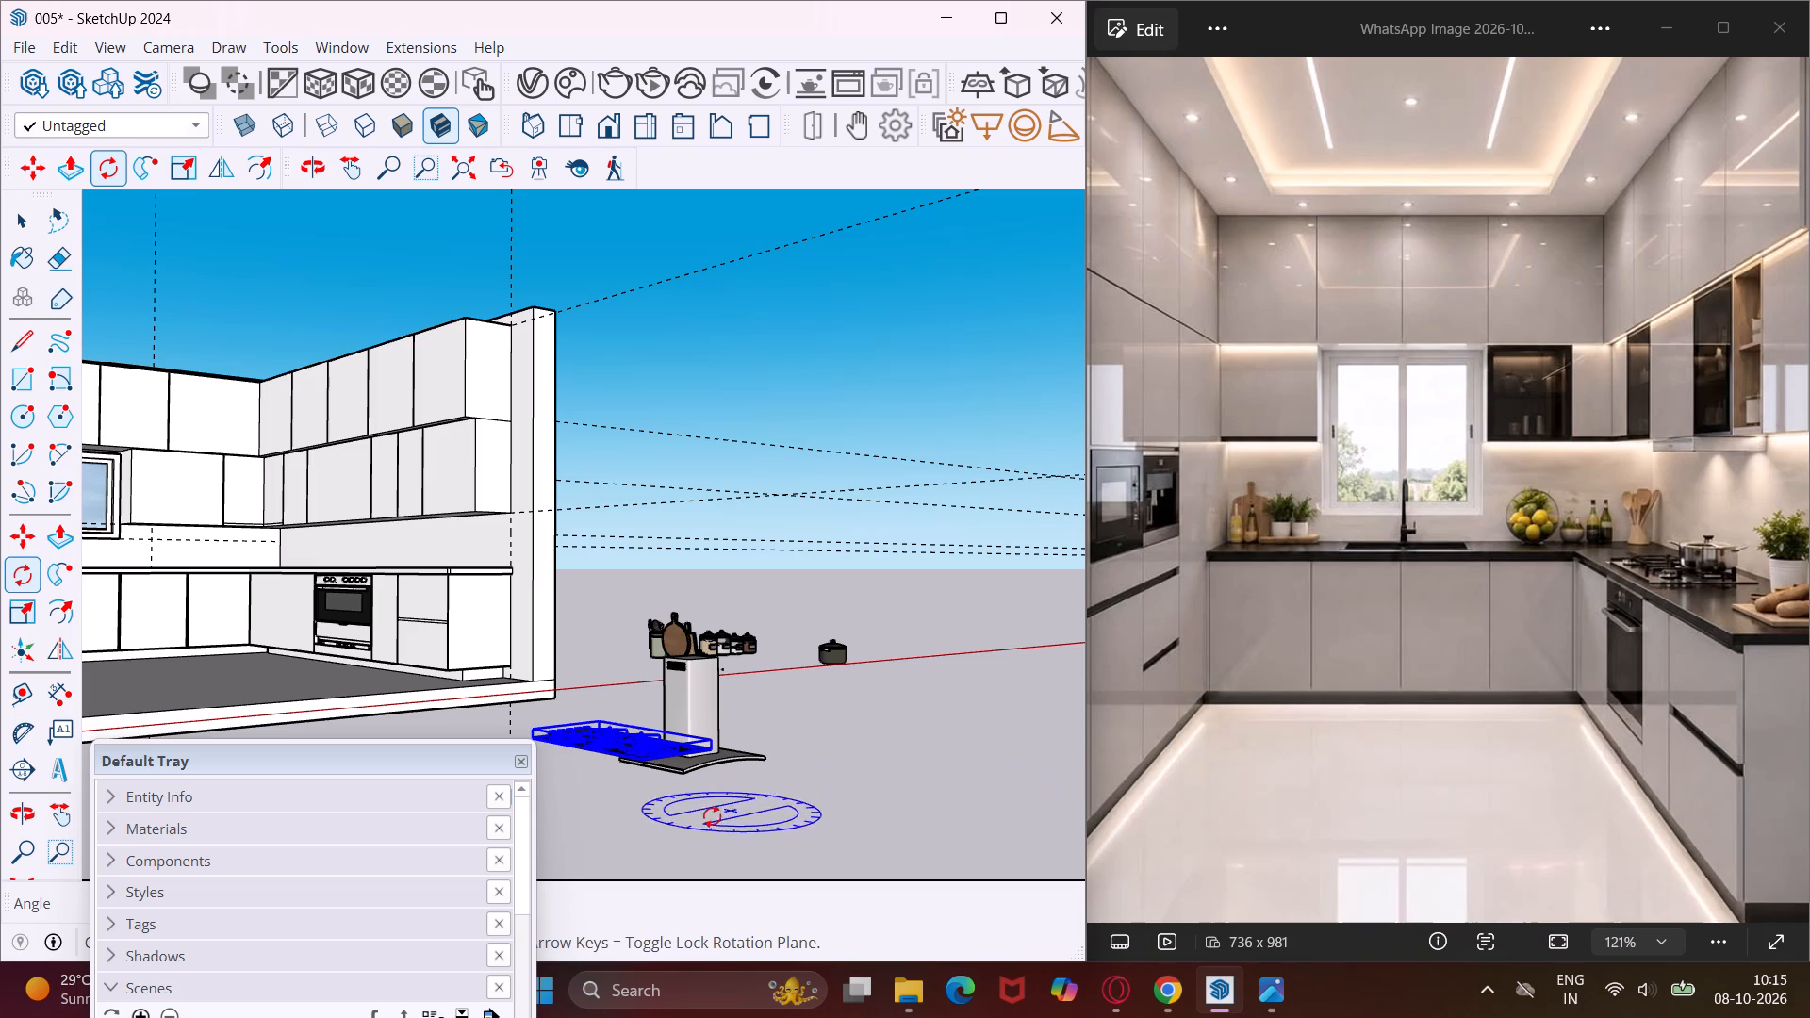
key("Escape")
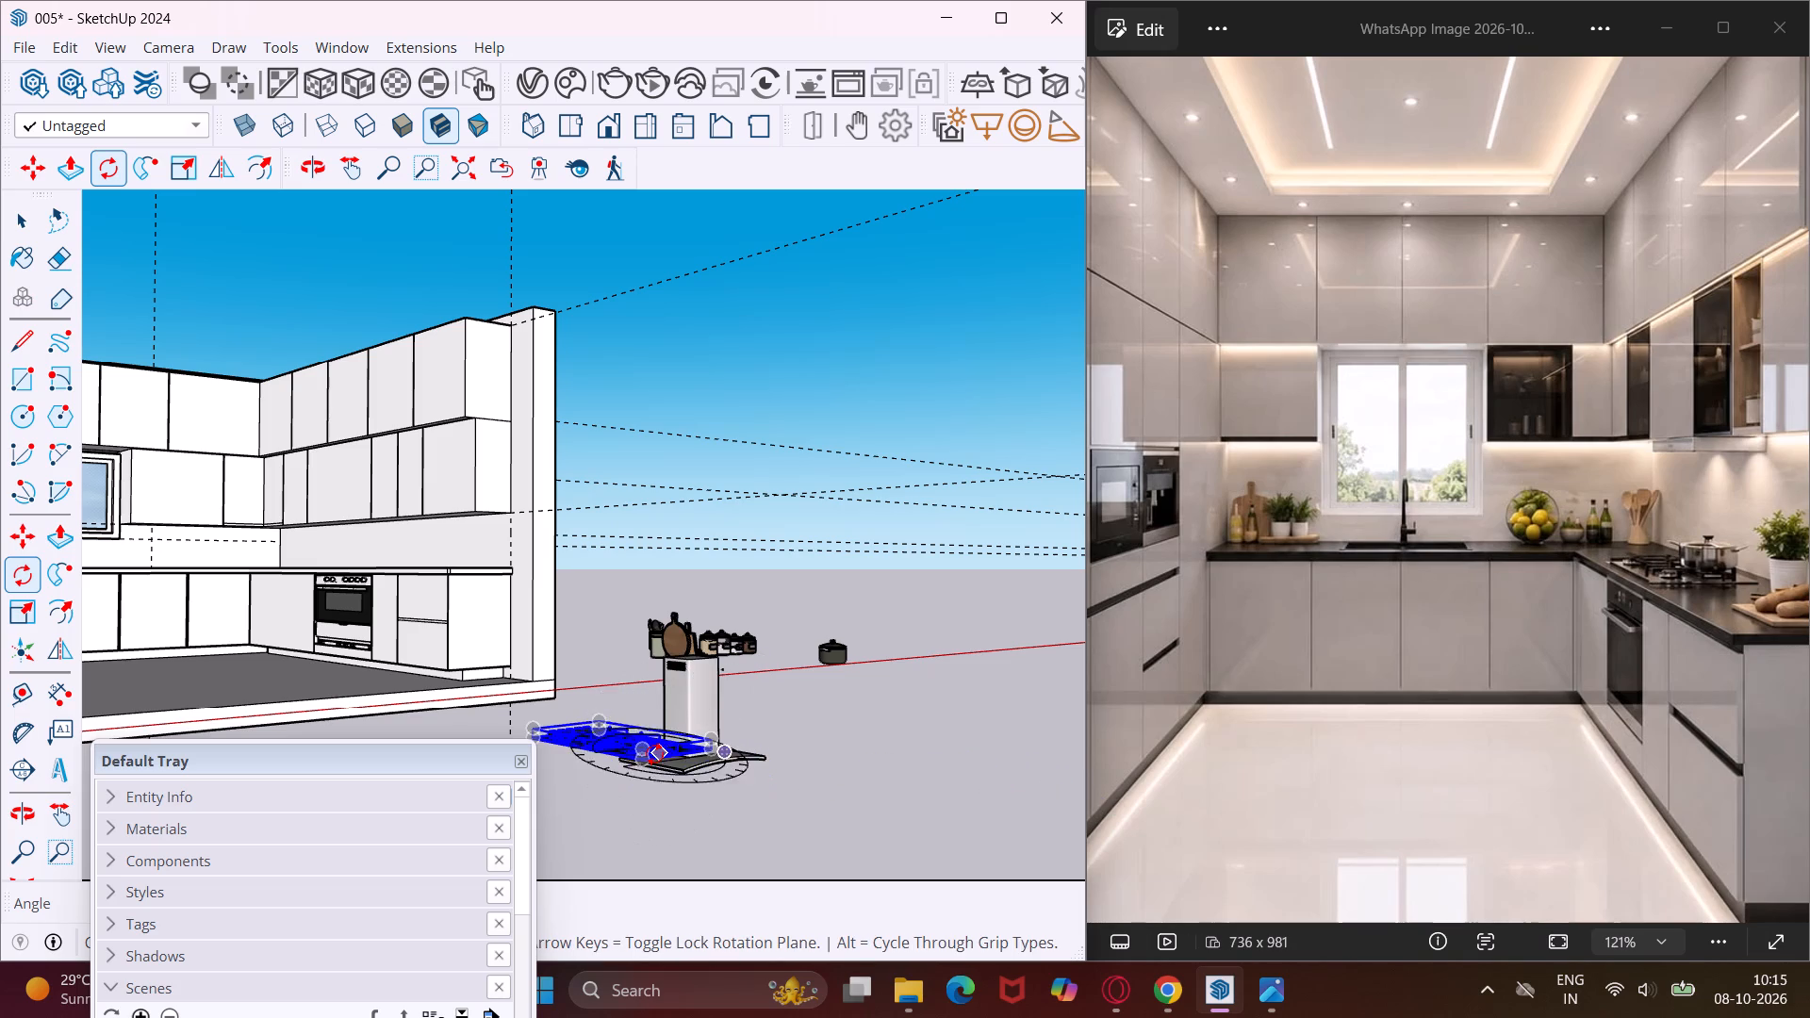
key("Escape")
key("space")
Move the cooktop by its lower corner onto the countertop directly above the stove.
left_click(654, 754)
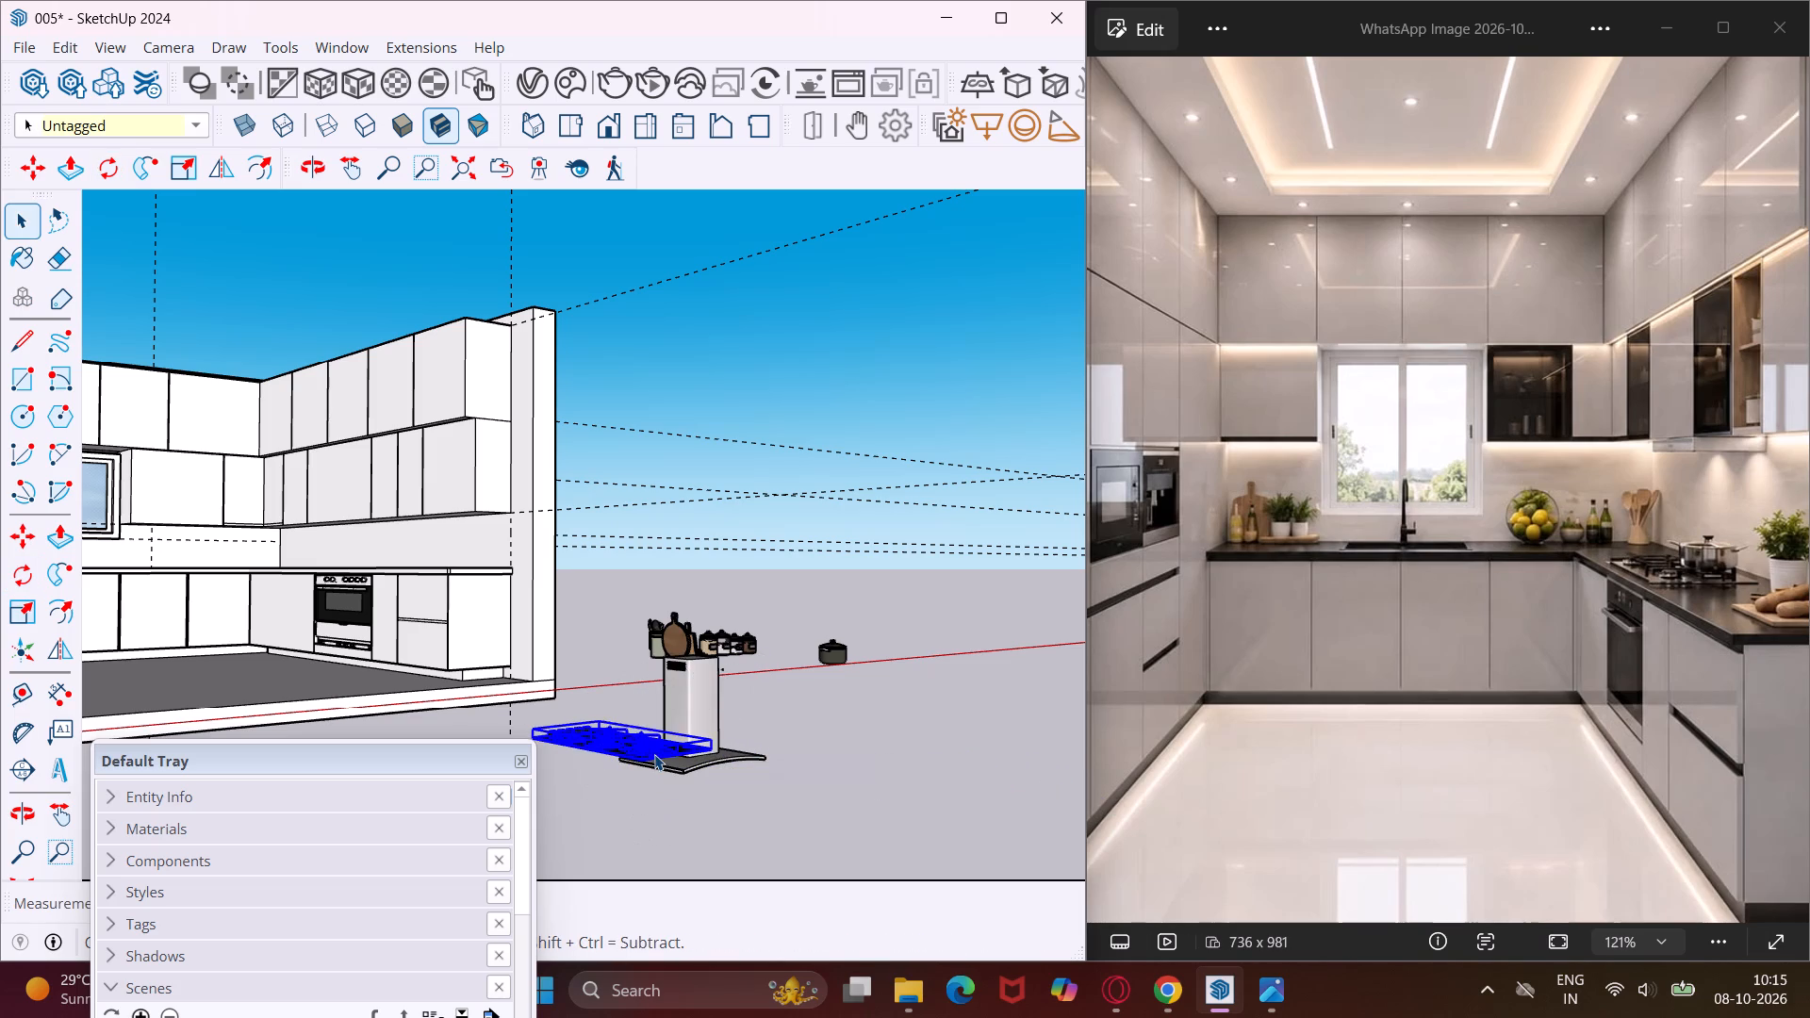
key("m")
scroll(713, 749, "up", 5)
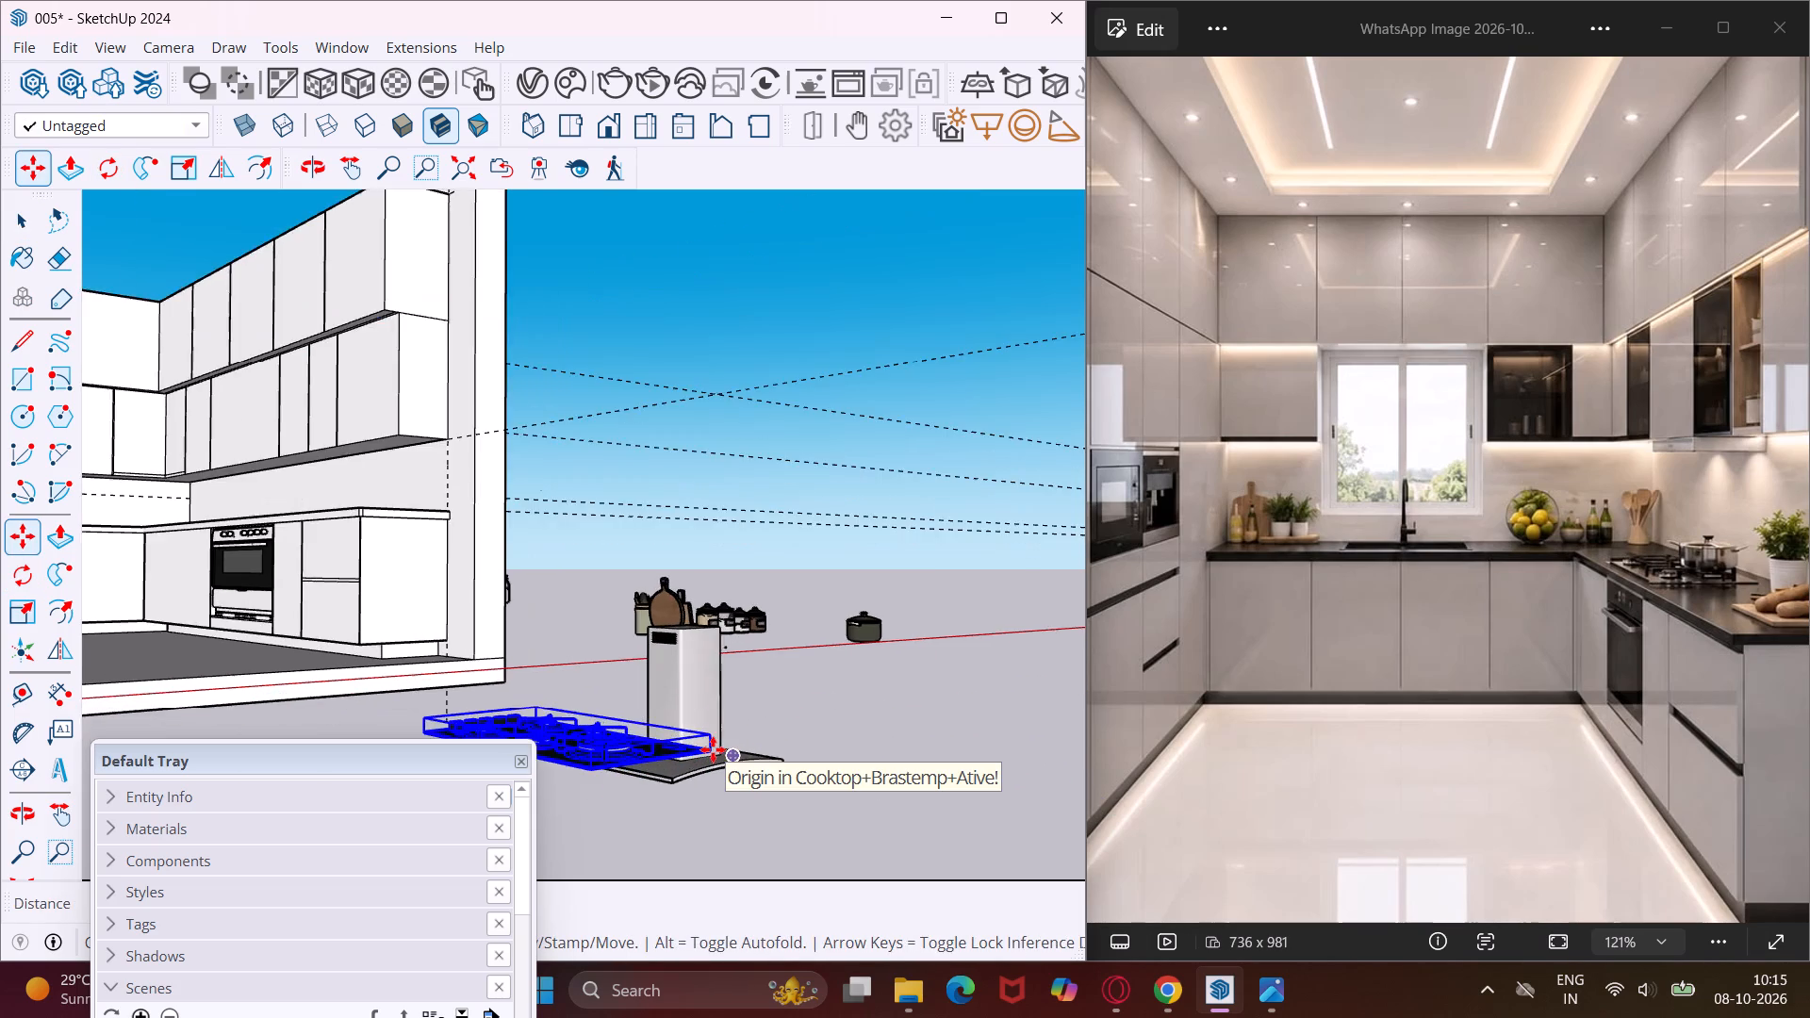
scroll(713, 749, "up", 9)
scroll(681, 784, "down", 5)
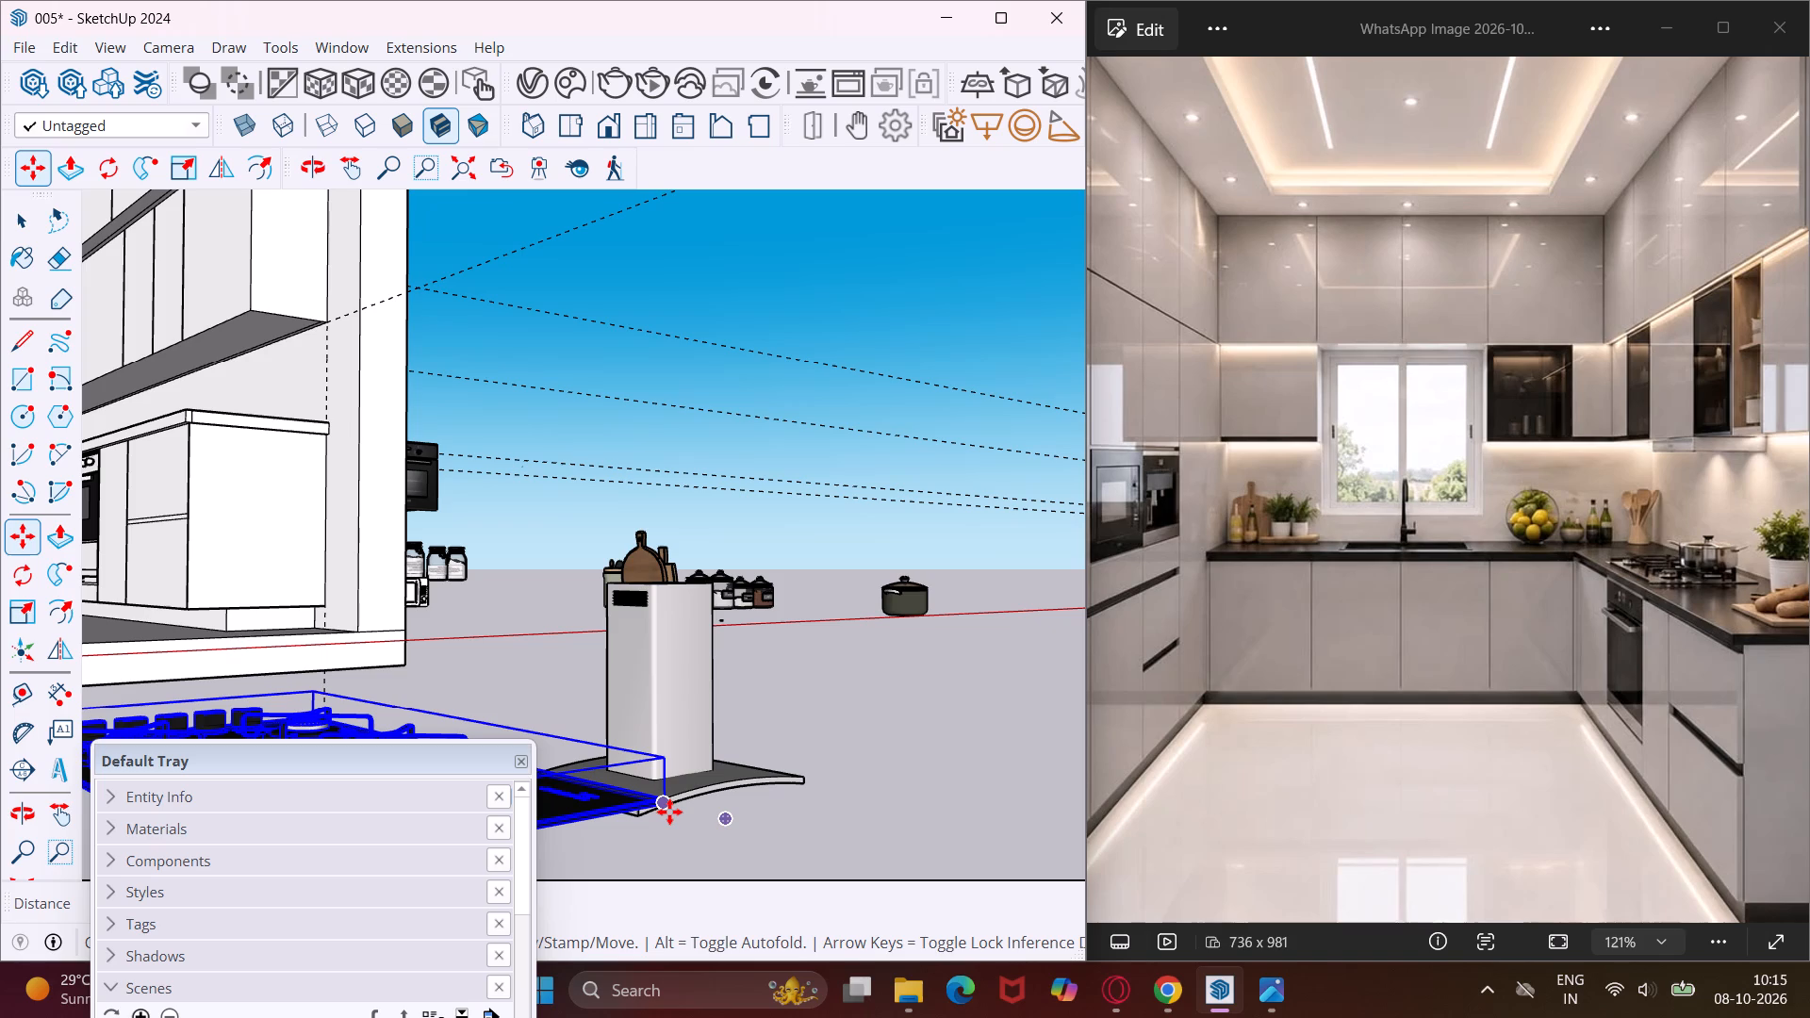
scroll(667, 810, "up", 5)
scroll(667, 810, "down", 4)
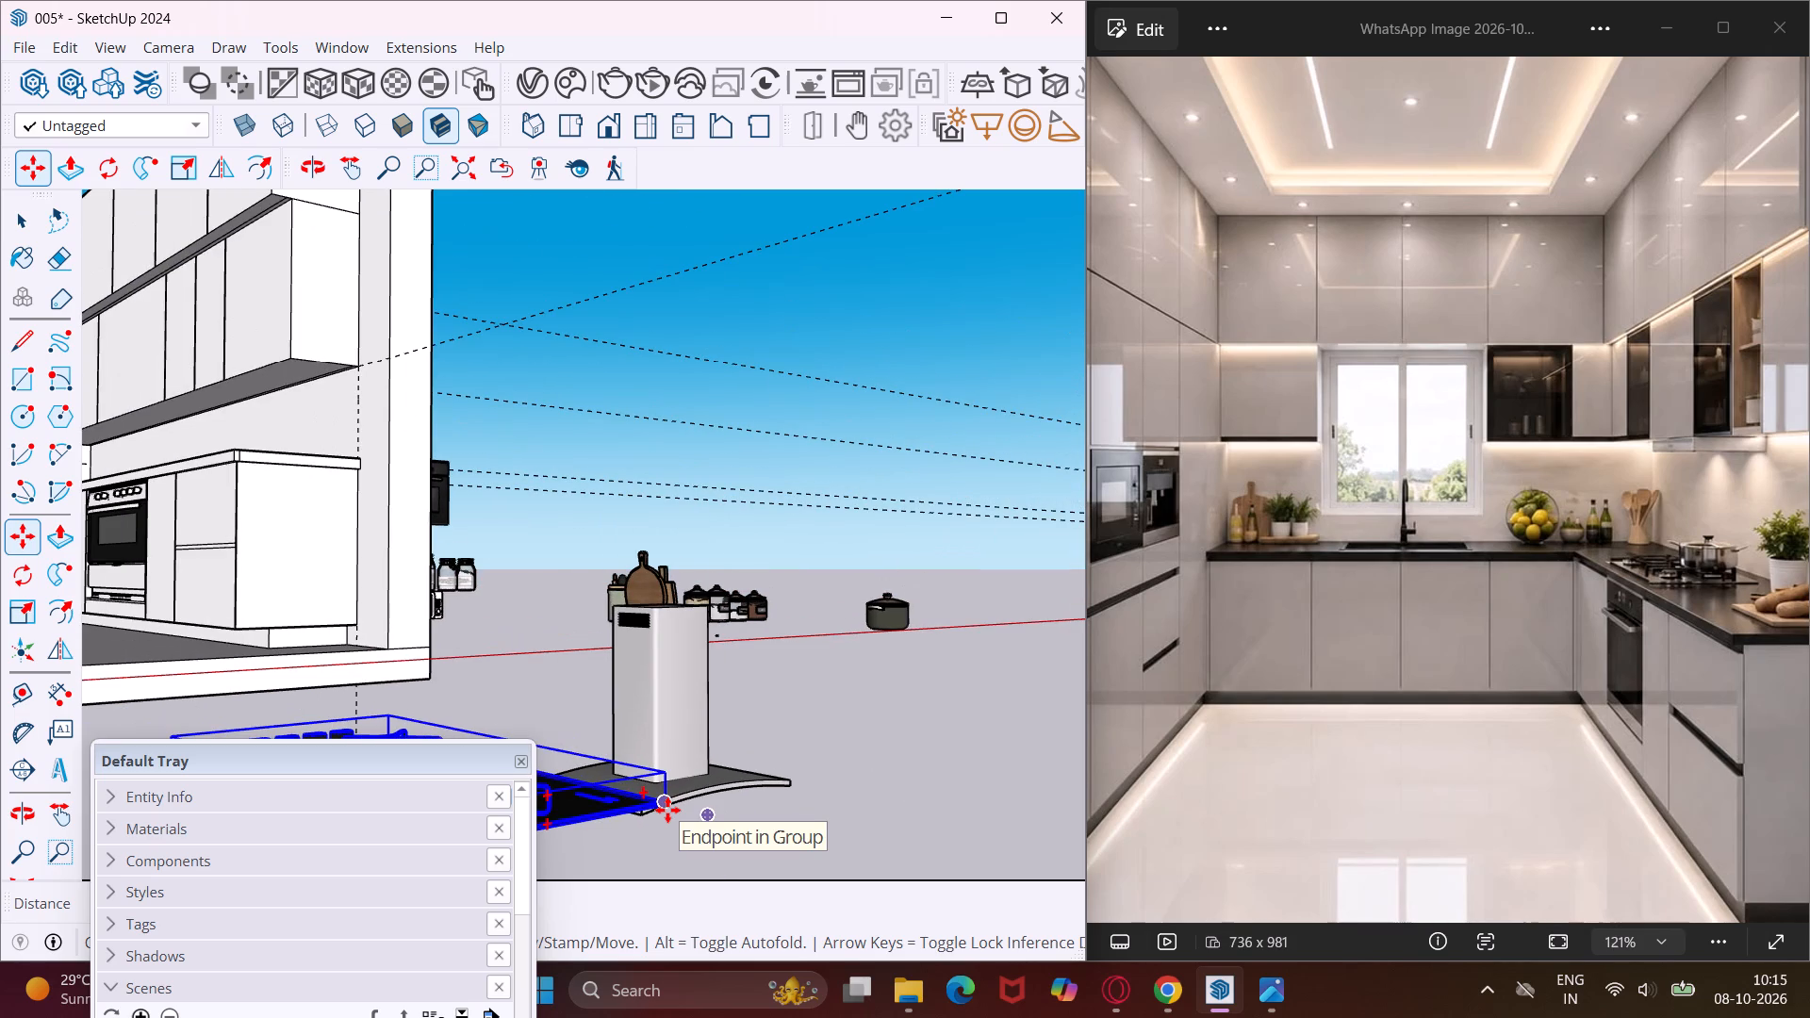
left_click(661, 800)
scroll(646, 751, "down", 9)
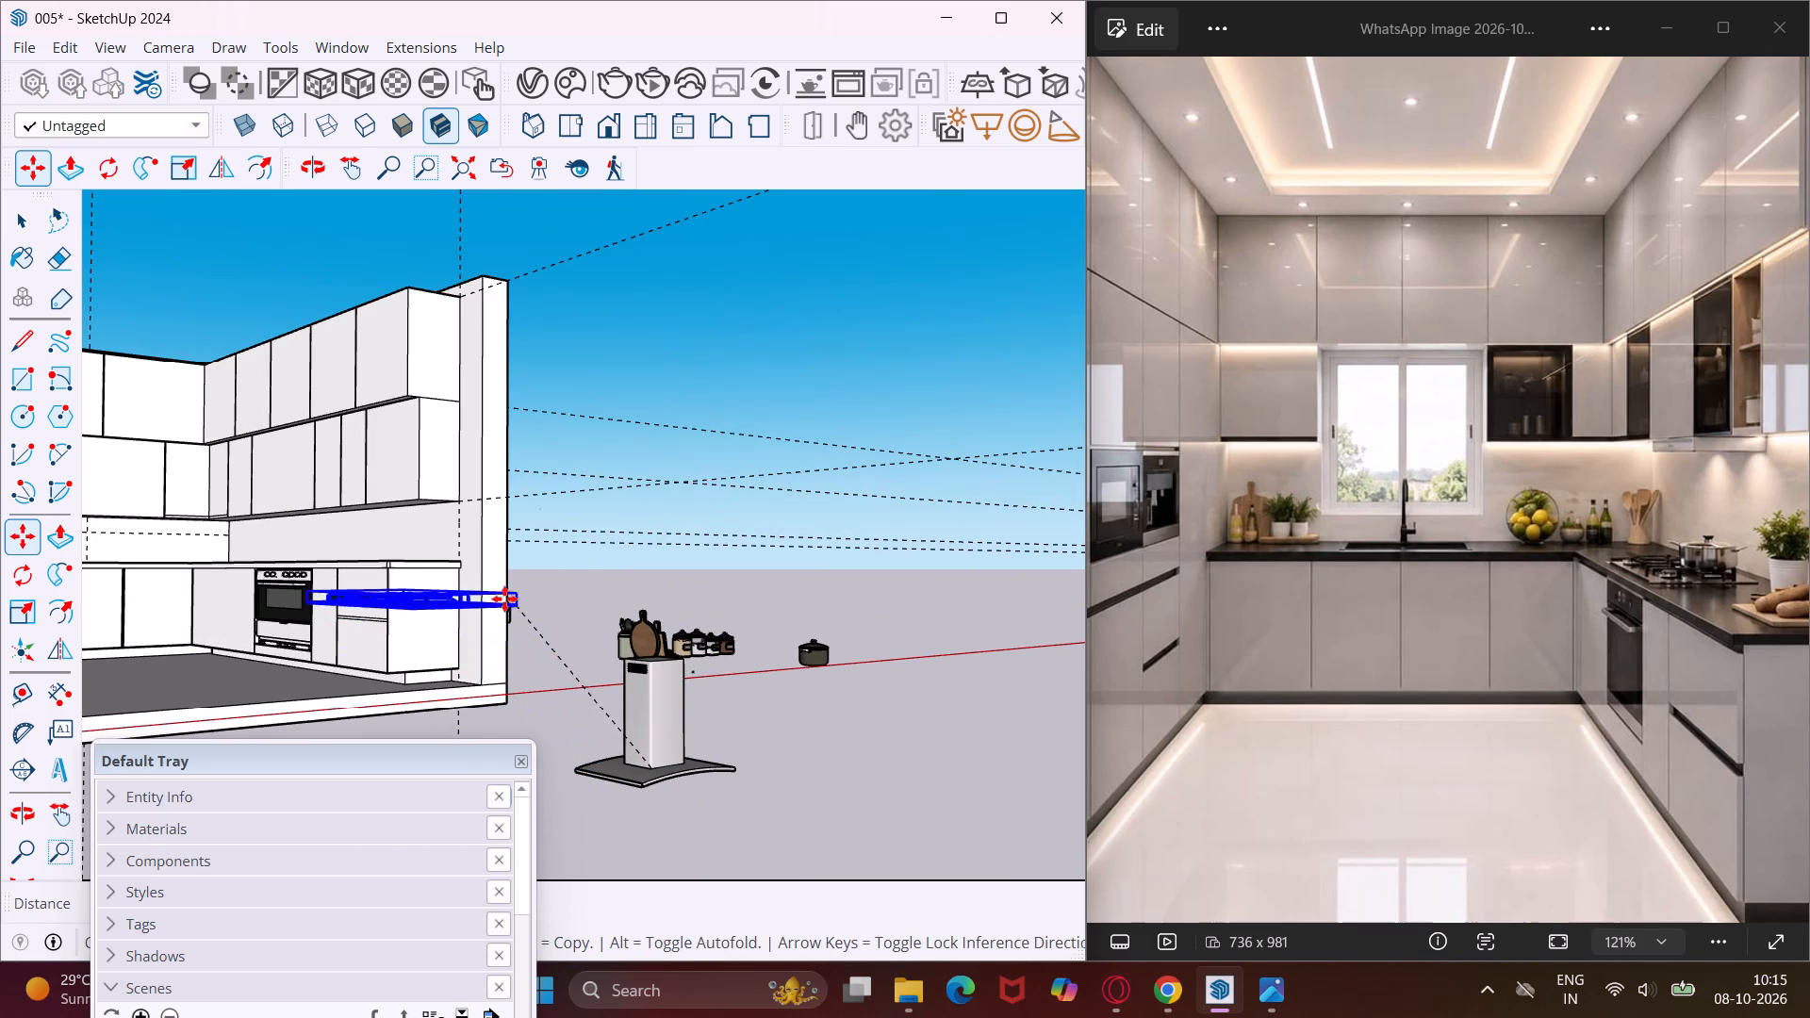
middle_click_drag(444, 555, 650, 669)
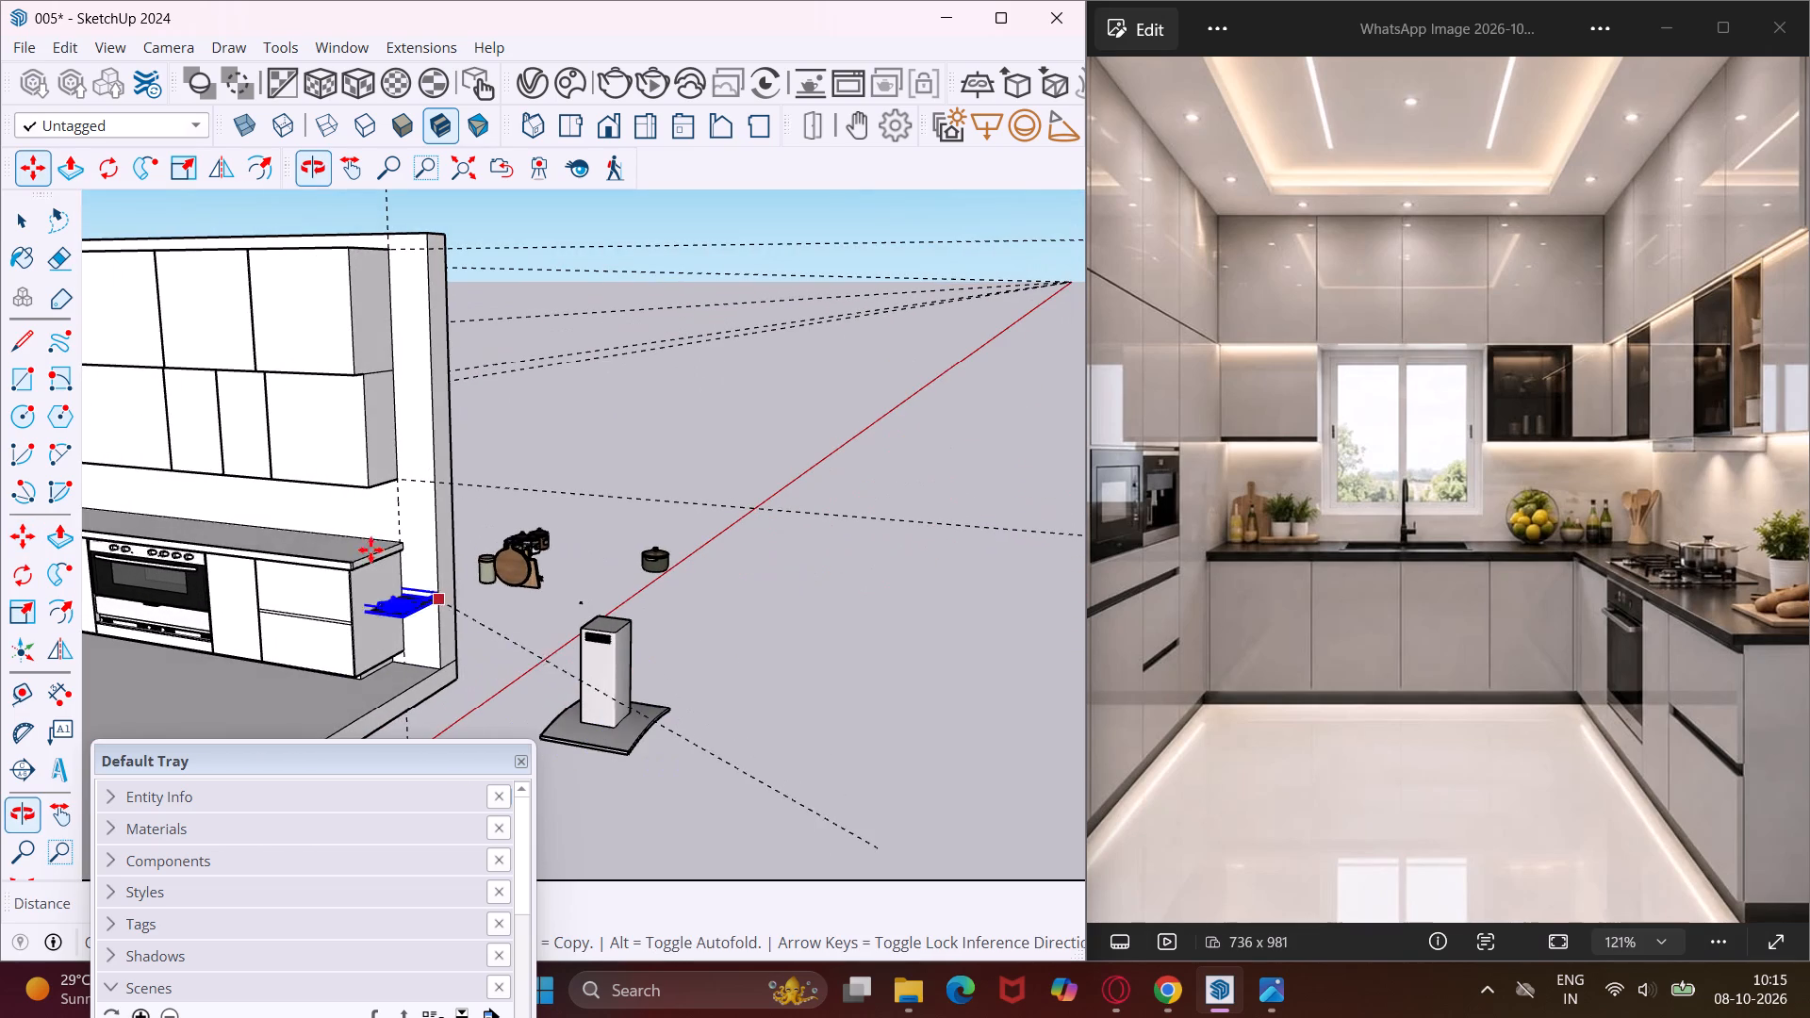
scroll(228, 534, "up", 4)
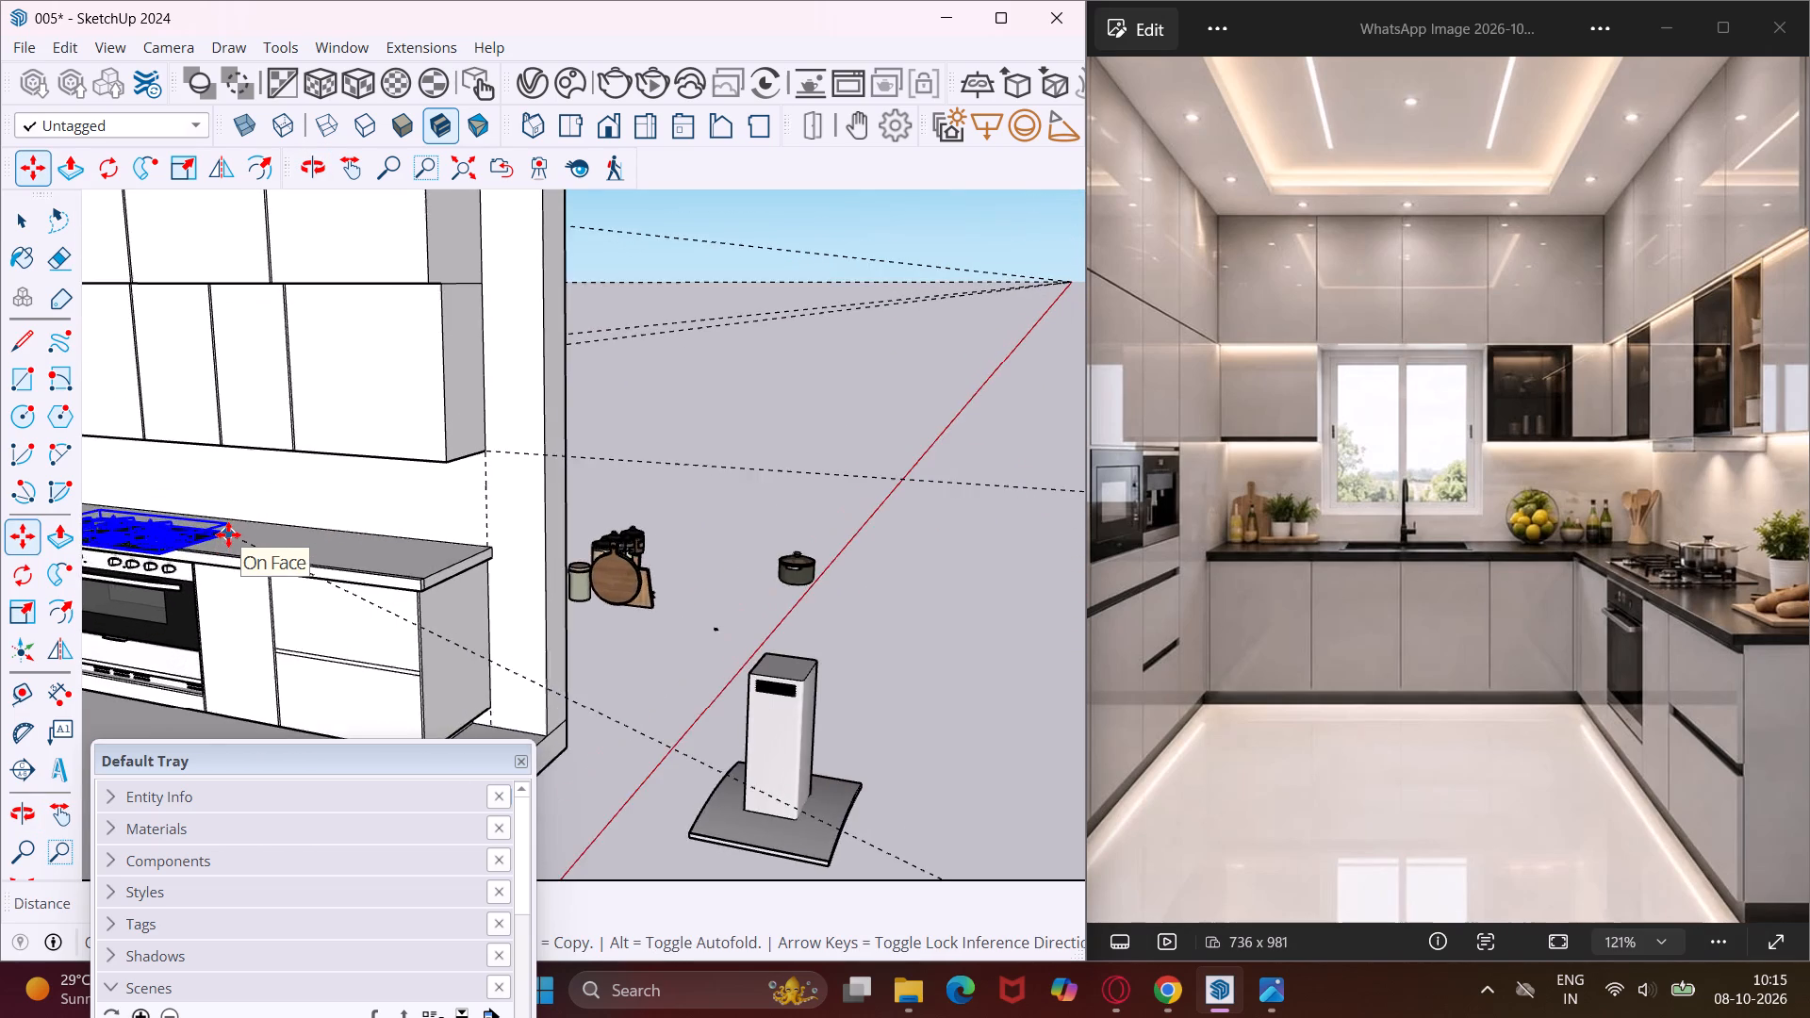
scroll(228, 534, "up", 3)
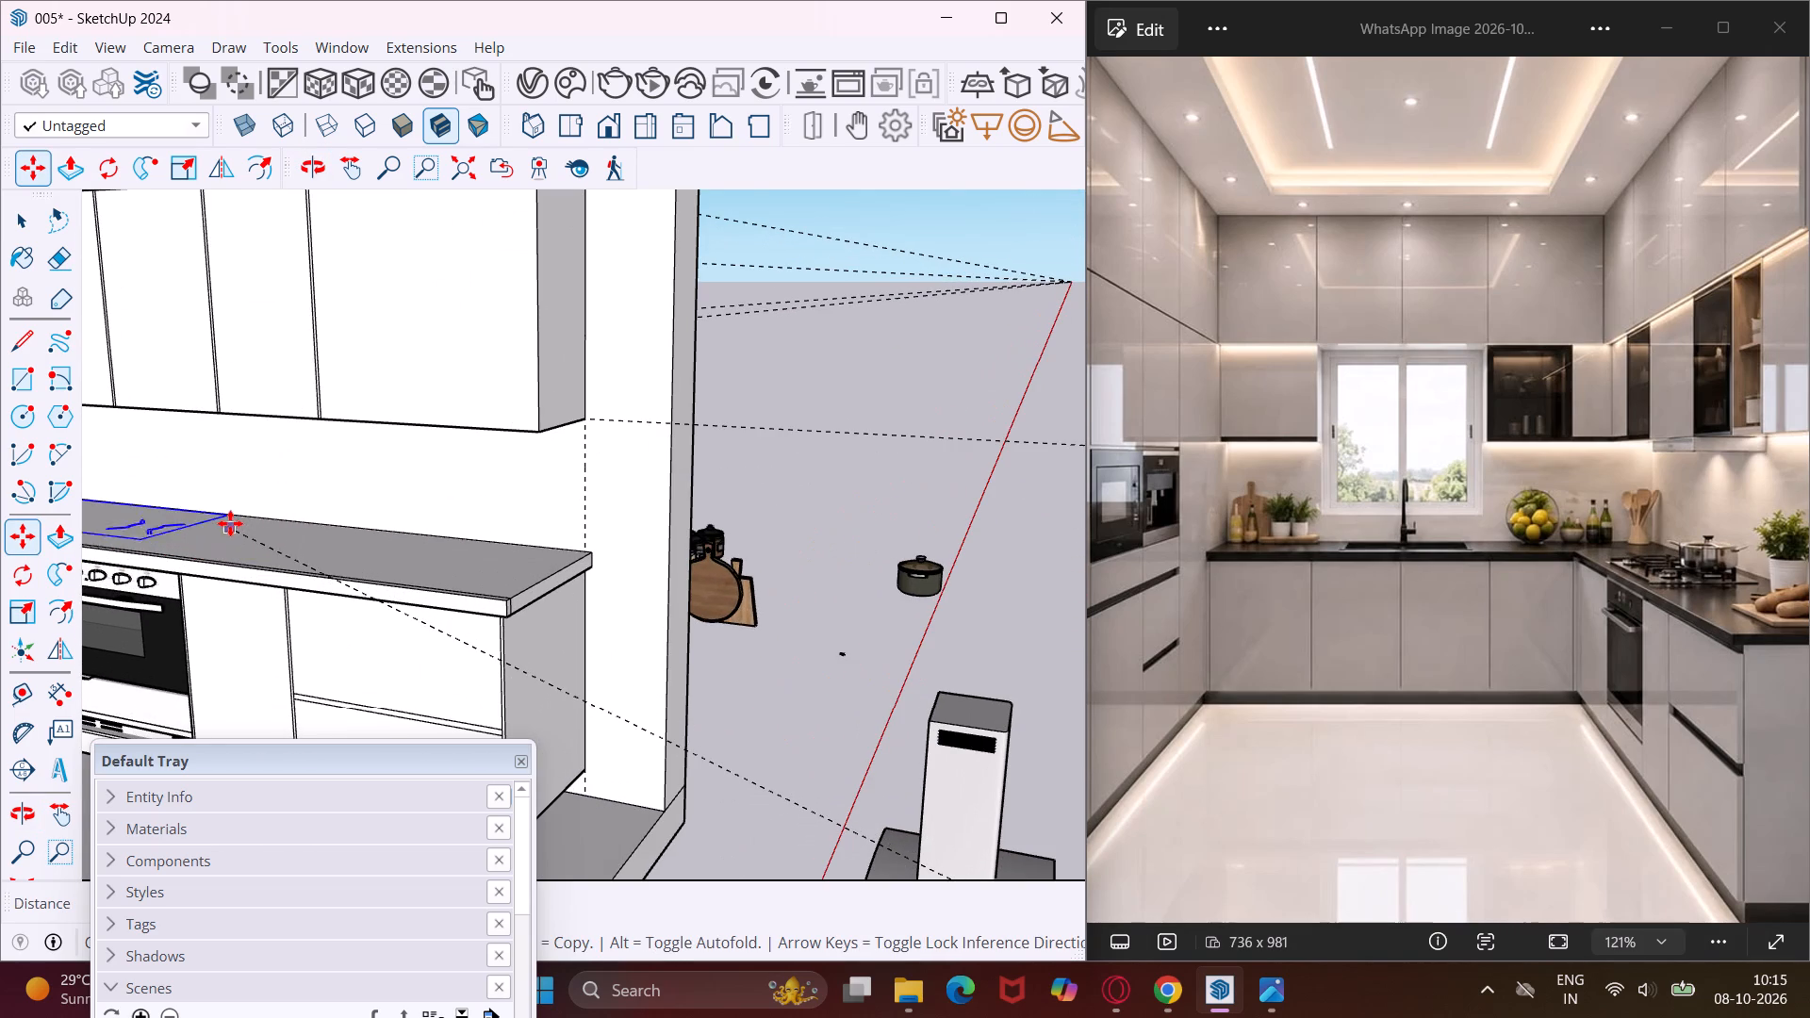
left_click(230, 527)
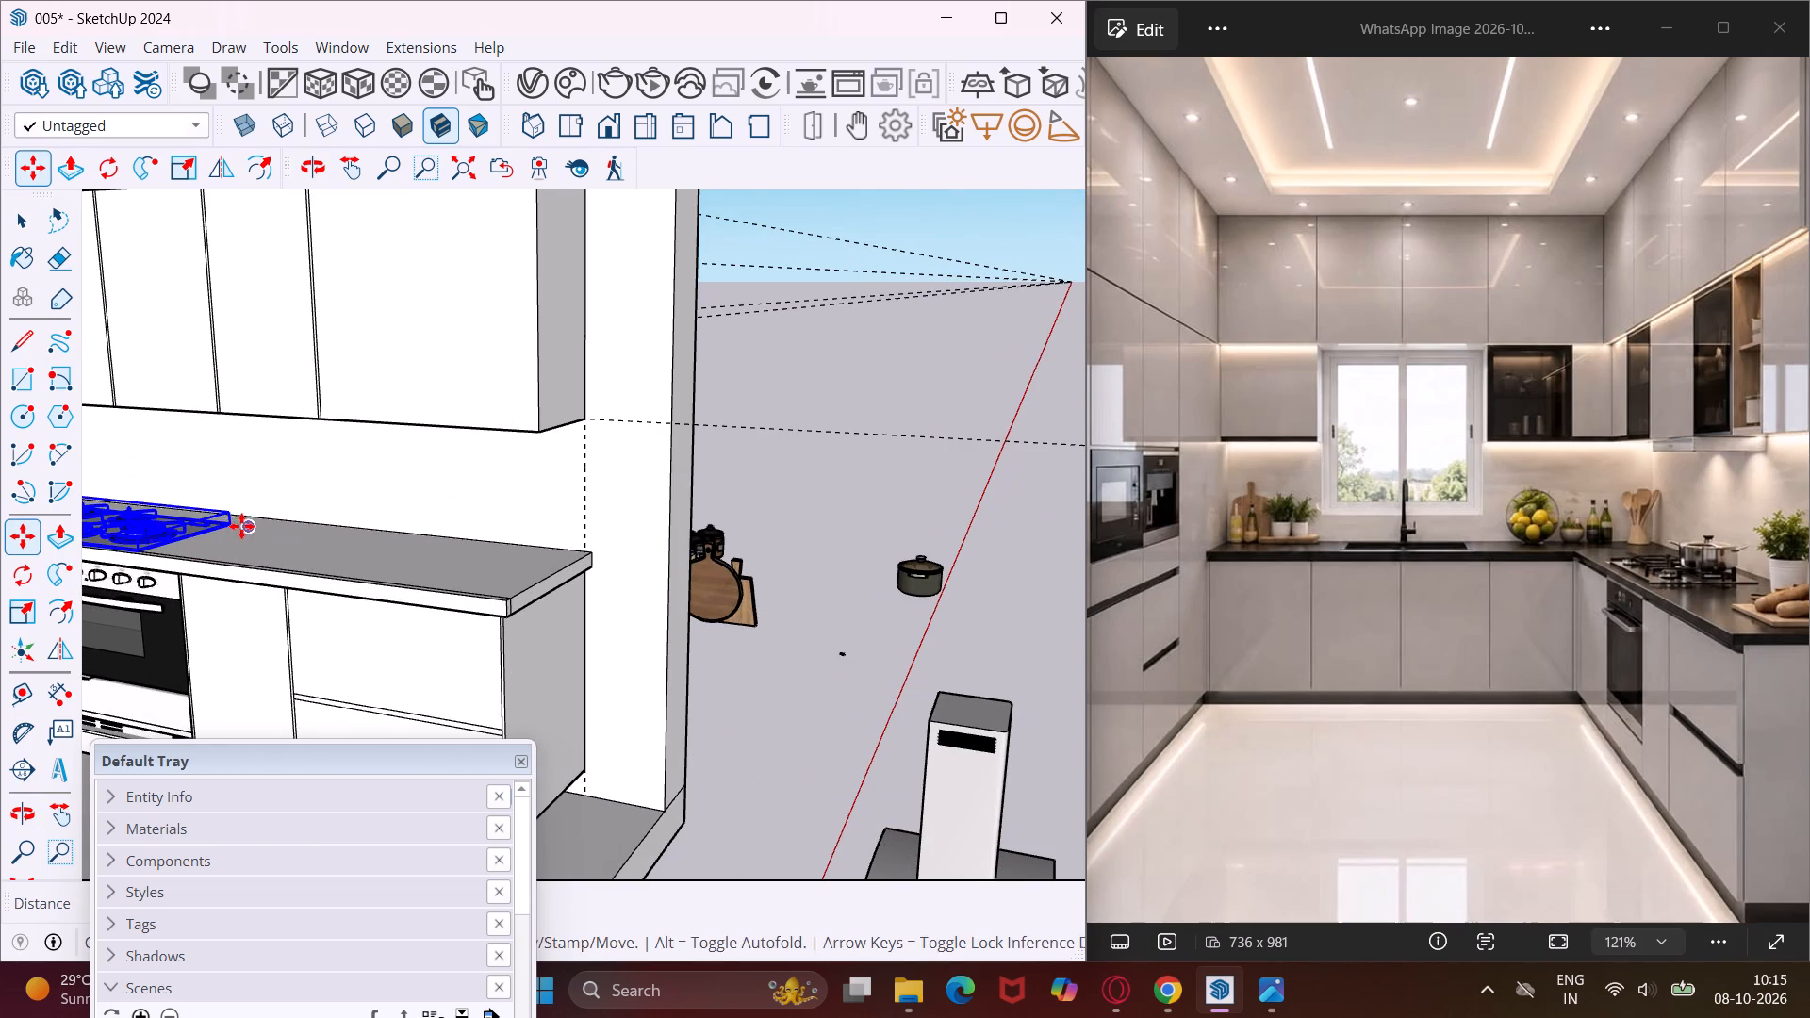
Move the gas cooktop by its lower front corner back from the countertop's front edge, keeping it above the stove.
middle_click_drag(241, 526, 714, 510)
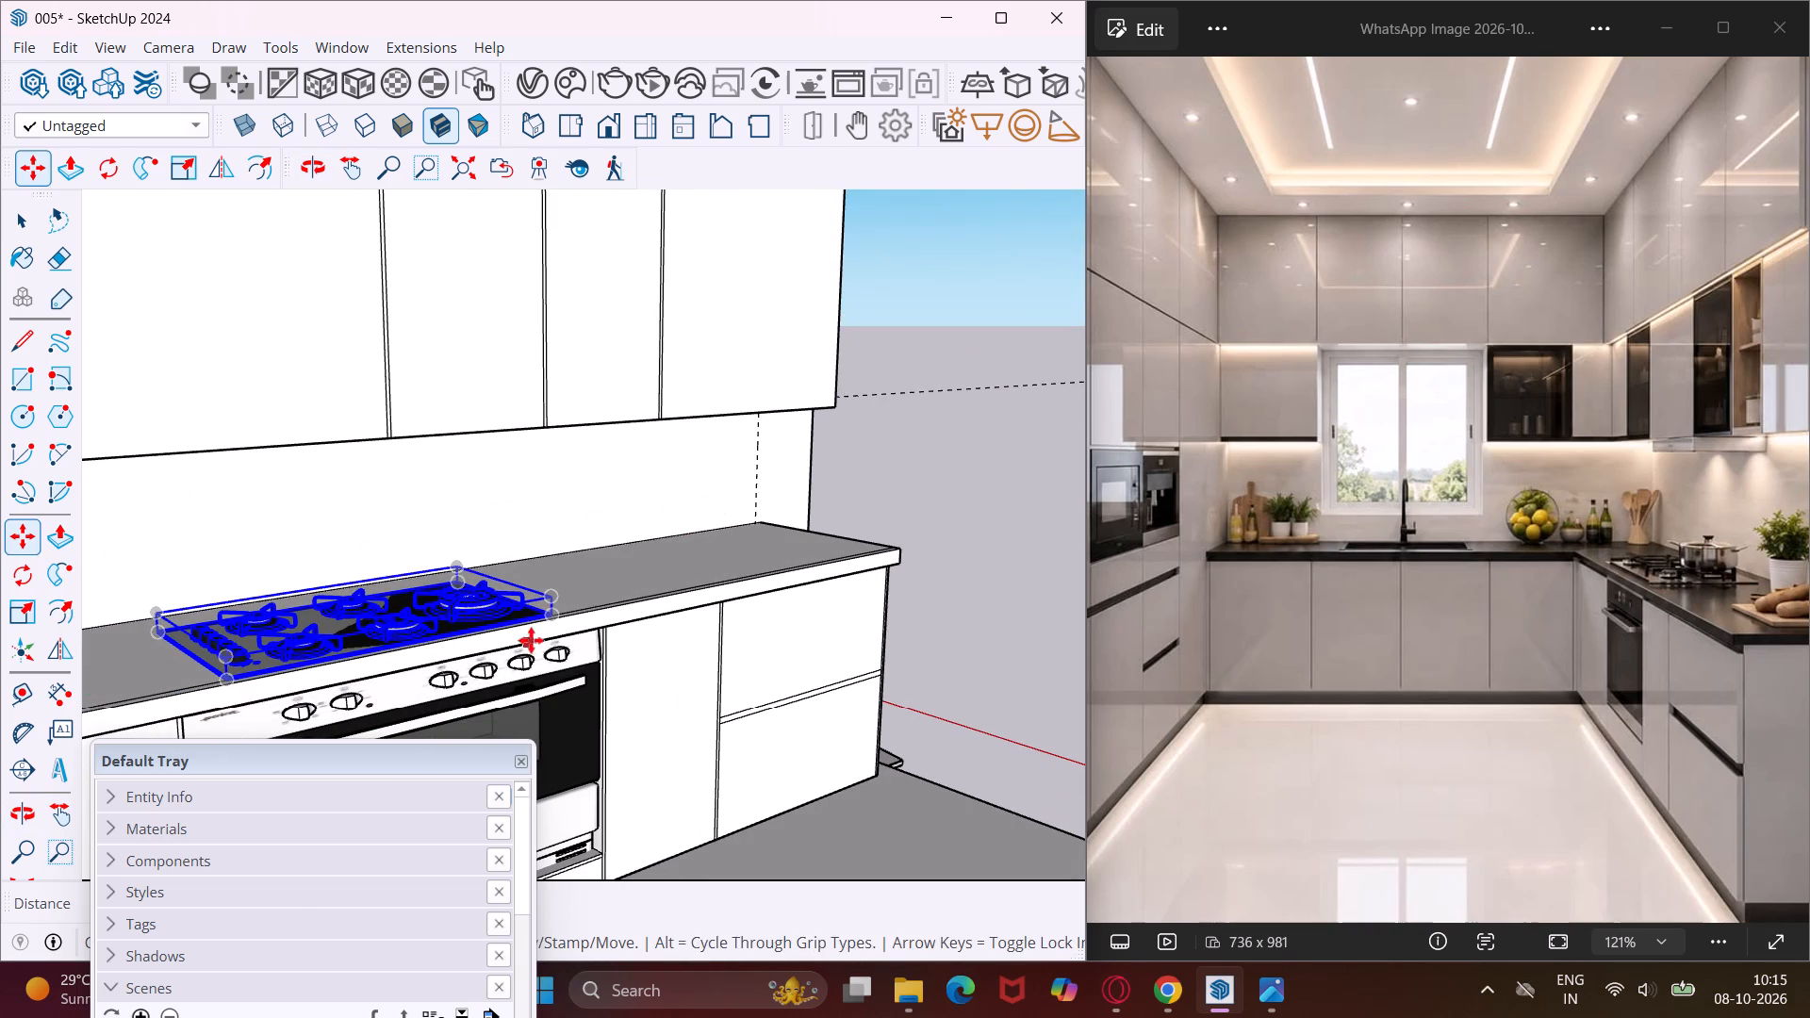
scroll(546, 622, "up", 13)
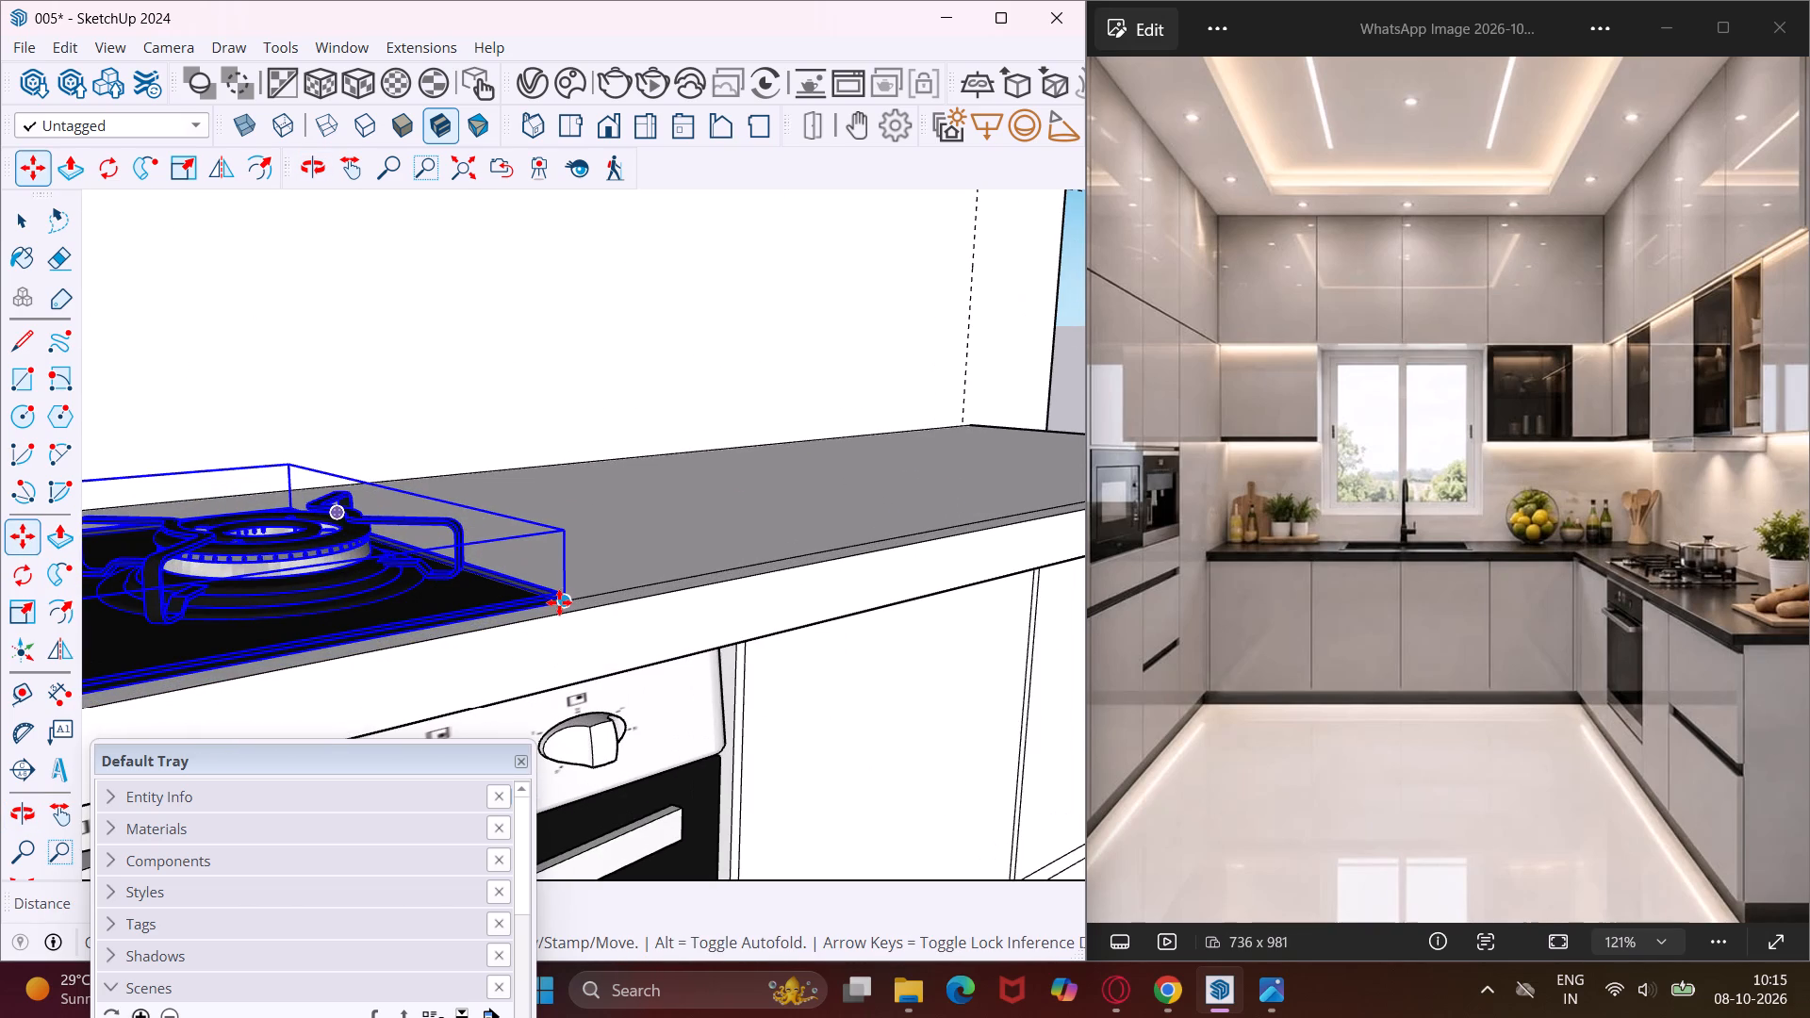
scroll(559, 602, "up", 14)
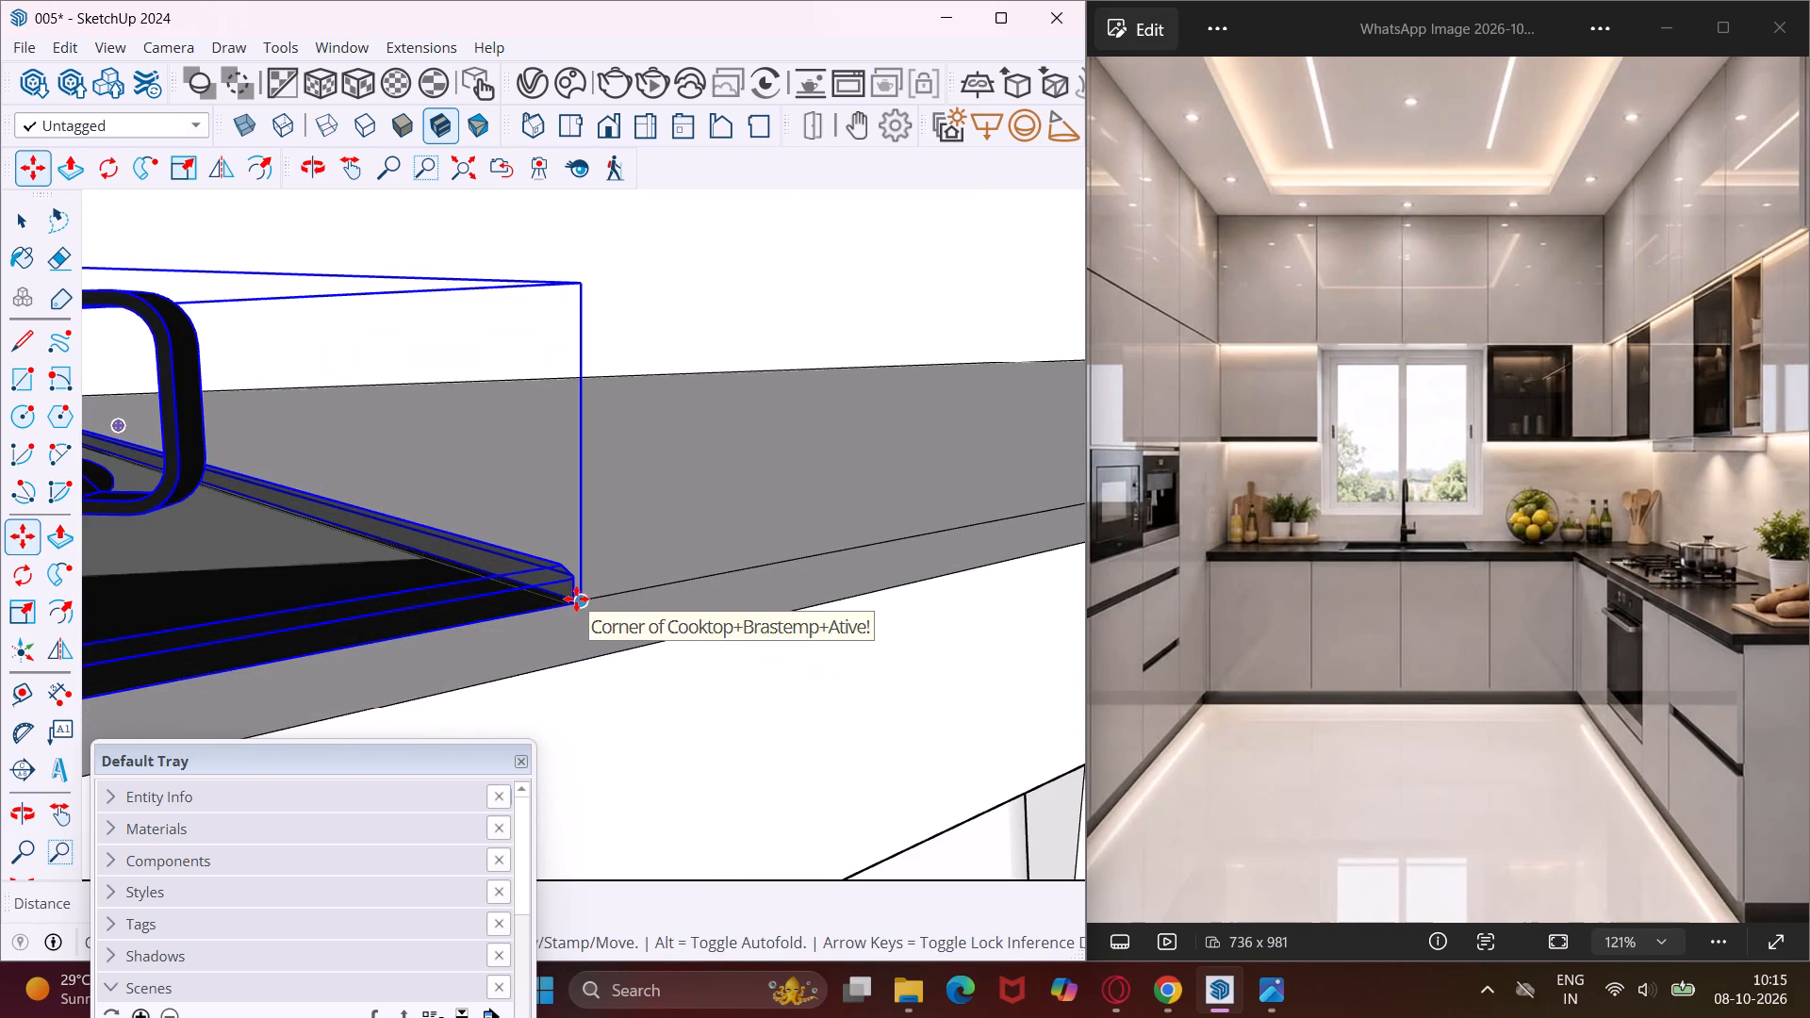
left_click(577, 601)
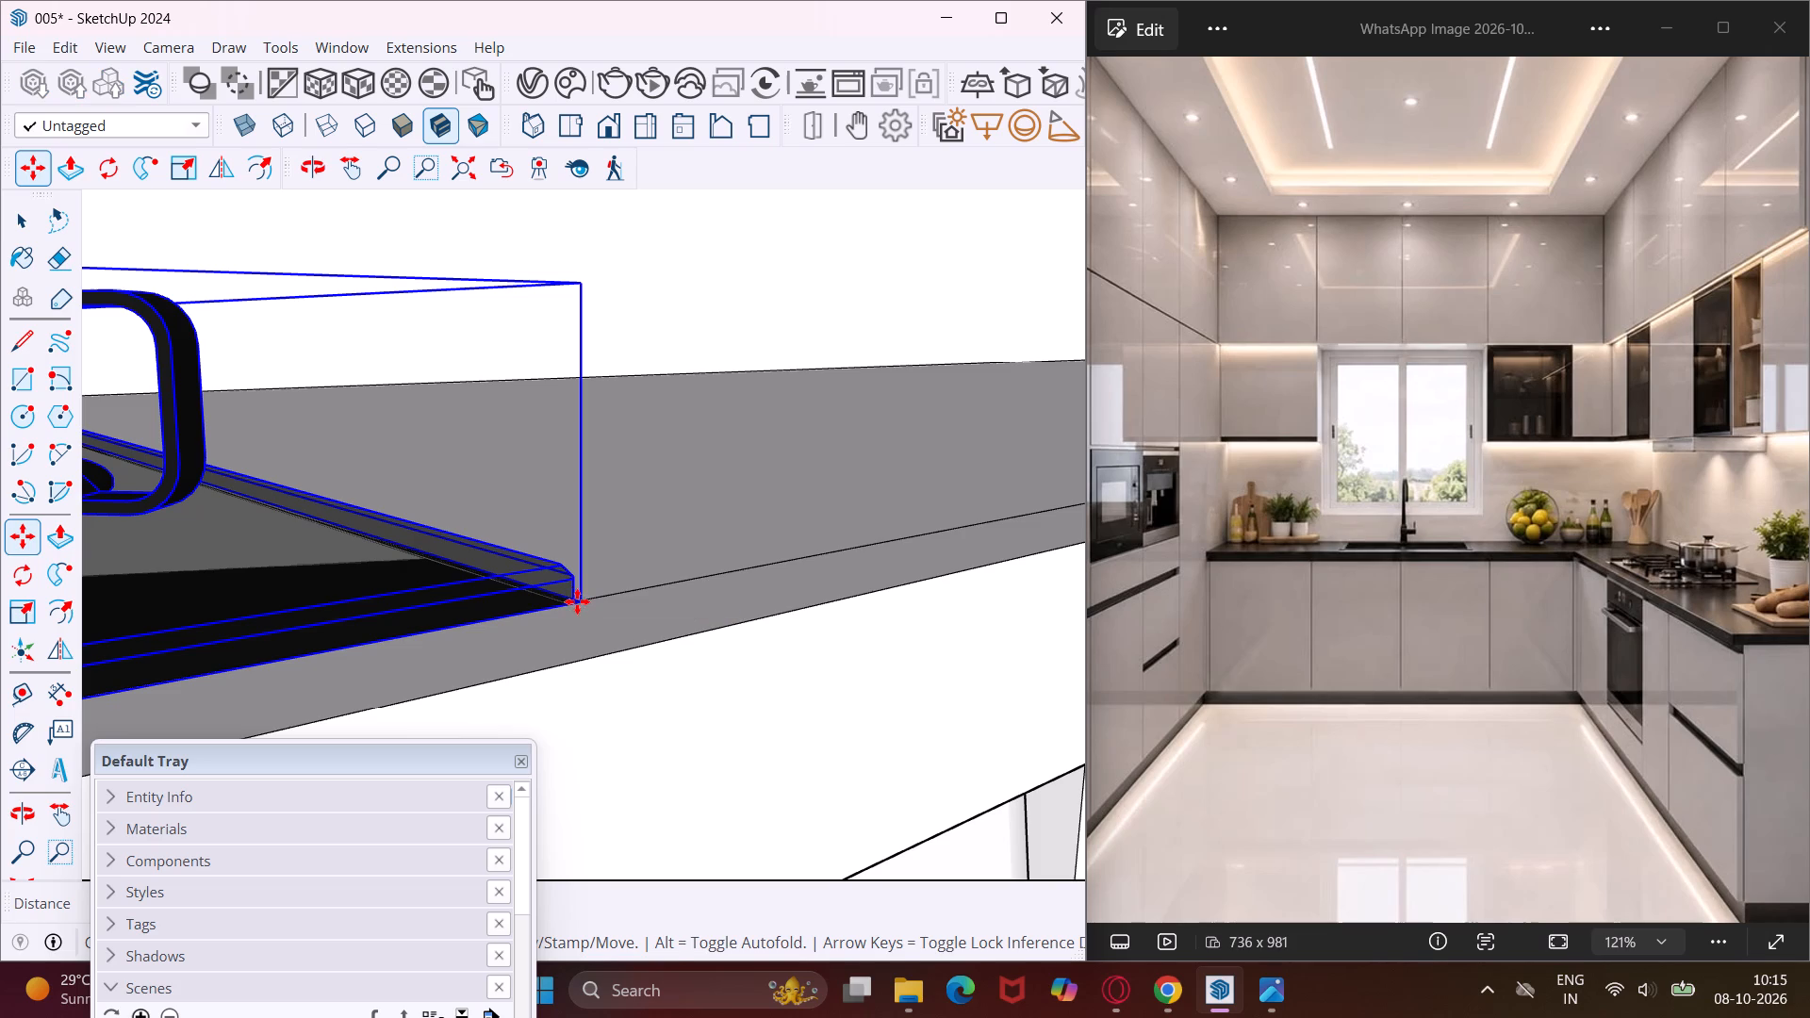
left_click(514, 596)
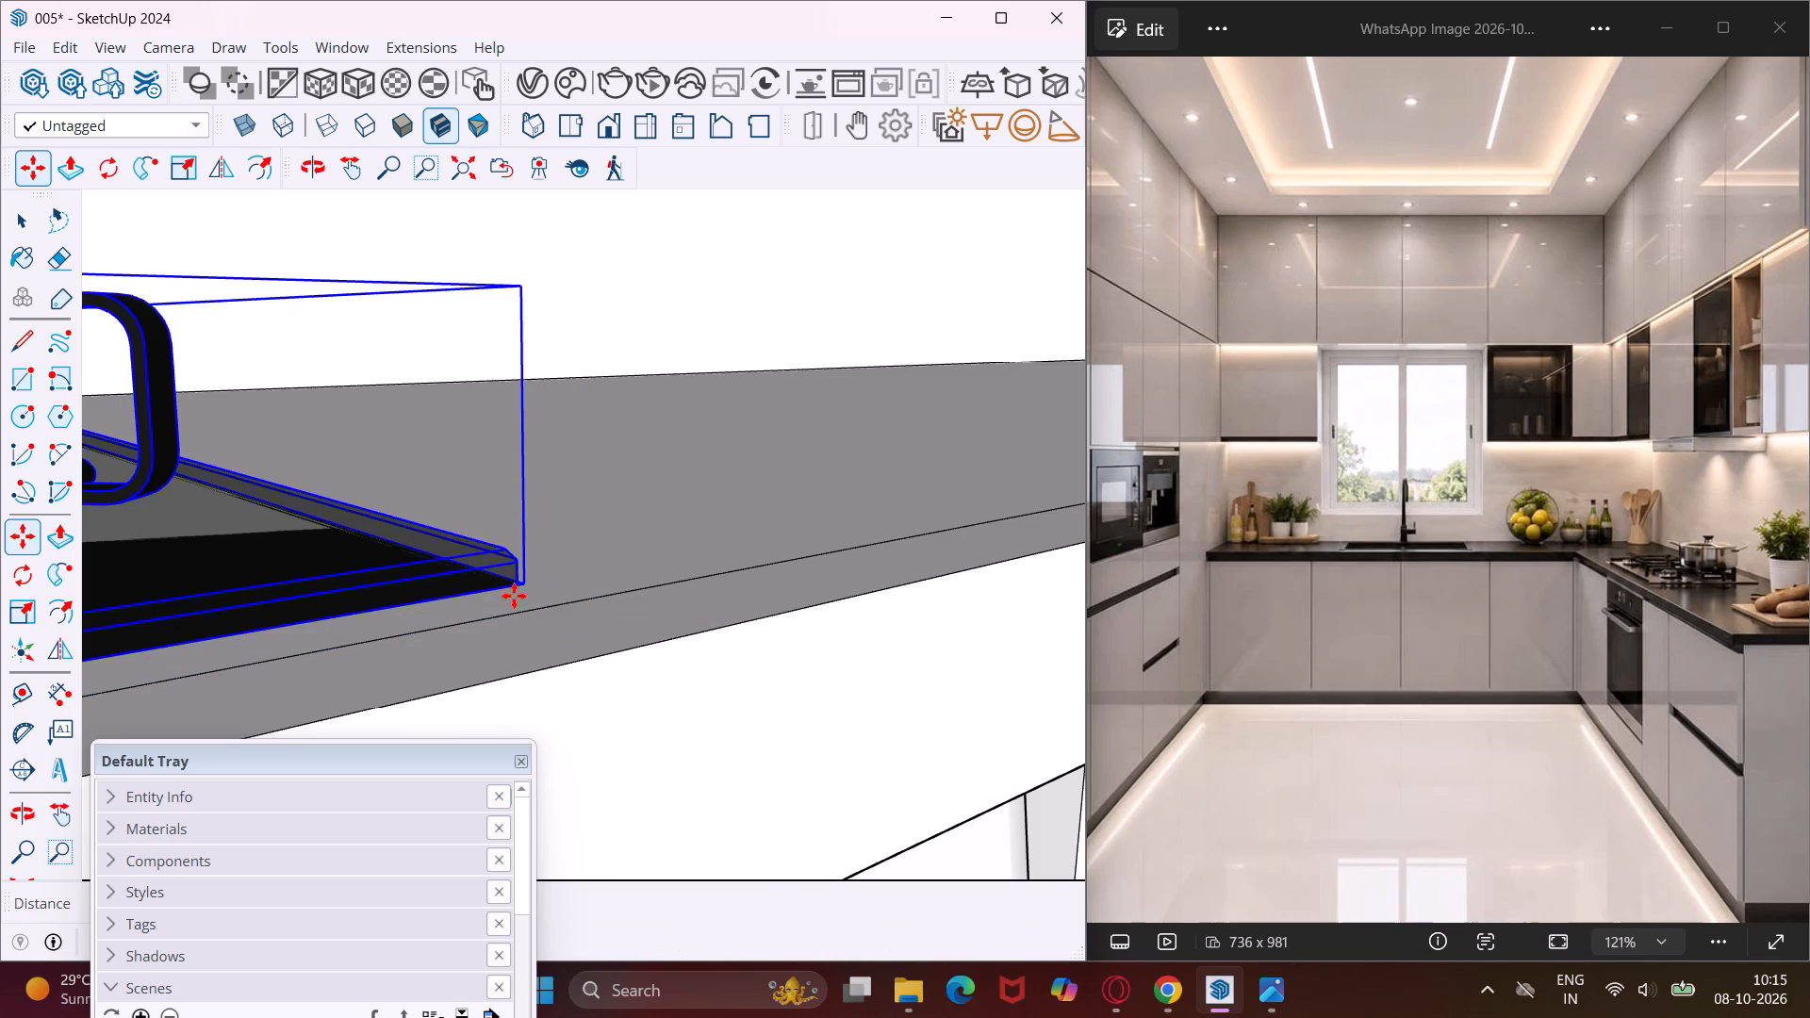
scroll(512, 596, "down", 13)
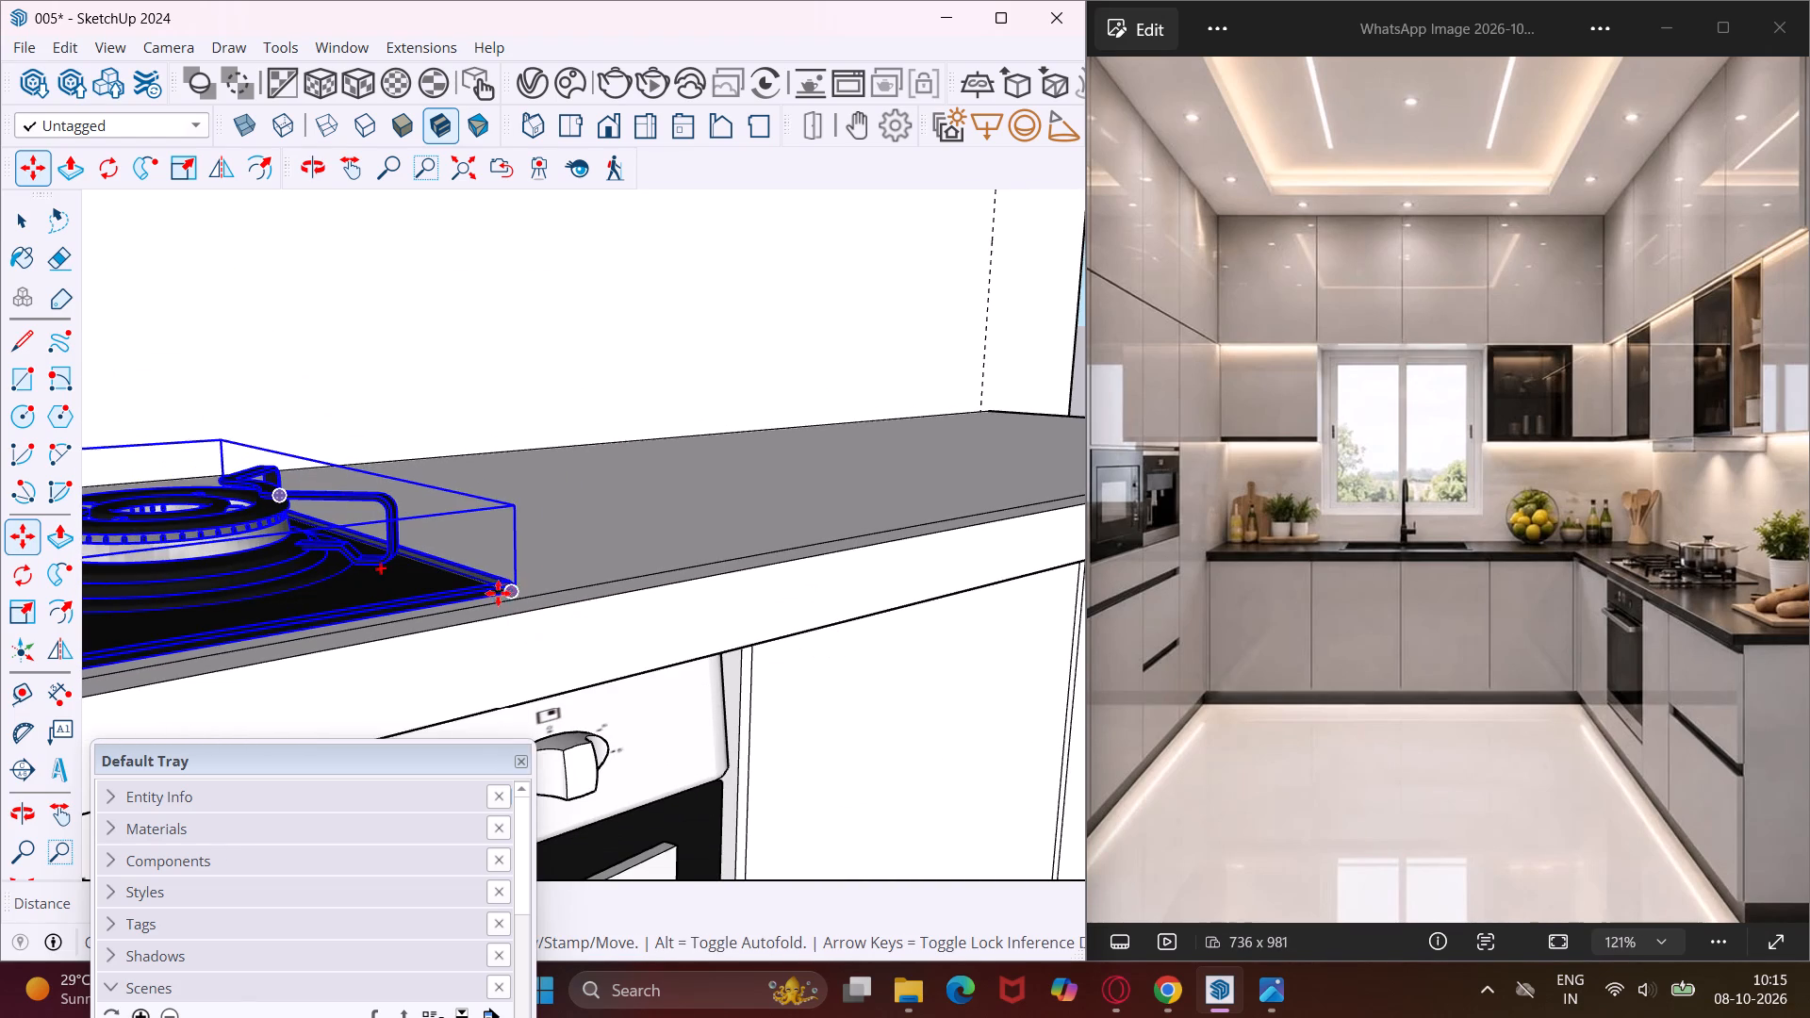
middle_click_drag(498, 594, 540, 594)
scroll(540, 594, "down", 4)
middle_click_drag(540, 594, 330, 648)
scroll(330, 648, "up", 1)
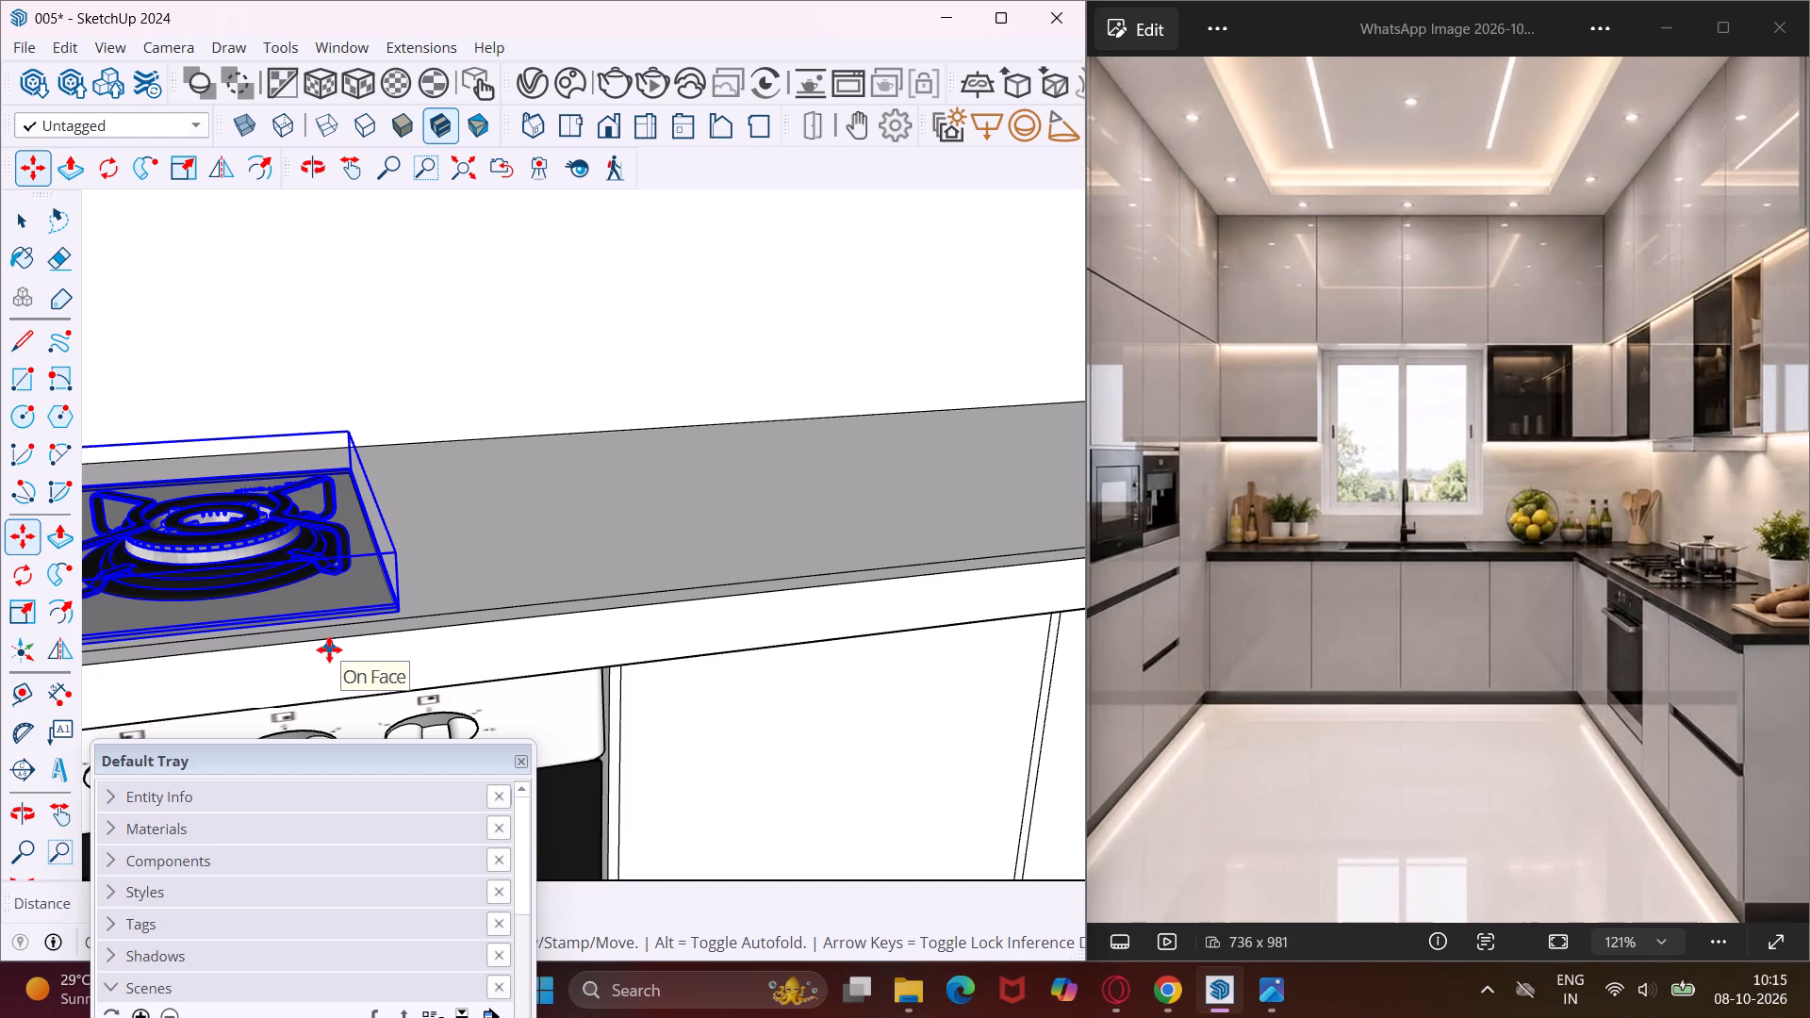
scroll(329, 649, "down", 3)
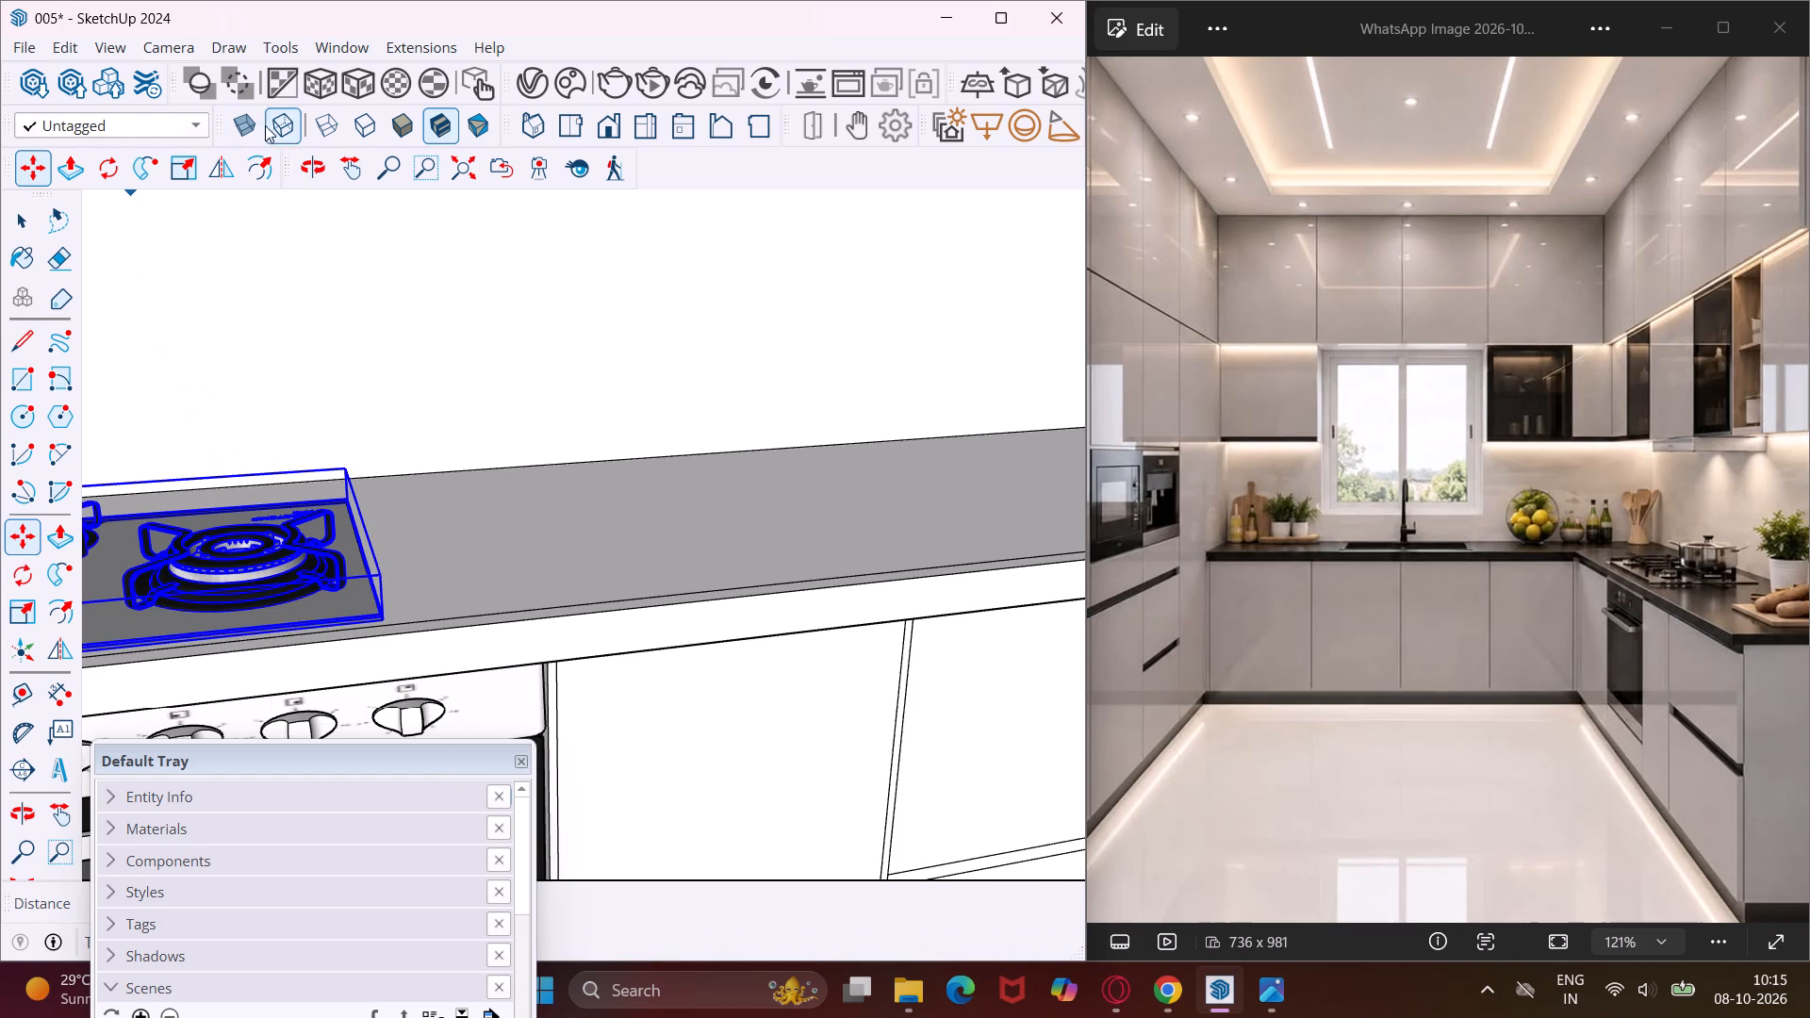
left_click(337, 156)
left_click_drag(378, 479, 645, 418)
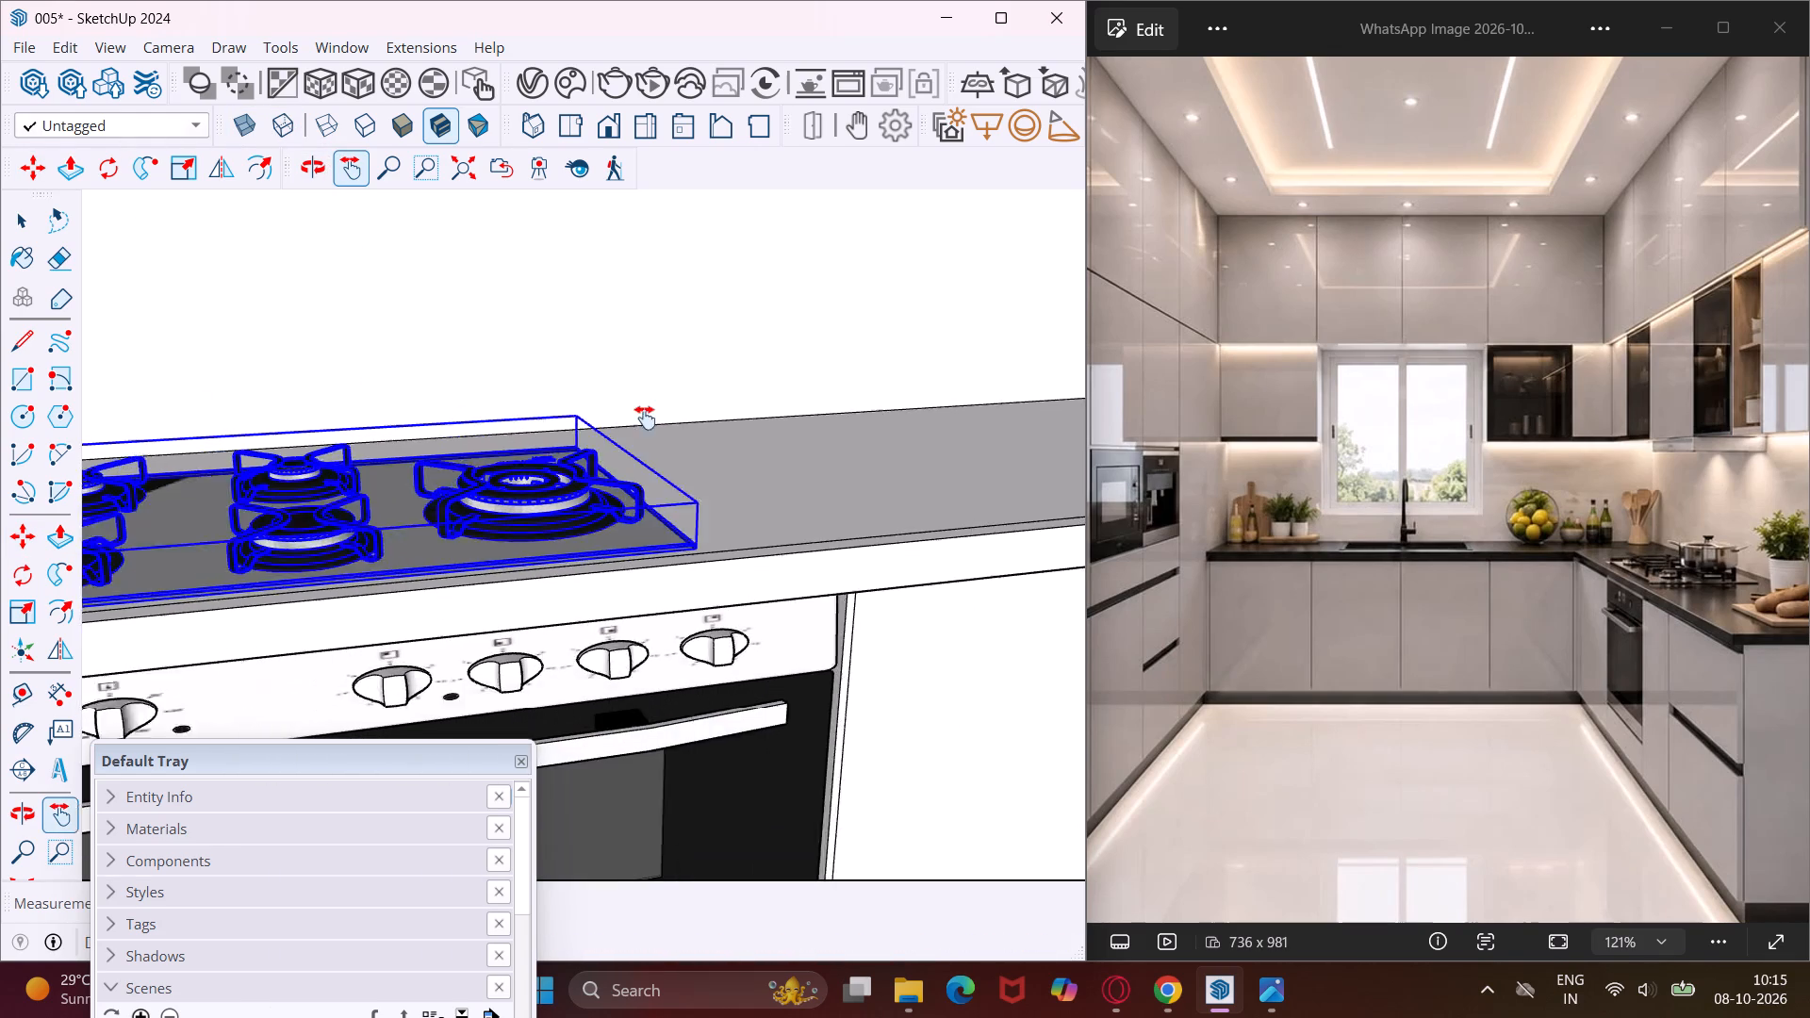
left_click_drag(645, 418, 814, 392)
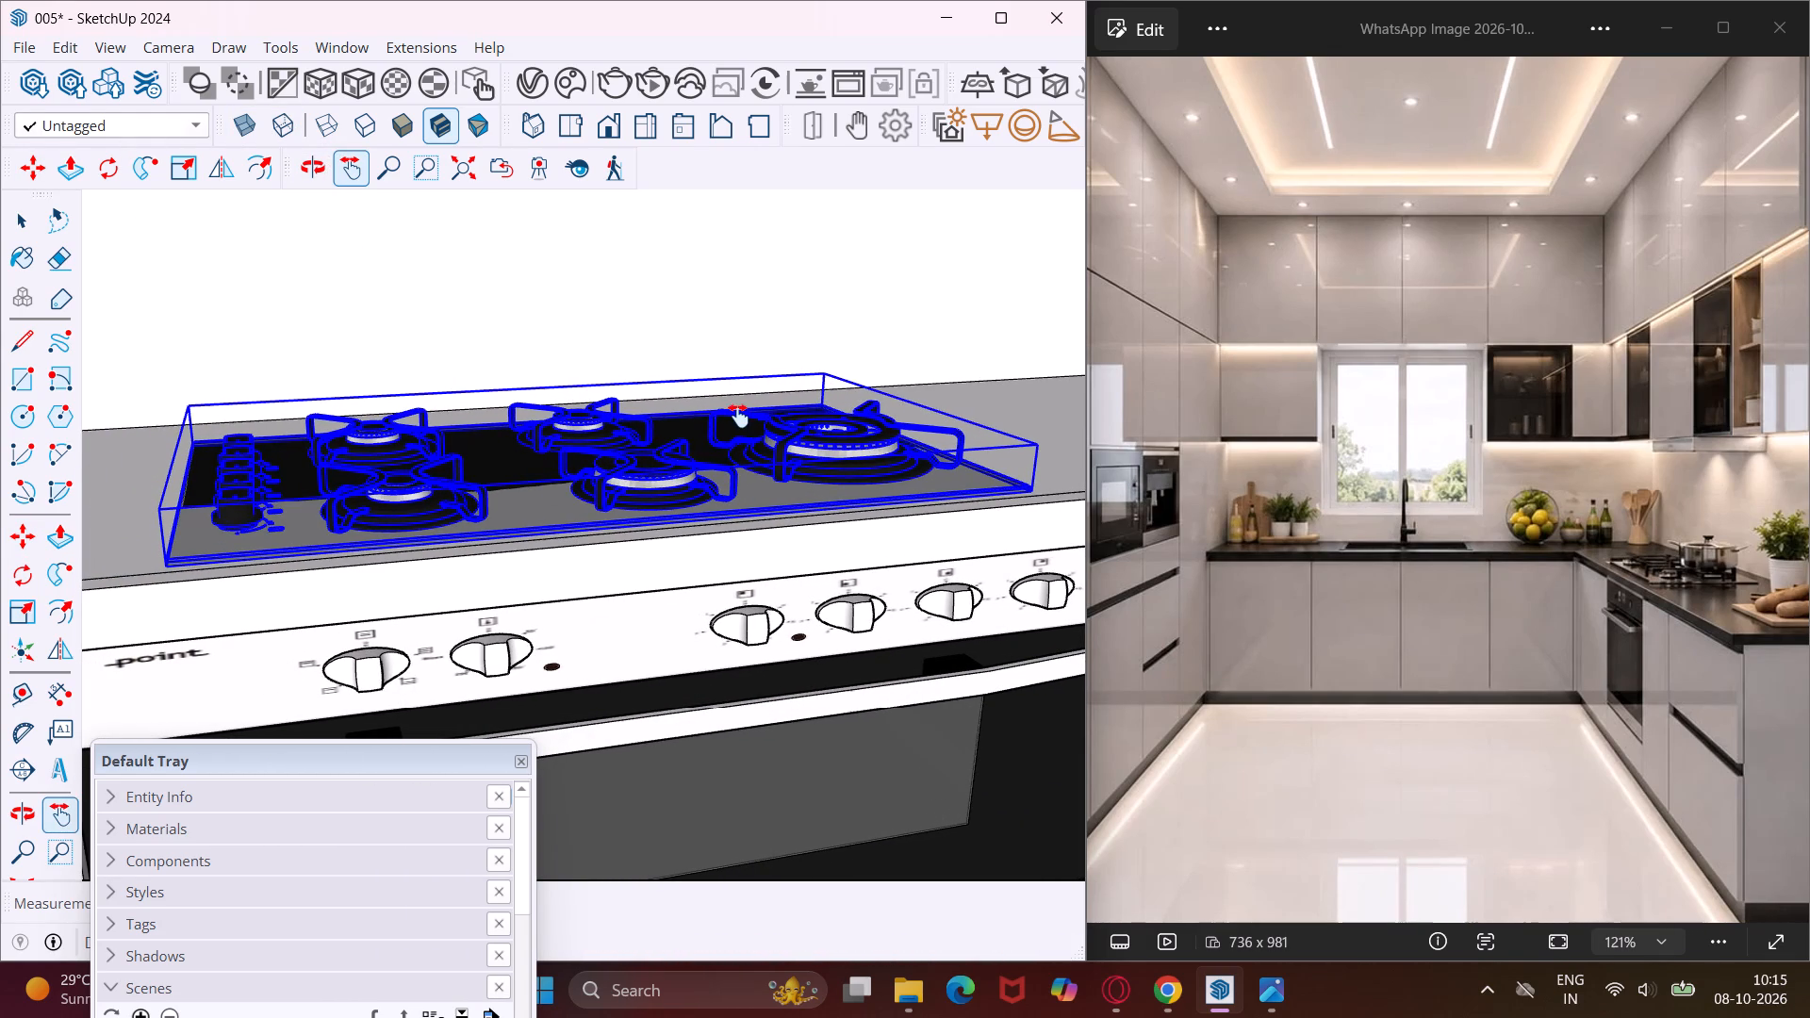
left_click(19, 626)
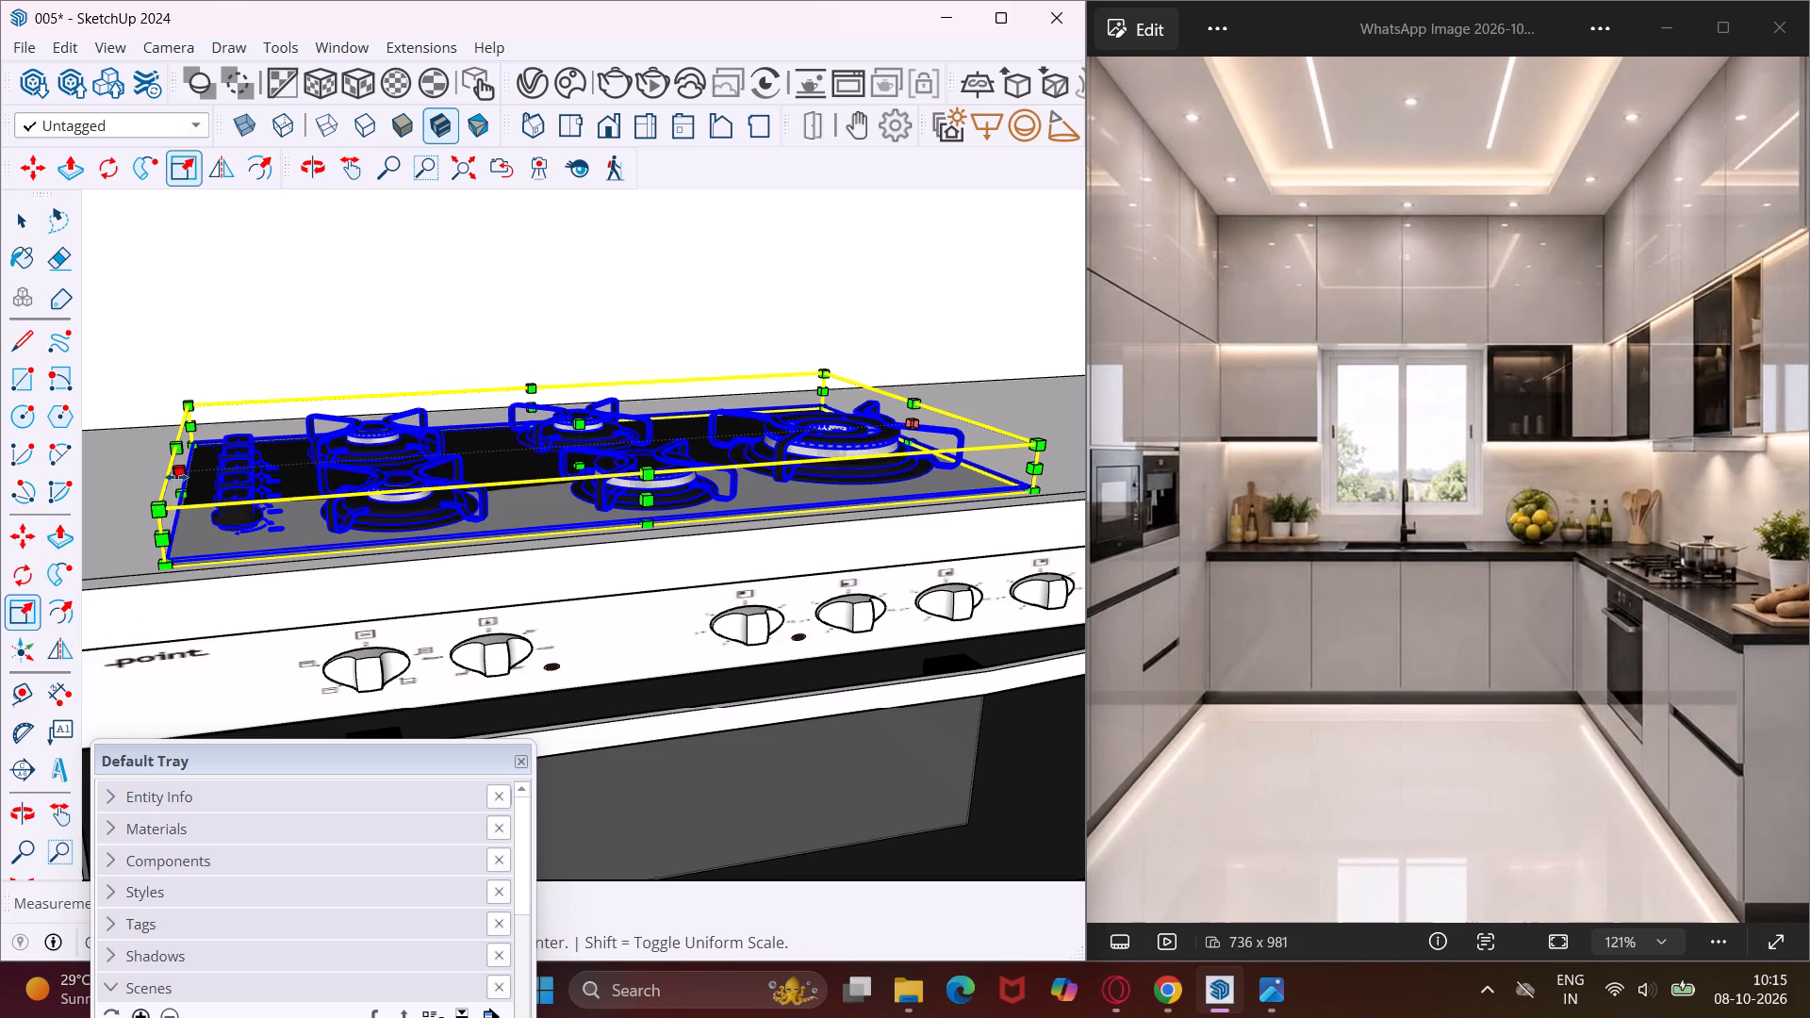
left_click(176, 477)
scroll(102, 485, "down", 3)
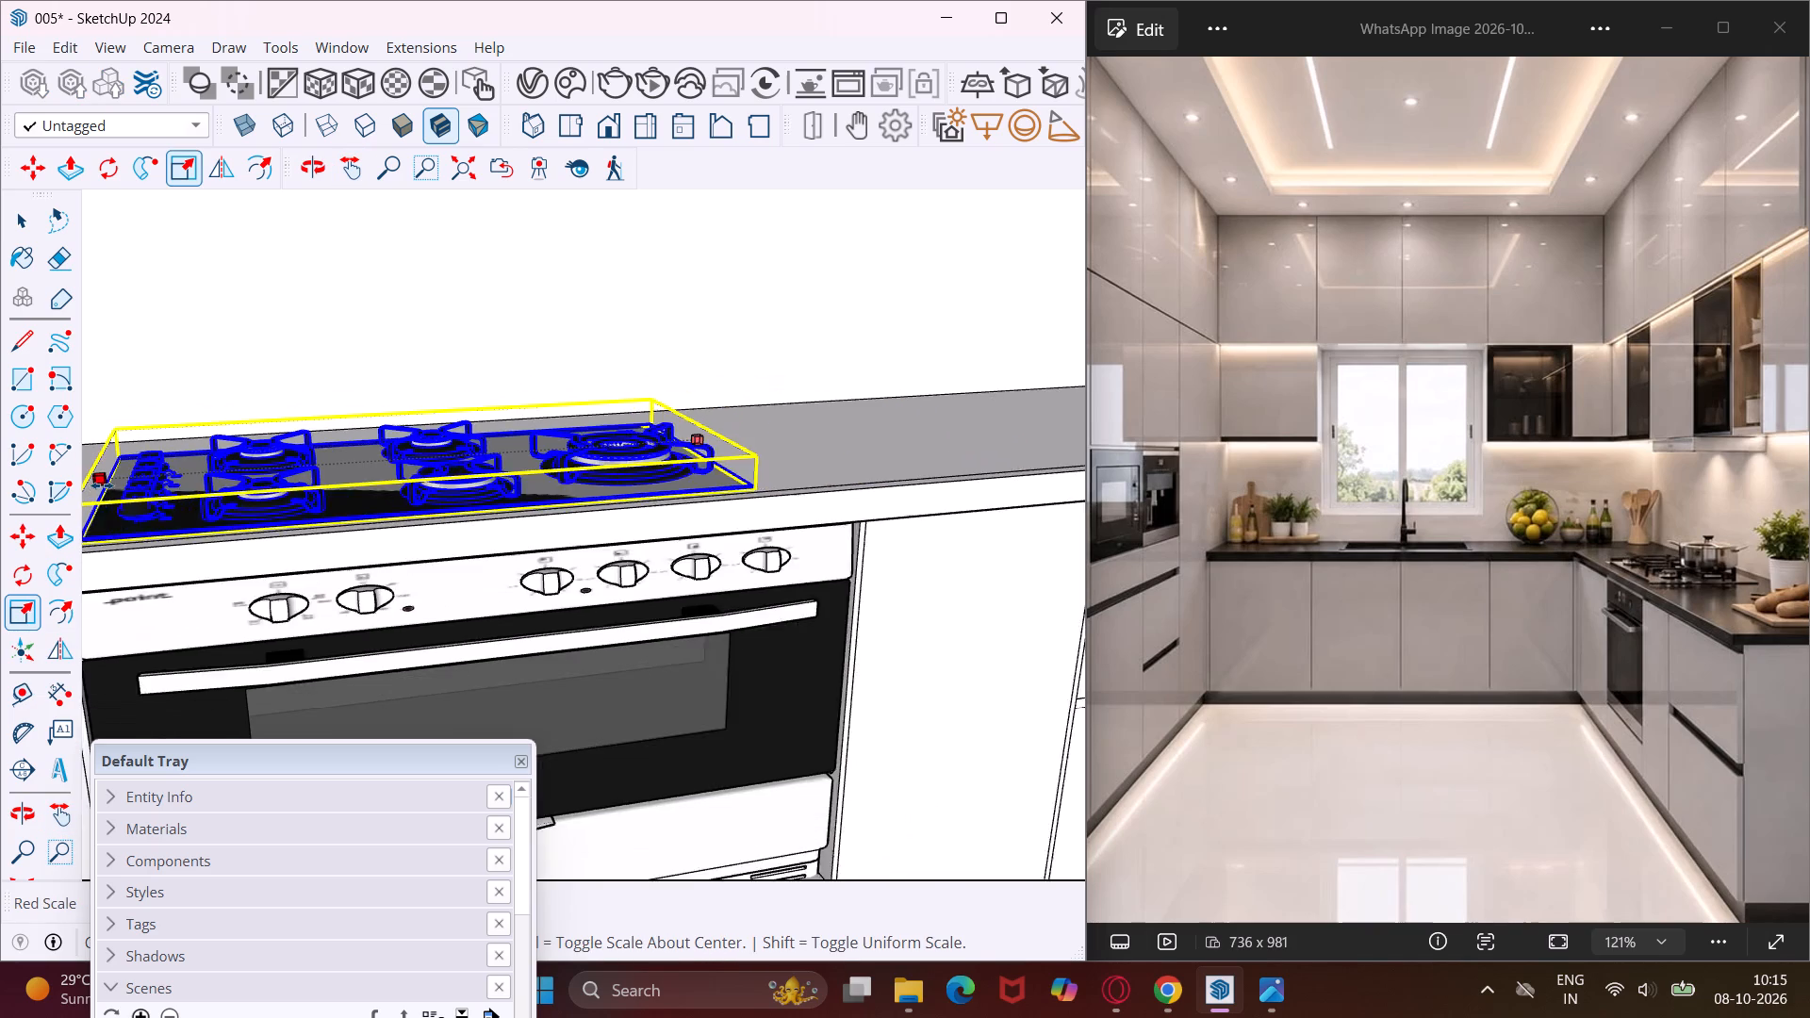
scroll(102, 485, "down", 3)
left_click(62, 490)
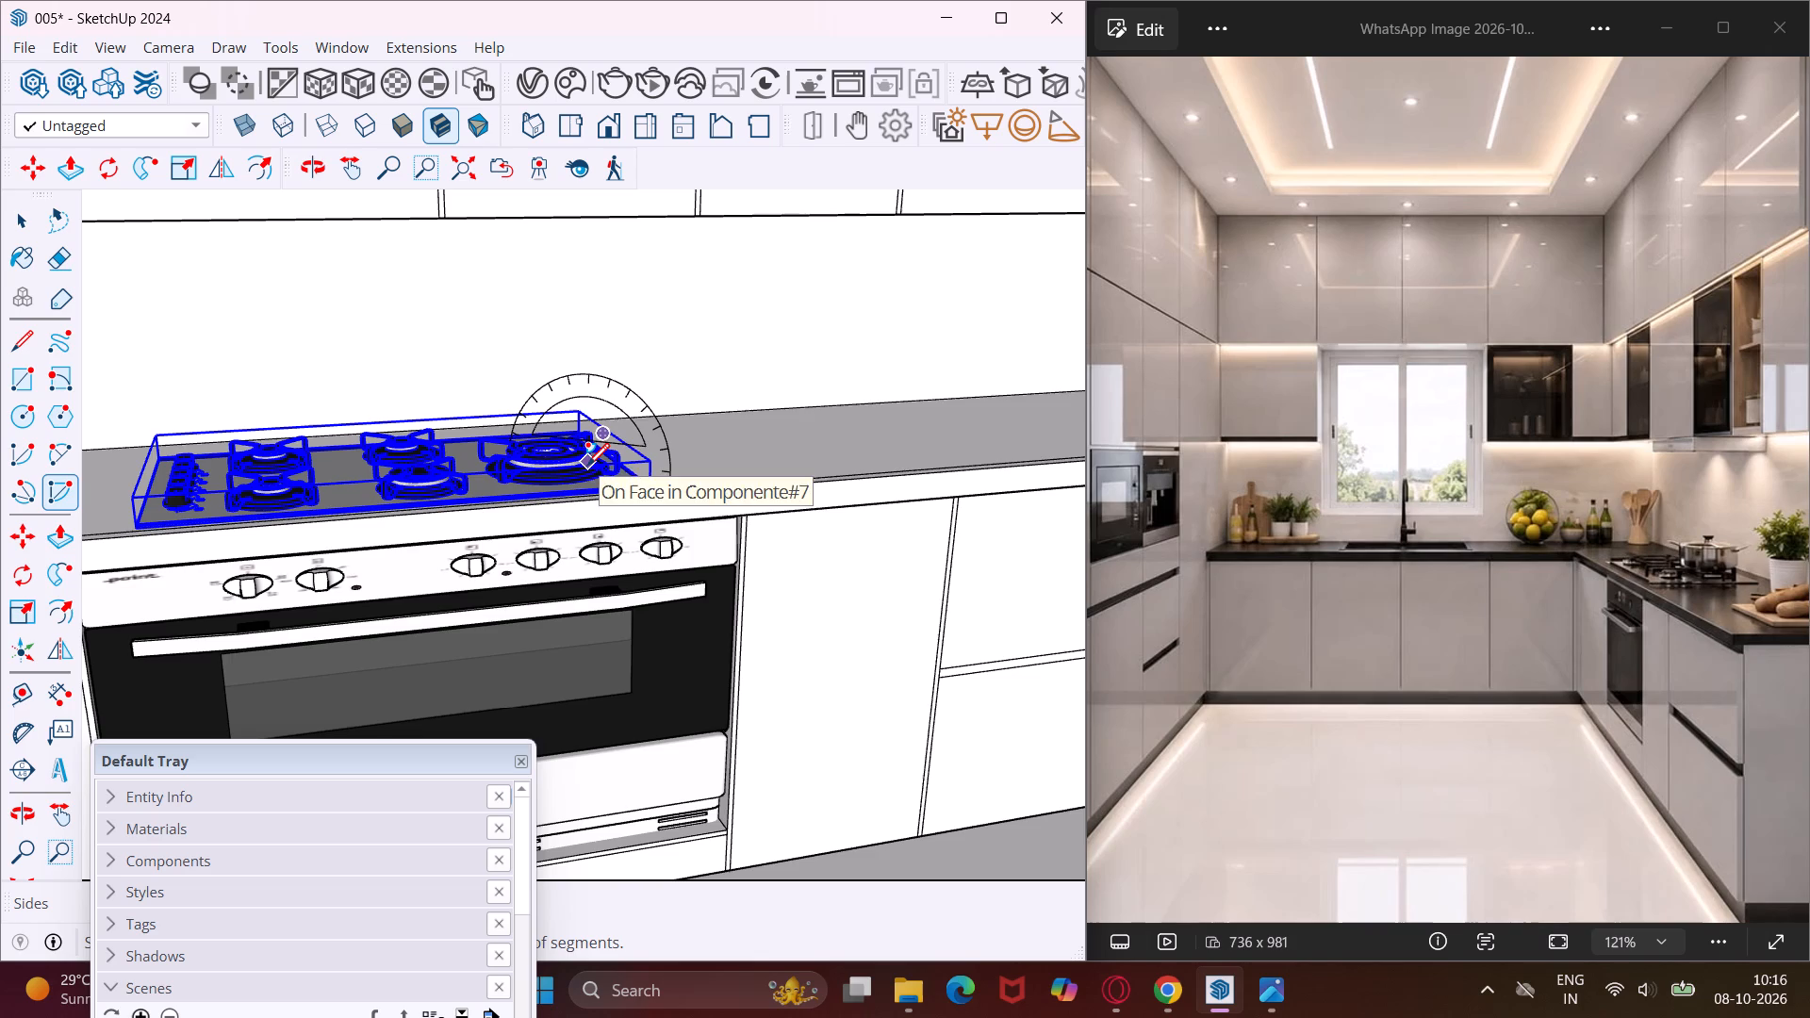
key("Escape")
Scale the gas cooktop along the red axis, stretching its end toward the drawer cabinet to widen it.
left_click(31, 599)
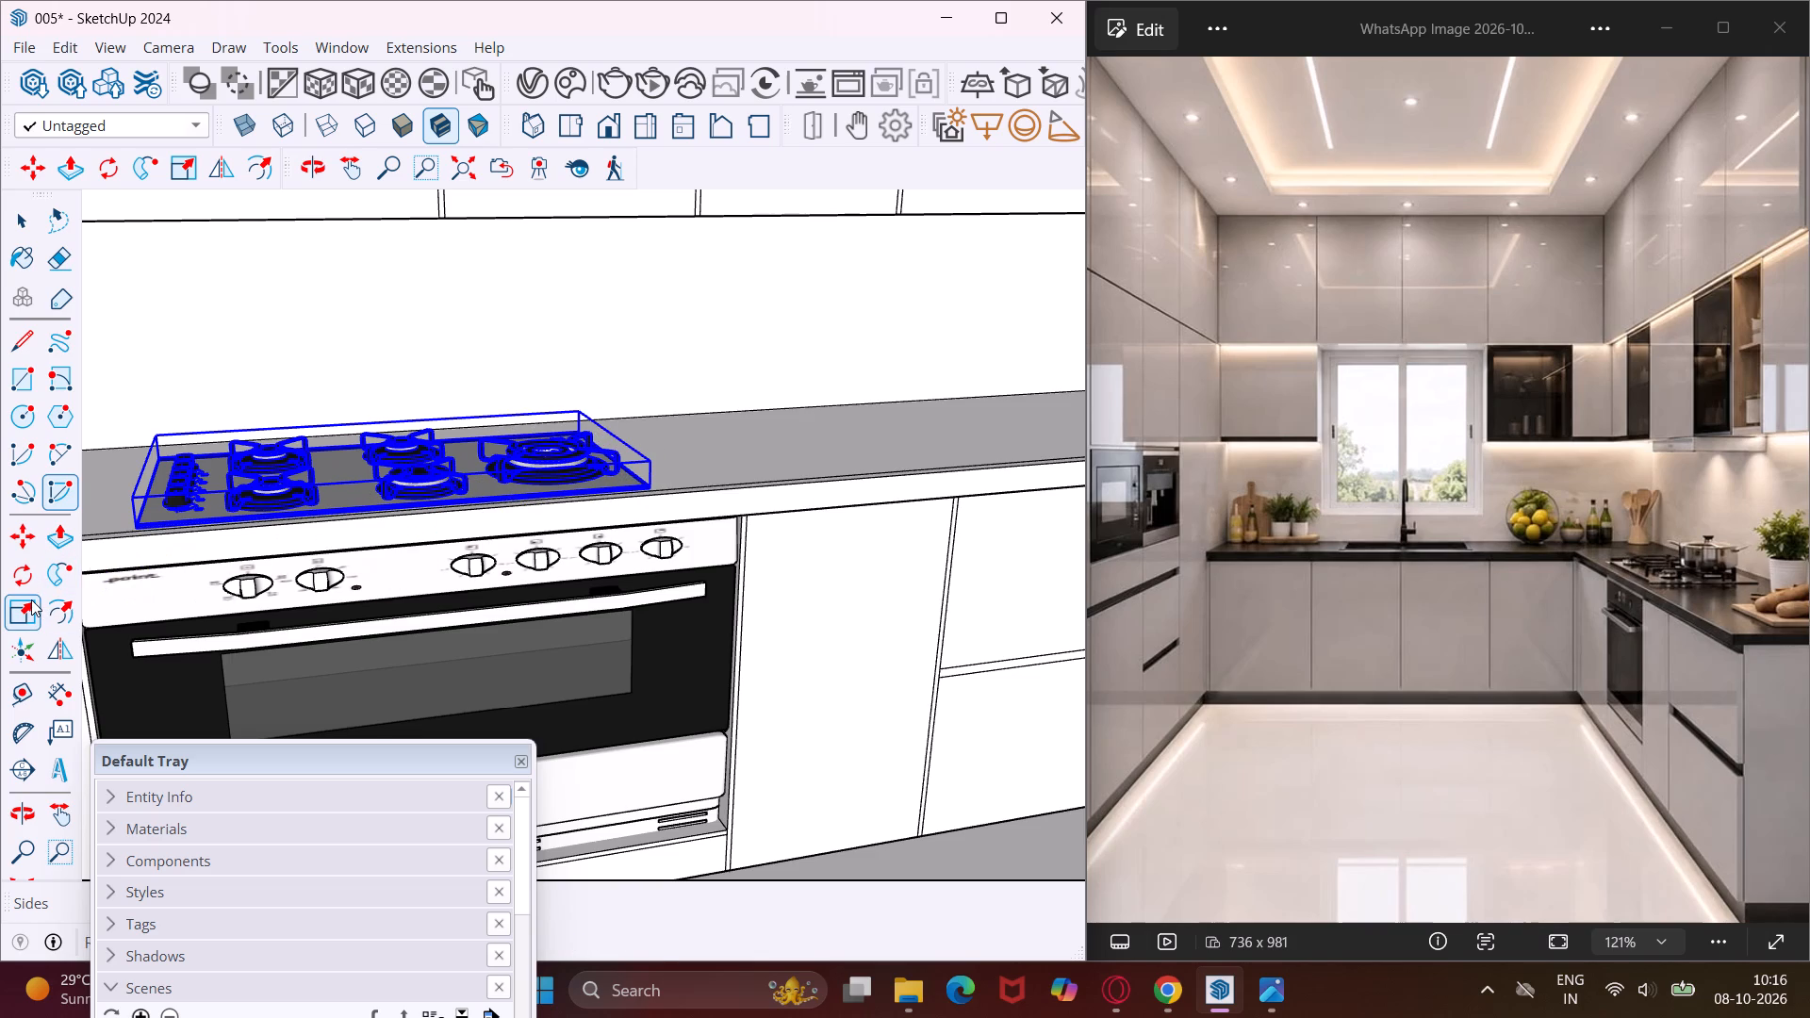
left_click(611, 448)
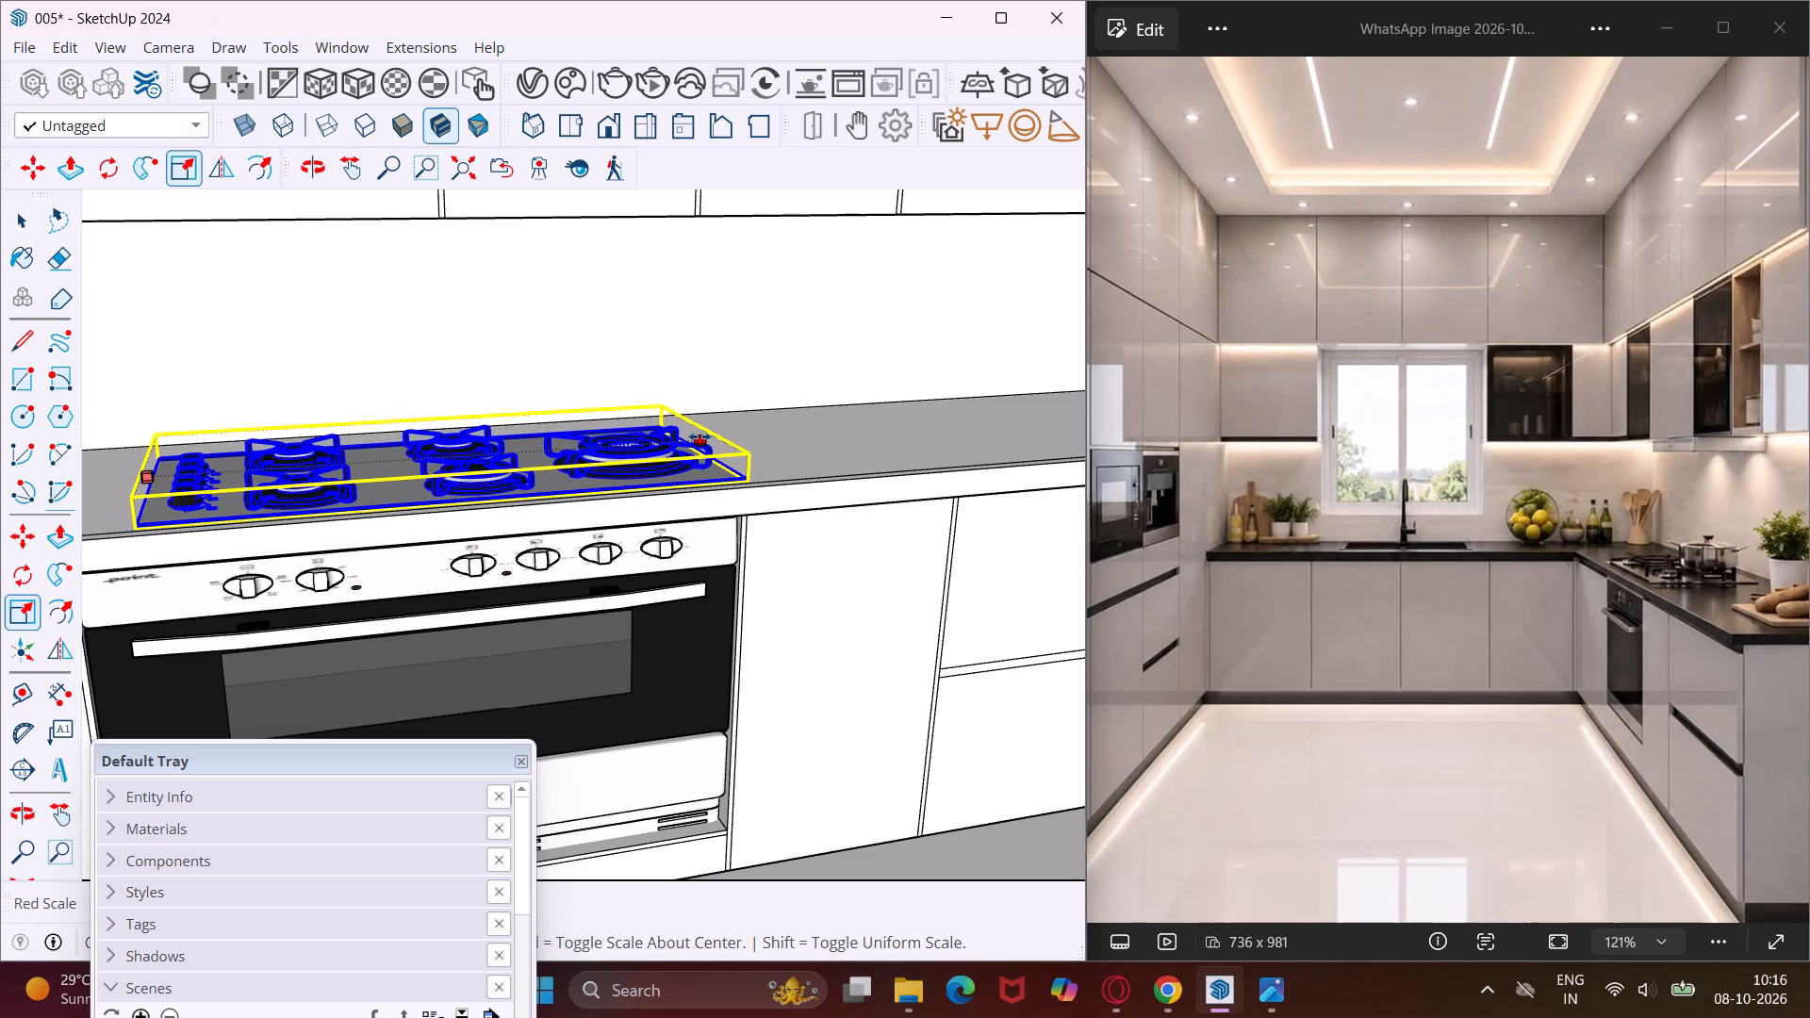
left_click(699, 436)
left_click(698, 441)
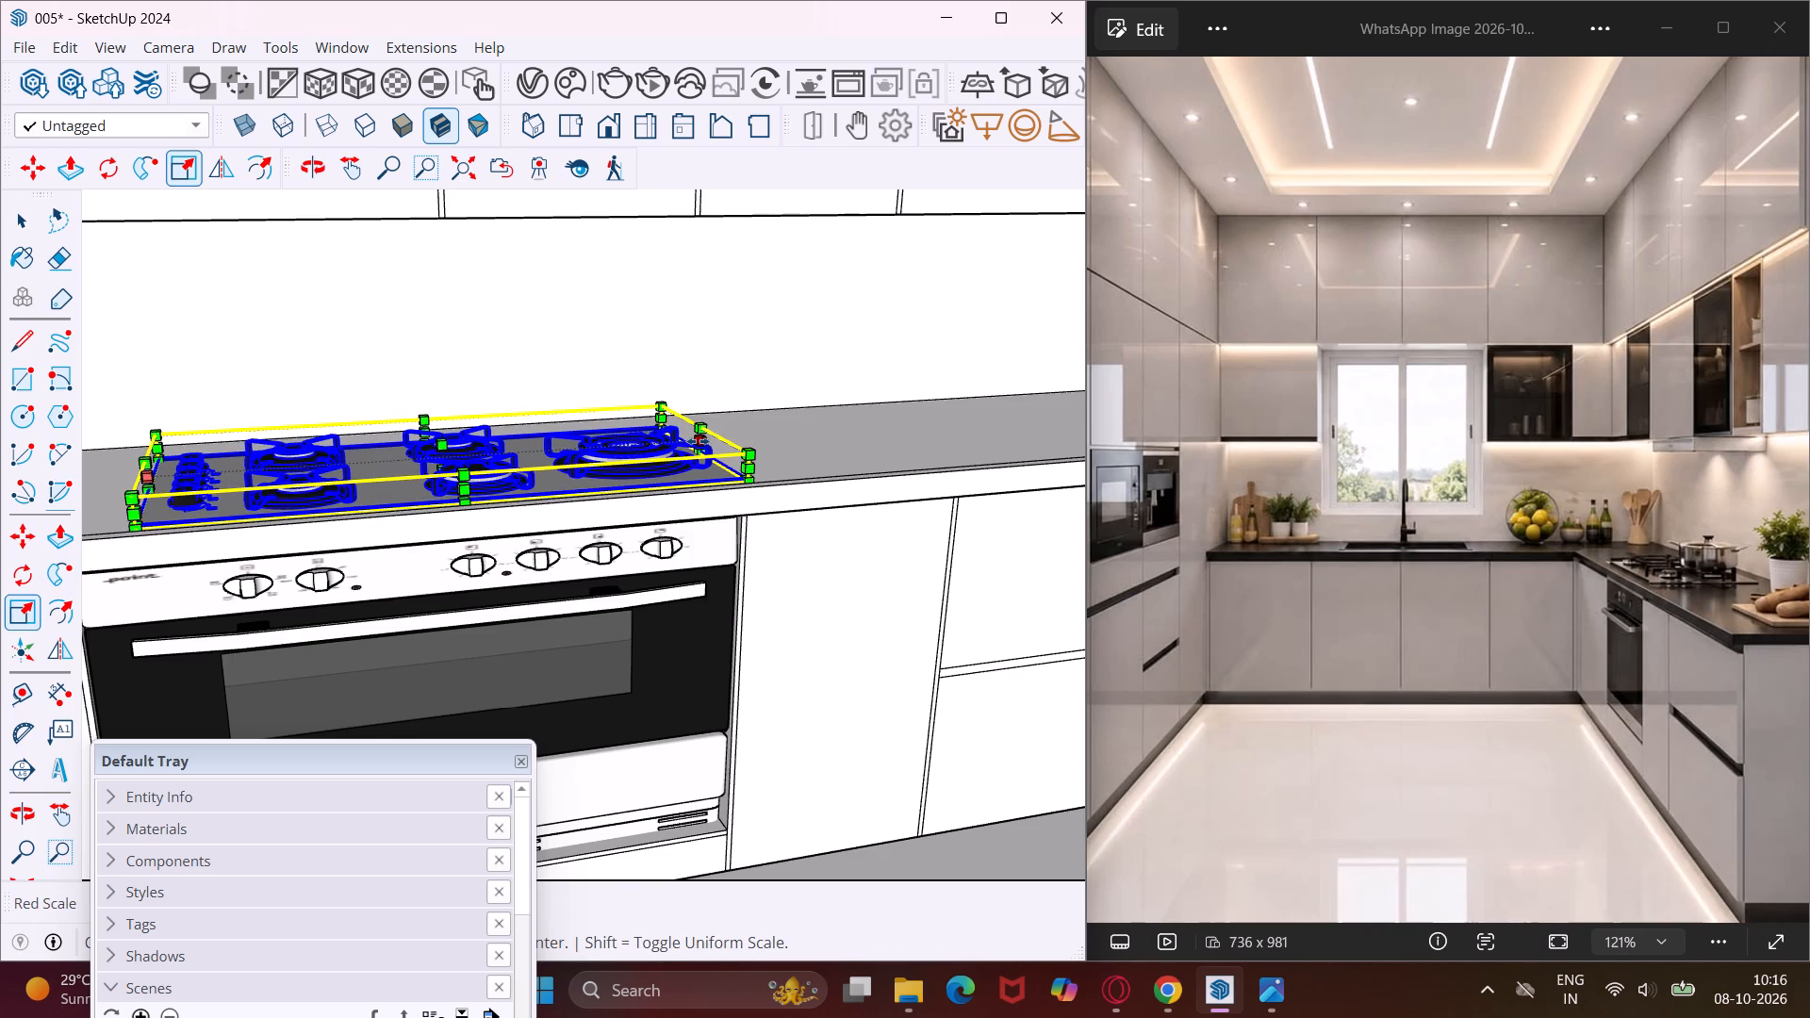
left_click(750, 434)
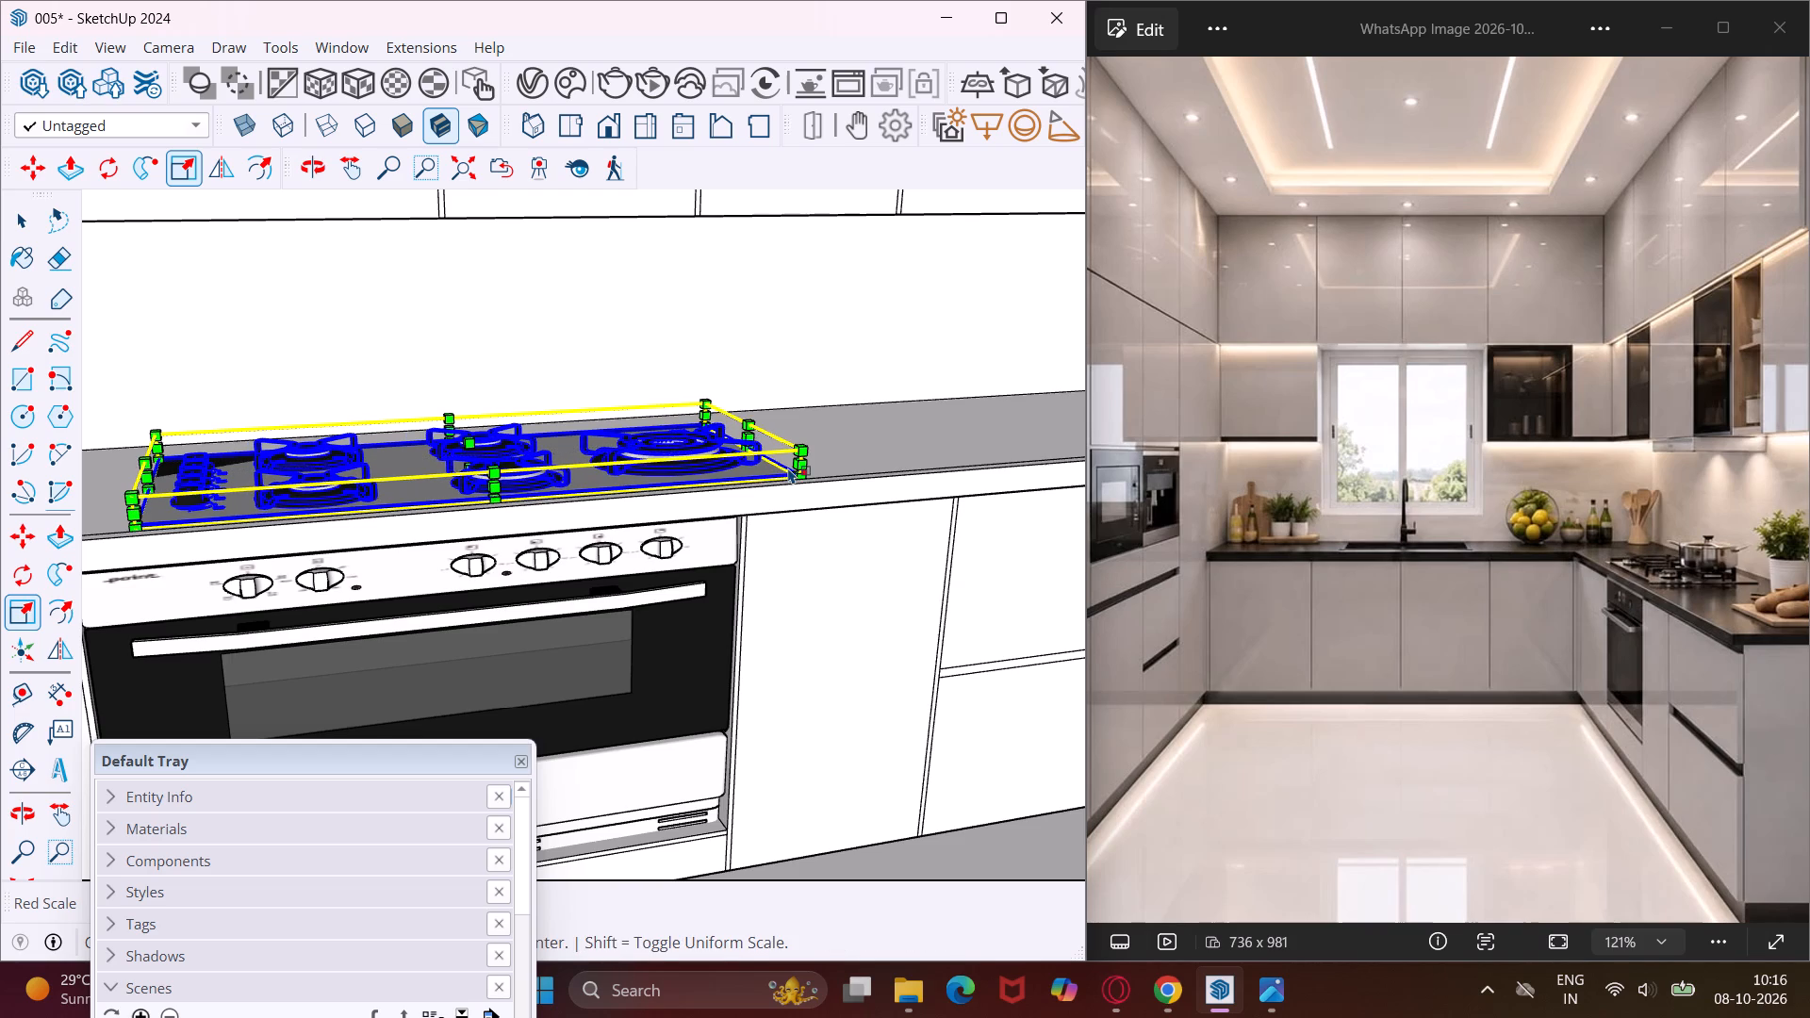
Move the widened cooktop along the countertop, away from the drawer cabinet, lining its front corner up with the stove's edge.
key("m")
left_click(796, 474)
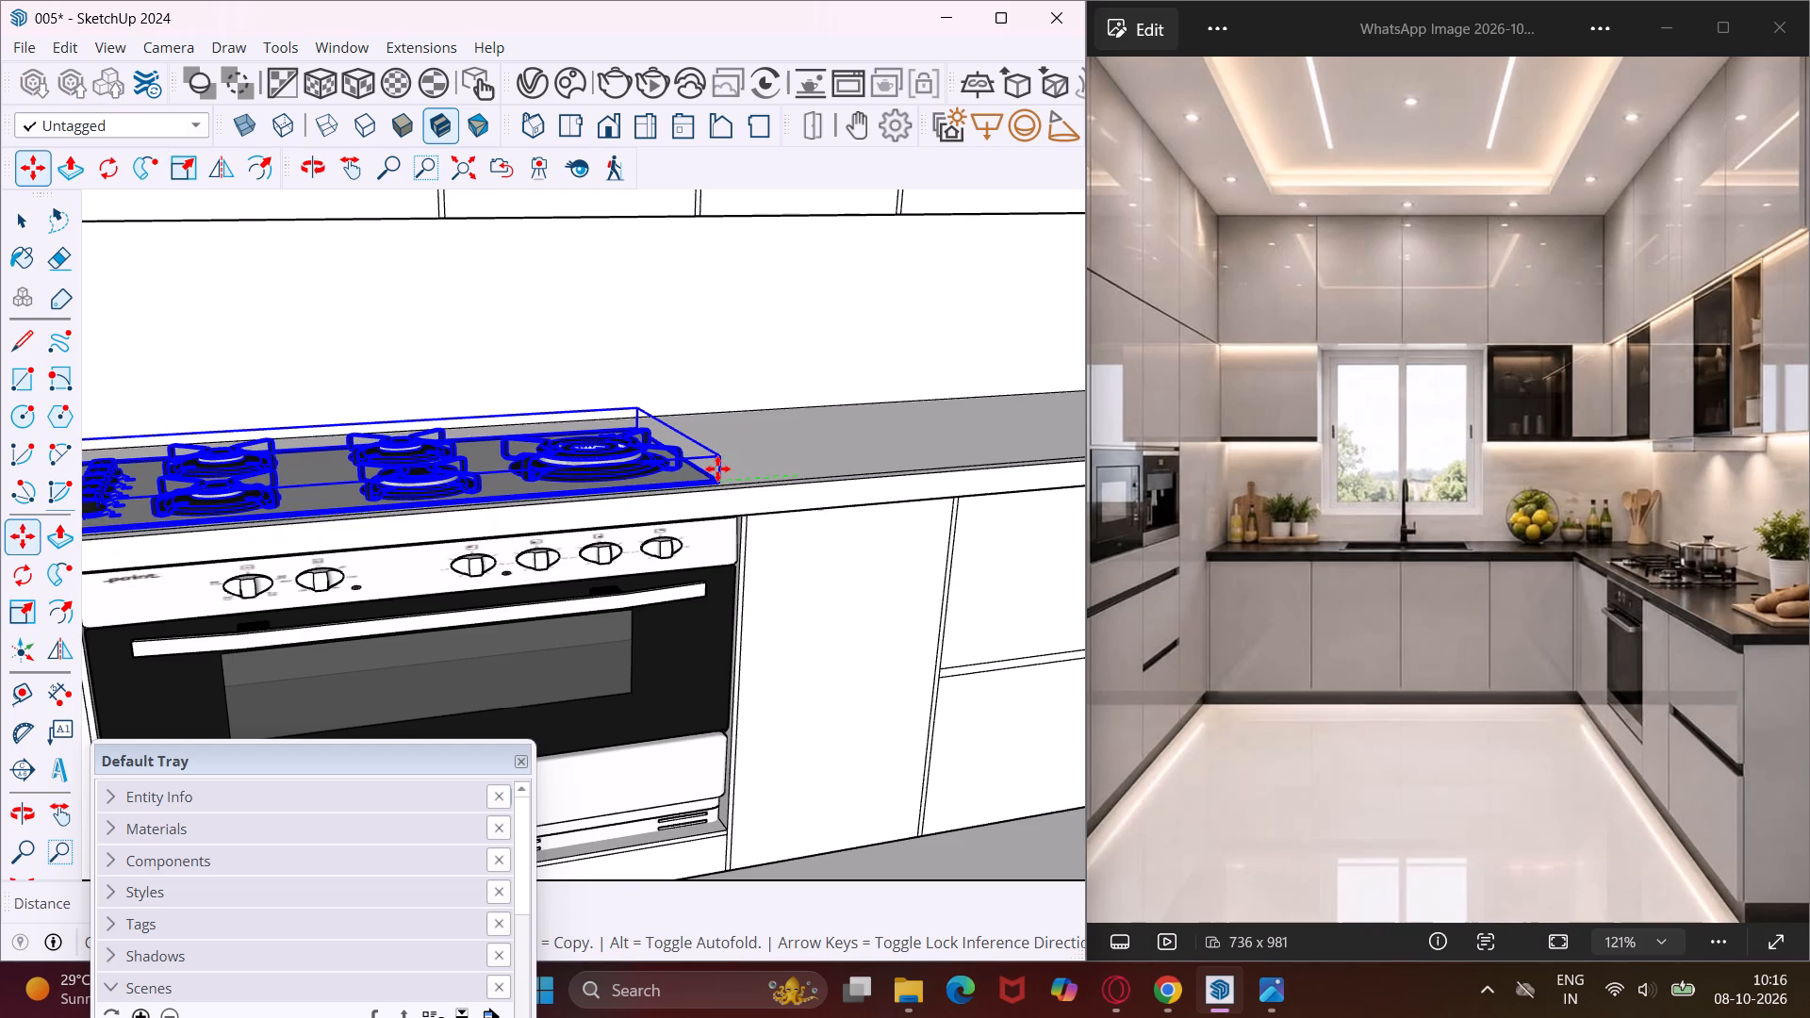
left_click(725, 471)
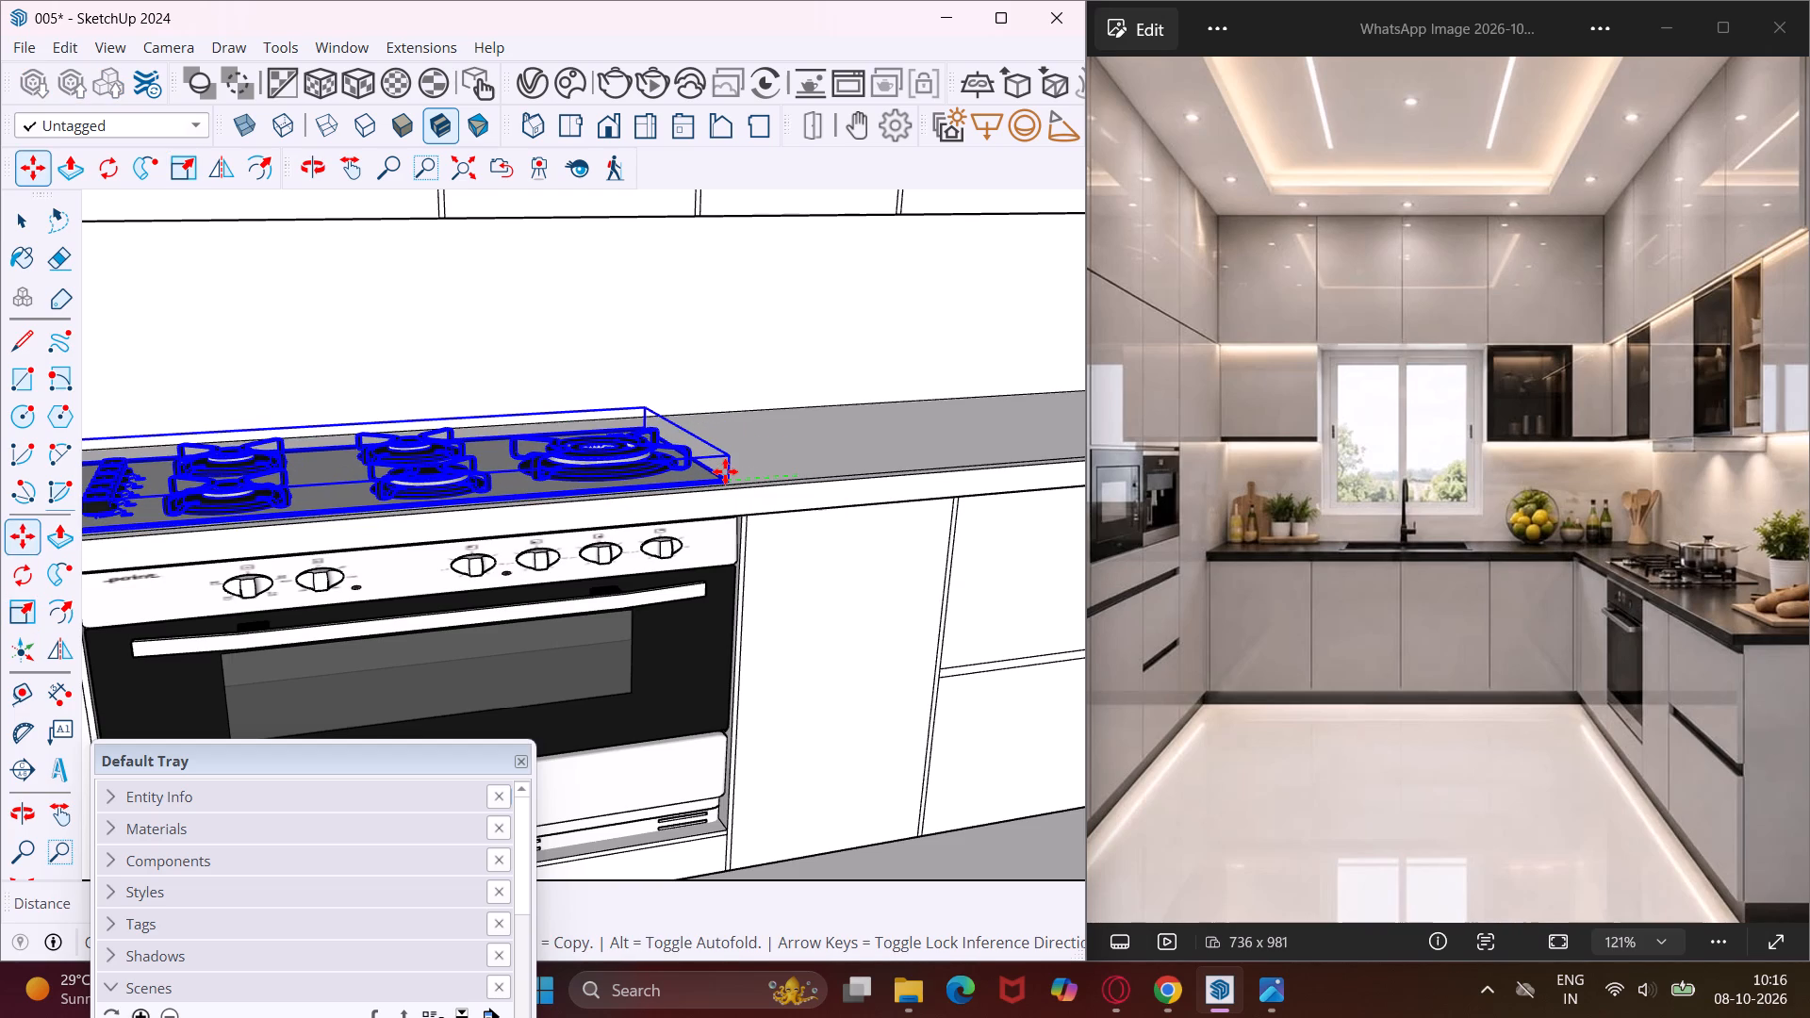
Scale the cooktop's depth along the green axis toward the back wall, and deselect it.
middle_click_drag(740, 447, 302, 531)
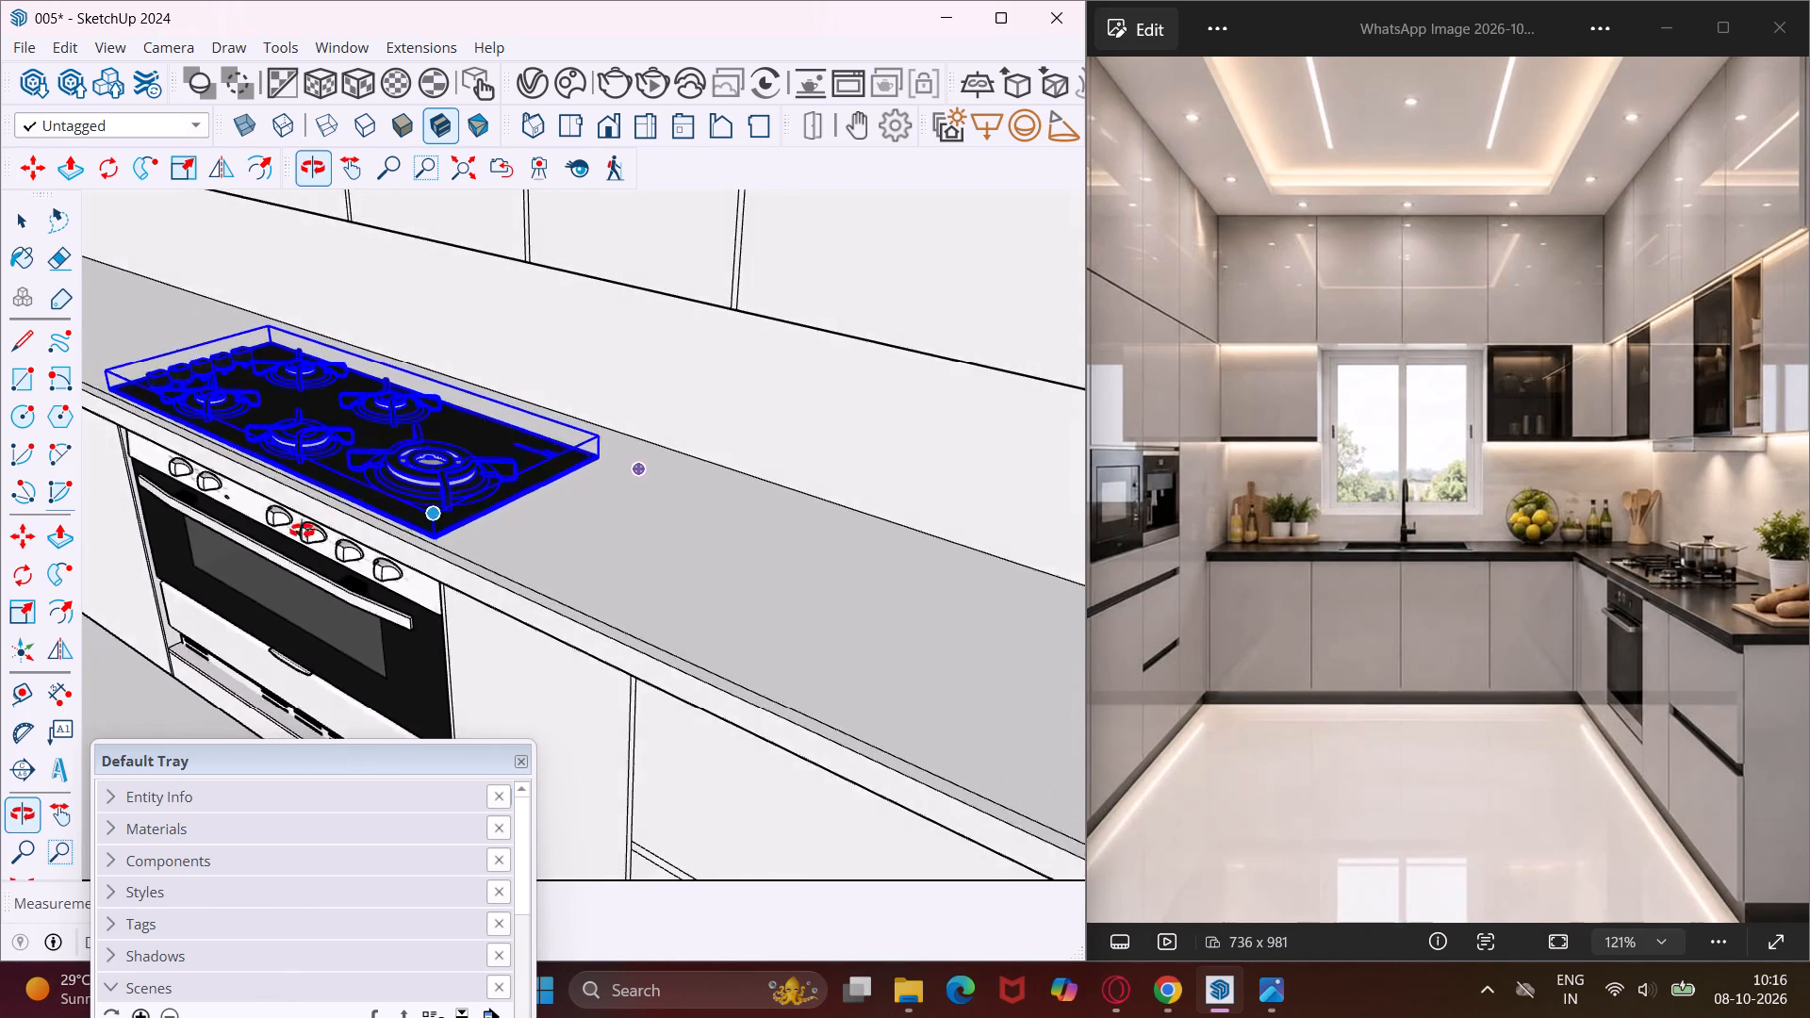
middle_click_drag(302, 531, 258, 529)
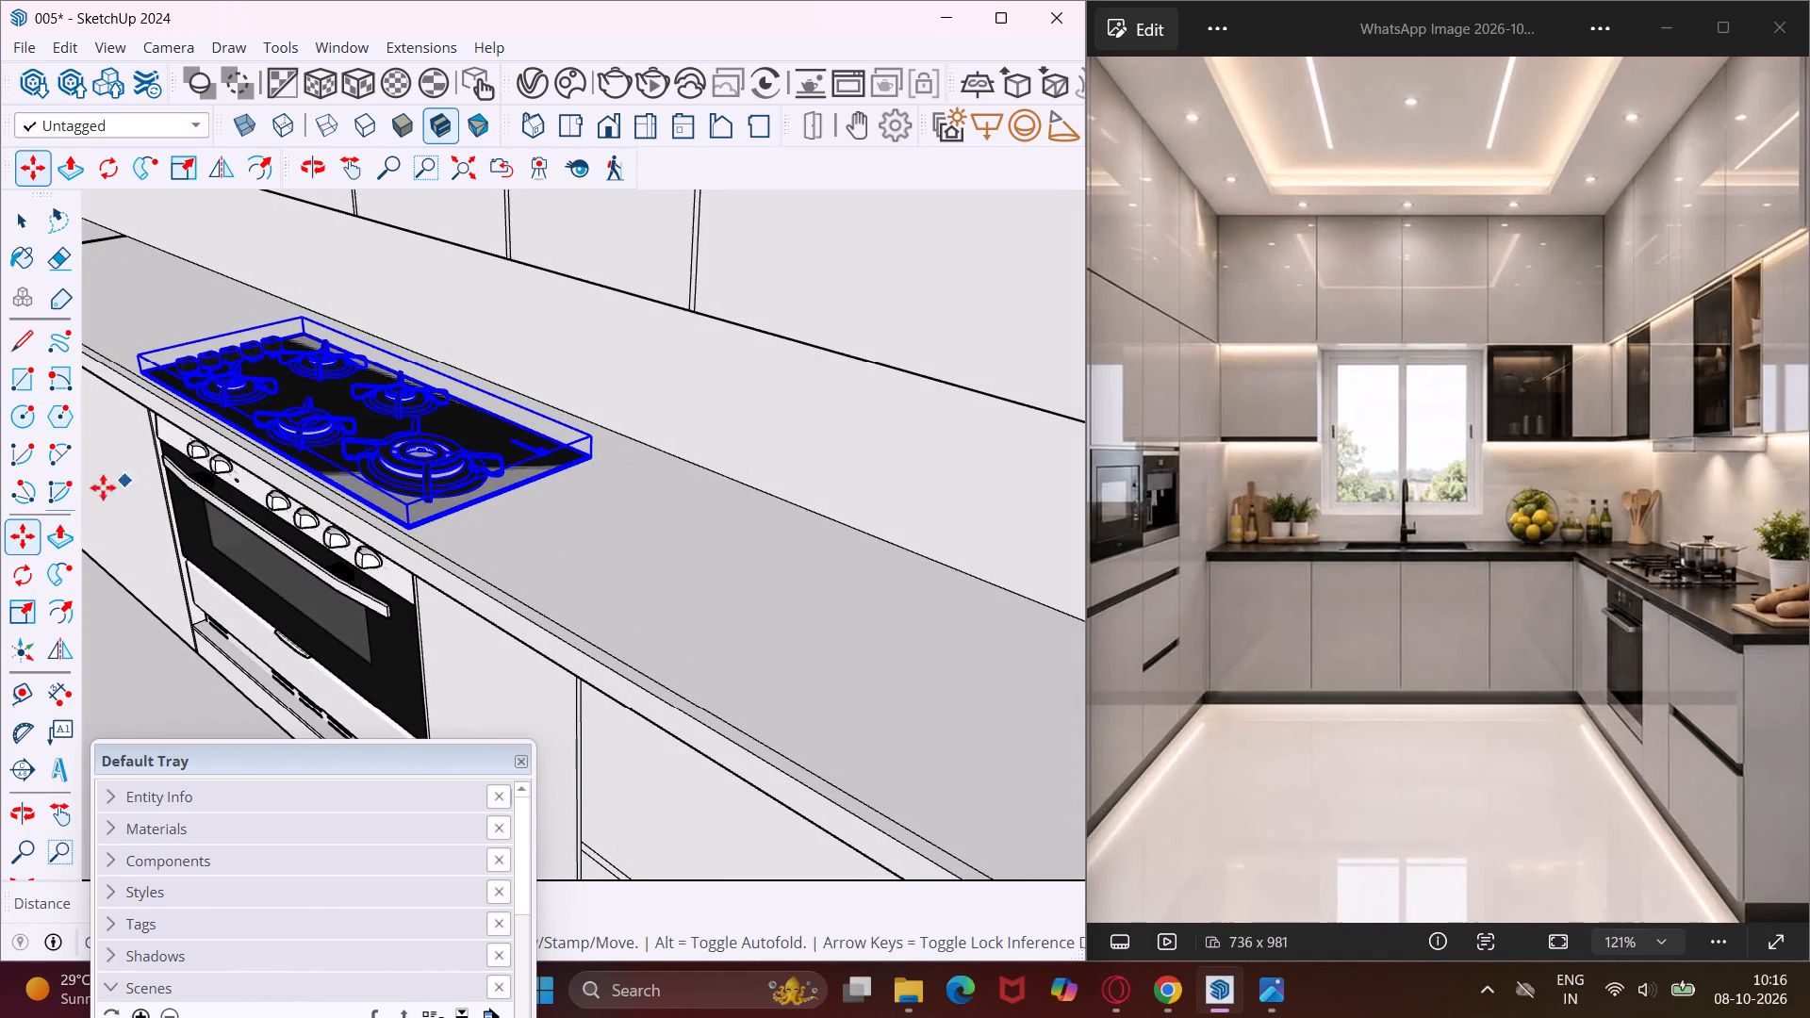
left_click(24, 623)
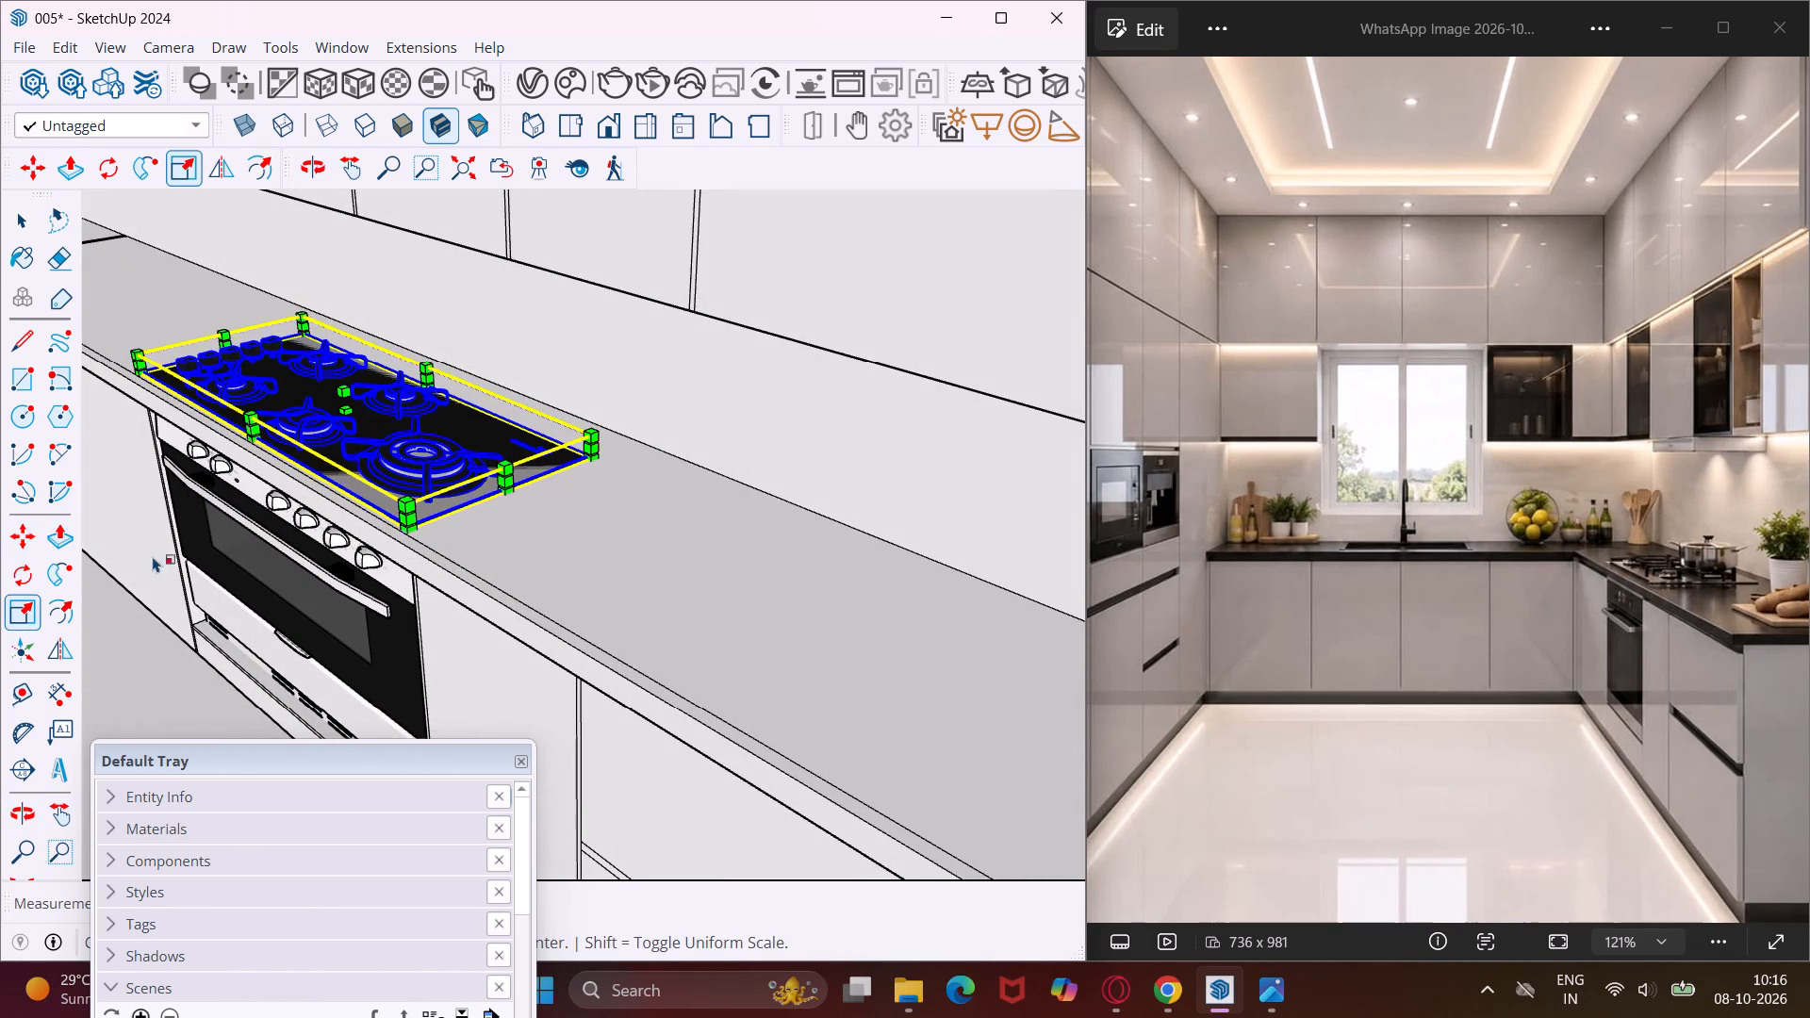
left_click(432, 383)
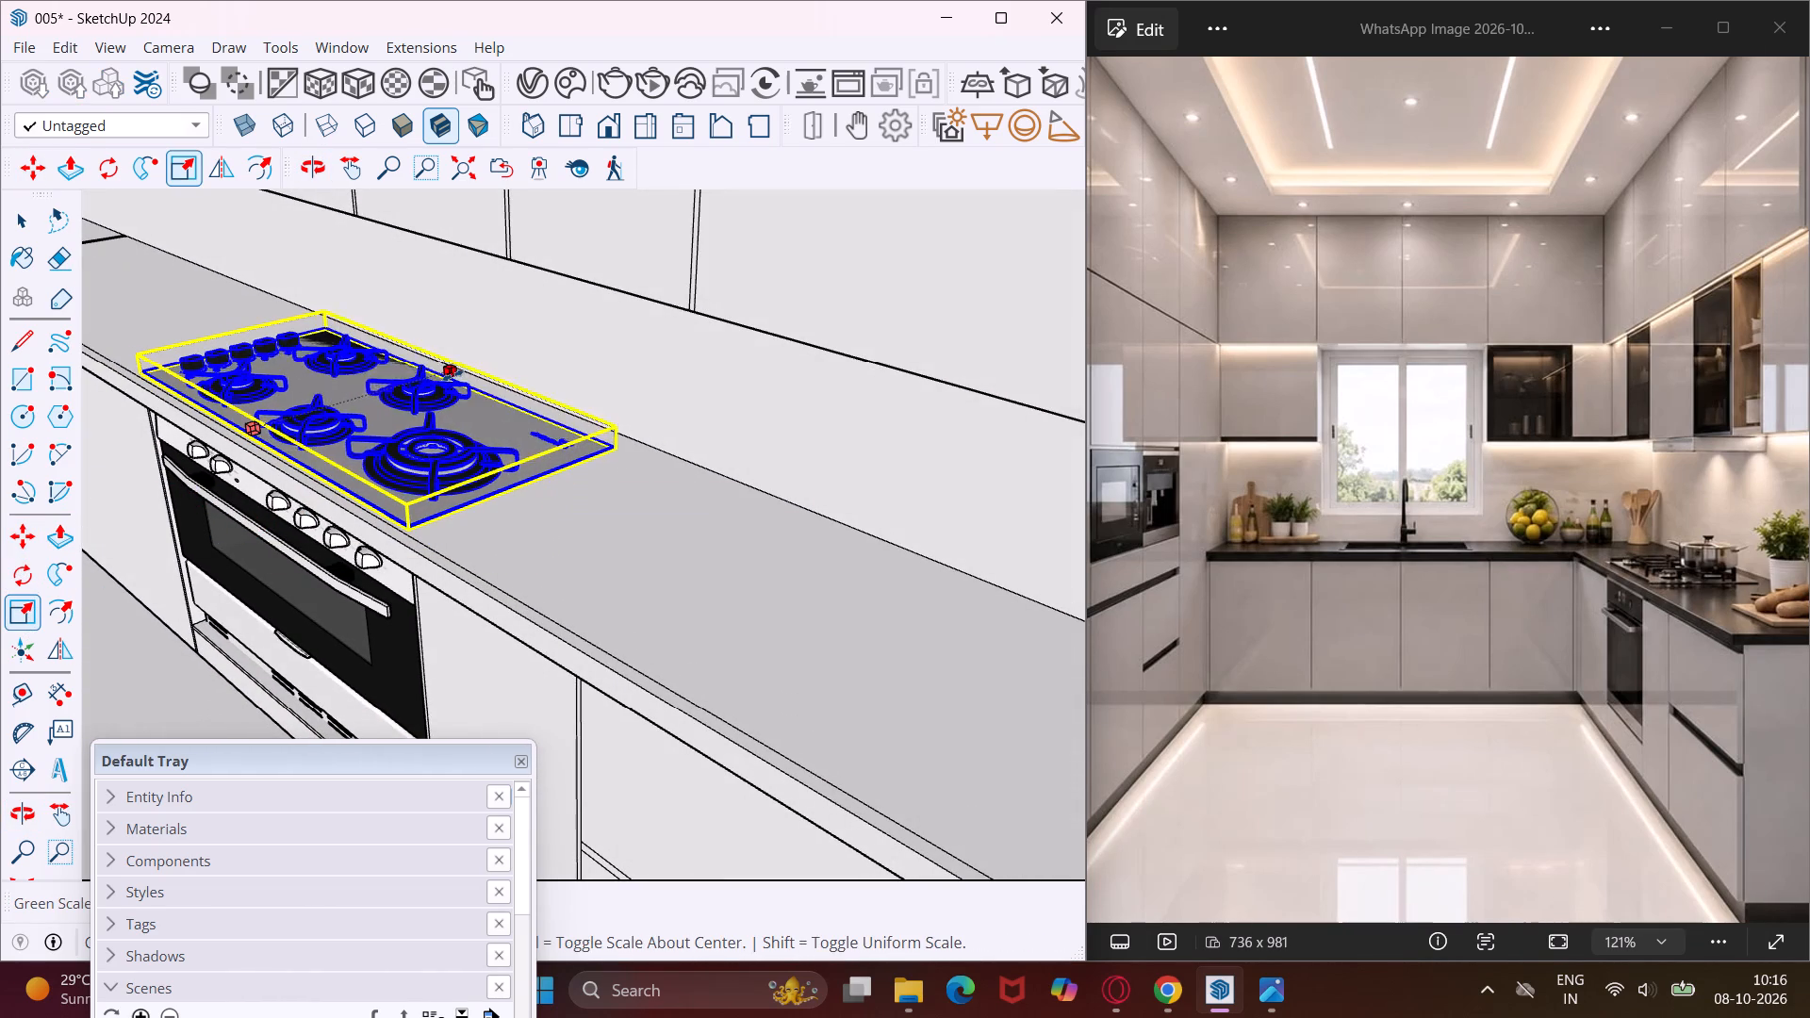
left_click(463, 368)
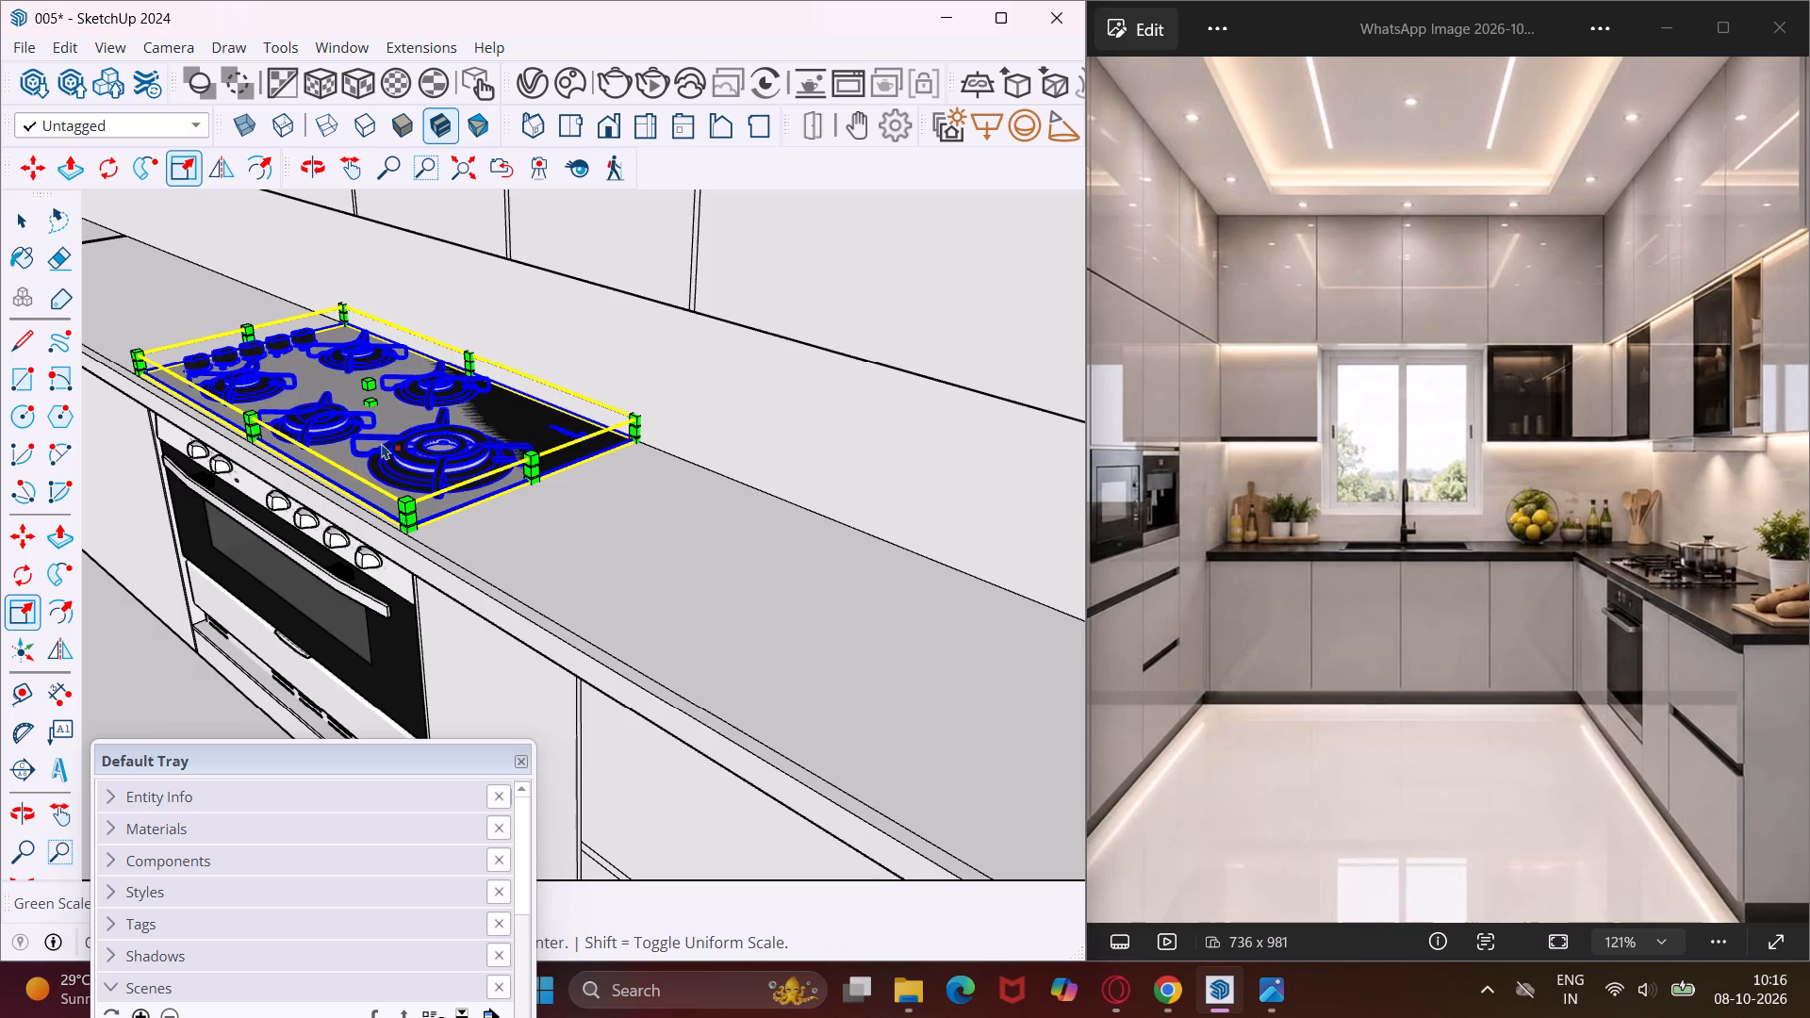
middle_click_drag(380, 444, 620, 431)
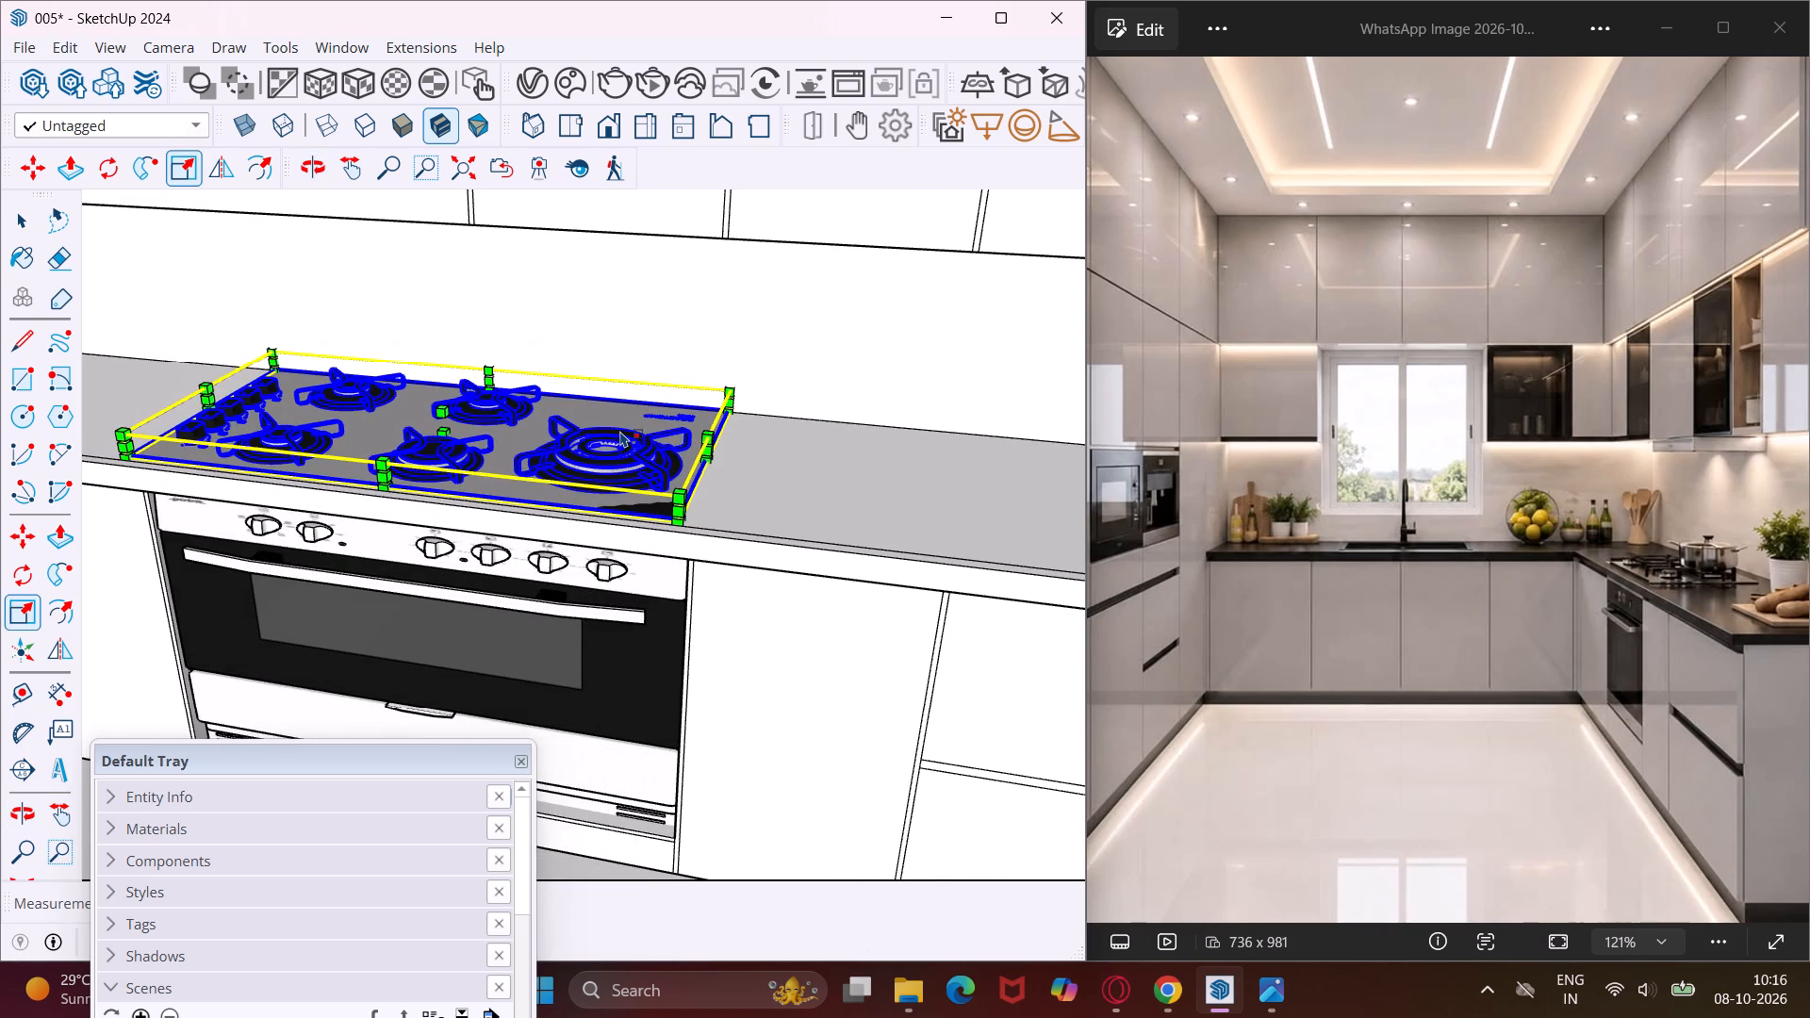
key("Escape")
key("space")
Examine the whole kitchen model and the loose appliances outside the room against the full reference photo.
scroll(506, 423, "down", 5)
middle_click_drag(582, 501, 463, 520)
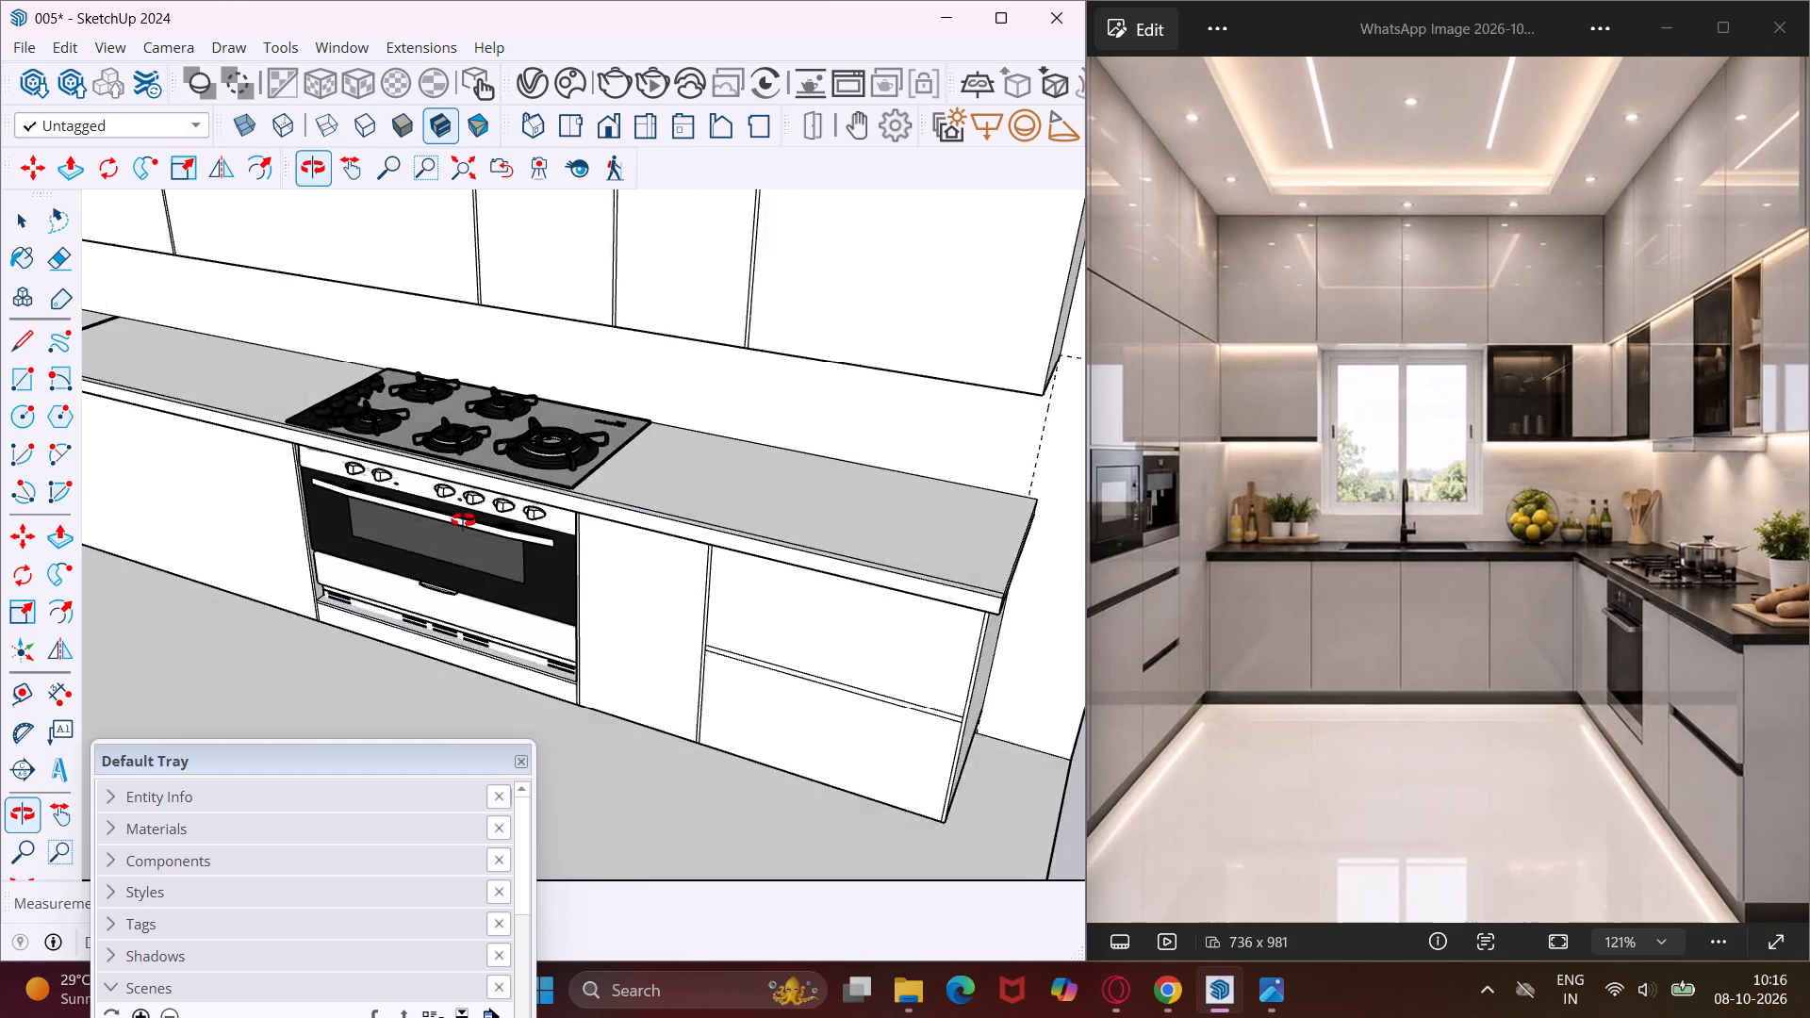
middle_click_drag(463, 520, 430, 521)
scroll(401, 517, "down", 8)
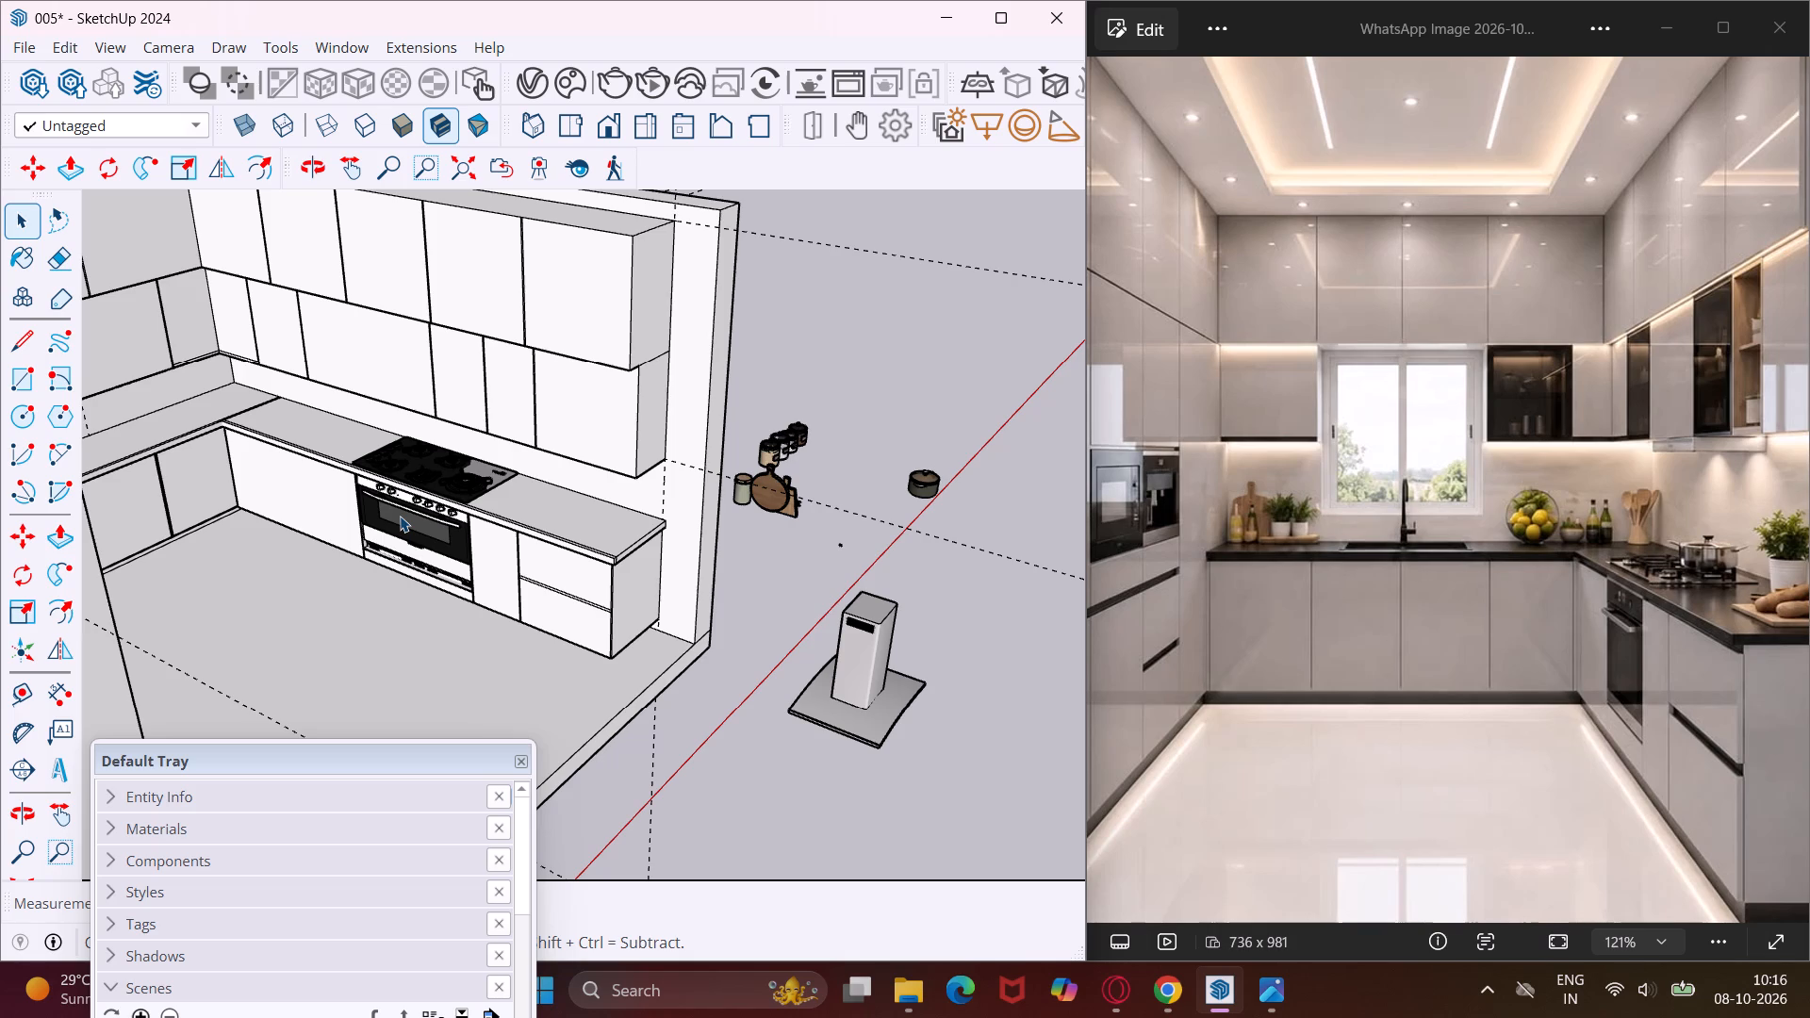
scroll(400, 516, "down", 5)
middle_click_drag(570, 550, 482, 529)
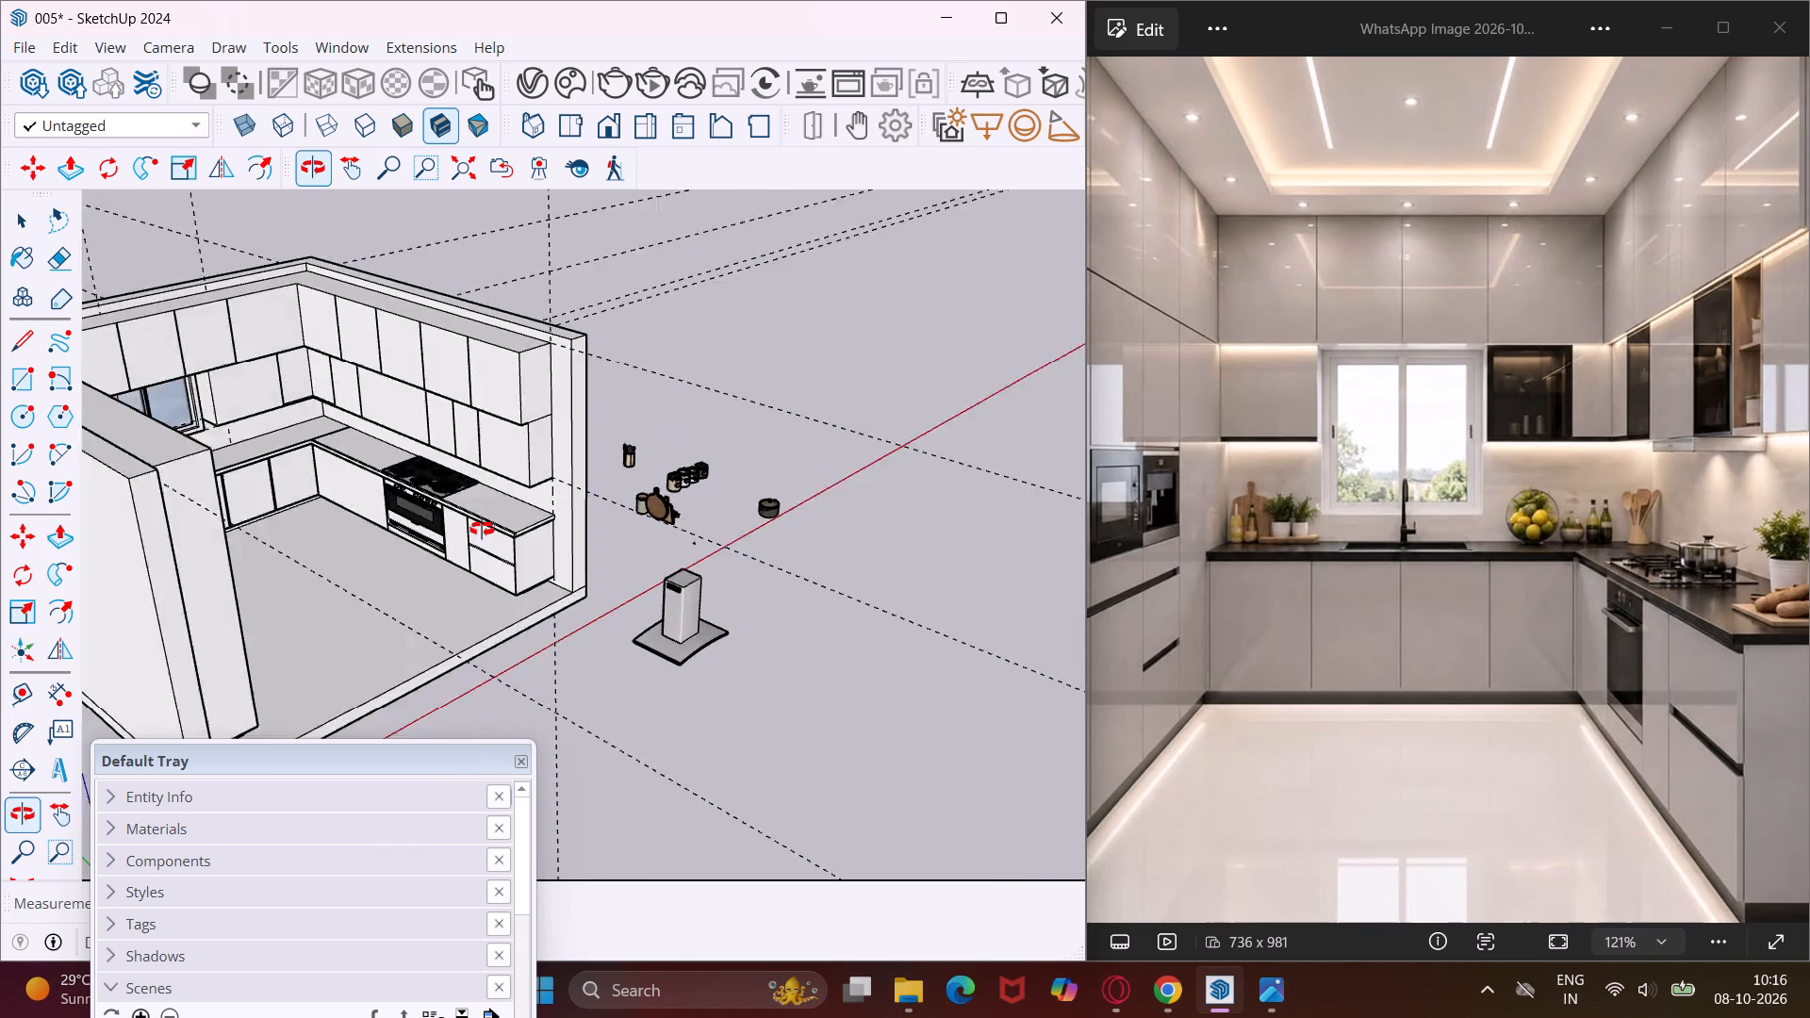
middle_click_drag(482, 529, 217, 508)
scroll(199, 506, "up", 3)
middle_click_drag(199, 506, 17, 481)
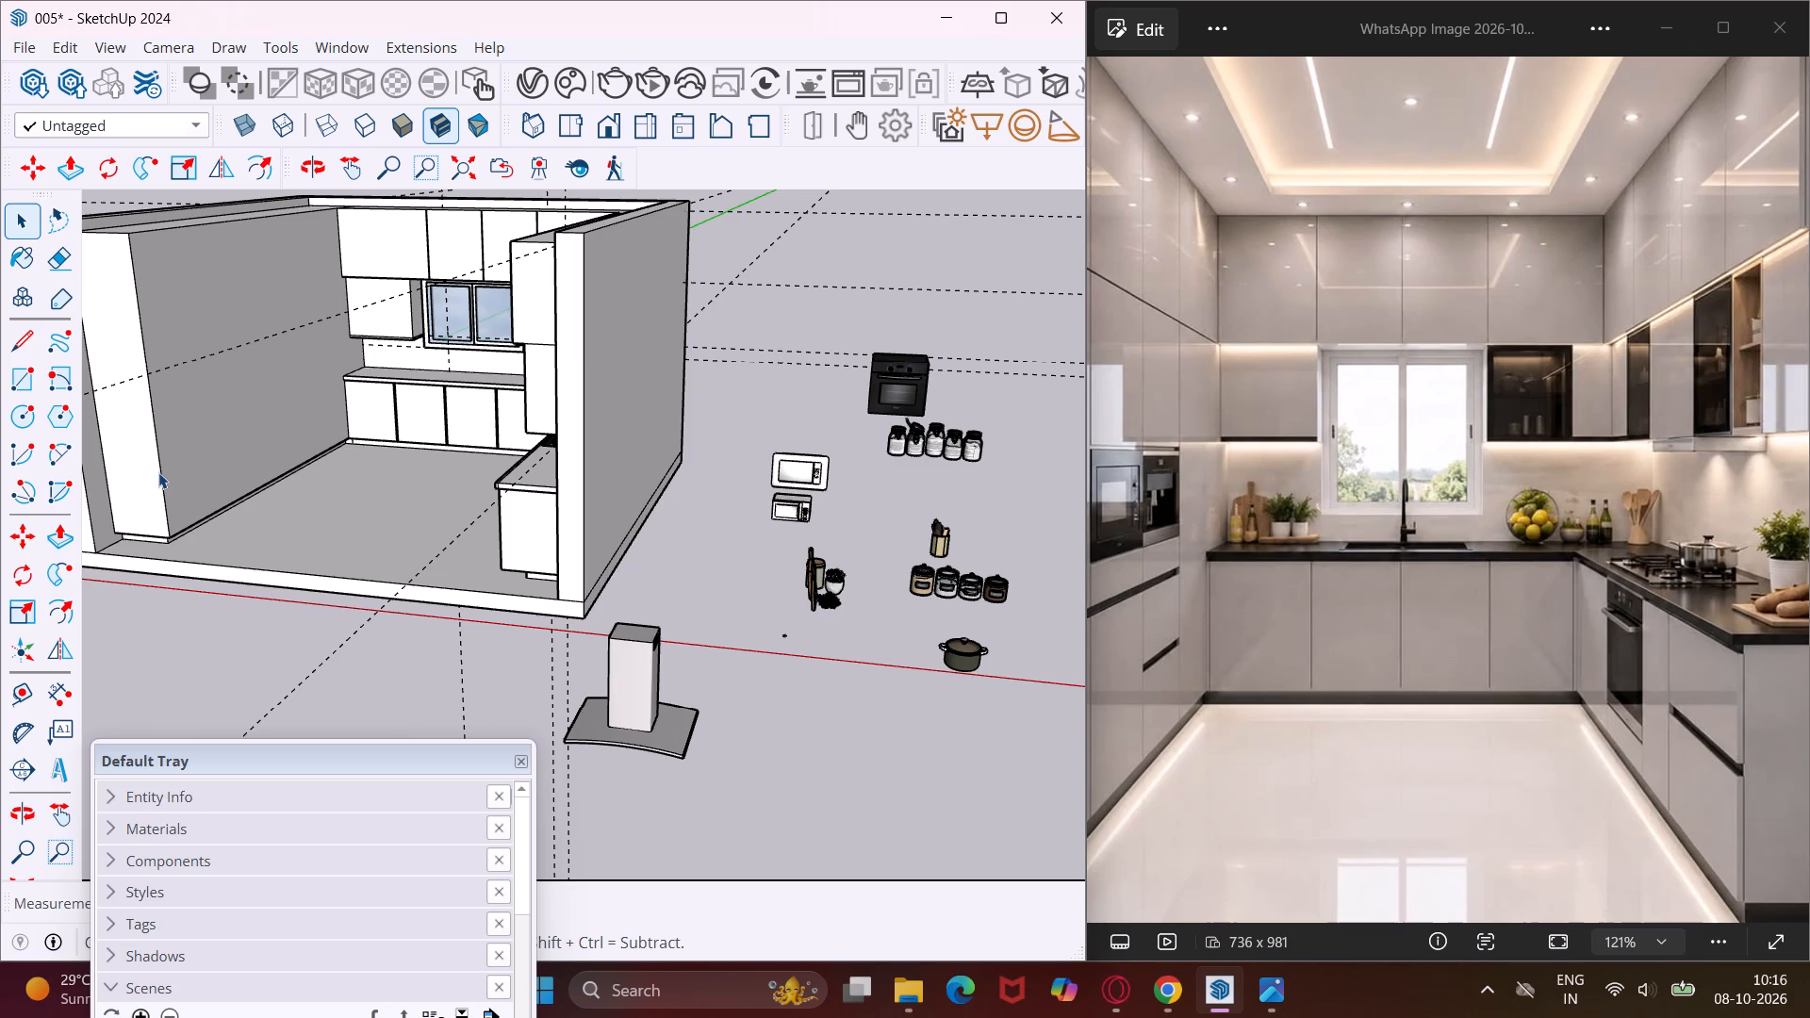
scroll(1463, 568, "down", 3)
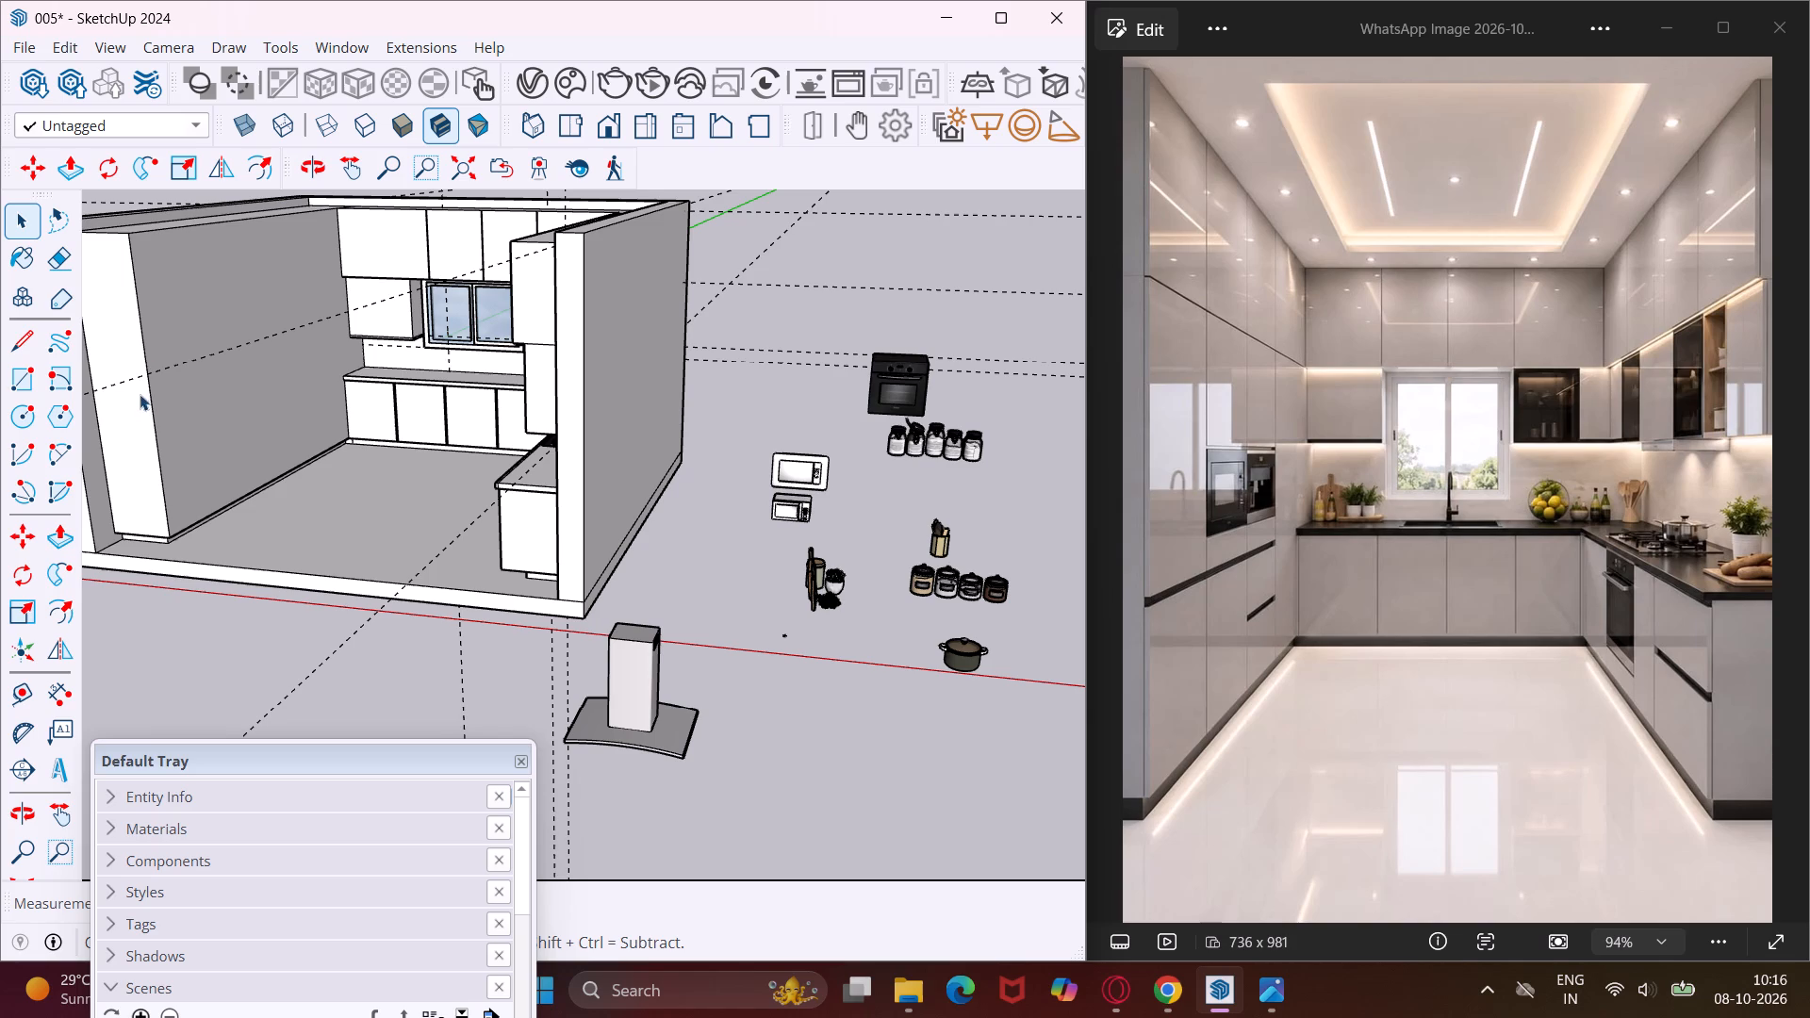
Copy the inner top edge of the tall block opposite the stove down to the bottom corner of the back wall's upper cabinets.
middle_click_drag(174, 313, 268, 369)
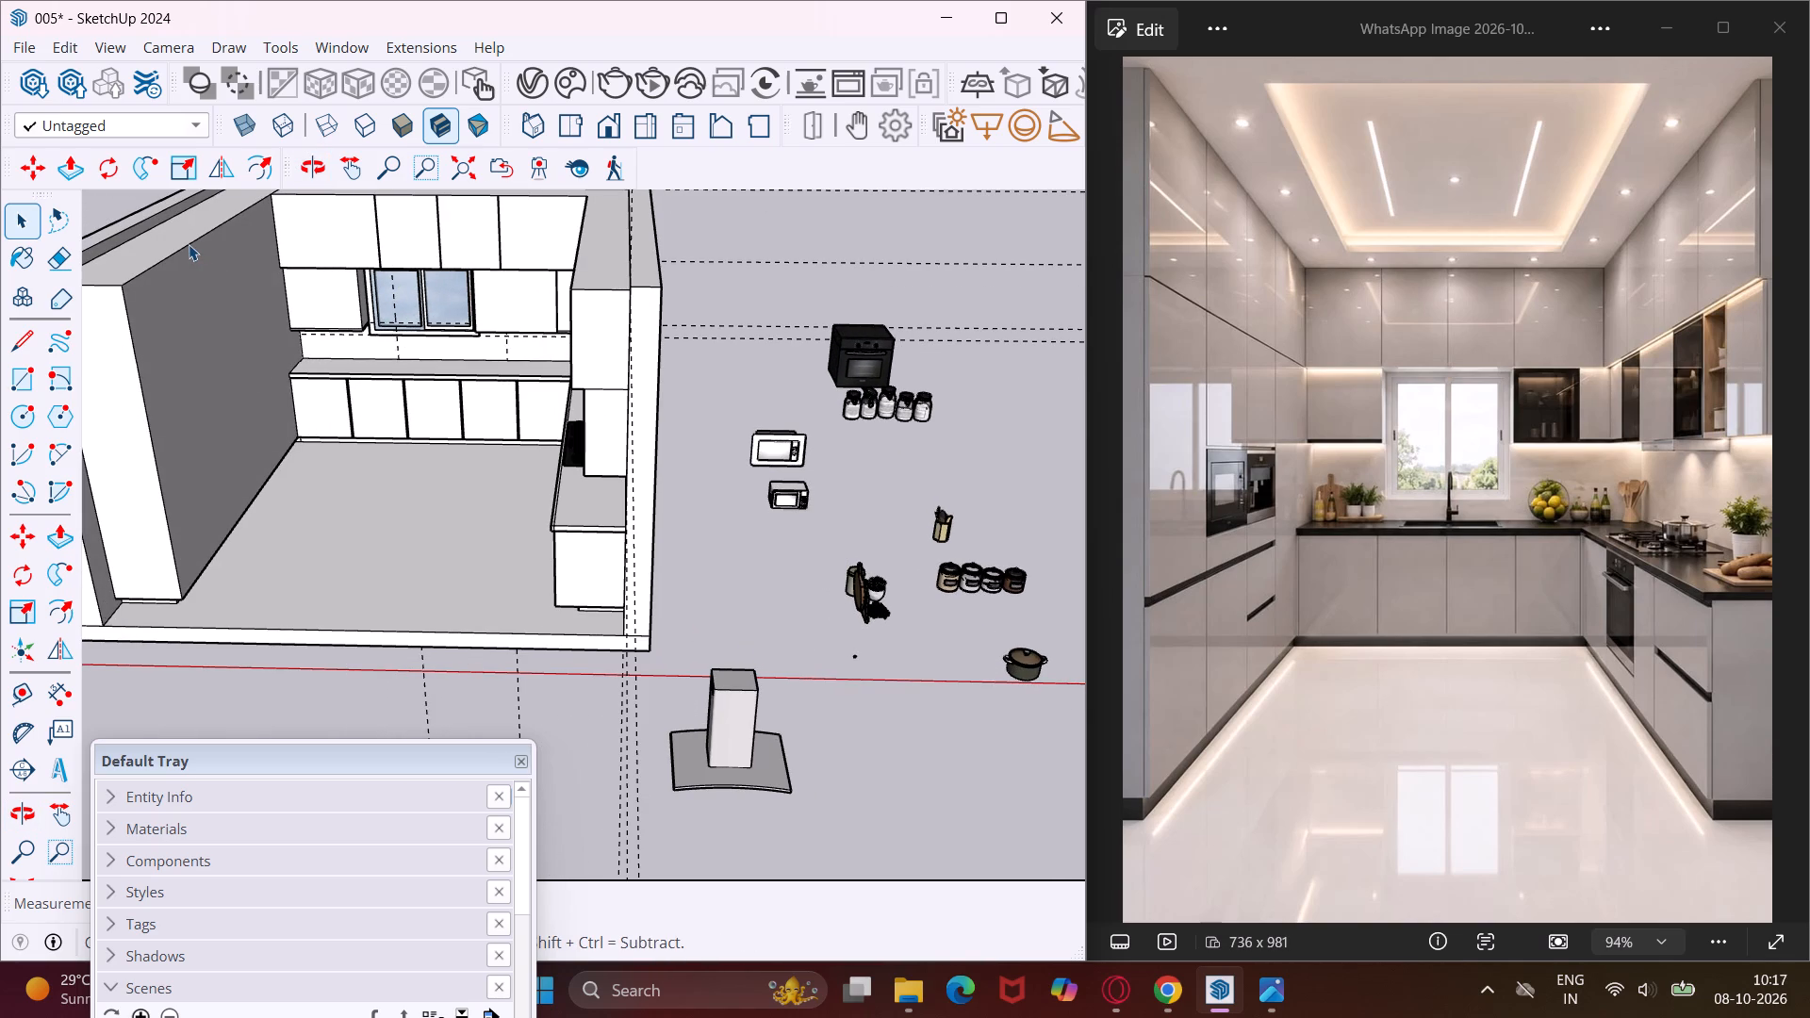
left_click(189, 244)
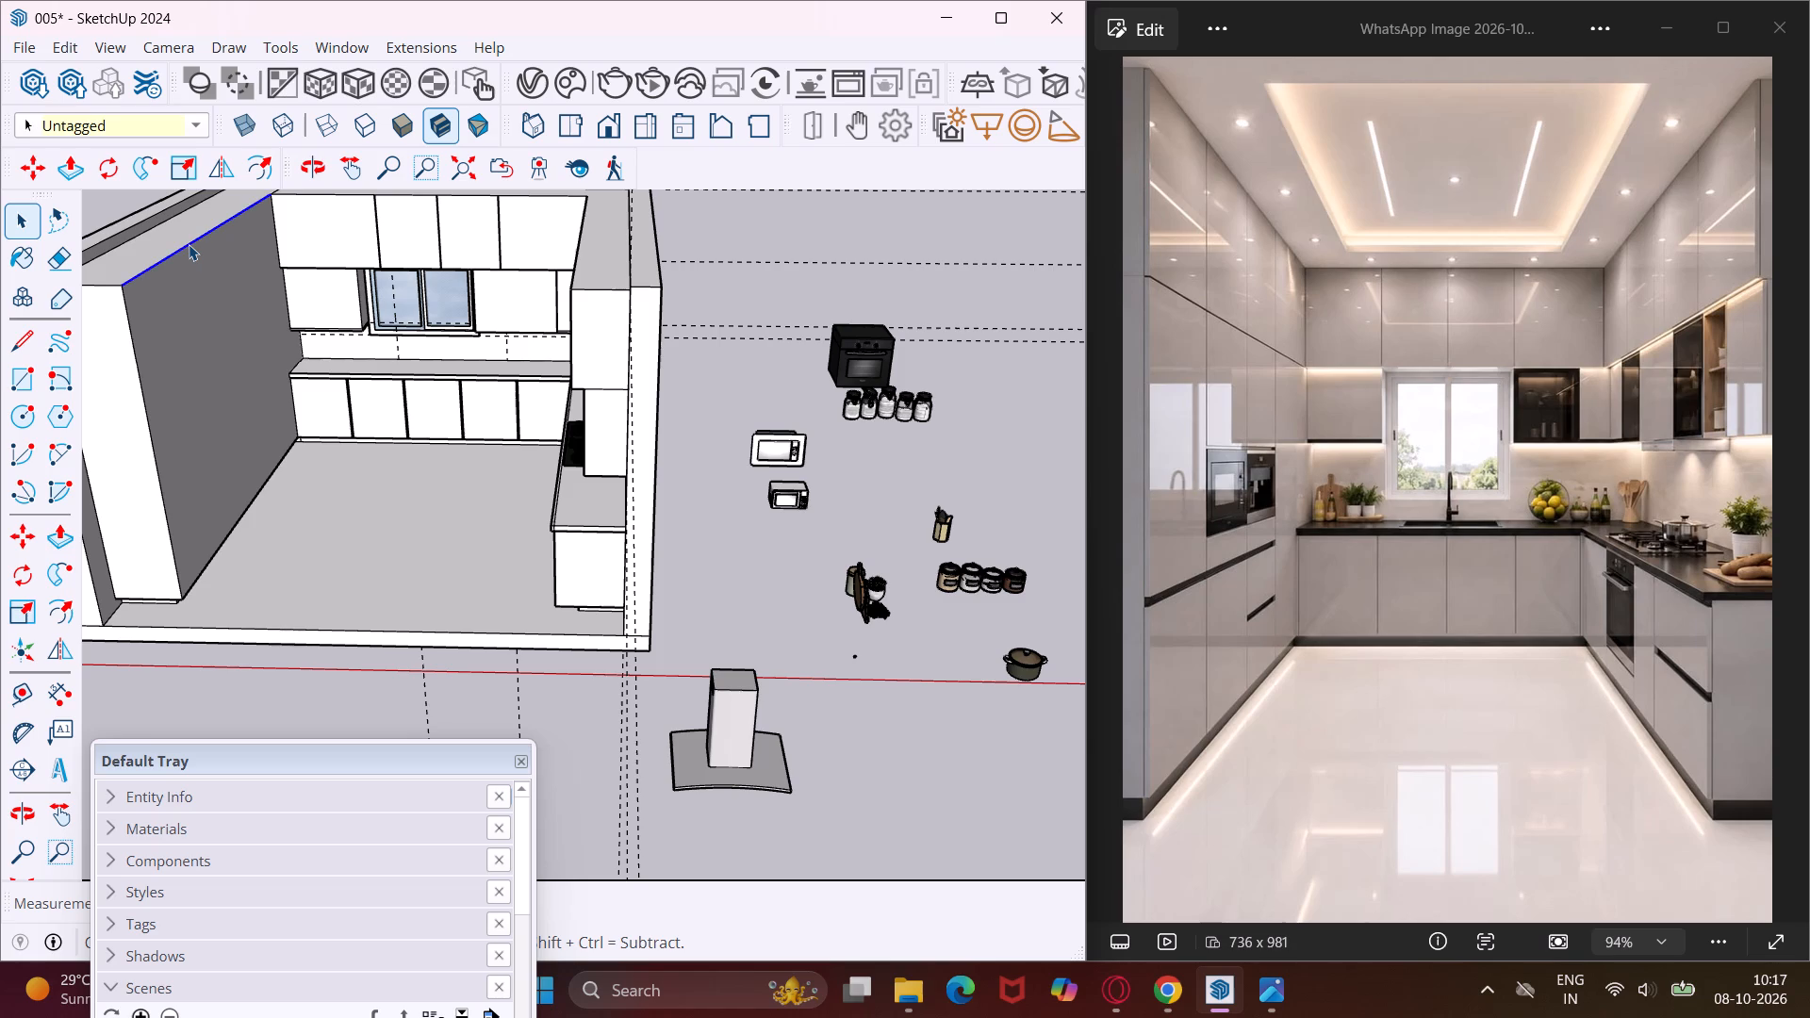
key("m")
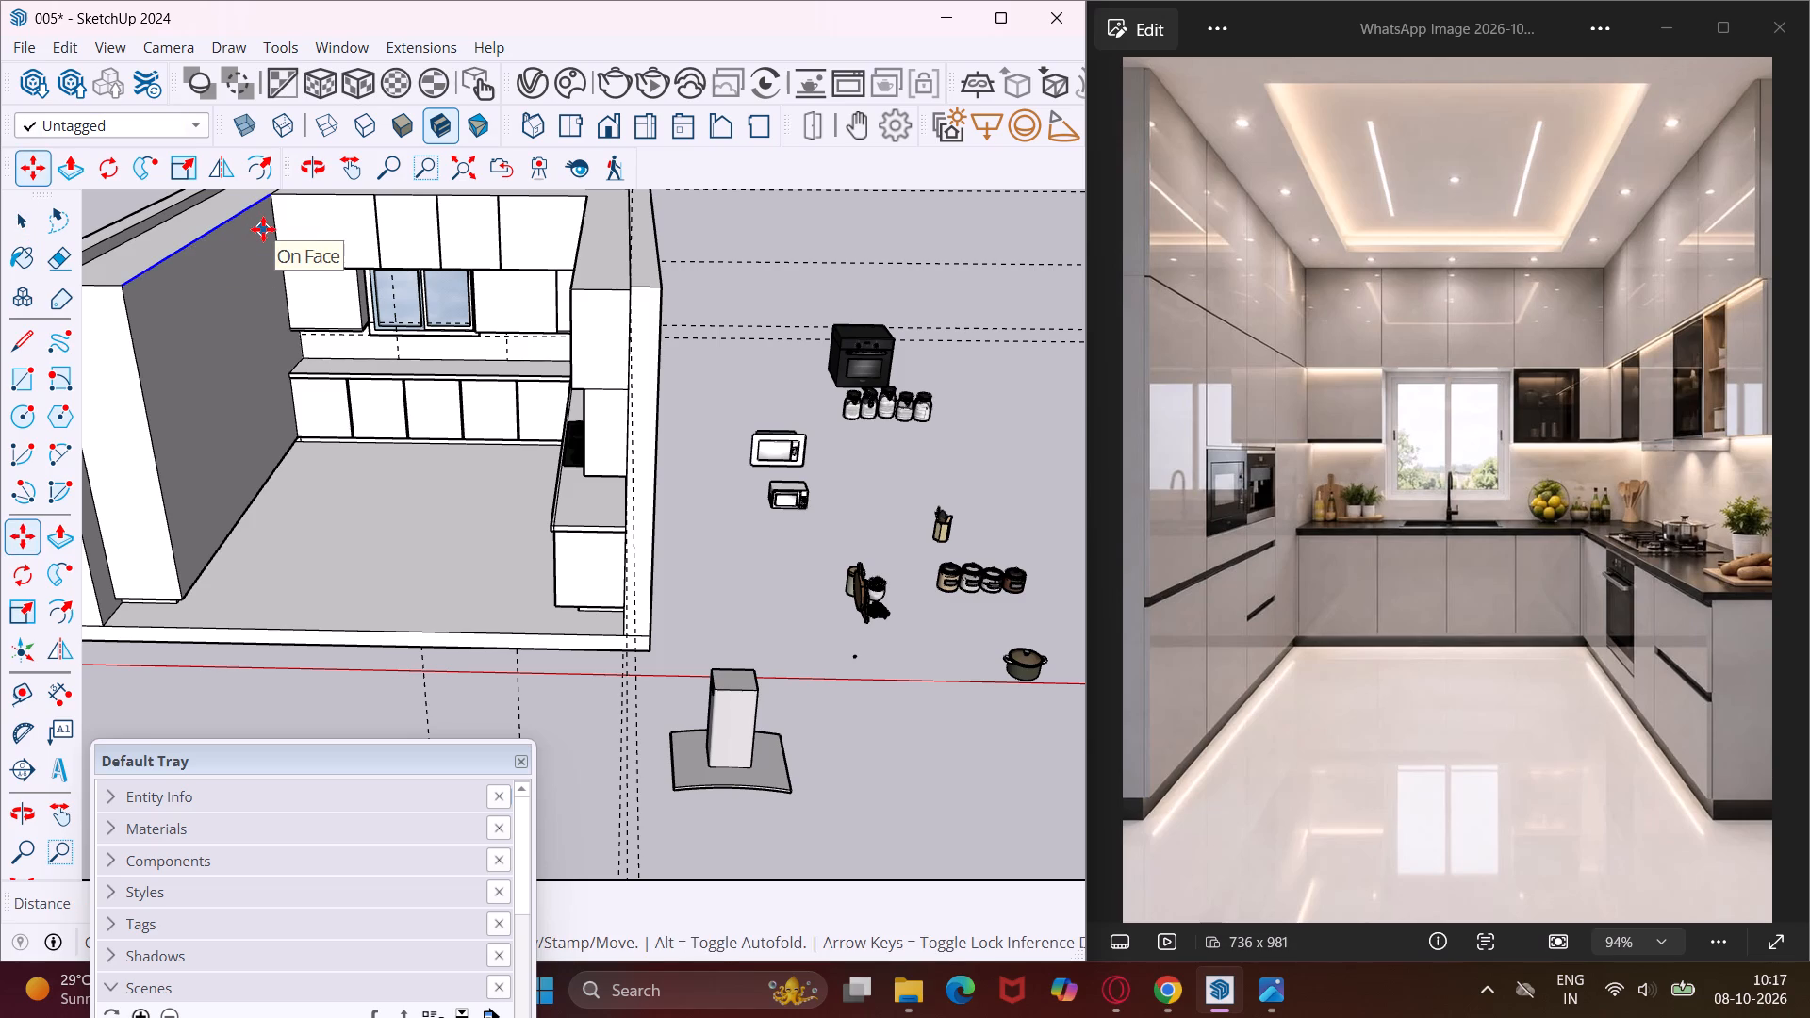
middle_click_drag(263, 229, 116, 225)
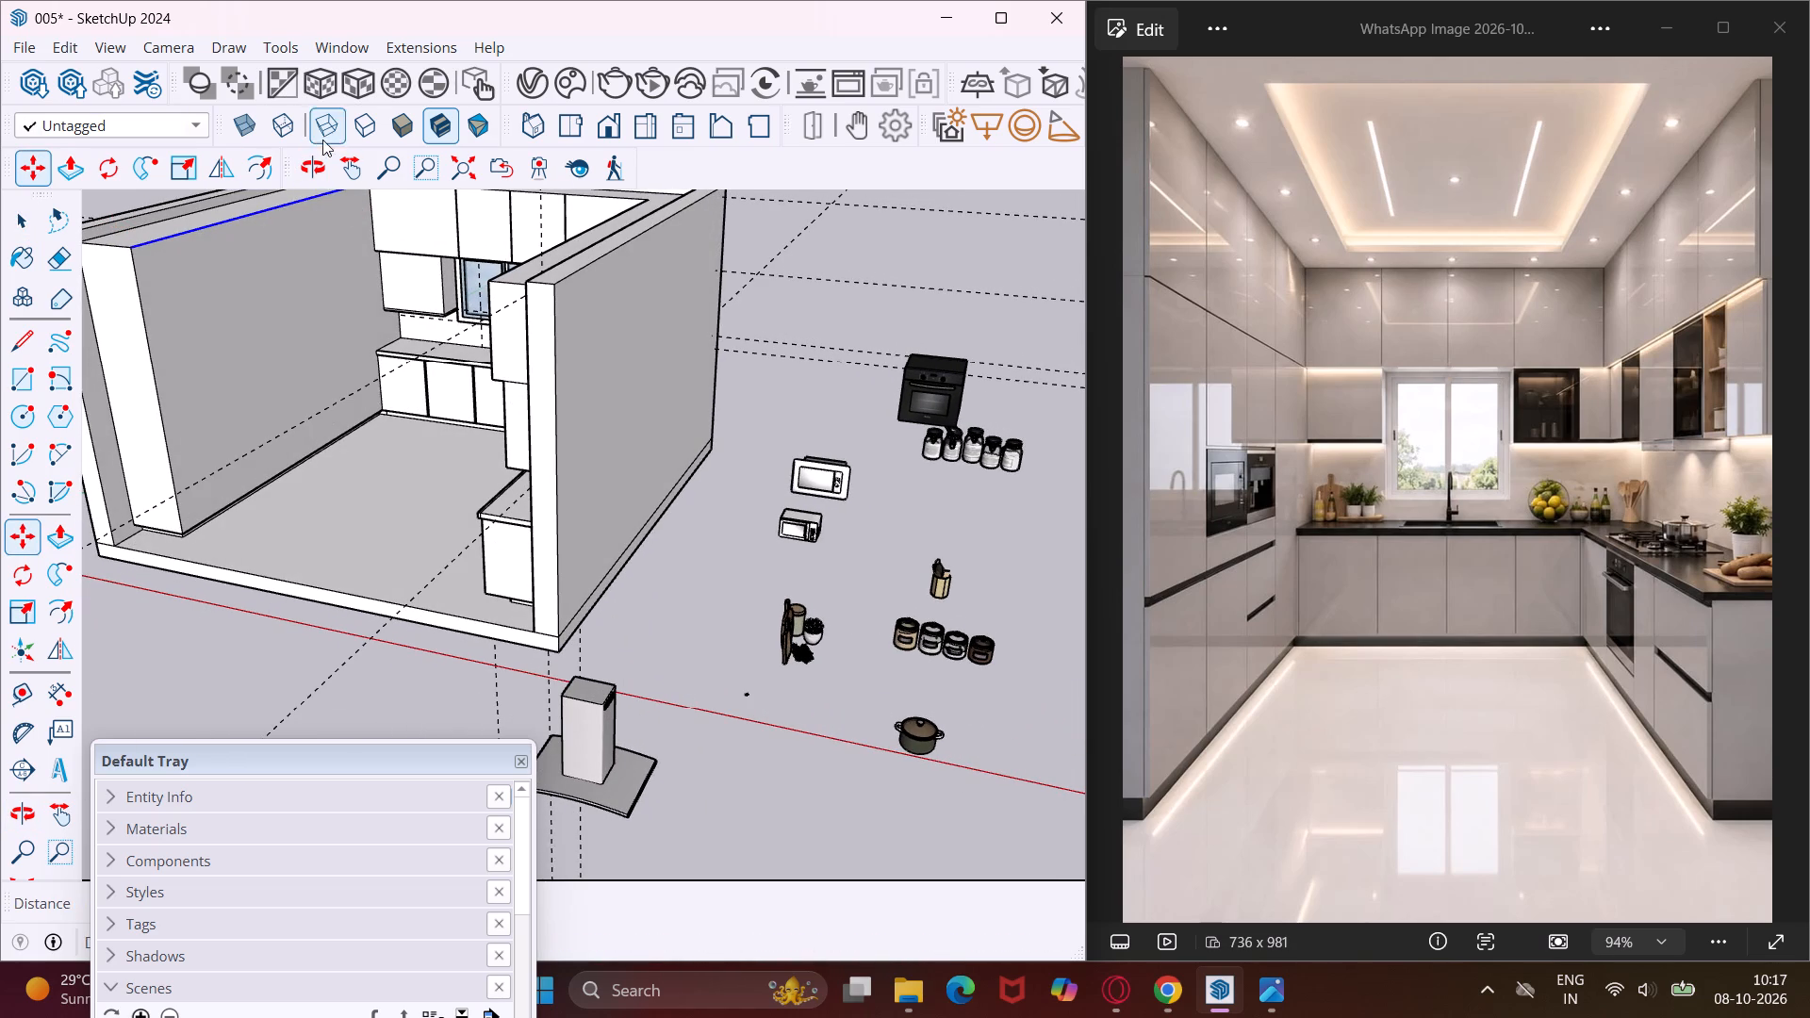
left_click(342, 163)
left_click_drag(367, 299, 386, 456)
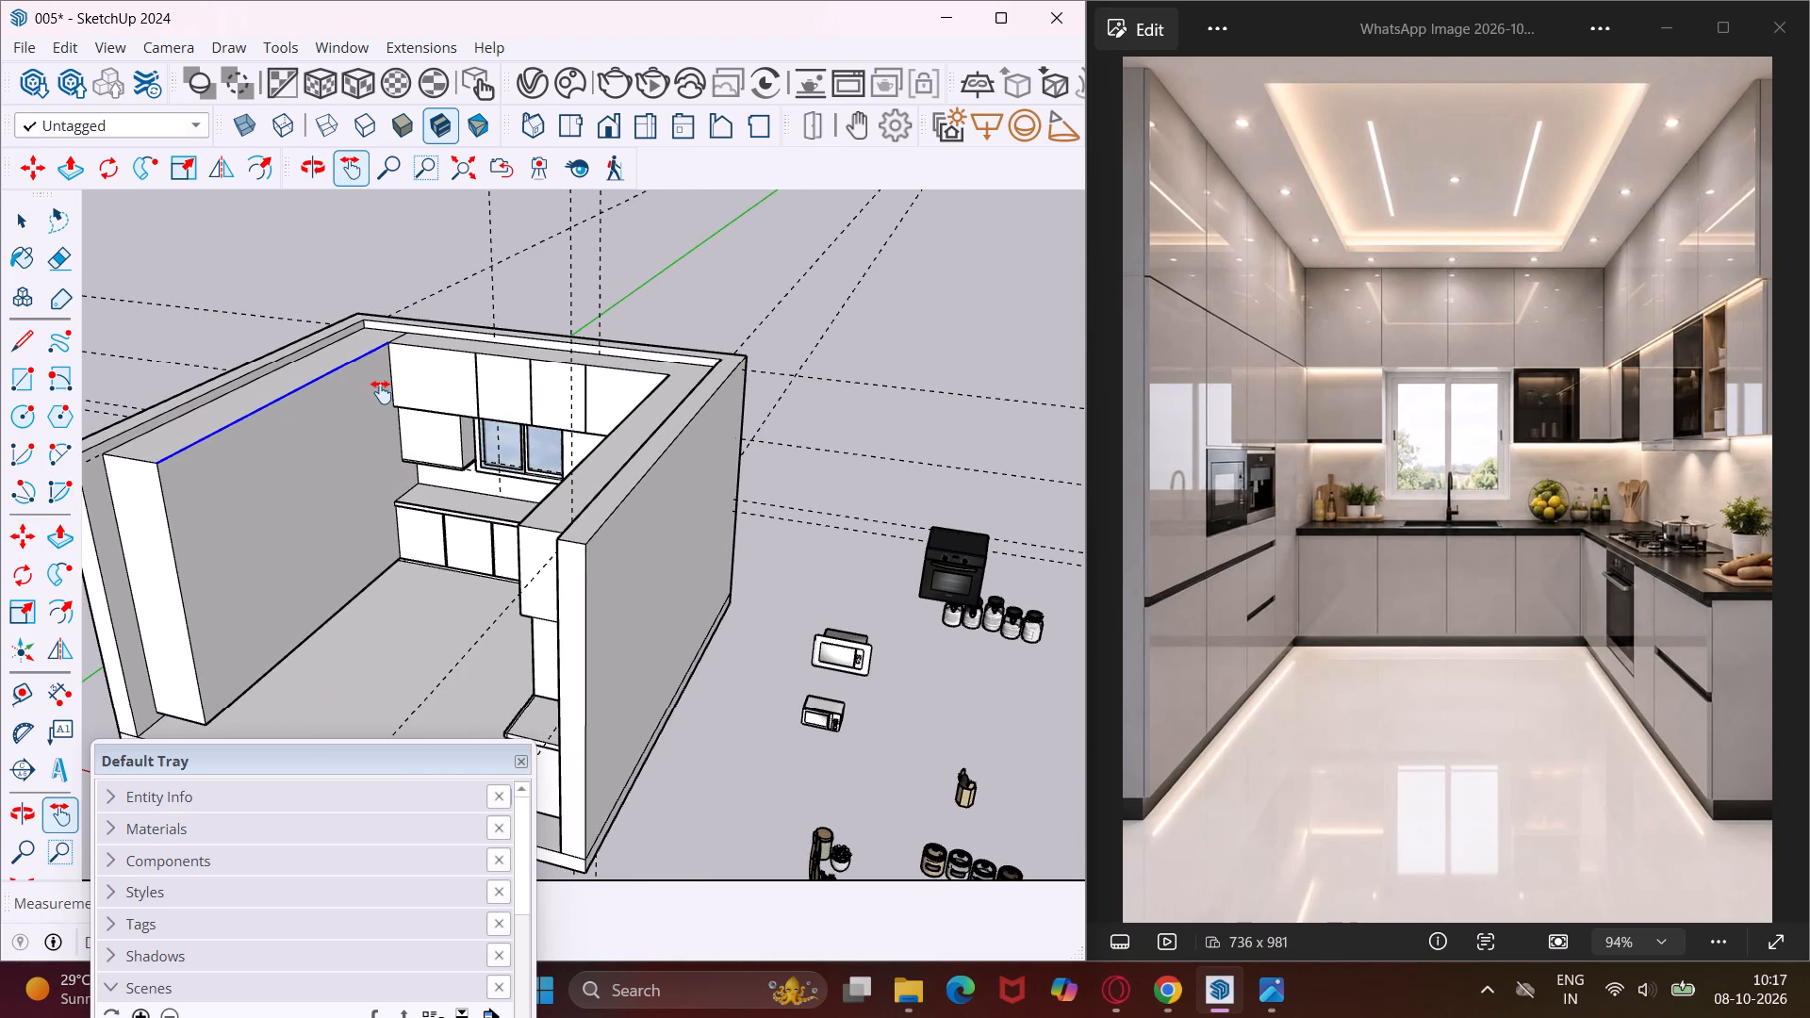
key("m")
scroll(392, 348, "up", 4)
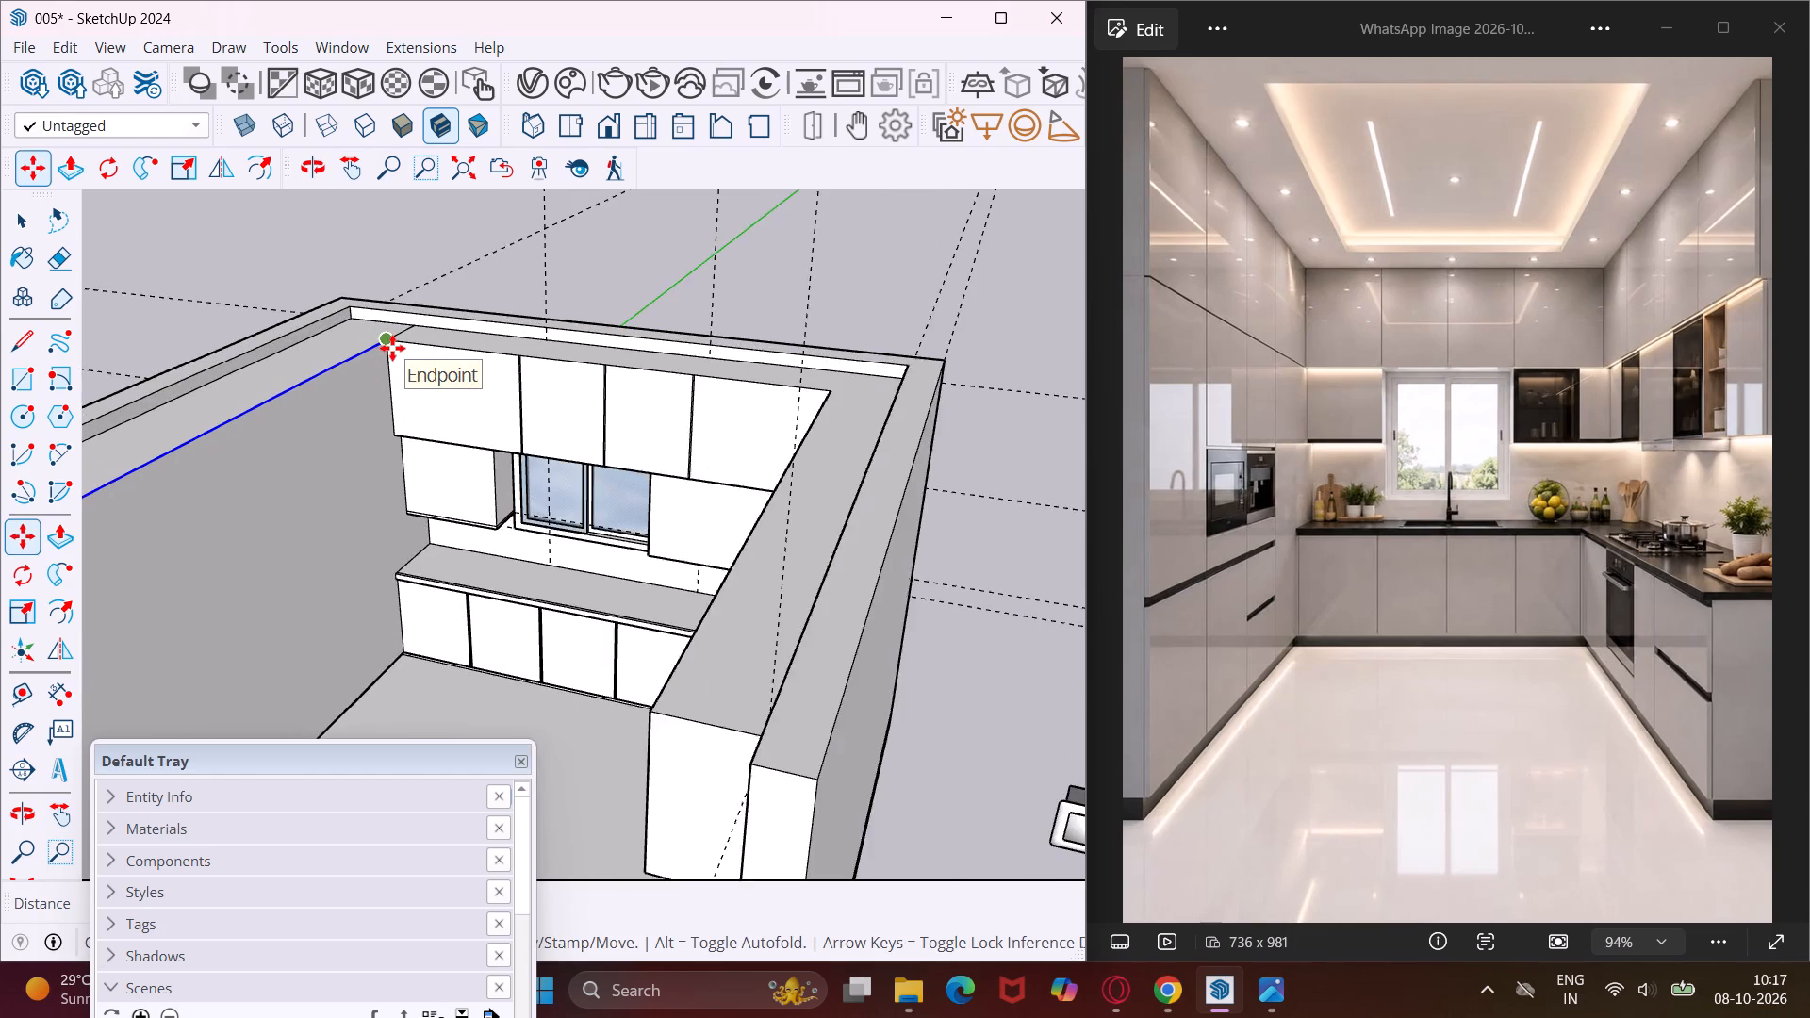
scroll(392, 348, "up", 12)
left_click(372, 330)
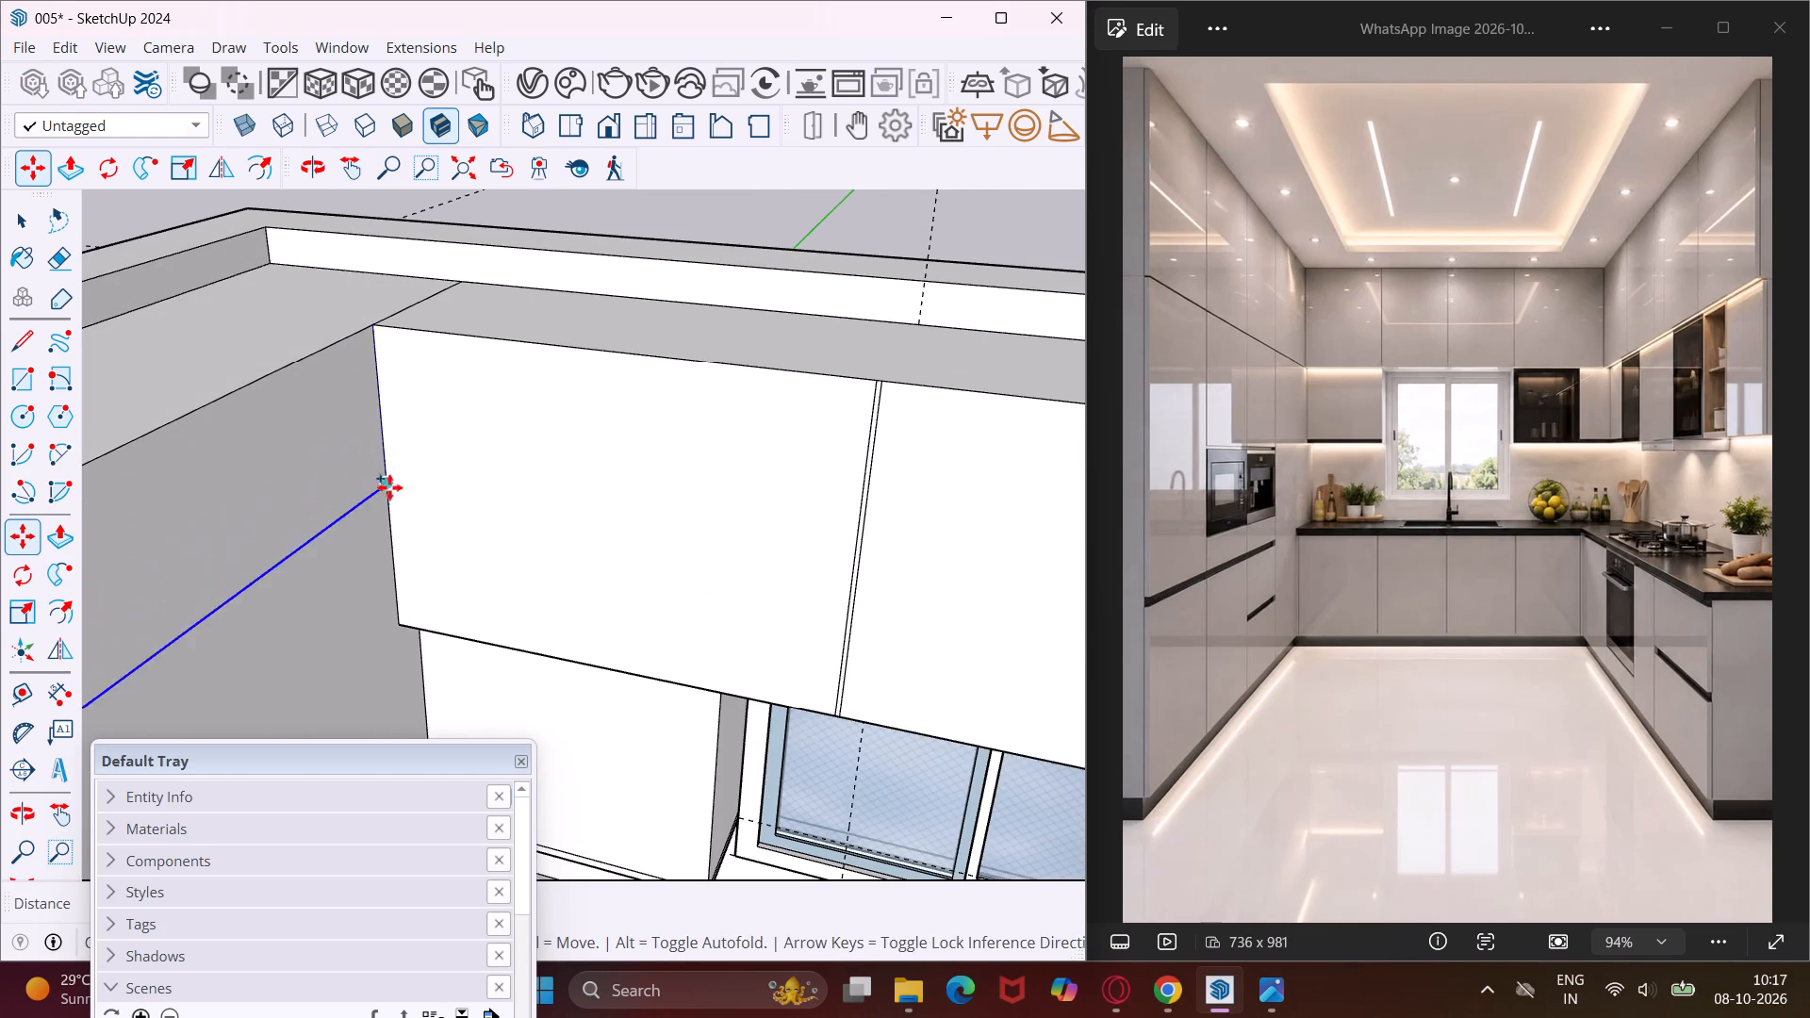
left_click(399, 618)
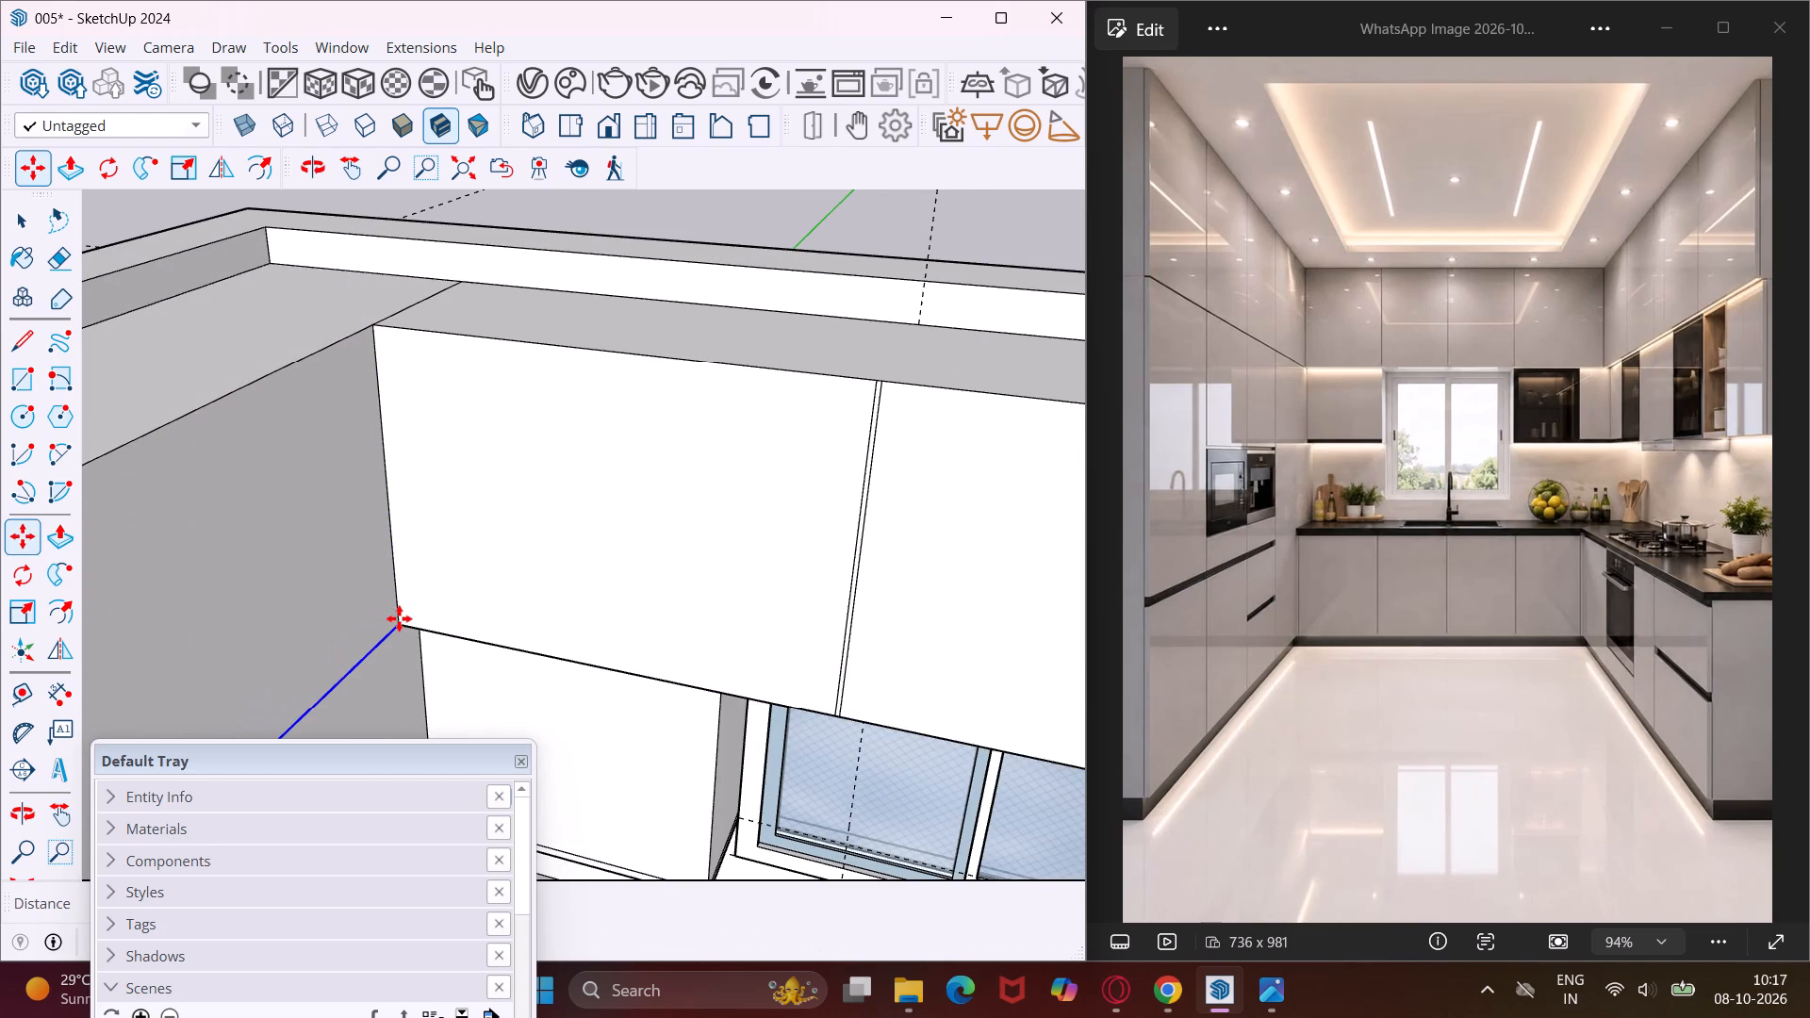
key("Escape")
key("space")
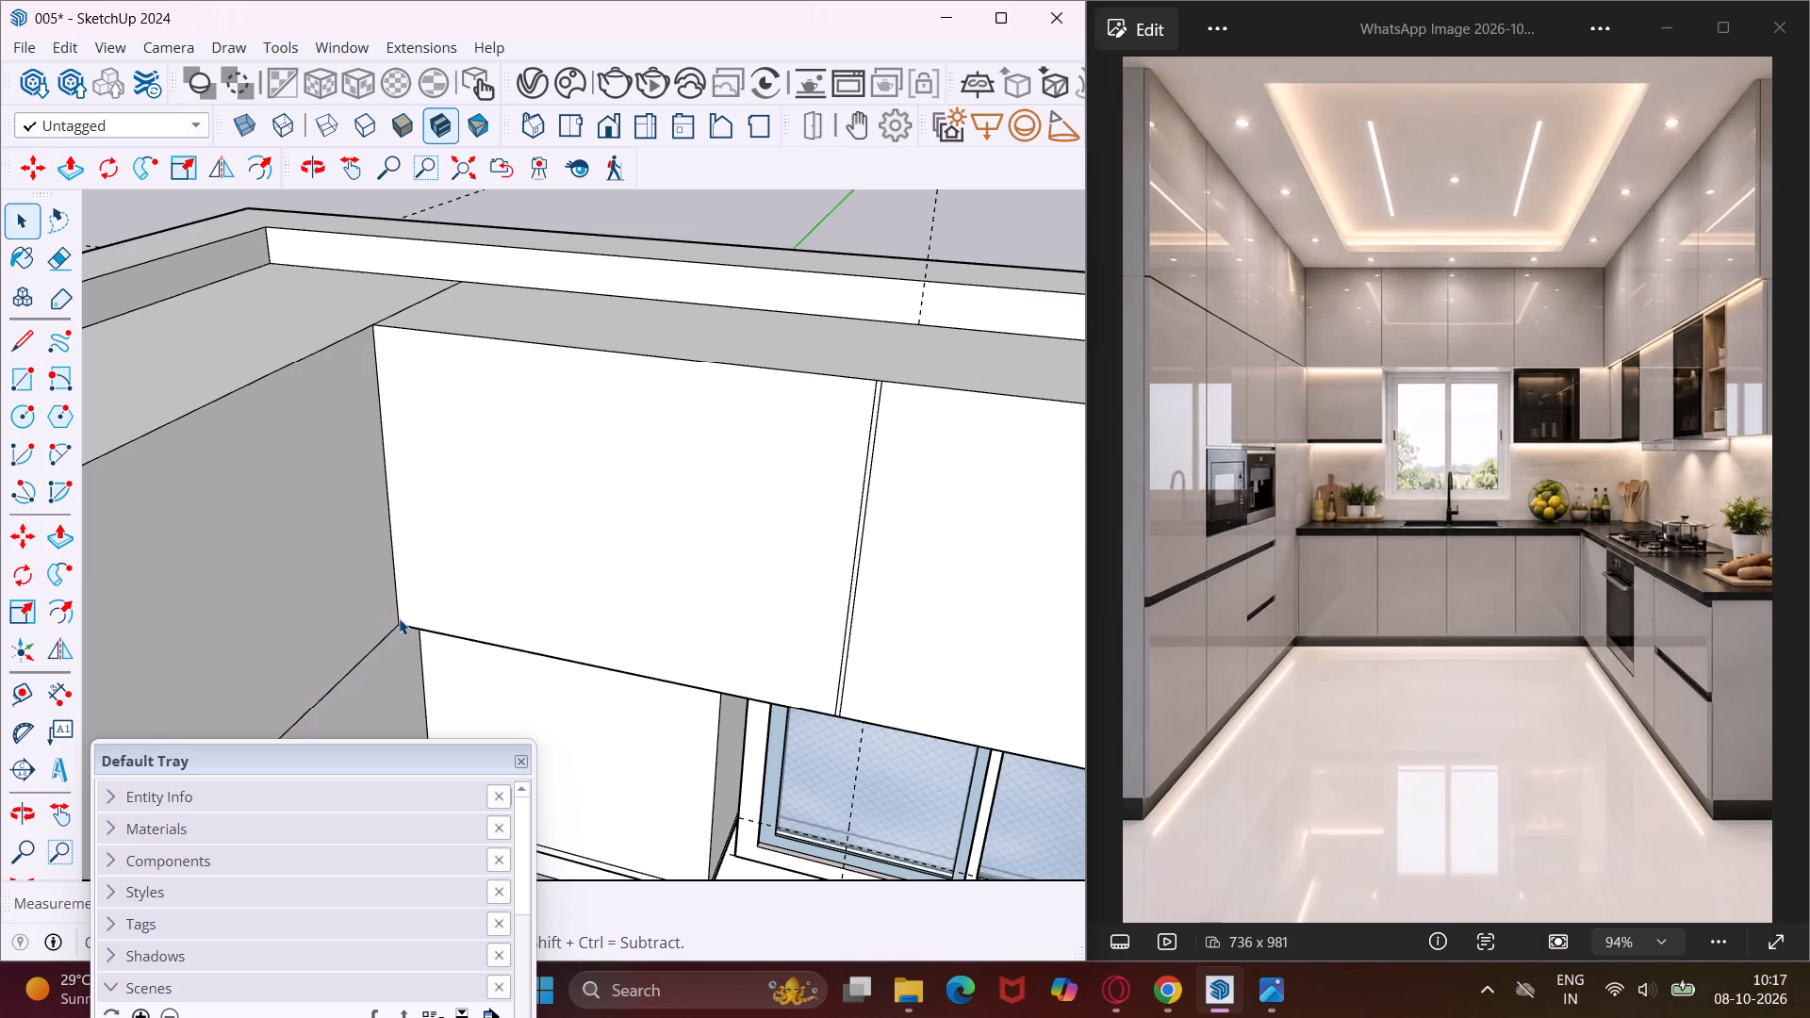
Copy the new horizontal edge on the tall block 0.4" upward to form a narrow gap line between the upper and lower sections.
middle_click_drag(380, 640, 383, 615)
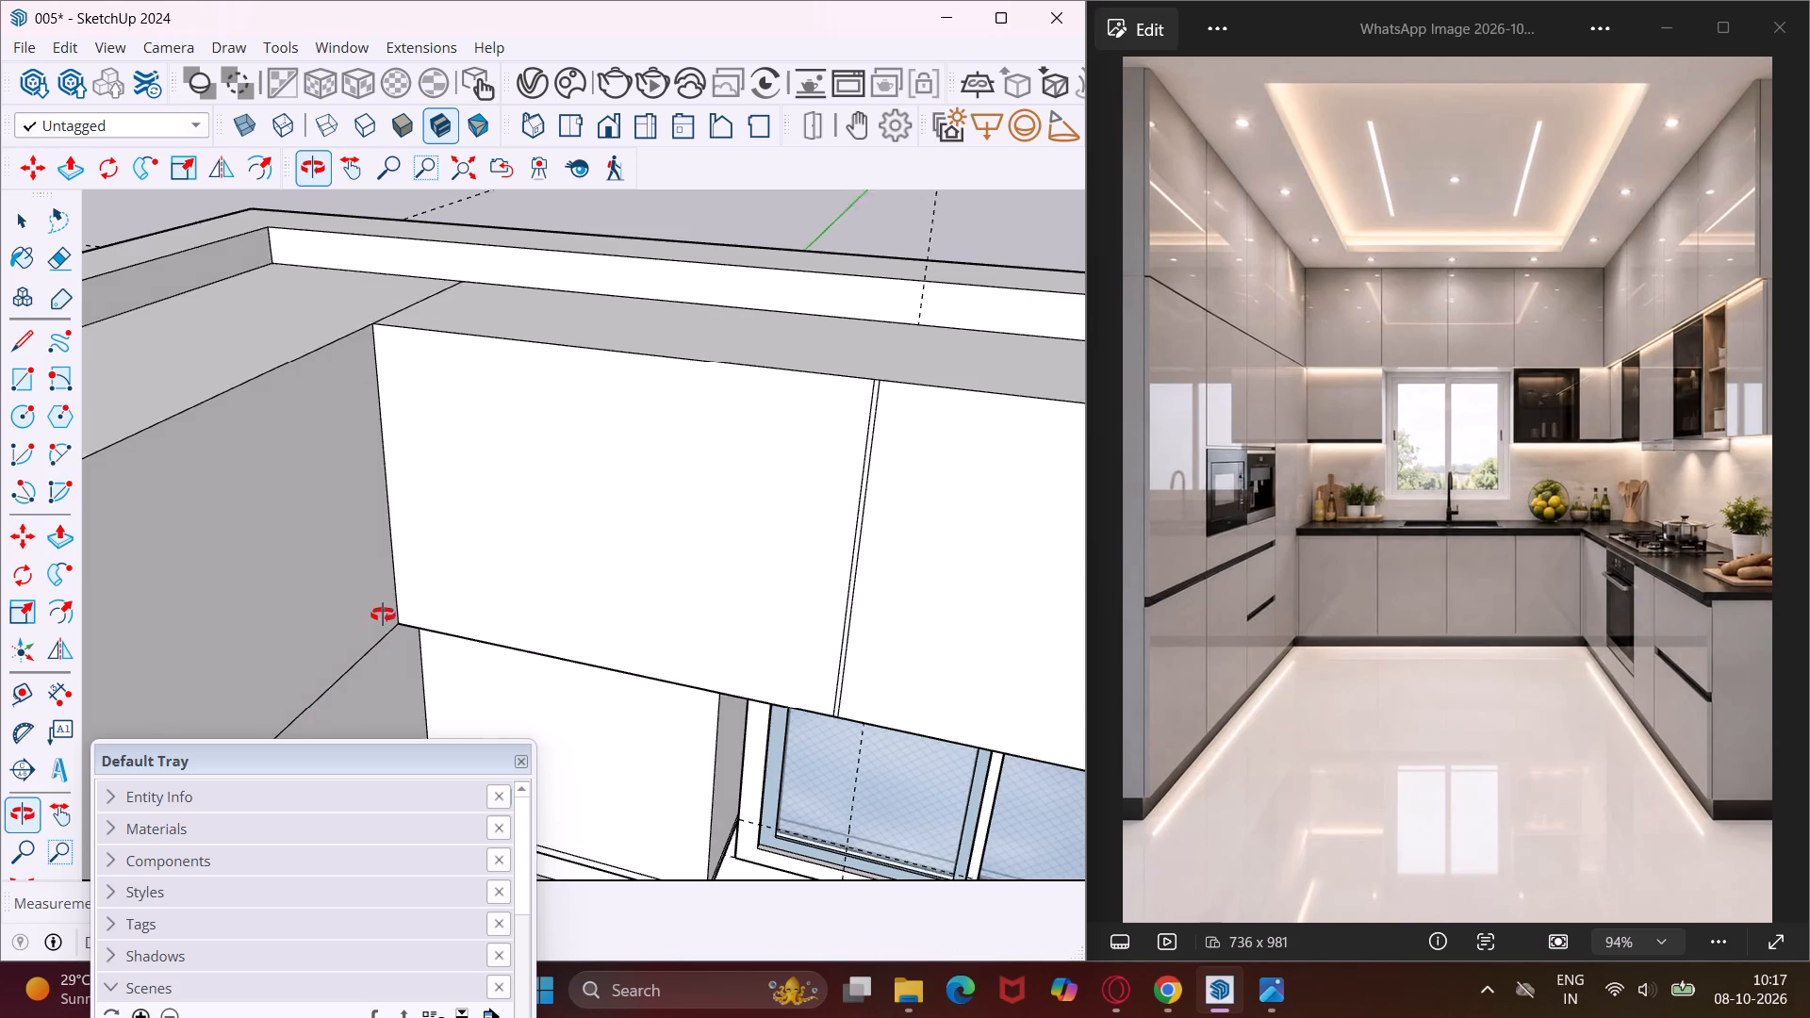
middle_click_drag(383, 615, 445, 374)
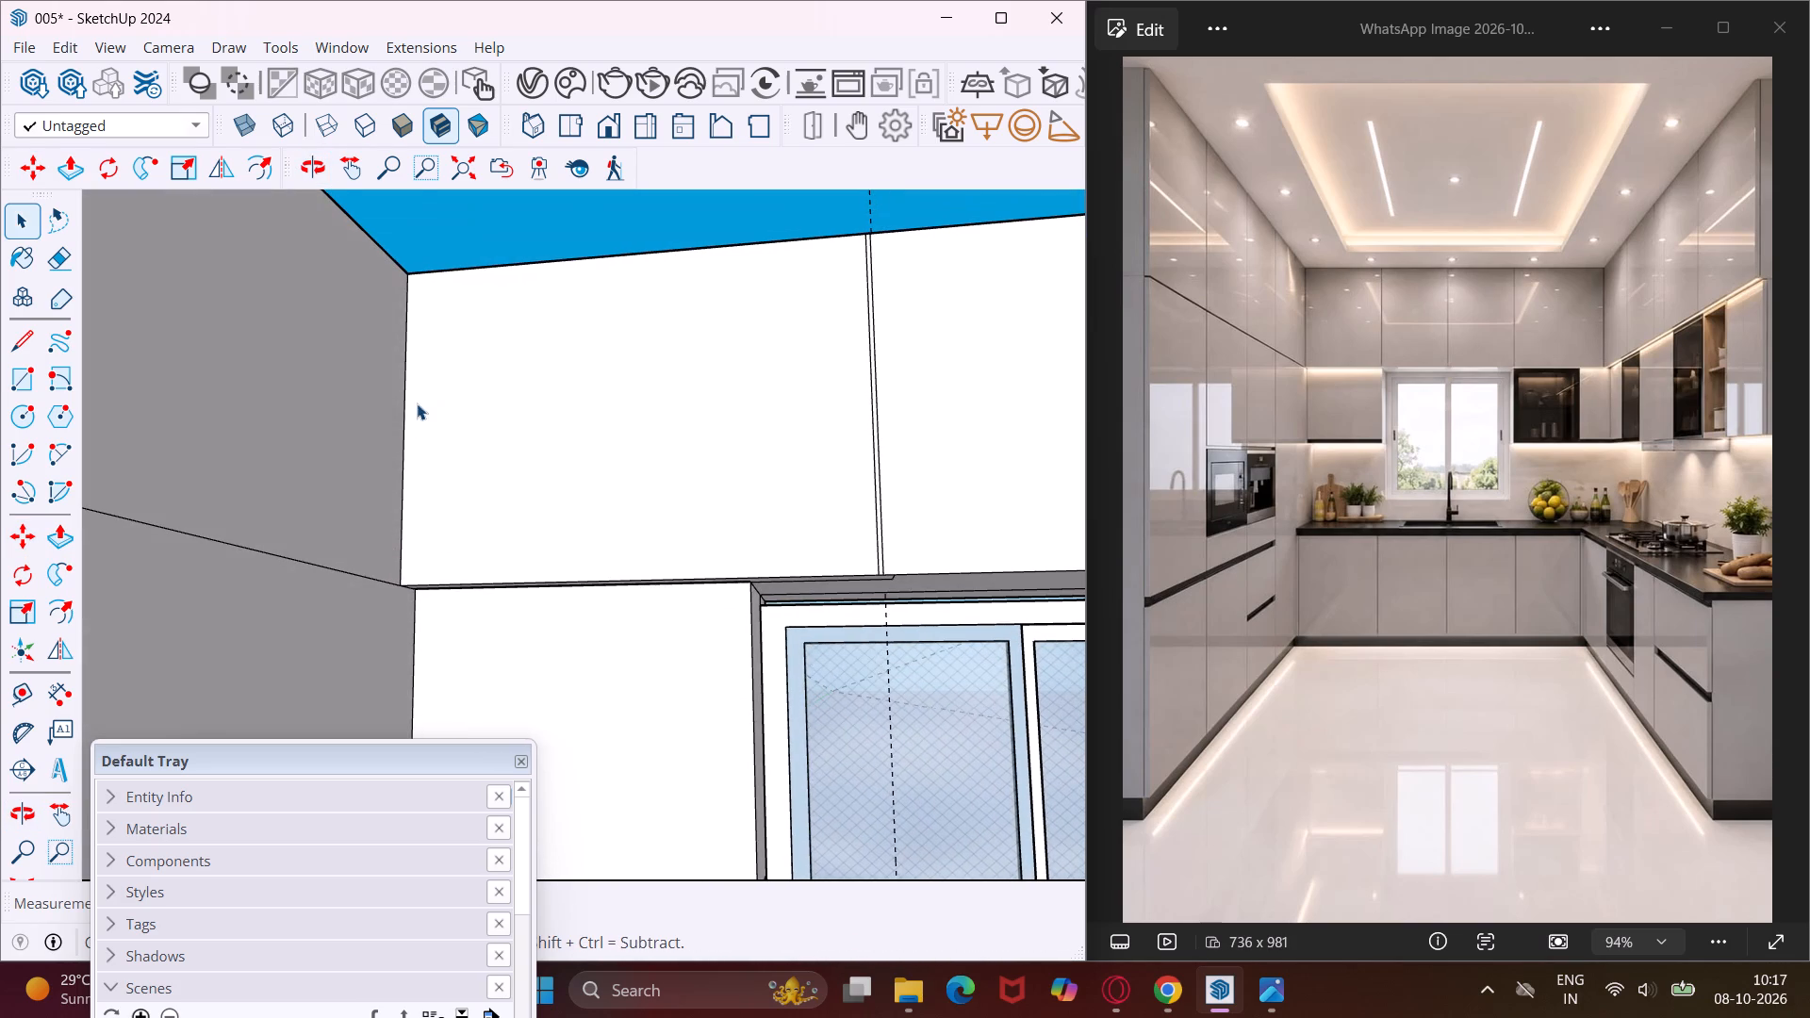
left_click(357, 574)
key("m")
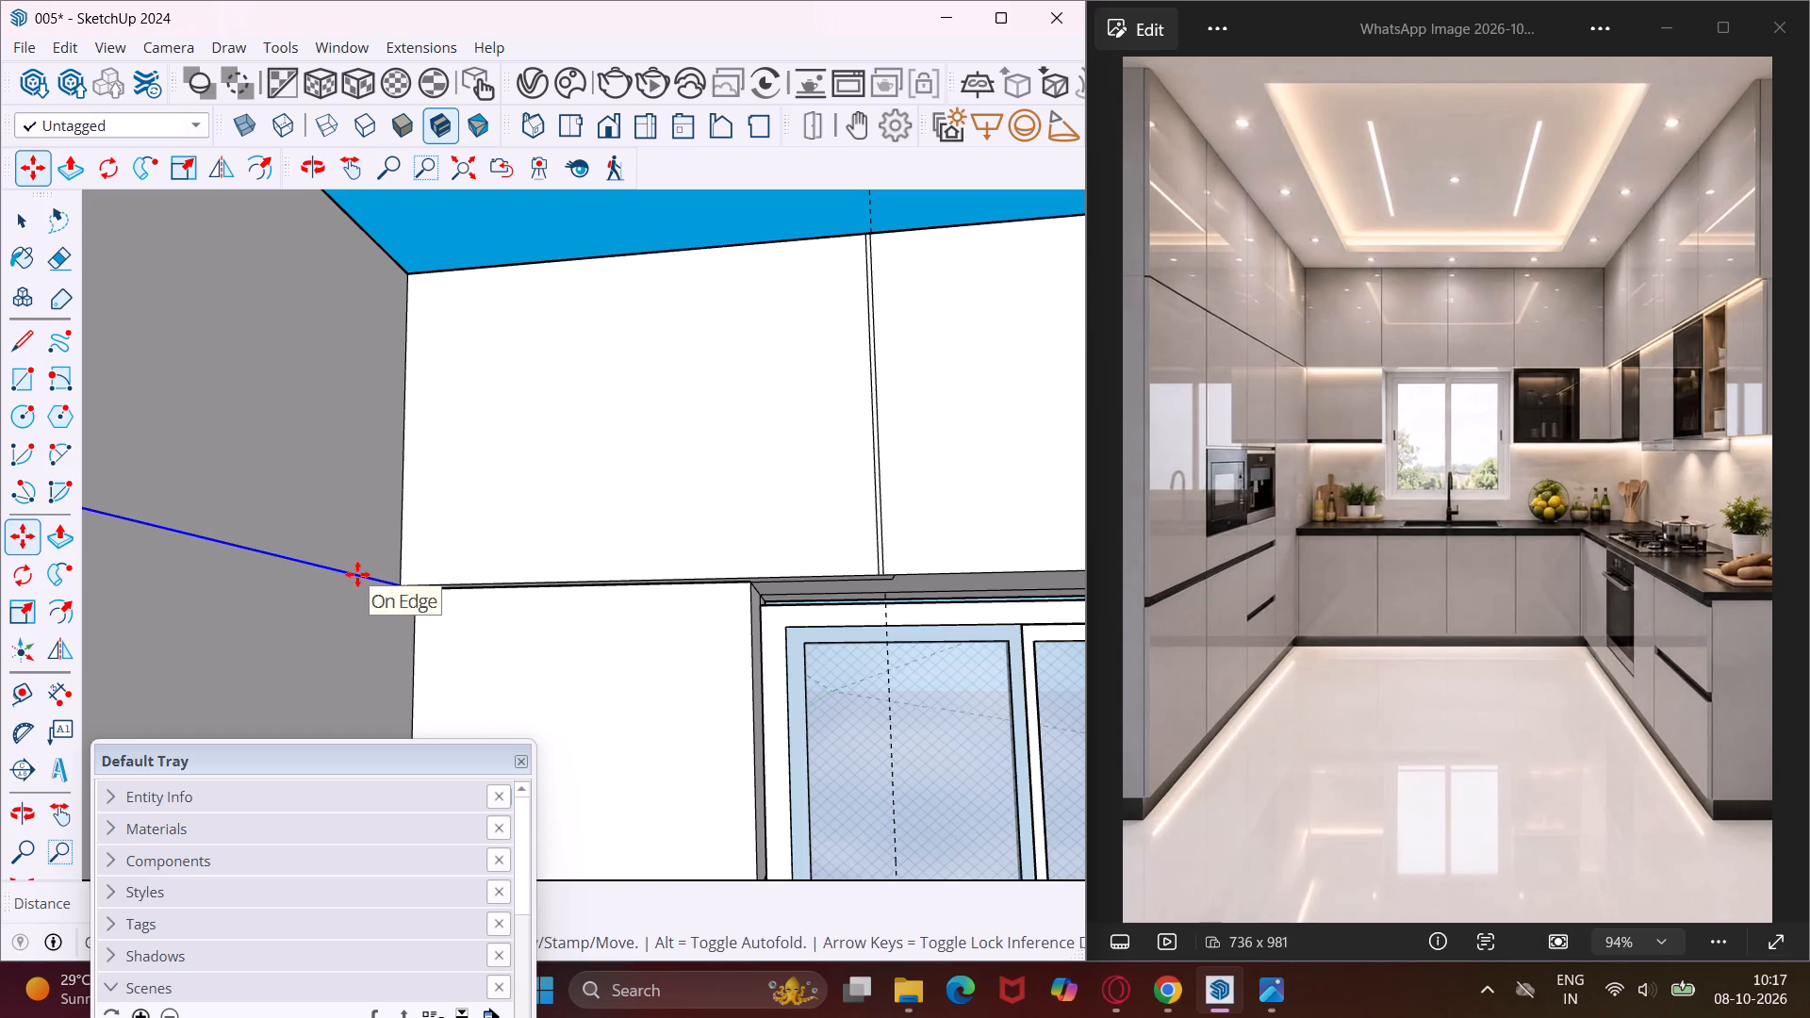
left_click(402, 585)
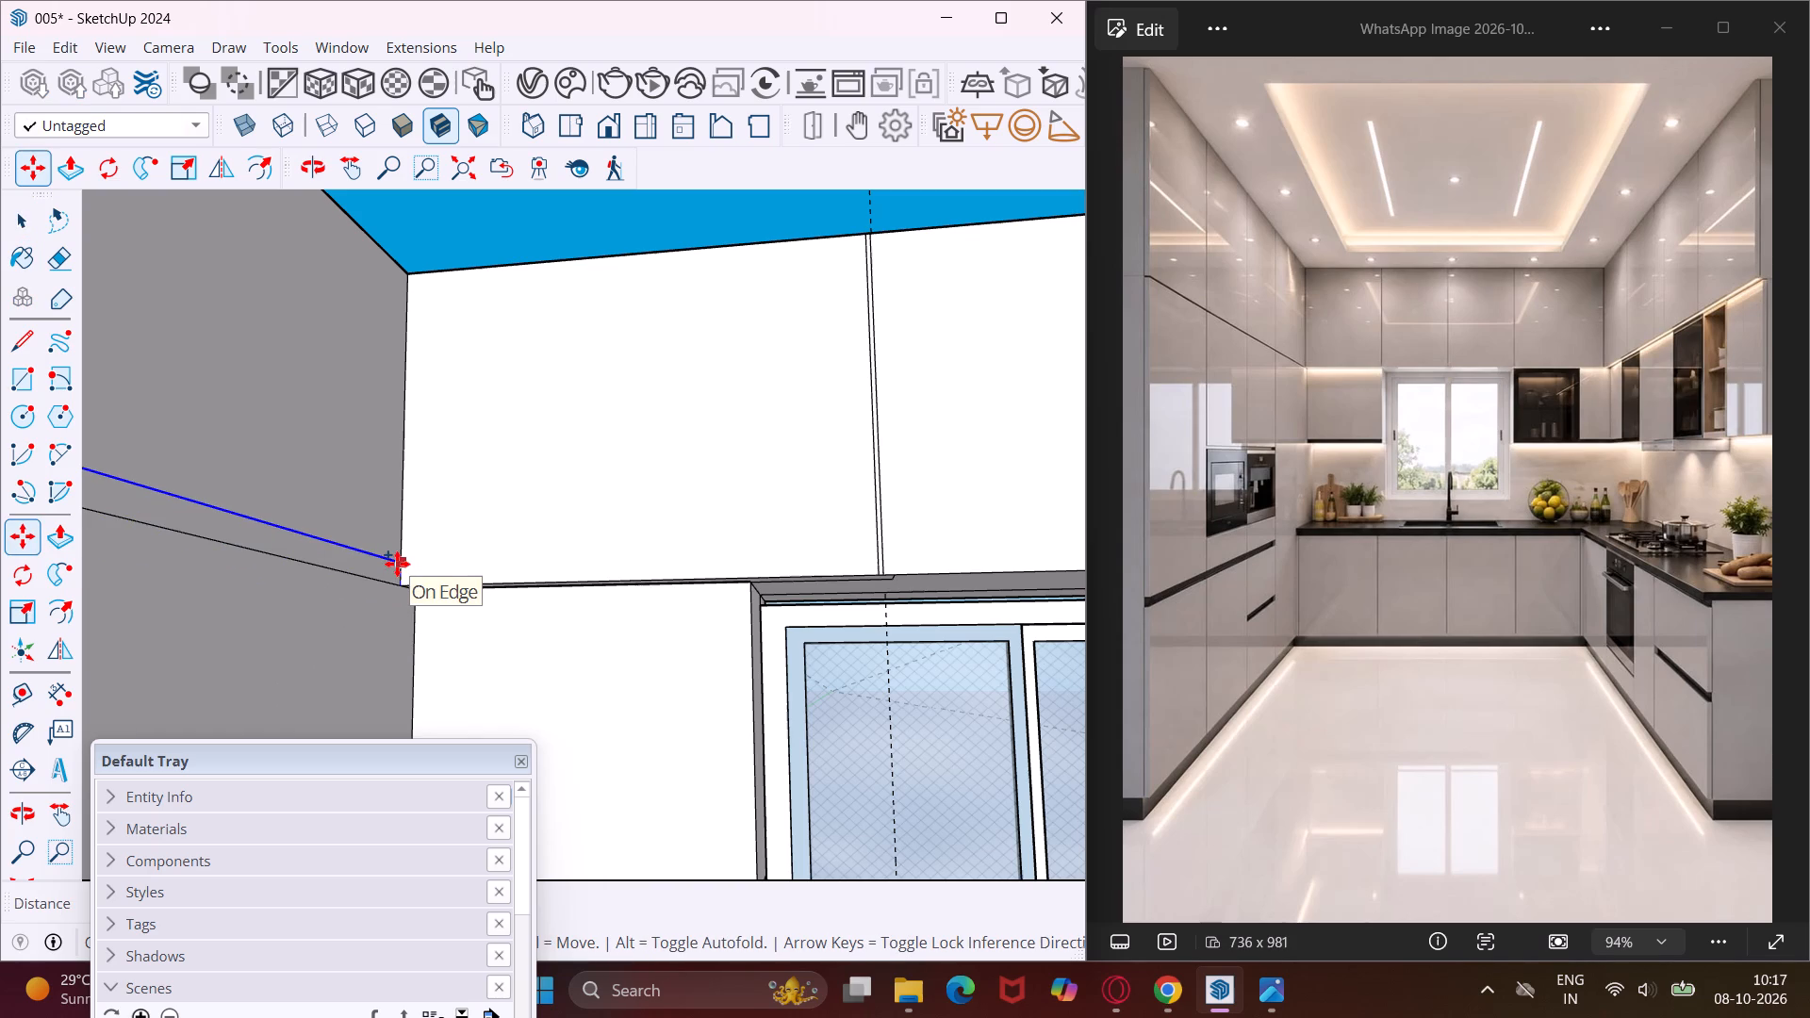
type(".4\"")
key("Return")
key("Escape")
key("space")
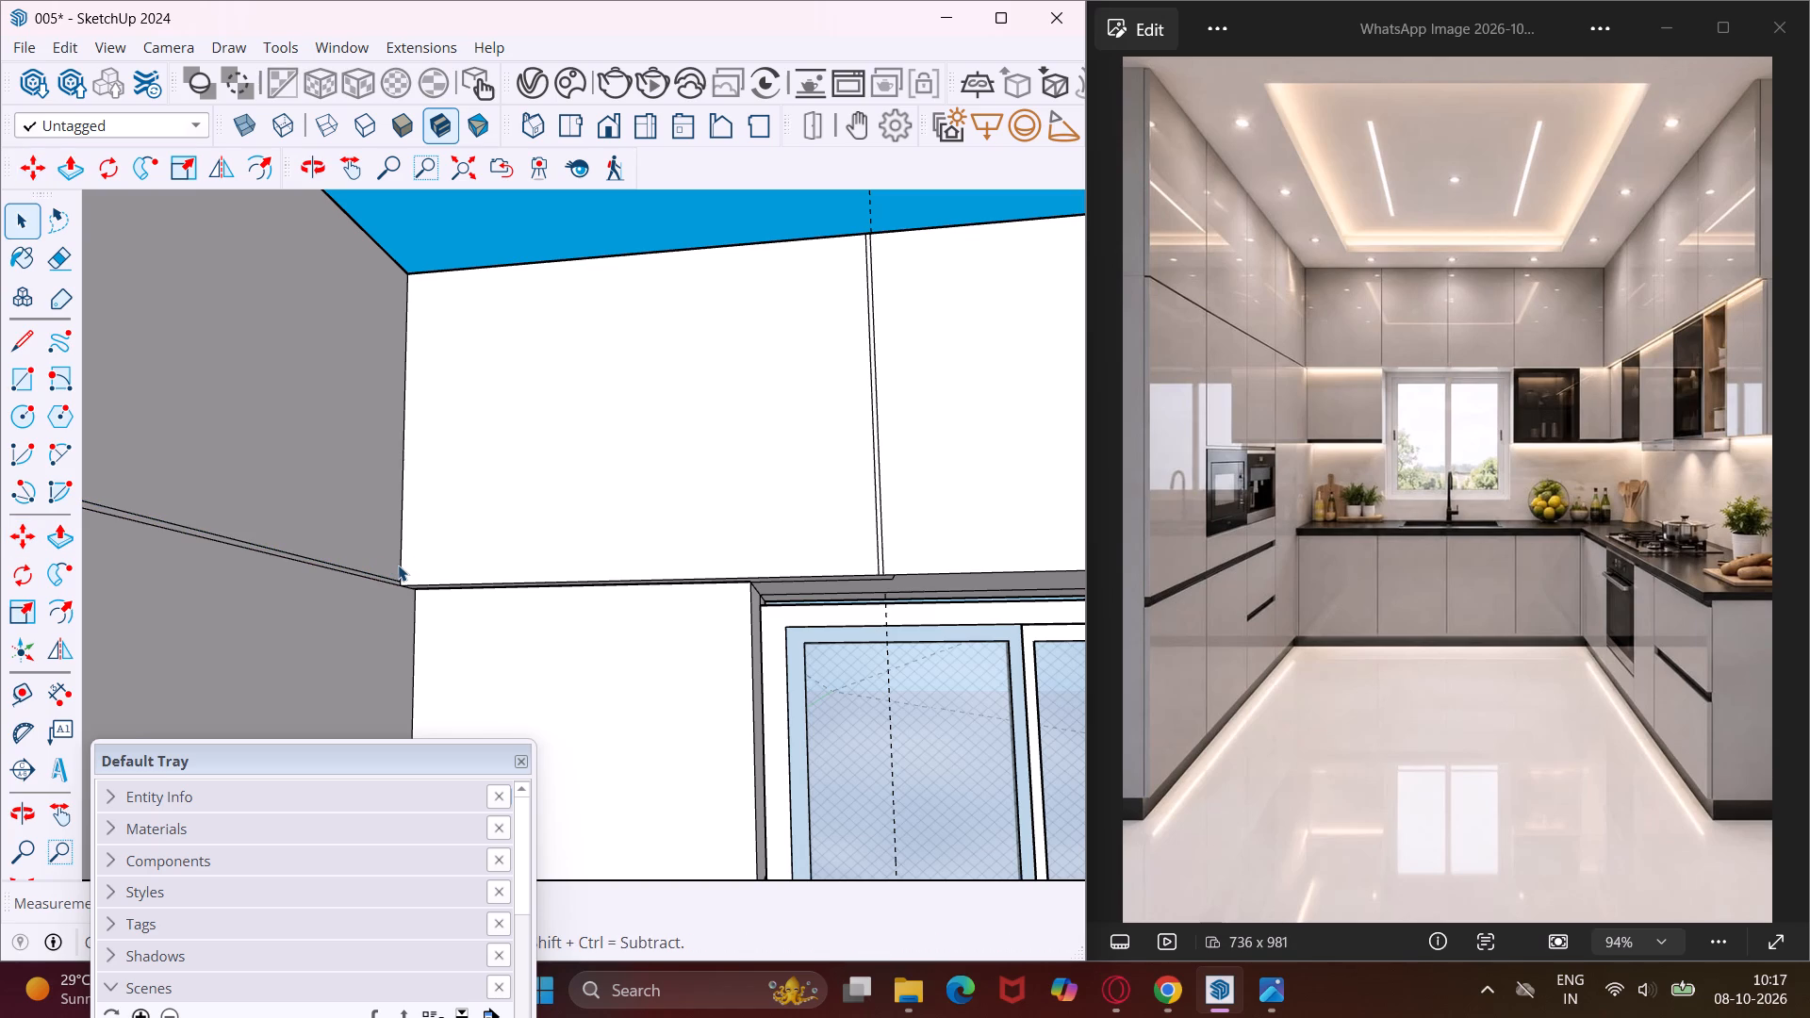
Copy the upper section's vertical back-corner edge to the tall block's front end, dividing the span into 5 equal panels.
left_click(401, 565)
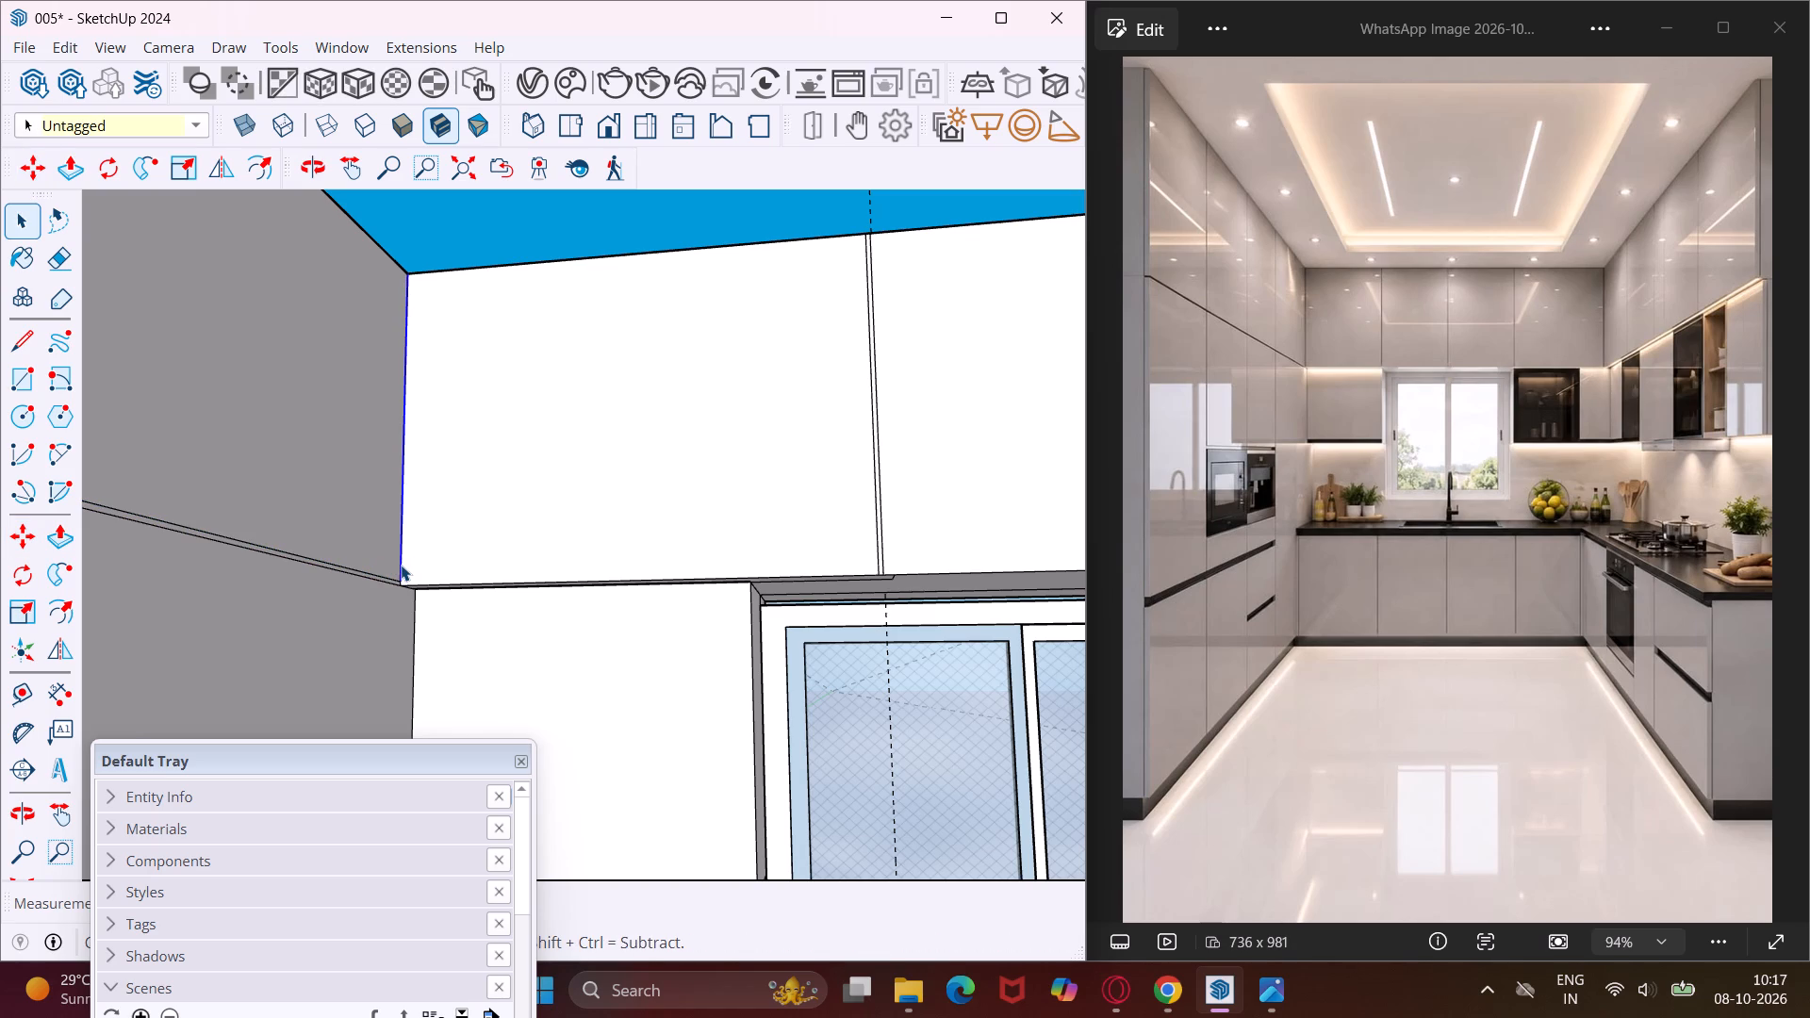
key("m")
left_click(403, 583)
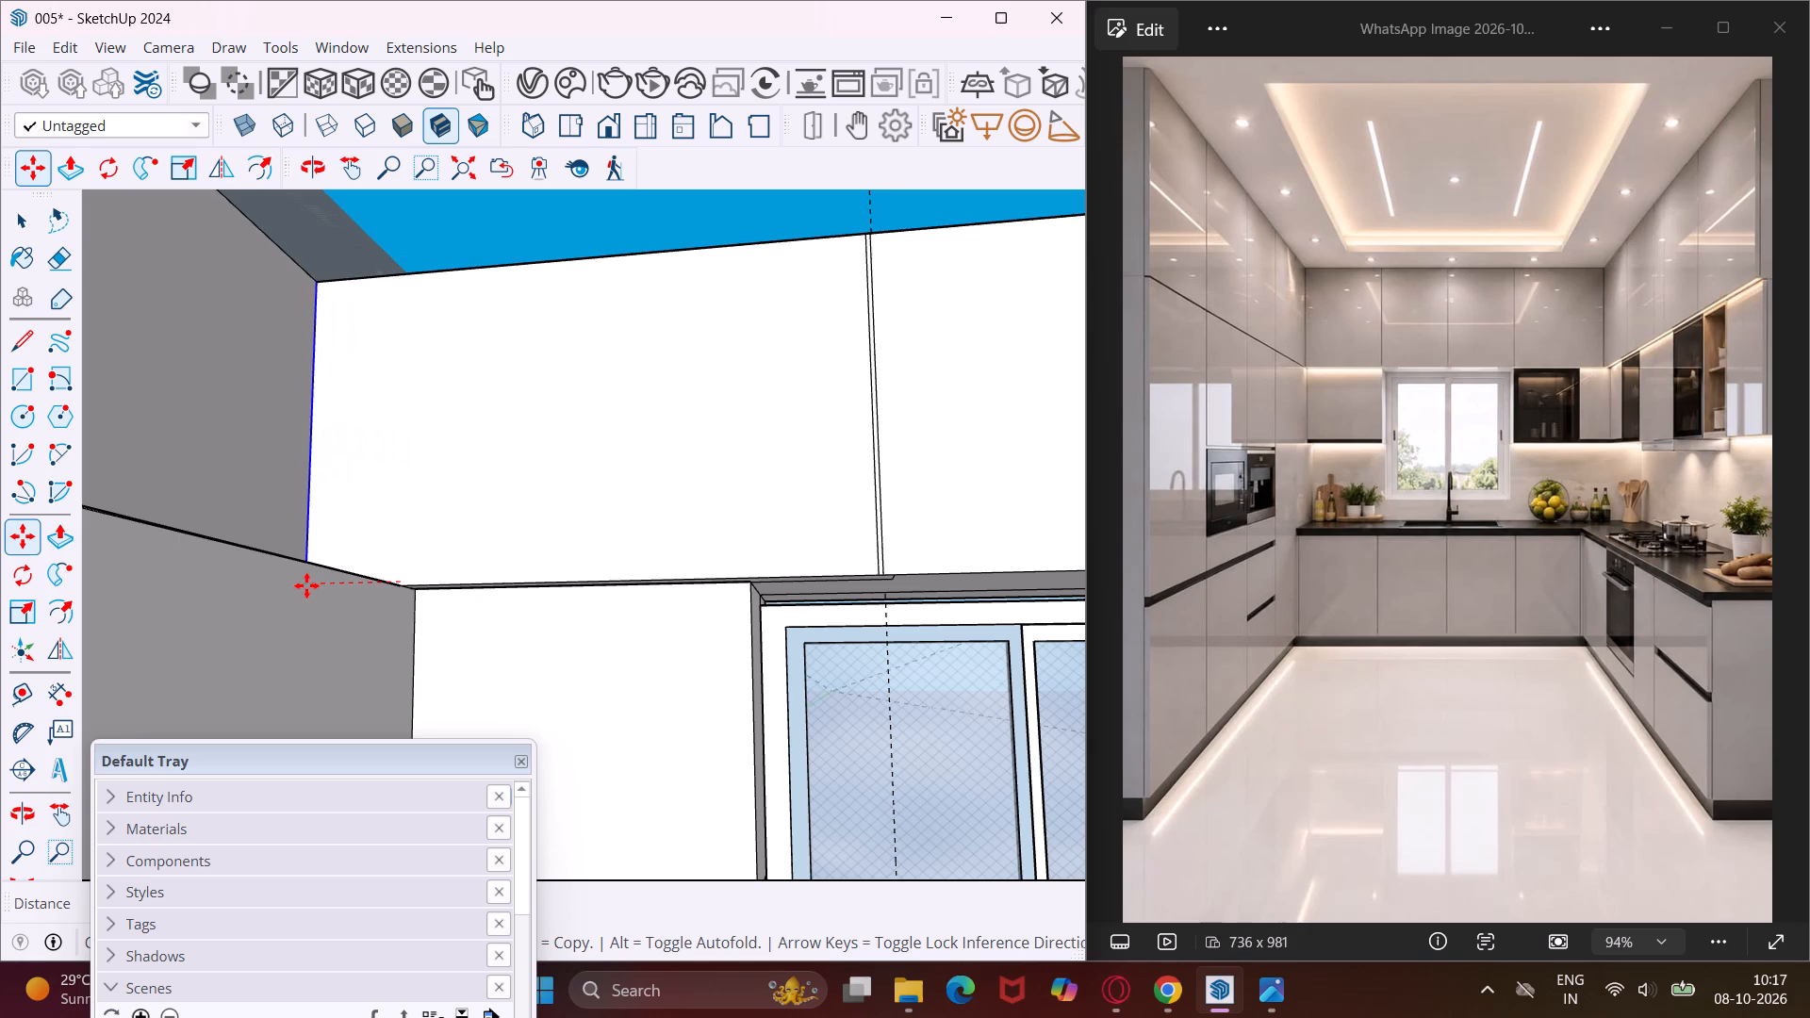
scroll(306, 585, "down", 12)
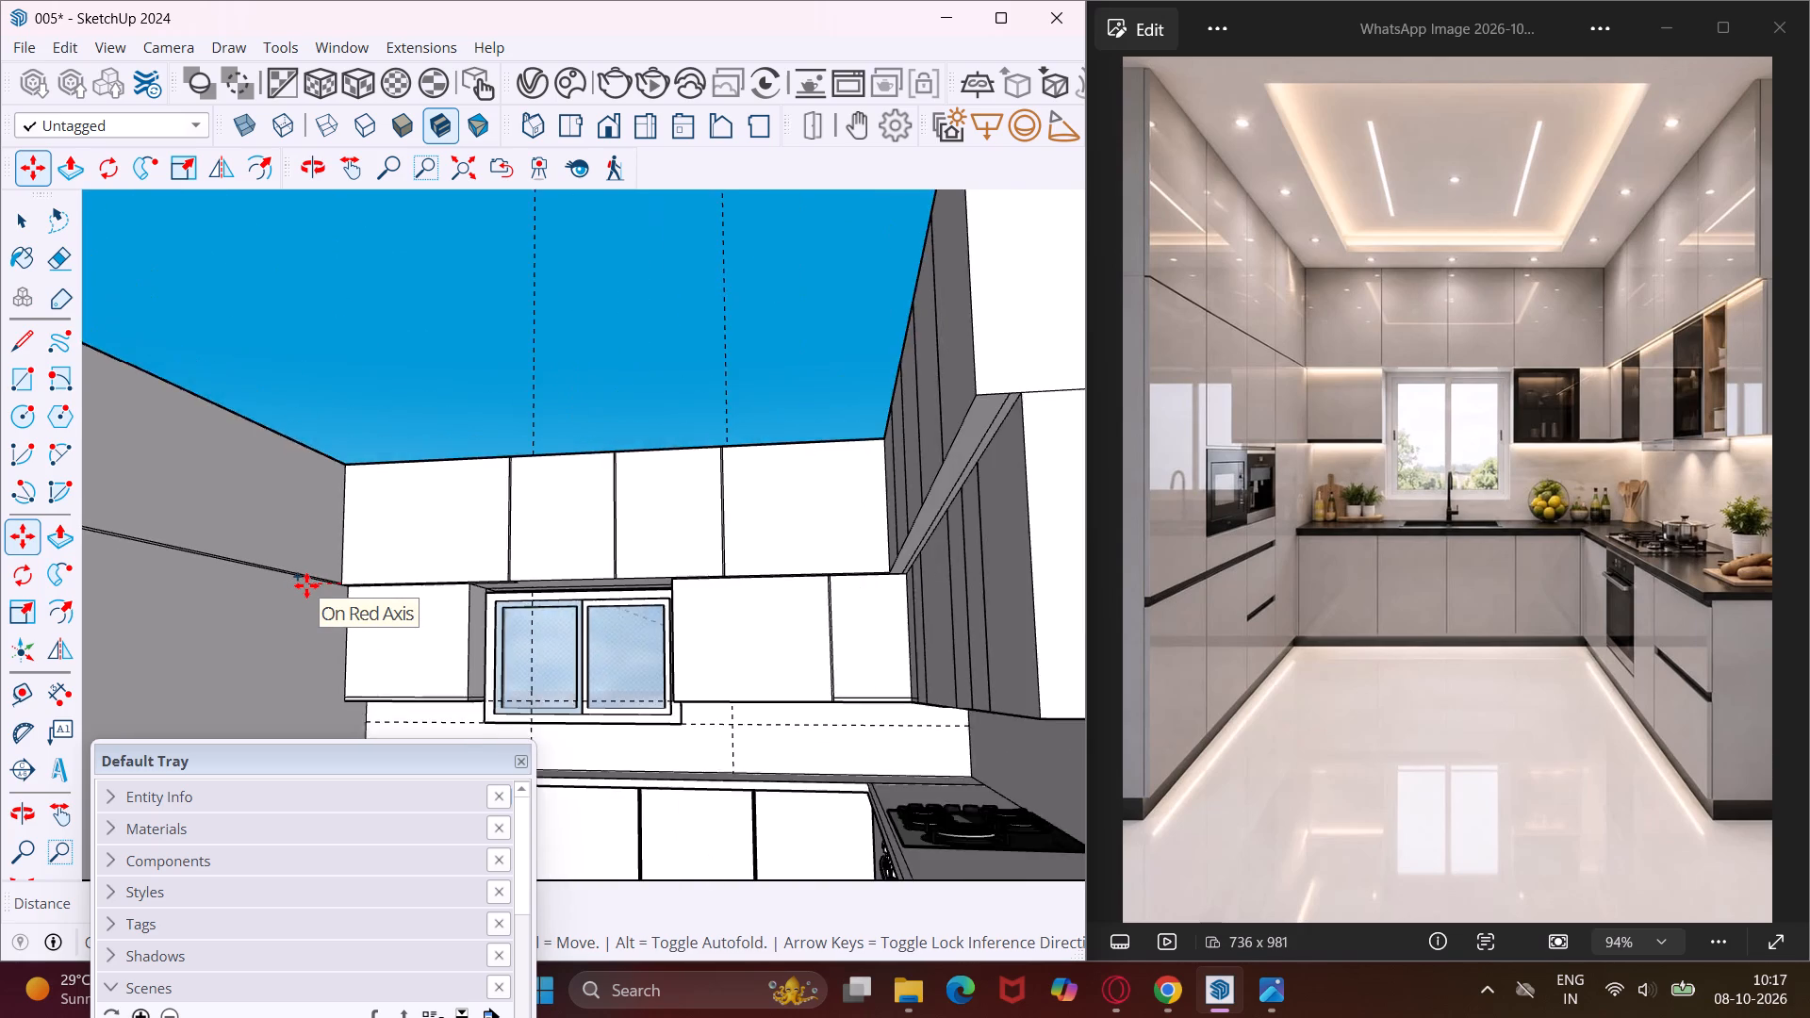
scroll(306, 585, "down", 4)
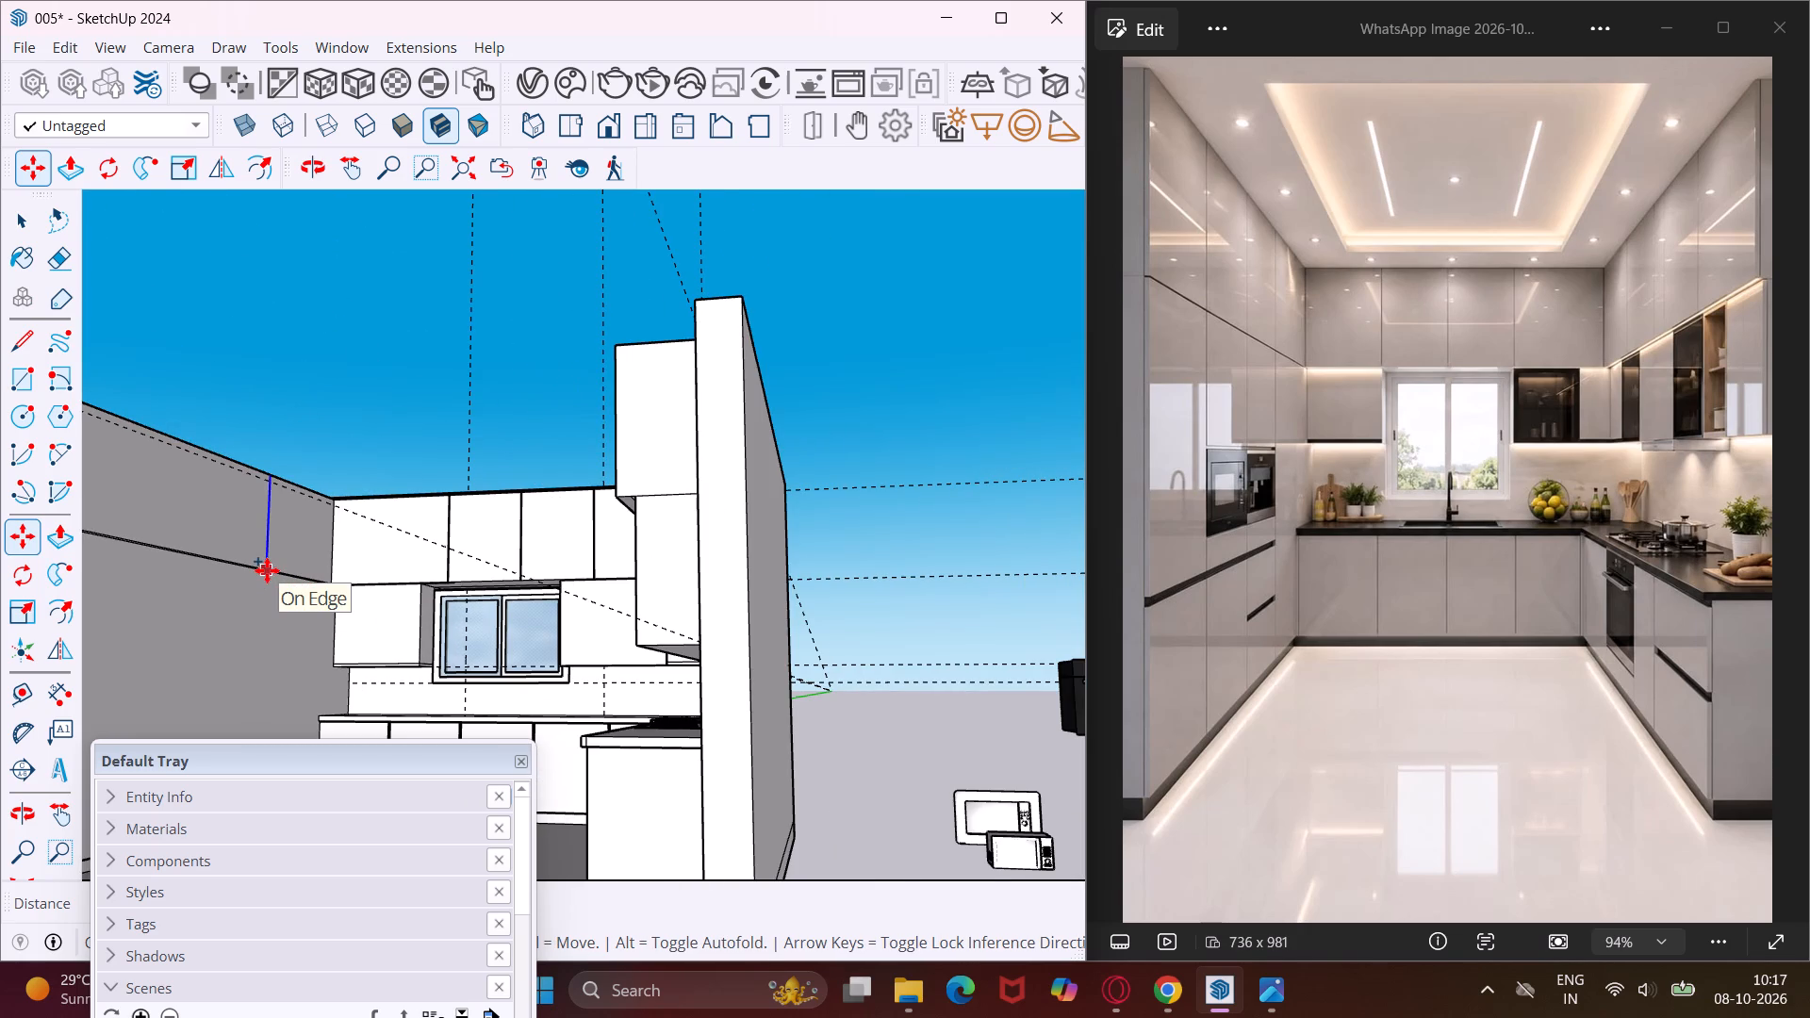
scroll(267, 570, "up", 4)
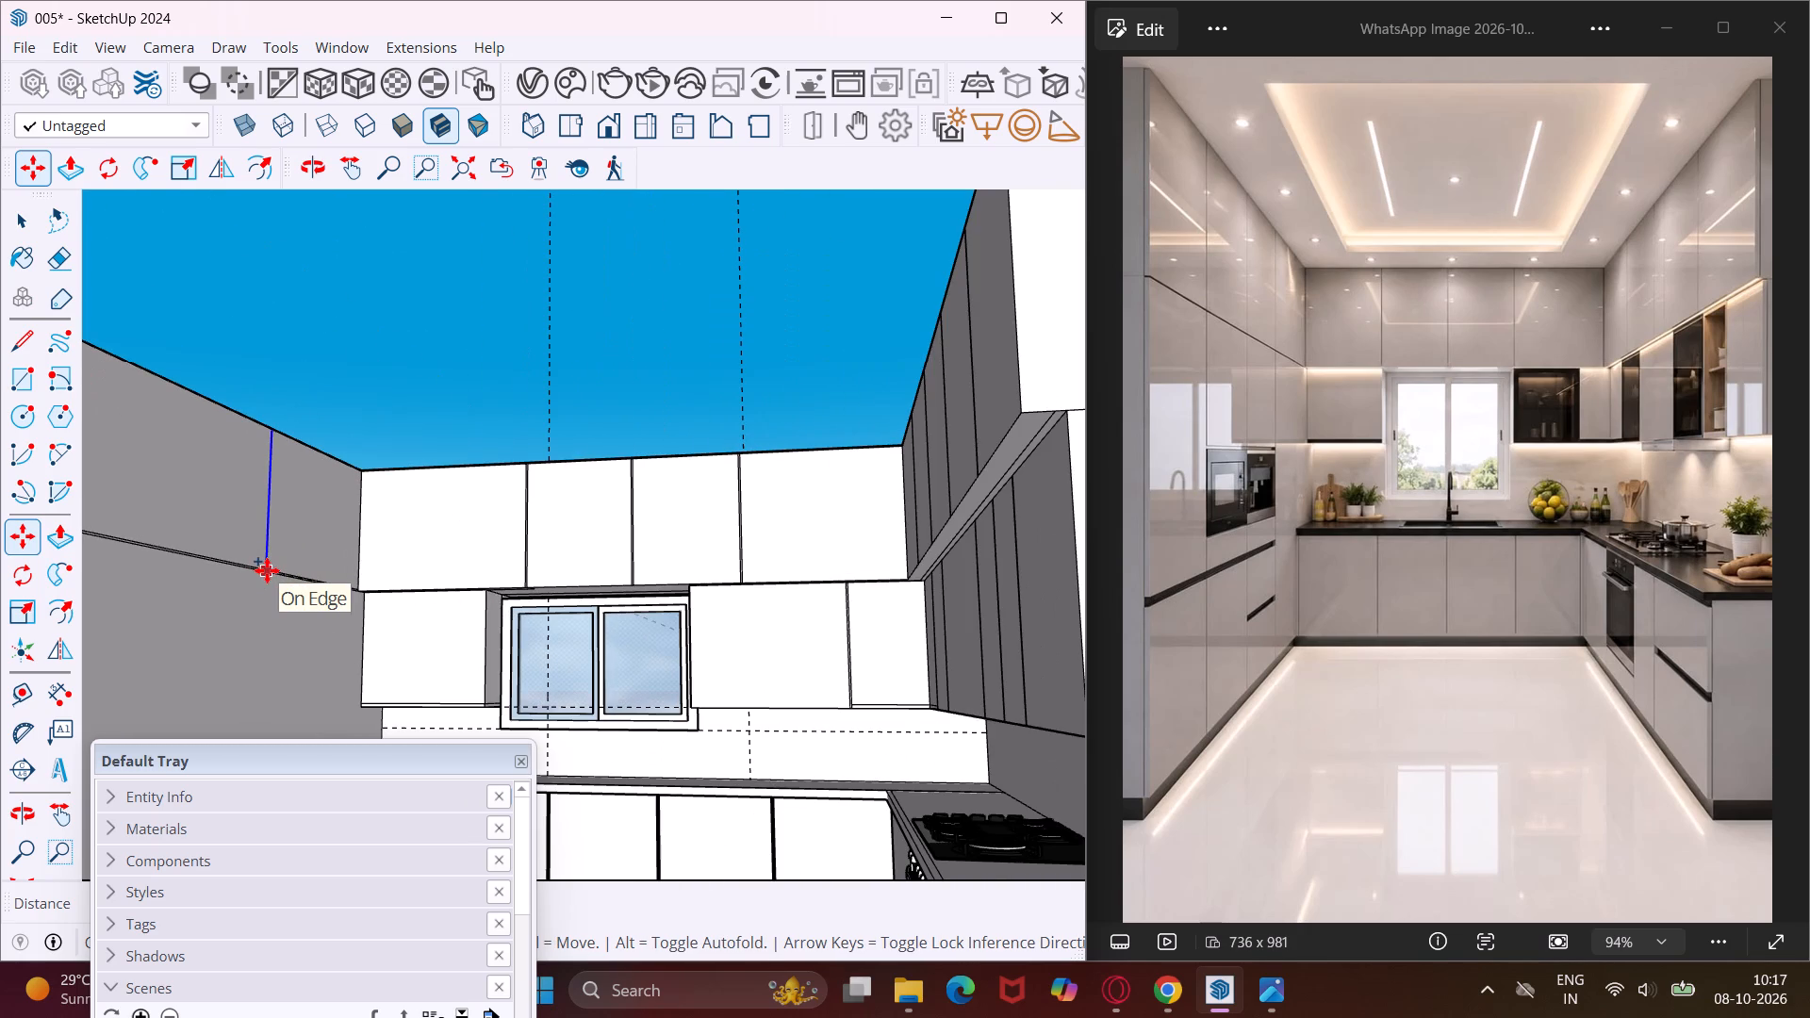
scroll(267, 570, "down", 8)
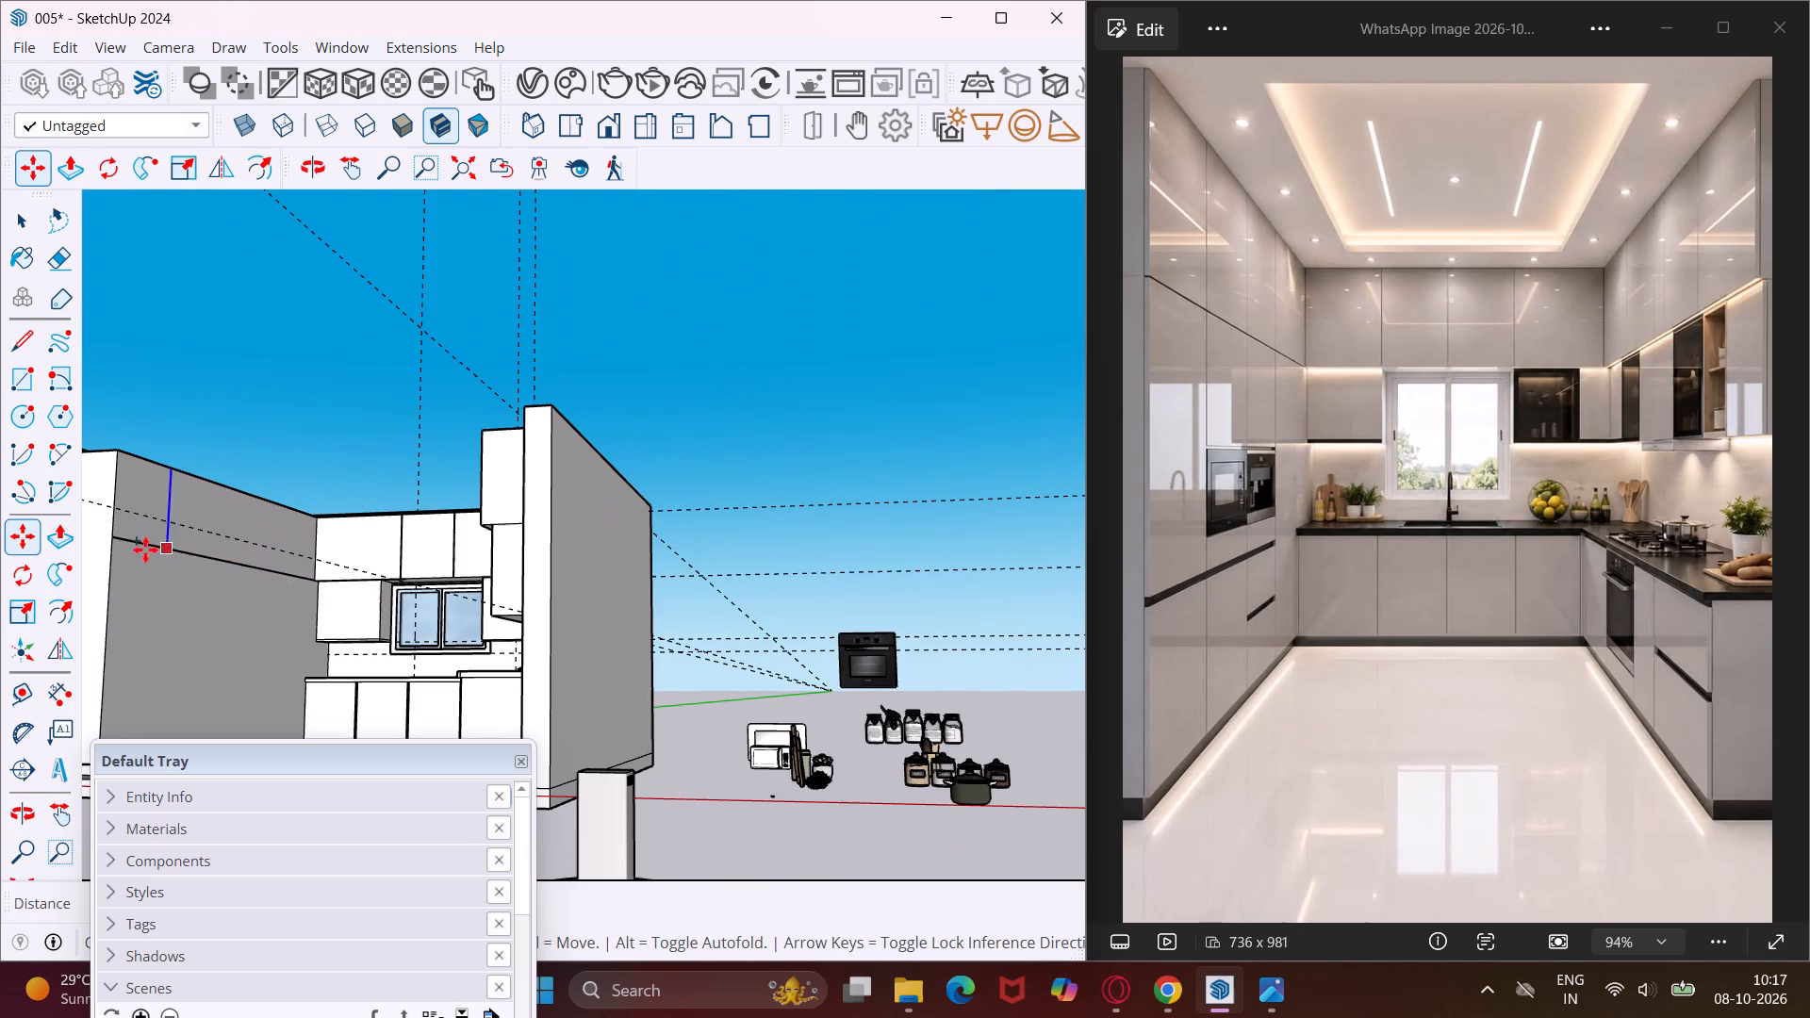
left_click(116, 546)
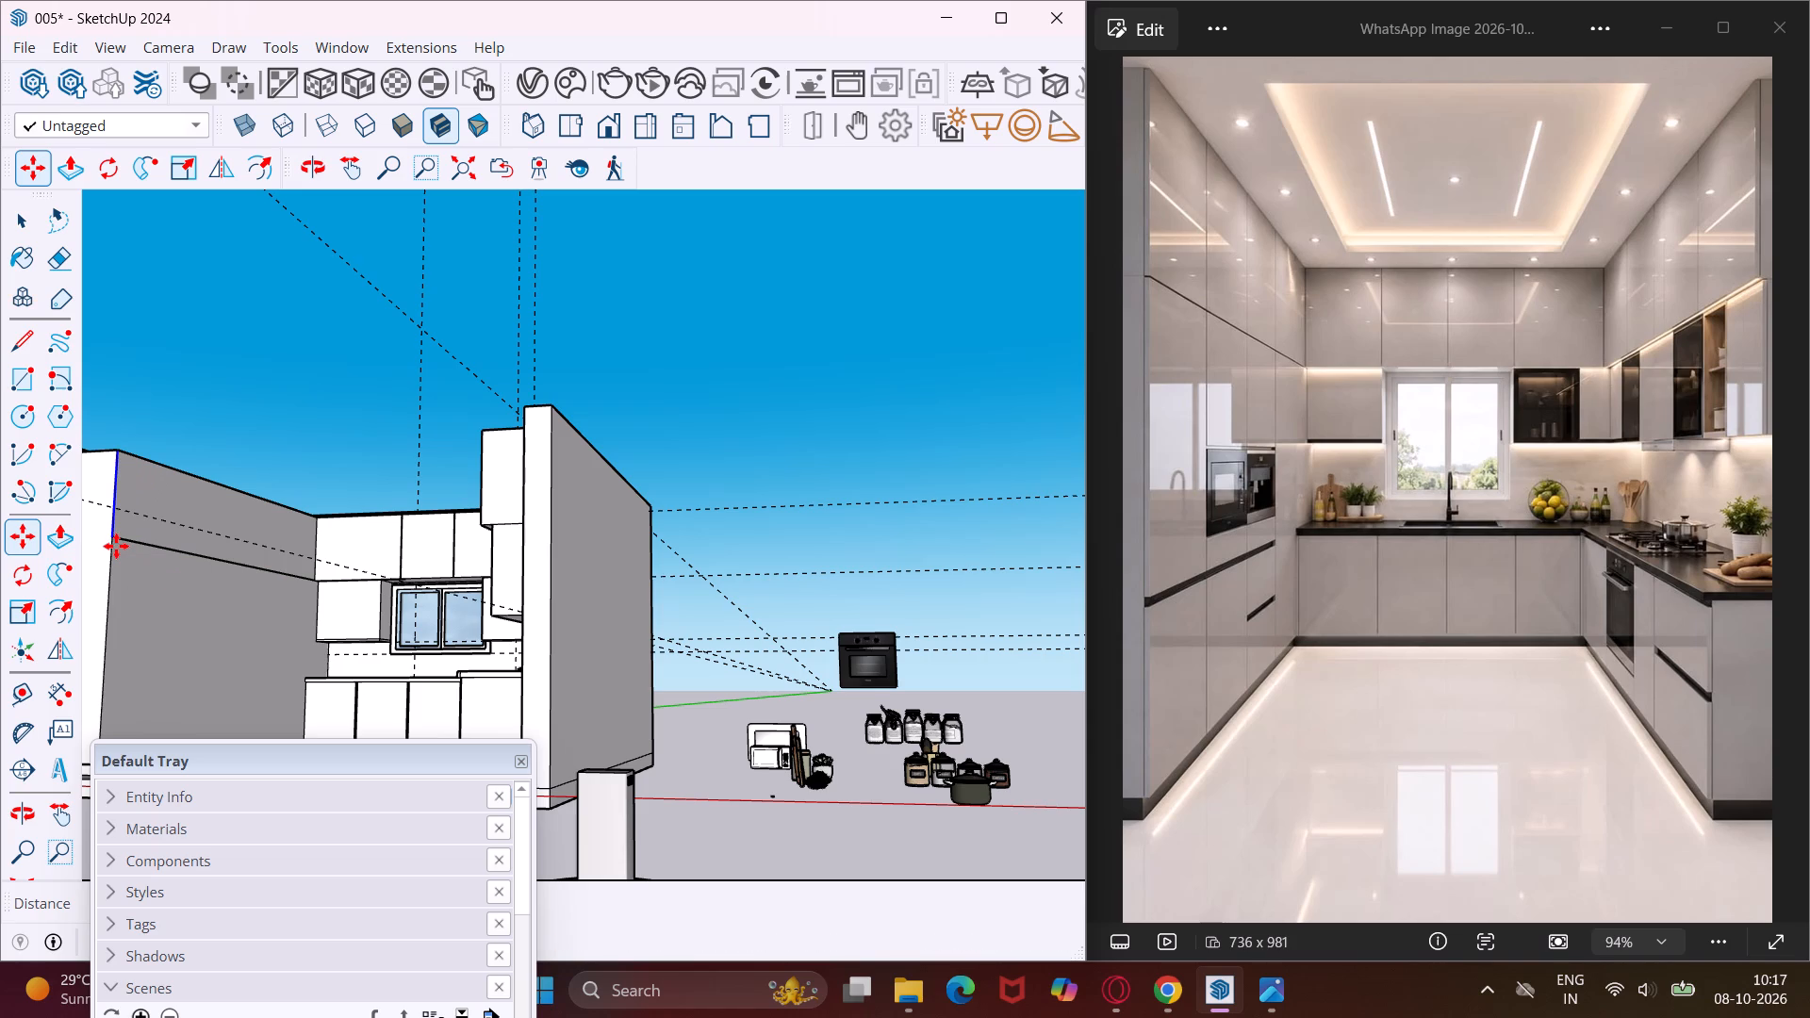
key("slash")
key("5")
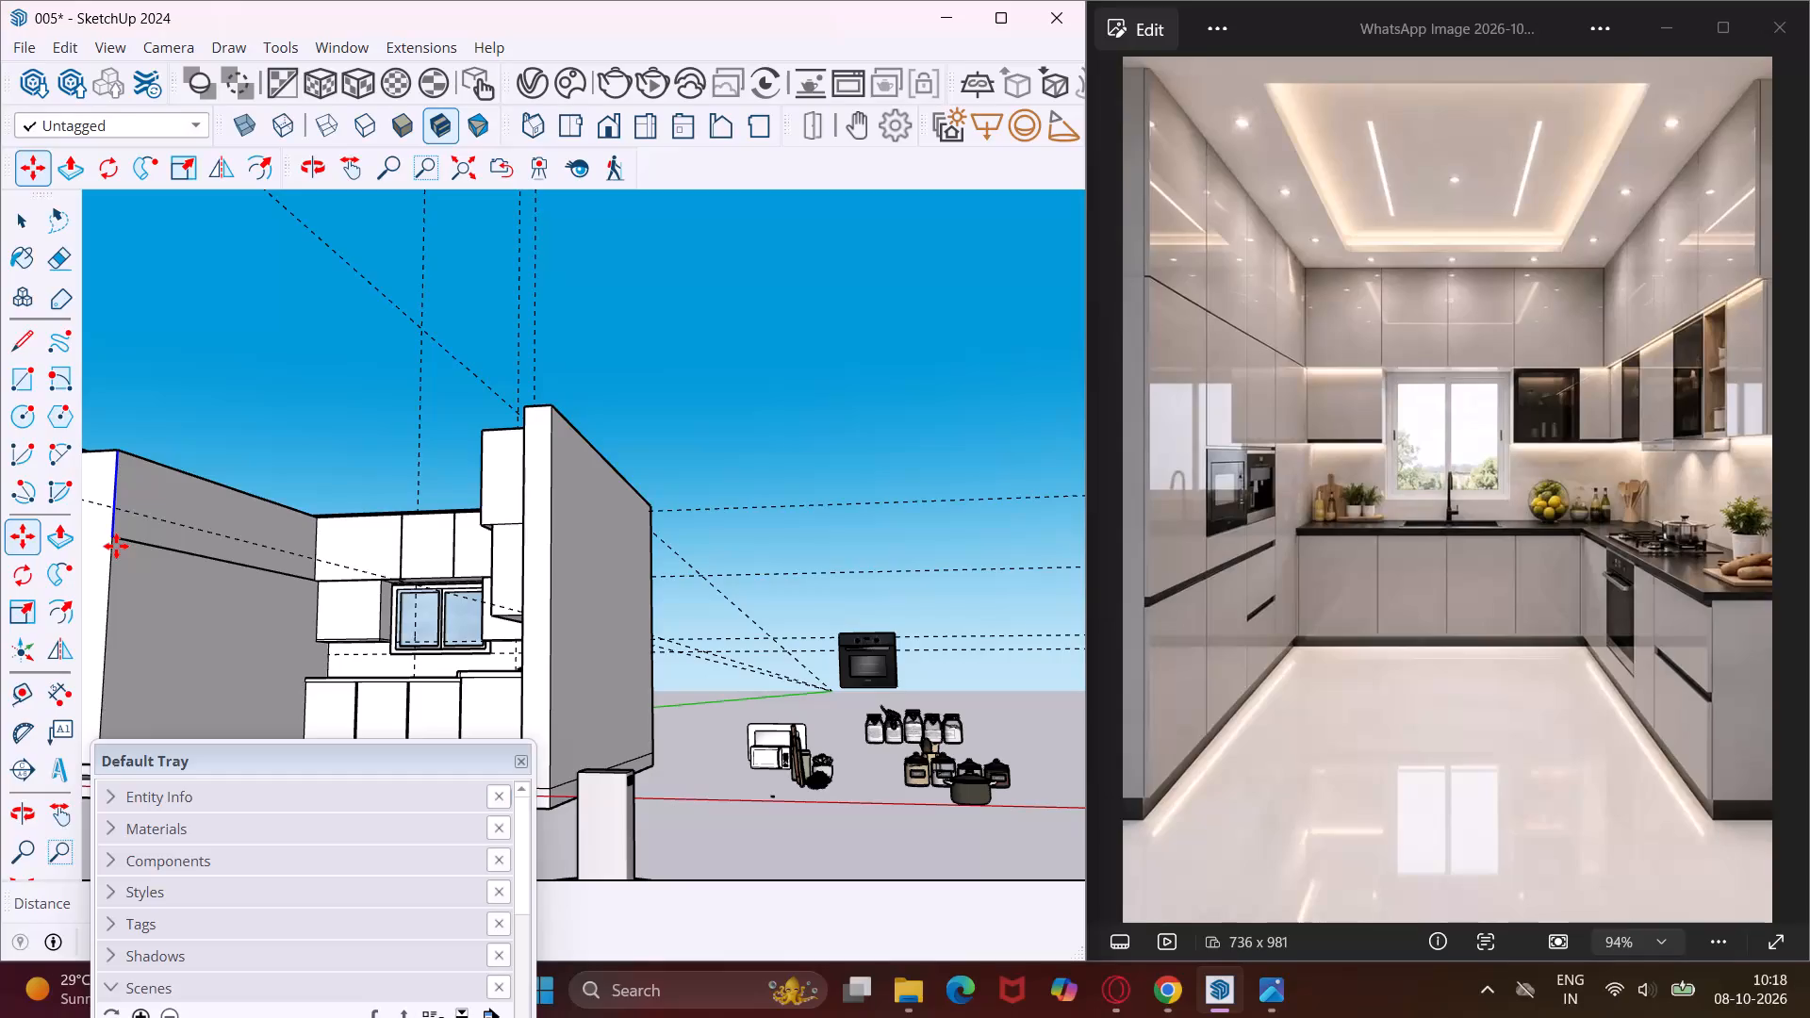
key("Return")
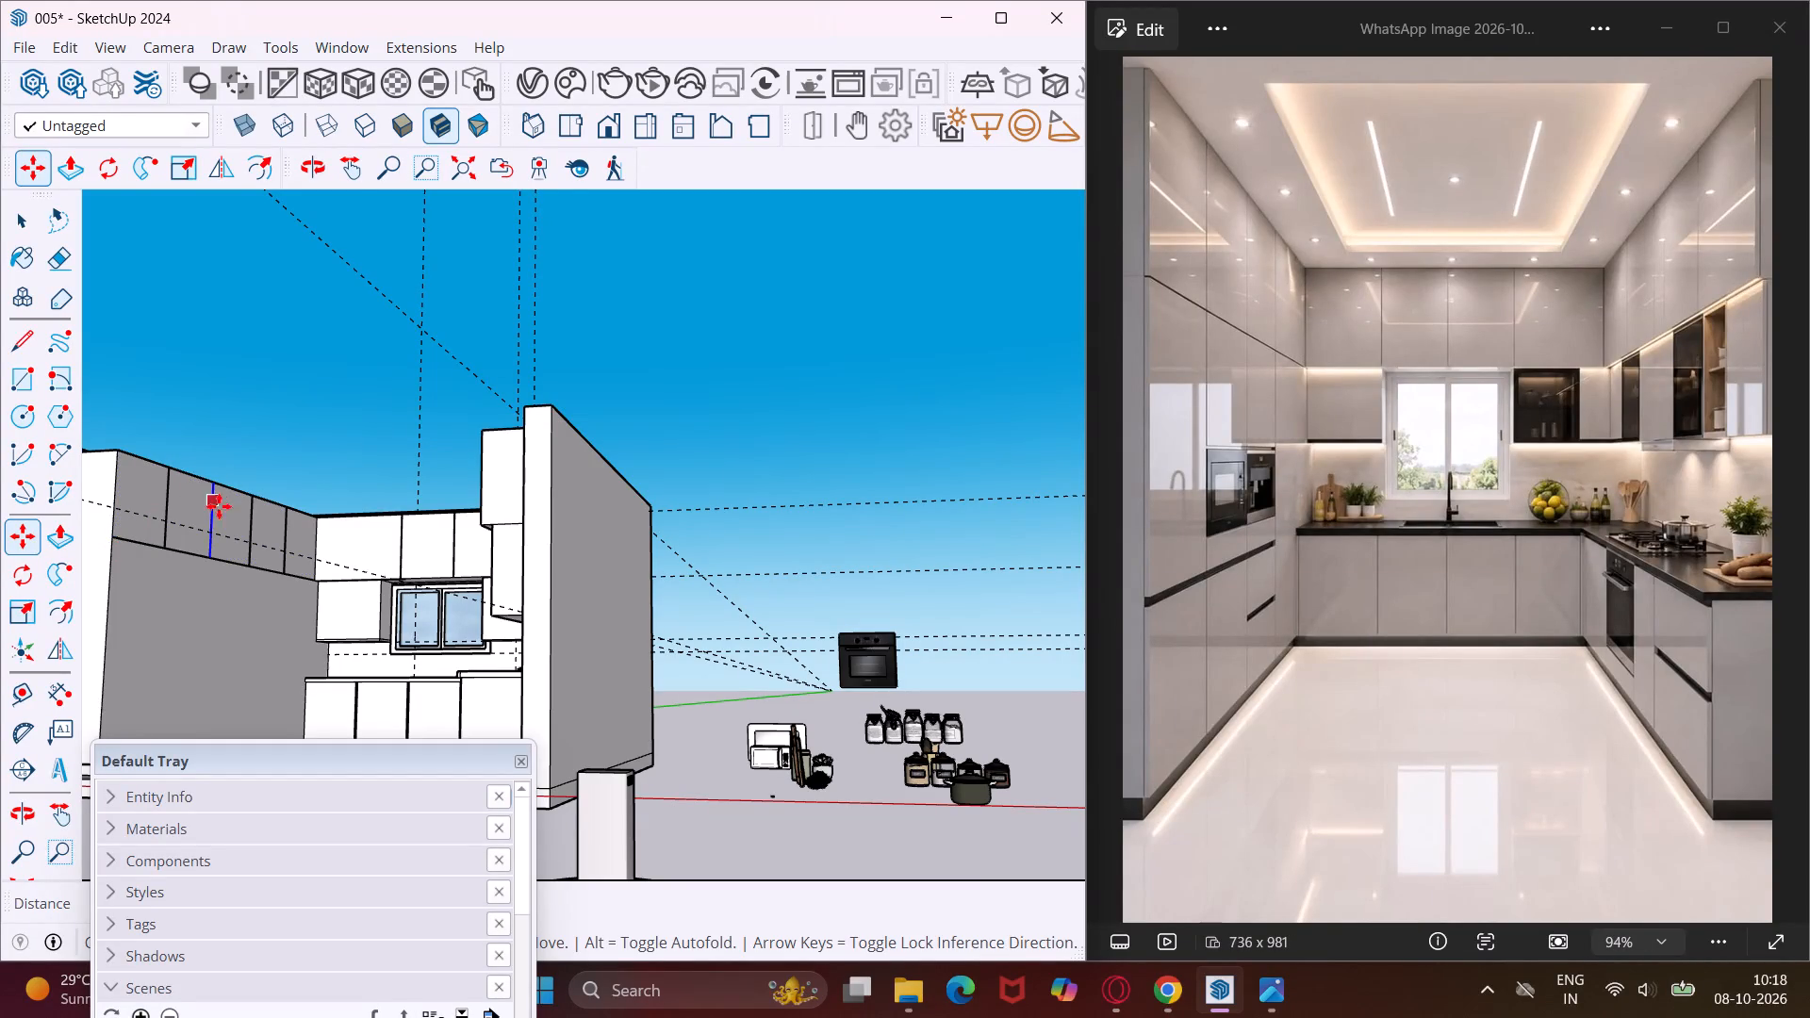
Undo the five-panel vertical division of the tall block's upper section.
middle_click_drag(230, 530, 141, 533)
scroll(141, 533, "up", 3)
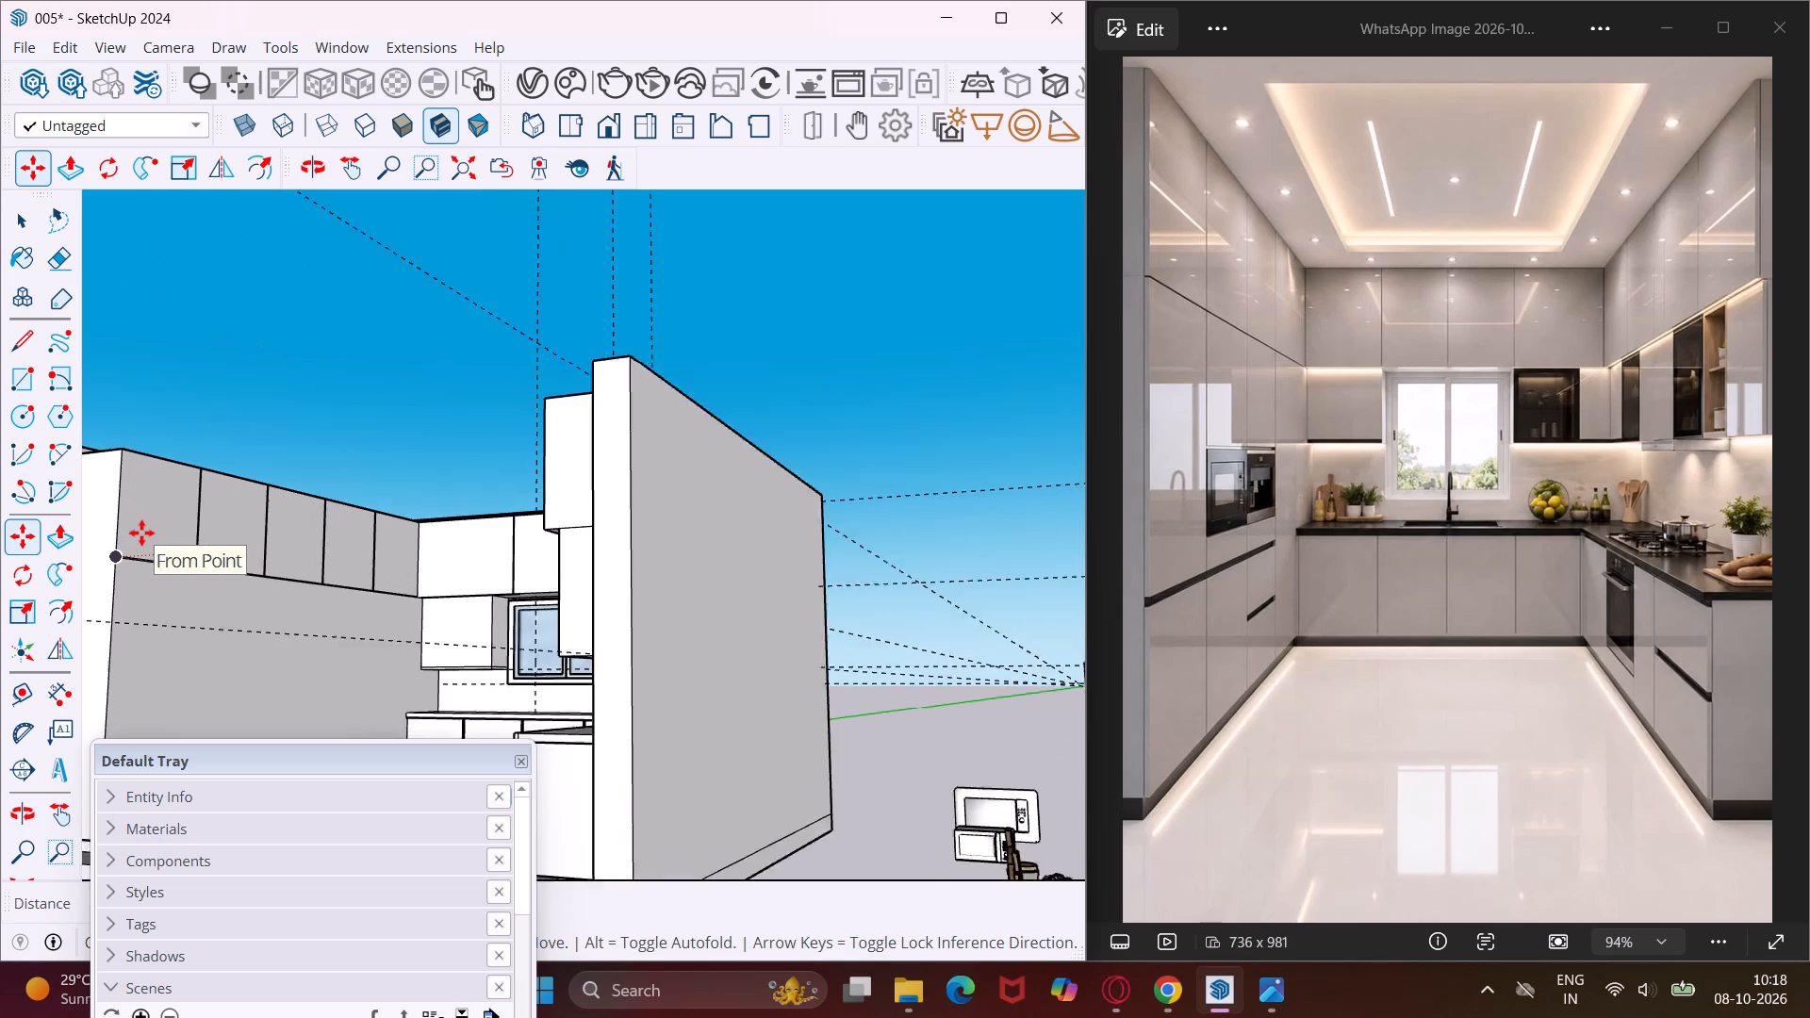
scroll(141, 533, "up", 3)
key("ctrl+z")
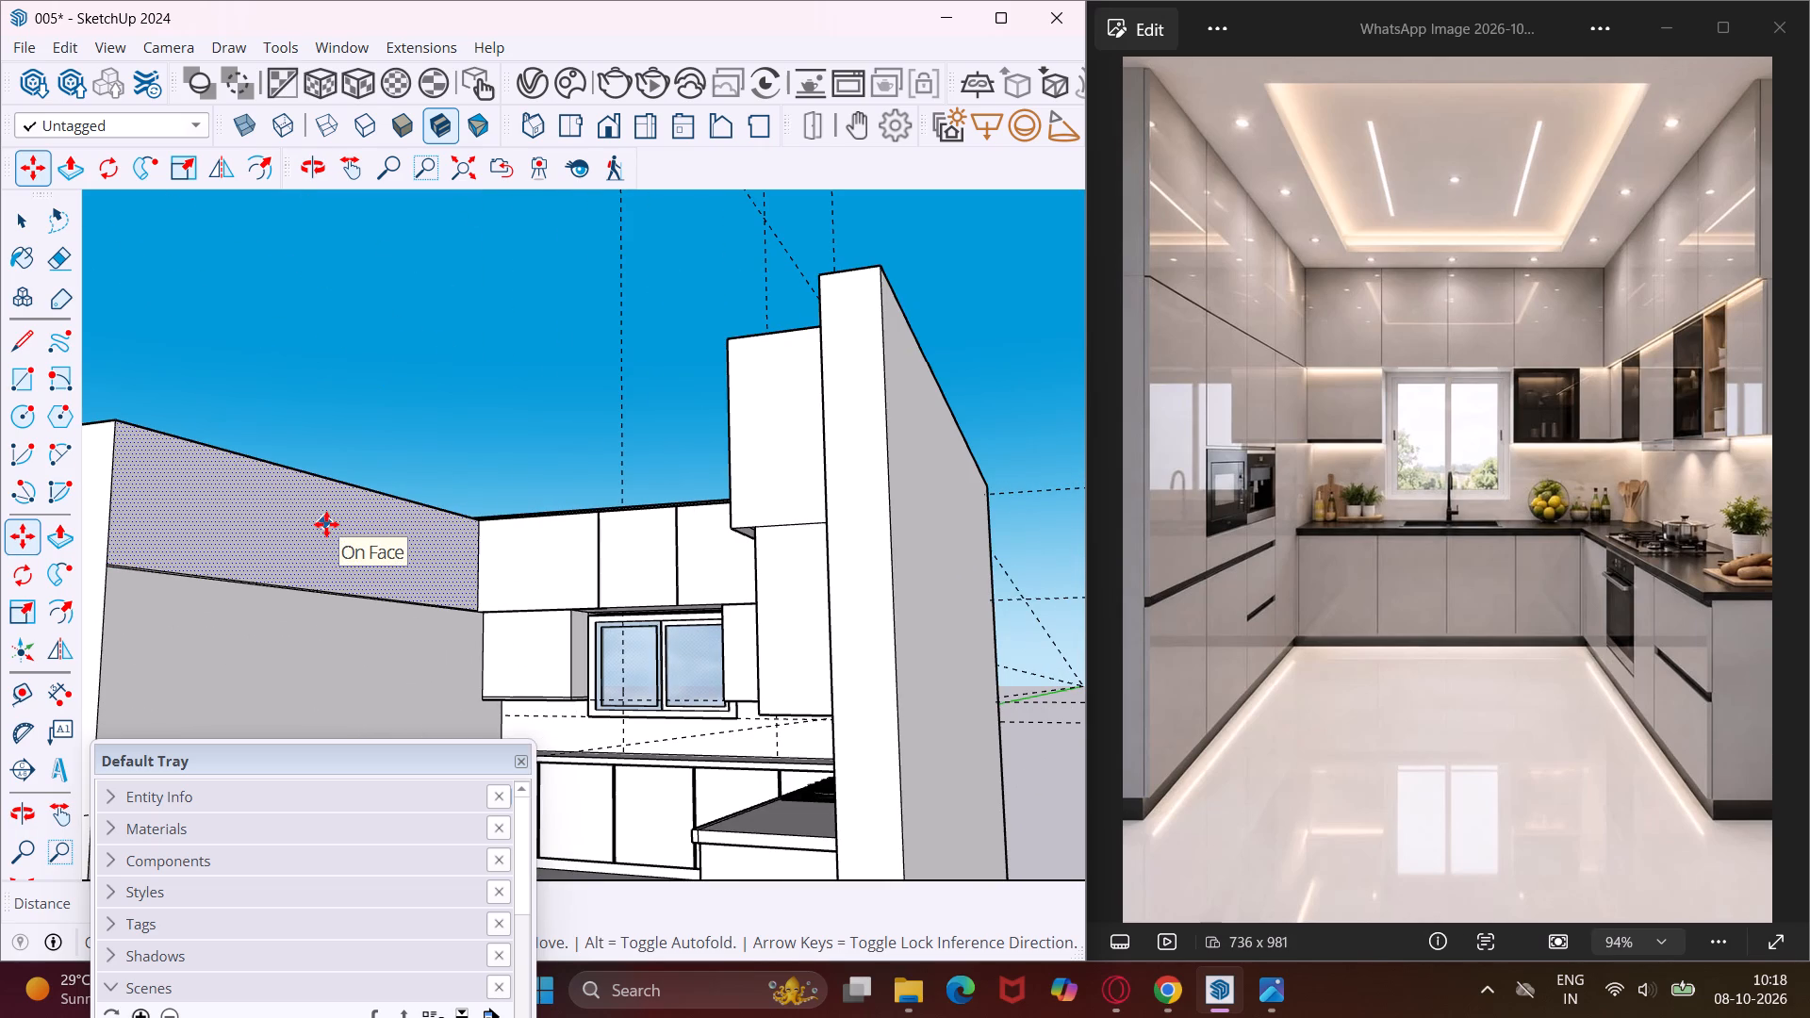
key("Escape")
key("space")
Copy the upper section's vertical back-corner edge to the tall block's front end, dividing the span into 4 equal panels.
scroll(469, 592, "up", 12)
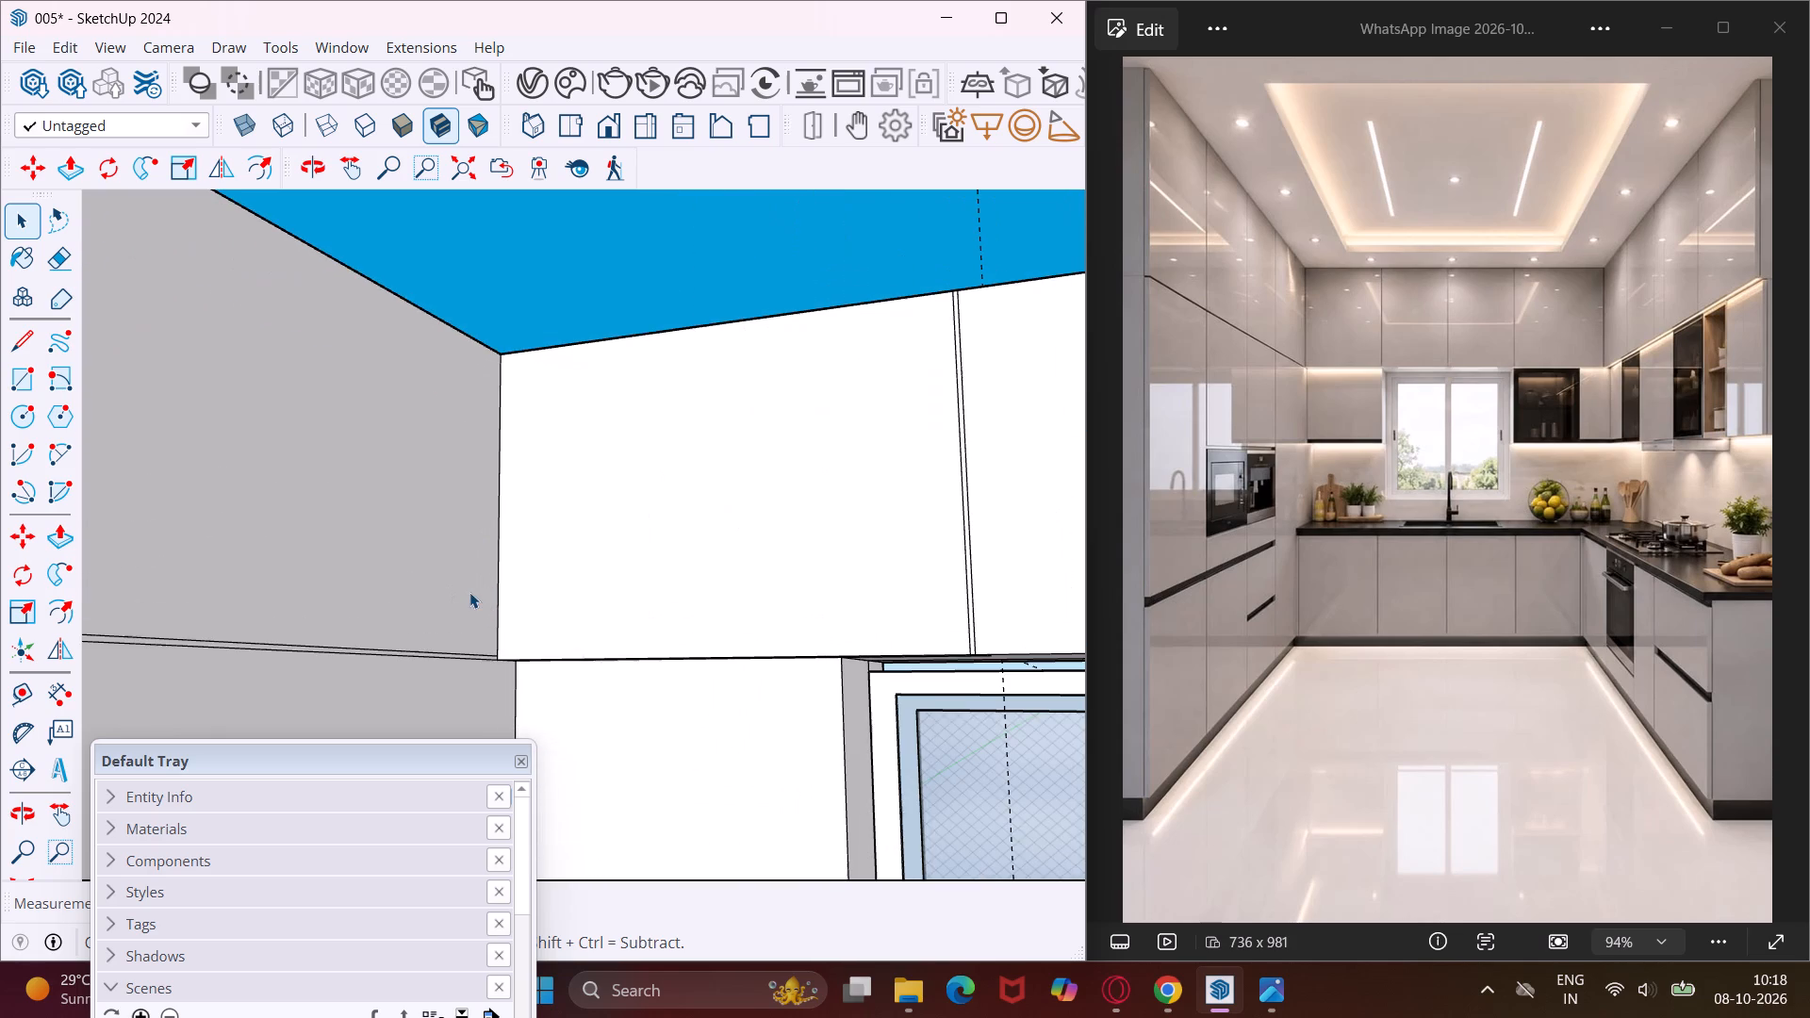
left_click(495, 616)
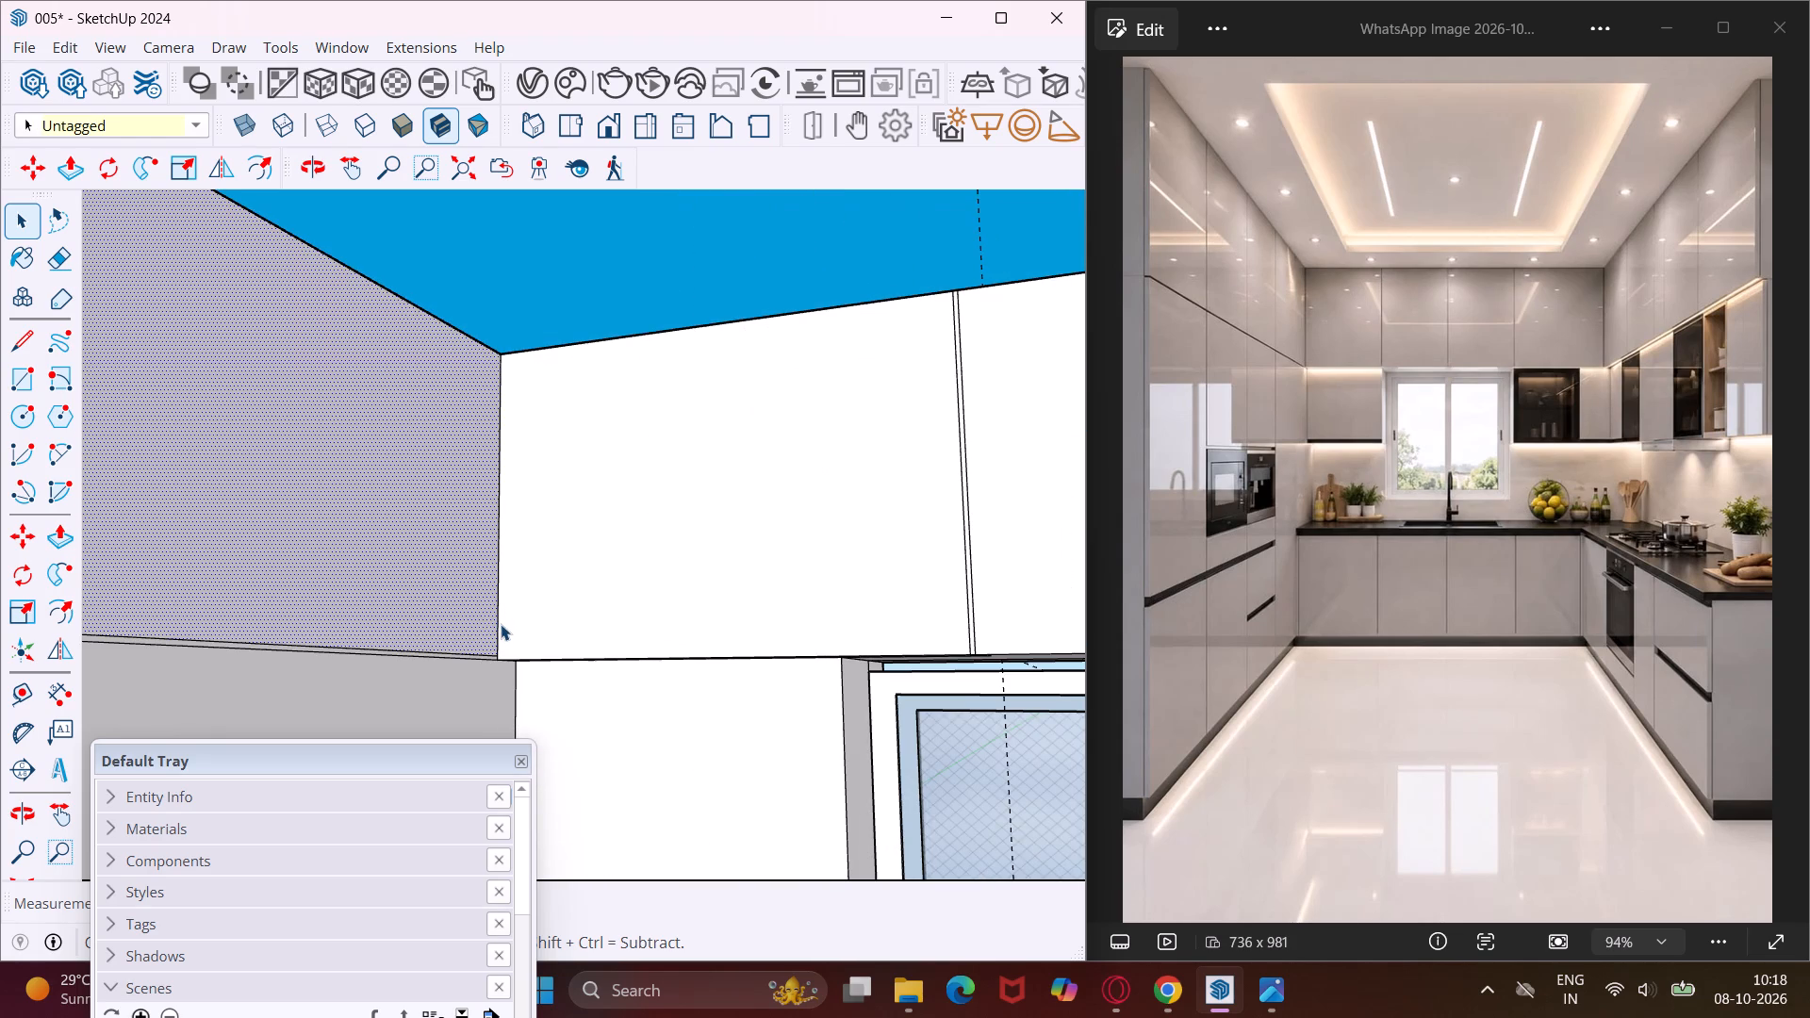
left_click(501, 626)
key("m")
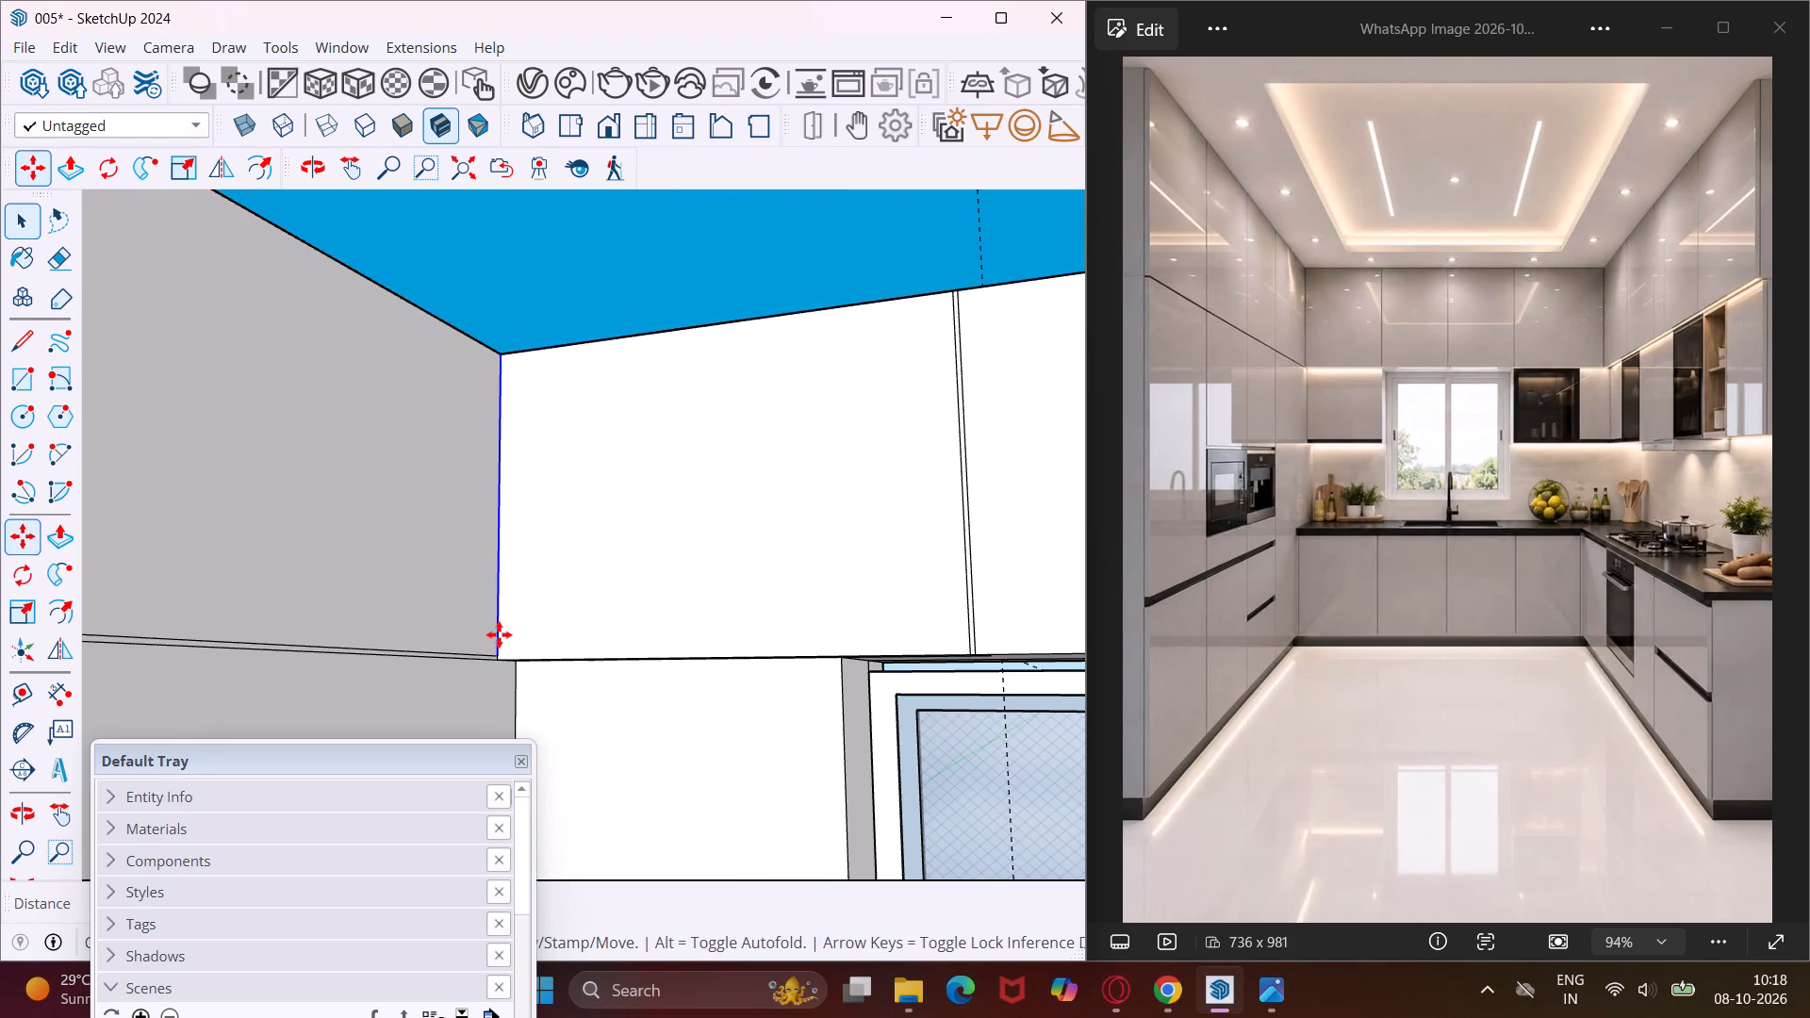
scroll(499, 655, "up", 9)
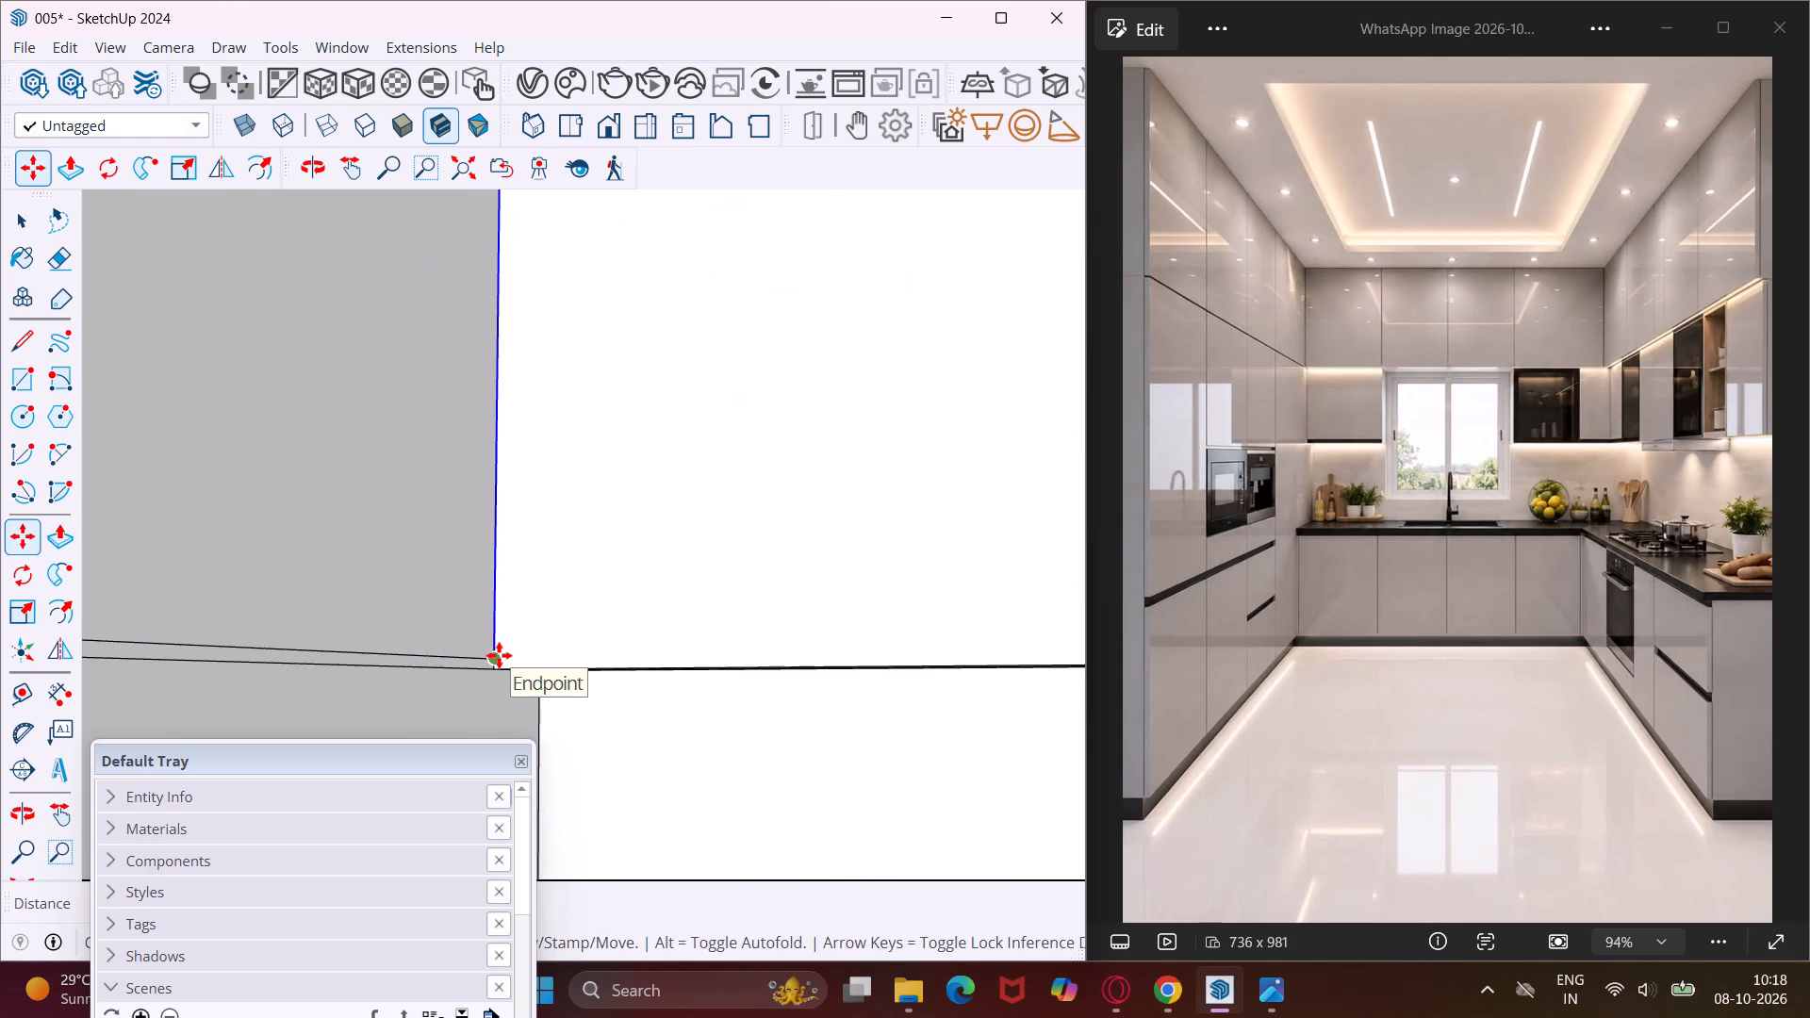
left_click(496, 658)
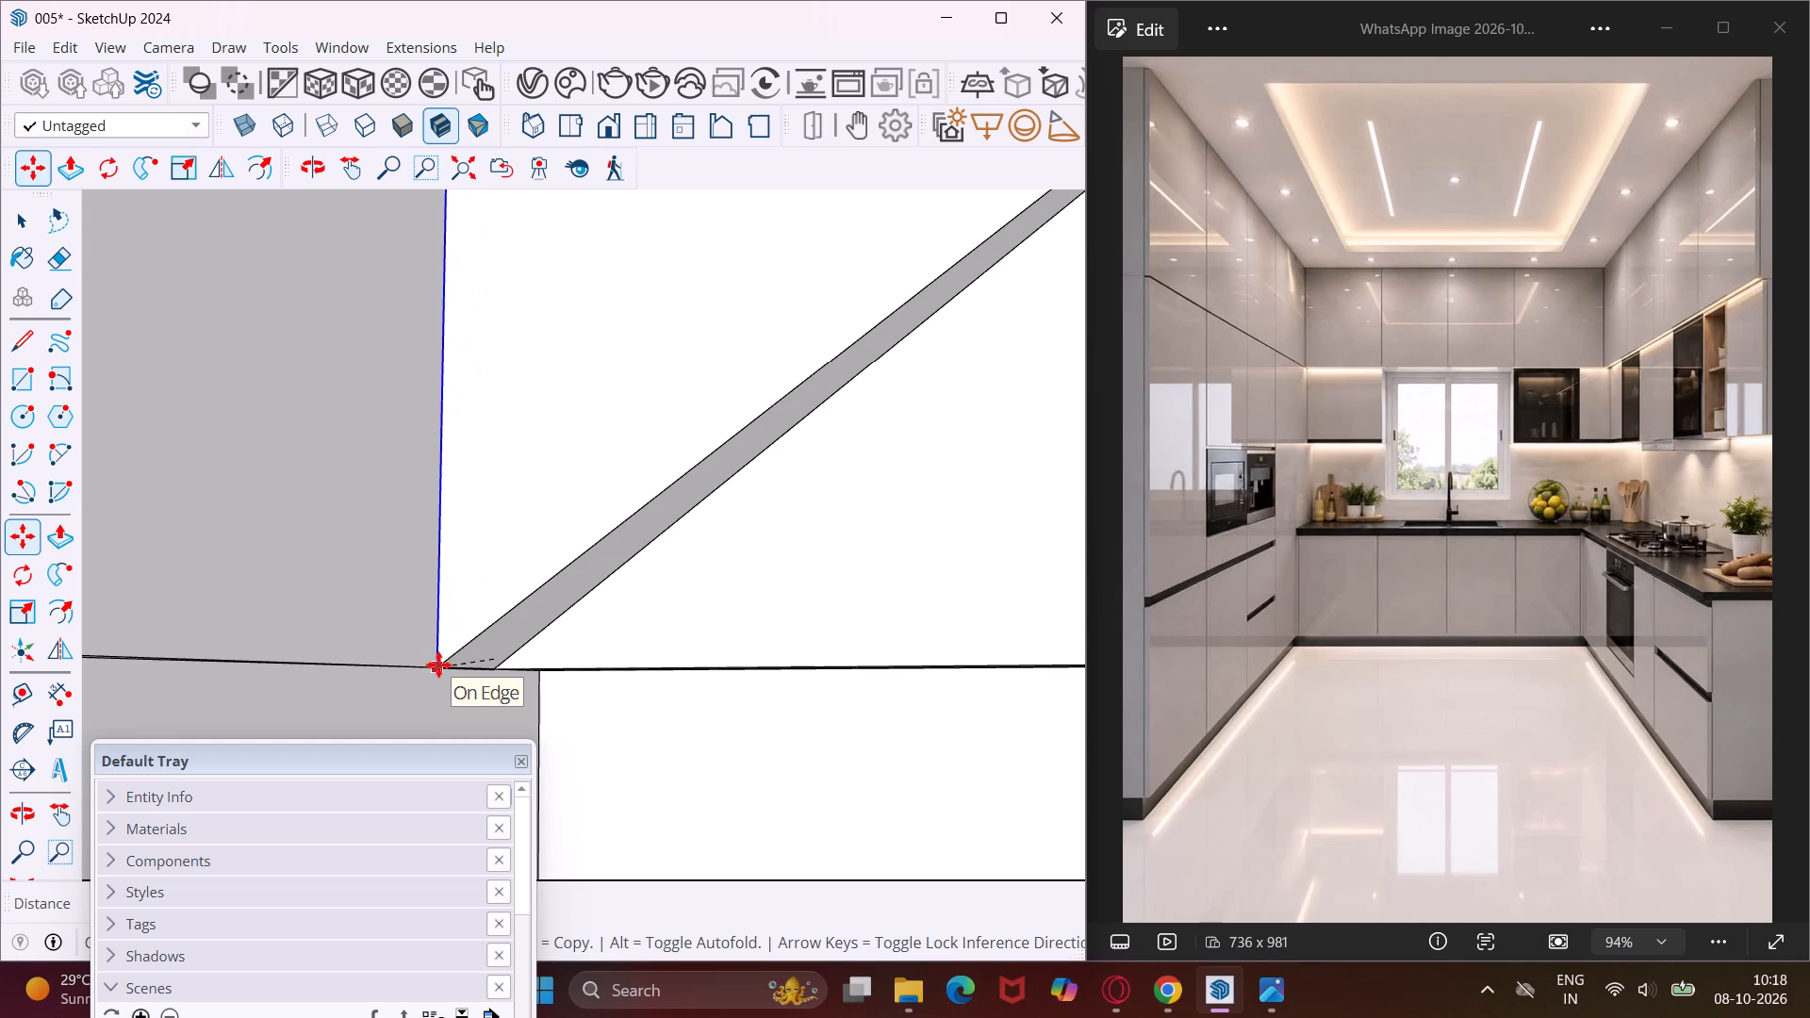
scroll(438, 665, "down", 20)
scroll(438, 665, "down", 1)
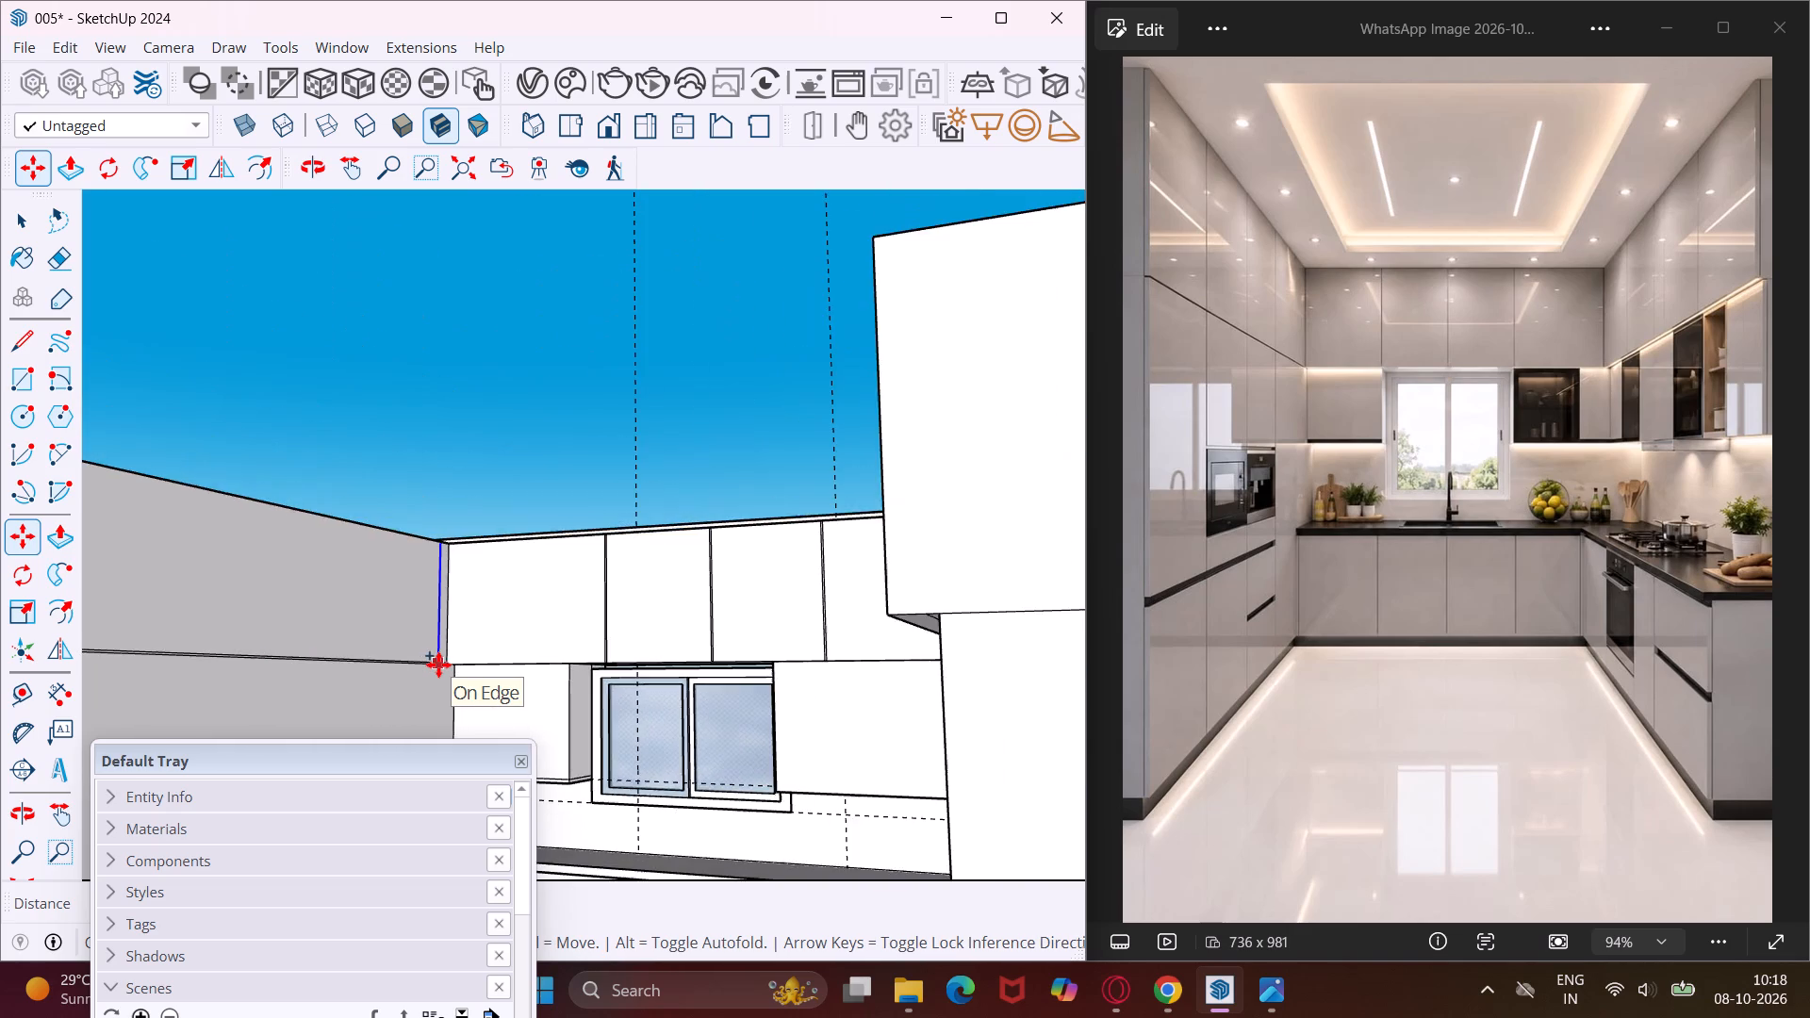
scroll(438, 665, "down", 5)
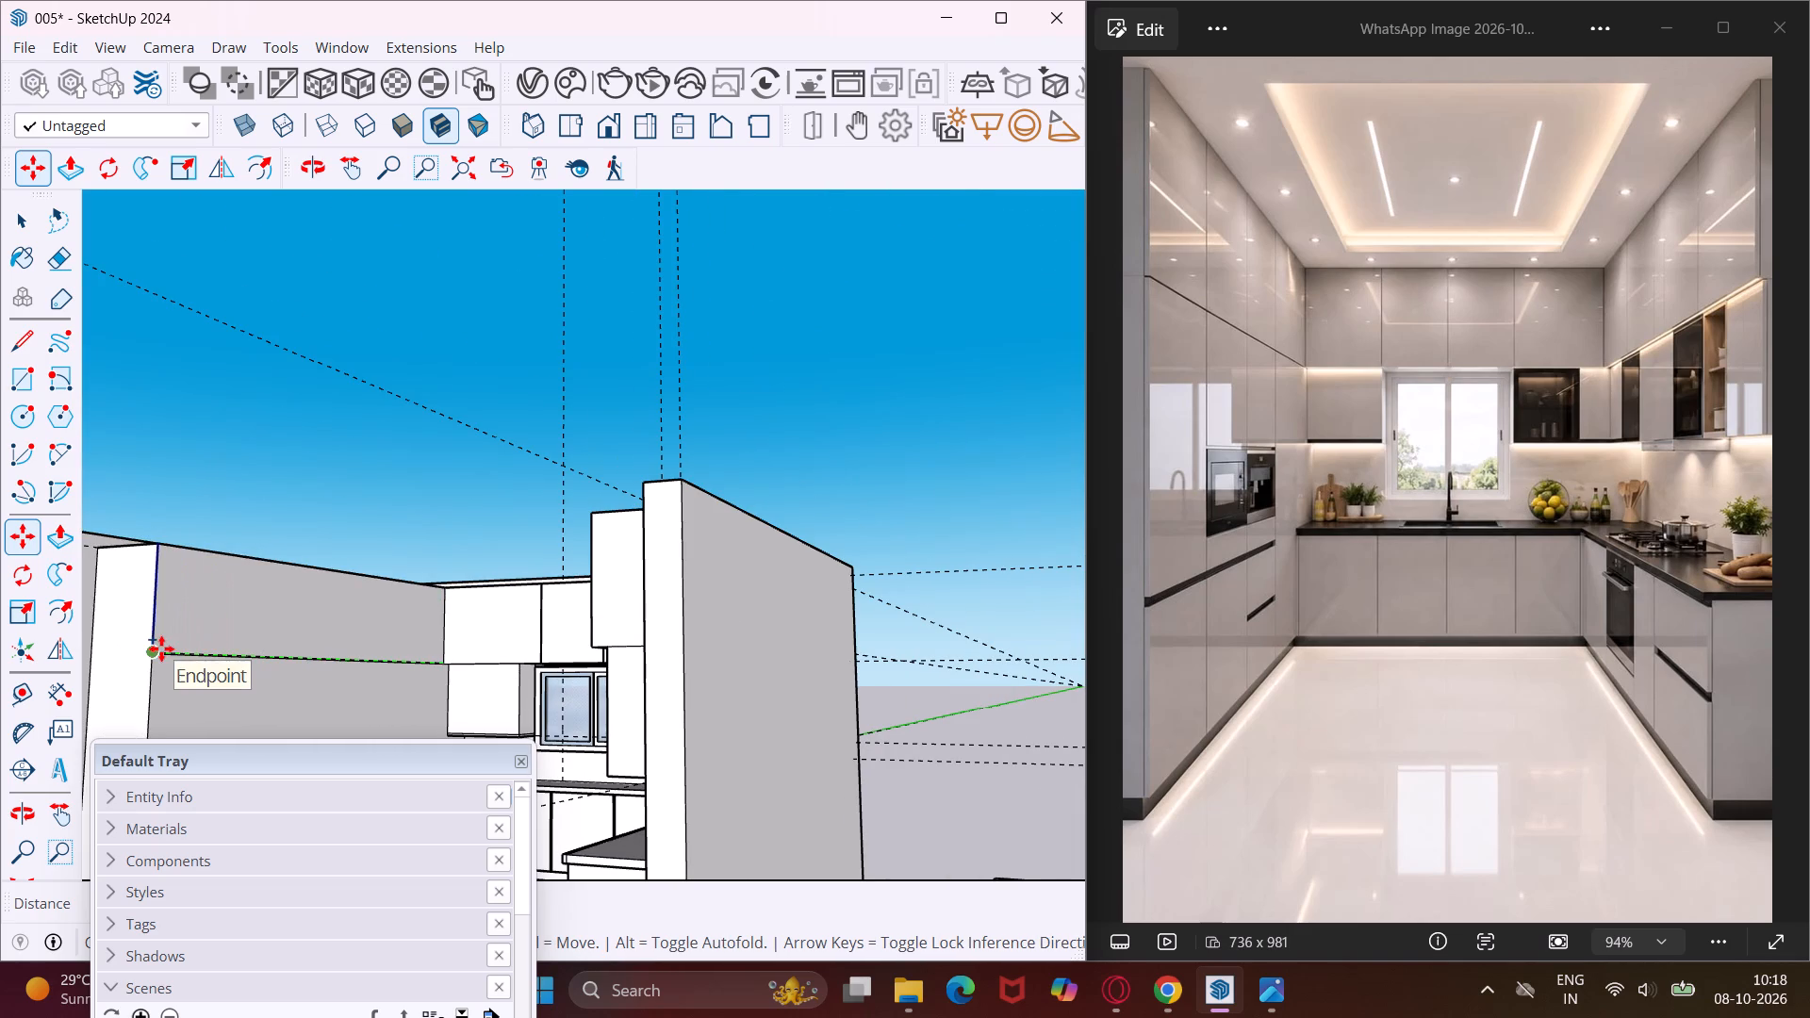
scroll(161, 649, "up", 4)
left_click(155, 651)
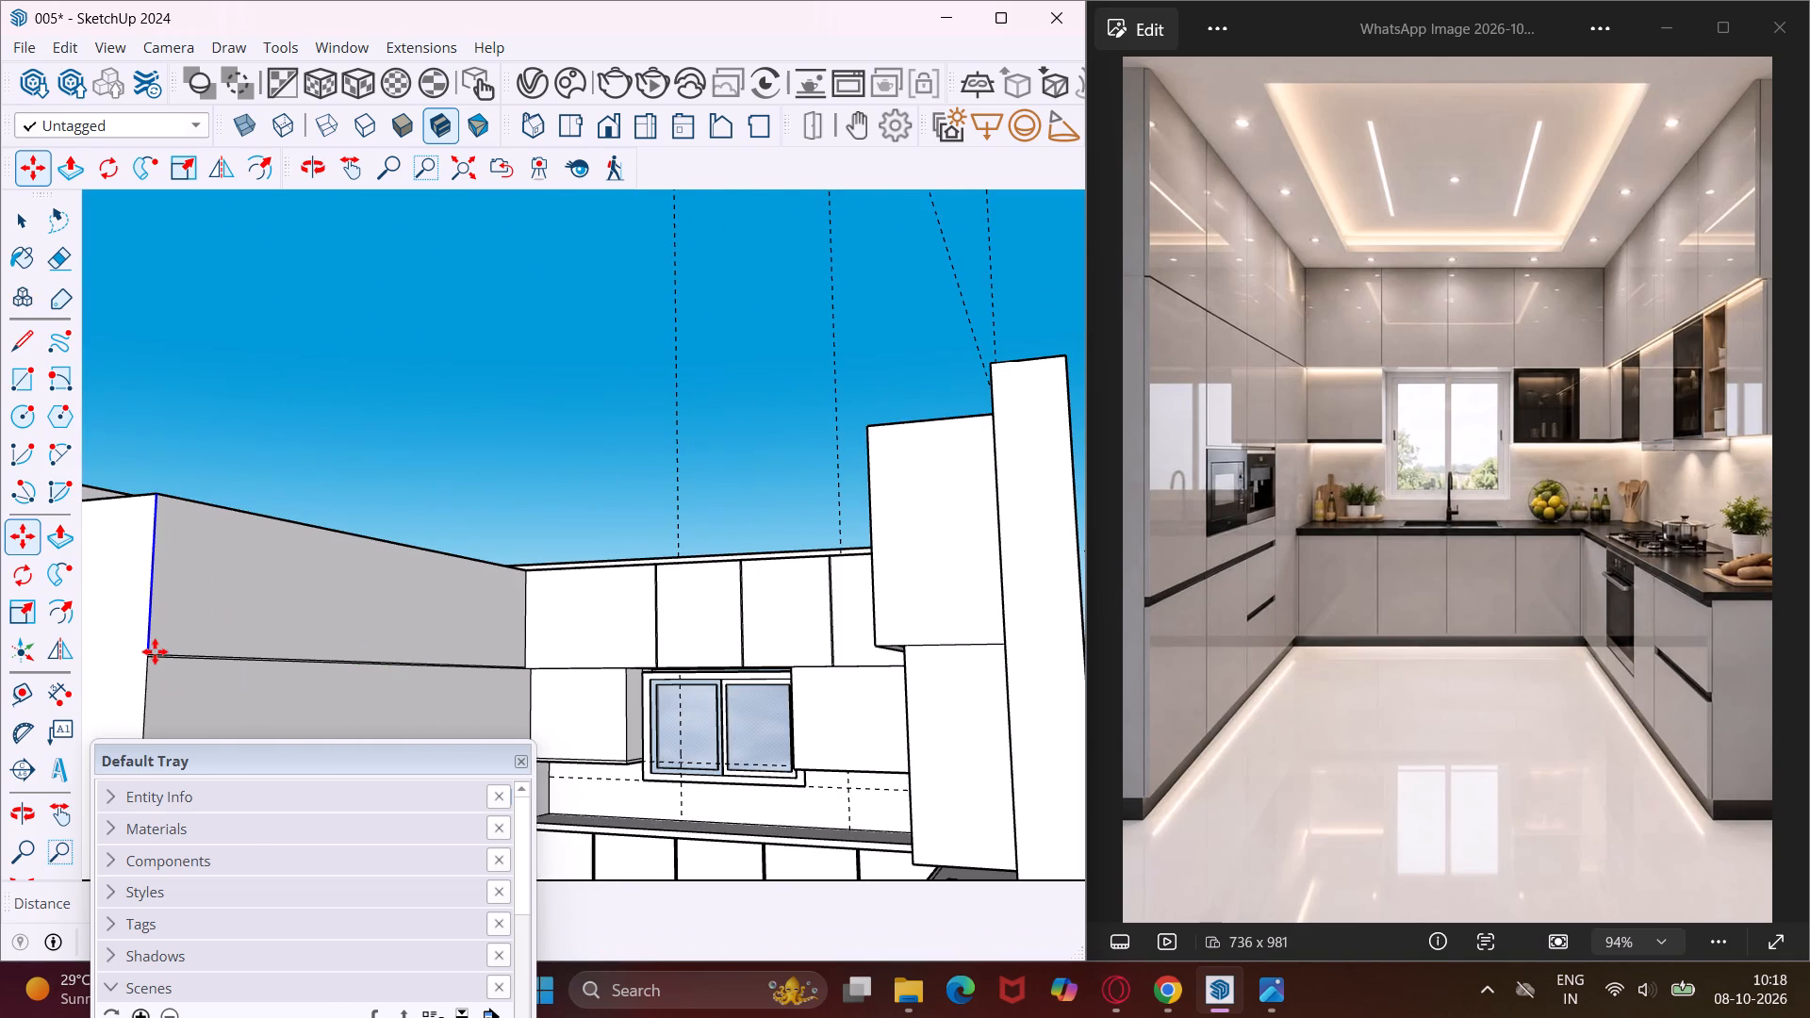
type("/4")
key("Return")
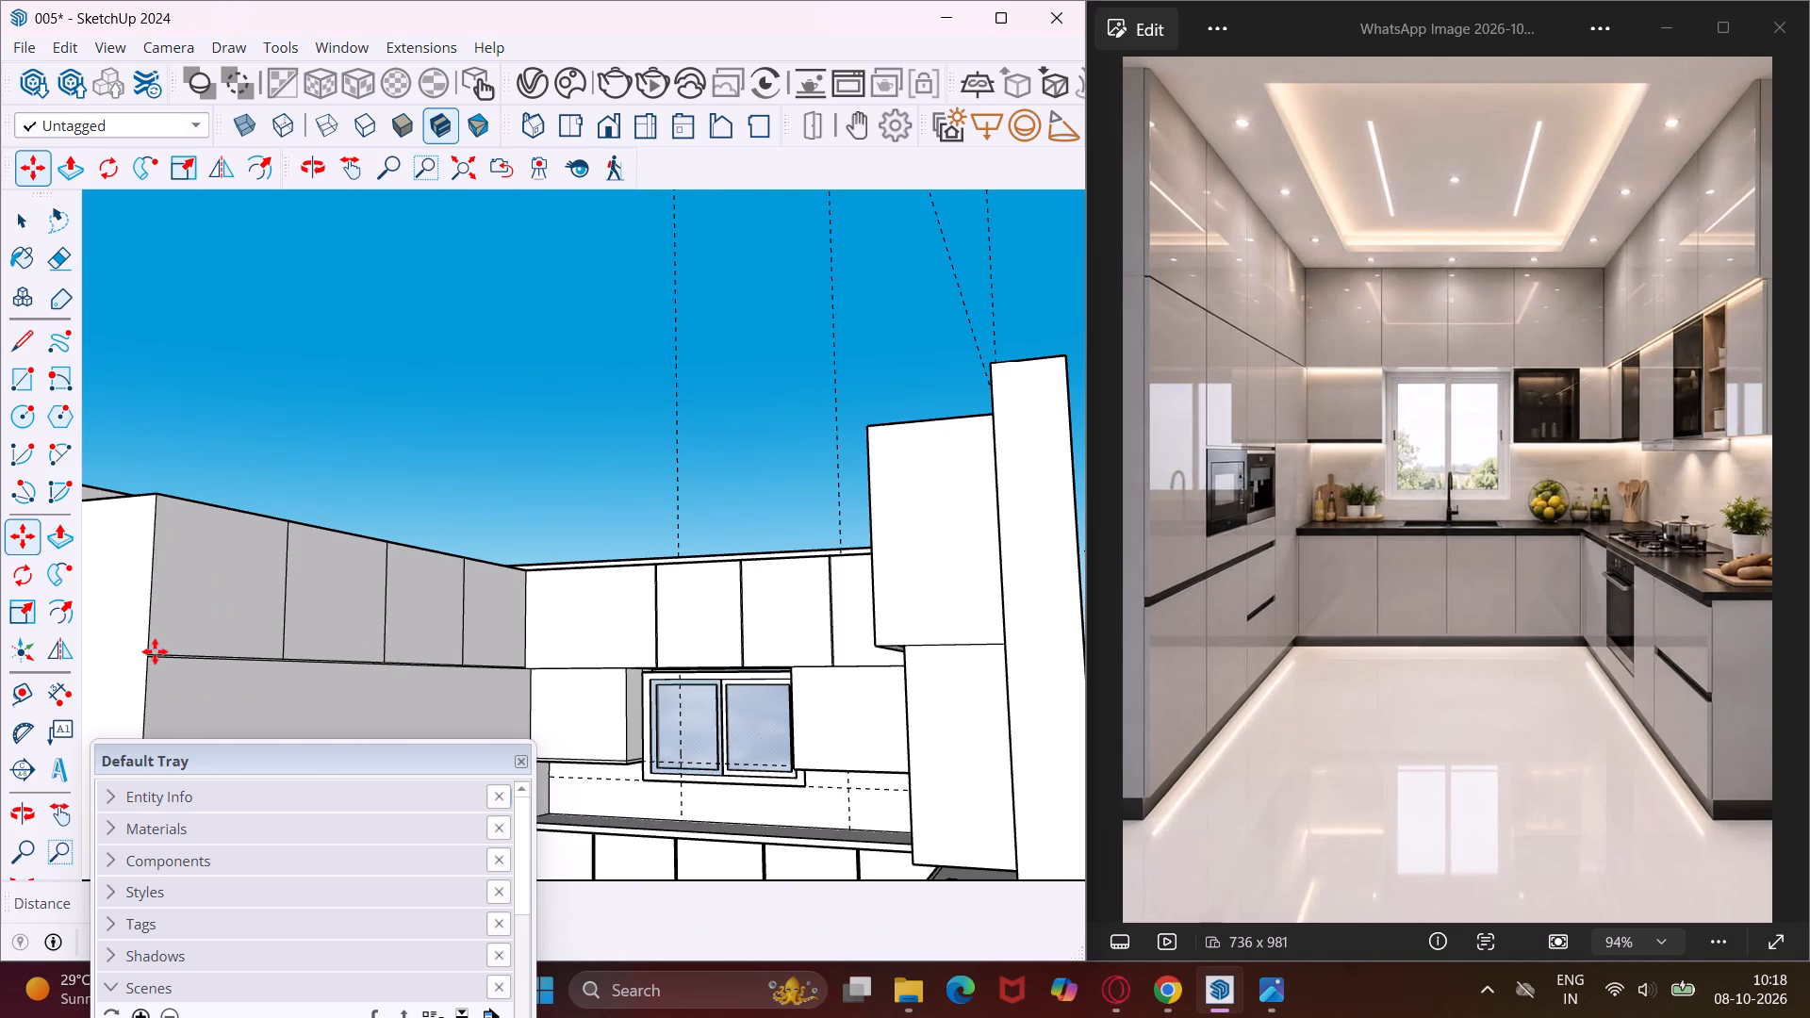
key("Escape")
key("space")
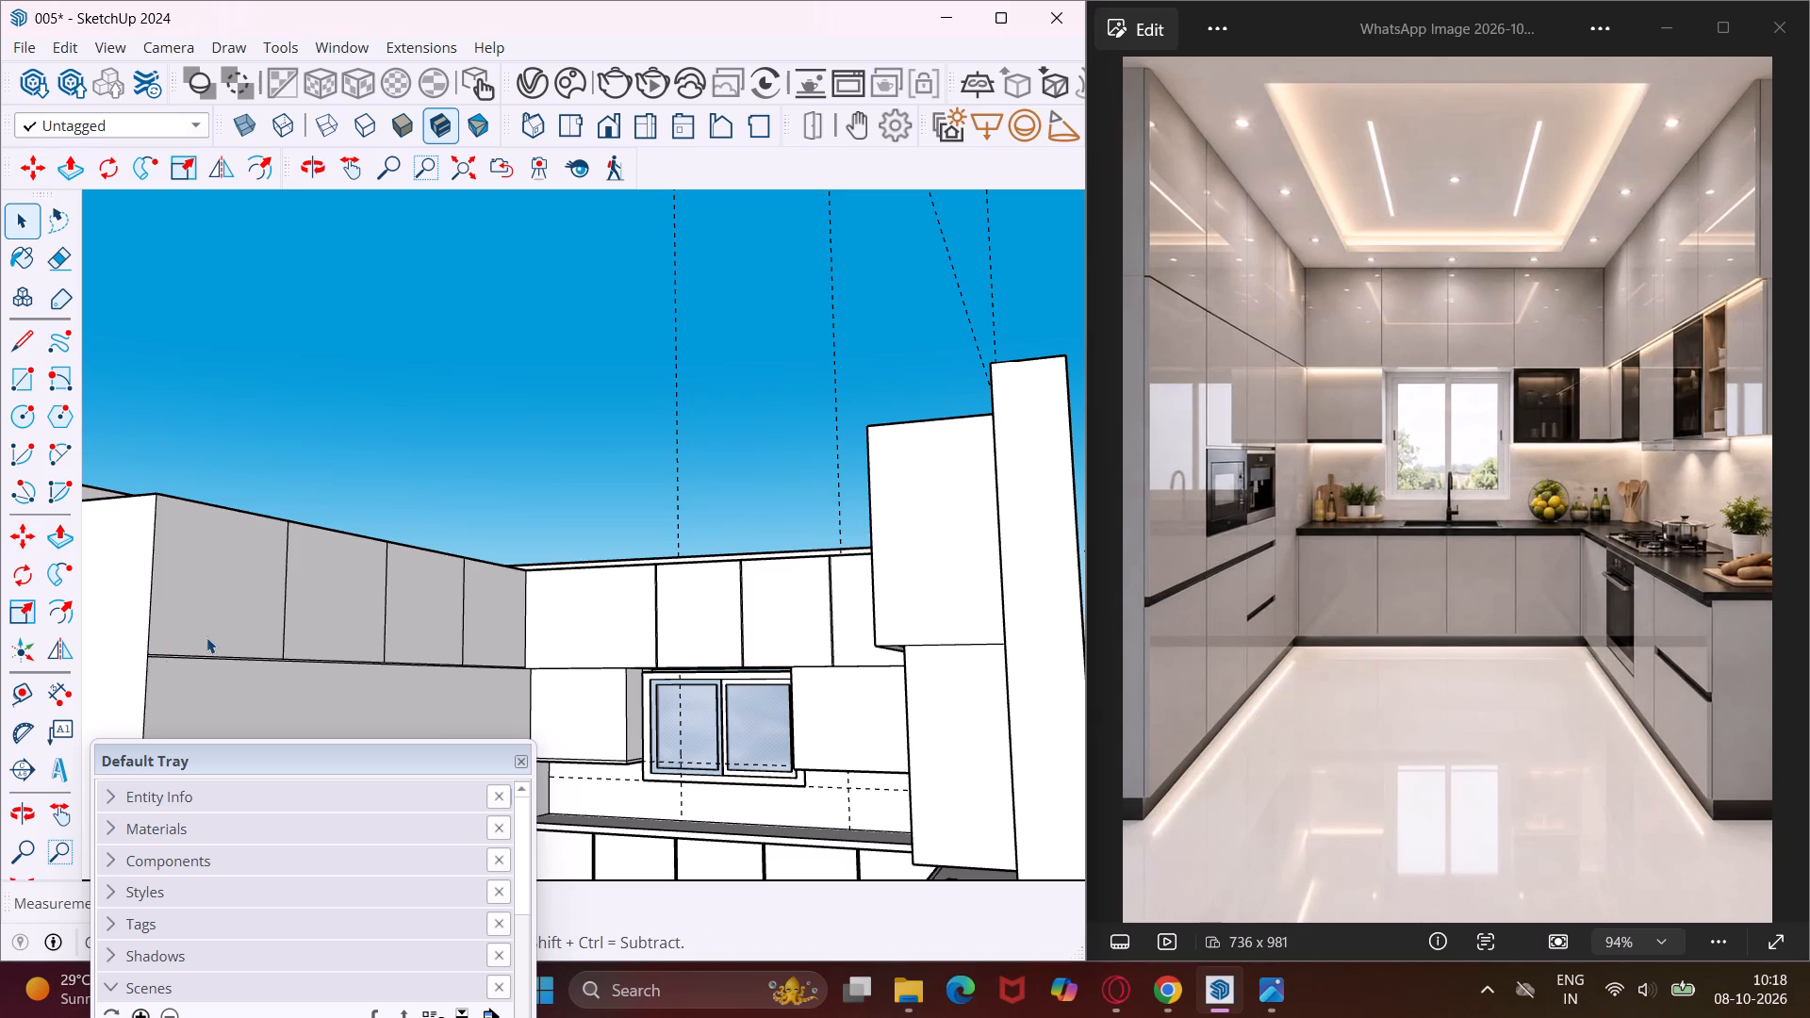
Draw a vertical line on the tall block's inner face from the gap line's back end down to the countertop edge.
scroll(206, 630, "down", 4)
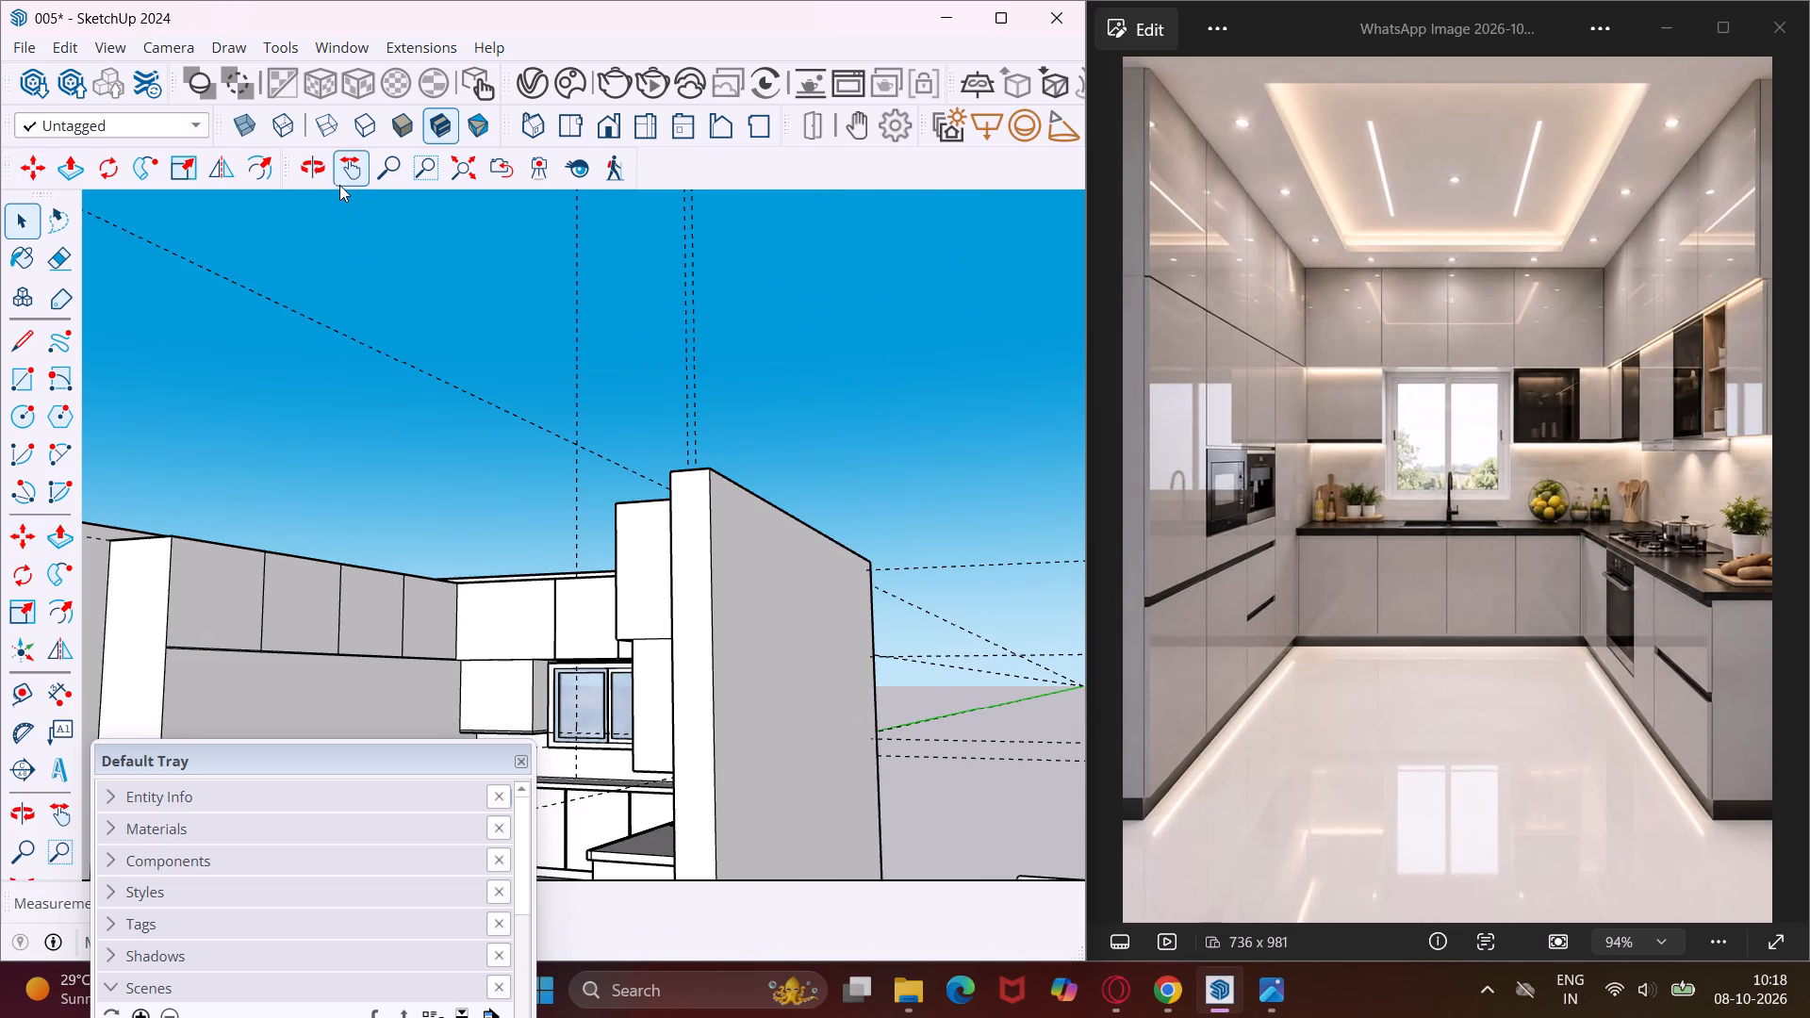
left_click(340, 175)
left_click_drag(334, 600, 408, 372)
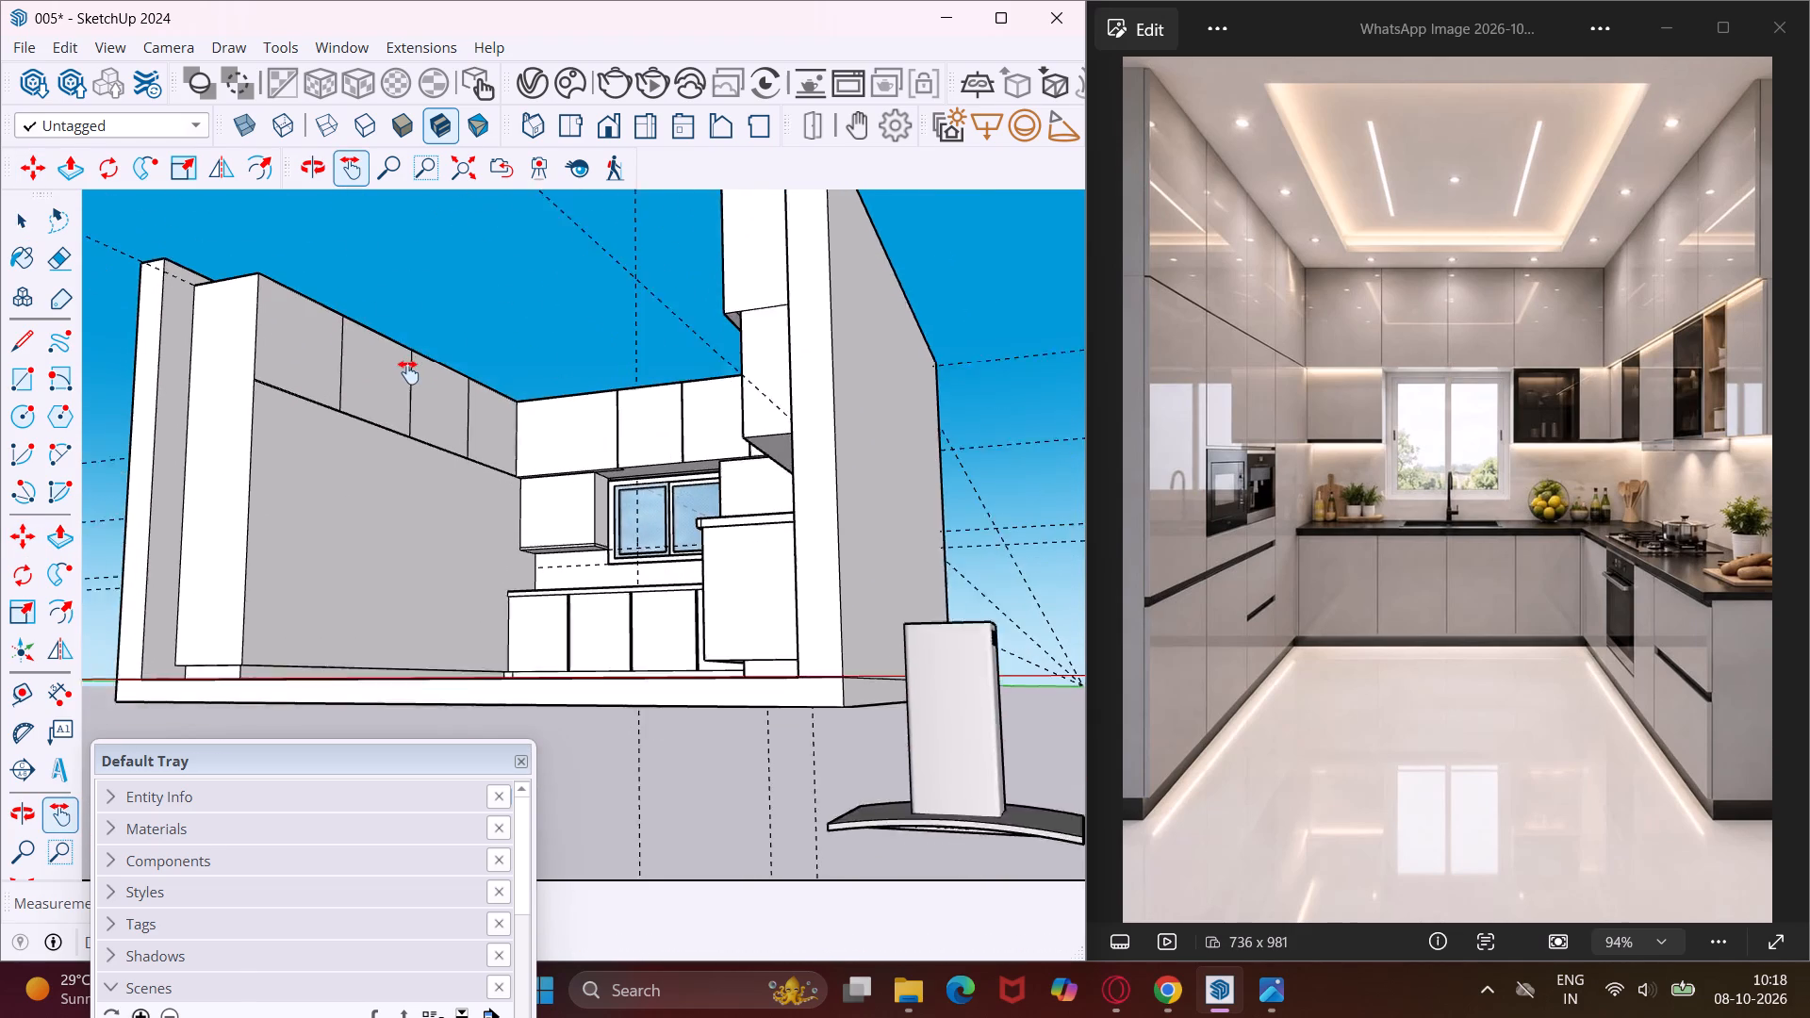
left_click_drag(408, 372, 414, 361)
key("Escape")
key("space")
middle_click_drag(423, 405, 340, 471)
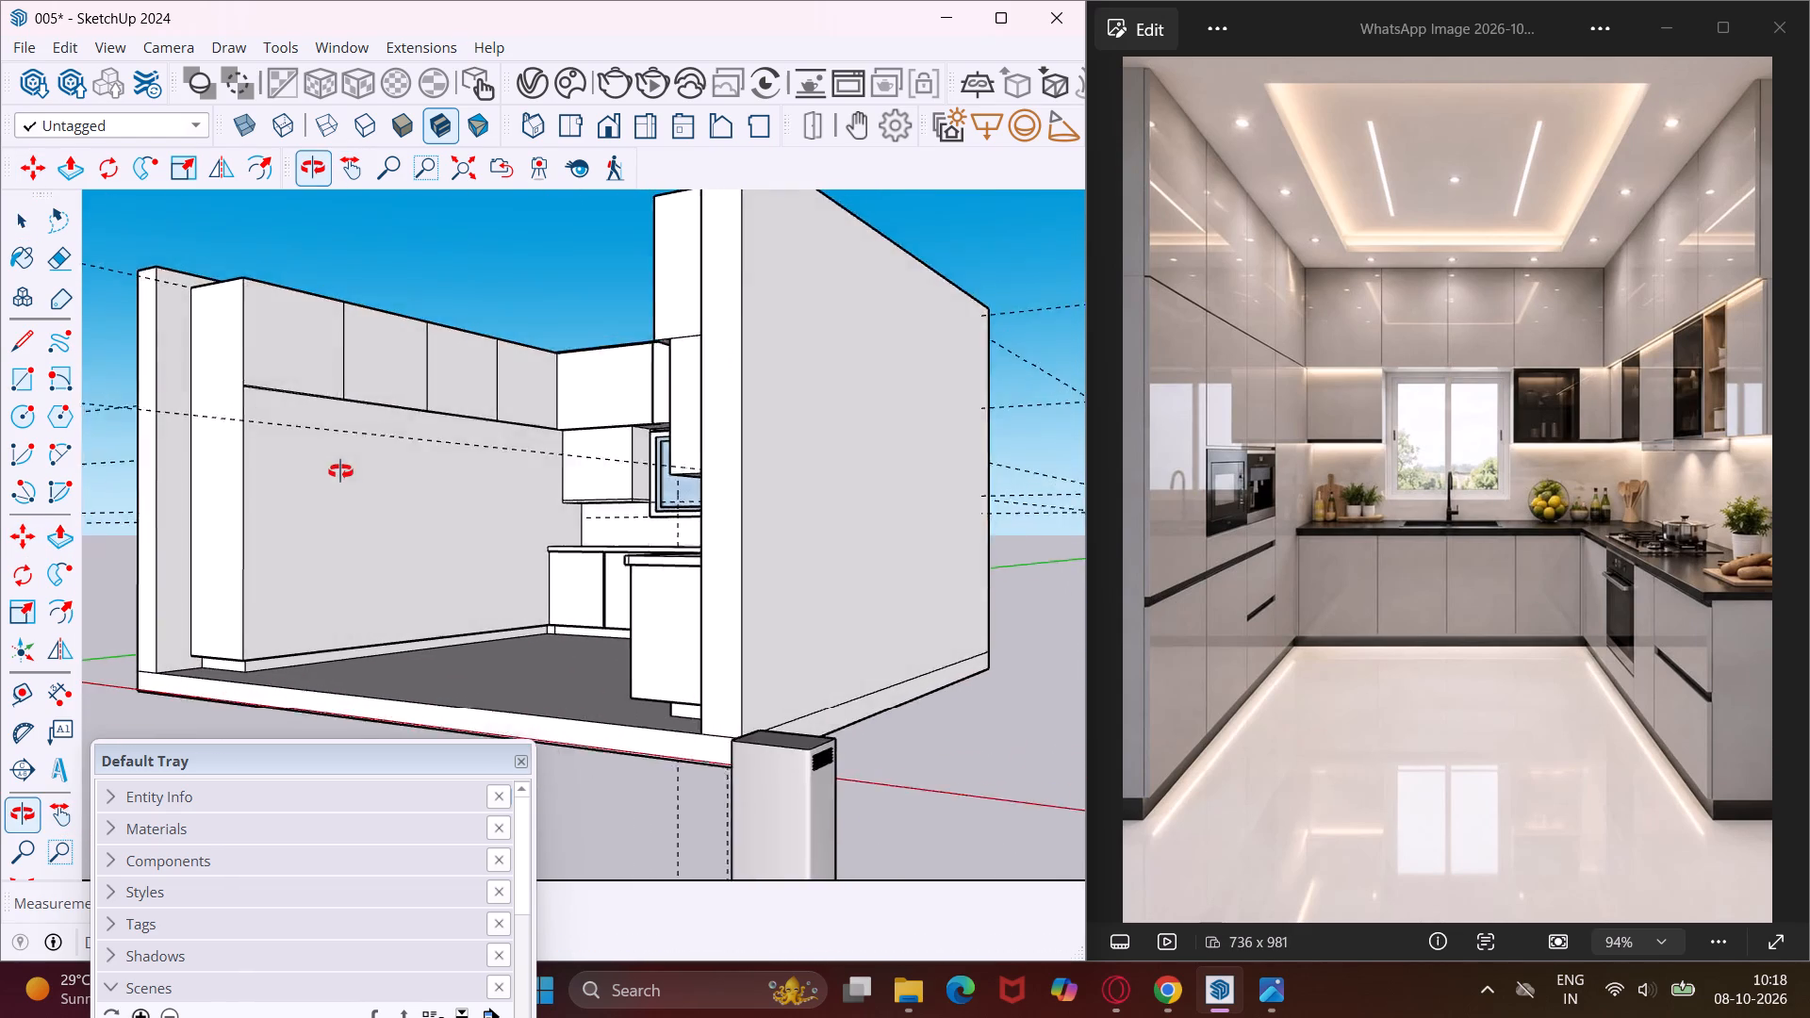
middle_click_drag(340, 471, 321, 492)
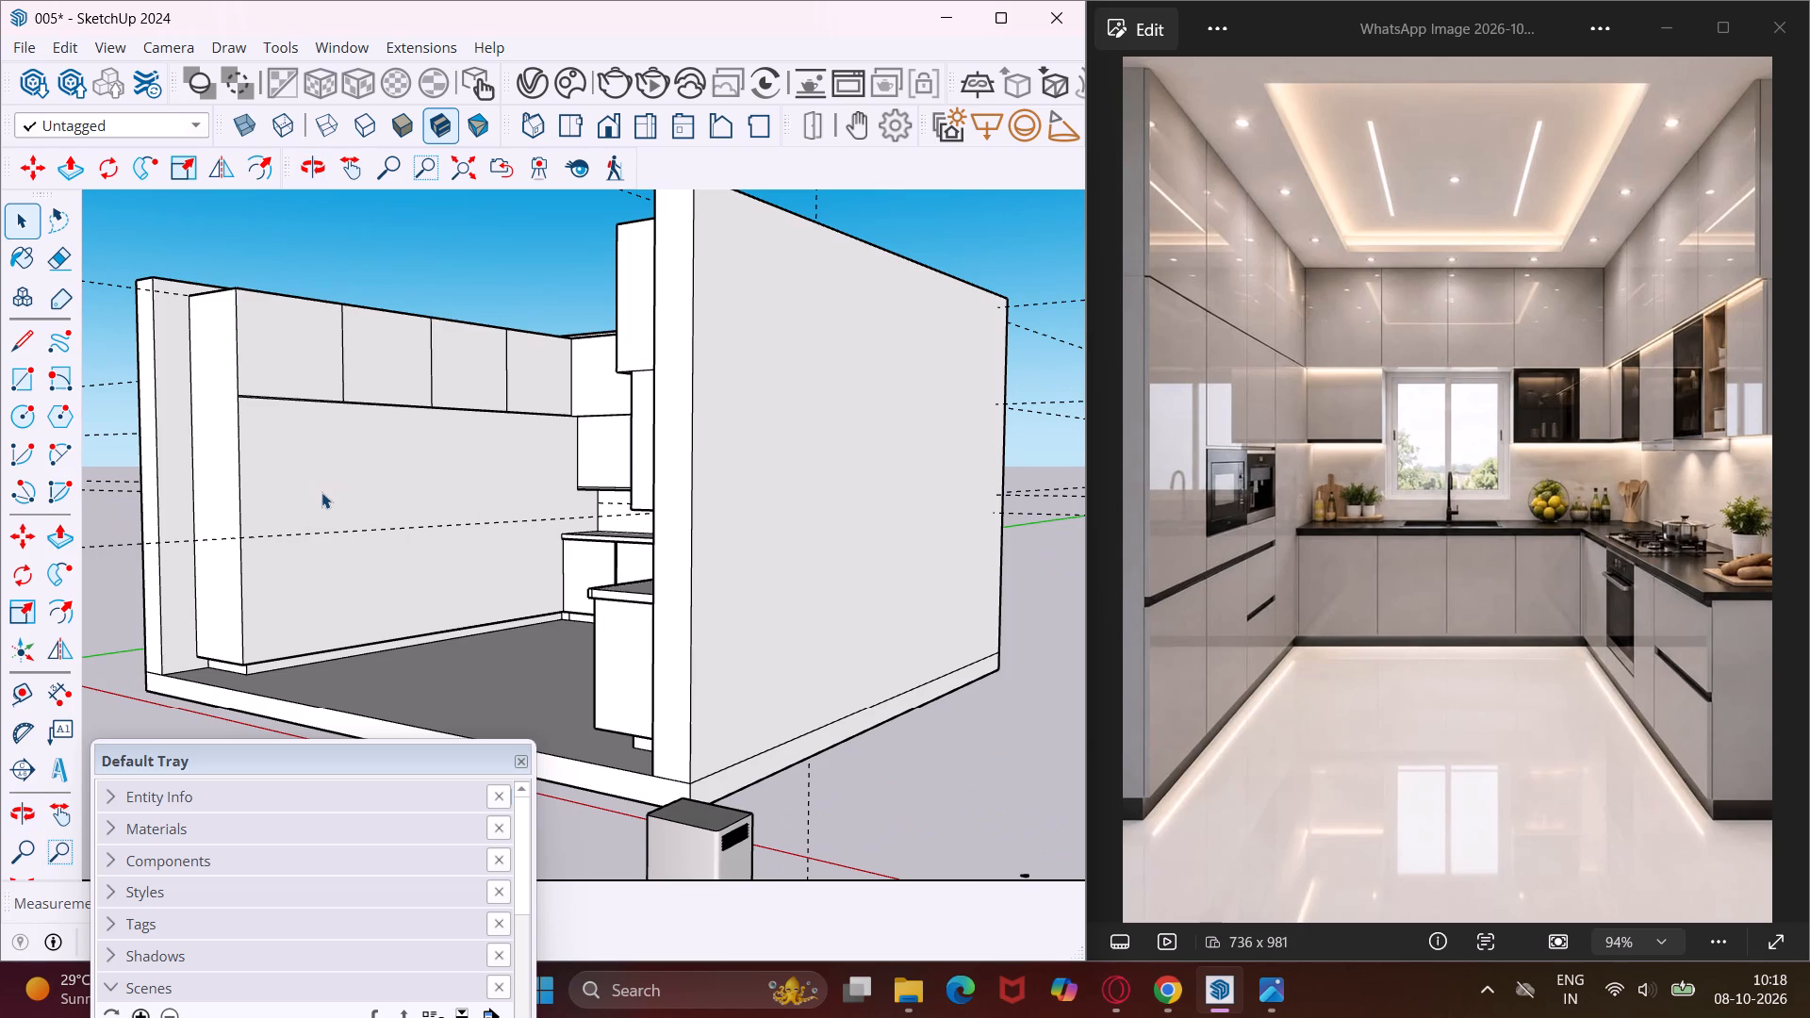
scroll(267, 555, "up", 3)
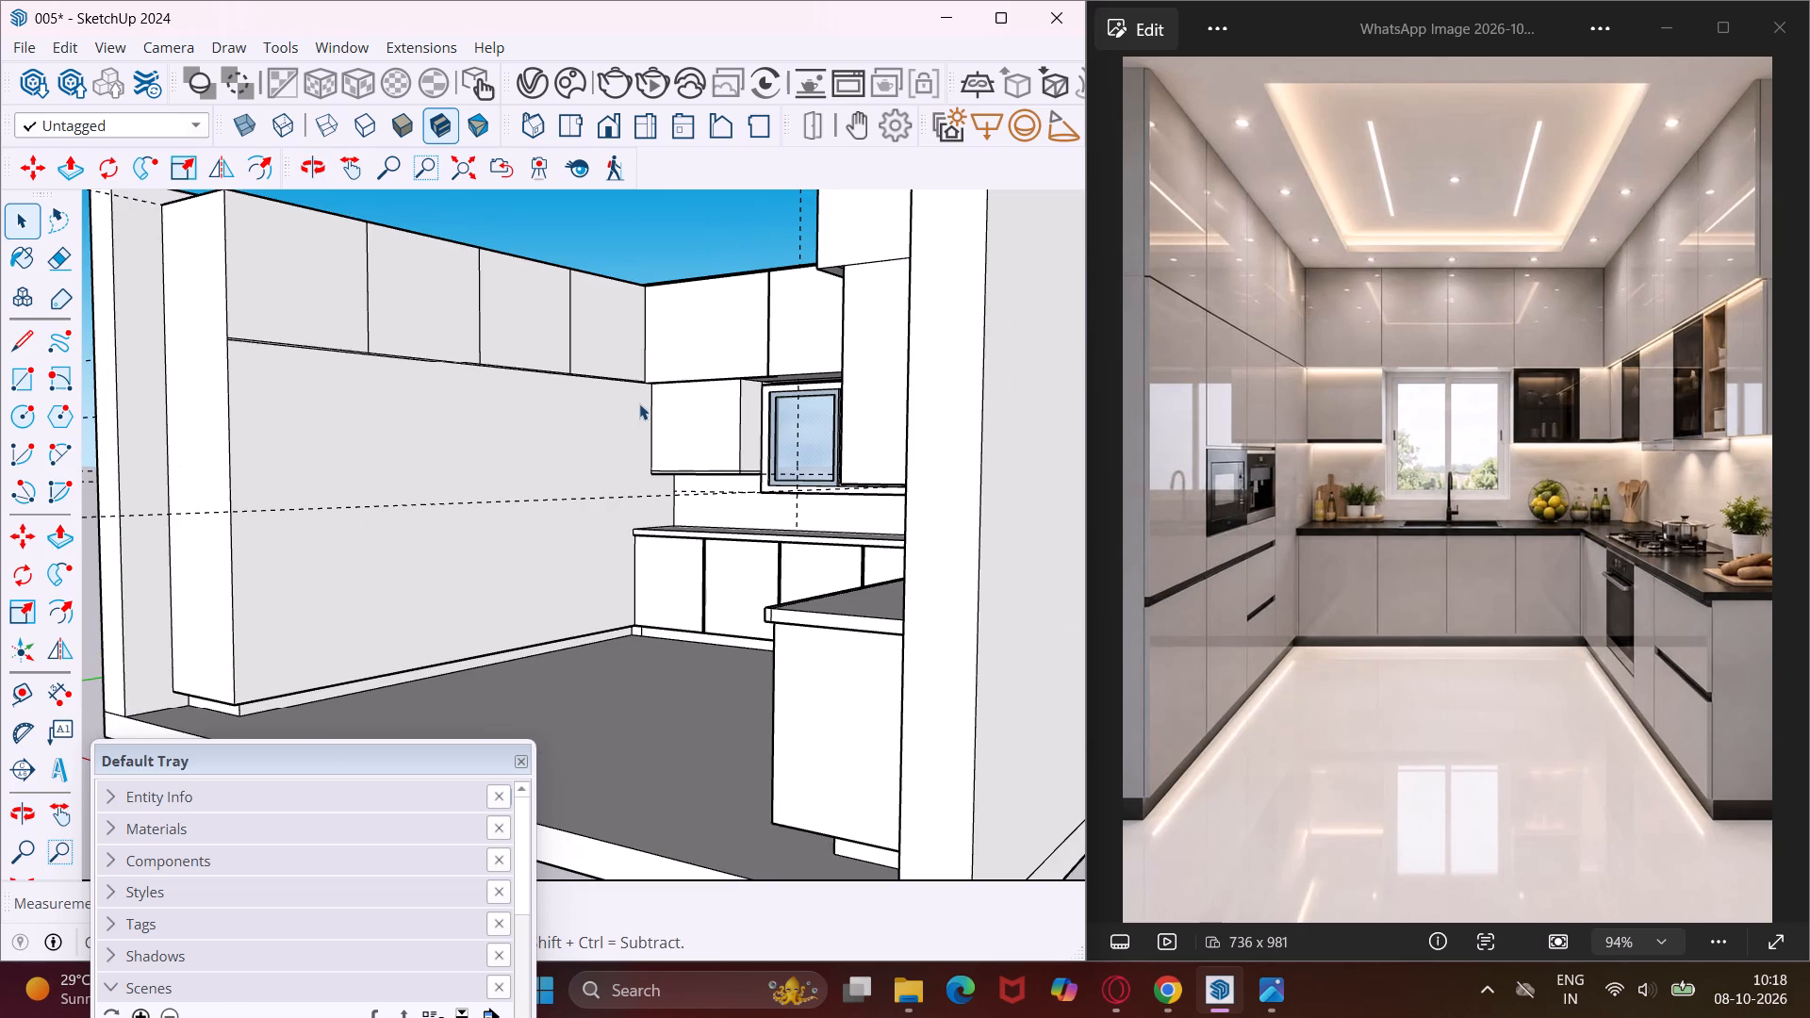
middle_click_drag(652, 555, 581, 576)
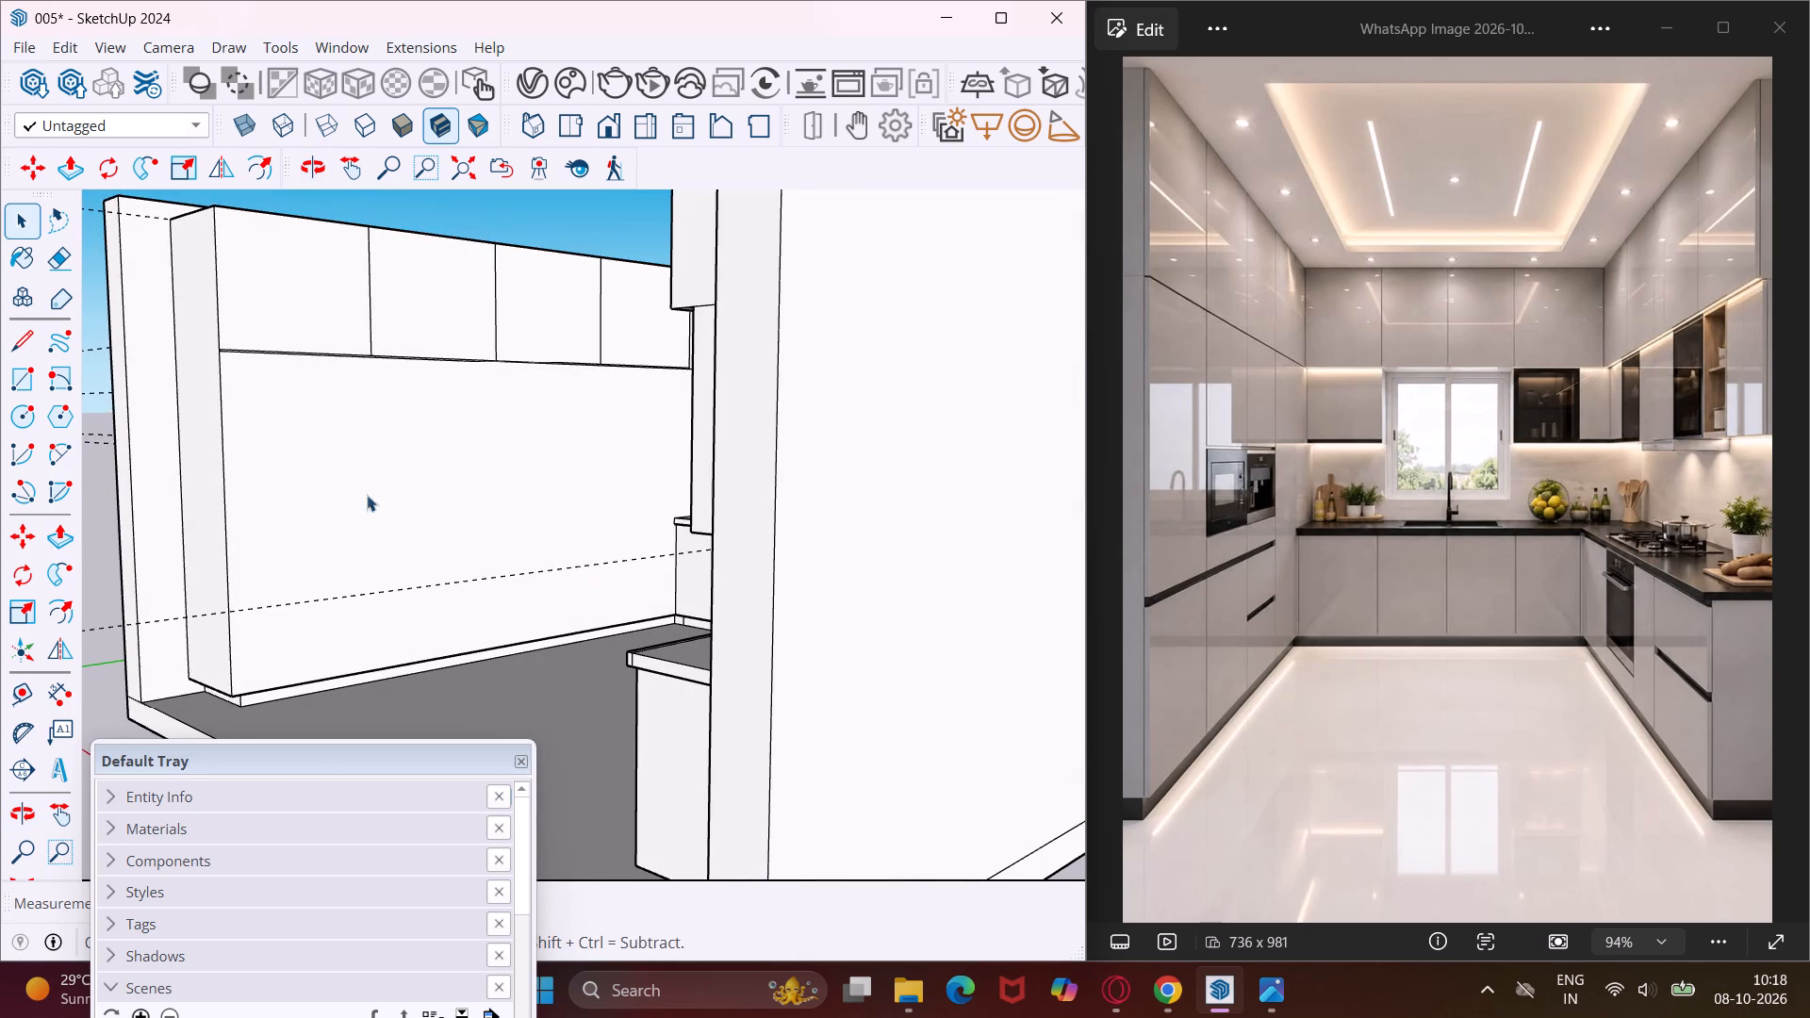
left_click(30, 357)
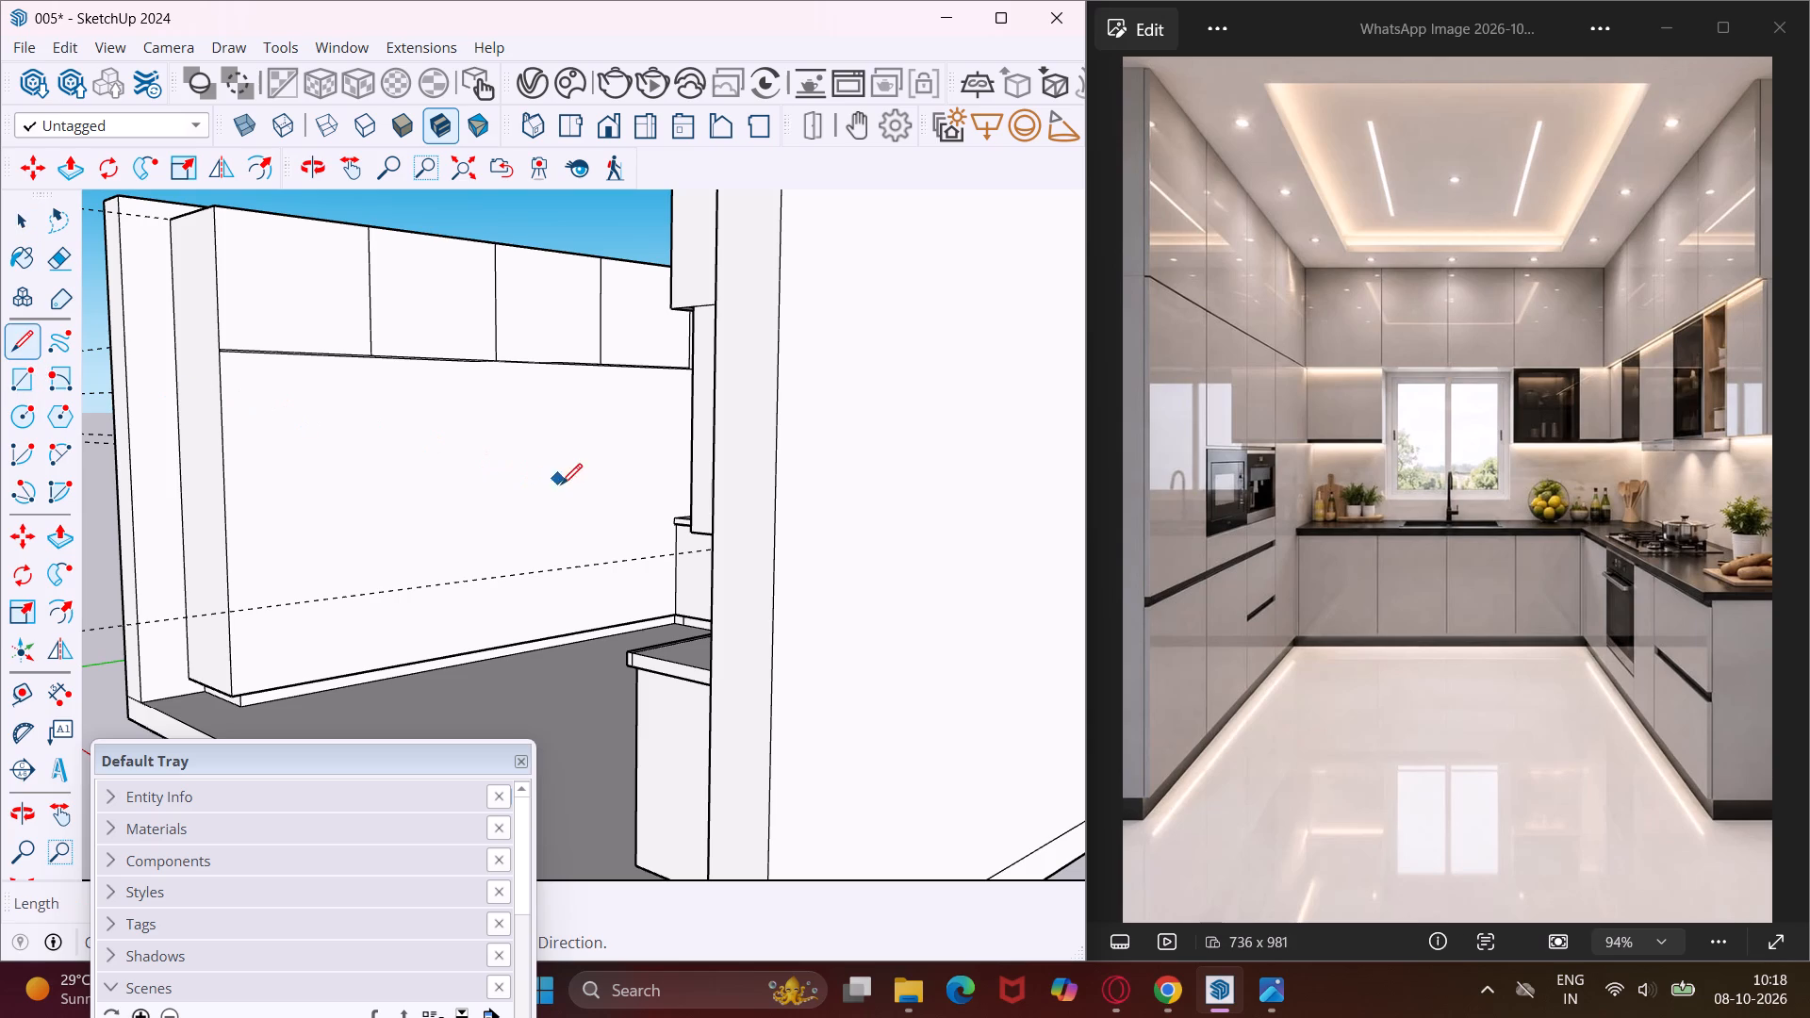
middle_click_drag(582, 467, 662, 464)
scroll(640, 376, "up", 3)
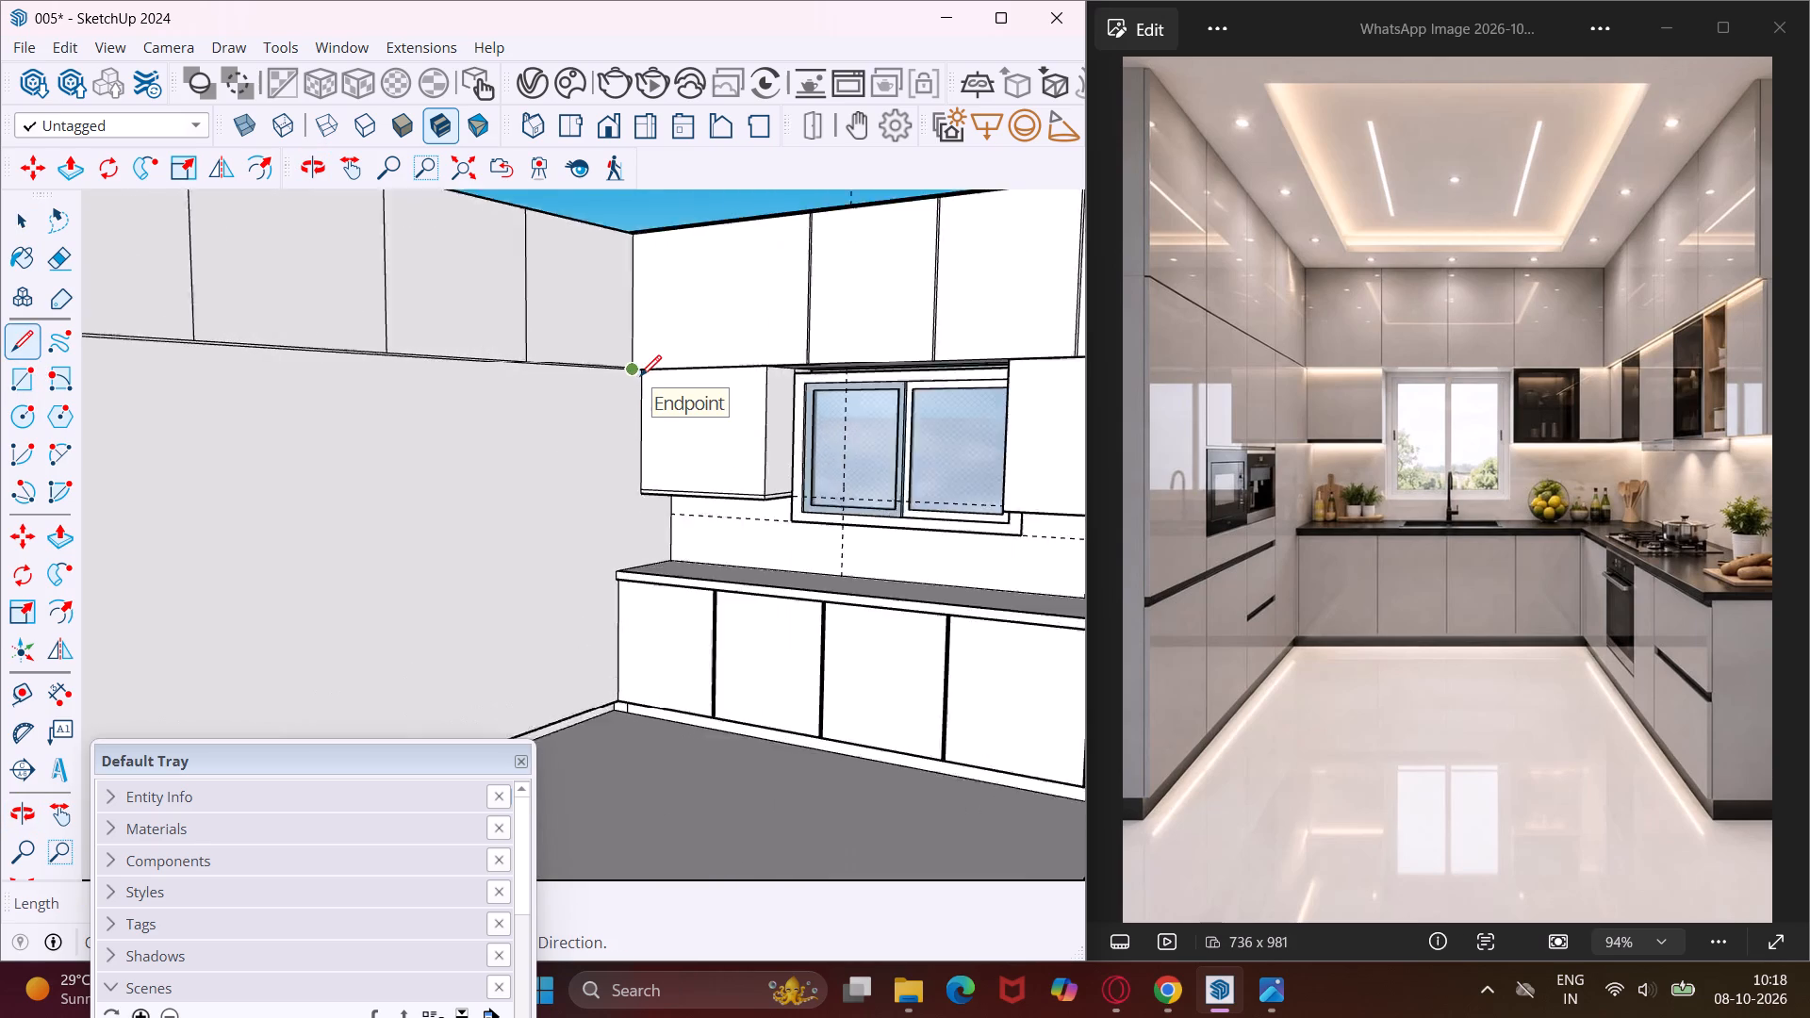
scroll(640, 376, "up", 17)
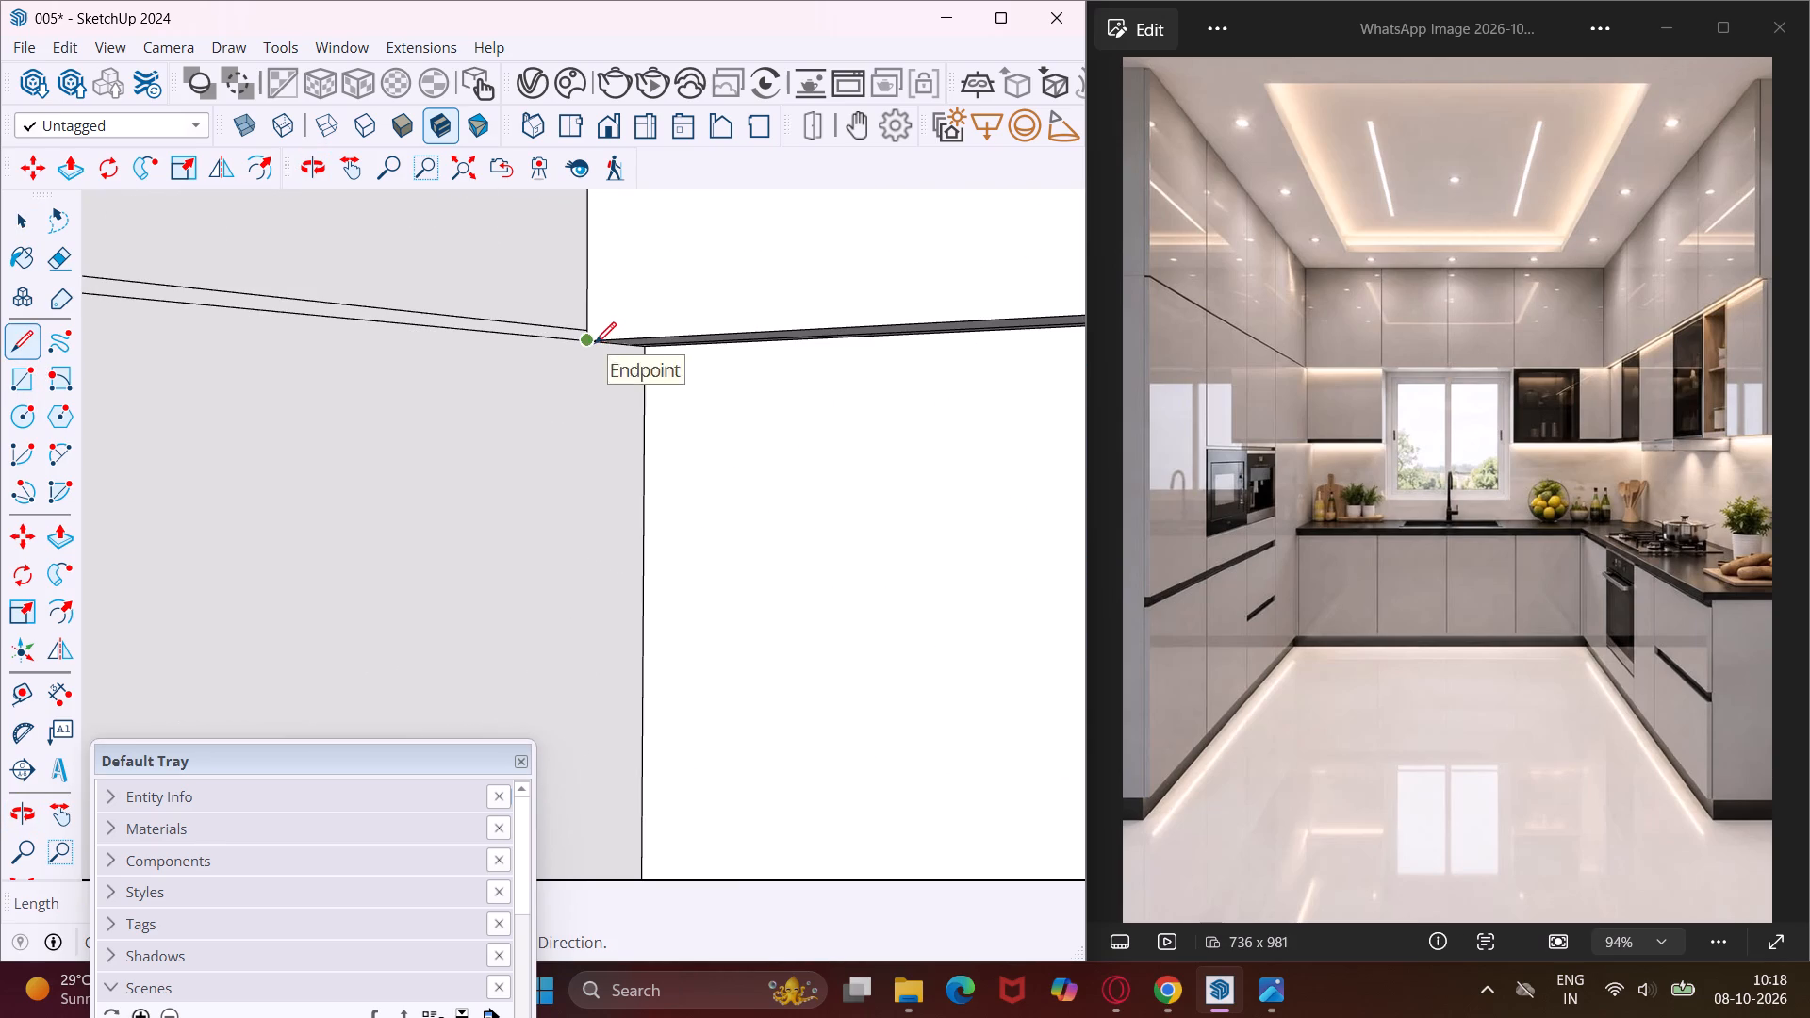
left_click(592, 341)
scroll(601, 445, "down", 13)
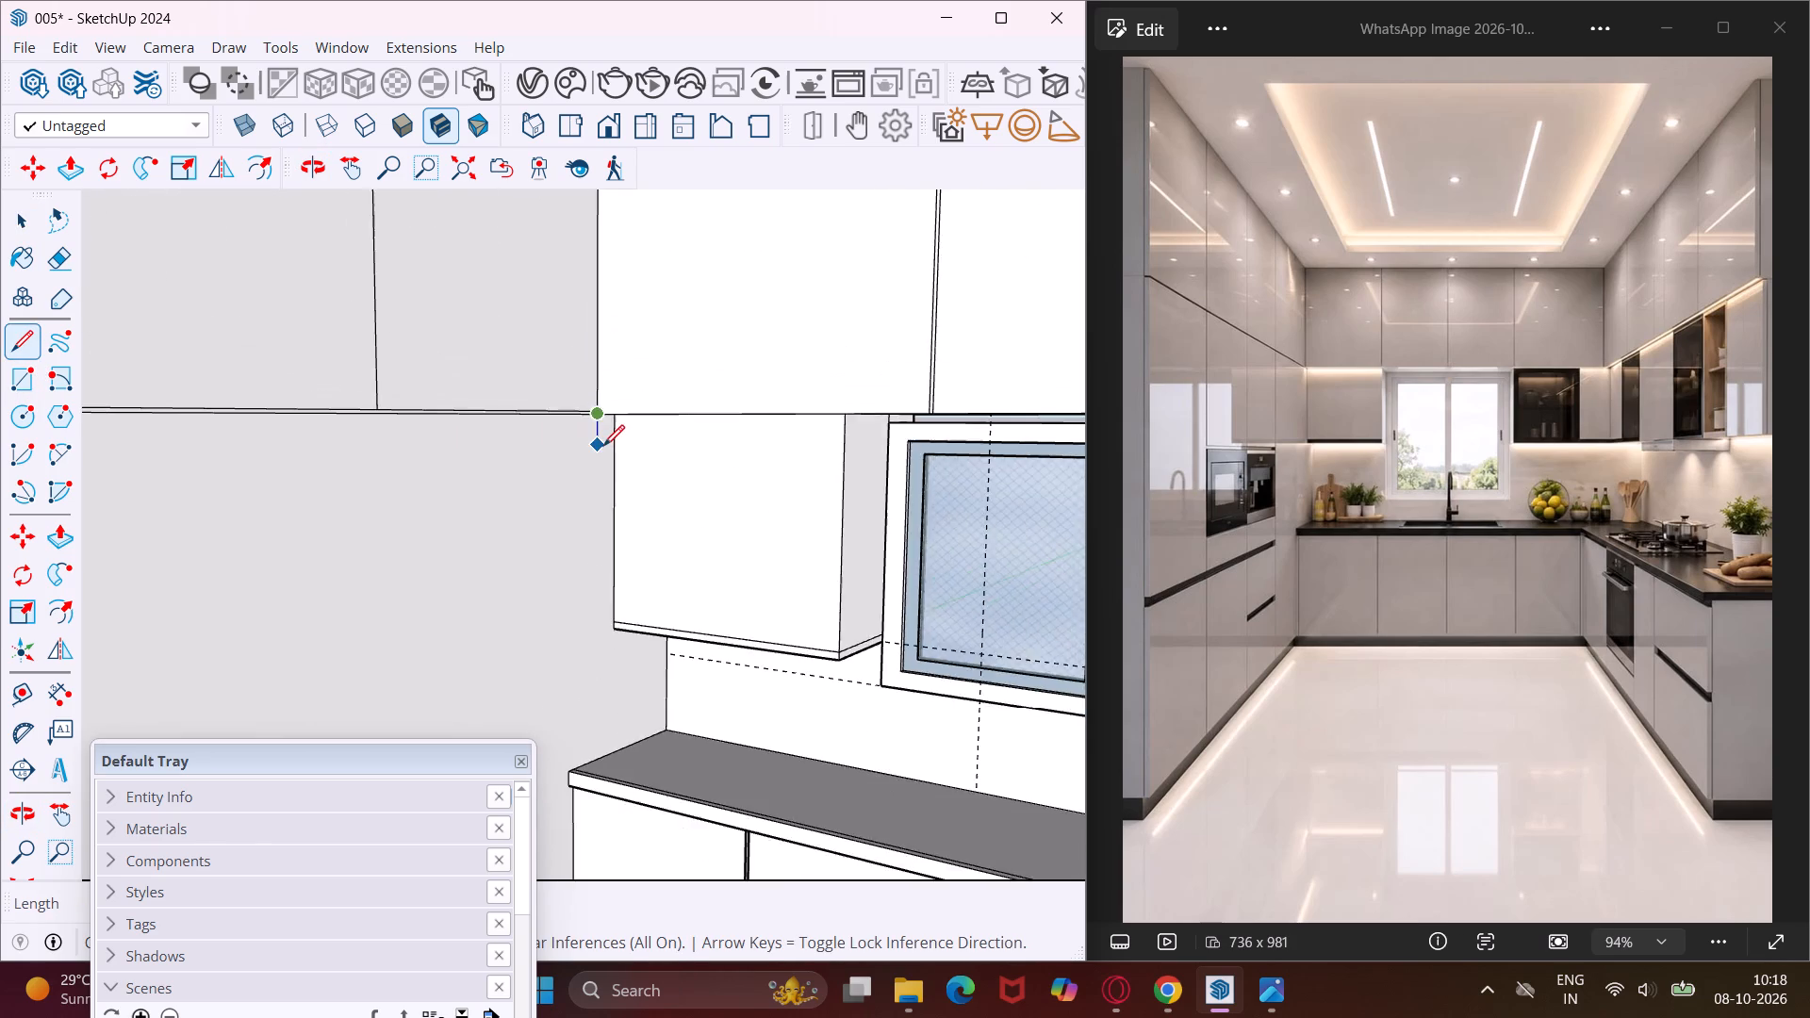
scroll(603, 446, "down", 5)
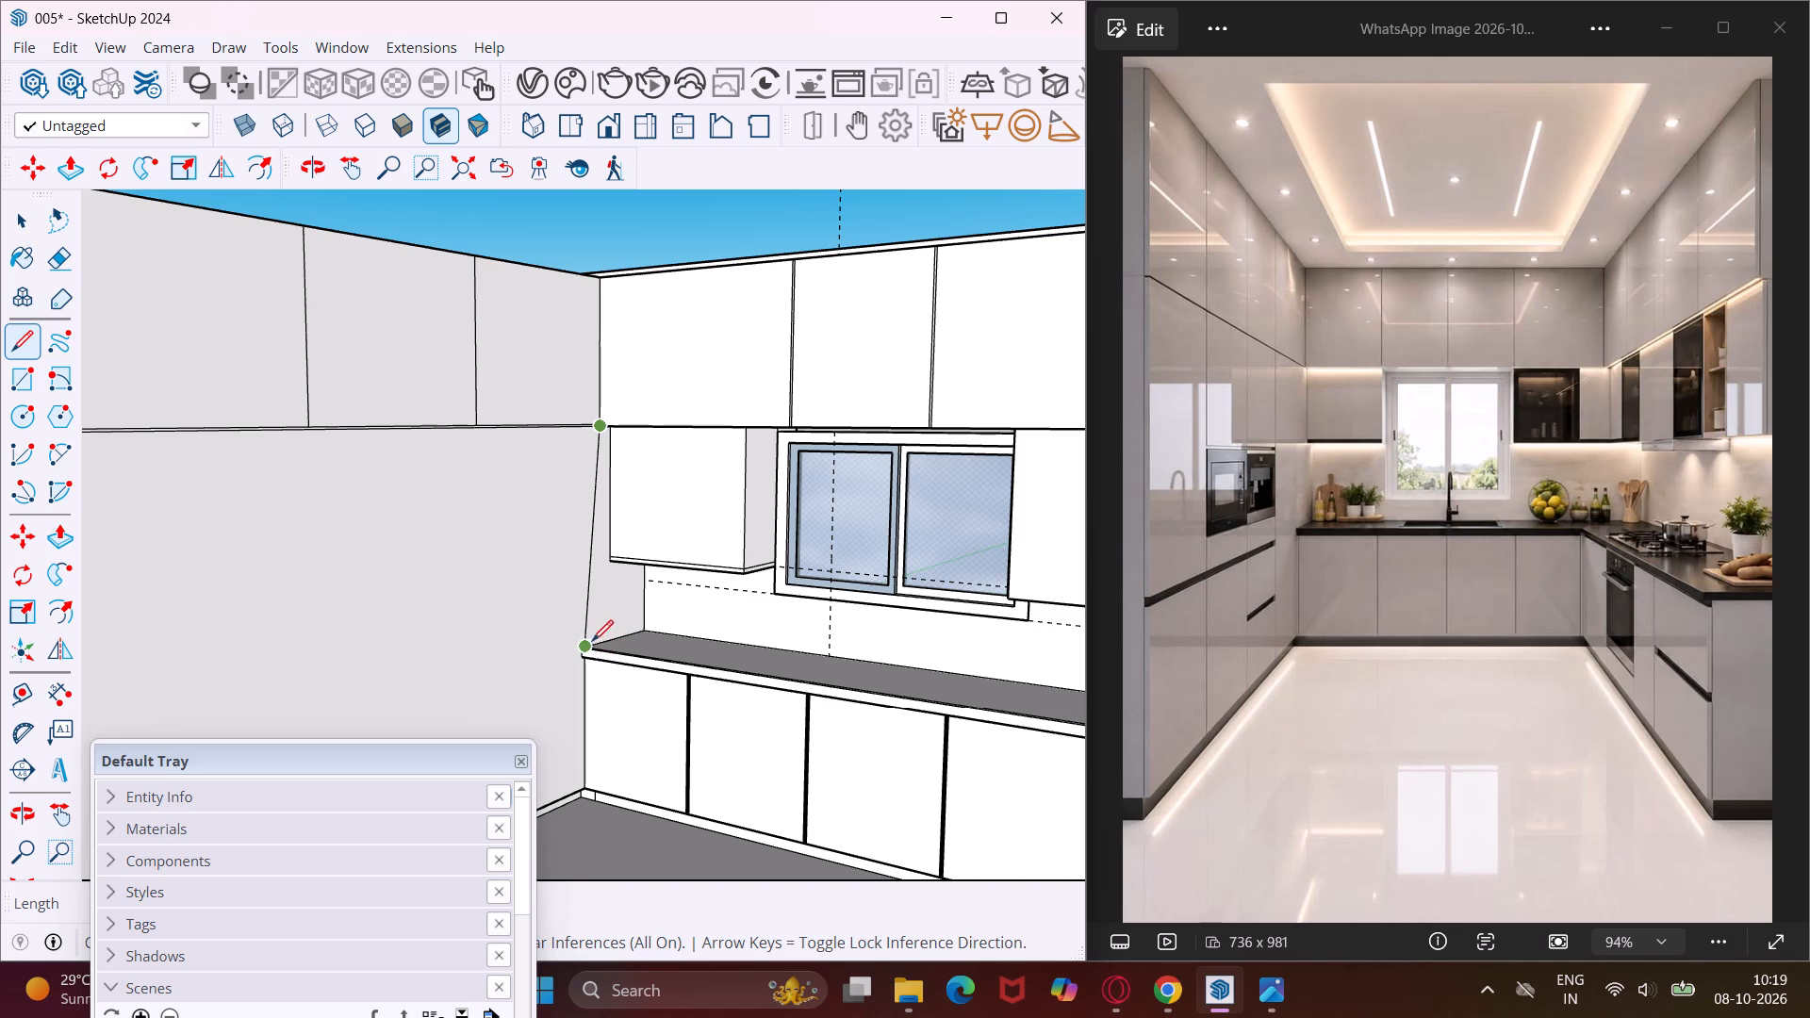
scroll(600, 643, "up", 5)
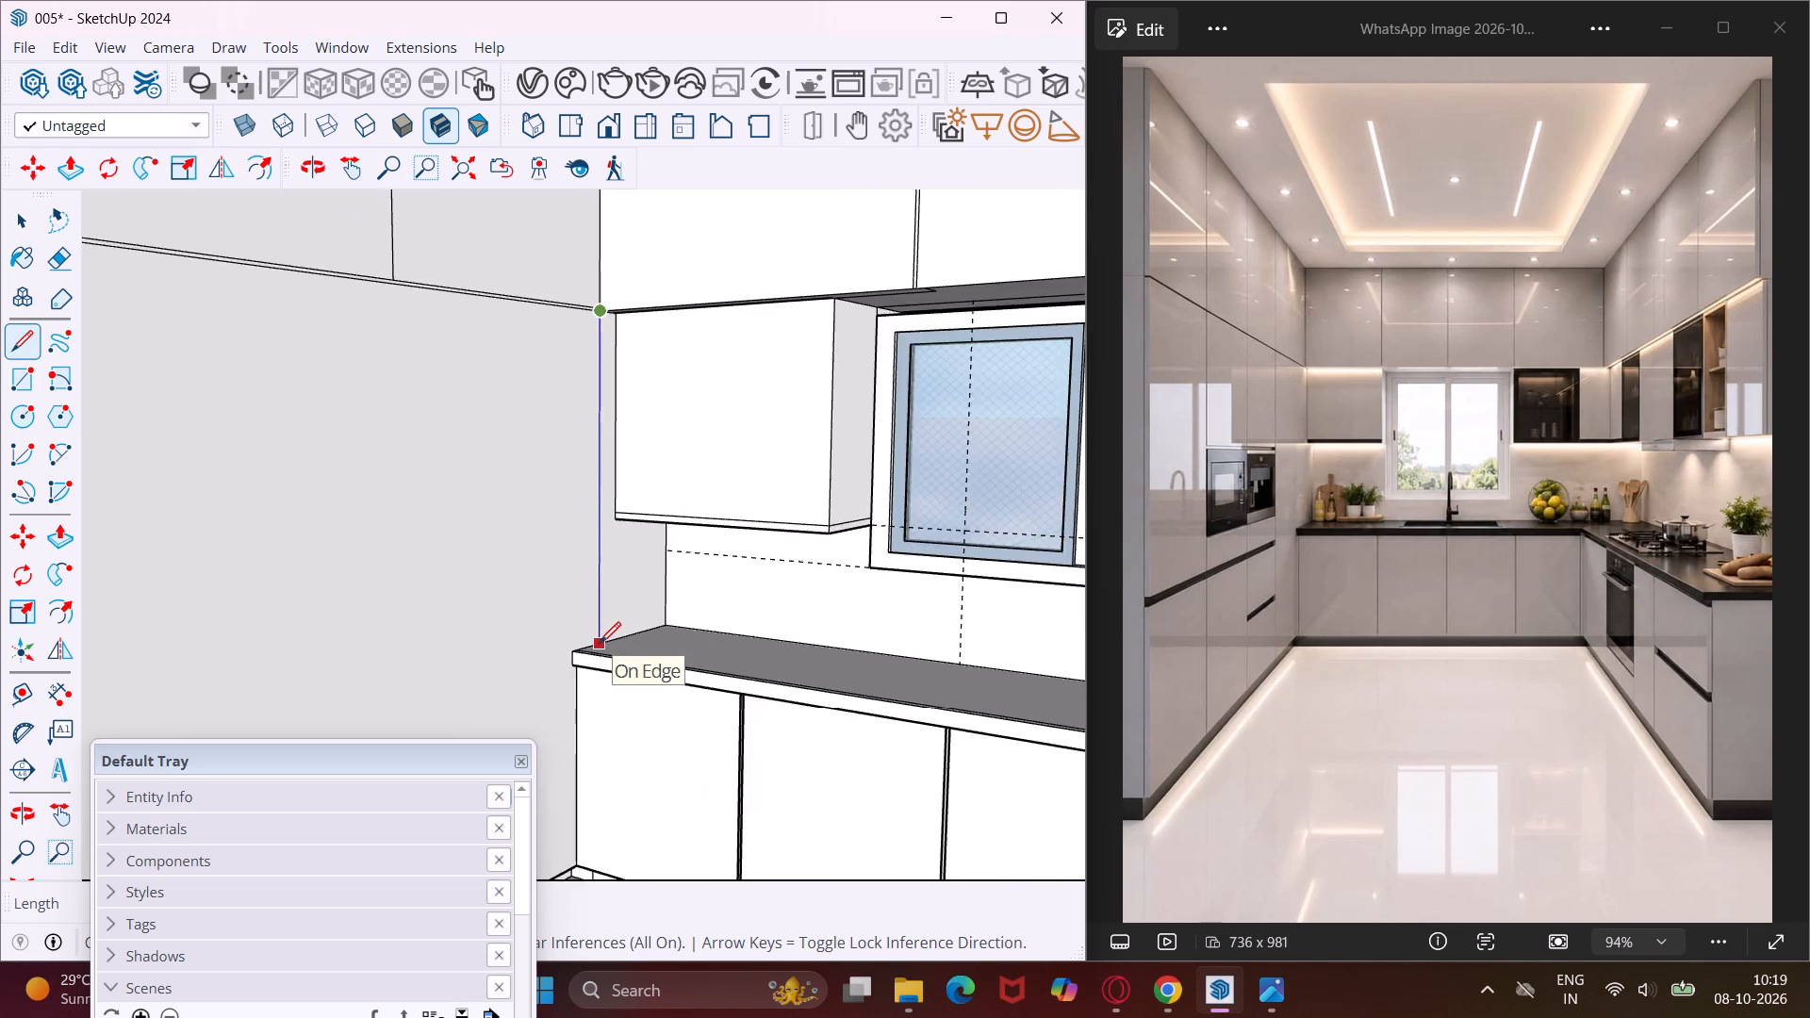
scroll(600, 643, "up", 7)
left_click(600, 643)
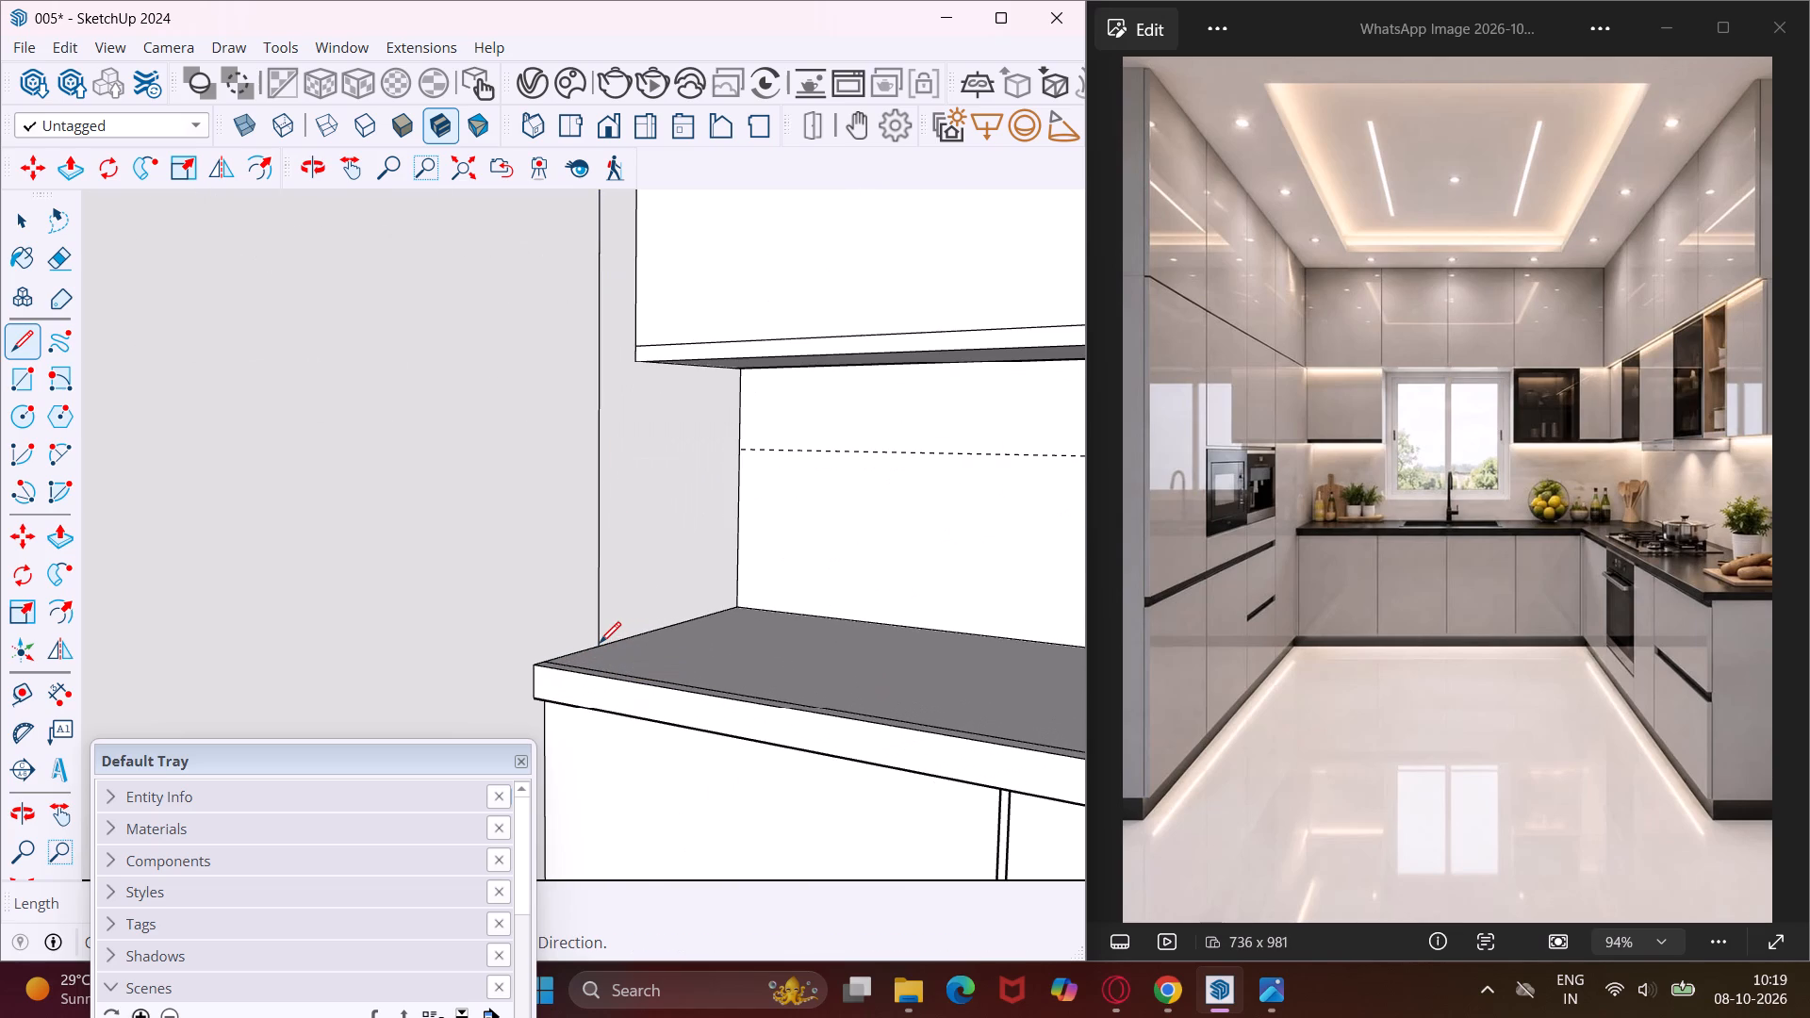
key("Escape")
key("space")
Copy the lower section's vertical front edge to the tall block's back corner, dividing the span into 4 equal panels.
scroll(574, 596, "down", 13)
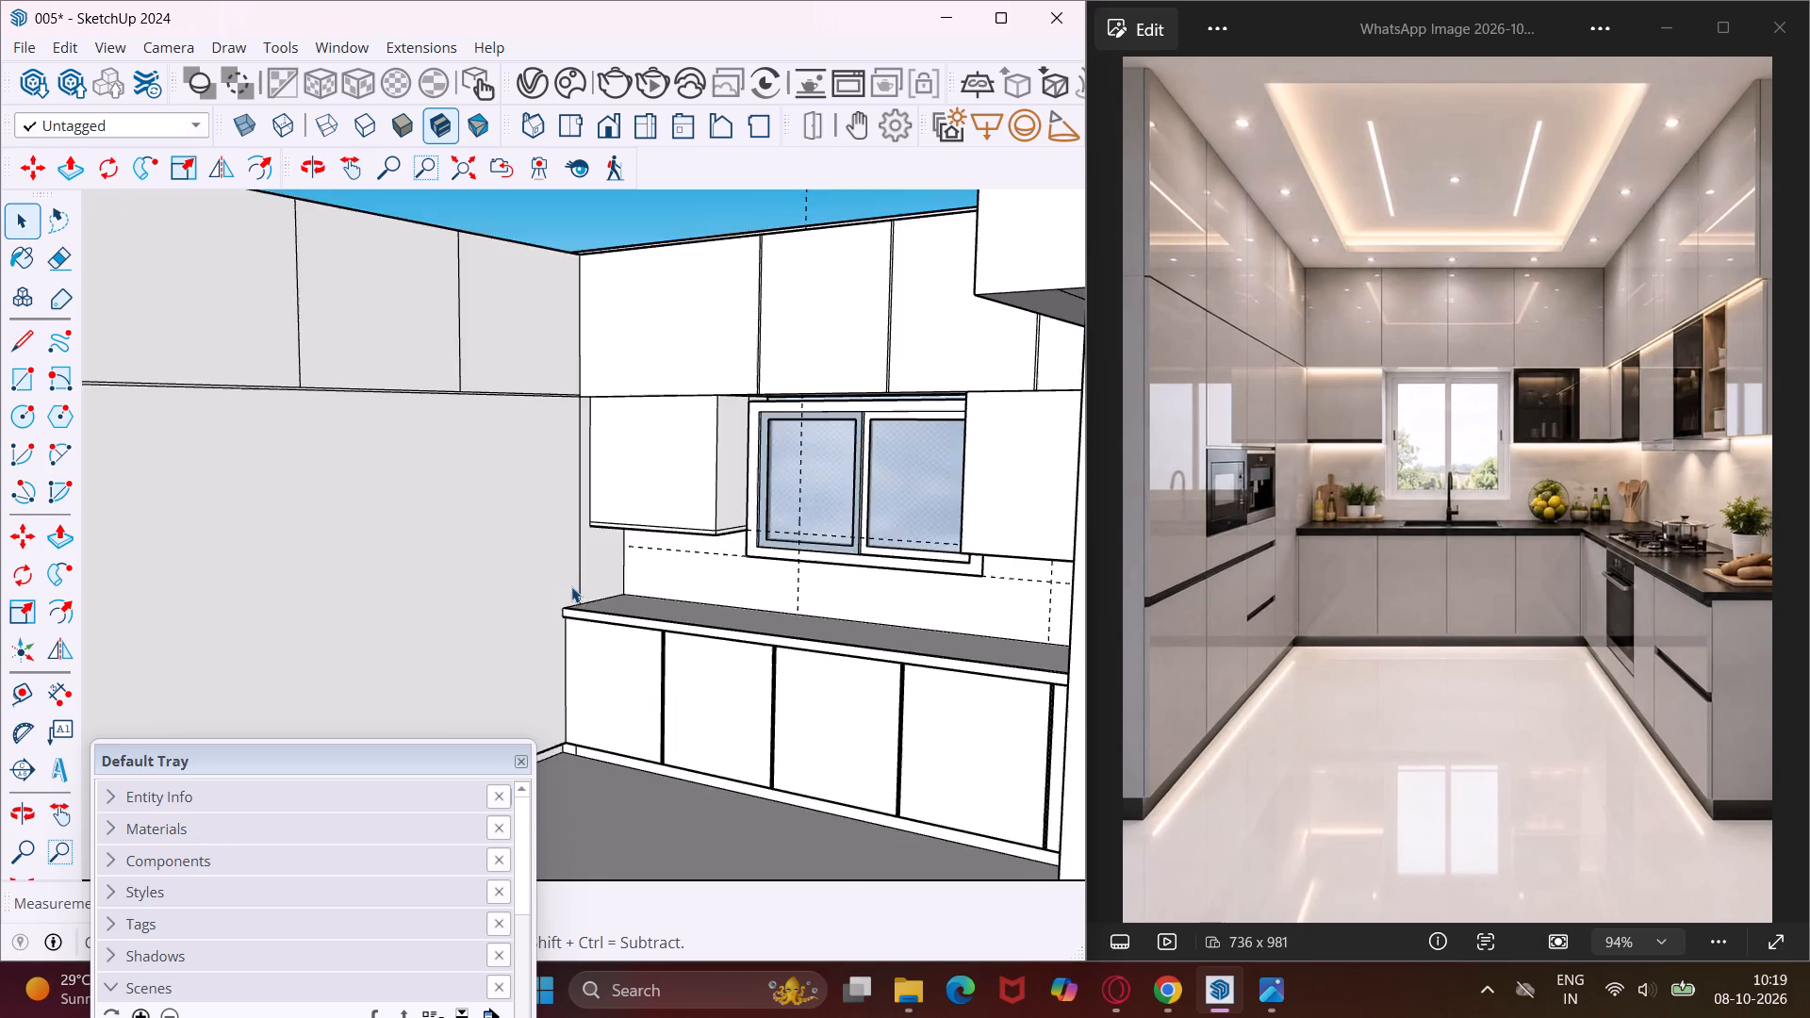
scroll(571, 586, "down", 10)
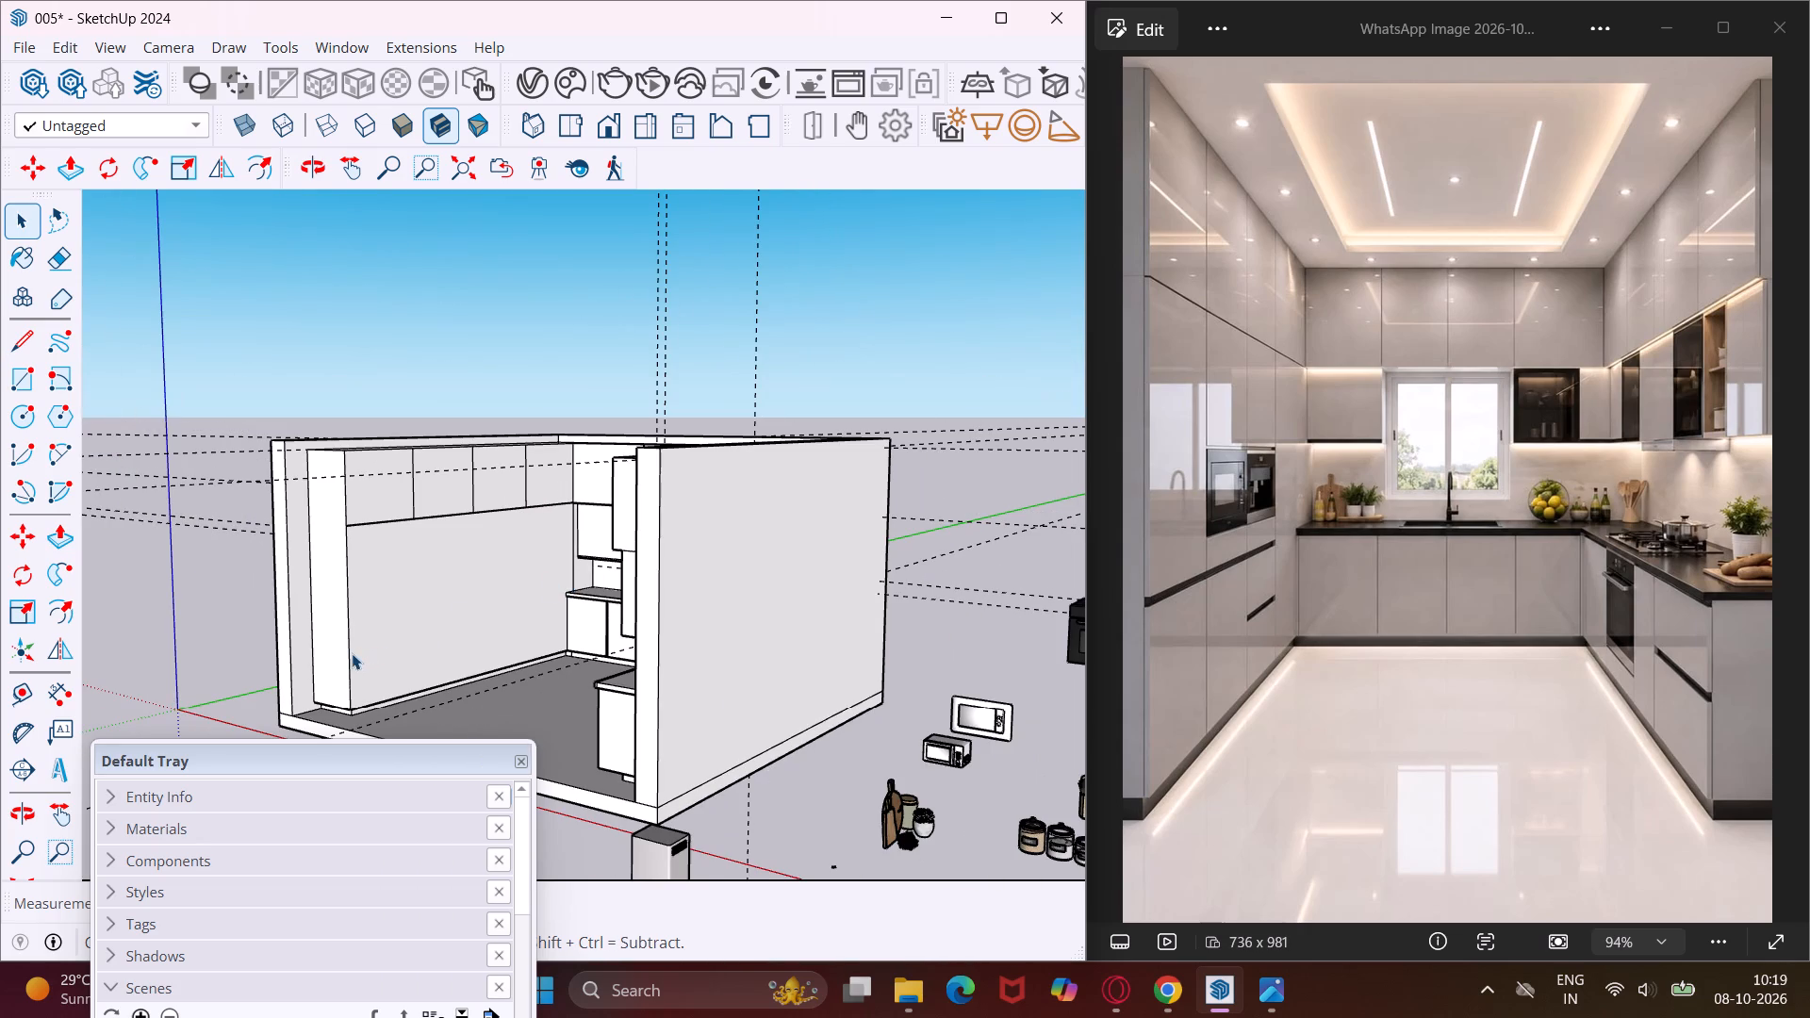
left_click(348, 655)
key("m")
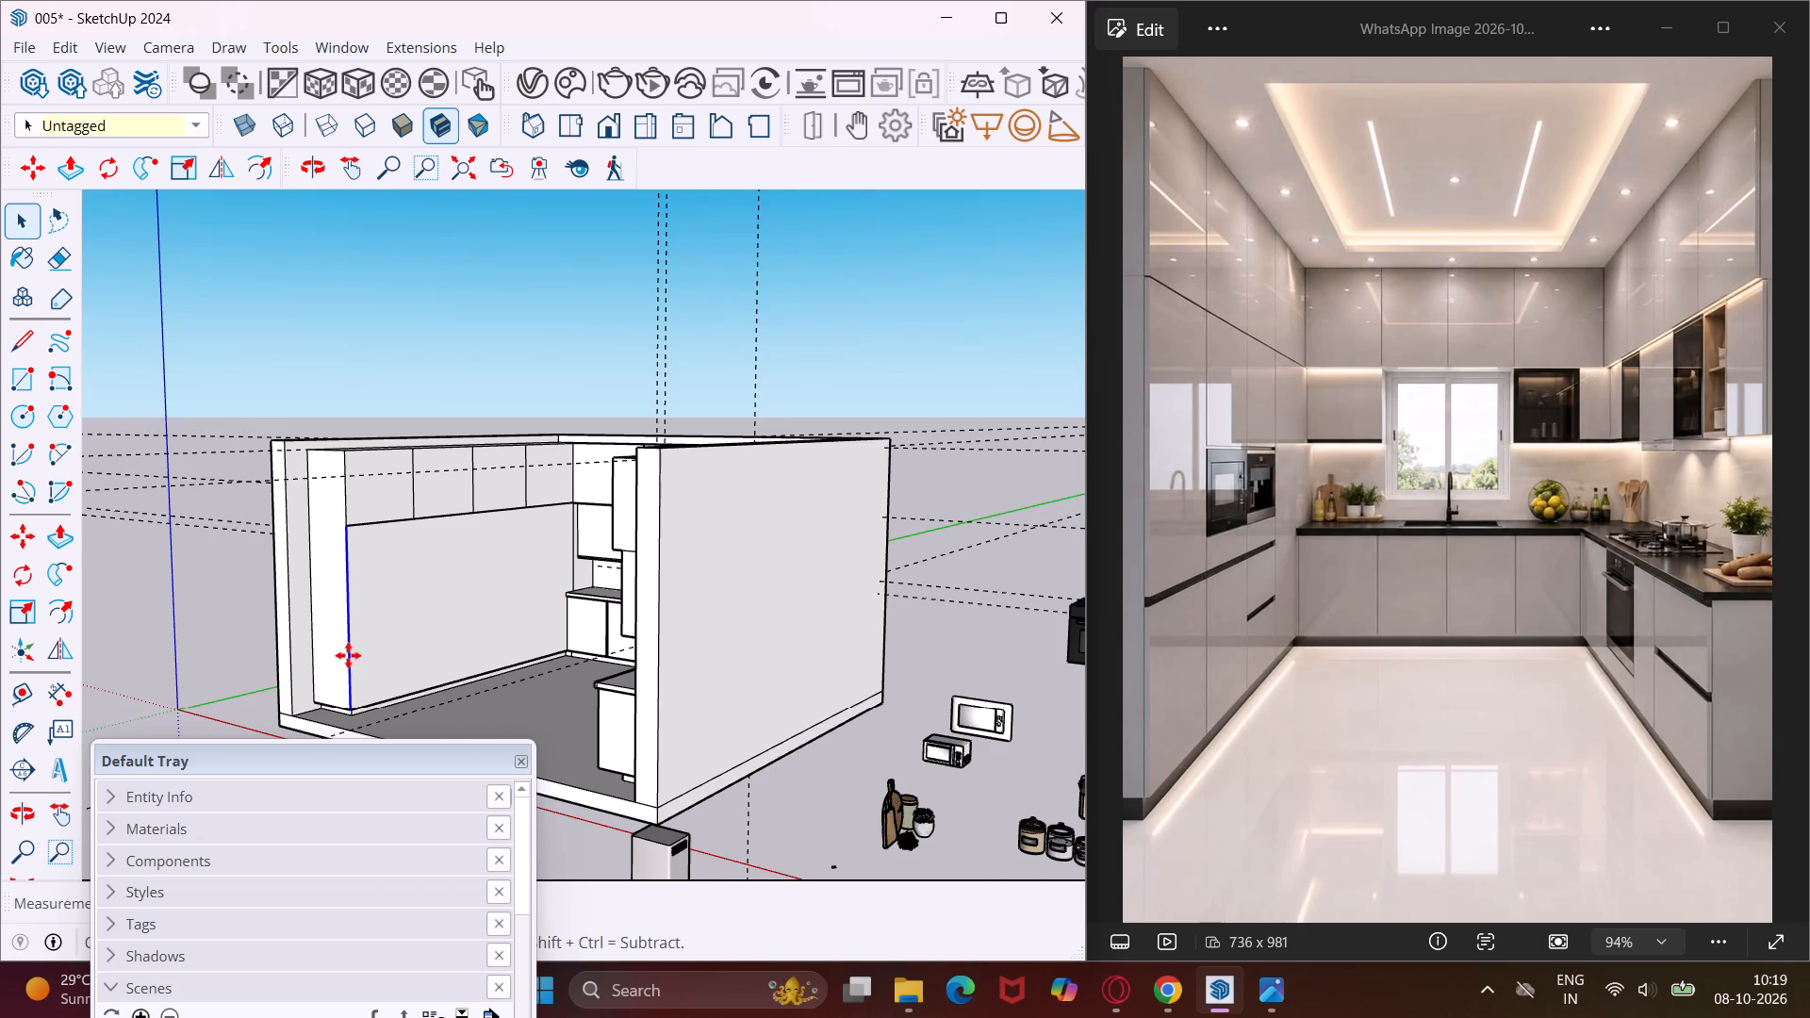
left_click(342, 525)
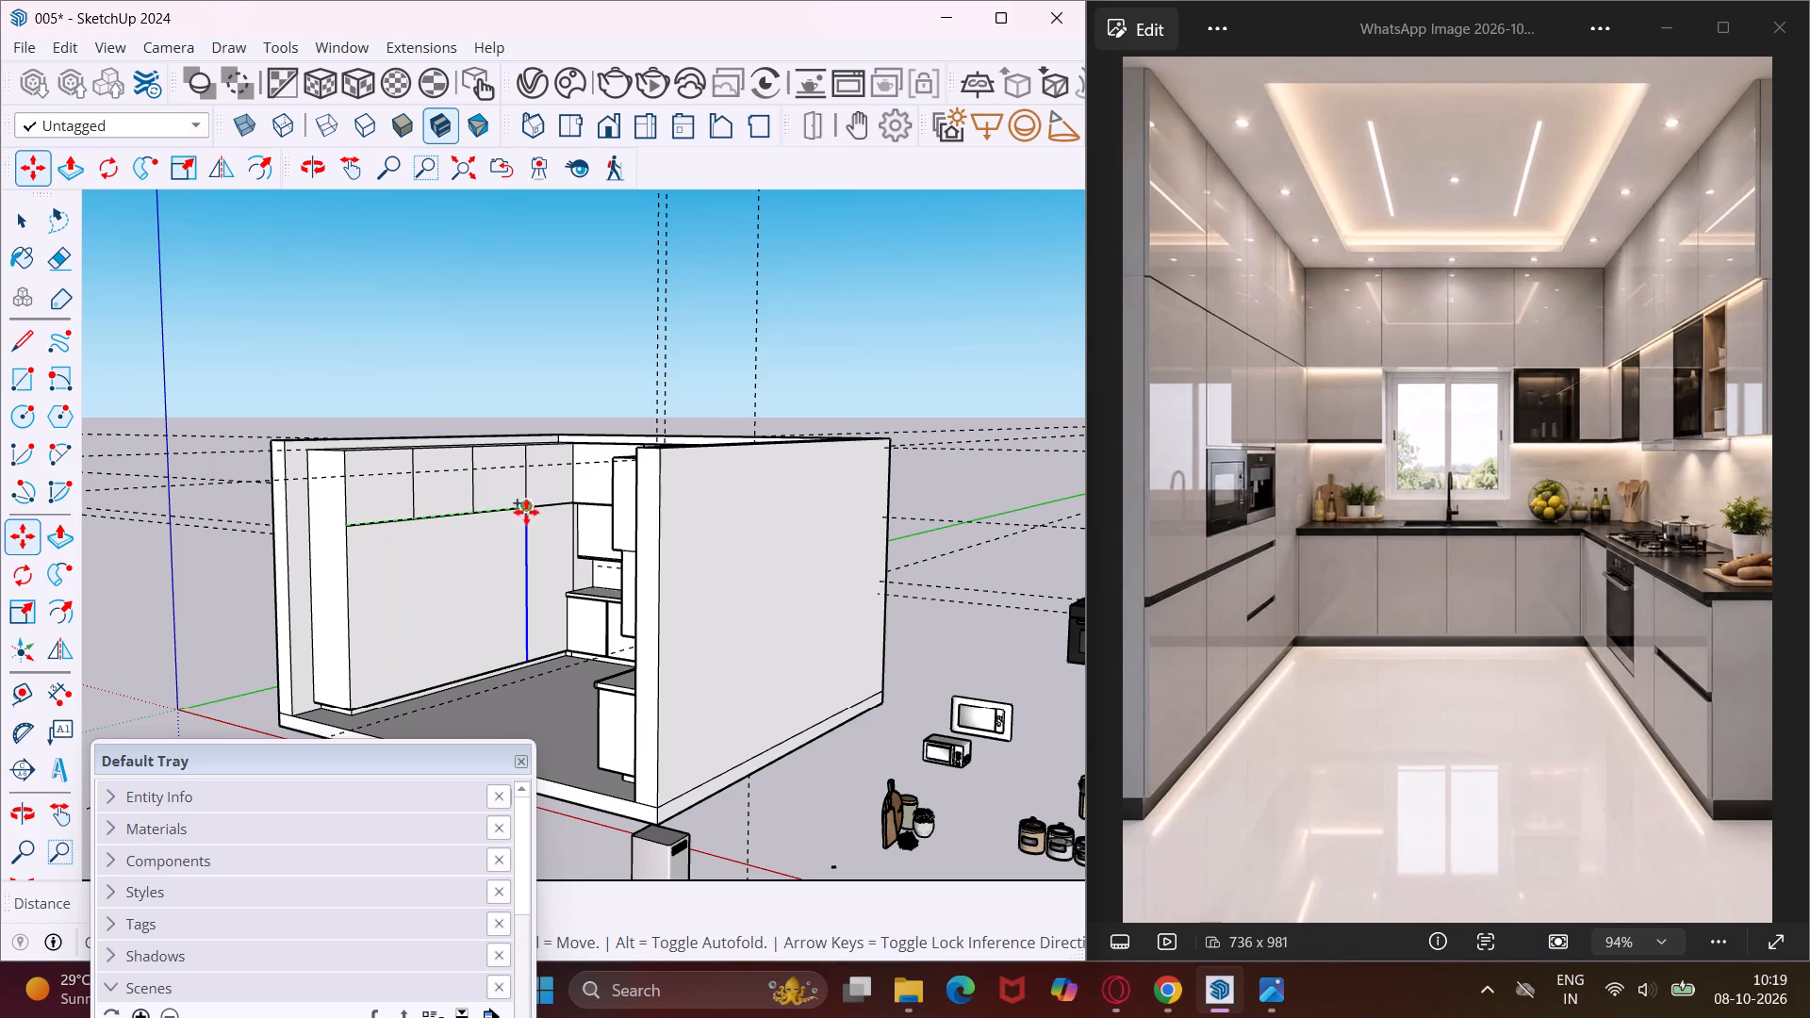
left_click(562, 510)
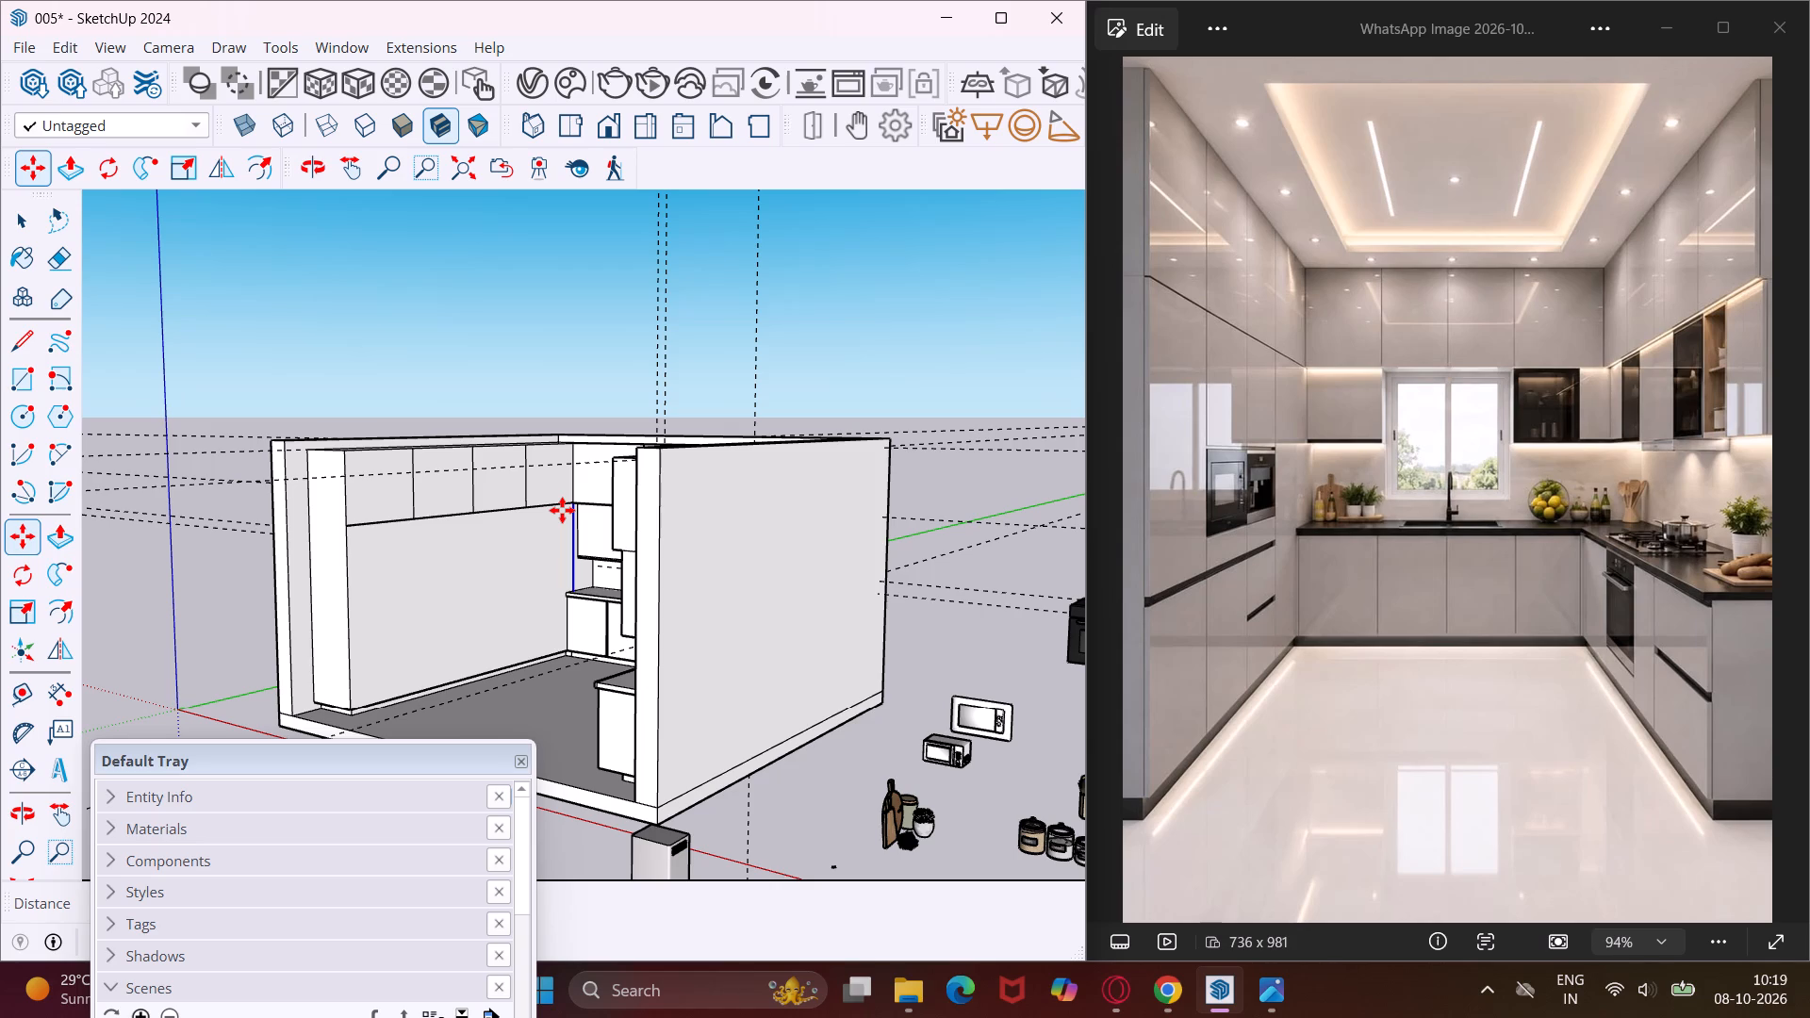
type("/4")
key("Return")
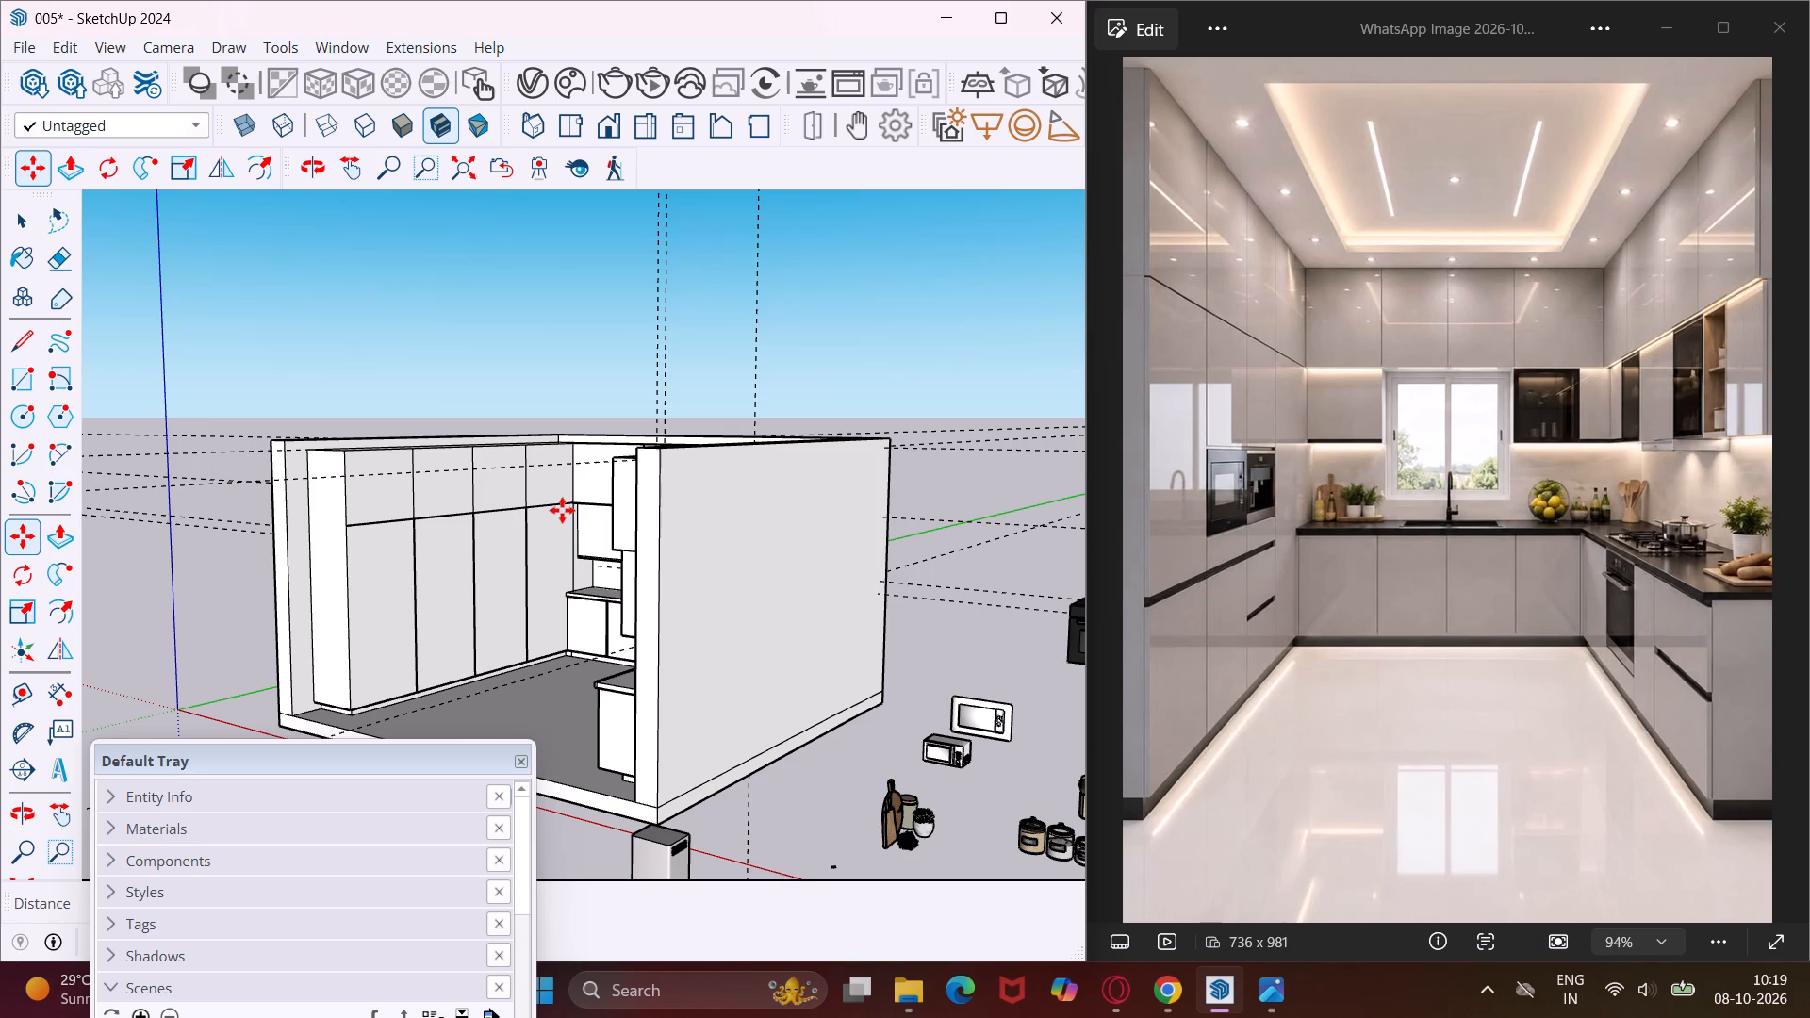
key("Escape")
key("space")
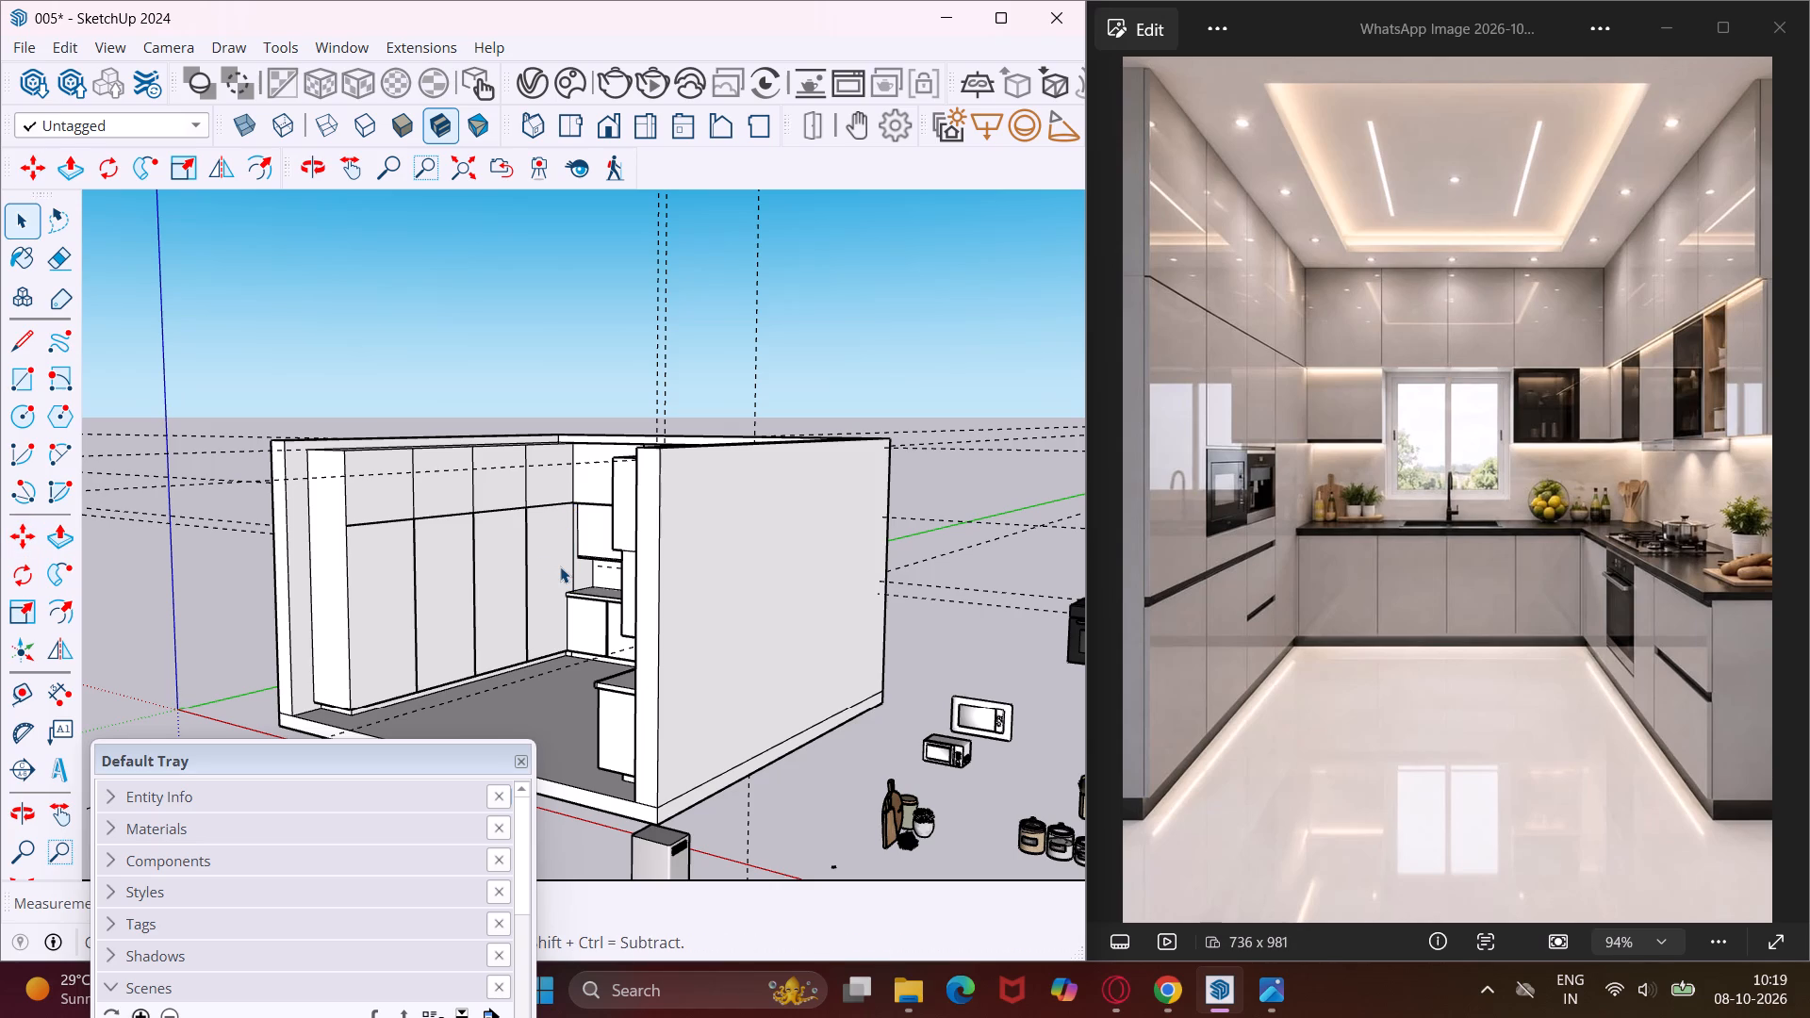
Undo the four-panel vertical division of the tall block's lower section.
scroll(560, 566, "up", 5)
middle_click_drag(560, 566, 449, 577)
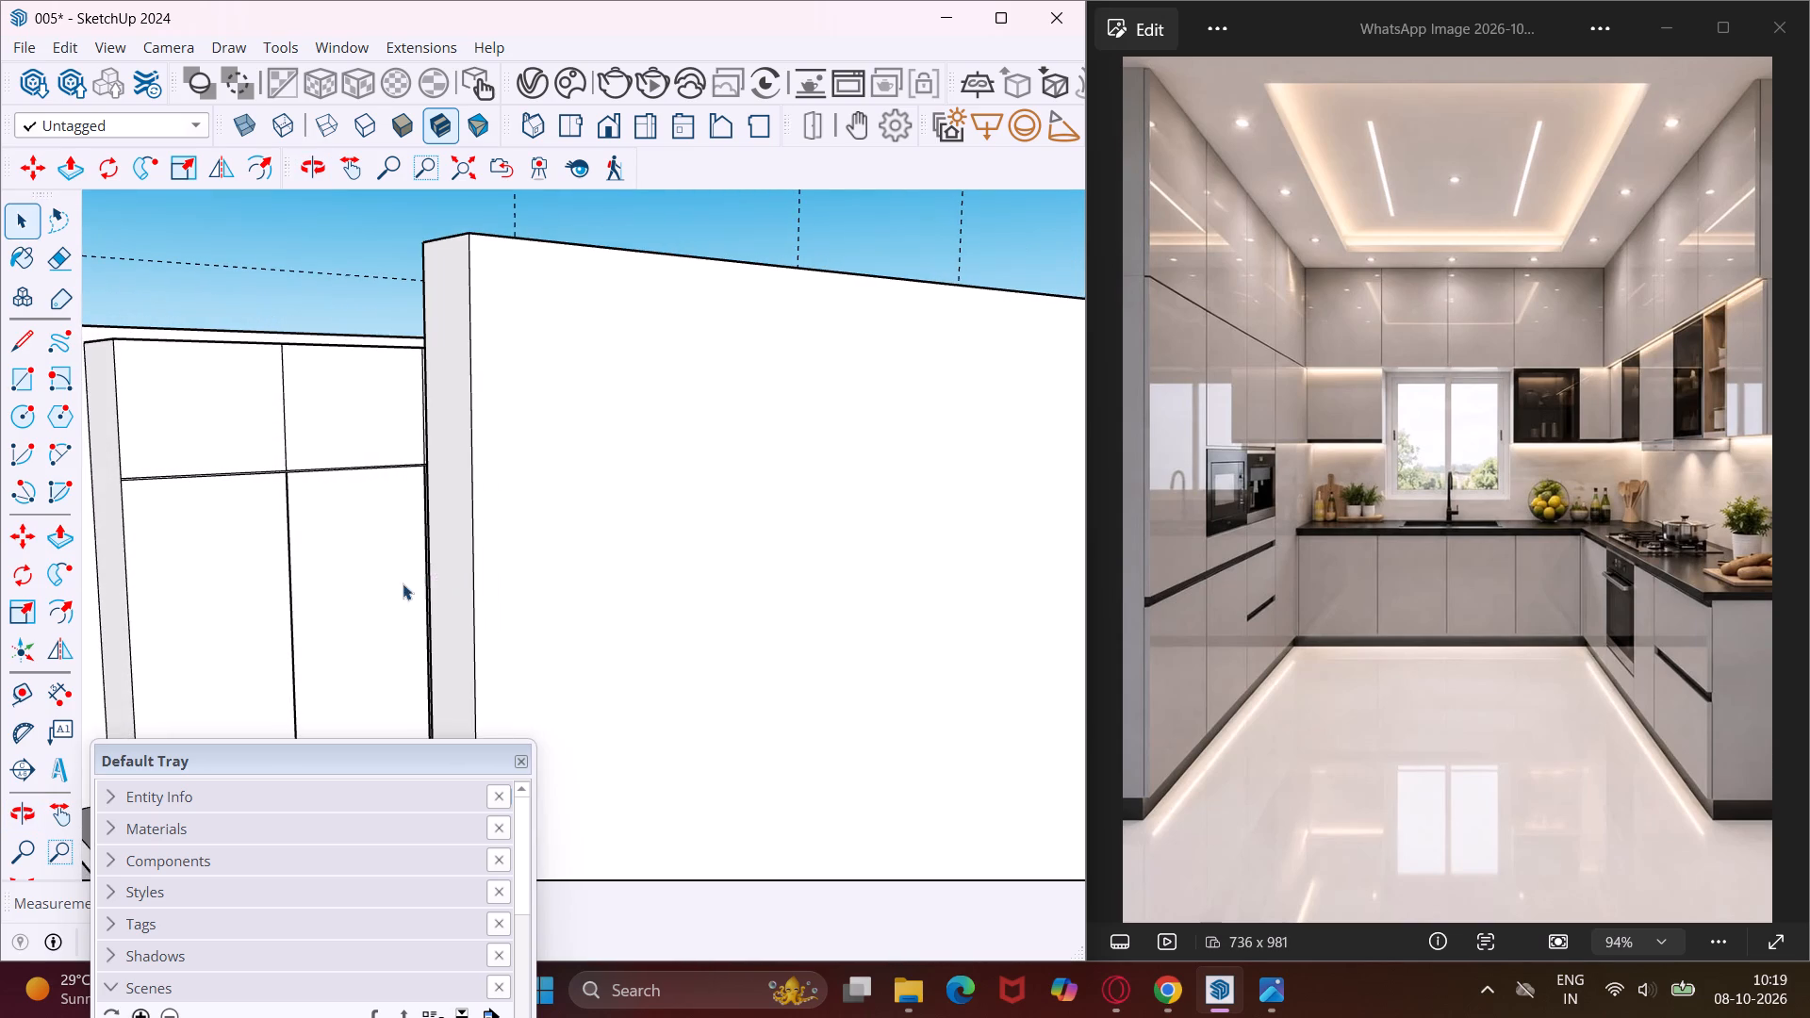
scroll(268, 583, "up", 4)
scroll(720, 557, "up", 5)
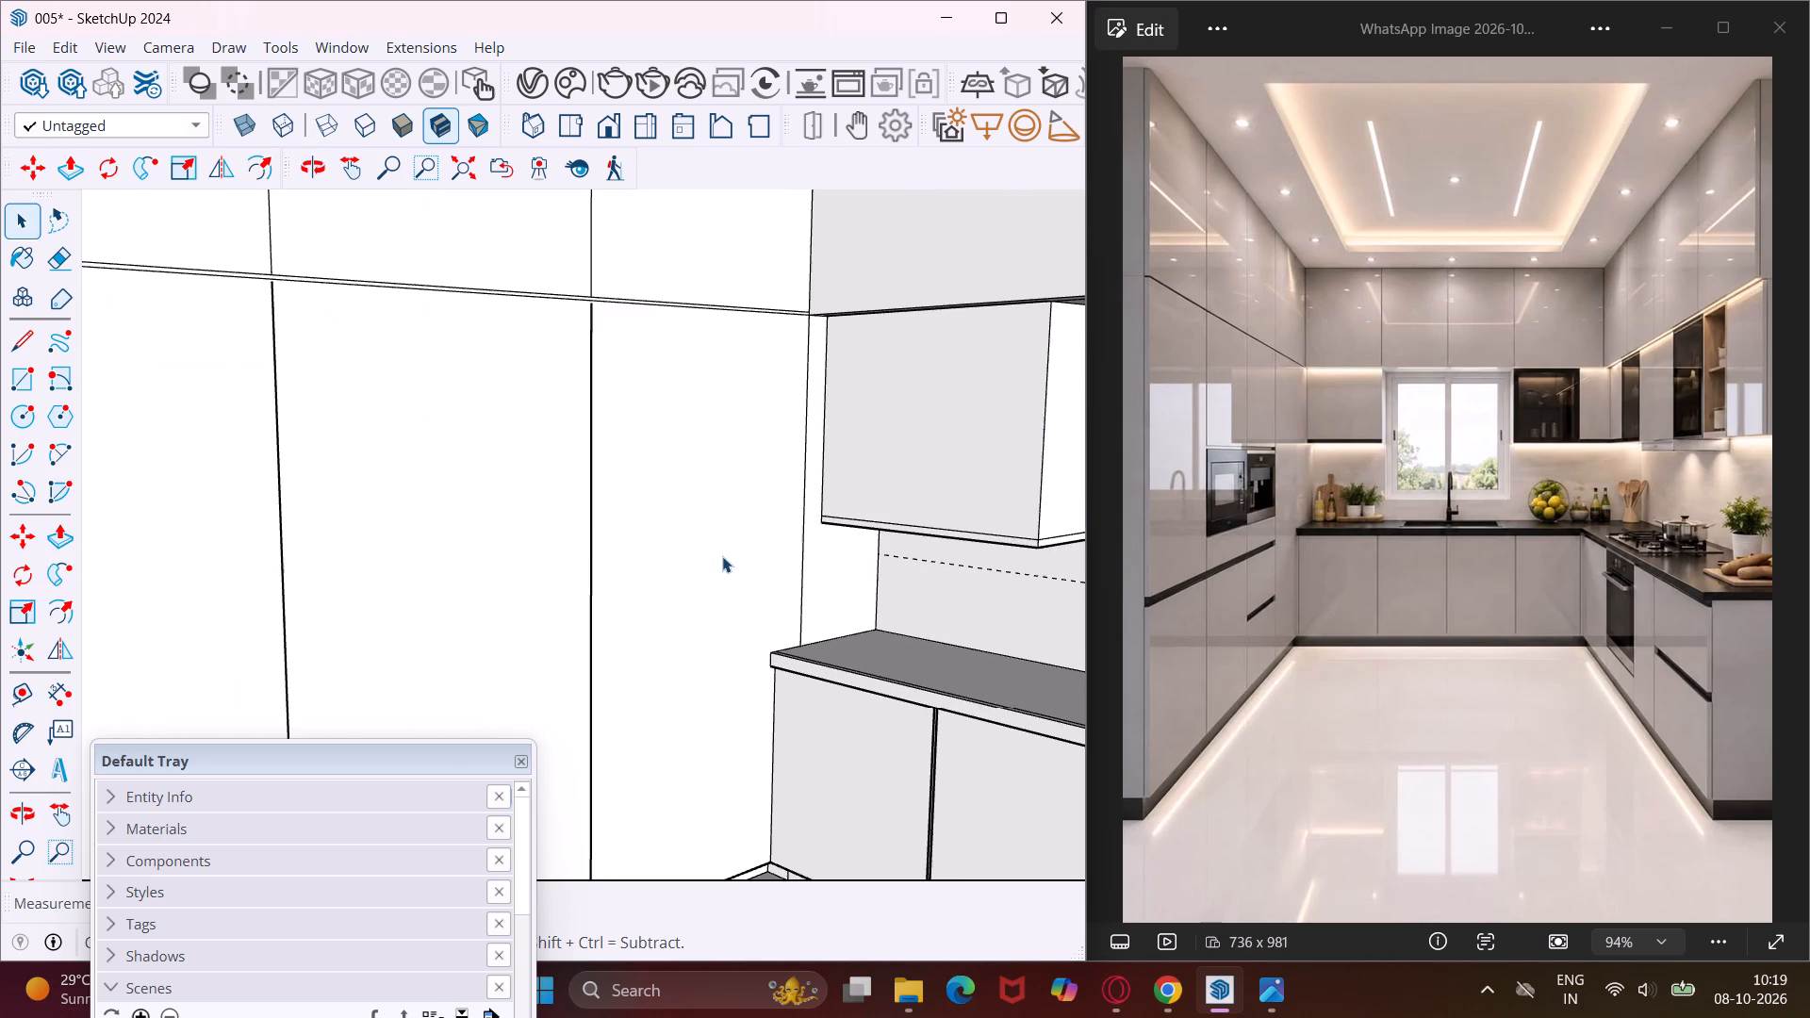
middle_click_drag(722, 556, 780, 570)
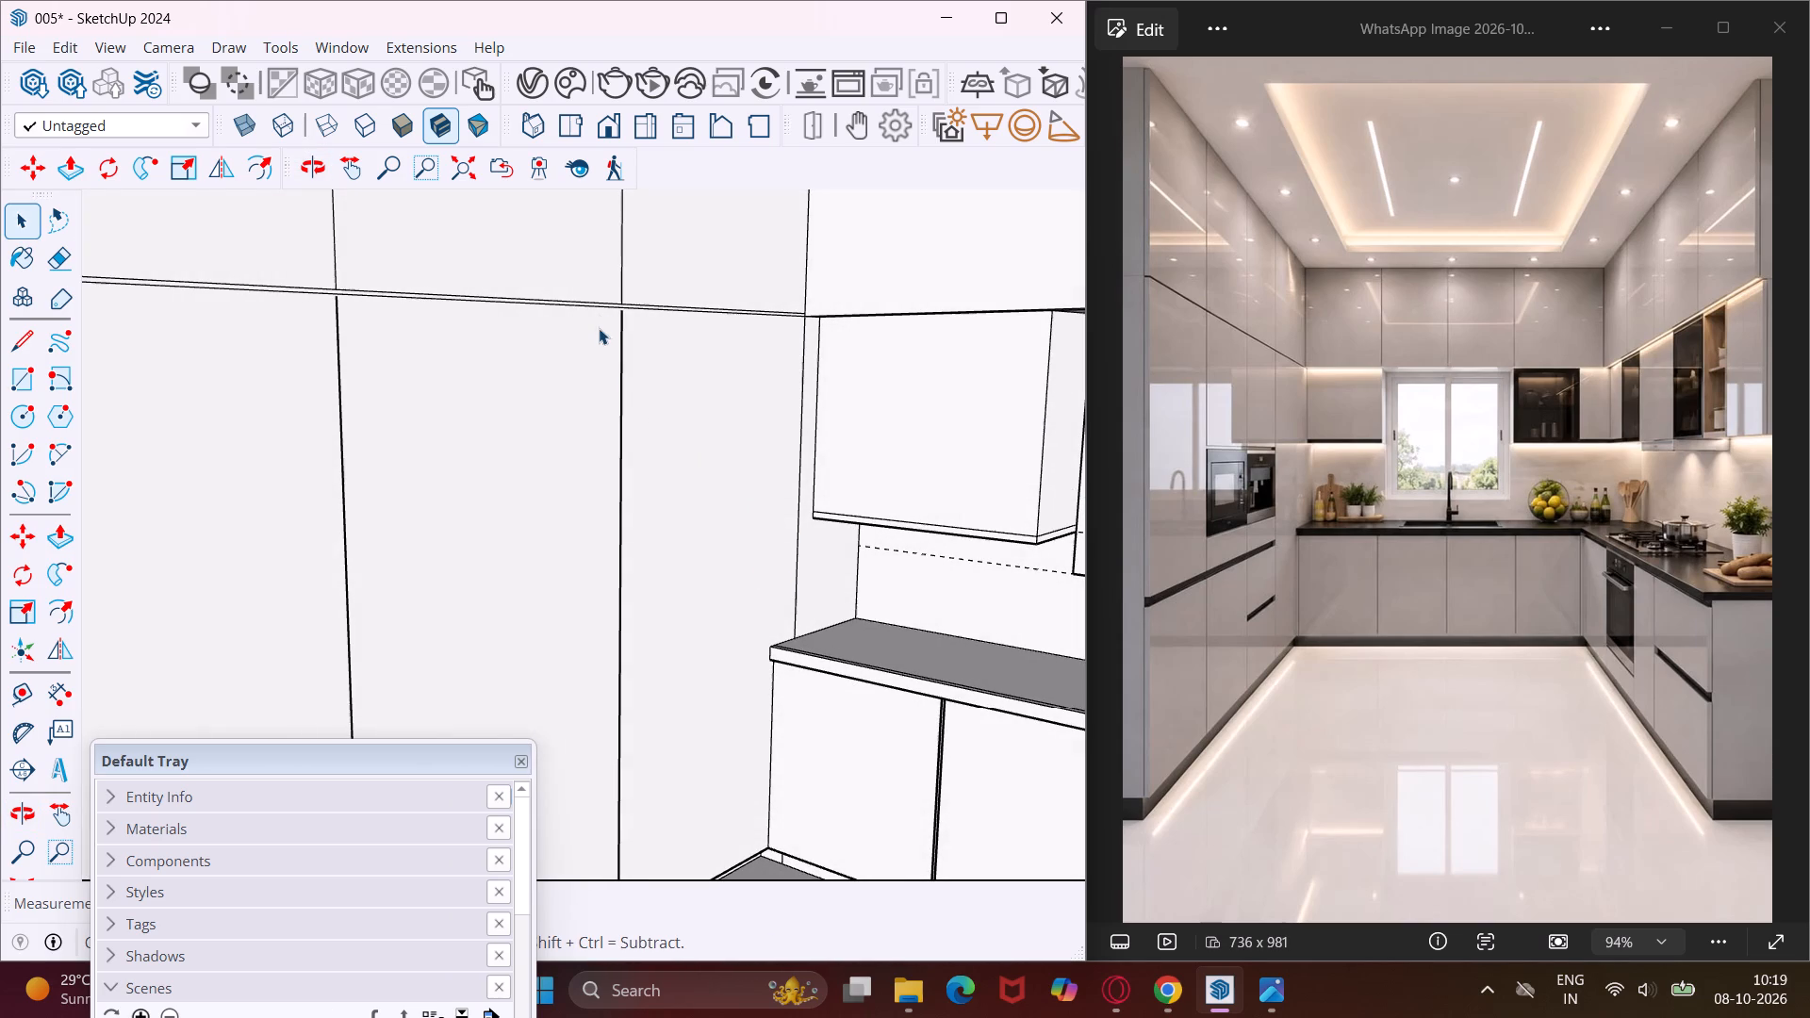
scroll(620, 312, "up", 16)
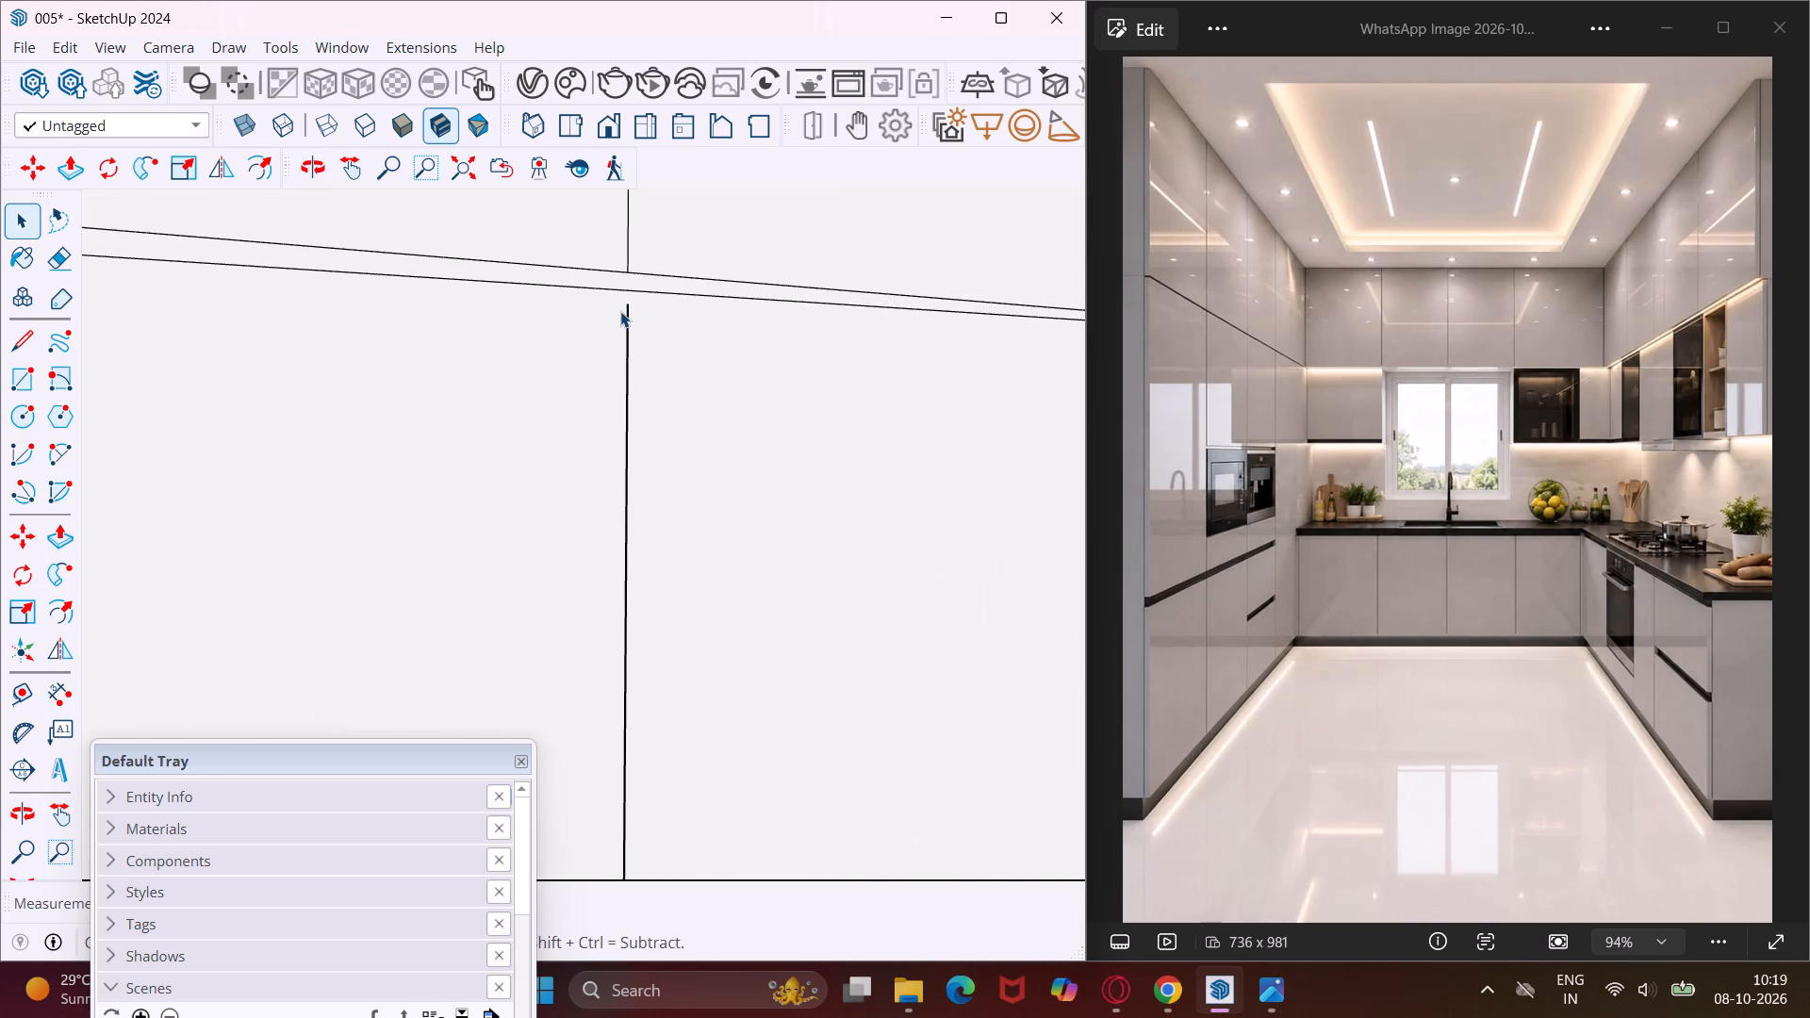
scroll(620, 311, "down", 6)
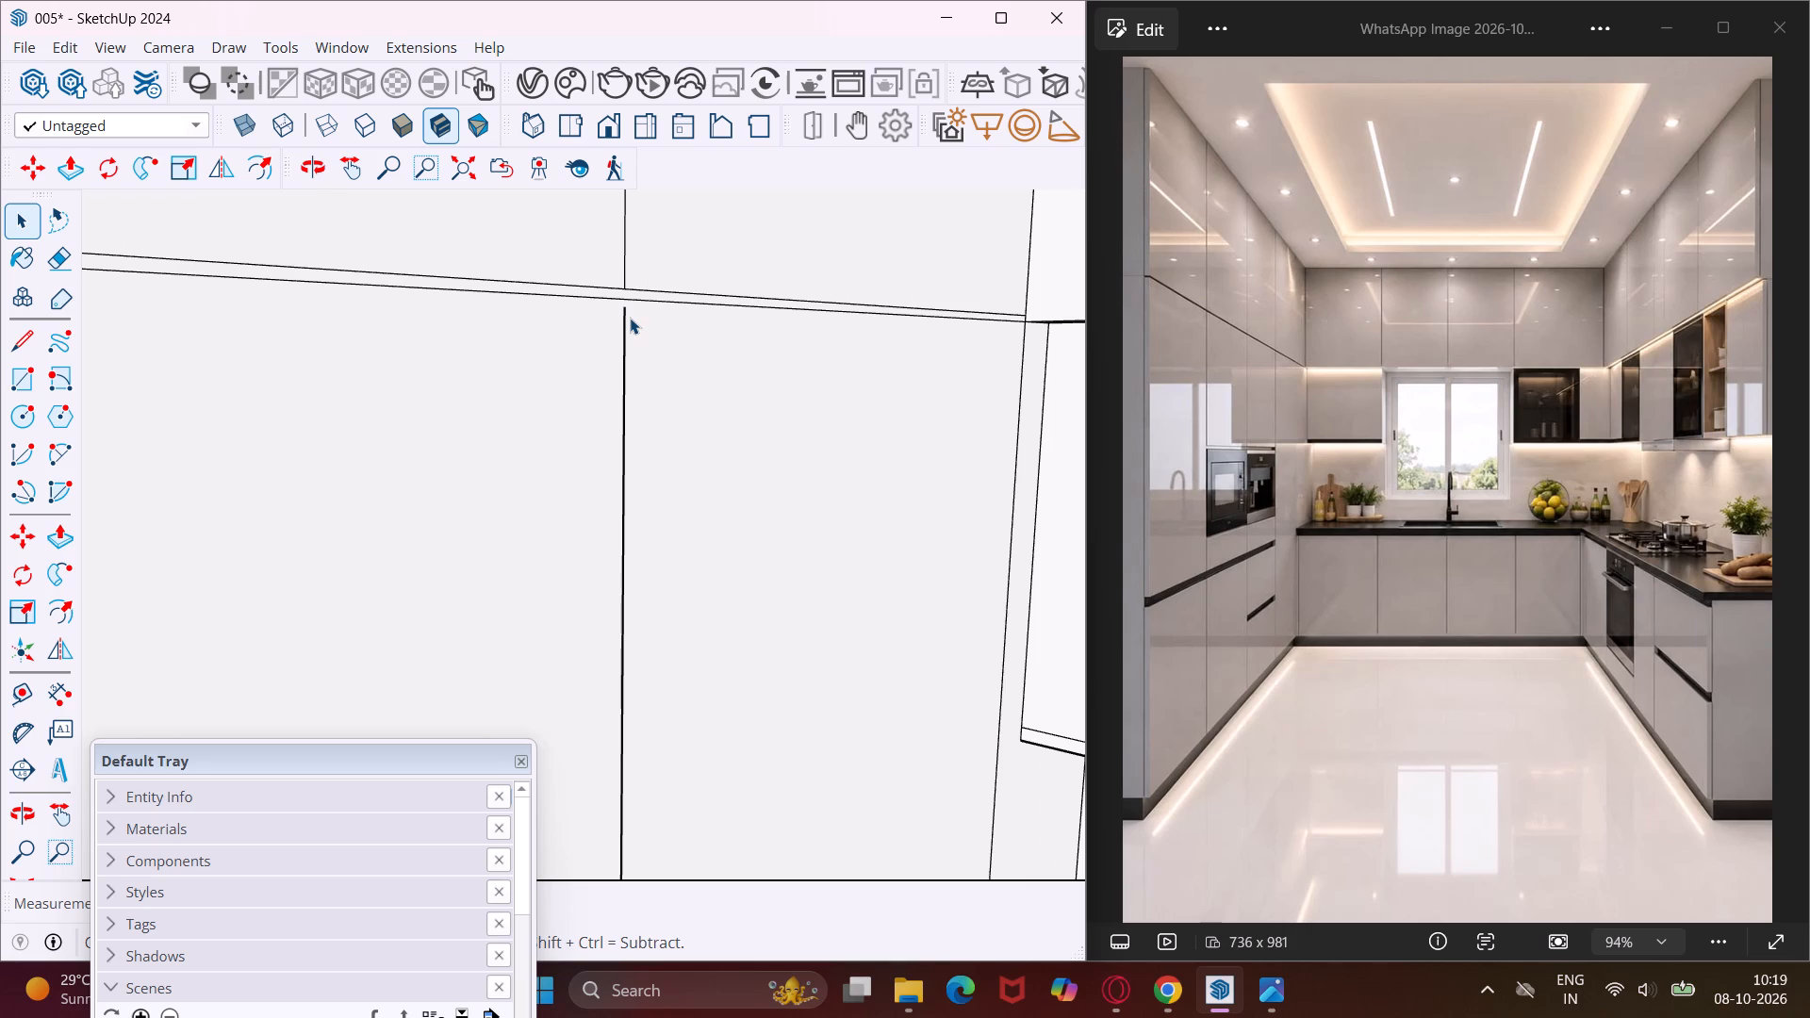
key("ctrl+z")
Copy the lower section's vertical front edge from its top endpoint to the tall block's back corner, dividing the span into 4 equal panels.
scroll(663, 314, "down", 5)
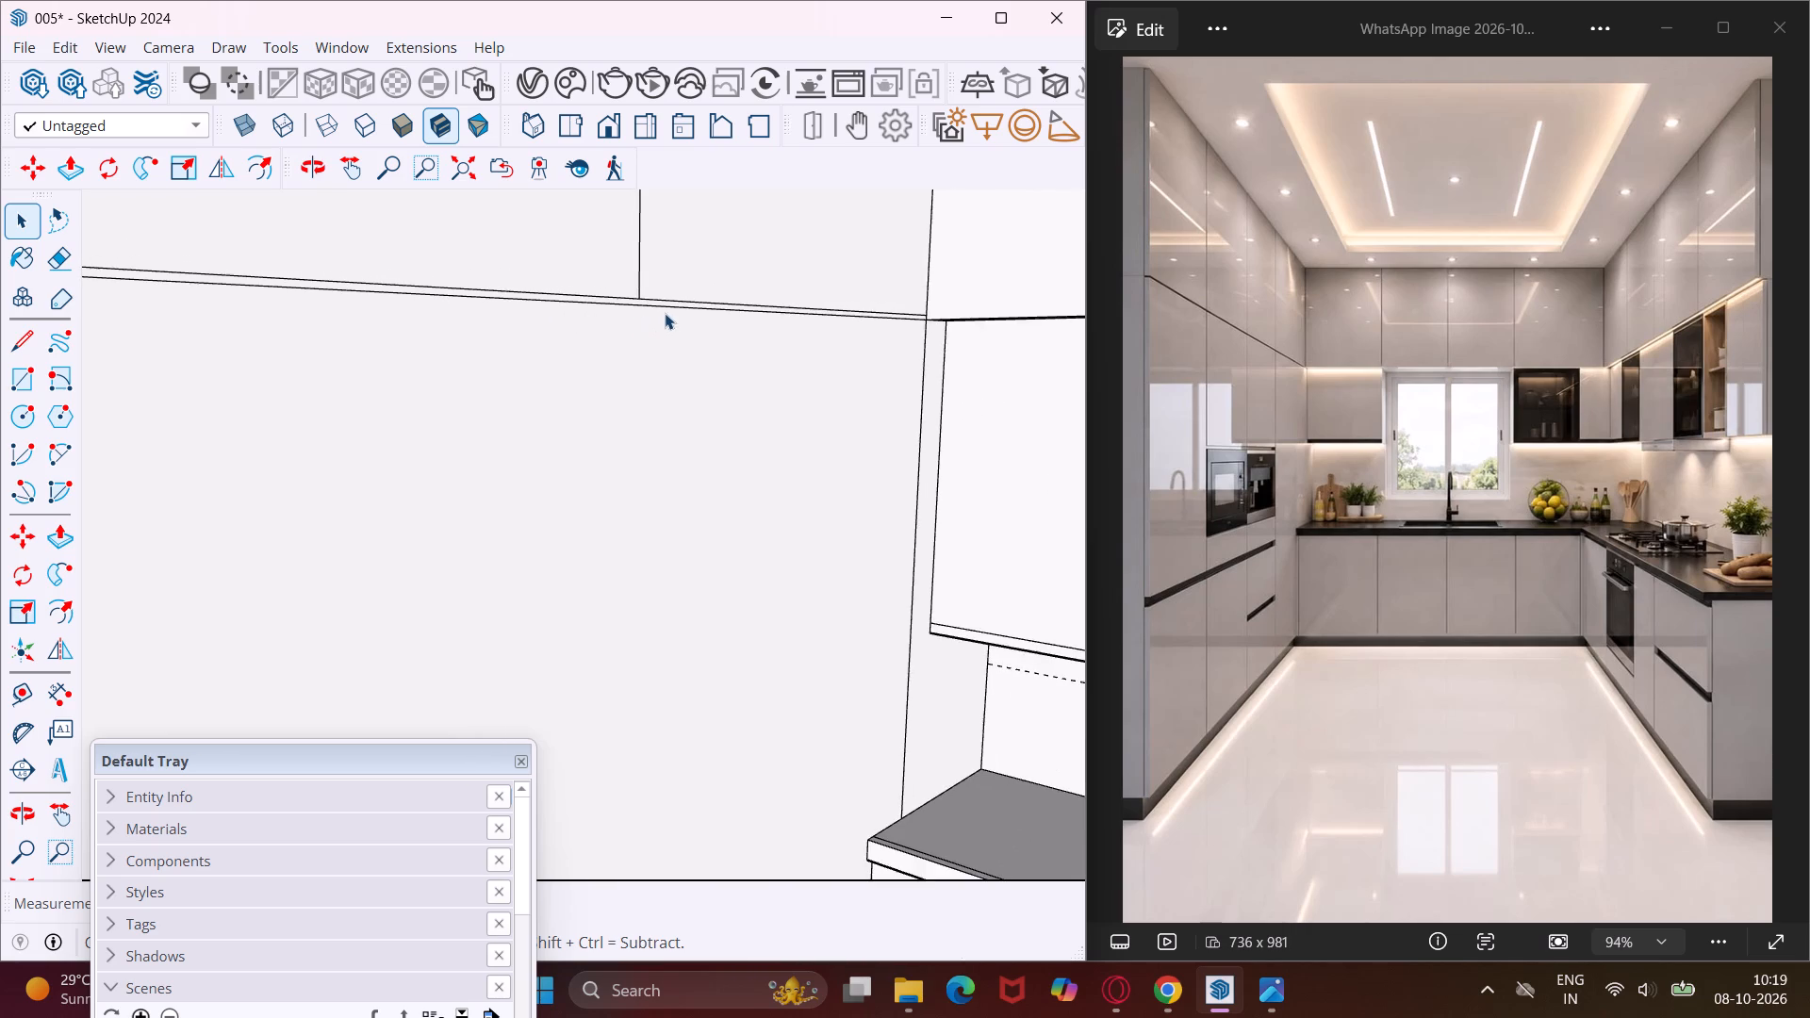
scroll(666, 322, "down", 18)
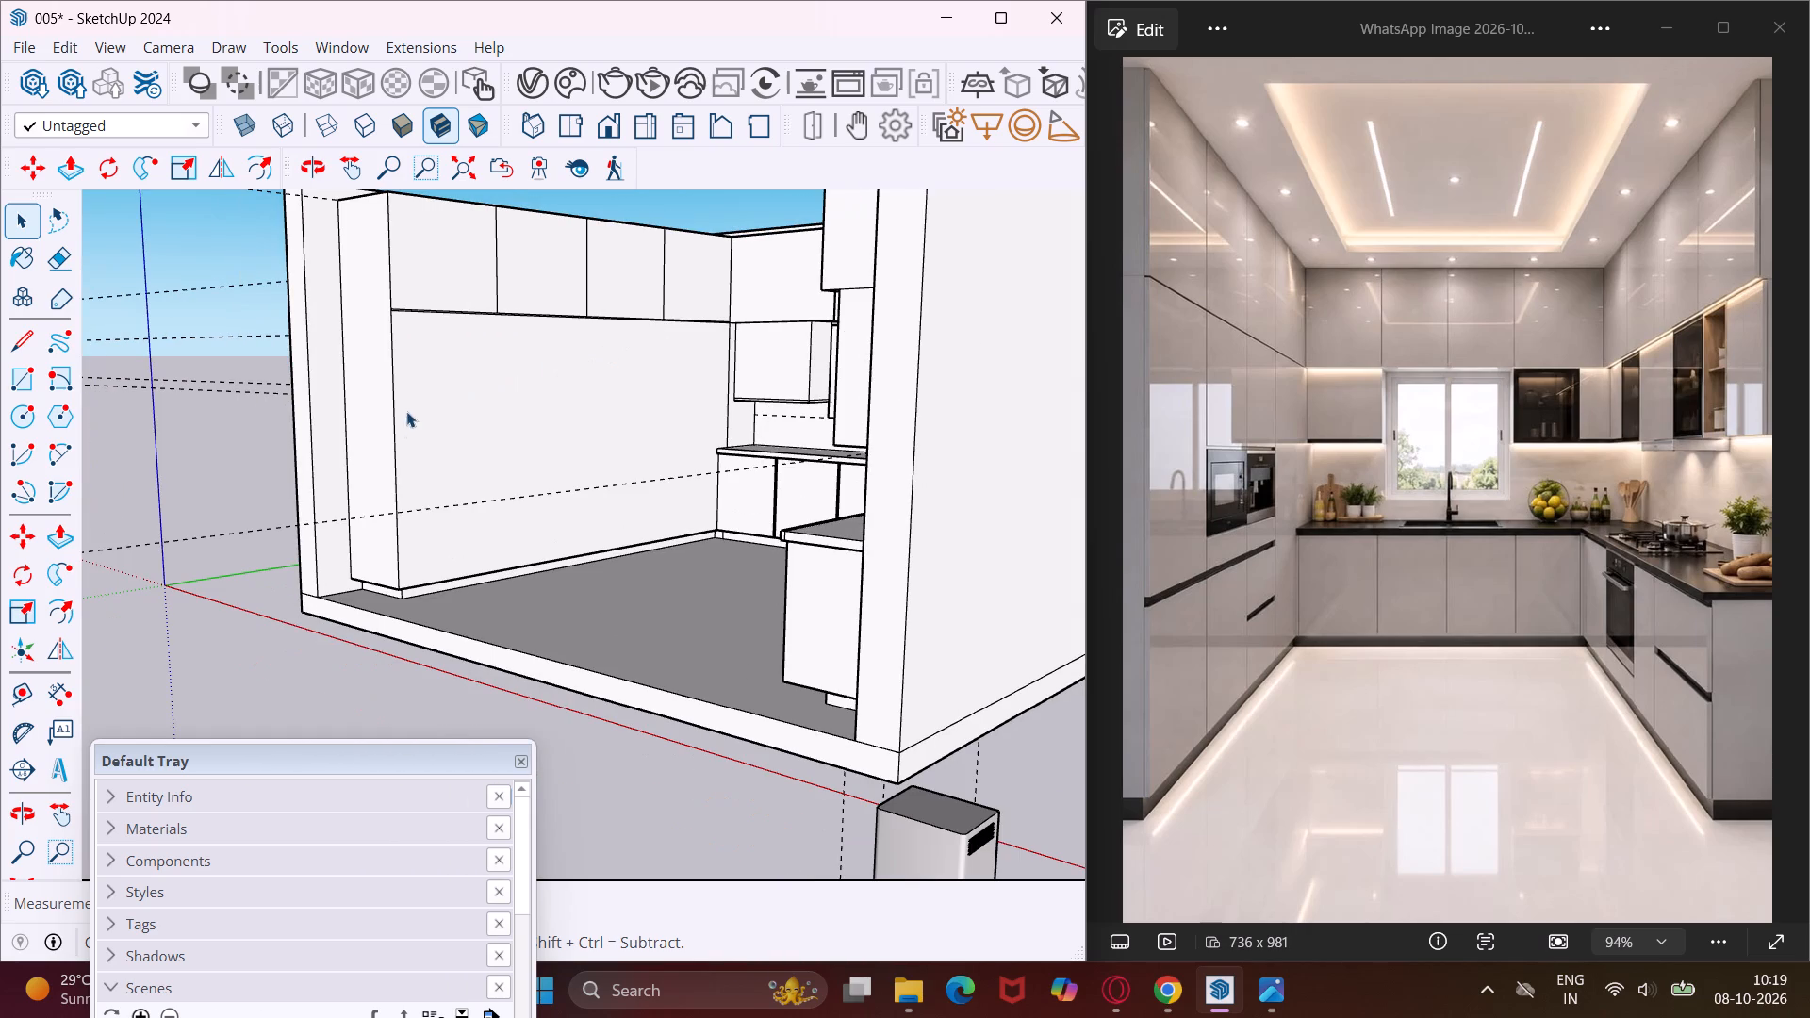
scroll(397, 439, "up", 4)
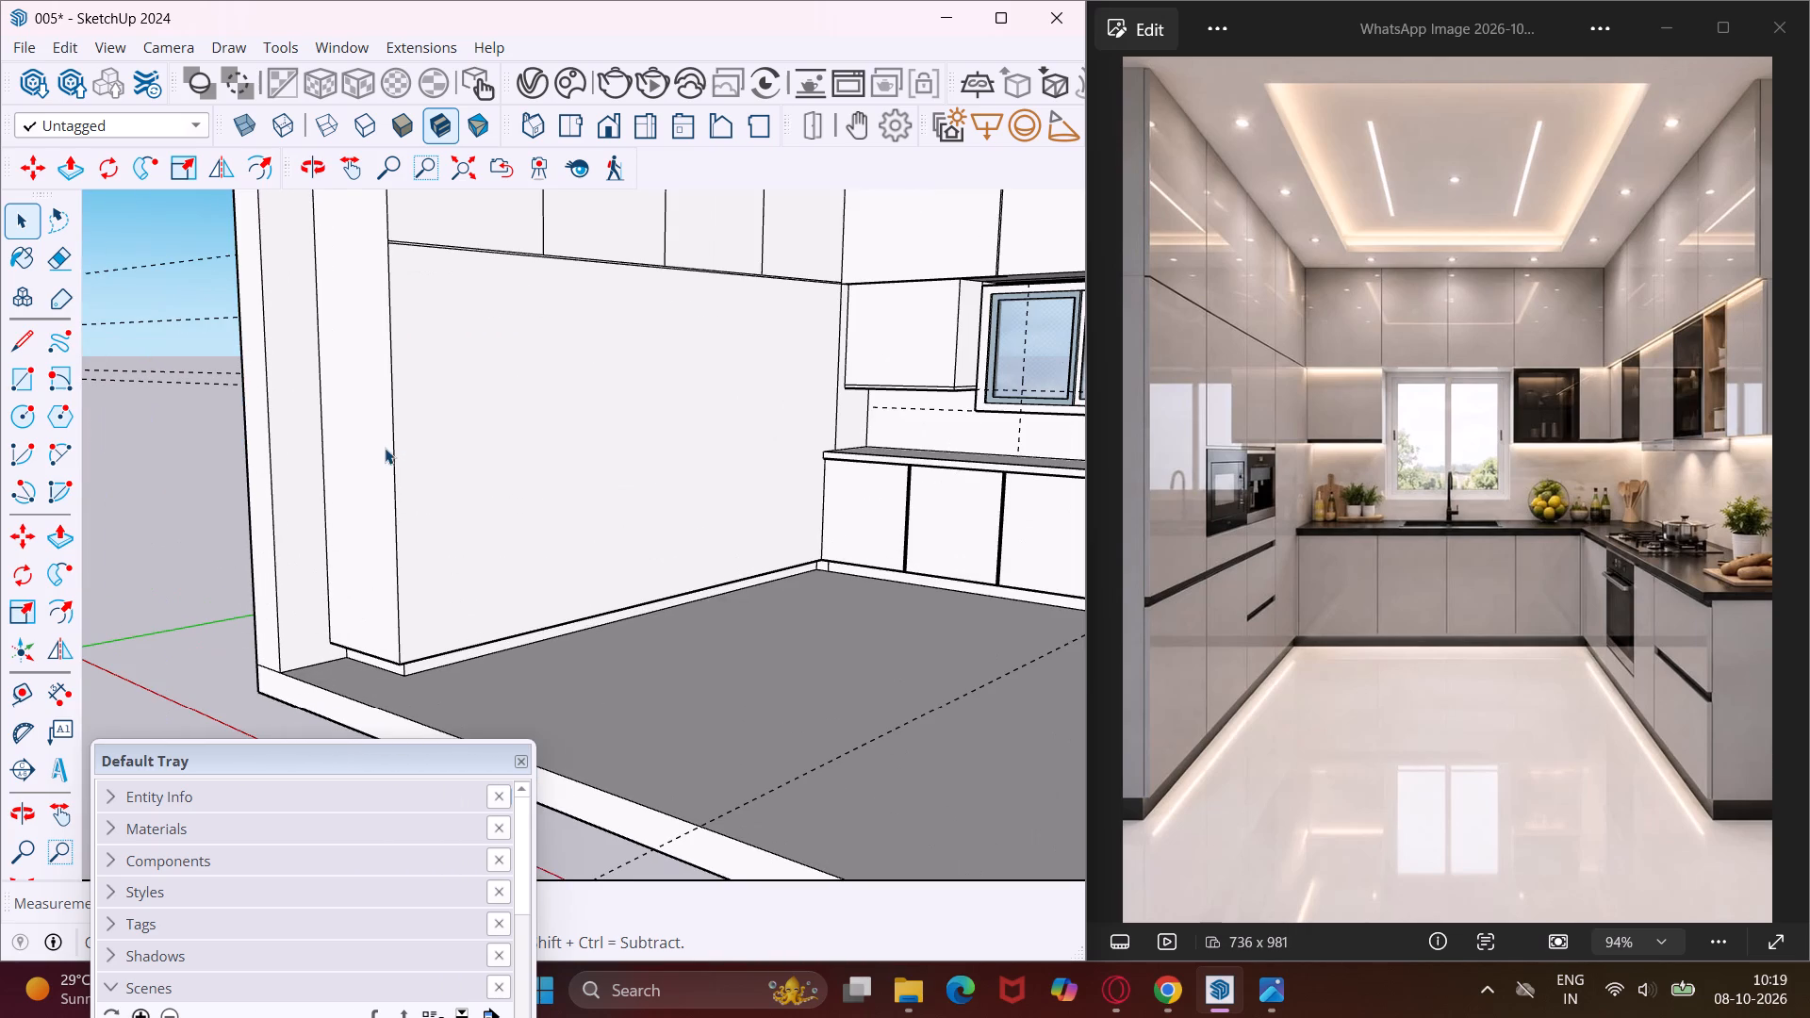
left_click(391, 456)
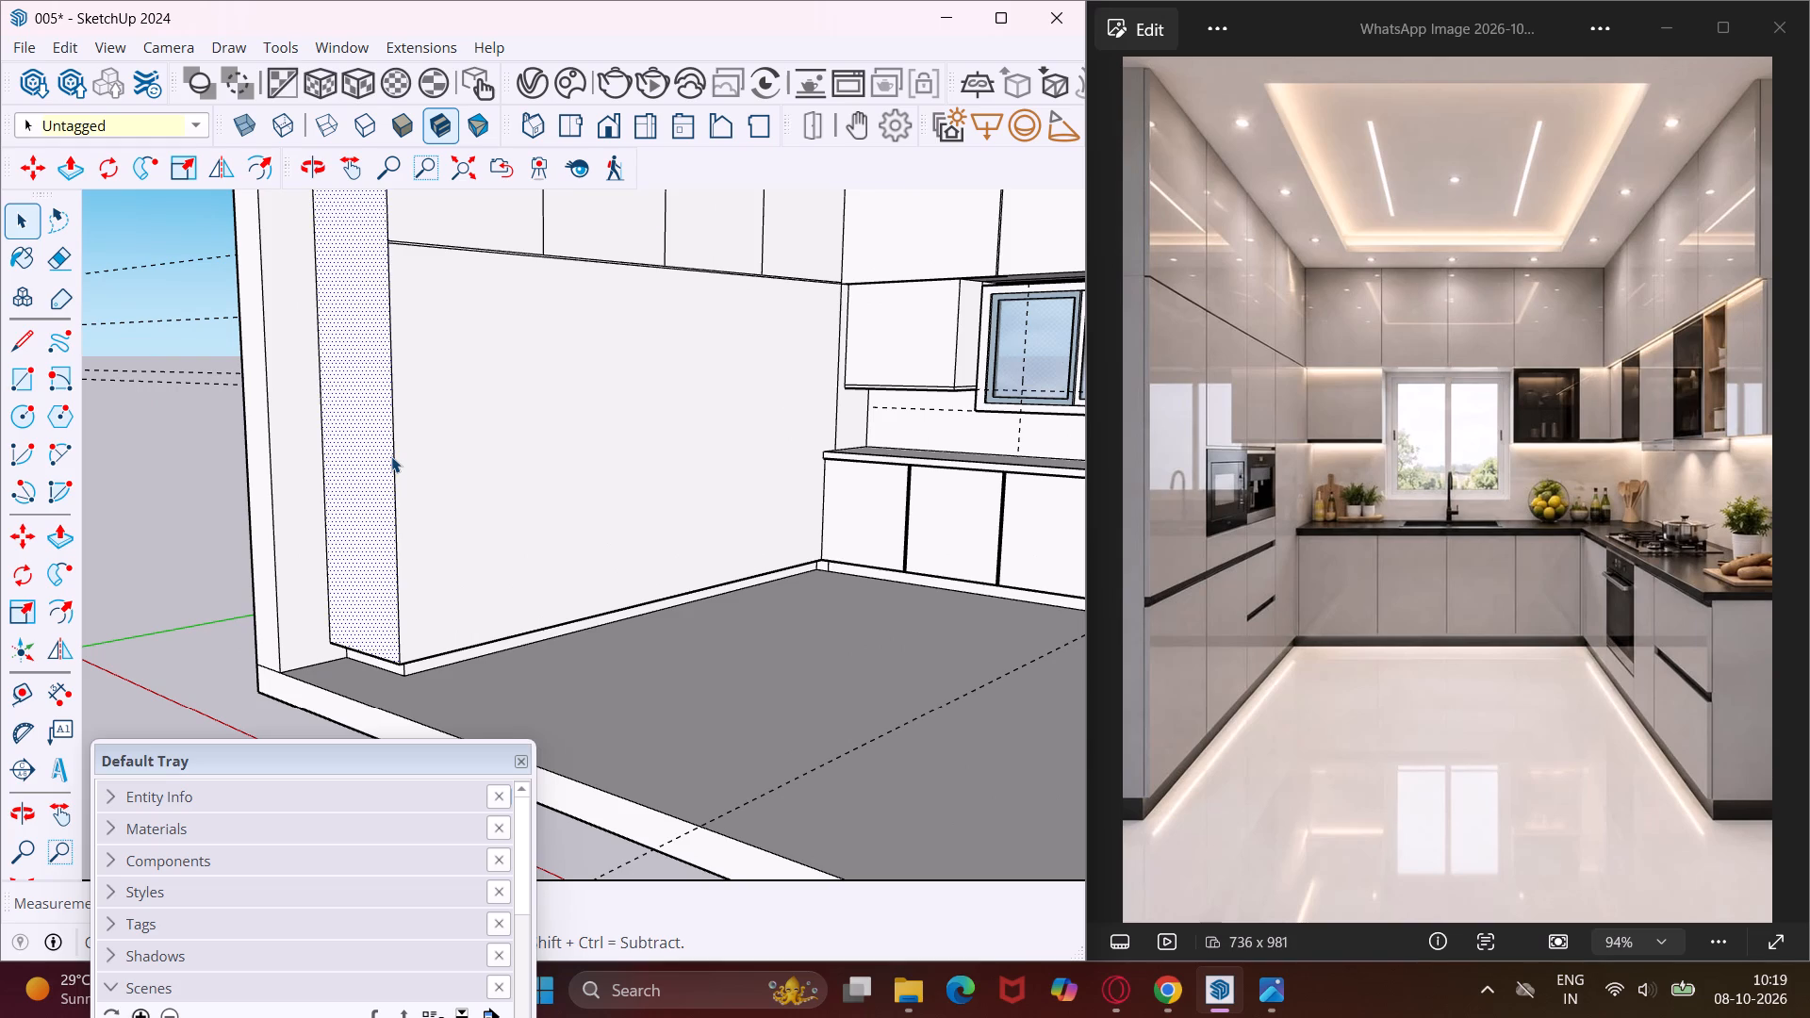
left_click(394, 466)
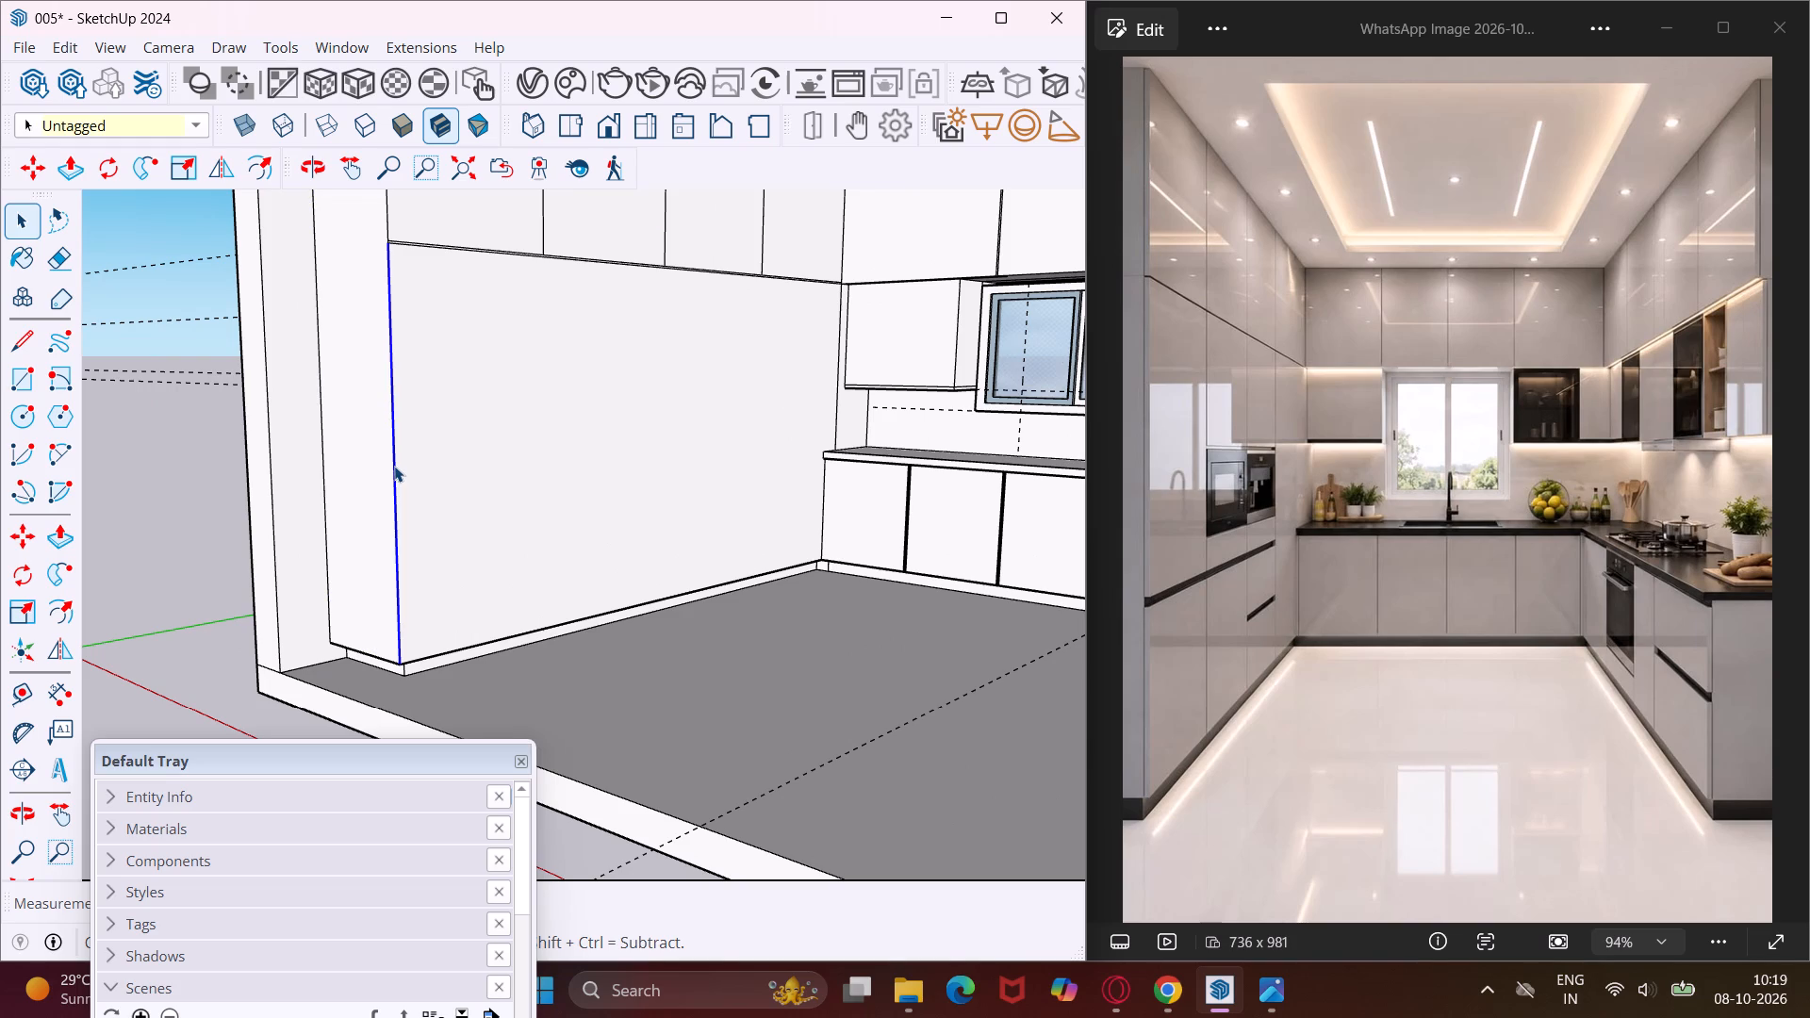
key("m")
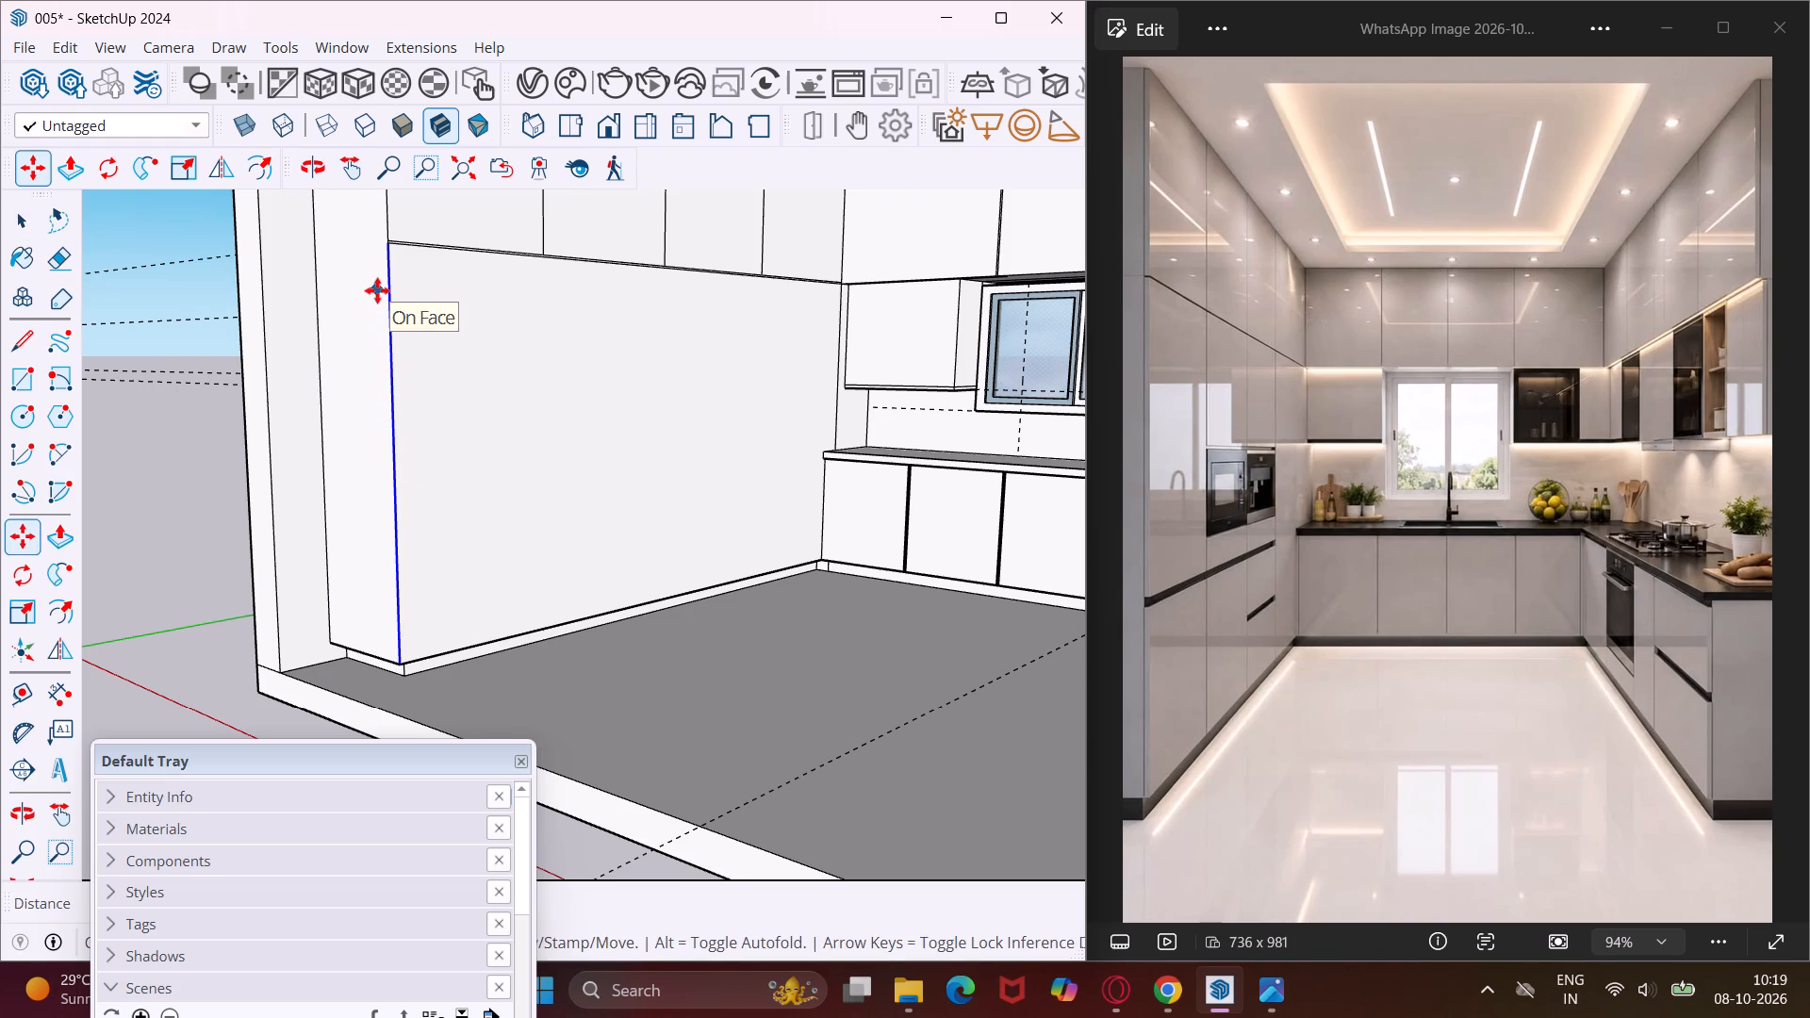
scroll(376, 266, "up", 8)
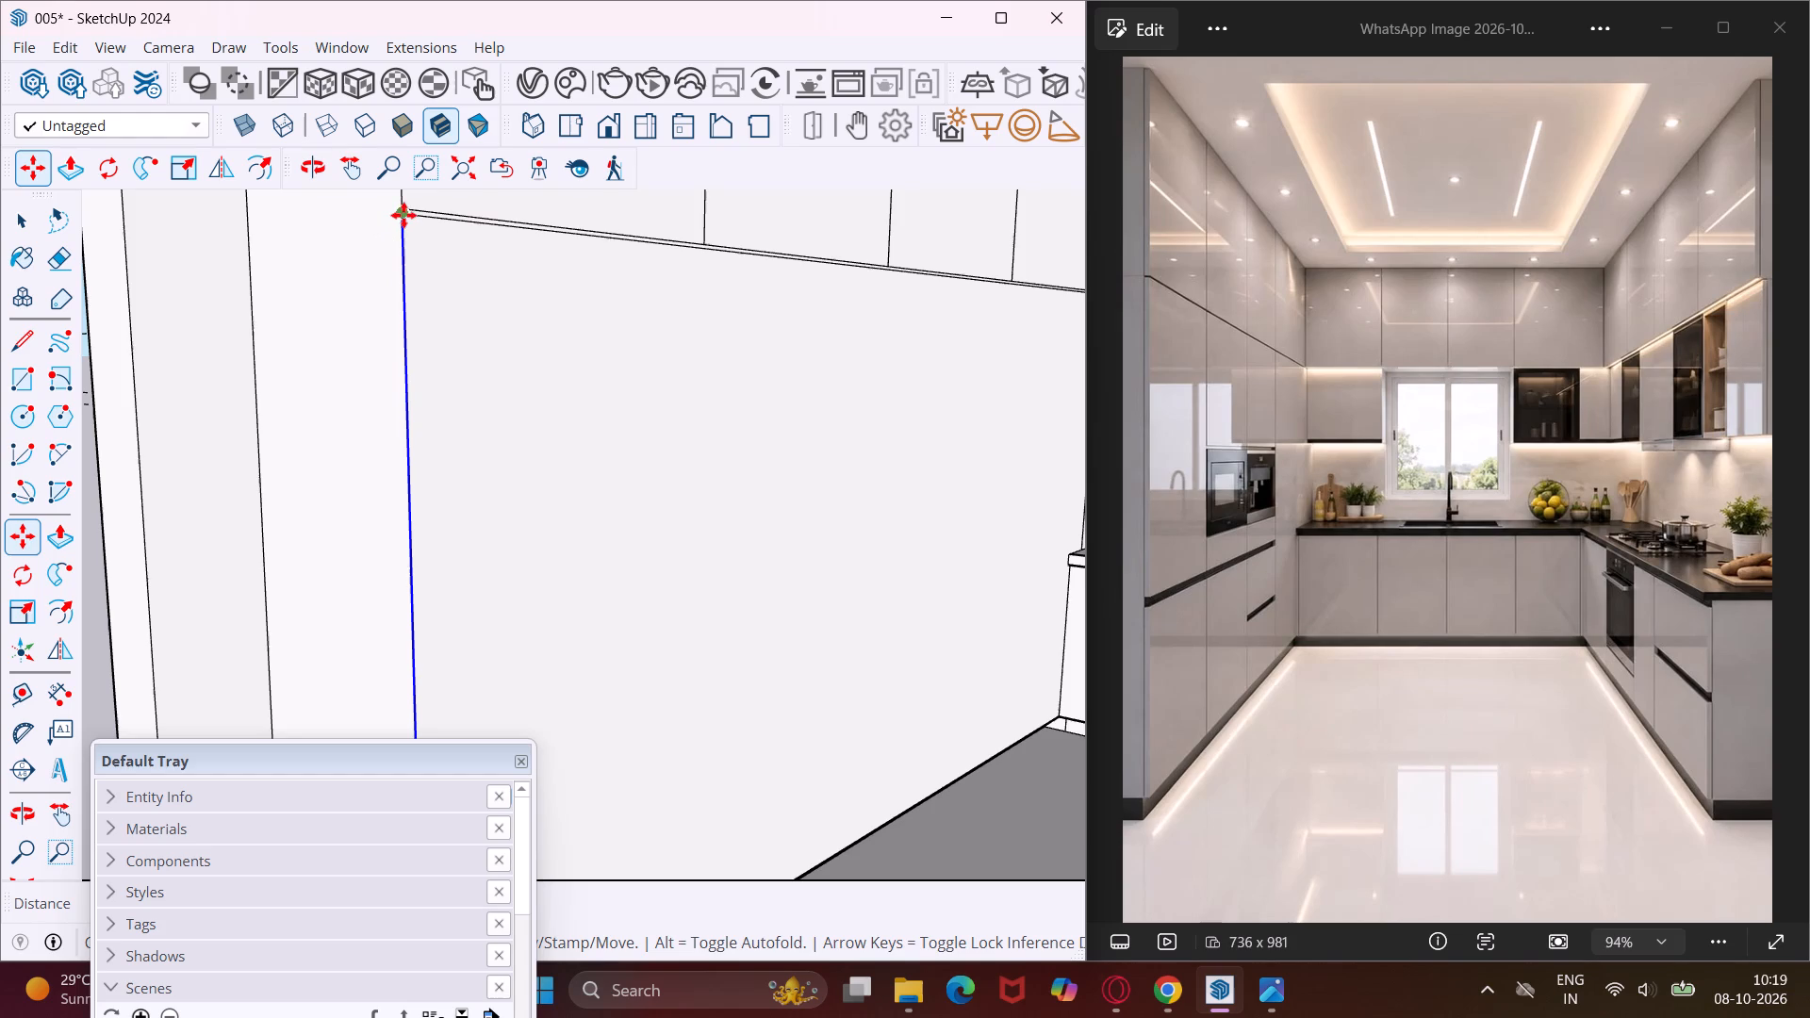
left_click(403, 215)
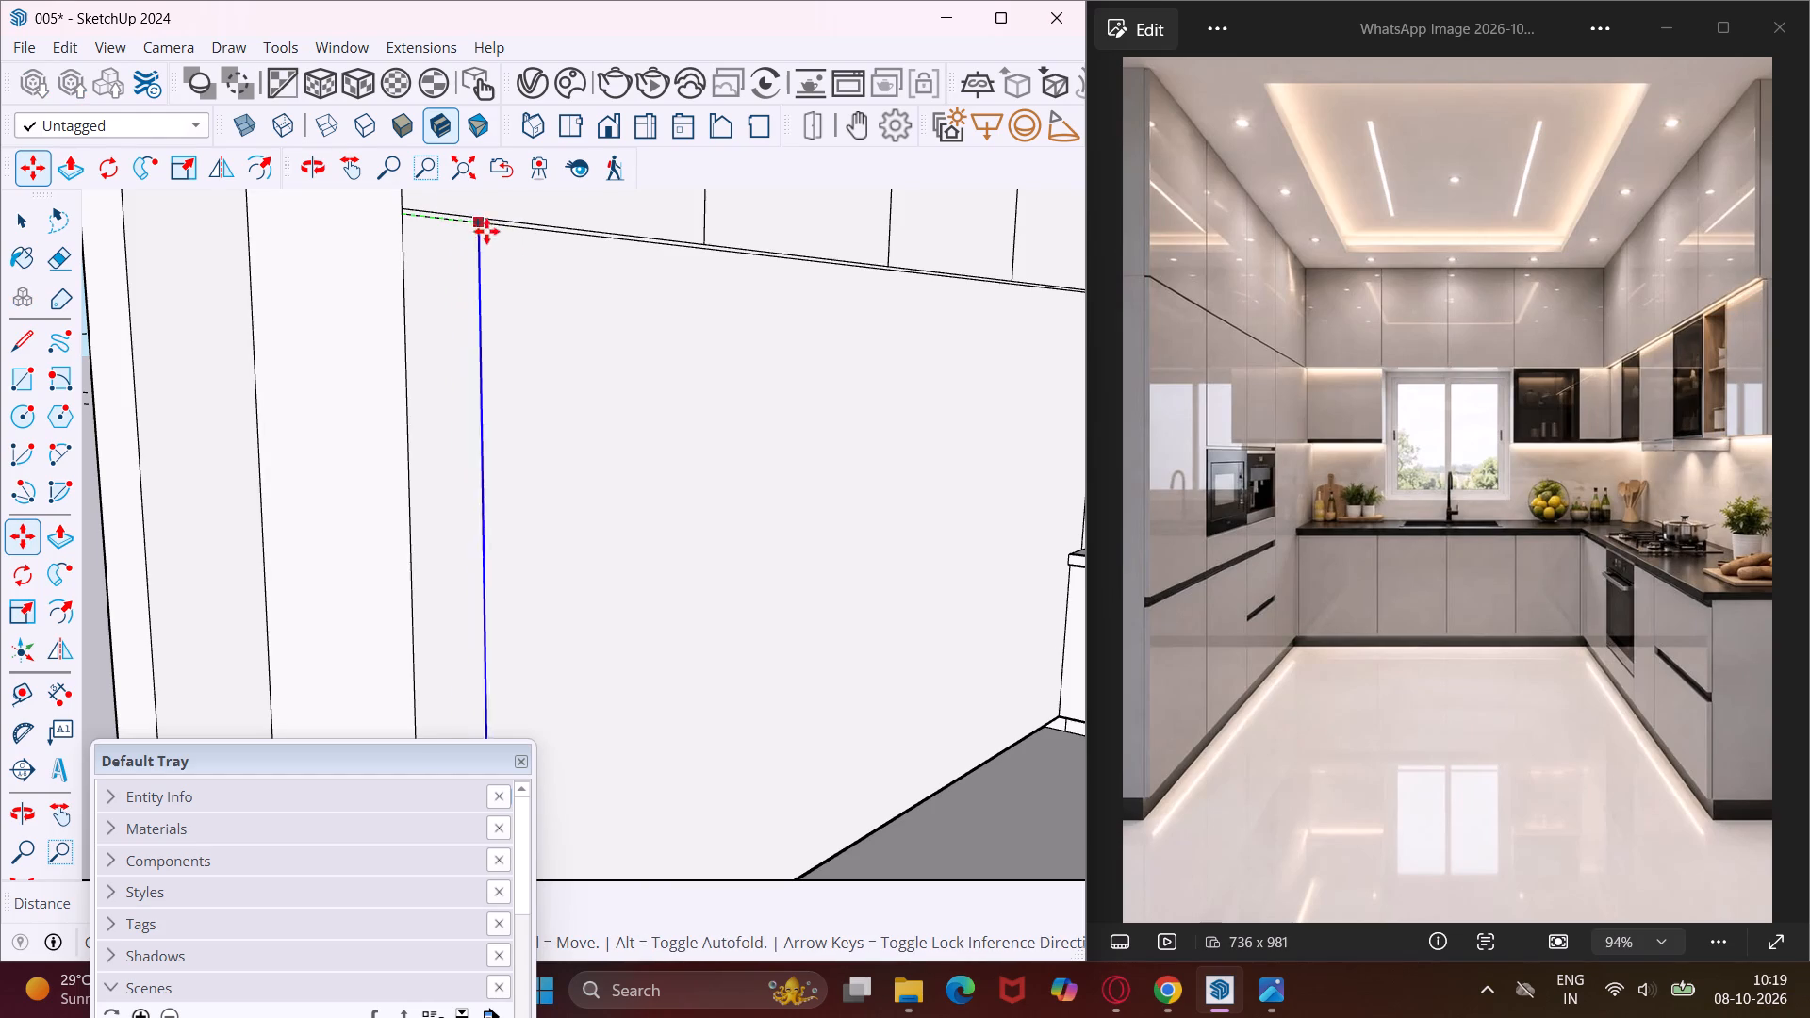
scroll(488, 231, "down", 10)
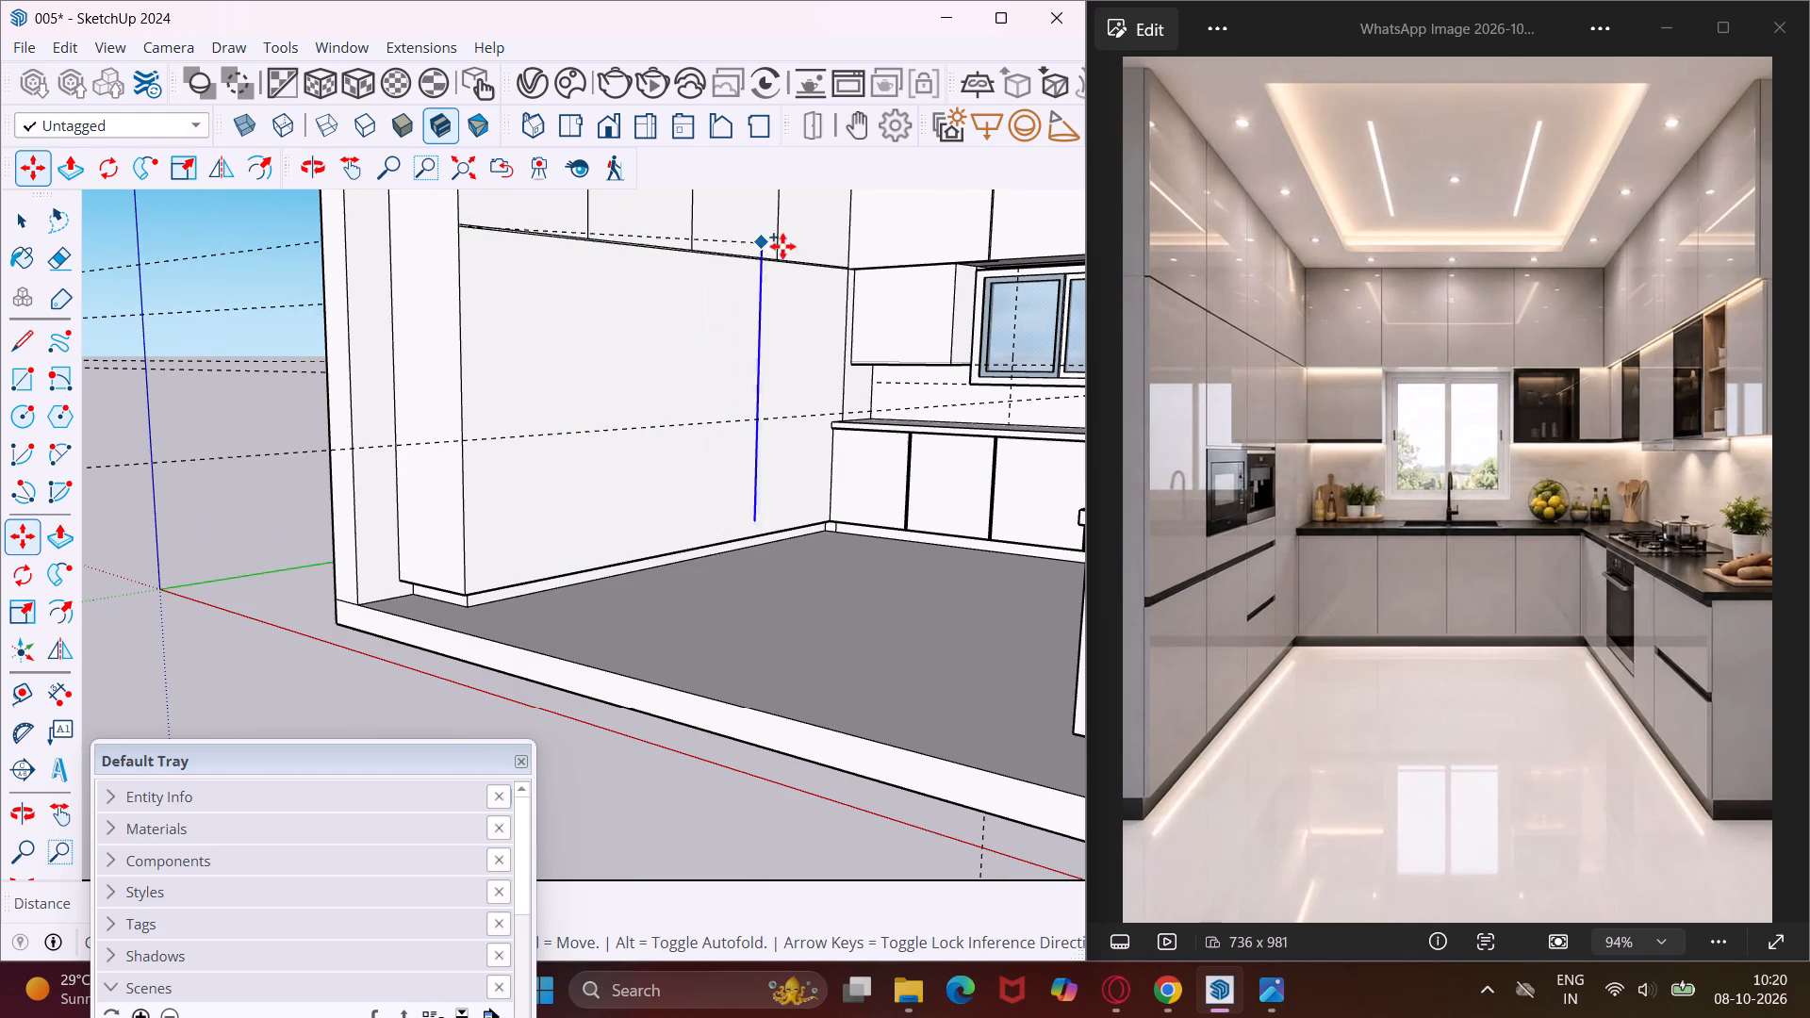
scroll(847, 275, "up", 9)
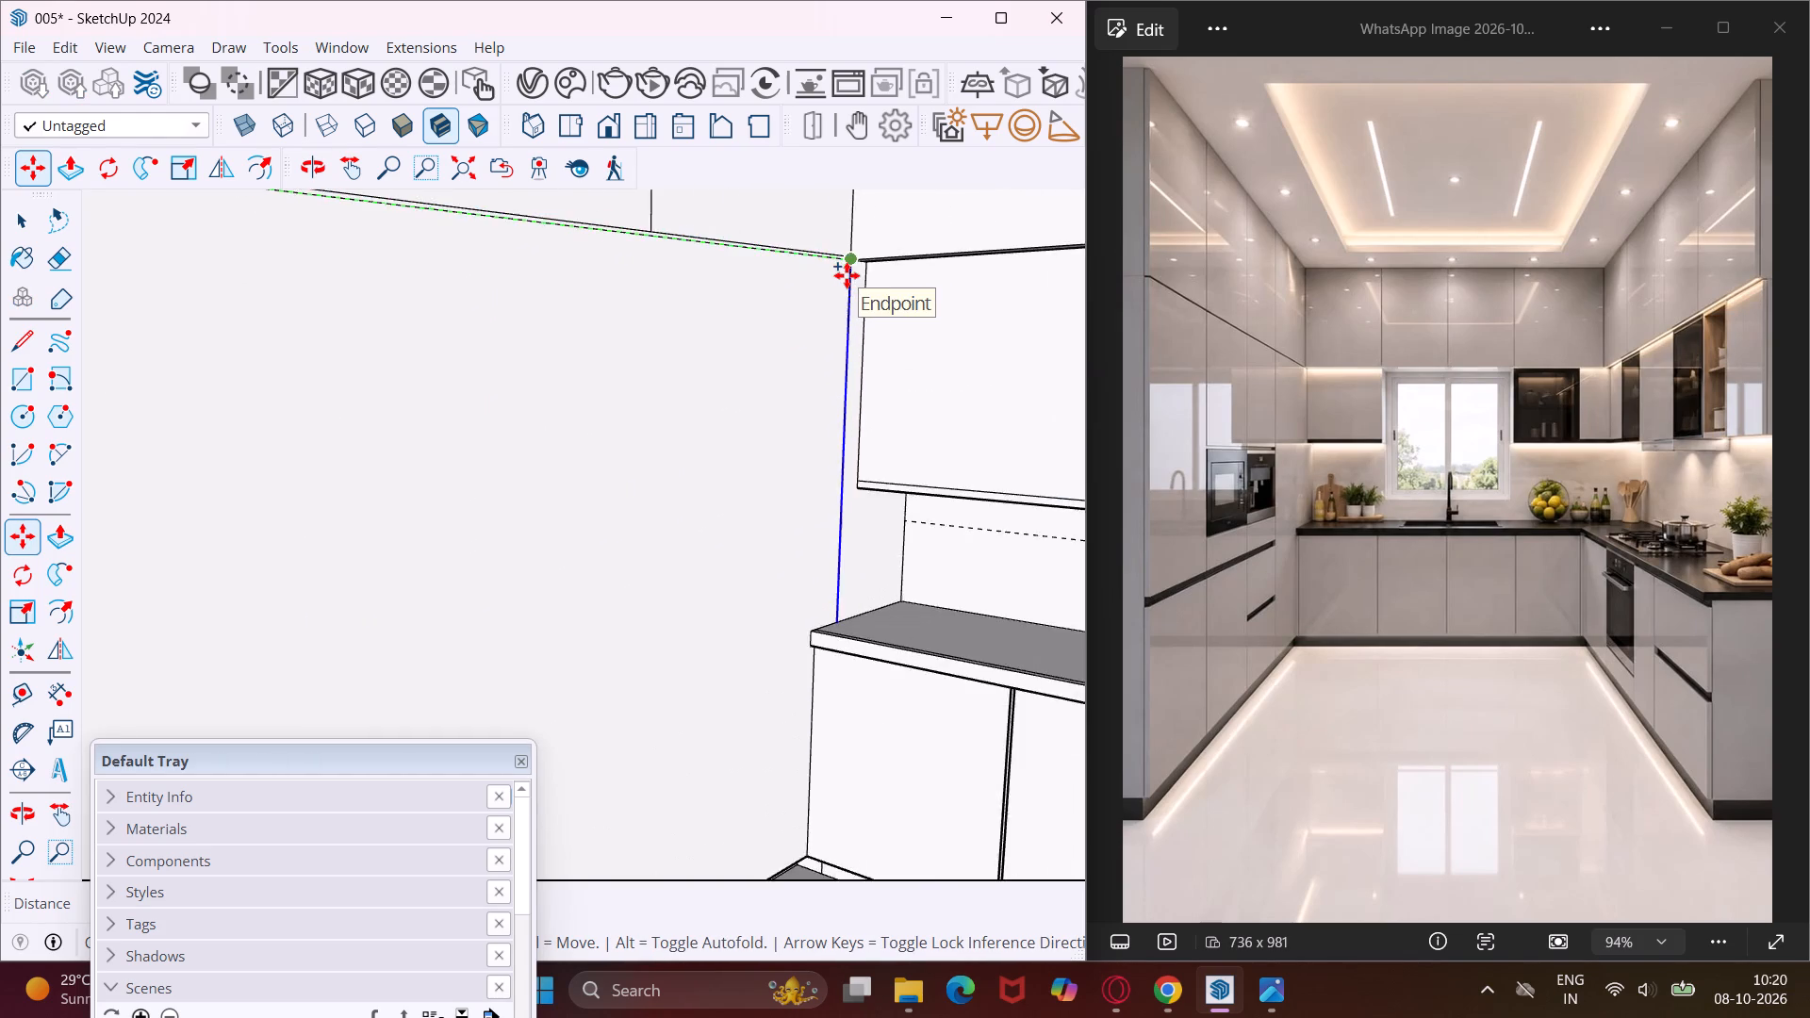
scroll(847, 275, "up", 11)
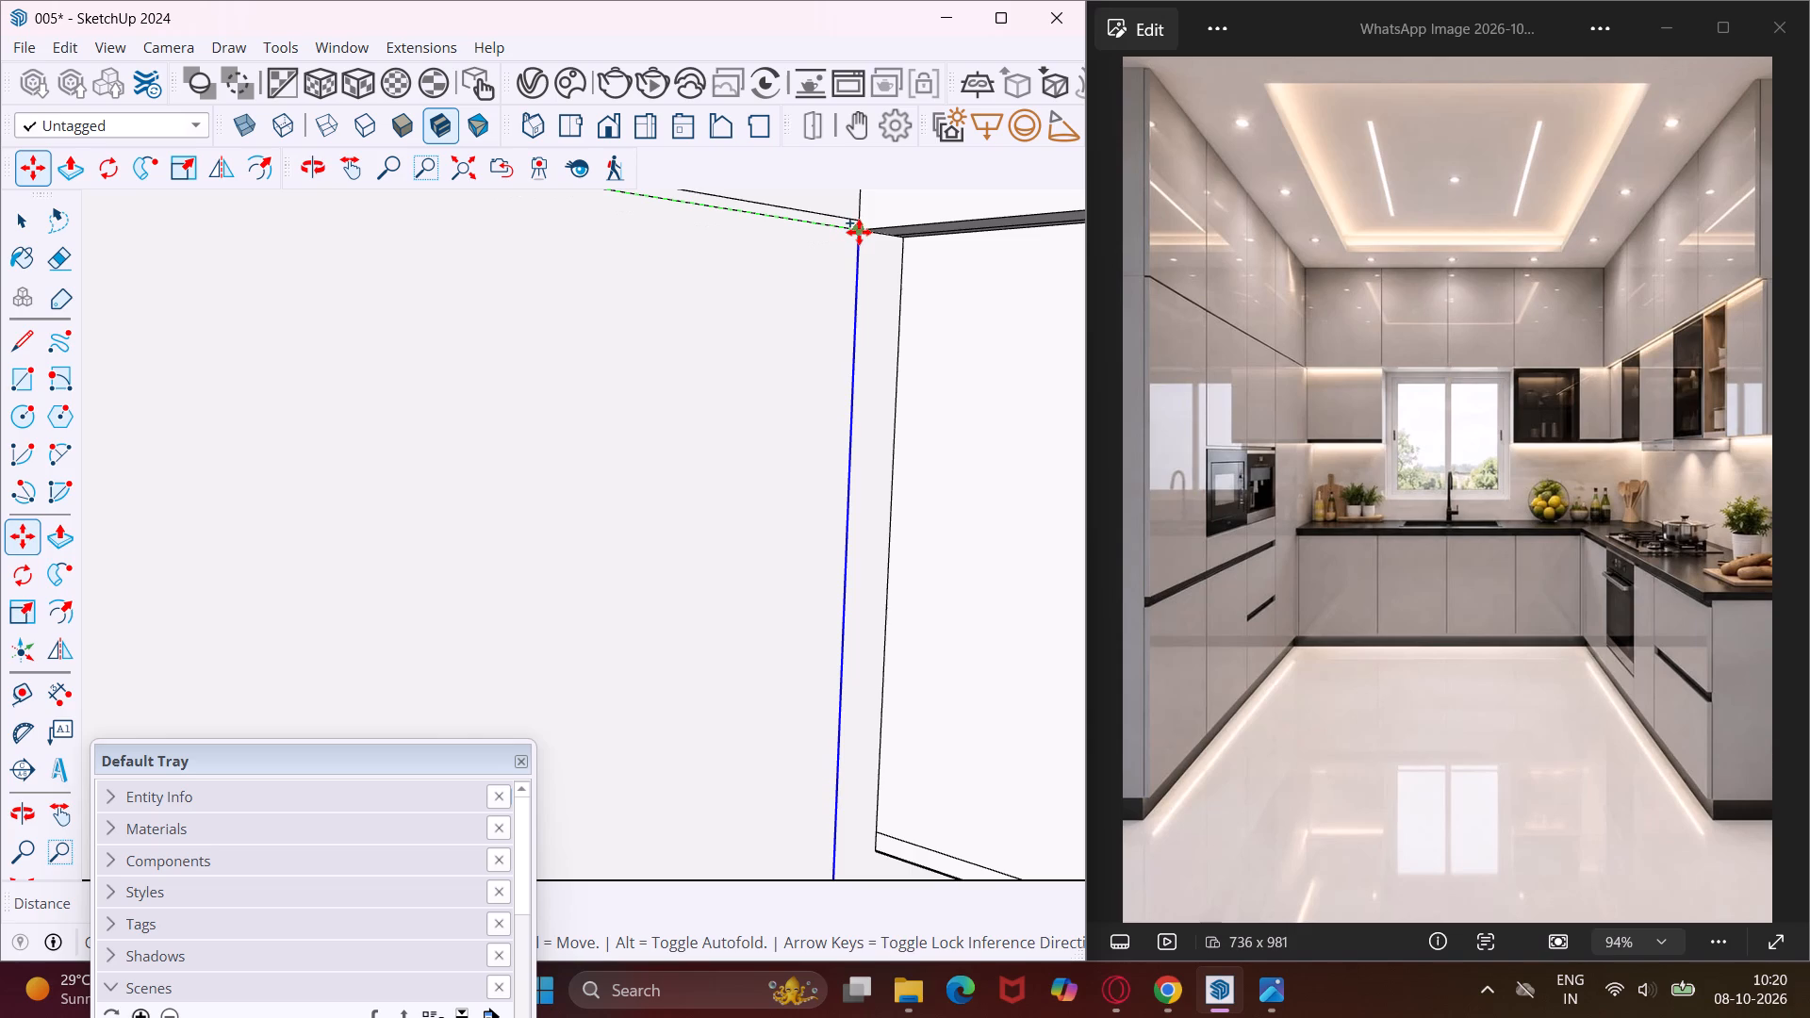
left_click(859, 230)
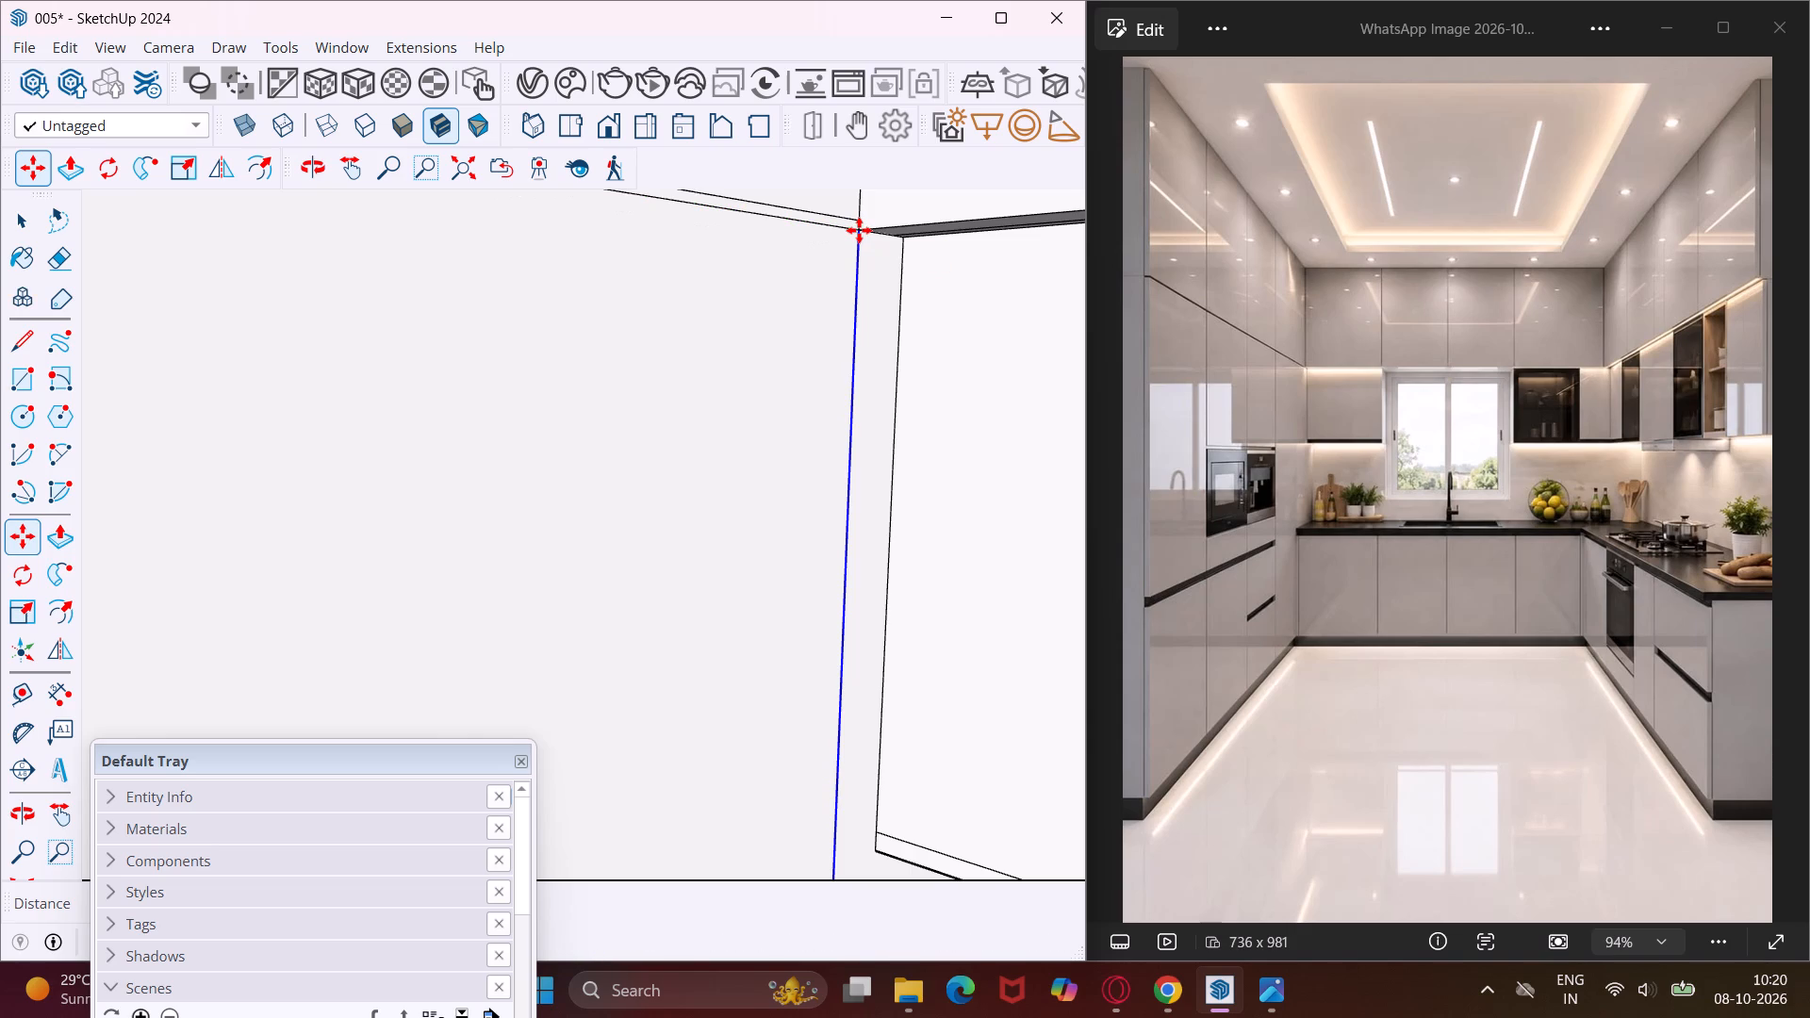
type("/4")
key("Return")
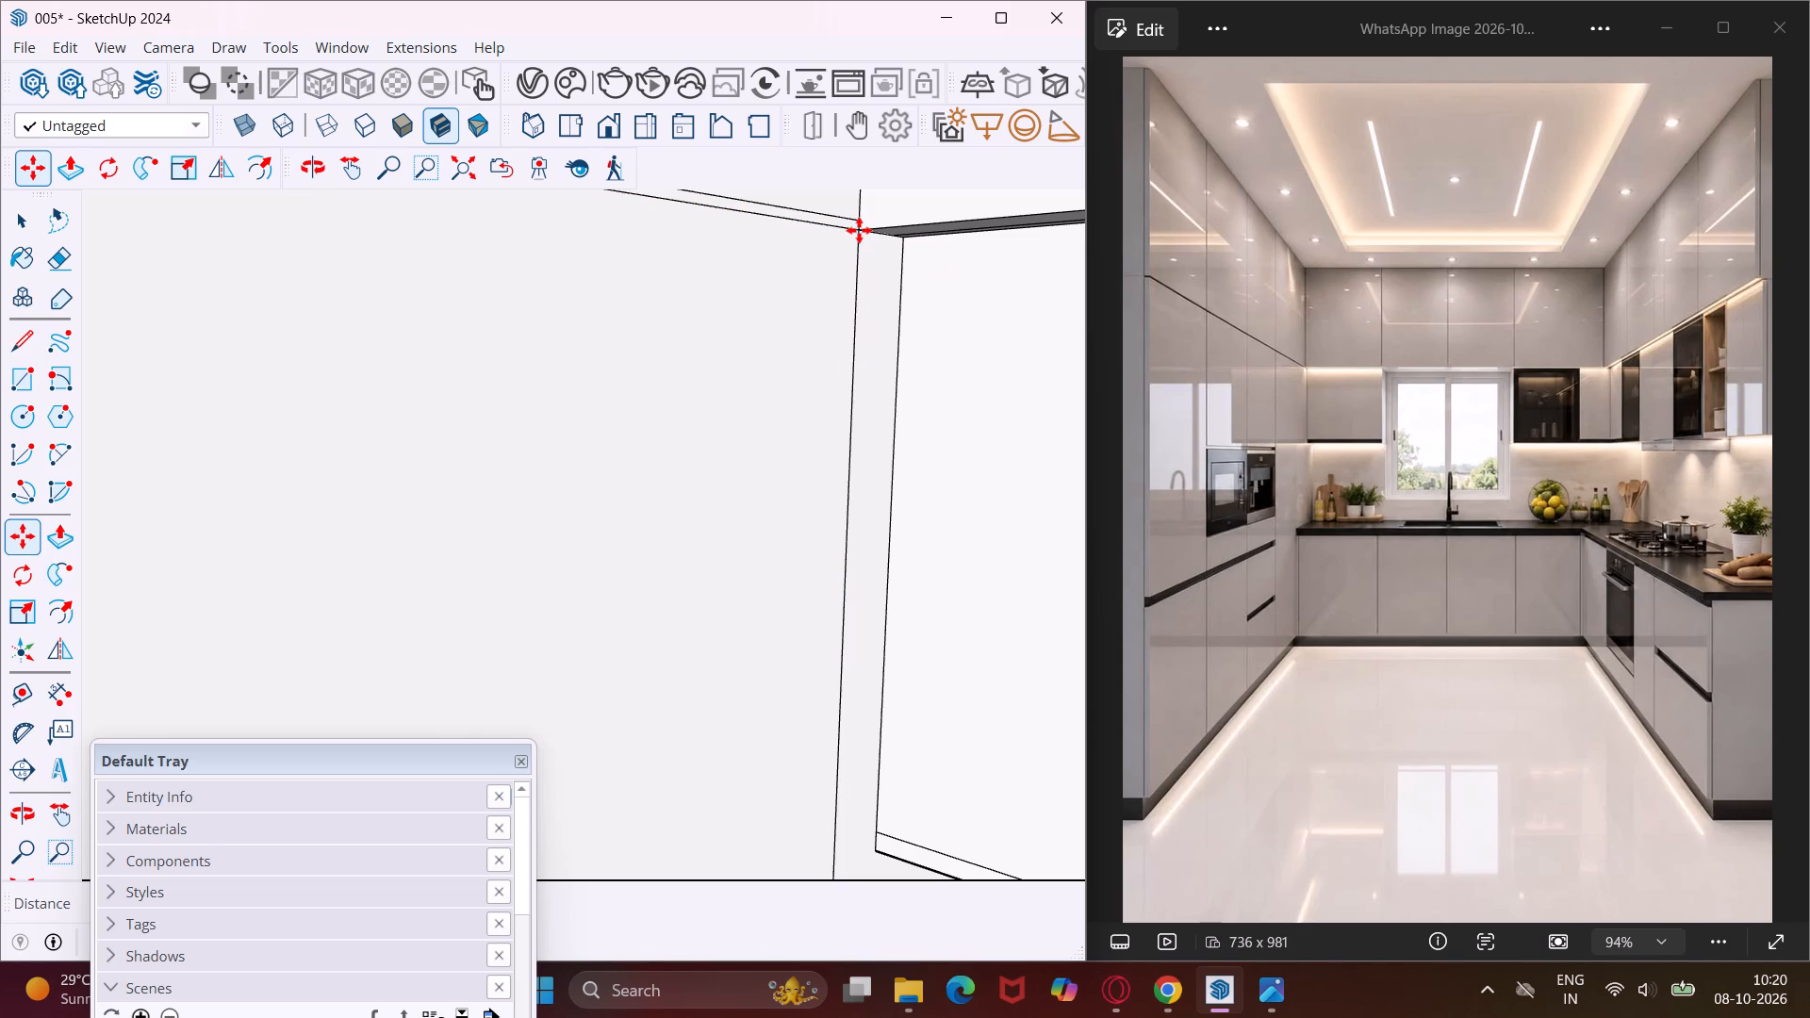
scroll(878, 264, "down", 6)
scroll(782, 306, "down", 9)
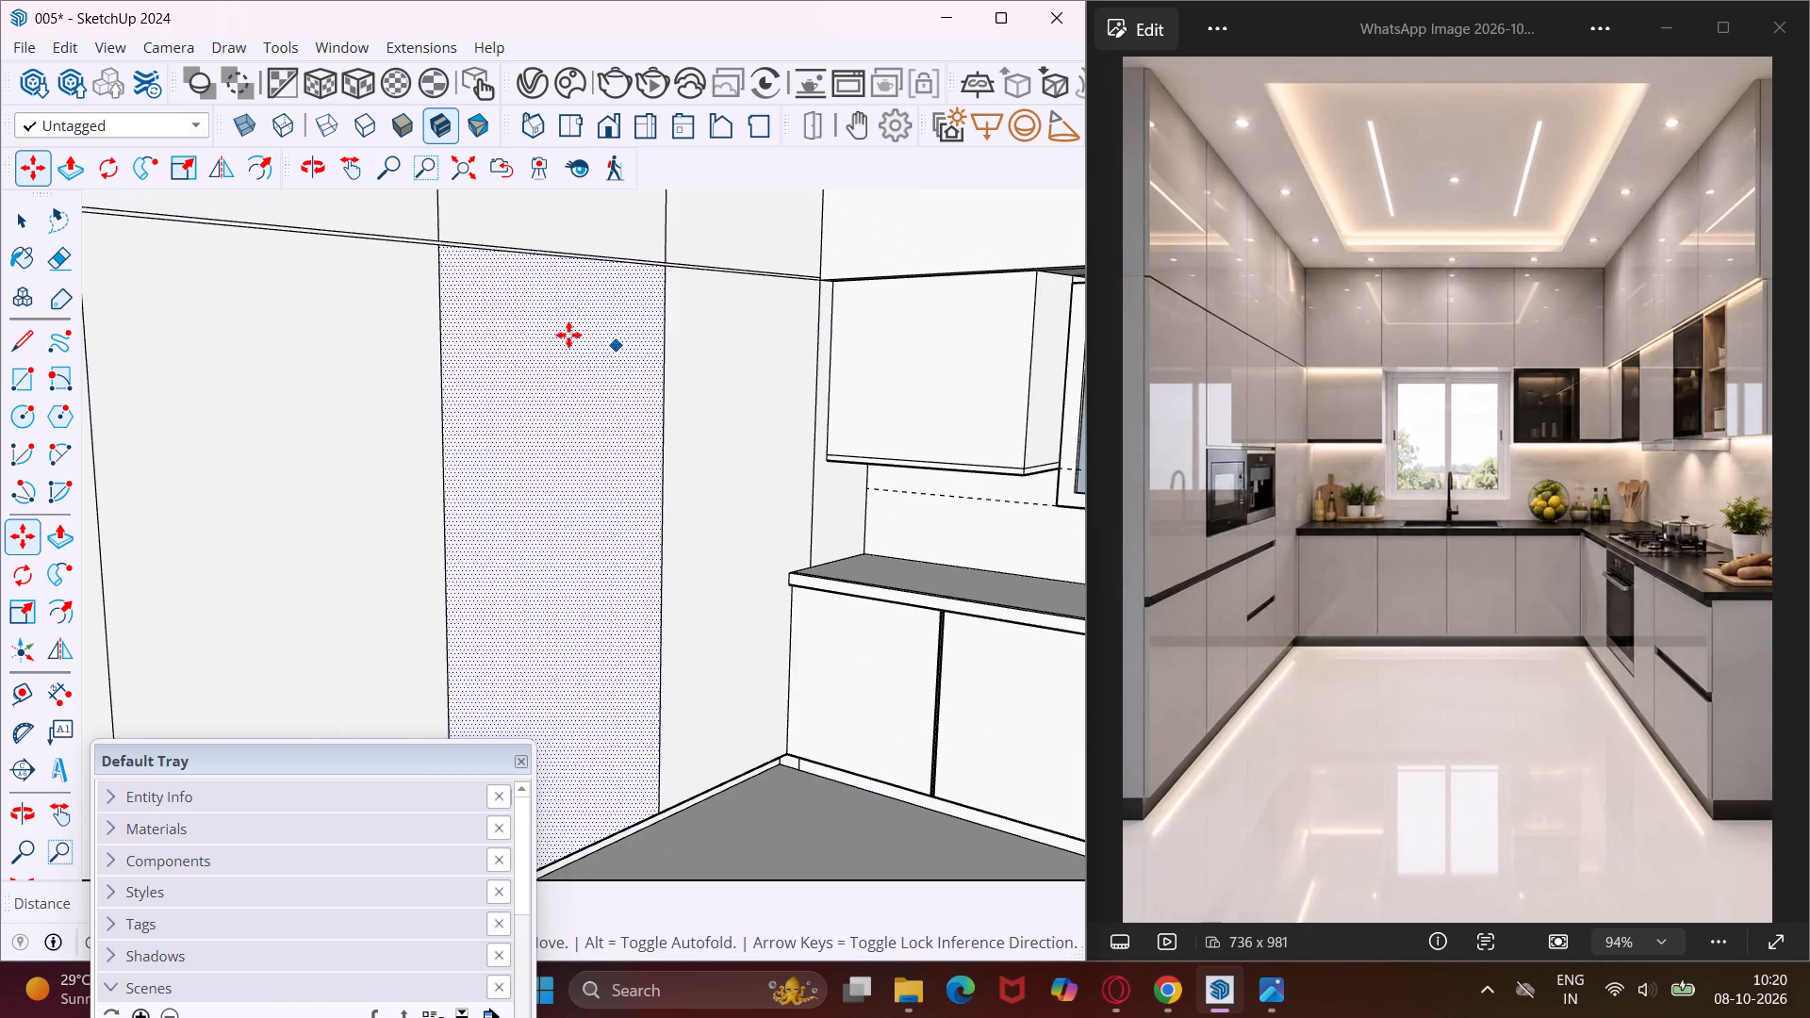
scroll(642, 271, "up", 3)
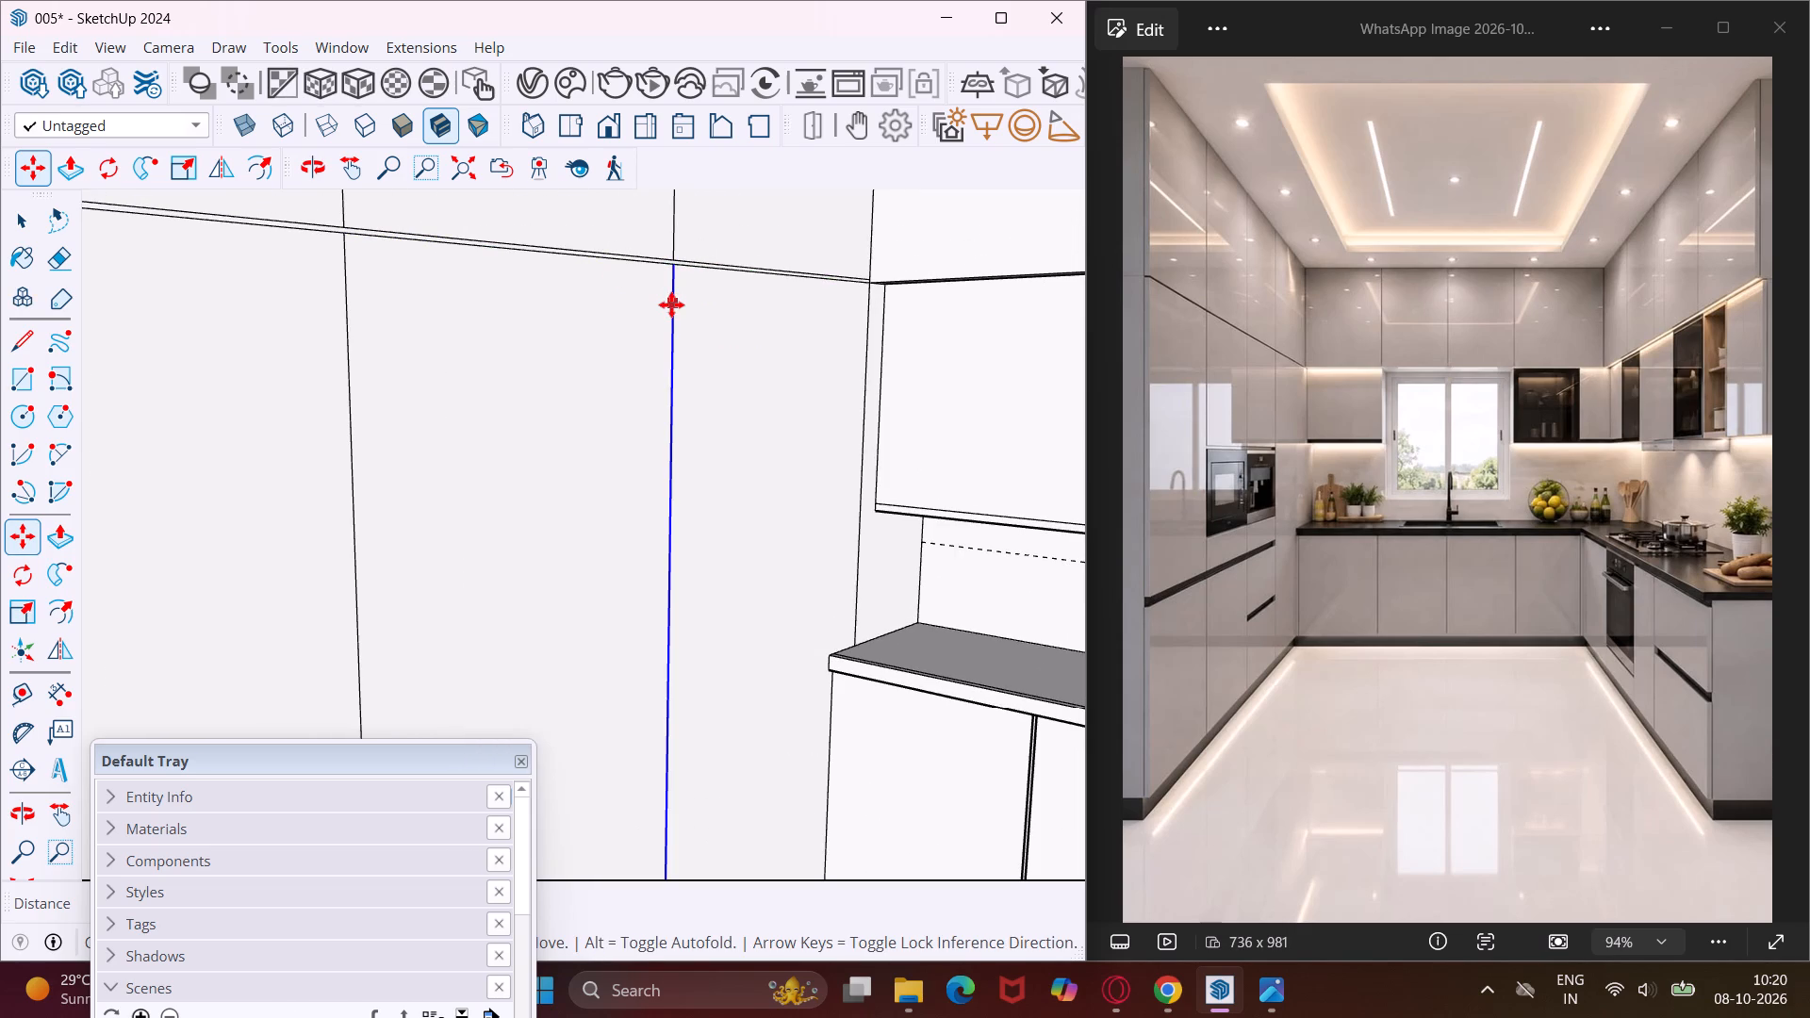
key("Escape")
key("space")
Copy the lower section's three vertical divider lines 0.4" along the face toward the back corner to form narrow door gaps.
scroll(671, 304, "down", 10)
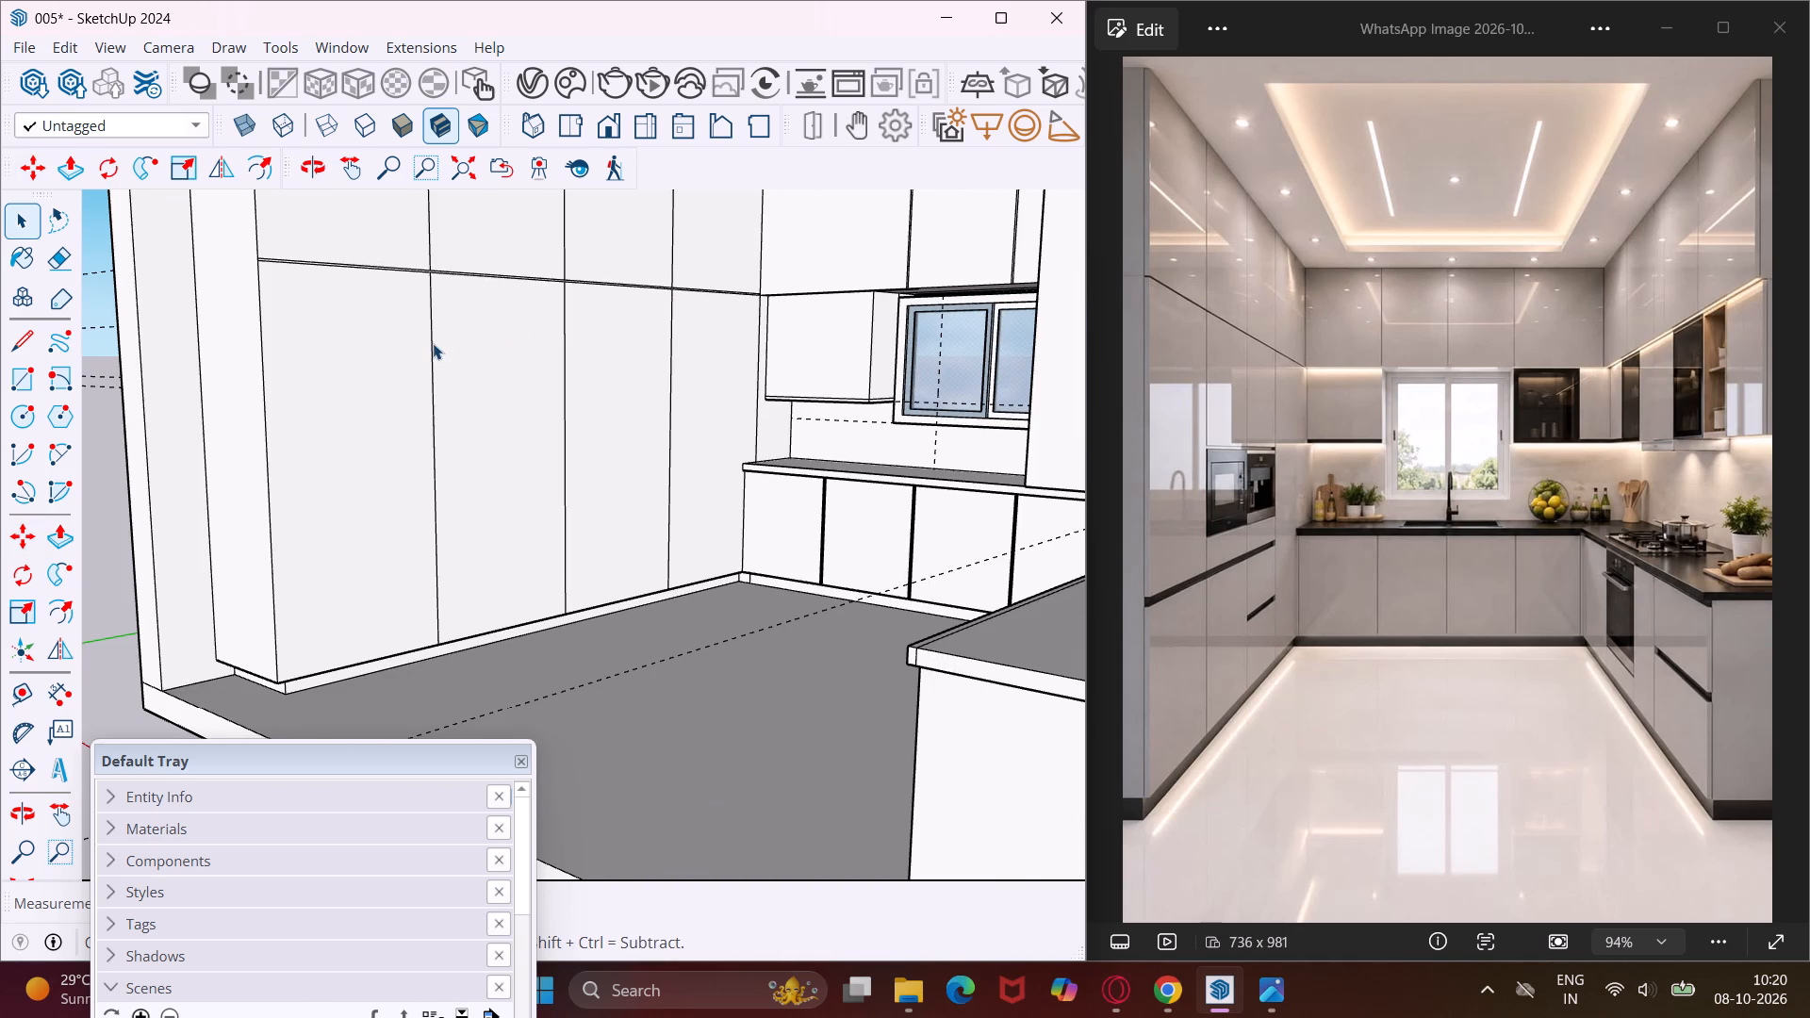
scroll(433, 343, "up", 5)
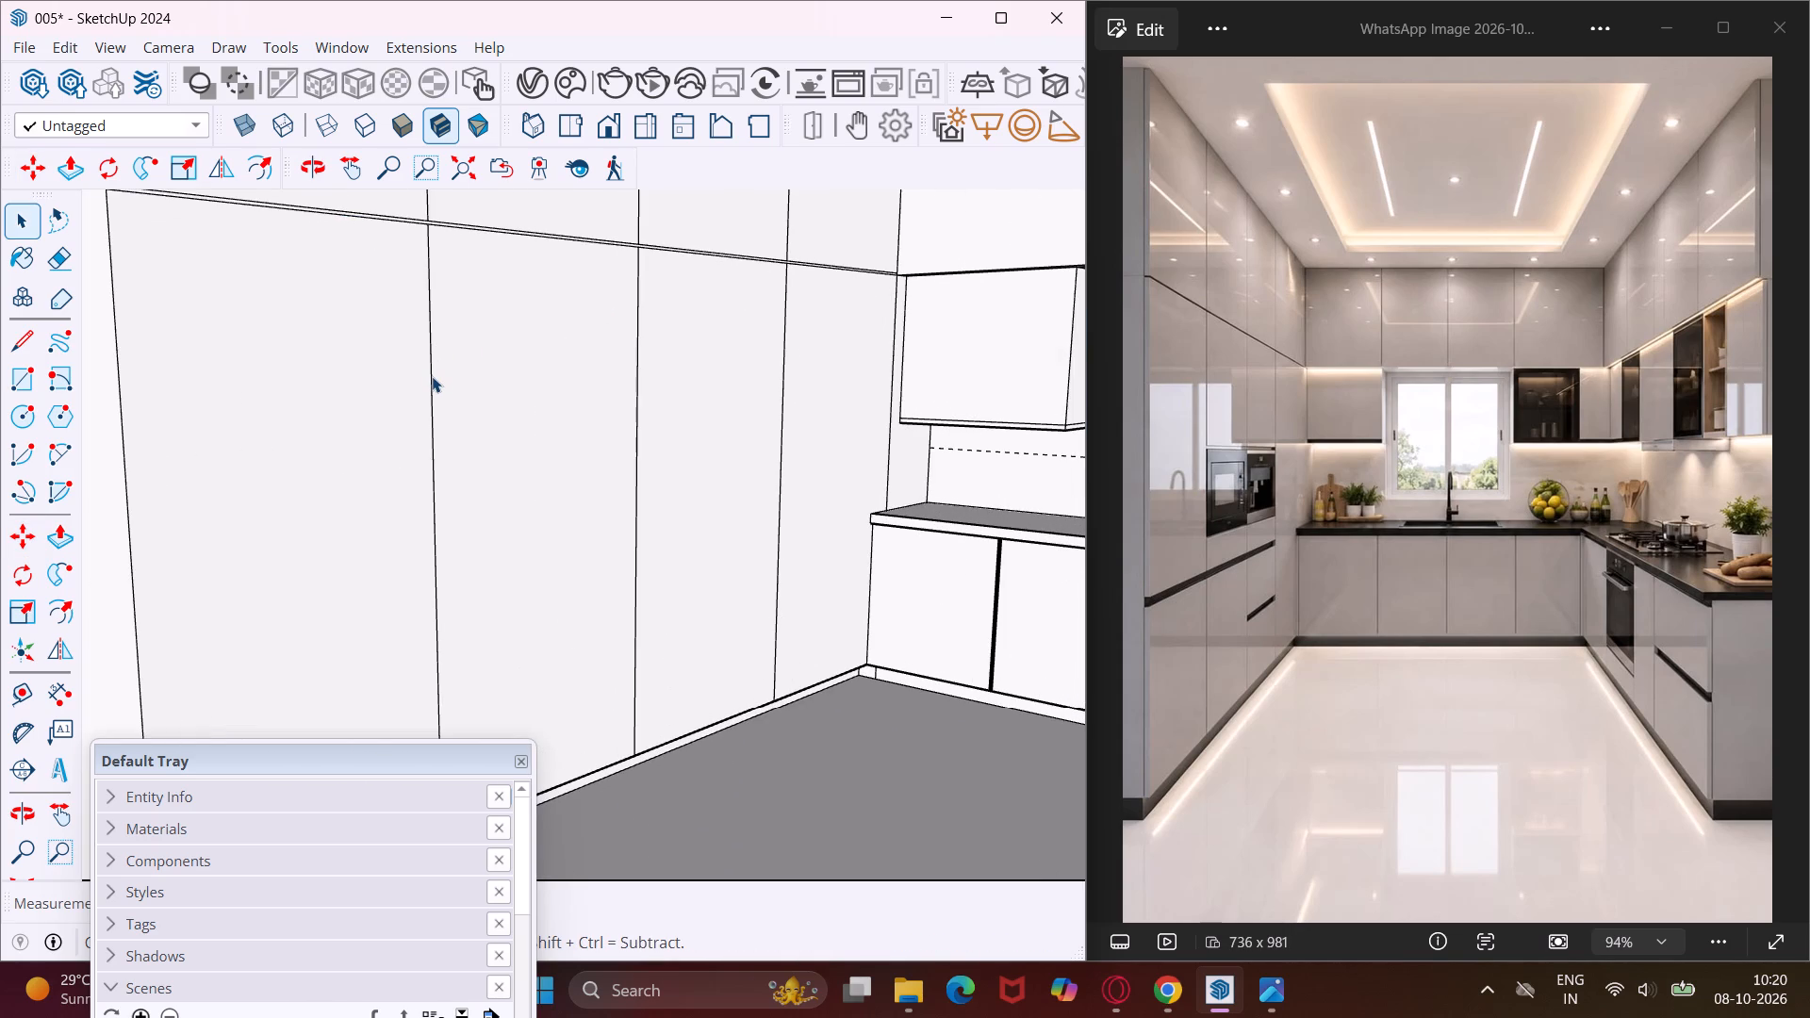
left_click(432, 376)
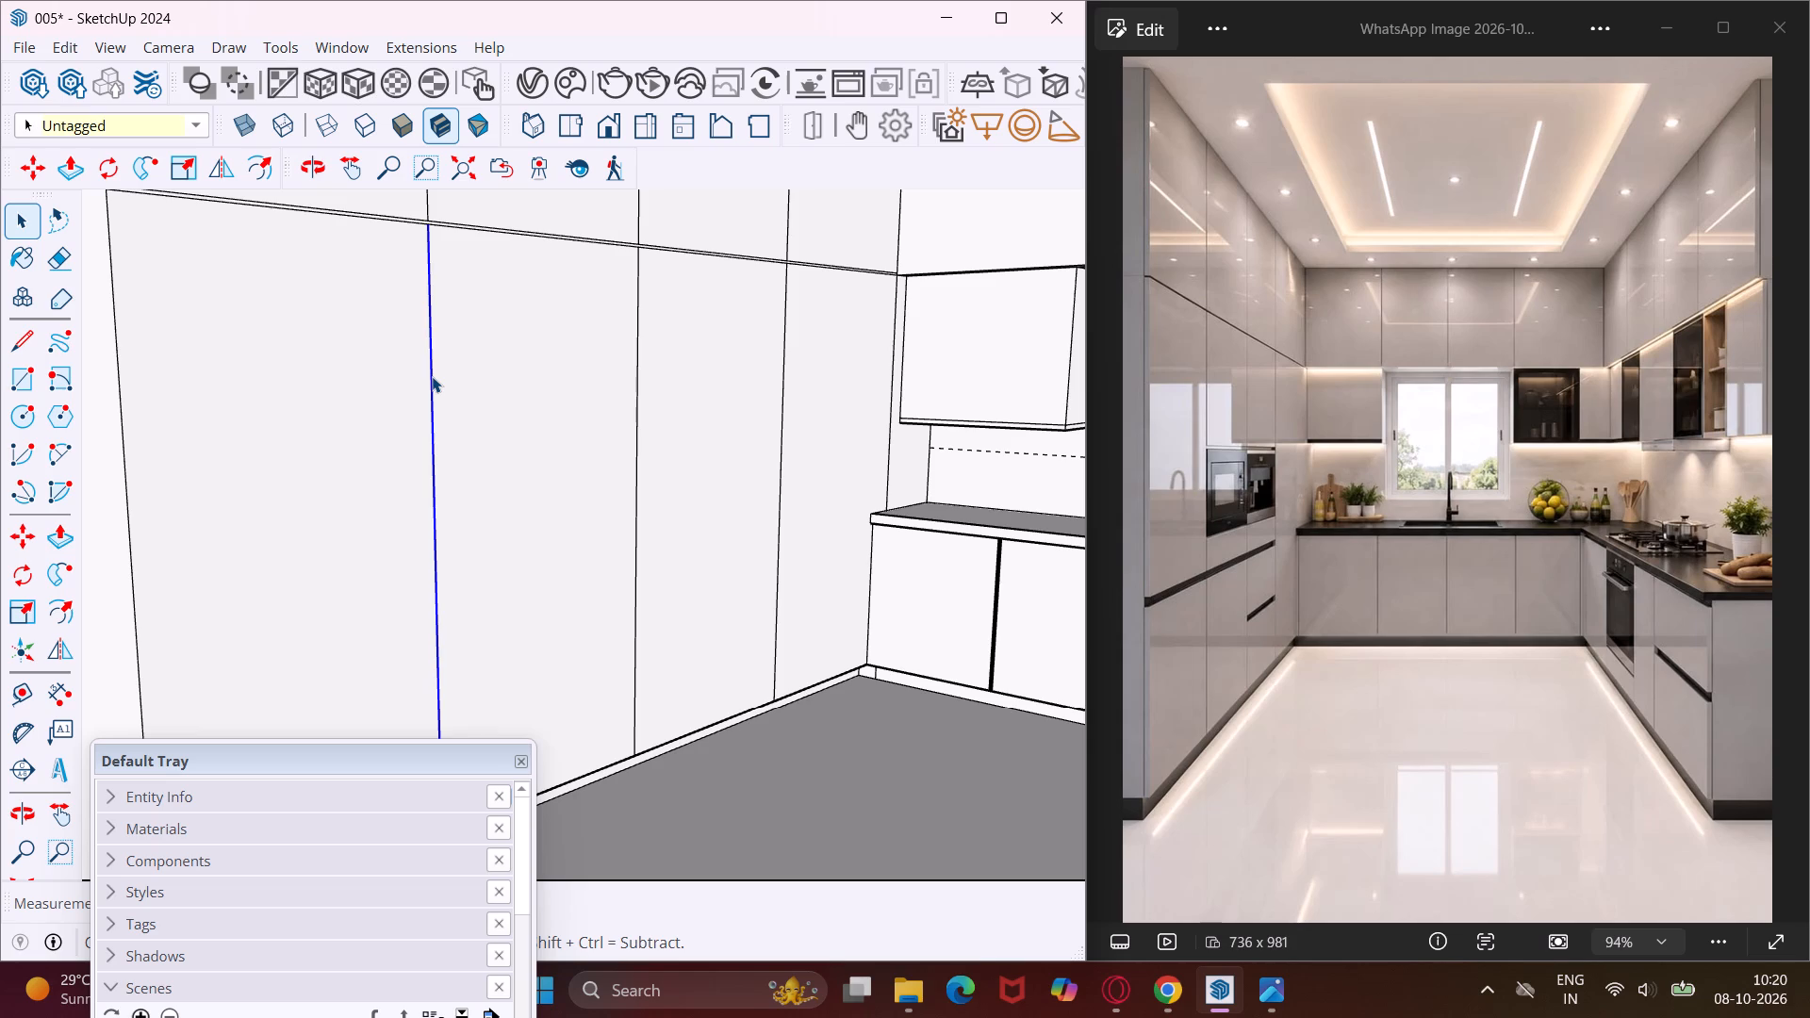
left_click(636, 442, "ctrl")
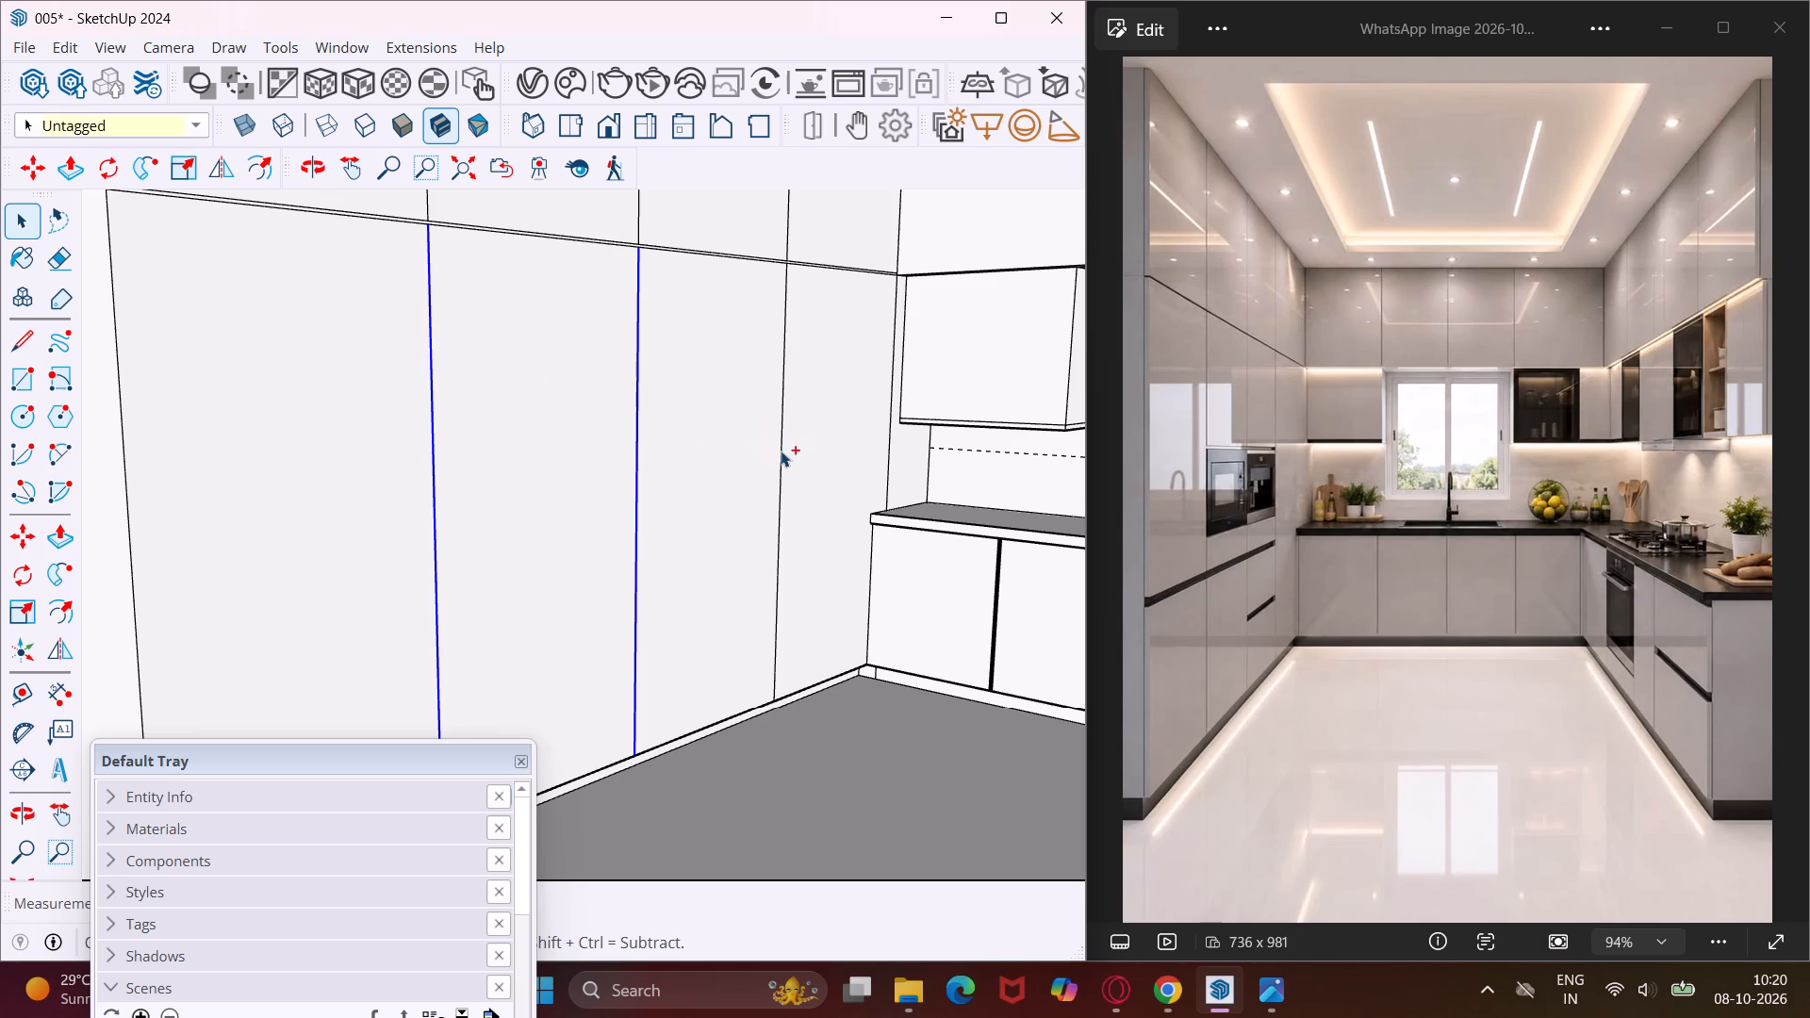
left_click(781, 451, "ctrl")
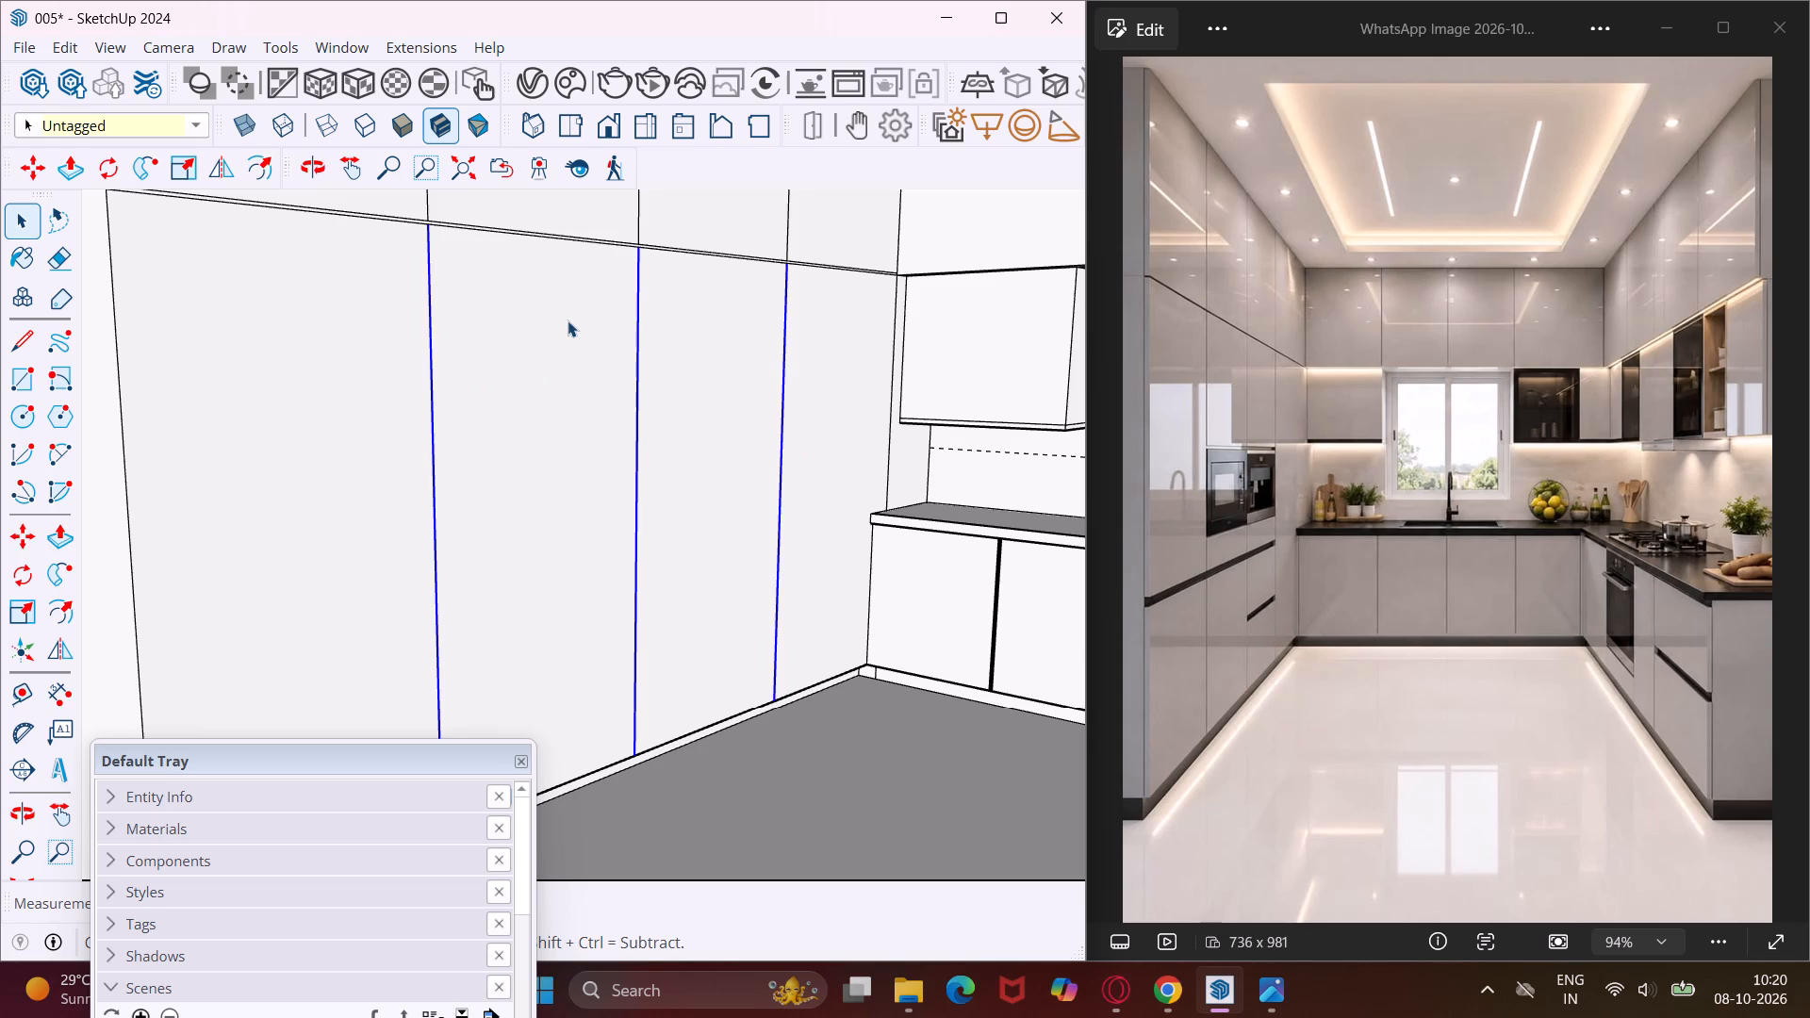
key("m")
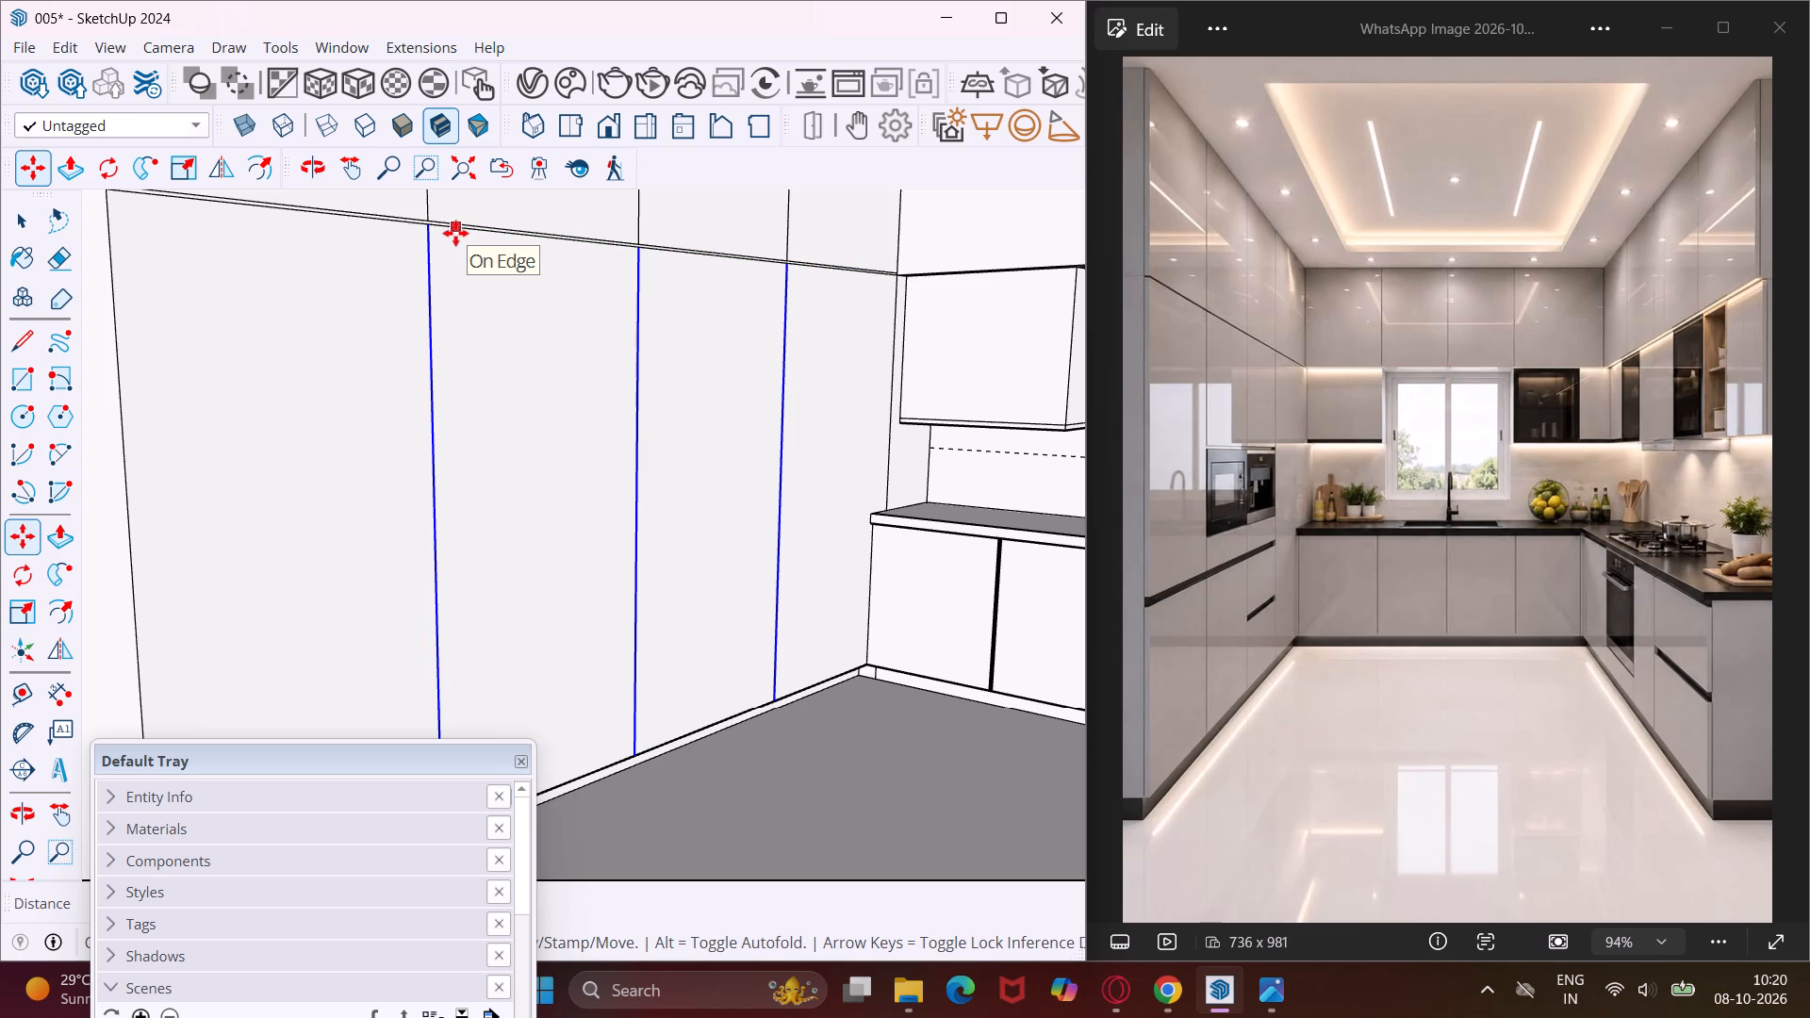
scroll(436, 227, "up", 10)
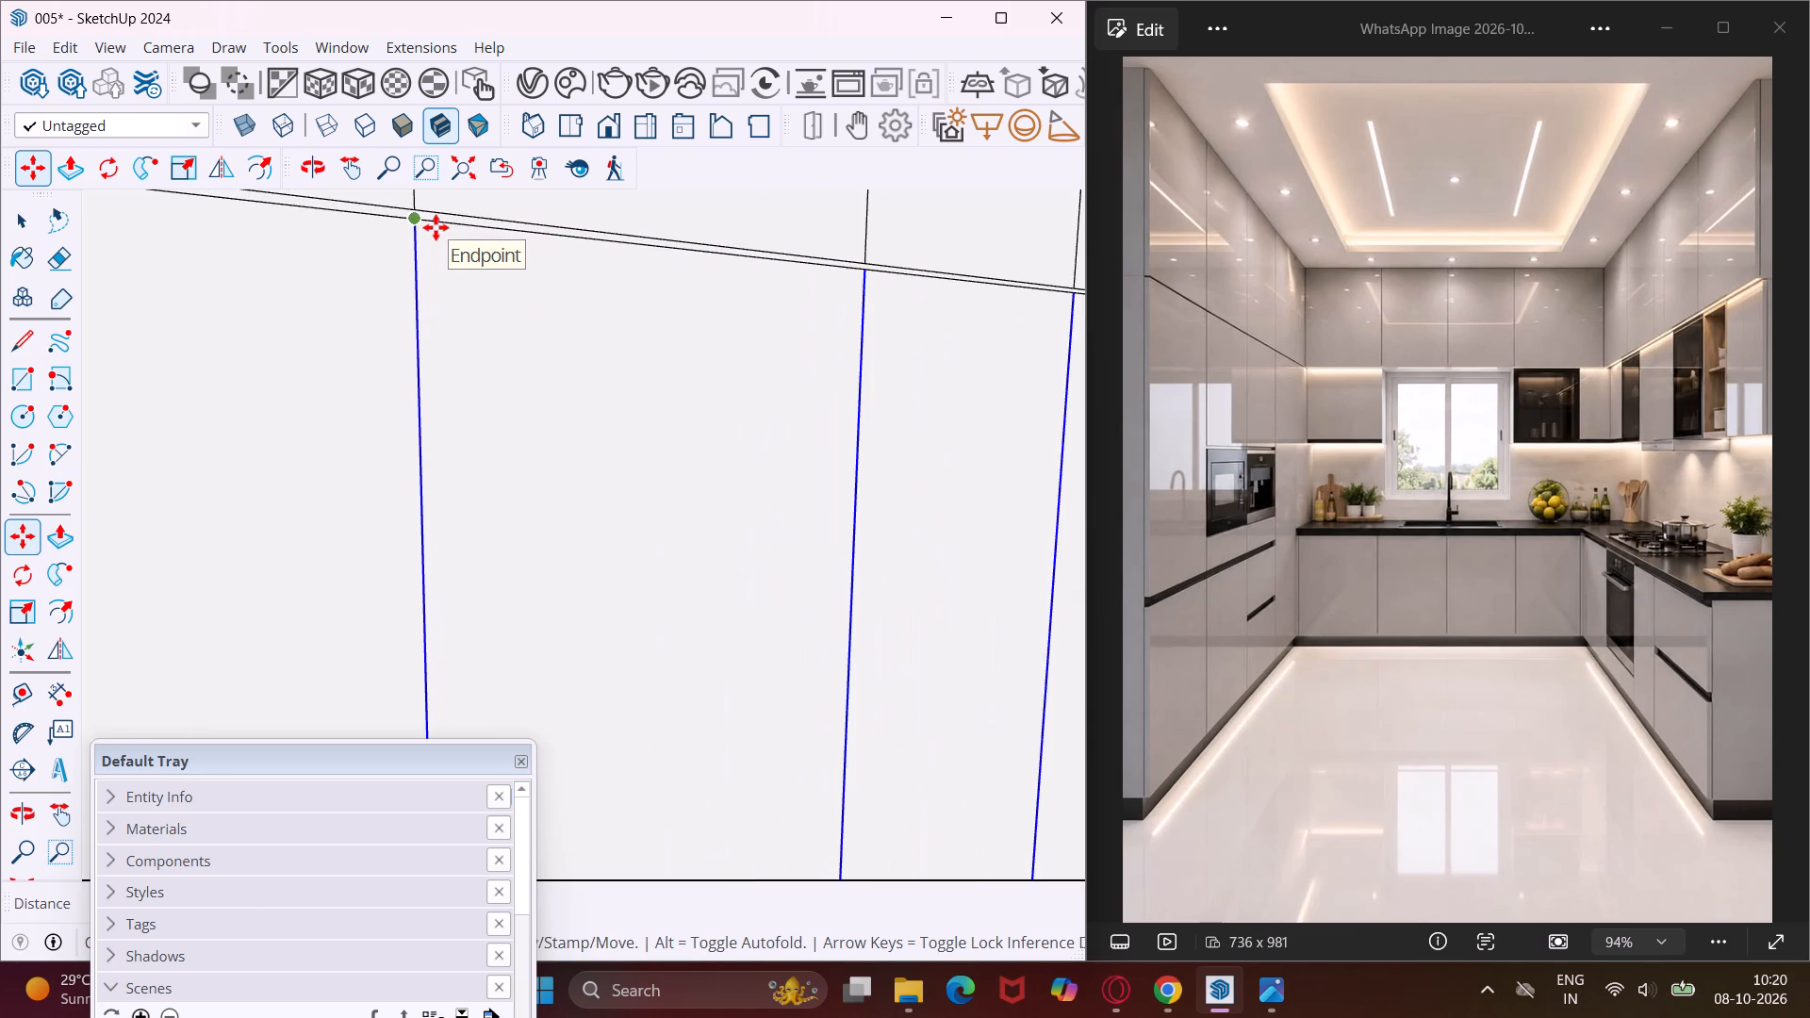
left_click(417, 219)
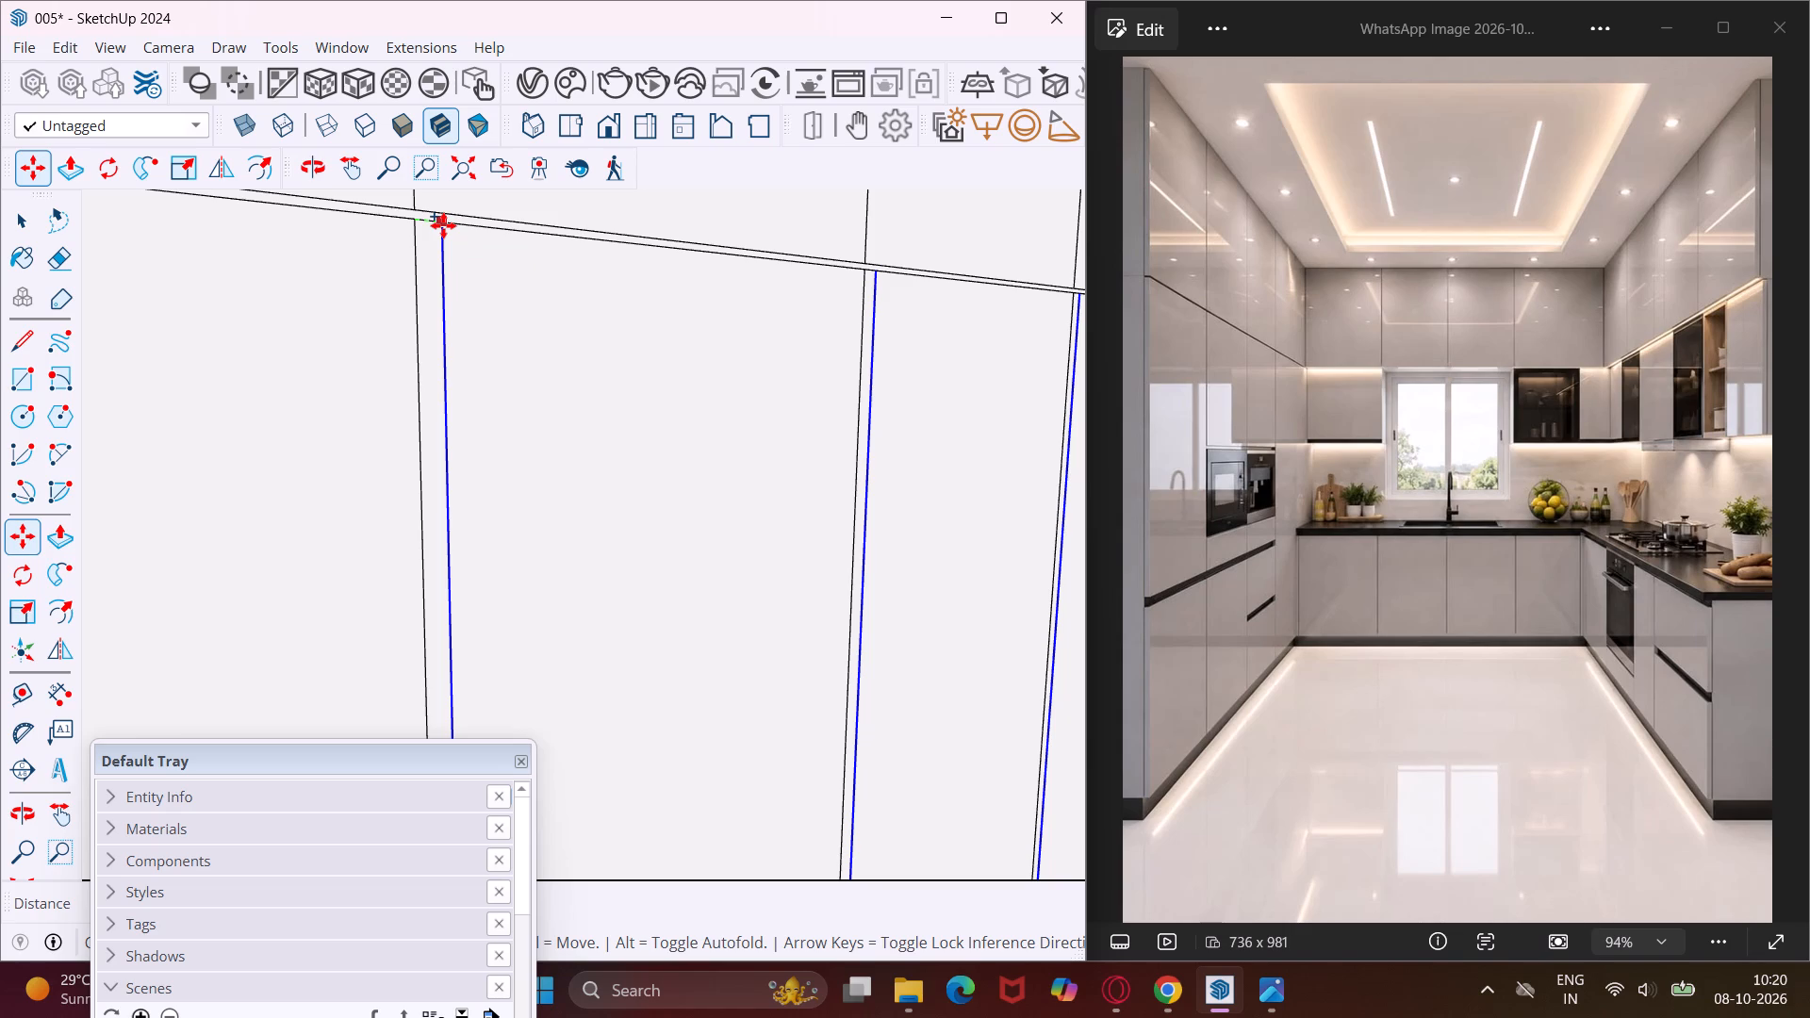
type(".4\"")
key("Return")
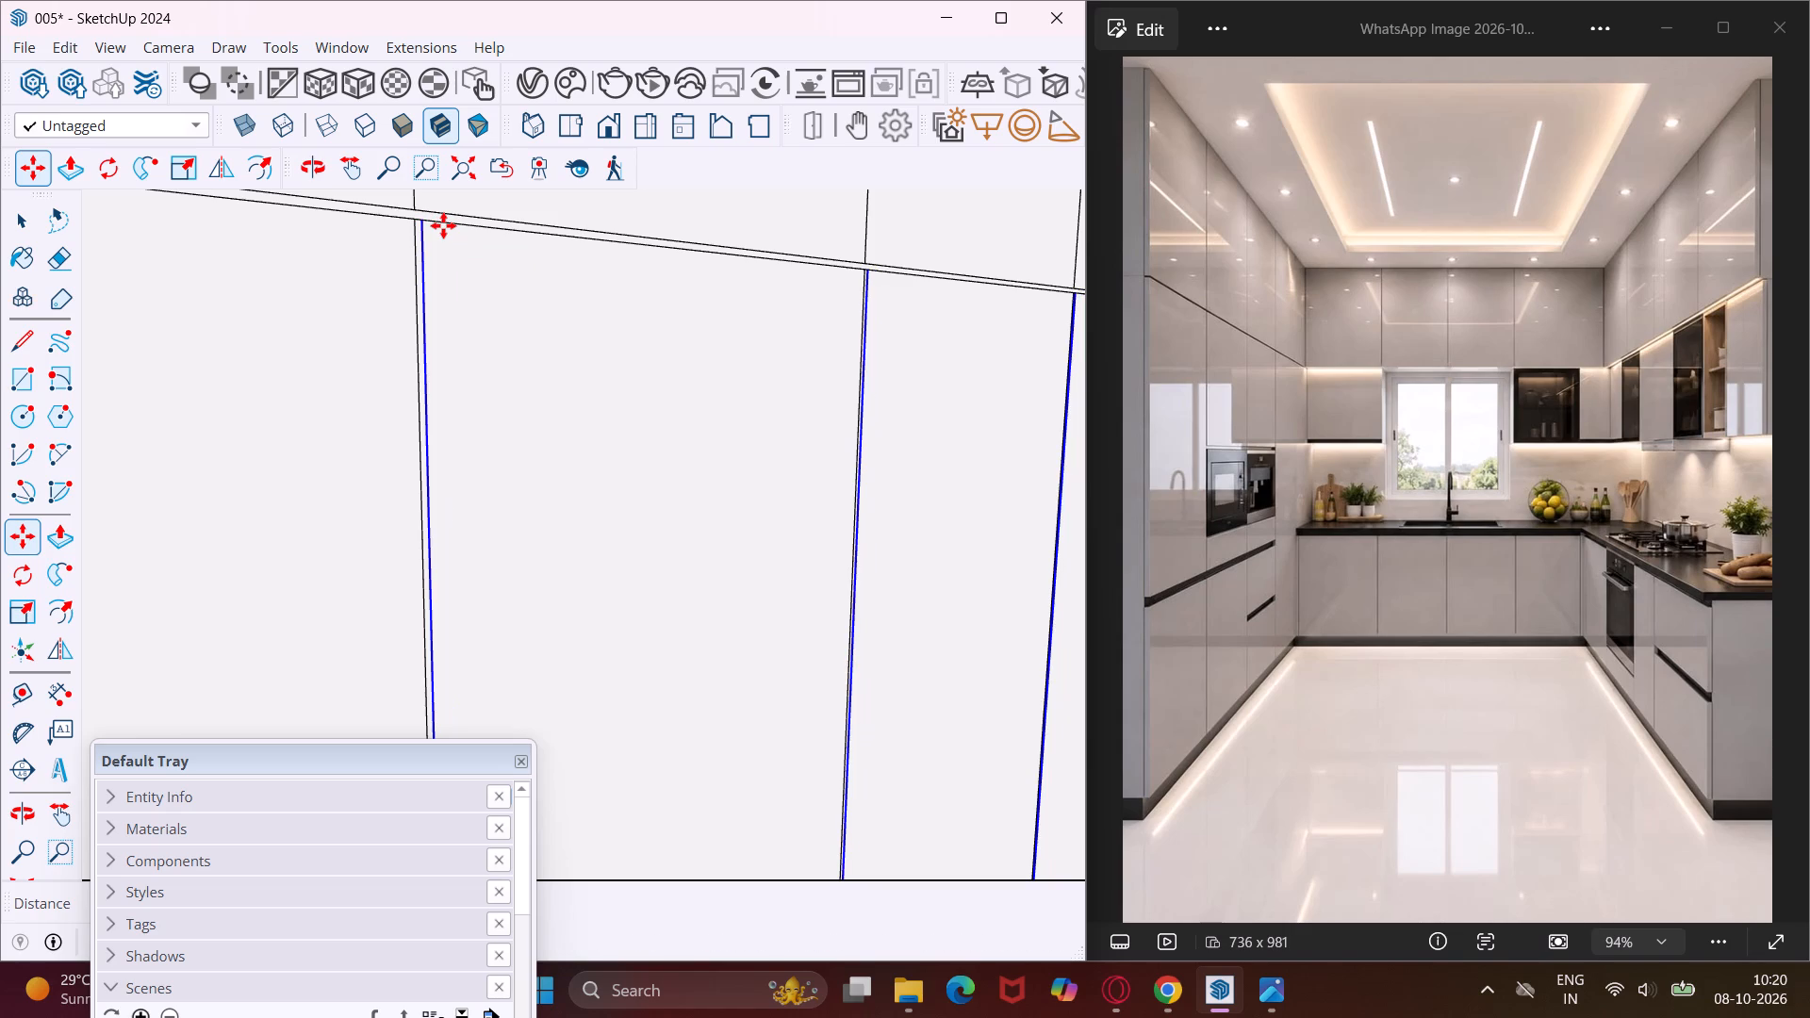
scroll(443, 225, "down", 14)
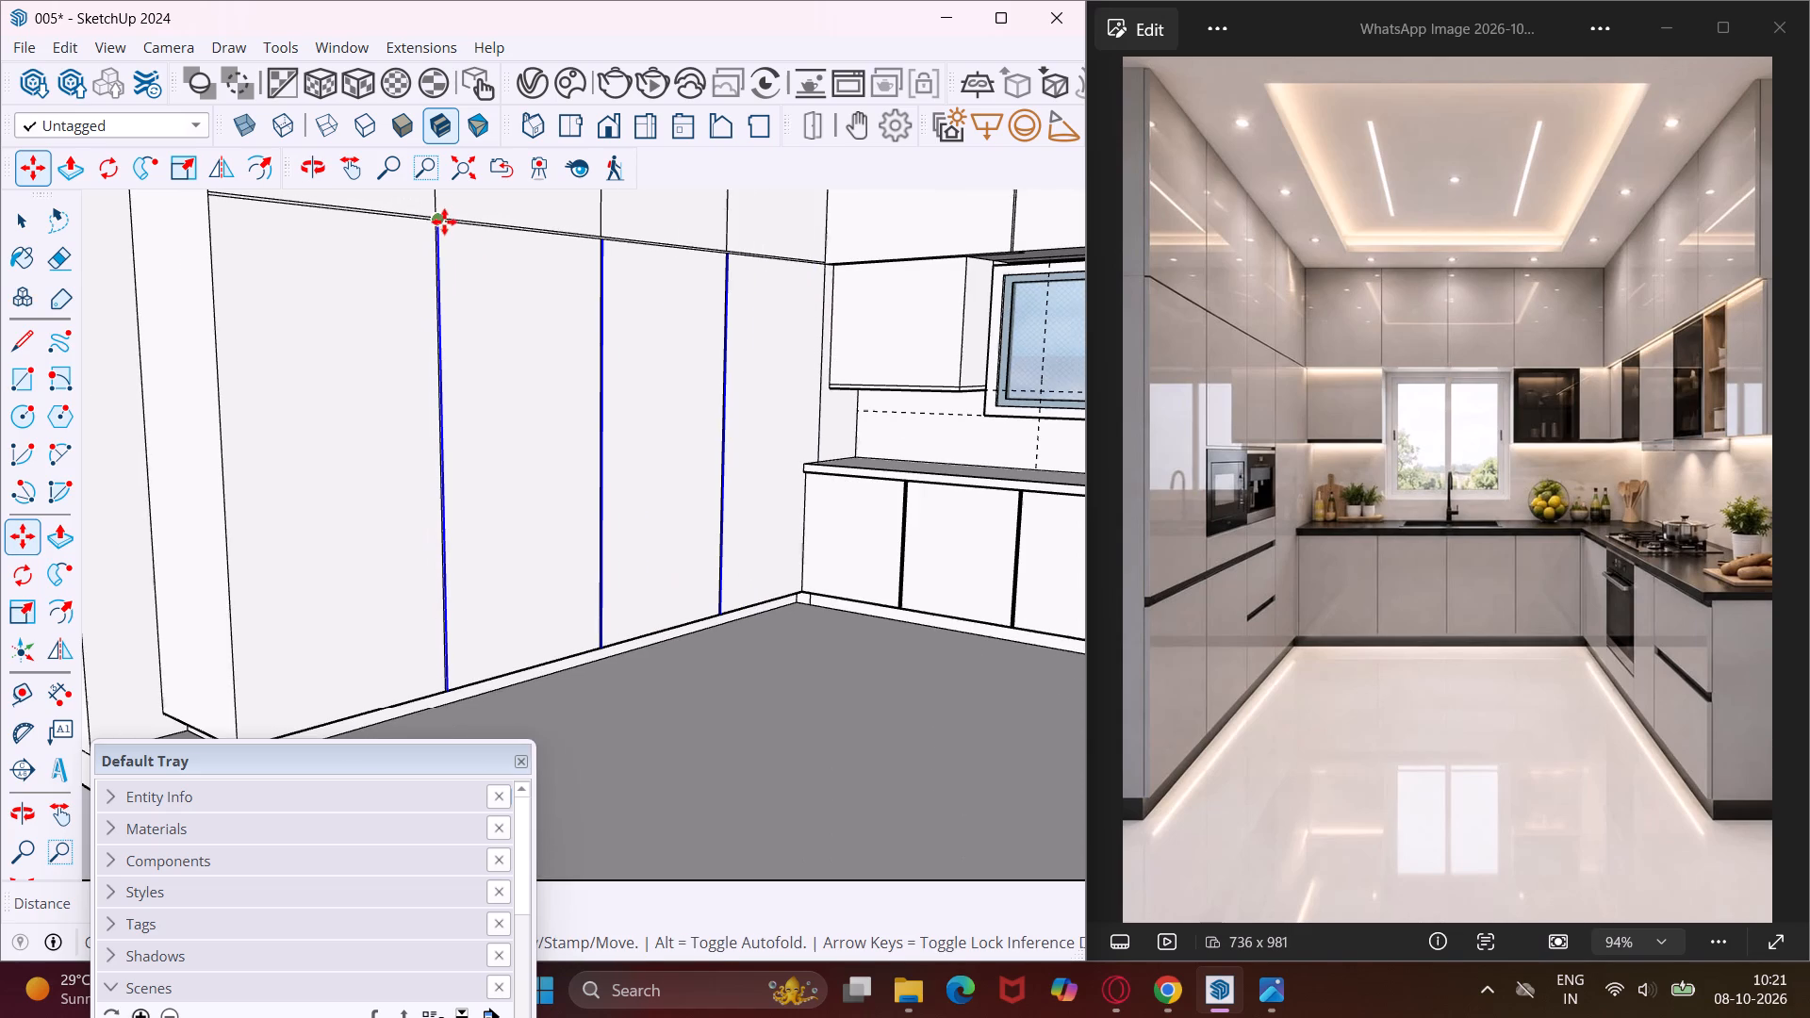
key("Escape")
key("space")
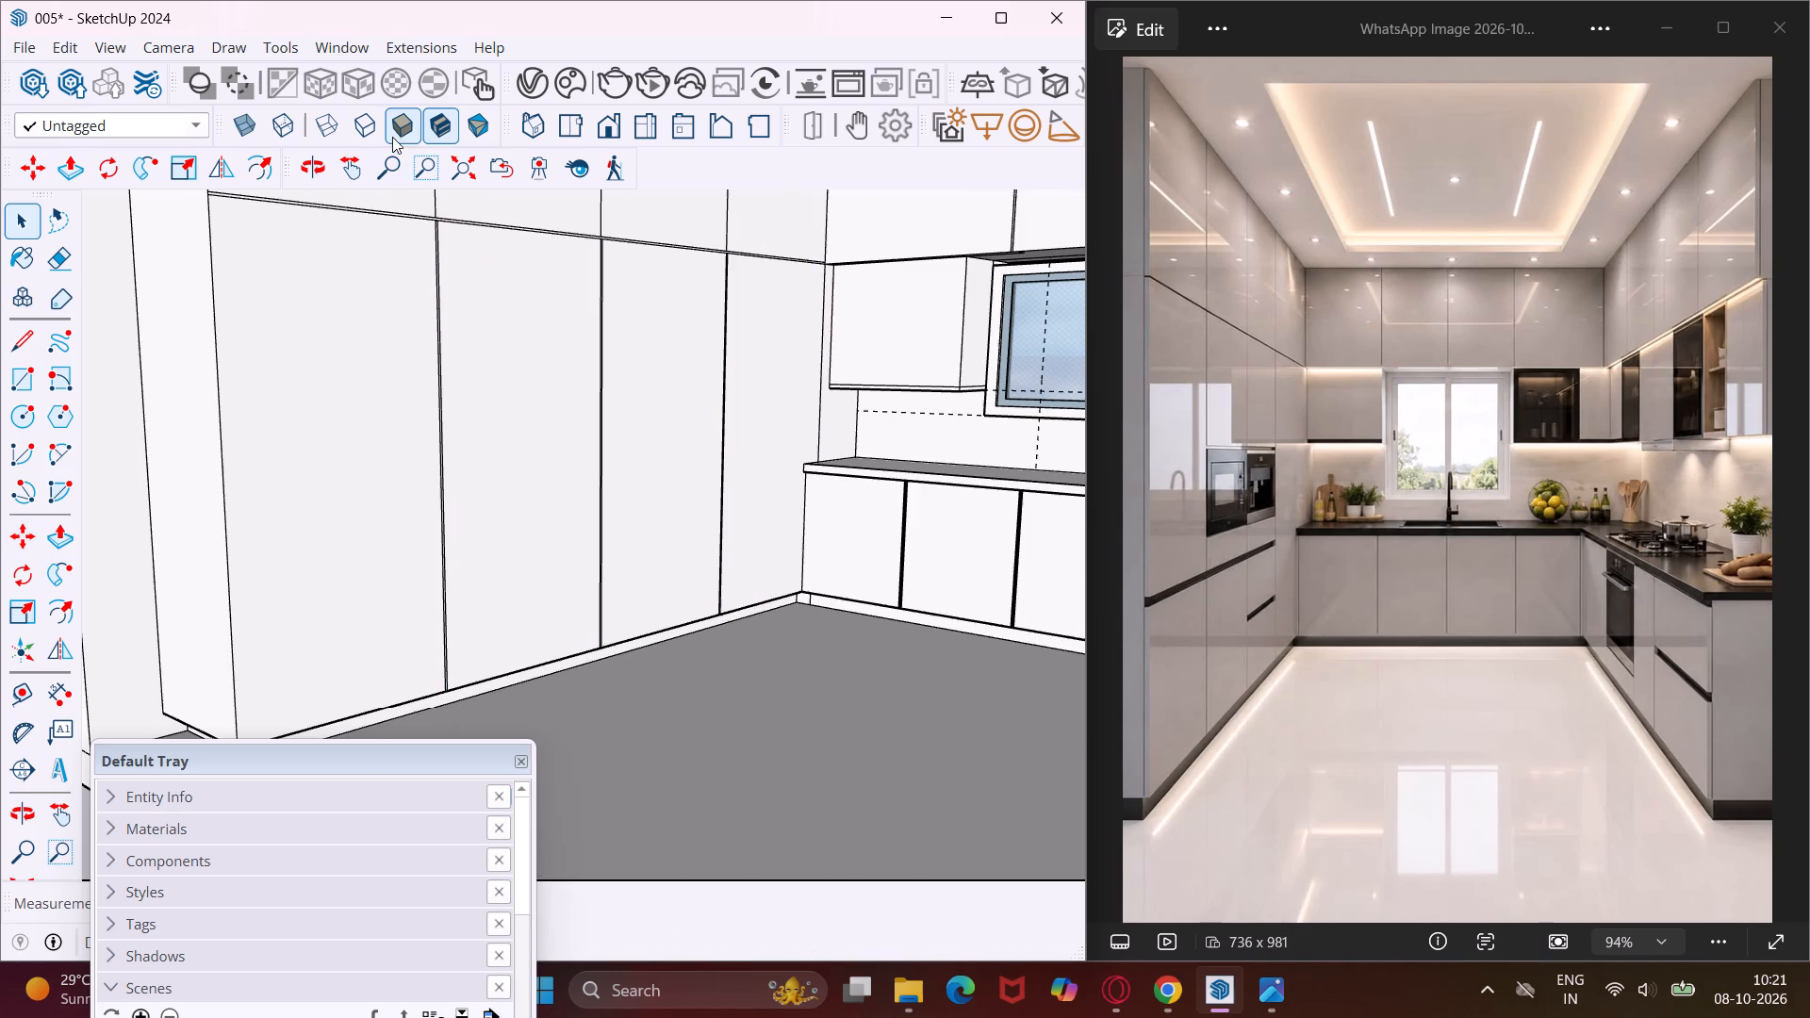
Select the vertical divider lines of the tall block's upper section.
left_click(354, 160)
left_click_drag(452, 327, 519, 477)
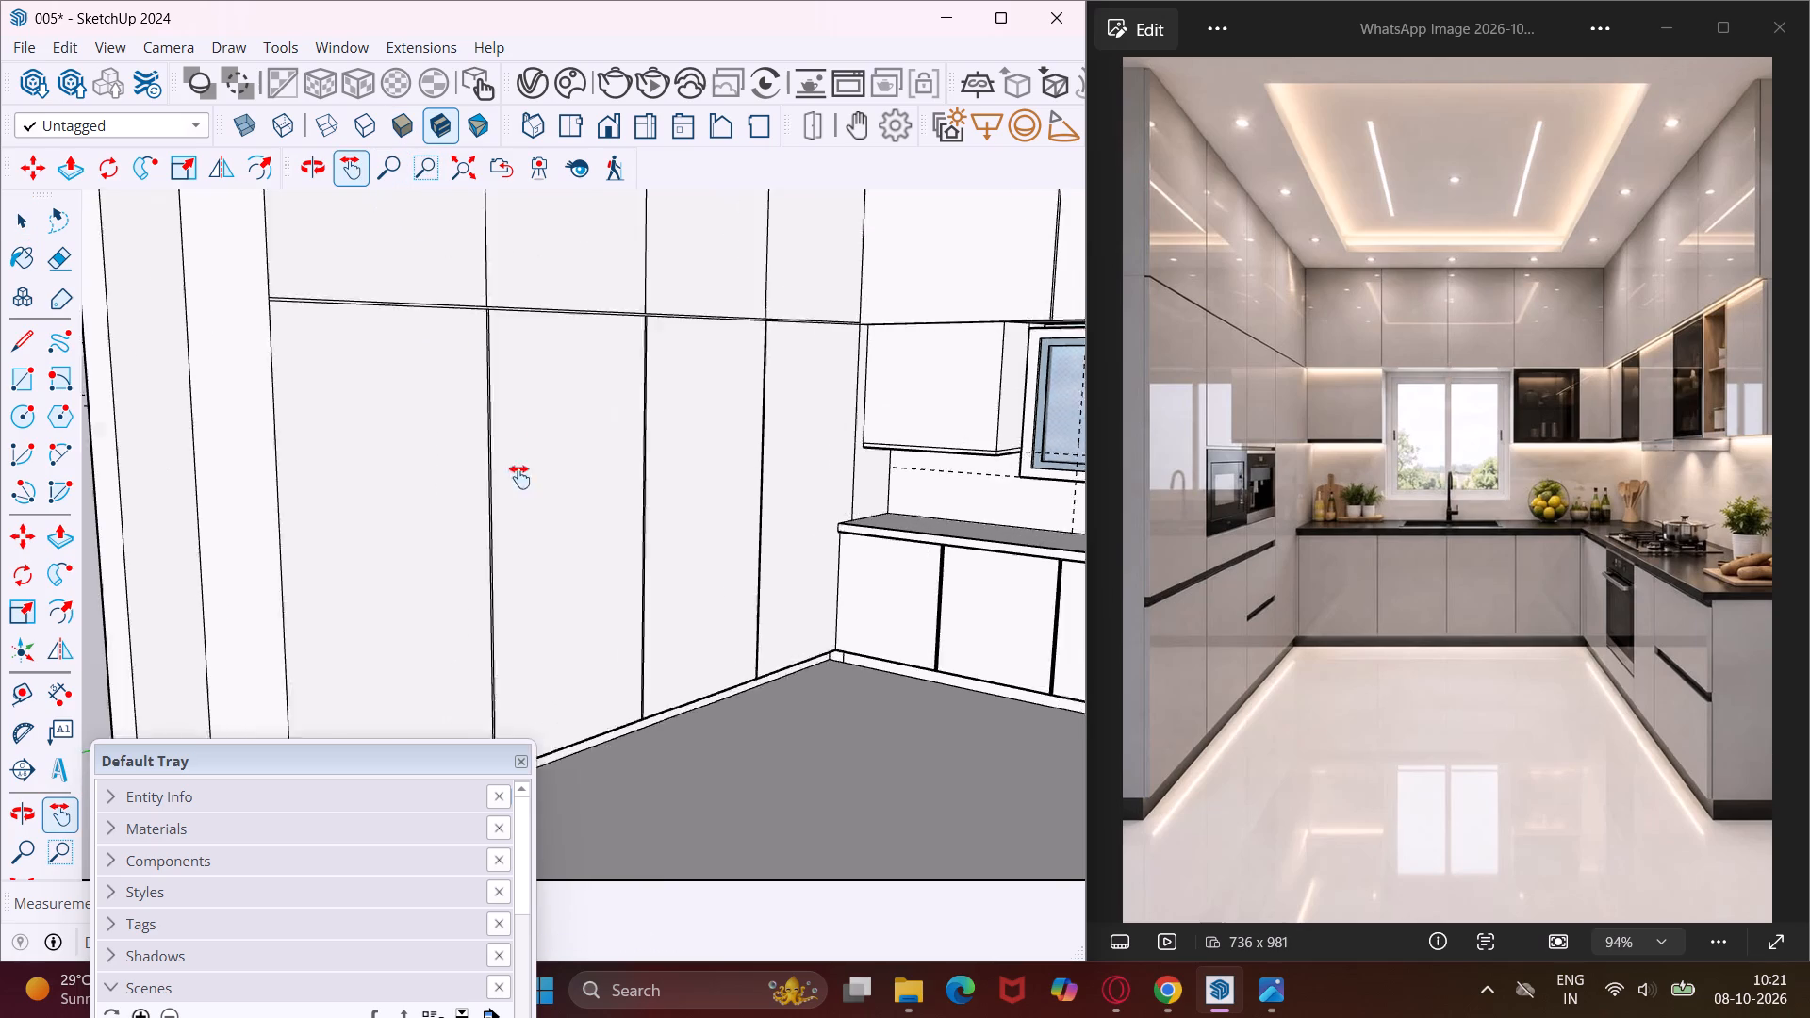
left_click_drag(519, 477, 546, 601)
key("Escape")
key("space")
scroll(530, 468, "up", 4)
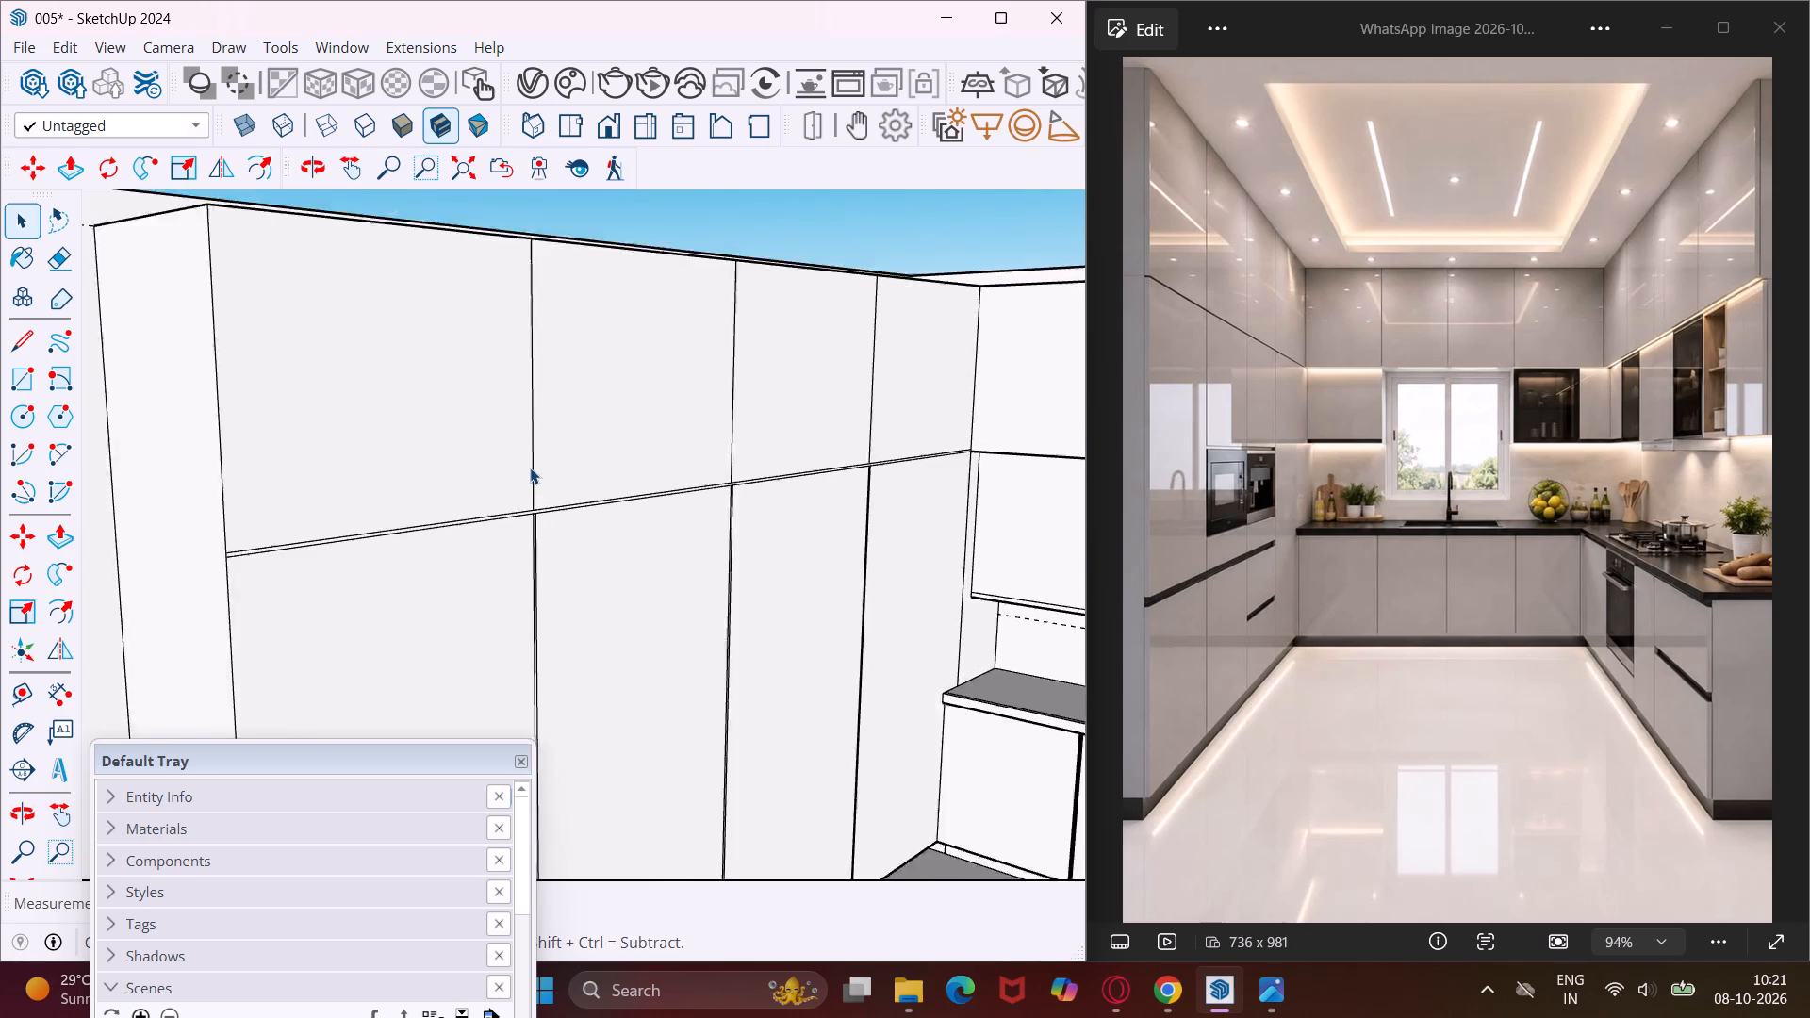
scroll(530, 468, "up", 4)
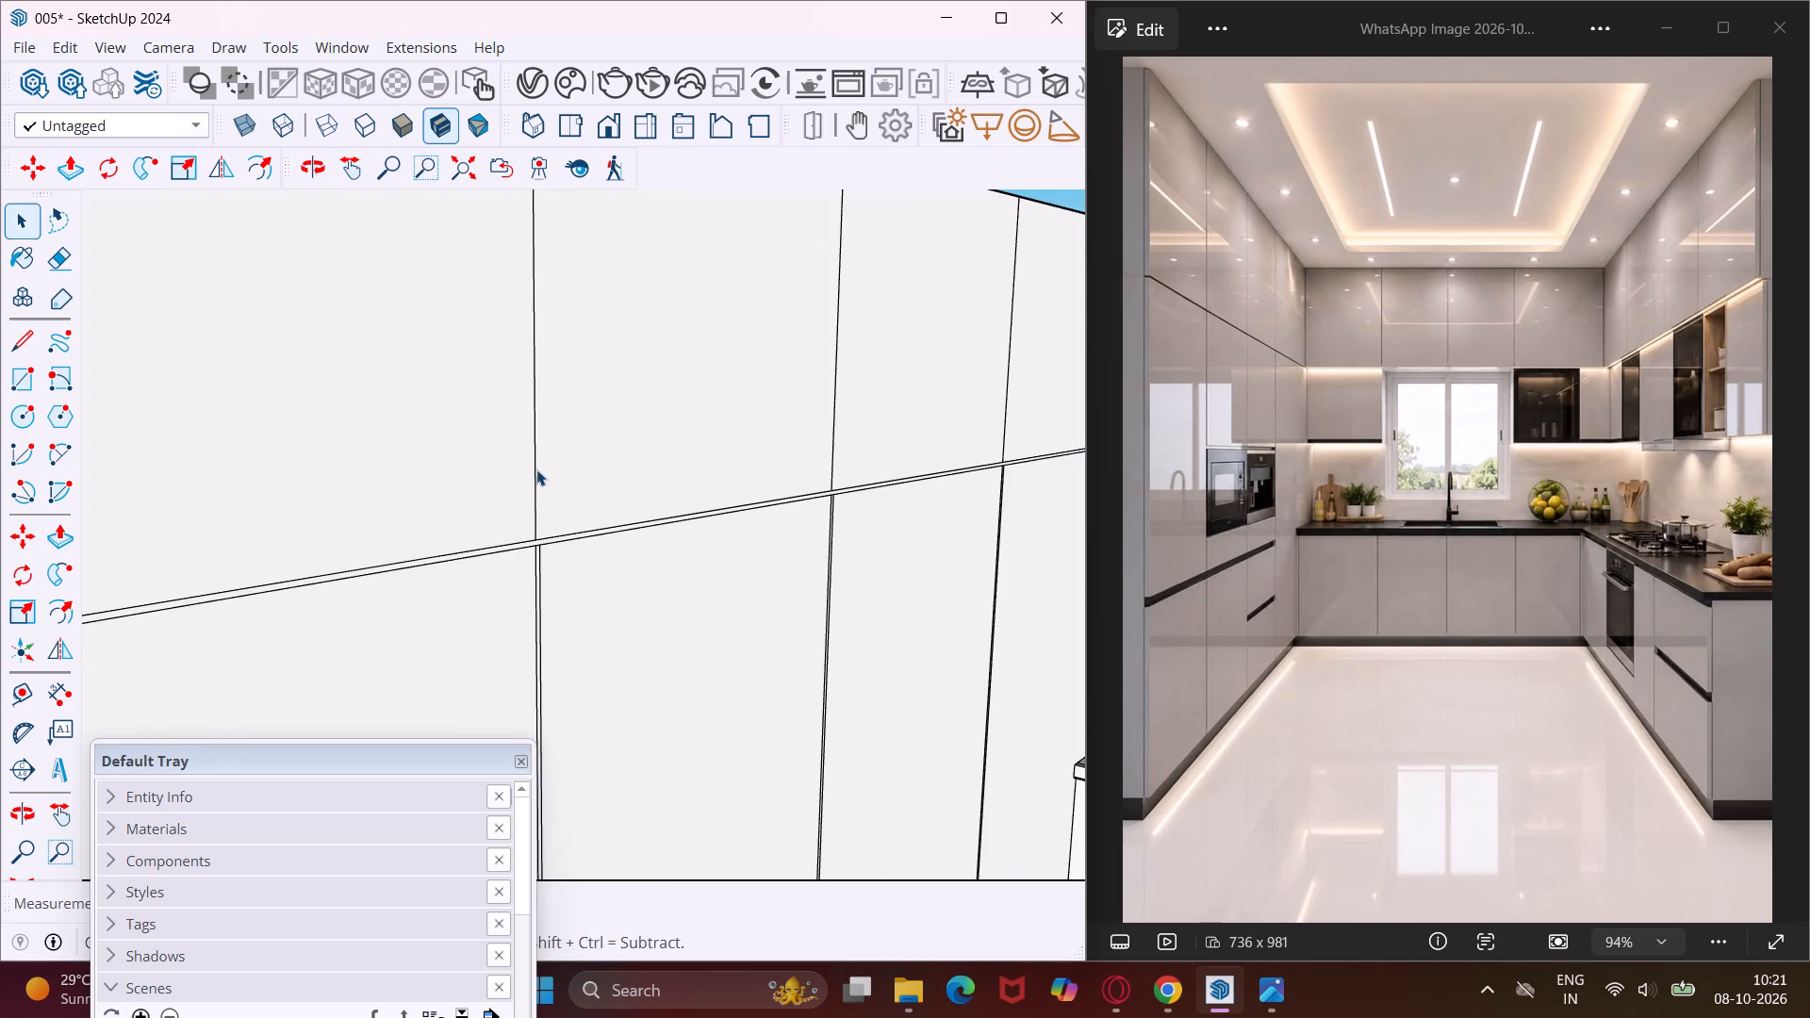
left_click(534, 465)
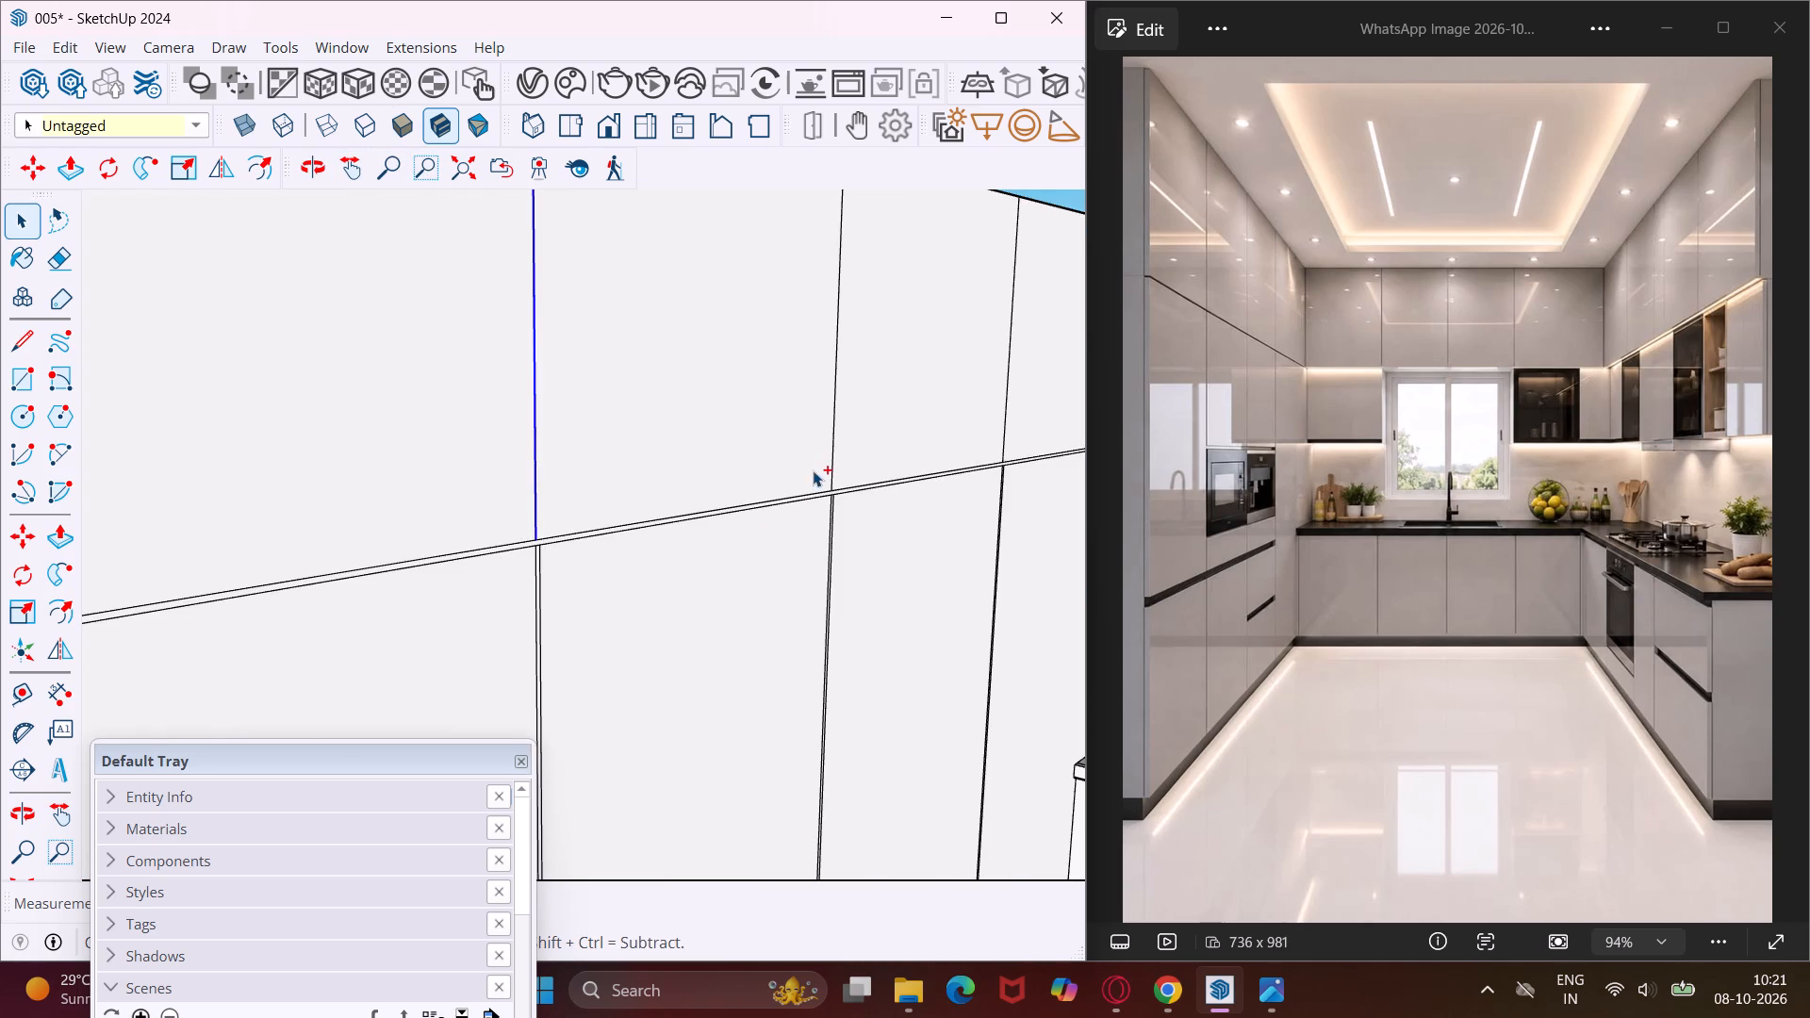
left_click(833, 436, "ctrl")
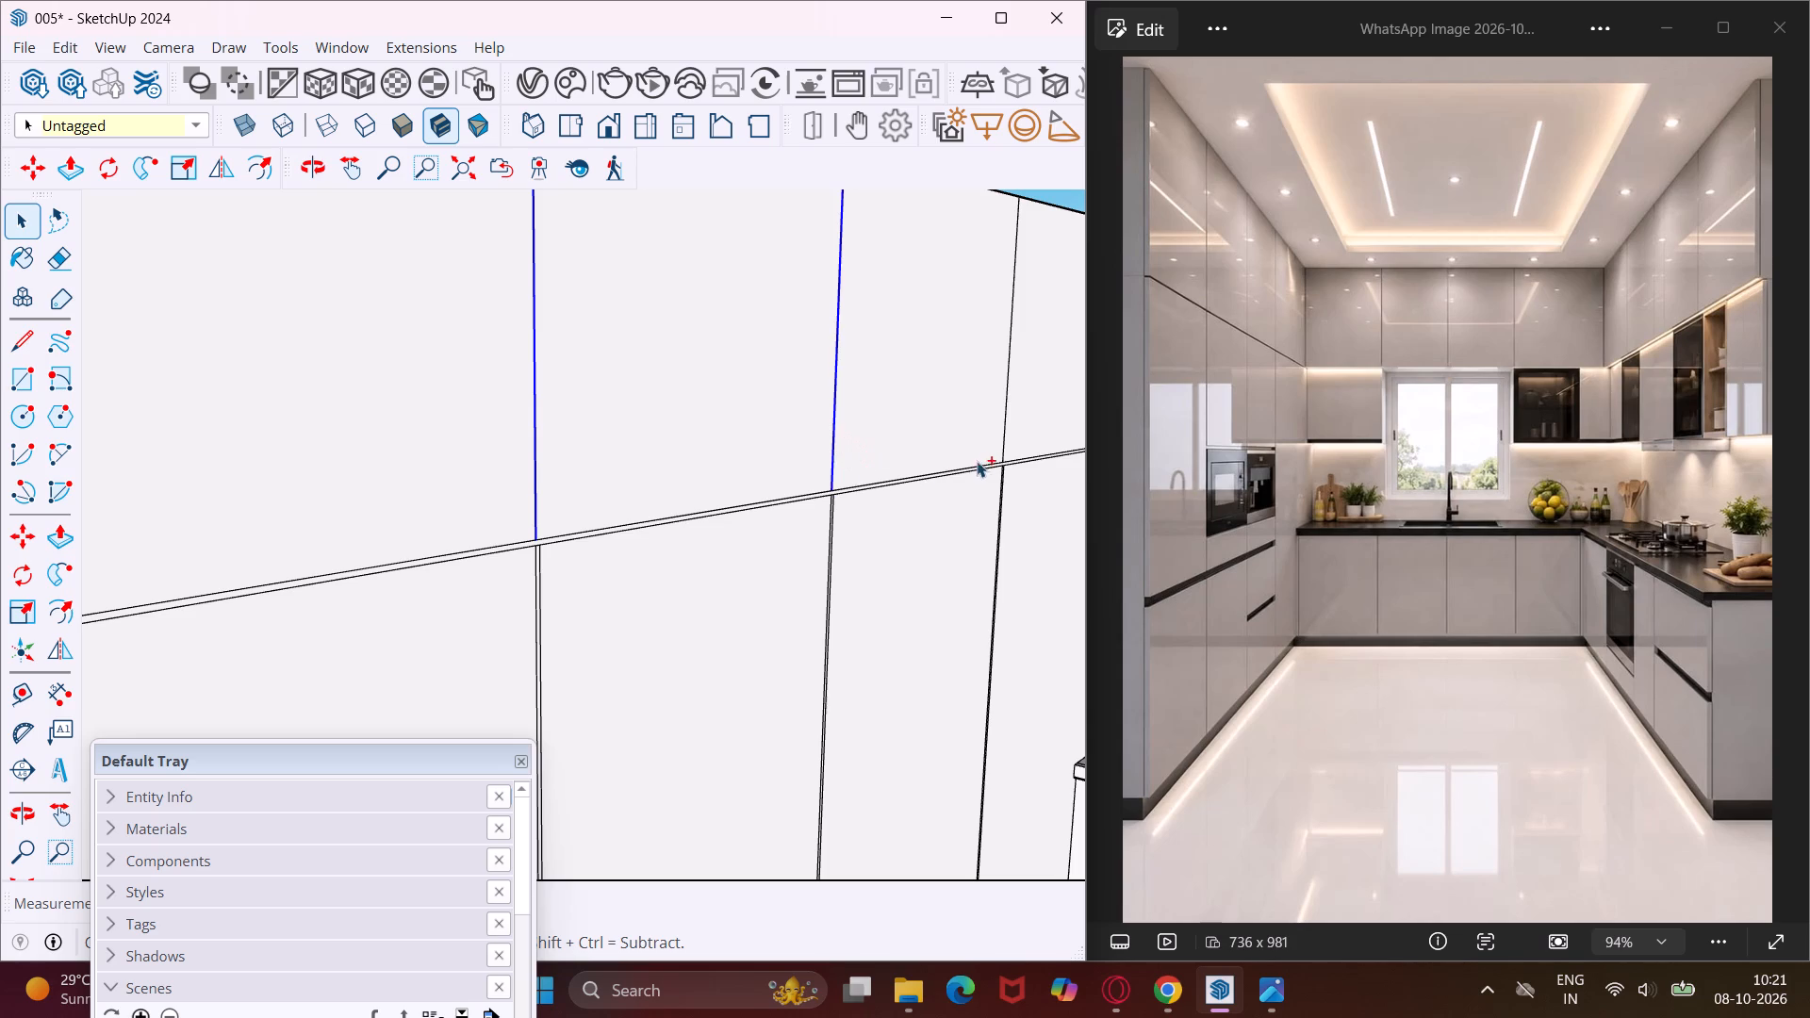
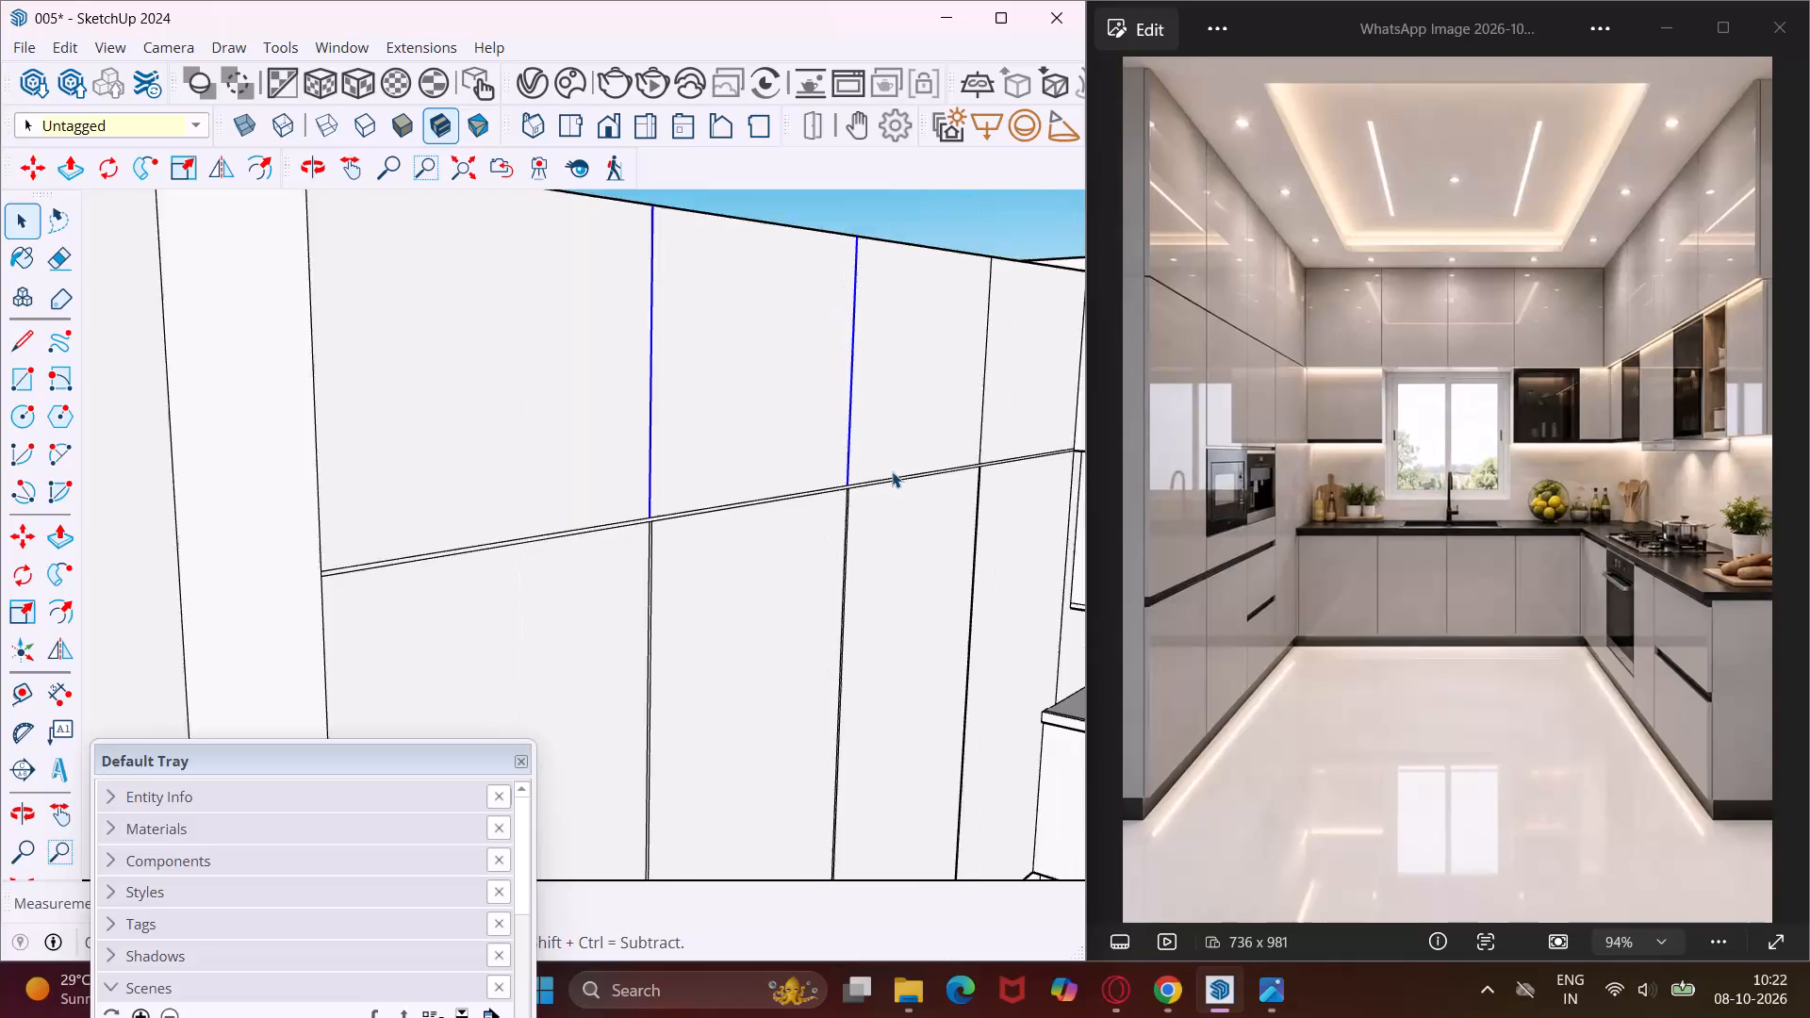
Copy the upper section's three vertical divider lines 0.4" along the face toward the back corner to form door gaps.
scroll(975, 444, "up", 4)
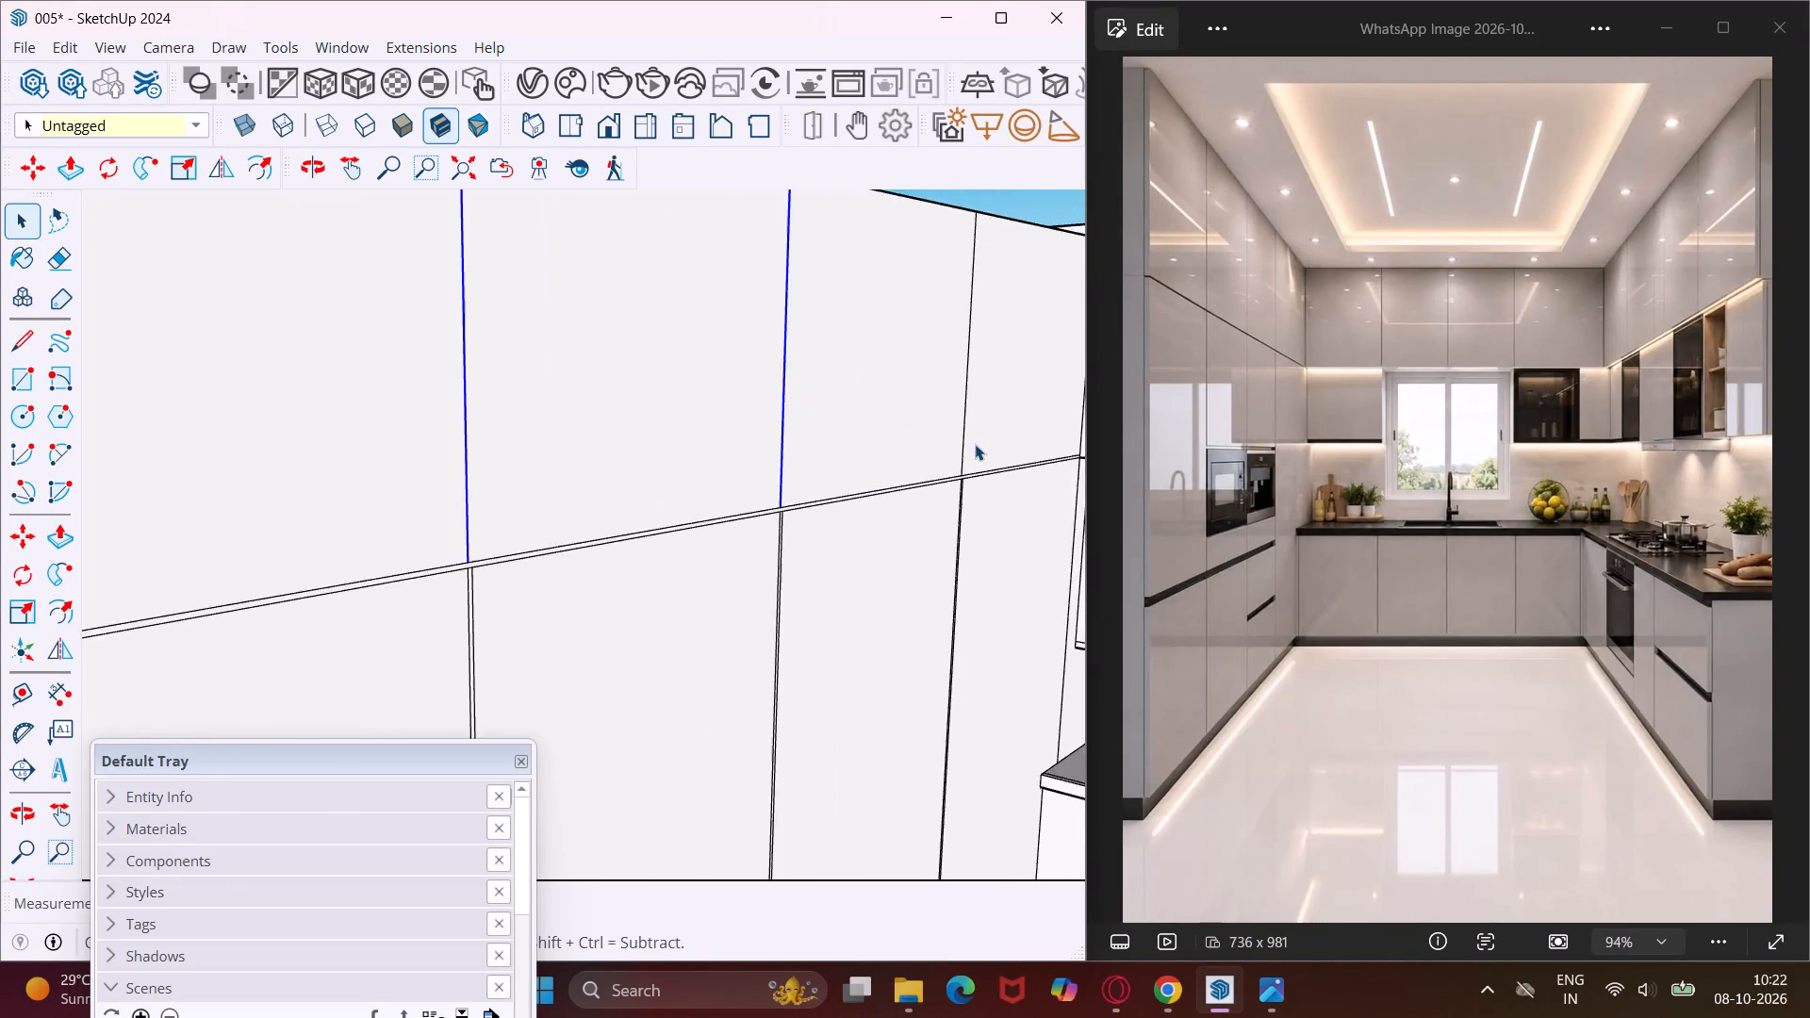
scroll(975, 444, "up", 10)
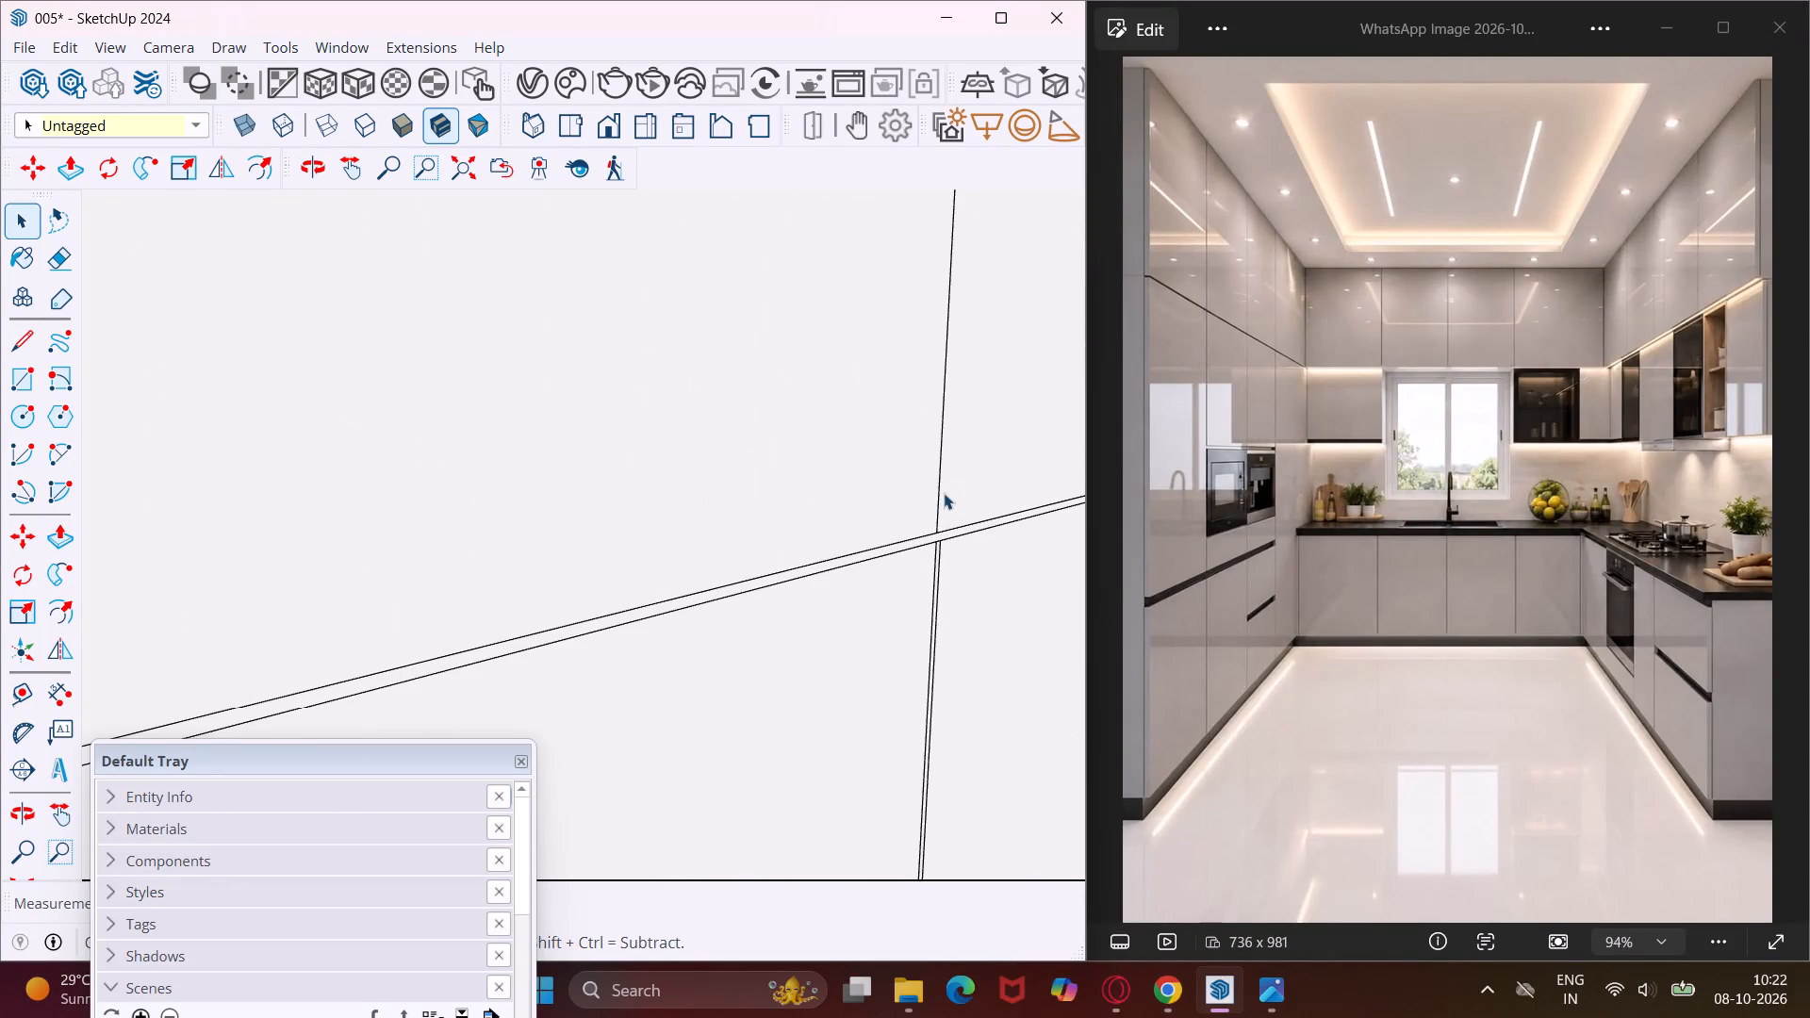
left_click(938, 503, "ctrl")
key("m")
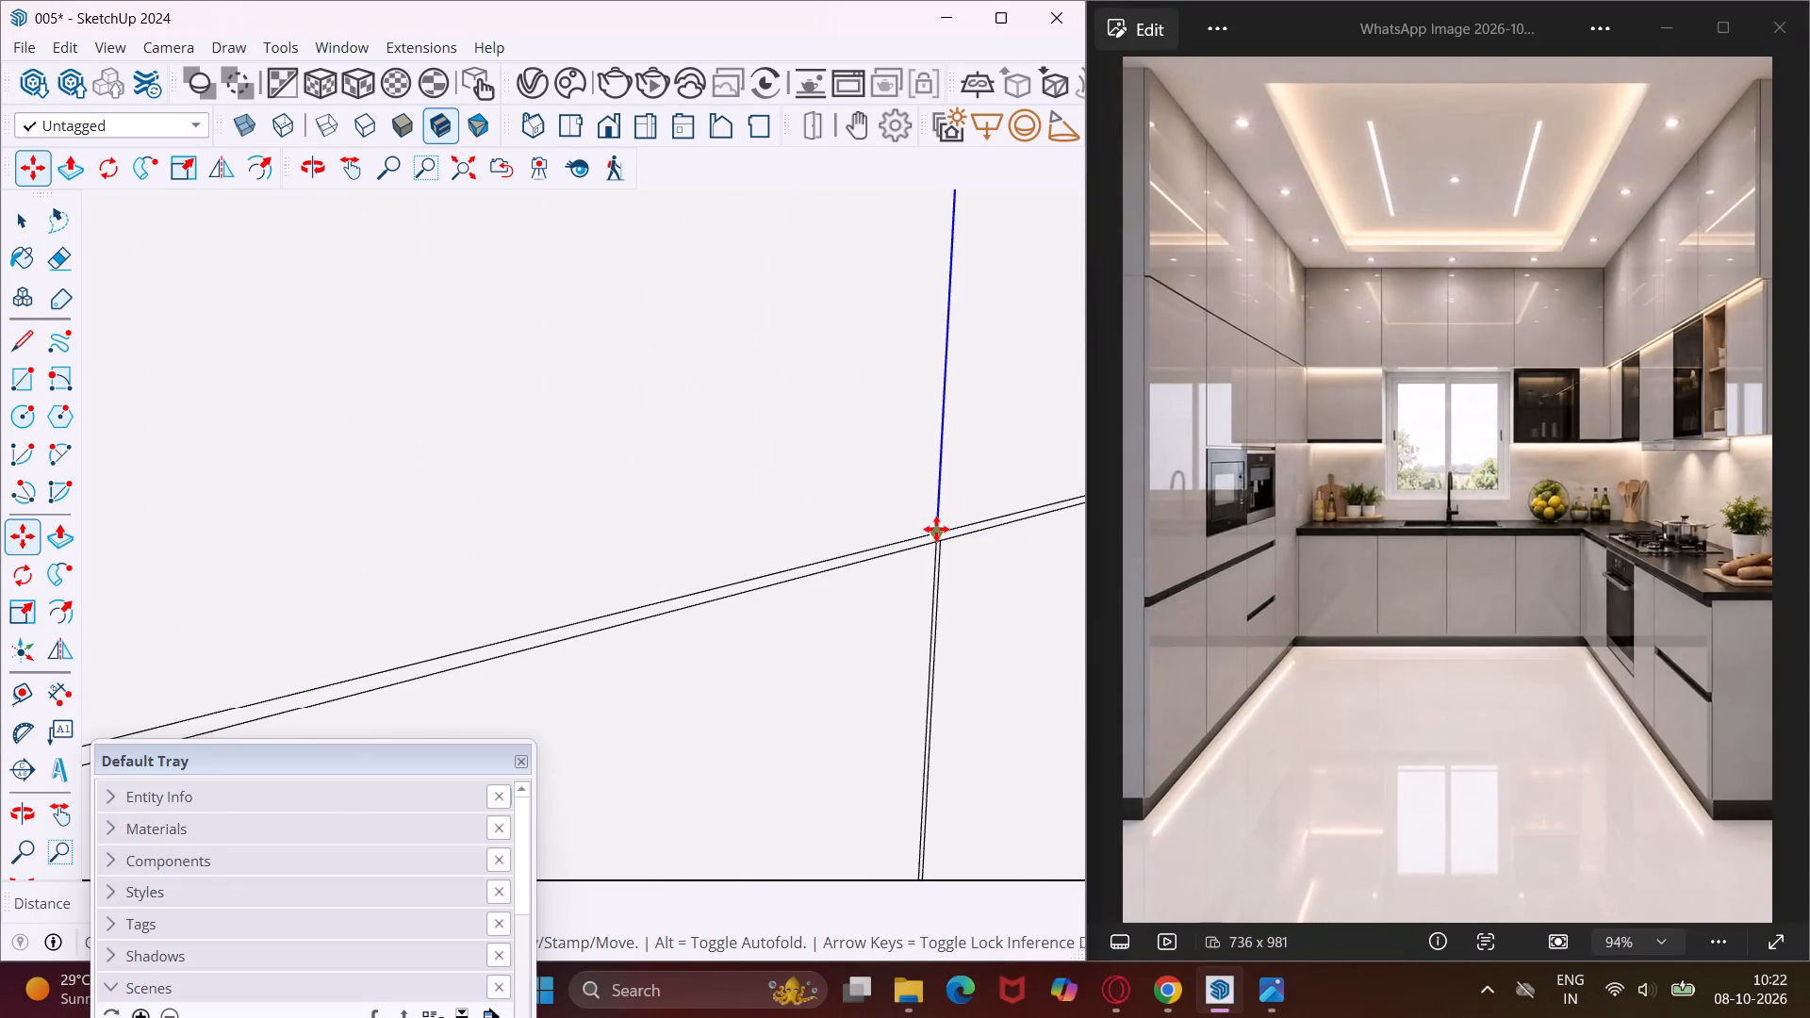
scroll(936, 529, "up", 10)
left_click(935, 540)
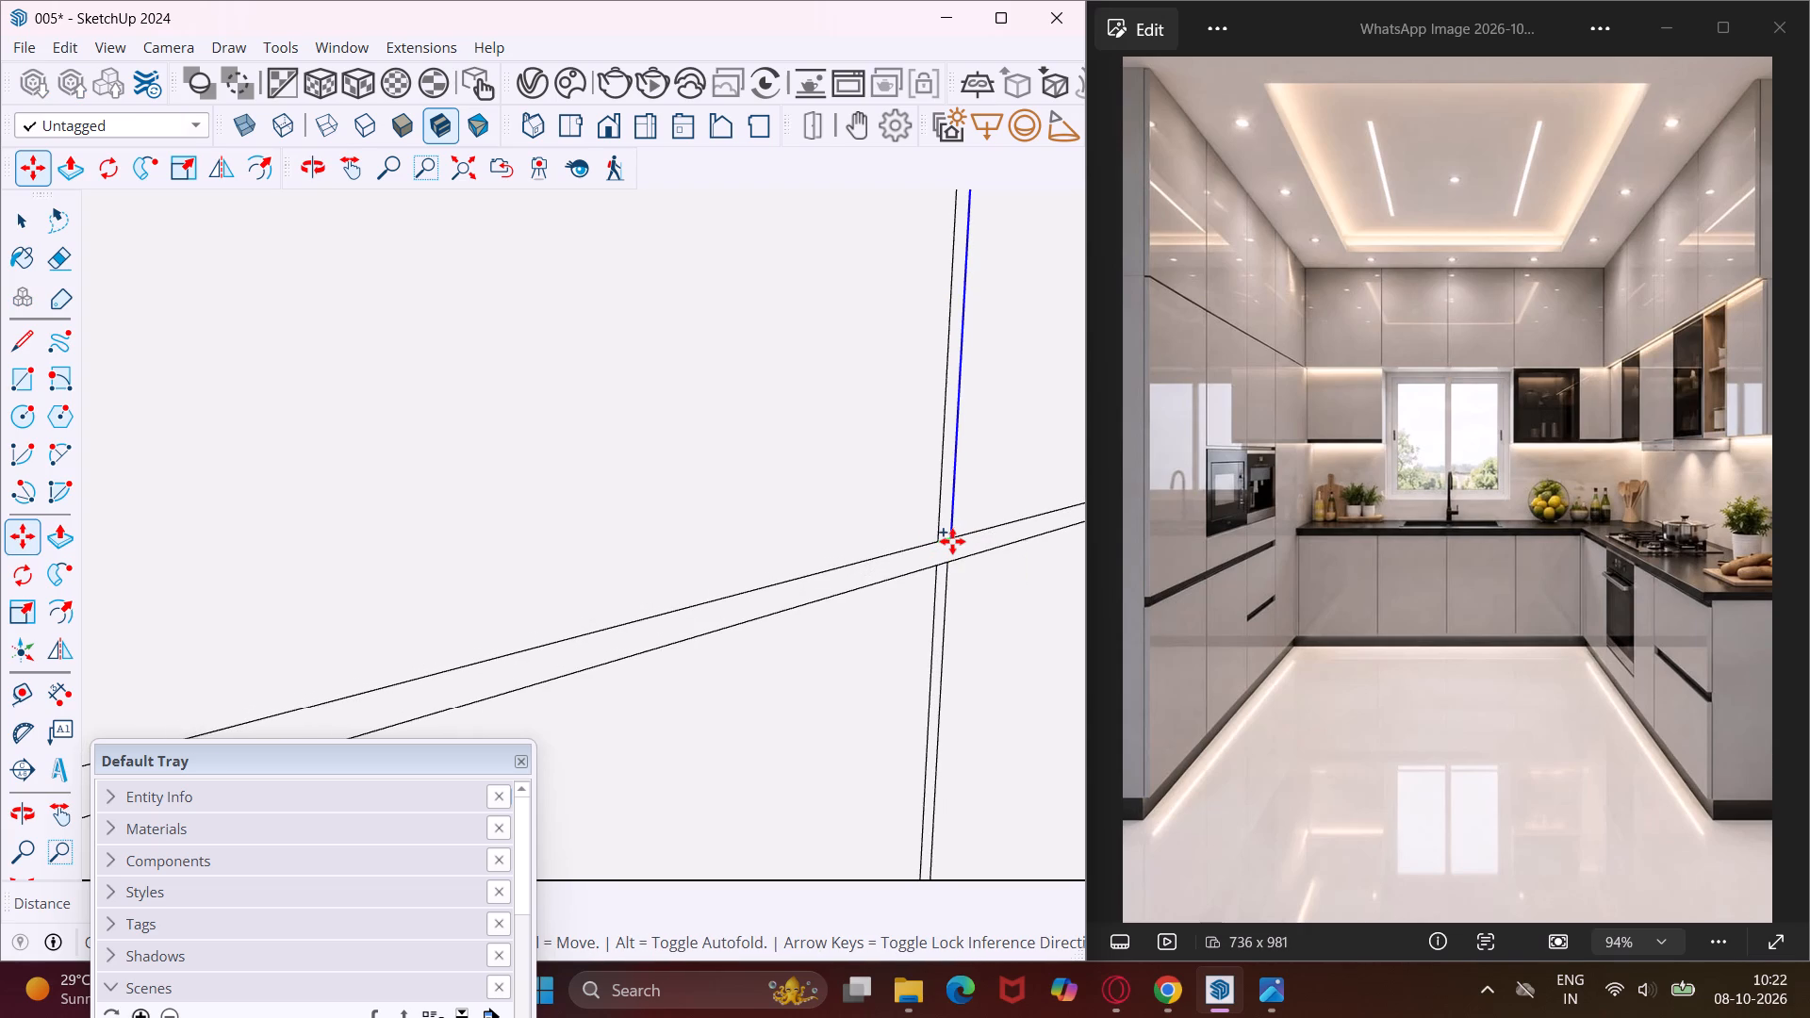
type(".4\"")
key("Return")
key("Escape")
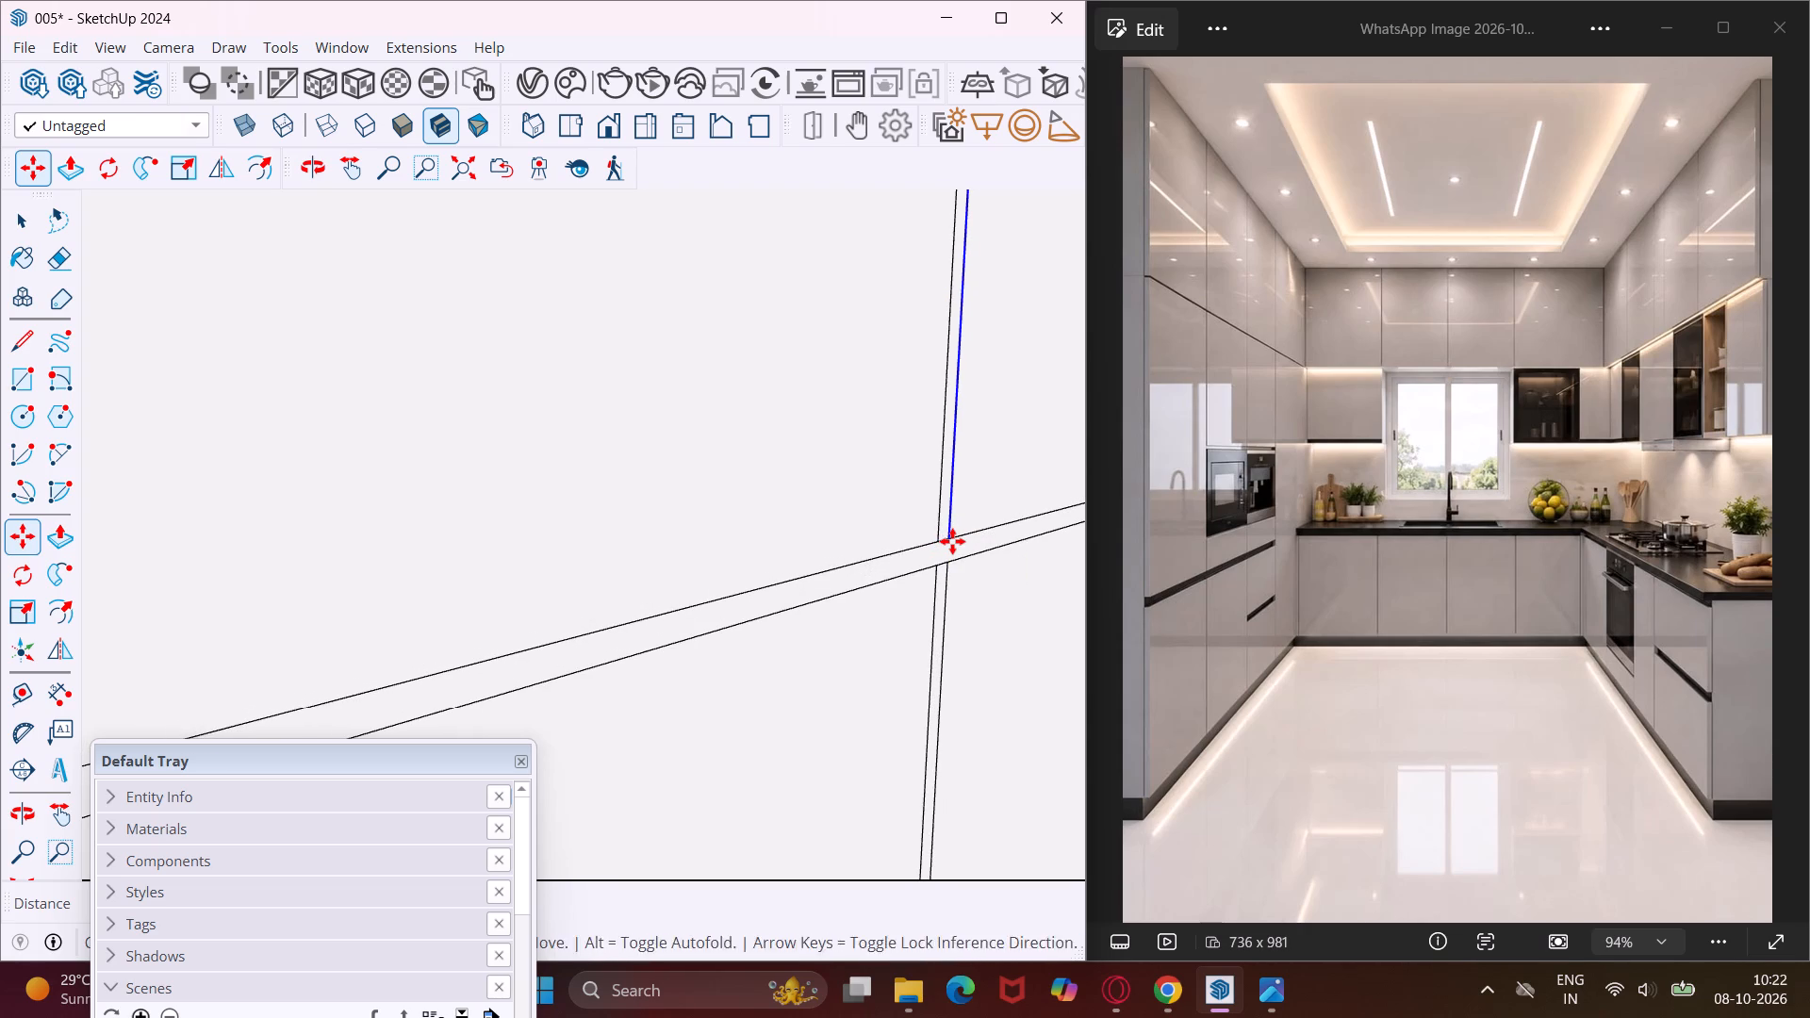
key("space")
Examine the tall block's upper and lower door divisions from several angles.
scroll(917, 463, "down", 19)
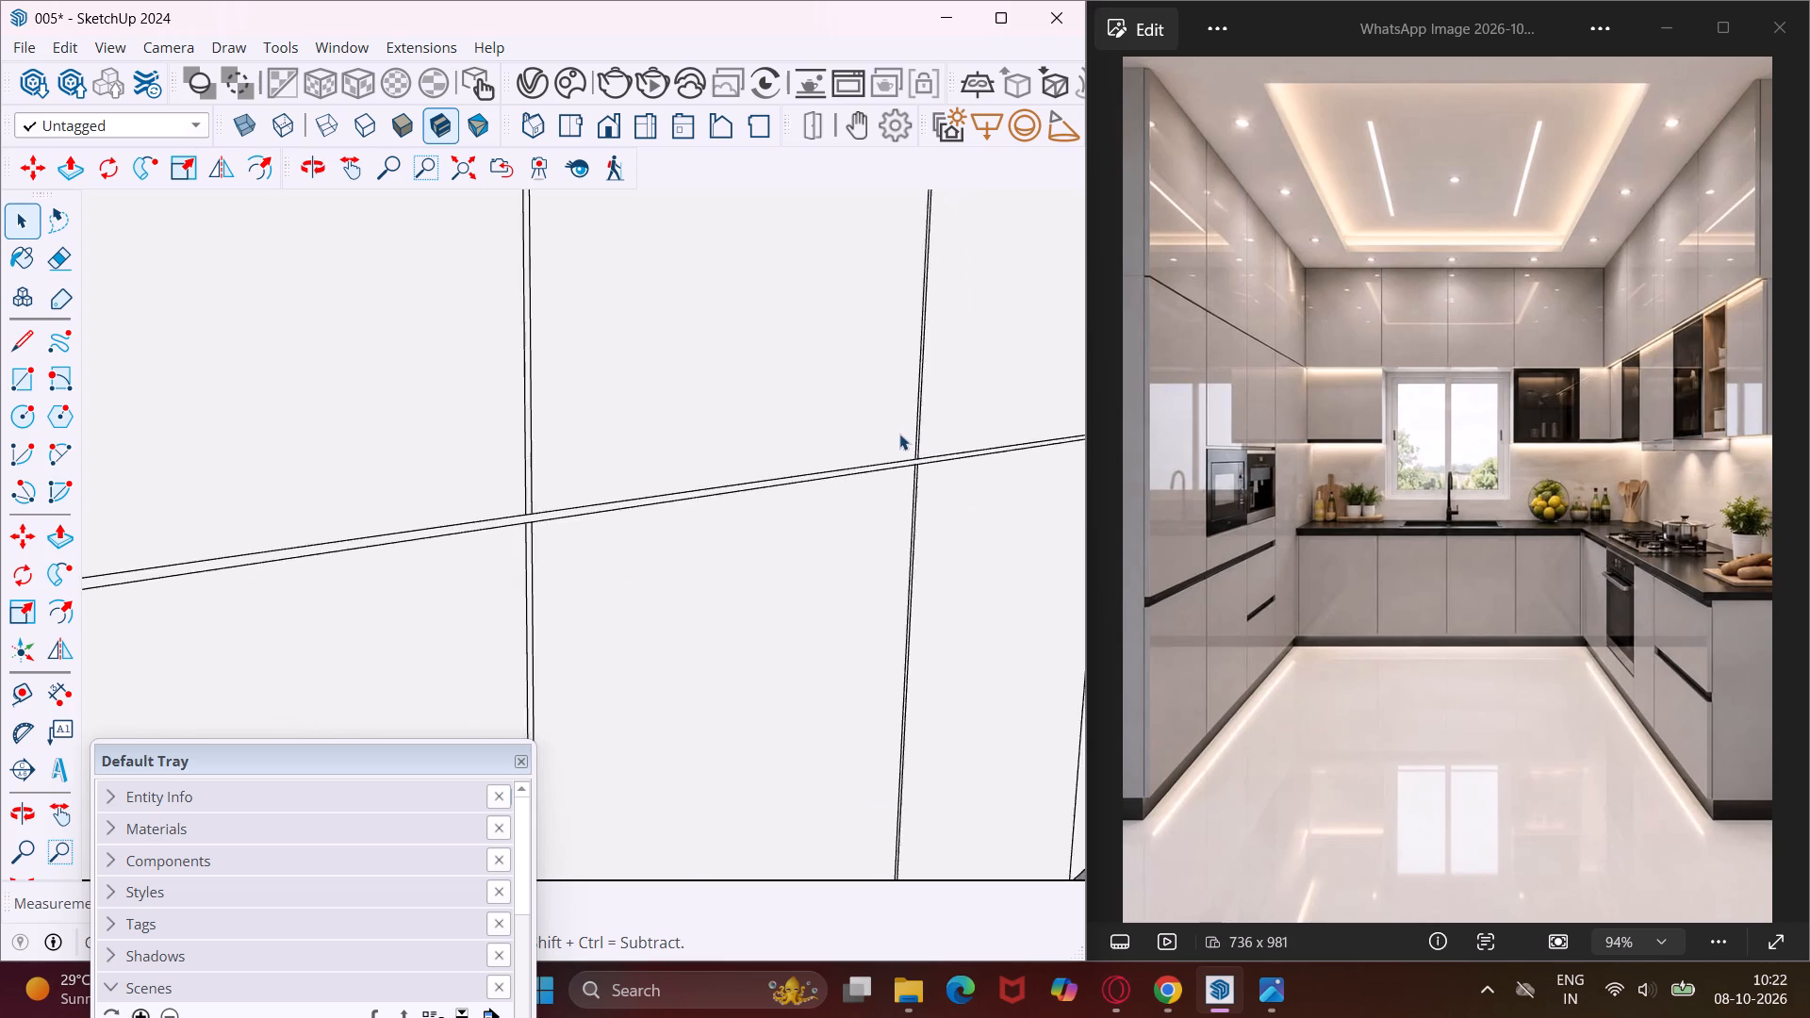
scroll(899, 434, "down", 12)
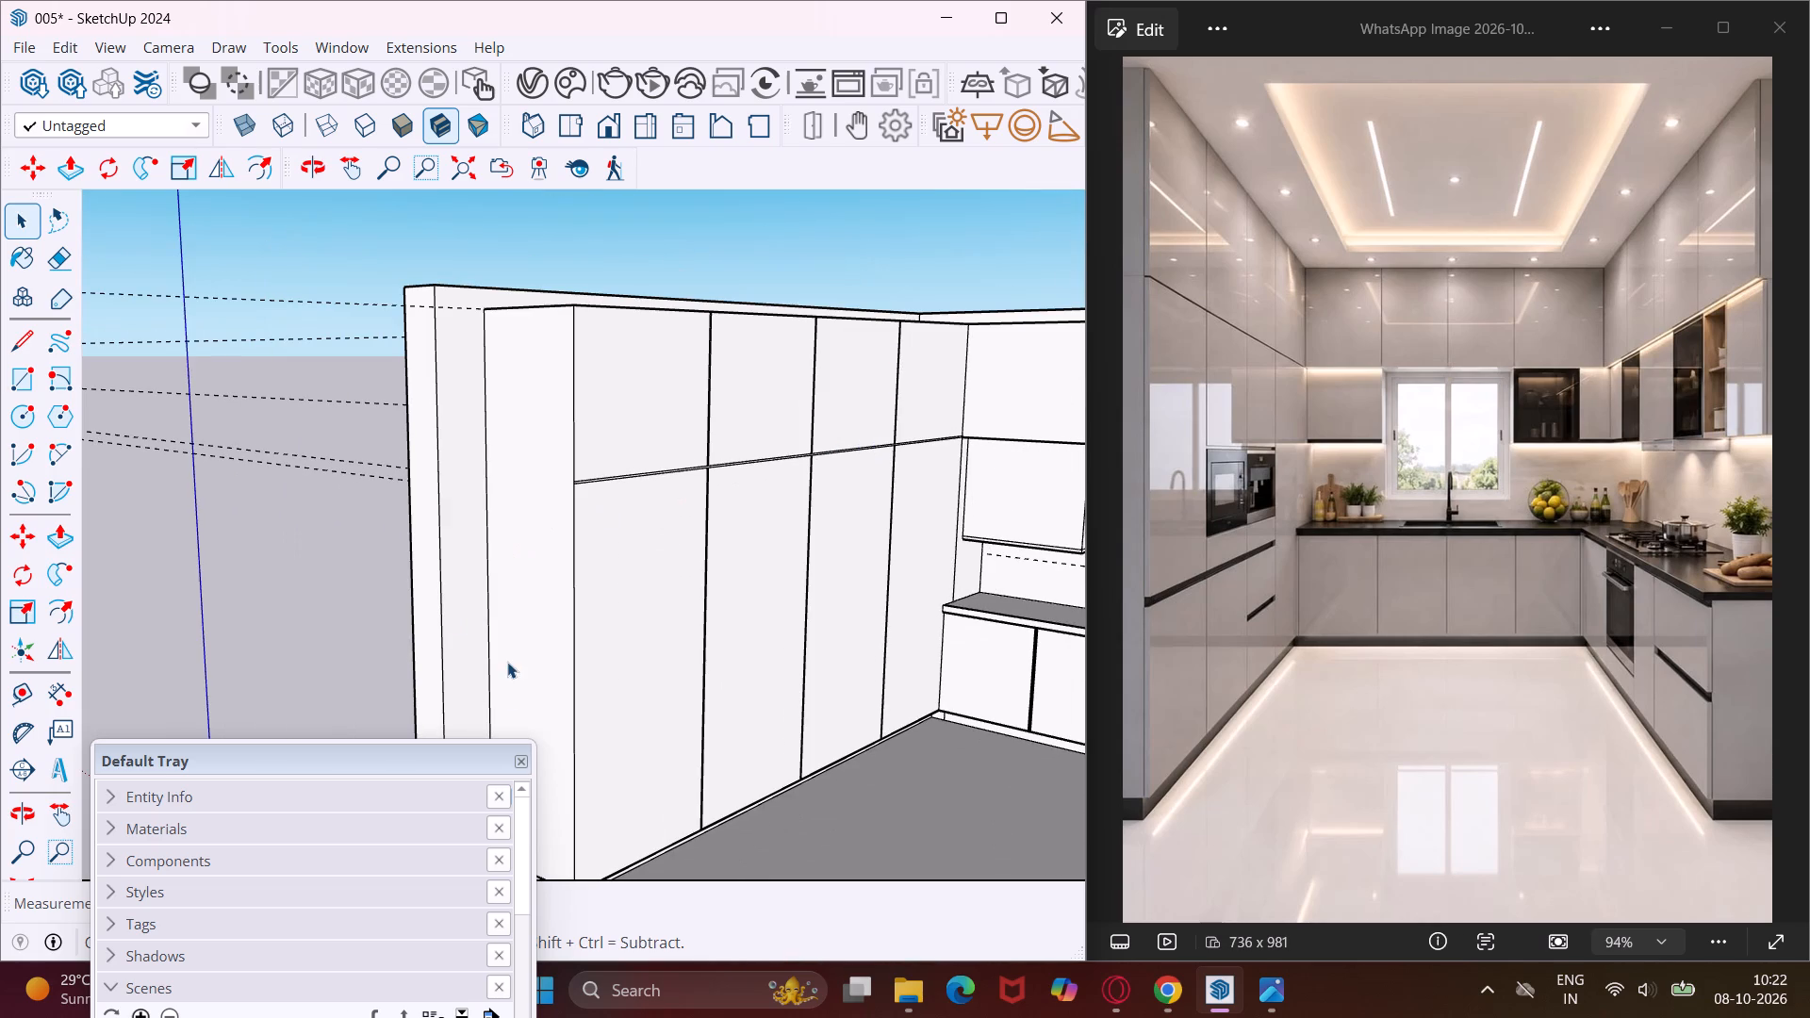
middle_click_drag(749, 638, 628, 576)
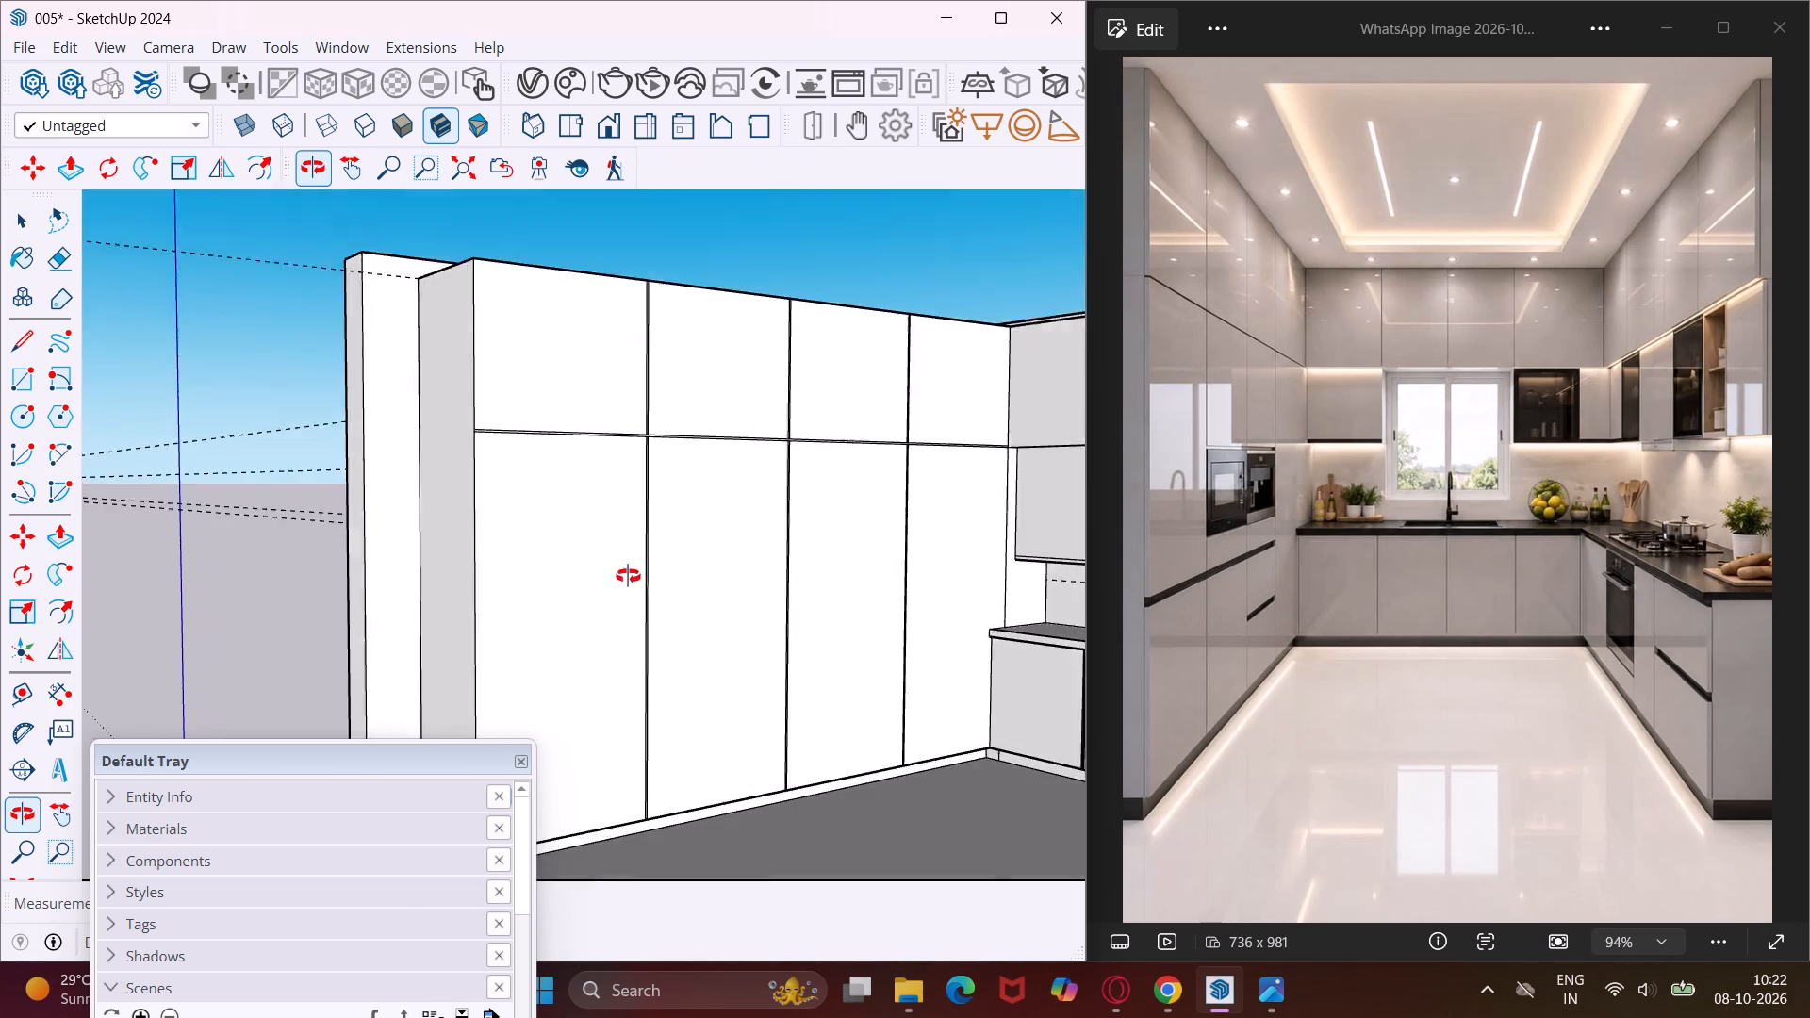
middle_click_drag(628, 576, 603, 534)
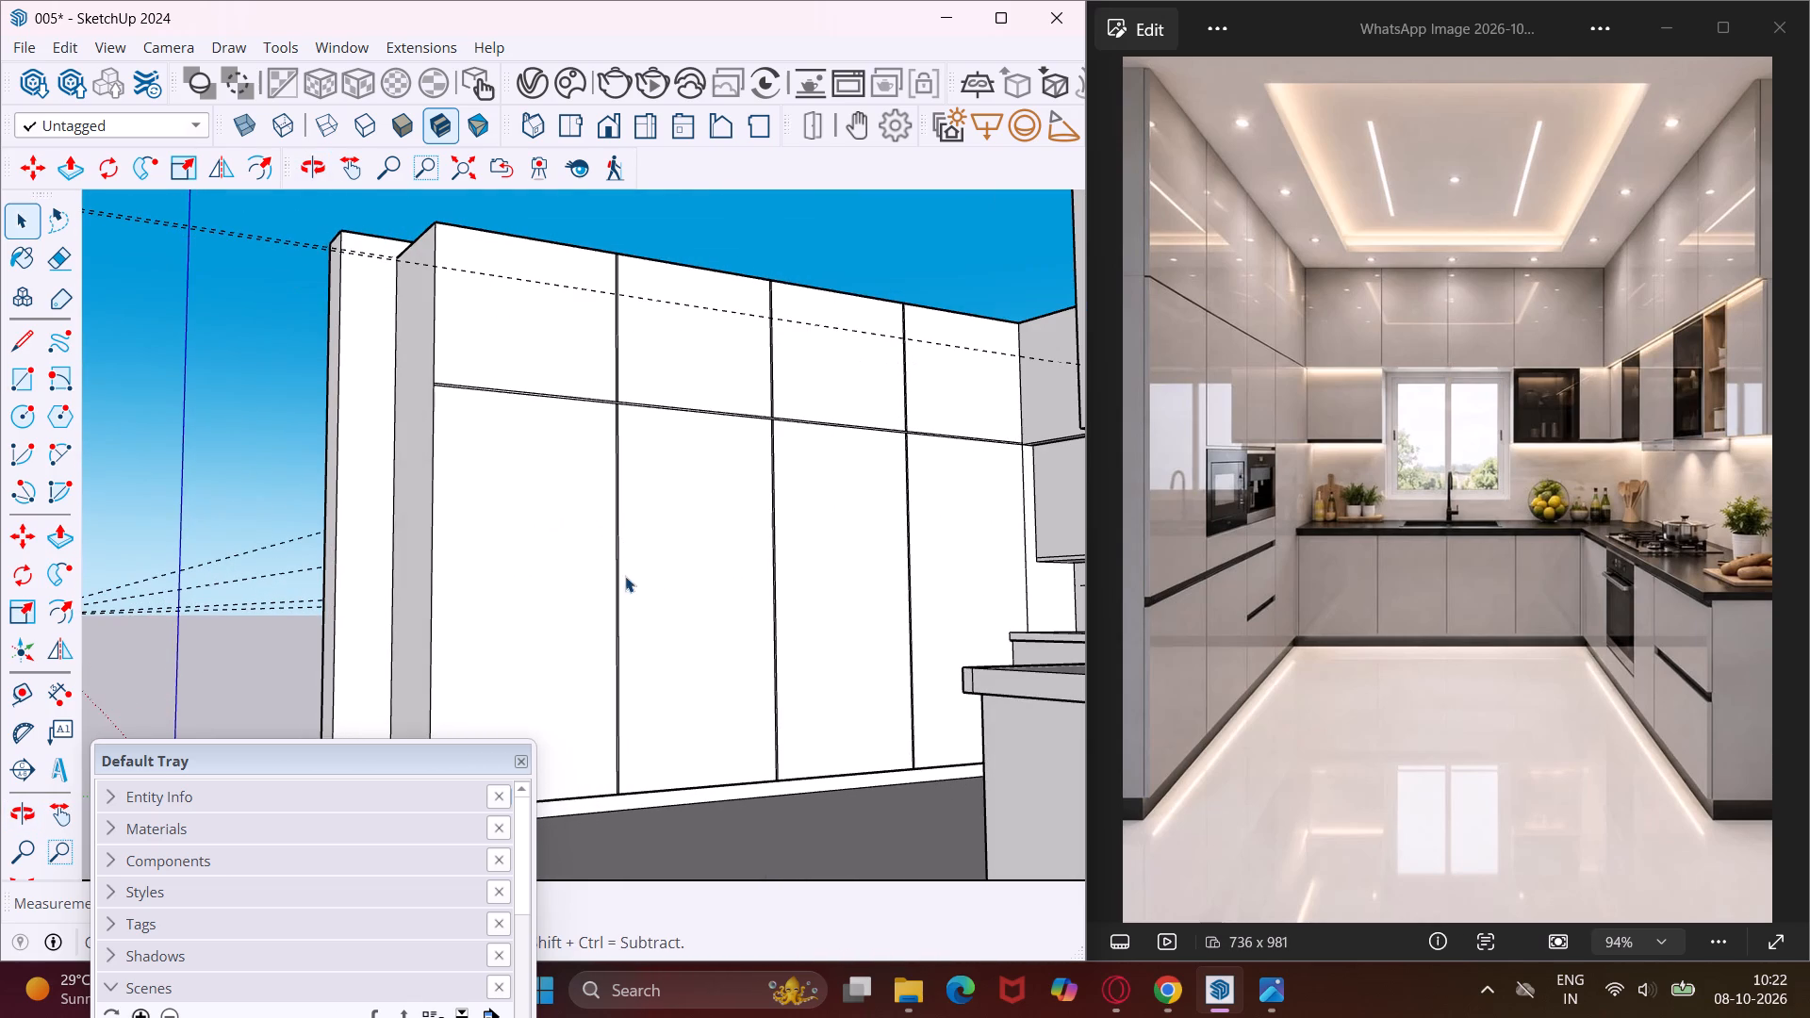
middle_click_drag(635, 635, 775, 614)
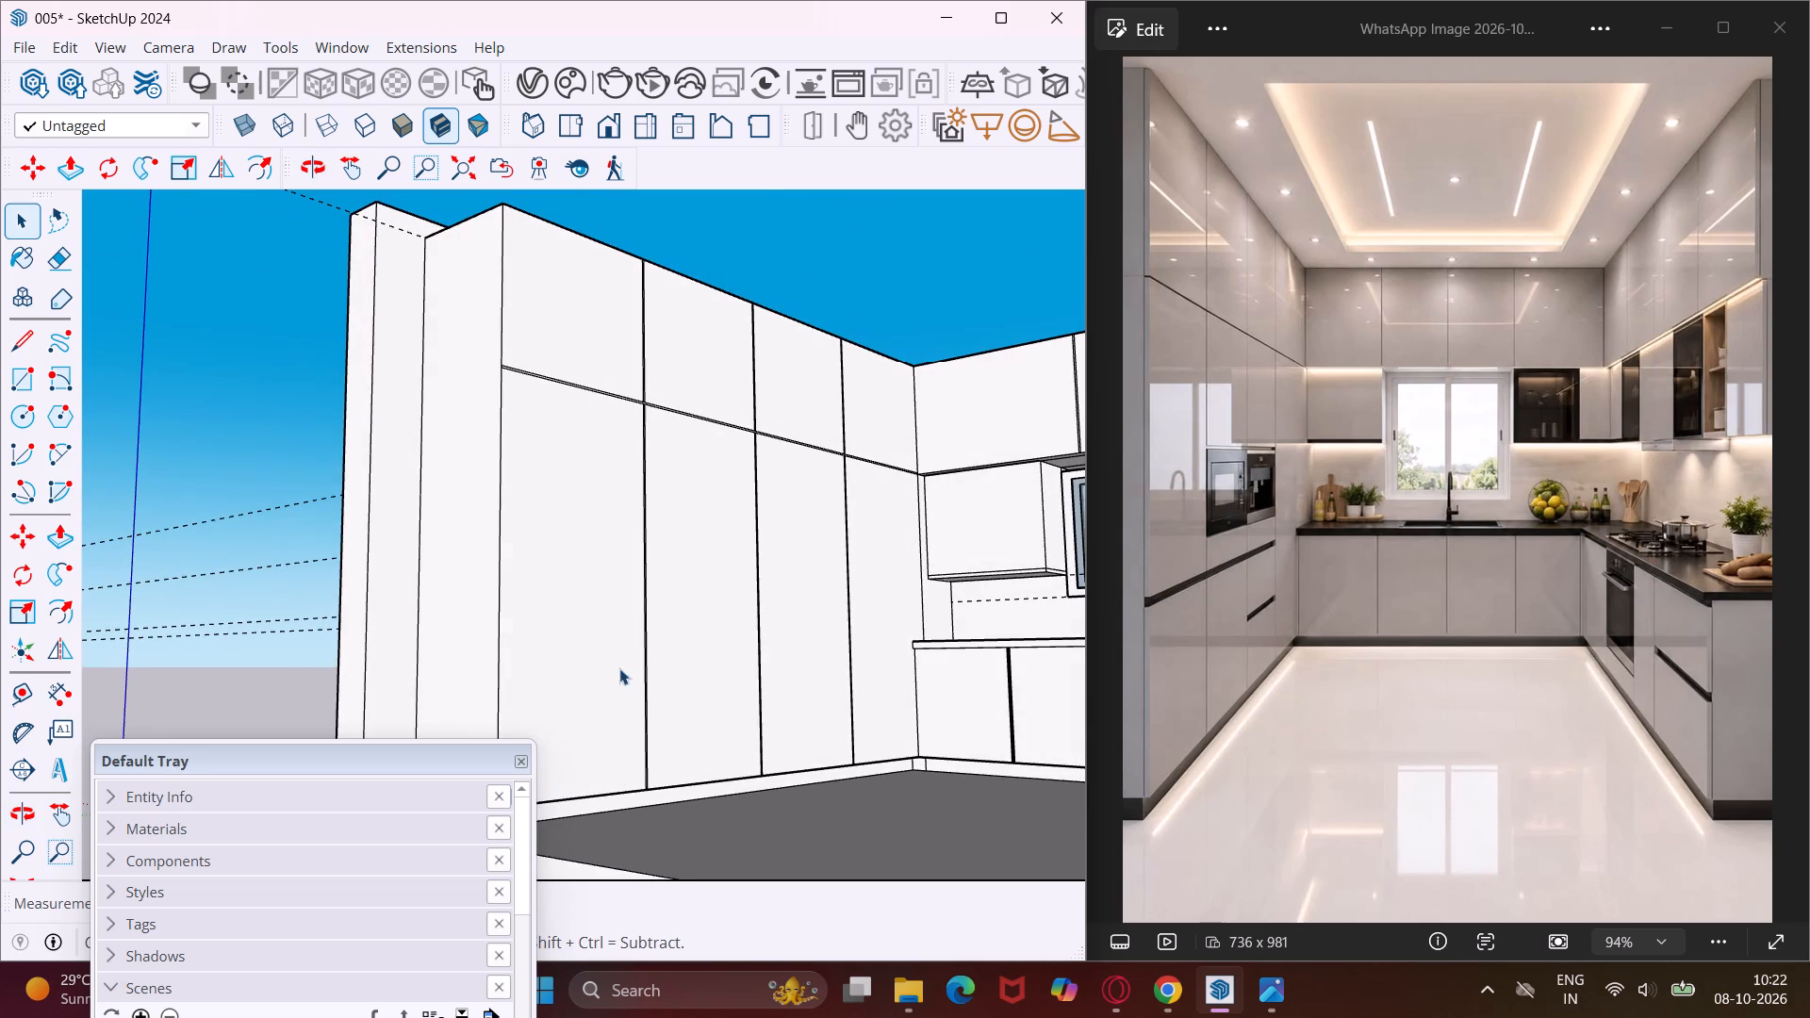
scroll(612, 696, "down", 2)
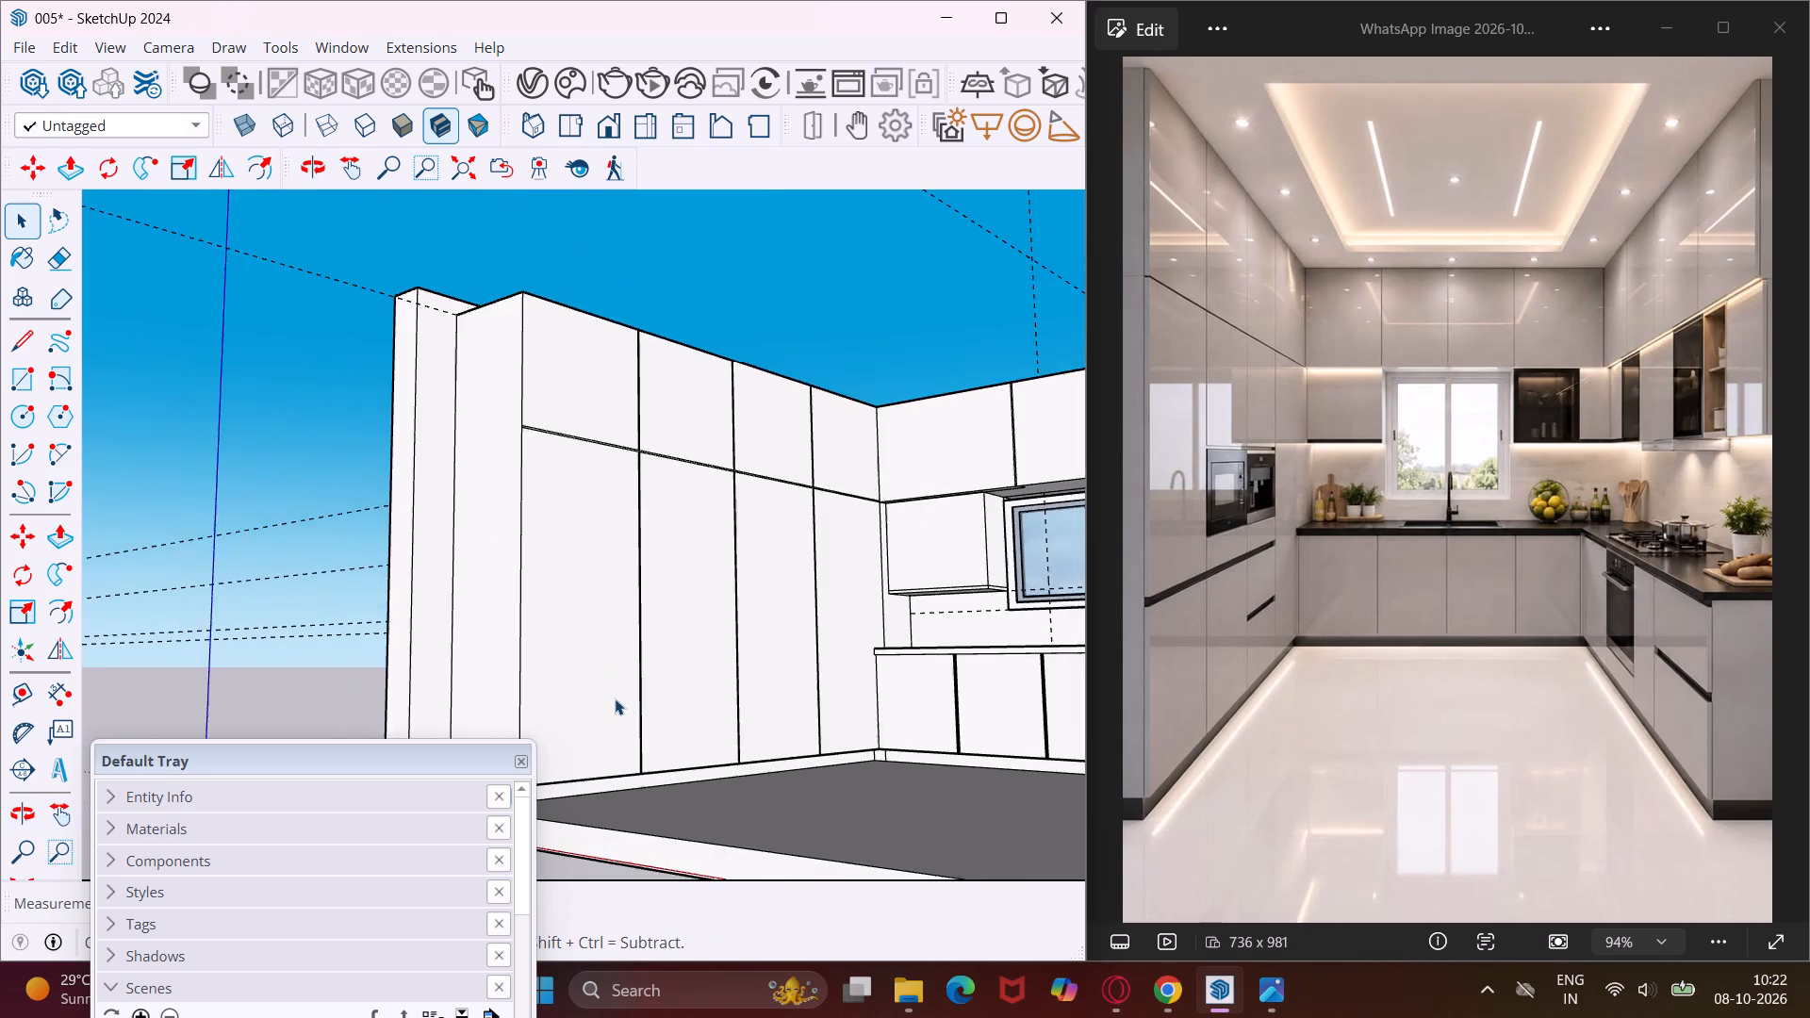
scroll(615, 698, "down", 2)
scroll(572, 767, "up", 3)
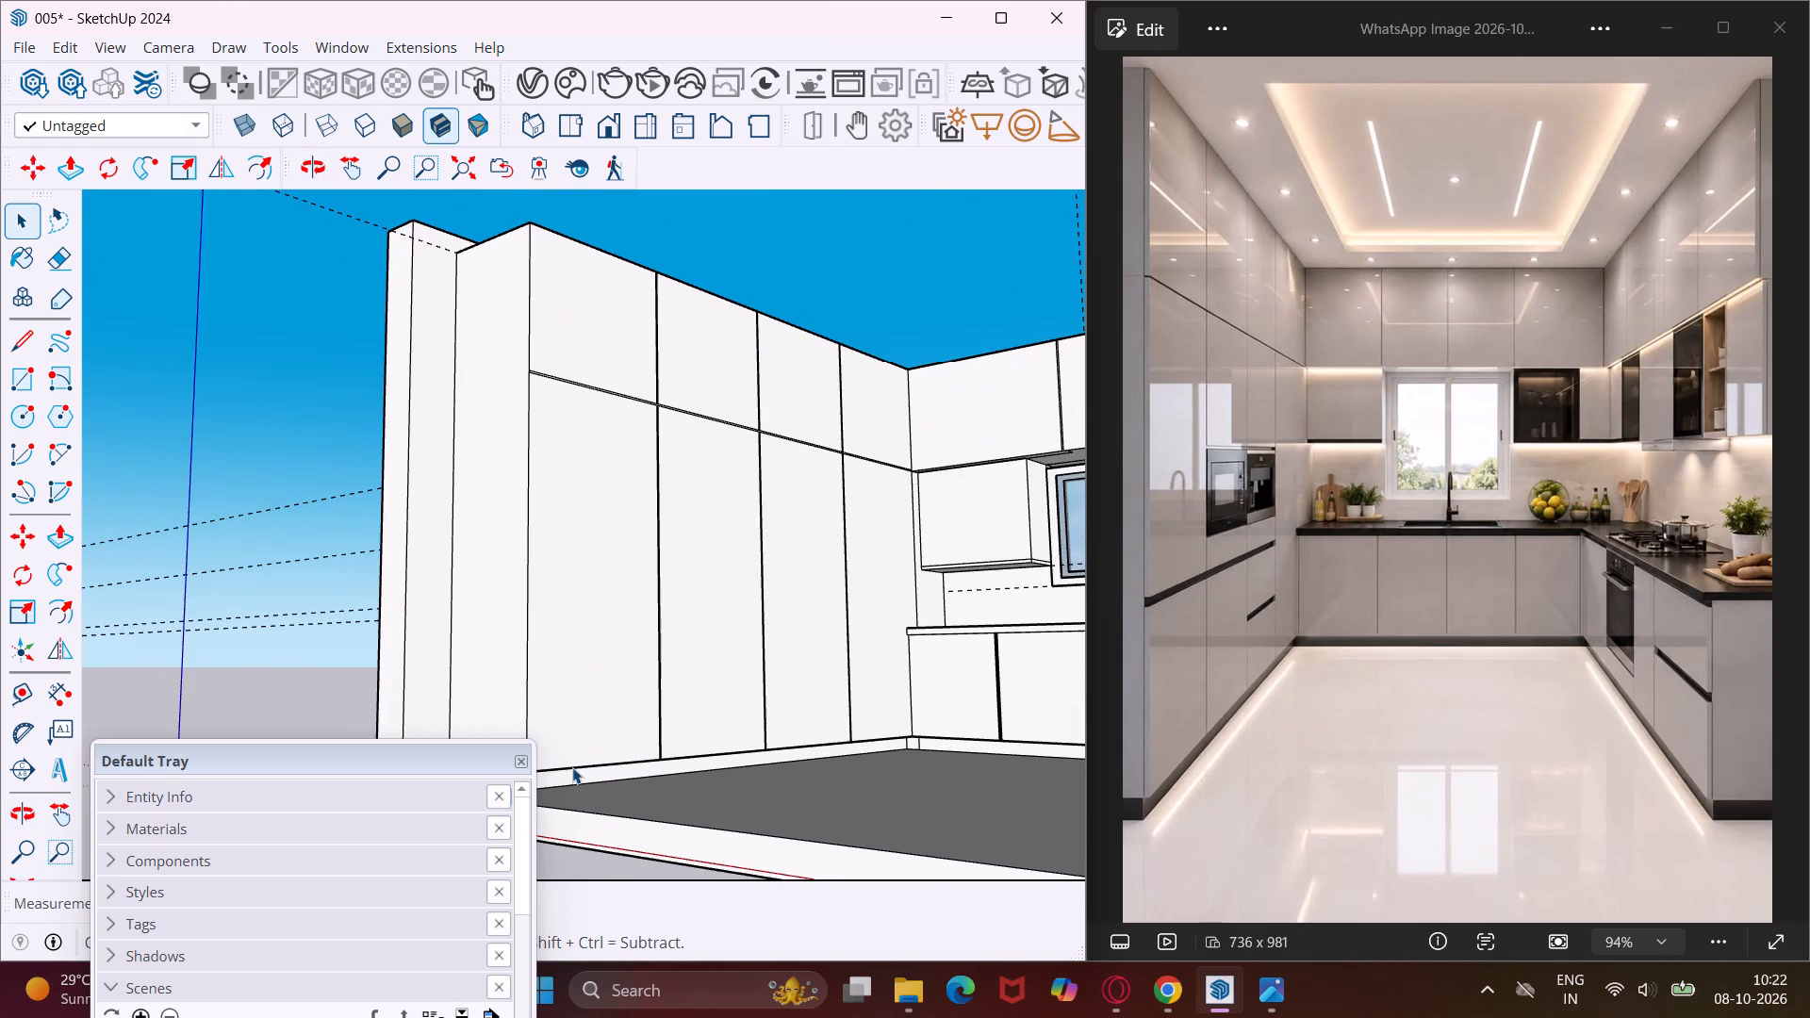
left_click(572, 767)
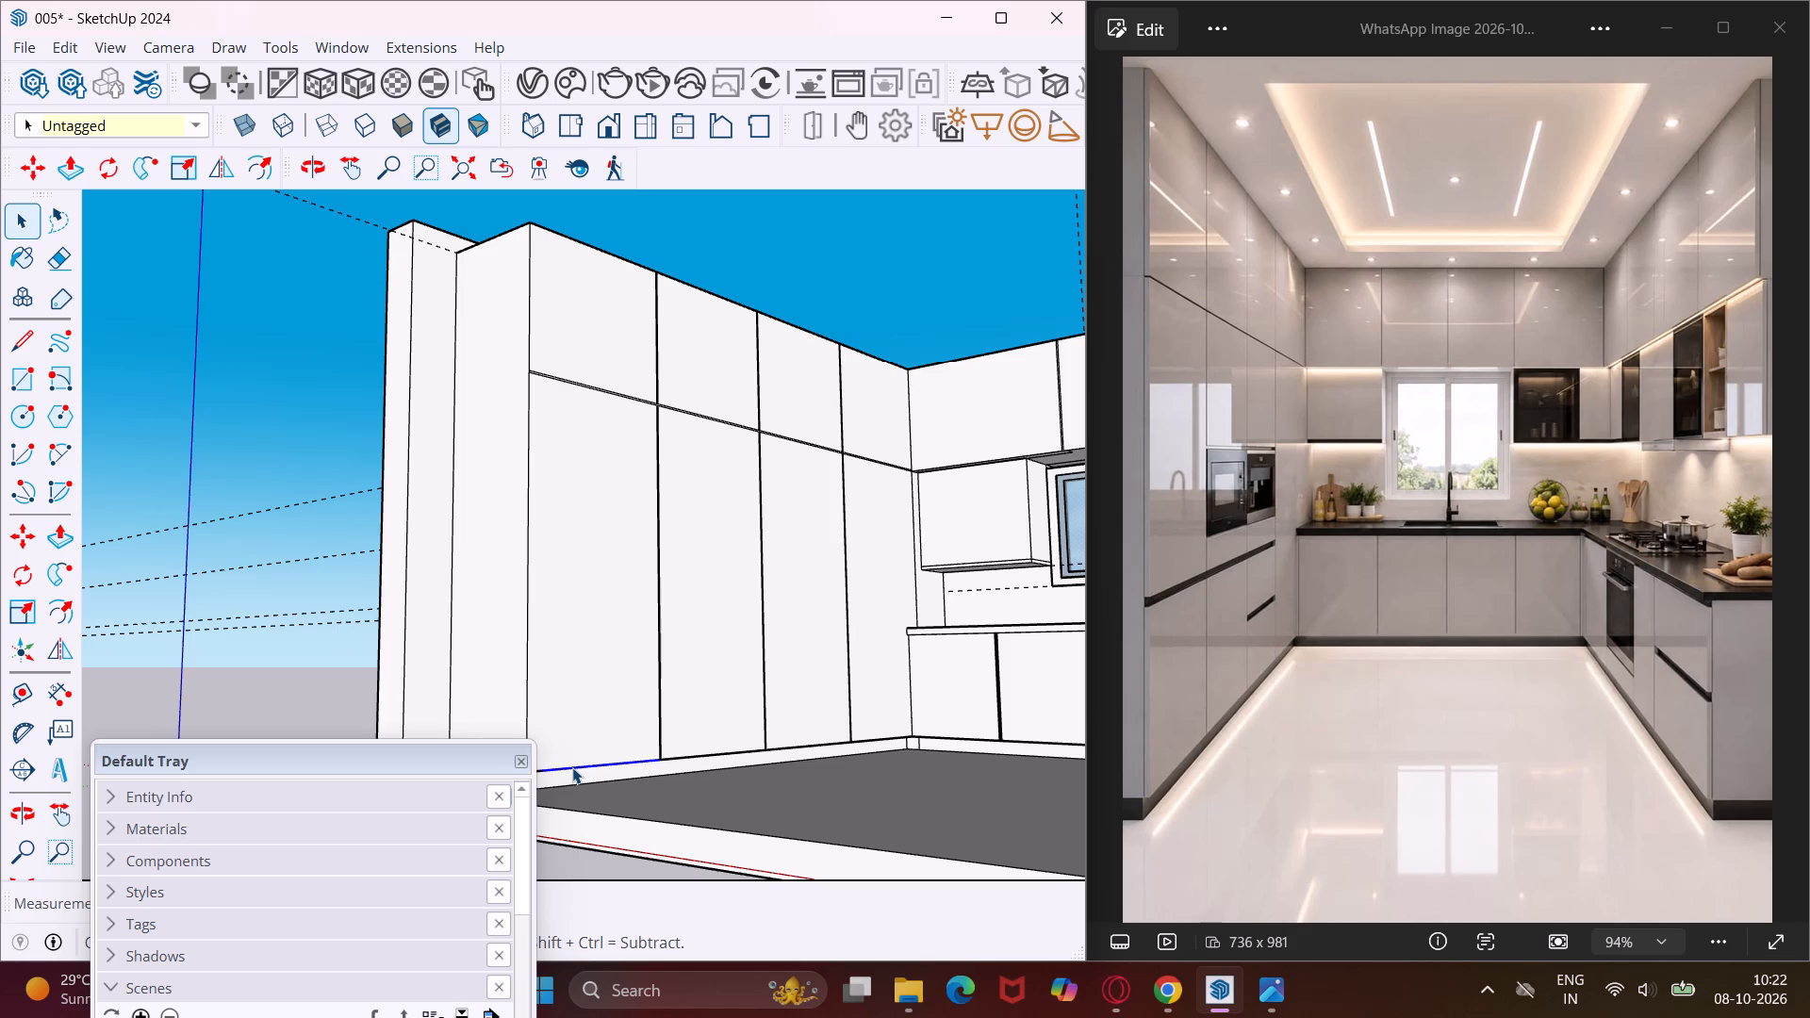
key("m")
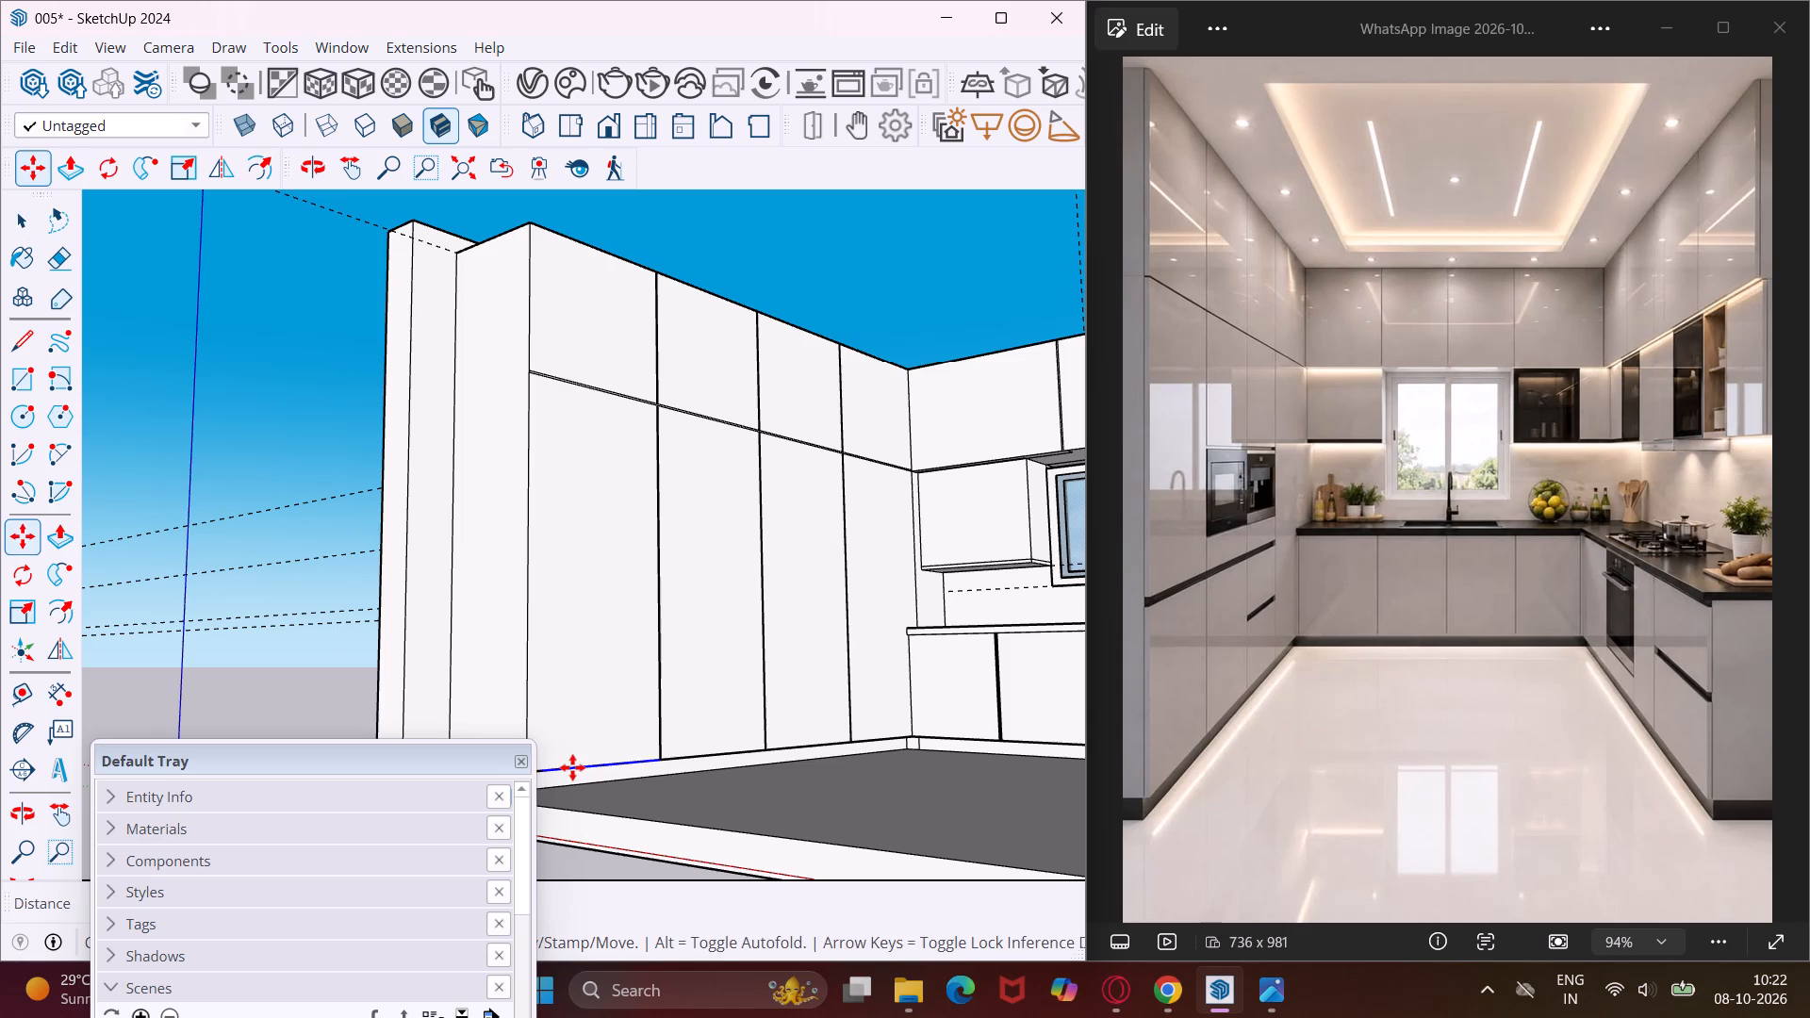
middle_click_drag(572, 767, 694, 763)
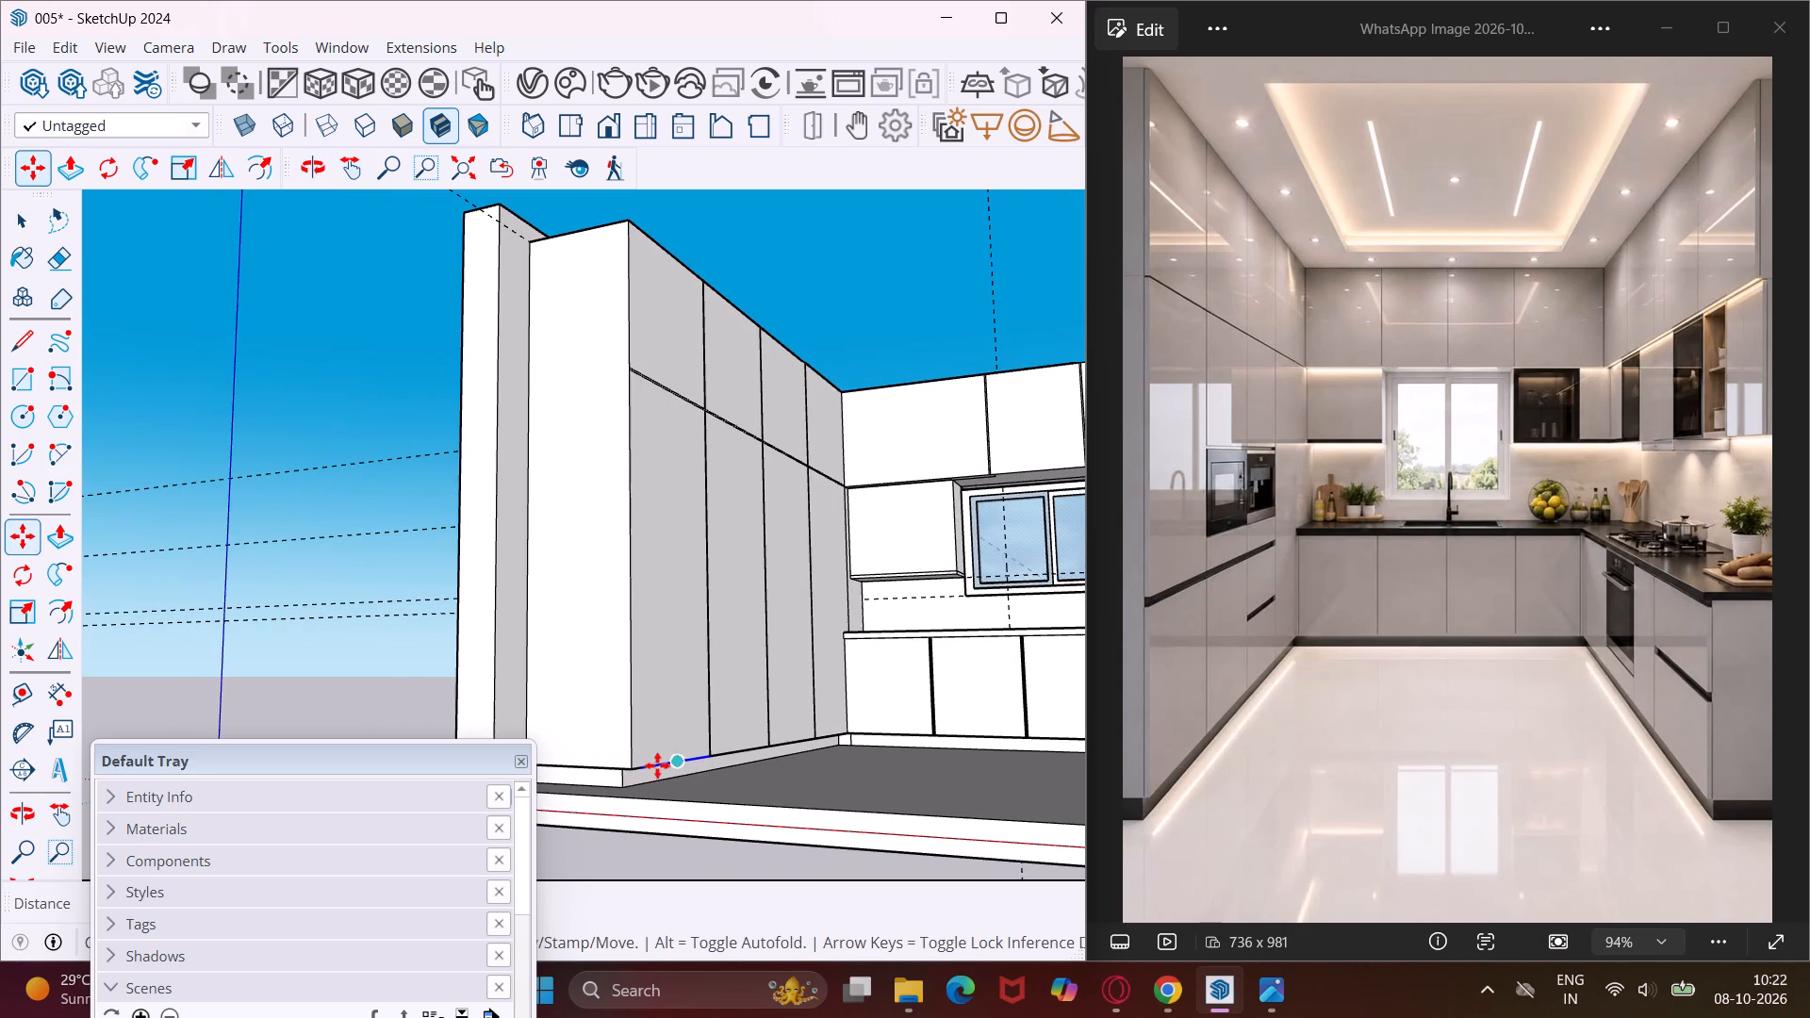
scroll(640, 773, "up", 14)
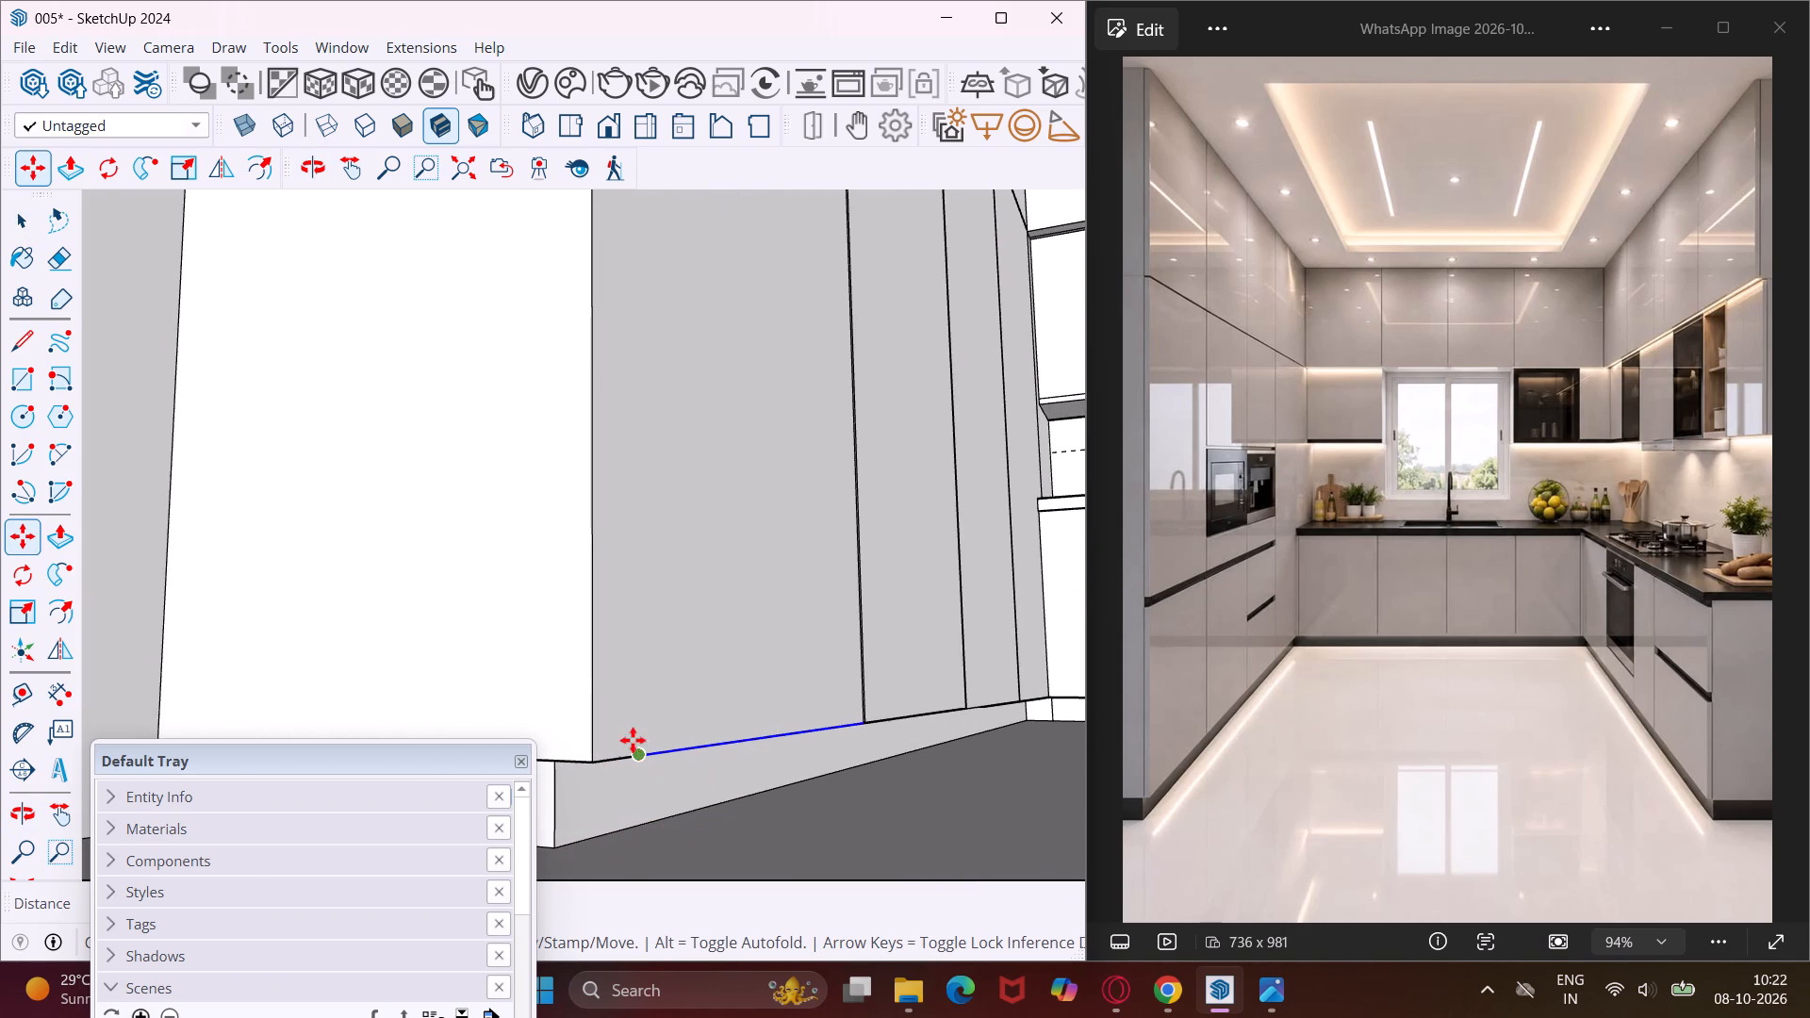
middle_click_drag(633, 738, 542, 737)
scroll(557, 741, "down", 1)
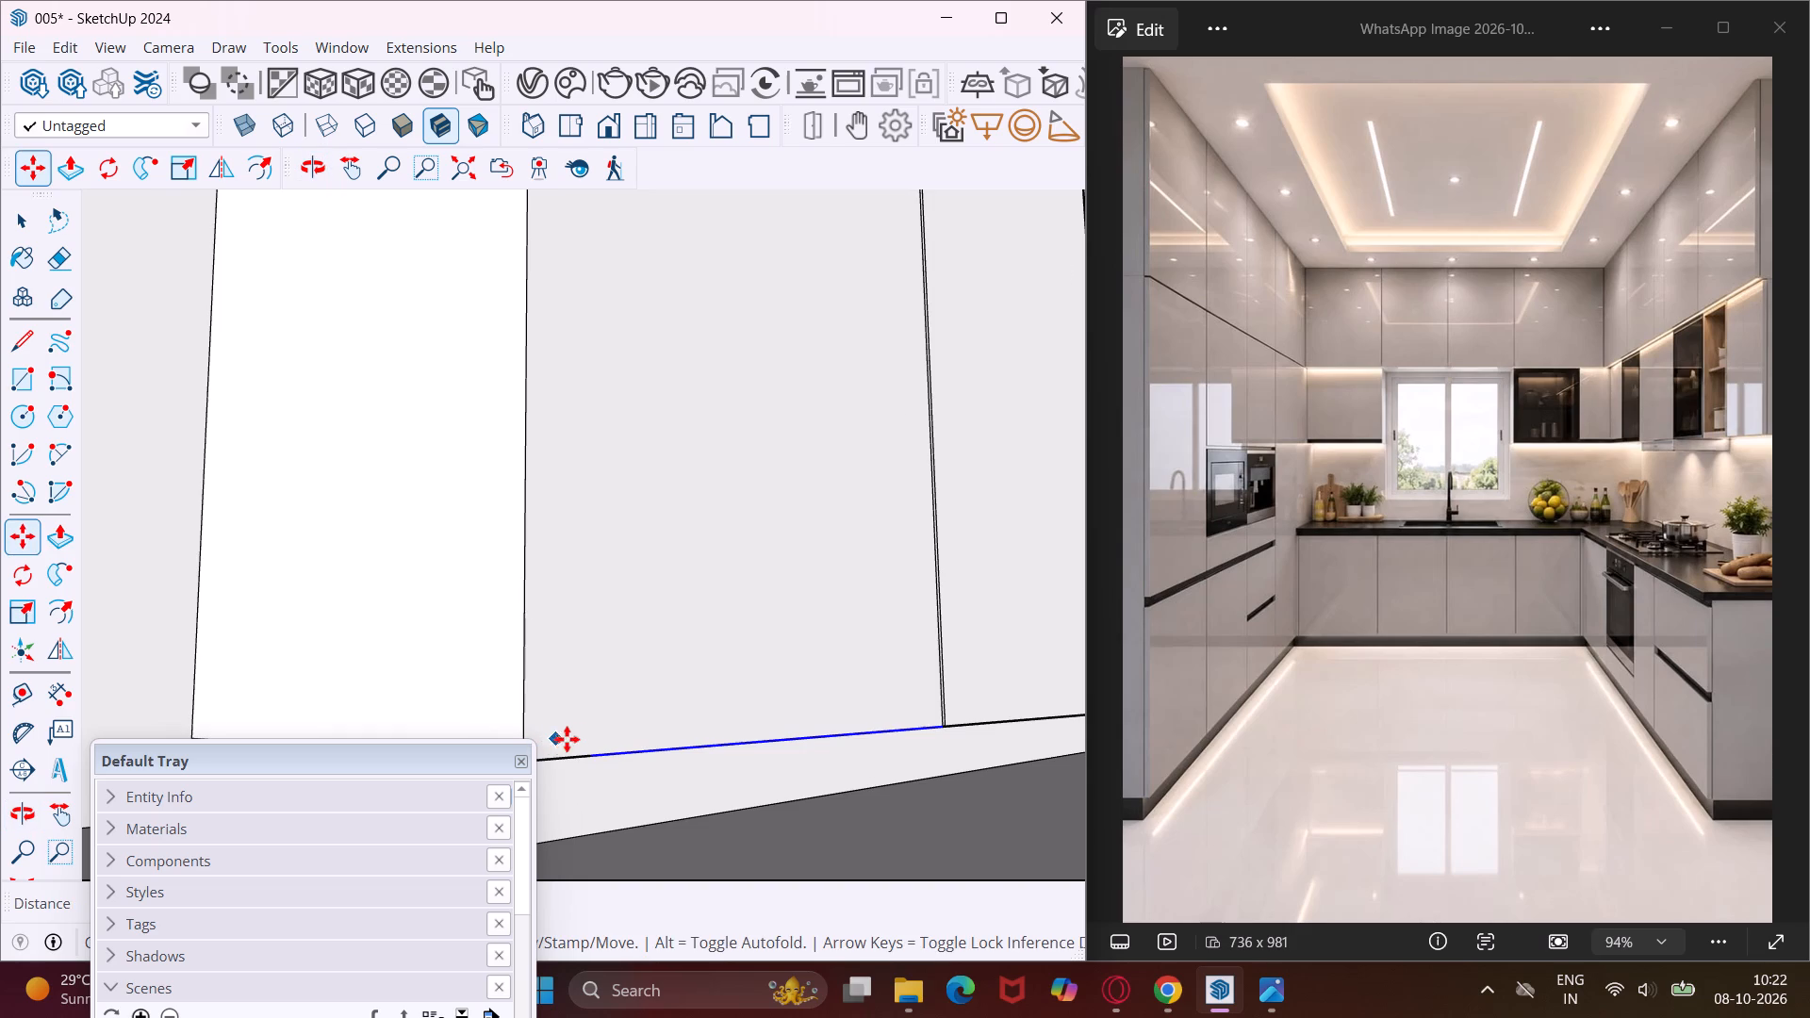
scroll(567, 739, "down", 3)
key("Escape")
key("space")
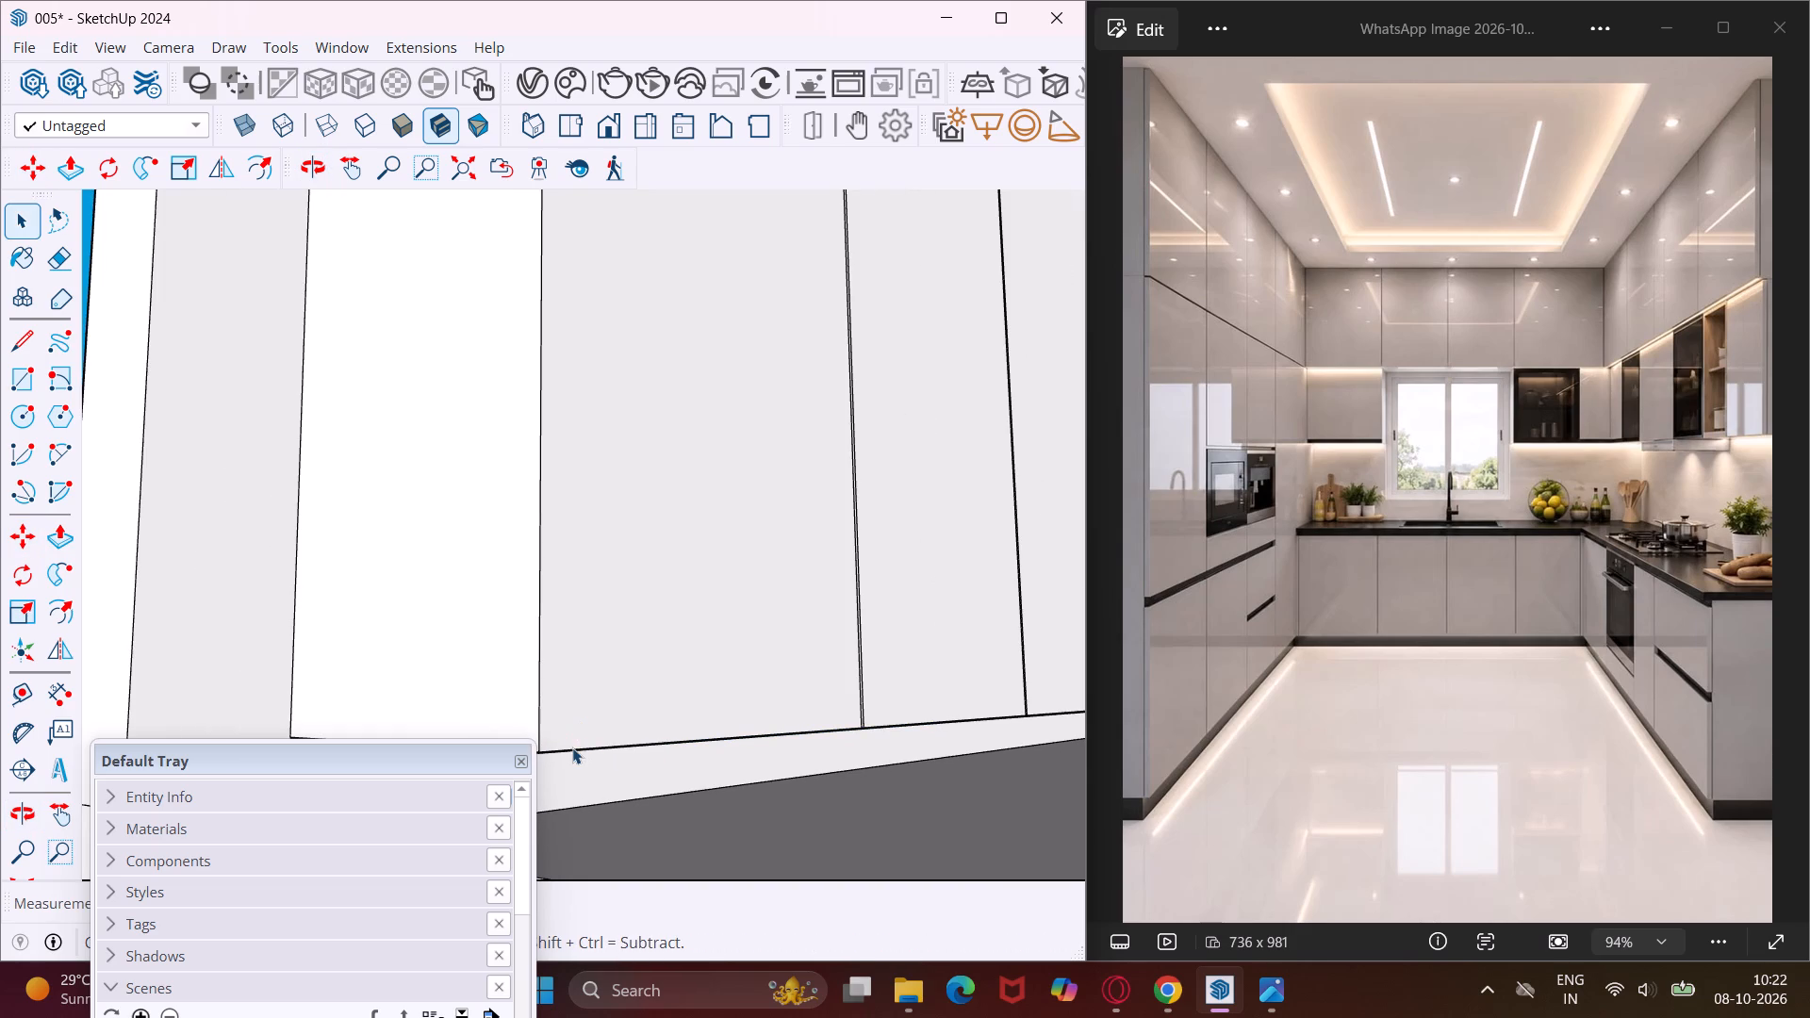
Erase the stray line across the tall block's underside that splits the first lower door panel's bottom edge.
left_click(561, 752)
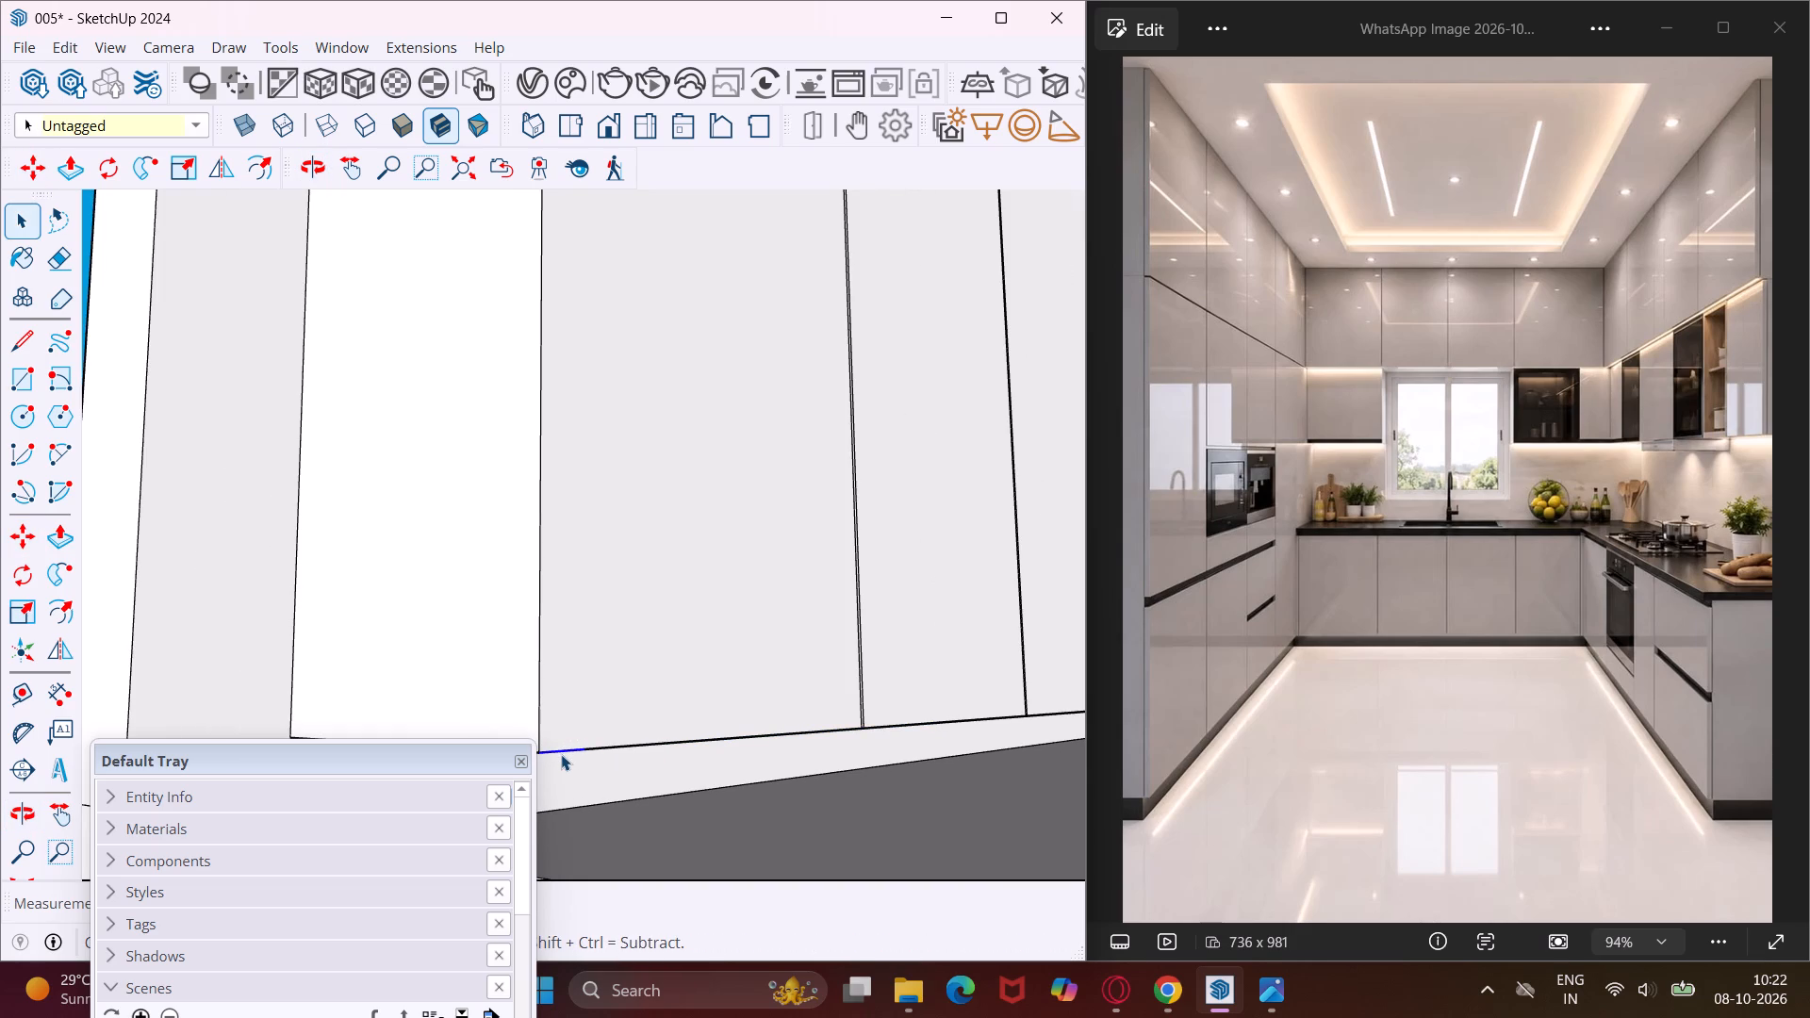
middle_click_drag(561, 754, 664, 725)
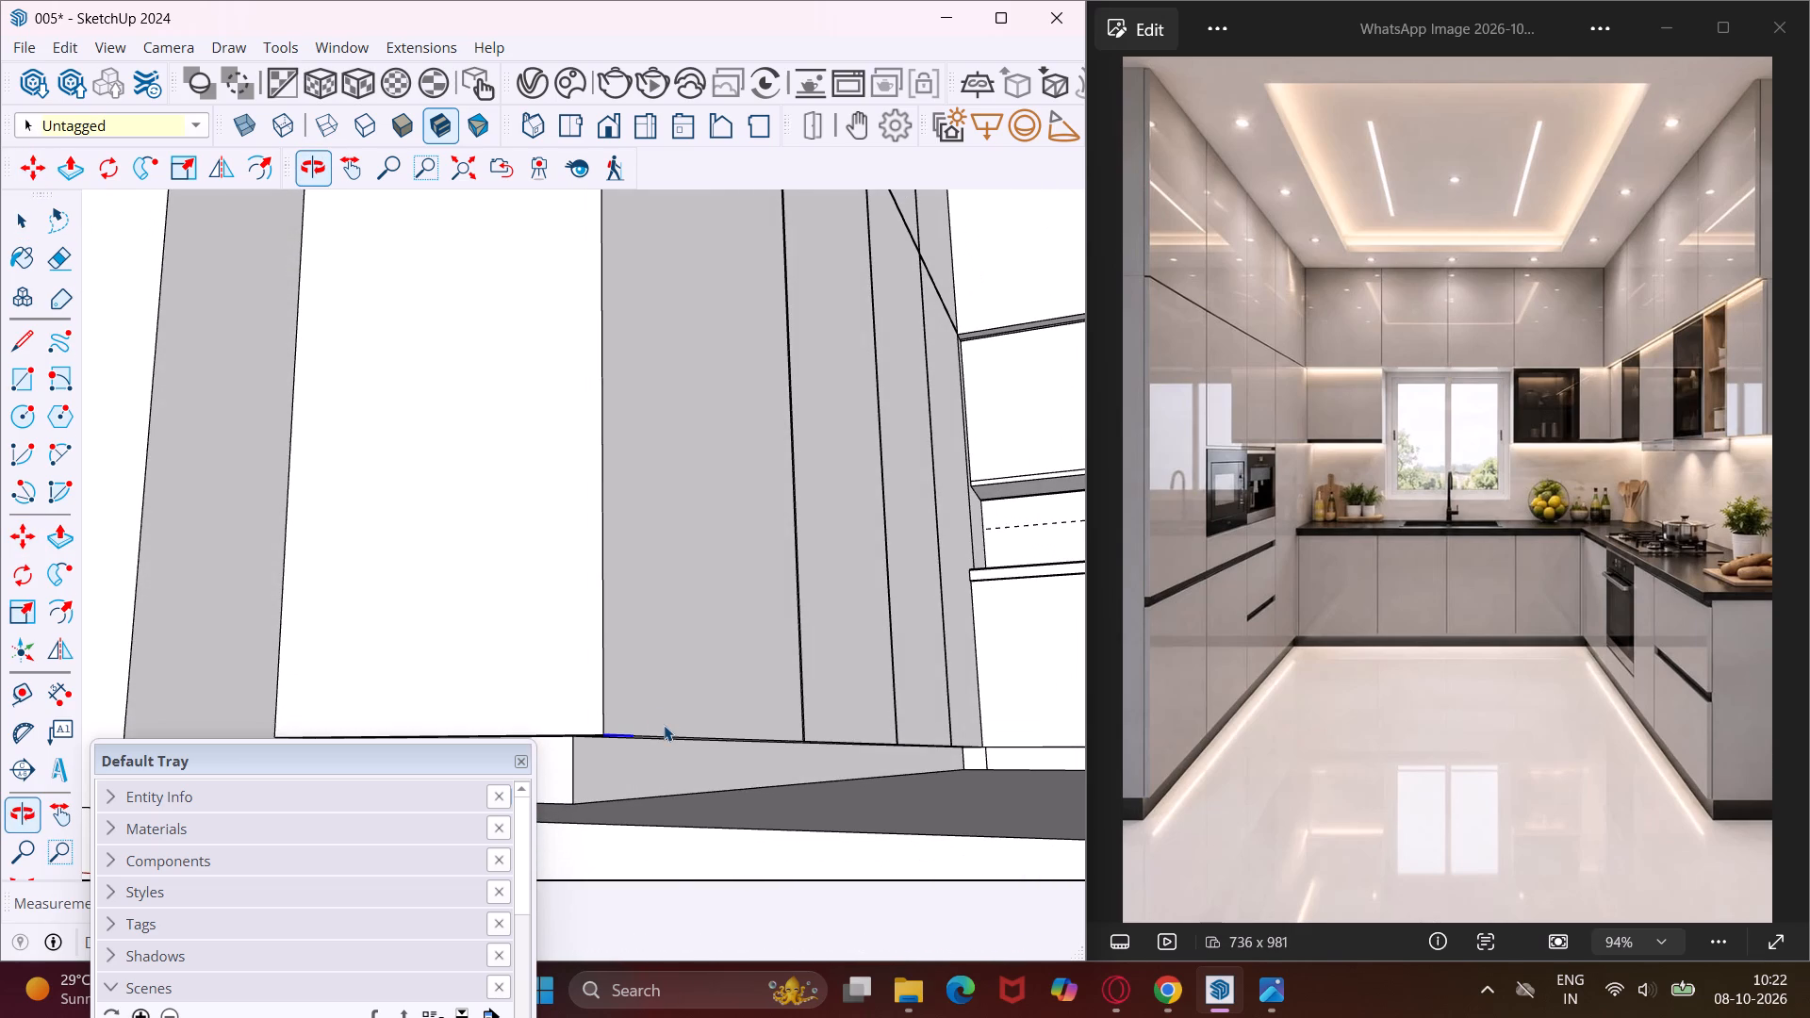
scroll(646, 738, "up", 9)
middle_click_drag(646, 738, 669, 729)
middle_click_drag(602, 739, 647, 692)
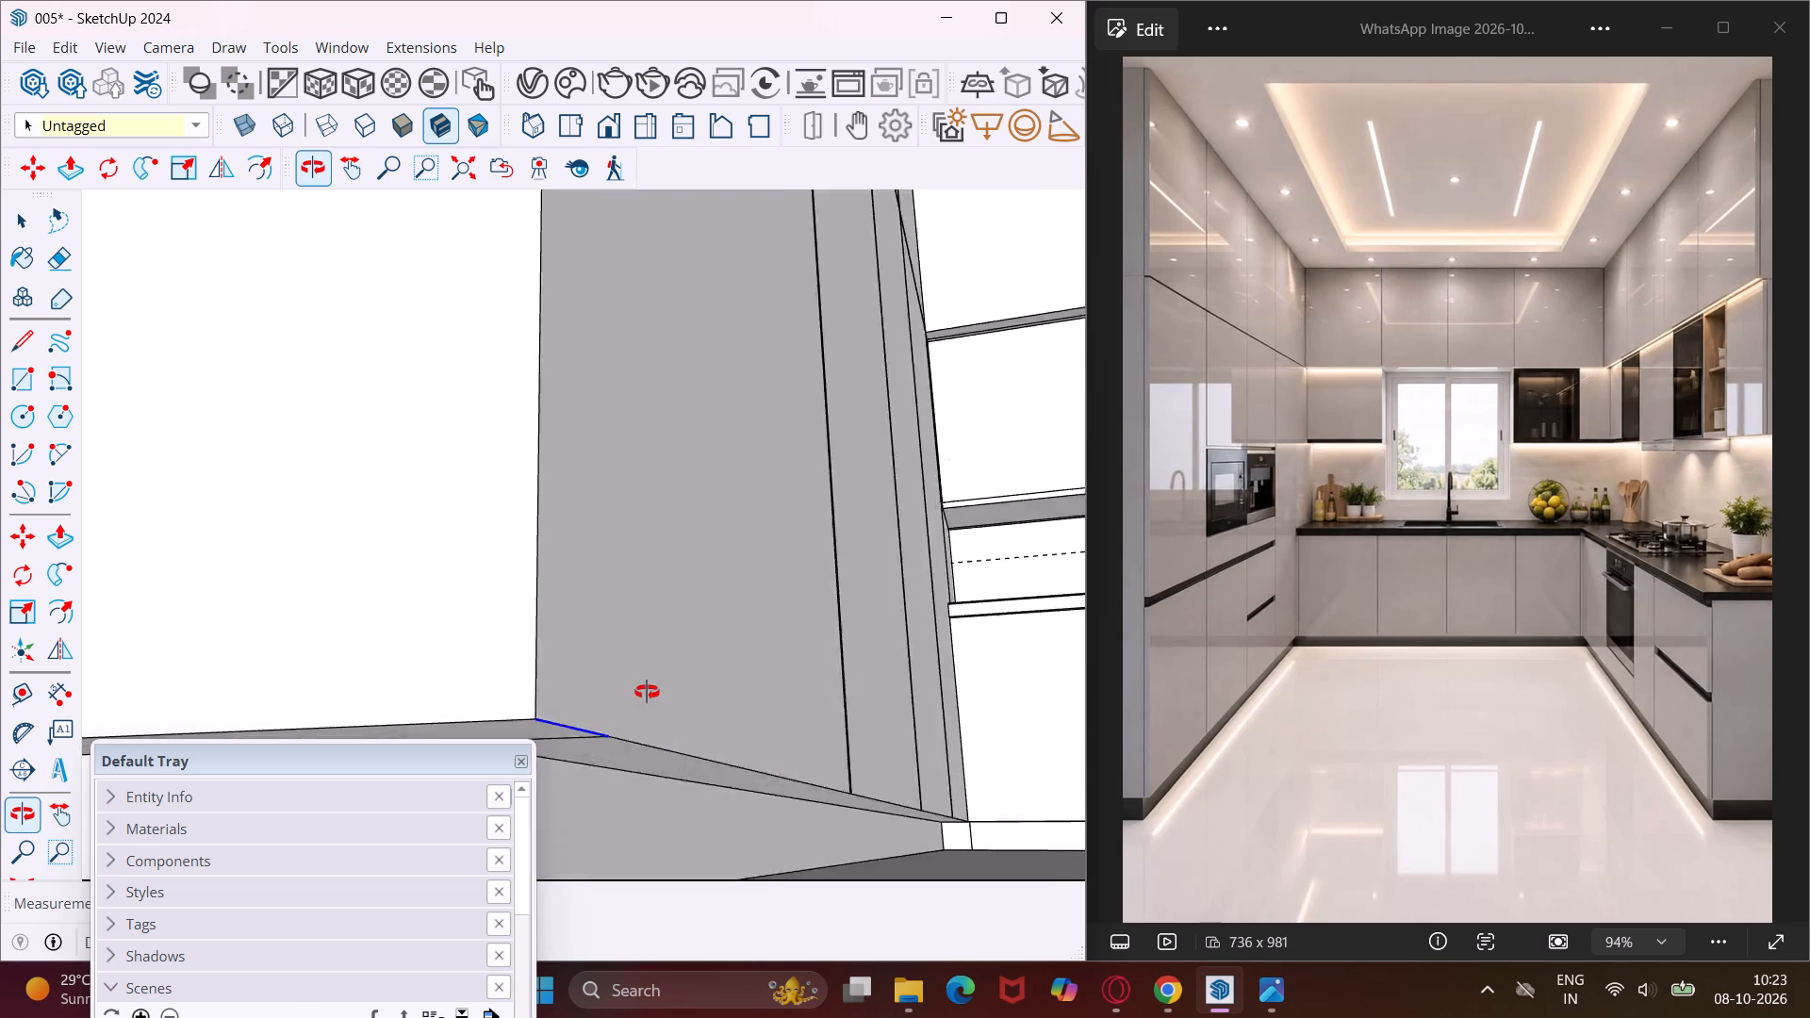
middle_click_drag(647, 692, 778, 702)
scroll(773, 699, "down", 4)
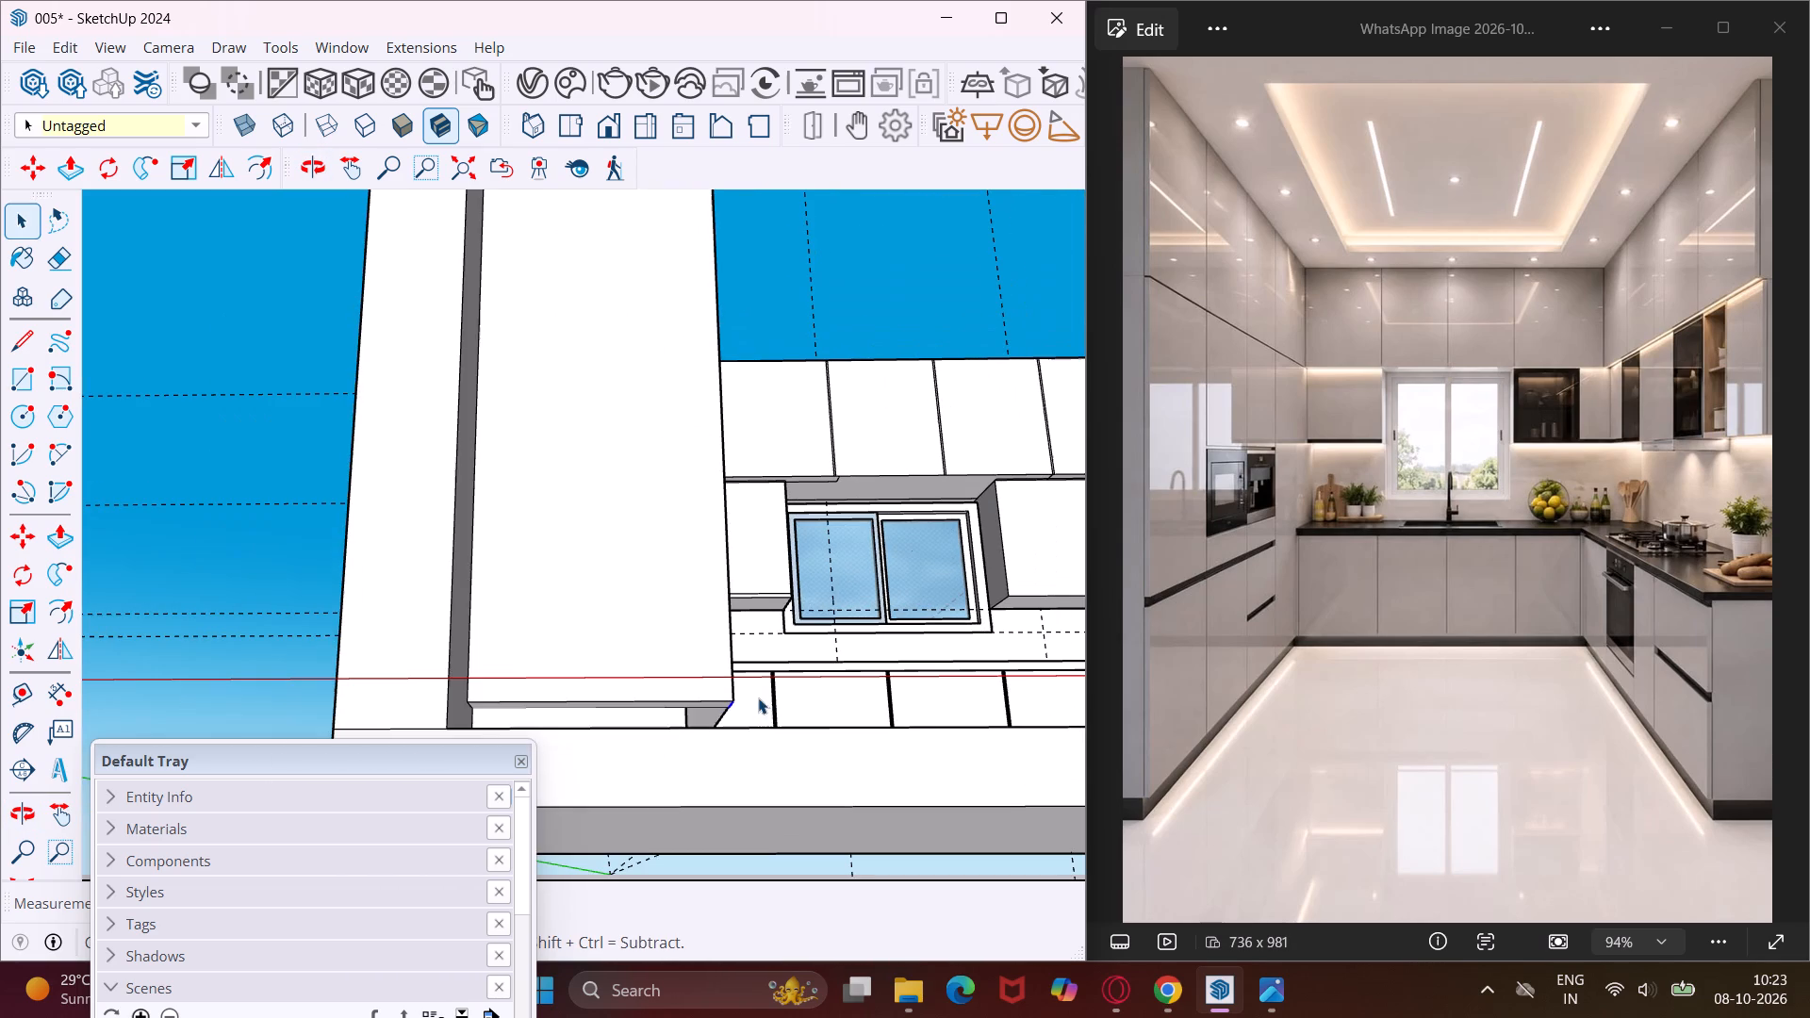
key("Escape")
key("space")
key("Escape")
key("space")
key("e")
scroll(713, 711, "up", 5)
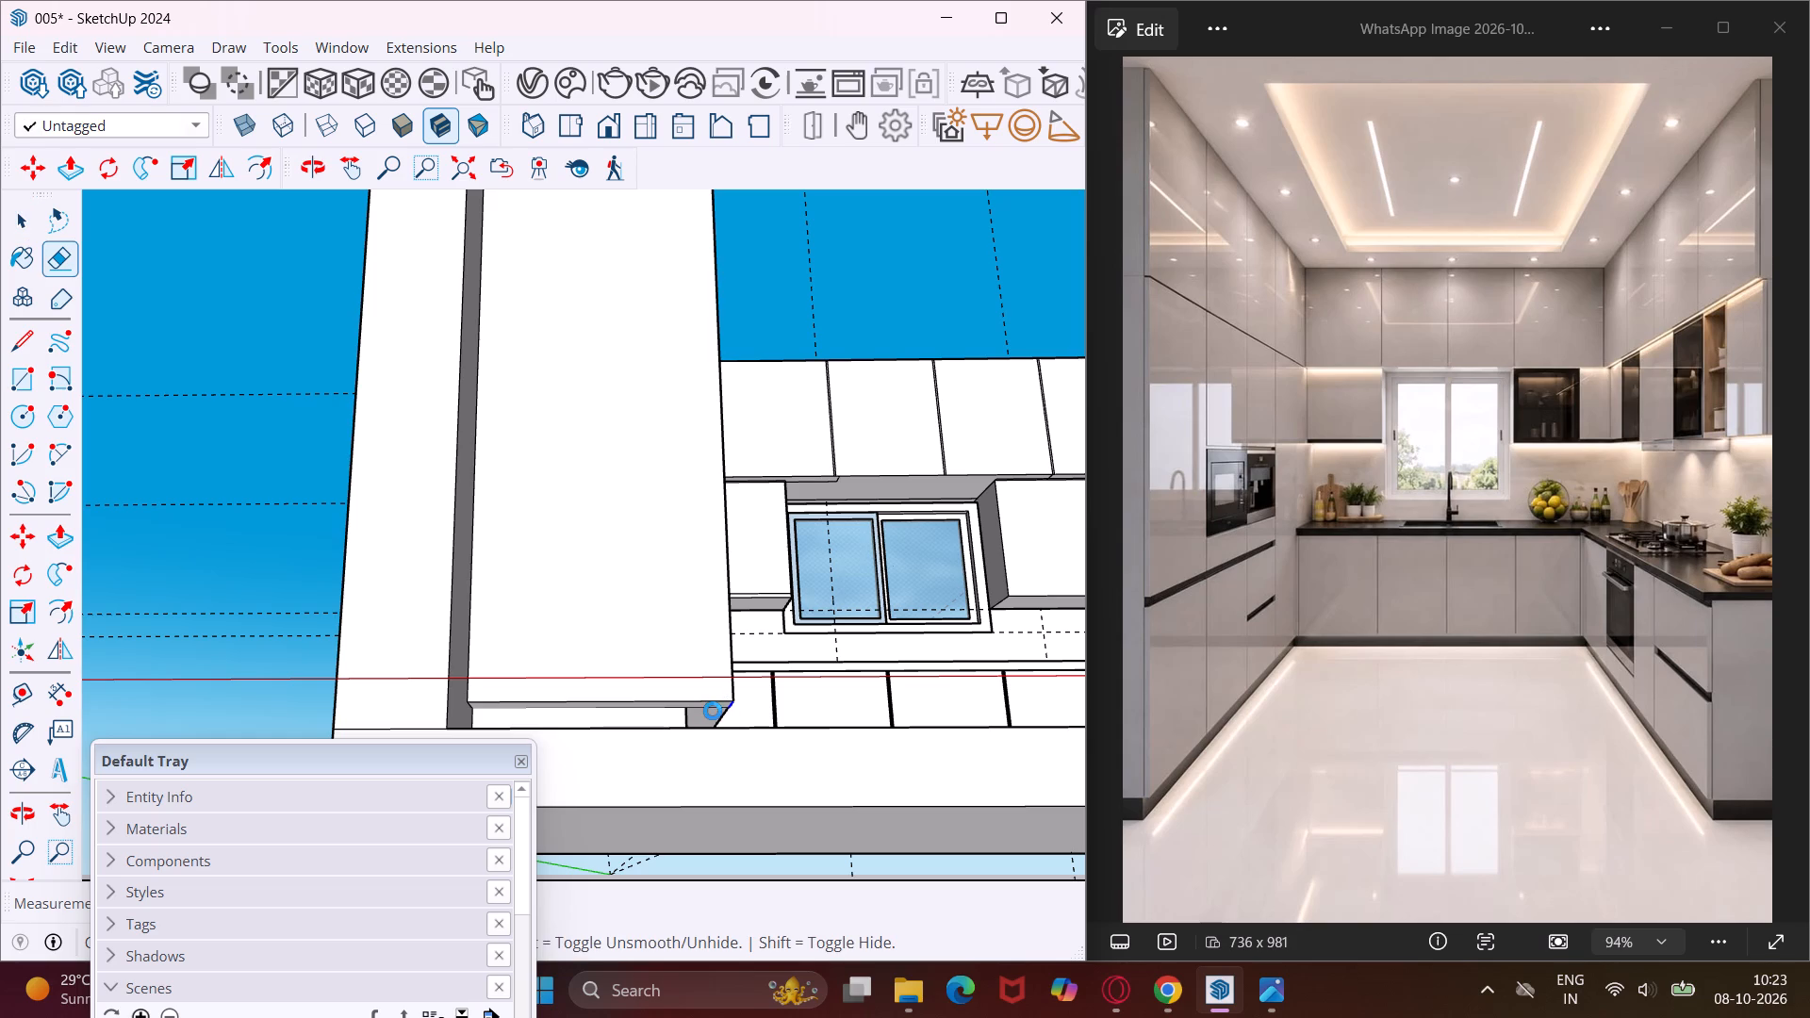
scroll(713, 711, "up", 4)
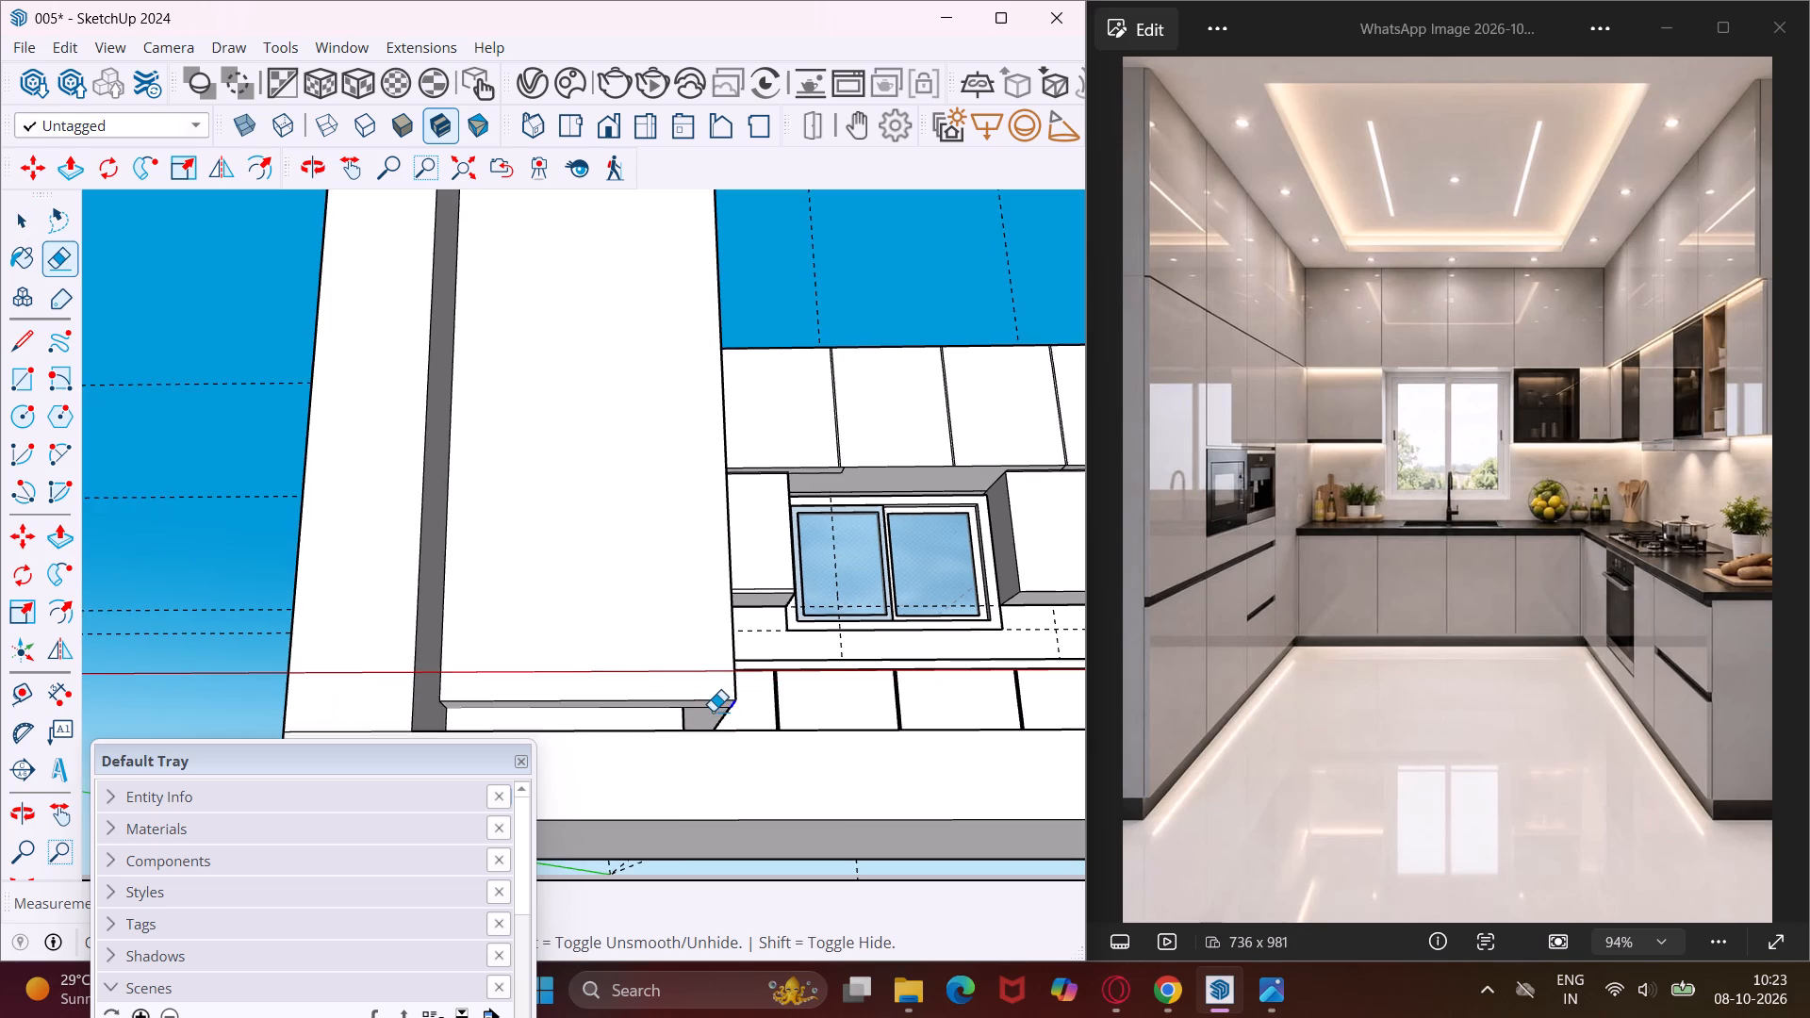
scroll(713, 711, "up", 20)
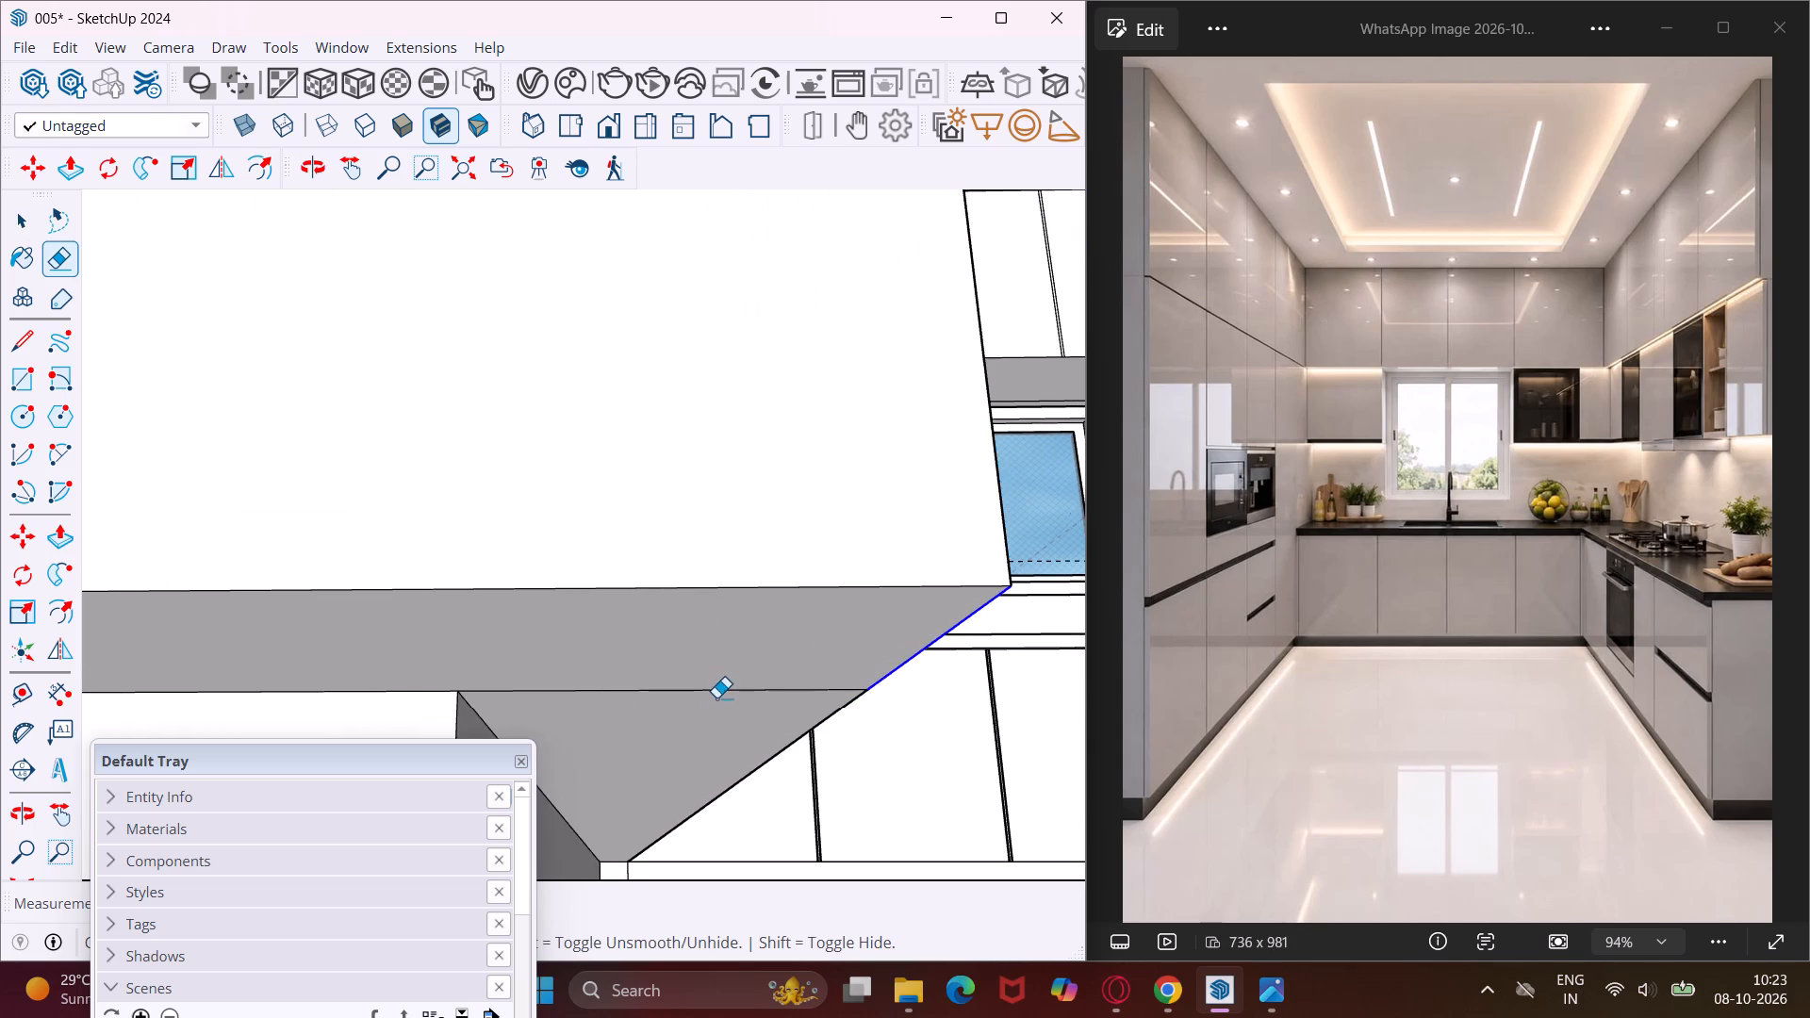
left_click(716, 686)
left_click(715, 690)
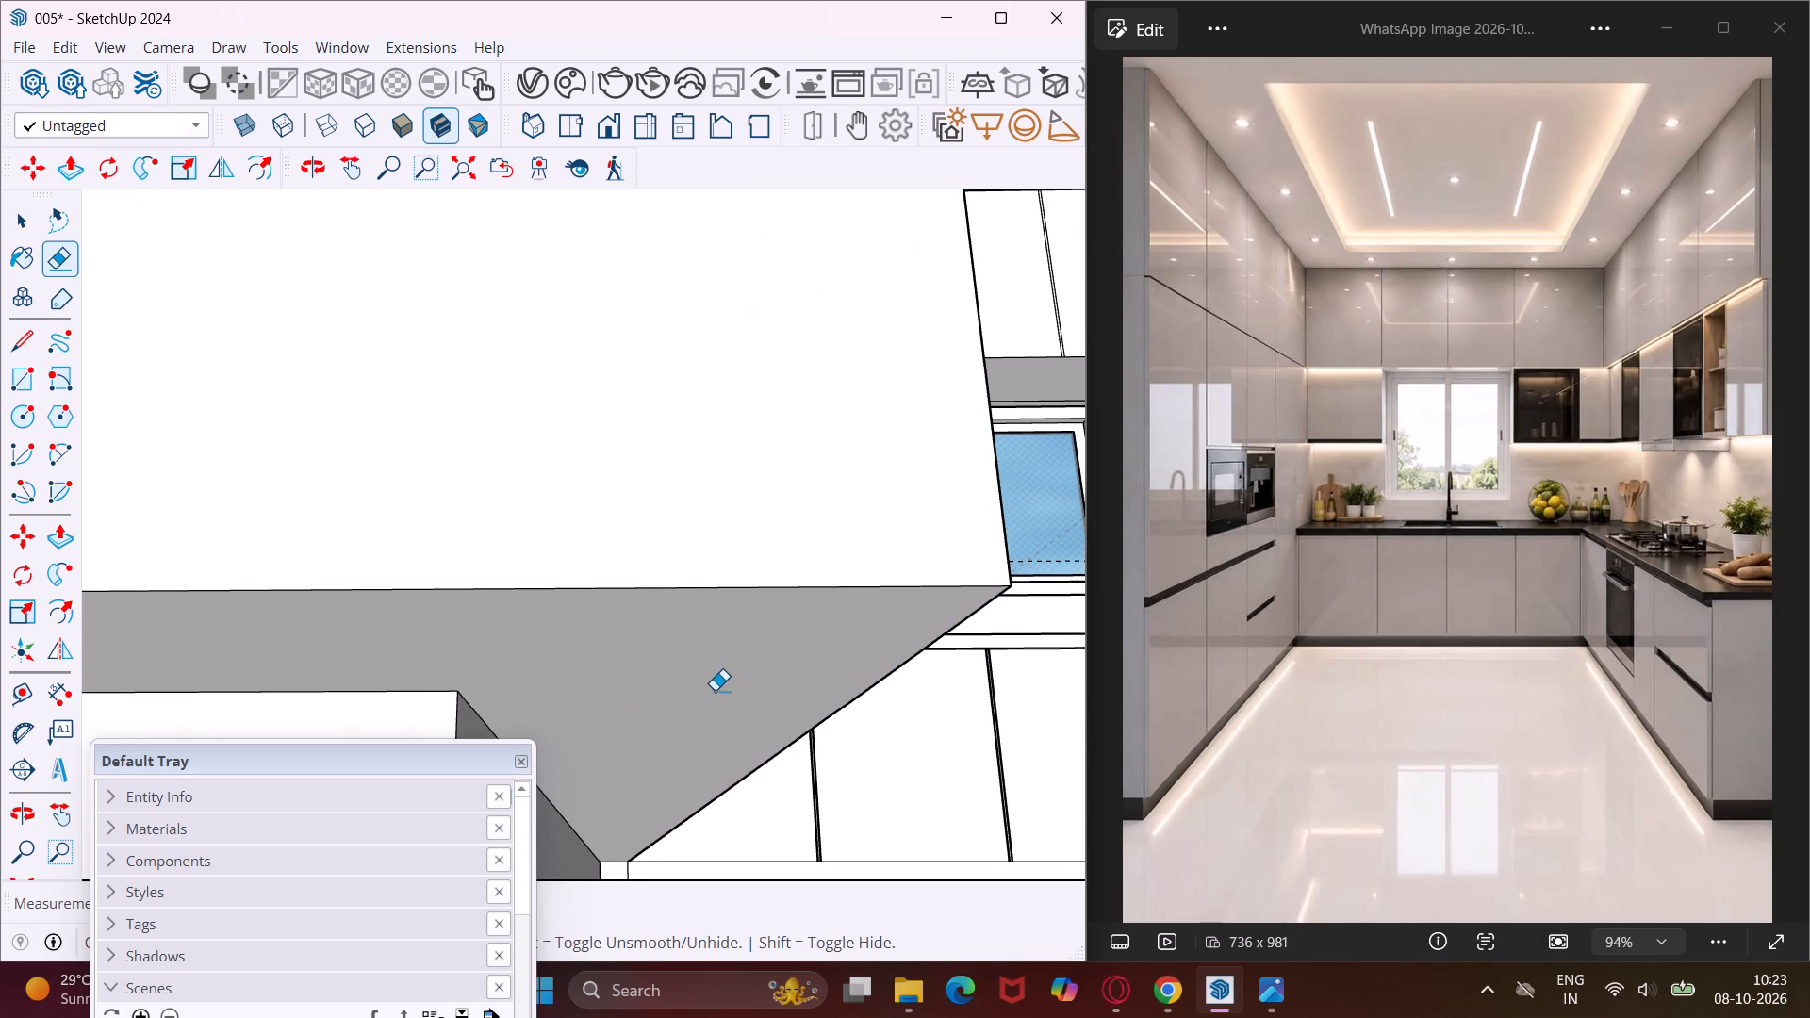
middle_click_drag(715, 690, 581, 686)
scroll(533, 664, "down", 6)
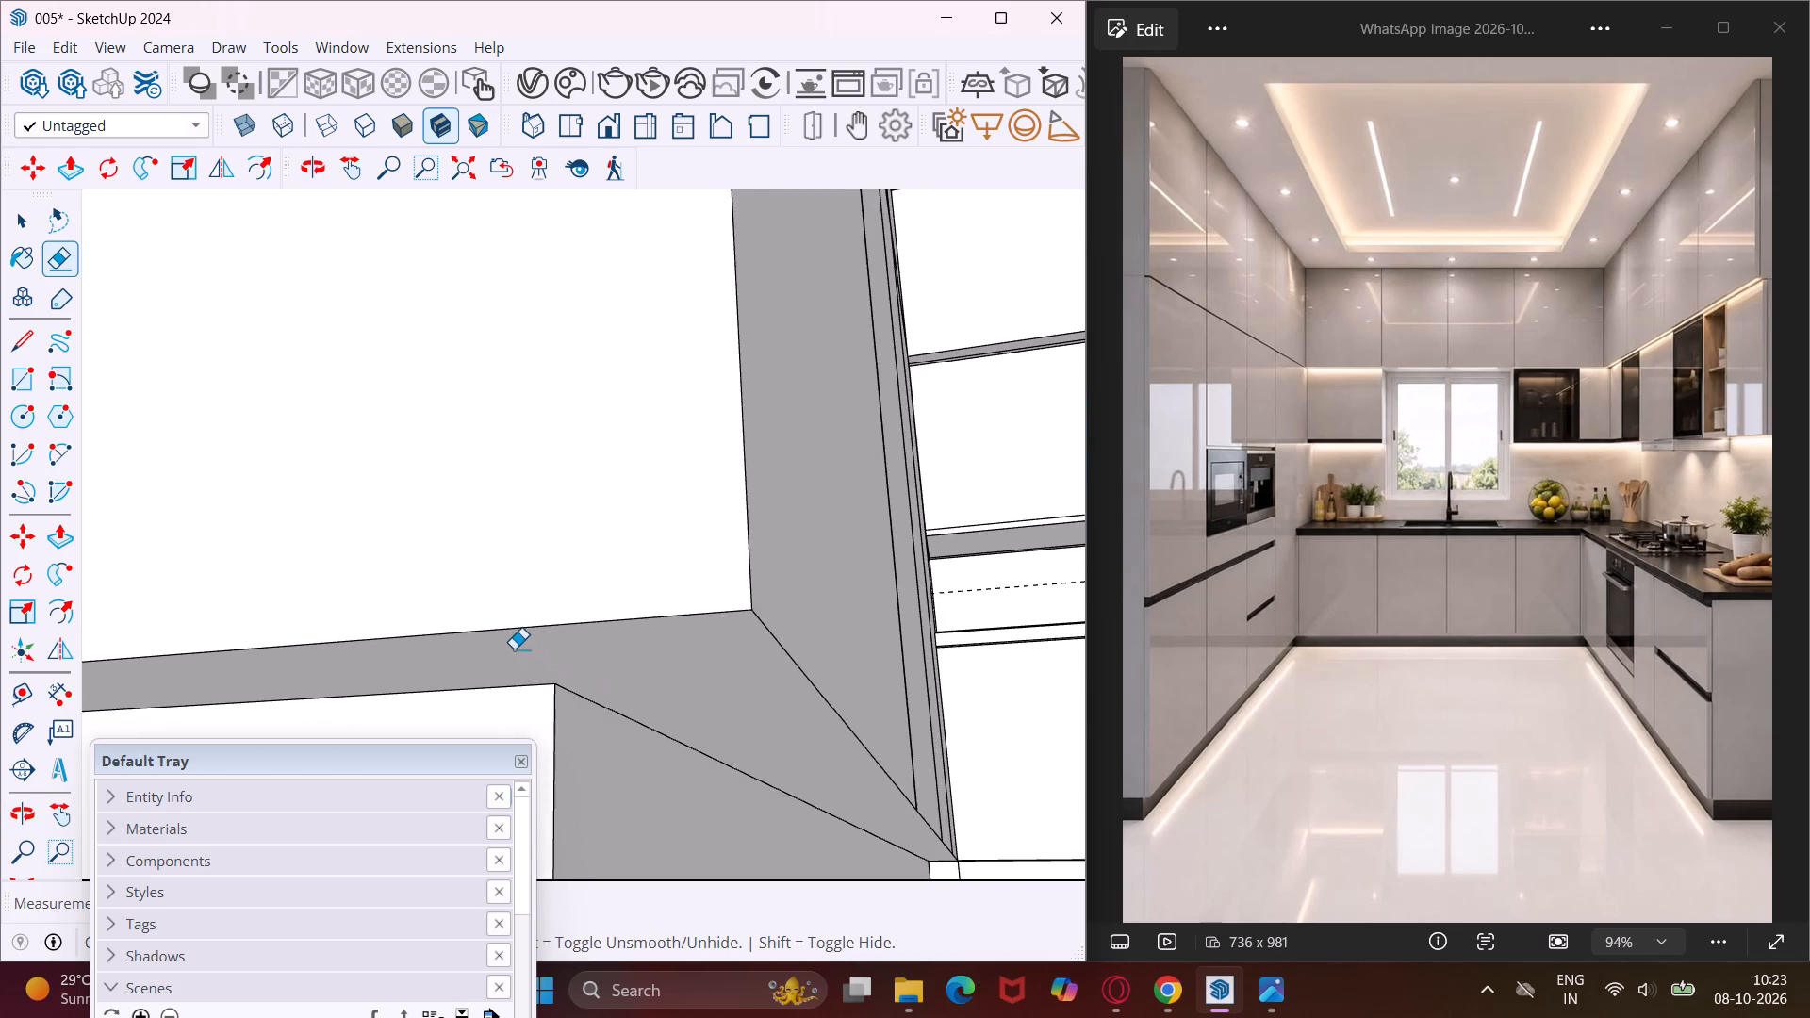
scroll(514, 649, "down", 7)
middle_click_drag(683, 641, 680, 731)
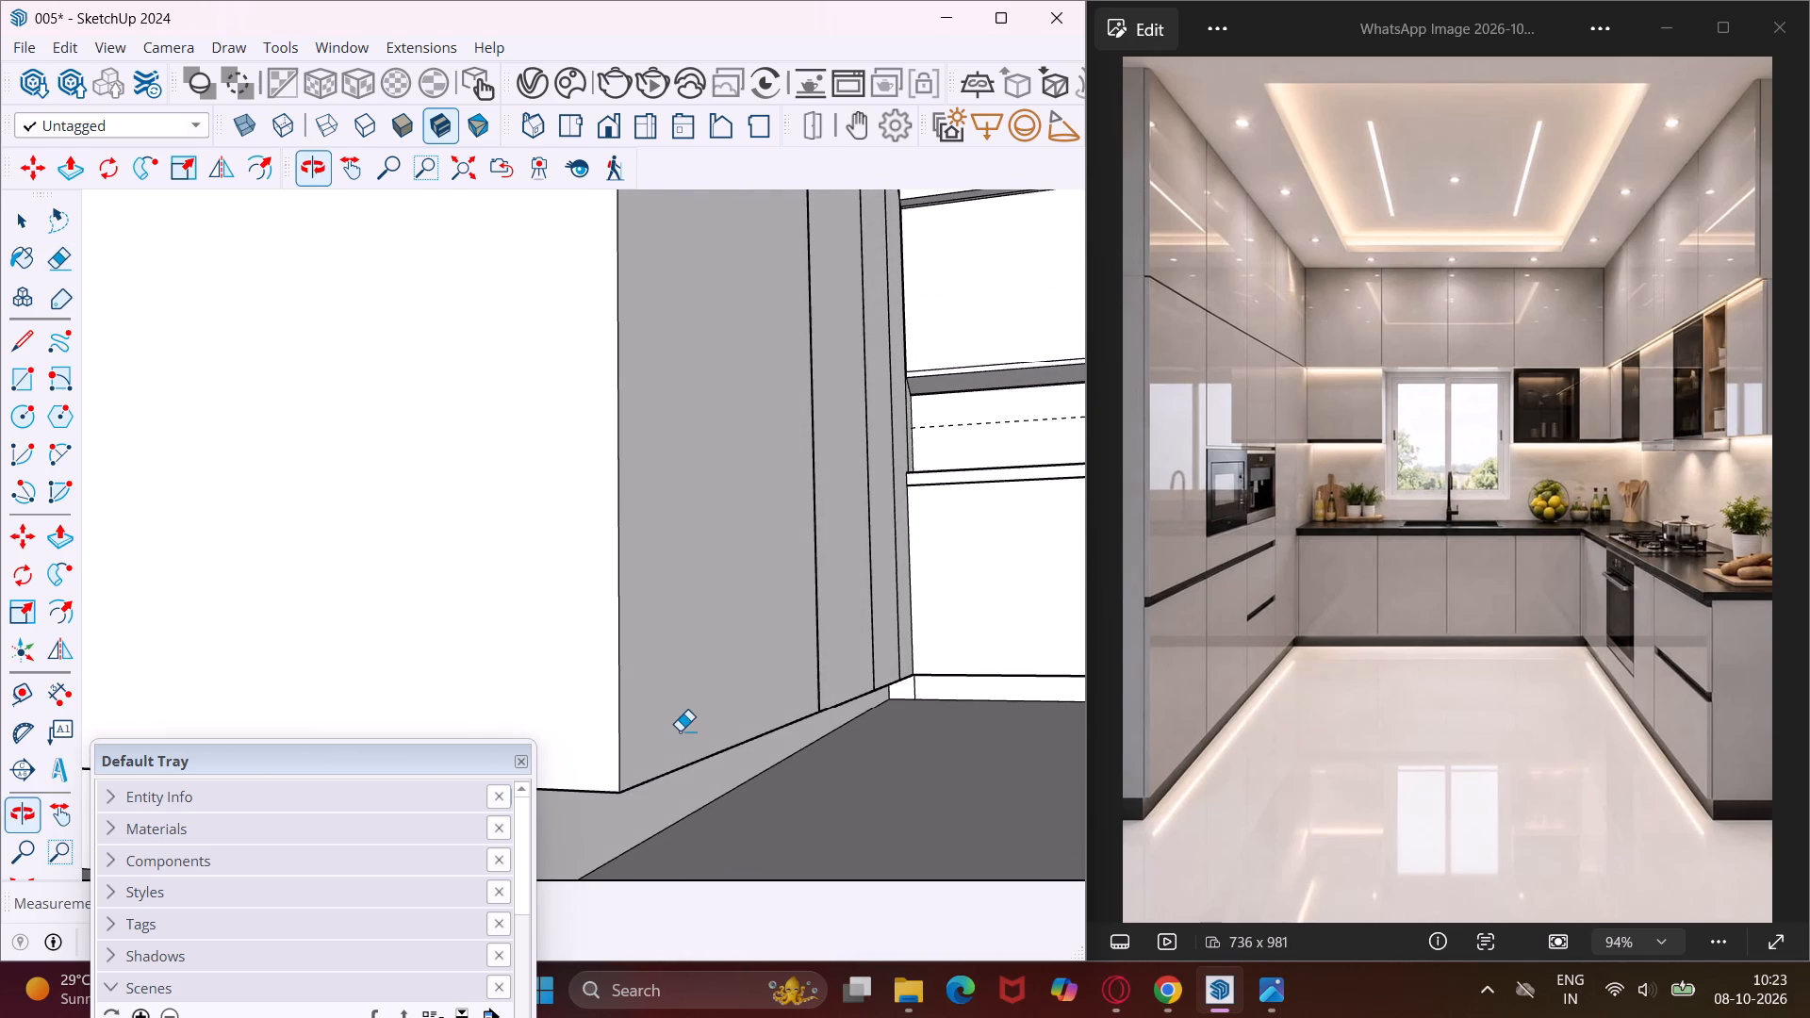
key("Escape")
key("space")
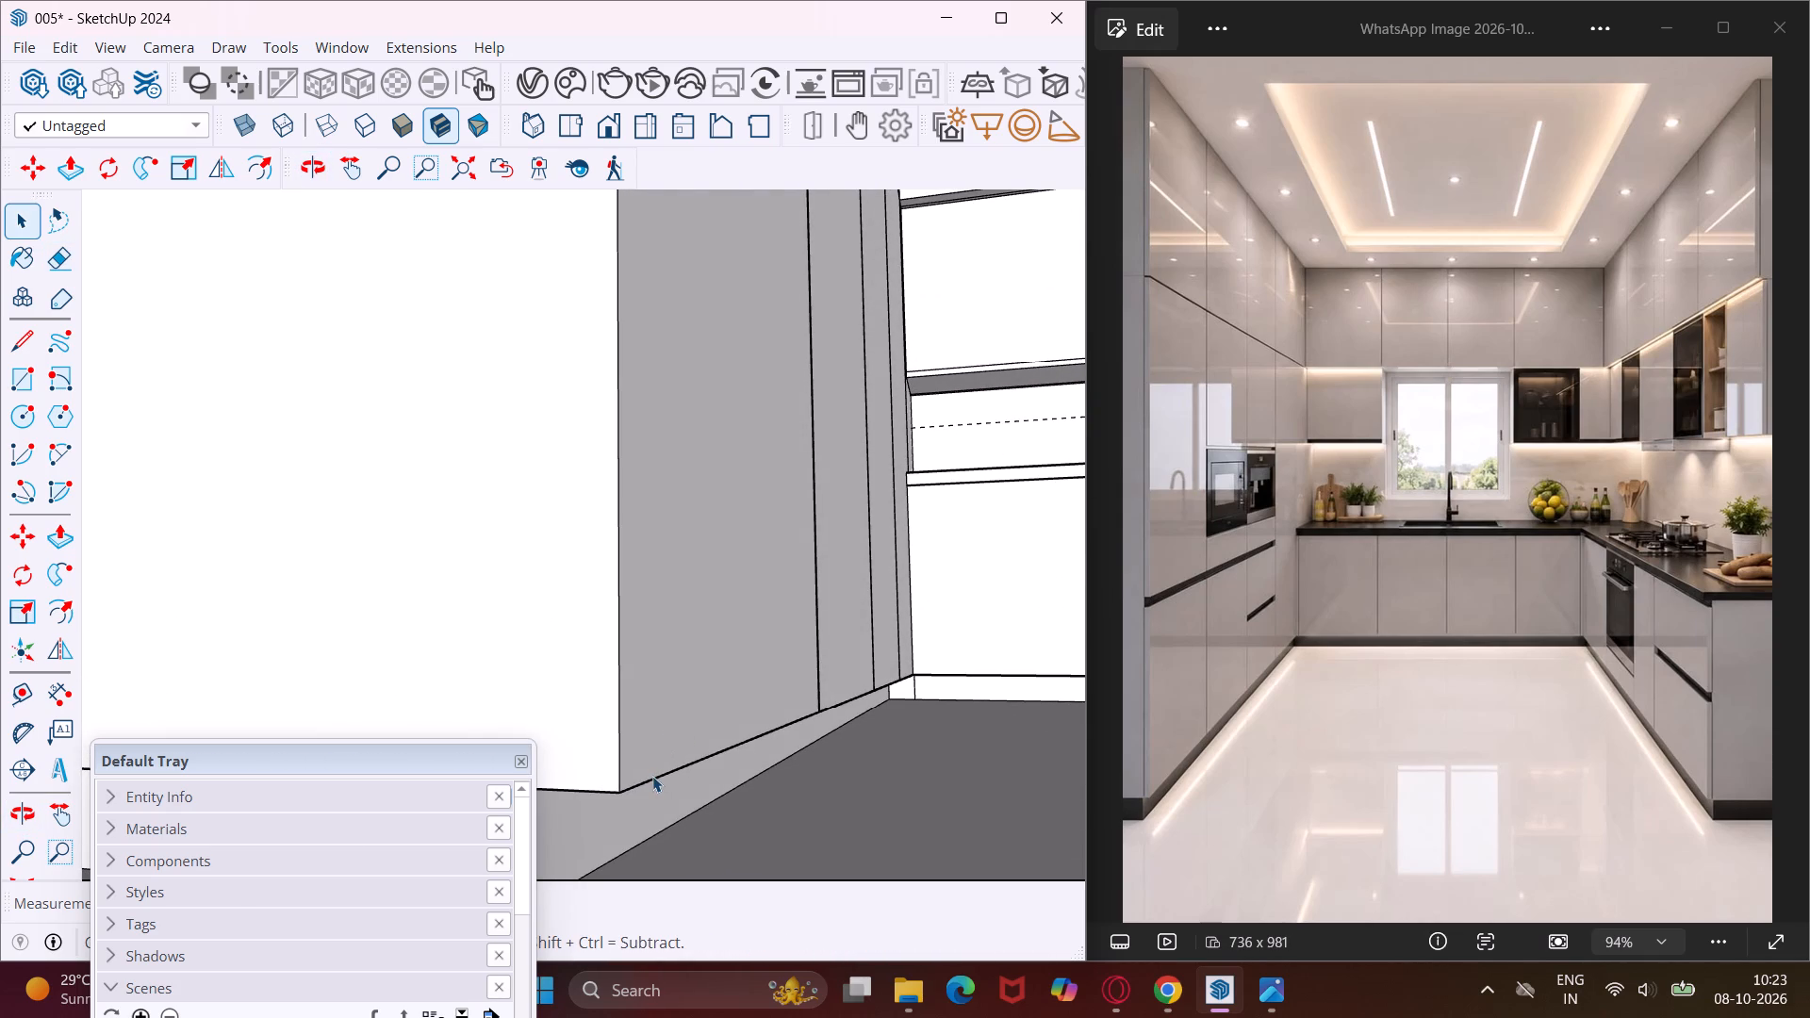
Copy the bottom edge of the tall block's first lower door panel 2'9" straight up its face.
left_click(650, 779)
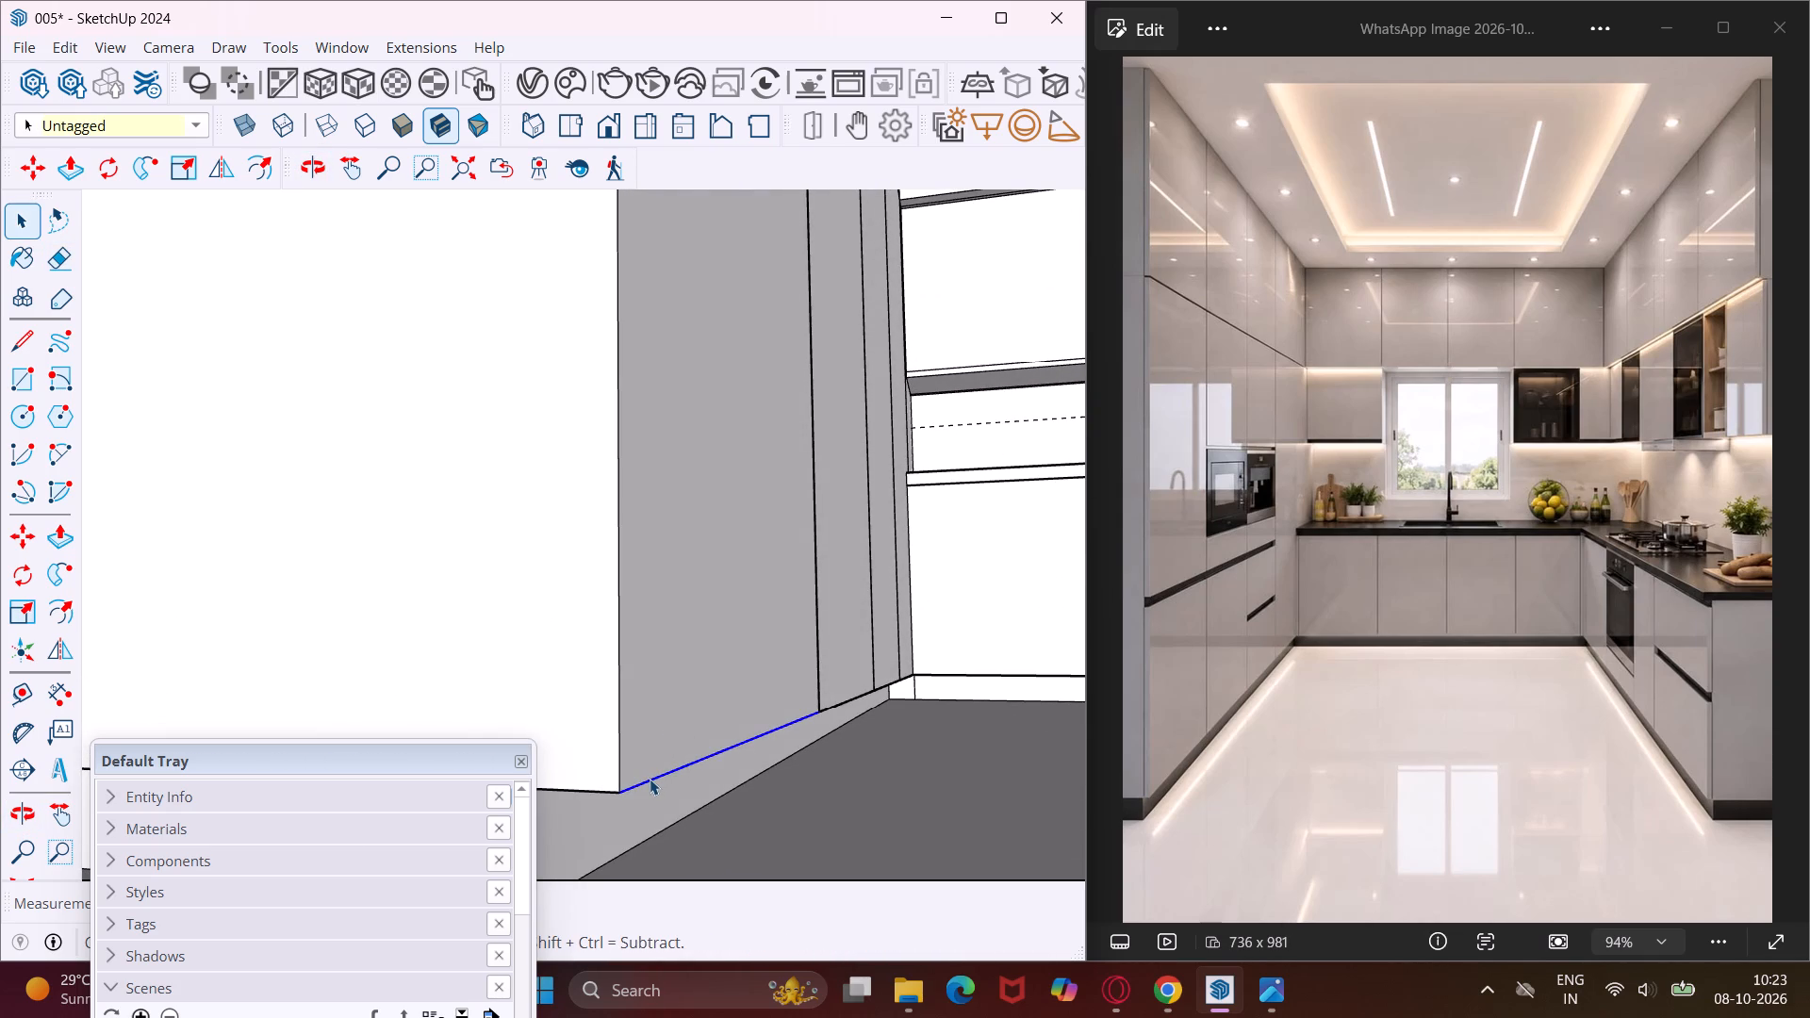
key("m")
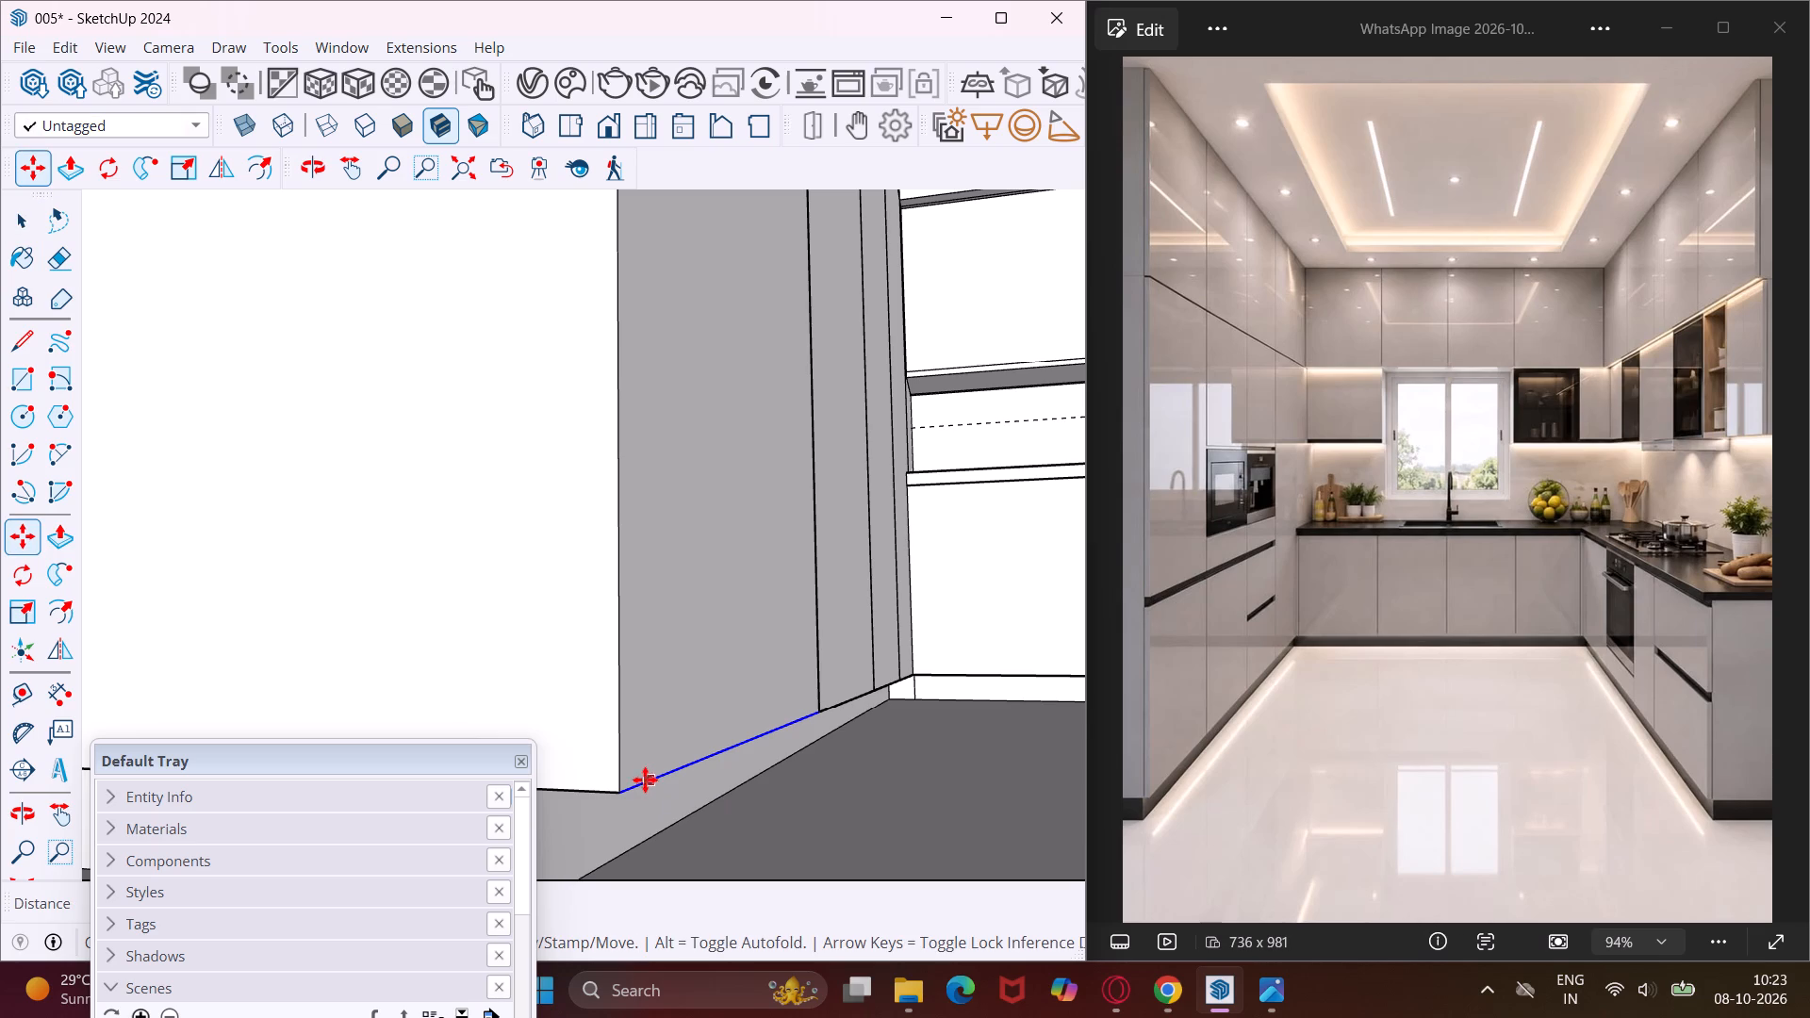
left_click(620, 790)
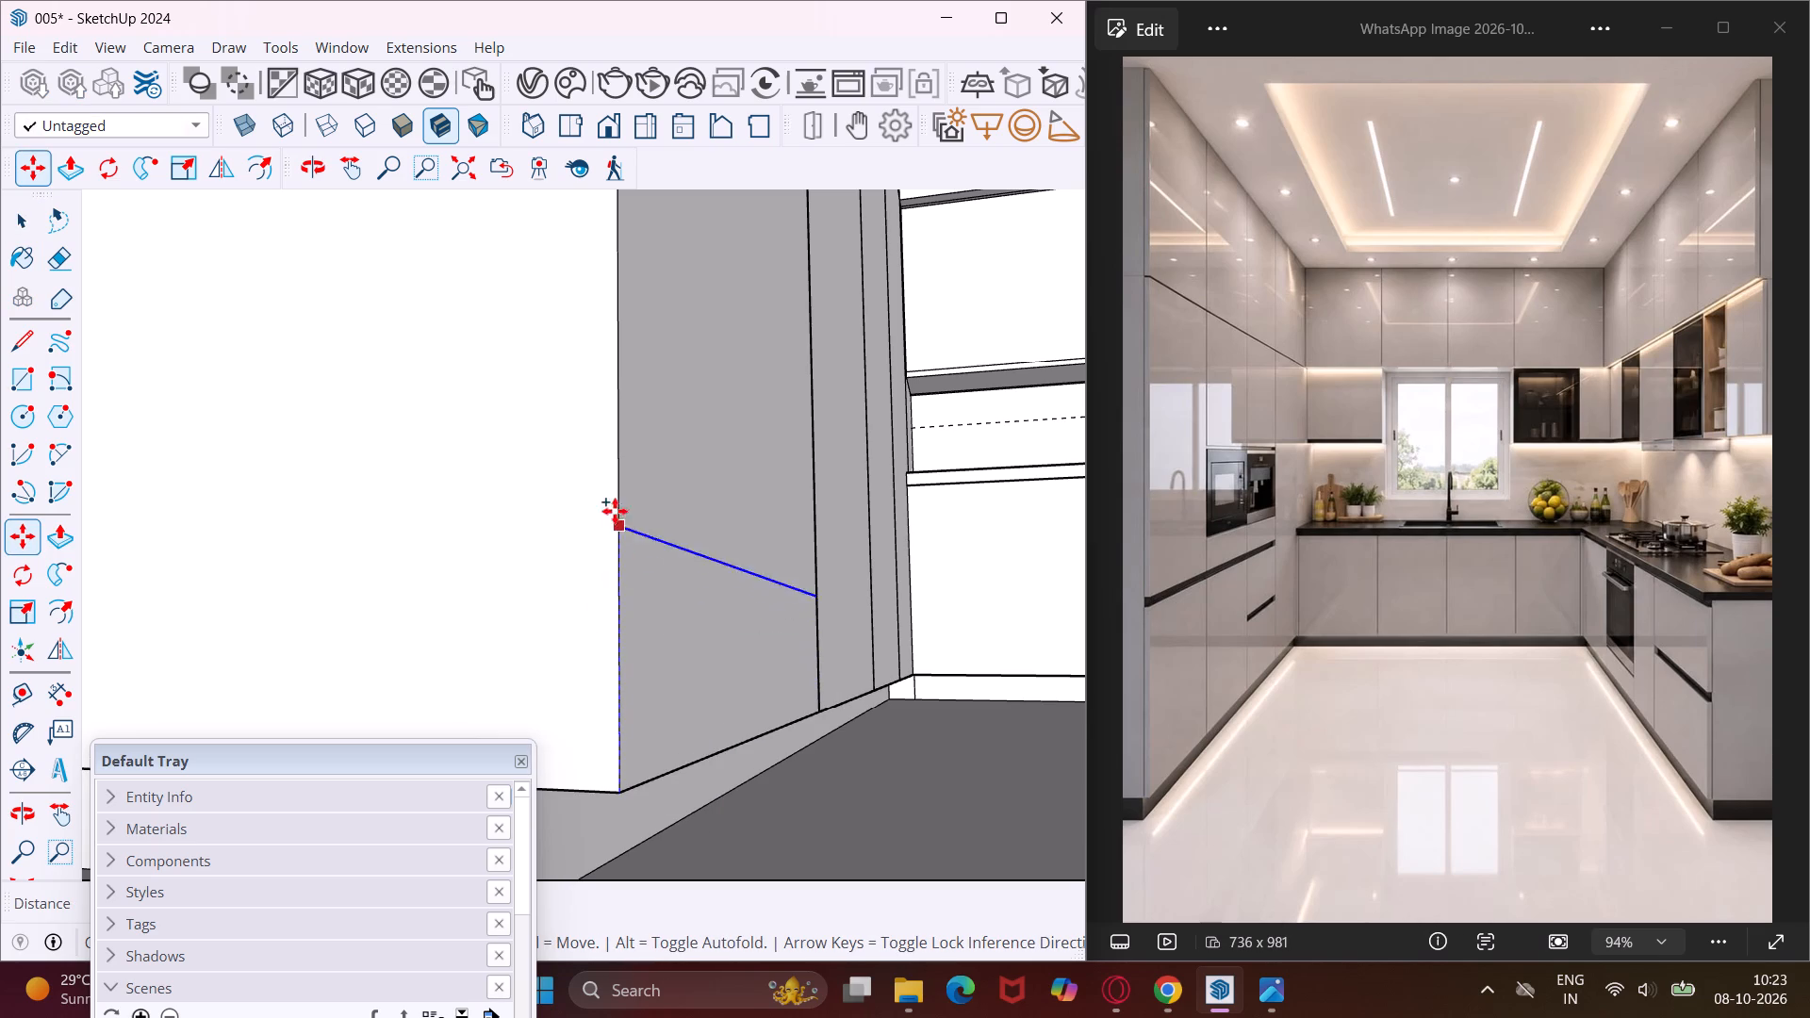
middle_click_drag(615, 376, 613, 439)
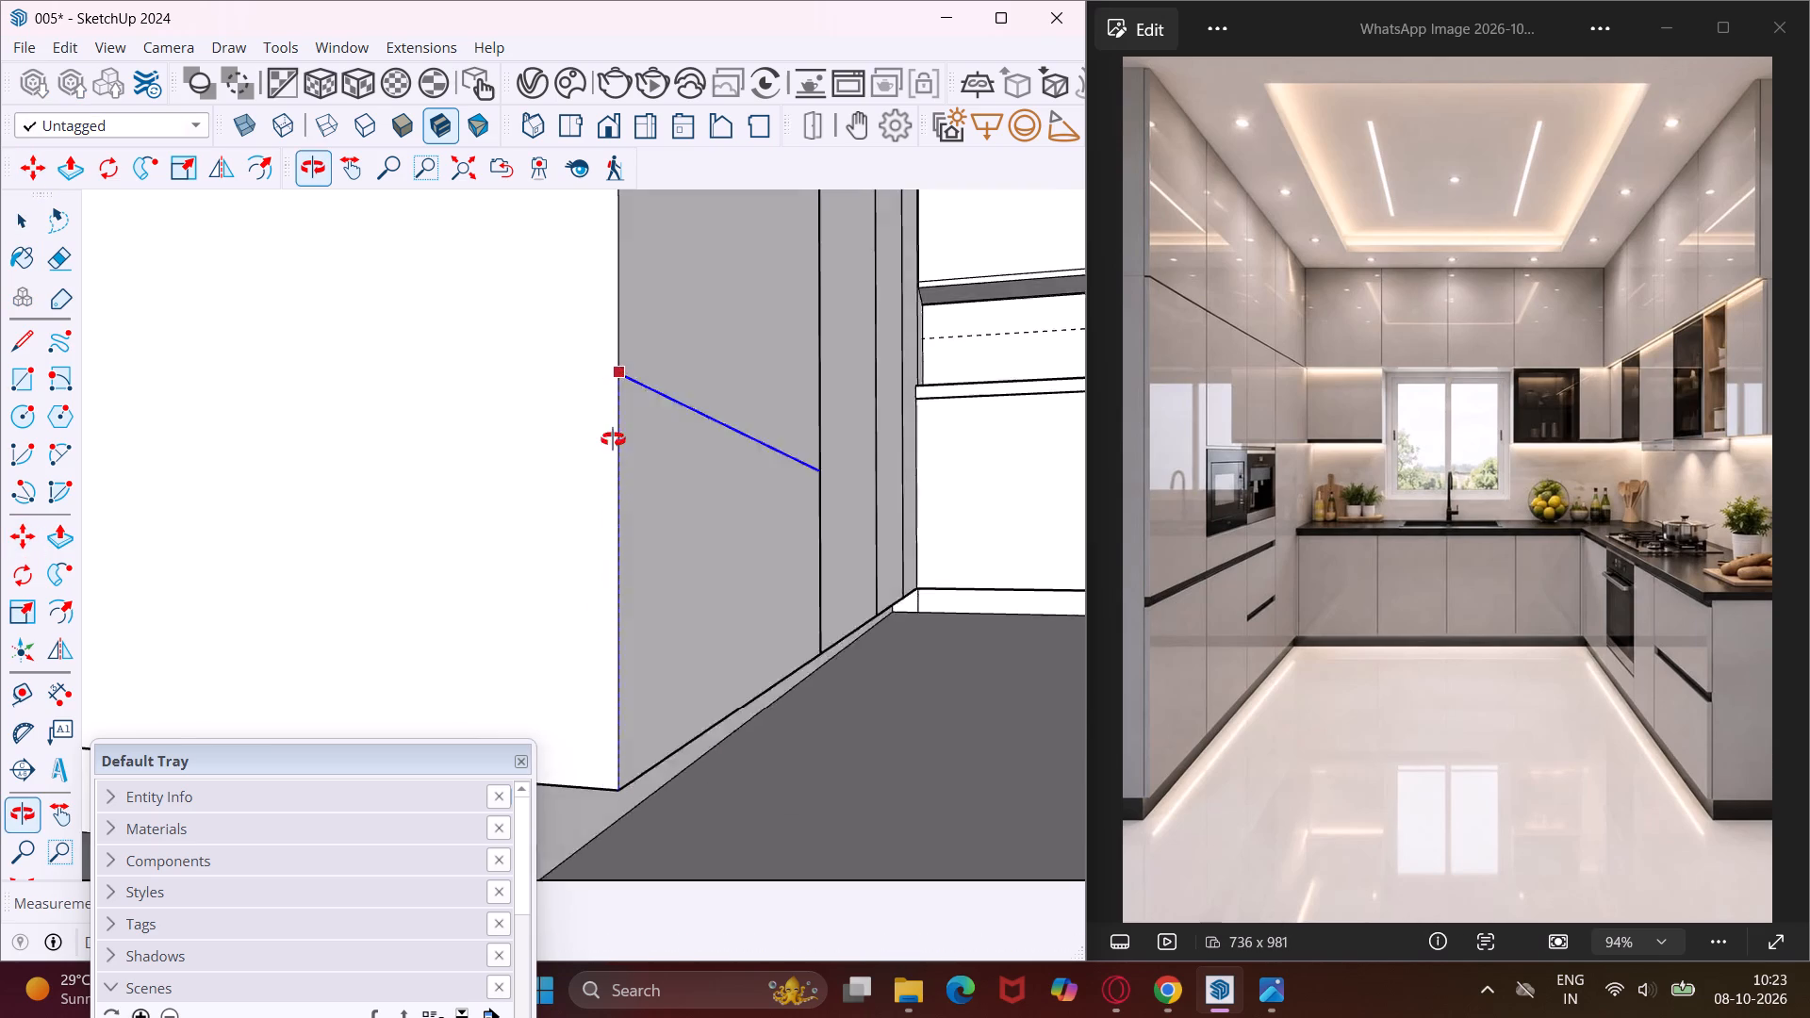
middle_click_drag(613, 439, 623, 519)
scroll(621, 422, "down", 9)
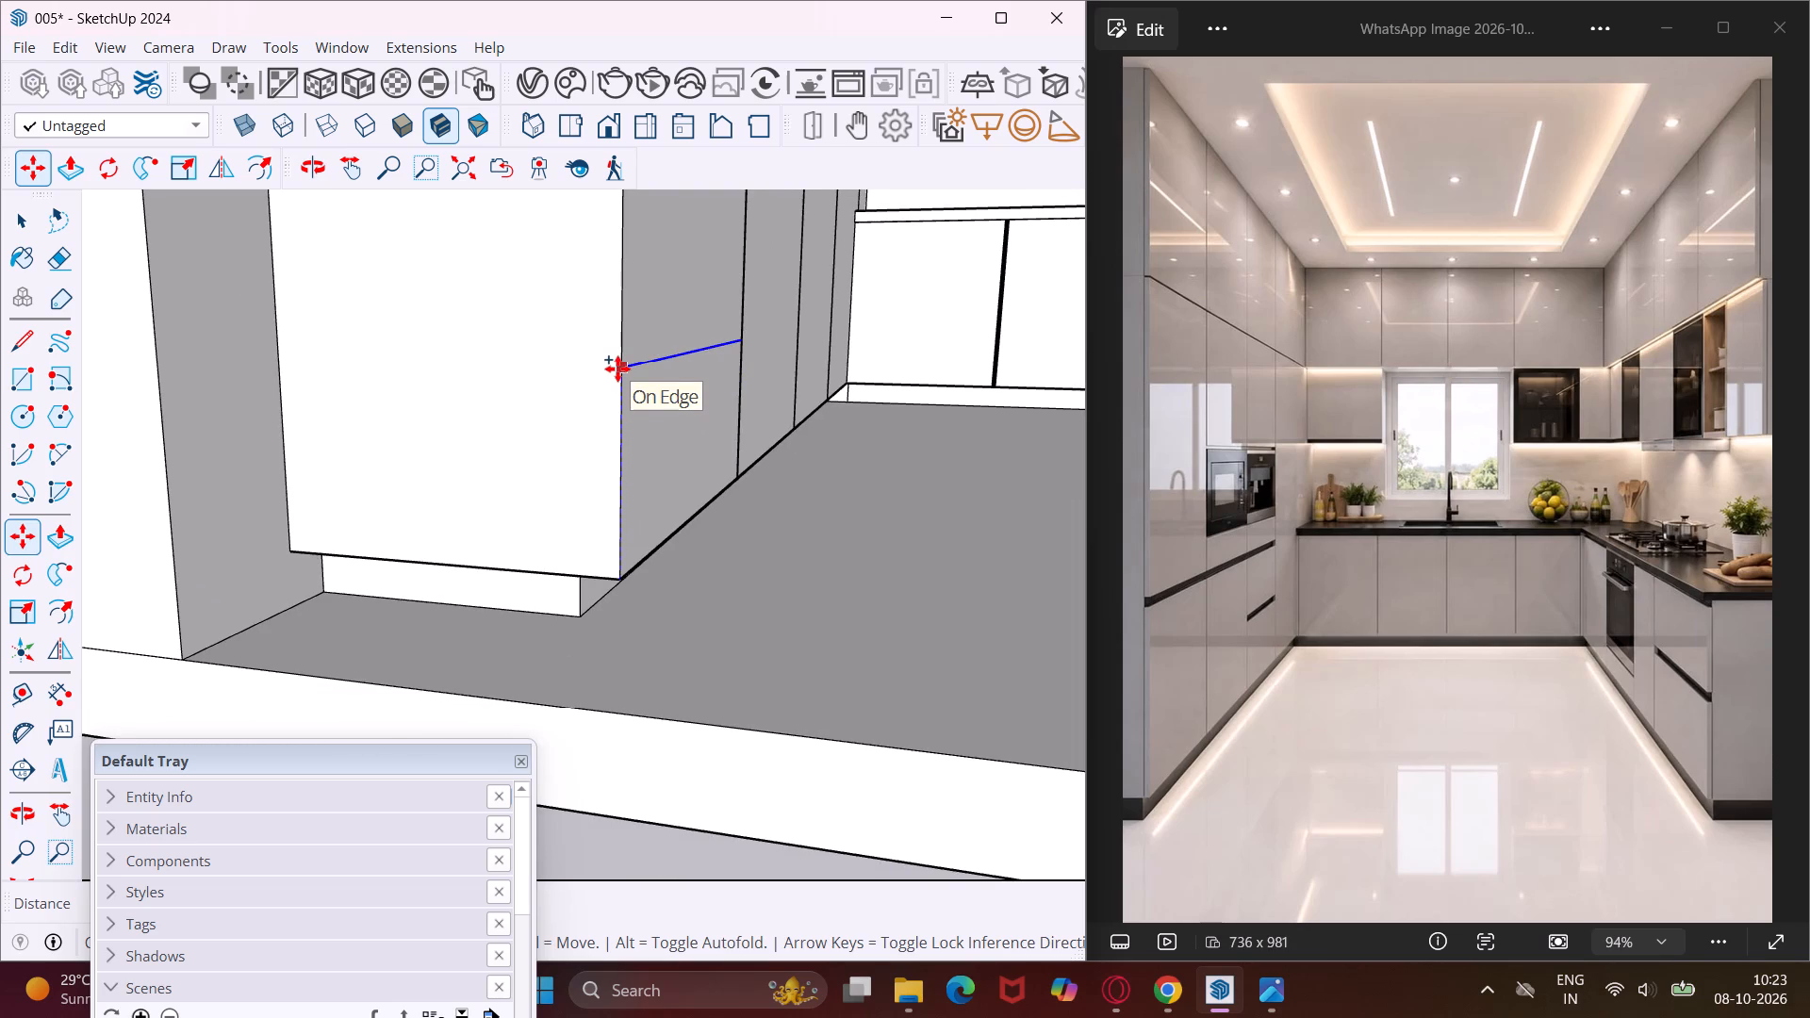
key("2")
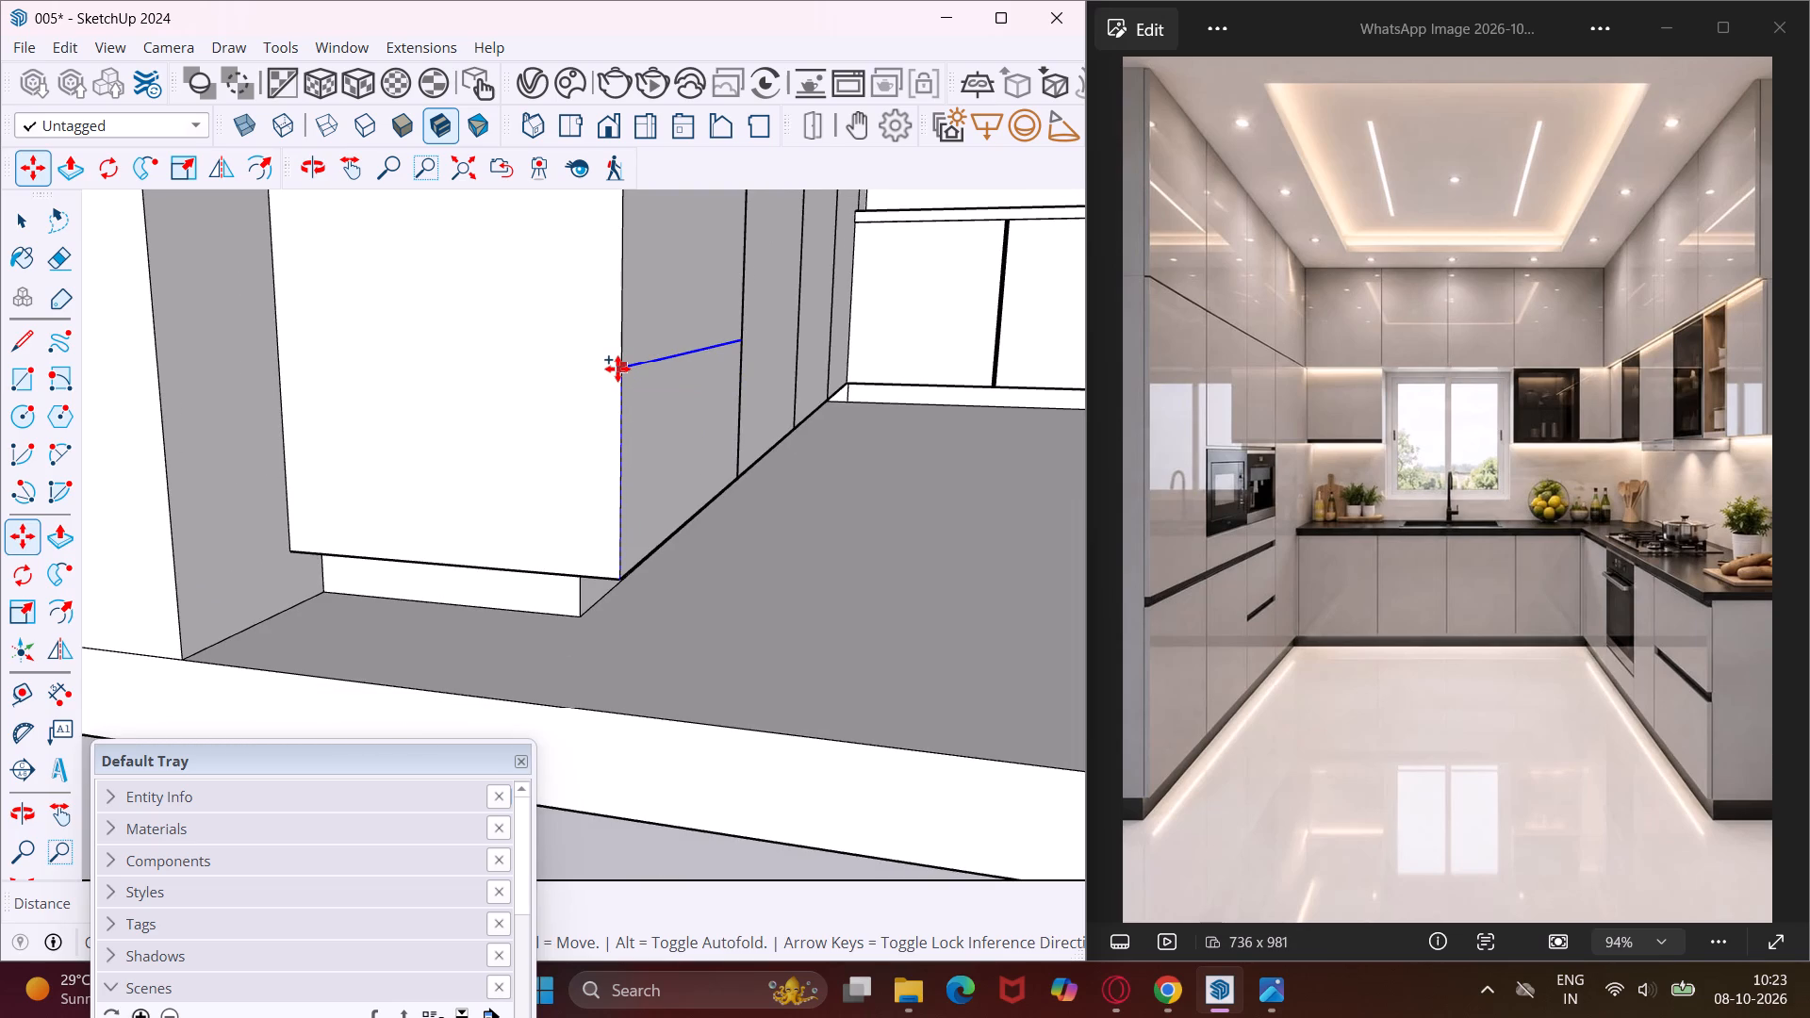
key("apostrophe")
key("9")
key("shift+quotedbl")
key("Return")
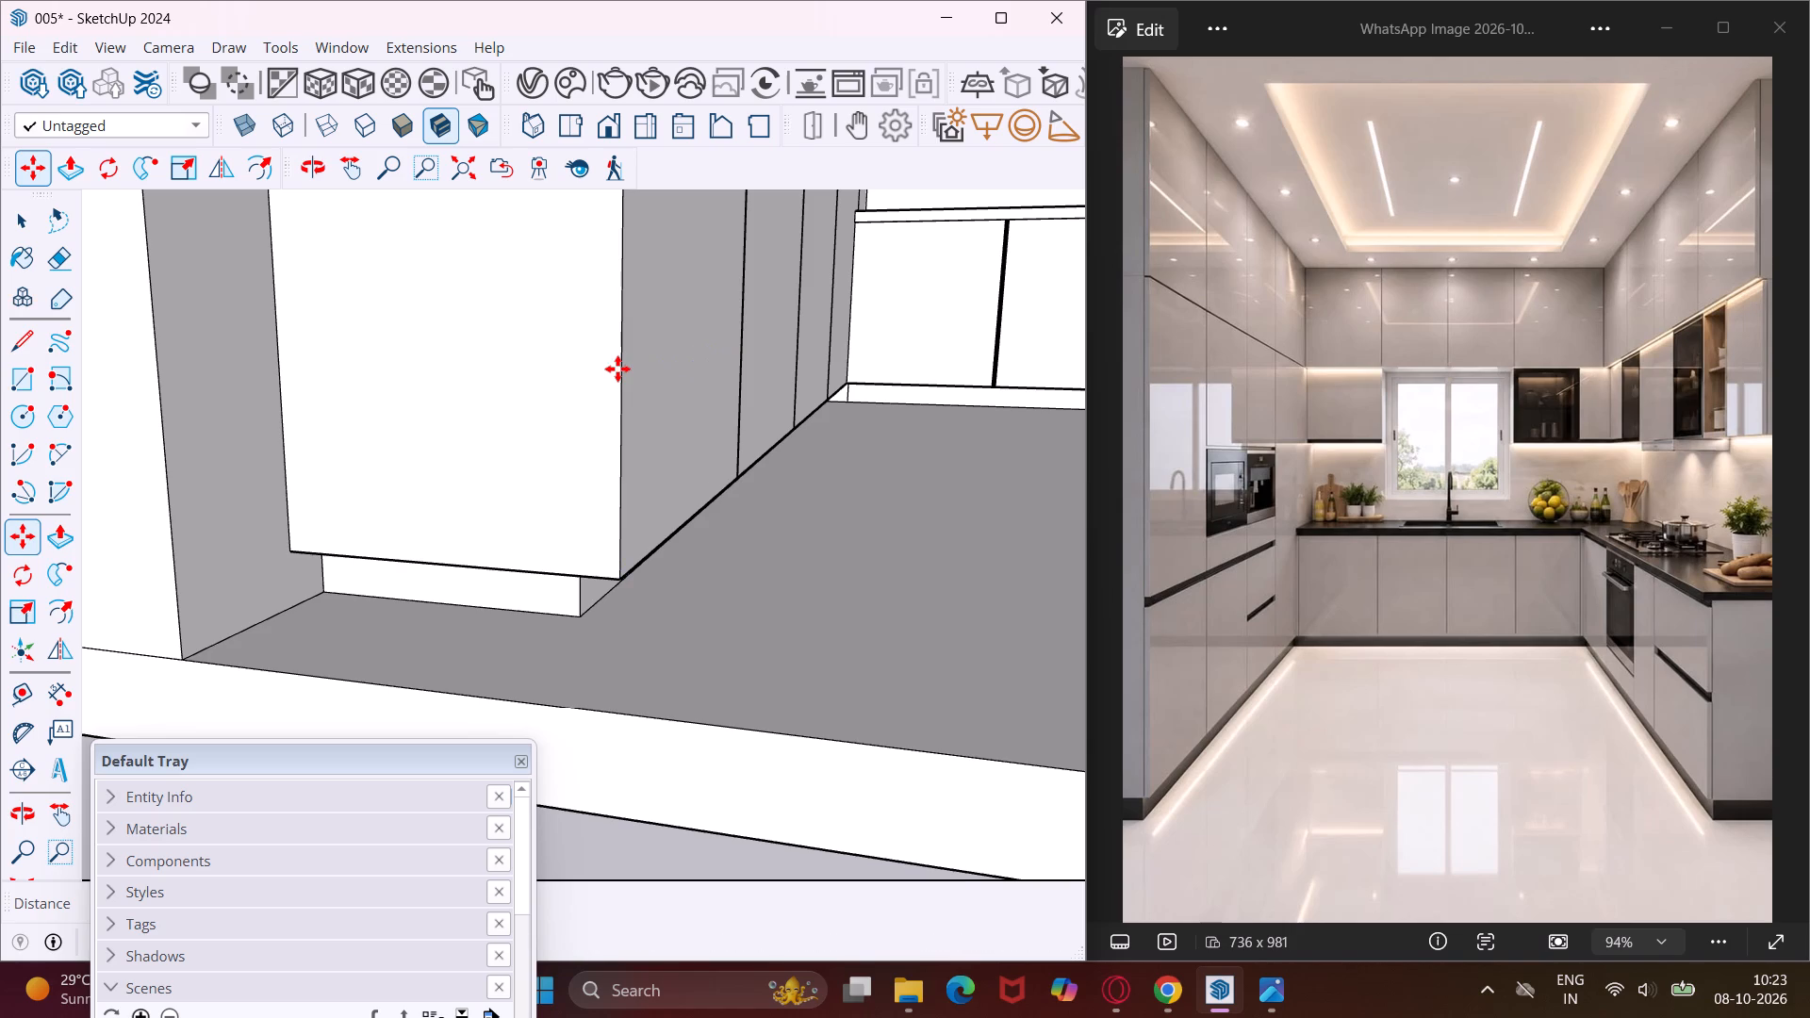
Examine the height of the first door panel's horizontal division against the neighbouring counter from several angles.
scroll(617, 369, "down", 9)
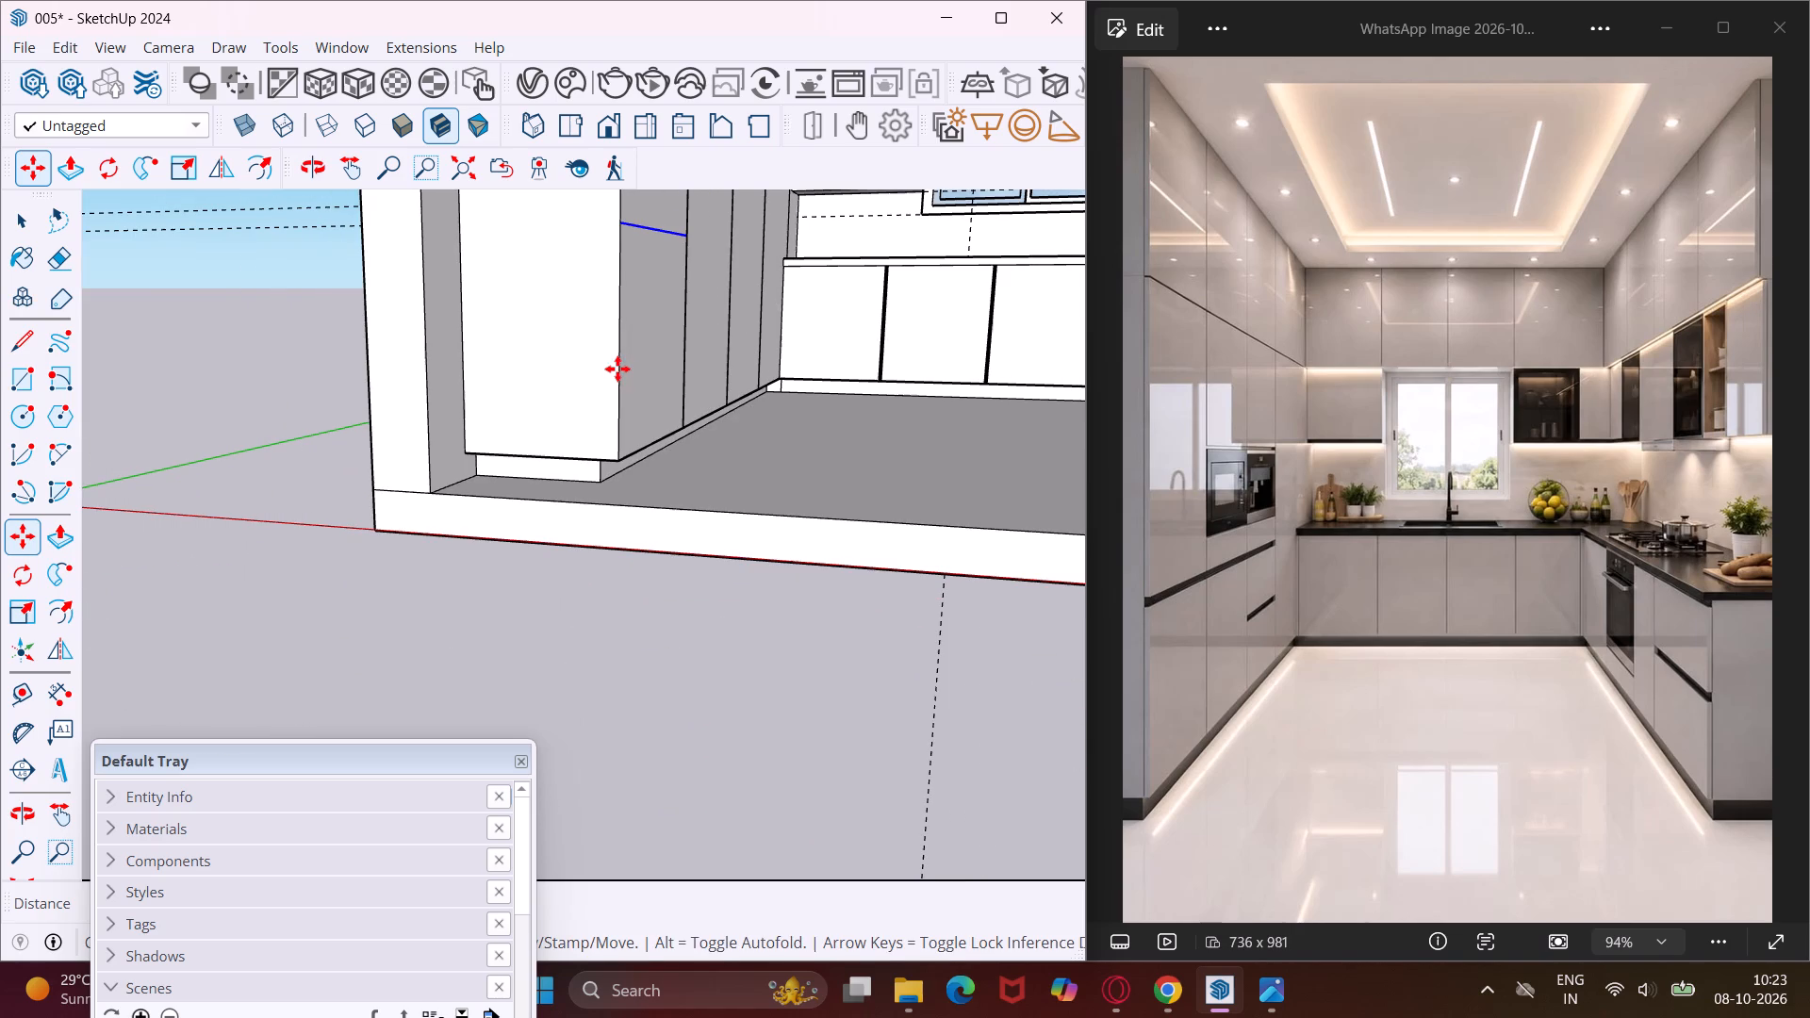
middle_click_drag(706, 267, 504, 297)
scroll(546, 329, "down", 3)
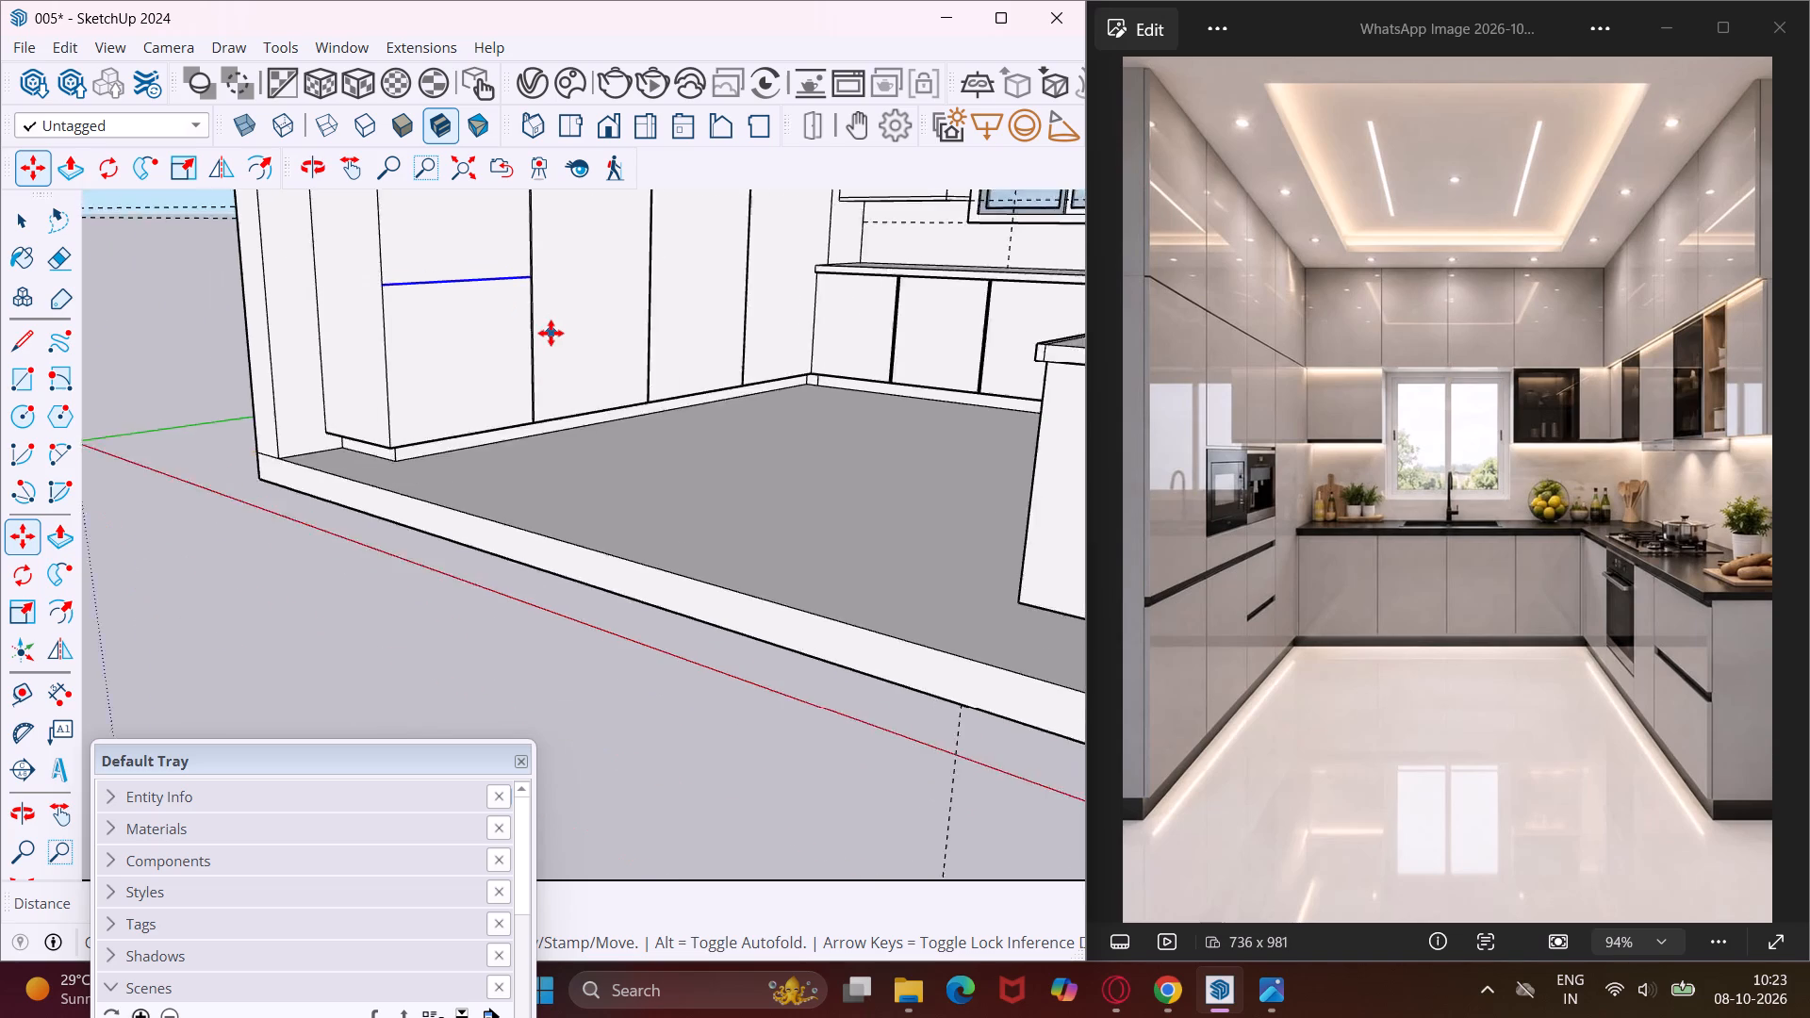
scroll(551, 333, "down", 3)
middle_click_drag(556, 337, 775, 363)
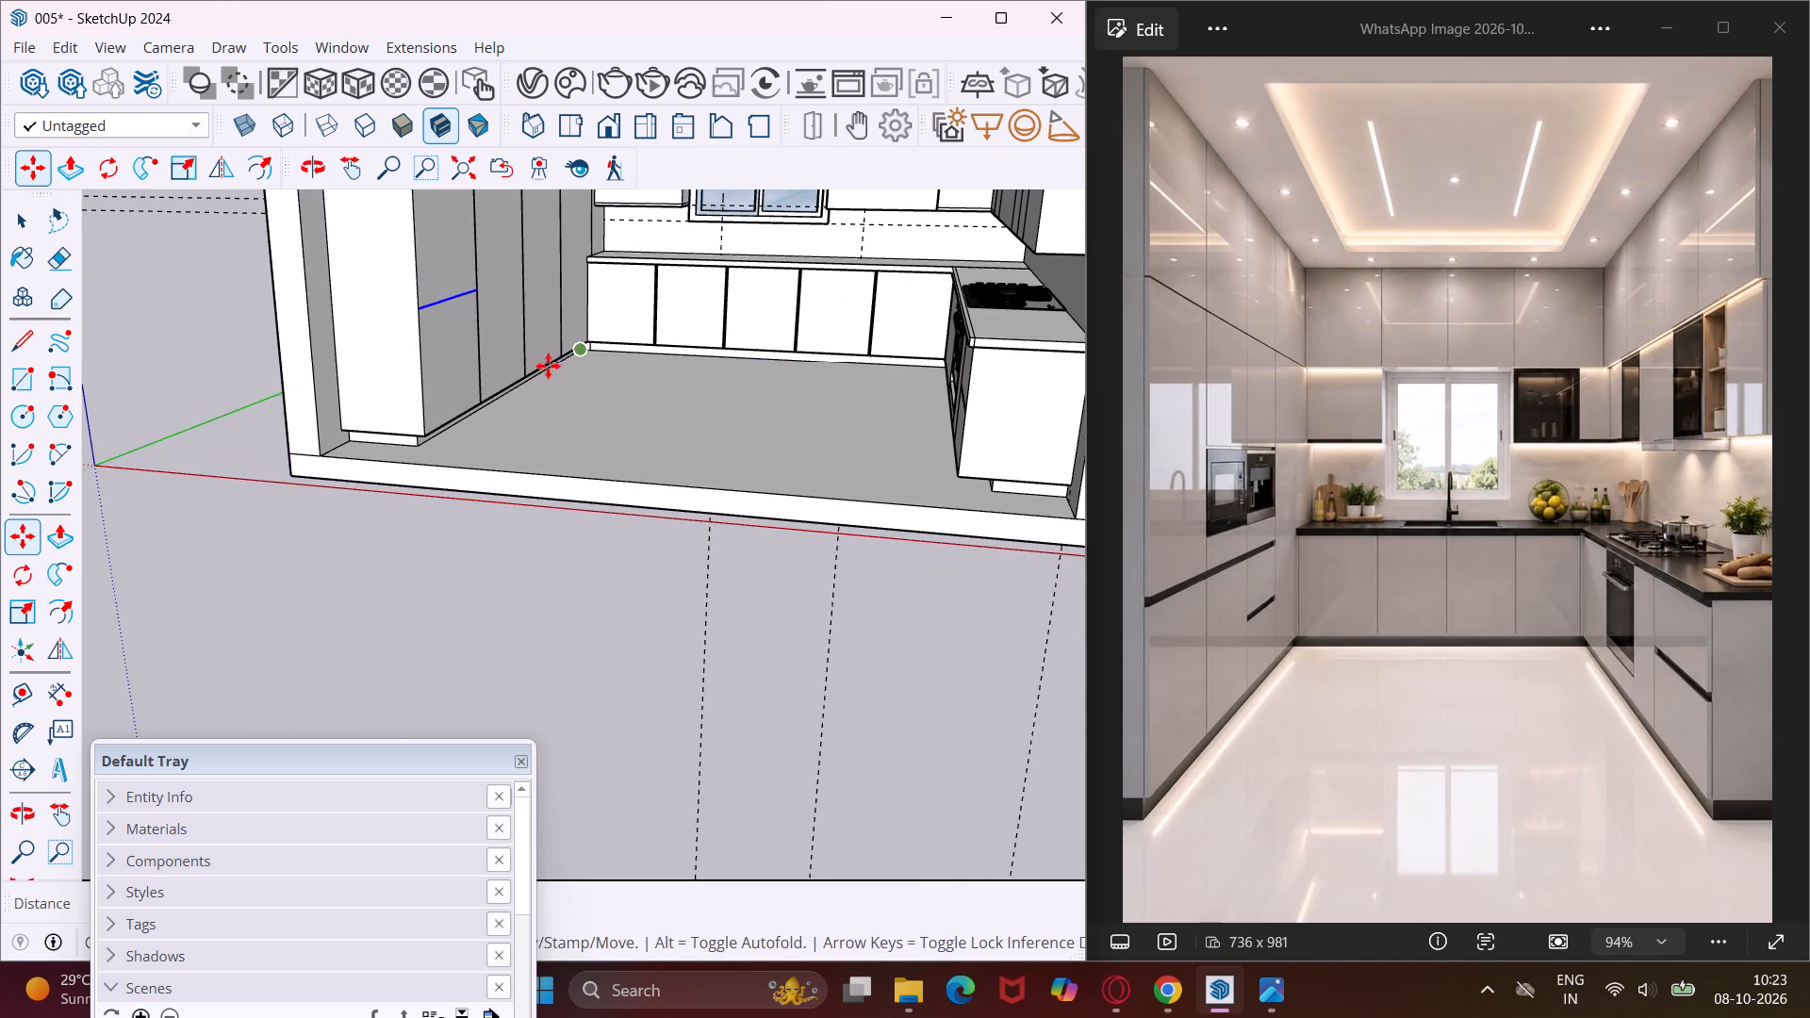
middle_click_drag(523, 355, 567, 414)
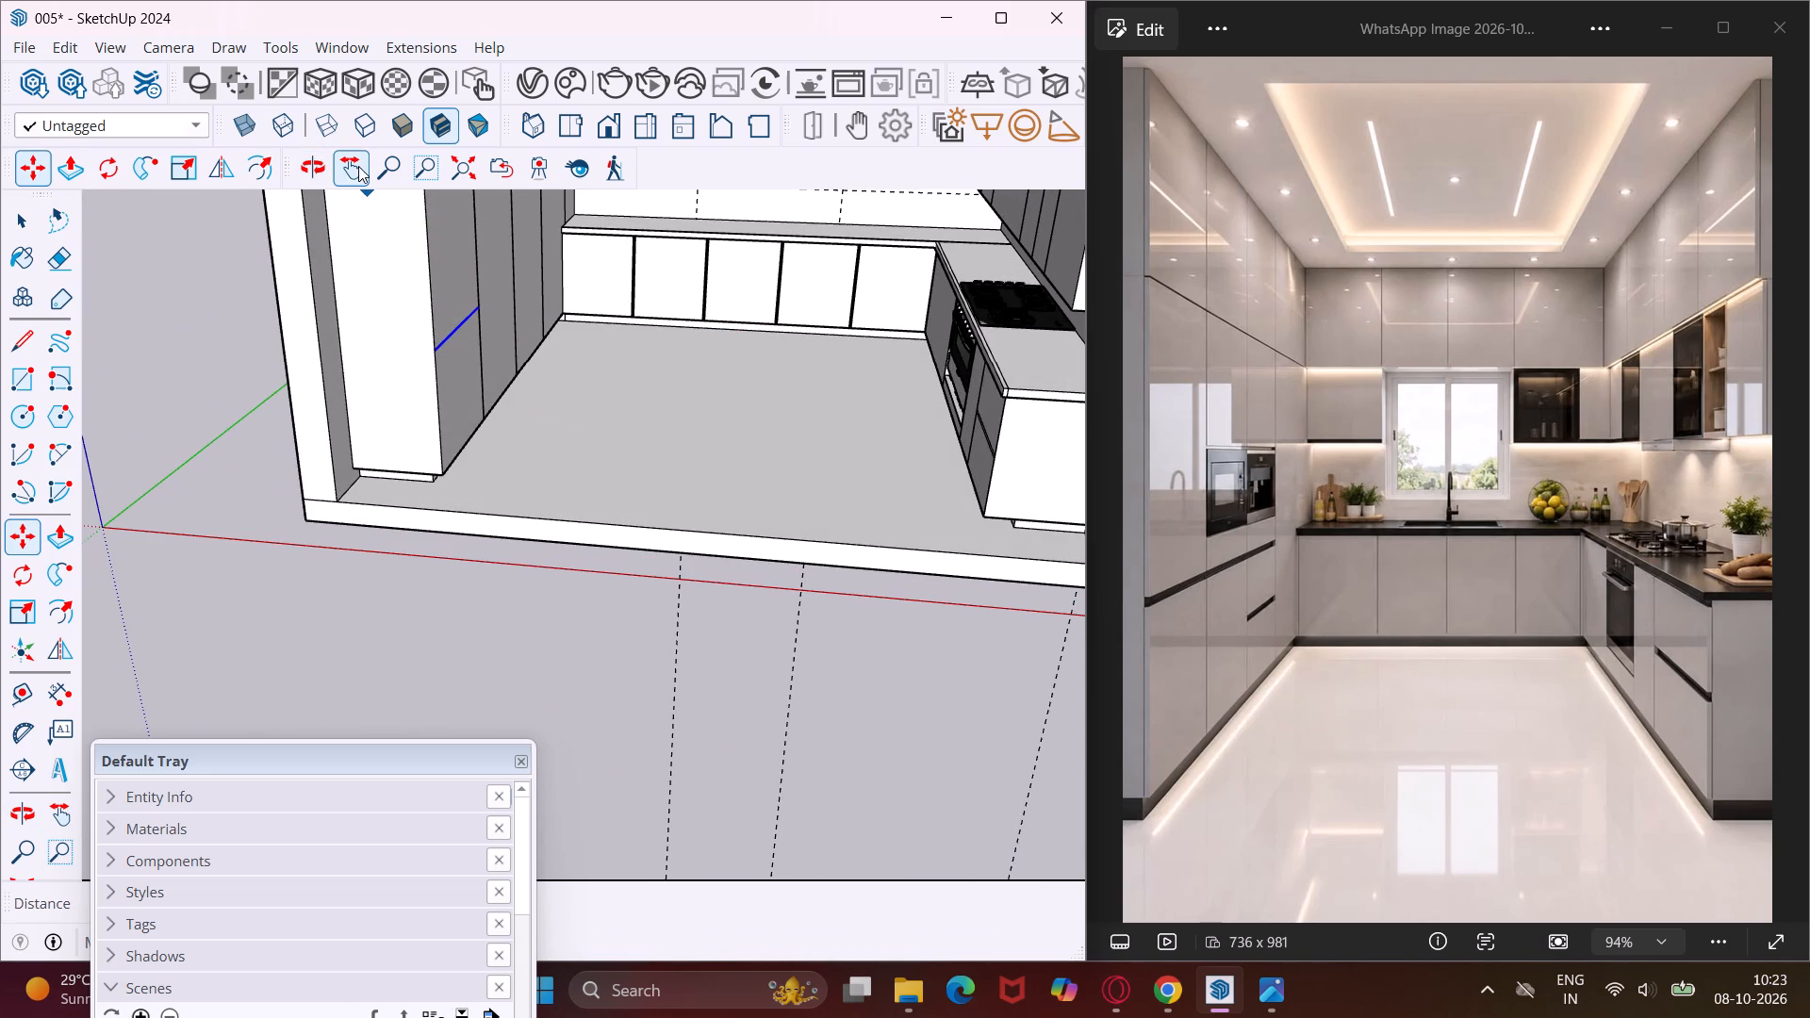
left_click(358, 166)
left_click_drag(540, 325, 511, 455)
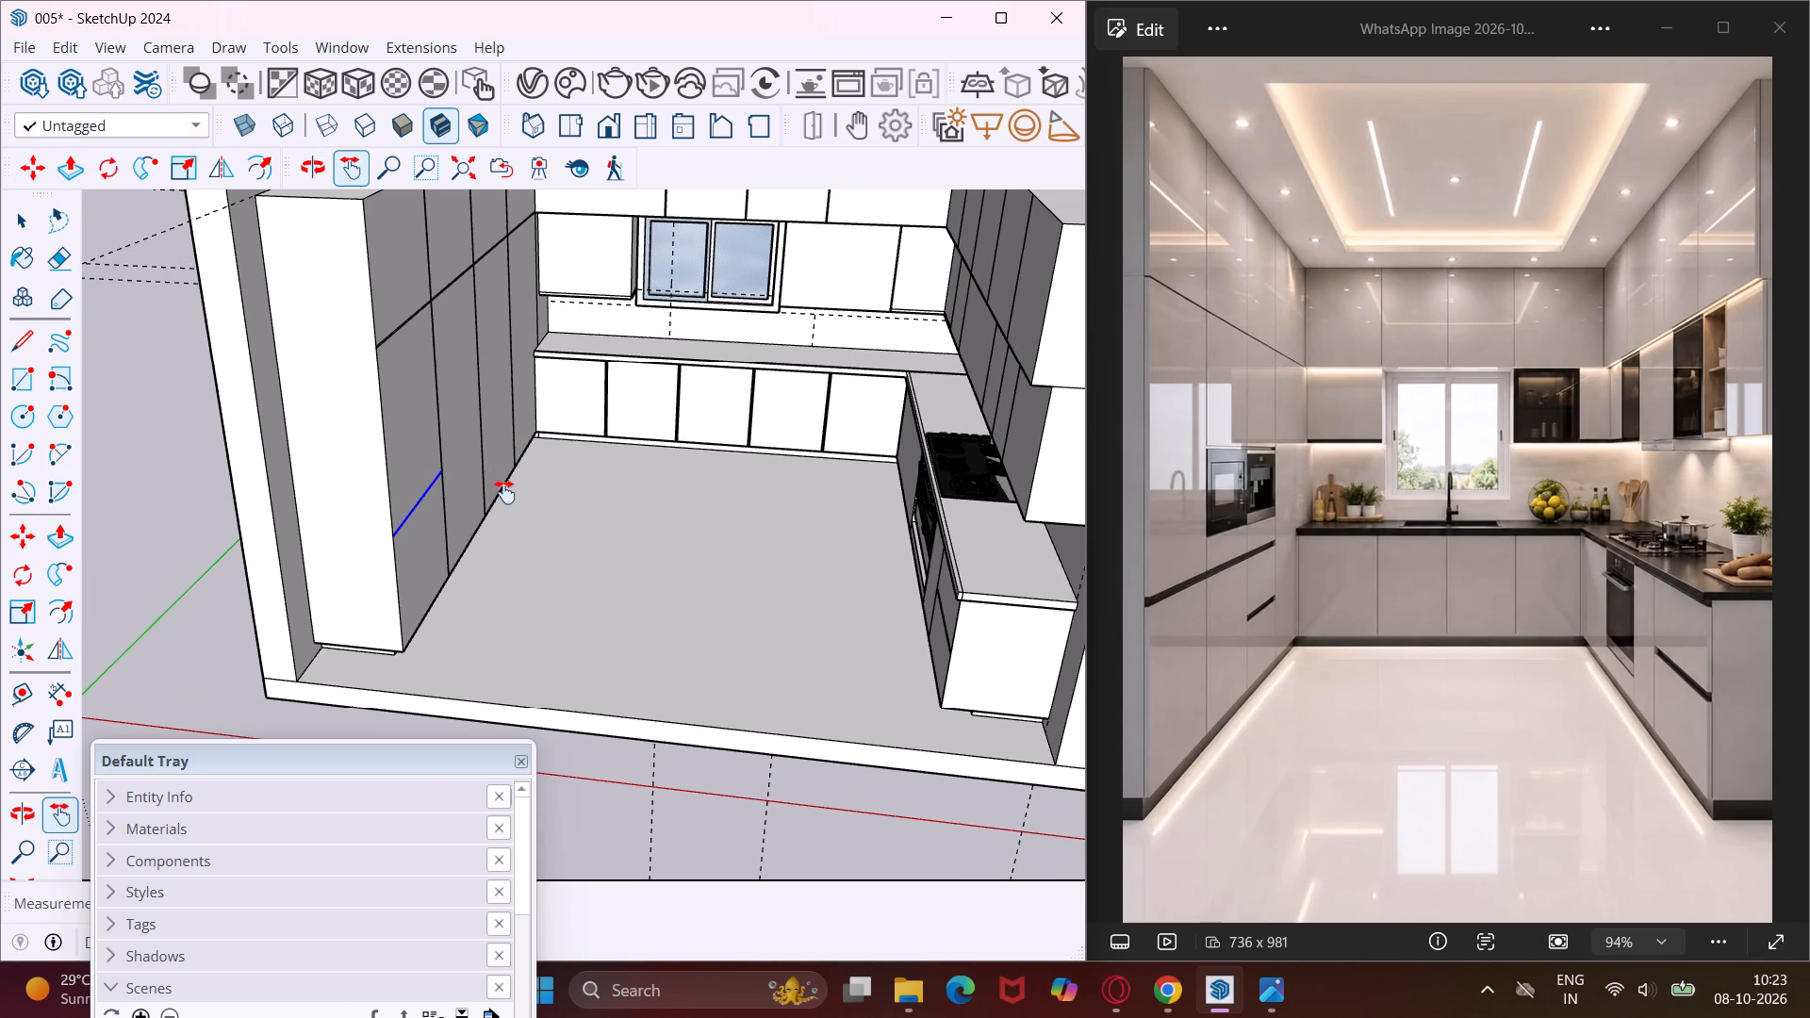
middle_click_drag(504, 492, 315, 389)
key("Escape")
key("space")
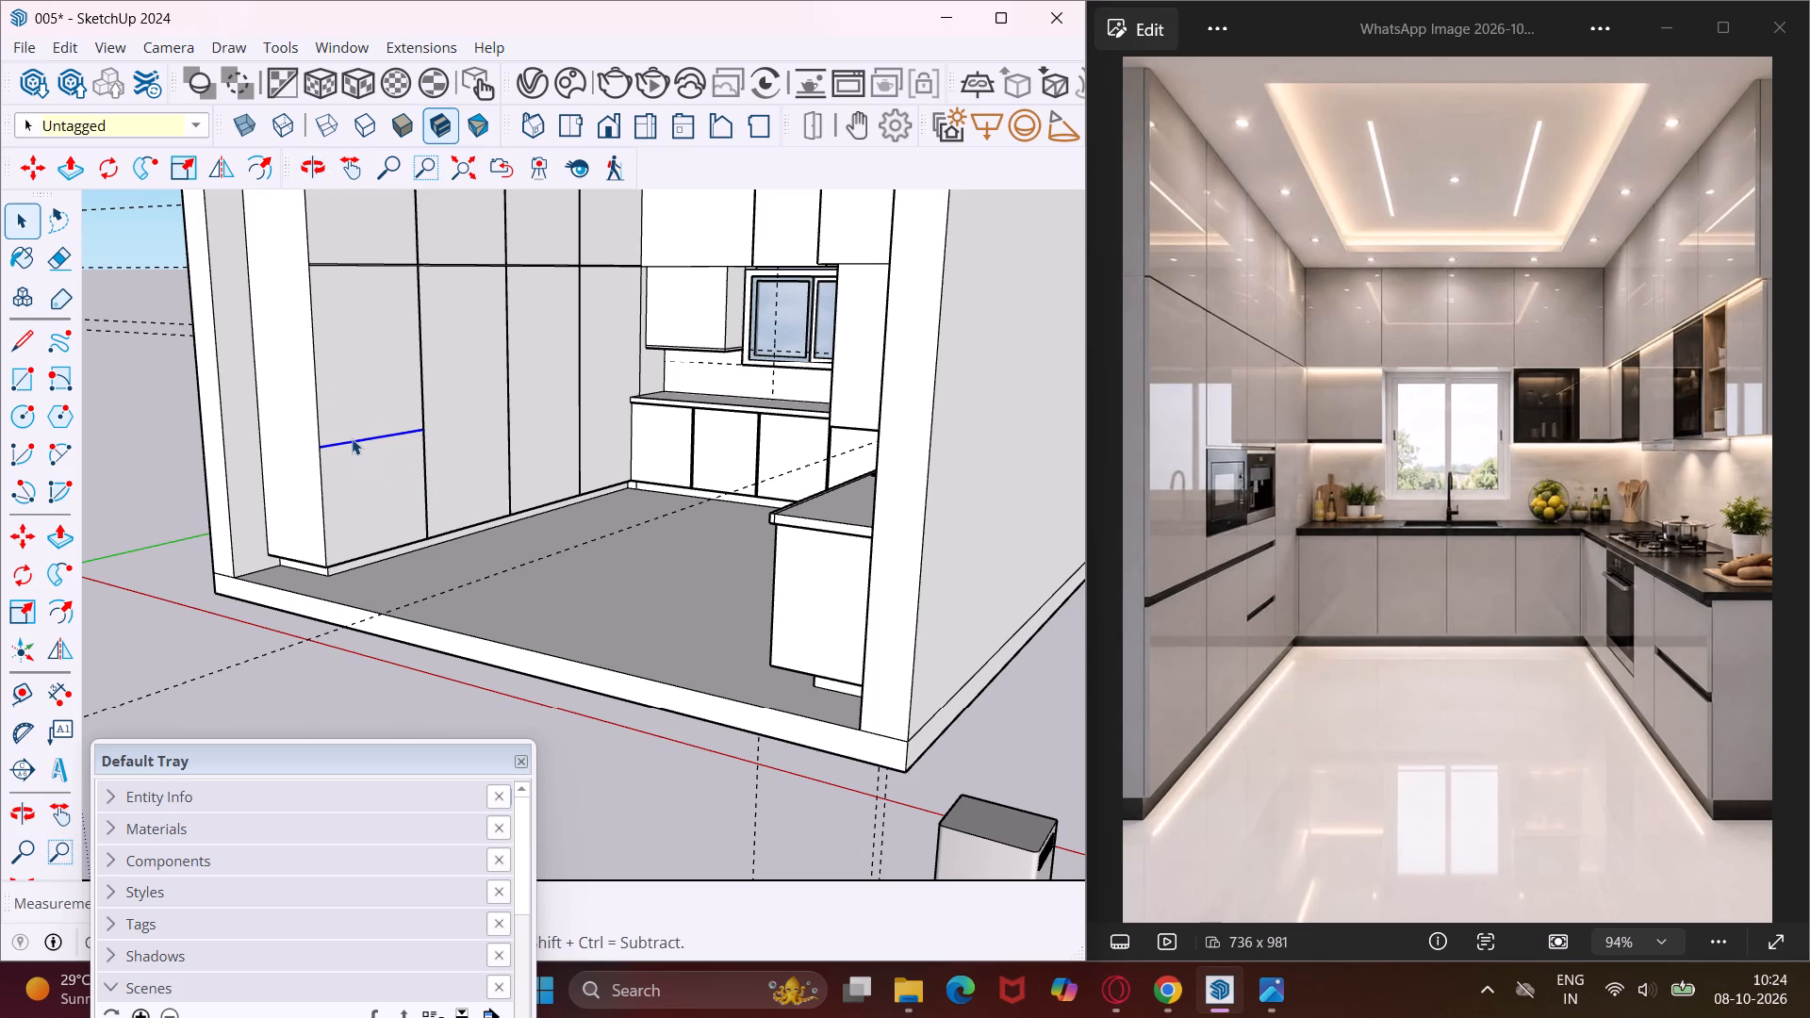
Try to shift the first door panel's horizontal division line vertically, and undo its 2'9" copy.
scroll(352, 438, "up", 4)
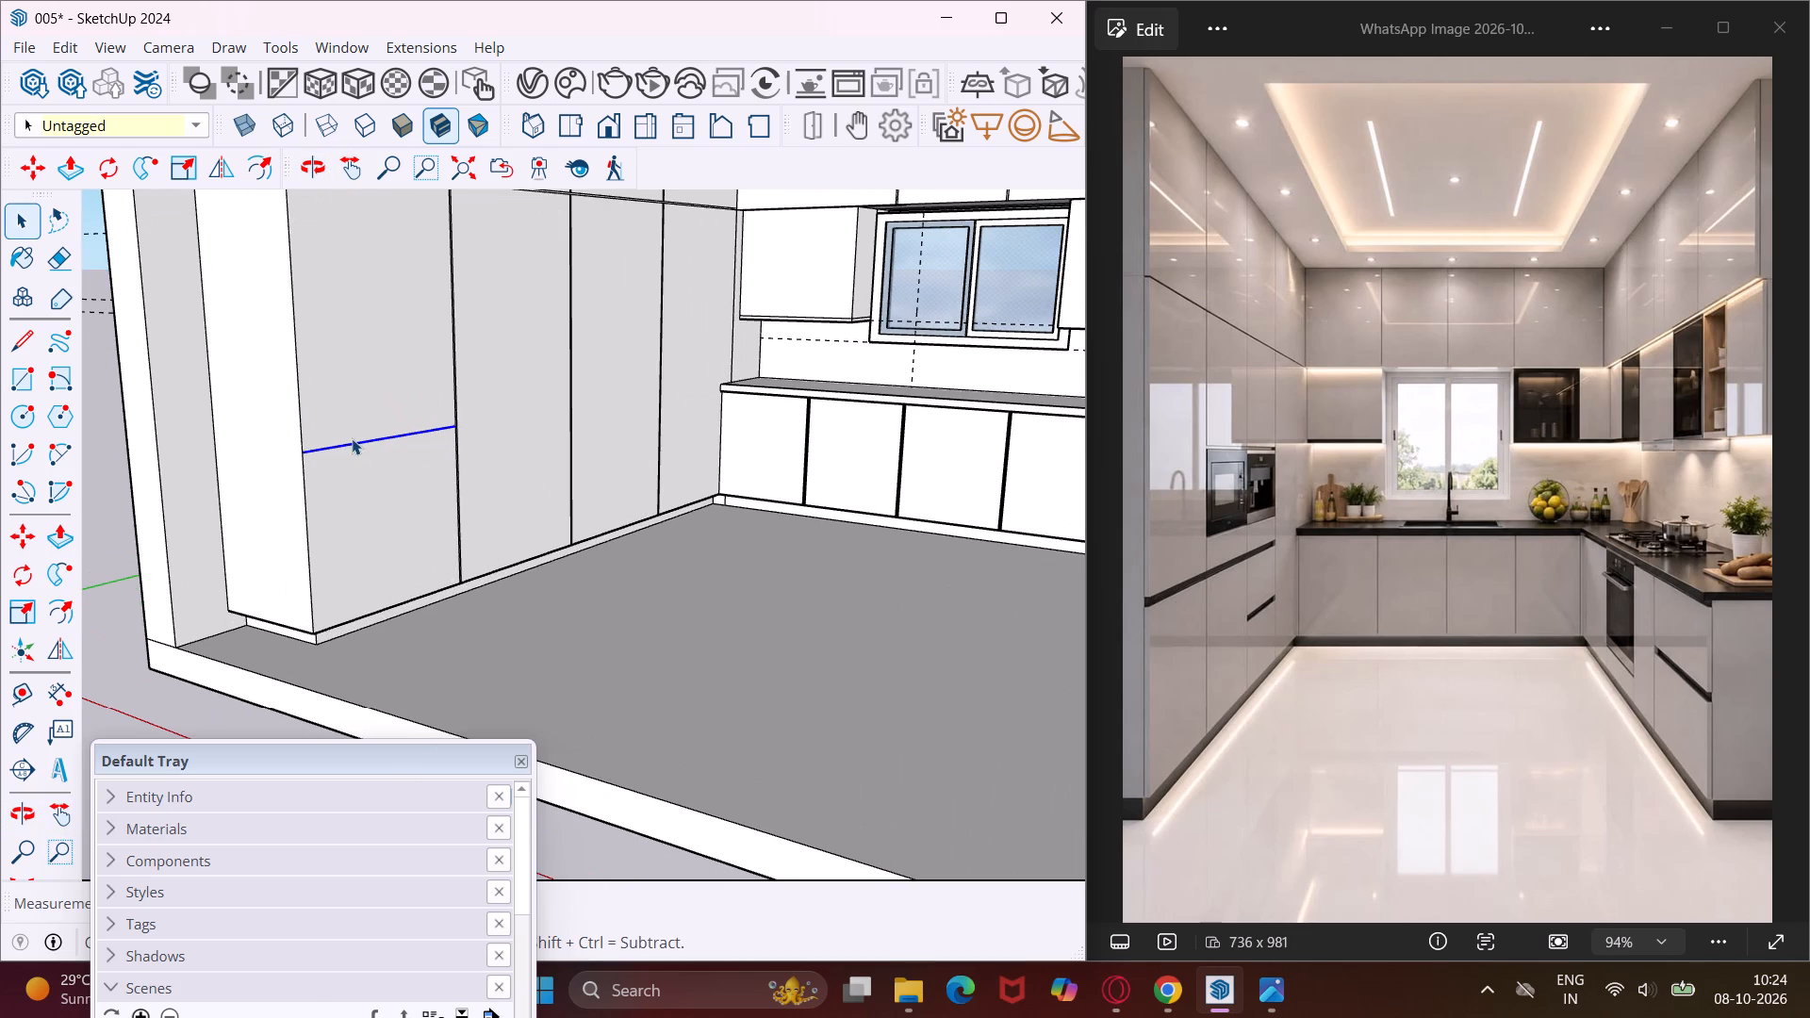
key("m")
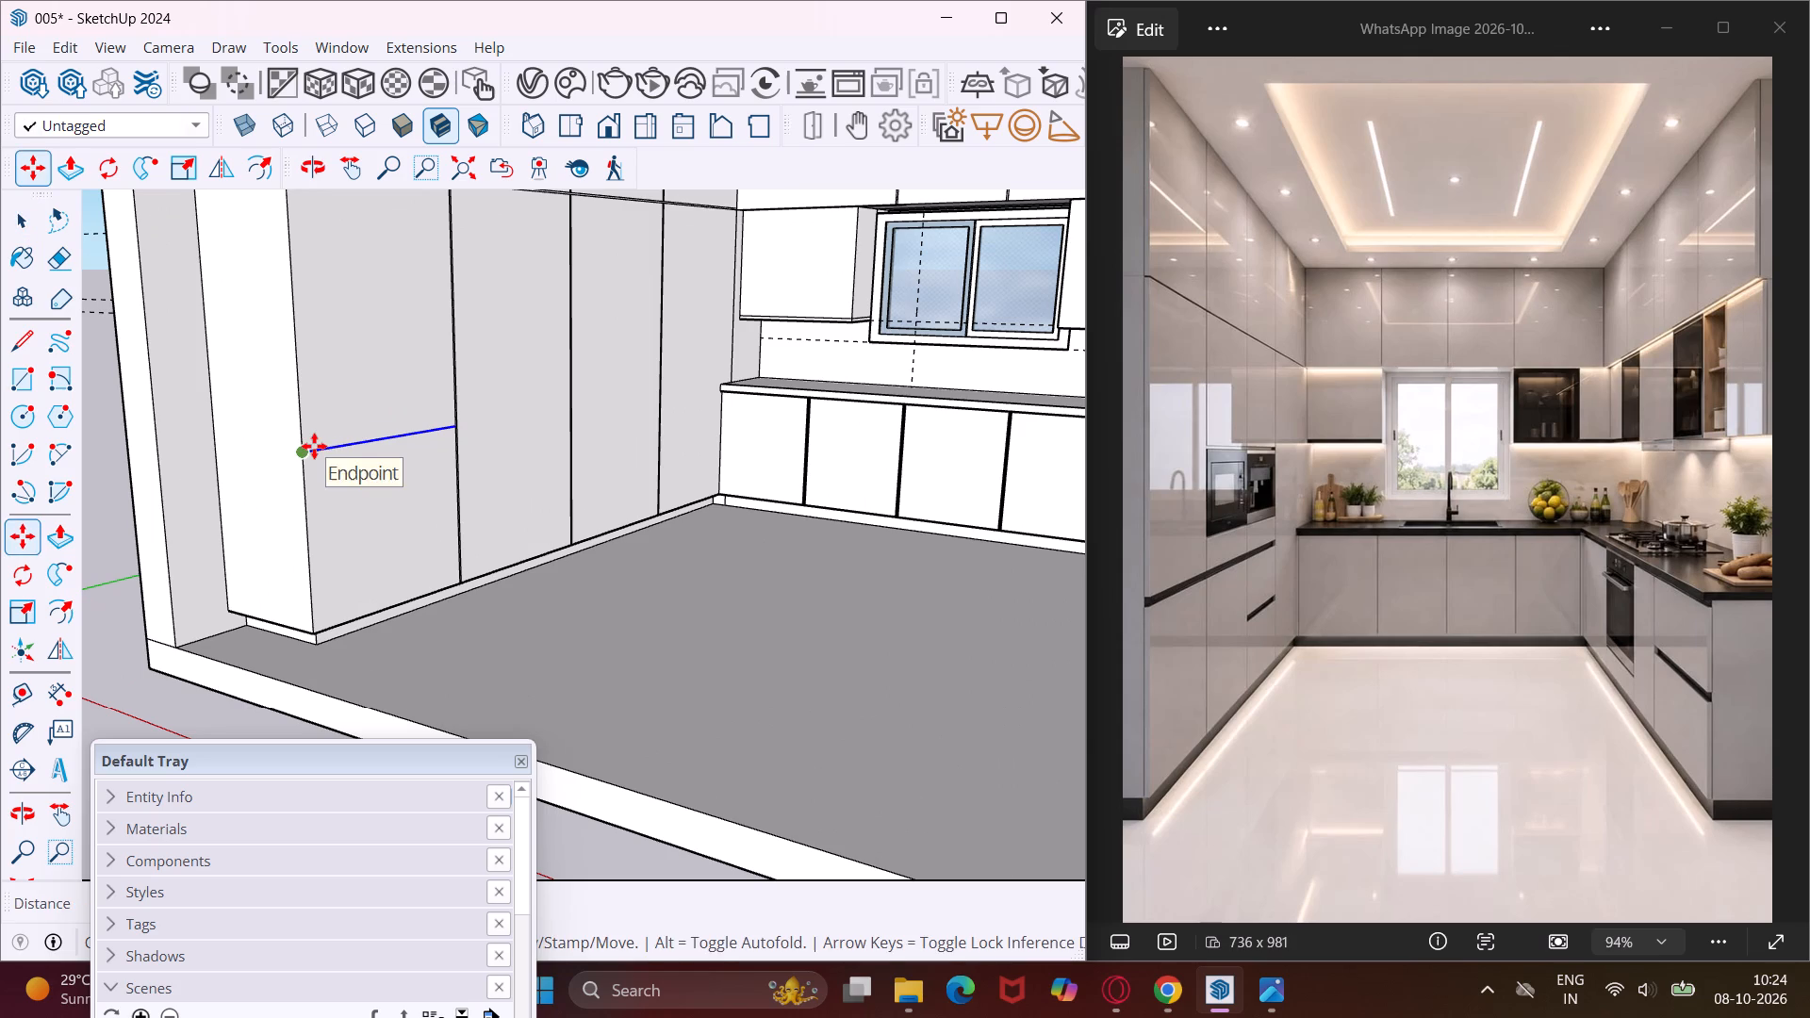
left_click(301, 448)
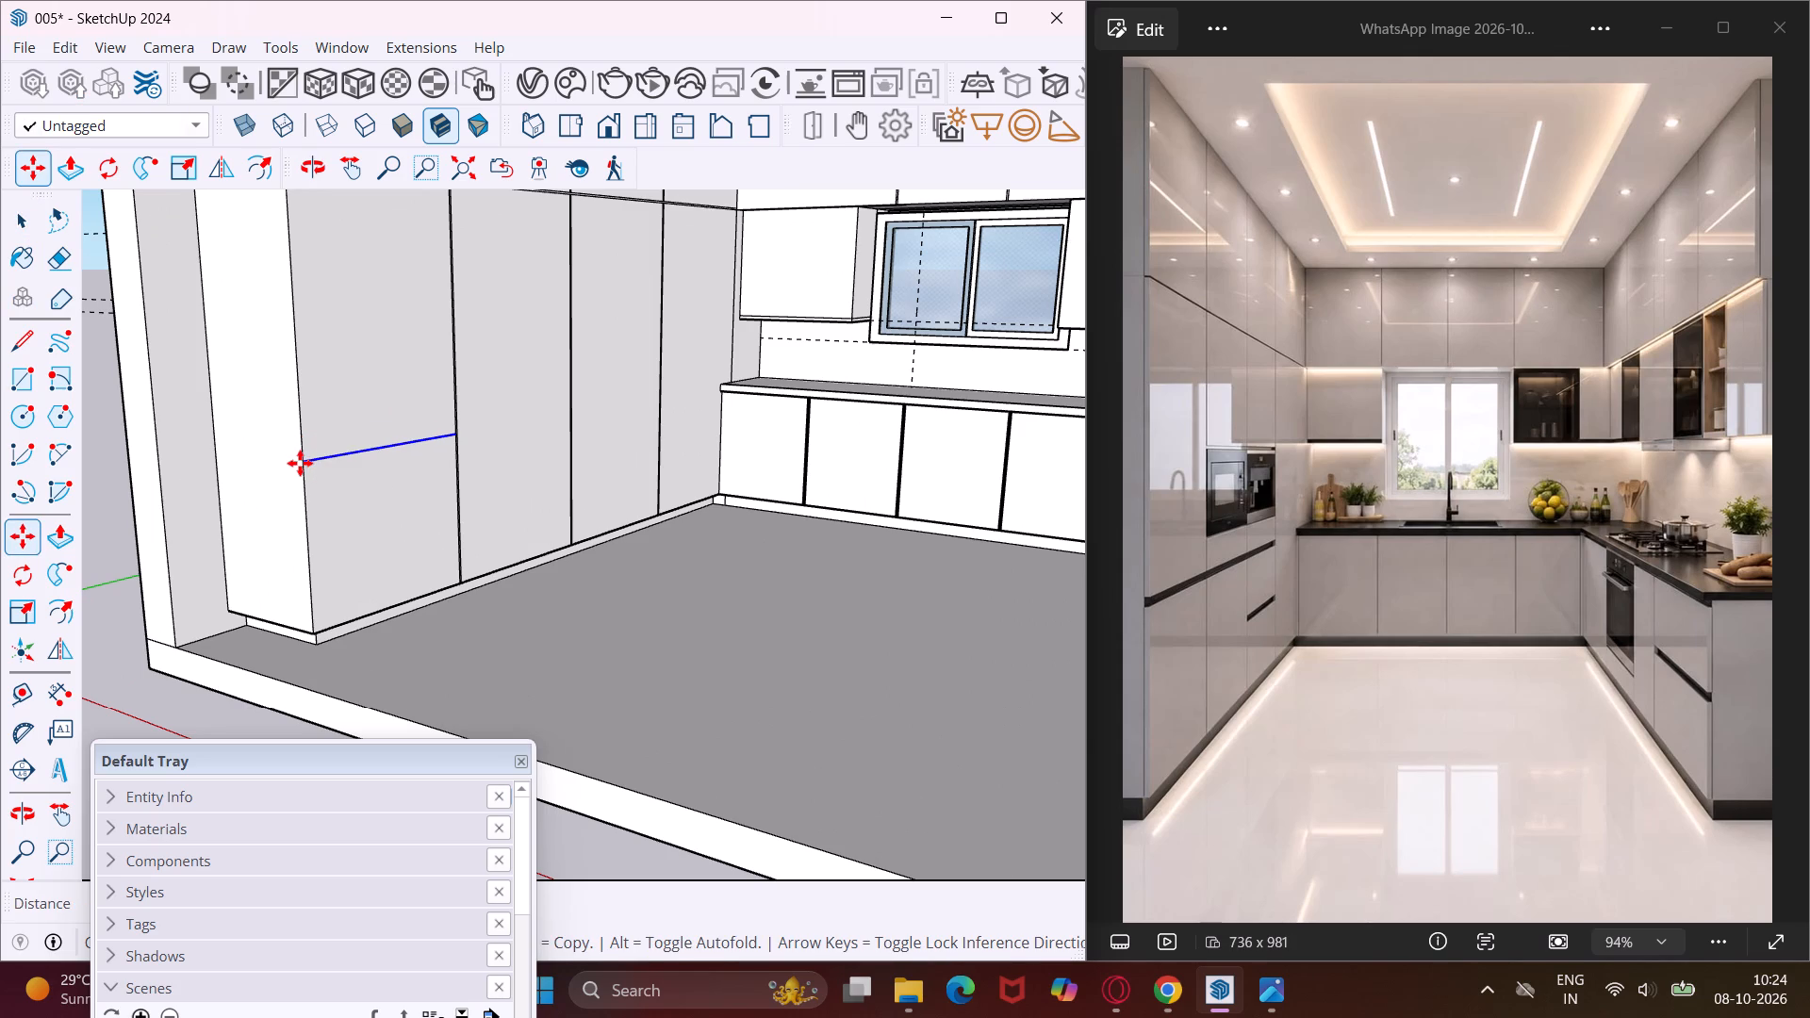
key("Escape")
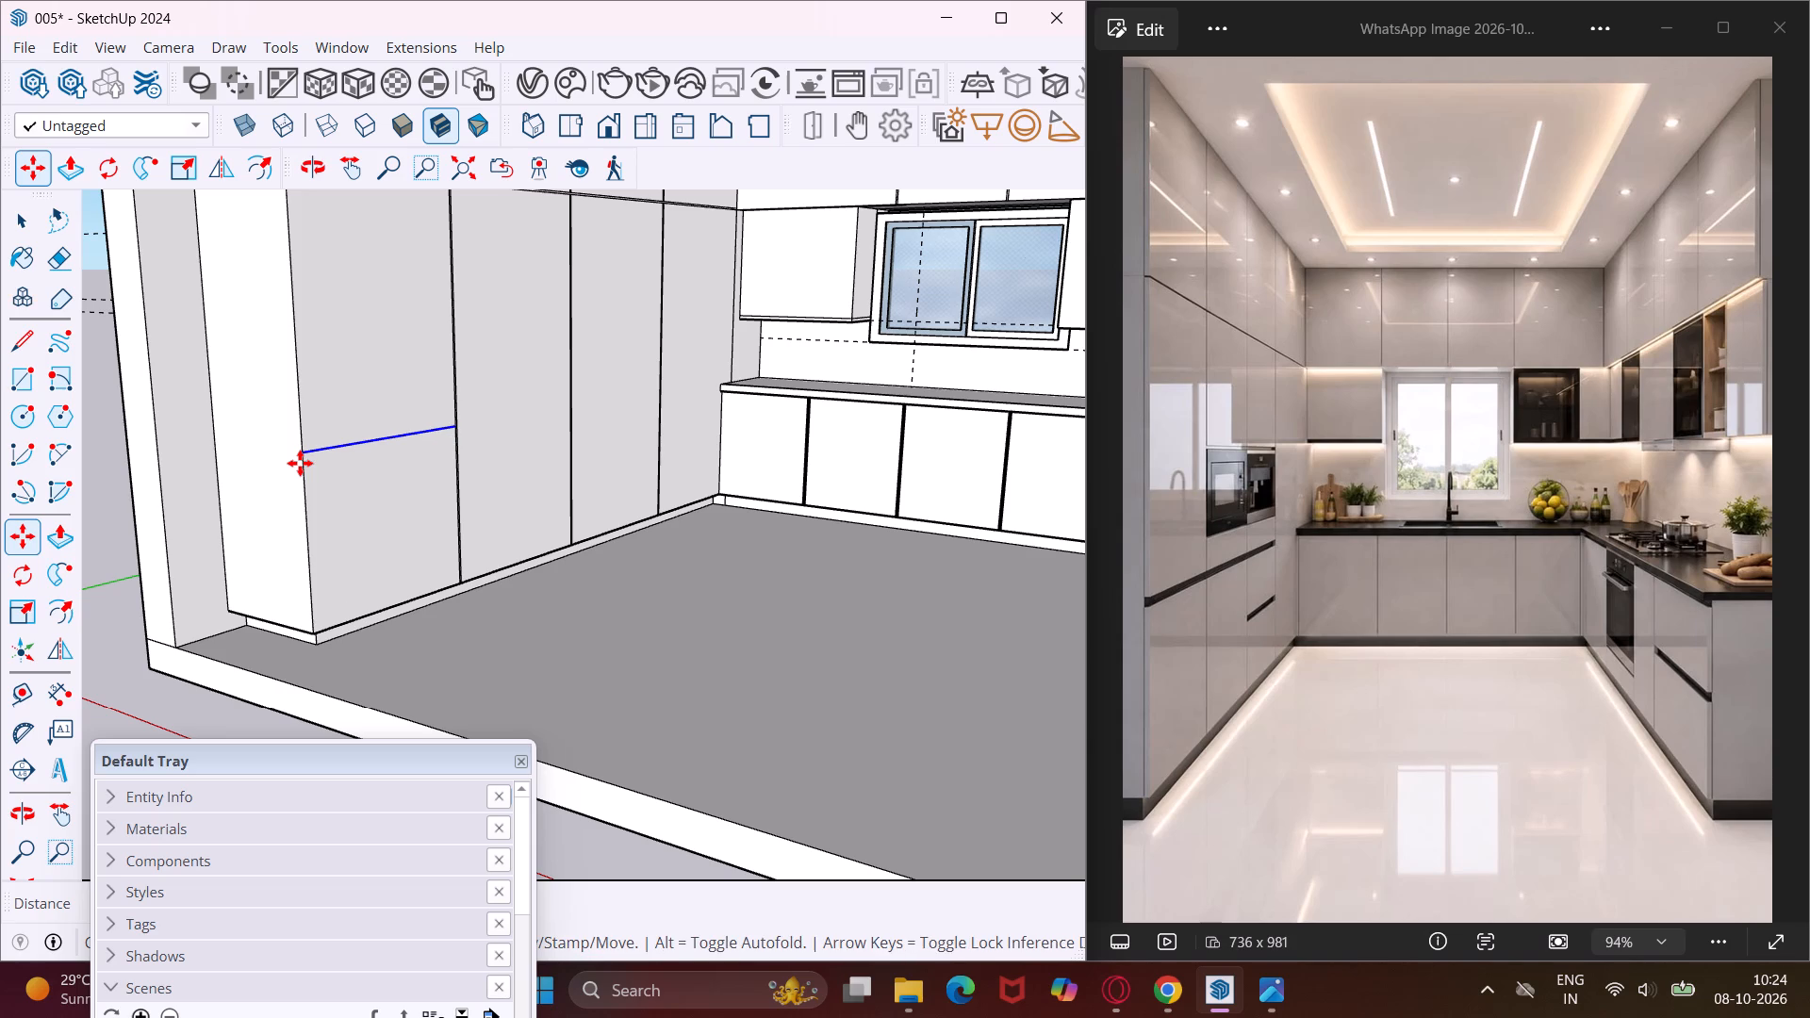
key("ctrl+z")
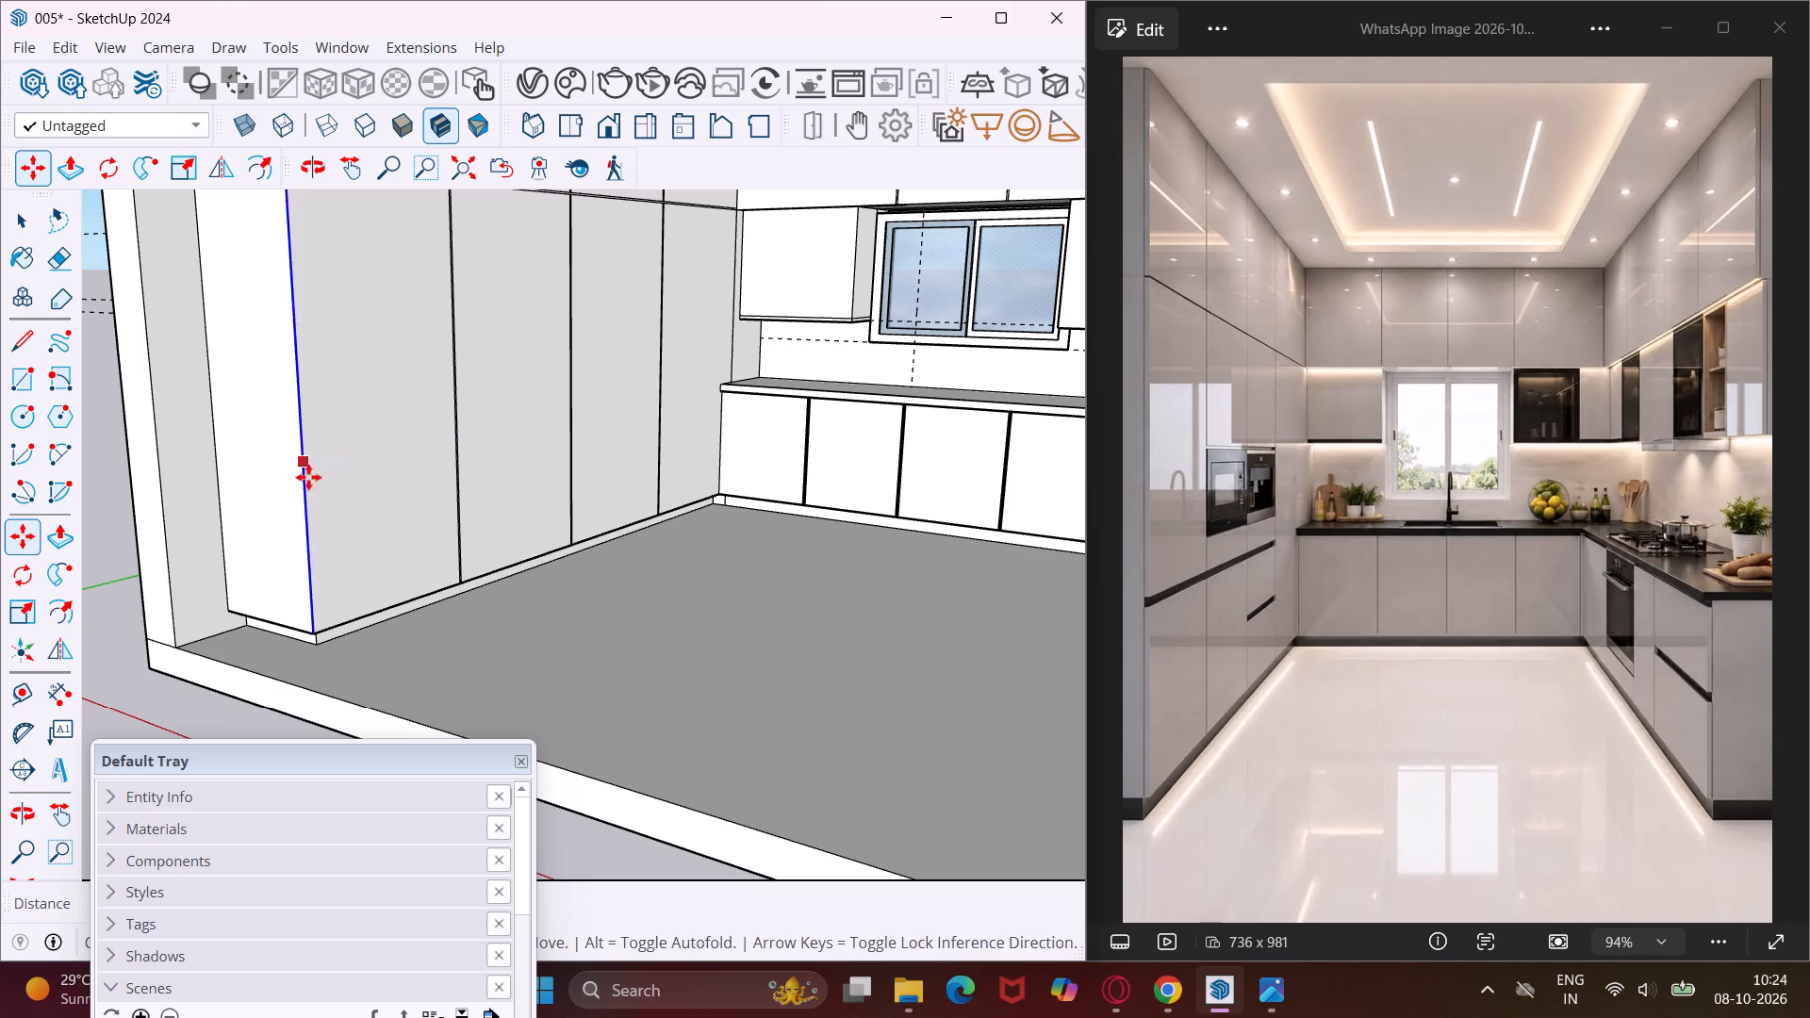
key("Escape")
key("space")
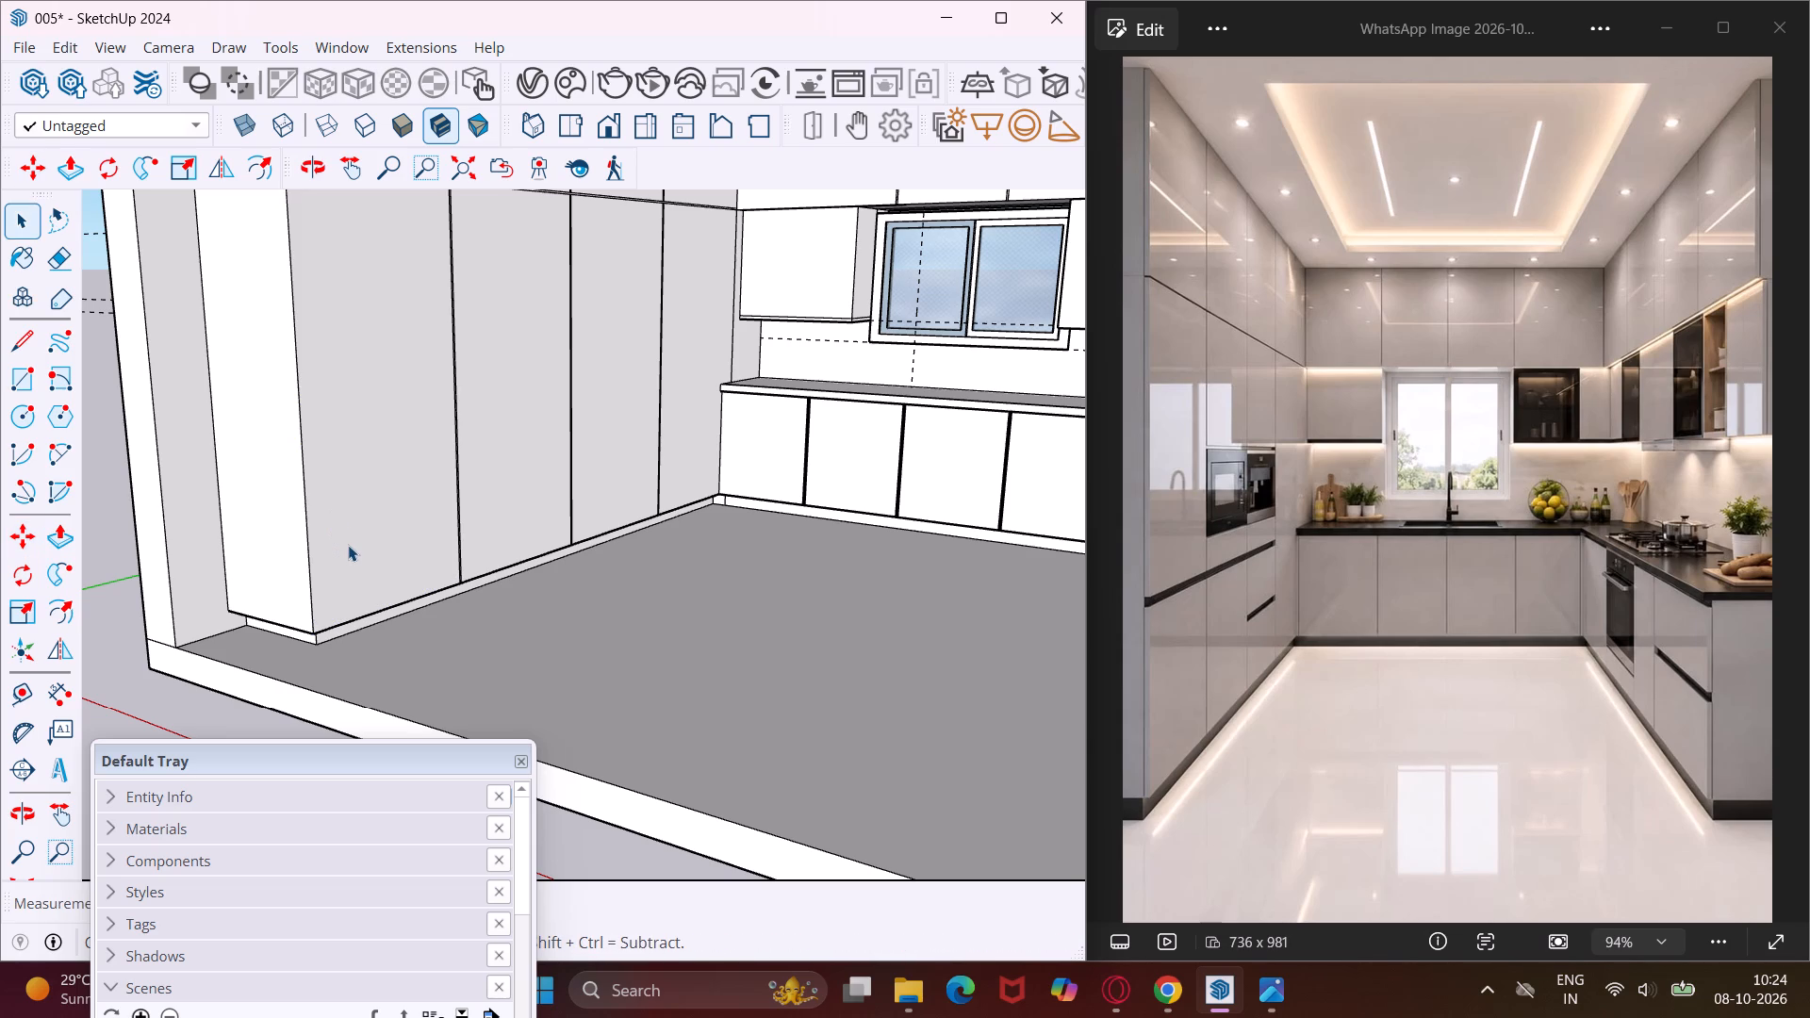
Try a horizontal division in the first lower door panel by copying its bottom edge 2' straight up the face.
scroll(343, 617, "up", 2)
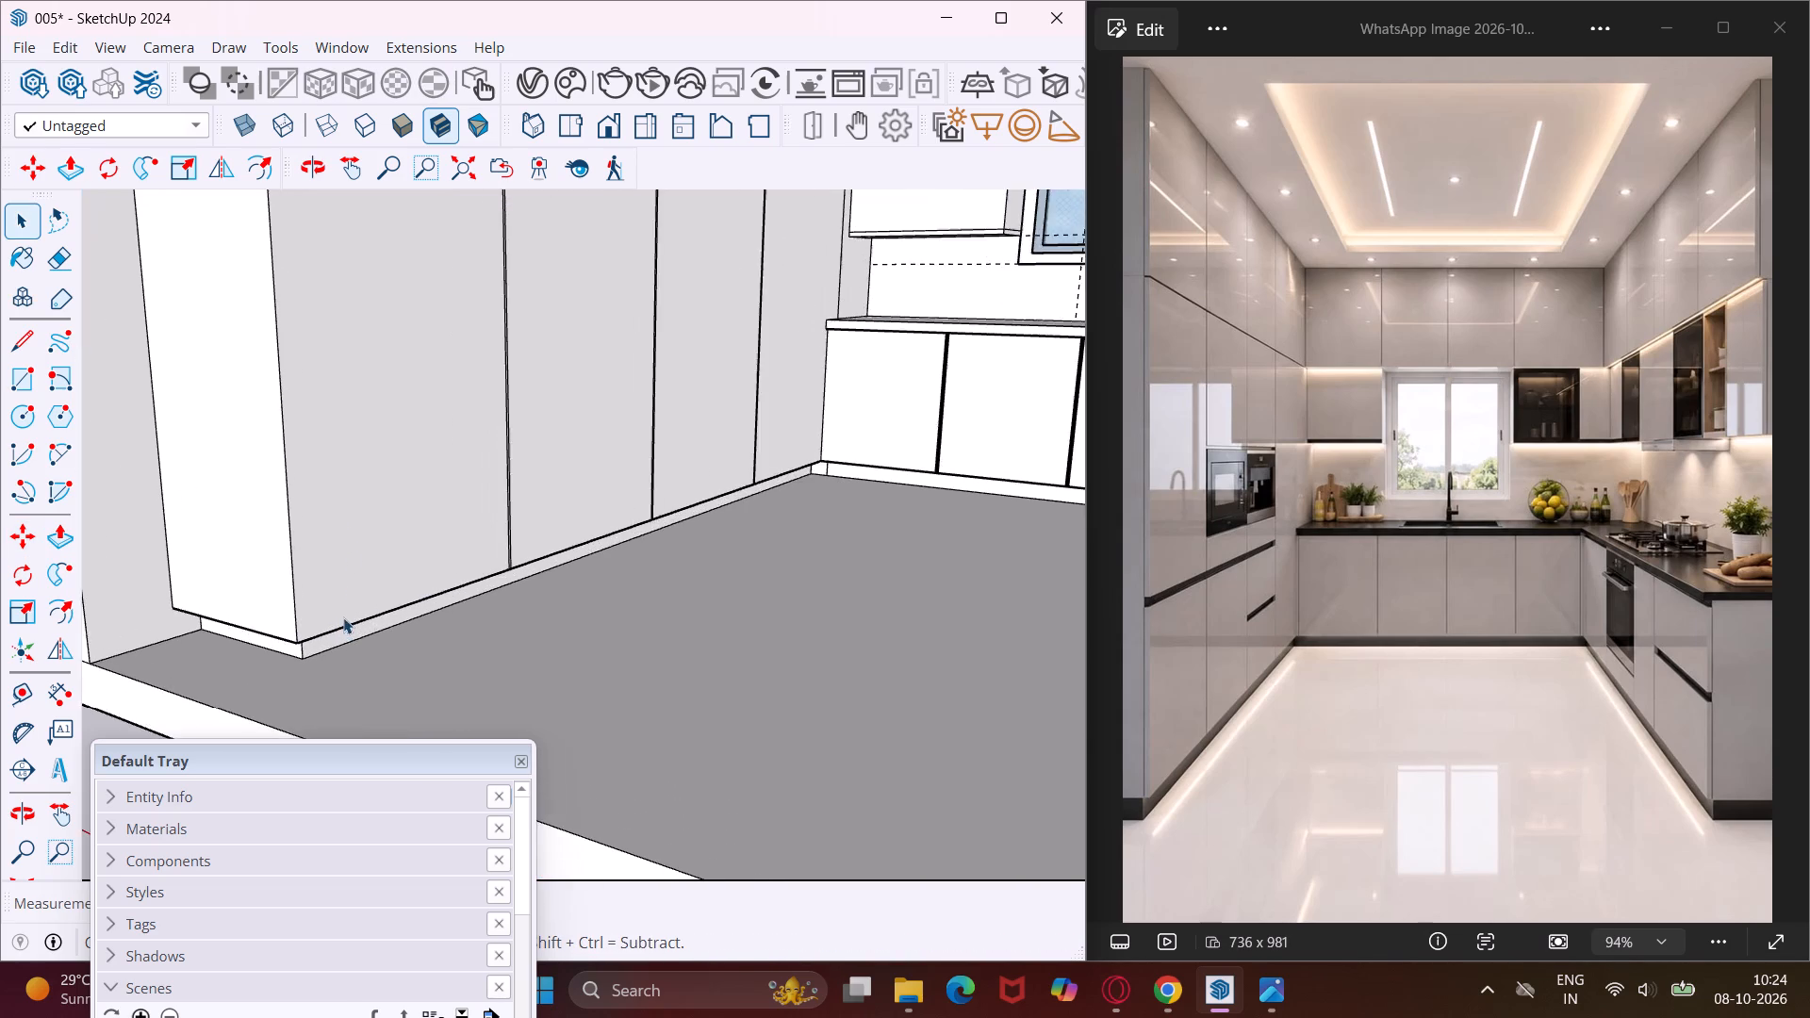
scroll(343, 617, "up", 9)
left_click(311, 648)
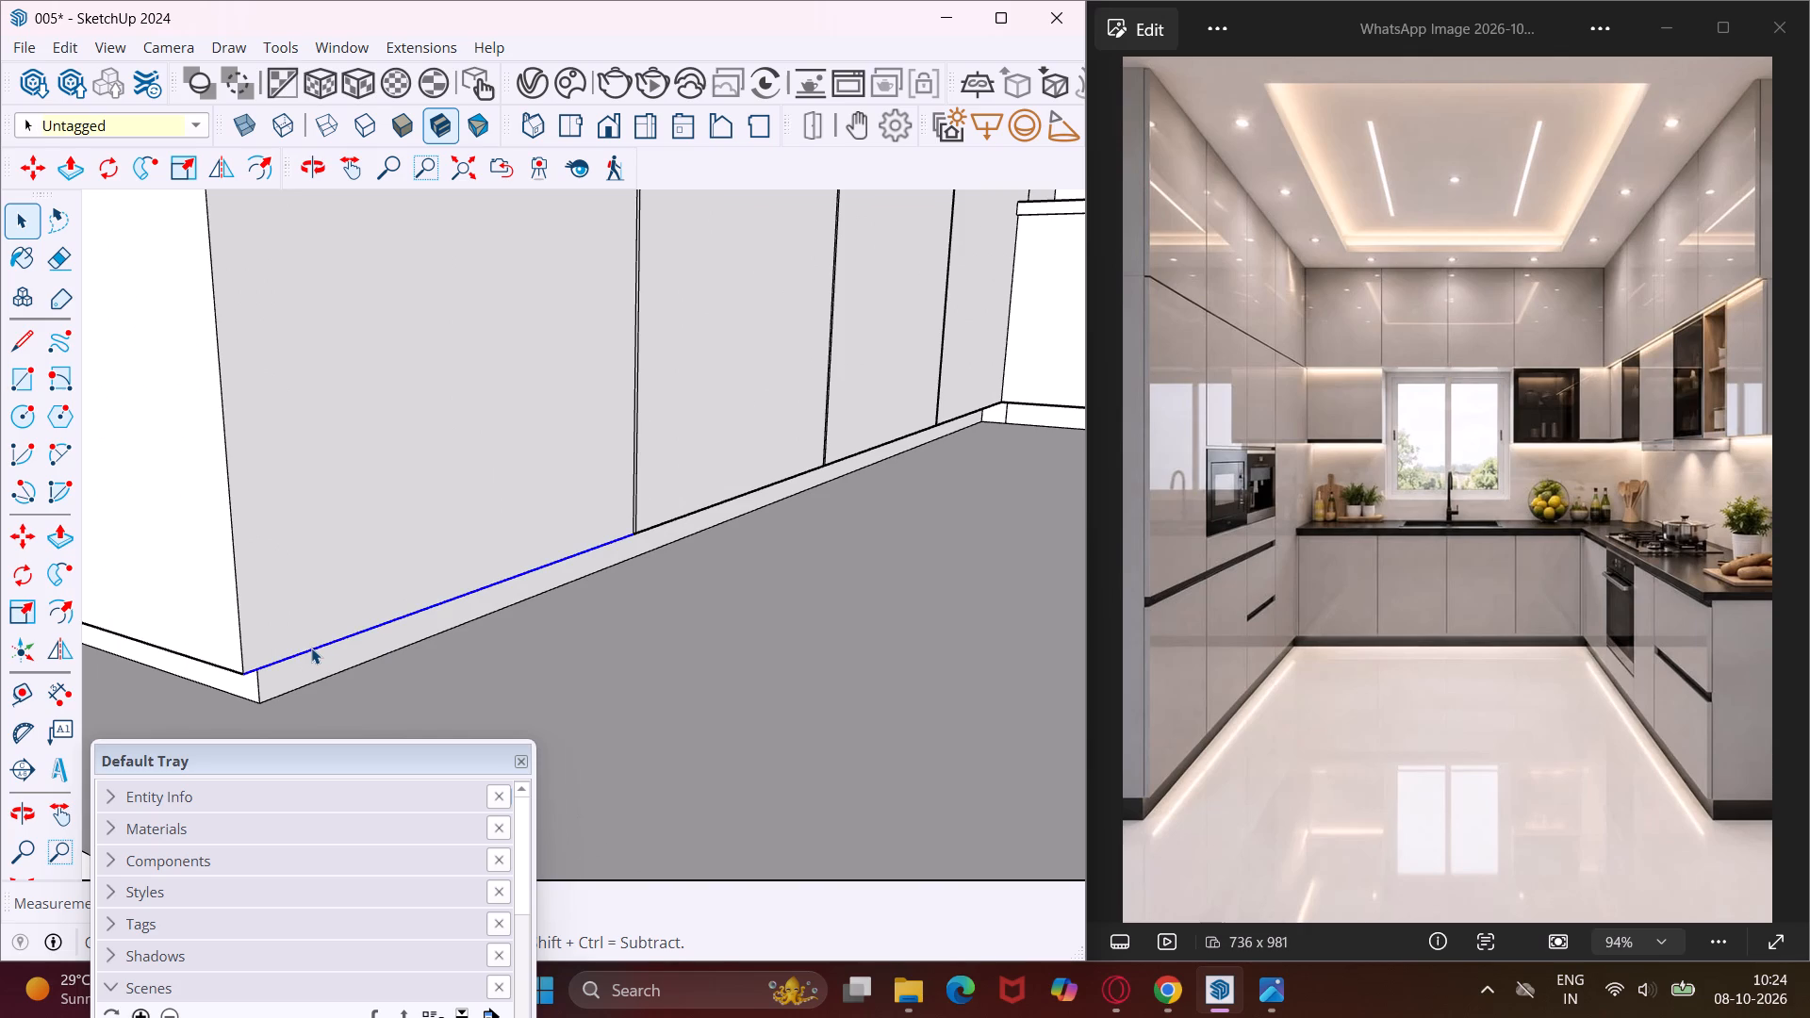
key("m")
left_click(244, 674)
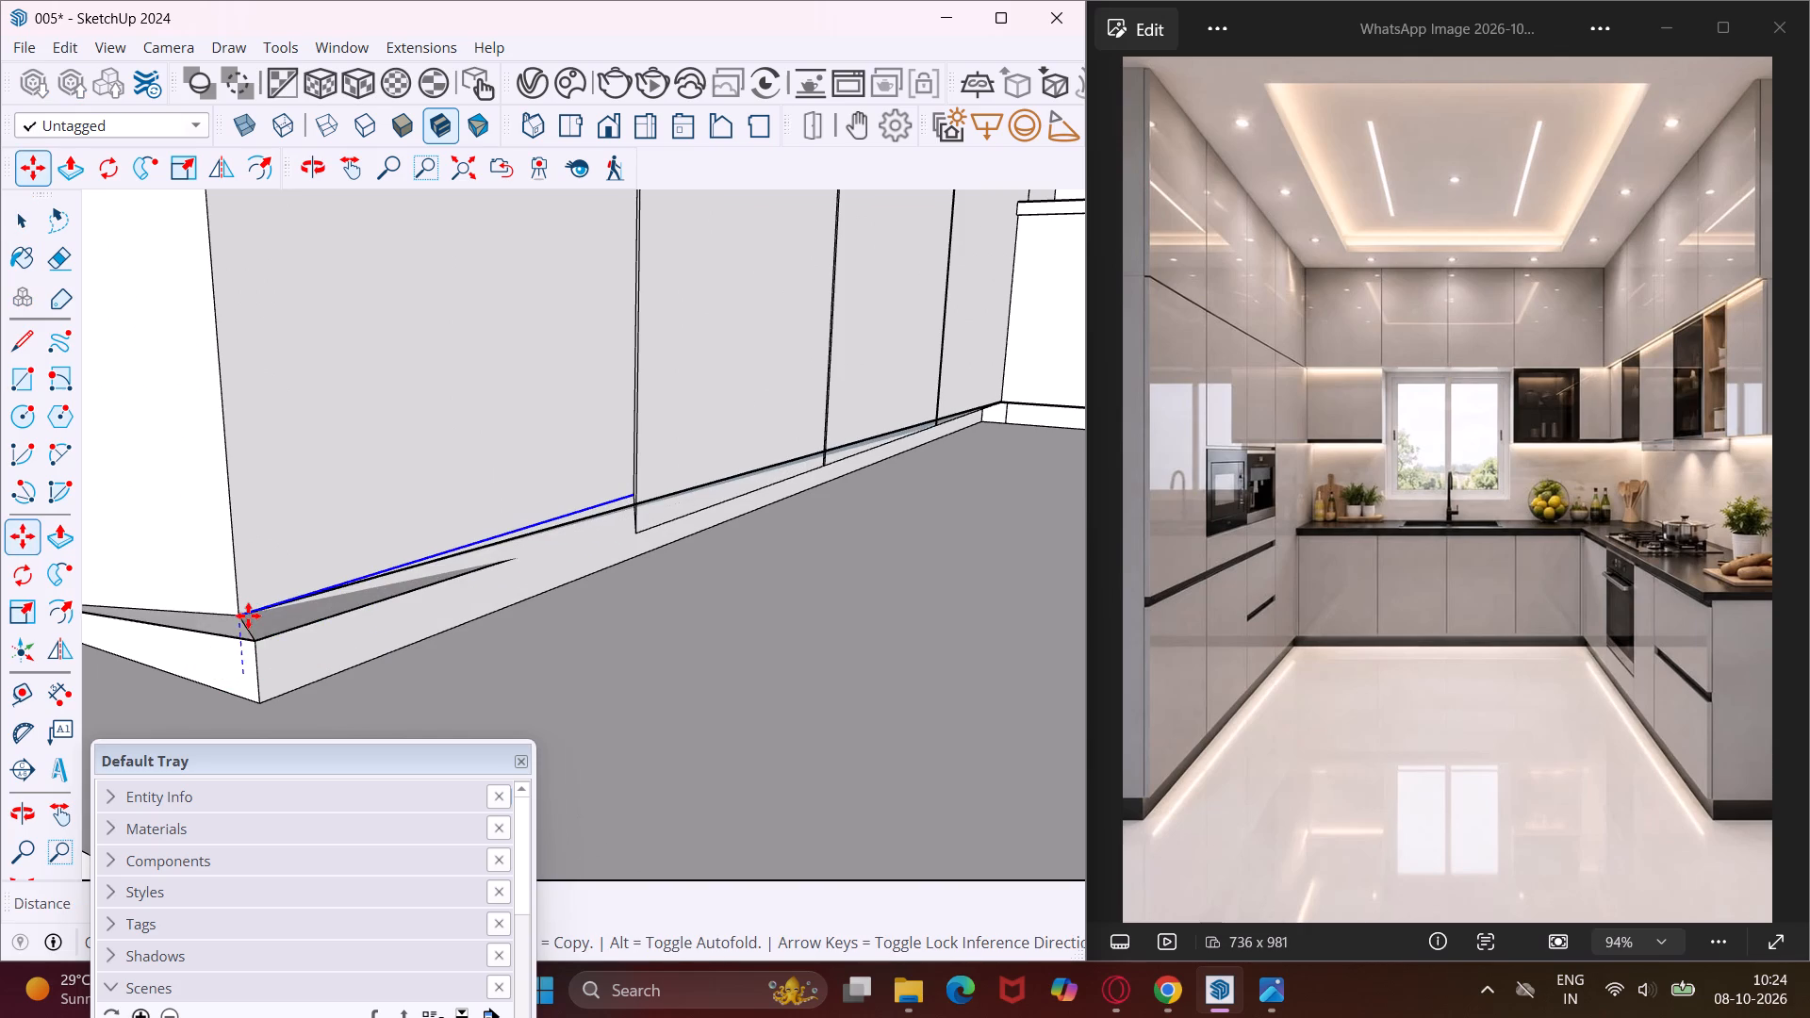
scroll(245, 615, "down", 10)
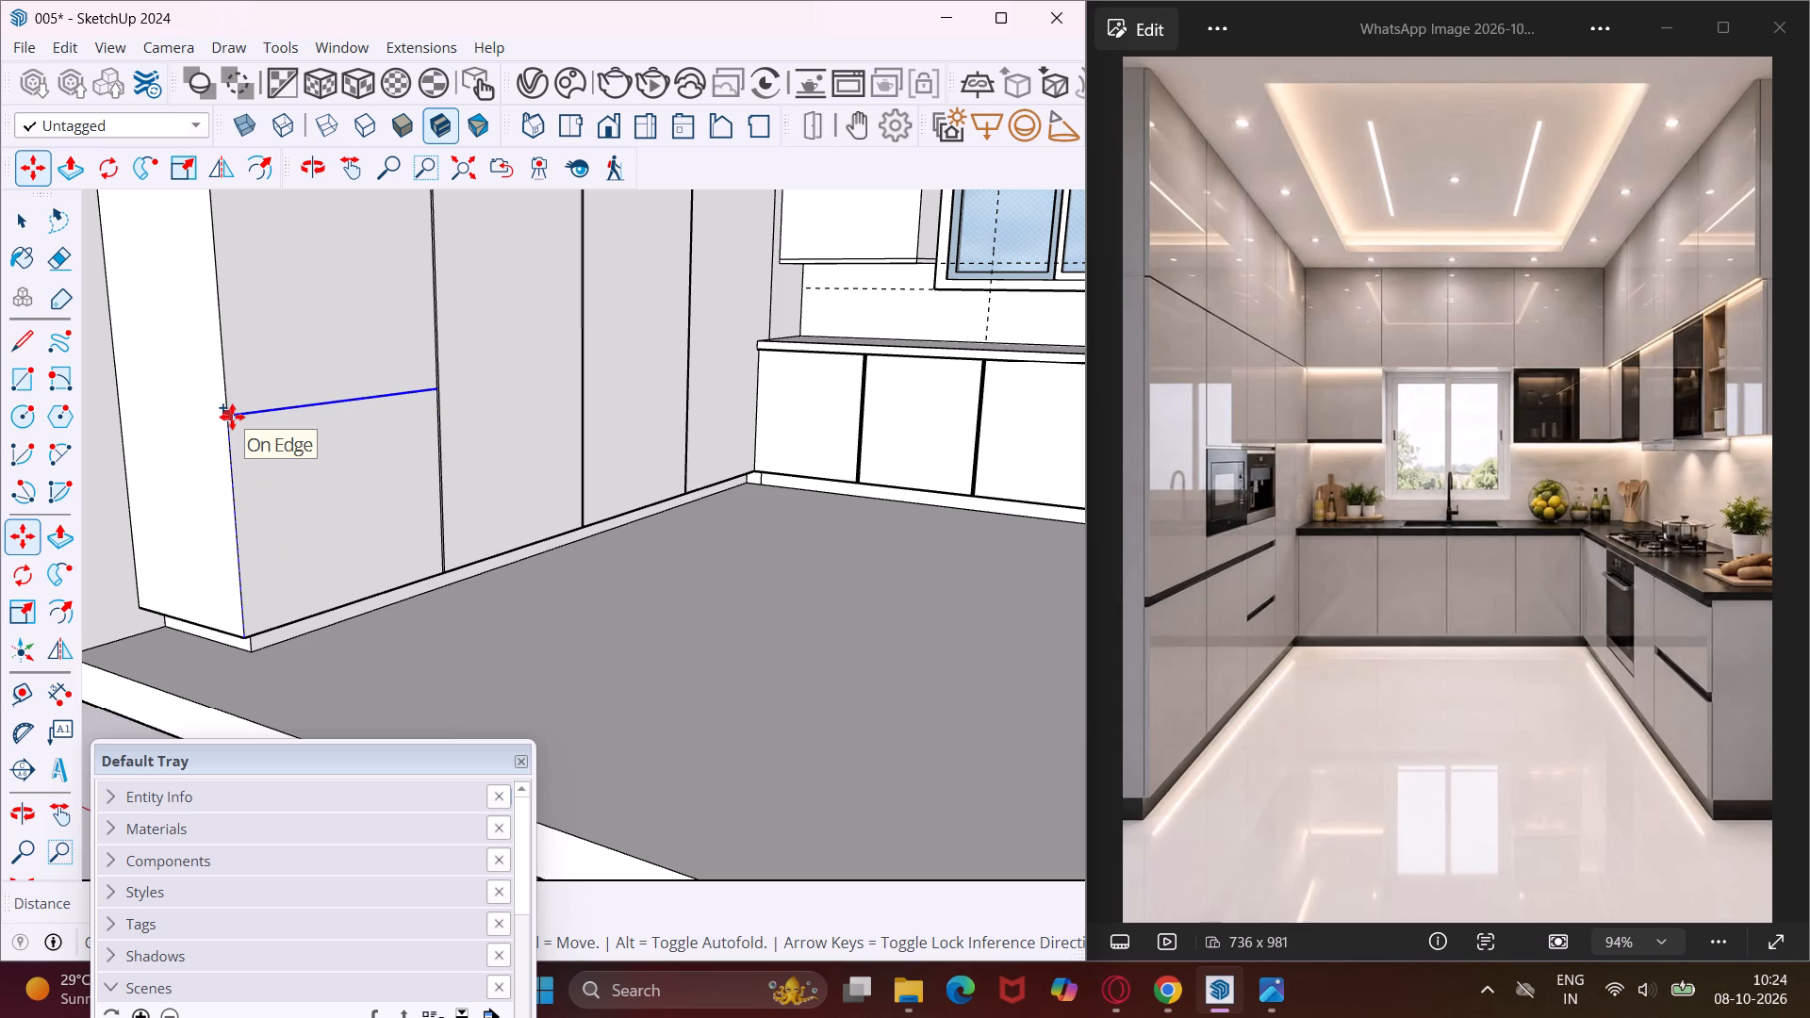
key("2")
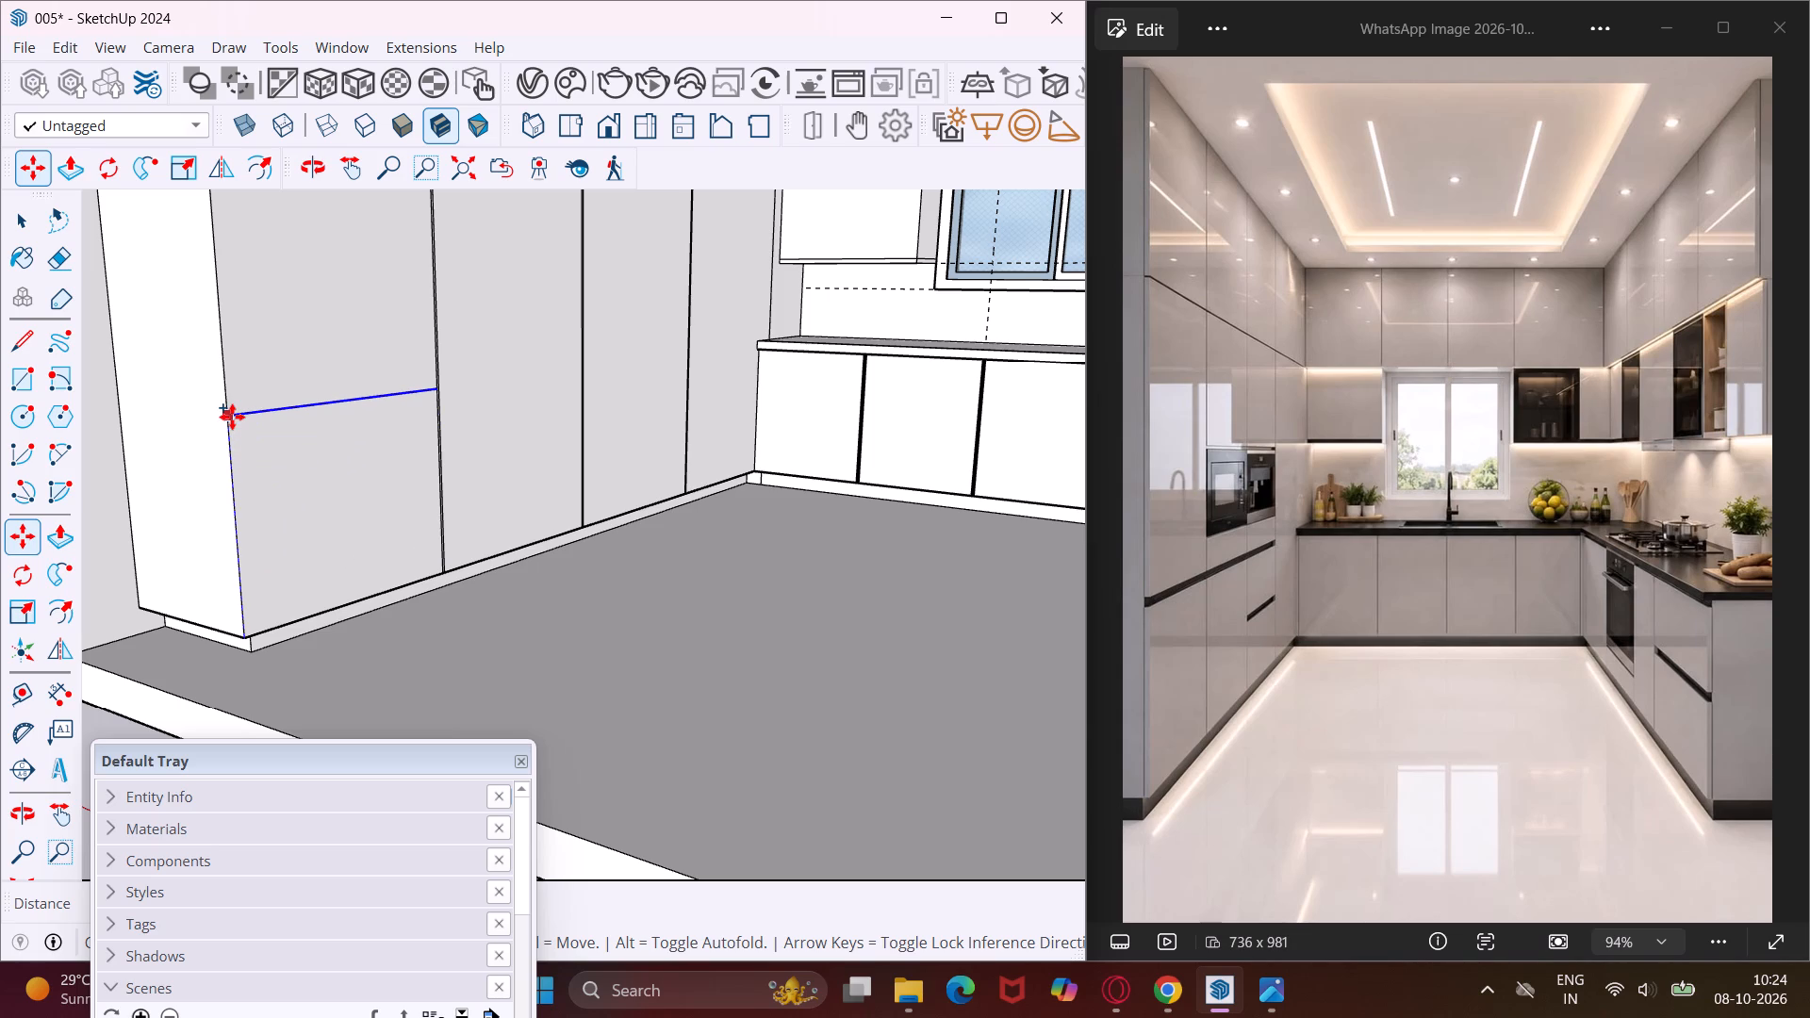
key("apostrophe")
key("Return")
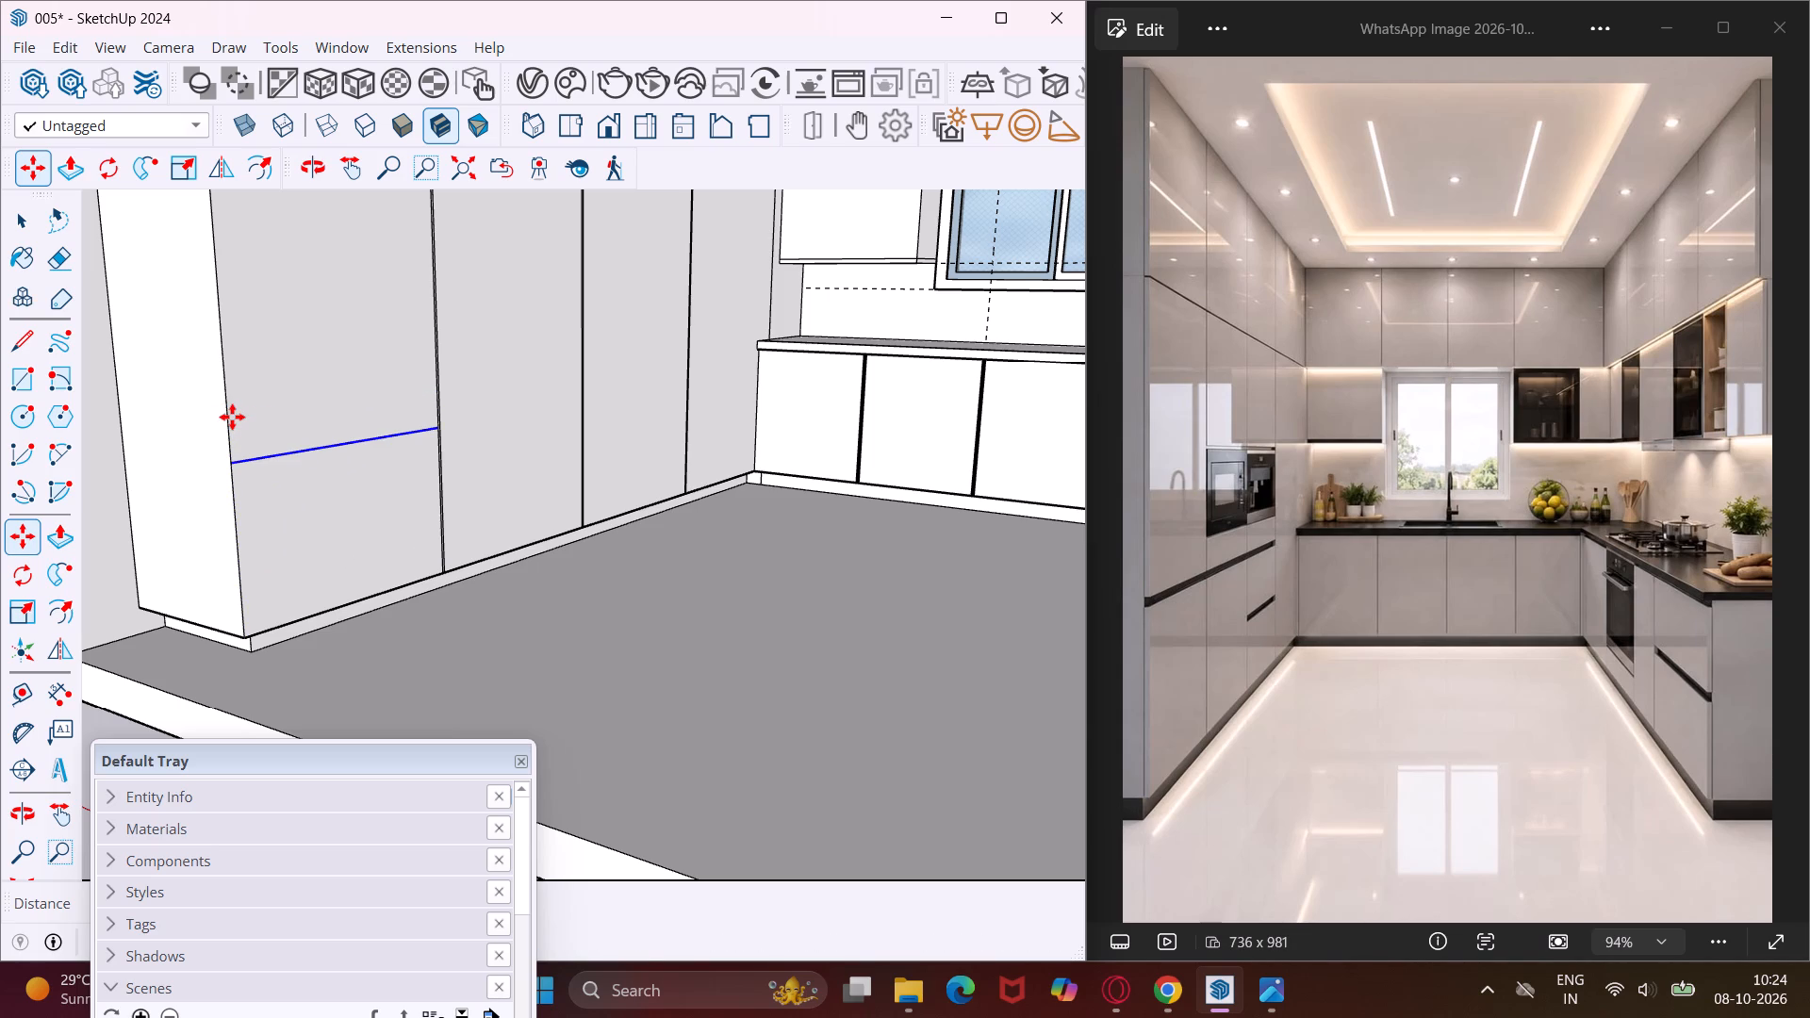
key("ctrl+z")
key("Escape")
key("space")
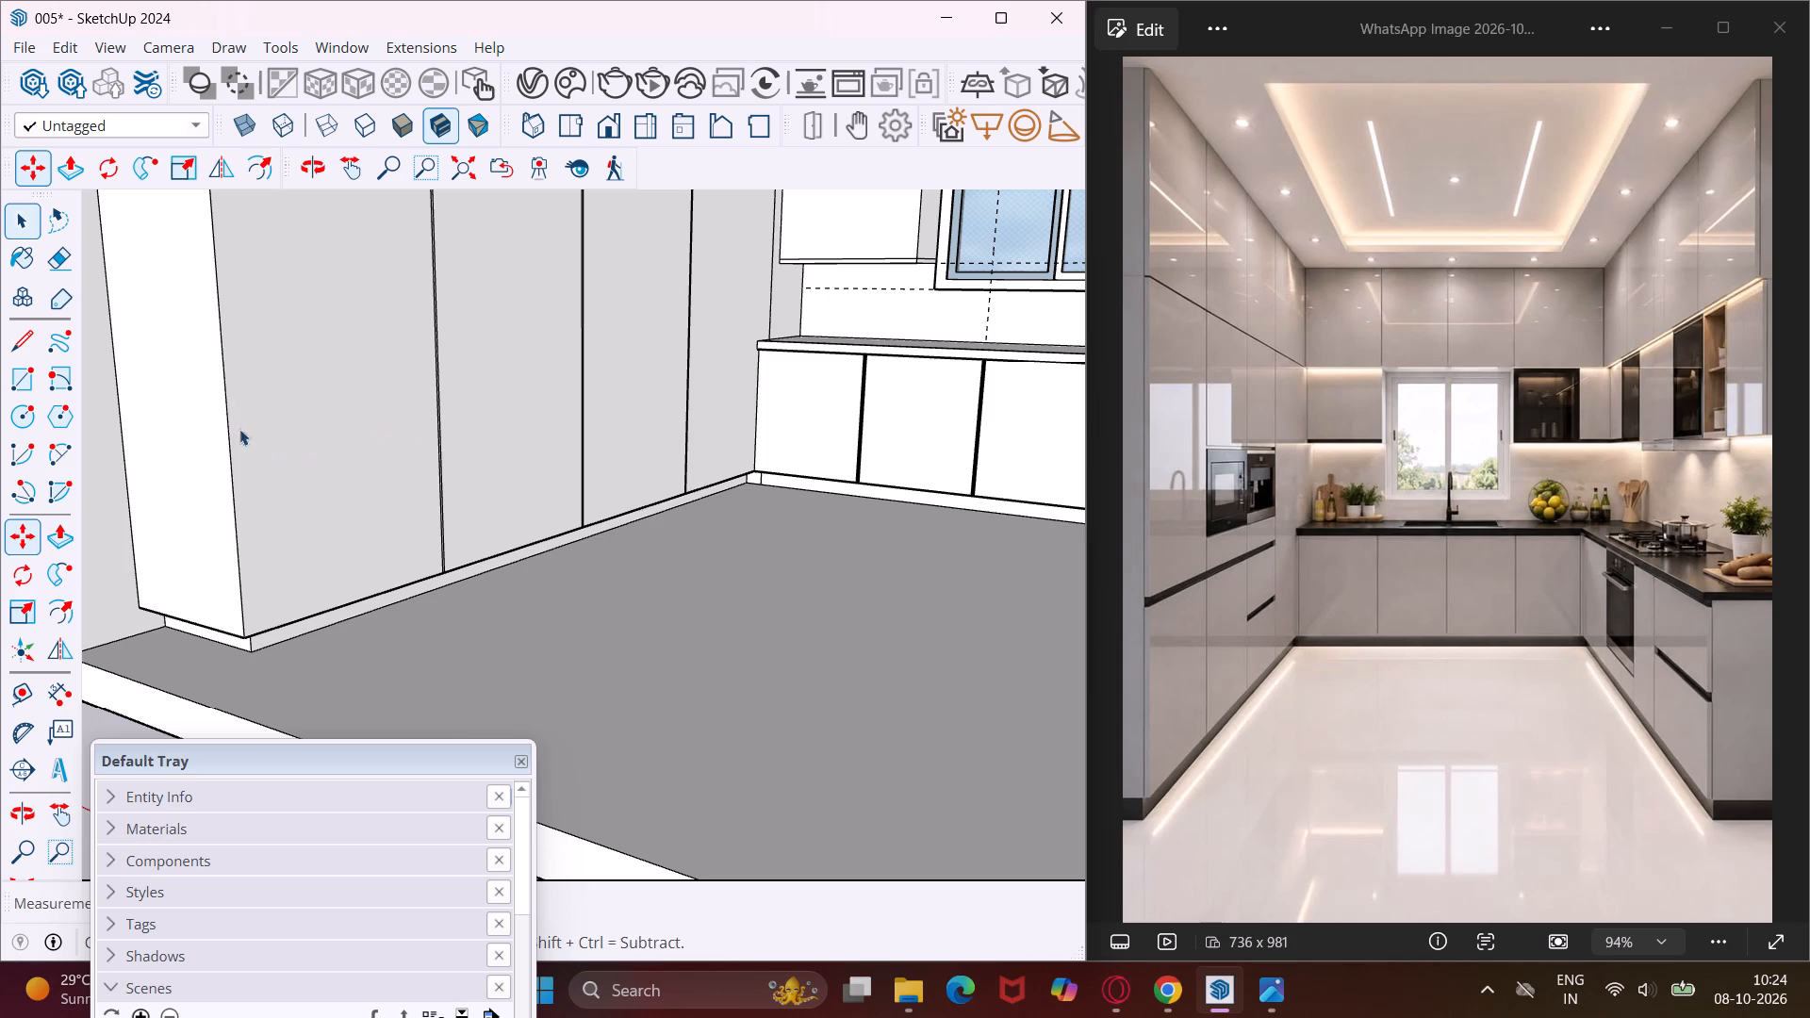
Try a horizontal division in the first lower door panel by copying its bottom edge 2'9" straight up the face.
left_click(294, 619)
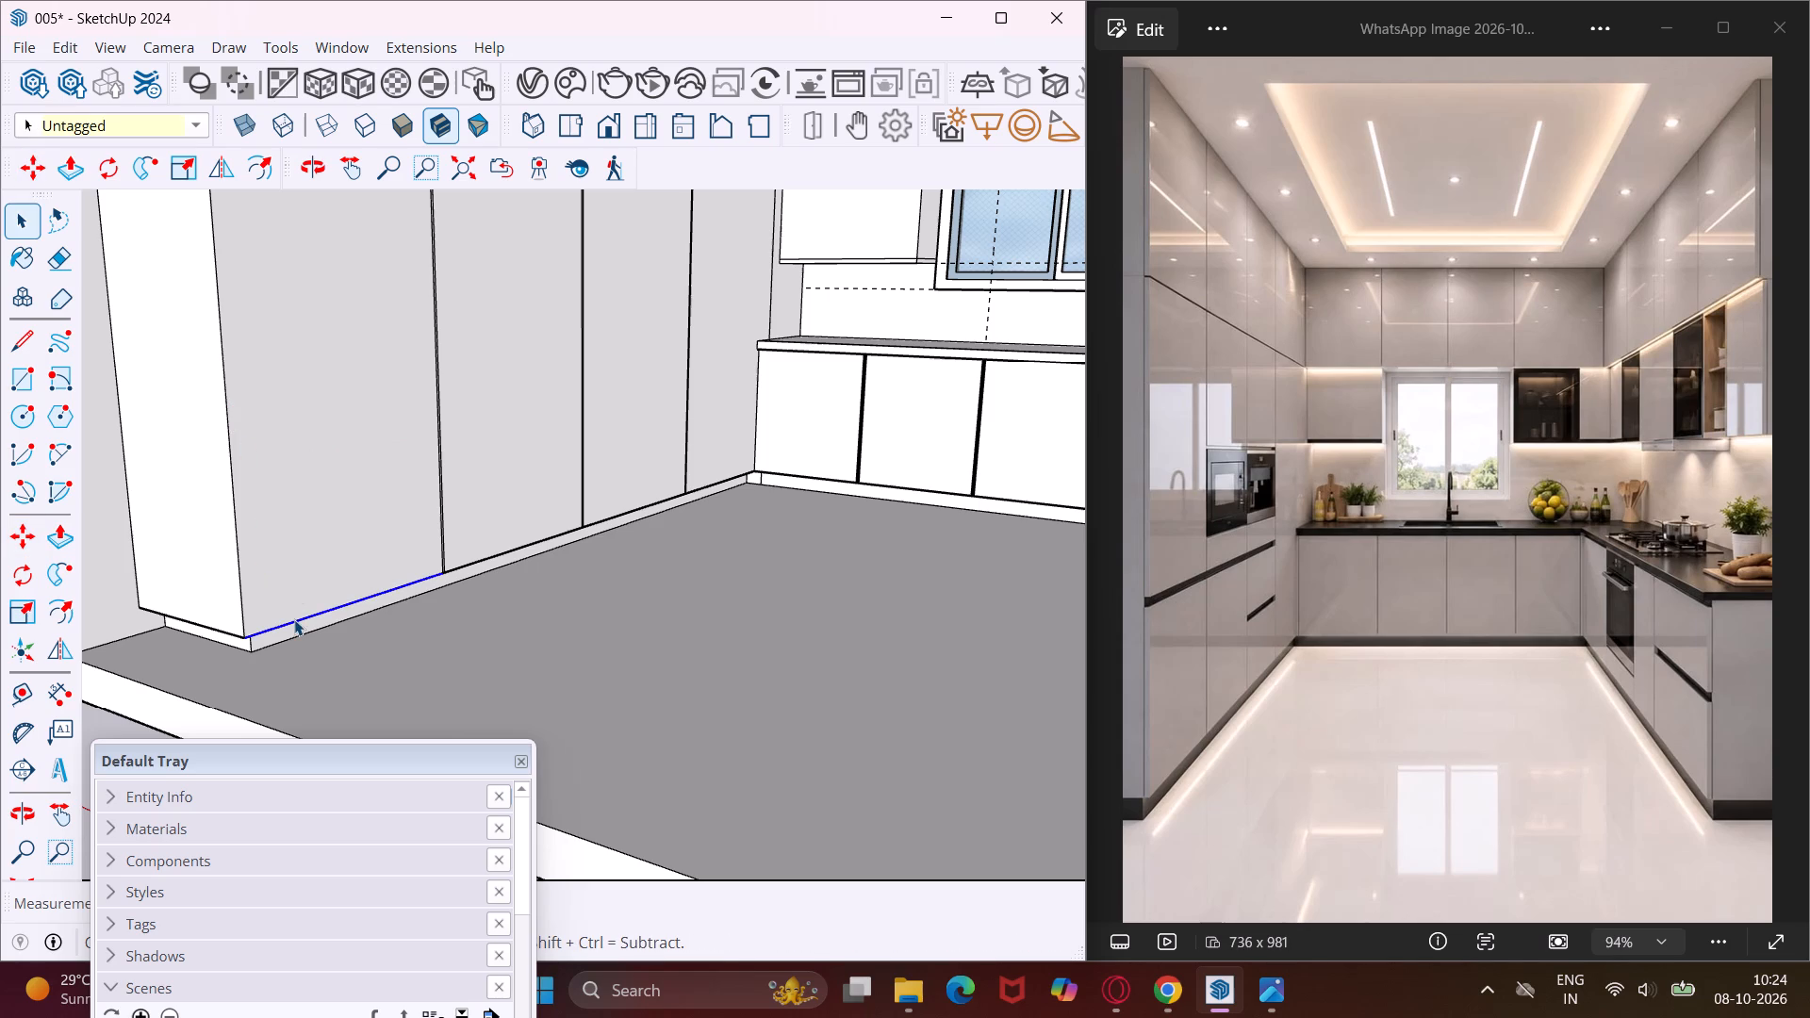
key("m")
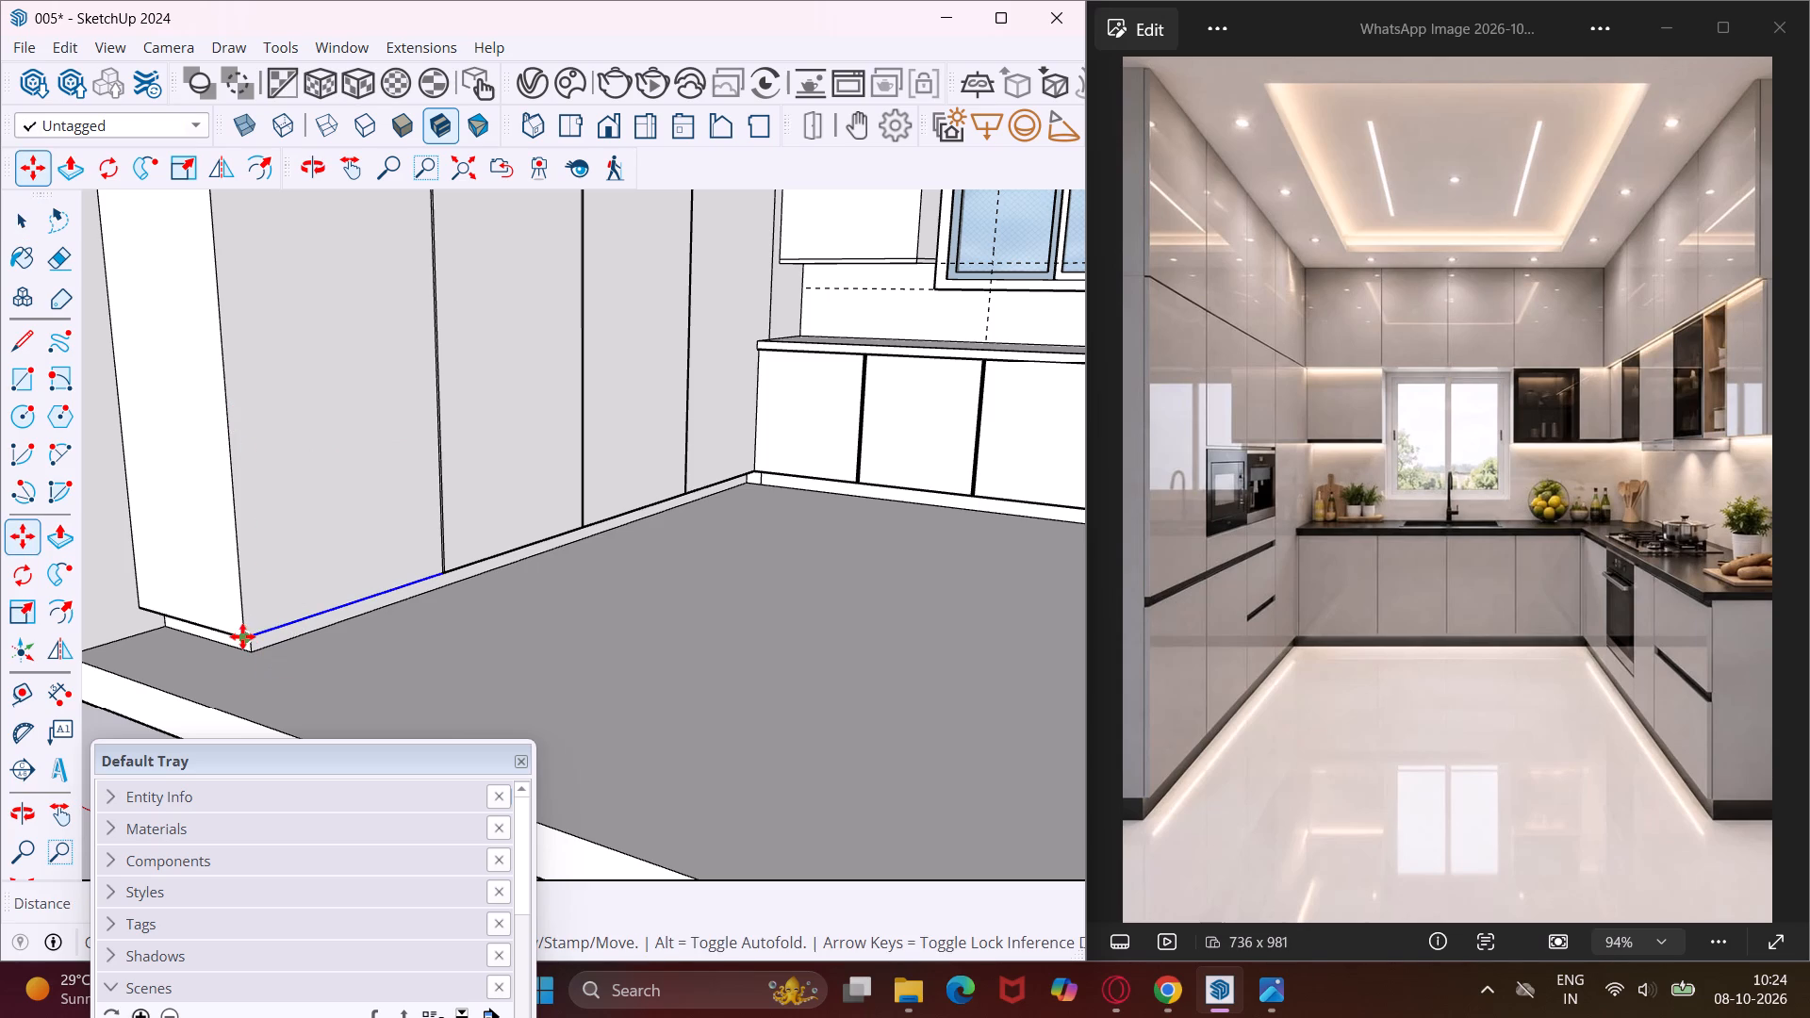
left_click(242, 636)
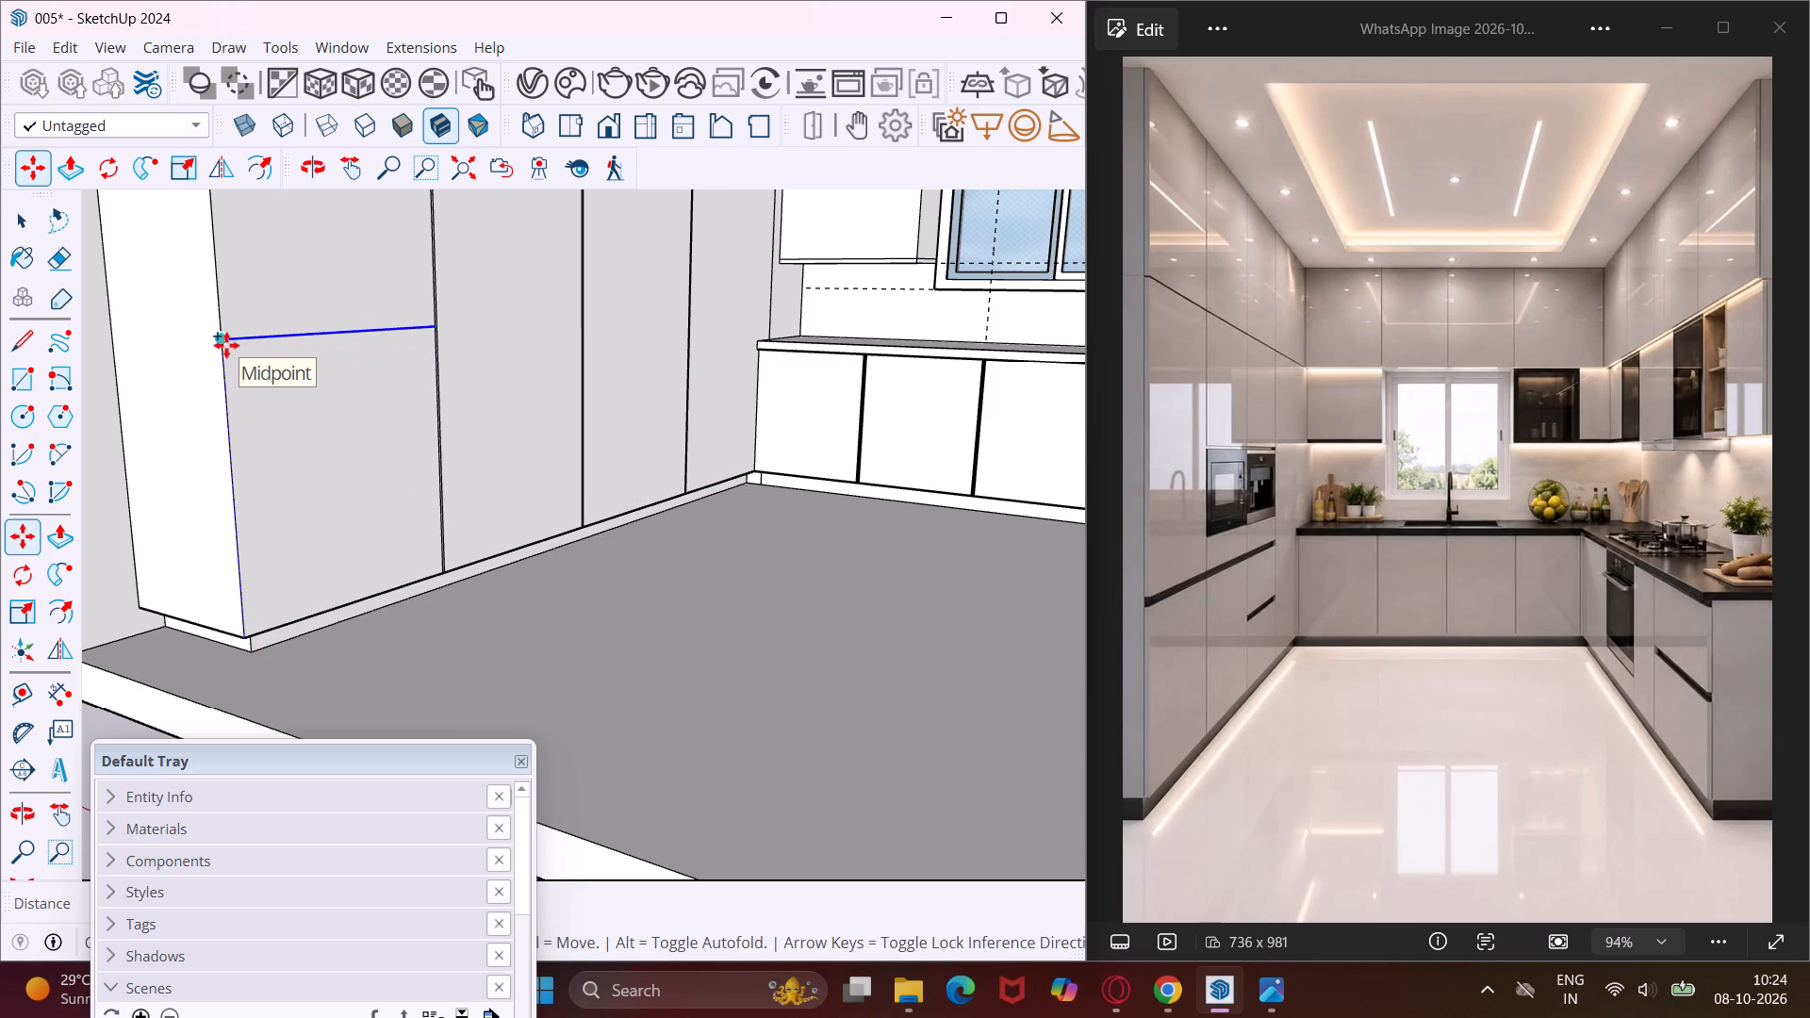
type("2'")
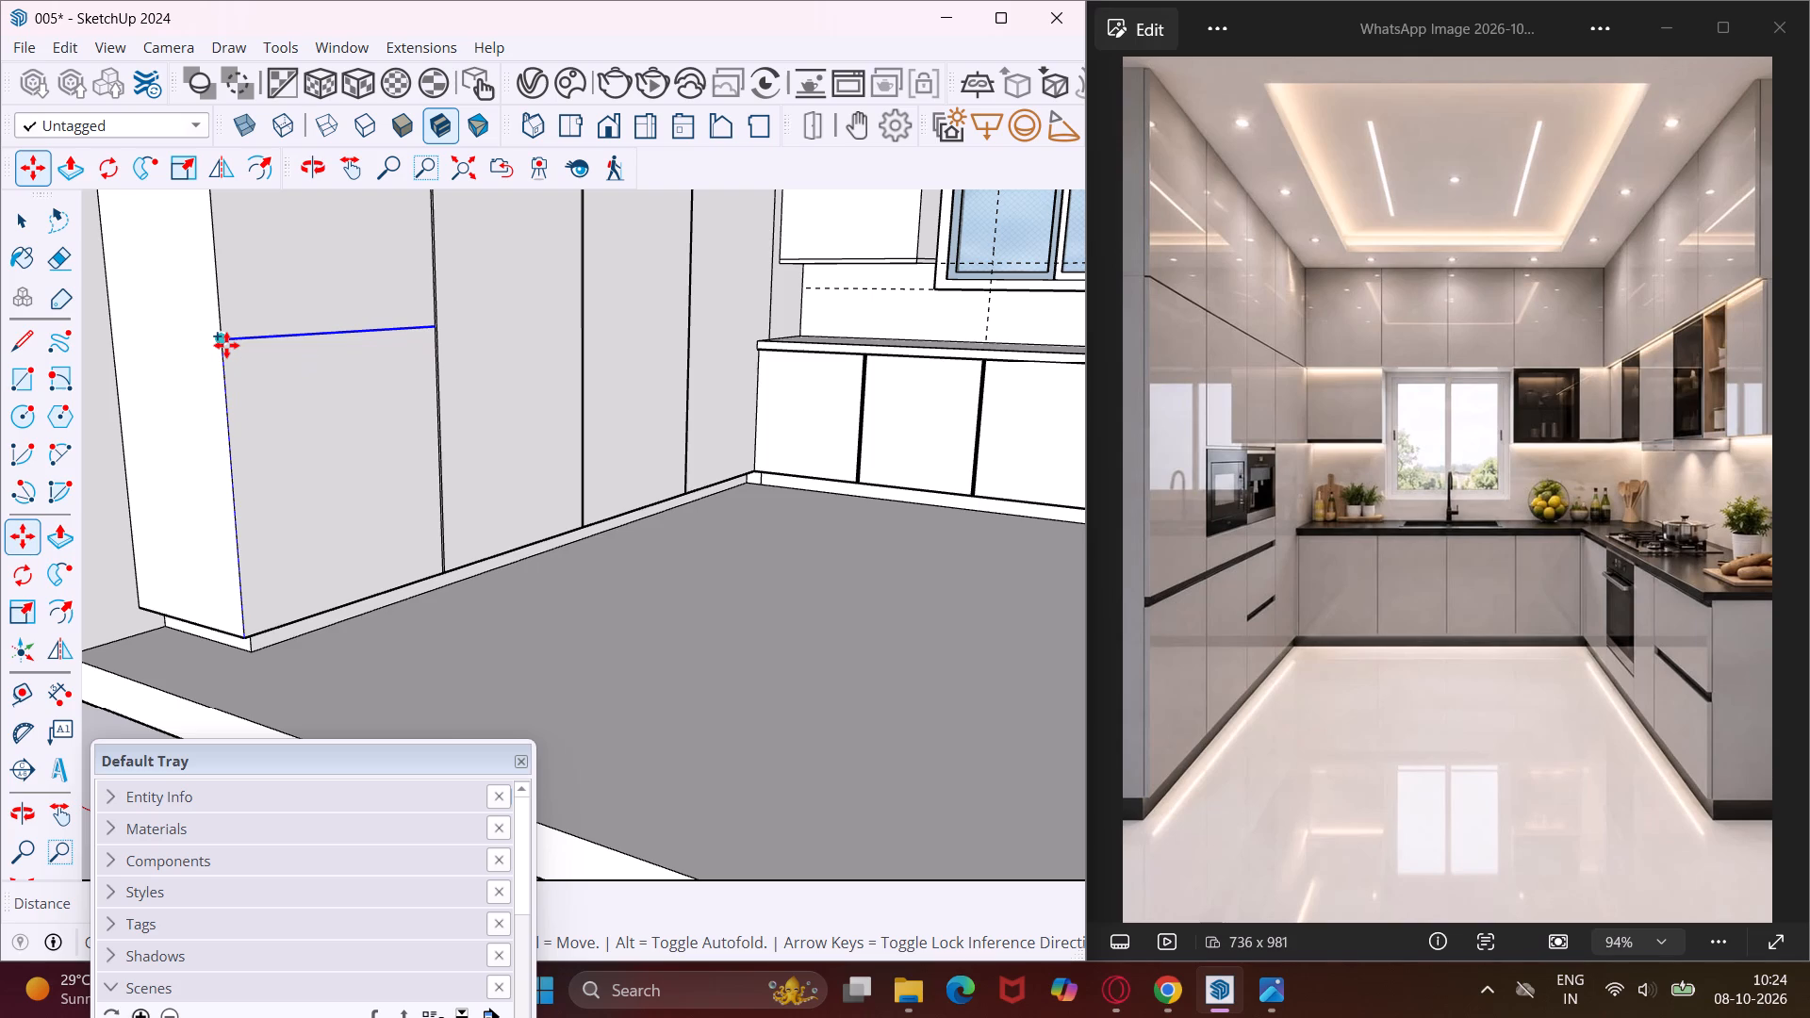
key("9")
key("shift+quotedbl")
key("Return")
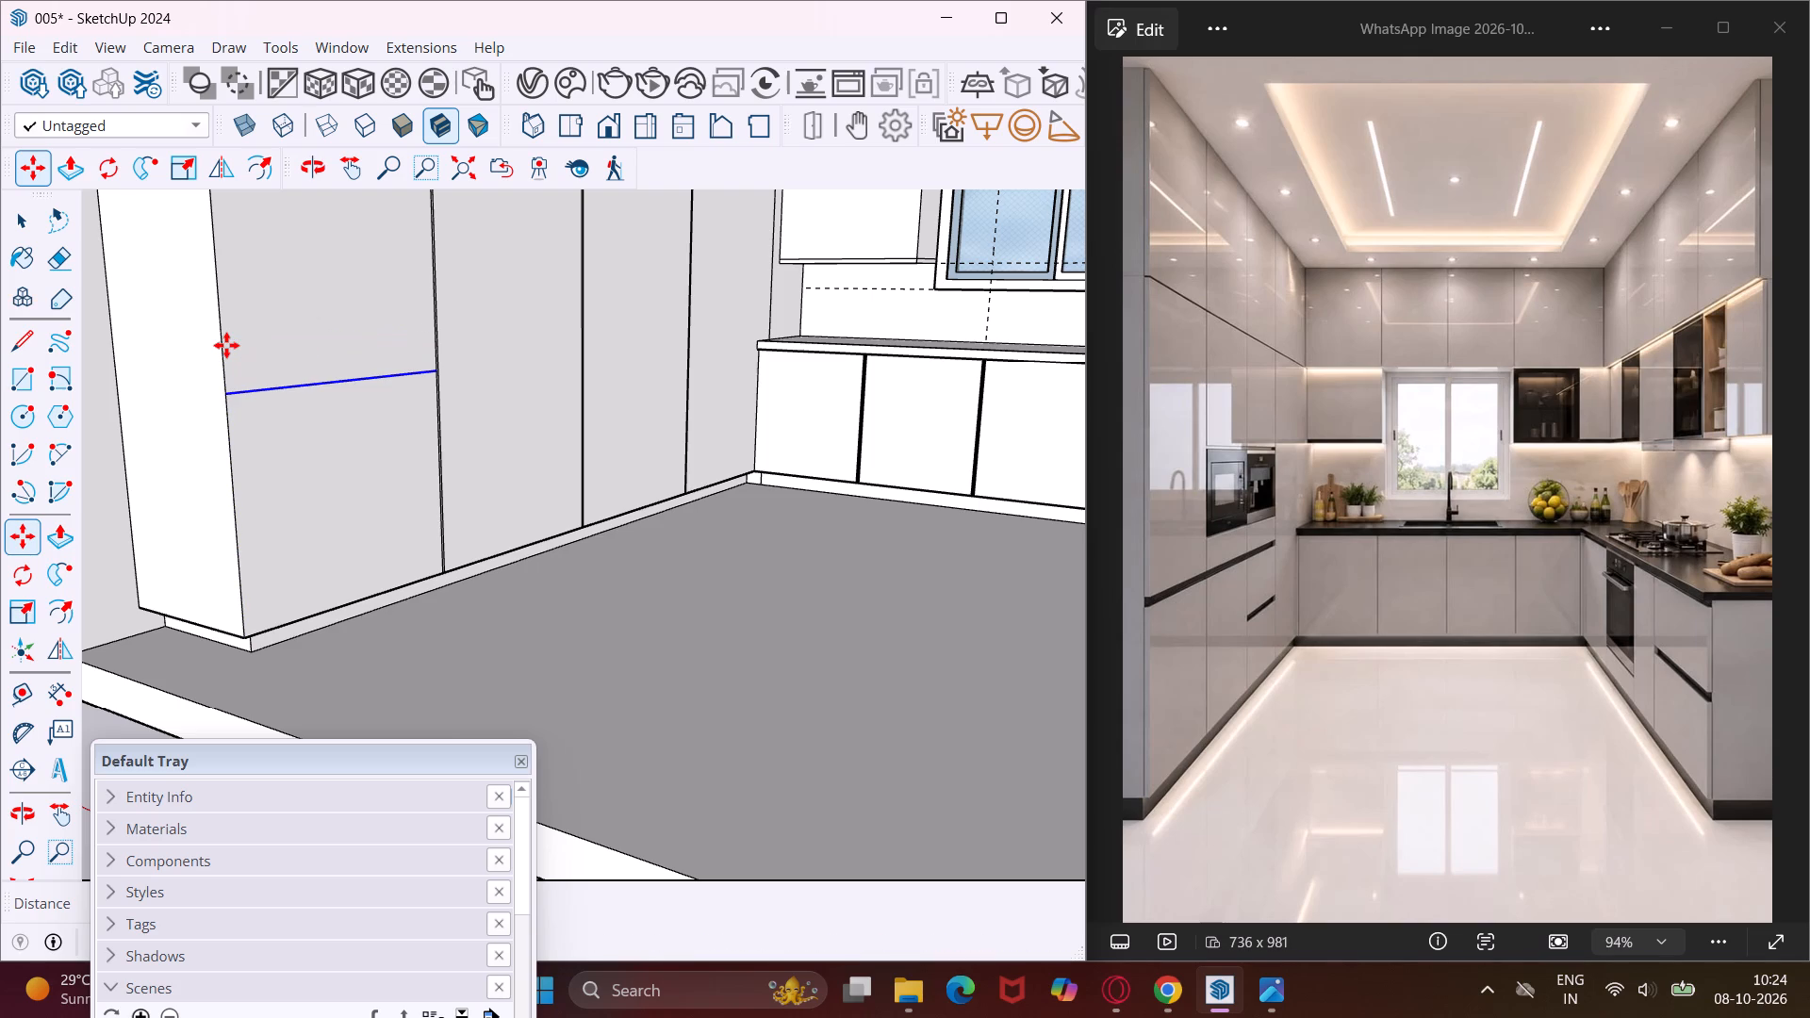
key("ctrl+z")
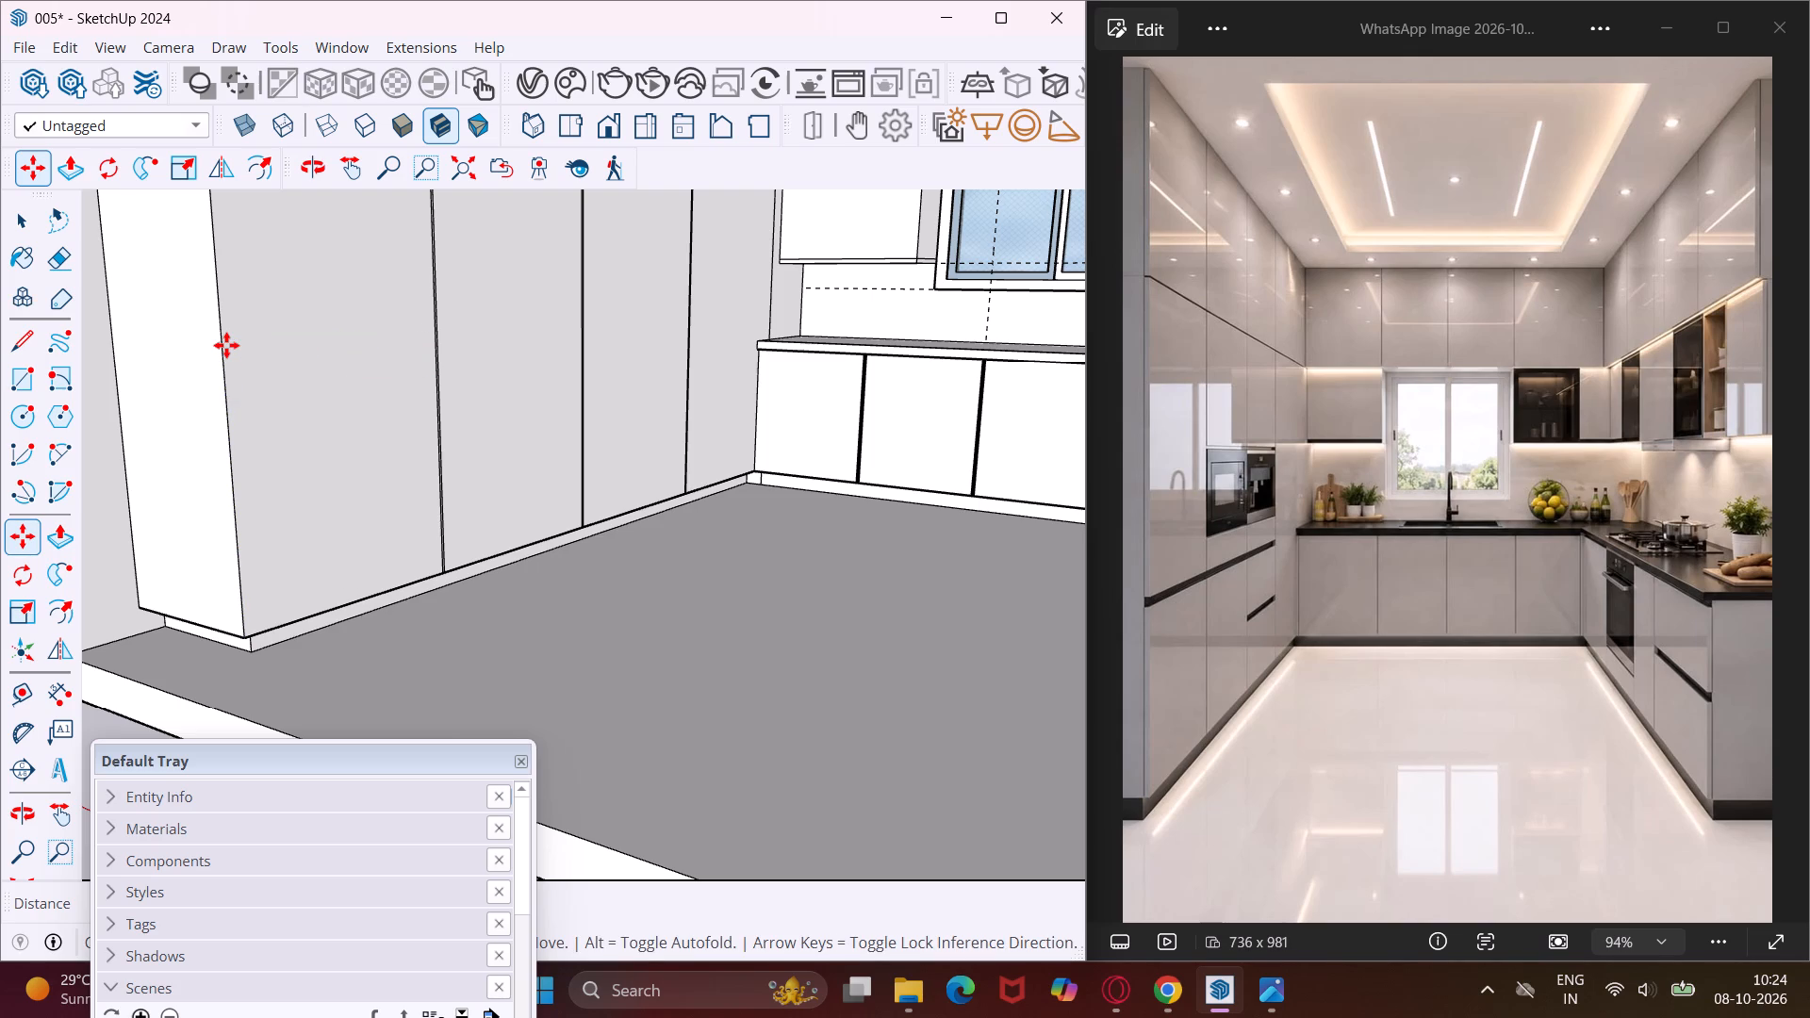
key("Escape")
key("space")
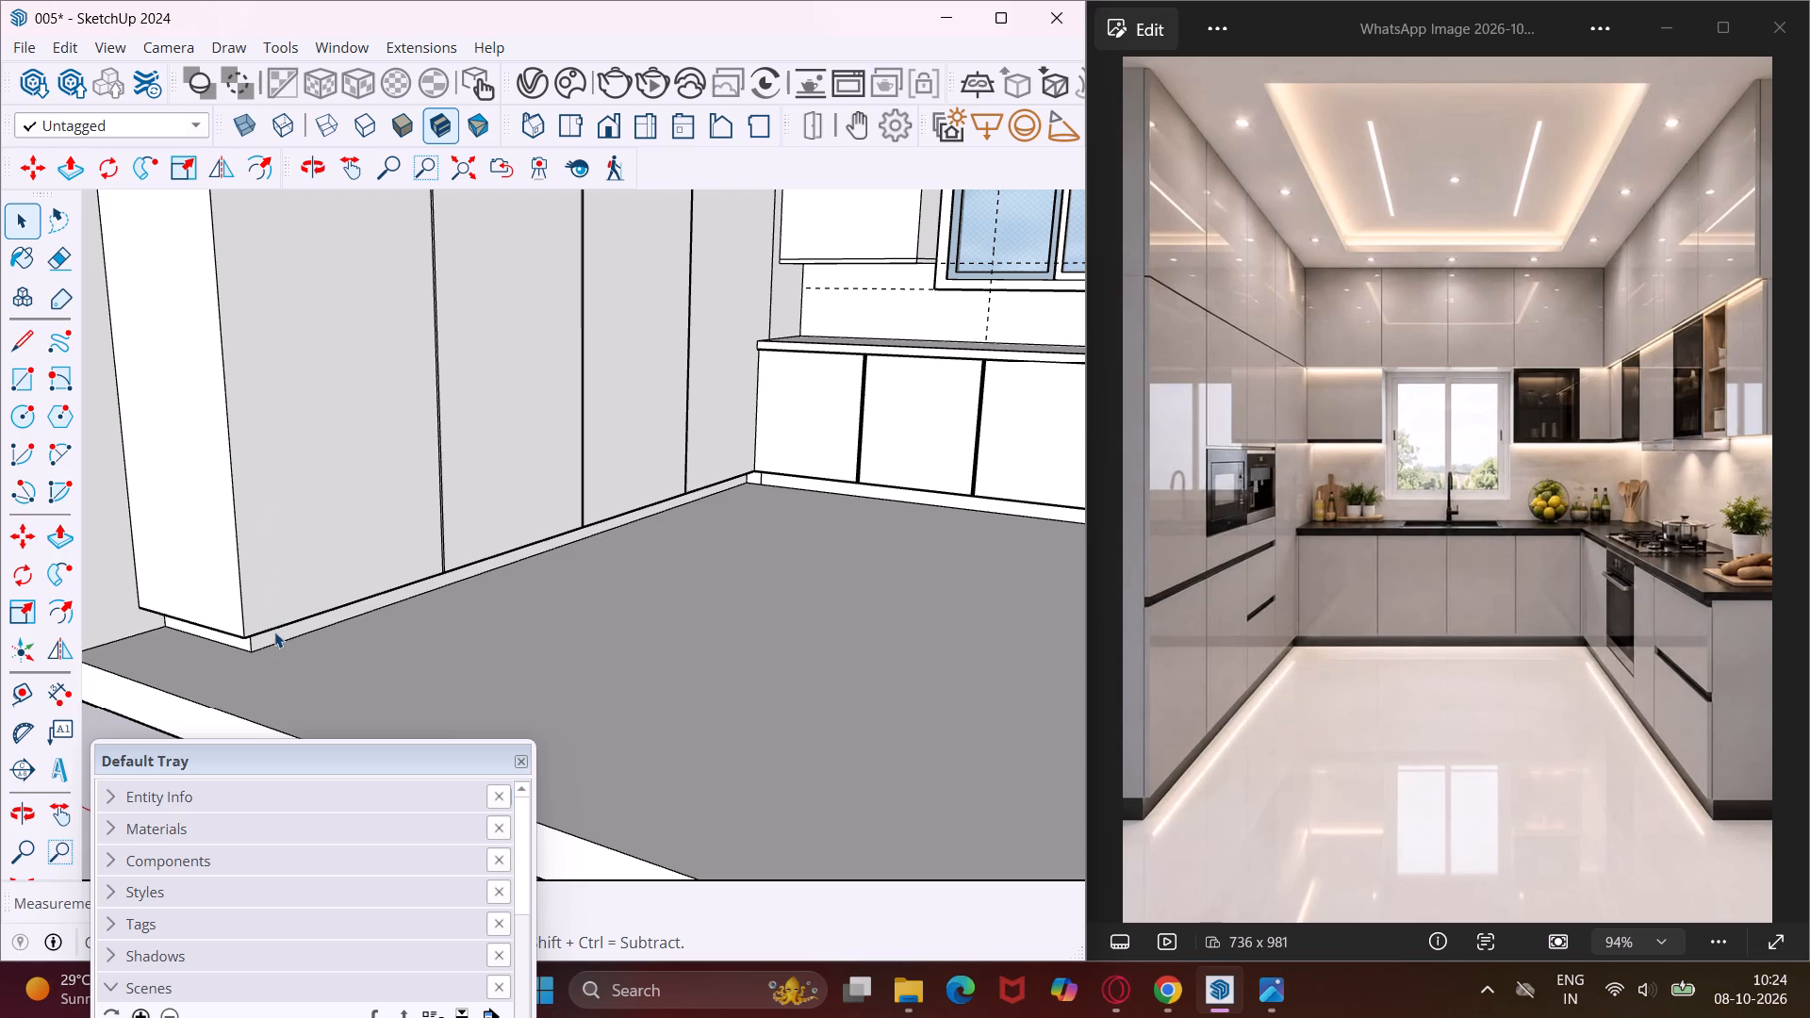
Copy the first door panel's bottom edge 2'11" straight up the face as a horizontal division line.
left_click(272, 629)
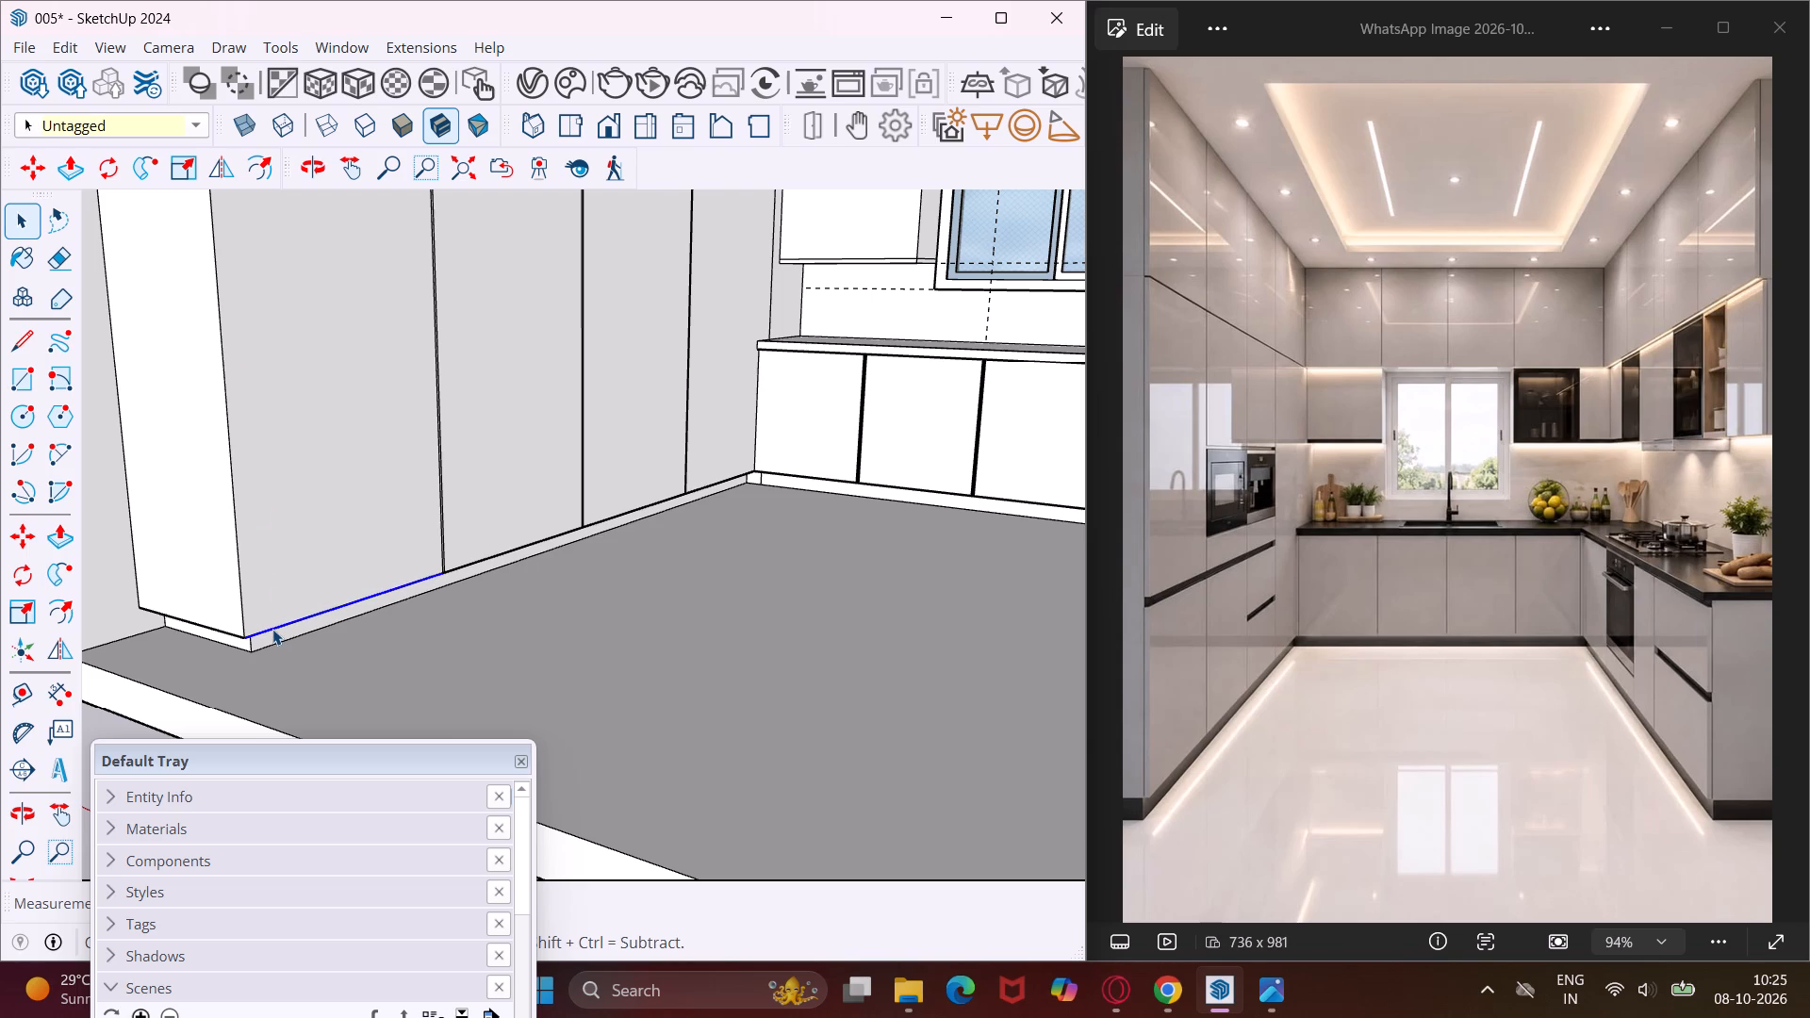
key("m")
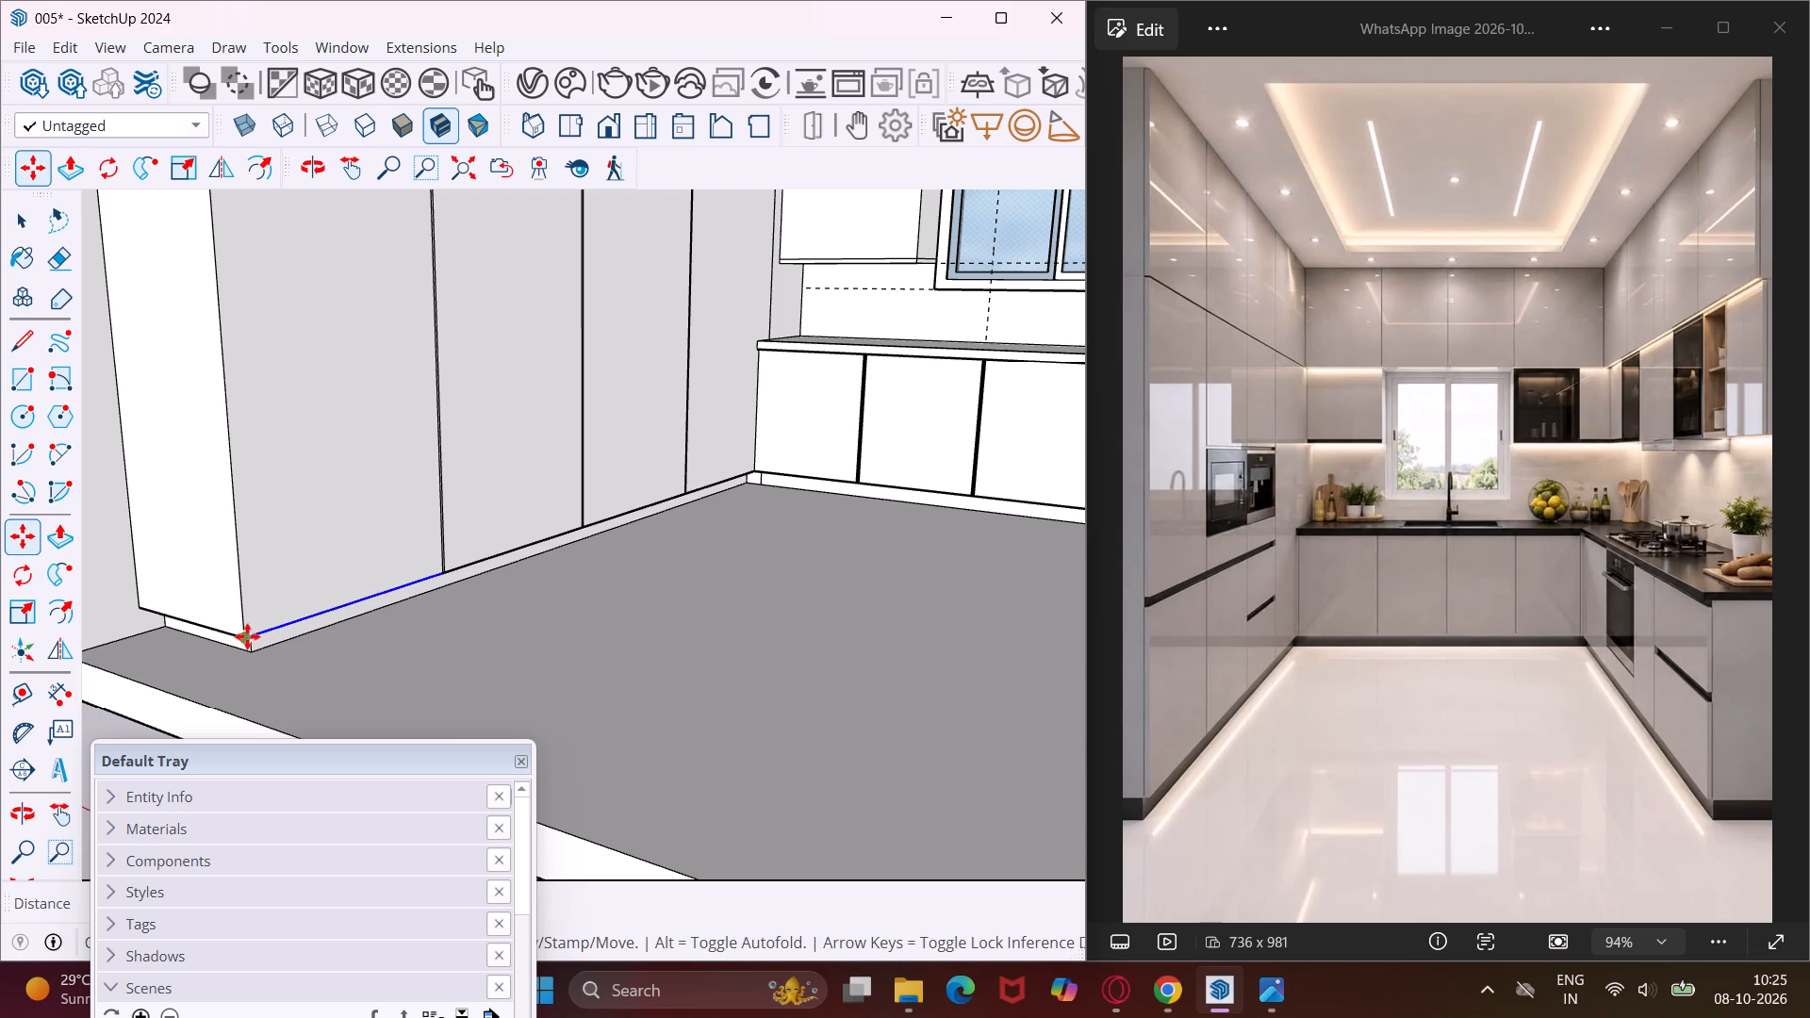
left_click(247, 636)
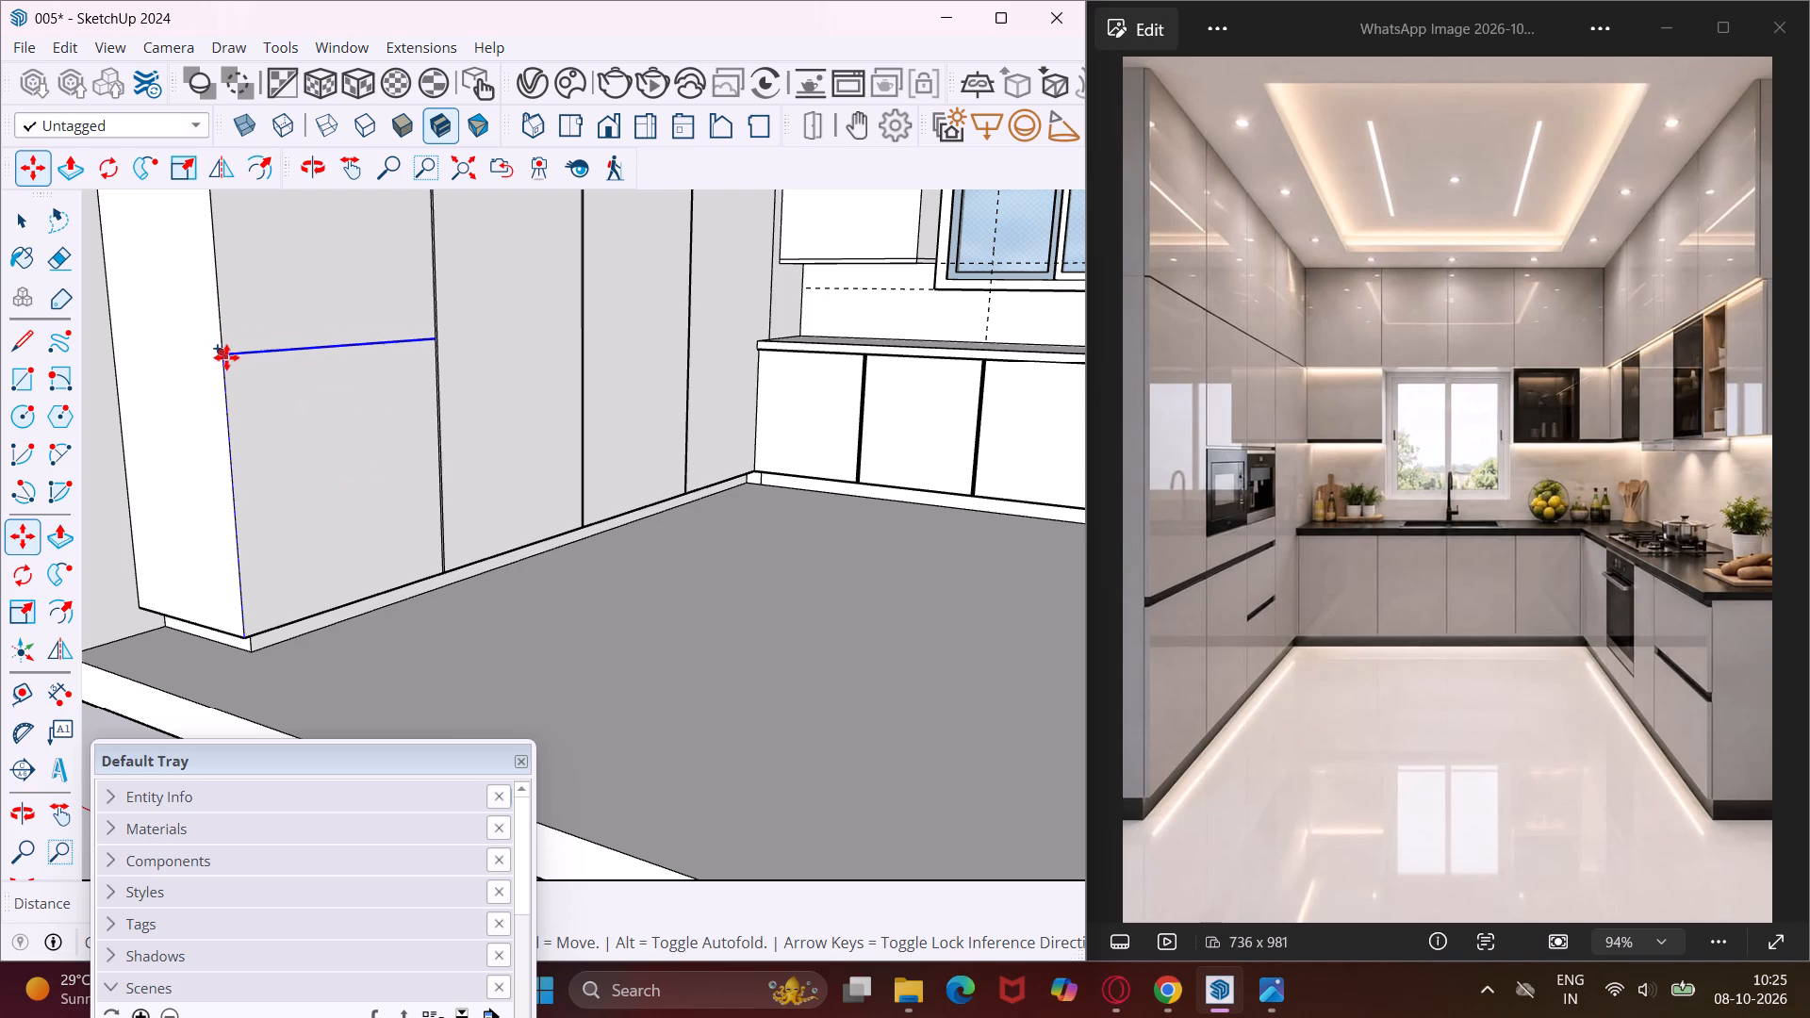
type("2'")
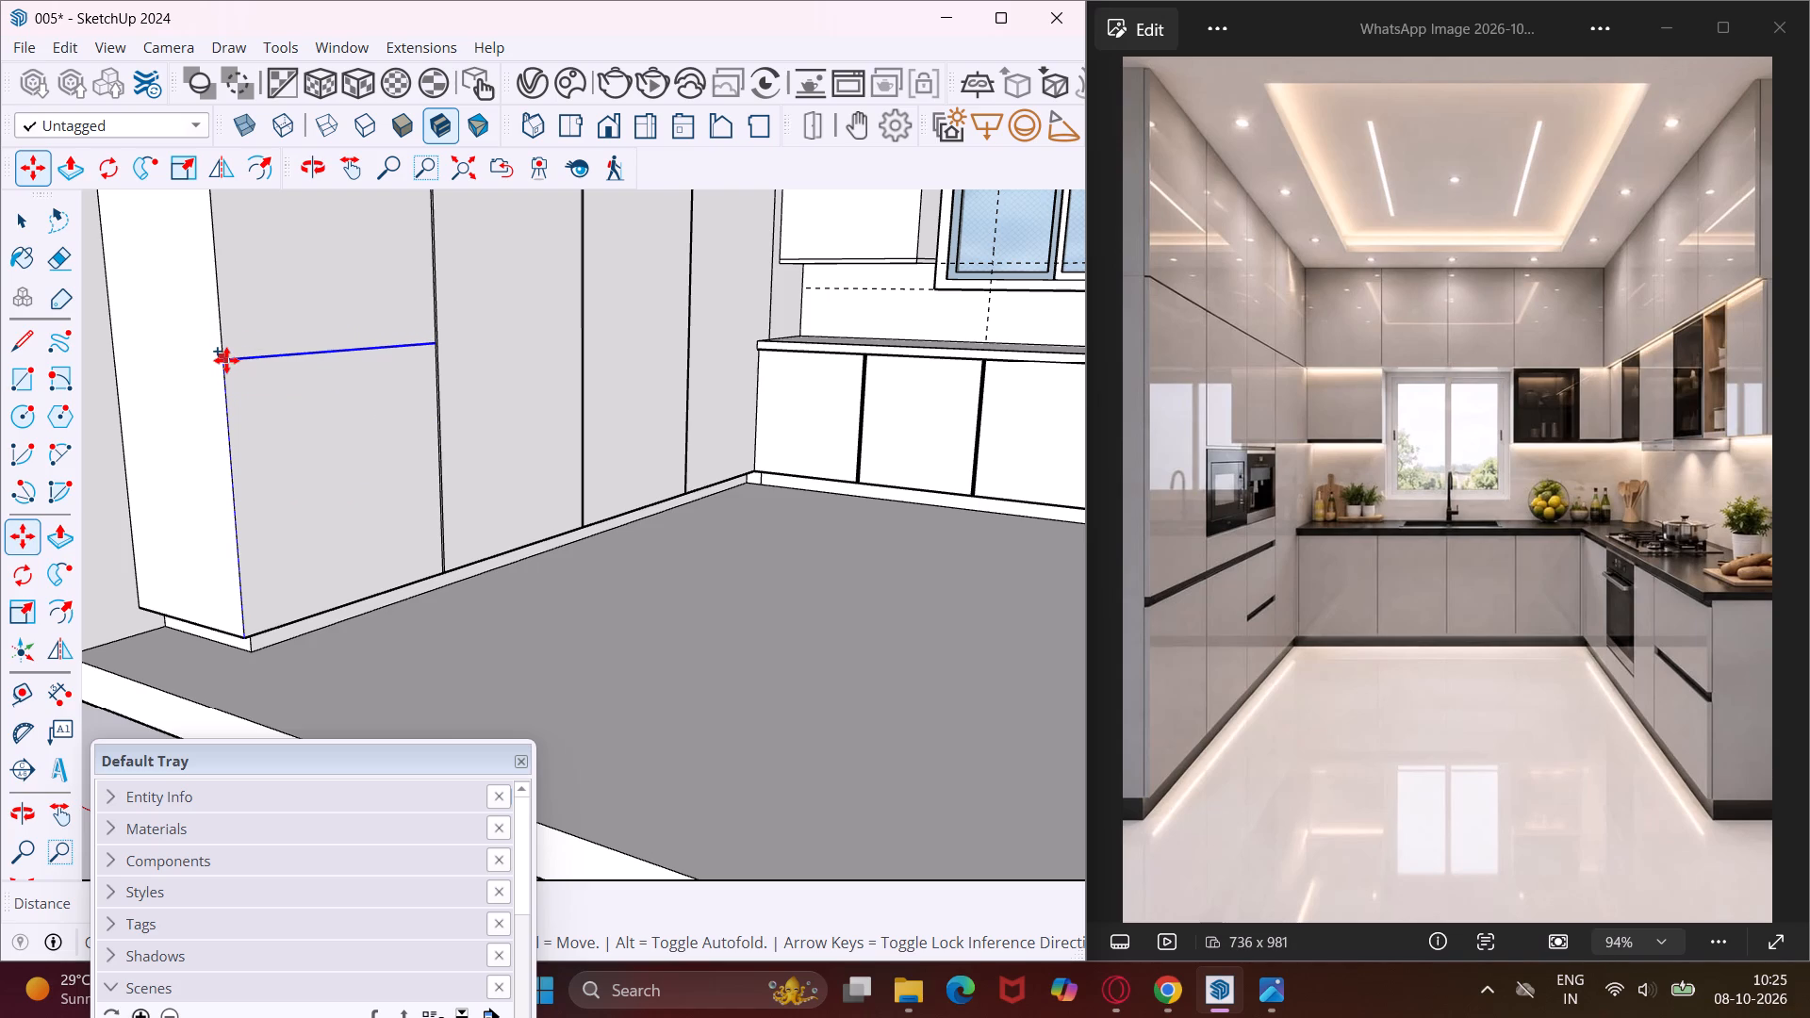
type("11")
key("shift+quotedbl")
key("Return")
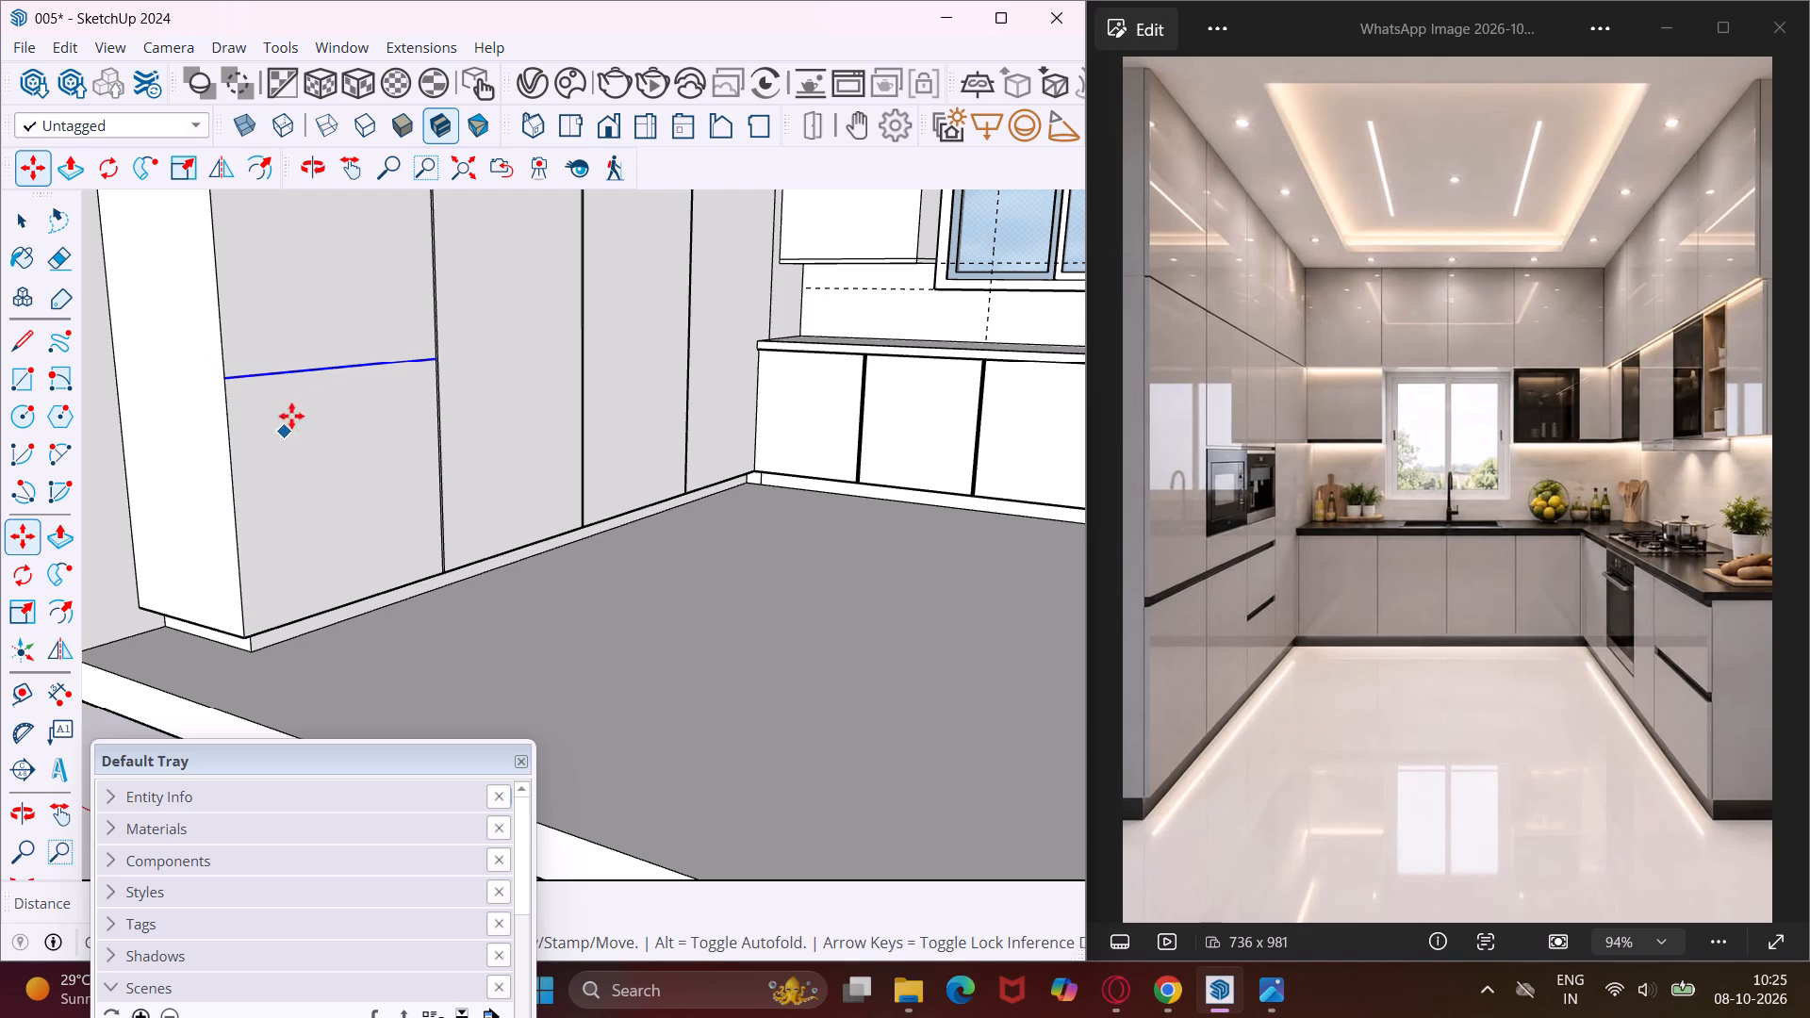
Copy the first door panel's horizontal division line 1" upward to form a narrow gap strip.
middle_click_drag(576, 344, 502, 336)
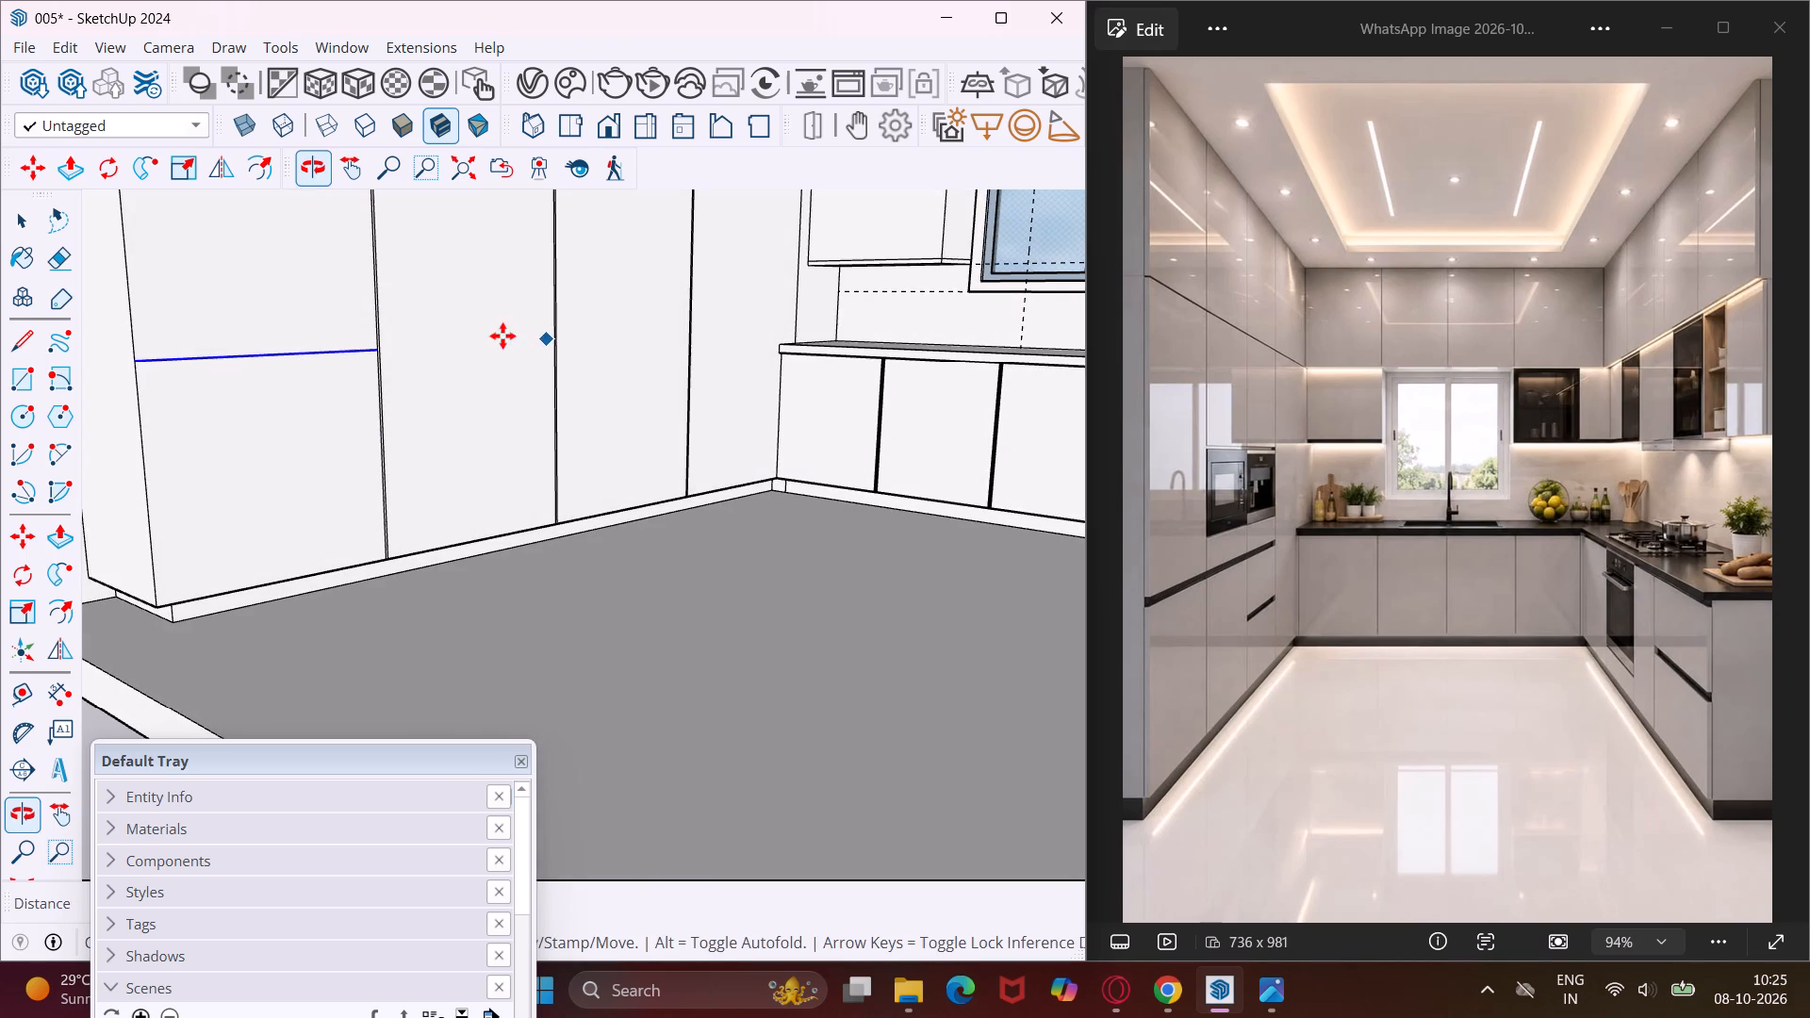
scroll(141, 356, "up", 2)
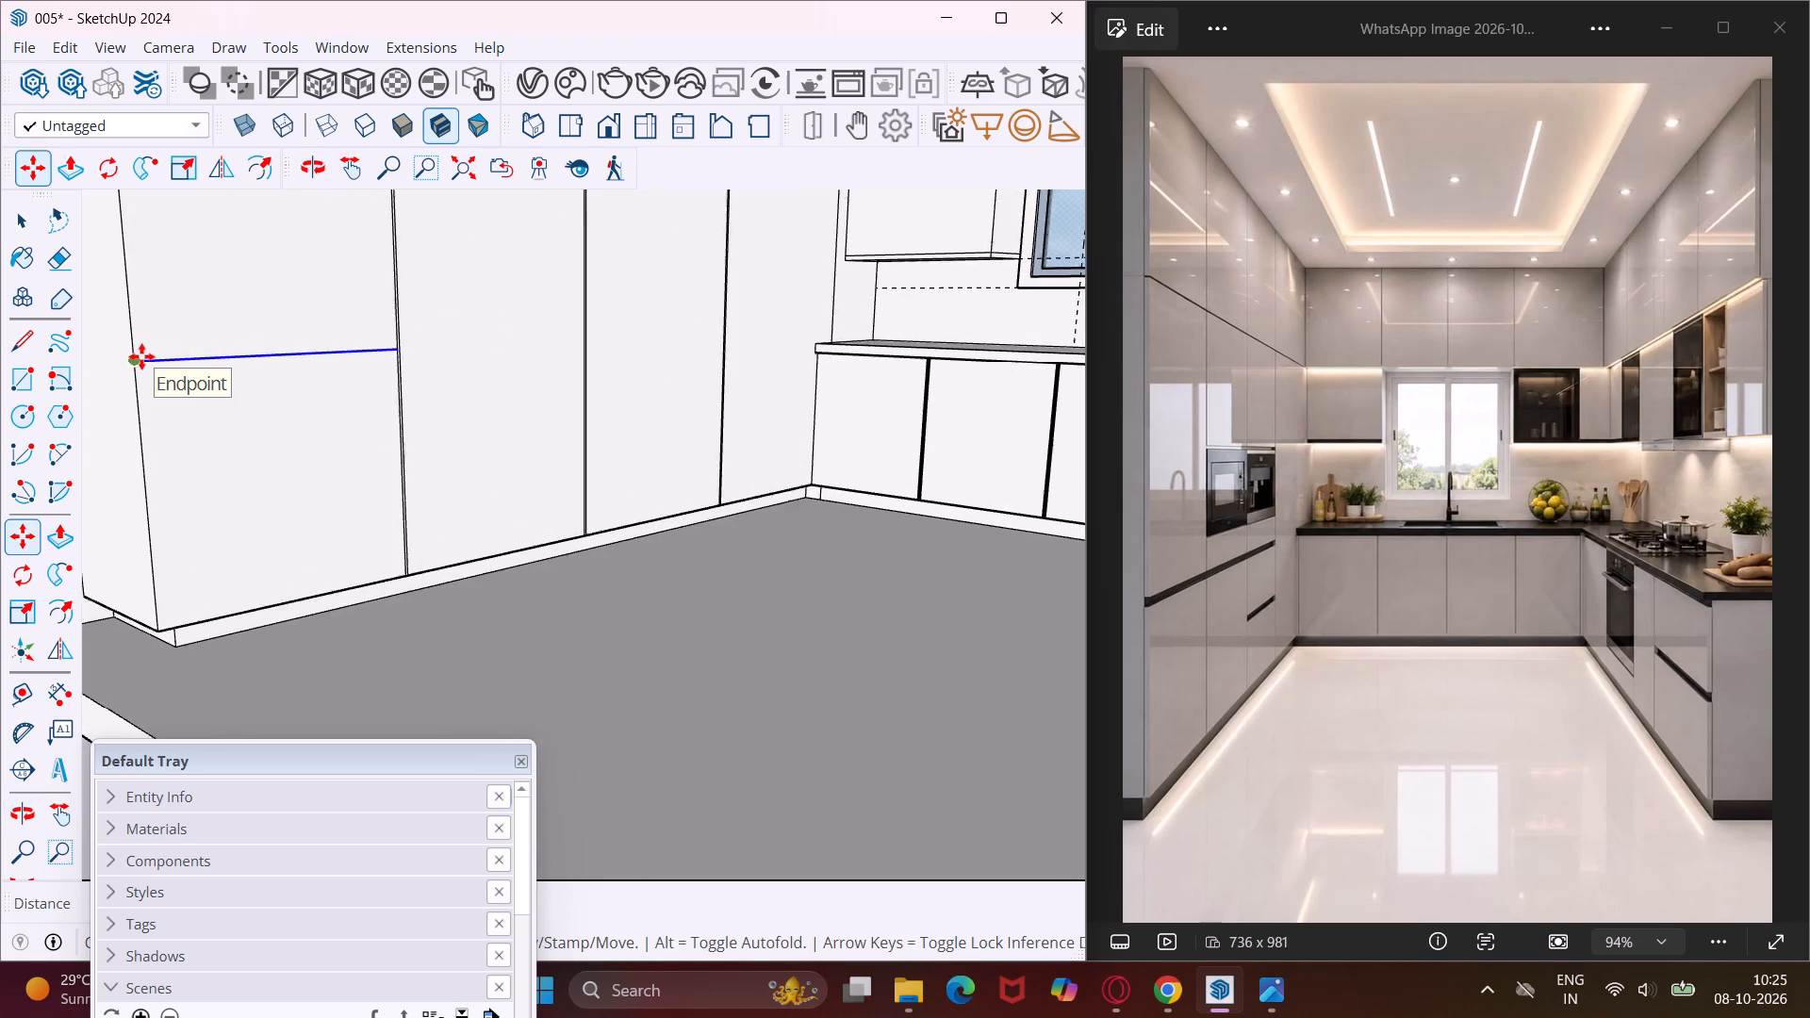
scroll(141, 356, "up", 11)
left_click(118, 369)
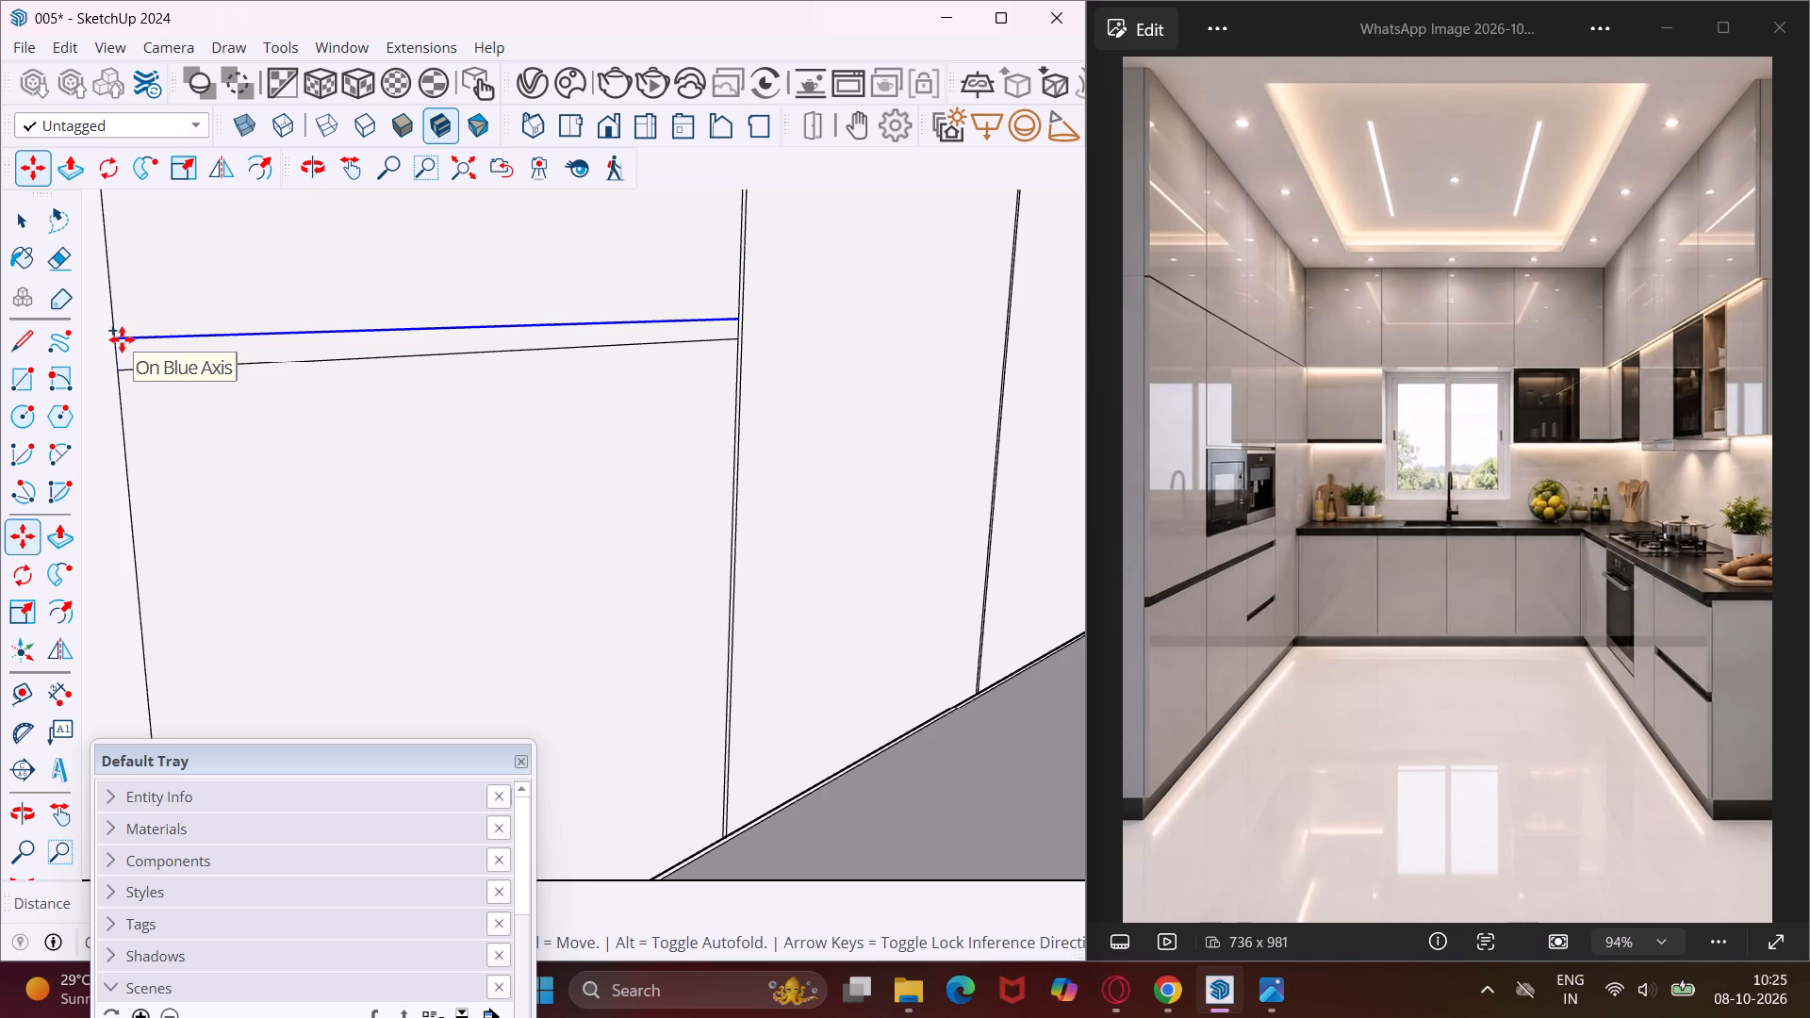
type("1\"")
key("Return")
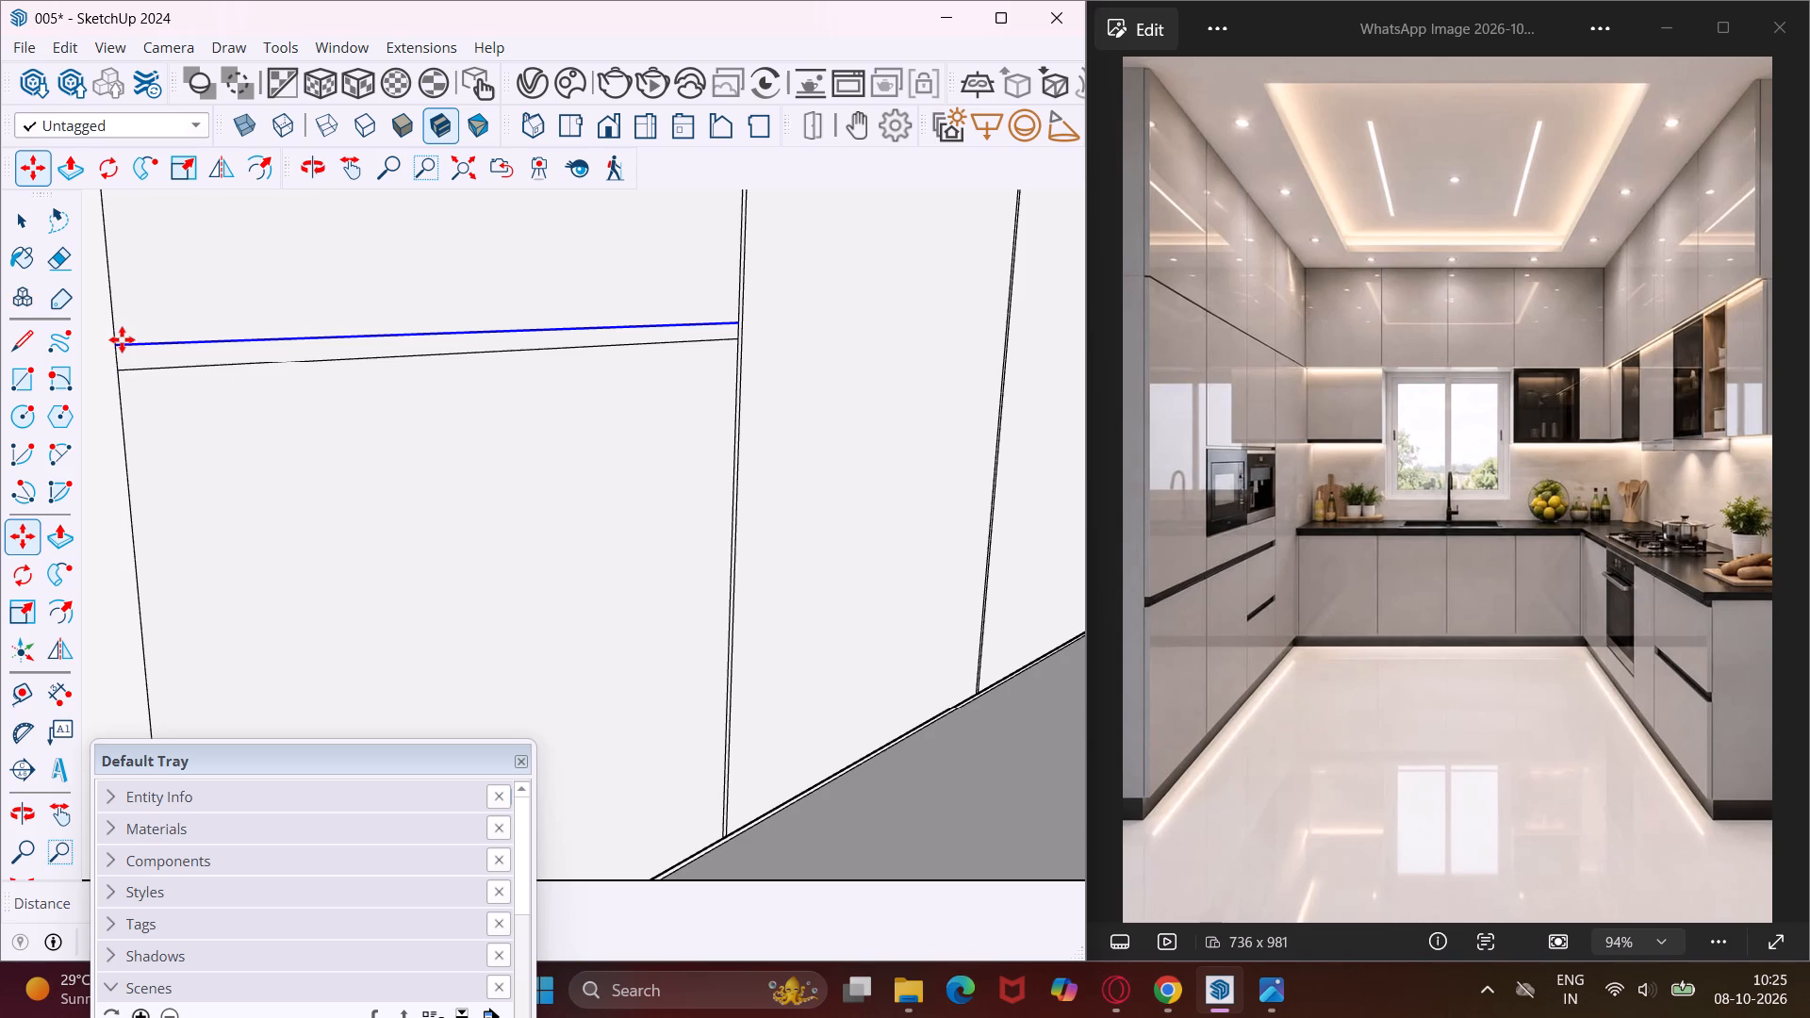
Examine the horizontal drawer division on the base cabinet beside the oven for comparison with the tall cabinet.
scroll(323, 359, "down", 18)
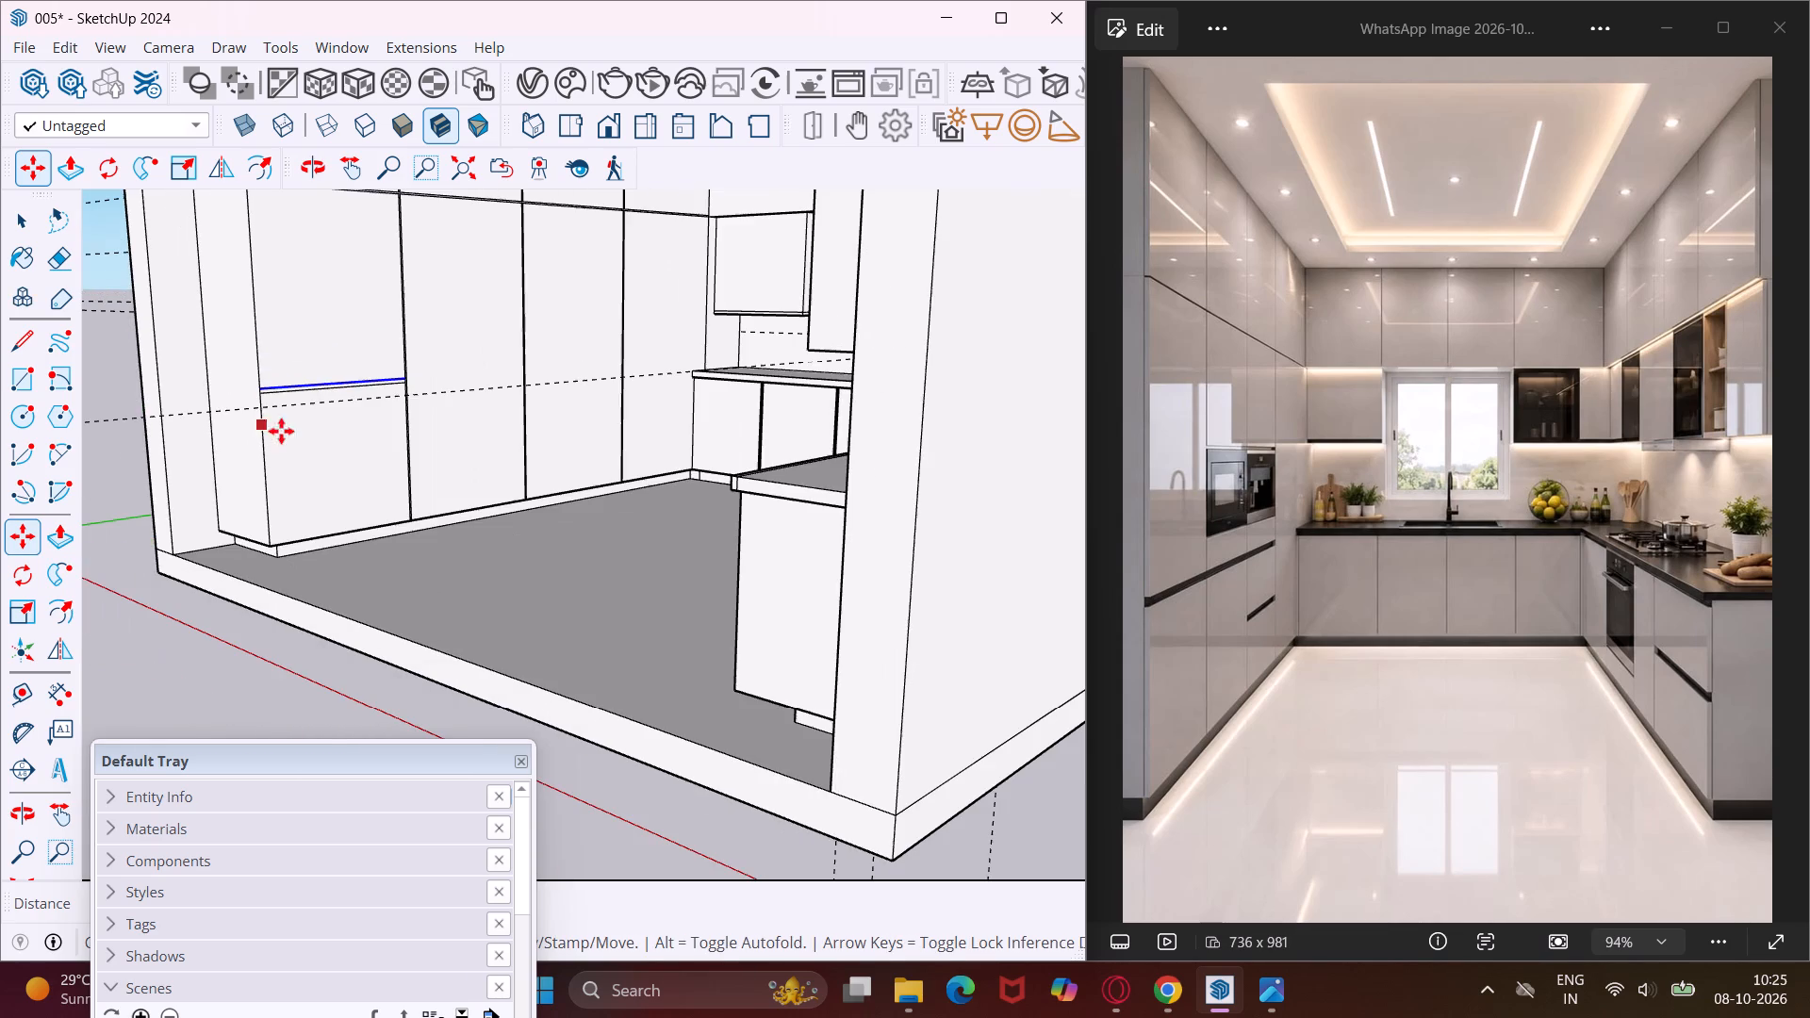
middle_click_drag(513, 578, 1094, 551)
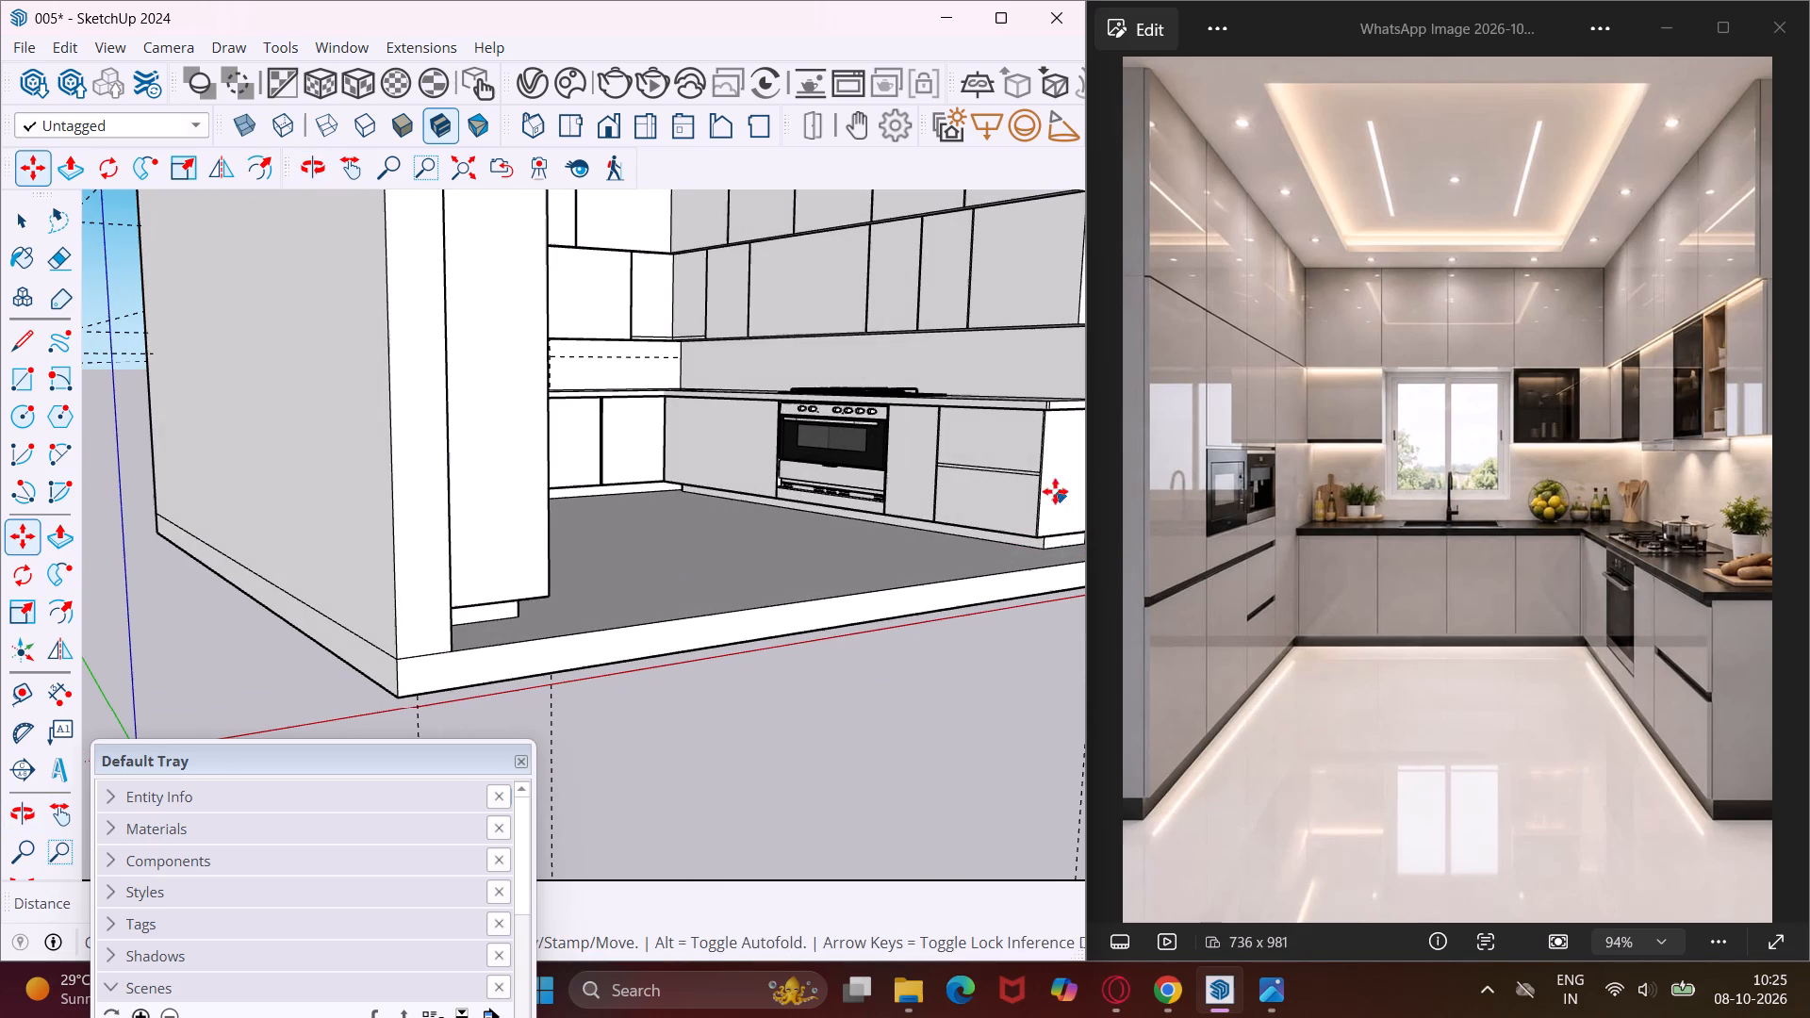
scroll(1032, 464, "up", 10)
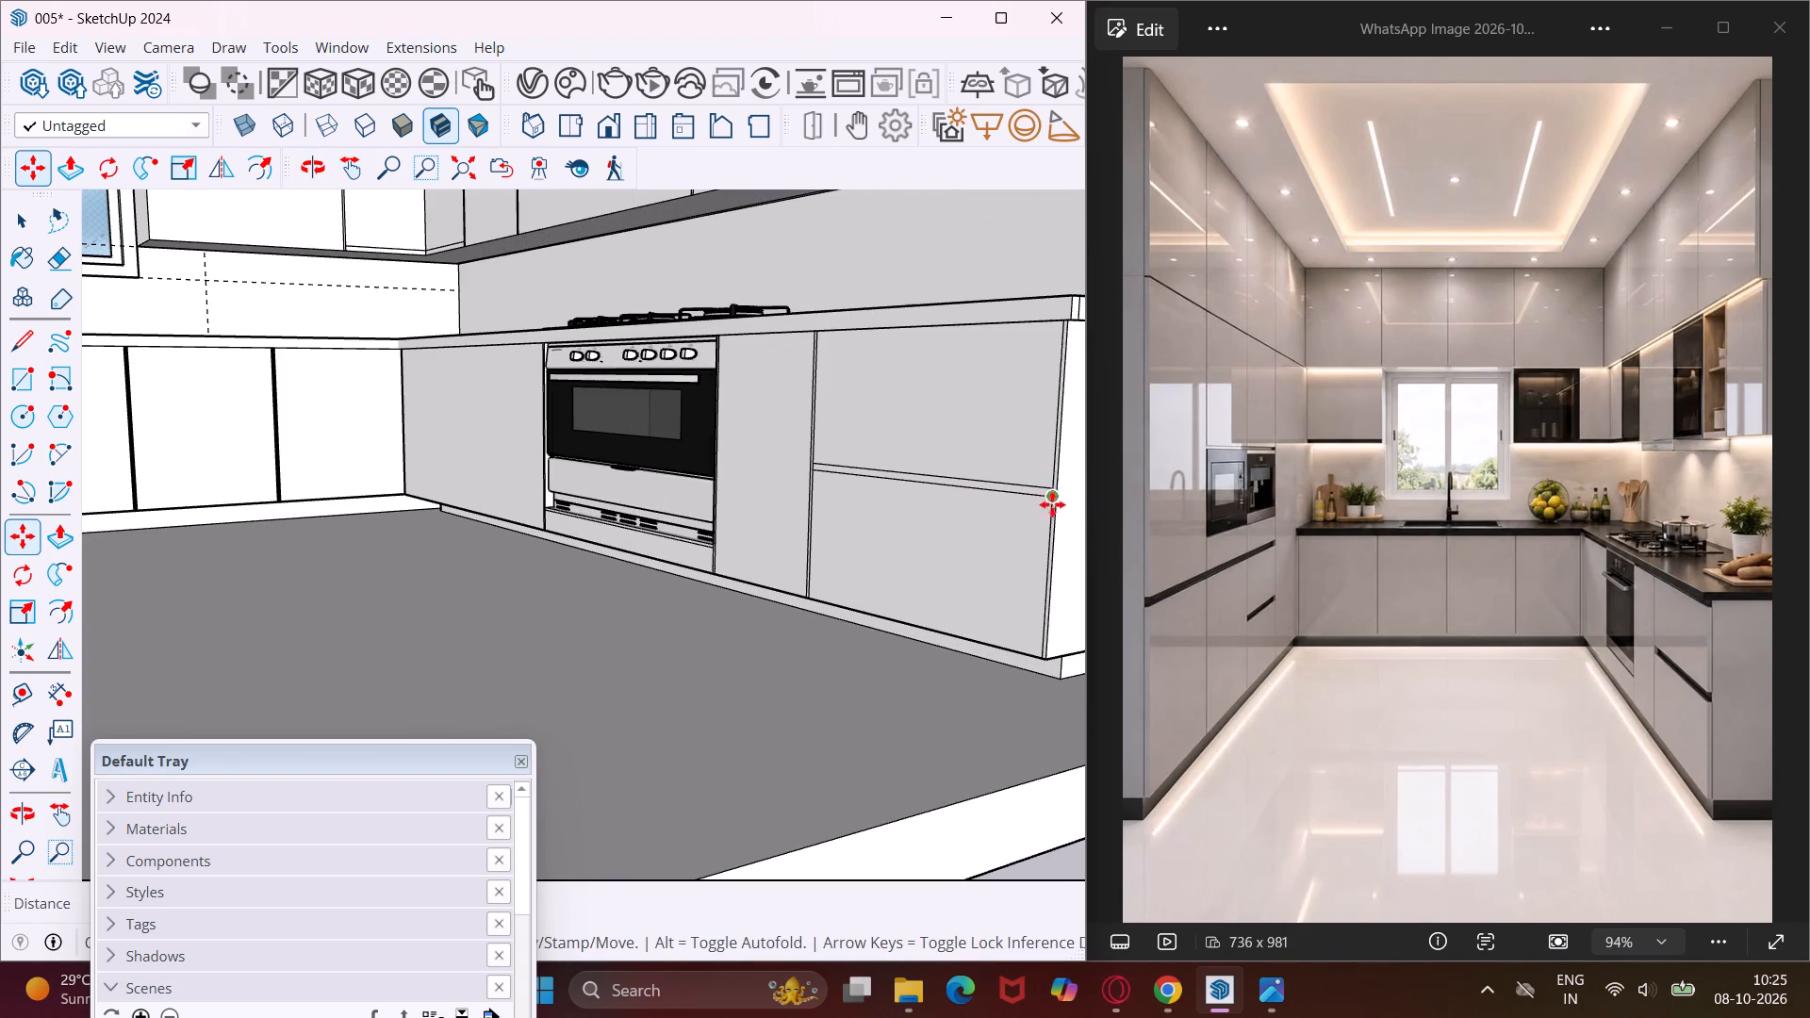
scroll(1055, 497, "up", 8)
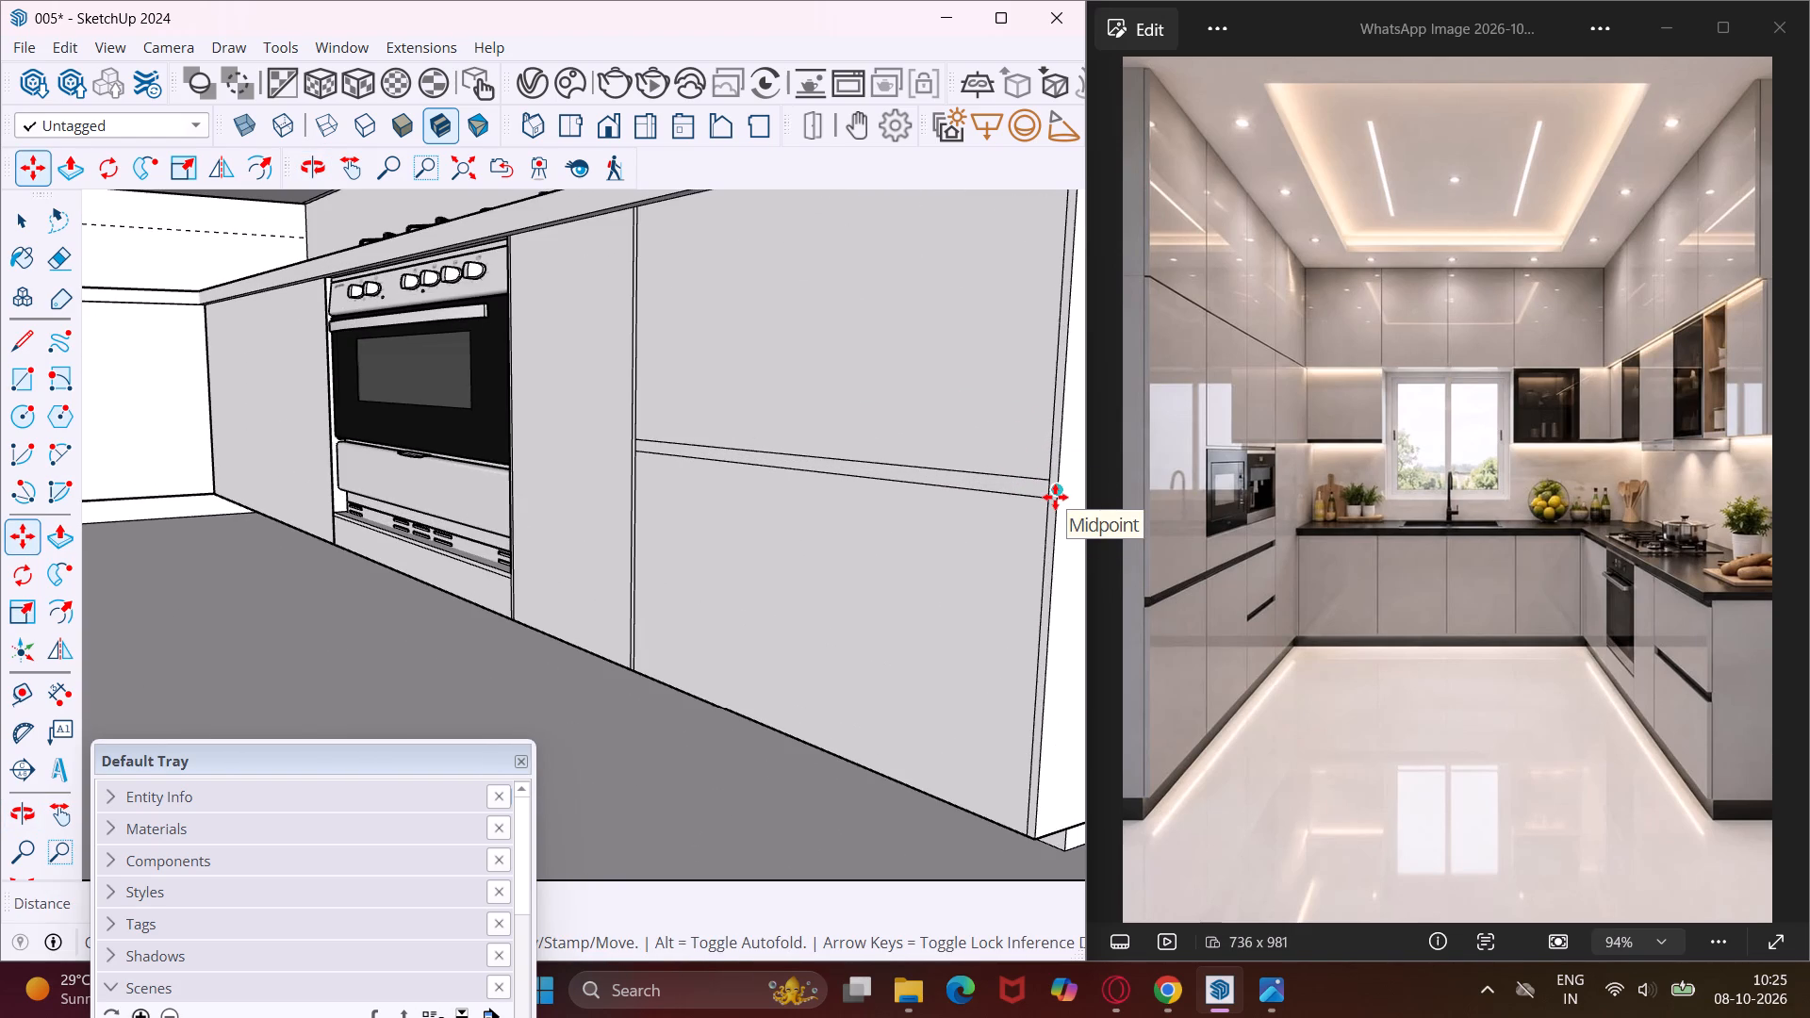
key("Escape")
key("space")
scroll(946, 471, "down", 7)
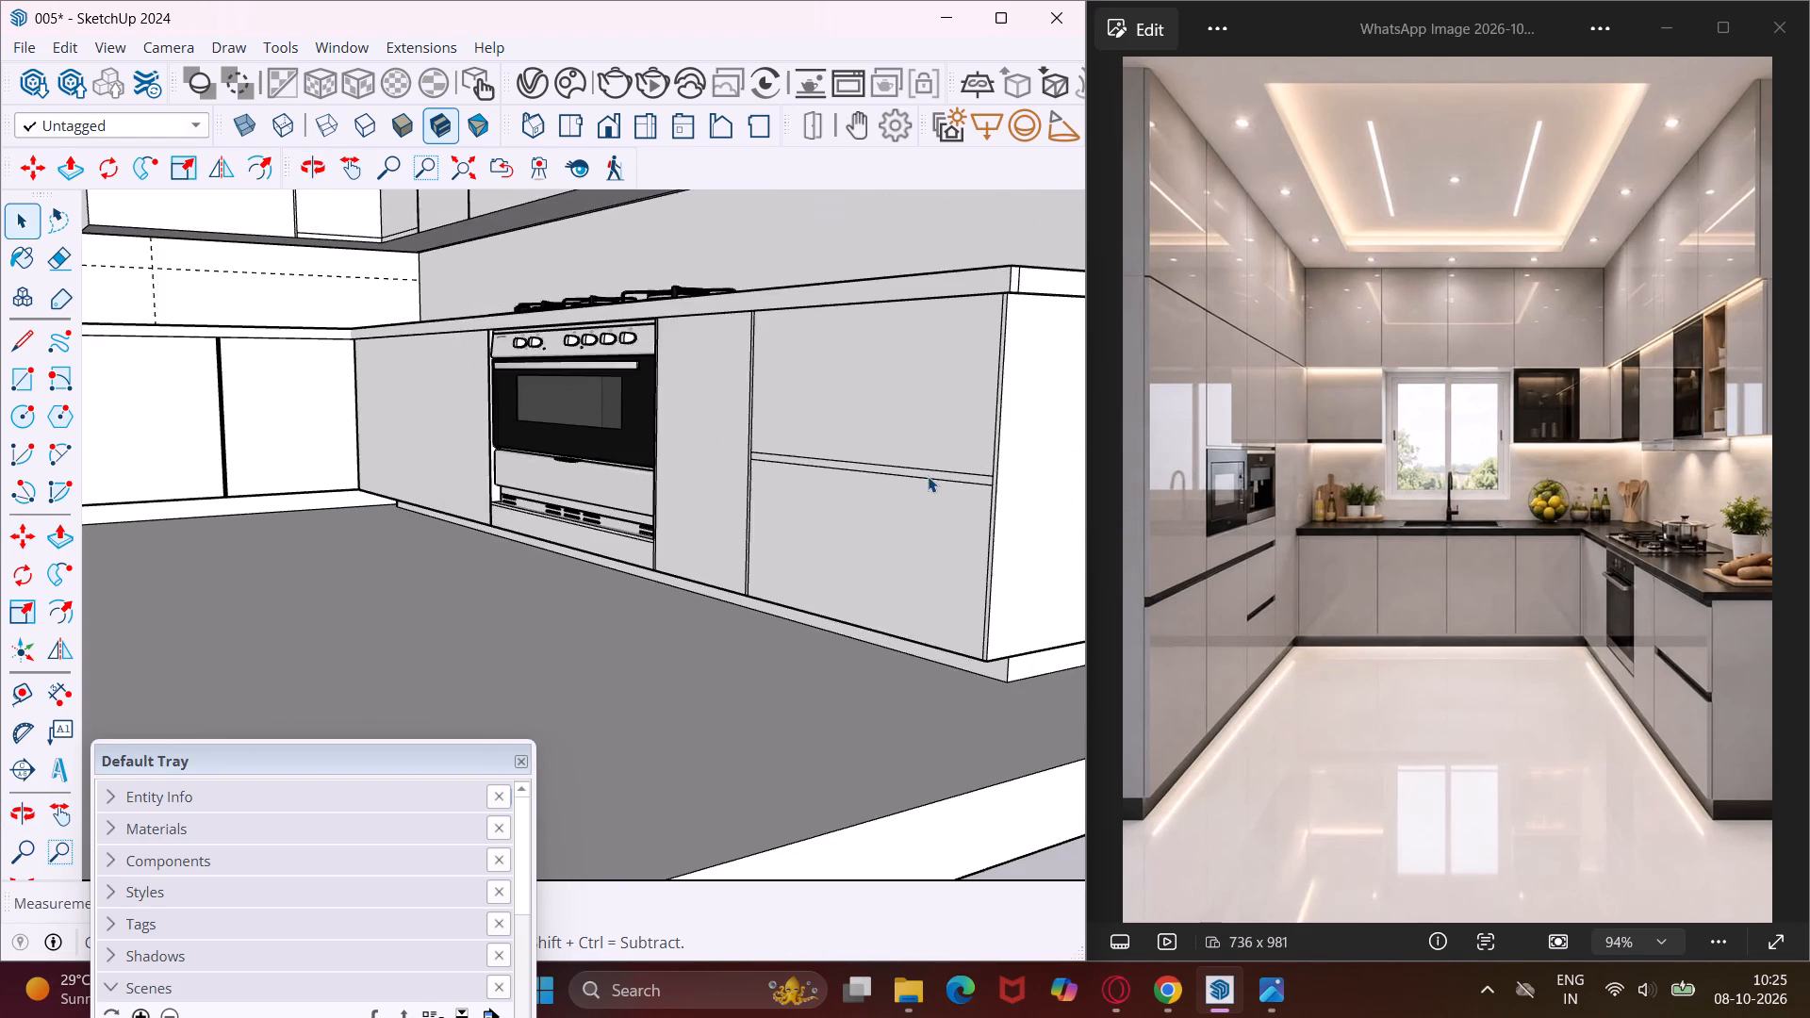
middle_click_drag(928, 476, 743, 517)
scroll(730, 505, "down", 11)
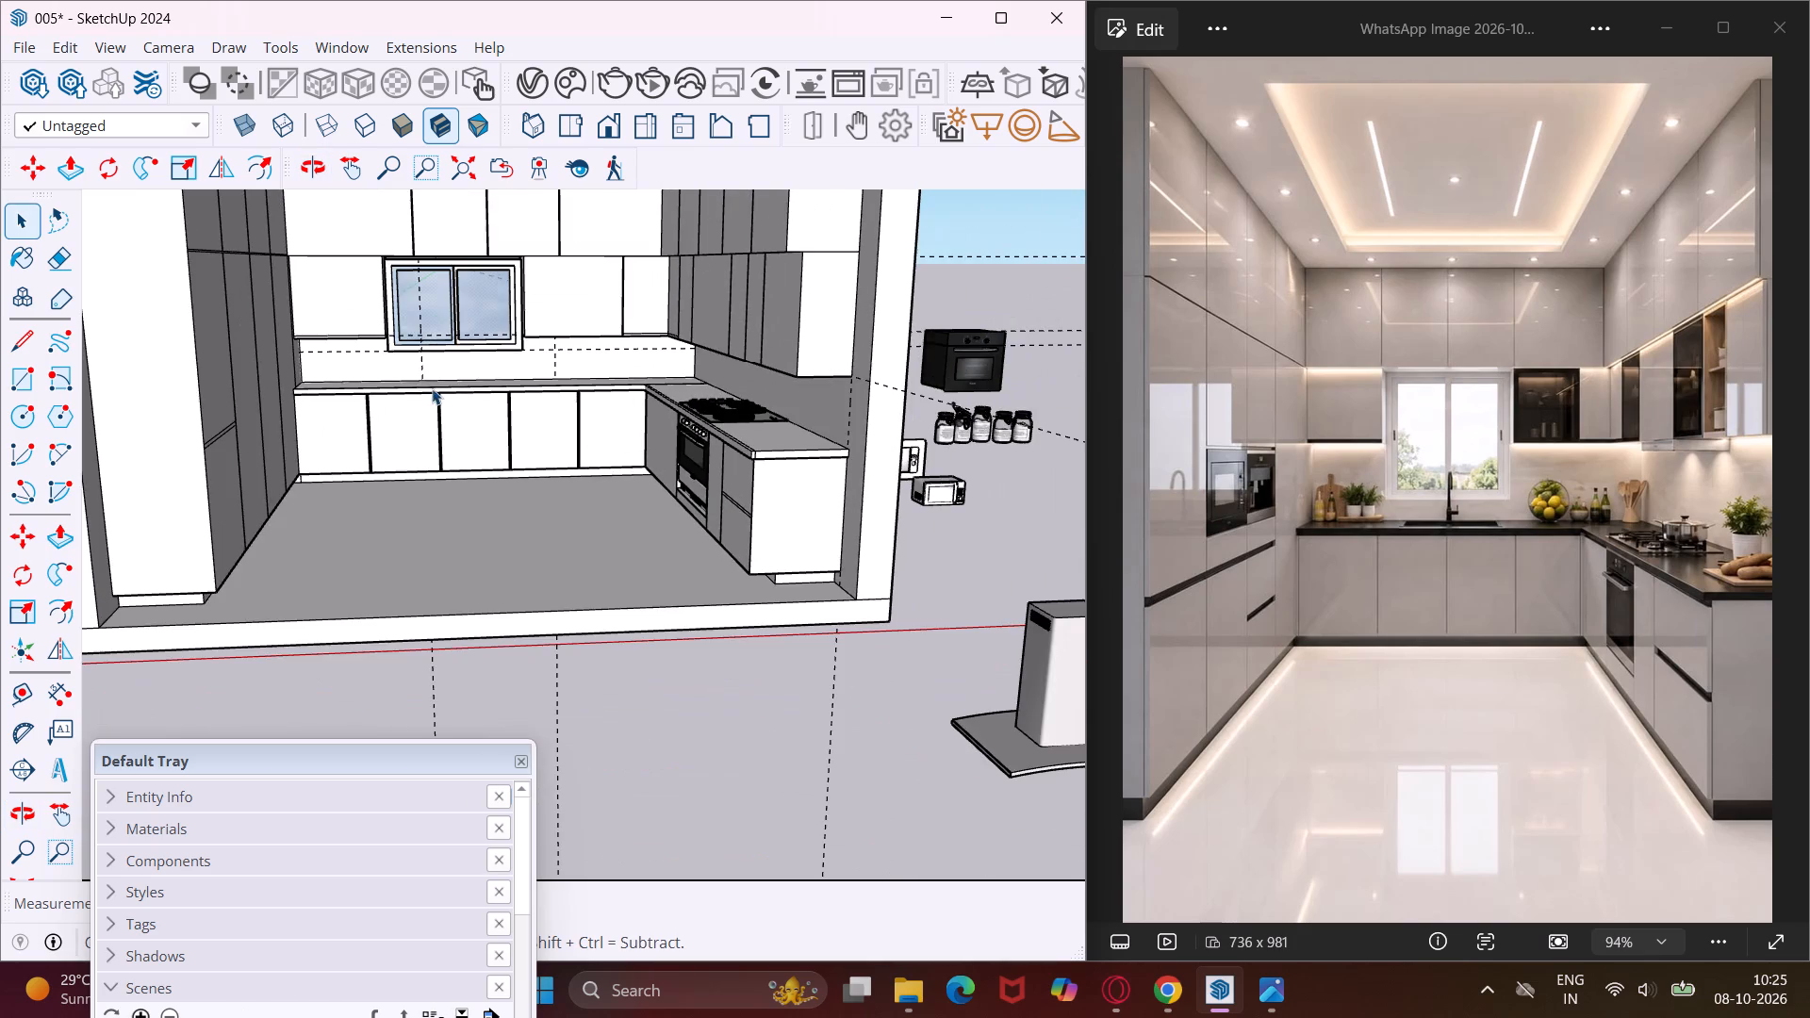
Copy the second door panel's bottom edge 2'10" straight up the face as a horizontal division line.
middle_click_drag(411, 394, 222, 418)
scroll(229, 430, "up", 15)
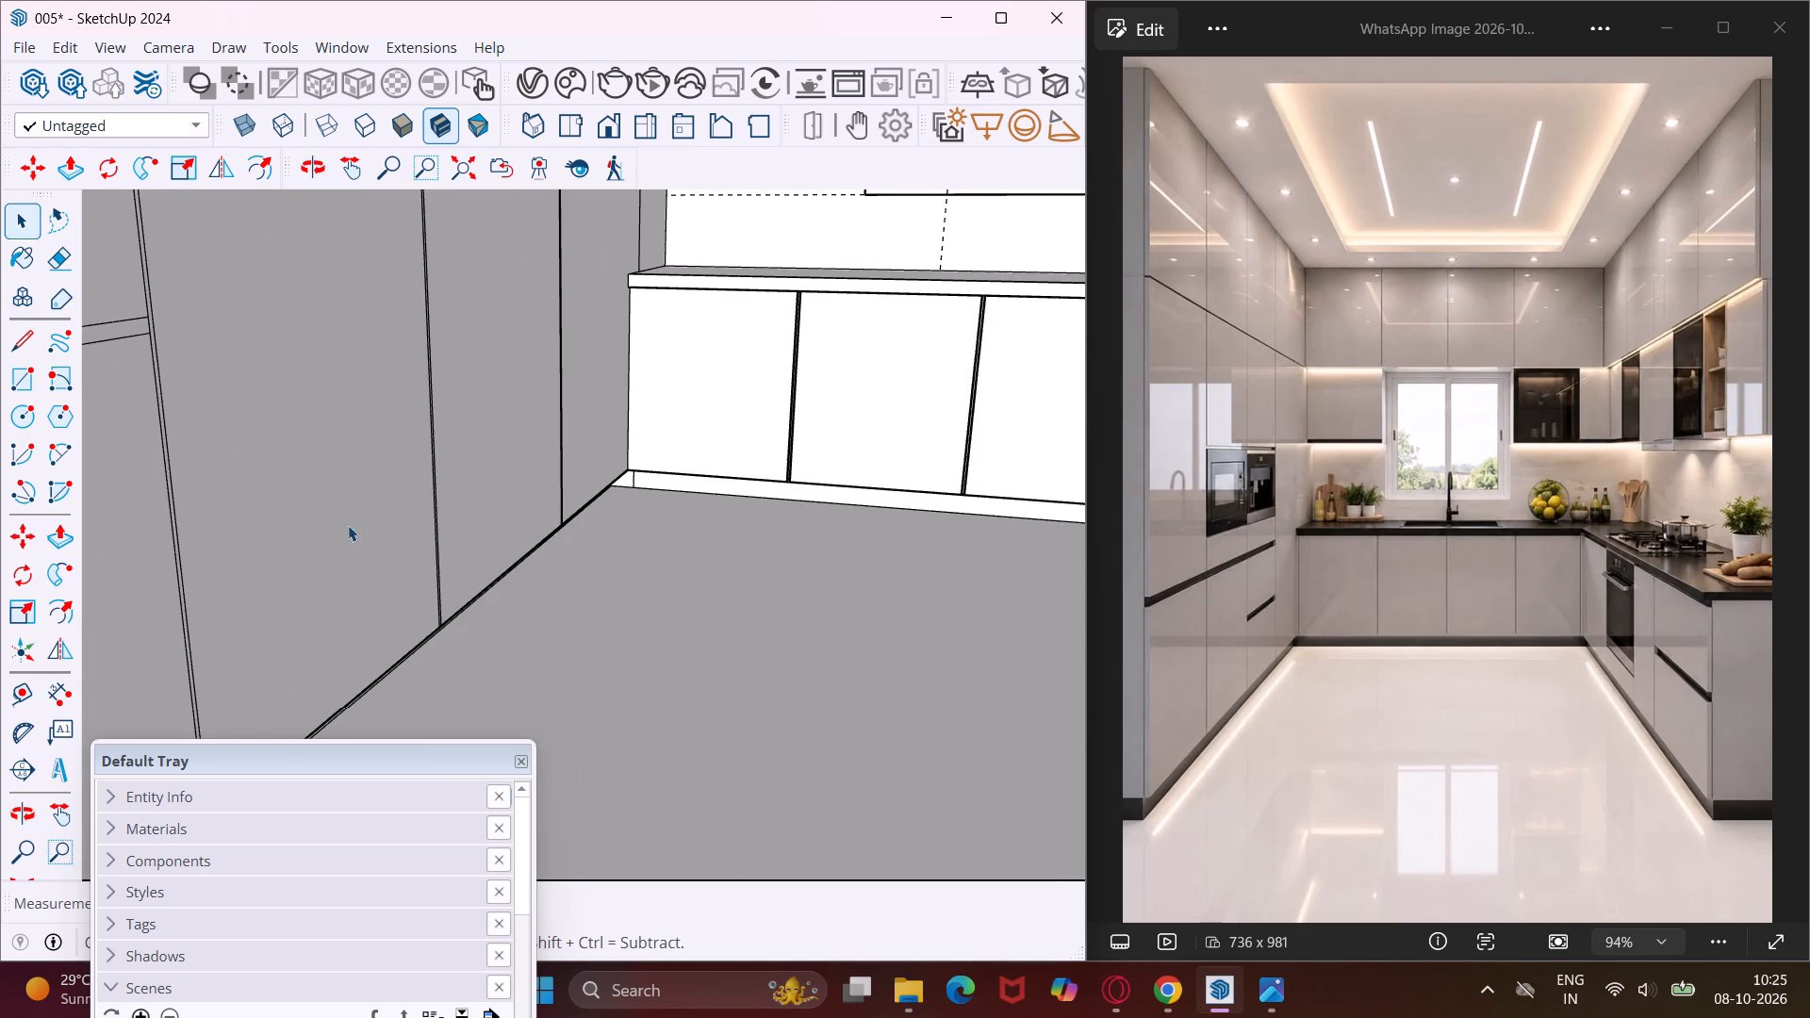
middle_click_drag(339, 700, 326, 648)
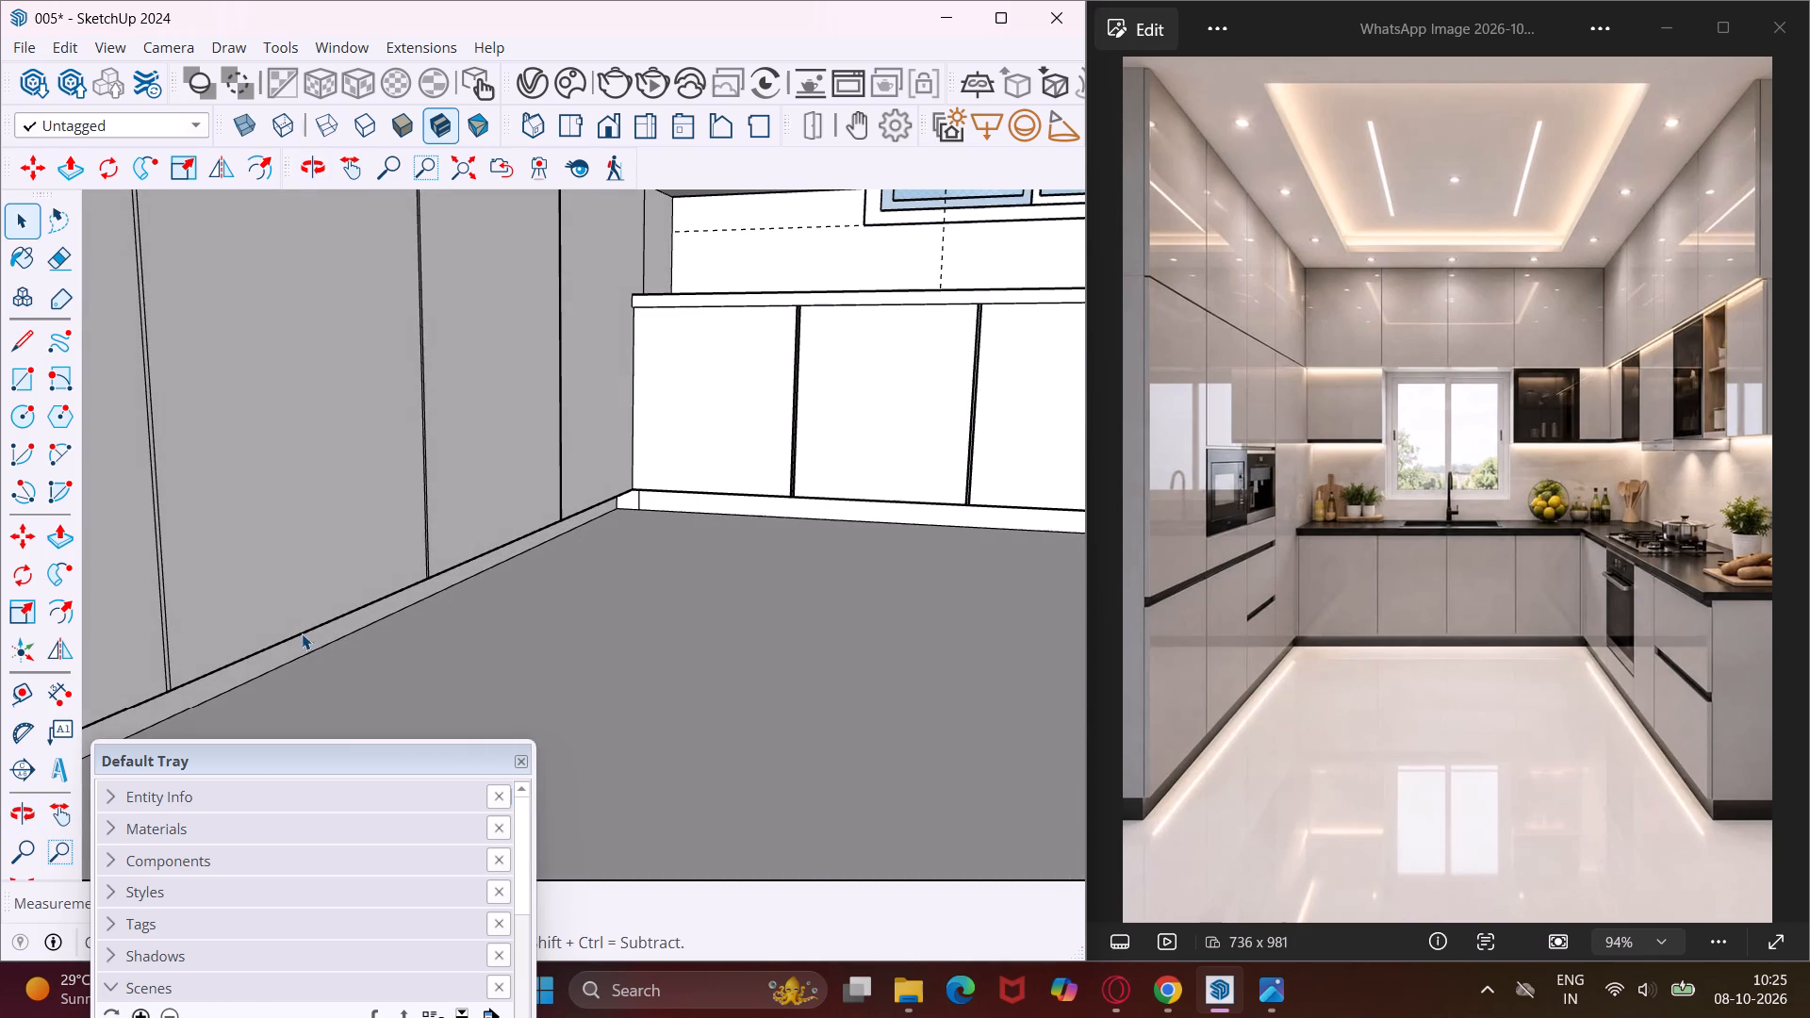
left_click(300, 637)
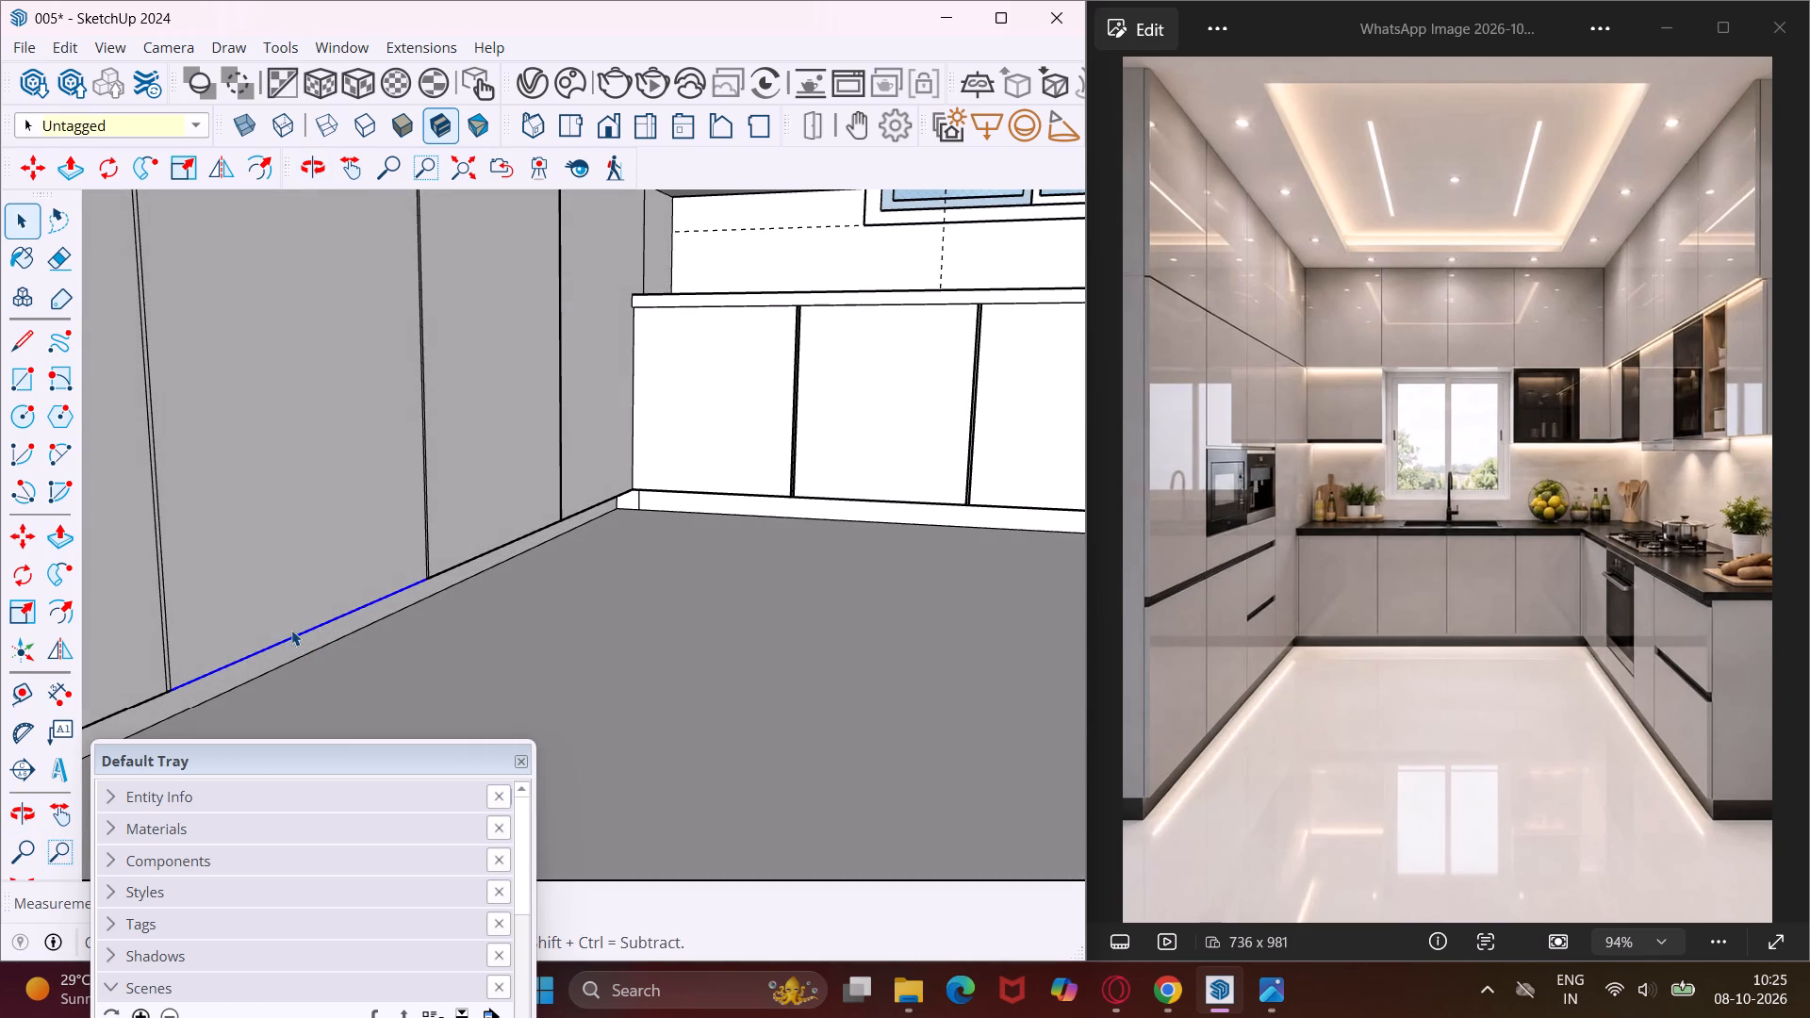
key("m")
left_click(177, 688)
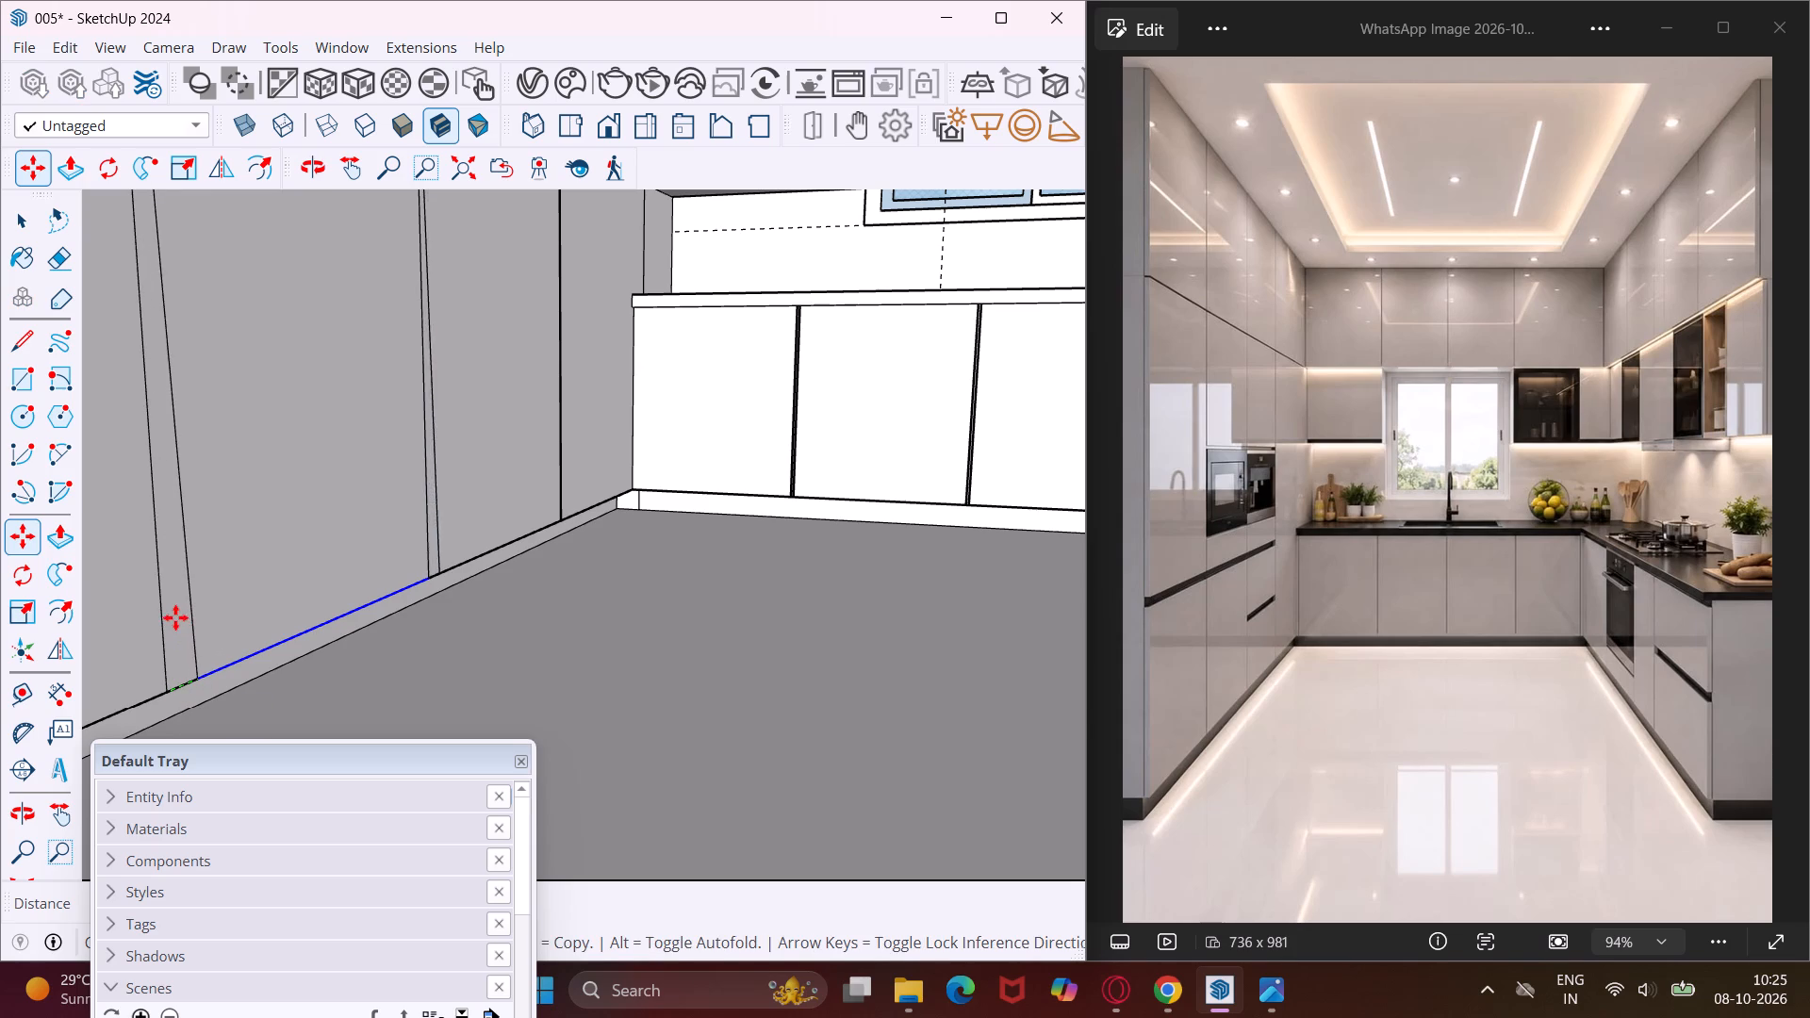
scroll(151, 511, "down", 6)
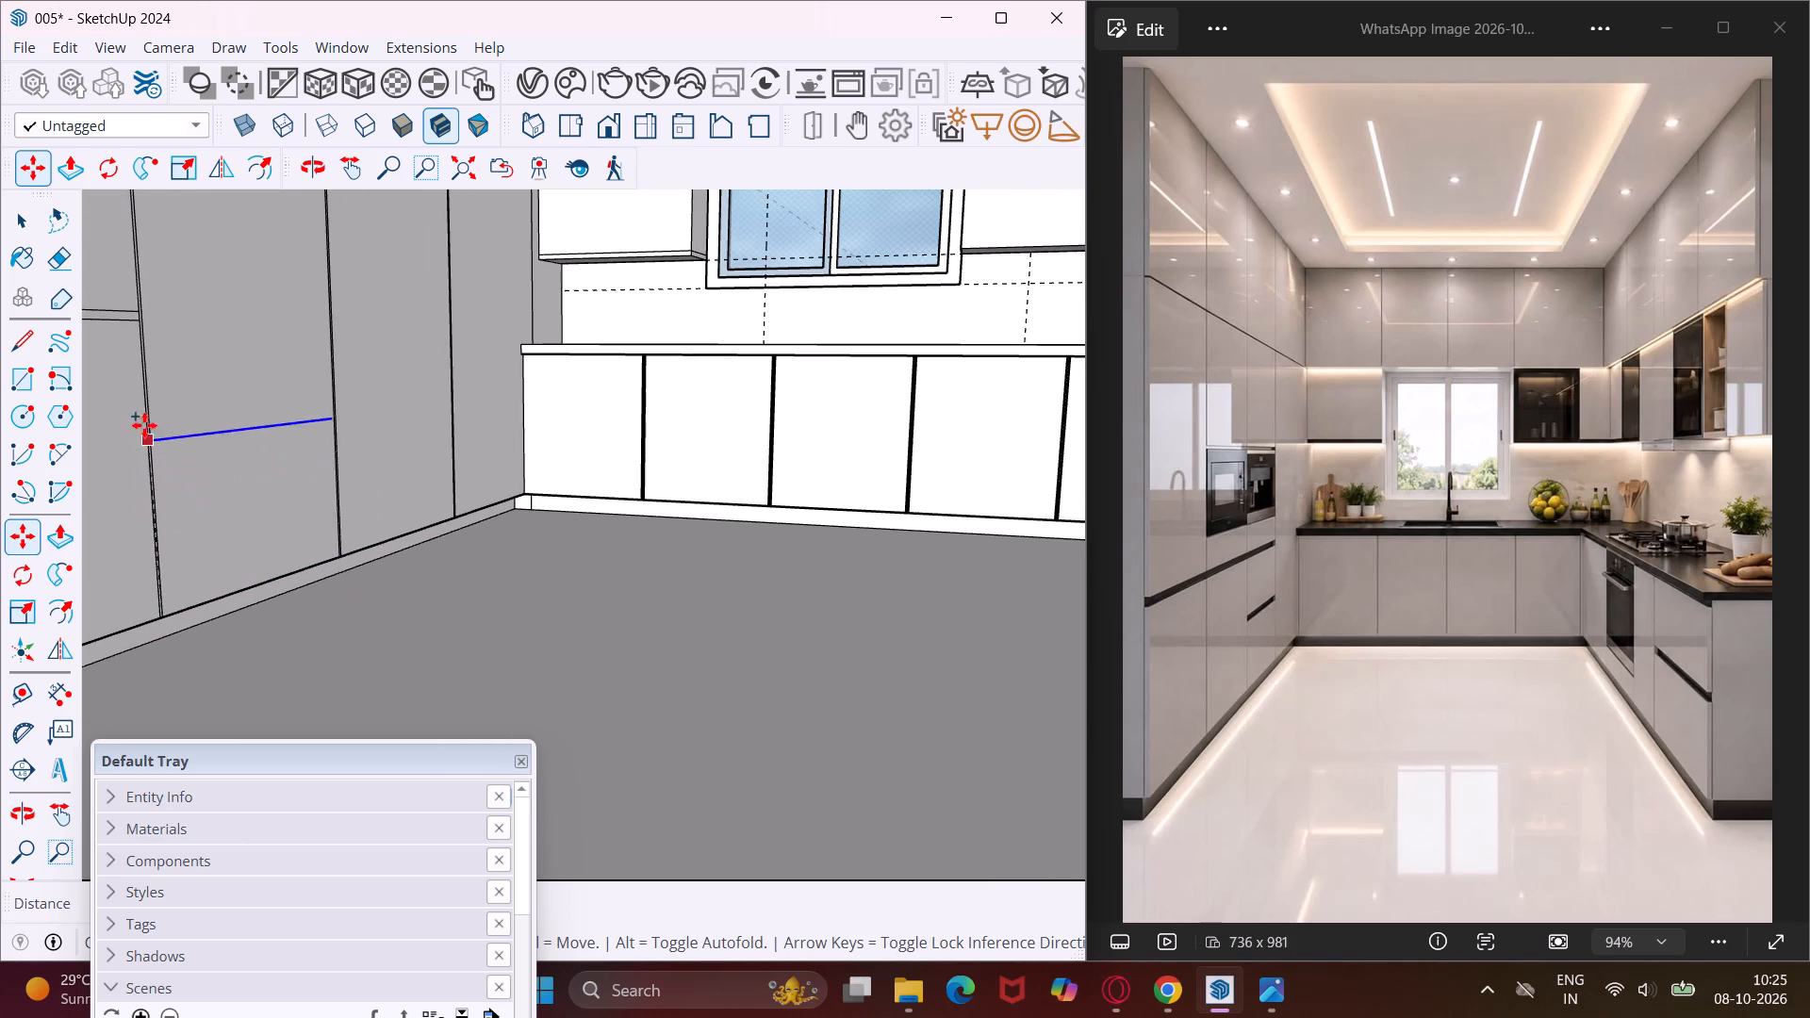
scroll(141, 323, "up", 15)
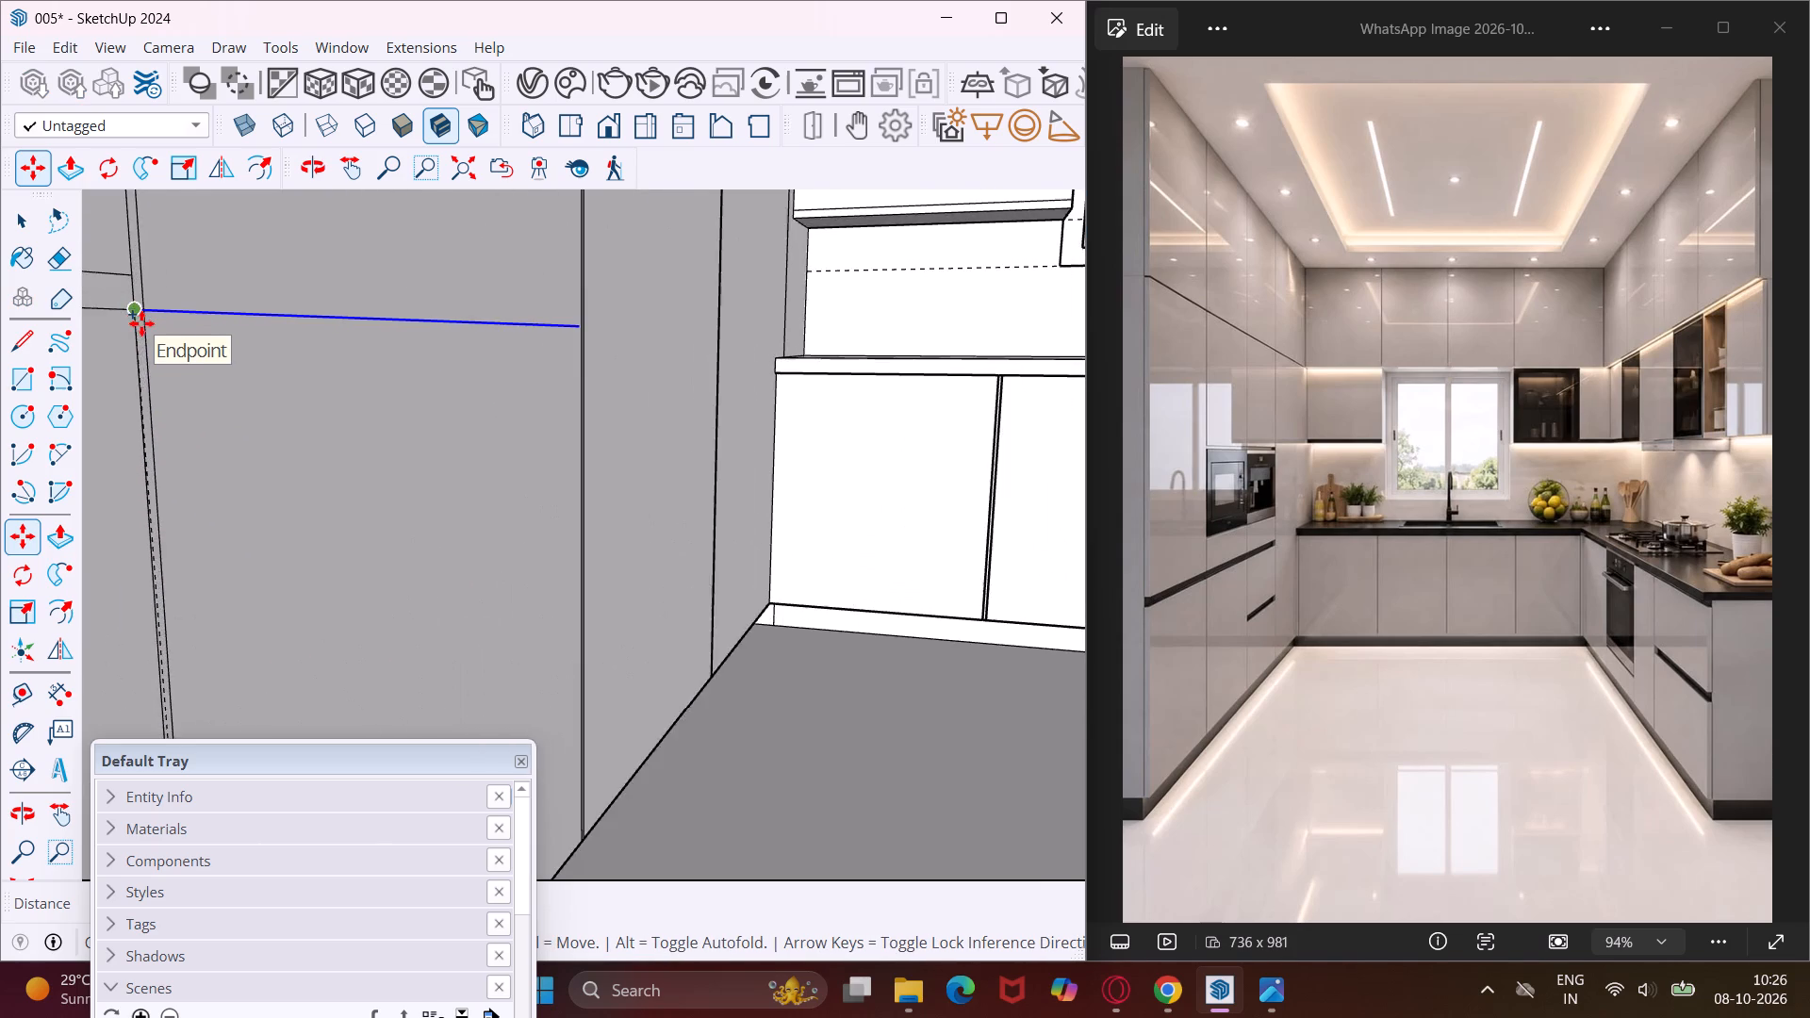
scroll(141, 323, "up", 5)
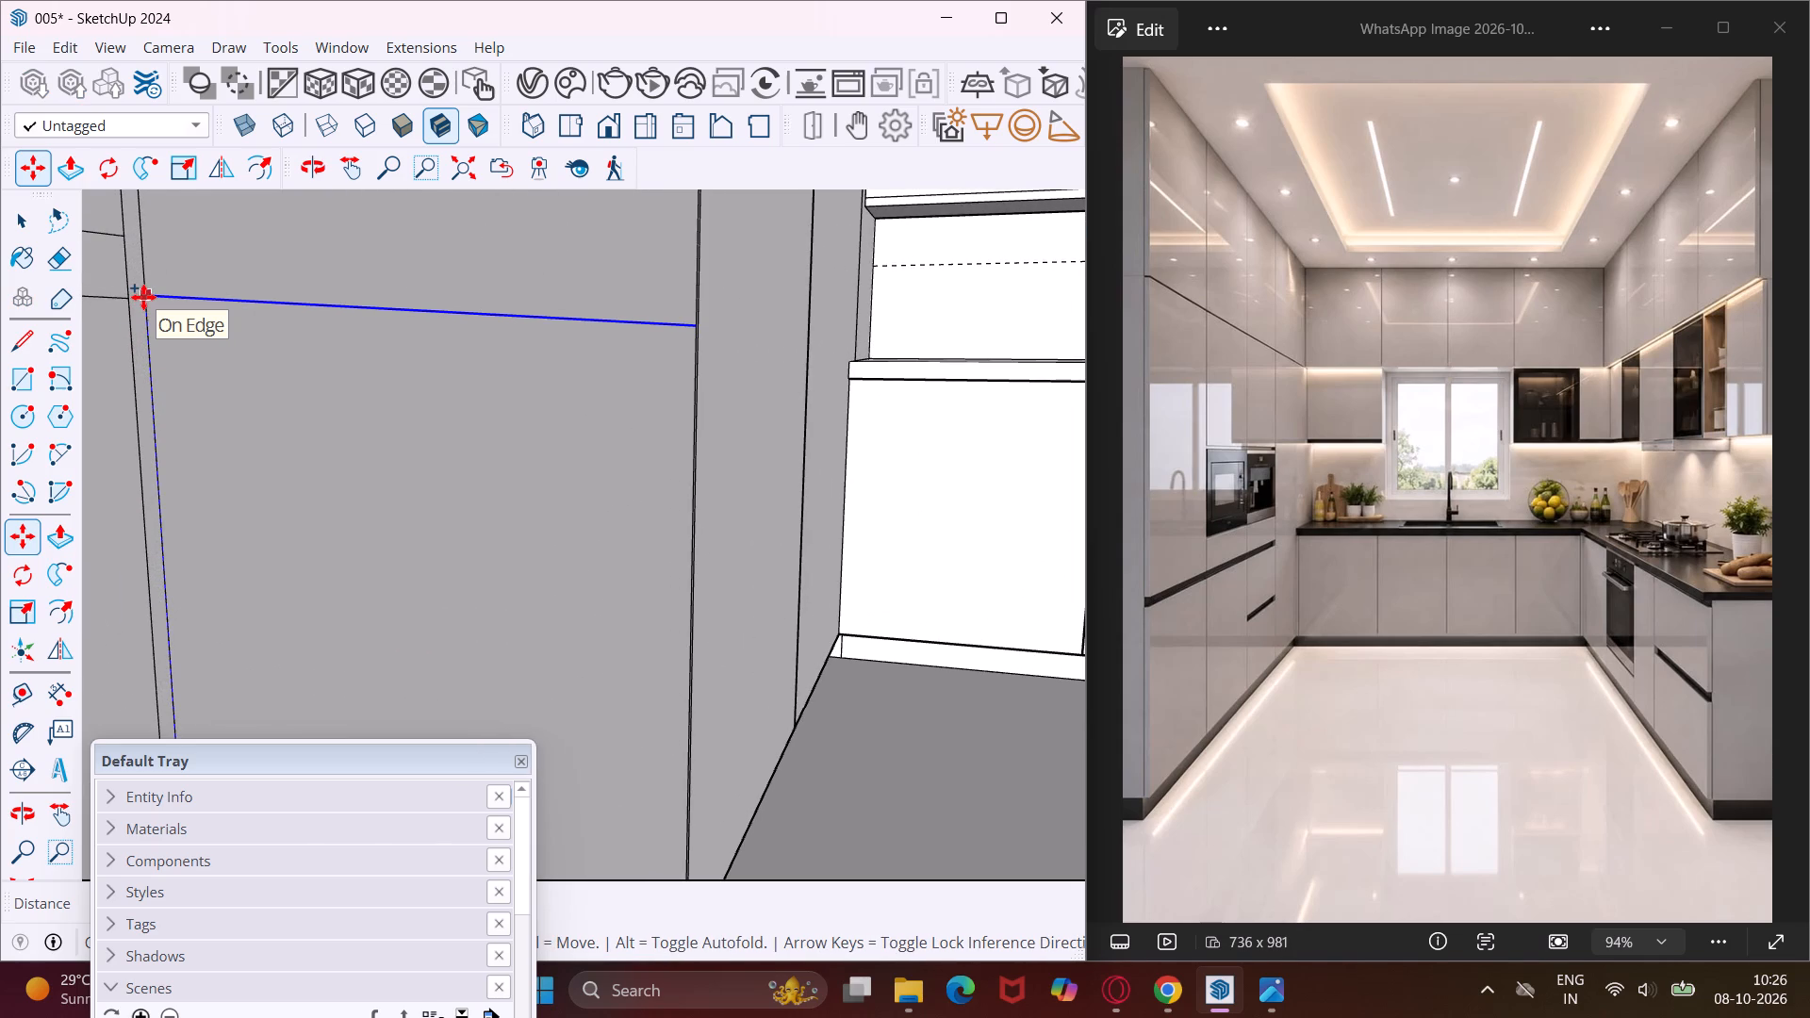
type("2'")
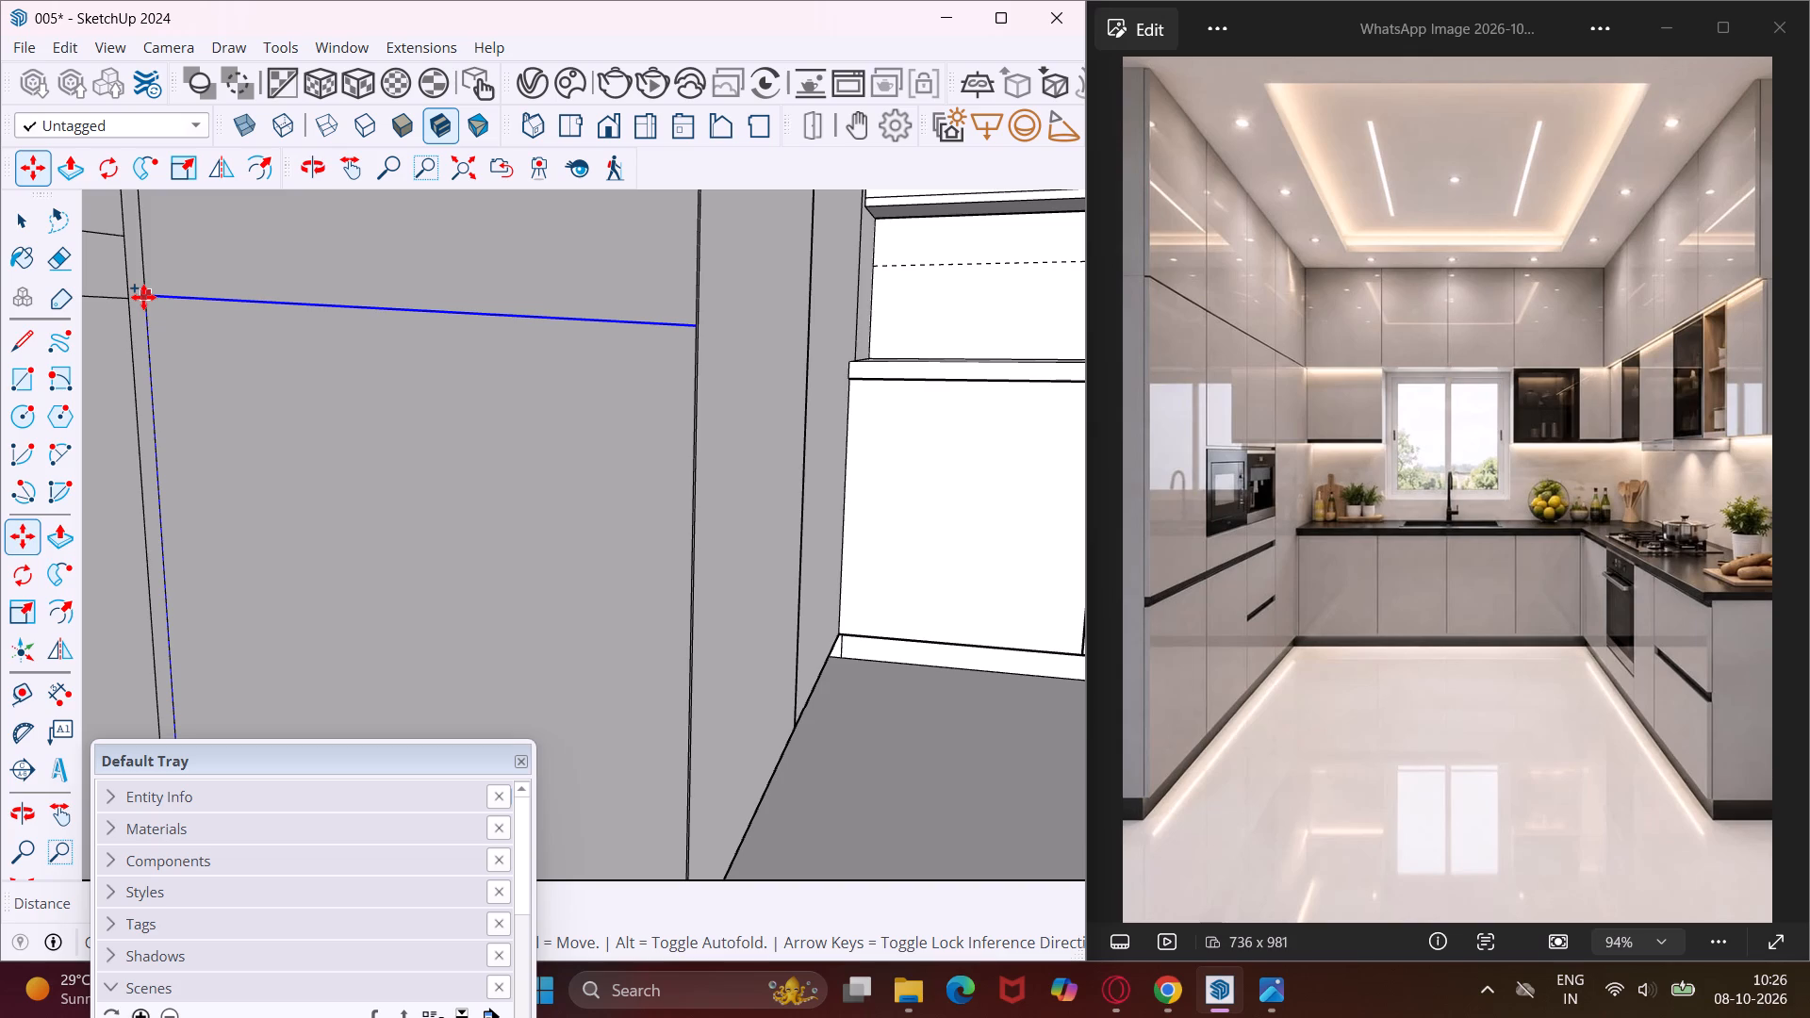
type("10\"")
key("Return")
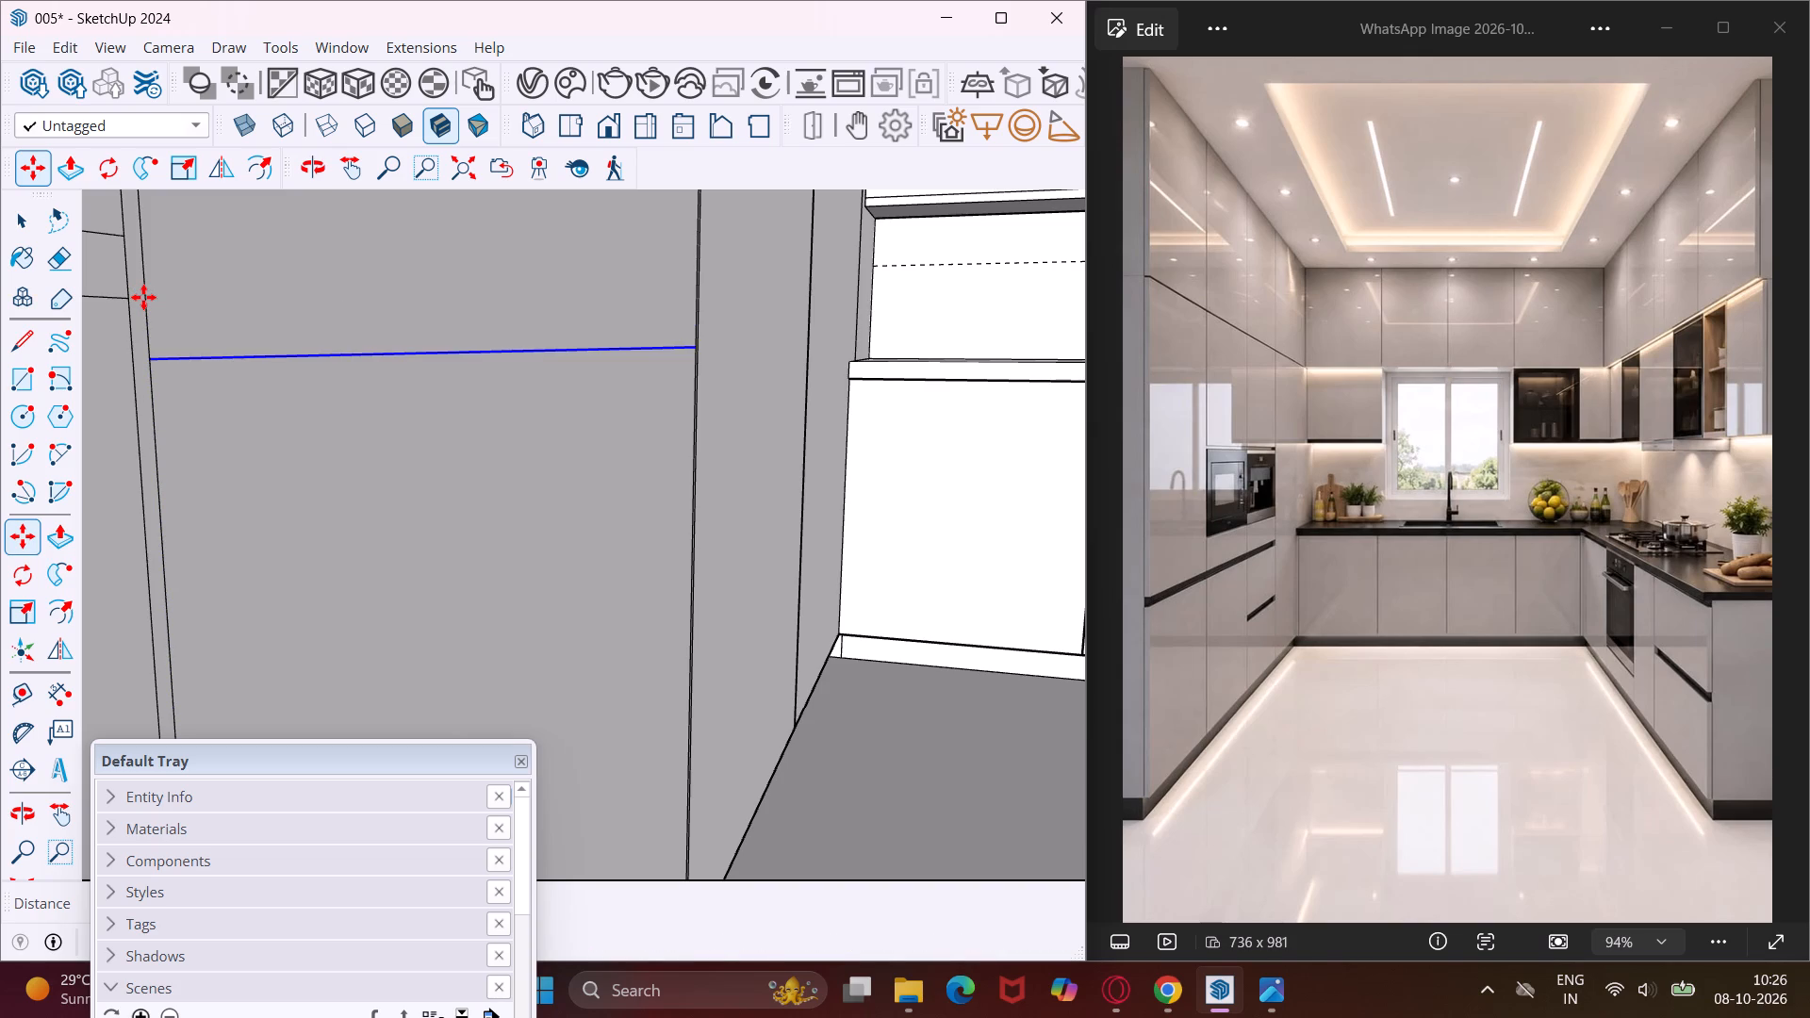
Move the second door panel's new division line up 1" towards the level of the first panel's division.
left_click(151, 360)
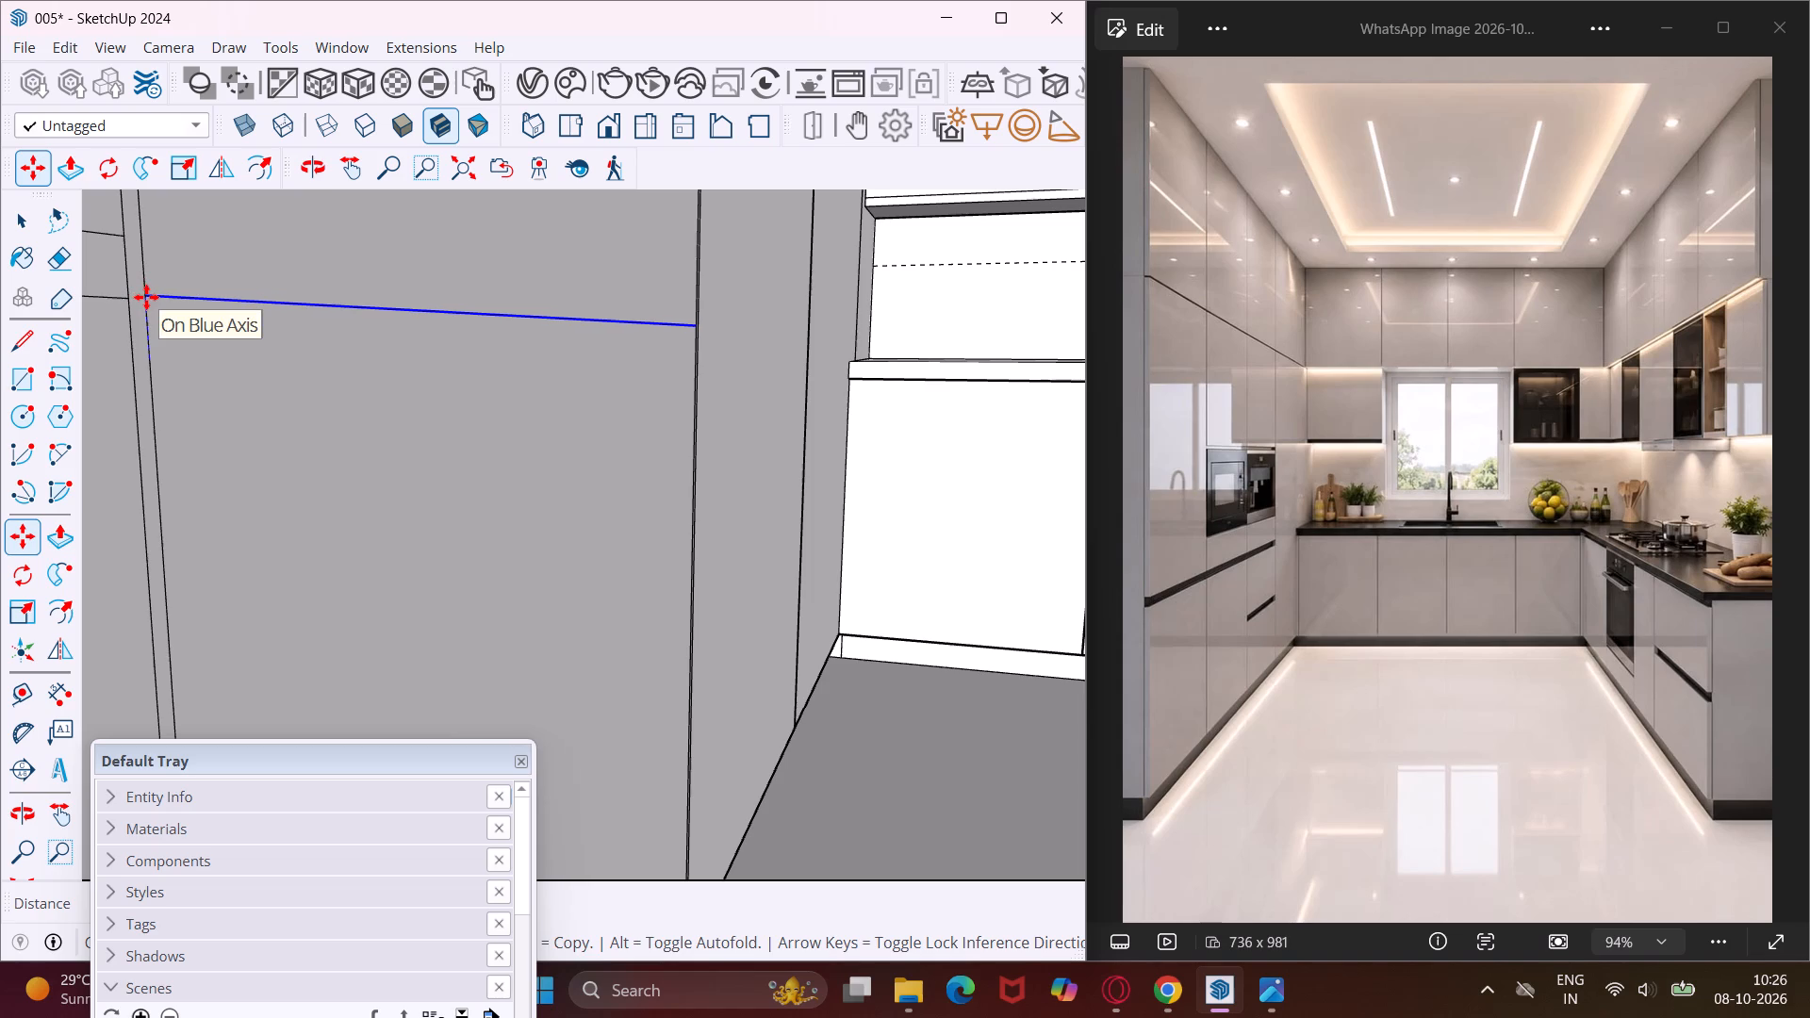
type("1\"")
key("Return")
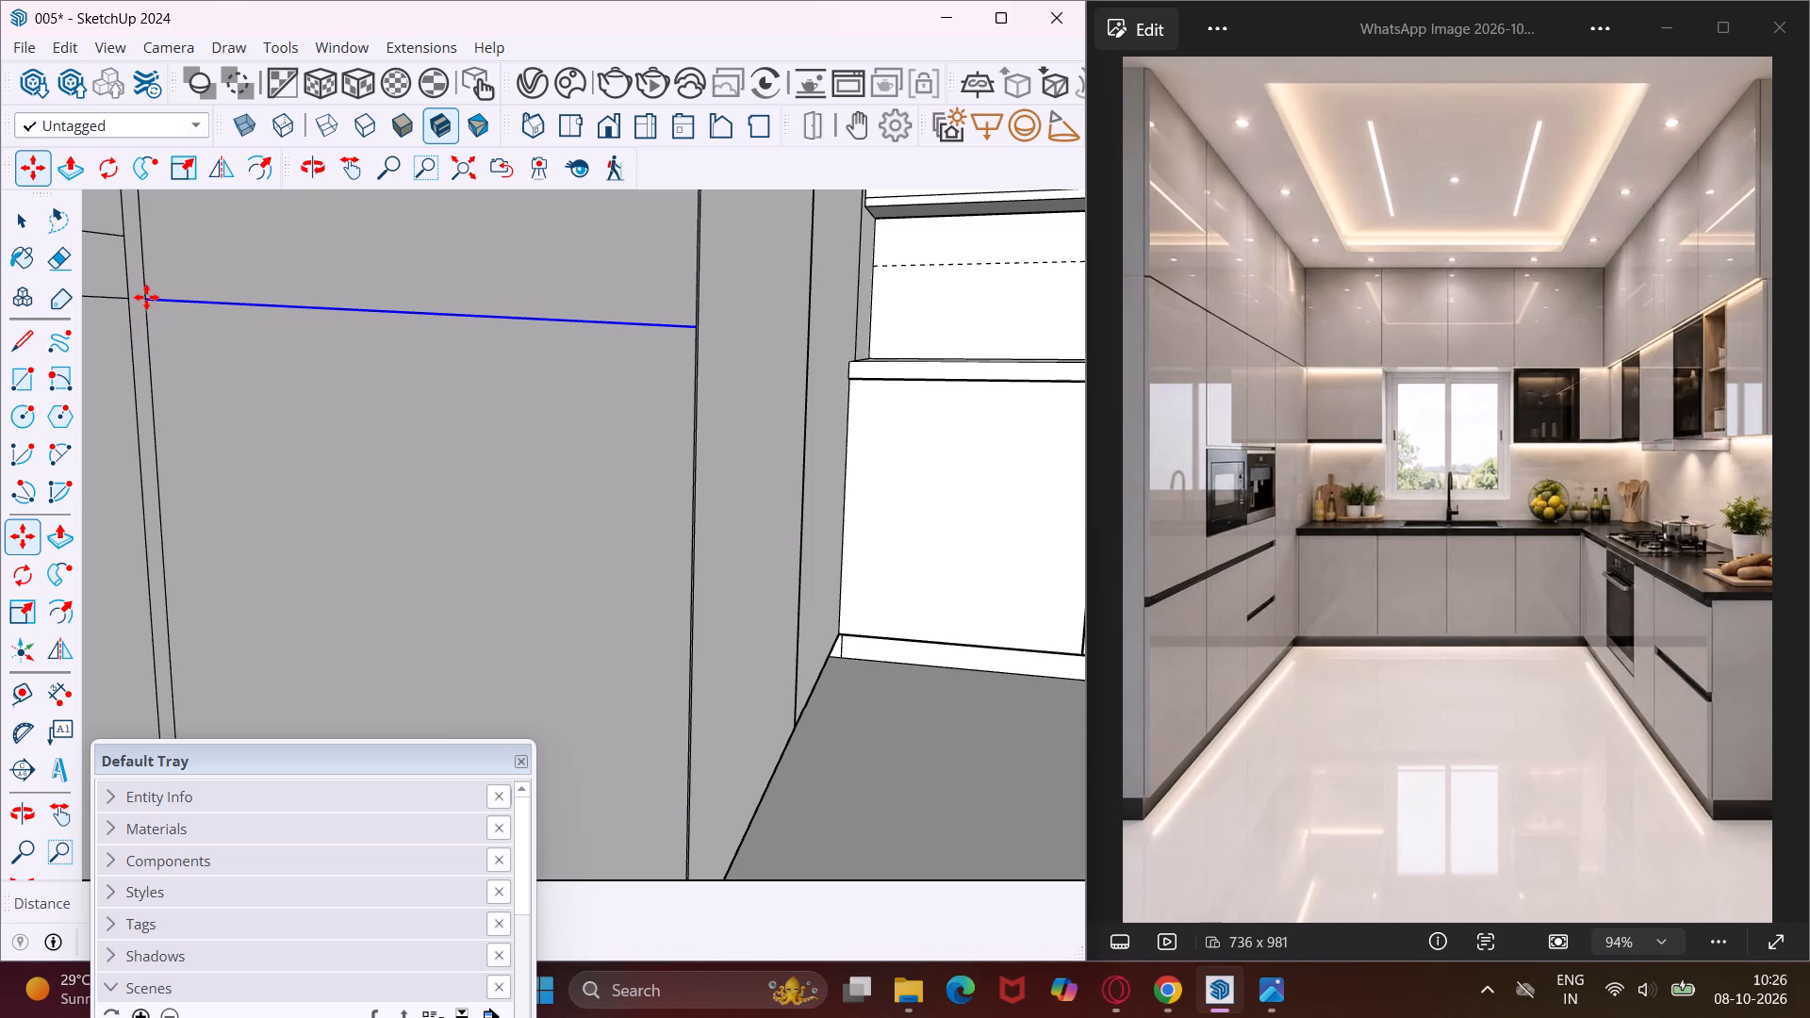
Copy the second door panel's division line 1" upward to form a matching gap strip.
left_click(149, 301)
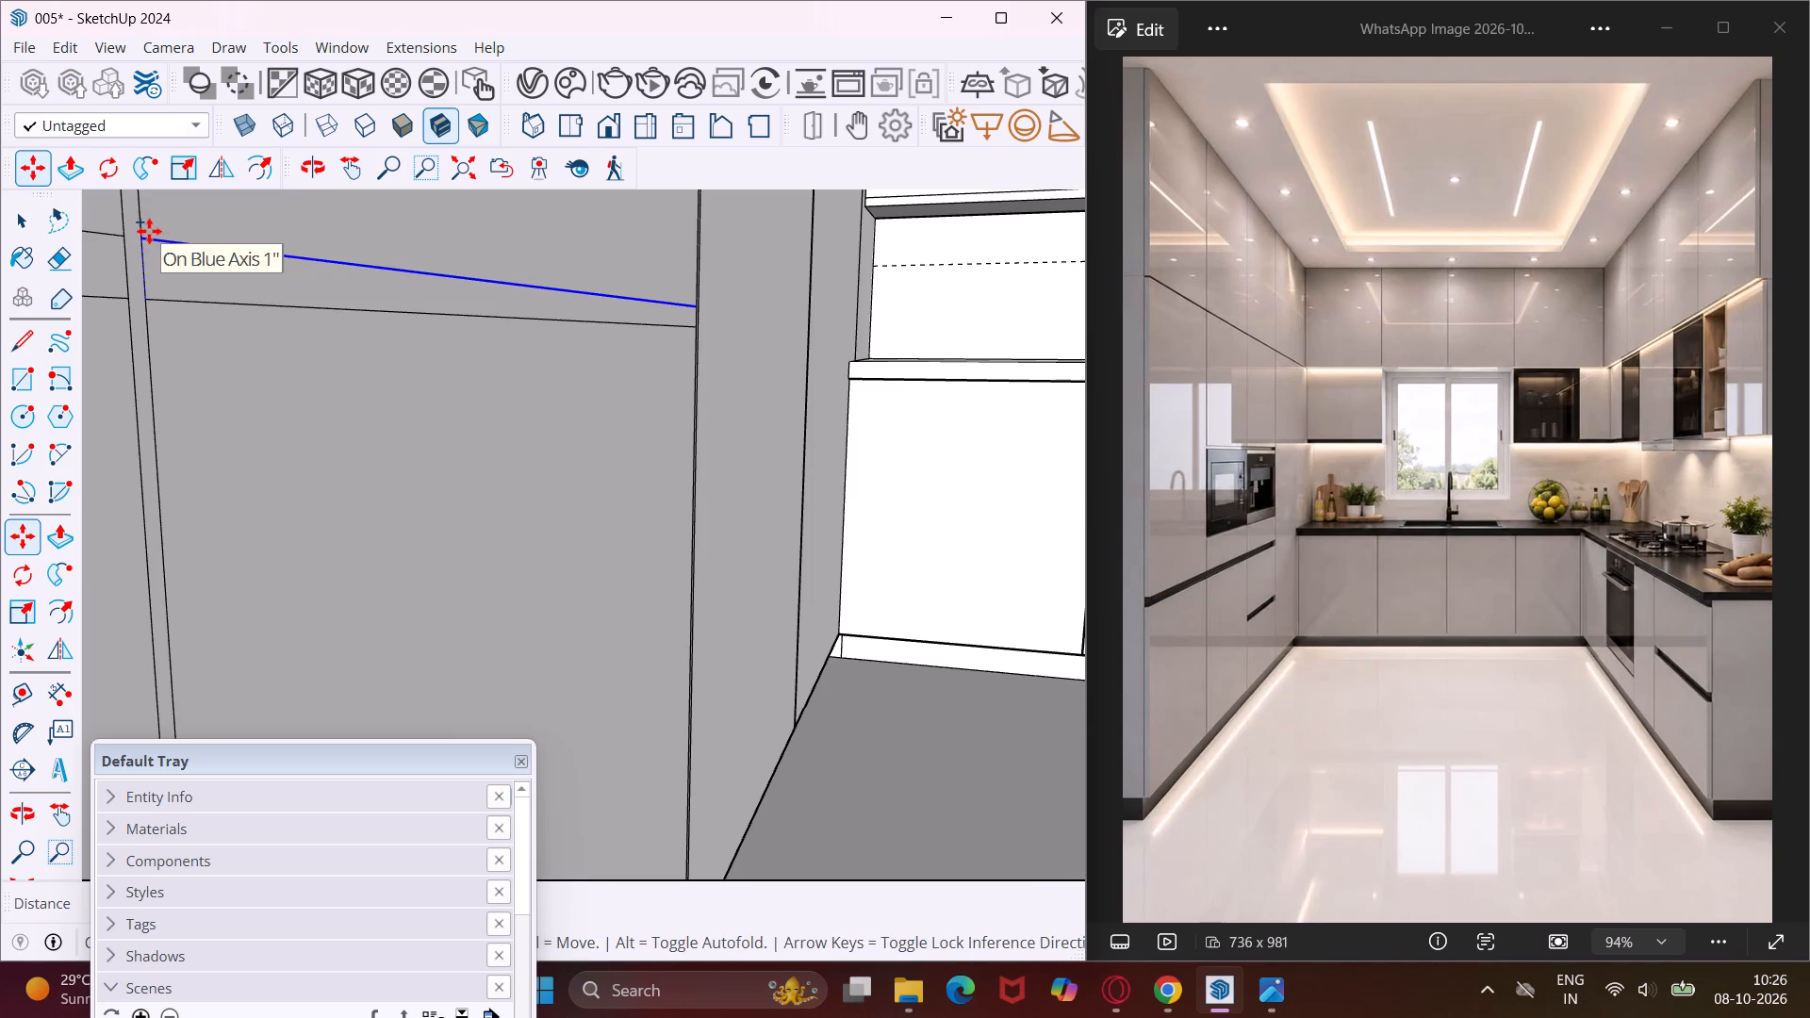
type("1\"")
key("Return")
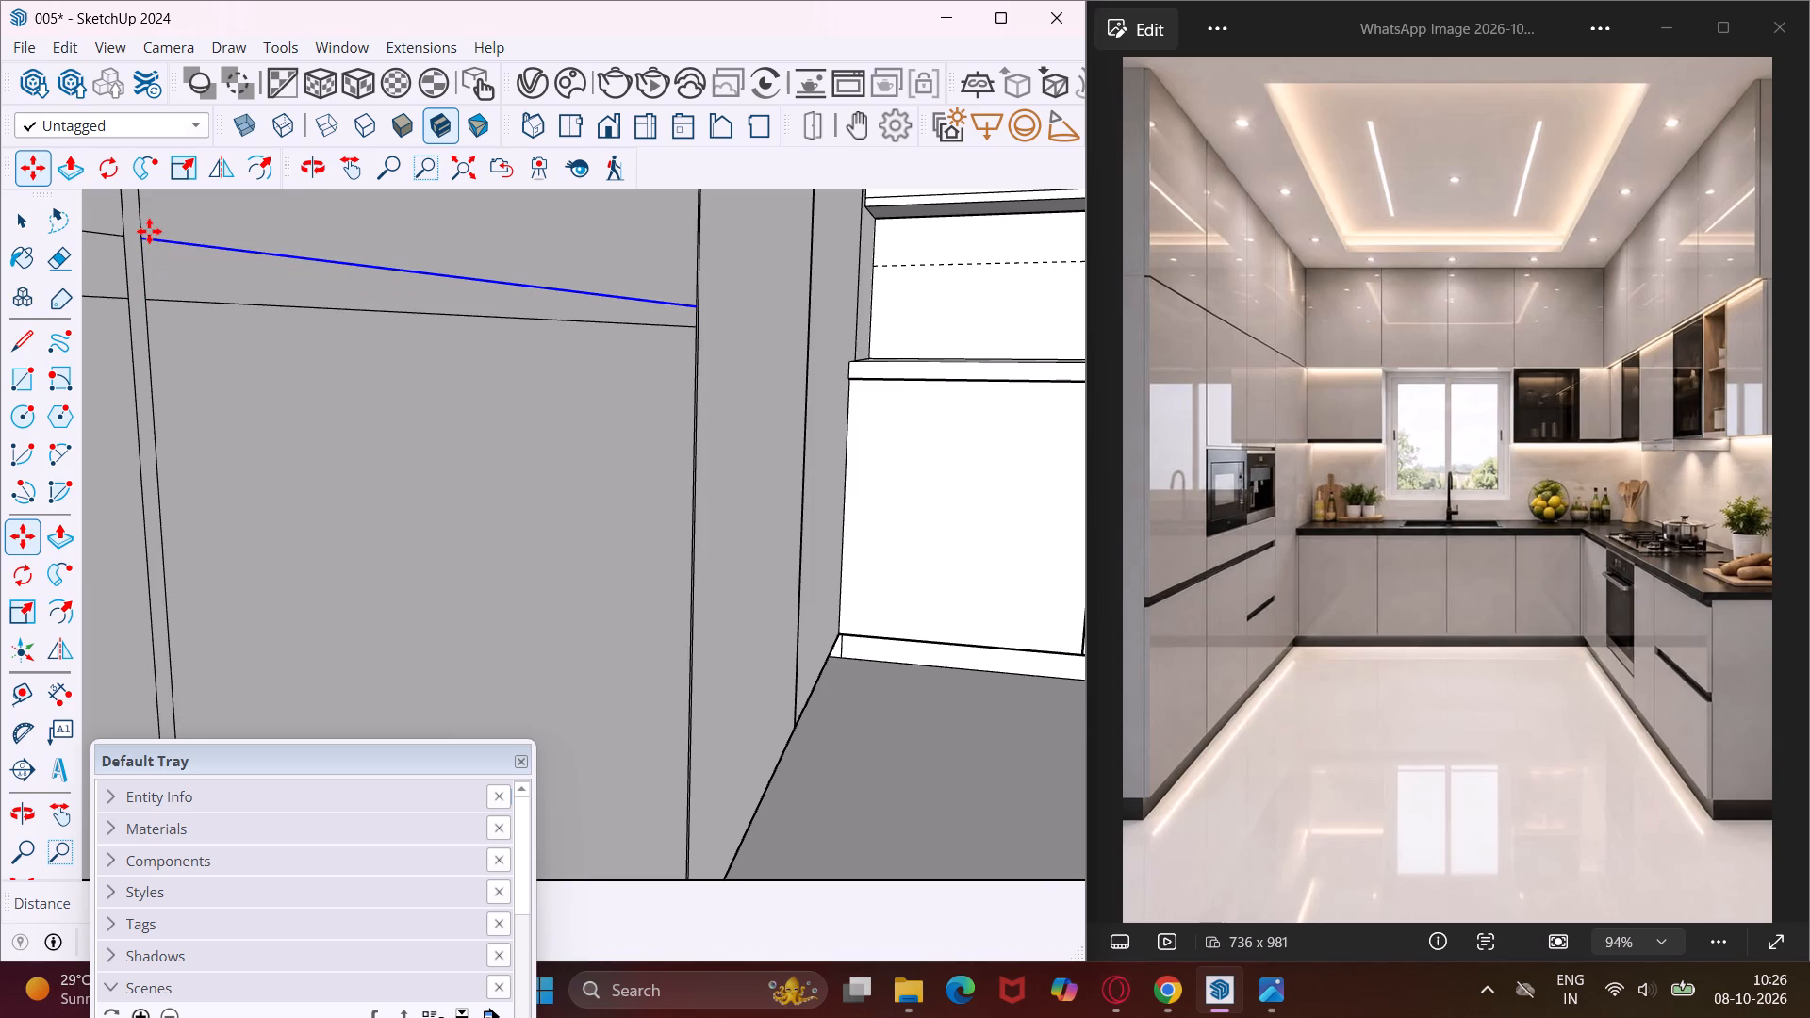
scroll(162, 277, "down", 6)
scroll(211, 374, "down", 10)
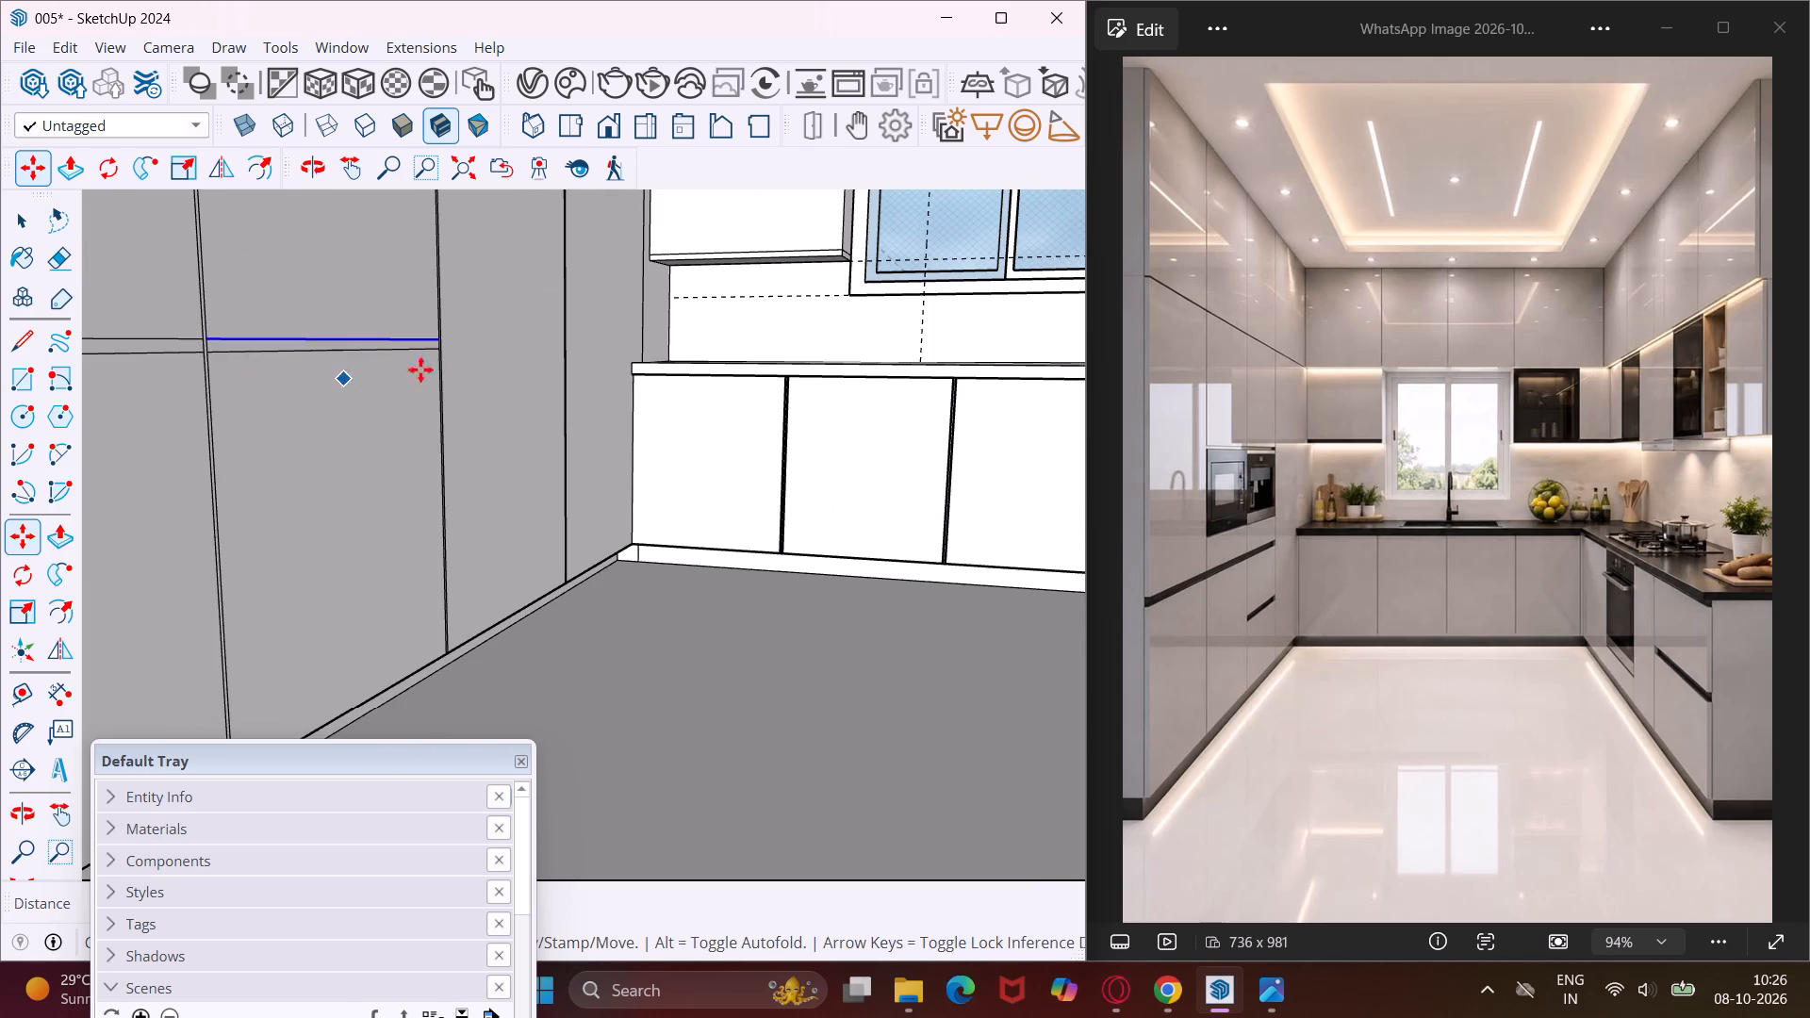
middle_click_drag(467, 378, 305, 375)
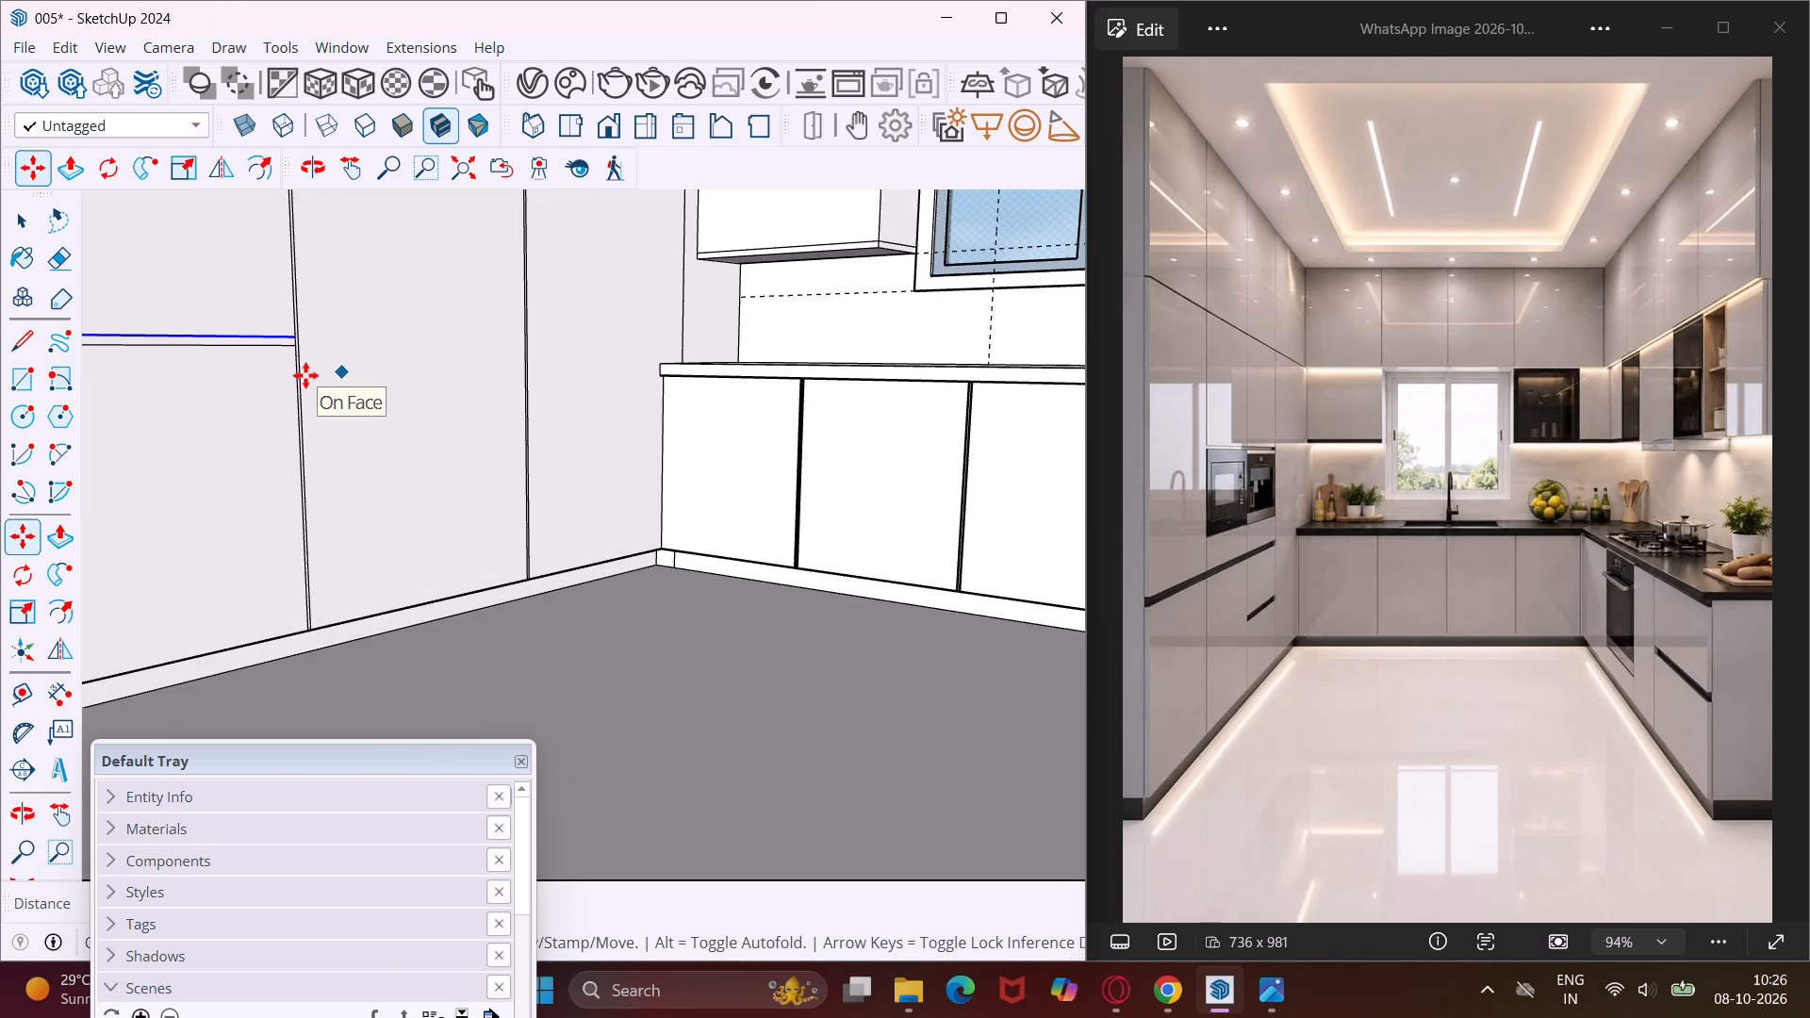
key("Escape")
key("space")
Copy the third tall door panel's bottom edge 1'9" straight up the face as a horizontal division line.
scroll(321, 623, "up", 13)
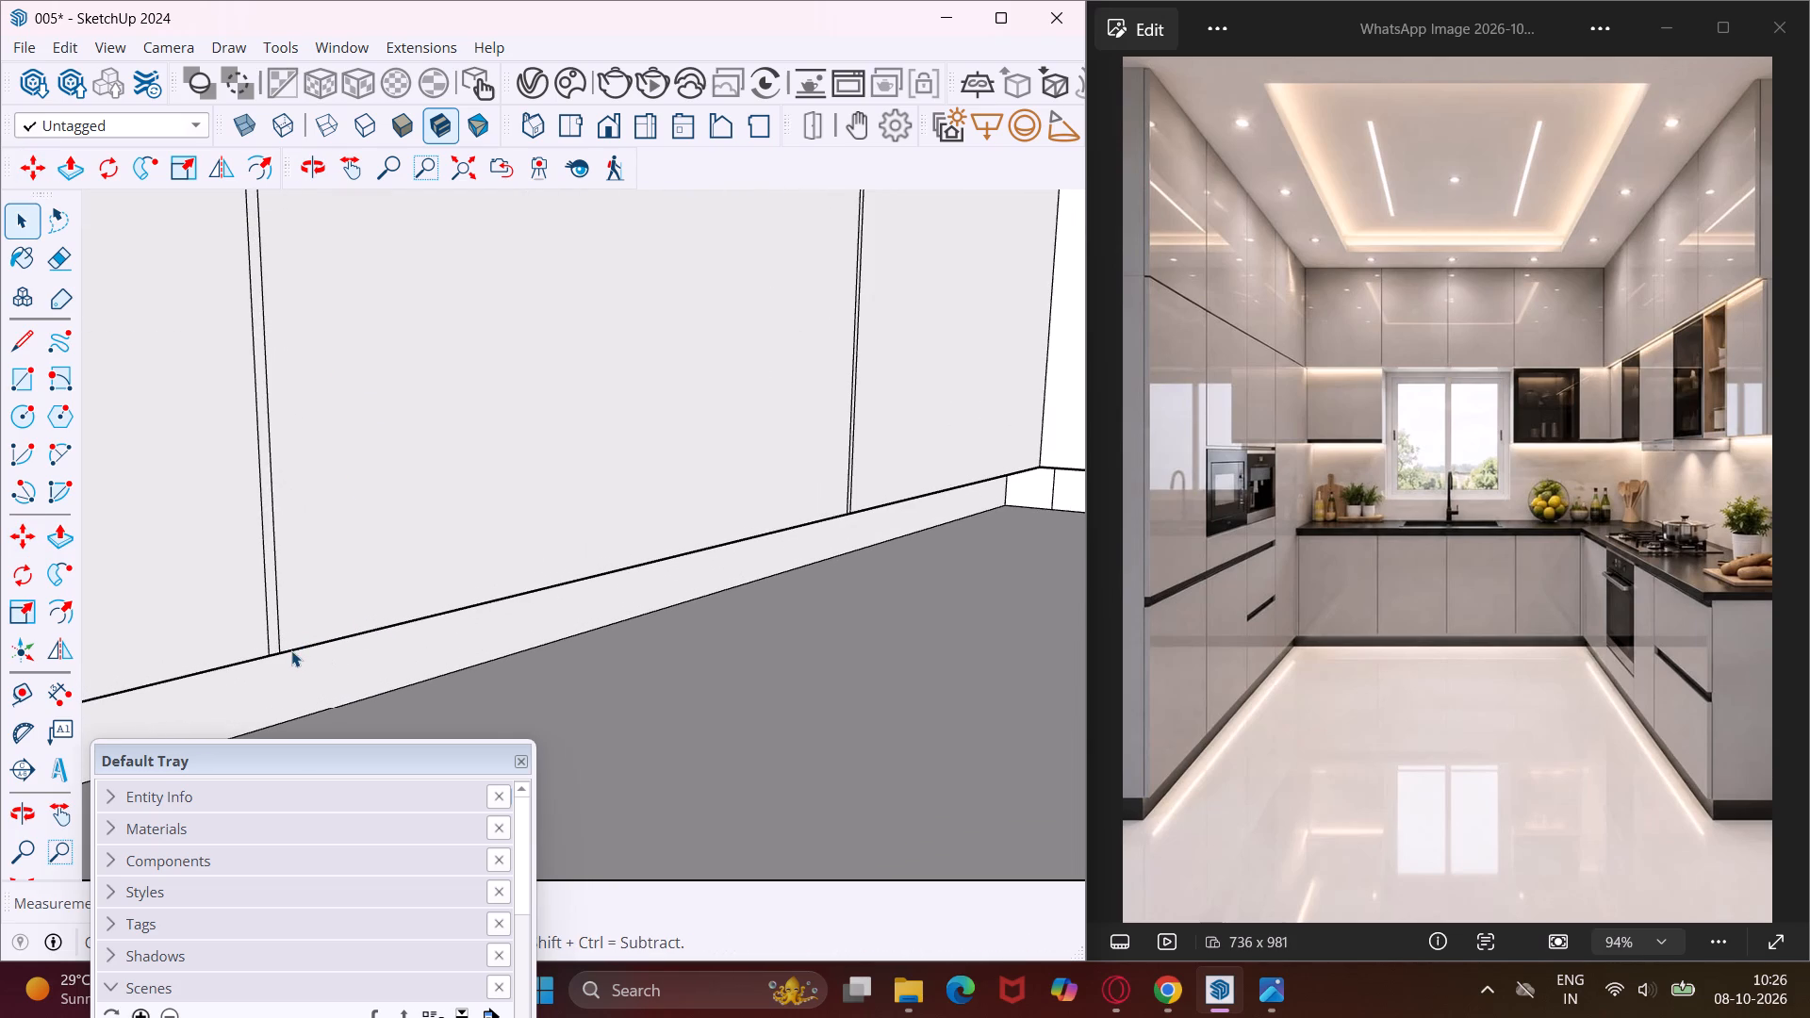
left_click(291, 649)
key("m")
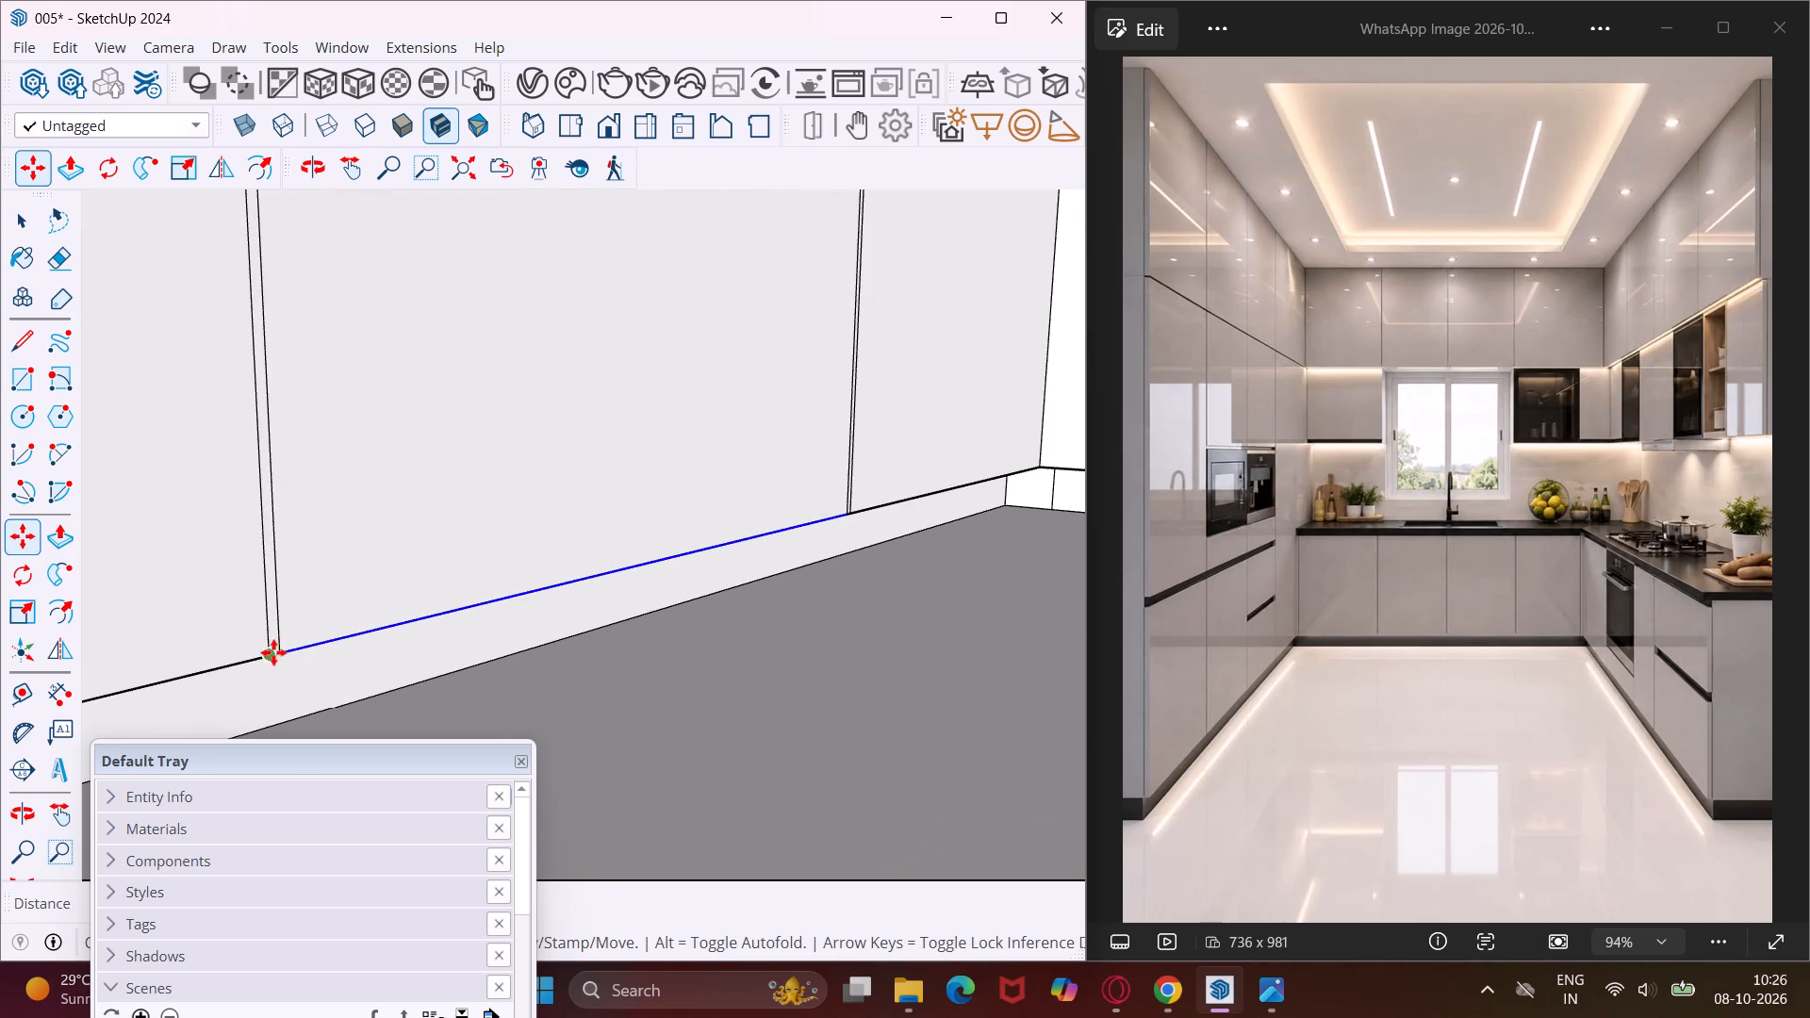
left_click(282, 656)
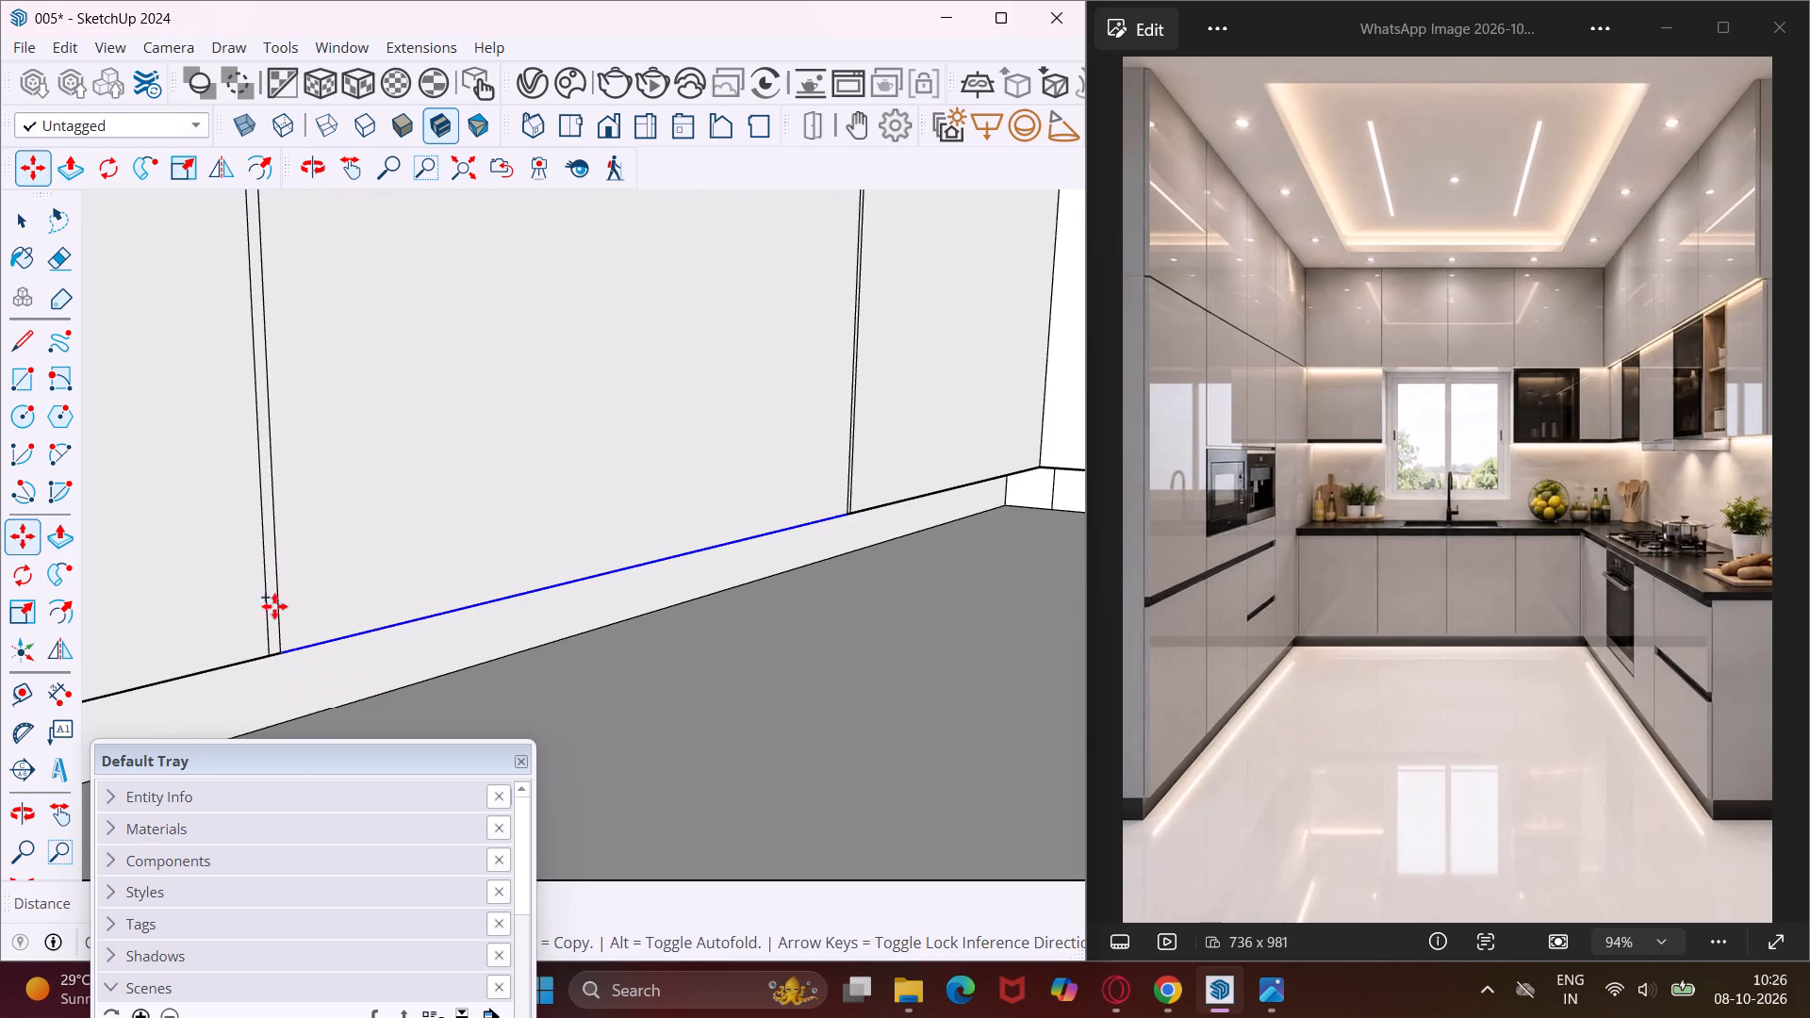
scroll(269, 551, "down", 6)
middle_click_drag(269, 551, 377, 576)
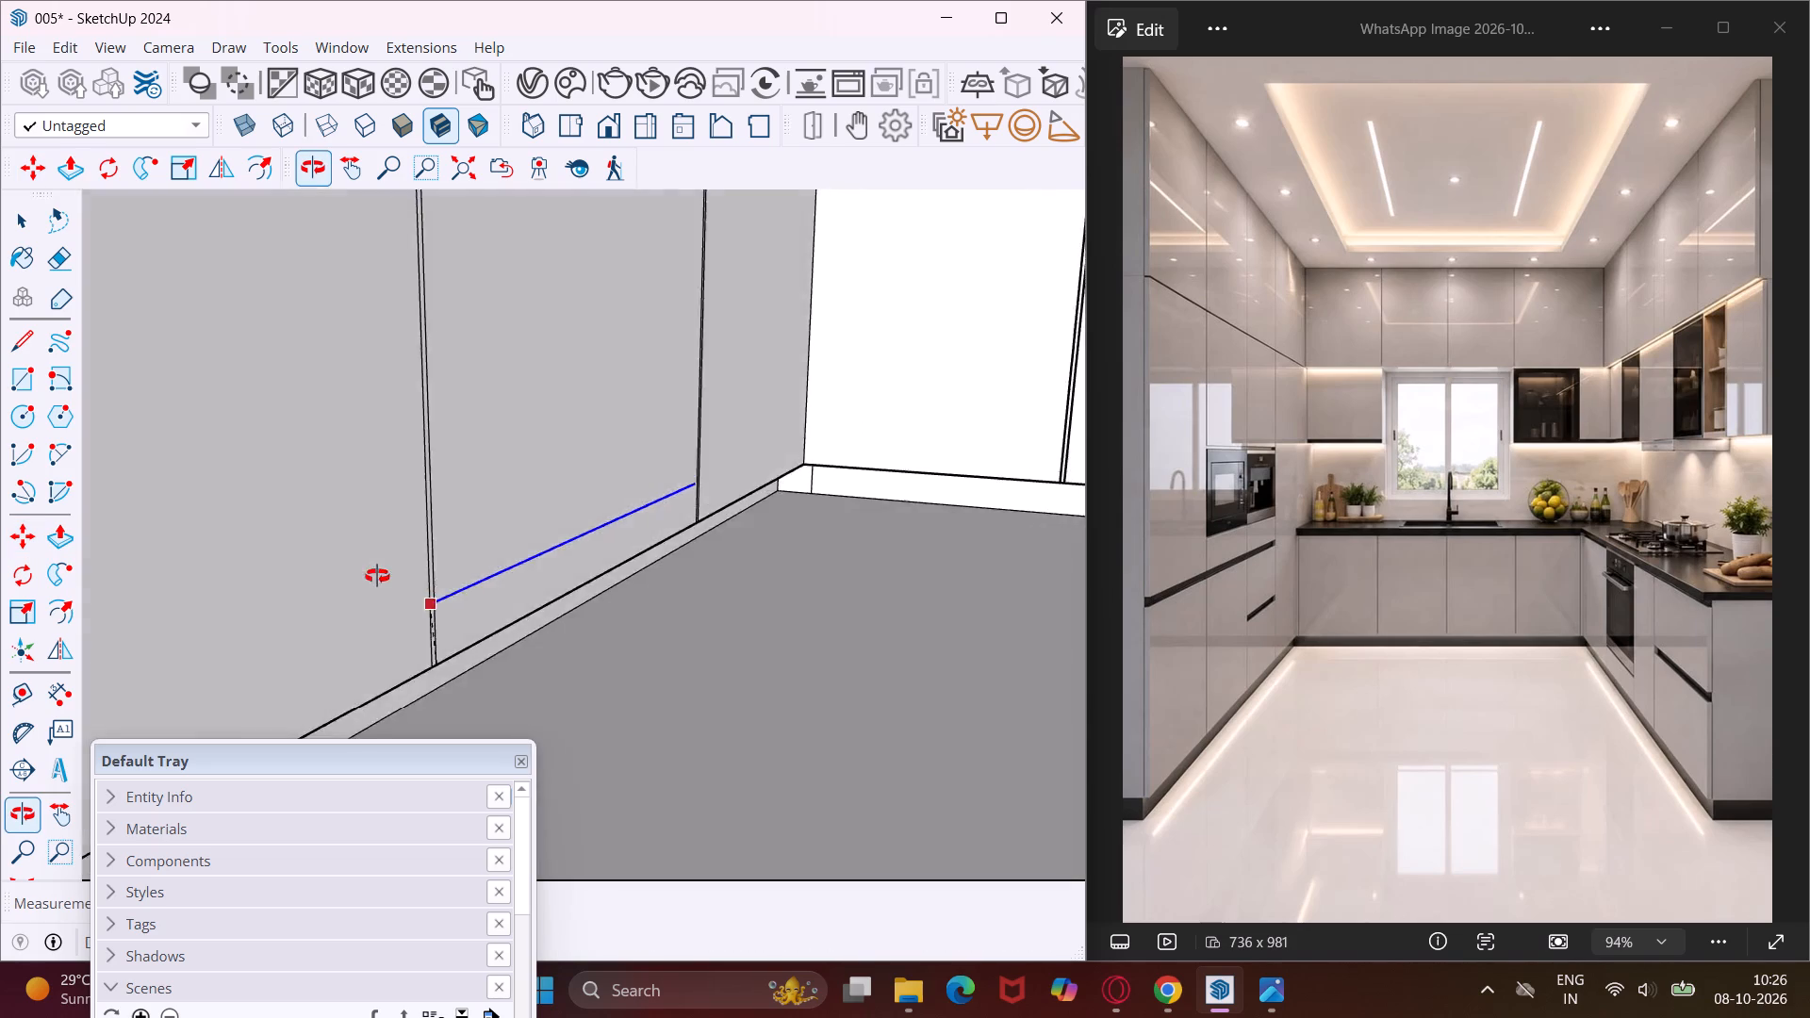
middle_click_drag(377, 576, 418, 599)
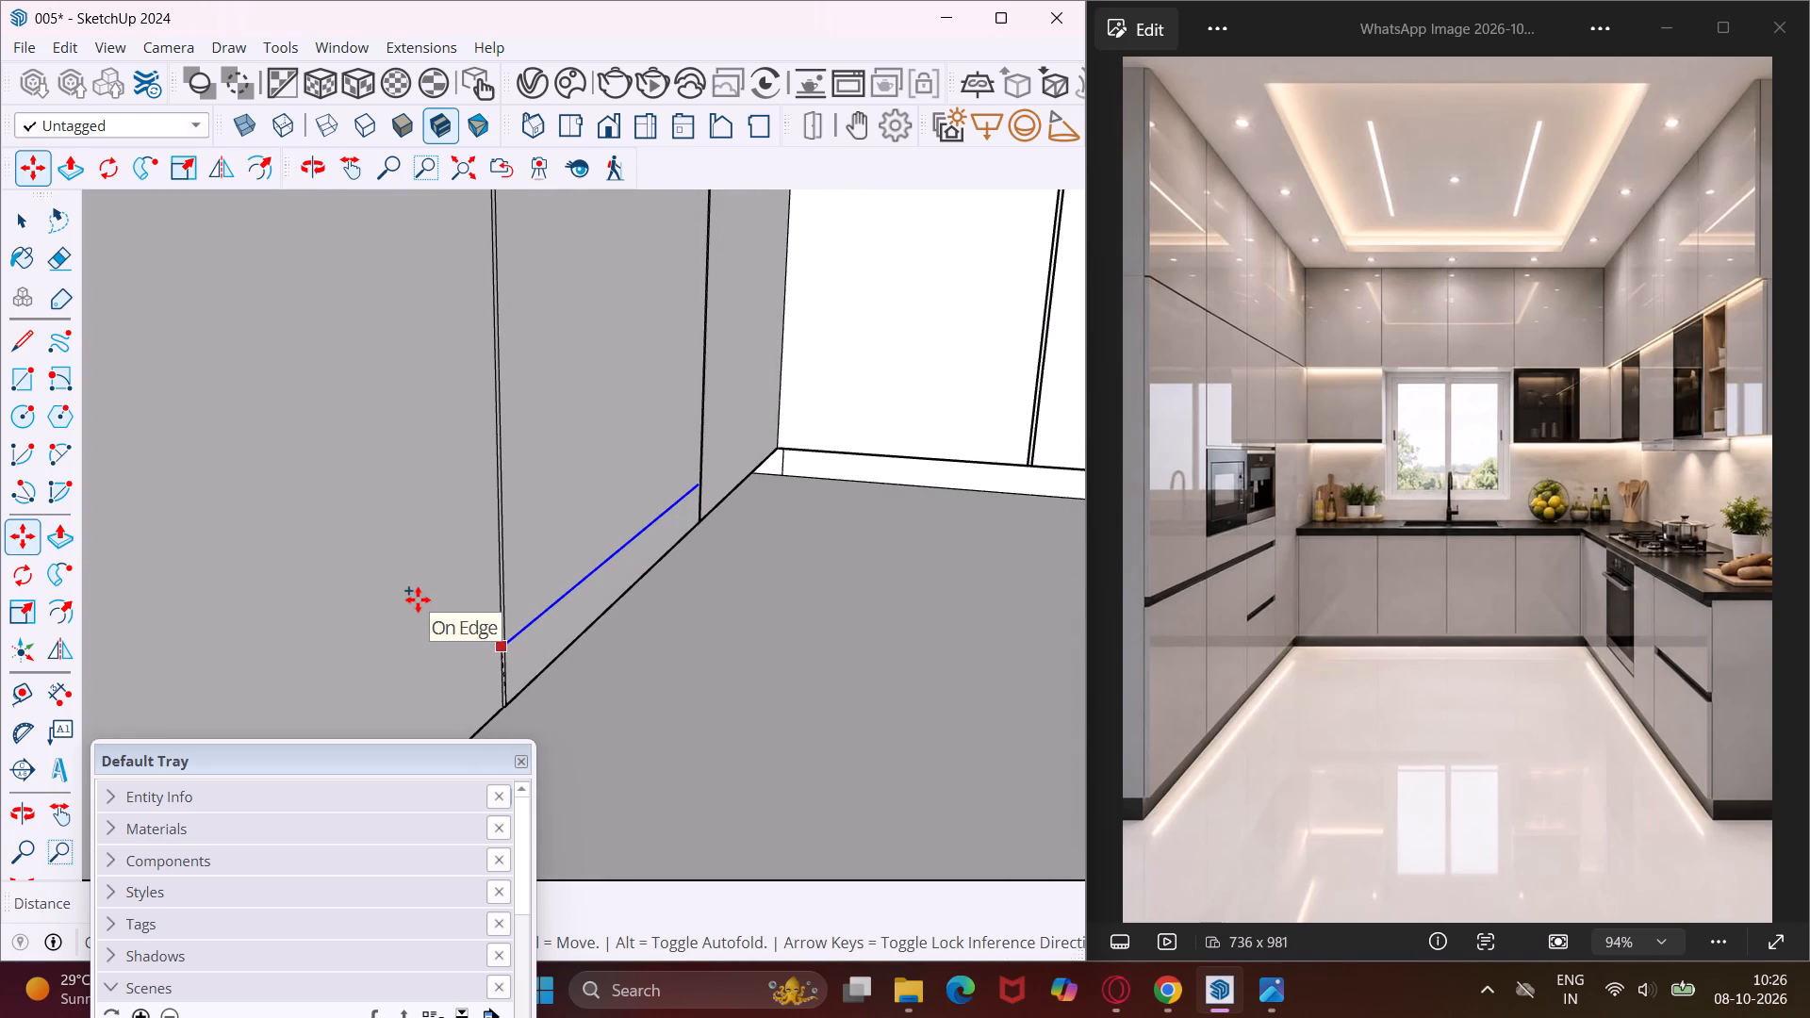
scroll(418, 599, "down", 4)
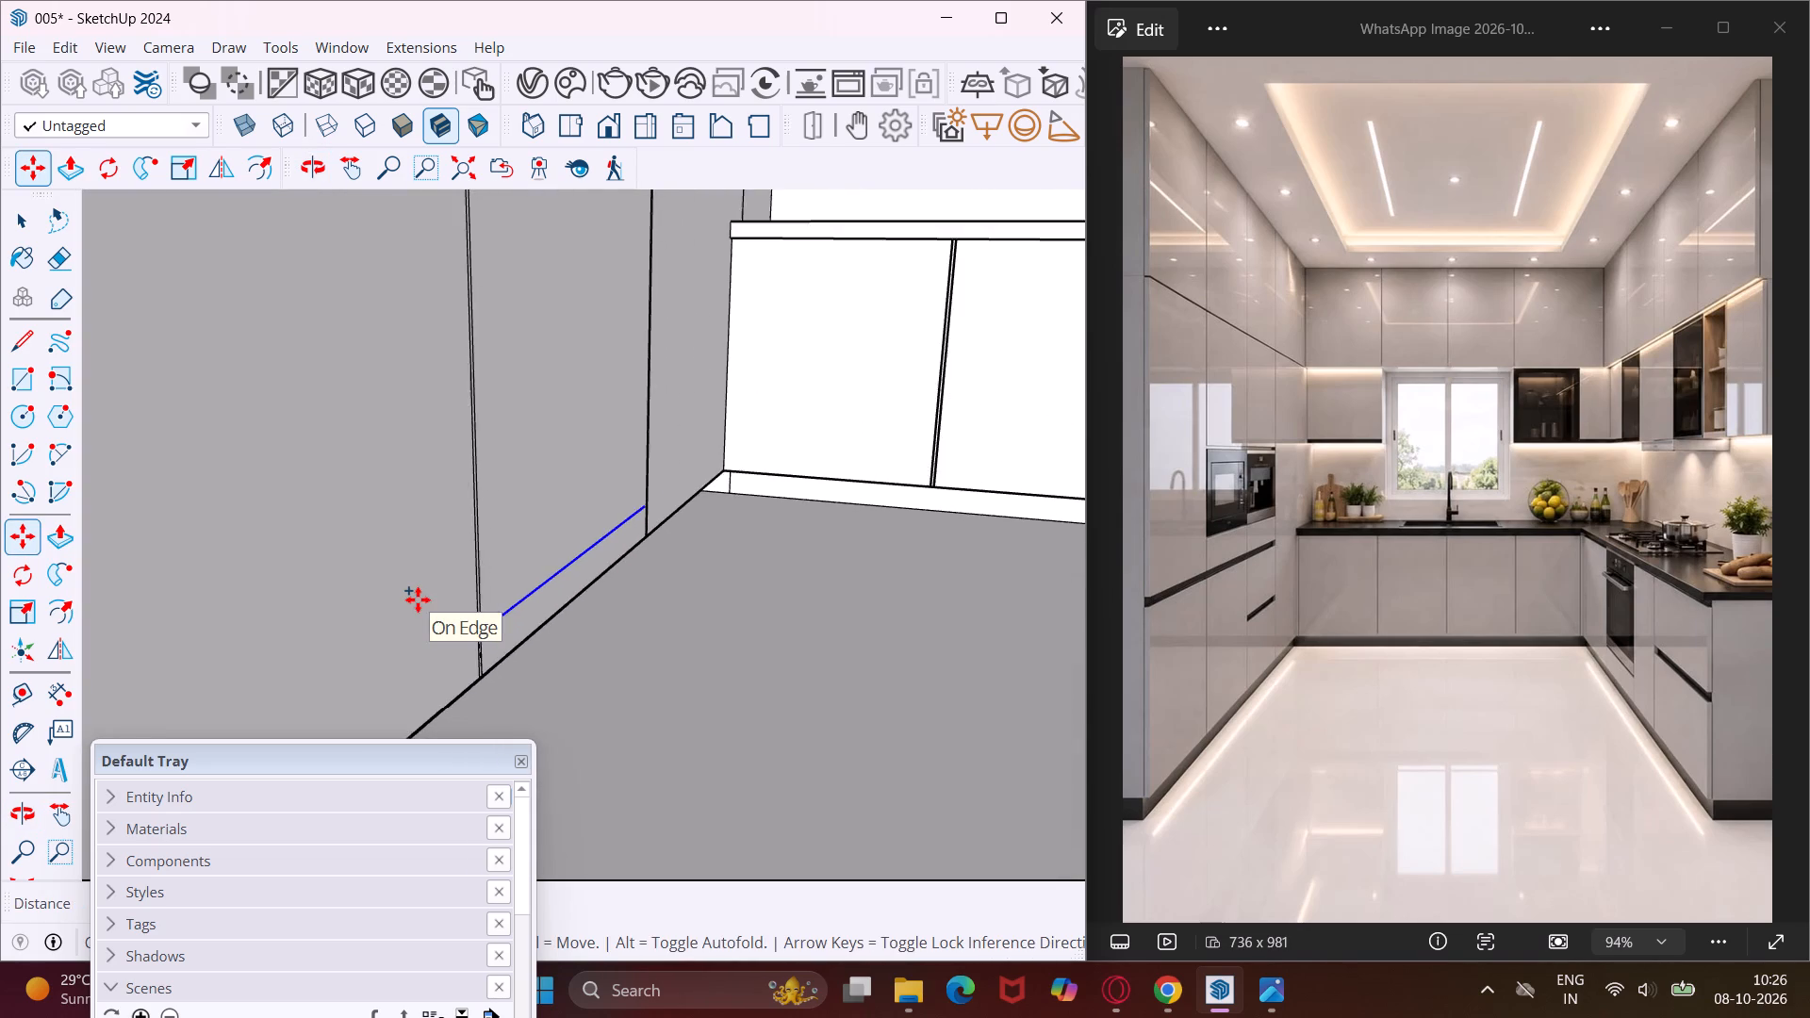
scroll(418, 599, "down", 3)
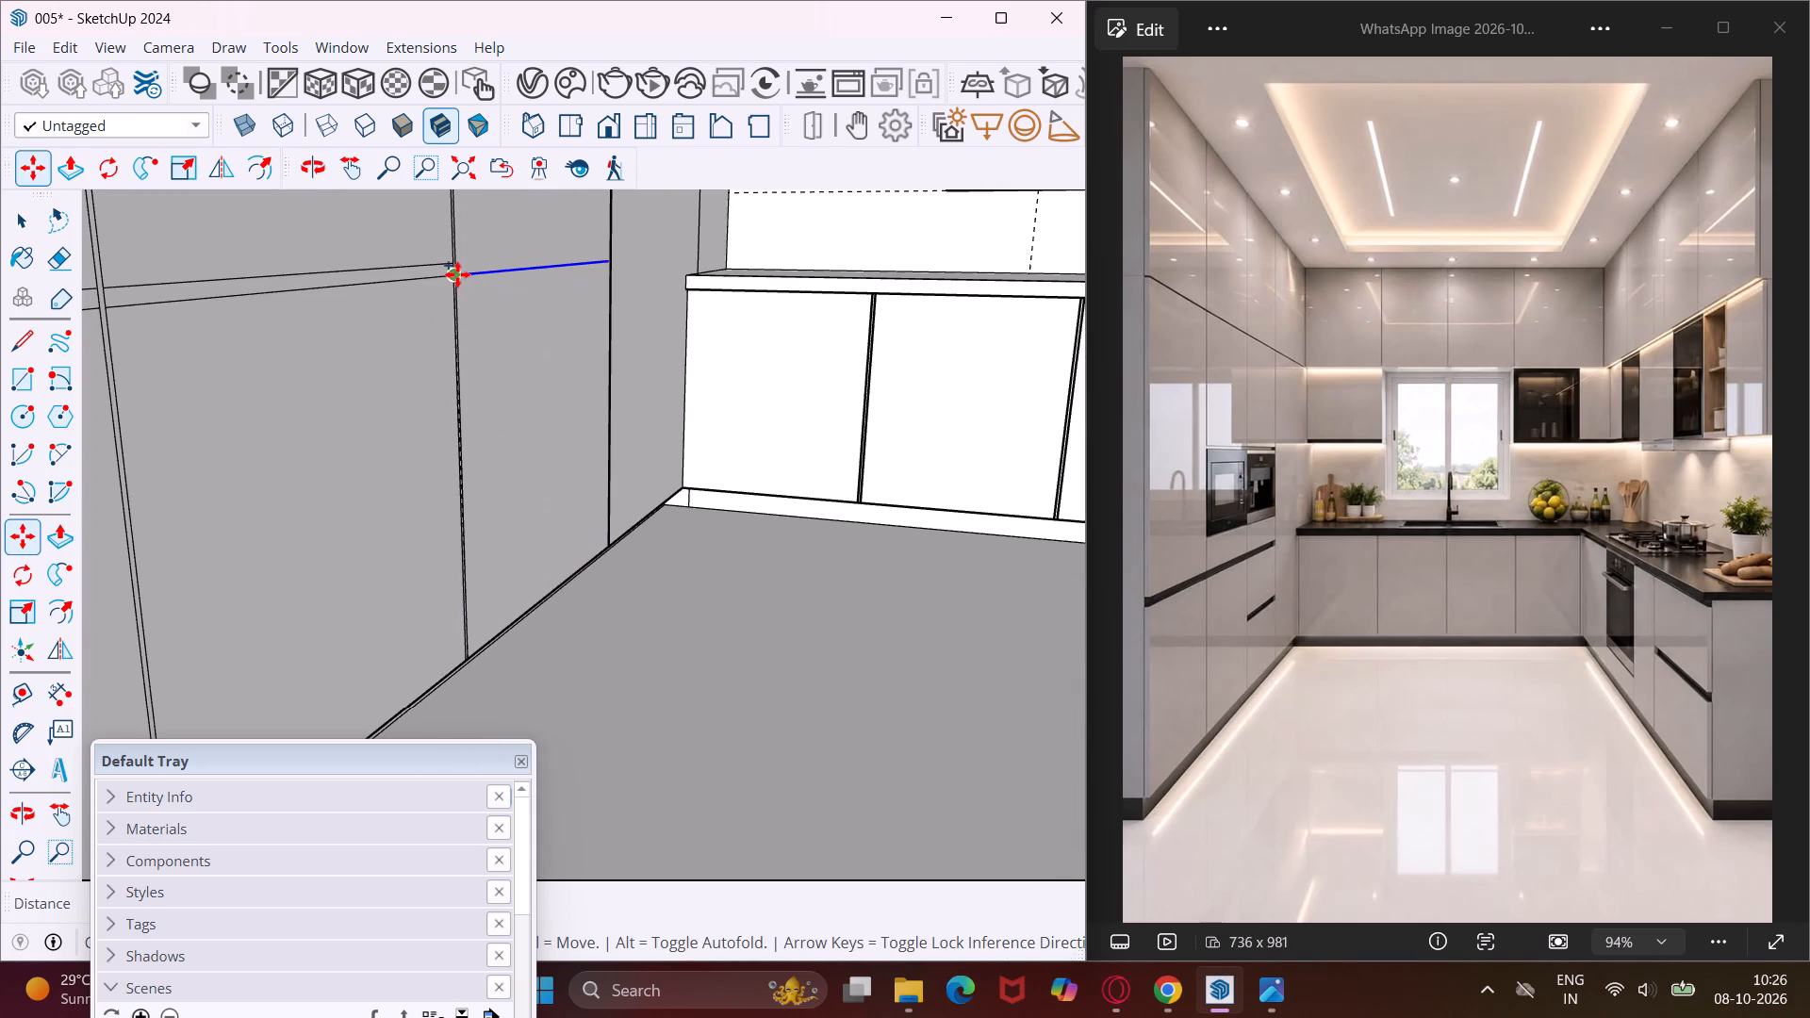
scroll(457, 274, "up", 20)
scroll(457, 274, "up", 1)
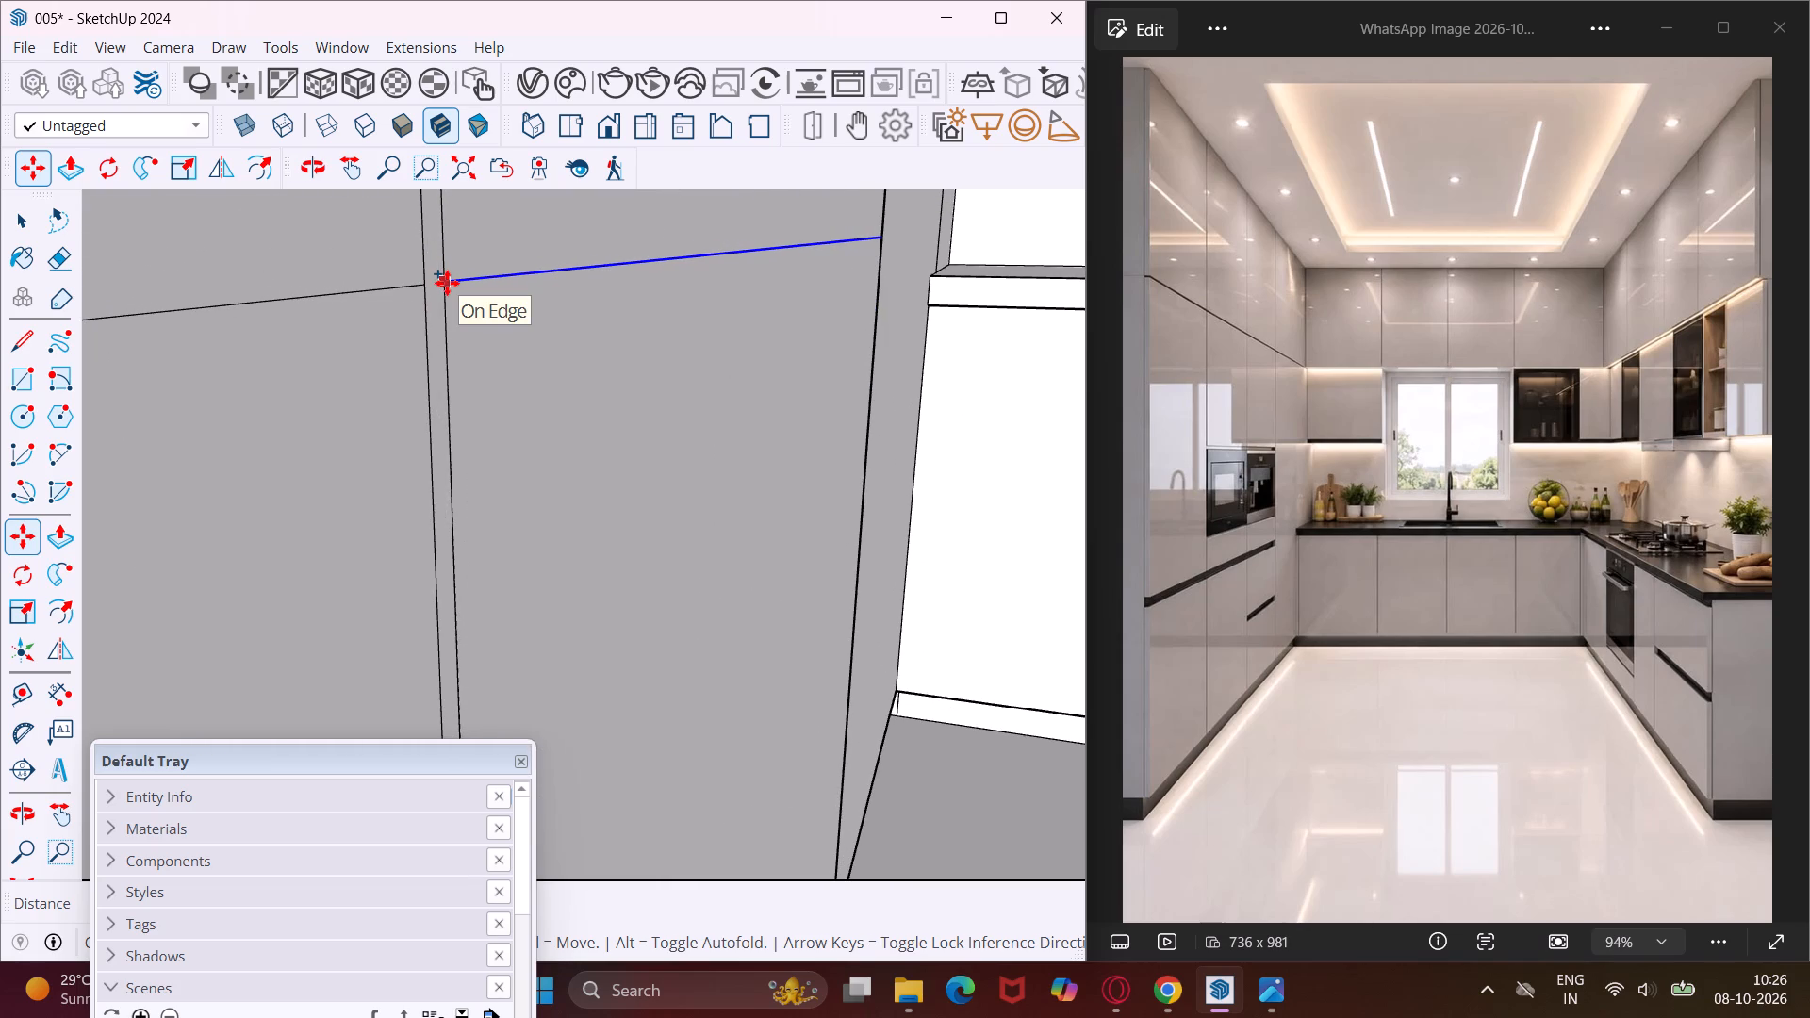
key("1")
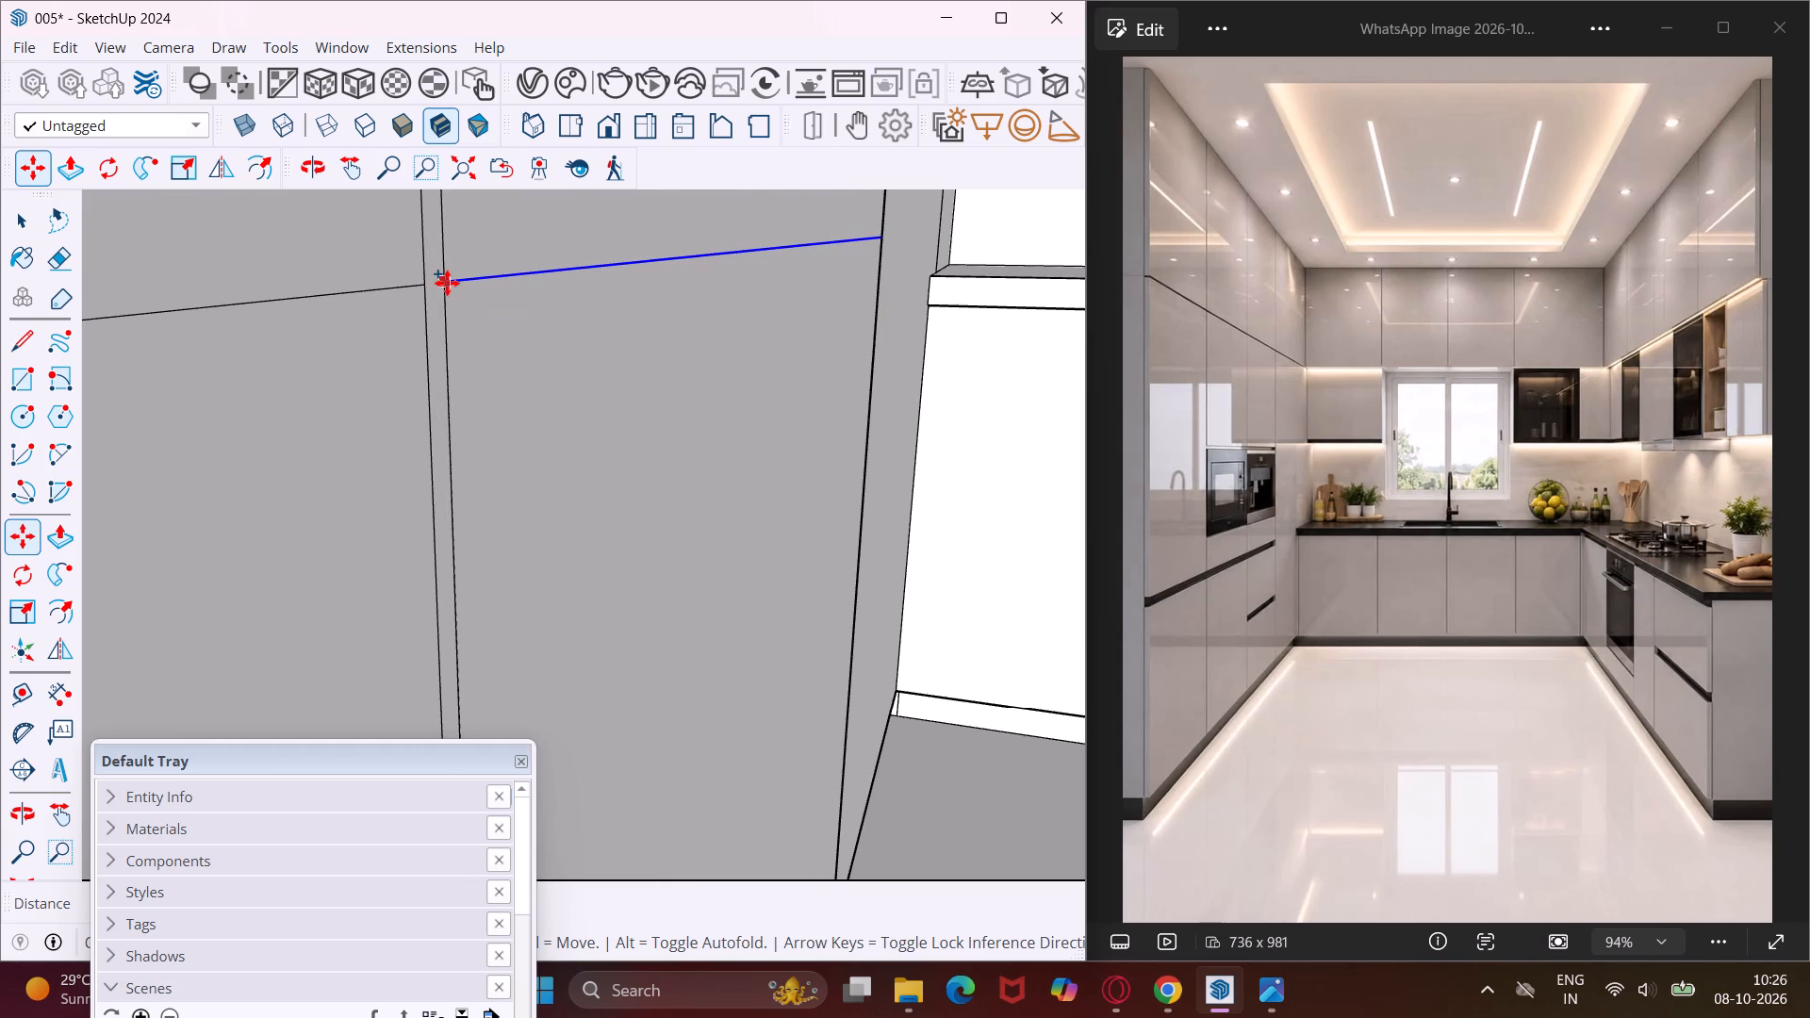
type("'9\"")
key("Return")
Raise the third door panel's new division line in two successive 6" moves towards the neighbouring panel's division.
scroll(447, 283, "down", 6)
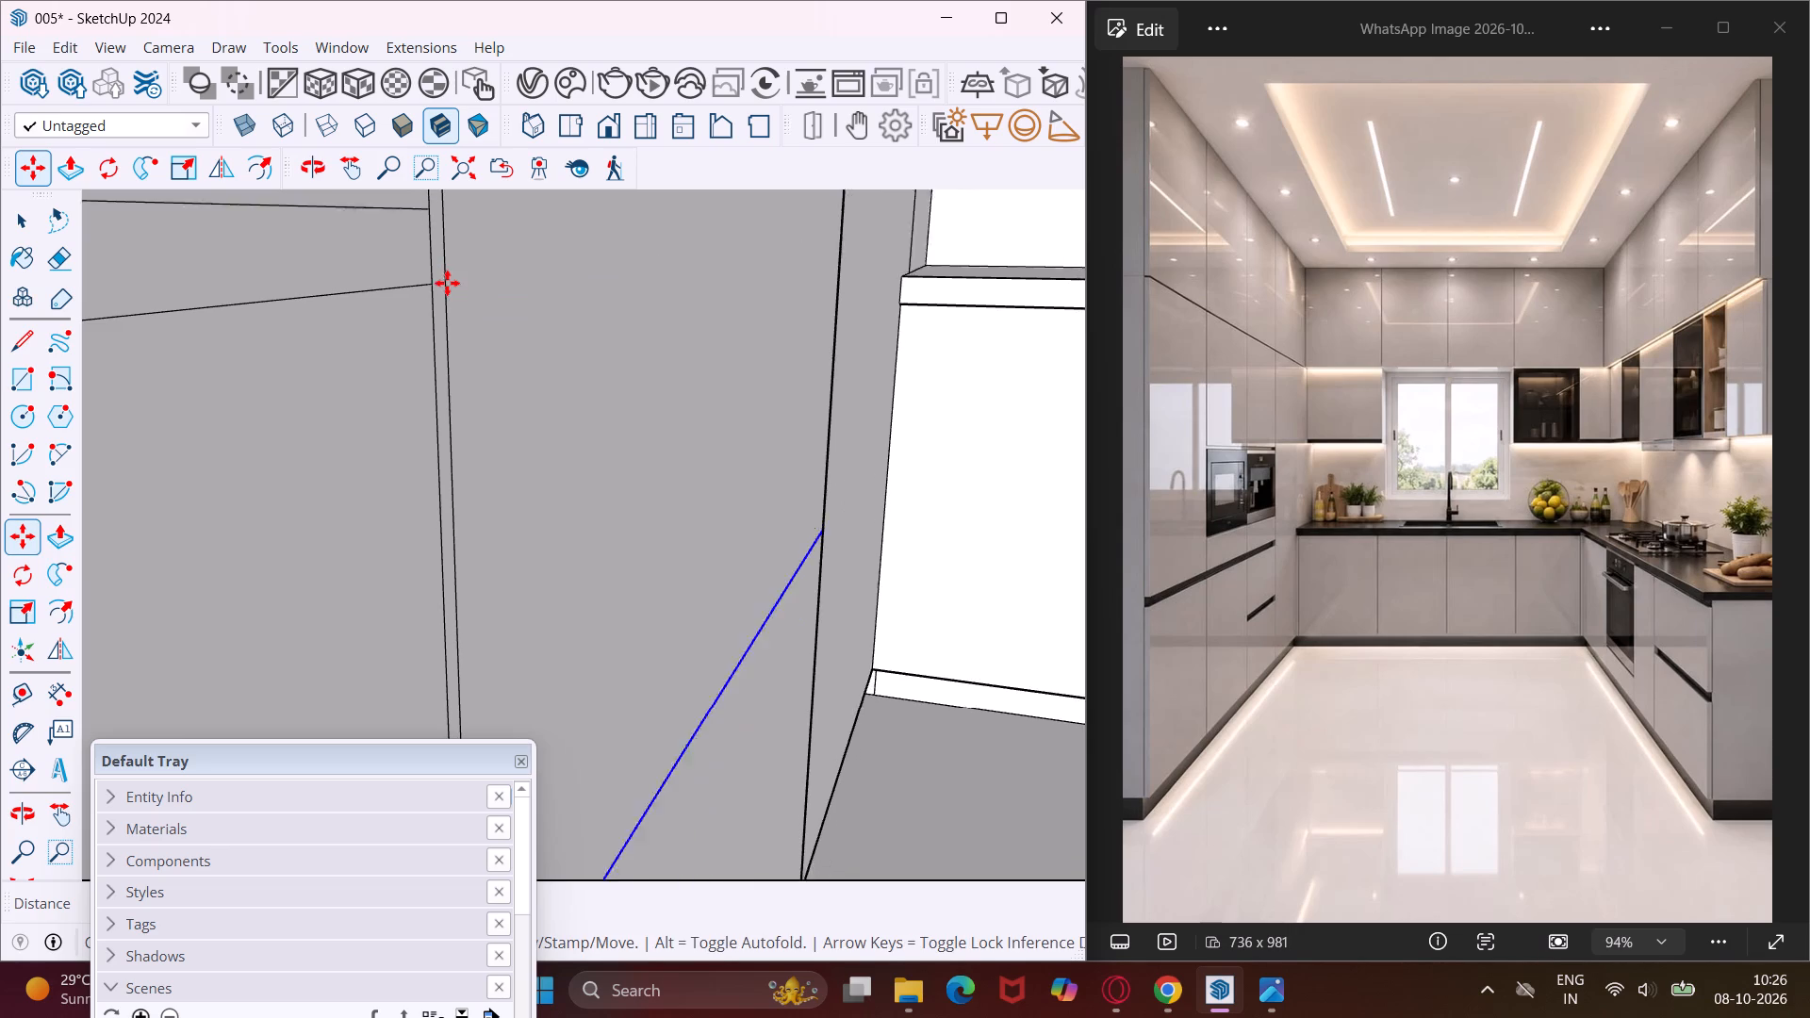
scroll(447, 285, "down", 10)
scroll(459, 589, "up", 4)
left_click(459, 589)
scroll(444, 433, "down", 6)
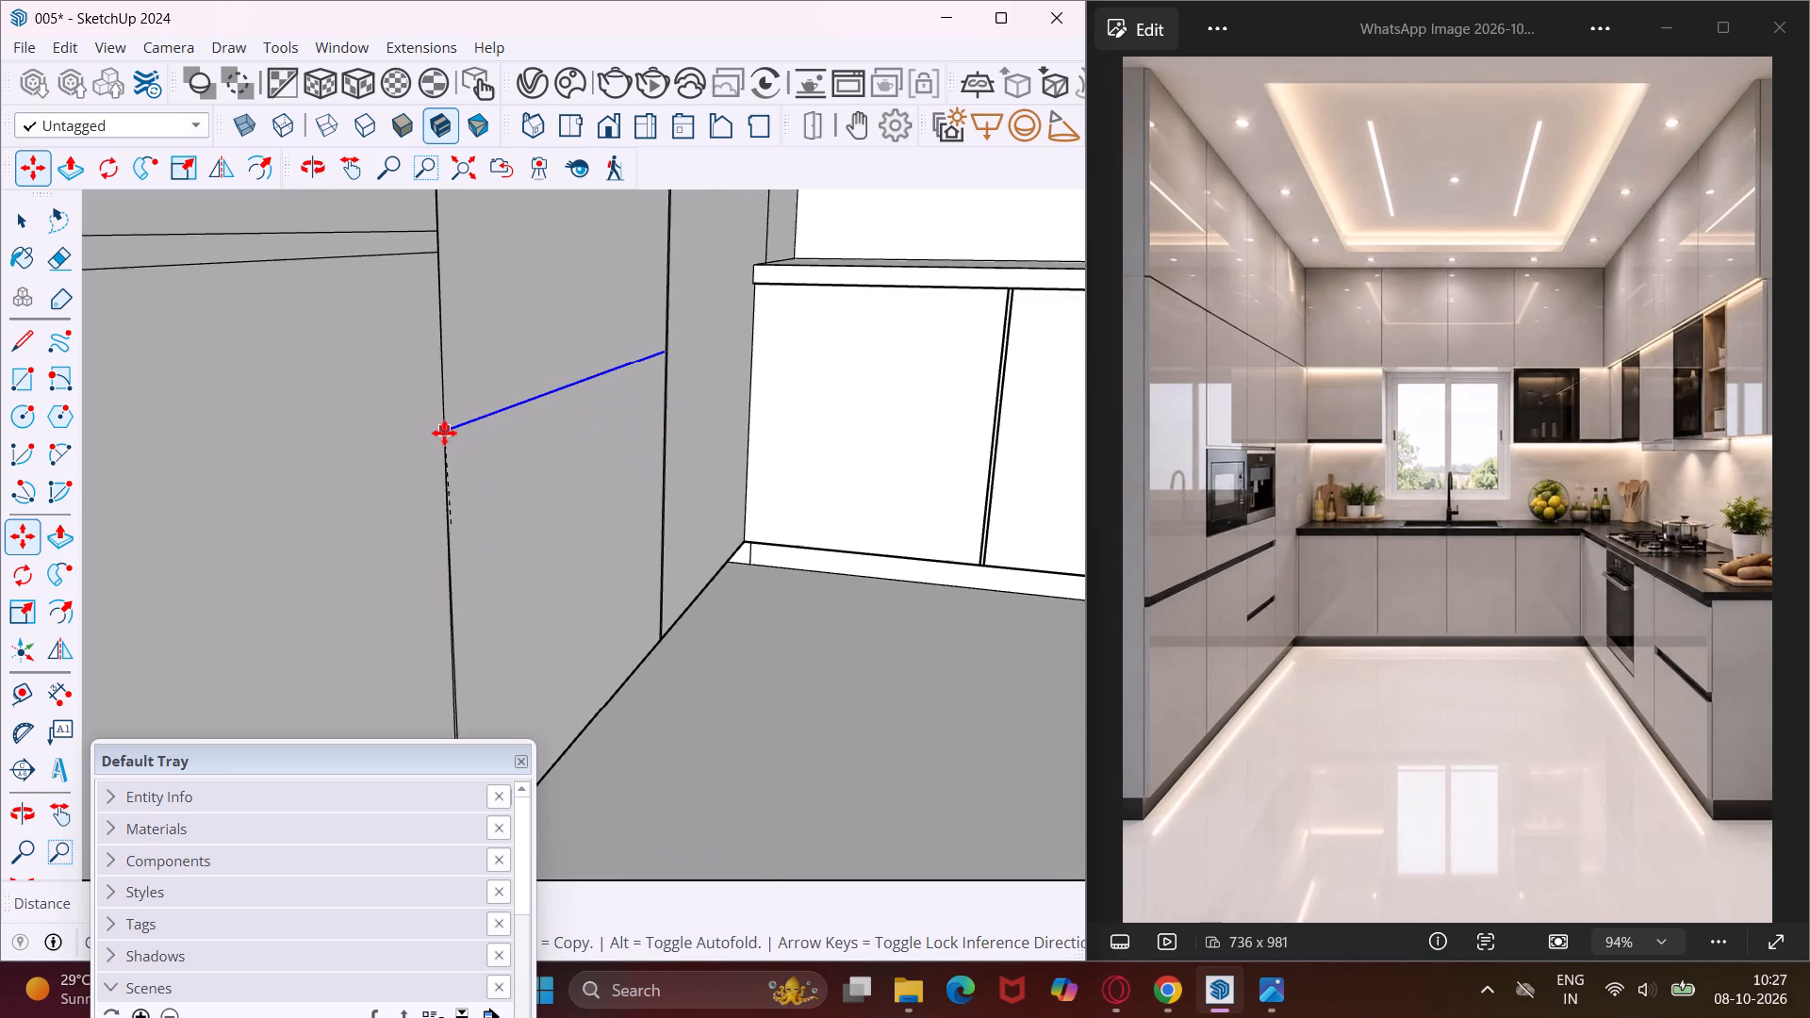
scroll(444, 433, "down", 3)
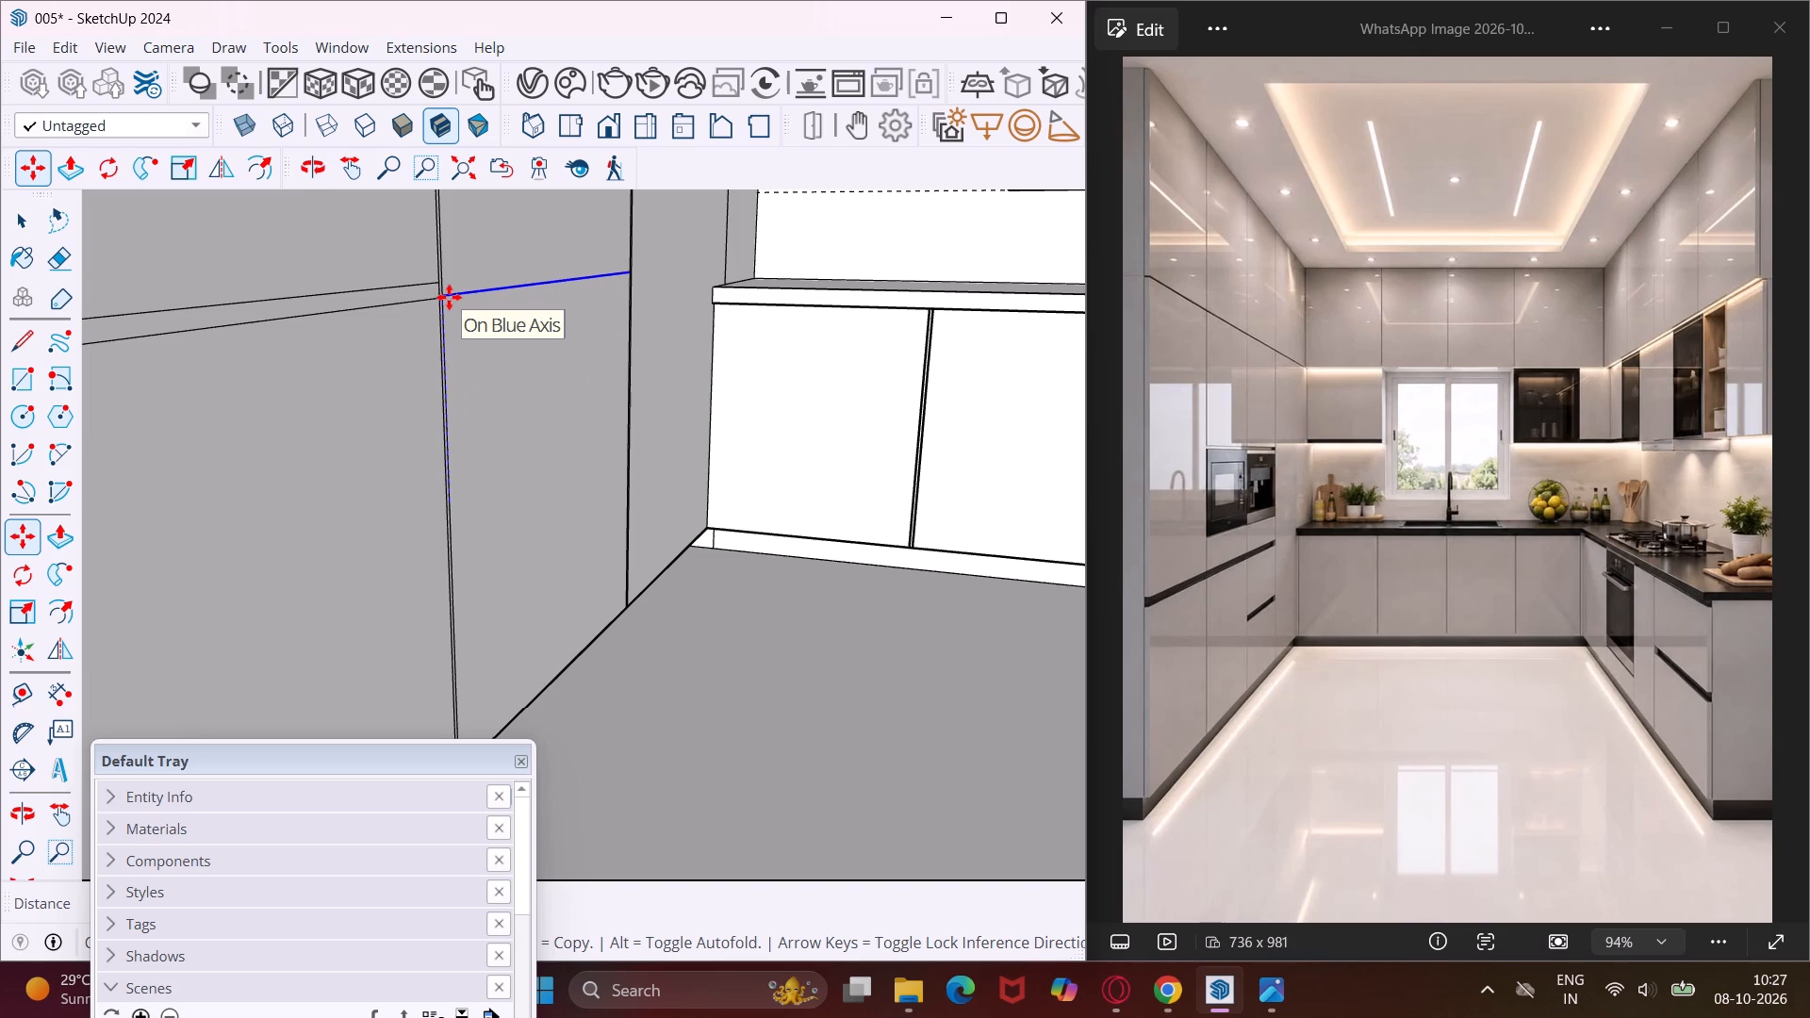
scroll(449, 297, "up", 5)
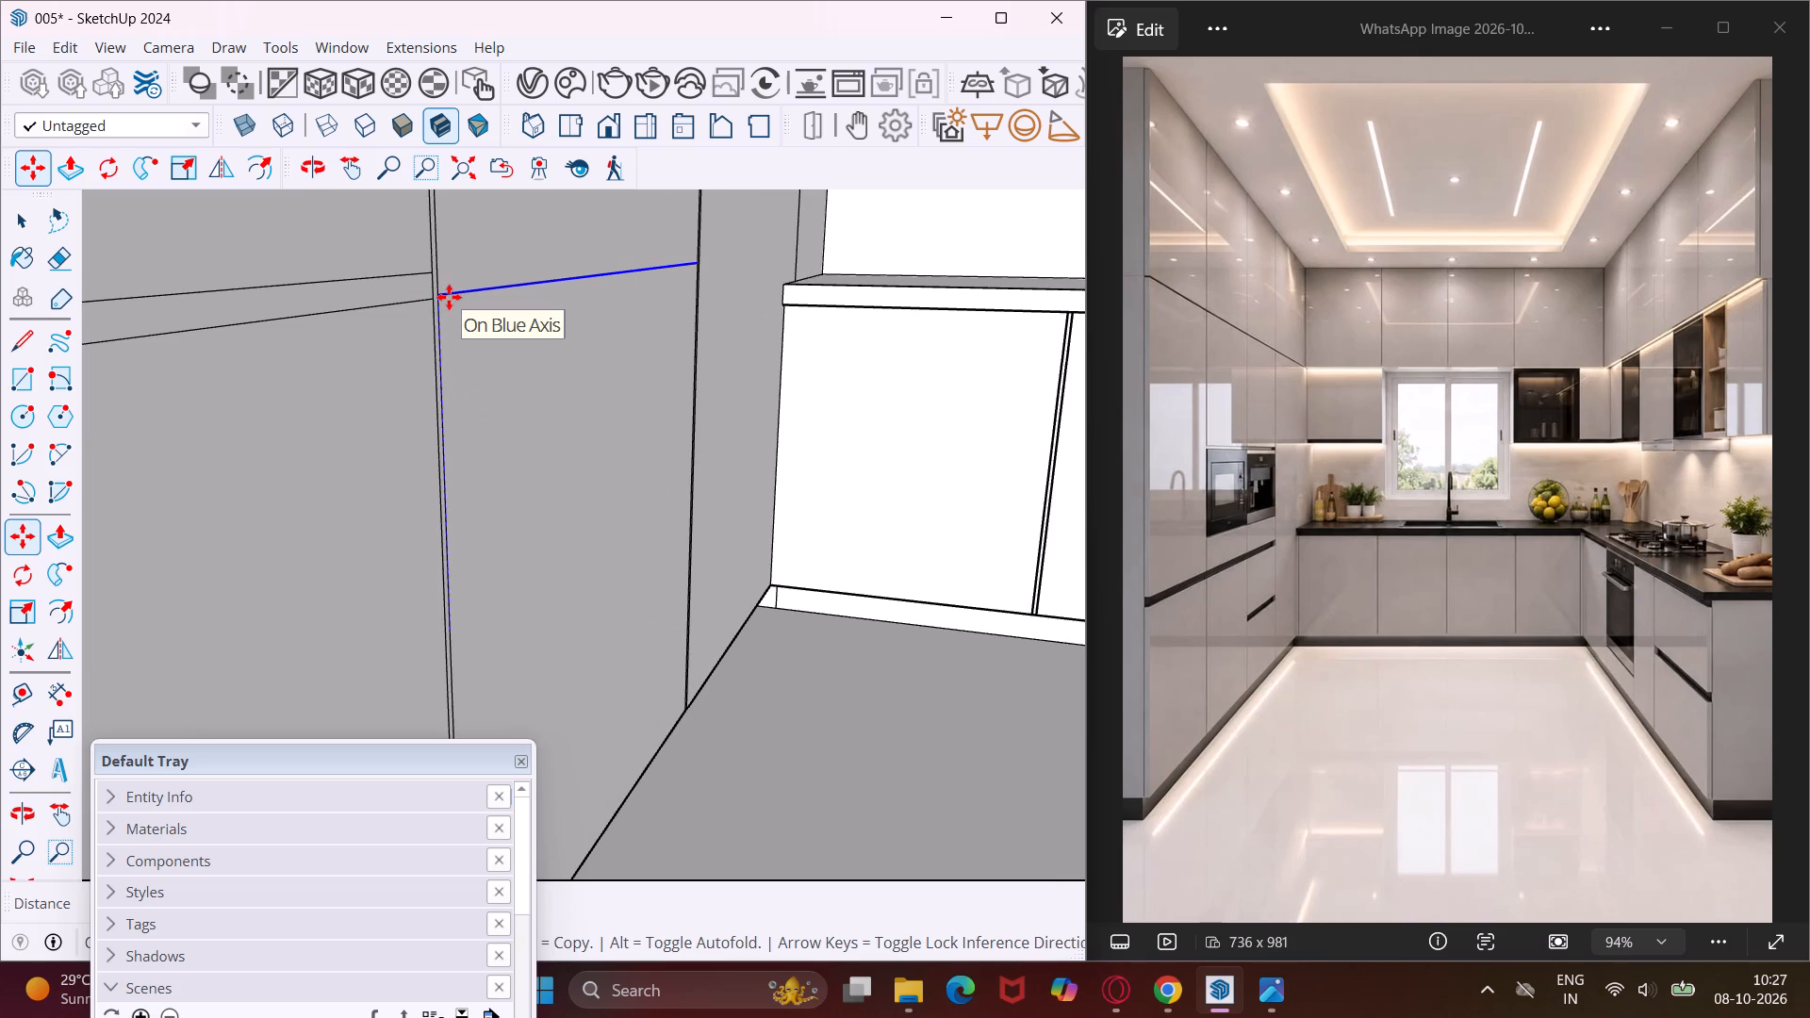
type("6\"")
key("Return")
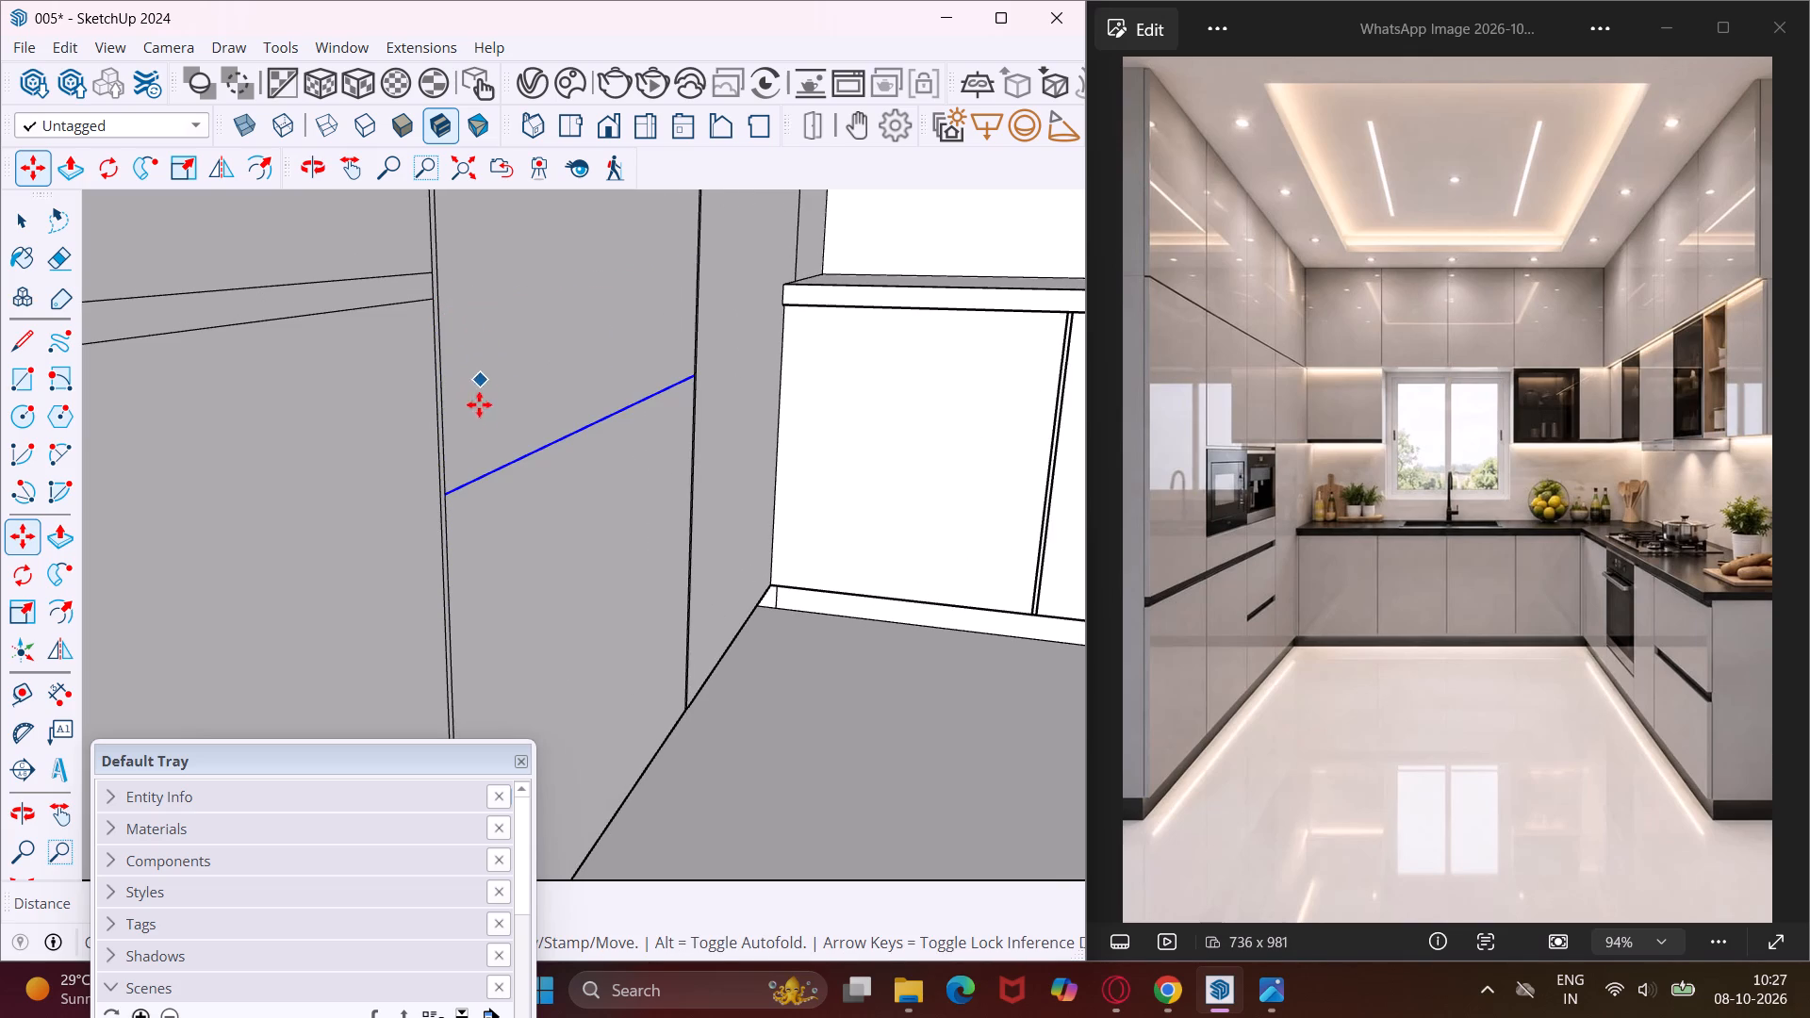
left_click(451, 499)
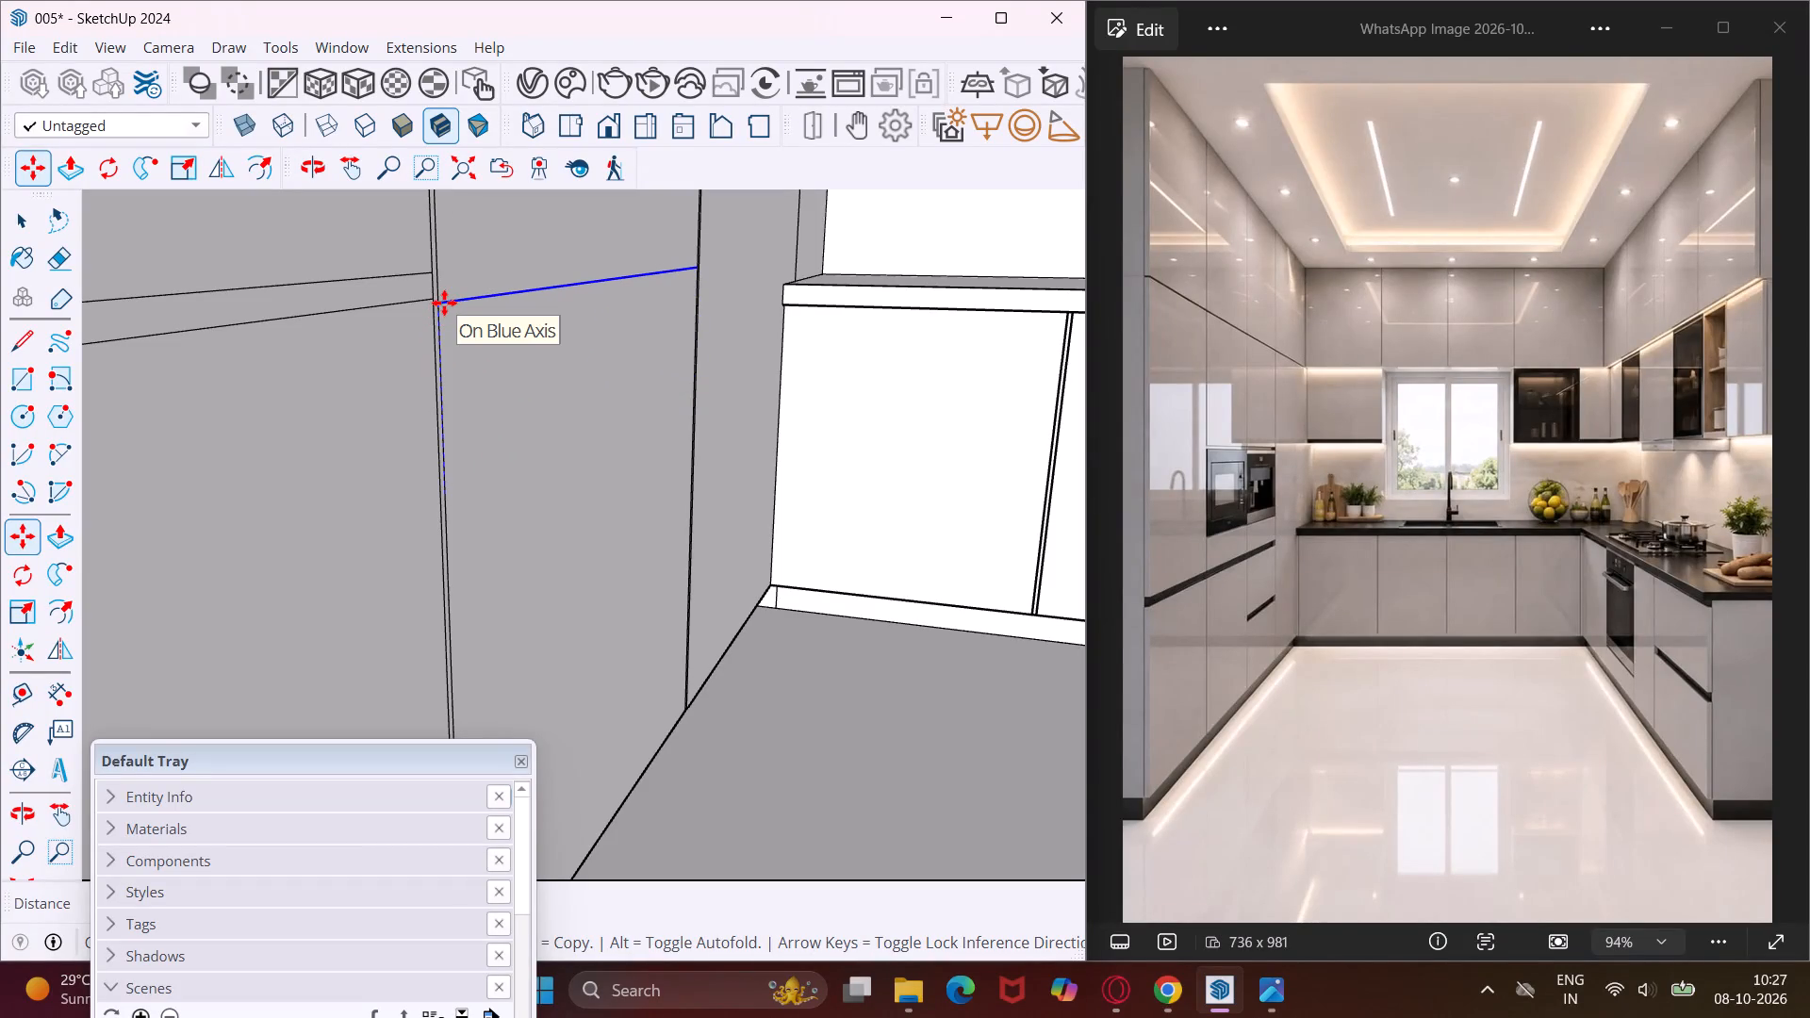
type("6\"")
key("Return")
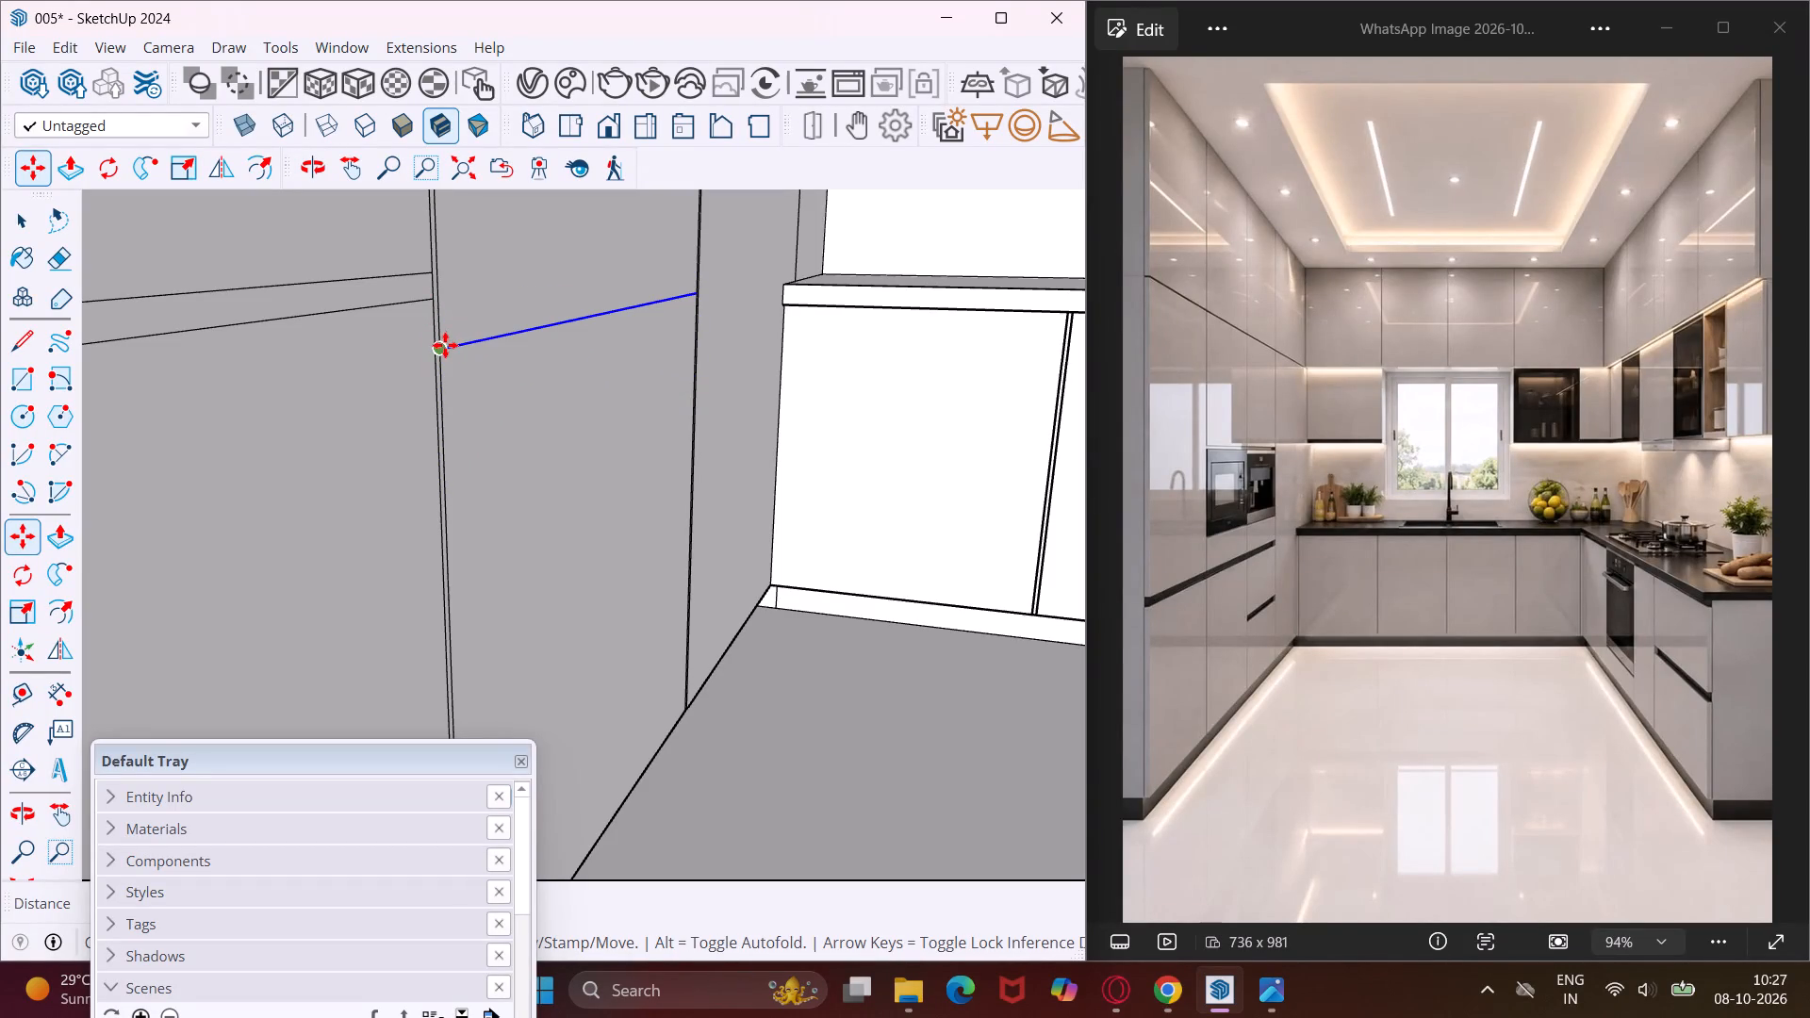
Raise the third panel's division line in two further 1" moves to align it with the second panel's lower division line.
left_click(445, 345)
type("1\"")
key("Return")
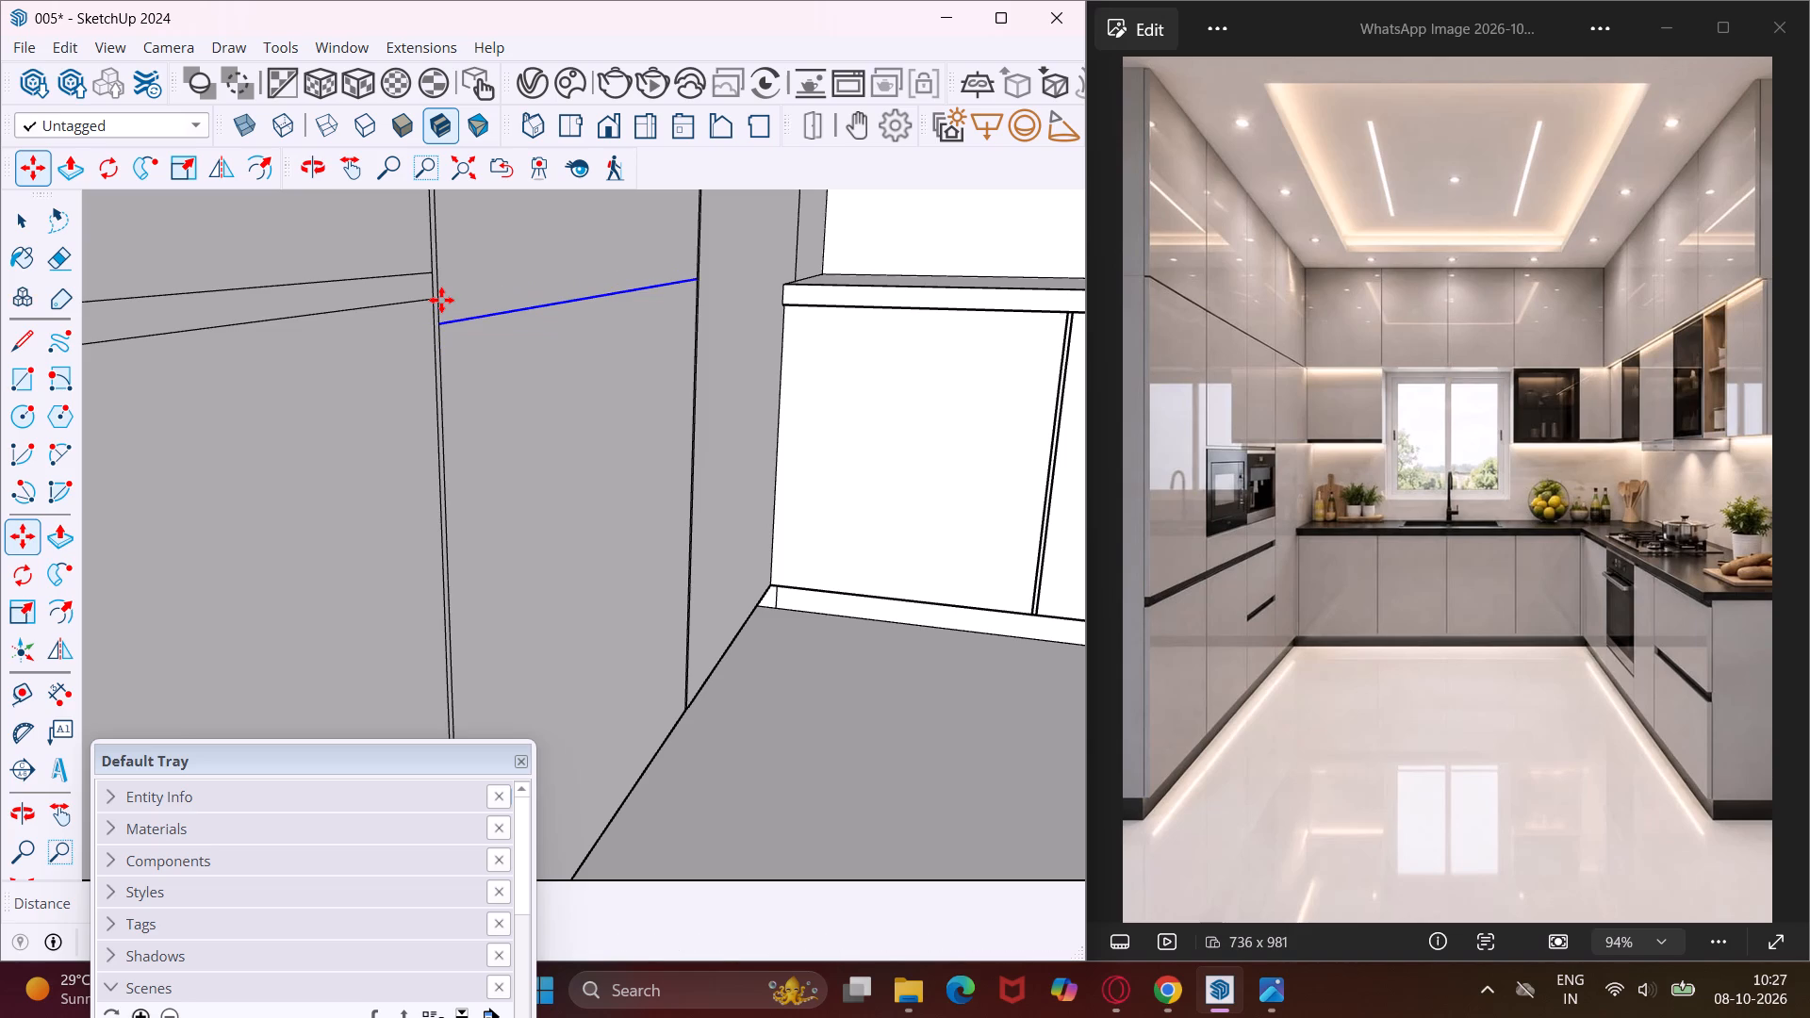
left_click(442, 329)
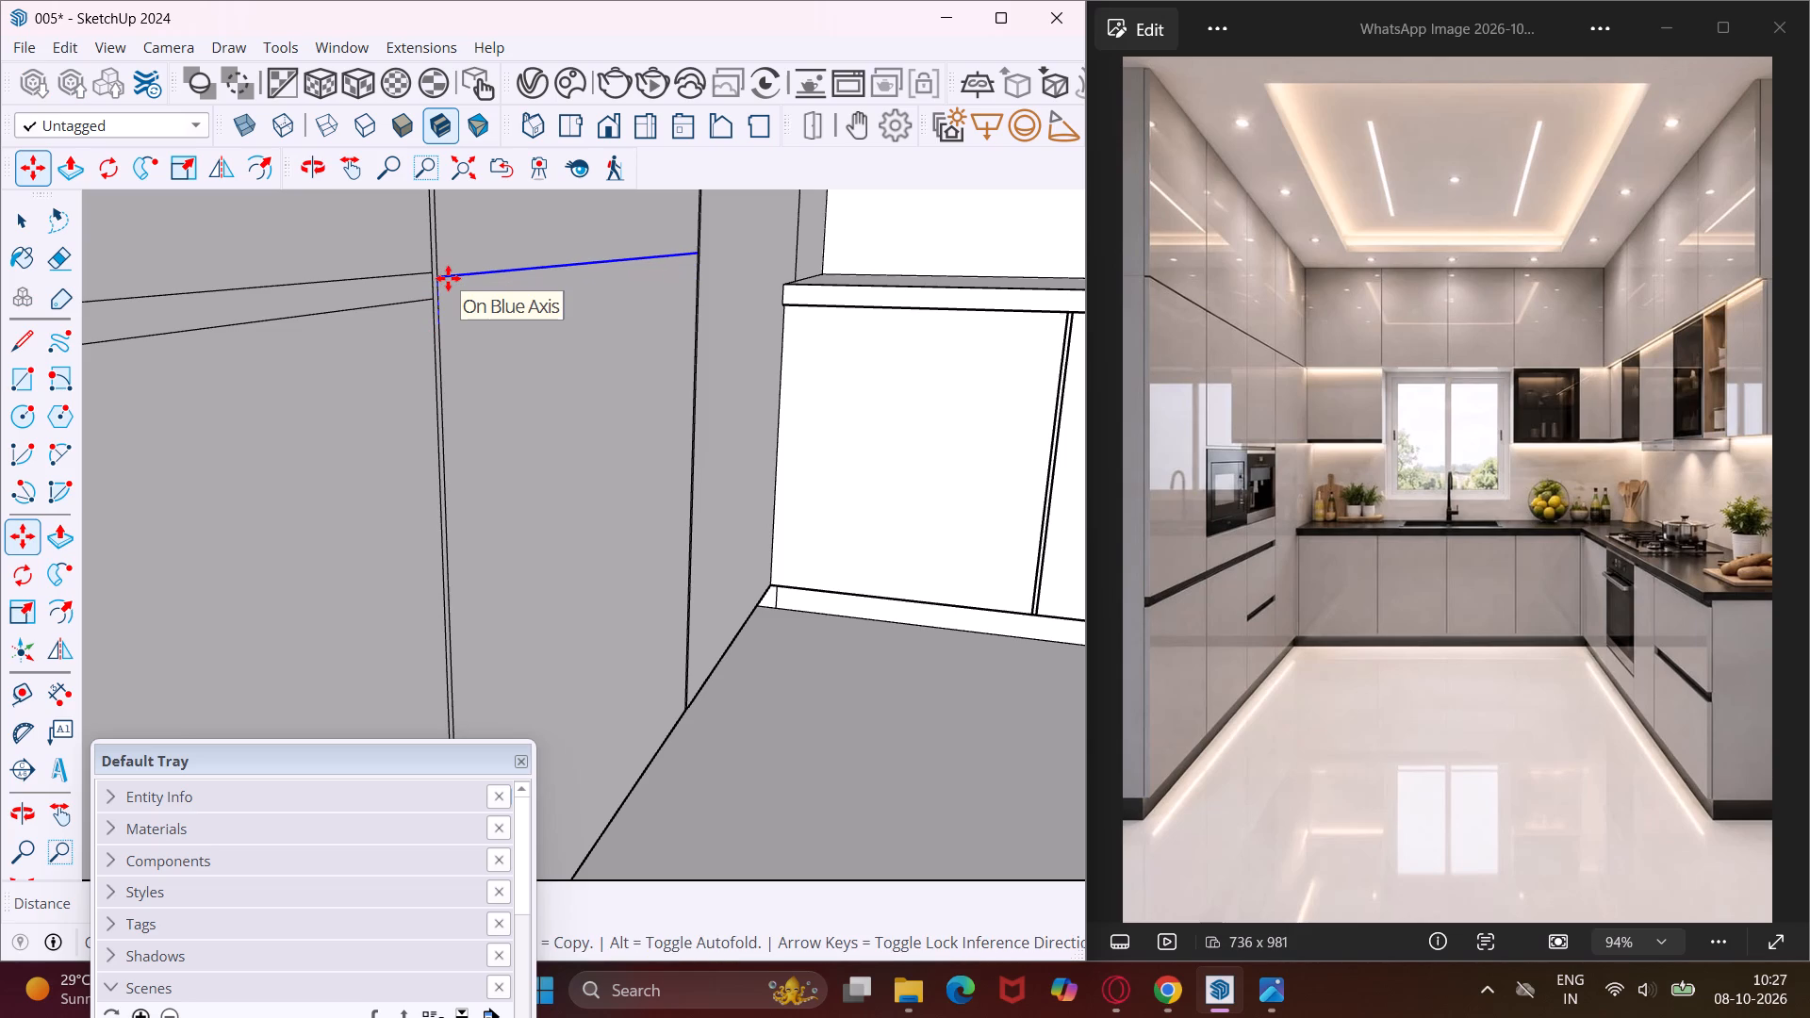
type("1\"")
key("Return")
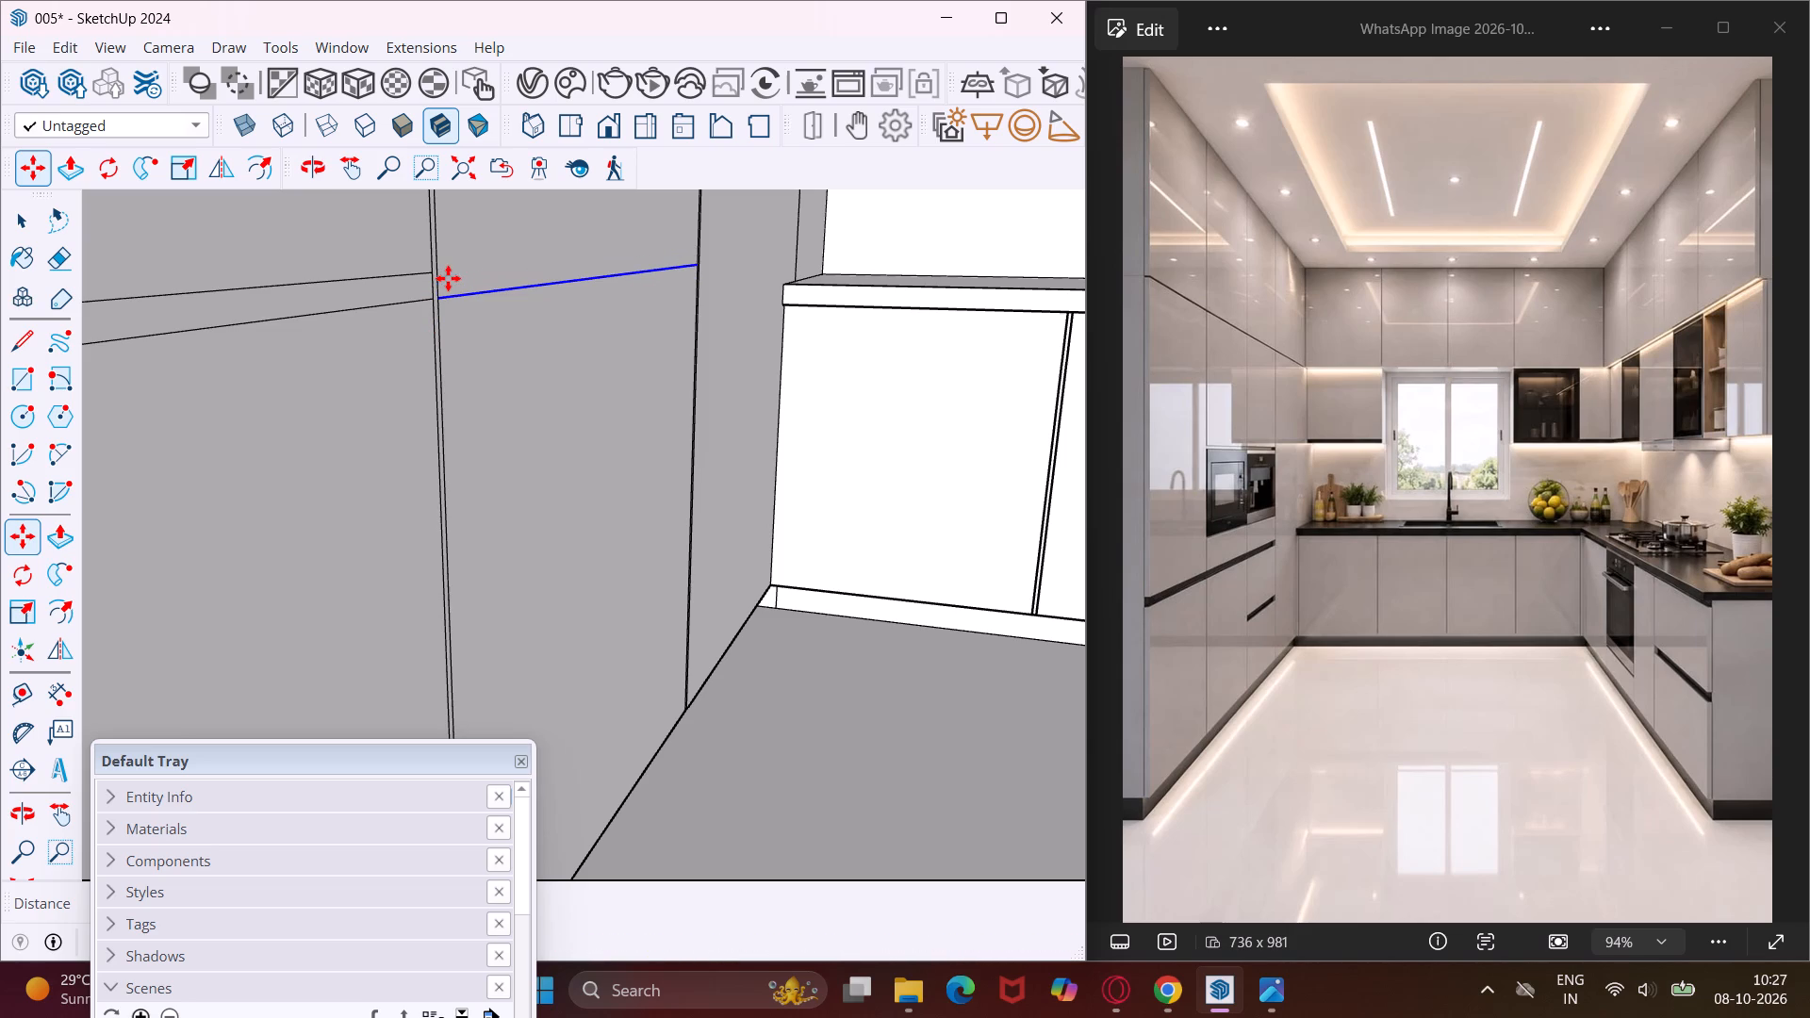
Copy the third panel's division line 1" upward to form a gap strip matching the neighbouring panel's.
scroll(437, 302, "up", 5)
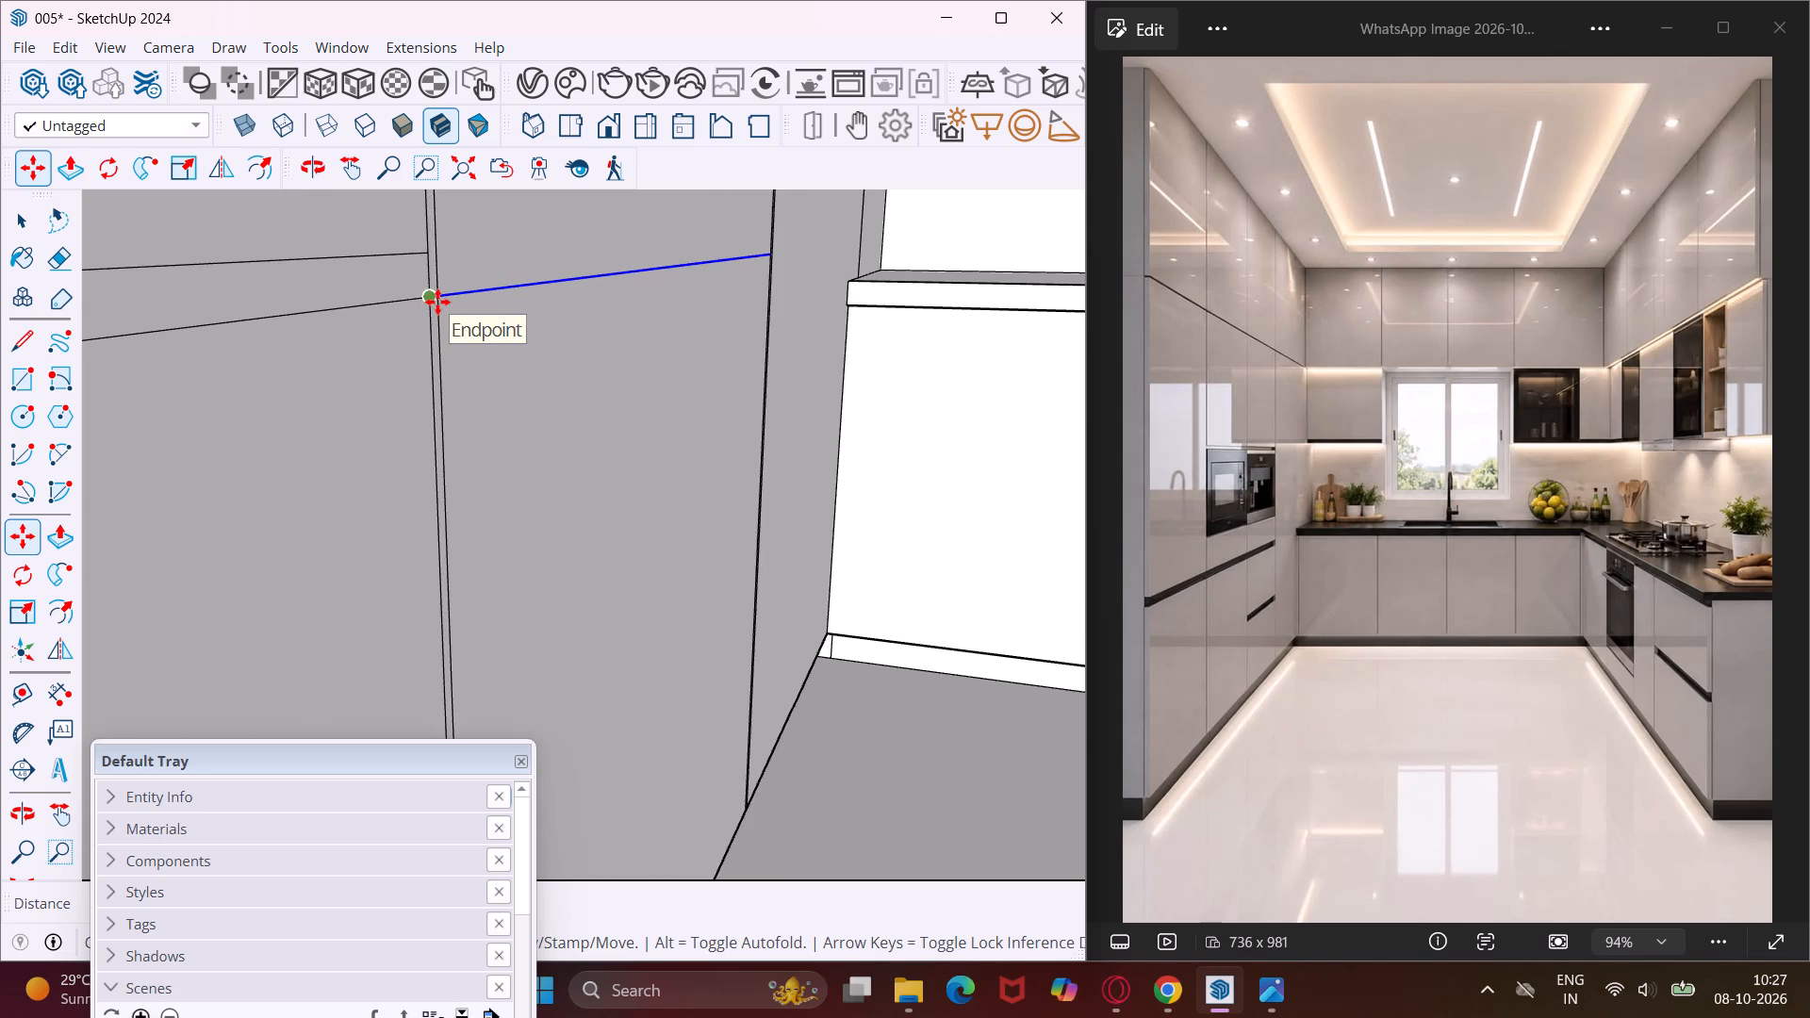
scroll(437, 302, "up", 9)
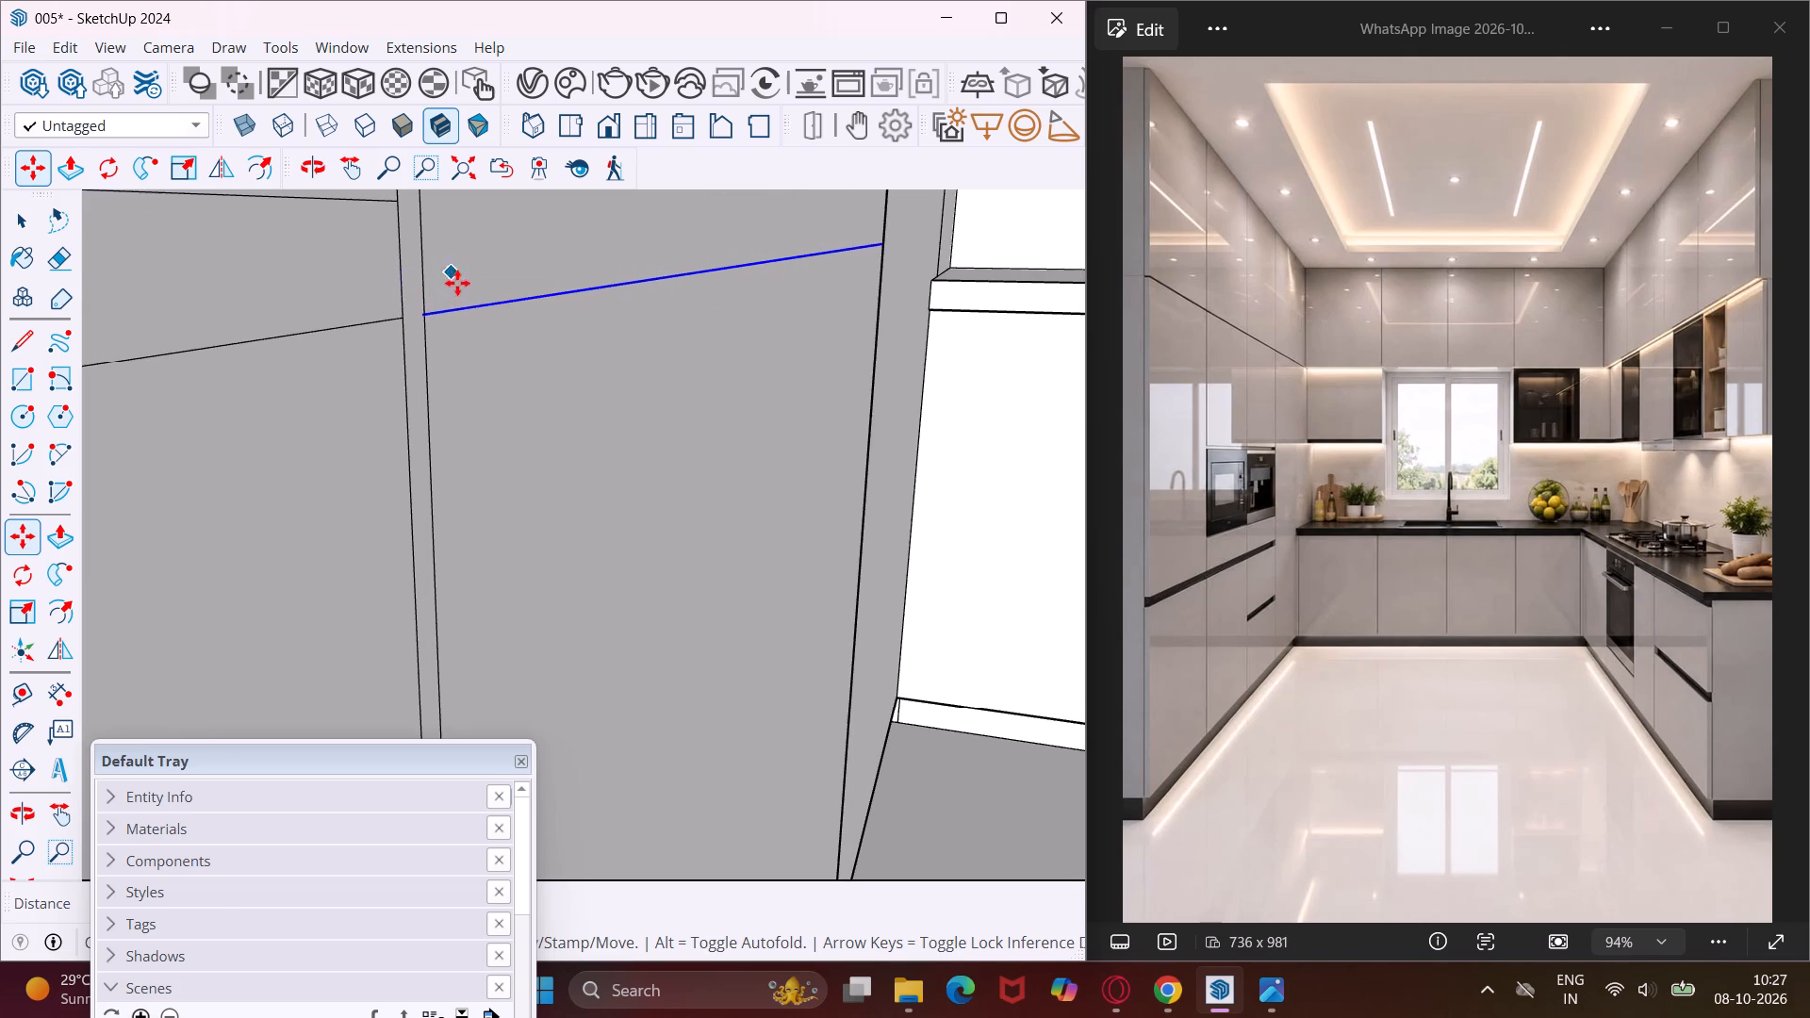
left_click(429, 315)
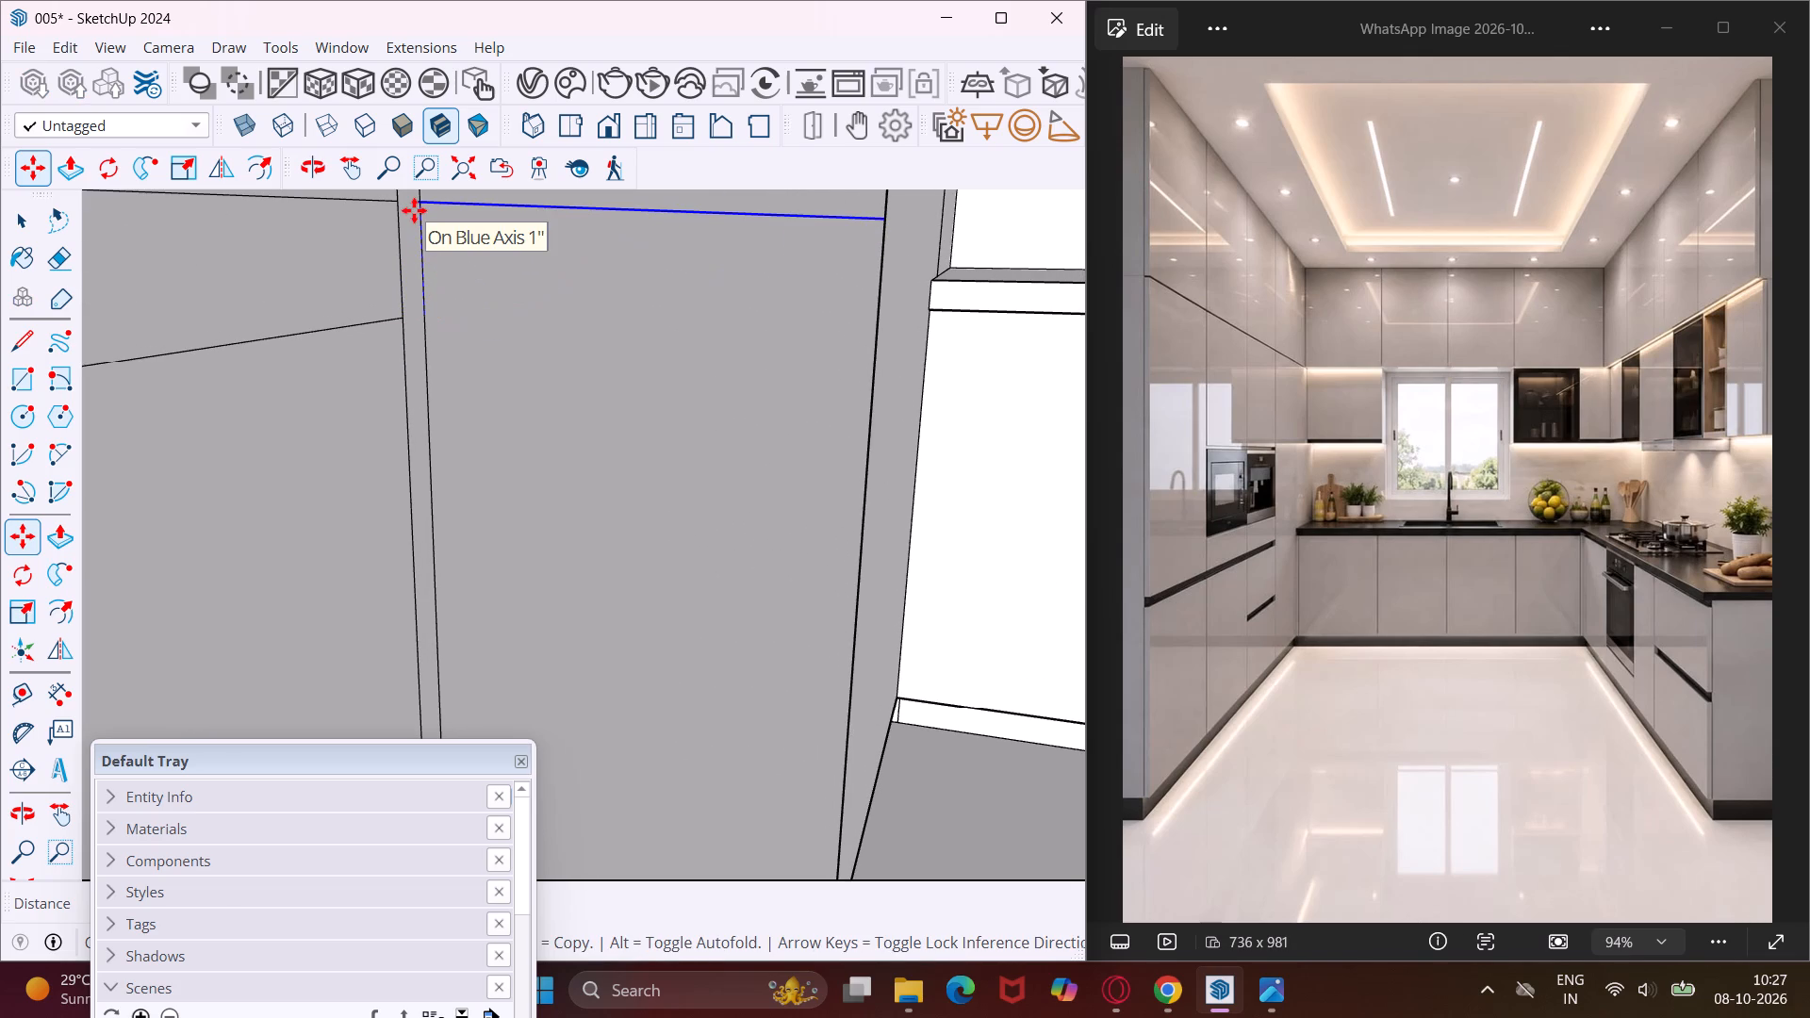
type("1\"")
key("Return")
Copy the gap strip's upper line down the third panel to roughly midway above the base as a drawer division.
scroll(418, 216, "down", 13)
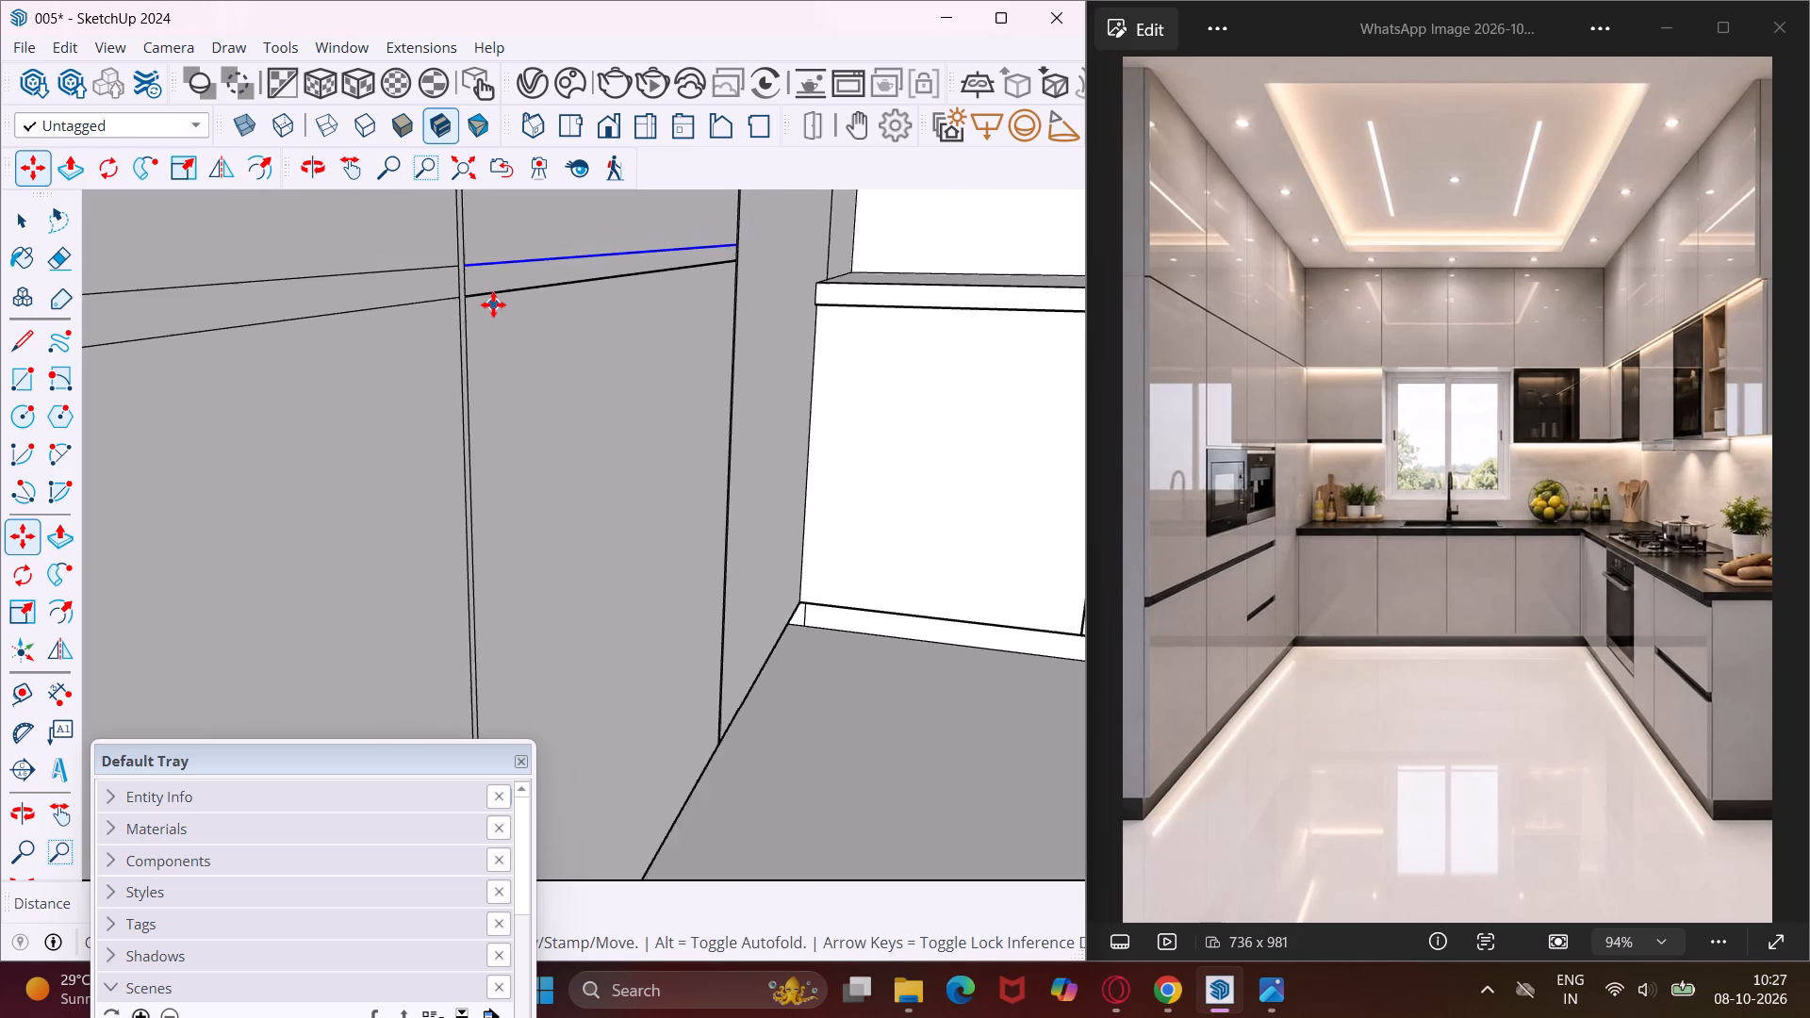
scroll(494, 305, "down", 5)
middle_click_drag(482, 429, 491, 390)
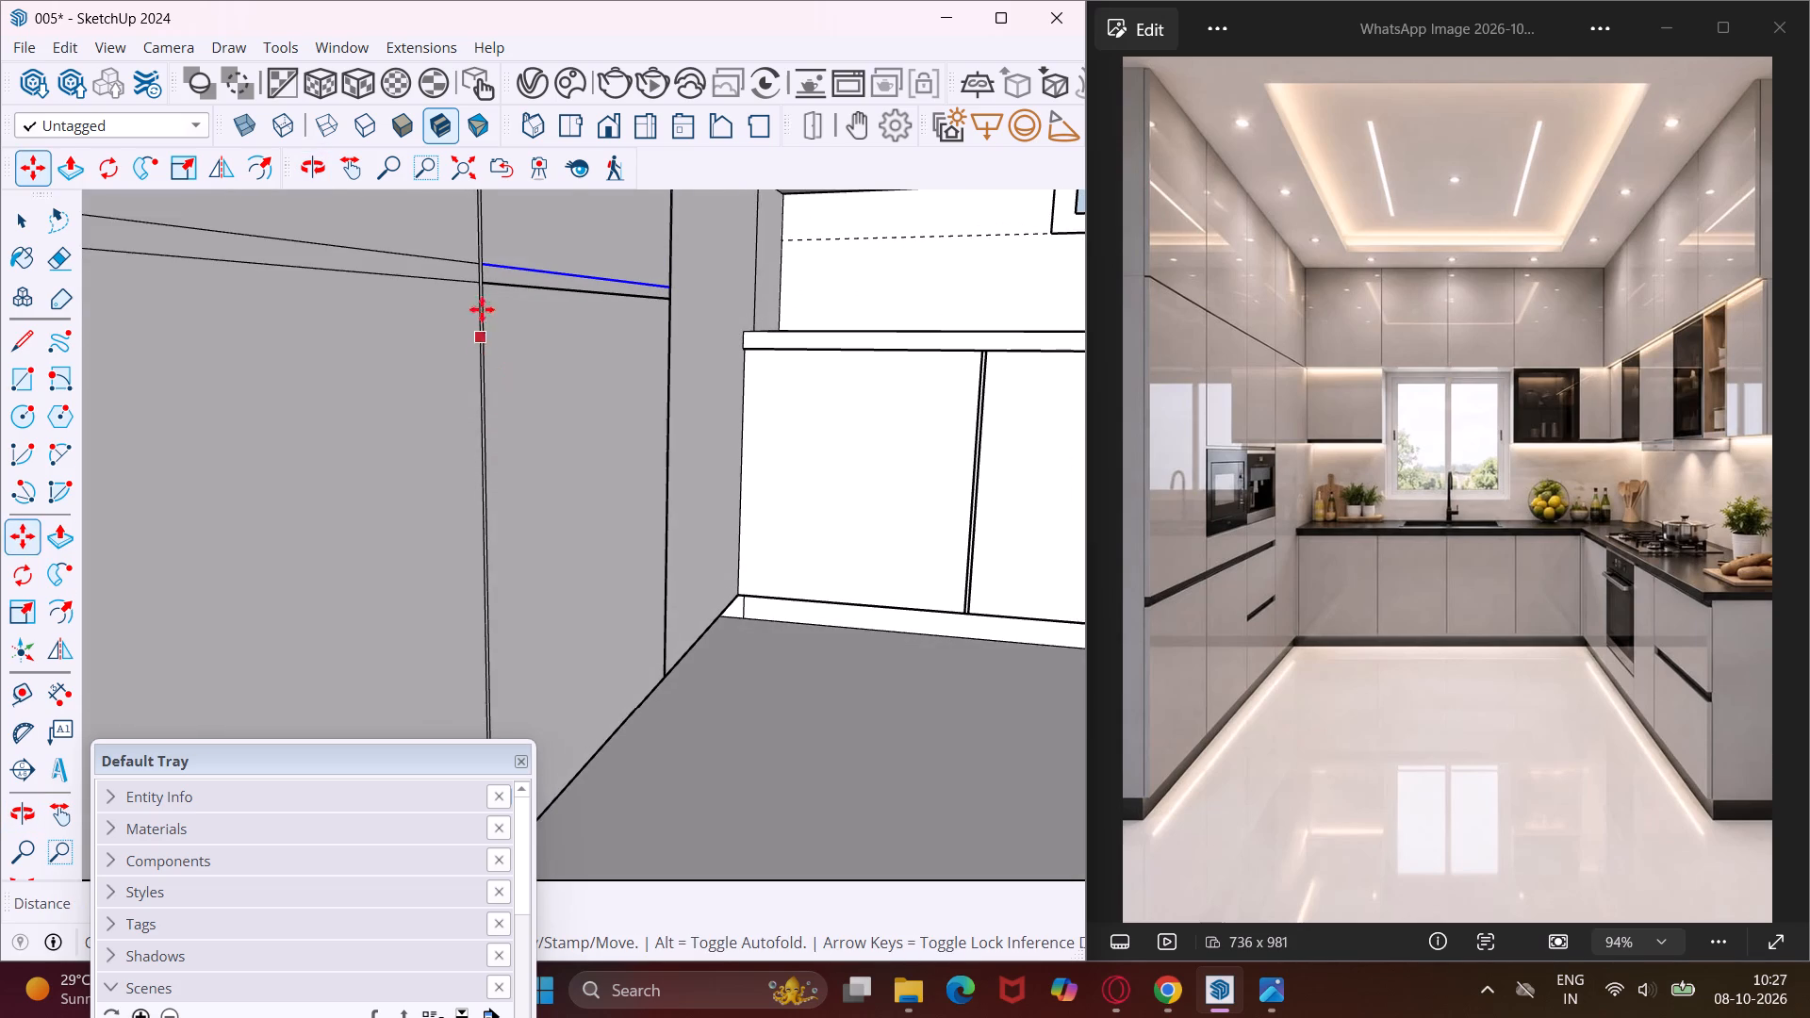
scroll(493, 264, "up", 9)
left_click(461, 264)
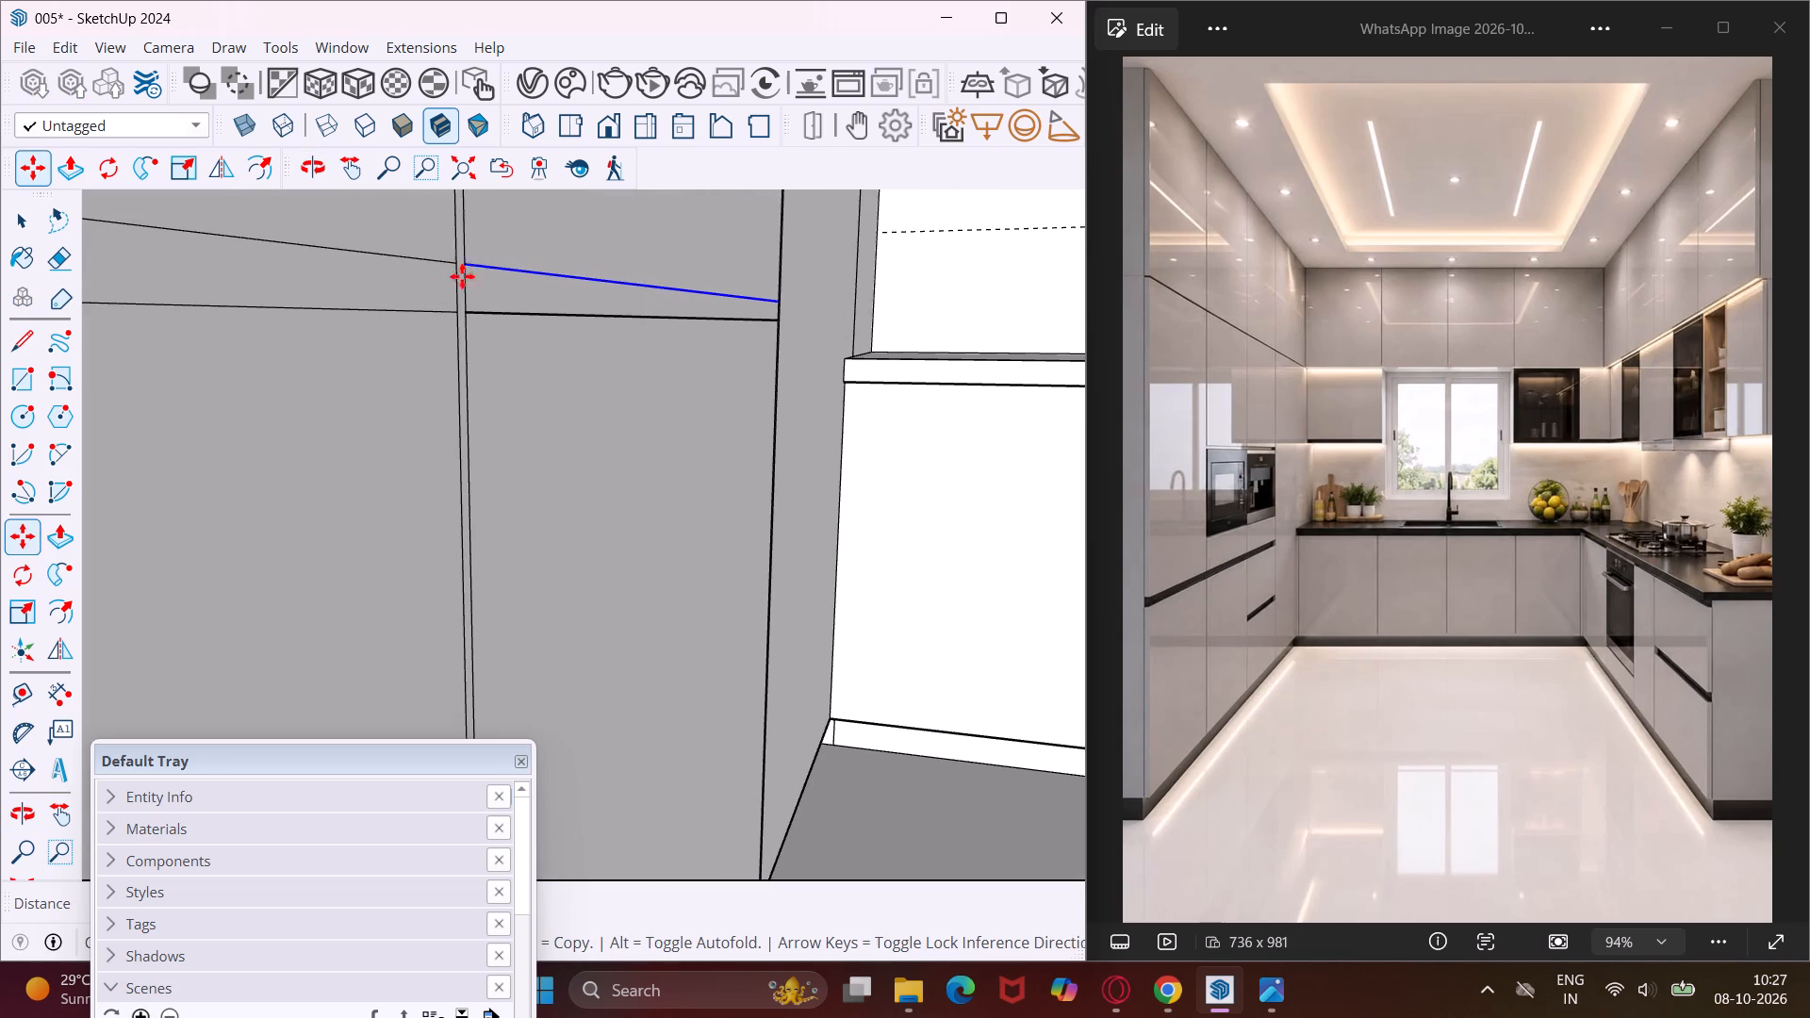
scroll(475, 407, "down", 8)
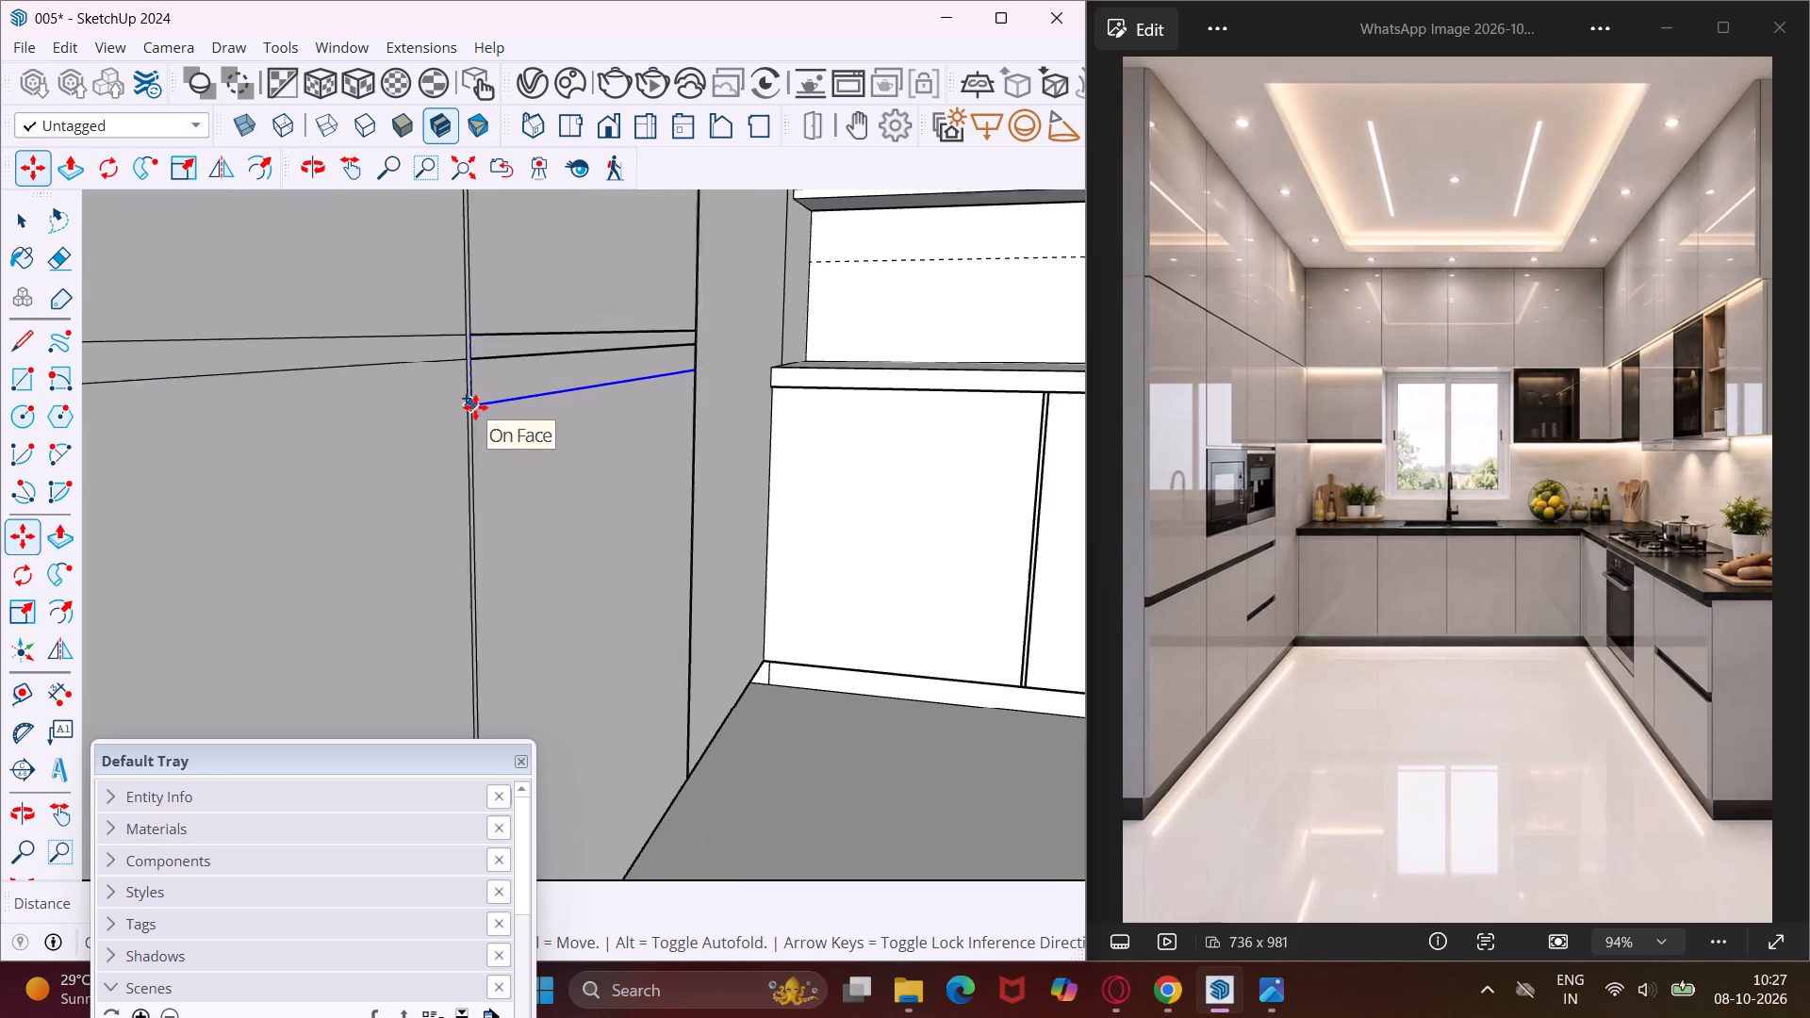
scroll(475, 407, "down", 2)
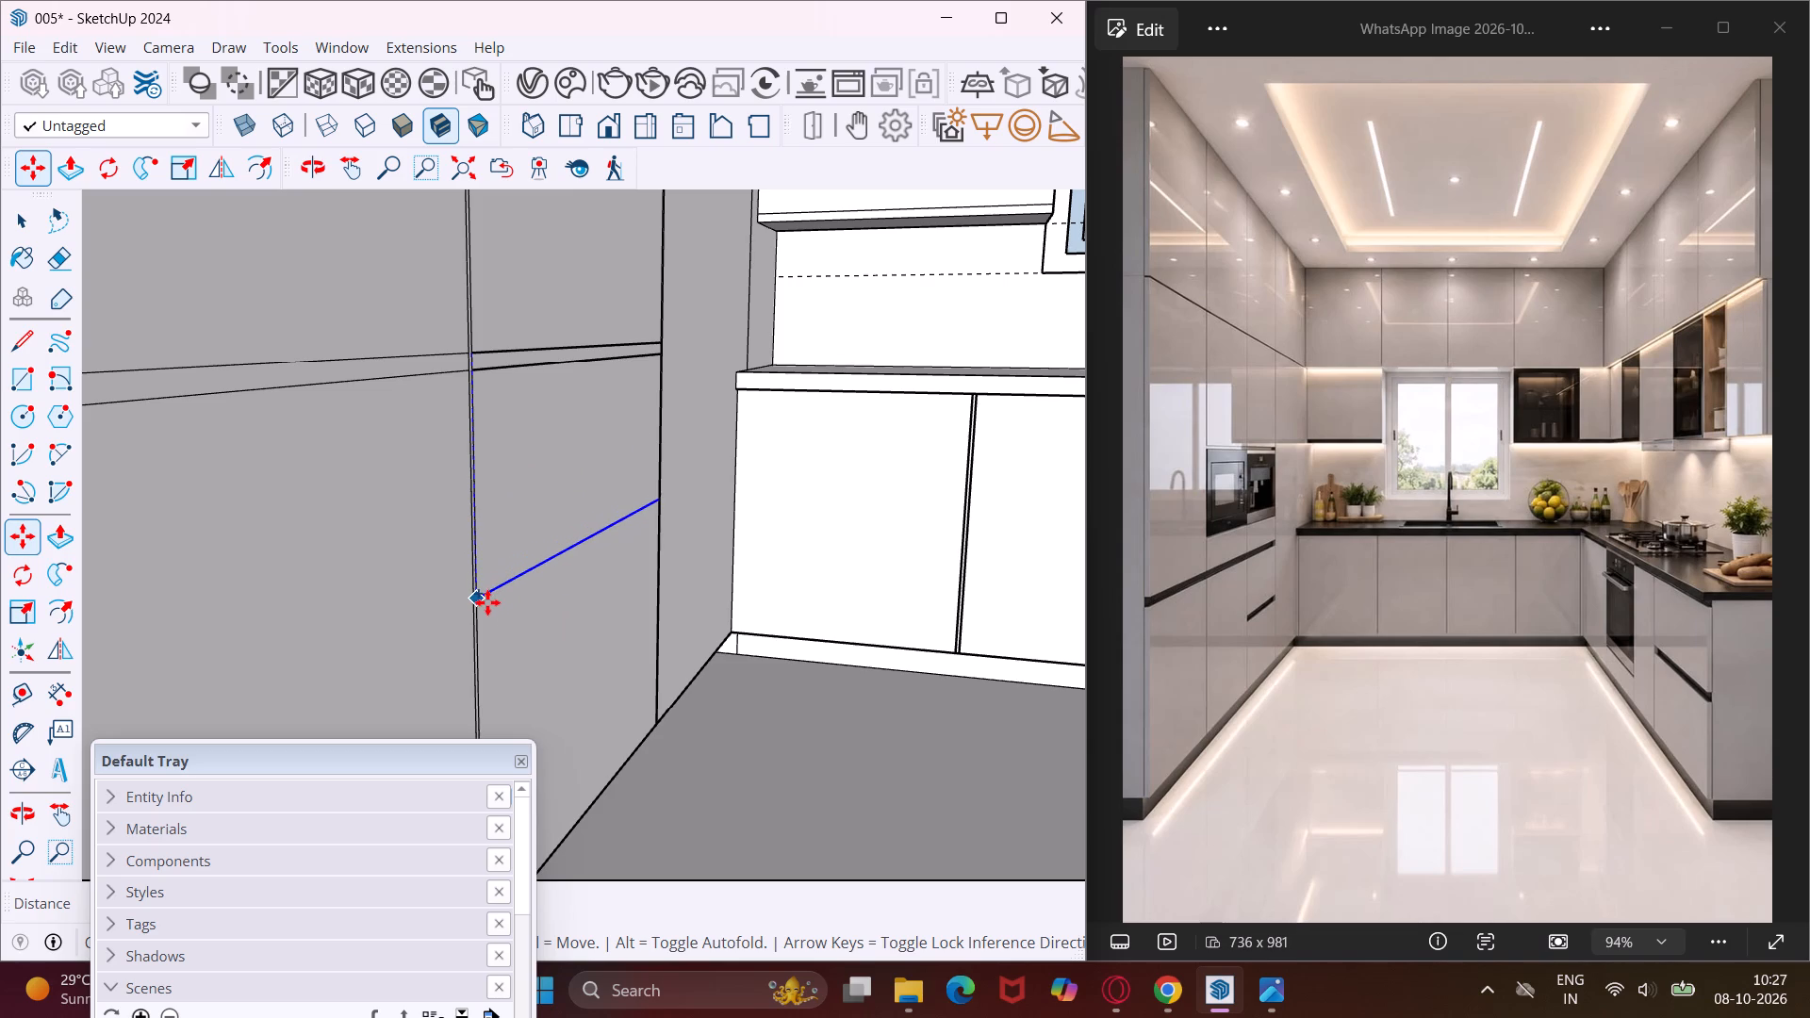
left_click(487, 602)
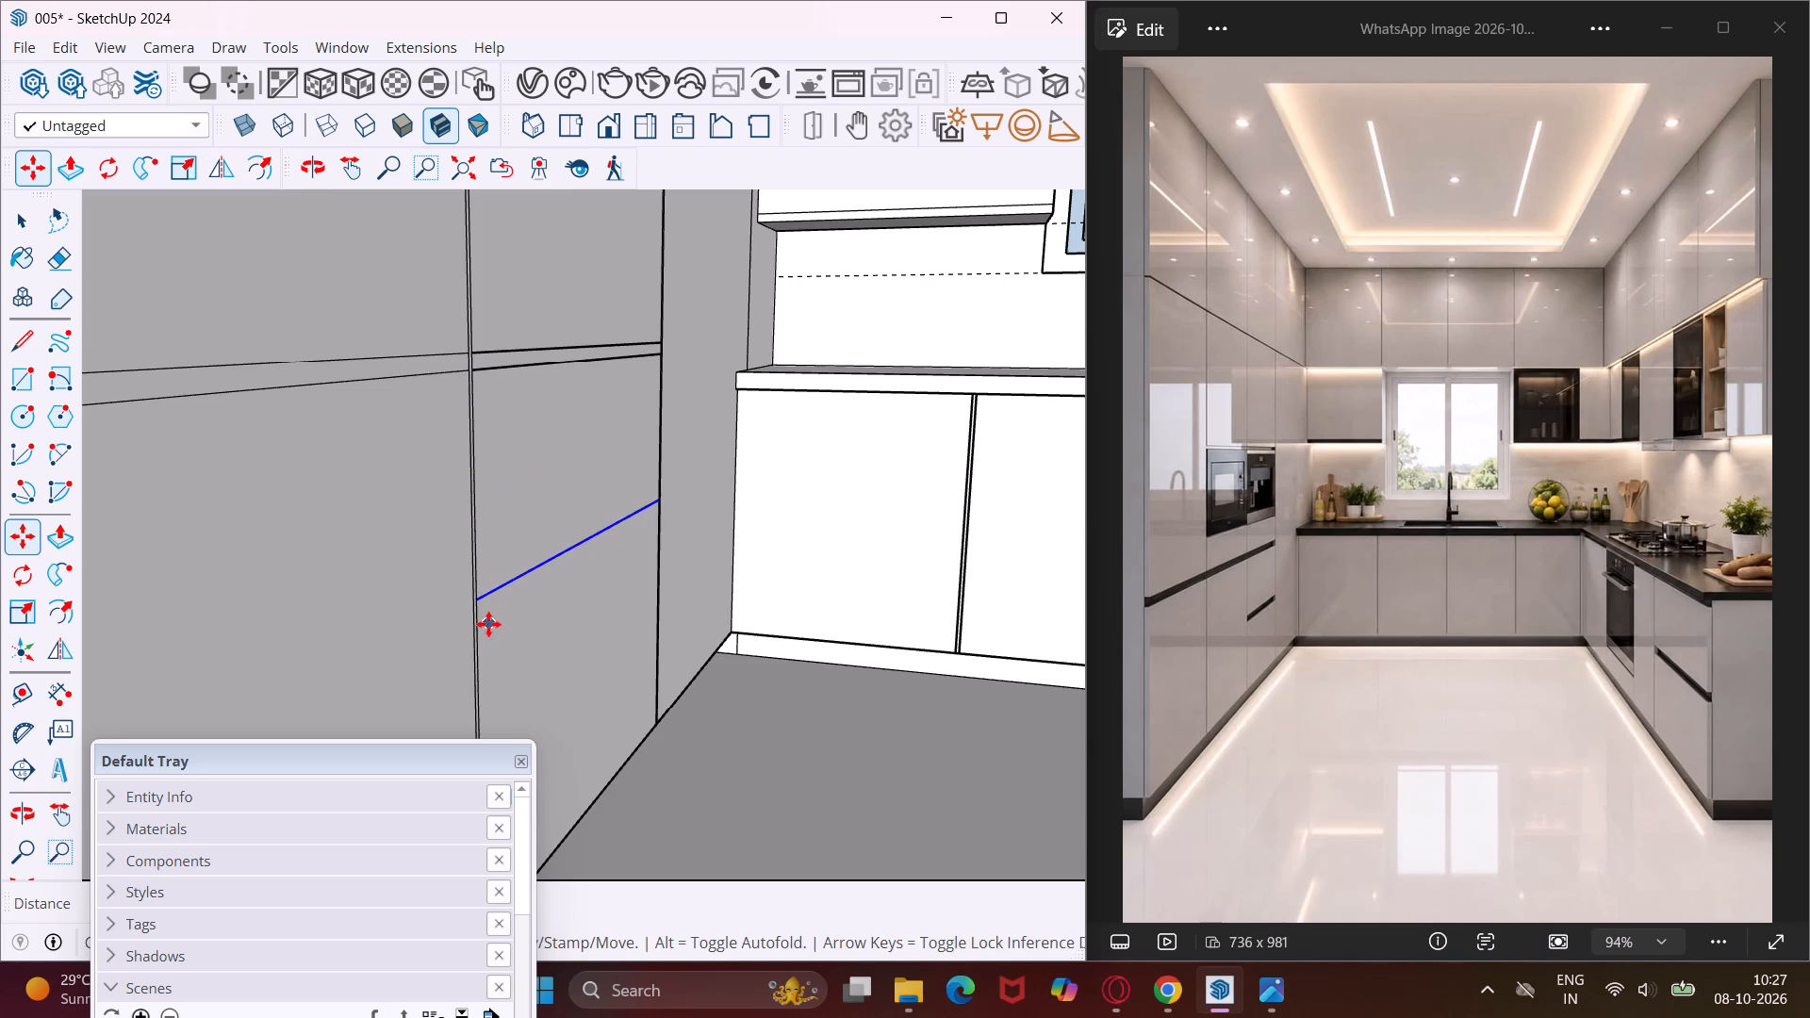
Copy the third panel's drawer division line 1" downward to form the gap between the two lower drawers.
left_click(478, 599)
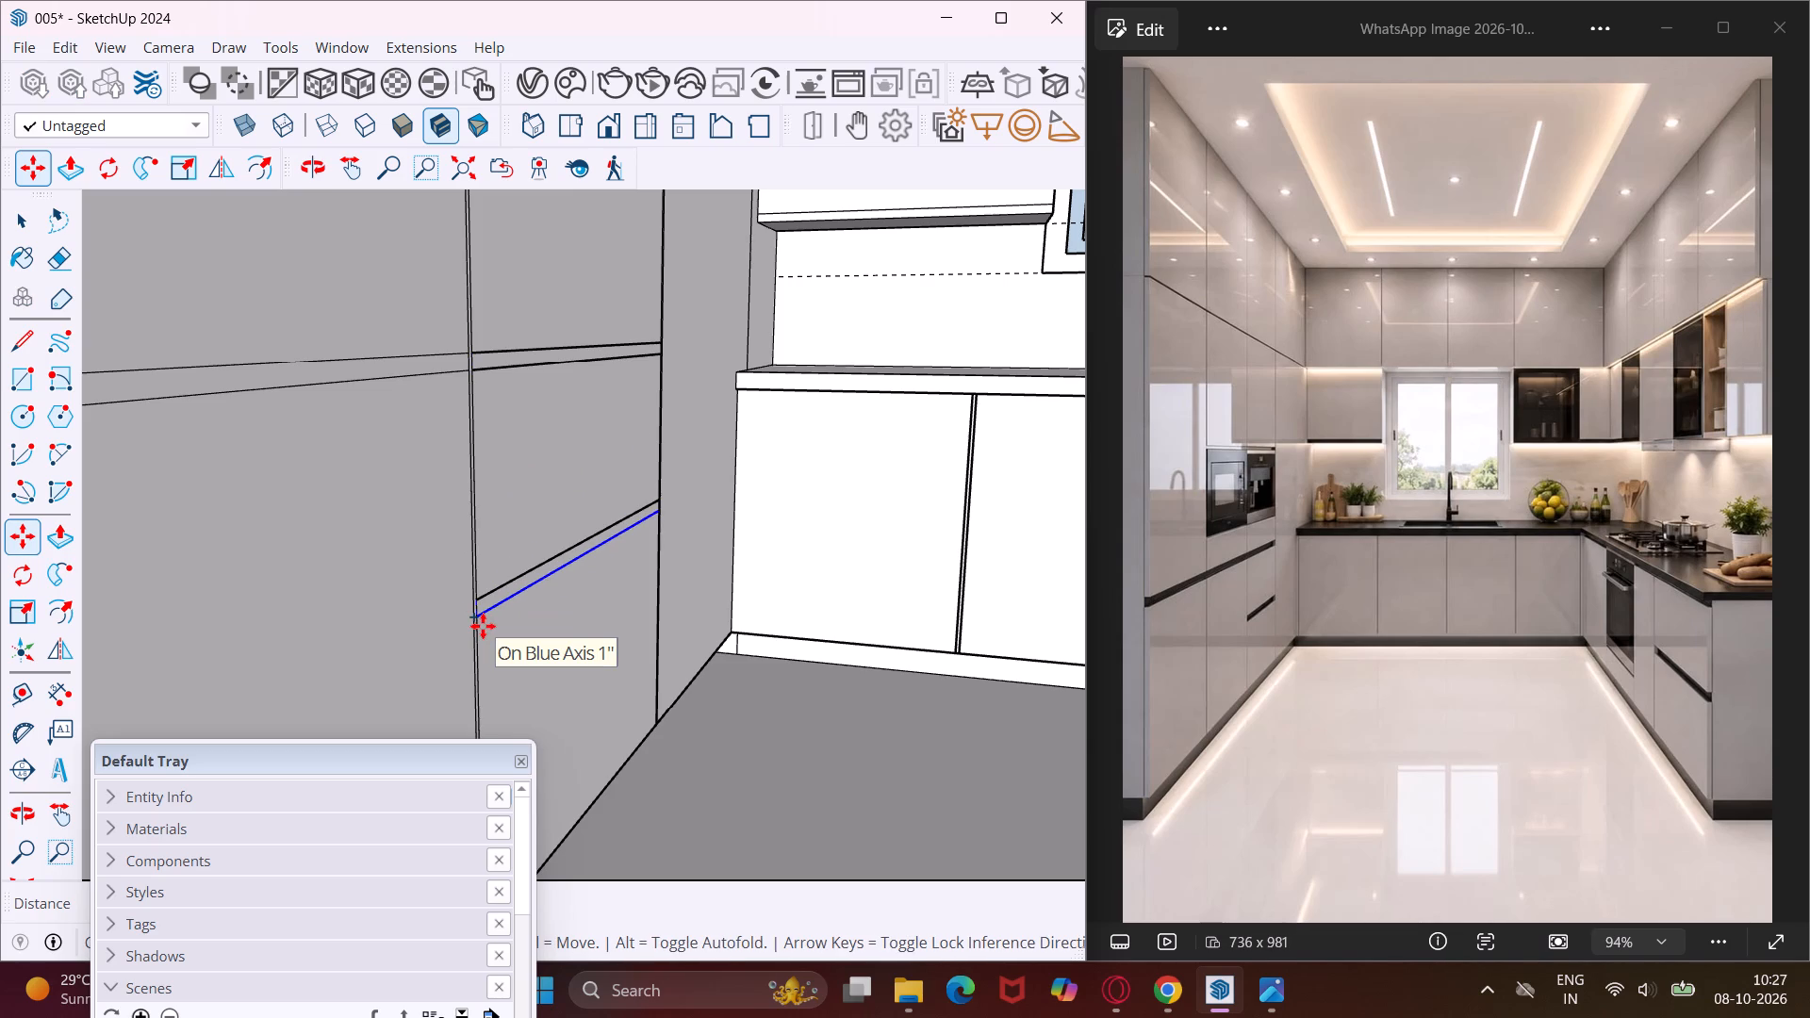
scroll(483, 626, "up", 5)
type("1\"")
key("Return")
key("Escape")
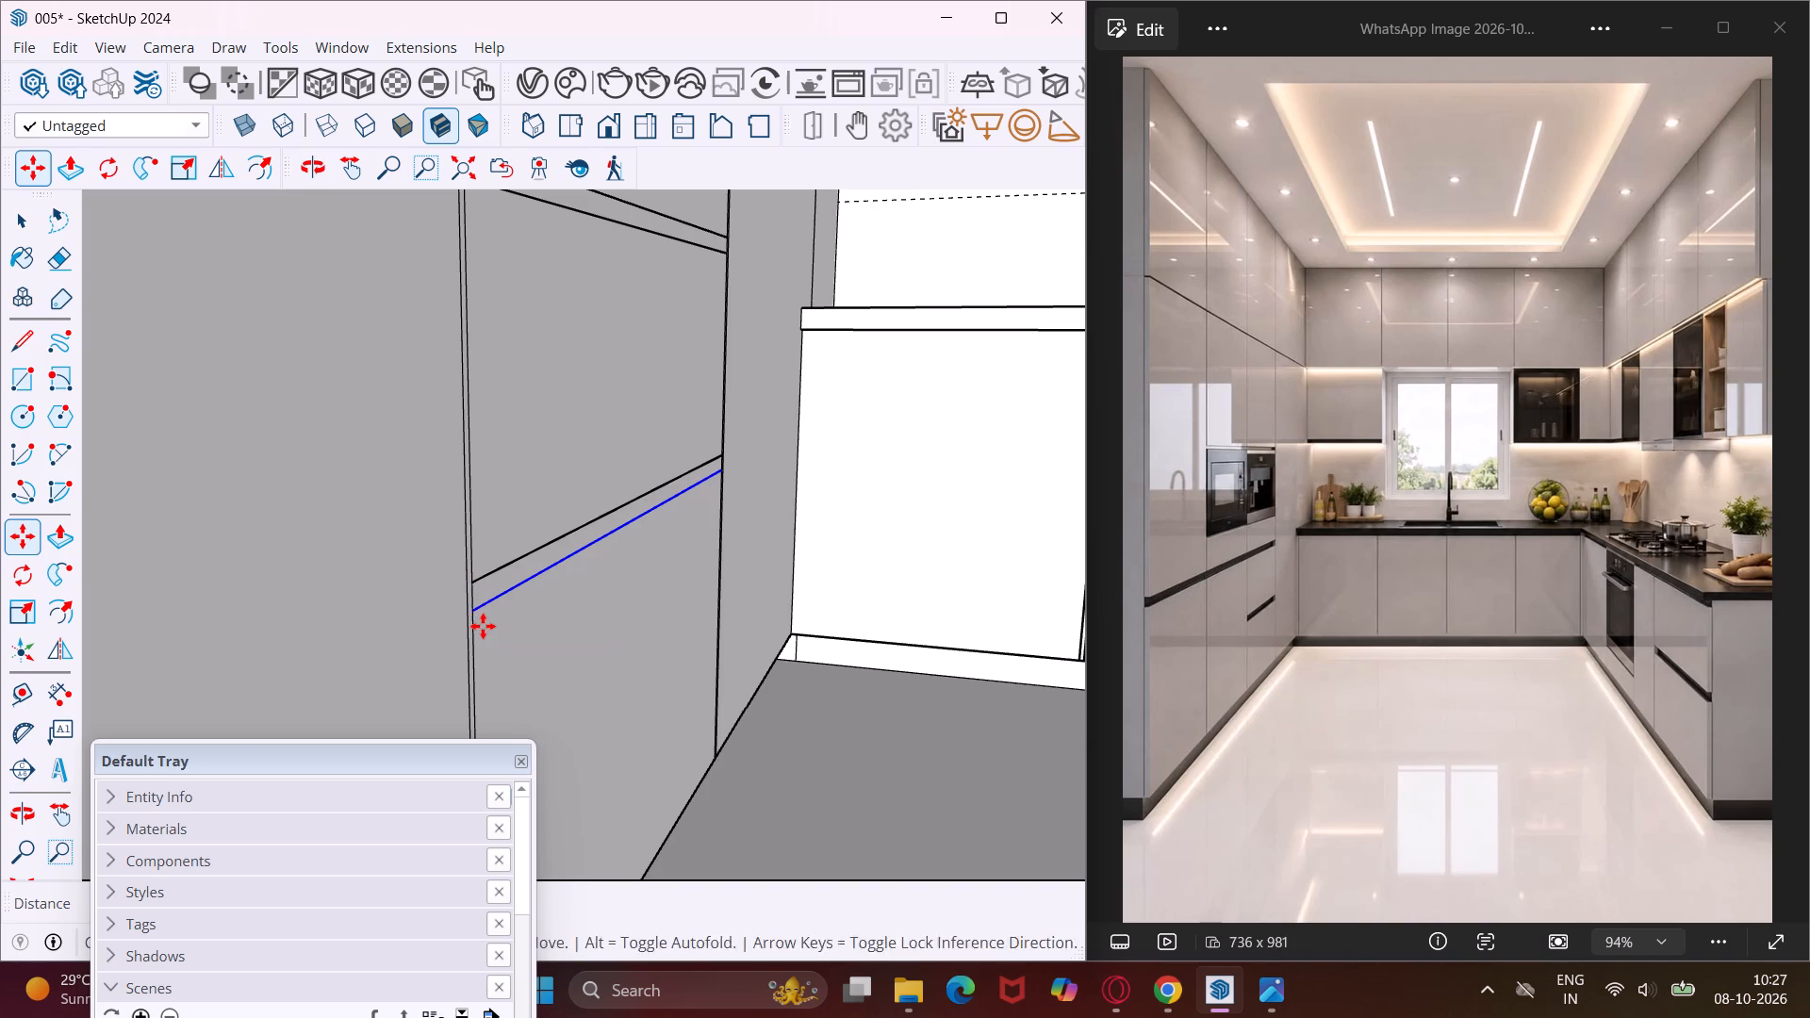
key("space")
Delete all guide lines from the kitchen model.
scroll(493, 597, "down", 7)
scroll(558, 552, "down", 5)
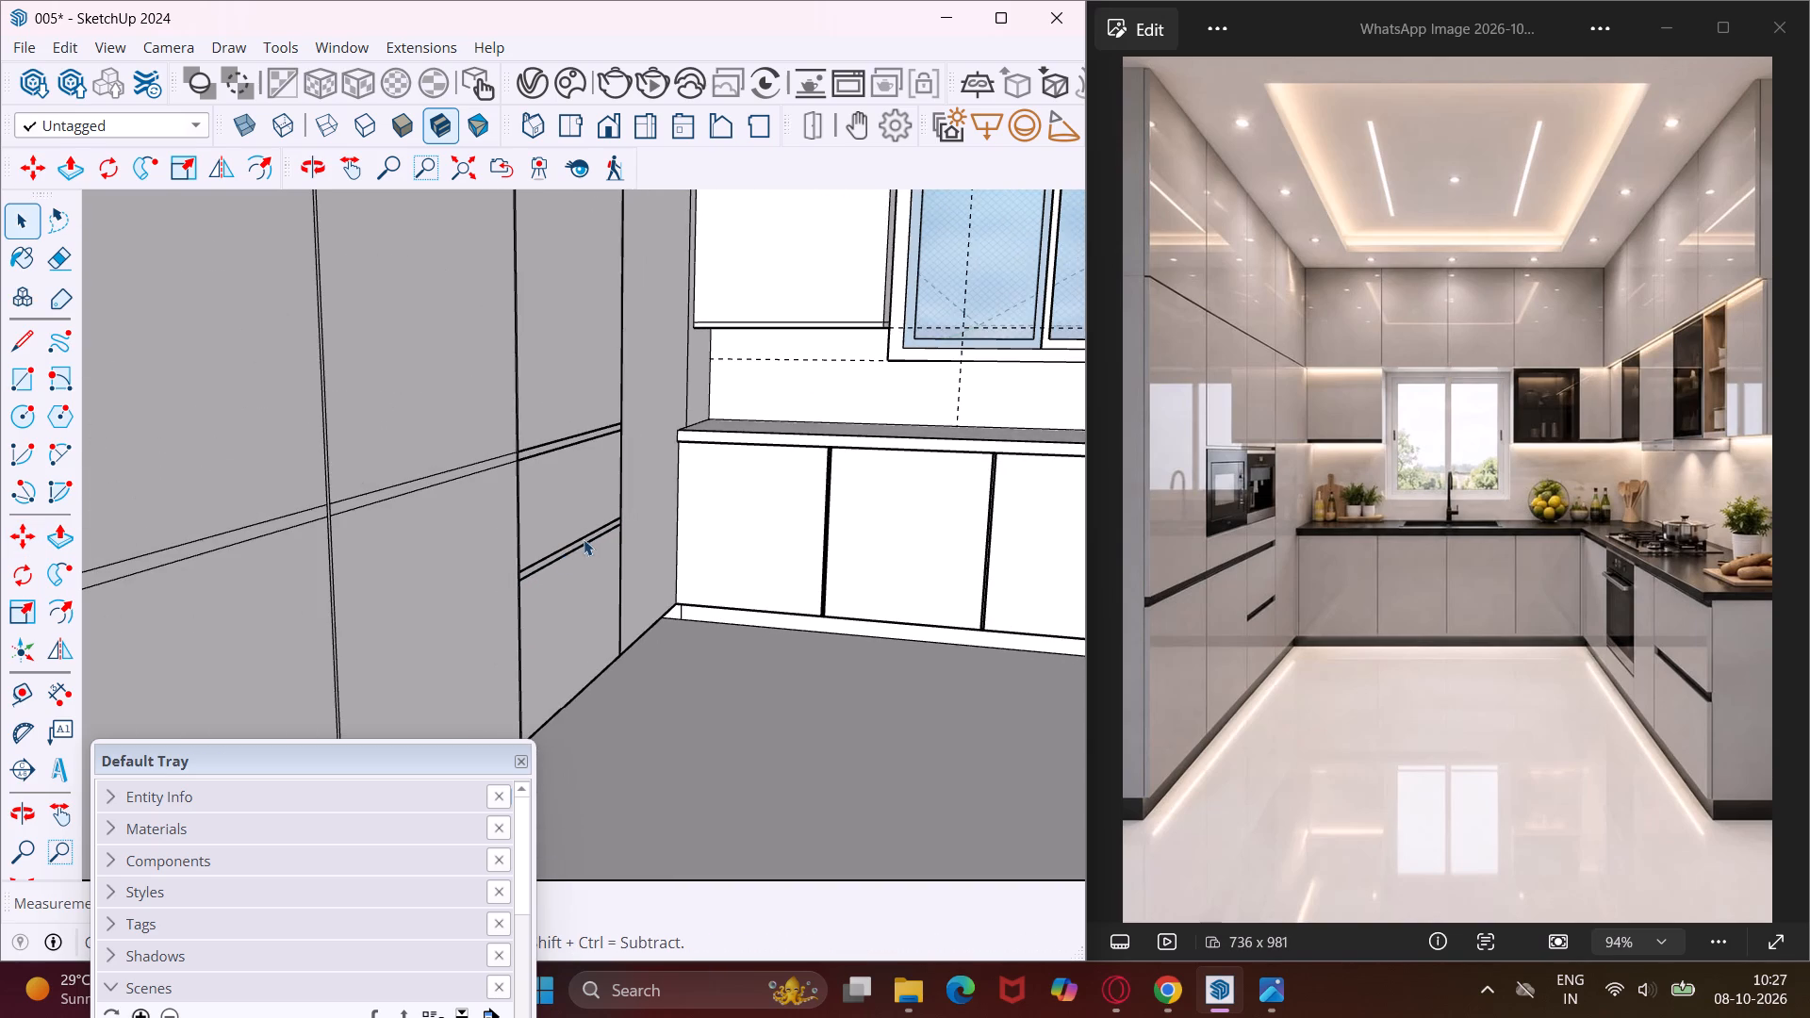
middle_click_drag(584, 539, 568, 574)
scroll(552, 556, "down", 5)
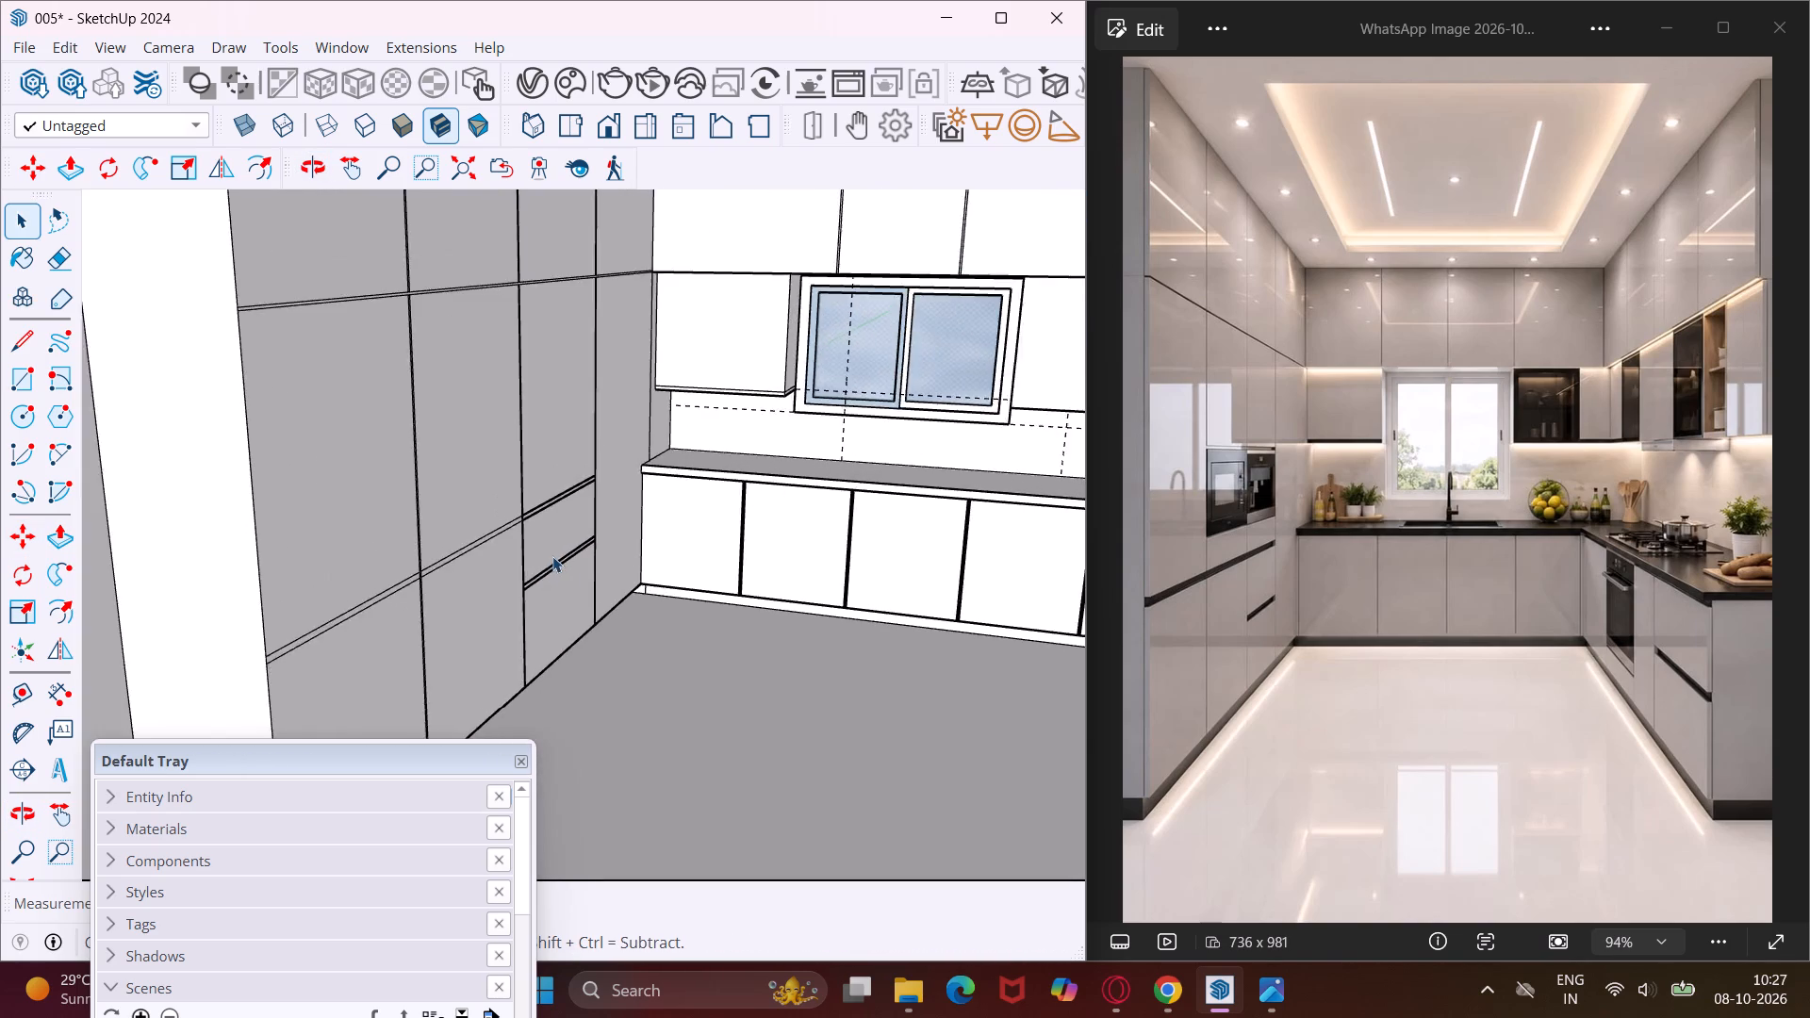
scroll(552, 556, "down", 3)
middle_click_drag(534, 528, 385, 552)
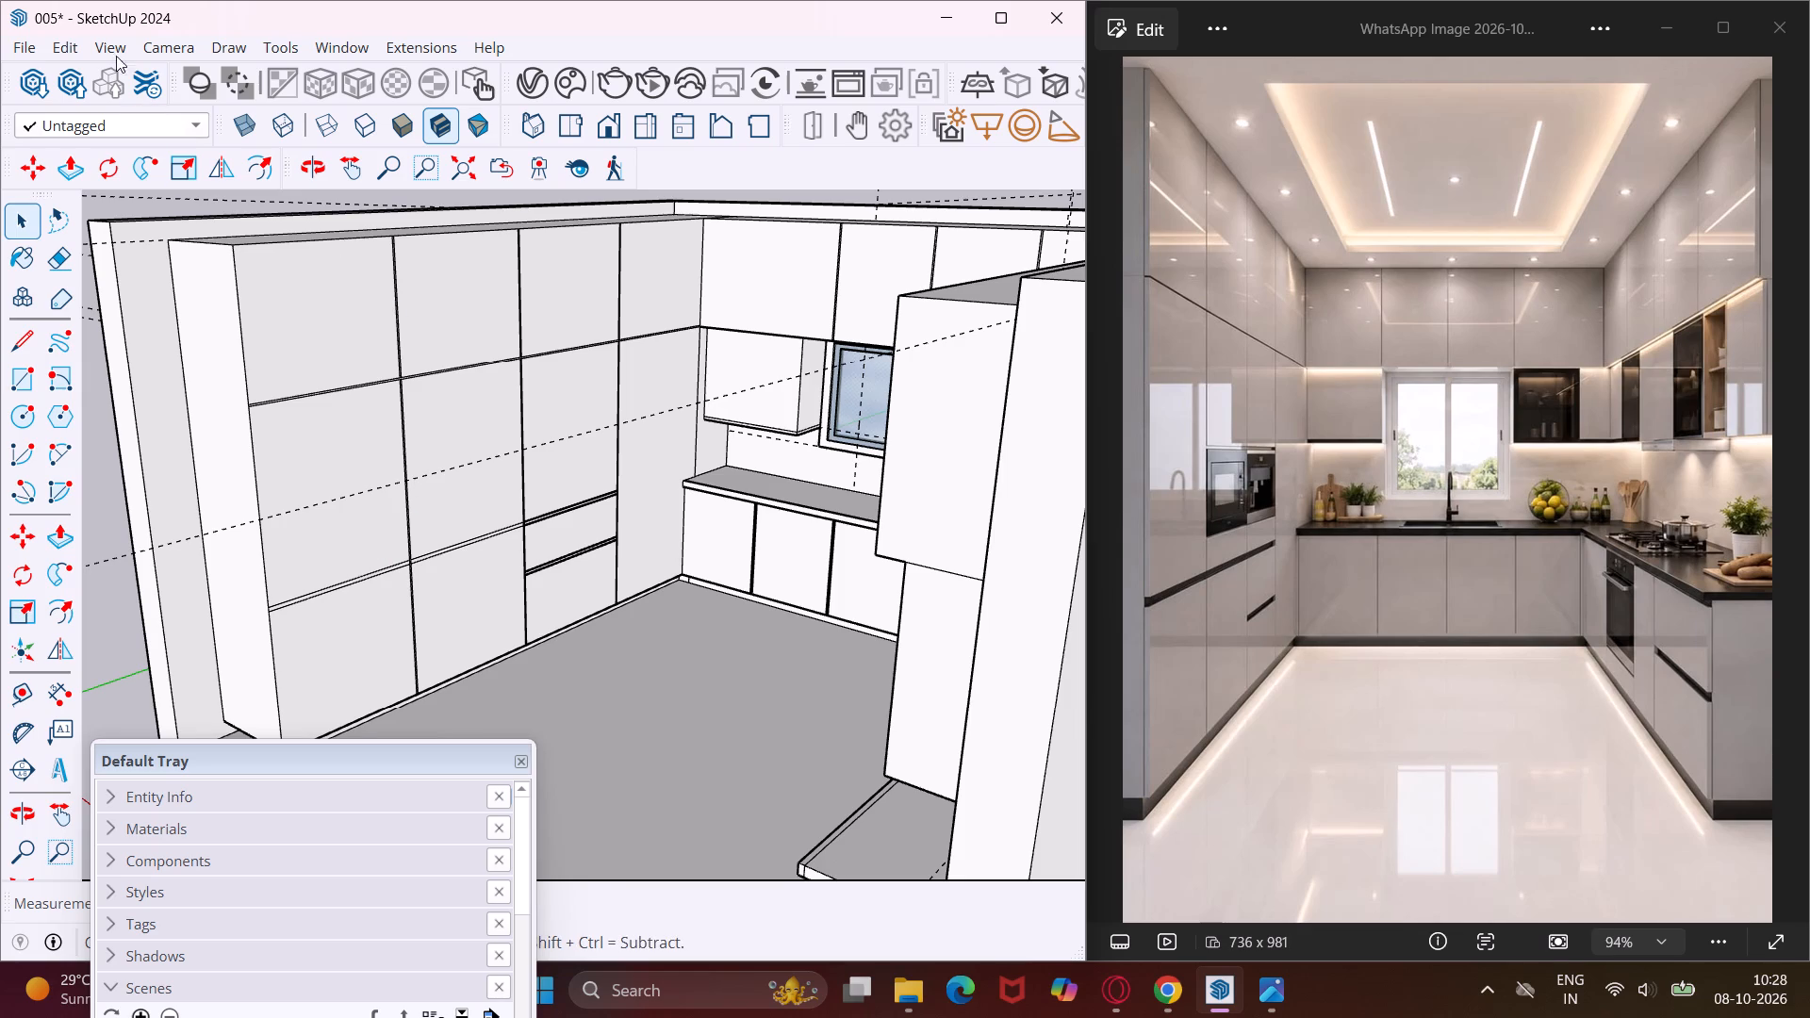
left_click(65, 41)
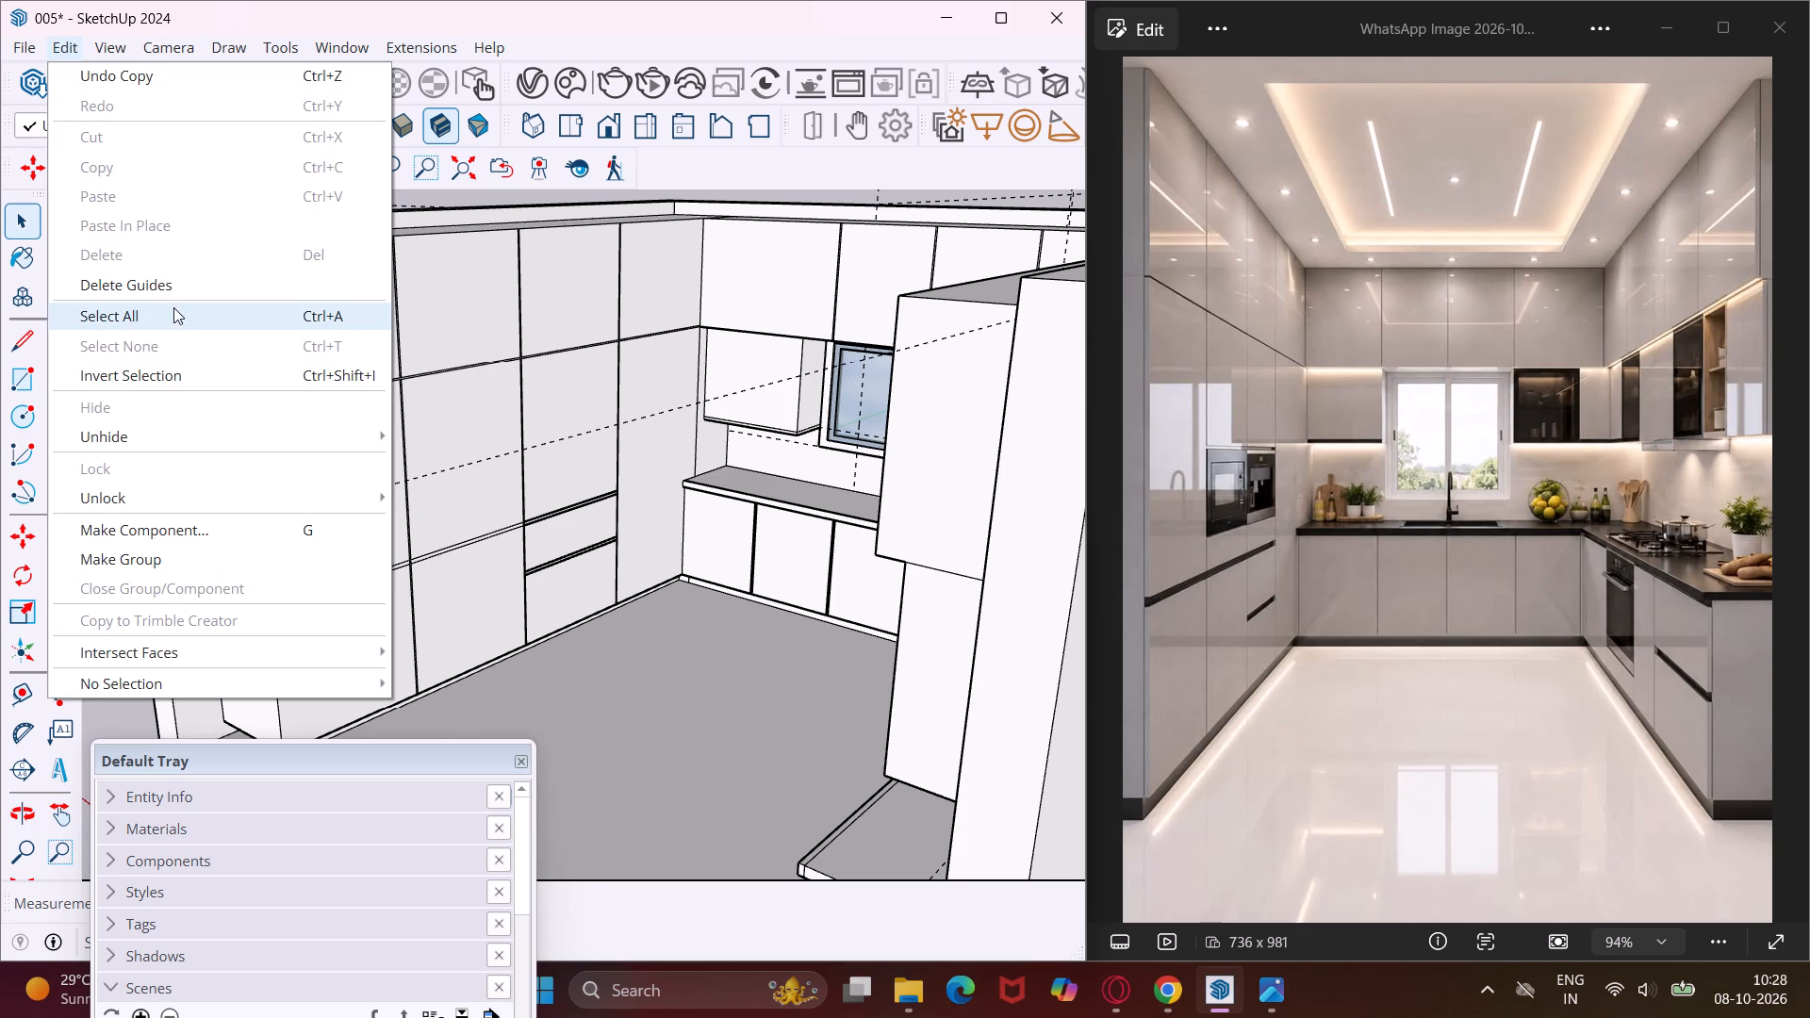
left_click(173, 298)
middle_click_drag(394, 511, 423, 491)
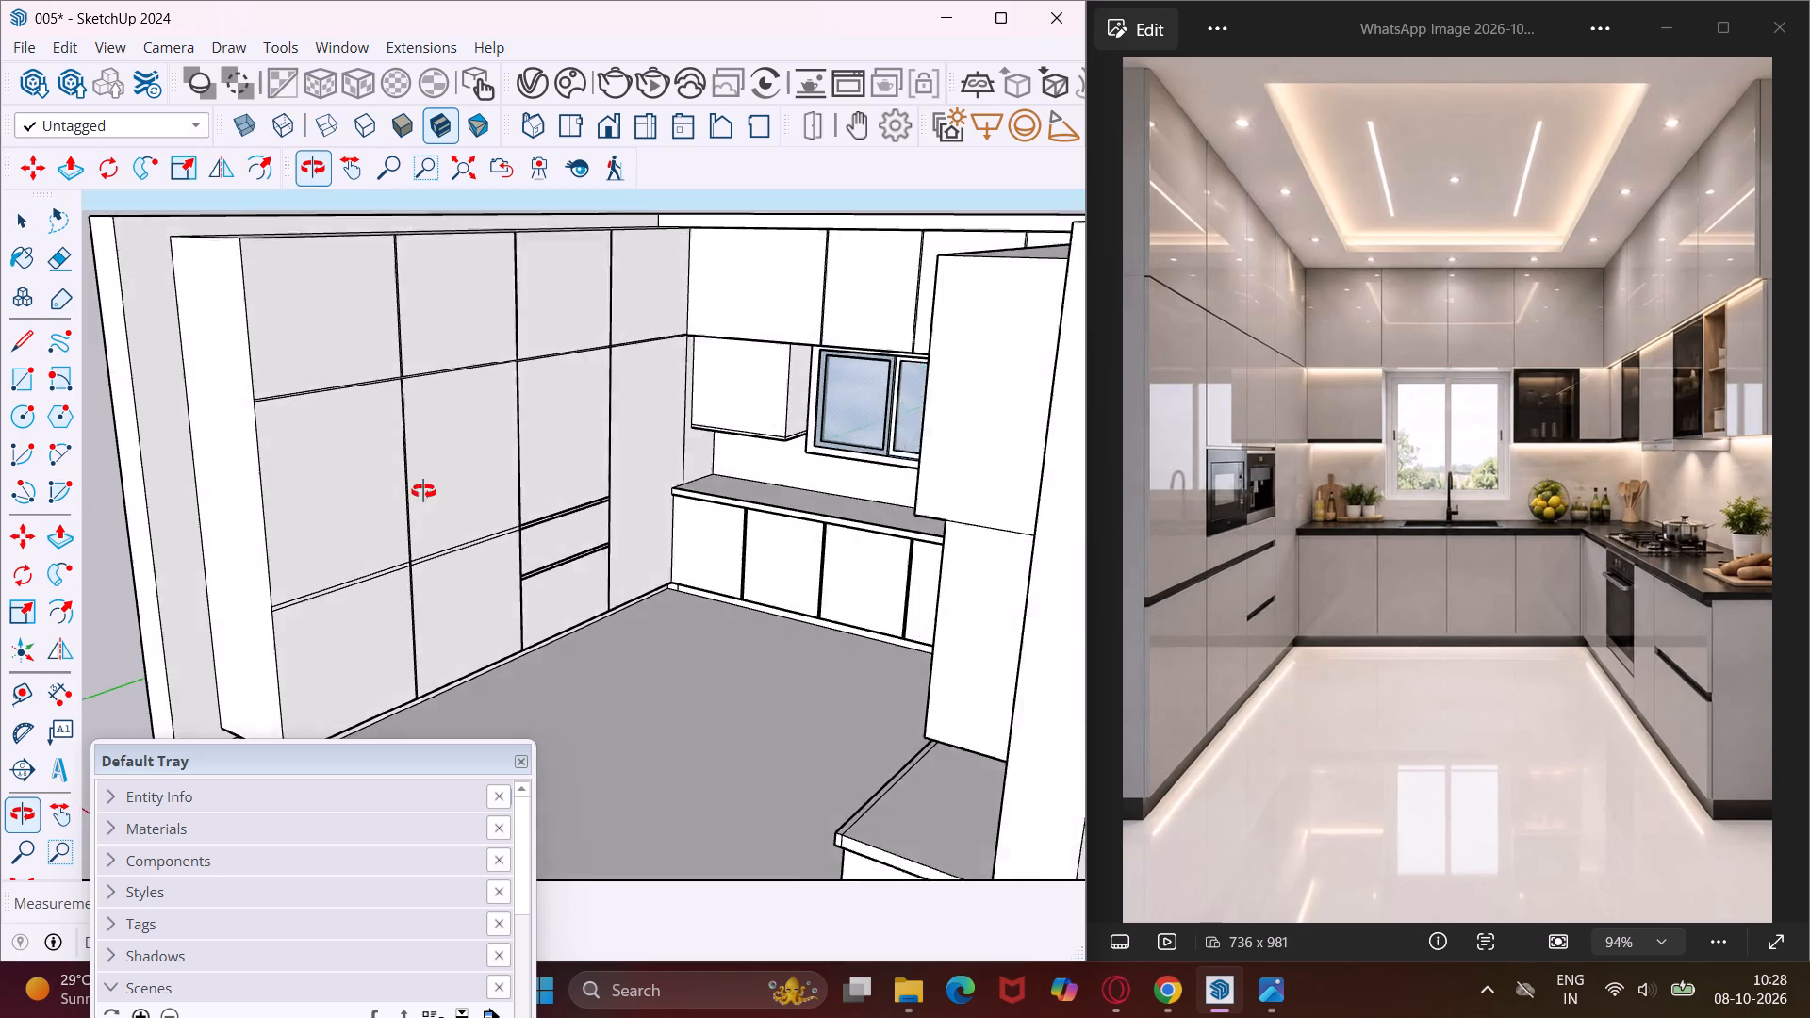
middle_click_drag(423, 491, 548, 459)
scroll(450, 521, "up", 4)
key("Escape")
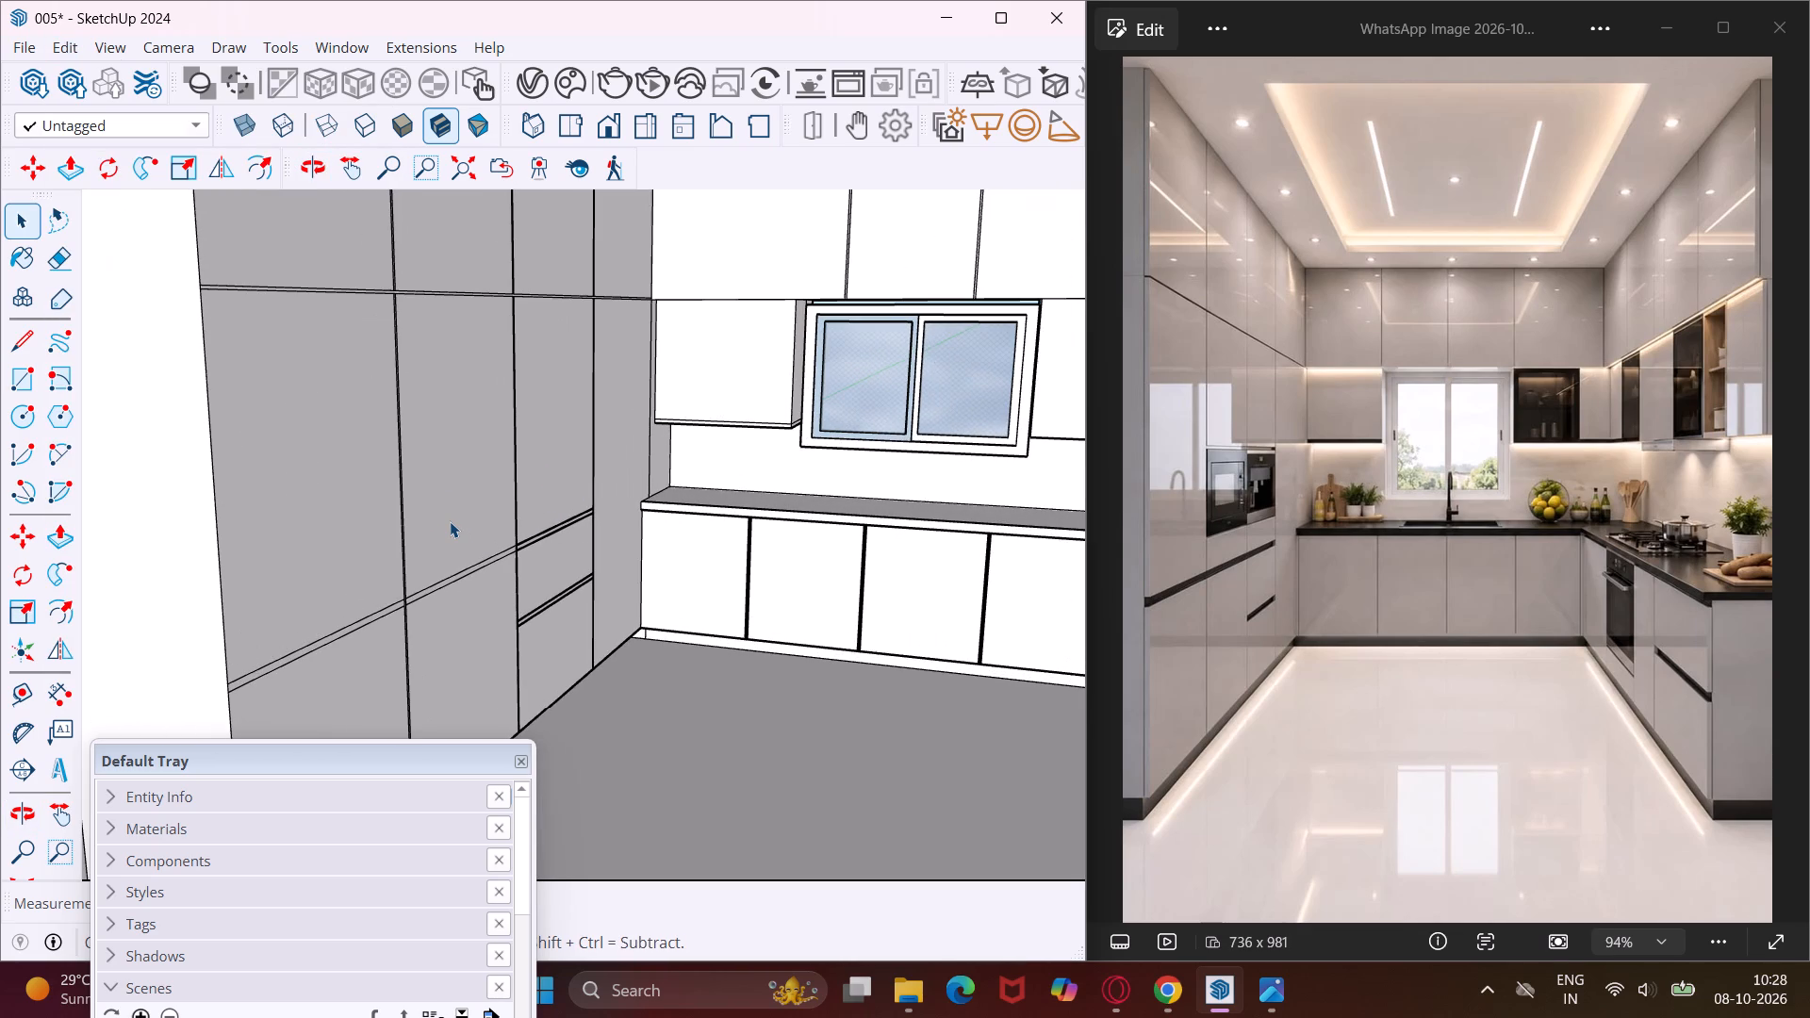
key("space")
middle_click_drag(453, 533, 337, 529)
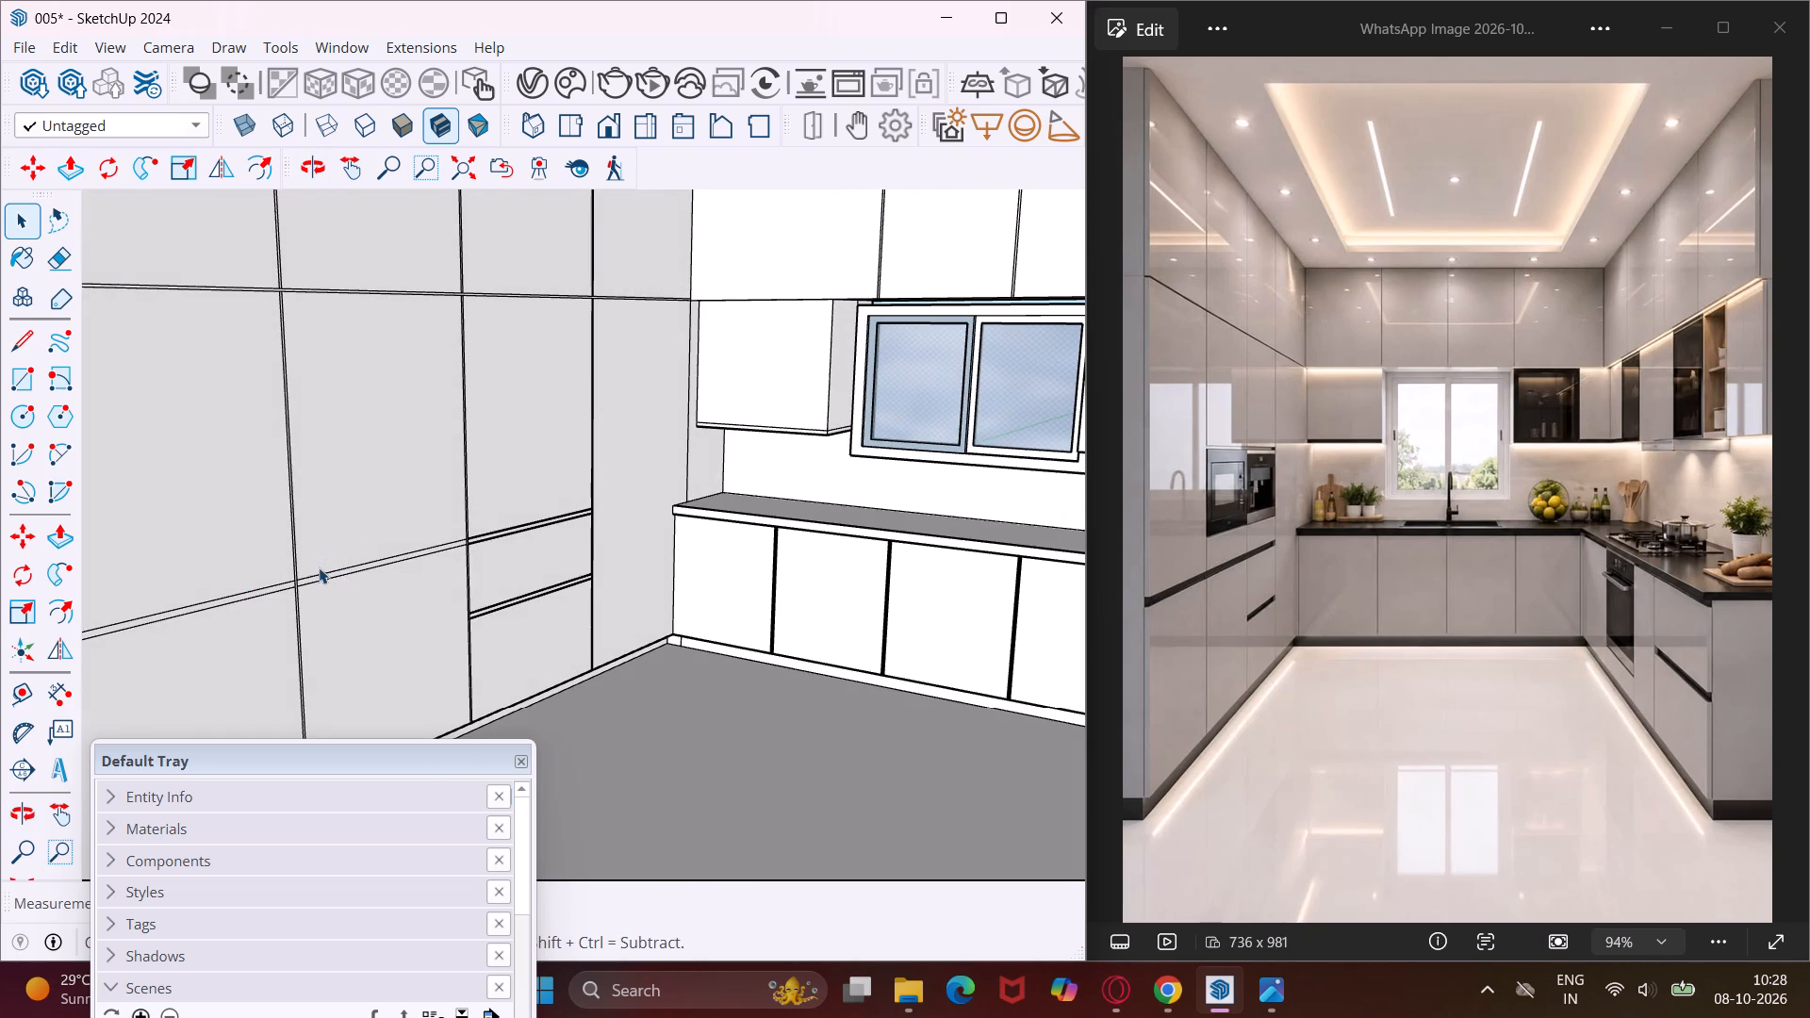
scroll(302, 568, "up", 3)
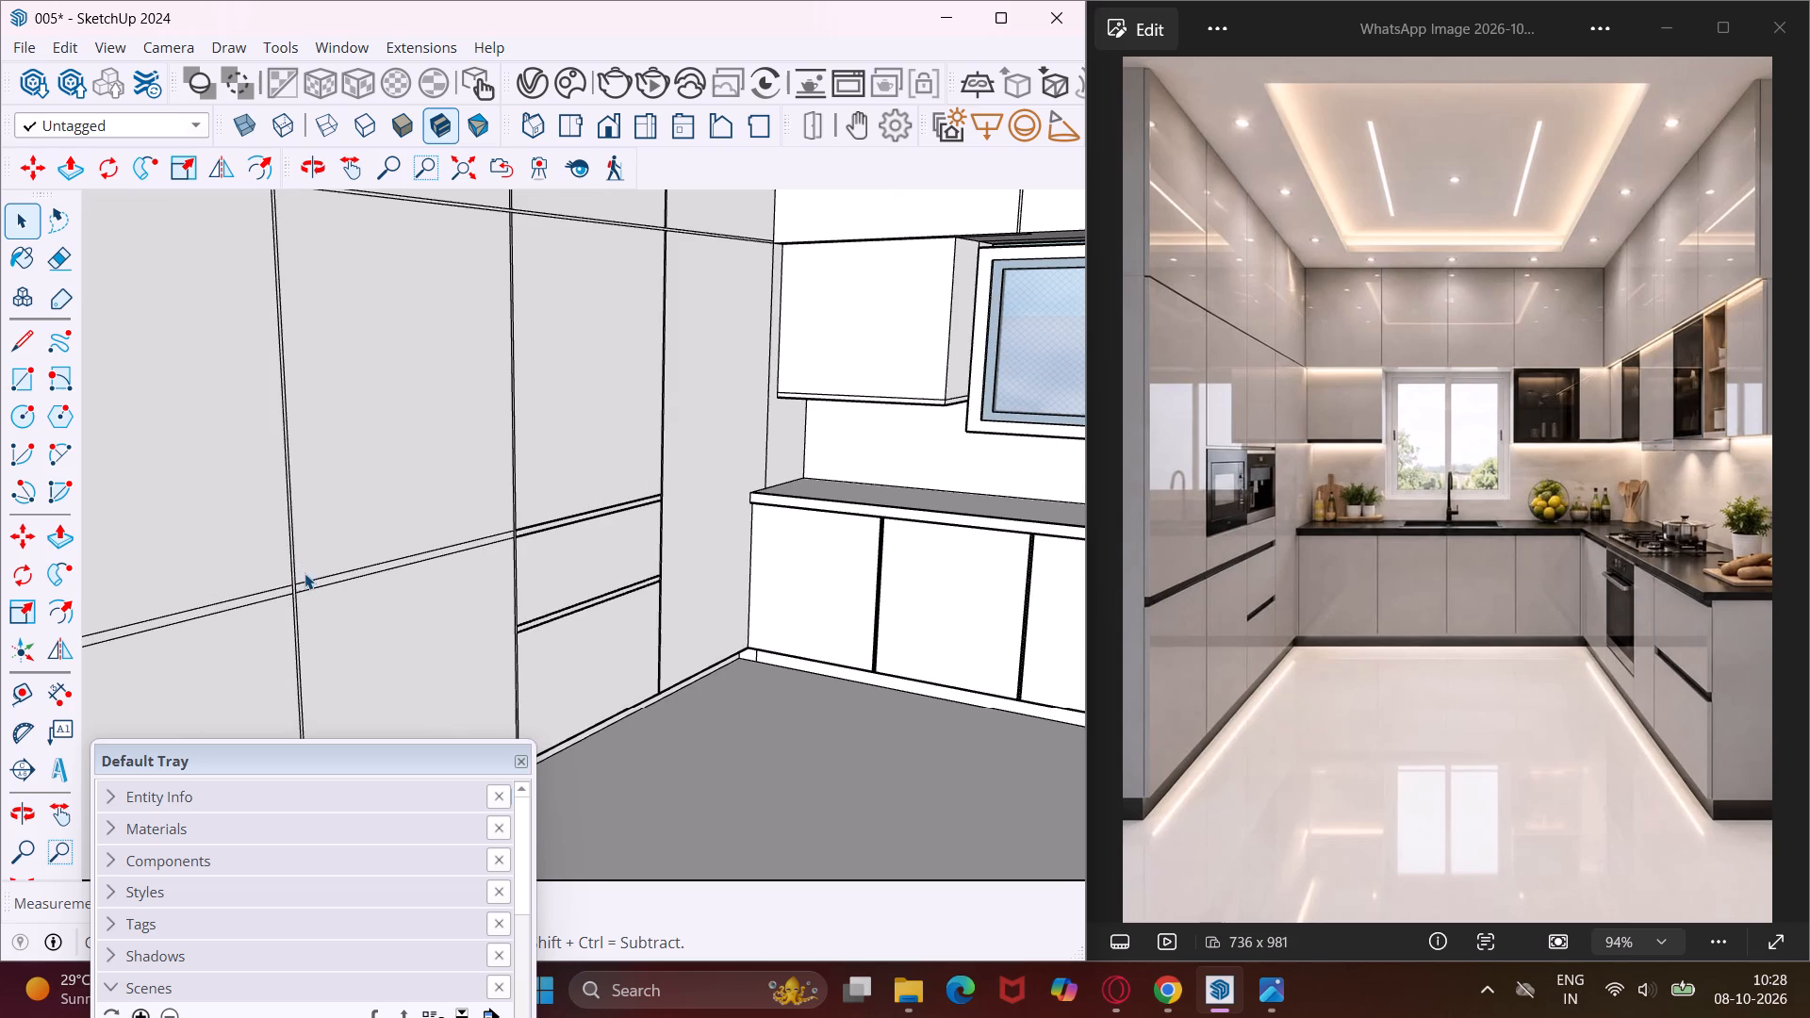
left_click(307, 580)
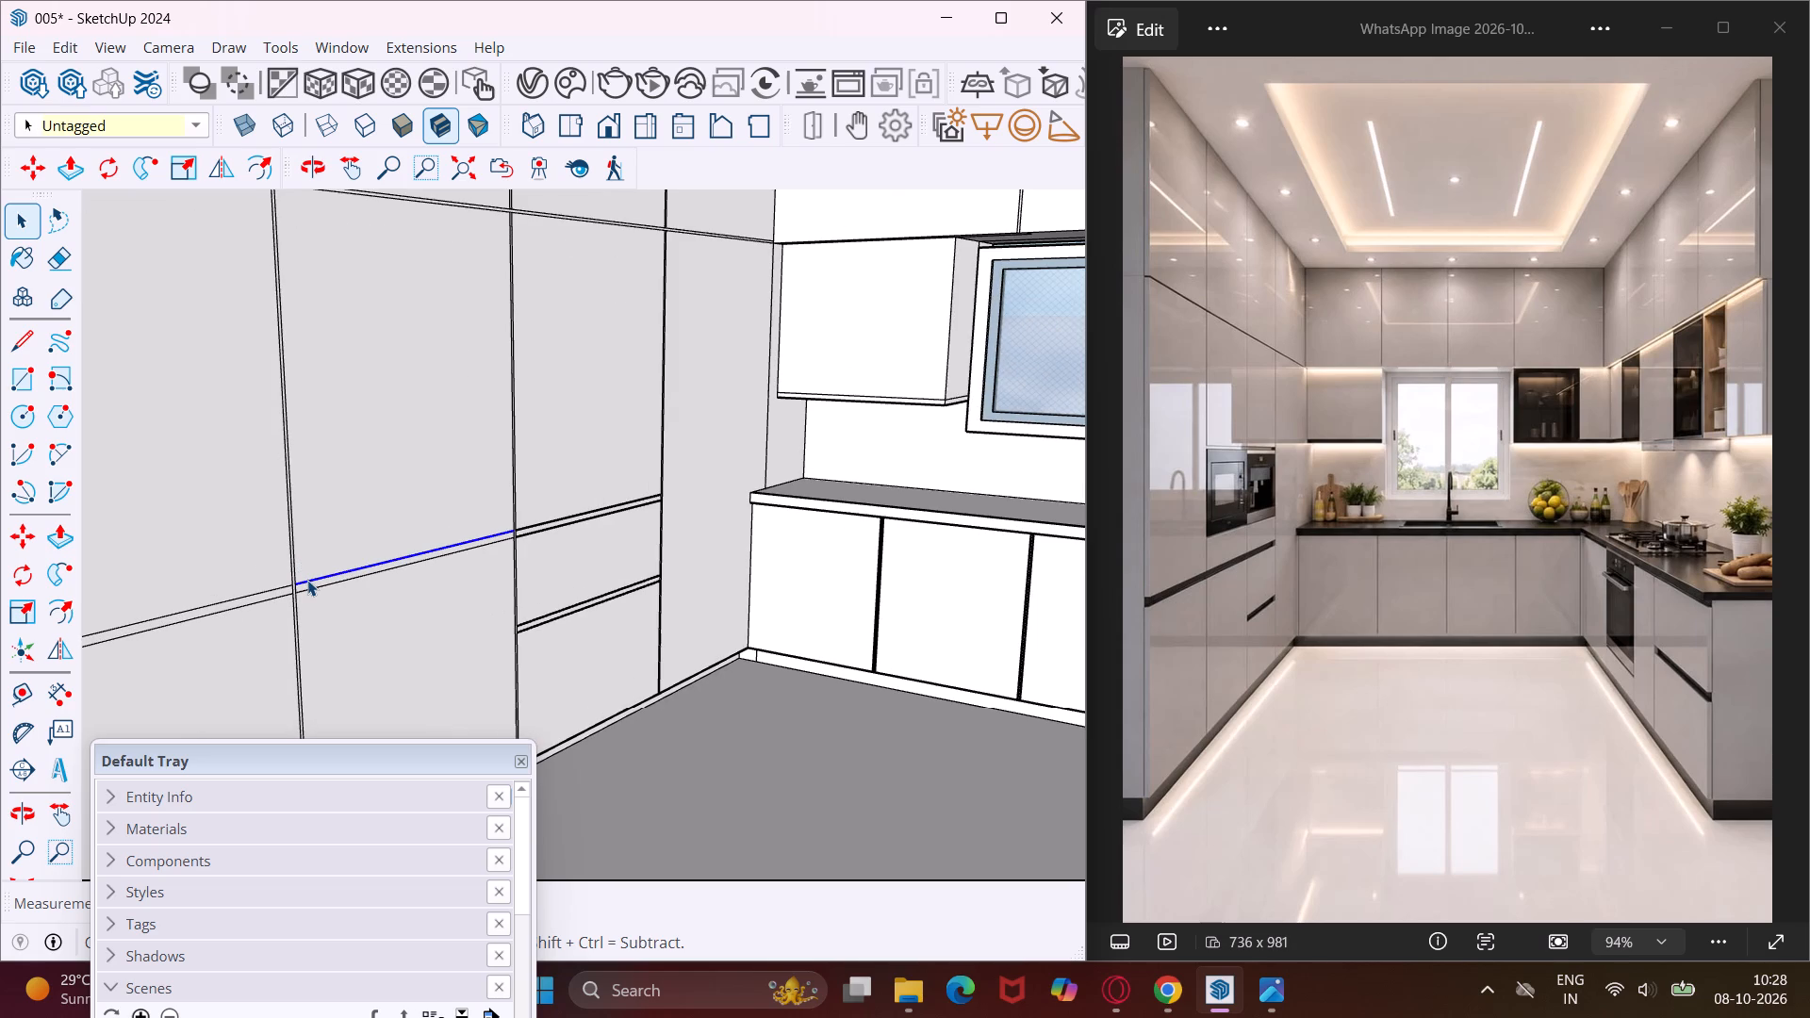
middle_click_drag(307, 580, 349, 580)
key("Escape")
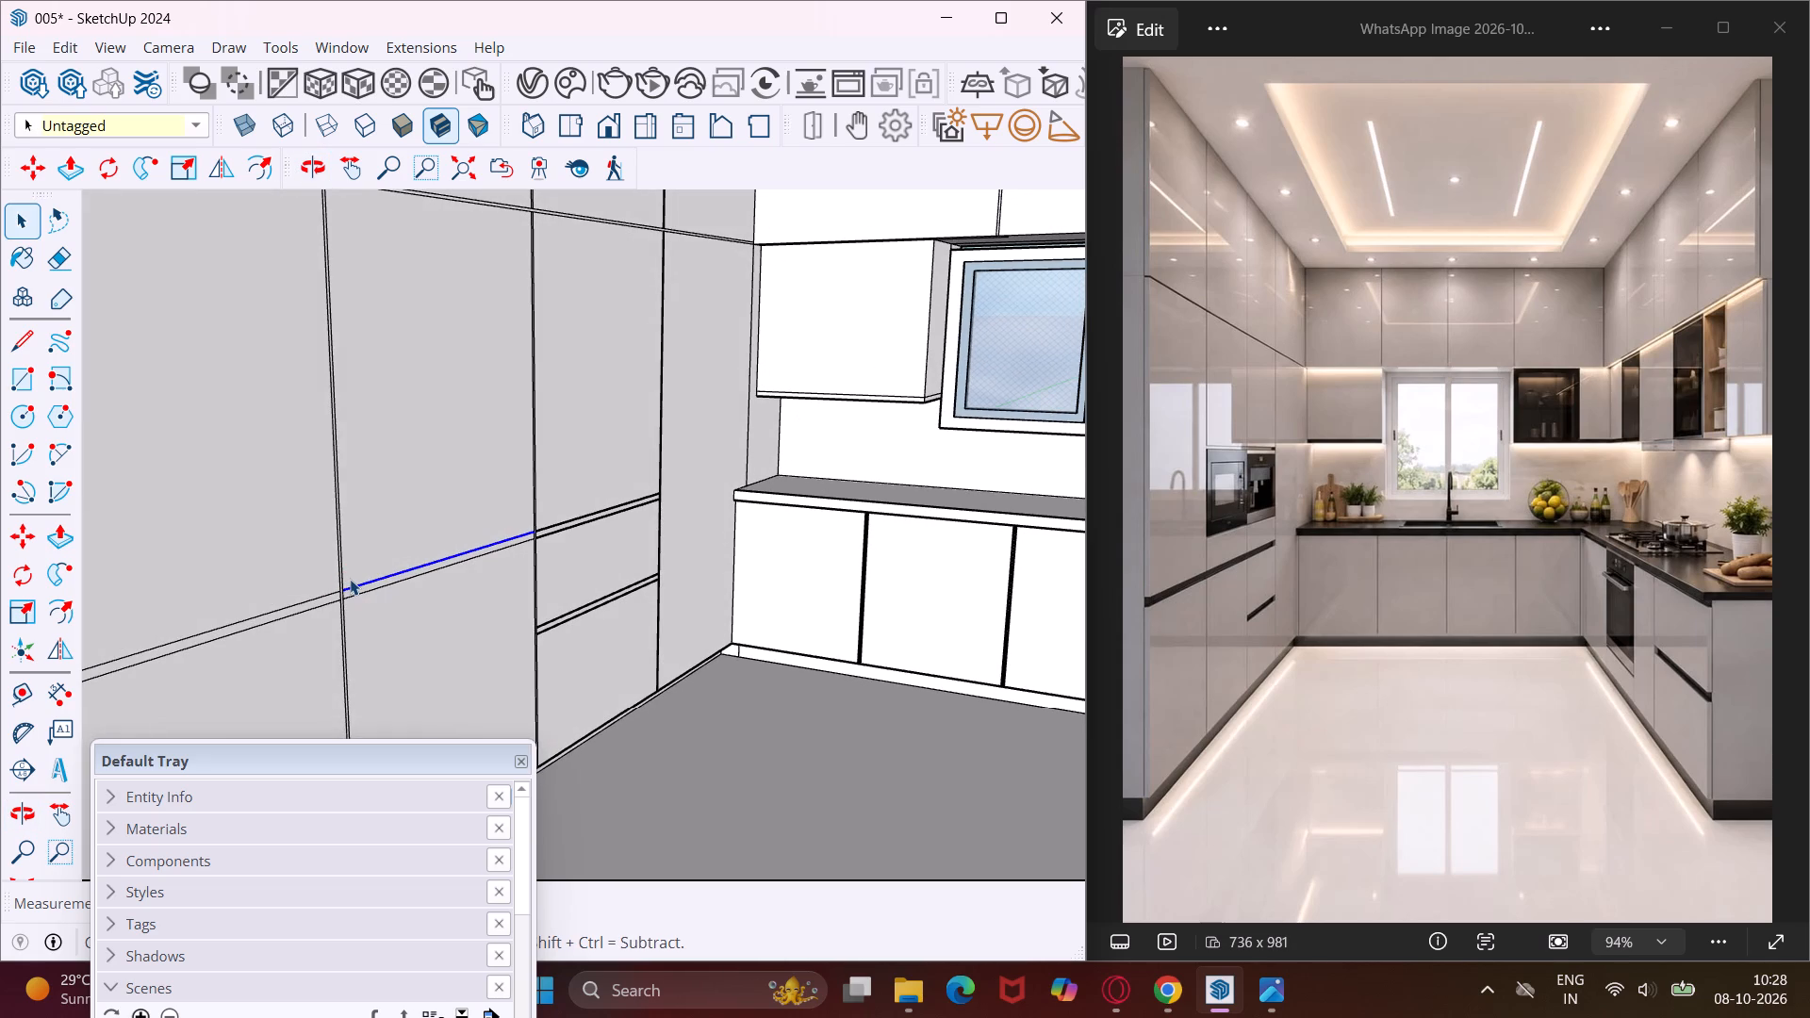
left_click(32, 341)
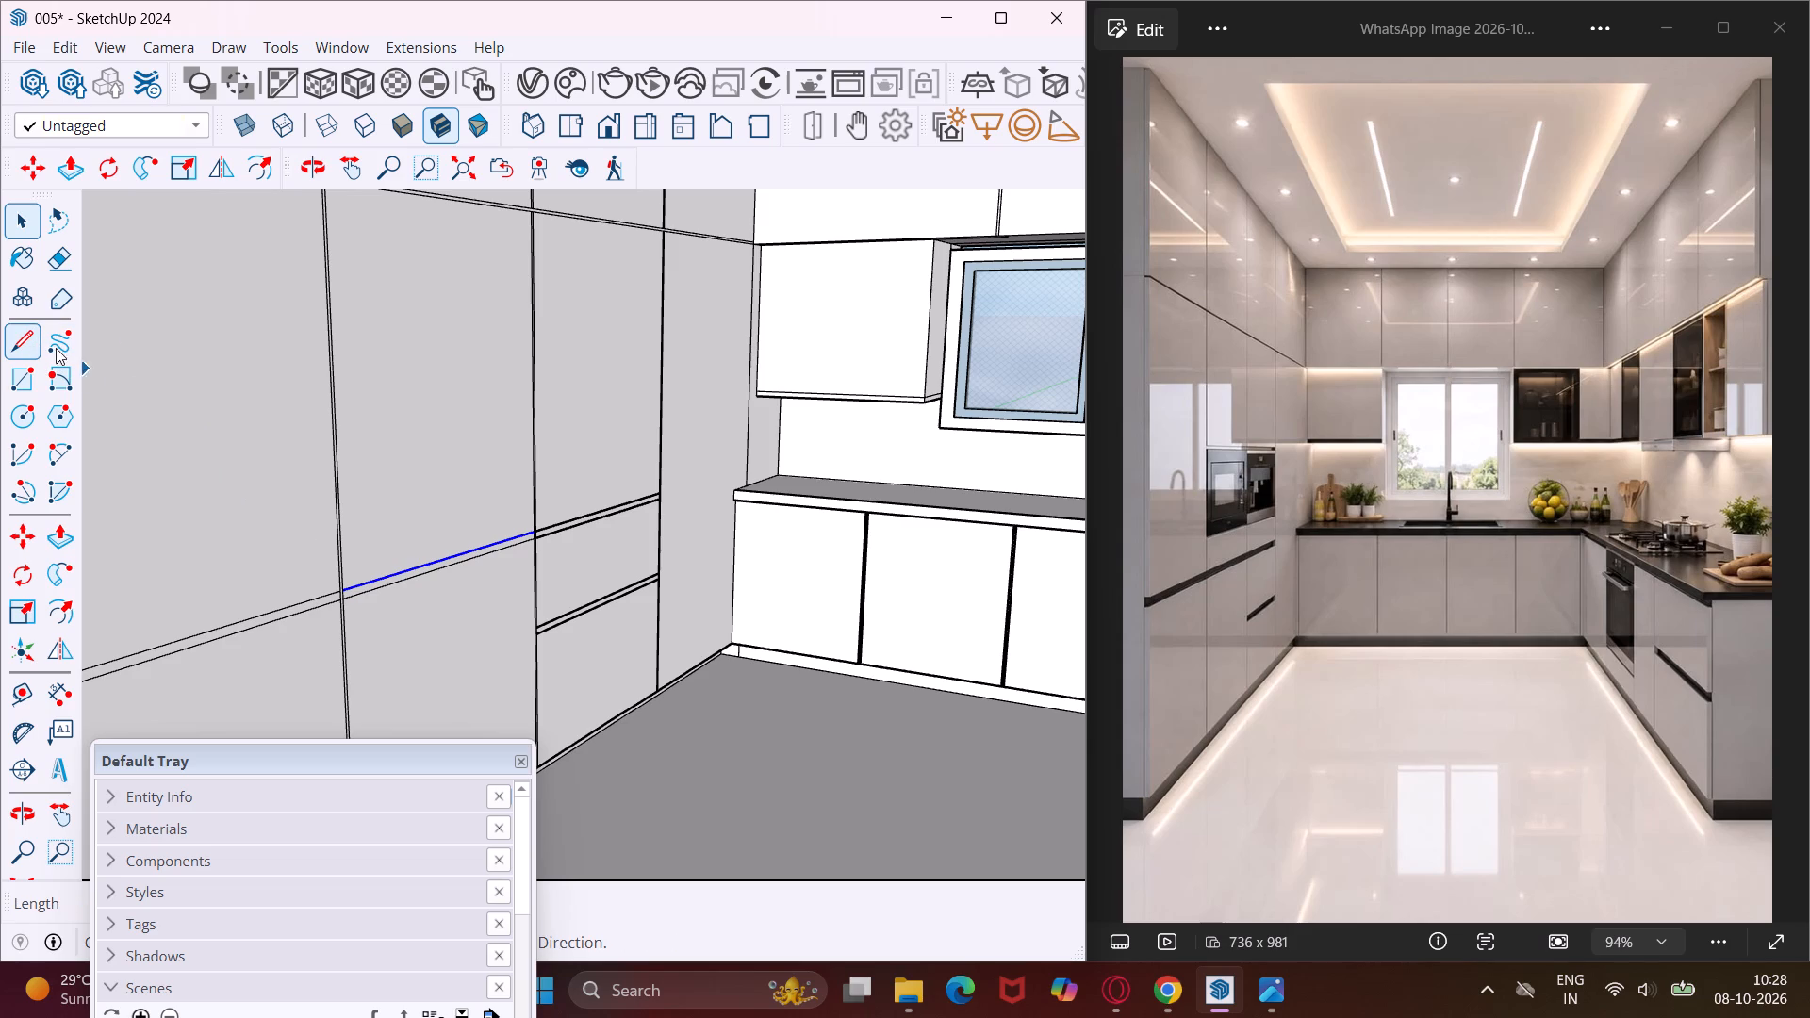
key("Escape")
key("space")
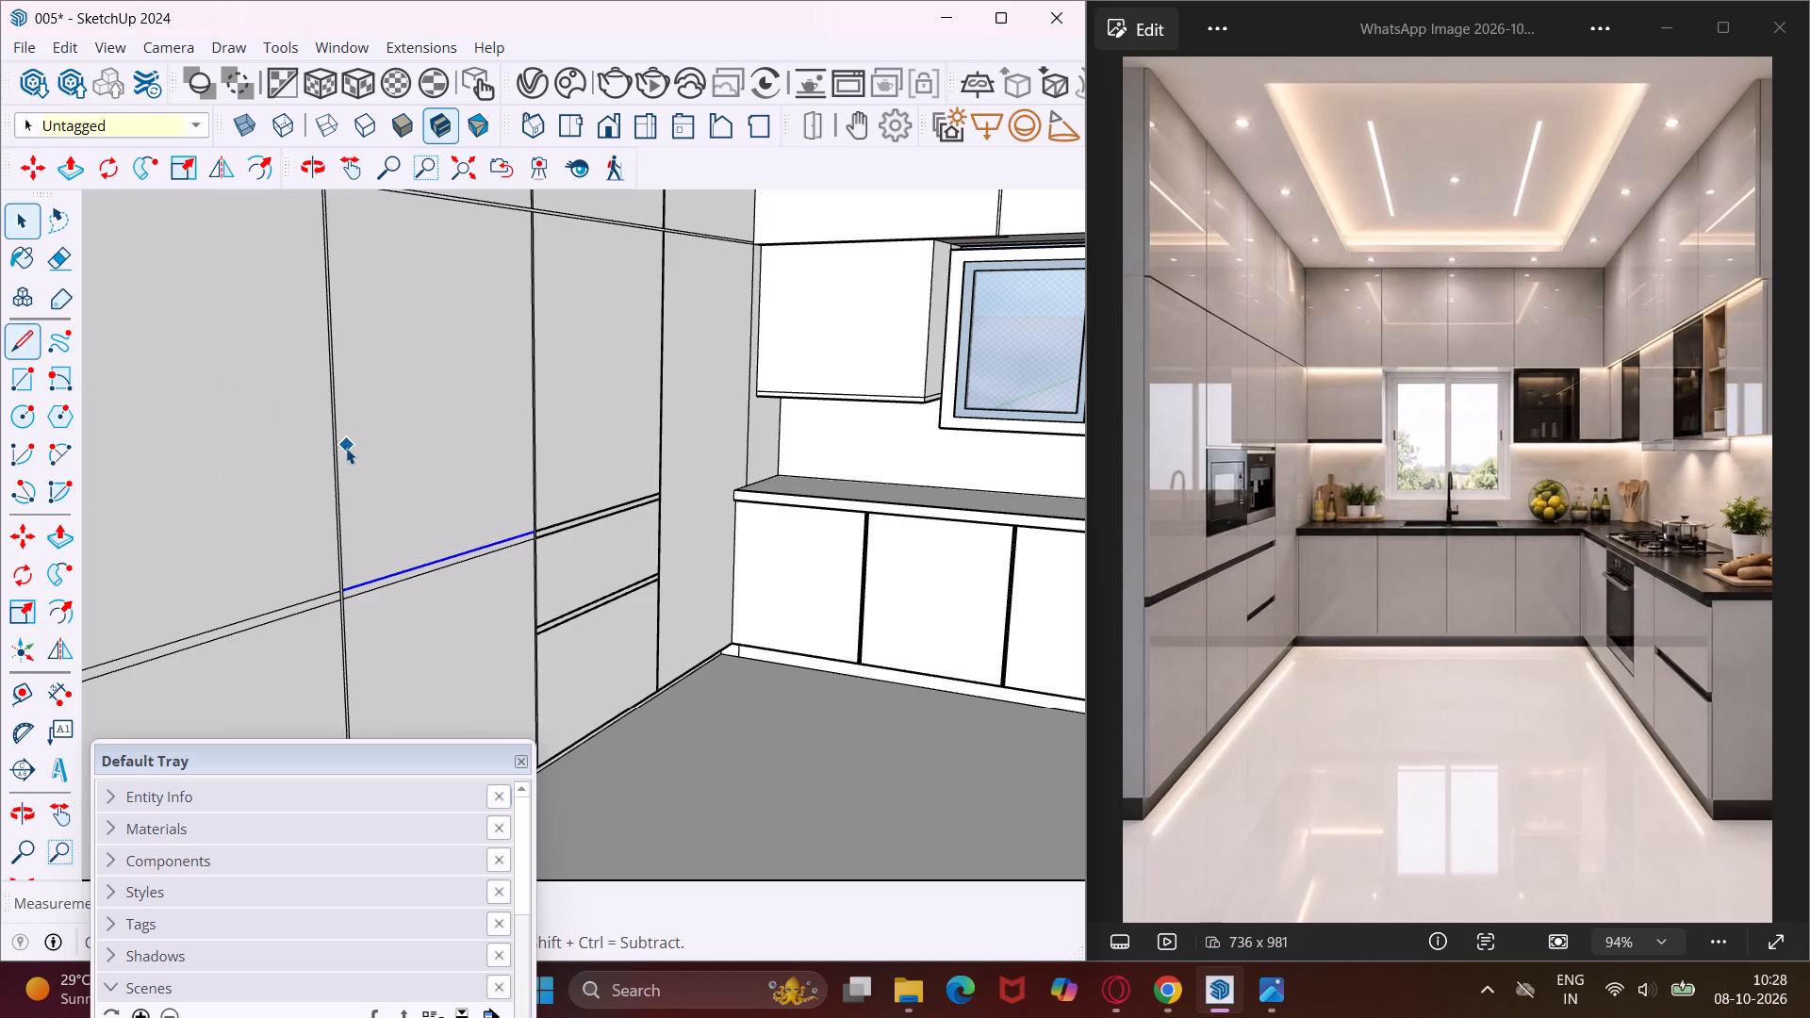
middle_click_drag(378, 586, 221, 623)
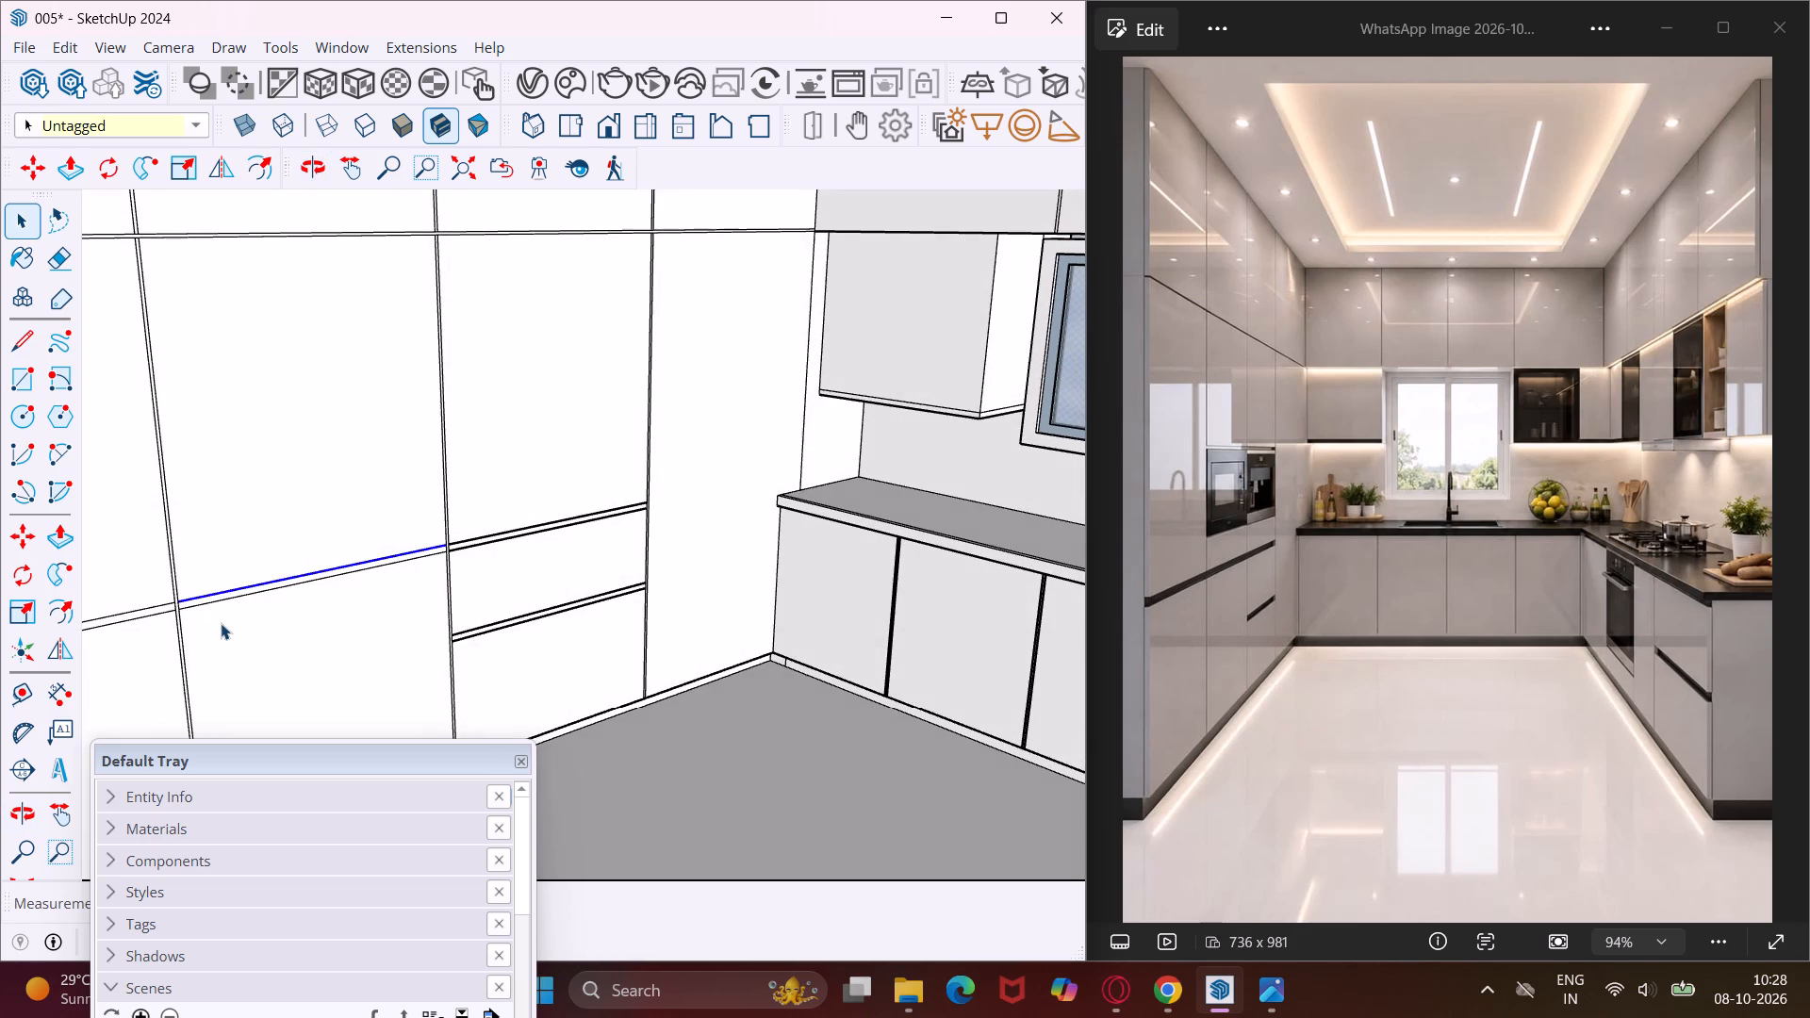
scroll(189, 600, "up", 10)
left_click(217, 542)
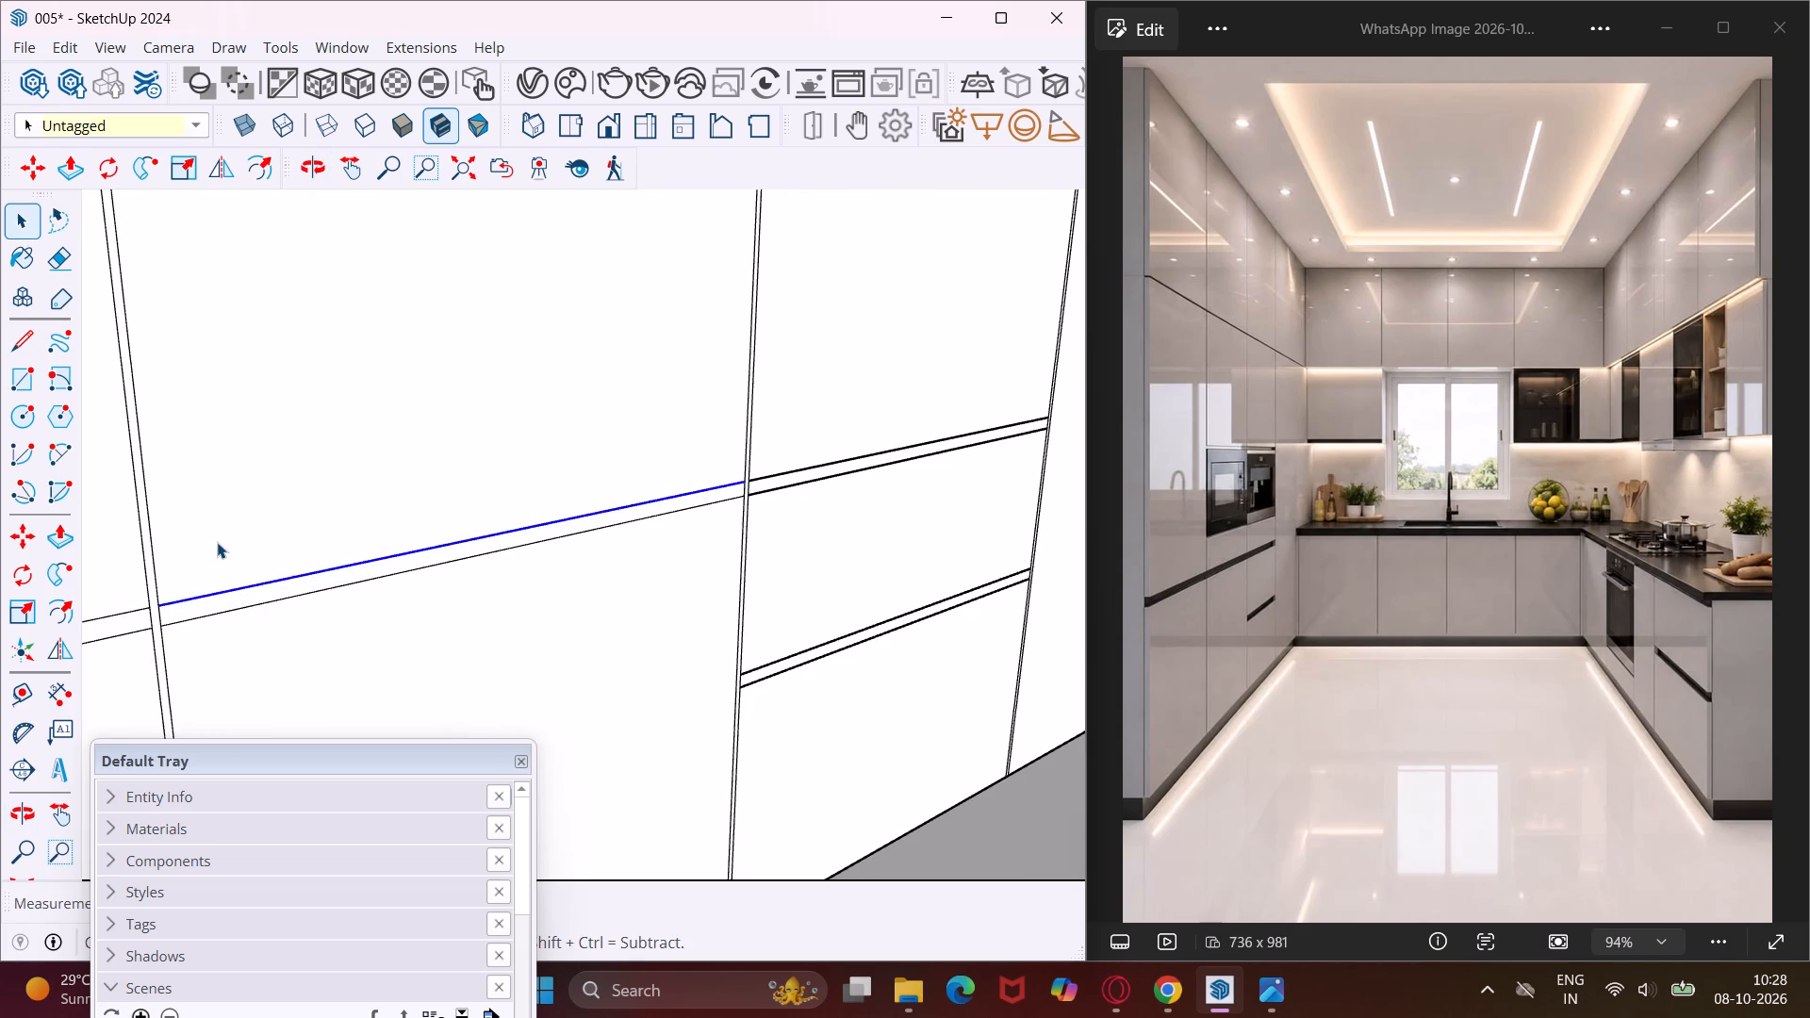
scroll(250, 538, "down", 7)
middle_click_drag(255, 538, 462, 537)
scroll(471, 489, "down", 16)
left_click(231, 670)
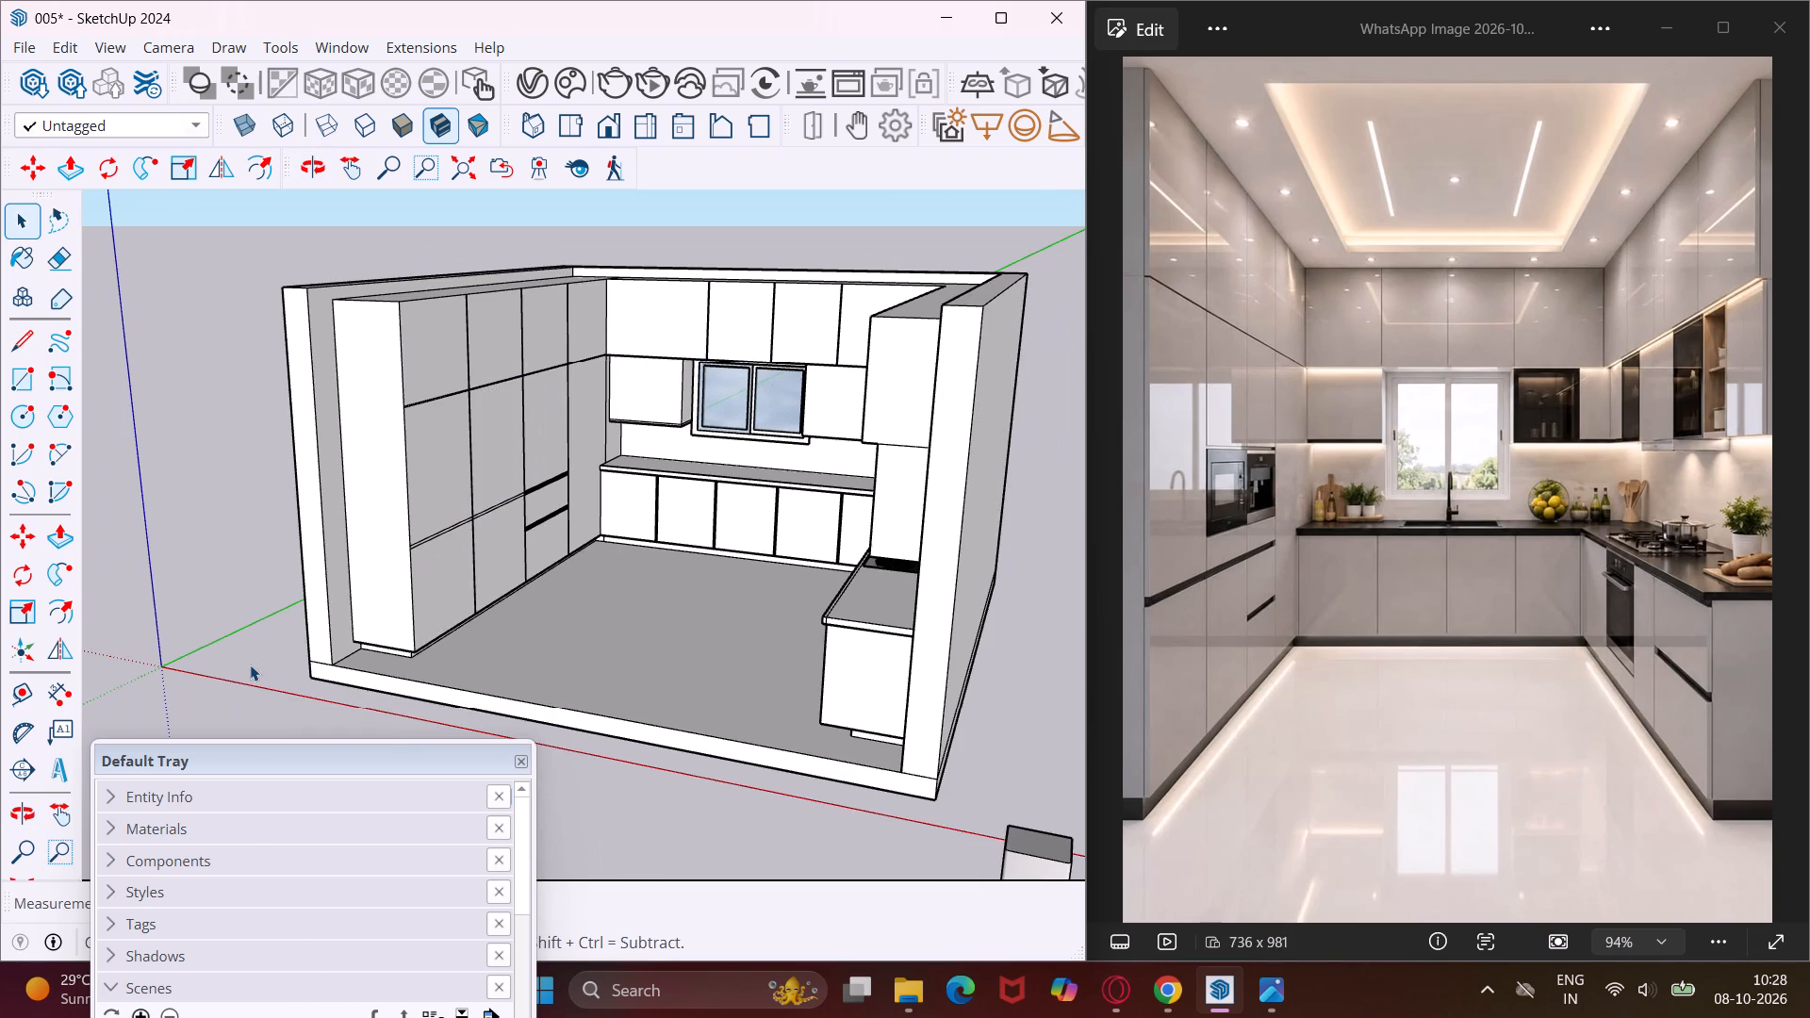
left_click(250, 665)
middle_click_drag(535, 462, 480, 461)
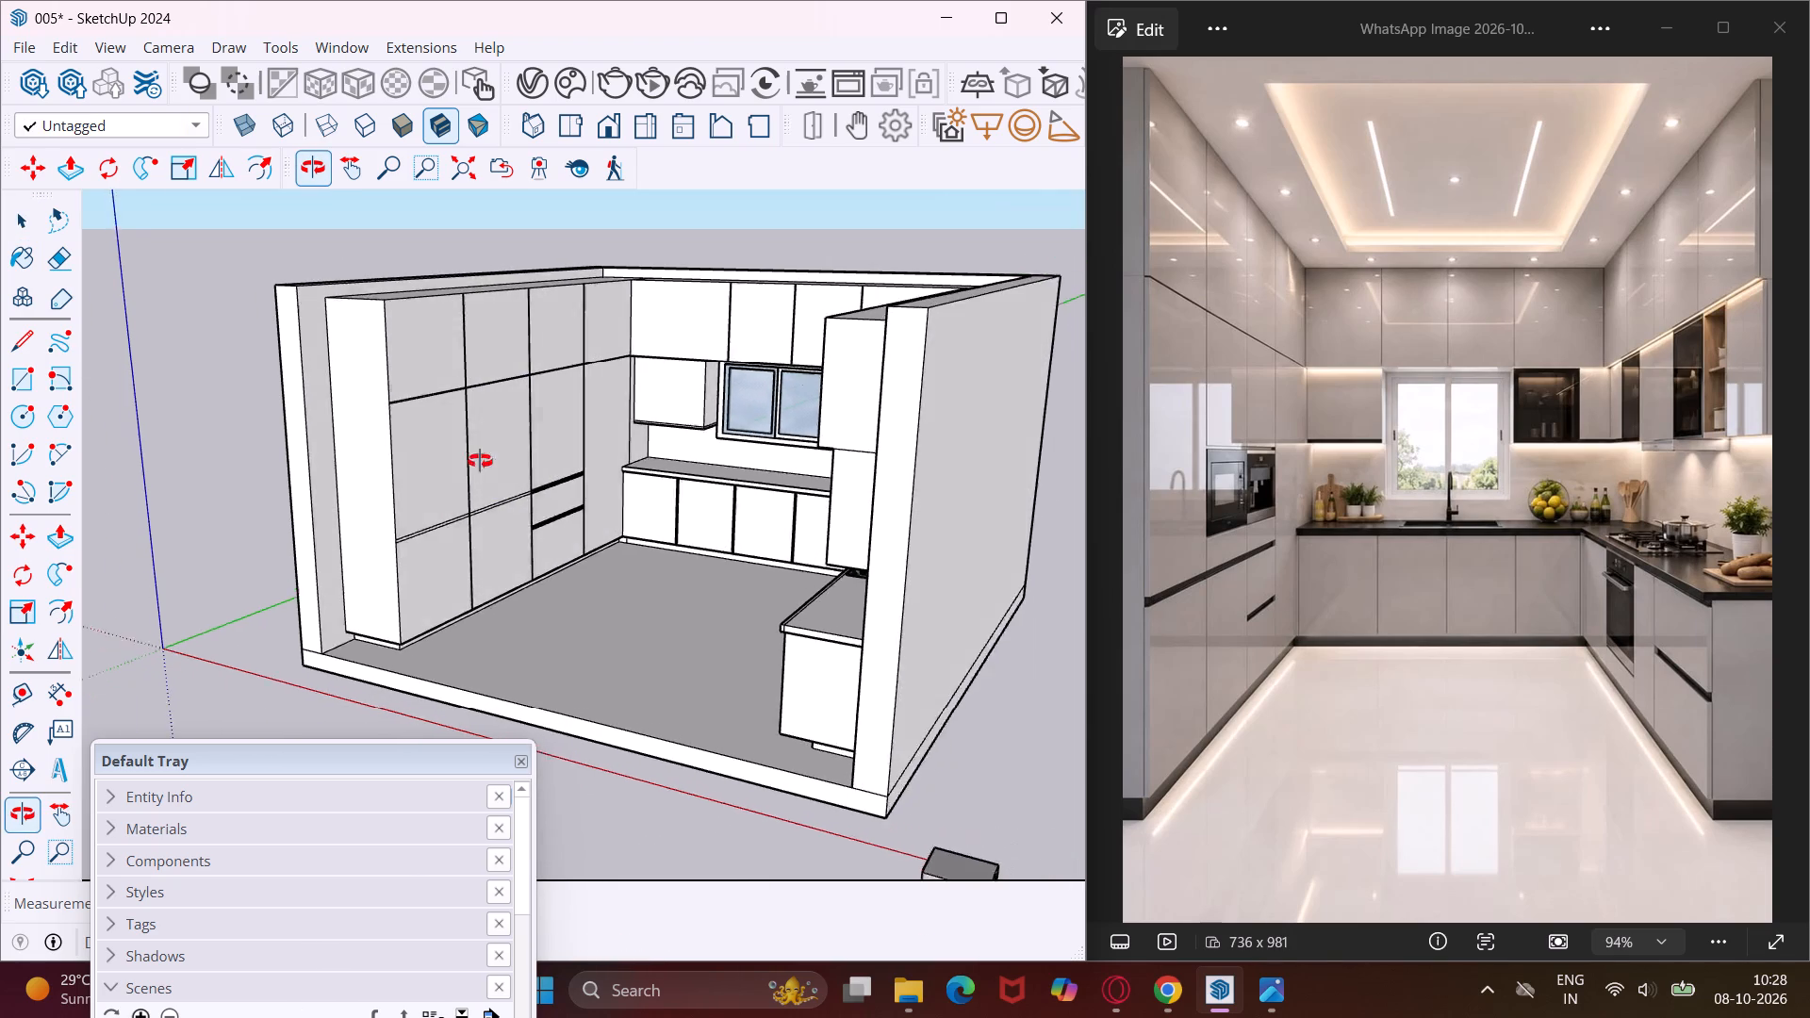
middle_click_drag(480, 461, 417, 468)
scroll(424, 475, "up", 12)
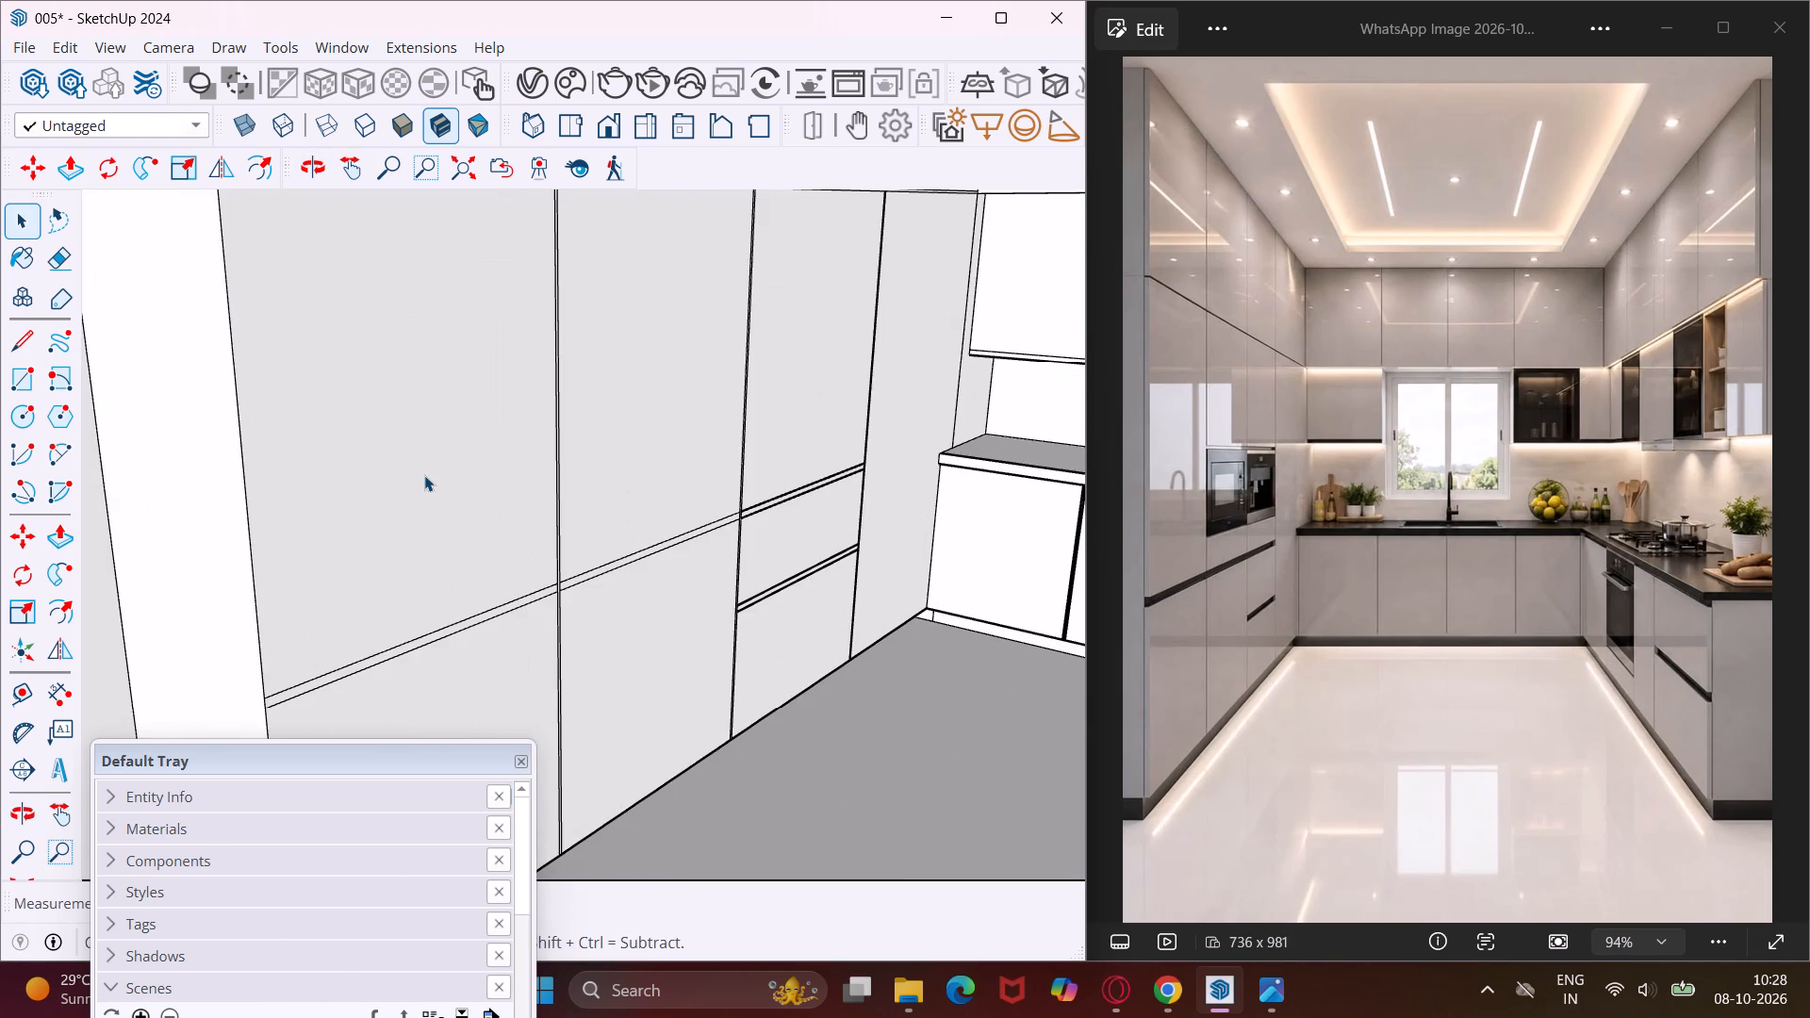
Draw a rectangle across the second and third tall panels, from the second panel's edge midpoint to the third's far edge above the drawers.
left_click(37, 343)
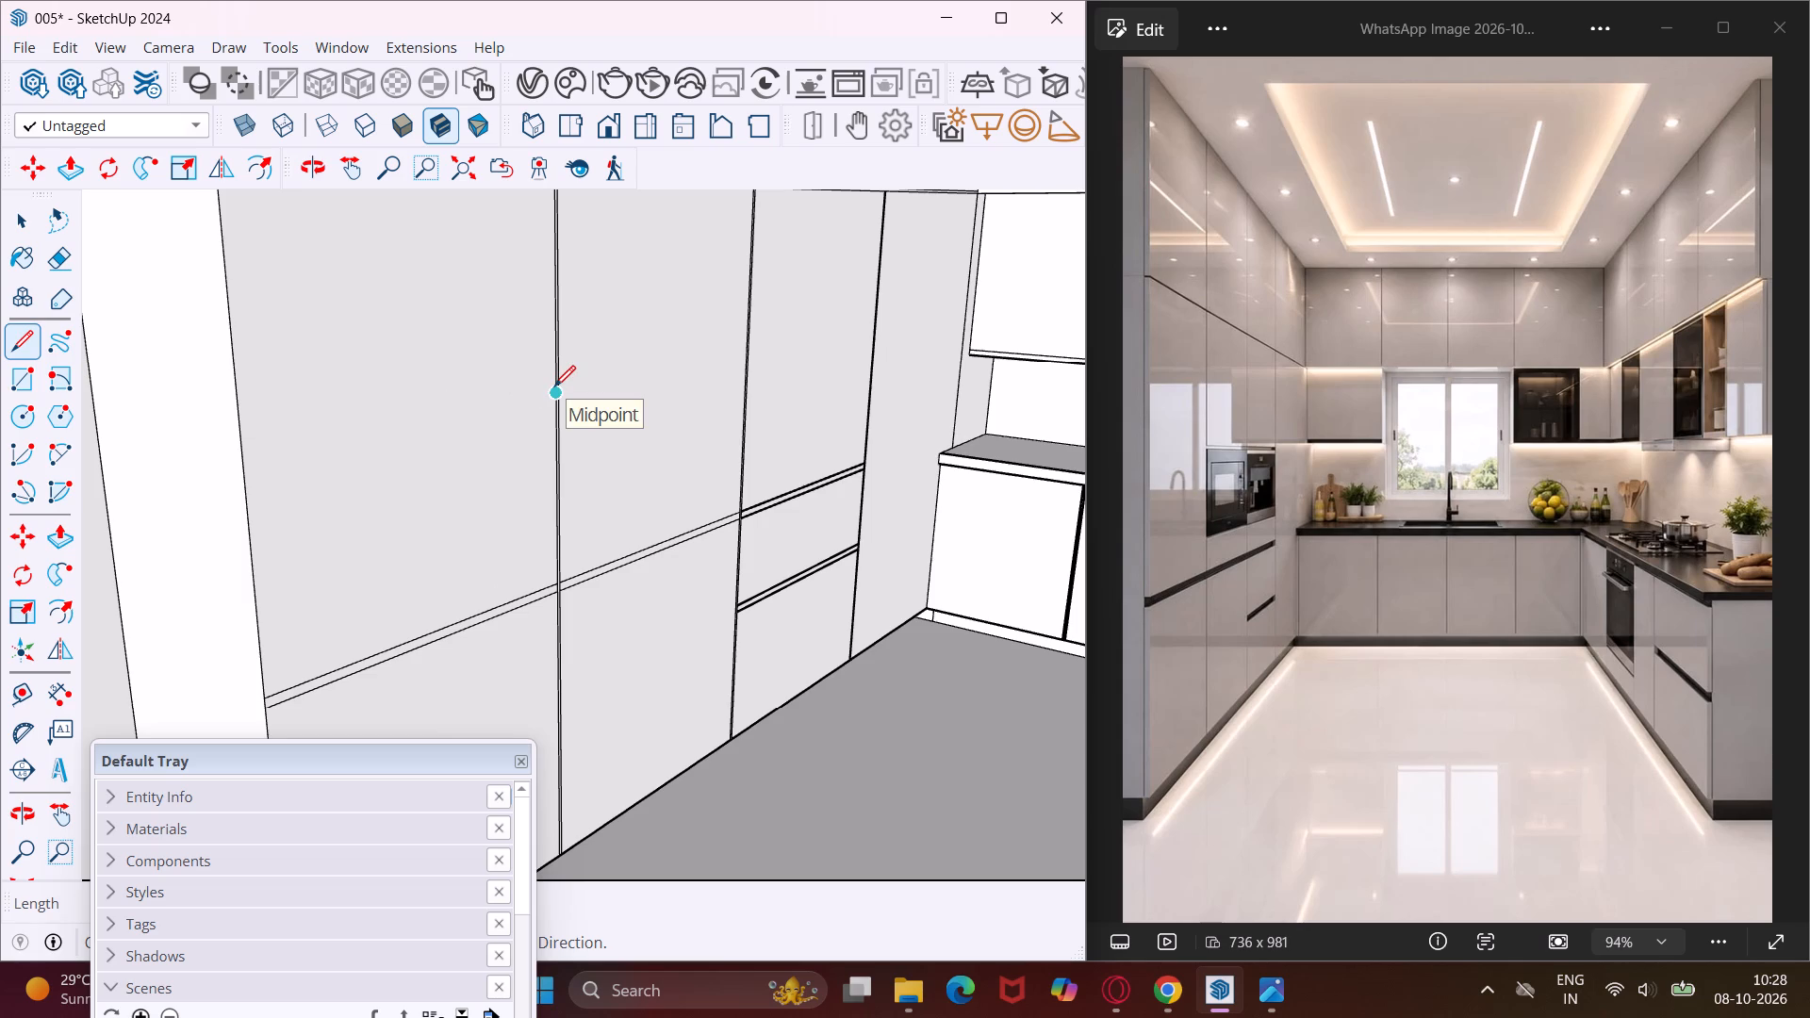
middle_click_drag(554, 386, 460, 405)
left_click(36, 385)
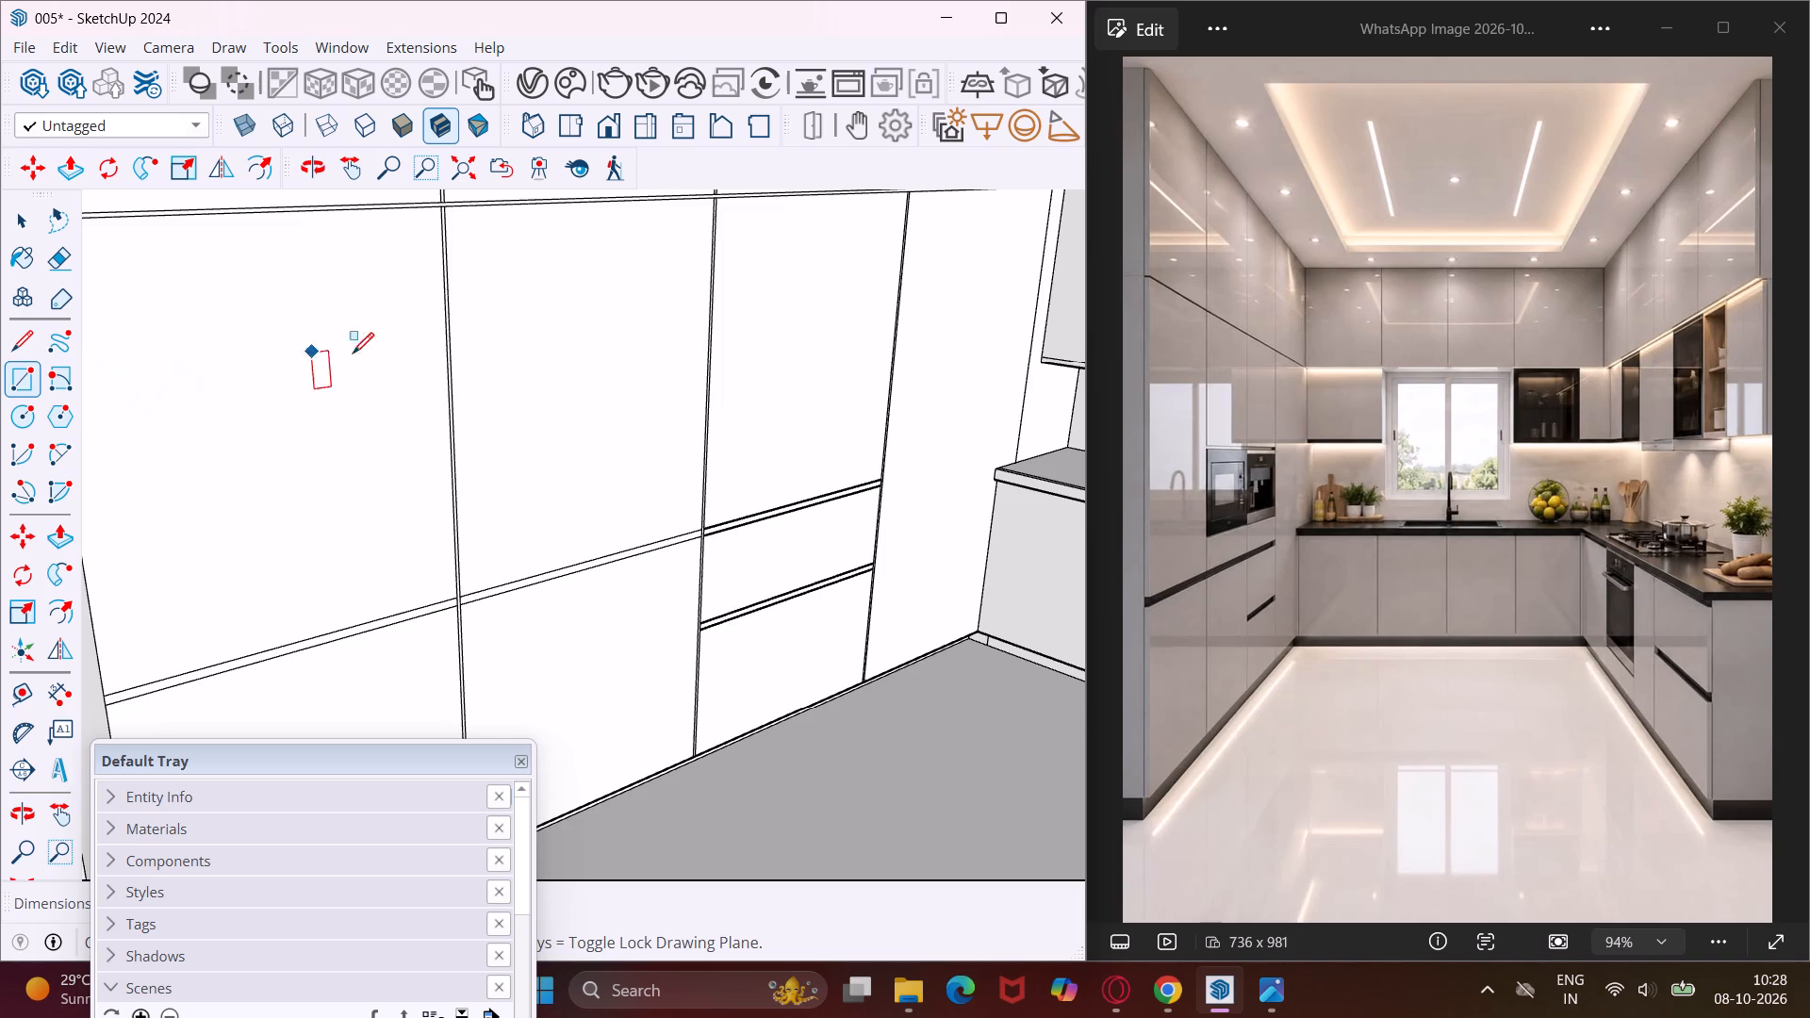
scroll(451, 379, "up", 2)
scroll(451, 379, "down", 5)
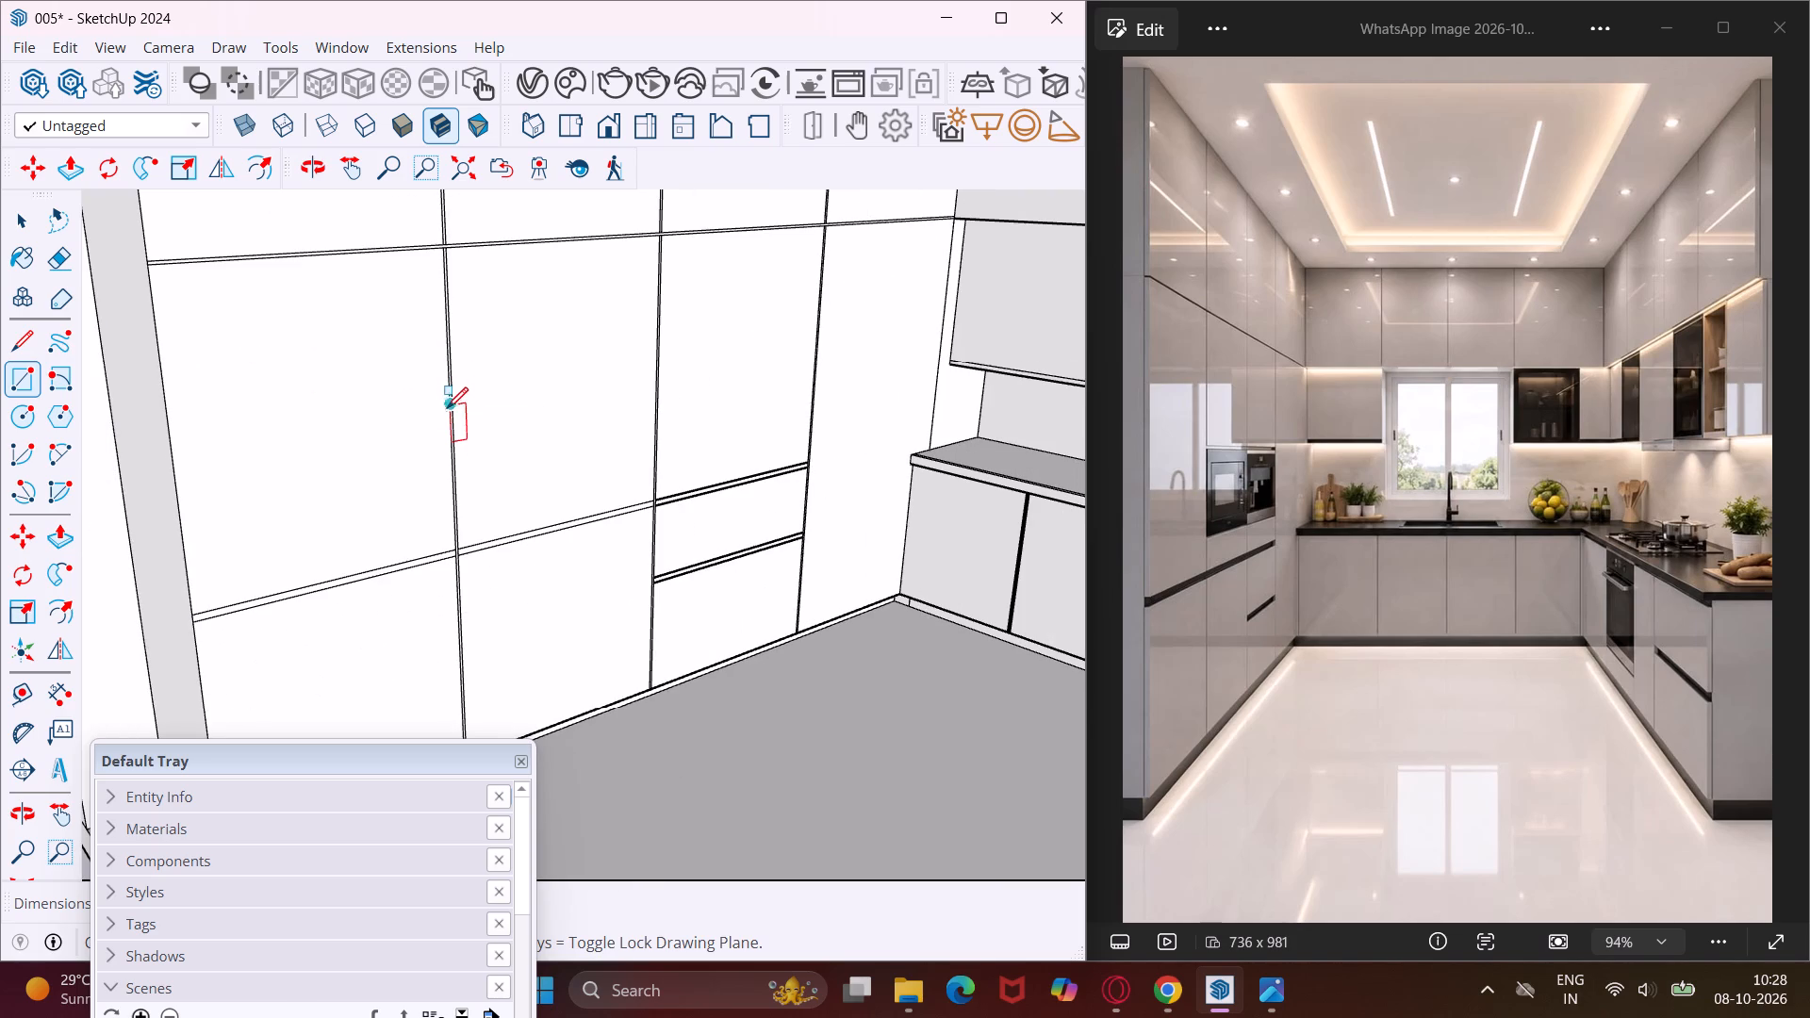
scroll(447, 411, "up", 8)
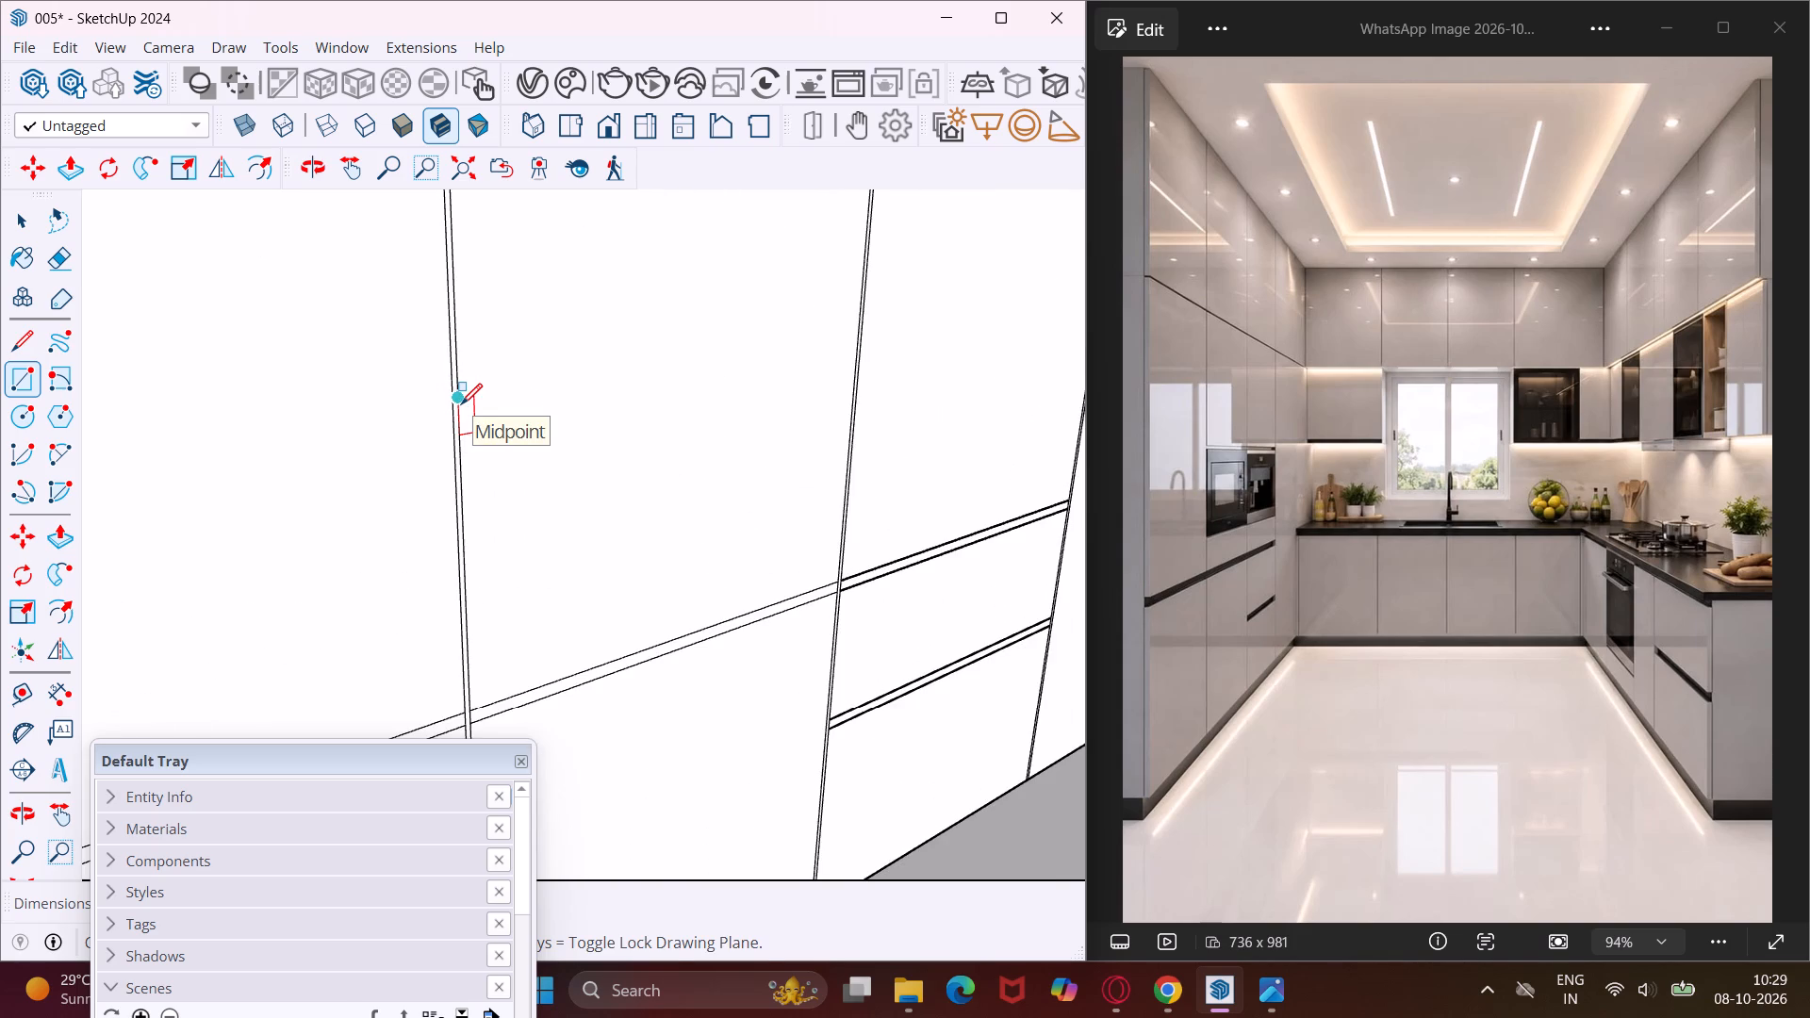
left_click(461, 404)
scroll(769, 407, "down", 7)
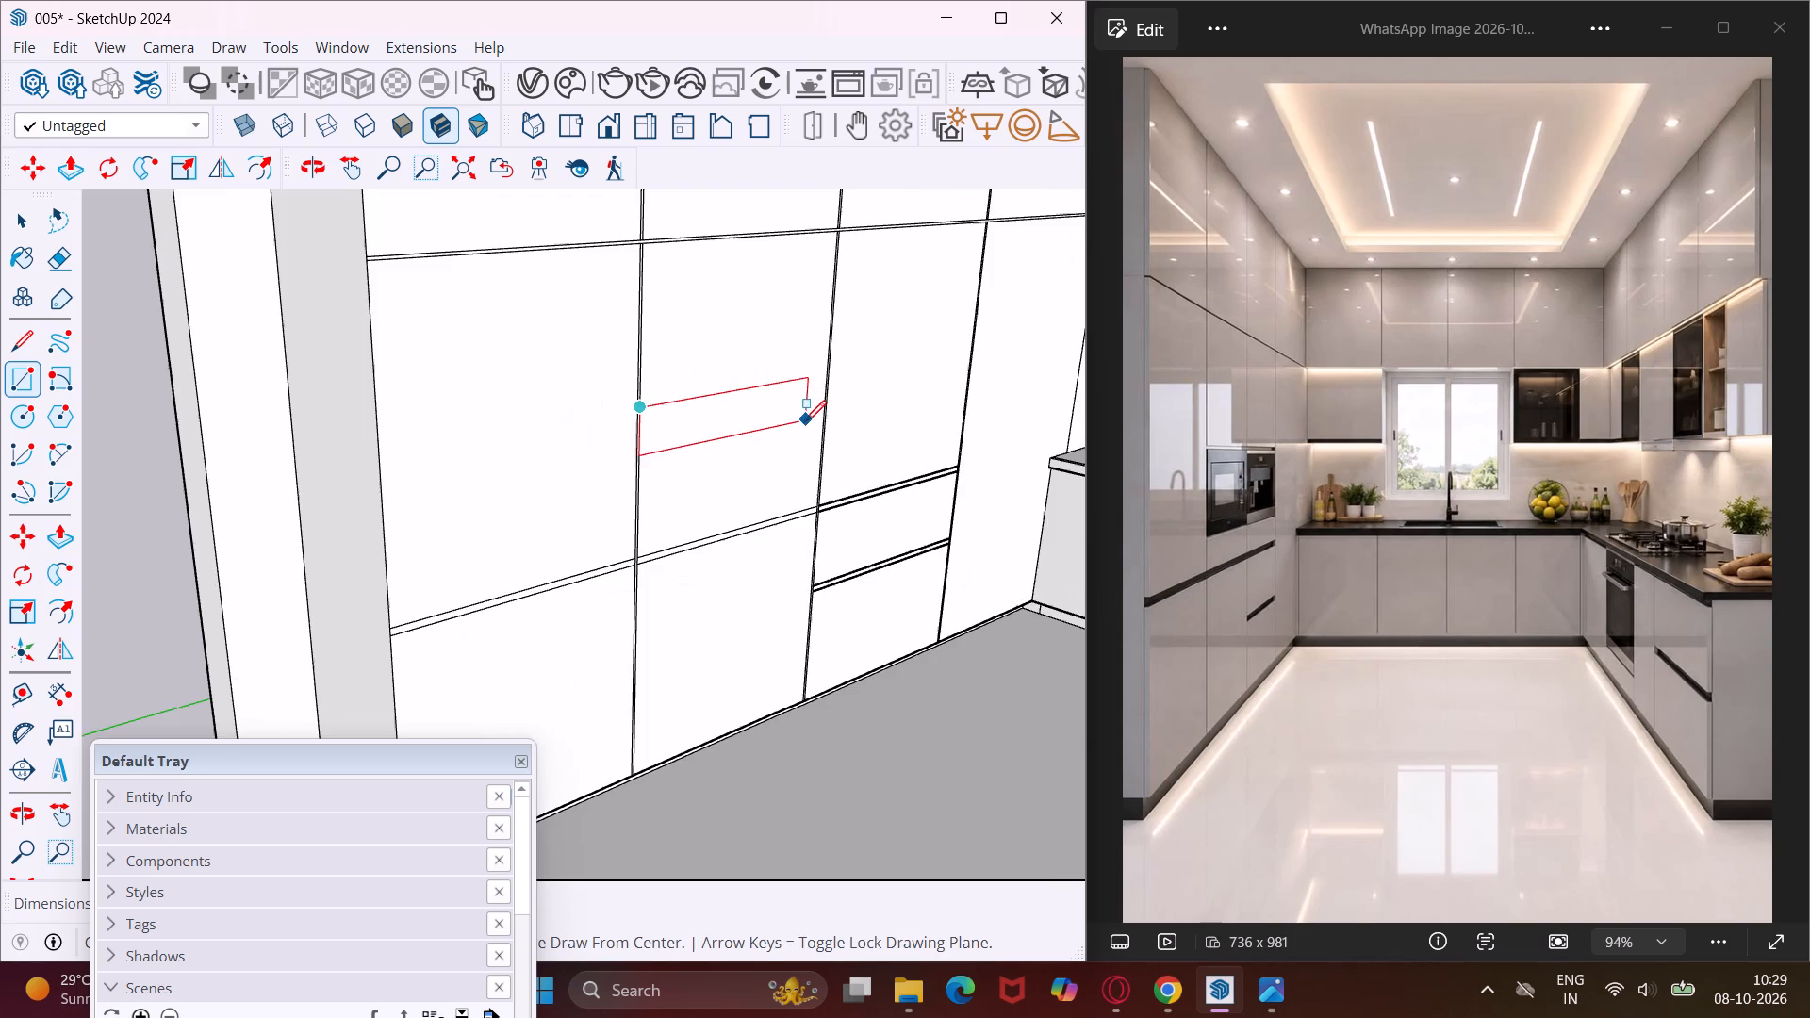
scroll(963, 425, "up", 3)
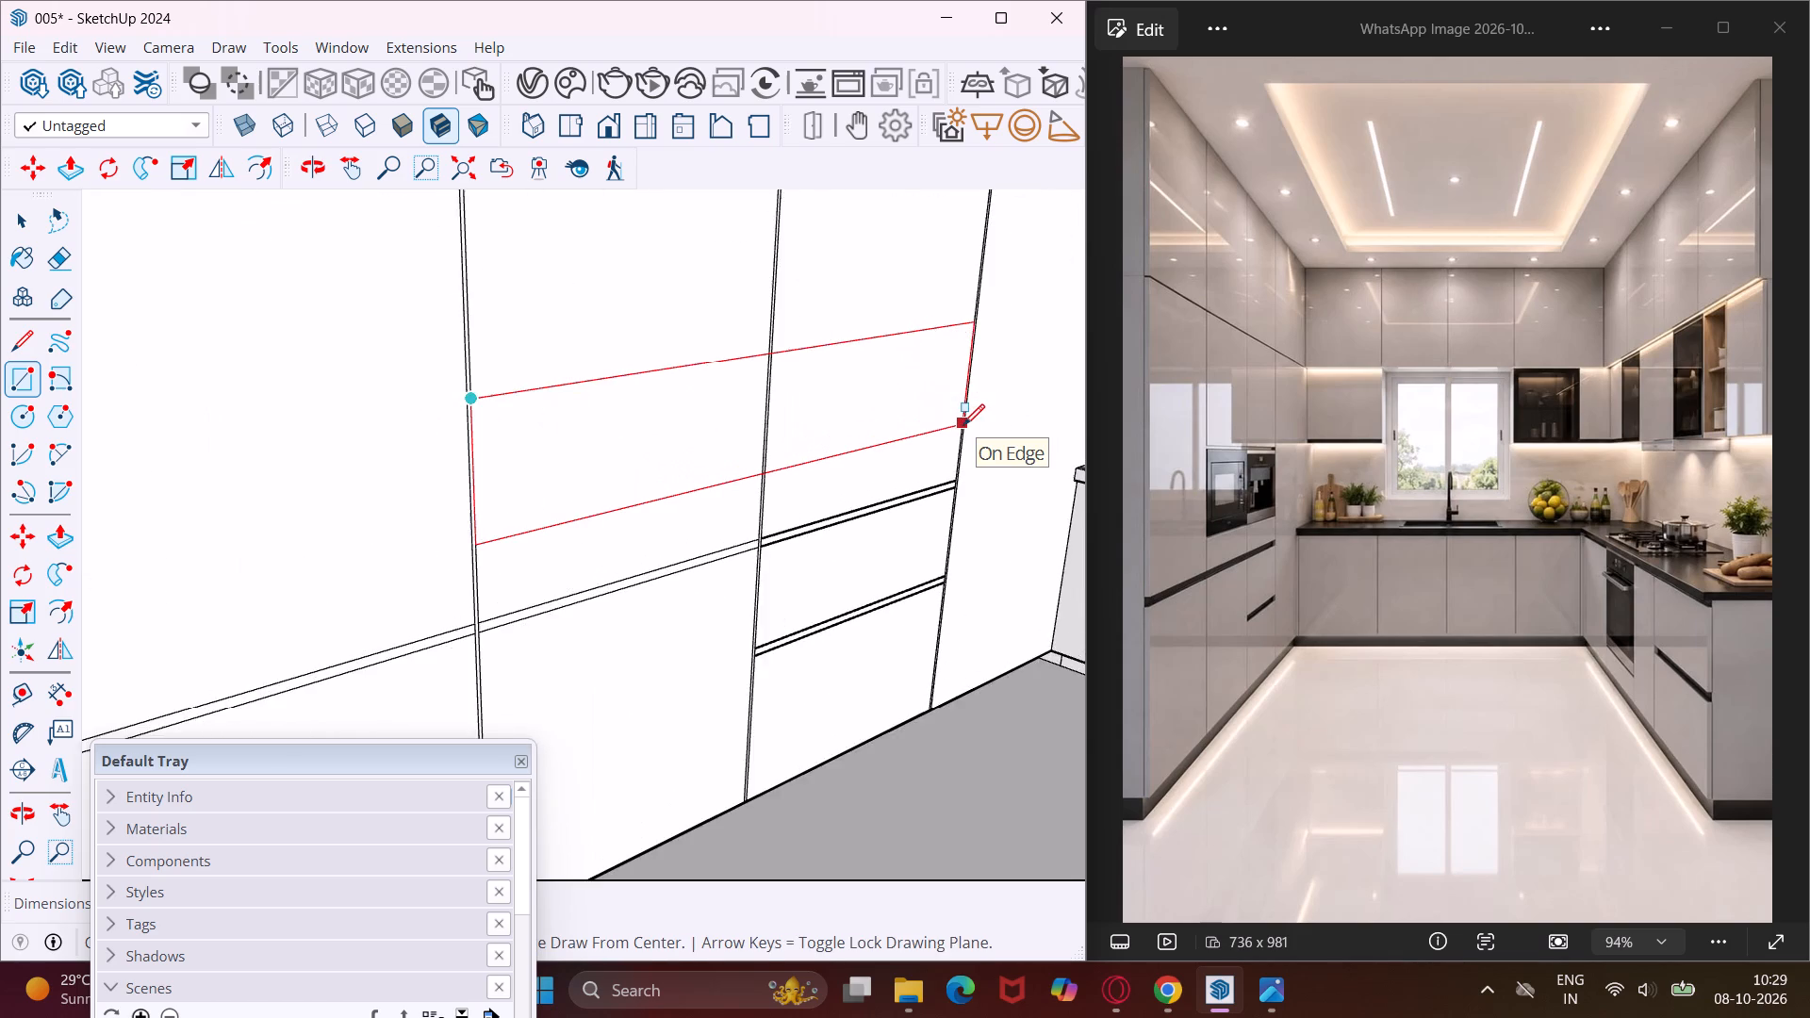
scroll(963, 425, "up", 13)
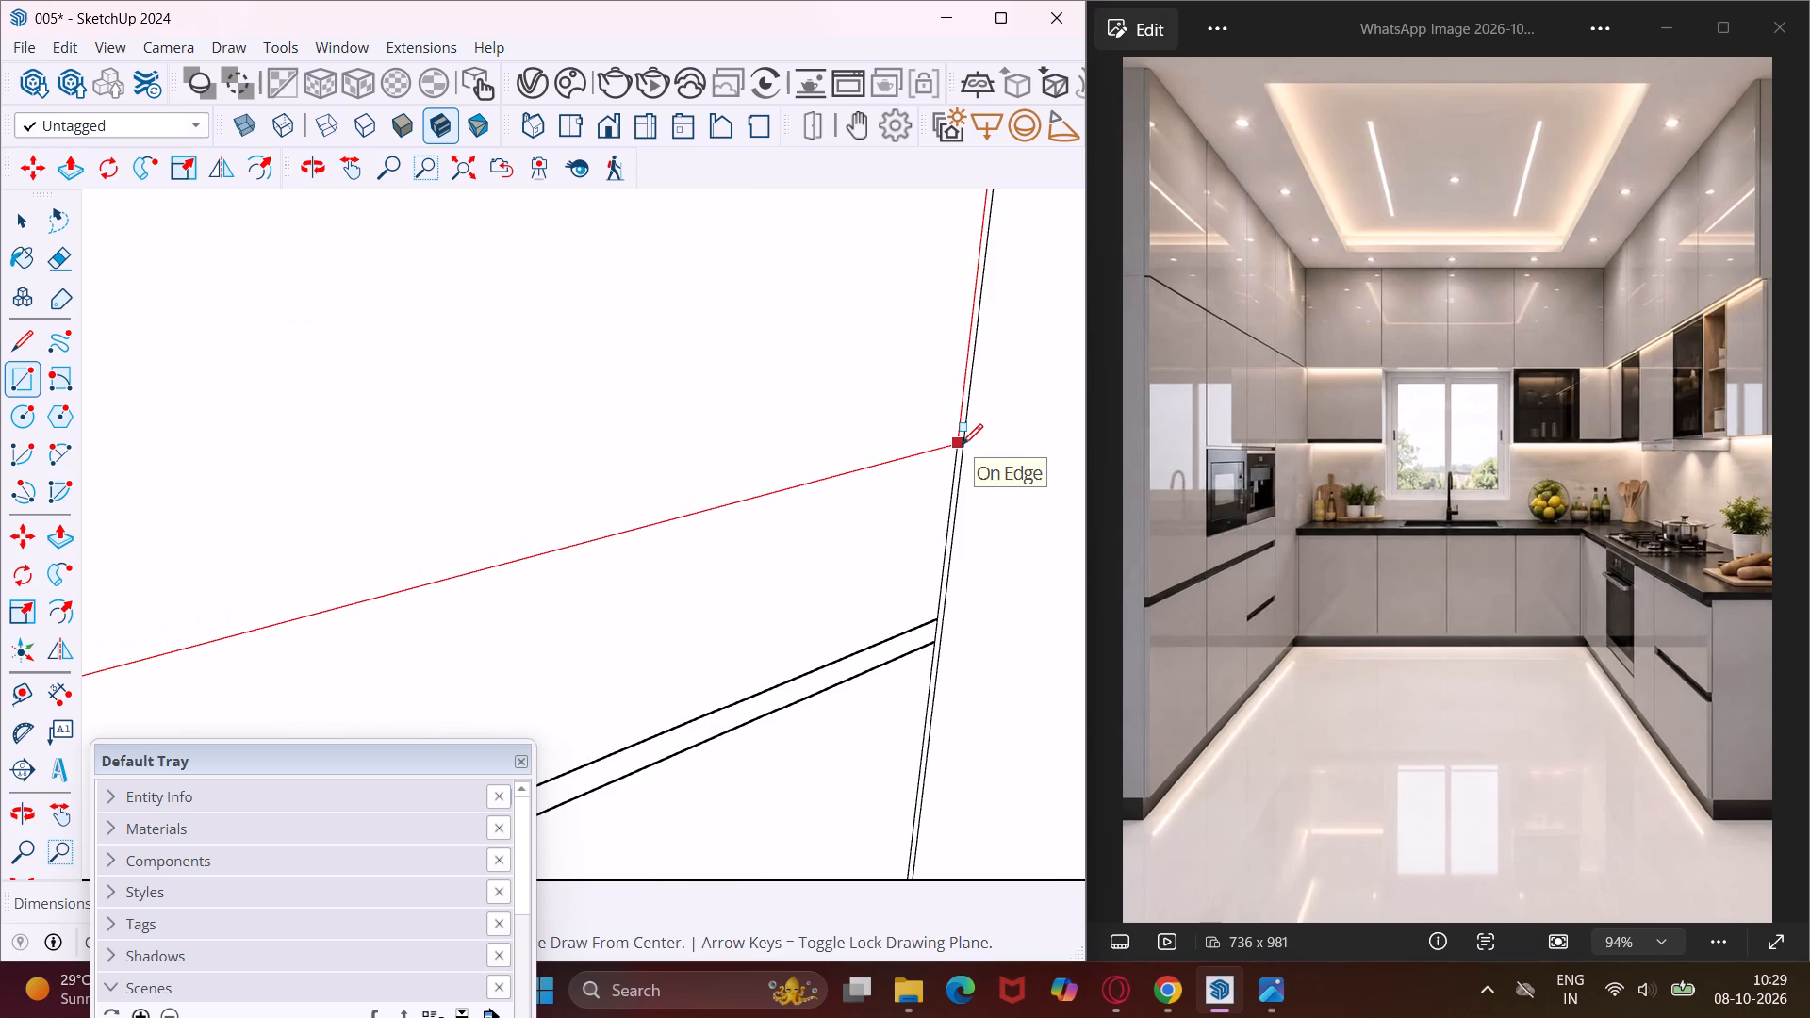
scroll(962, 445, "down", 8)
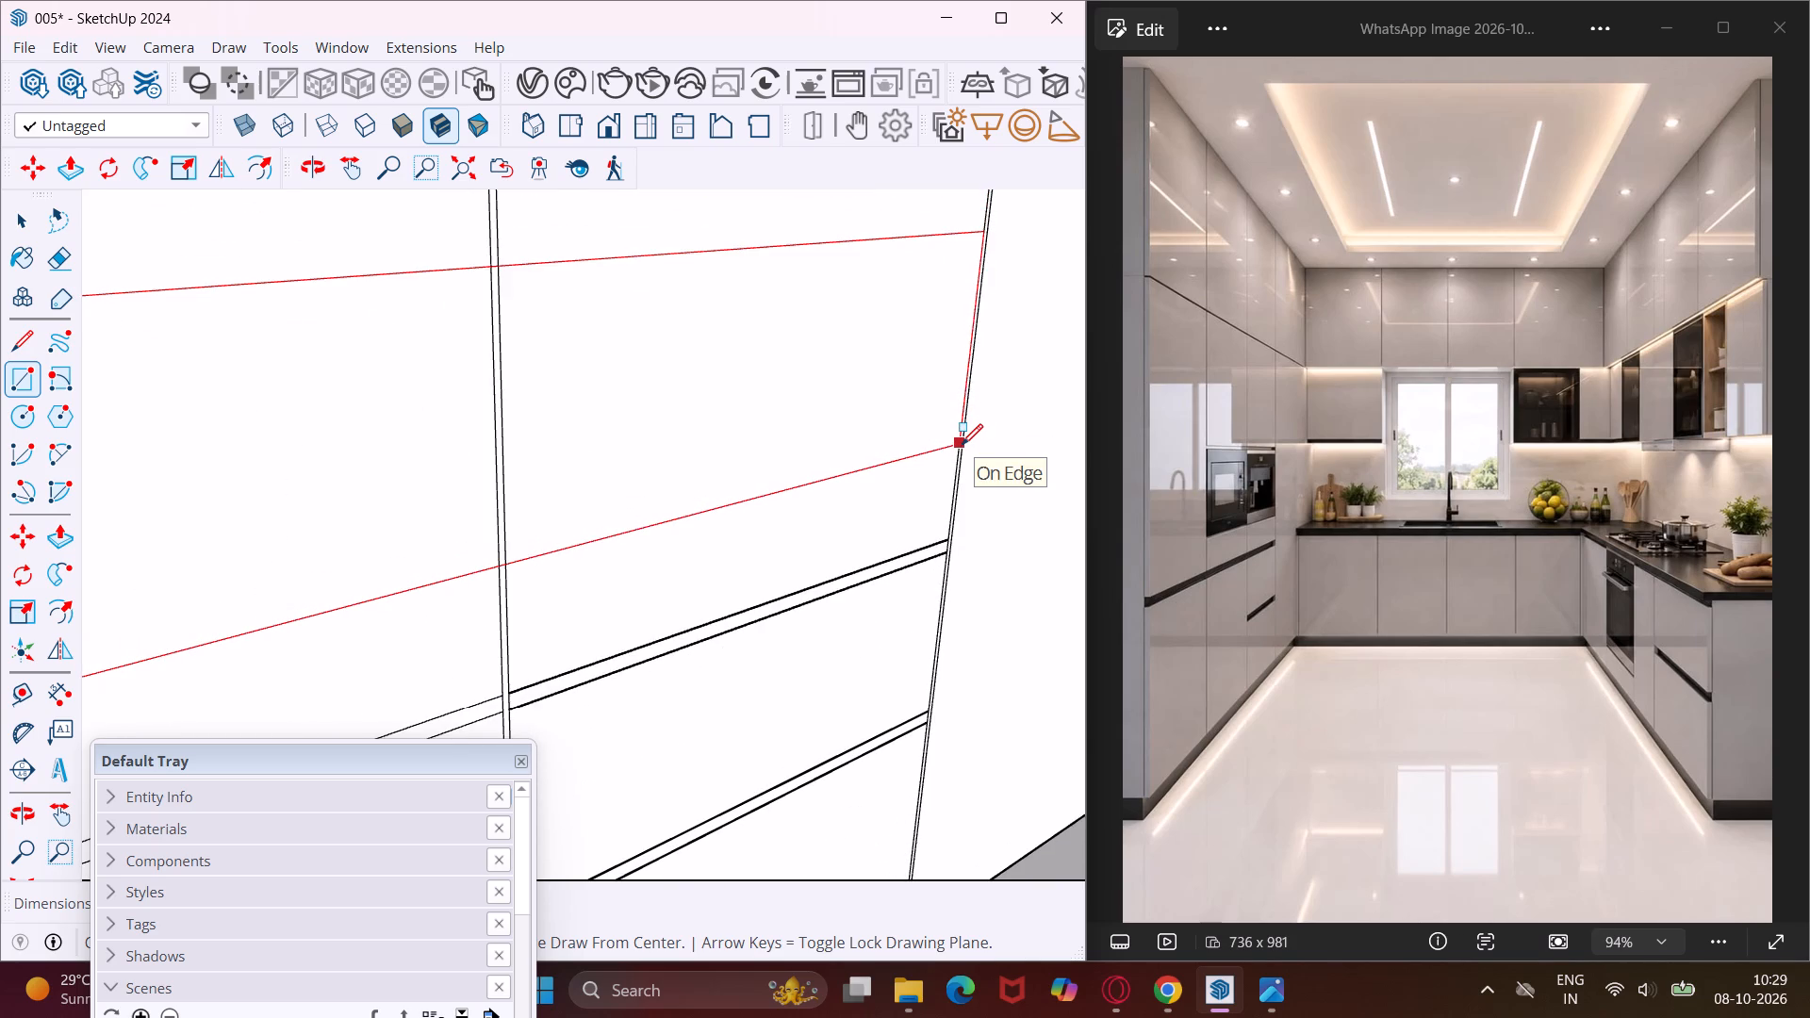
scroll(962, 445, "down", 4)
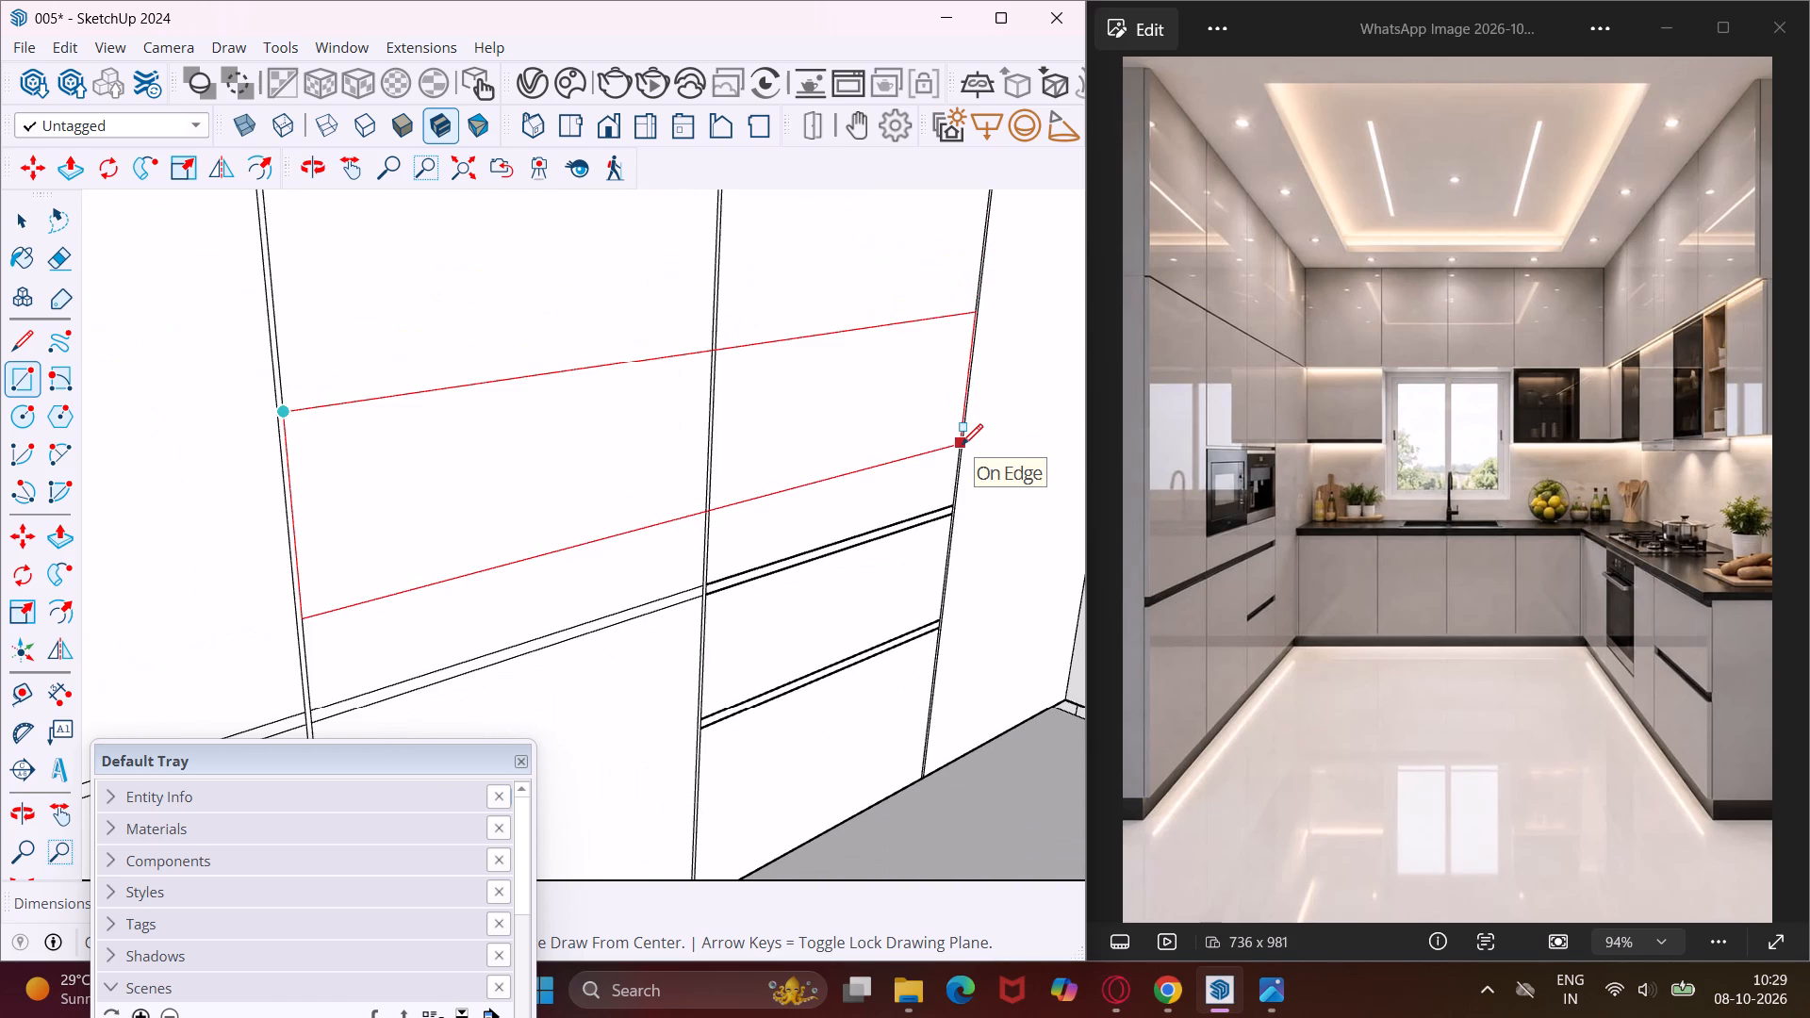
left_click(962, 445)
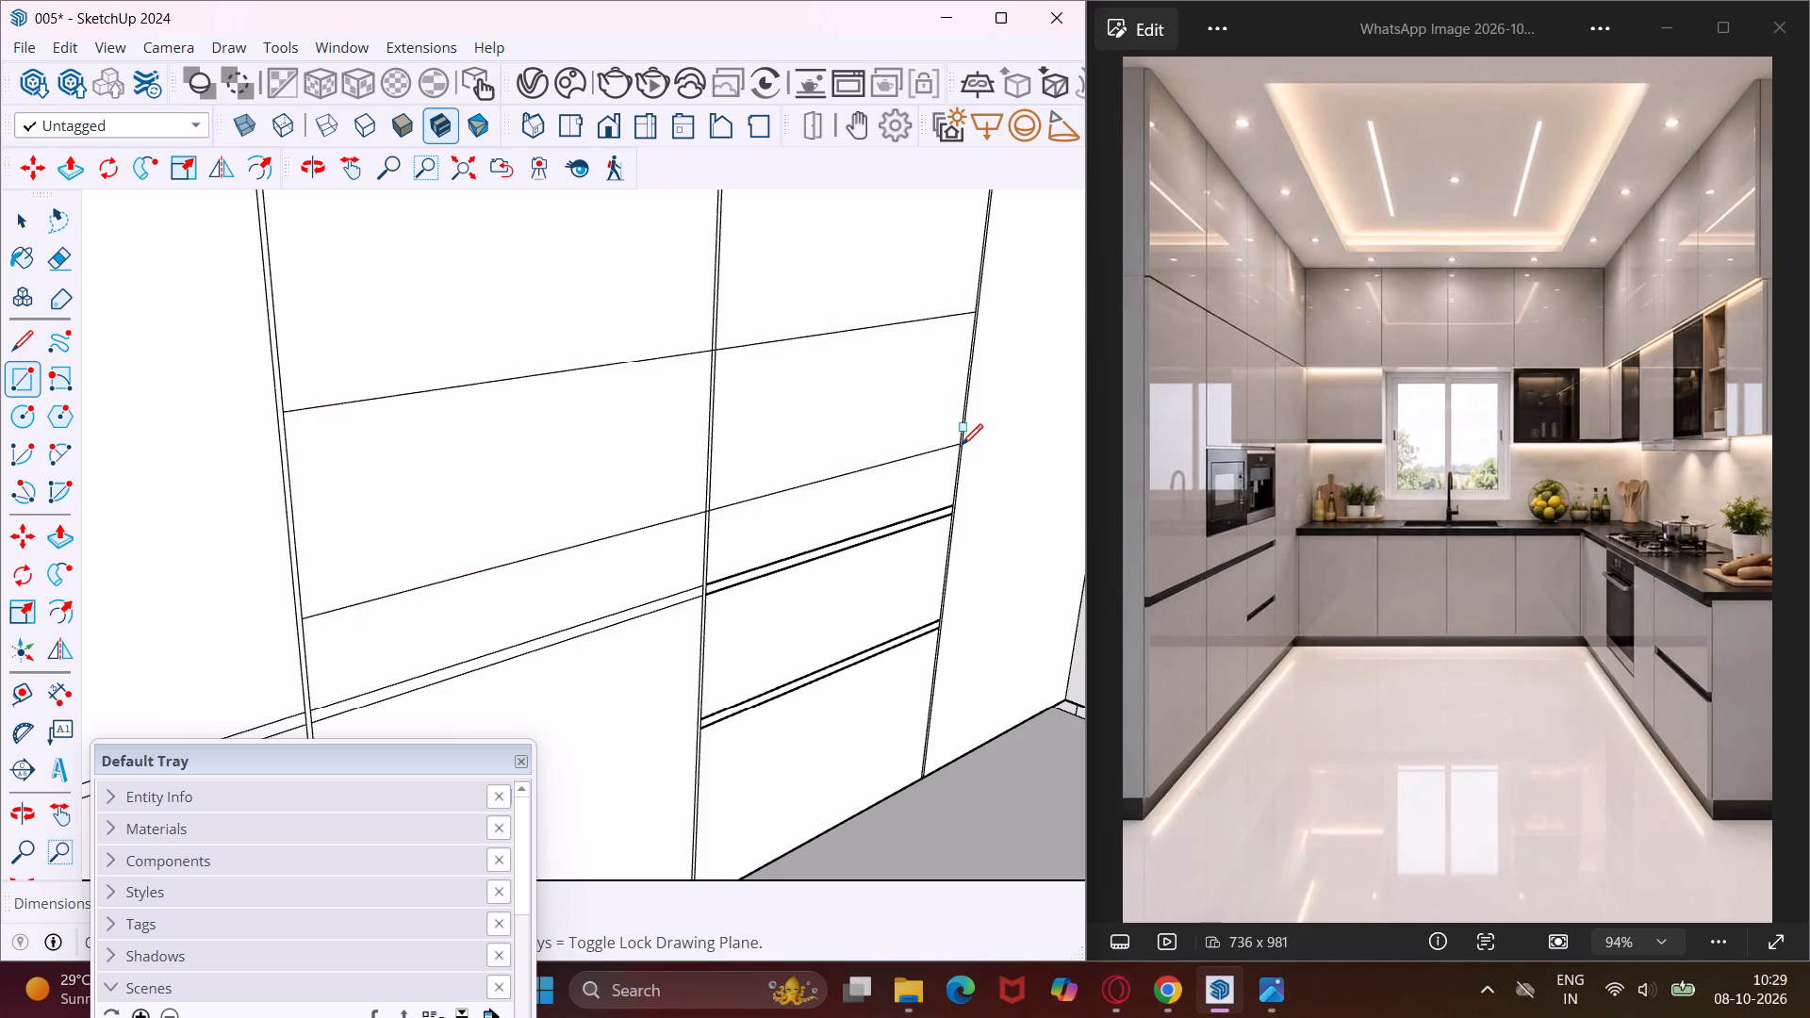
key("Escape")
key("space")
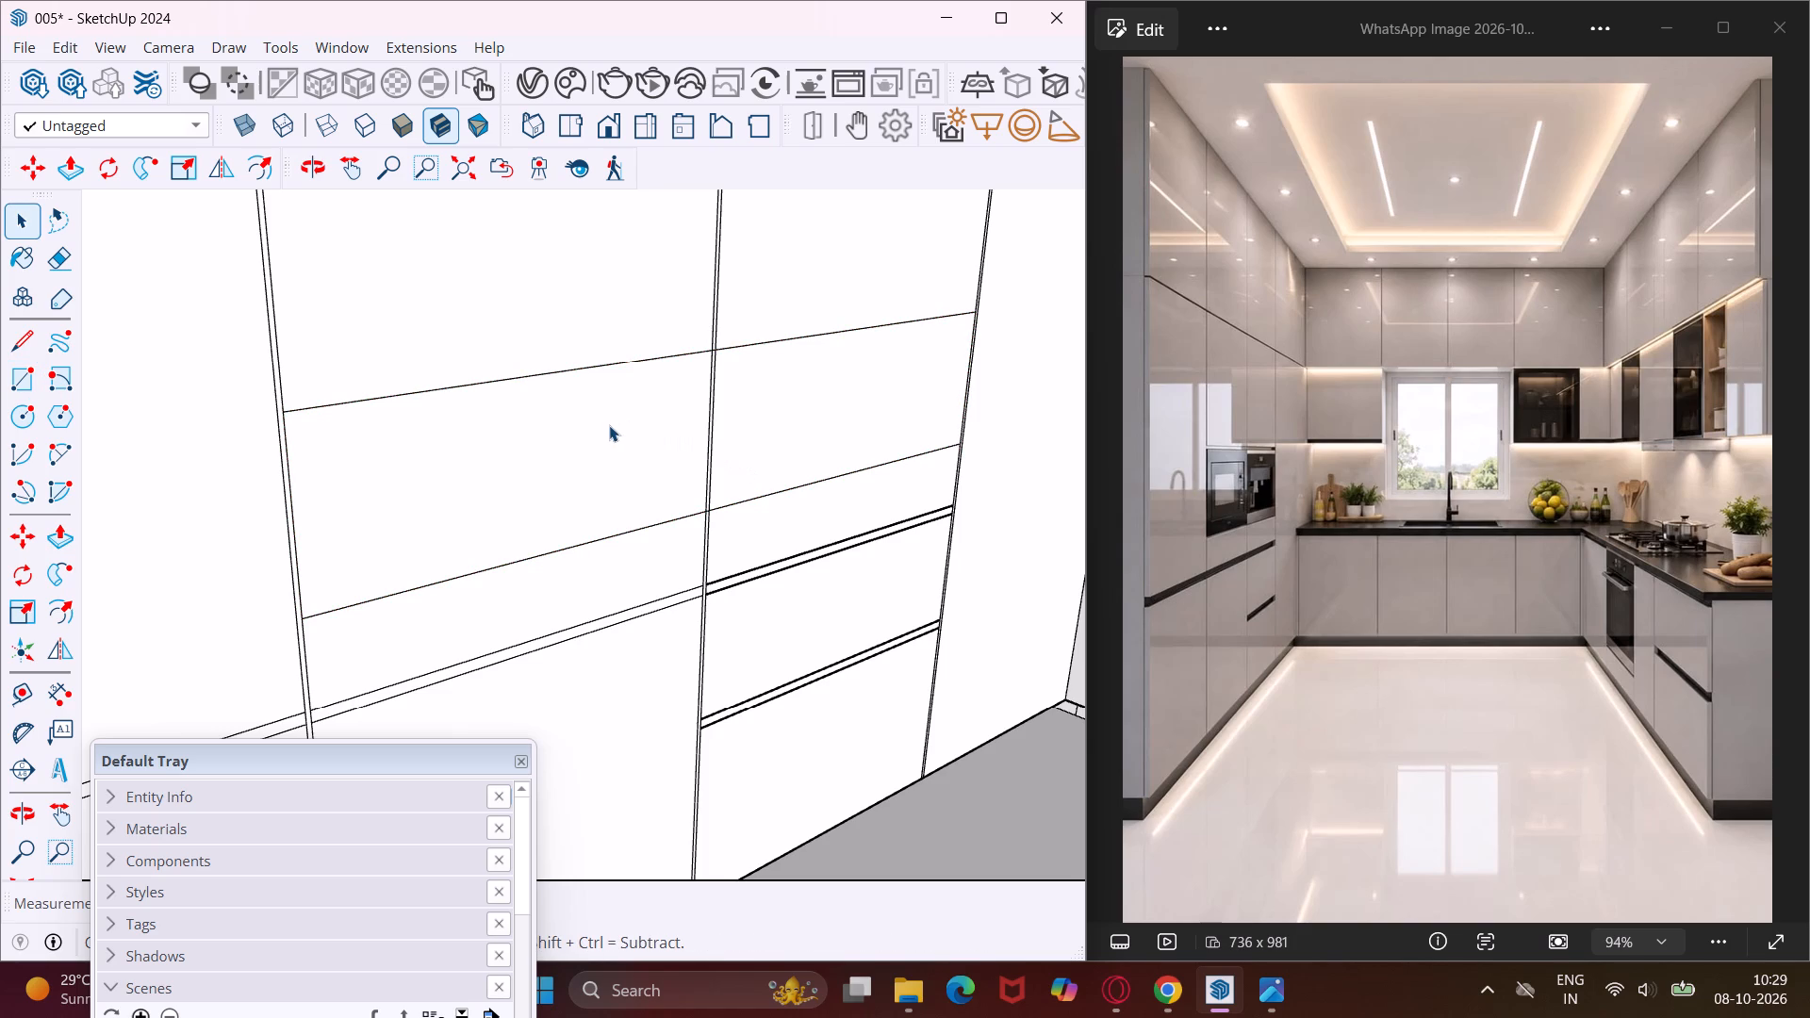
Erase the rectangle's upper and lower line segments crossing the narrow vertical gap between the second and third panels.
key("e")
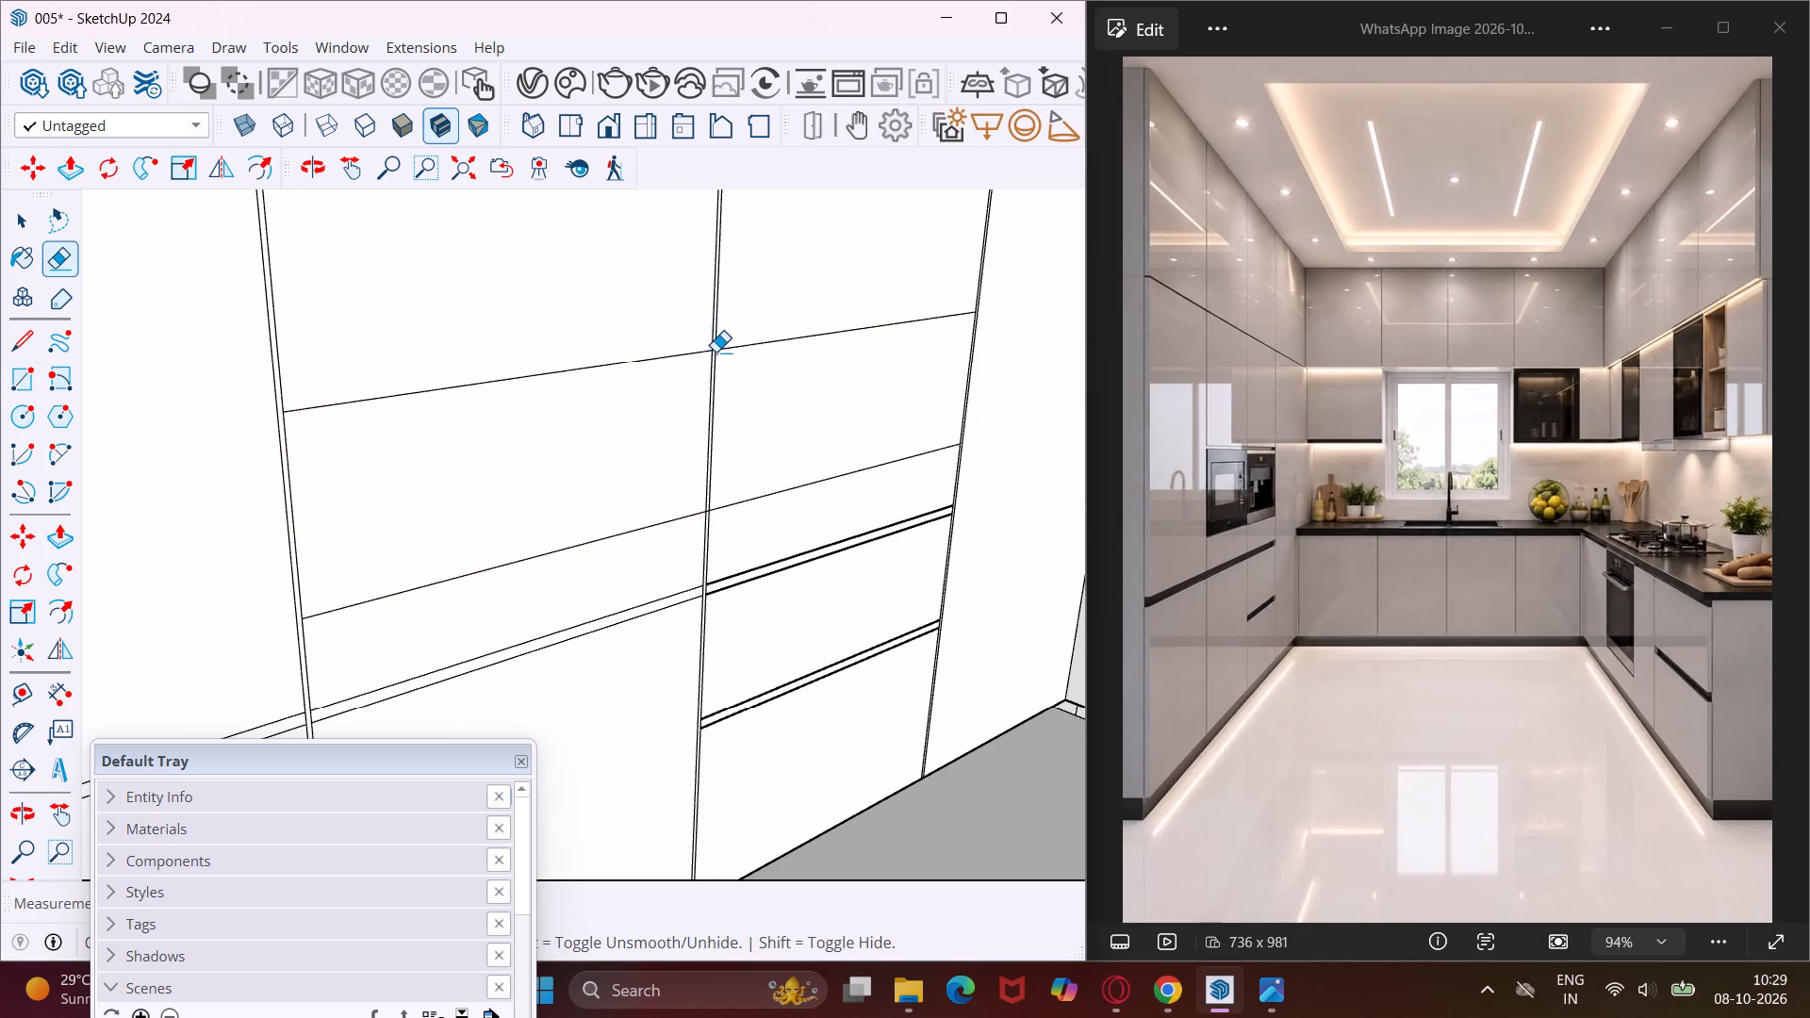
scroll(716, 352, "up", 20)
scroll(716, 352, "up", 9)
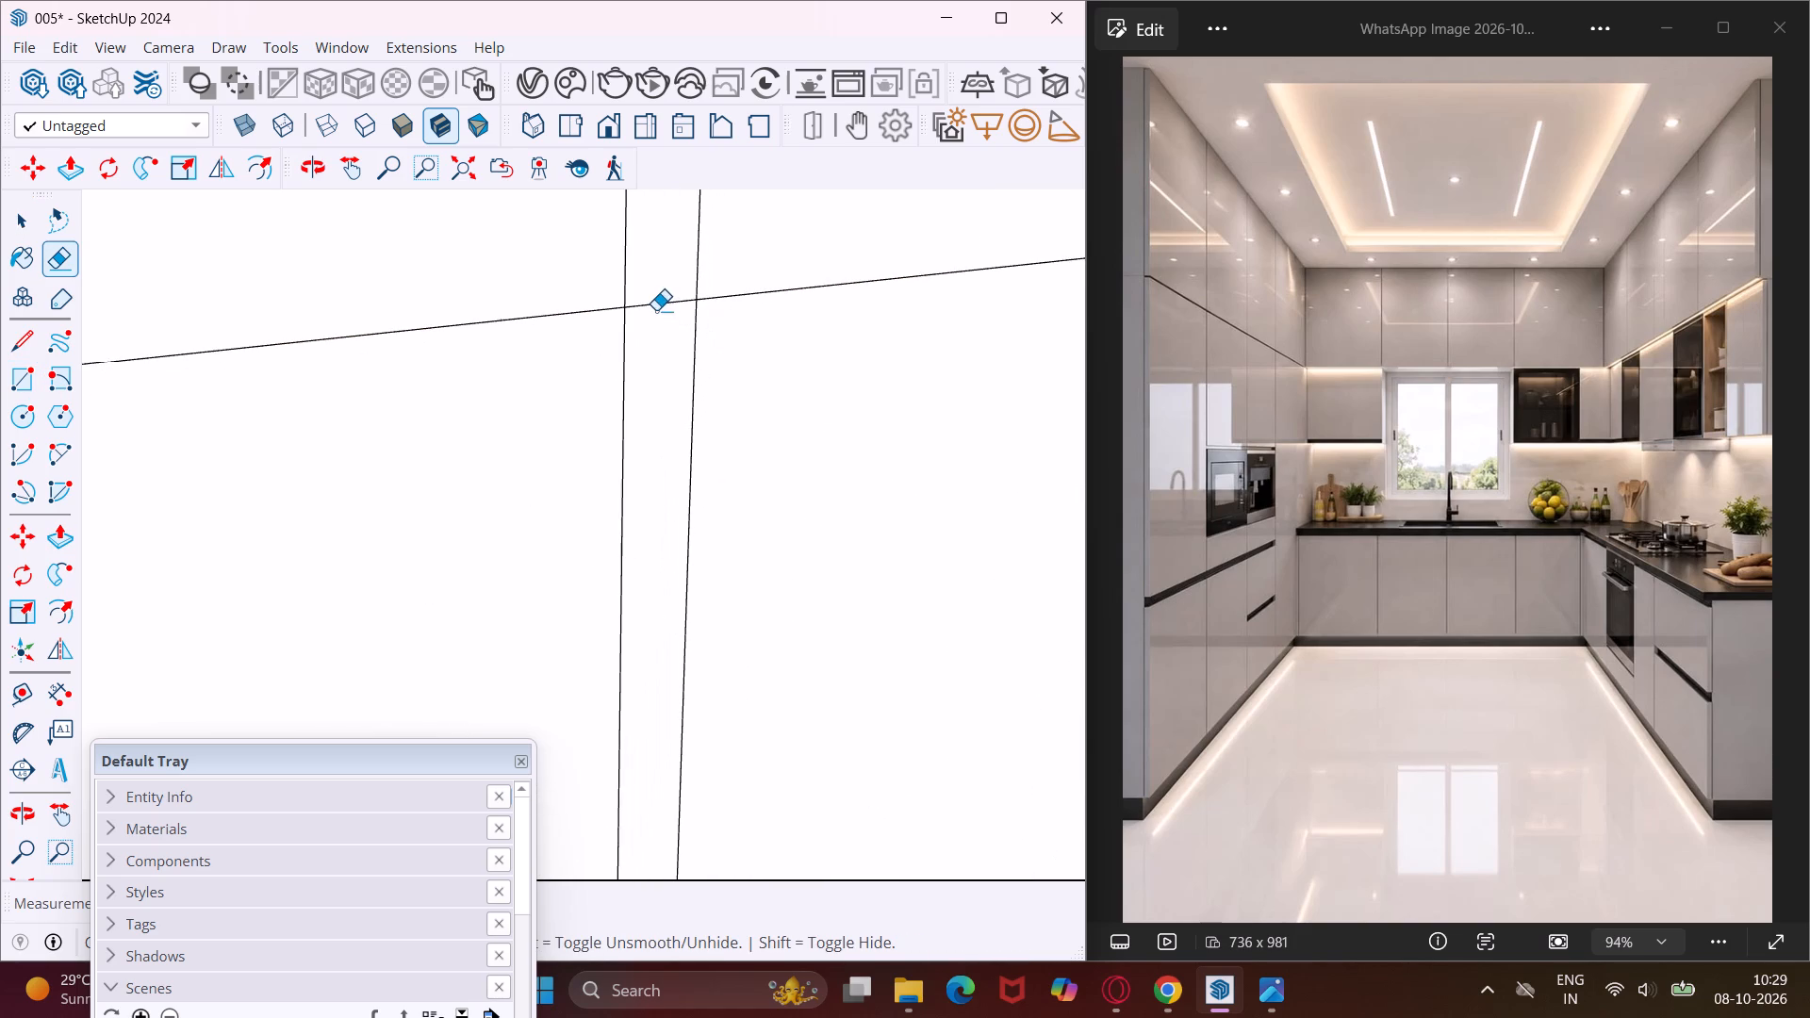
left_click(651, 301)
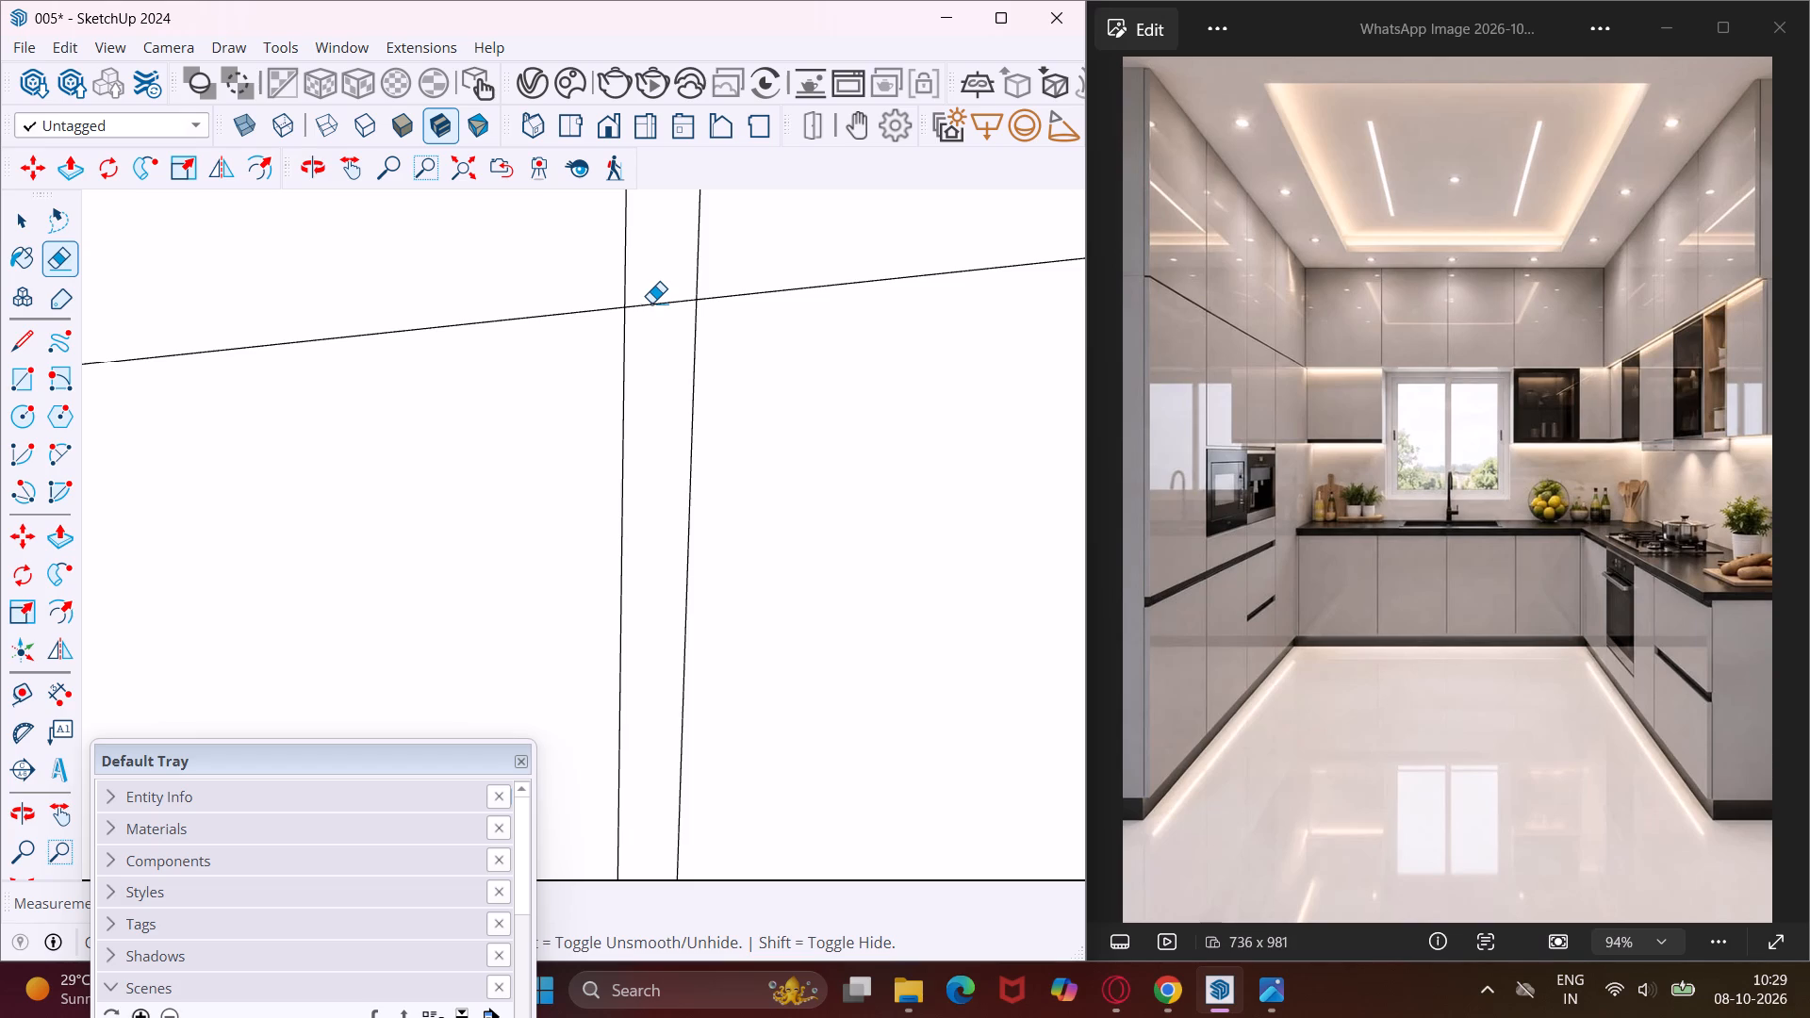
left_click(651, 303)
scroll(651, 303, "down", 20)
scroll(651, 303, "down", 8)
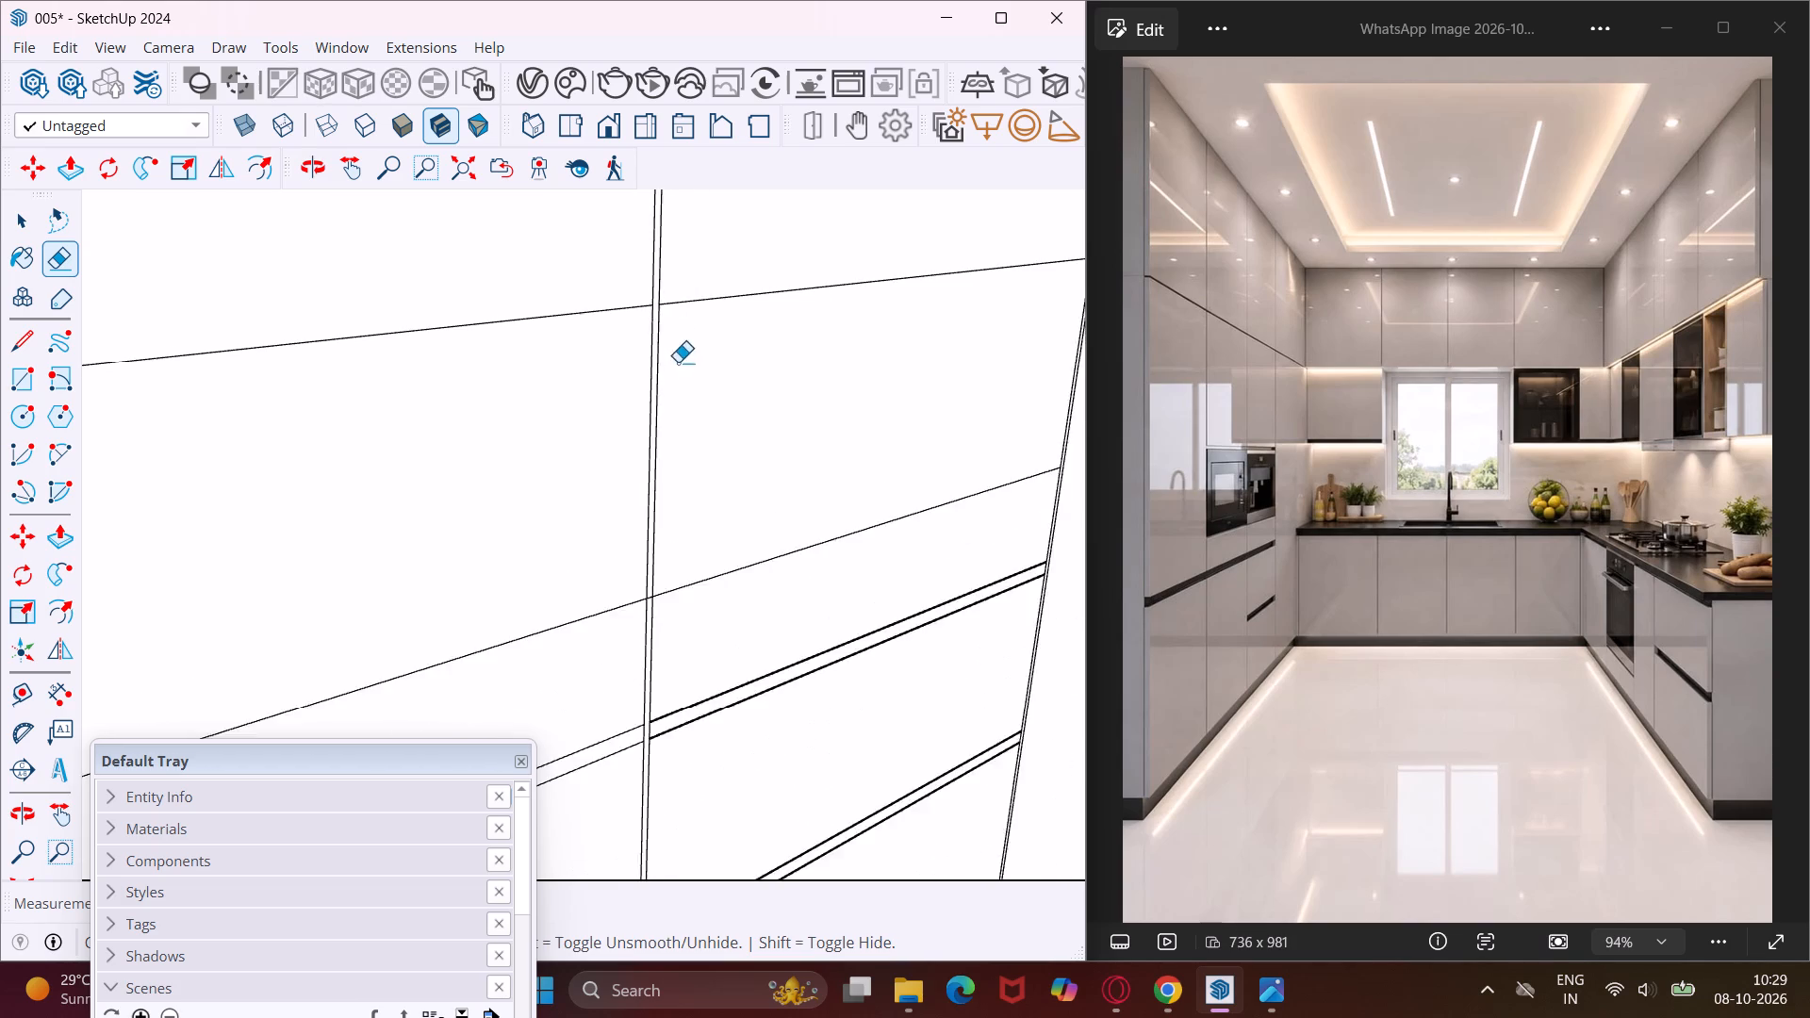
scroll(651, 552, "up", 20)
scroll(651, 552, "up", 5)
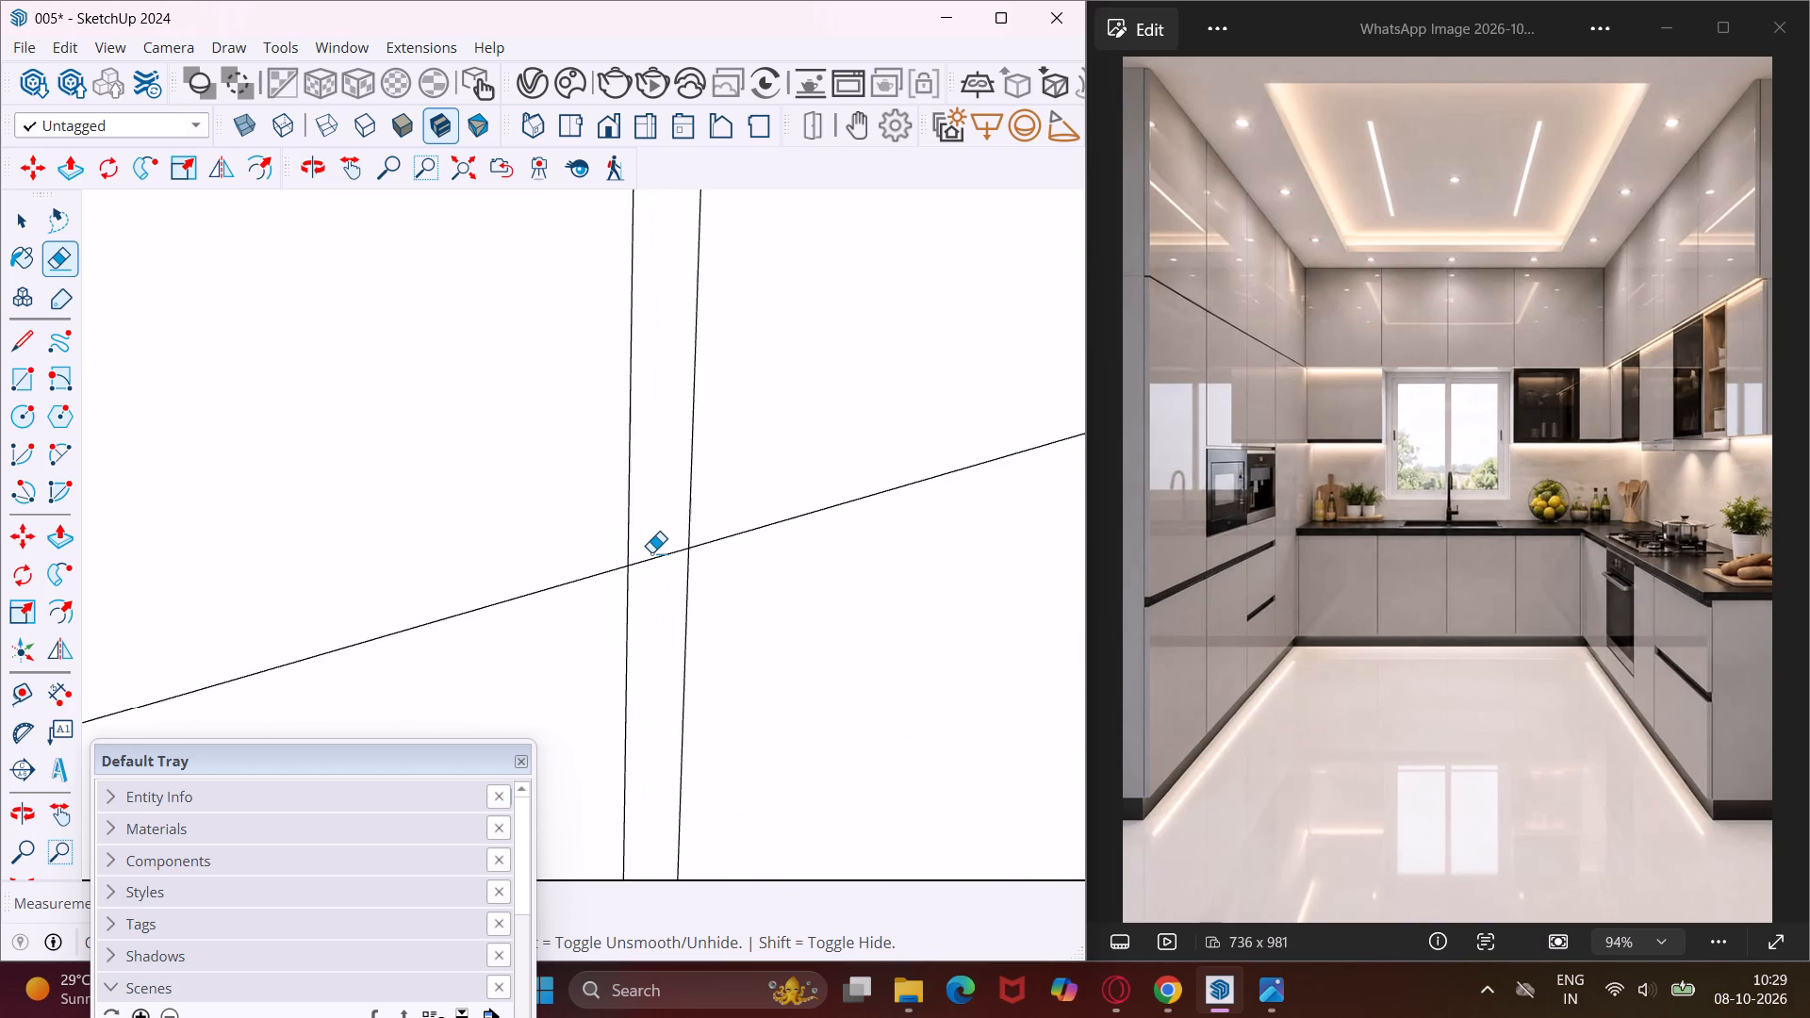
scroll(651, 552, "up", 4)
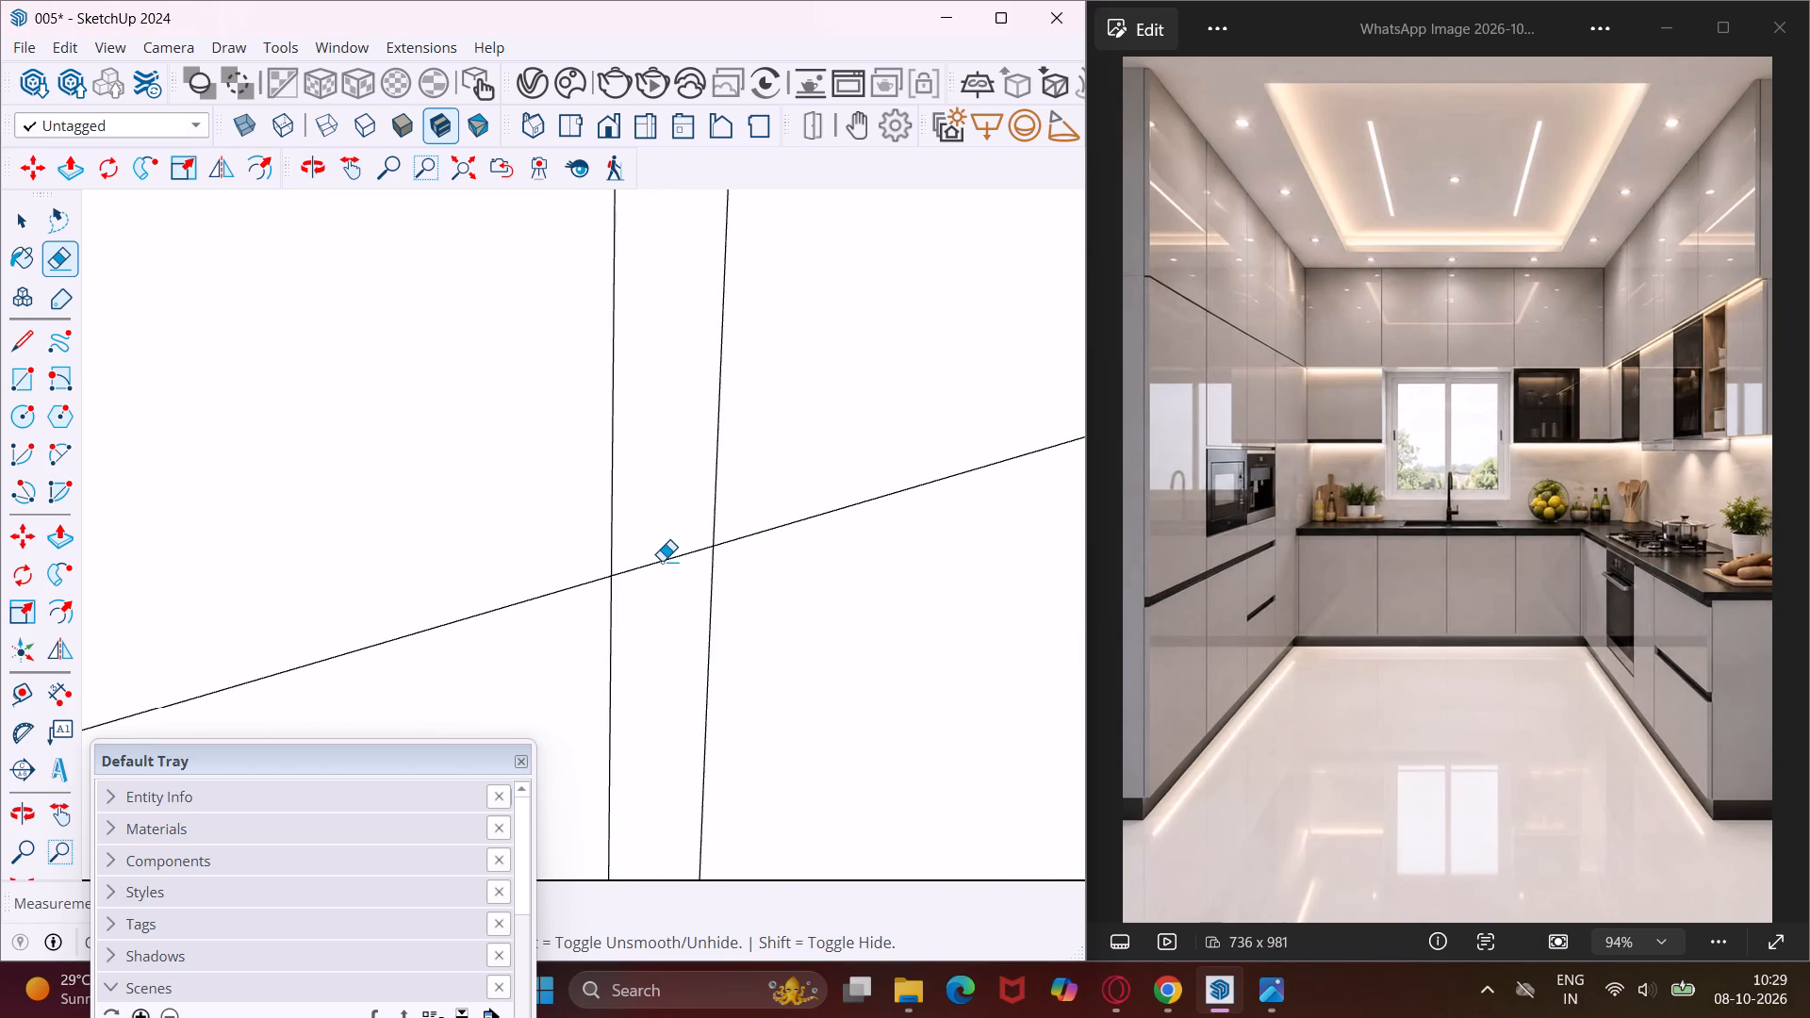
left_click(662, 561)
key("Escape")
key("space")
scroll(631, 489, "down", 14)
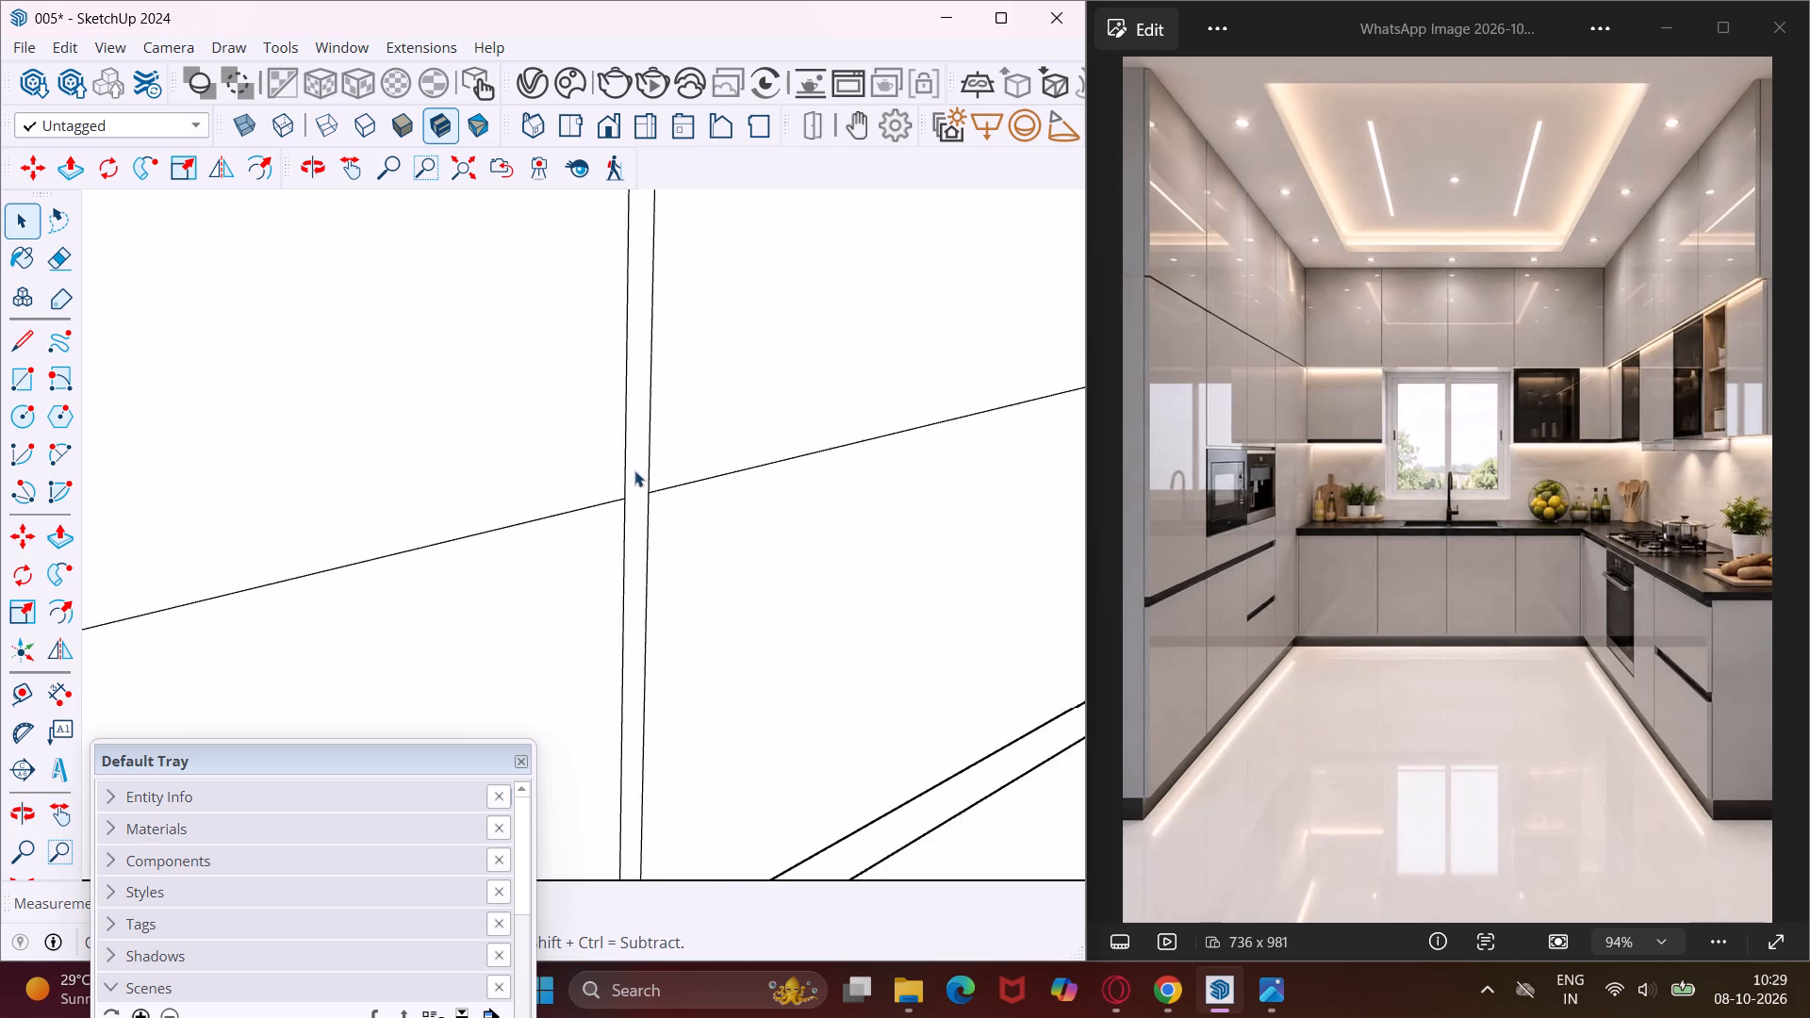
scroll(634, 470, "down", 9)
scroll(514, 402, "down", 14)
Offset the second panel's appliance-opening face inward by 0.4" to form a thin border.
middle_click_drag(460, 359, 622, 370)
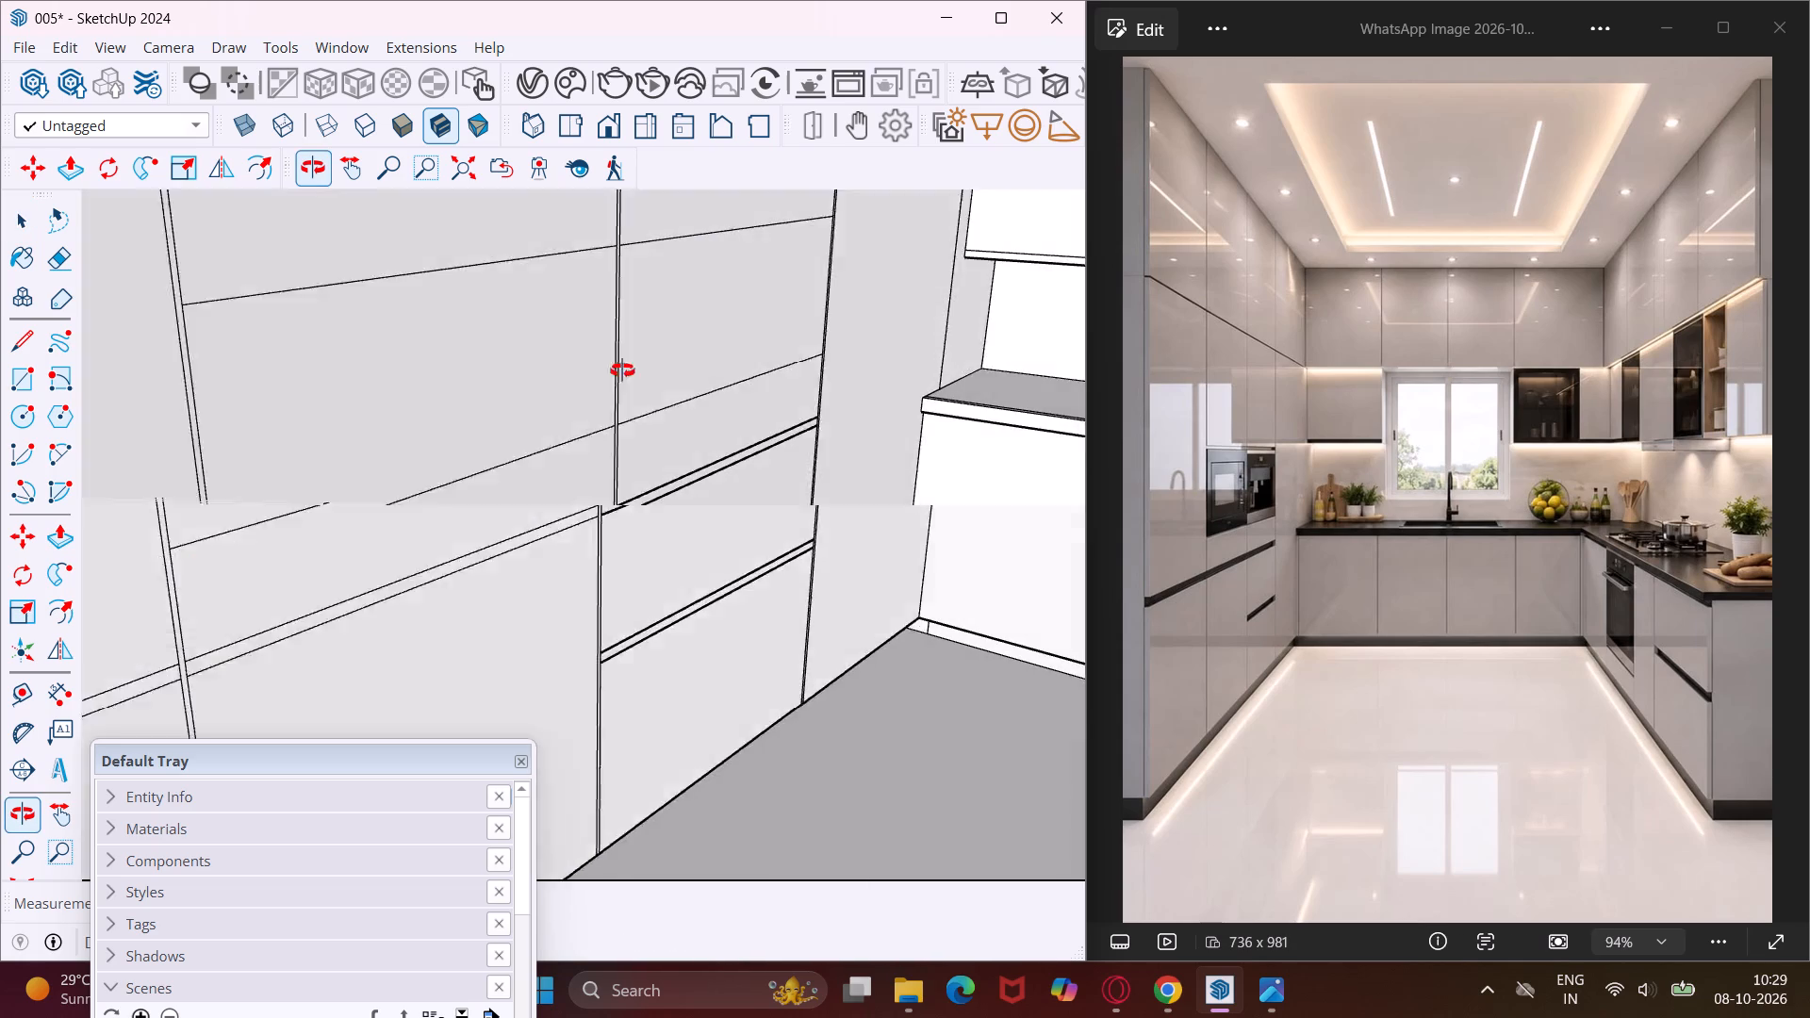
middle_click_drag(622, 370, 633, 370)
left_click(552, 367)
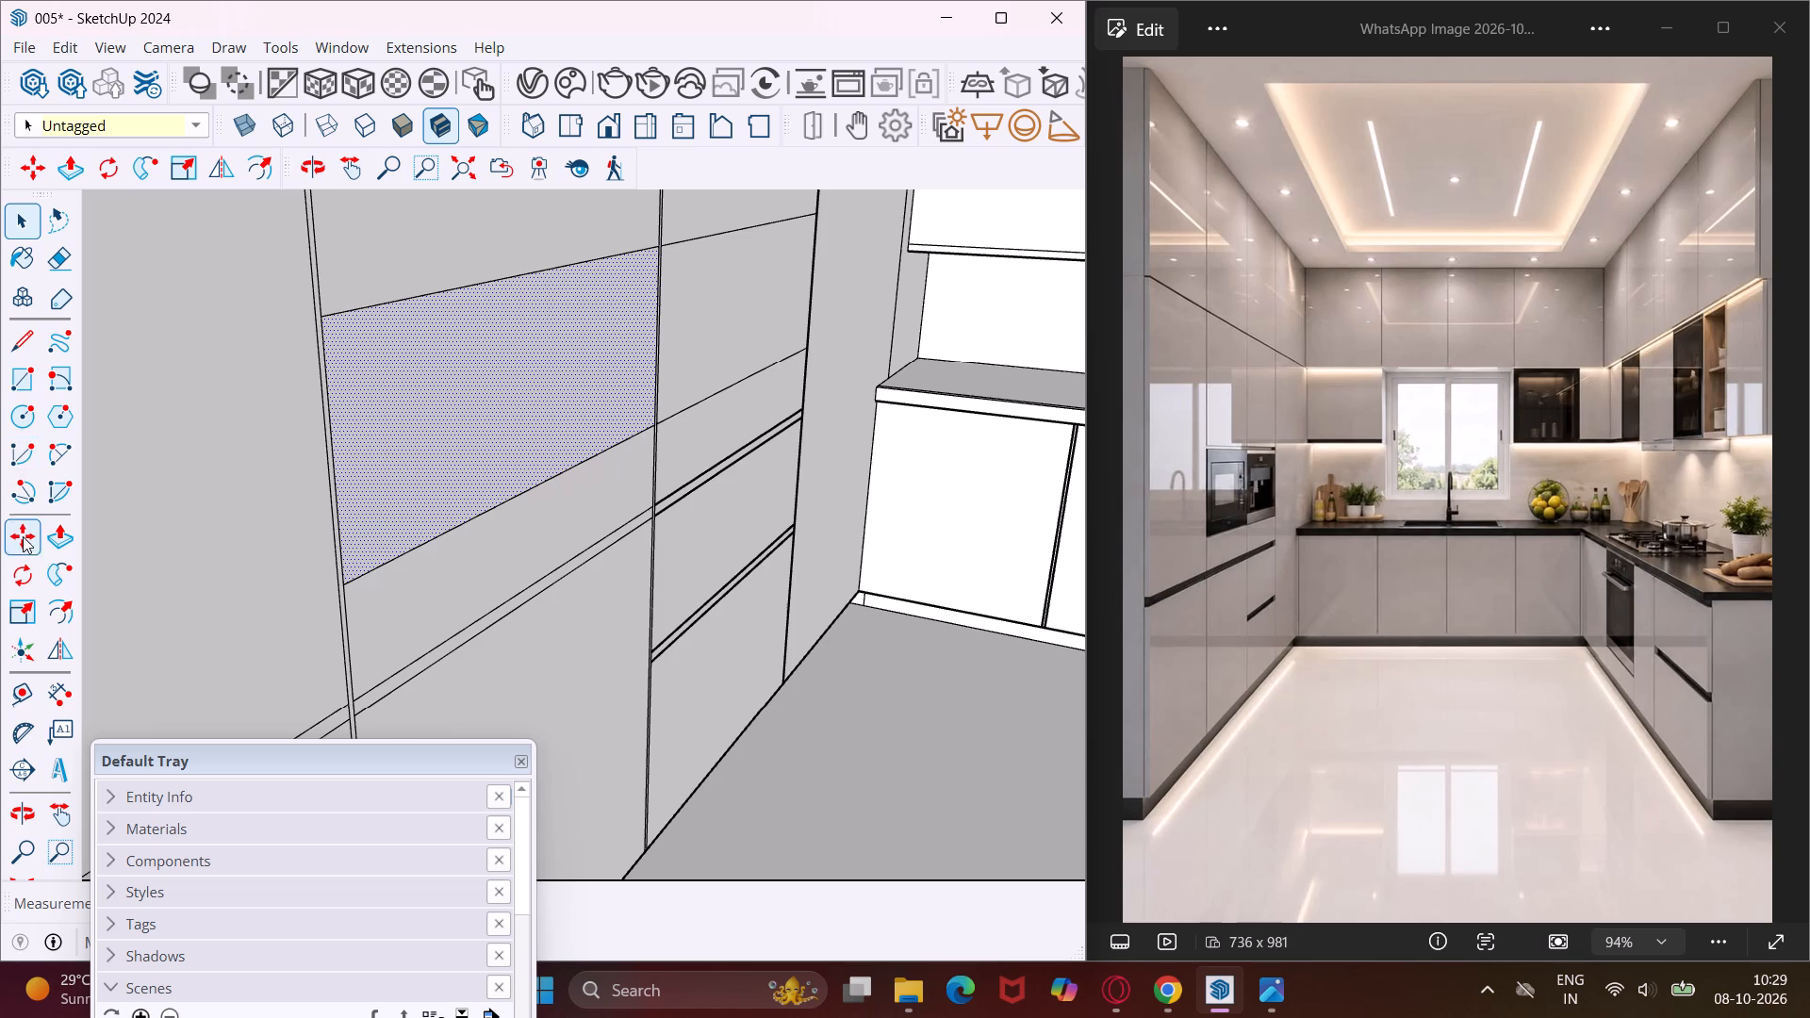
left_click(45, 619)
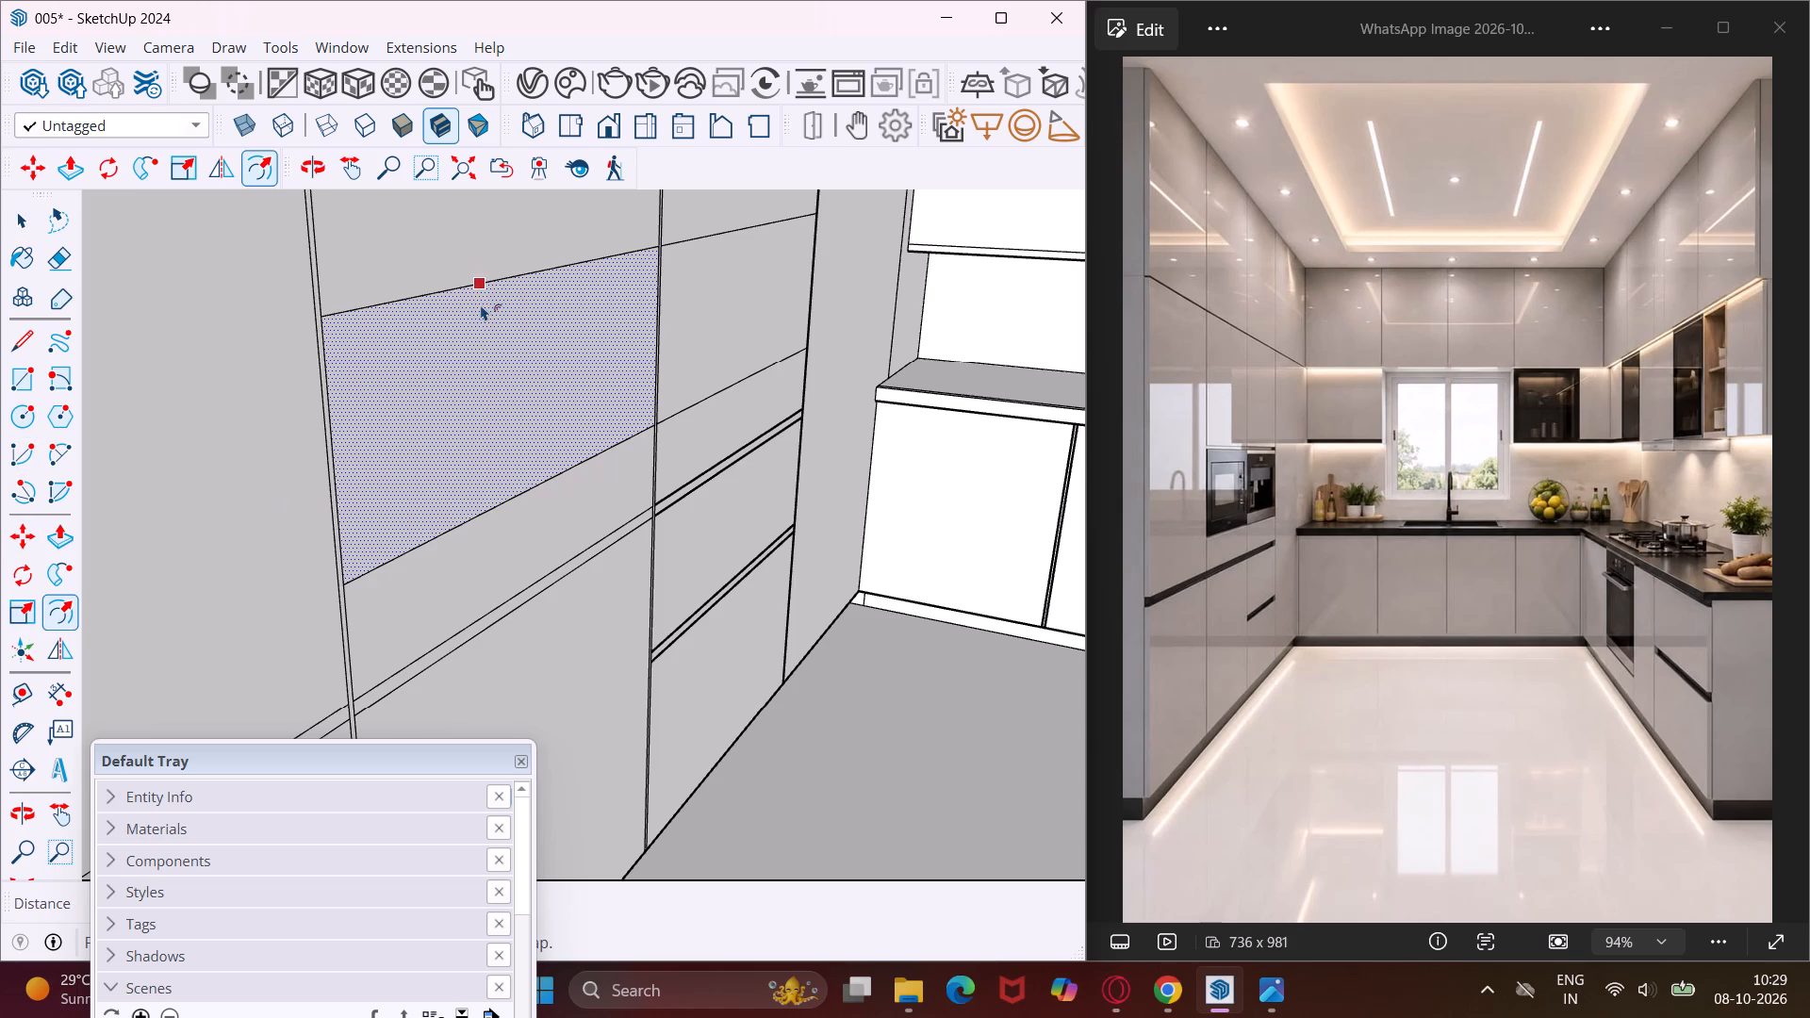
left_click(481, 304)
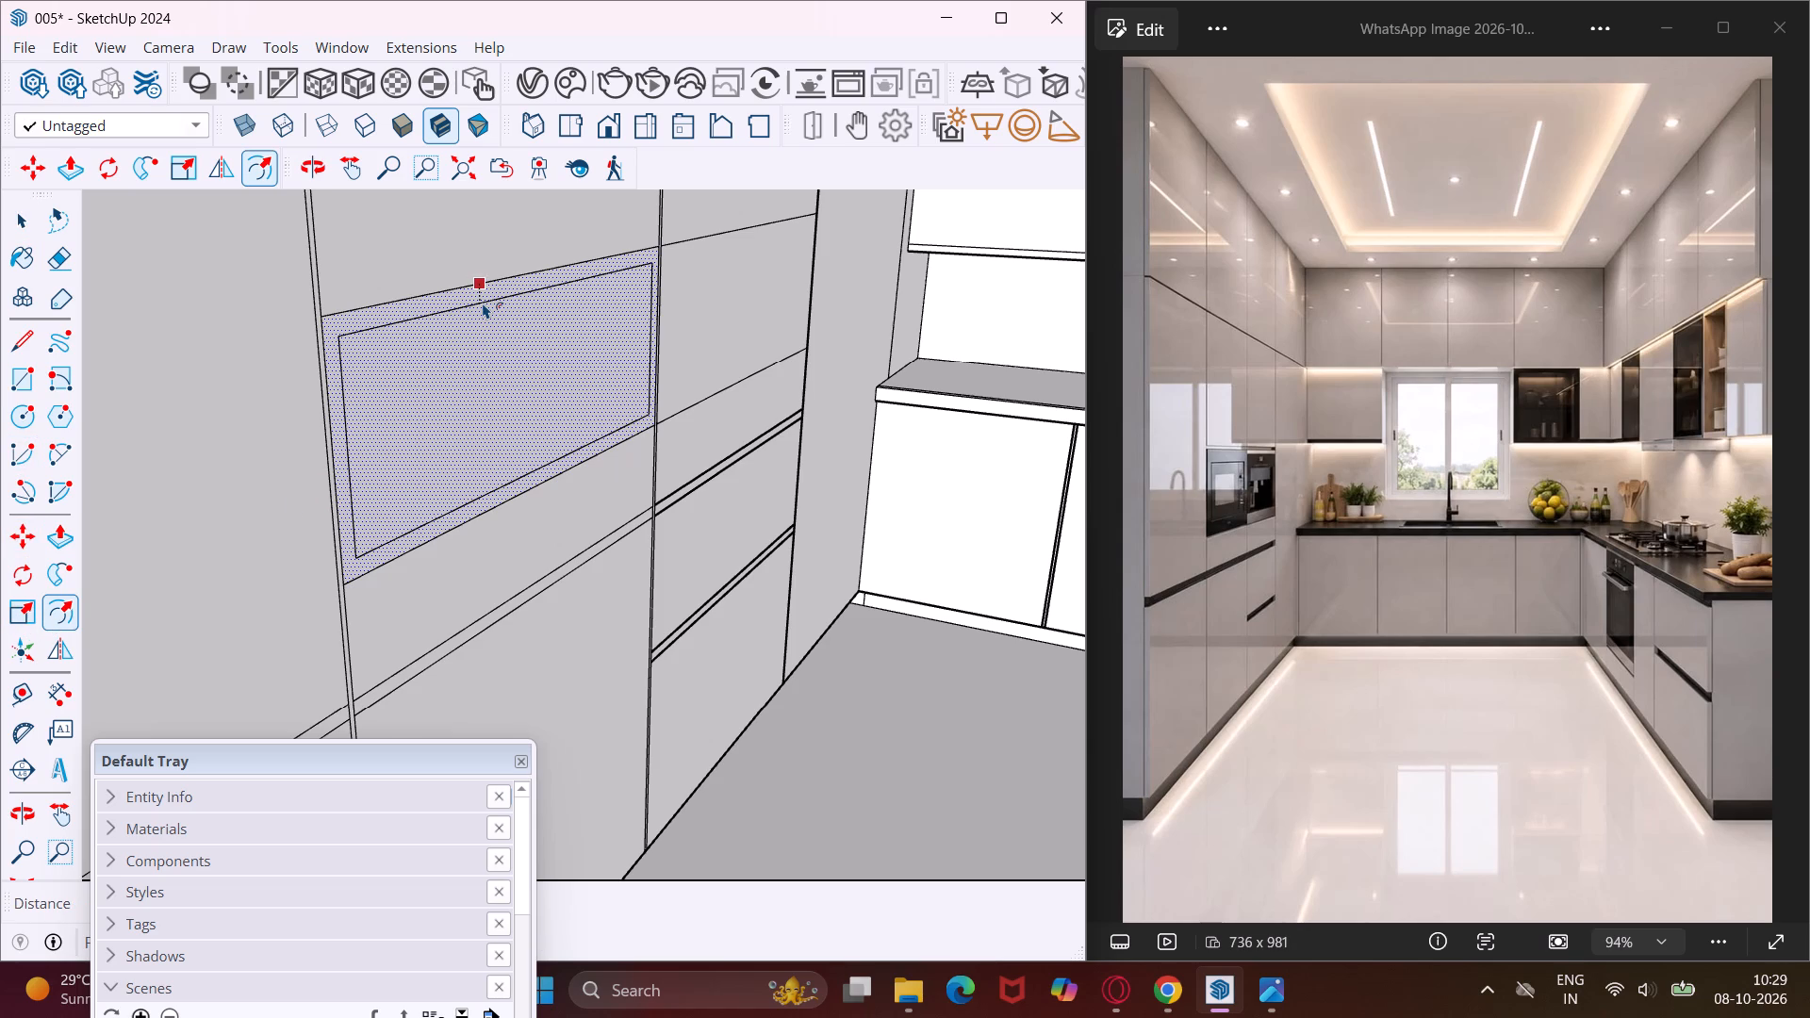
type(".4\"")
key("Return")
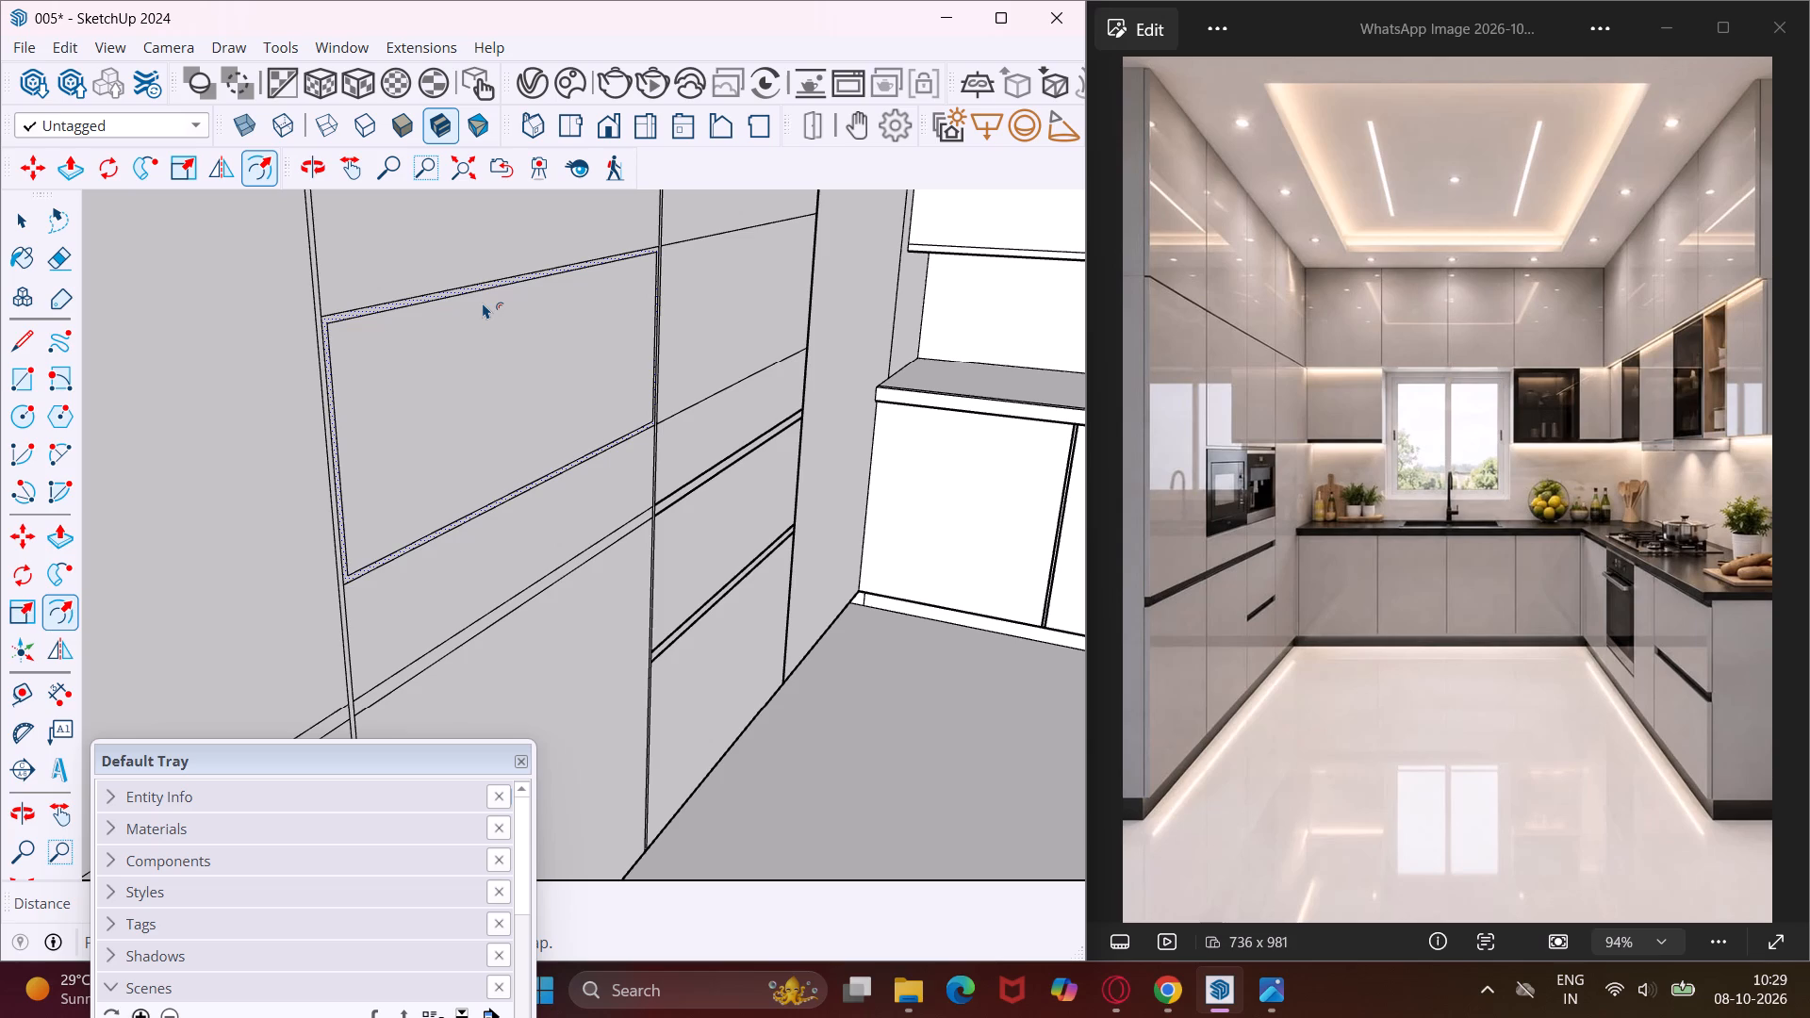
Offset the third tall panel's appliance-opening face inward by 0.4" to form a thin border.
key("Escape")
key("space")
left_click(740, 330)
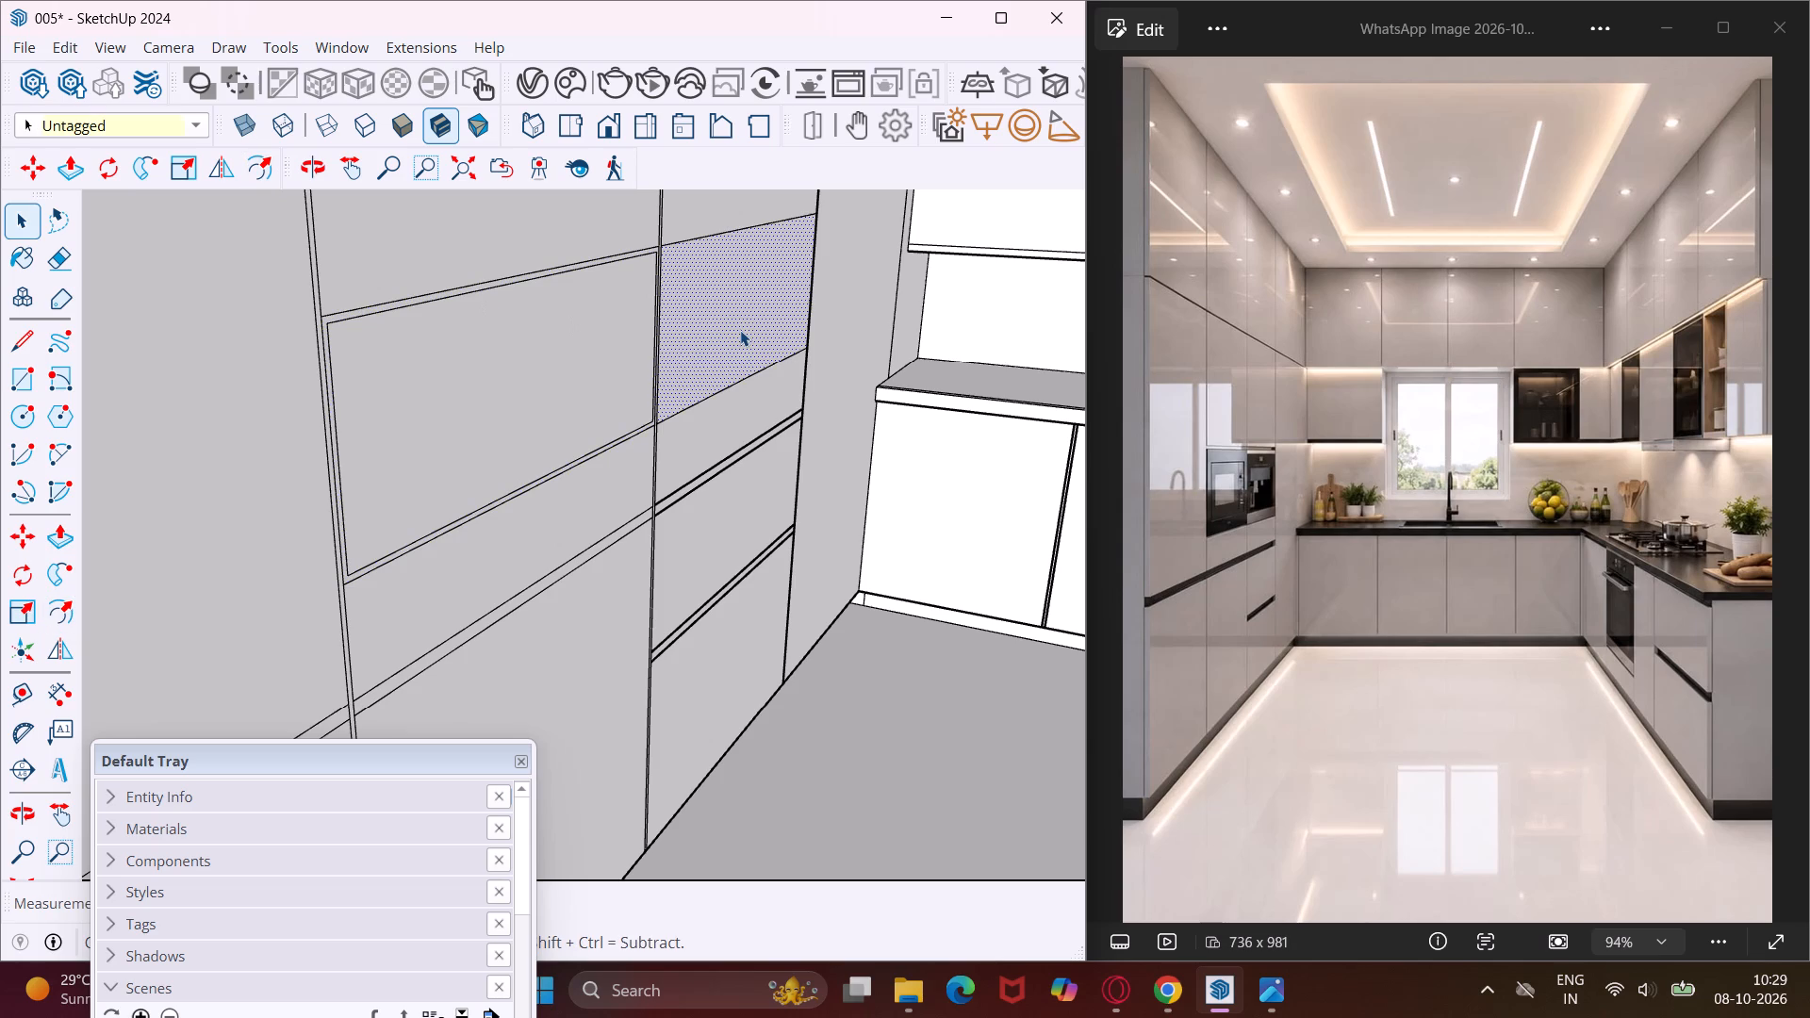
left_click(58, 600)
left_click(728, 251)
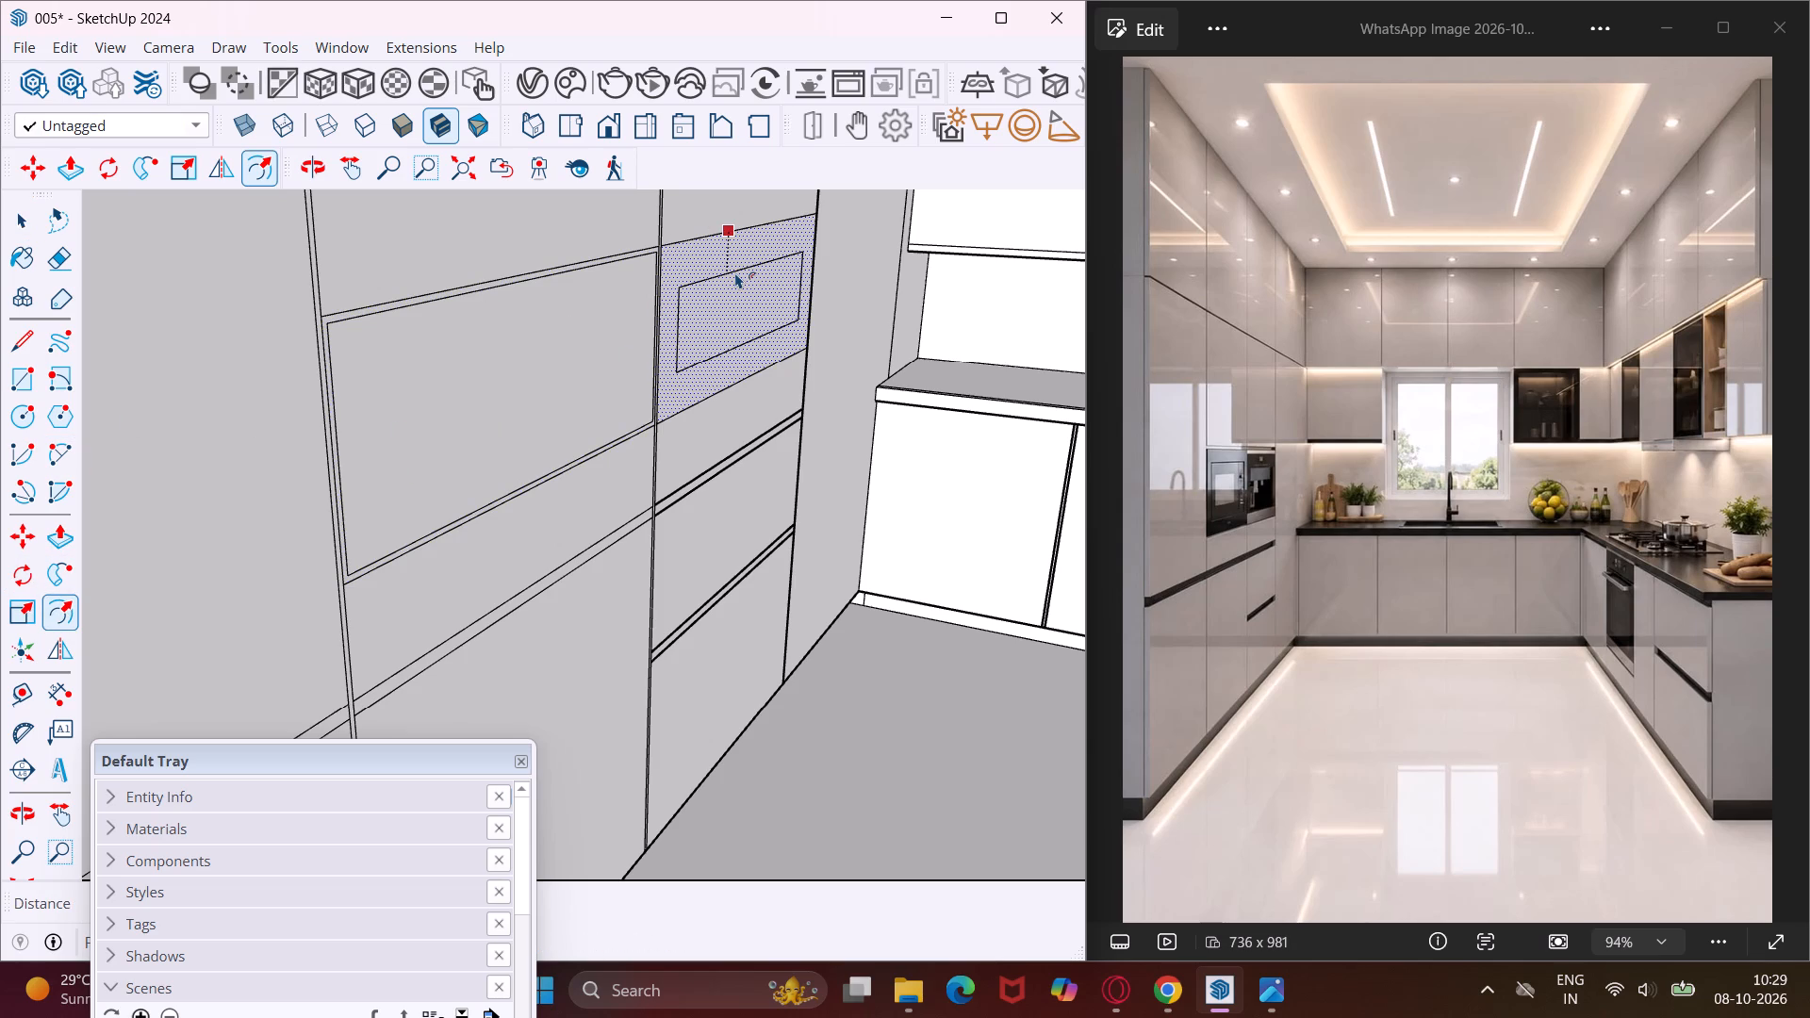
type(".4\"")
key("Return")
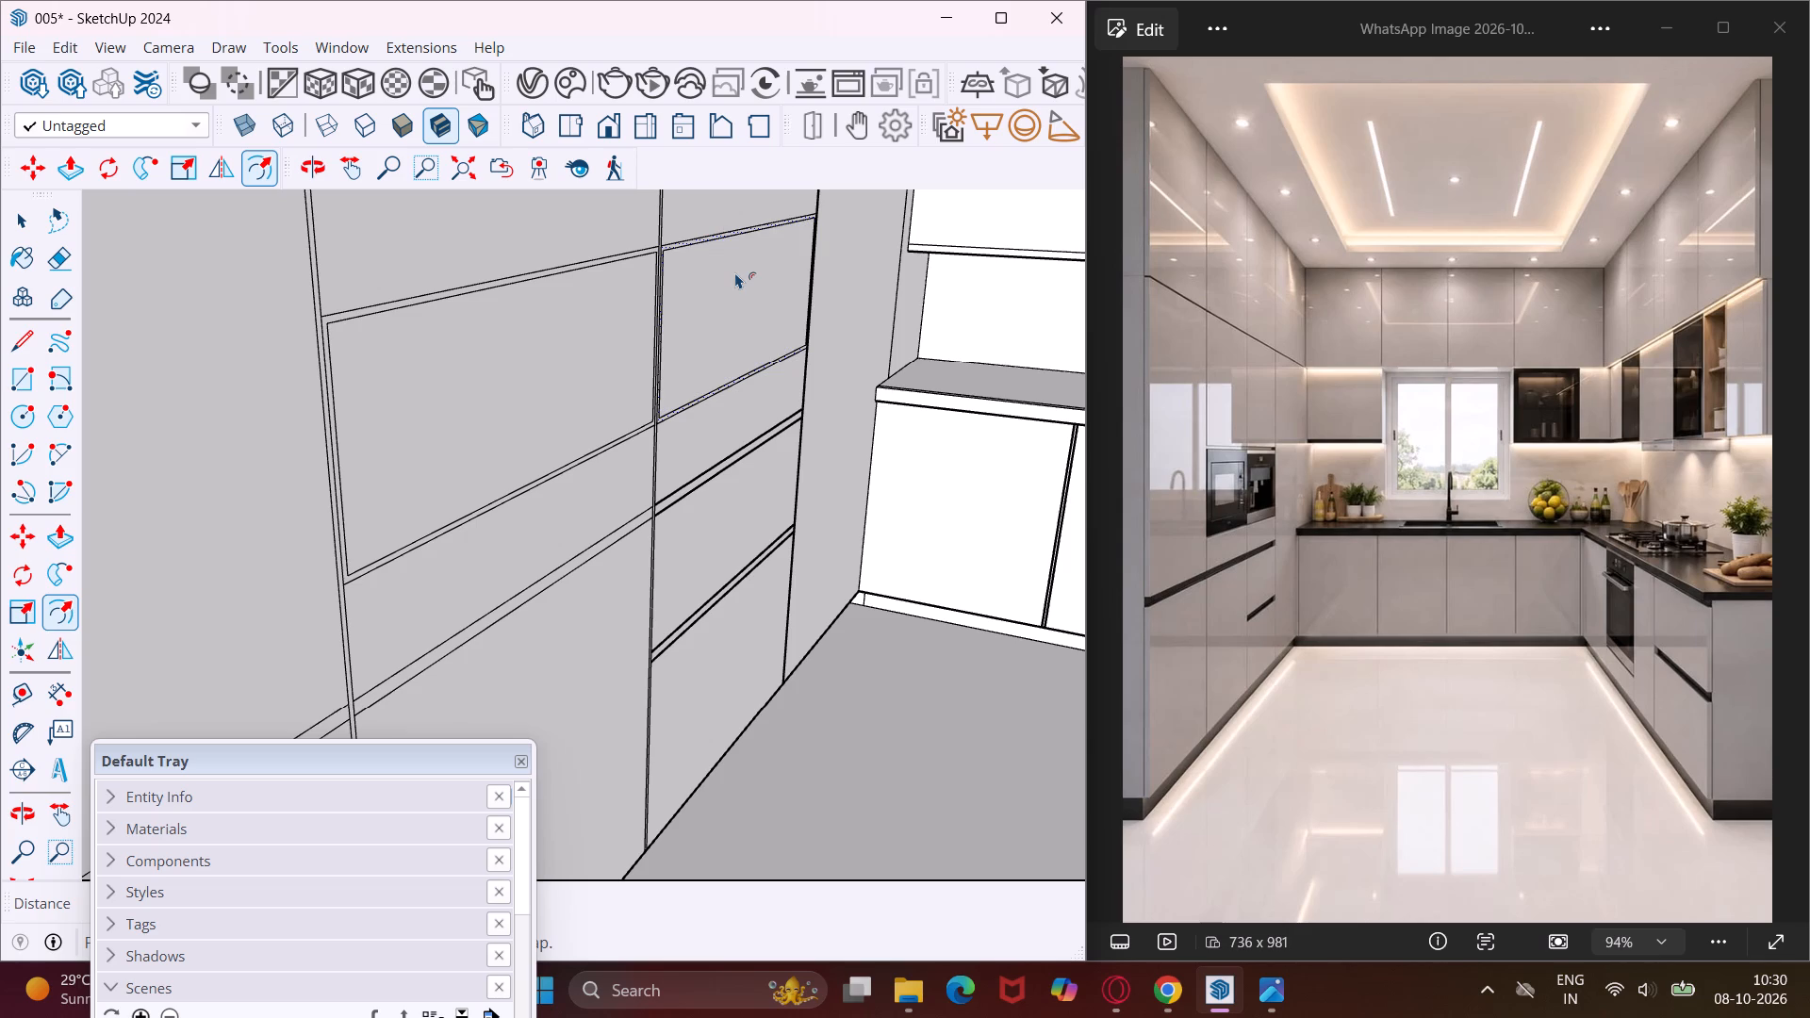
key("Escape")
key("space")
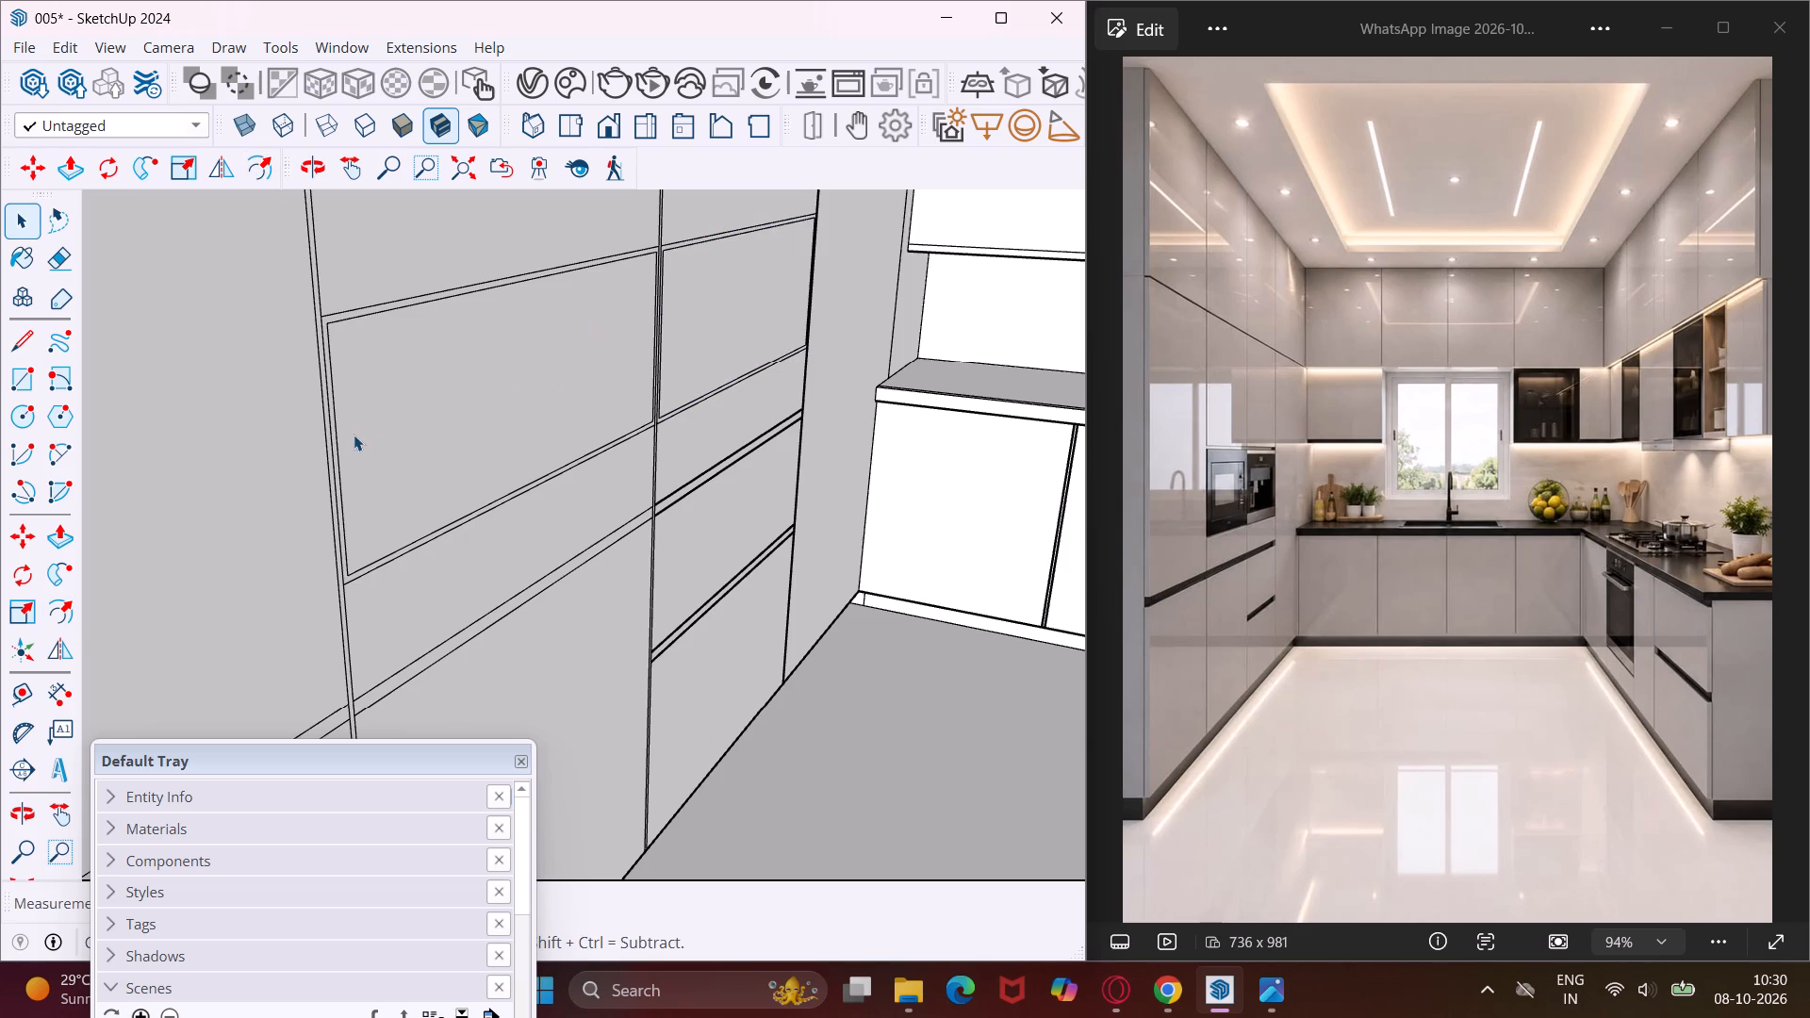
Move the second panel's inner vertical border line beside the first panel outward onto the opening's side edge.
middle_click_drag(354, 435, 297, 447)
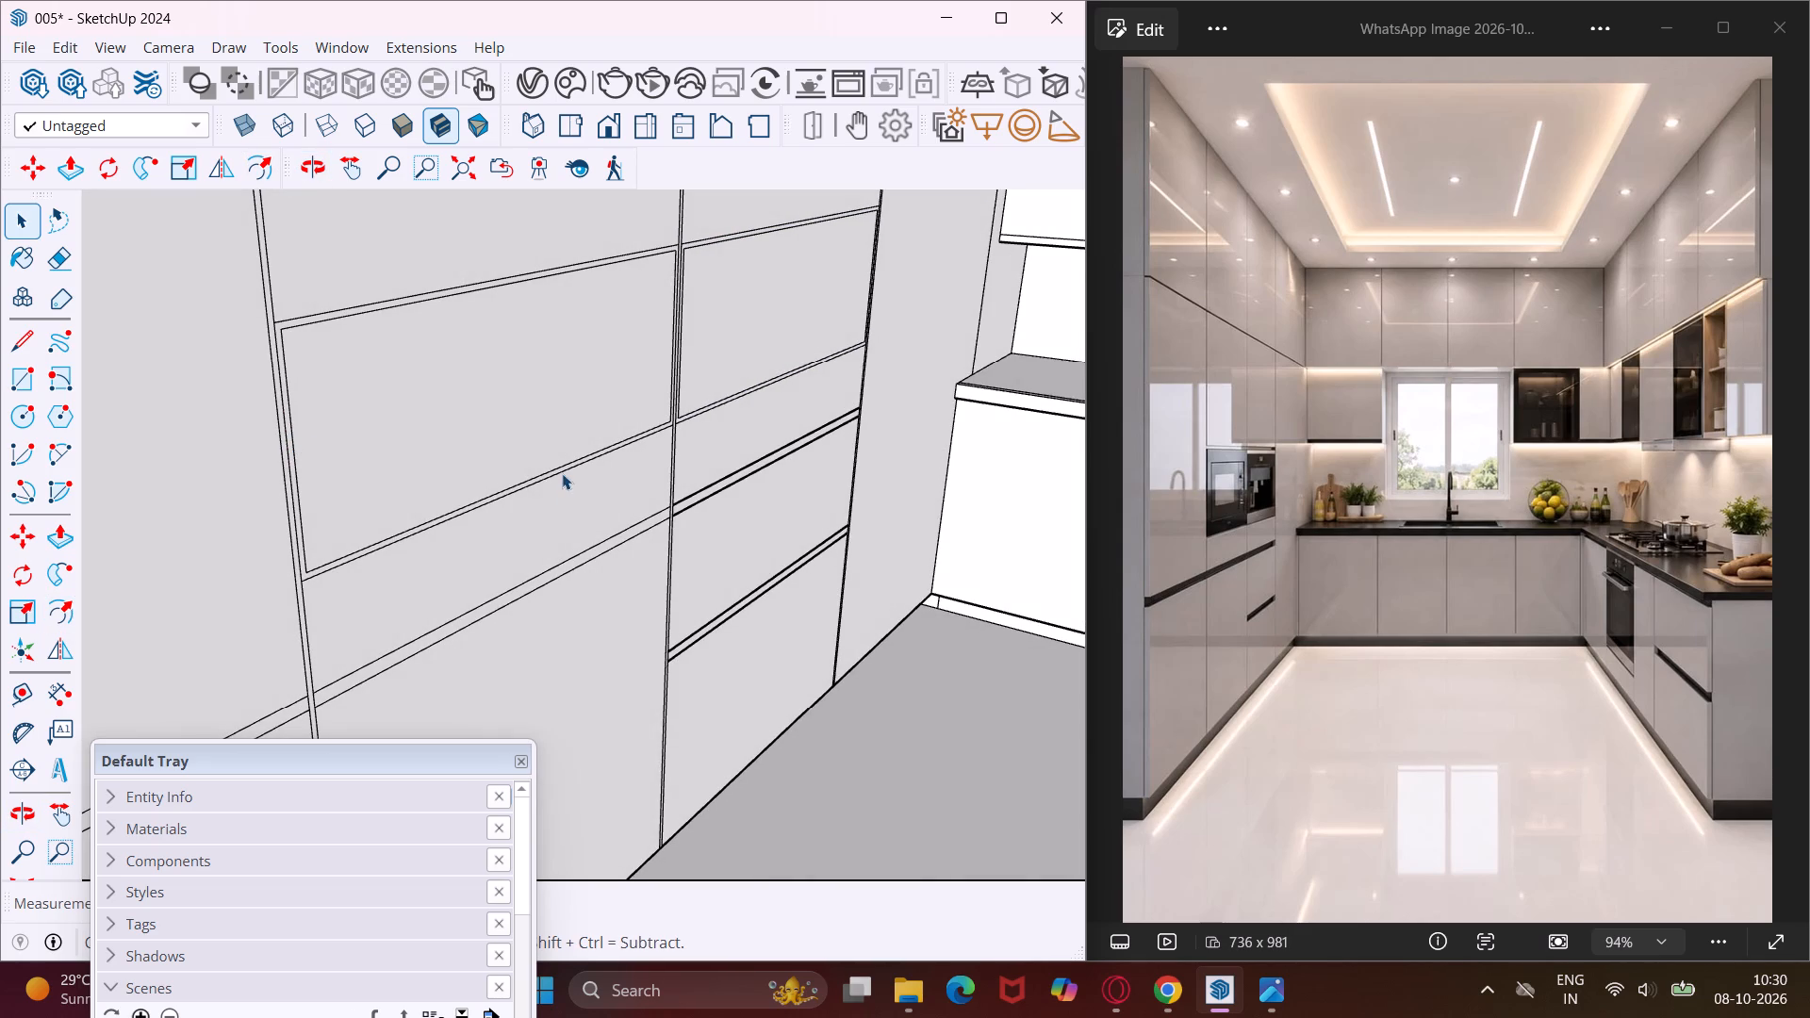
scroll(282, 468, "up", 3)
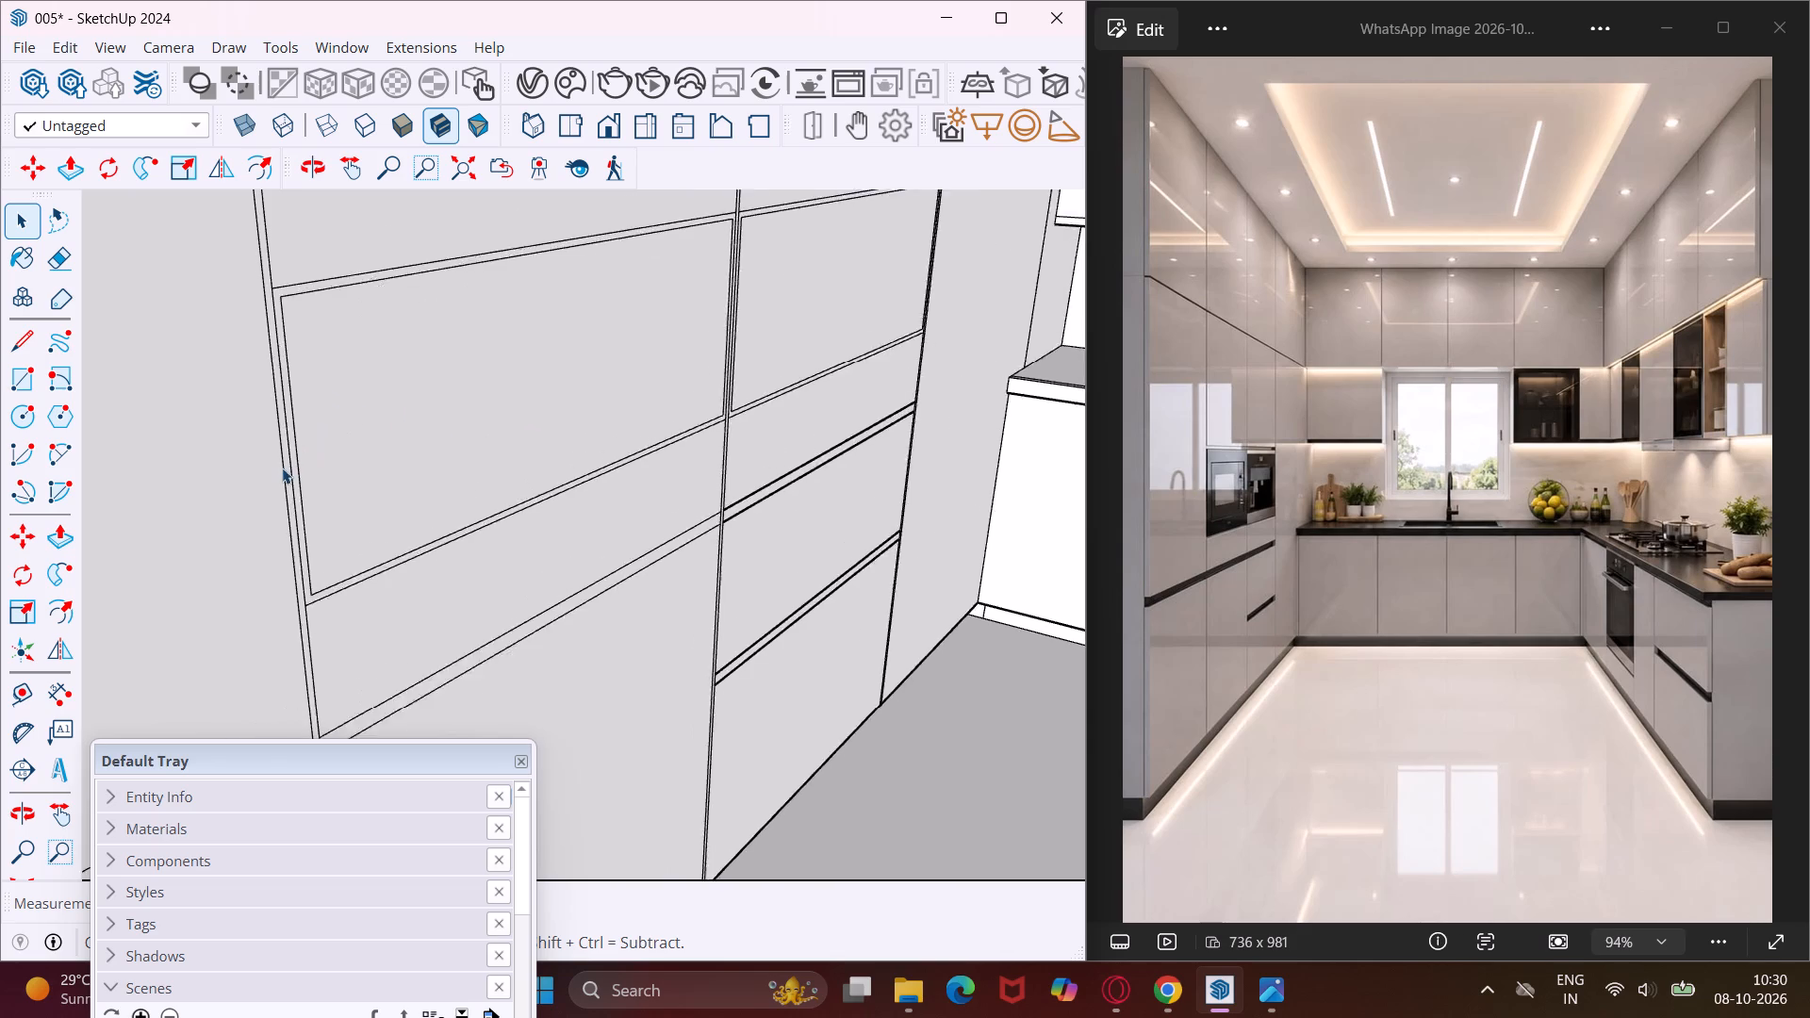
scroll(282, 468, "up", 12)
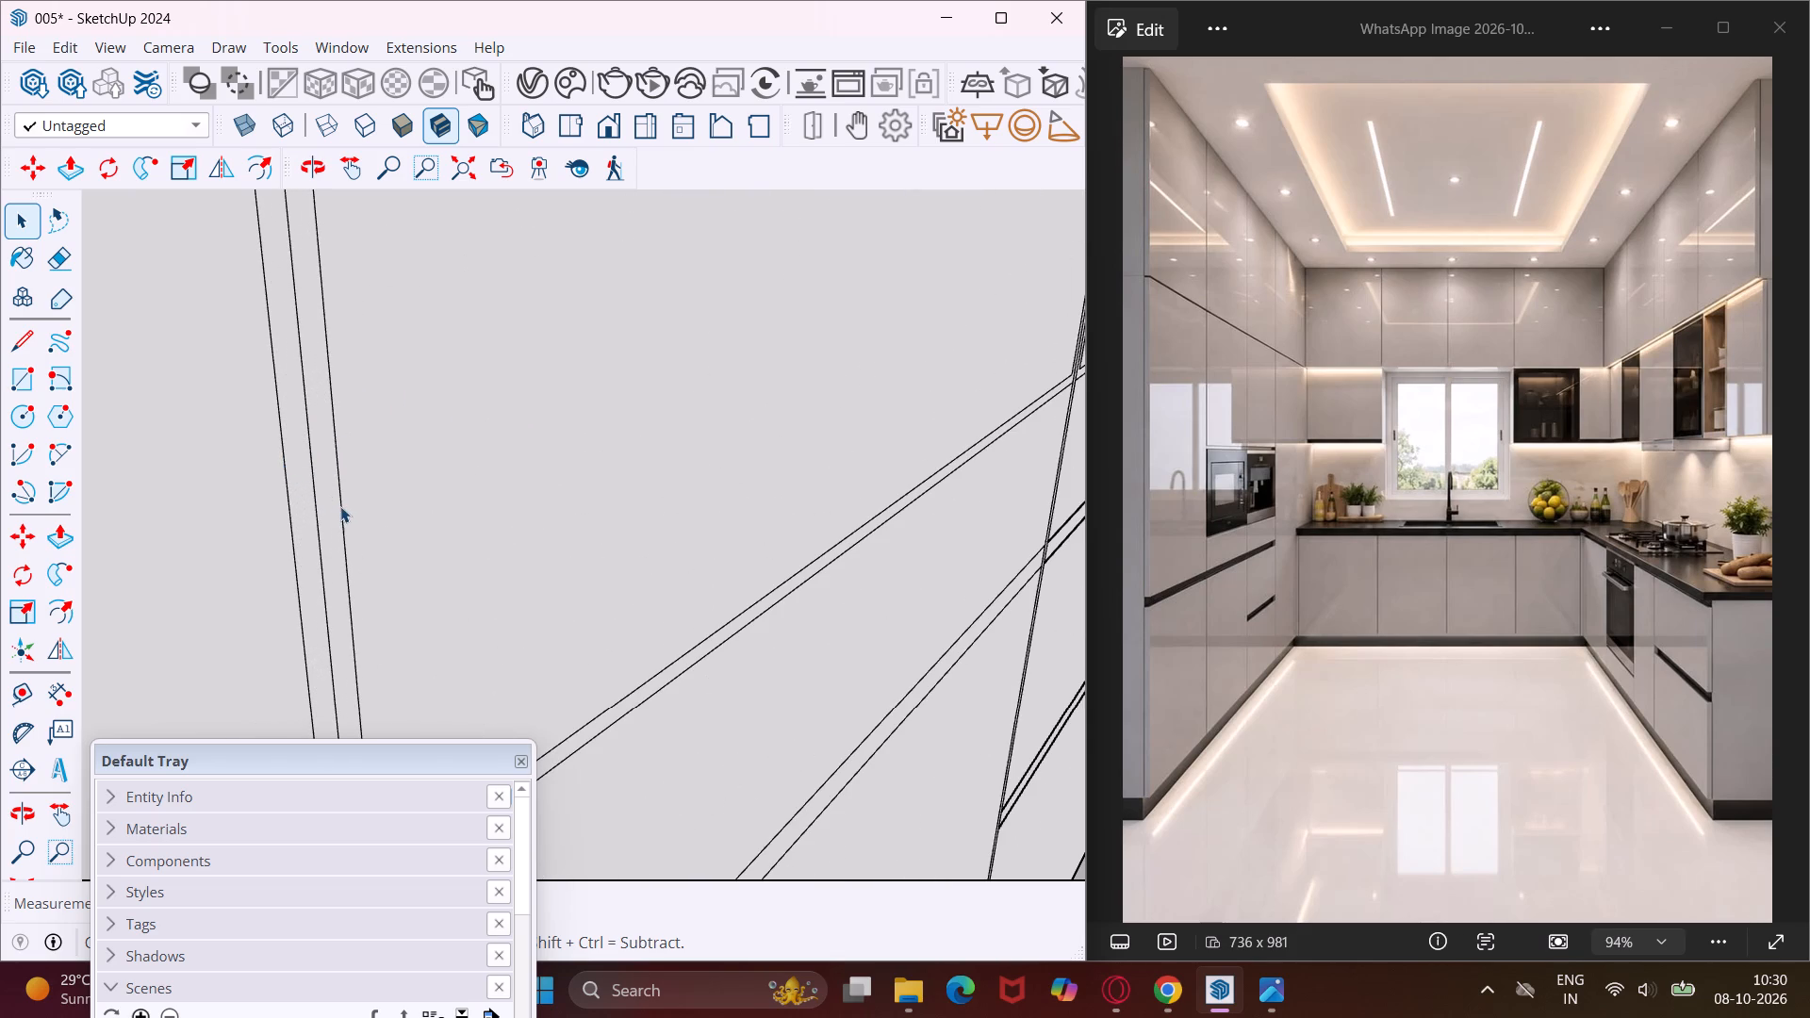
left_click(340, 506)
scroll(343, 480, "down", 10)
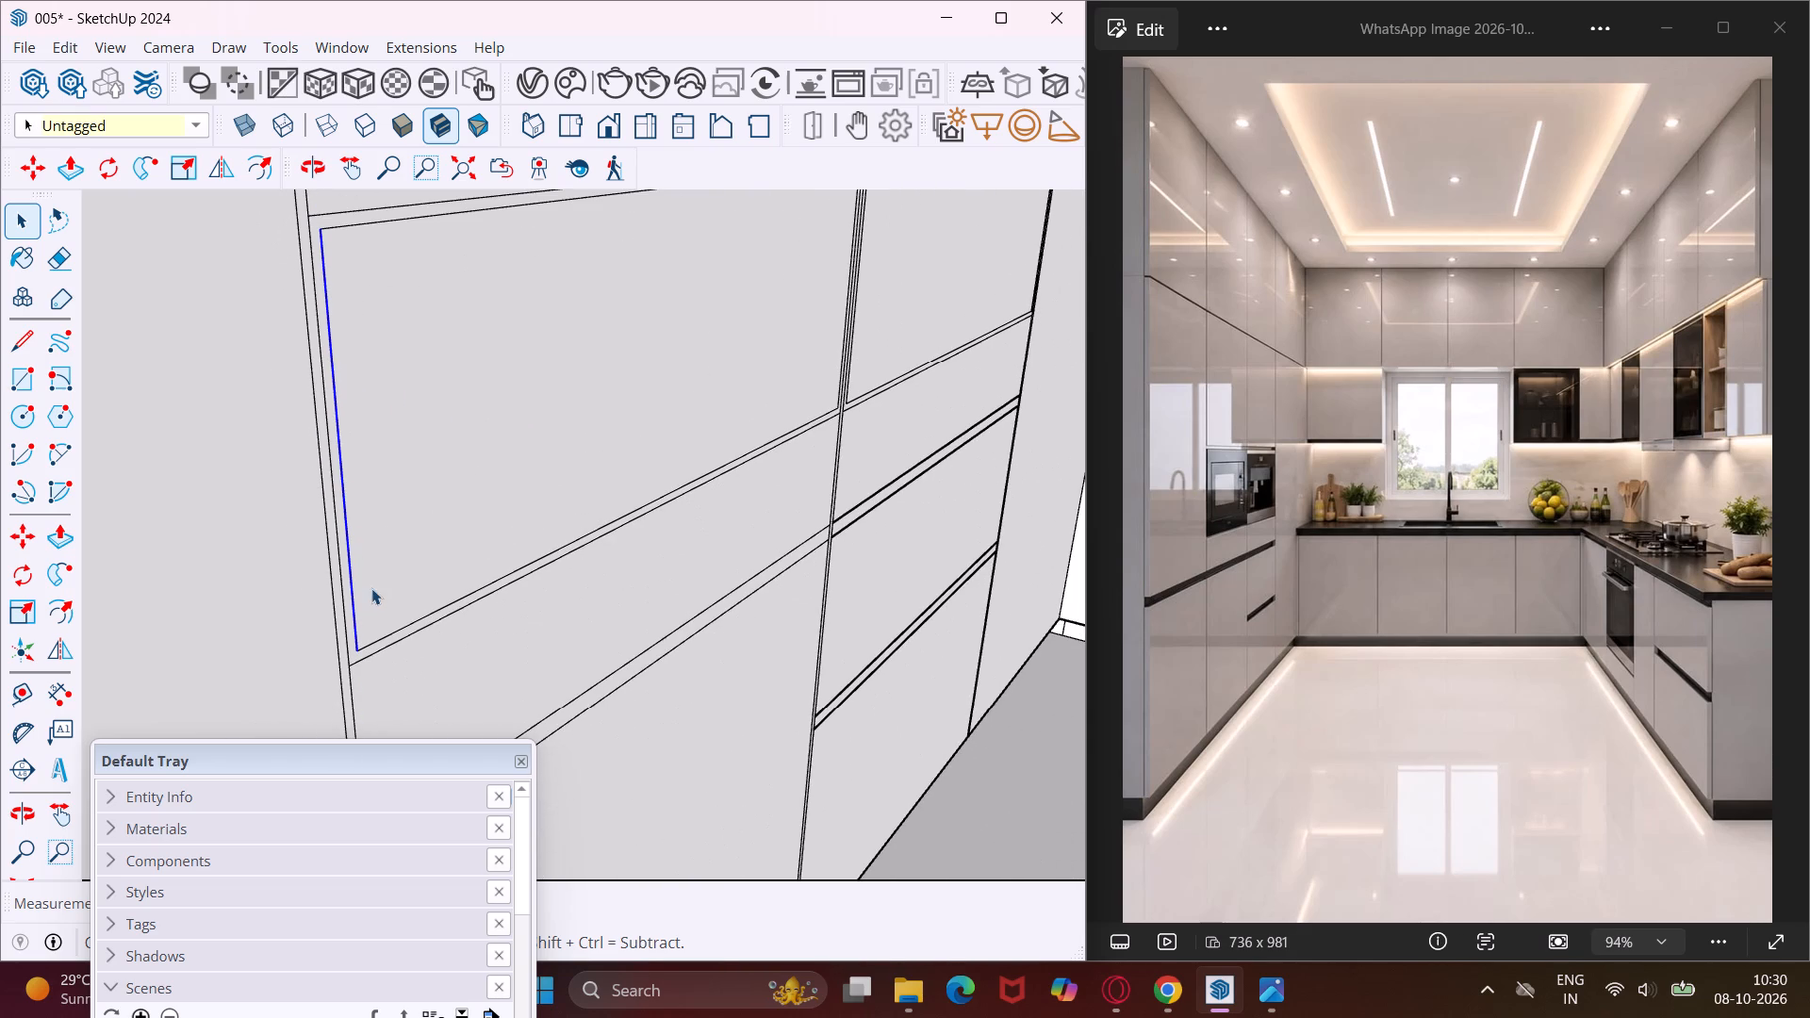
key("m")
scroll(354, 648, "up", 9)
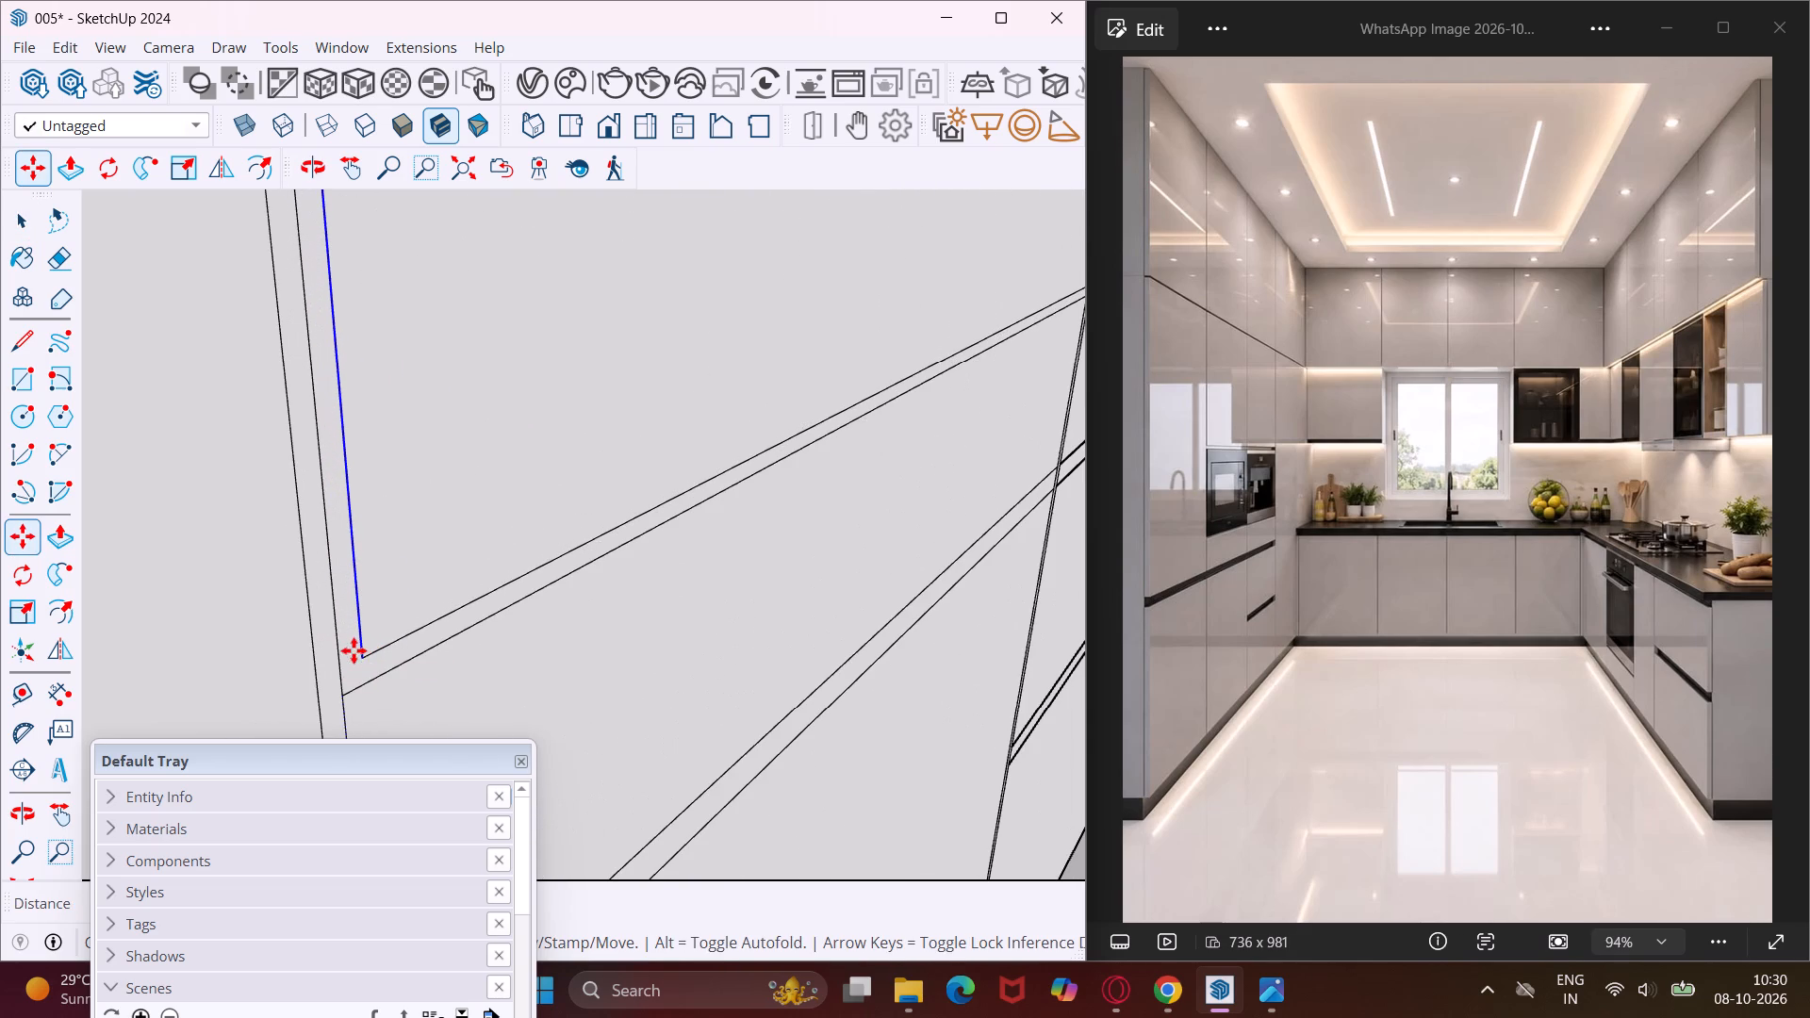
left_click(362, 660)
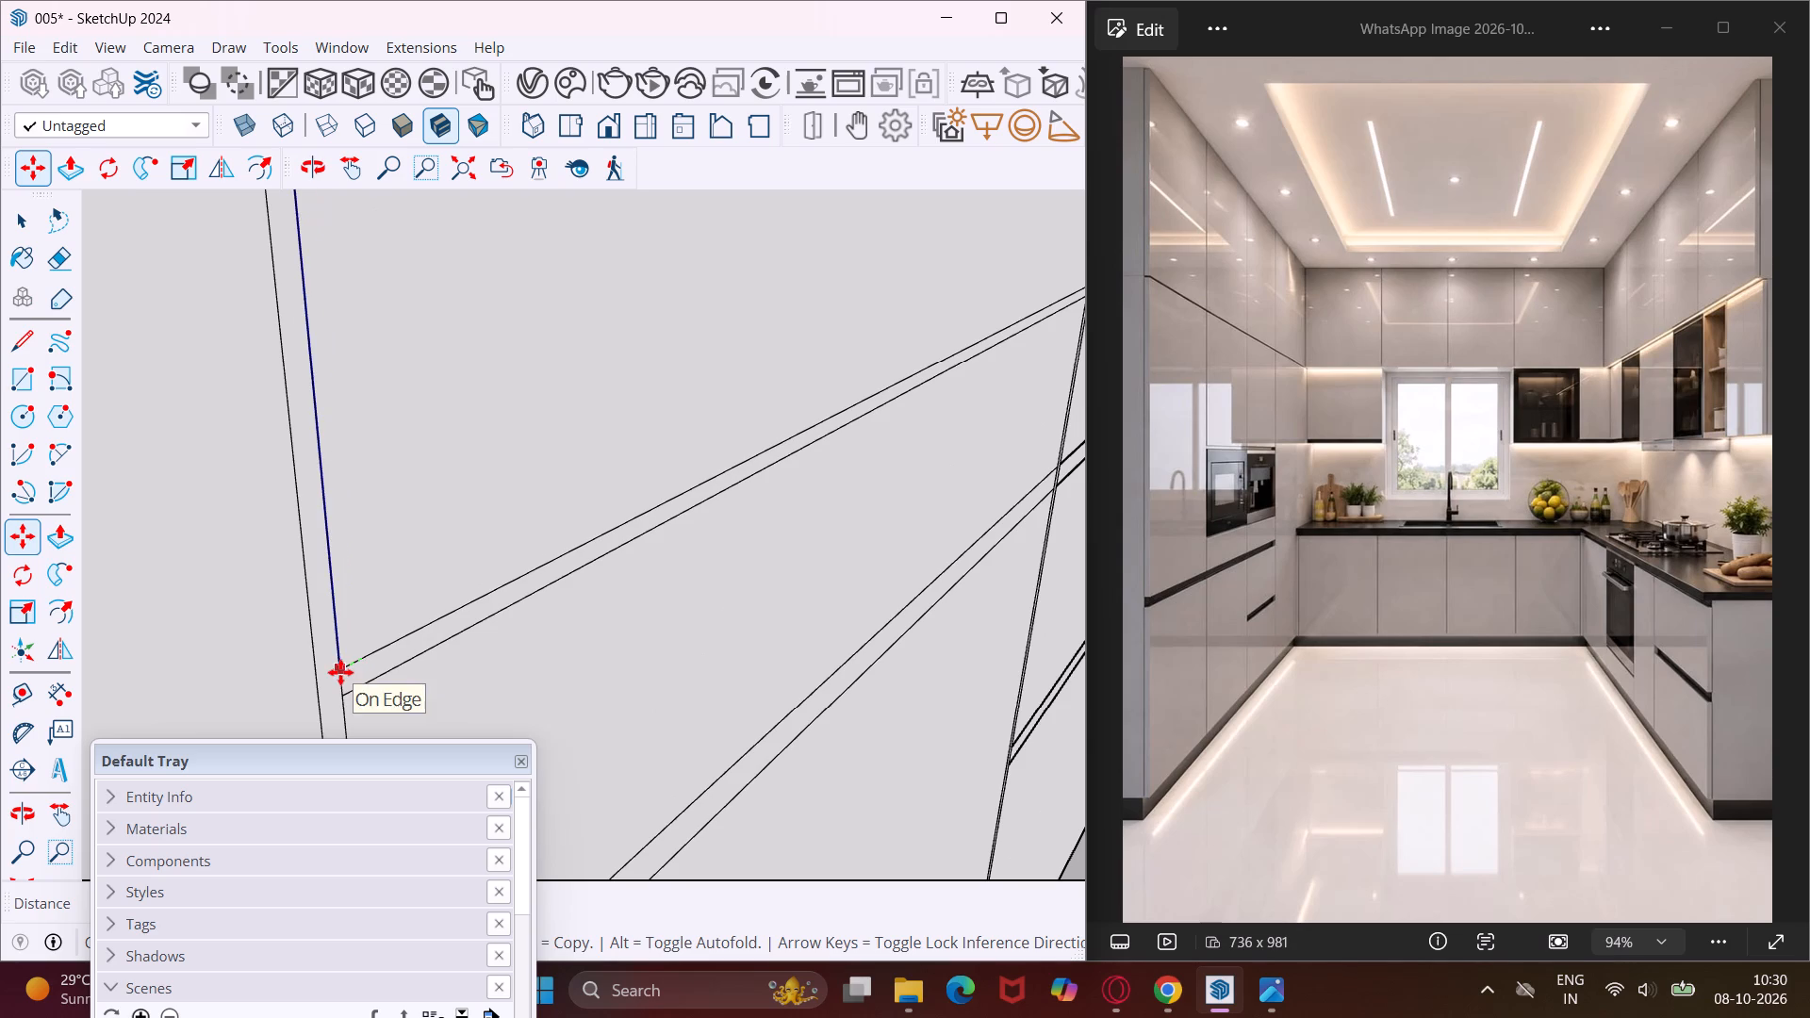
left_click(340, 672)
scroll(388, 606, "down", 17)
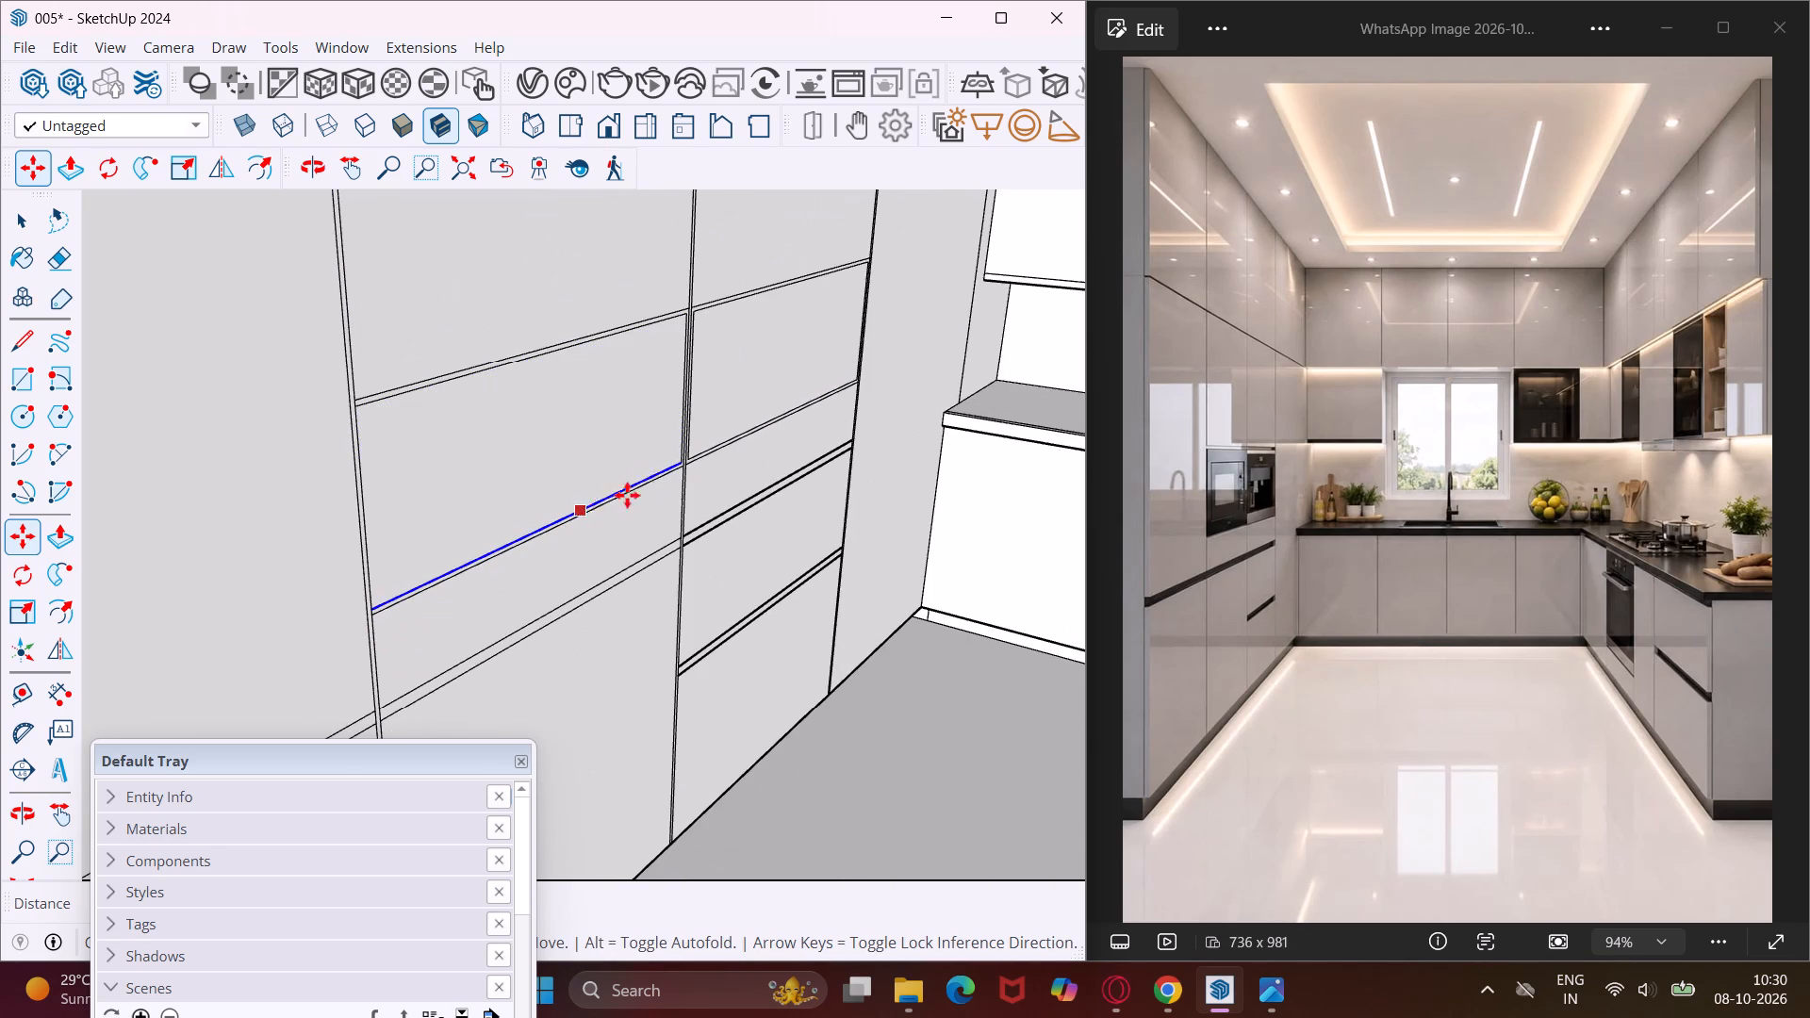
key("Escape")
key("space")
Move the second panel's other inner vertical border line onto its edge at the gap with the third panel.
scroll(673, 436, "up", 9)
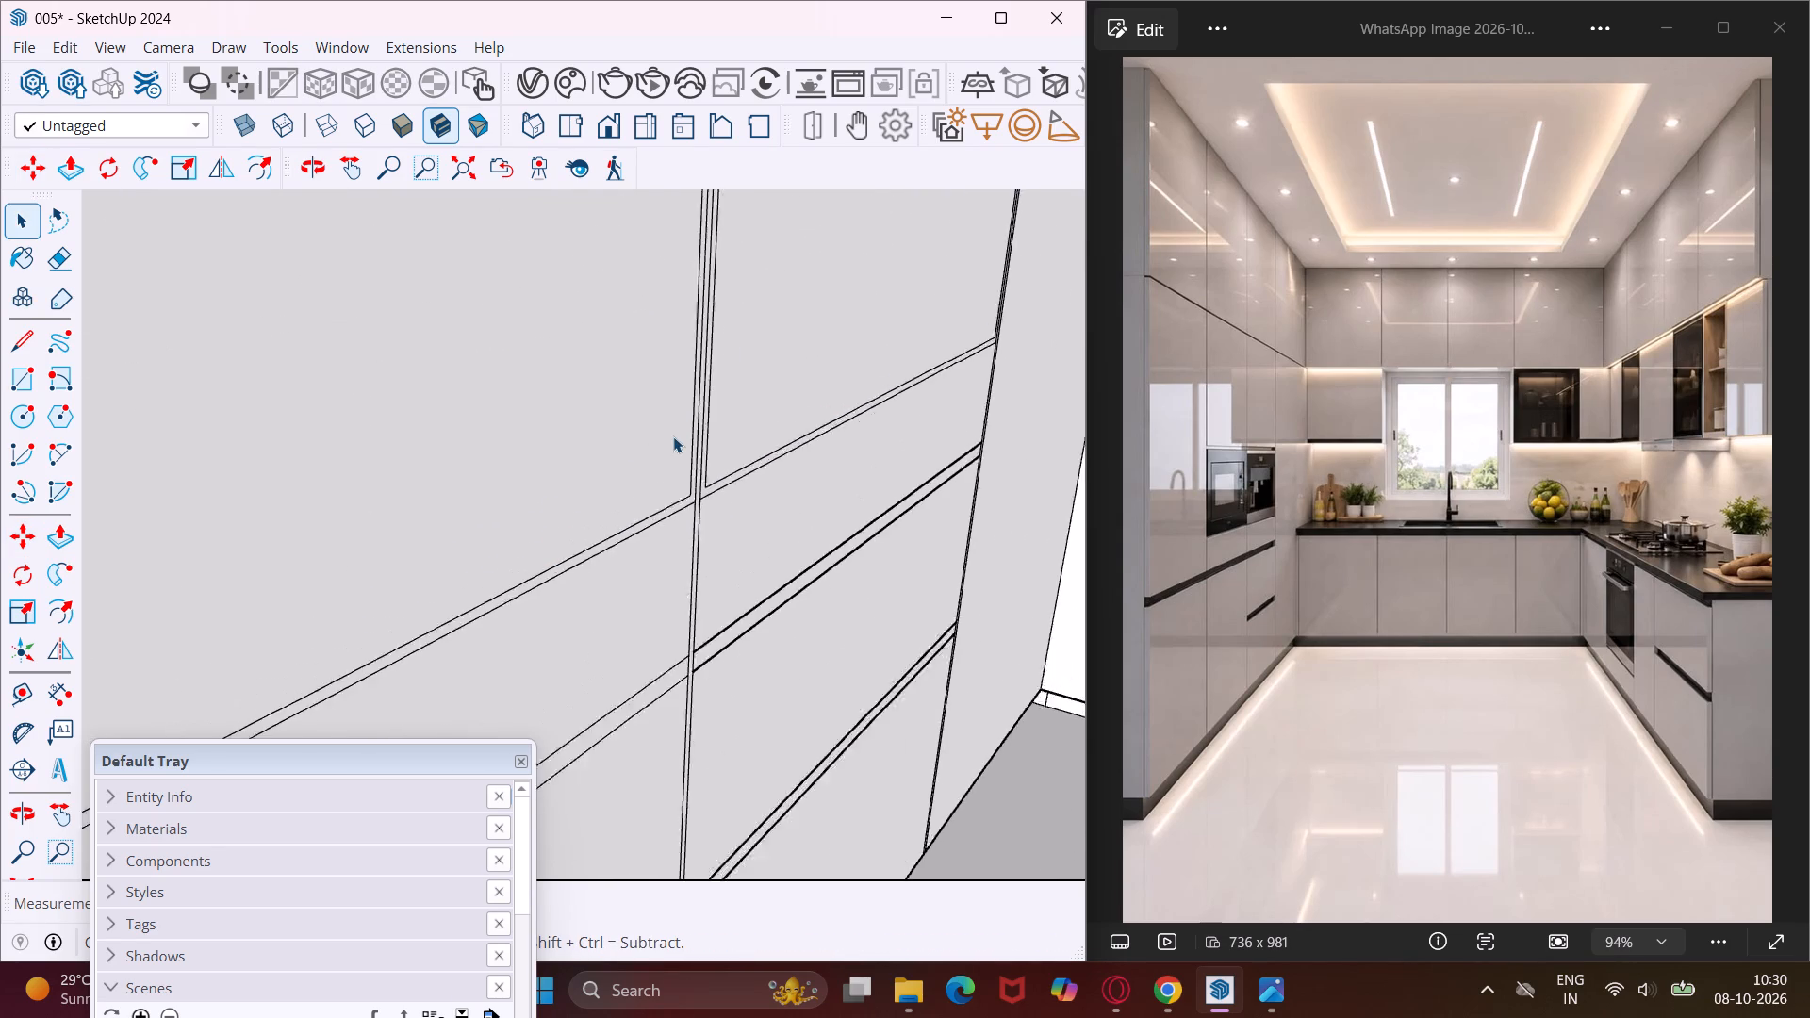
scroll(673, 436, "up", 7)
middle_click_drag(710, 460, 471, 458)
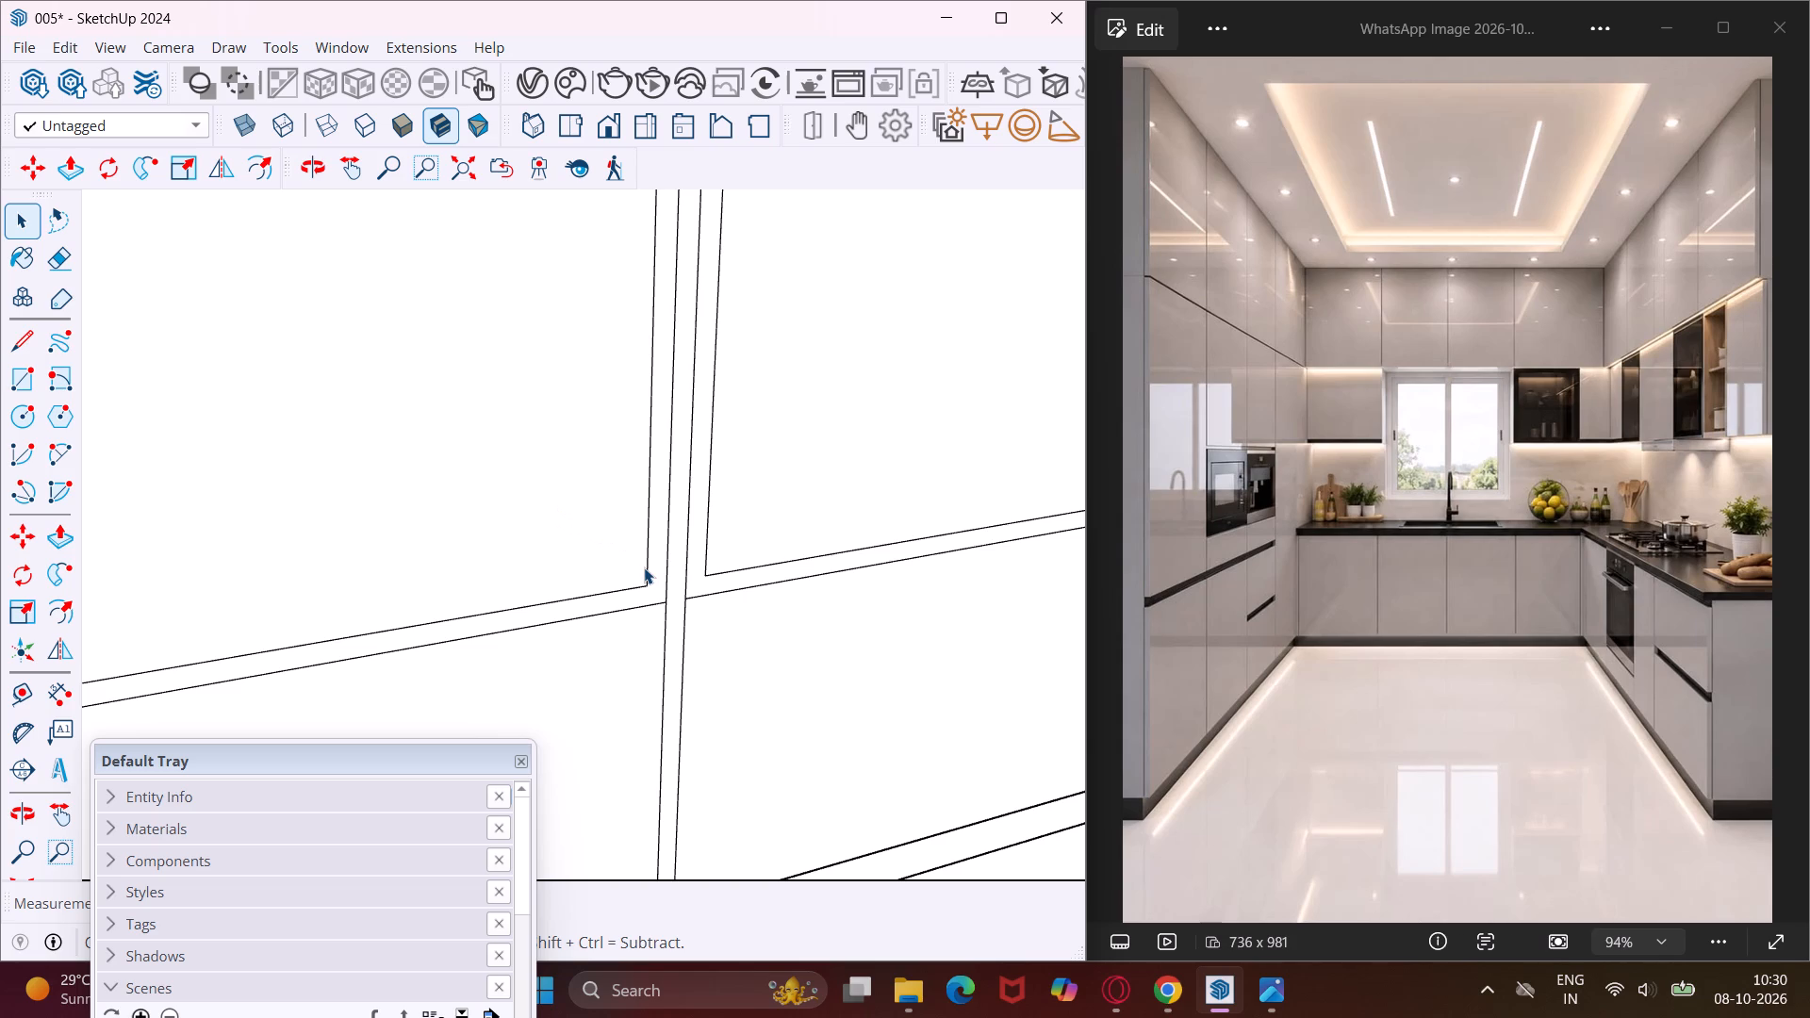
left_click(645, 570)
key("m")
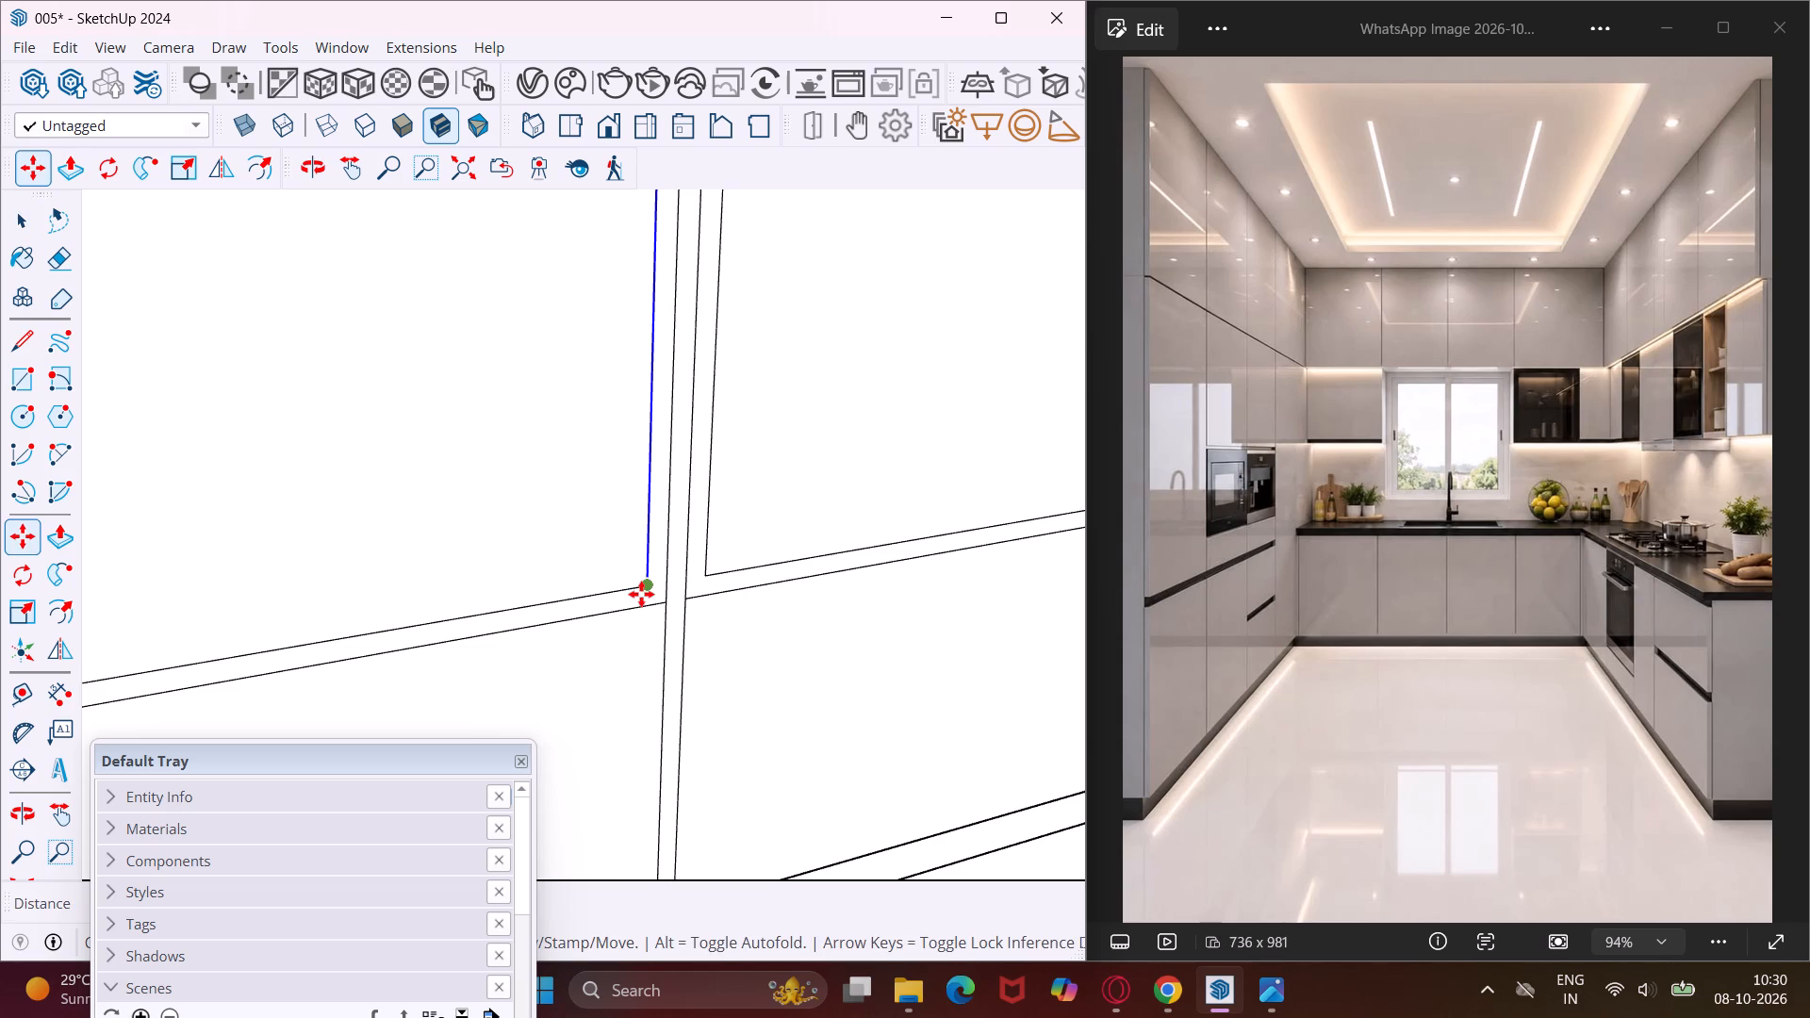
left_click(646, 585)
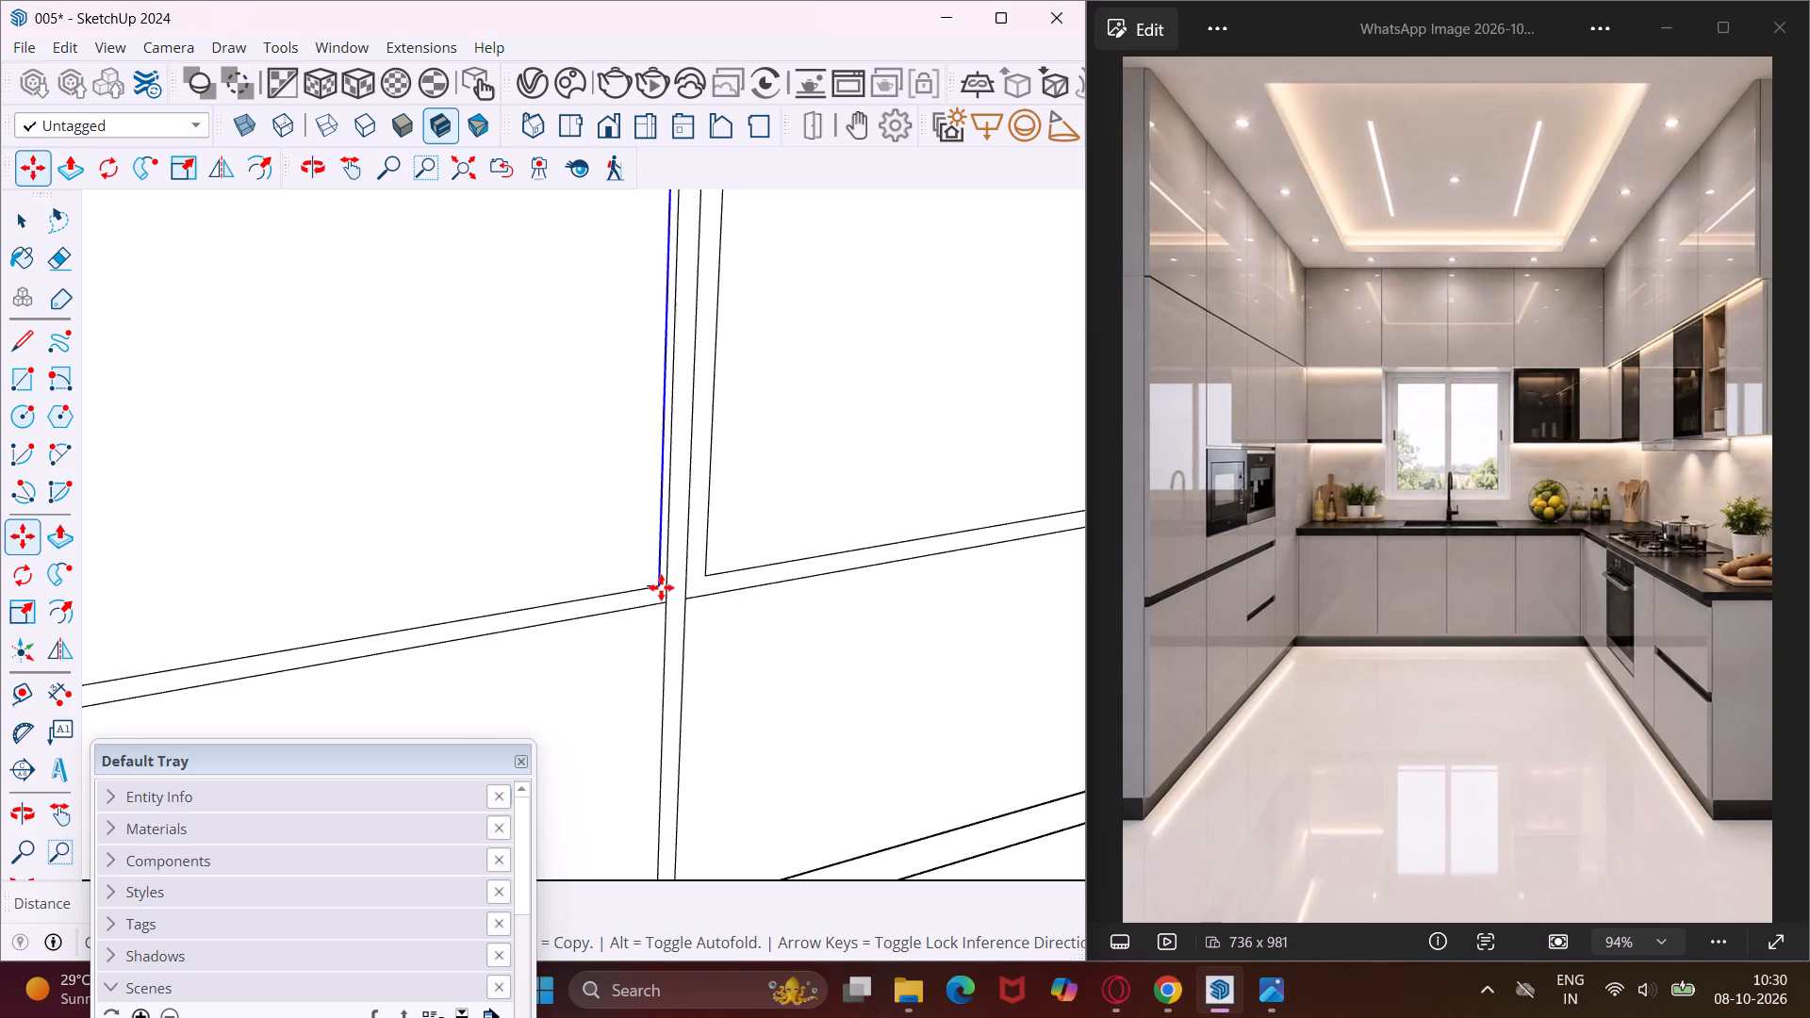
left_click(661, 587)
key("Escape")
key("space")
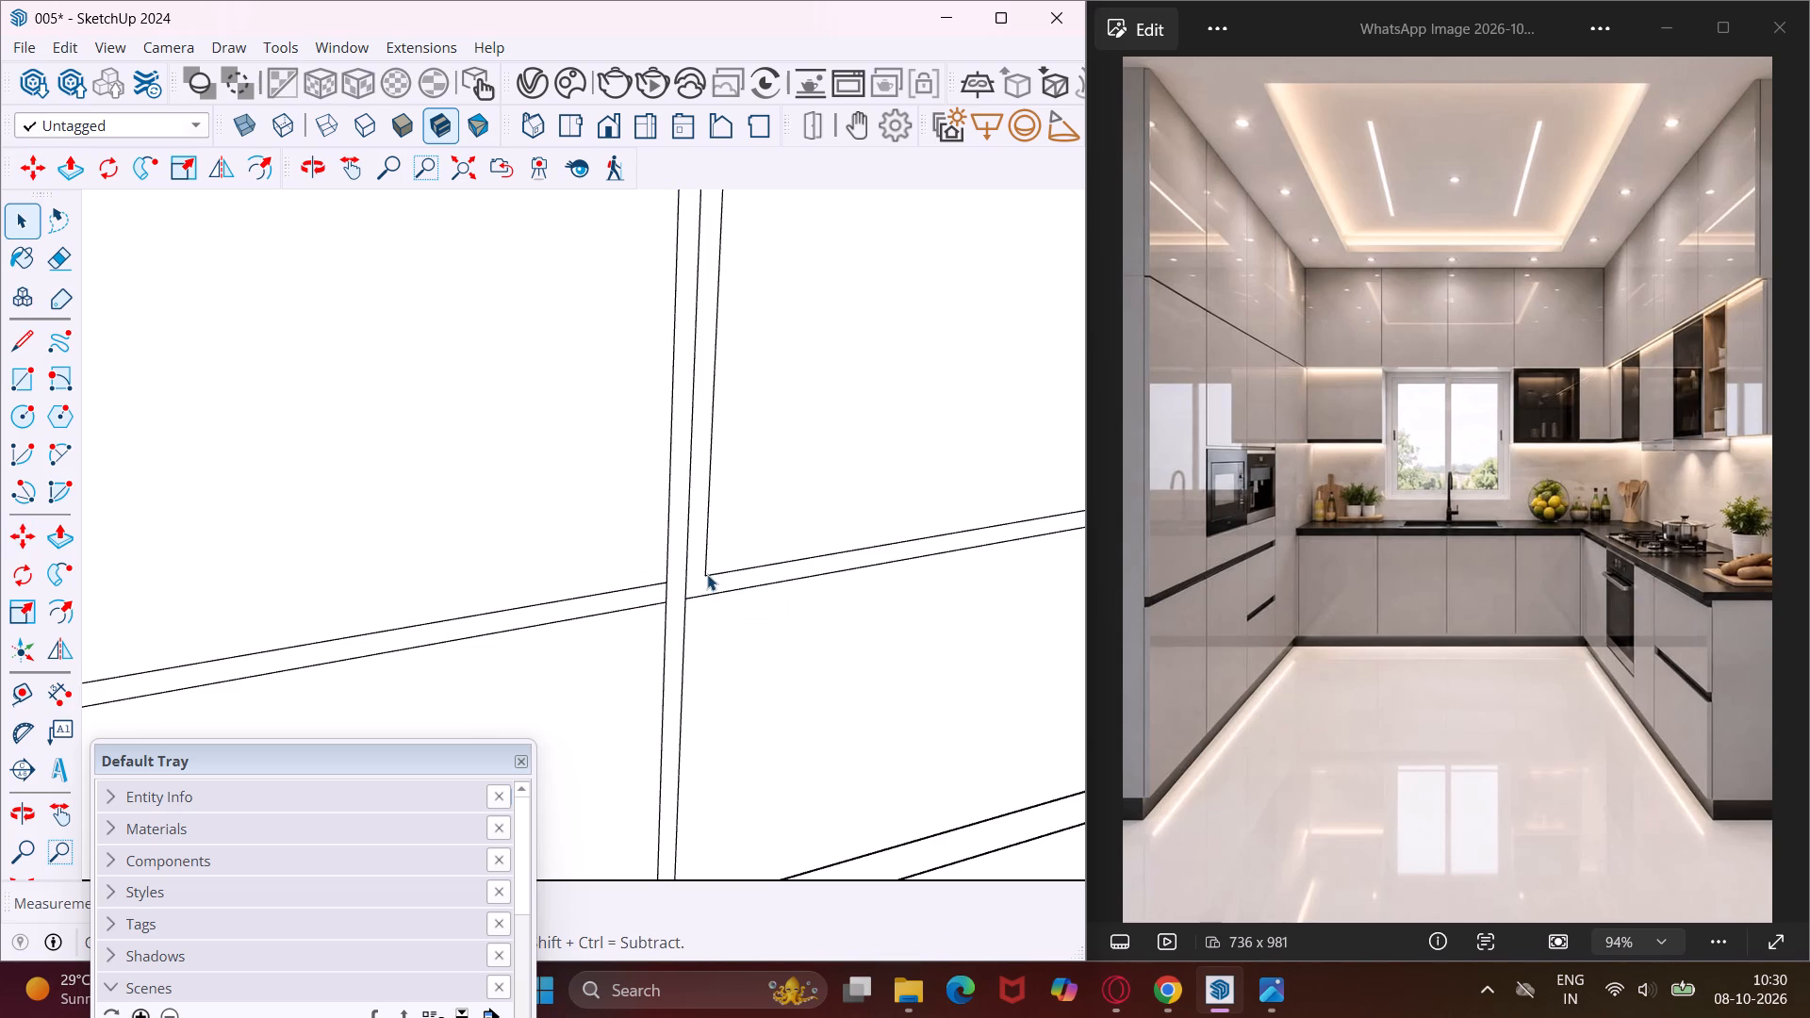
Move the third panel's inner vertical border line nearest the second panel onto the edge of the gap between them.
left_click(703, 560)
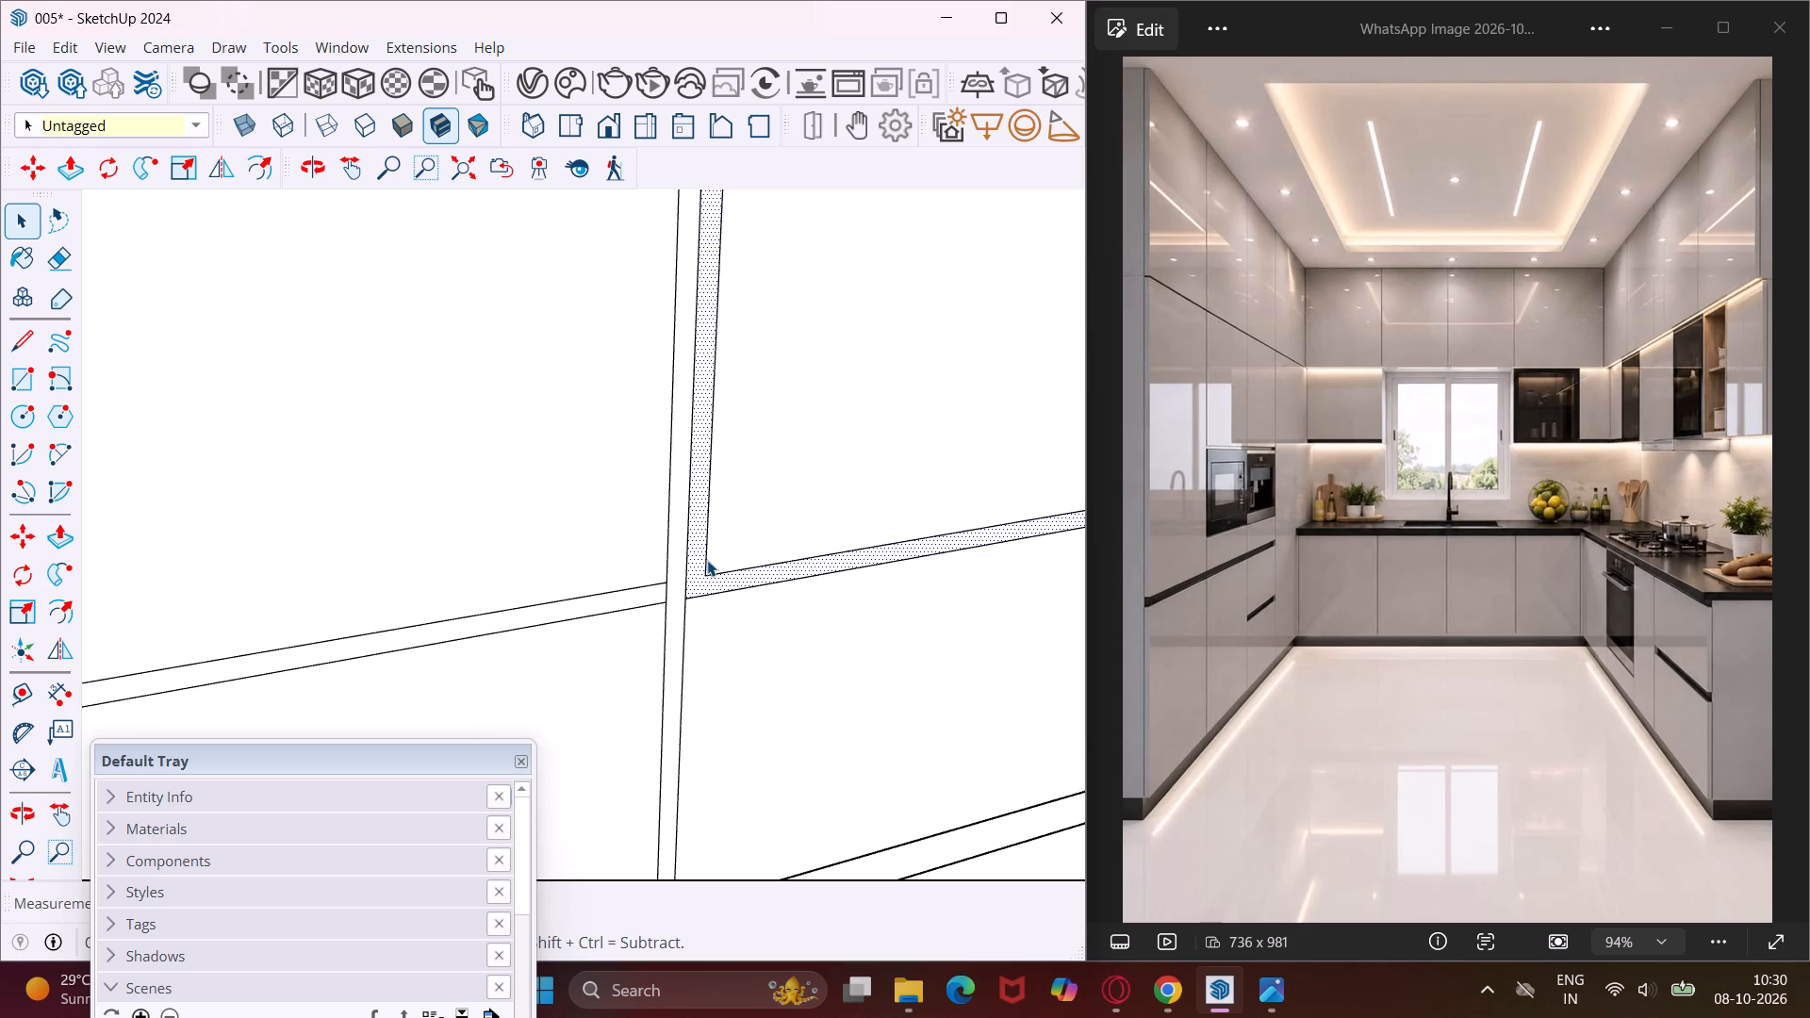
left_click(708, 556)
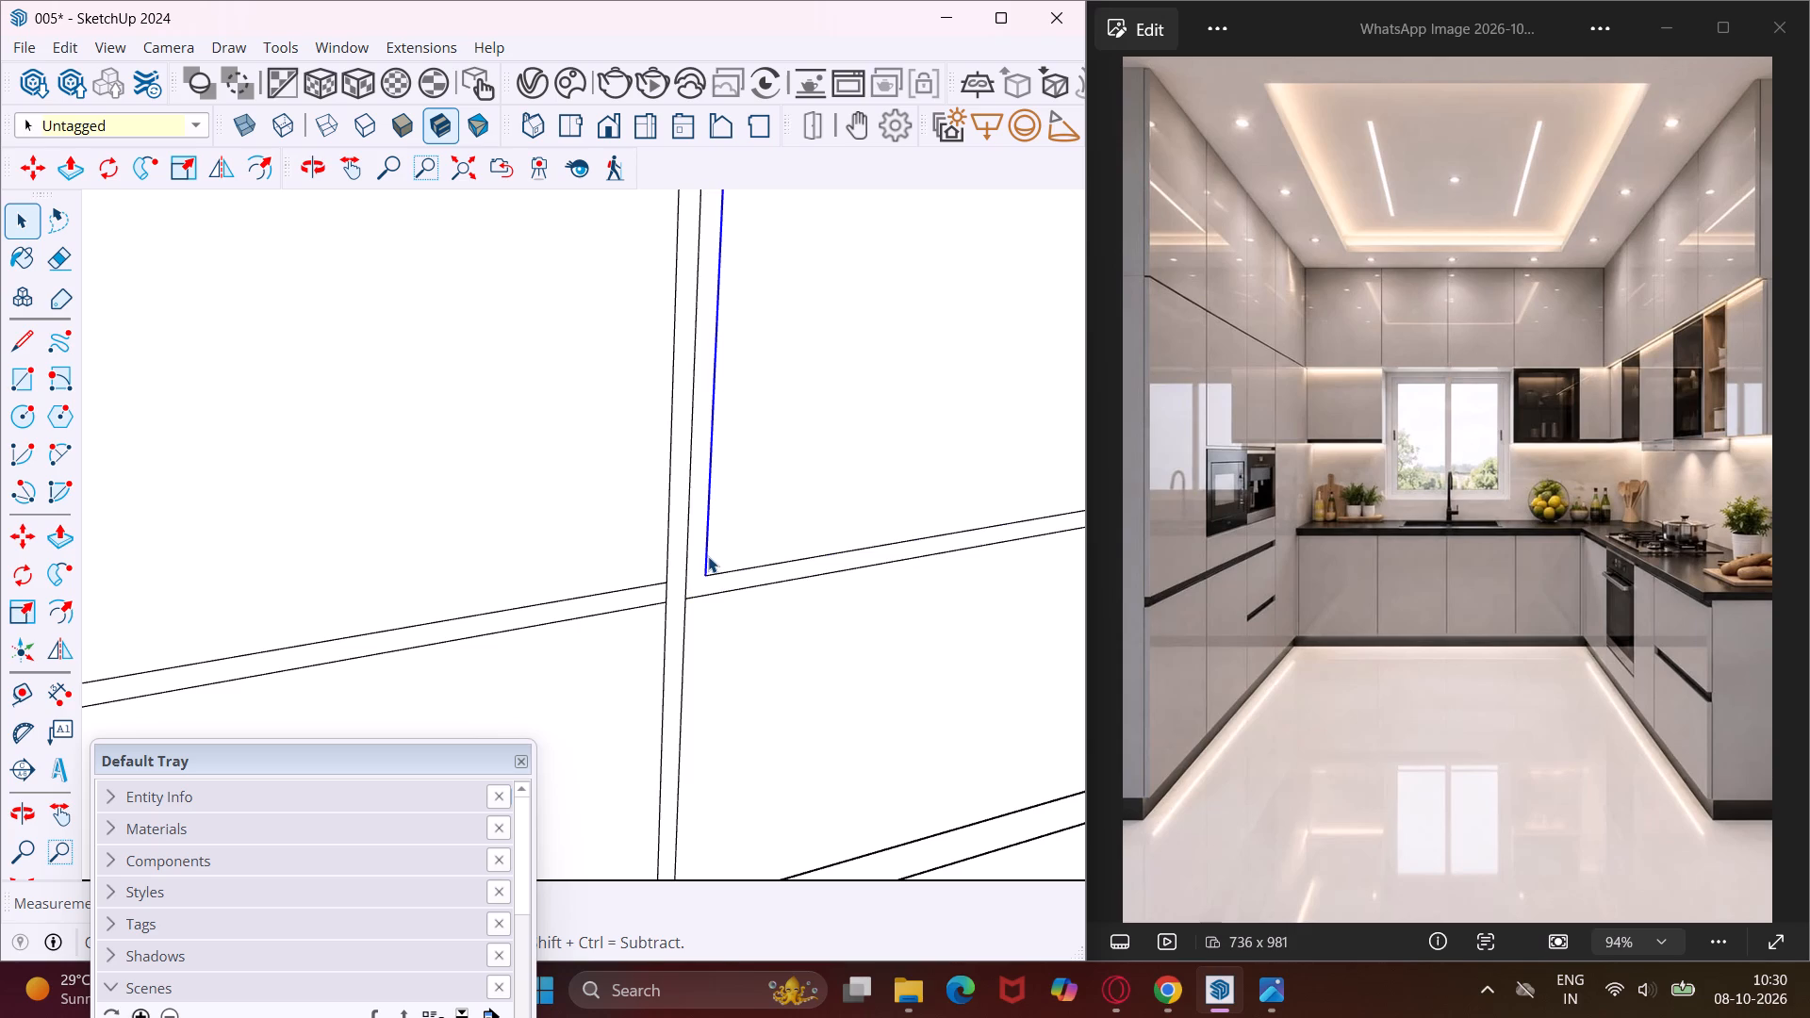
key("m")
left_click(704, 574)
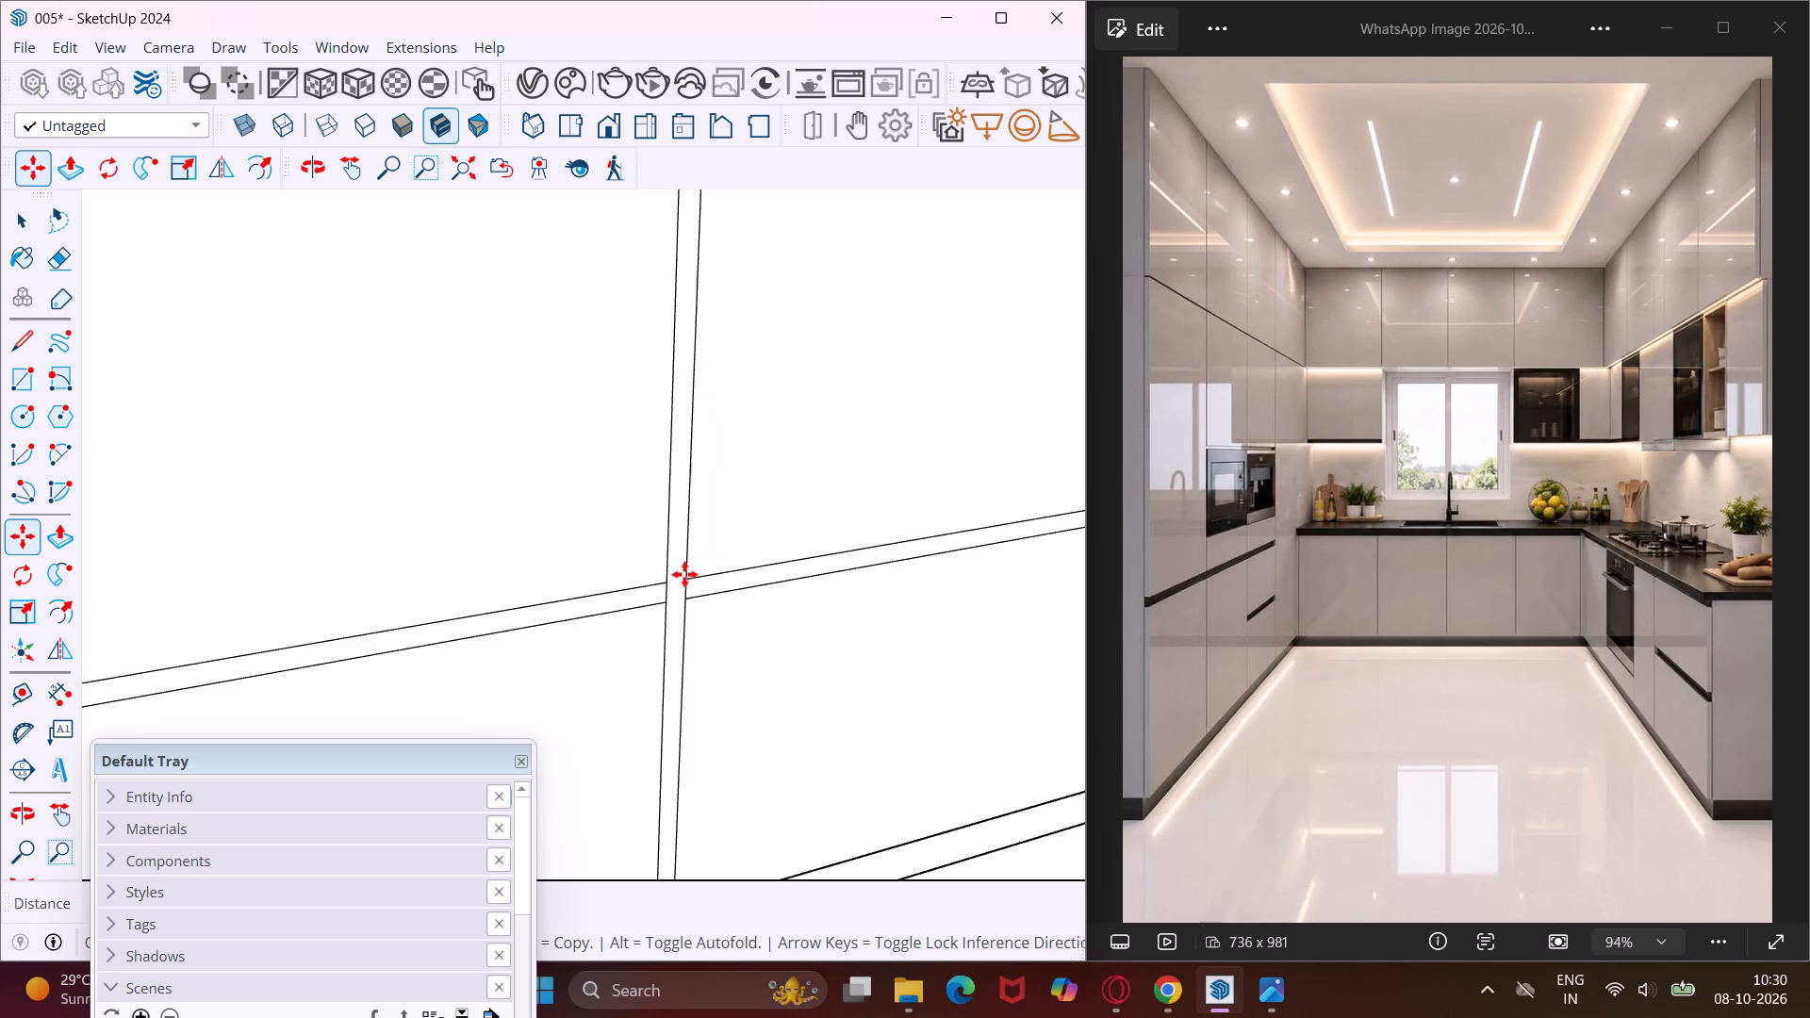
left_click(684, 574)
scroll(657, 571, "down", 19)
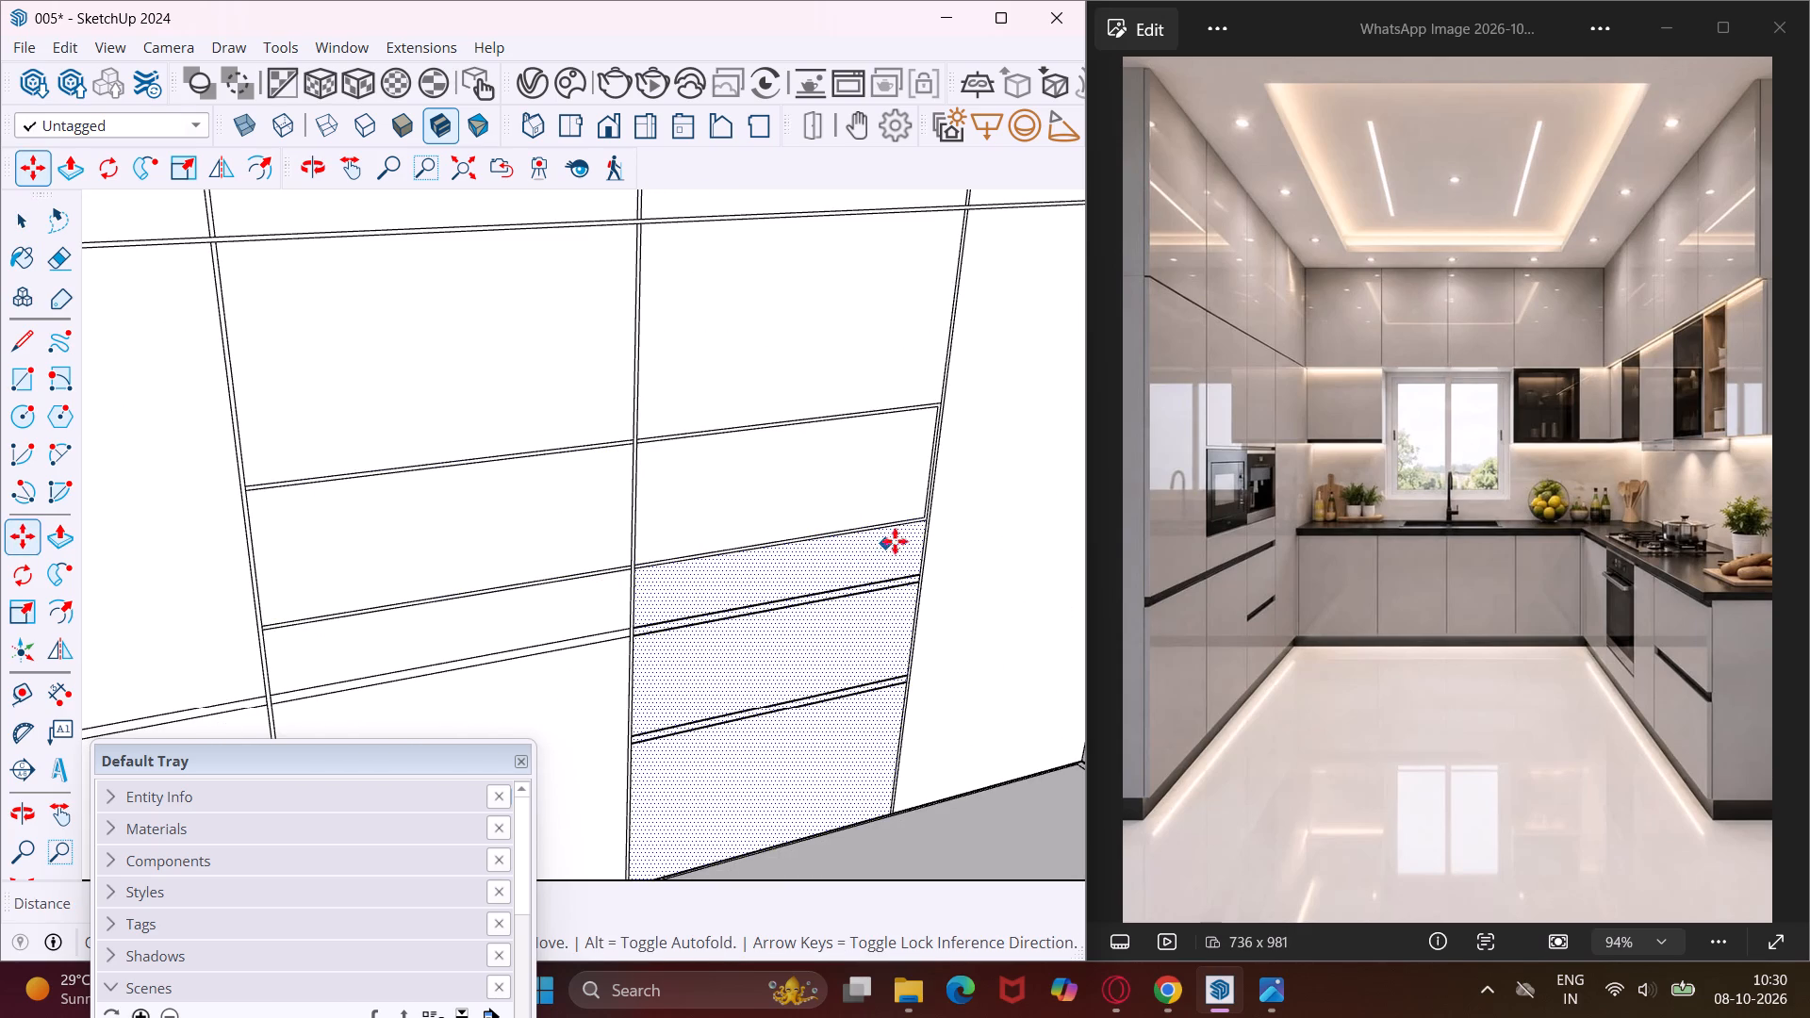
key("Escape")
key("space")
Move the third panel's far inner vertical border line outward onto the opening's side edge.
scroll(925, 507, "up", 6)
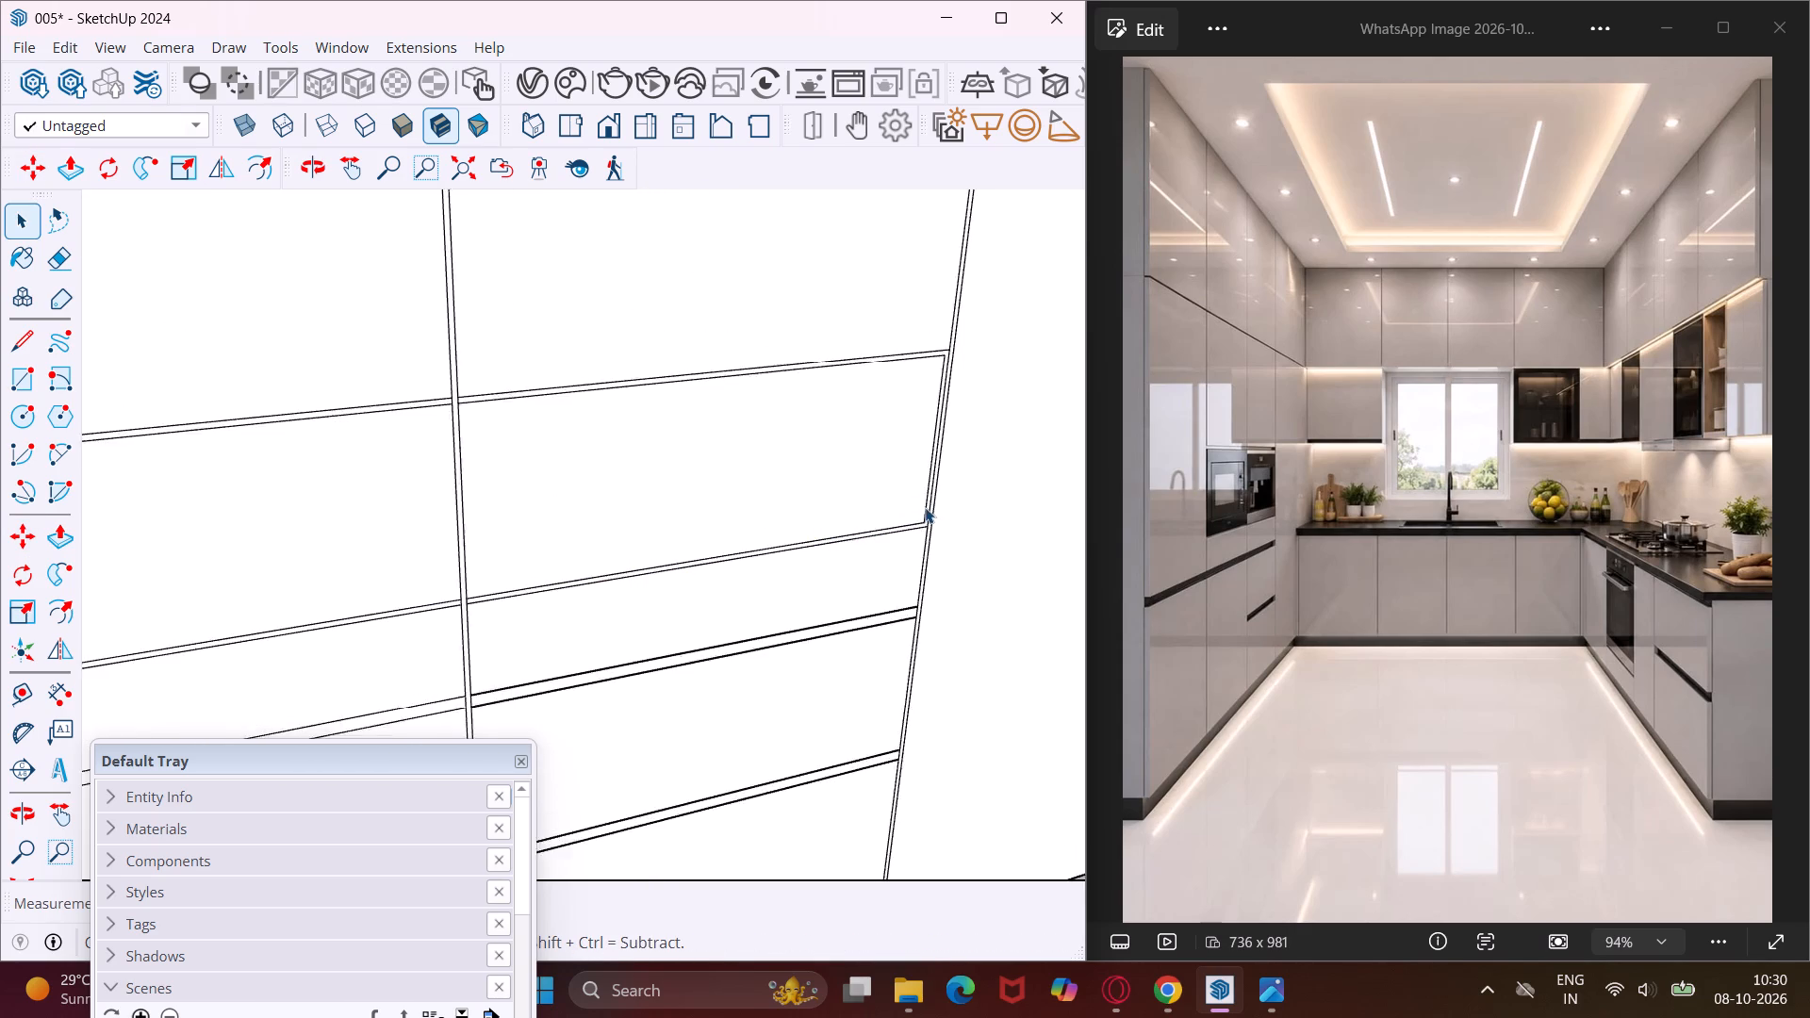
scroll(925, 507, "up", 8)
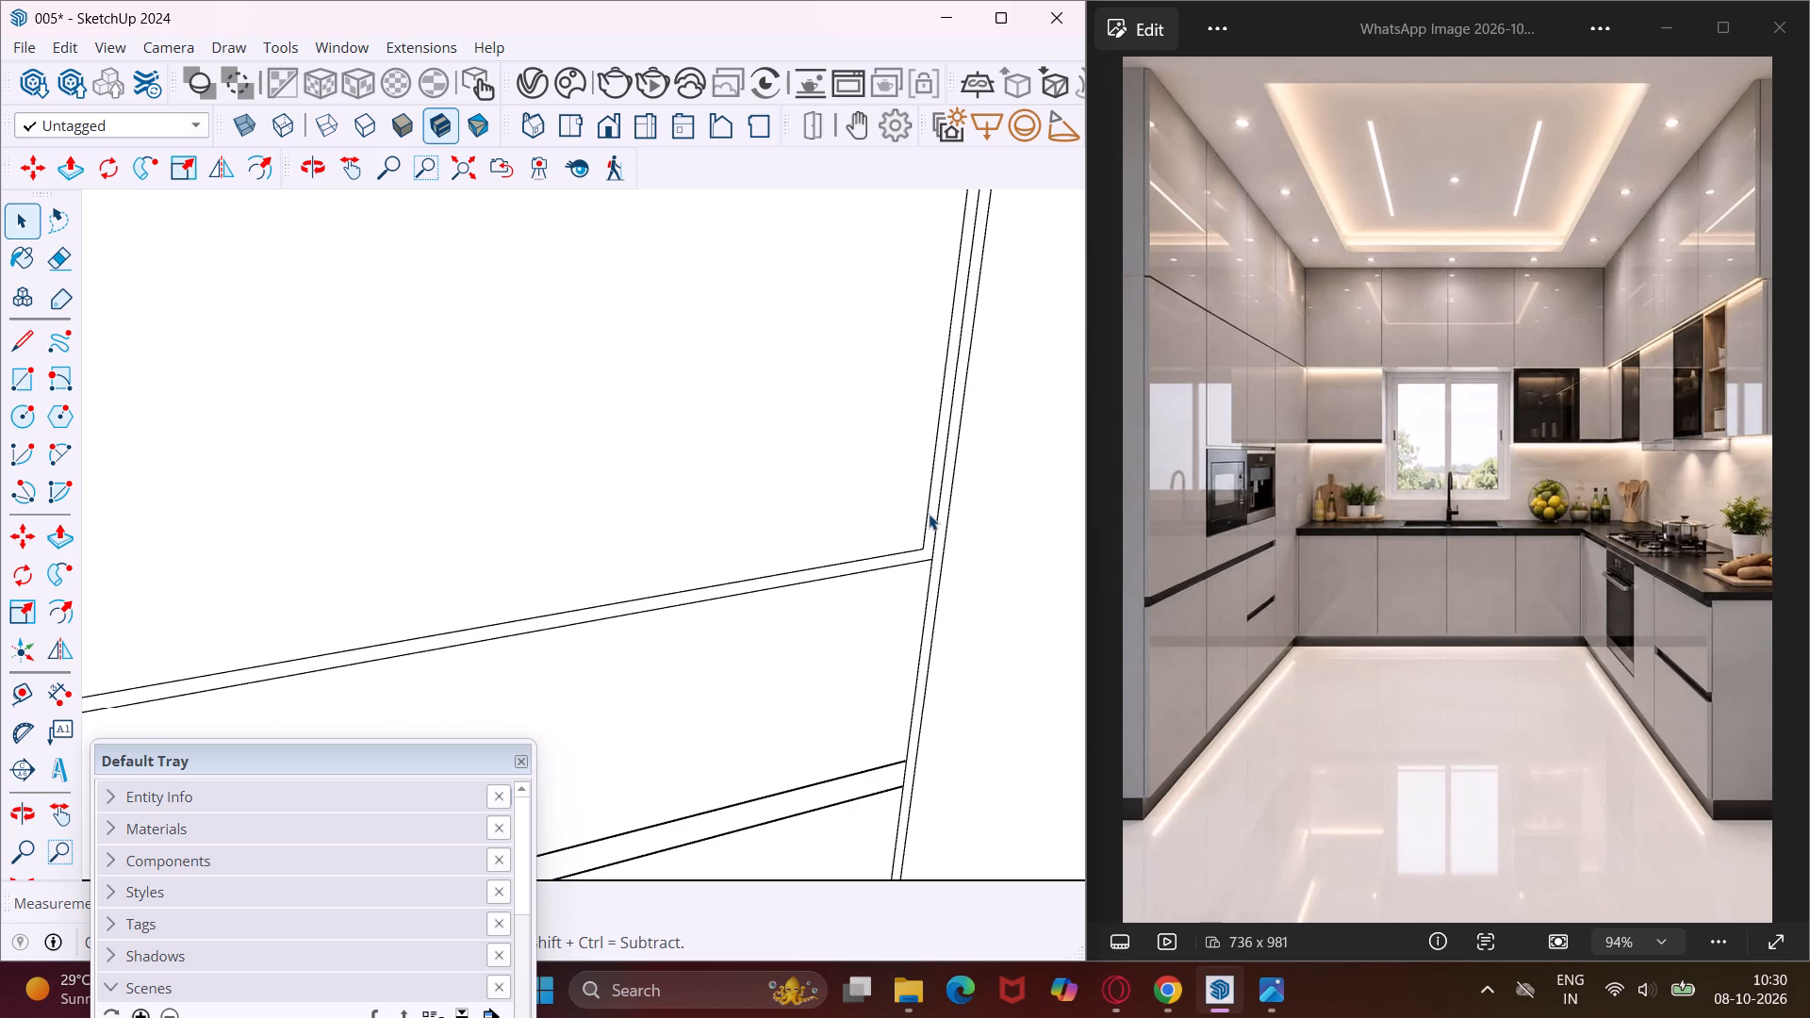
left_click(929, 506)
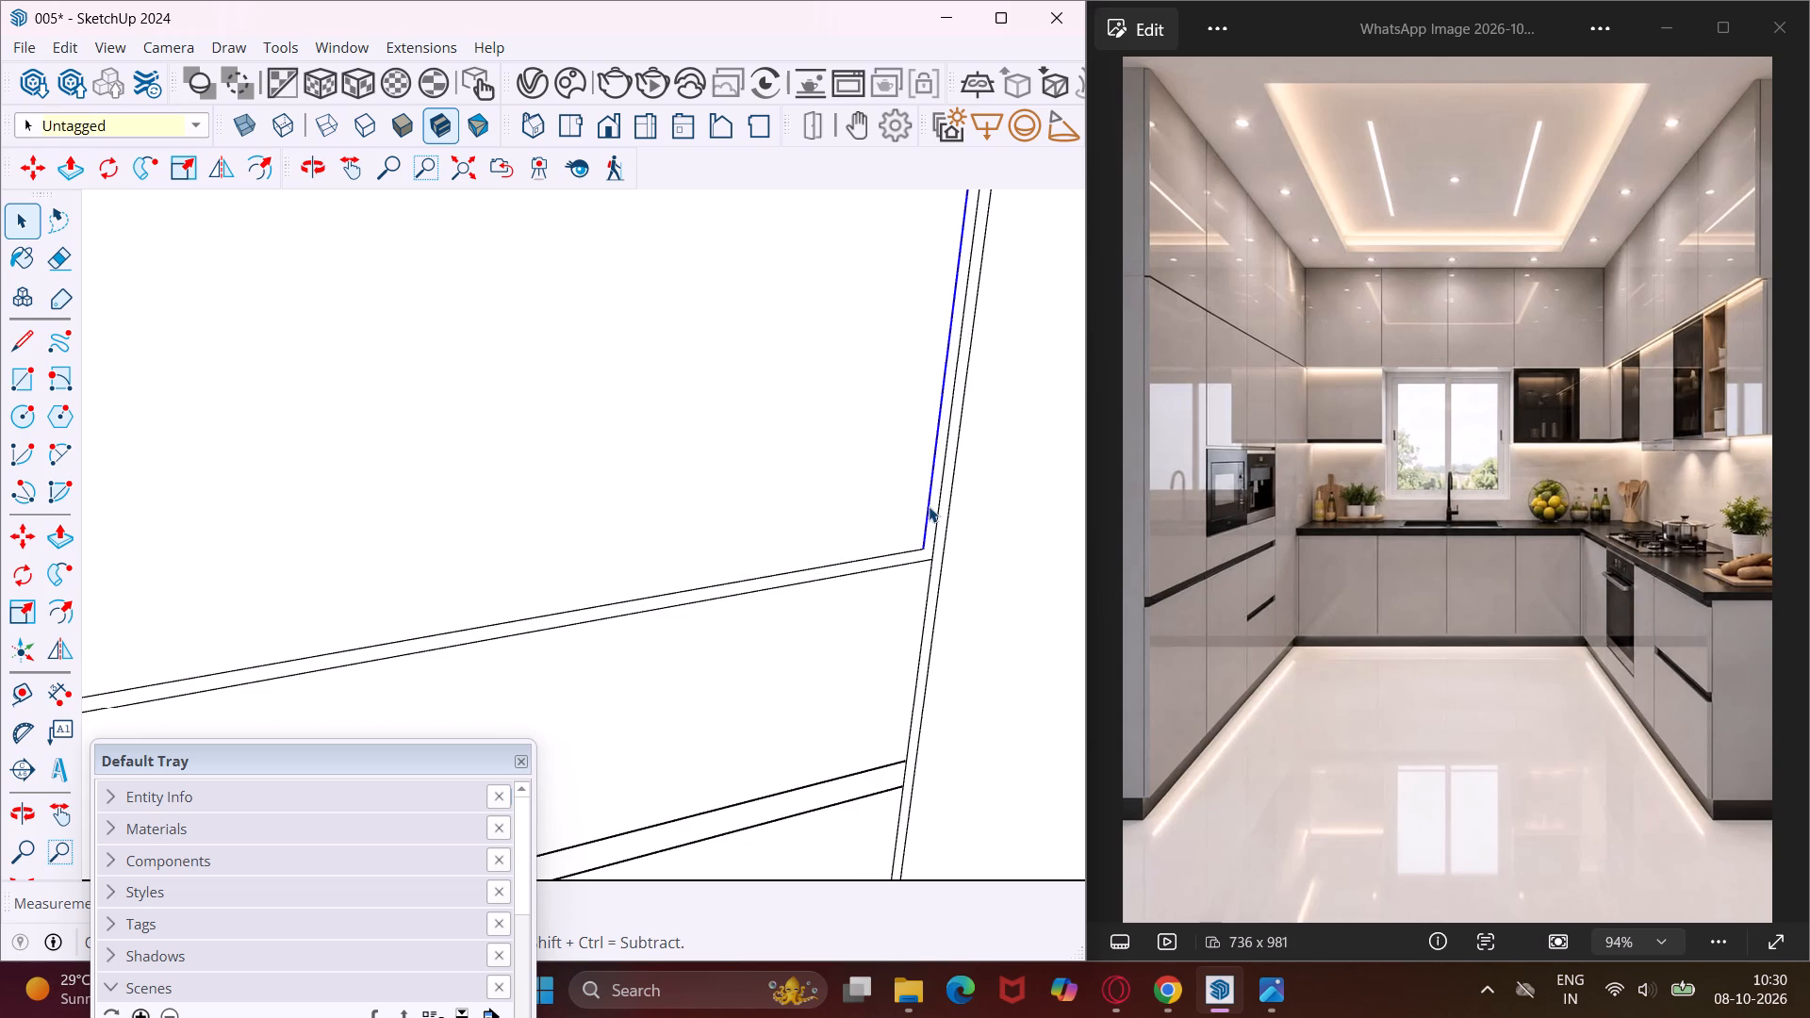
key("m")
left_click(919, 543)
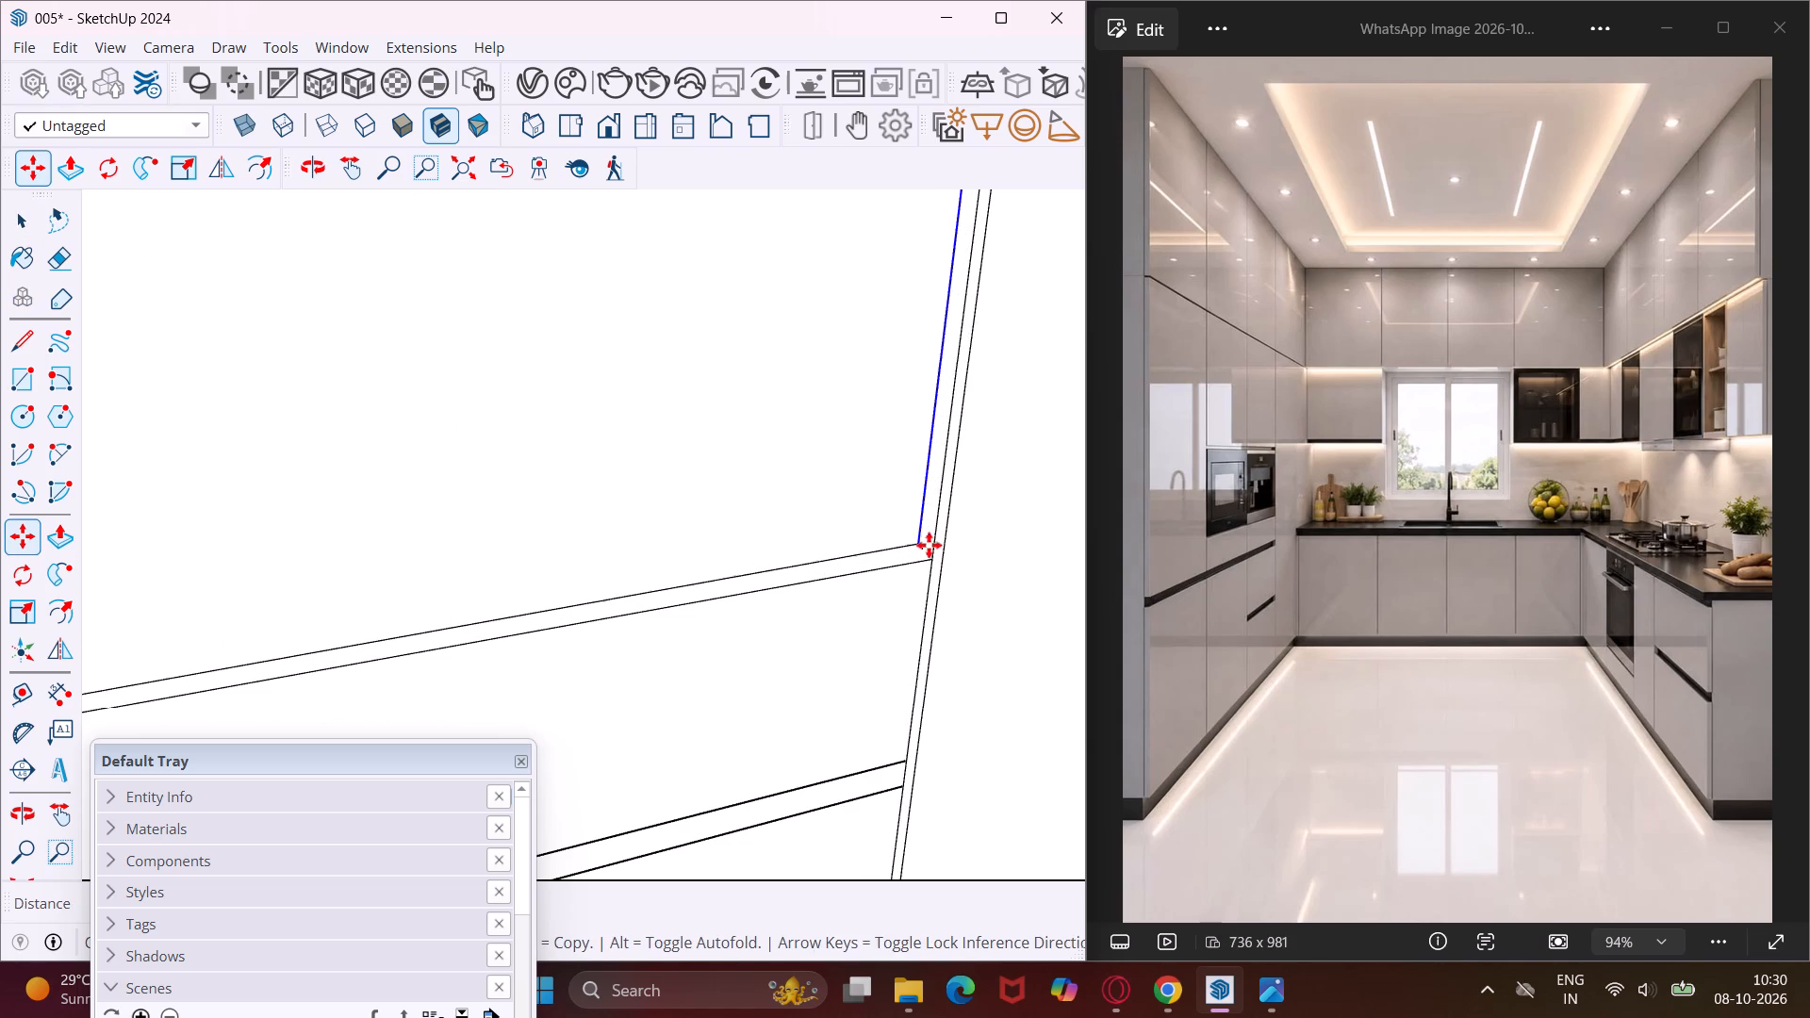
left_click(931, 545)
key("Escape")
key("space")
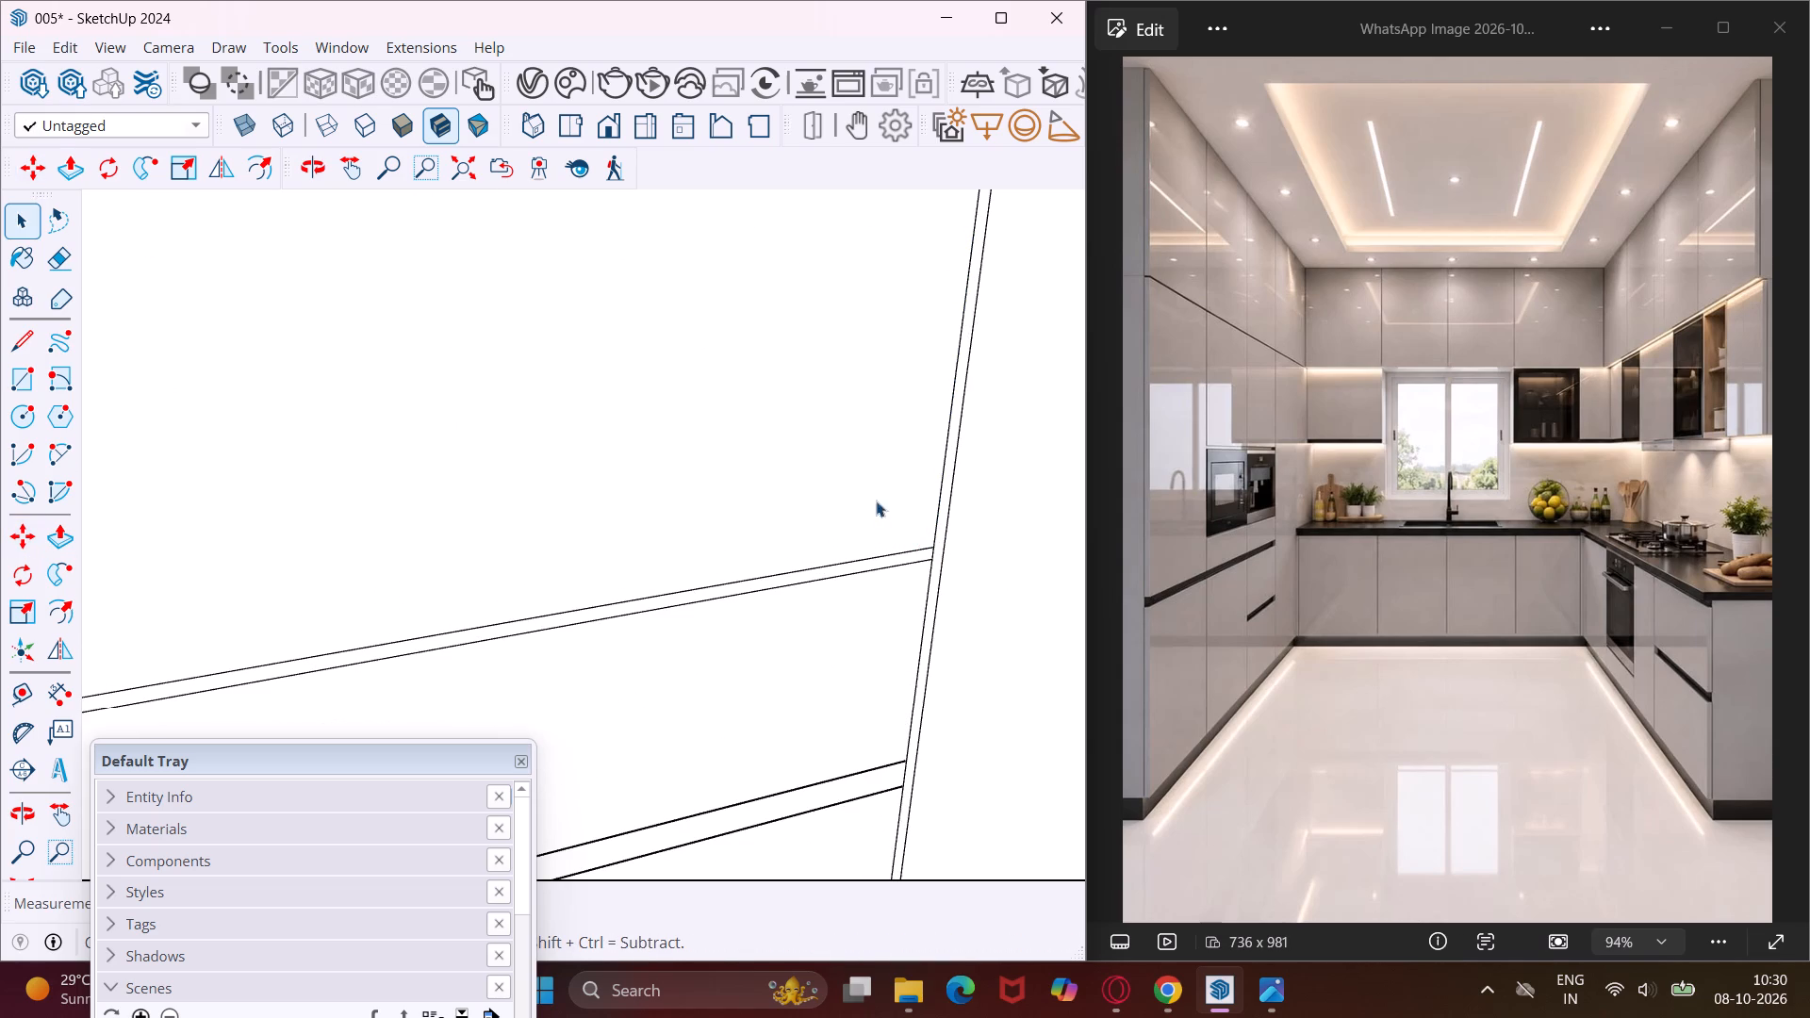
Push the second panel's appliance-opening face 1'11" into the cabinet to form a recess.
scroll(851, 490, "down", 7)
middle_click_drag(836, 487, 1013, 495)
scroll(948, 499, "down", 10)
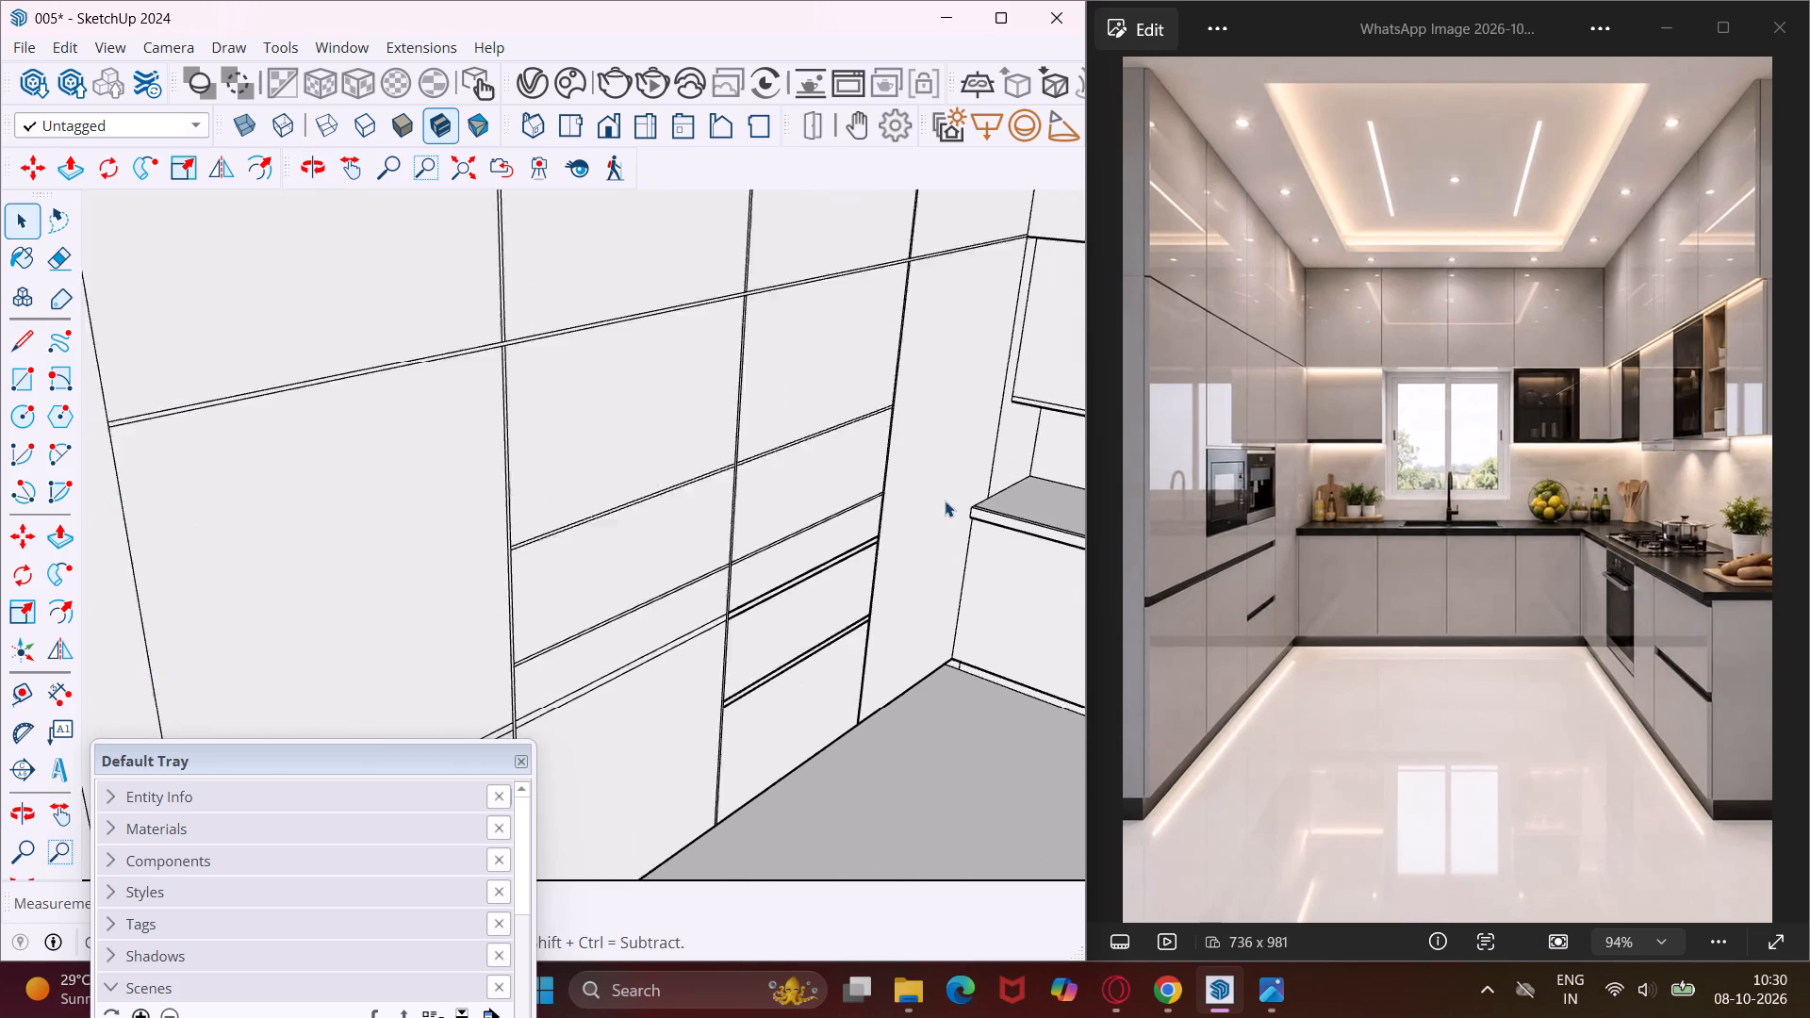
scroll(945, 501, "down", 5)
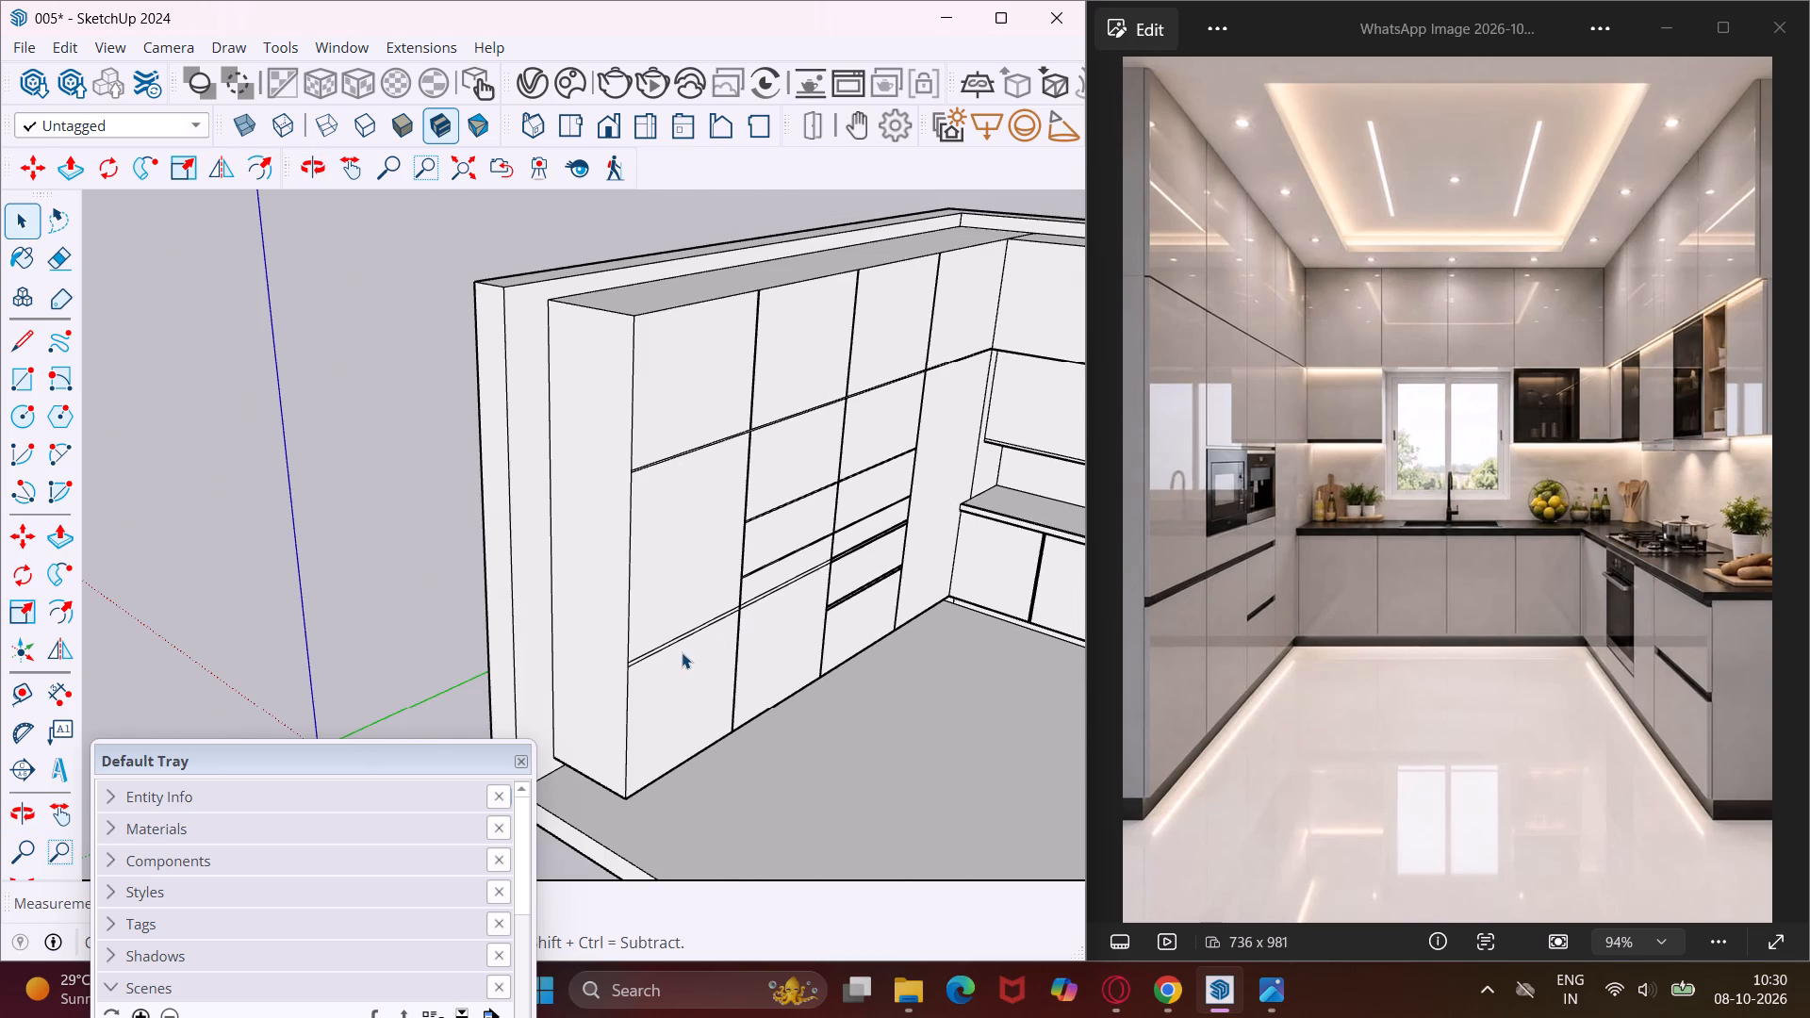
left_click(787, 536)
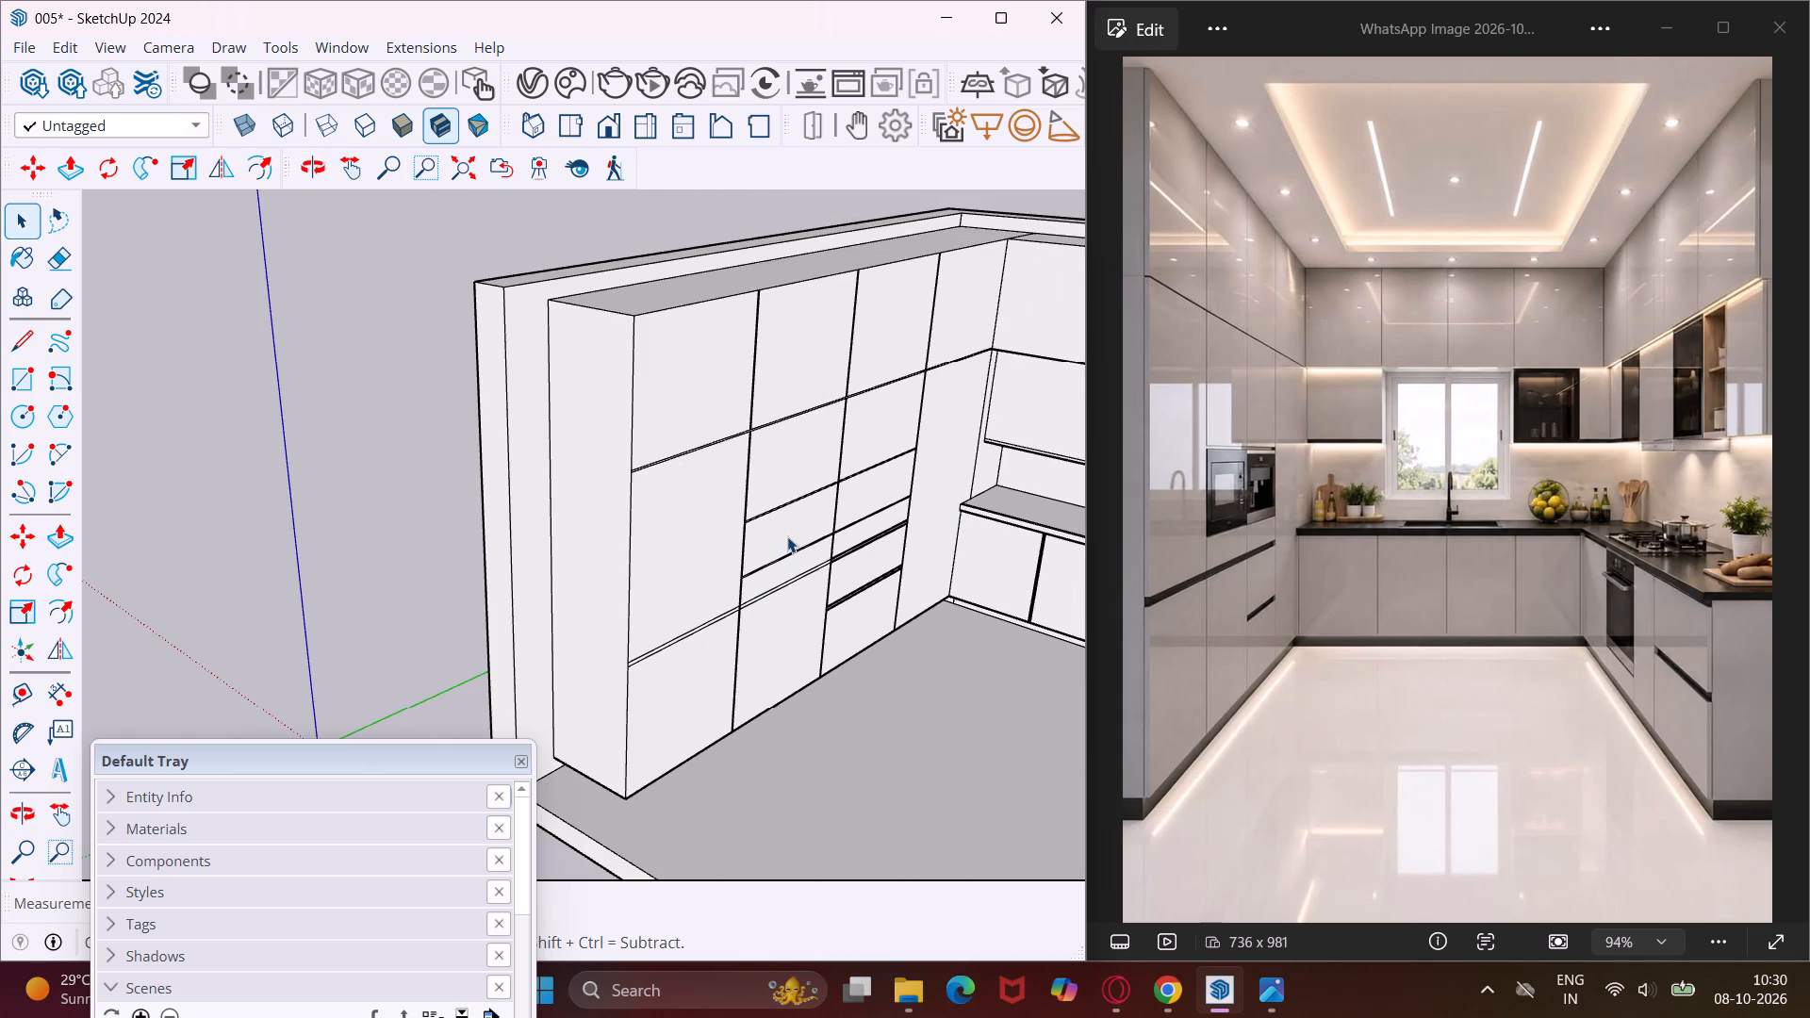
key("p")
left_click(787, 536)
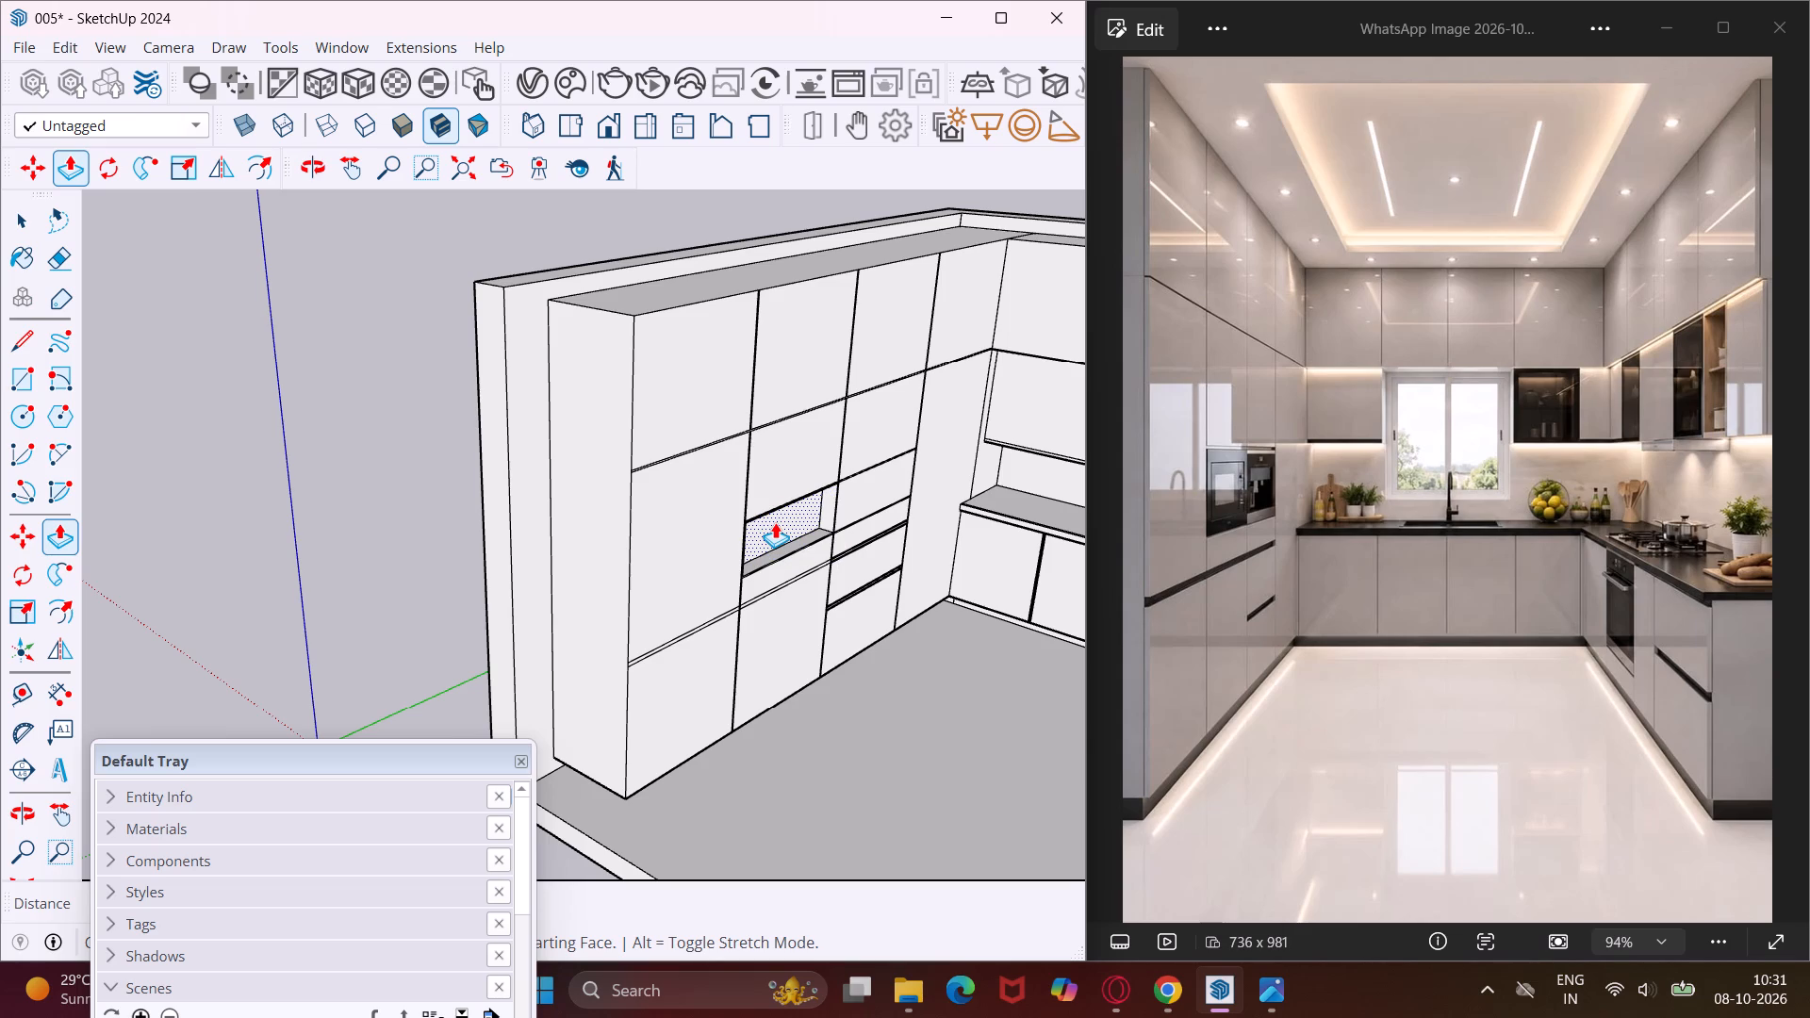
key("1")
key("apostrophe")
type("11")
key("shift+quotedbl")
key("Return")
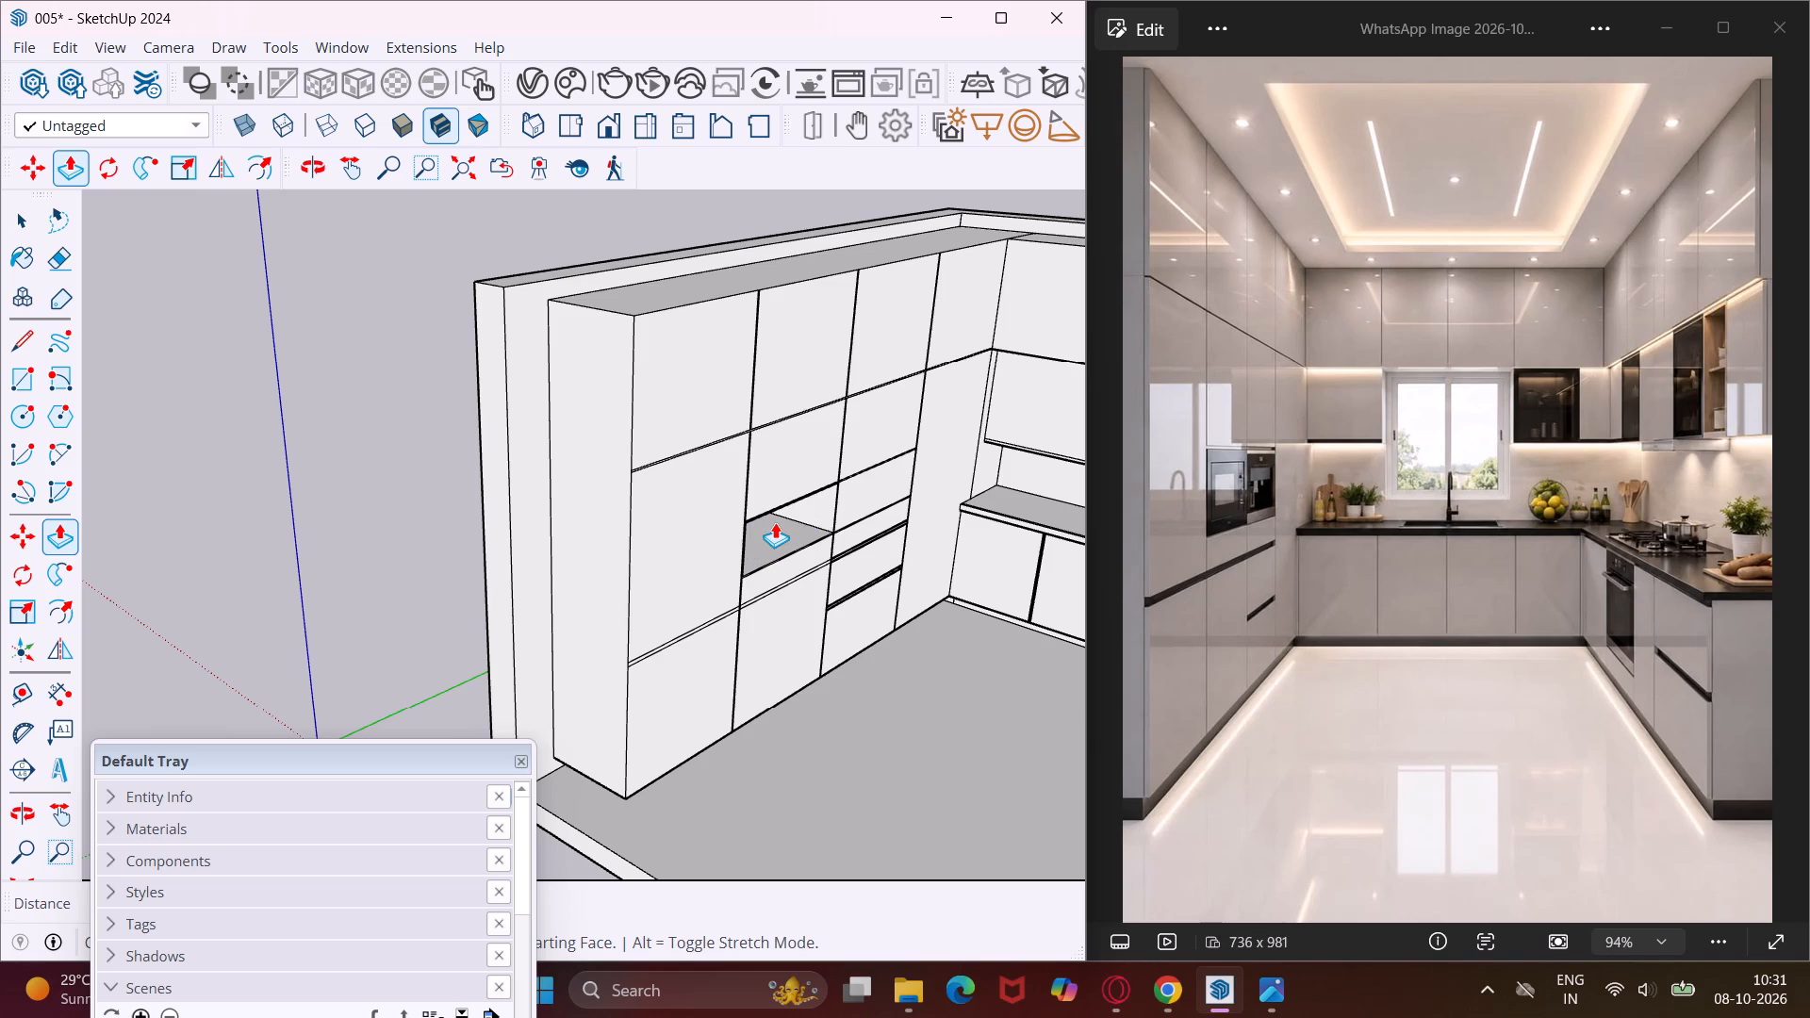
middle_click_drag(775, 522, 673, 407)
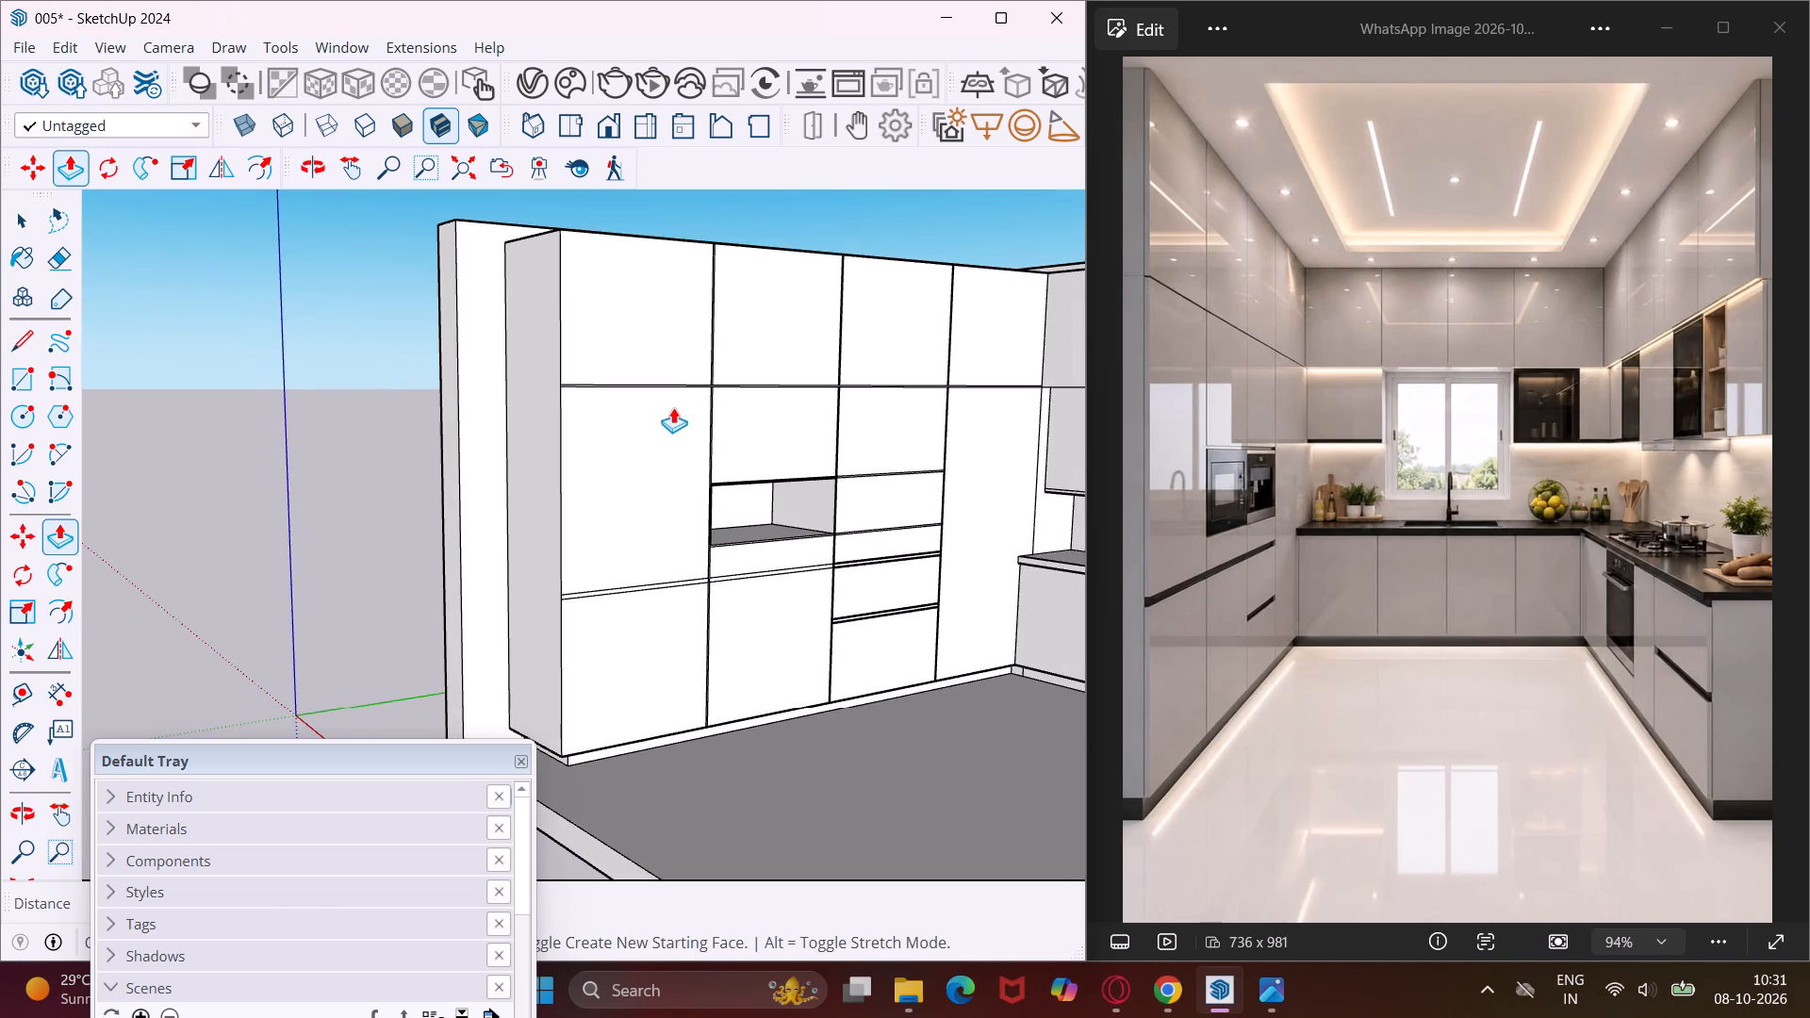
key("Escape")
key("space")
Push the third panel's appliance-opening face 1'11" into the cabinet to form a recess.
left_click(898, 495)
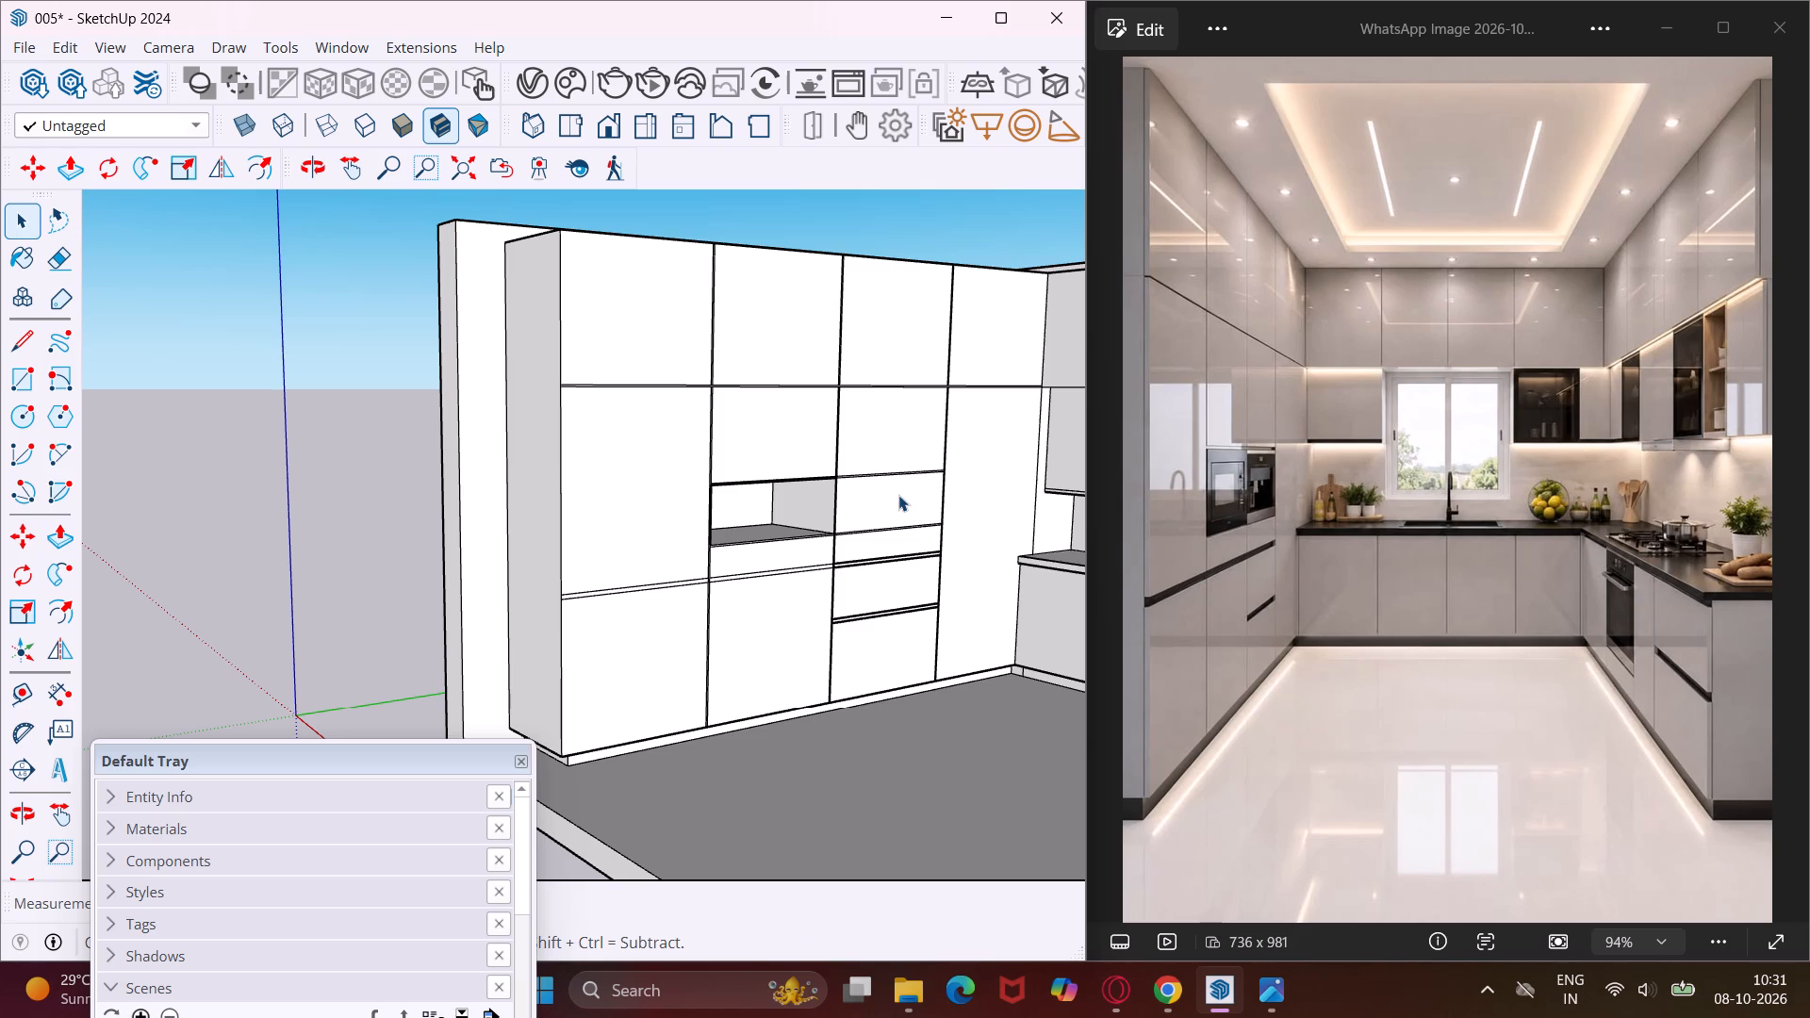
key("p")
left_click(898, 495)
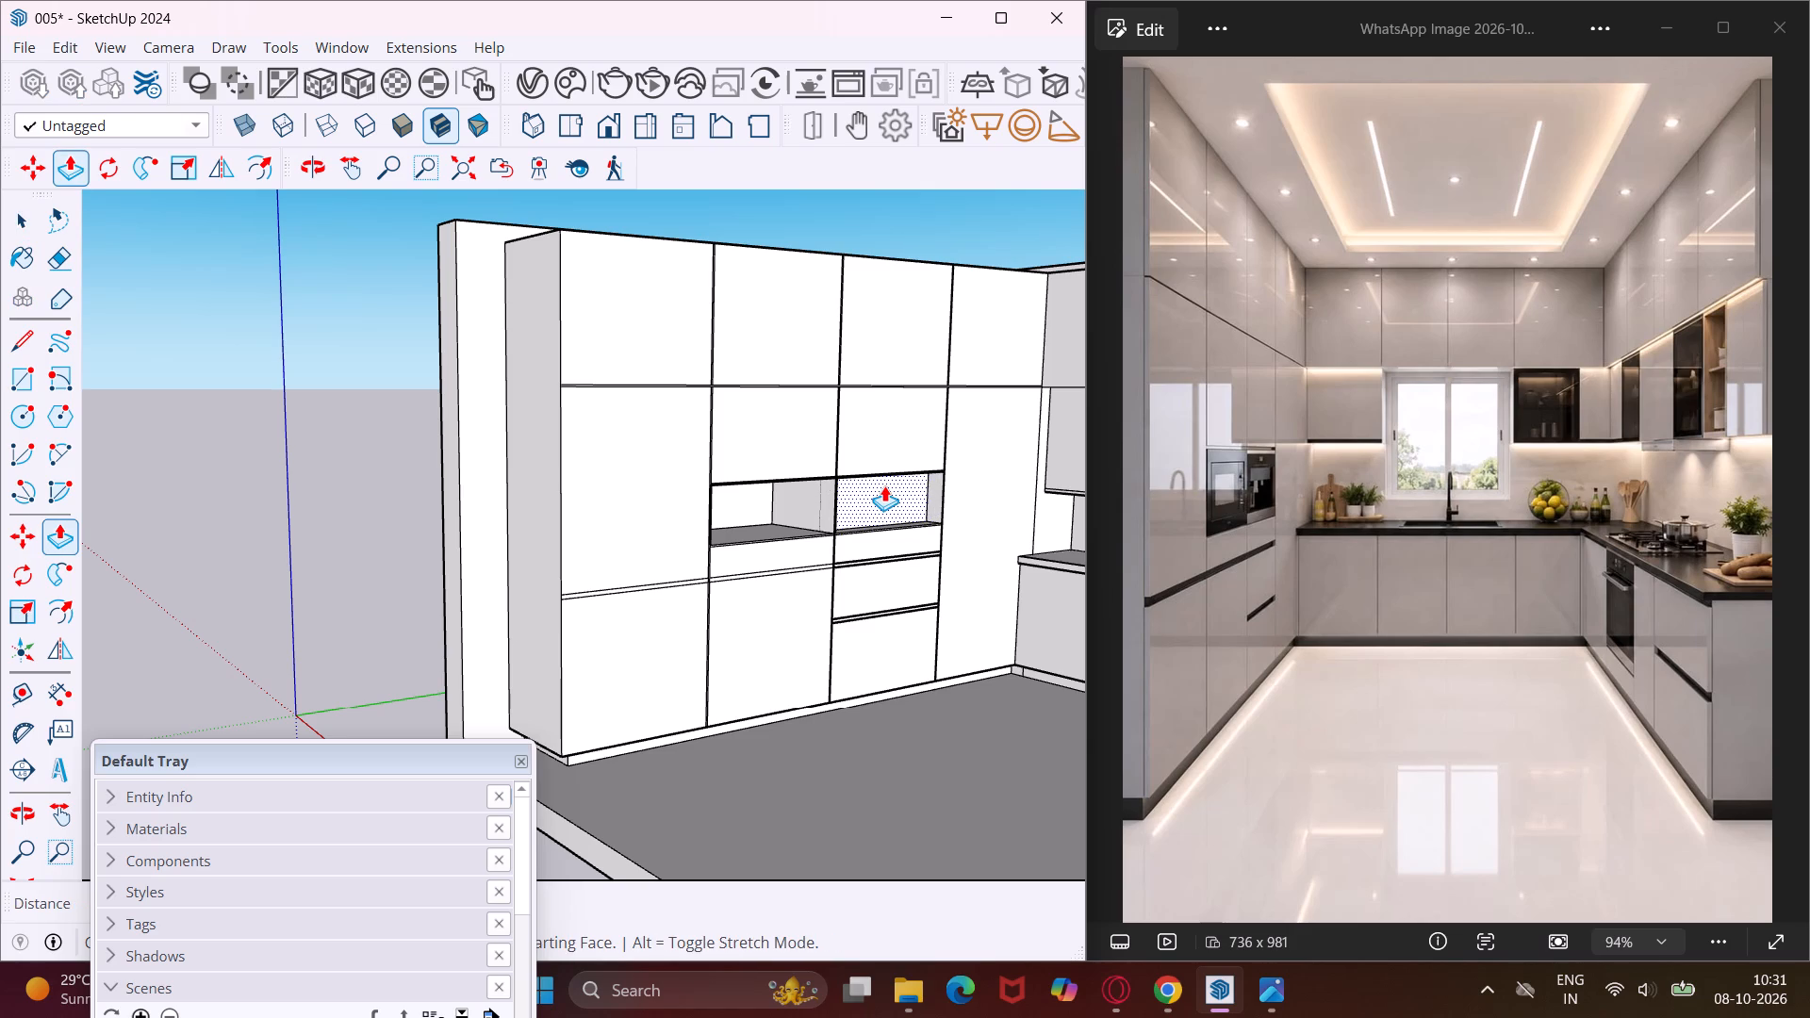
type("1'")
type("11\"")
key("Return")
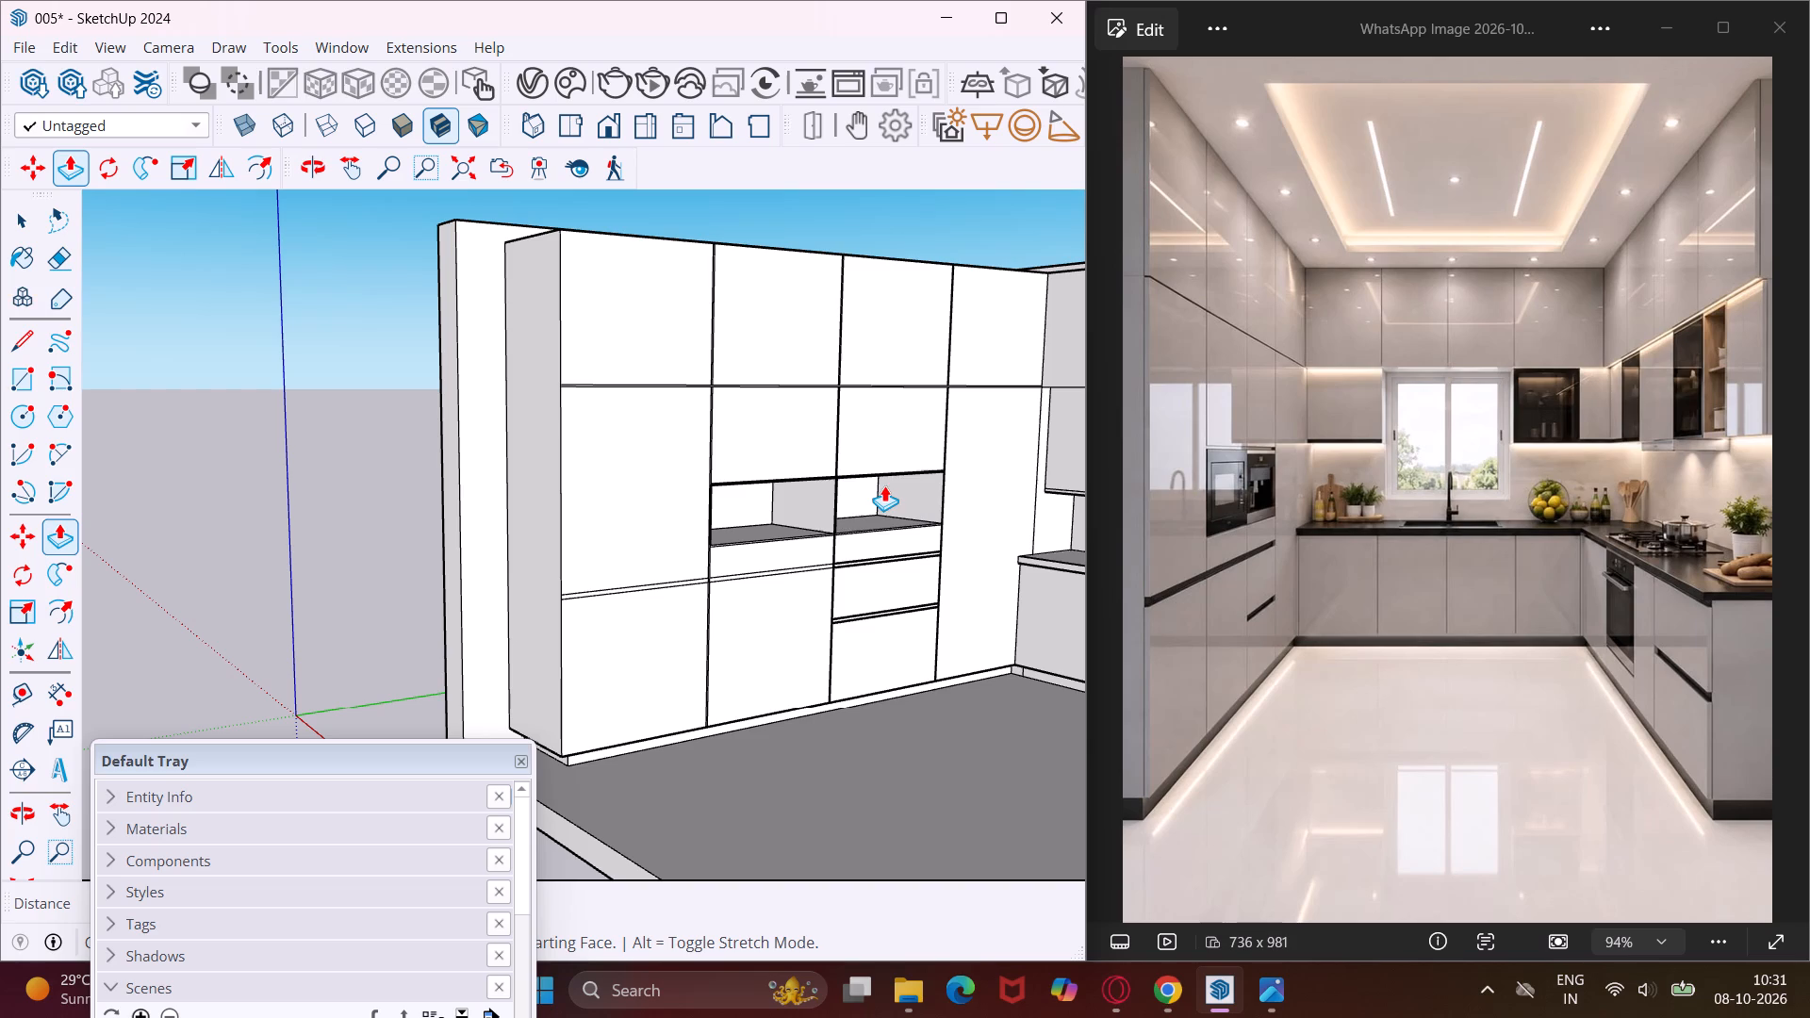
key("Escape")
key("space")
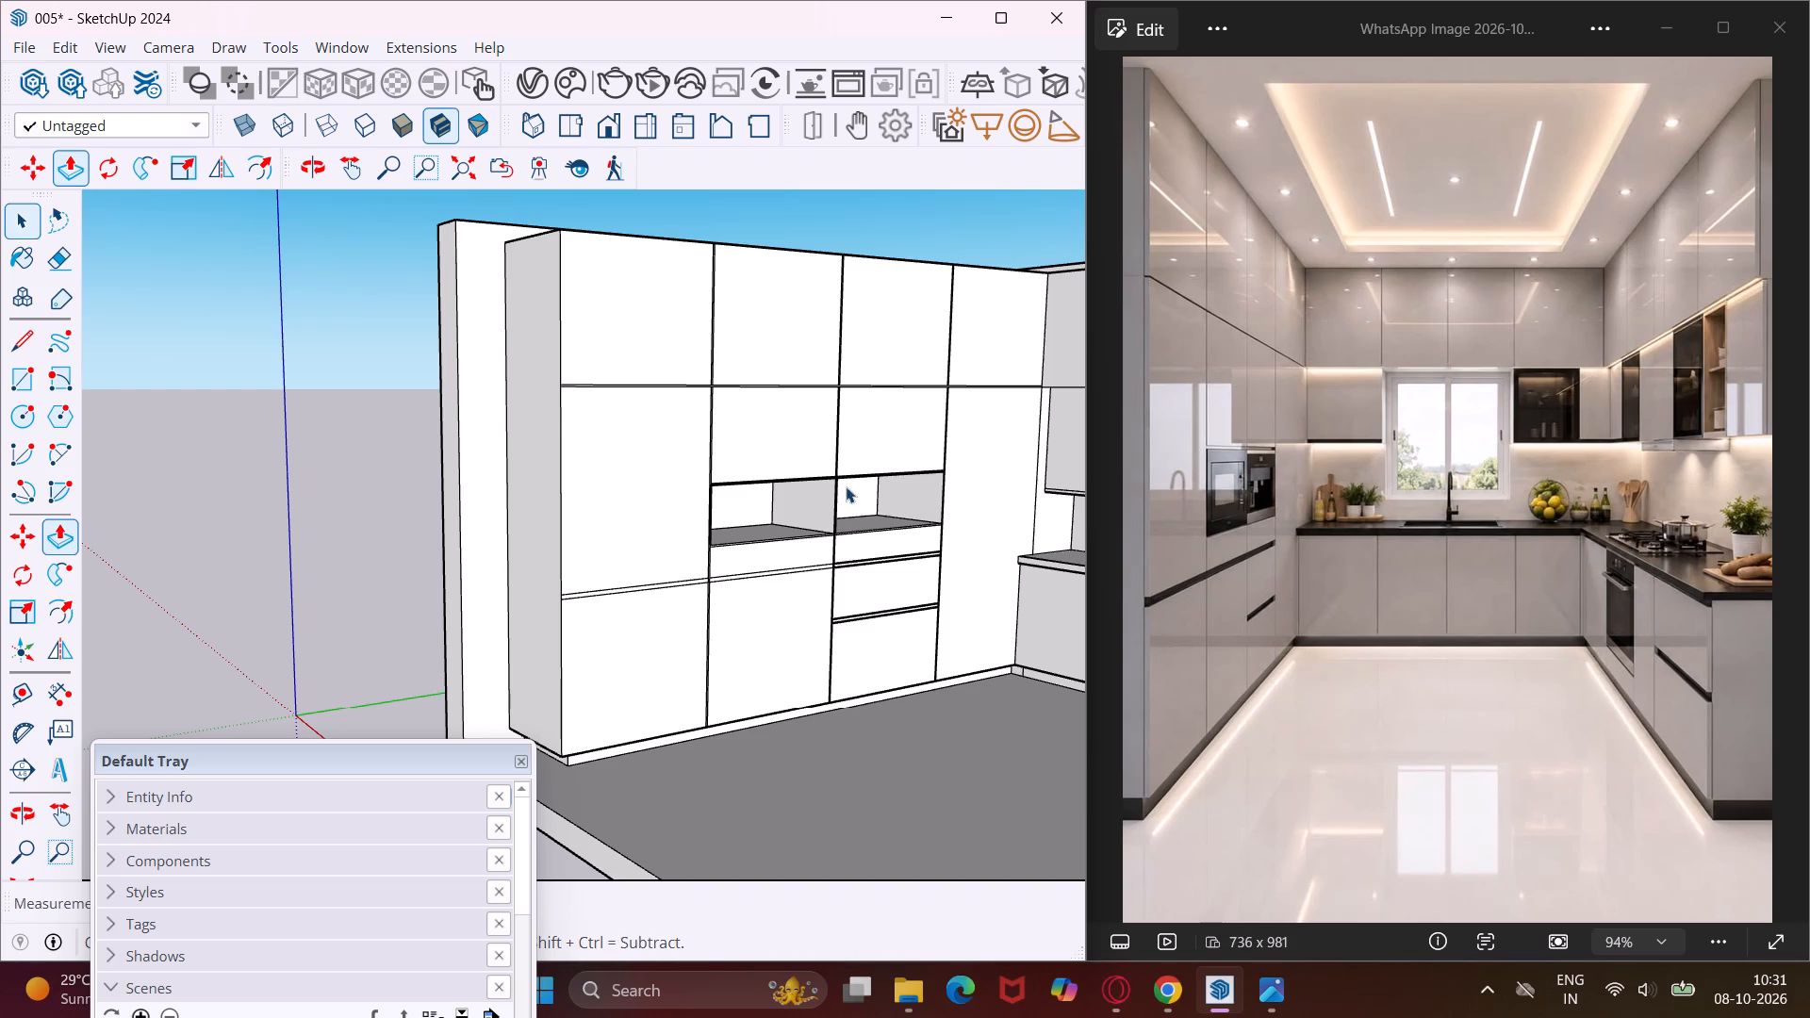
Rotate the larger microwave outside the room 90° about the vertical axis so its front faces away from the tall cabinets.
middle_click_drag(801, 522, 930, 567)
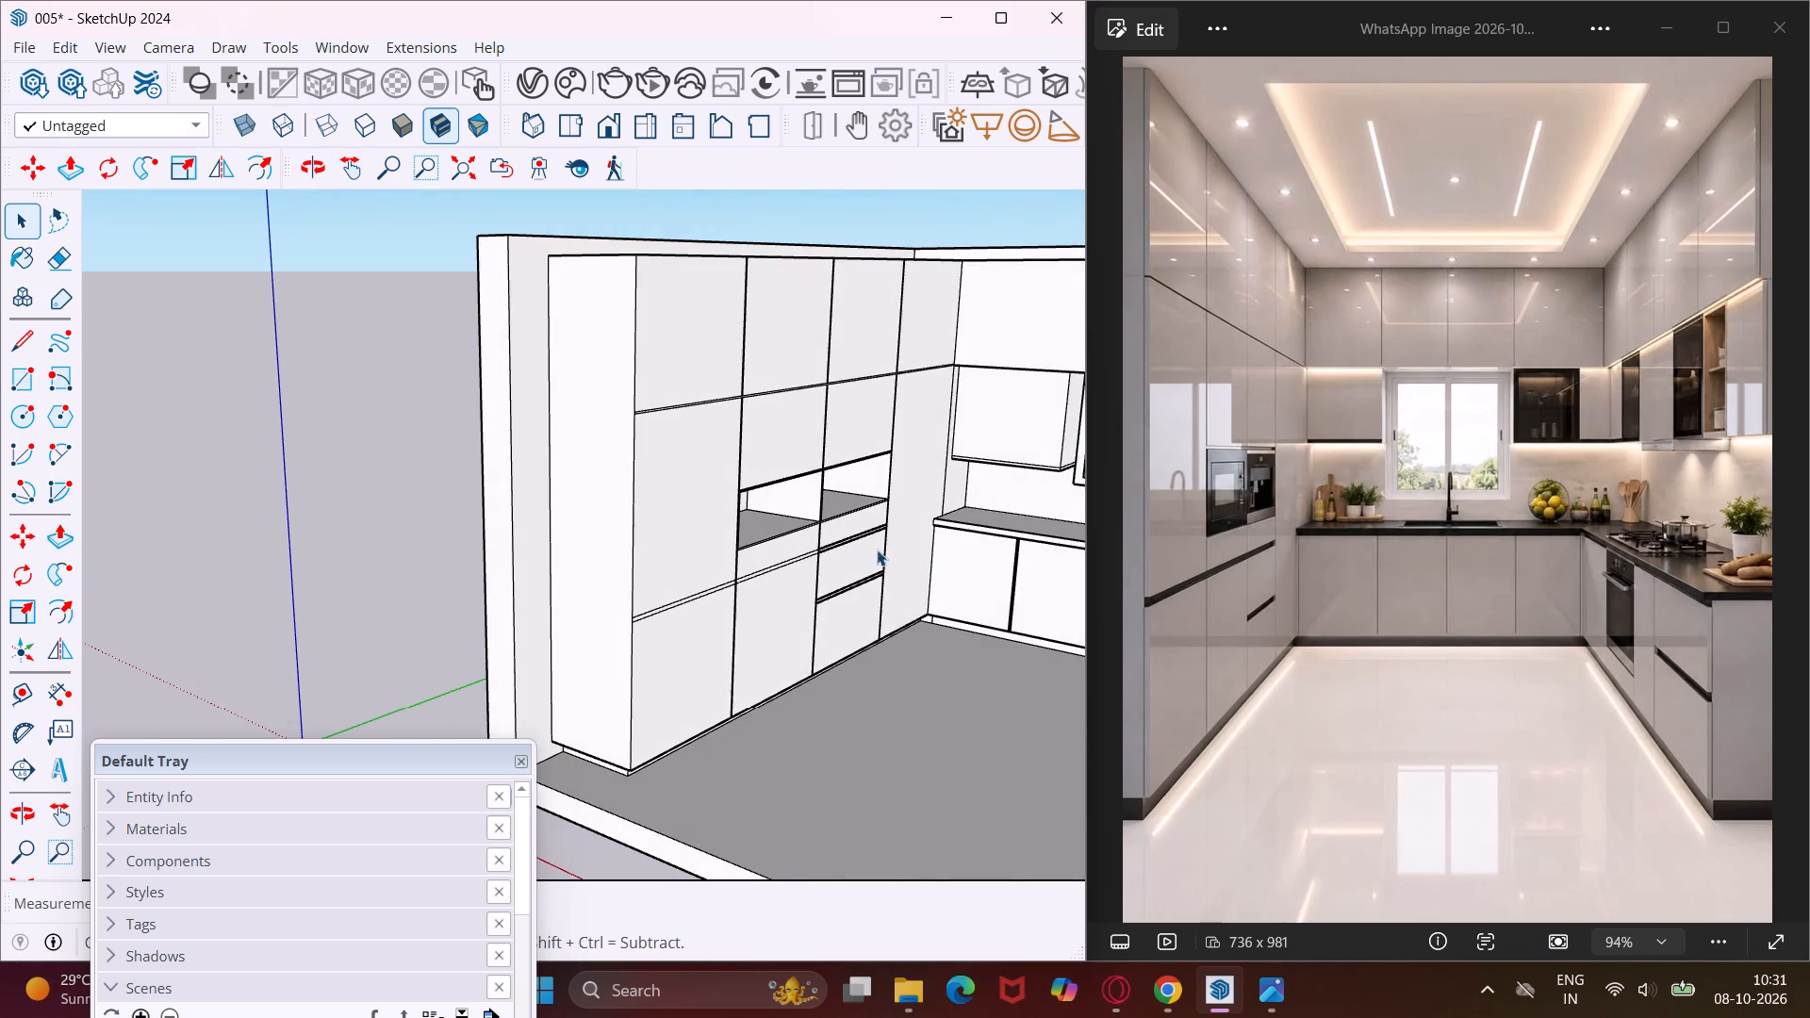
scroll(877, 550, "down", 15)
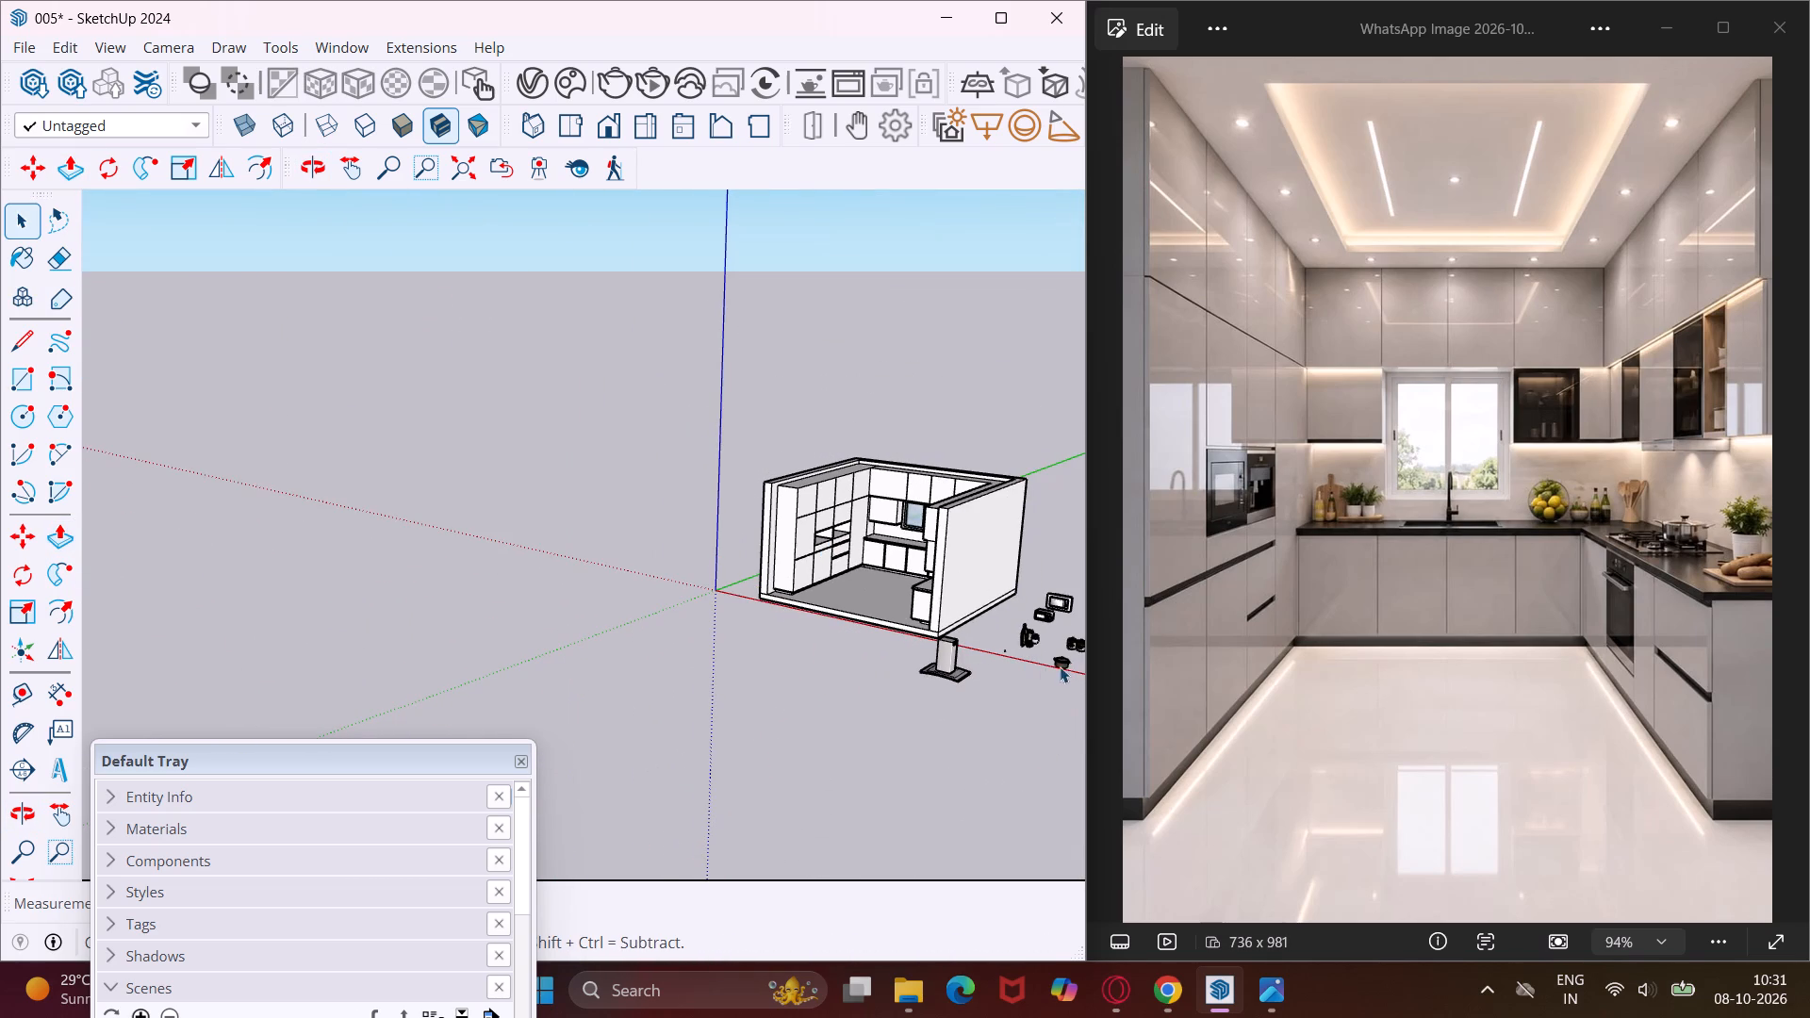
left_click(340, 165)
left_click_drag(753, 618, 498, 569)
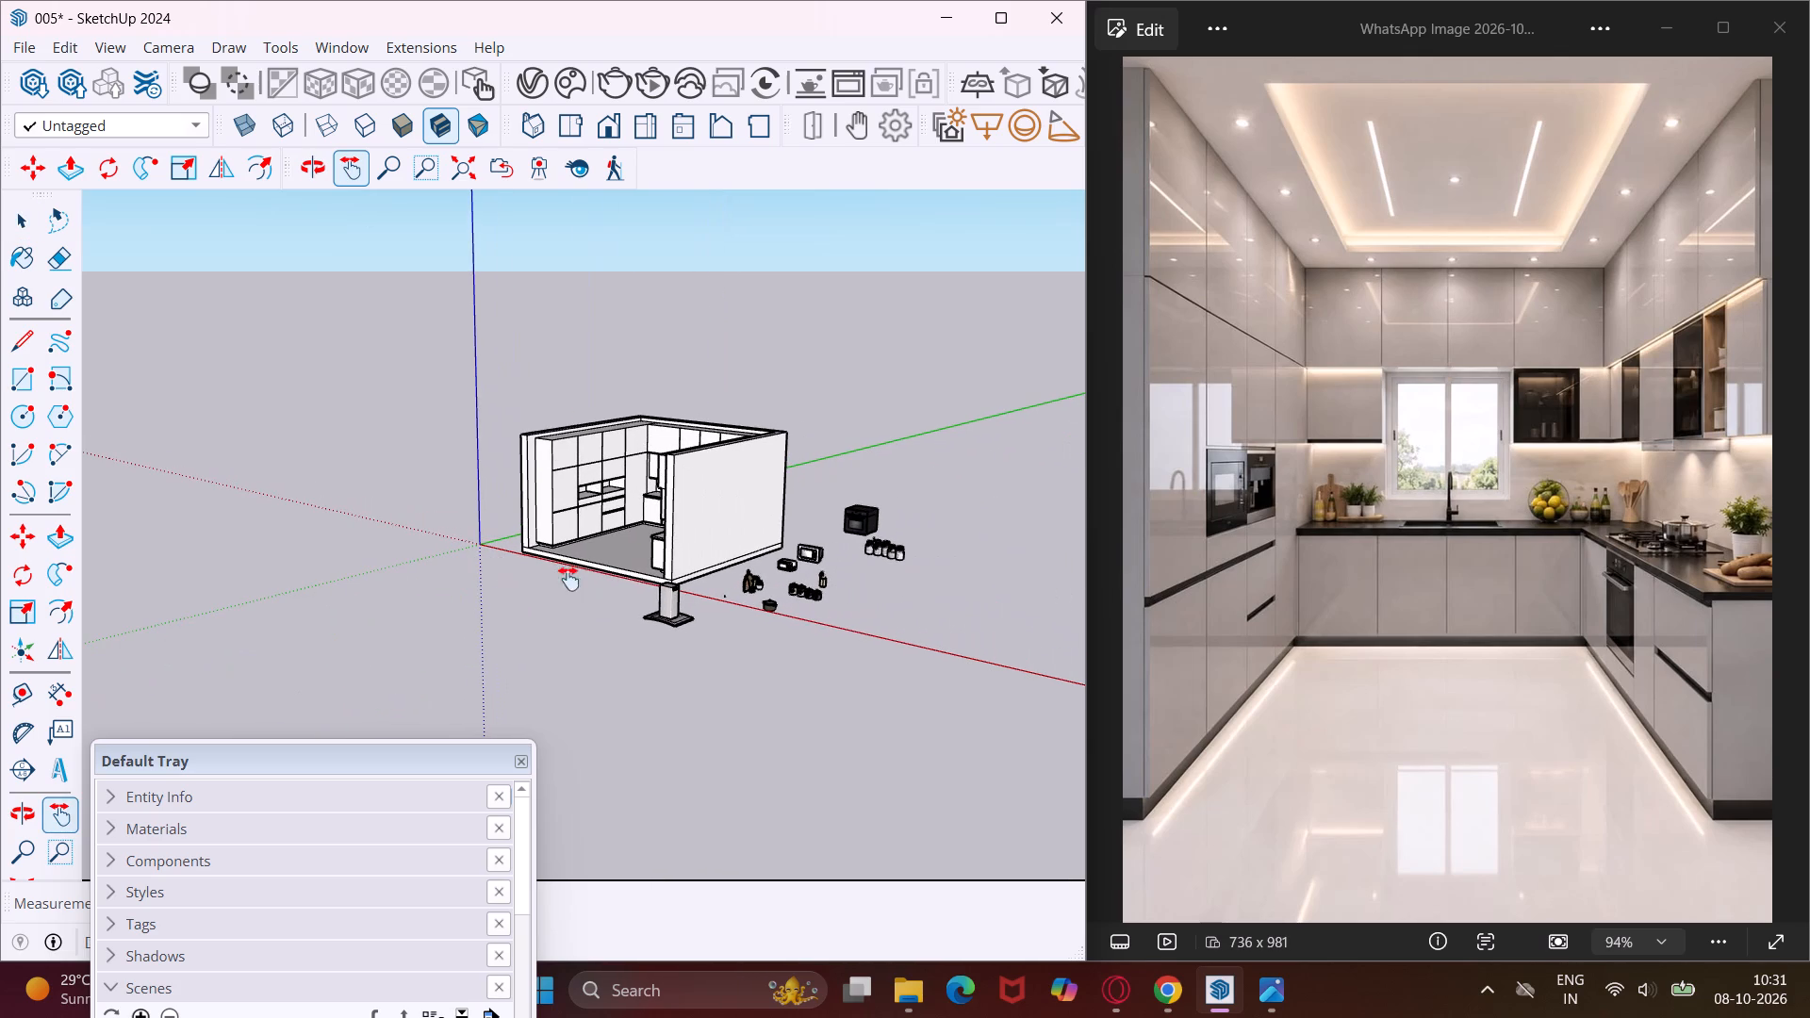
key("Escape")
key("space")
scroll(850, 515, "up", 10)
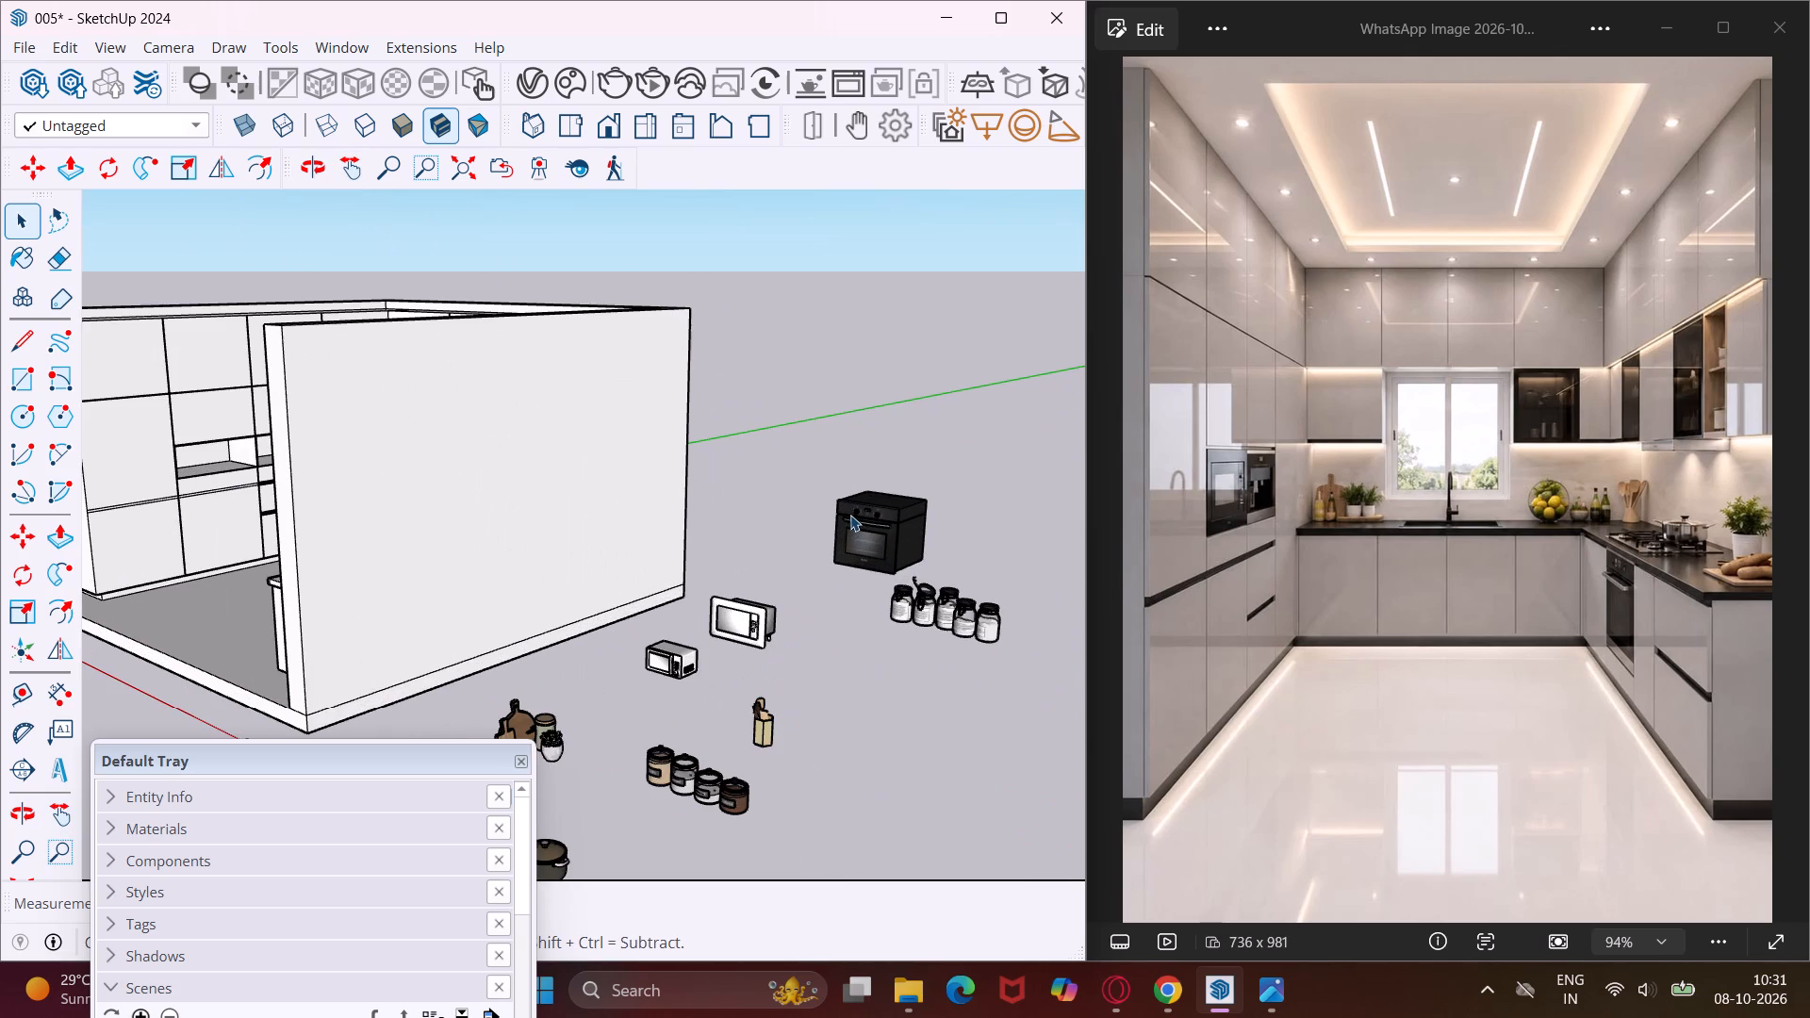
middle_click_drag(749, 628, 862, 622)
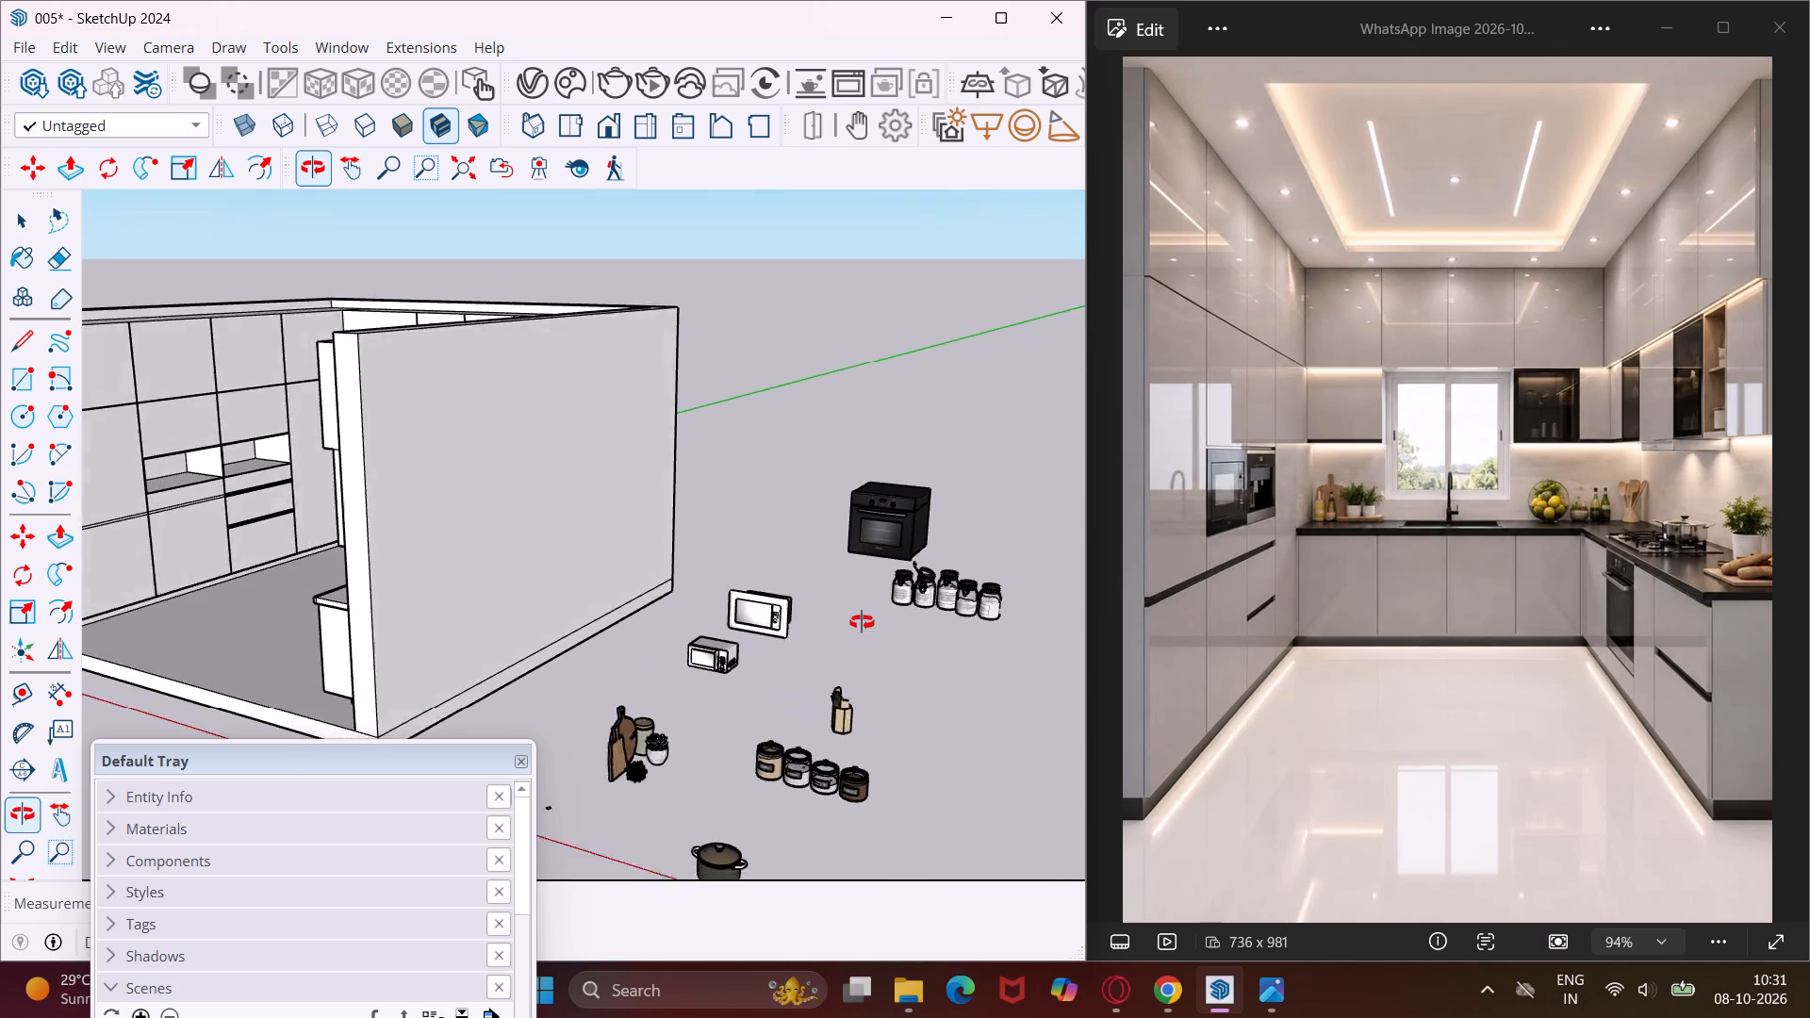
middle_click_drag(862, 622, 880, 617)
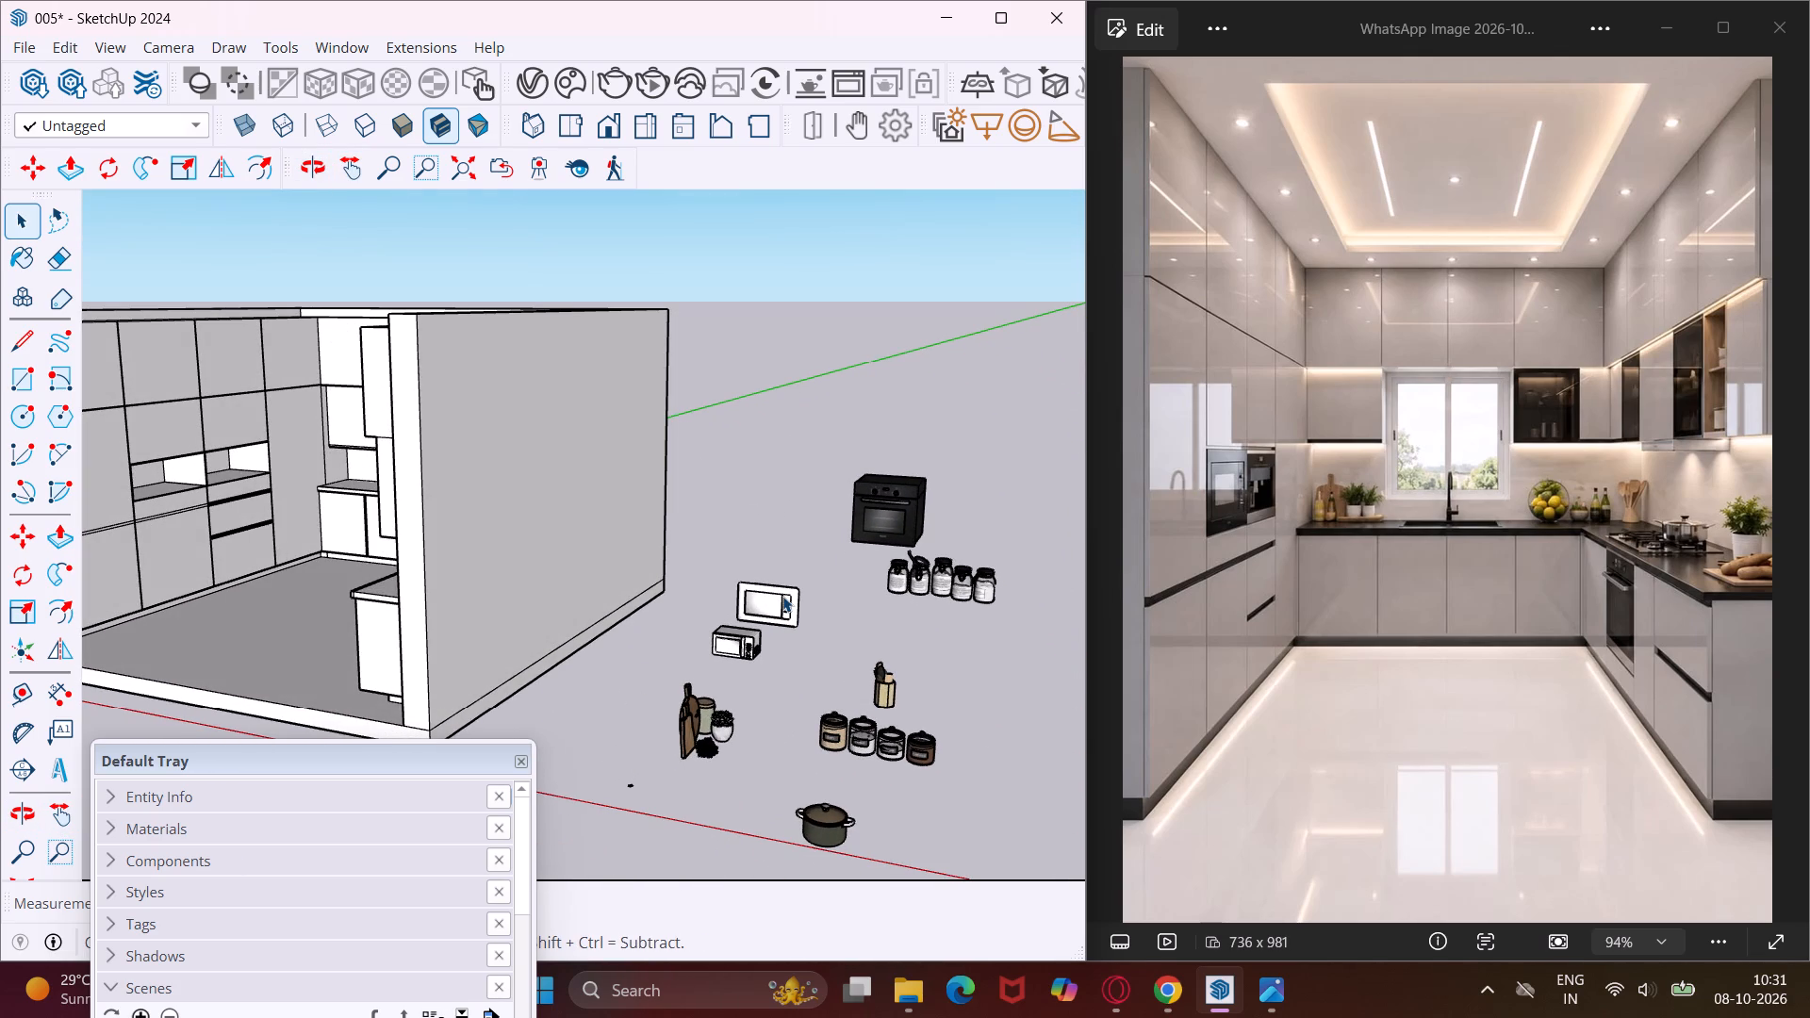
left_click(782, 596)
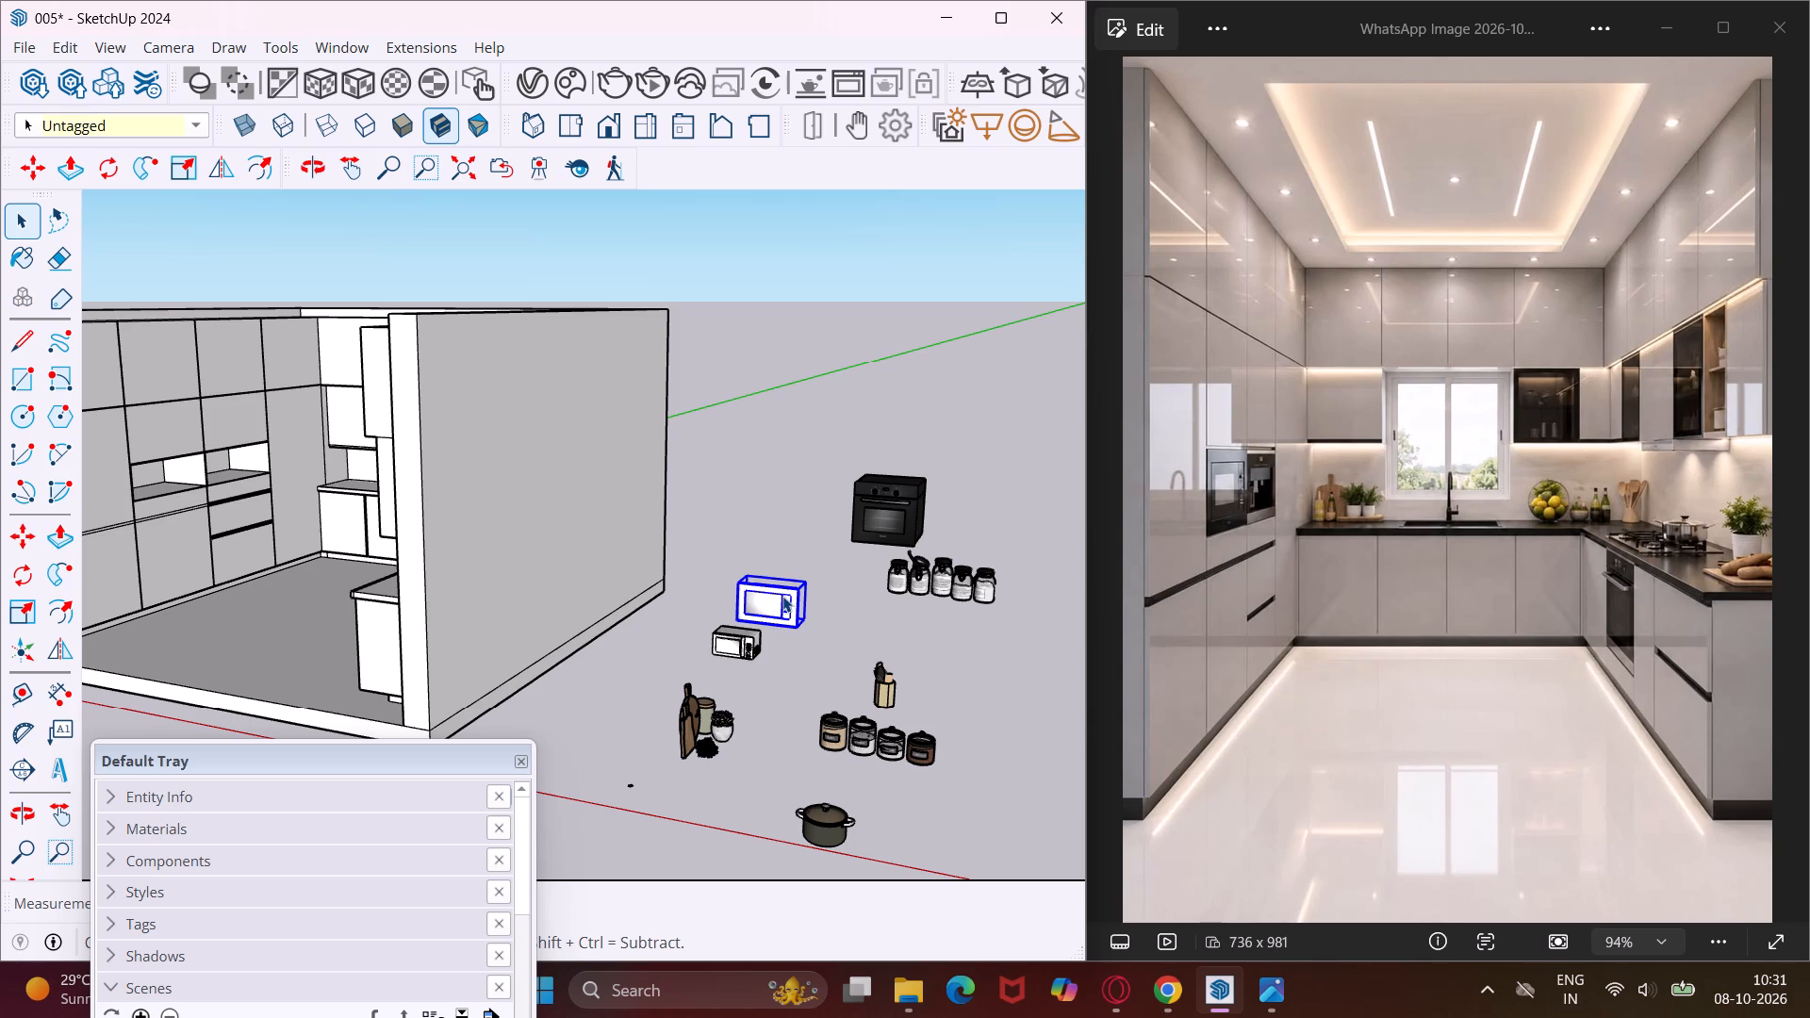
left_click(22, 569)
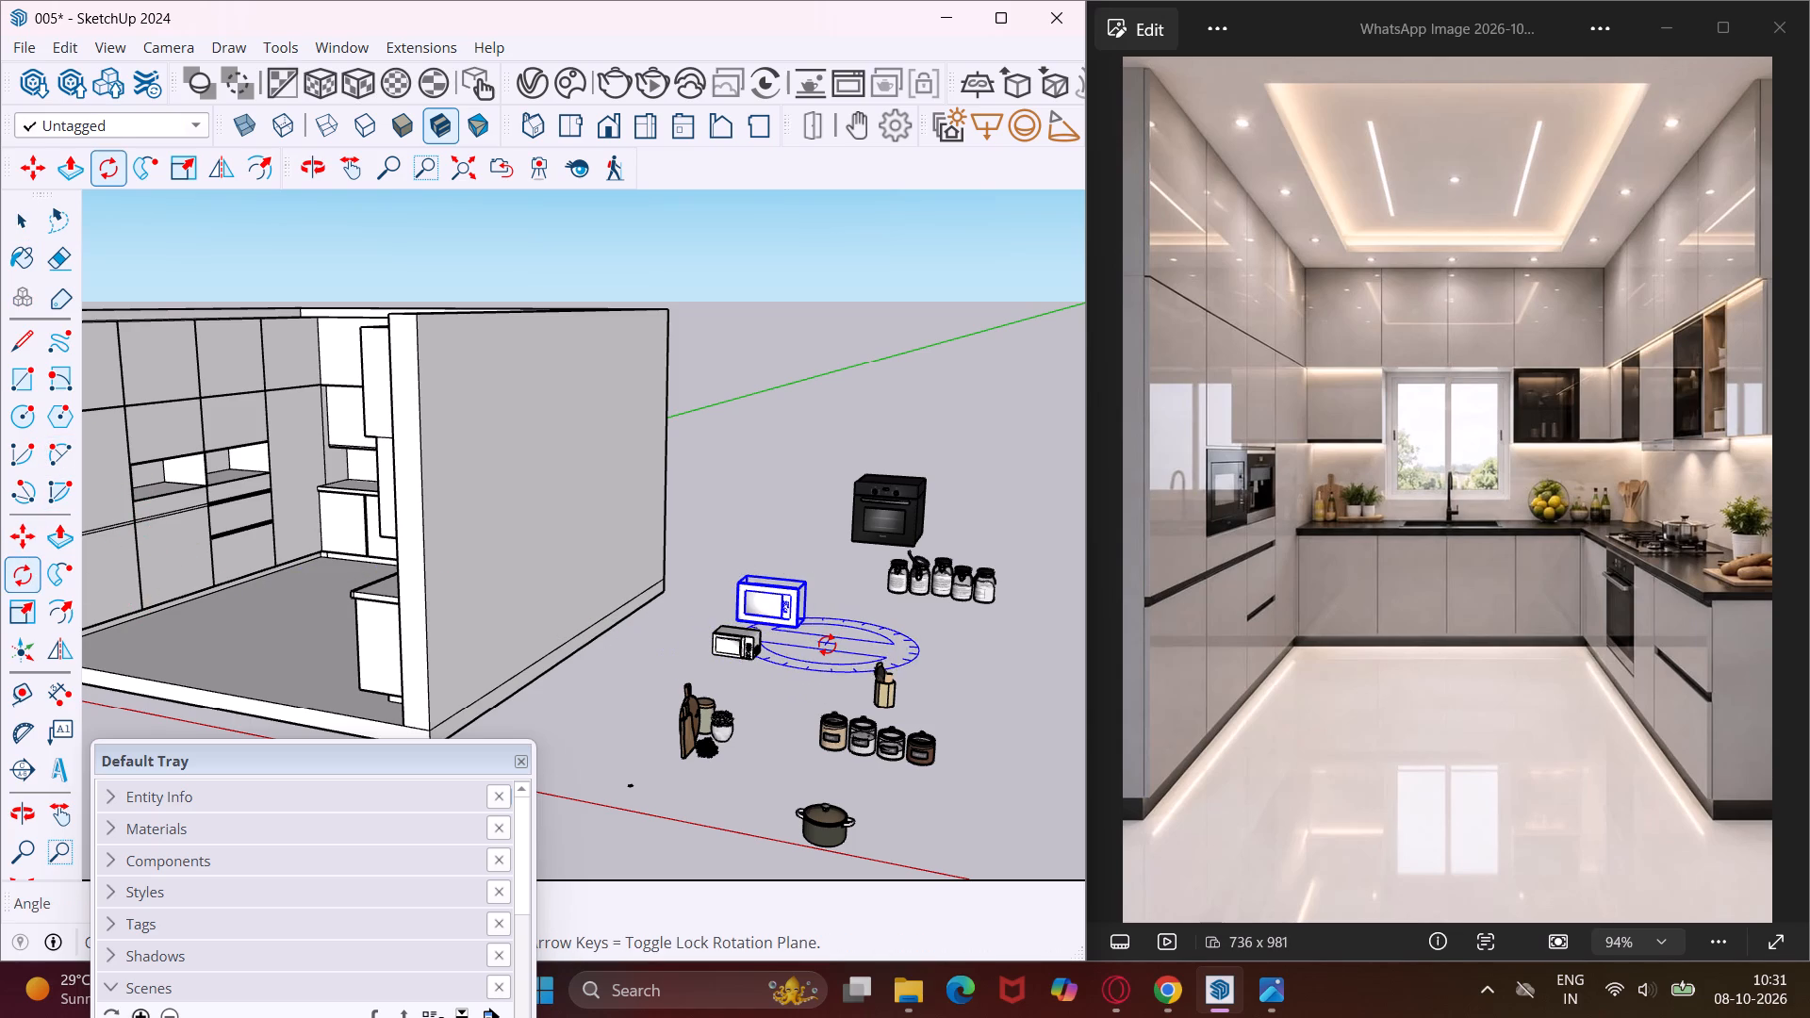
left_click(827, 645)
left_click(836, 610)
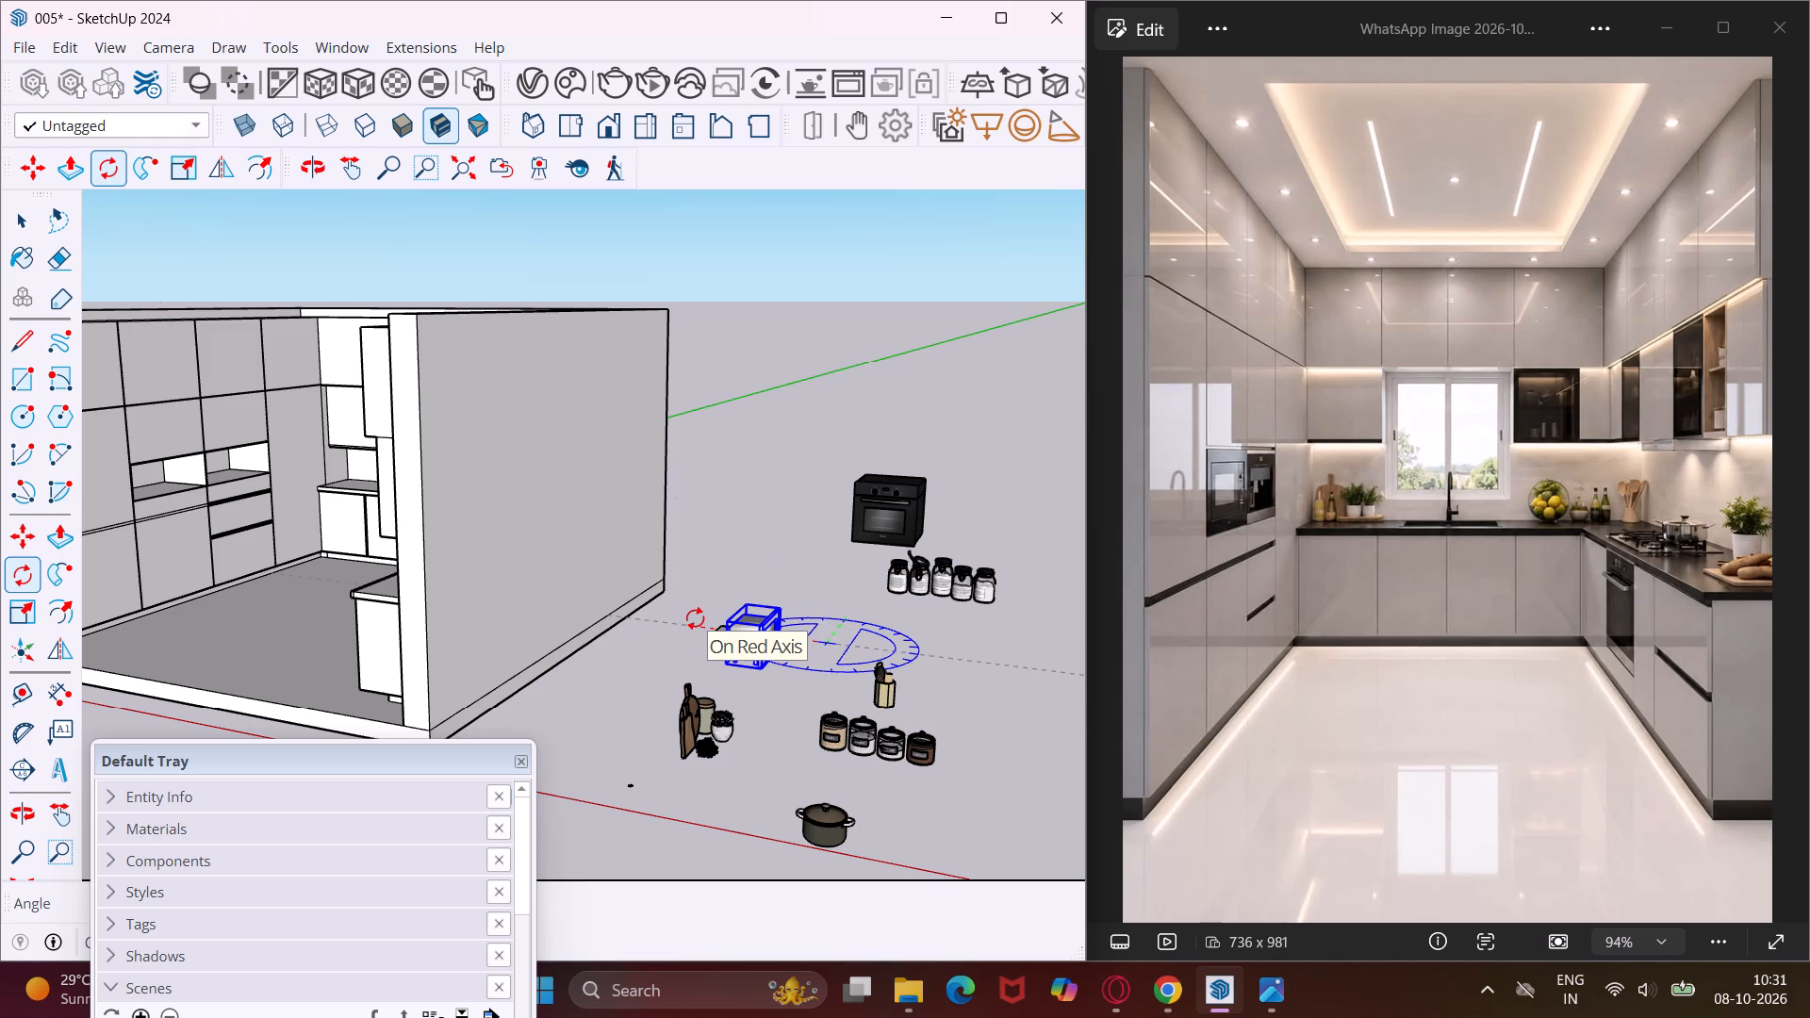
type("90")
key("Return")
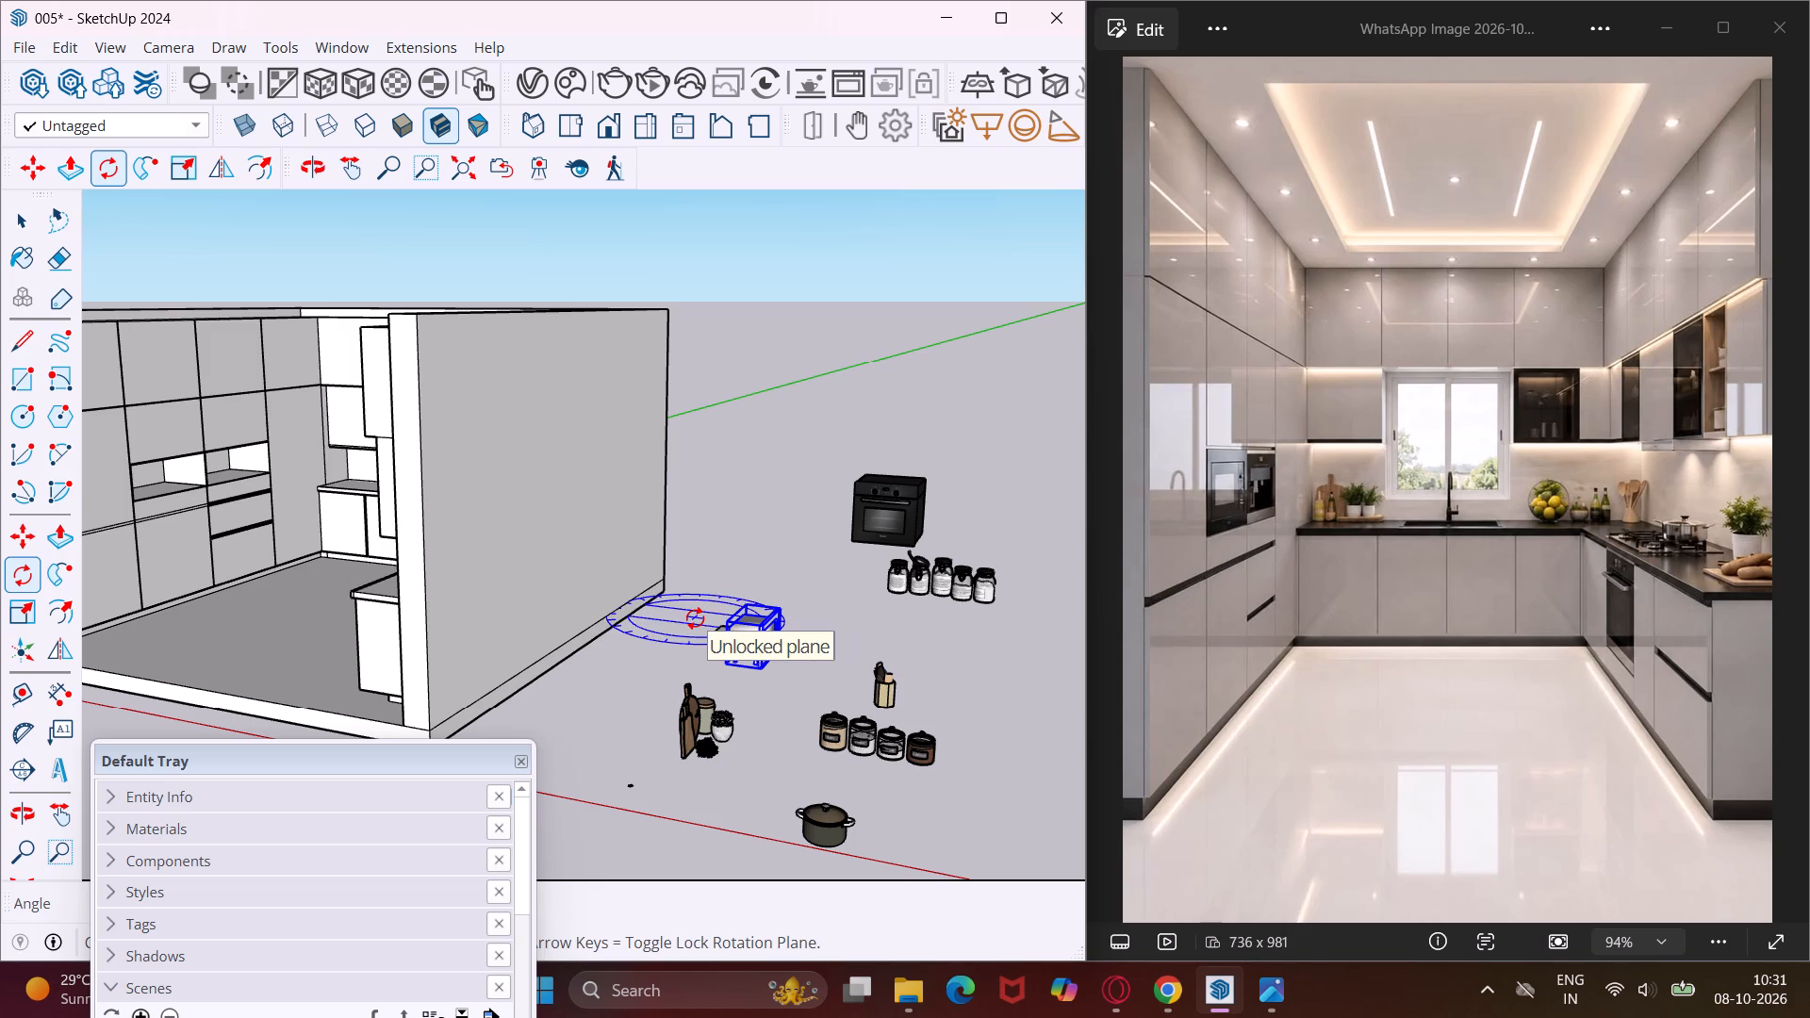
Move the microwave by its upper front corner into the second panel's recess, snapping it to the opening's upper corner nearest the first panel.
key("m")
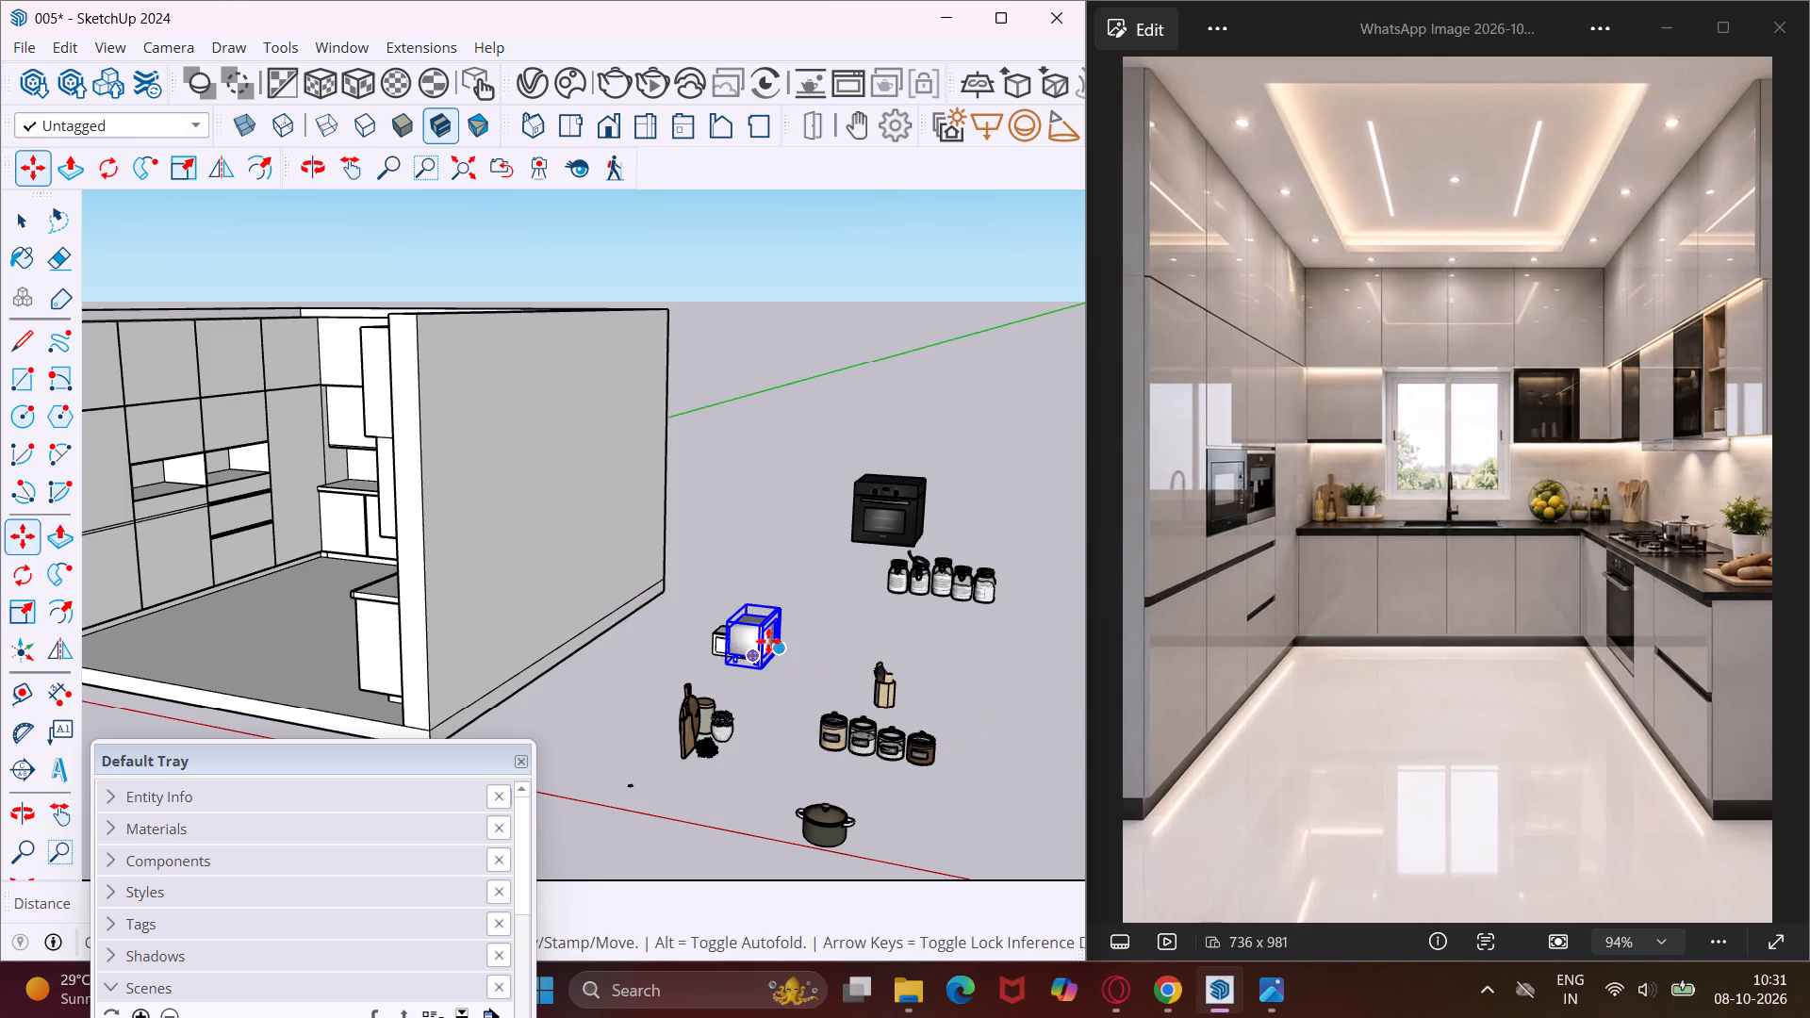
scroll(757, 632, "up", 15)
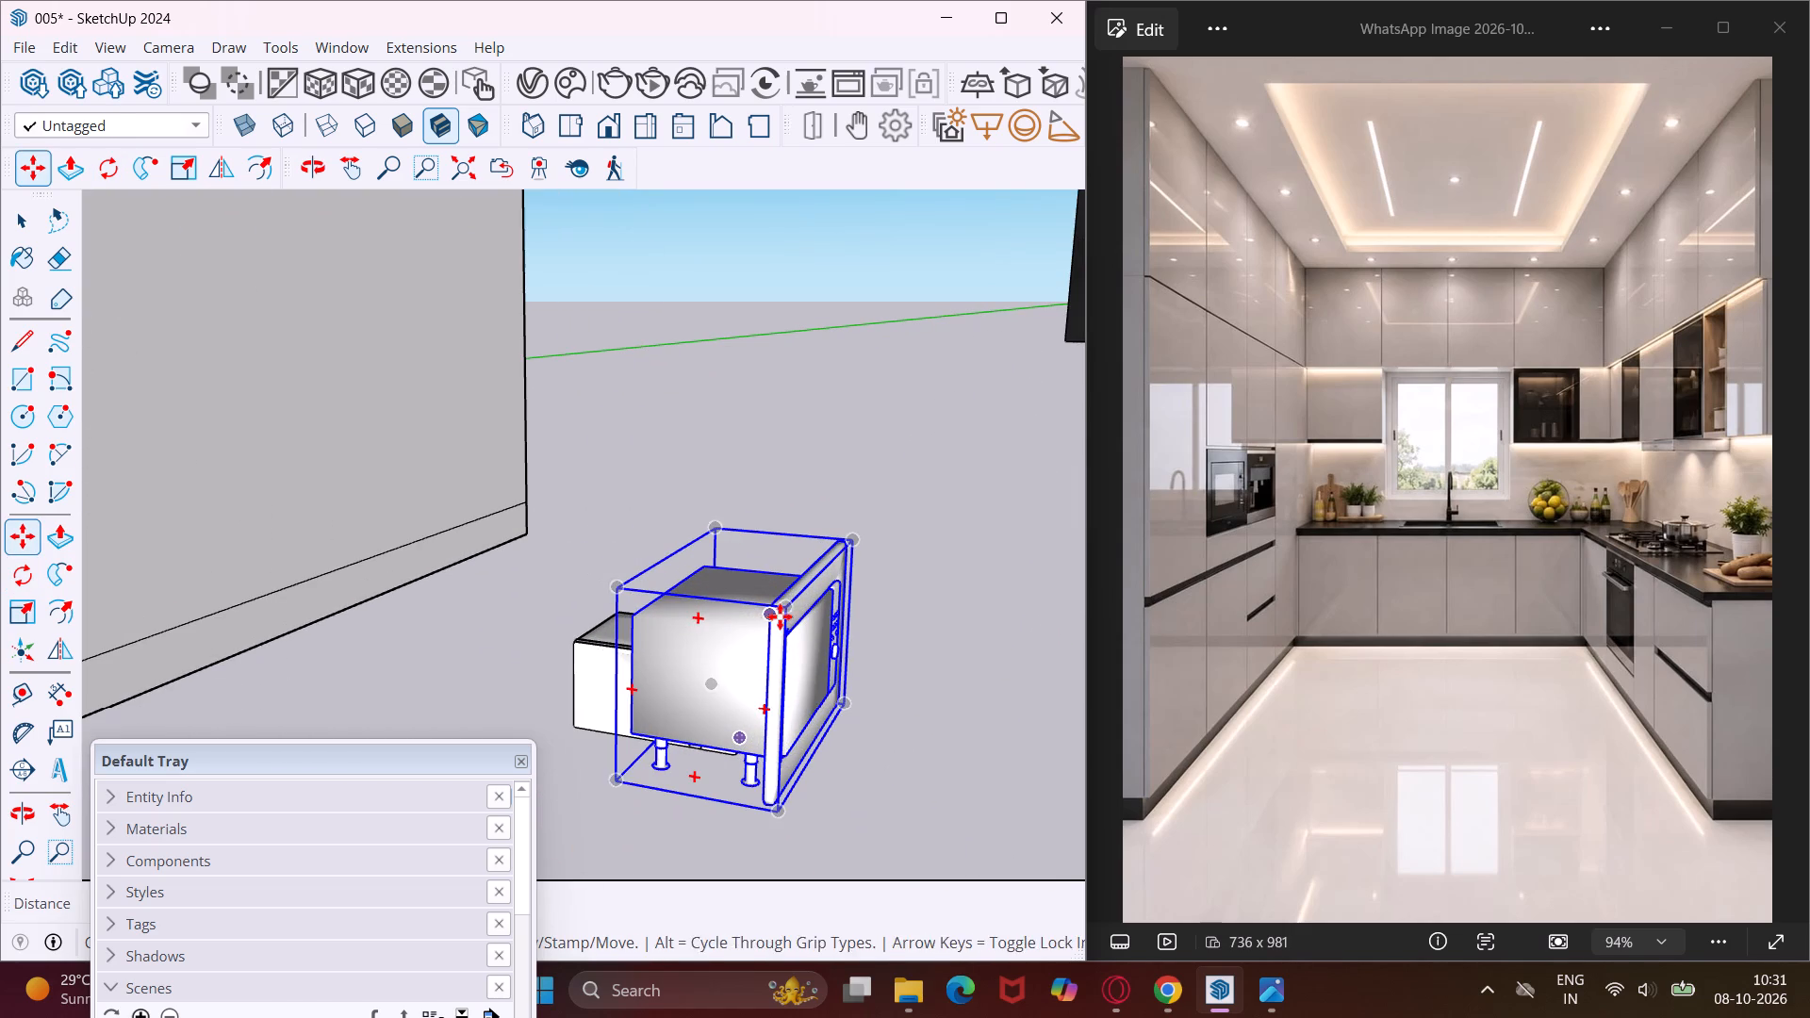
left_click(788, 605)
scroll(788, 605, "down", 15)
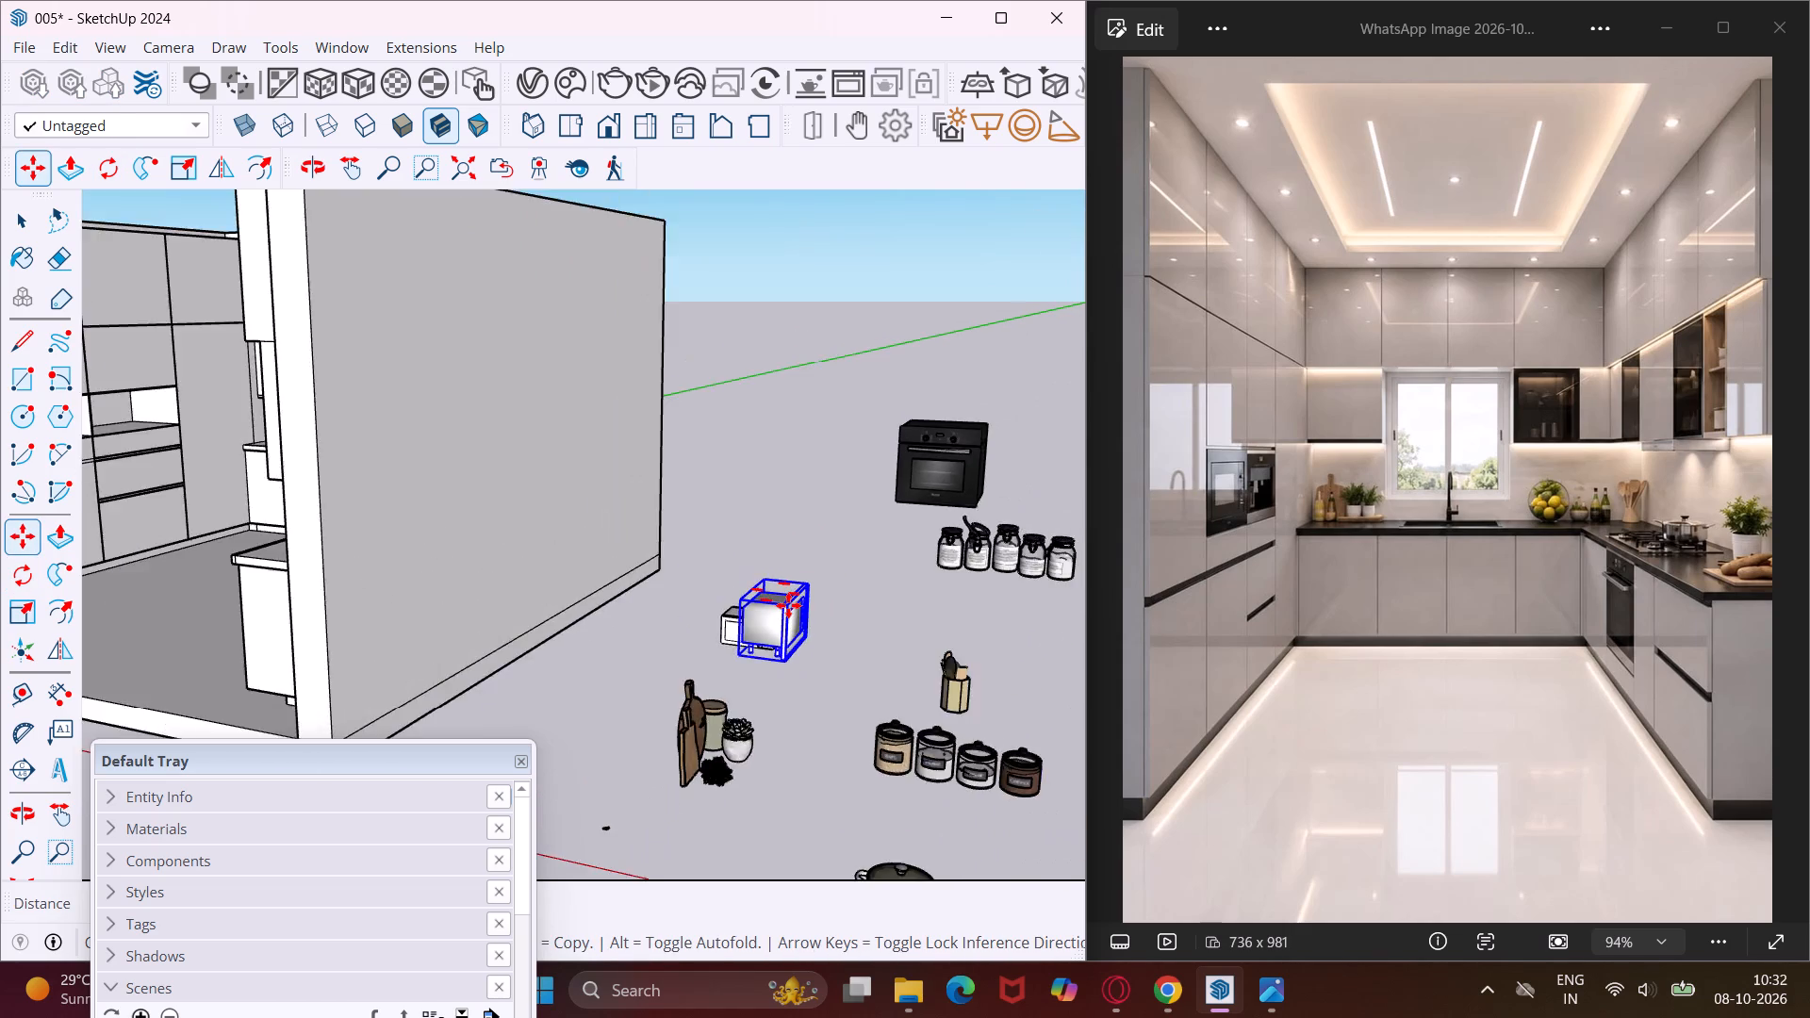
scroll(788, 605, "down", 3)
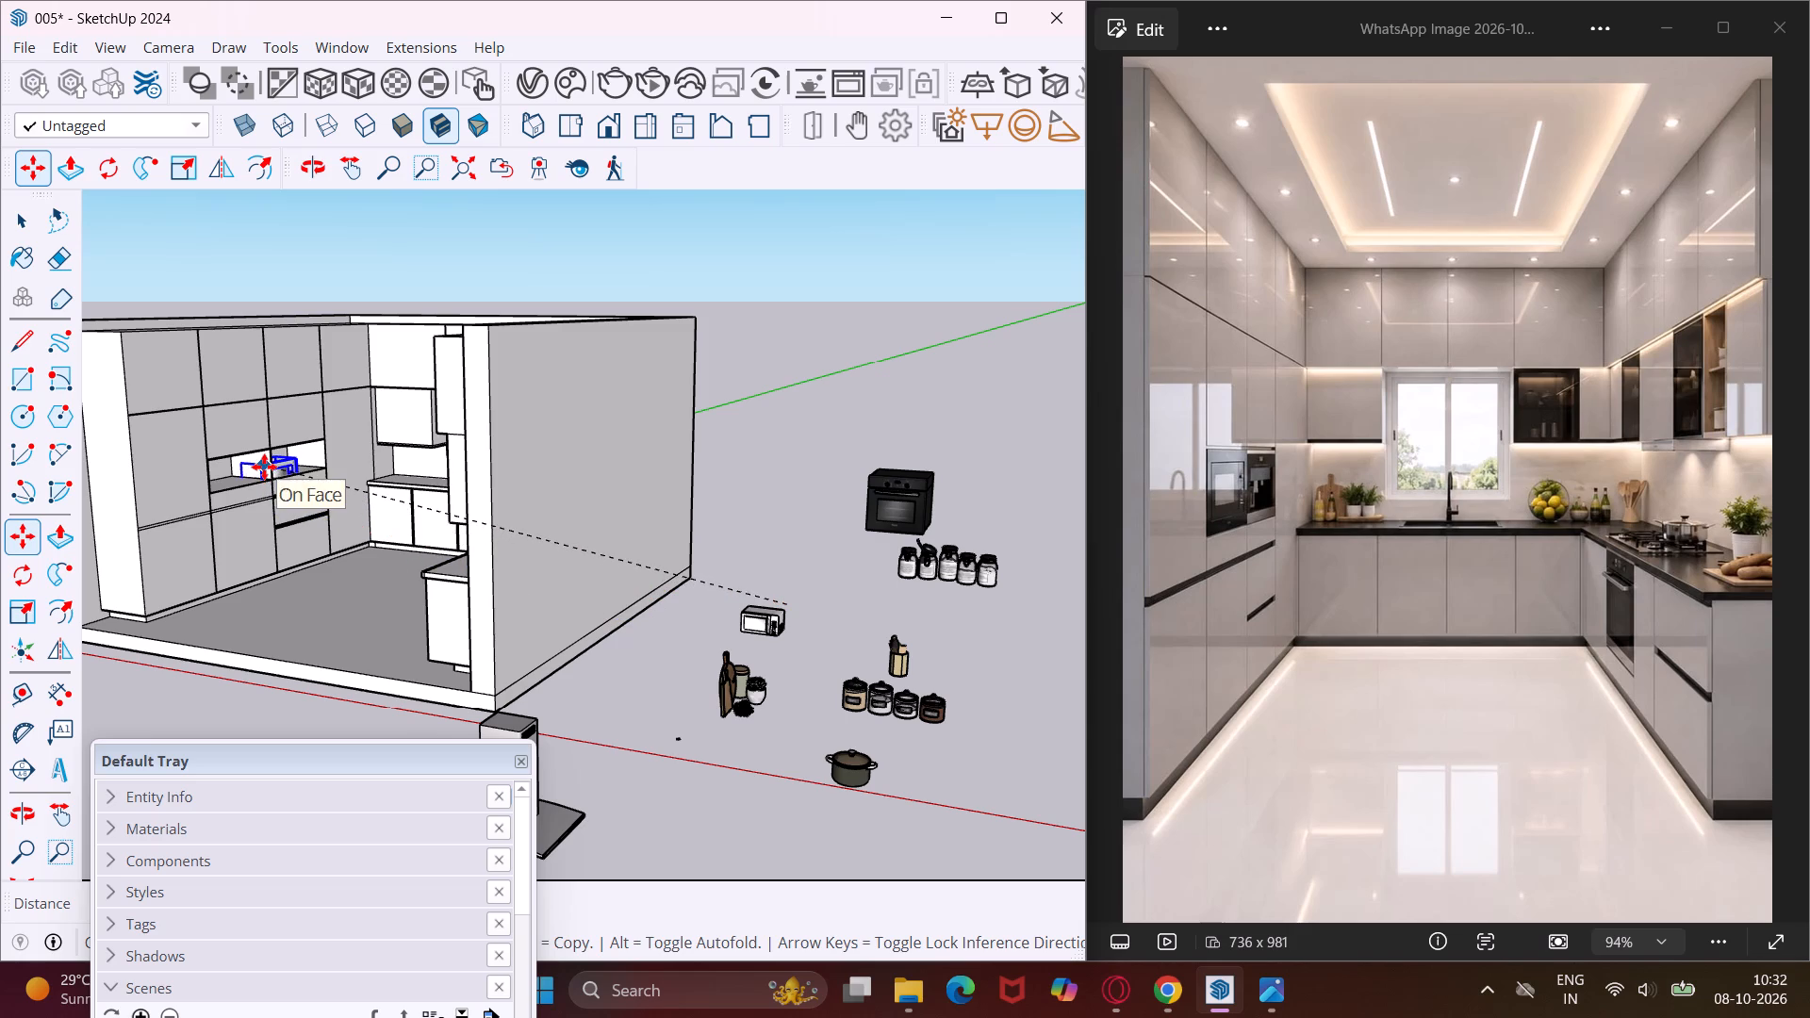
scroll(219, 458, "up", 7)
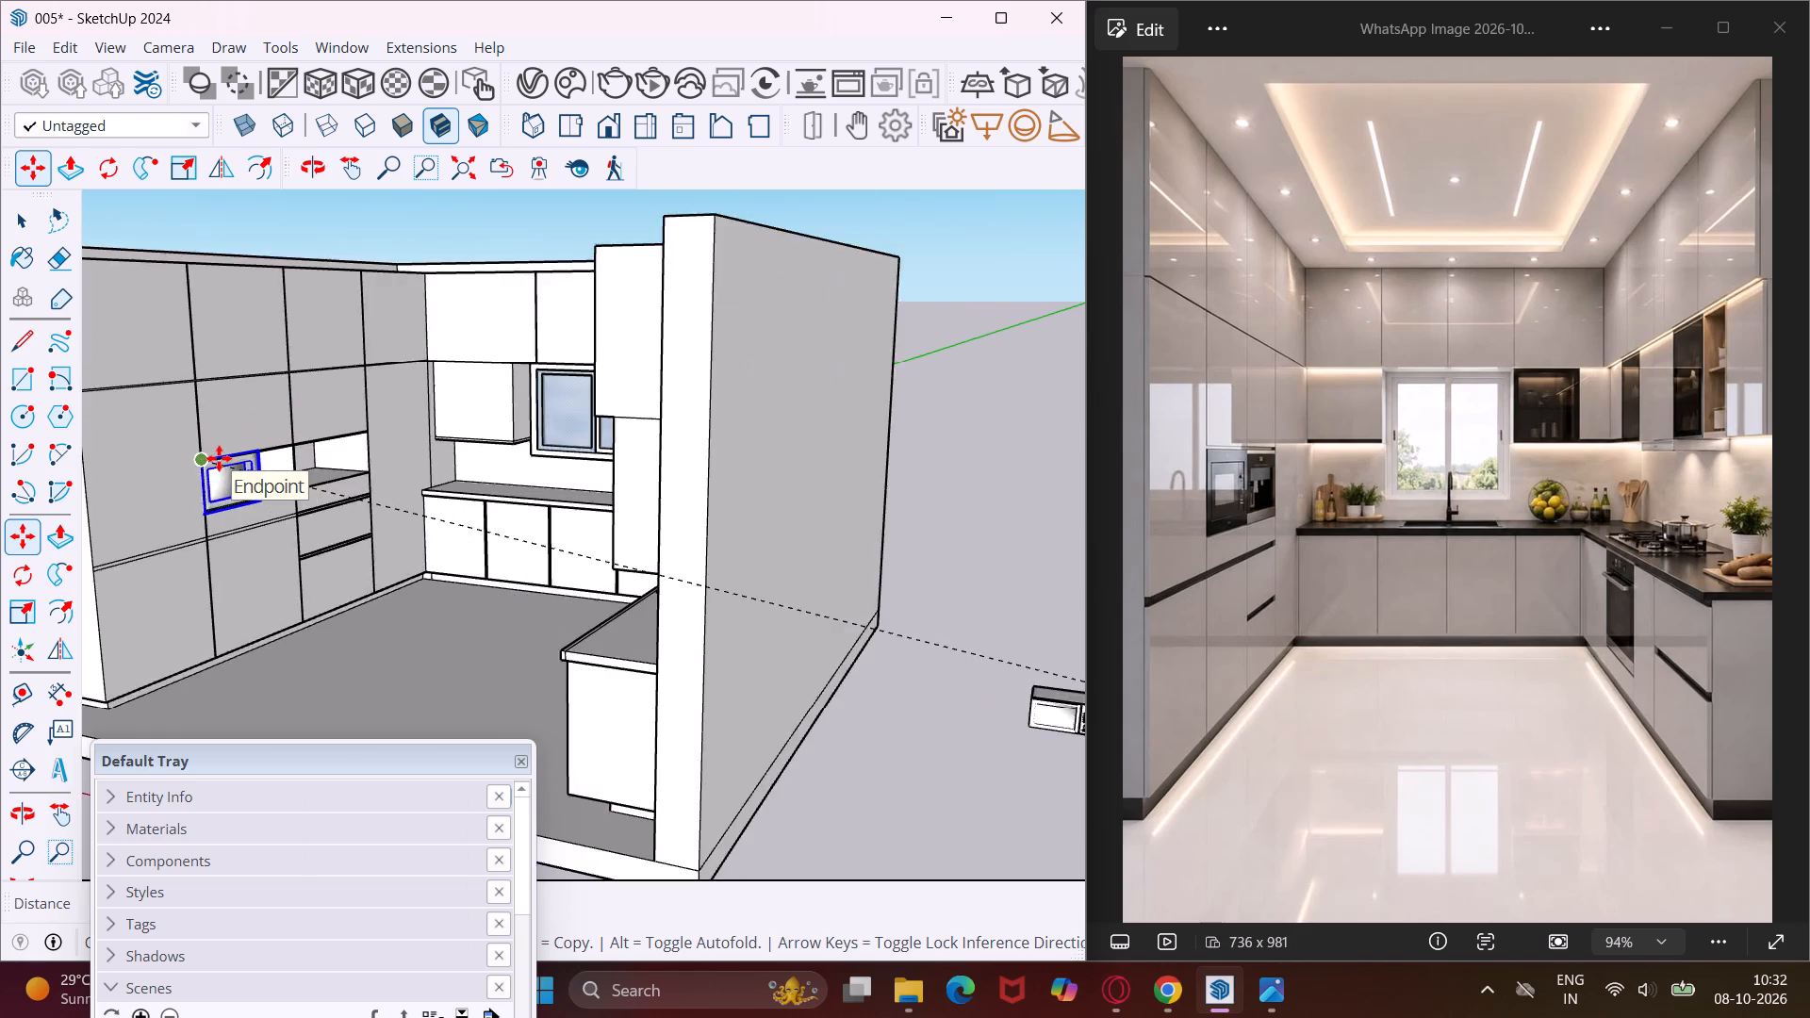
scroll(219, 458, "up", 8)
middle_click_drag(219, 458, 69, 493)
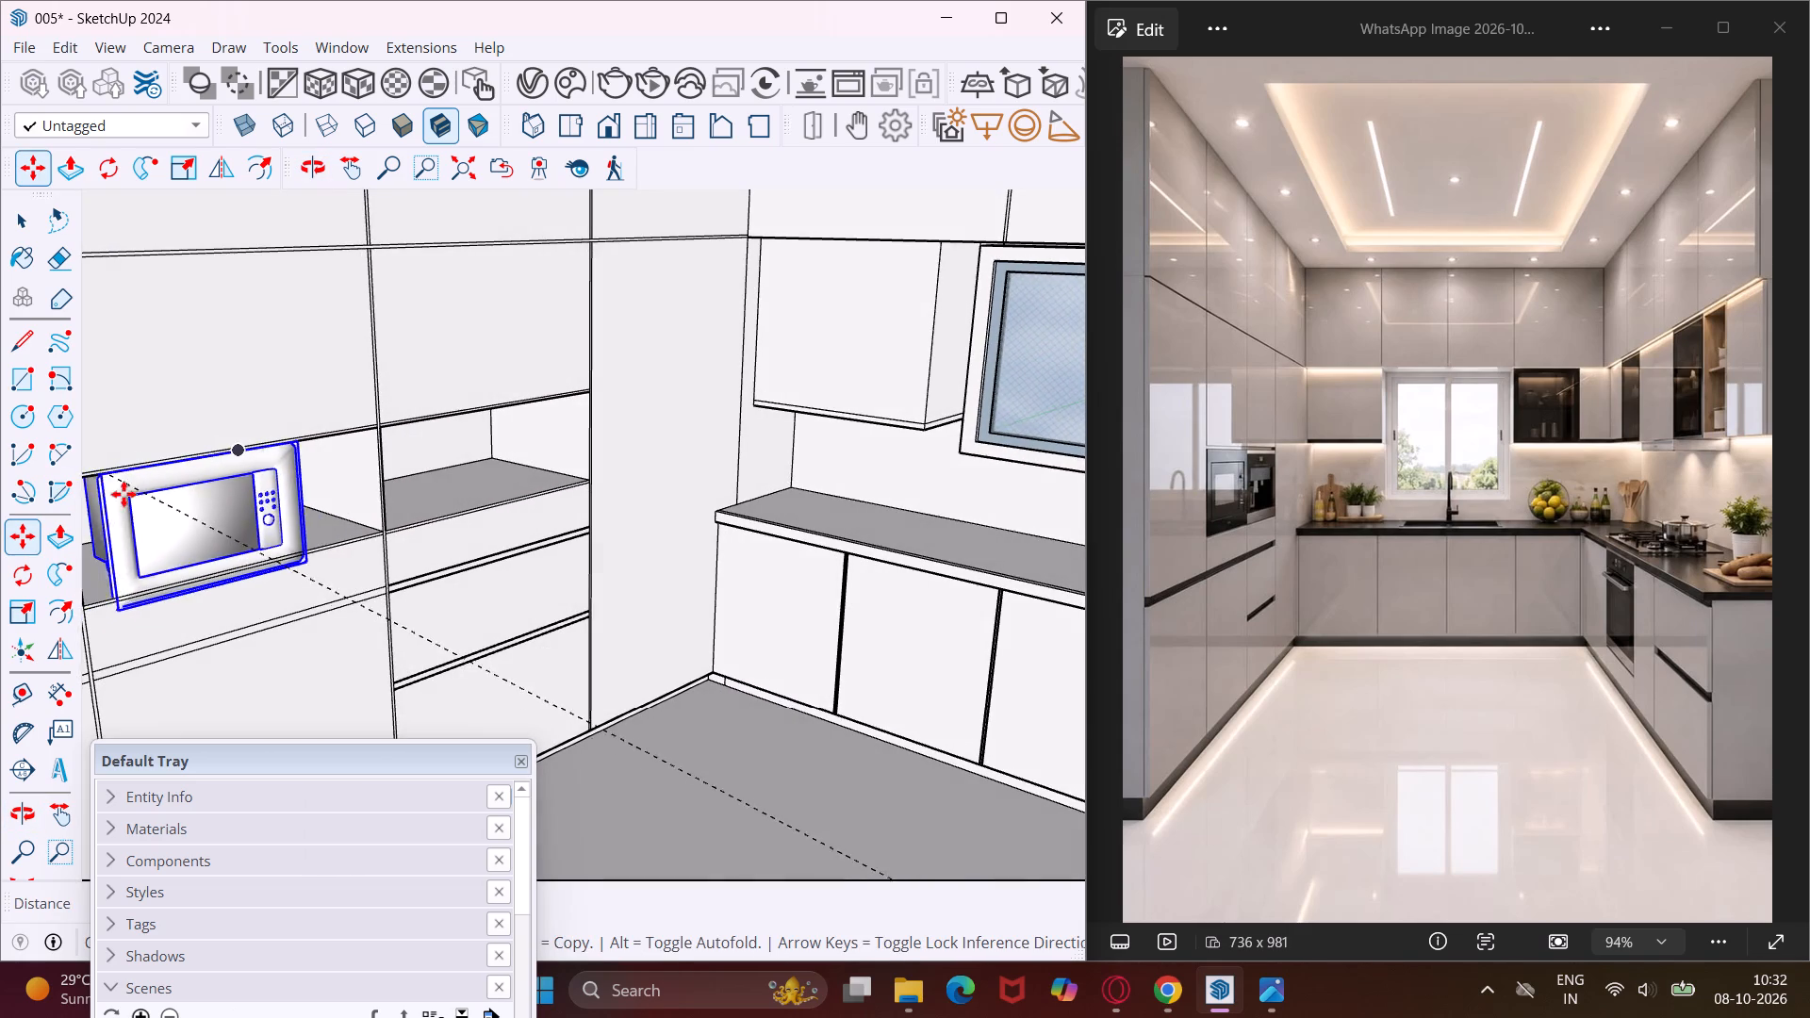
scroll(150, 493, "down", 4)
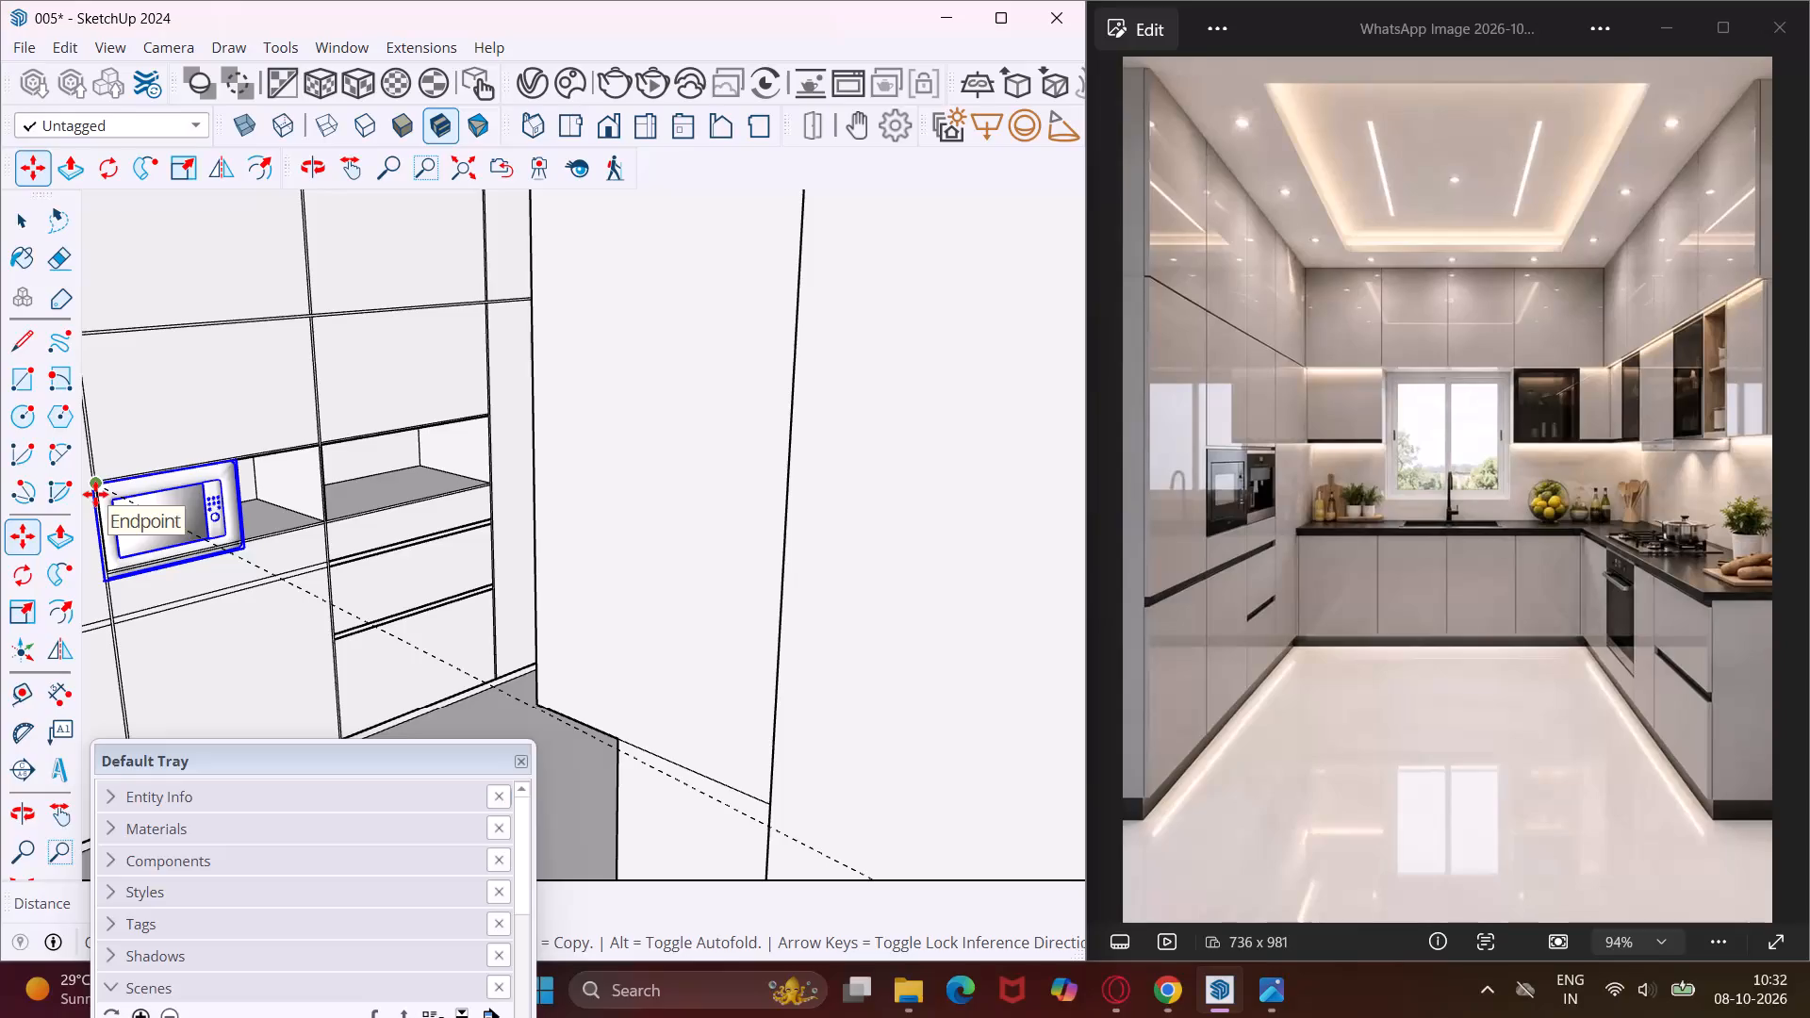
left_click(95, 494)
Scale the microwave down slightly and uniformly from its upper front corner to fit the height of the second panel's recess.
middle_click_drag(163, 570, 206, 530)
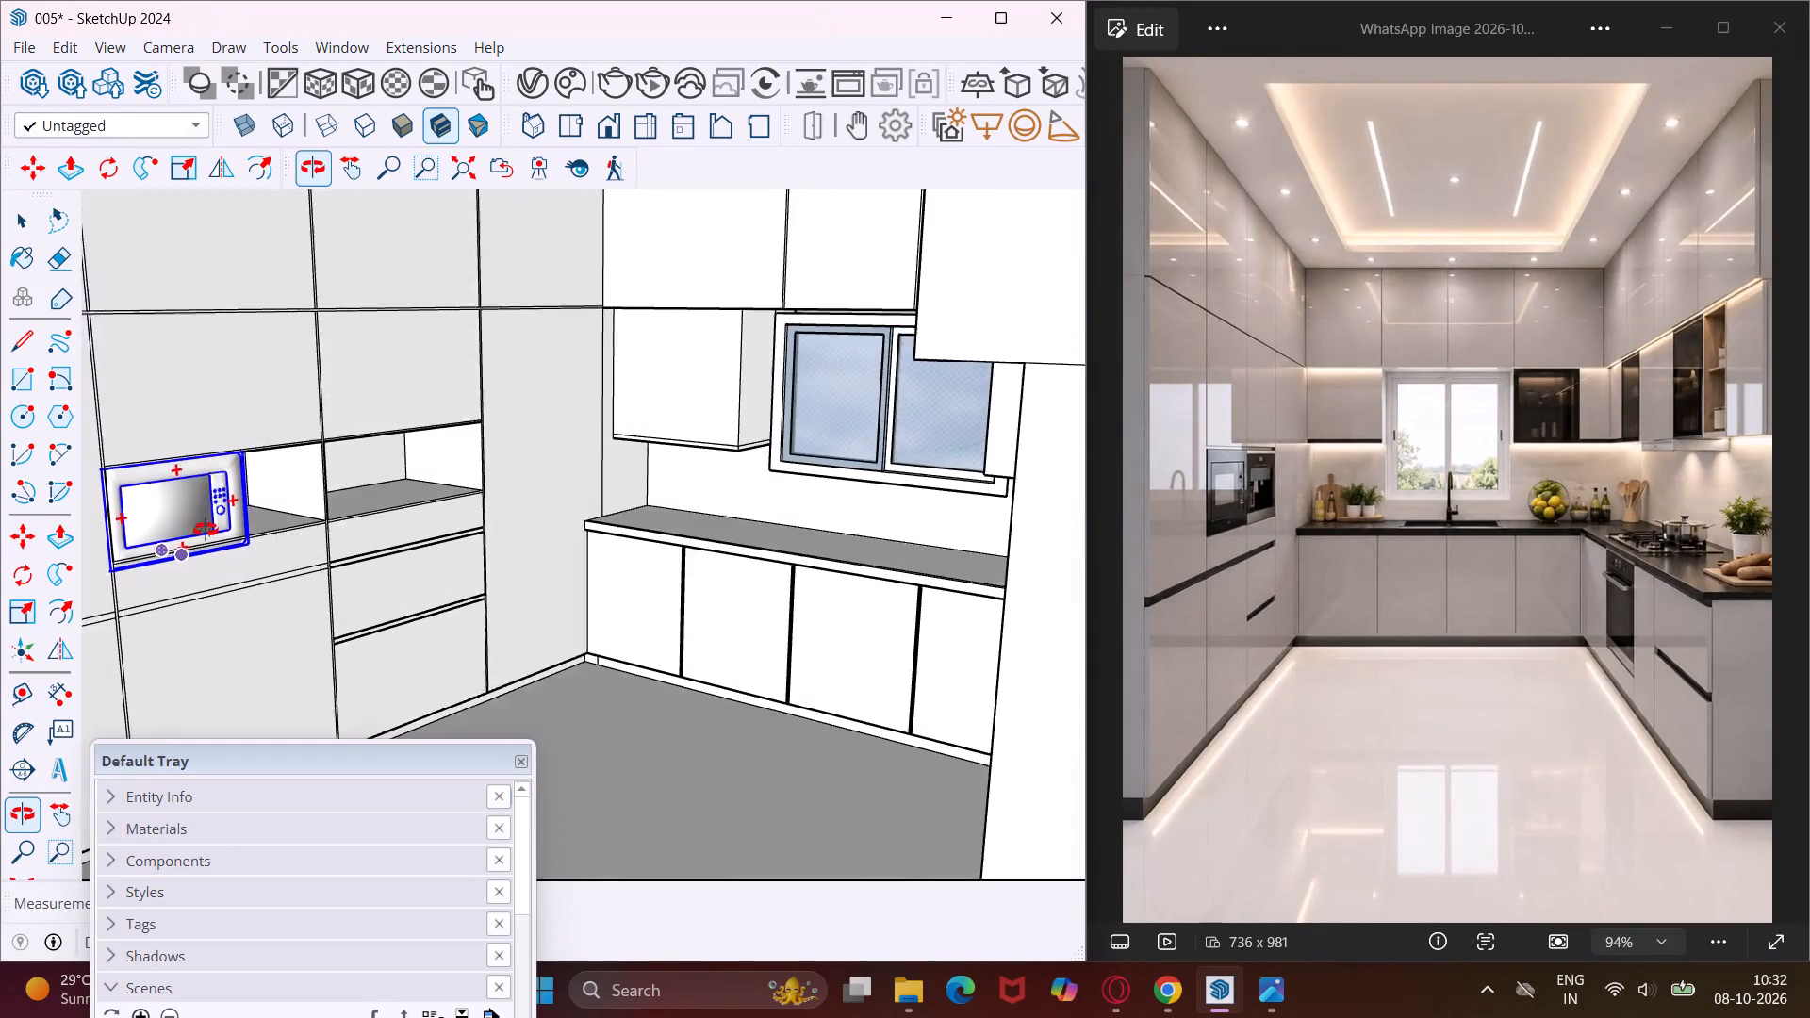
middle_click_drag(206, 530, 235, 490)
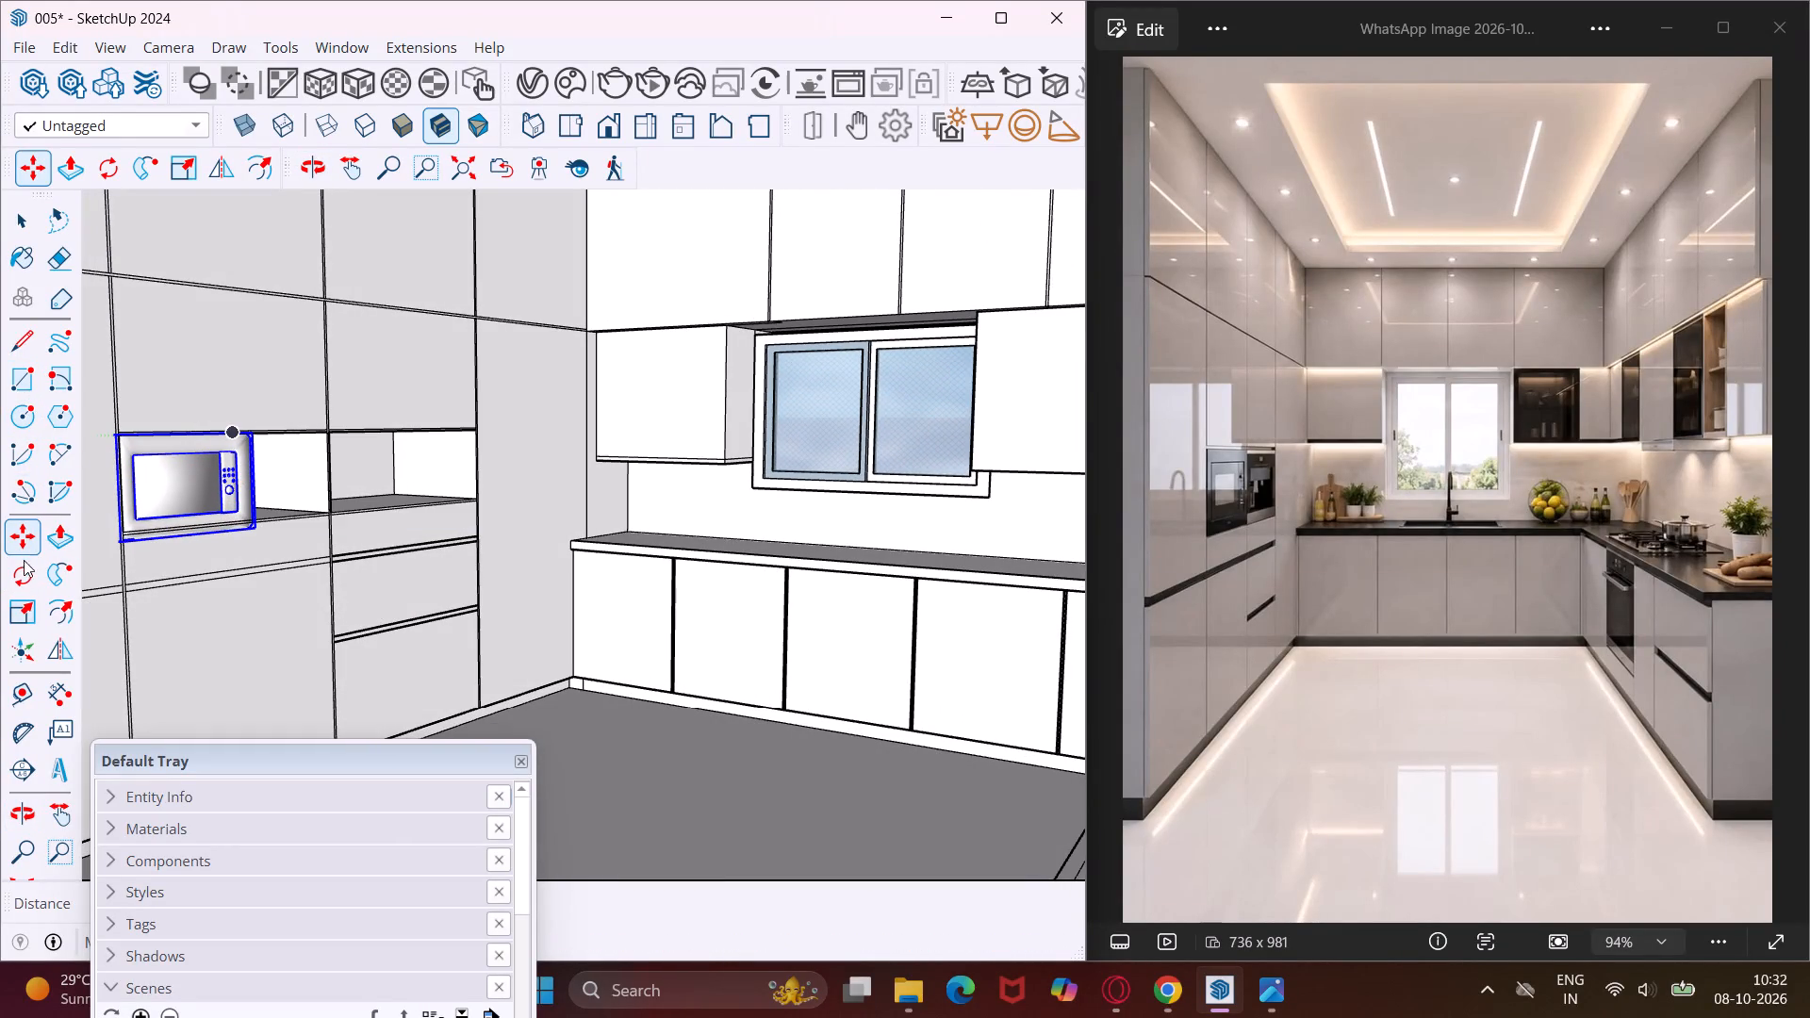
left_click(24, 604)
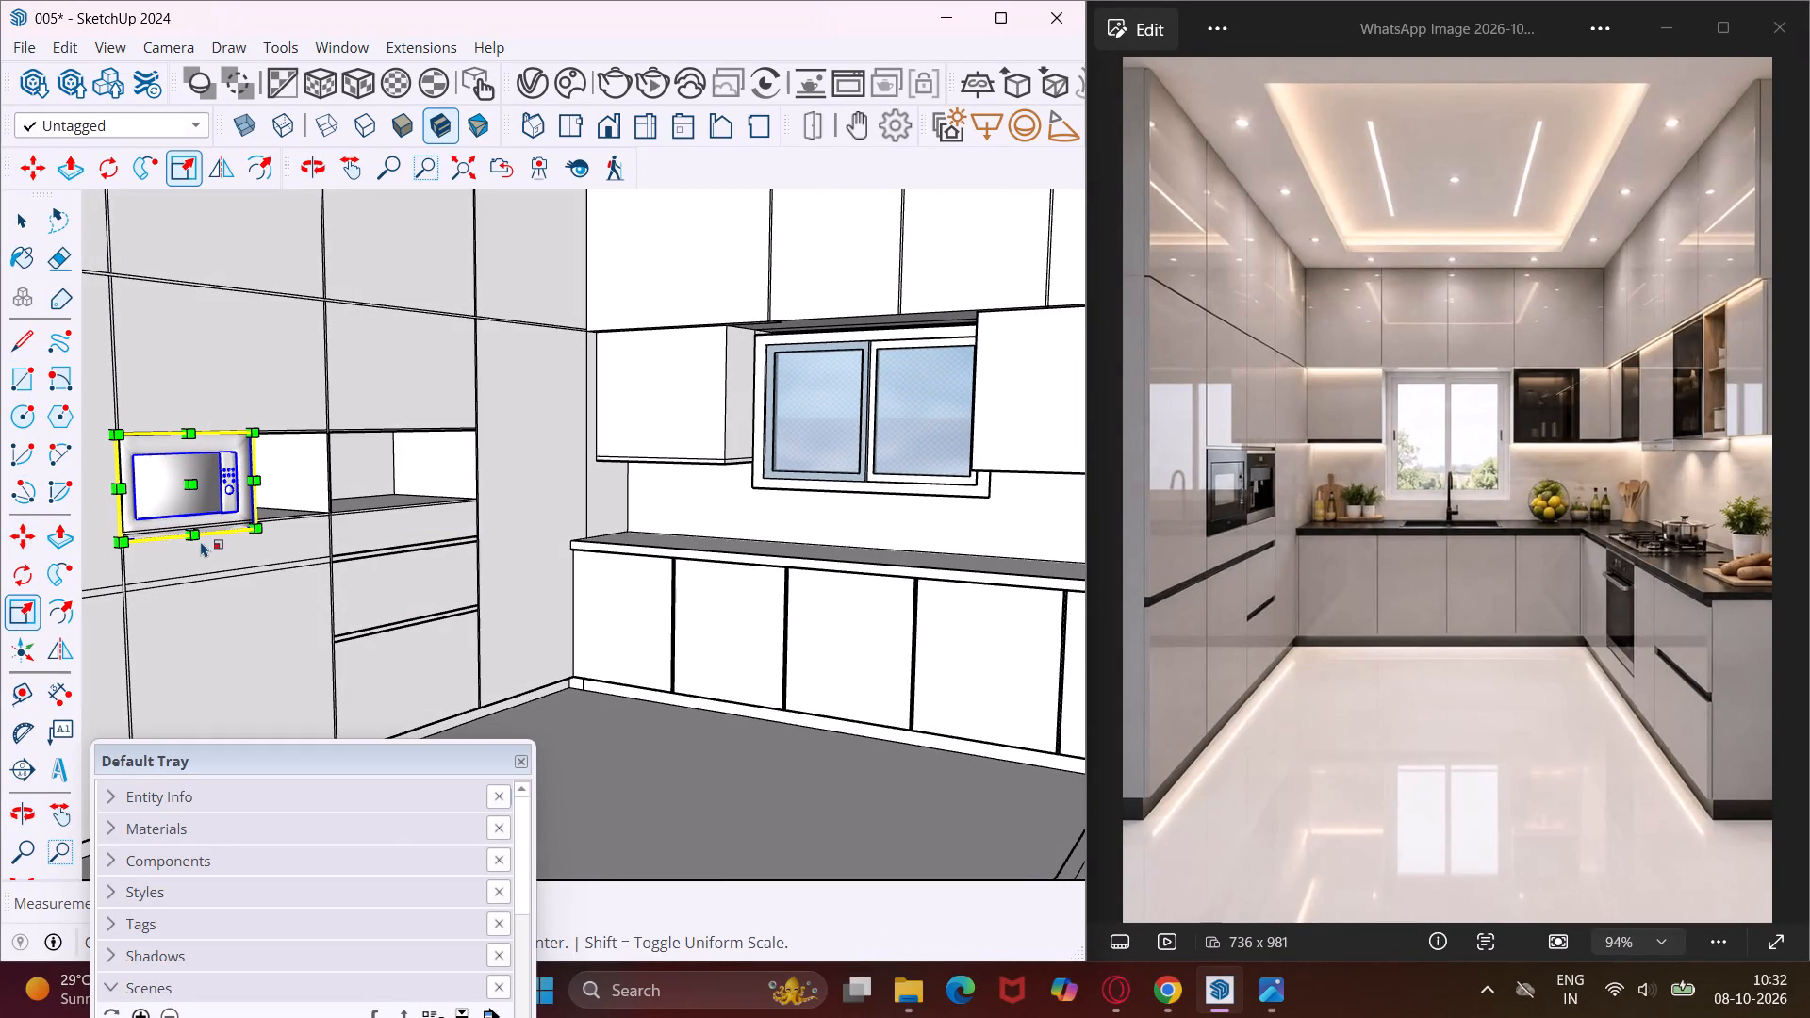
scroll(185, 544, "up", 7)
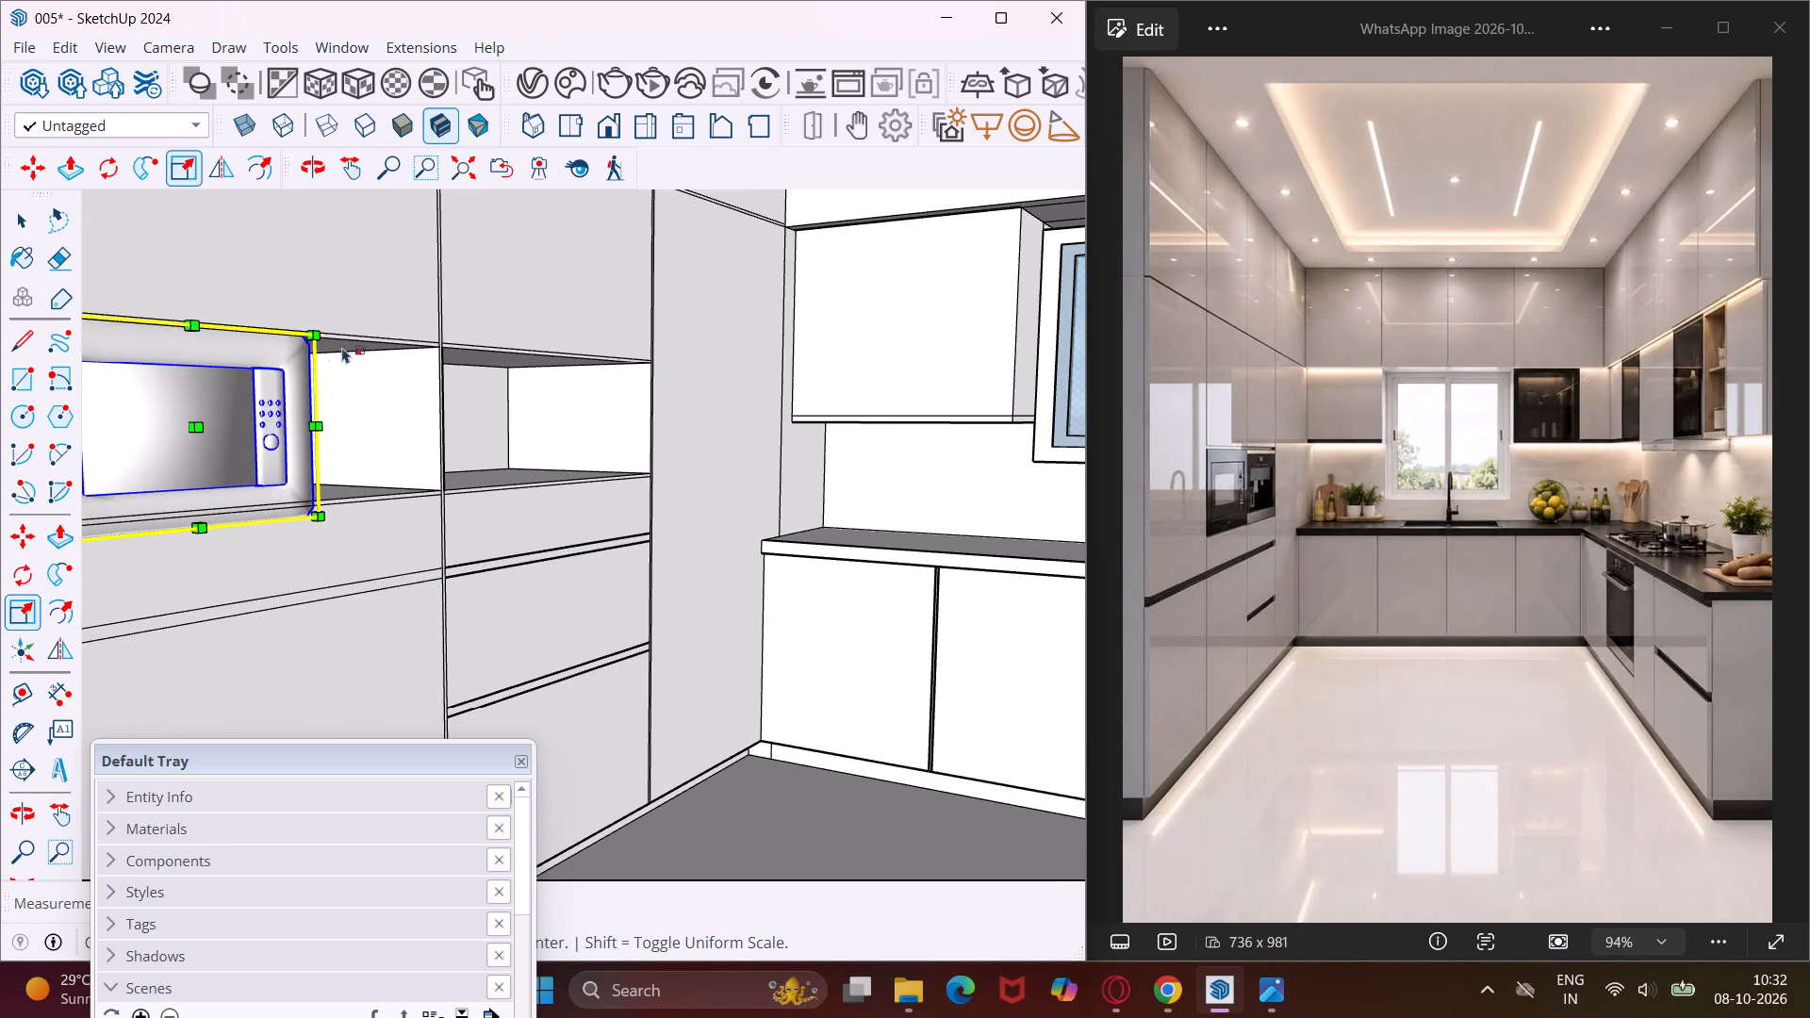
left_click(314, 337)
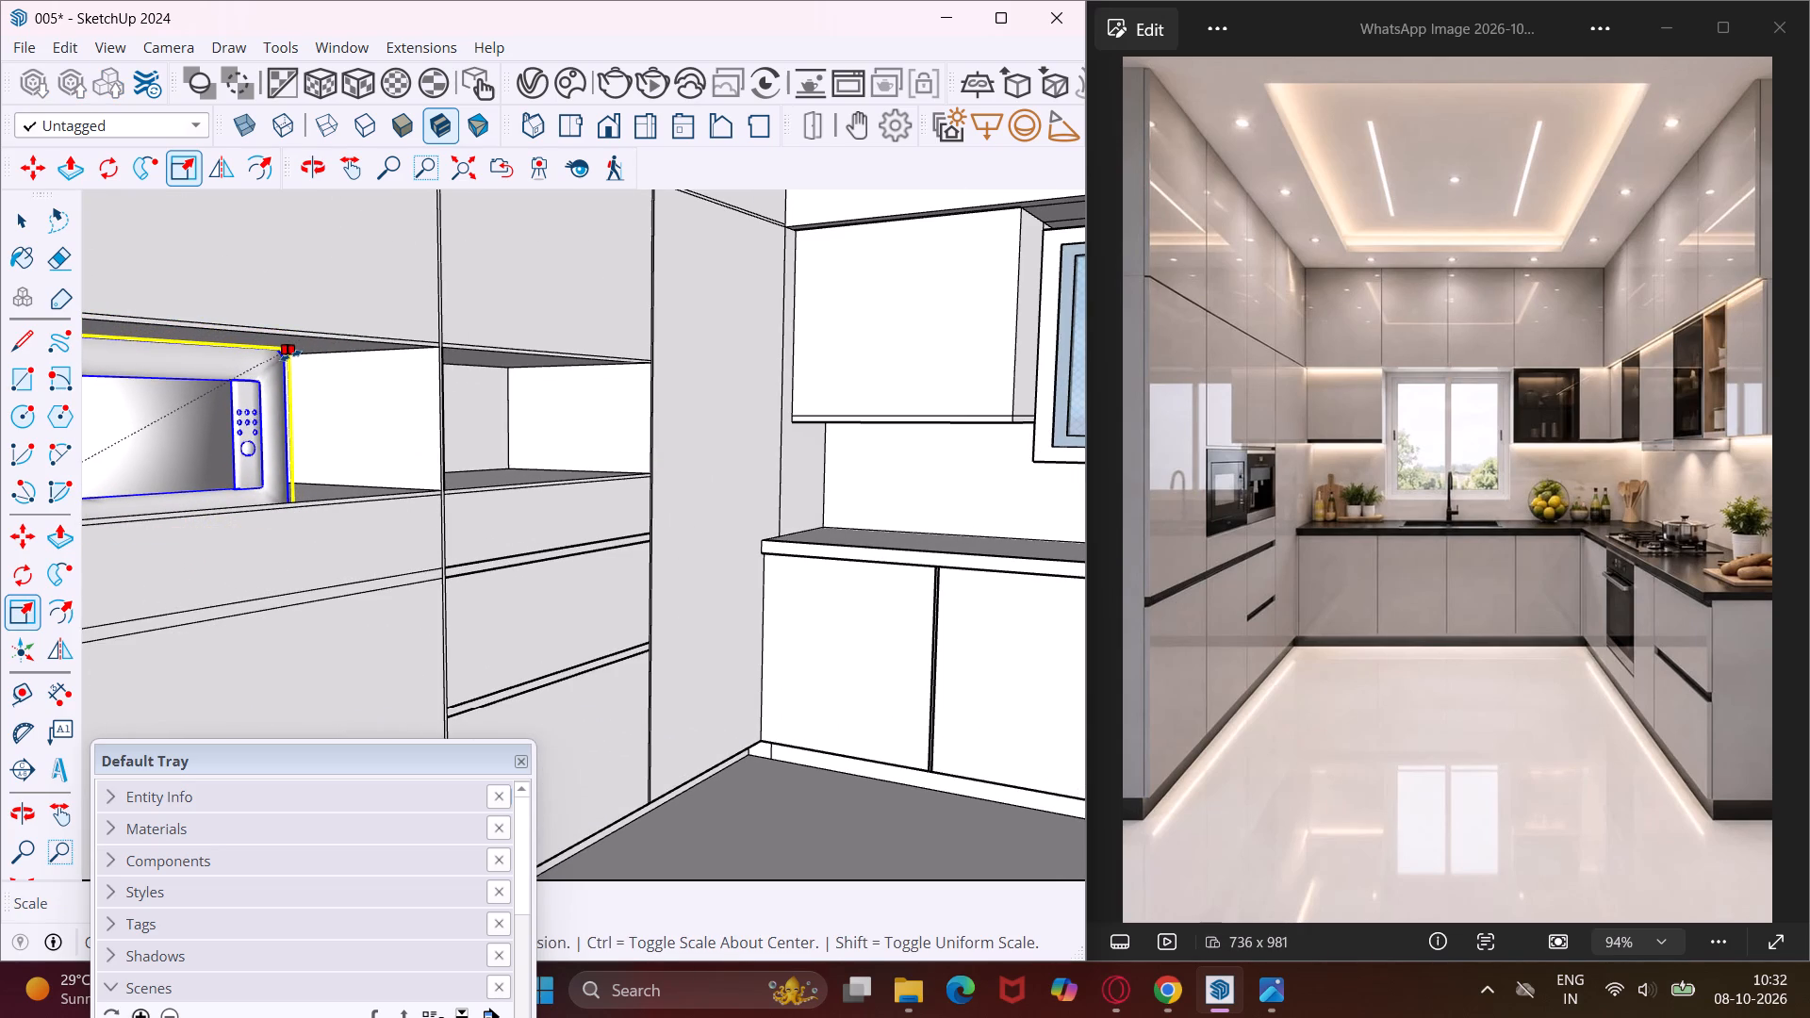
left_click(290, 355)
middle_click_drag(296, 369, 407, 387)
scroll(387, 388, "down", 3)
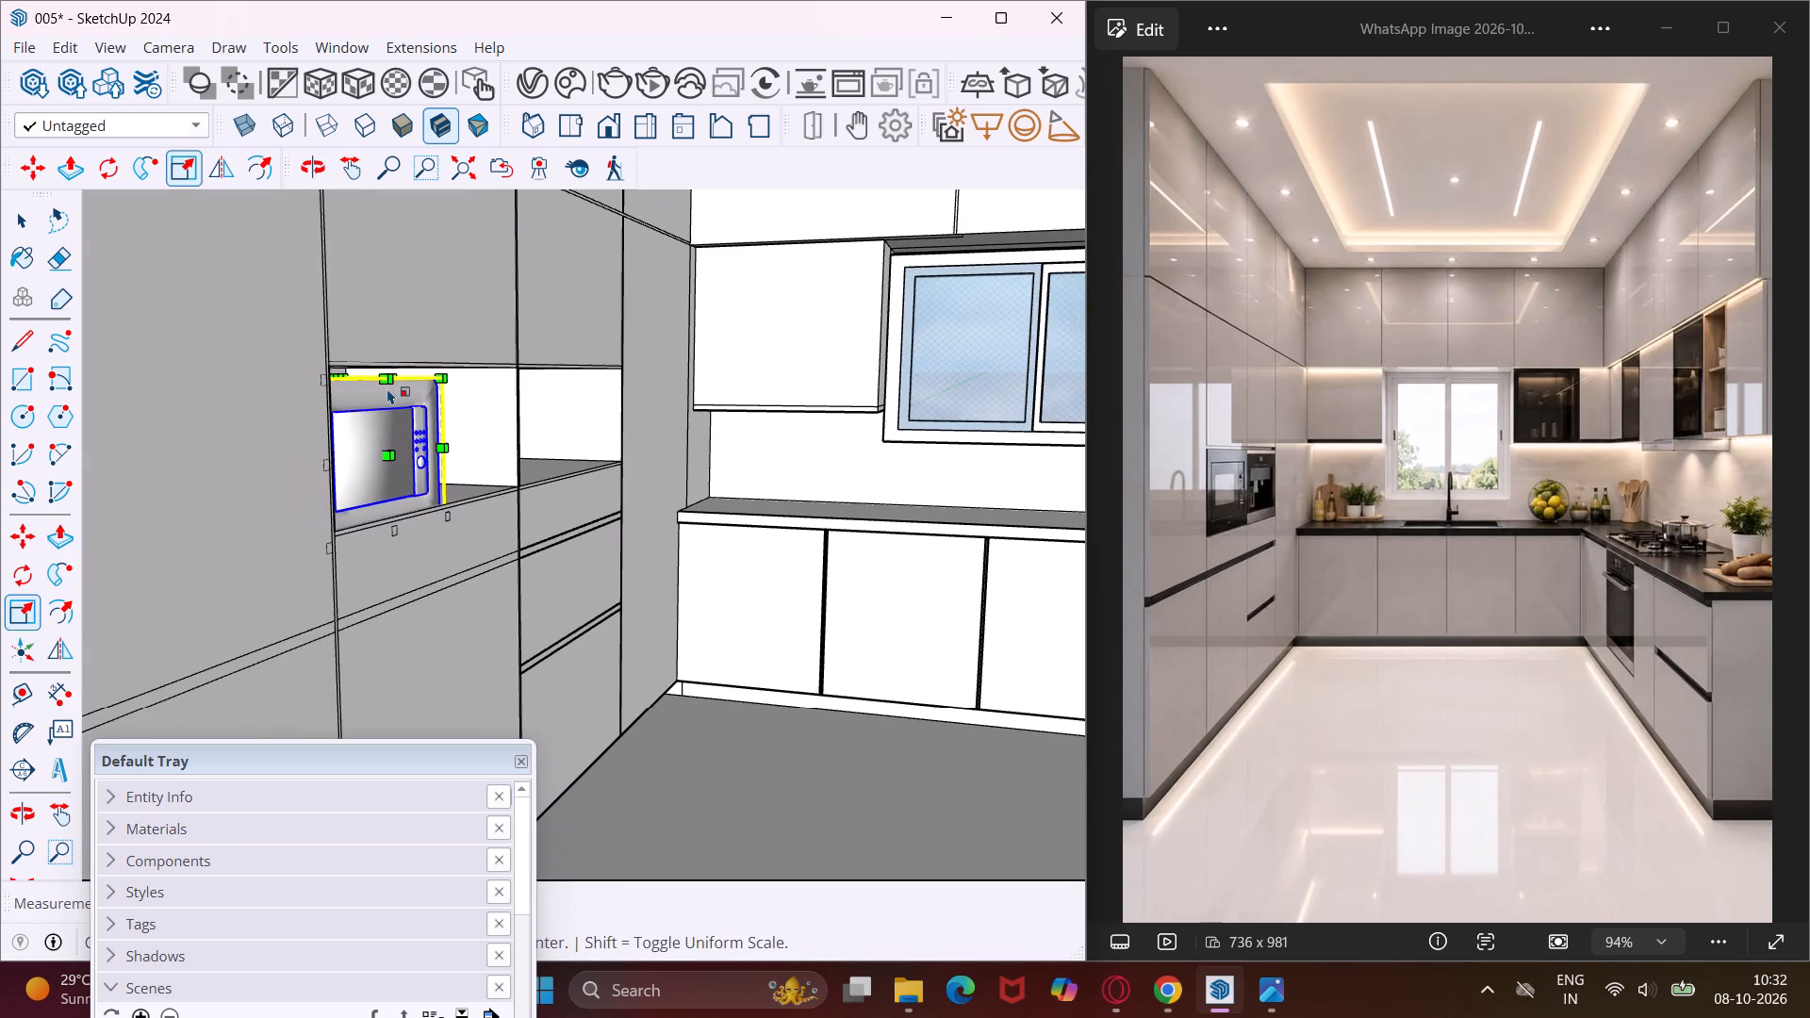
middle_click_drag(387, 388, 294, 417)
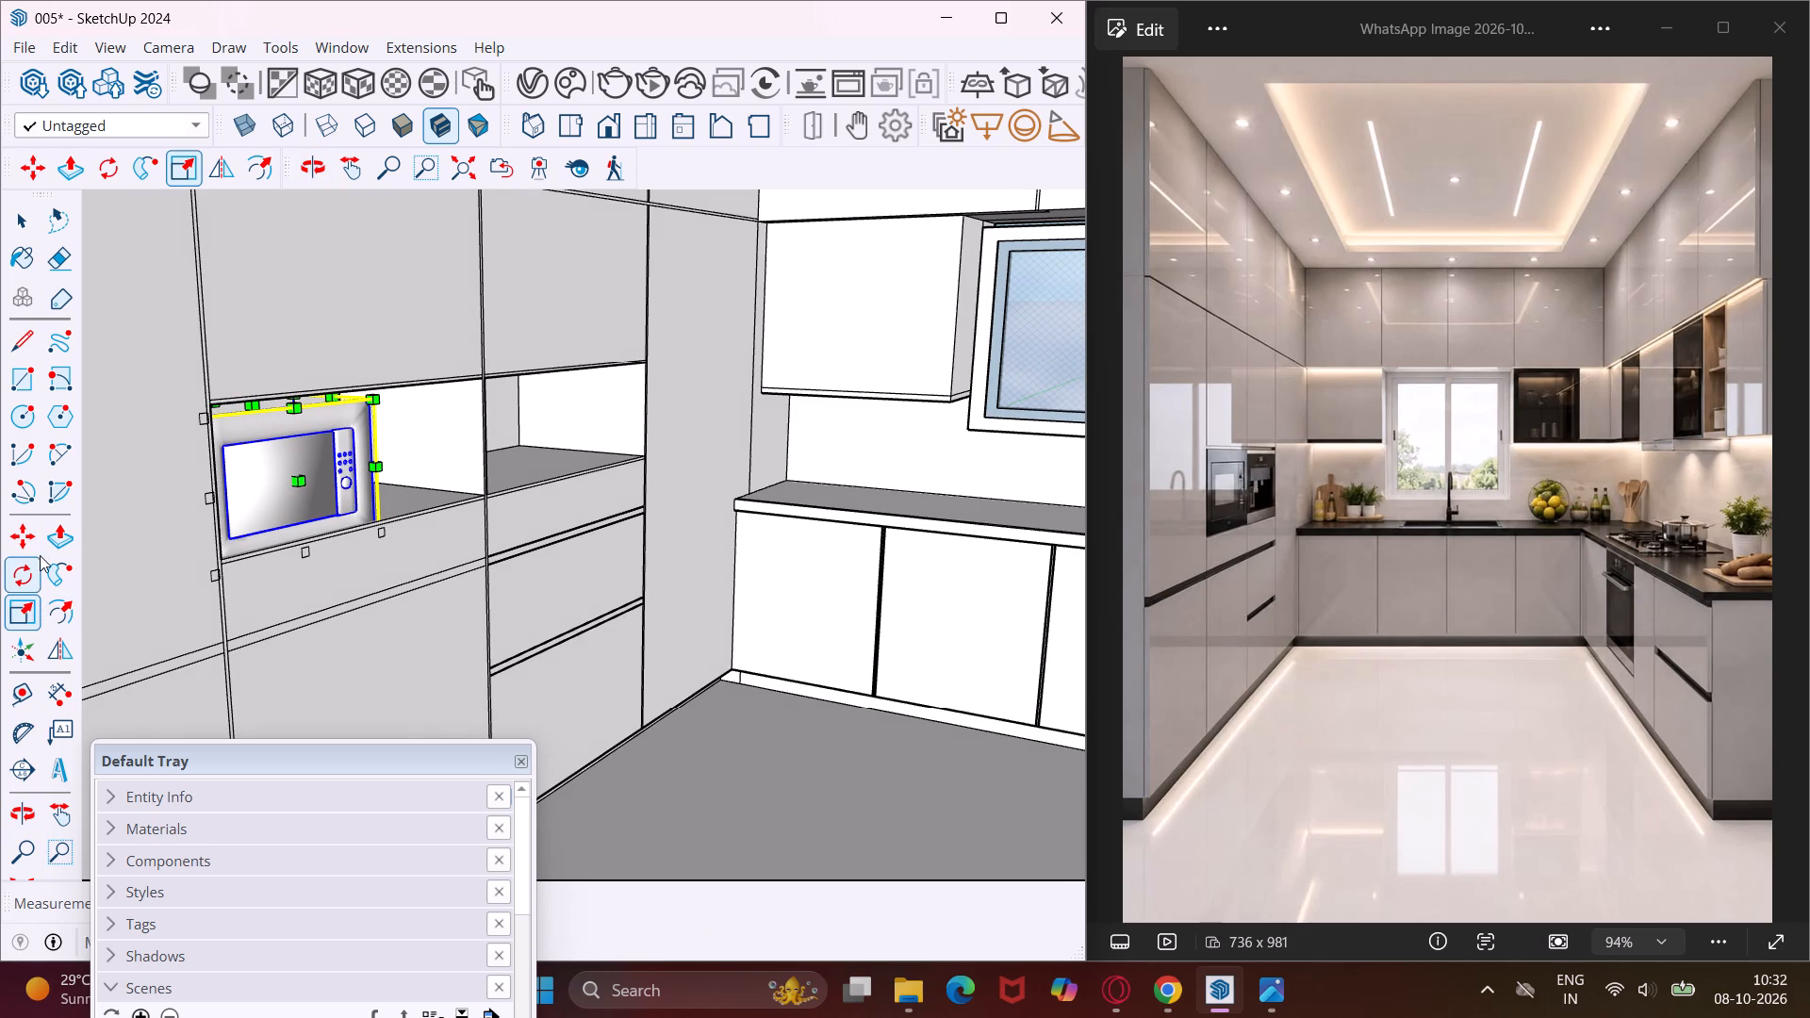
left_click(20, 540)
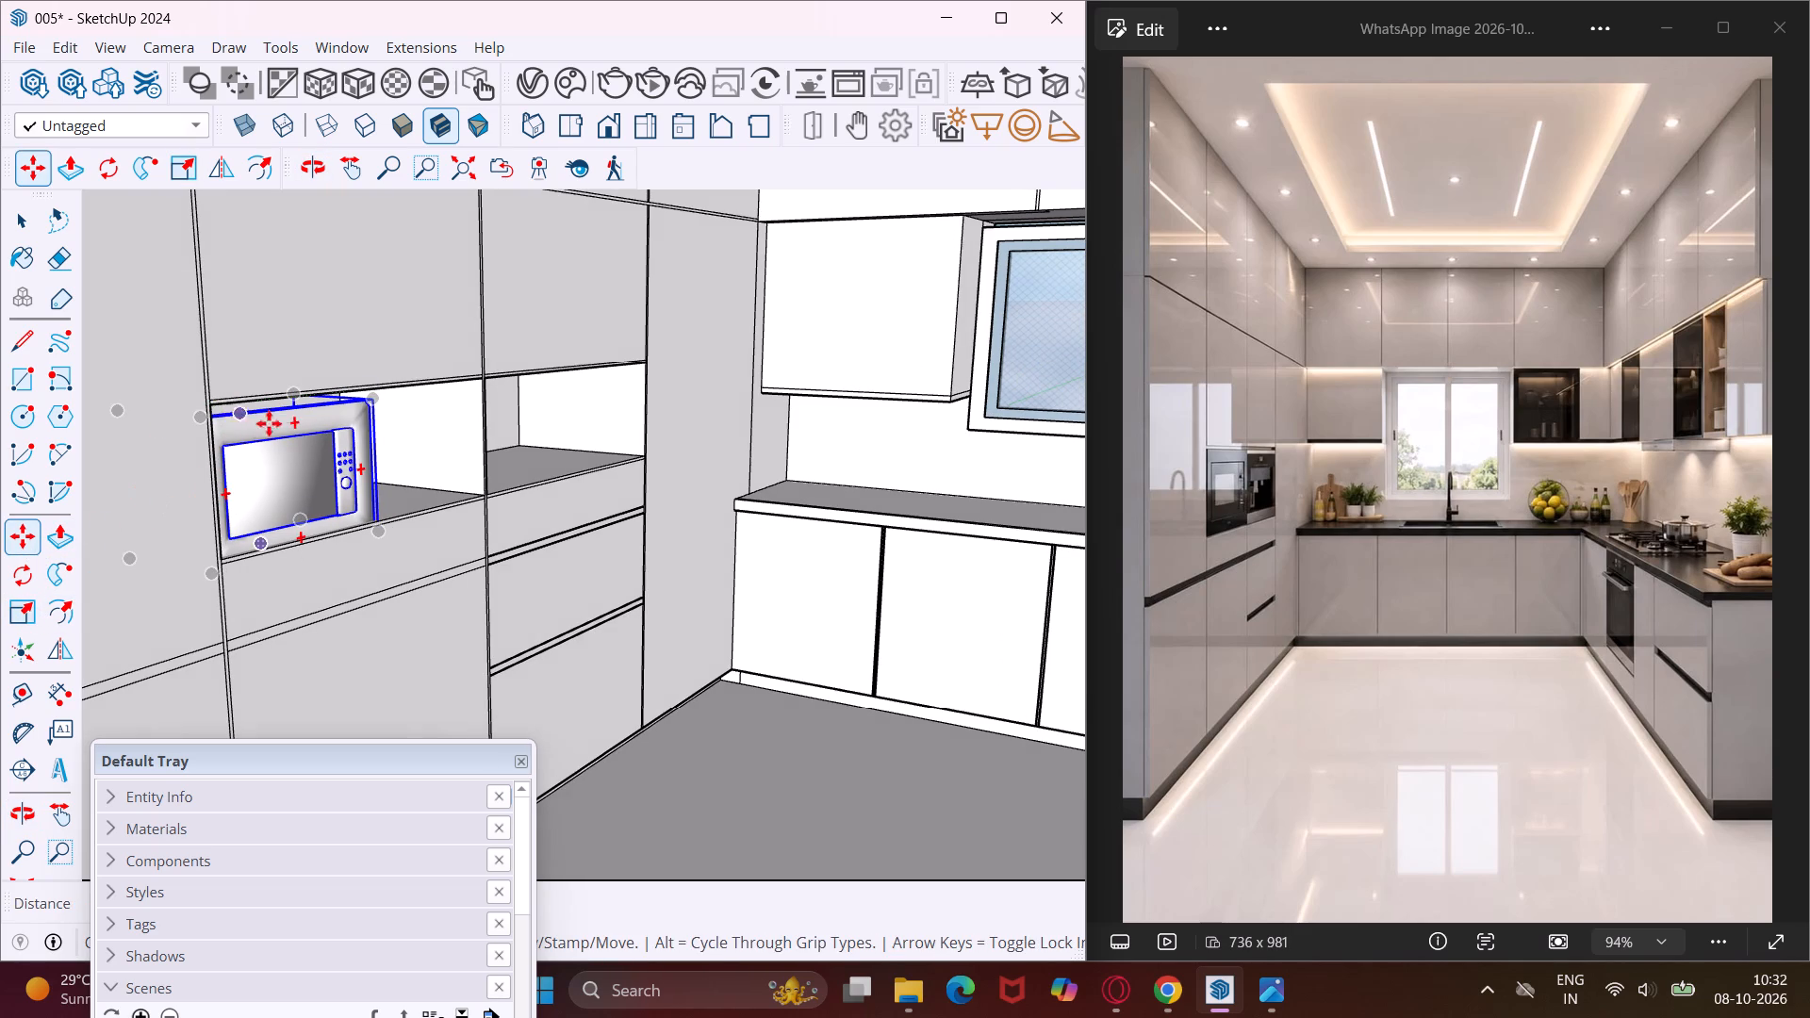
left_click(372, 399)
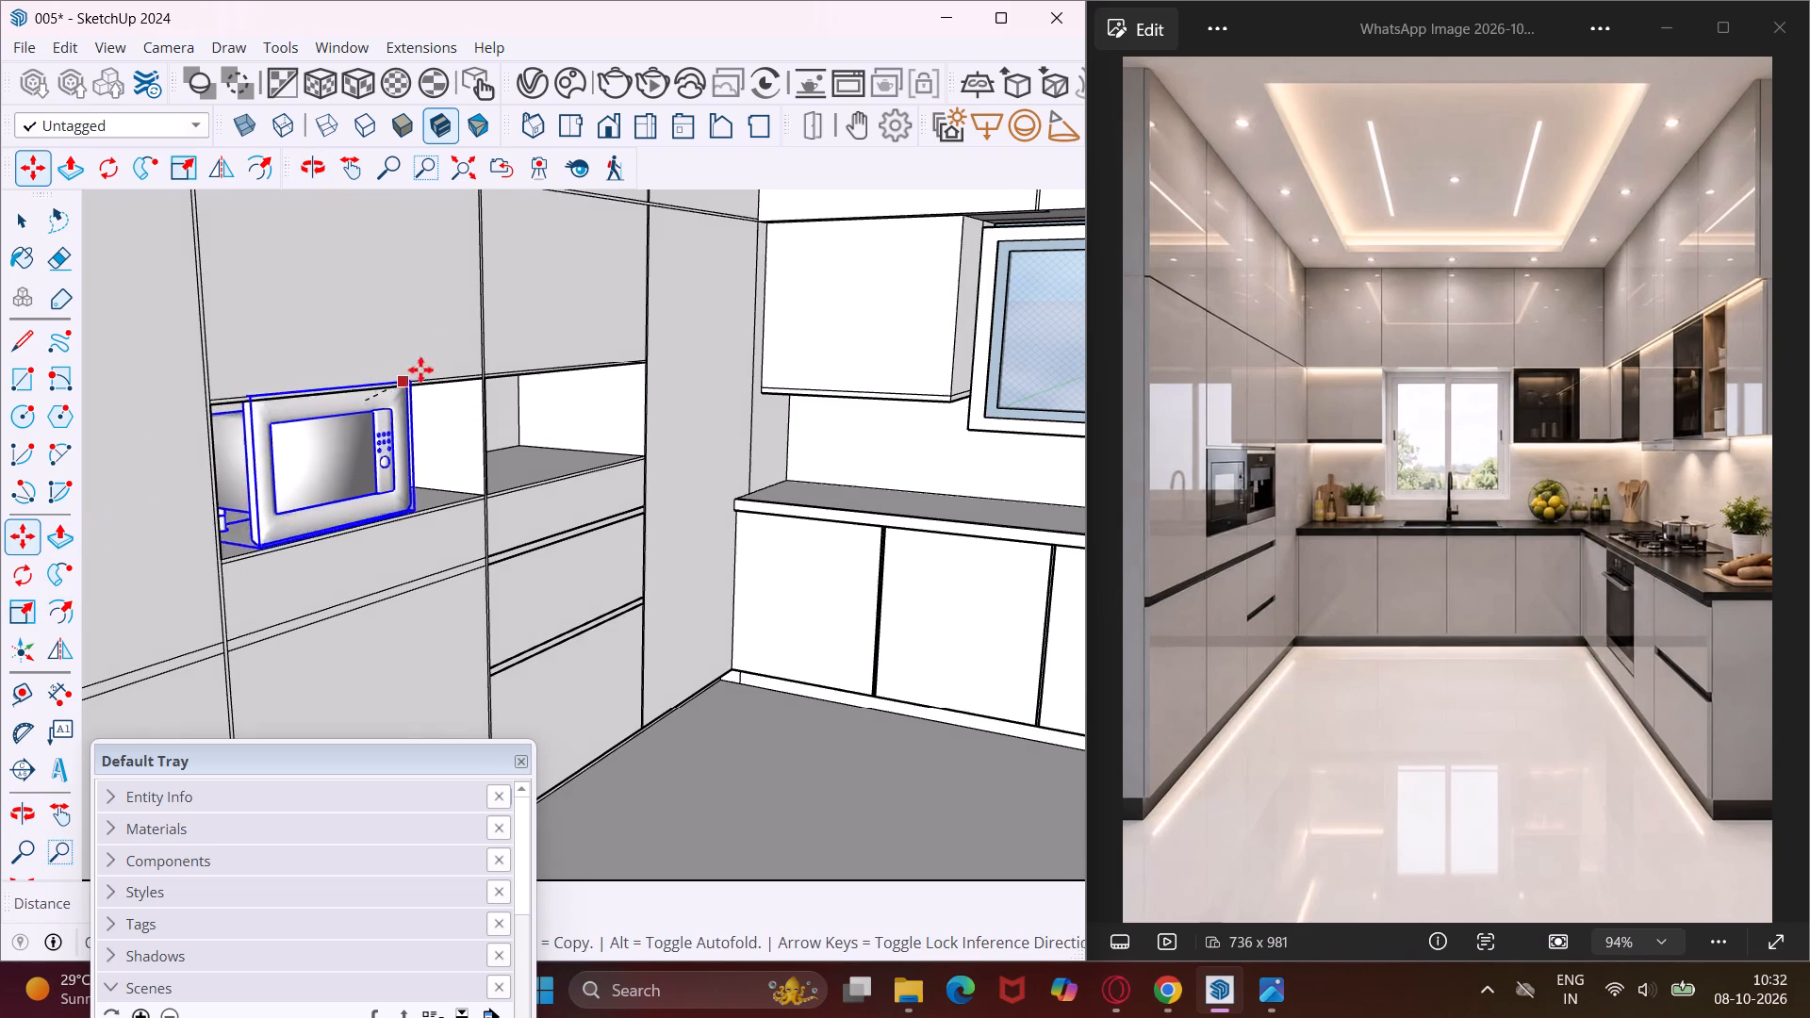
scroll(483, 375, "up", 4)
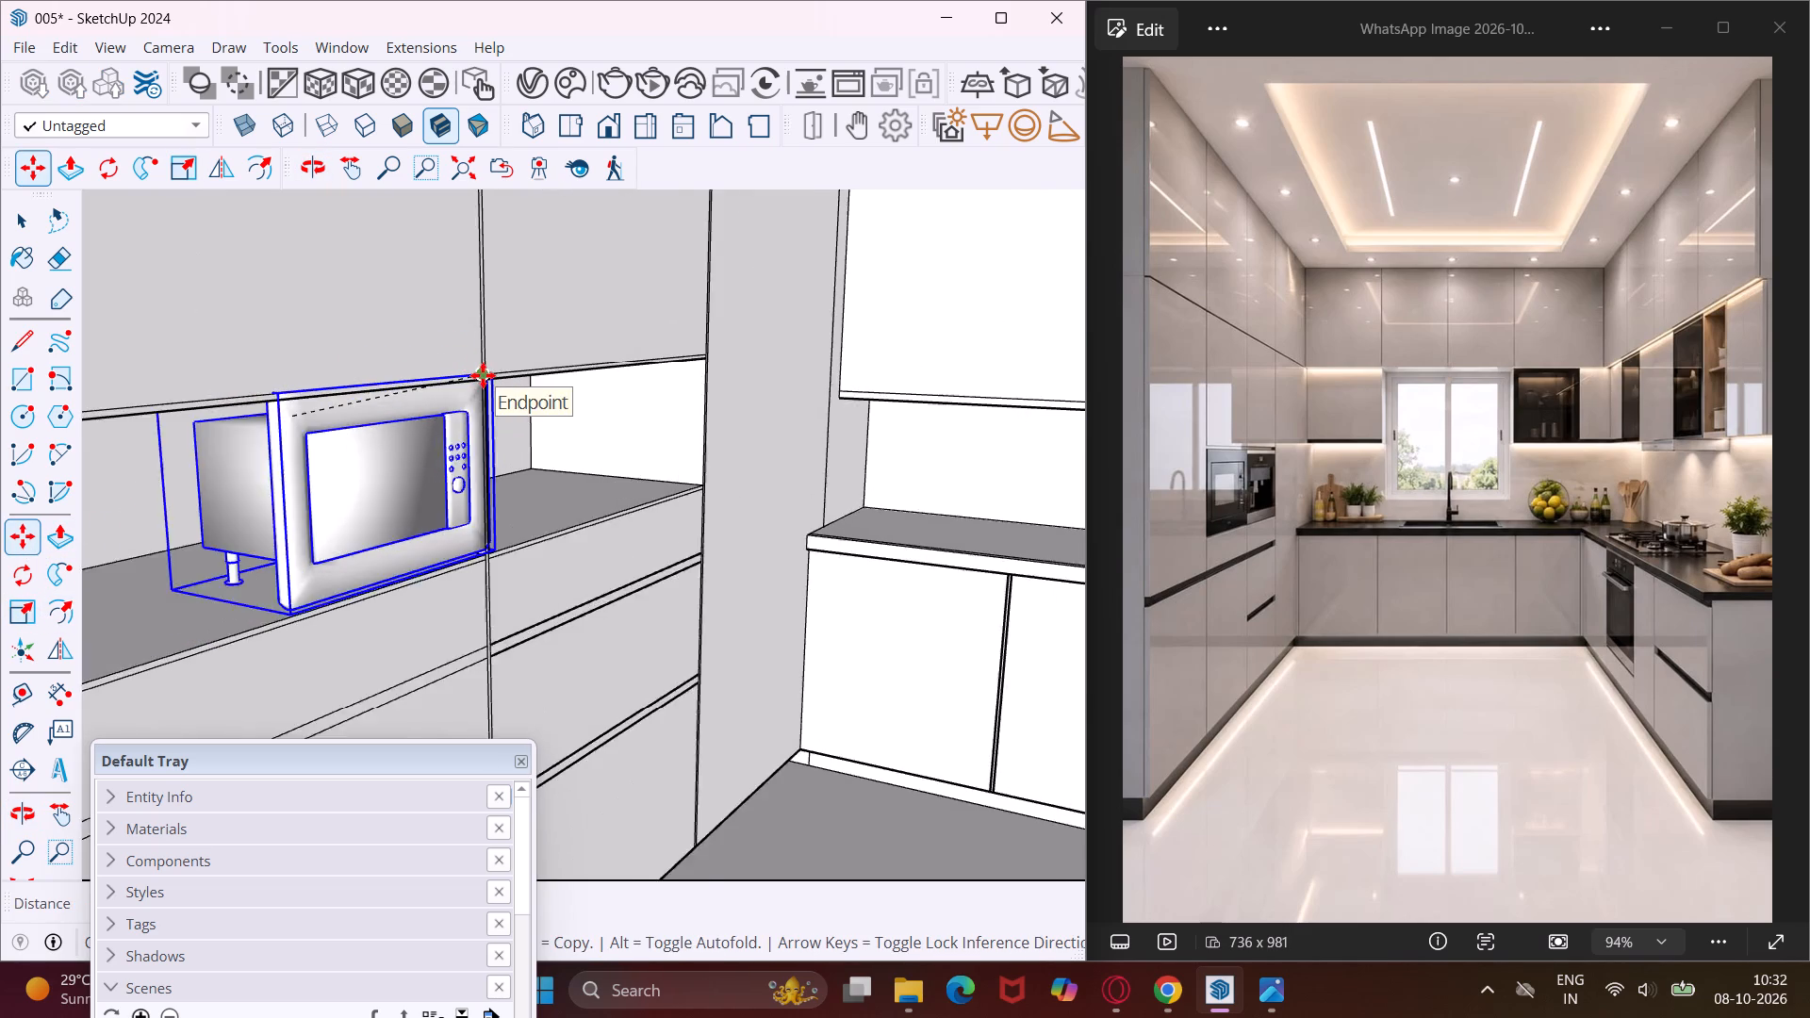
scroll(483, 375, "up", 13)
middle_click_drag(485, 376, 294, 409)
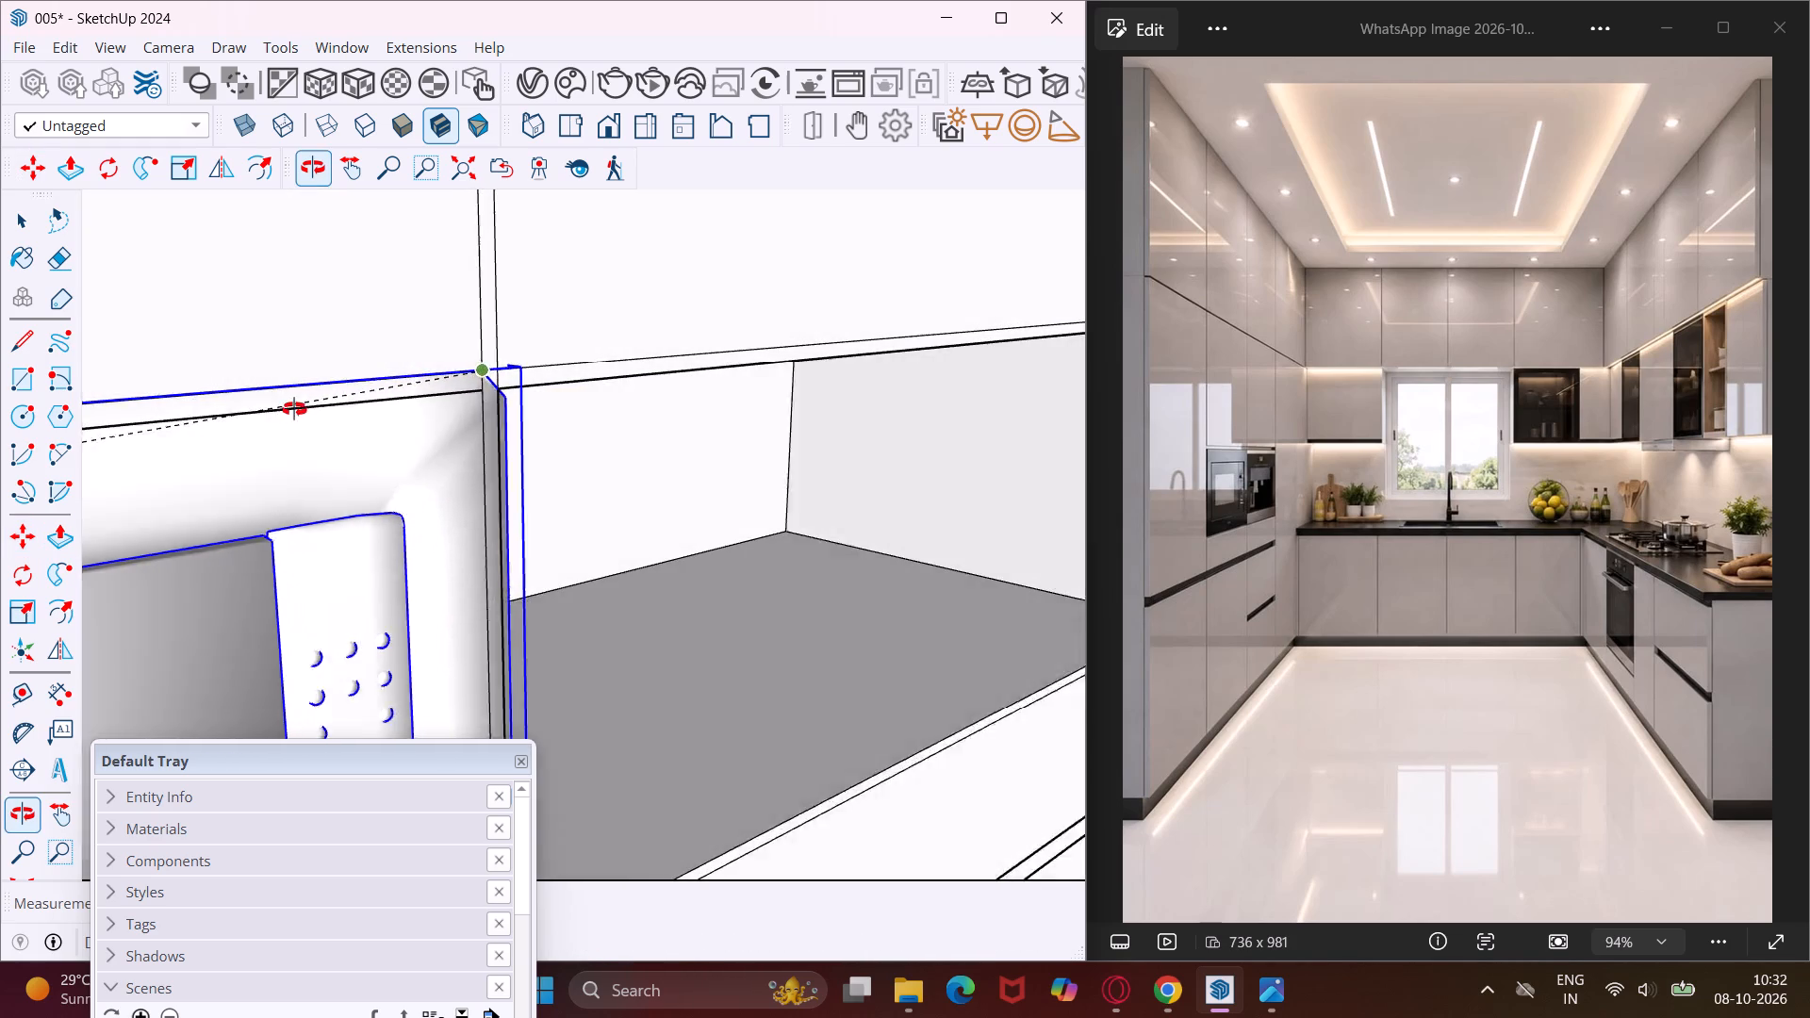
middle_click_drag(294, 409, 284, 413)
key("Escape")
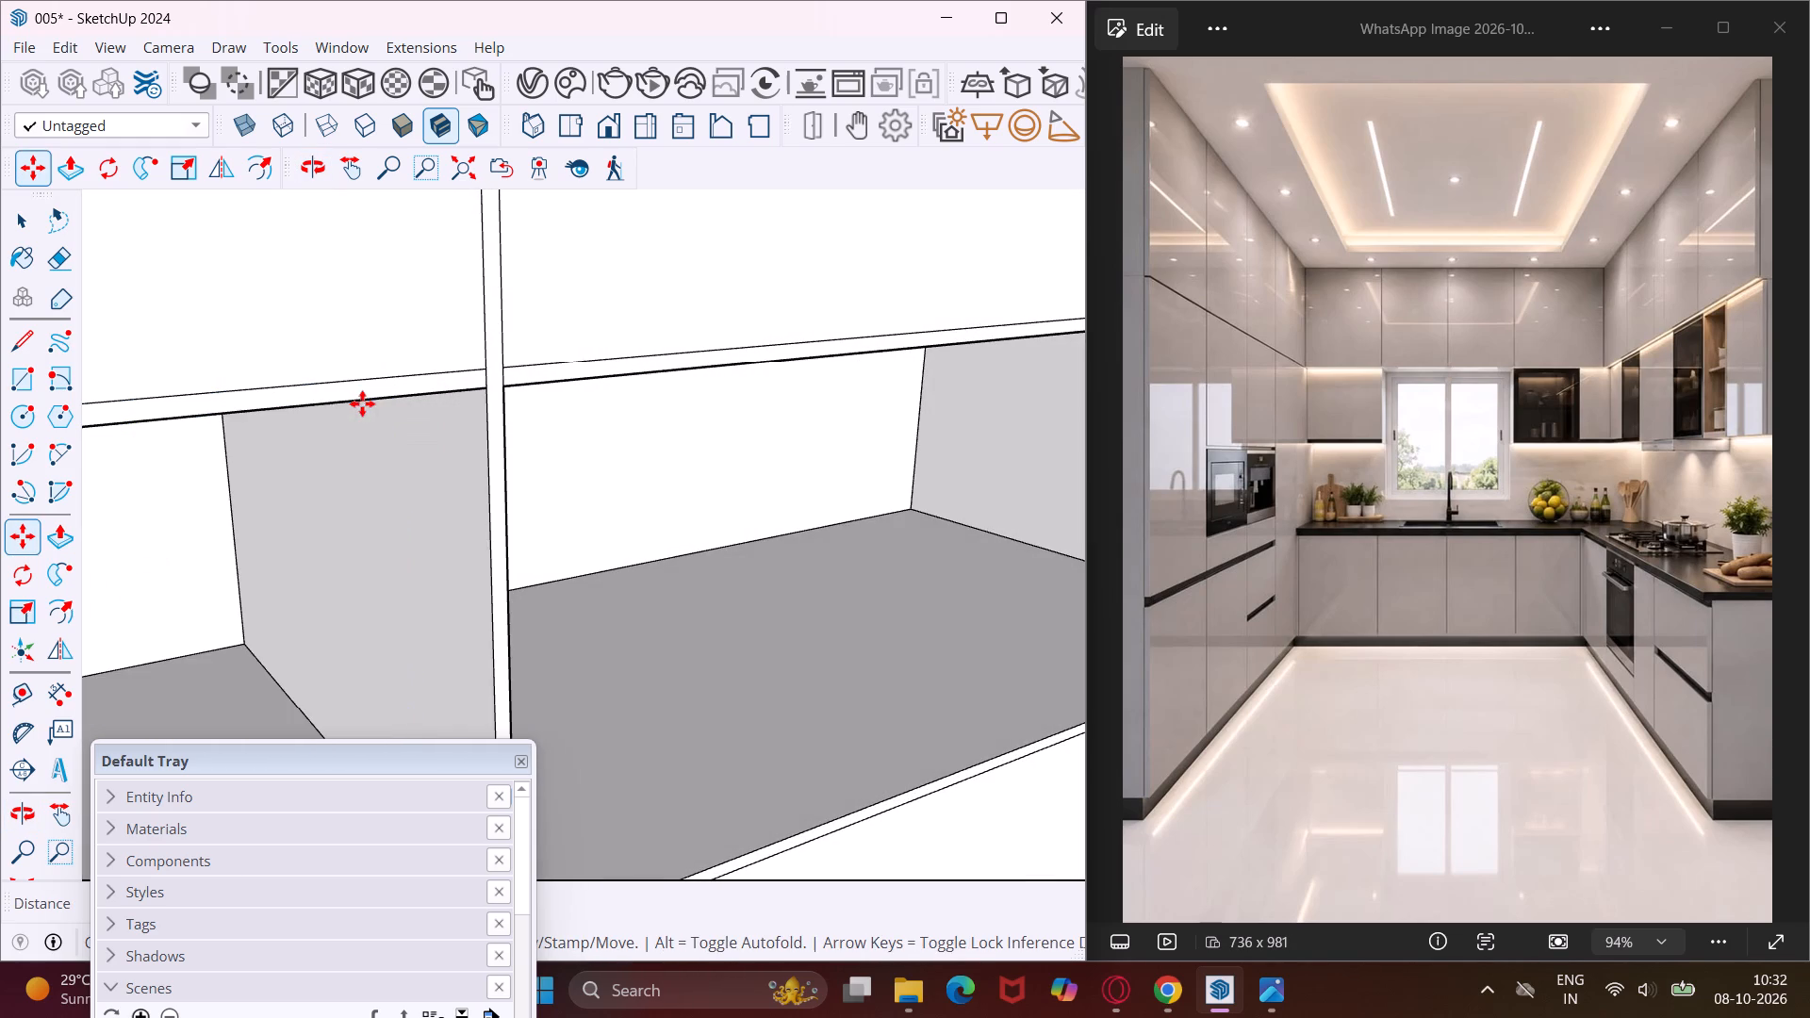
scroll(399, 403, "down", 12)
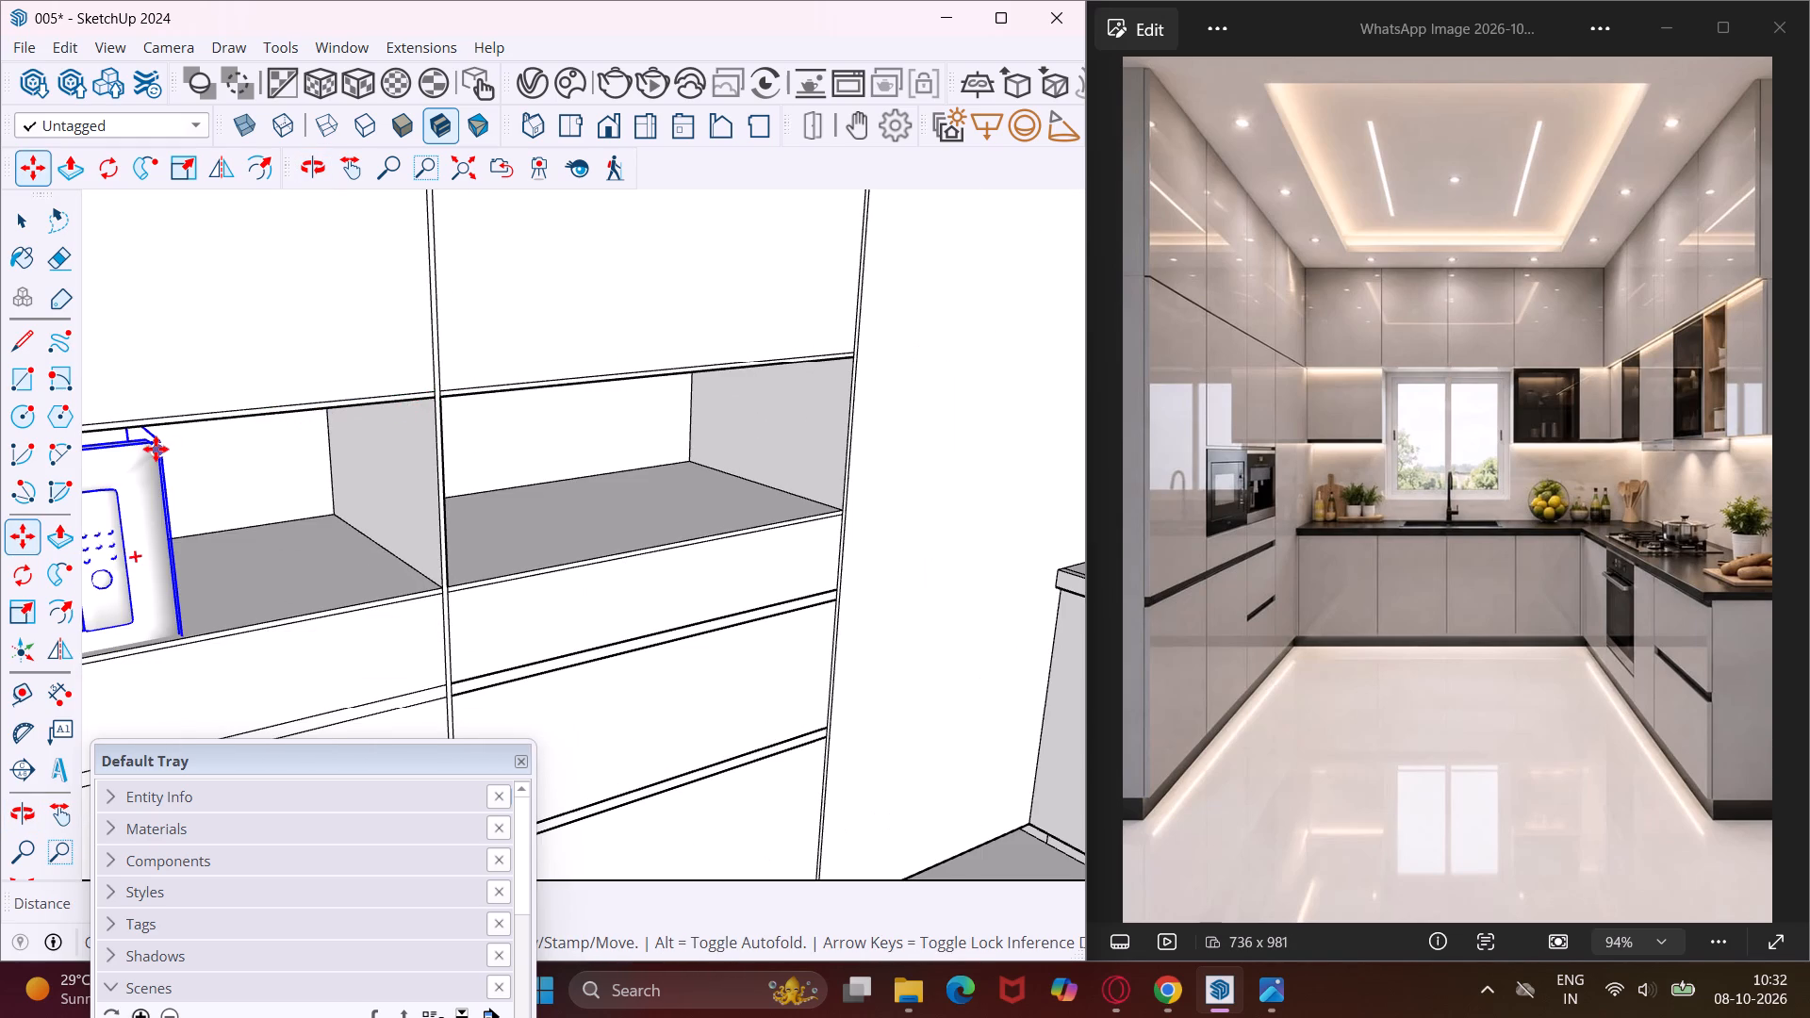
Move the microwave across the second panel's recess, snapping its upper front corner to the opening's upper corner nearest the third panel.
scroll(156, 449, "up", 14)
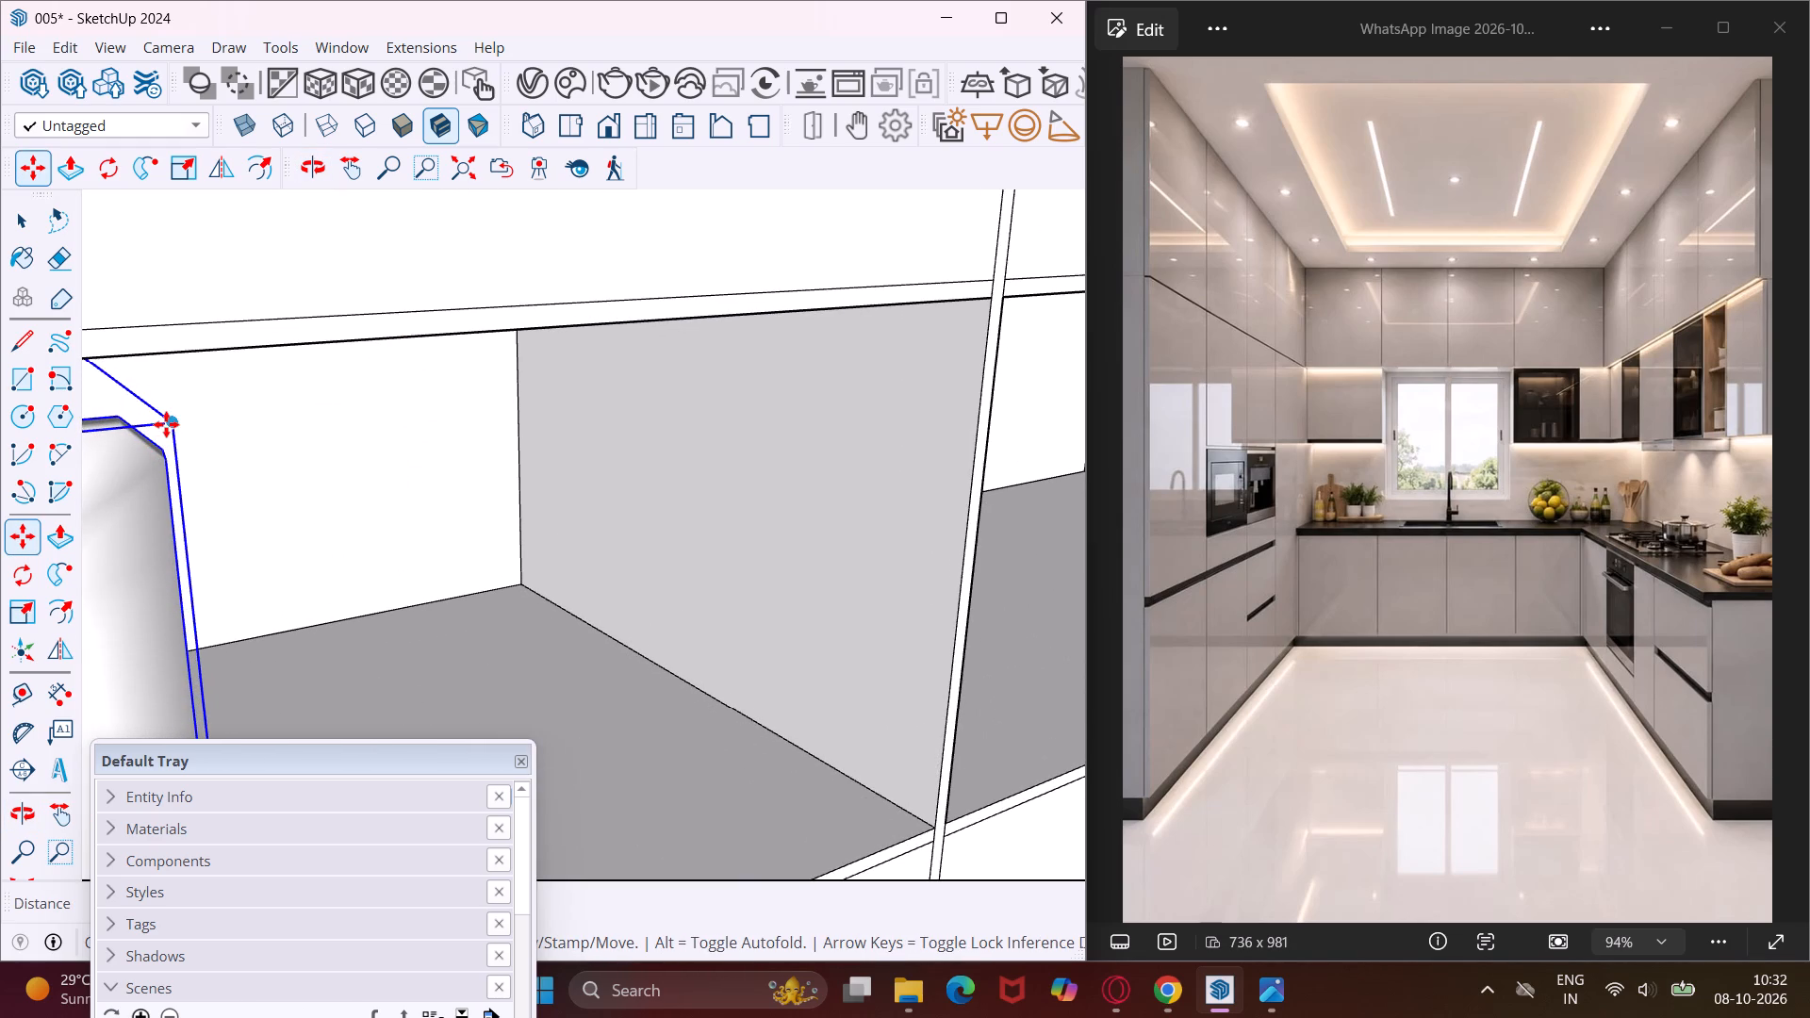
left_click(171, 421)
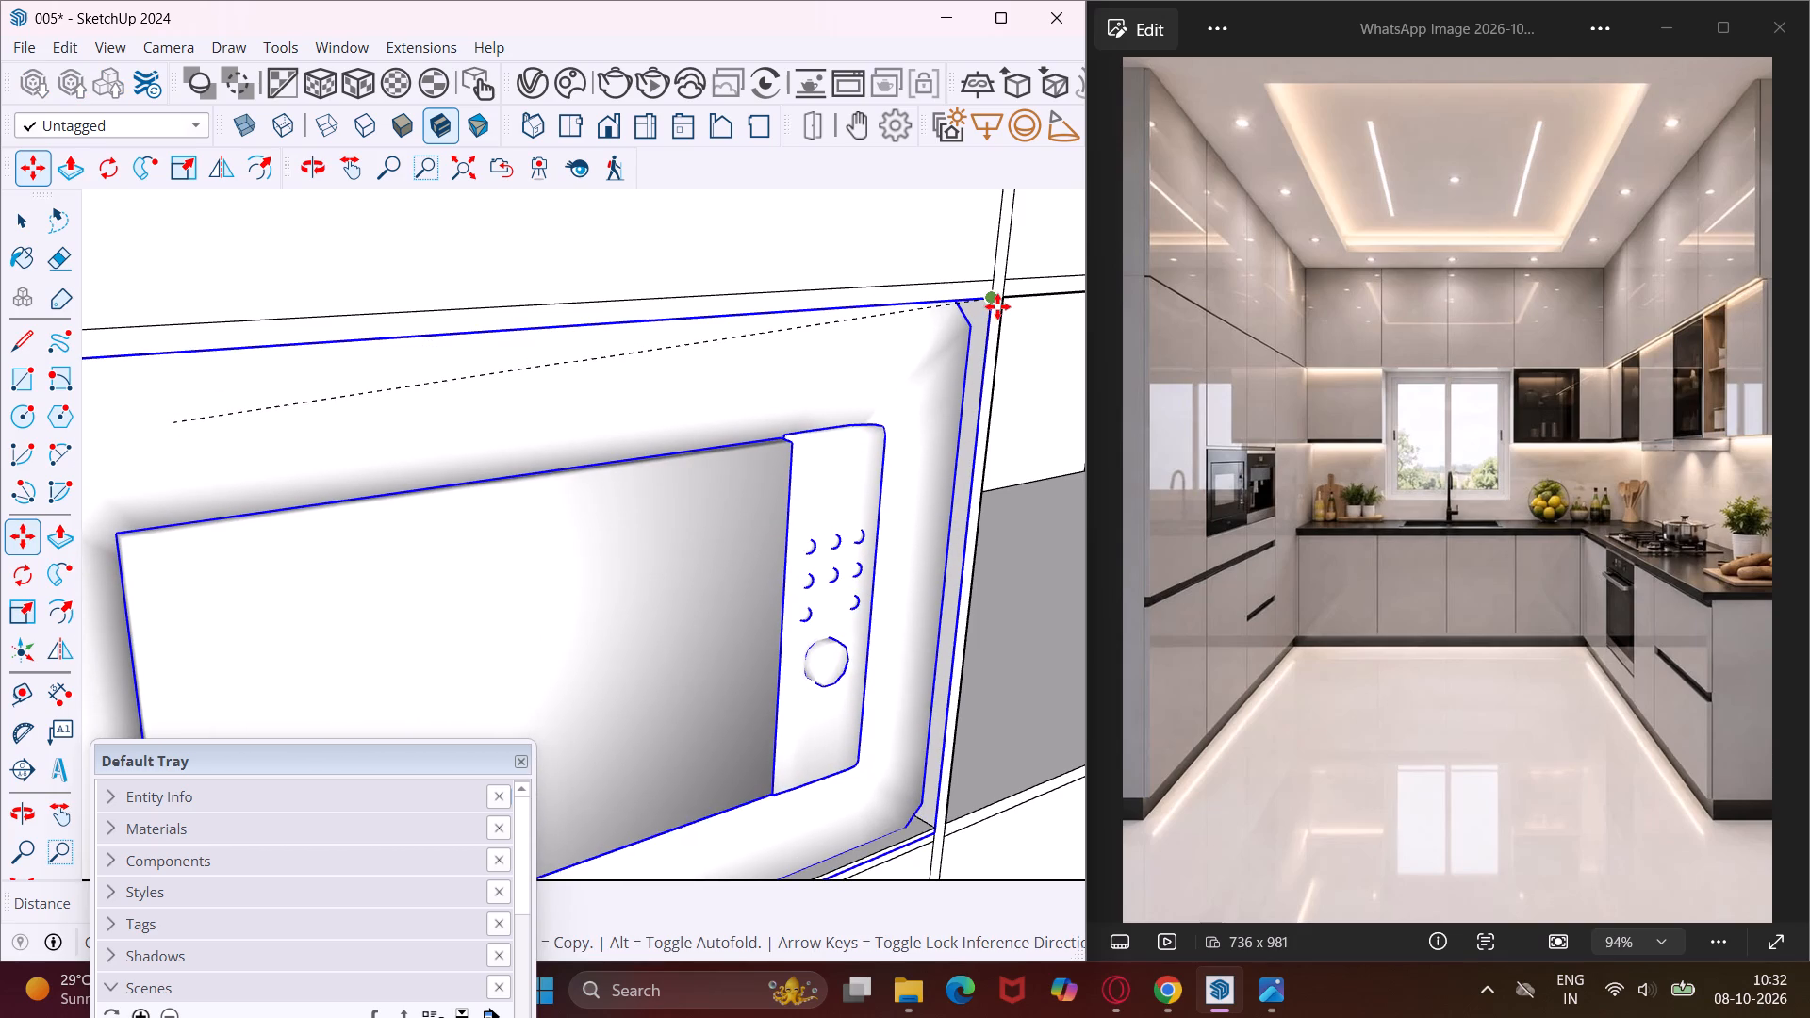
left_click(997, 306)
middle_click_drag(974, 304, 796, 322)
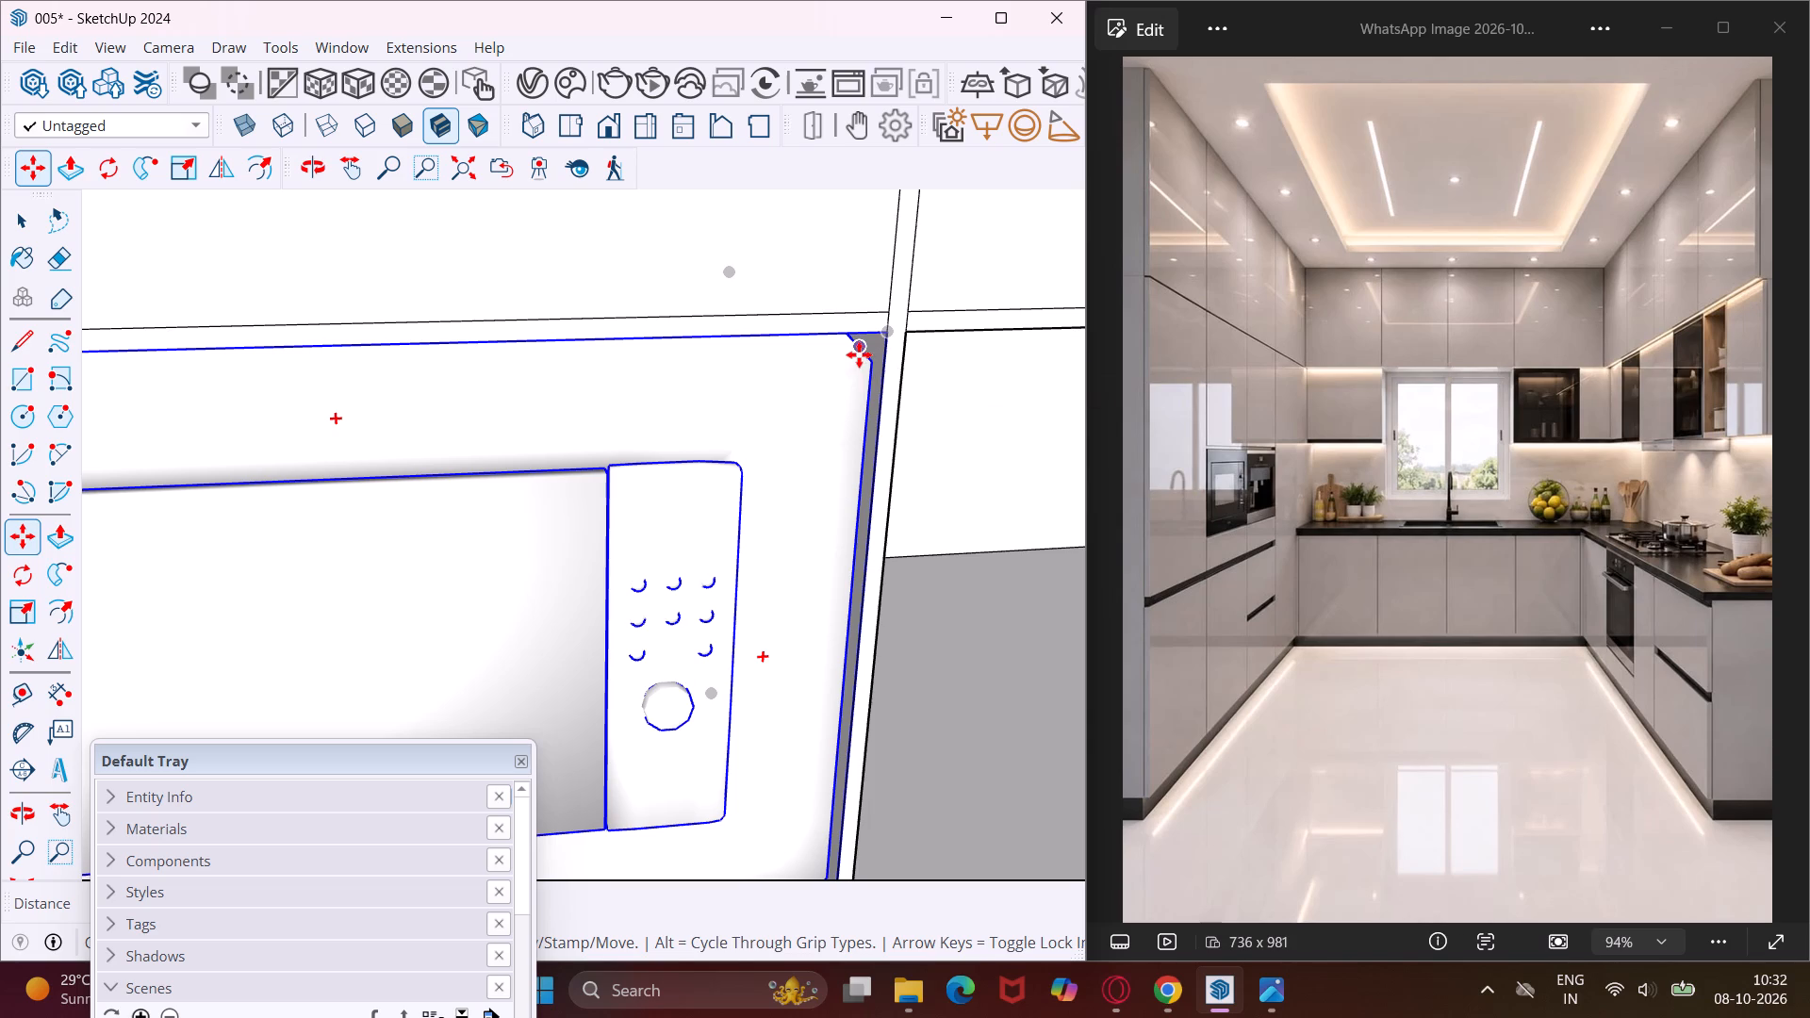
left_click(859, 354)
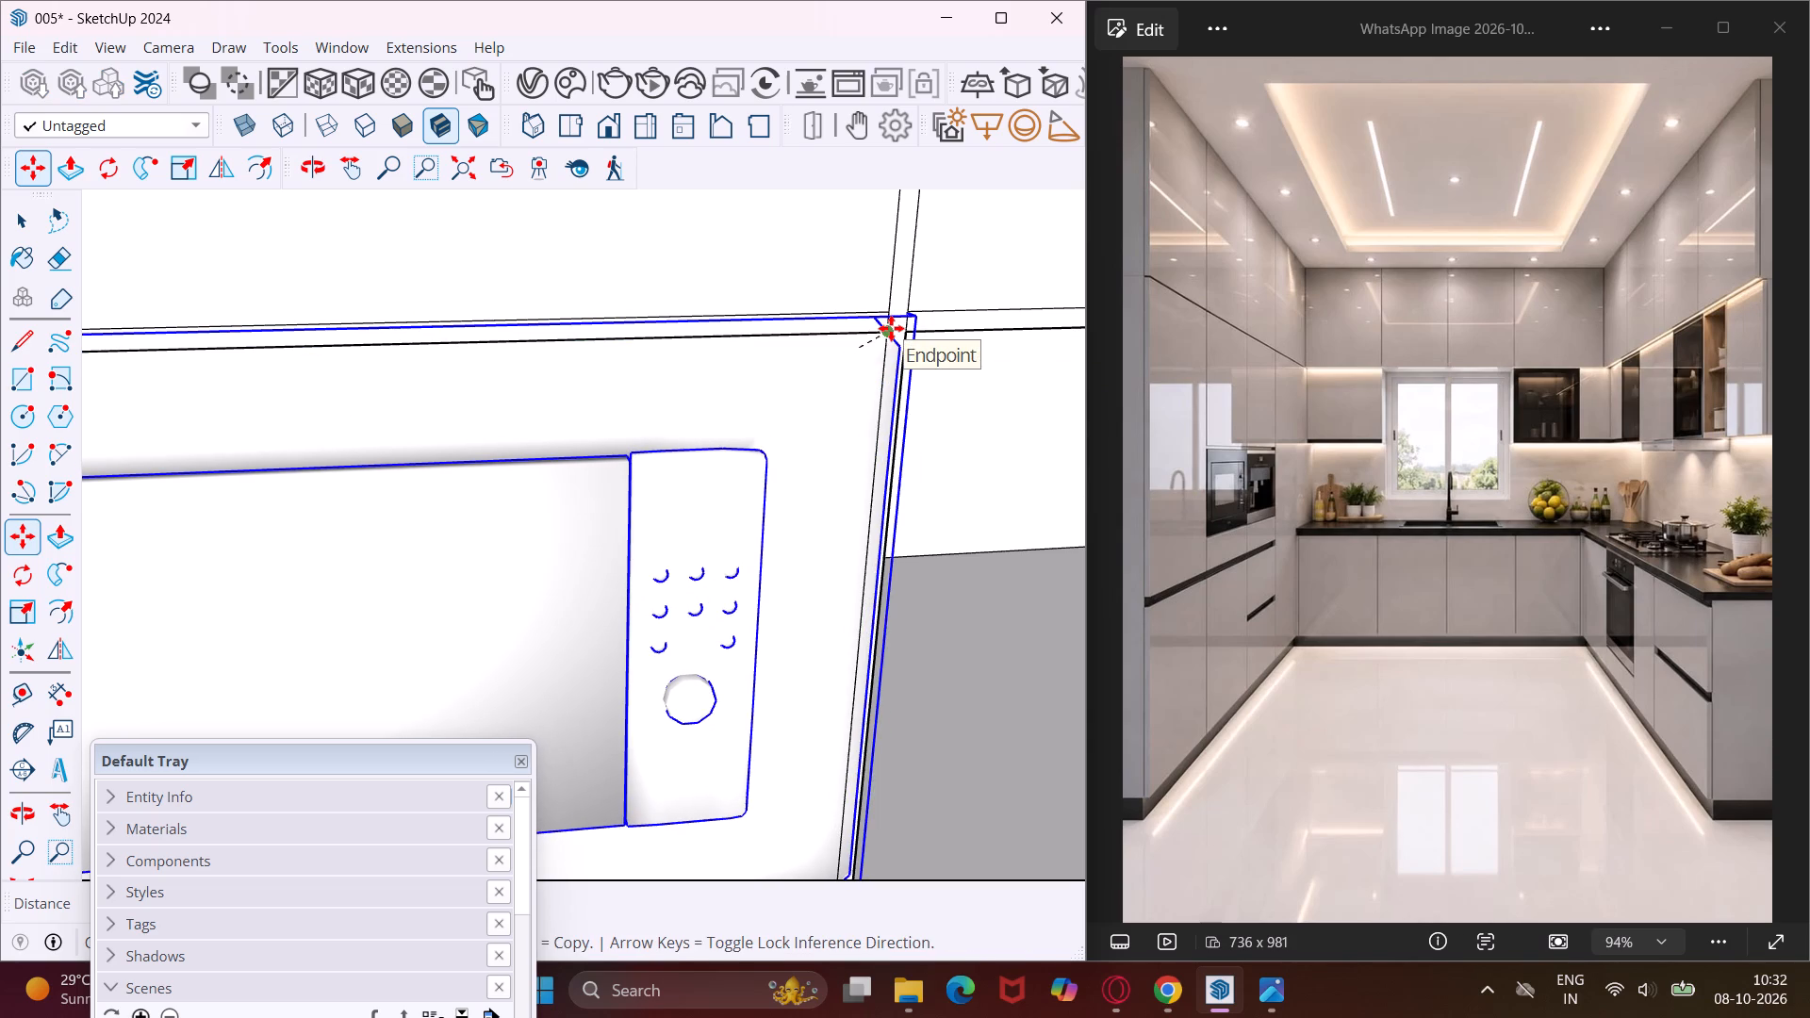
left_click(891, 328)
Scale the microwave along its green axis from its rear face inside the second panel's recess.
scroll(847, 370, "down", 6)
middle_click_drag(399, 525, 661, 481)
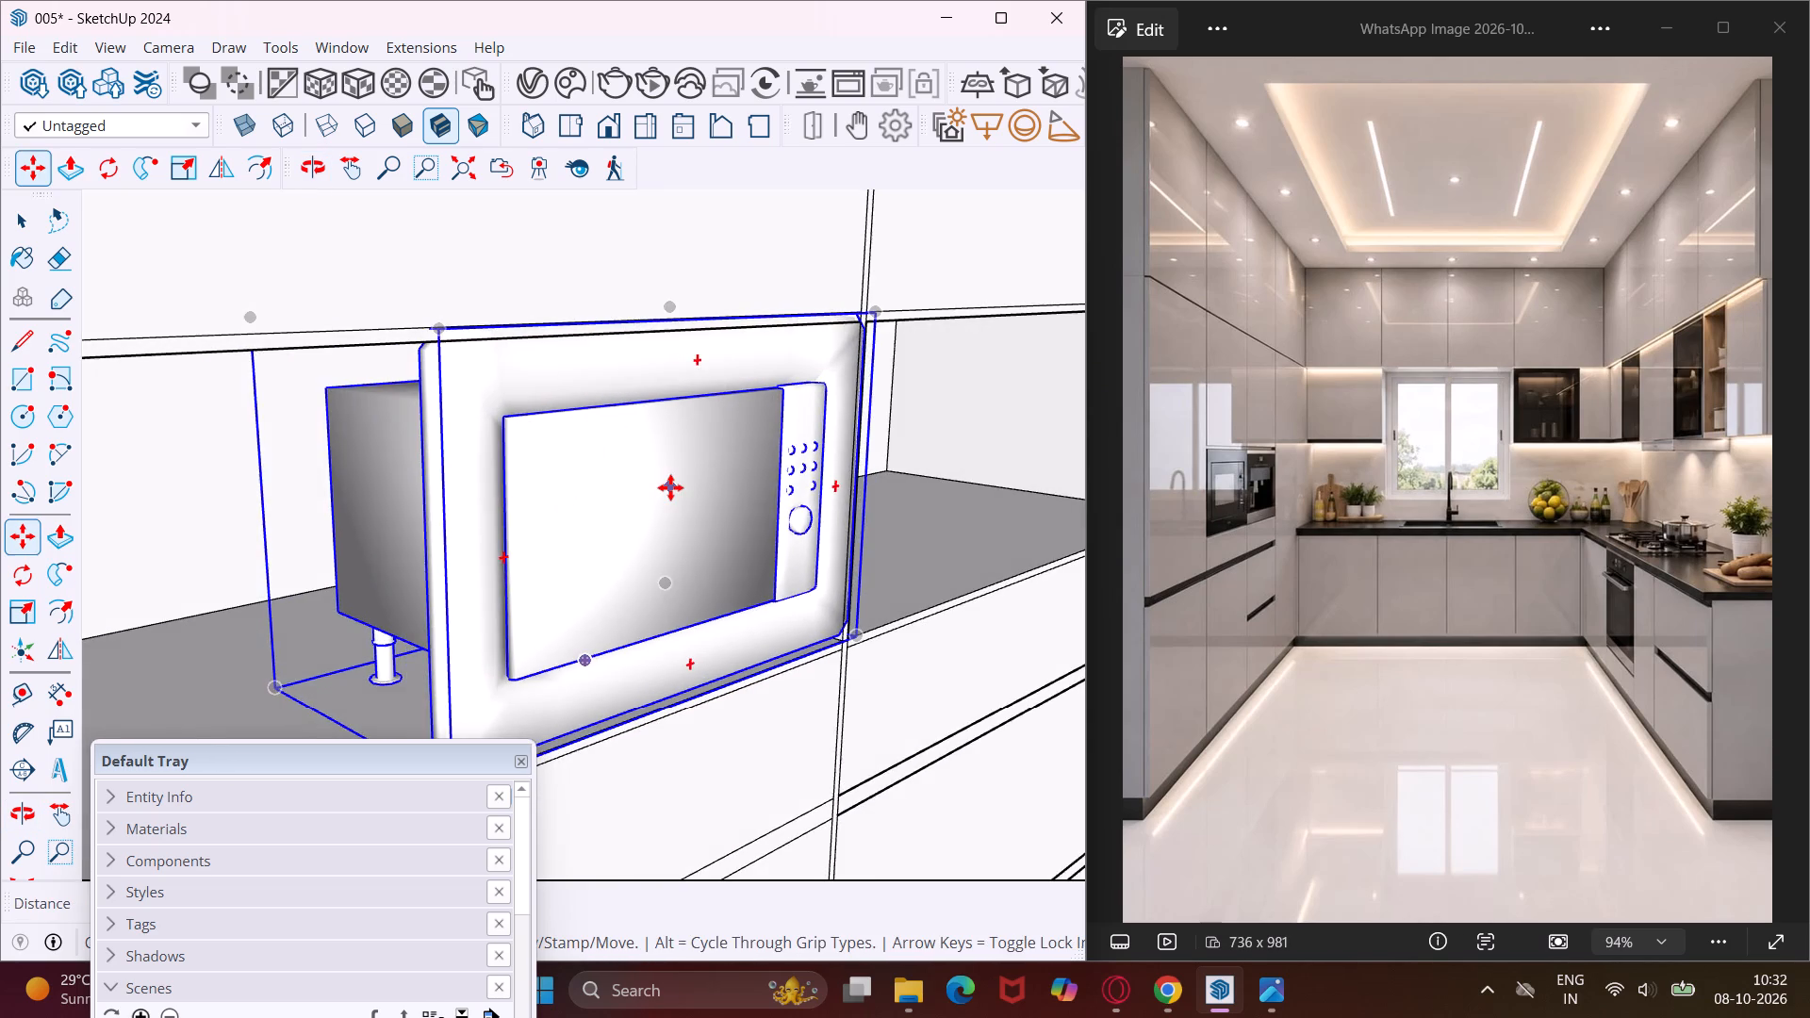
scroll(670, 487, "down", 4)
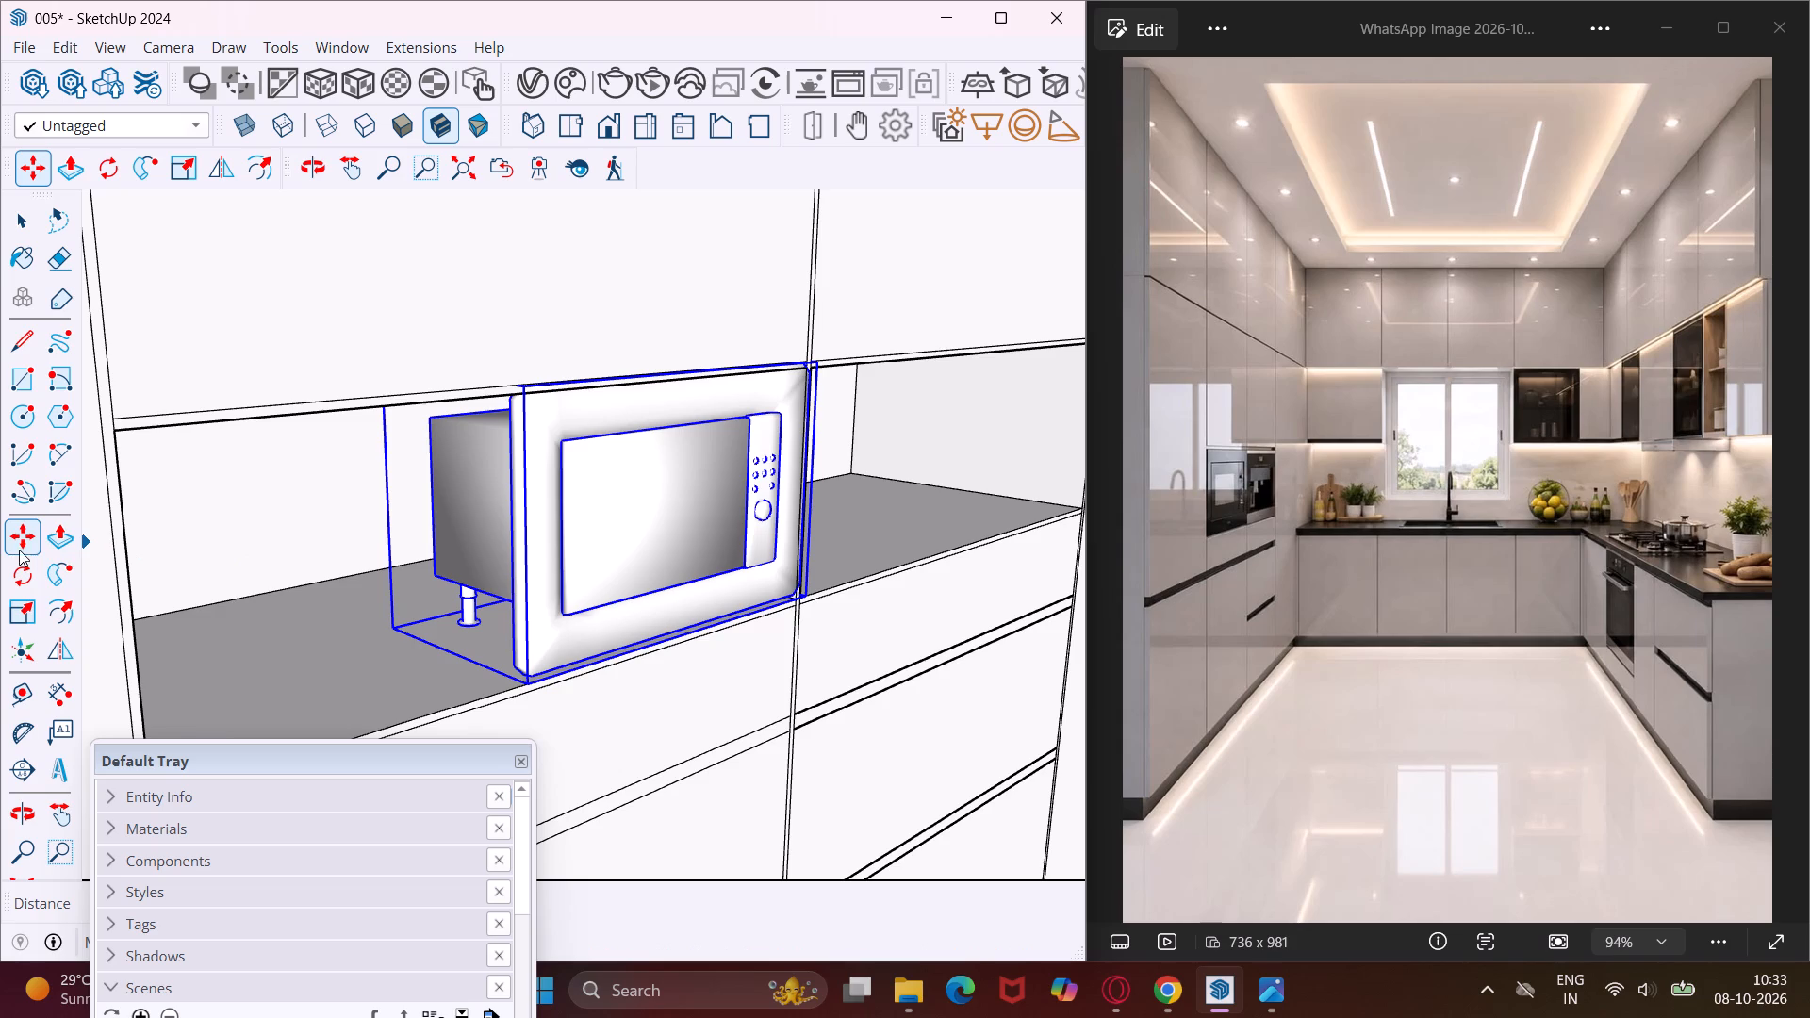
left_click(25, 610)
middle_click_drag(397, 518, 533, 523)
scroll(510, 507, "up", 8)
middle_click_drag(408, 513, 554, 501)
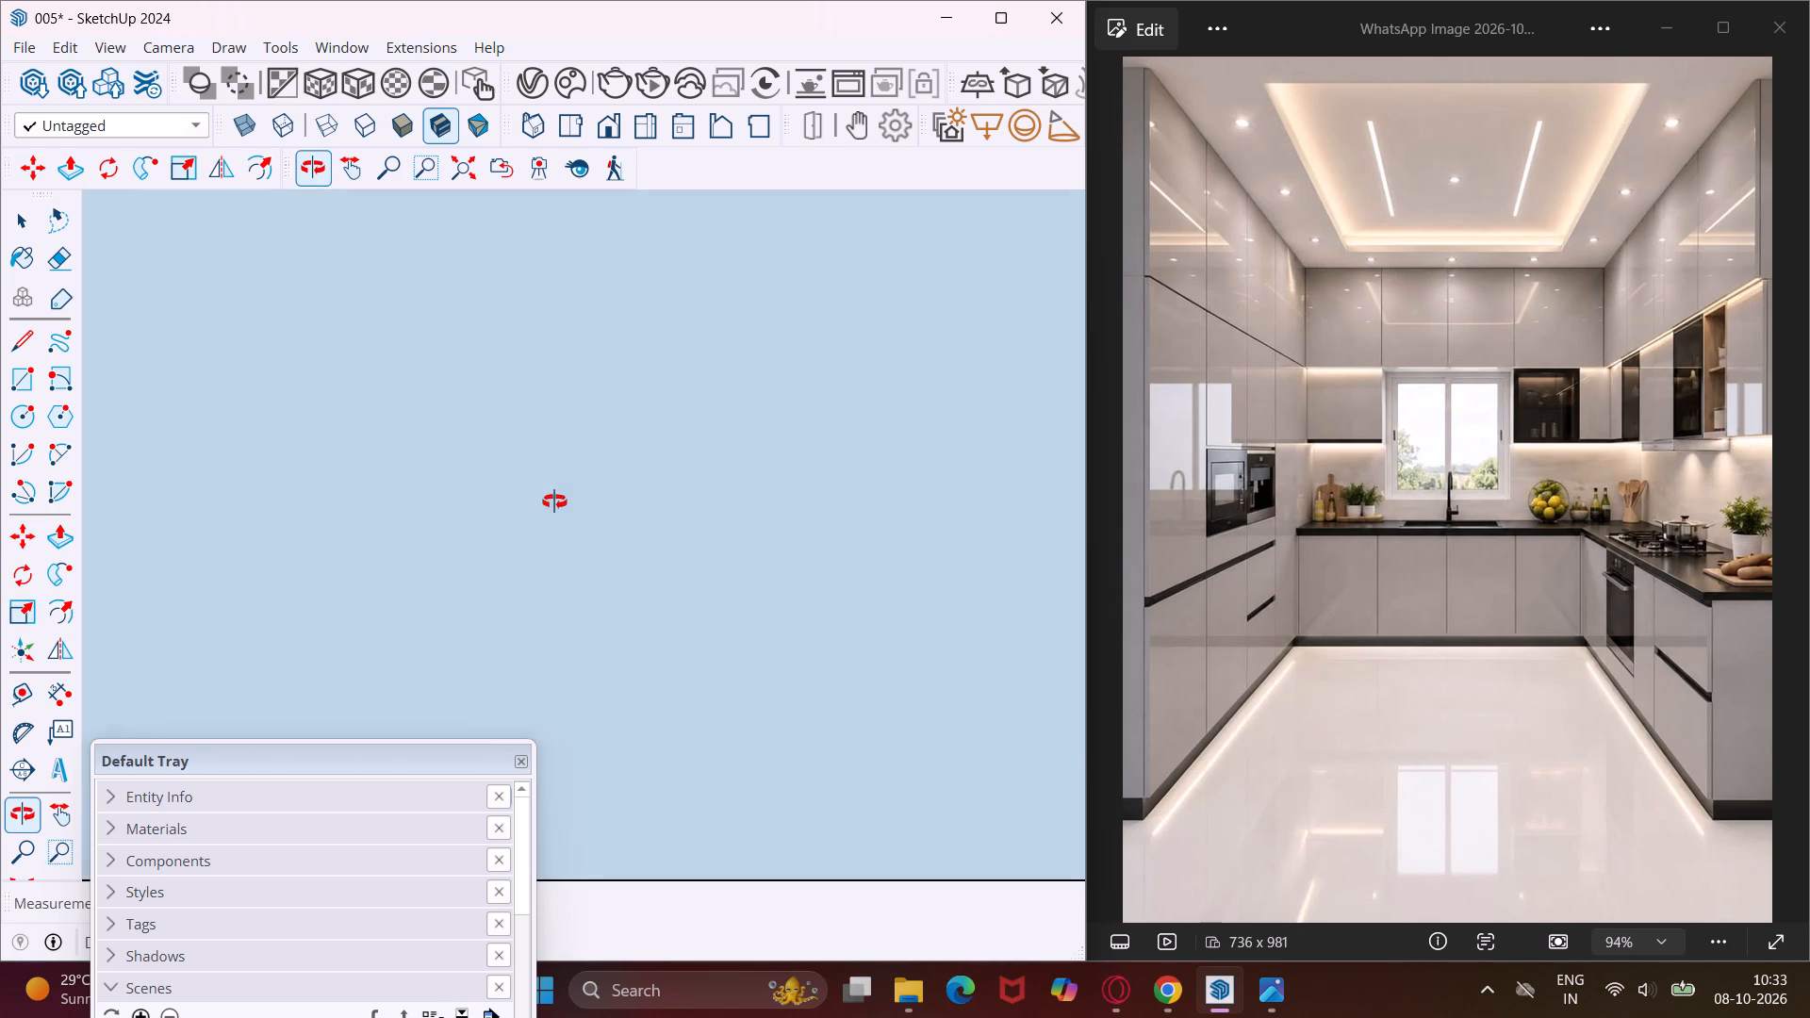
middle_click_drag(554, 501, 359, 501)
scroll(359, 501, "up", 9)
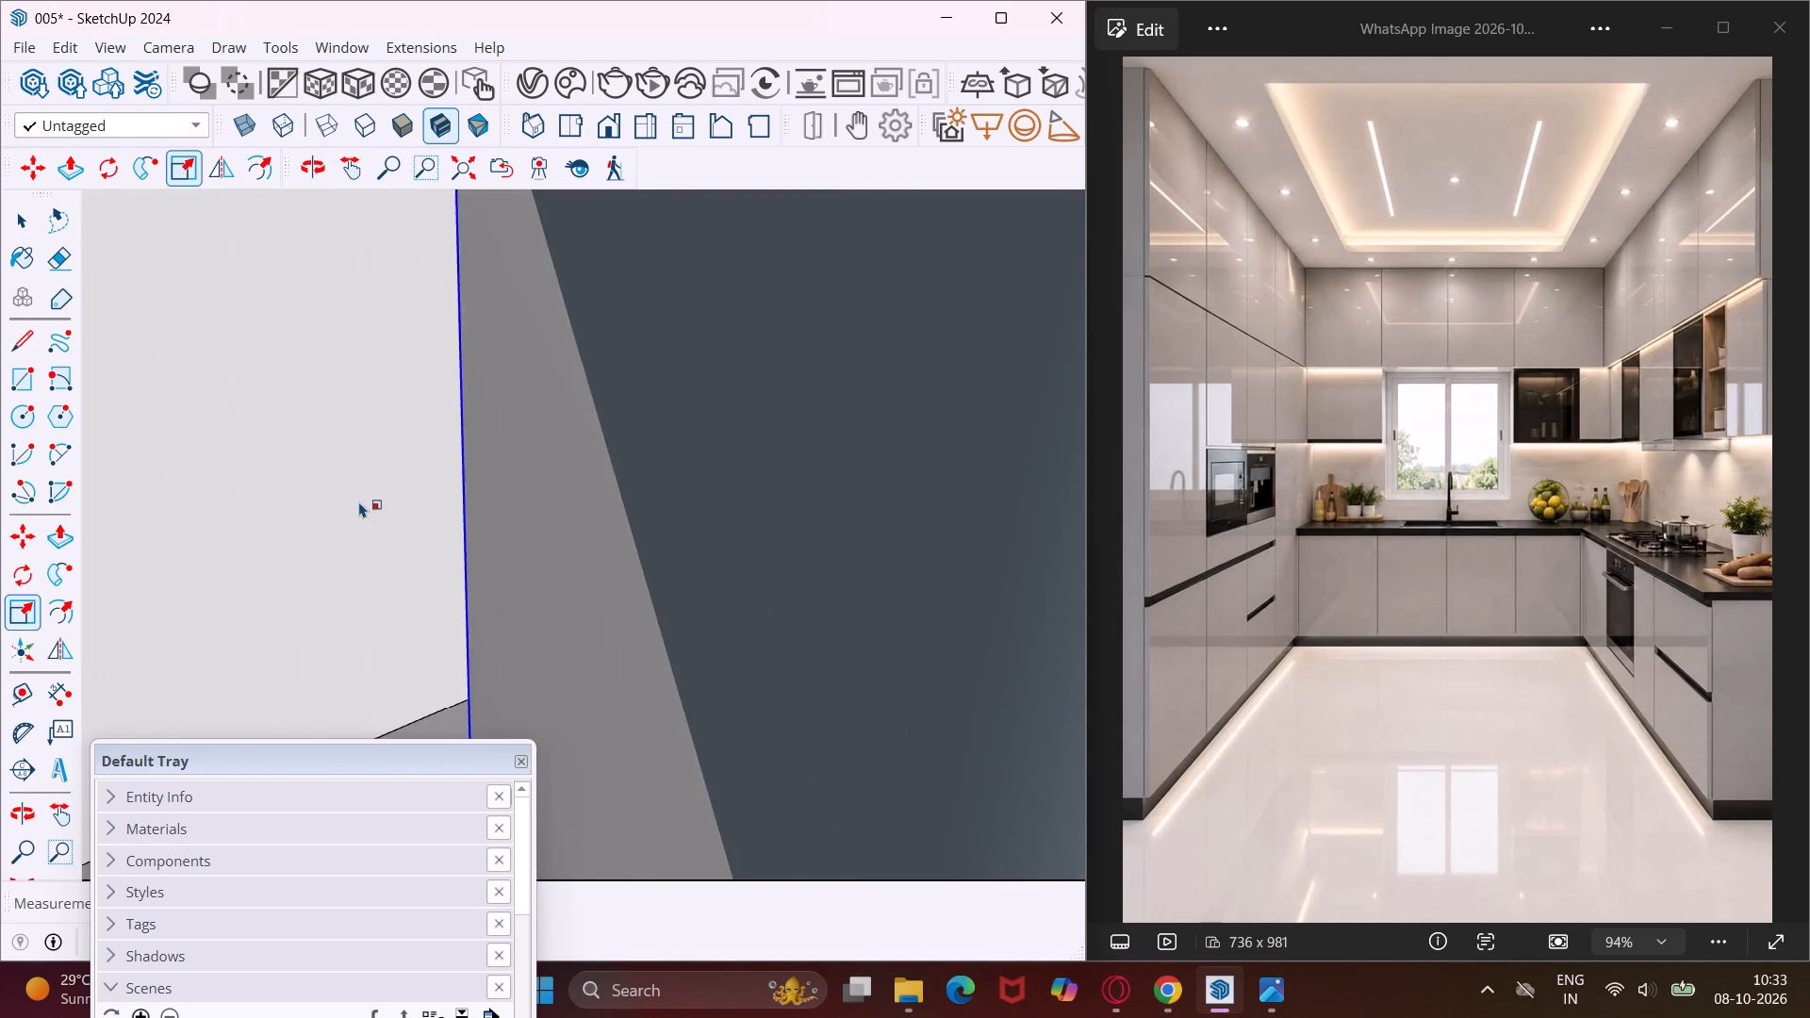
middle_click_drag(359, 501, 494, 500)
scroll(491, 496, "down", 4)
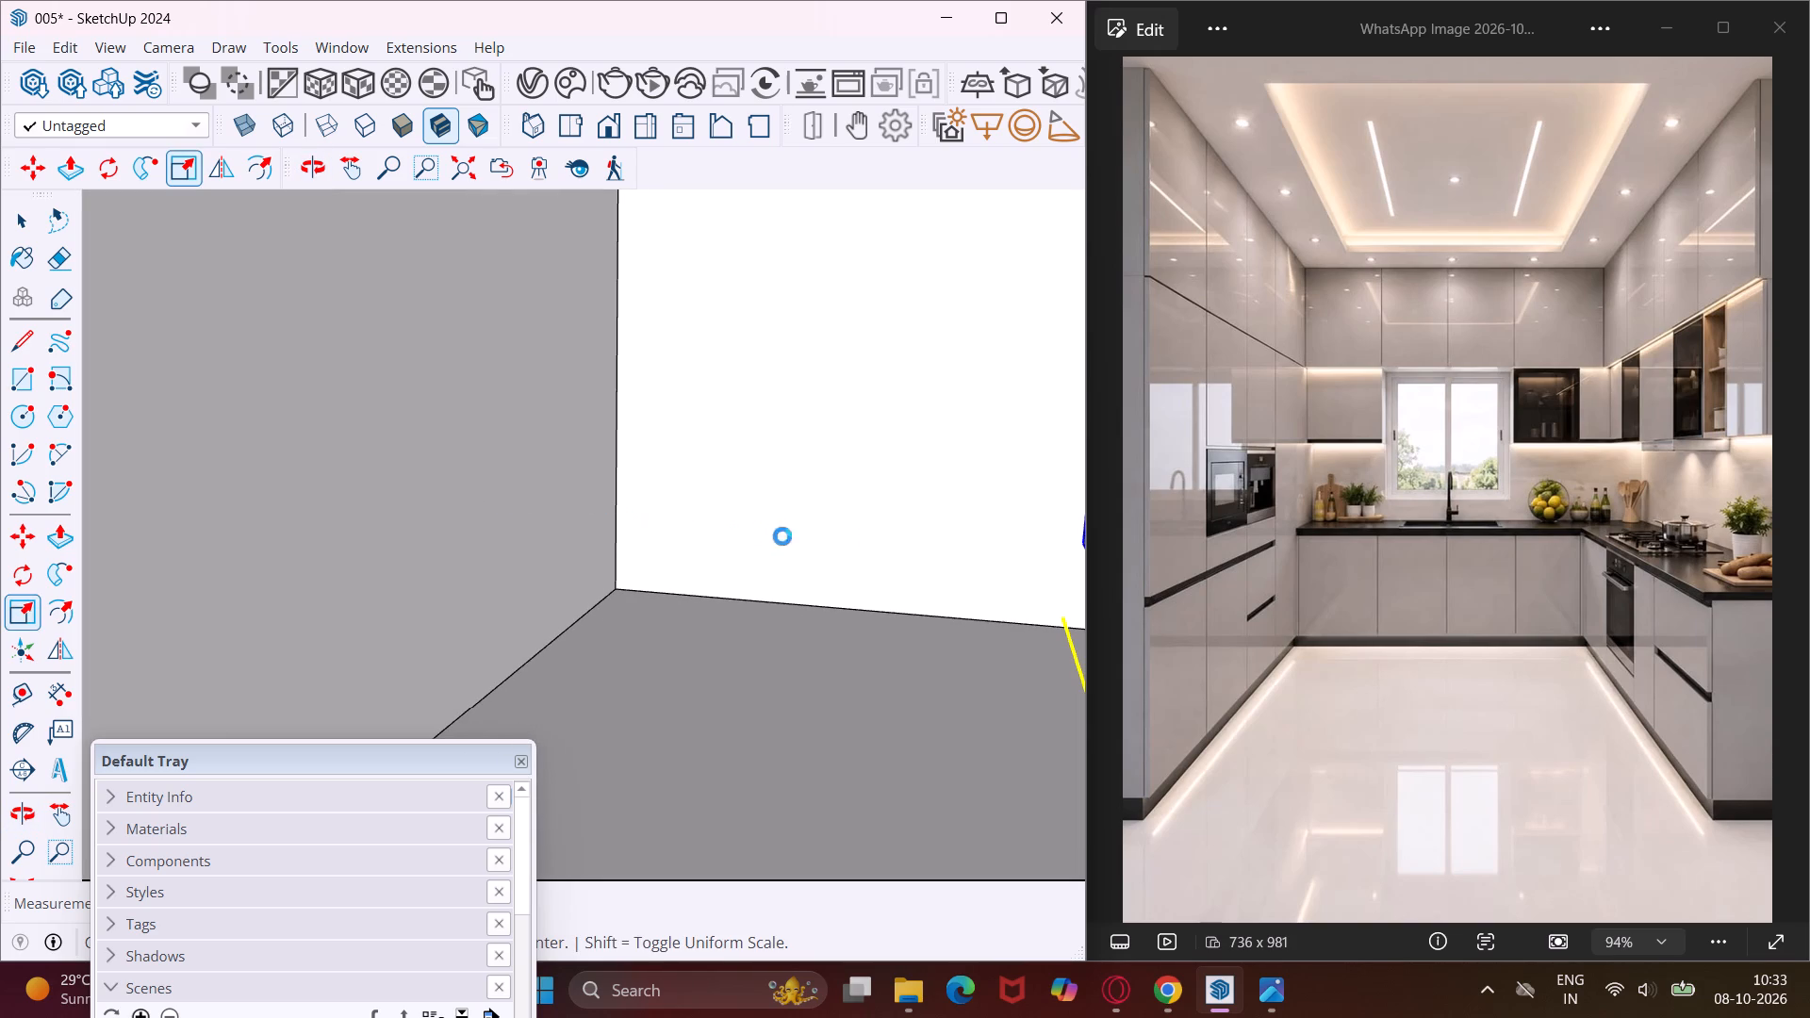
middle_click_drag(847, 537, 787, 539)
left_click(341, 167)
left_click_drag(743, 515, 605, 526)
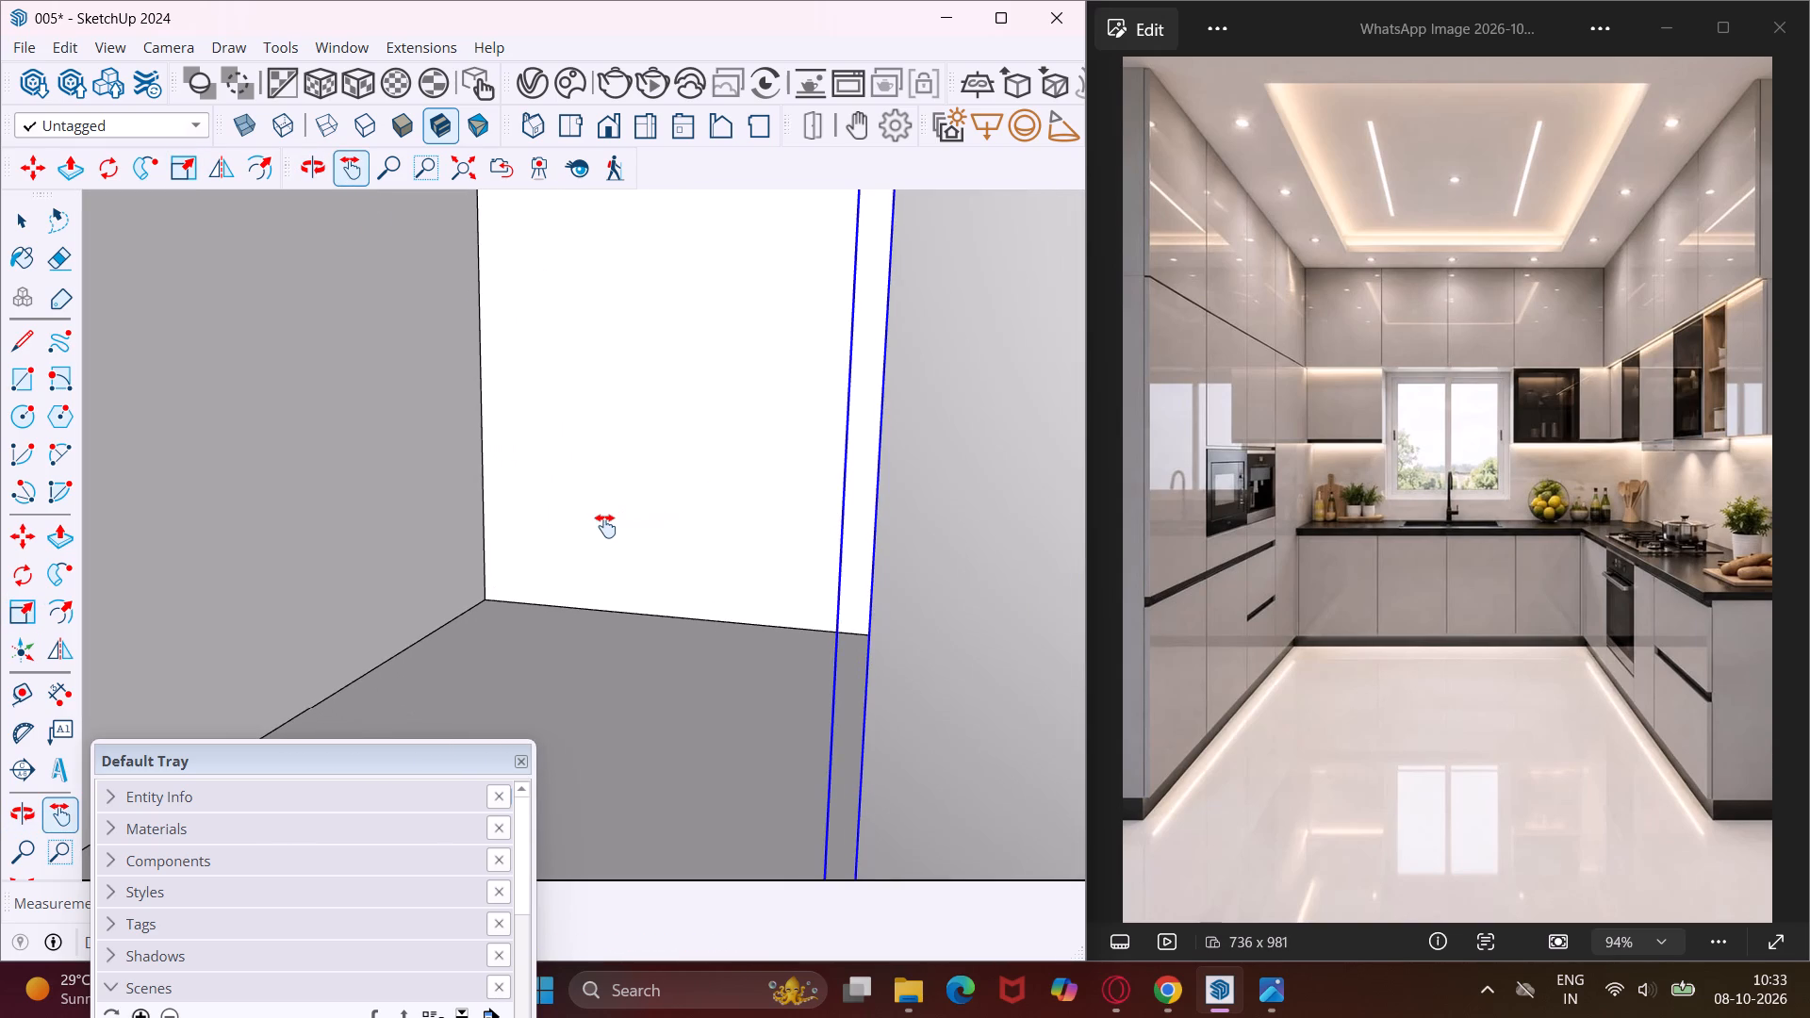
left_click(25, 602)
middle_click_drag(722, 513, 749, 526)
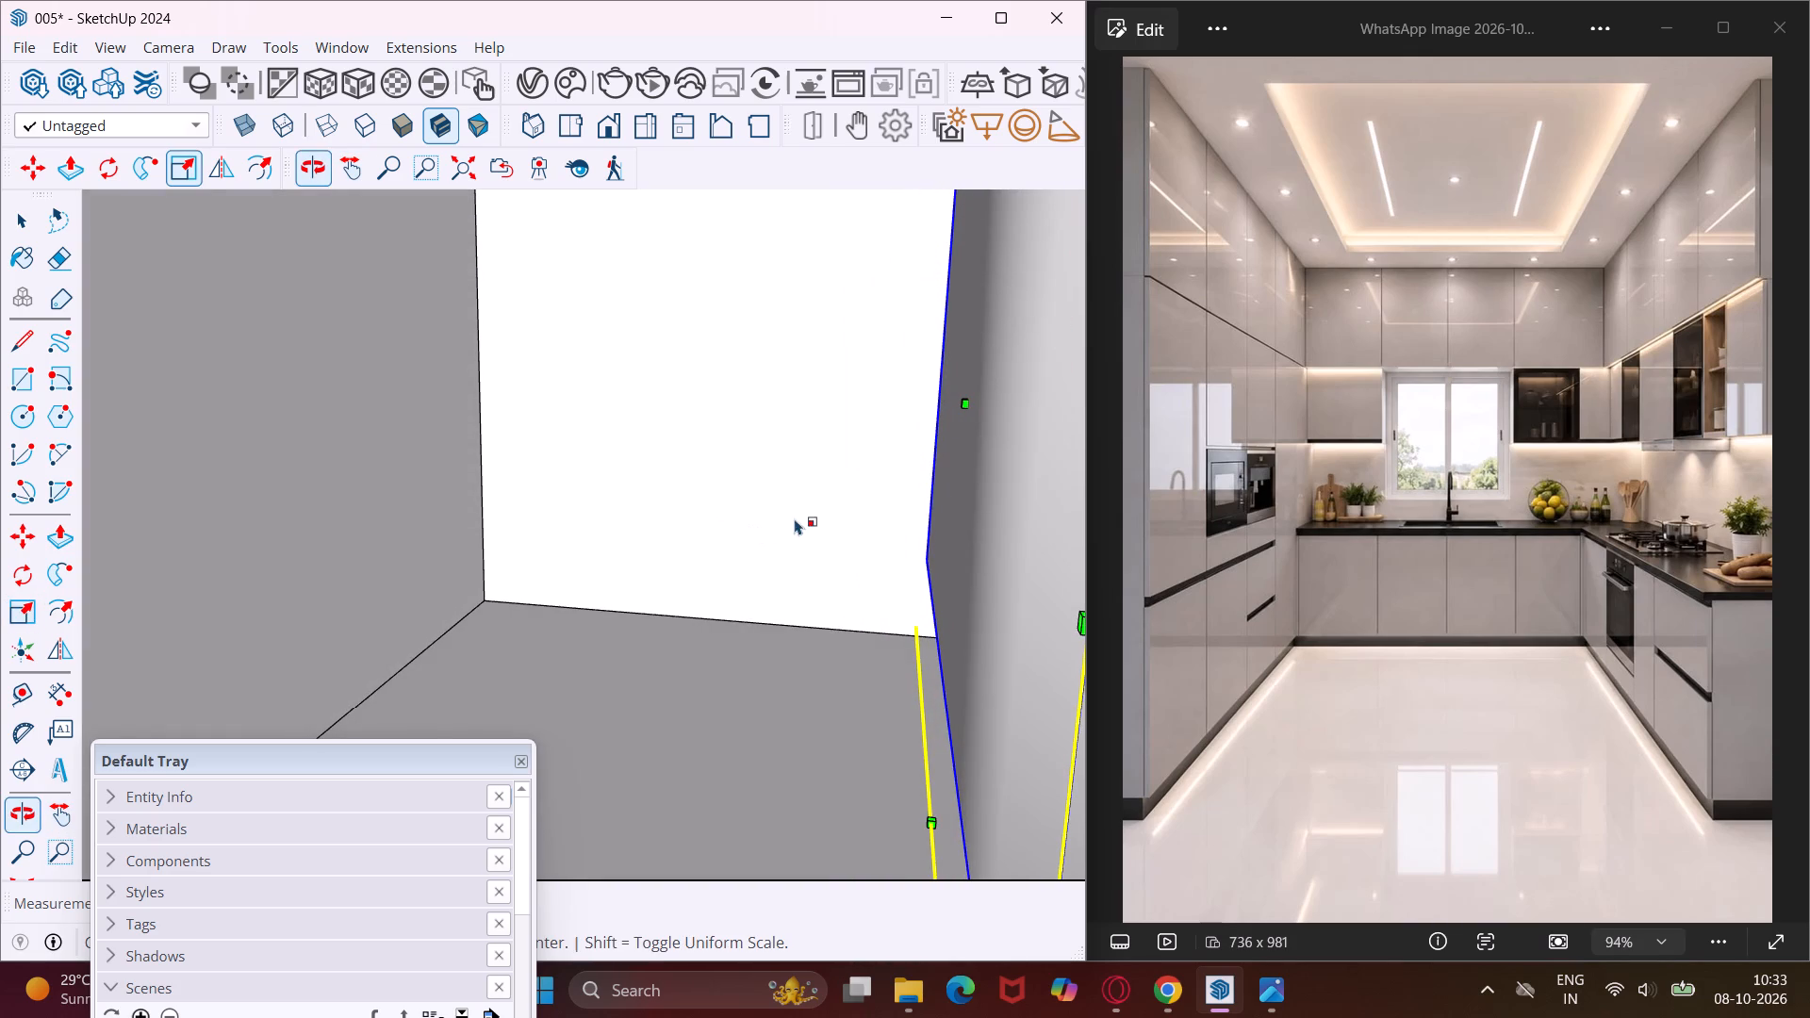
left_click(973, 401)
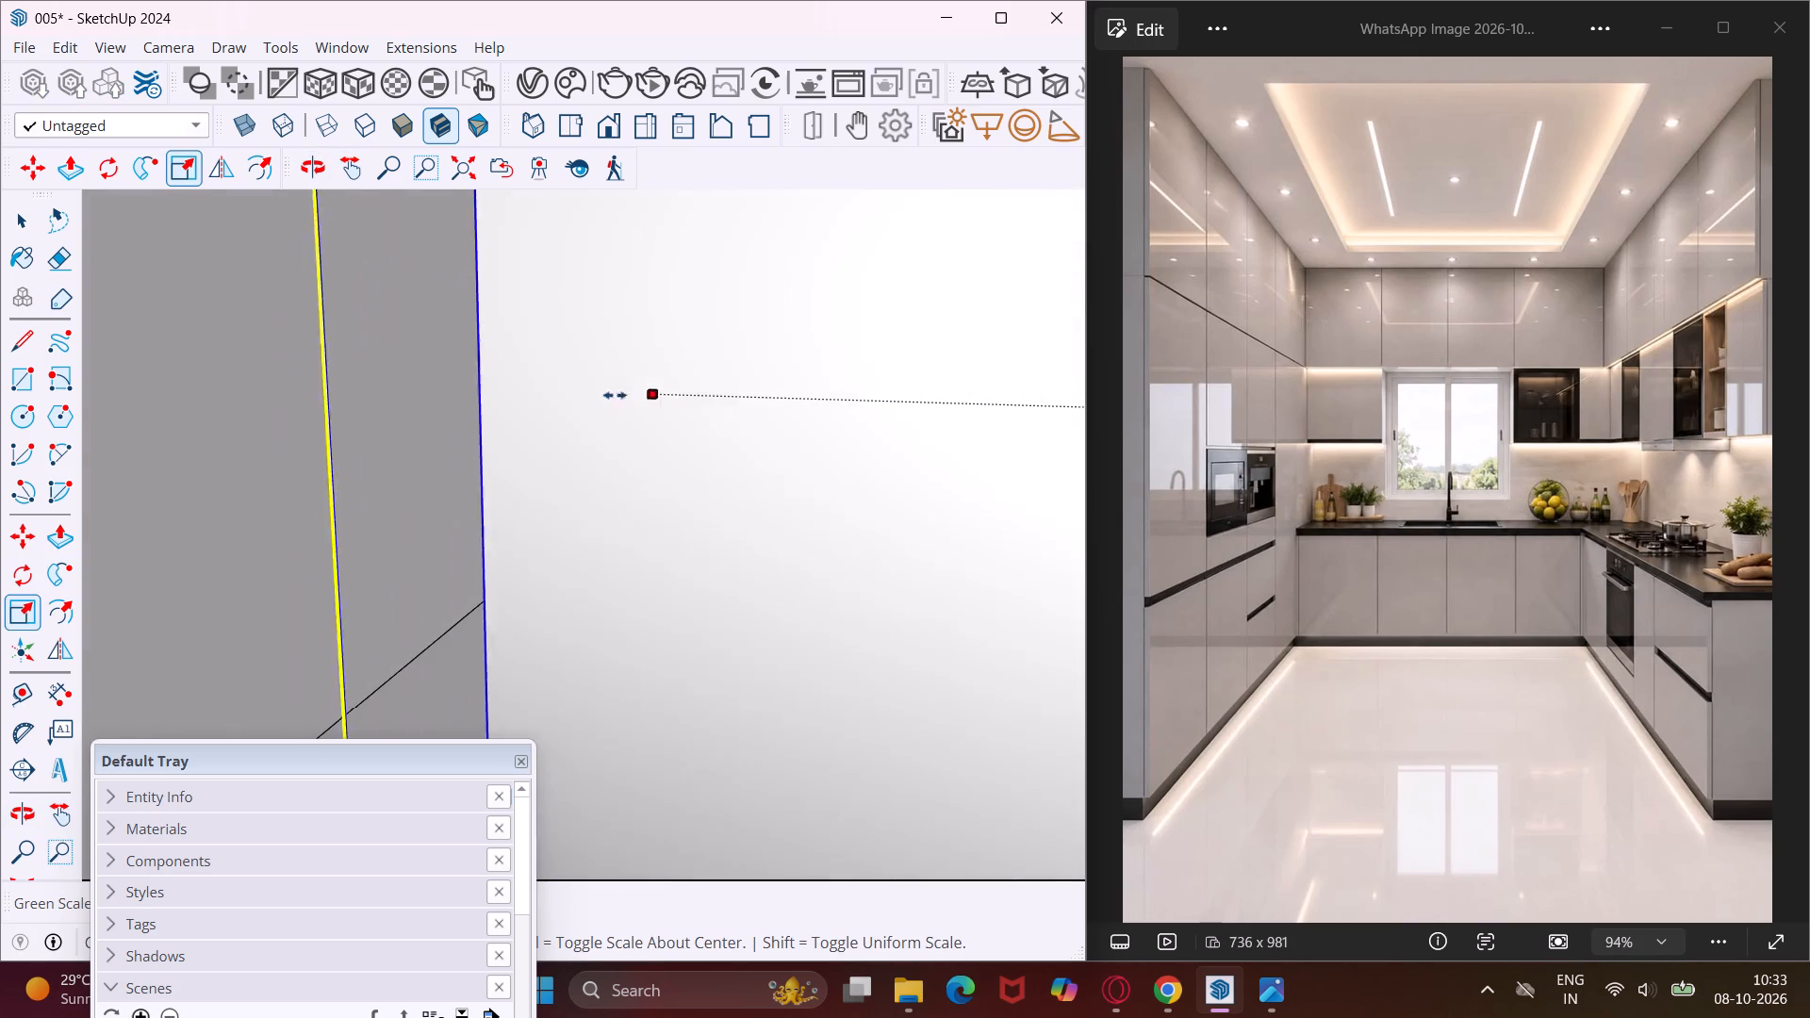
left_click(317, 388)
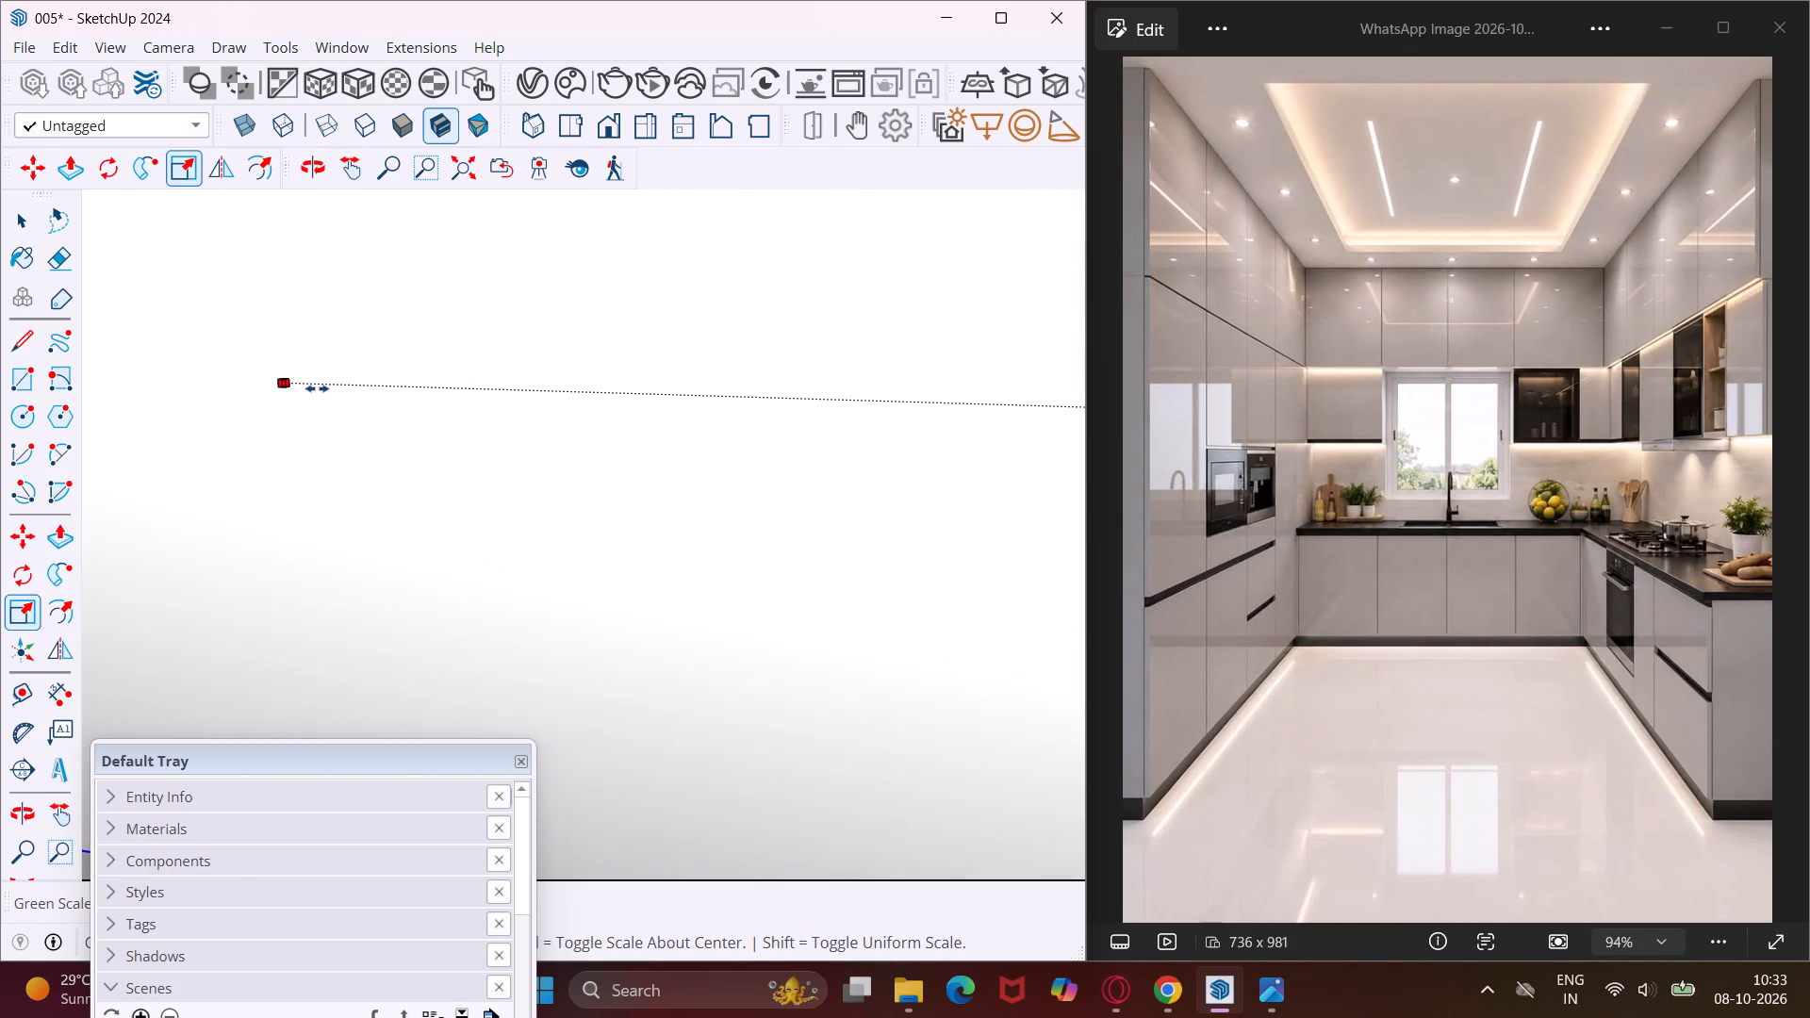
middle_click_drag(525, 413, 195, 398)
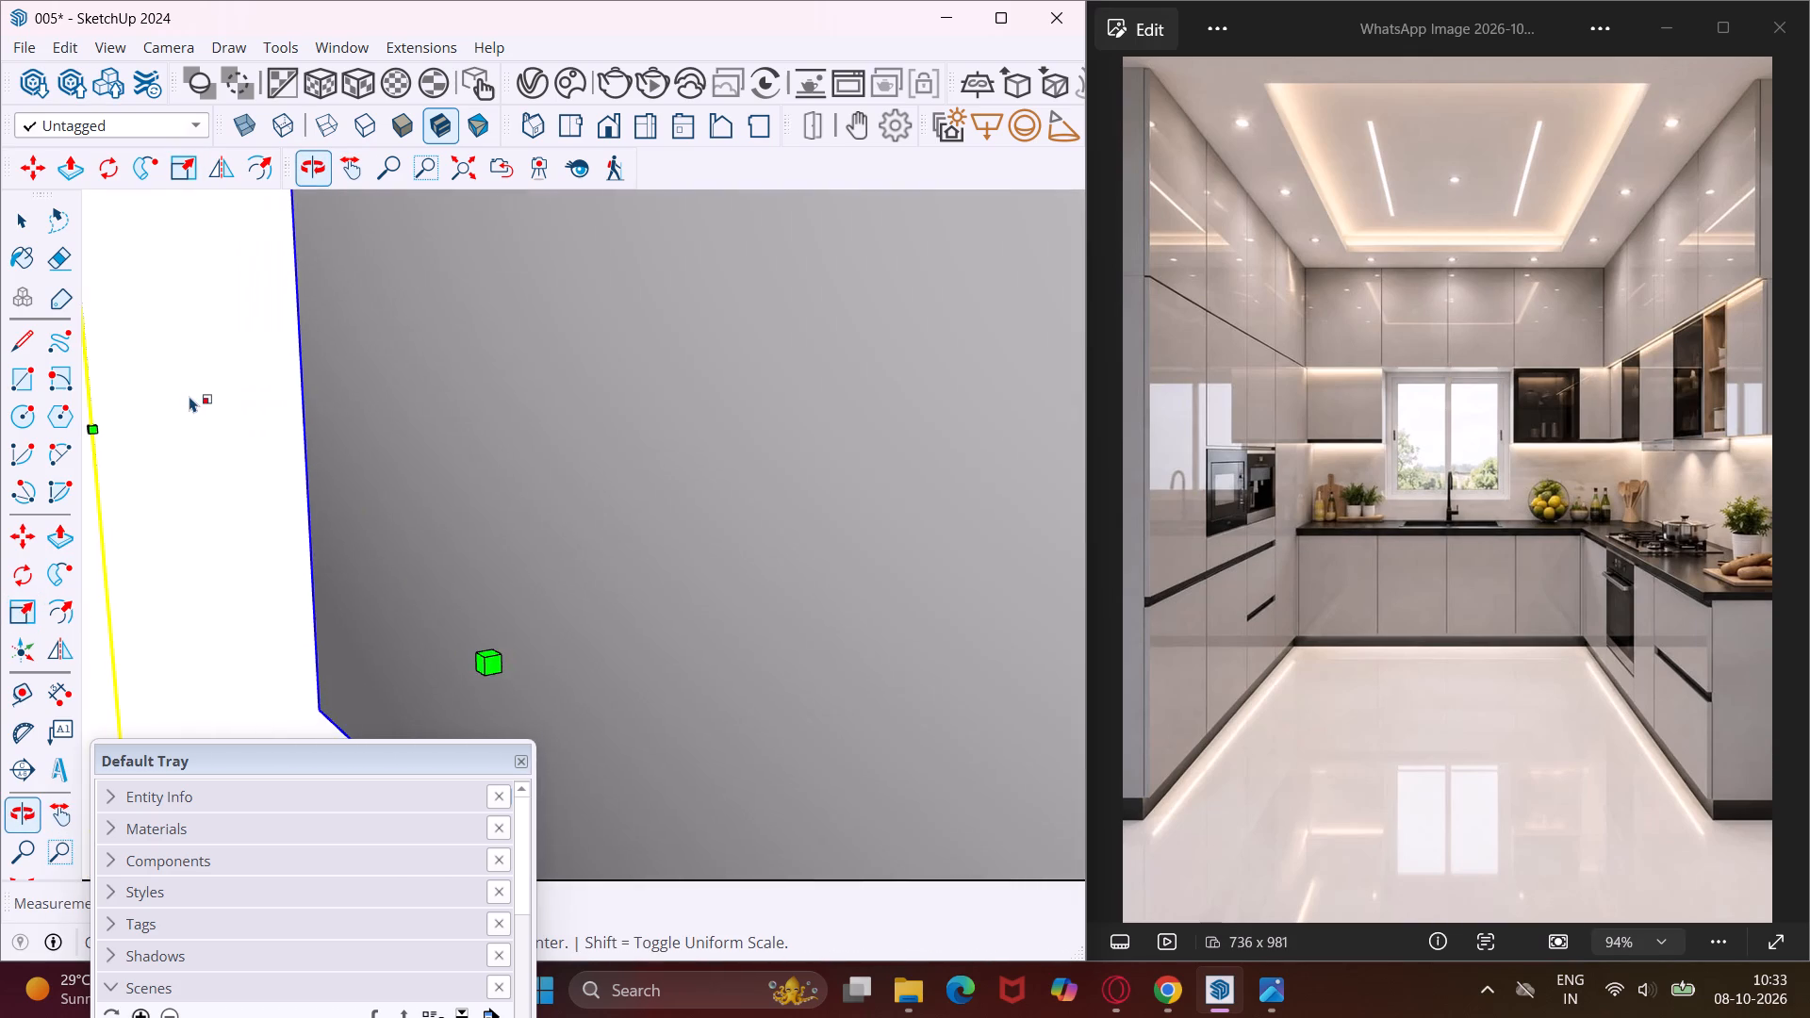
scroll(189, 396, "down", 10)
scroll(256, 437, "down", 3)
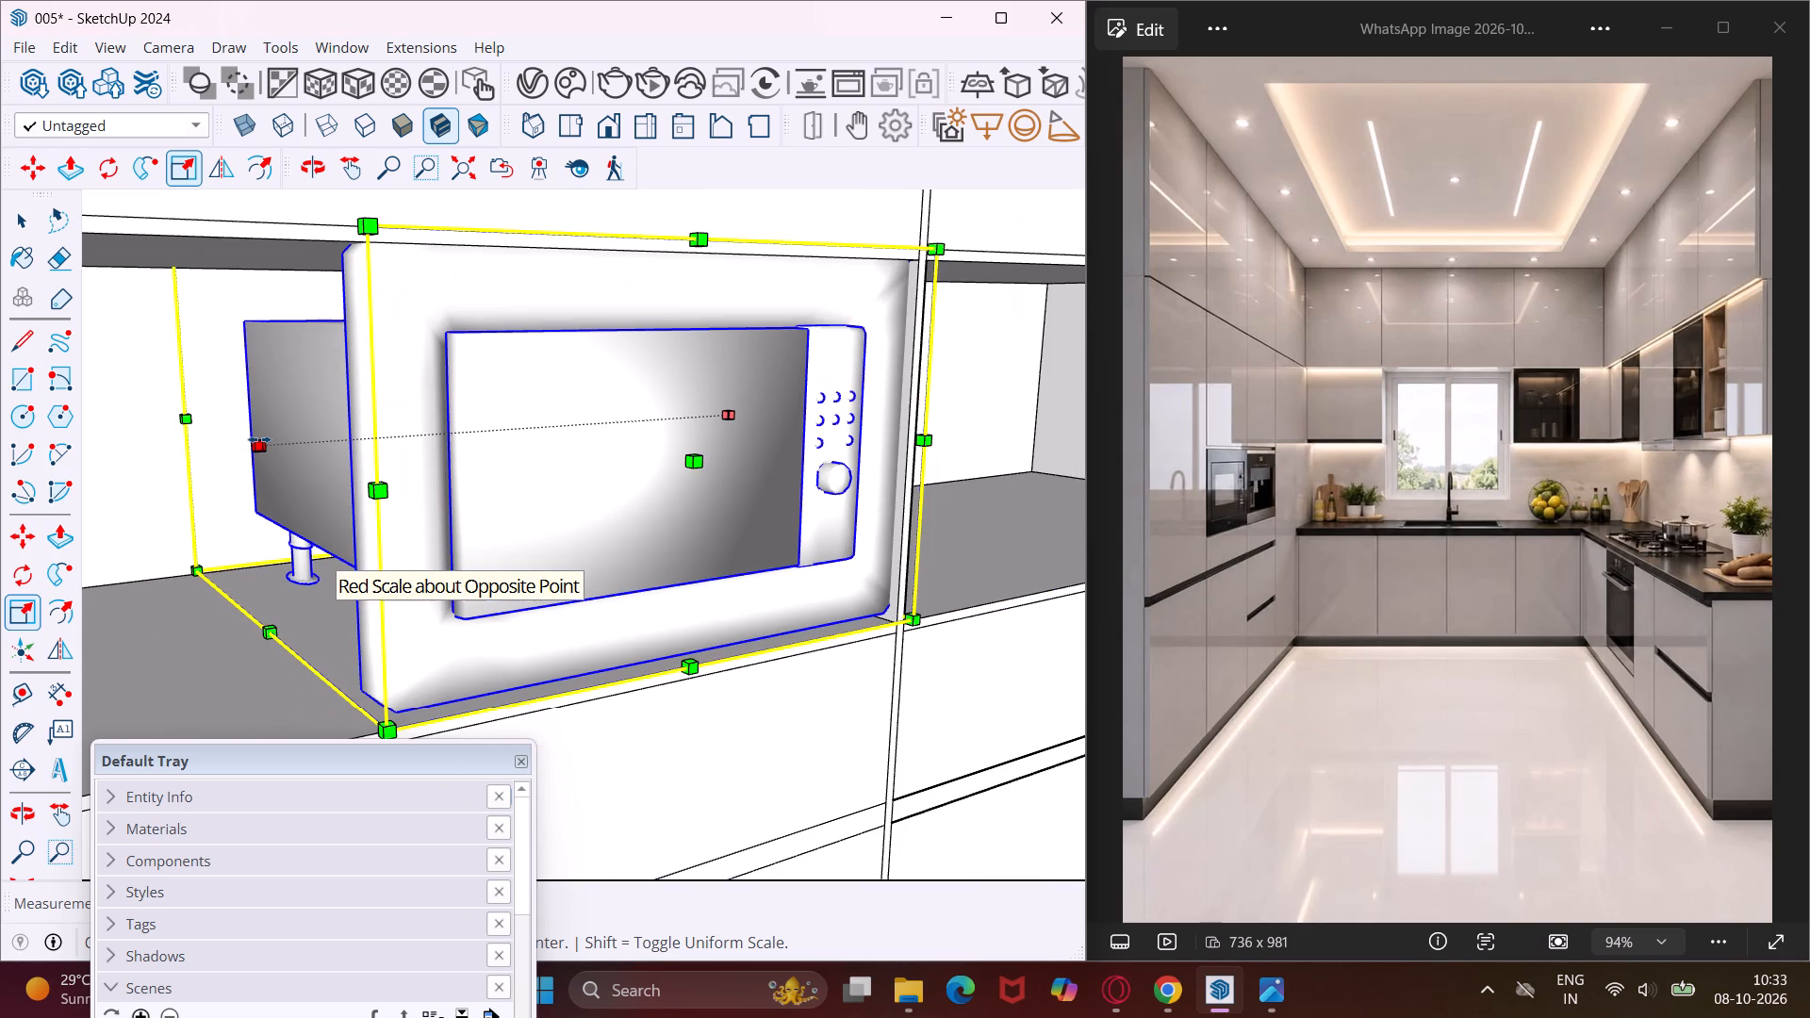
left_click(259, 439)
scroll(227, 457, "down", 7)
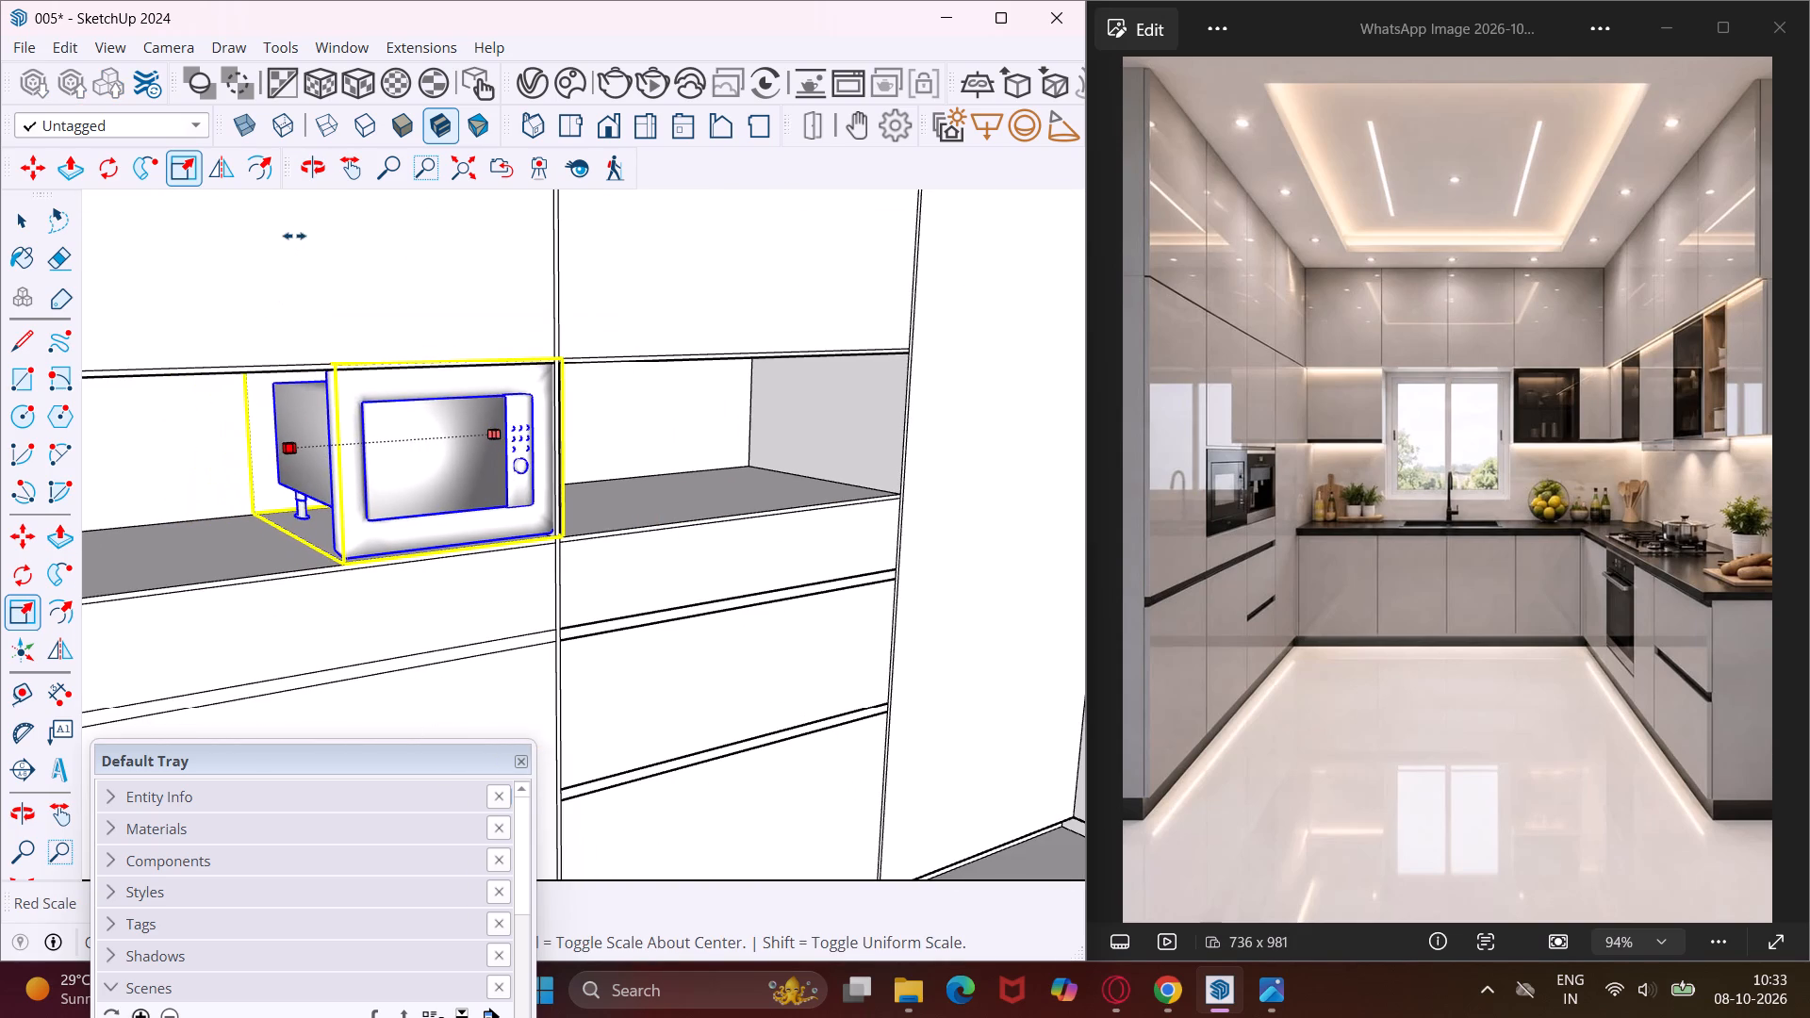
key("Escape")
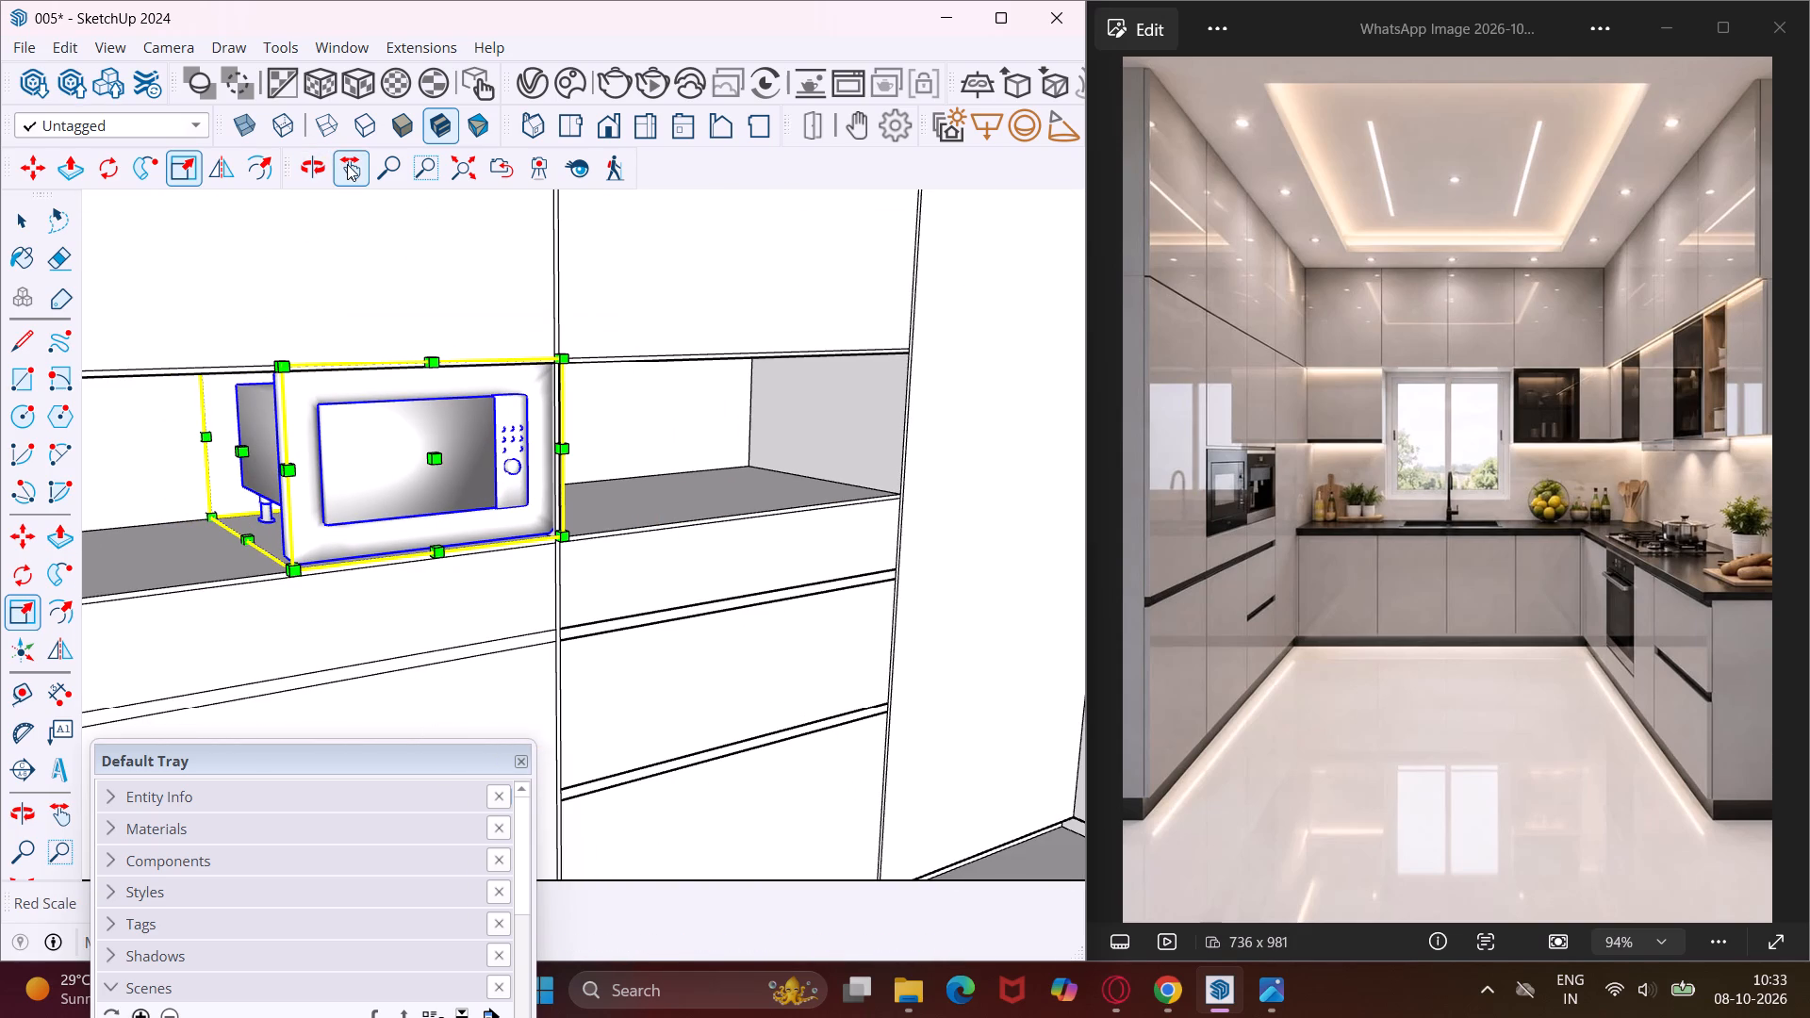
Stretch the microwave's width along its red axis to the opening's edge nearest the first panel, then deselect it.
left_click(349, 164)
left_click_drag(328, 396, 556, 342)
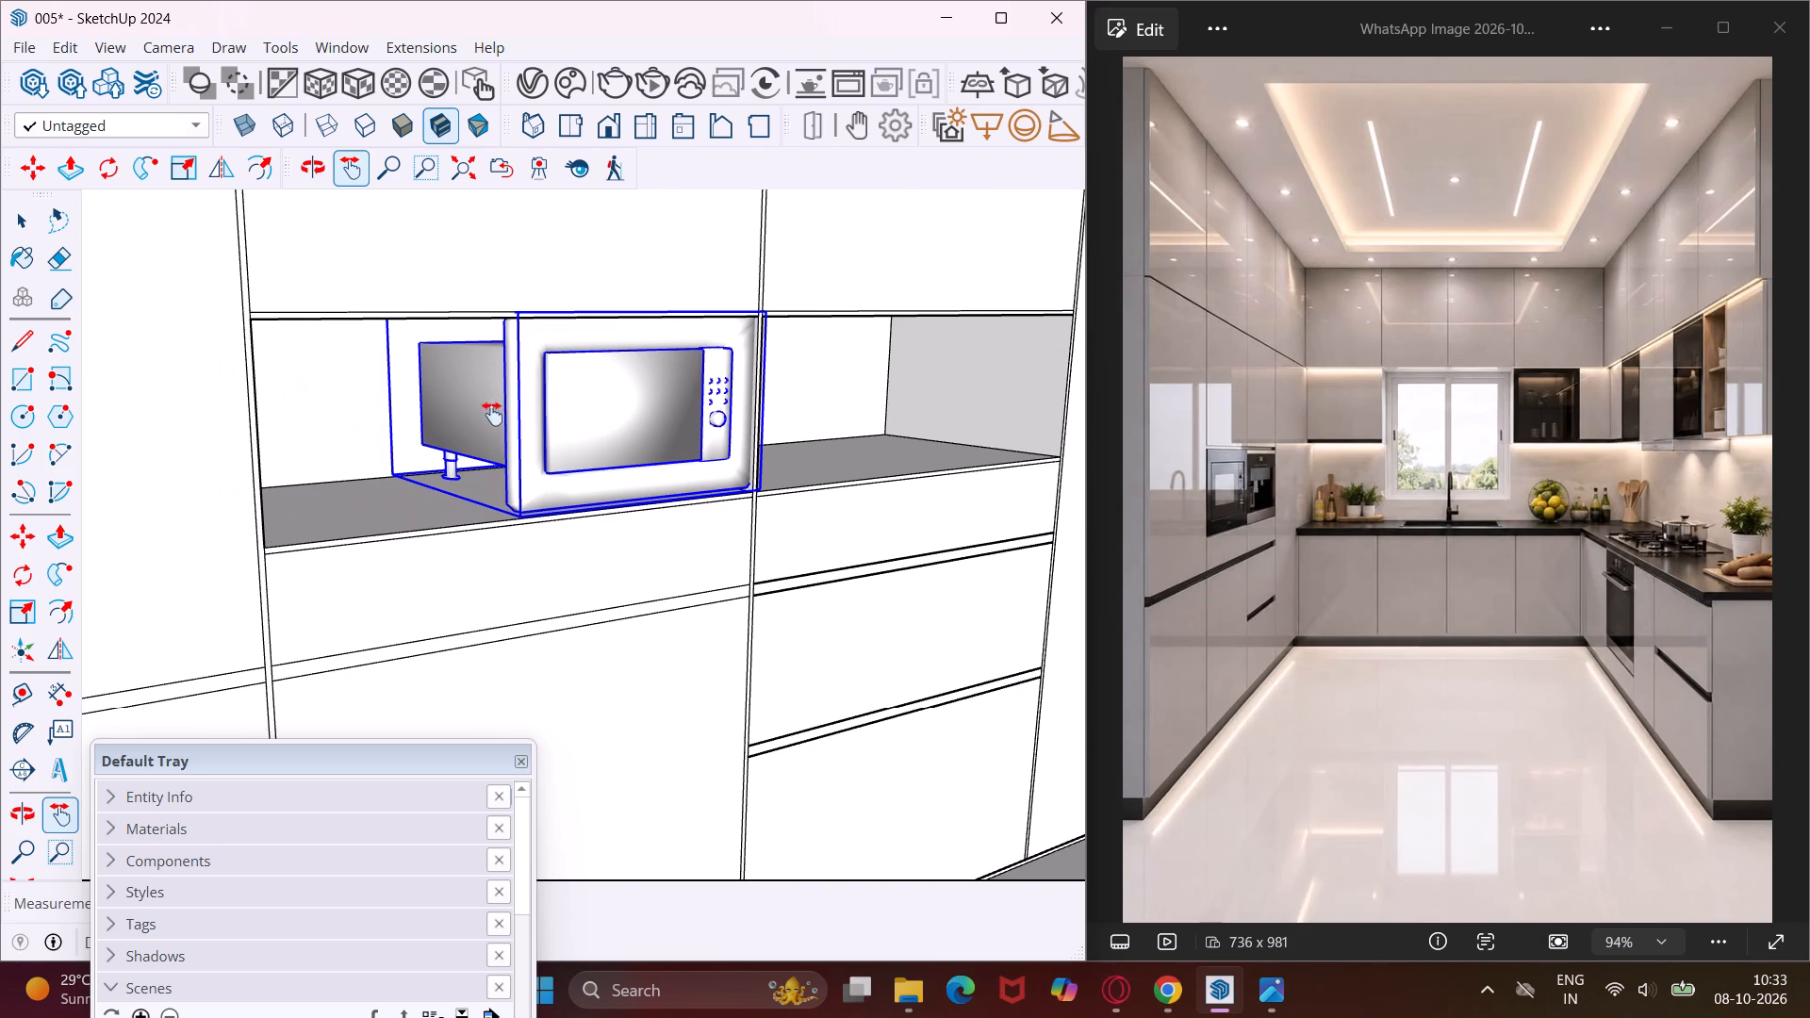
left_click(39, 607)
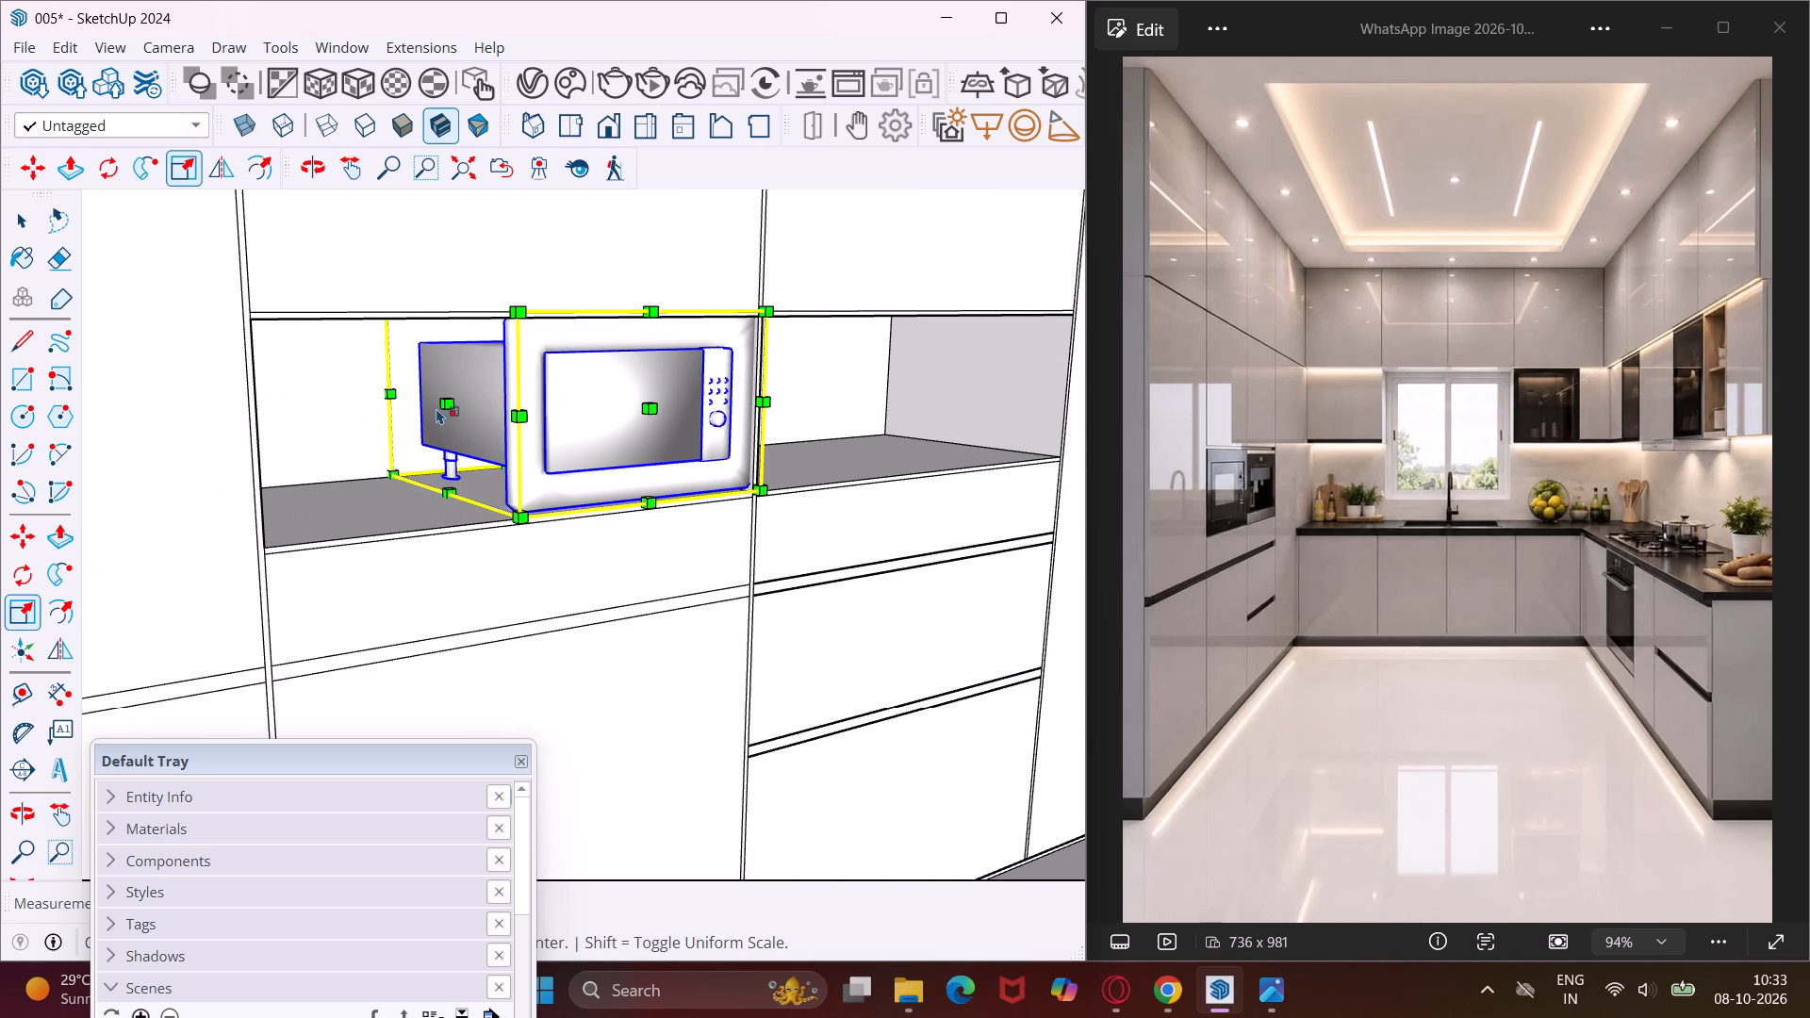
left_click(447, 395)
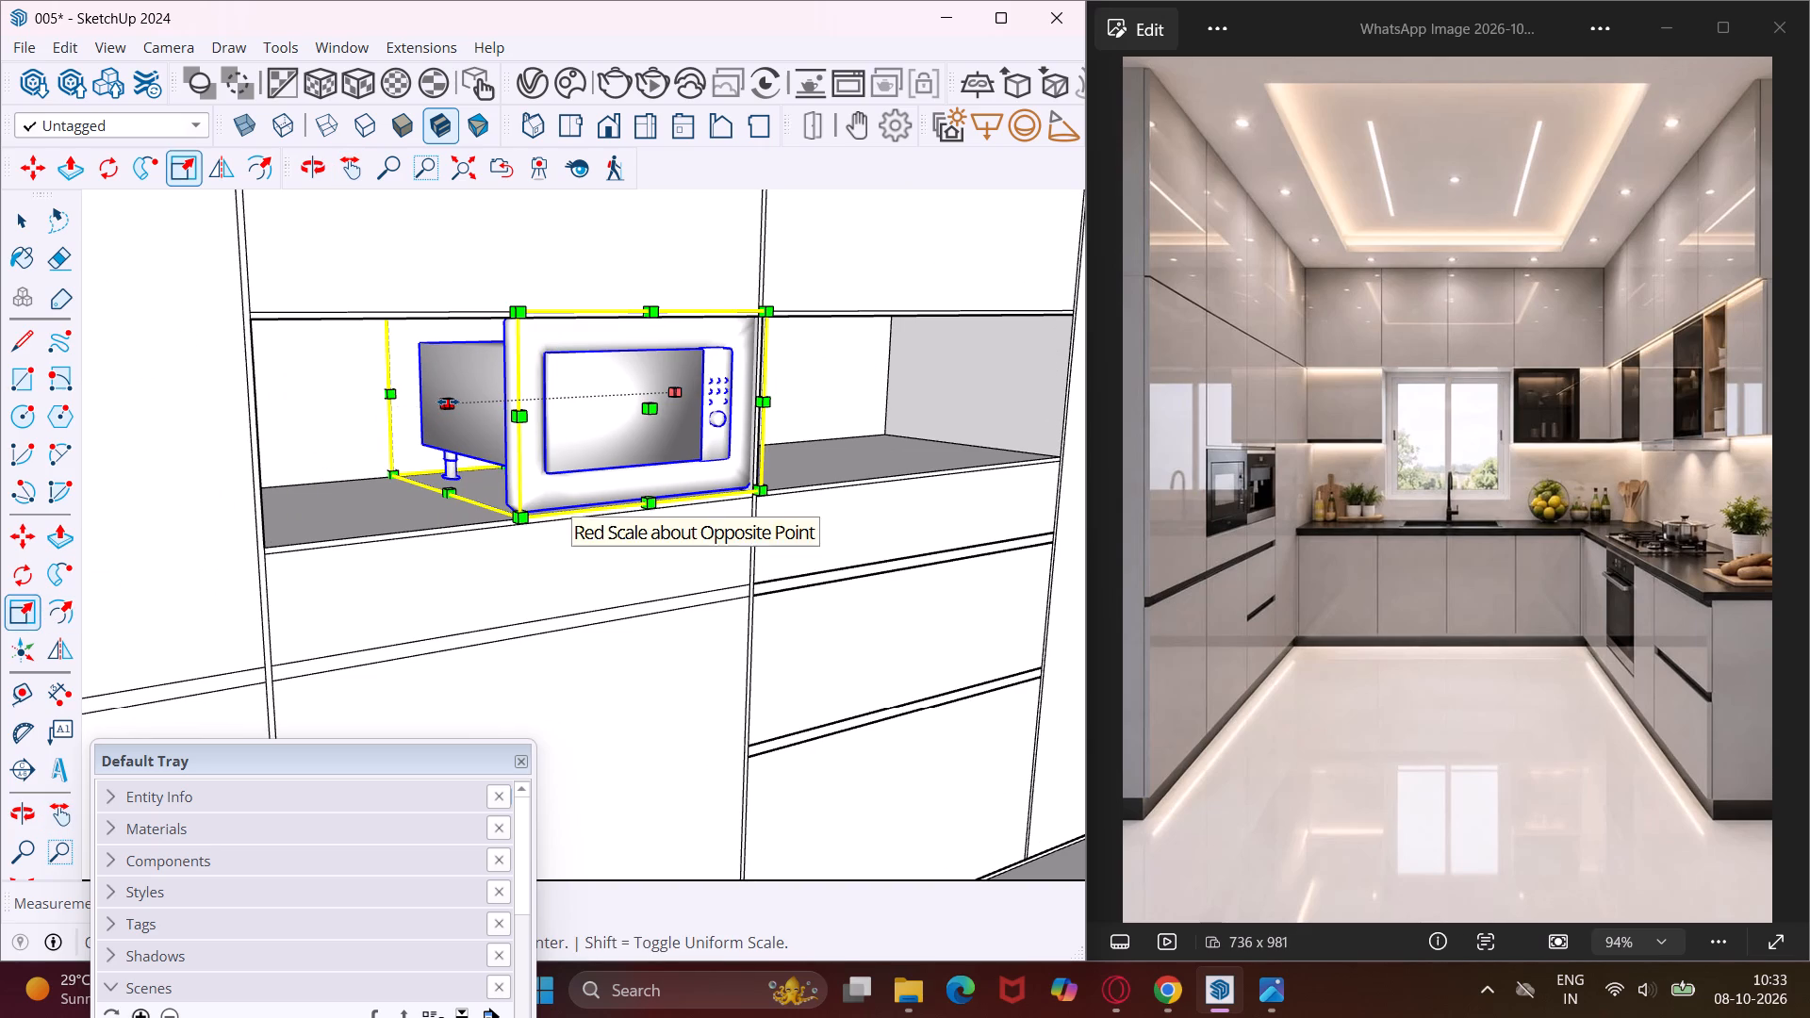
left_click(449, 402)
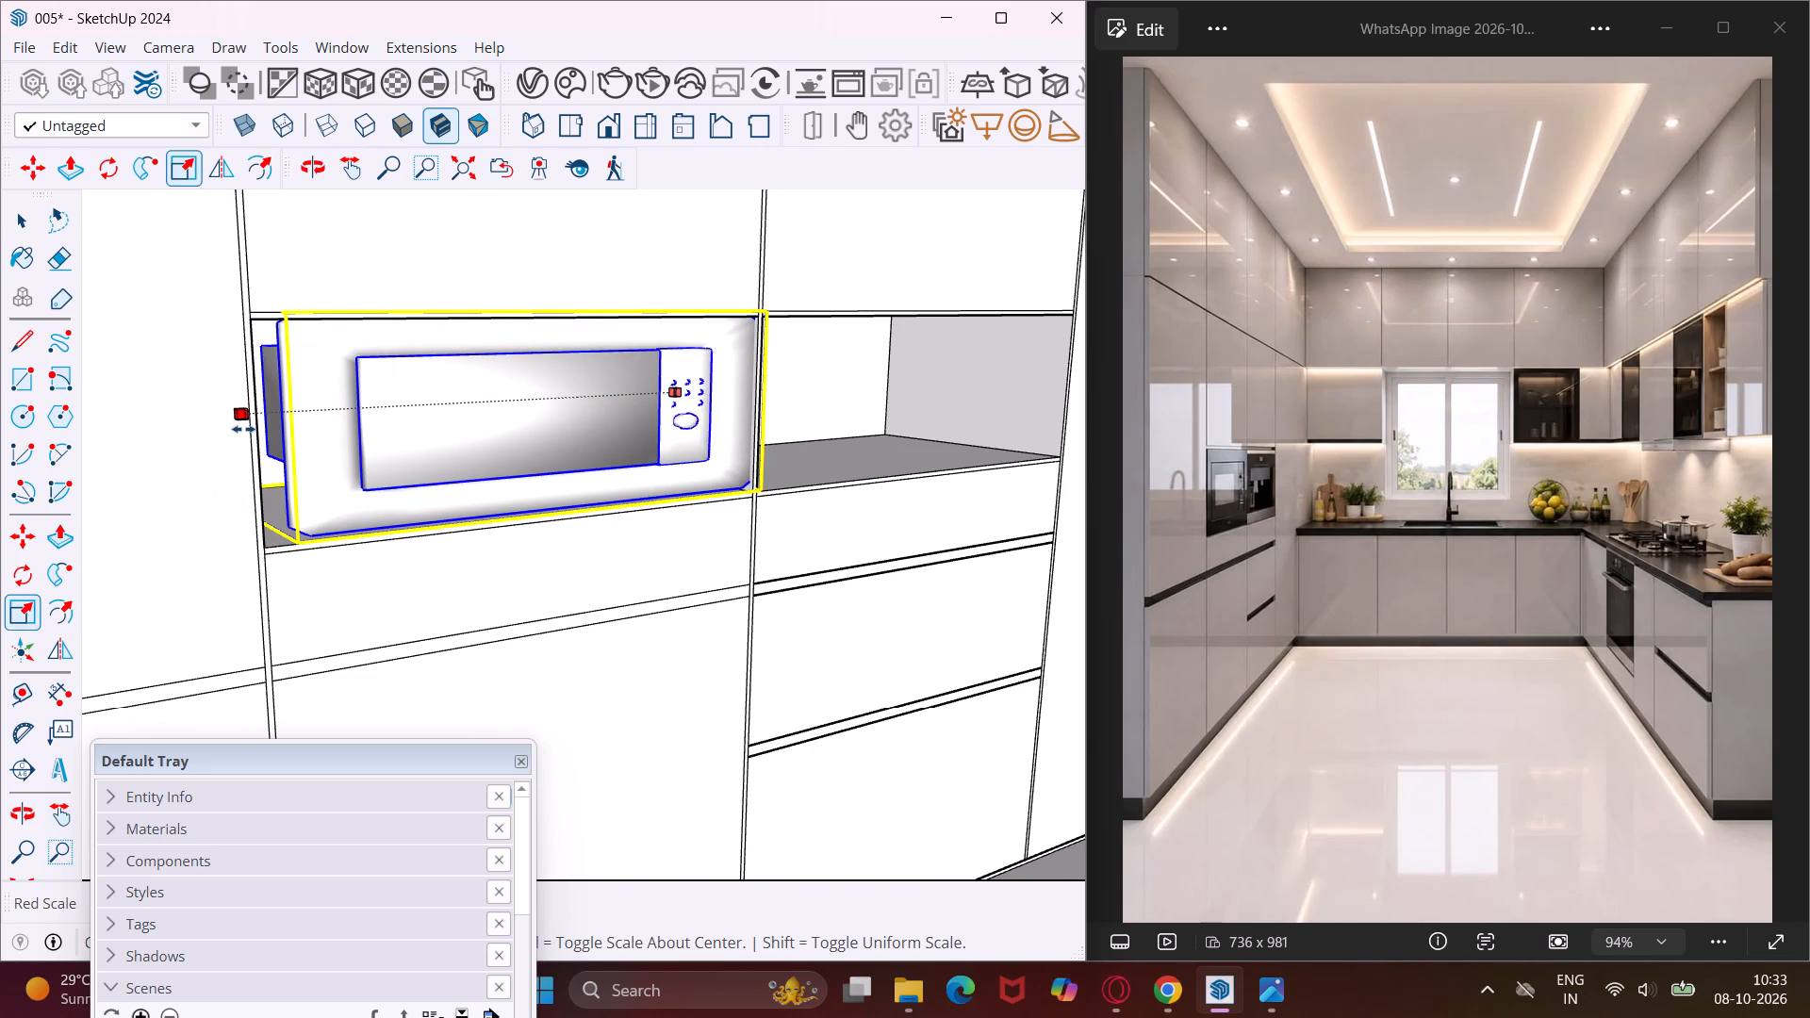
middle_click_drag(243, 429, 97, 460)
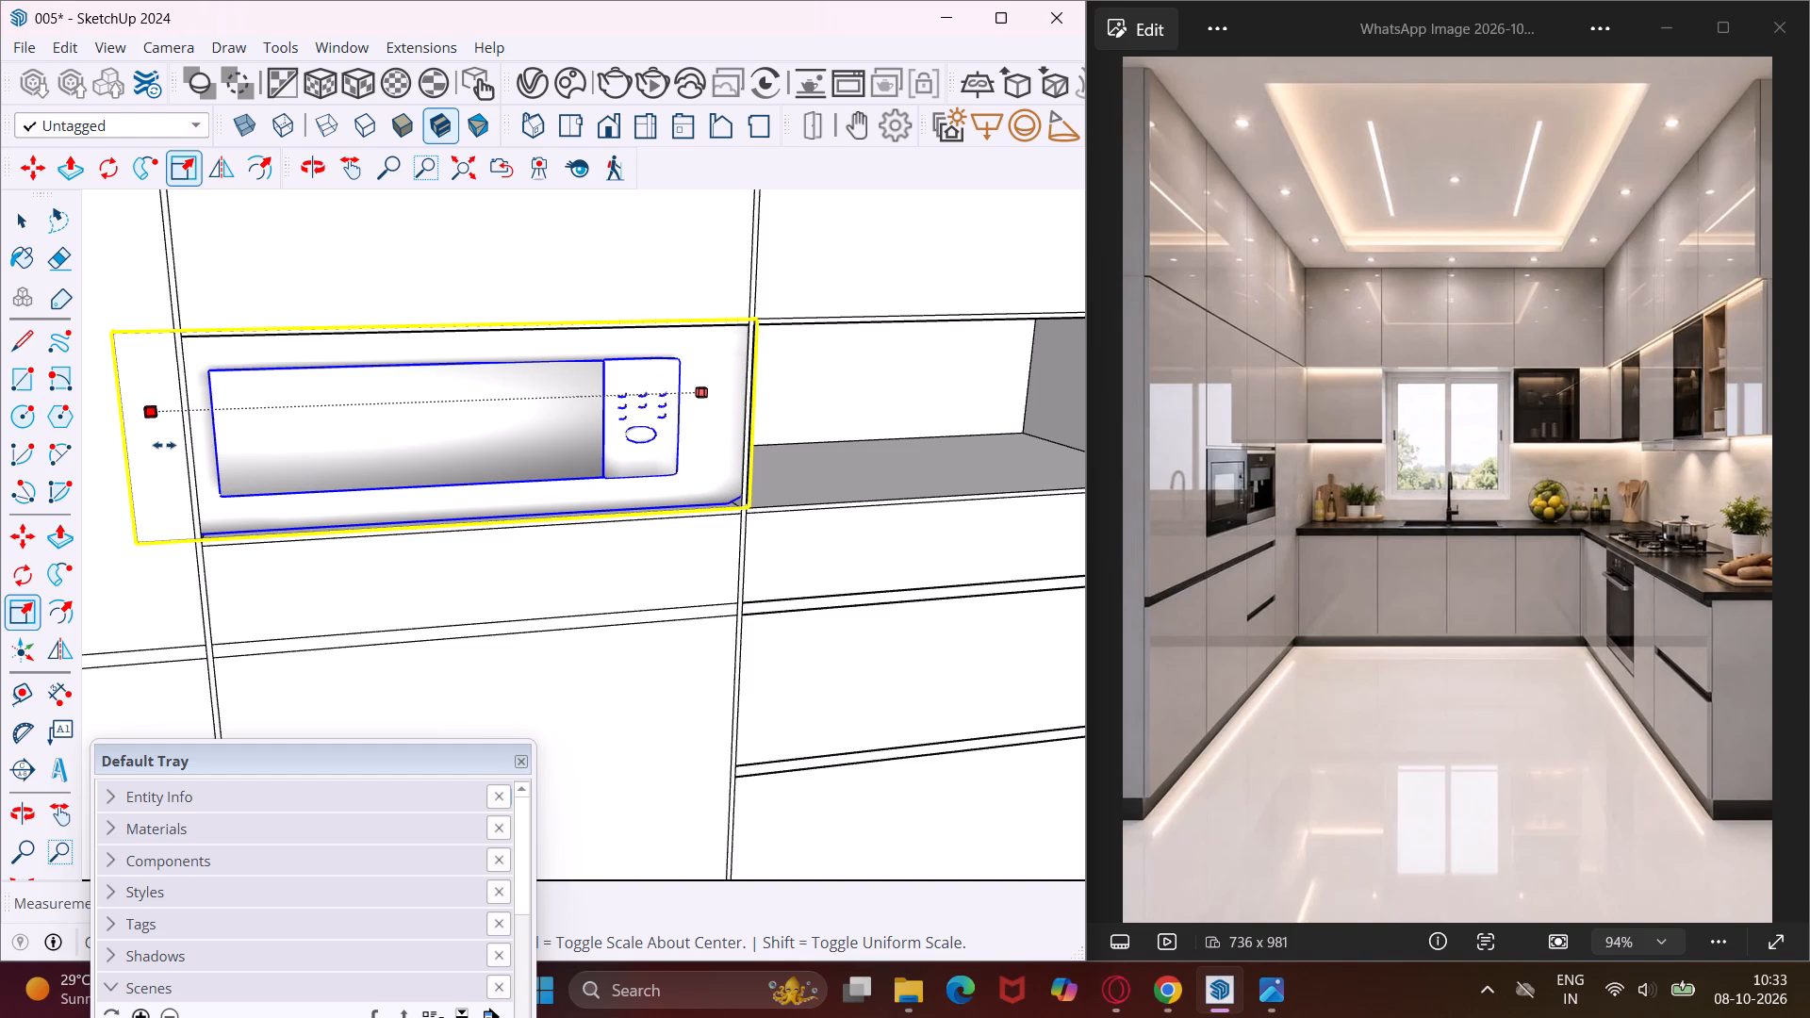
left_click(200, 441)
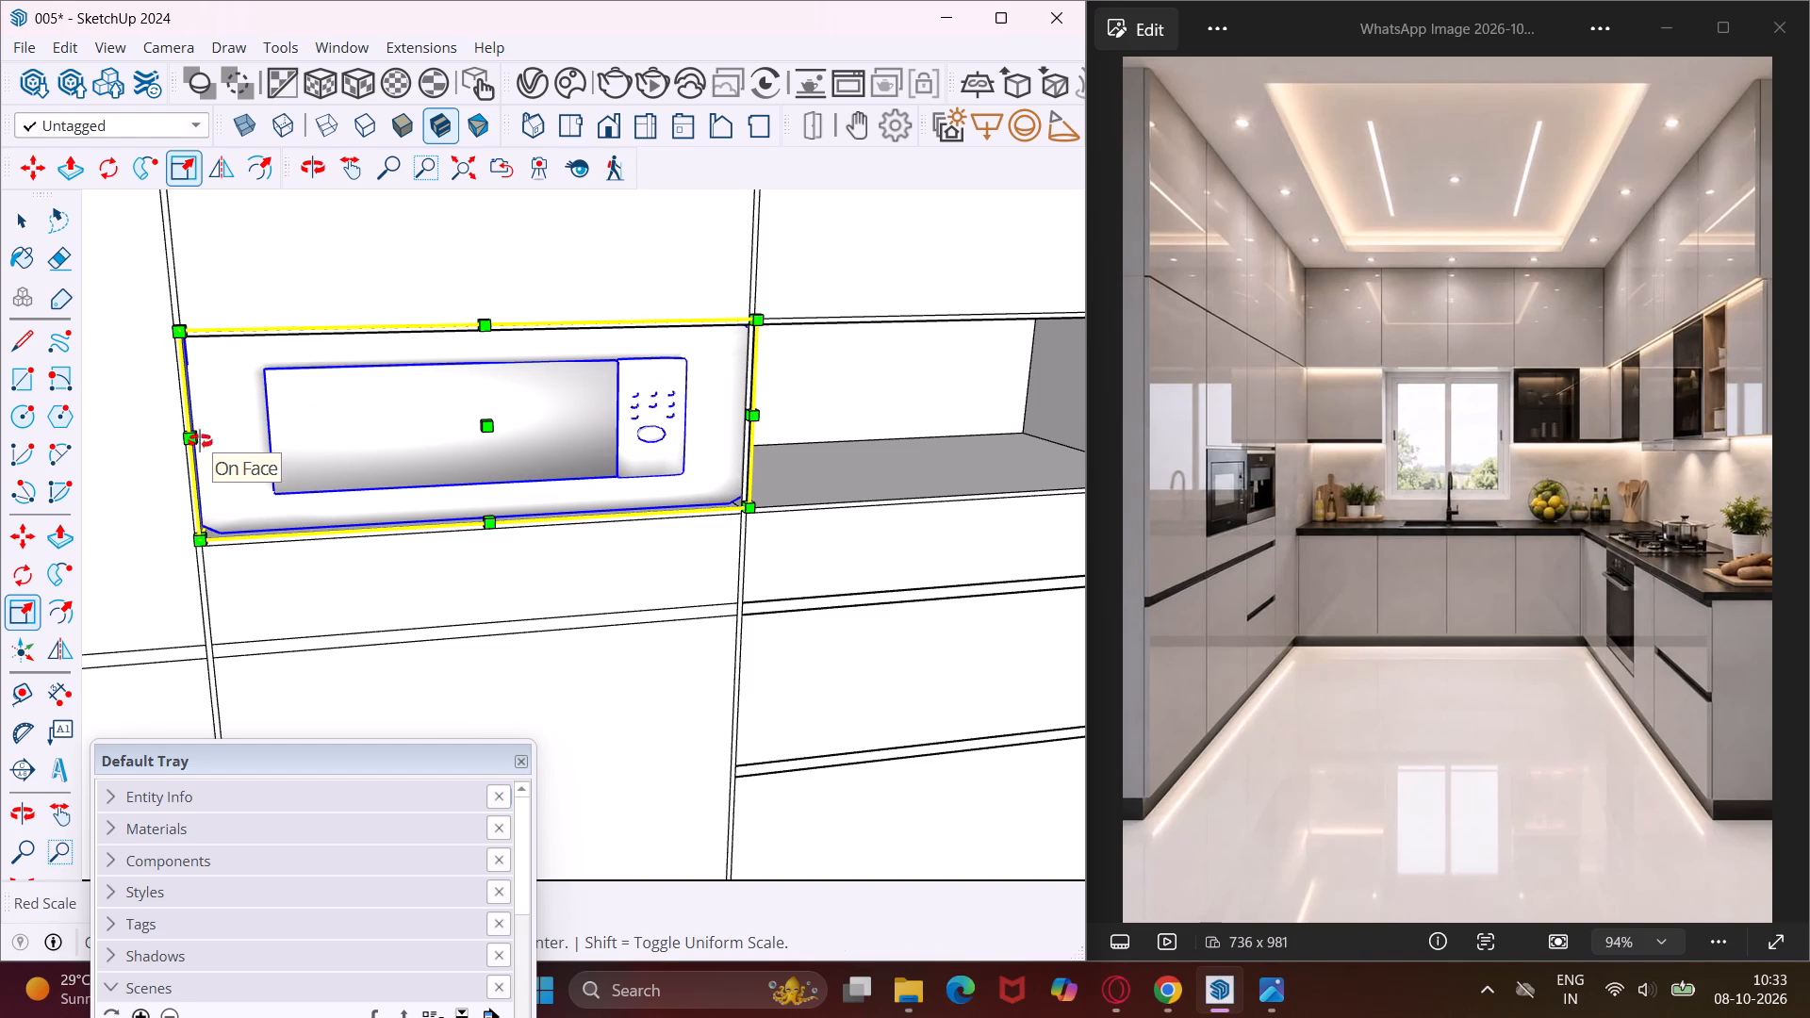
middle_click_drag(200, 441, 491, 432)
scroll(485, 423, "down", 6)
scroll(483, 447, "up", 1)
middle_click_drag(482, 447, 485, 449)
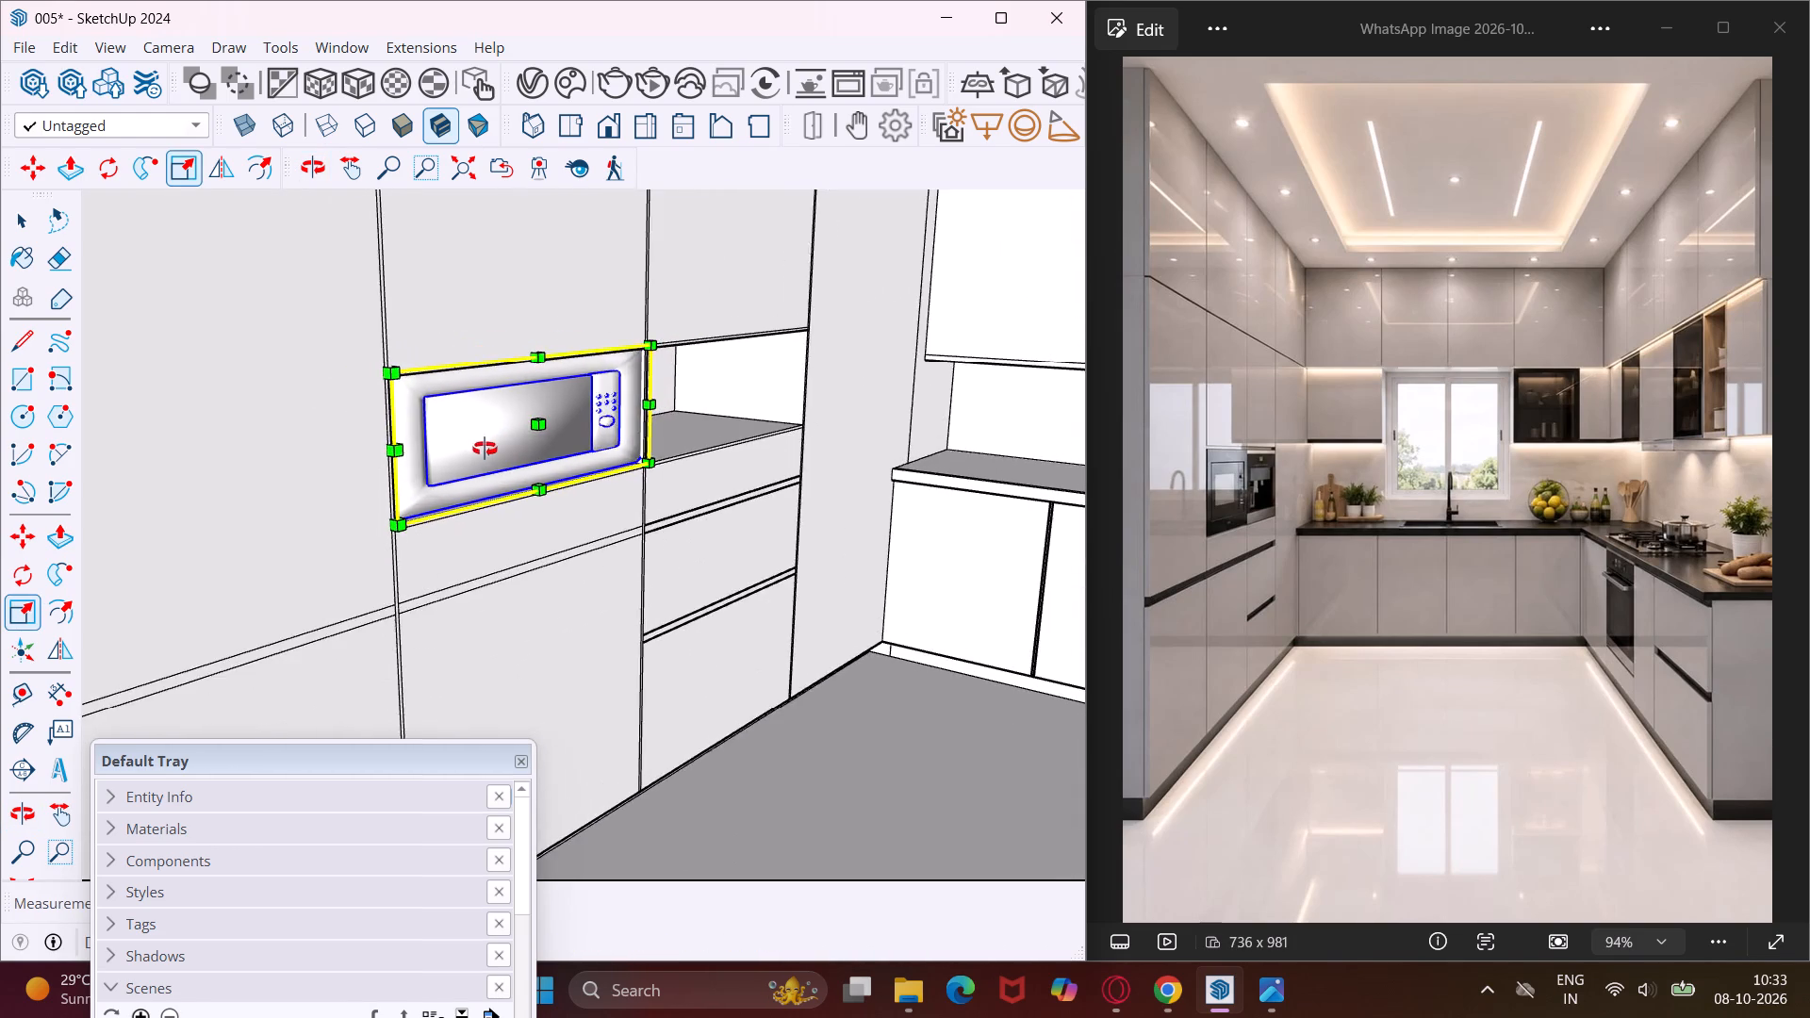
middle_click_drag(485, 449, 630, 441)
scroll(613, 422, "down", 15)
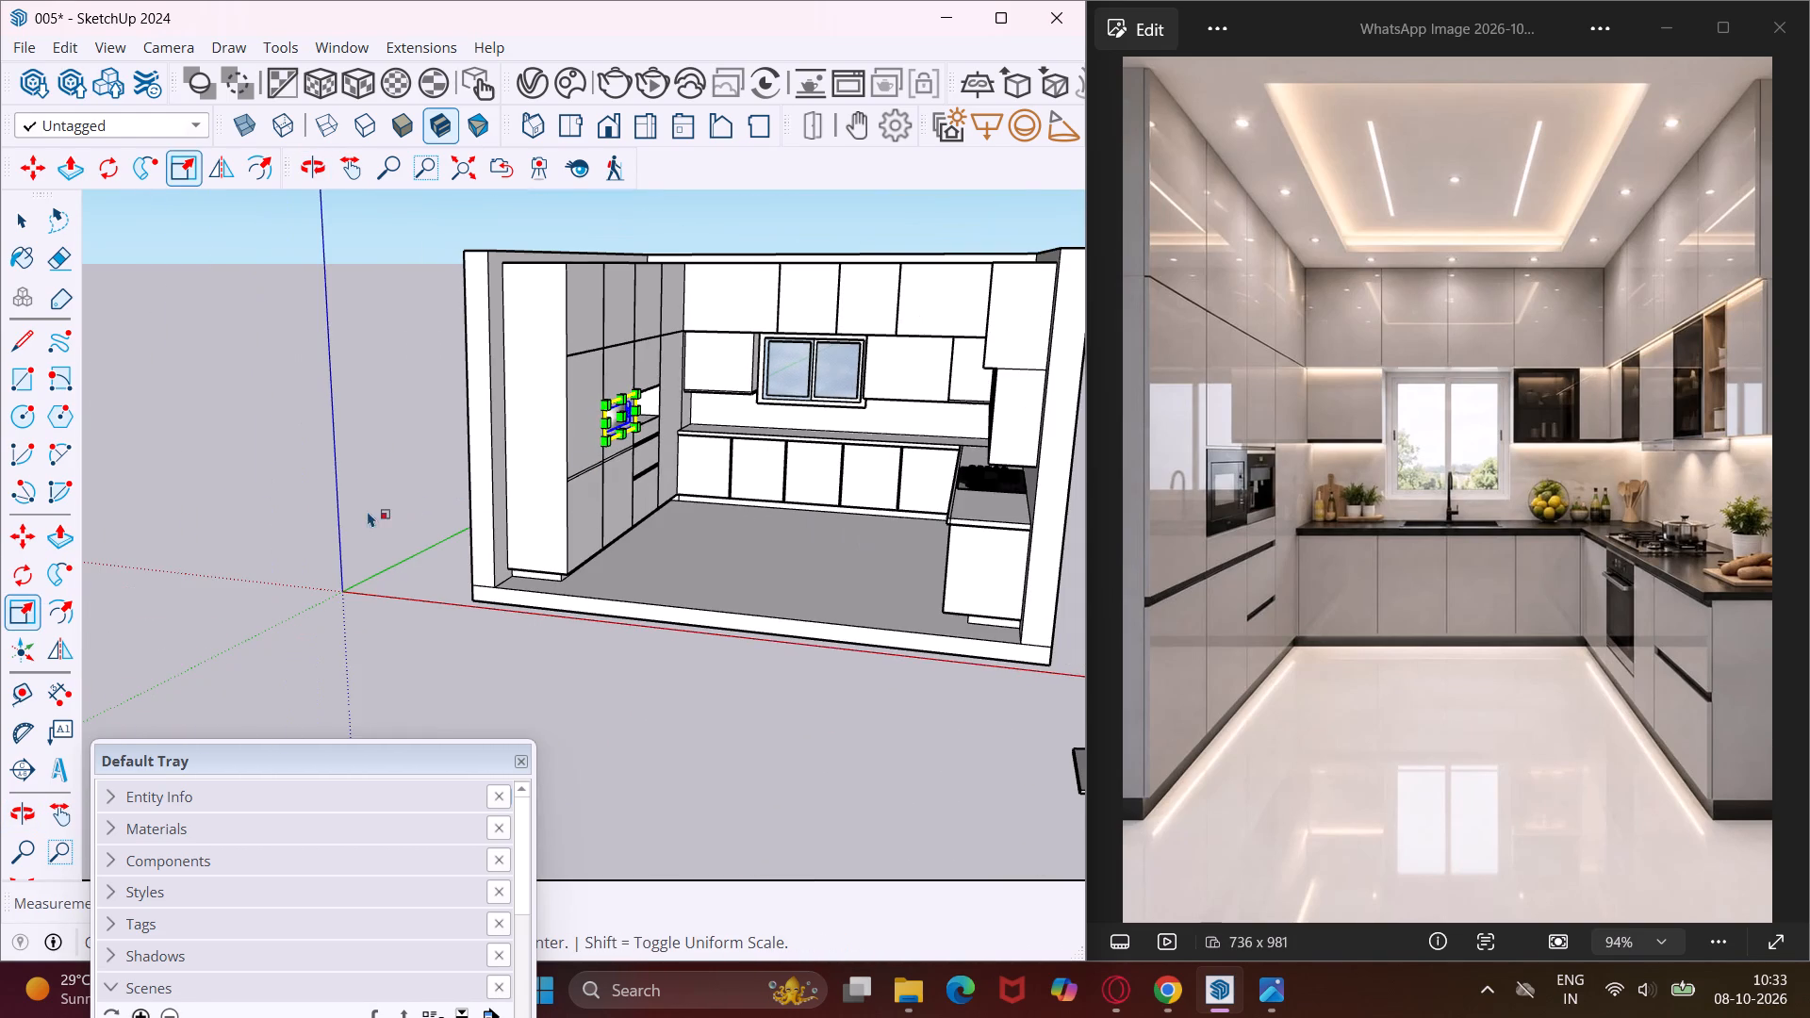
key("Escape")
key("space")
left_click(352, 517)
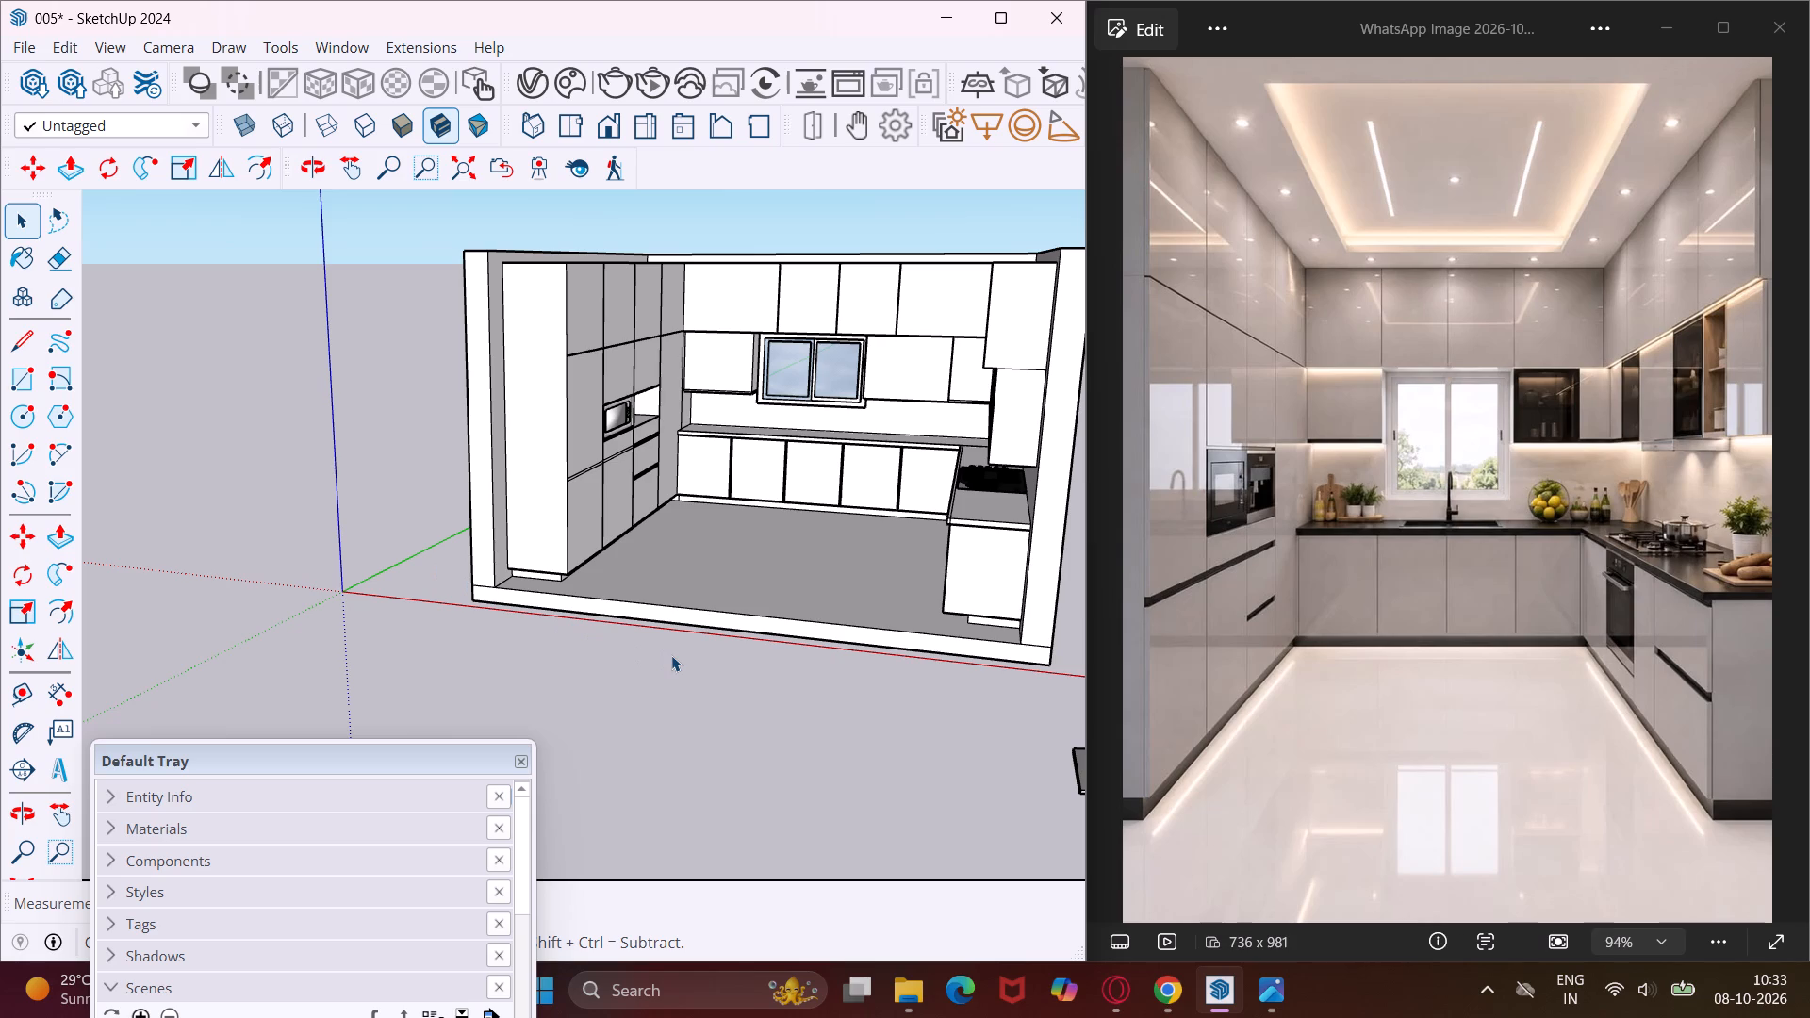
Rotate the remaining microwave outside the room 90° about the vertical axis so its front faces away from the tall cabinets.
left_click(364, 176)
left_click_drag(887, 677, 612, 652)
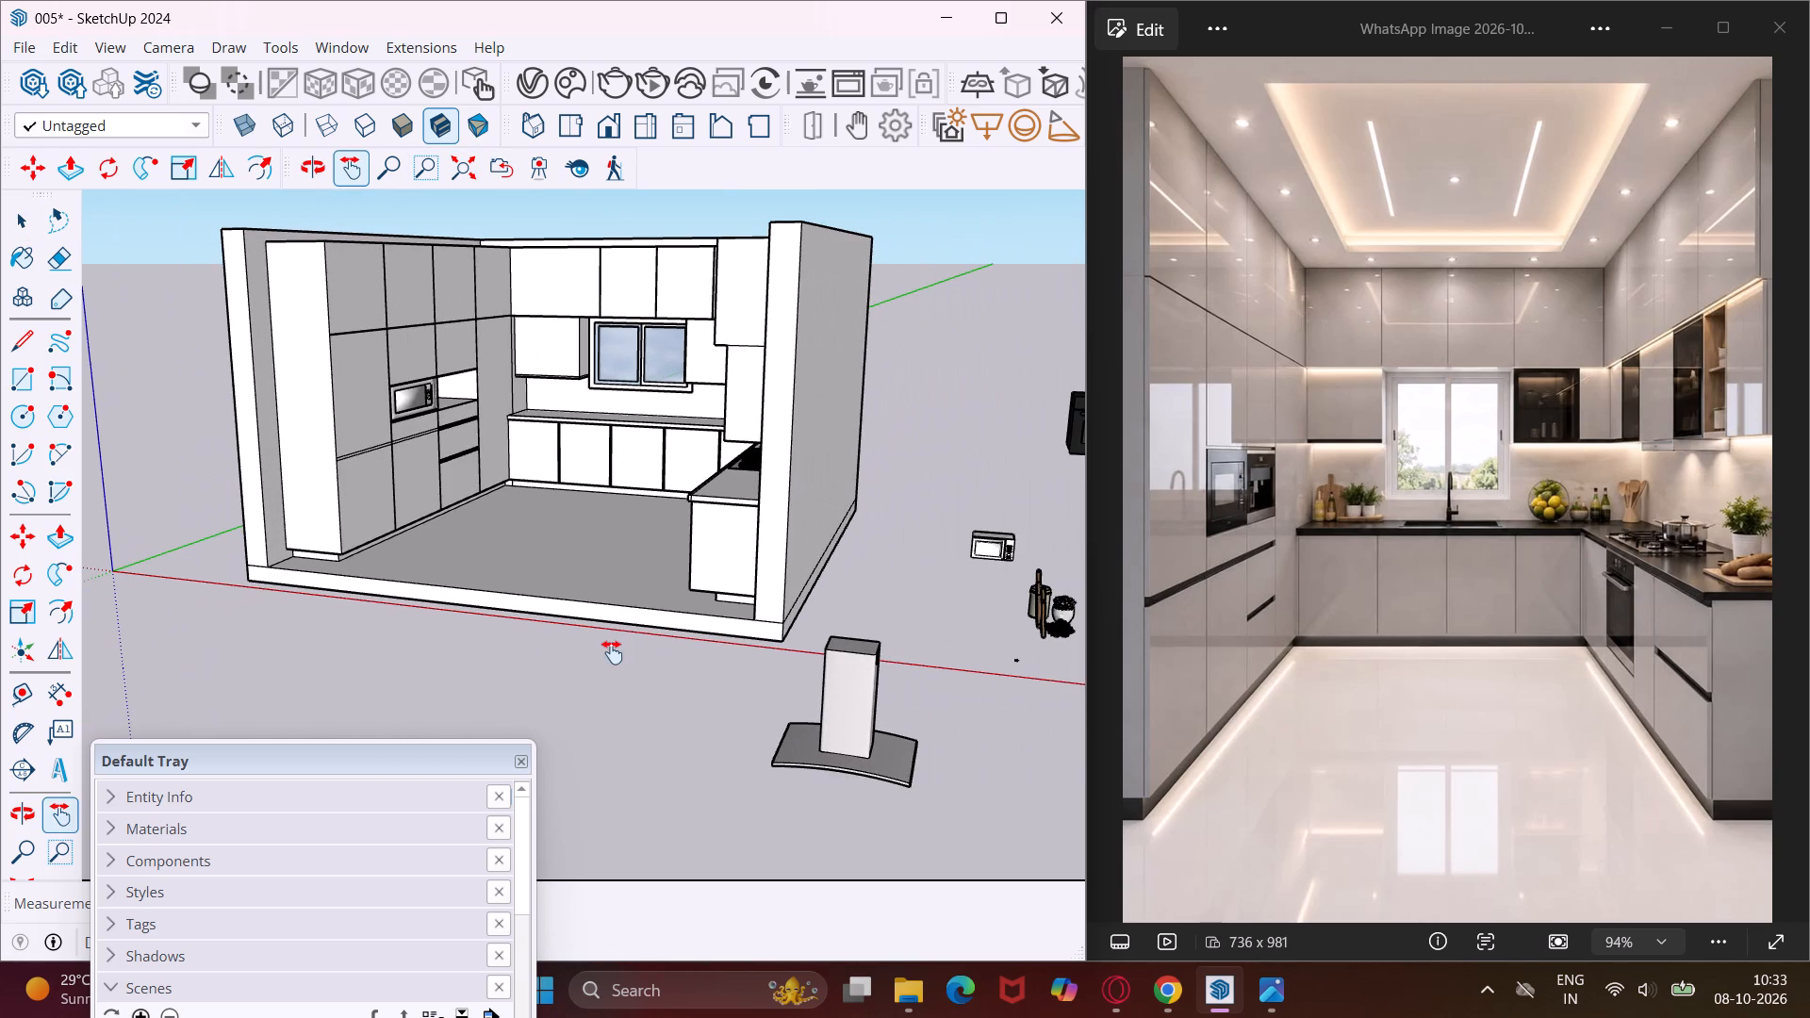
key("Escape")
key("space")
left_click(995, 551)
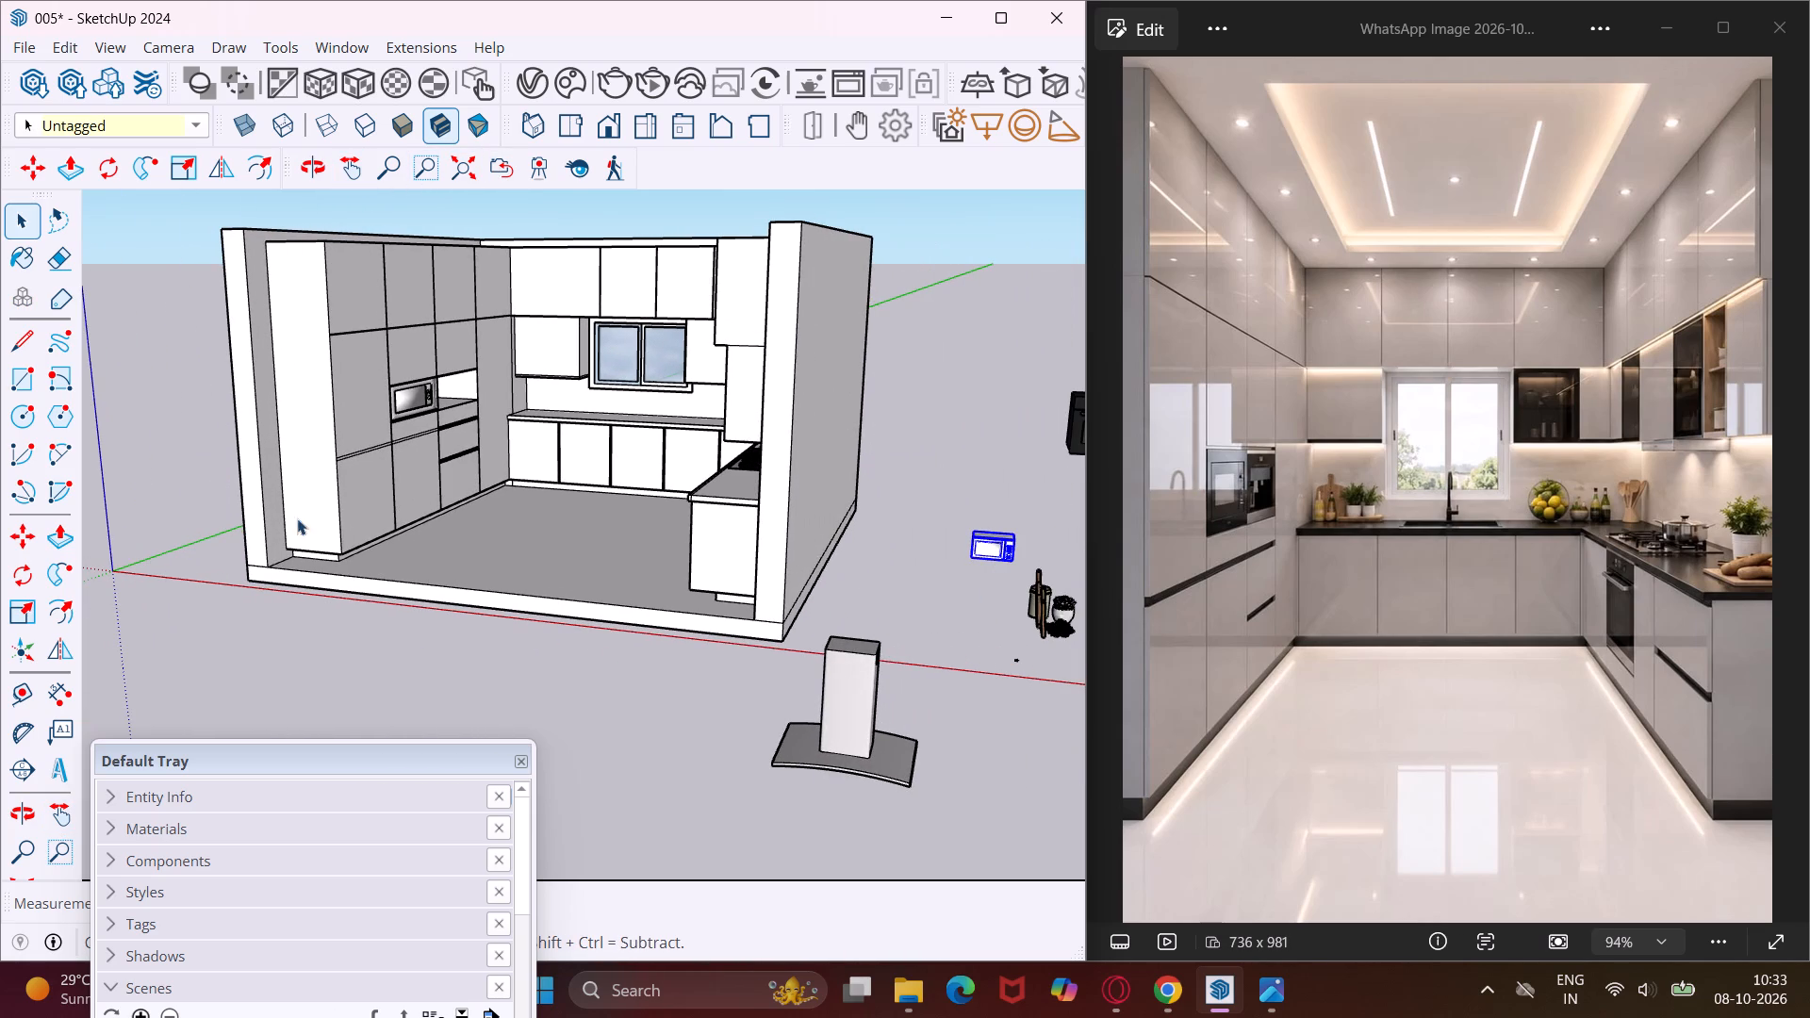
left_click(26, 565)
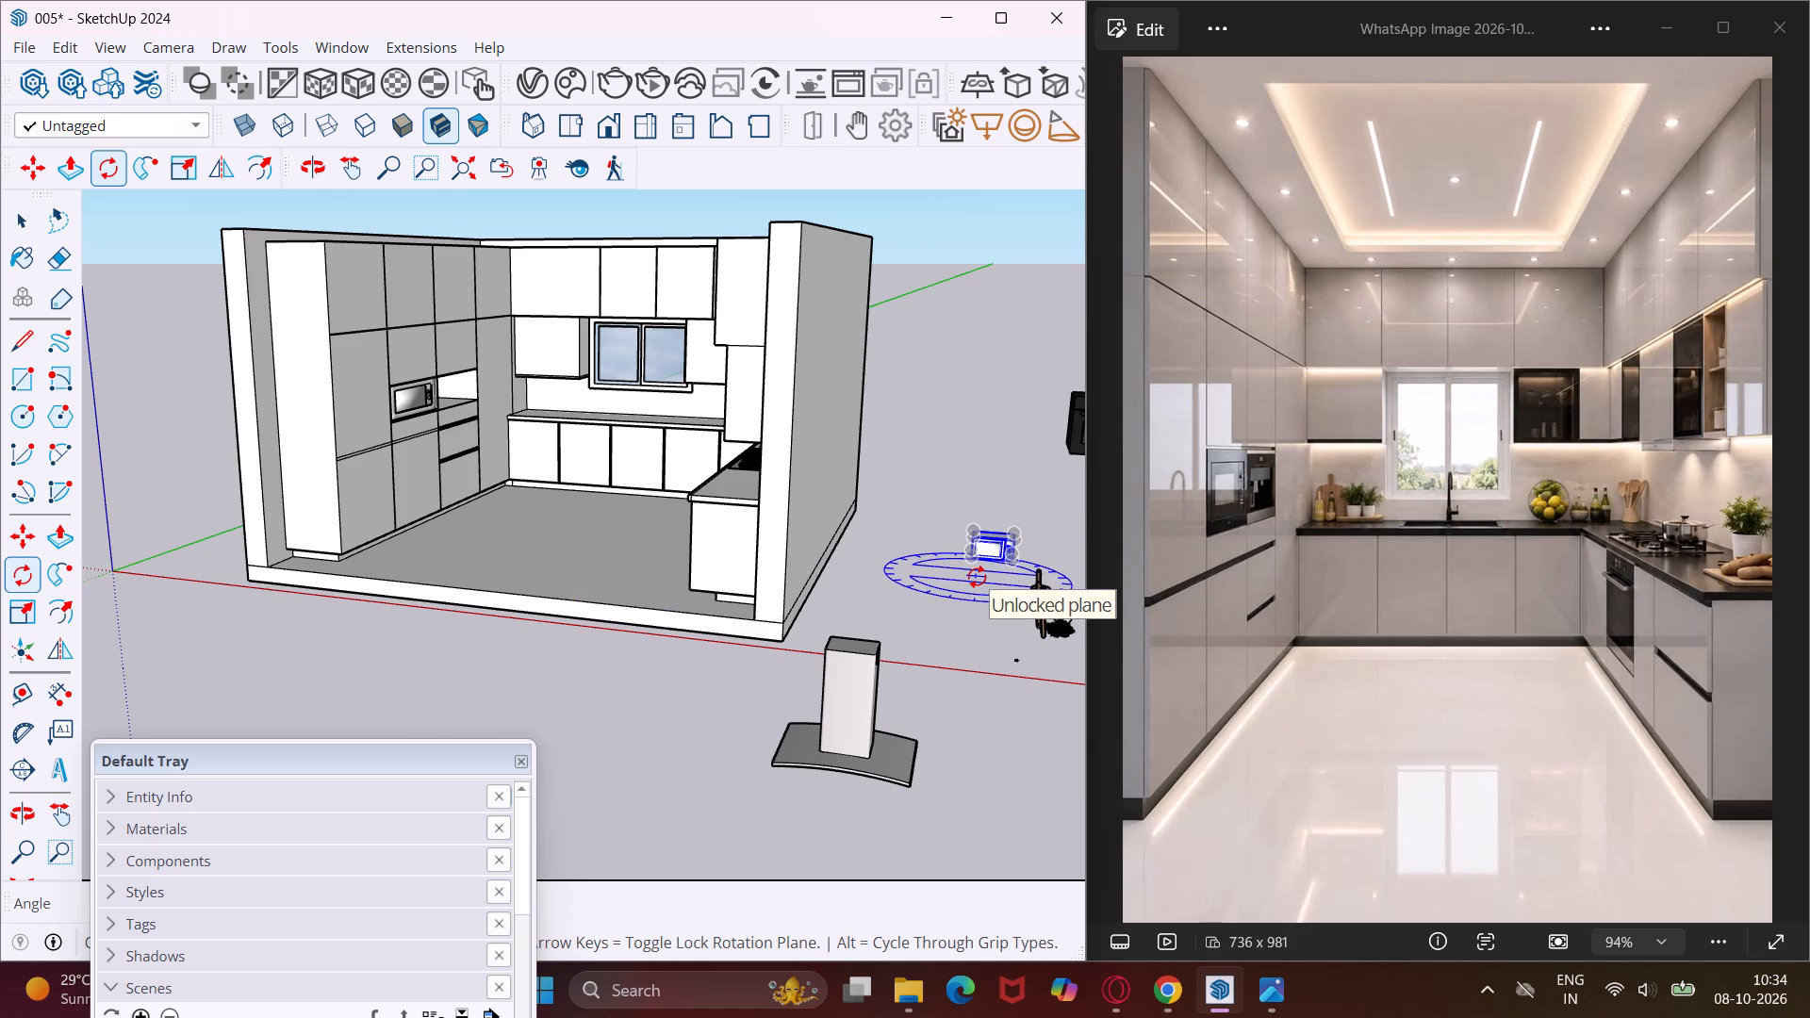
left_click(977, 577)
left_click(887, 568)
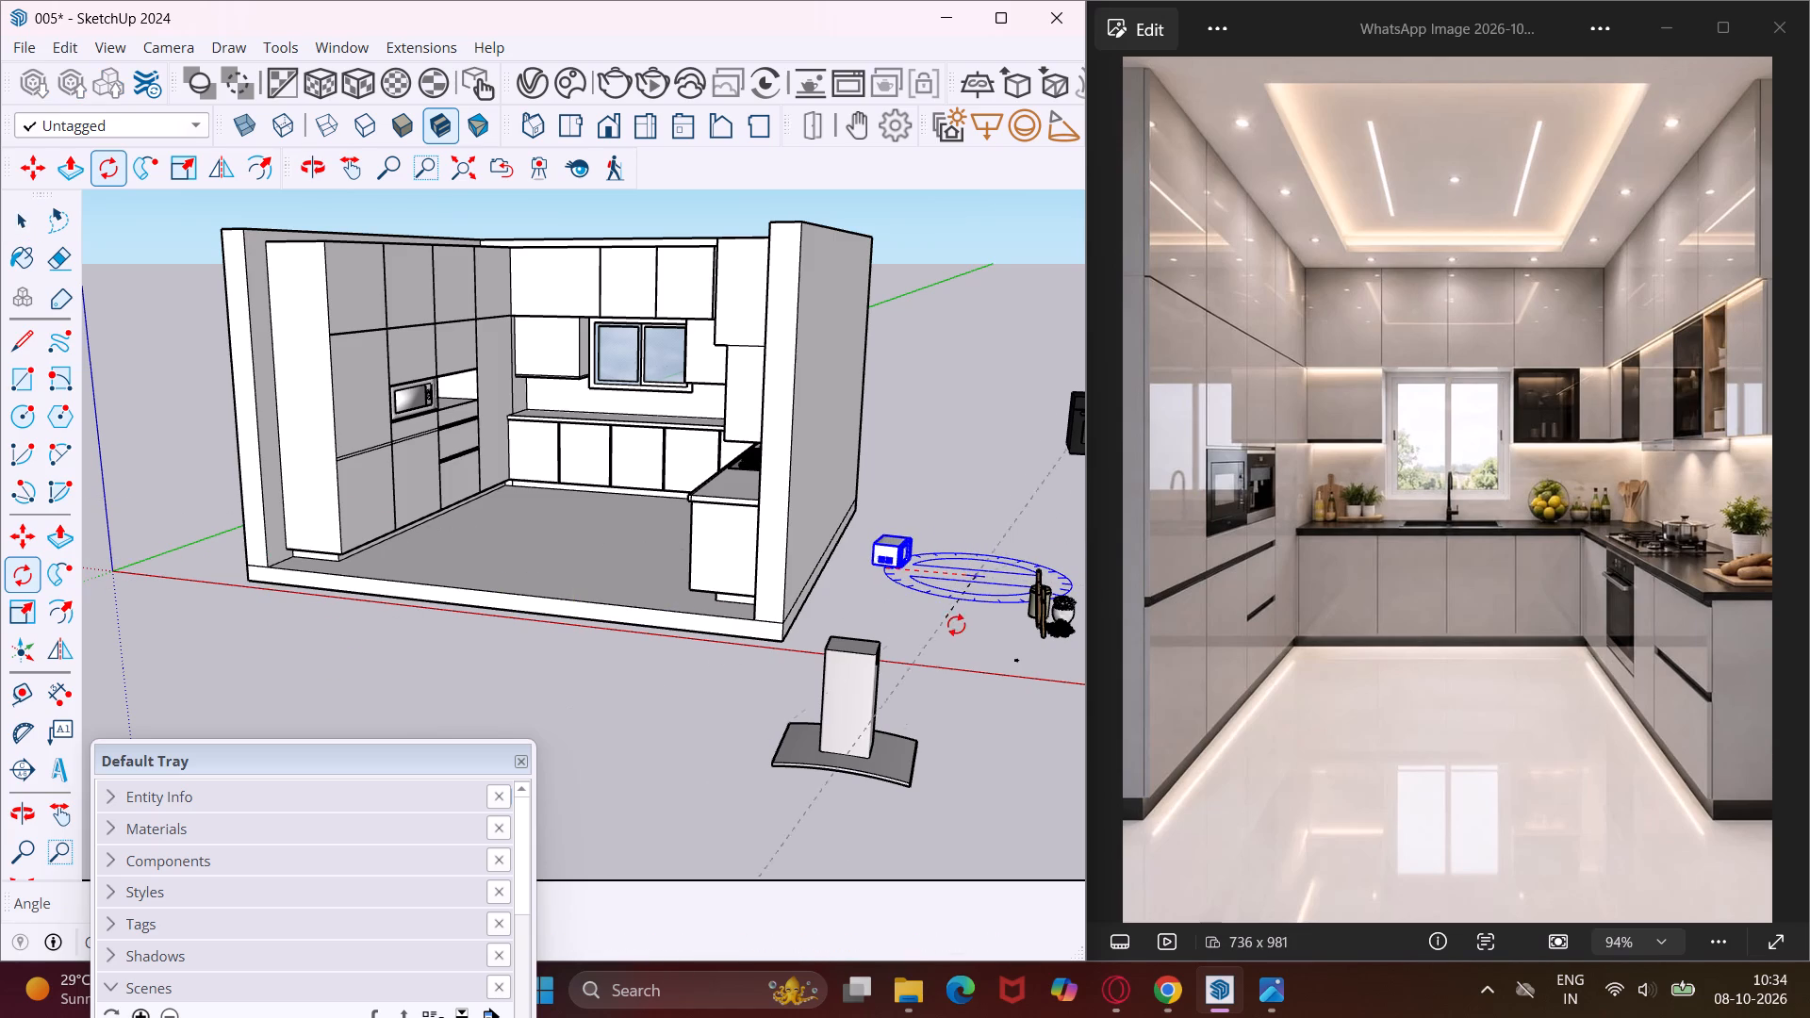
type("90")
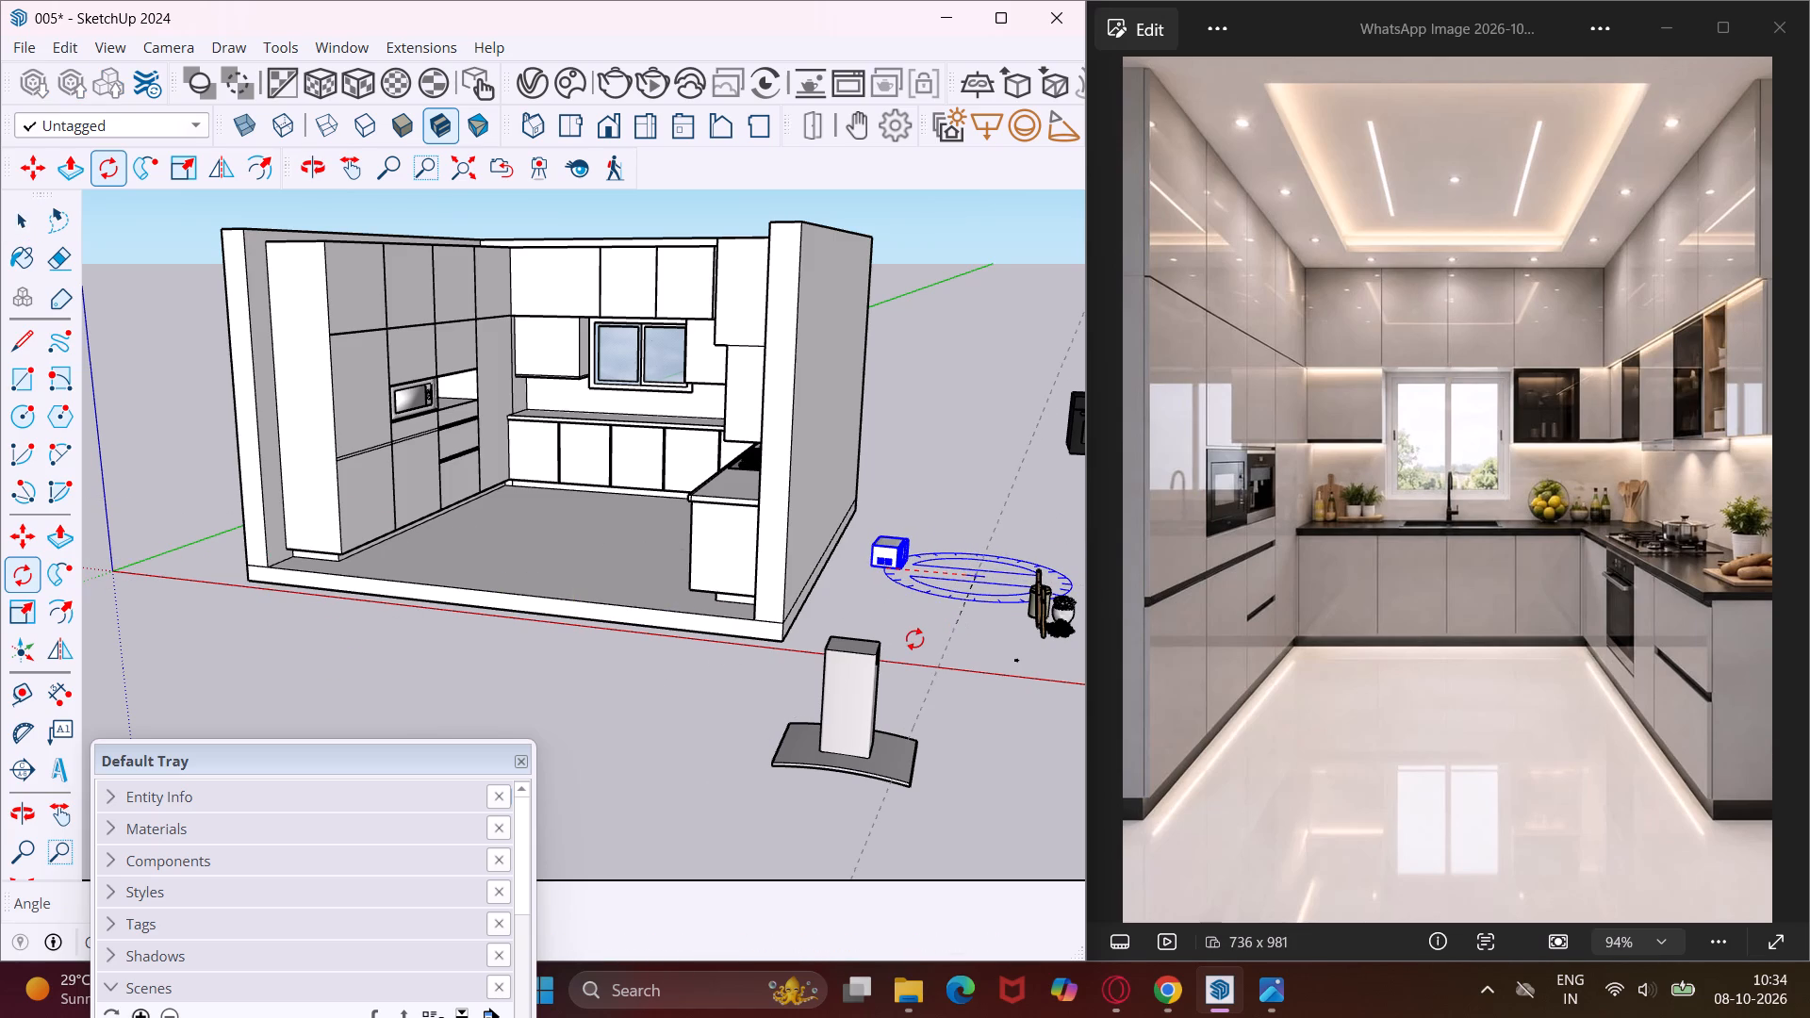
key("Return")
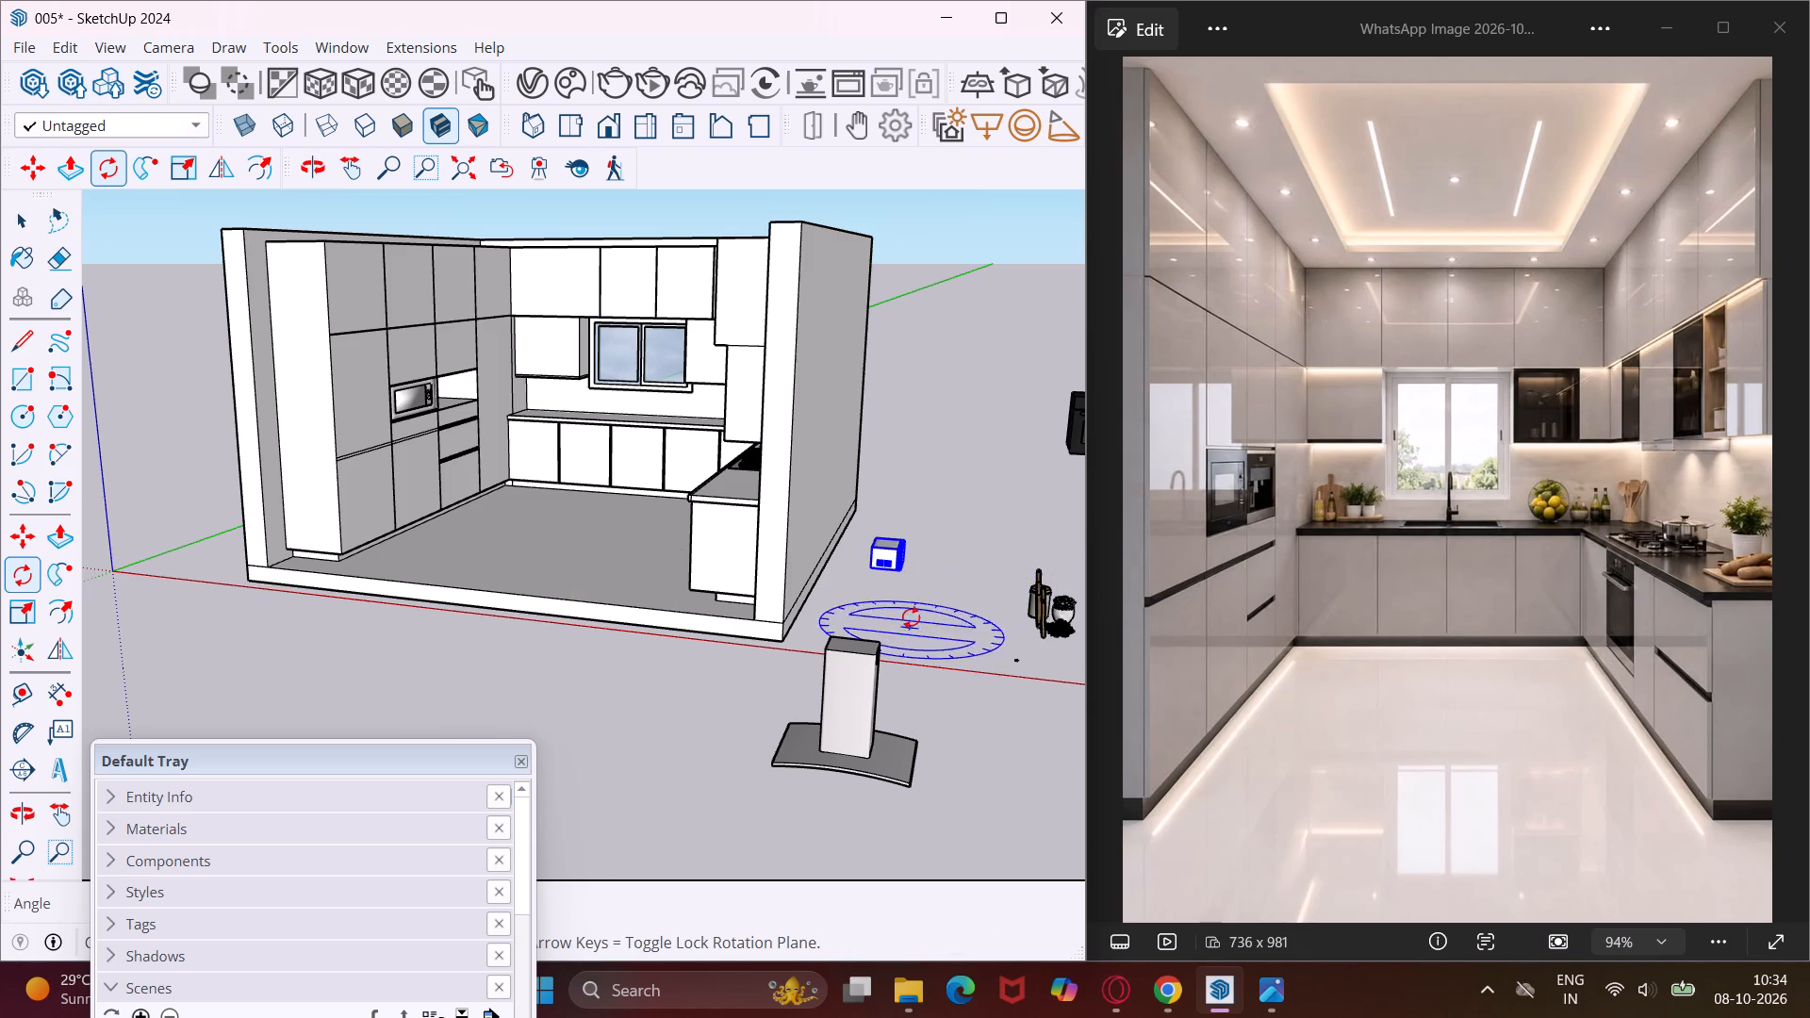
Move the rotated microwave into the third panel's recess, snapping its lower front corner to the opening's lower corner nearest the second panel.
key("m")
scroll(907, 583, "up", 4)
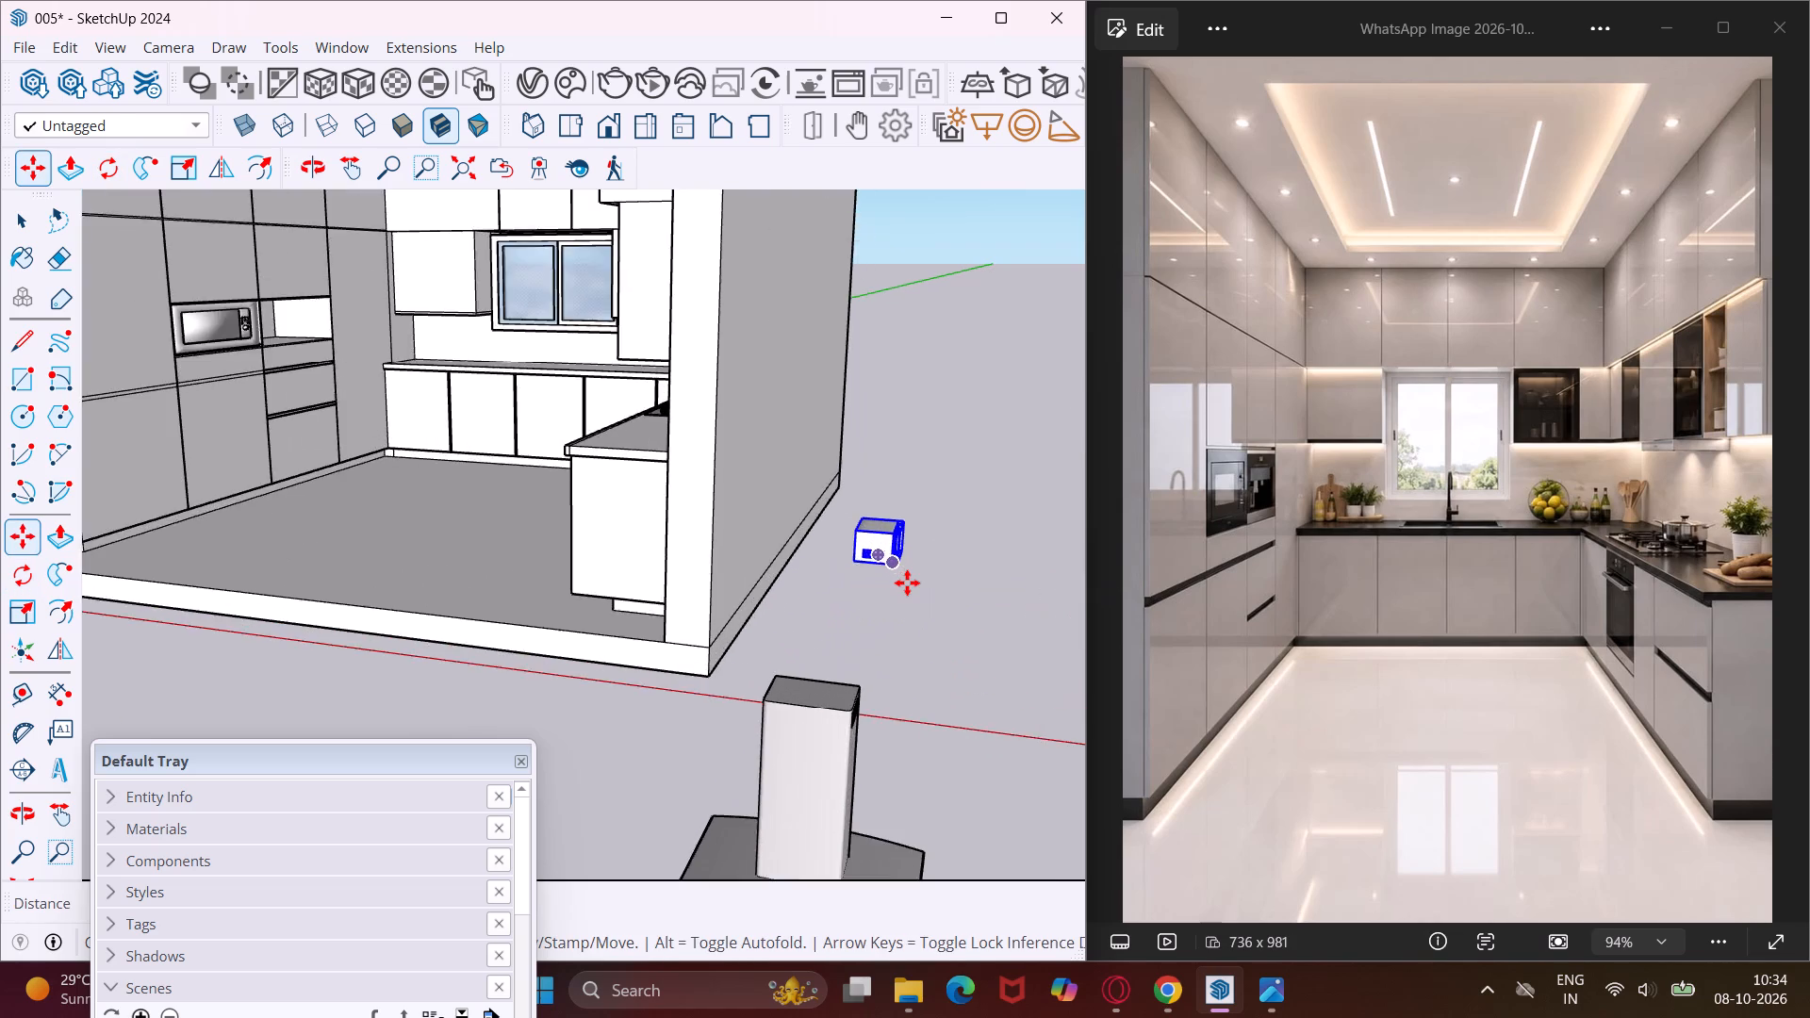
scroll(907, 583, "up", 18)
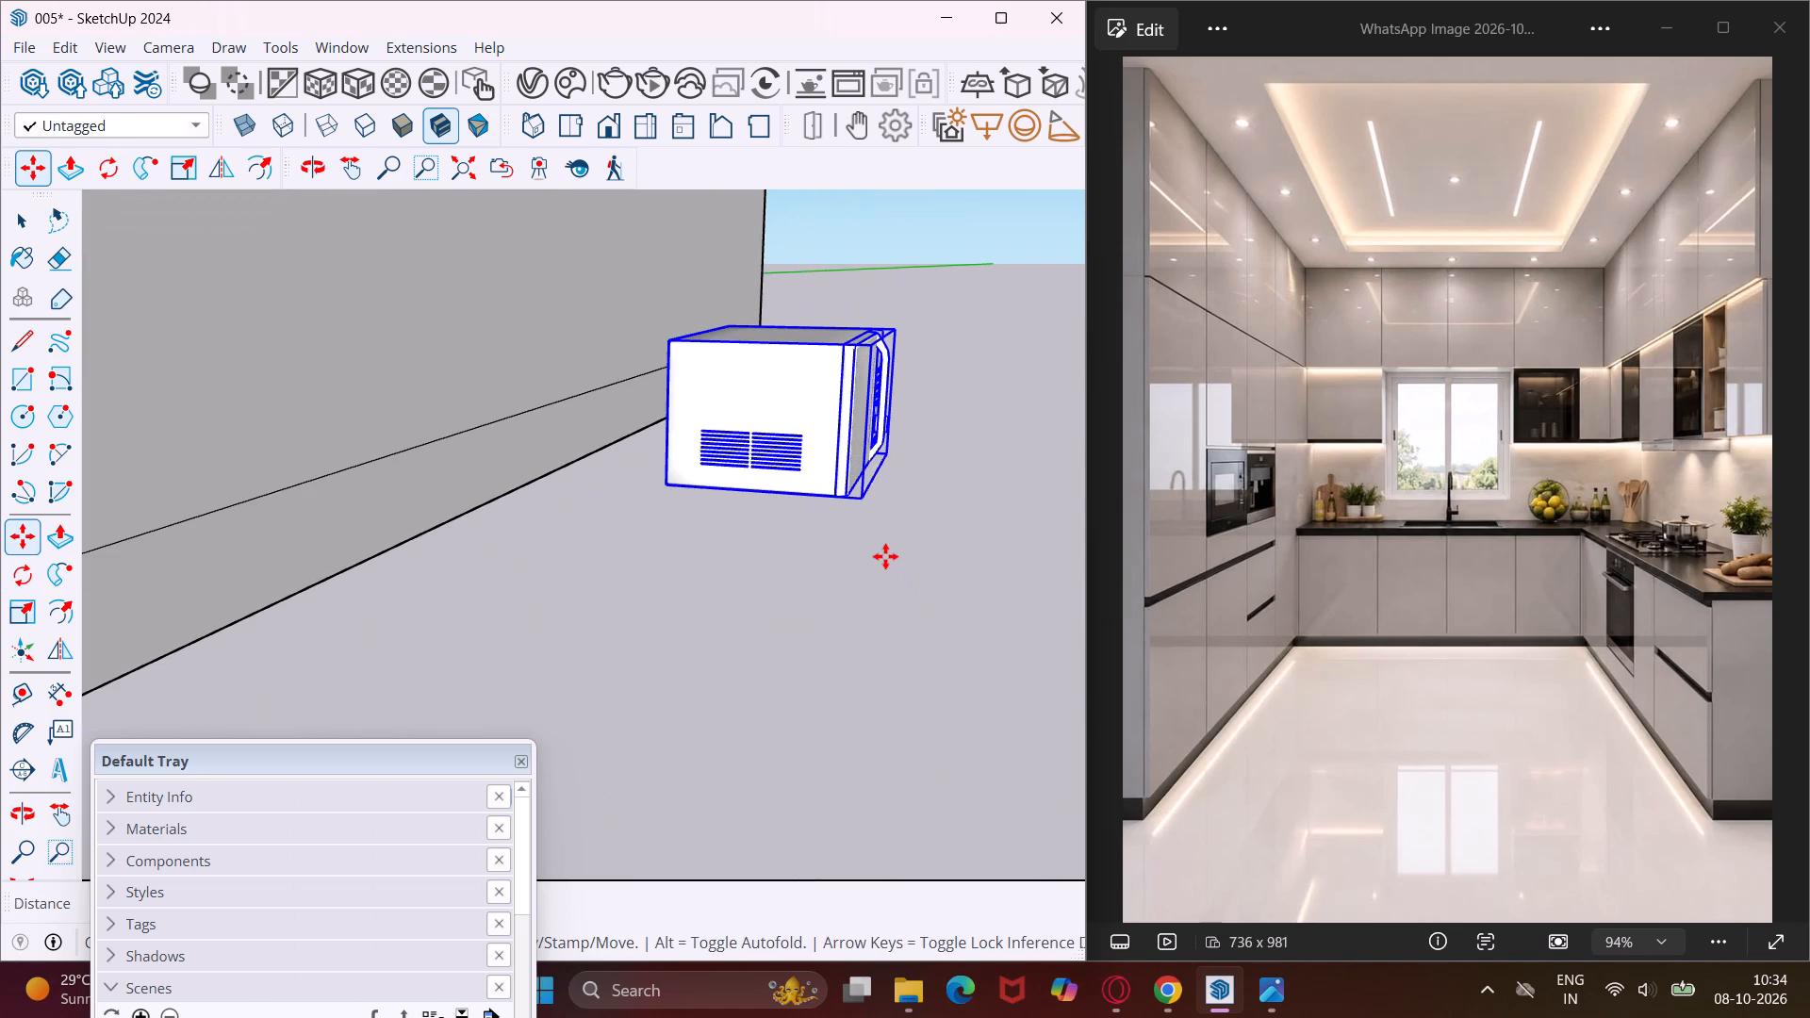
left_click(862, 494)
scroll(862, 494, "down", 5)
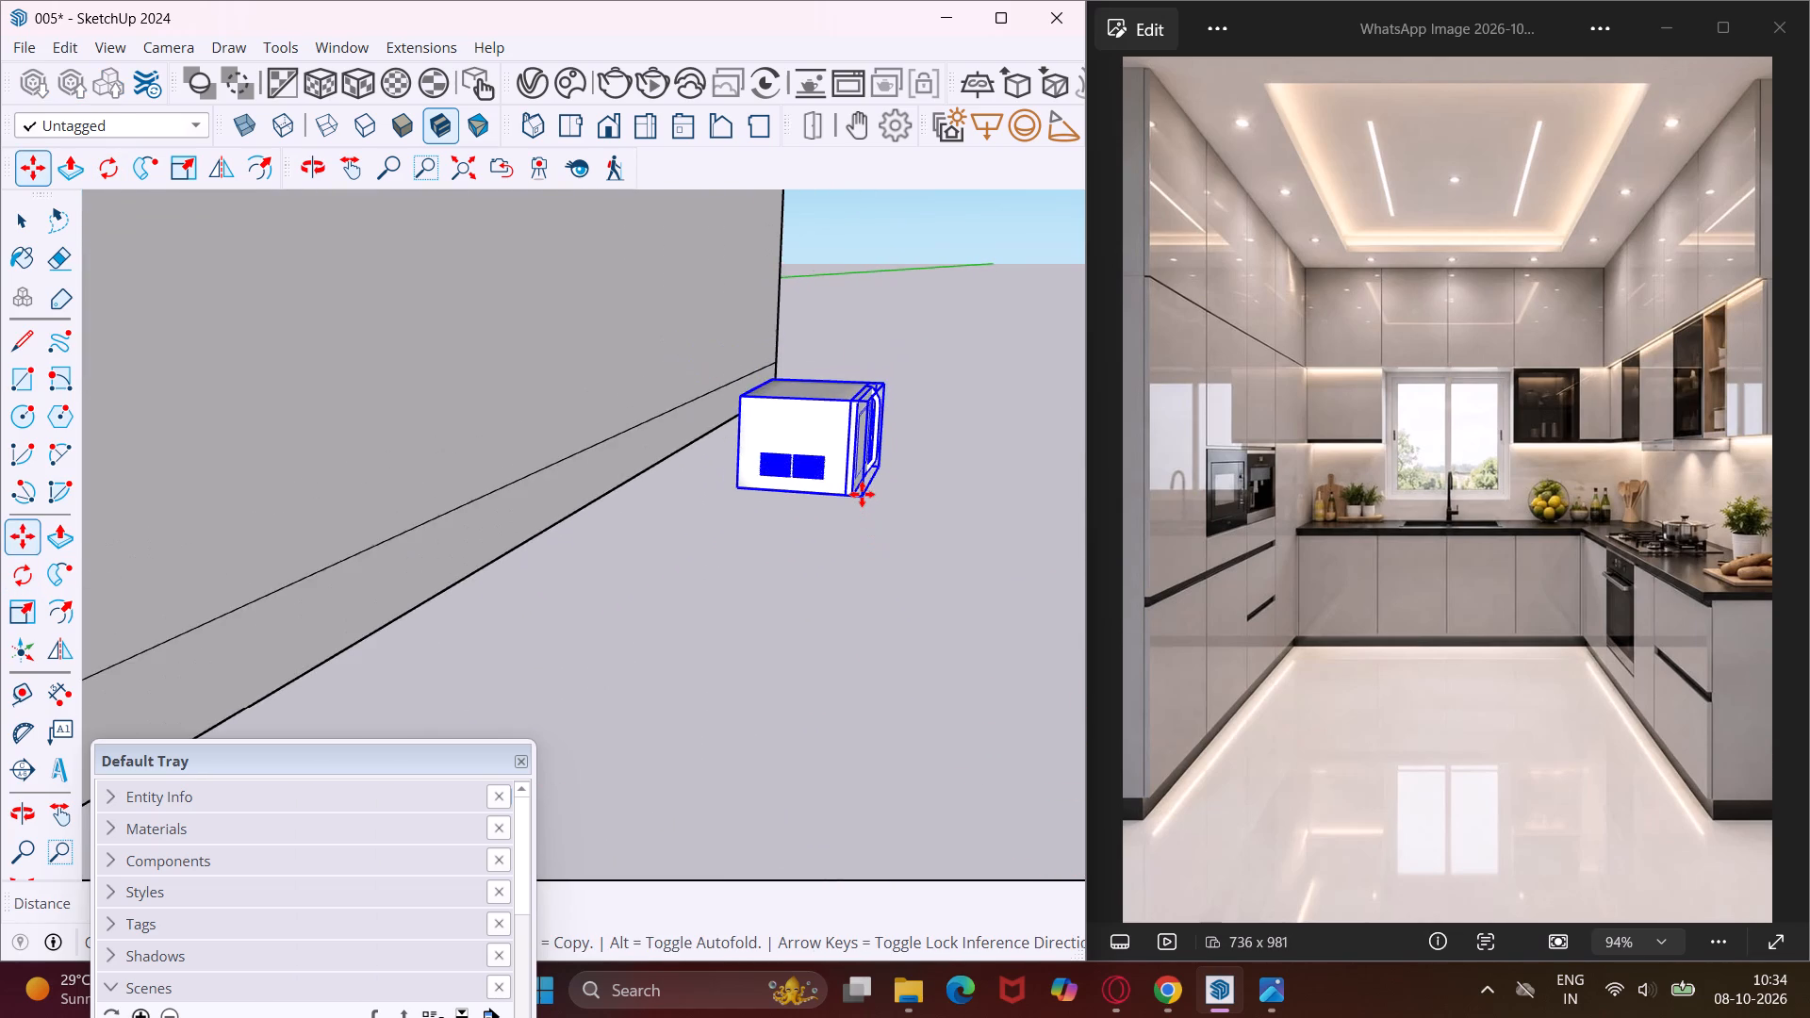
scroll(862, 494, "down", 13)
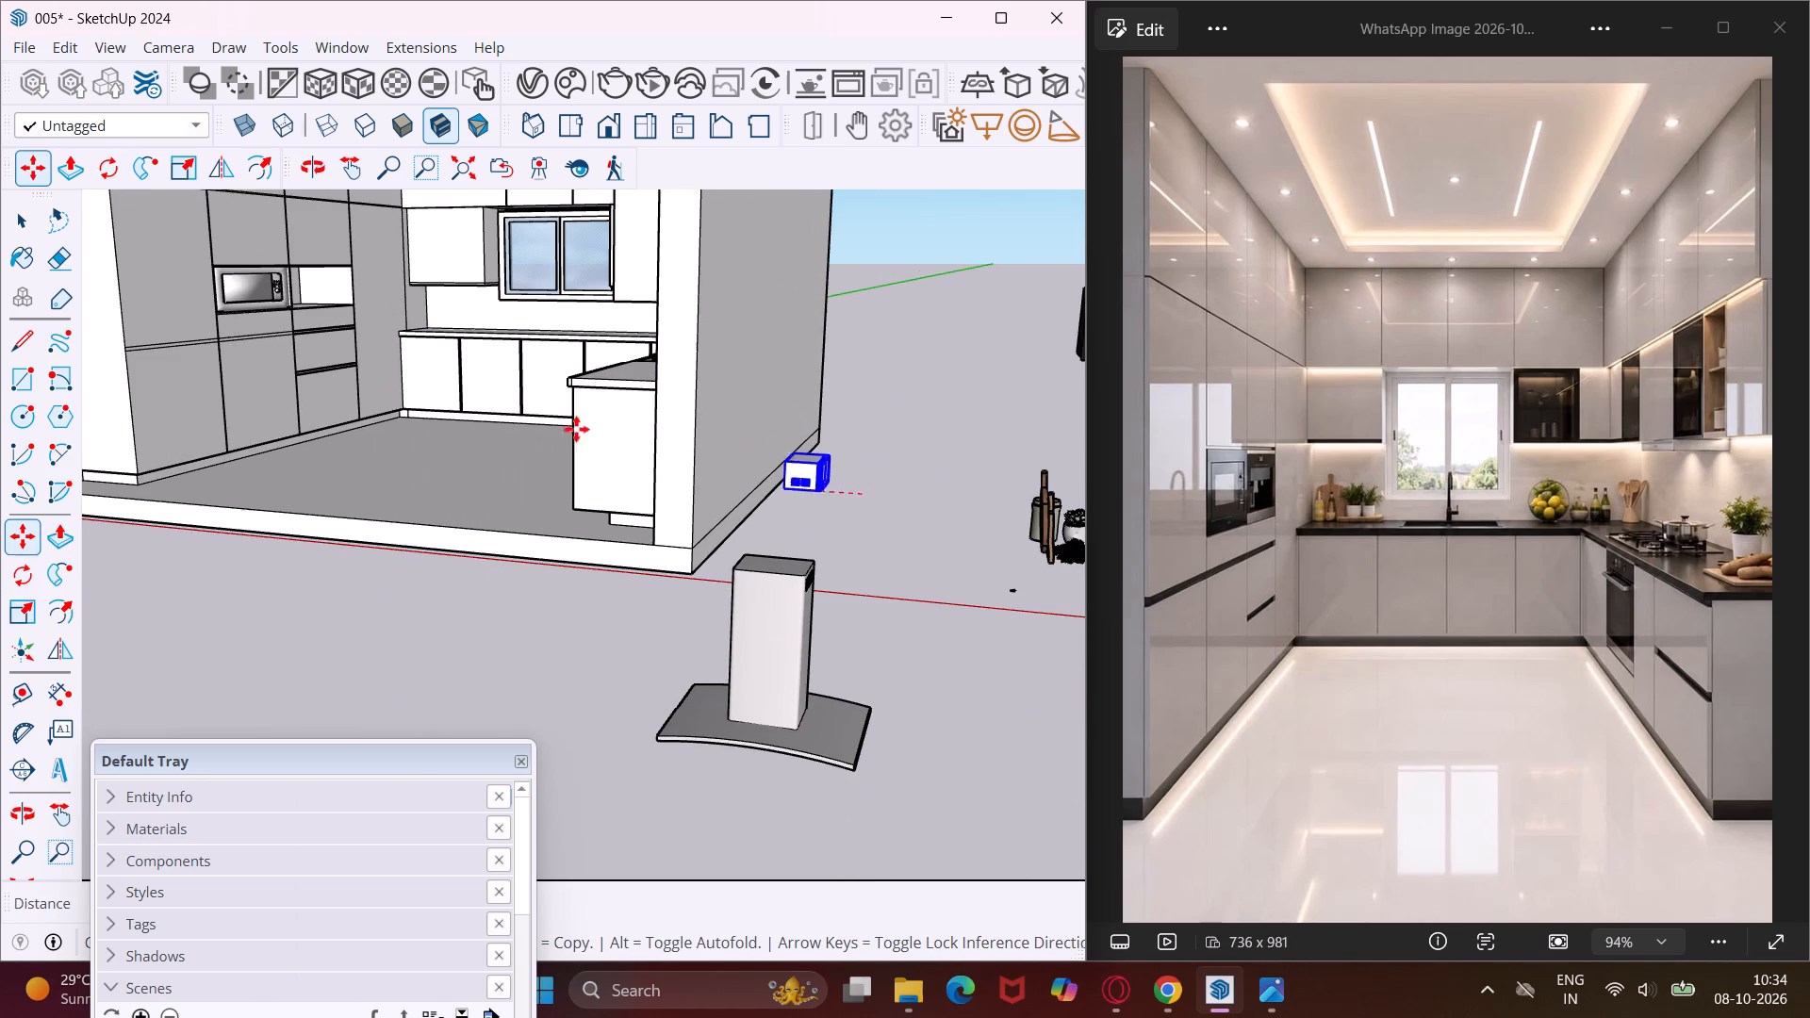
scroll(299, 291, "up", 9)
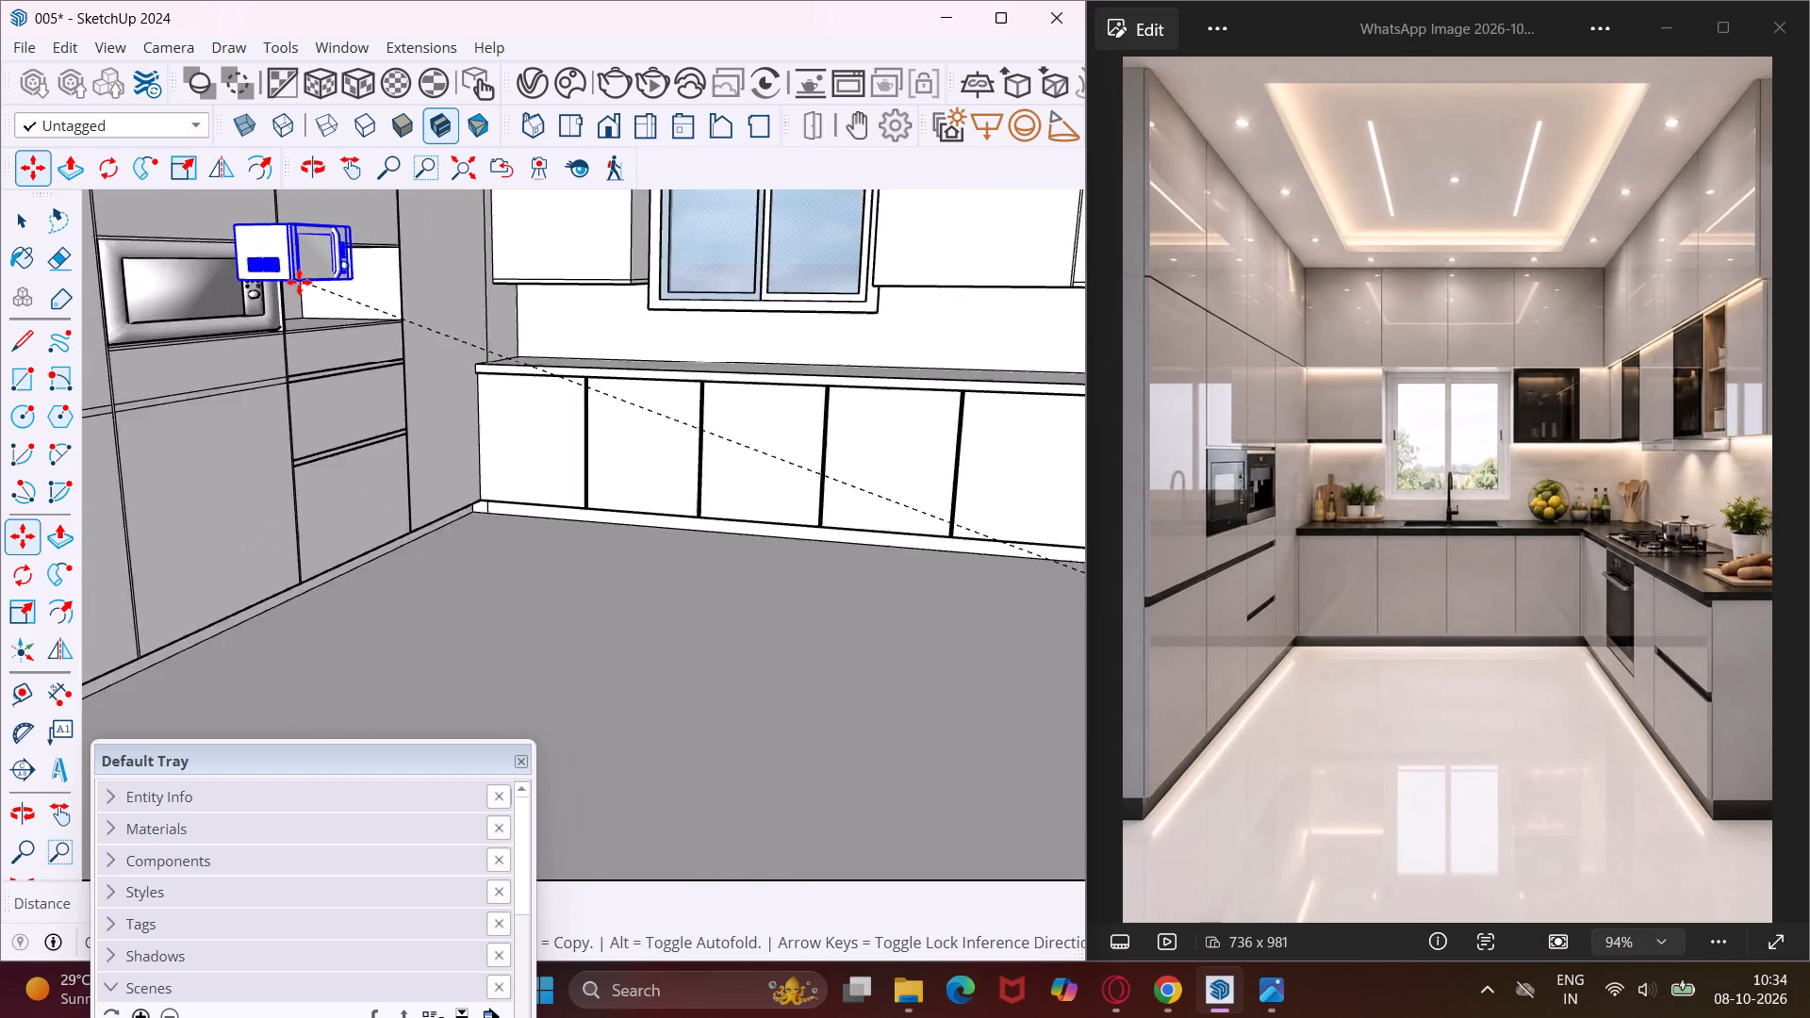
scroll(299, 282, "up", 7)
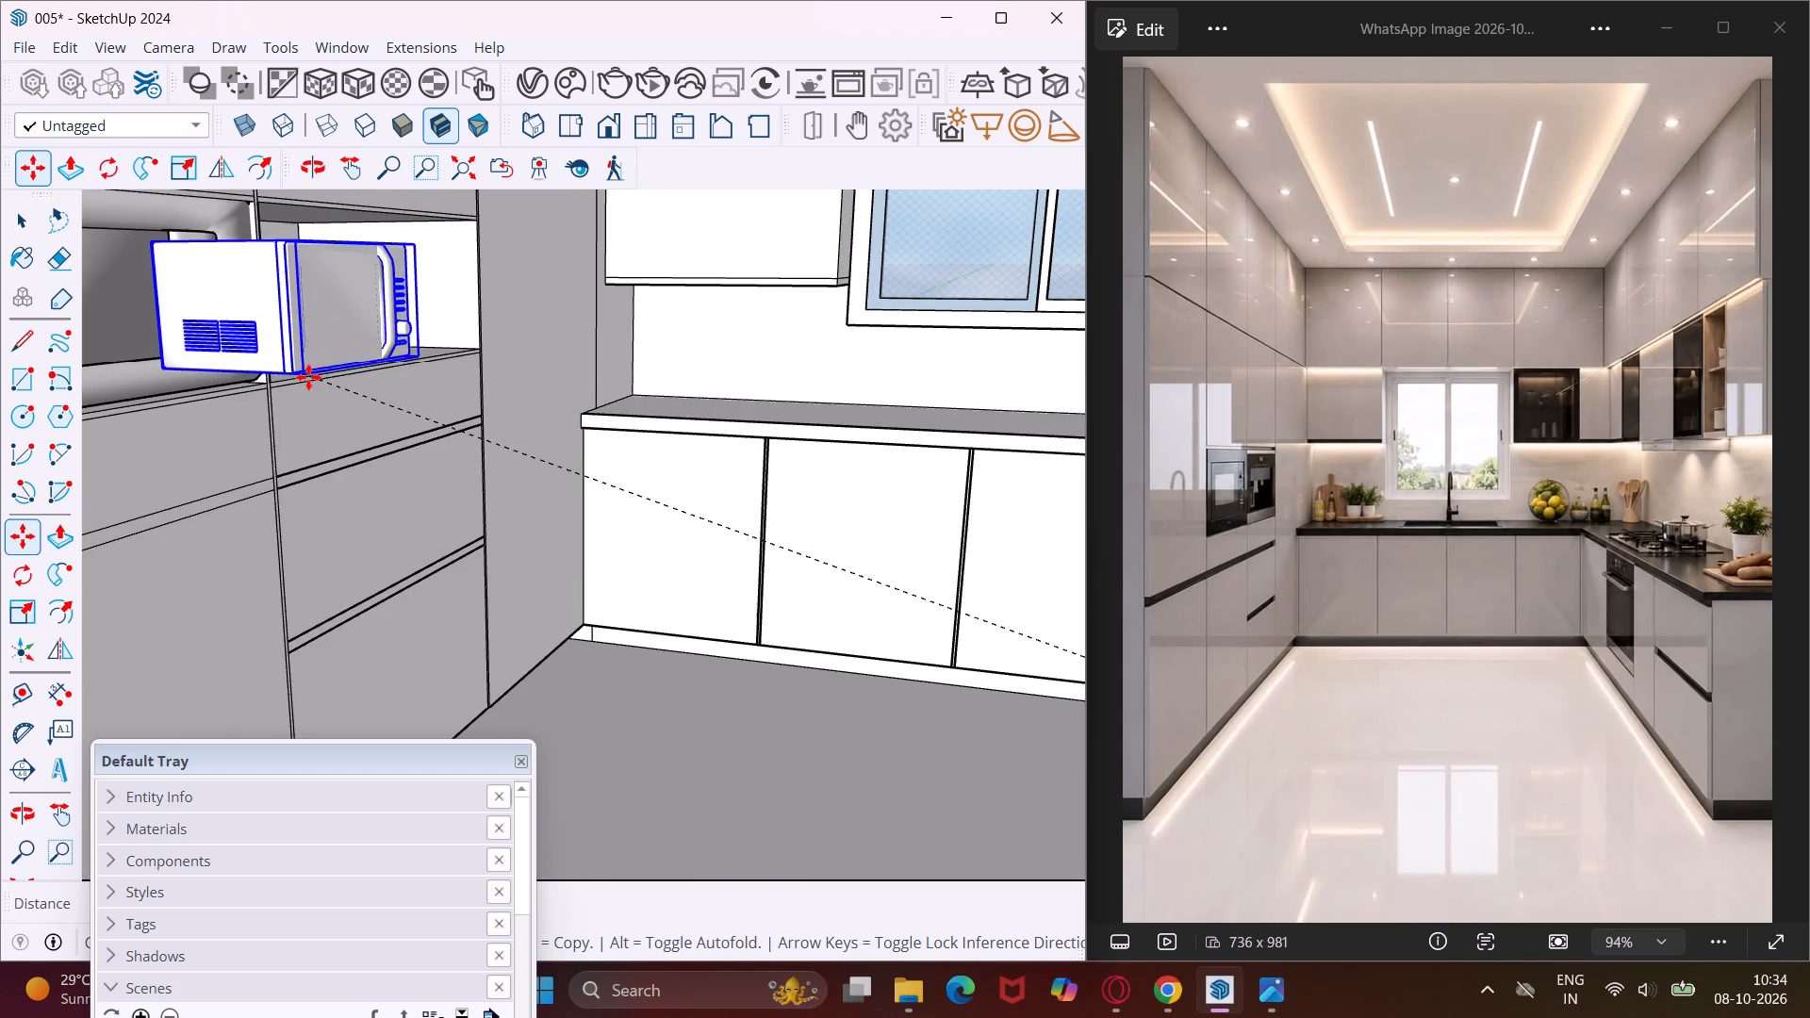
middle_click_drag(376, 349, 173, 400)
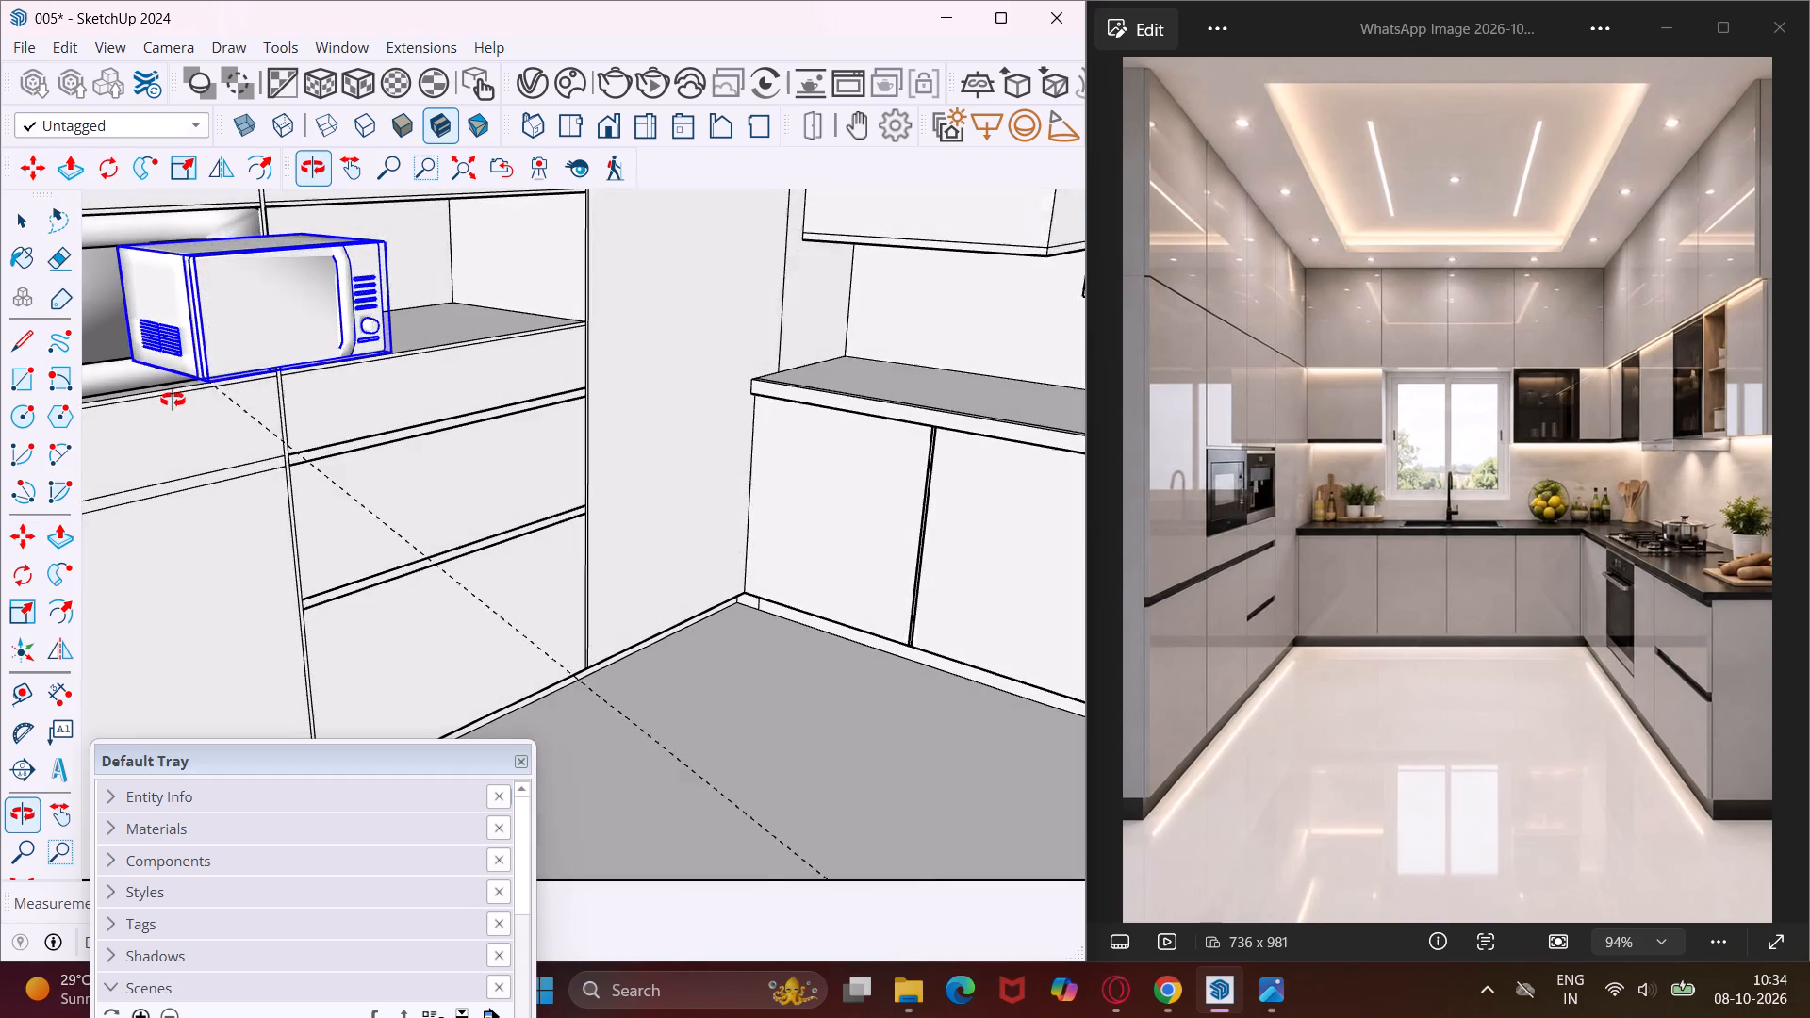
middle_click_drag(173, 400, 172, 400)
scroll(294, 367, "up", 5)
left_click(294, 367)
Stretch the microwave's width along its red axis to the far side edge of the third panel's recess.
middle_click_drag(459, 273, 415, 285)
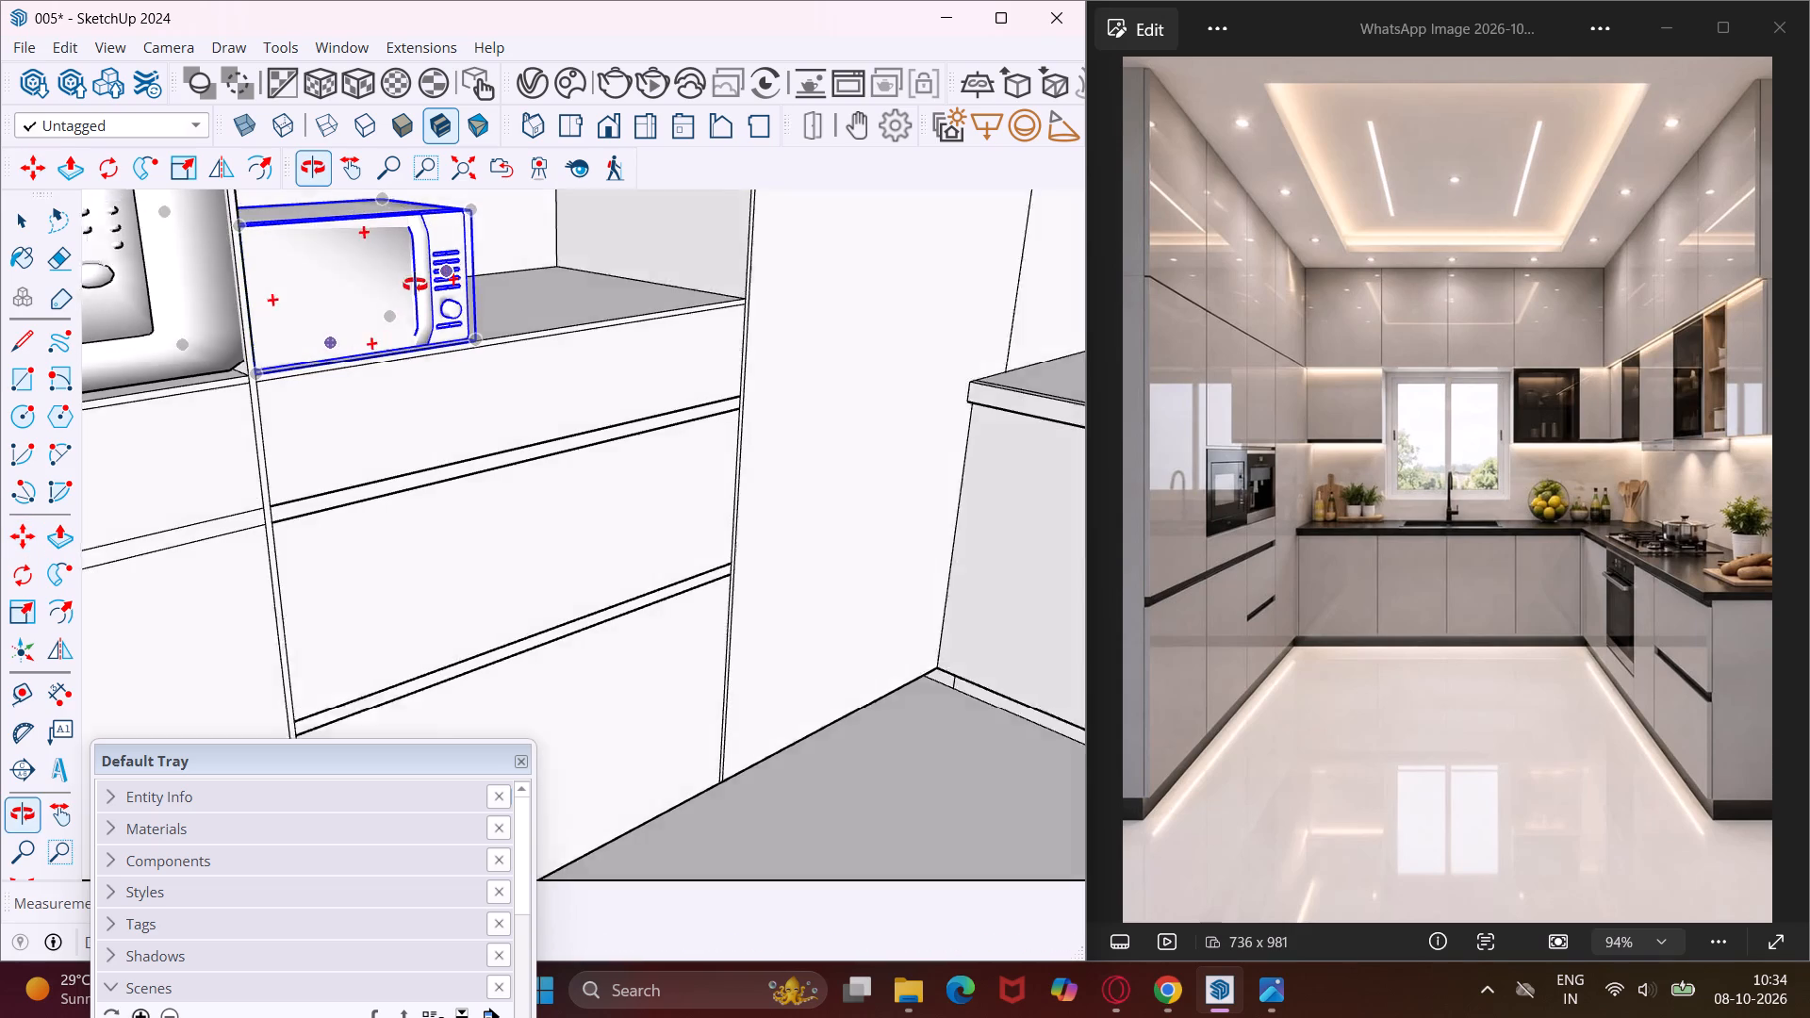
middle_click_drag(415, 285, 271, 326)
scroll(271, 326, "down", 5)
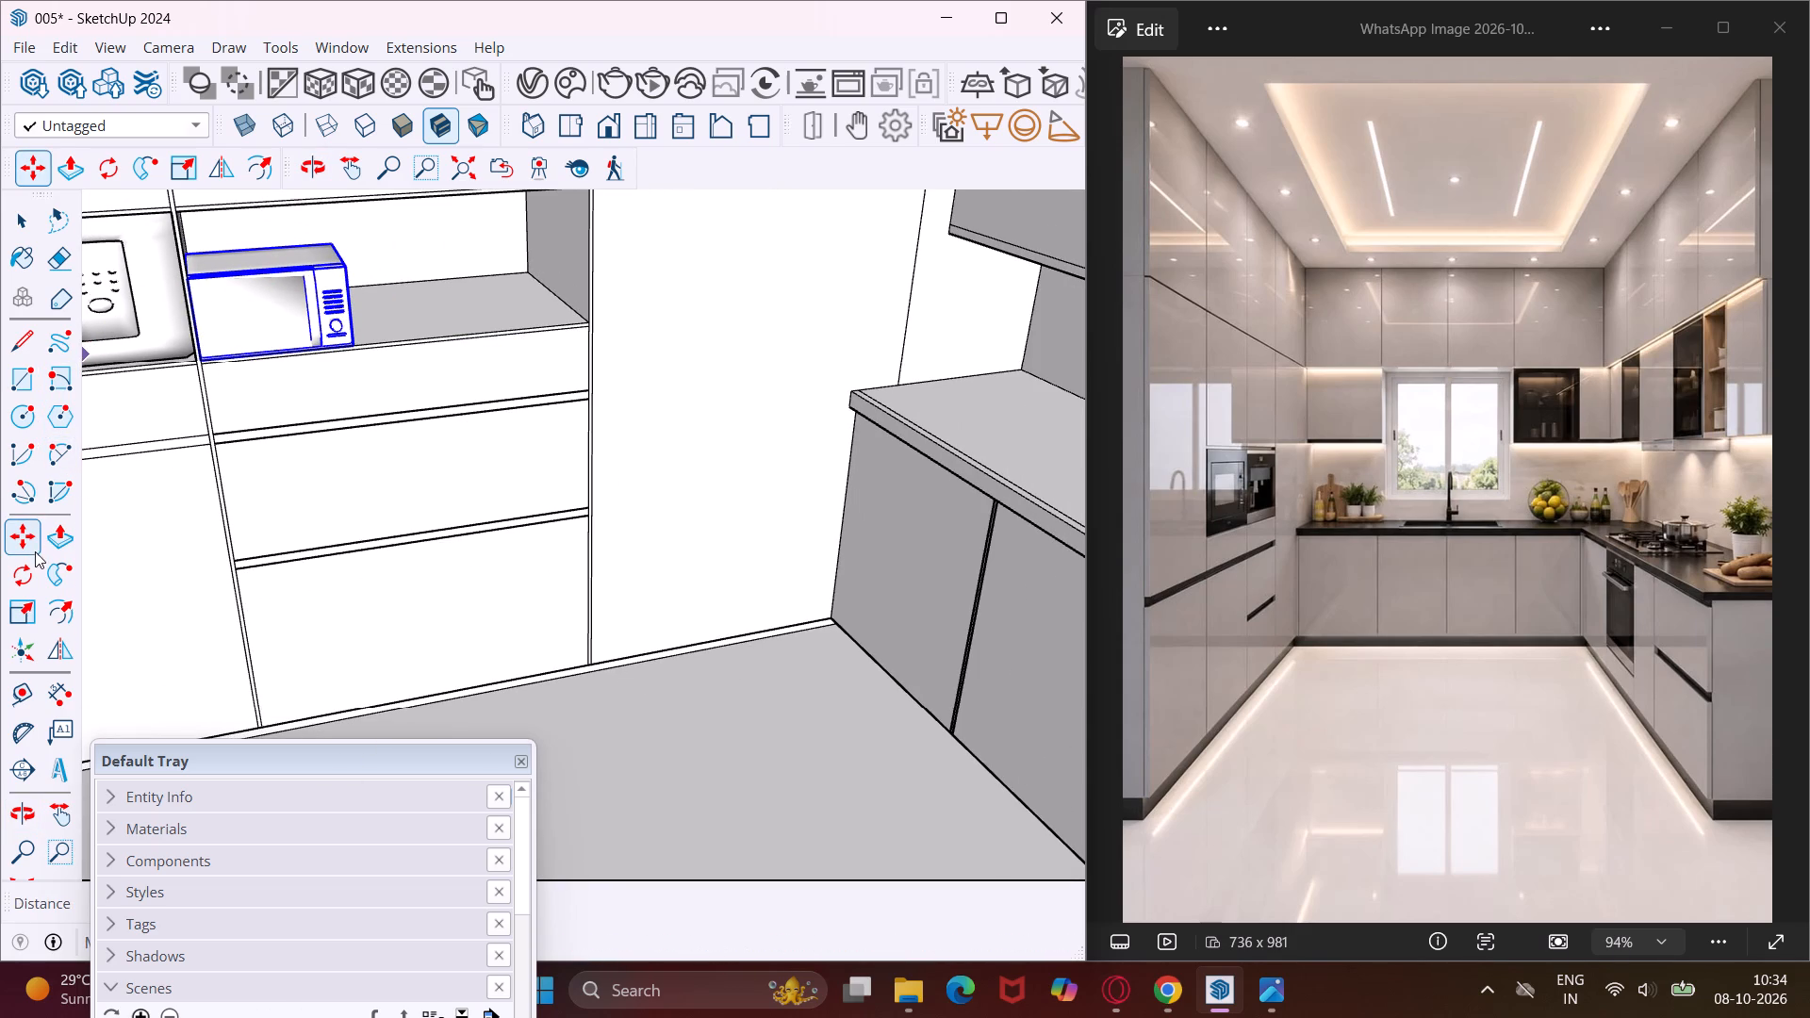
left_click(26, 602)
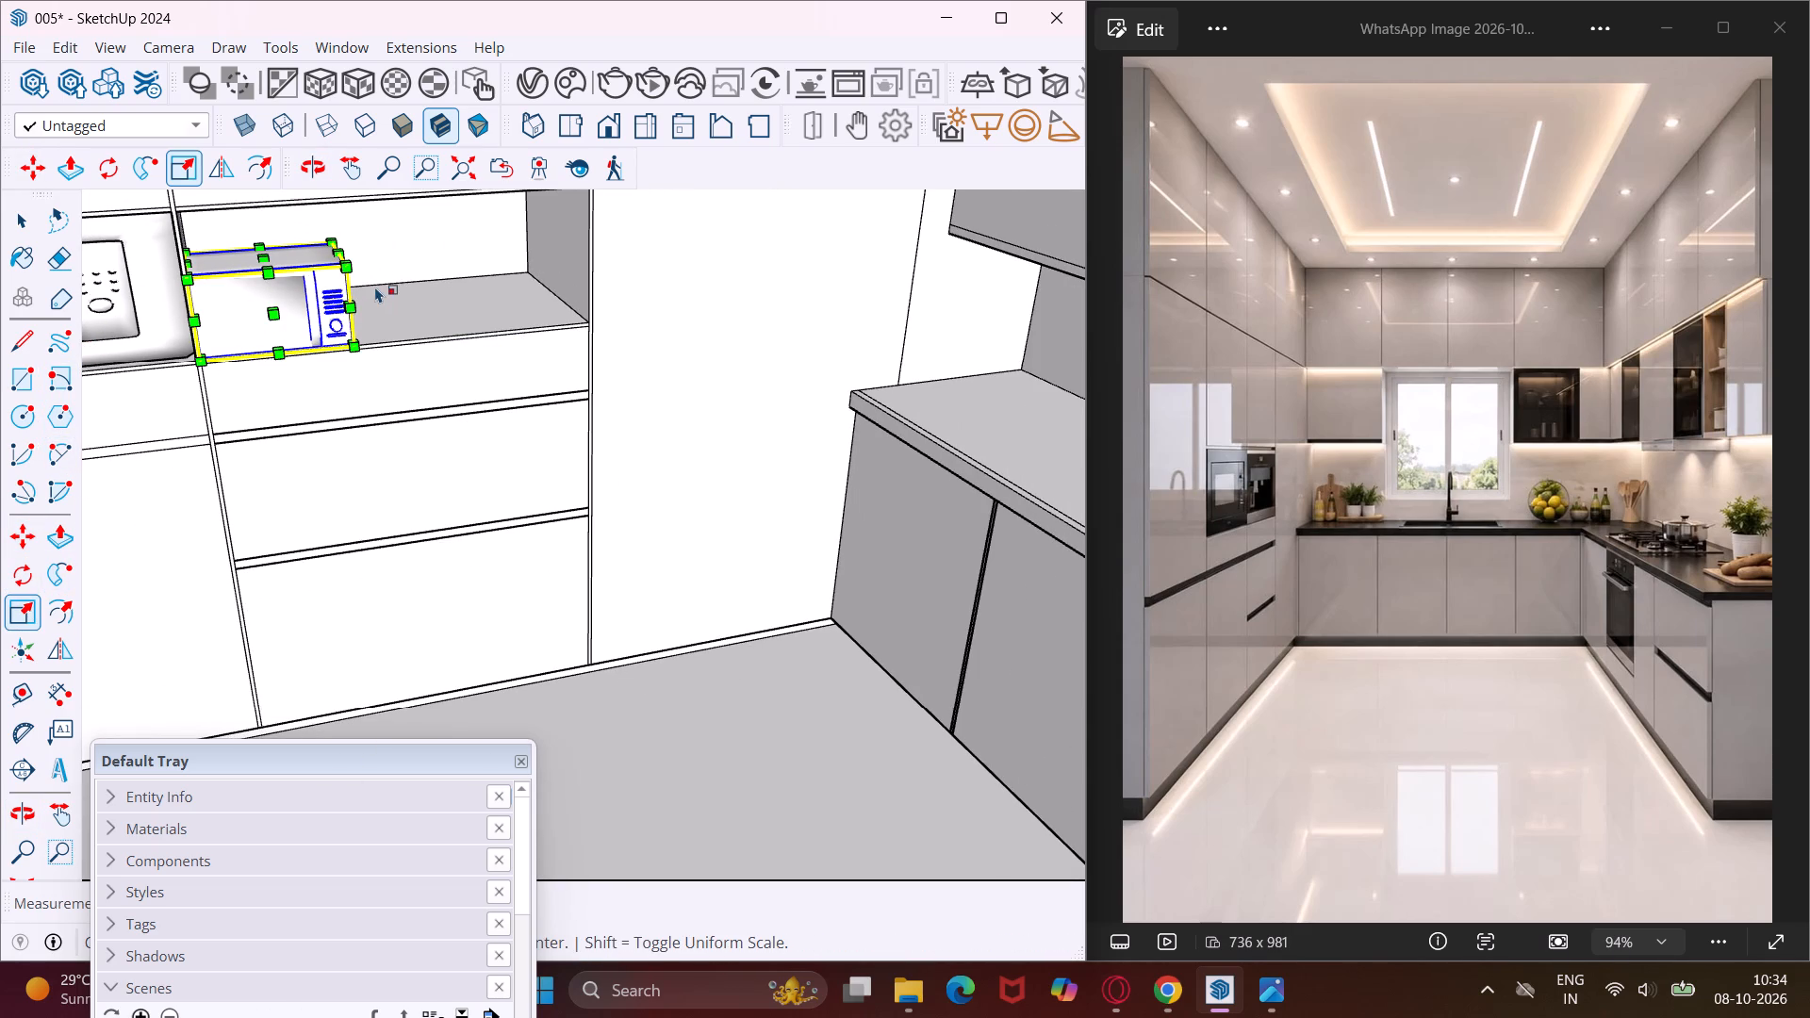
middle_click_drag(375, 282, 262, 290)
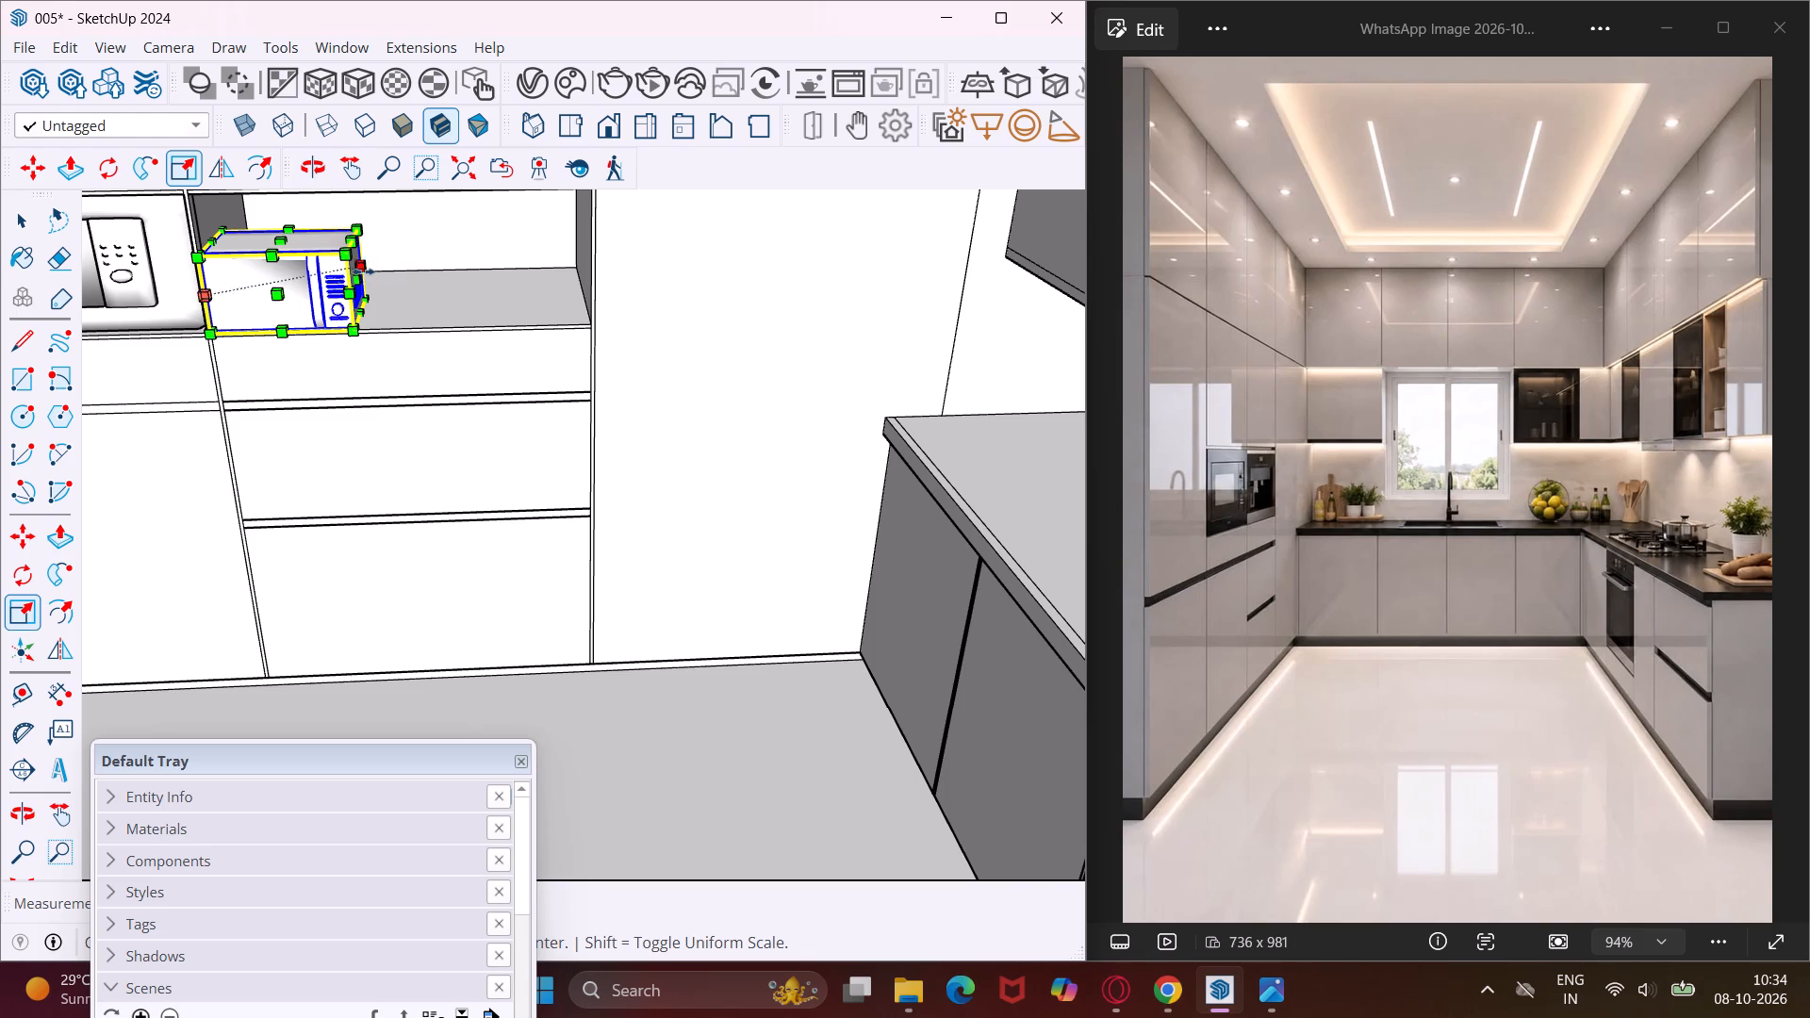
left_click(361, 271)
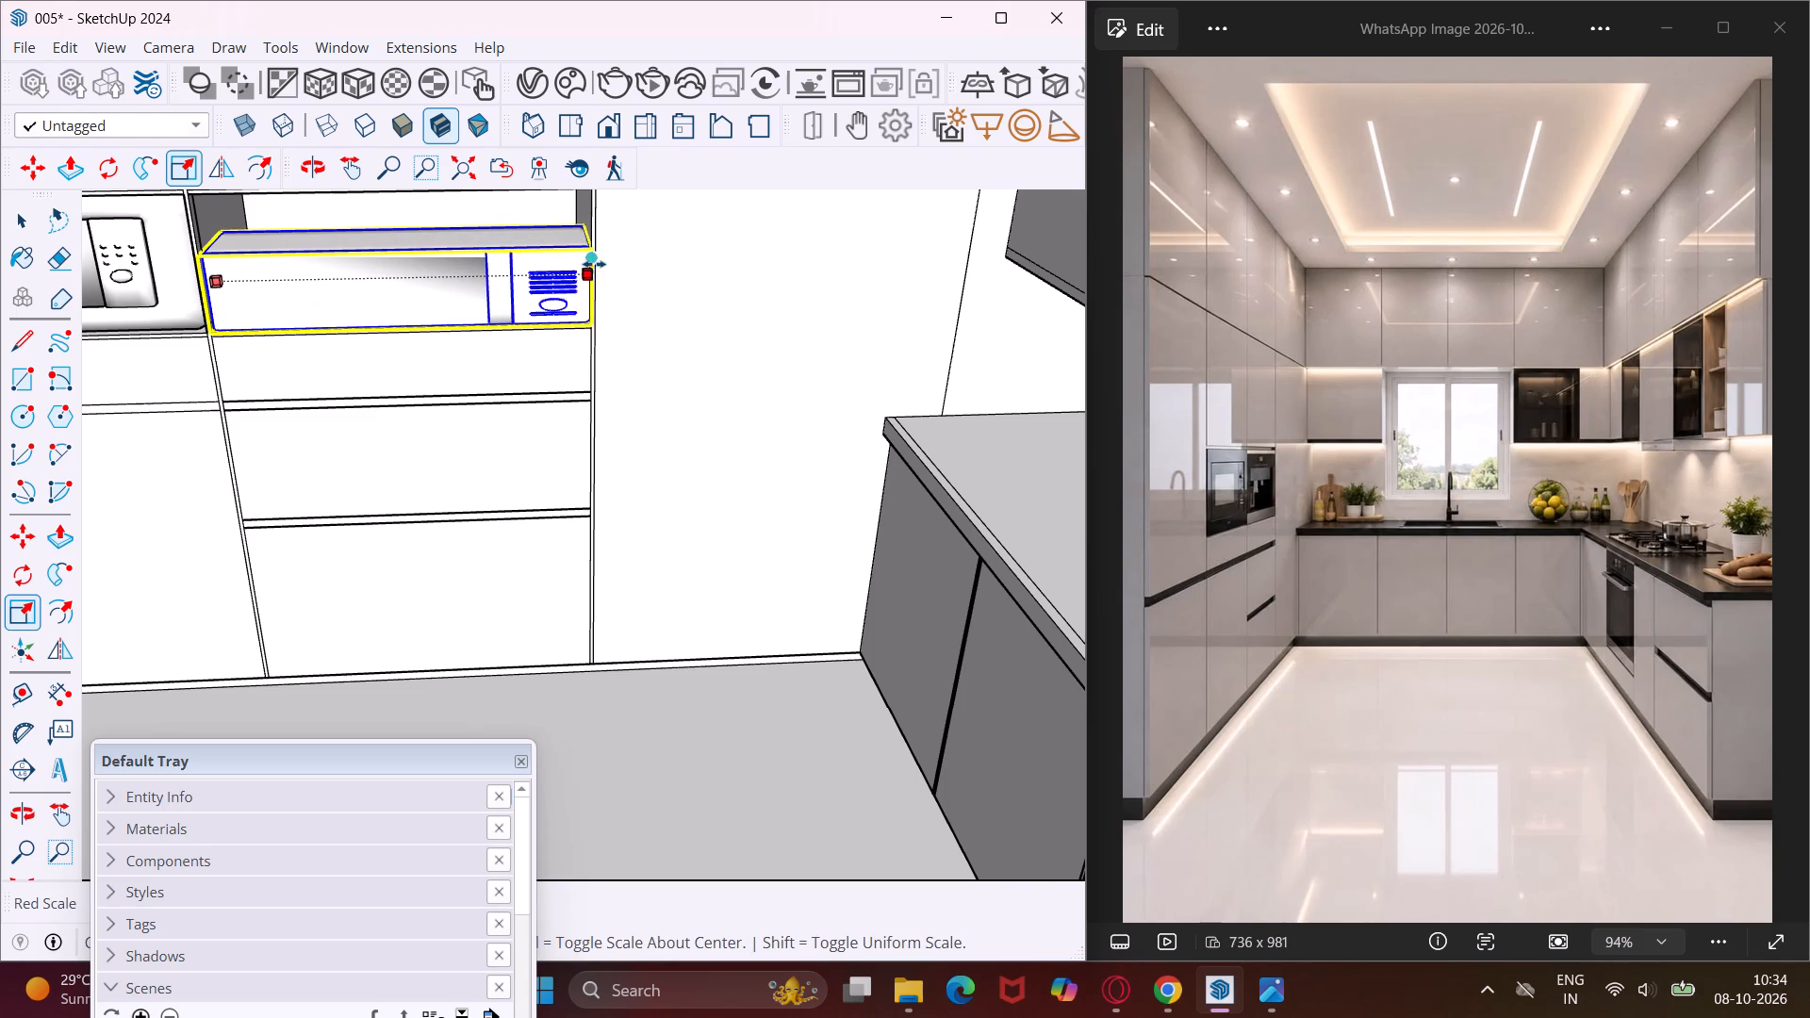
left_click(593, 262)
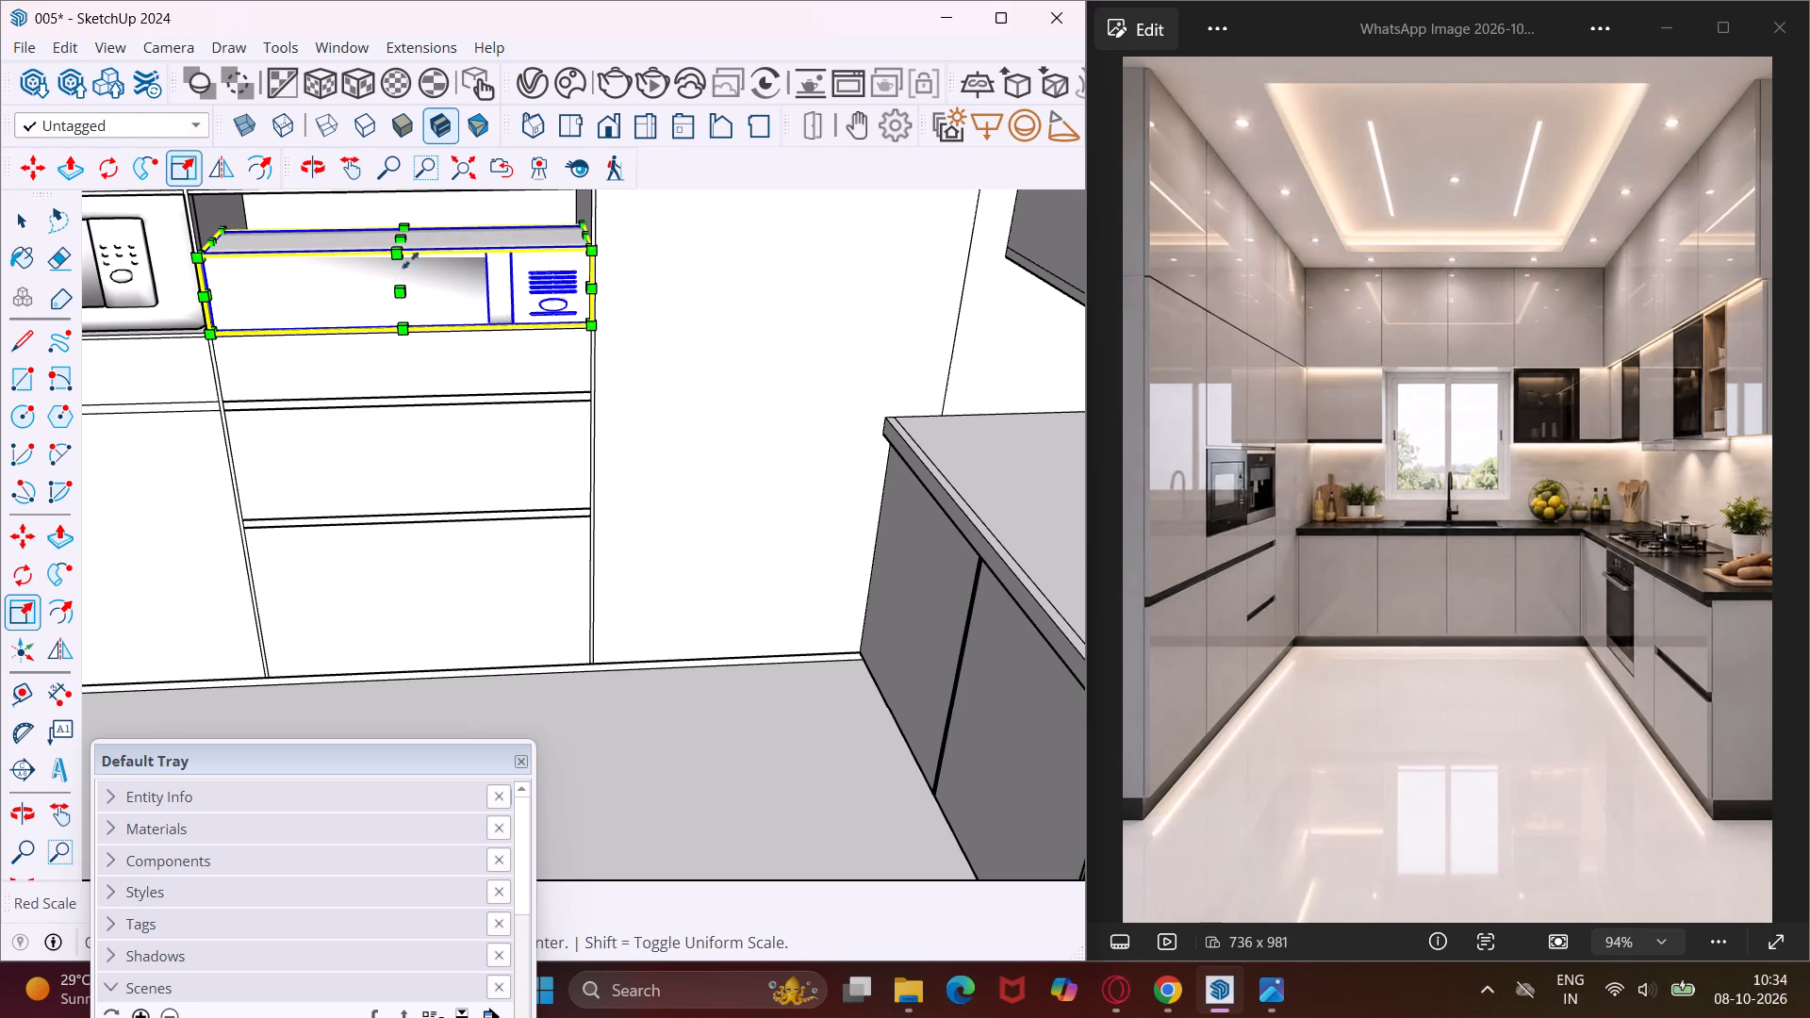
Scale the microwave's height along the blue axis up to the upper edge of the third panel's recess, then leave the Scale tool.
left_click(404, 233)
scroll(405, 233, "down", 5)
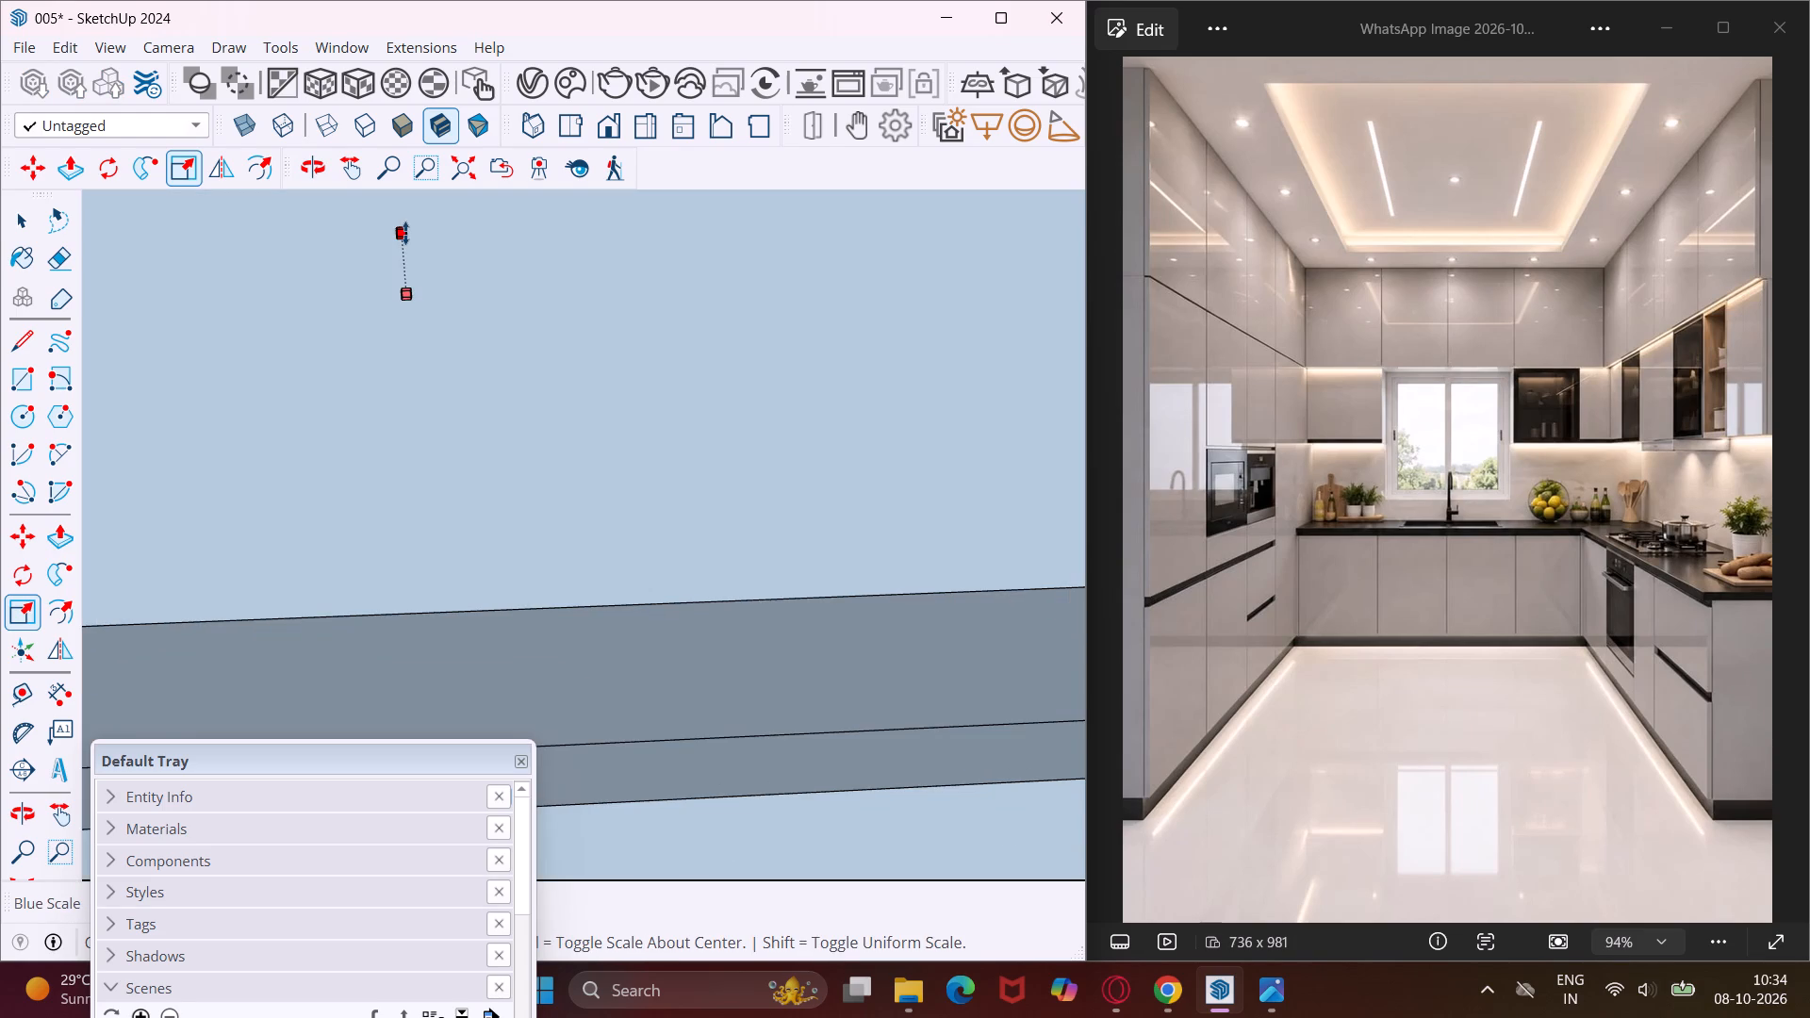
middle_click_drag(405, 233, 953, 265)
scroll(937, 255, "down", 3)
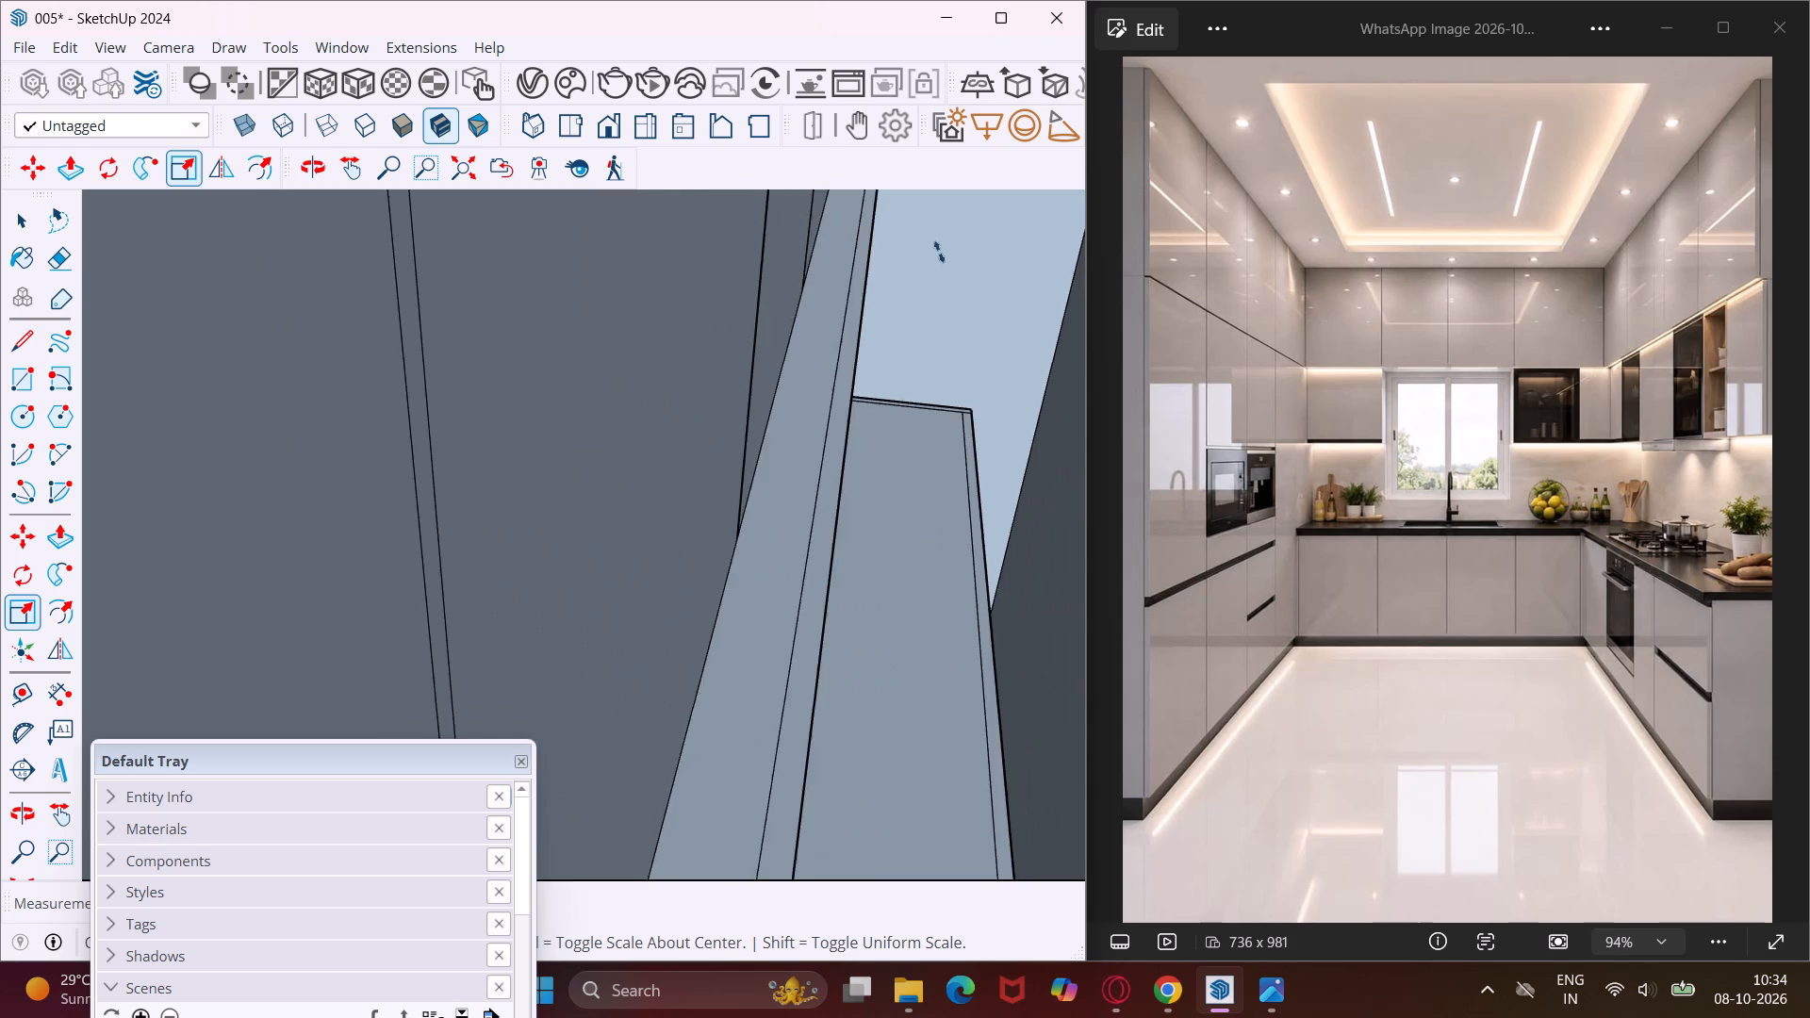
scroll(939, 252, "down", 20)
scroll(939, 252, "down", 12)
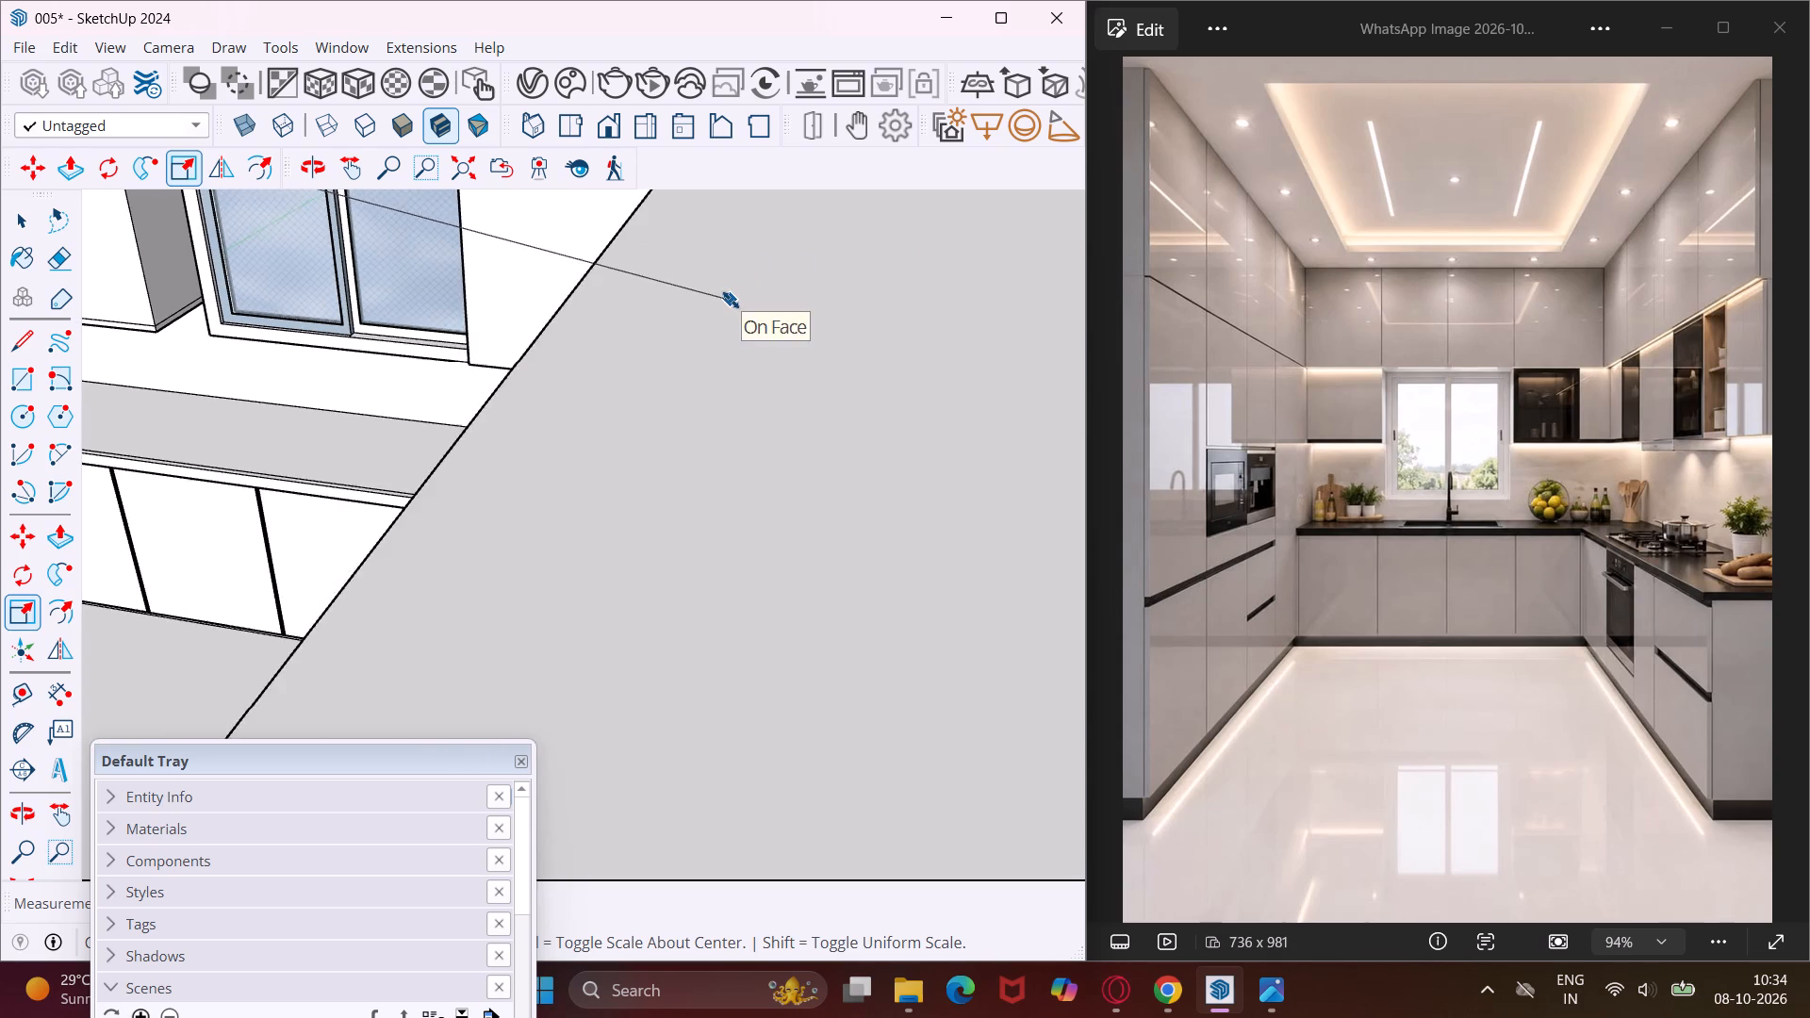
scroll(731, 300, "down", 20)
scroll(731, 300, "down", 8)
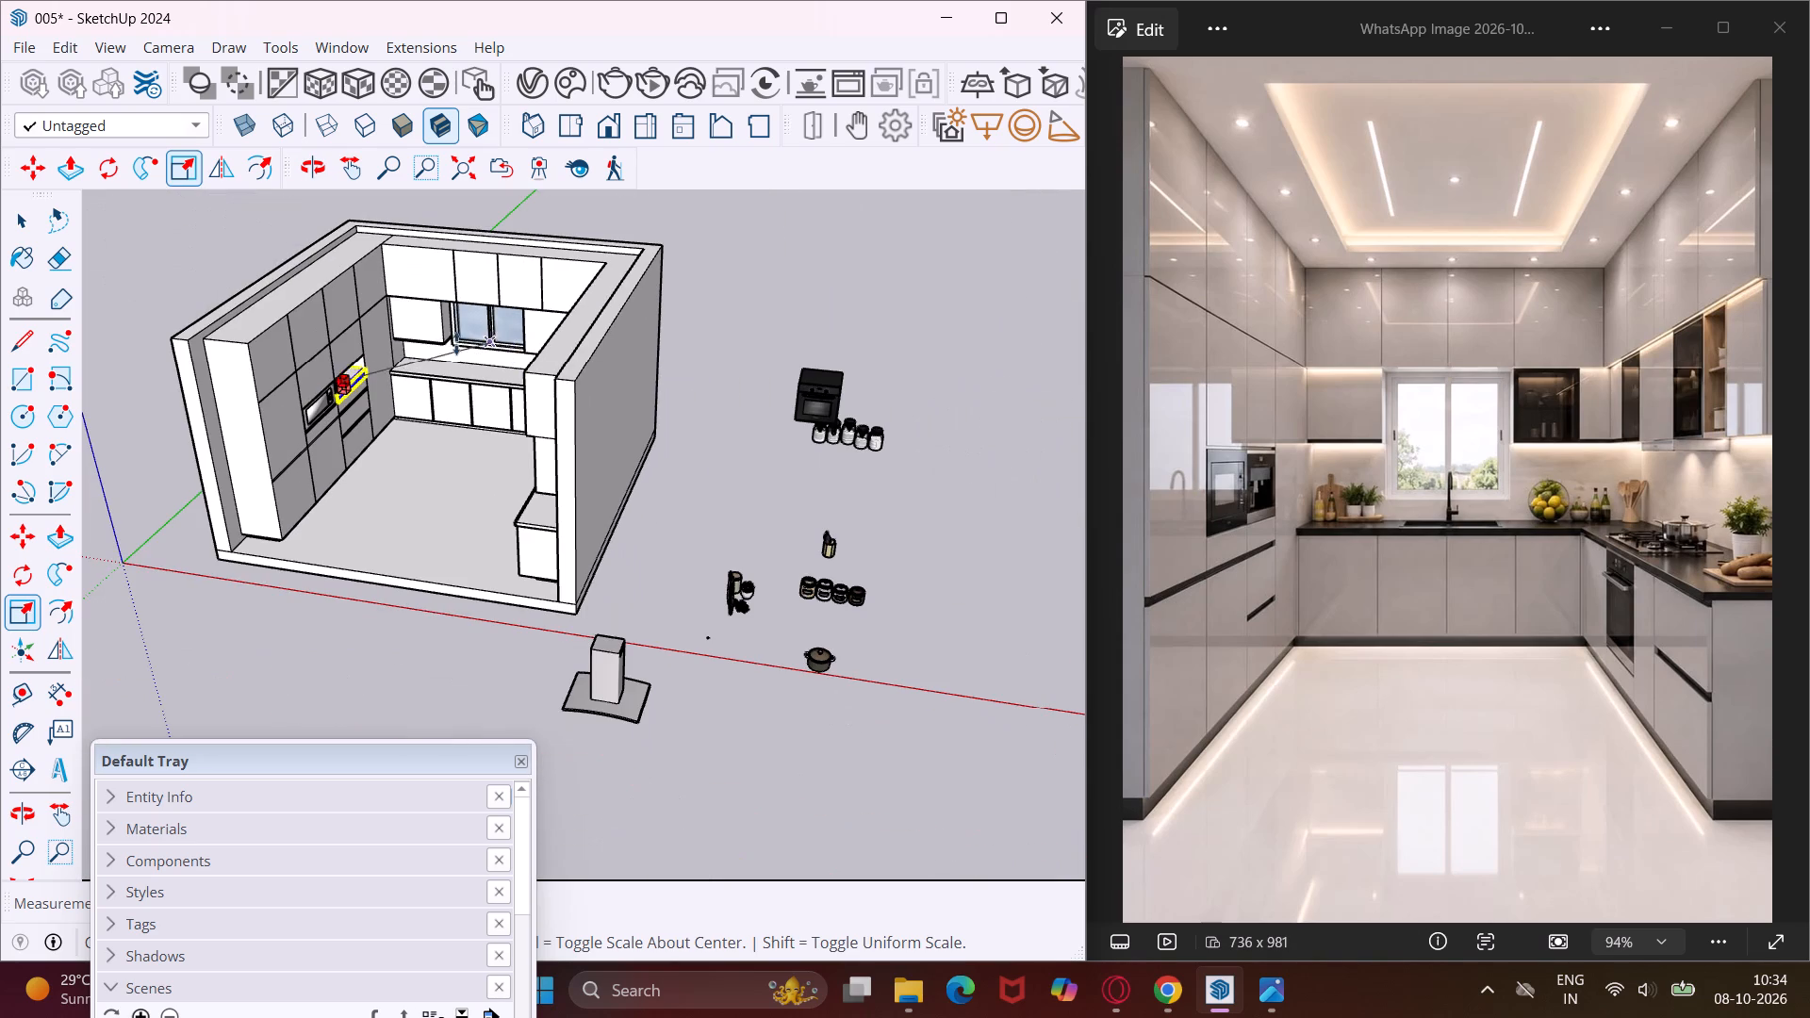
scroll(367, 352, "up", 13)
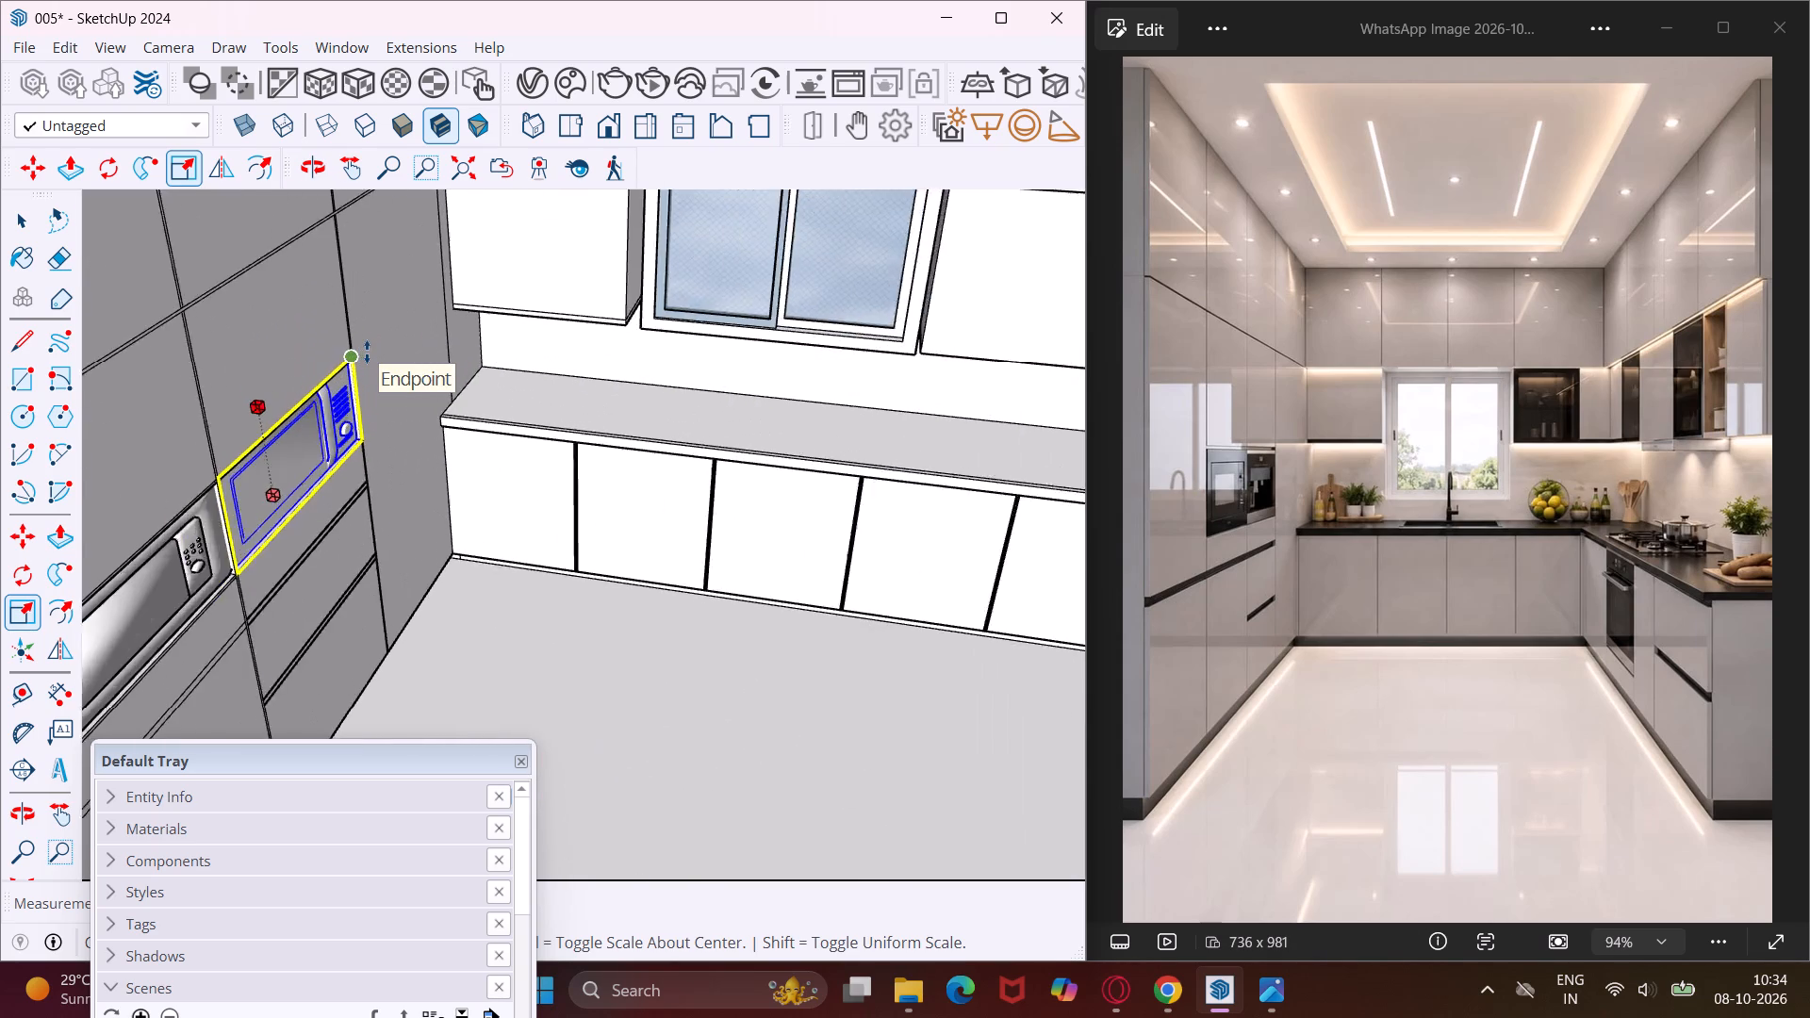
scroll(367, 352, "up", 2)
left_click(249, 450)
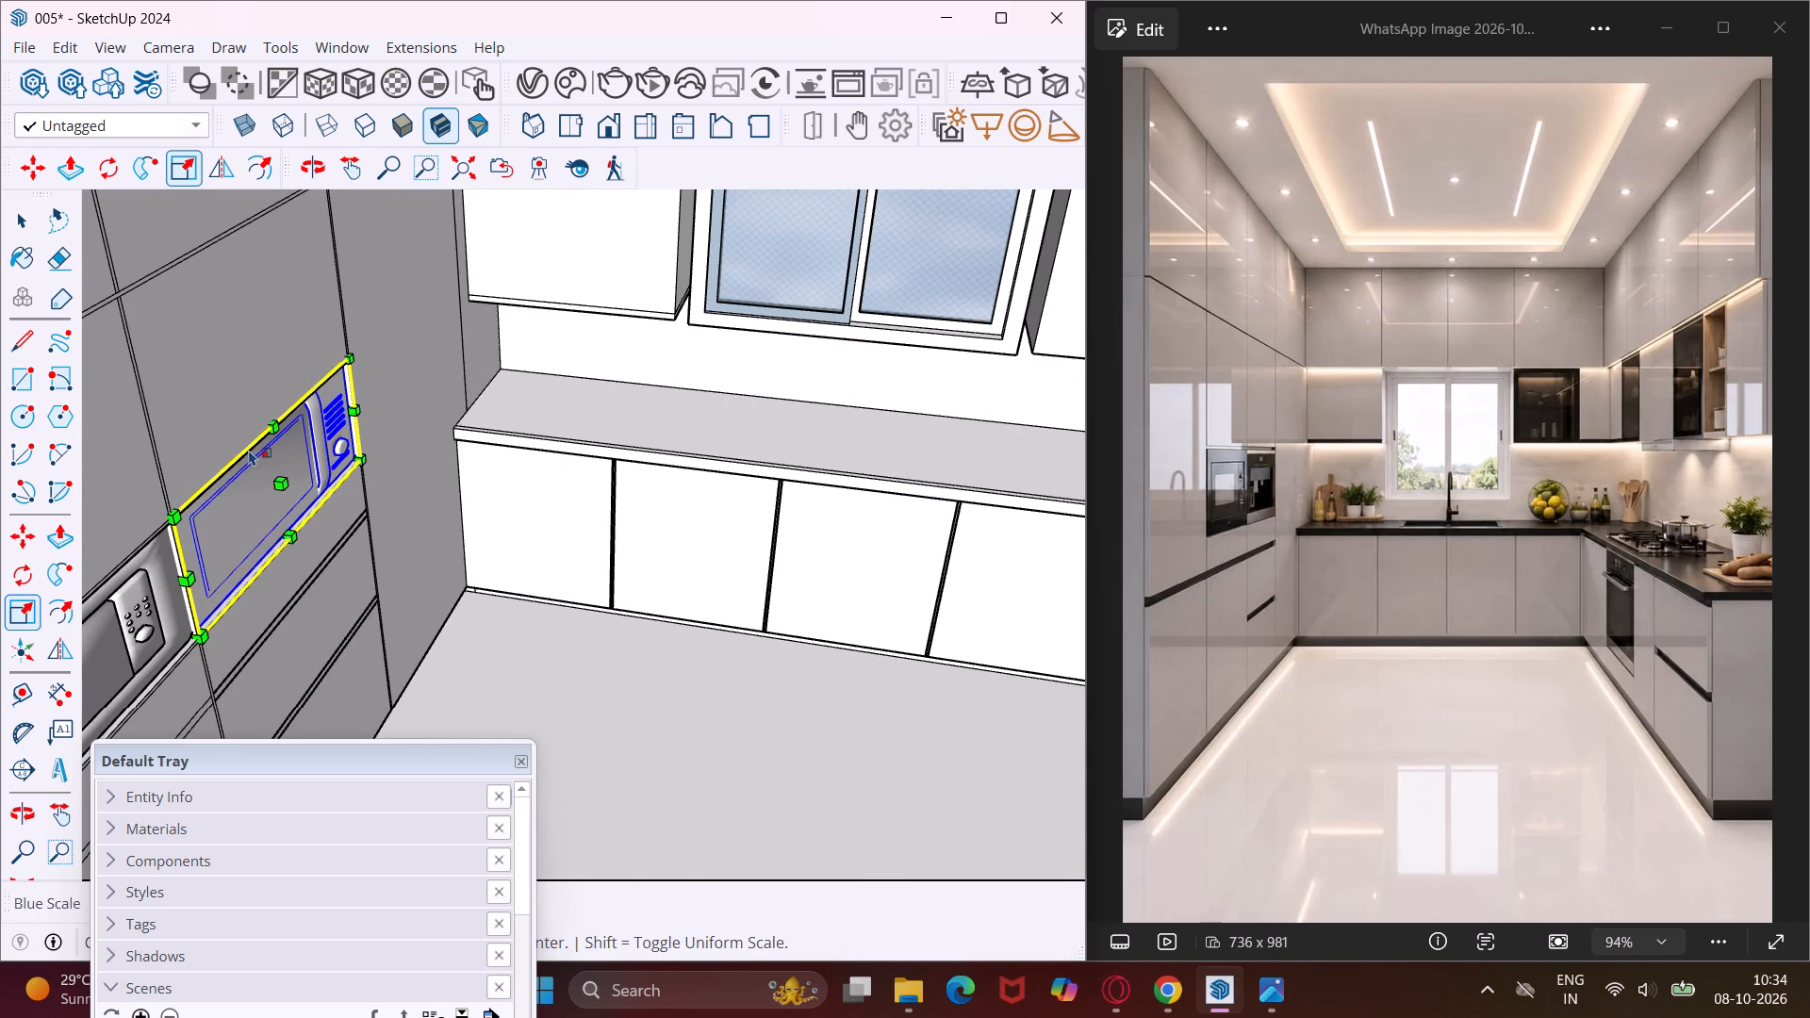
middle_click_drag(247, 446, 255, 353)
scroll(255, 353, "down", 13)
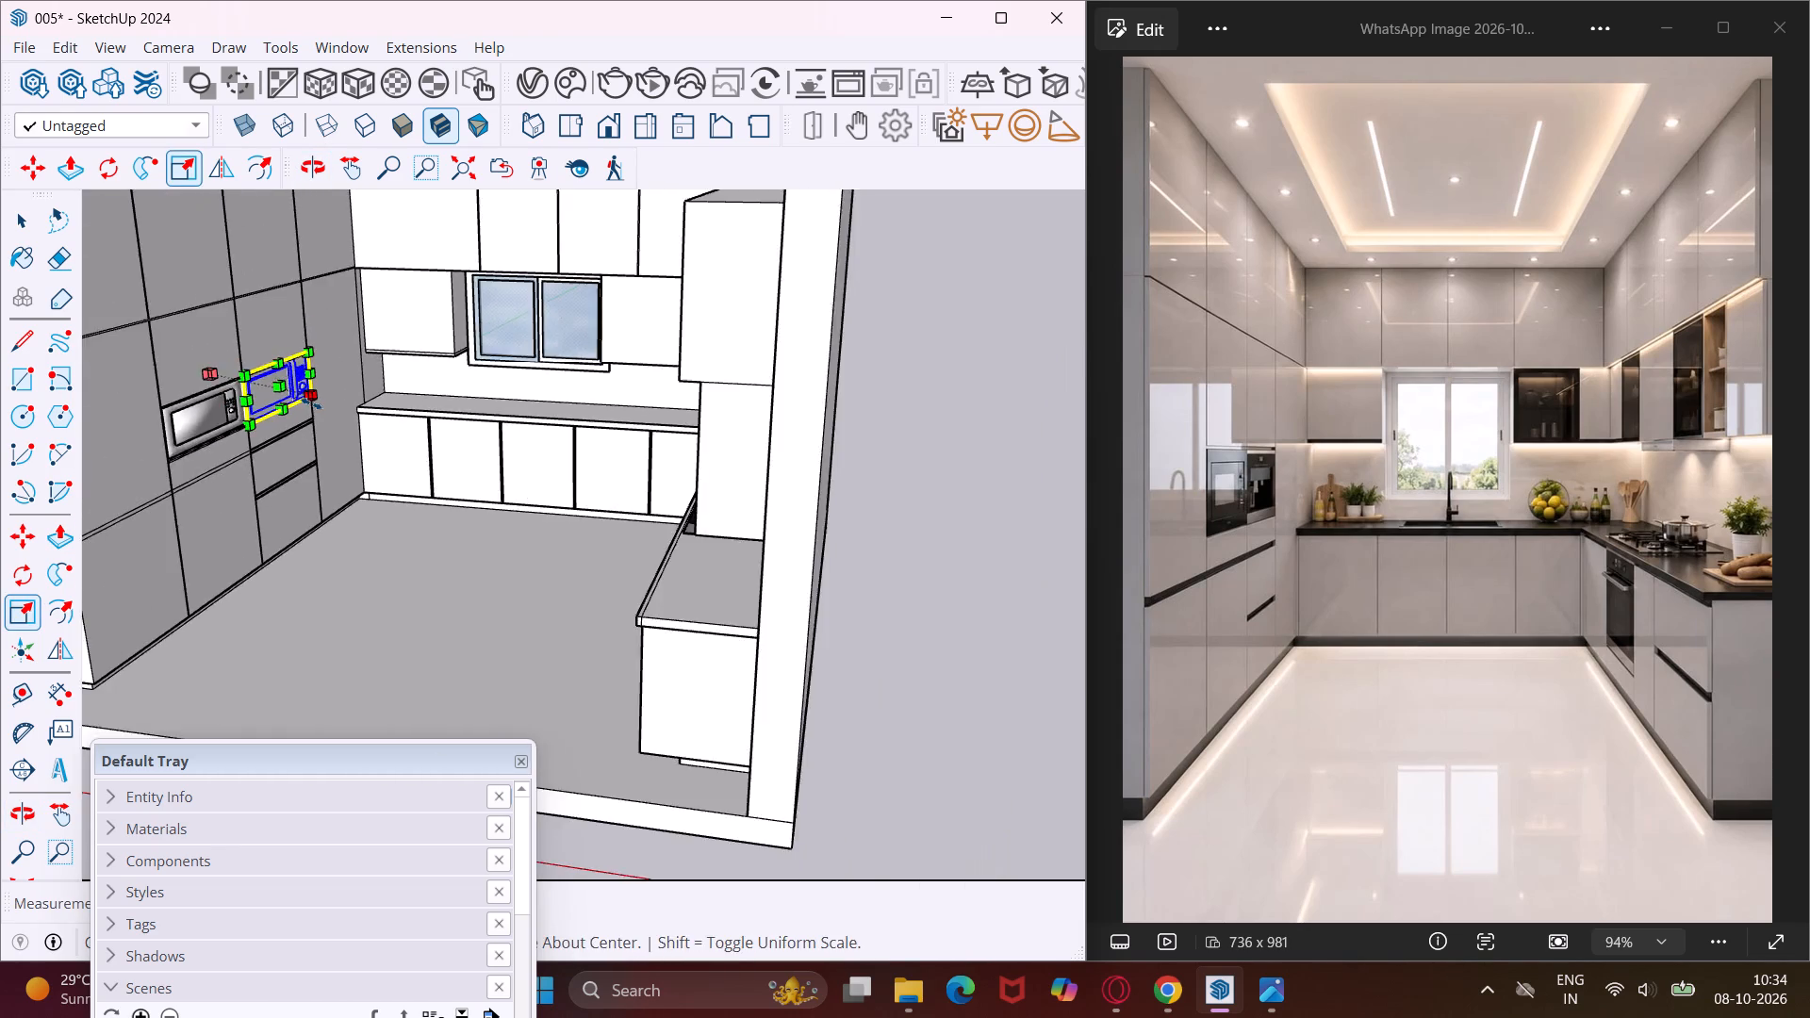
scroll(311, 403, "down", 10)
key("Escape")
key("space")
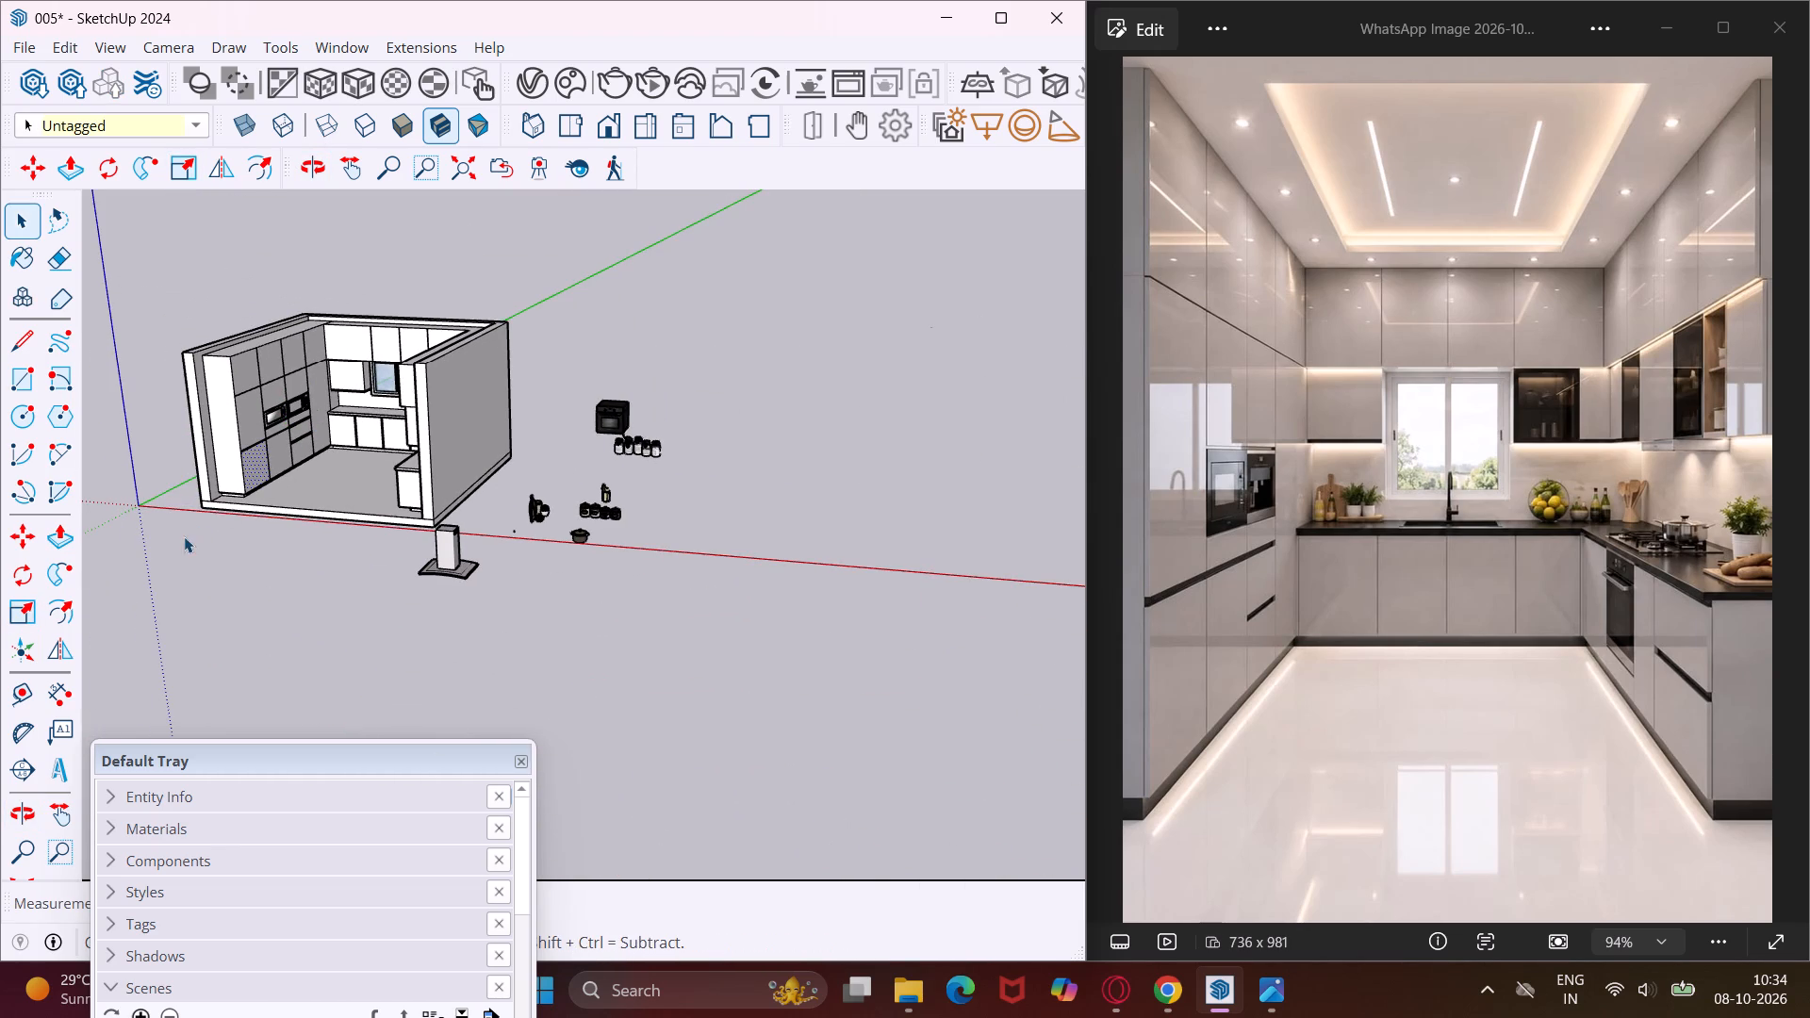
Erase the stray vertical line on the back base cabinets' toe kick, beside the corner with the tall cabinets.
middle_click_drag(184, 536, 496, 517)
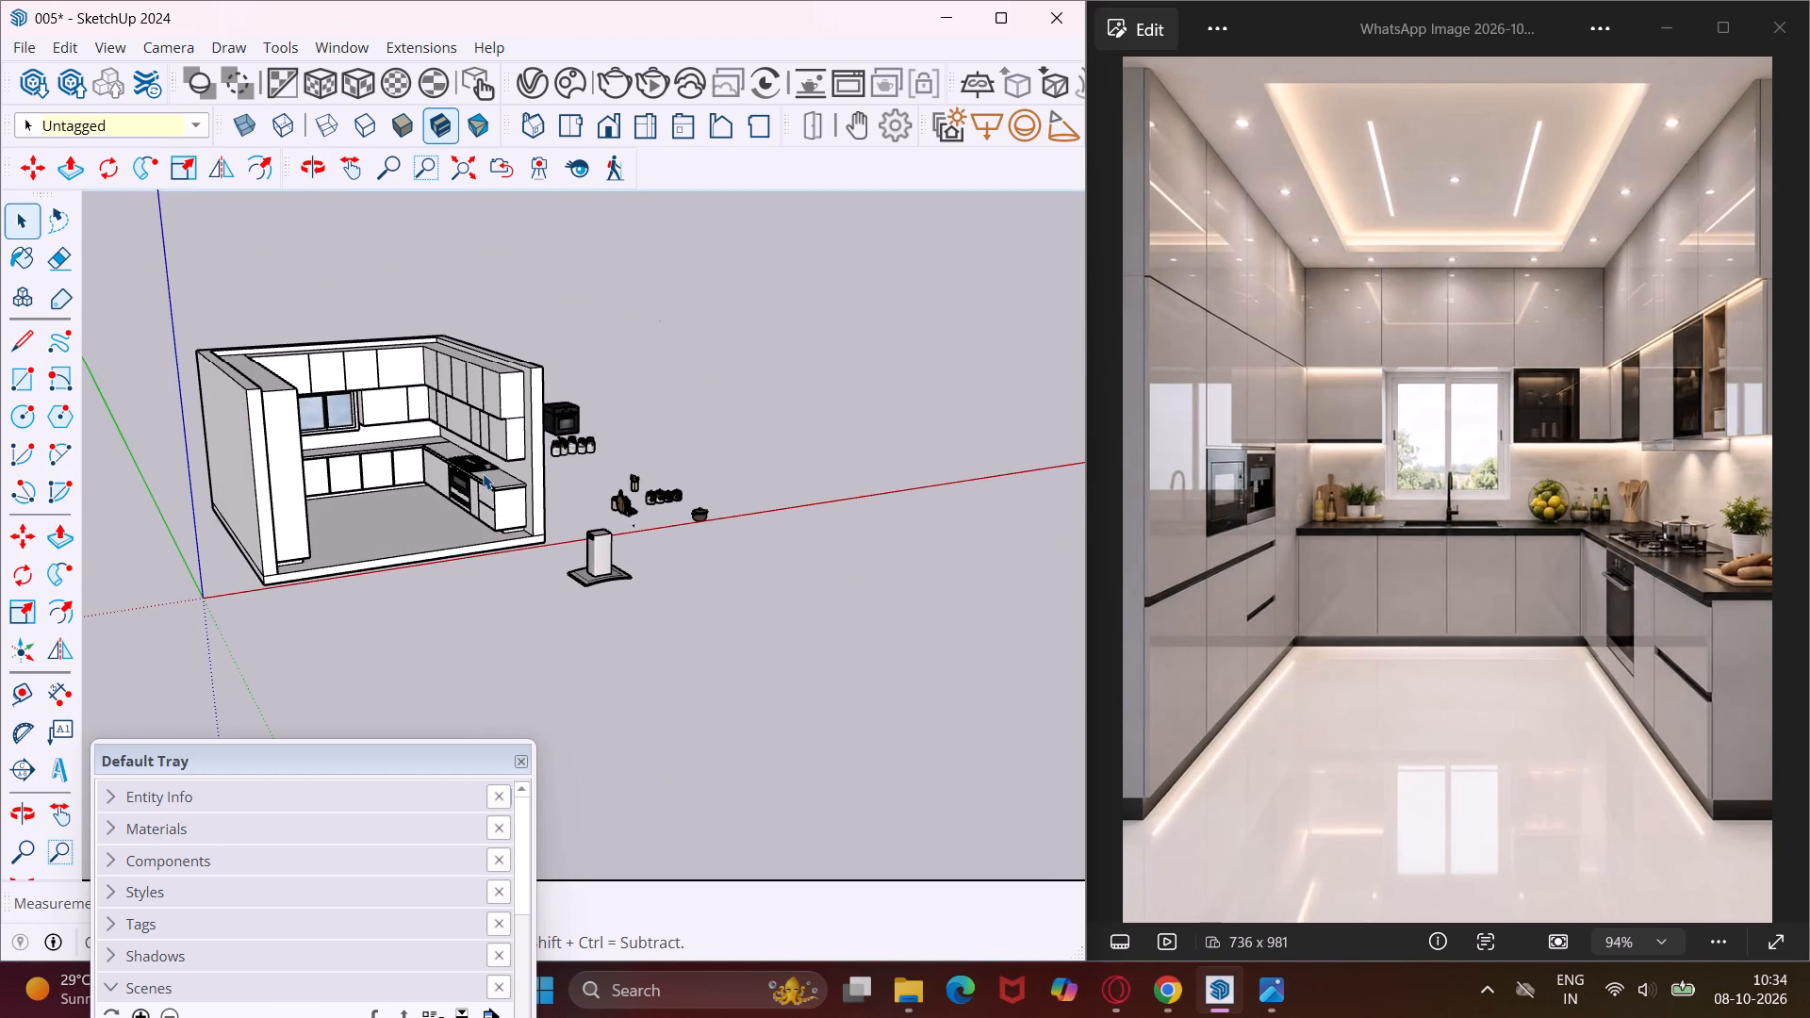
middle_click_drag(483, 473, 613, 462)
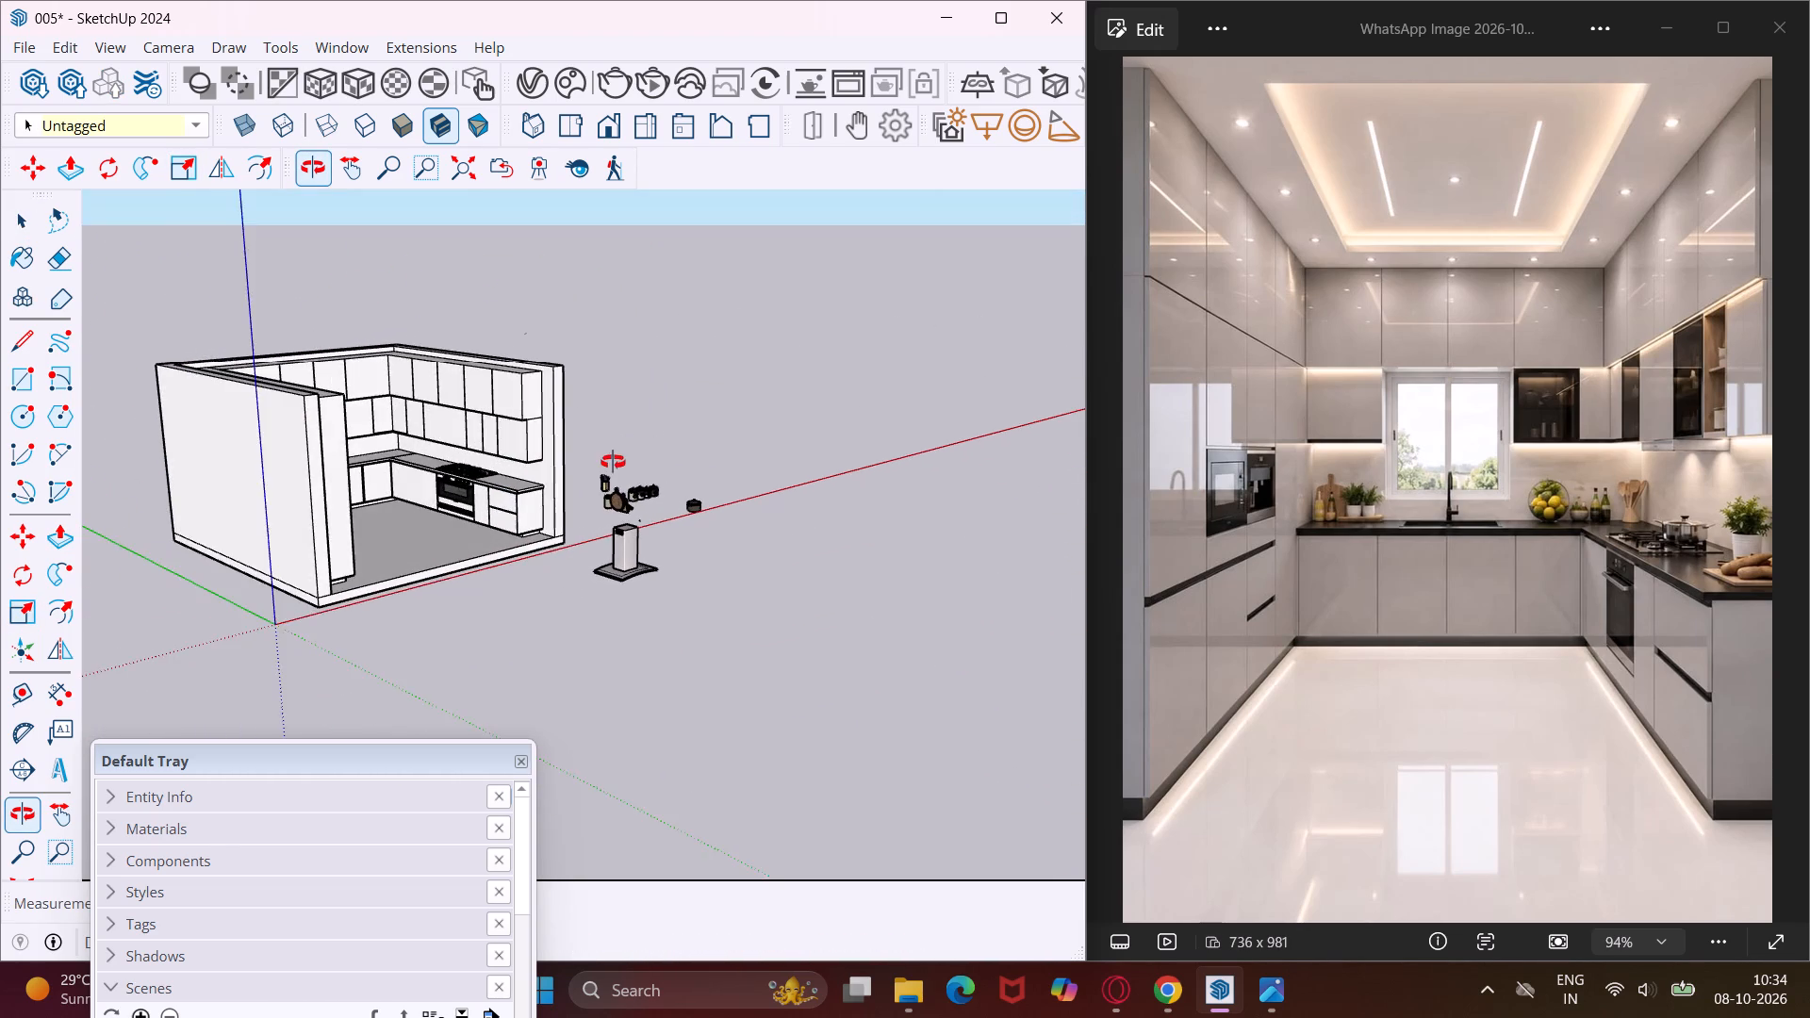
middle_click_drag(613, 462, 317, 435)
scroll(317, 435, "up", 10)
middle_click_drag(313, 435, 115, 452)
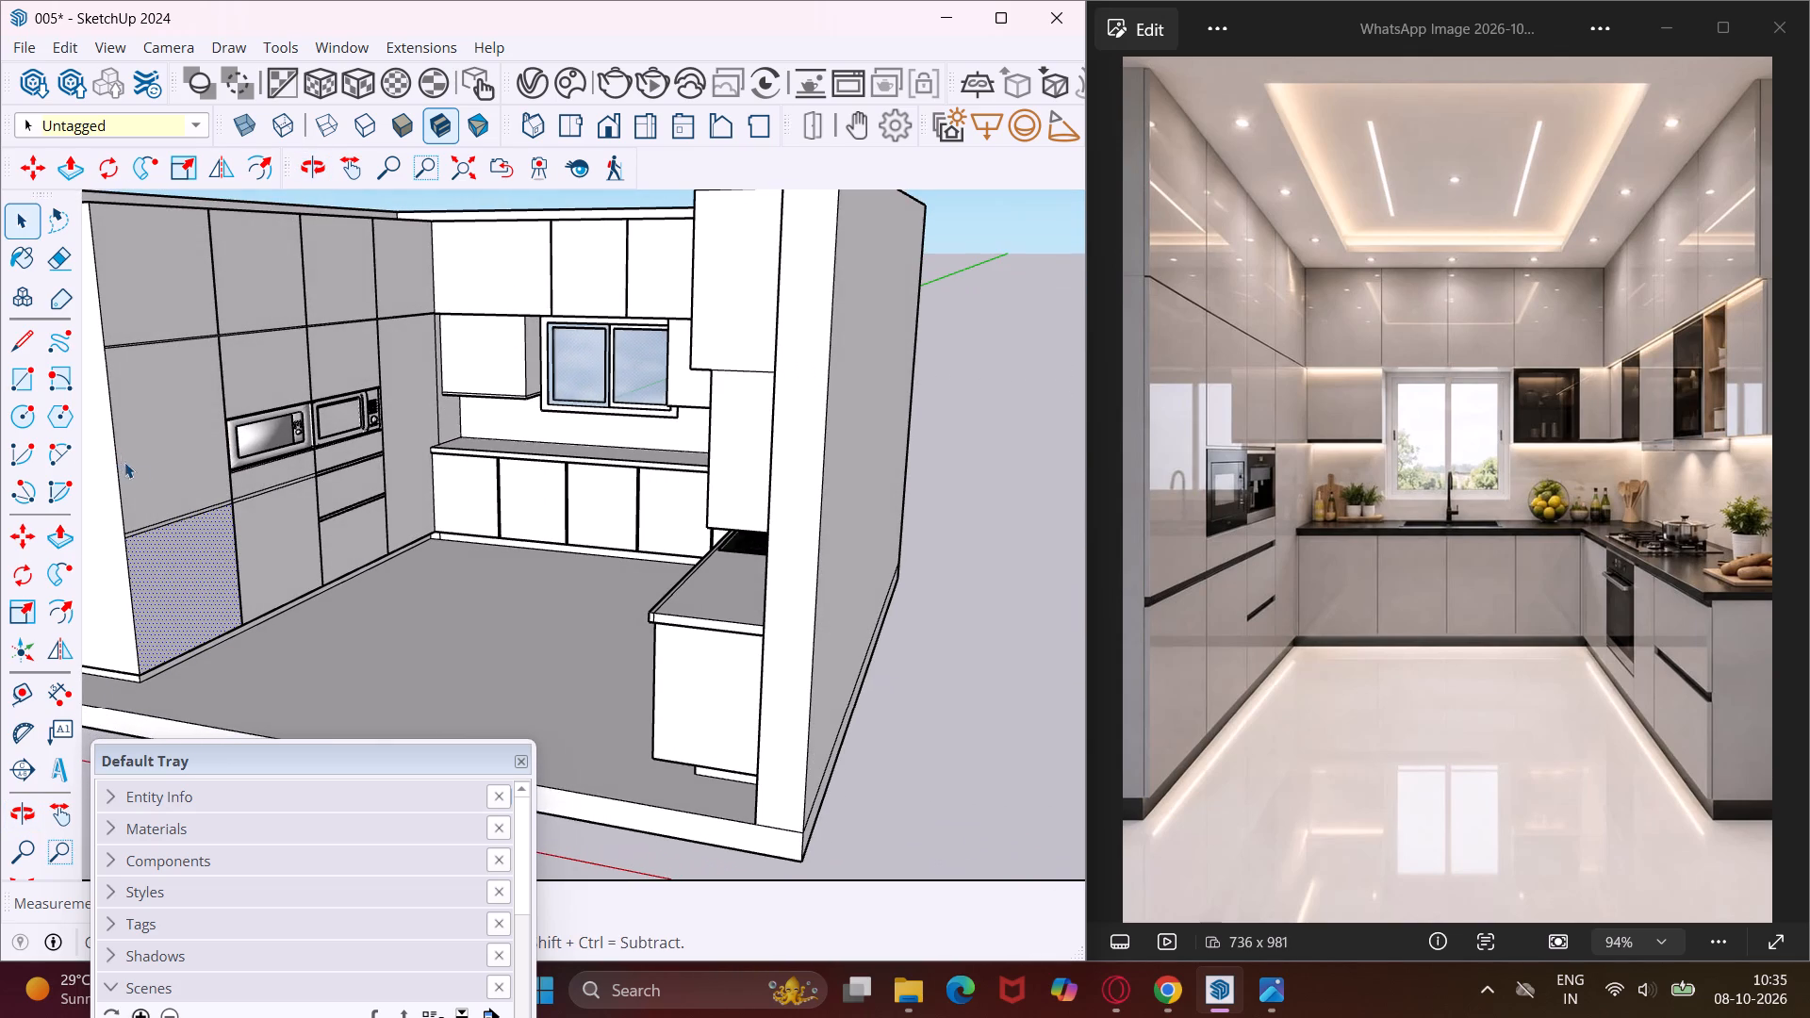
middle_click_drag(153, 552, 322, 479)
scroll(331, 584, "up", 5)
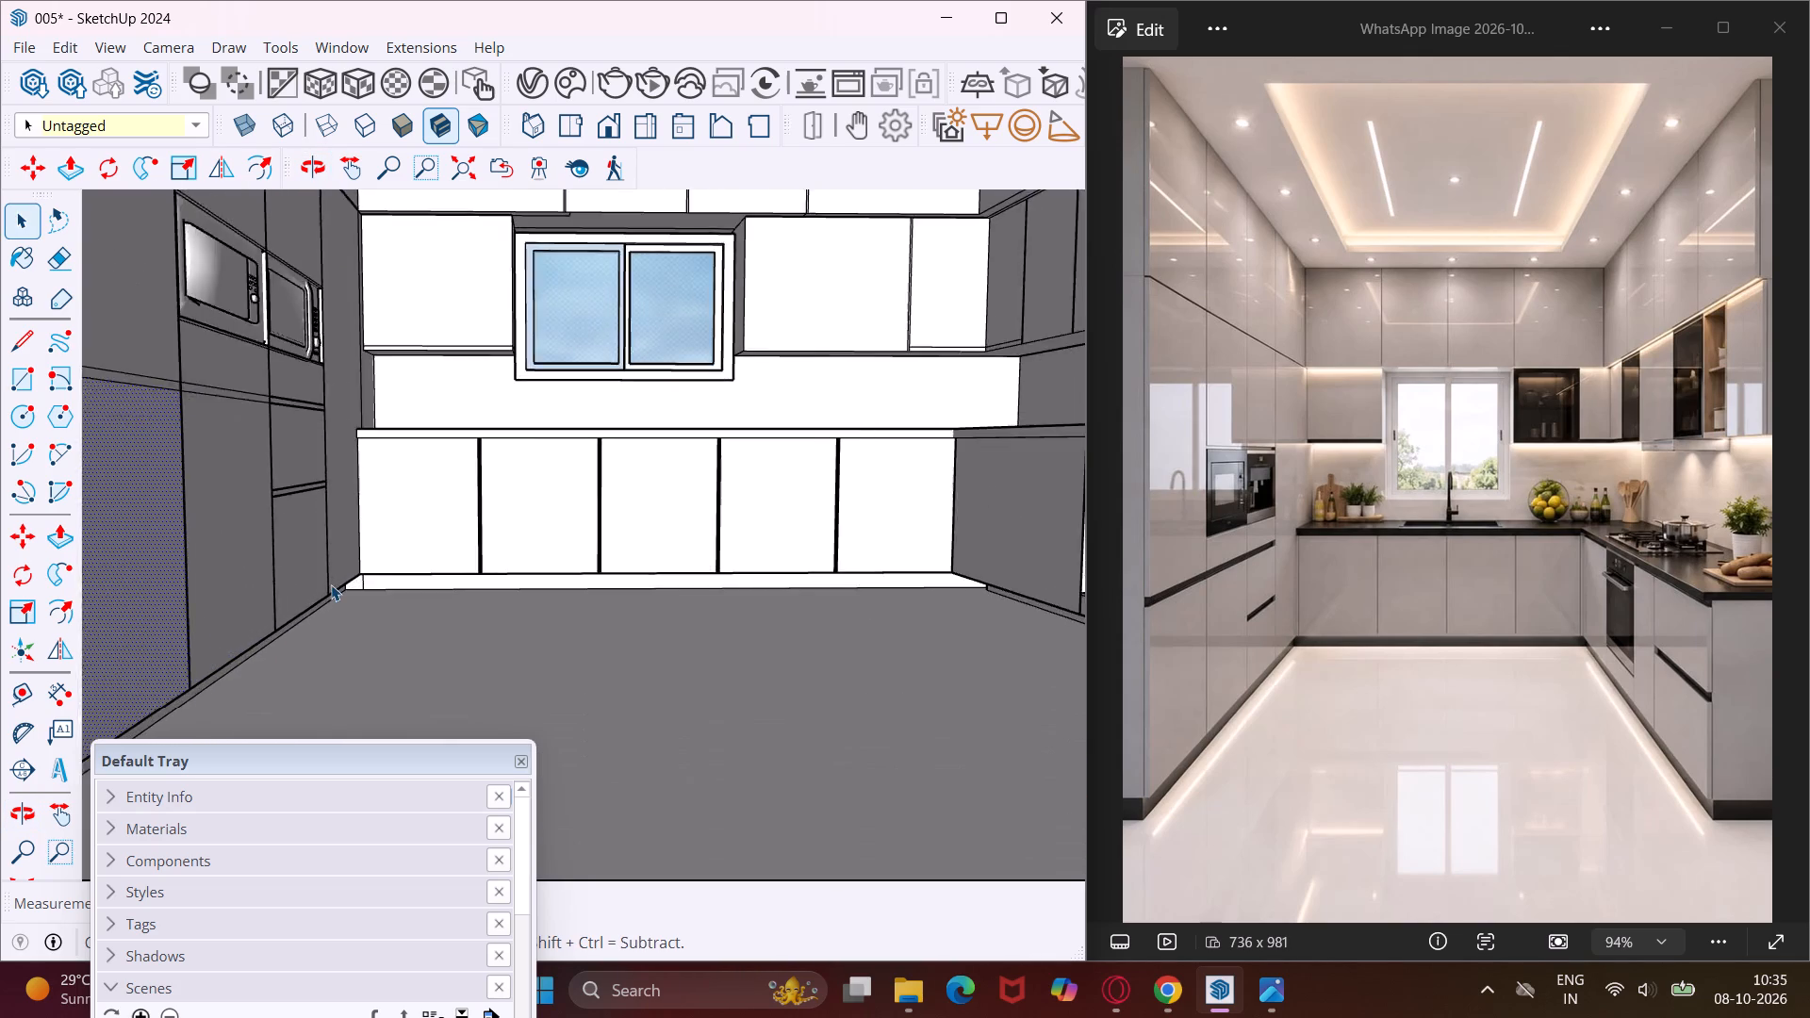
scroll(331, 584, "up", 12)
middle_click_drag(452, 599, 439, 551)
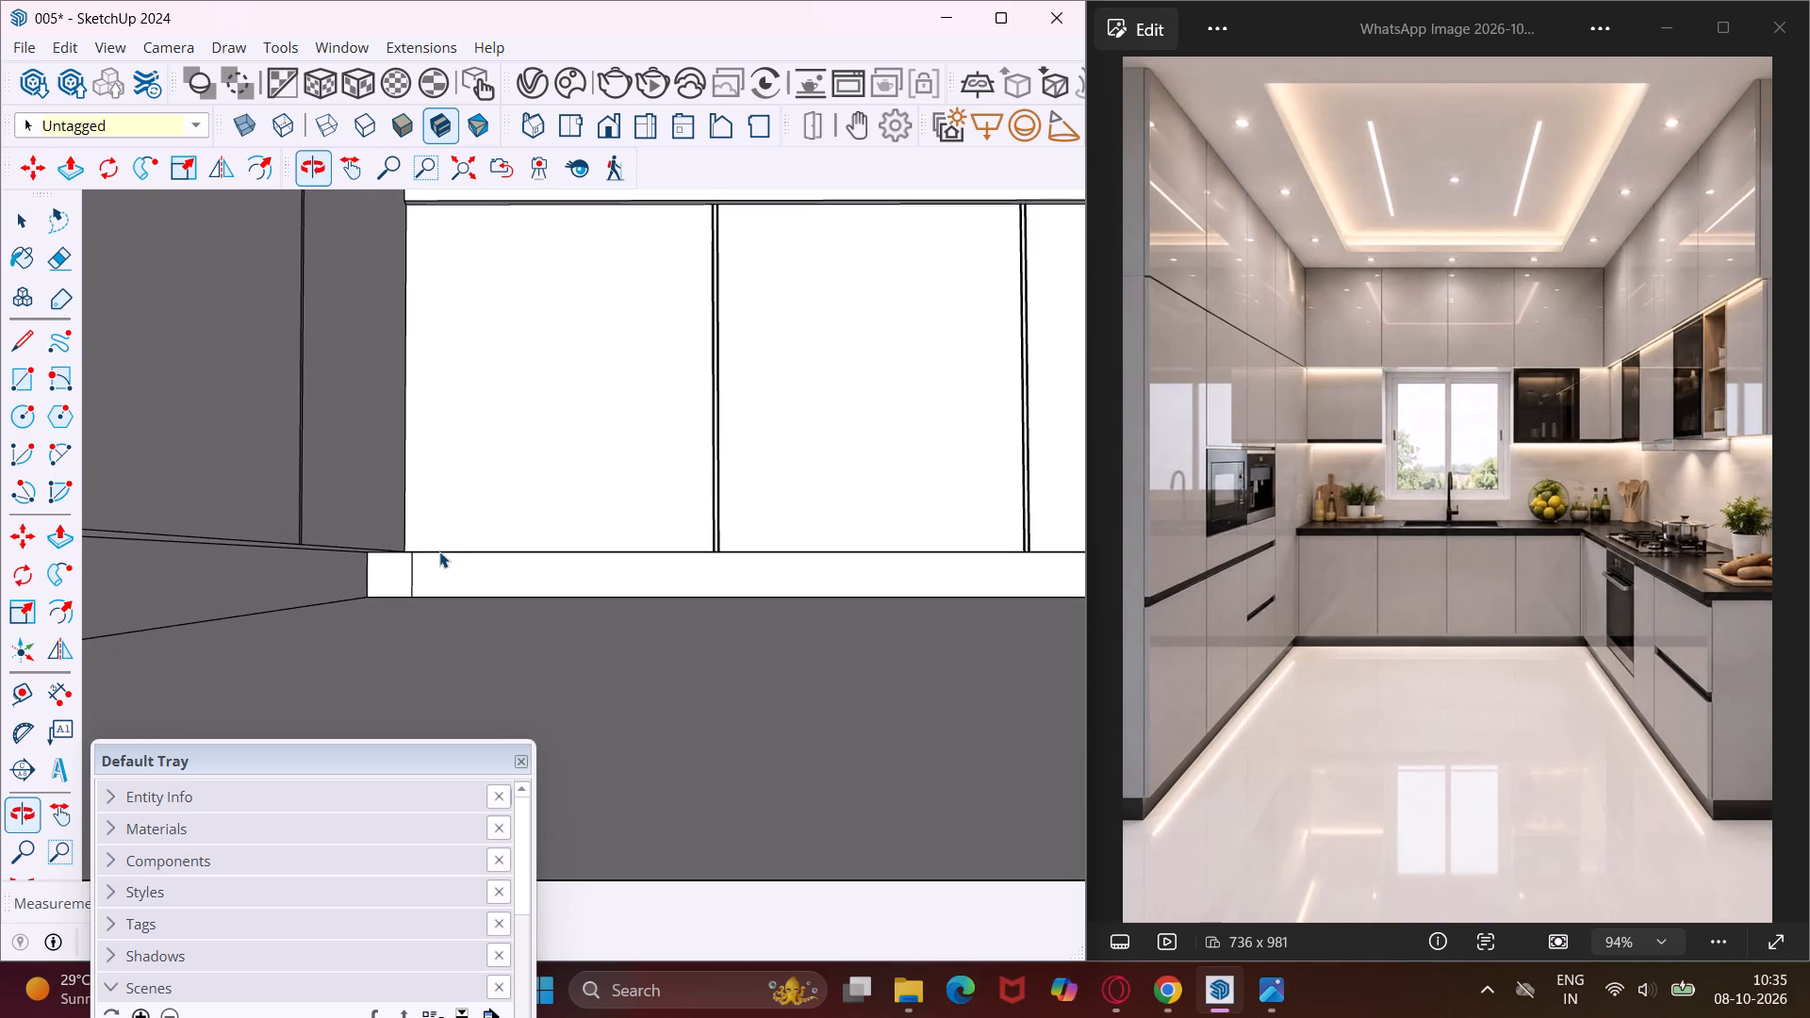
key("e")
scroll(434, 569, "up", 9)
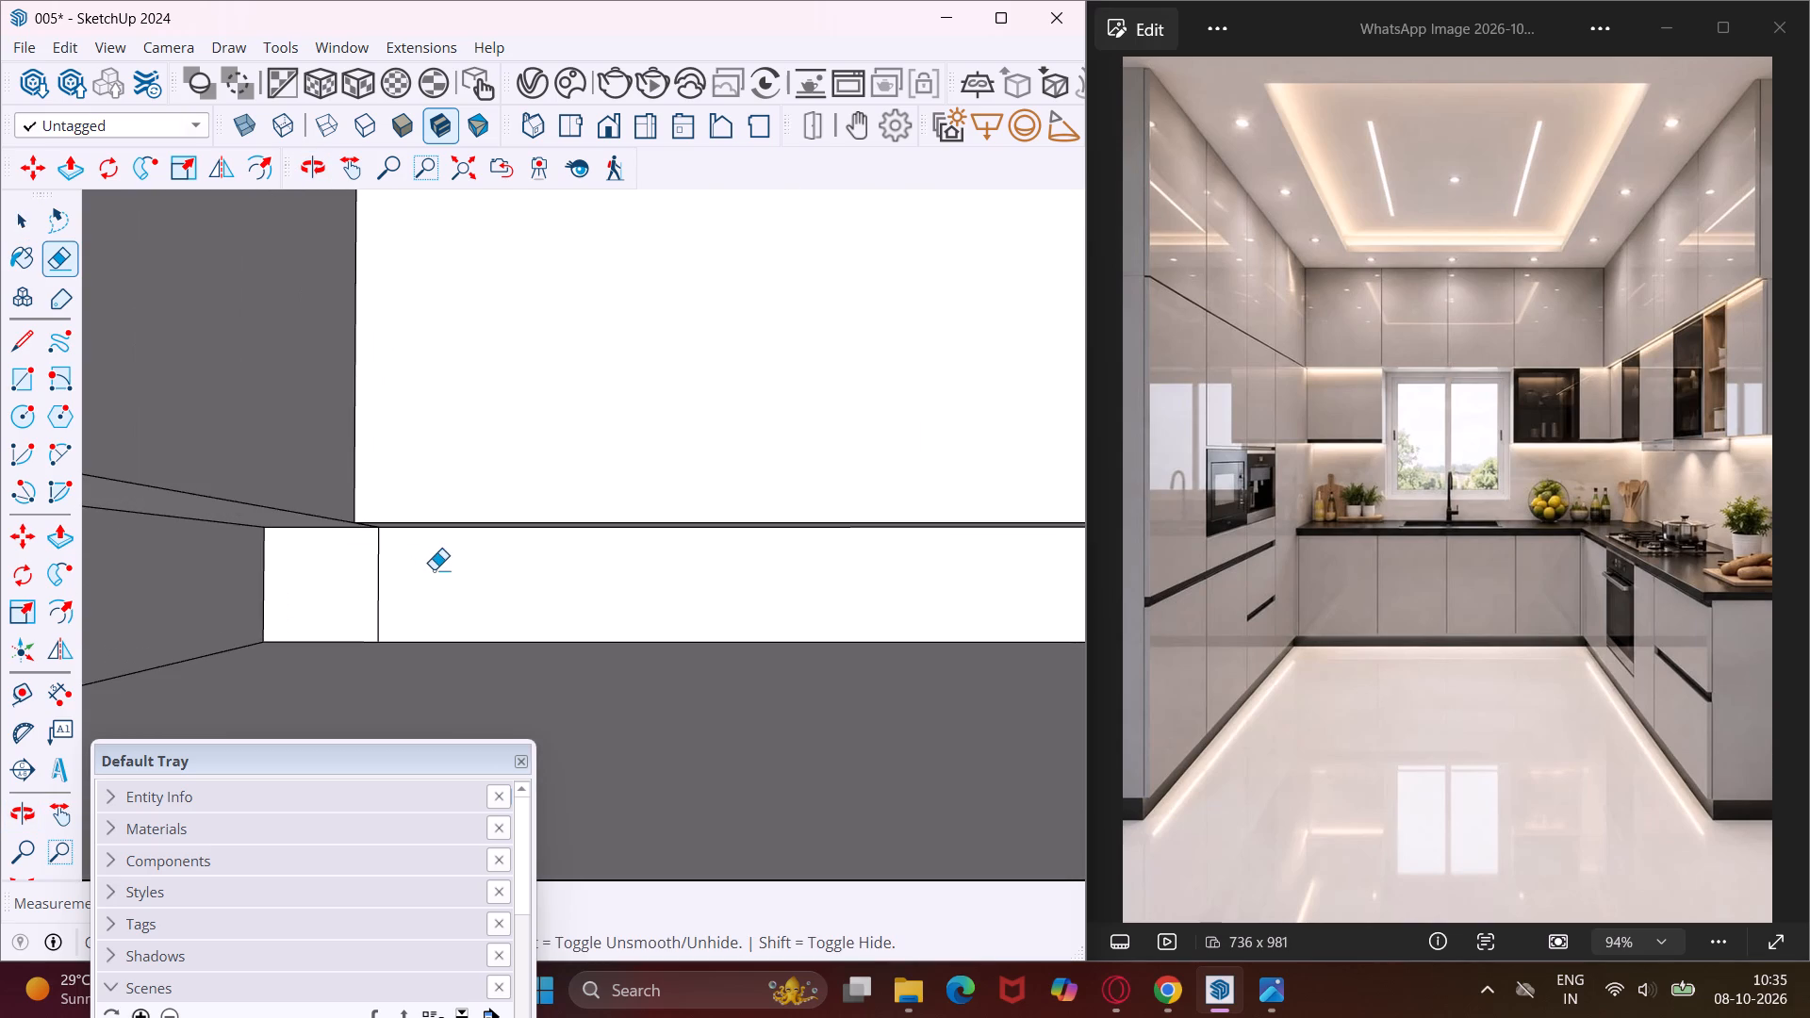
left_click(379, 586)
Inspect the back base cabinets' toe kick for stray lines, especially at the corner with the oven-side cabinets, then leave the Eraser.
scroll(345, 579, "down", 5)
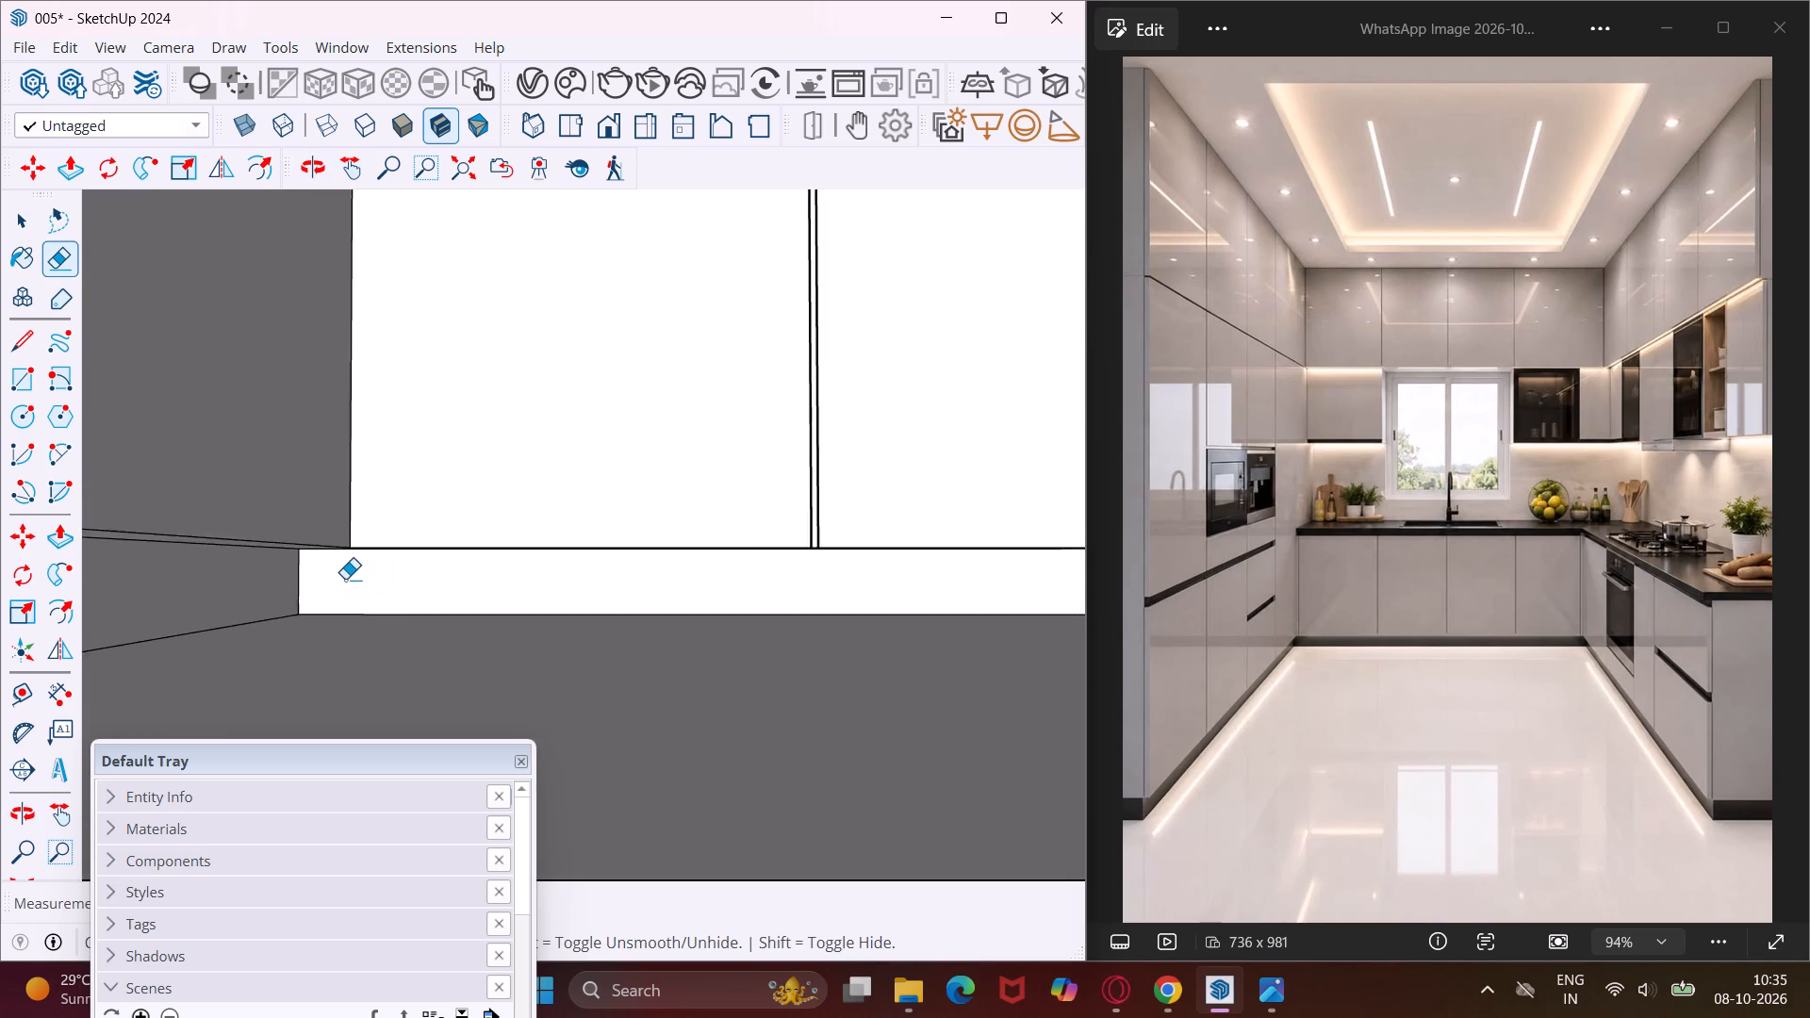
scroll(345, 579, "down", 17)
scroll(611, 588, "down", 1)
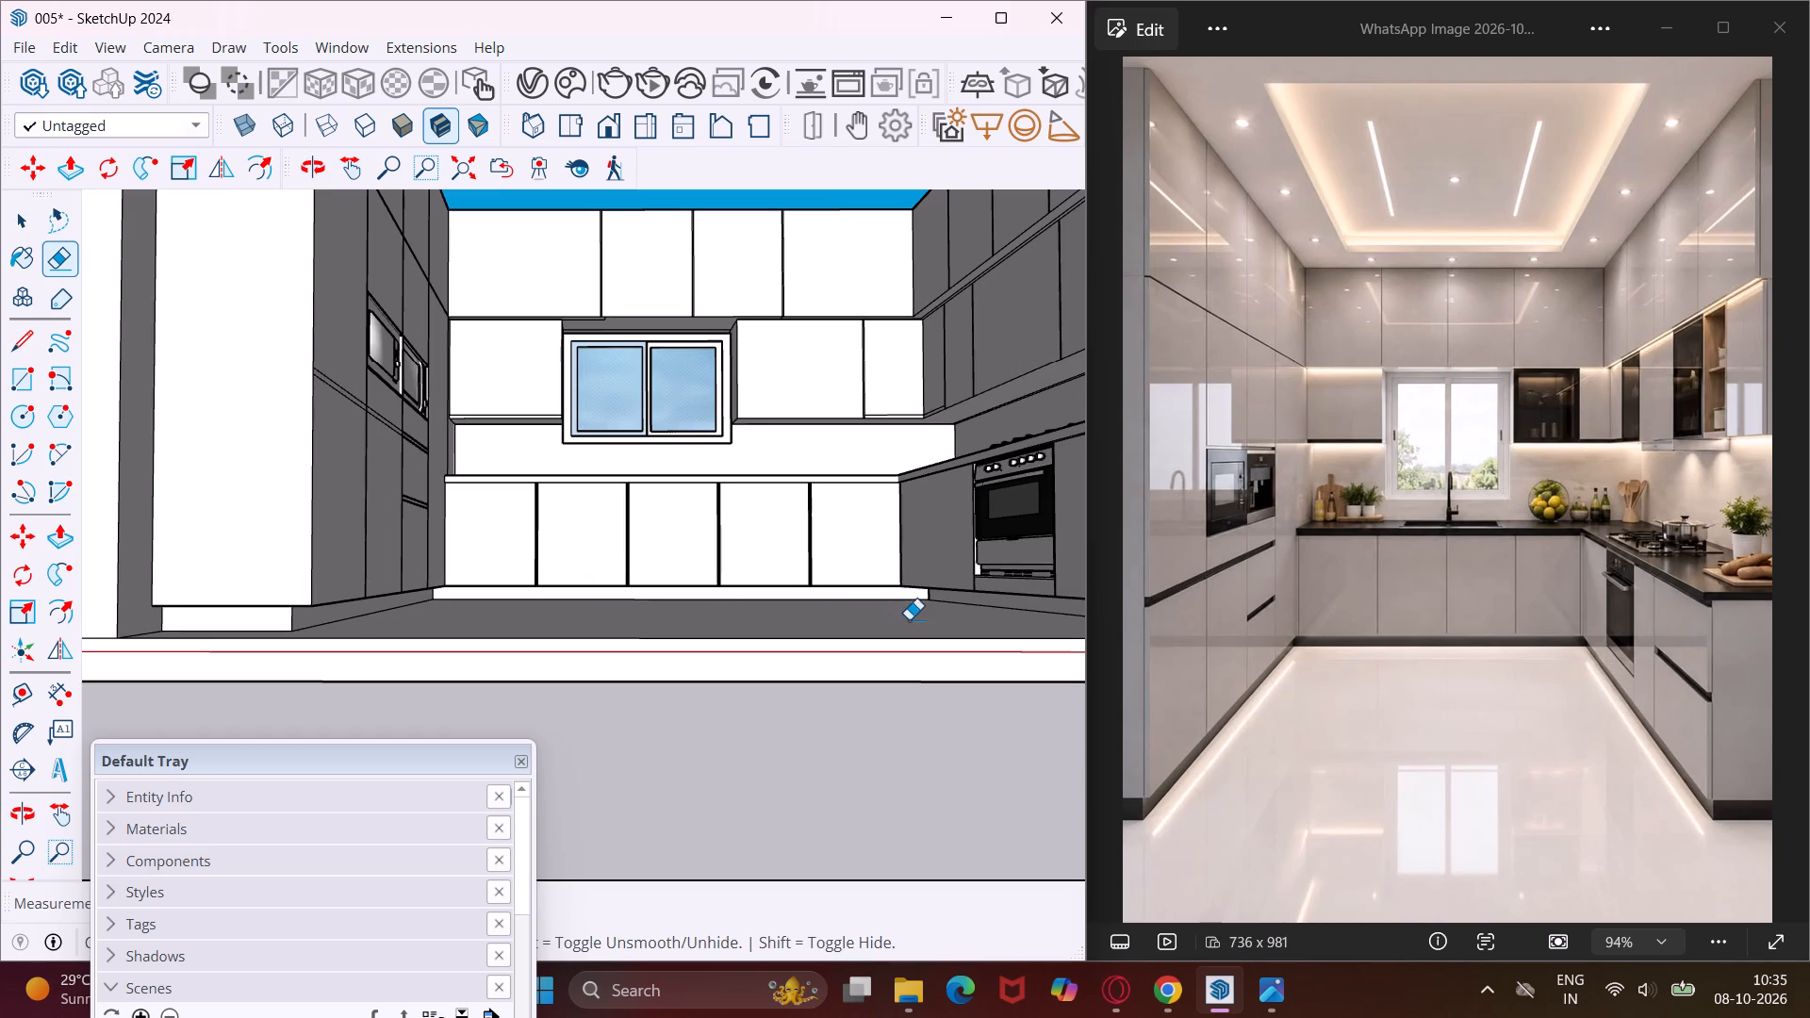
scroll(927, 607, "up", 20)
scroll(927, 607, "up", 4)
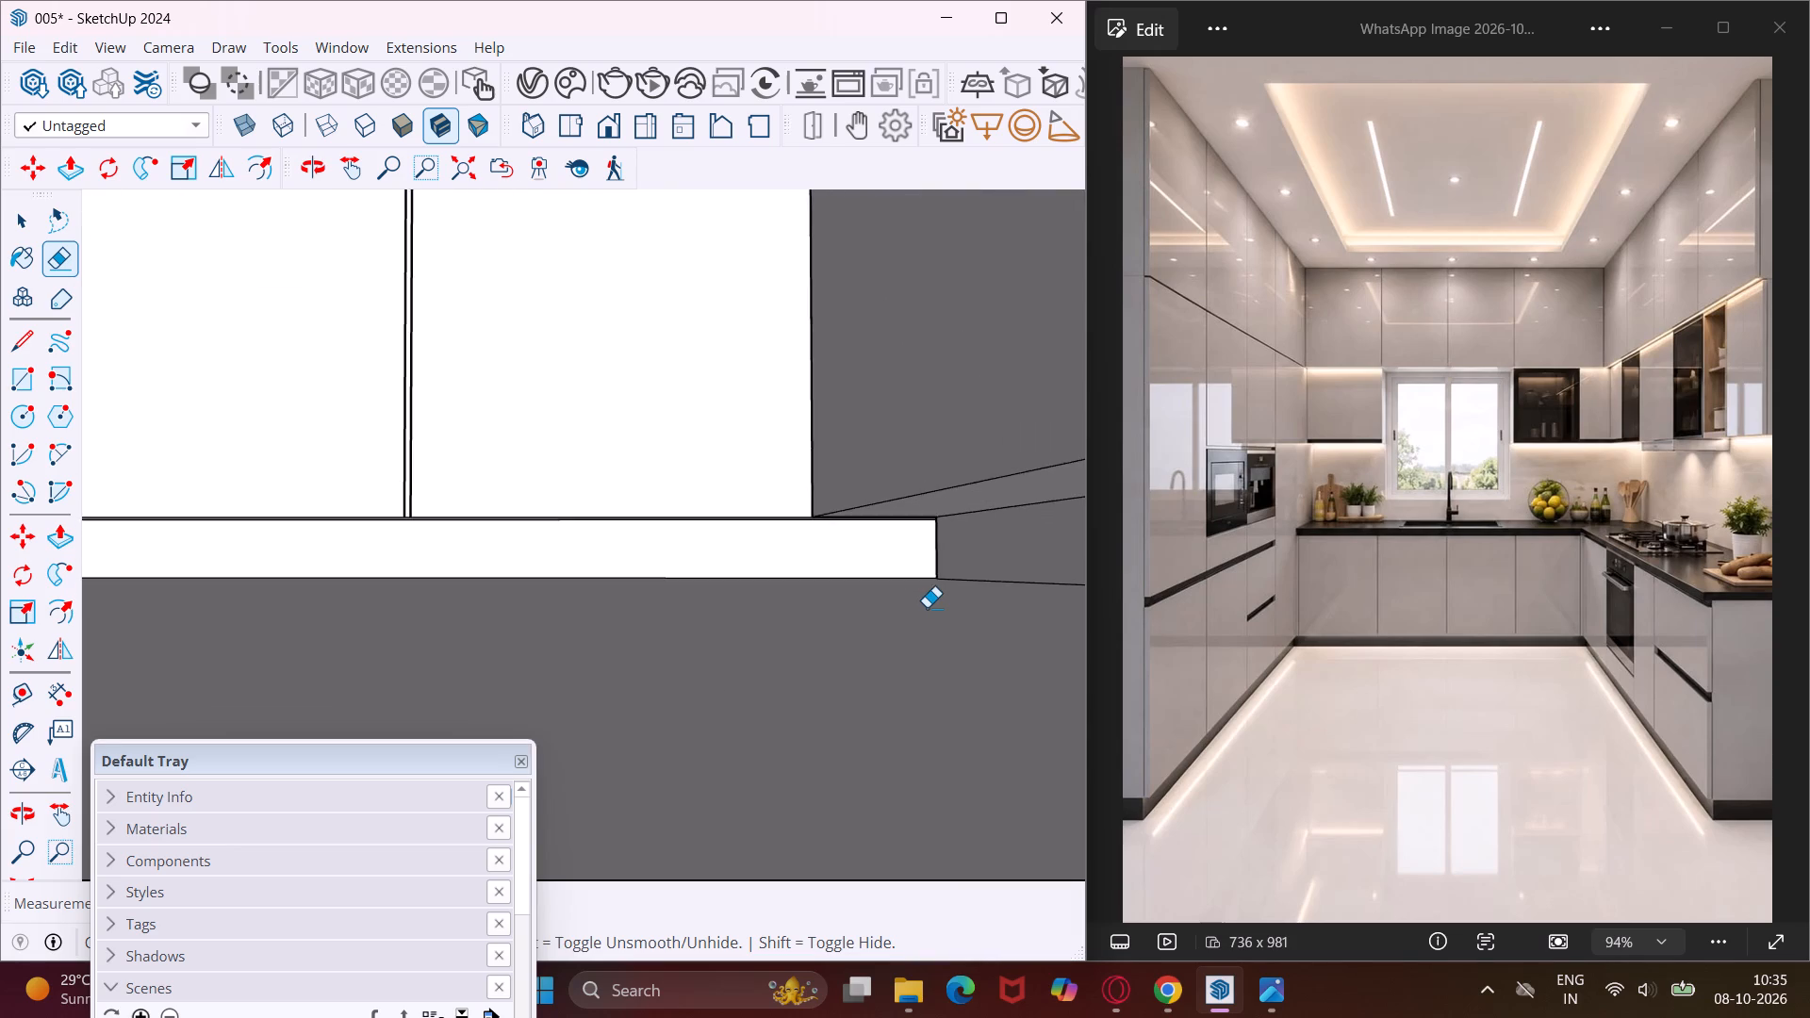
scroll(927, 607, "up", 20)
scroll(927, 607, "up", 20)
scroll(927, 607, "up", 3)
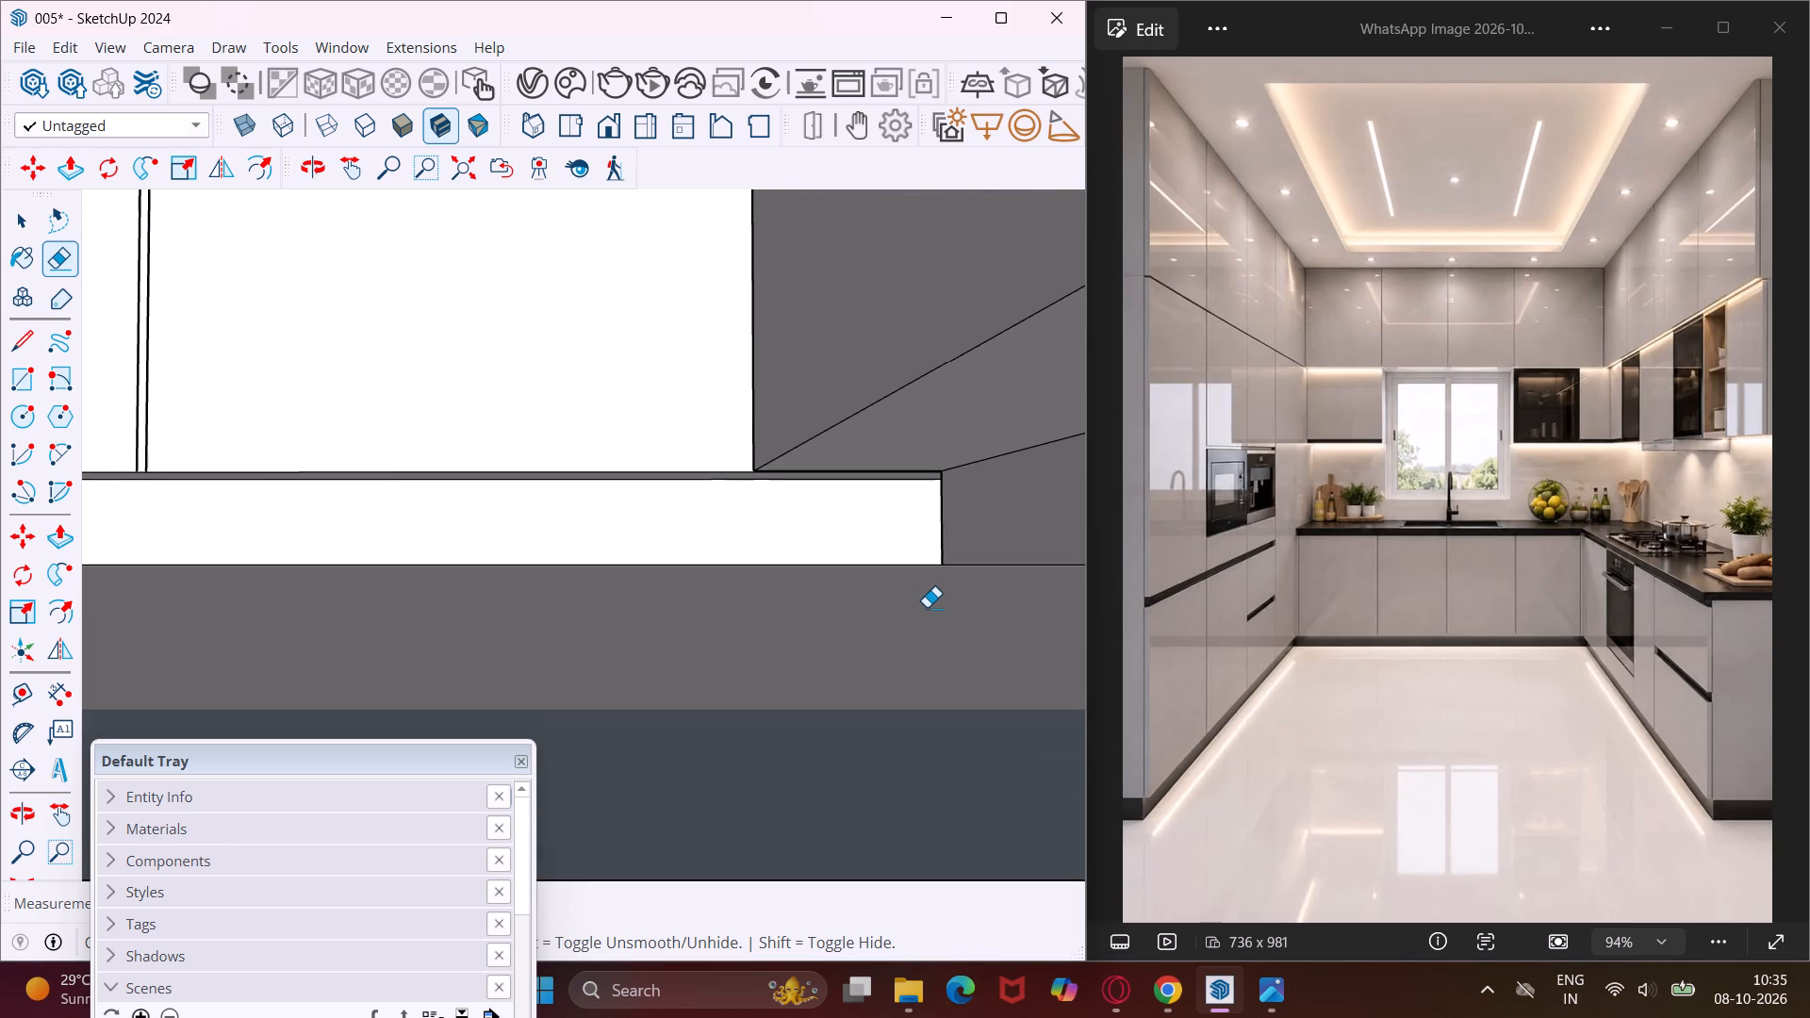
scroll(927, 607, "up", 5)
middle_click(859, 476)
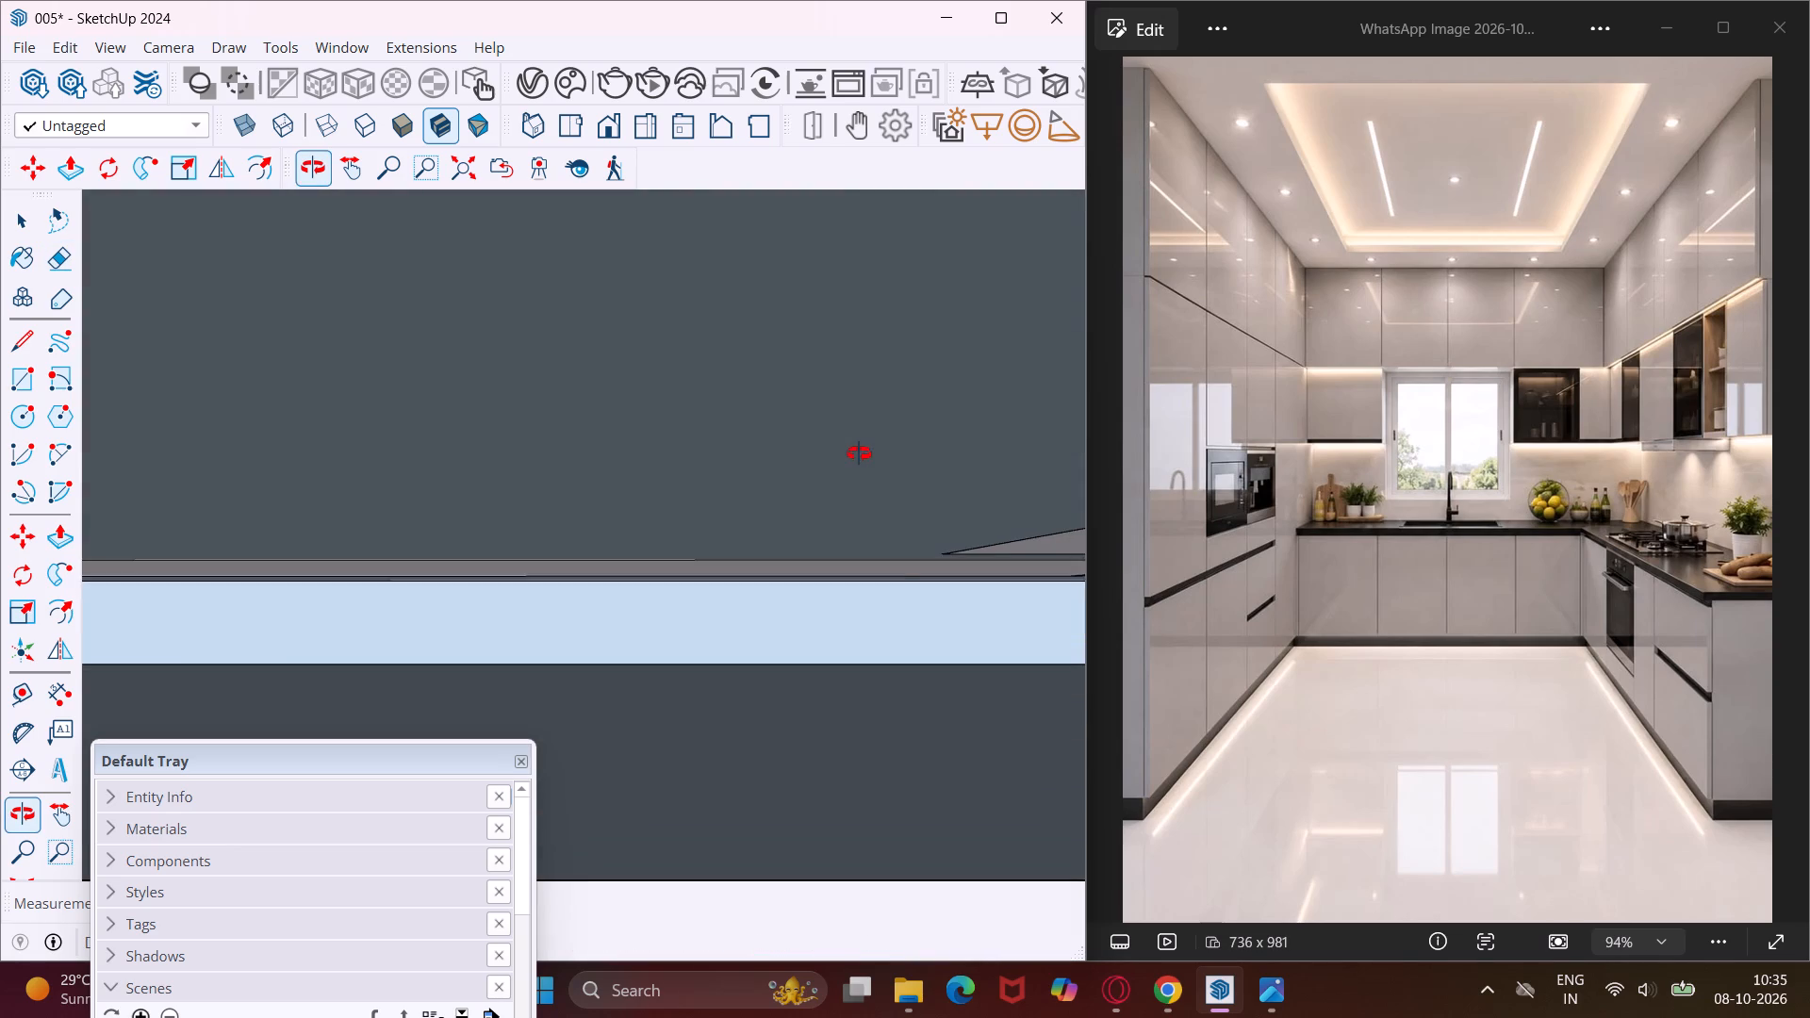
scroll(859, 477, "up", 16)
middle_click_drag(859, 477, 1158, 388)
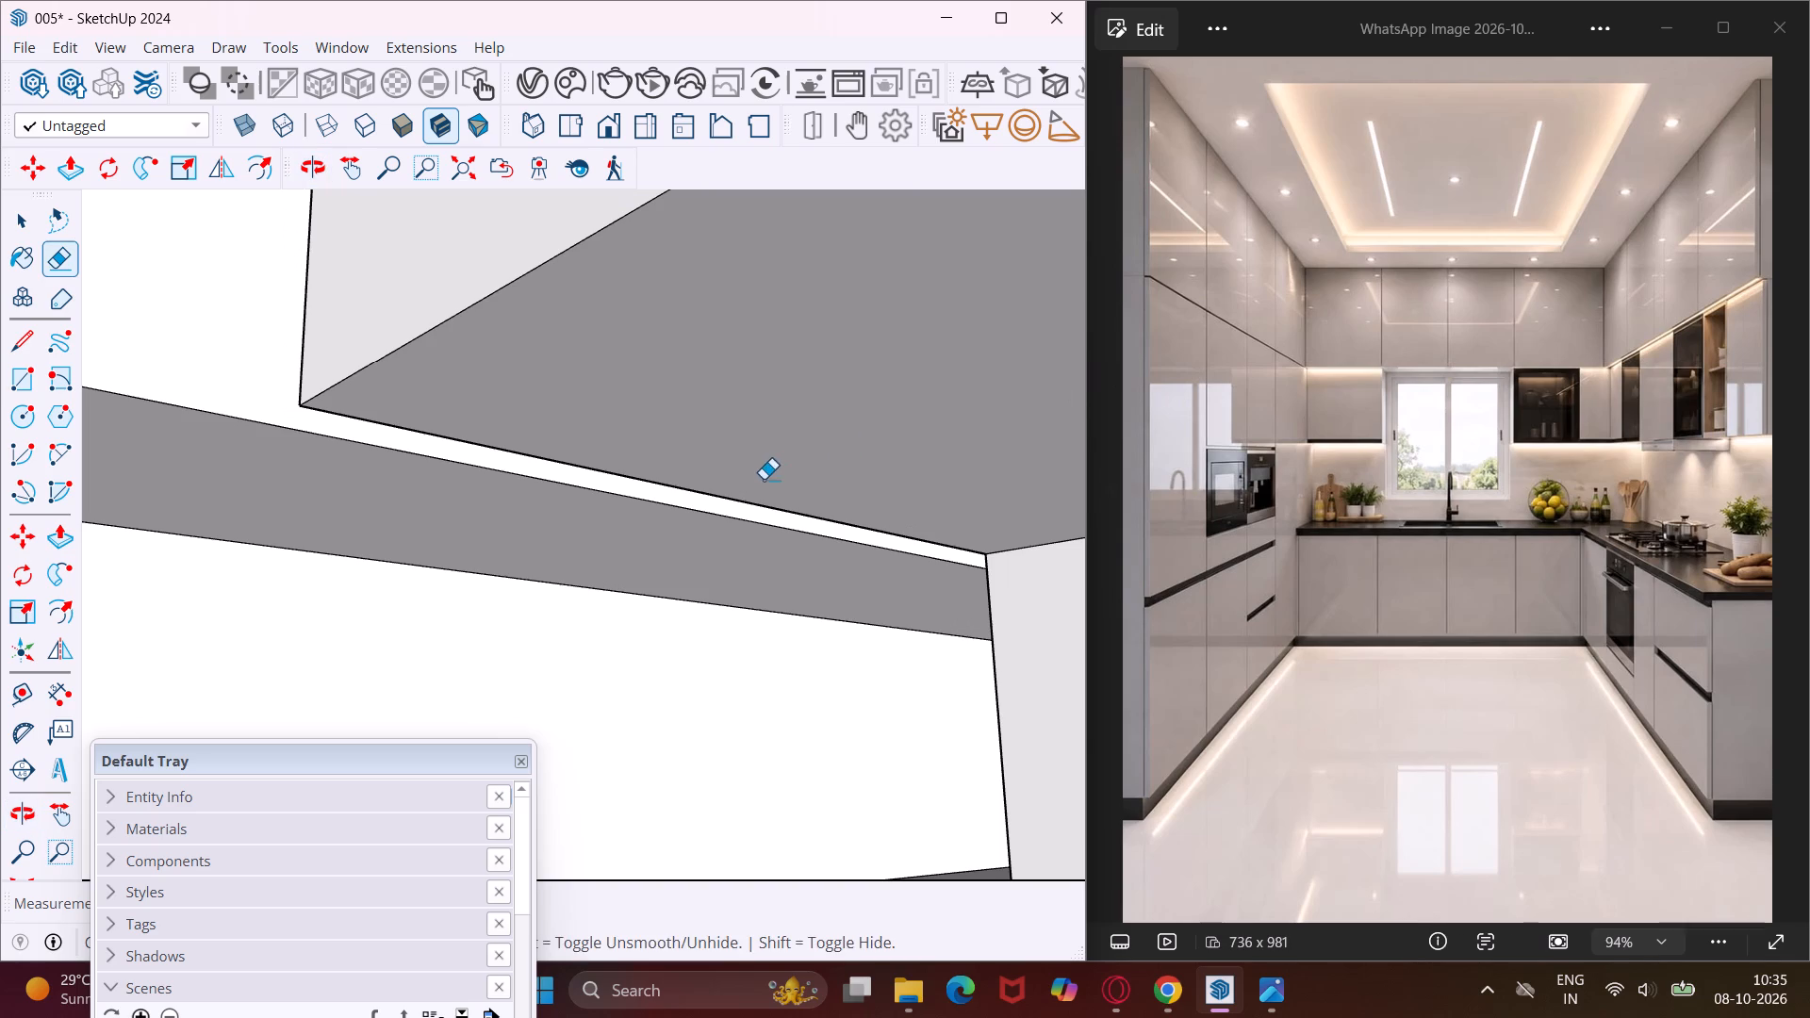
middle_click_drag(764, 479, 1079, 472)
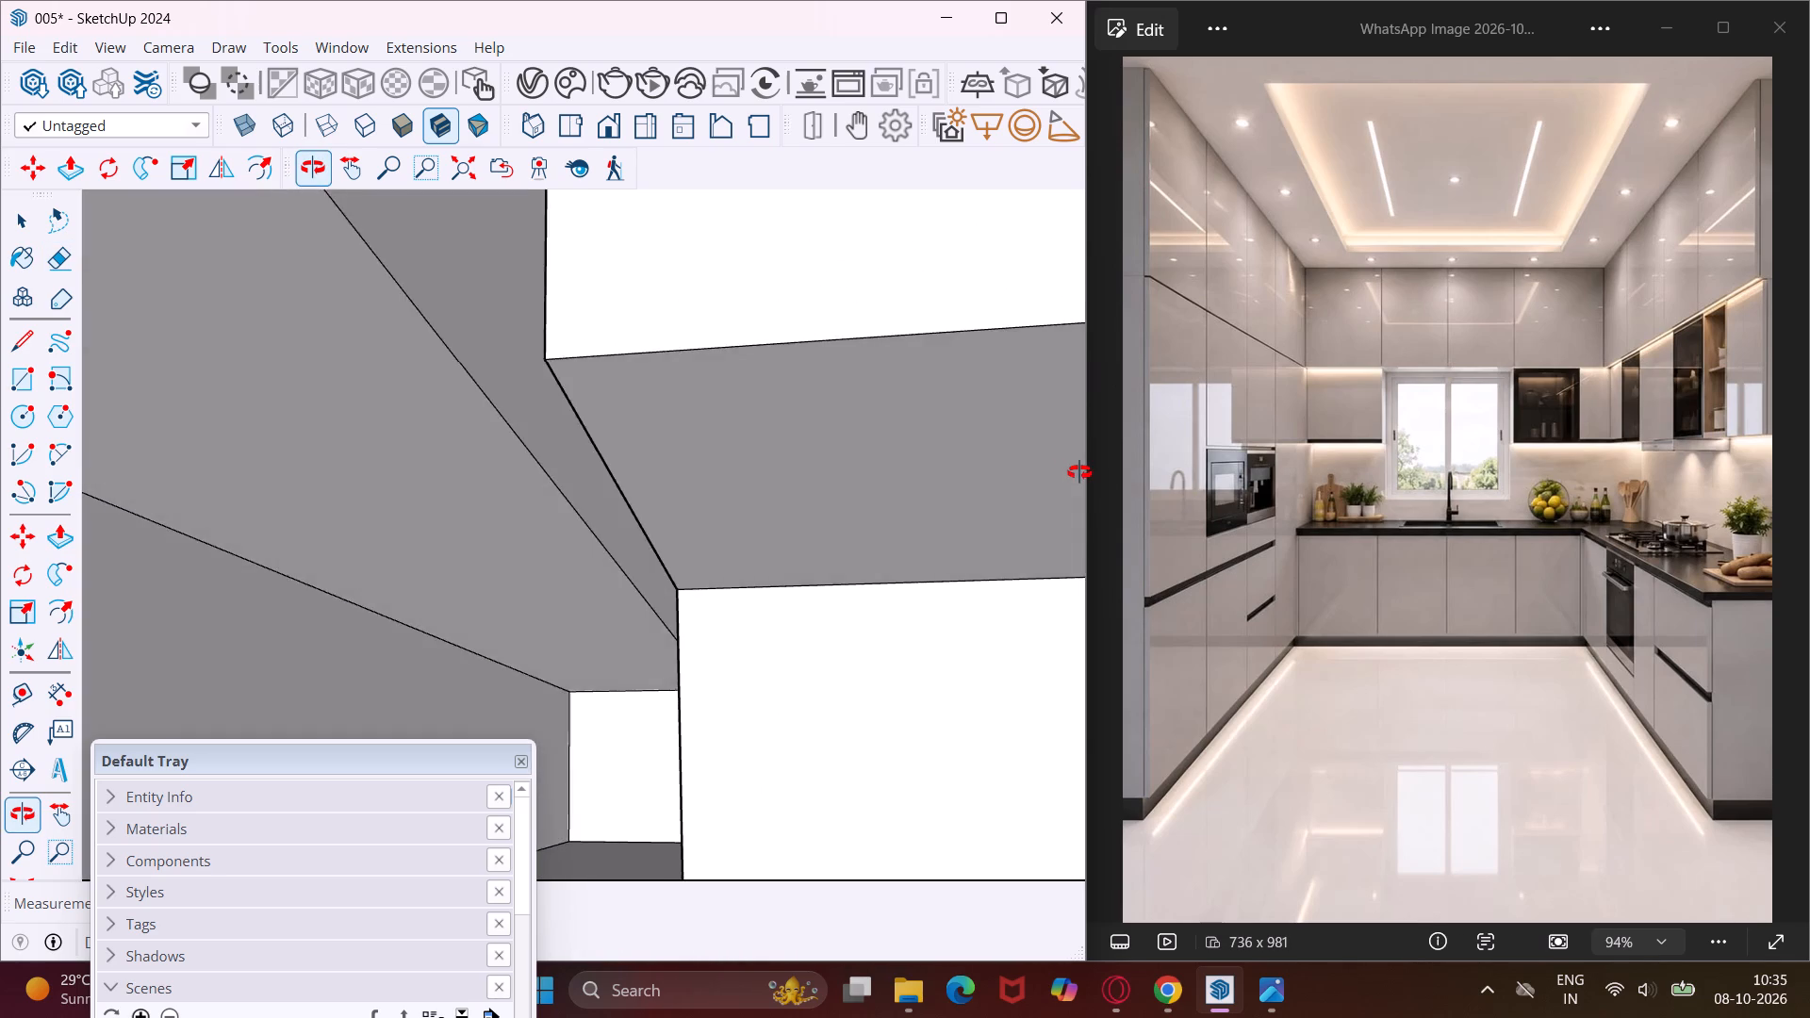
middle_click_drag(1079, 472, 777, 535)
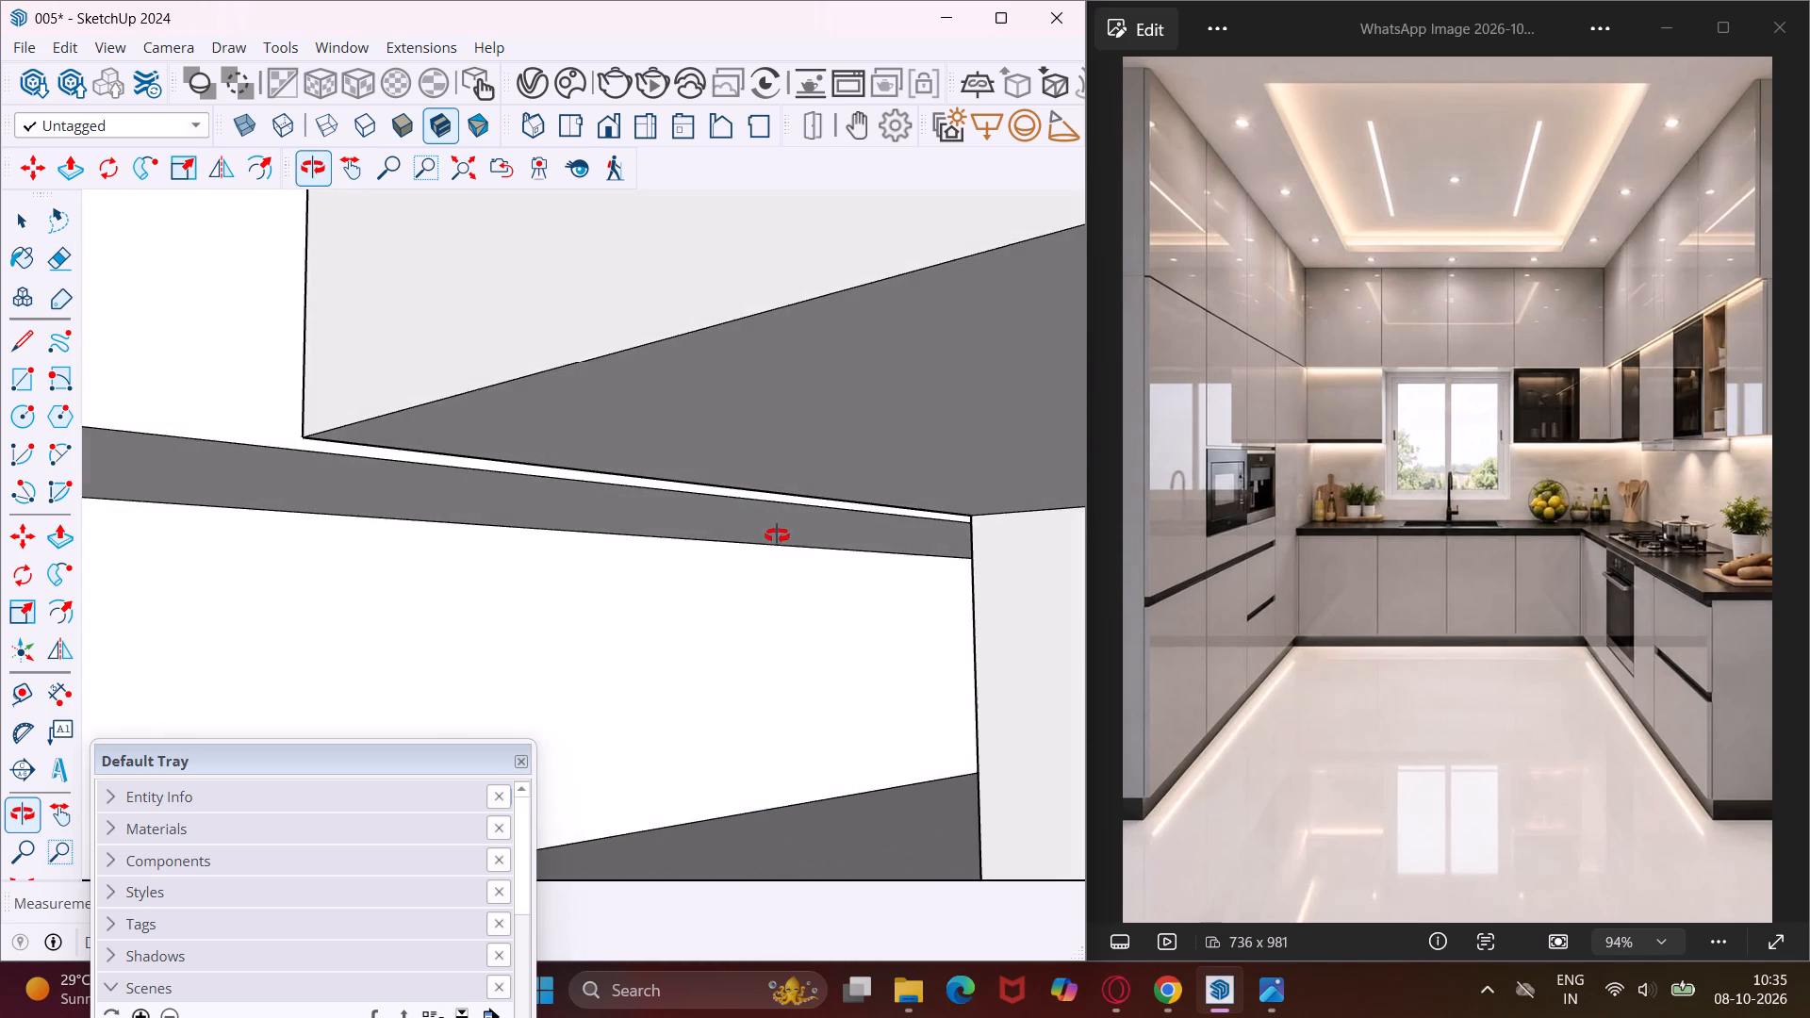
middle_click_drag(777, 535, 776, 535)
scroll(754, 517, "down", 18)
middle_click_drag(782, 486, 688, 576)
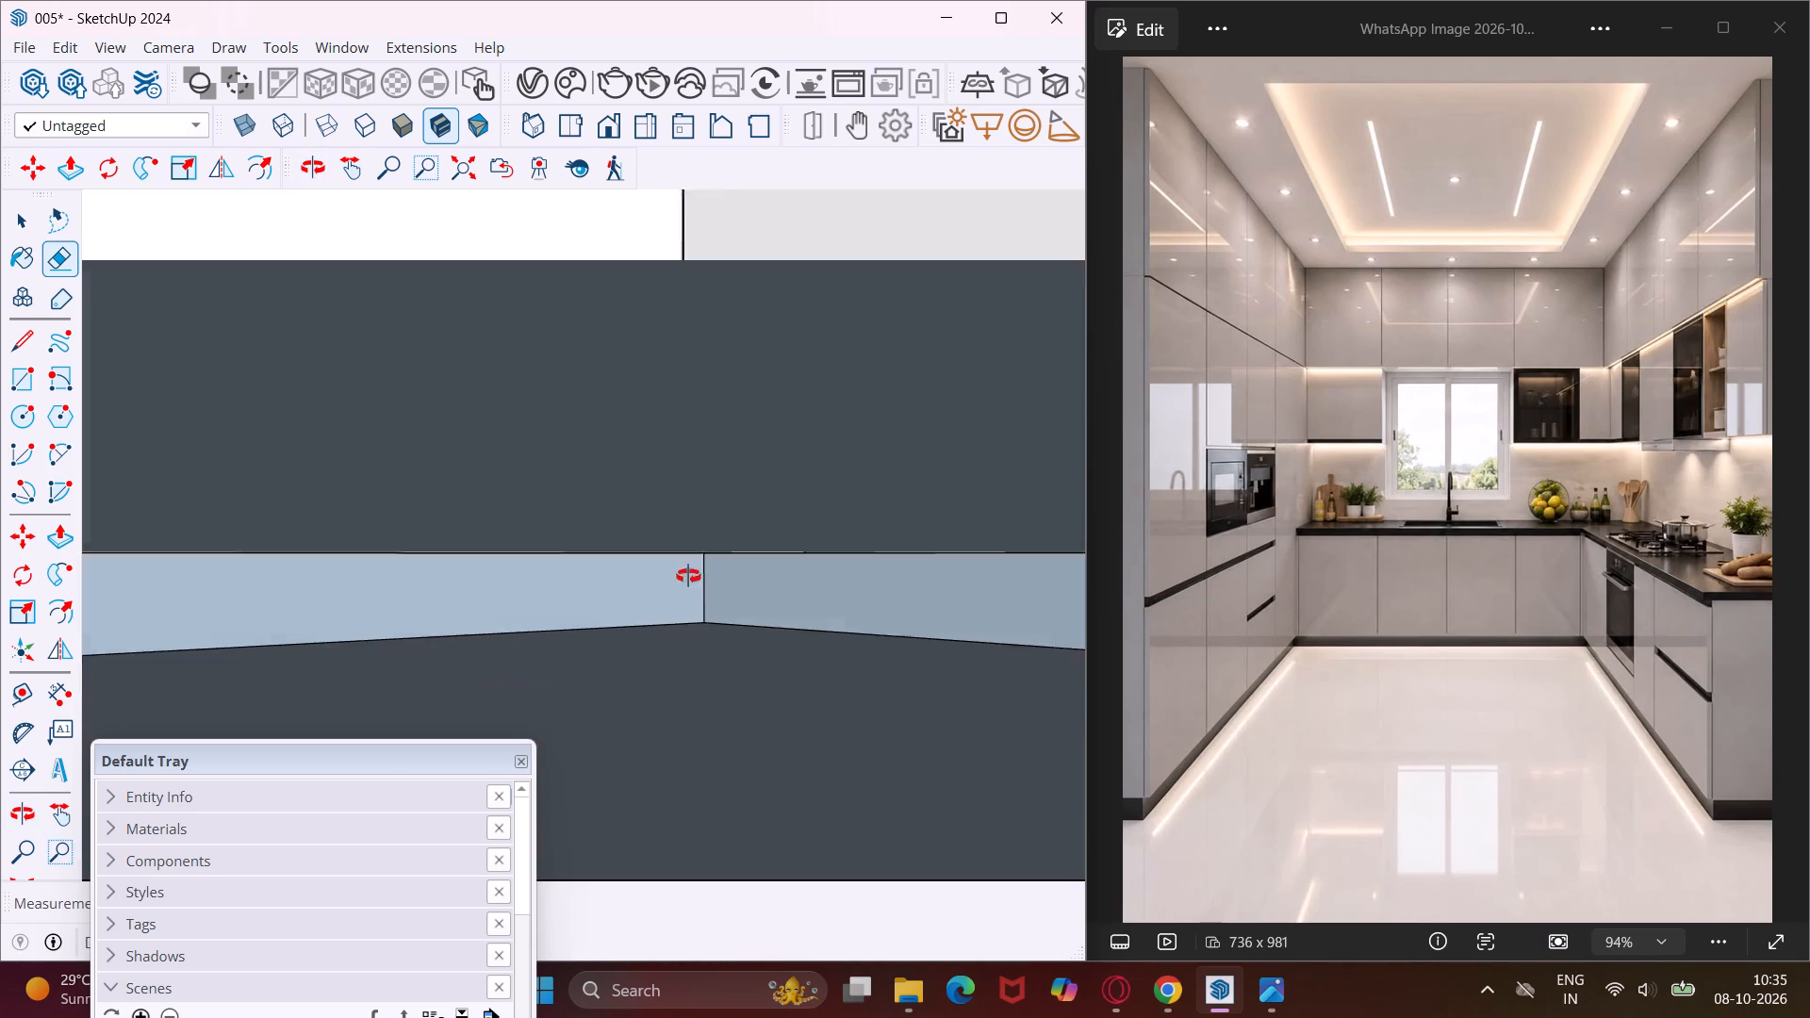
middle_click_drag(688, 576, 622, 633)
scroll(644, 518, "down", 20)
scroll(644, 518, "down", 12)
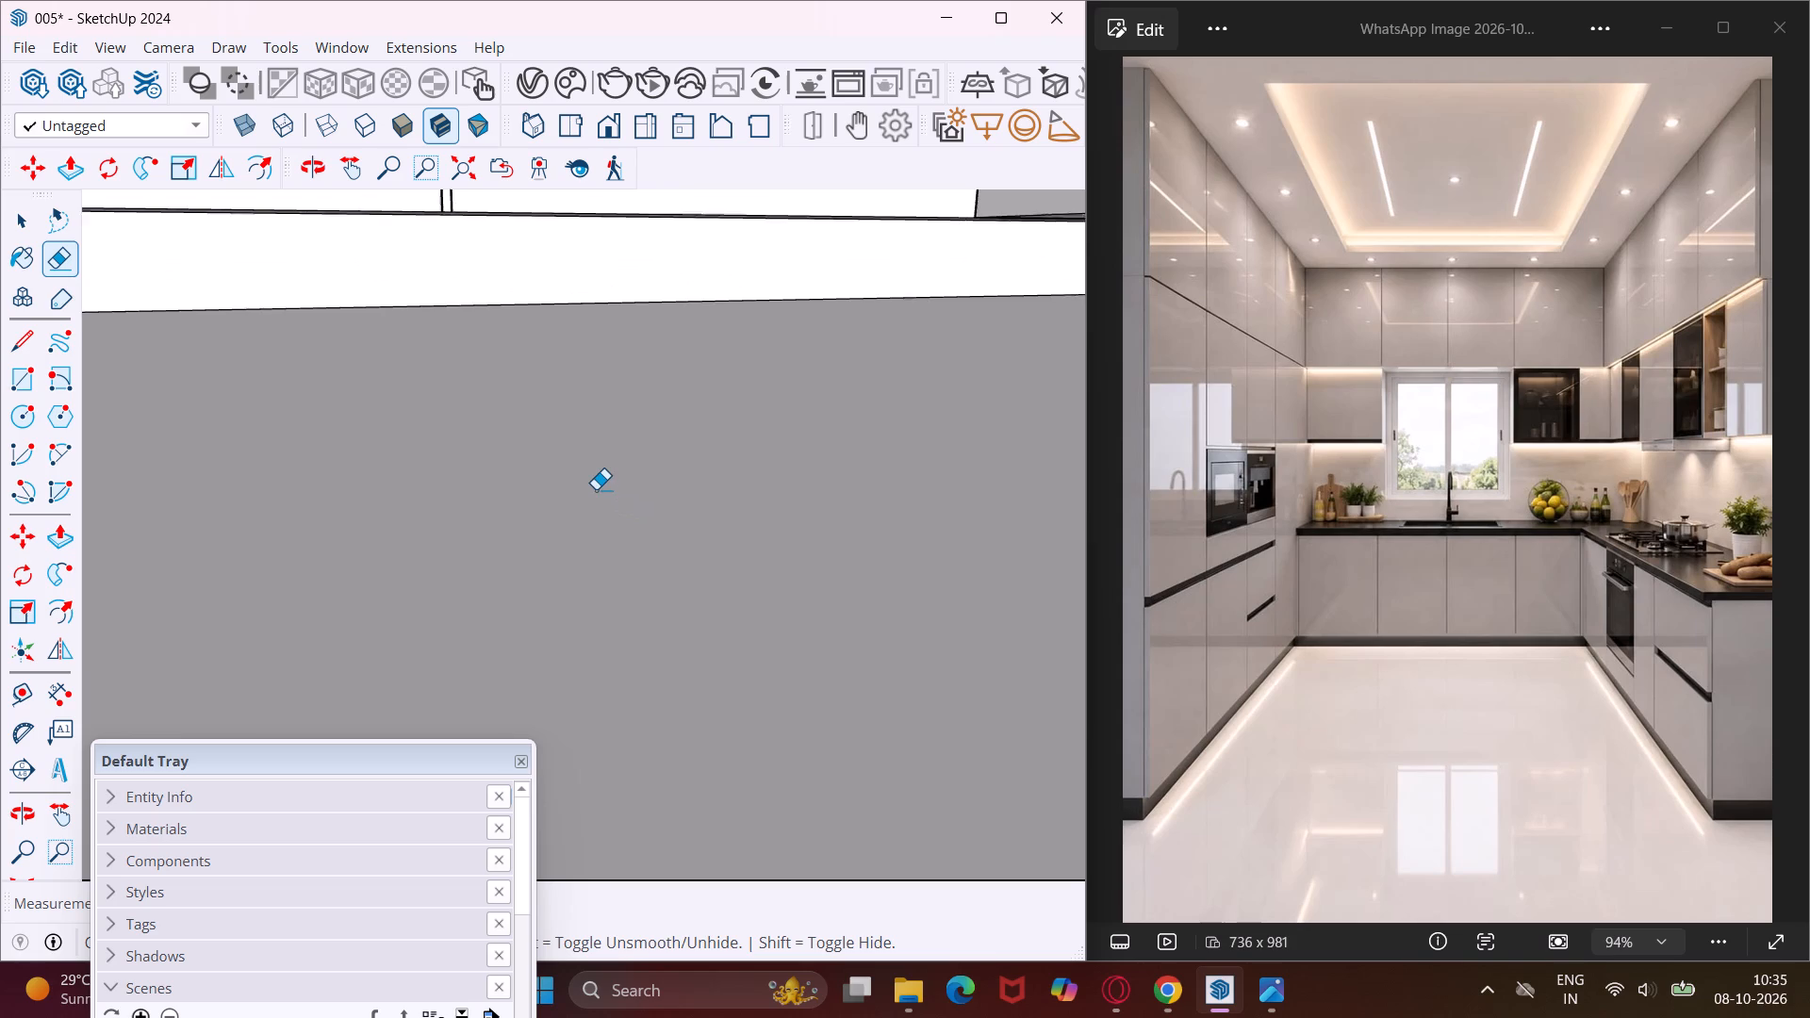
scroll(596, 489, "down", 2)
scroll(558, 662, "down", 20)
scroll(558, 662, "down", 10)
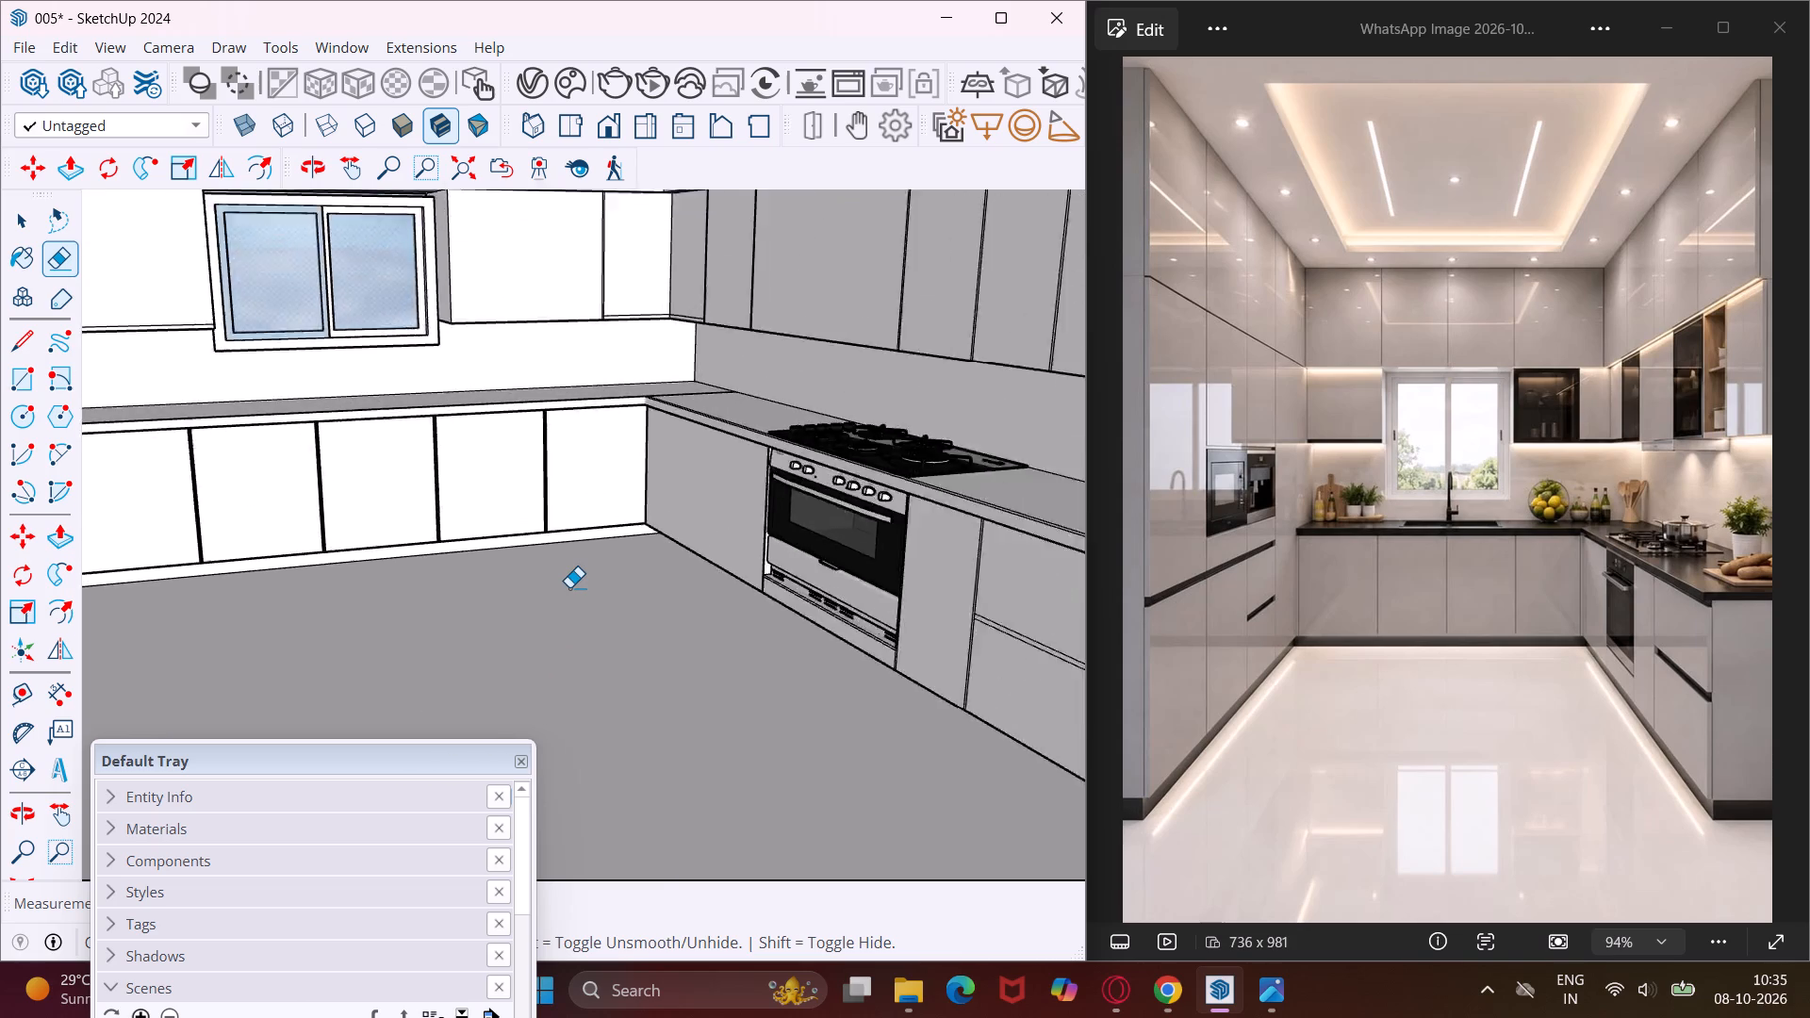
scroll(569, 587, "down", 6)
middle_click_drag(597, 603, 565, 532)
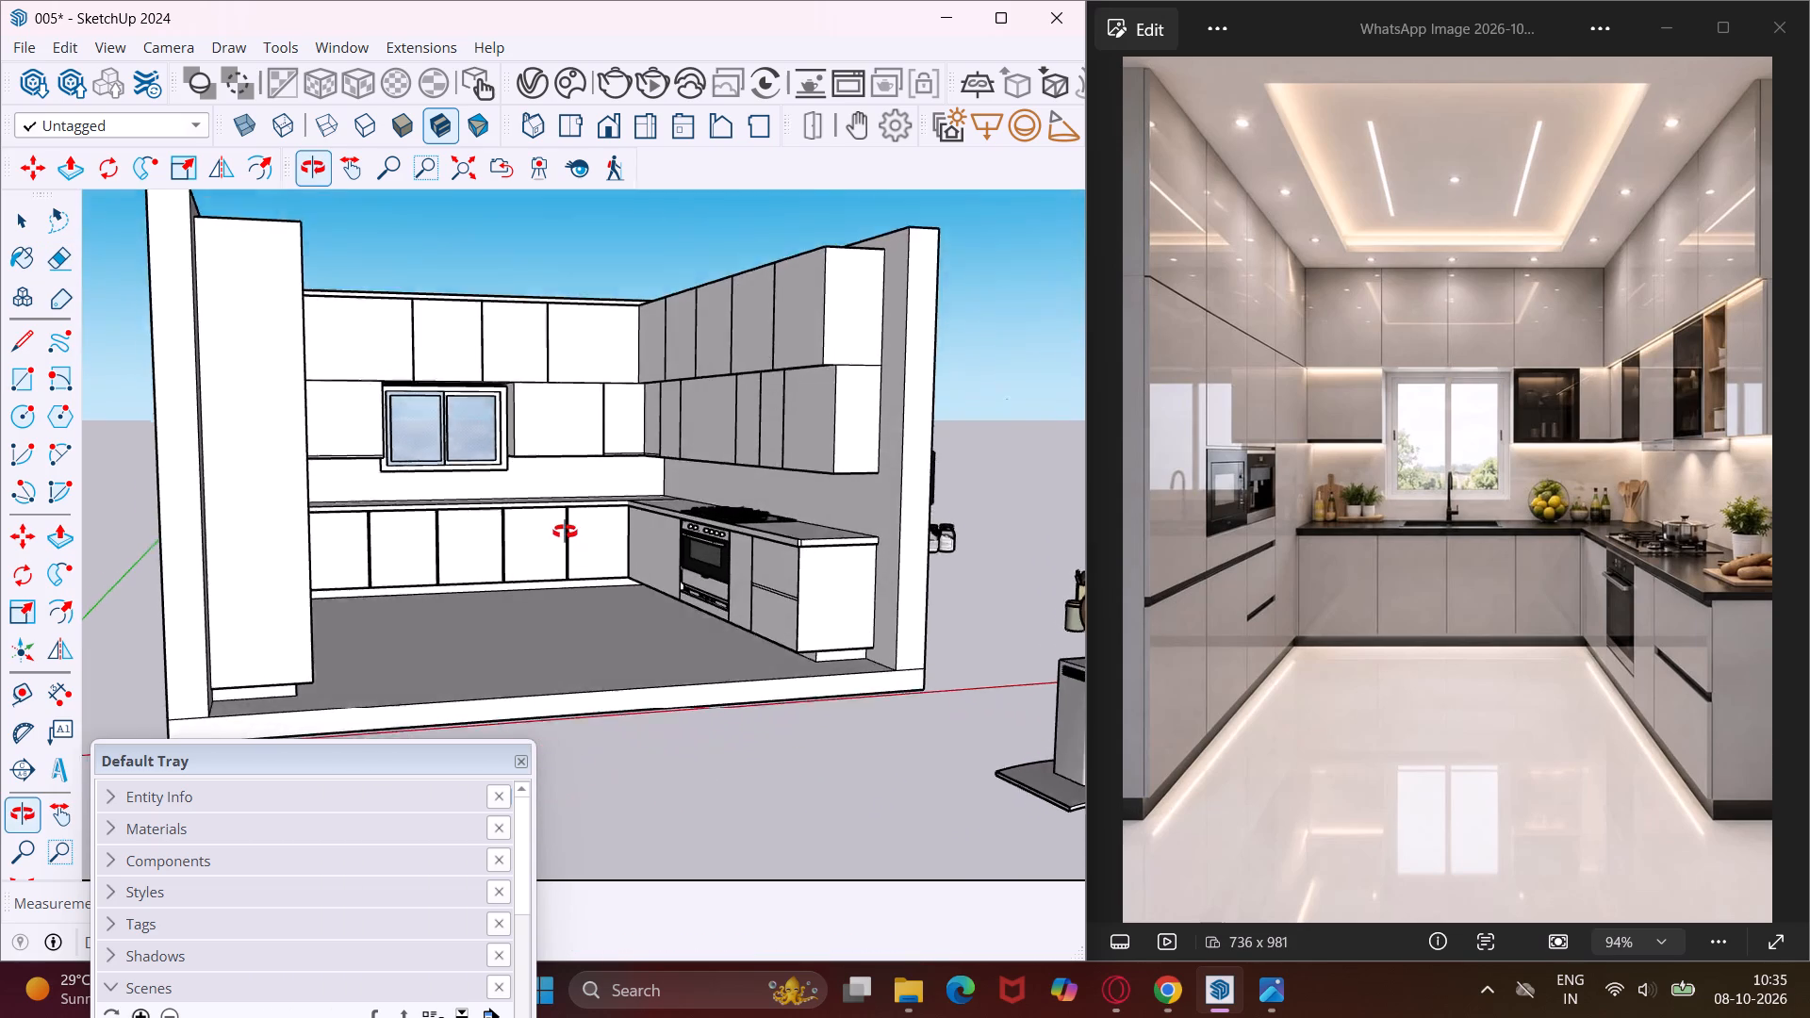
middle_click_drag(565, 532, 572, 477)
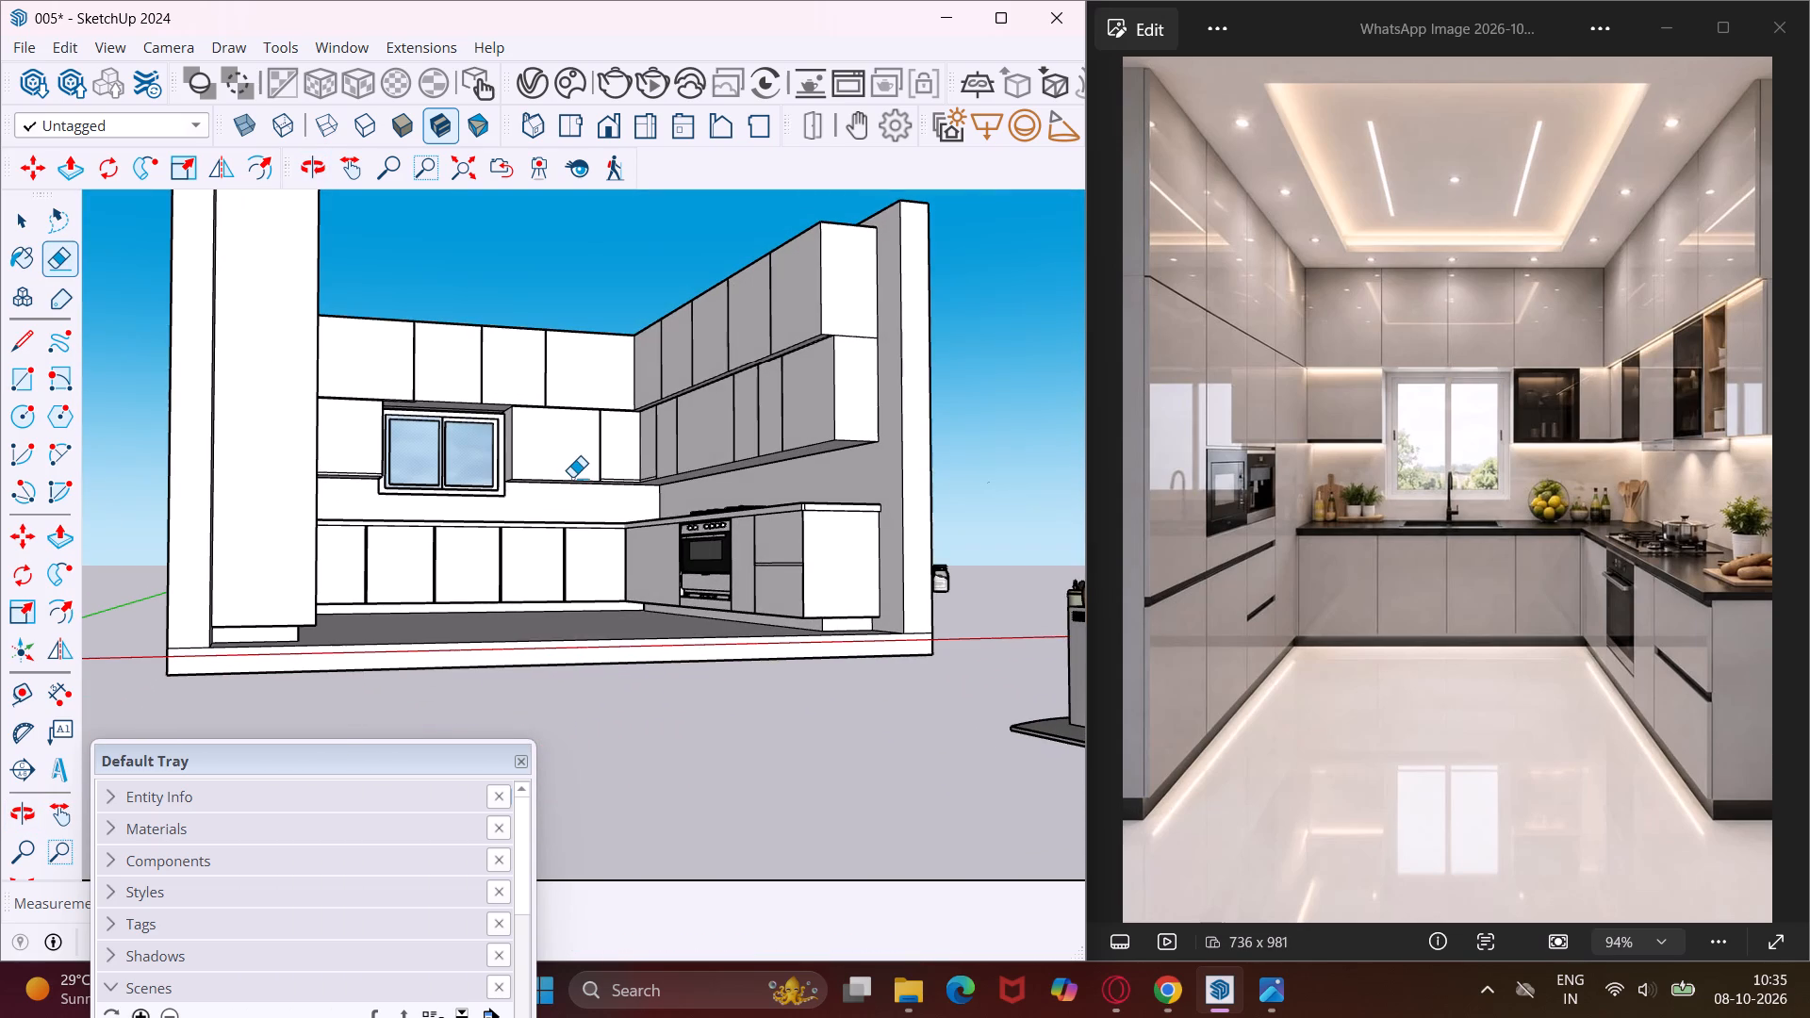
key("Escape")
key("space")
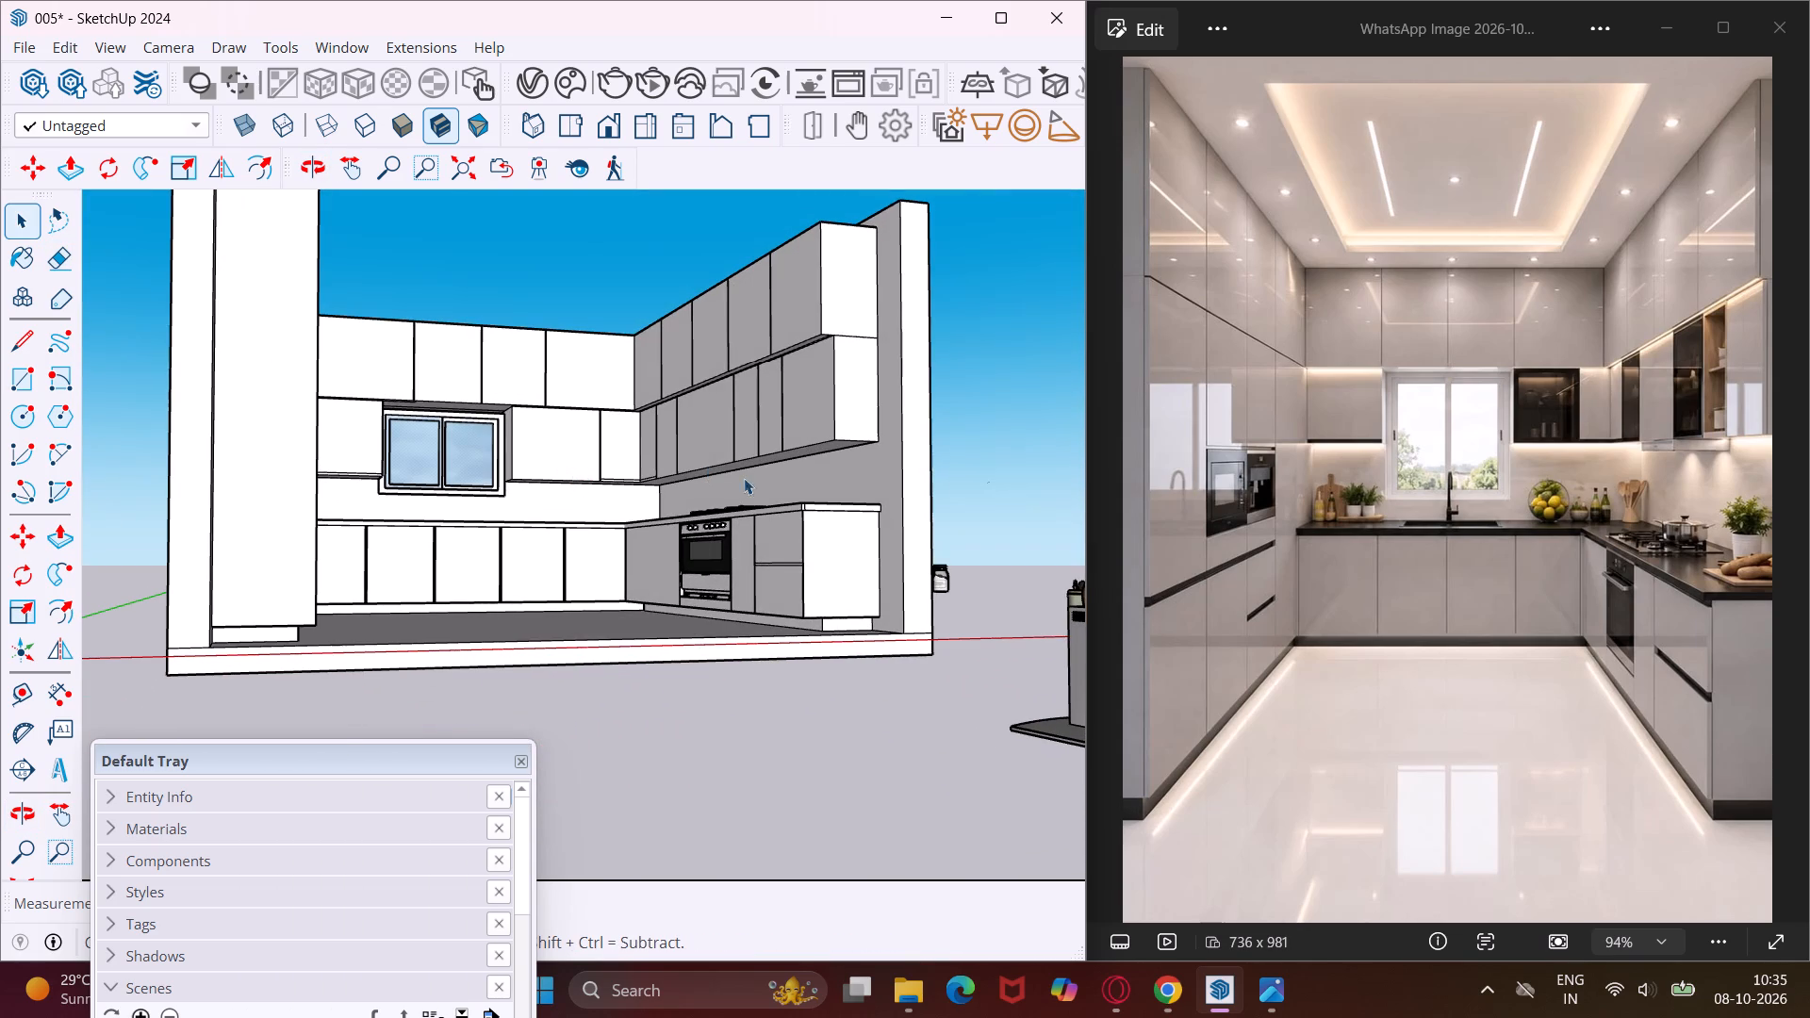
Offset the outline of the lower-row wall-cabinet door beside the window, on the hob side, inward by 1".
middle_click_drag(795, 496, 716, 510)
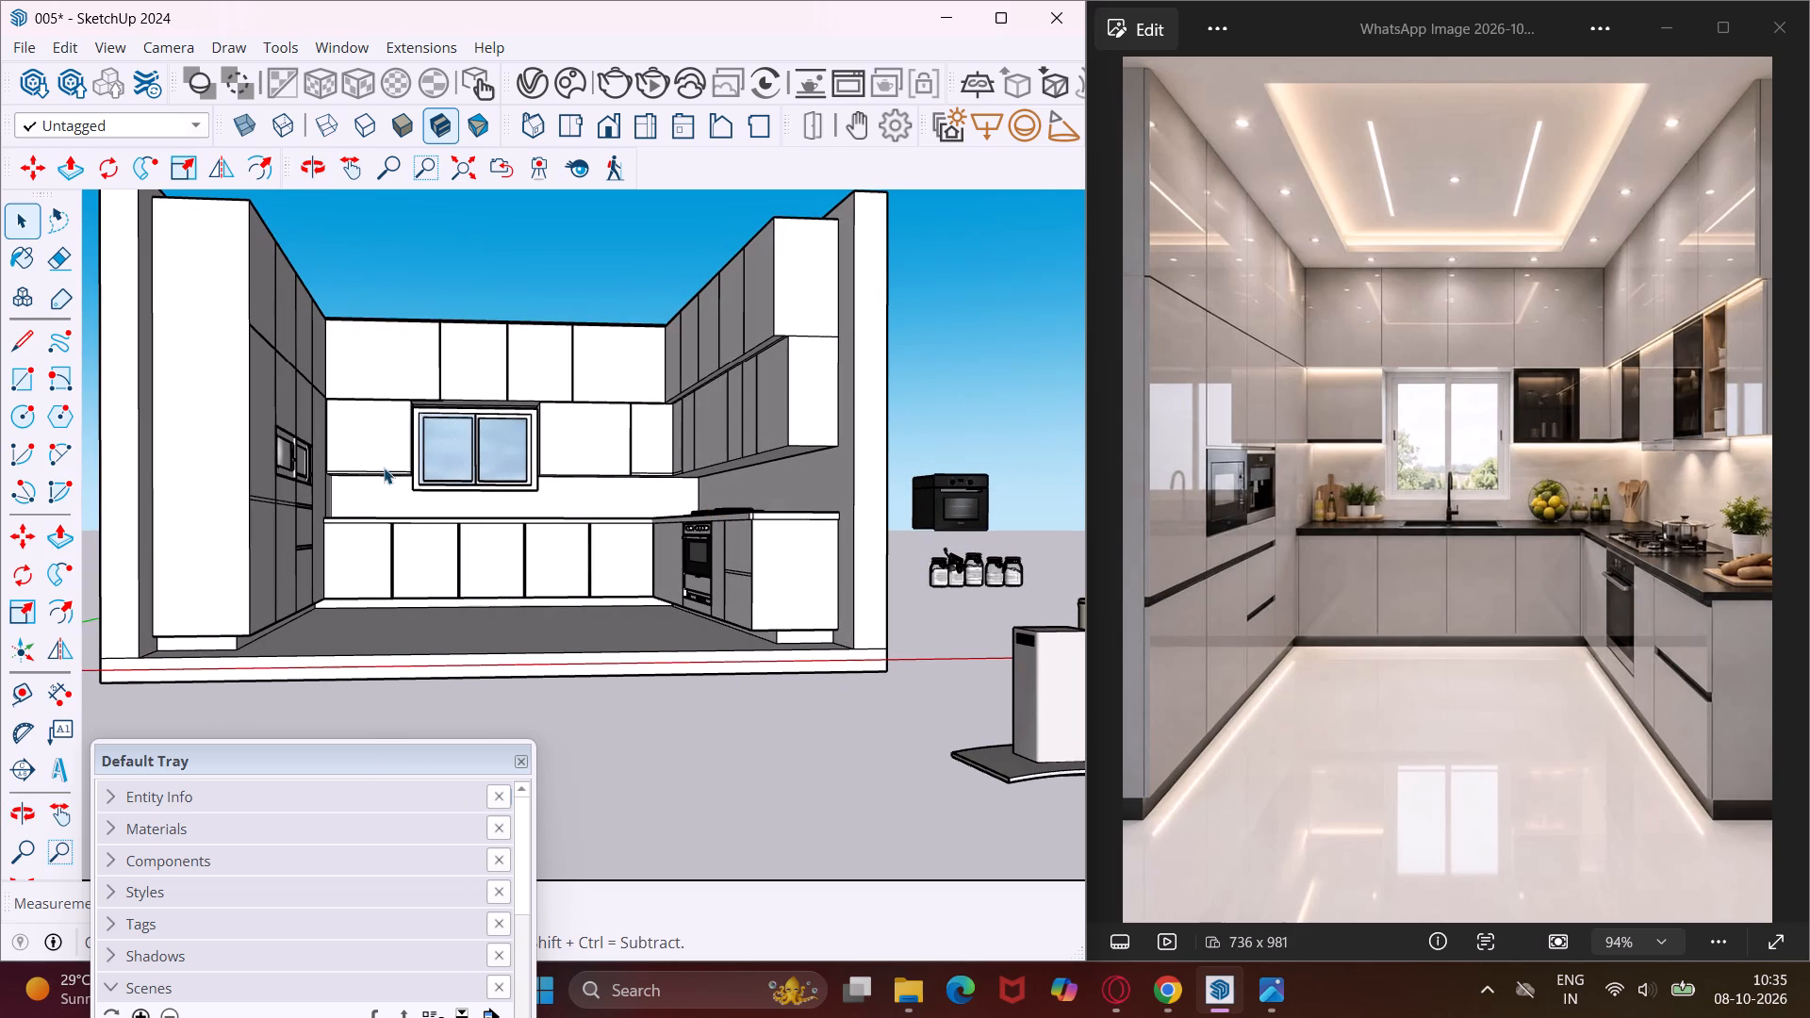
scroll(411, 419, "up", 8)
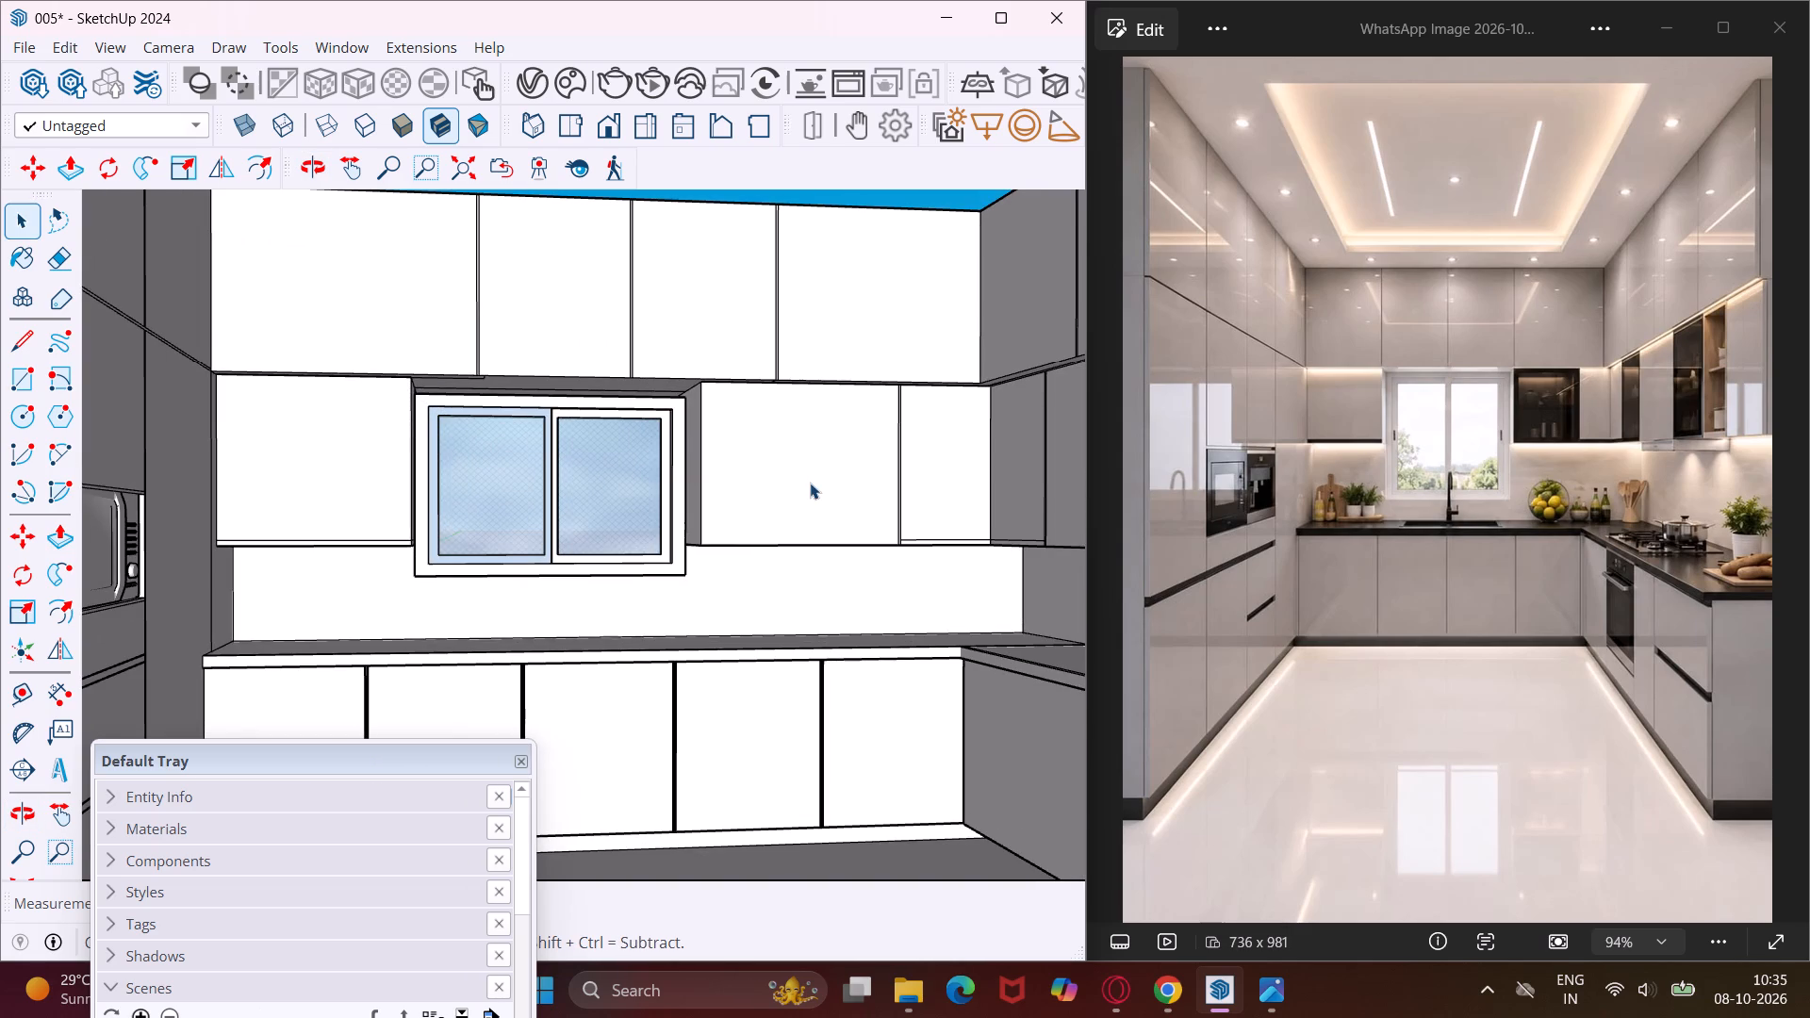
left_click(810, 483)
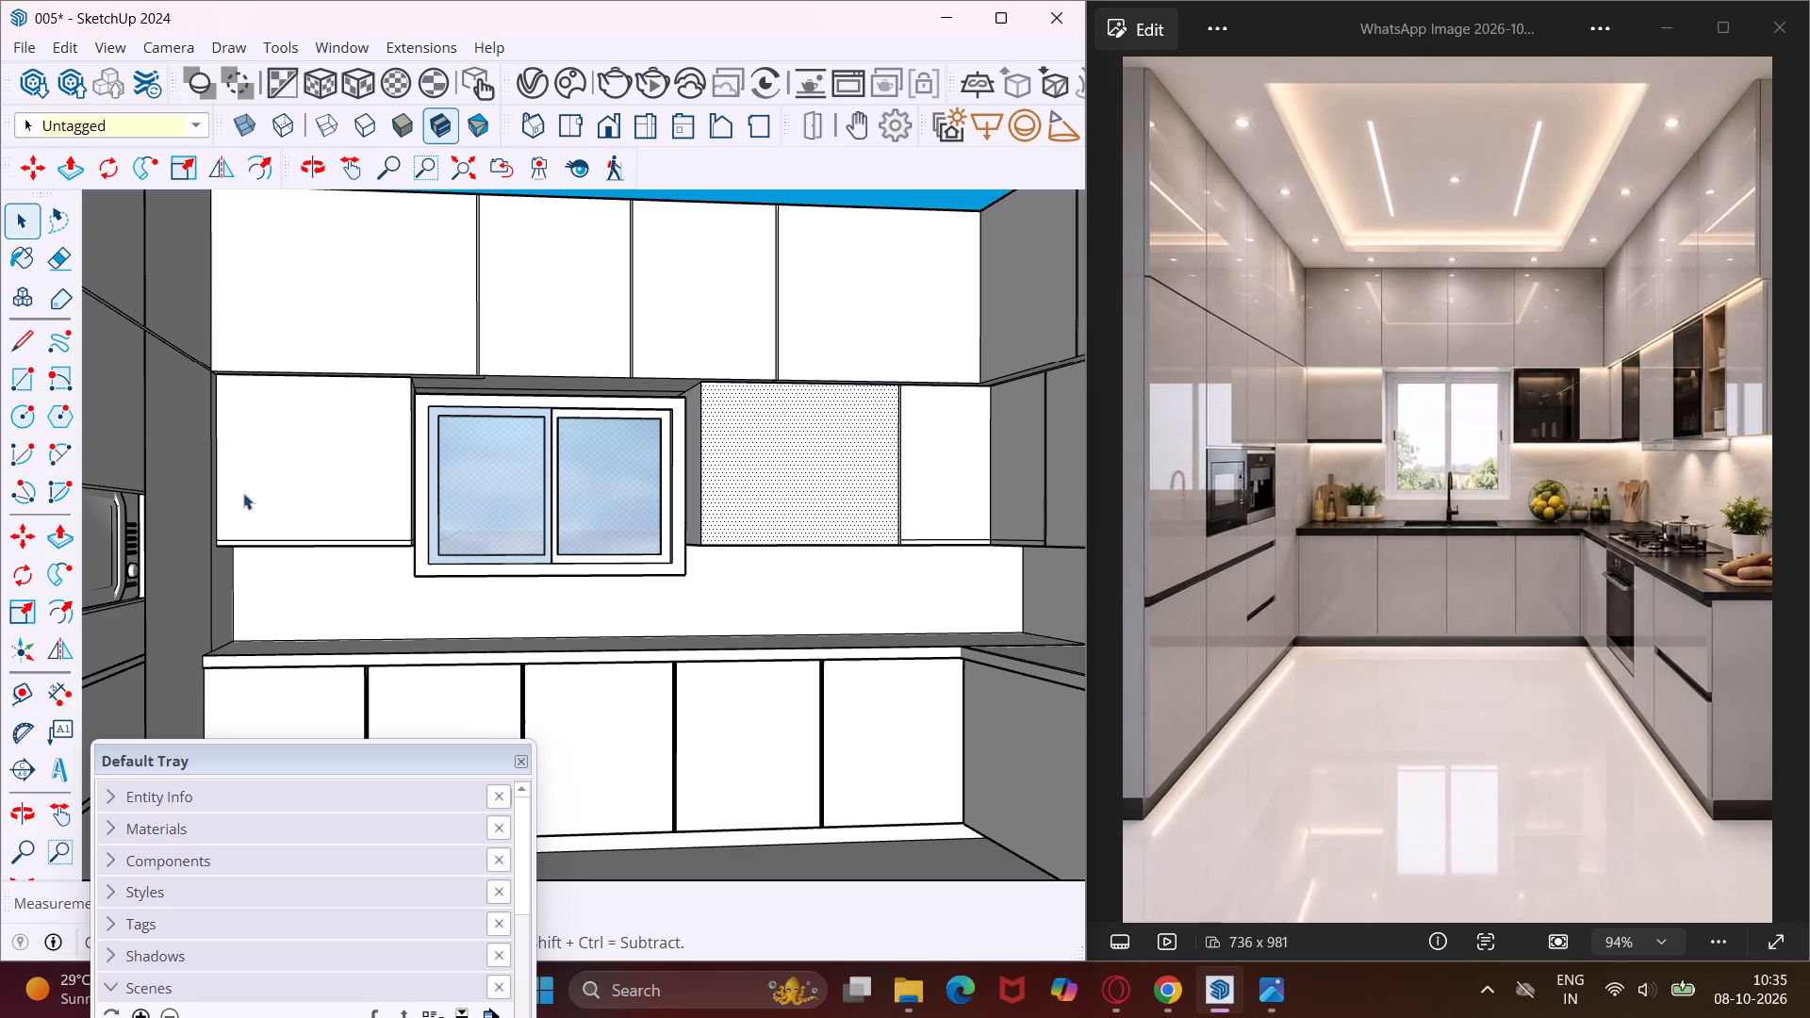
left_click(55, 612)
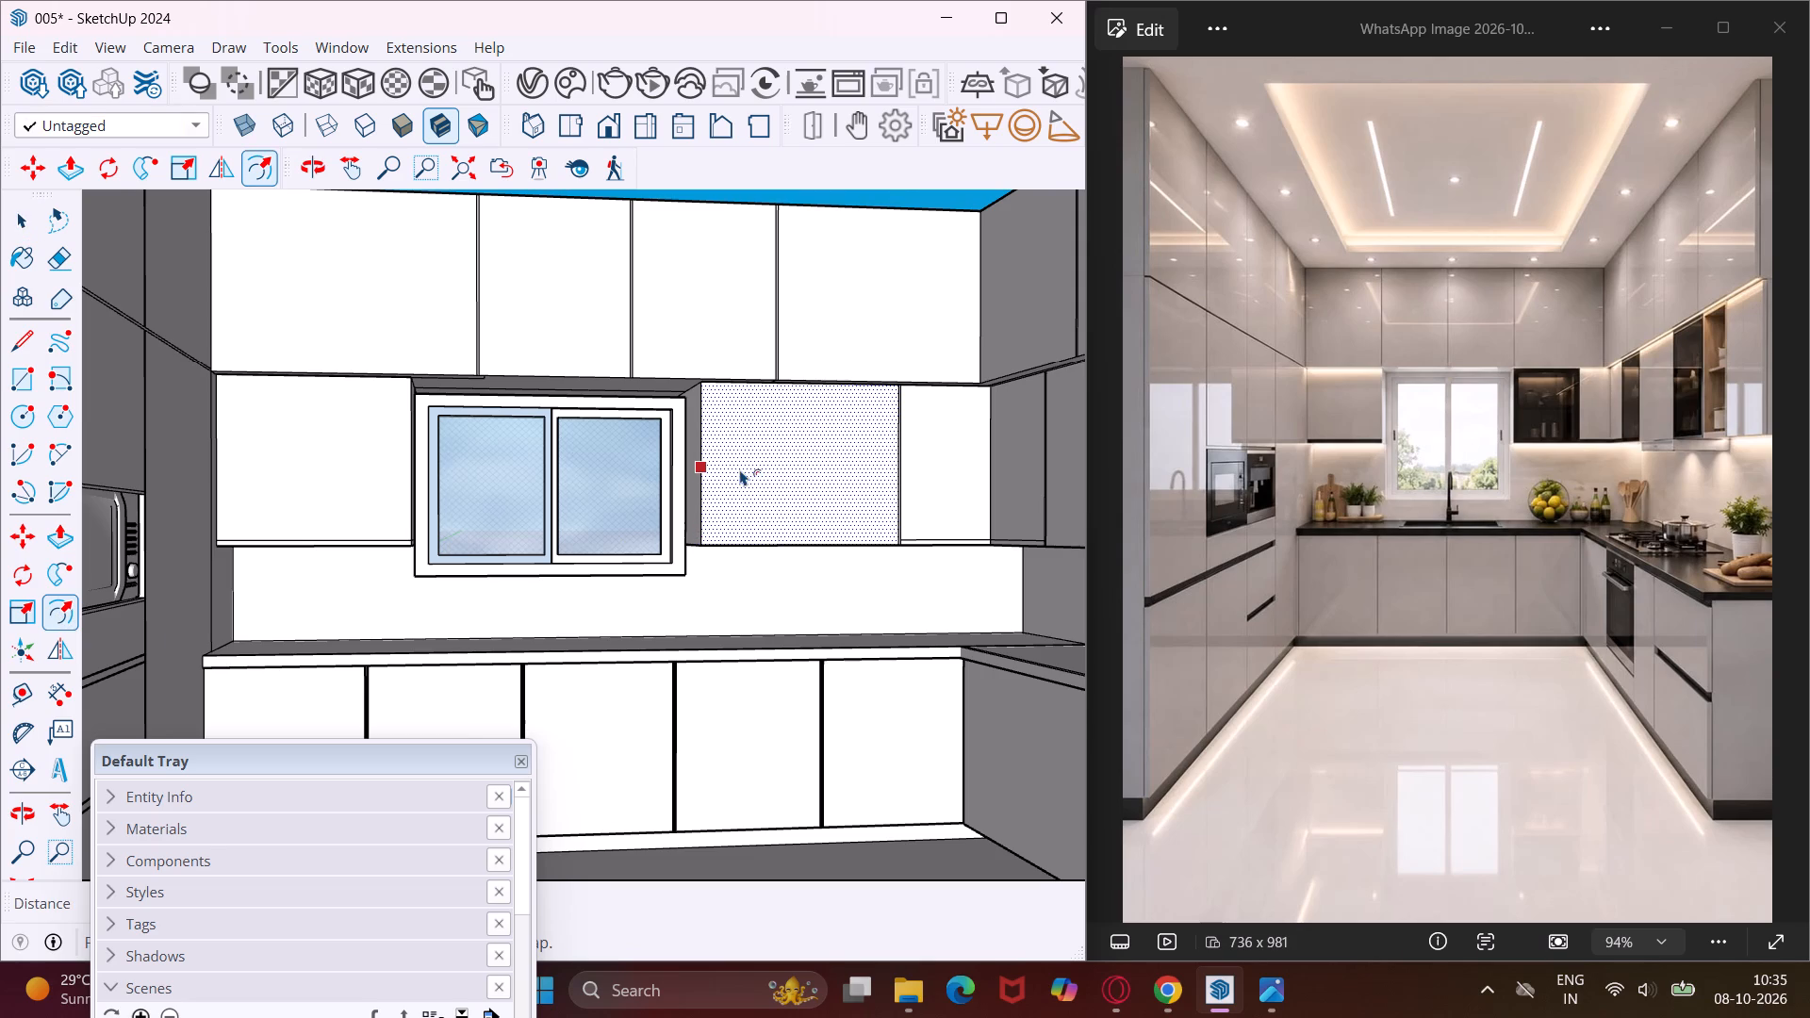
left_click(740, 469)
key("1")
key("shift+quotedbl")
key("Return")
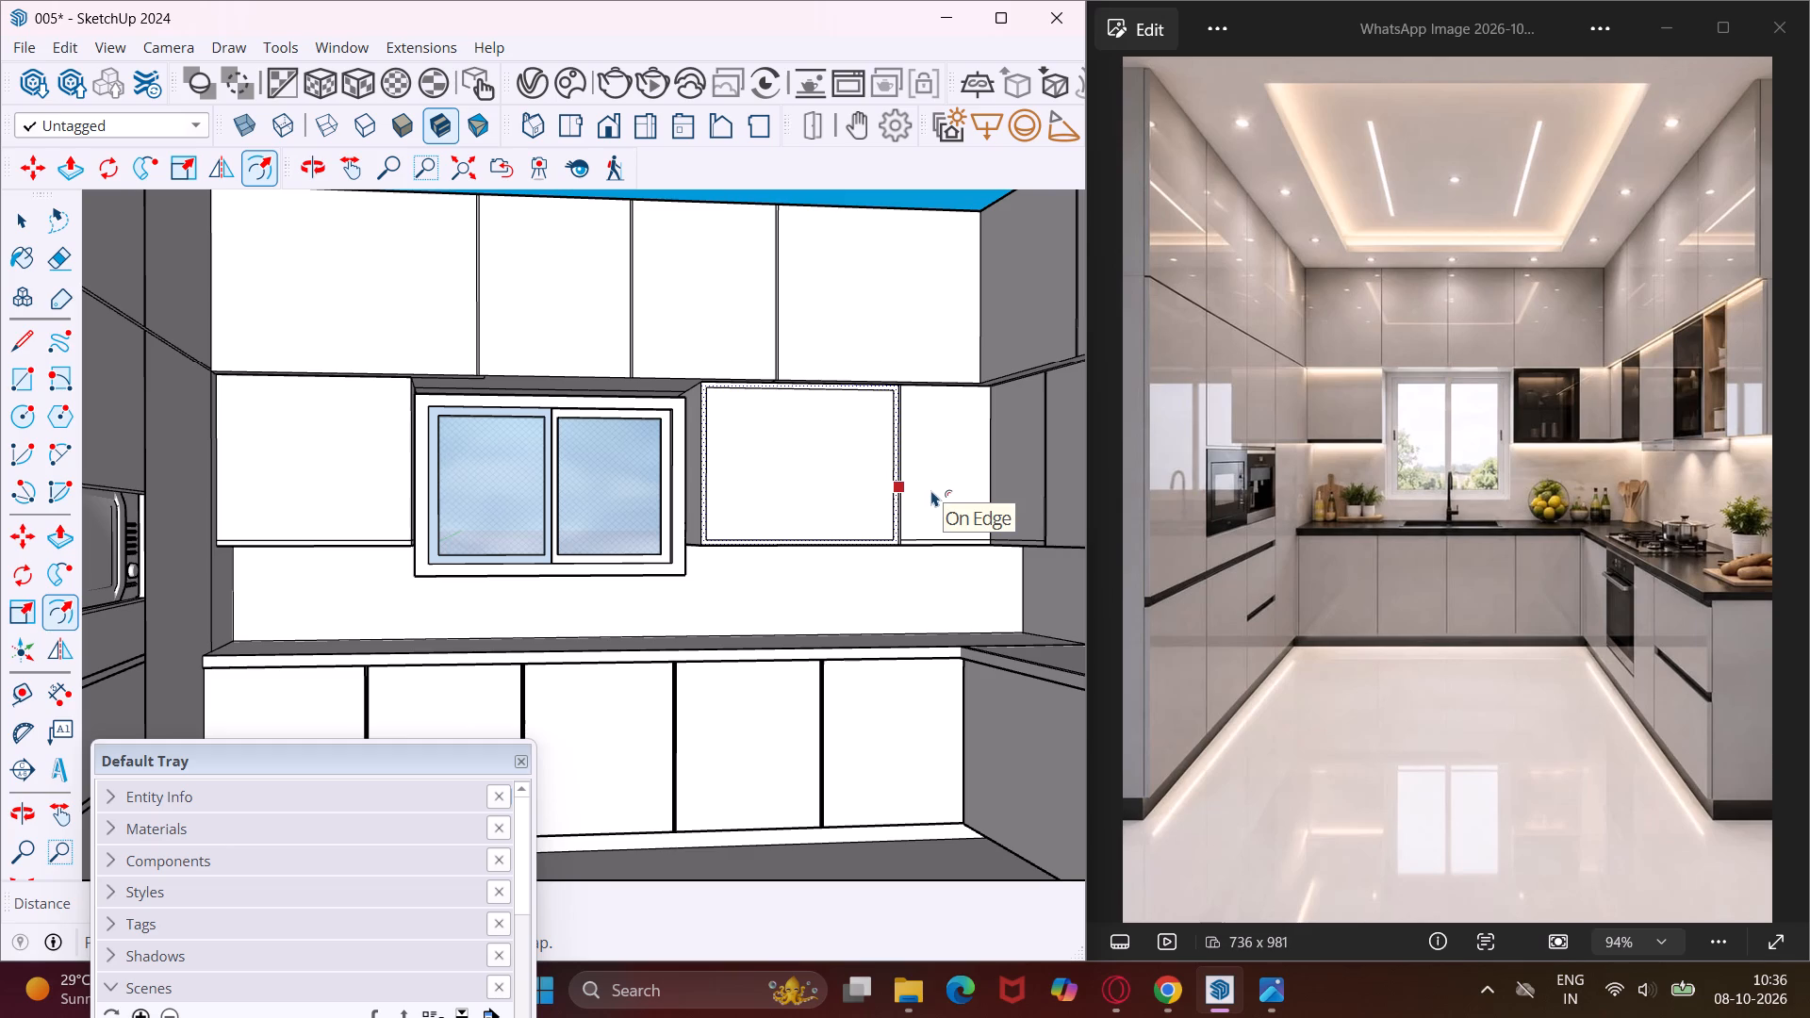
key("Escape")
key("space")
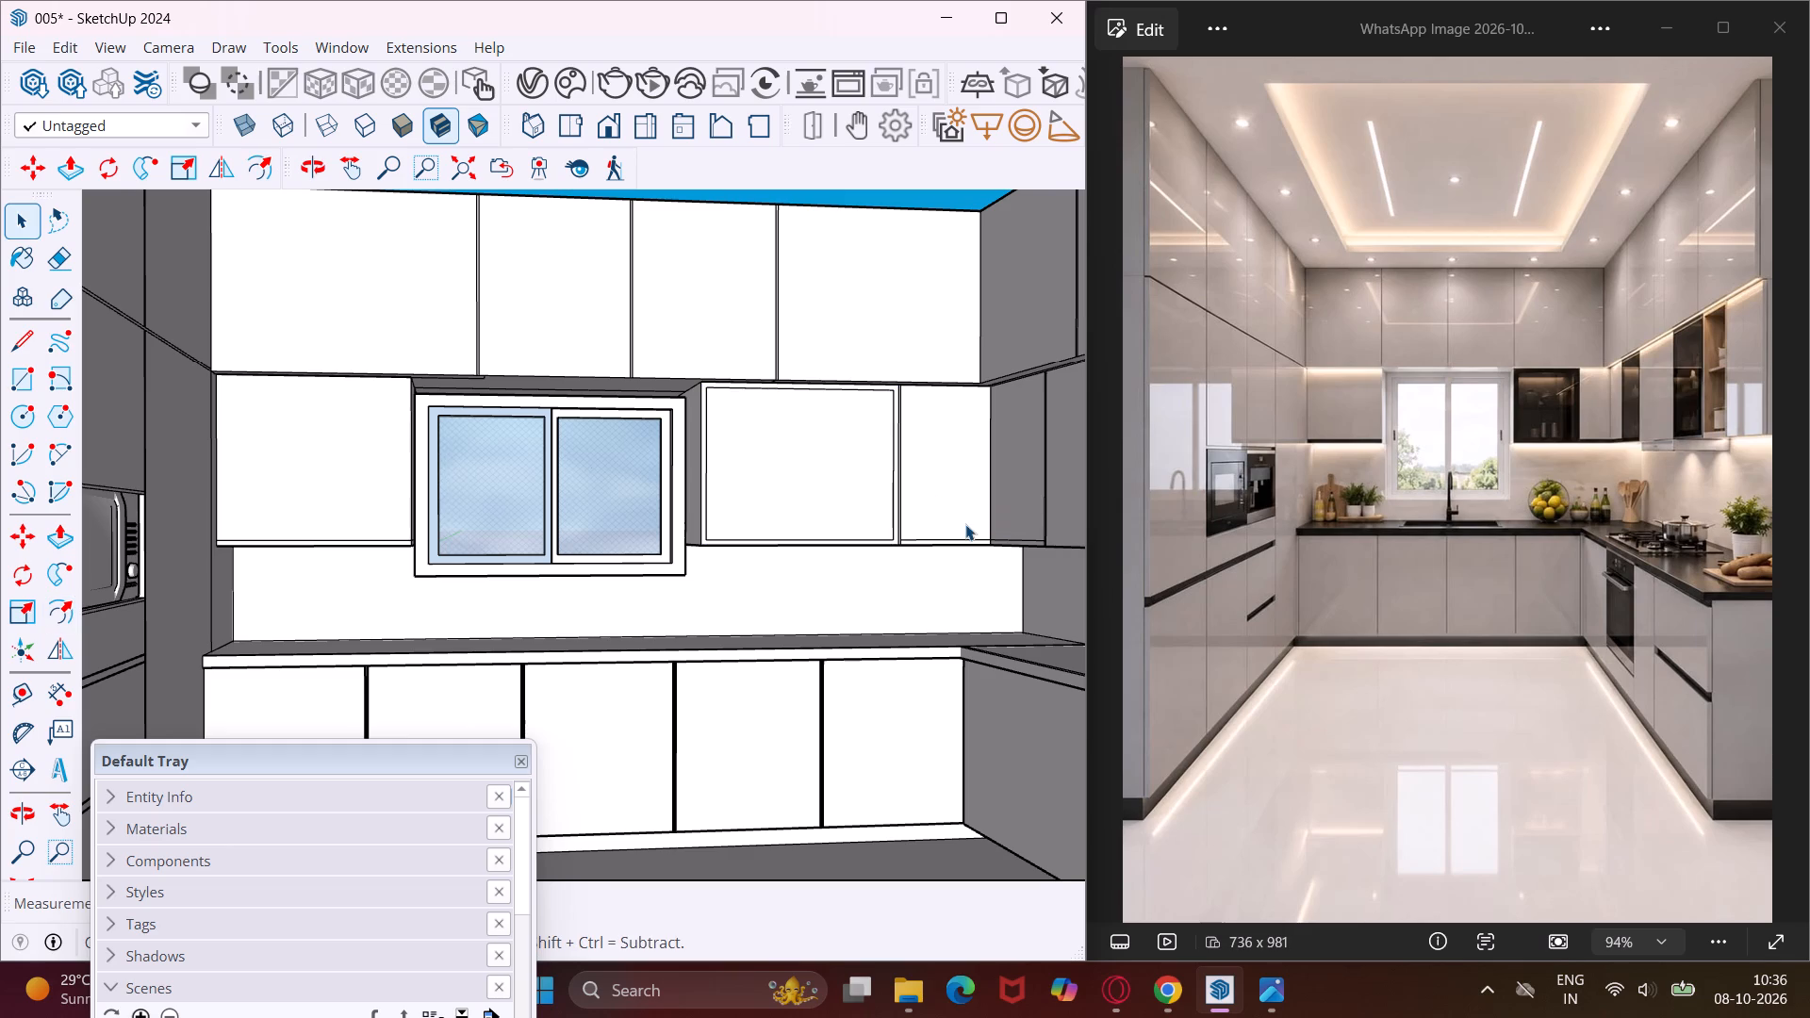
Offset the outline of the second lower-row wall-cabinet door from the back corner on the hob wall inward by 1".
scroll(1004, 484, "down", 5)
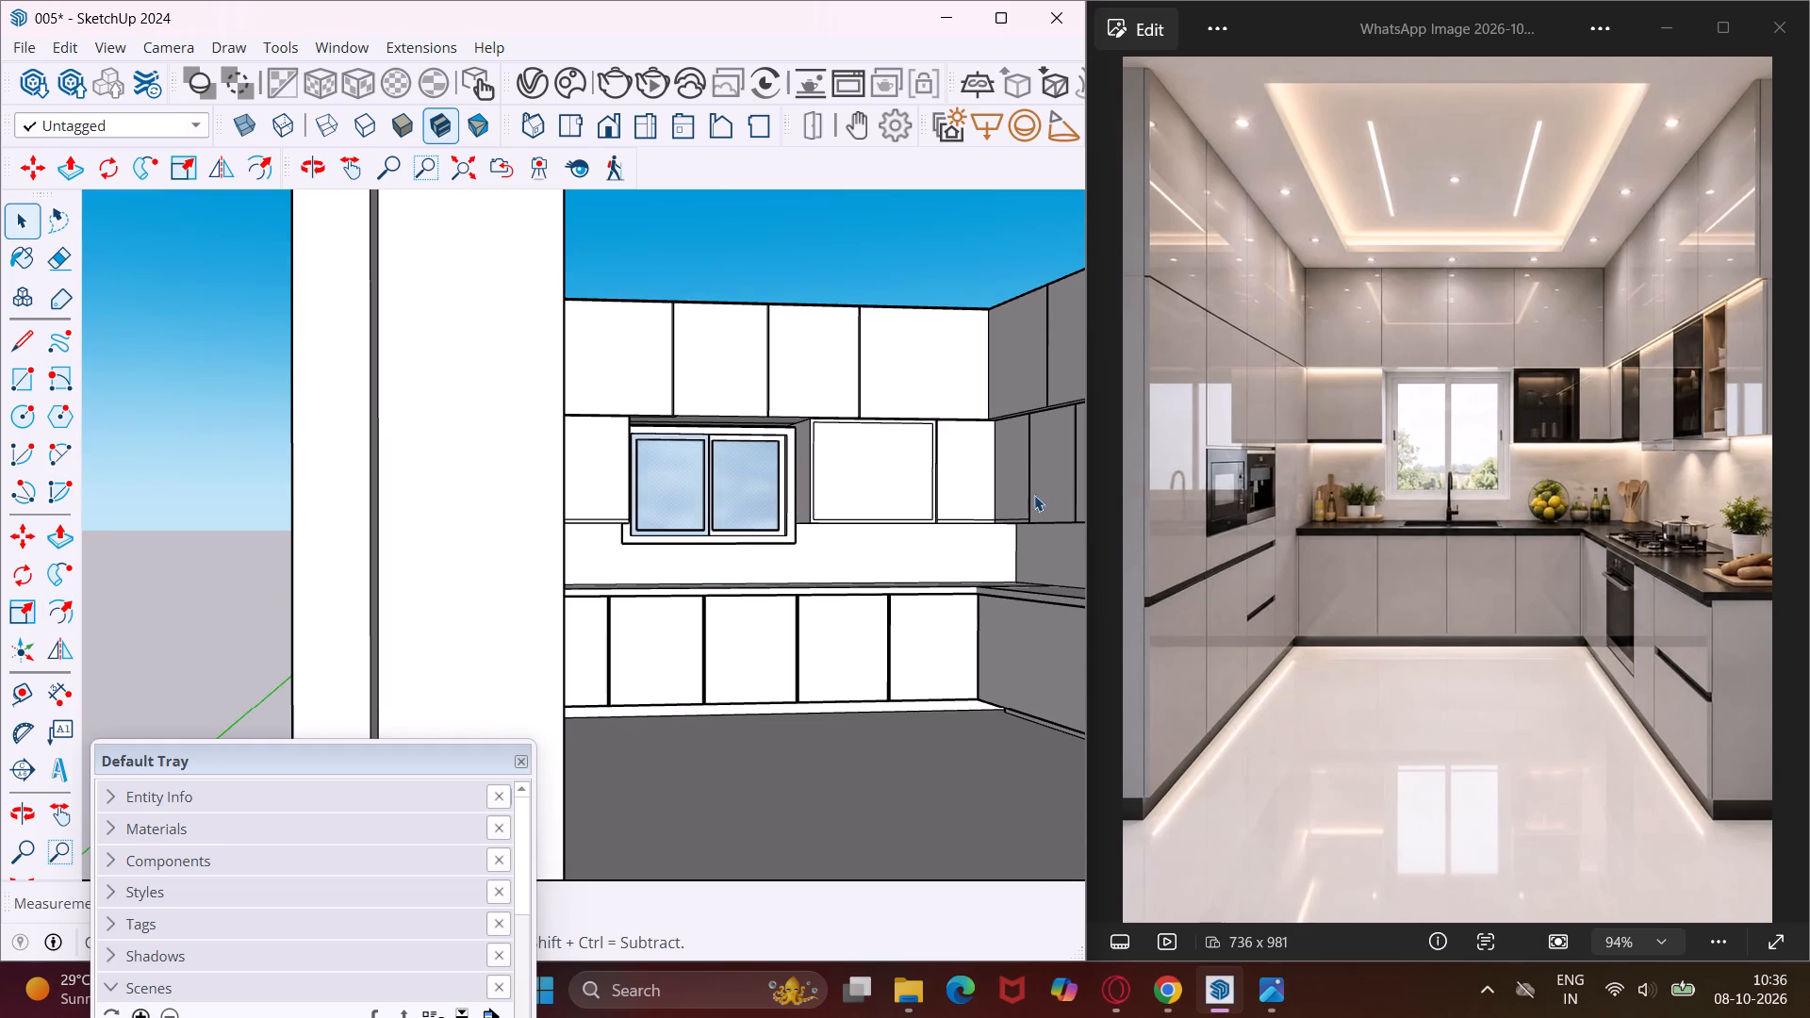
left_click(1043, 495)
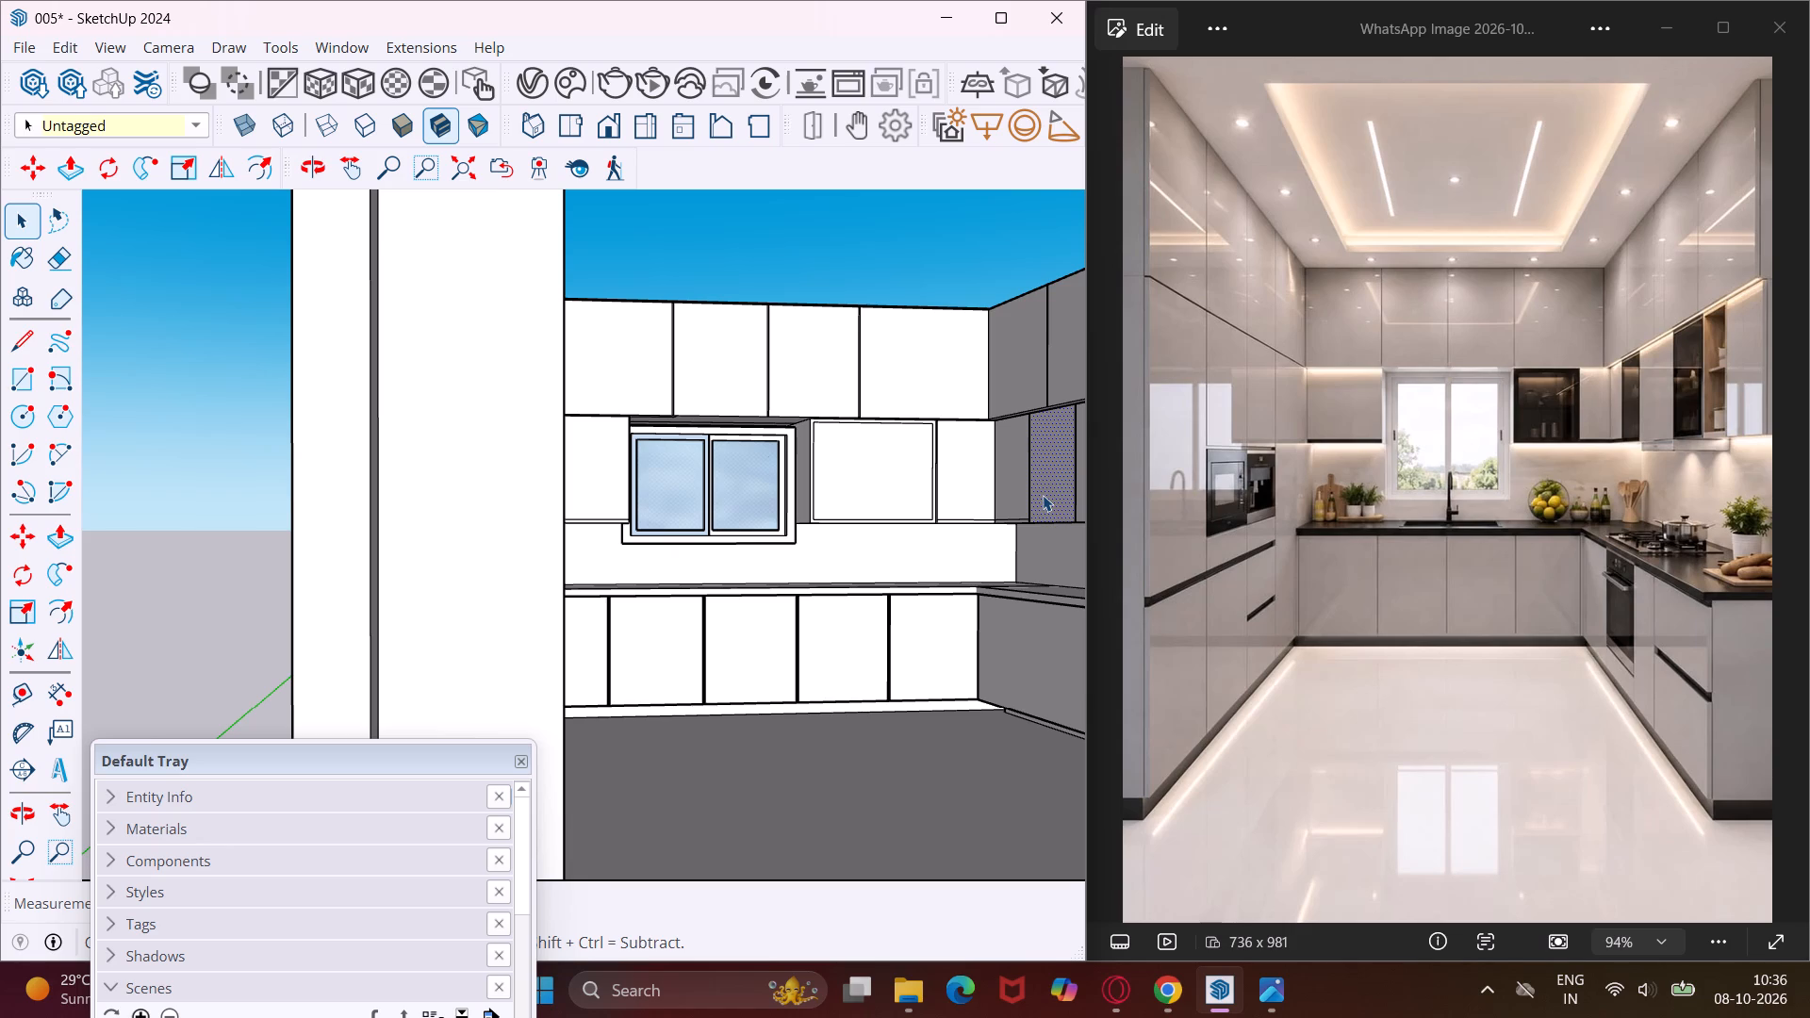
left_click(58, 611)
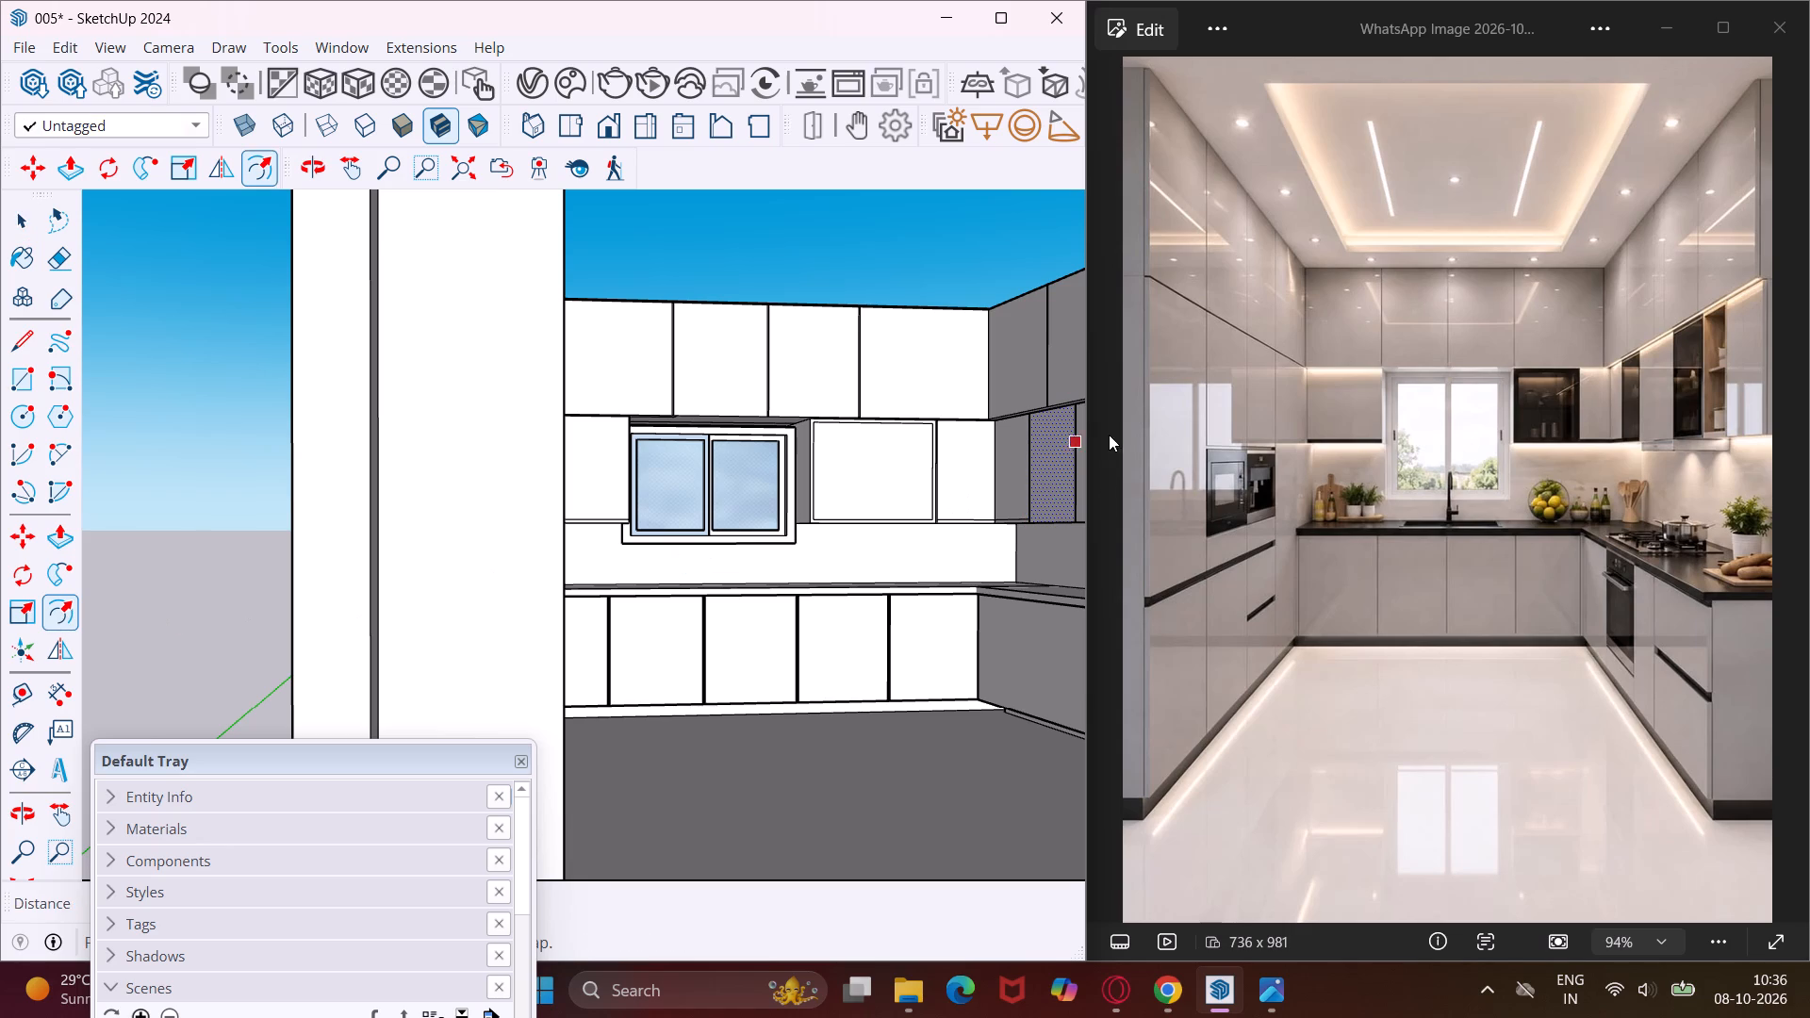
left_click(1046, 452)
type("1\"")
key("Return")
scroll(990, 469, "down", 4)
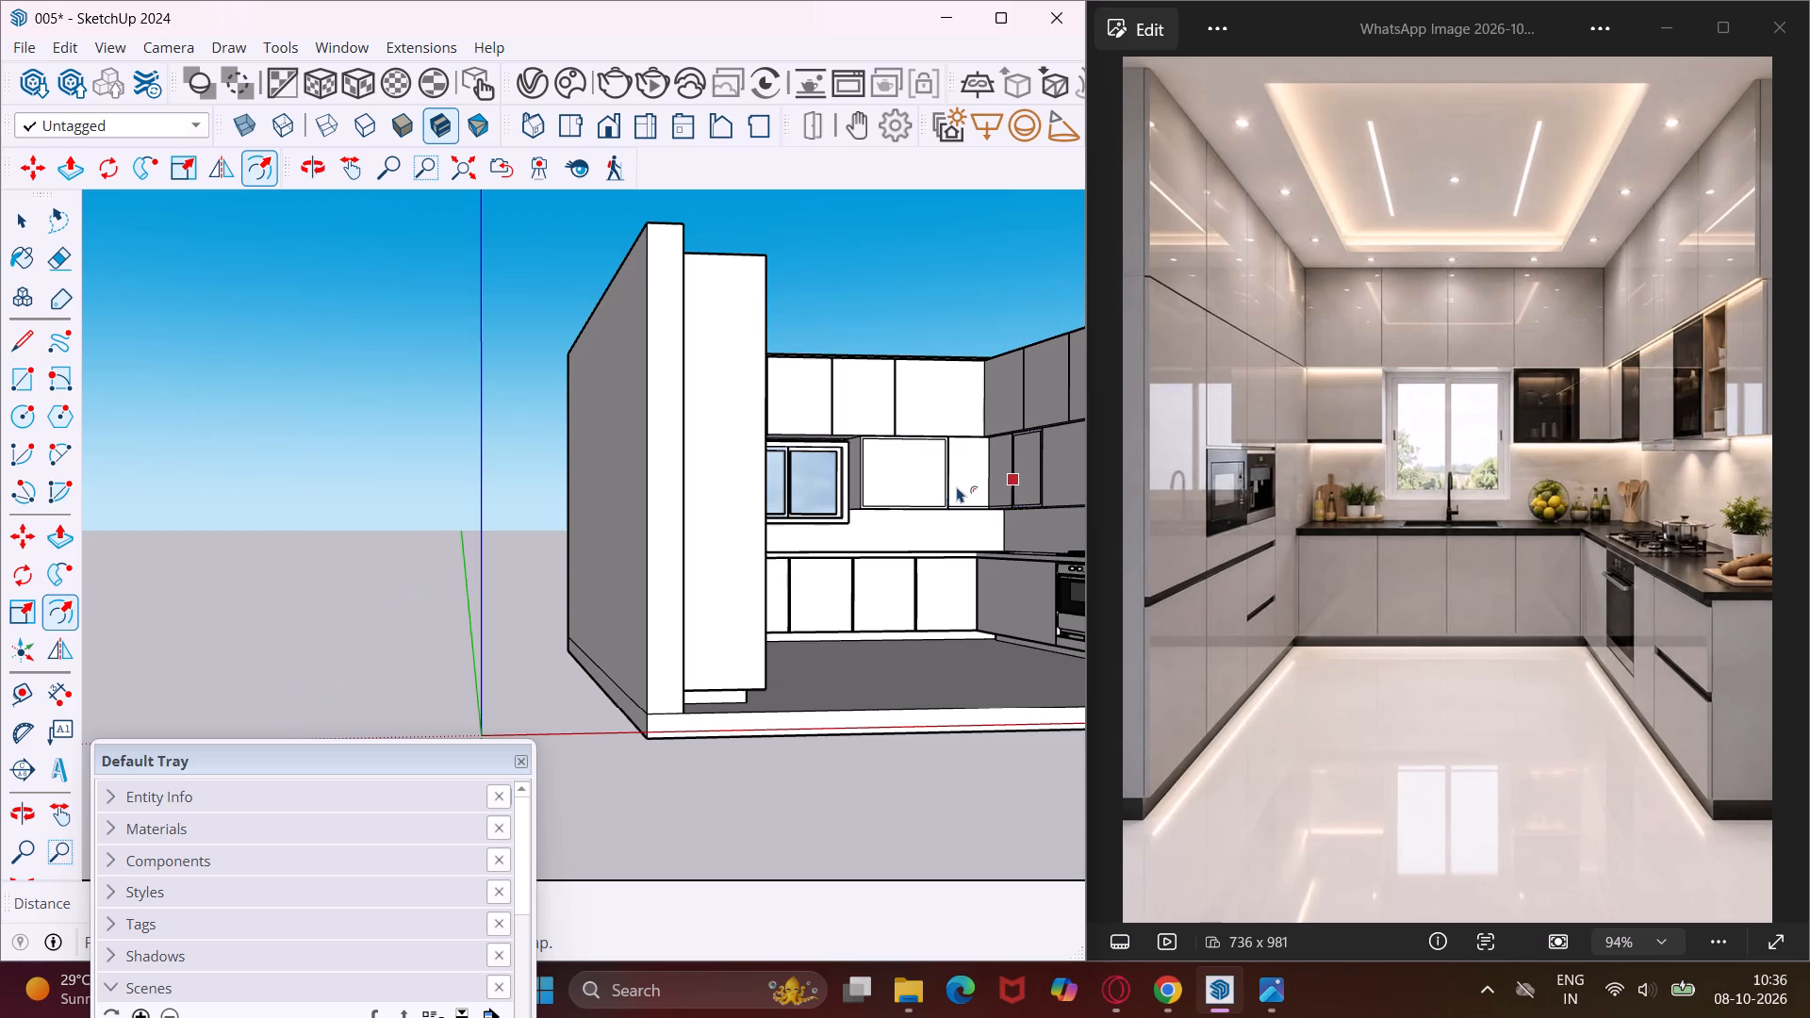
key("Escape")
key("space")
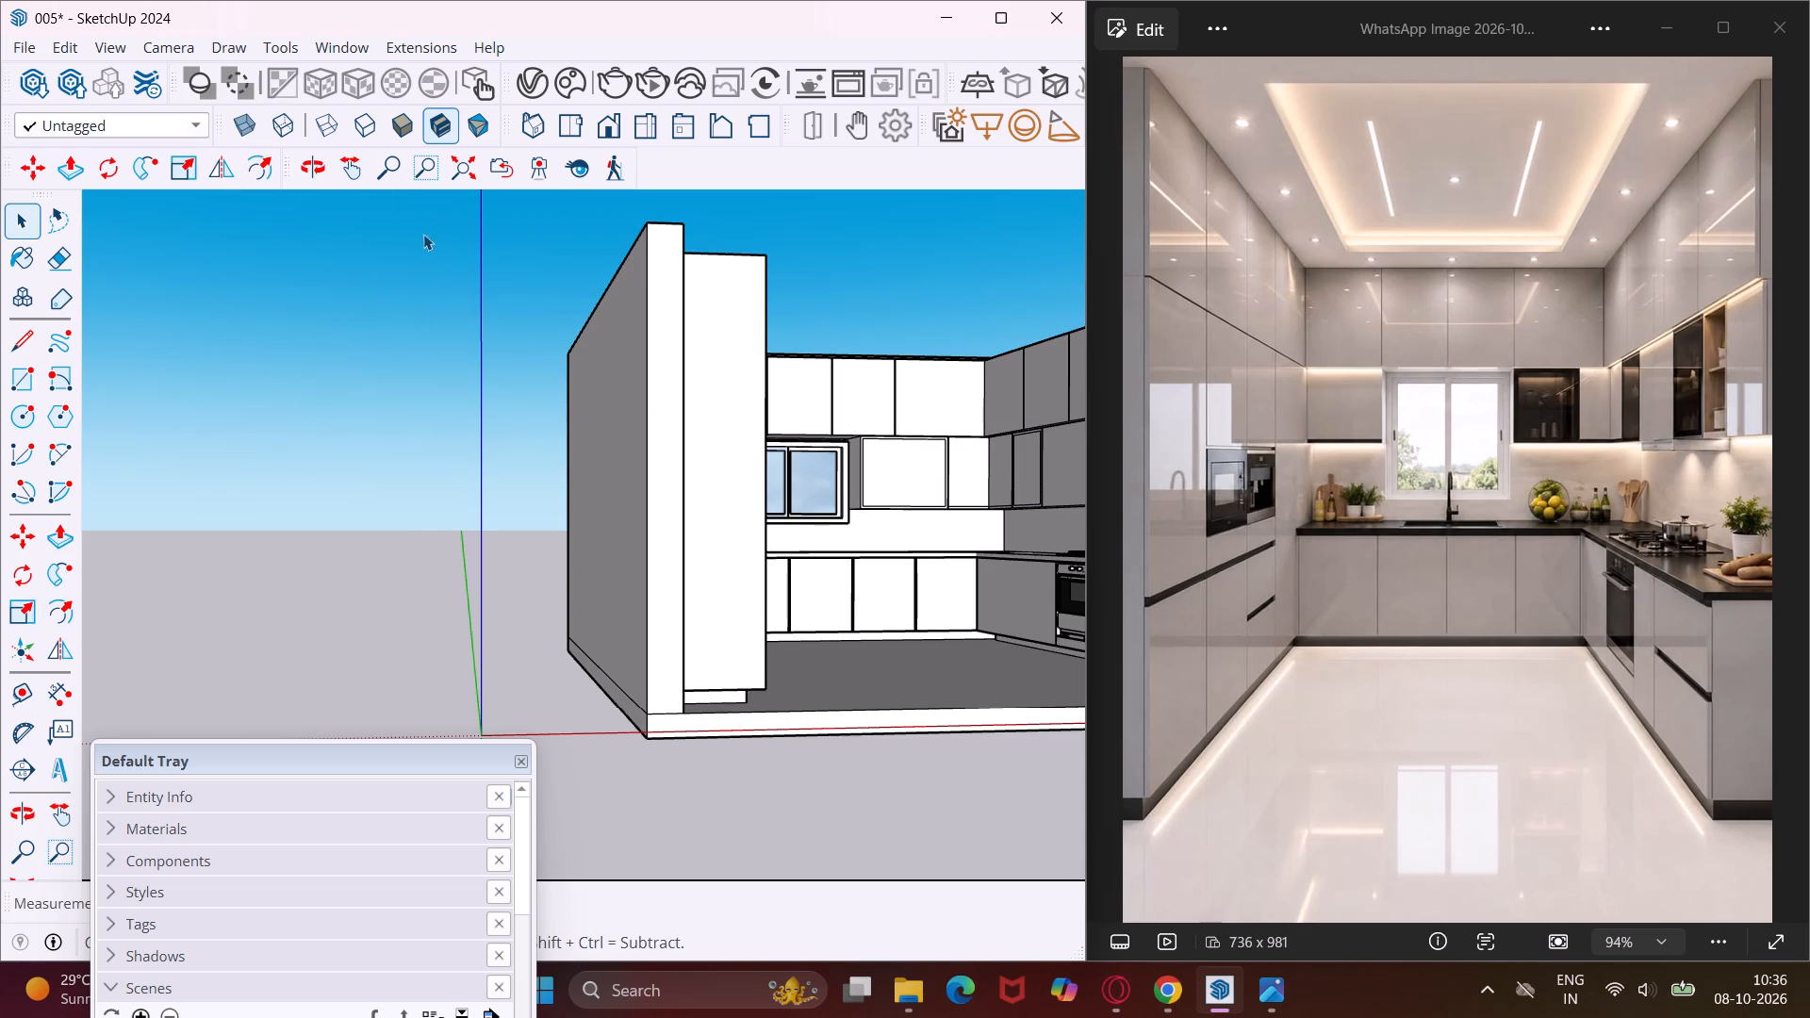
Offset the outline of the fourth lower-row wall-cabinet door from the back corner on the hob wall inward by 1".
left_click(359, 166)
left_click_drag(936, 540, 805, 543)
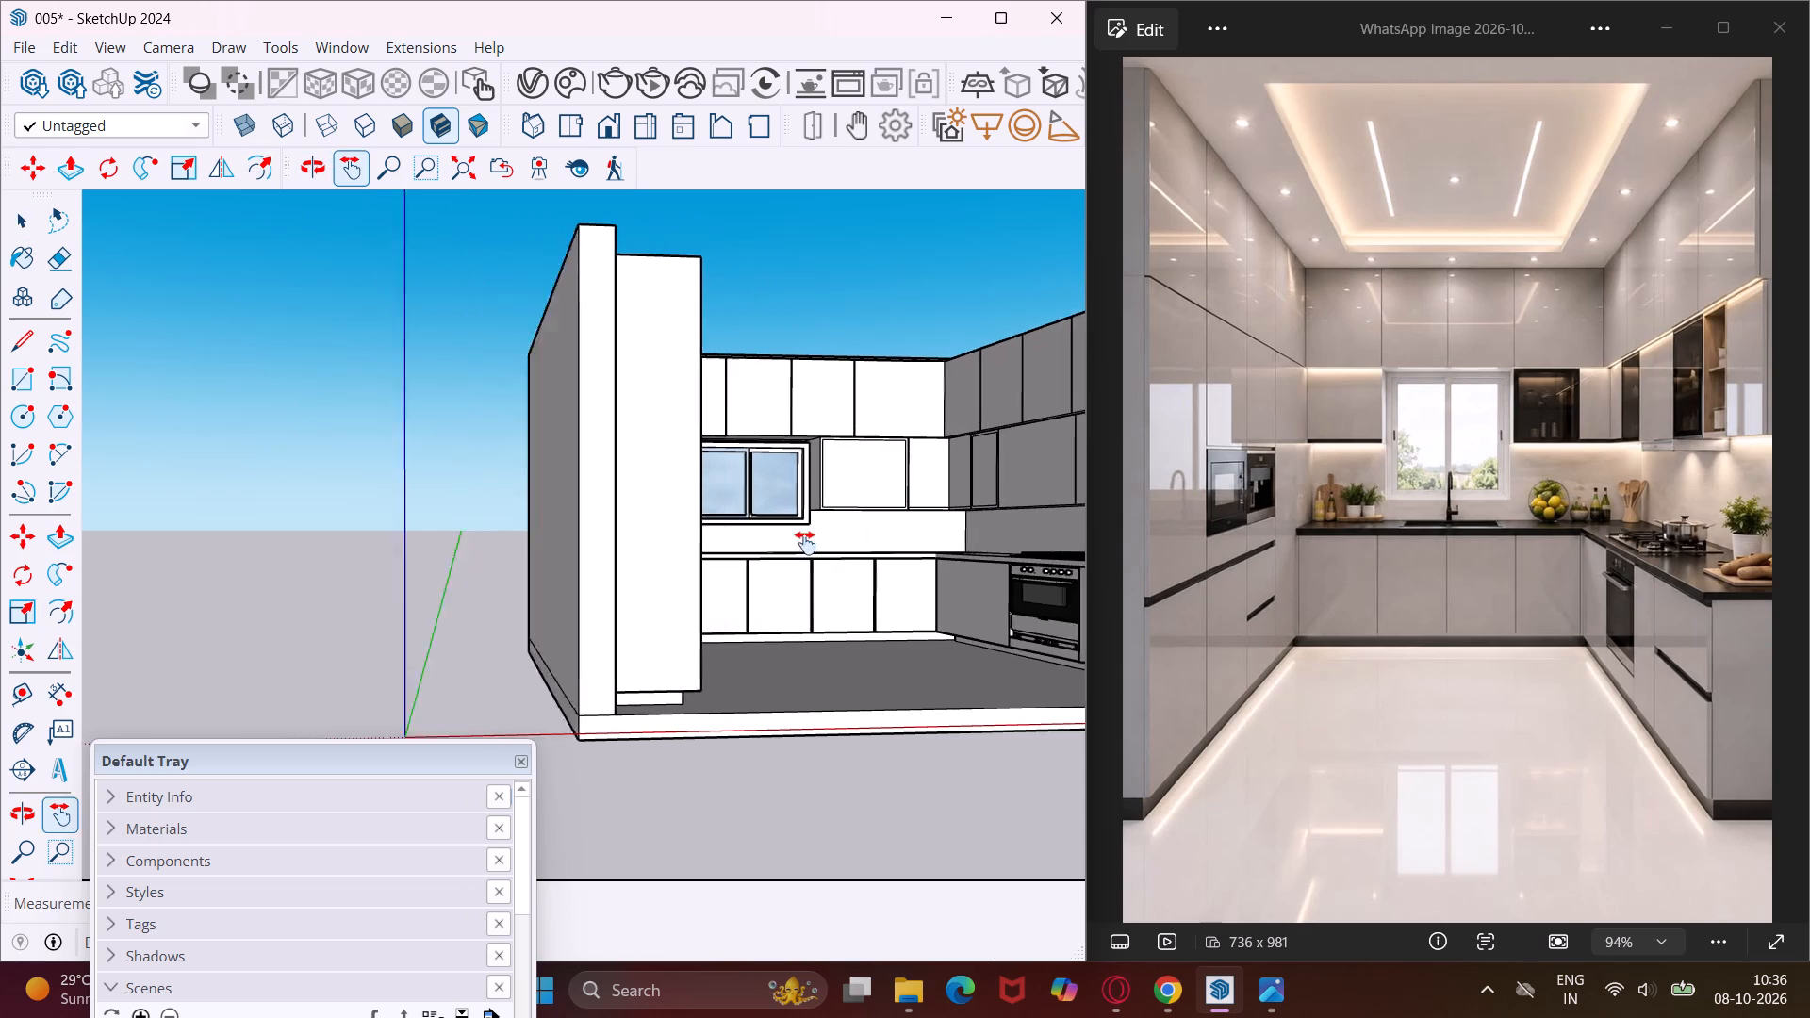
left_click_drag(805, 543, 550, 559)
key("Escape")
key("space")
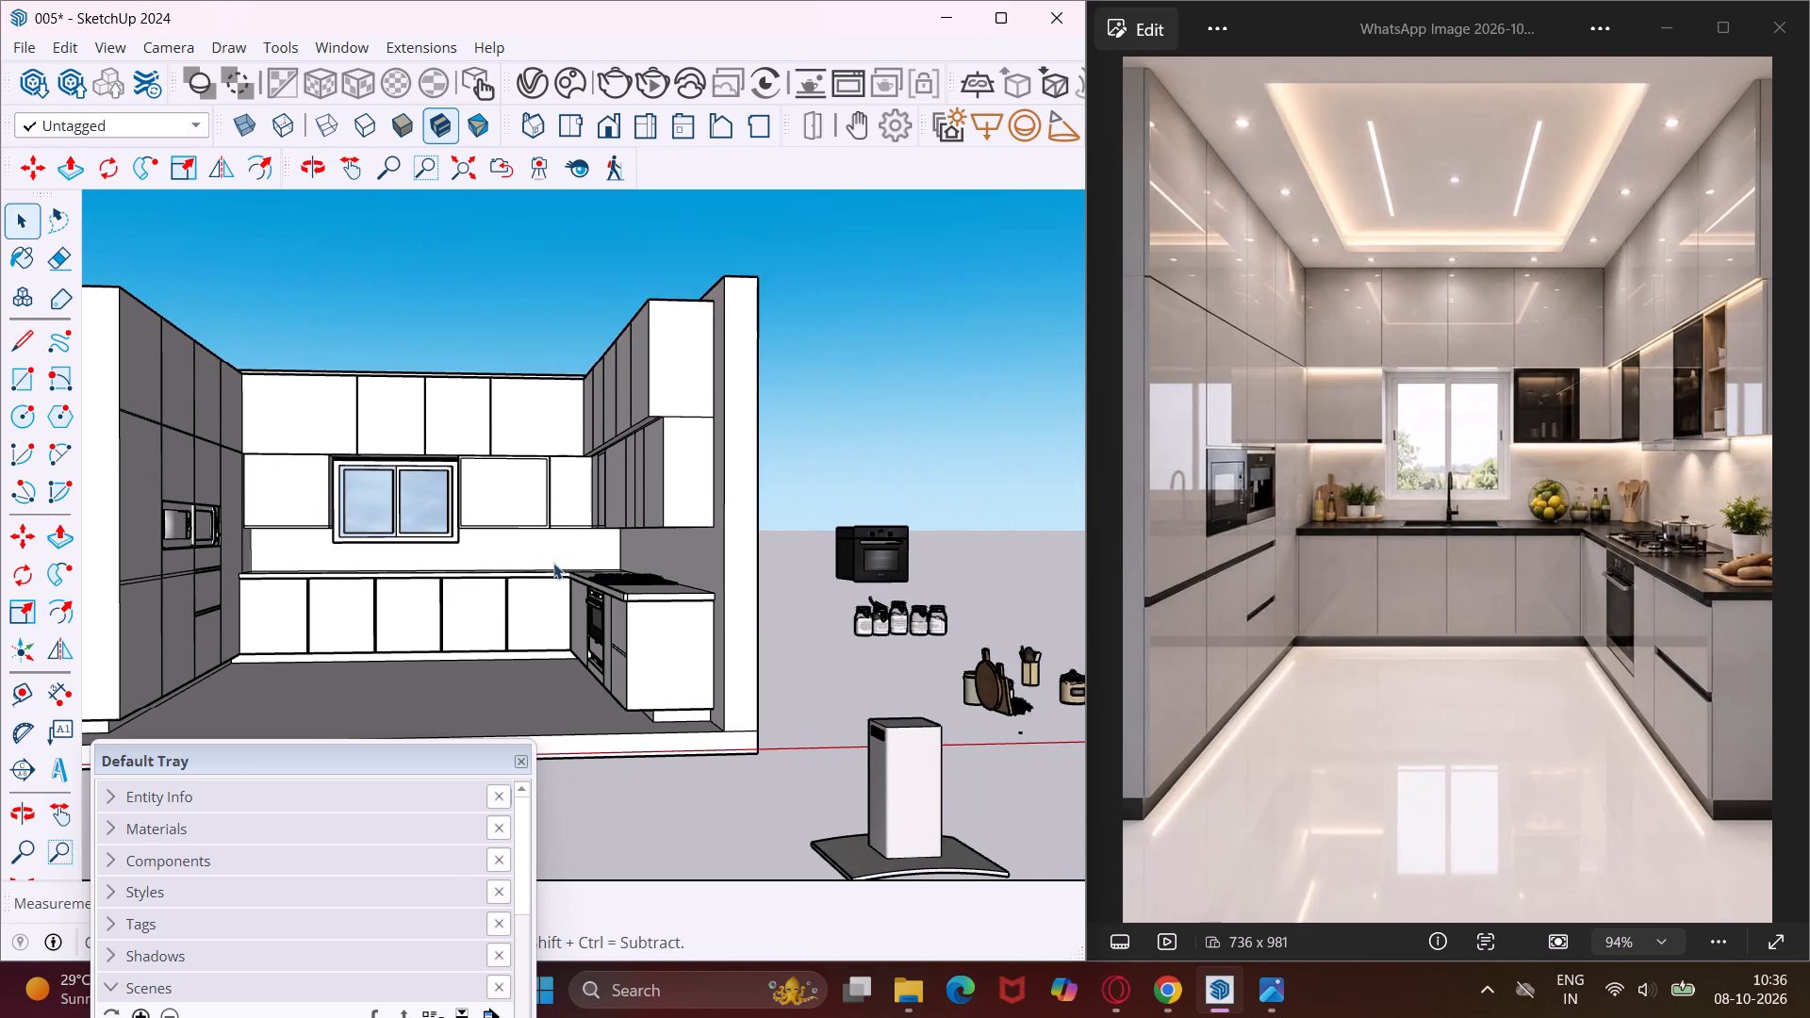
middle_click_drag(553, 563, 836, 596)
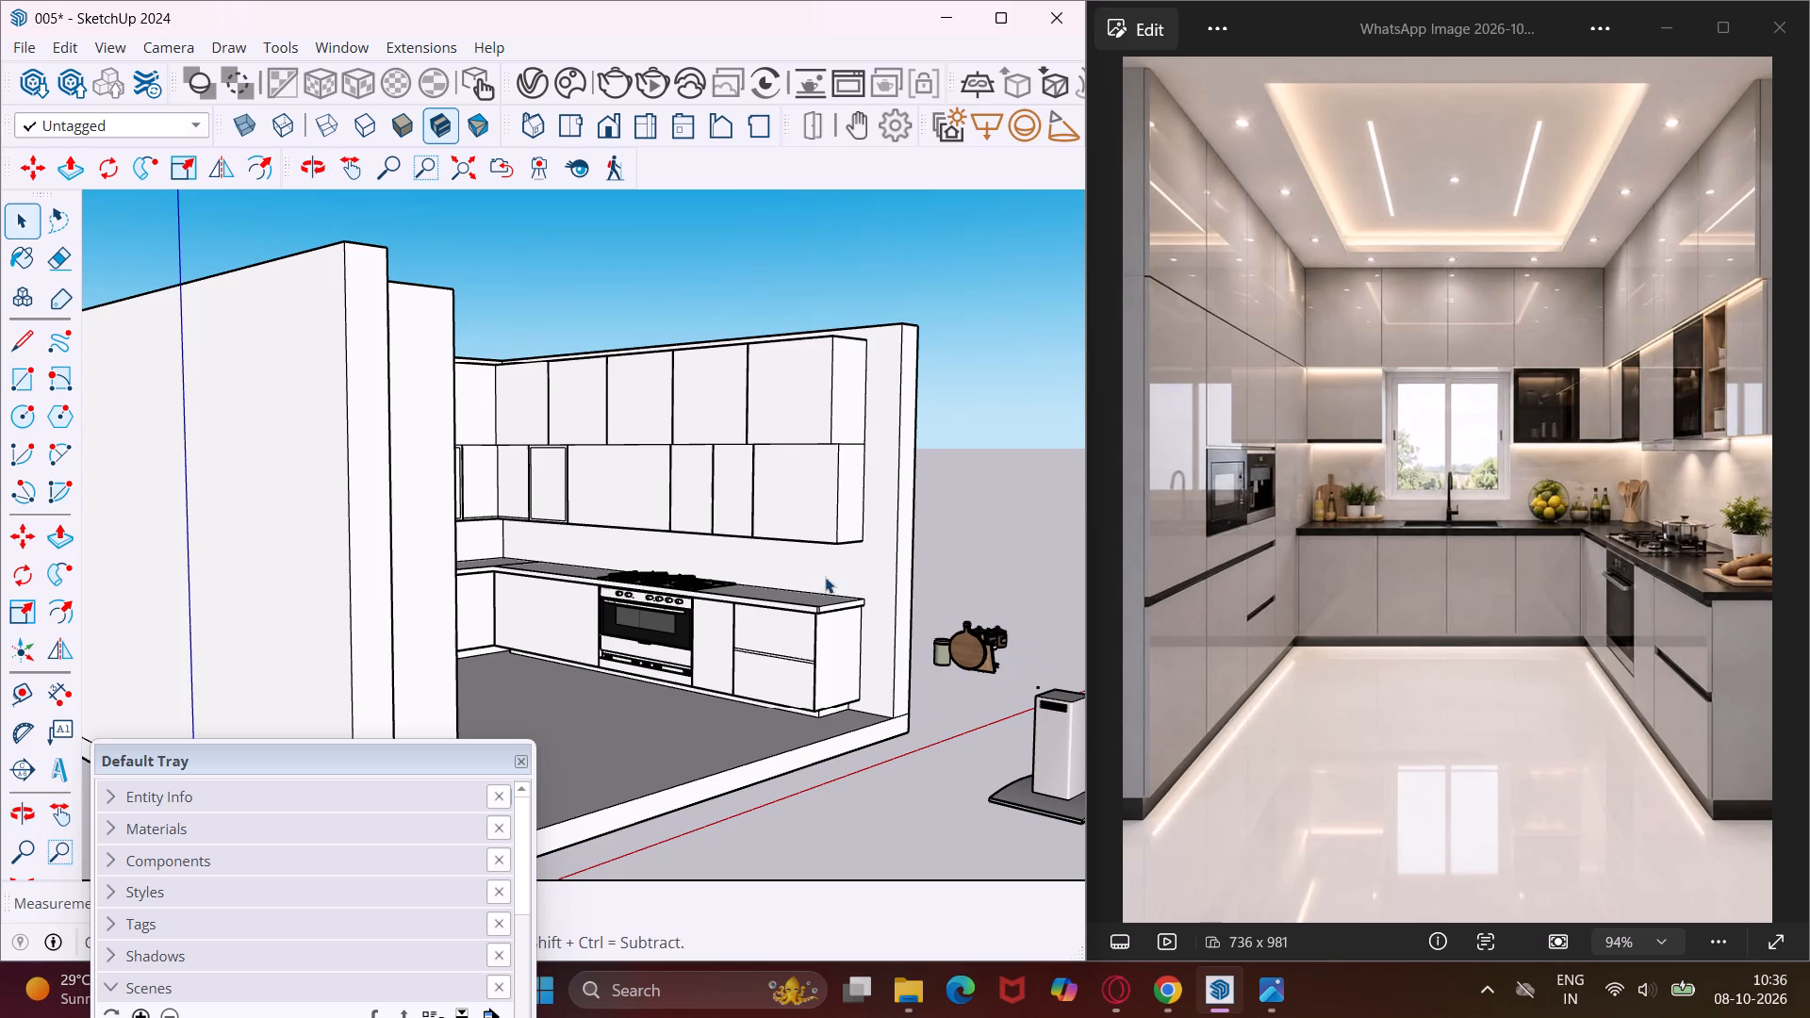
scroll(685, 517, "up", 3)
left_click(686, 516)
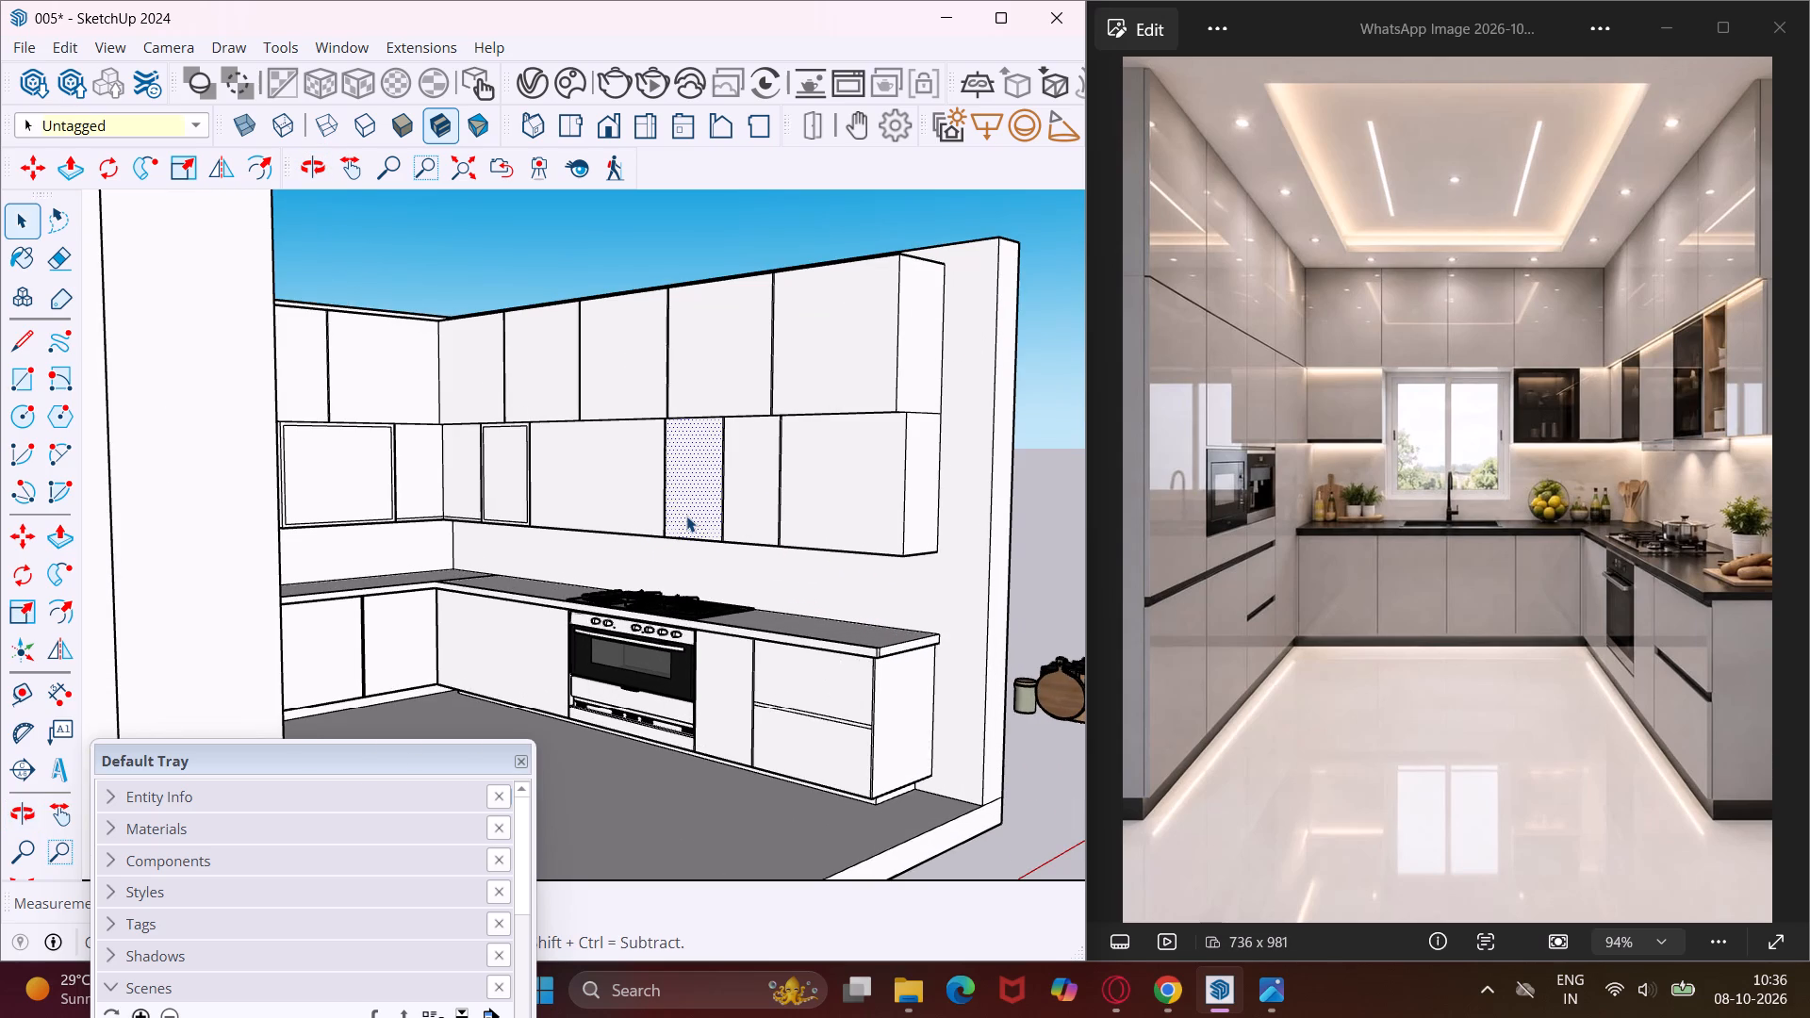
left_click(69, 602)
scroll(728, 478, "up", 7)
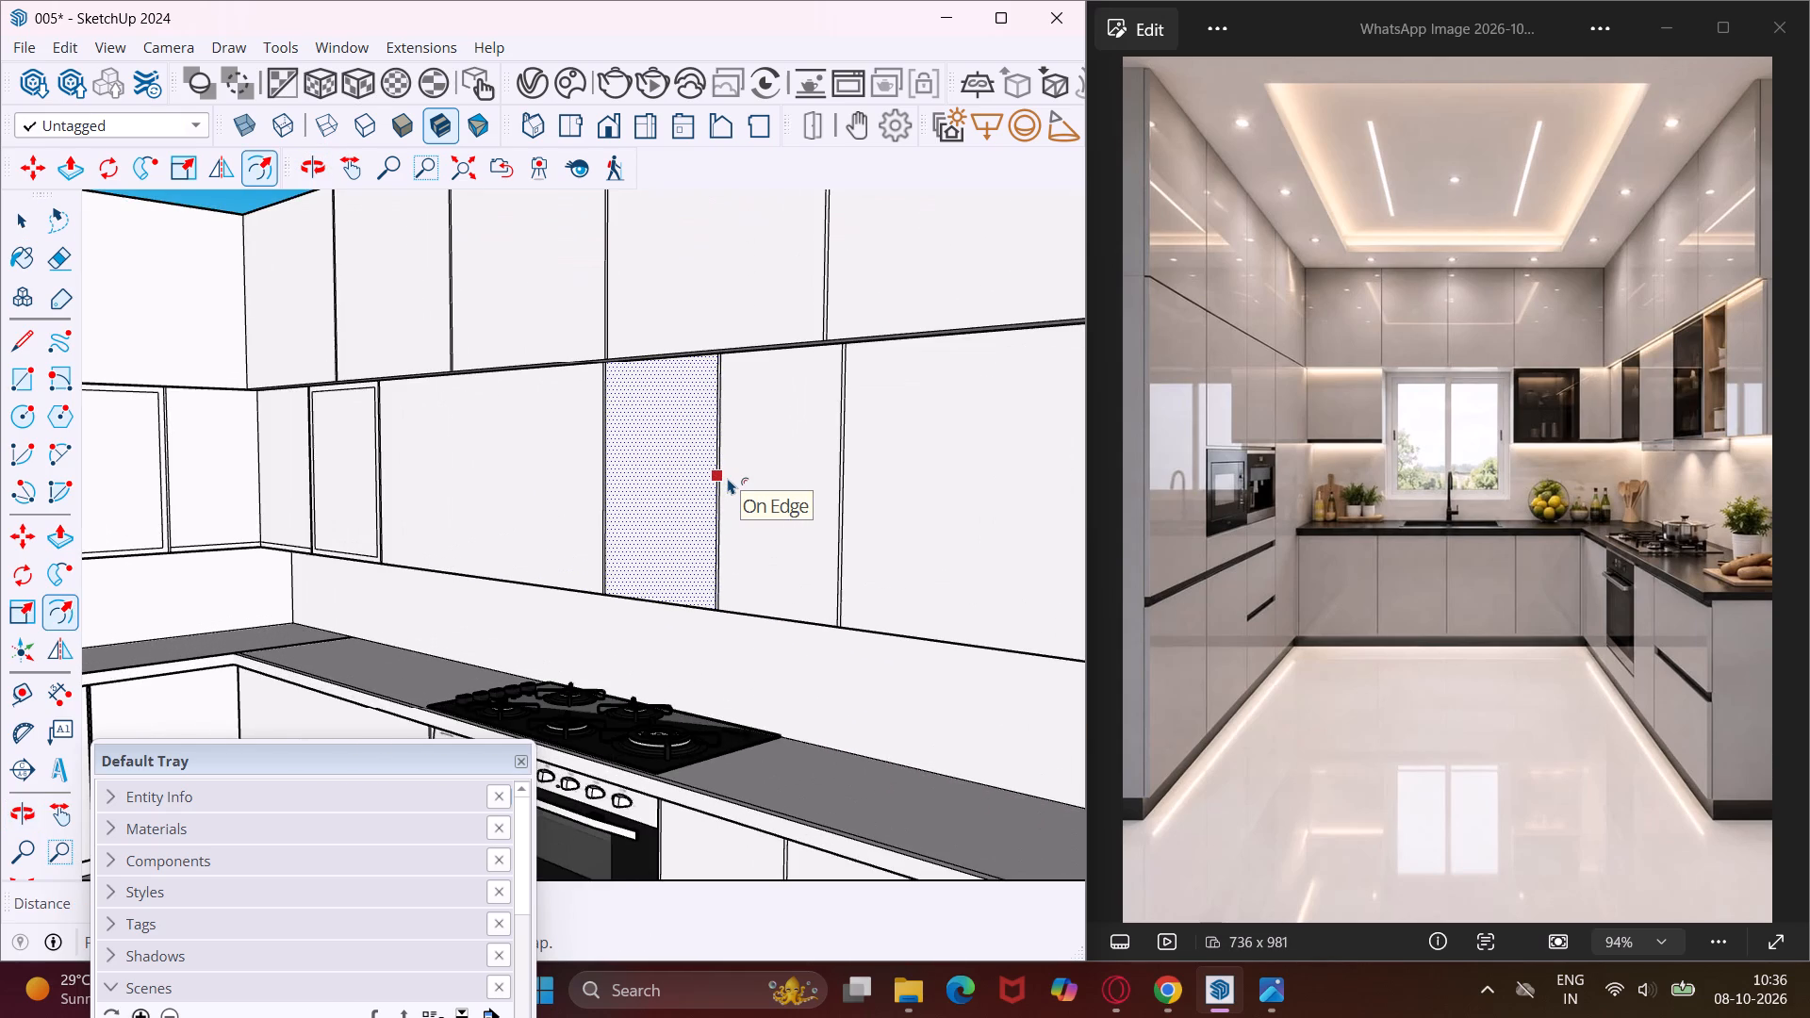
left_click(727, 477)
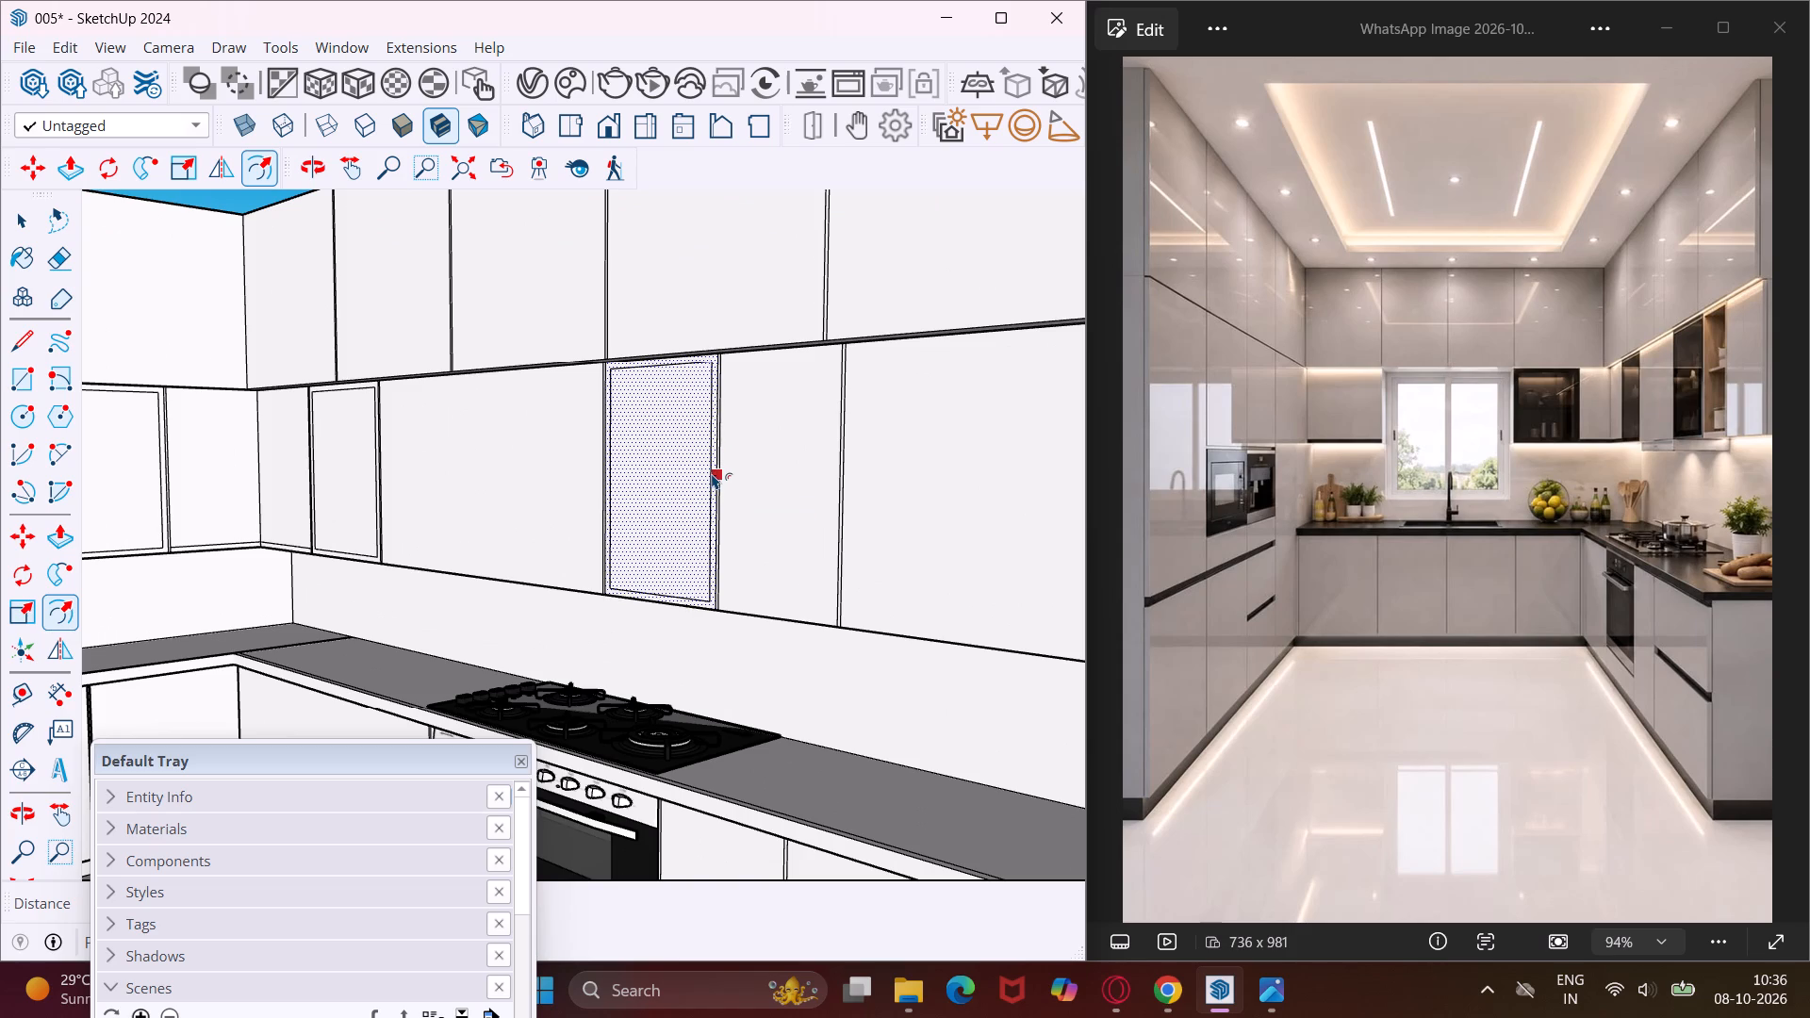
scroll(712, 473, "up", 12)
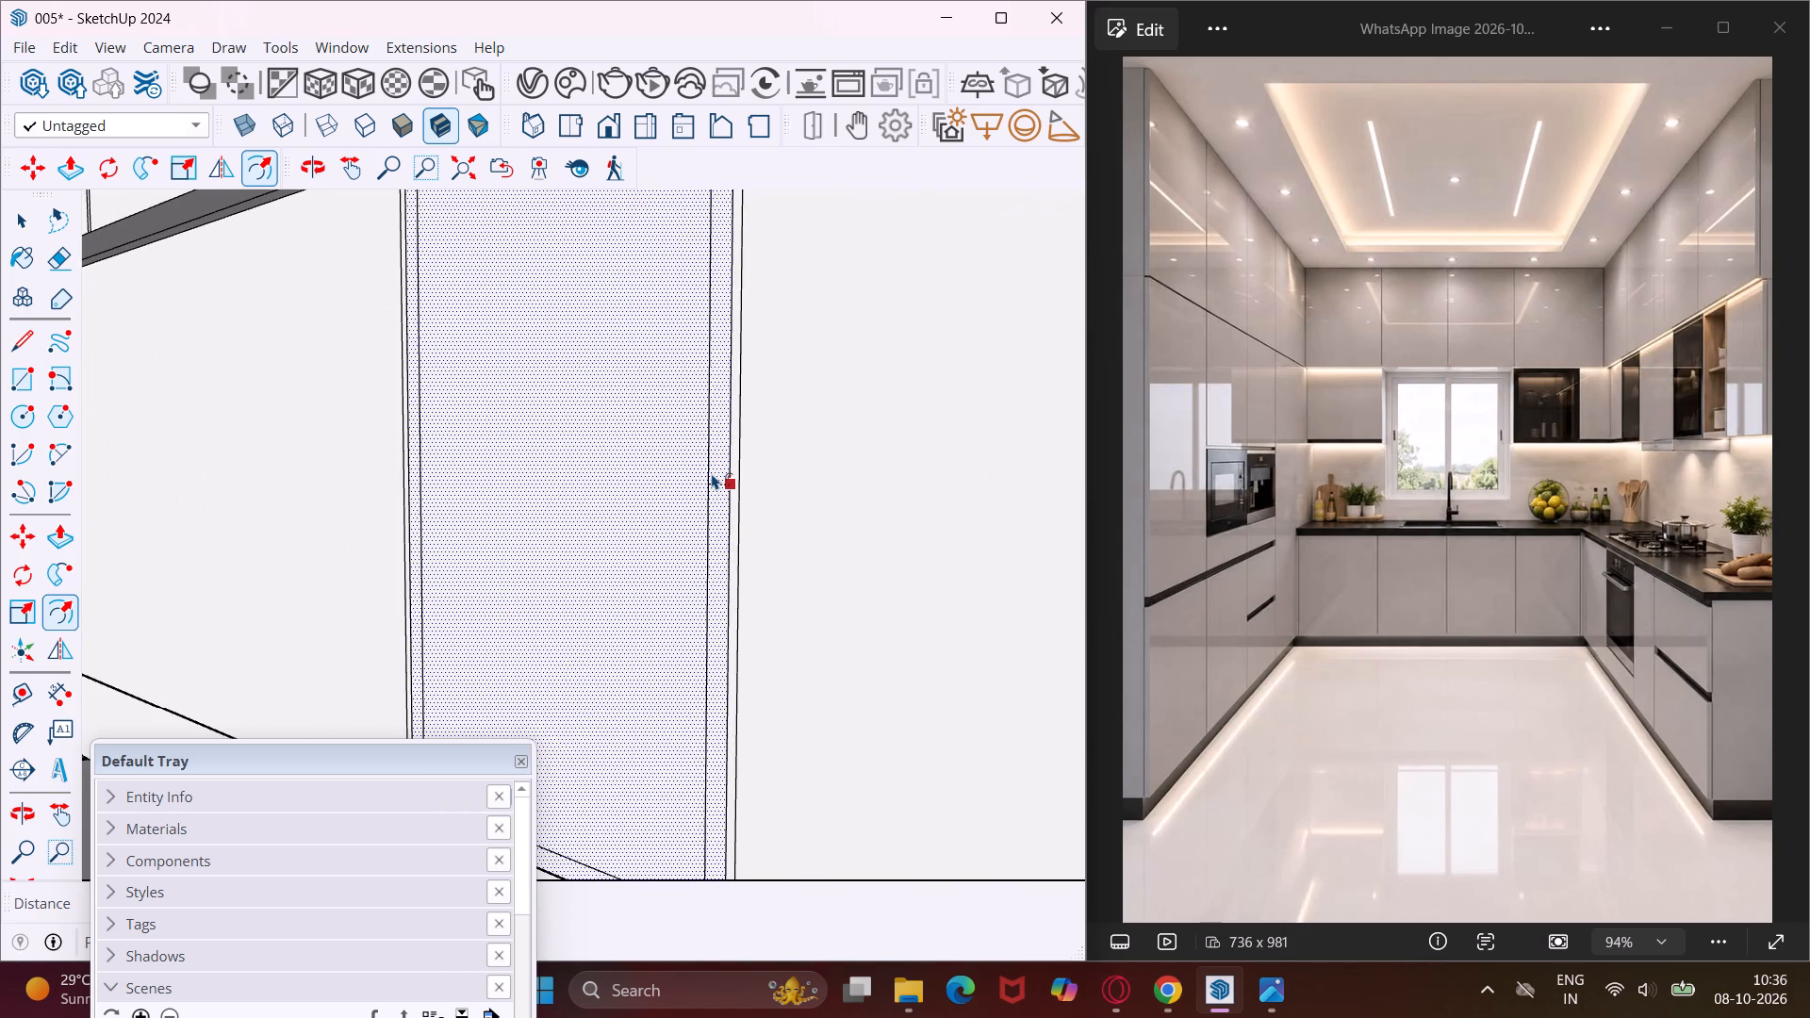
type("1\"")
key("Return")
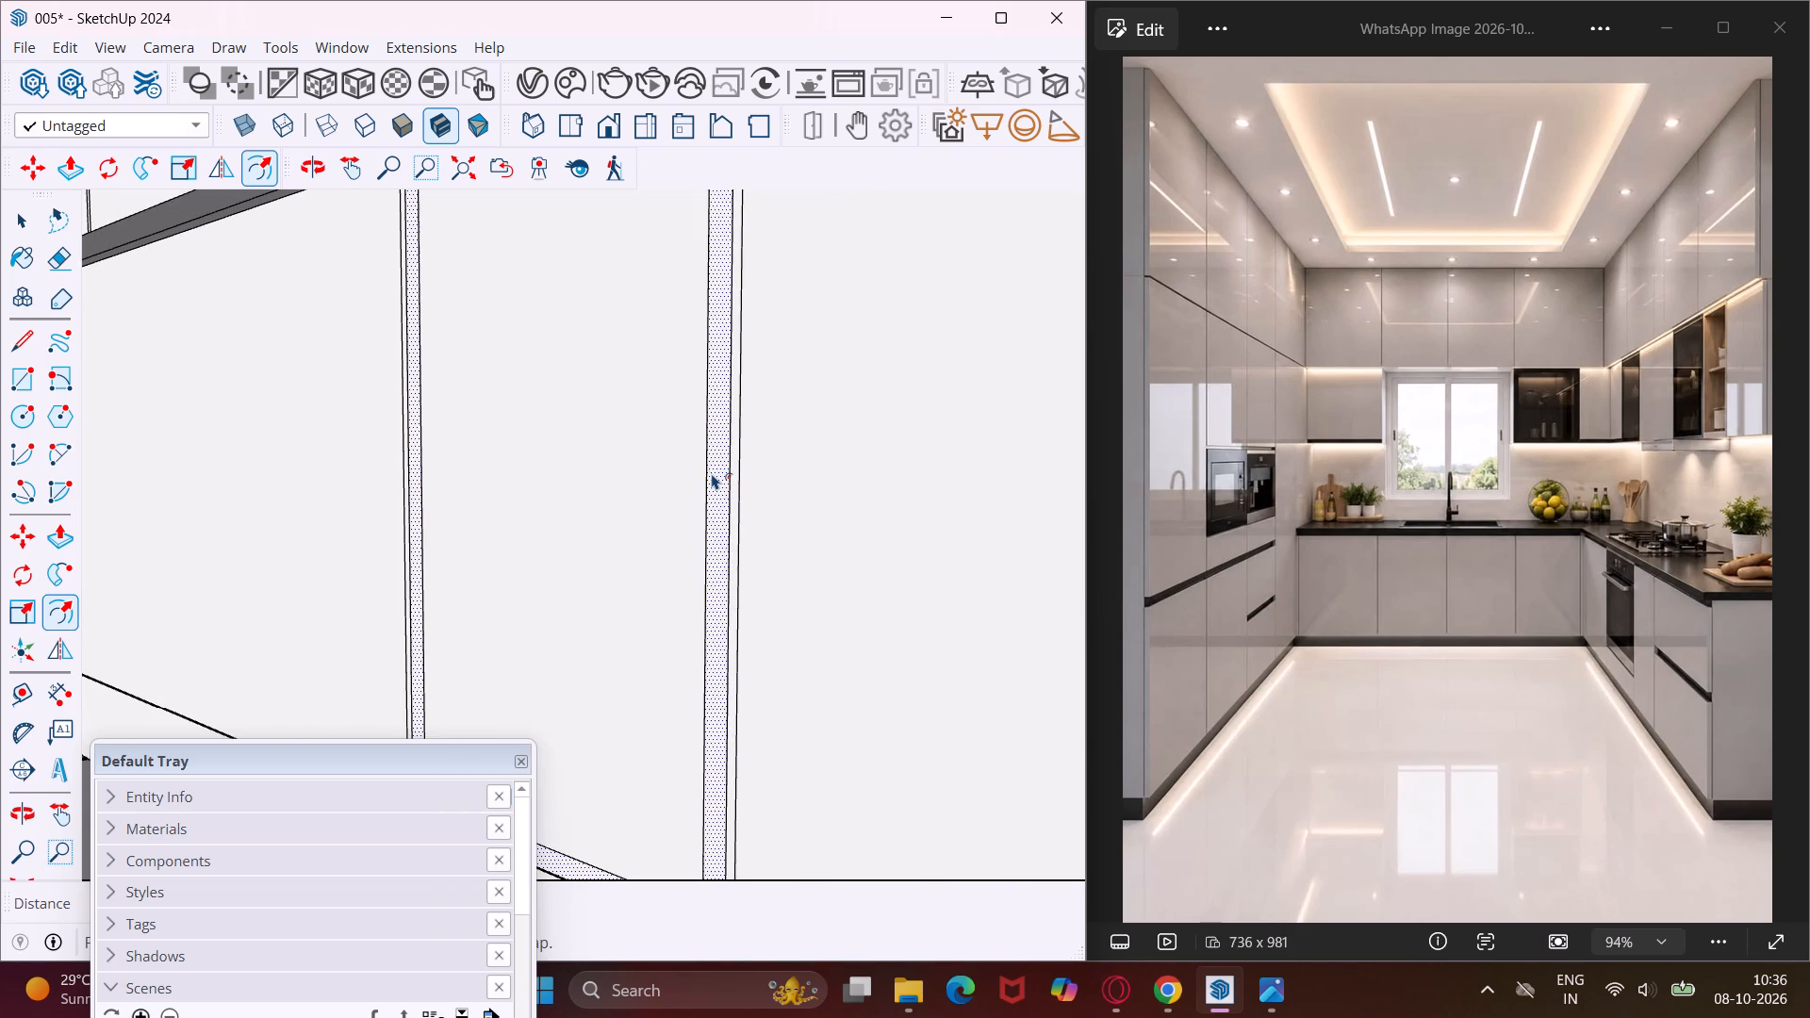
key("Escape")
key("space")
Copy the bottom edge of the fifth lower-row wall-cabinet door from the back corner on the hob wall 1" upward.
scroll(643, 490, "down", 2)
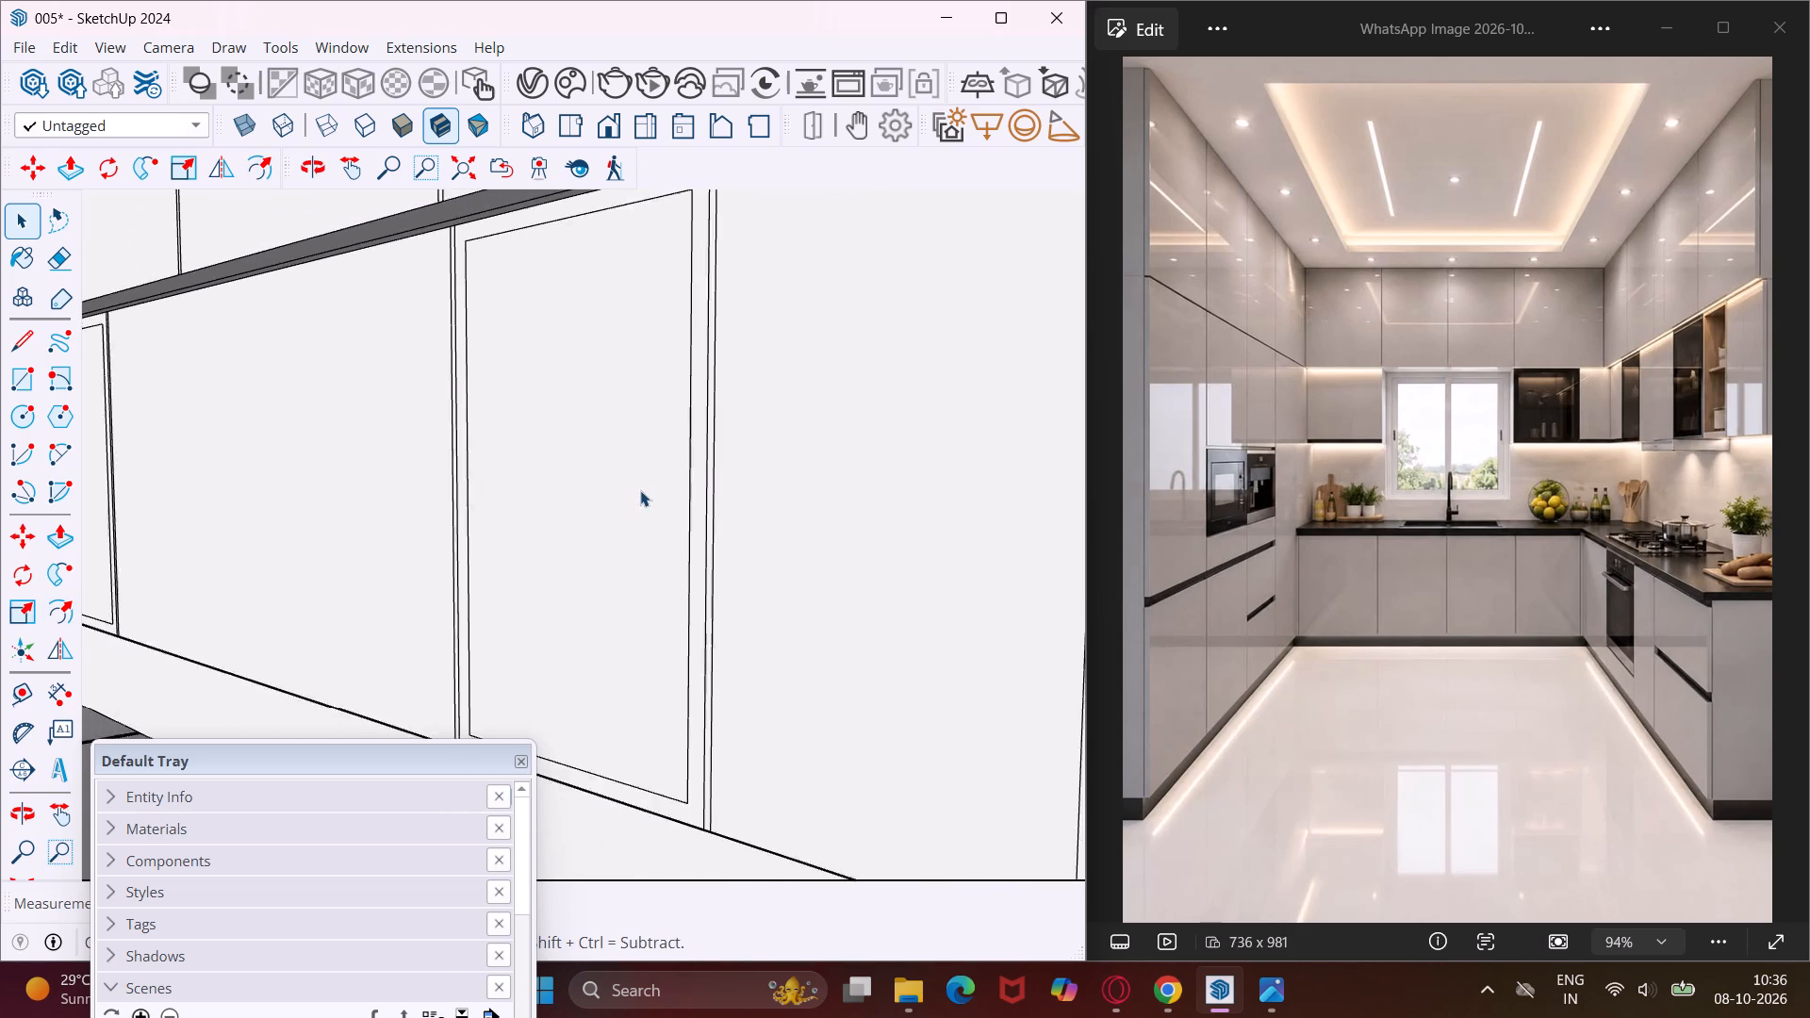
scroll(640, 490, "down", 2)
middle_click_drag(779, 566, 717, 557)
scroll(717, 557, "down", 3)
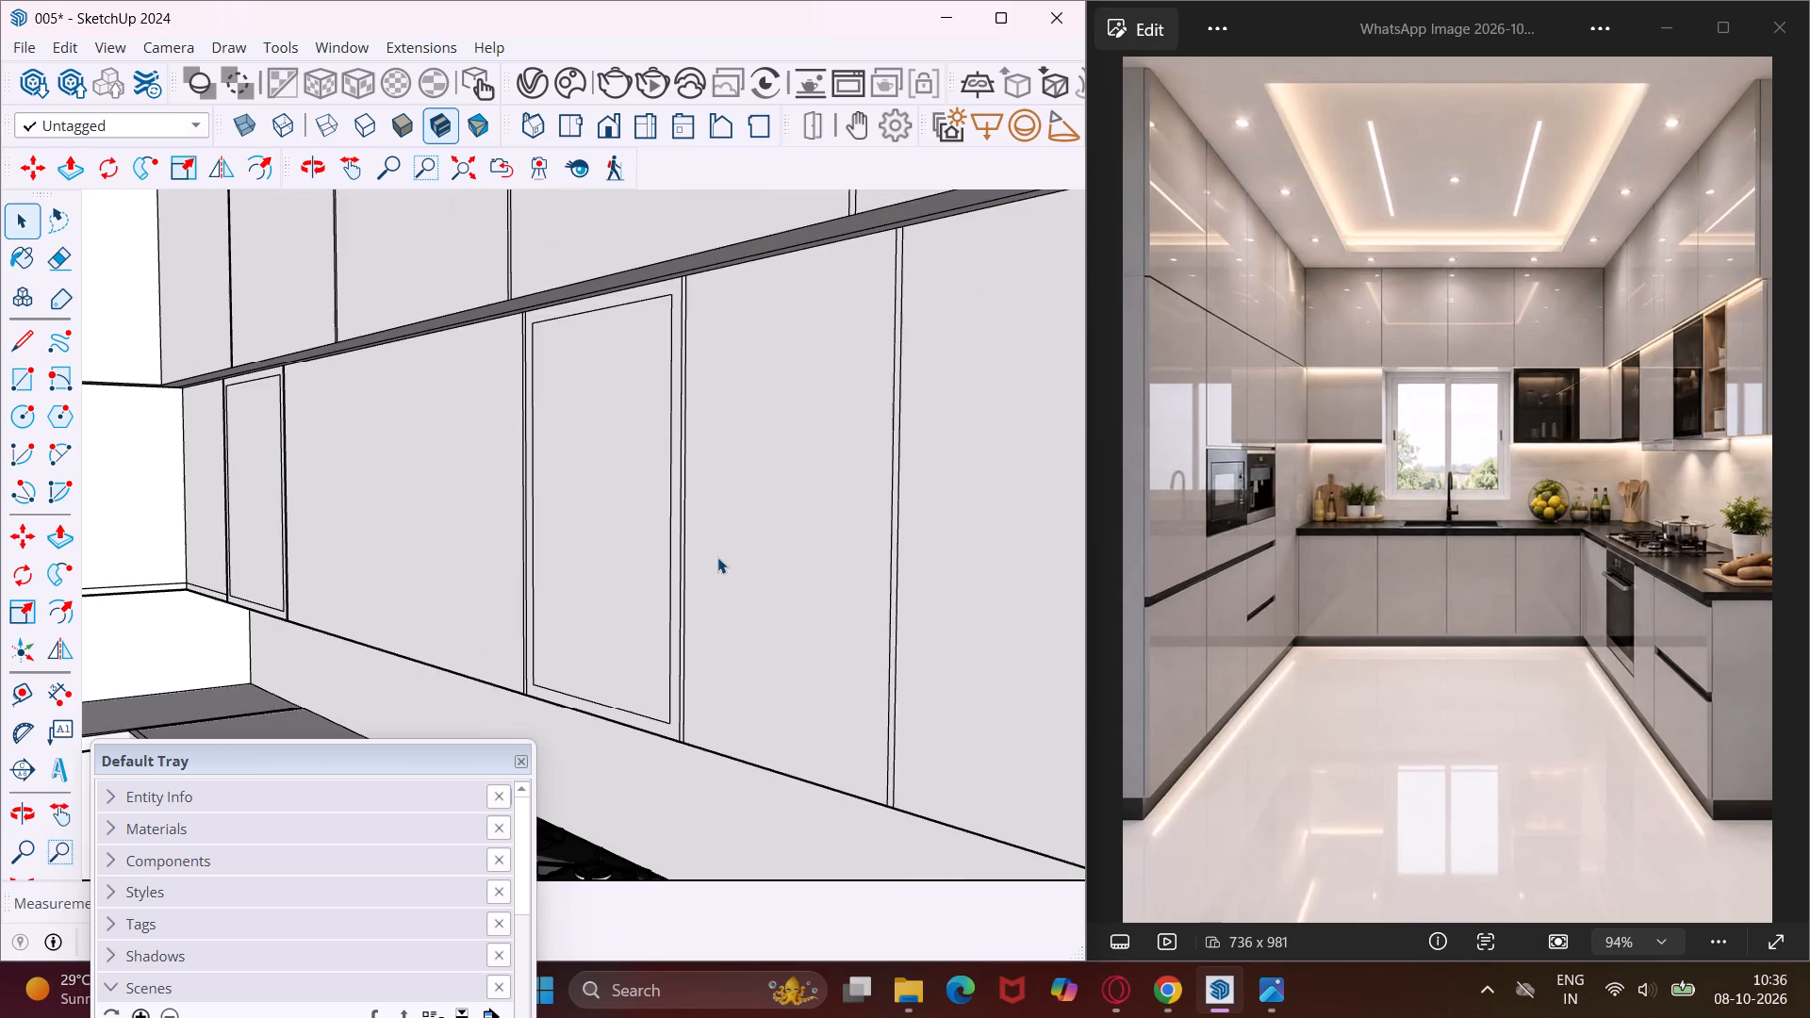
middle_click_drag(776, 582, 788, 559)
scroll(849, 774, "up", 2)
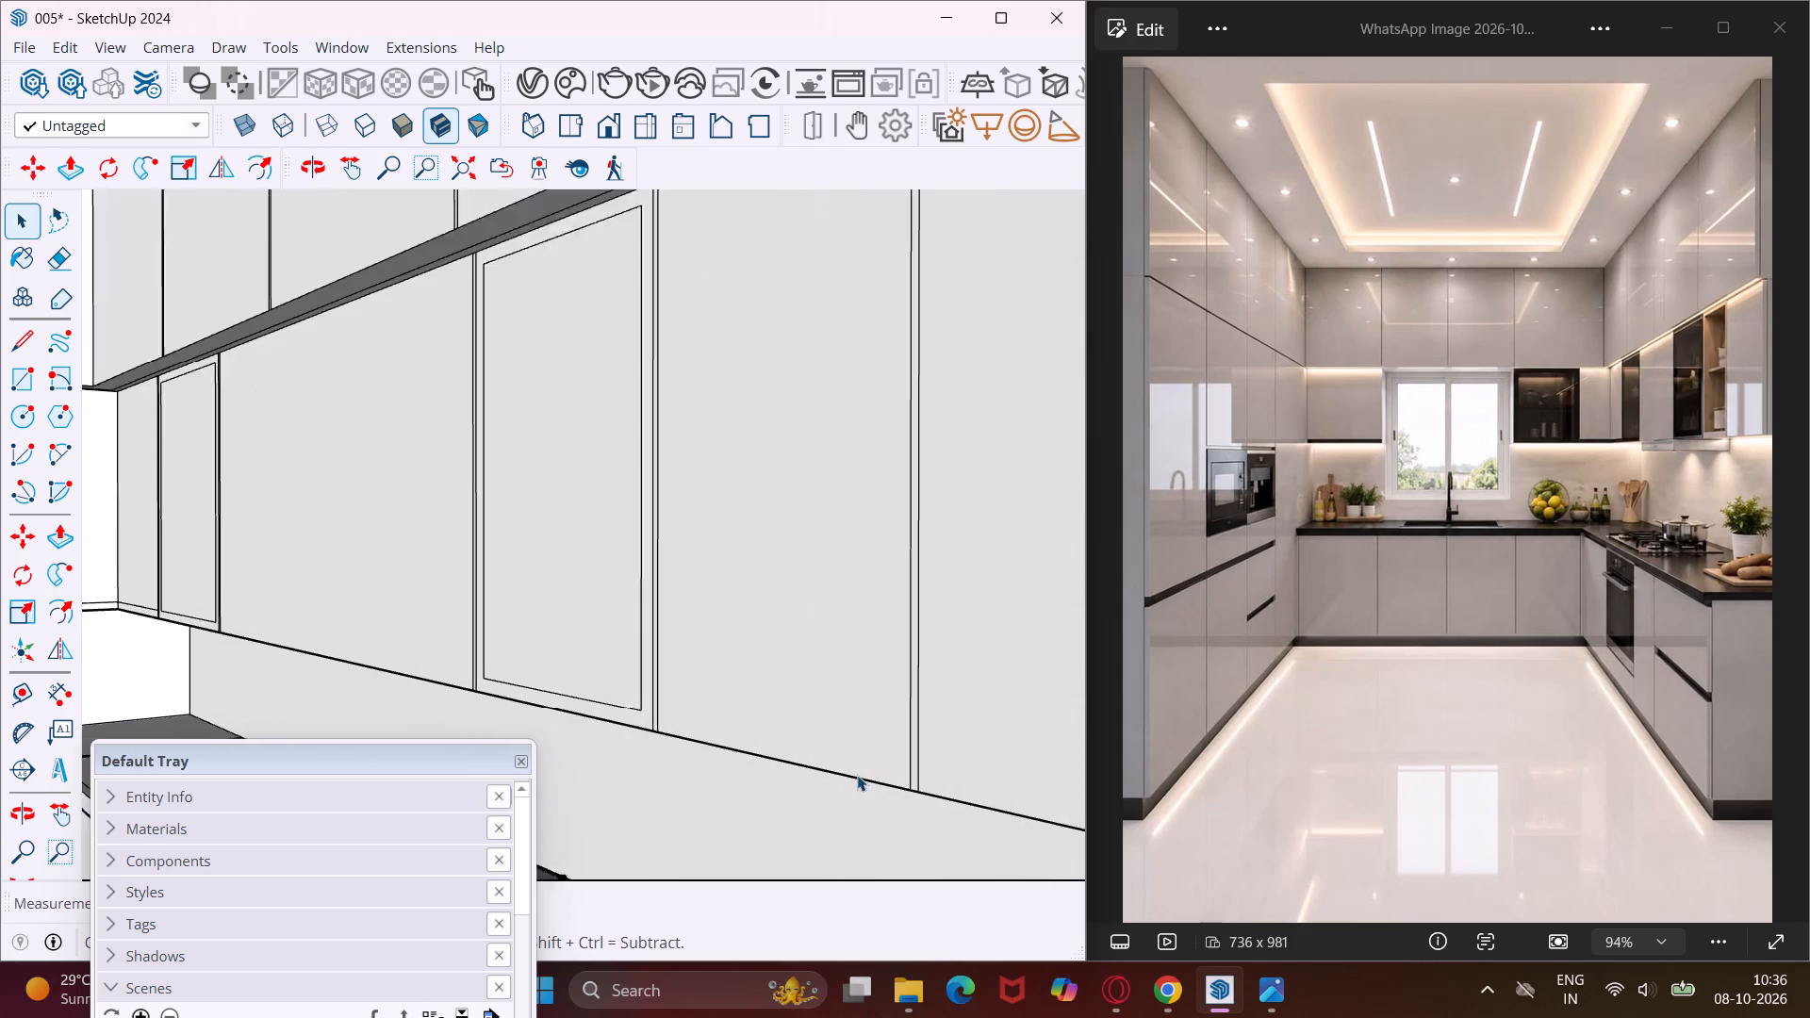
scroll(857, 775, "up", 4)
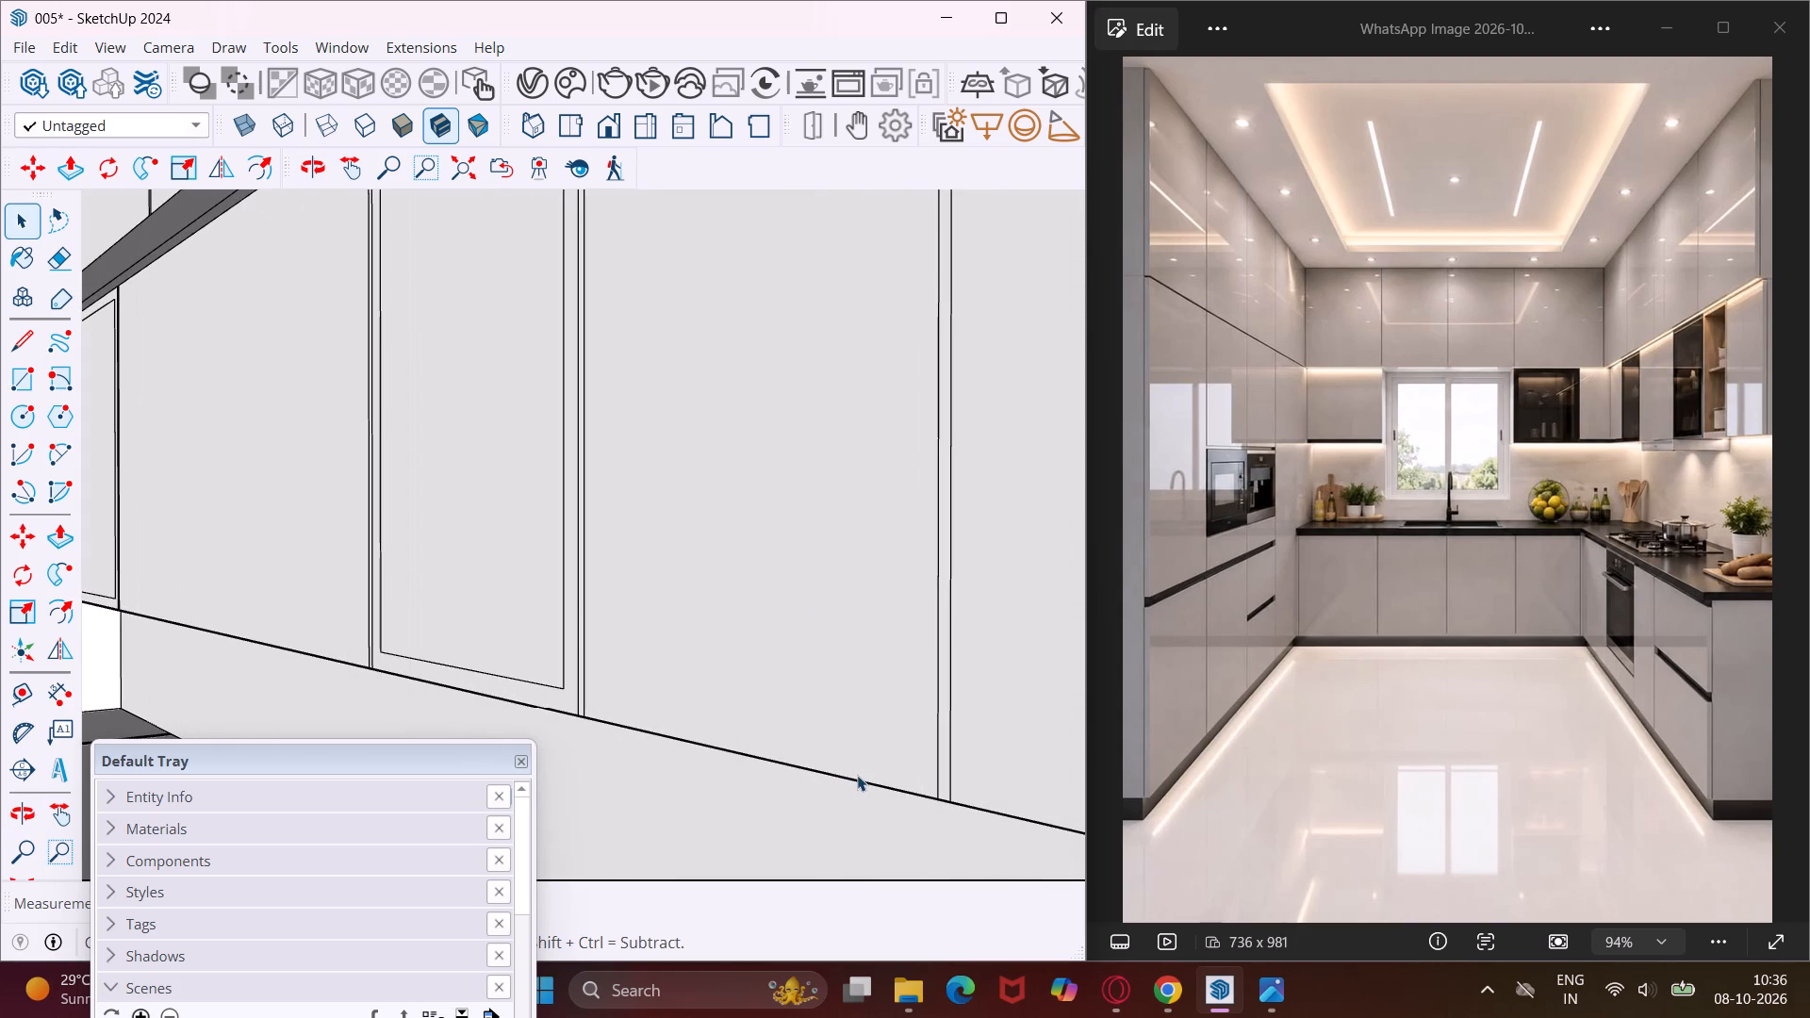
left_click(910, 793)
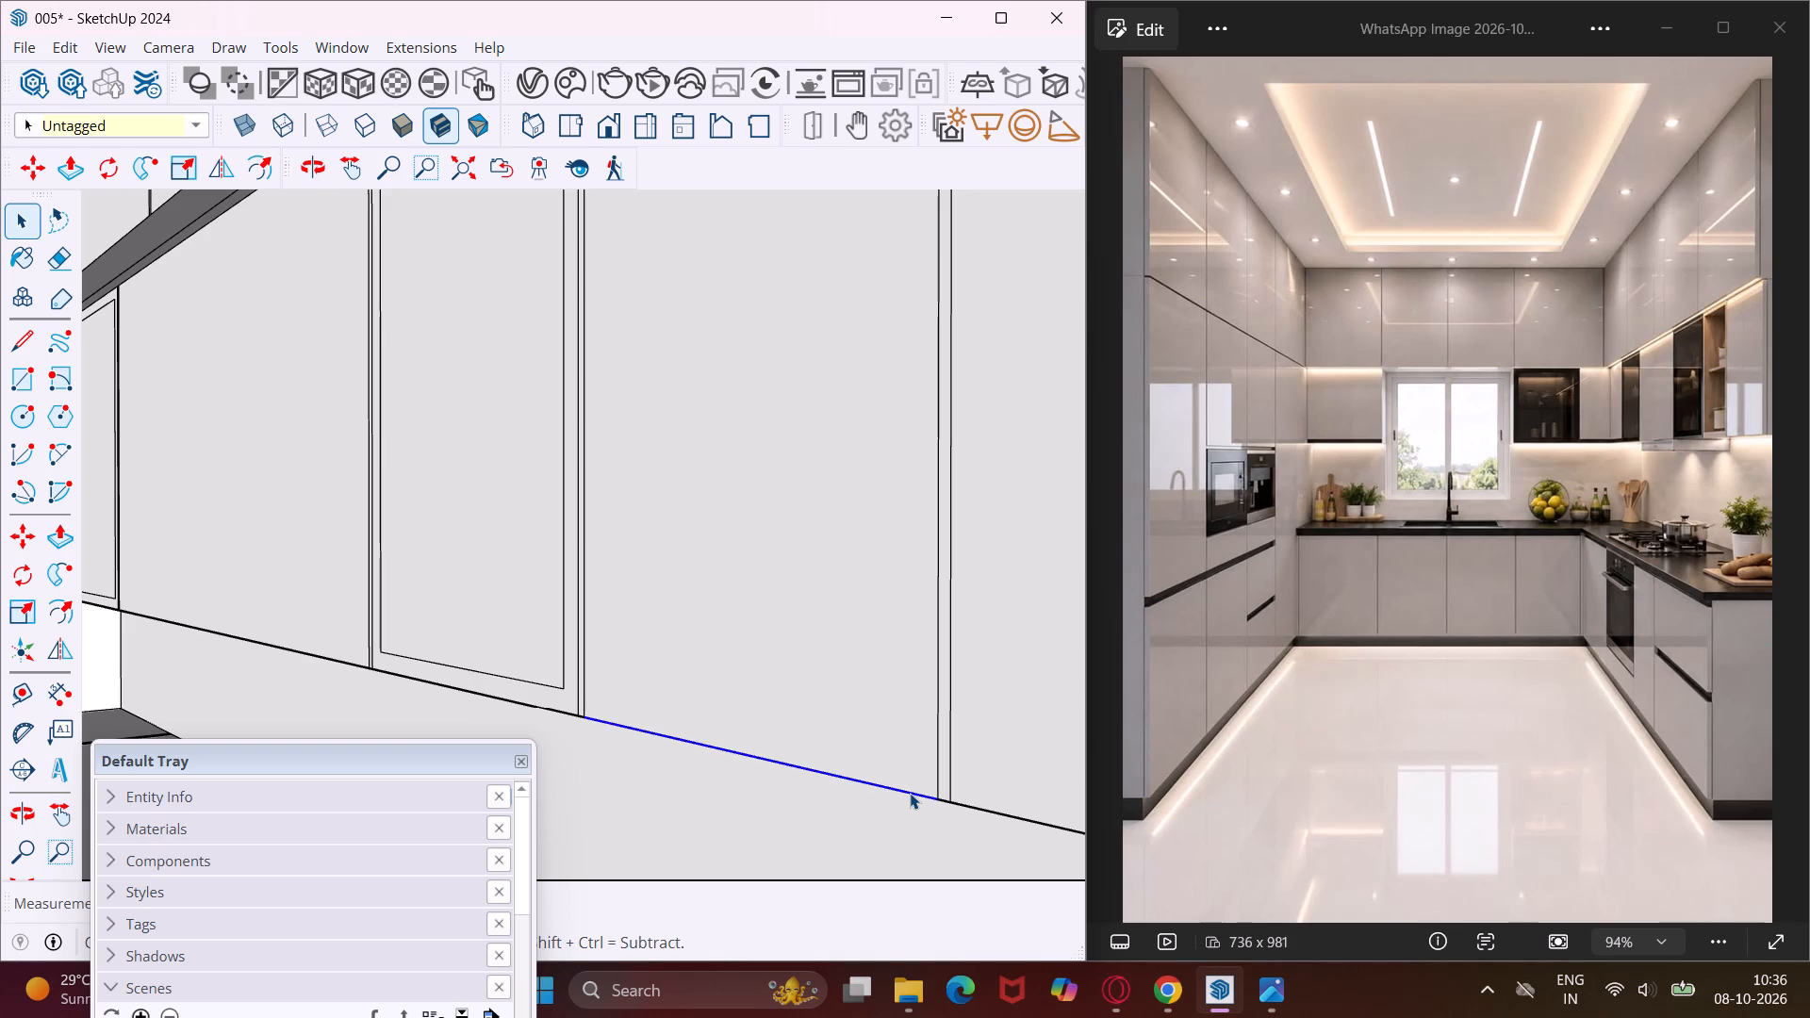
key("m")
left_click(934, 796)
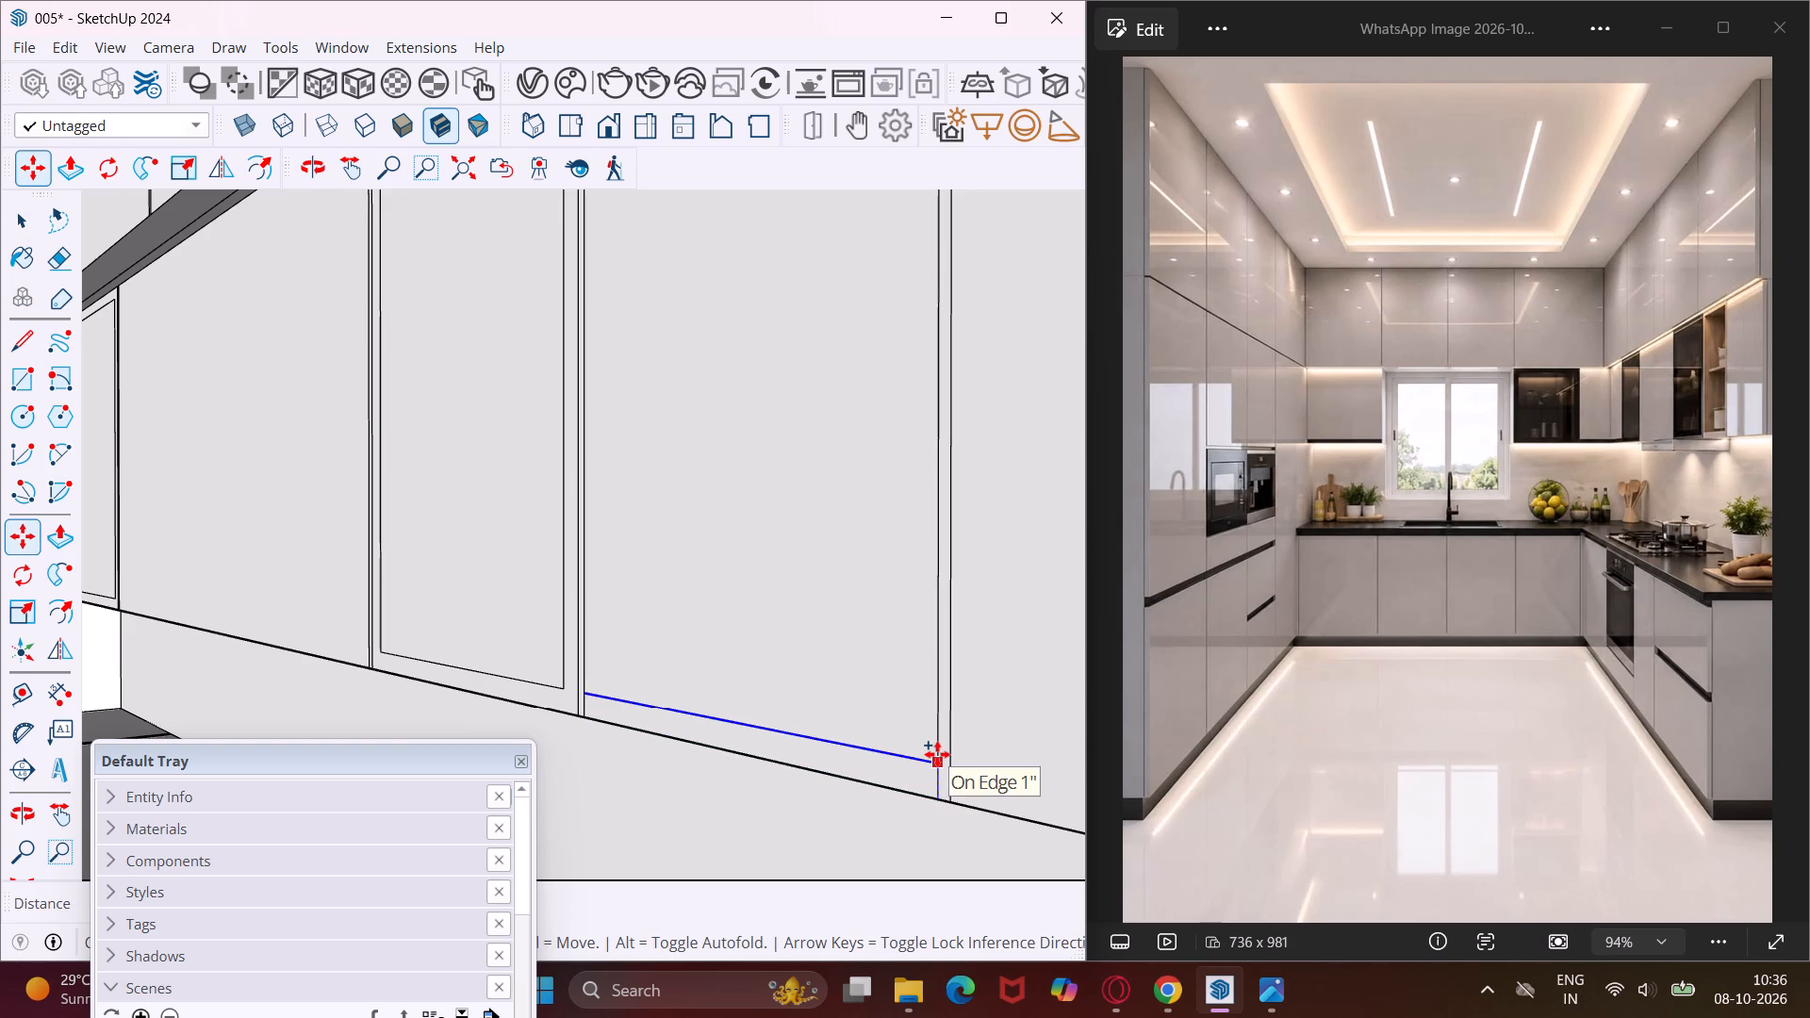
type("1\"")
key("Return")
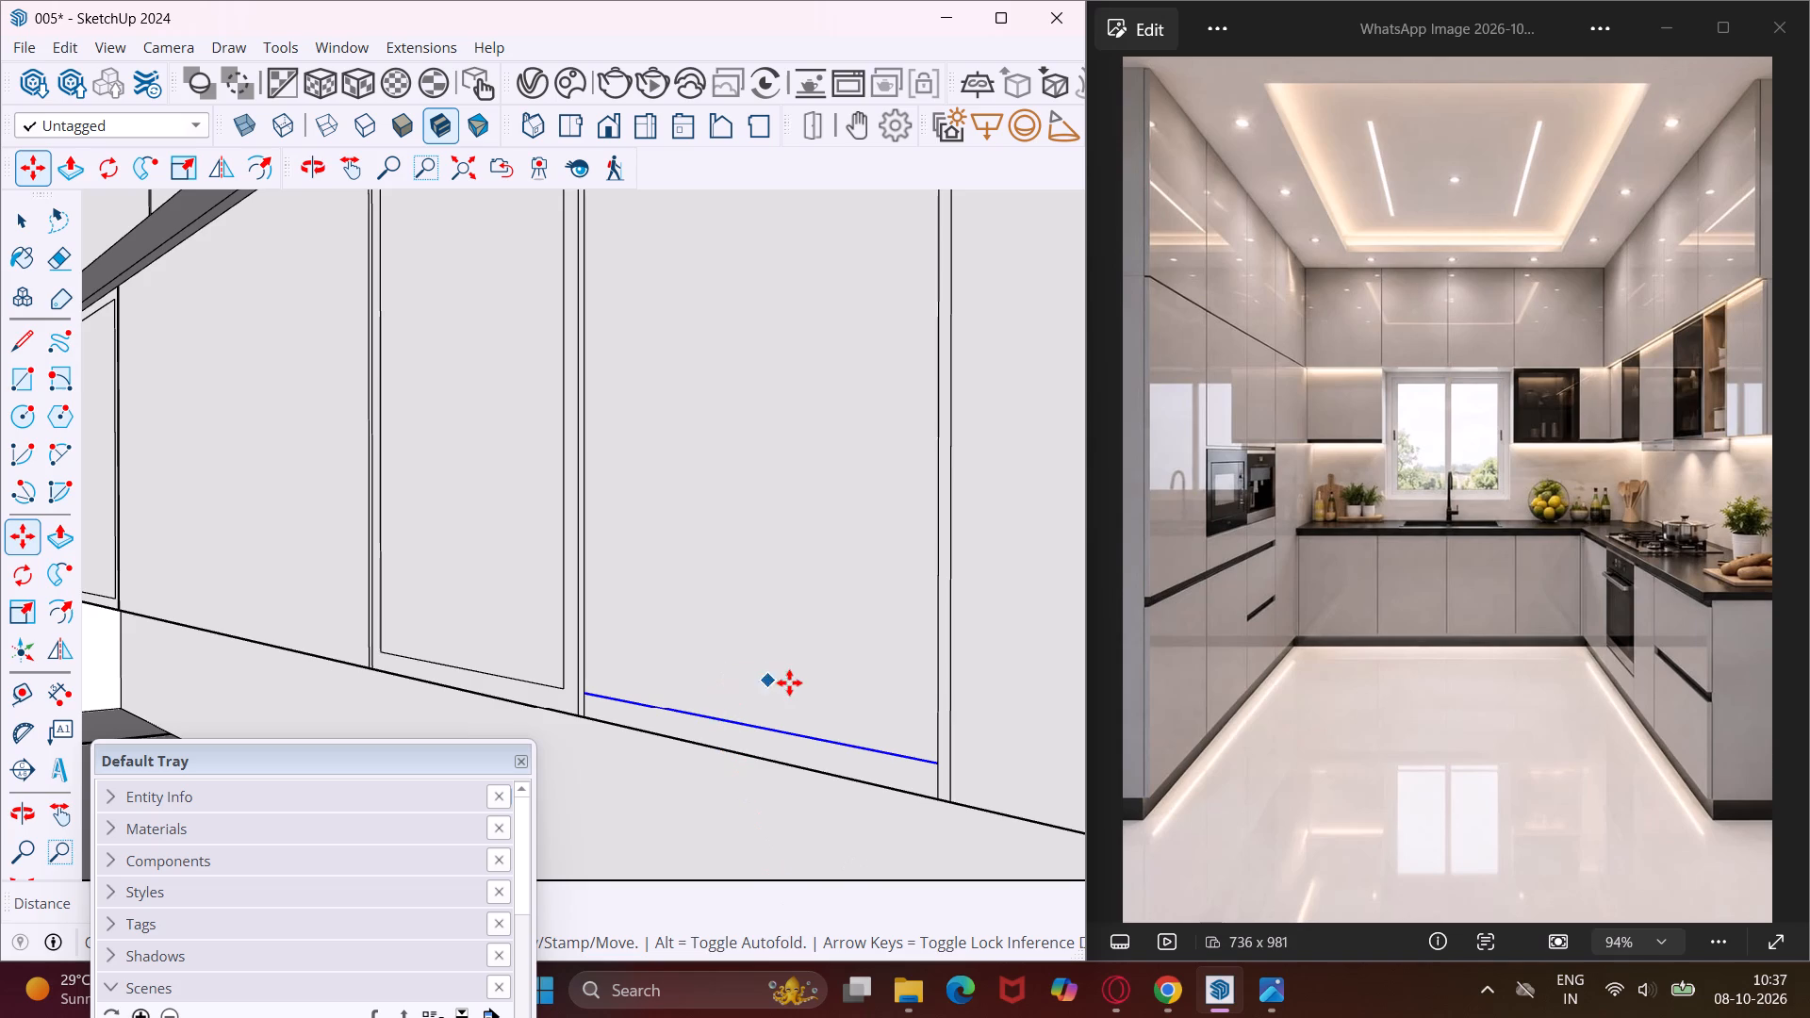
scroll(790, 679, "down", 9)
key("Escape")
key("space")
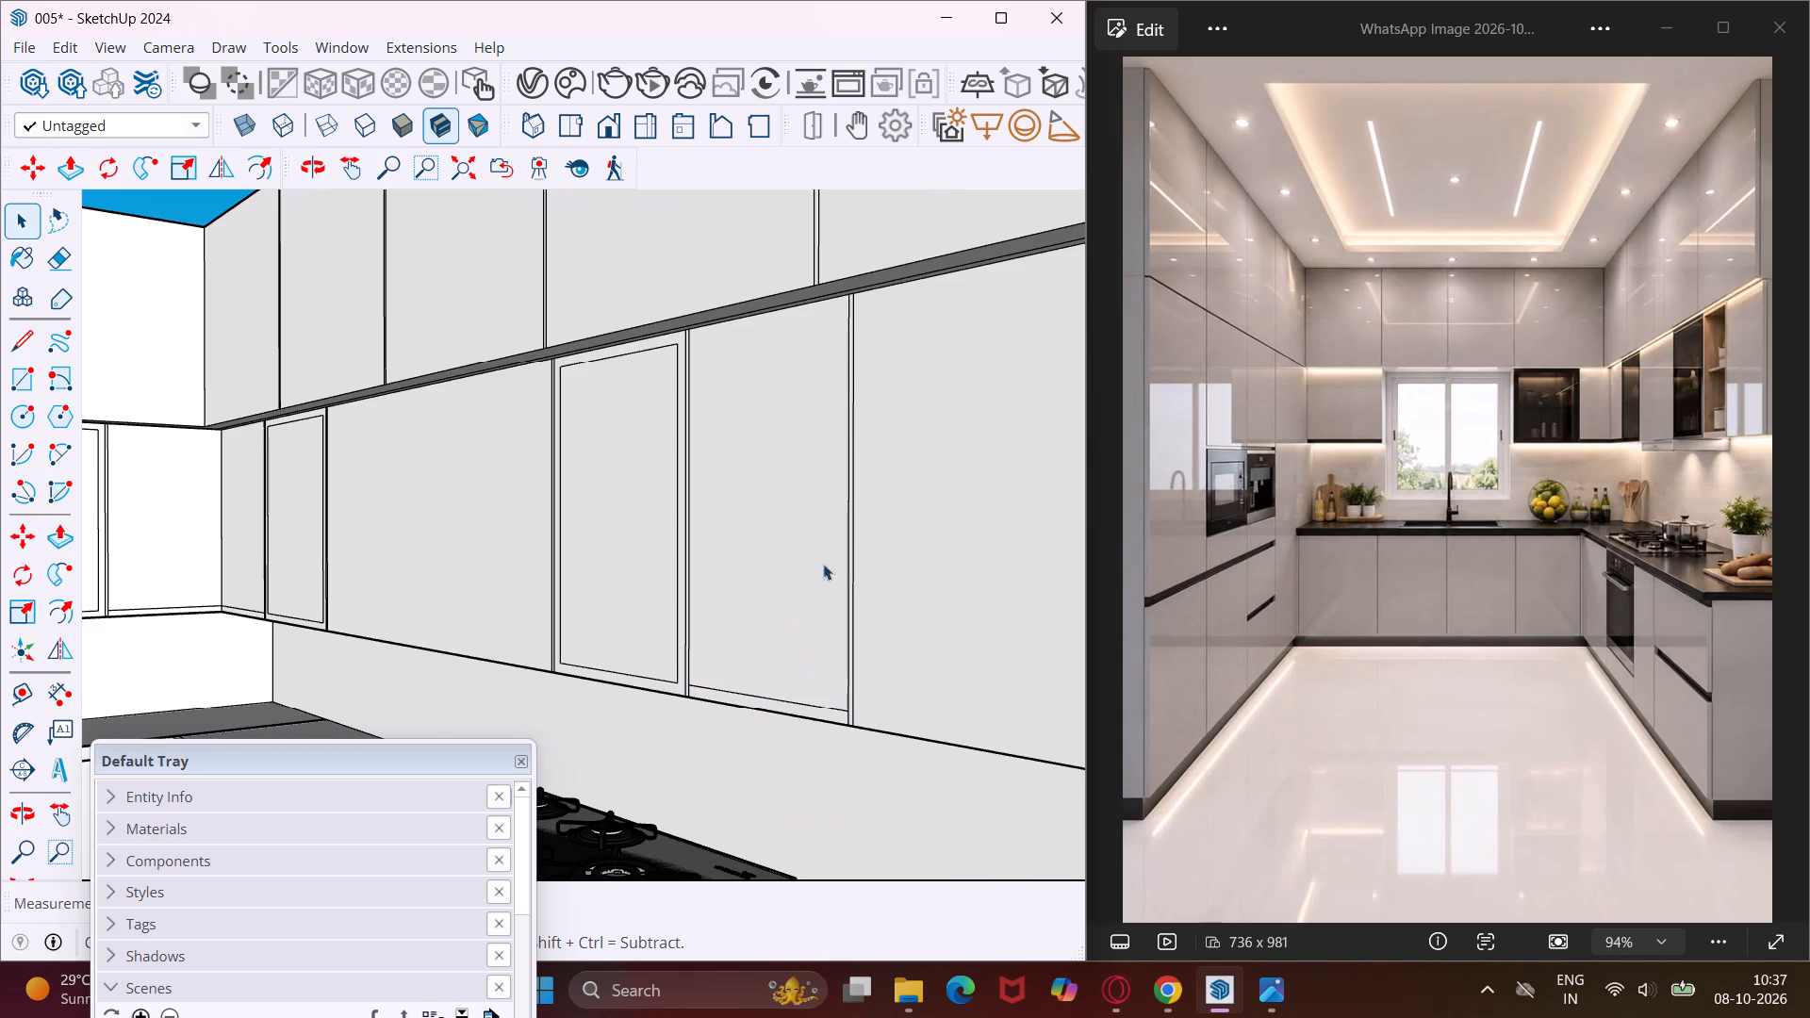
Copy the top edge of the fifth lower-row door on the hob wall 1" downward.
scroll(840, 299, "up", 11)
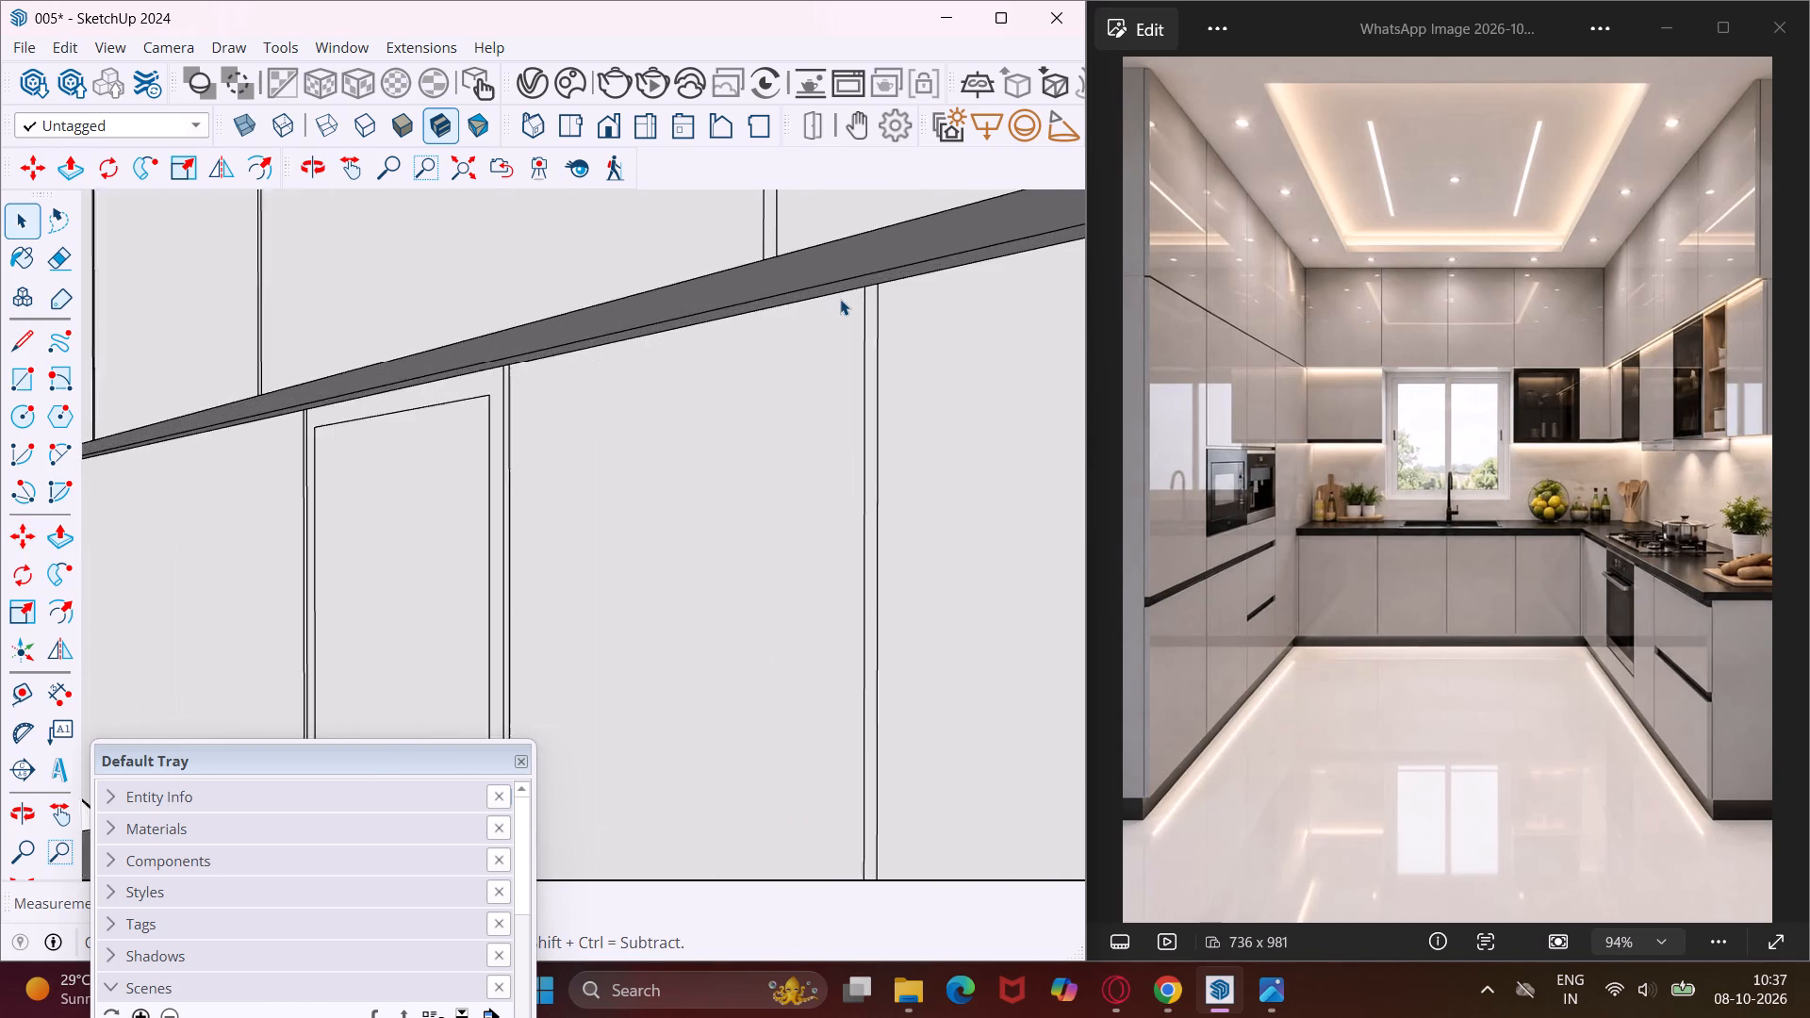
scroll(840, 299, "up", 10)
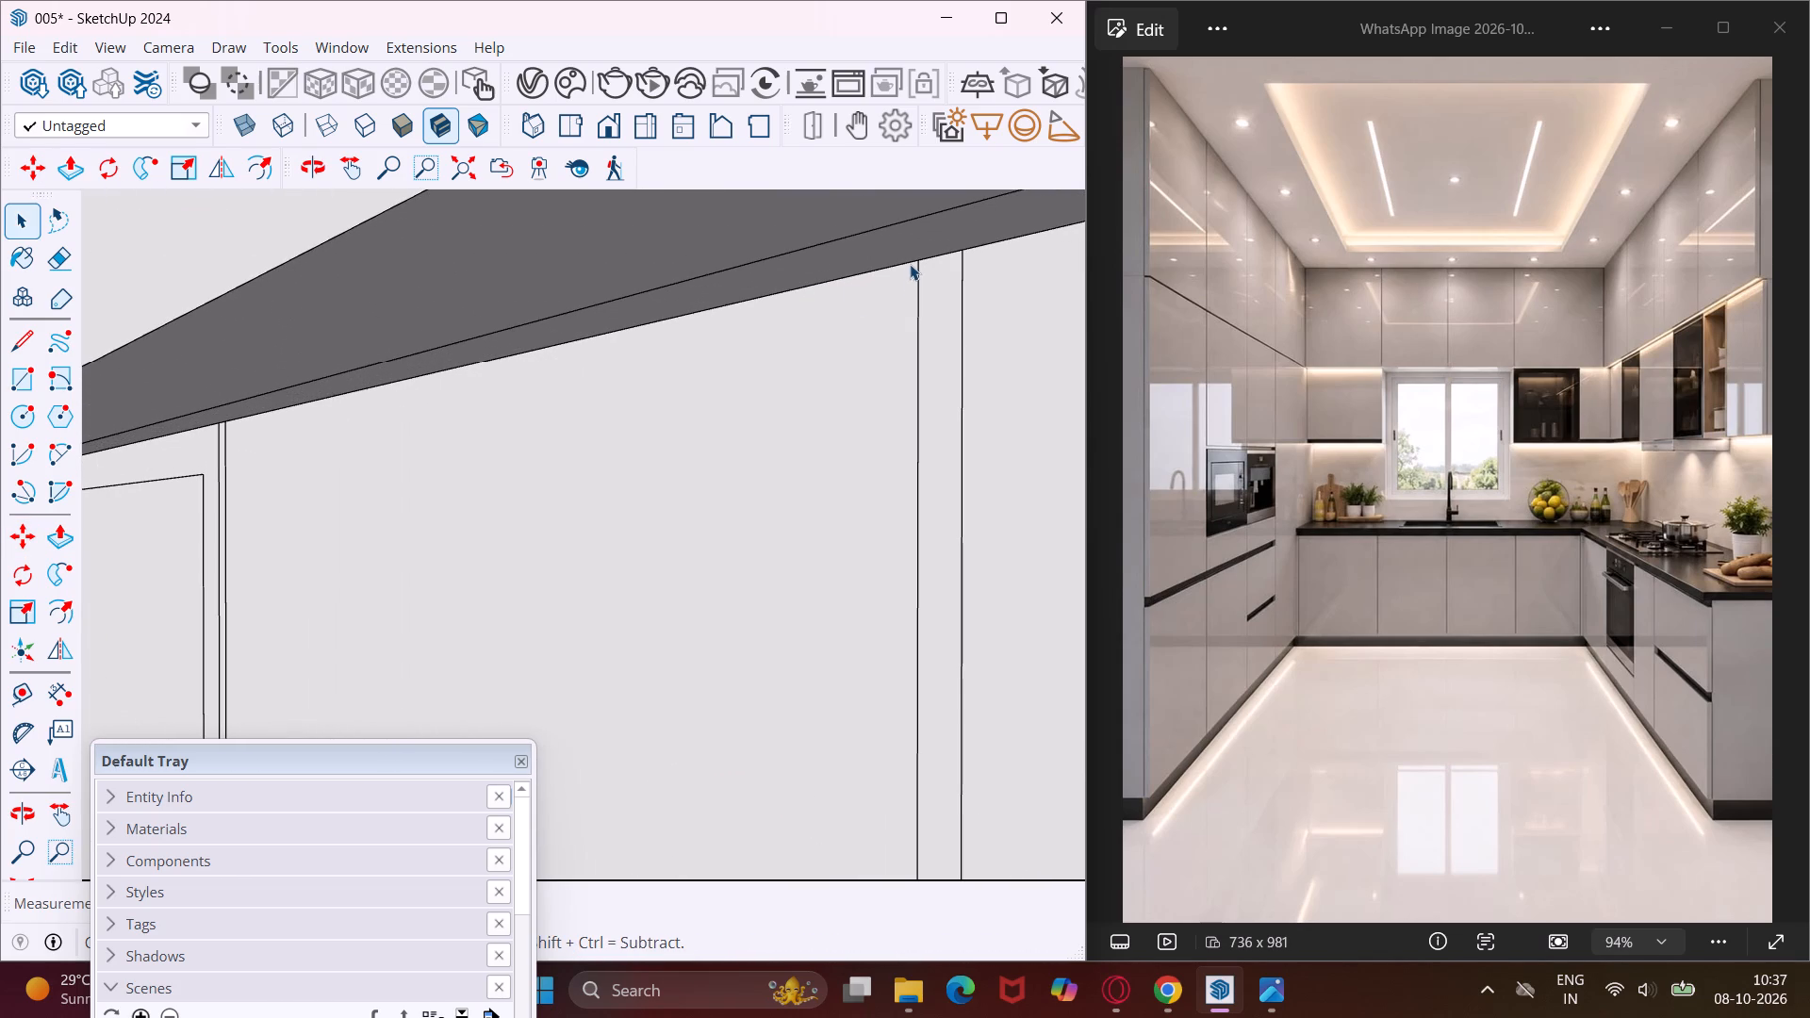
left_click(910, 264)
key("m")
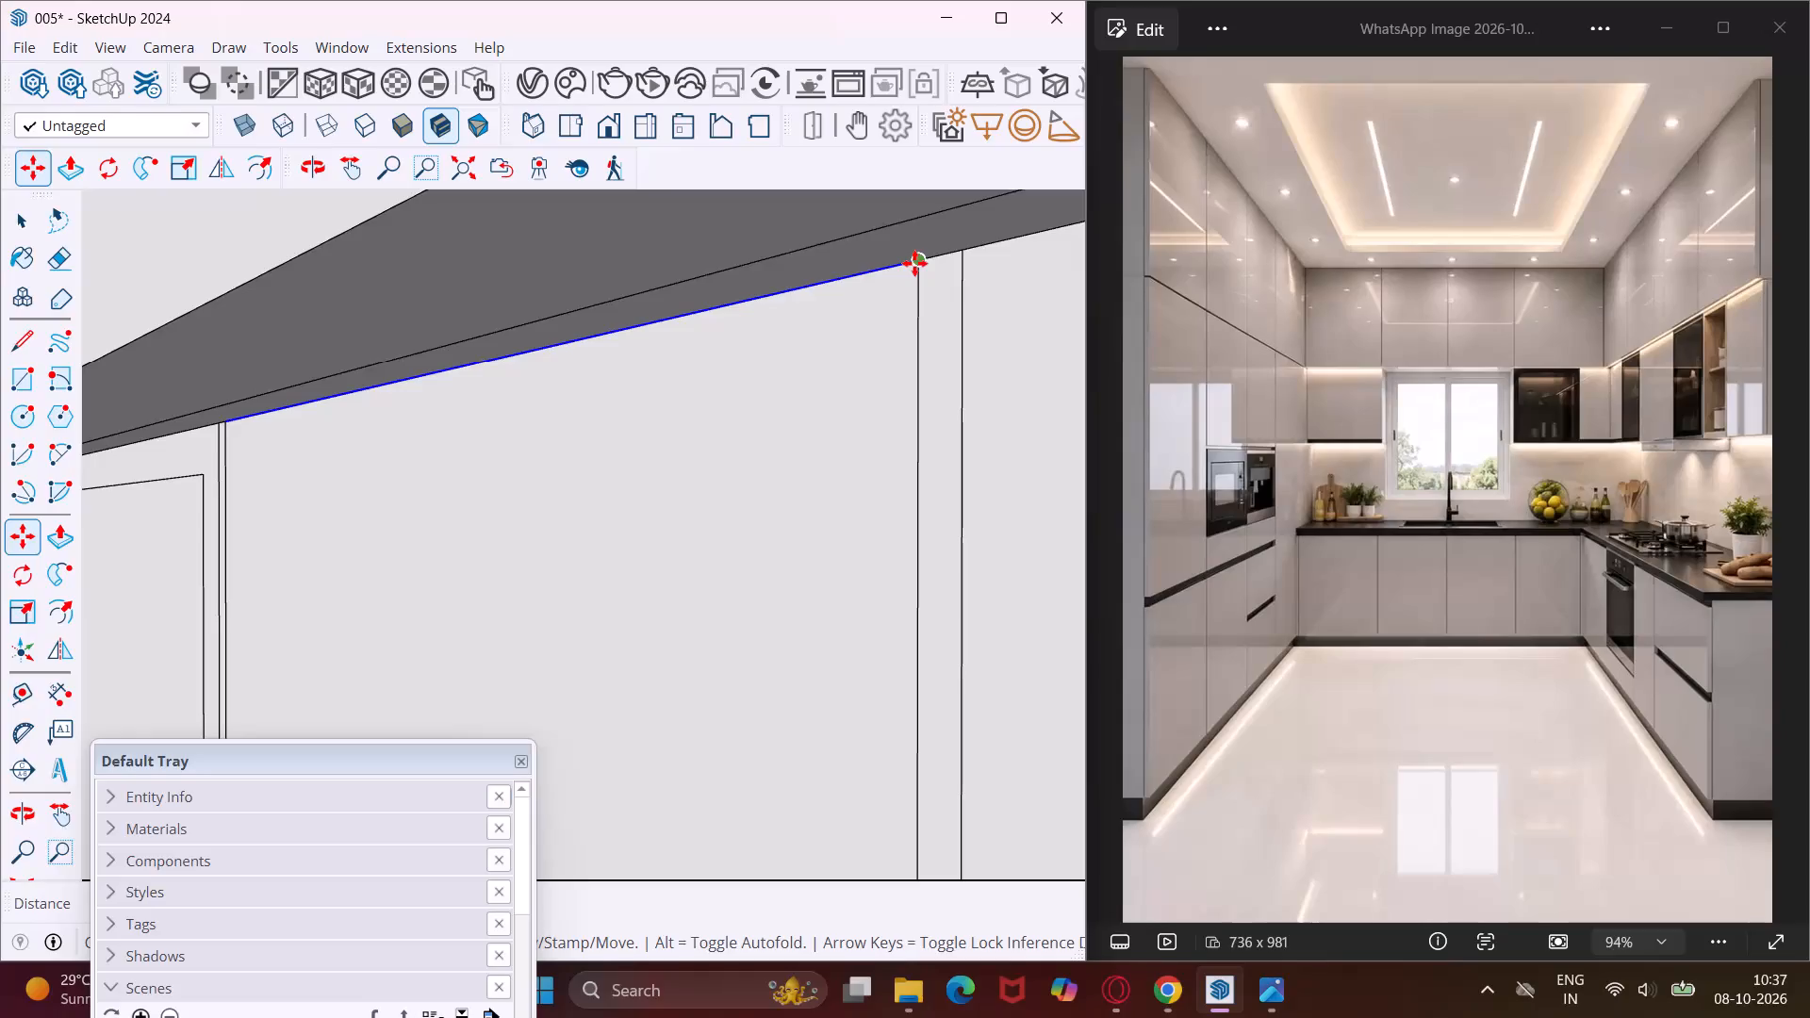
left_click(914, 263)
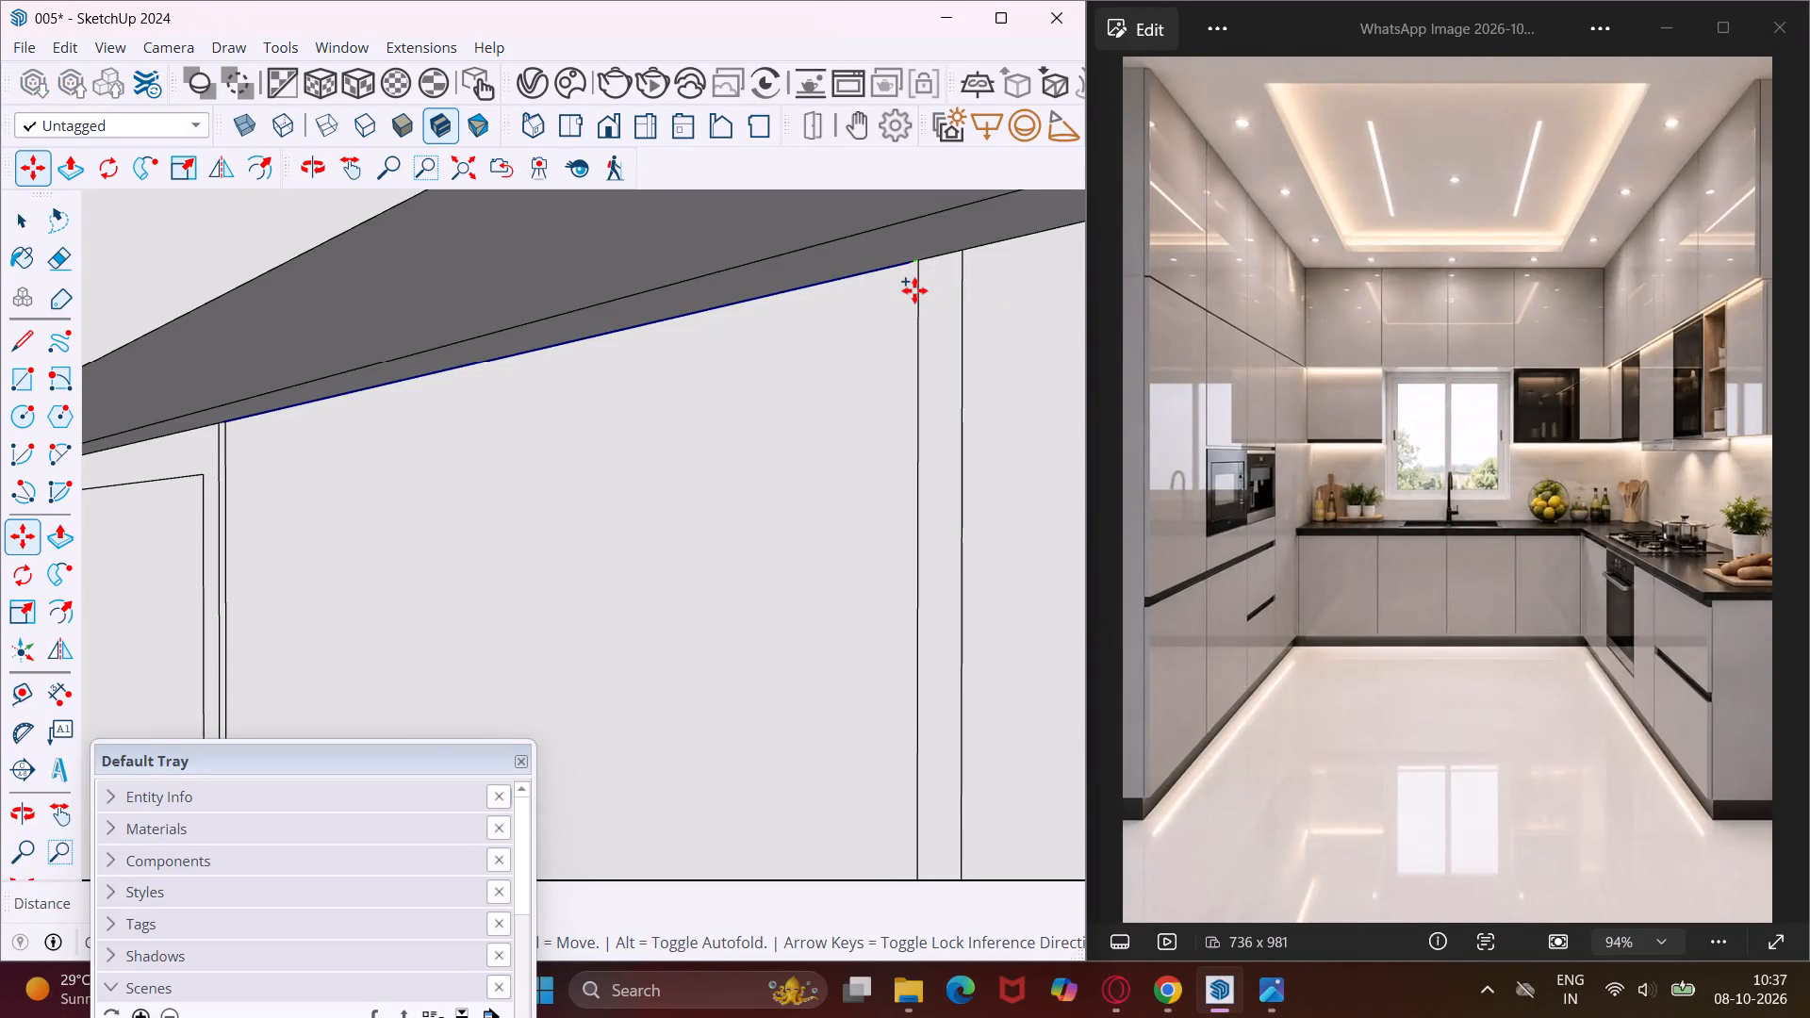
type("1\"")
key("Return")
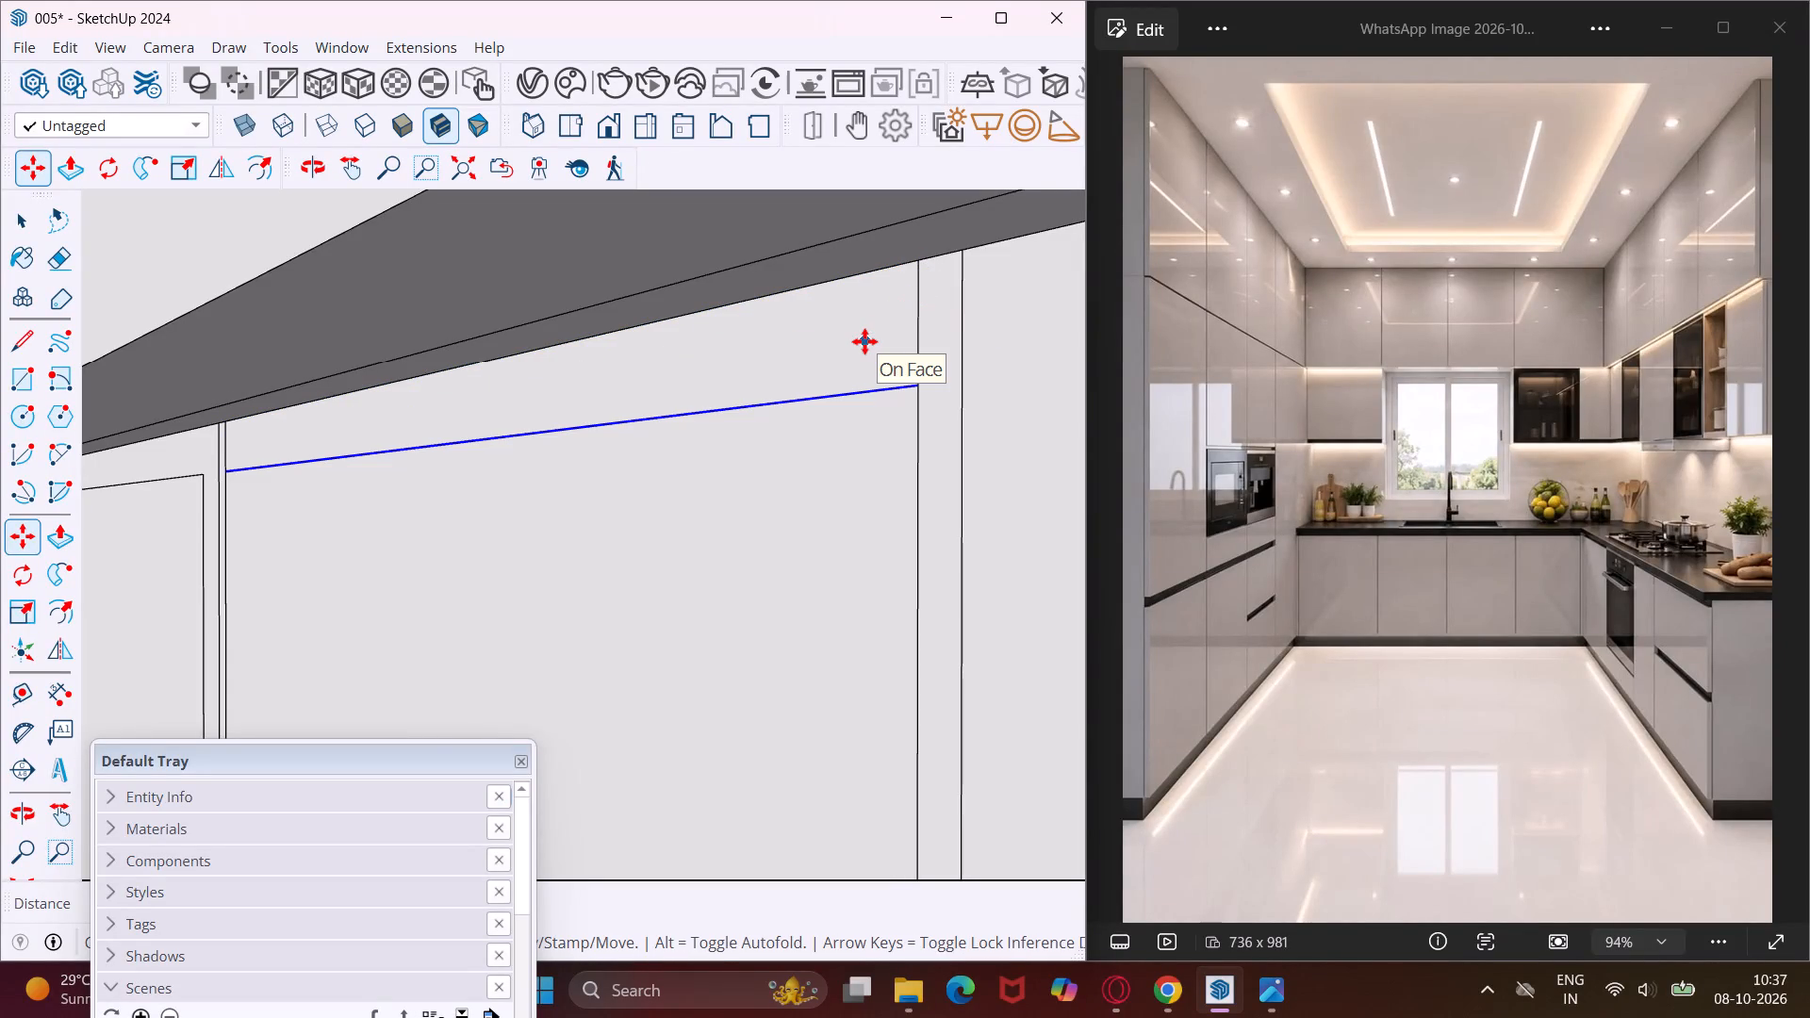
key("Escape")
key("space")
Examine the hob wall's upper and lower cabinets, including their open ends and the drawer unit beside the oven, against the reference photo.
scroll(742, 384, "down", 11)
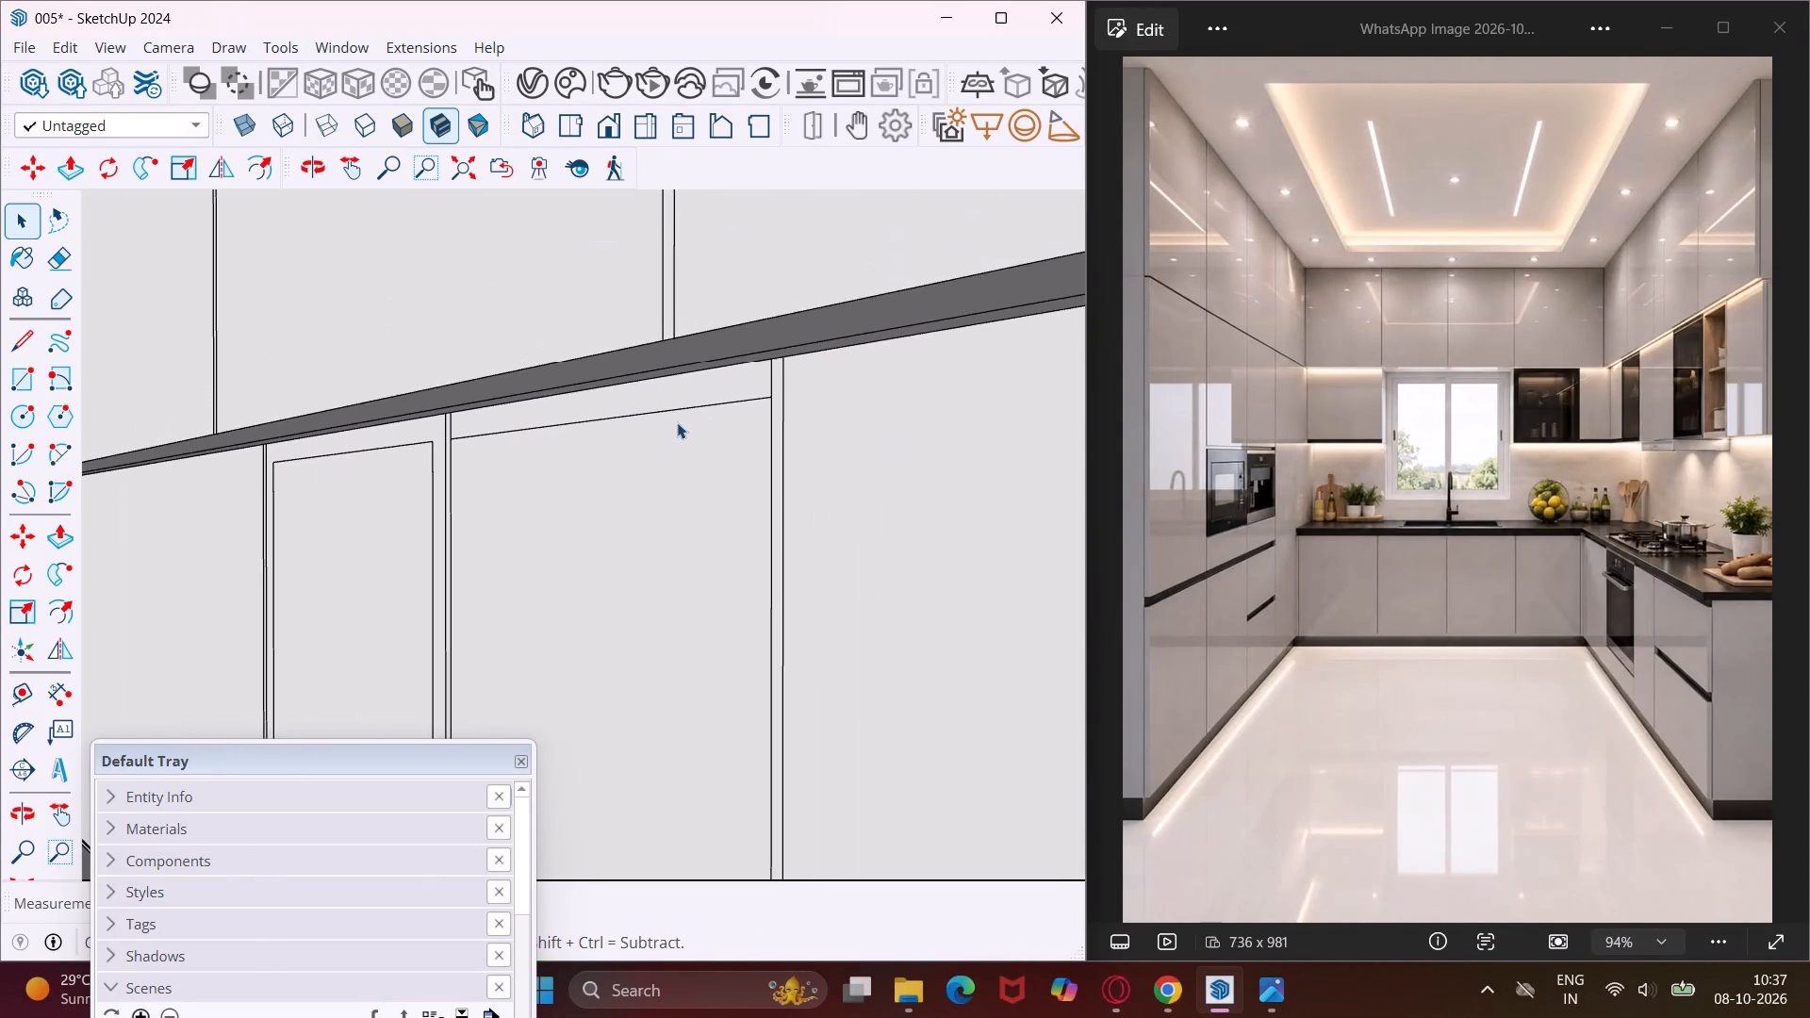
scroll(663, 434, "down", 5)
middle_click_drag(860, 514, 782, 514)
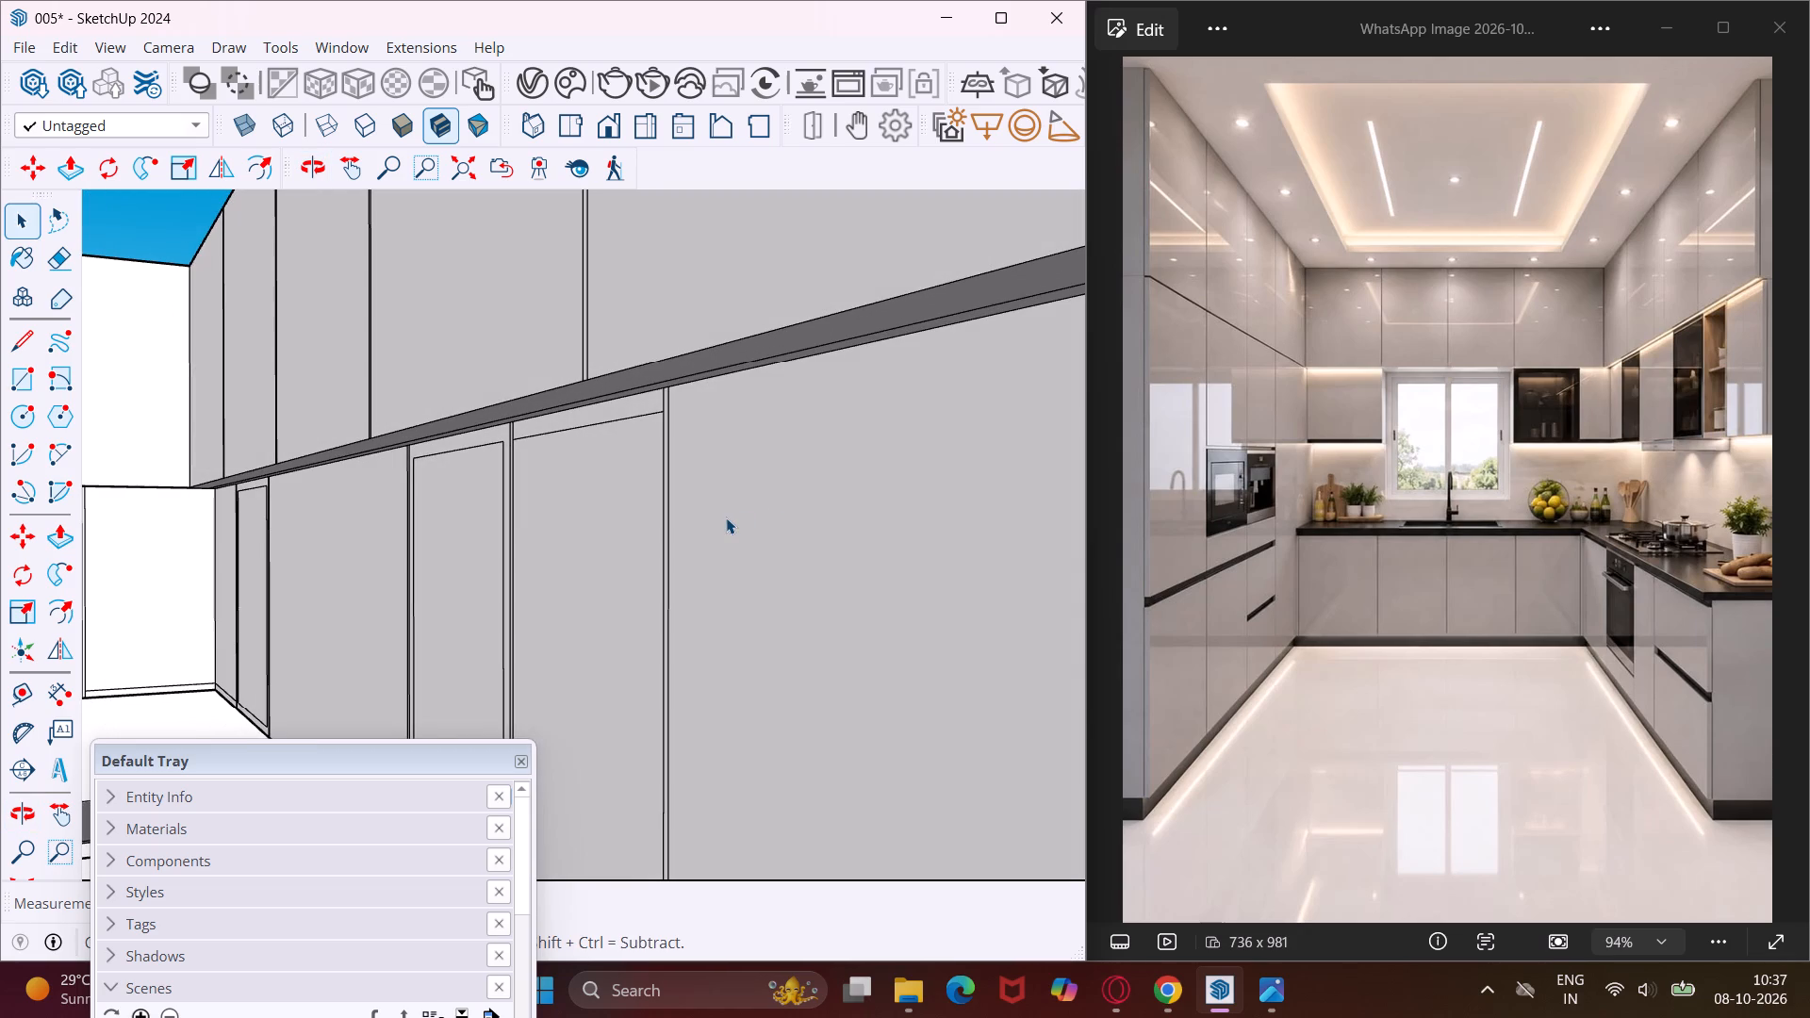
scroll(726, 517, "down", 9)
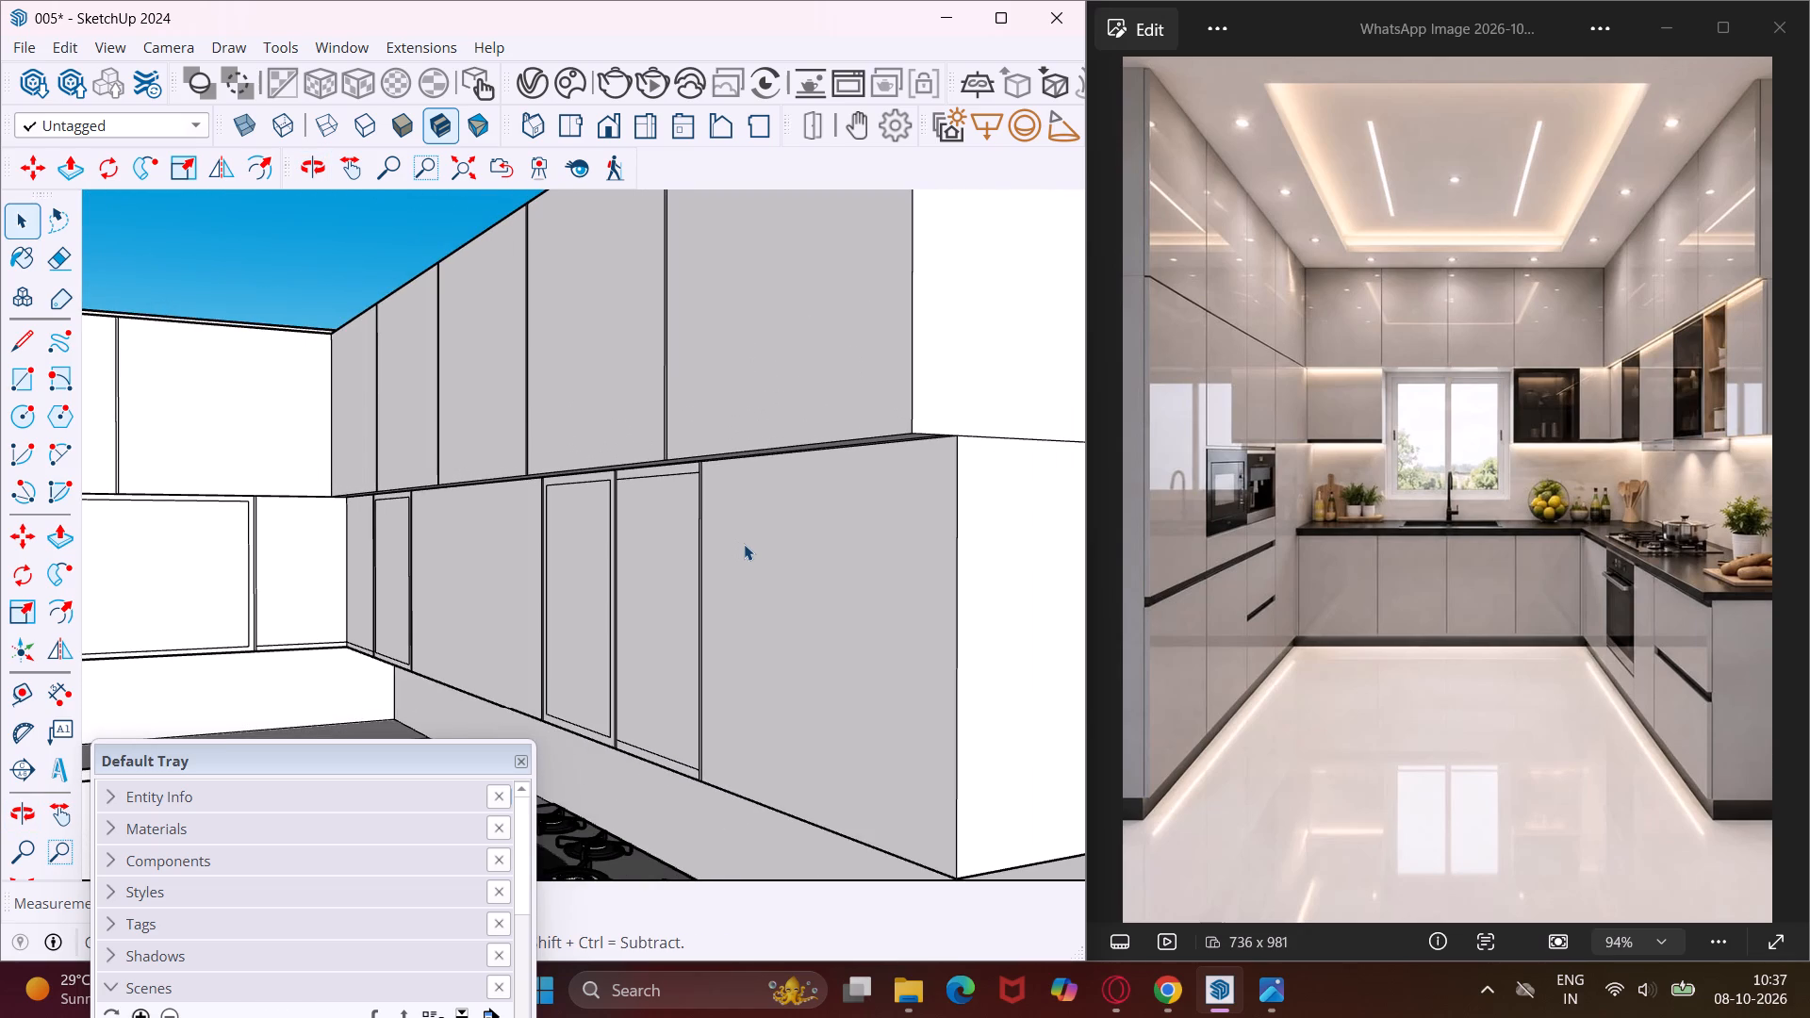
middle_click_drag(744, 544, 669, 572)
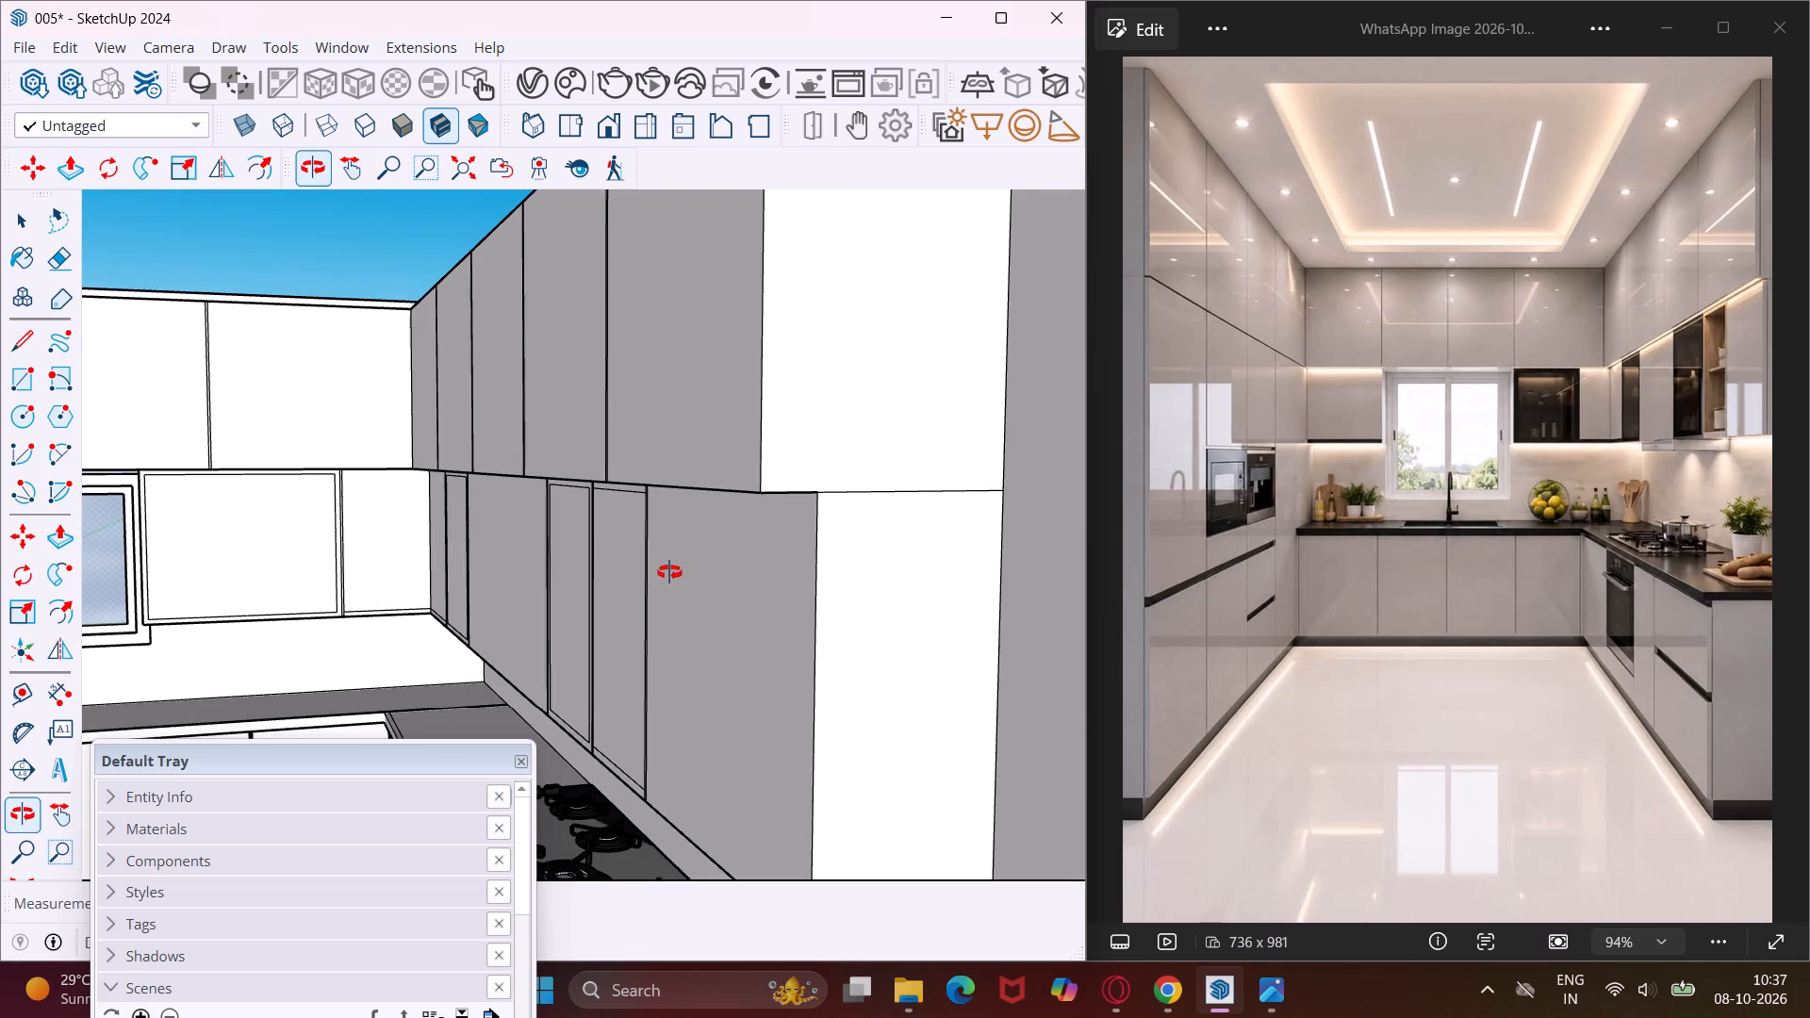
middle_click_drag(669, 572, 704, 600)
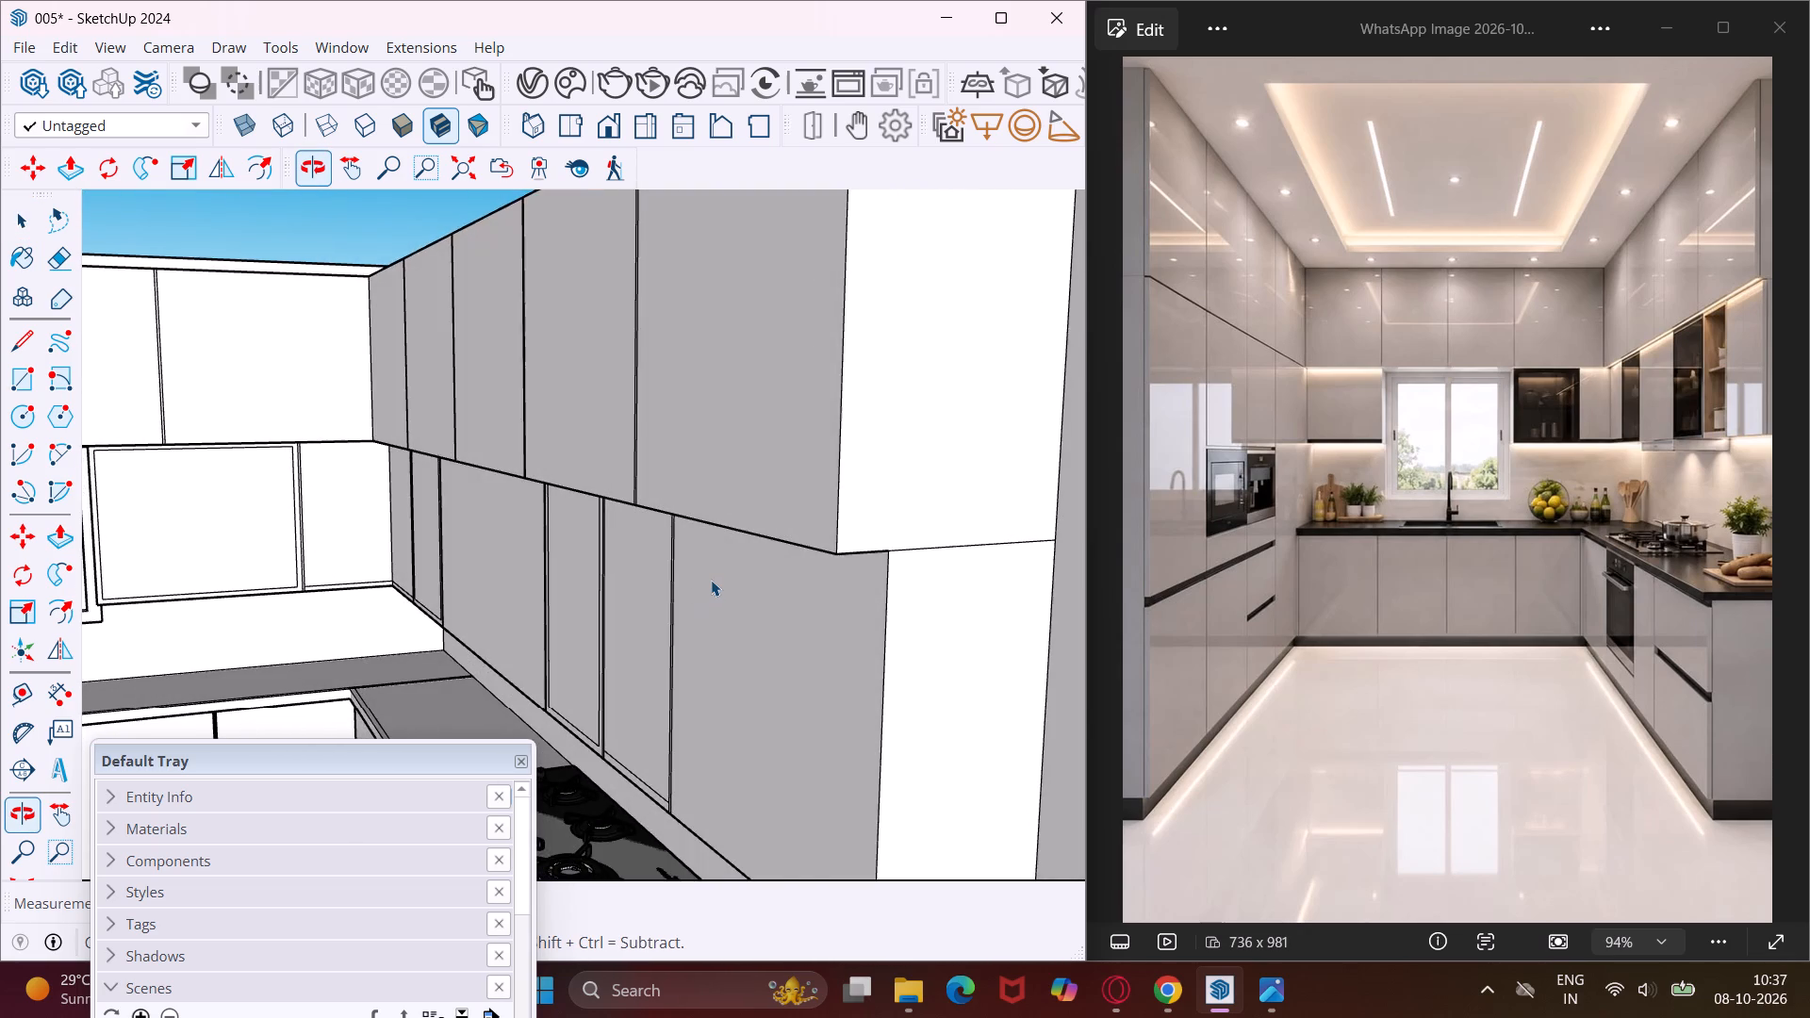
scroll(711, 580, "down", 13)
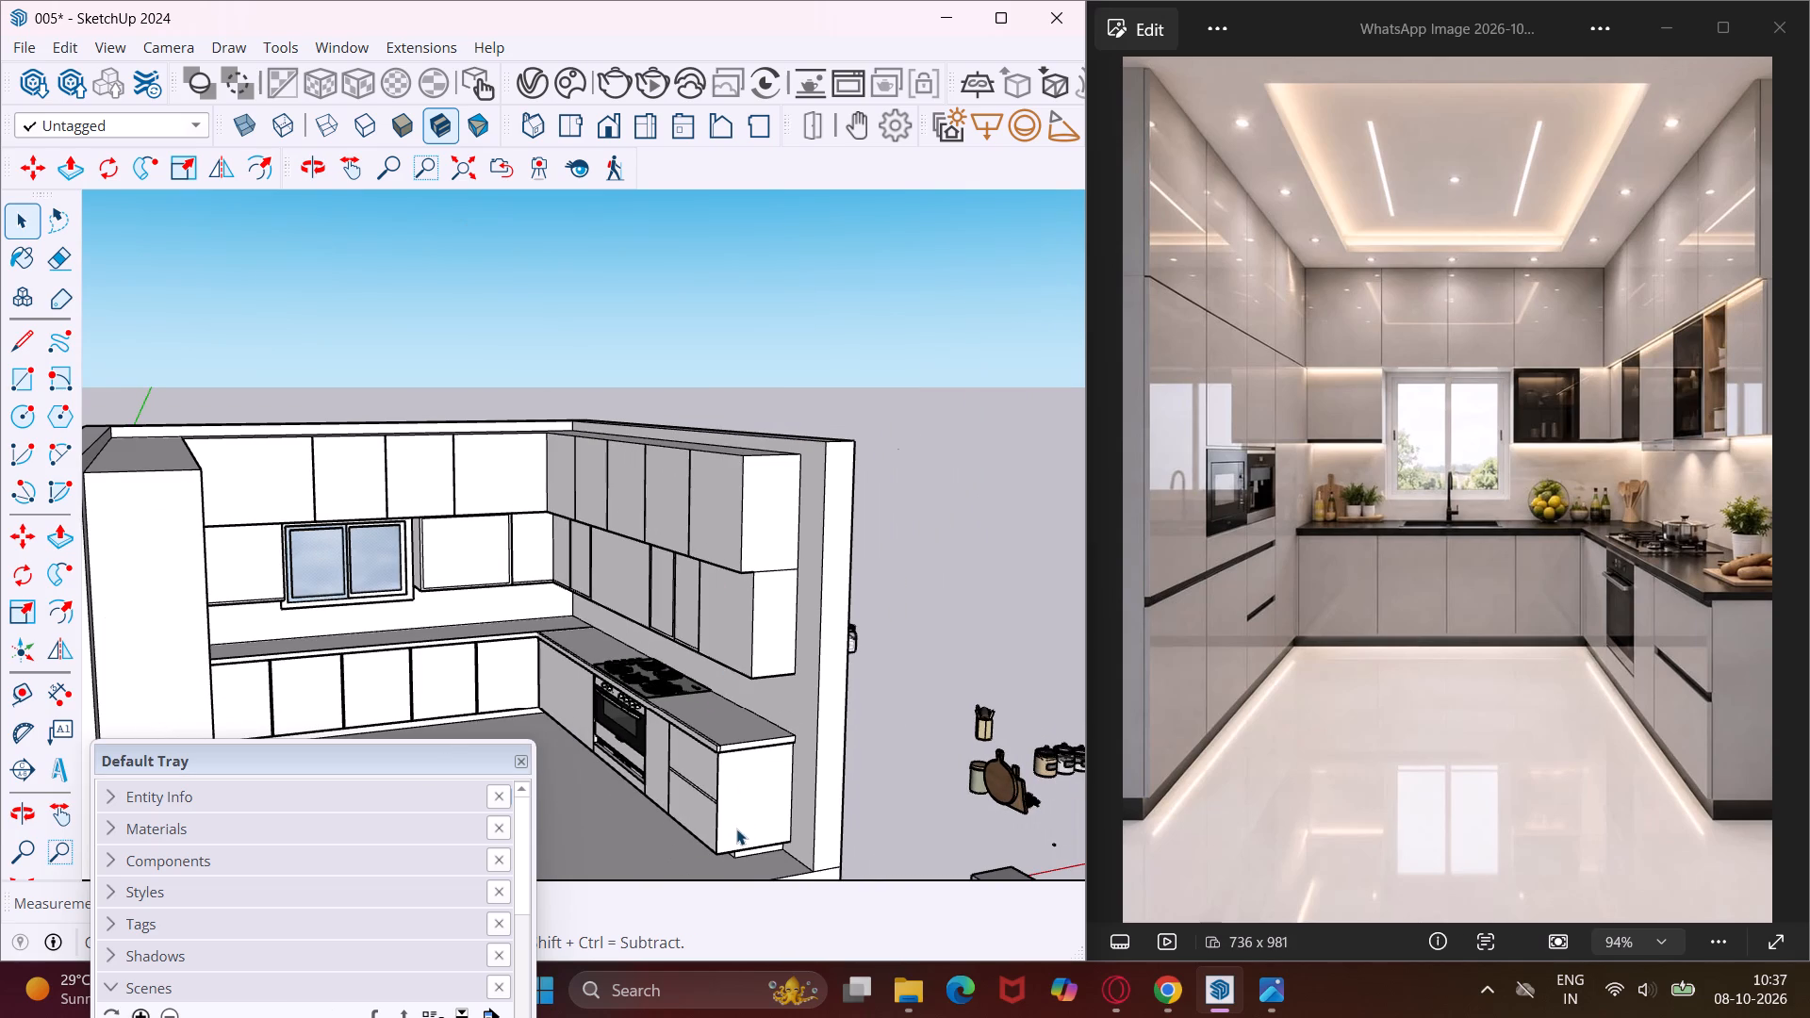
middle_click_drag(736, 829, 767, 775)
scroll(746, 794, "up", 5)
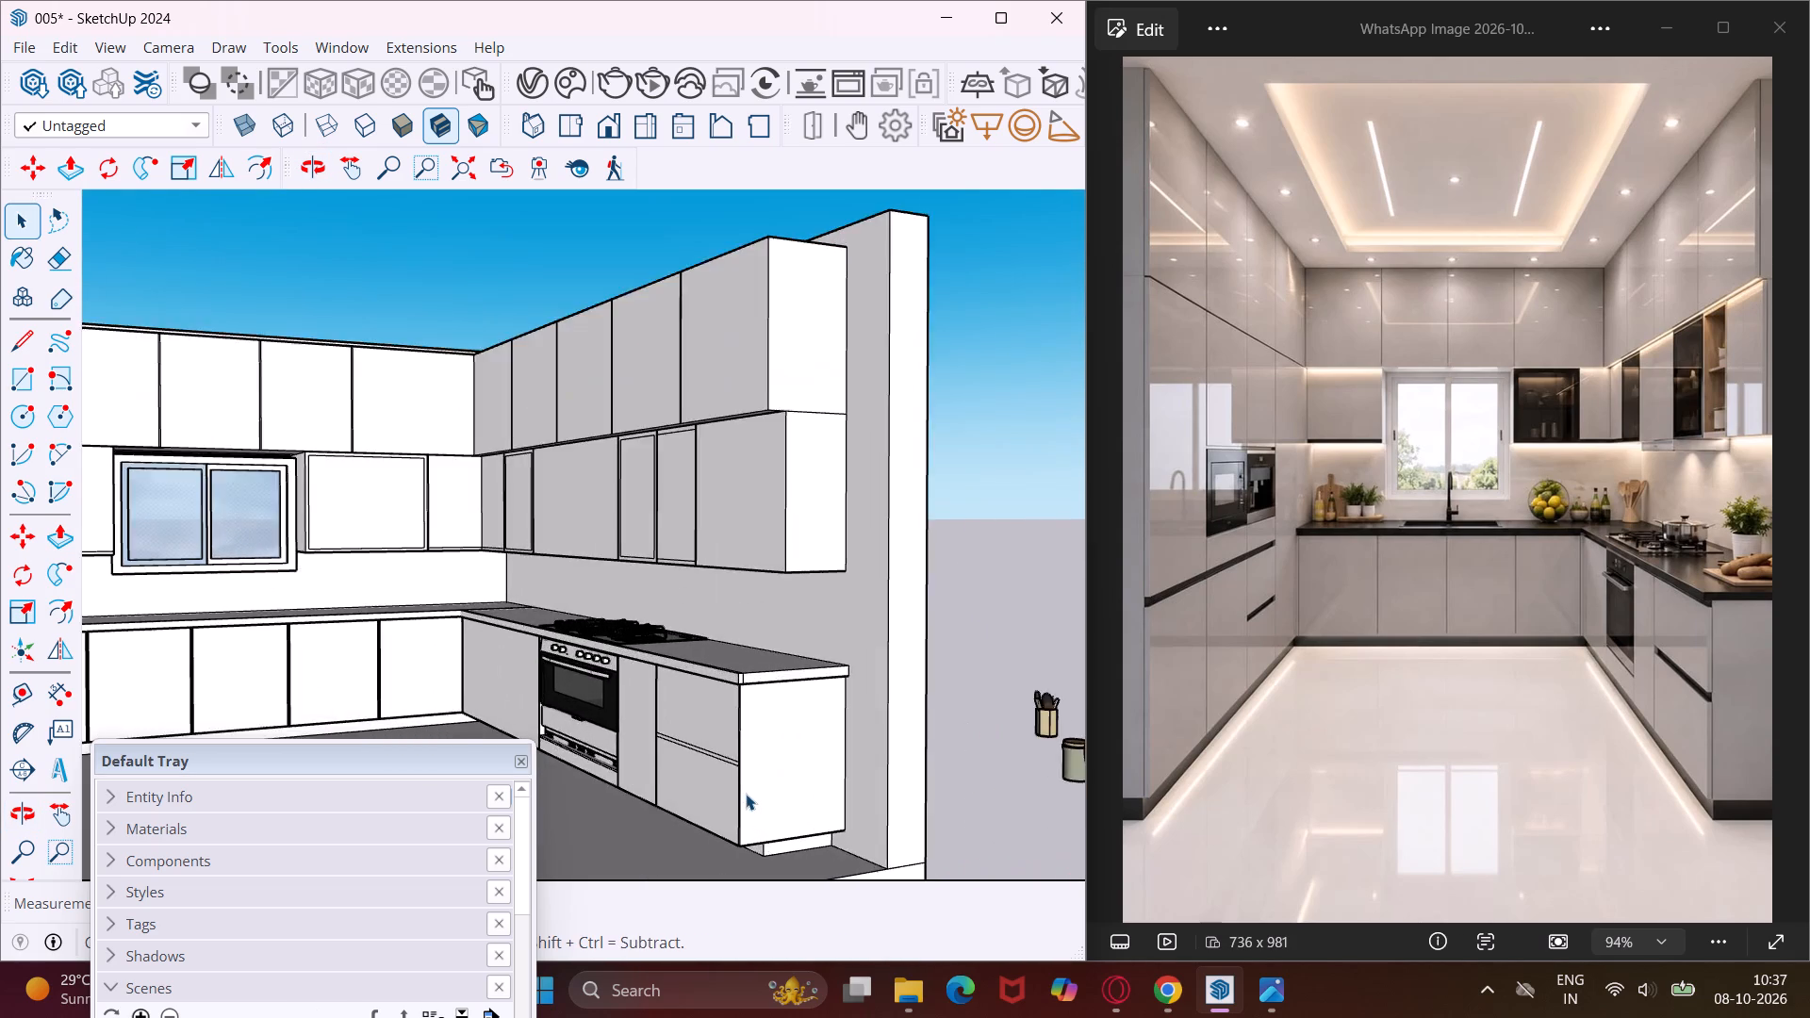
scroll(746, 794, "up", 14)
middle_click_drag(746, 794, 813, 802)
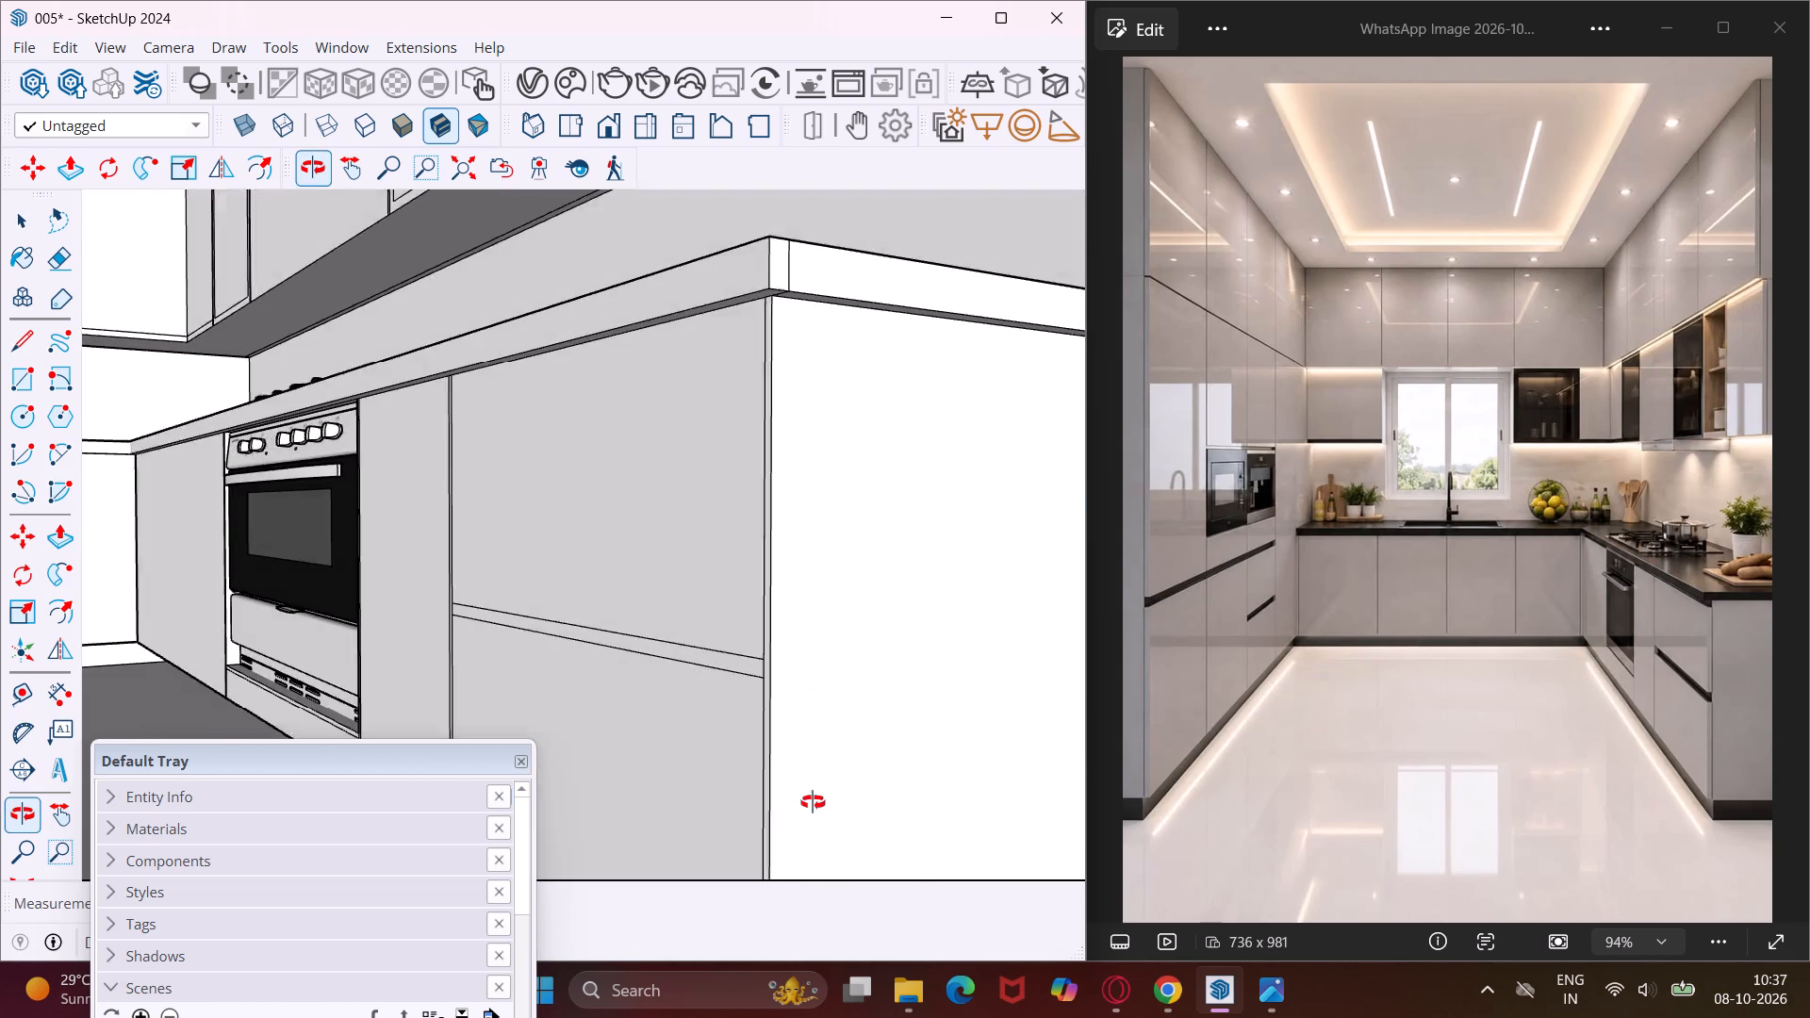
middle_click_drag(813, 802, 720, 837)
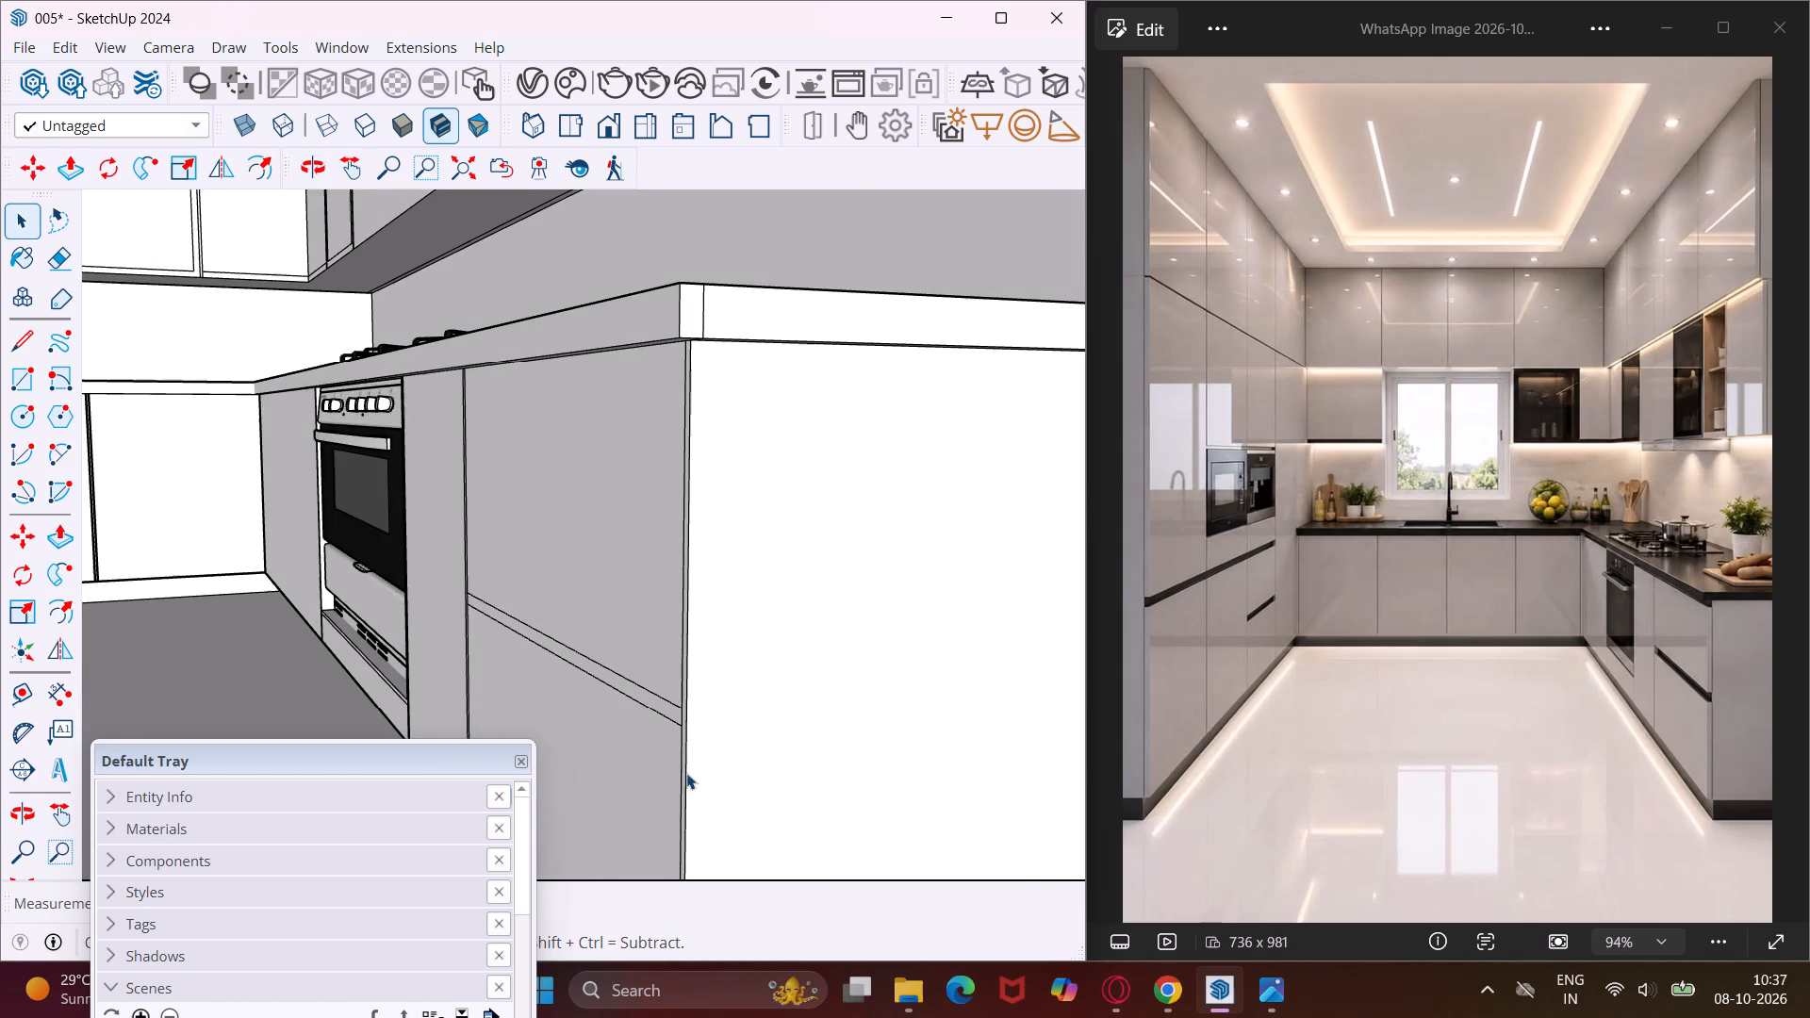
scroll(686, 773, "down", 12)
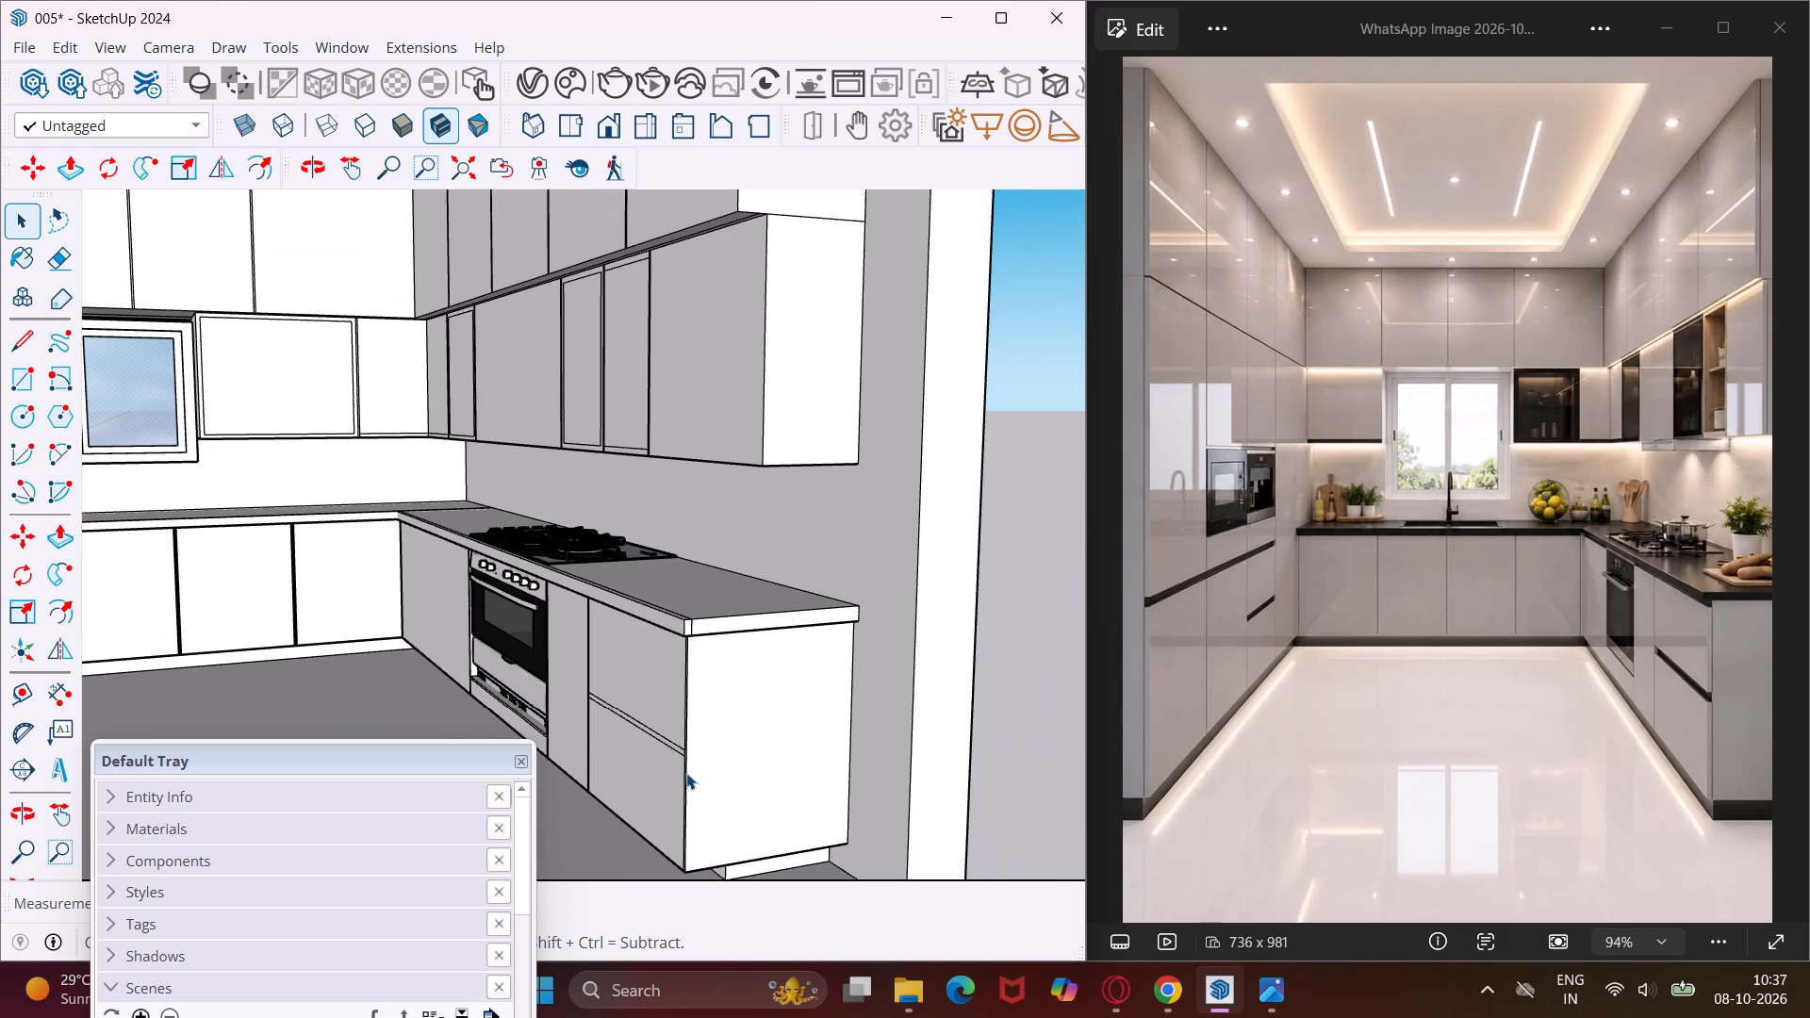
middle_click_drag(757, 393, 706, 433)
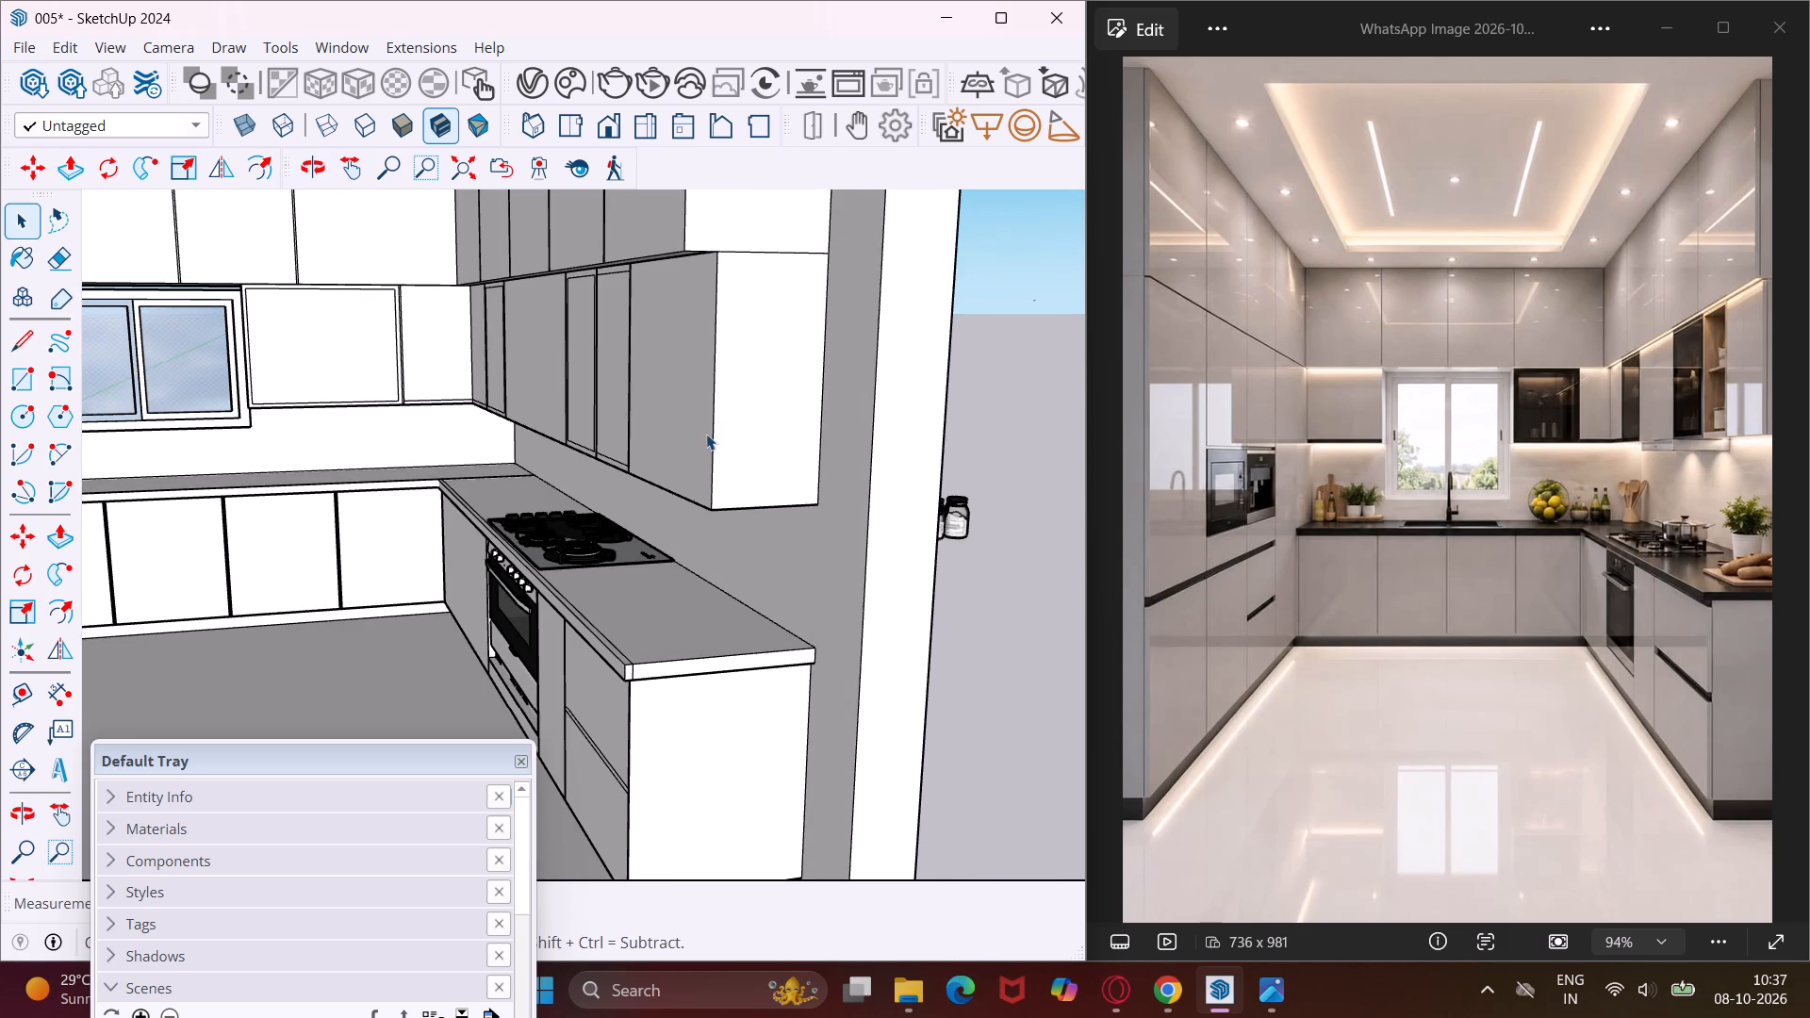
middle_click_drag(703, 456, 748, 501)
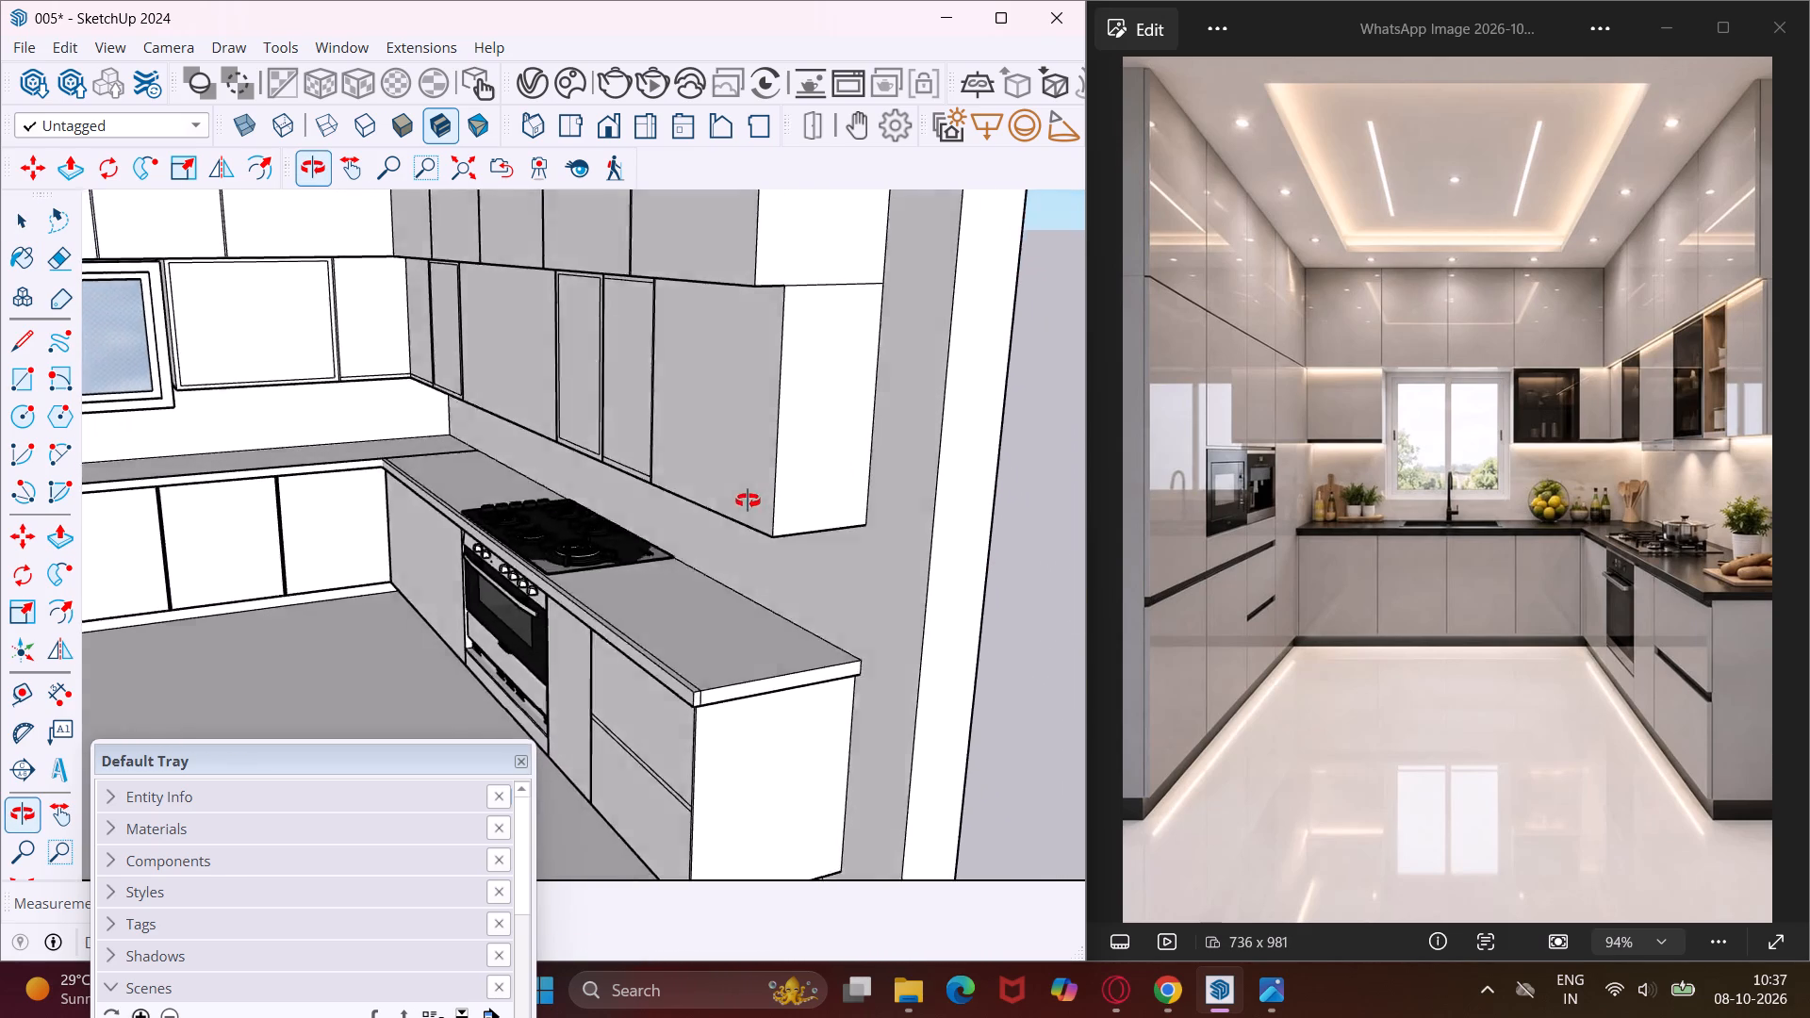
middle_click_drag(748, 501, 716, 531)
scroll(702, 512, "down", 8)
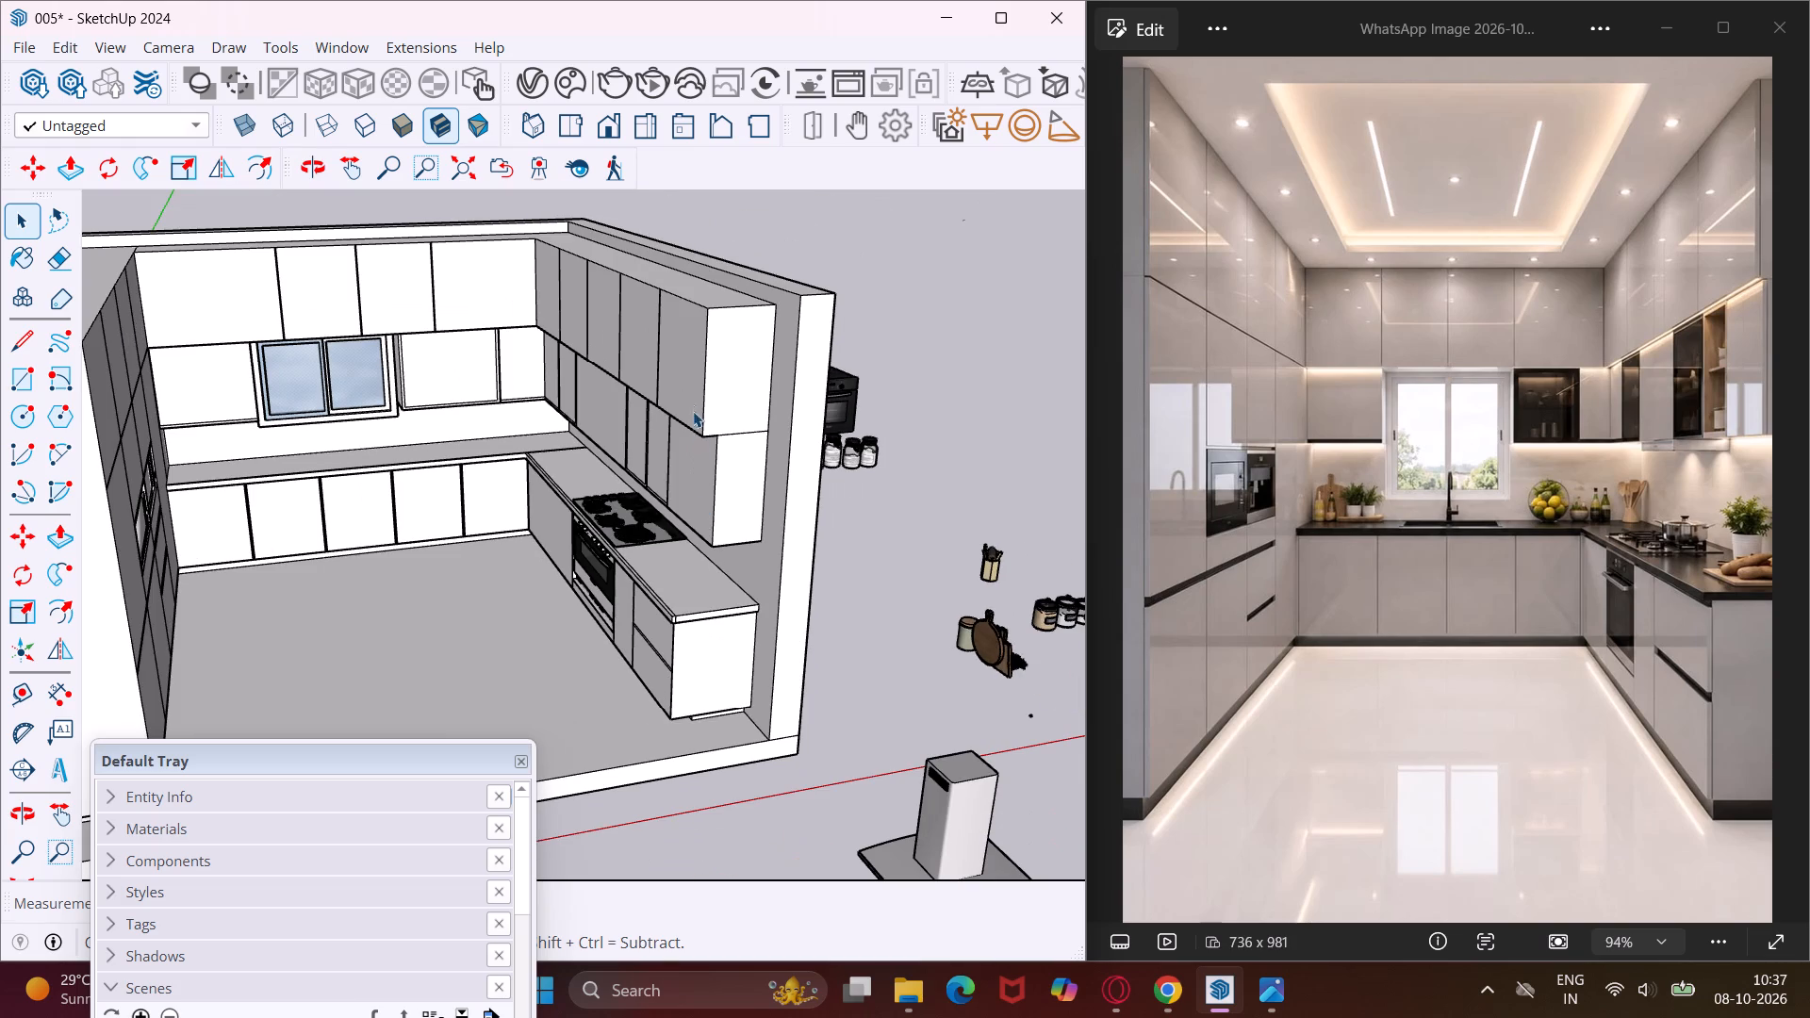
scroll(716, 373, "up", 9)
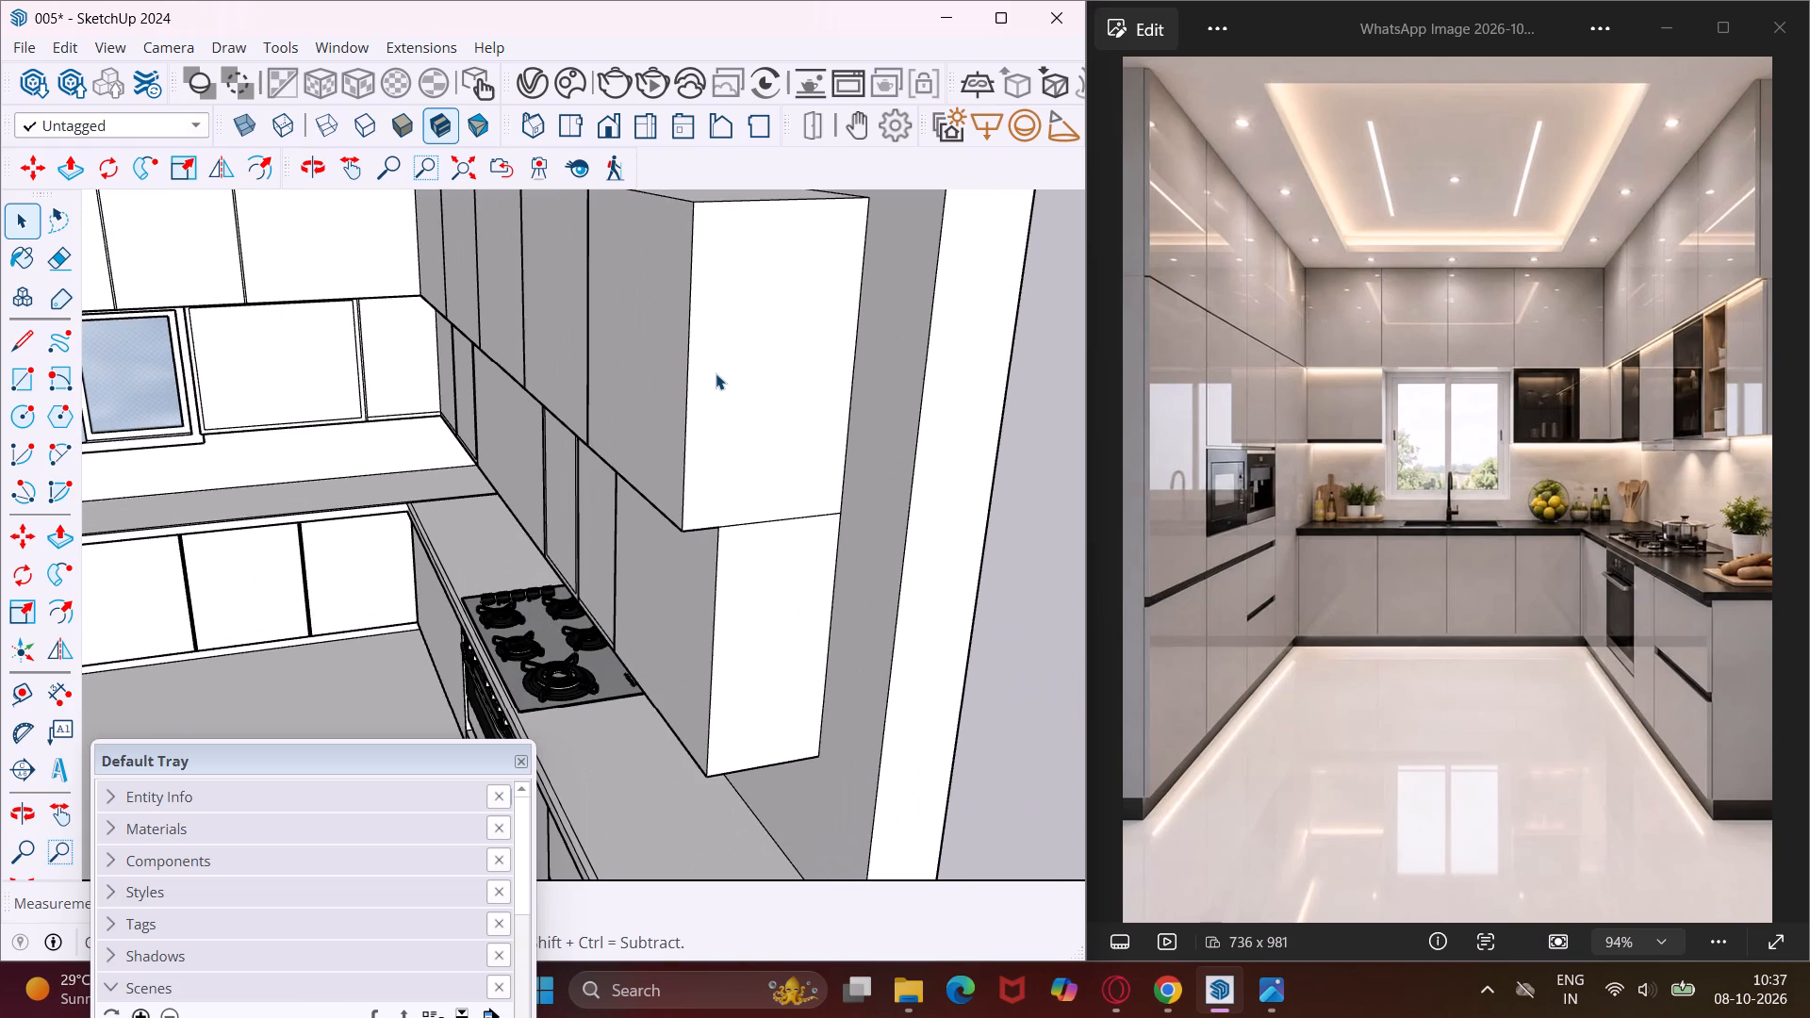
Copy the front vertical edge of the upper-row wall cabinets' exposed end on the hob wall .75" toward the wall.
left_click(685, 469)
key("m")
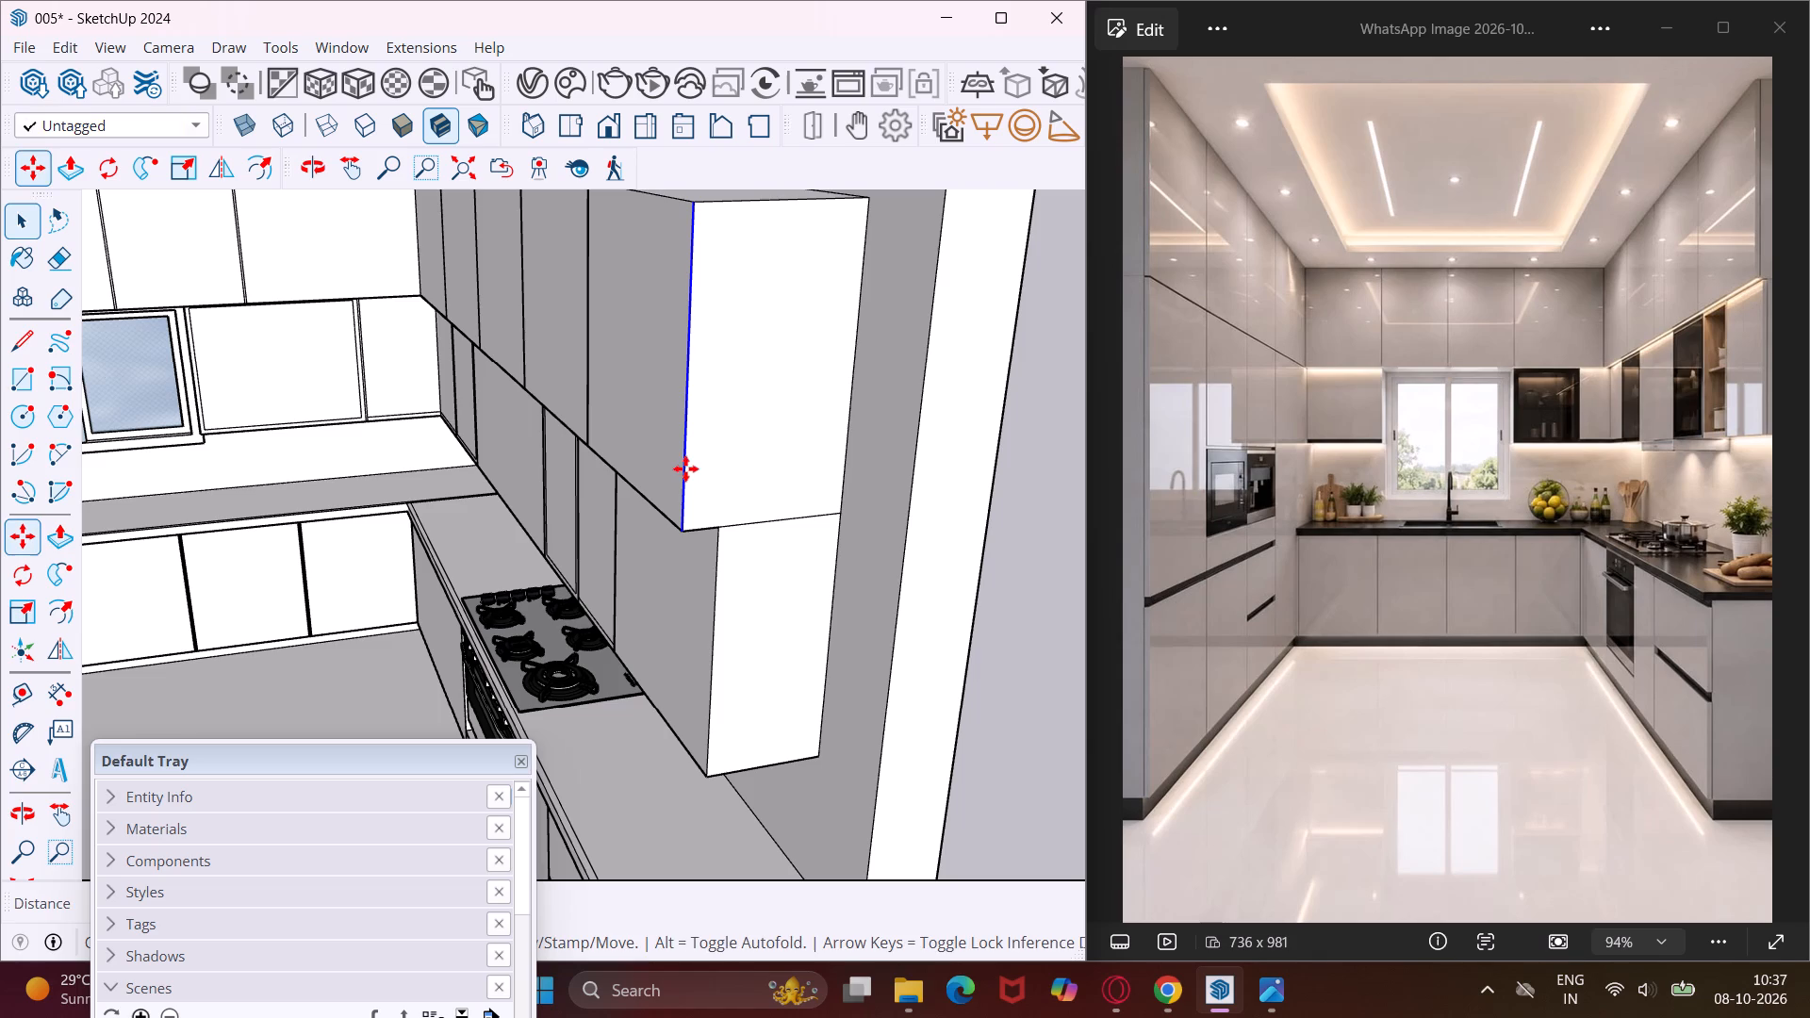
scroll(690, 529, "up", 11)
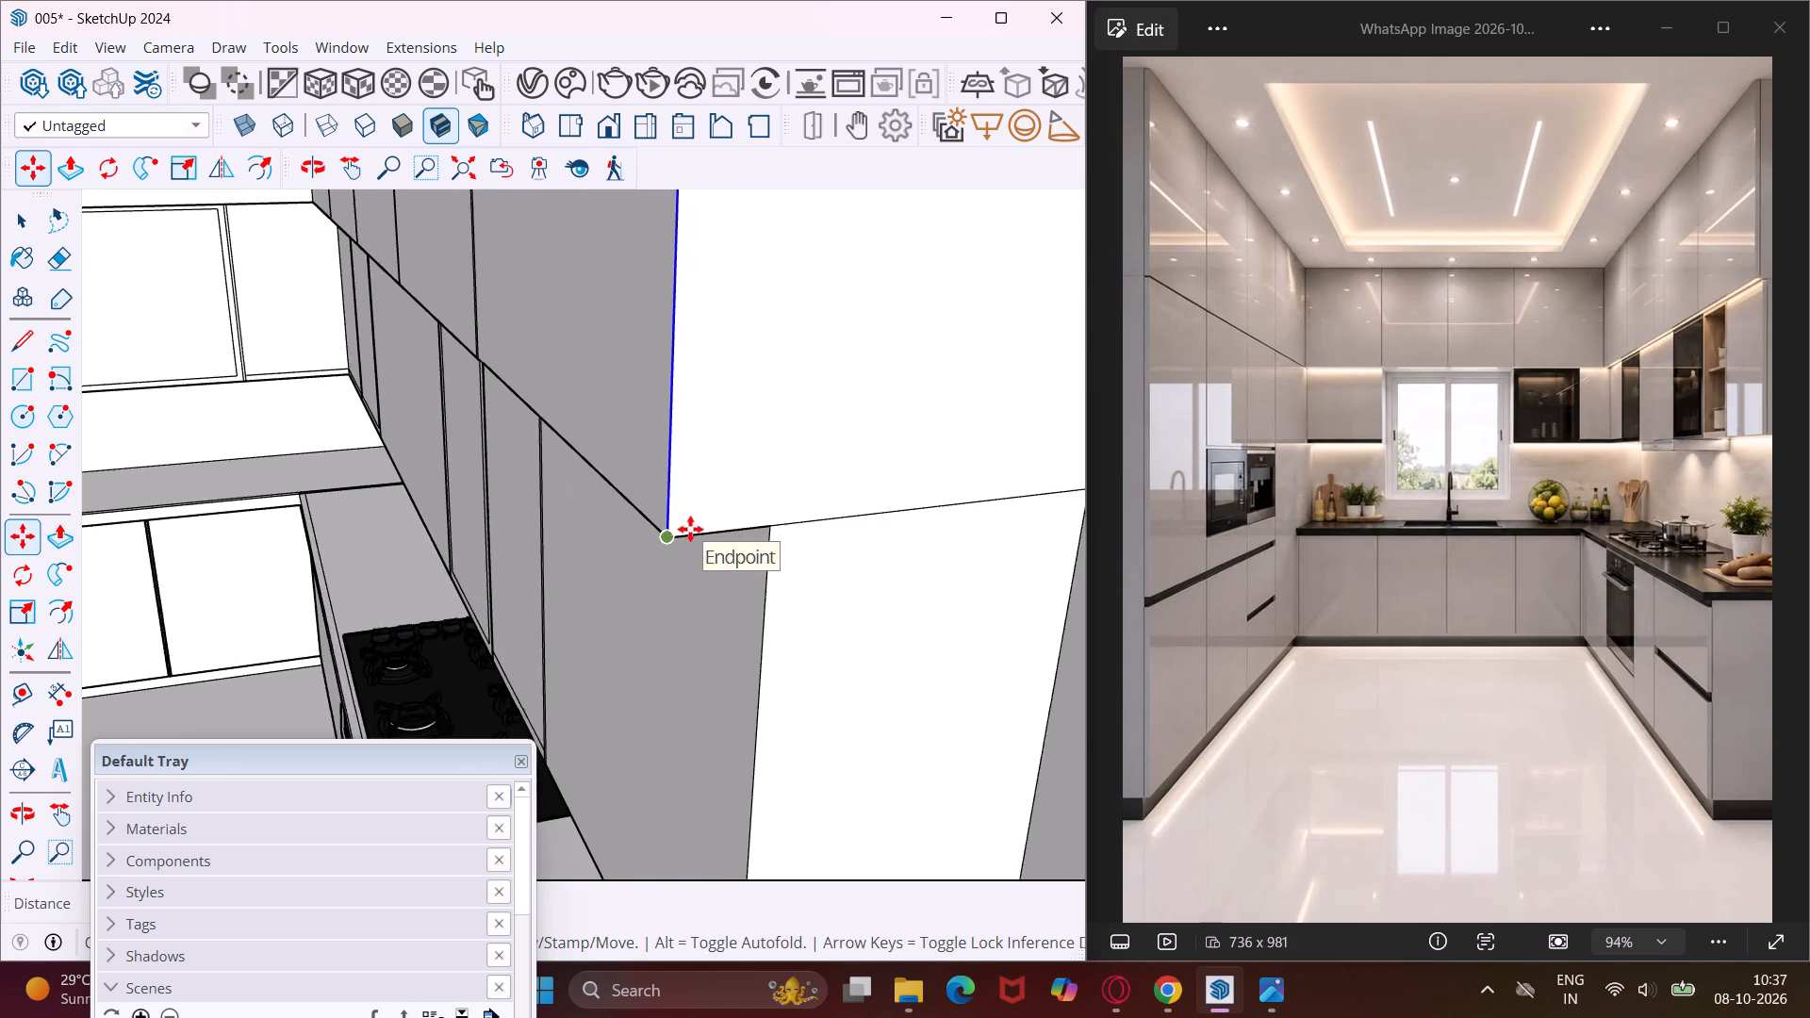
scroll(690, 529, "up", 4)
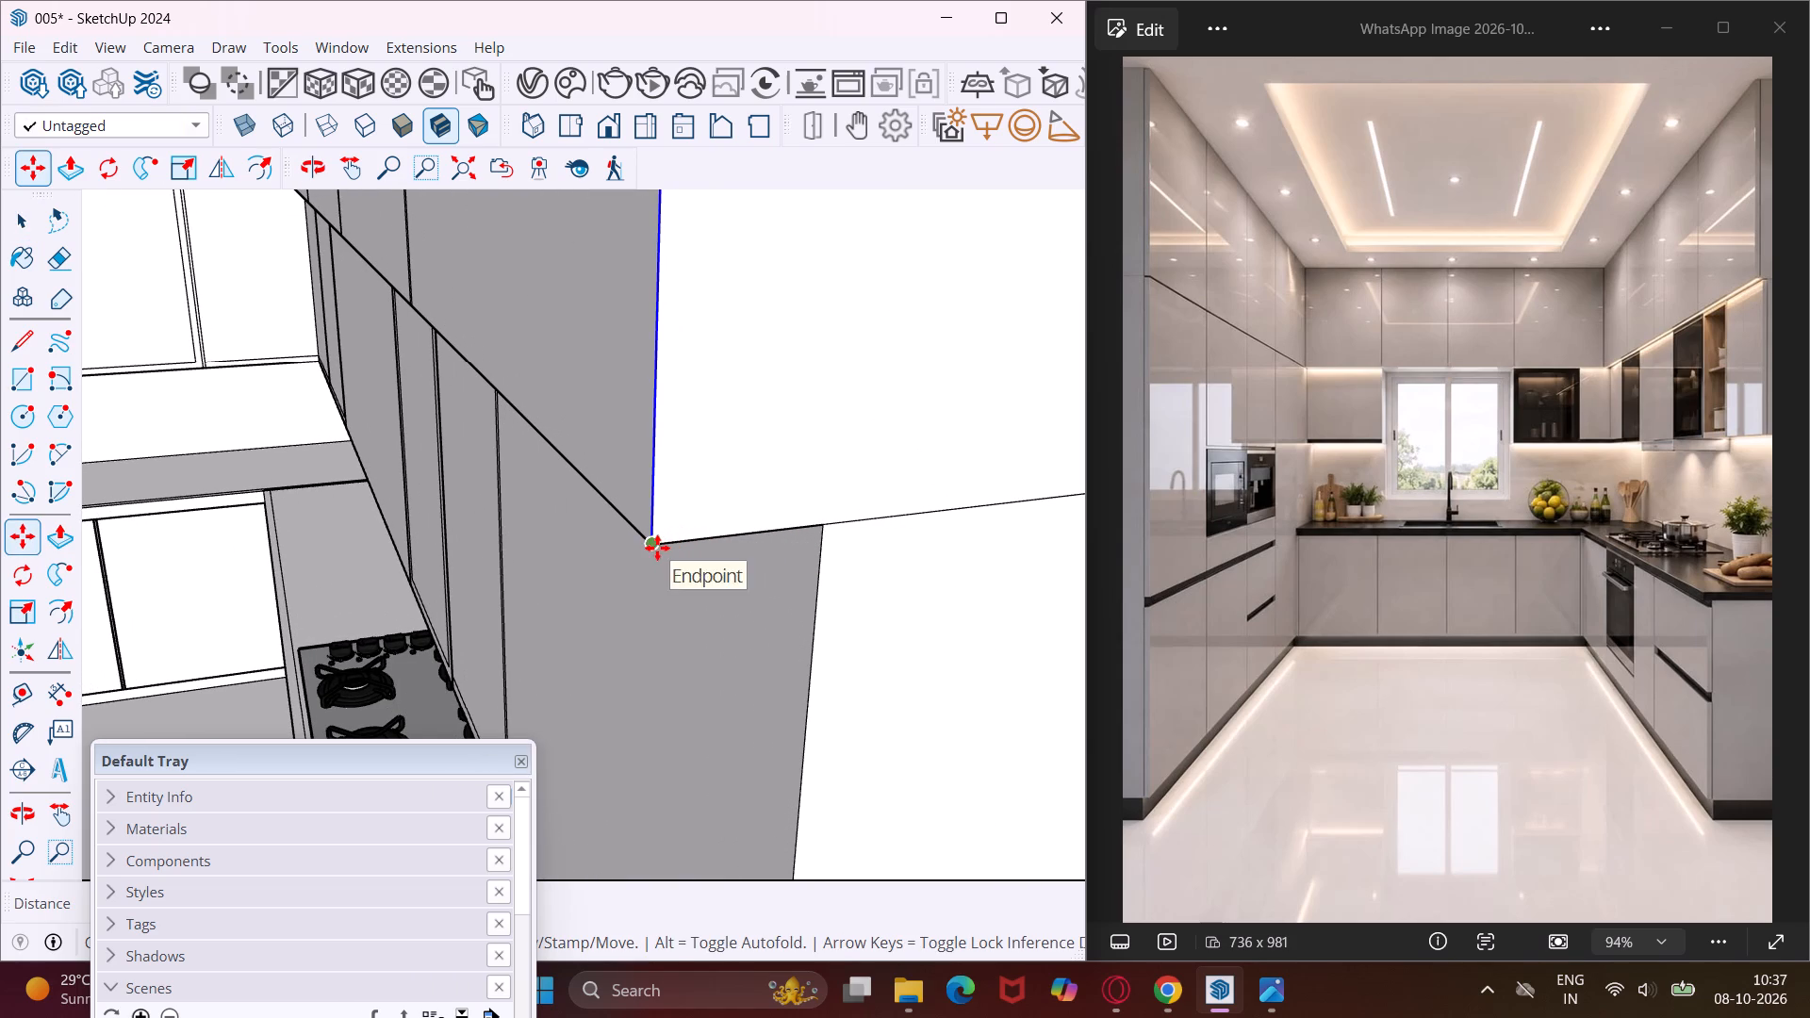
left_click(657, 548)
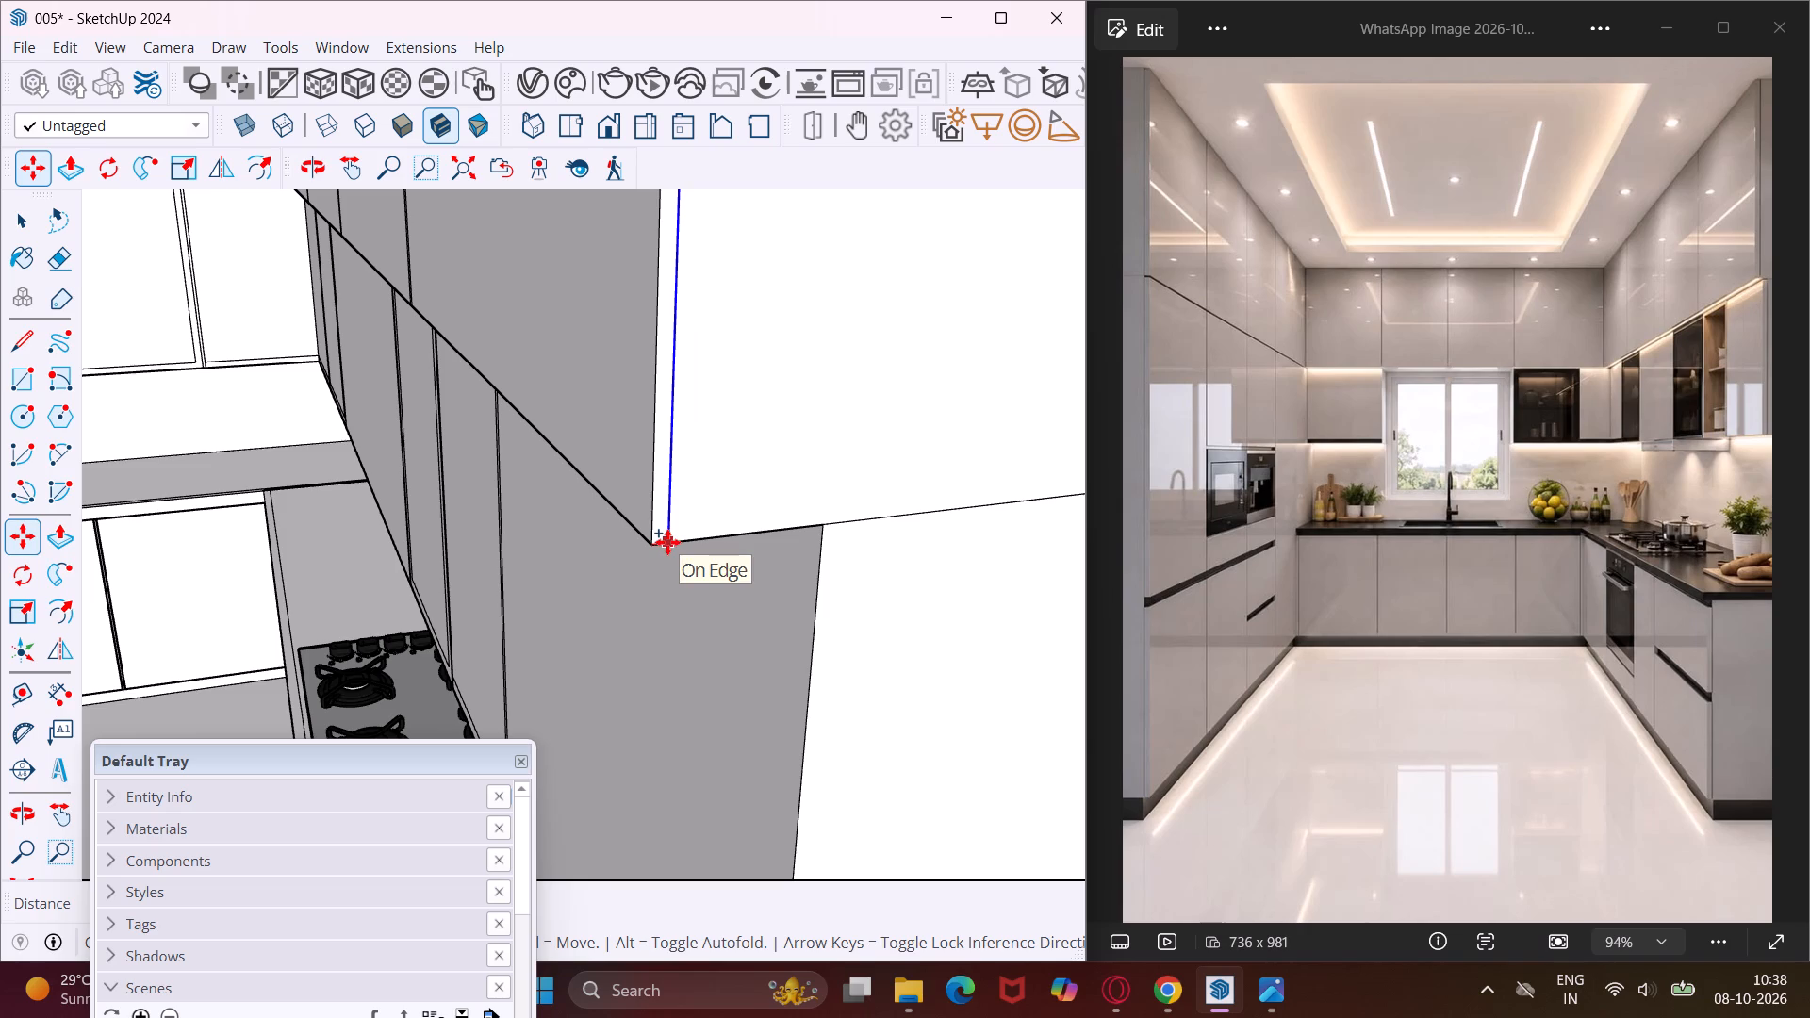
scroll(667, 542, "up", 12)
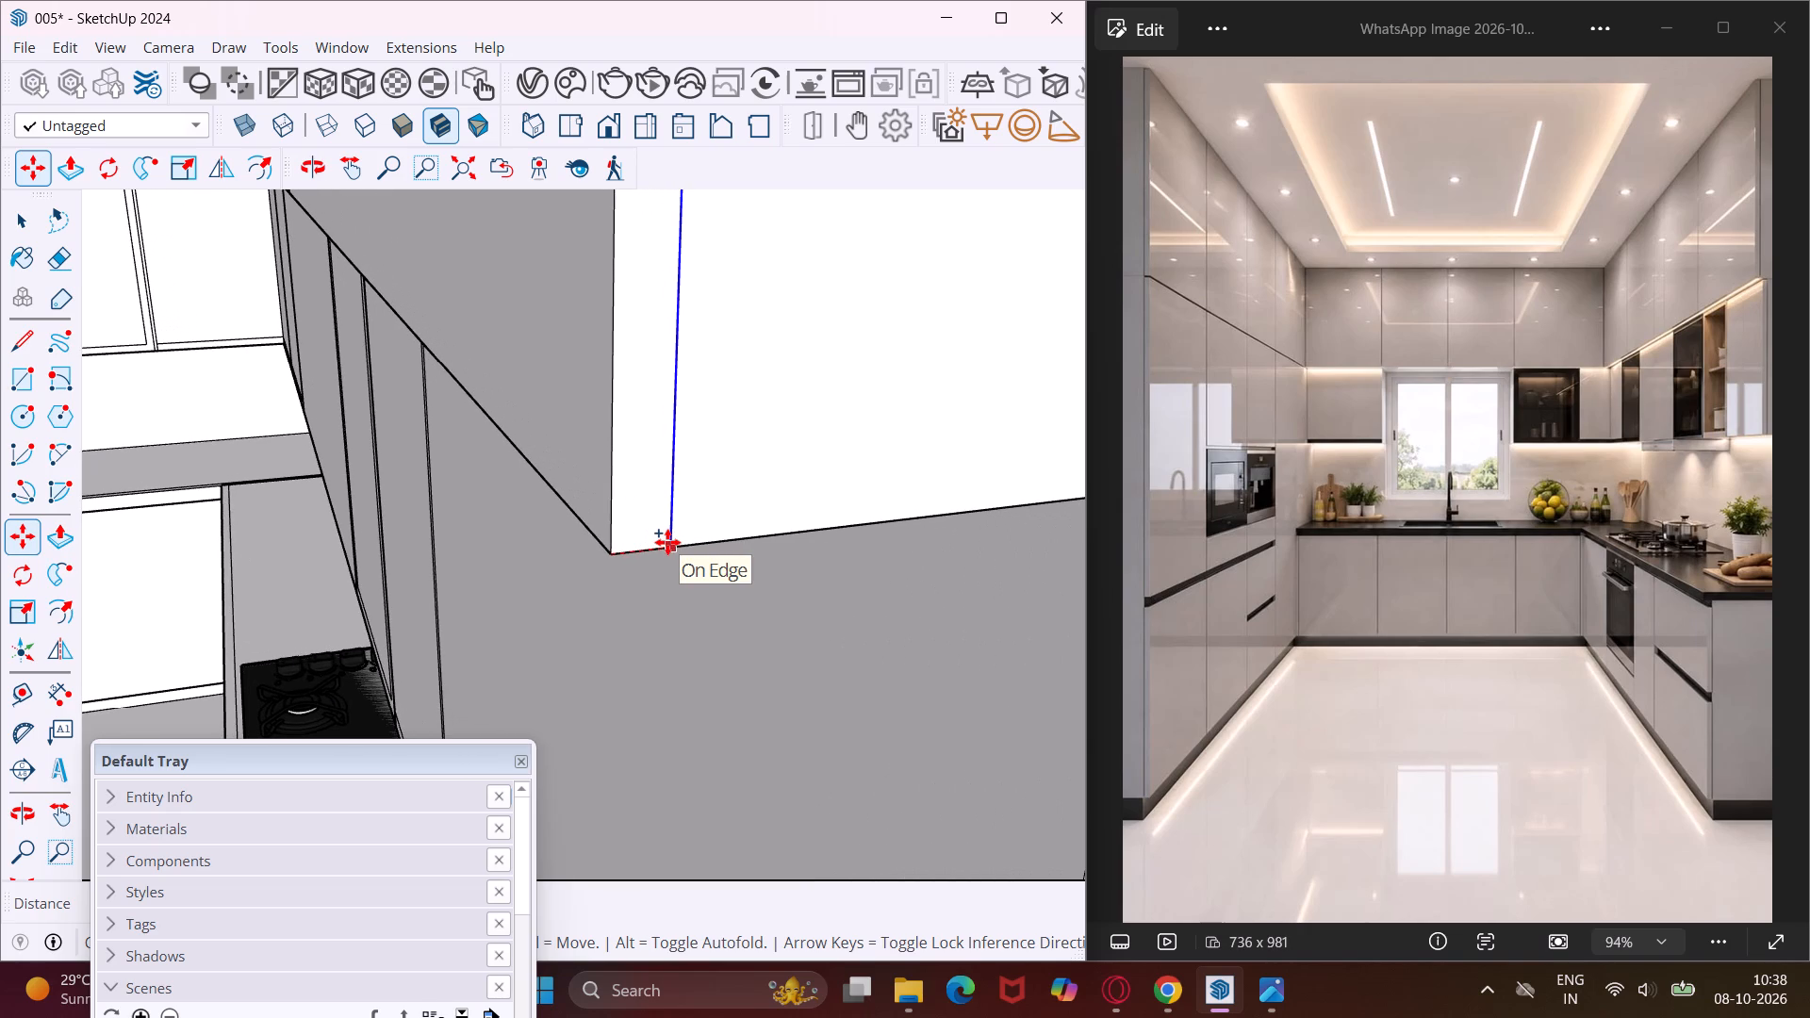
type(".75\"")
key("Return")
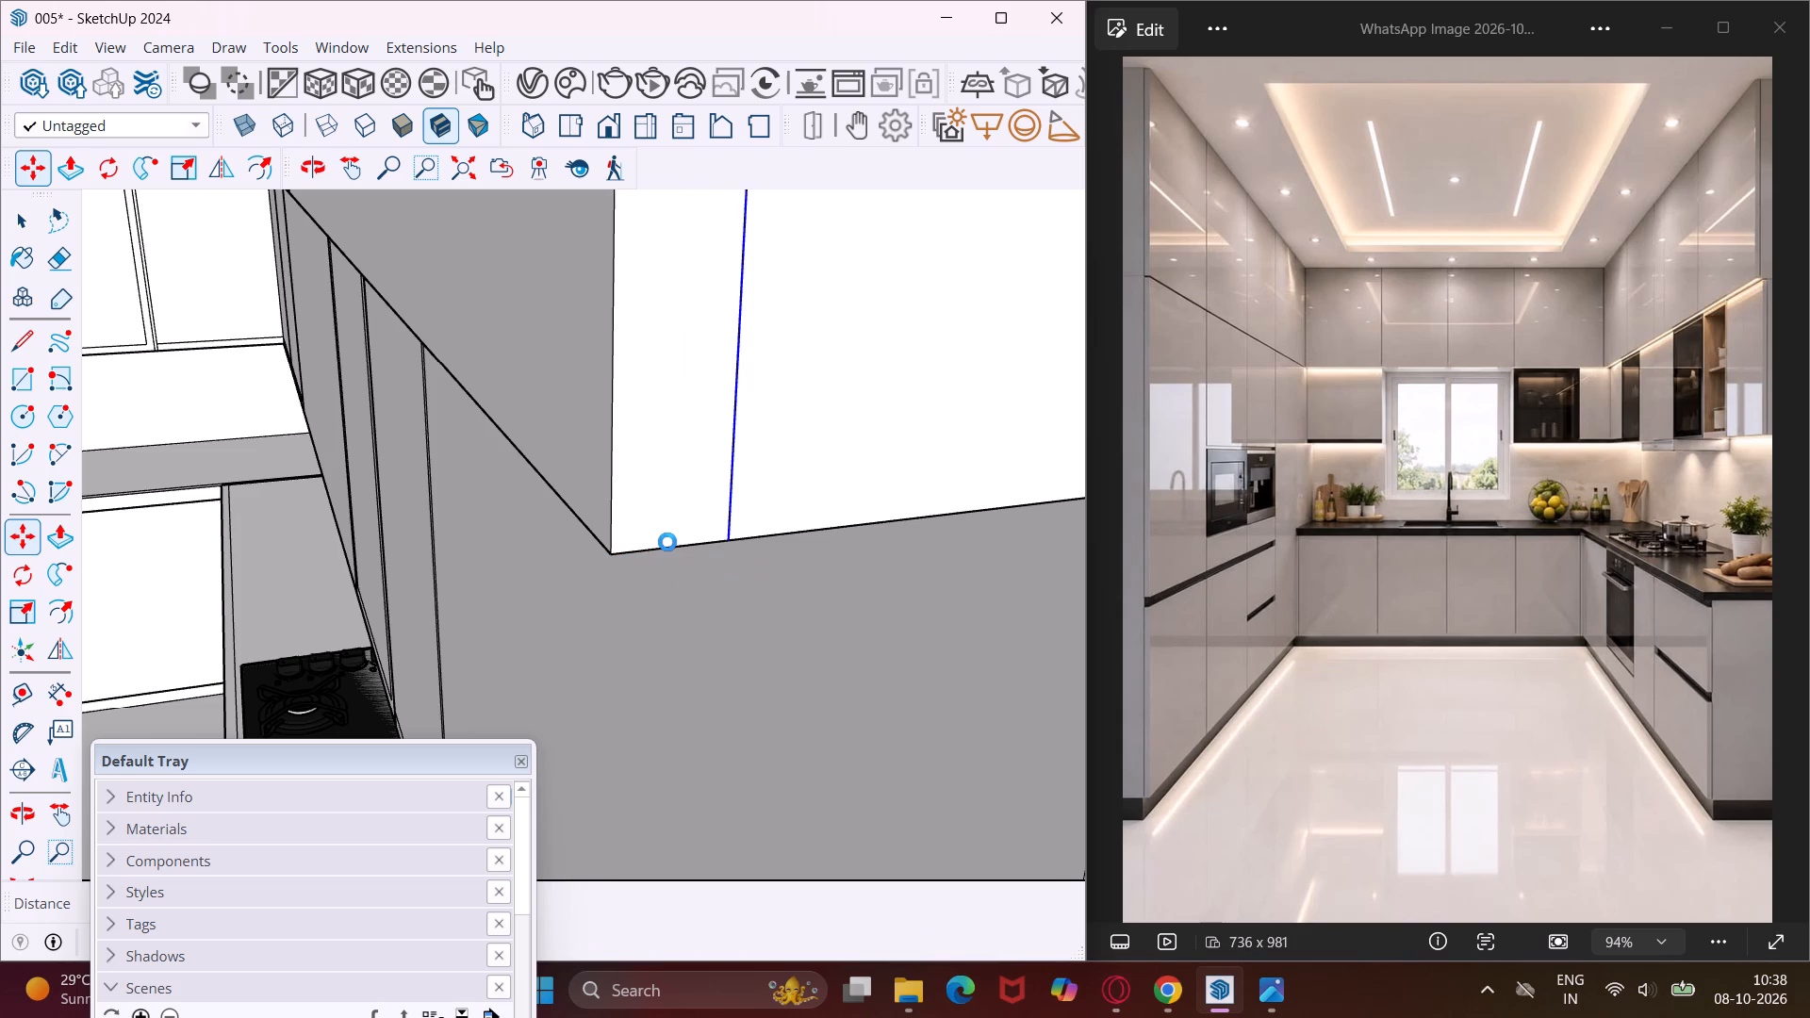
Copy the new vertical line on the upper-row cabinets' exposed end a further .4" toward the wall.
scroll(485, 522, "down", 6)
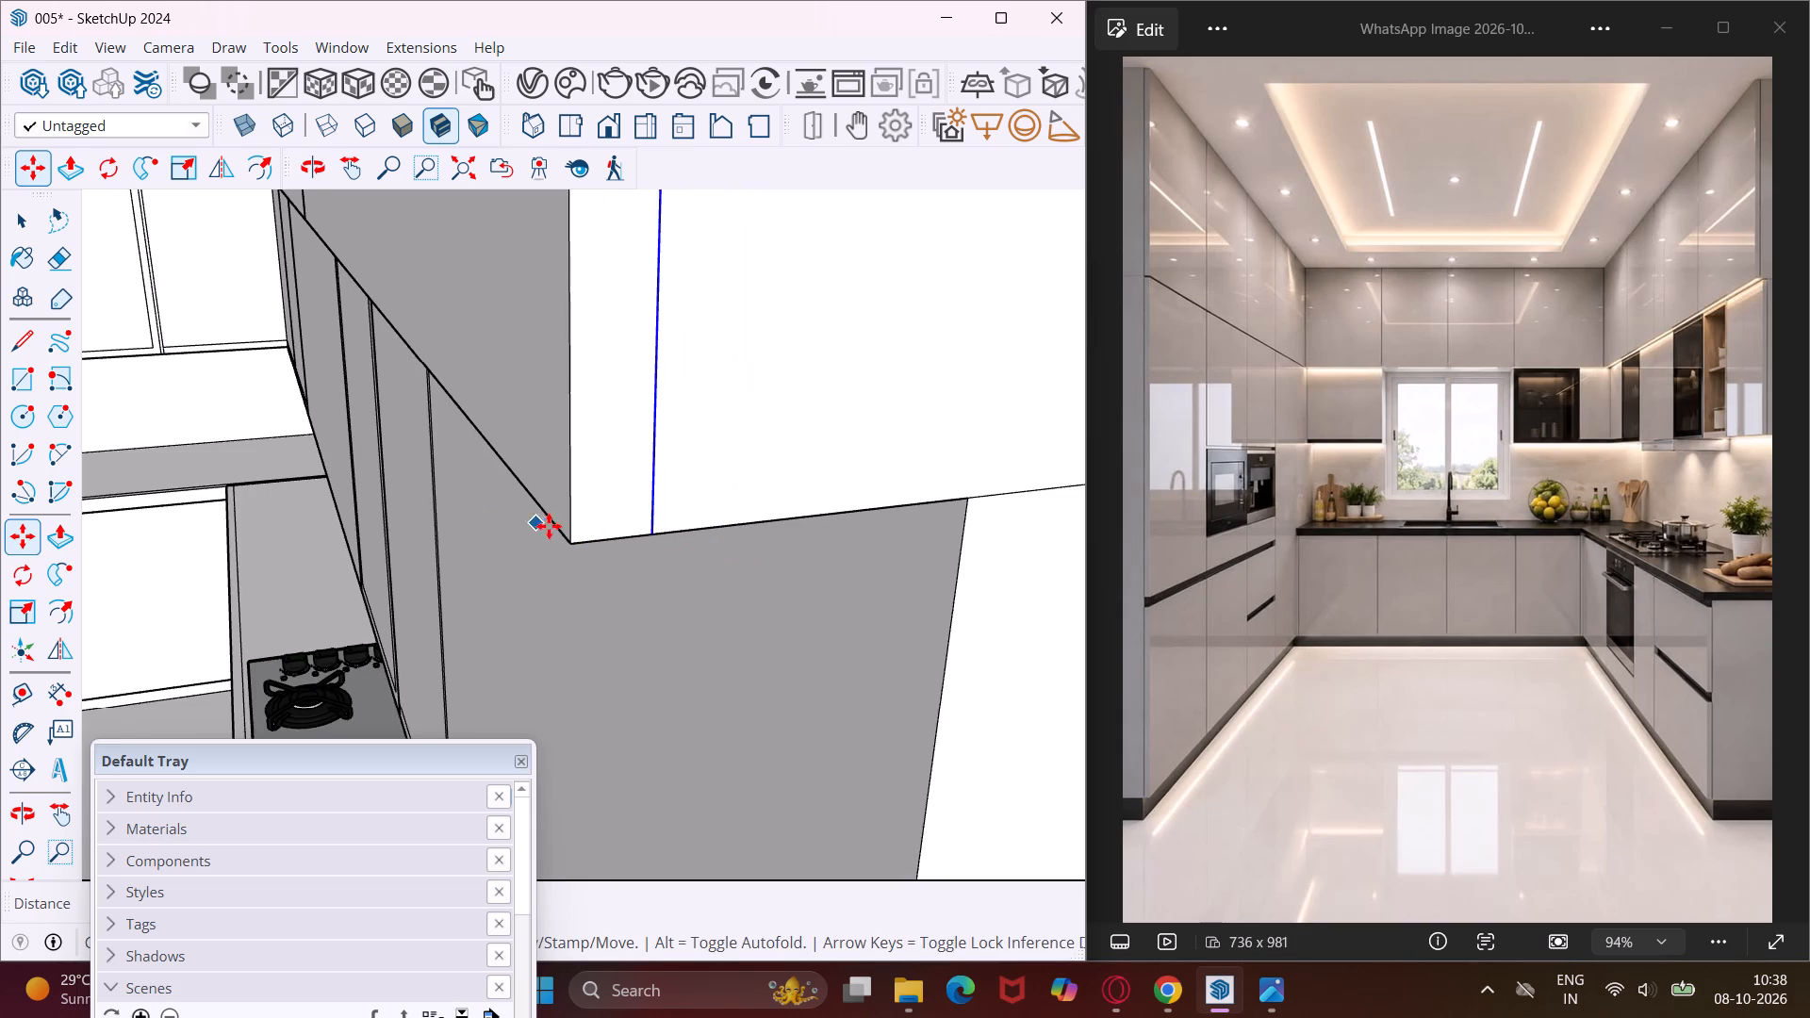
scroll(550, 528, "down", 15)
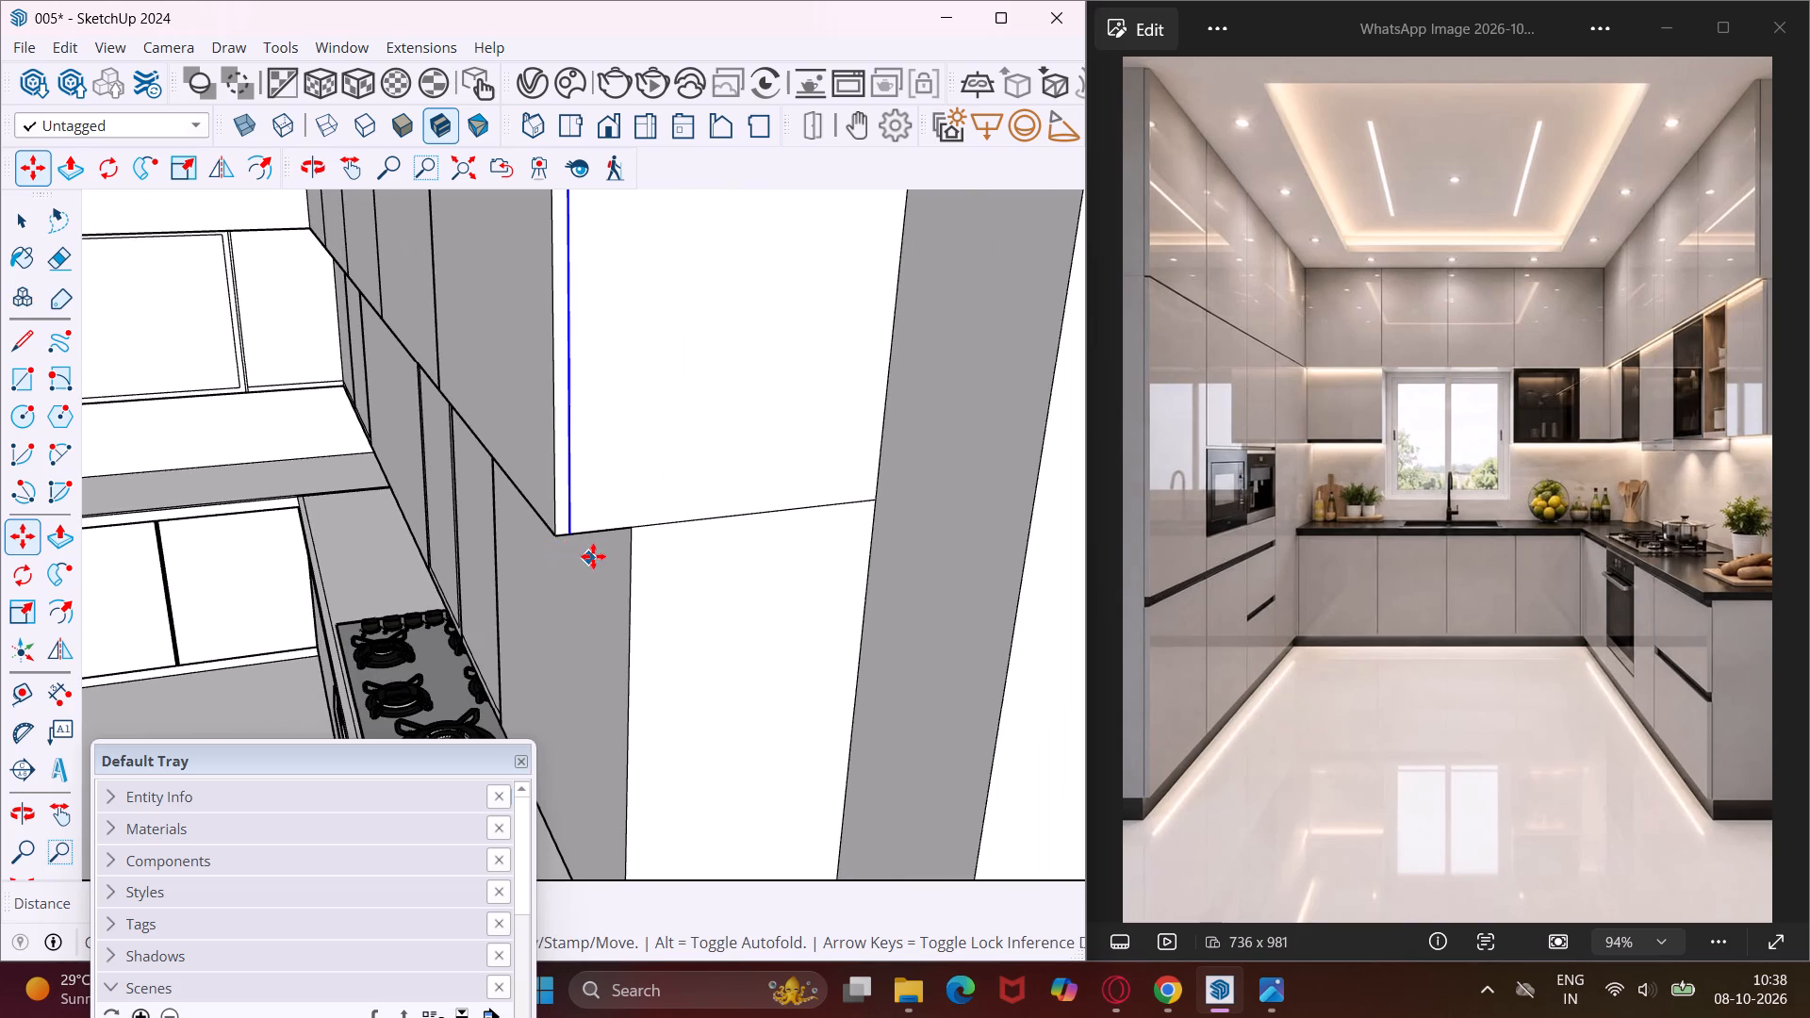
scroll(576, 531, "up", 10)
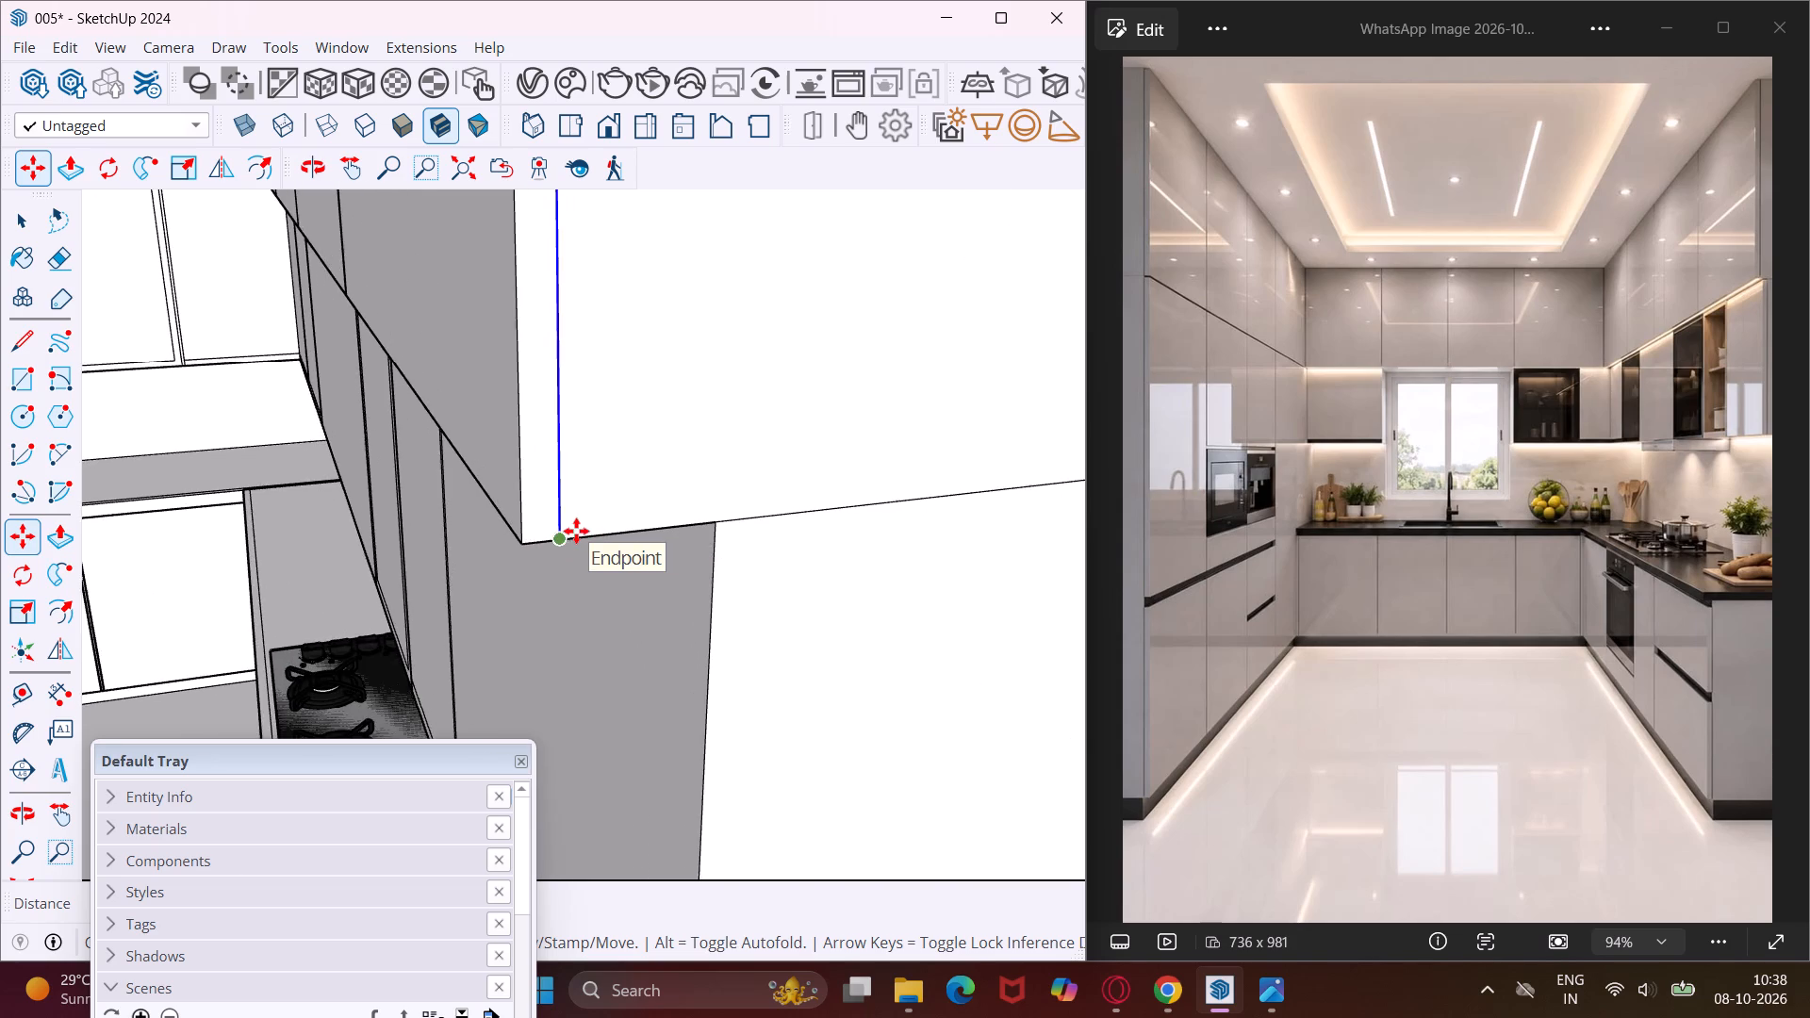
scroll(576, 531, "up", 9)
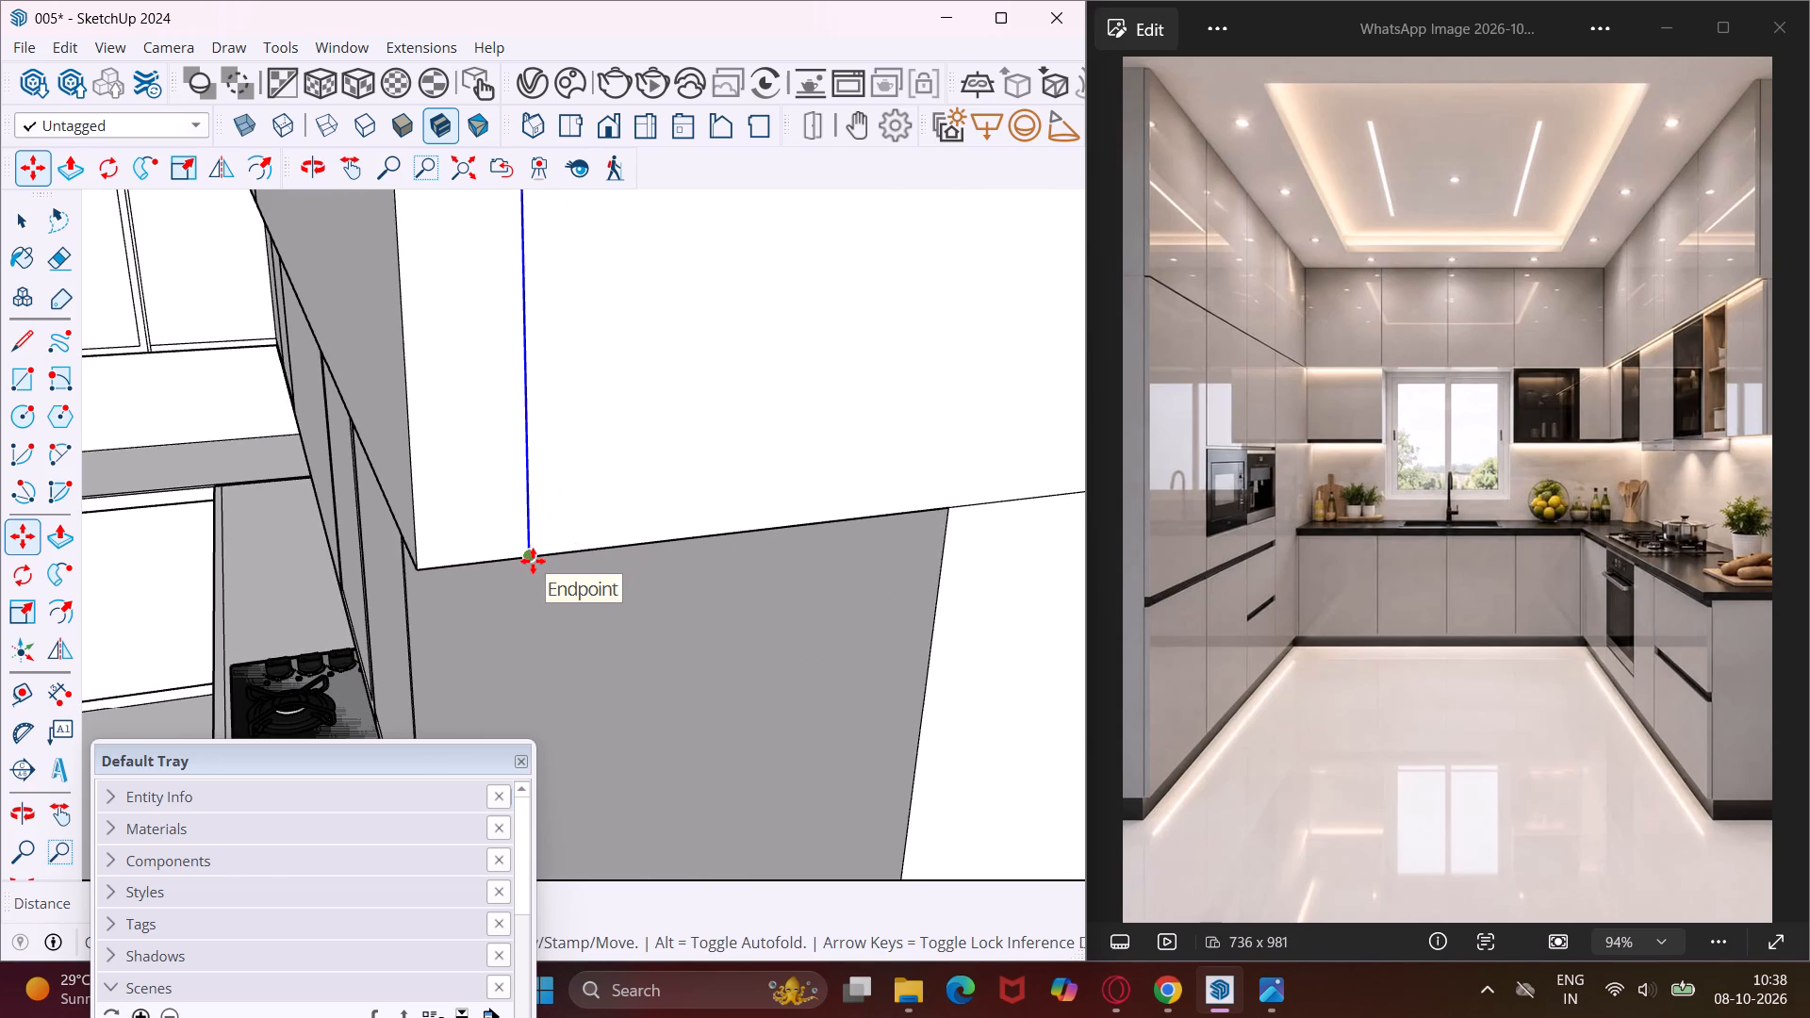
left_click(533, 561)
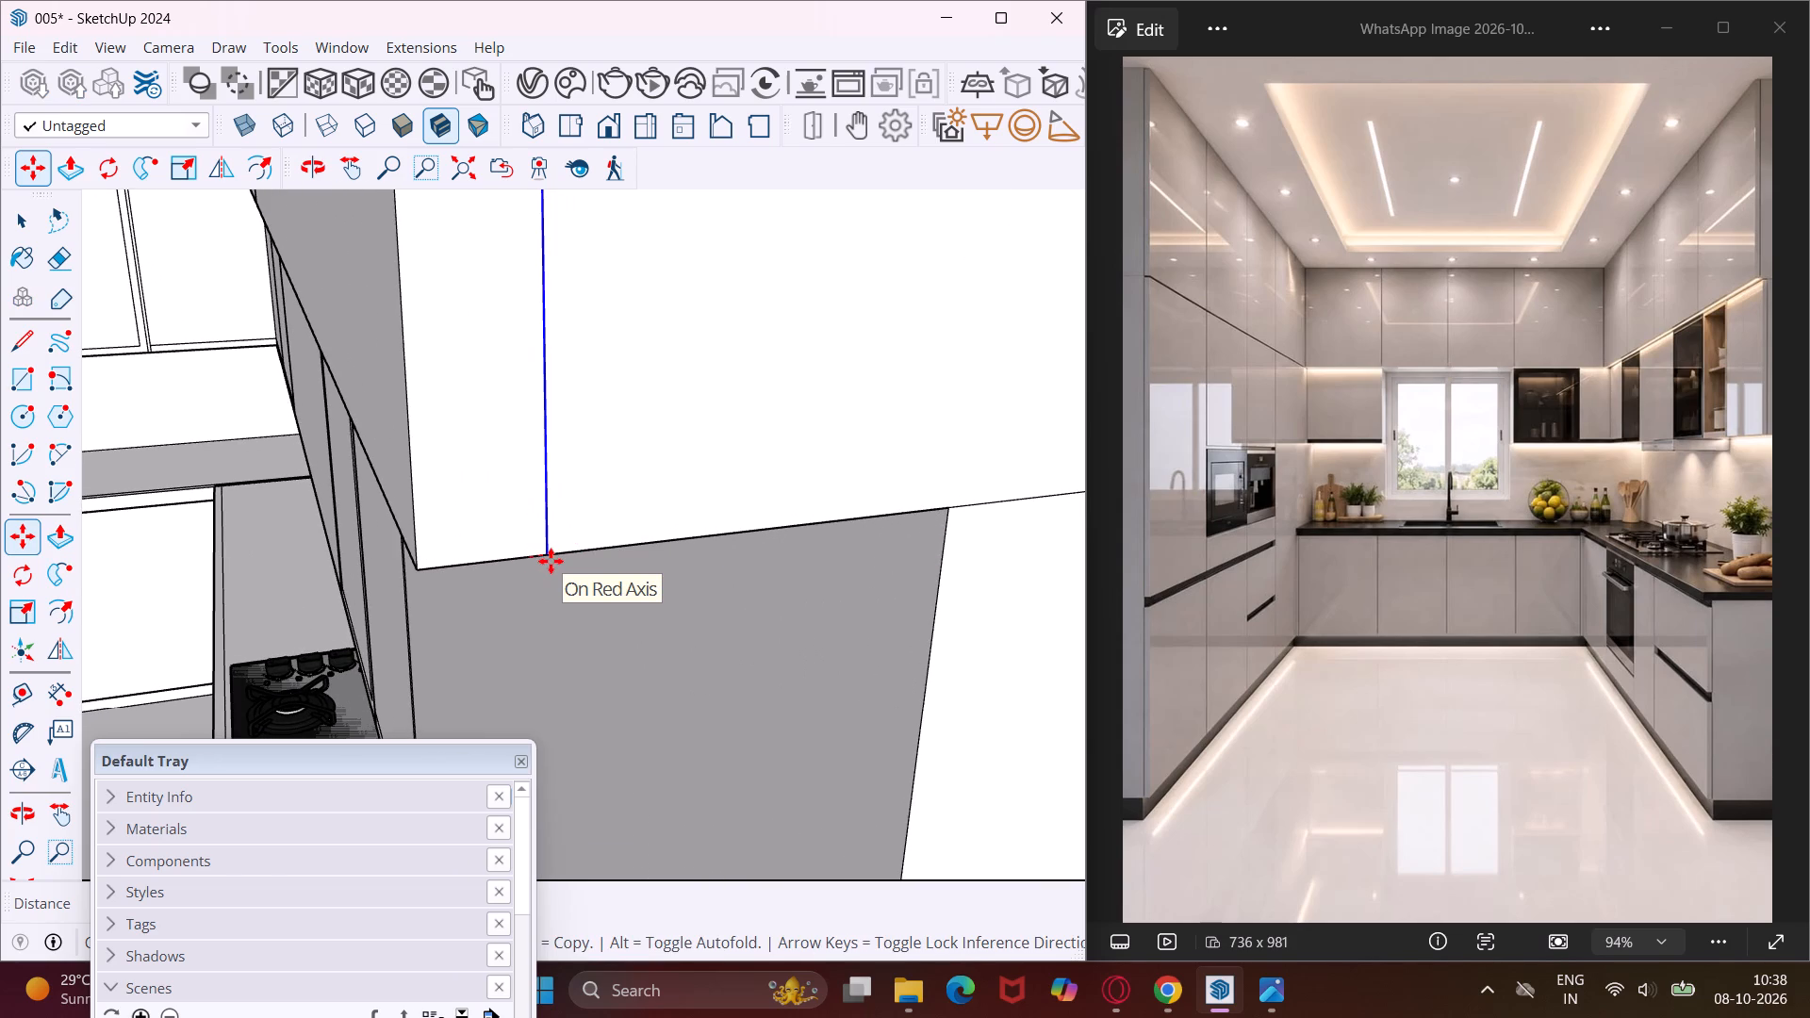
type(".4\"")
key("Return")
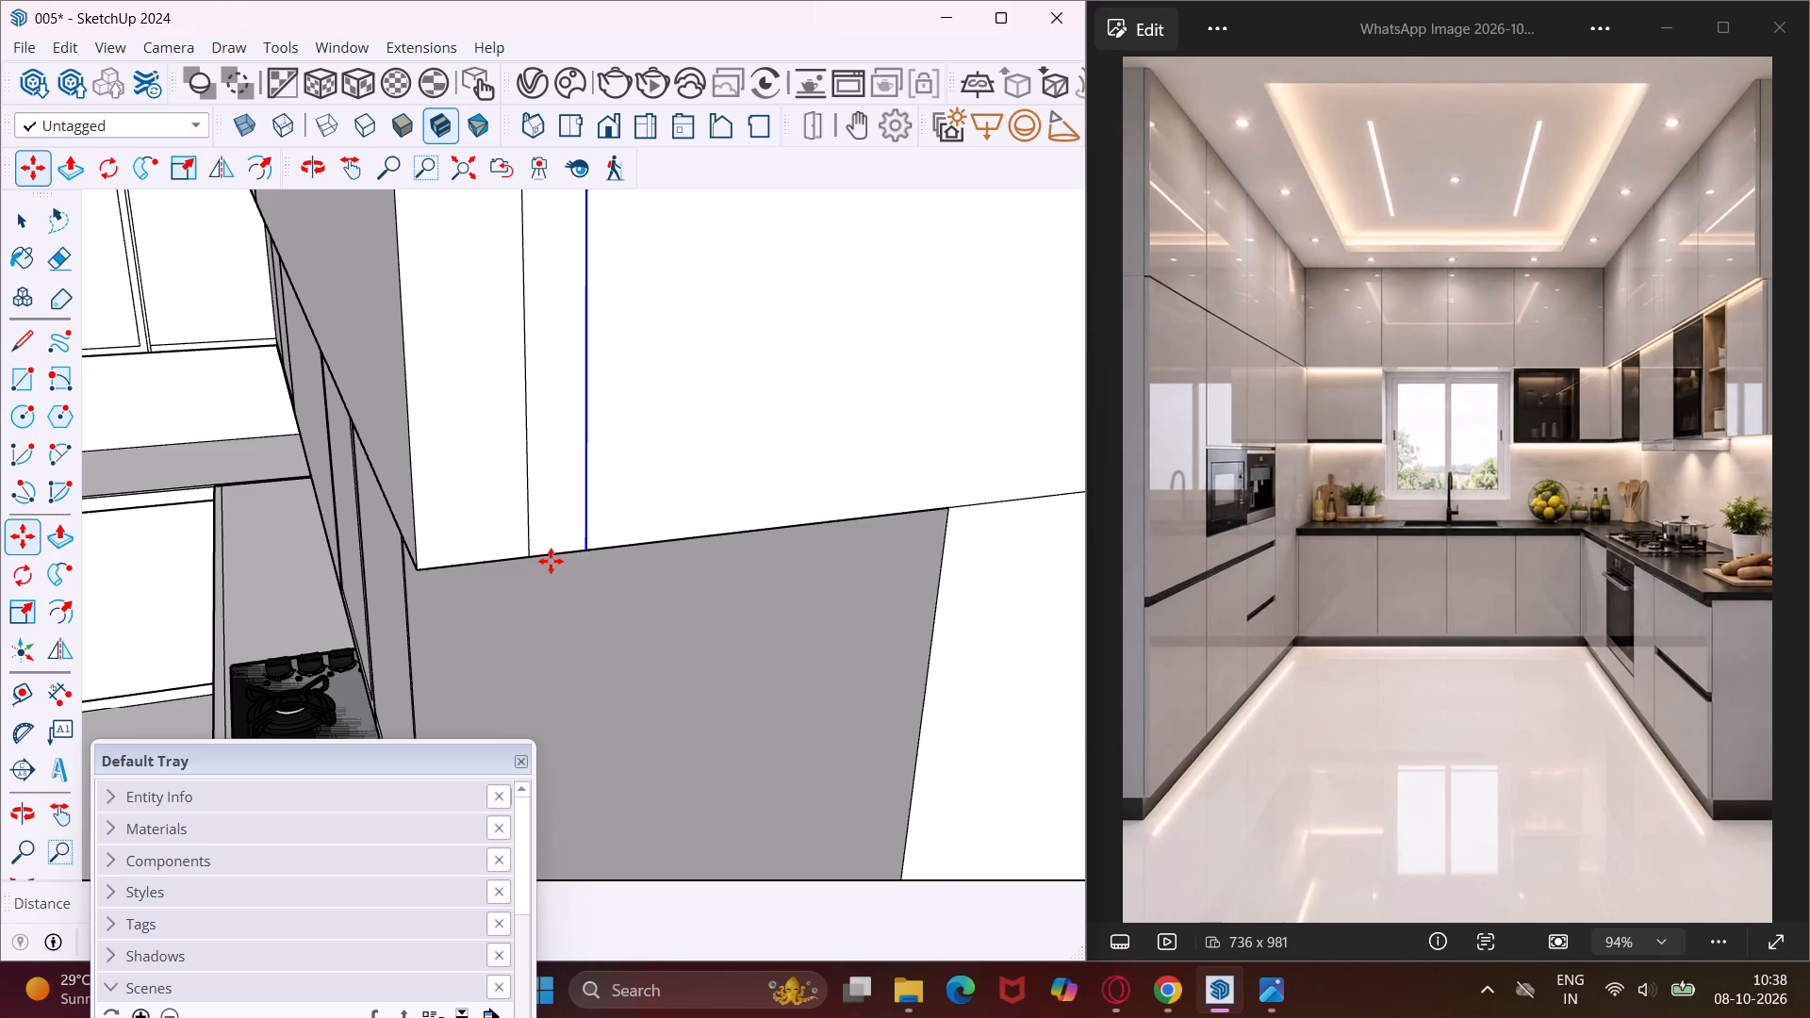
scroll(551, 561, "down", 18)
scroll(552, 559, "down", 7)
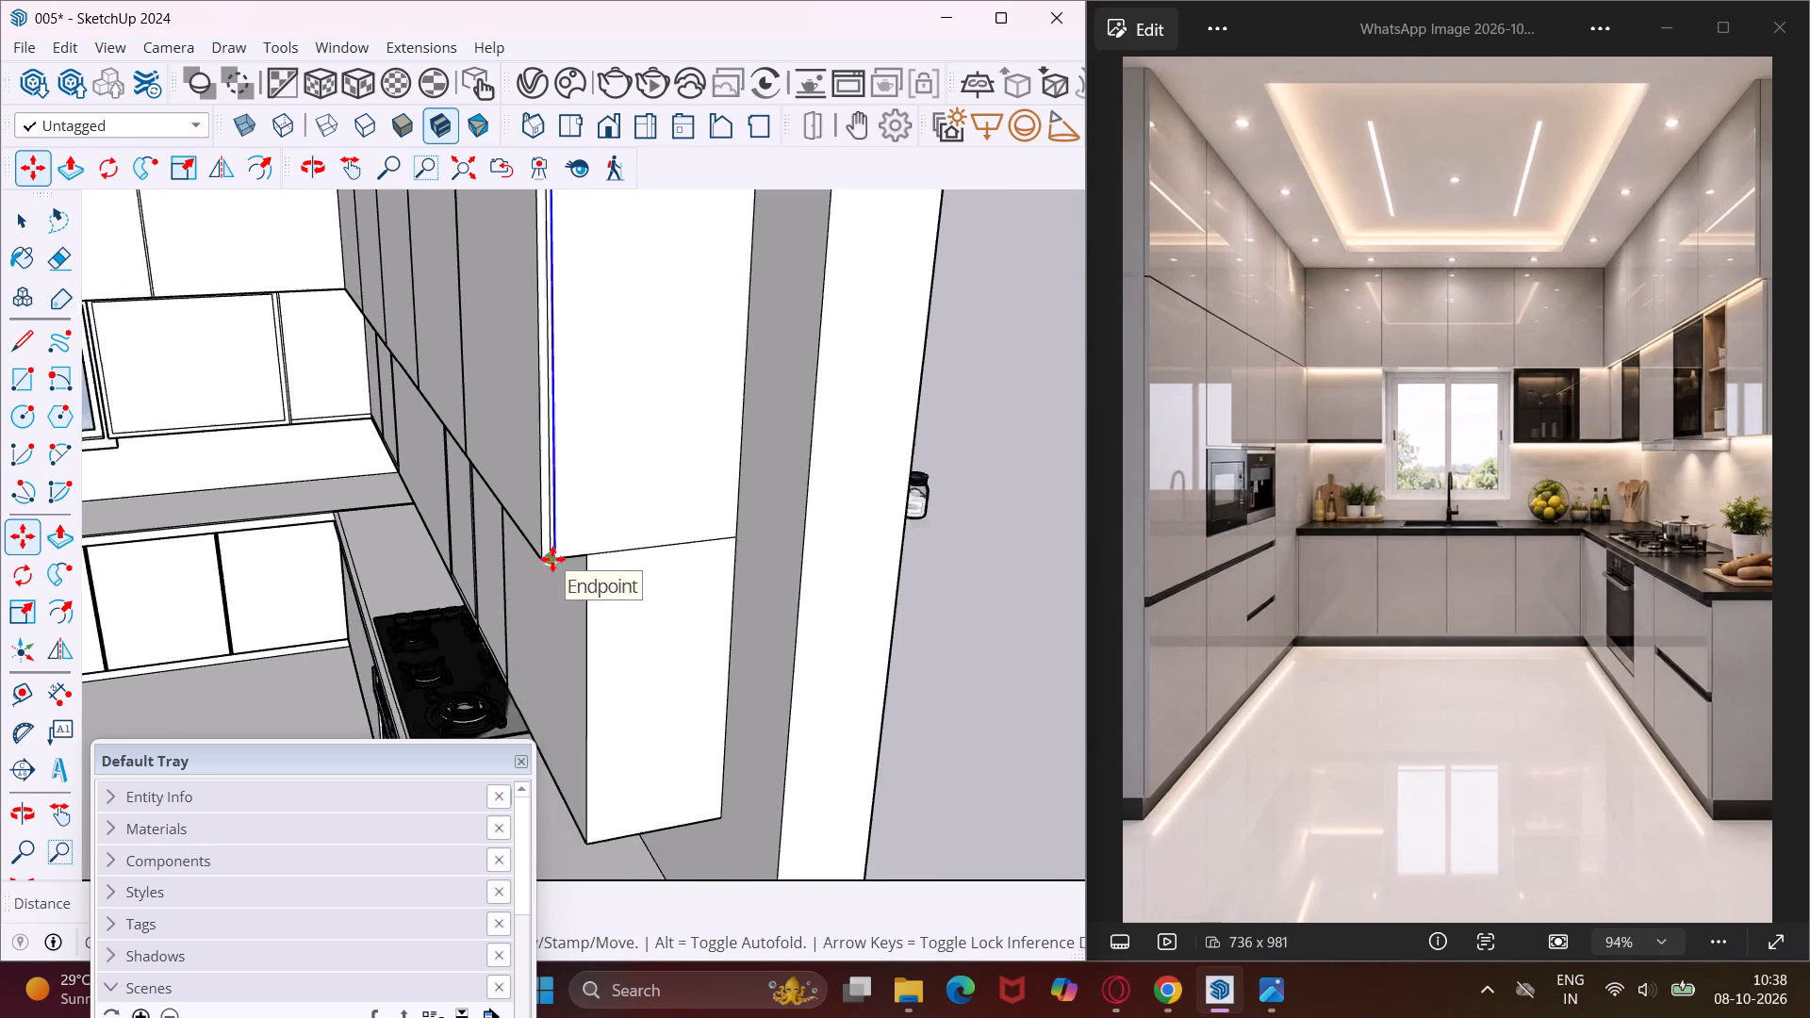
scroll(552, 559, "down", 2)
middle_click_drag(568, 615, 641, 587)
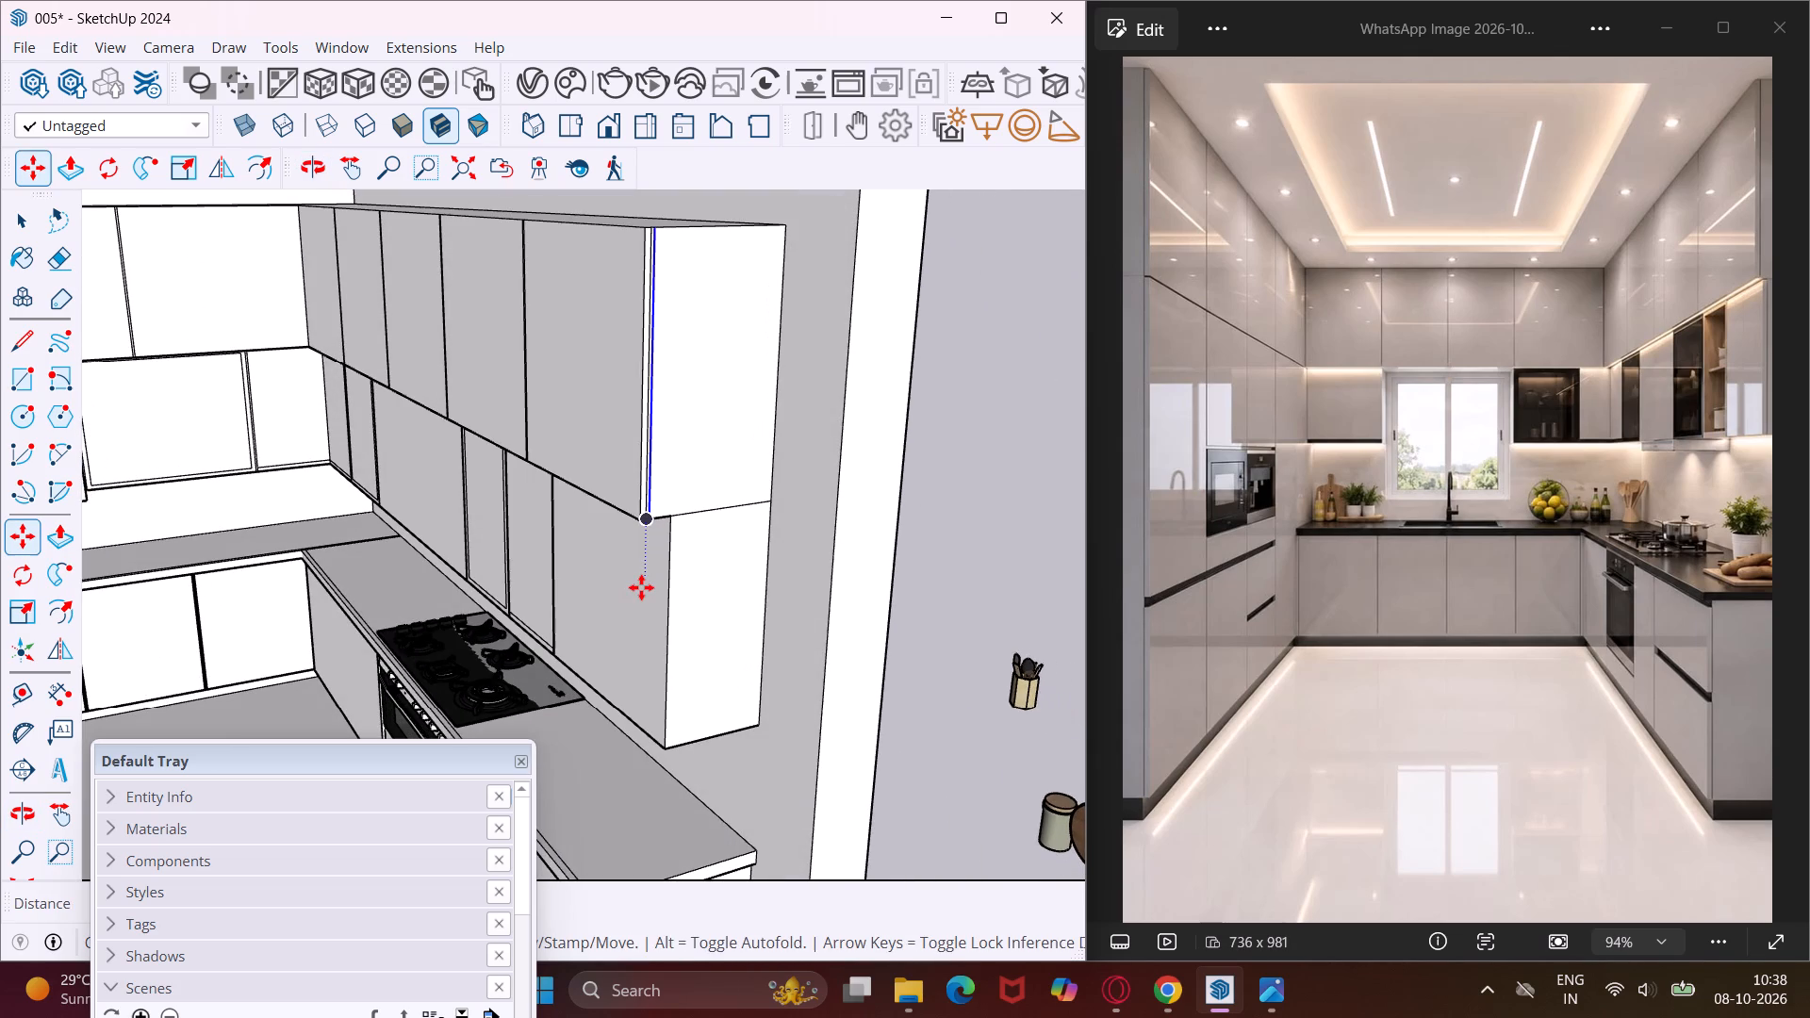
key("Escape")
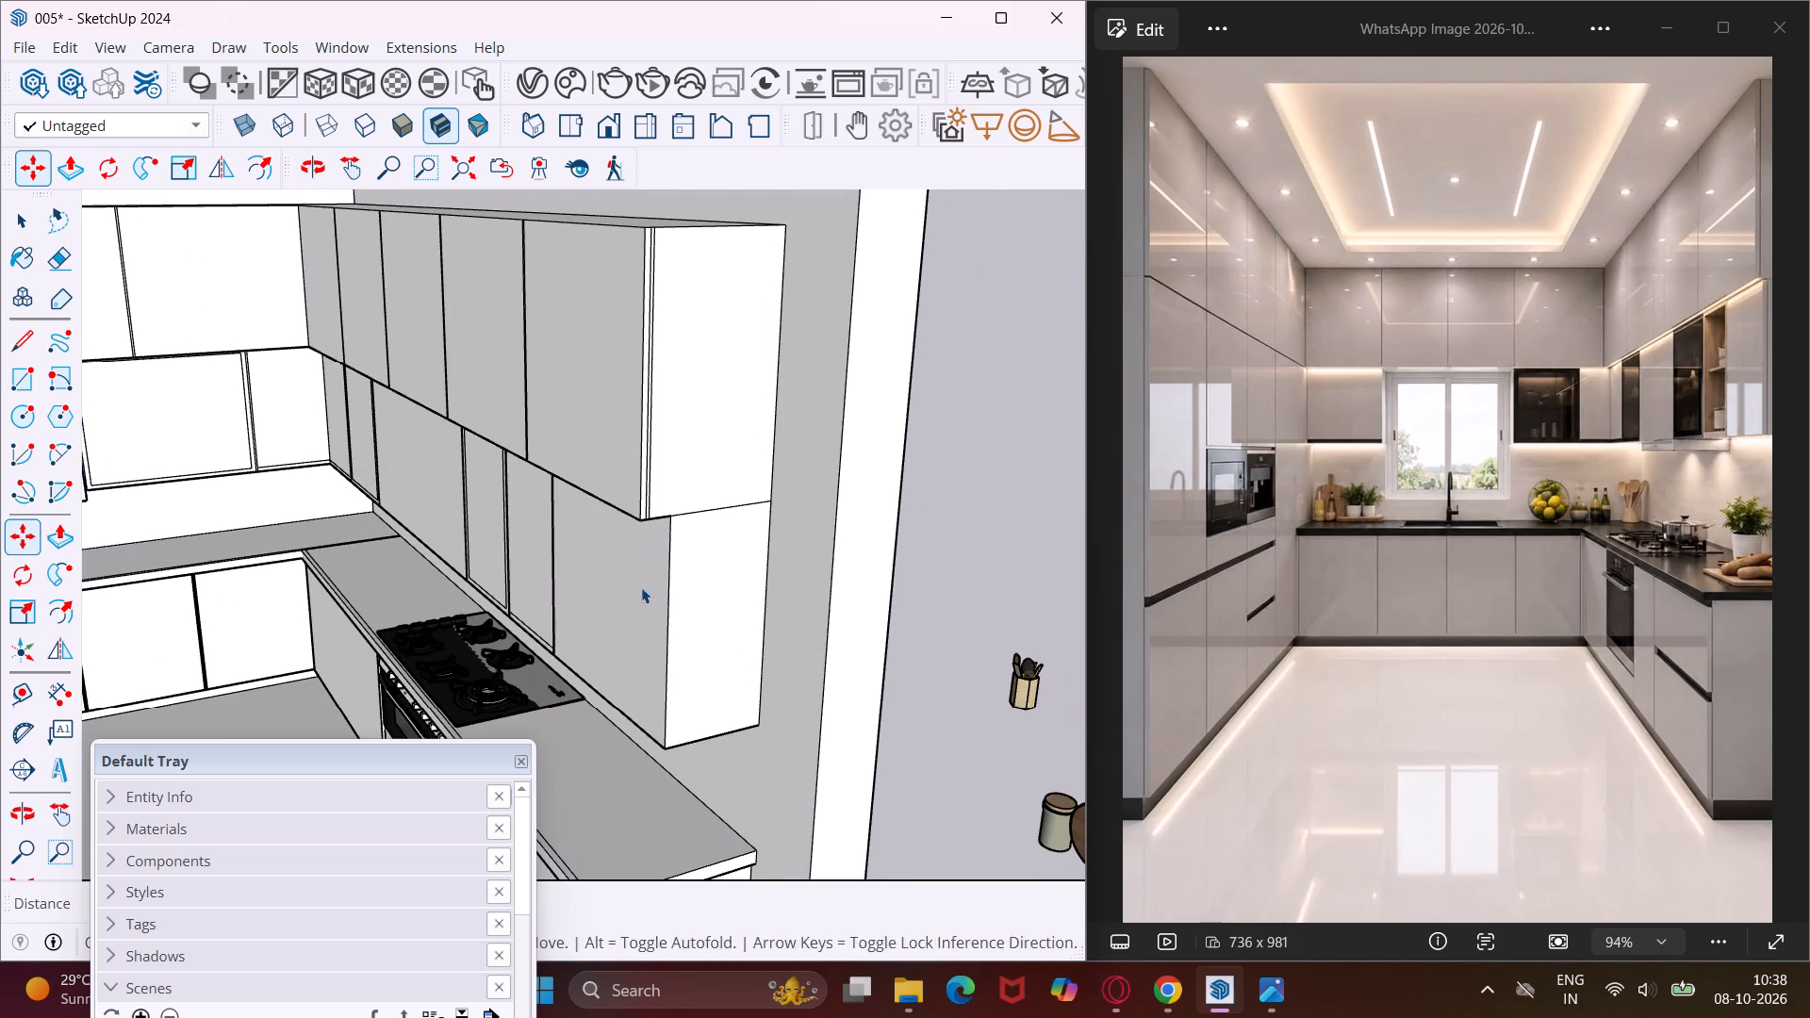
Copy the front vertical edge of the lower-row wall cabinets' exposed end on the hob wall .75" toward the wall.
key("space")
middle_click_drag(667, 694, 623, 583)
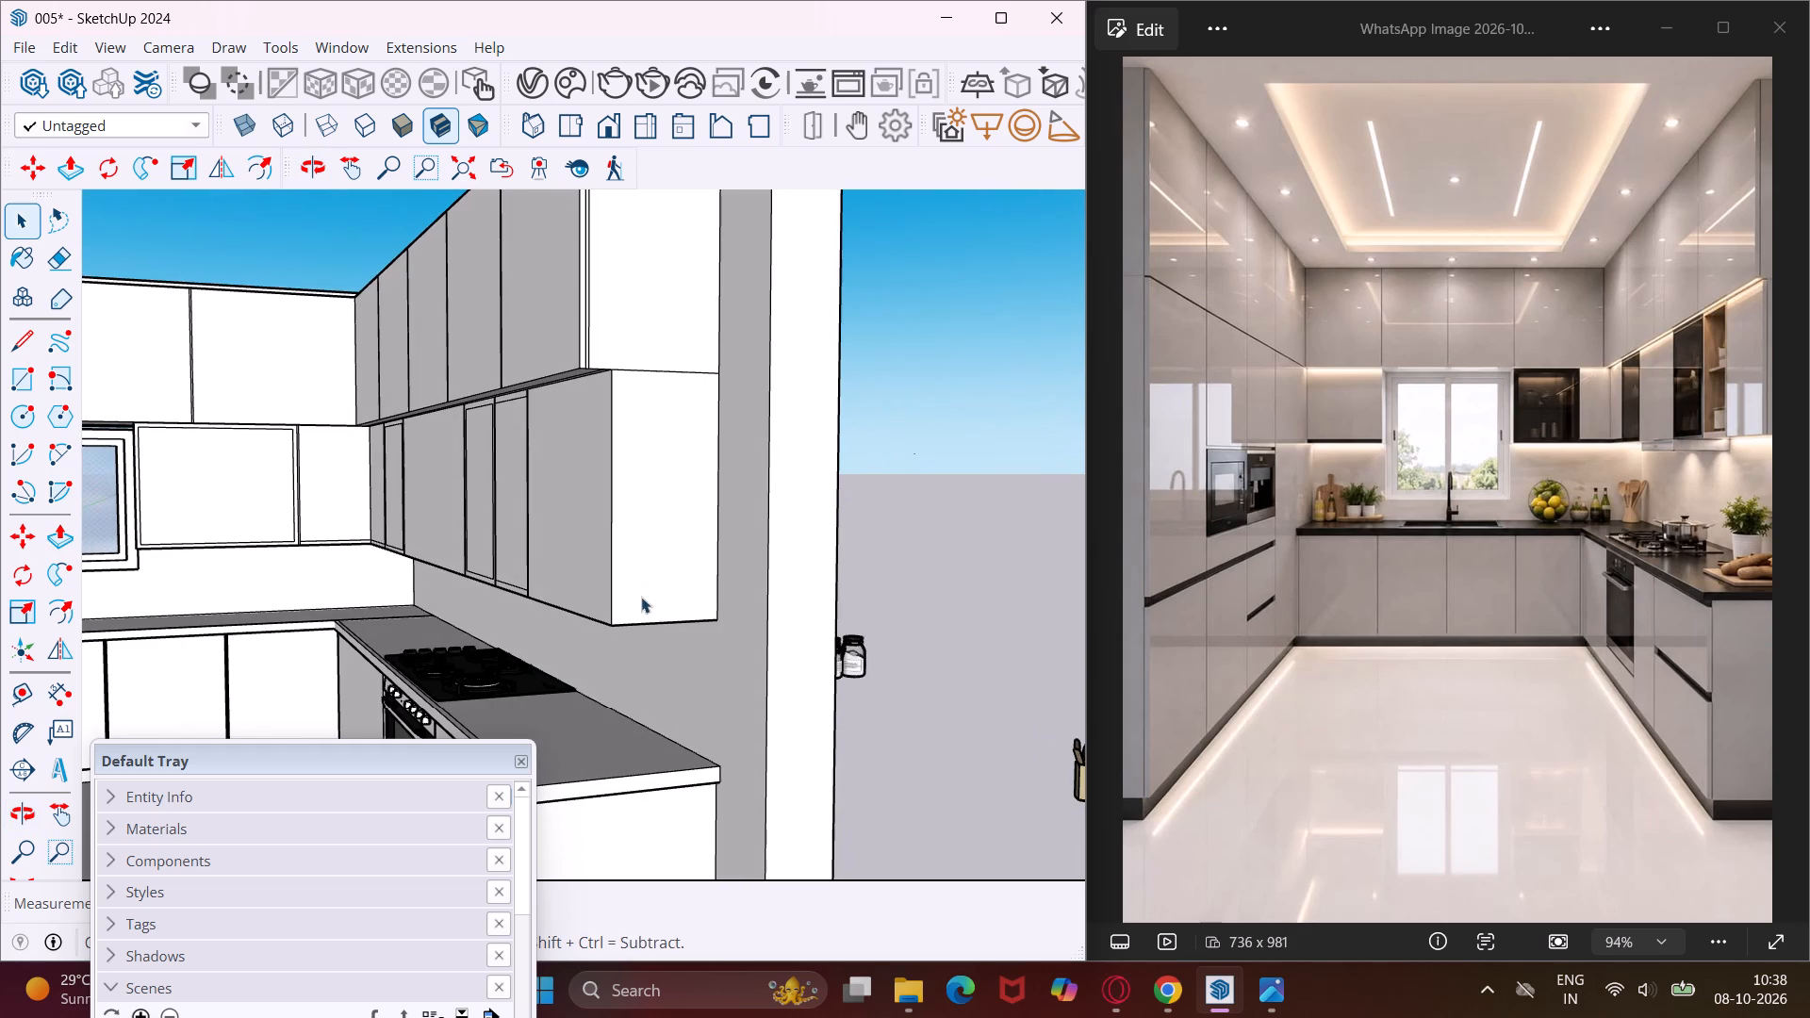
scroll(630, 628, "up", 9)
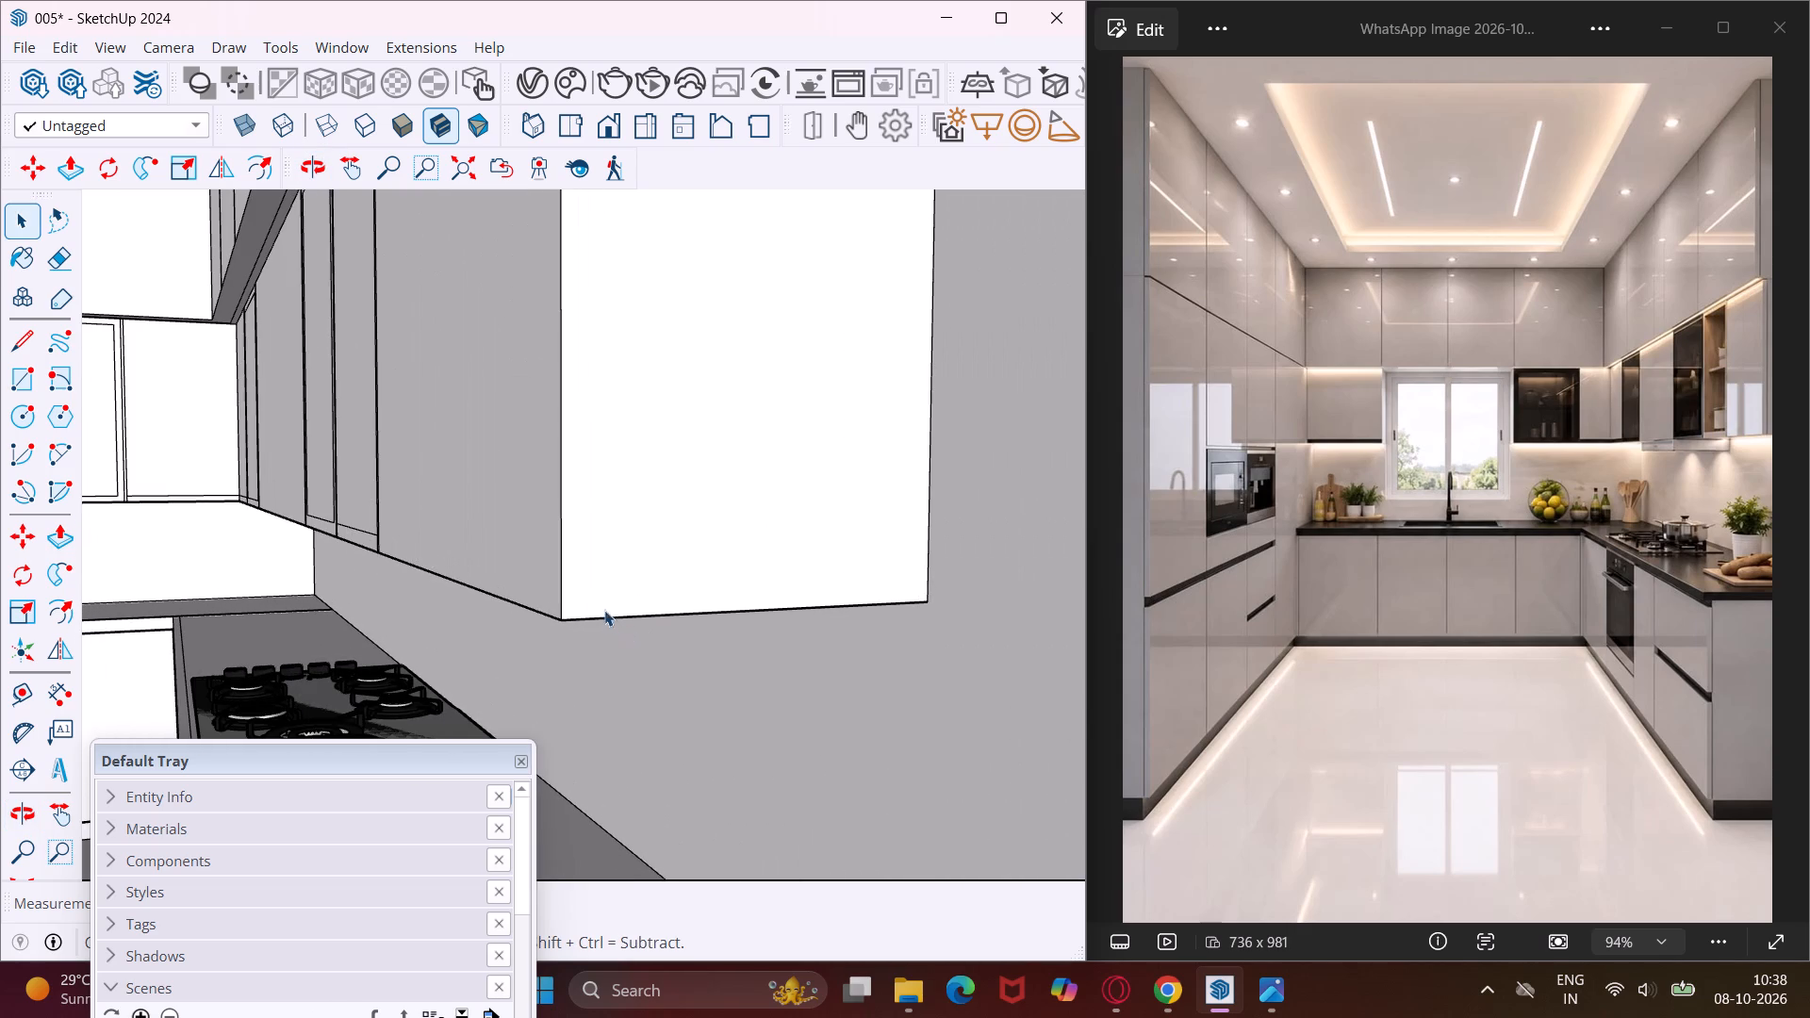
left_click(559, 567)
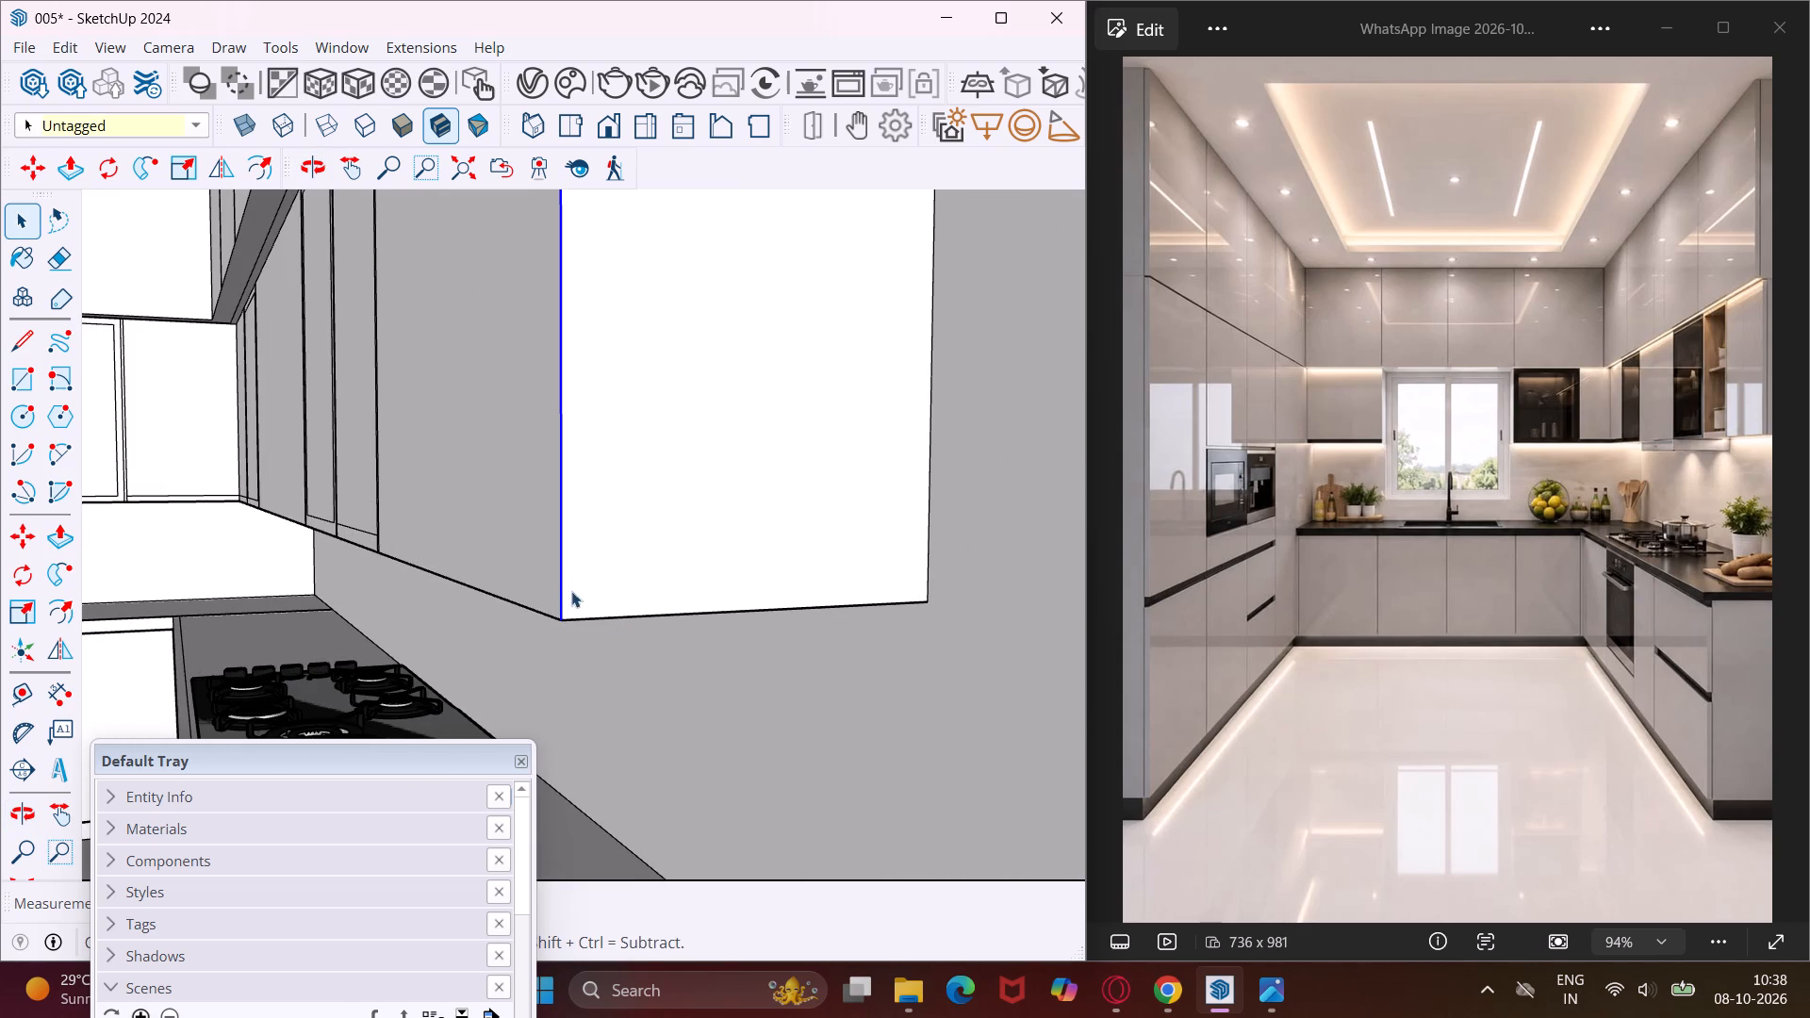
key("m")
left_click(558, 618)
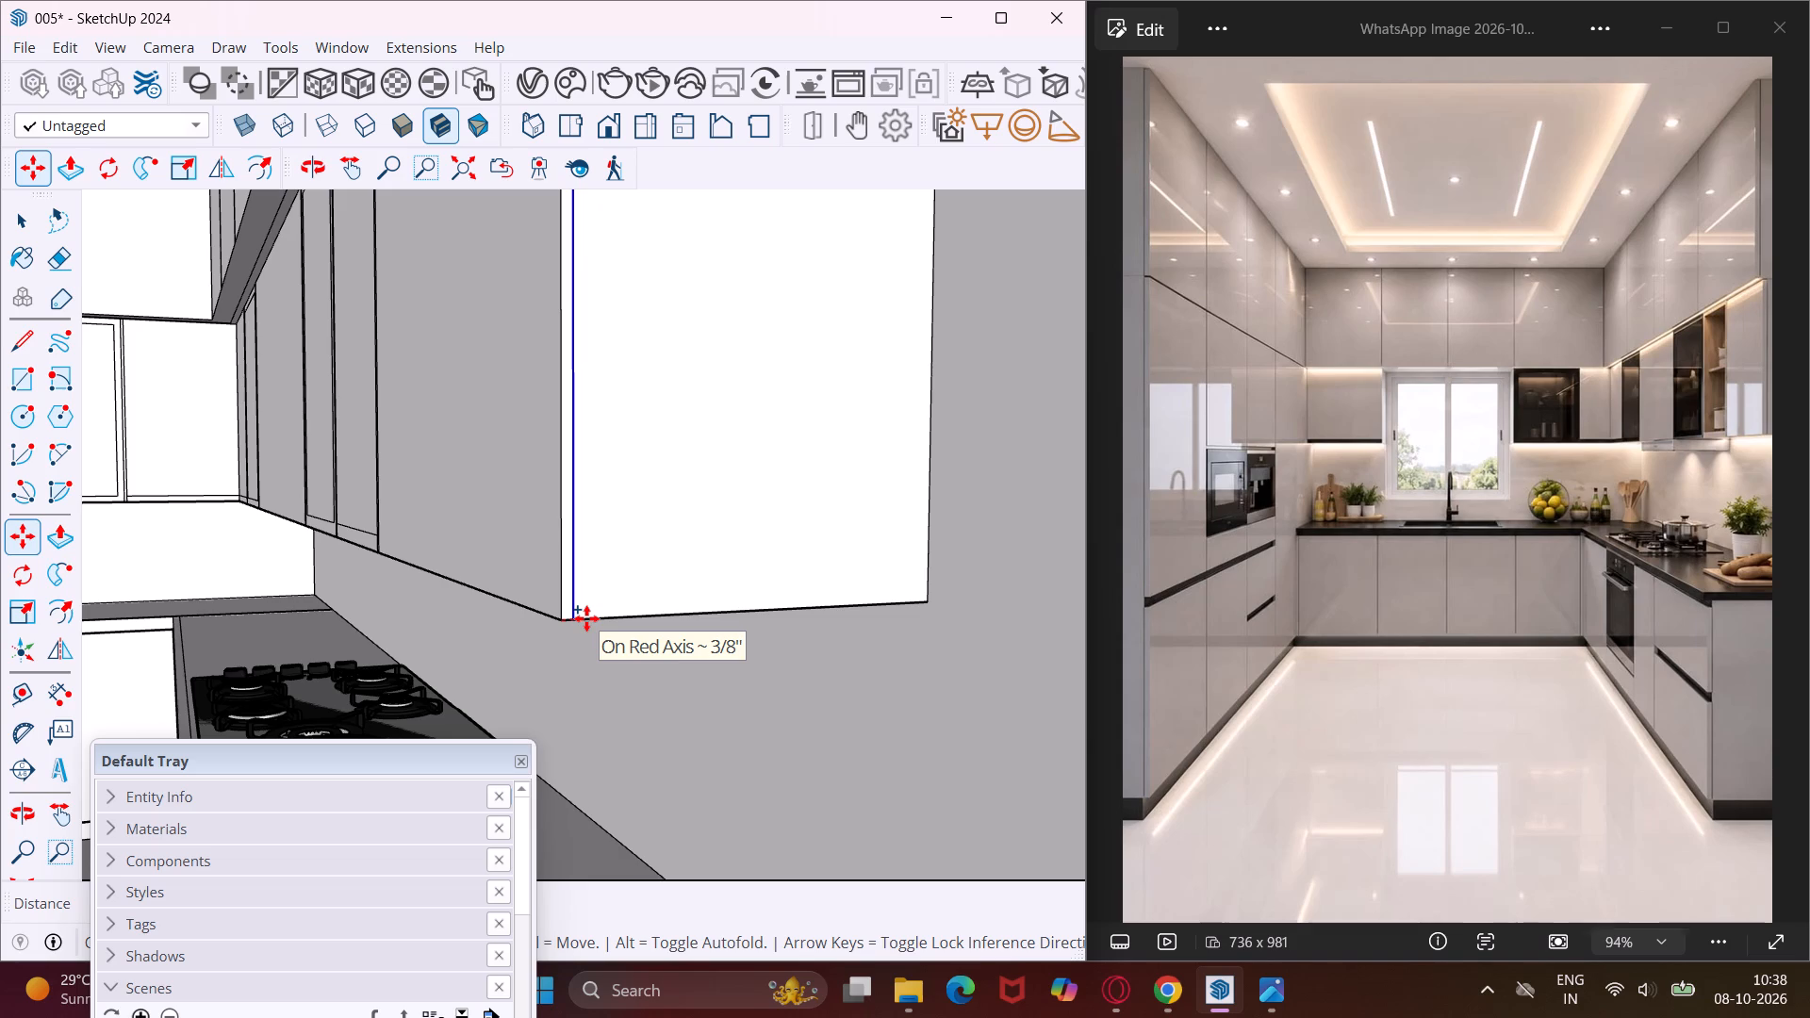
type(".75\"")
key("Return")
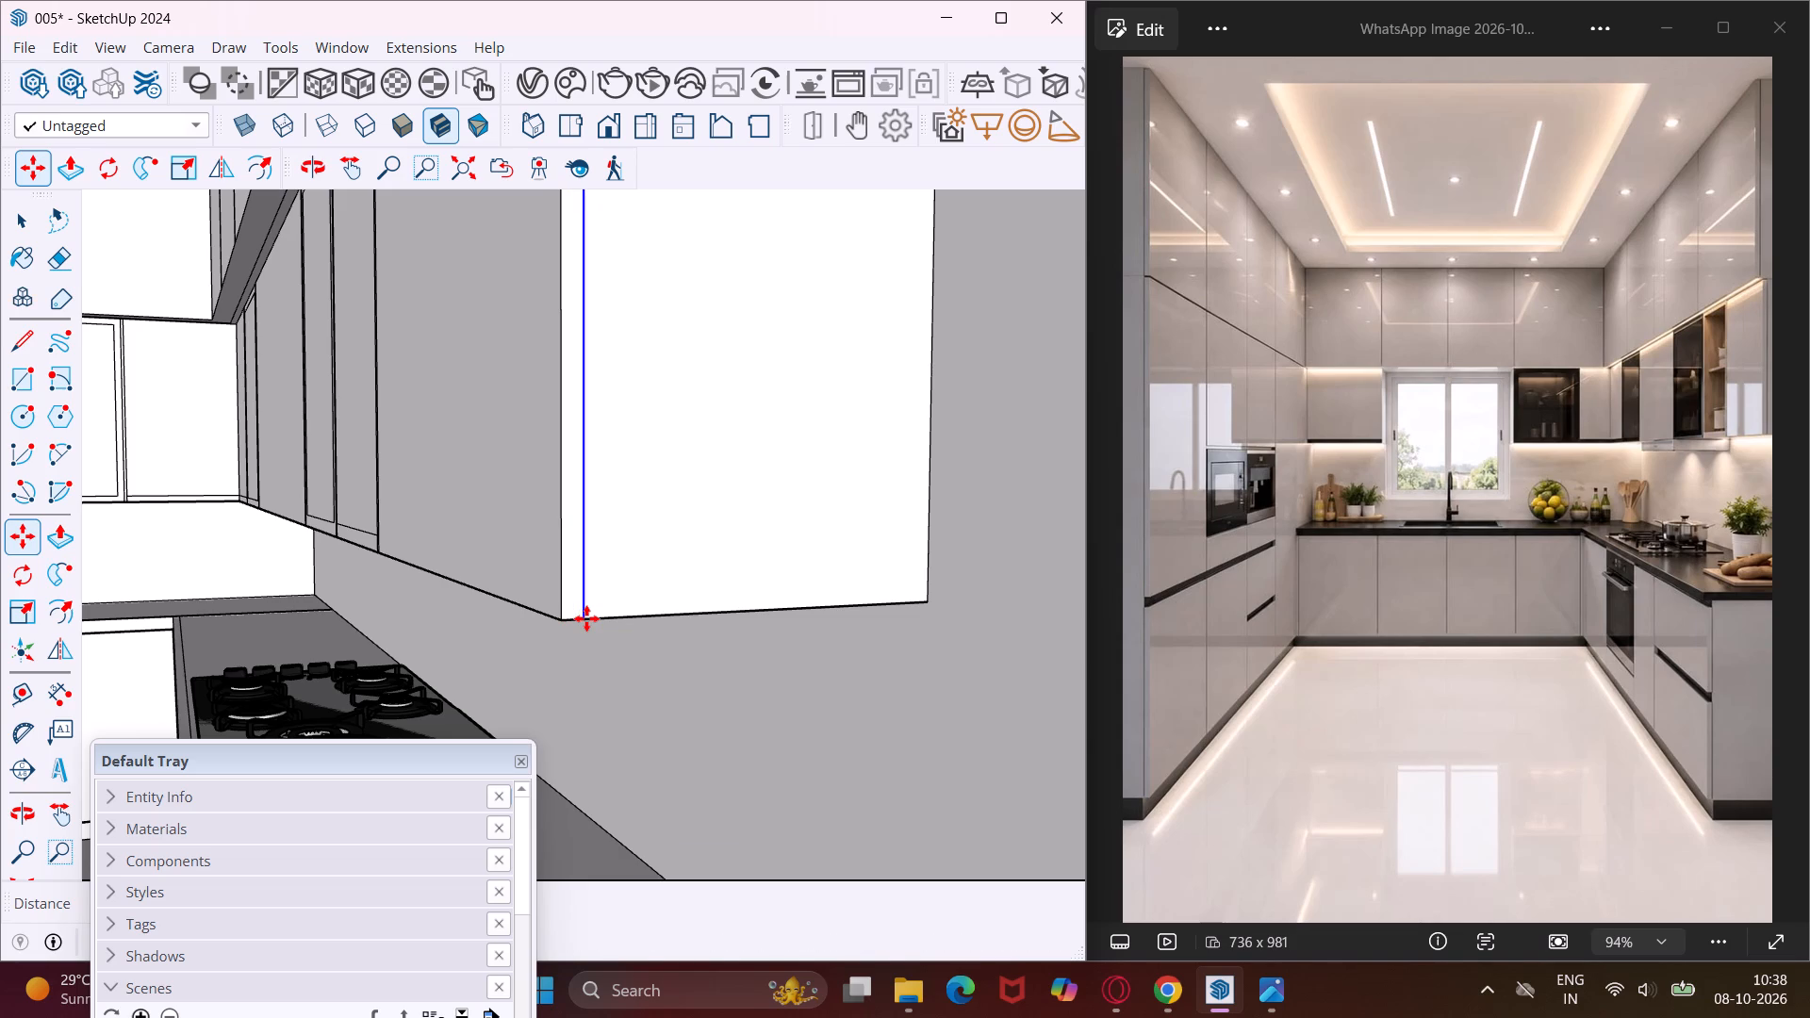
Copy the new vertical line on the lower-row cabinets' exposed end a further .4" toward the wall.
scroll(586, 618, "up", 8)
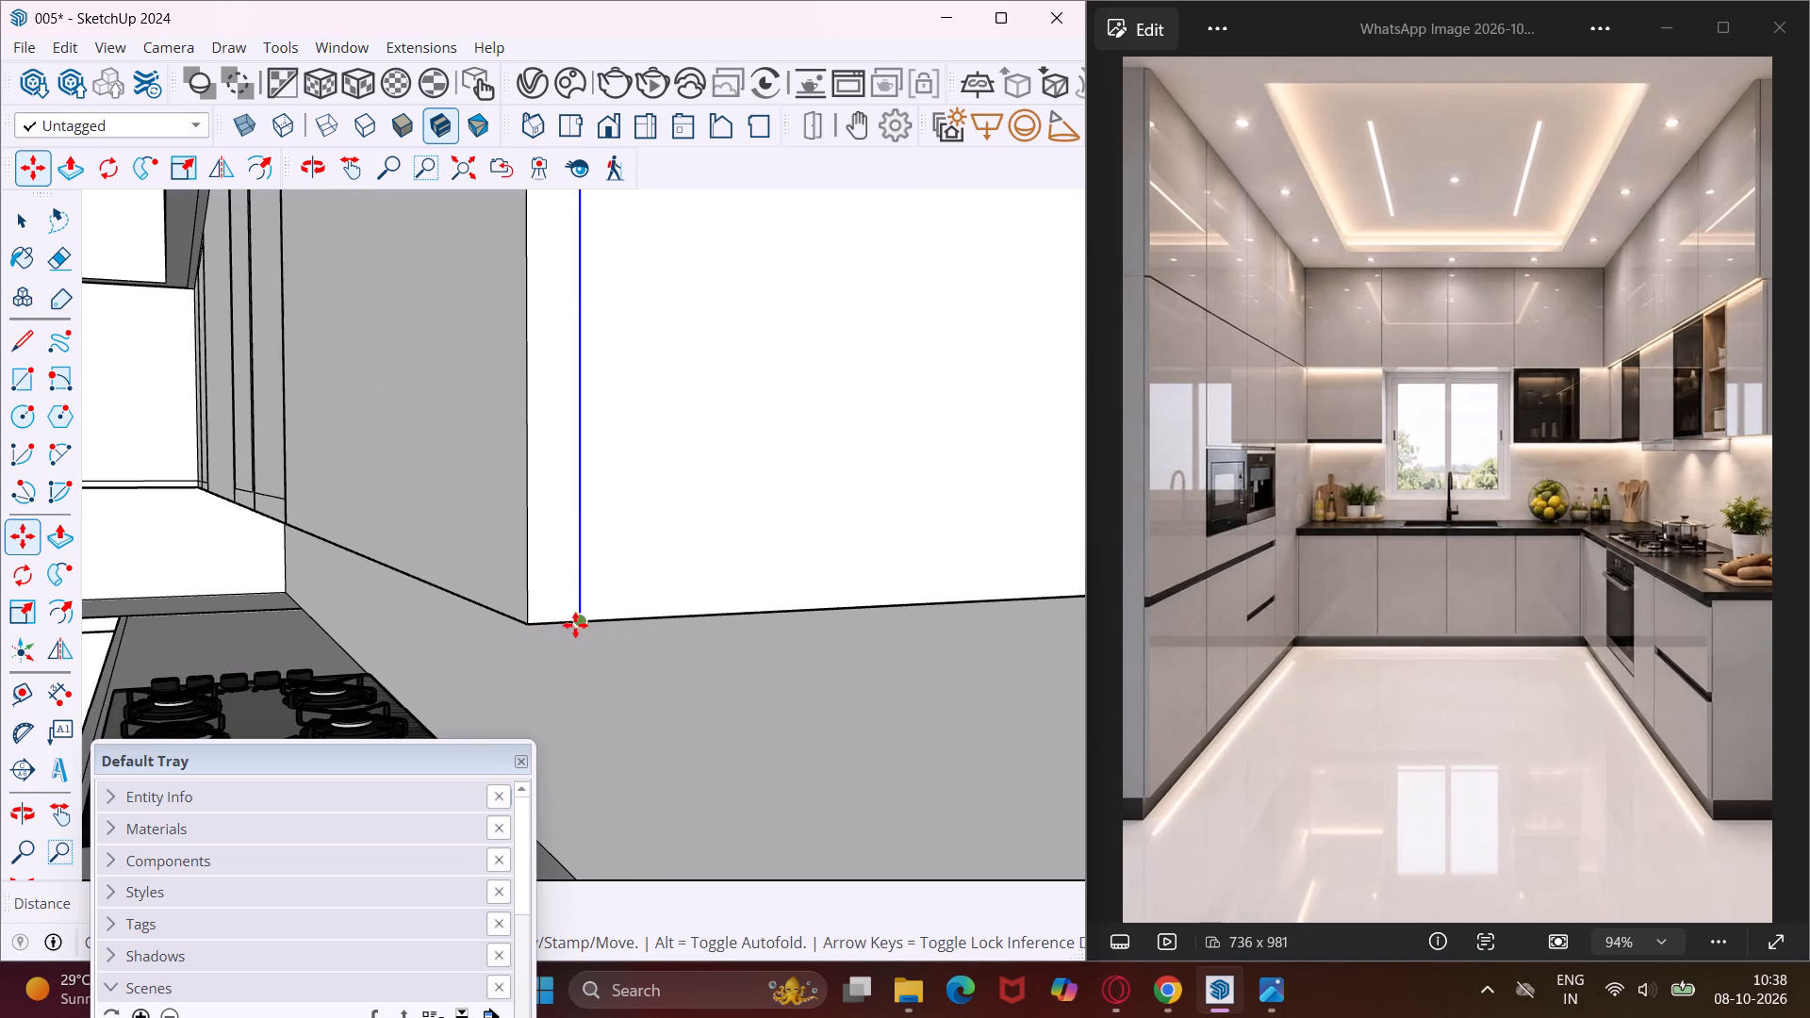
left_click(580, 623)
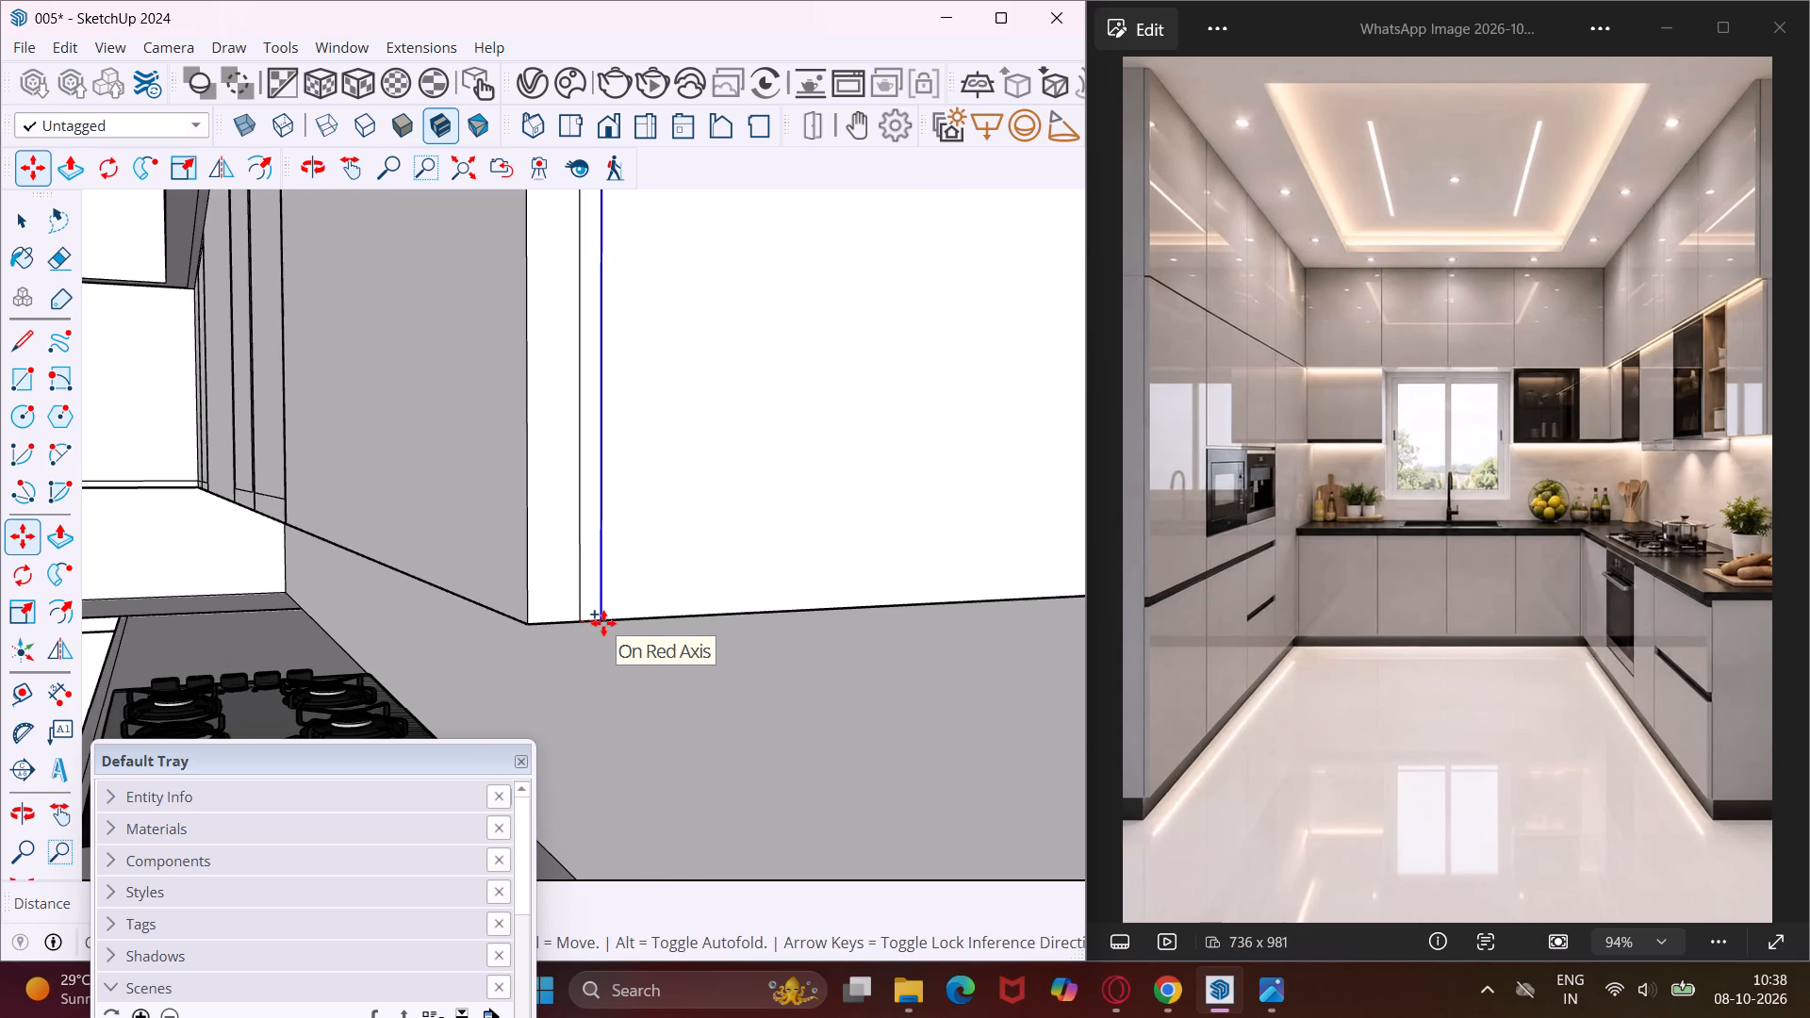
type(".4\"")
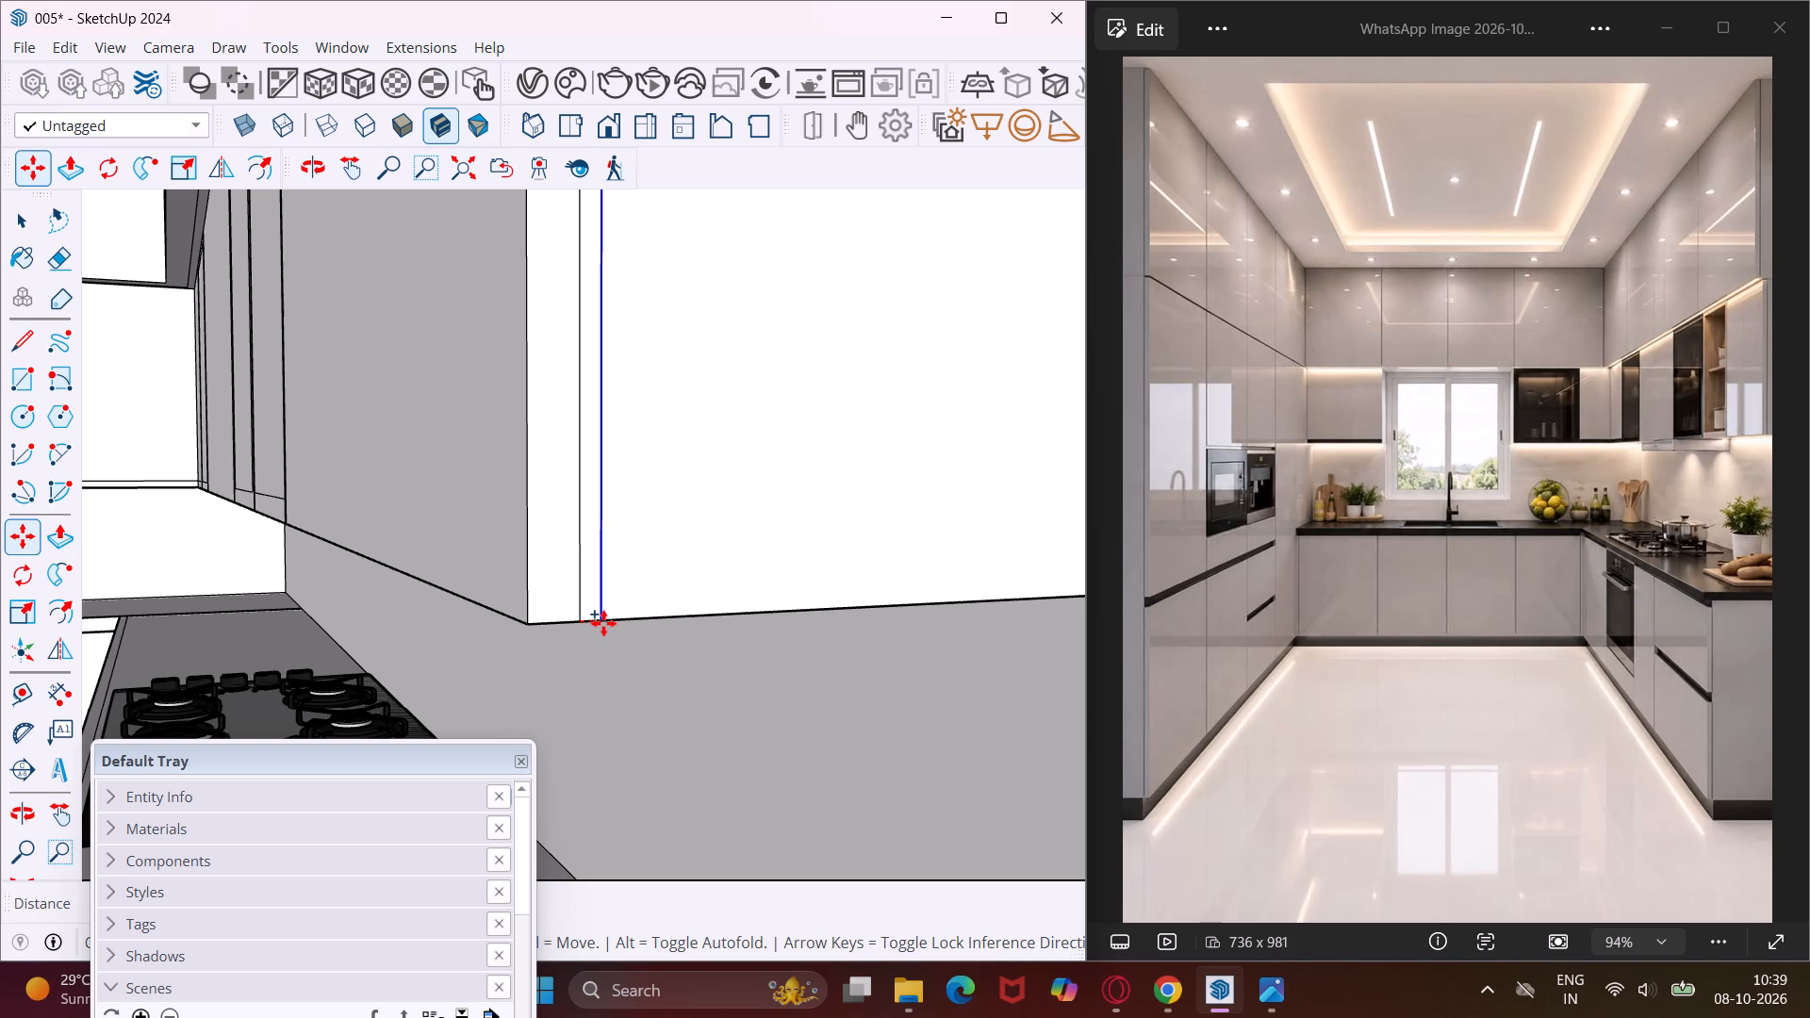
key("Return")
scroll(603, 623, "down", 16)
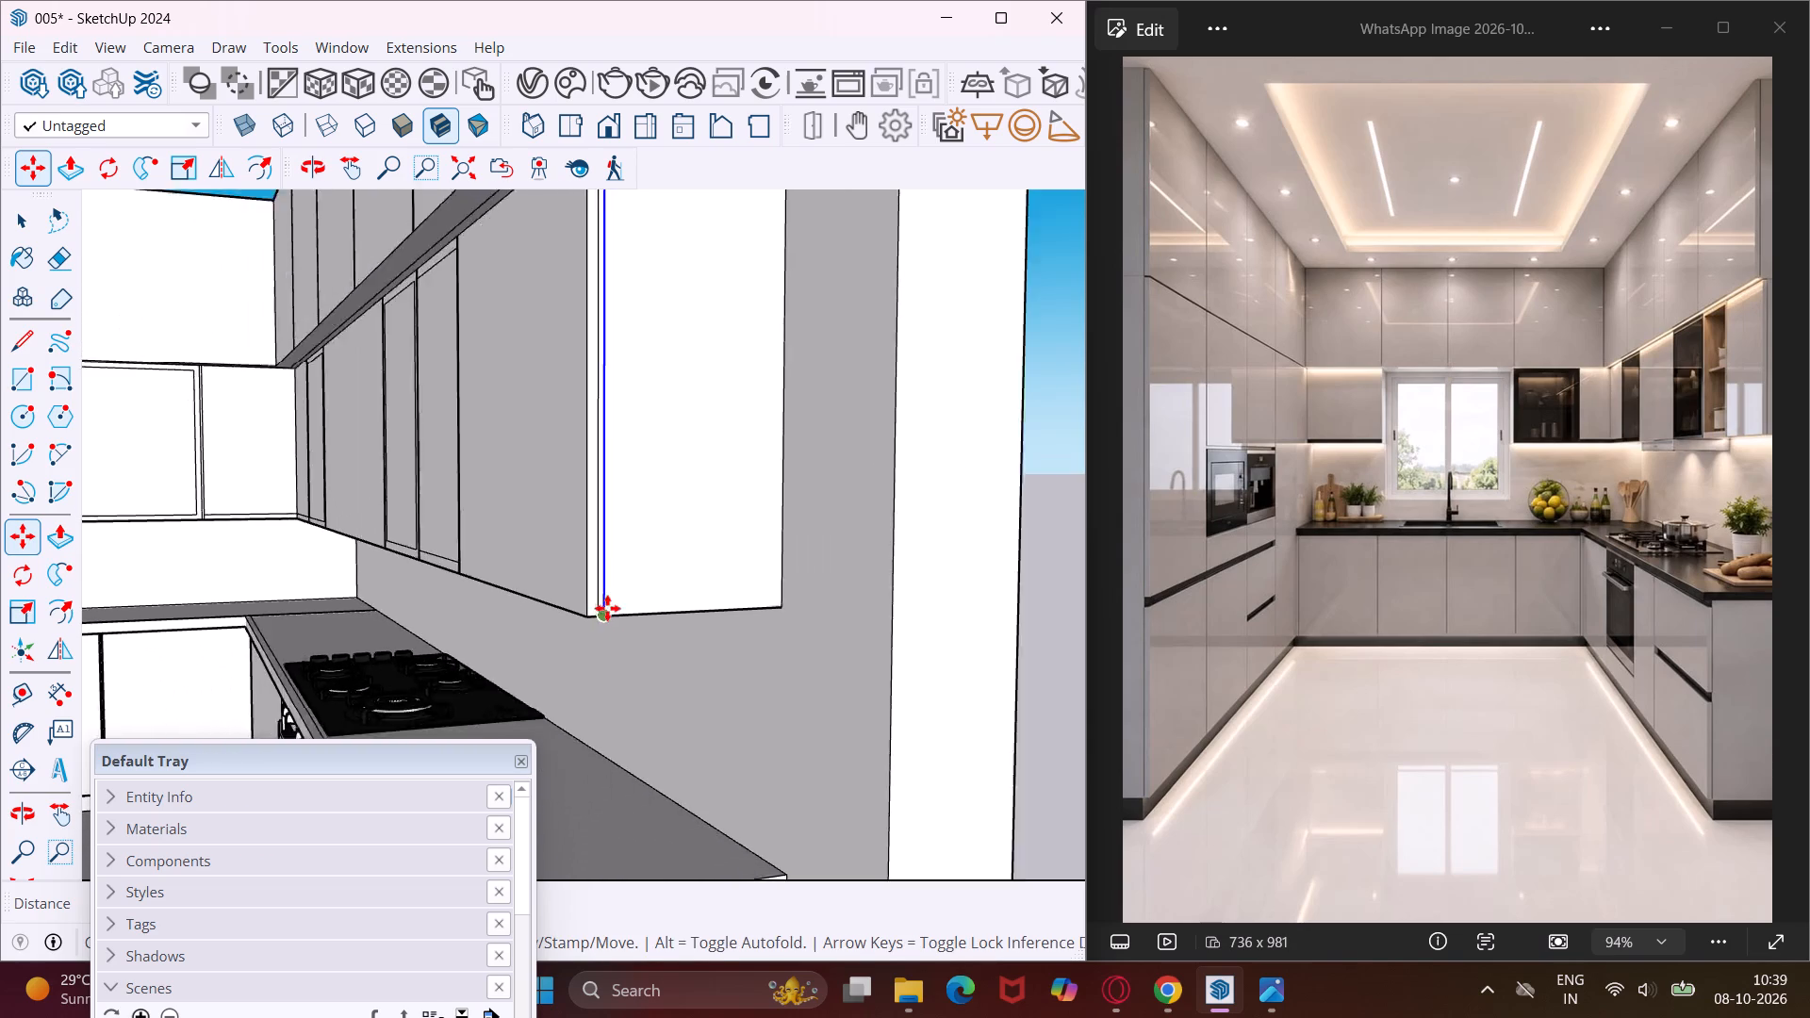
scroll(607, 608, "down", 20)
scroll(617, 608, "down", 2)
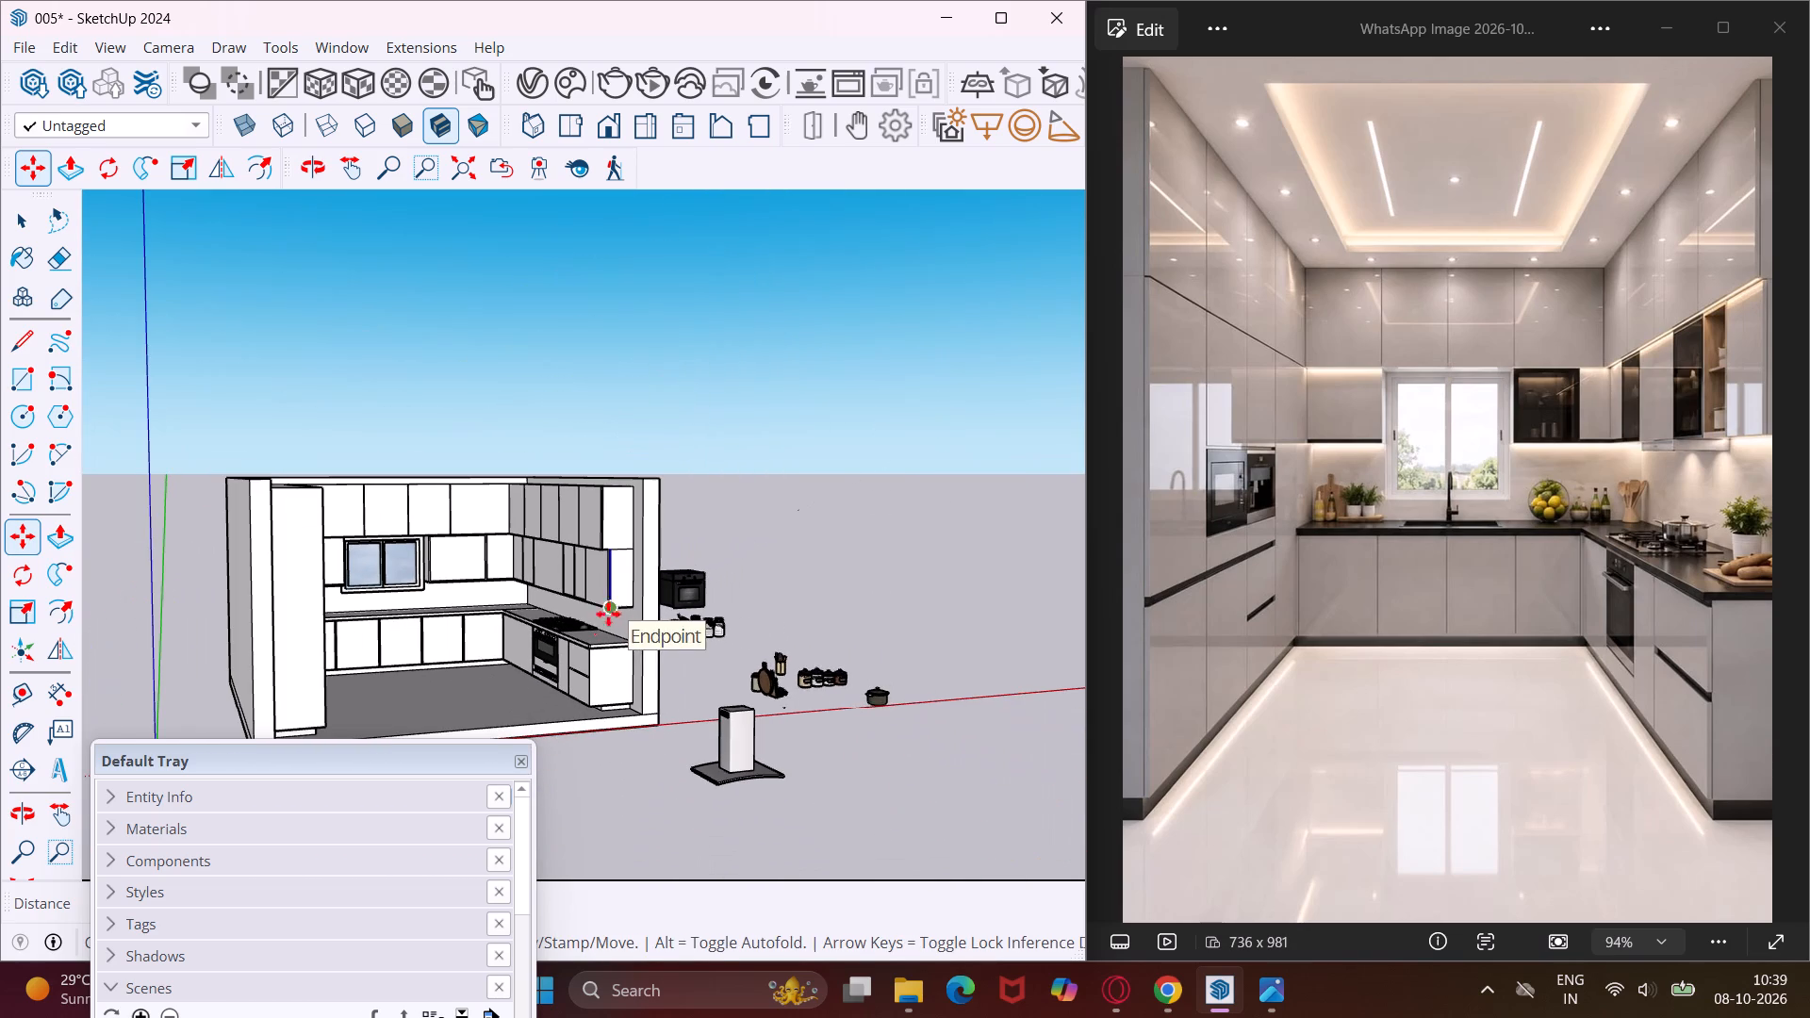
key("Escape")
key("space")
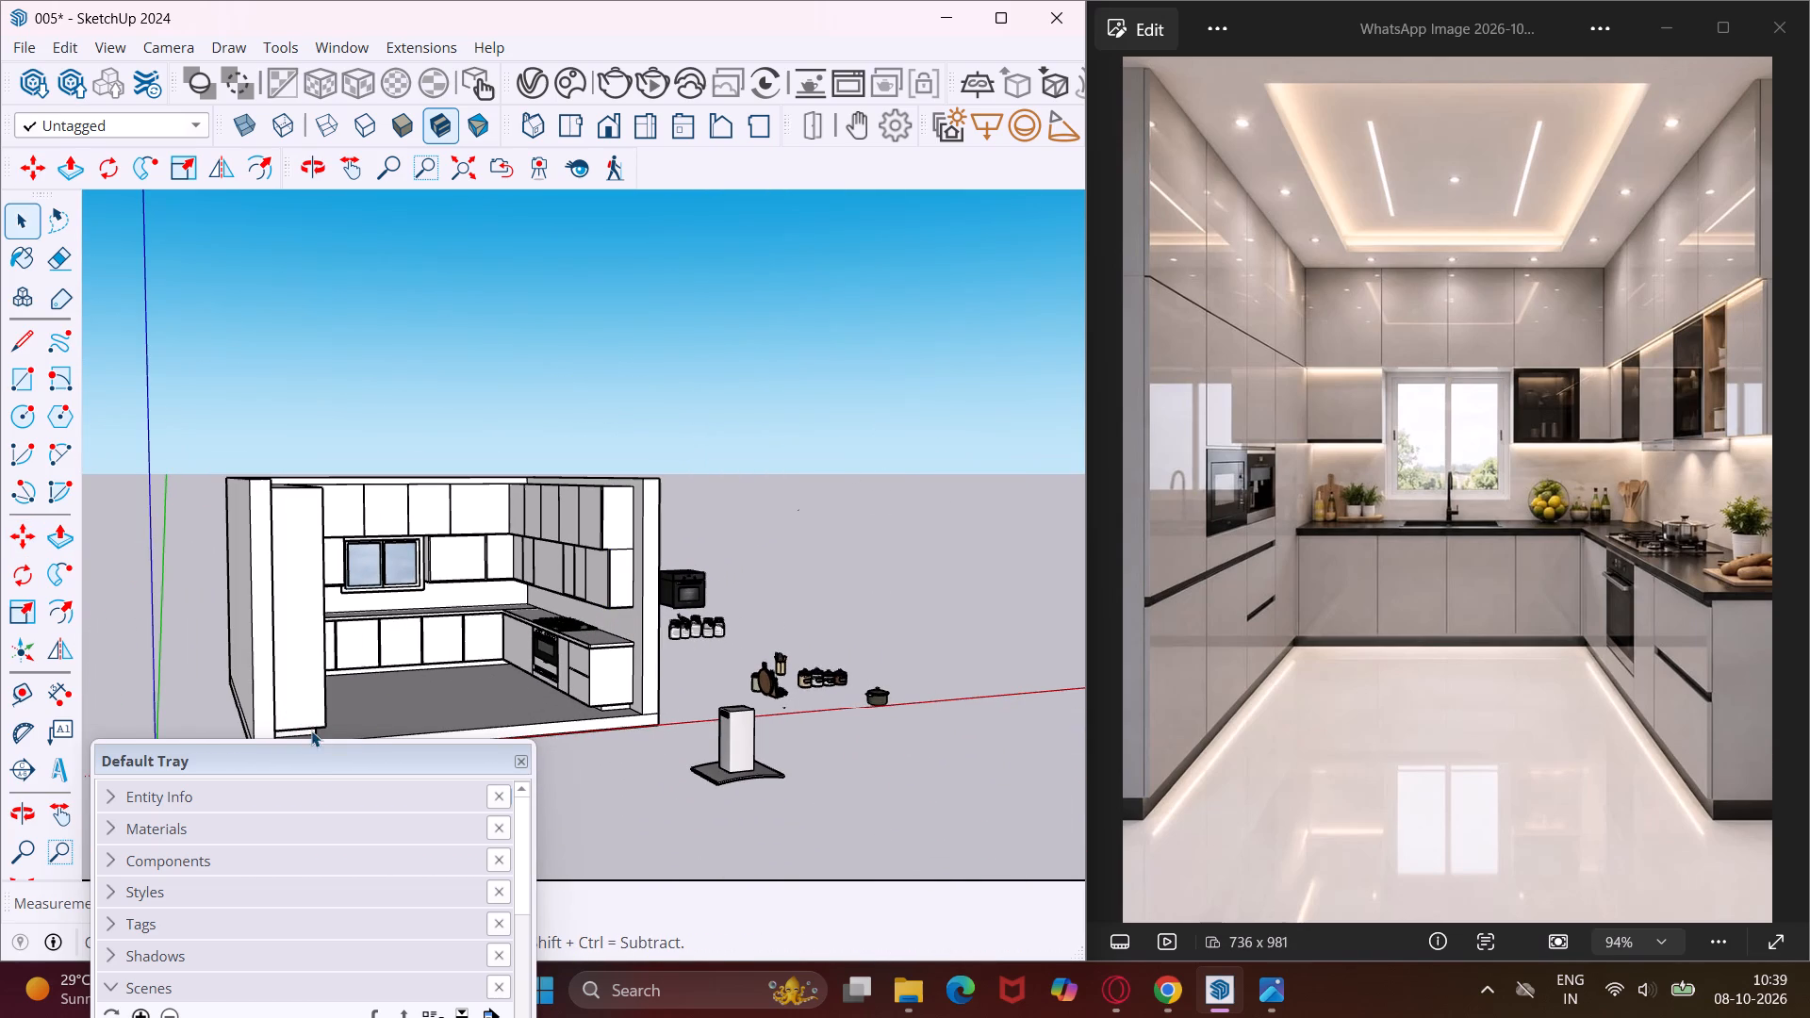
Copy all segments of the front vertical edge of the tall oven cabinets' exposed end .75" toward the wall.
middle_click_drag(310, 742, 295, 662)
scroll(295, 662, "down", 1)
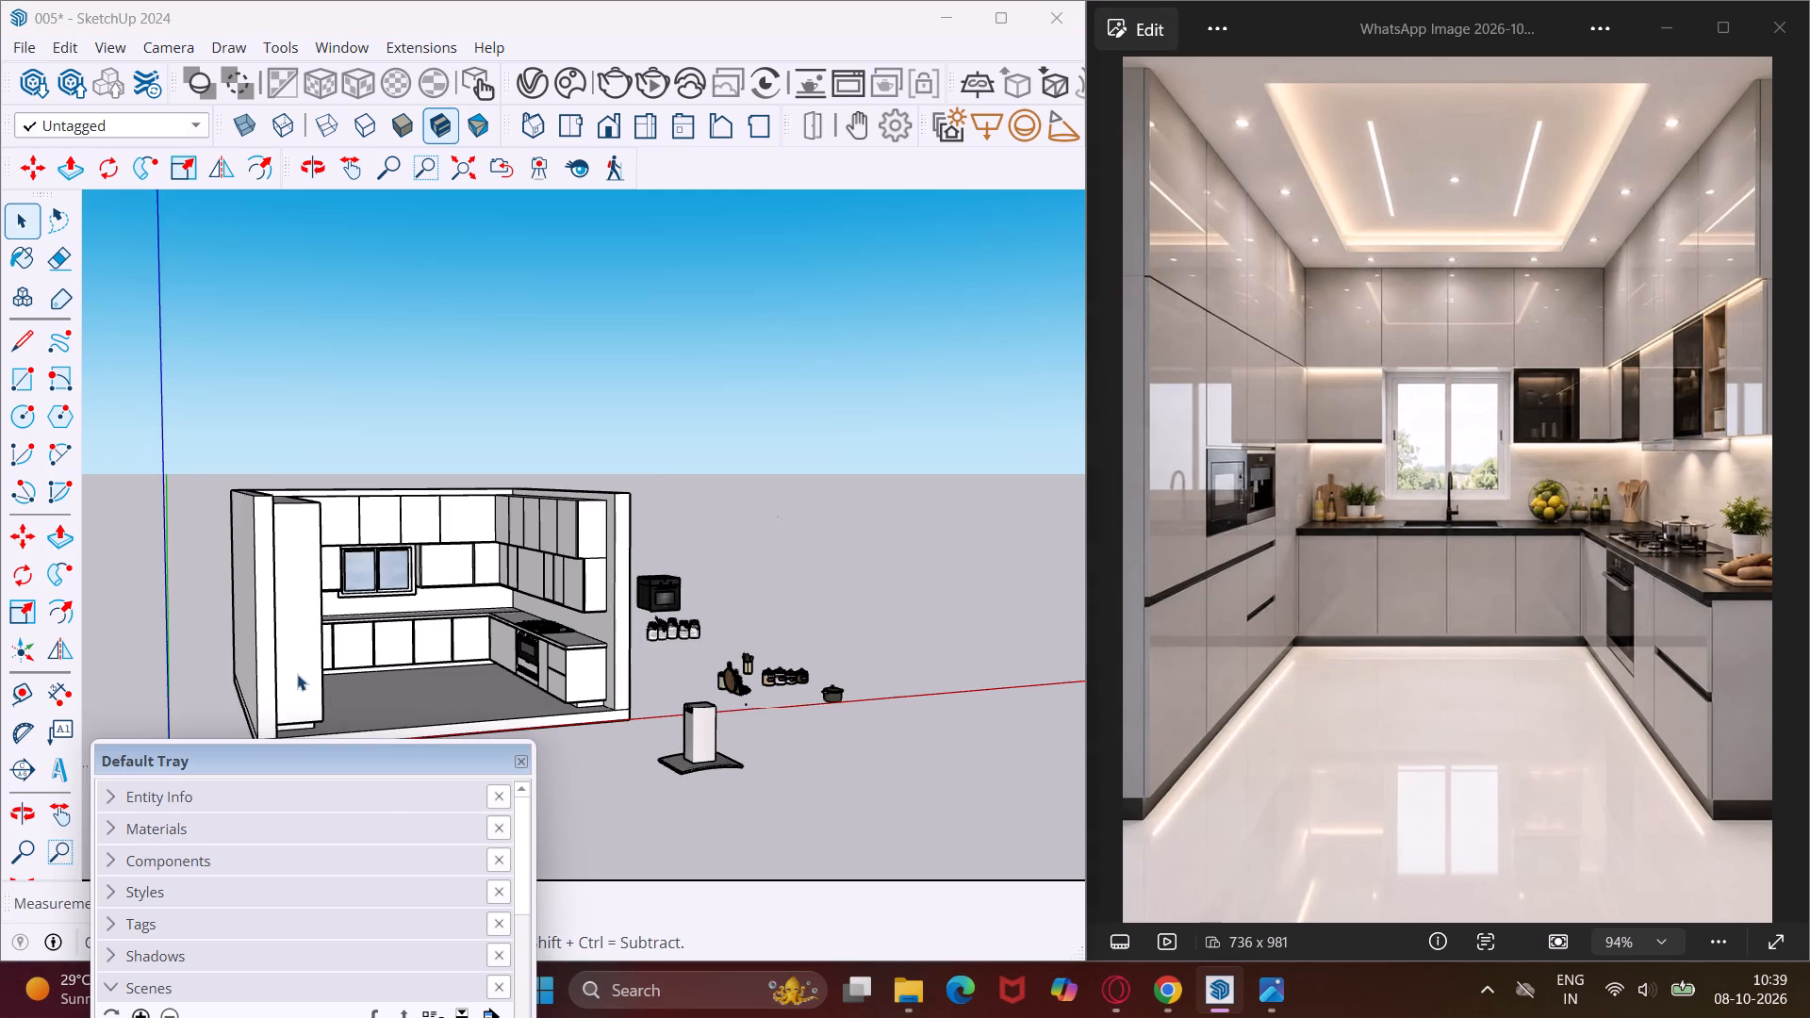
middle_click_drag(297, 674, 281, 613)
scroll(299, 699, "up", 13)
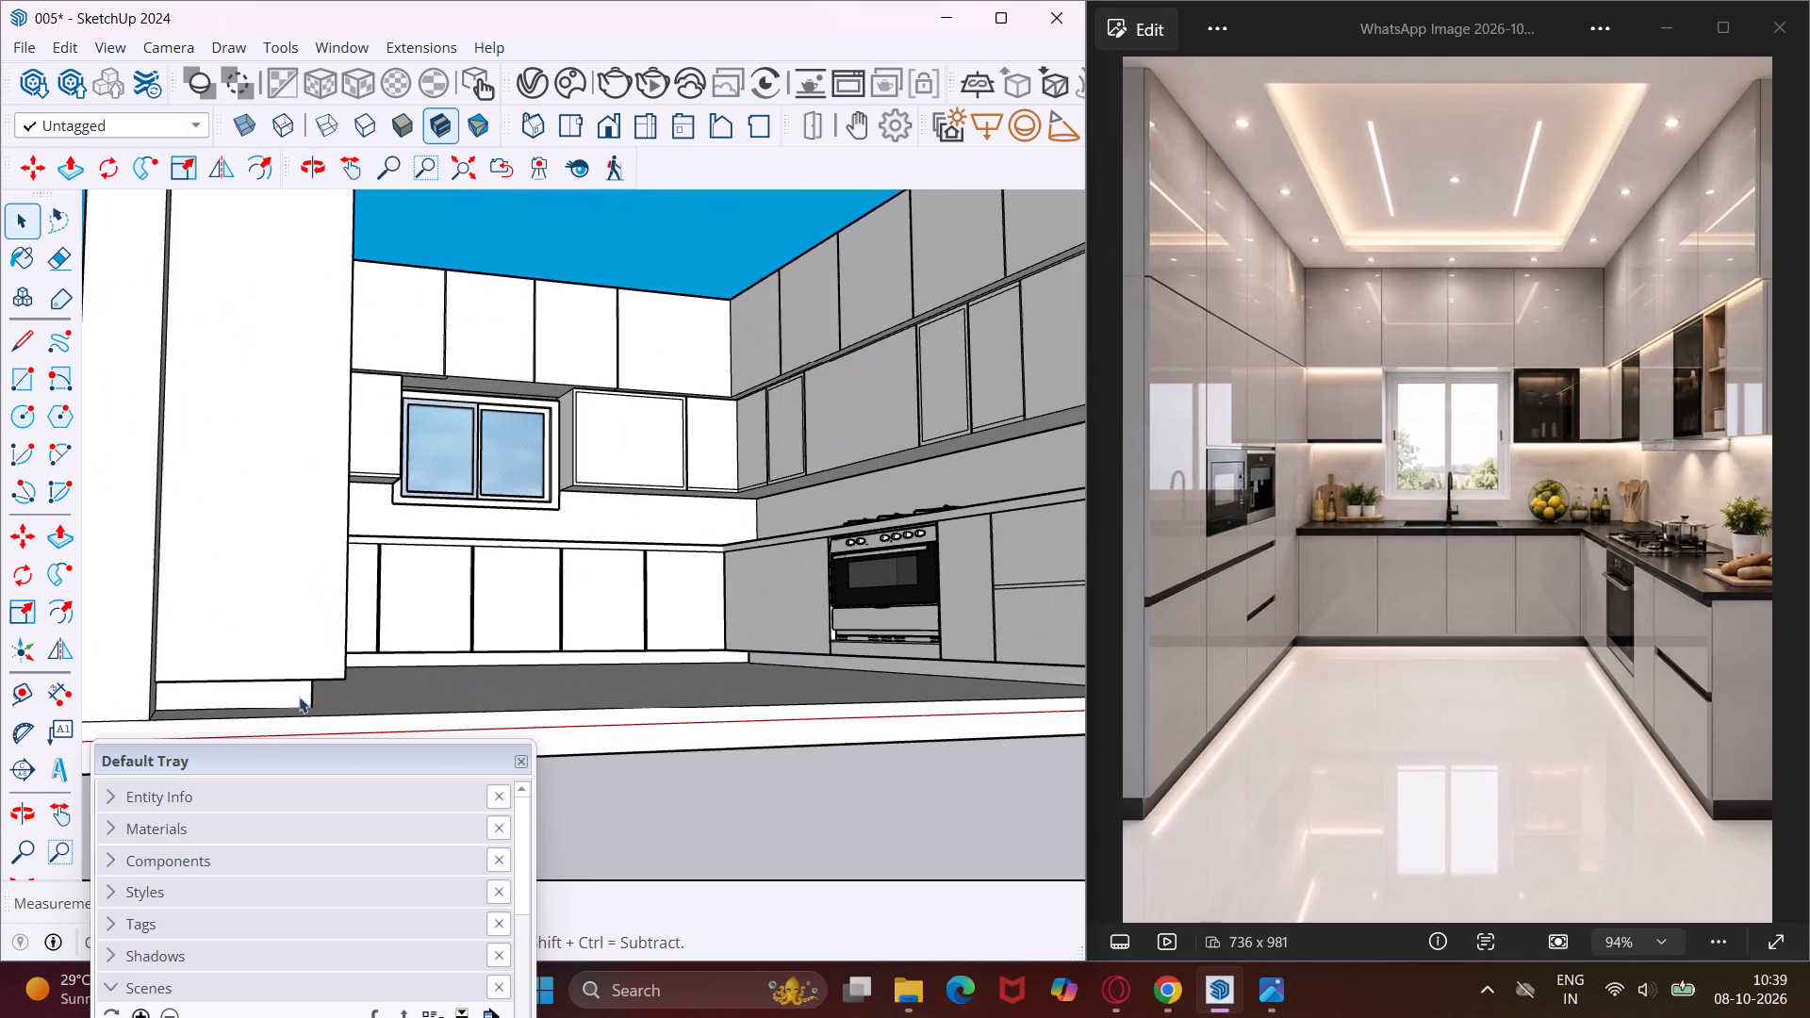
middle_click_drag(295, 583, 253, 596)
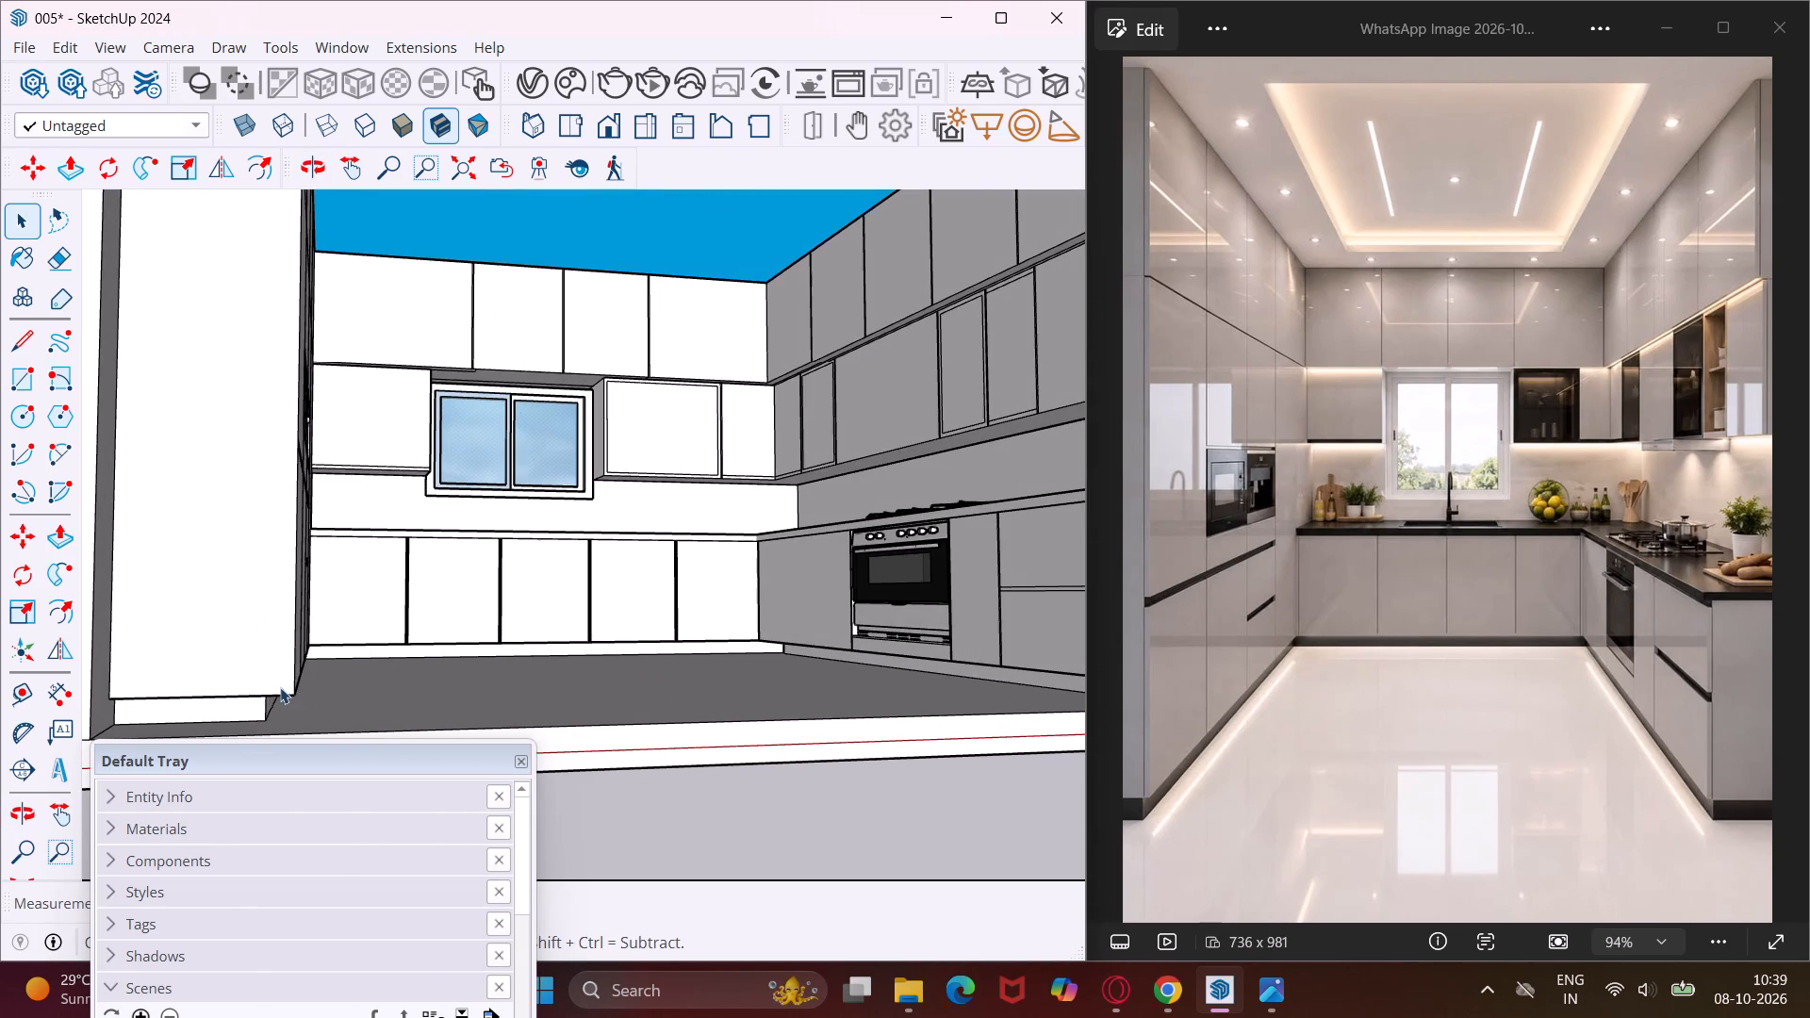
scroll(283, 685, "up", 7)
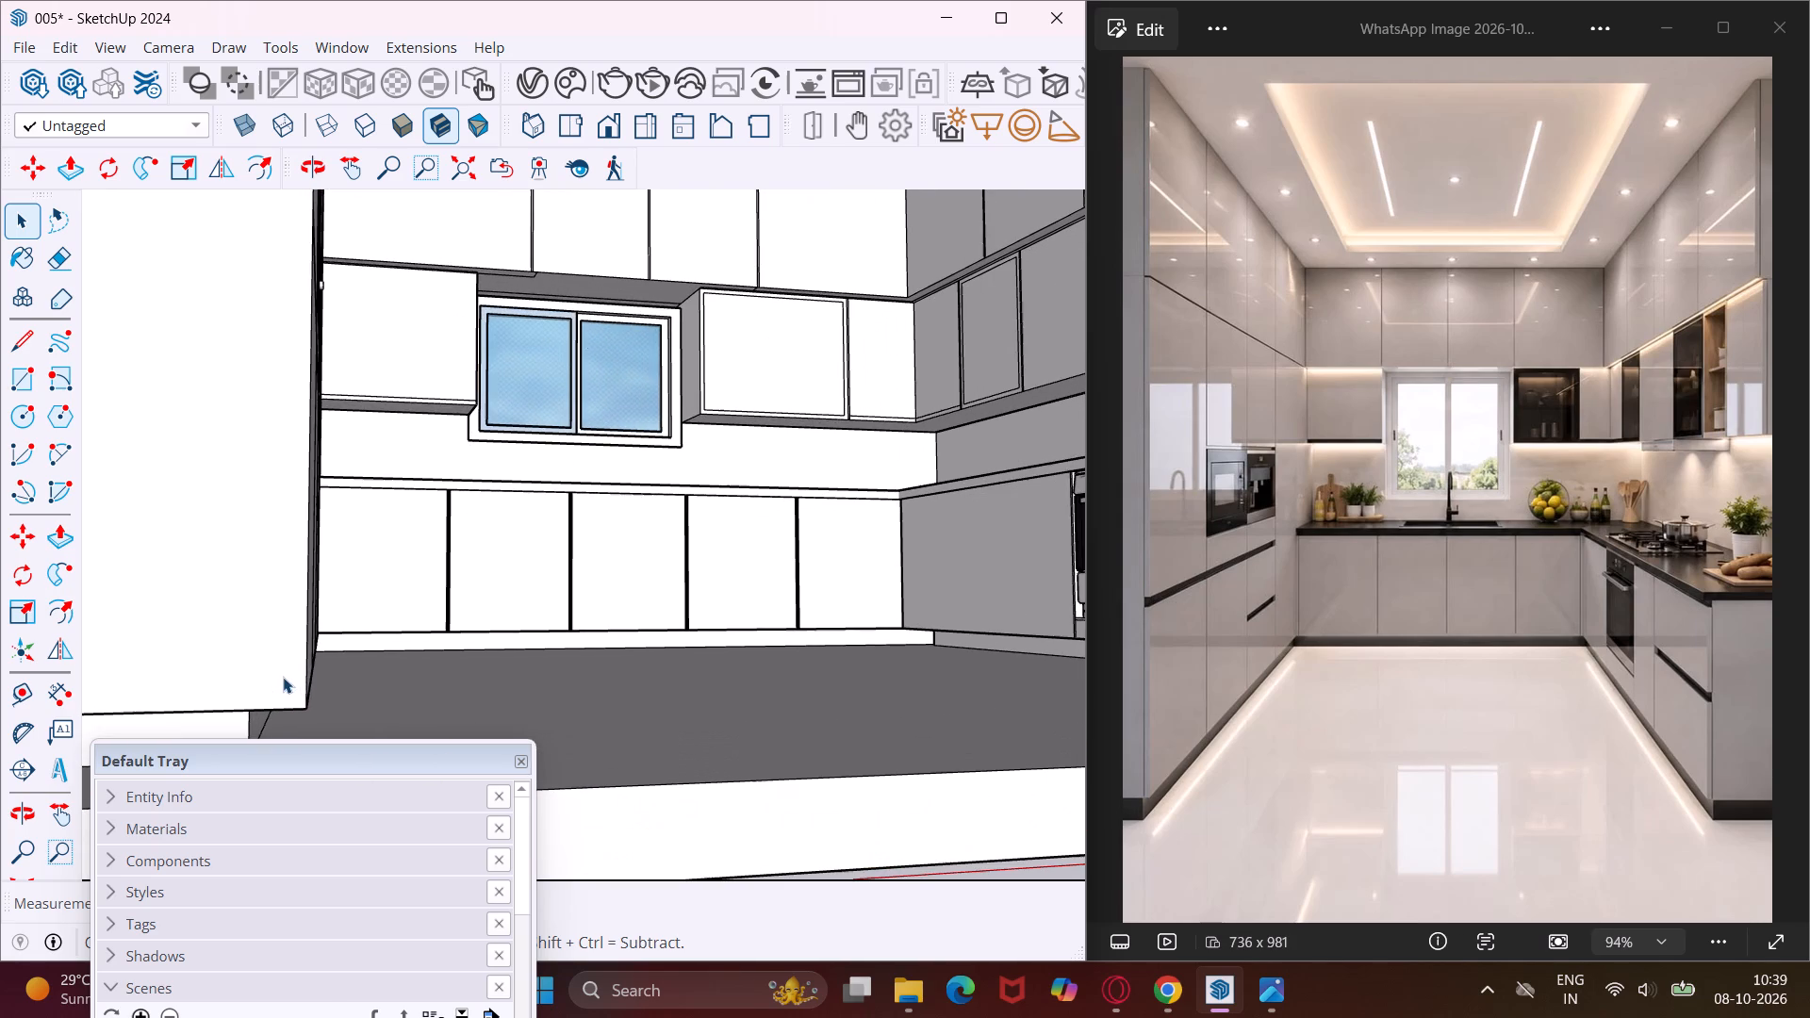
left_click(307, 671)
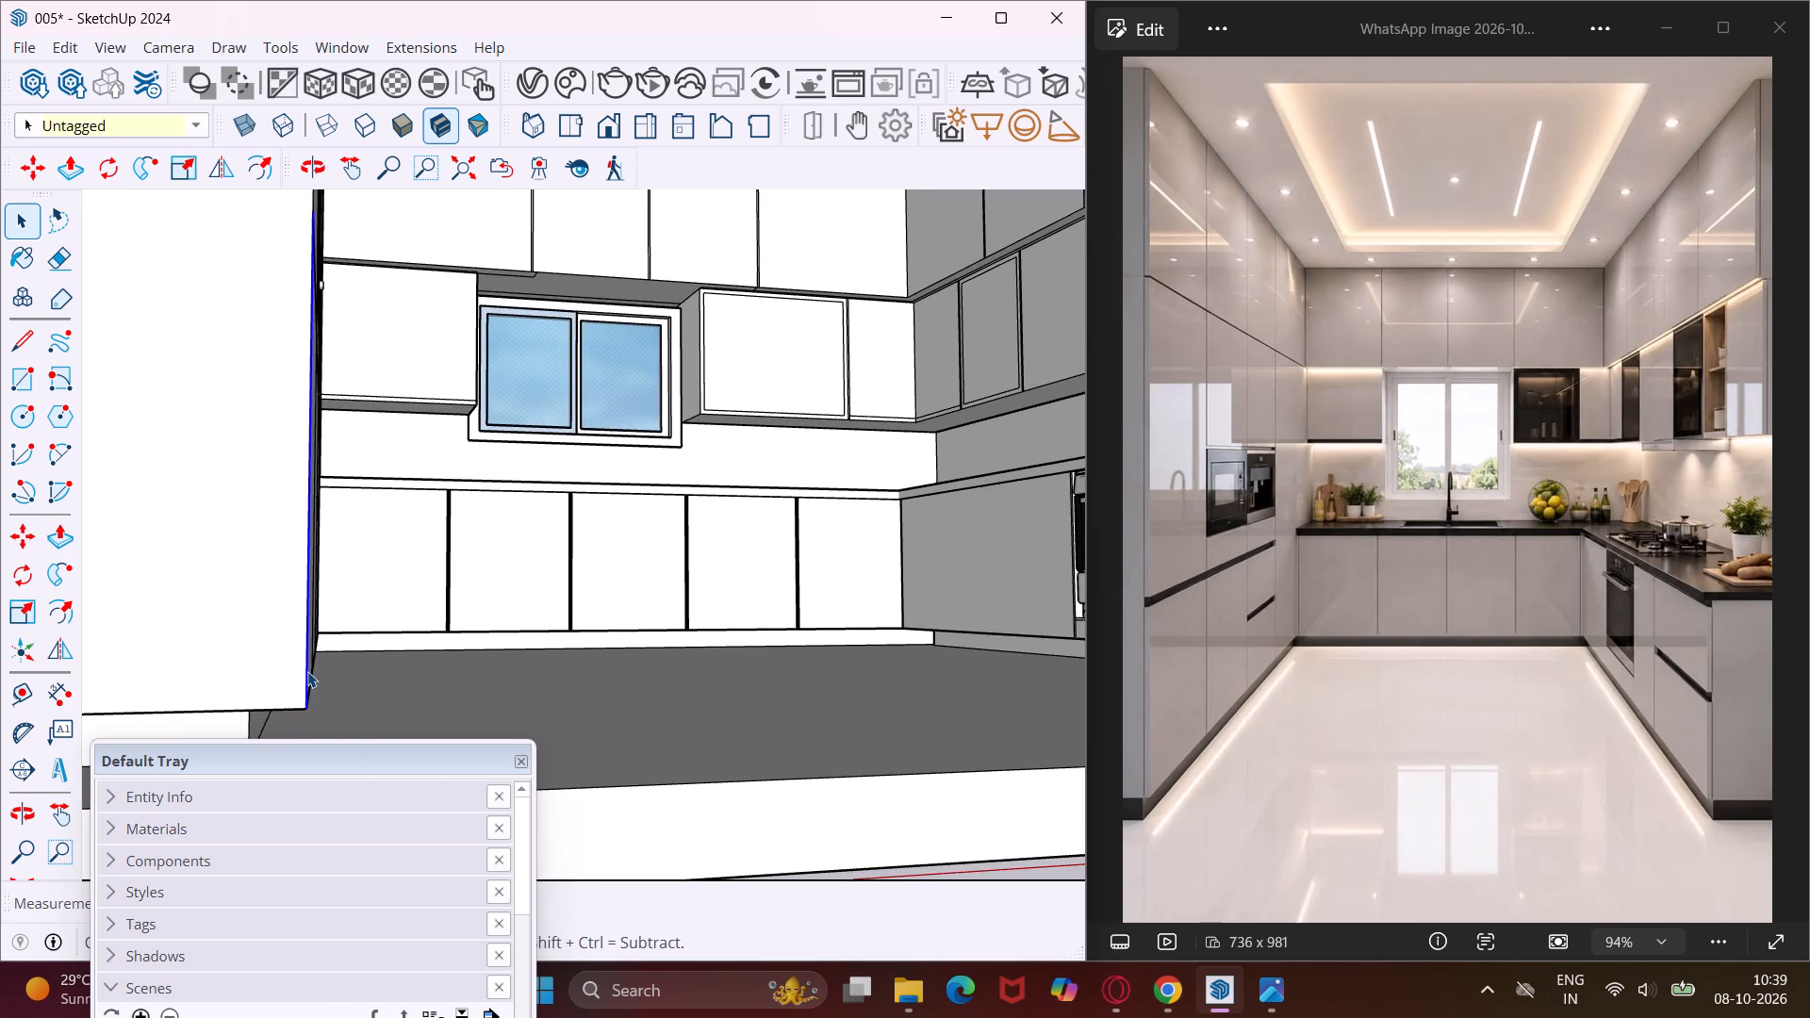
scroll(307, 671, "down", 8)
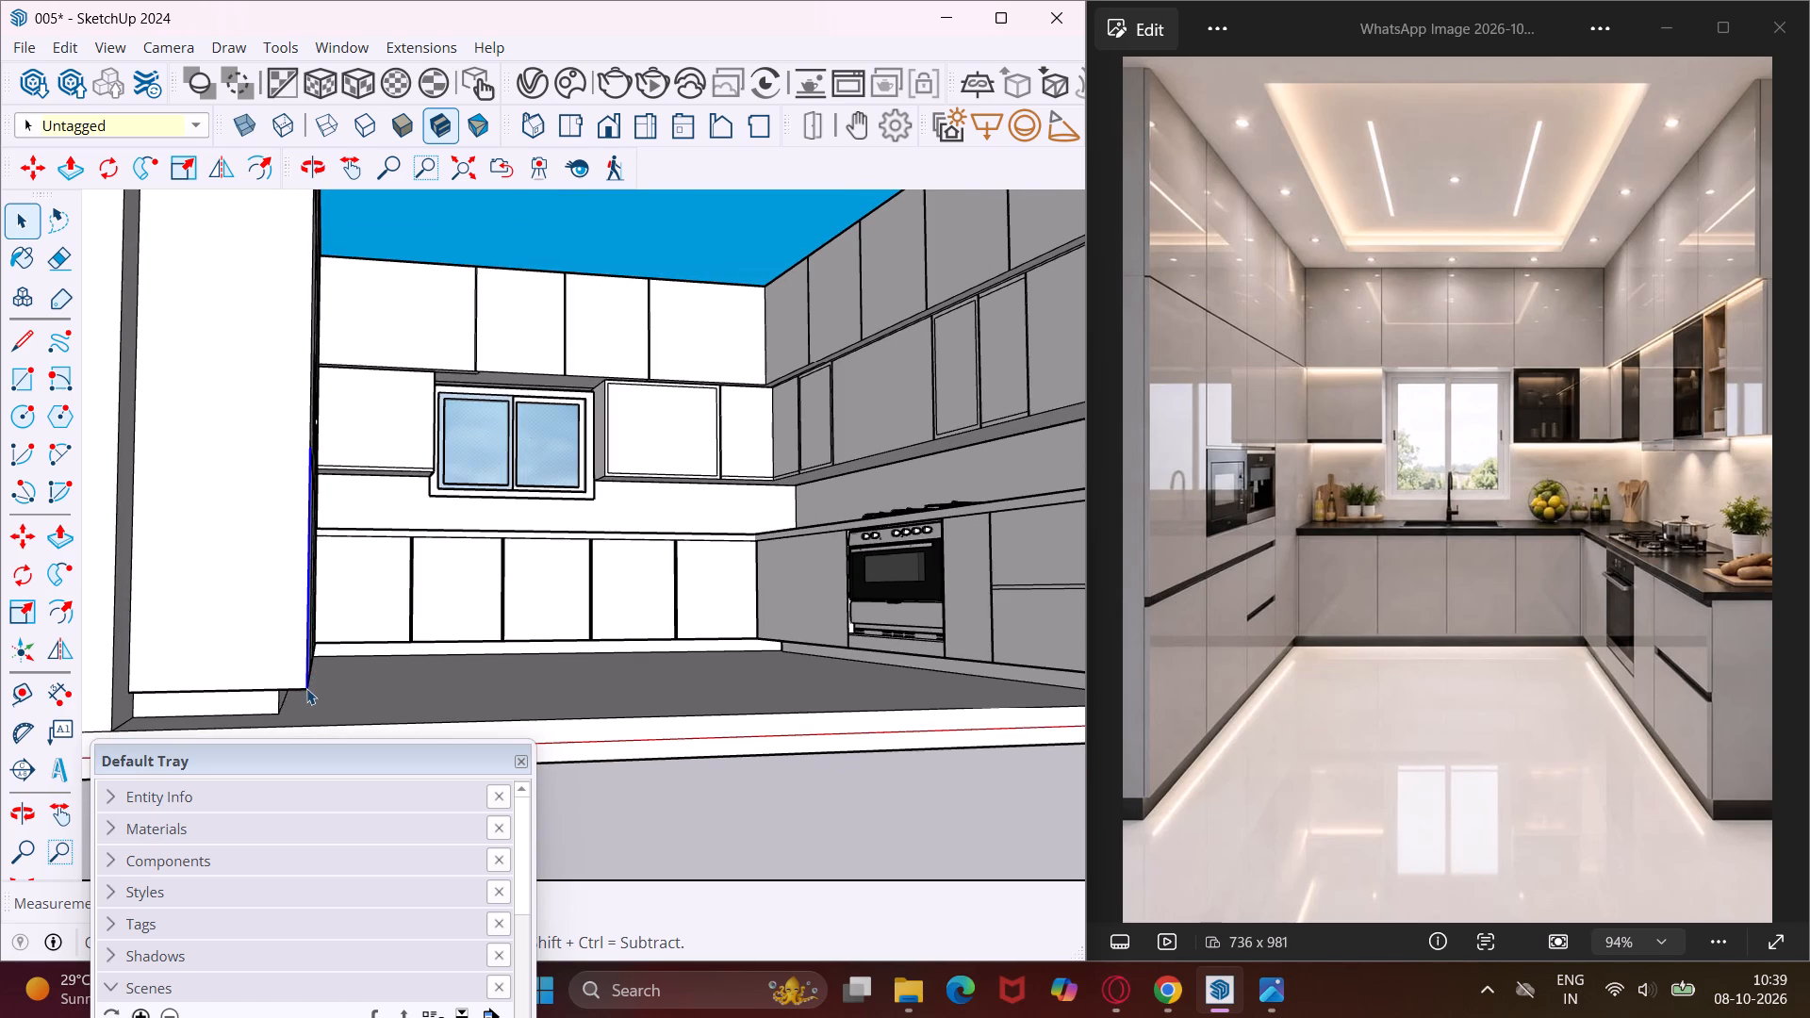
middle_click_drag(303, 701, 237, 725)
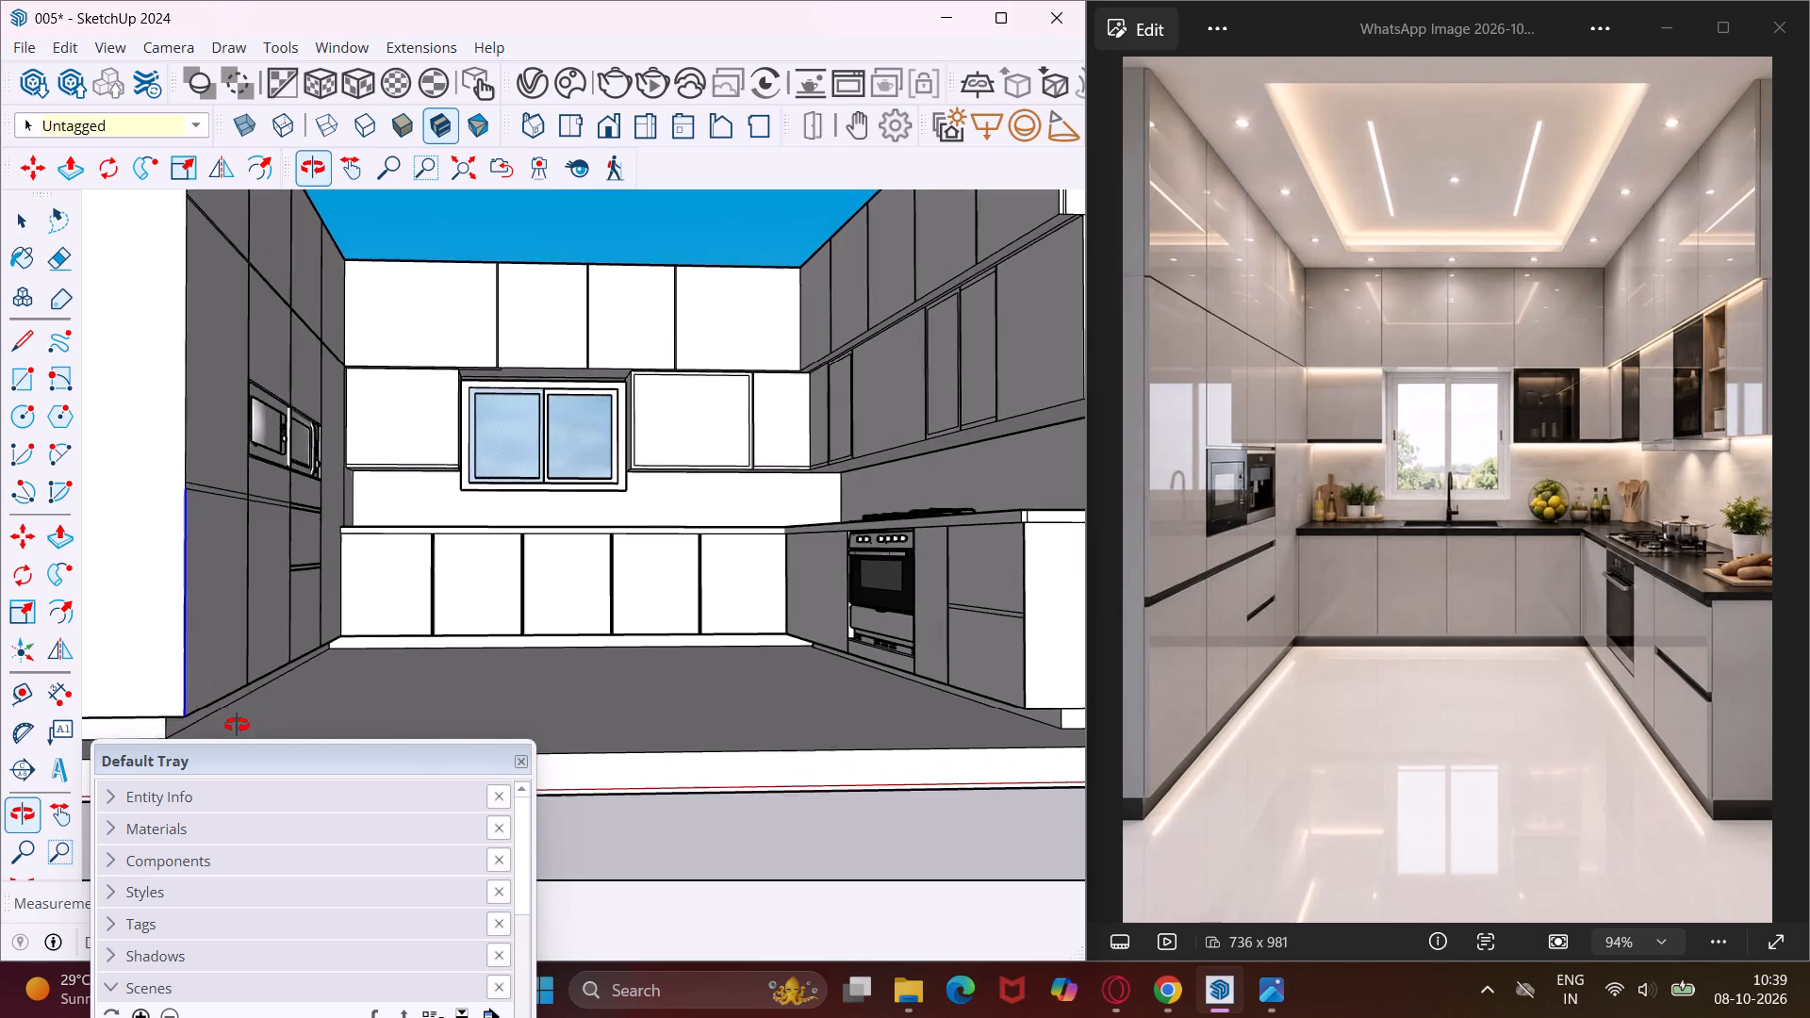
middle_click_drag(237, 725, 225, 843)
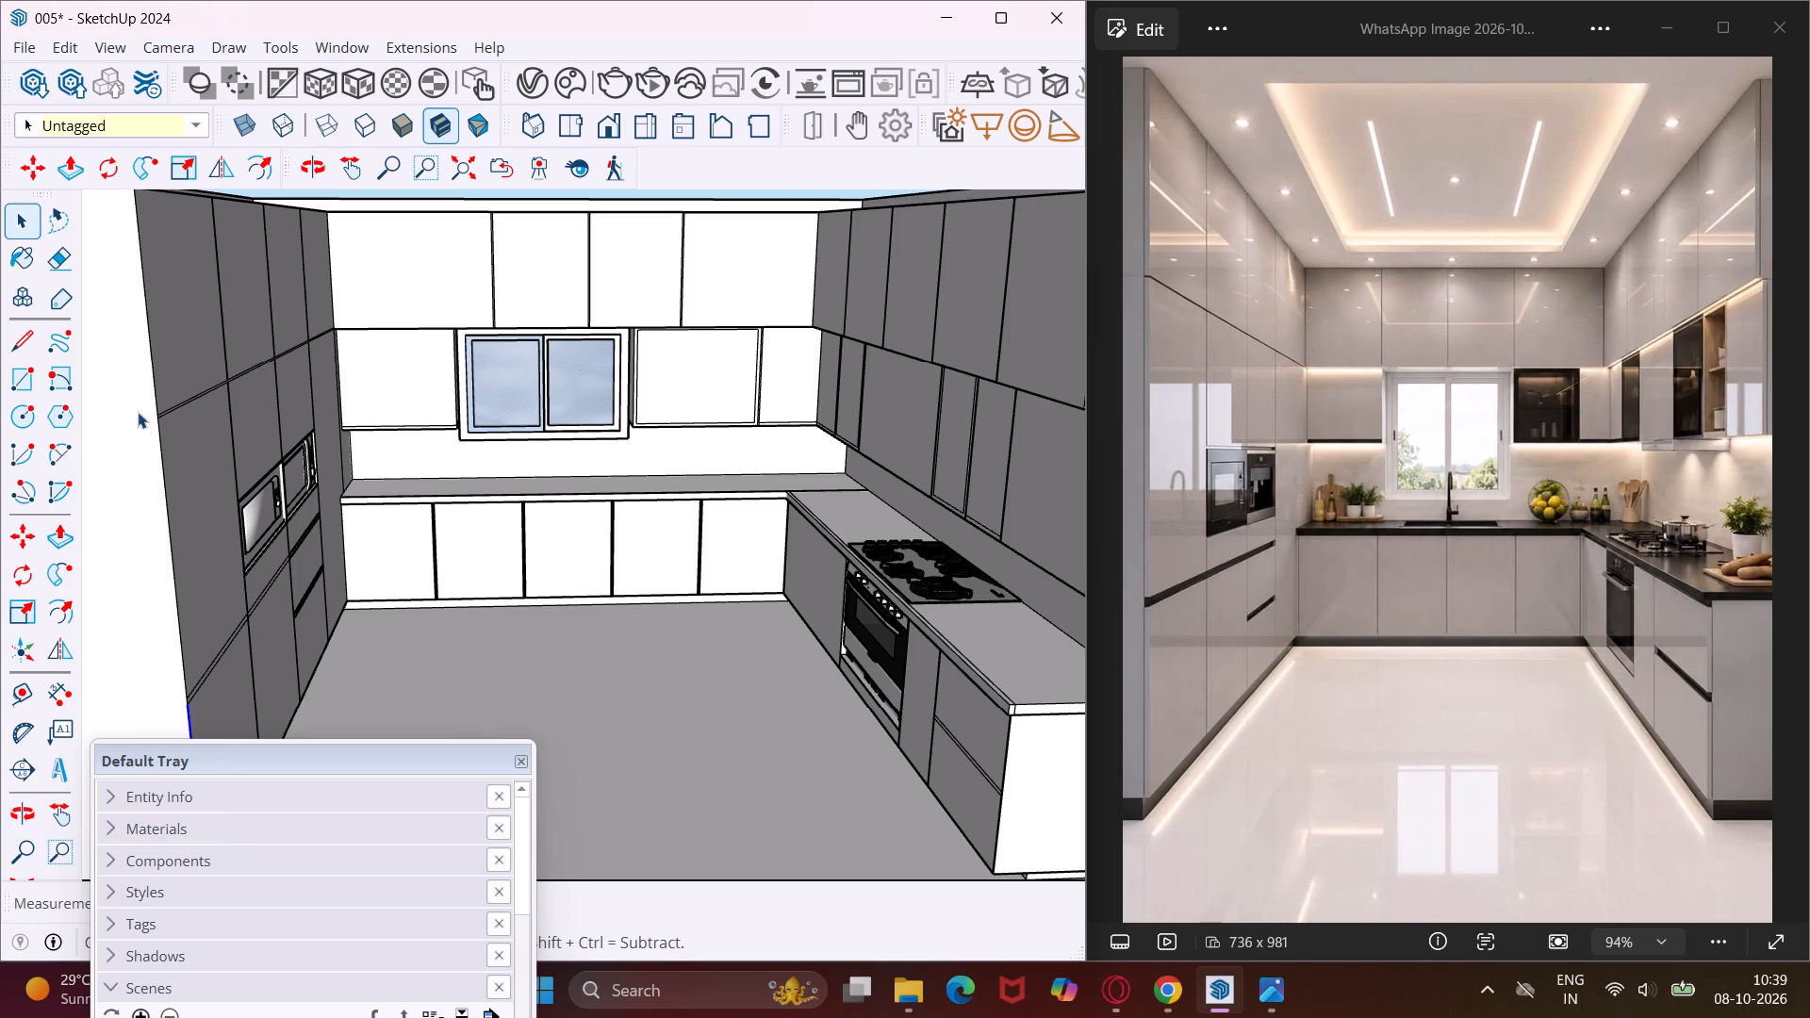
scroll(148, 390, "up", 4)
scroll(148, 390, "up", 18)
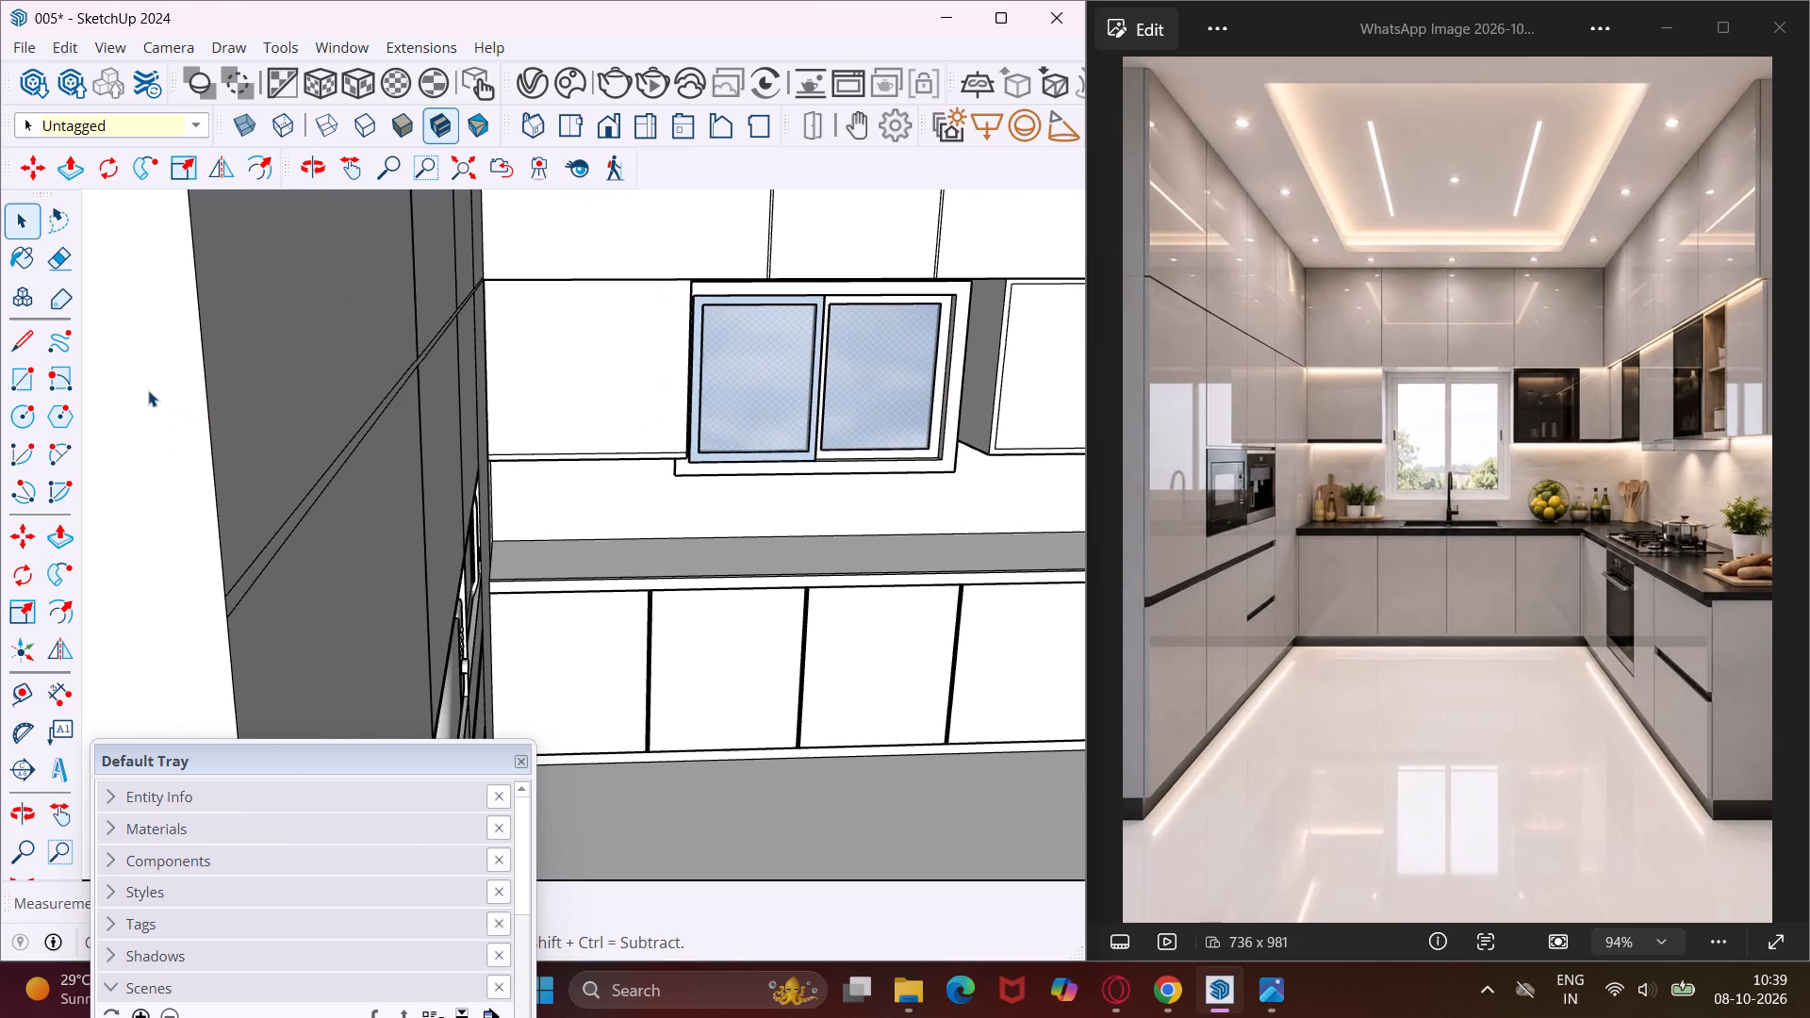
left_click(211, 429, "ctrl")
scroll(228, 610, "up", 5)
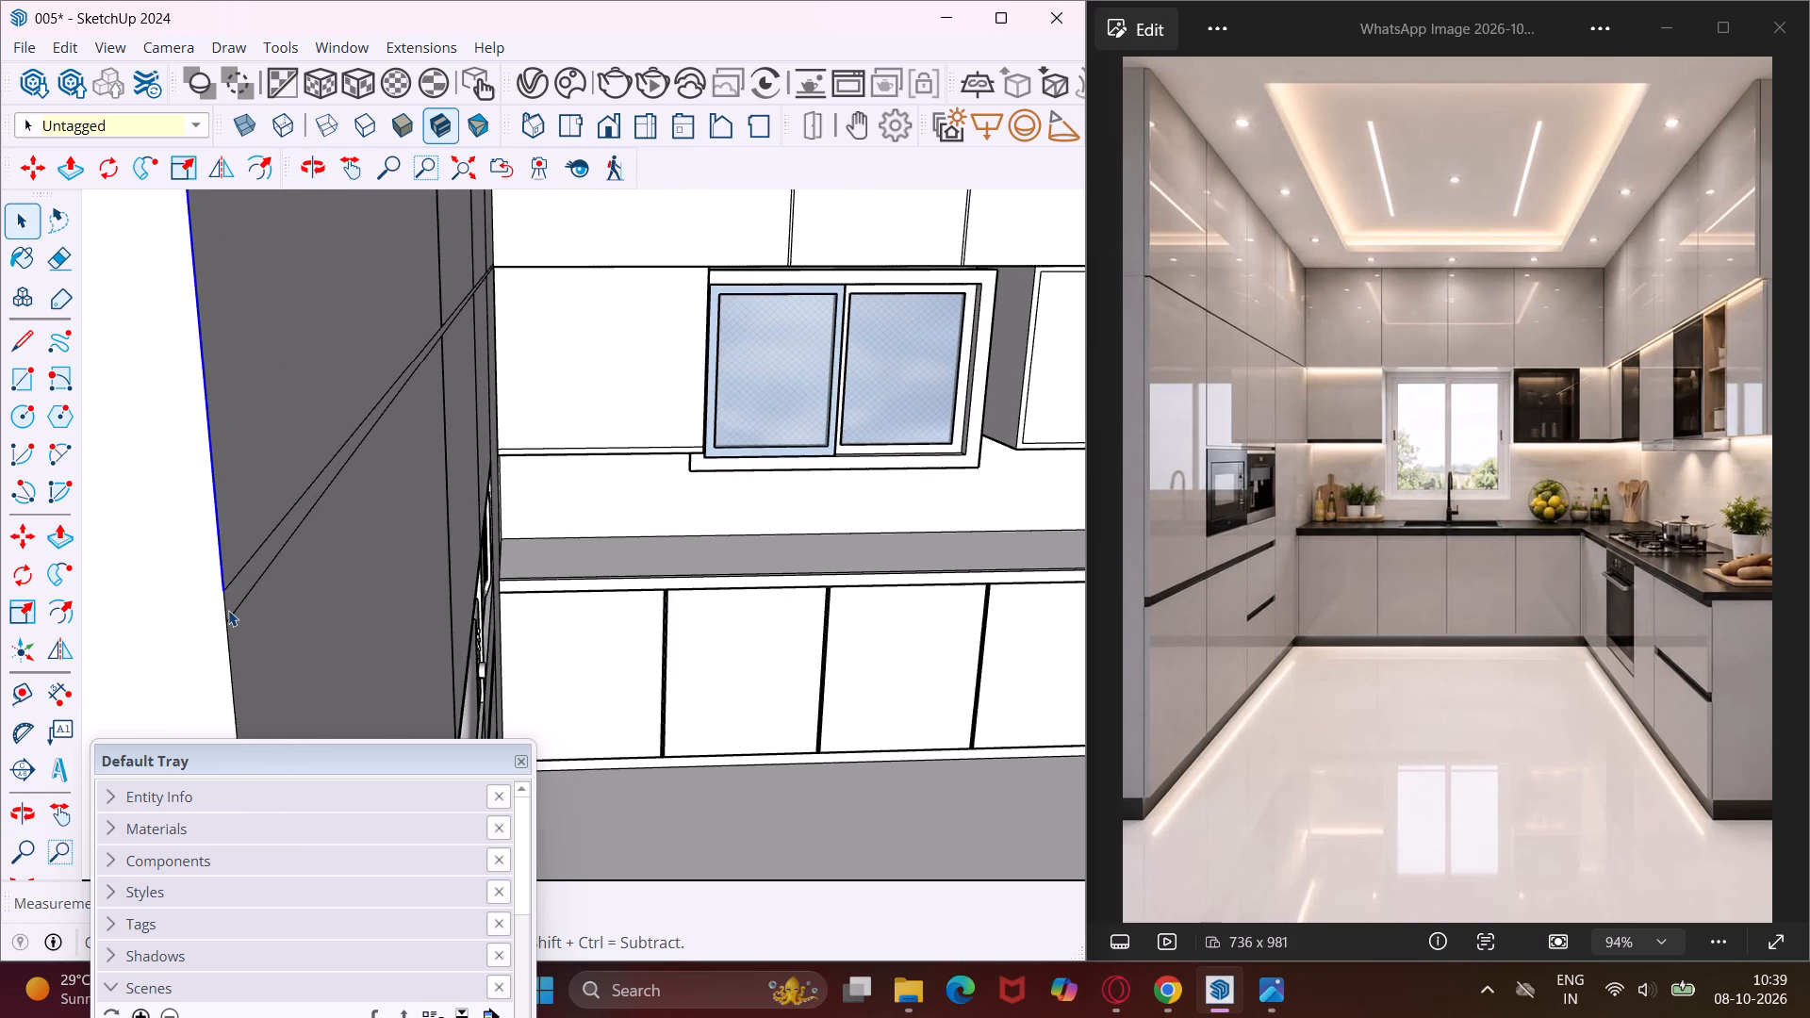
scroll(228, 610, "up", 7)
left_click(222, 604, "ctrl")
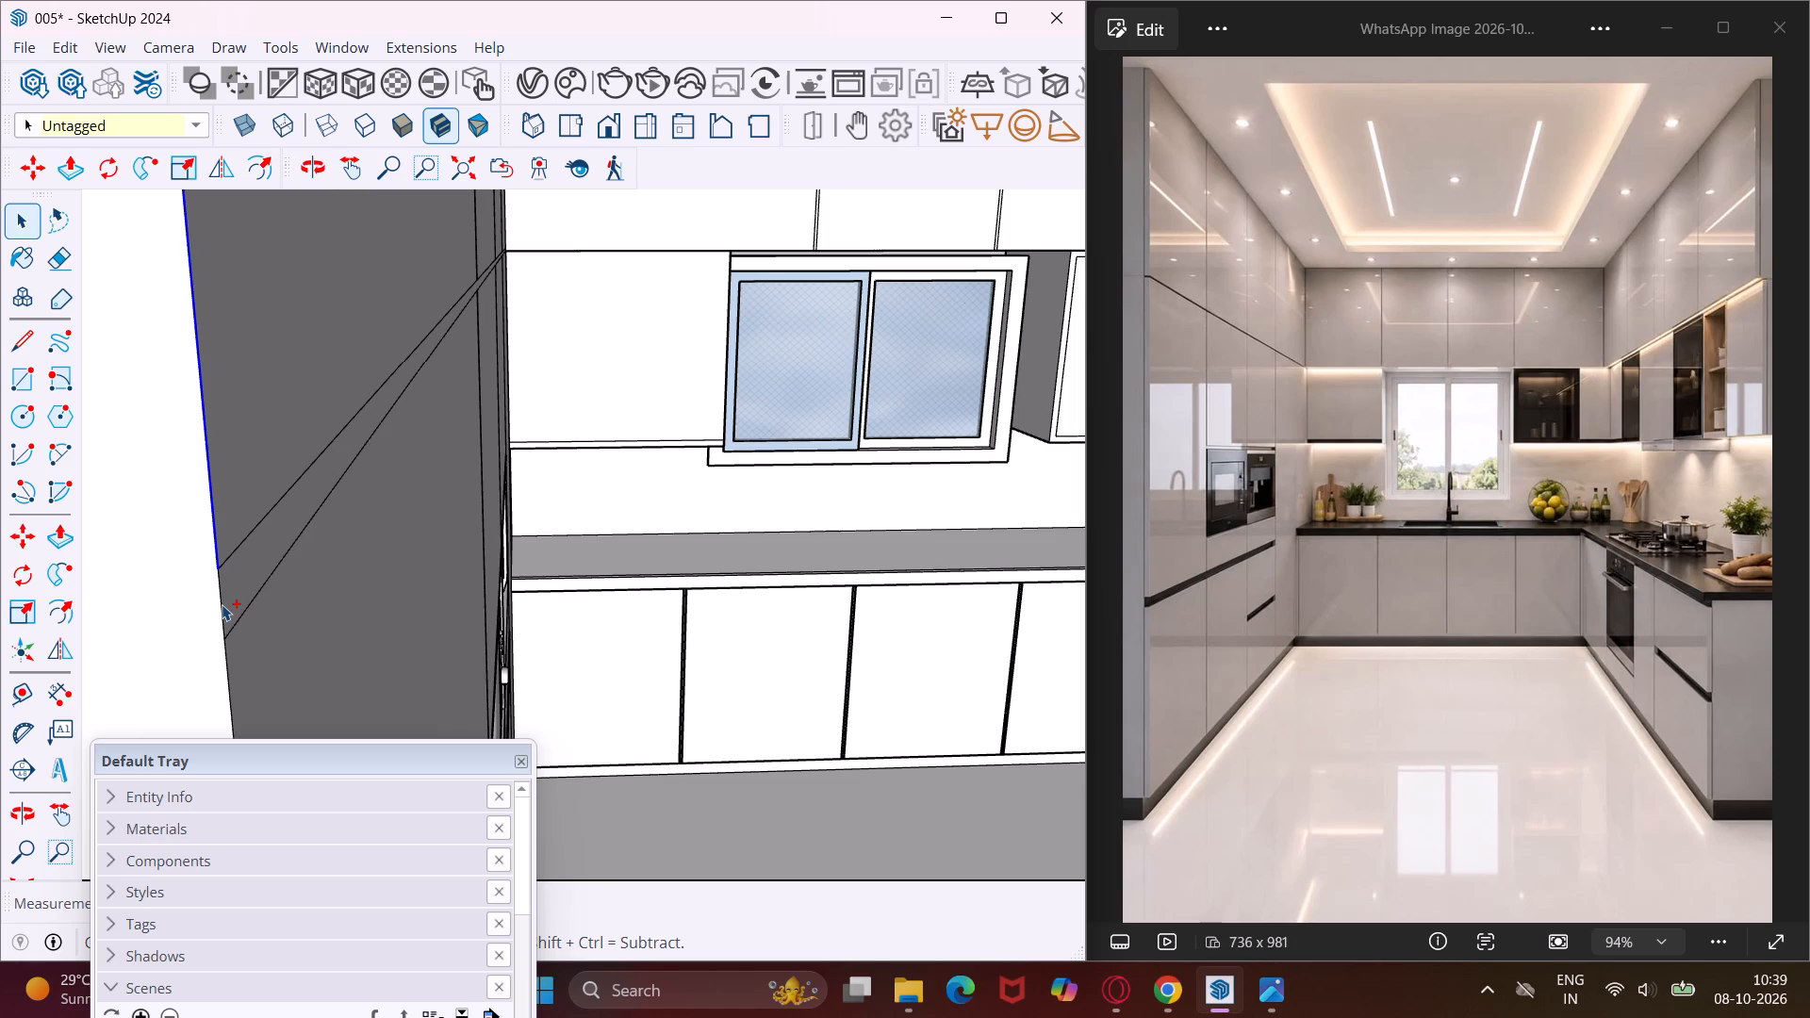
left_click(227, 678)
scroll(228, 647, "down", 14)
scroll(225, 649, "down", 10)
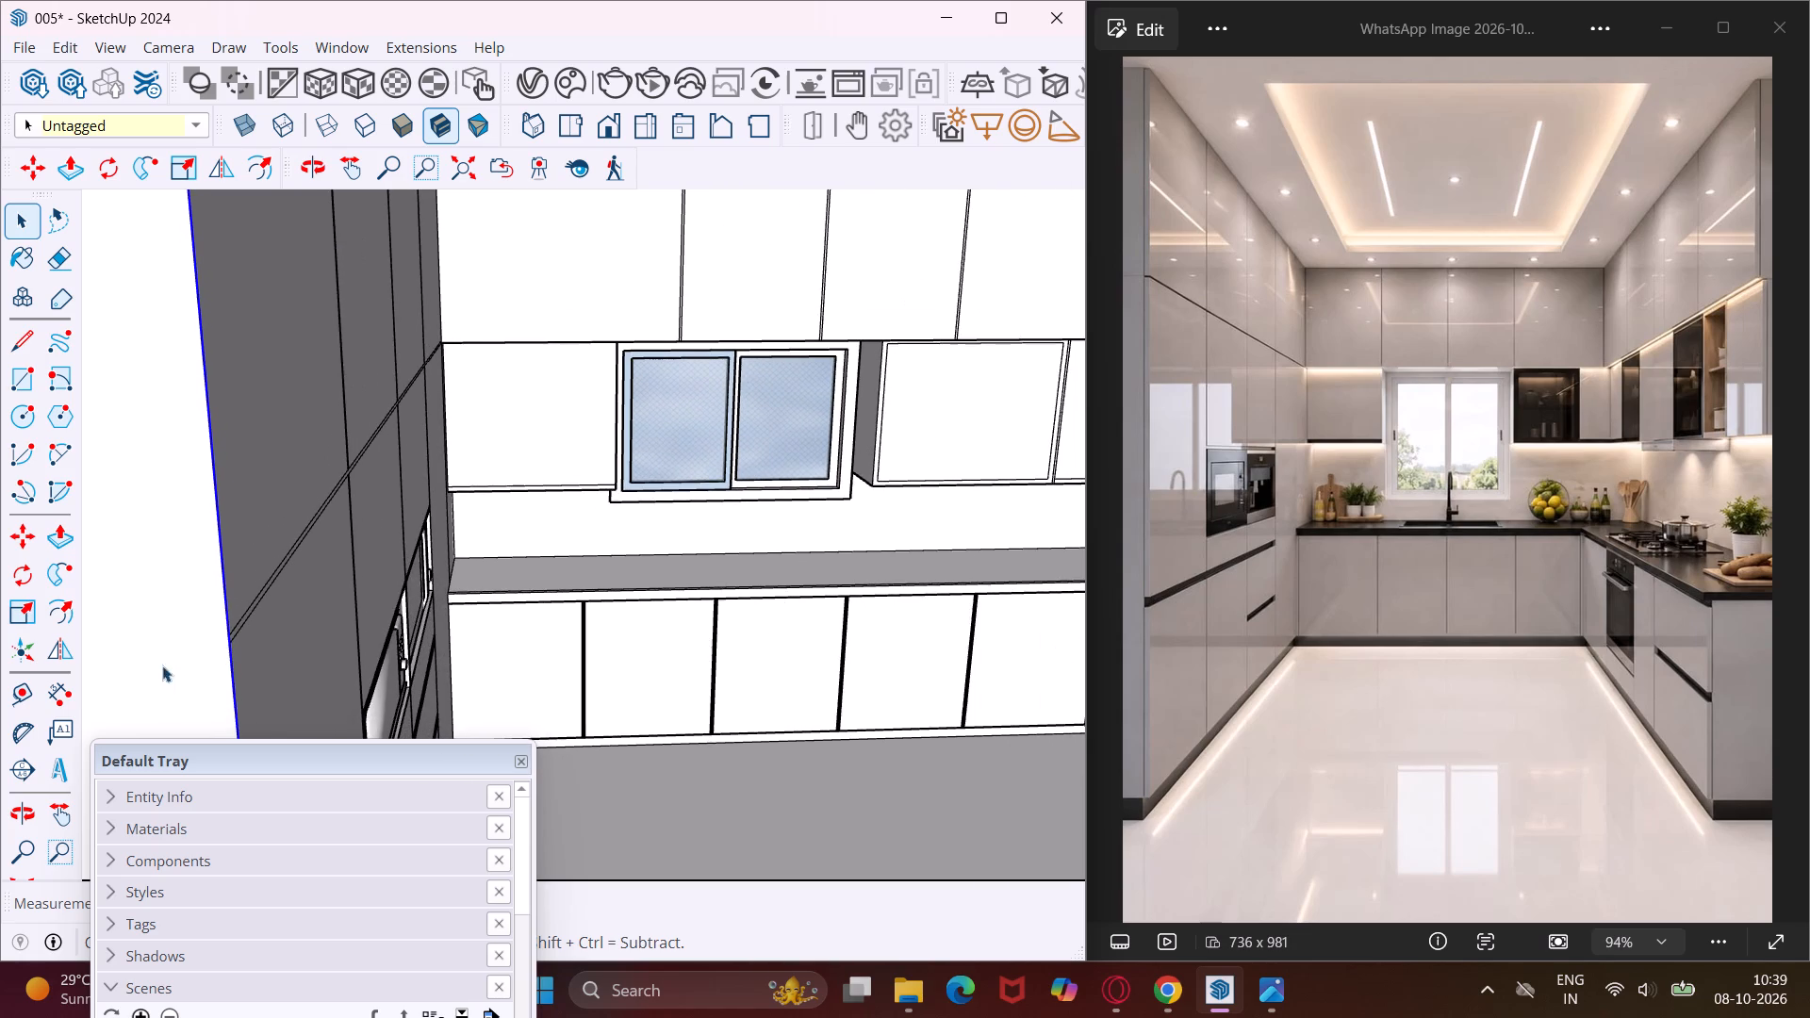
scroll(181, 537, "down", 12)
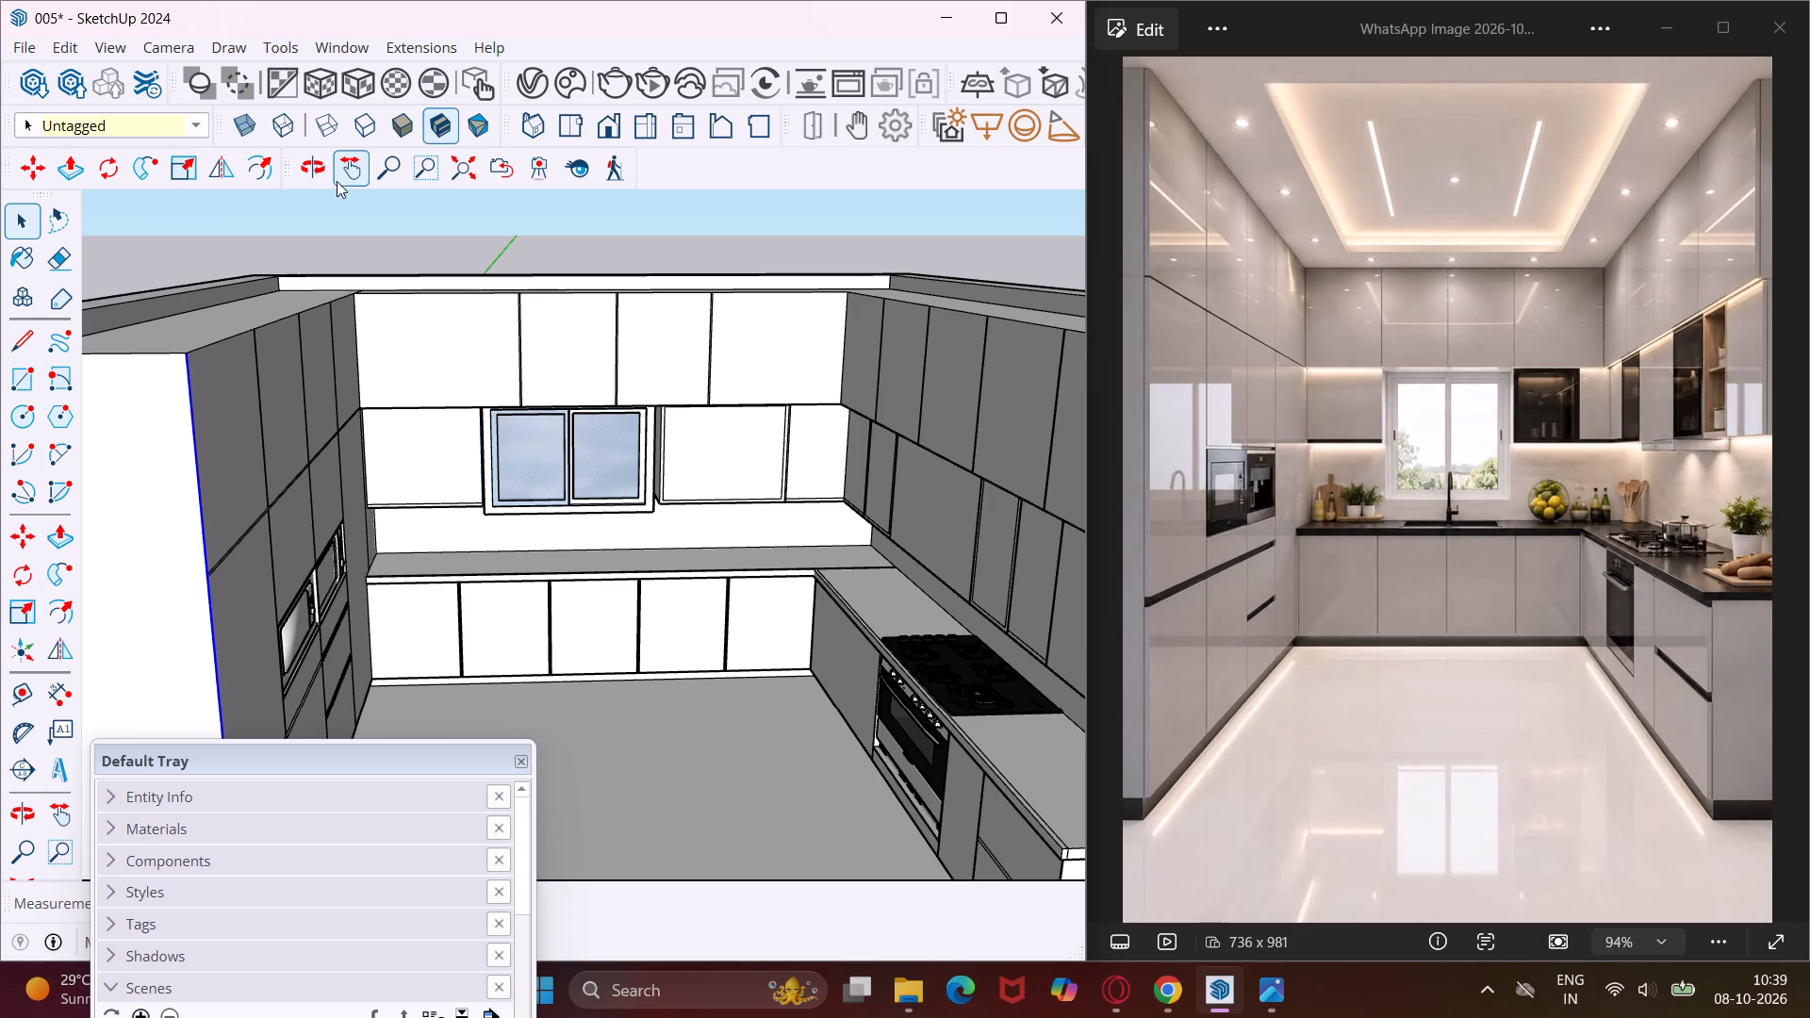
left_click(337, 177)
left_click_drag(280, 573, 285, 328)
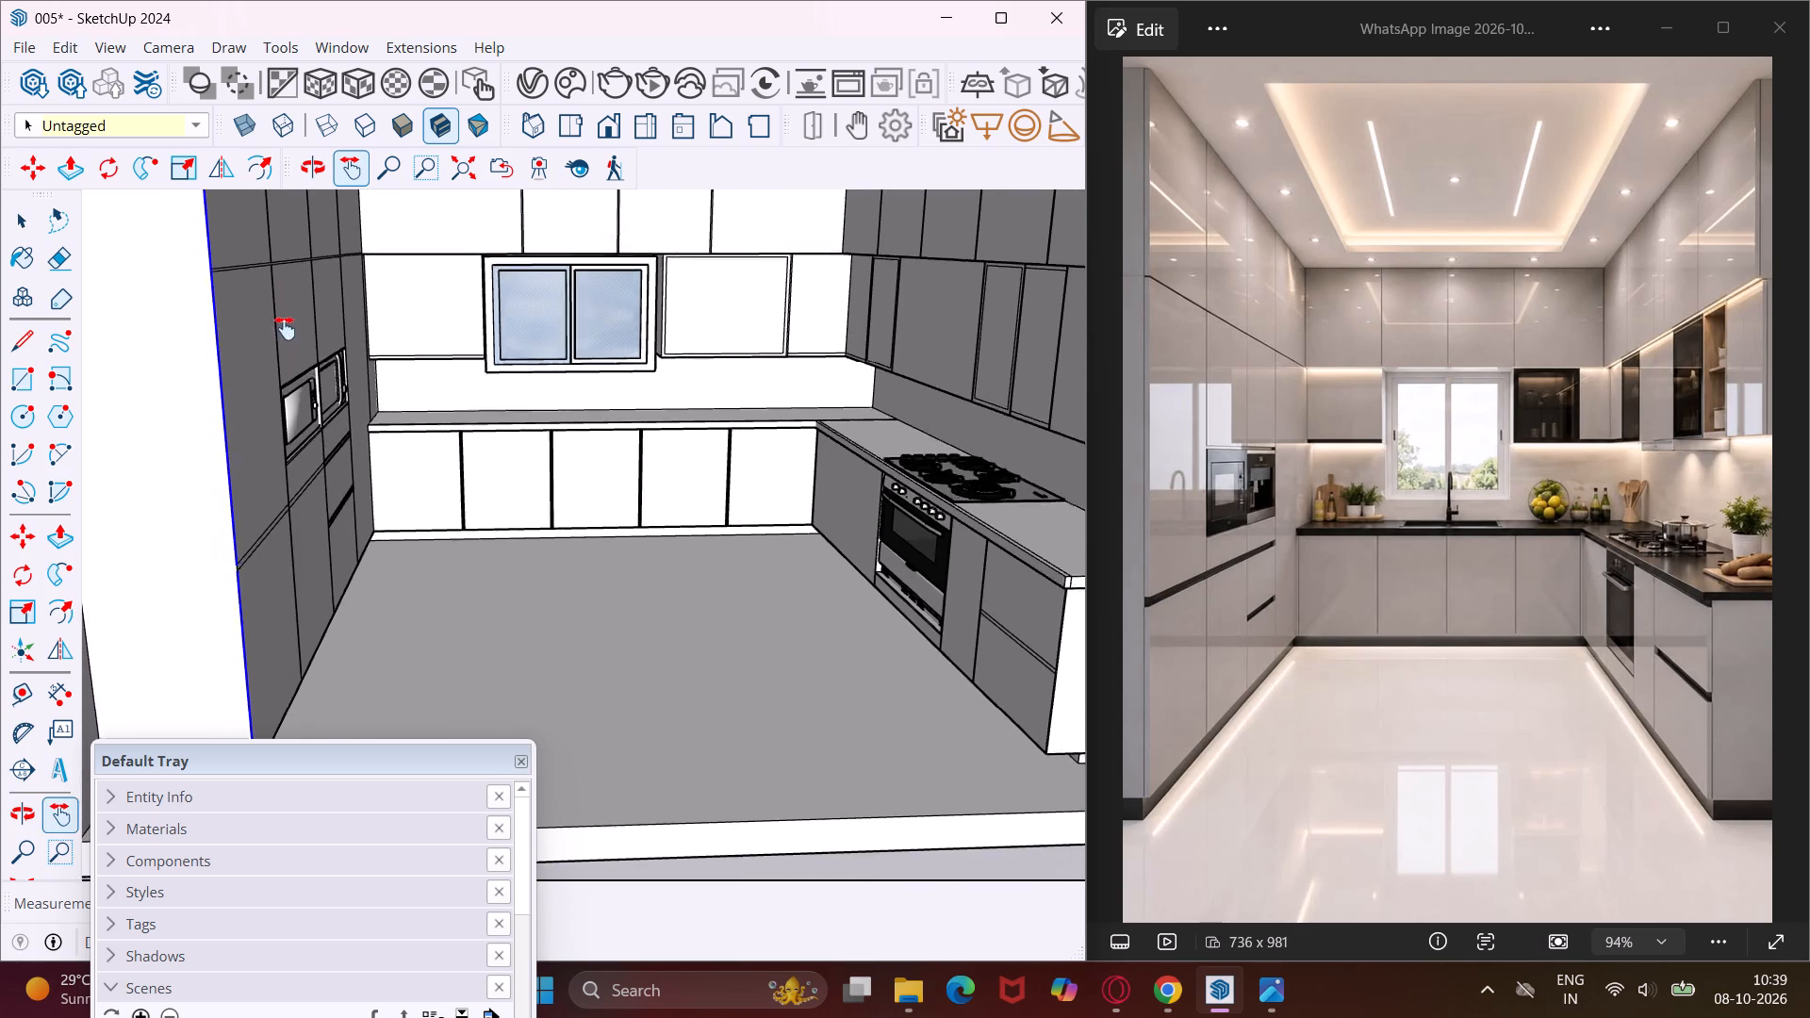
left_click_drag(285, 328, 288, 254)
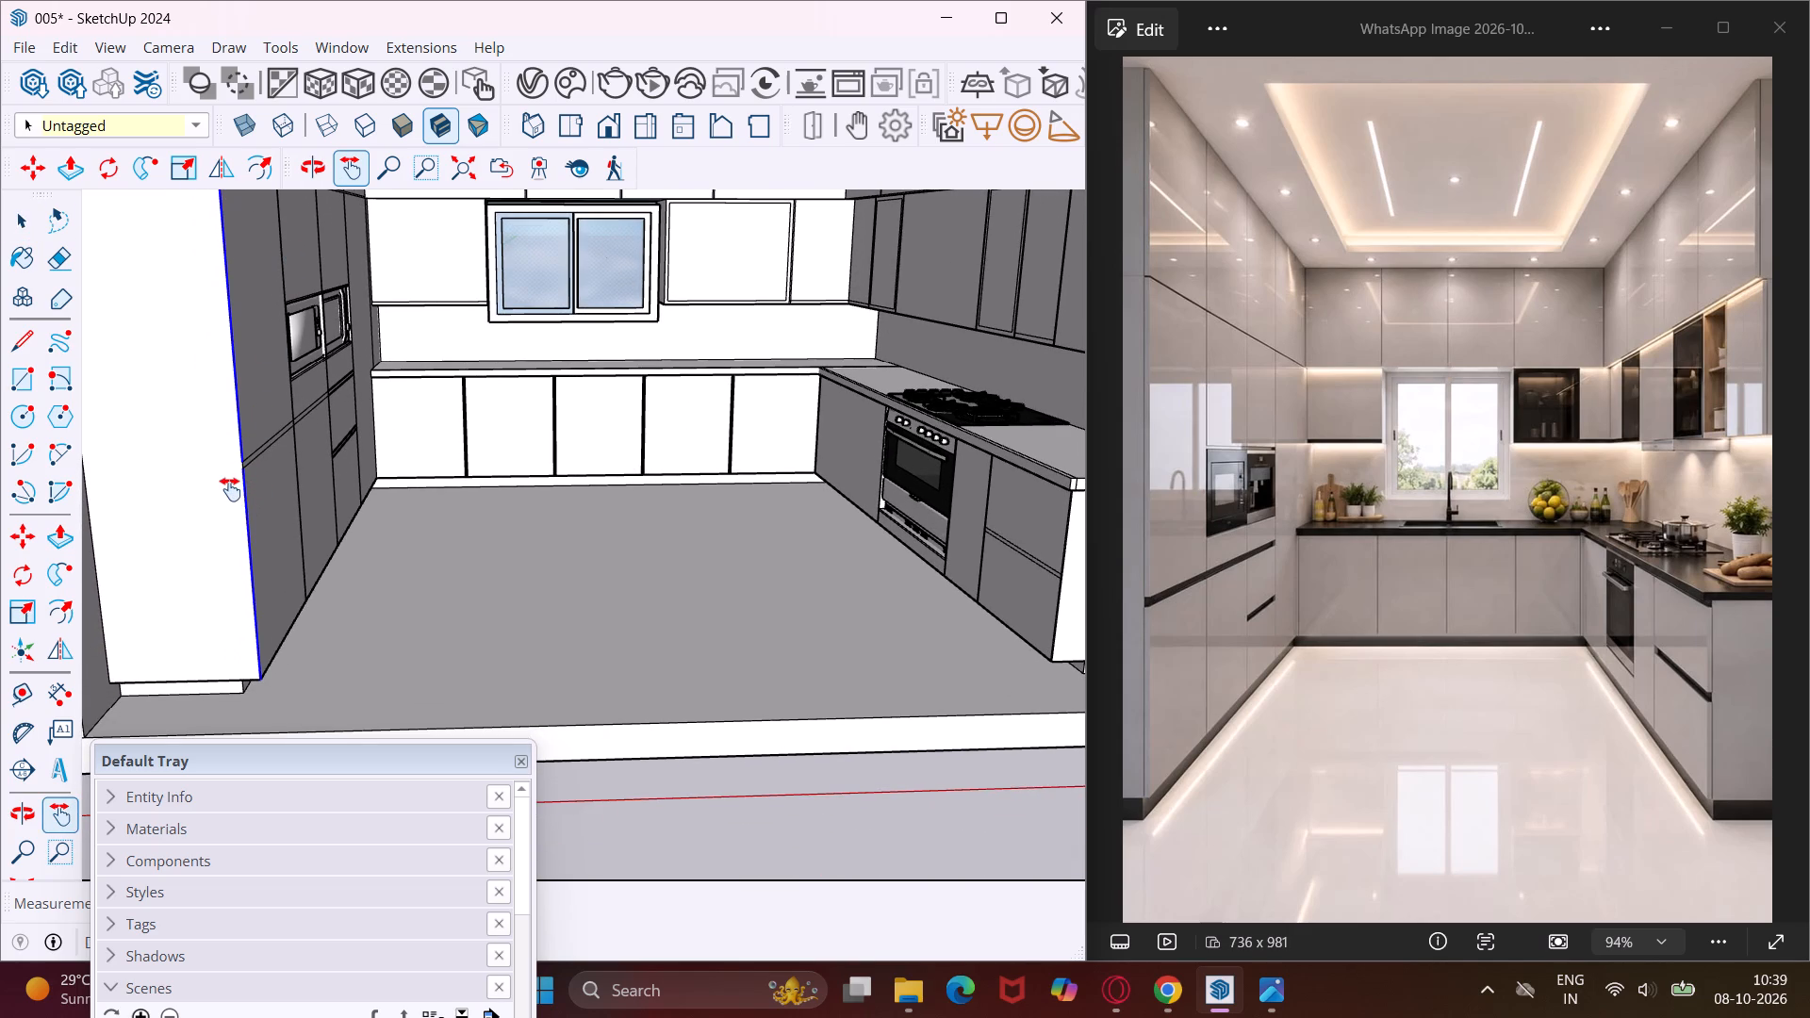
scroll(236, 476, "up", 16)
key("space")
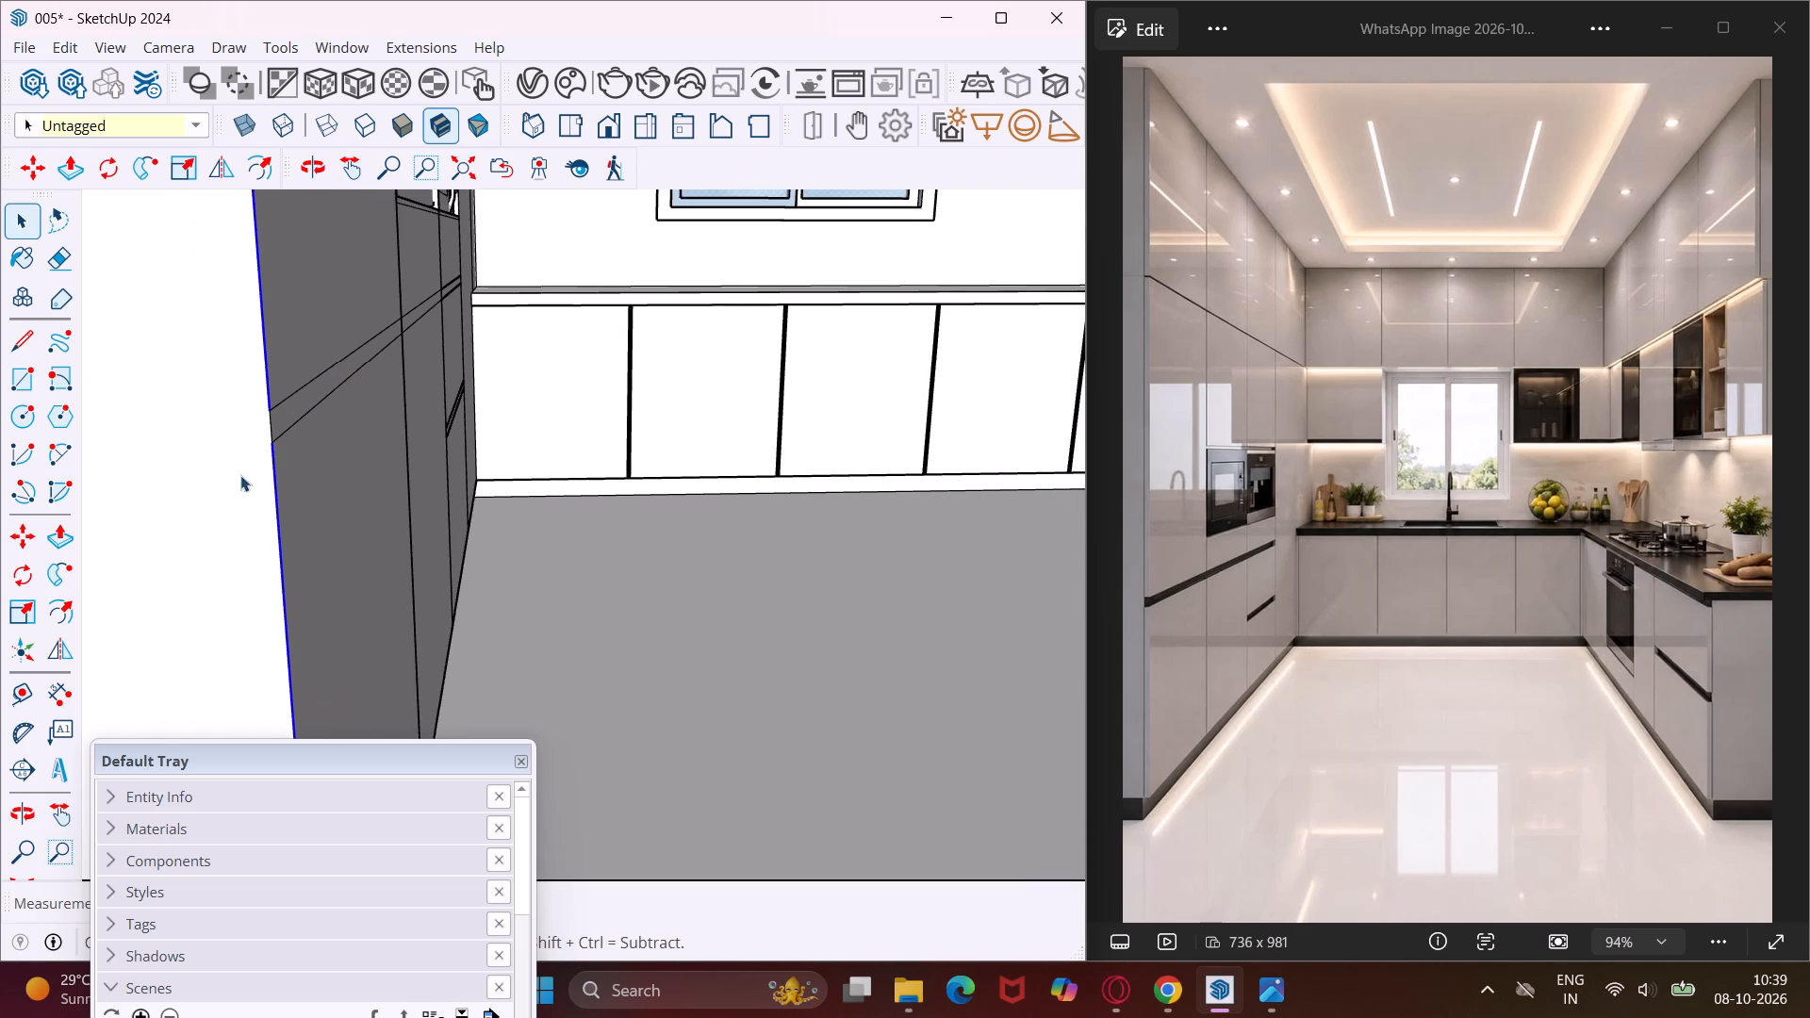
scroll(267, 432, "up", 15)
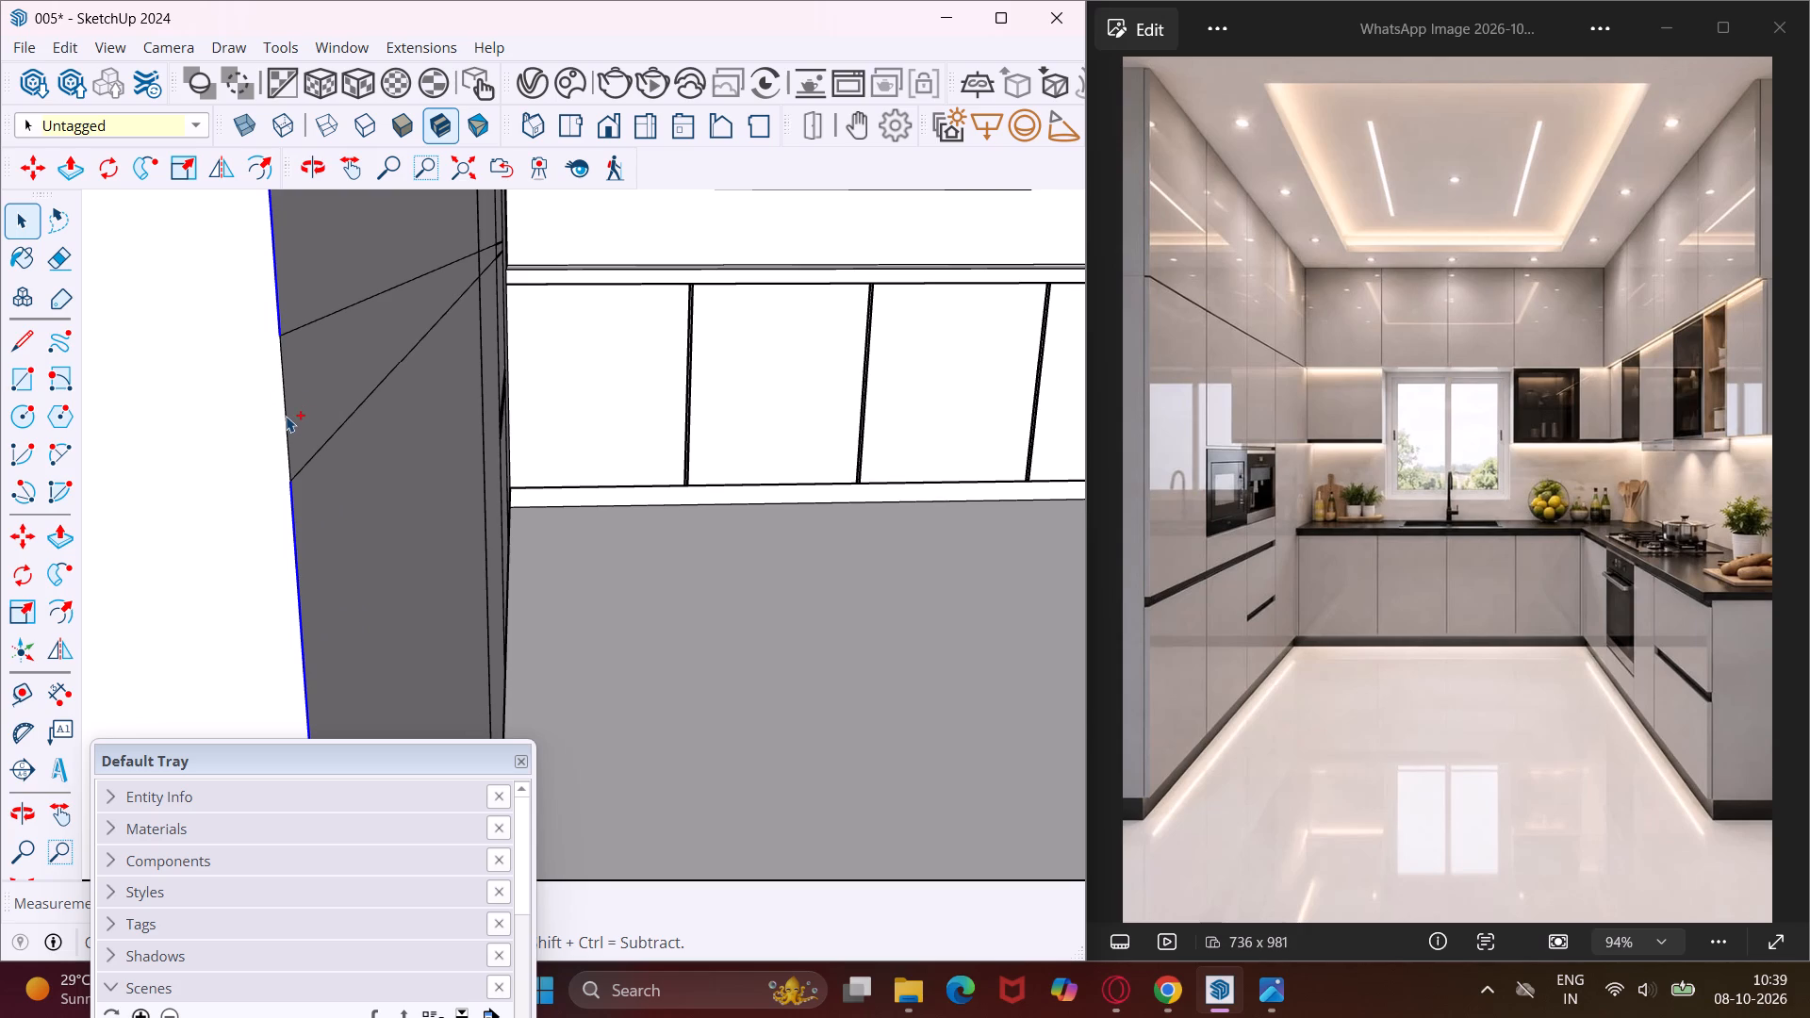
left_click(286, 416, "ctrl")
scroll(288, 424, "down", 12)
scroll(295, 448, "down", 10)
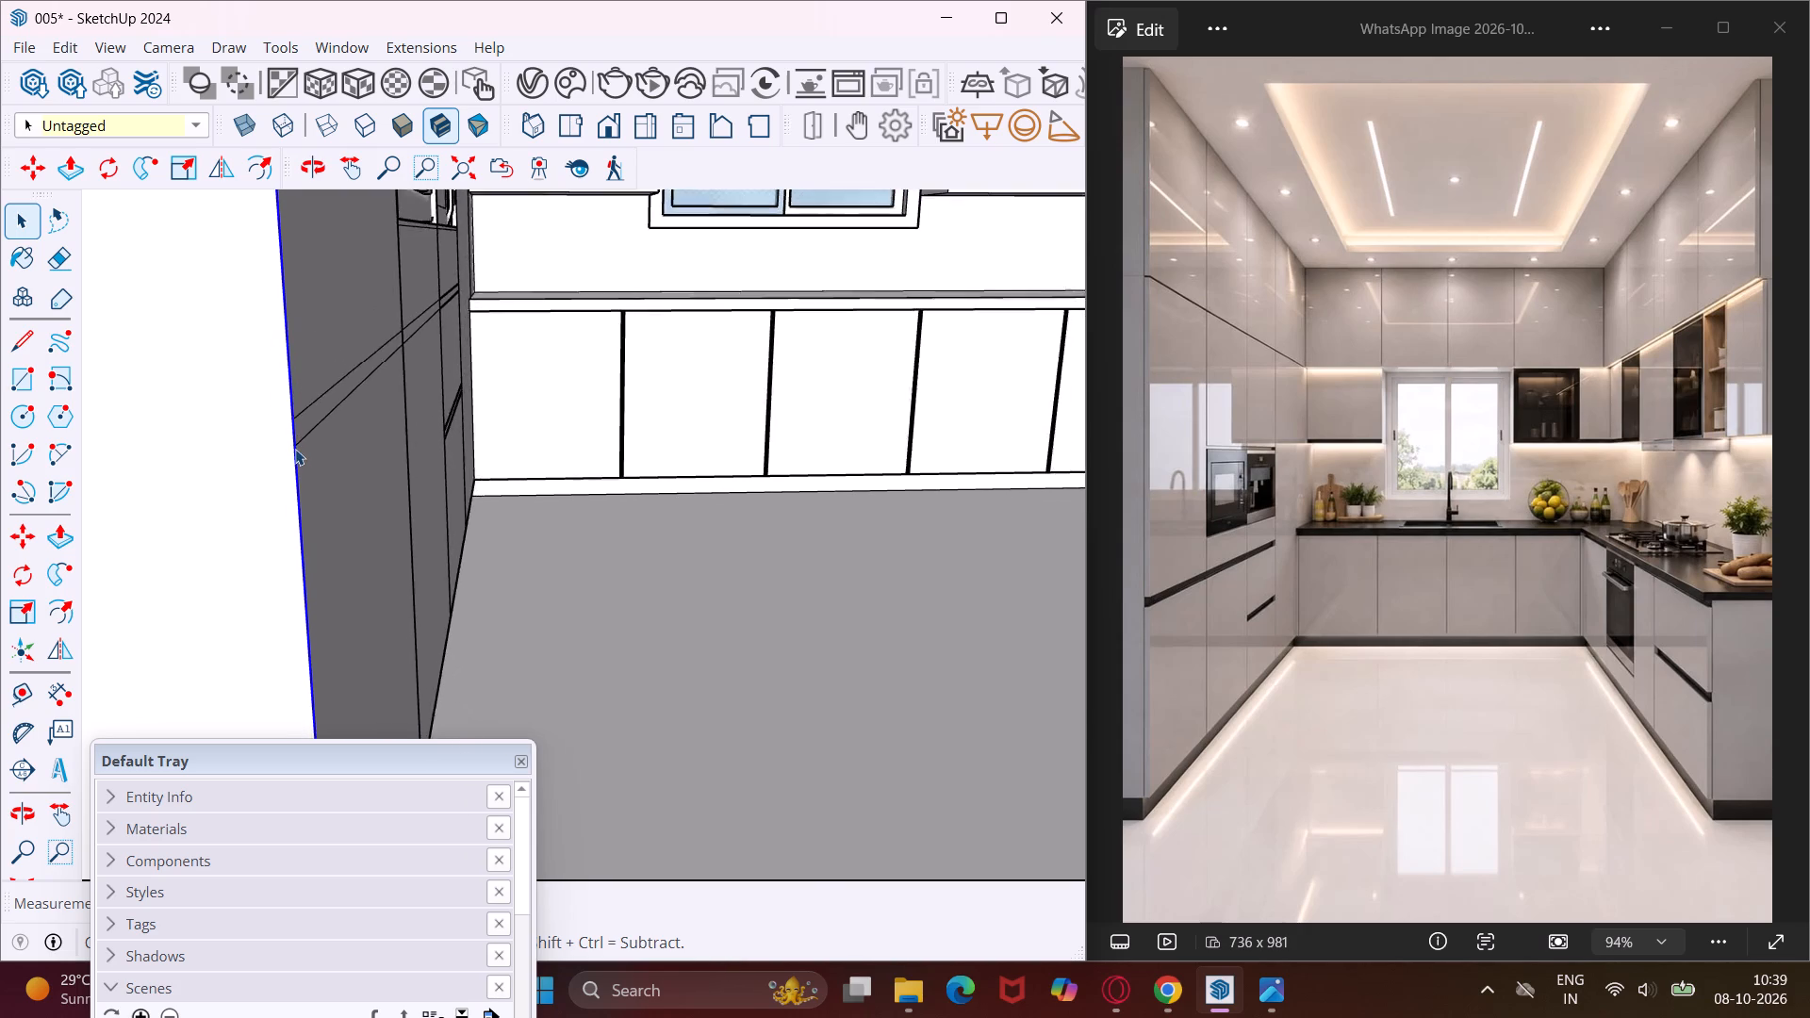
scroll(295, 449, "down", 13)
middle_click_drag(274, 647, 287, 613)
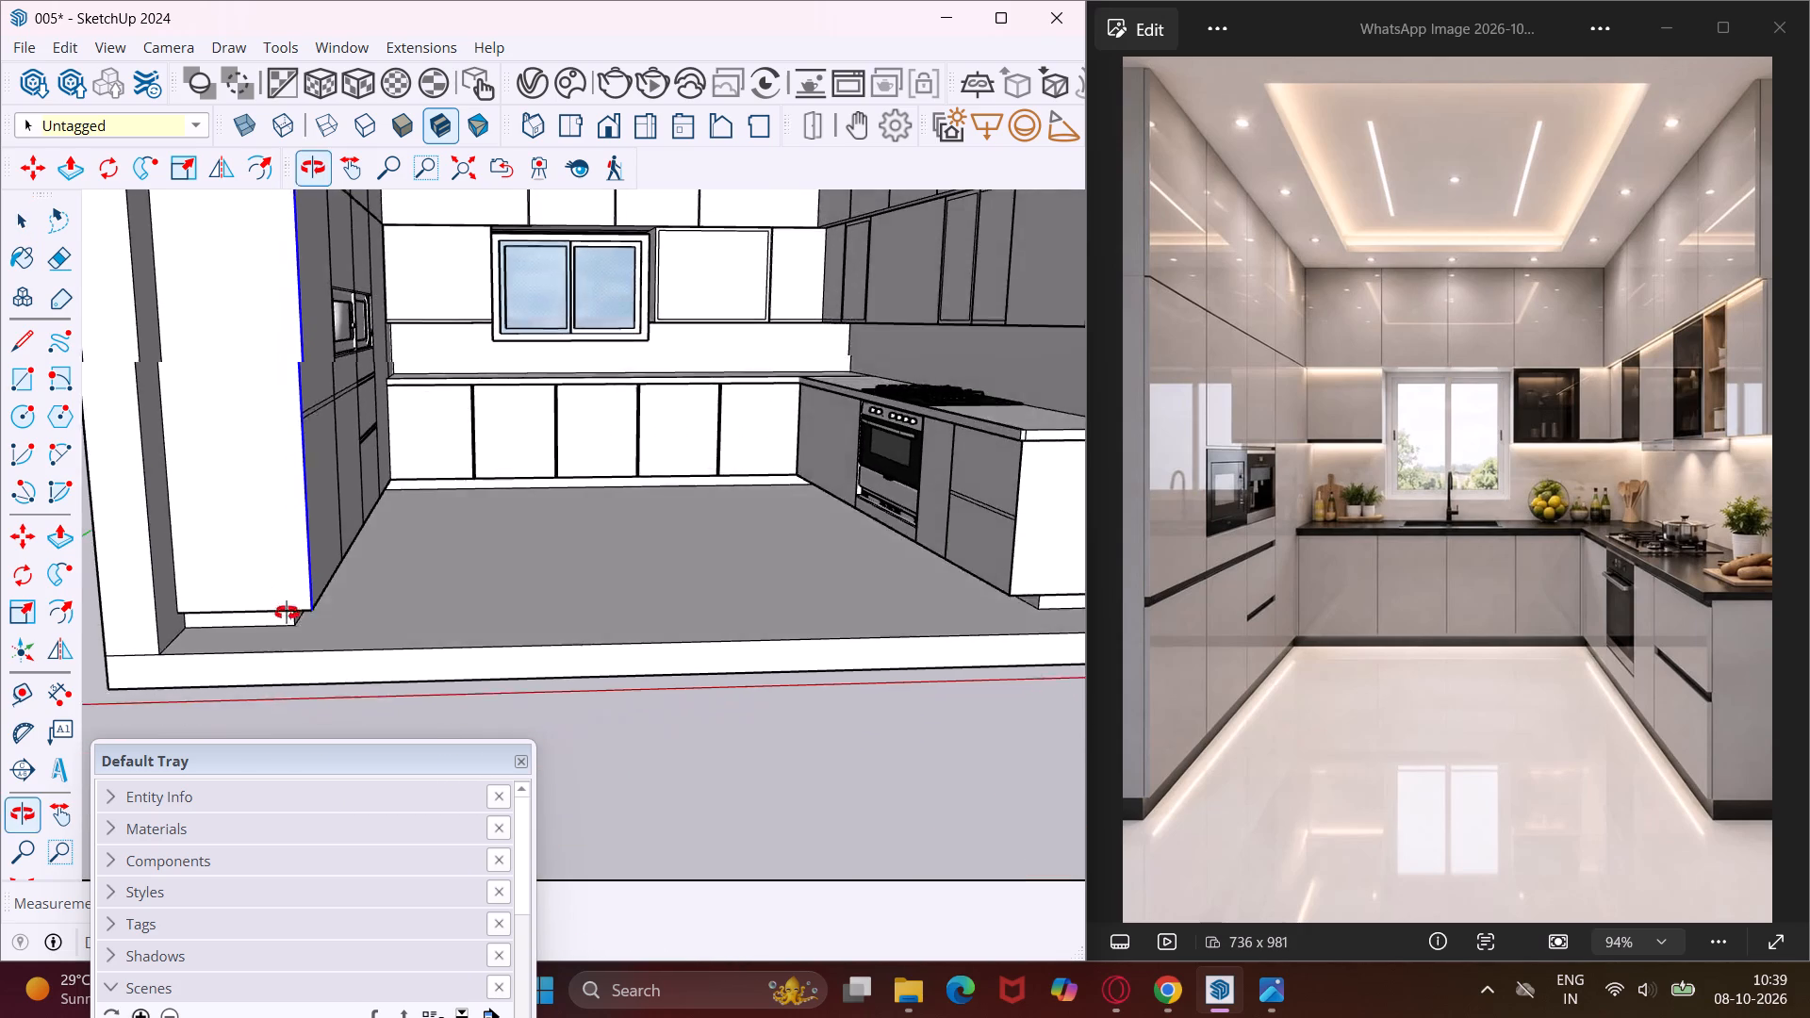
middle_click_drag(287, 613, 296, 599)
scroll(309, 587, "up", 20)
scroll(309, 587, "up", 2)
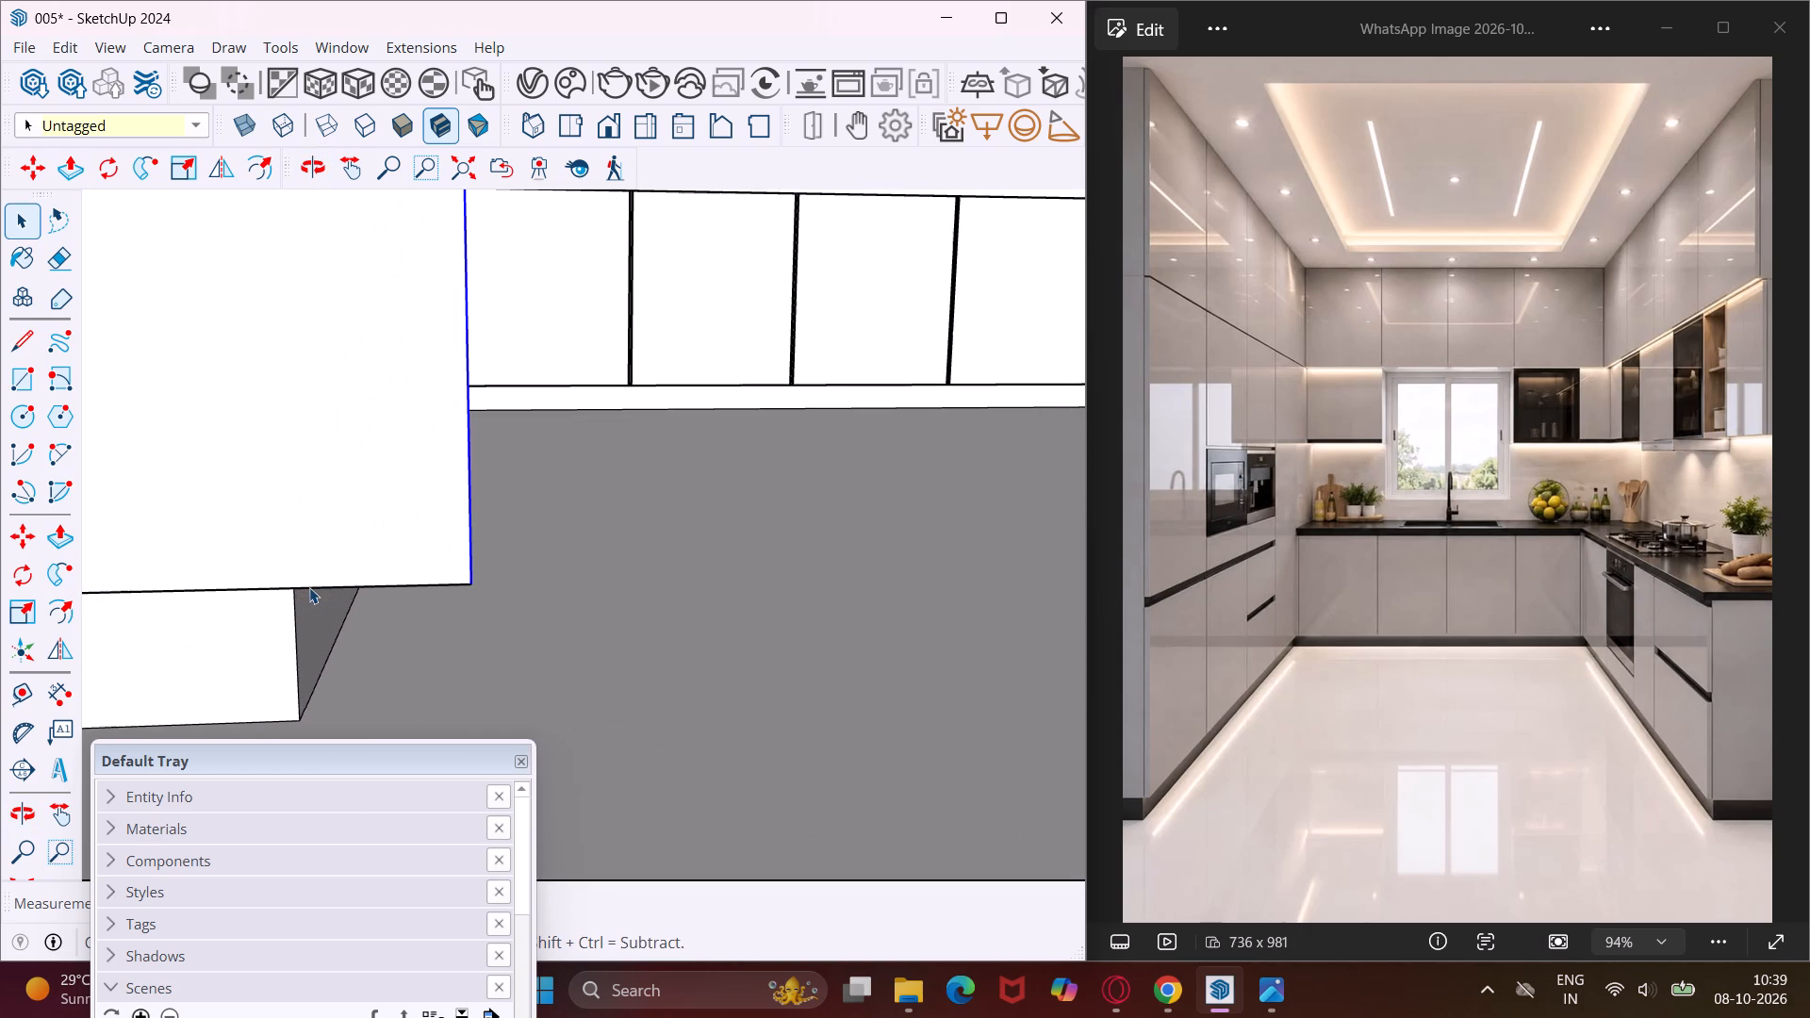
key("m")
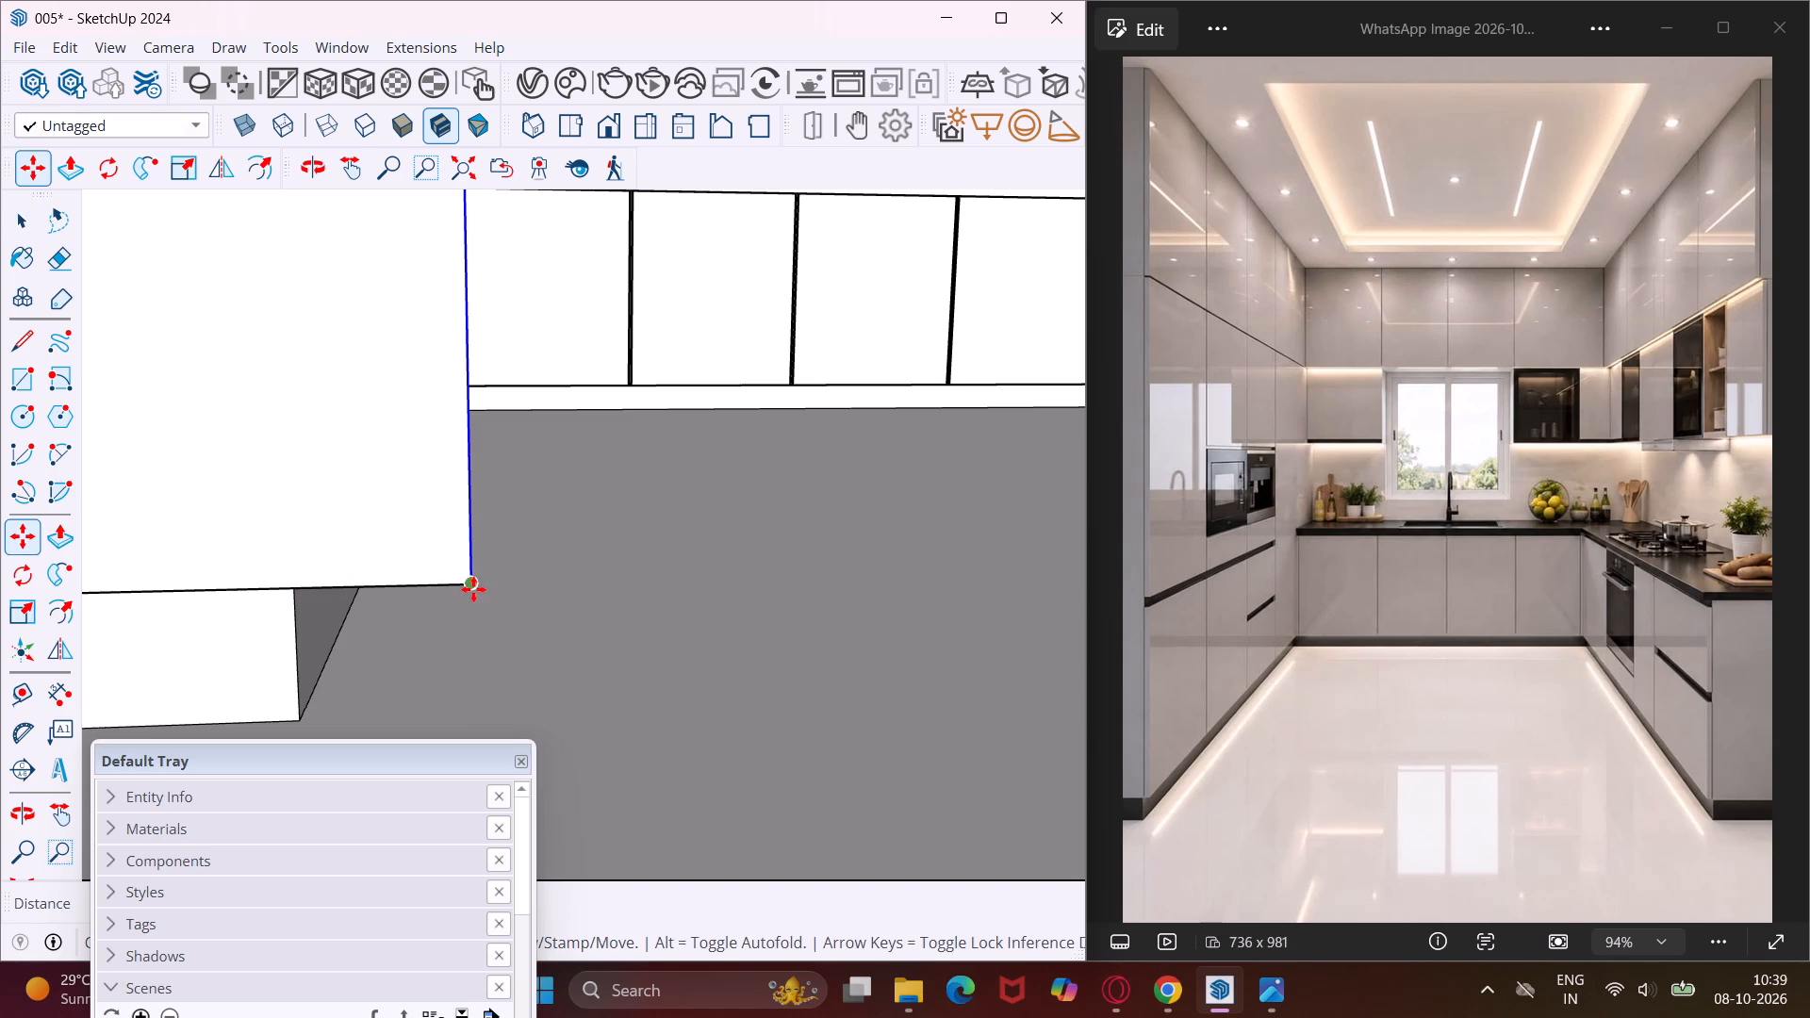
left_click(473, 589)
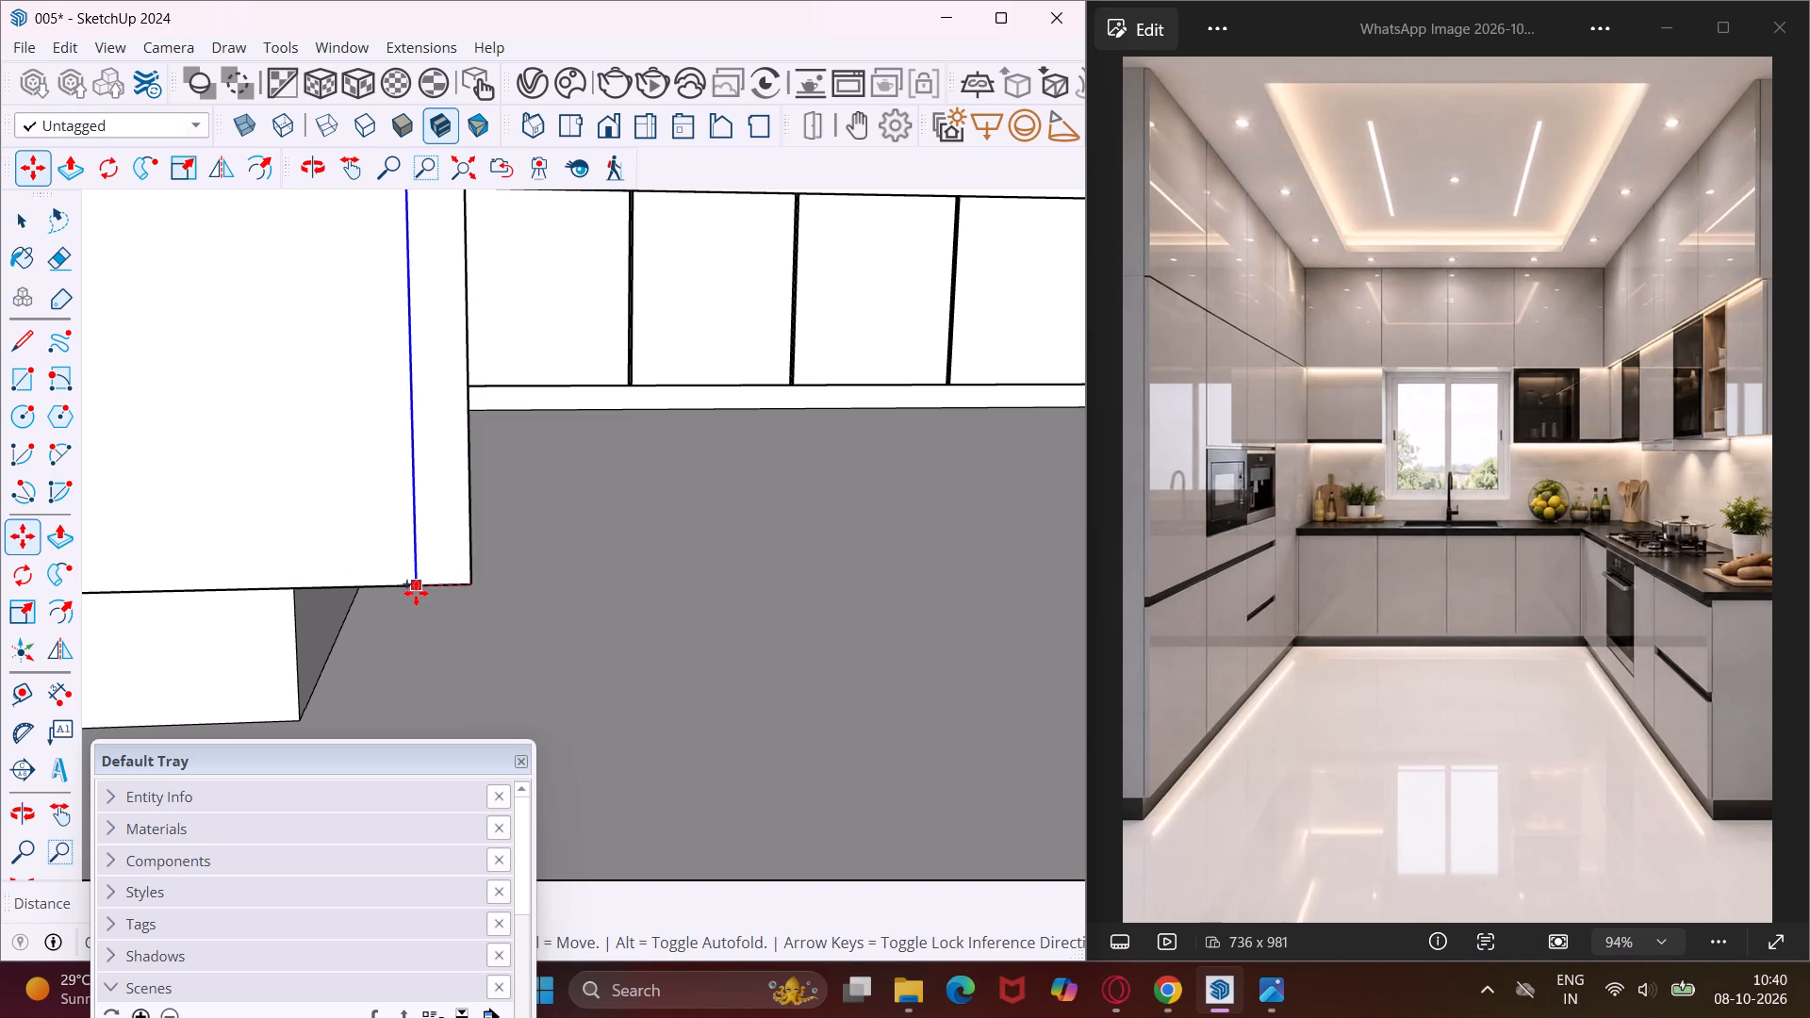
scroll(414, 594, "up", 4)
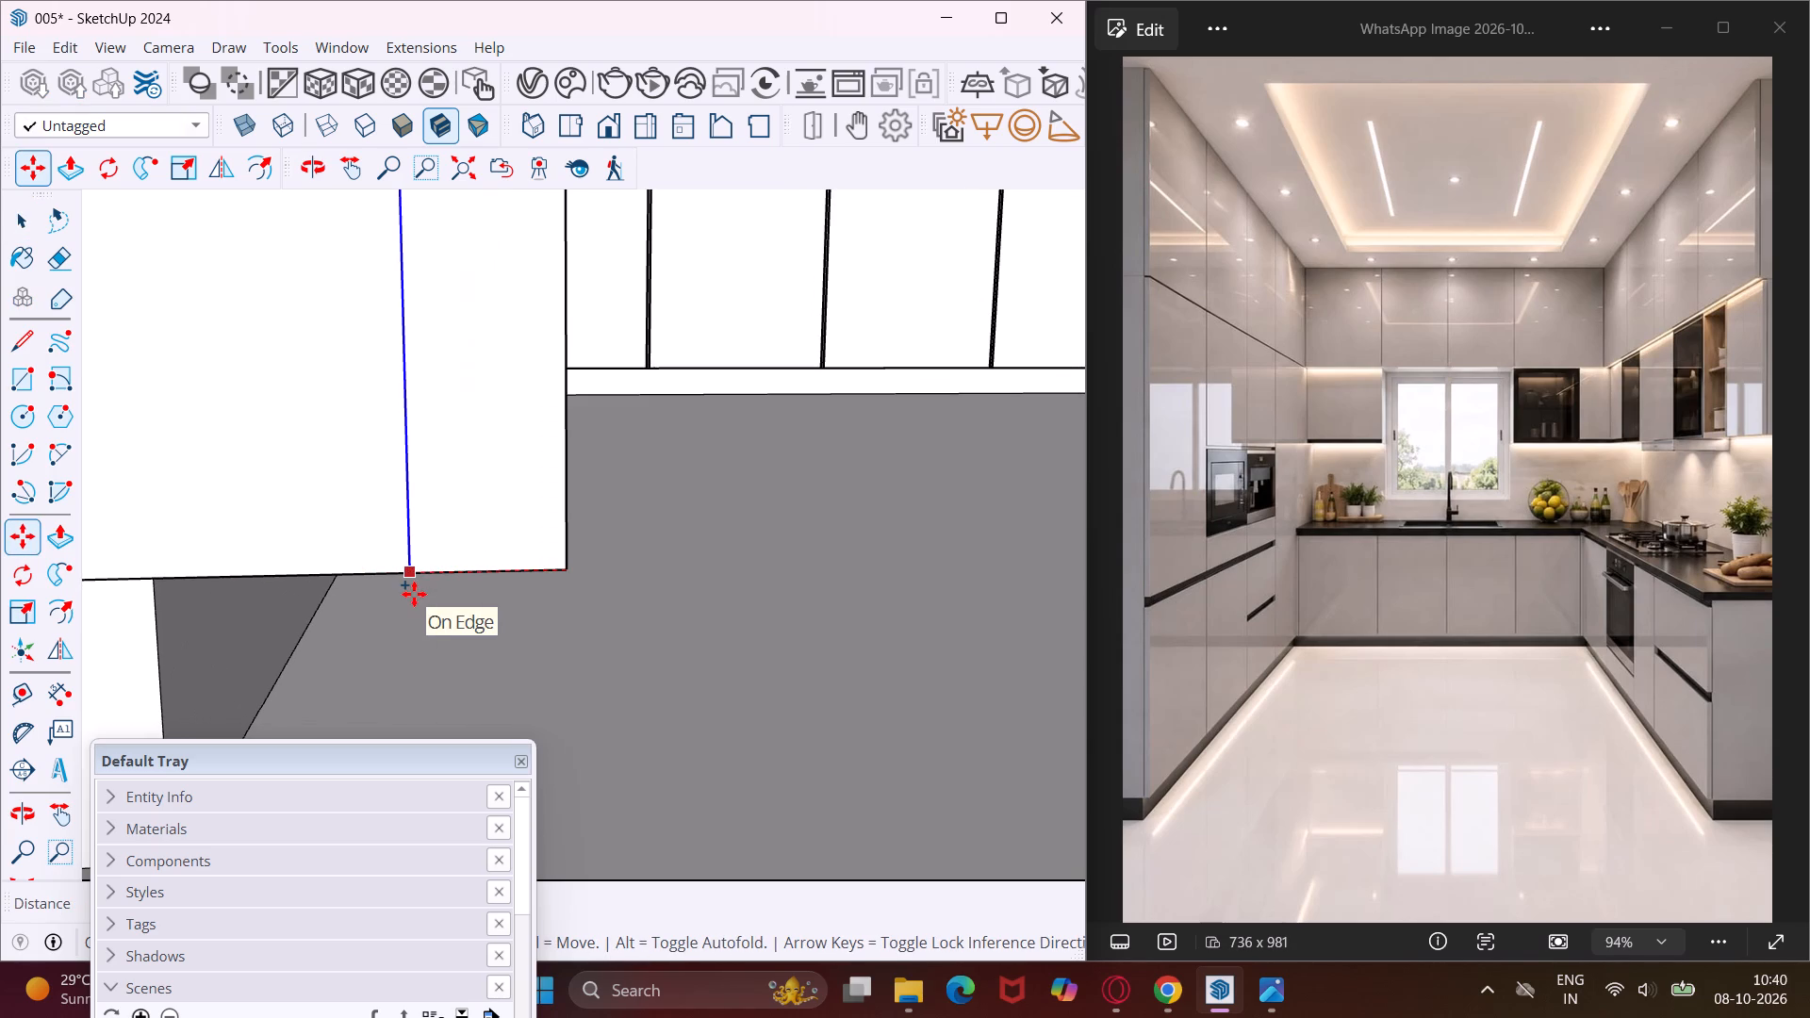
key("period")
type("75\"")
key("Return")
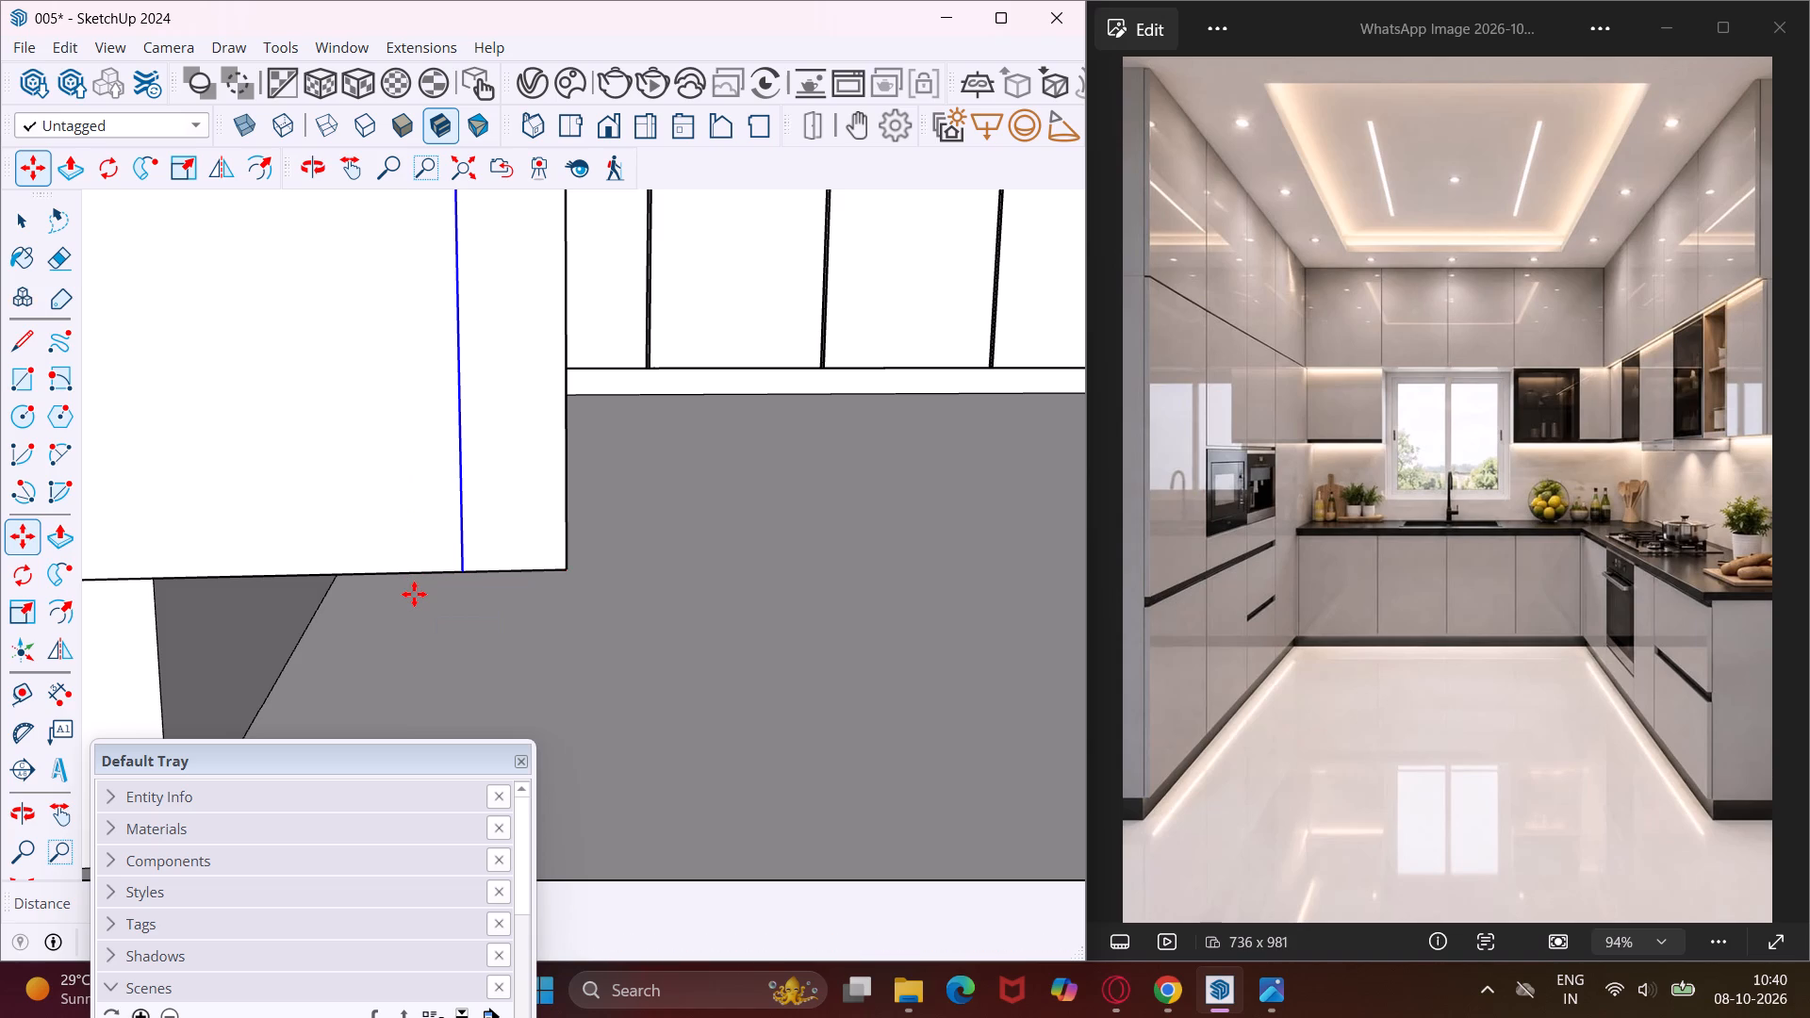
Copy the new vertical line on the tall cabinets' exposed end a further .4" toward the wall.
left_click(464, 570)
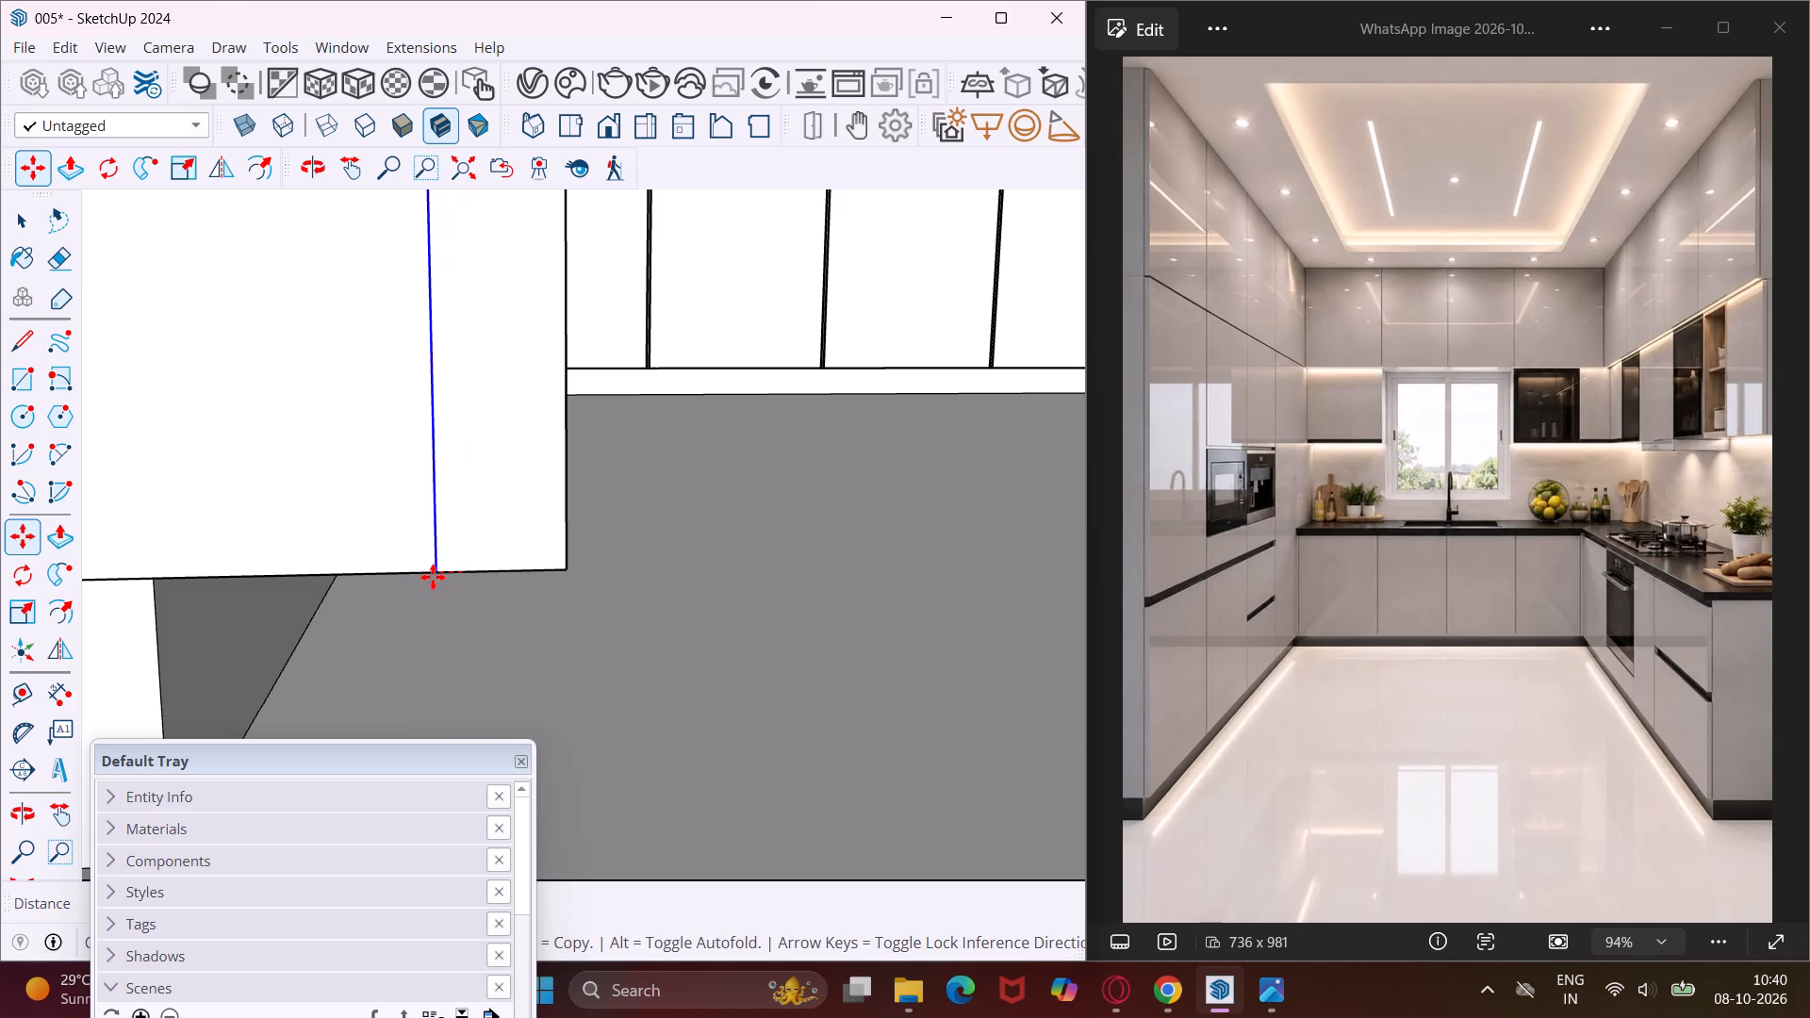
type(".4\"")
key("Return")
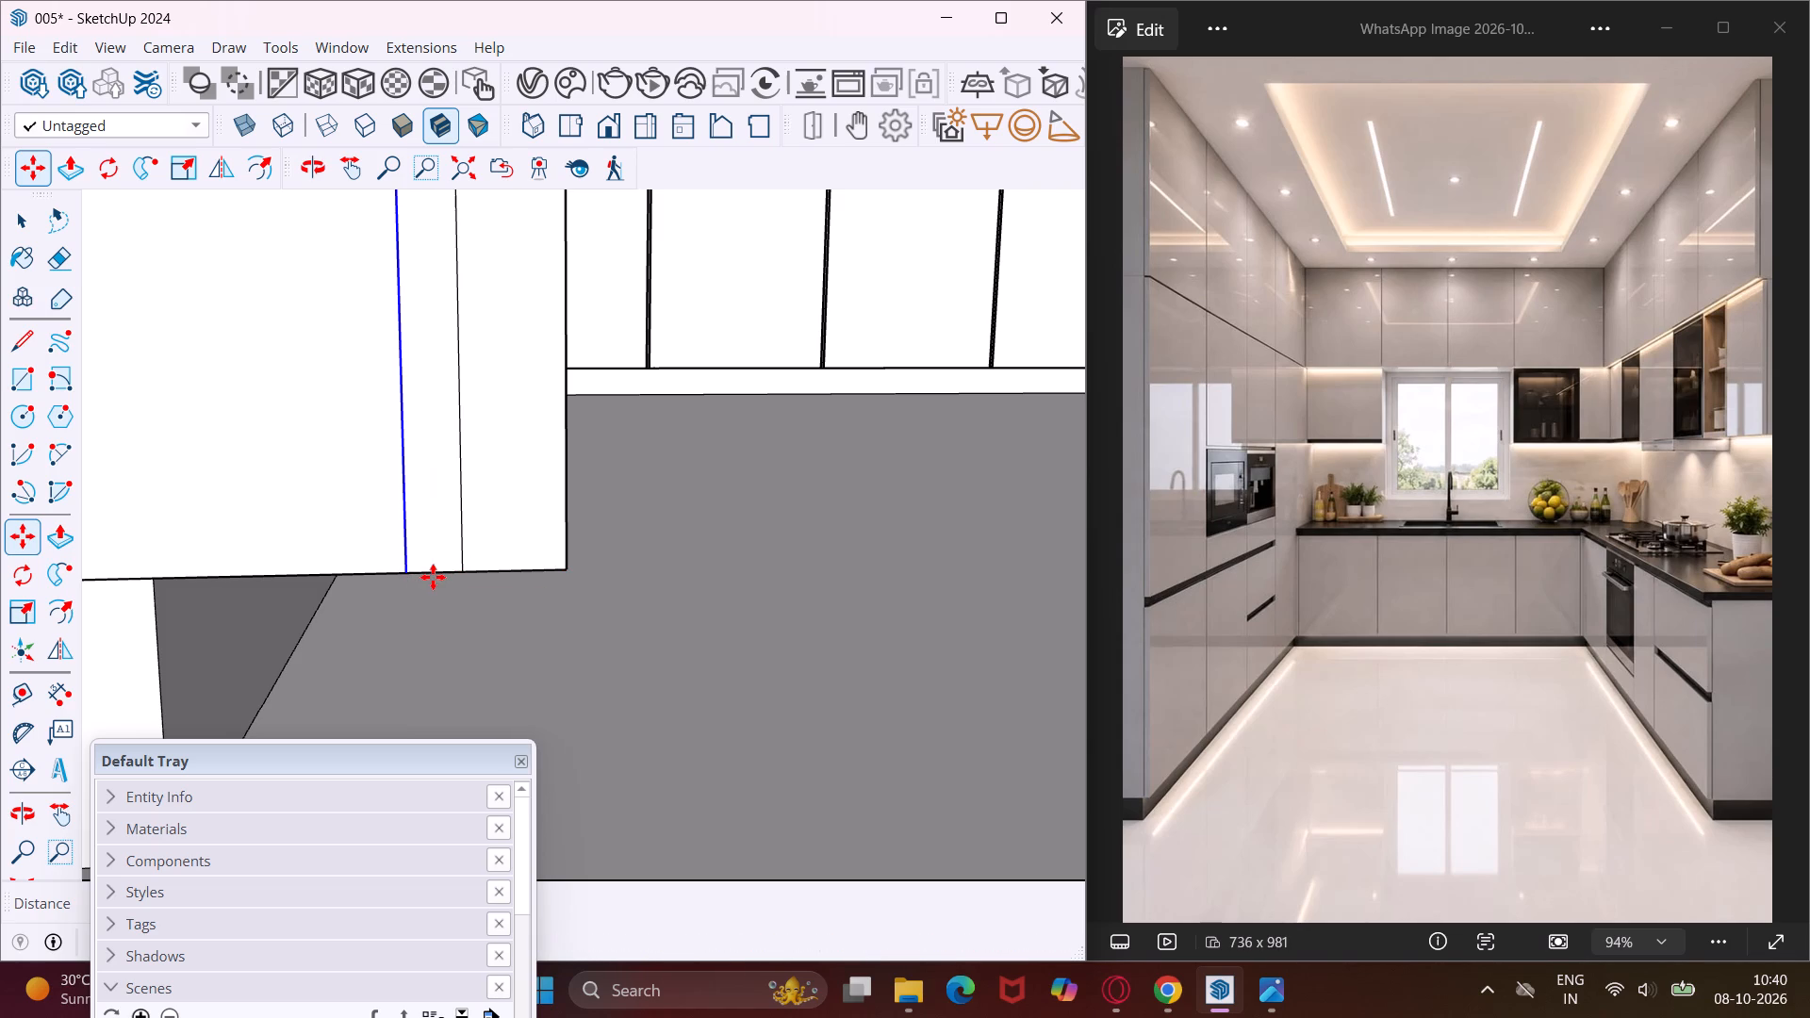
scroll(433, 577, "down", 7)
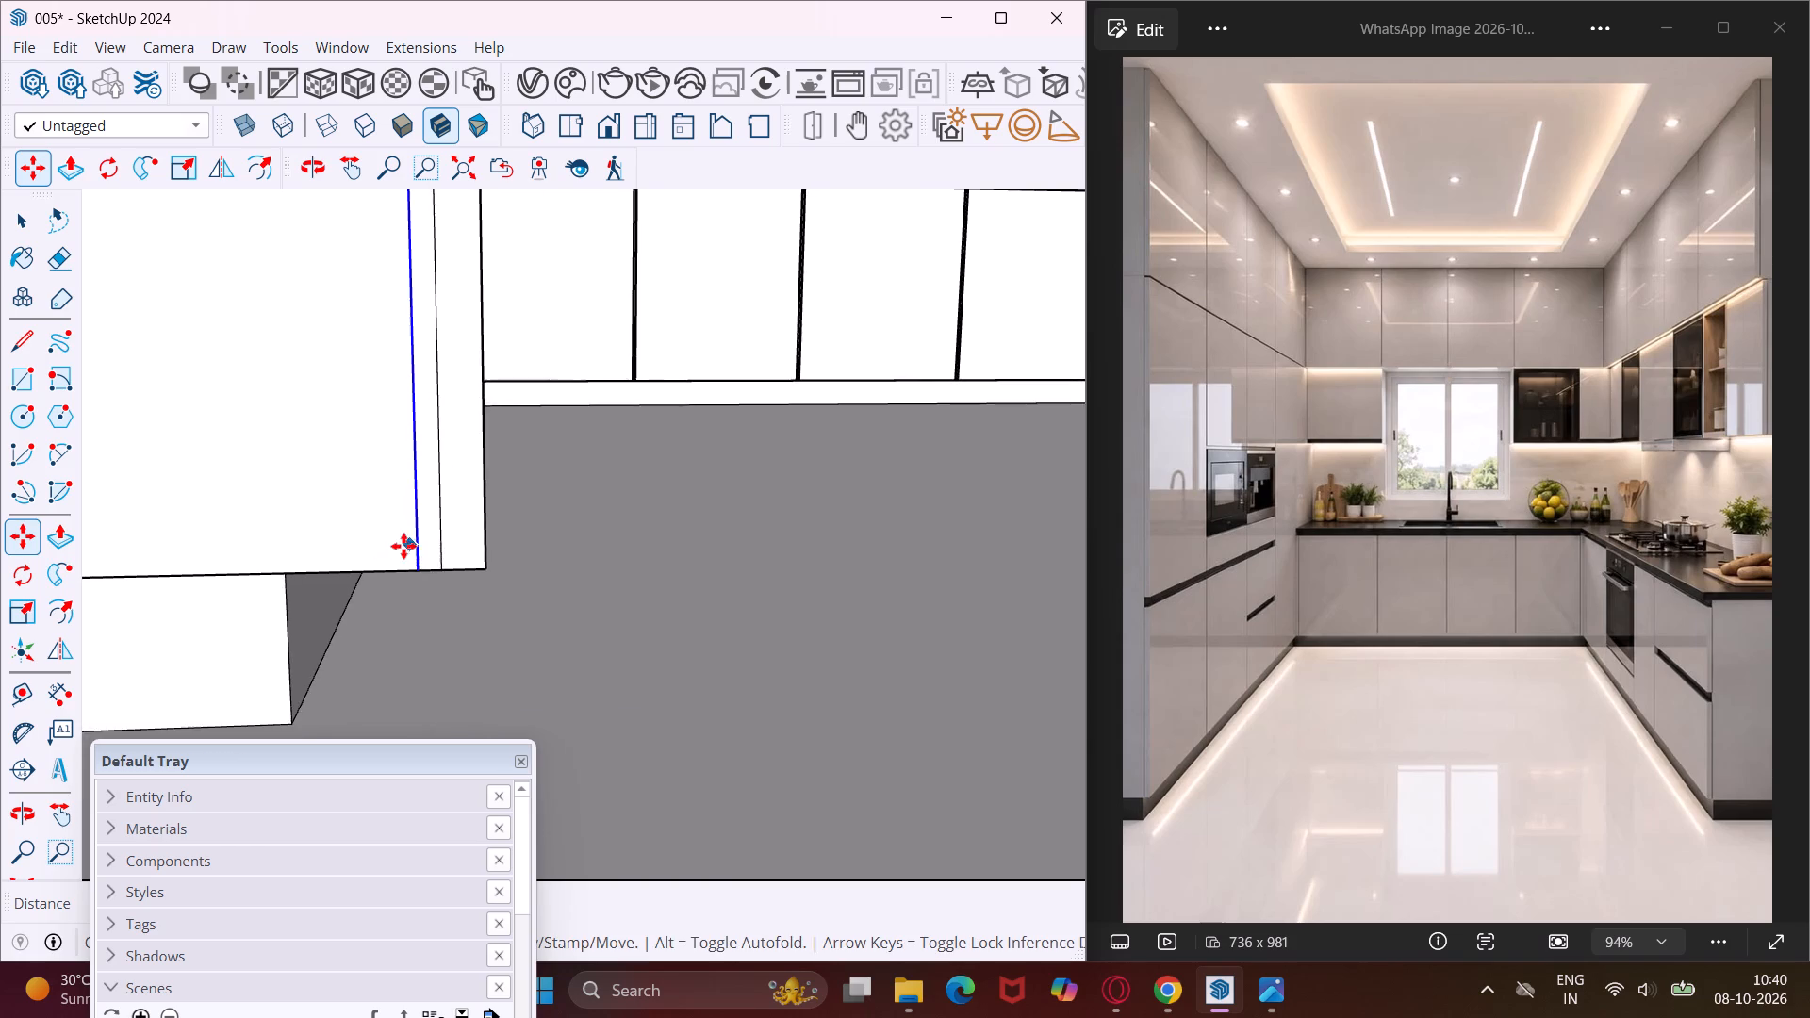
scroll(403, 546, "down", 17)
scroll(404, 533, "down", 6)
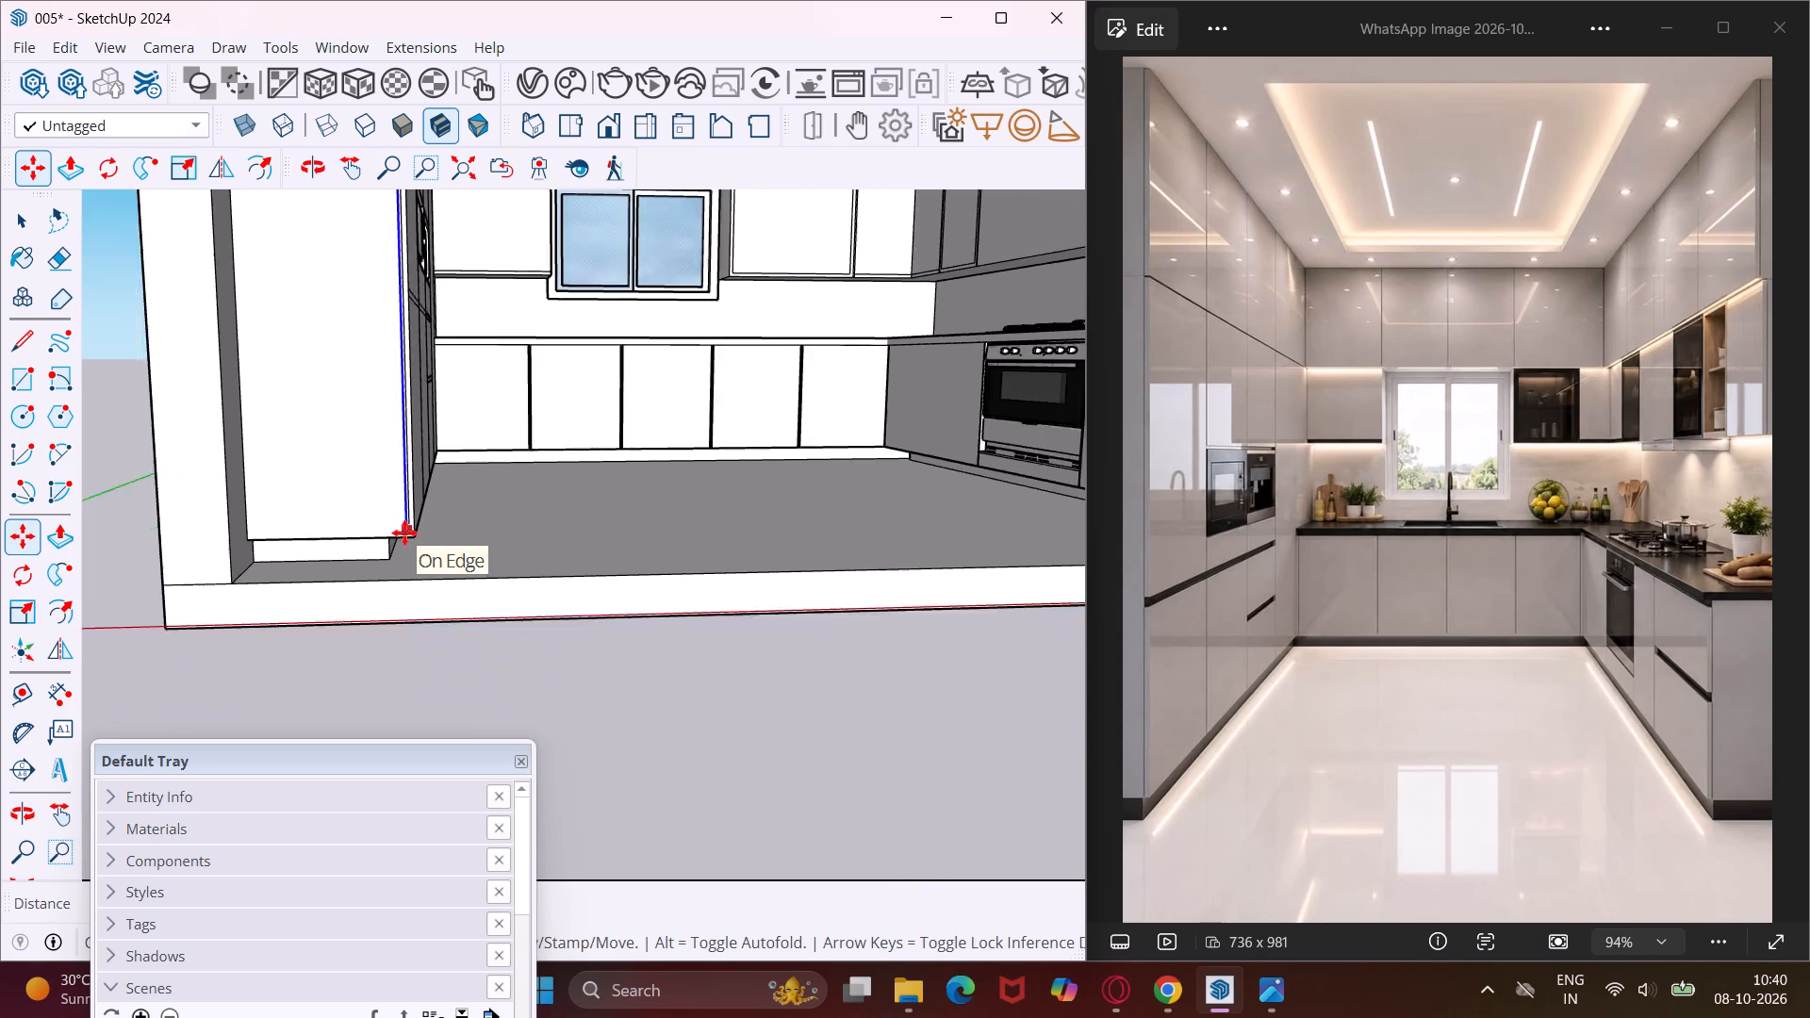
scroll(404, 533, "down", 5)
middle_click_drag(479, 487, 372, 565)
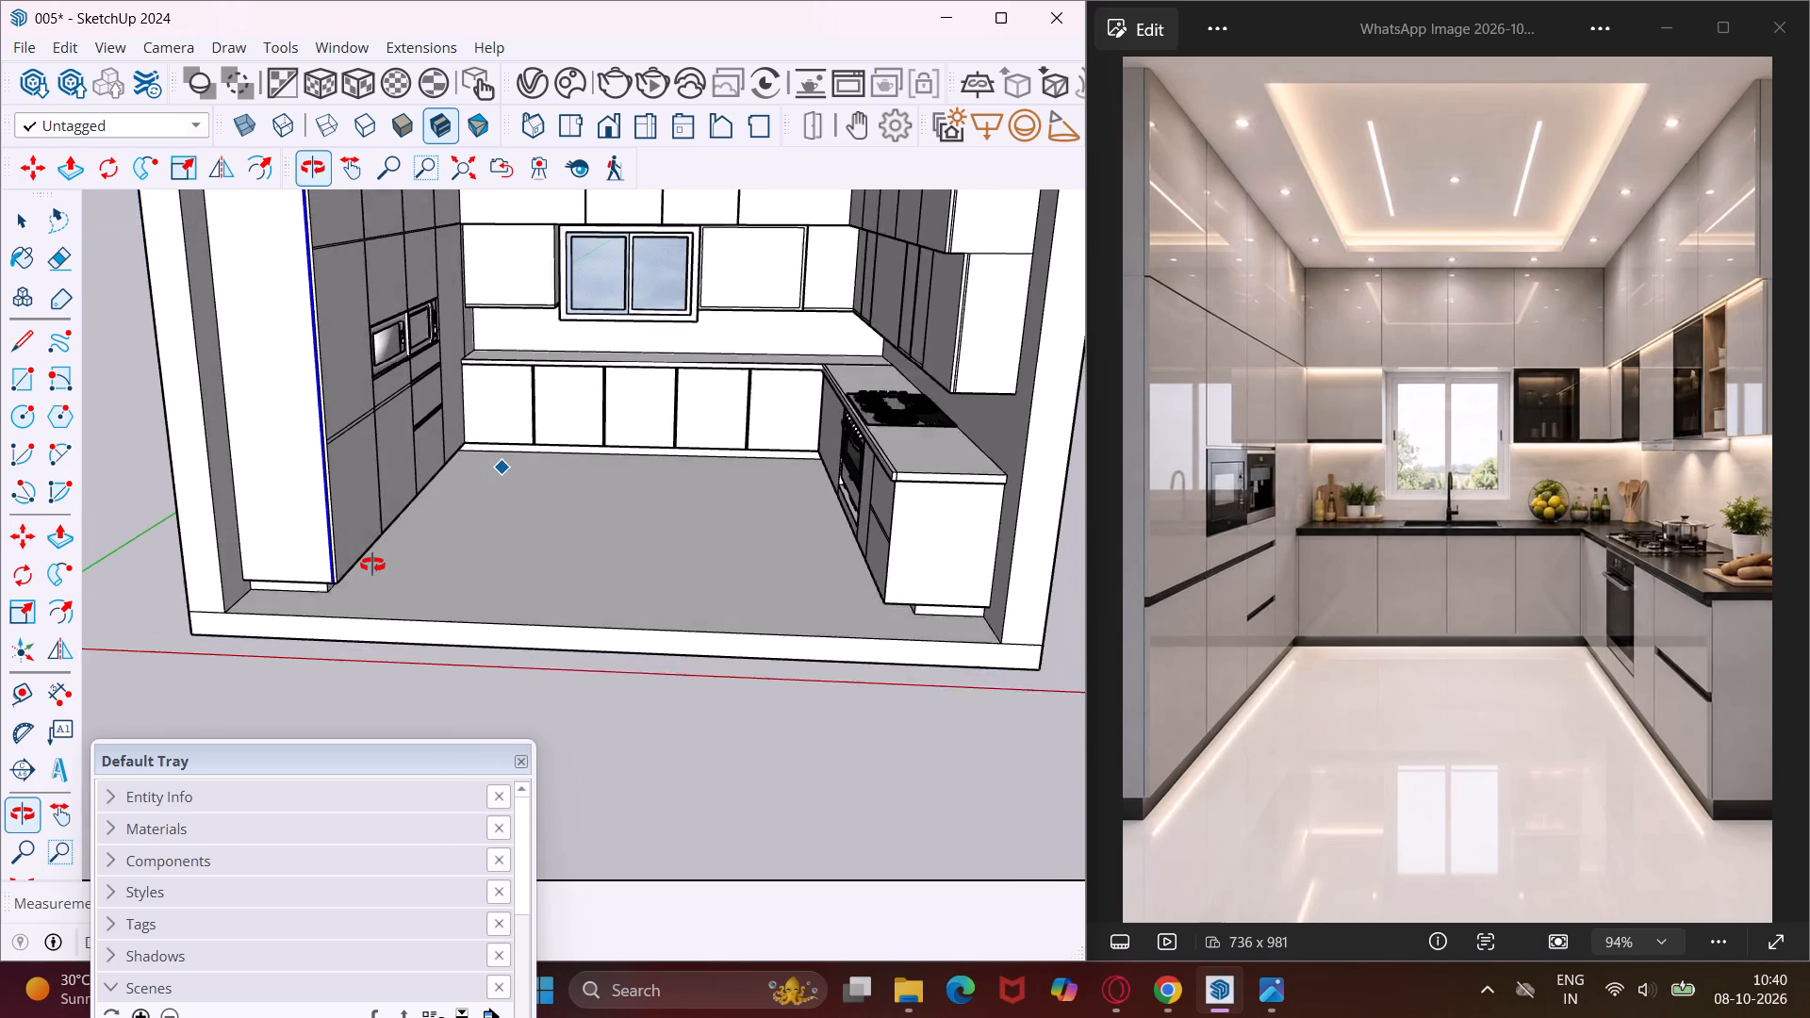
middle_click_drag(372, 565, 447, 658)
key("Escape")
key("space")
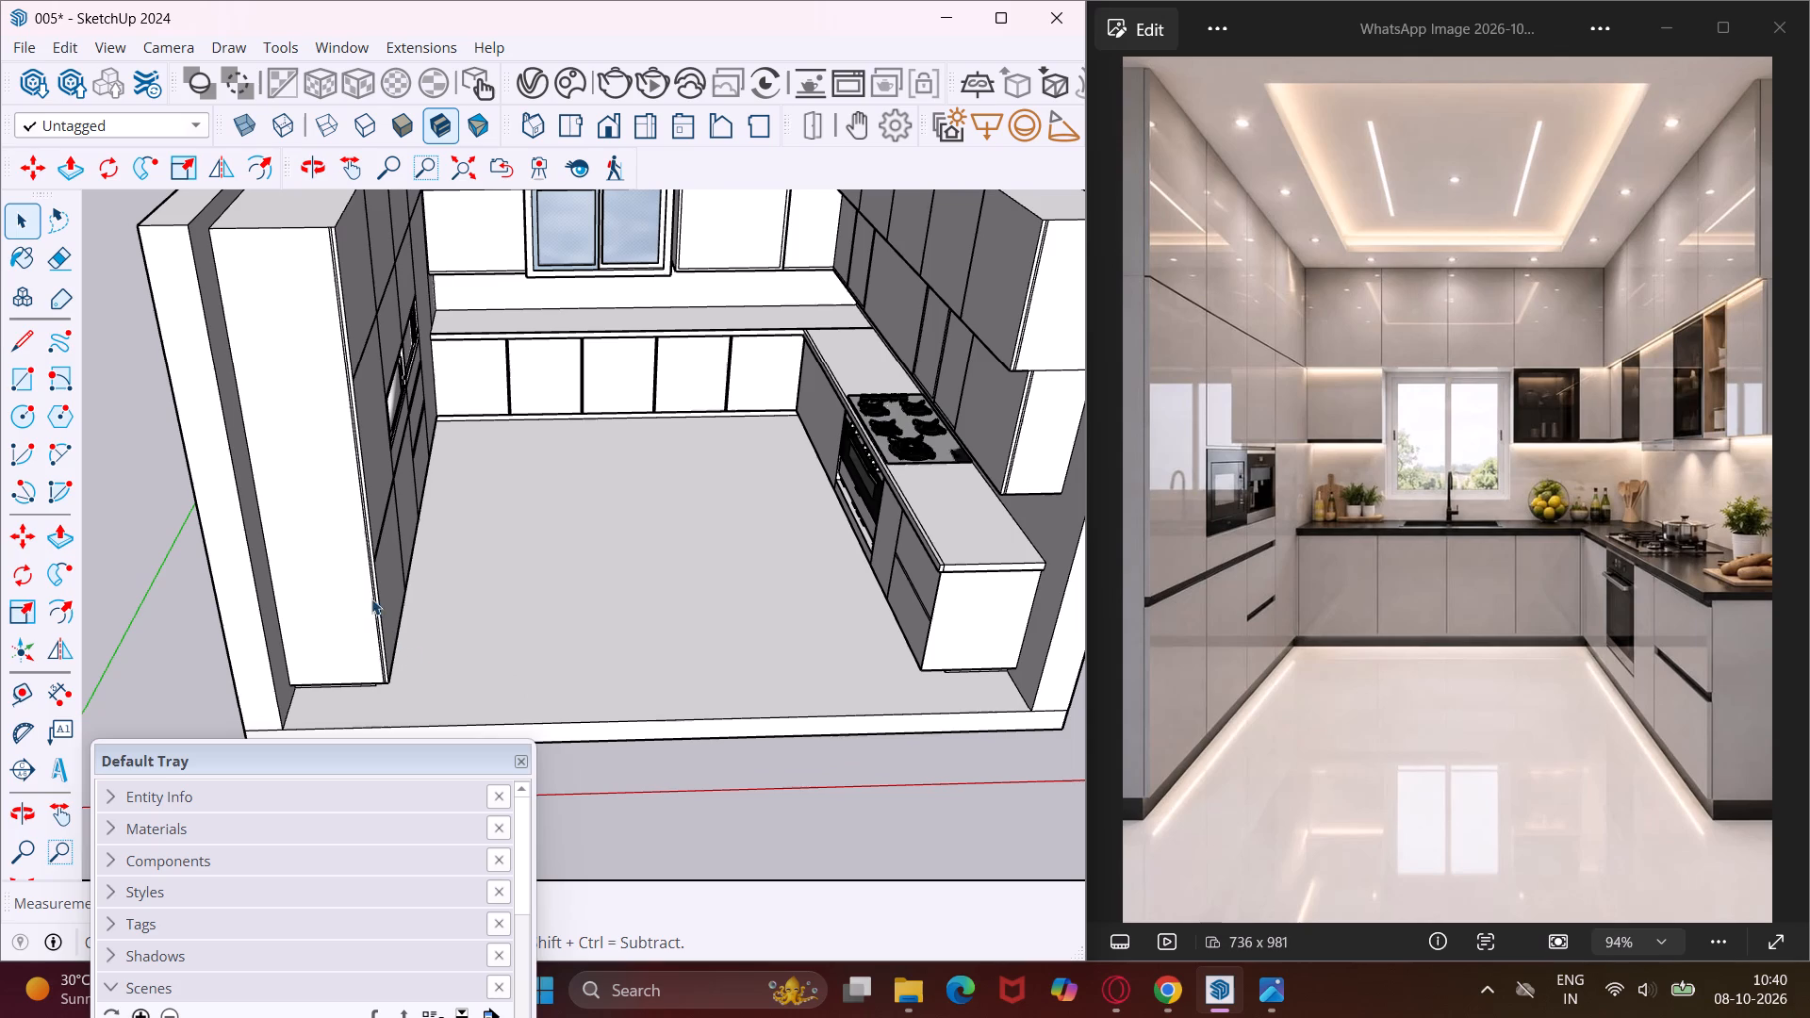
Recess the narrow vertical gap strip on the tall oven cabinets' exposed end by .75" with Push/Pull.
scroll(352, 419, "up", 14)
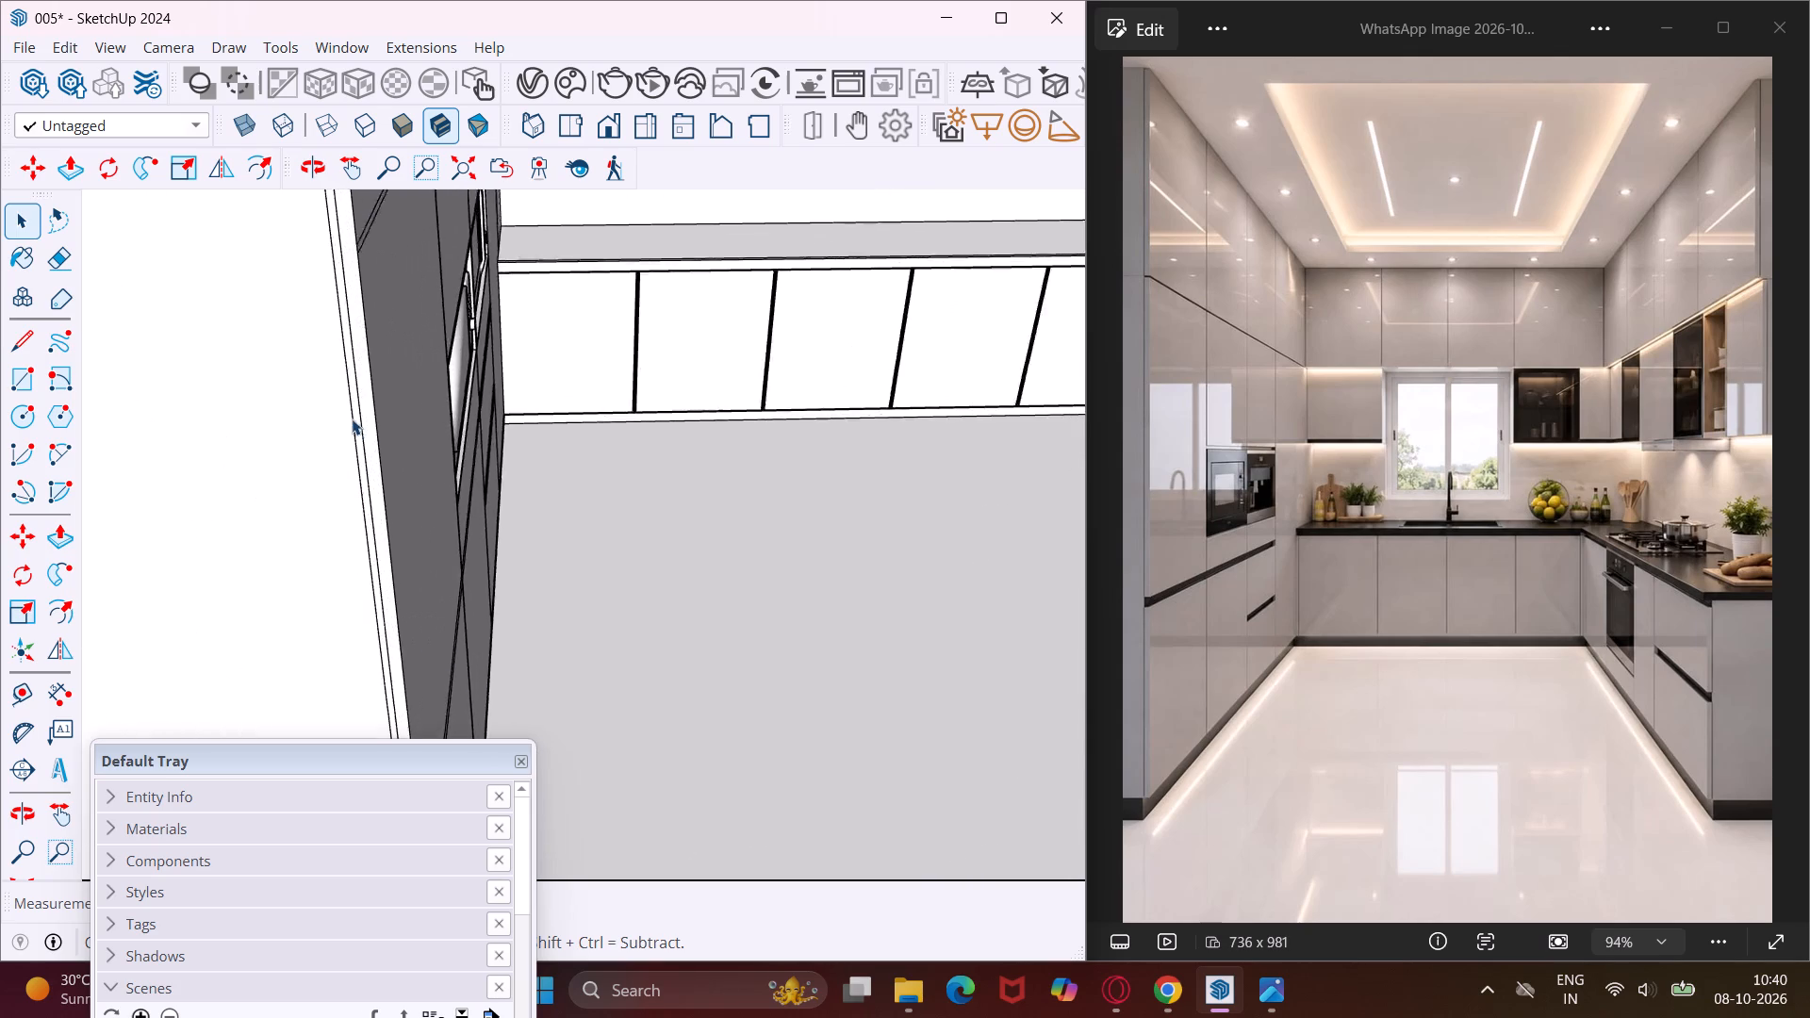
scroll(352, 419, "up", 14)
left_click(370, 437)
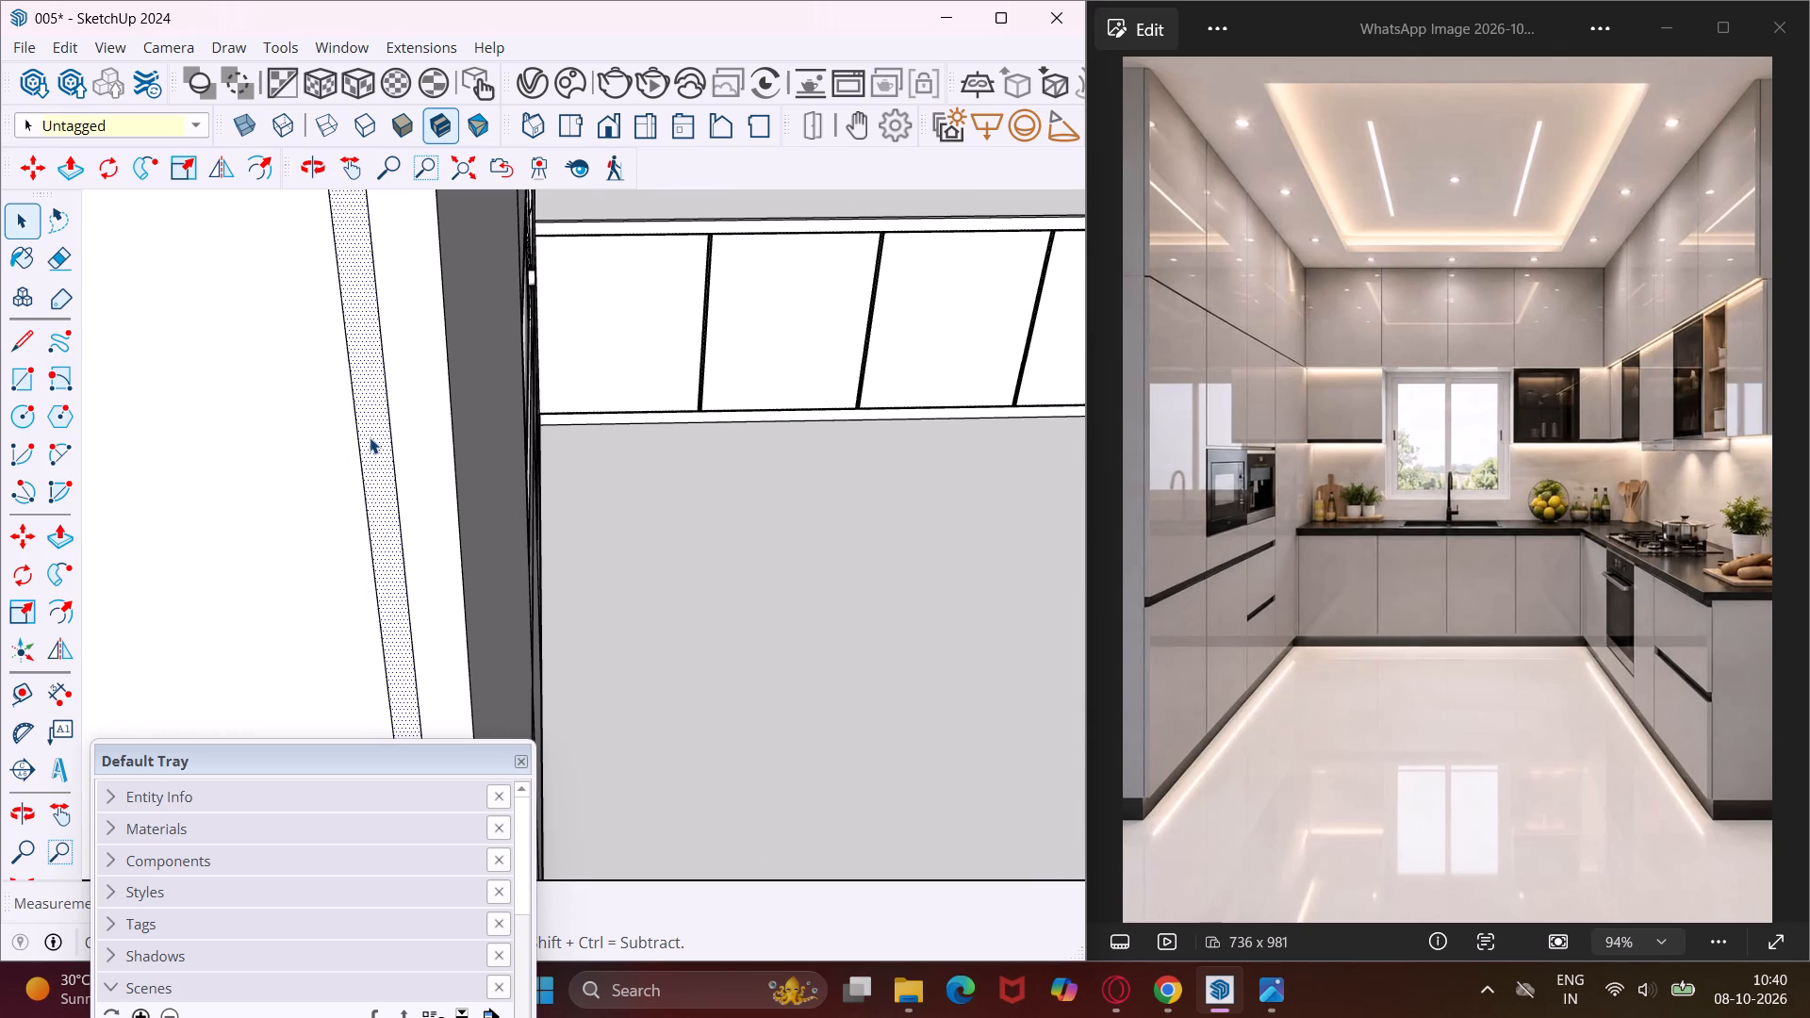
key("p")
left_click(370, 437)
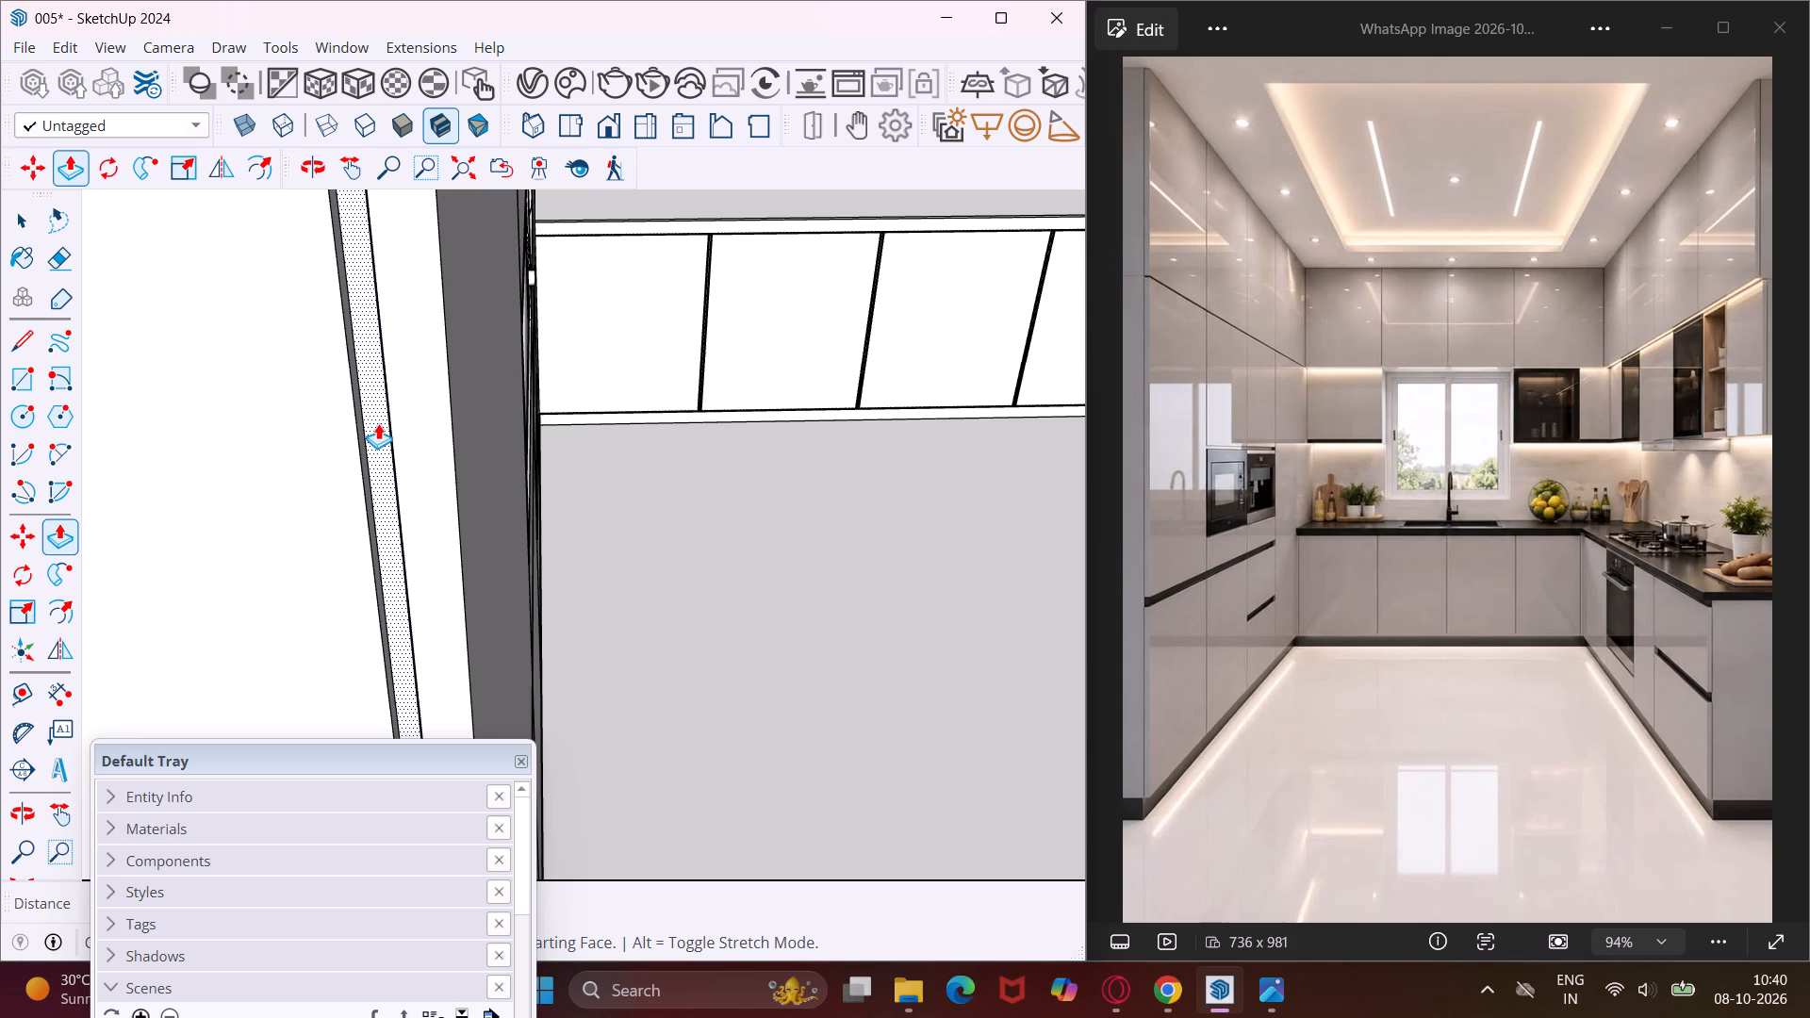
type(".75")
key("shift+quotedbl")
key("Return")
Recess the vertical gap strip on the lower-row wall cabinets' exposed end on the hob wall by the same .75".
scroll(378, 423, "down", 6)
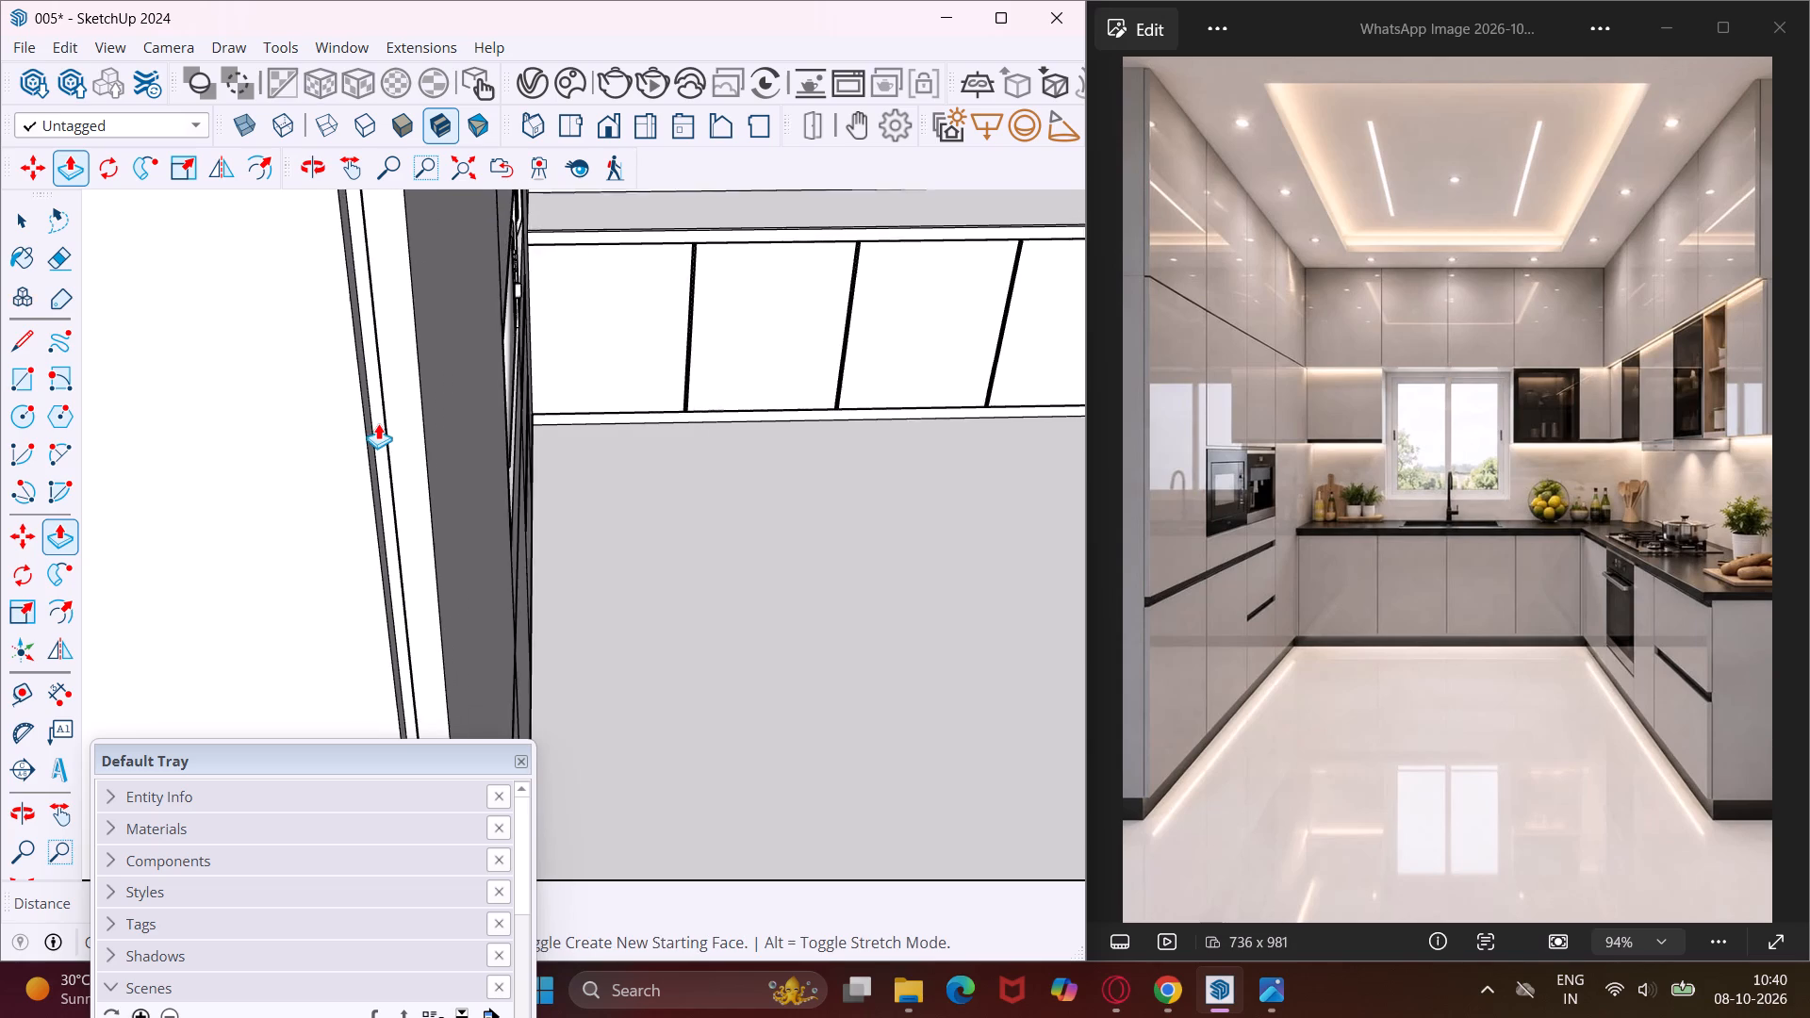
scroll(378, 423, "down", 20)
scroll(378, 423, "down", 2)
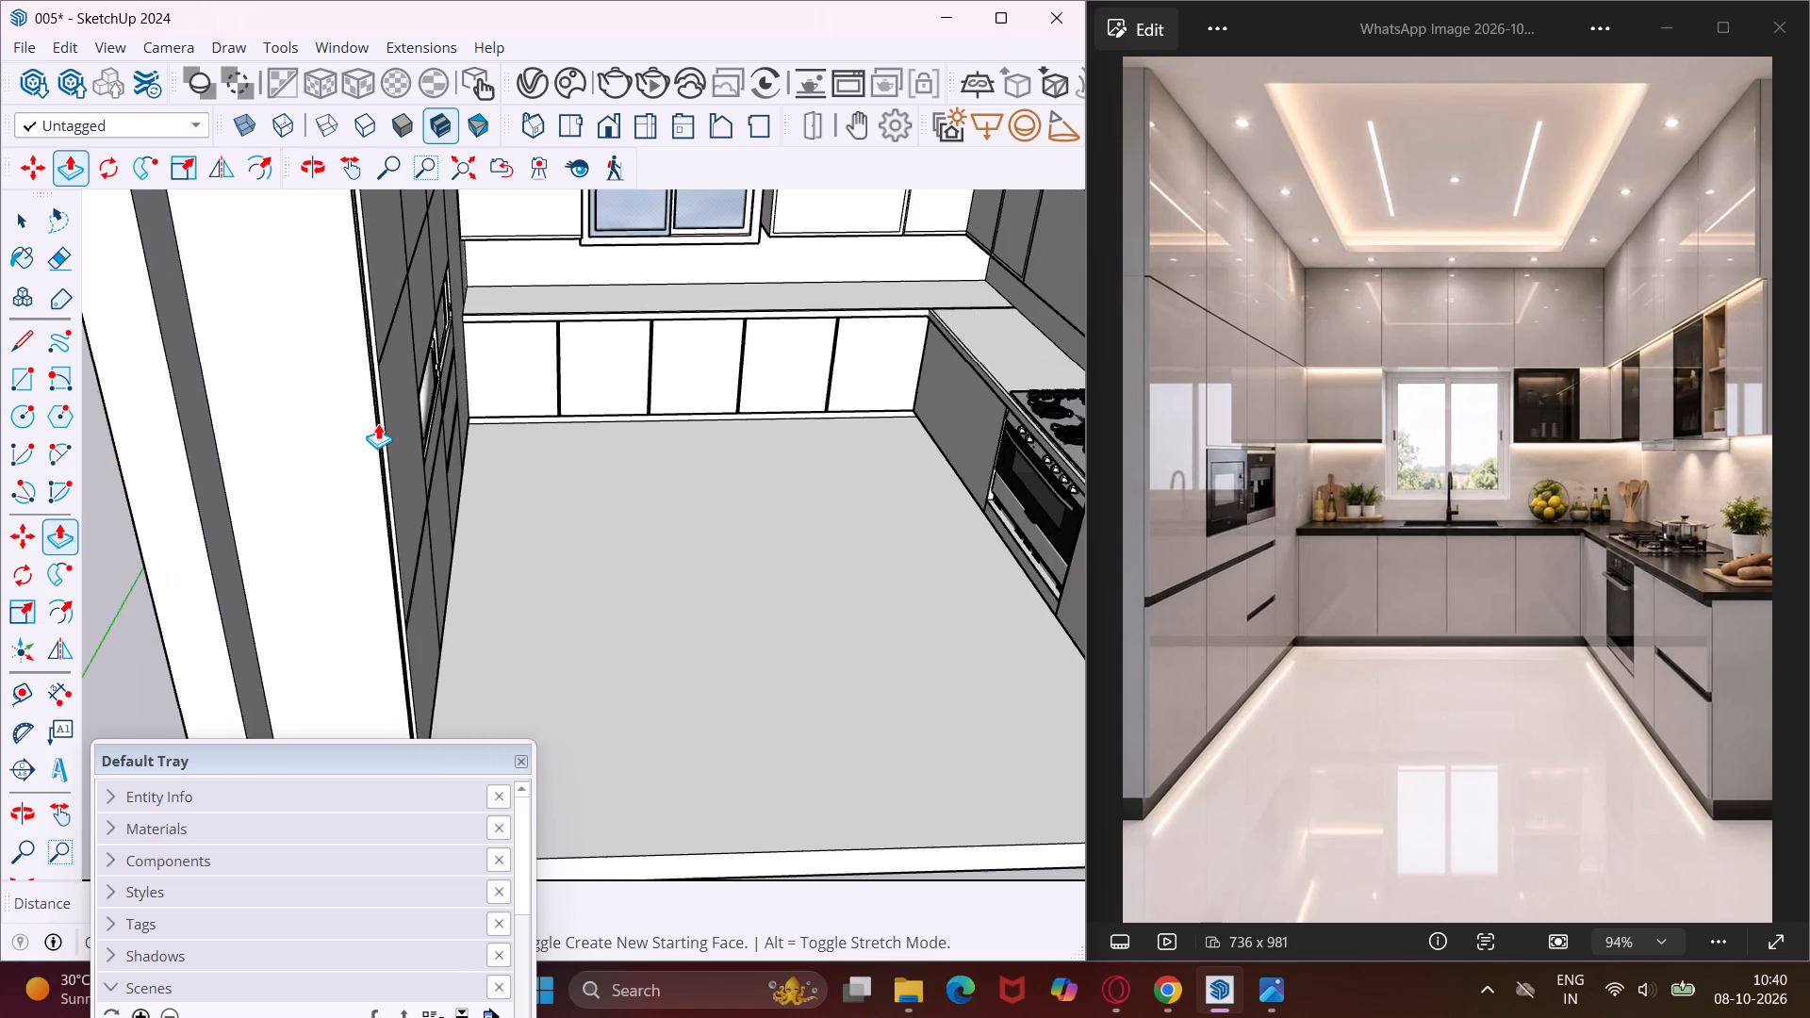
scroll(378, 423, "down", 3)
middle_click_drag(375, 423, 131, 431)
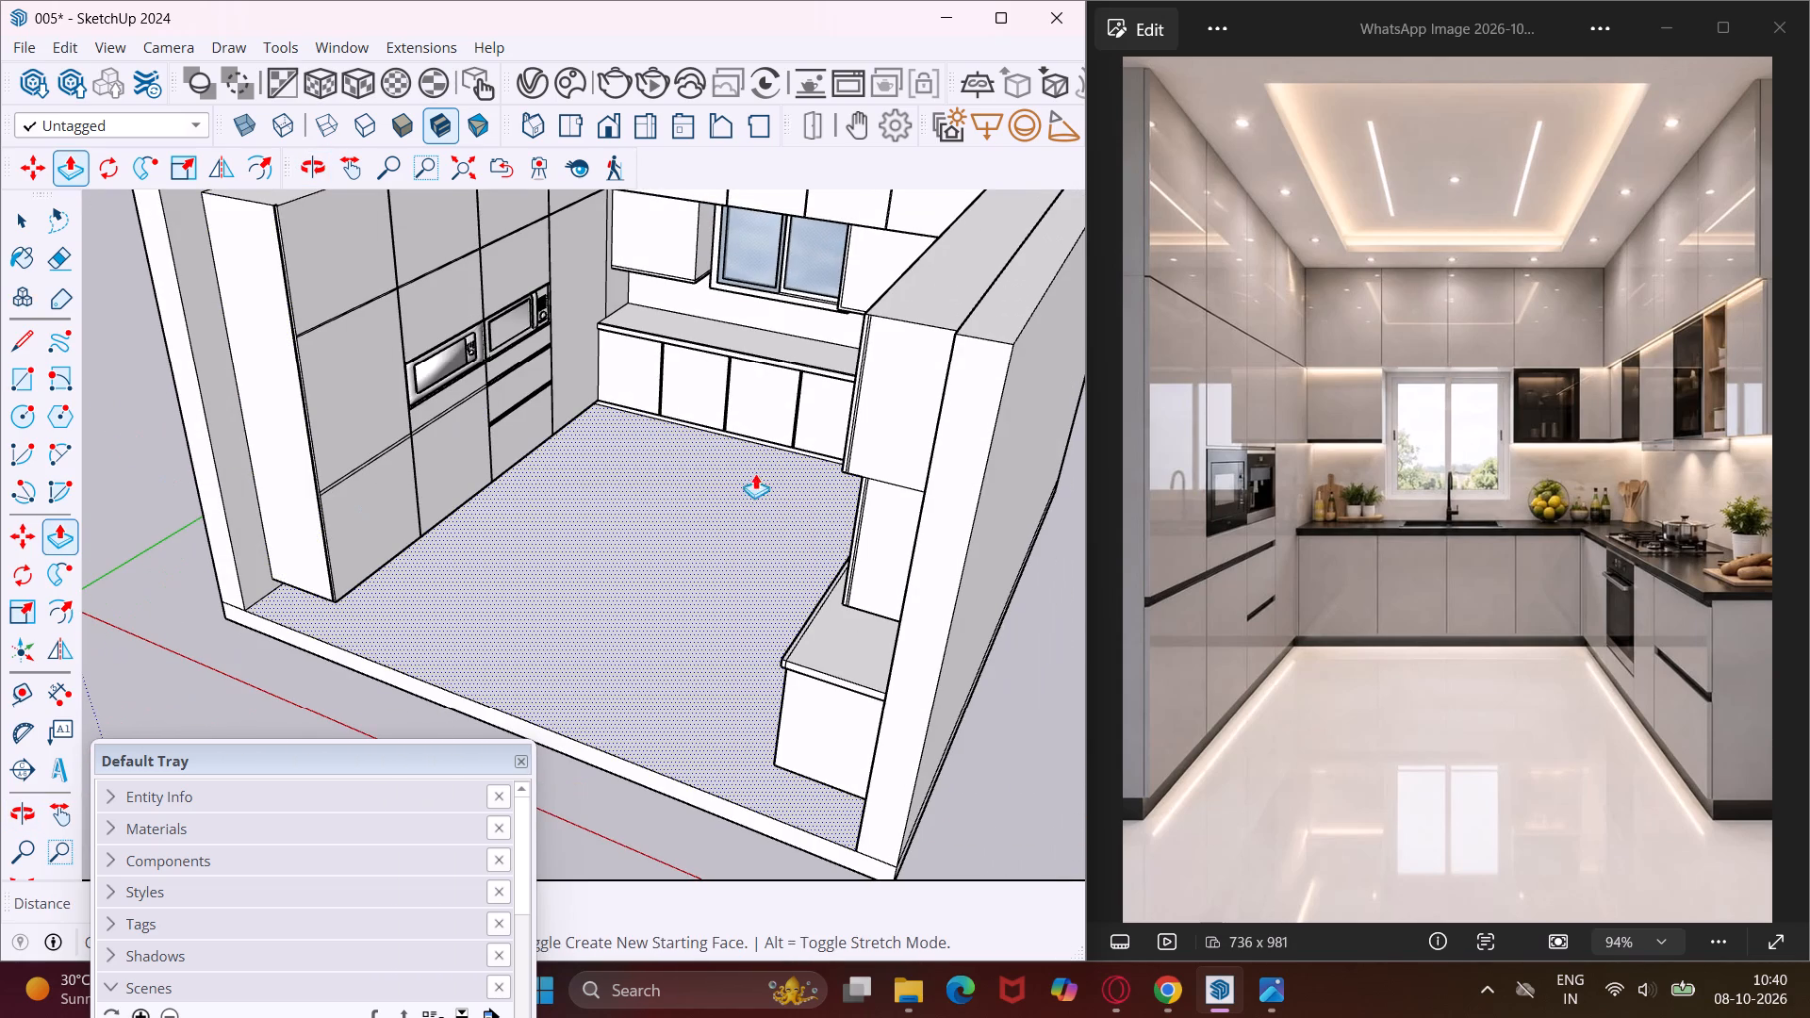
middle_click_drag(853, 525, 951, 520)
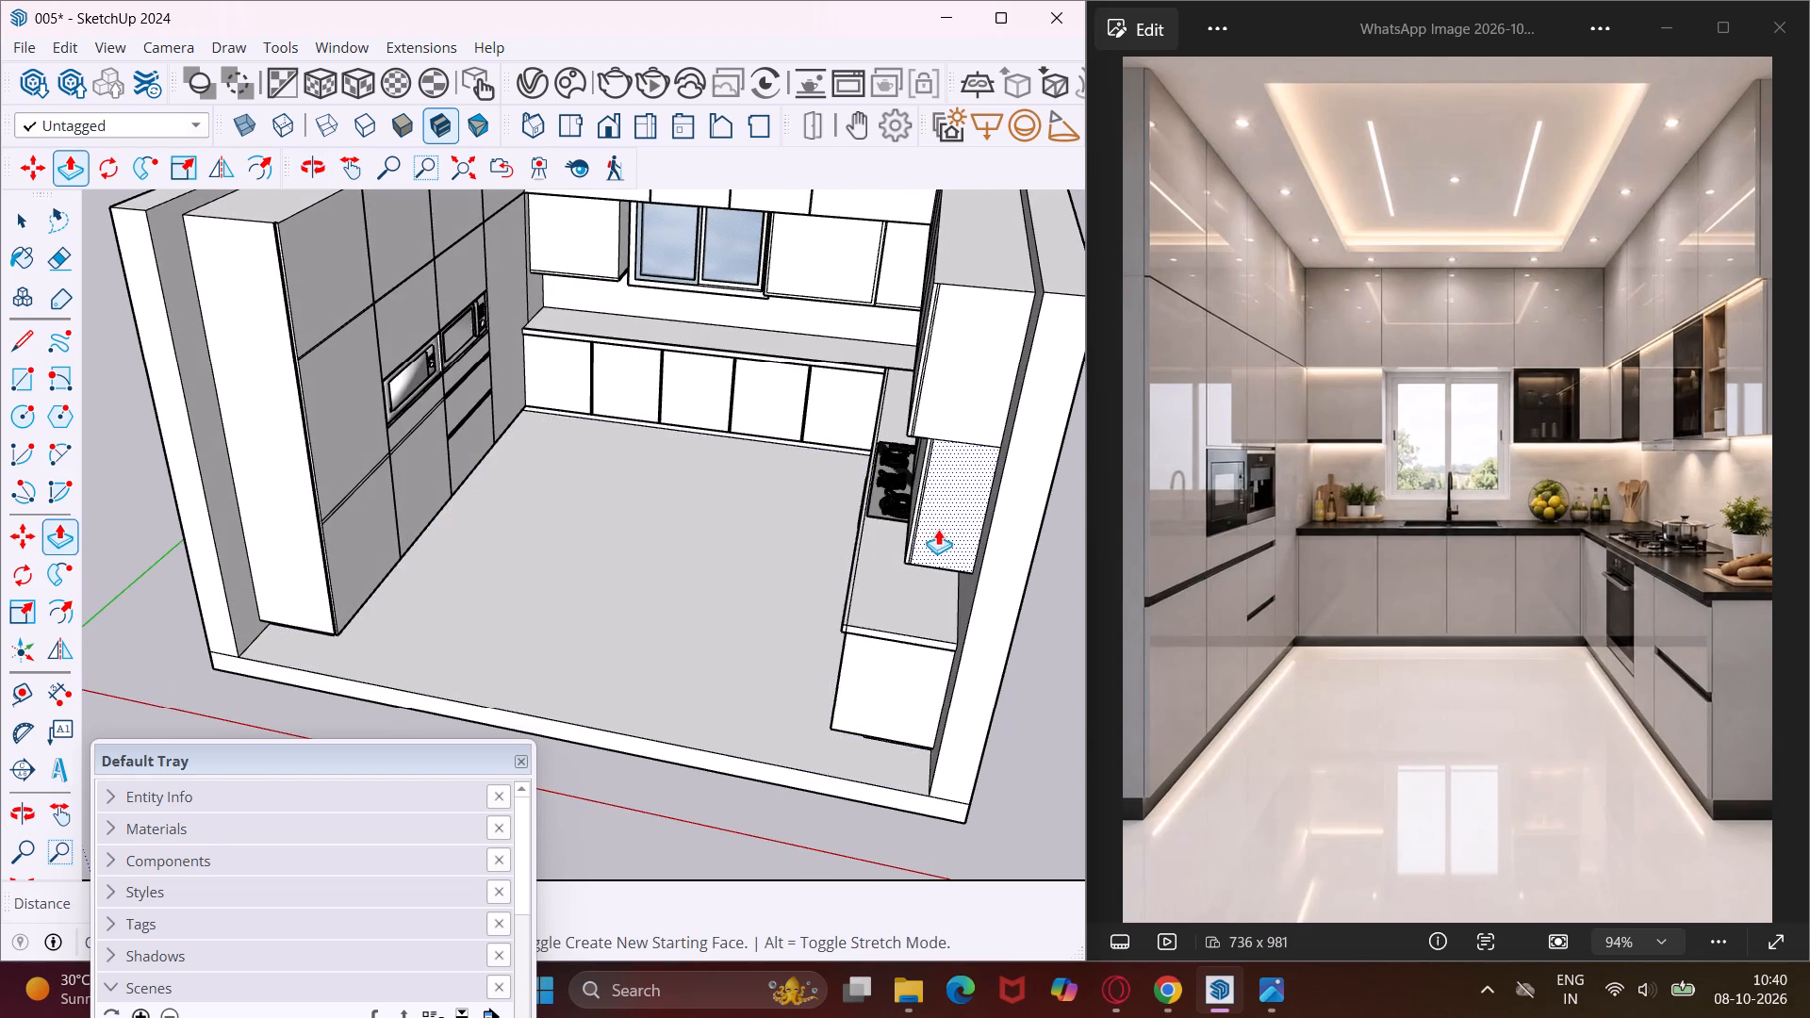
scroll(927, 515, "up", 20)
scroll(927, 515, "up", 1)
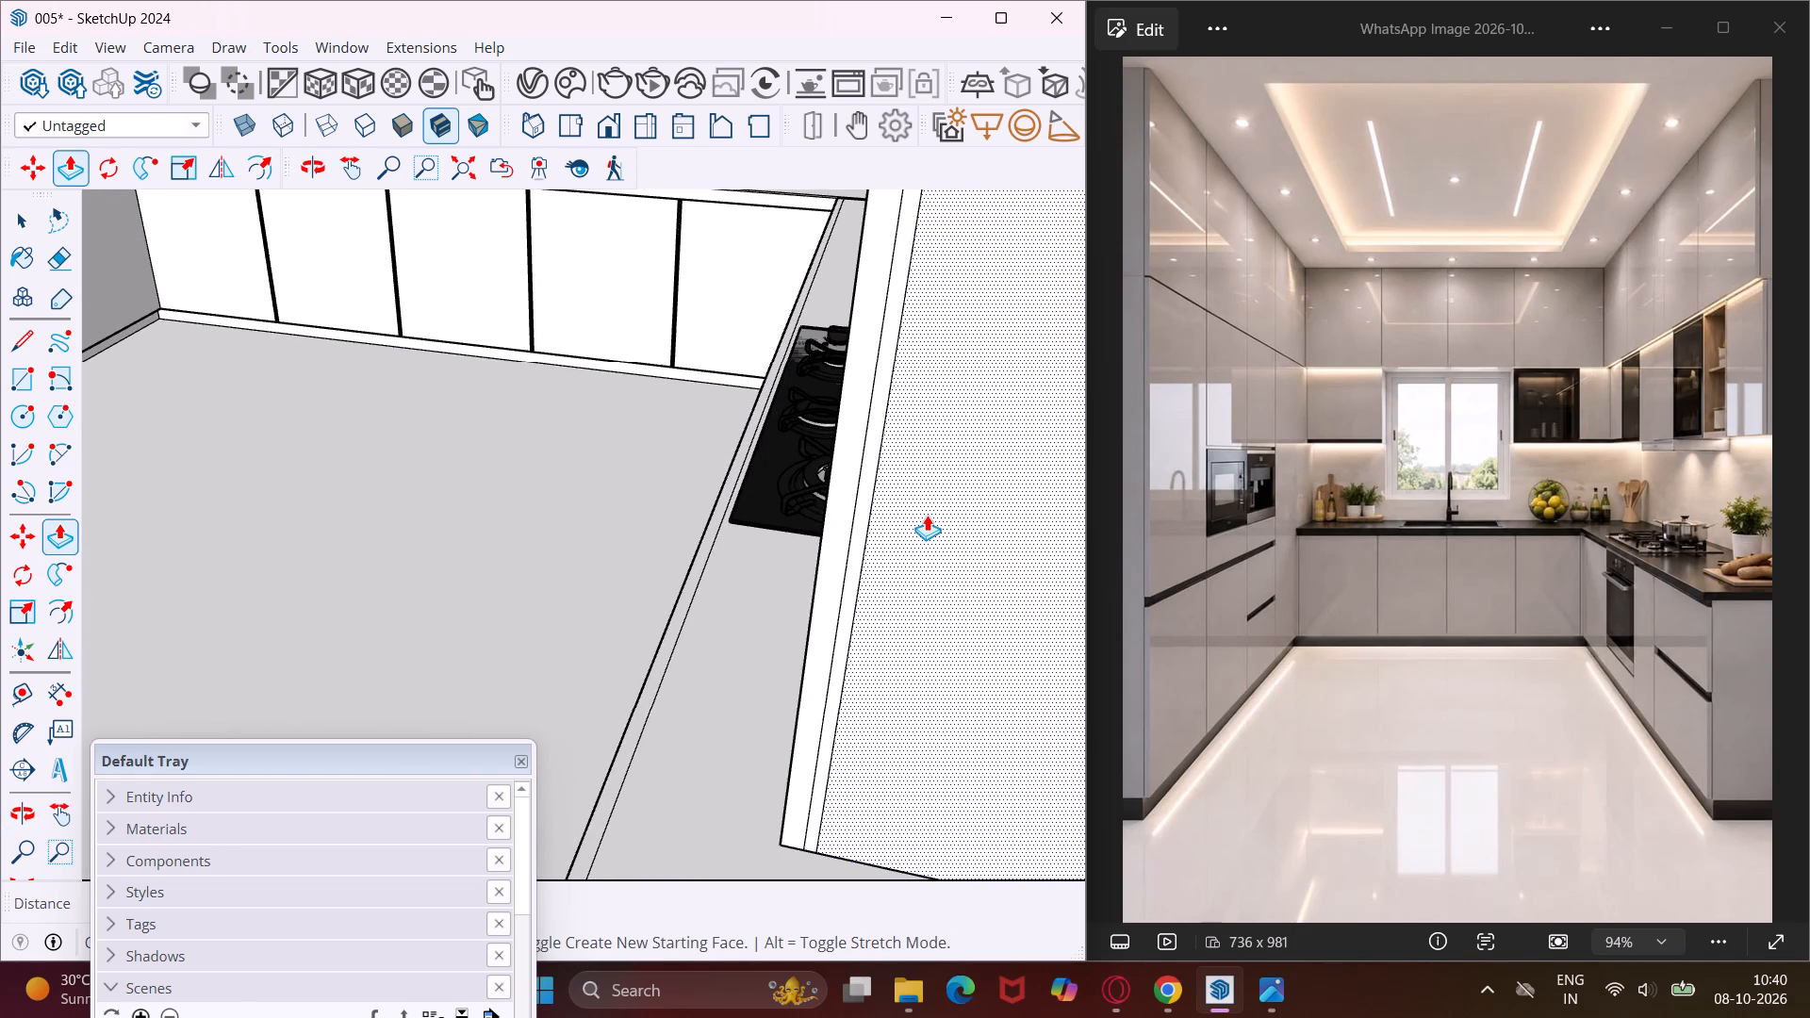
double_click(850, 593)
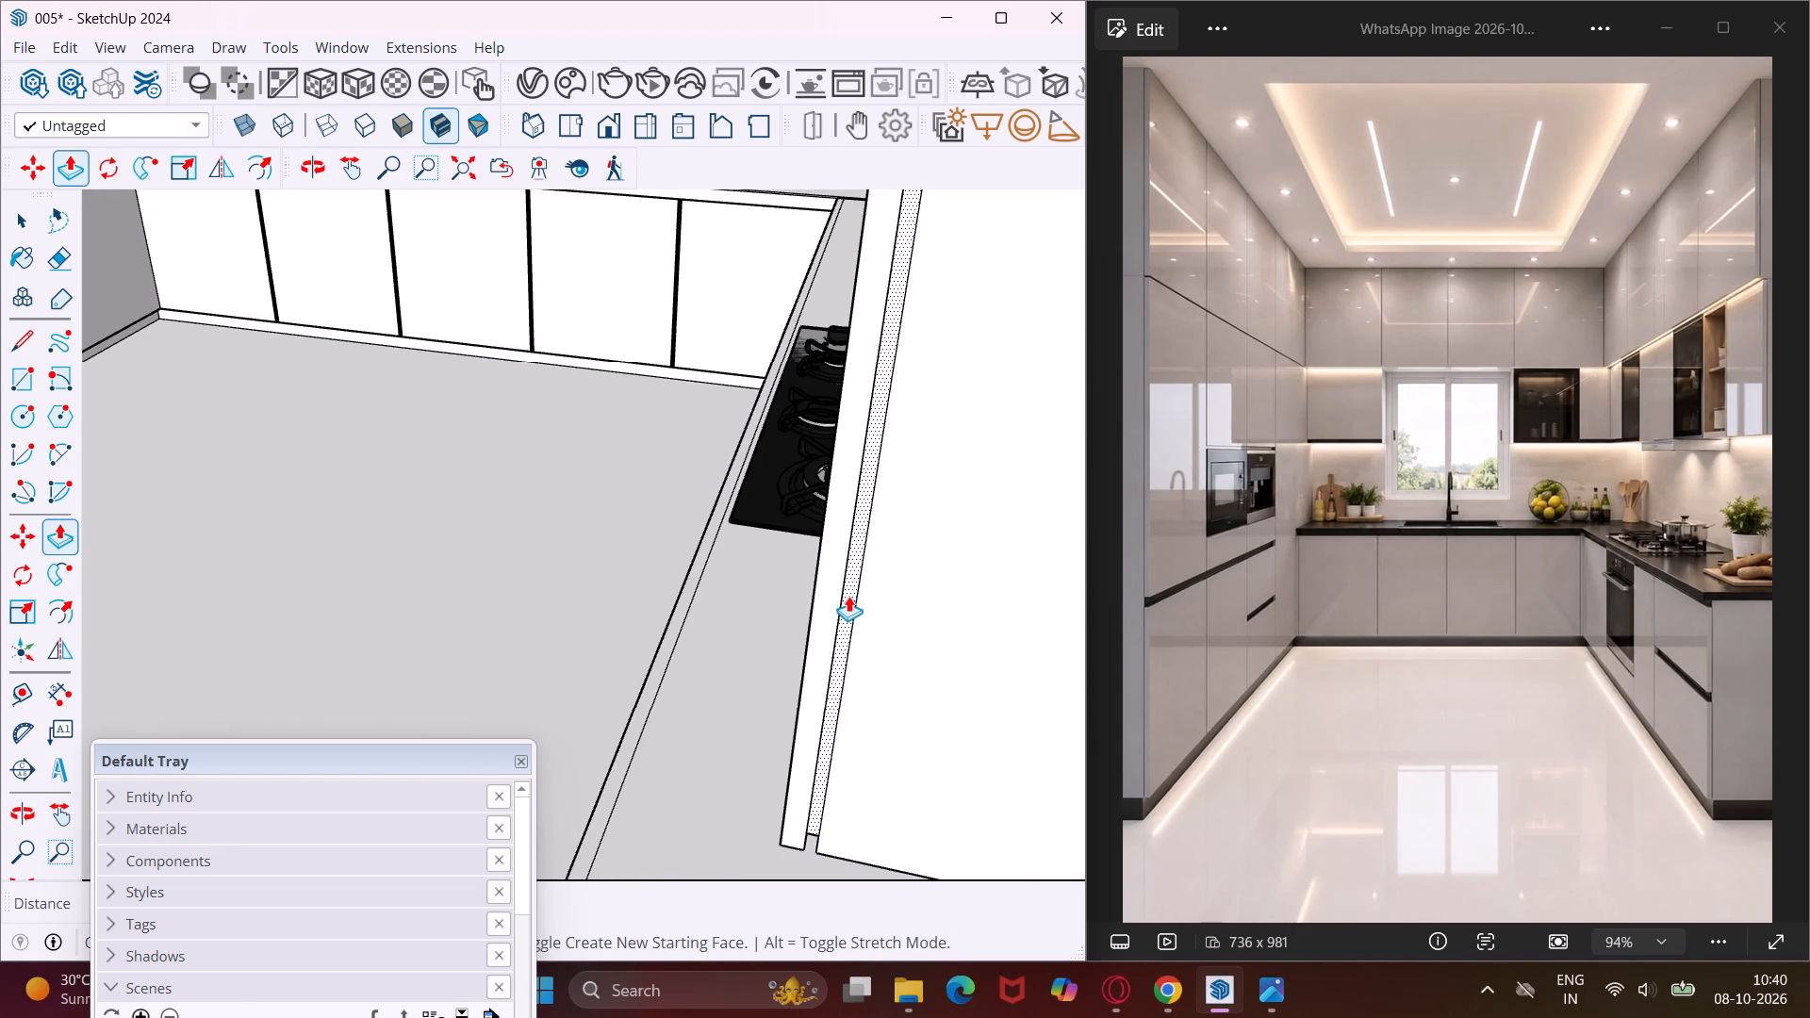
Recess the vertical gap strip on the upper-row wall cabinets' exposed end on the hob wall by the same .75".
scroll(848, 596, "down", 14)
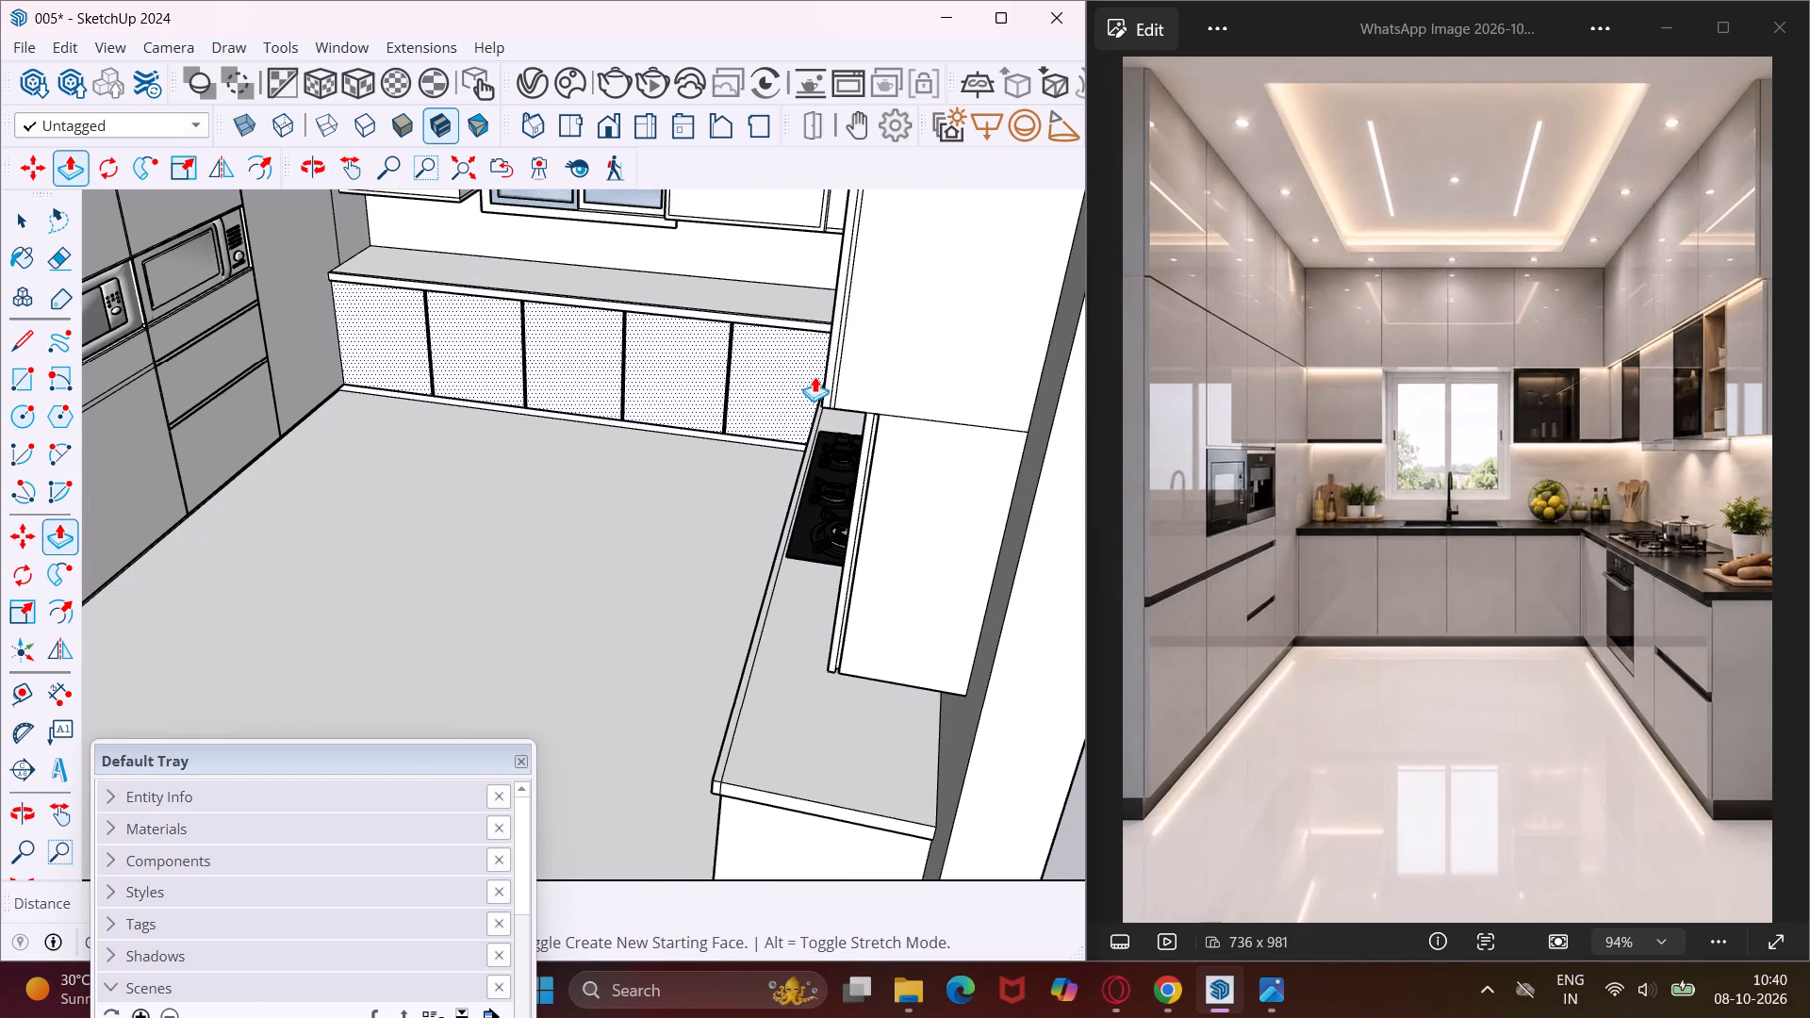
scroll(845, 347, "up", 20)
scroll(845, 347, "up", 1)
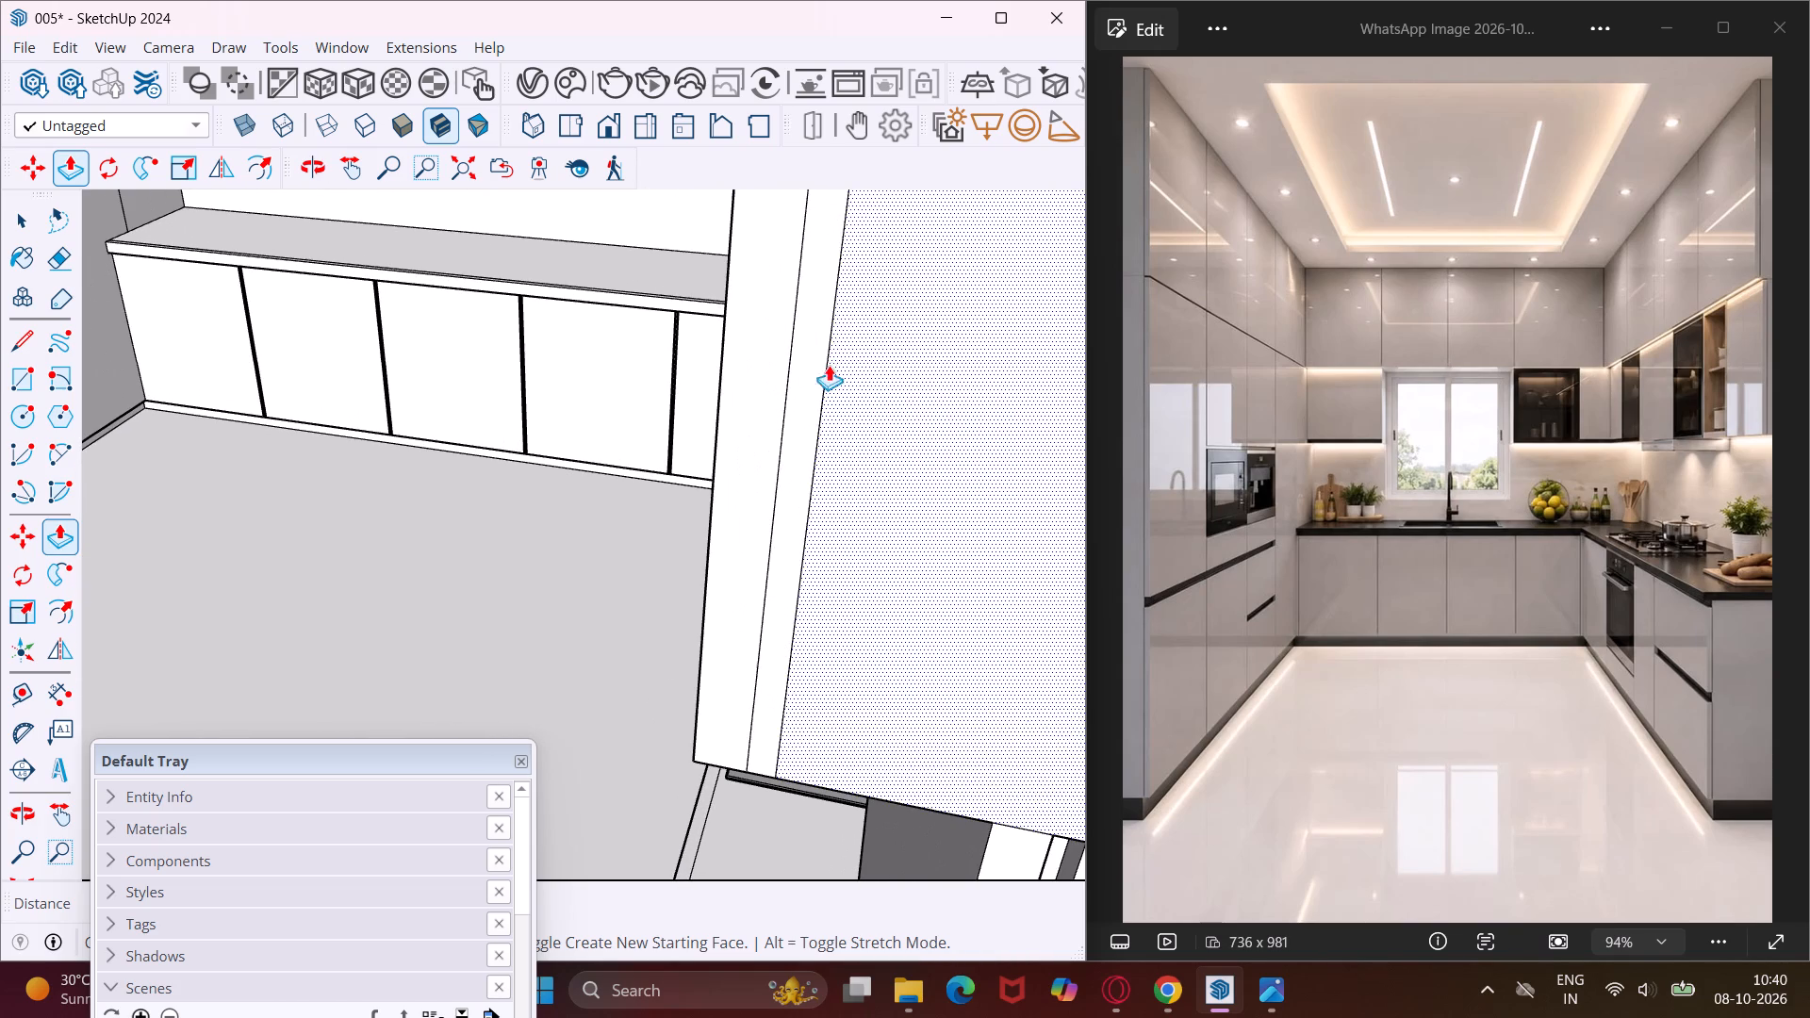
double_click(803, 378)
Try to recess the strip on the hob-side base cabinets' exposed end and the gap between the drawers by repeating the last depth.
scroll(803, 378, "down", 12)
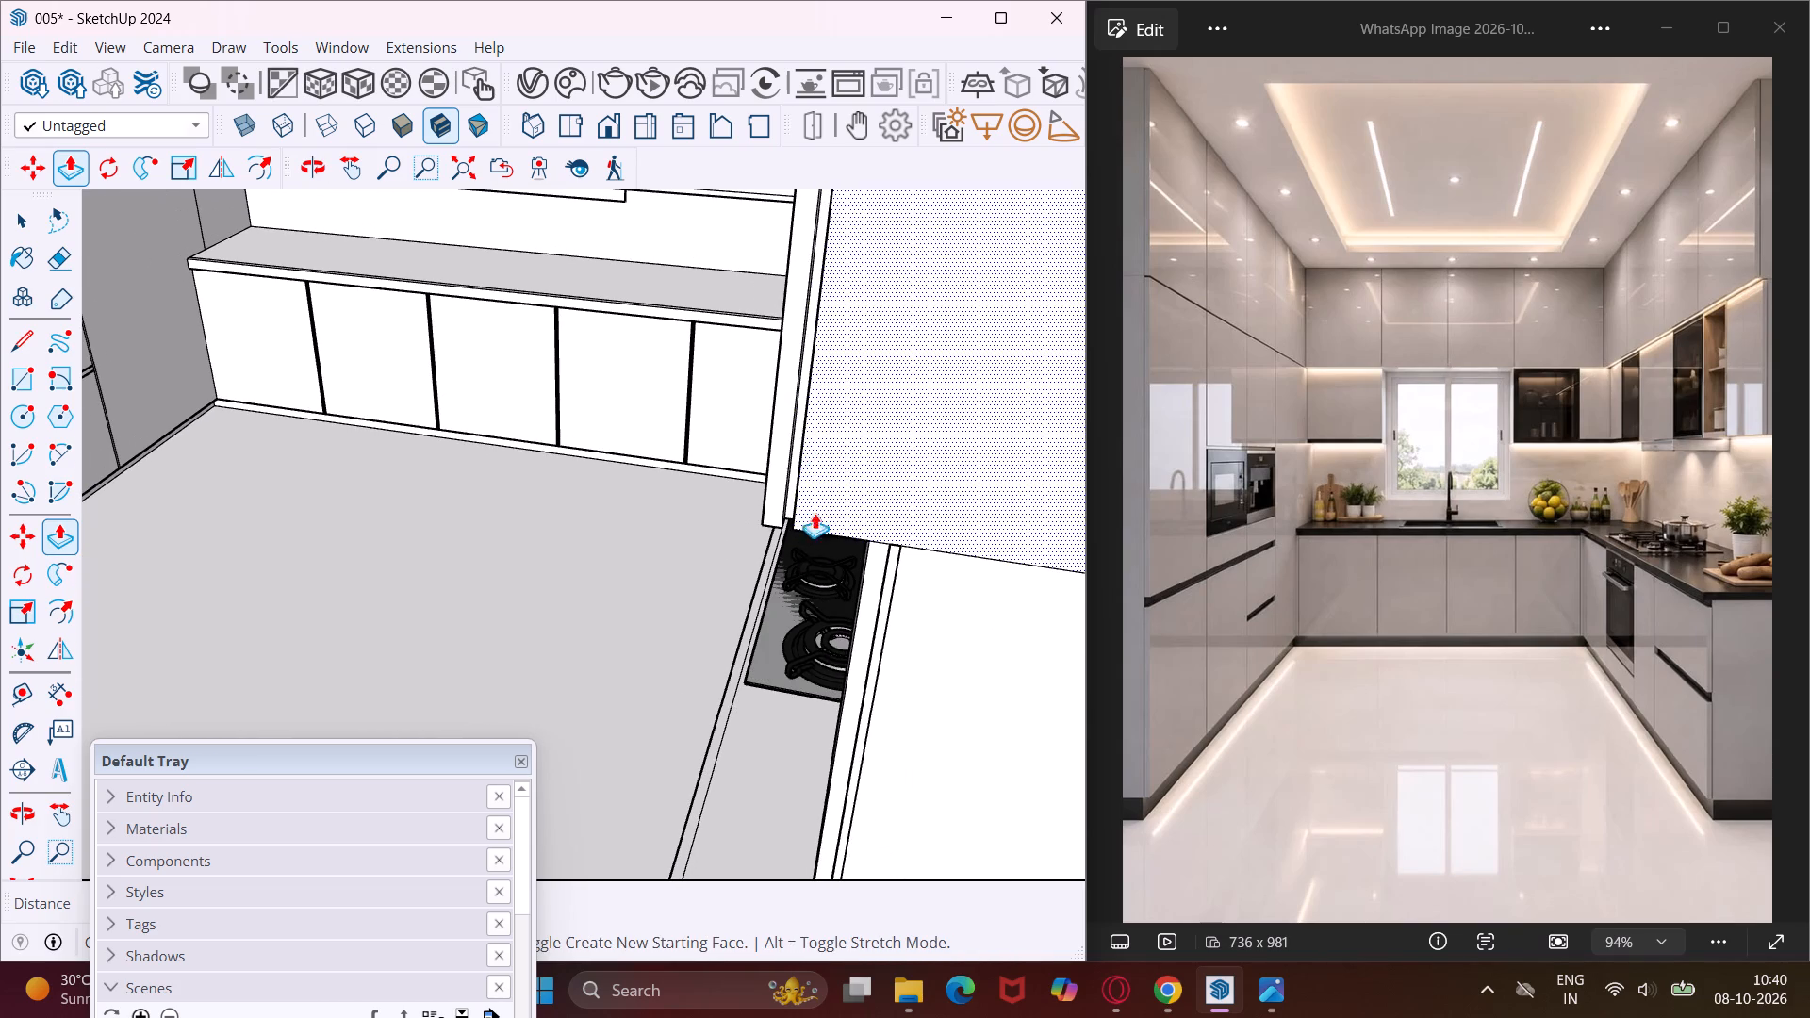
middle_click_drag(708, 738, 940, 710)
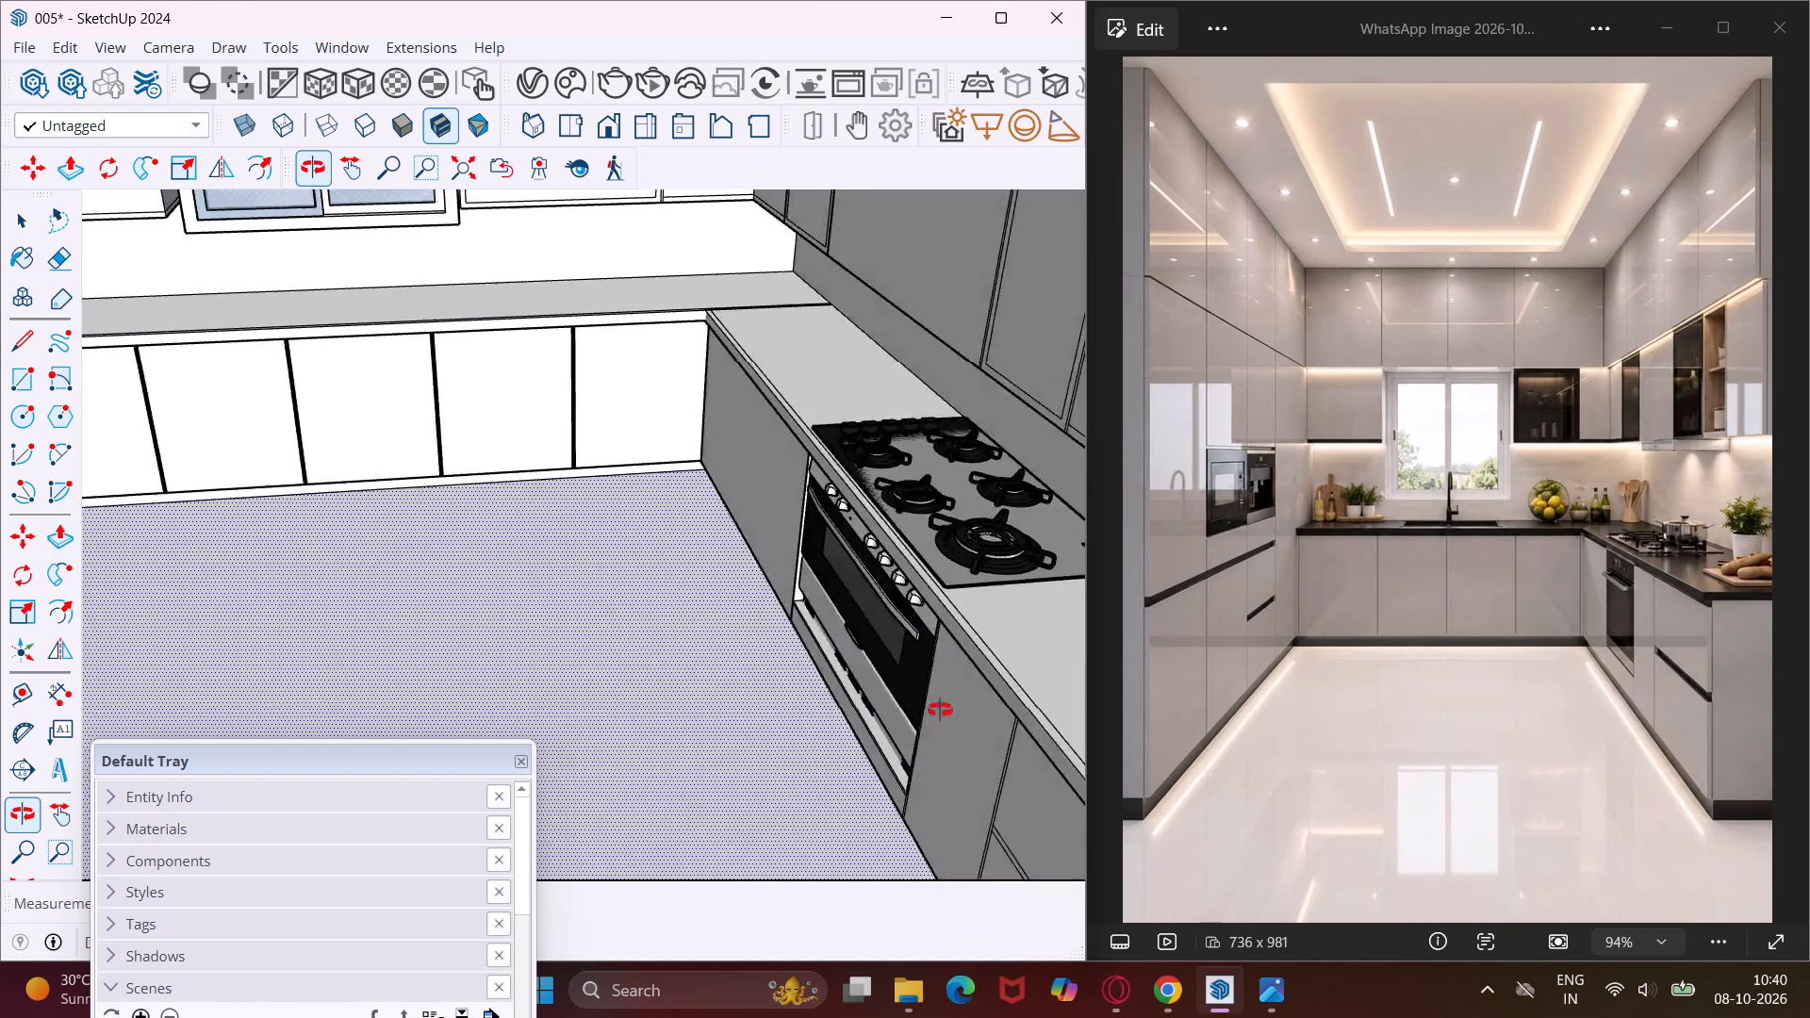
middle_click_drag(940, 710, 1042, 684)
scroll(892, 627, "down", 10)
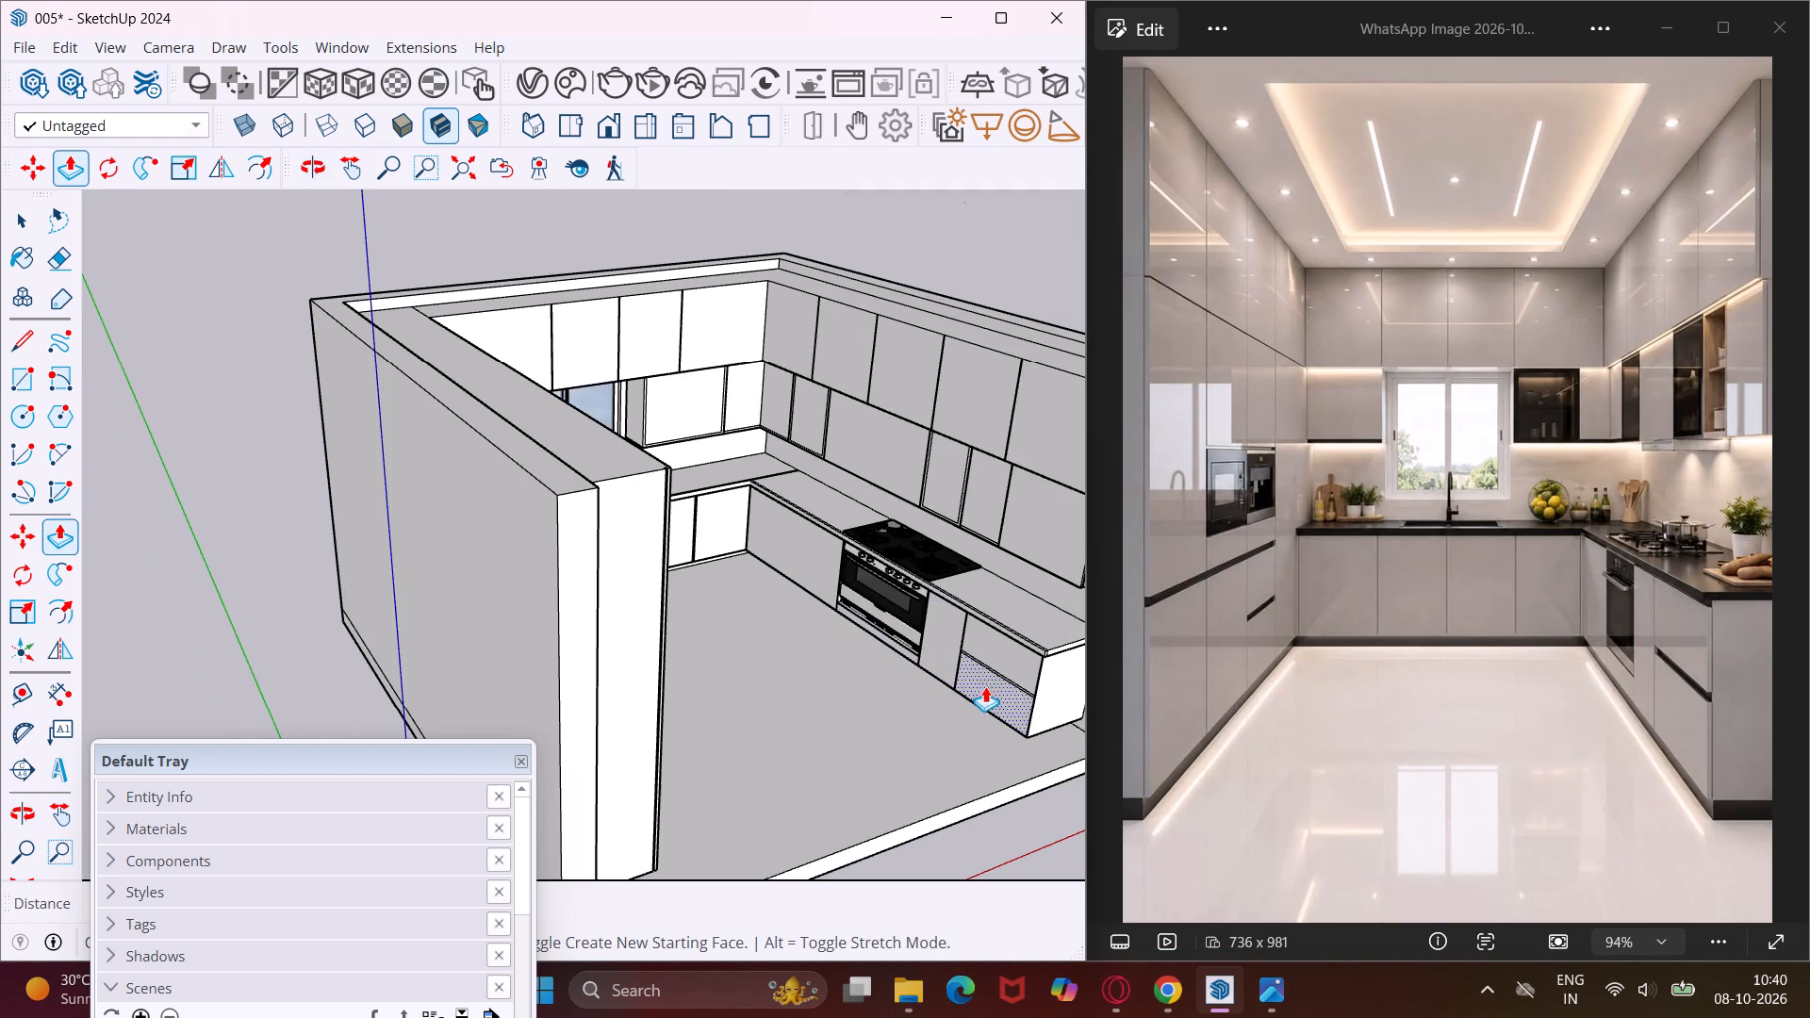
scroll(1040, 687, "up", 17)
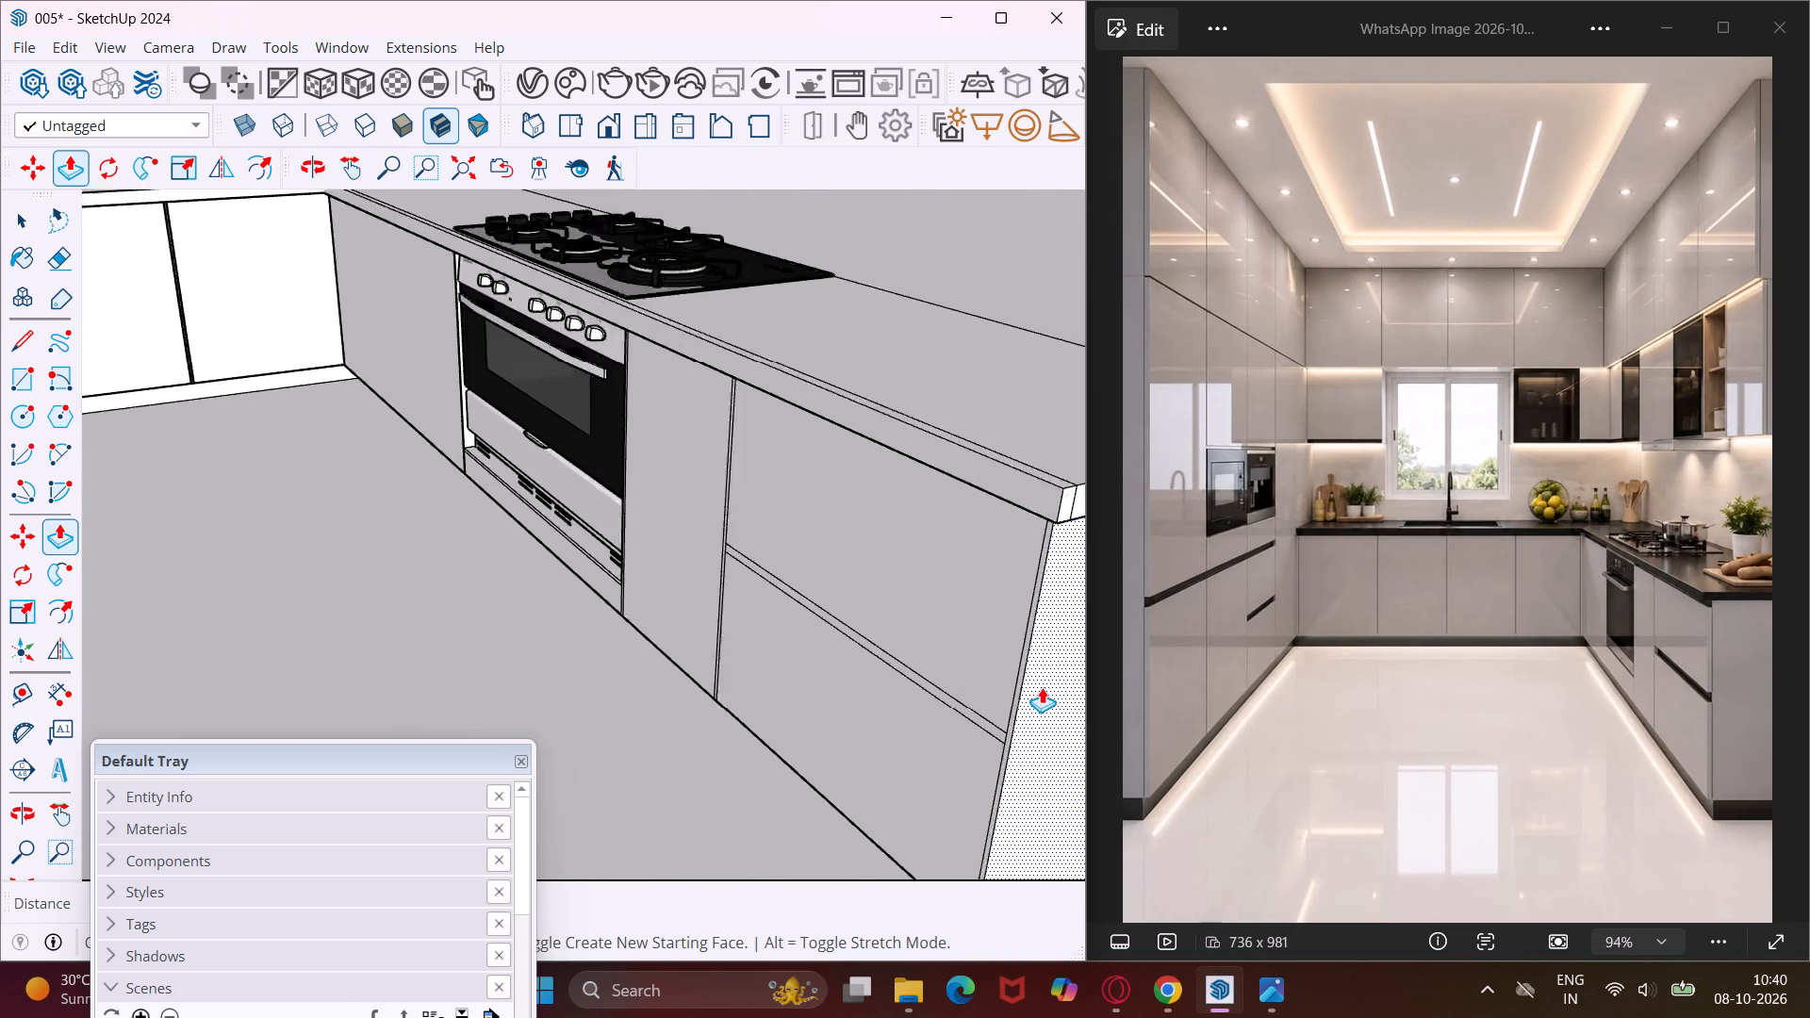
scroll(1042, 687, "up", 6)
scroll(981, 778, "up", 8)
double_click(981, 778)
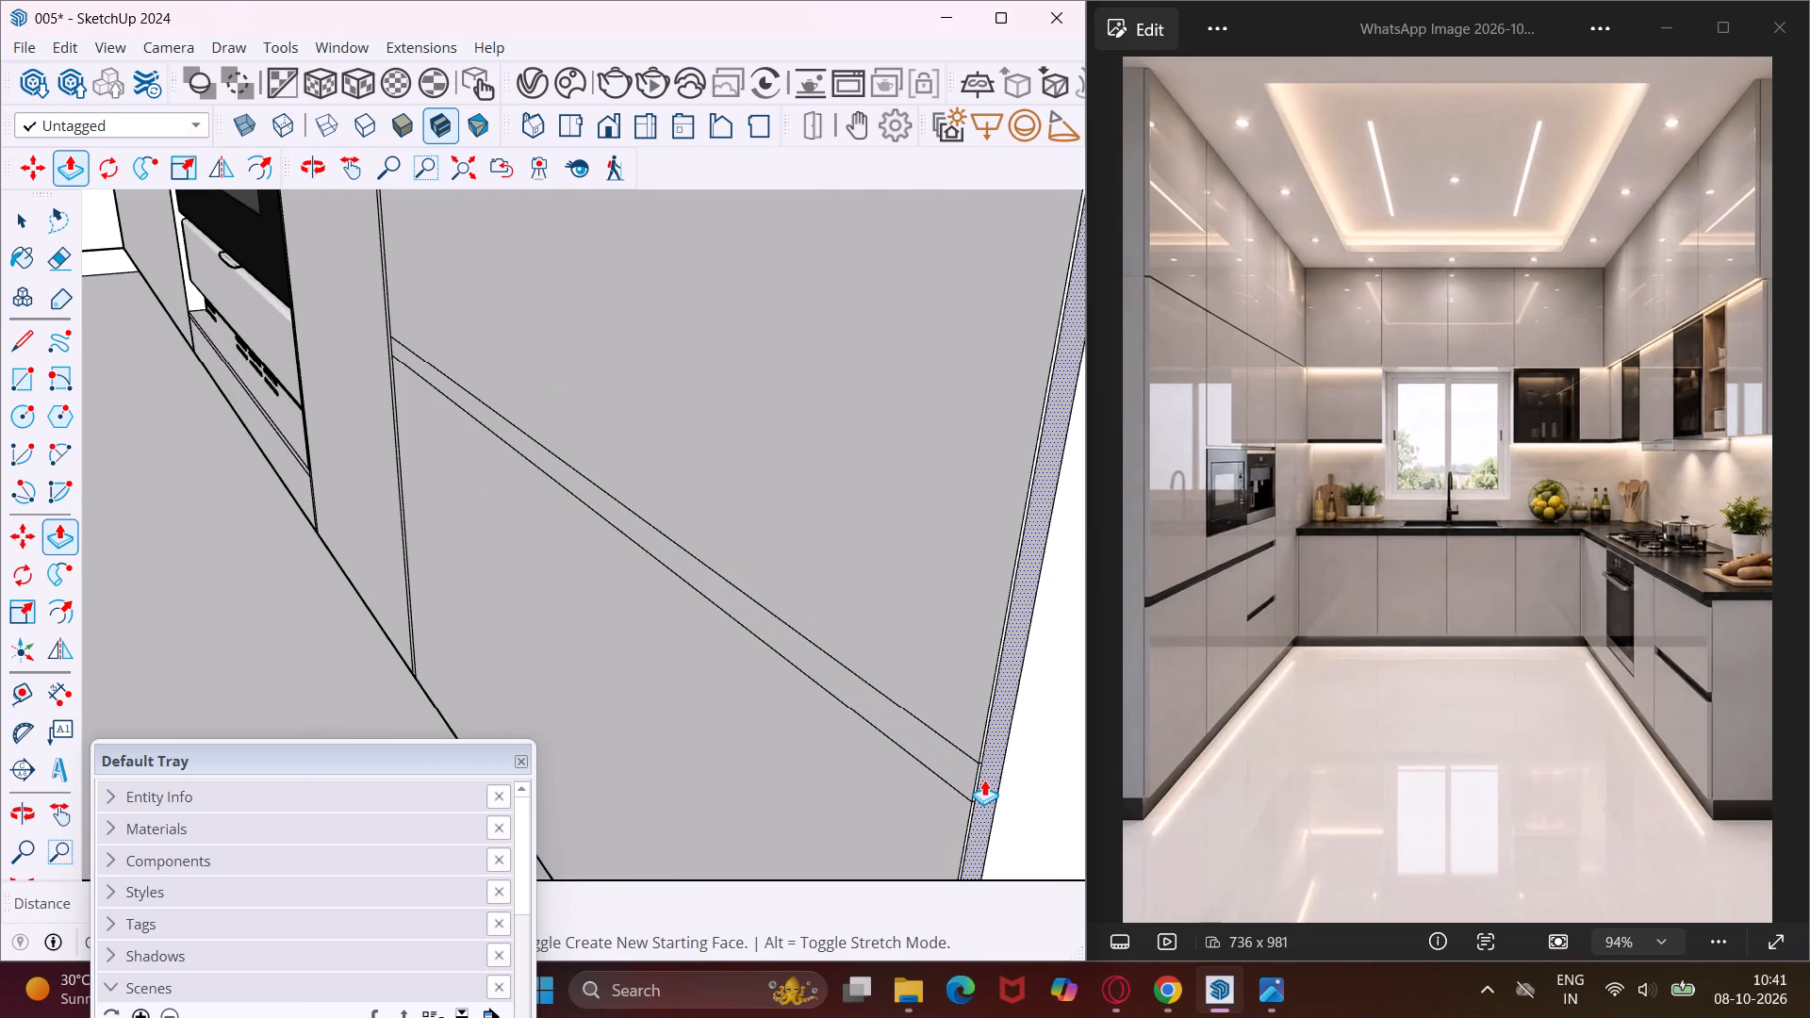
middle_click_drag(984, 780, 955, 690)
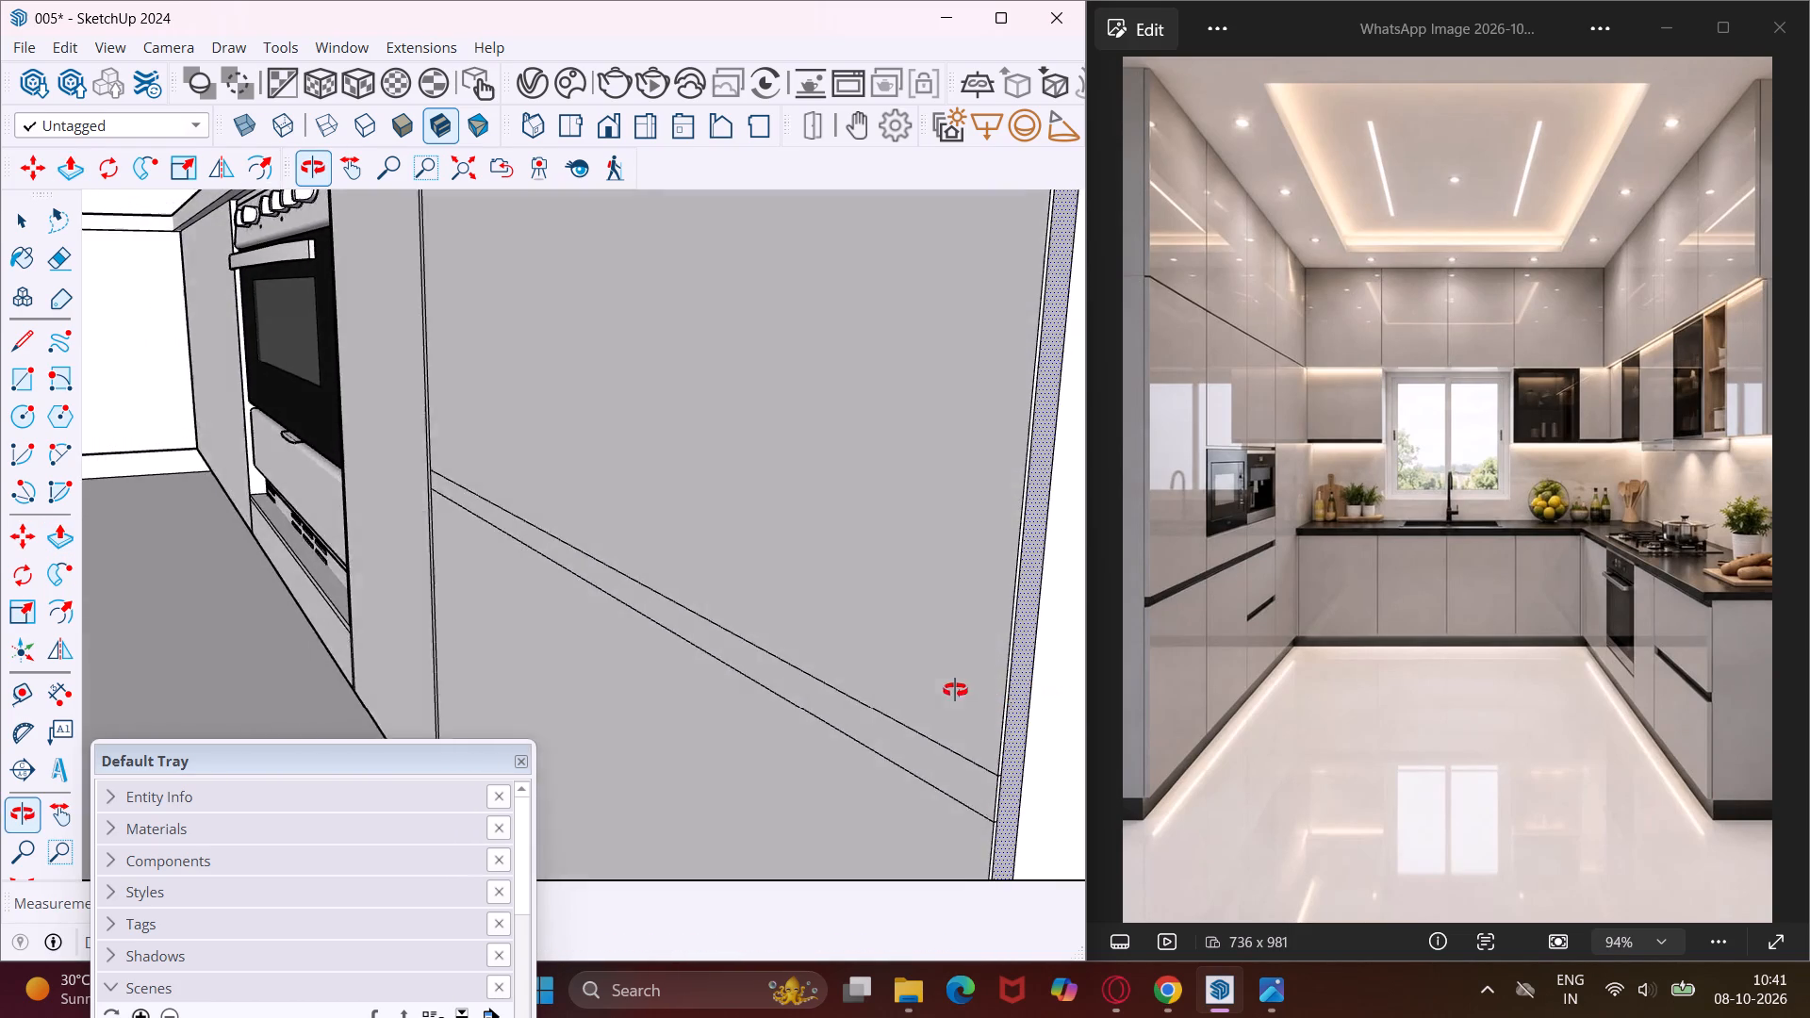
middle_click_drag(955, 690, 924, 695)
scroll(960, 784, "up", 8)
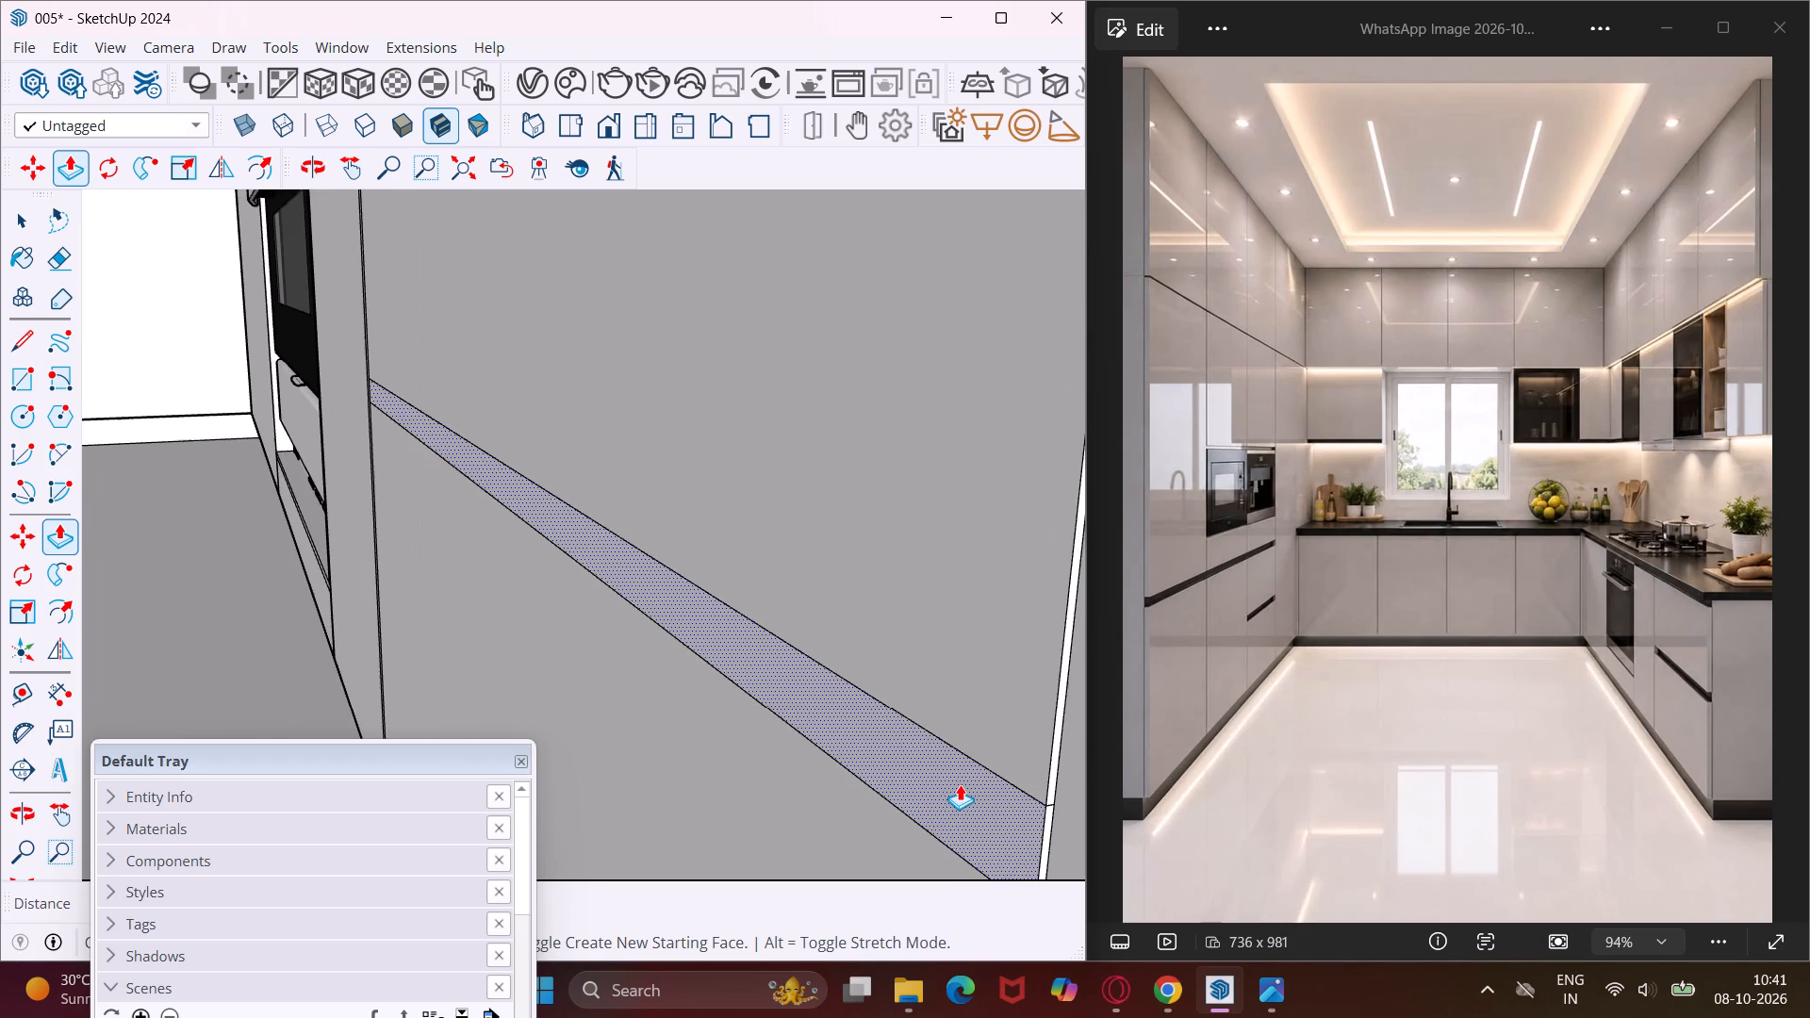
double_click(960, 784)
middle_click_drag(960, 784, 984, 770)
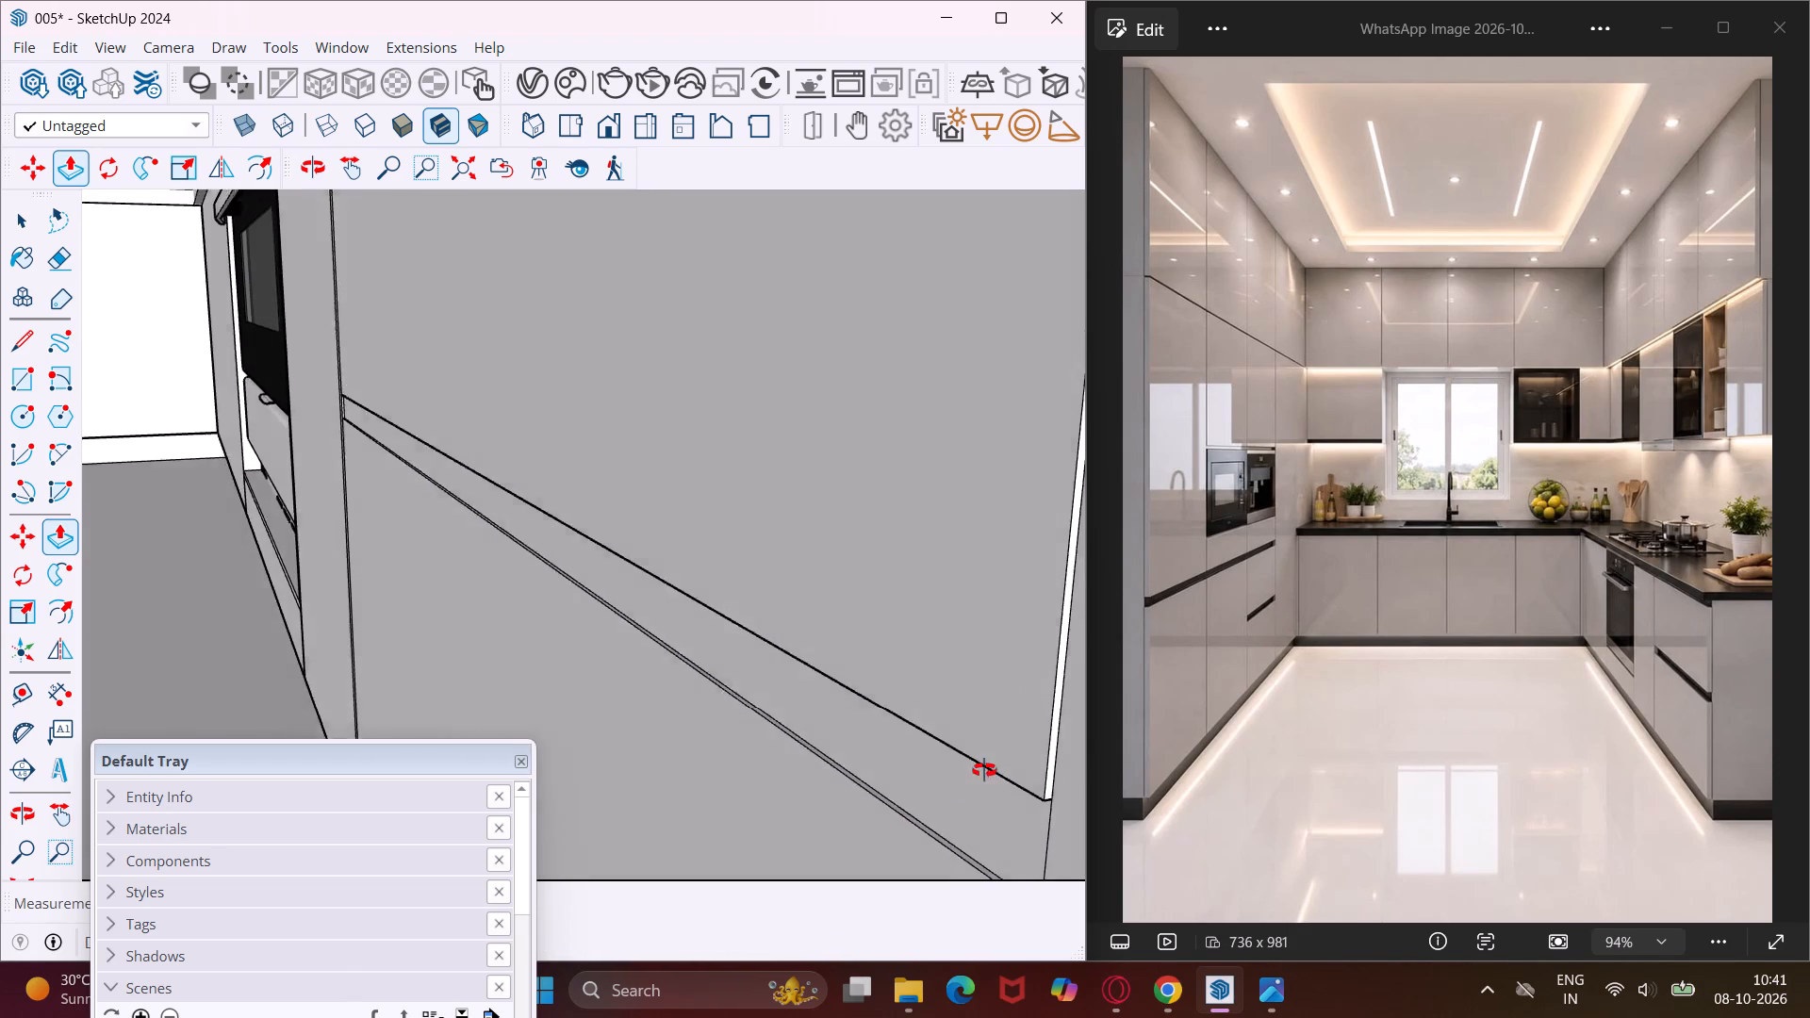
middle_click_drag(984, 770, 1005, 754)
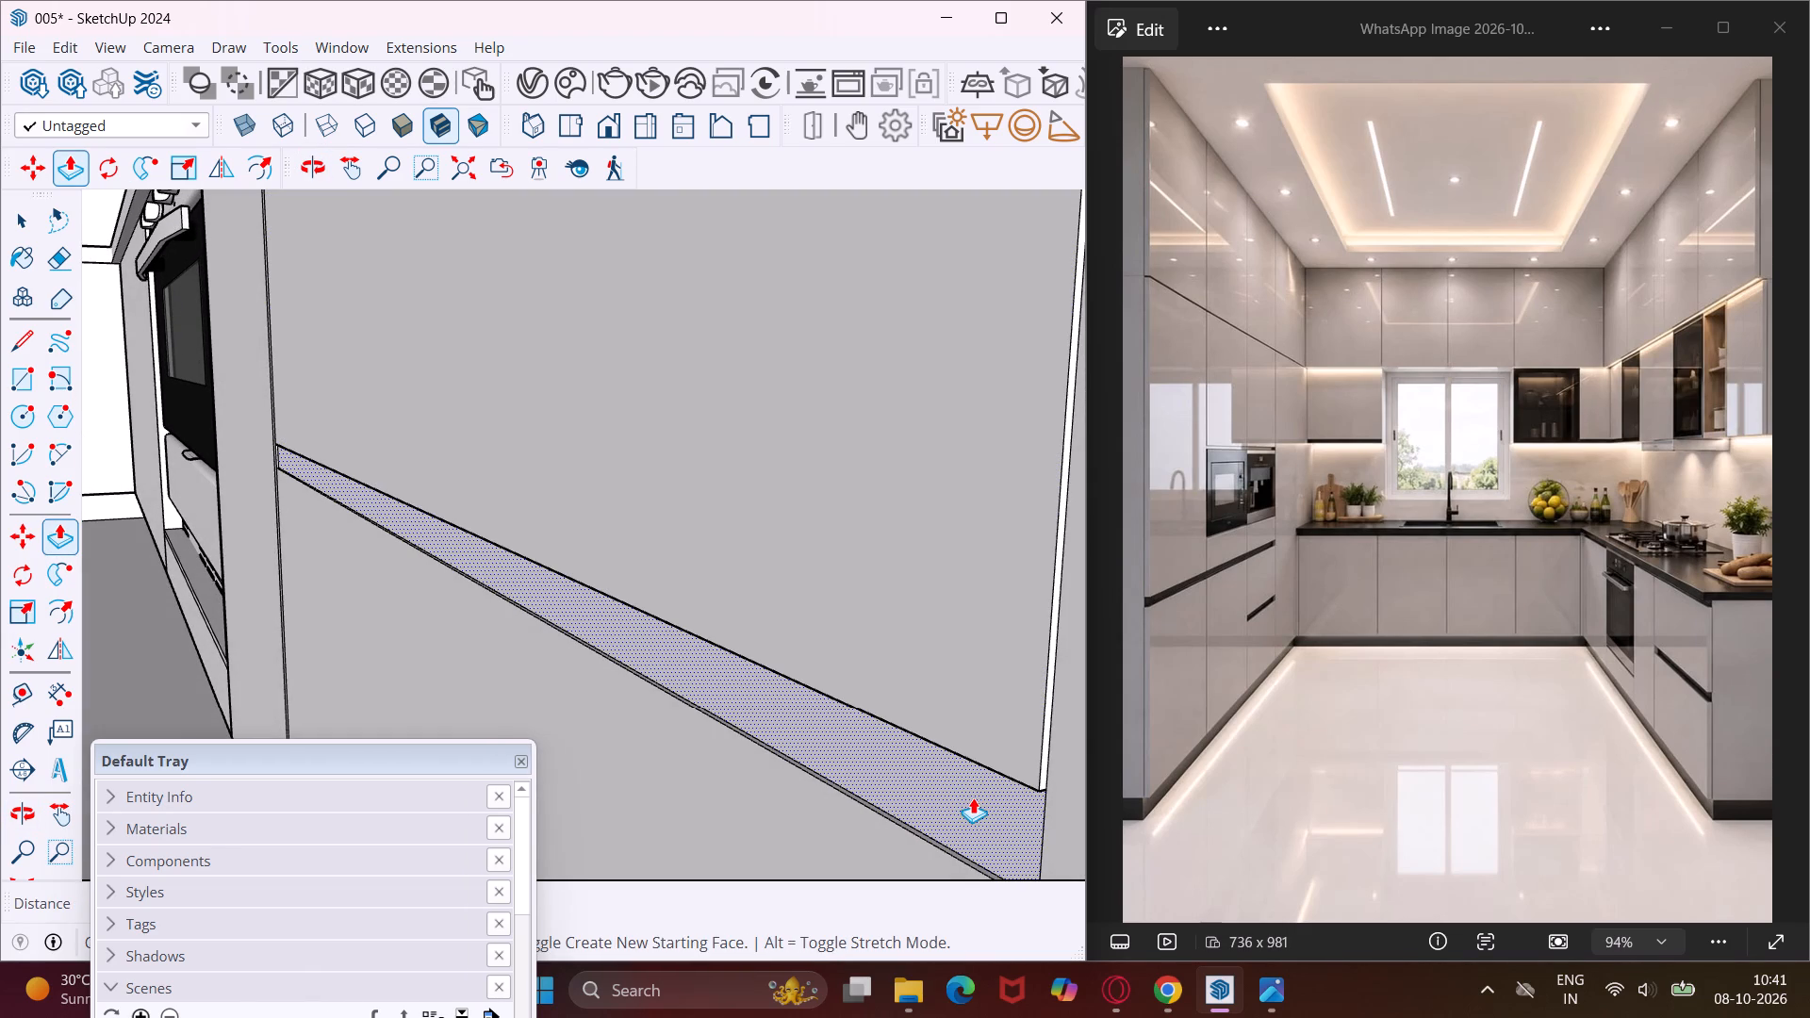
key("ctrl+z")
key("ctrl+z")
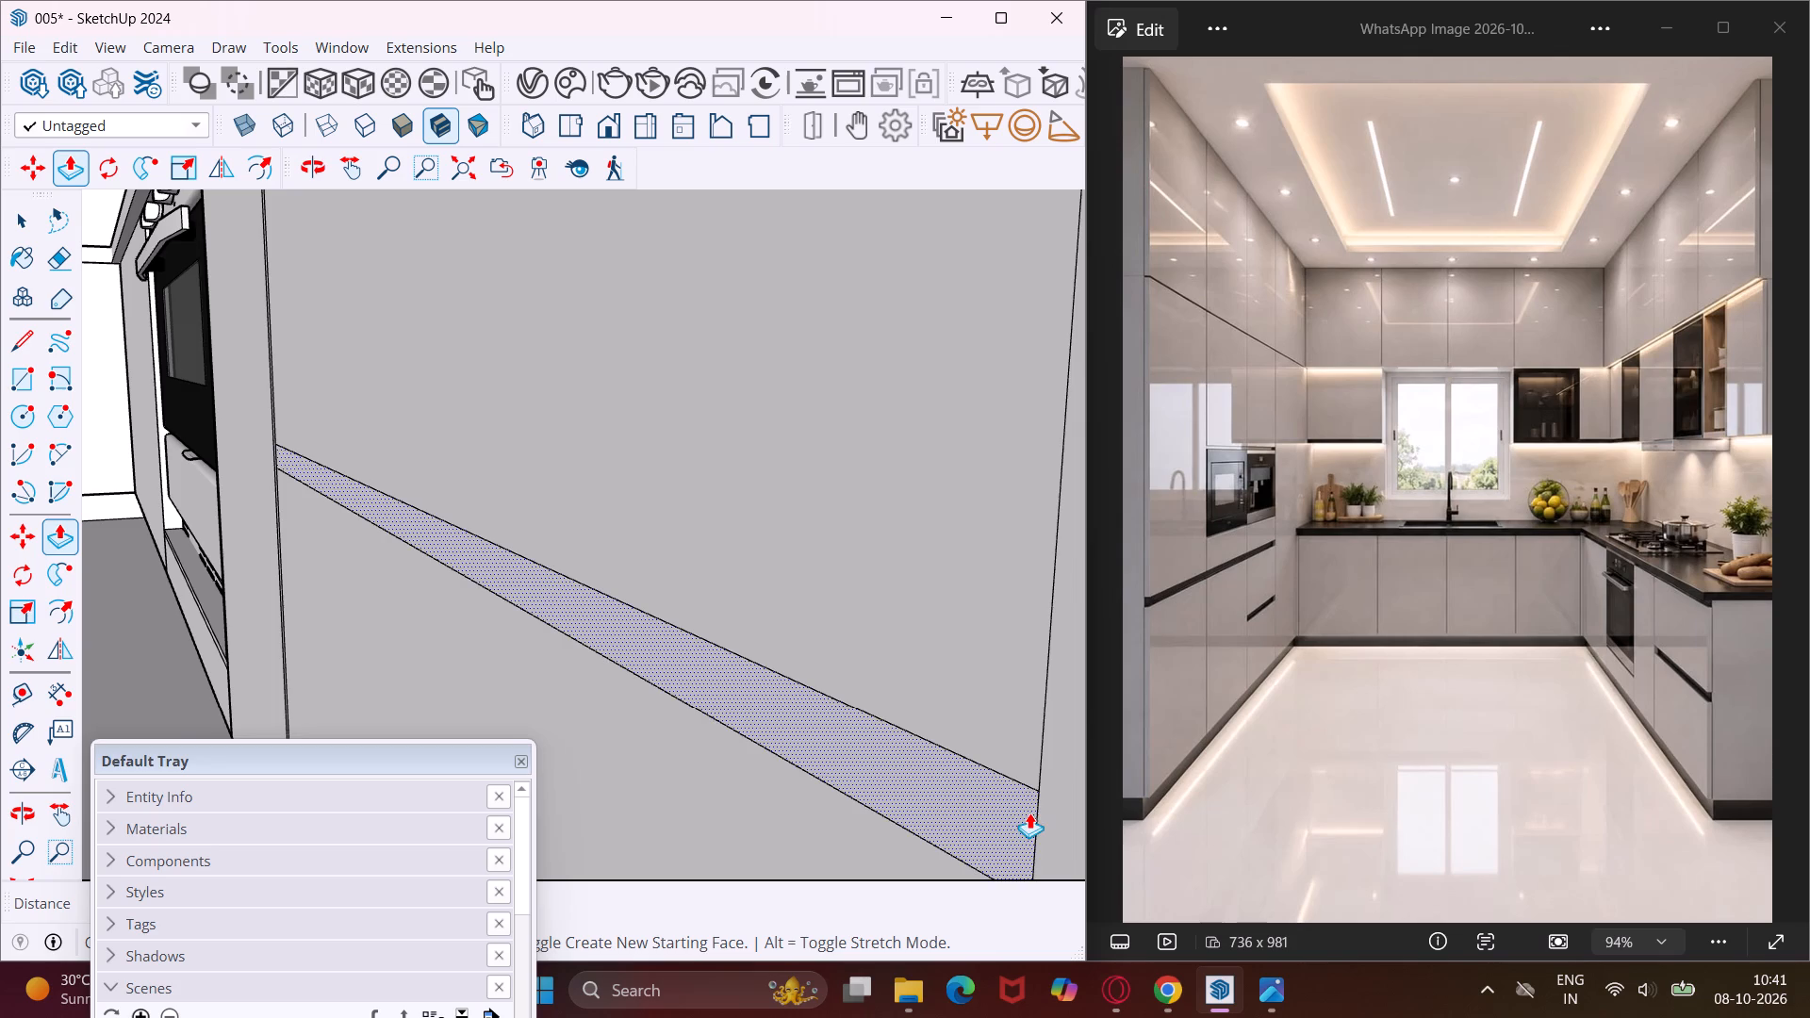
Recess the vertical gap strip on the hob-side base cabinets' exposed end by .75".
scroll(1013, 810, "down", 9)
left_click(1025, 813)
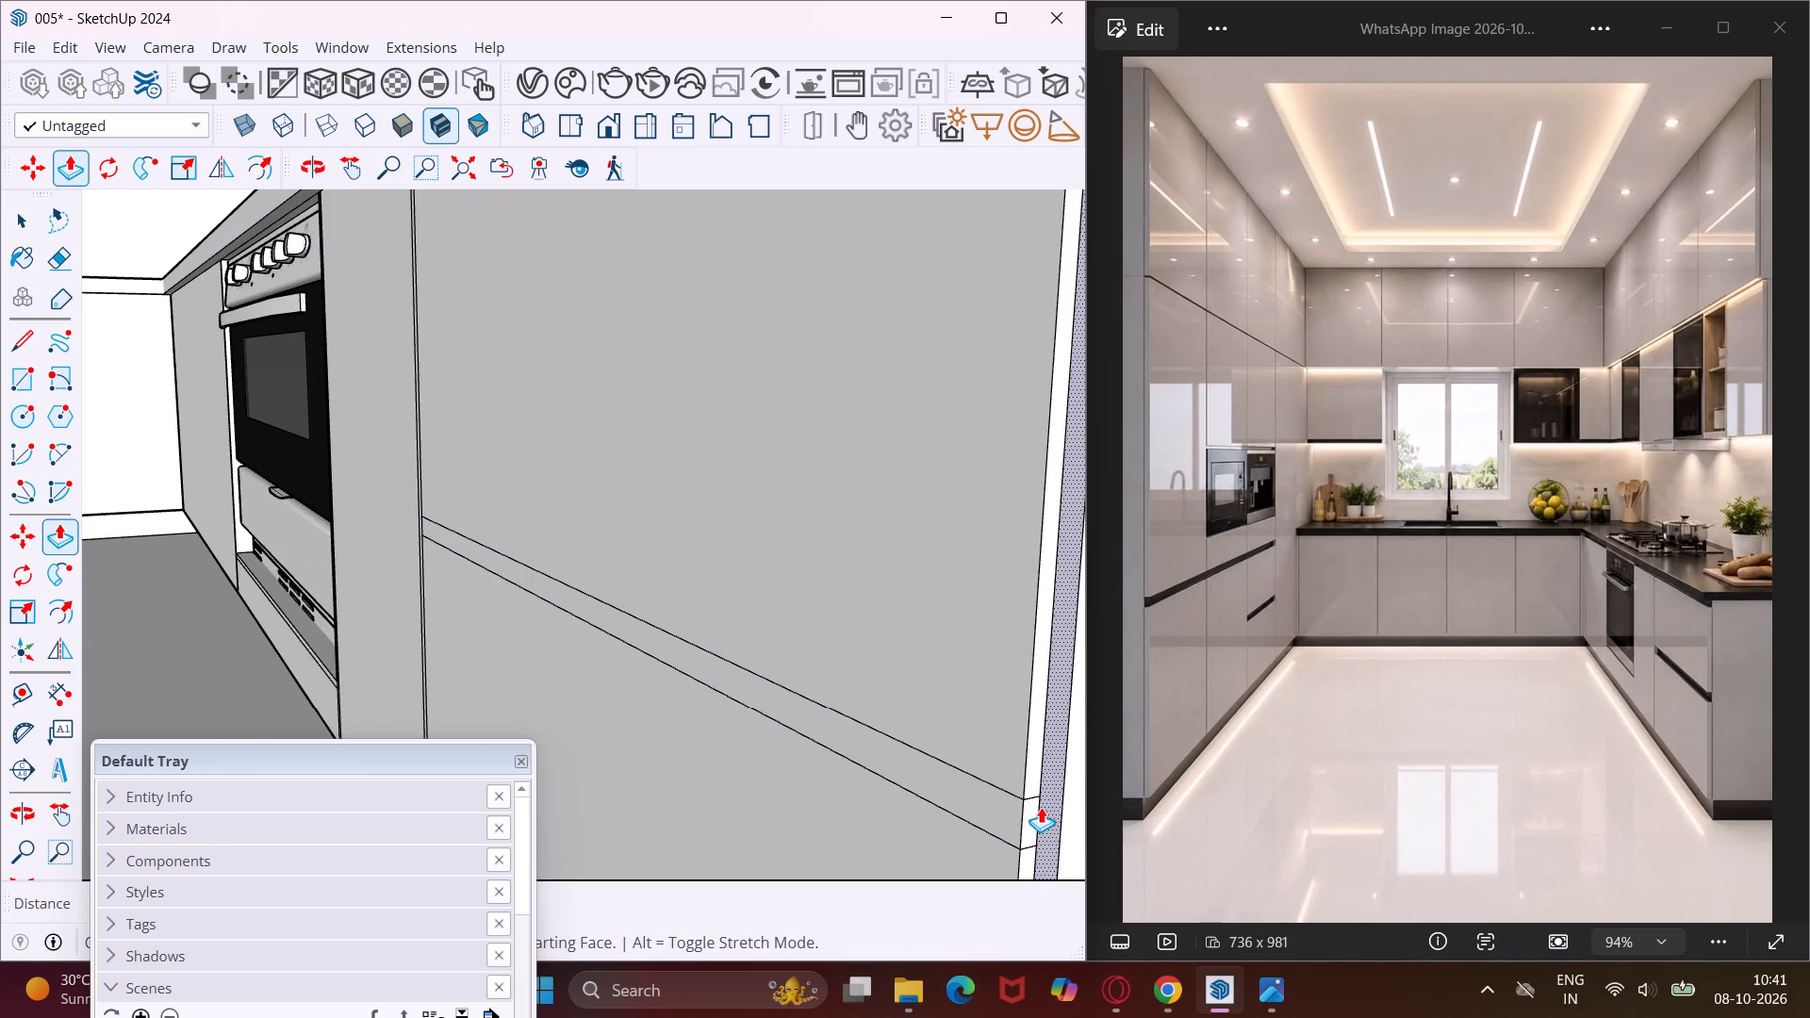
key("period")
type("75")
key("shift+quotedbl")
key("Return")
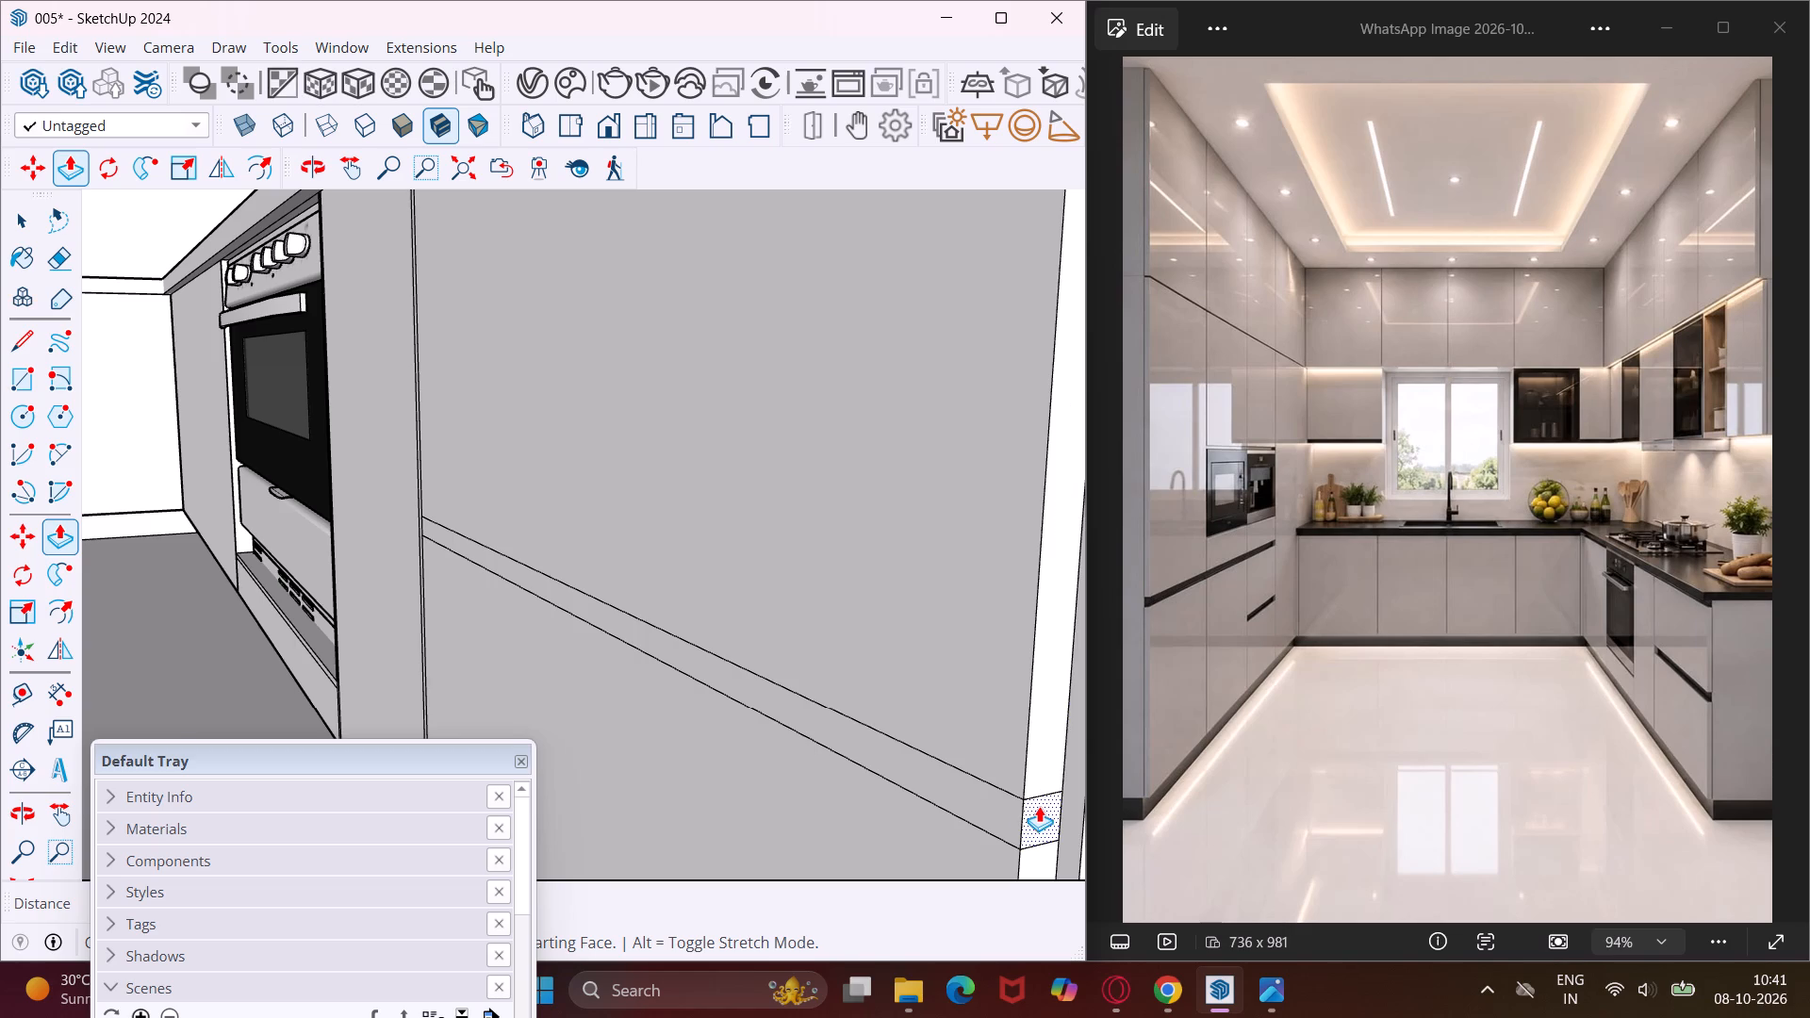
Recess the horizontal gap between the two base drawers and the vertical gap beside them by the same .75".
double_click(1008, 803)
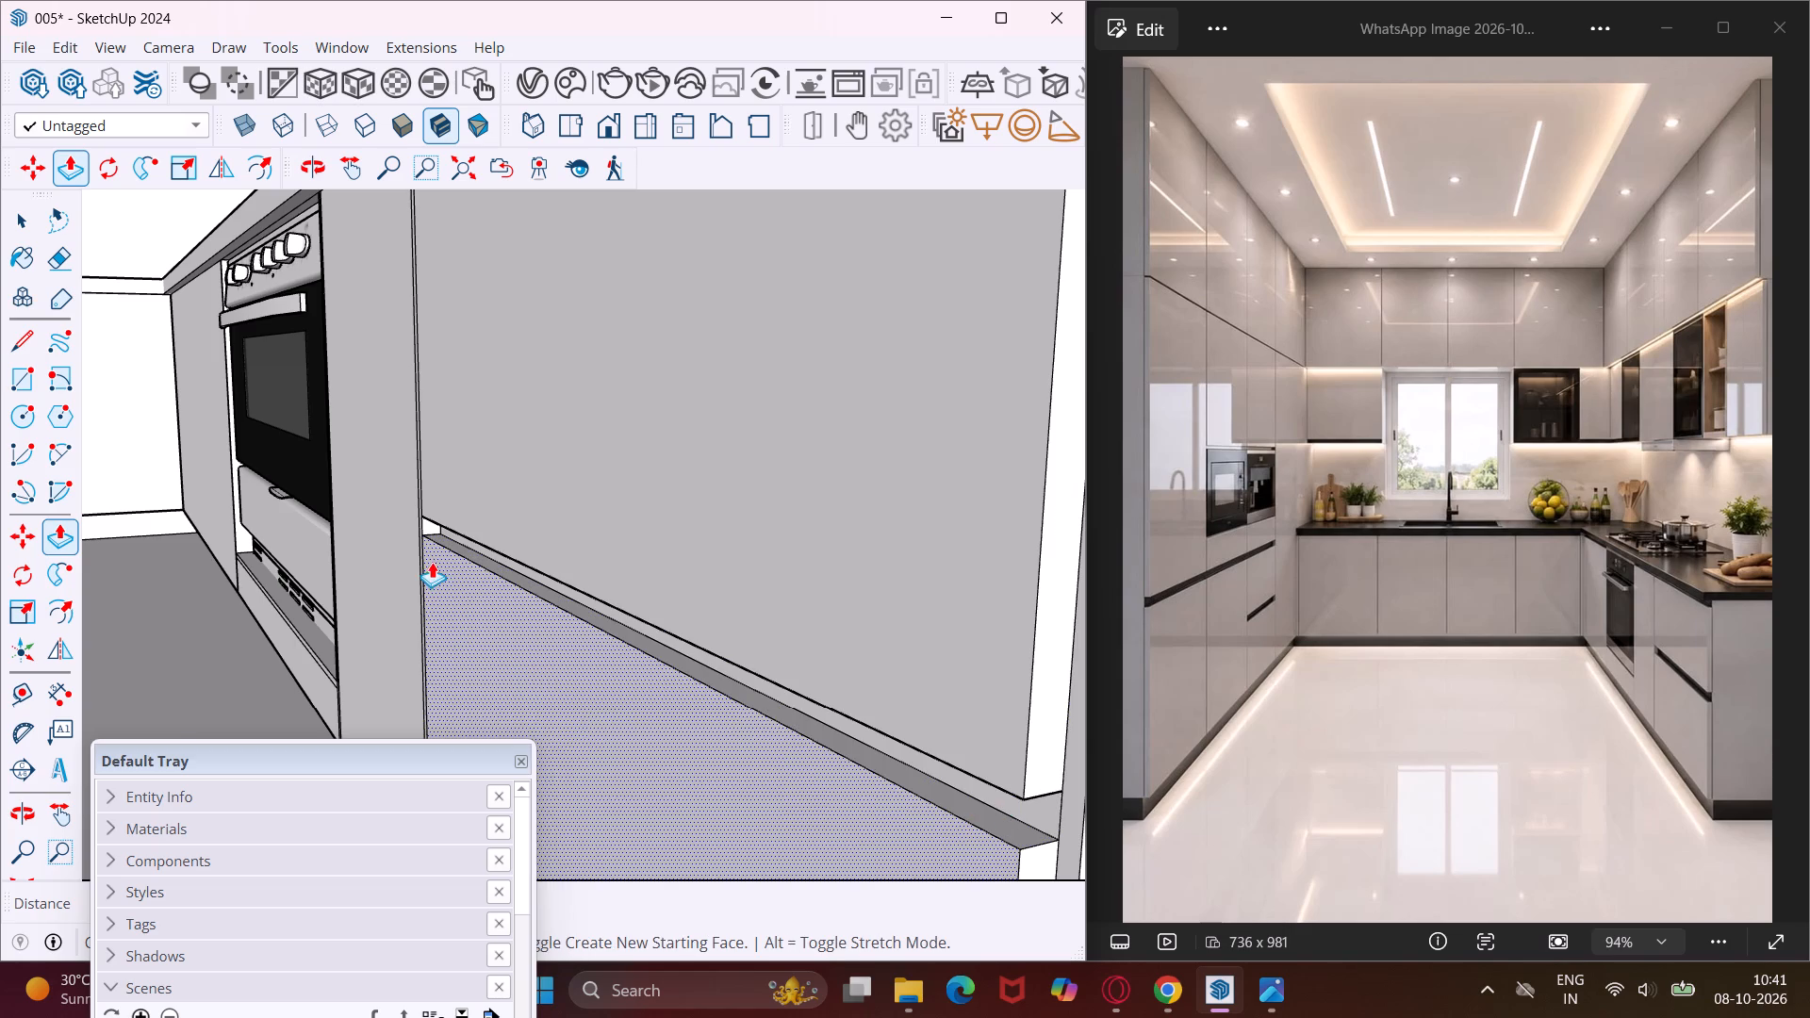
middle_click_drag(403, 516, 763, 541)
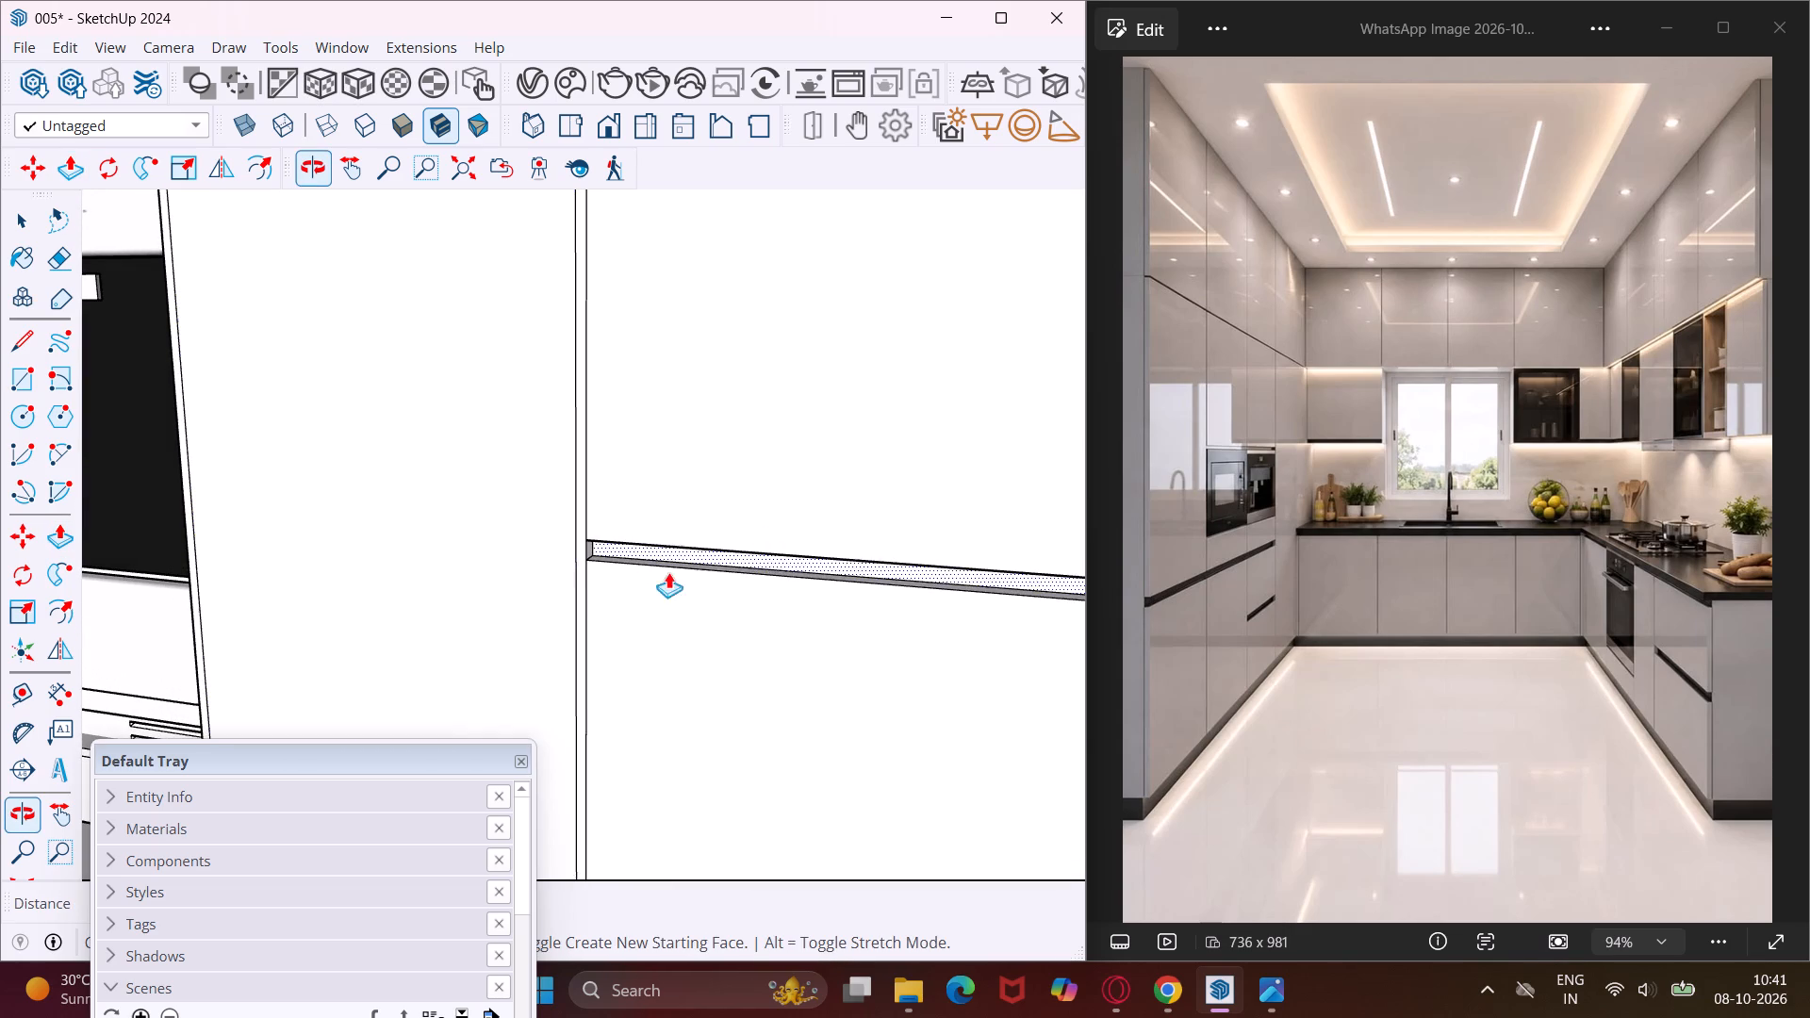
scroll(583, 535, "up", 8)
double_click(583, 535)
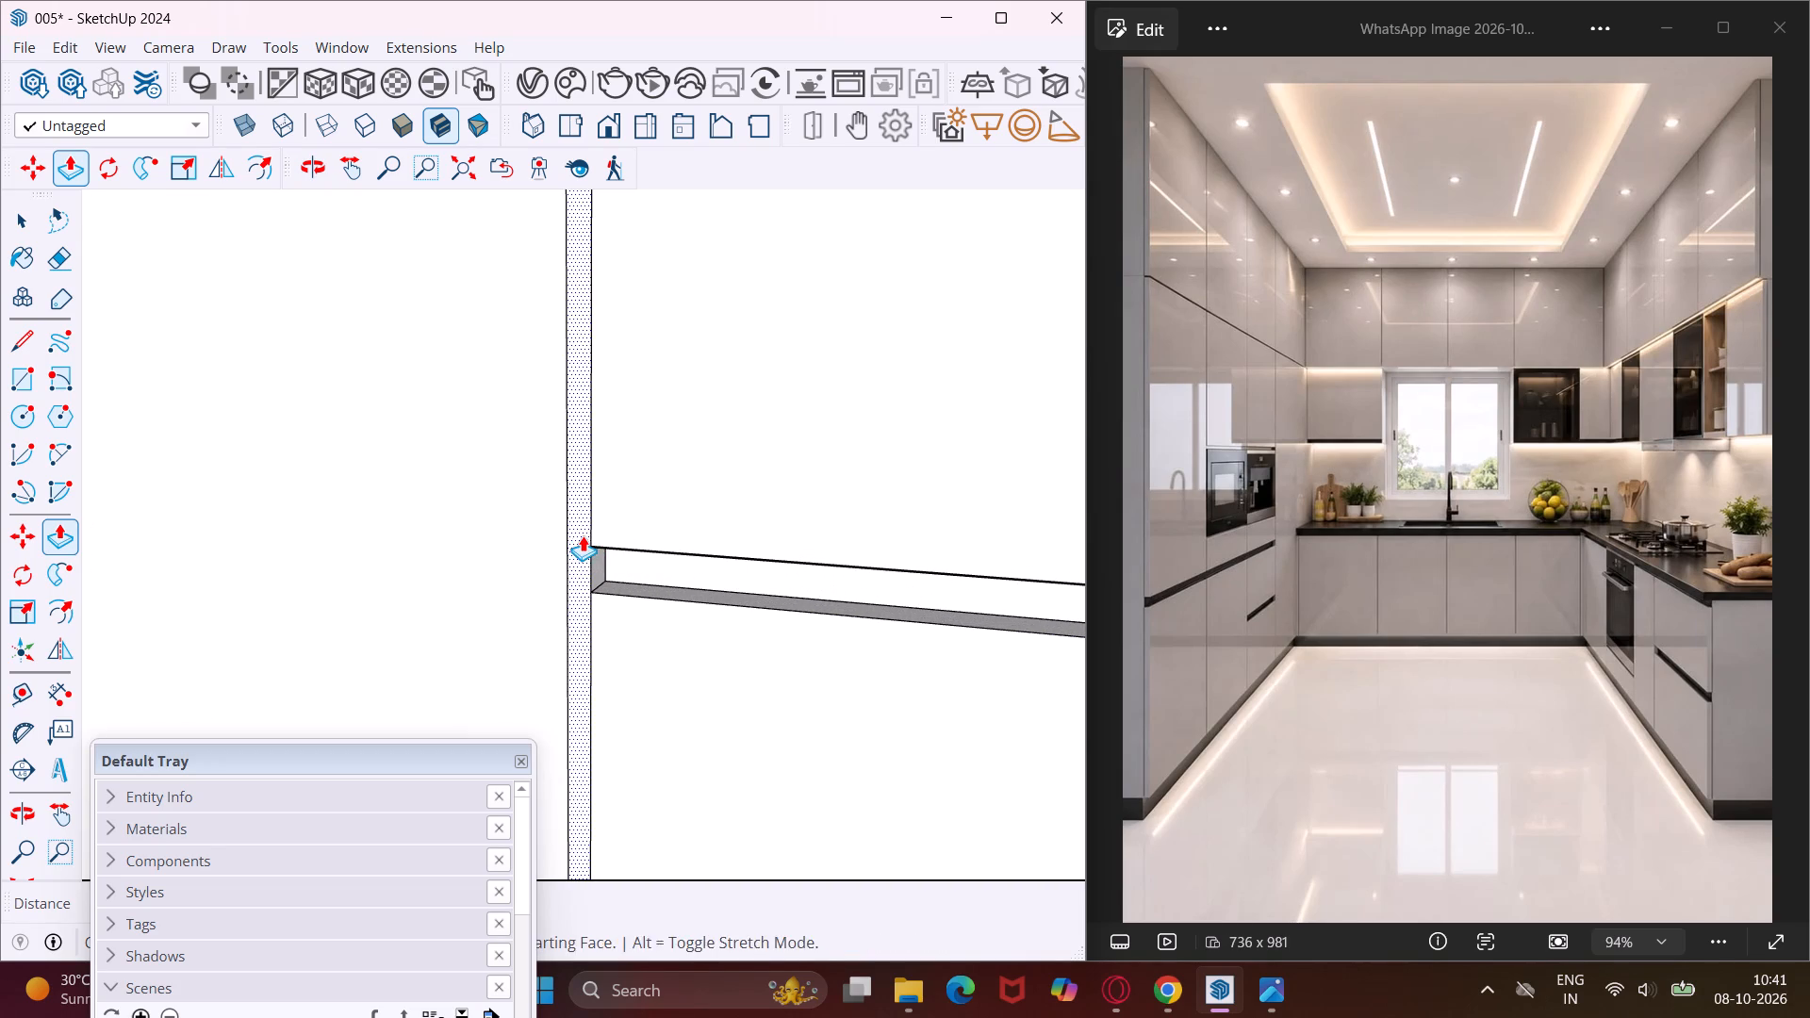
Recess the vertical gap strip between the oven and the narrow base cabinet door by the same .75".
middle_click_drag(602, 558, 737, 554)
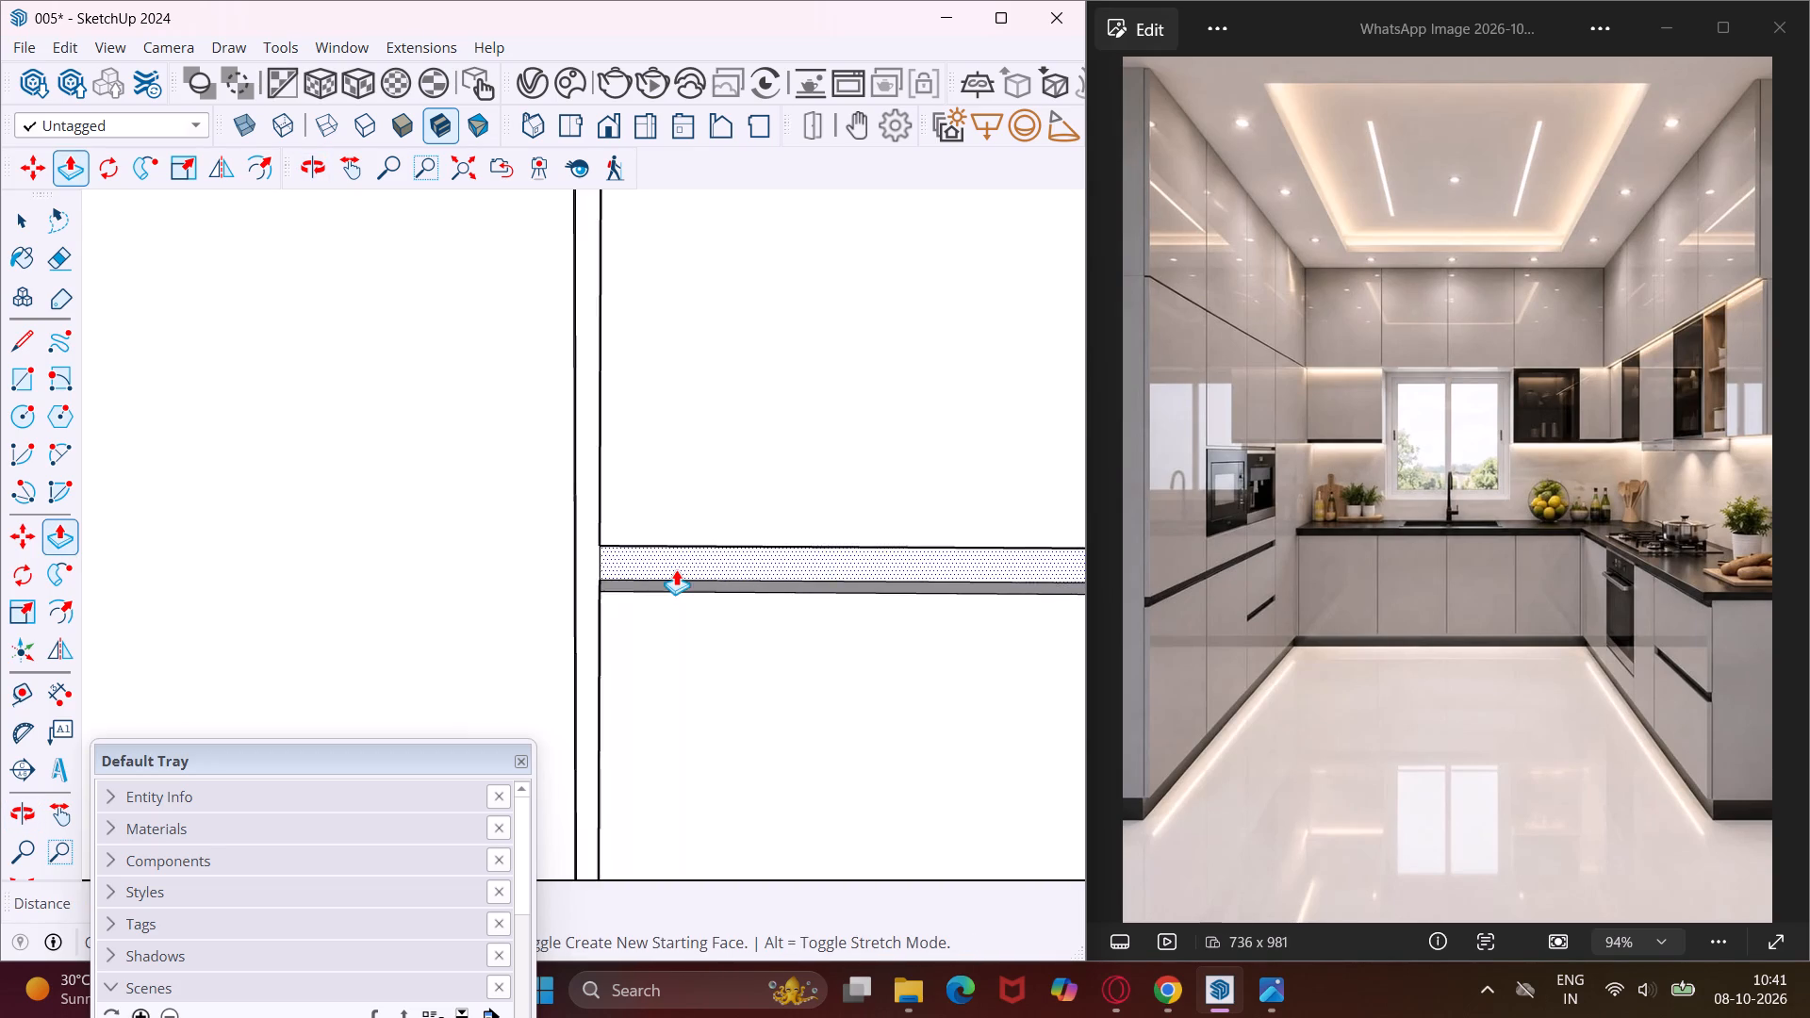
scroll(676, 569, "down", 13)
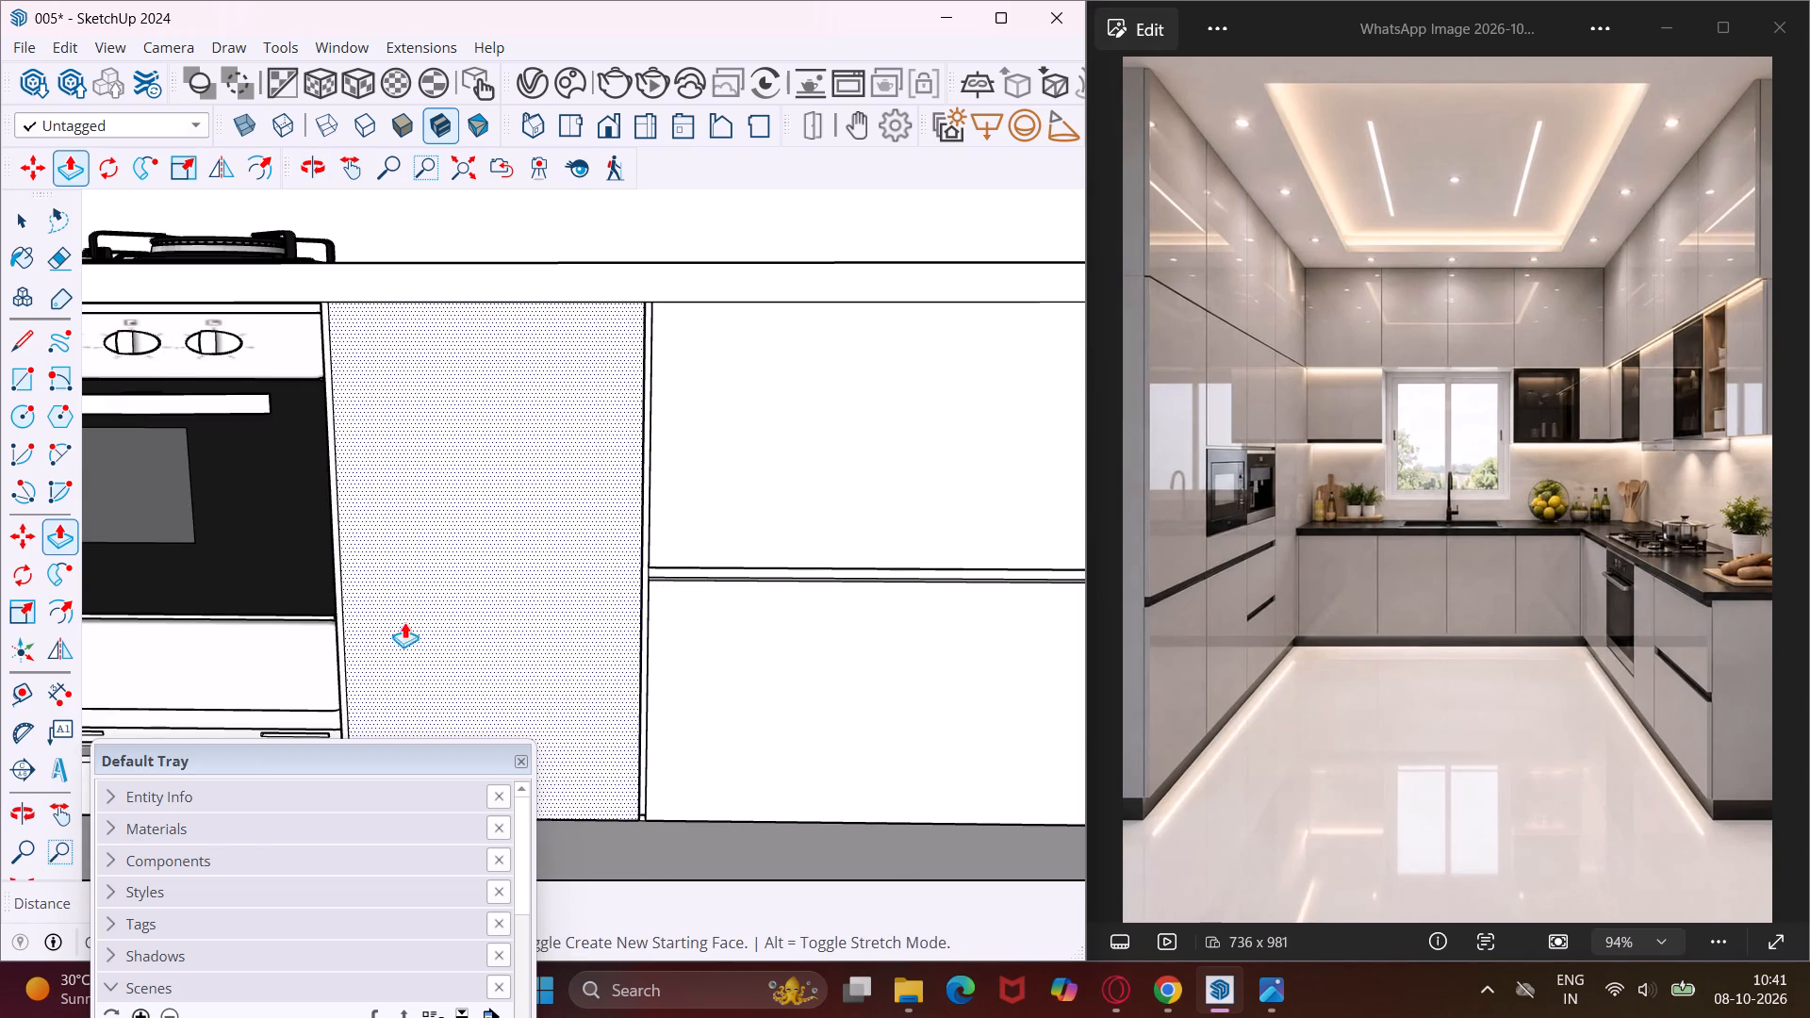
scroll(341, 645, "up", 6)
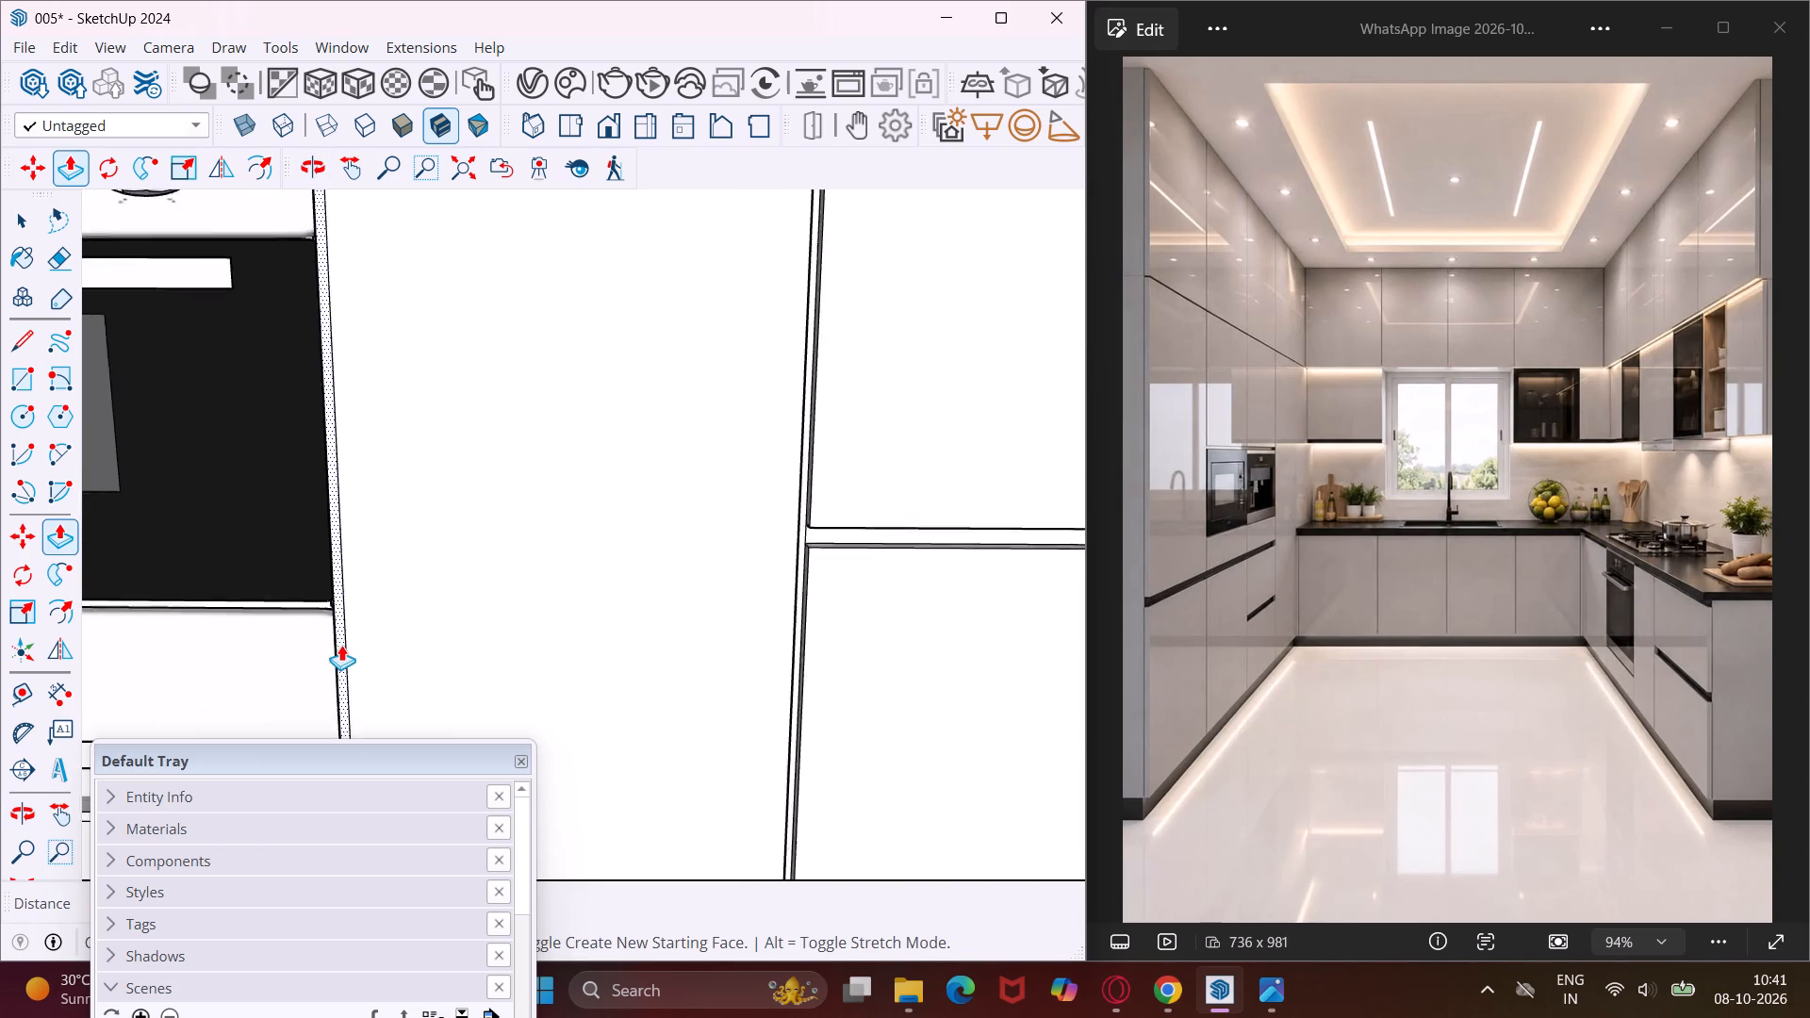
scroll(341, 645, "up", 2)
double_click(341, 645)
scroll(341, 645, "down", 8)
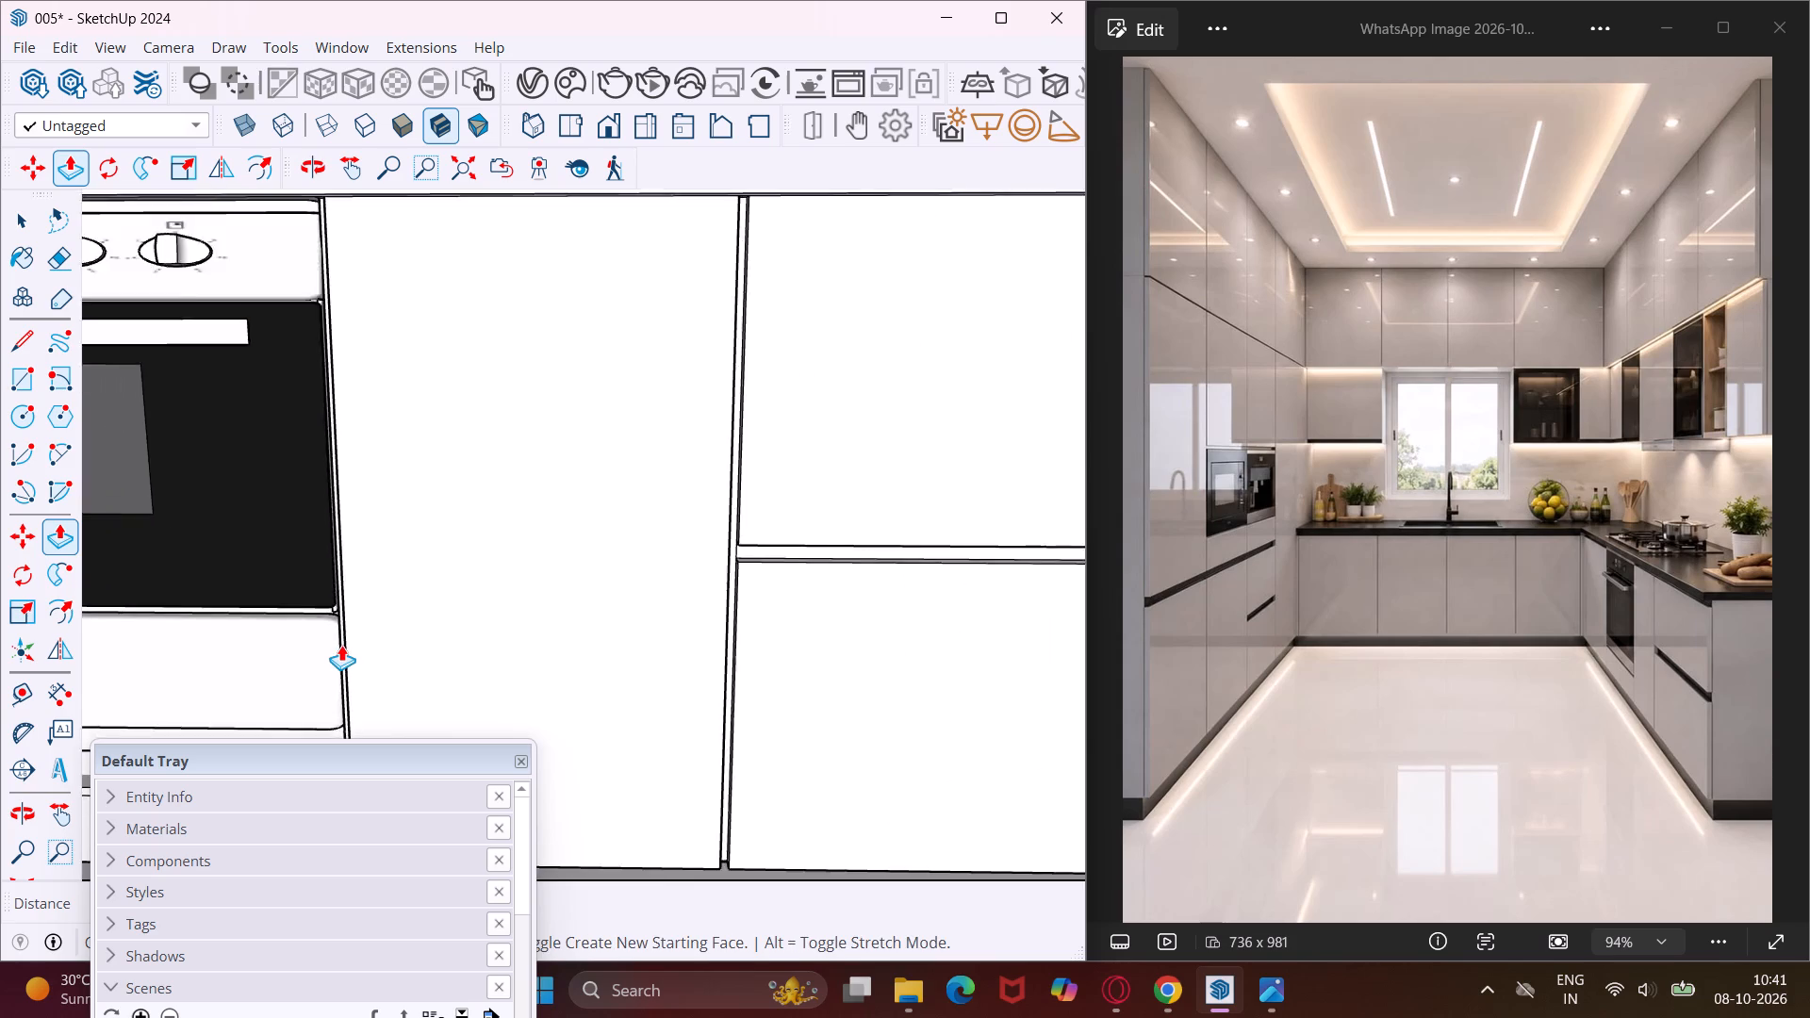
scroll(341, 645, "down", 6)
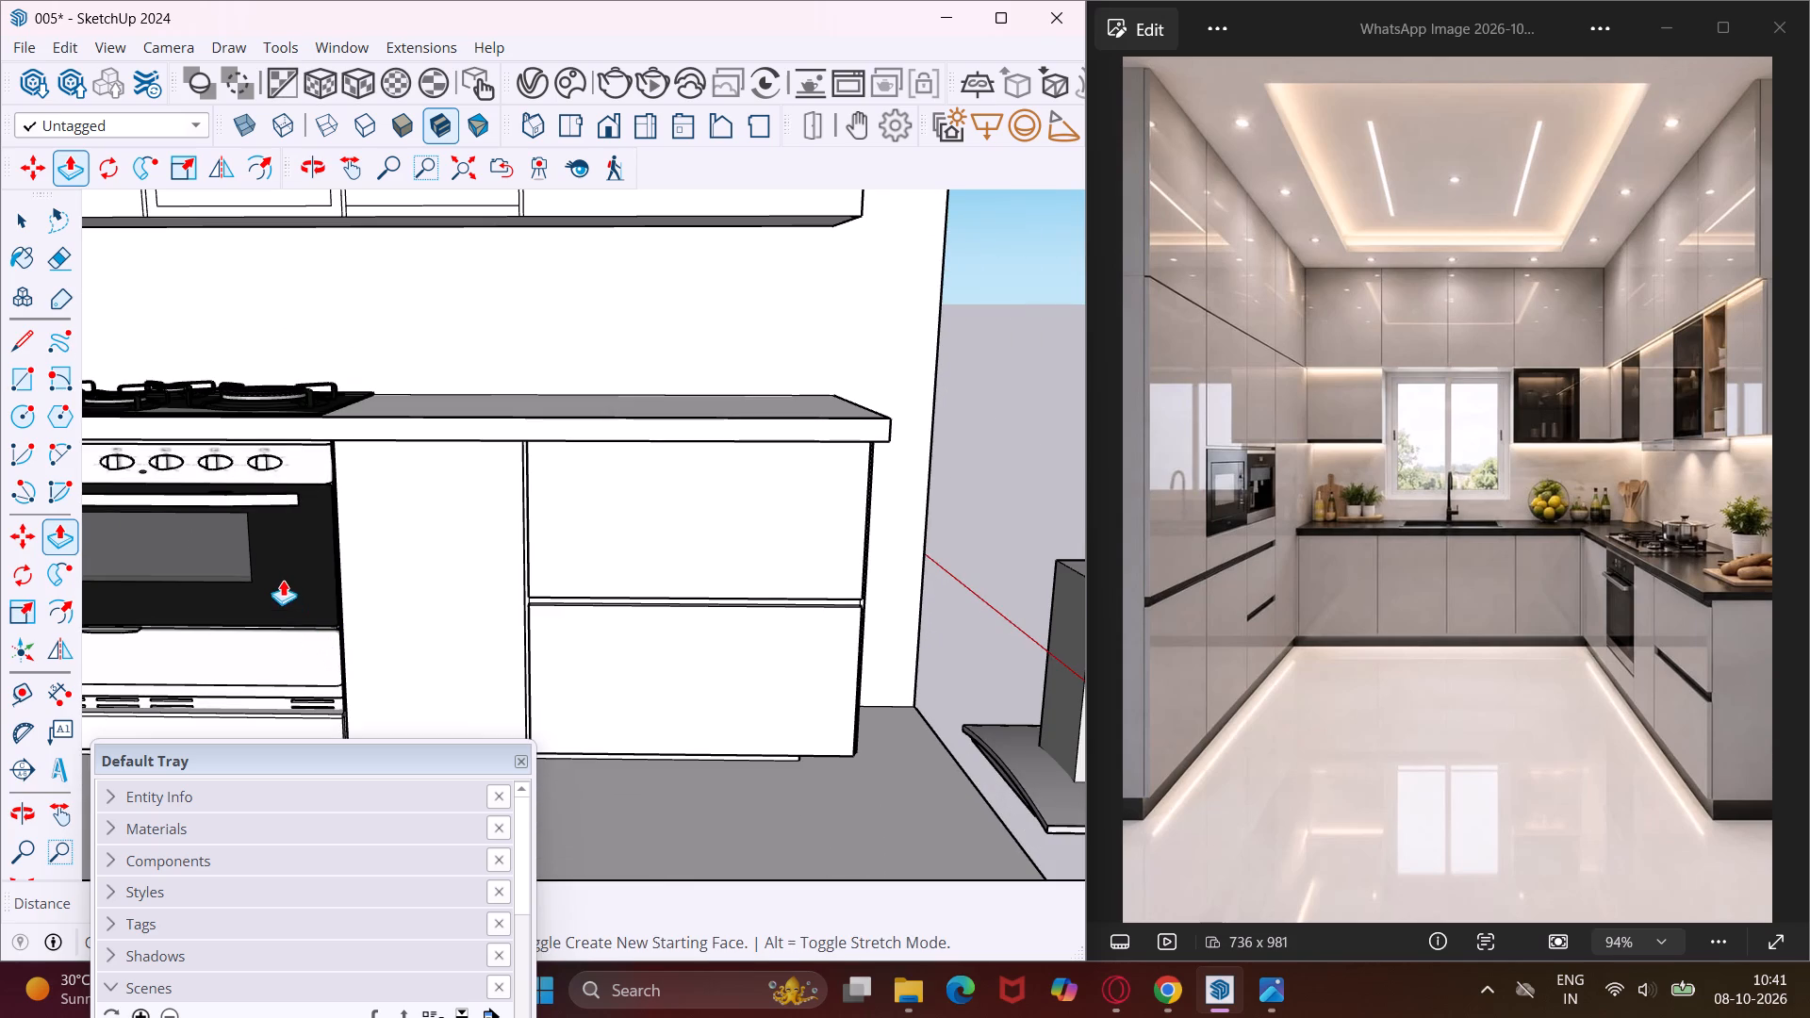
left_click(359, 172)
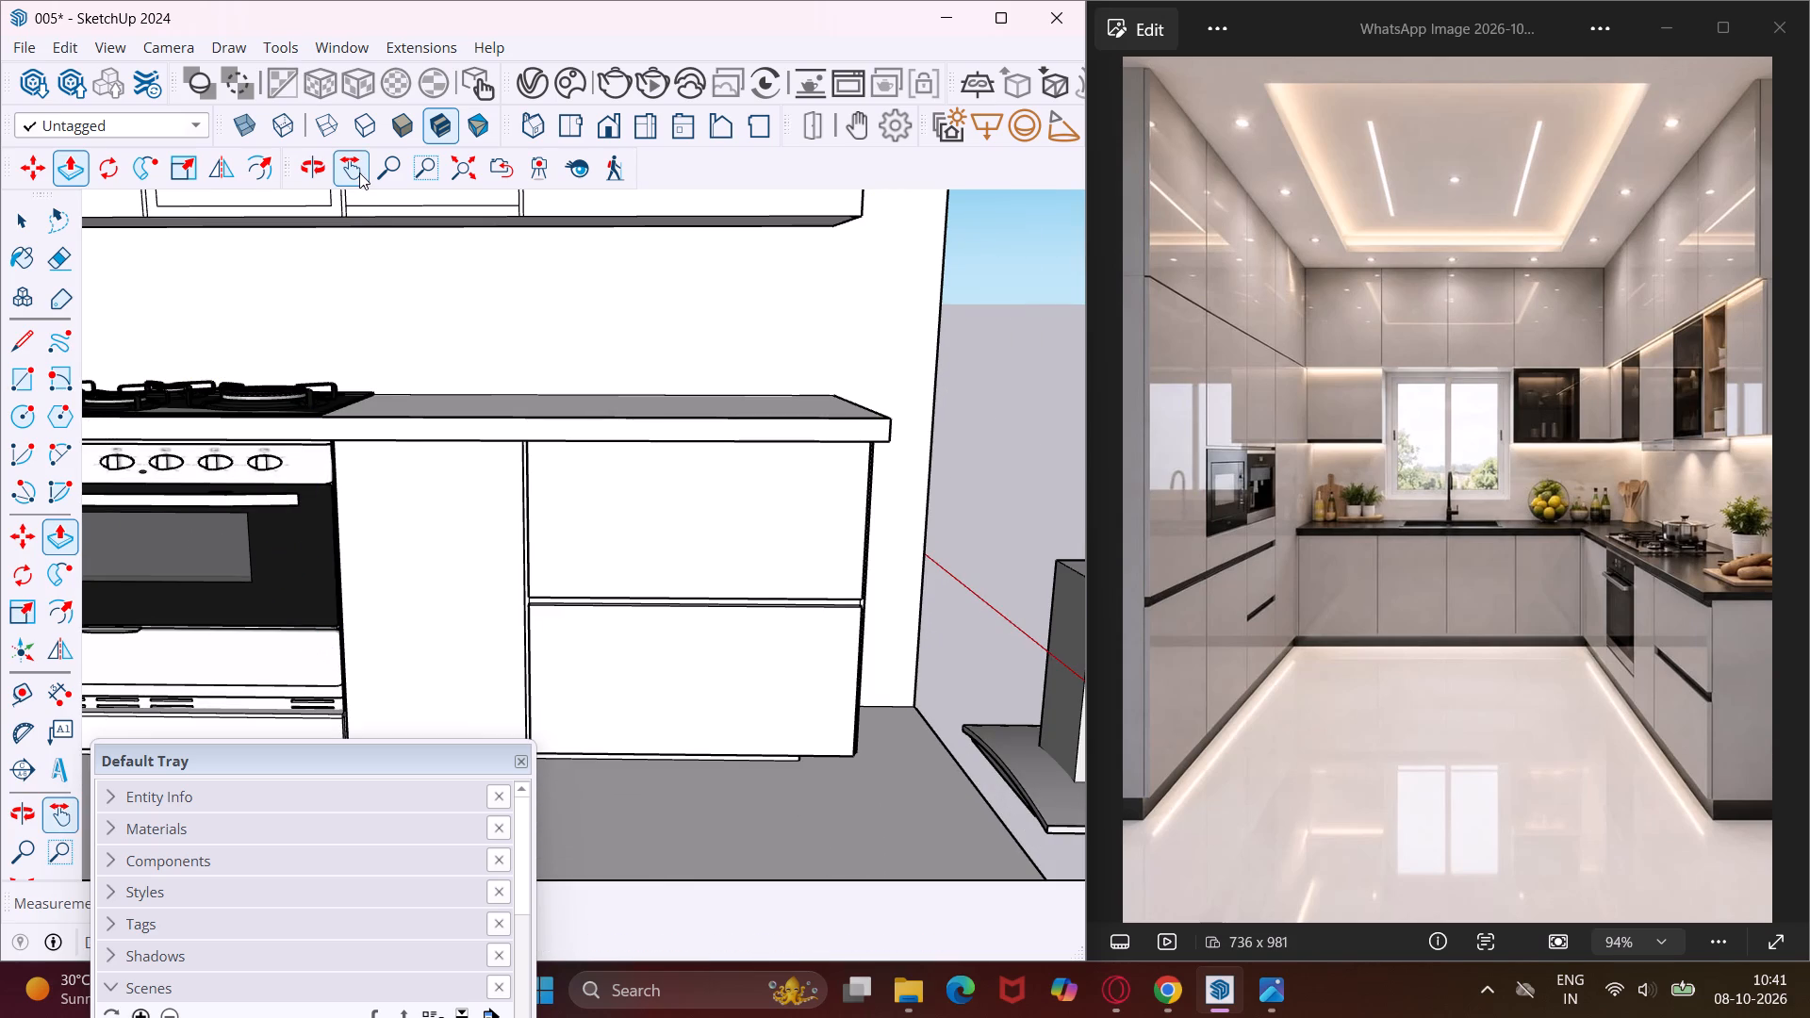
Recess the vertical gap strip on the oven's other side, toward the room corner, by the same .75".
left_click_drag(386, 440, 913, 428)
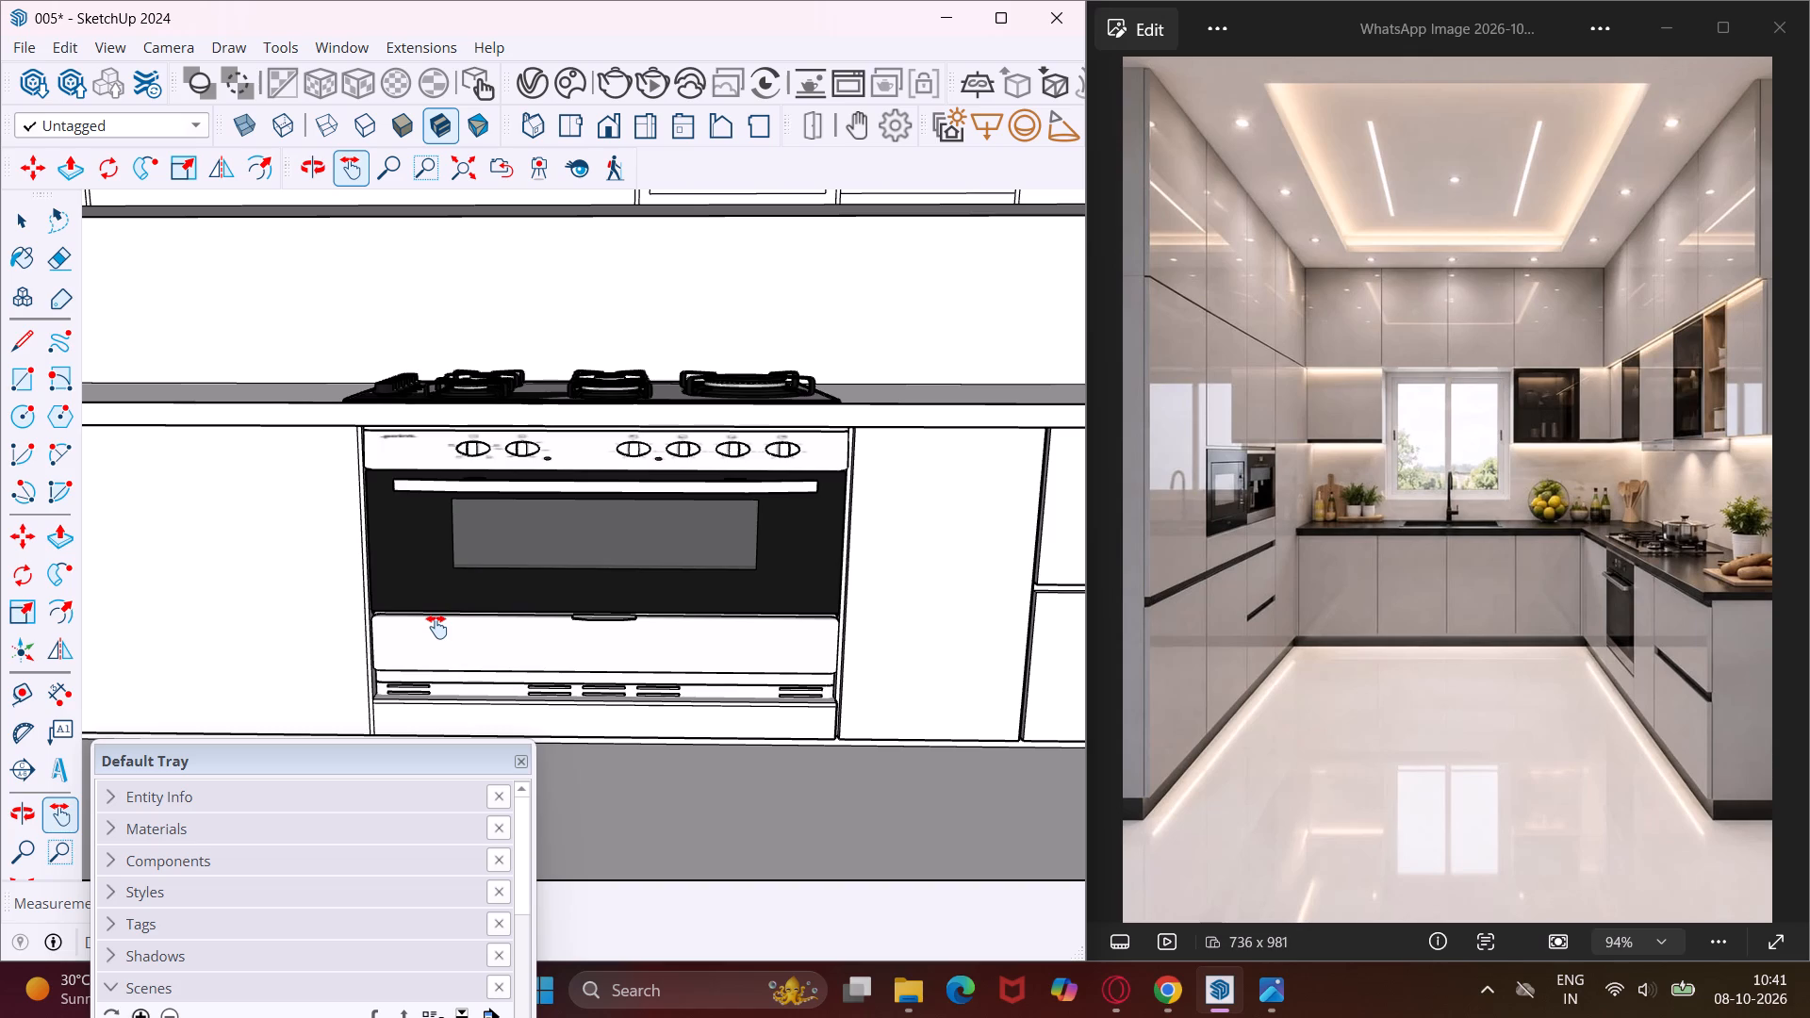
key("p")
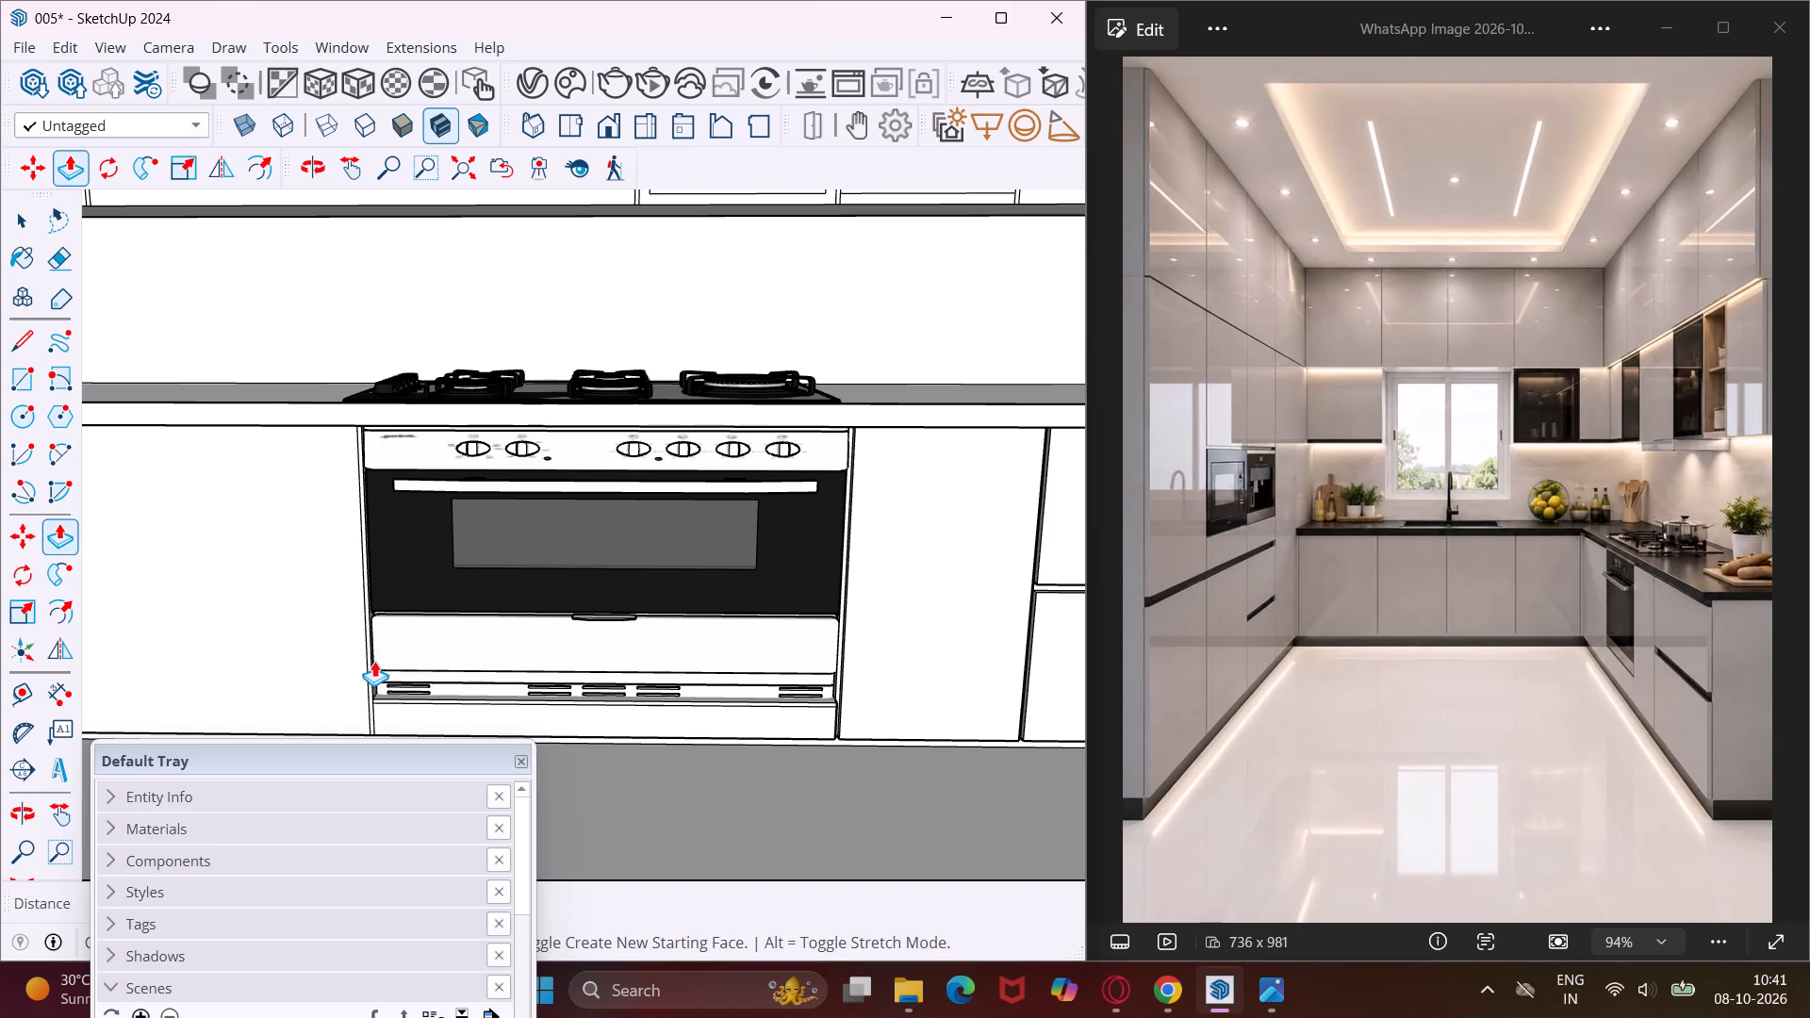
scroll(370, 662, "up", 17)
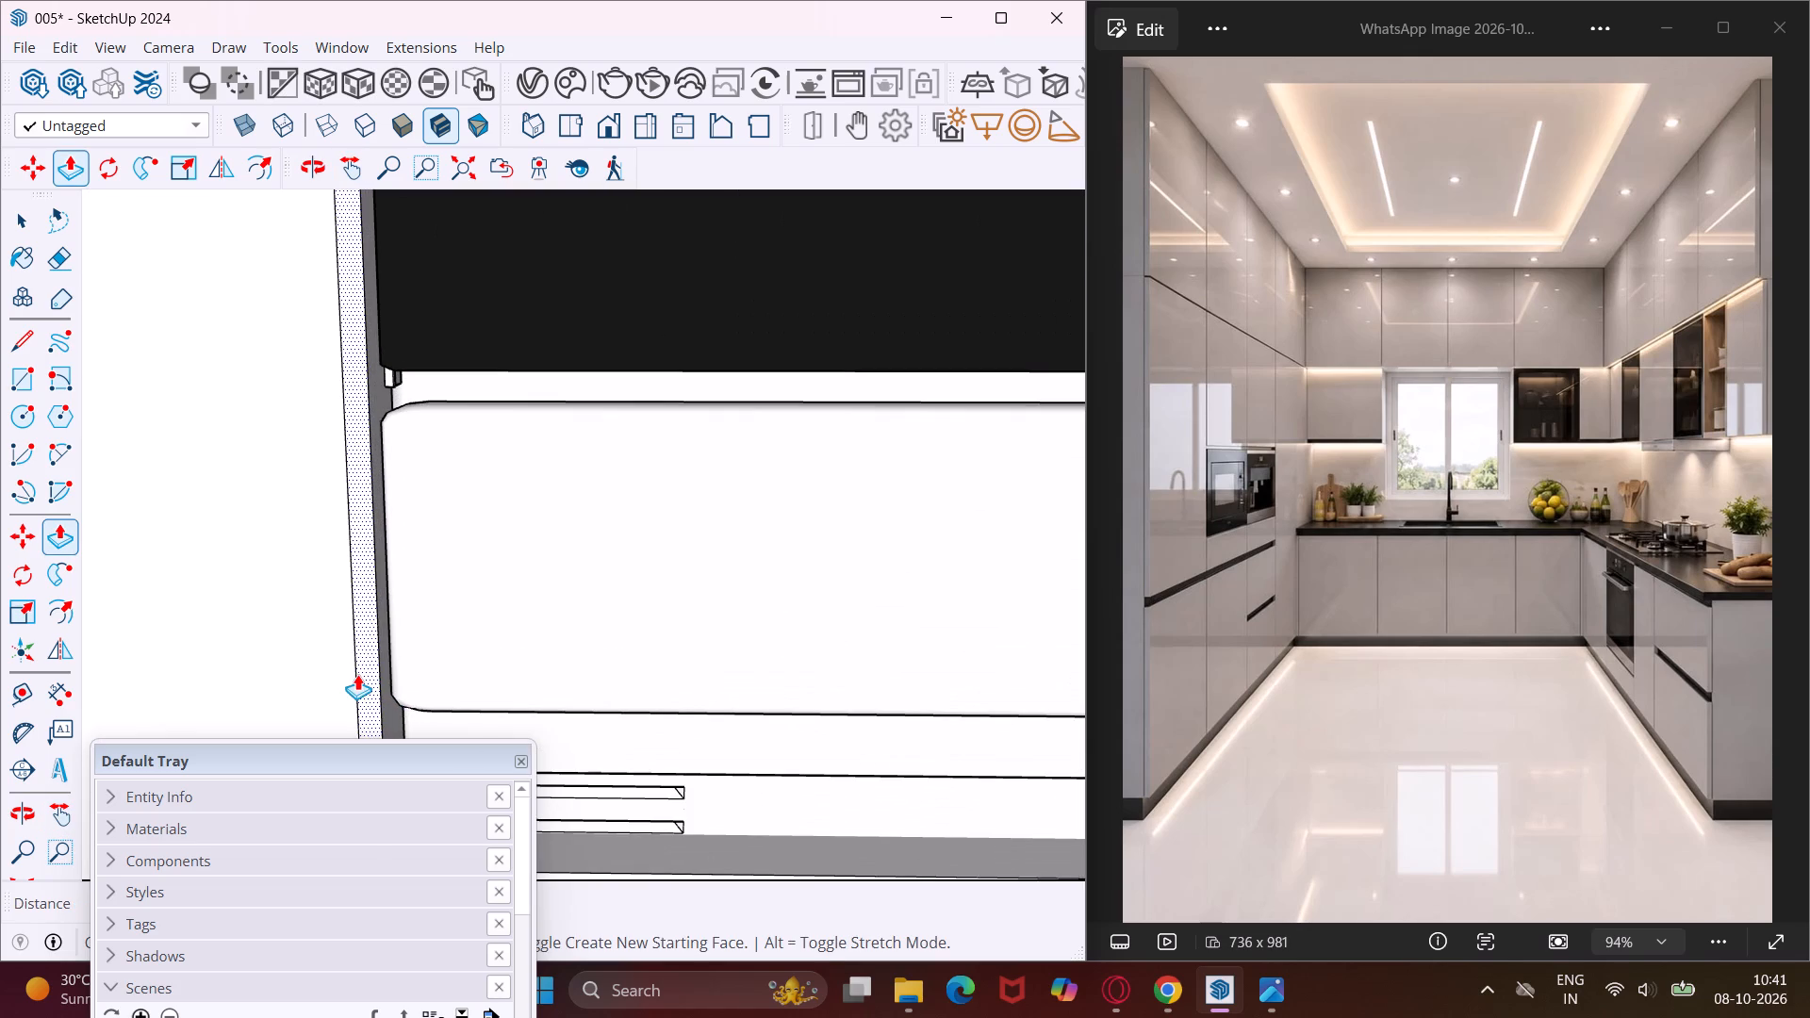
double_click(371, 686)
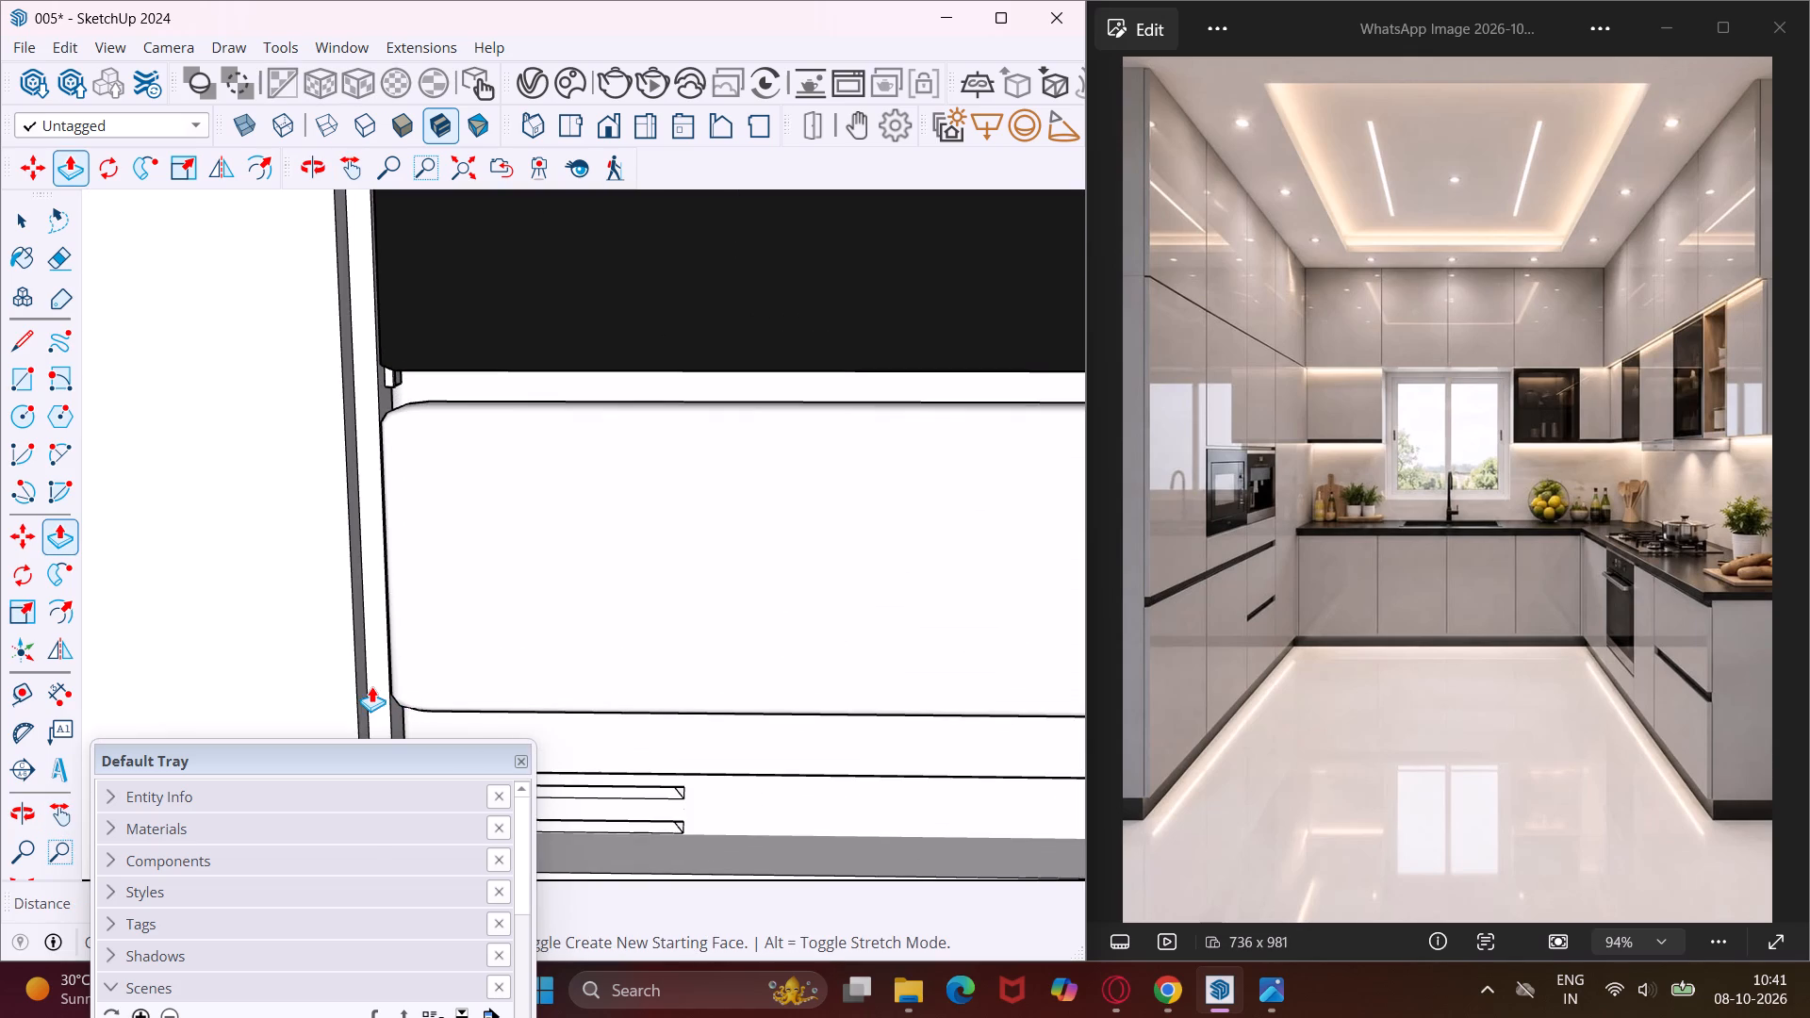
Recess the three vertical gaps around the two narrow doors in the hob wall's lower wall-cabinet row by .75".
scroll(371, 686, "down", 20)
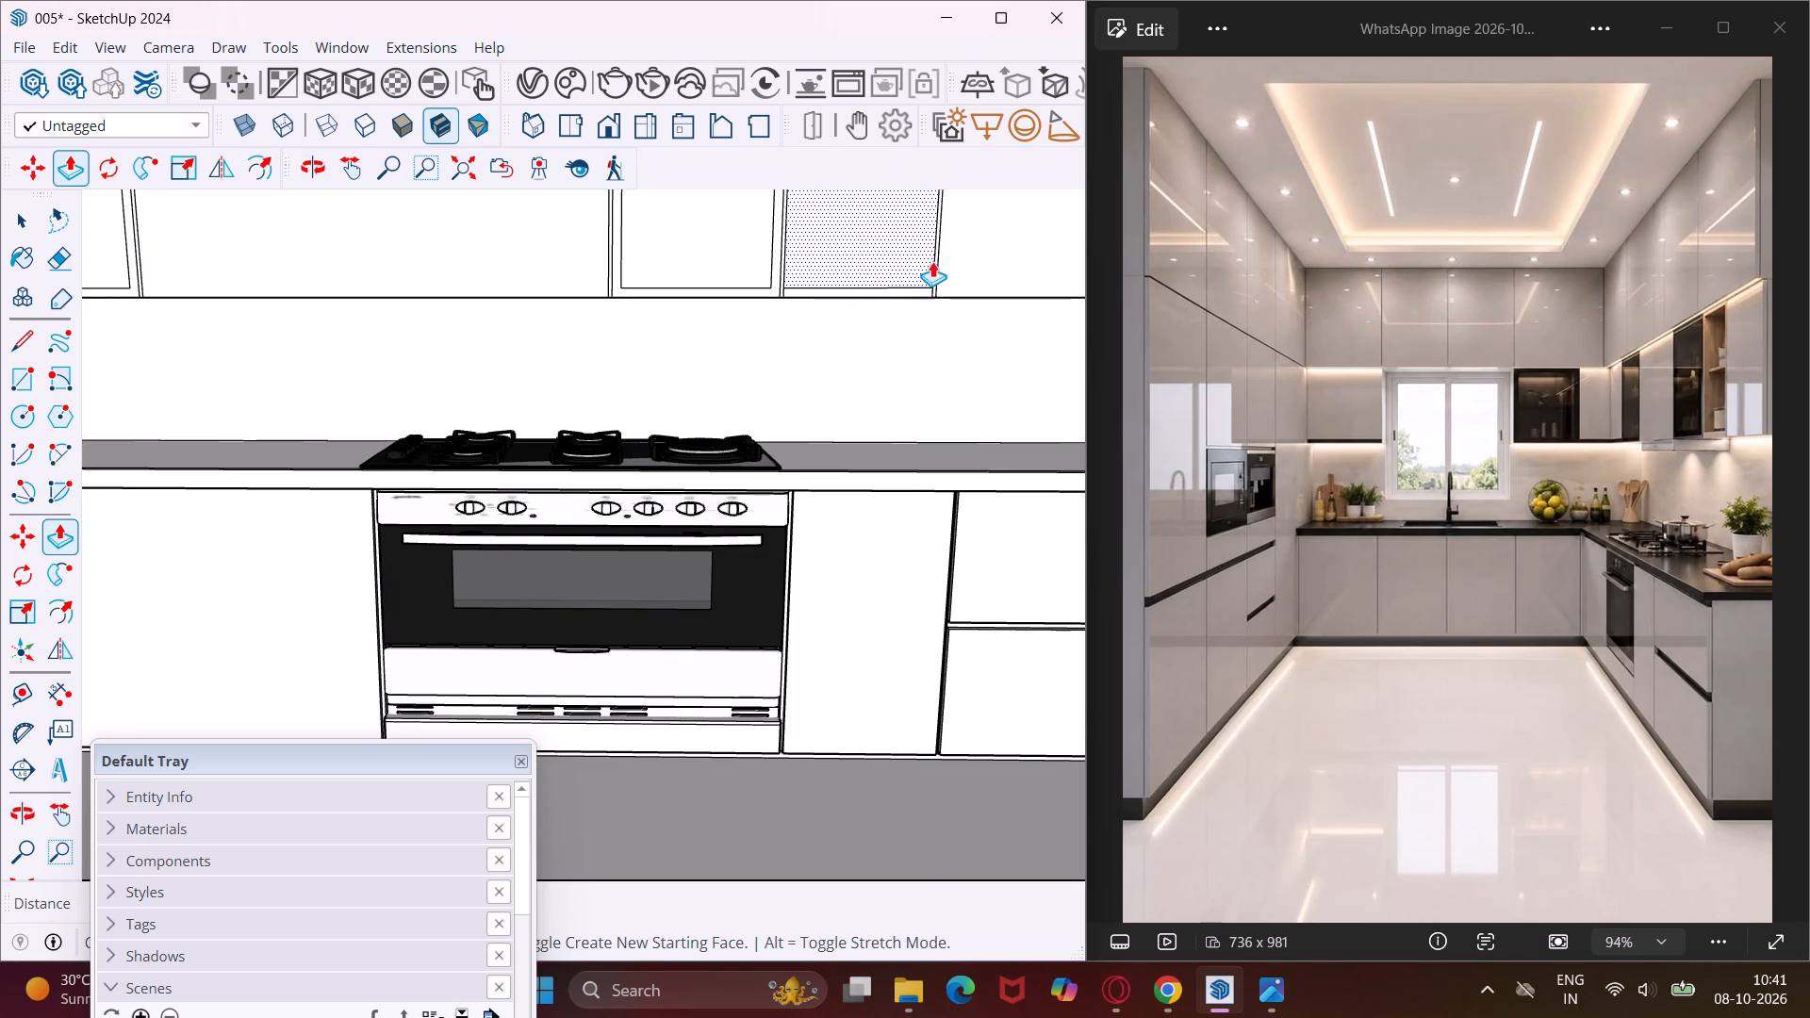
scroll(936, 252, "up", 15)
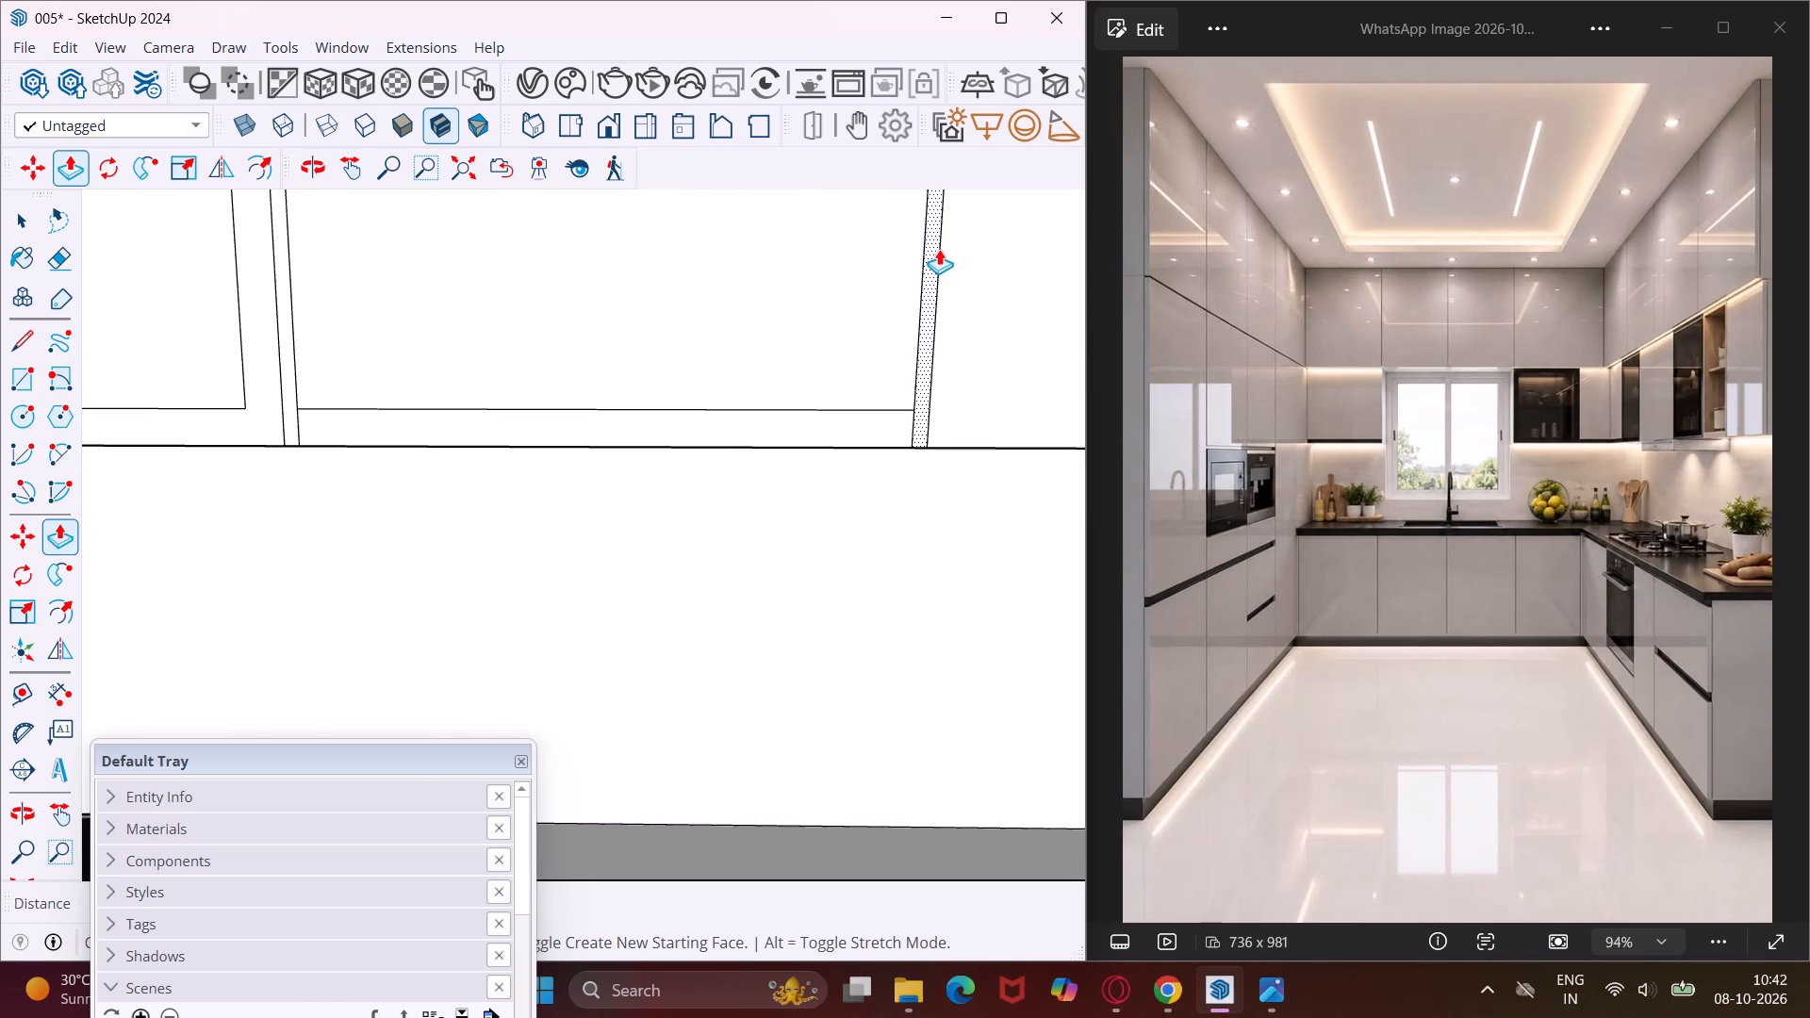
double_click(933, 251)
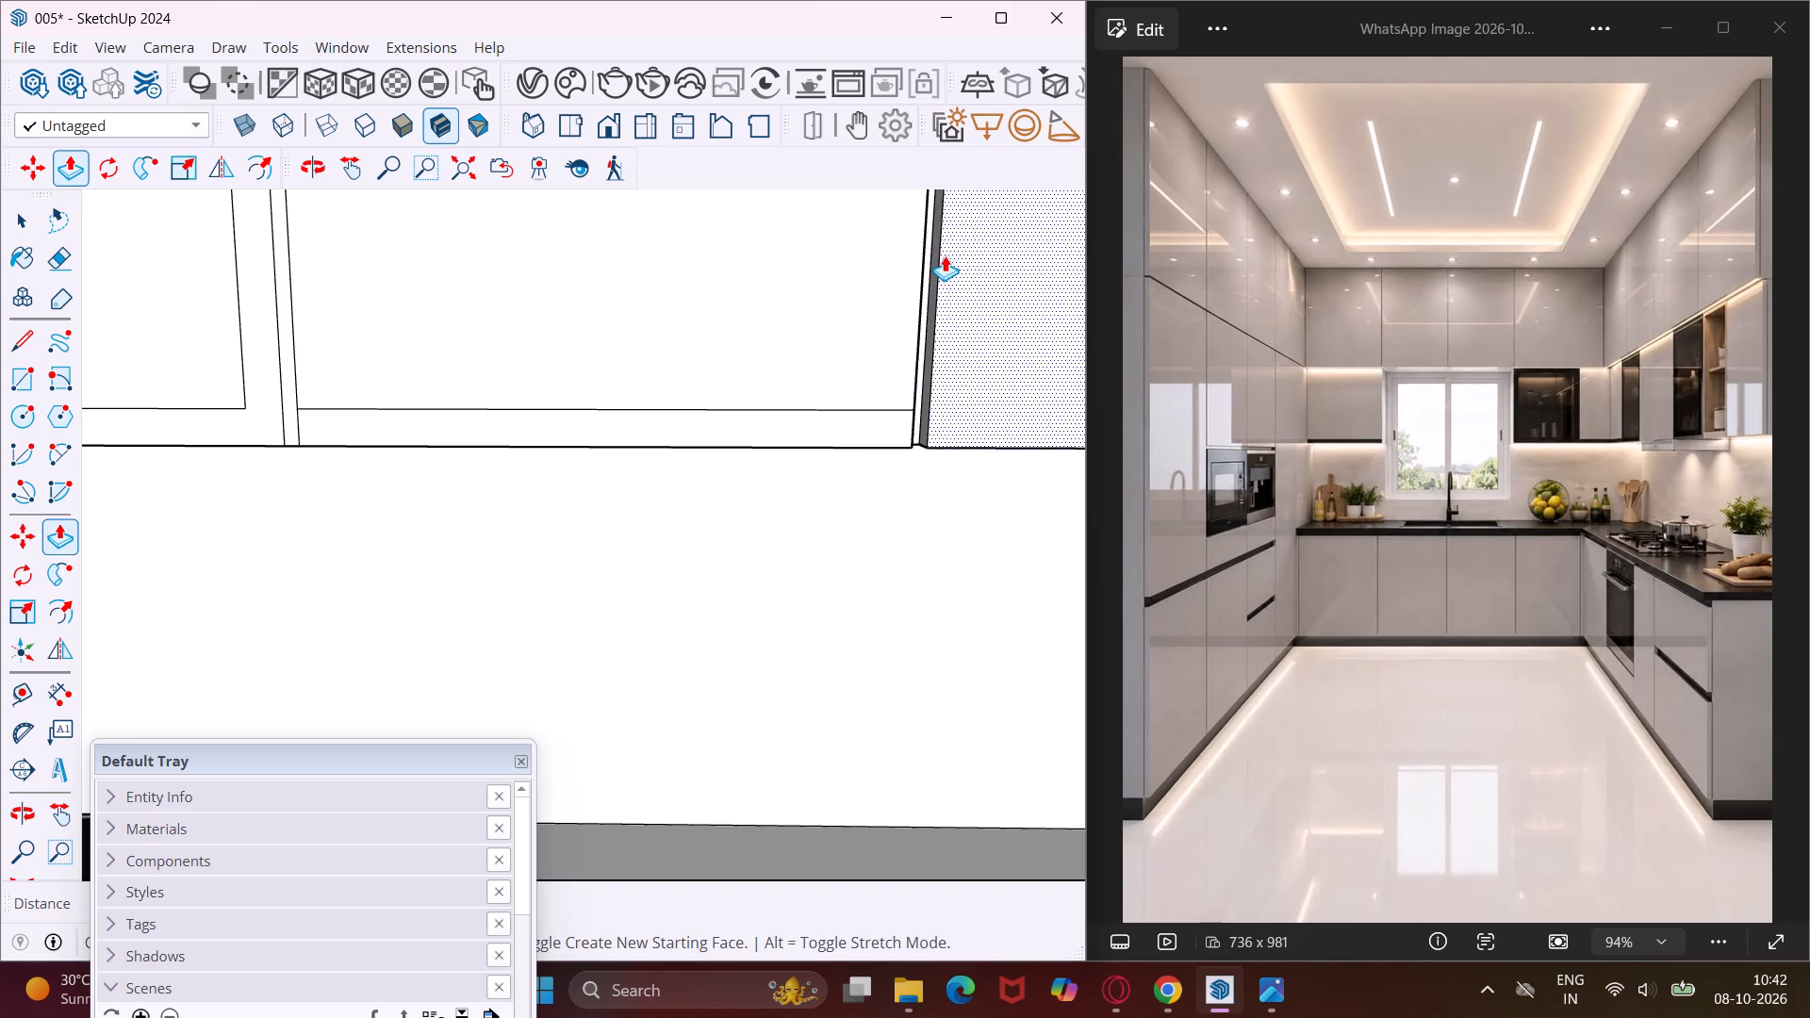
double_click(290, 415)
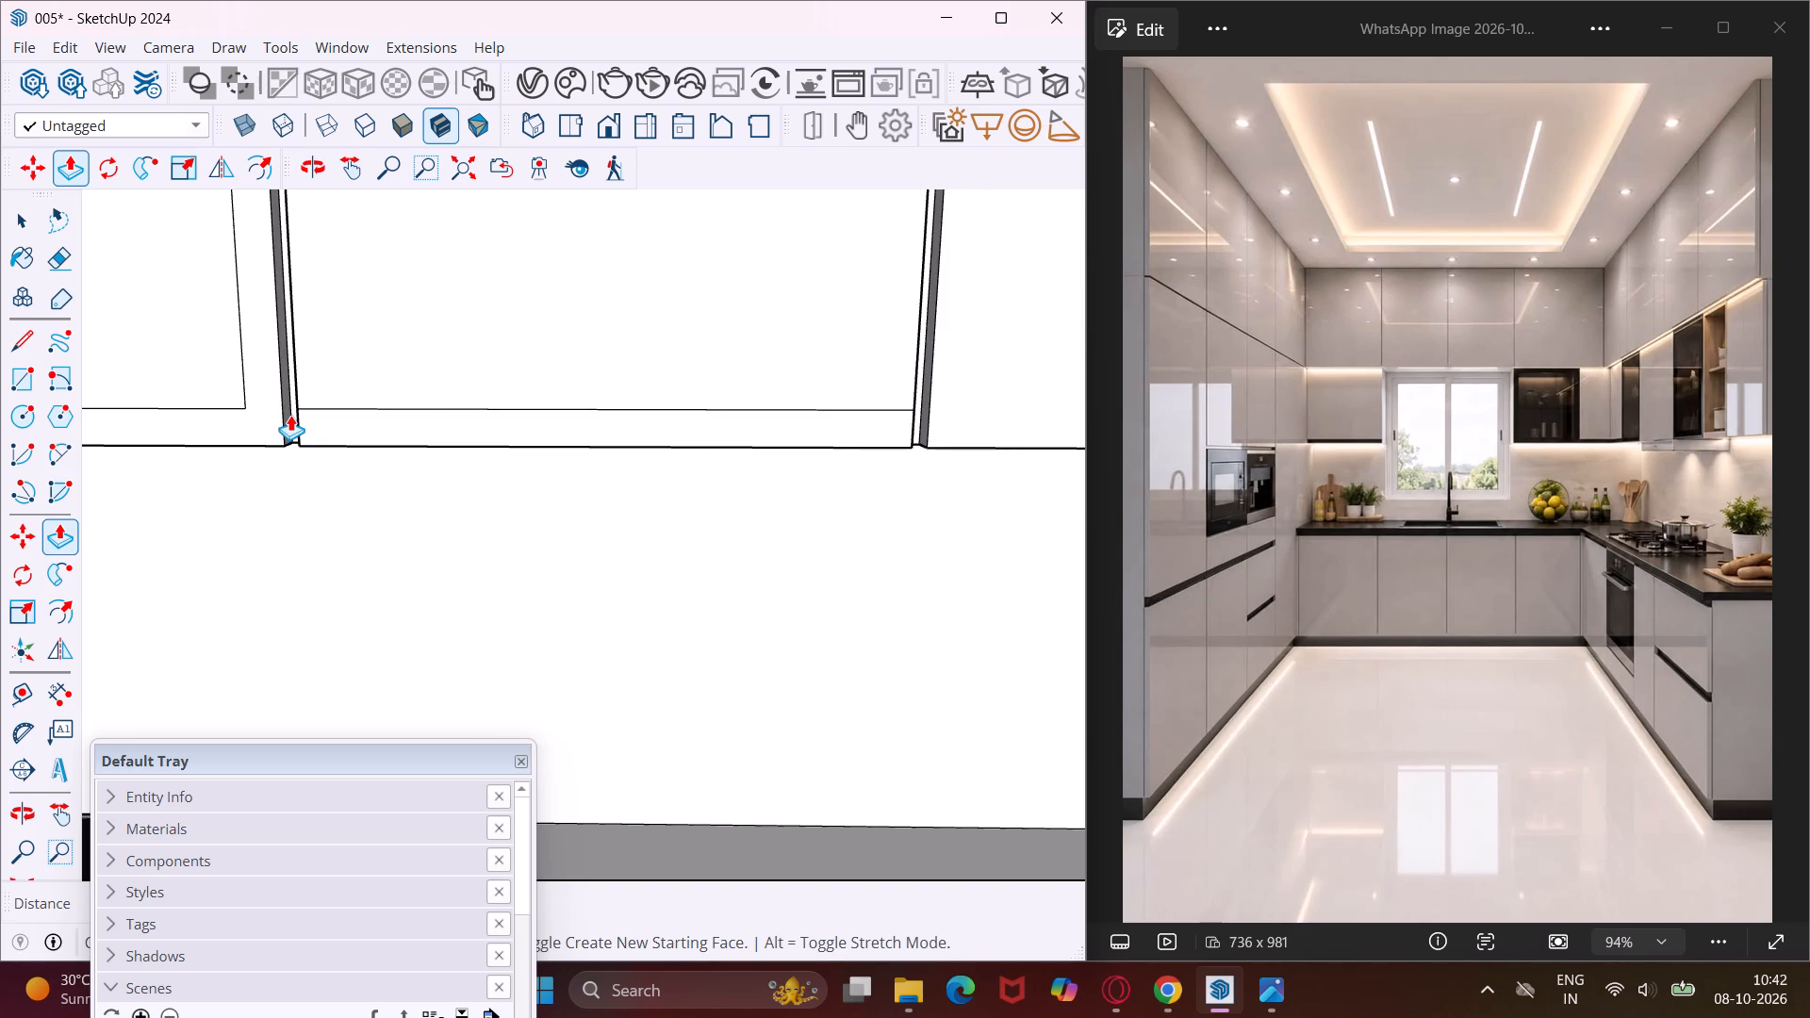
scroll(290, 415, "down", 6)
middle_click_drag(705, 361, 539, 427)
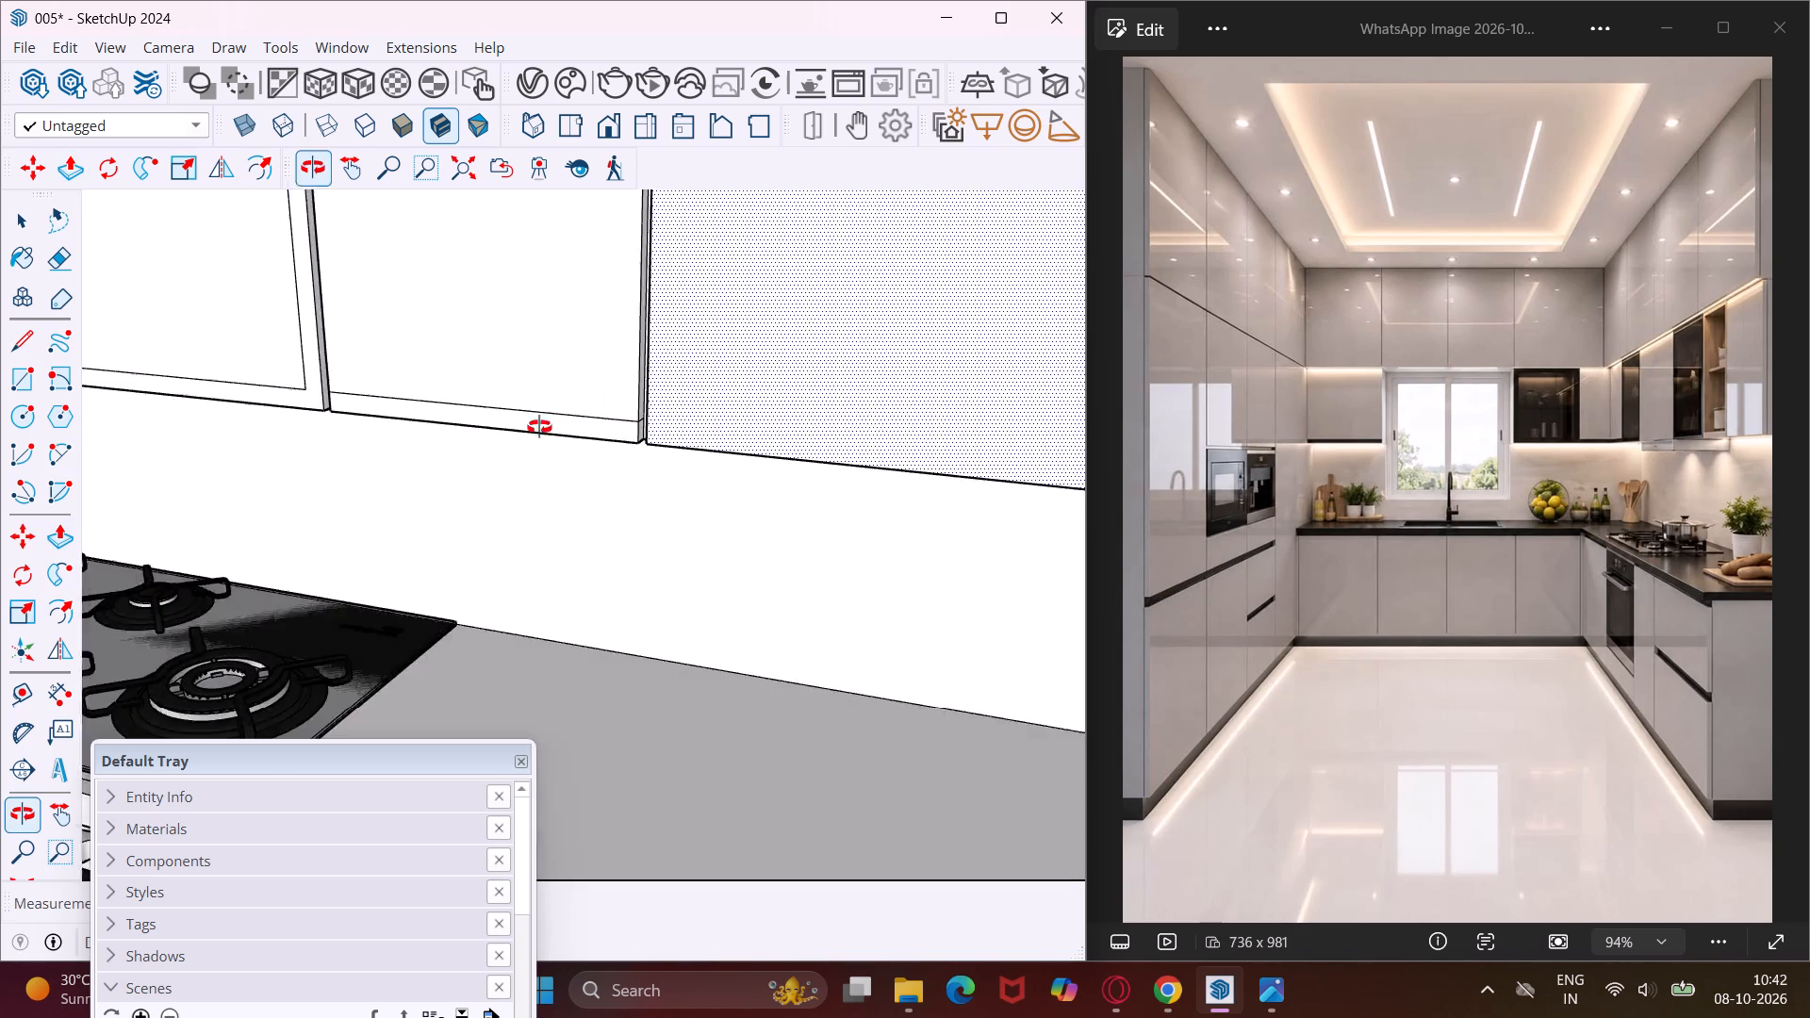
middle_click_drag(539, 427, 388, 437)
scroll(383, 437, "down", 5)
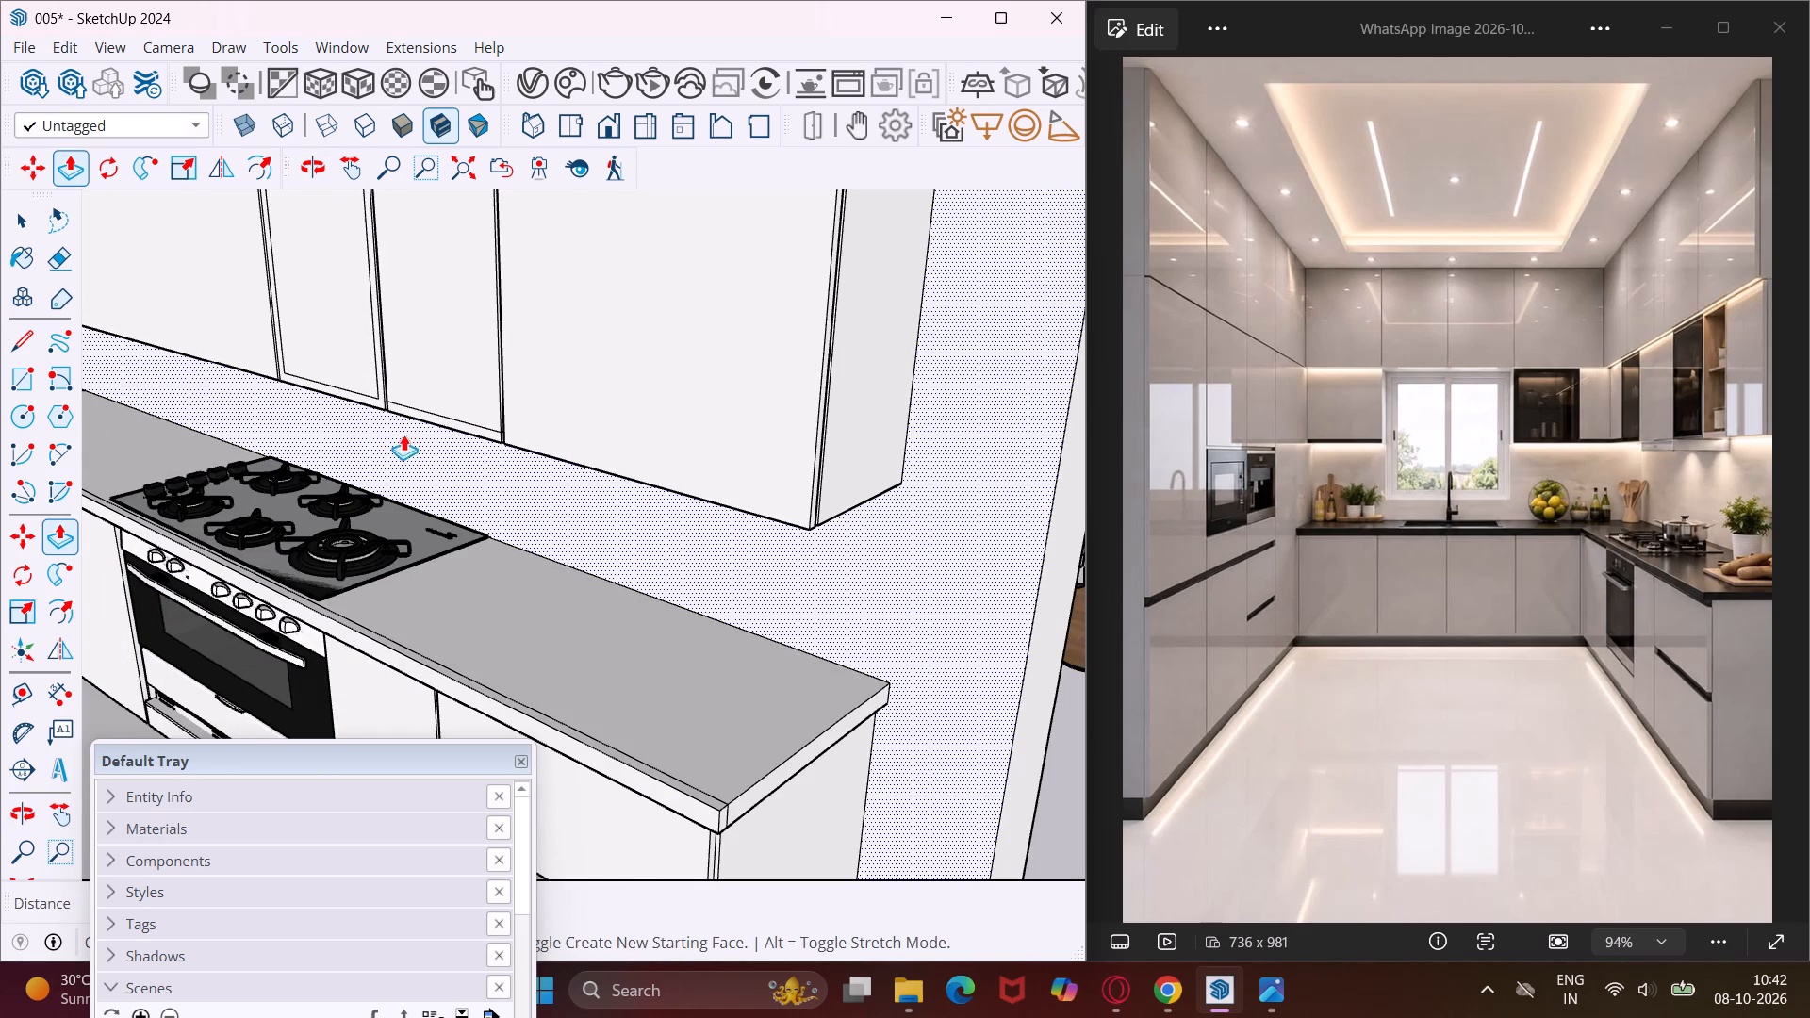
scroll(271, 355, "up", 20)
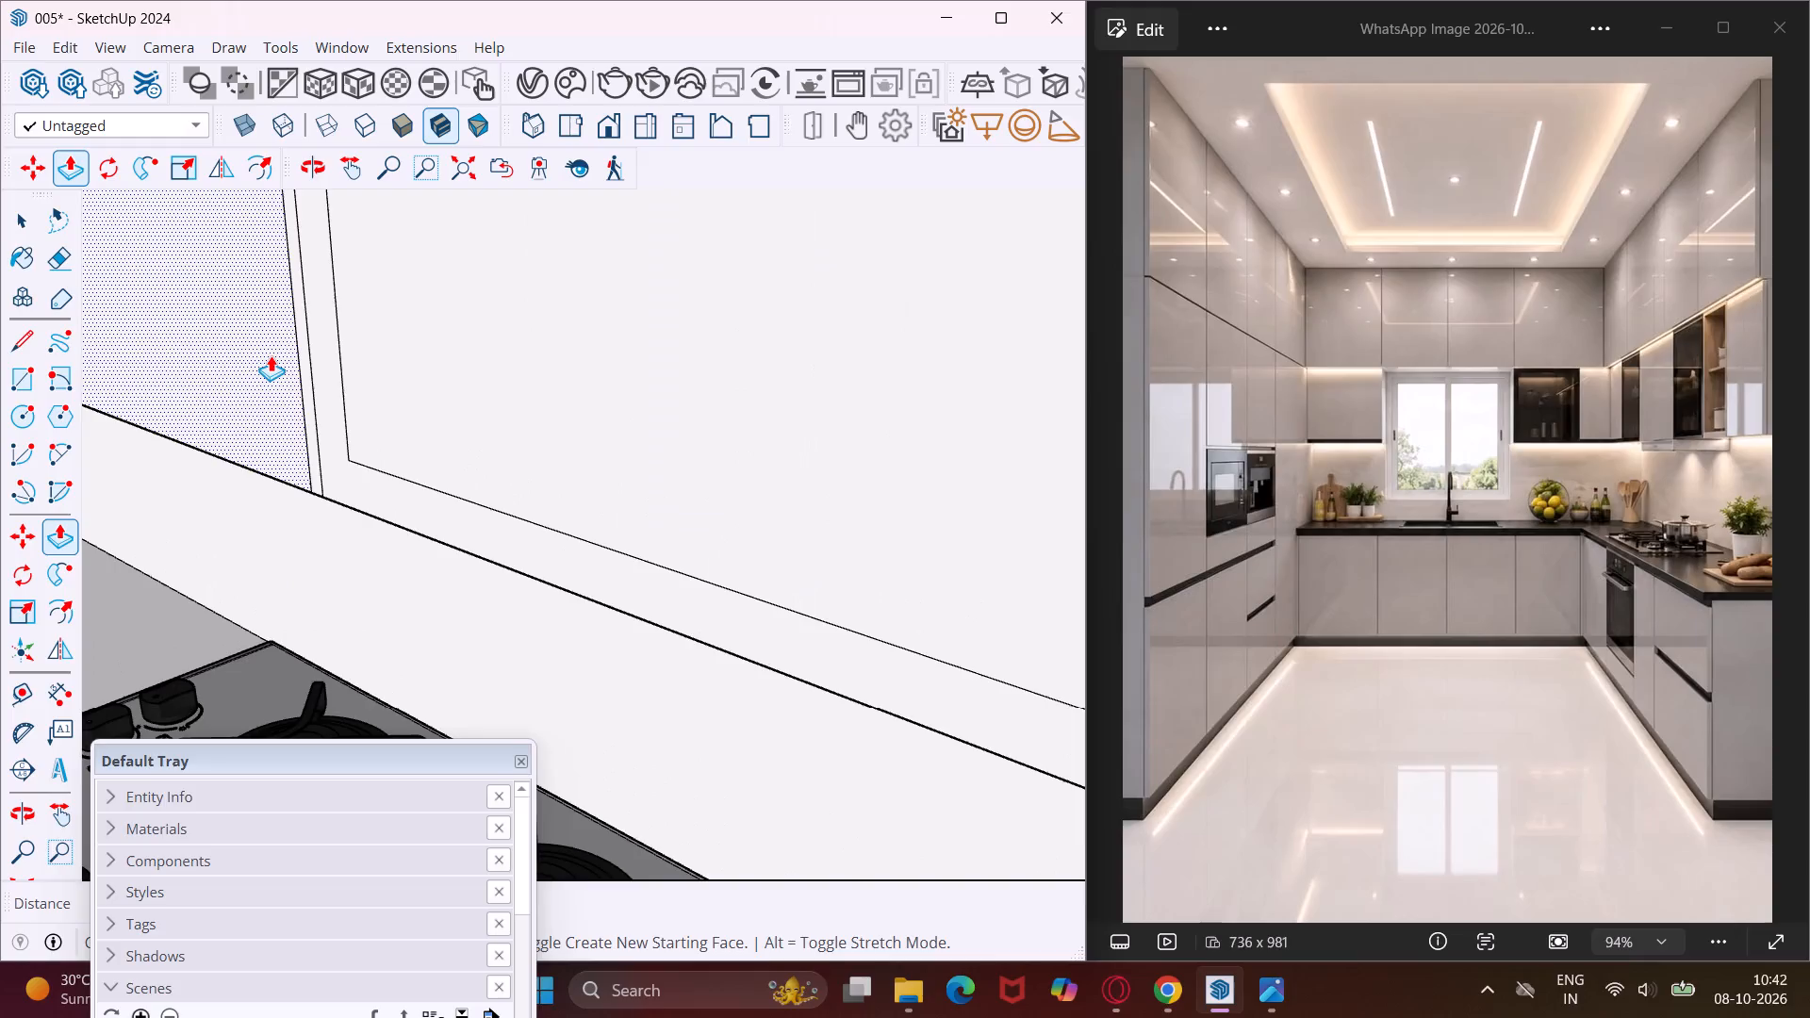
scroll(271, 355, "up", 3)
double_click(343, 440)
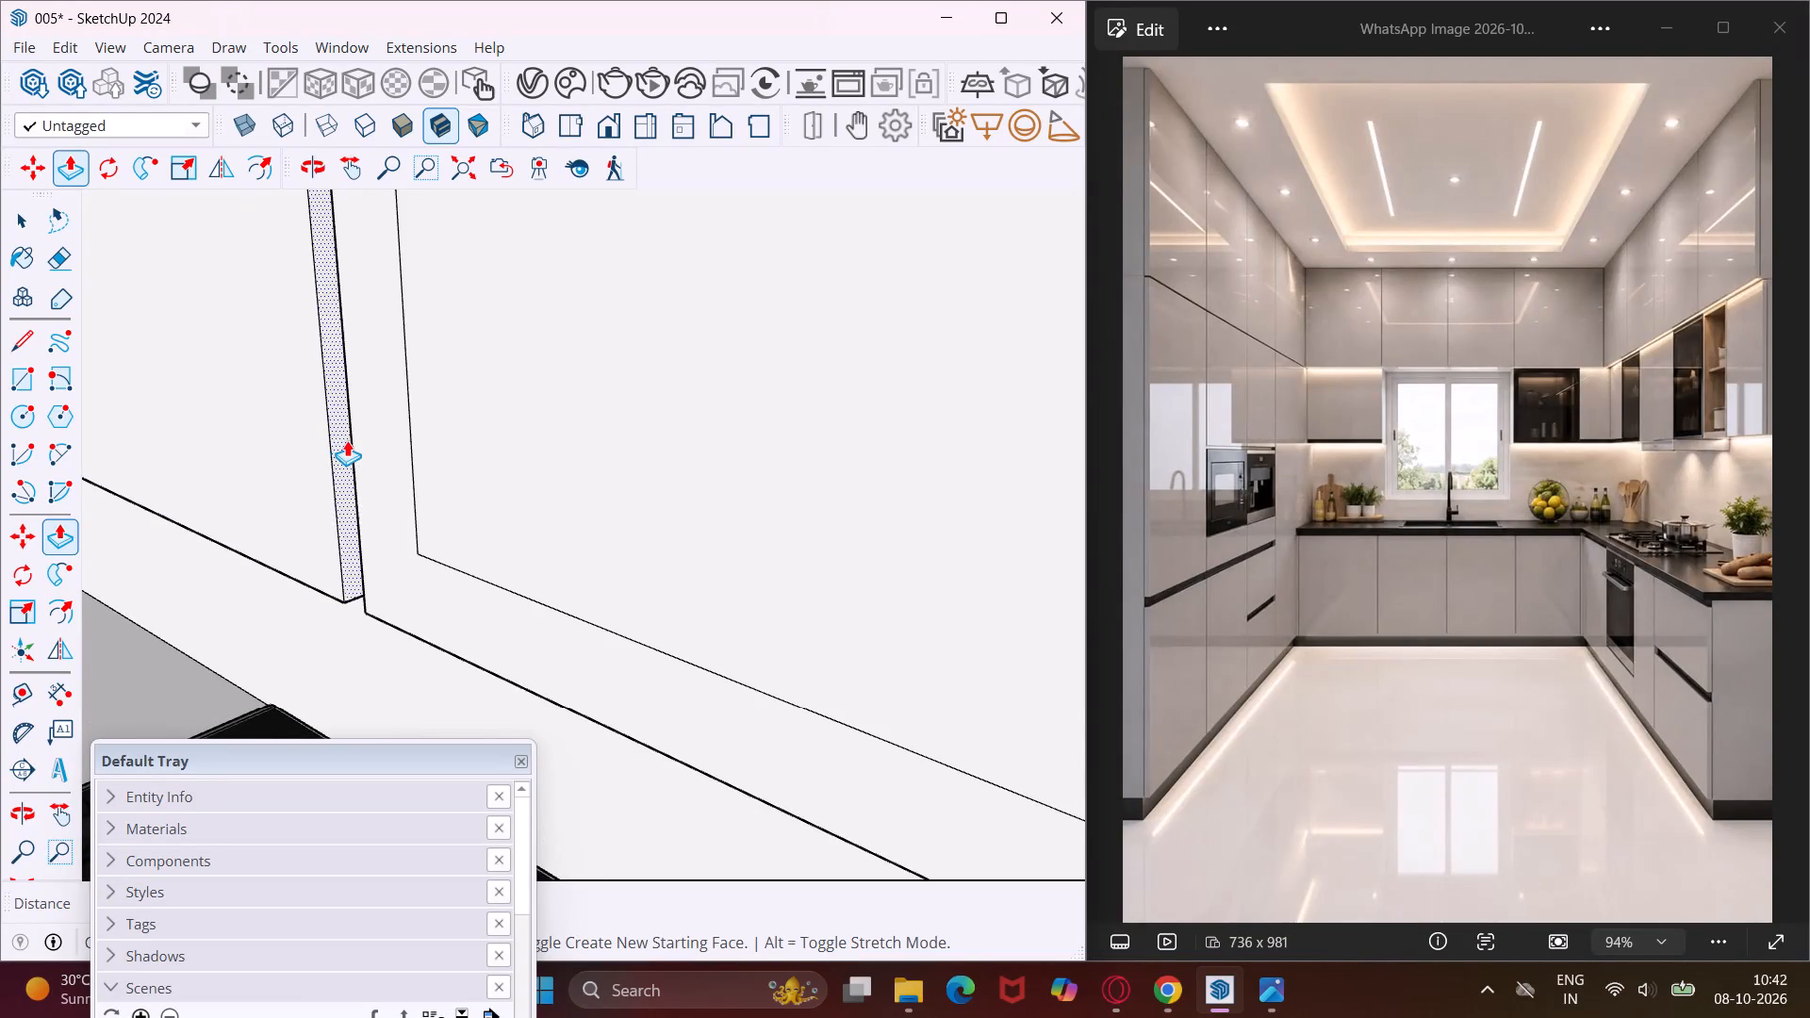
Recess the two vertical door gaps nearest the exposed end in the hob wall's upper cabinet row by .75".
scroll(347, 440, "down", 14)
scroll(347, 457, "down", 20)
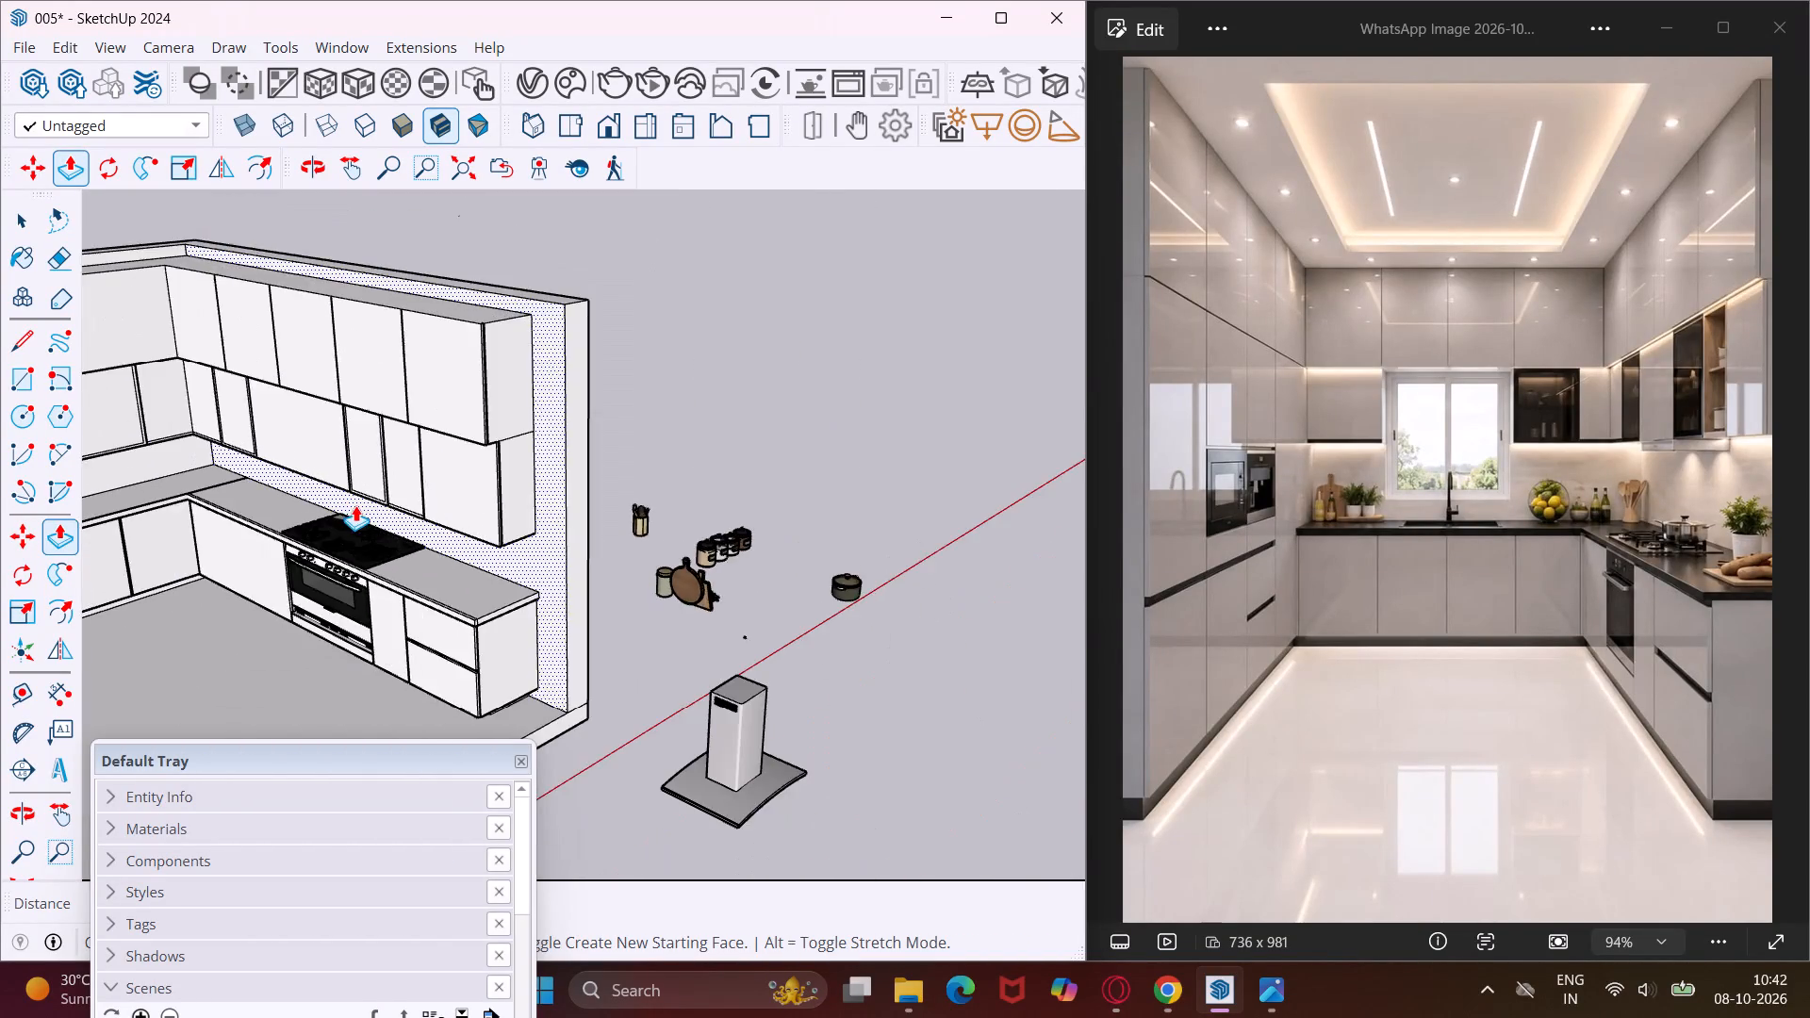
scroll(356, 507, "down", 4)
scroll(387, 405, "up", 8)
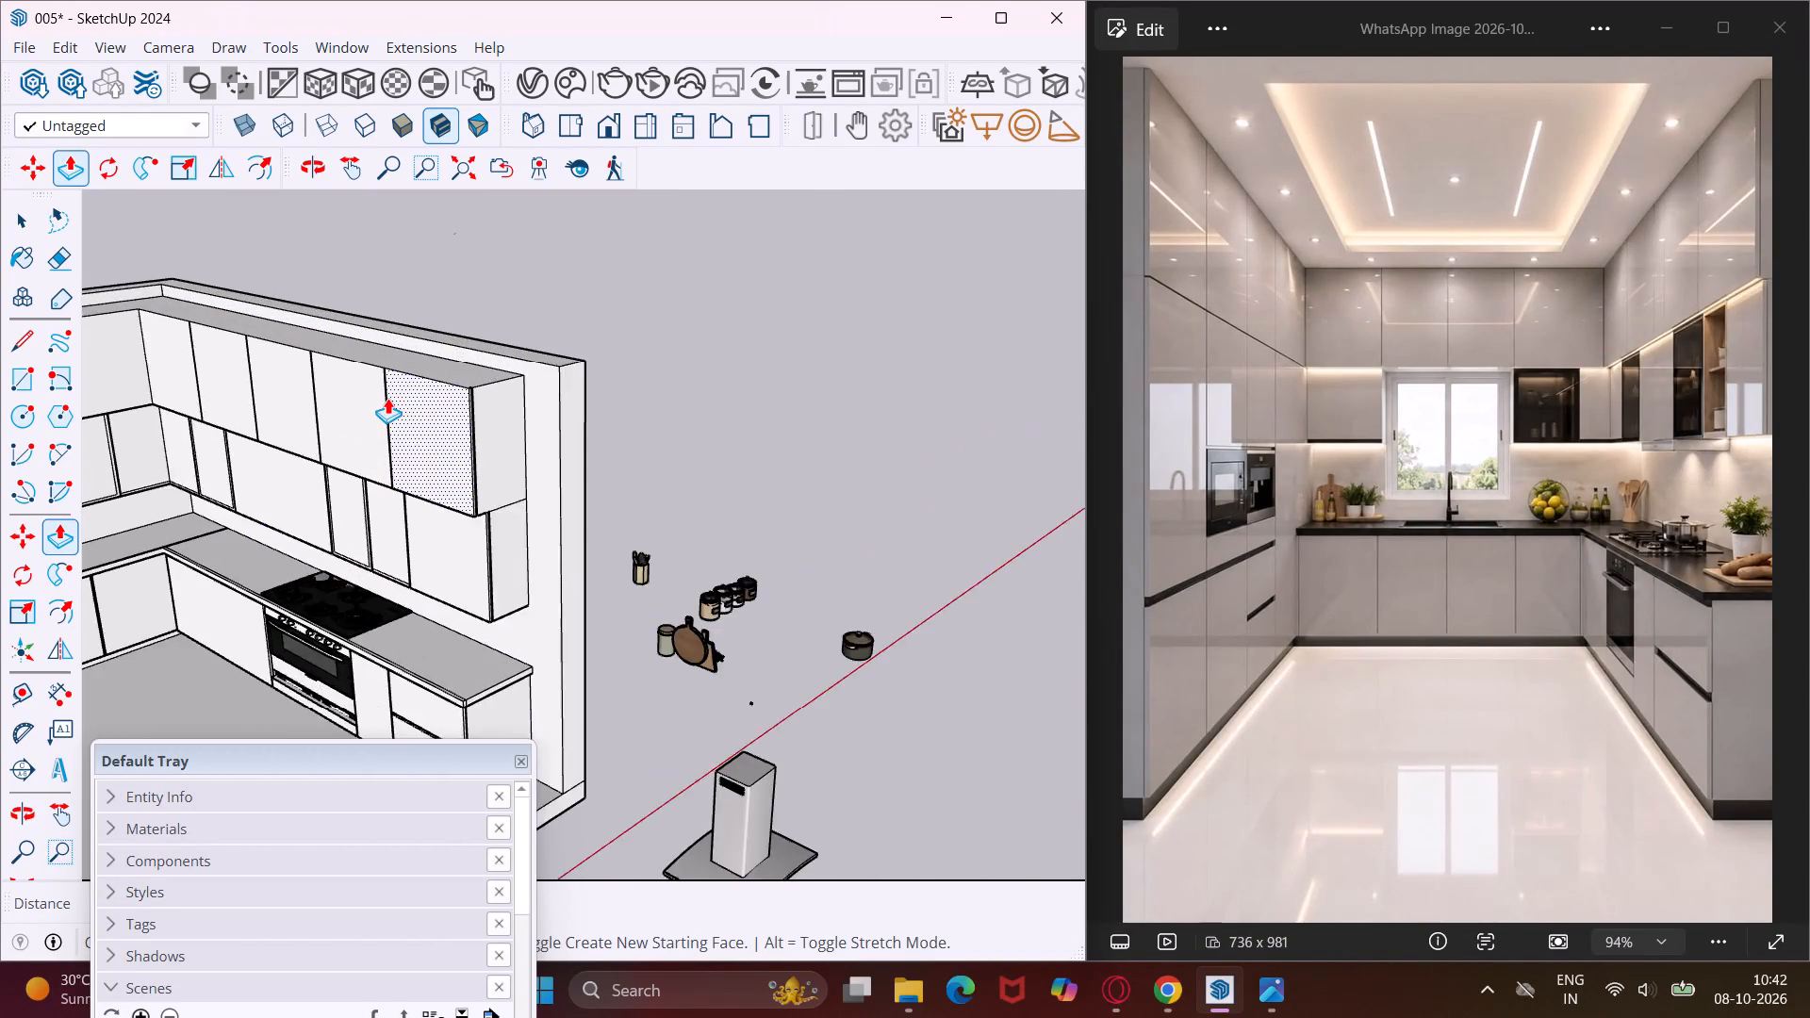
scroll(387, 398, "up", 15)
middle_click_drag(387, 397, 633, 378)
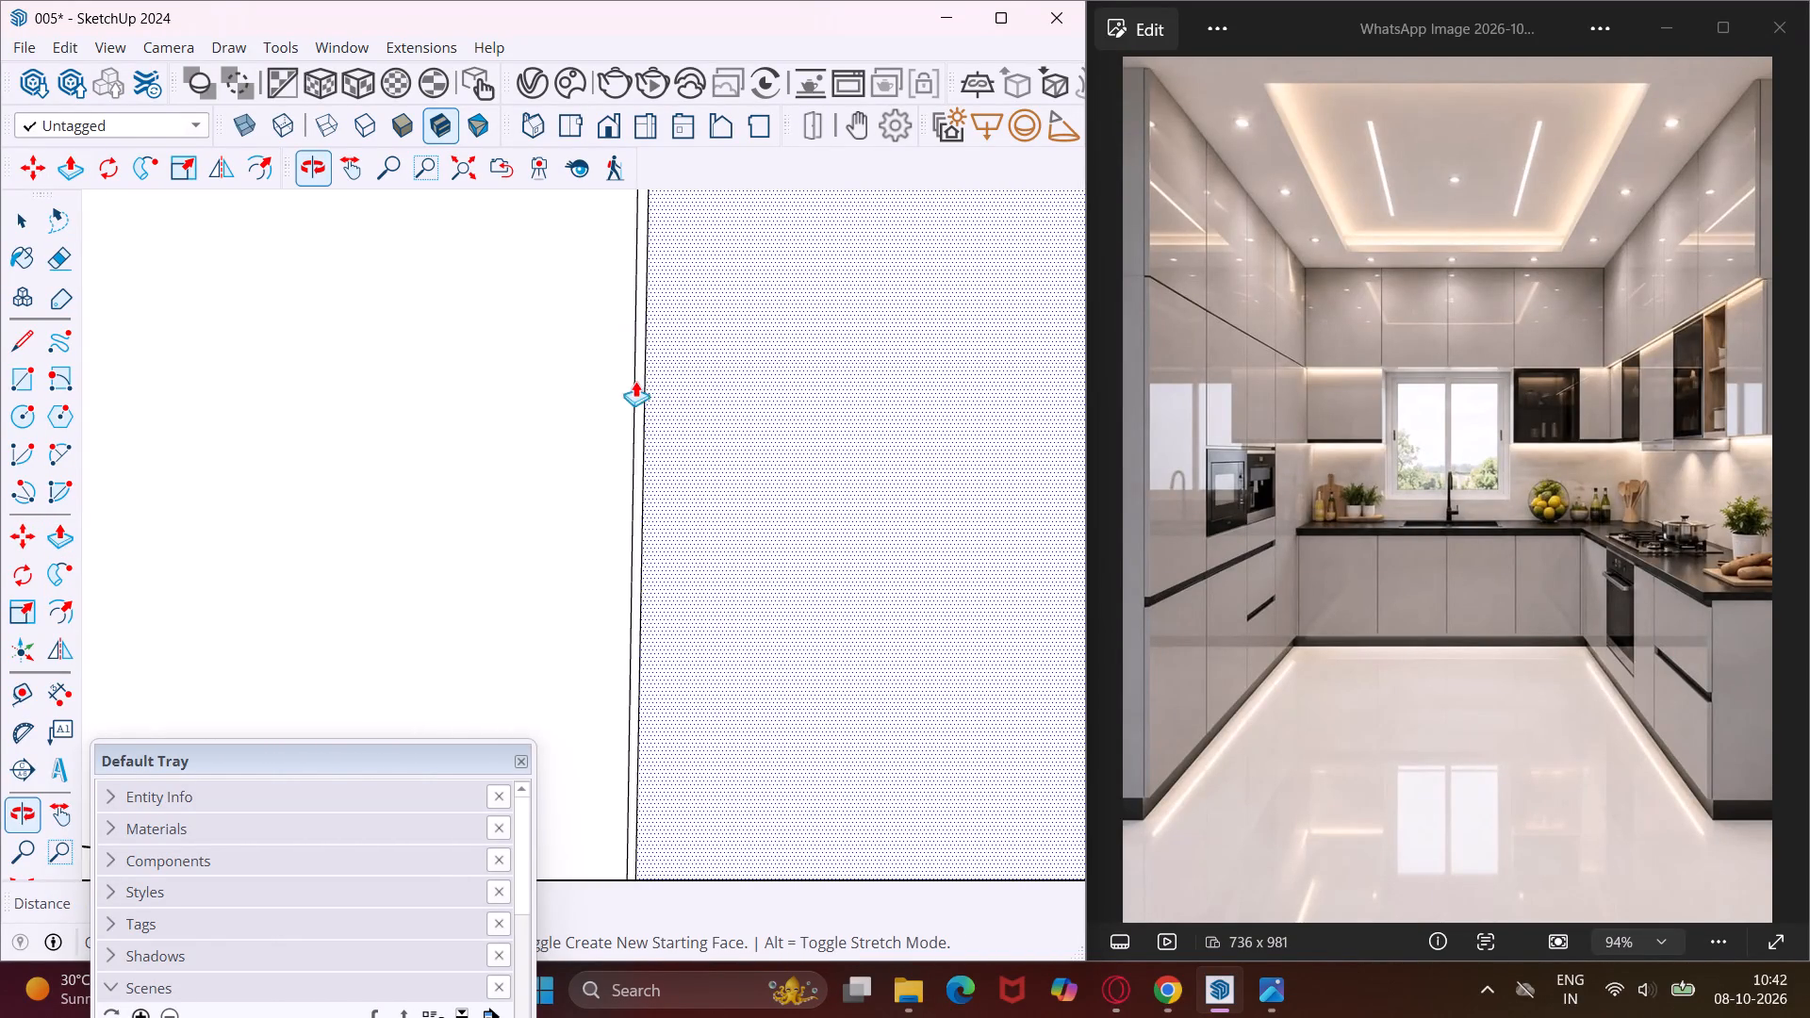
scroll(633, 407, "up", 9)
double_click(650, 436)
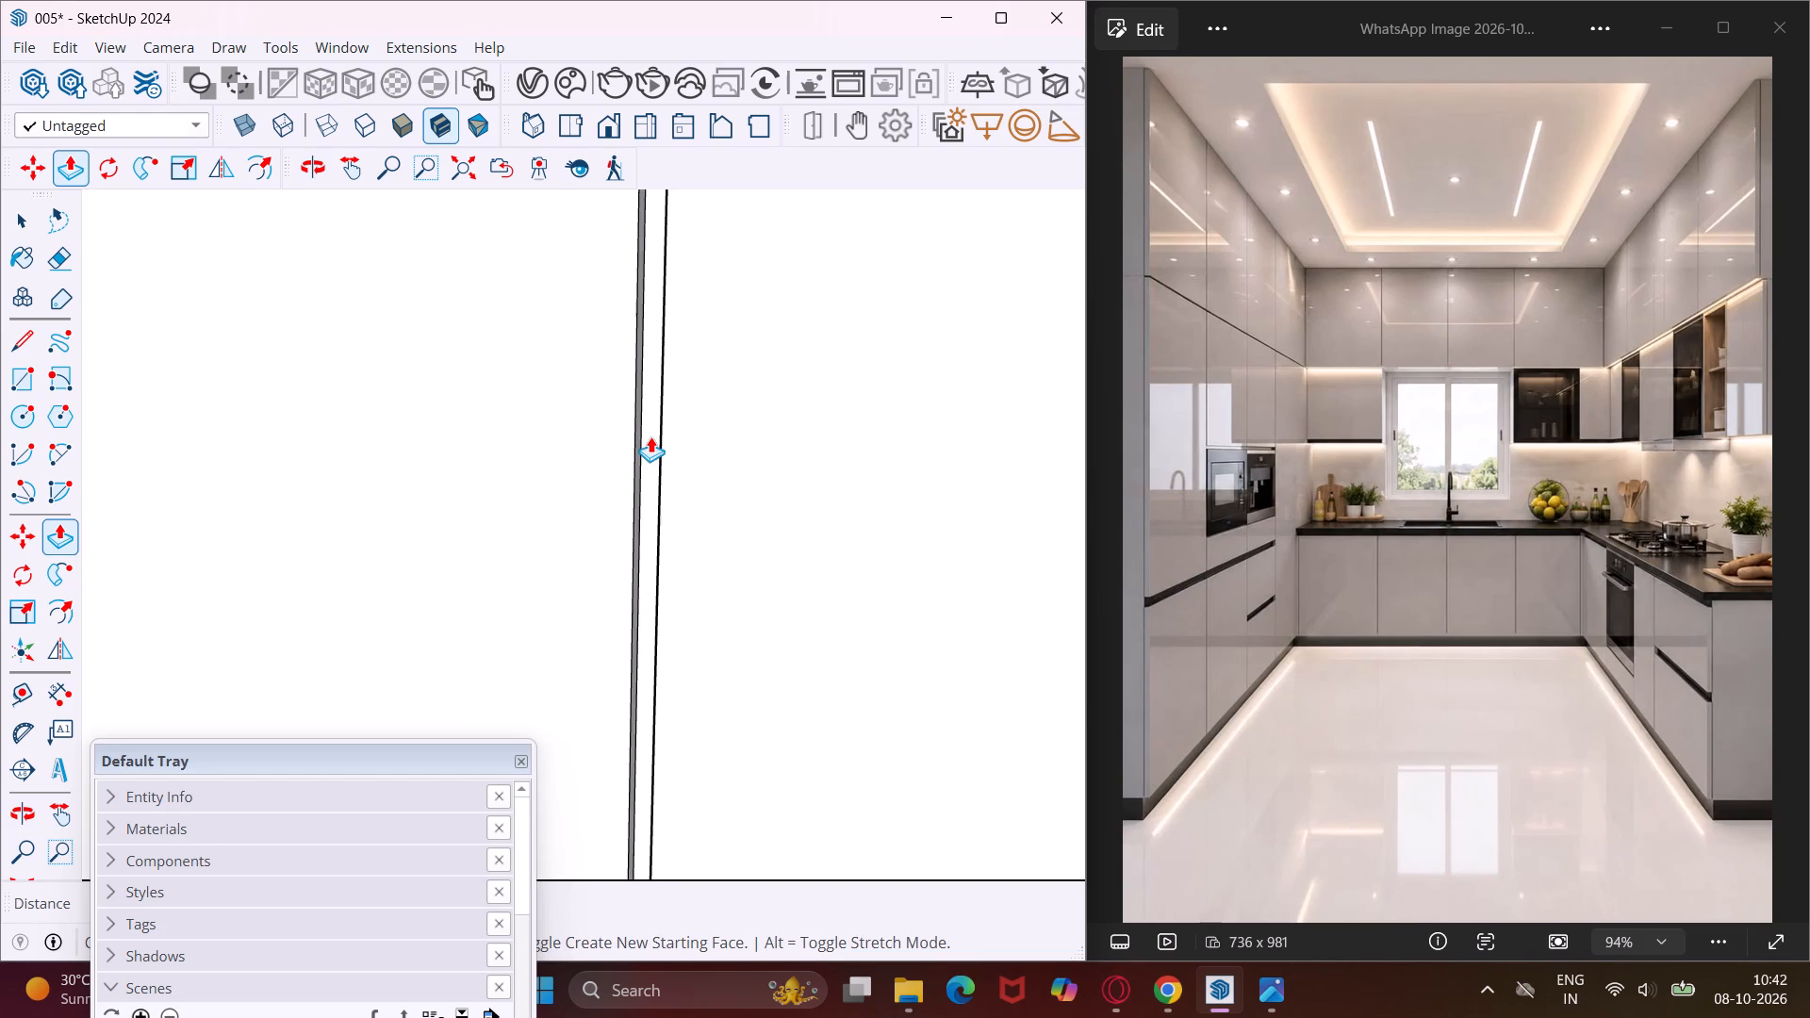
scroll(650, 436, "down", 19)
scroll(644, 426, "down", 3)
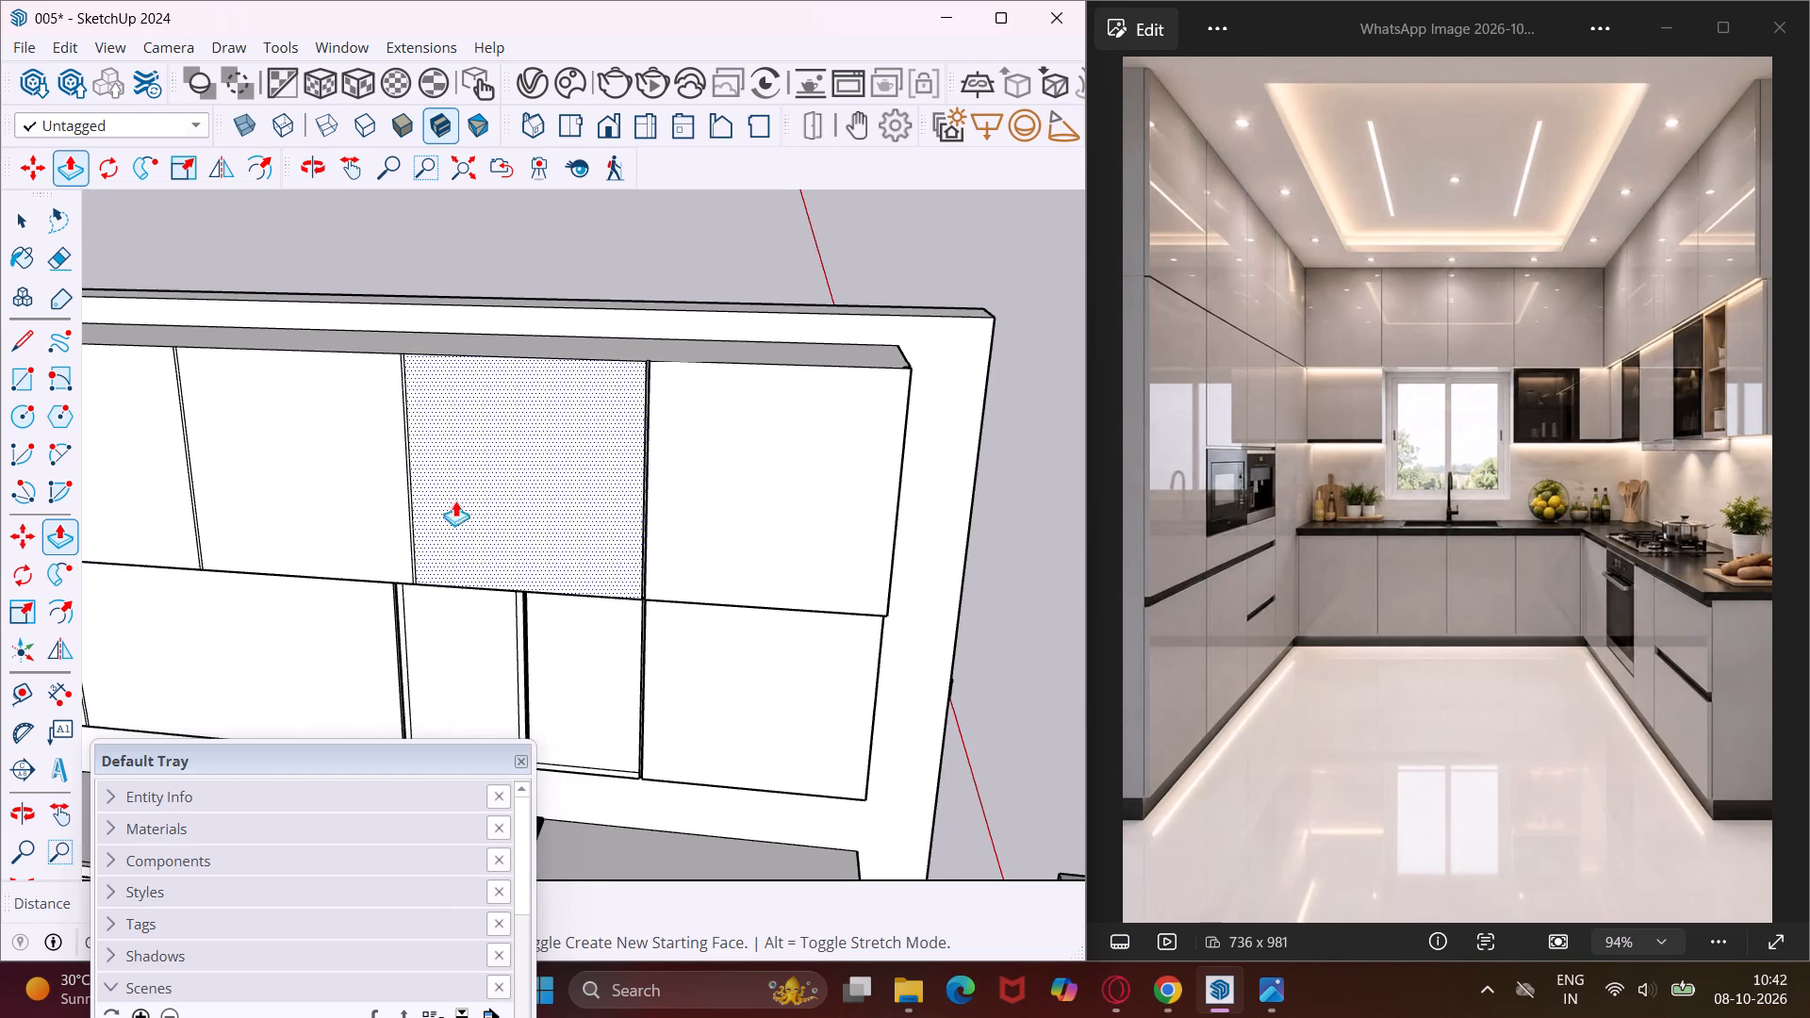
scroll(411, 527, "up", 20)
scroll(411, 527, "up", 6)
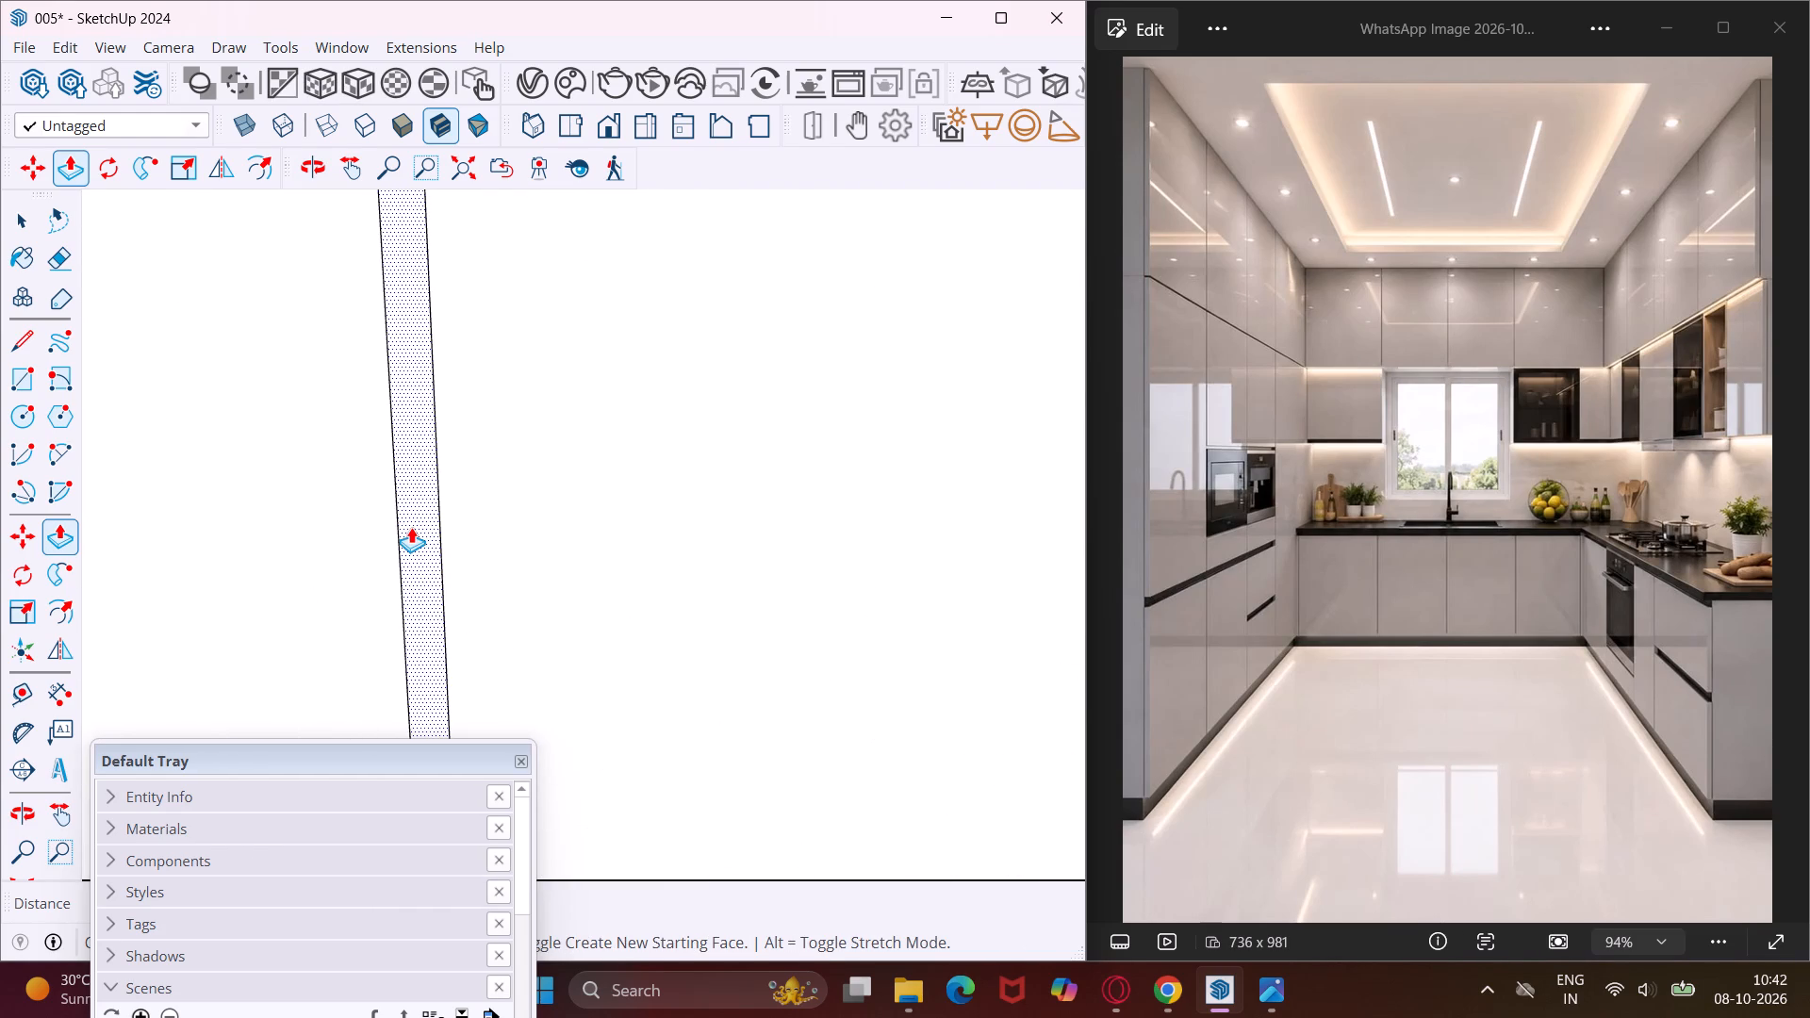
double_click(411, 527)
Recess the remaining two vertical door gaps toward the corner in the hob wall's upper cabinet row by .75".
scroll(411, 527, "down", 19)
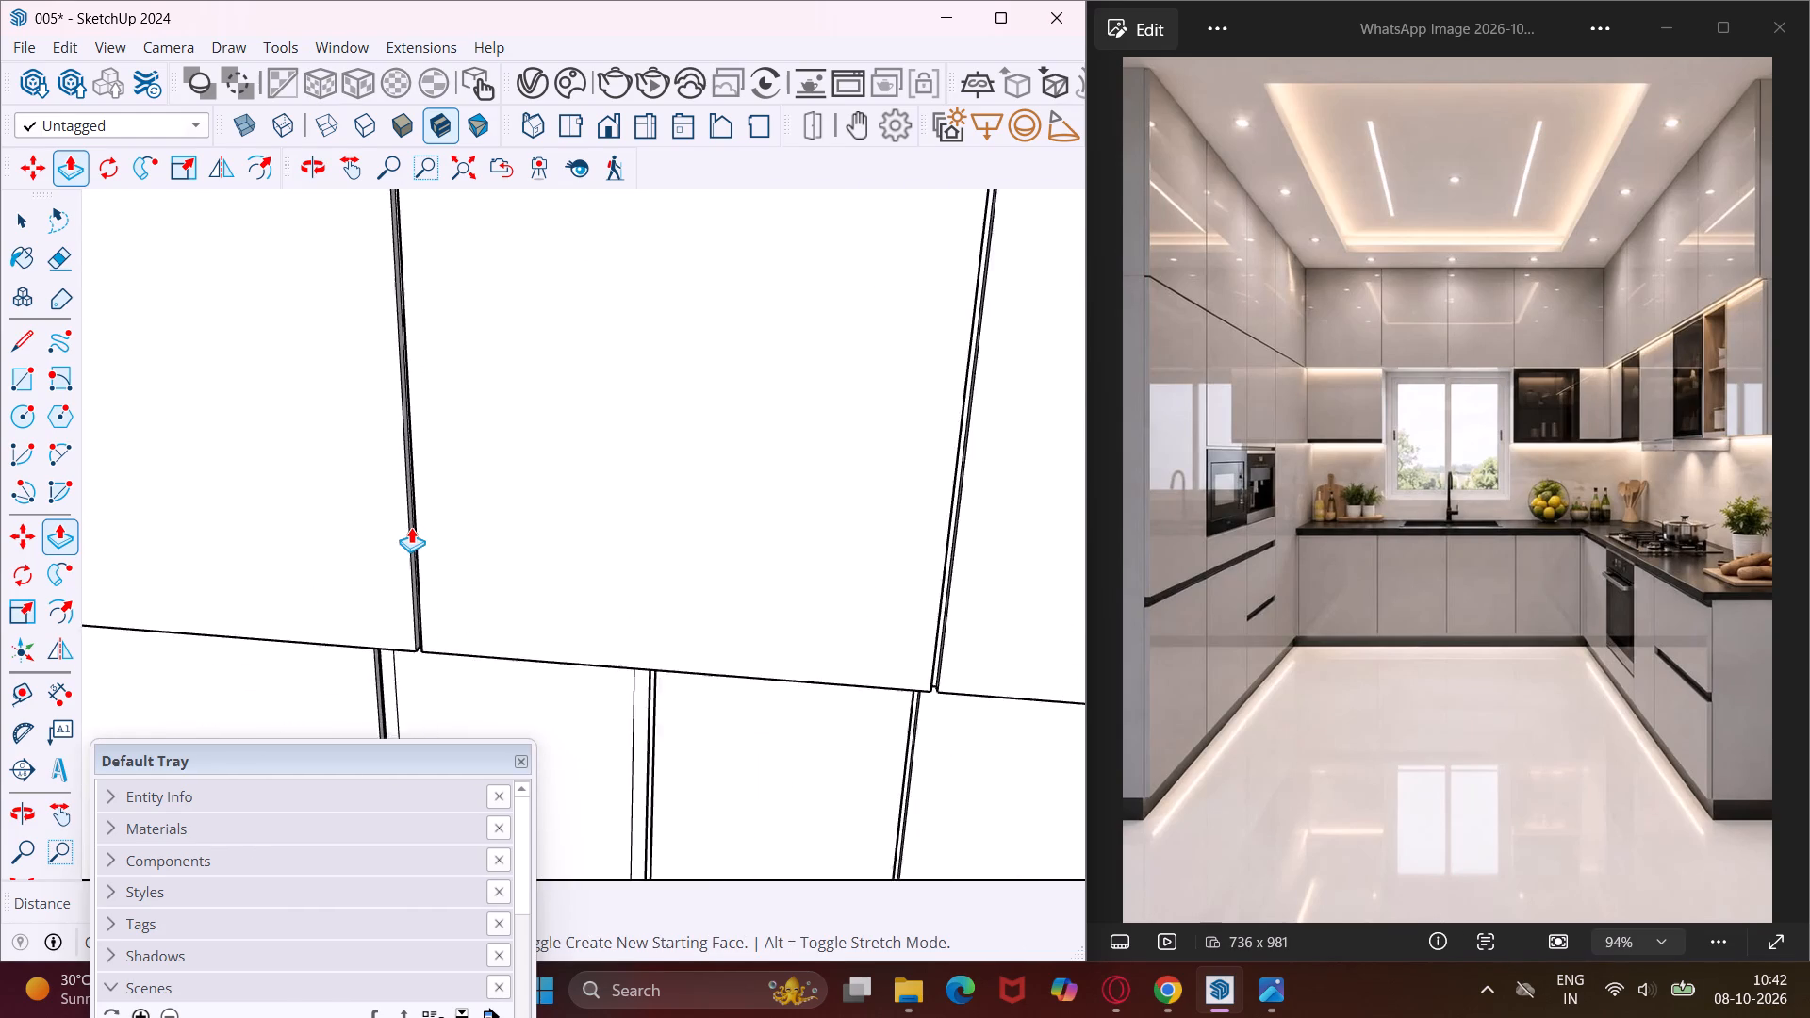
scroll(411, 527, "down", 12)
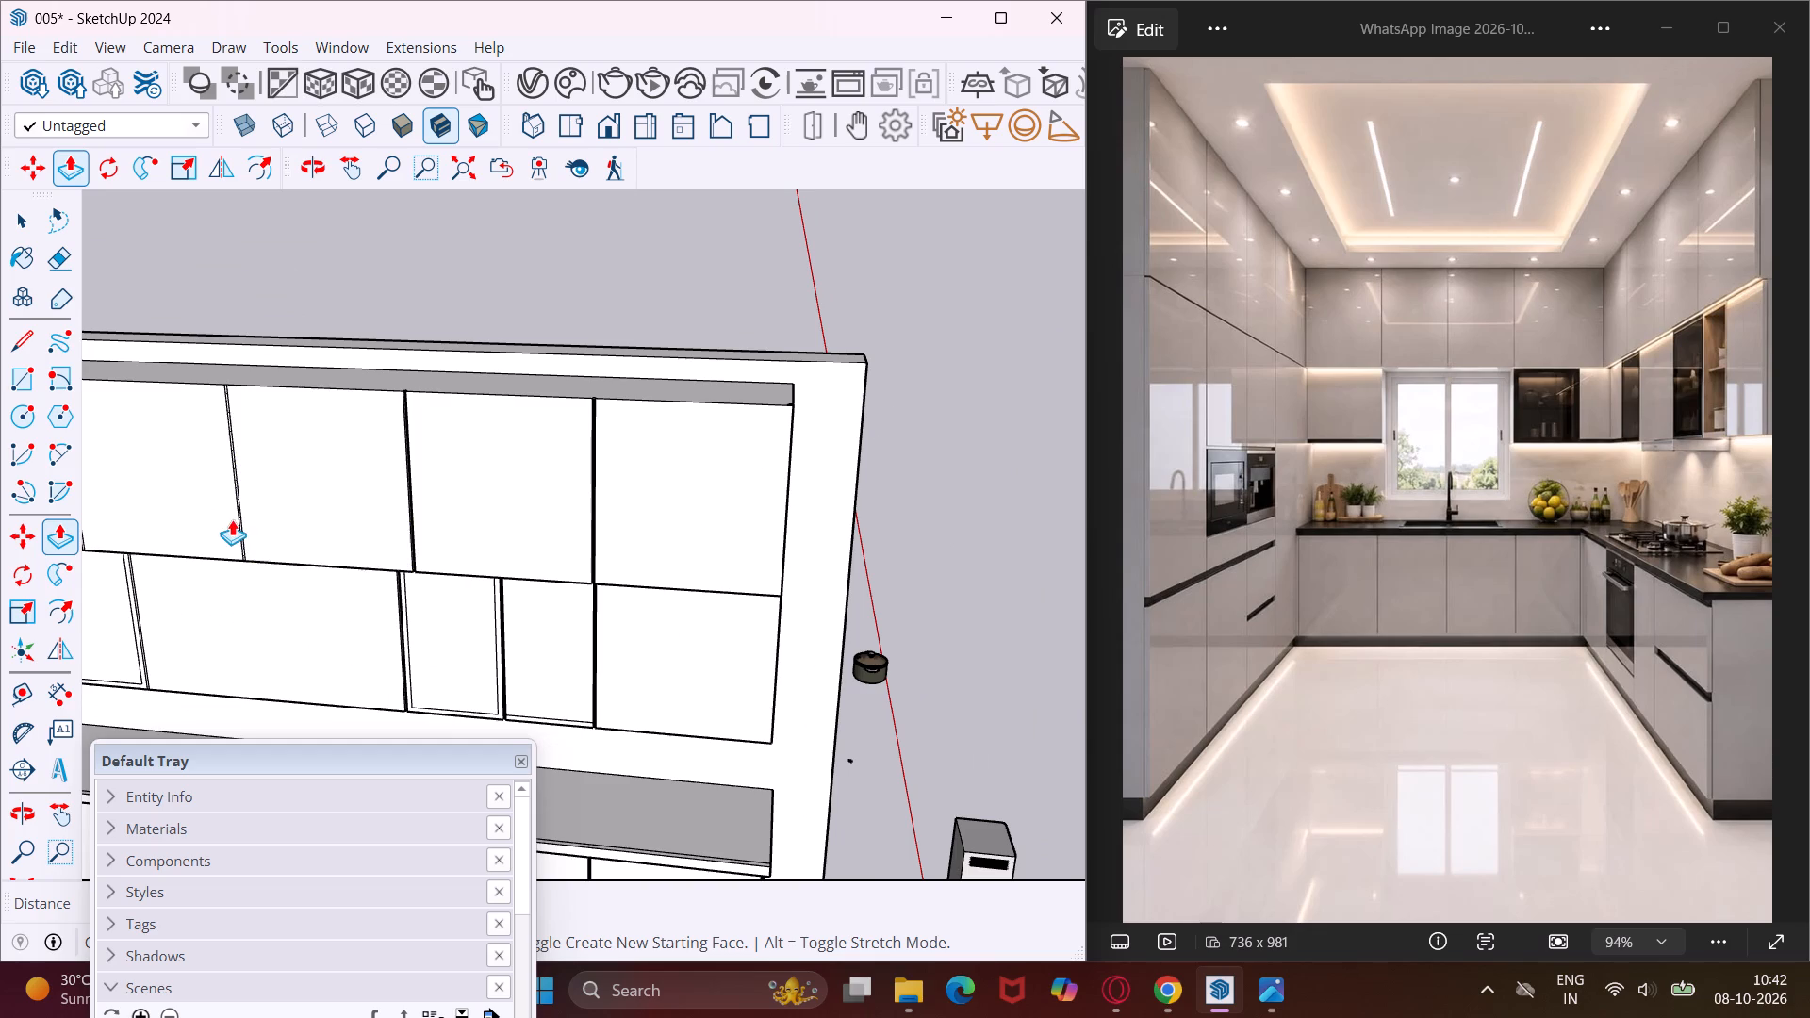
scroll(232, 519, "up", 20)
scroll(232, 519, "up", 7)
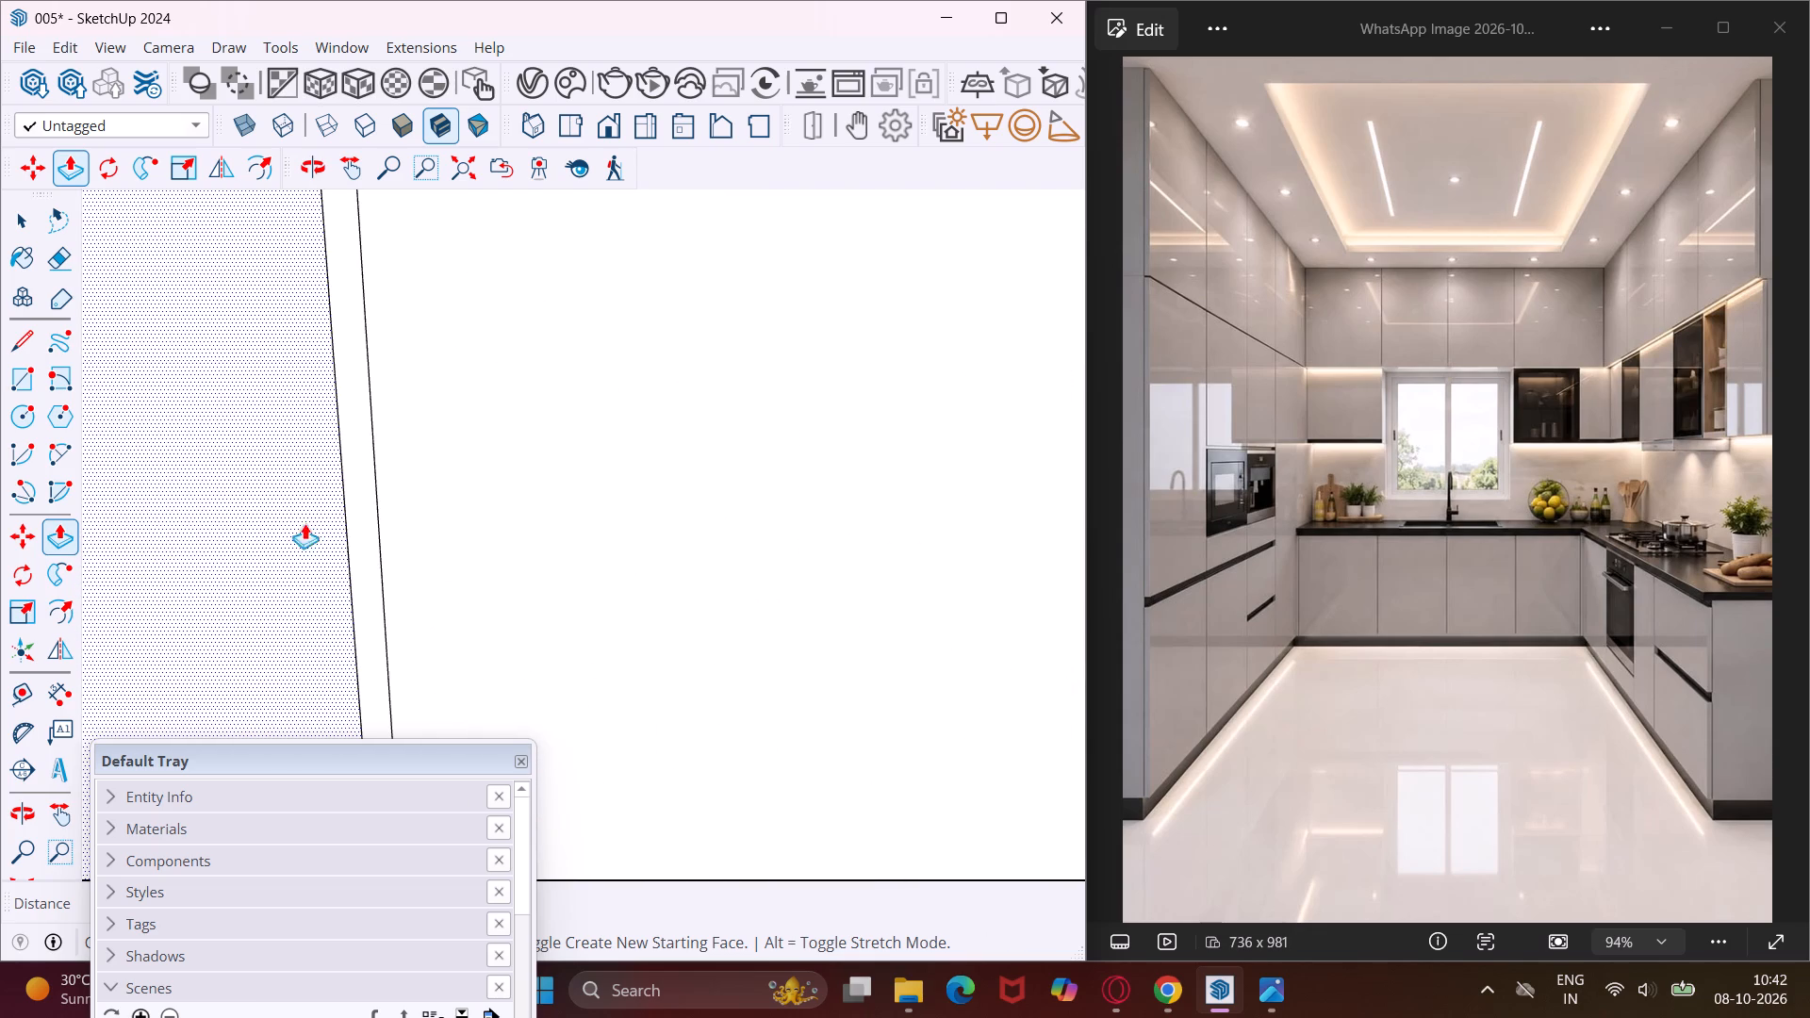
double_click(356, 534)
scroll(356, 534, "down", 13)
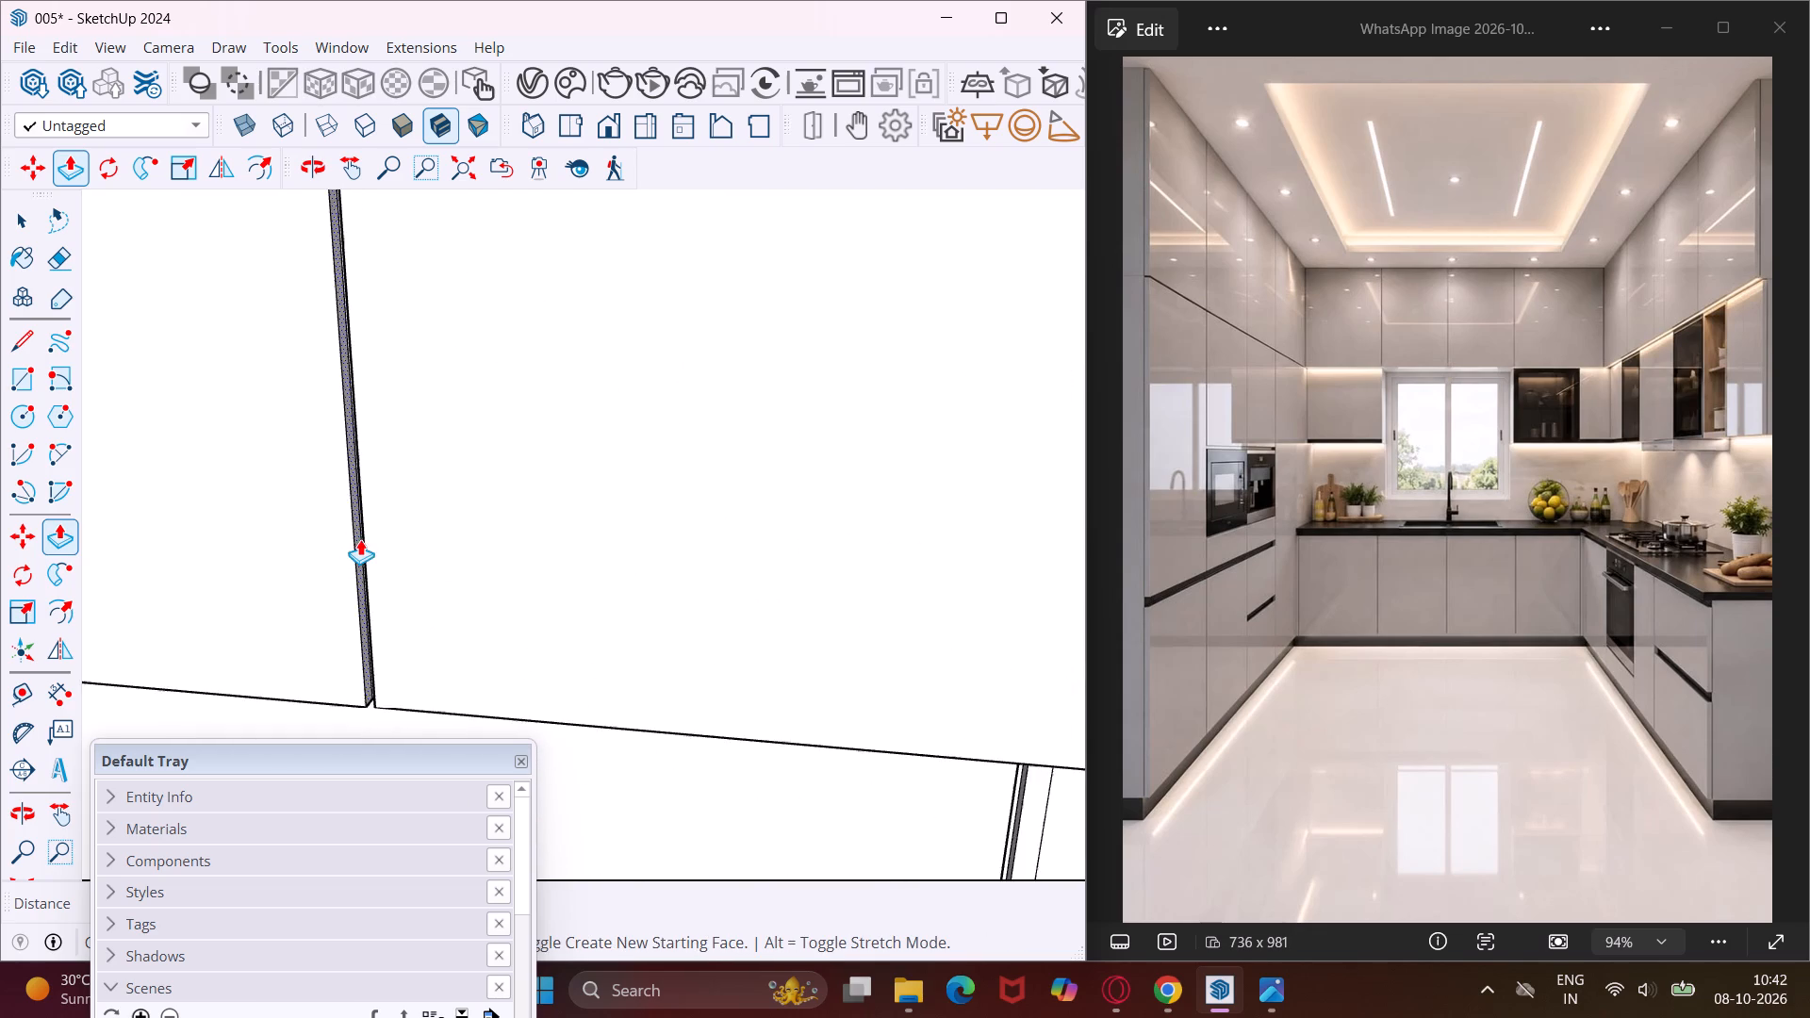
scroll(360, 539, "down", 17)
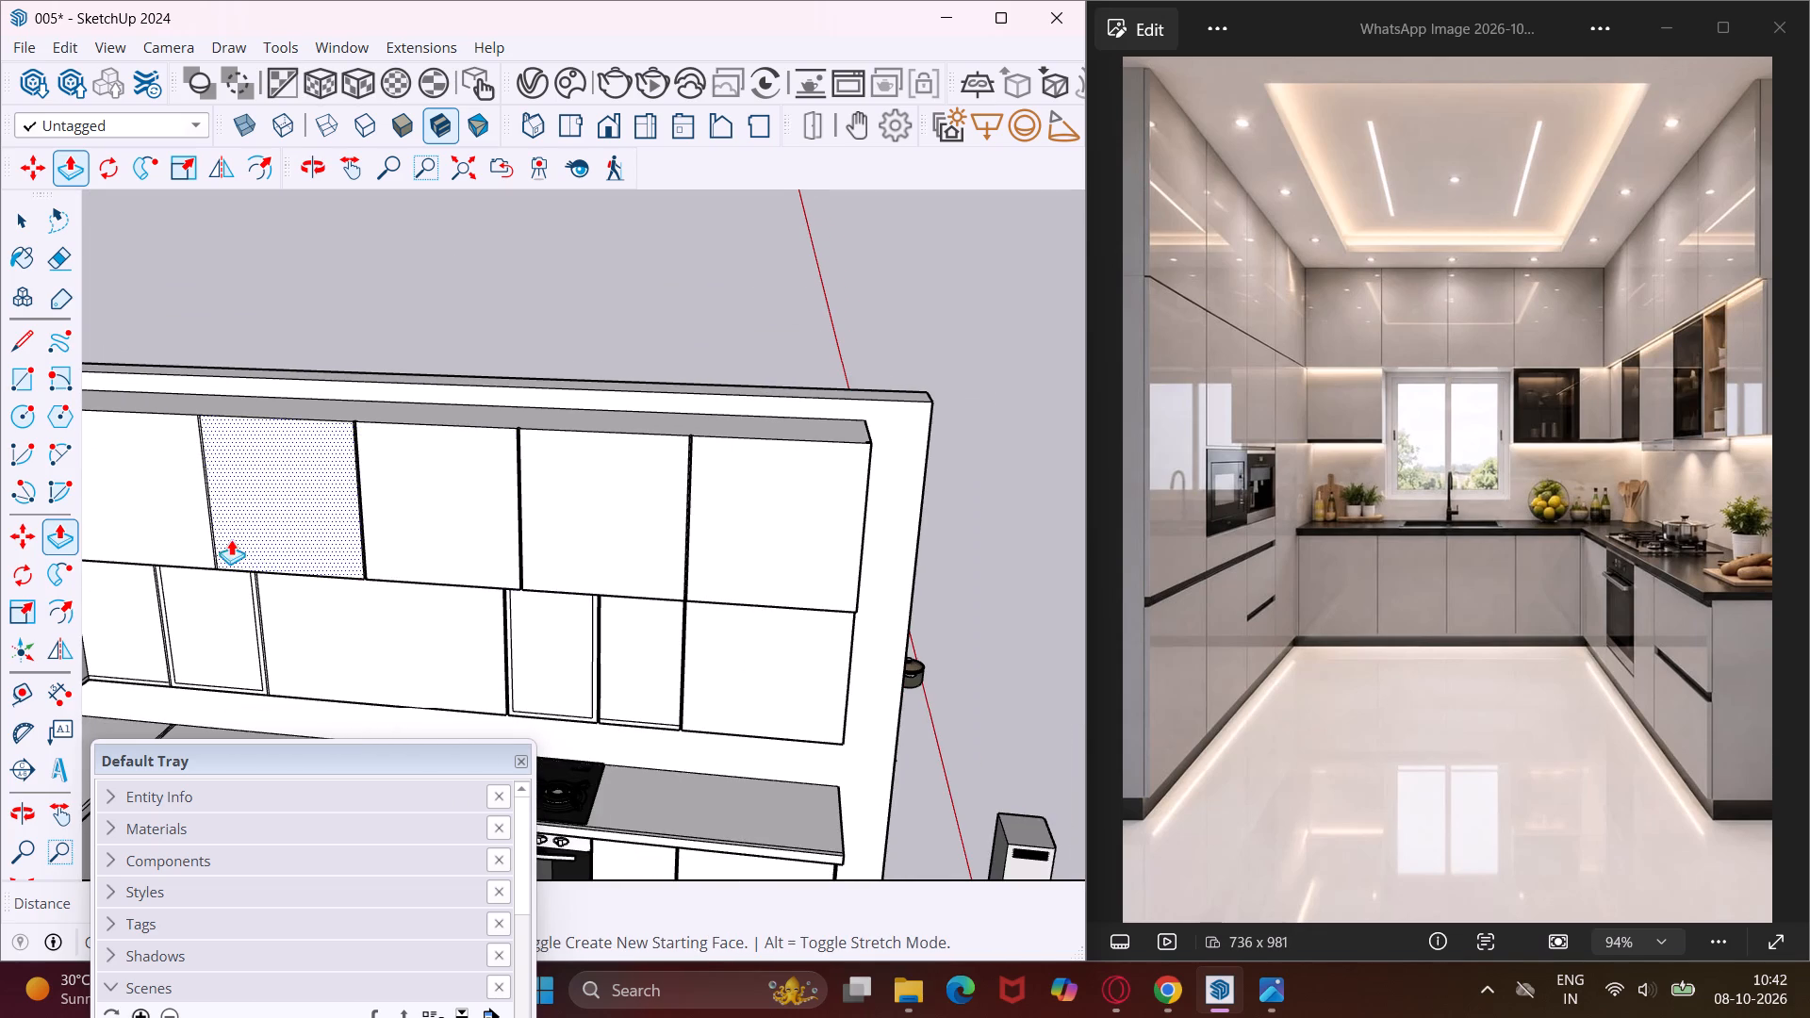
scroll(208, 544, "up", 20)
scroll(208, 544, "up", 2)
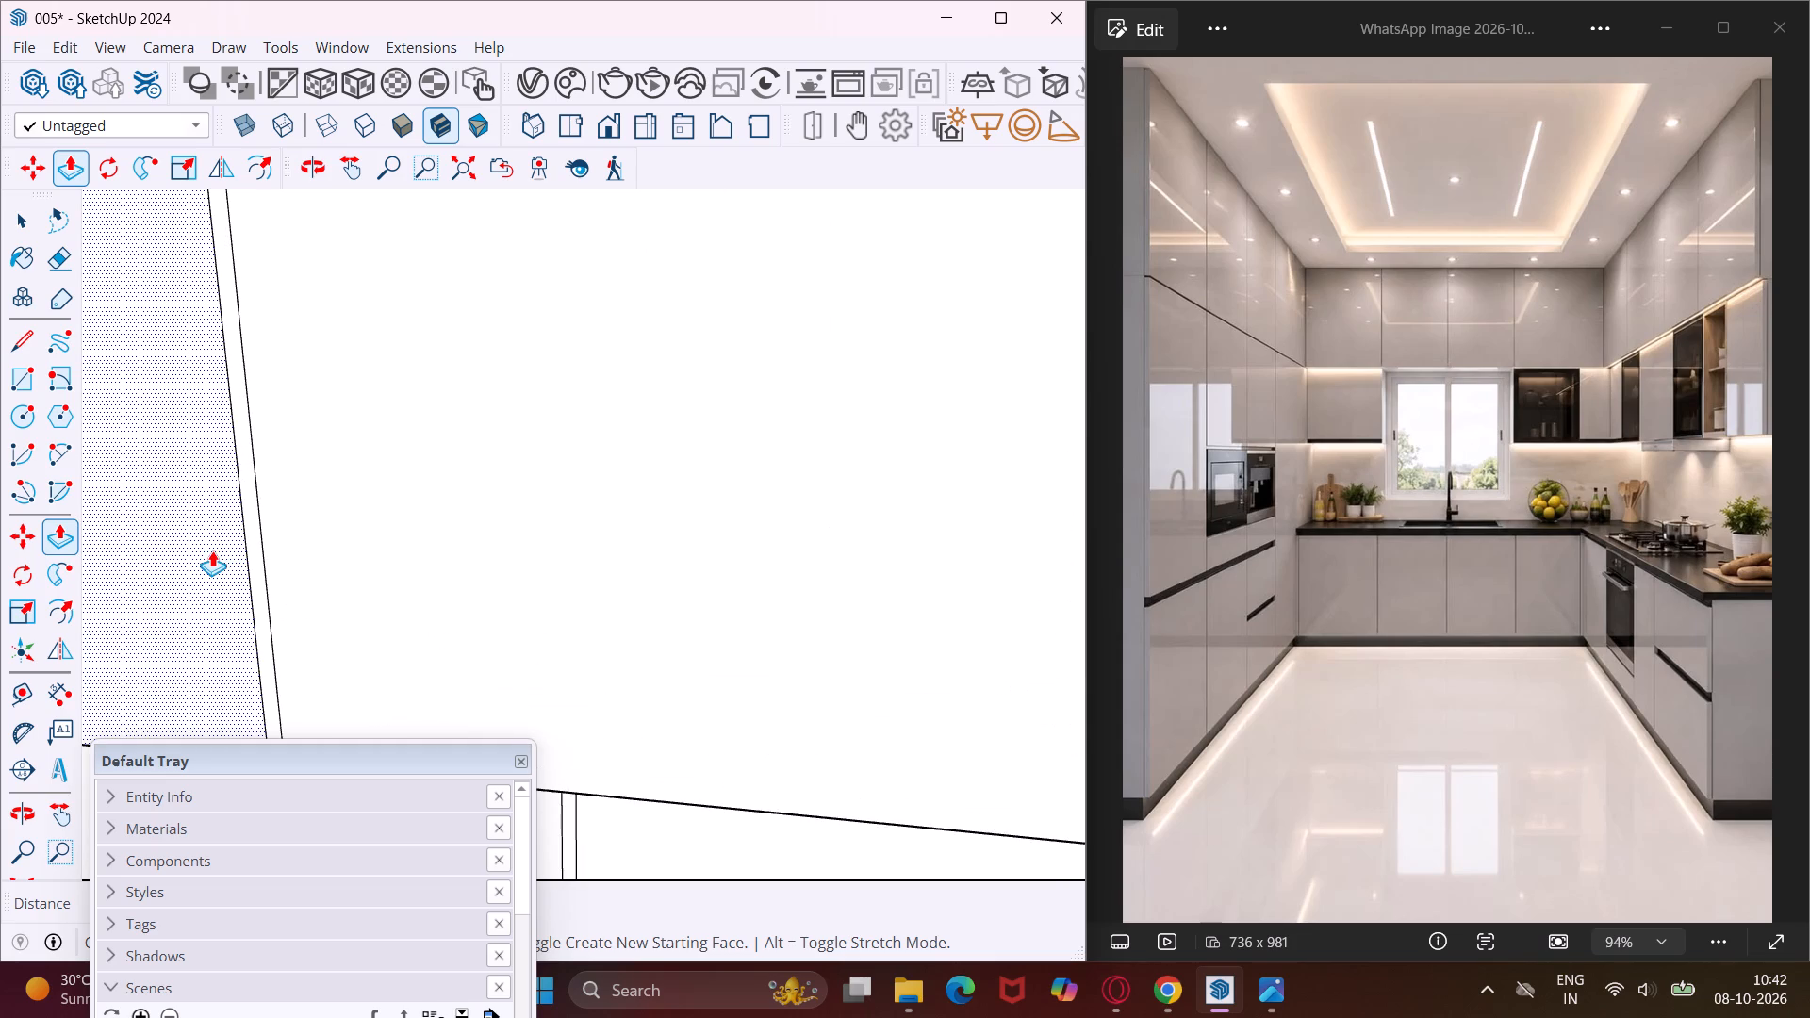
double_click(254, 577)
Recess the vertical gaps on both sides of the framed door near the corner in the hob wall's lower row by .75".
scroll(255, 536, "down", 5)
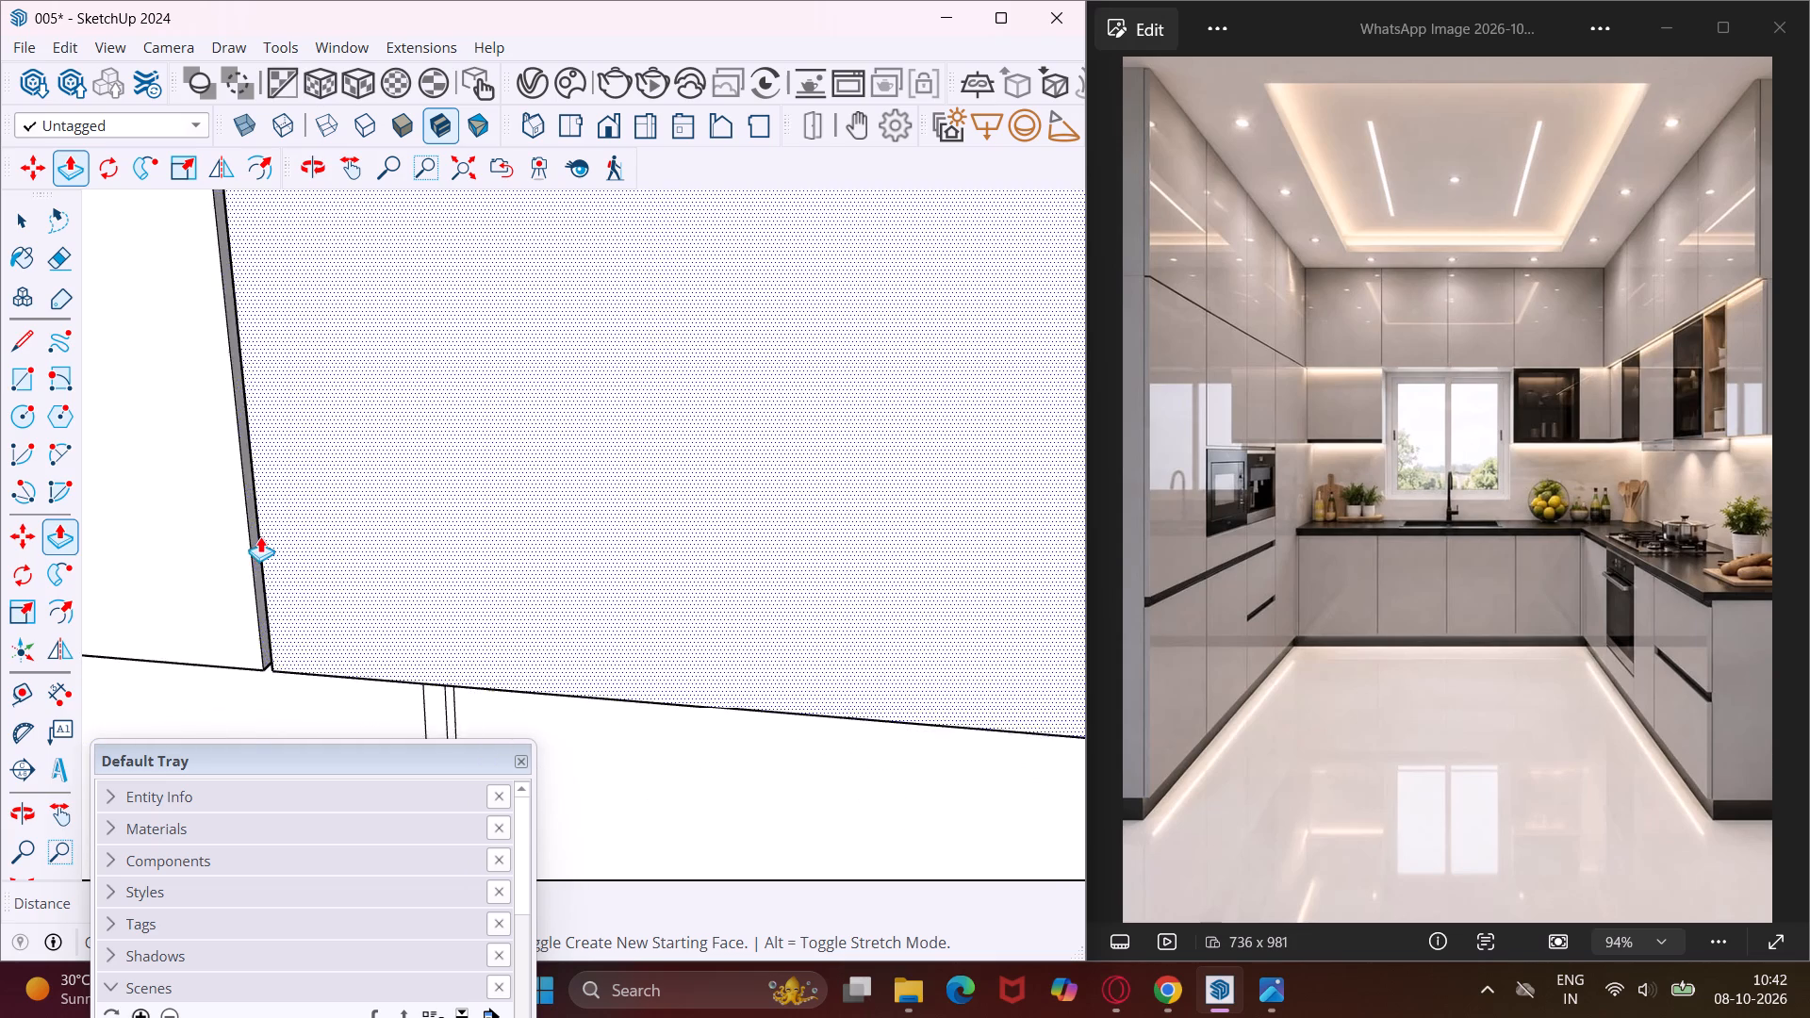
scroll(260, 536, "down", 20)
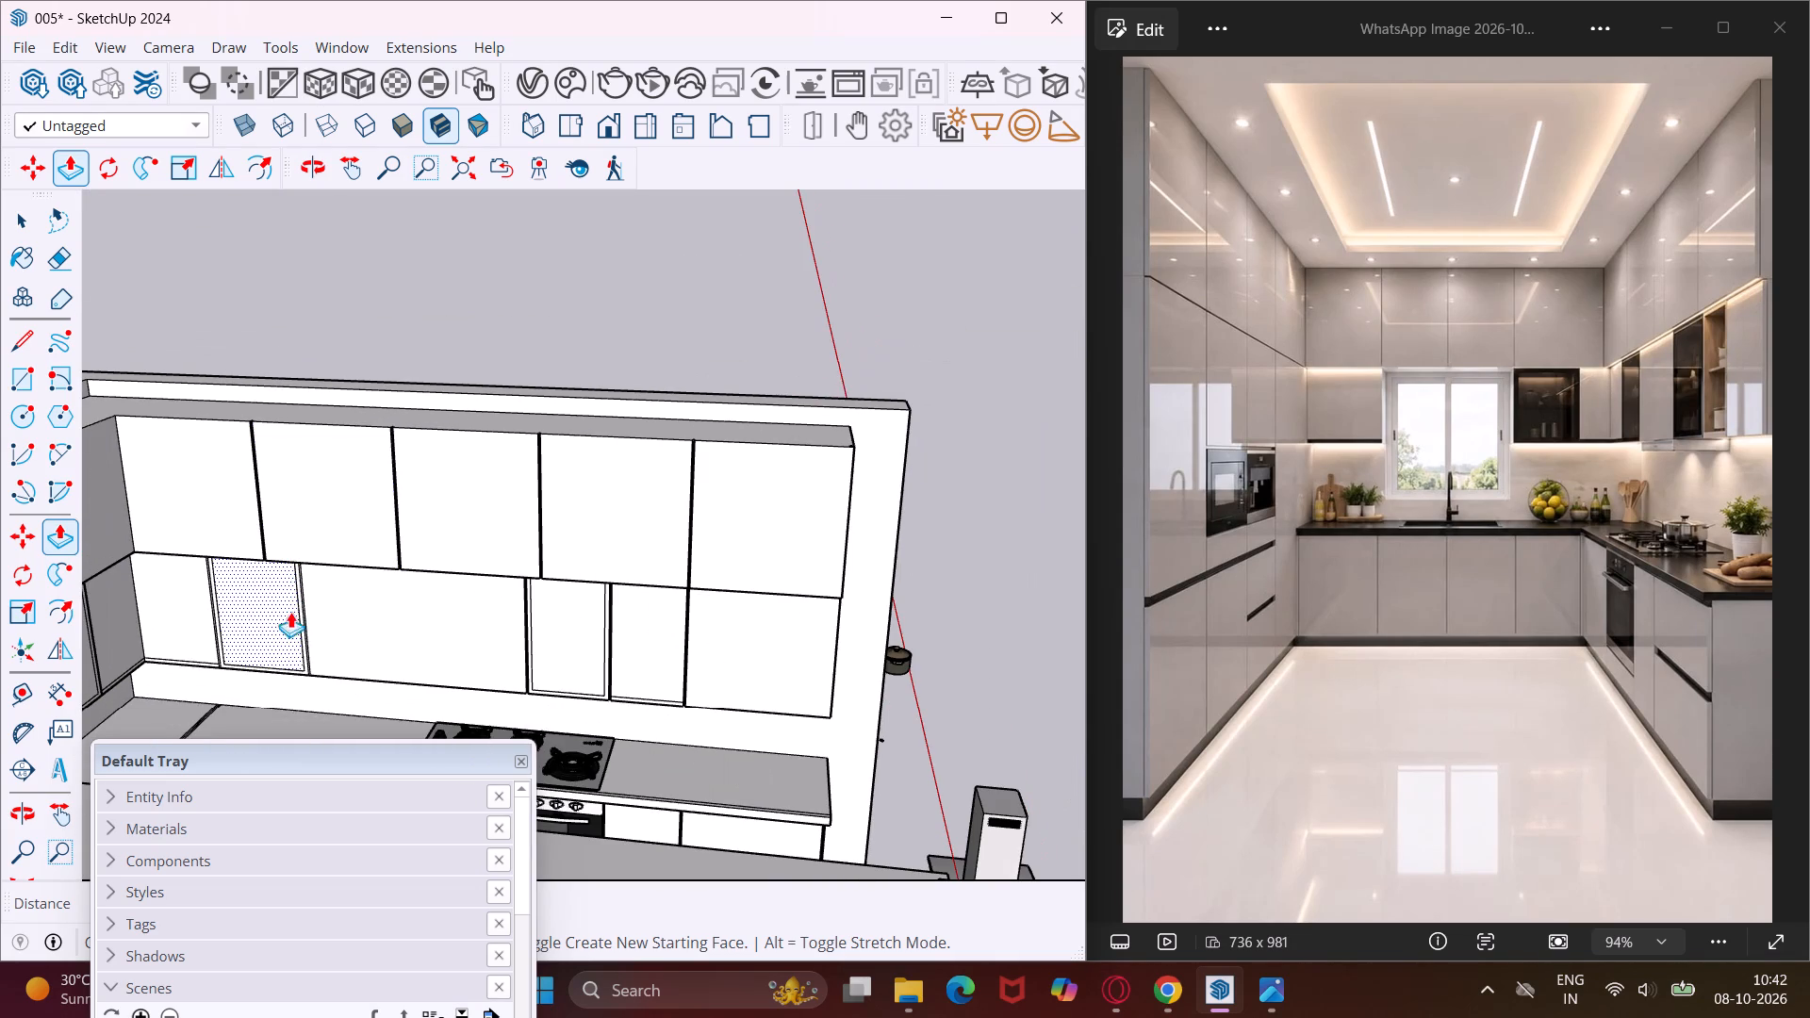
scroll(291, 642, "up", 20)
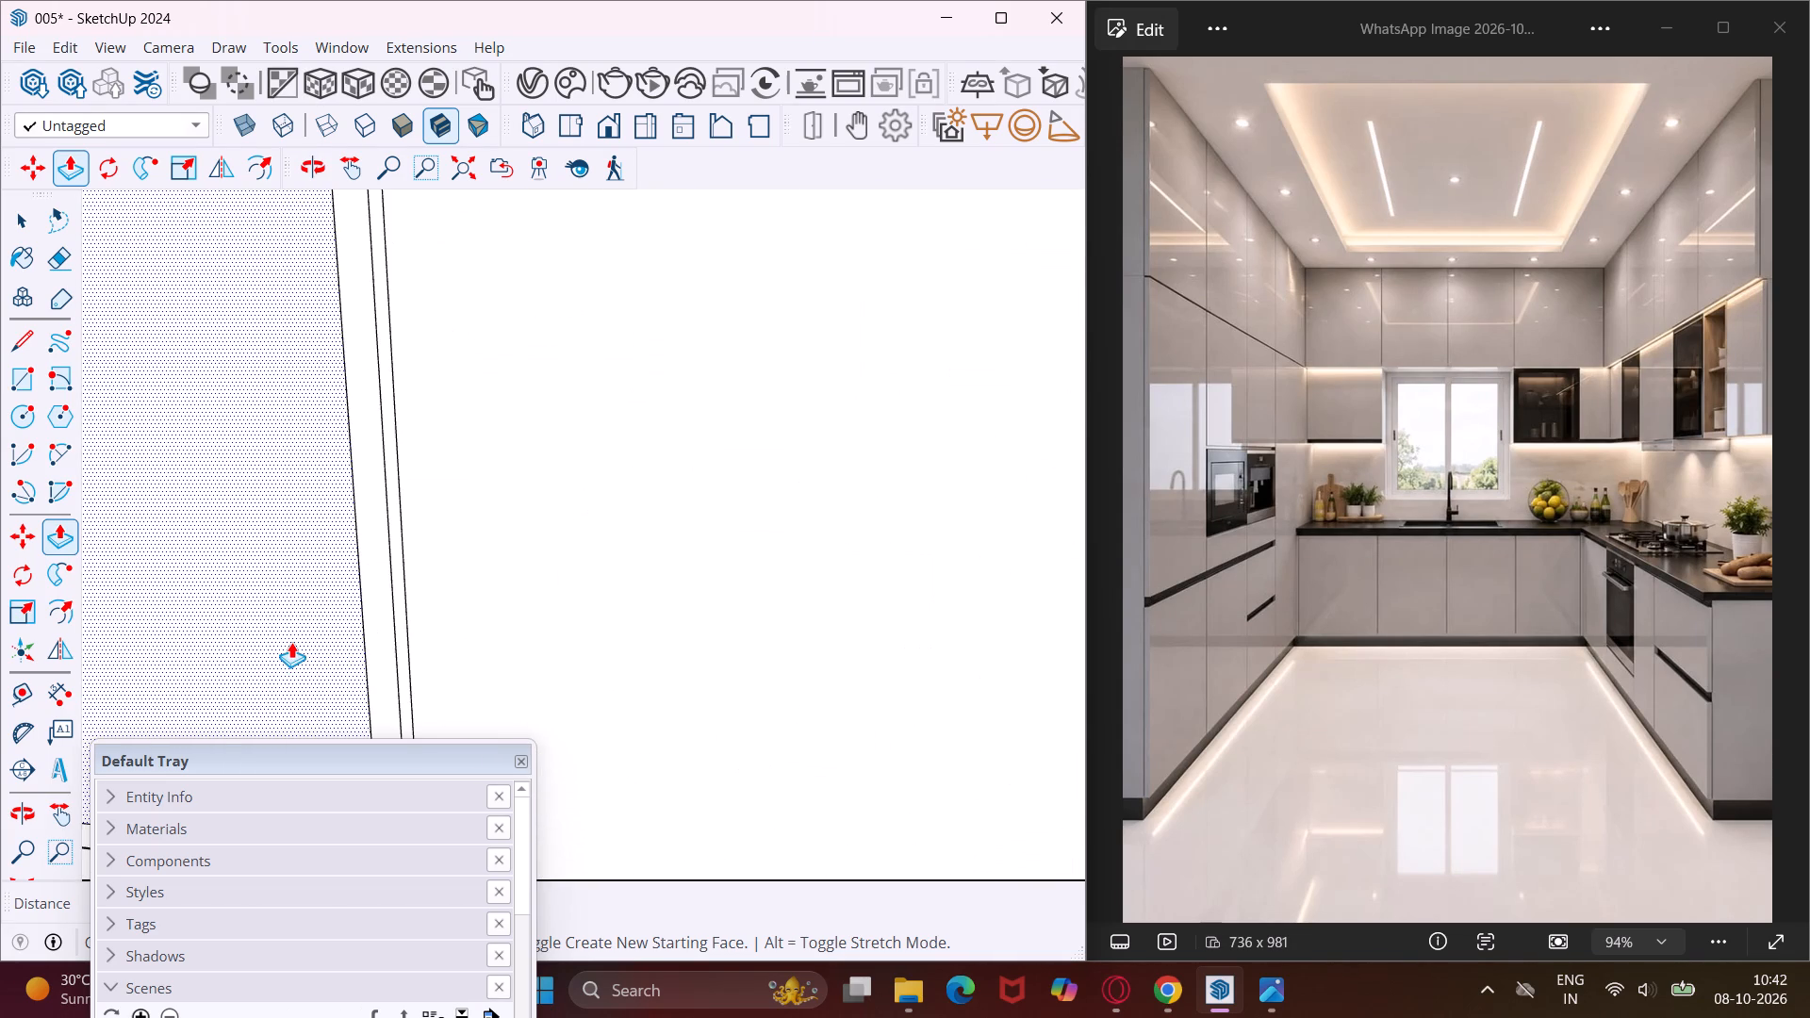
double_click(397, 627)
scroll(397, 627, "down", 5)
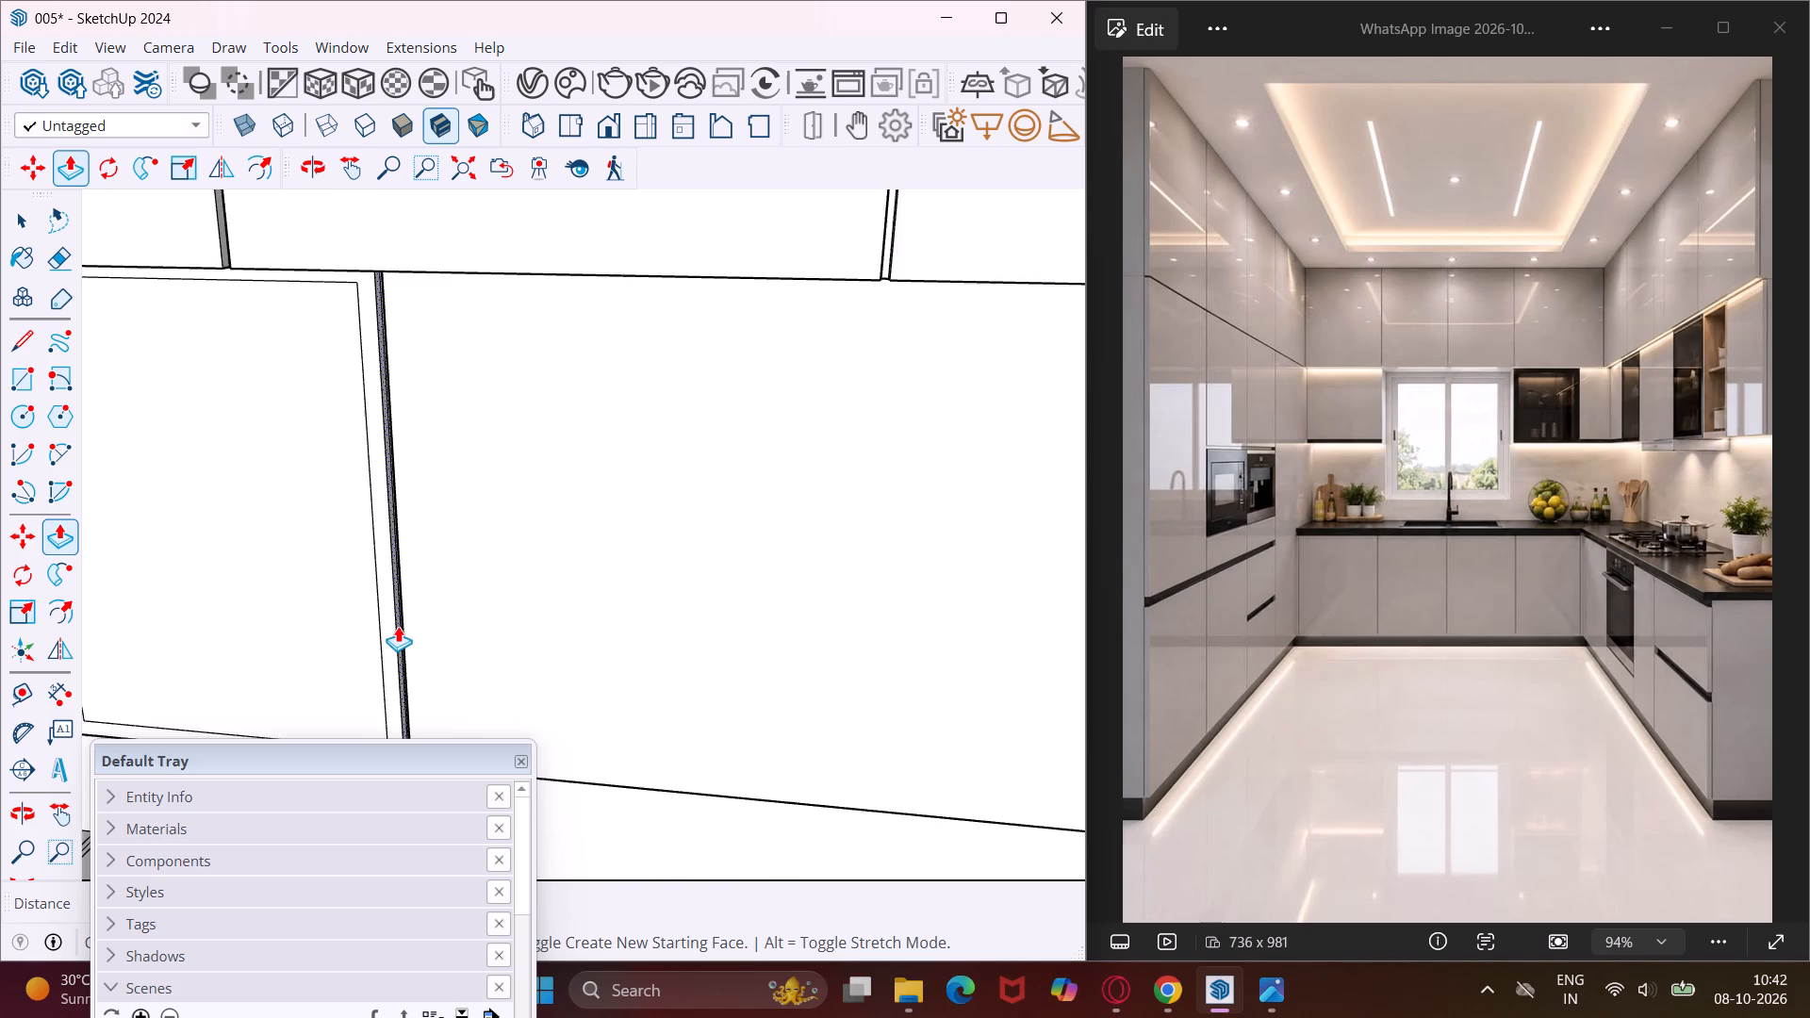
scroll(398, 626, "down", 11)
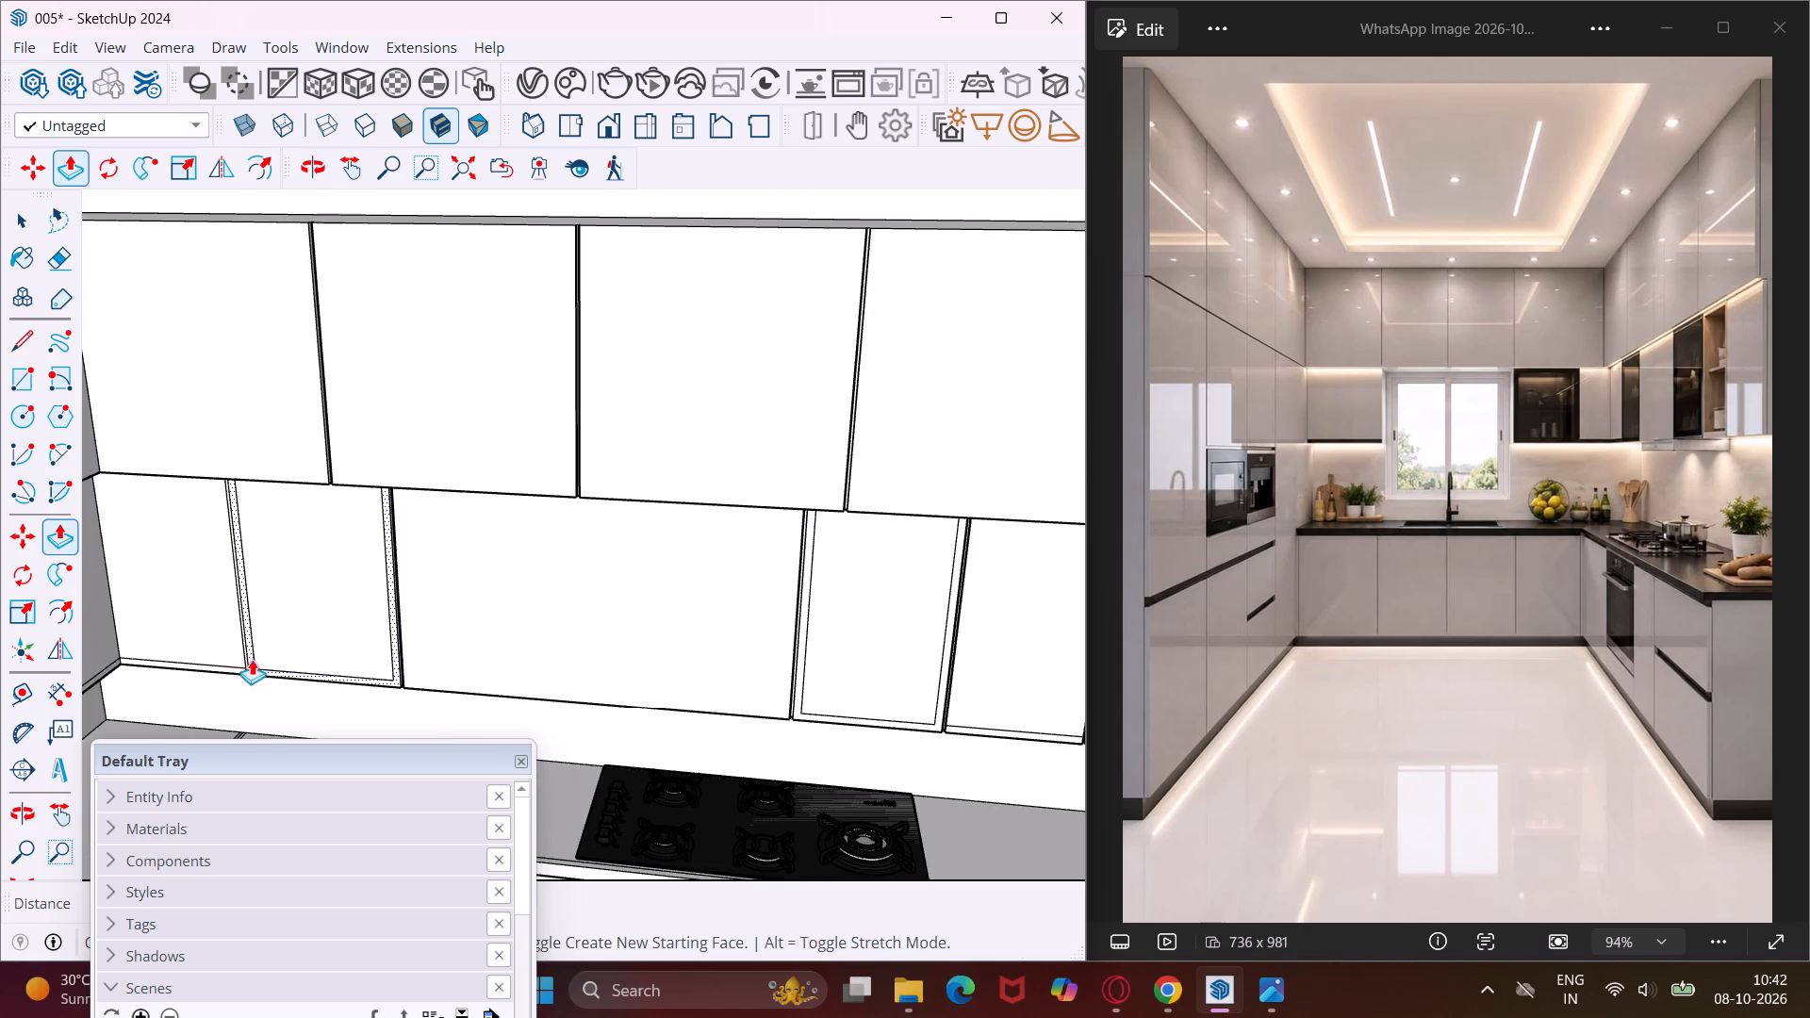
scroll(240, 639, "up", 20)
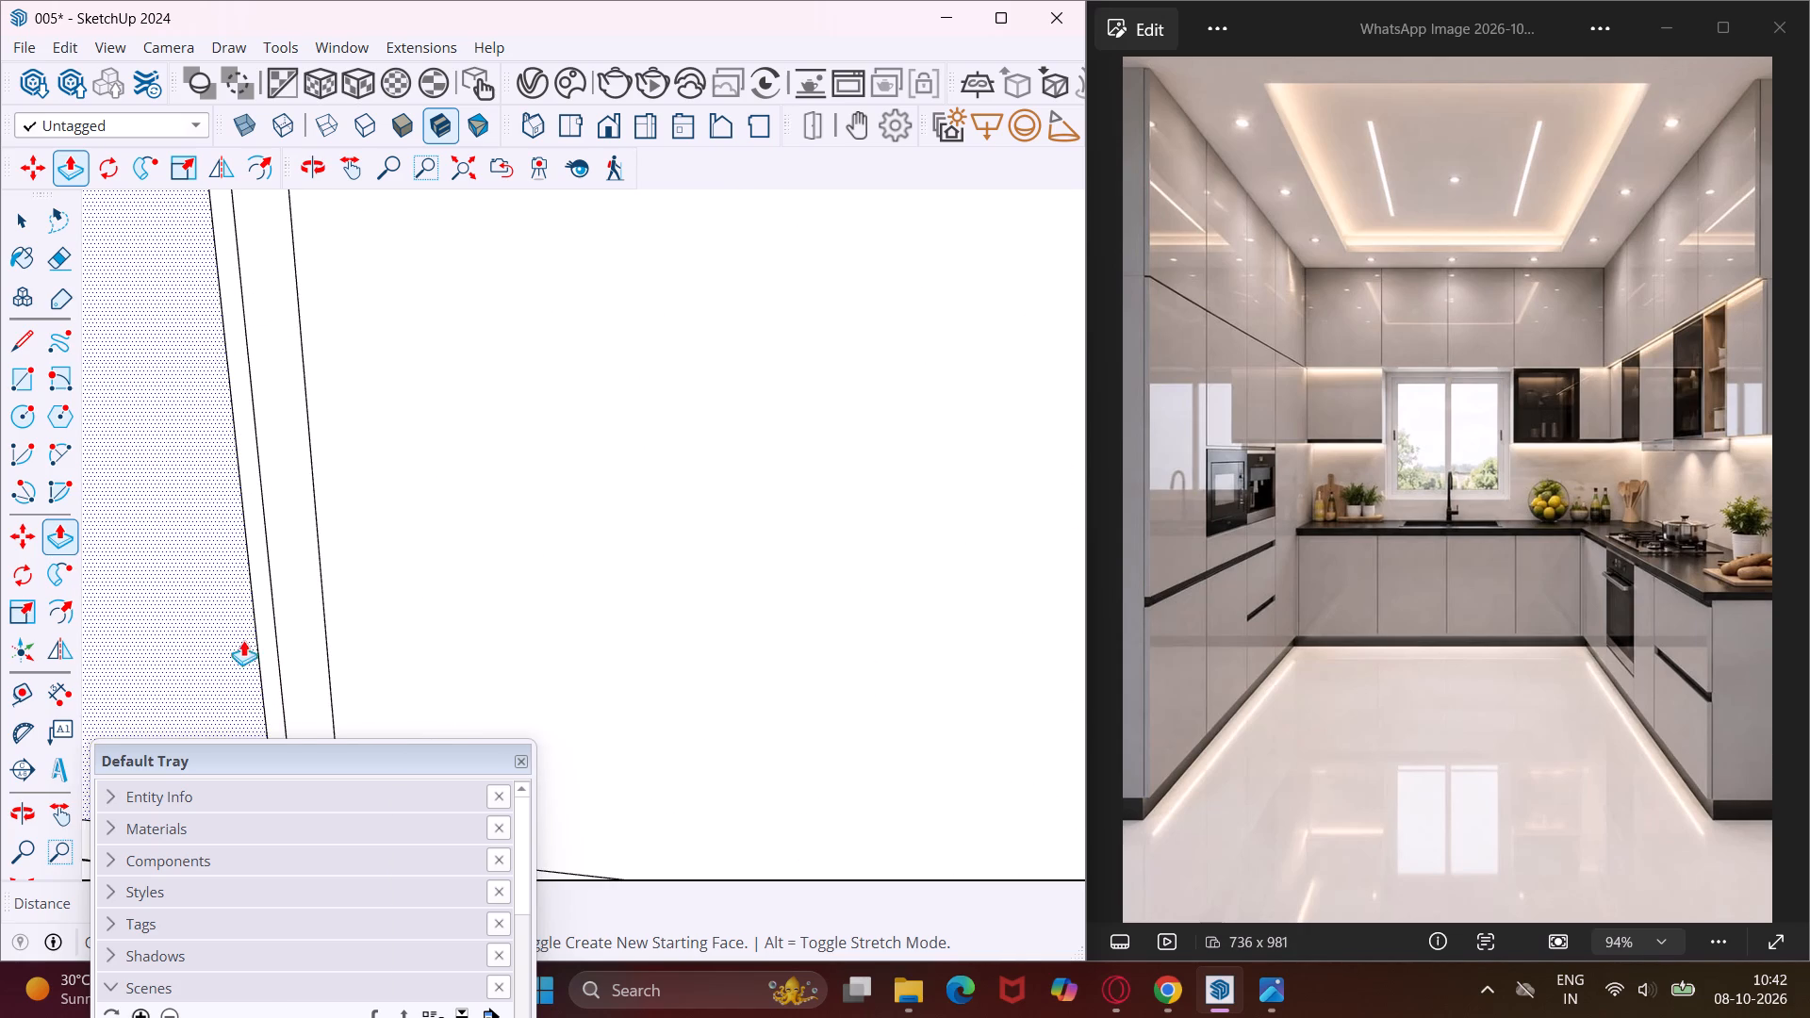
double_click(266, 628)
Recess the vertical gap between the framed door and the corner door on the window wall's lower wall cabinets by .75".
scroll(266, 627, "down", 17)
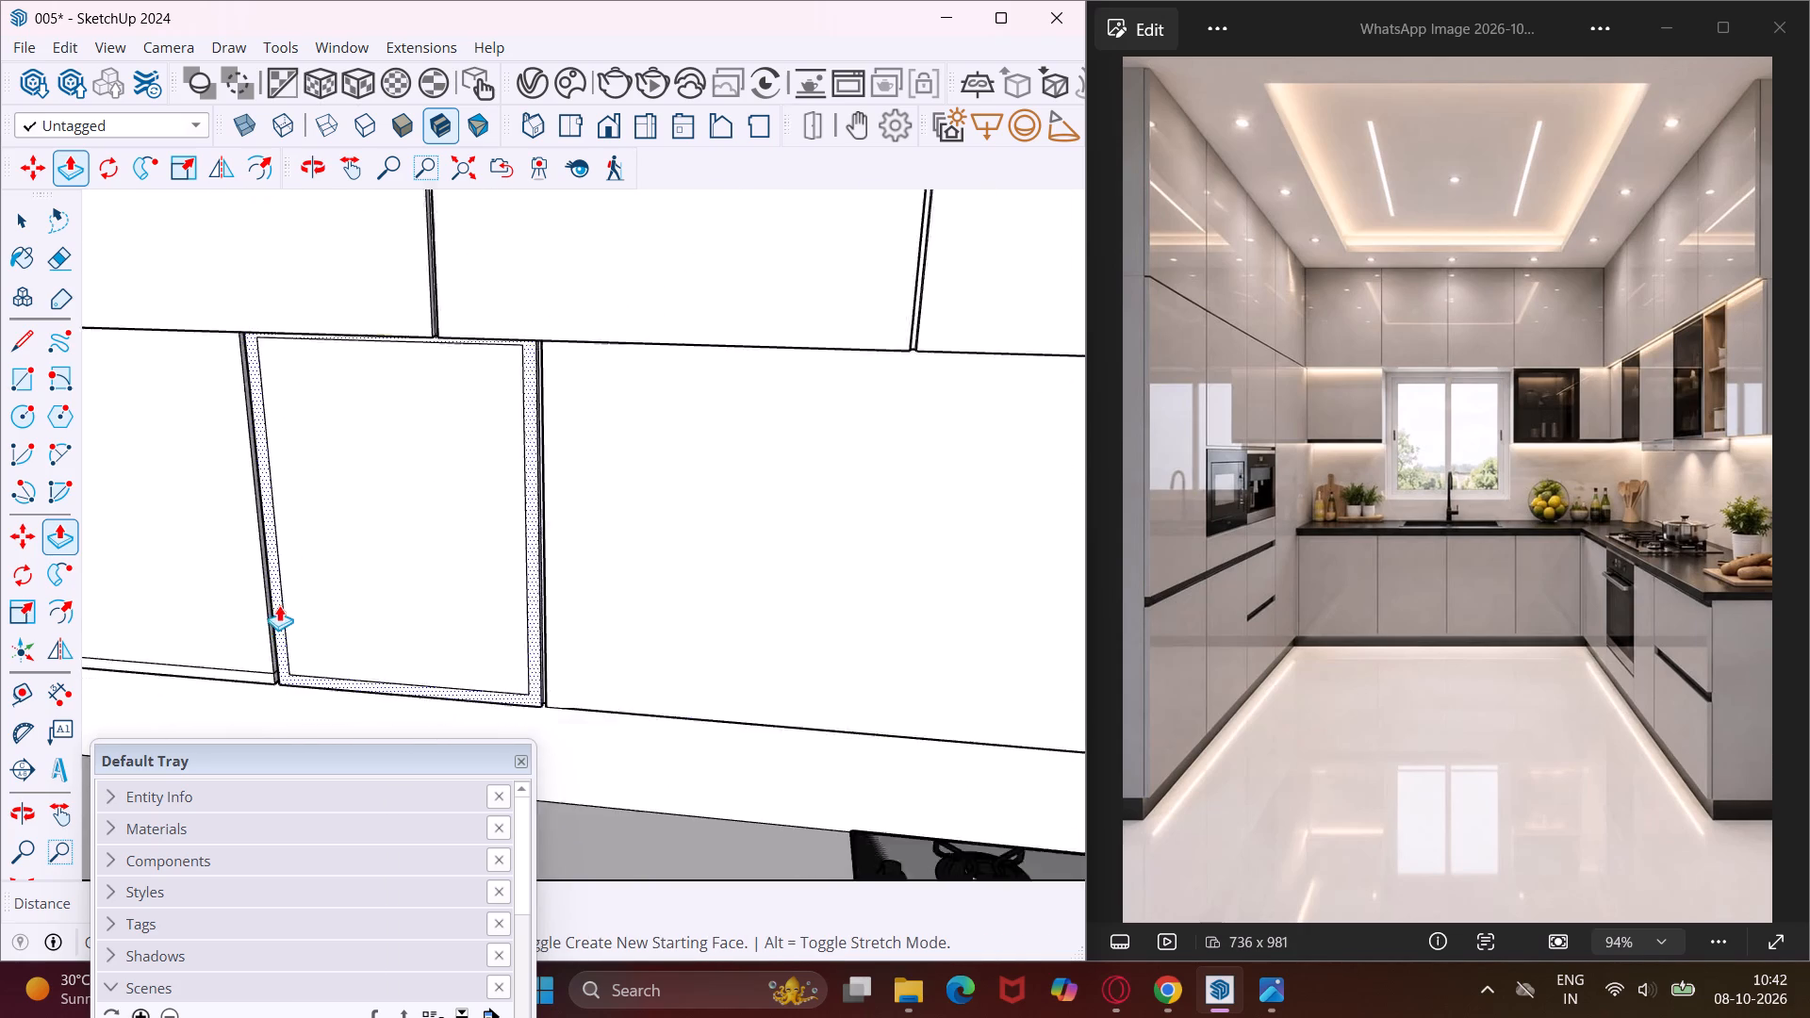
scroll(279, 605, "down", 12)
middle_click_drag(214, 593, 0, 642)
scroll(0, 642, "down", 1)
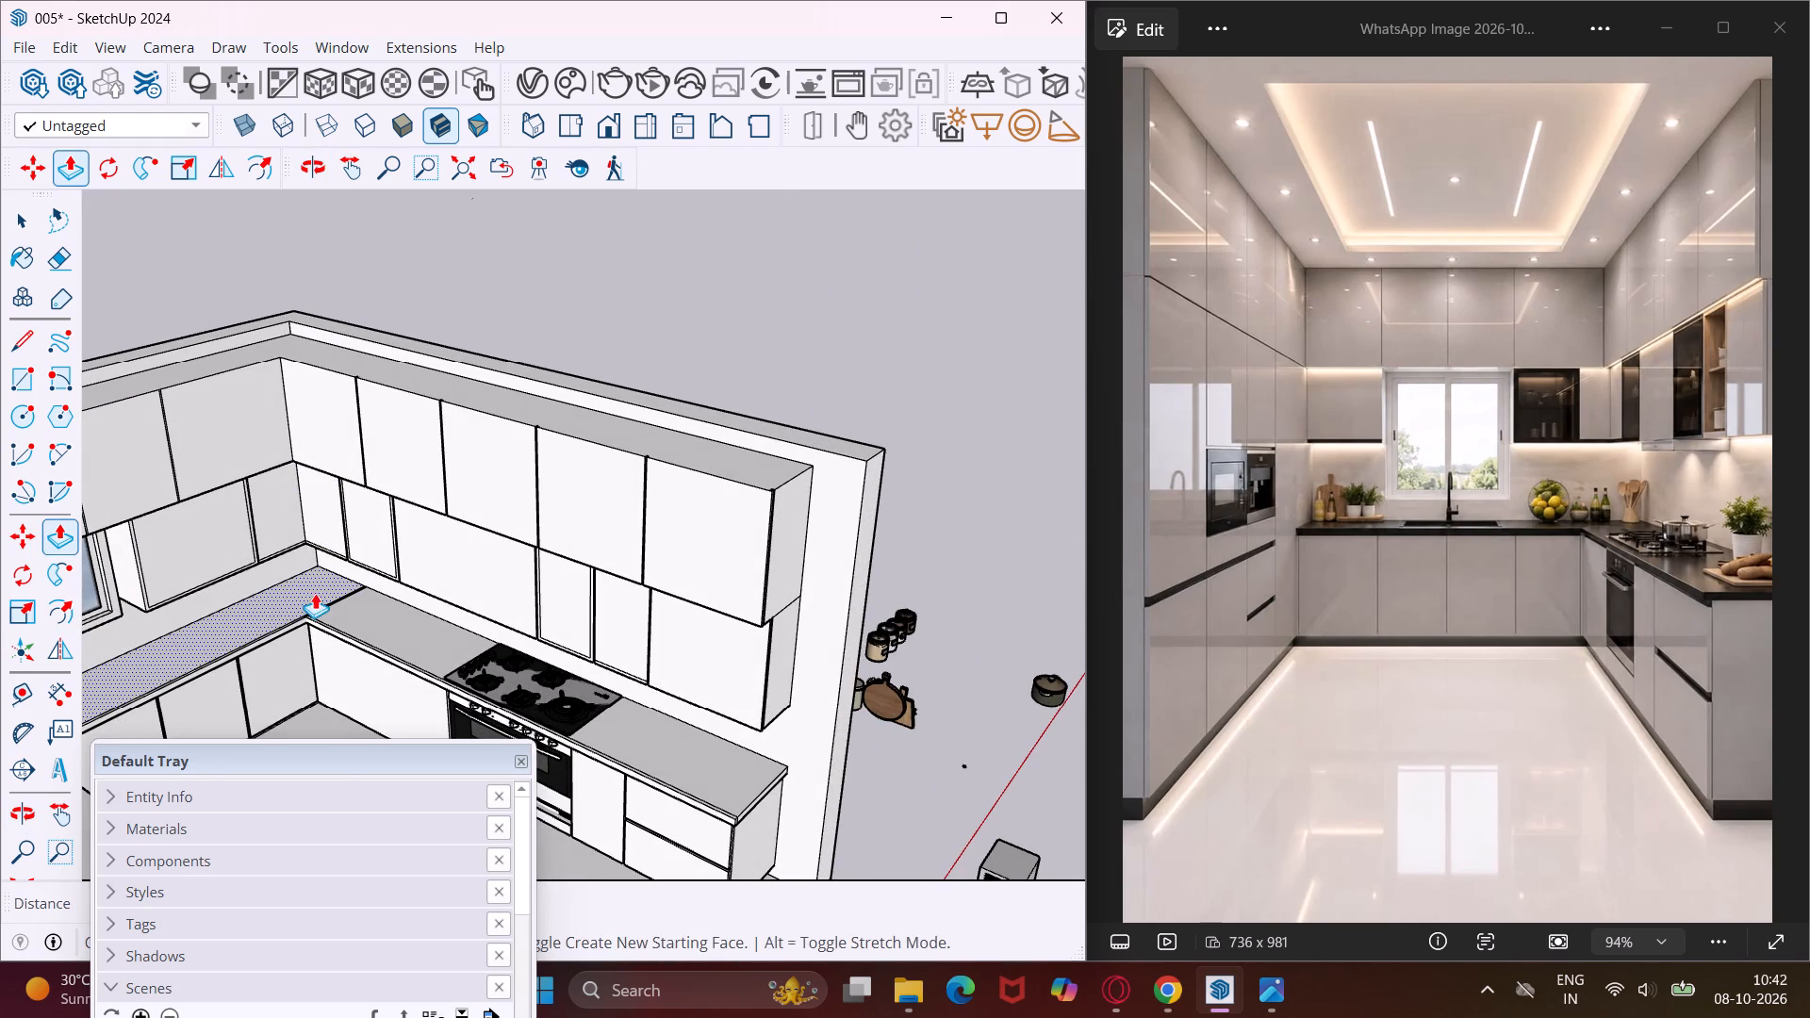
middle_click_drag(317, 591, 127, 574)
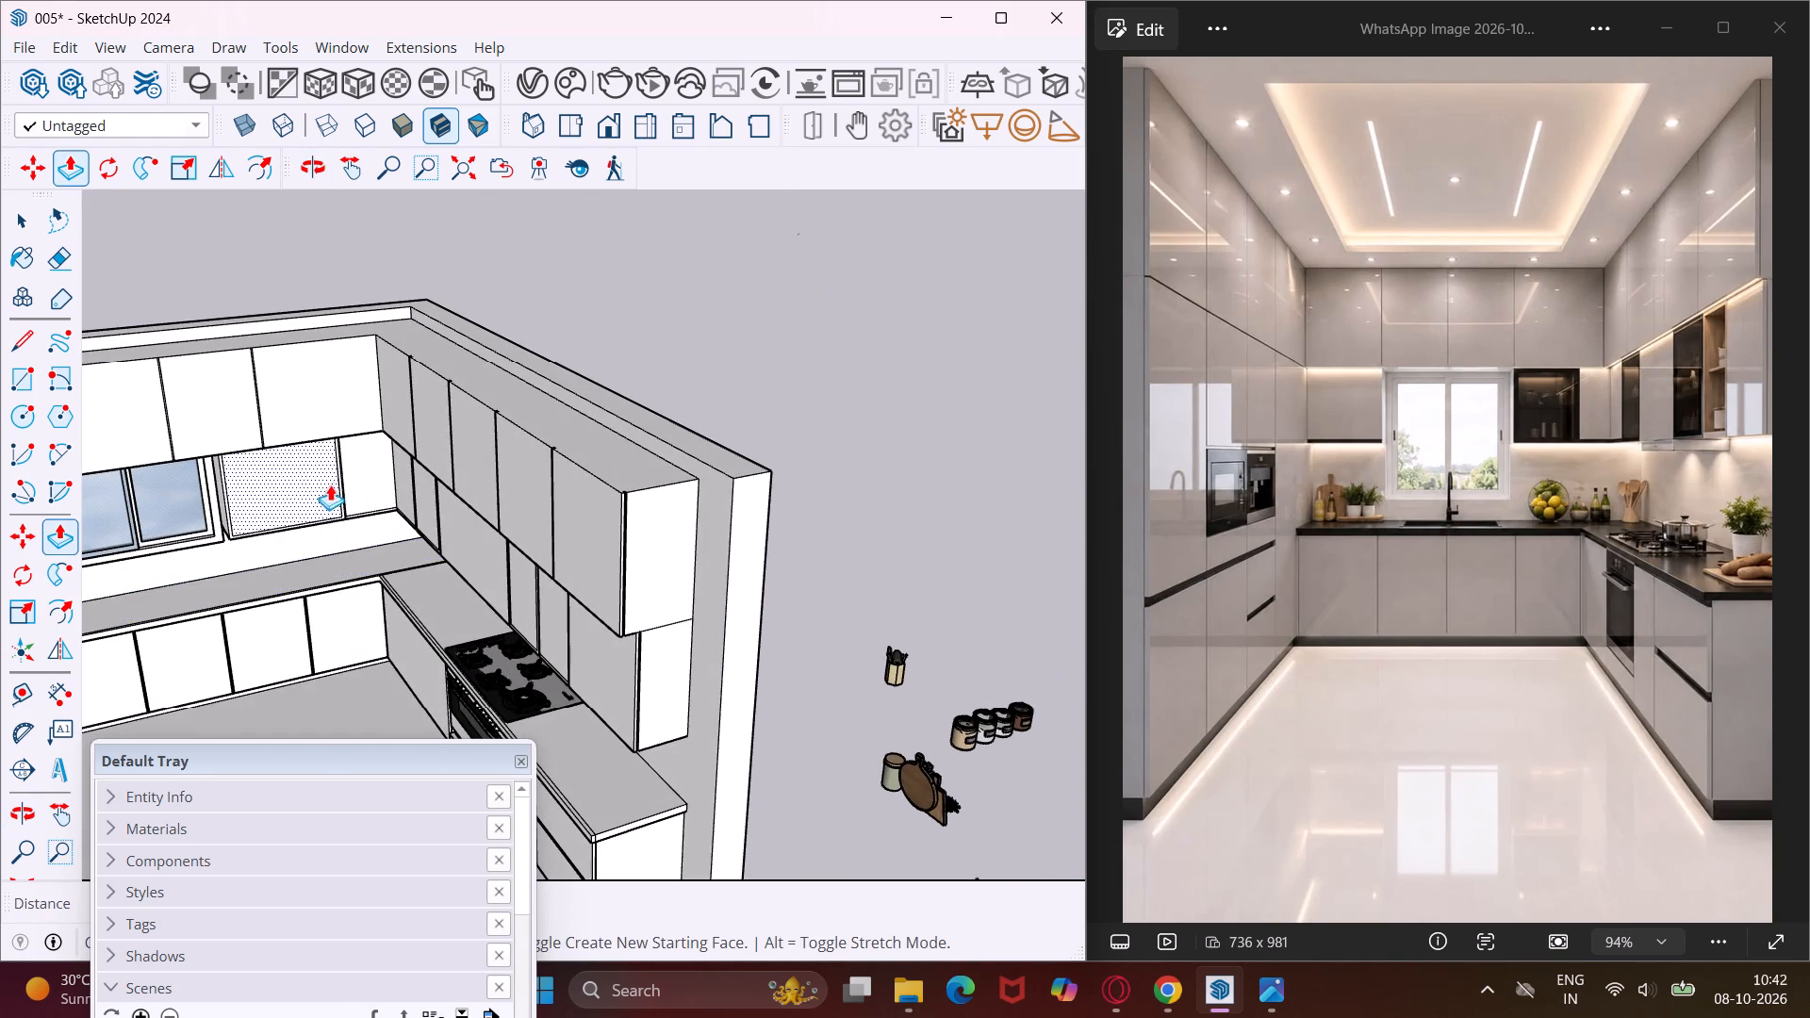
scroll(340, 475, "up", 20)
scroll(340, 475, "up", 4)
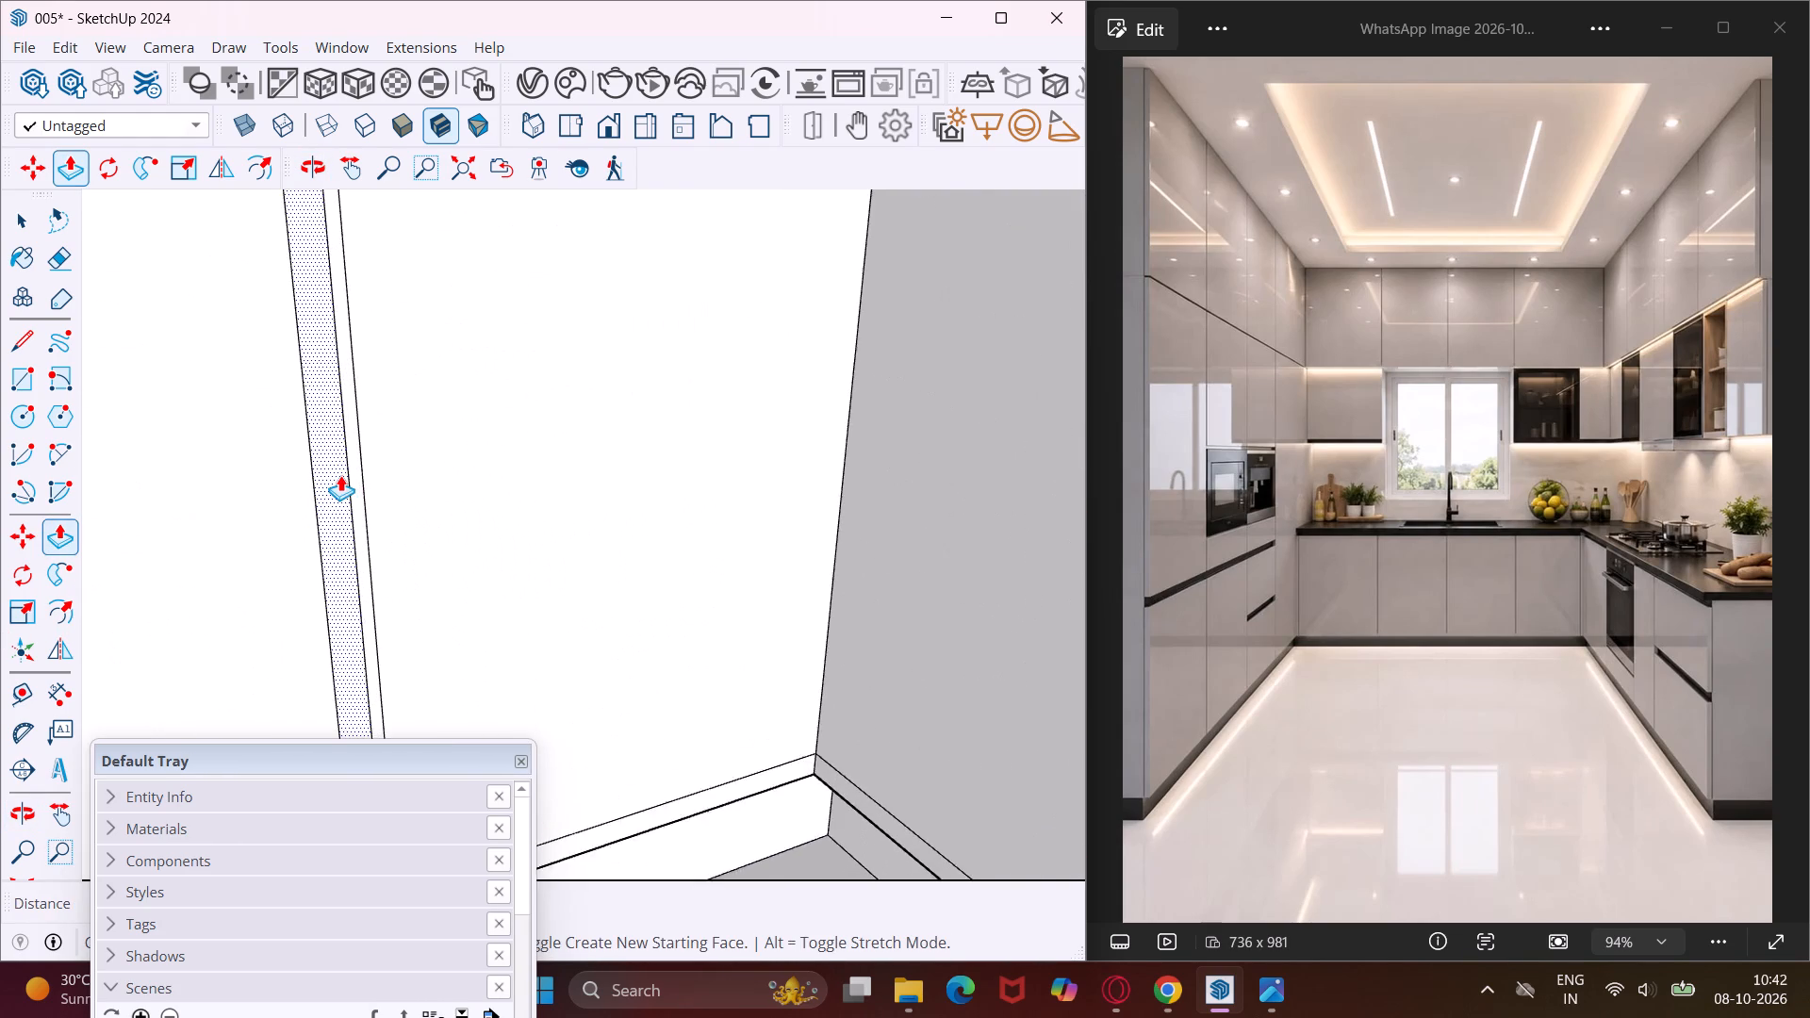
scroll(340, 475, "up", 1)
double_click(353, 475)
scroll(353, 475, "down", 8)
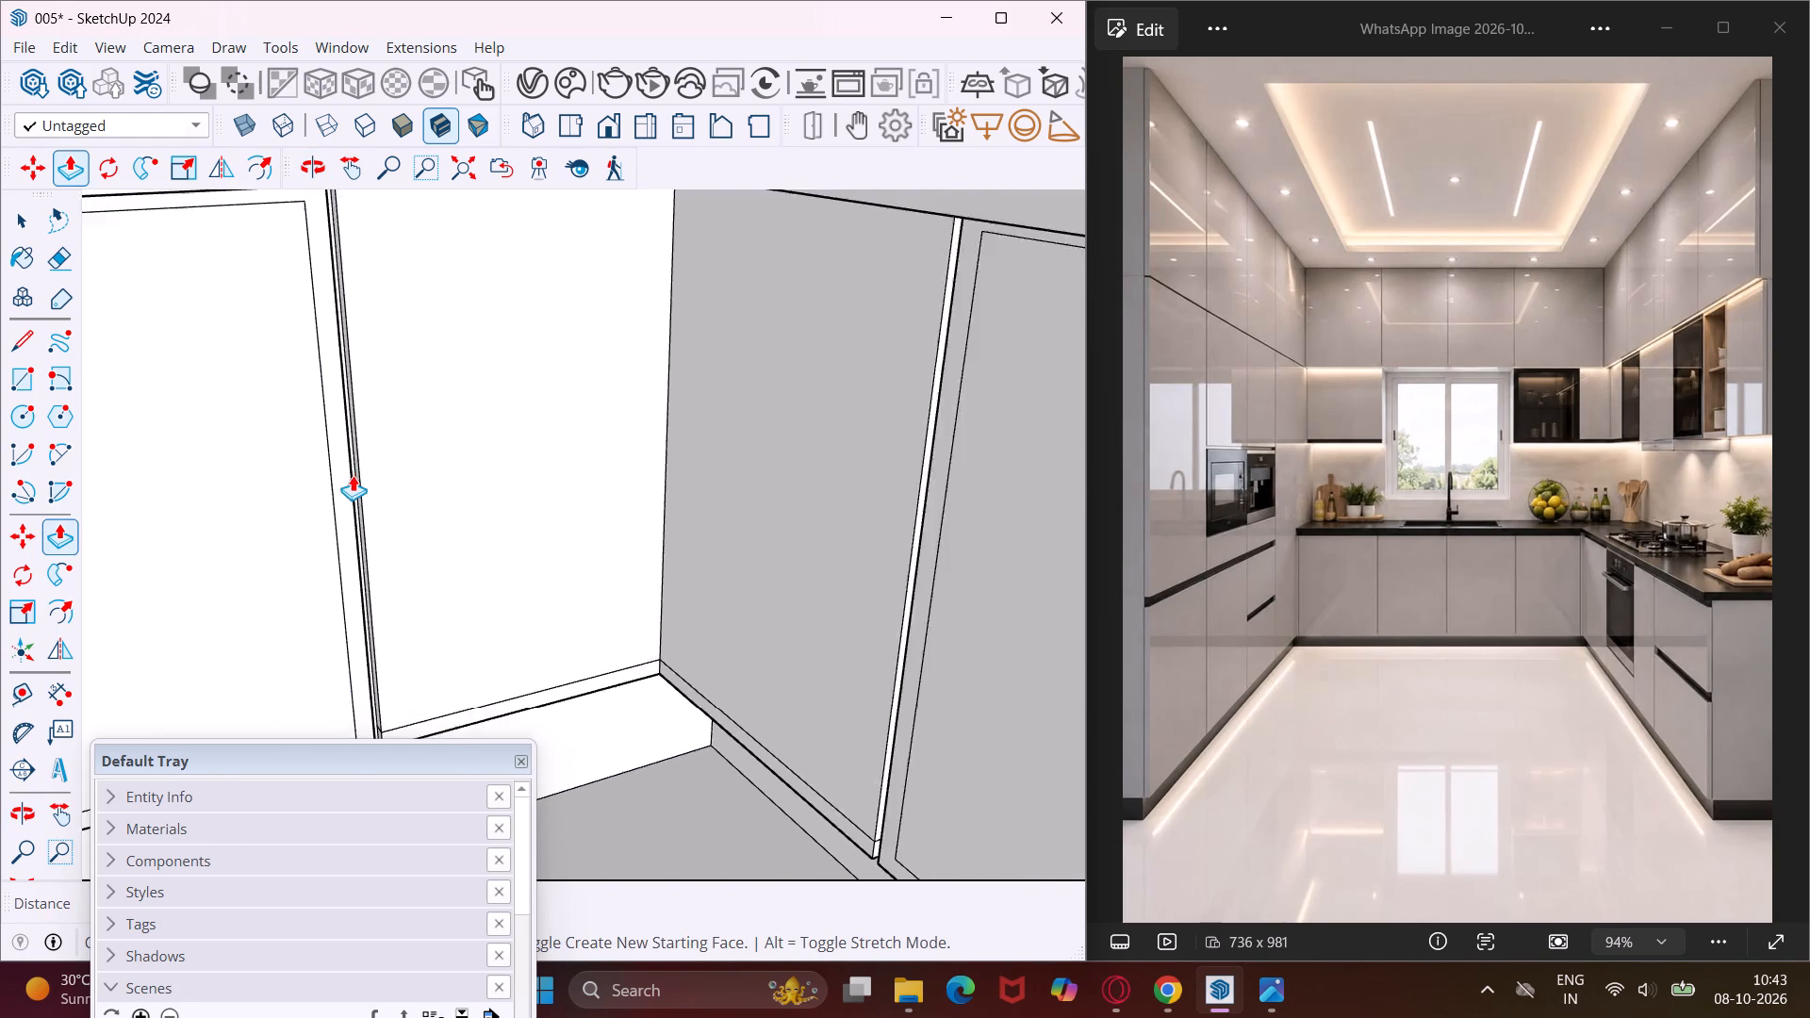
Recess the two vertical door gaps nearest the hob-wall corner in the window wall's upper cabinet row by .75".
scroll(353, 475, "down", 15)
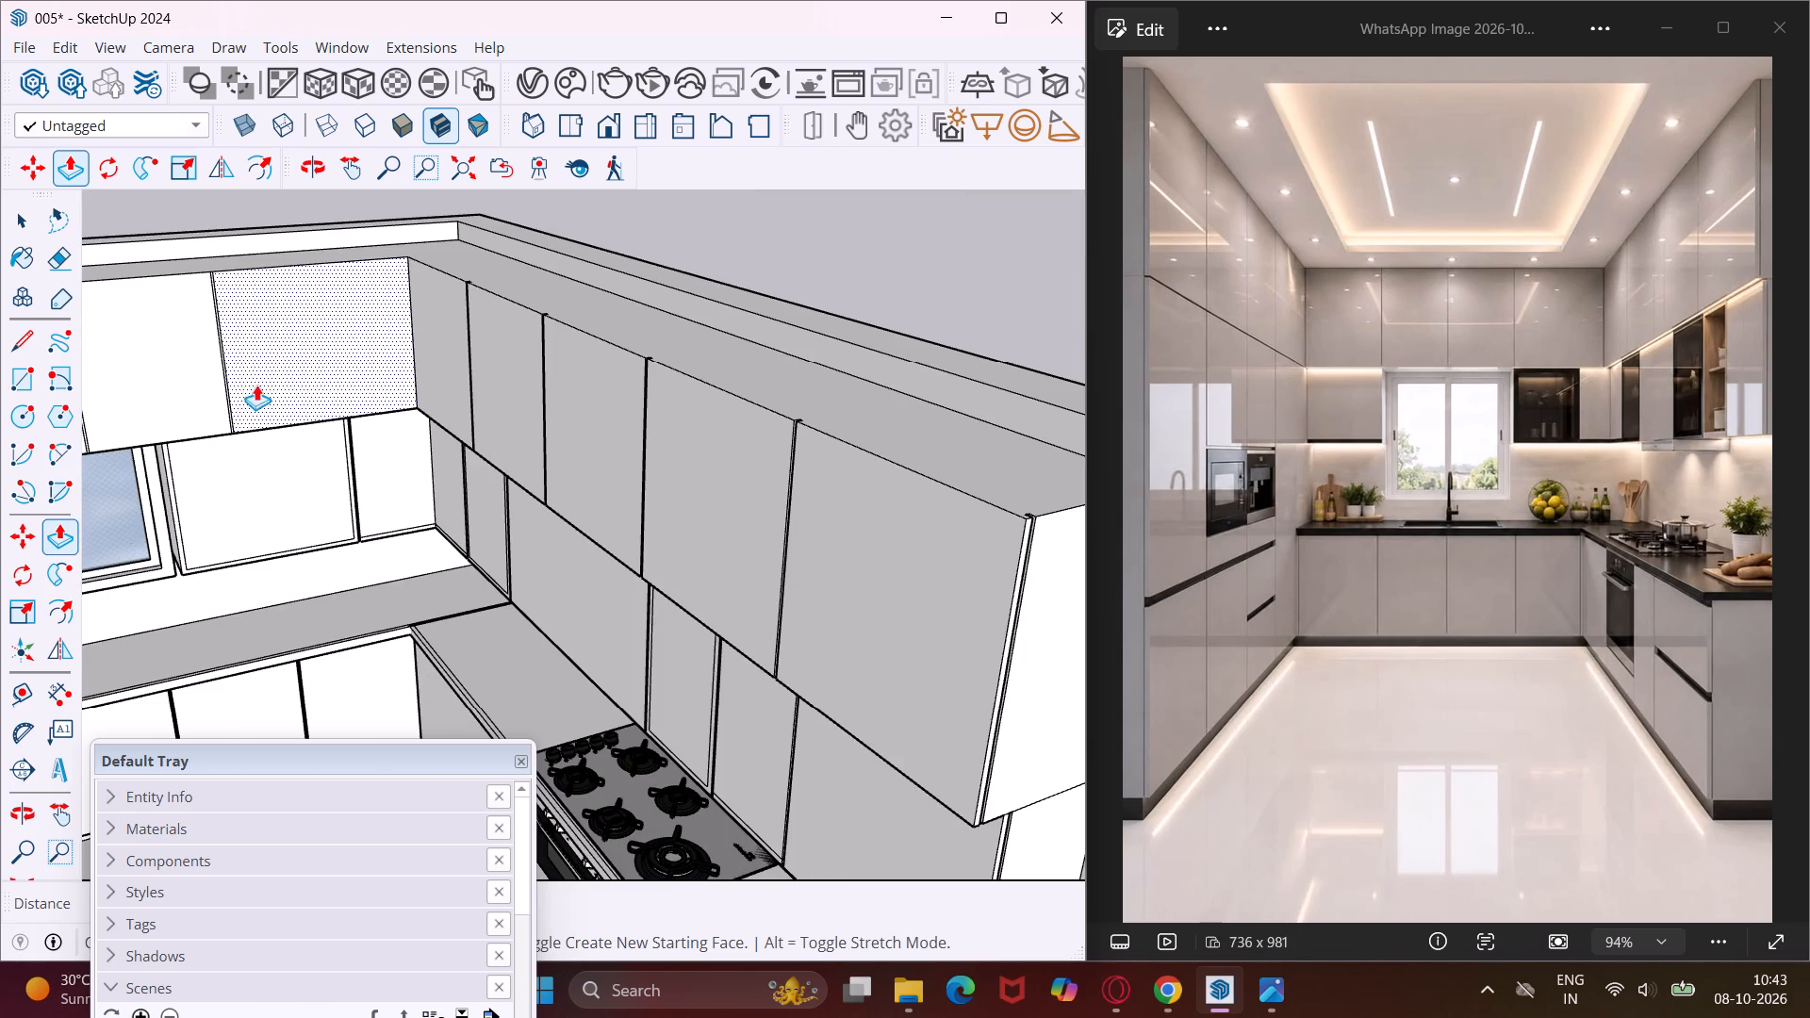
scroll(225, 368, "up", 13)
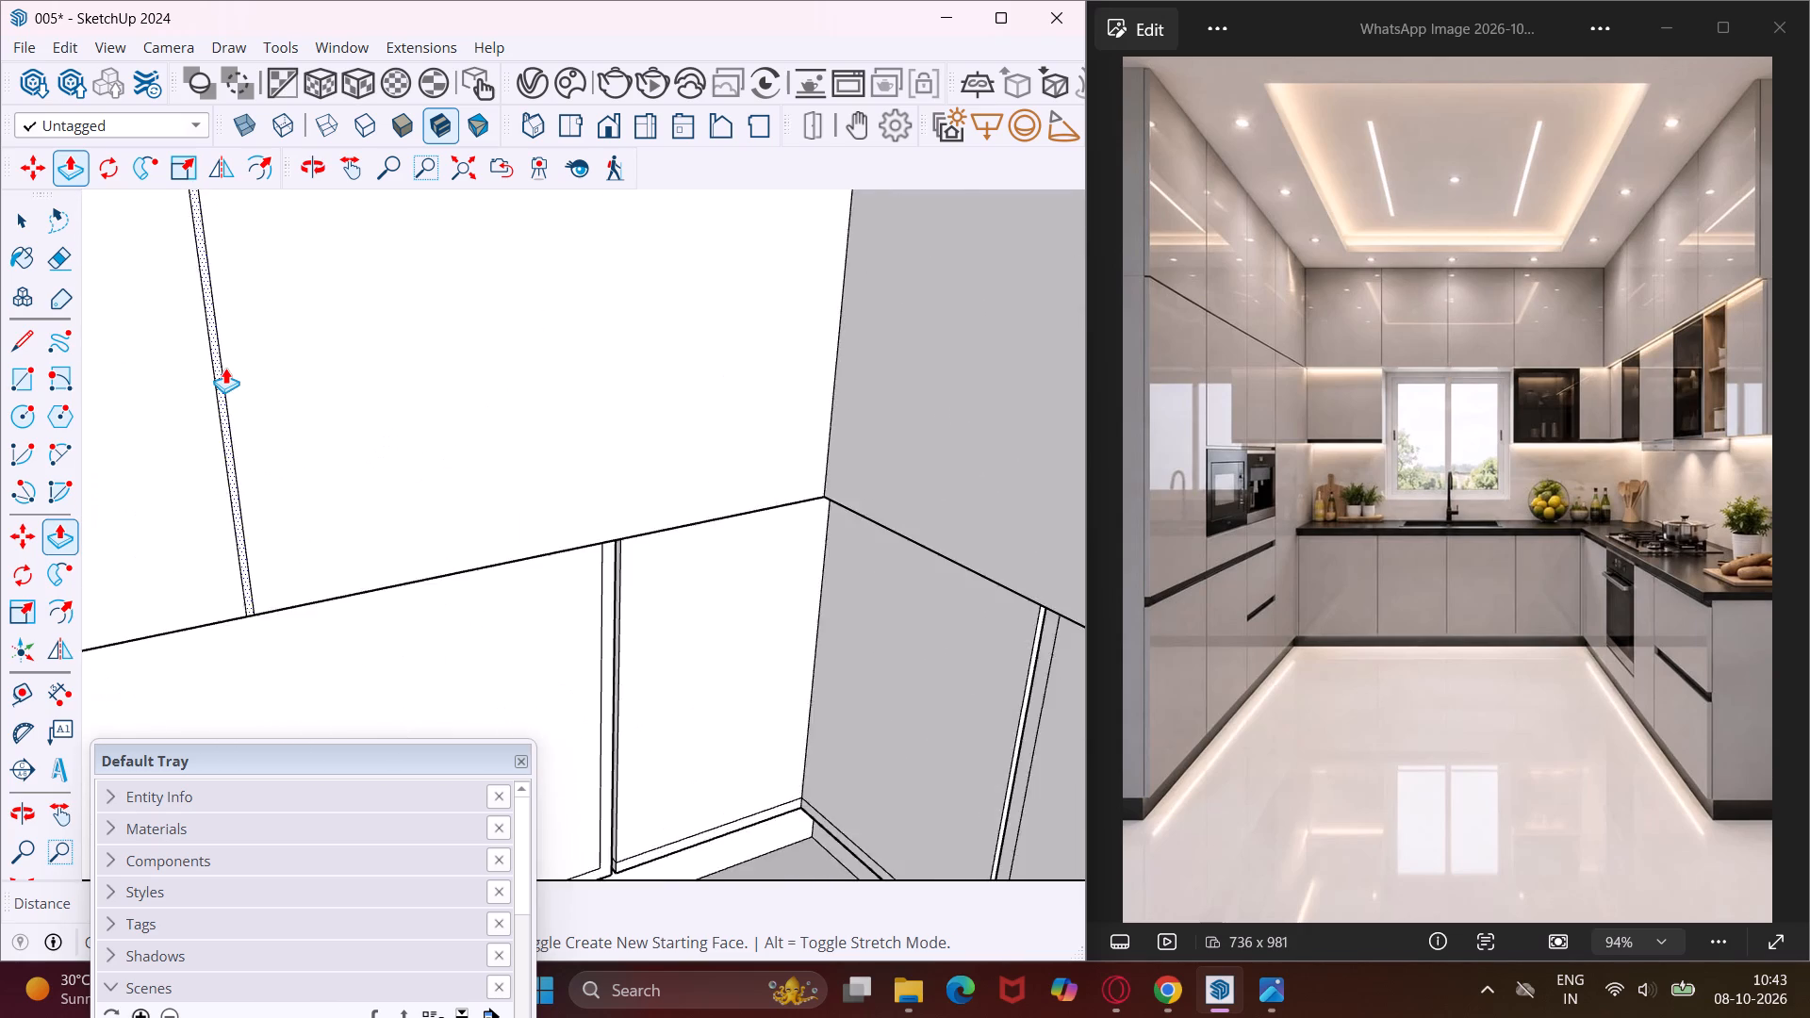
scroll(225, 368, "up", 6)
double_click(220, 401)
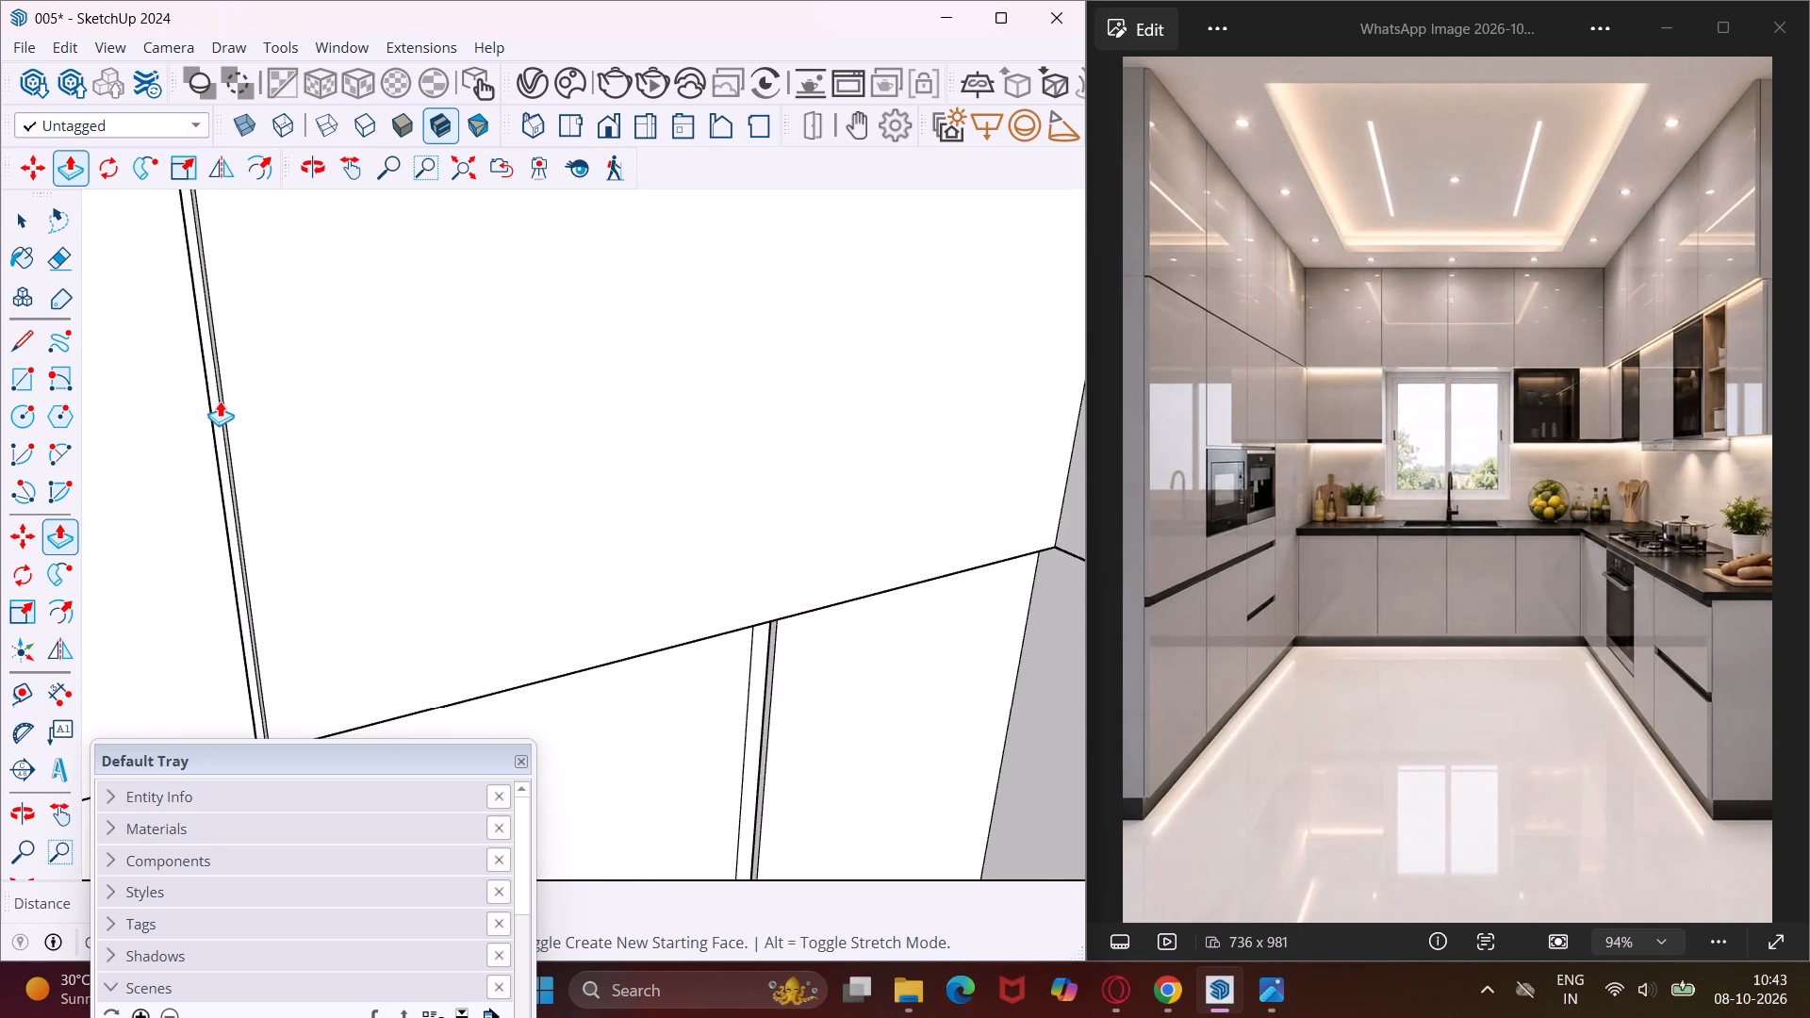
scroll(220, 402, "down", 20)
scroll(220, 402, "down", 2)
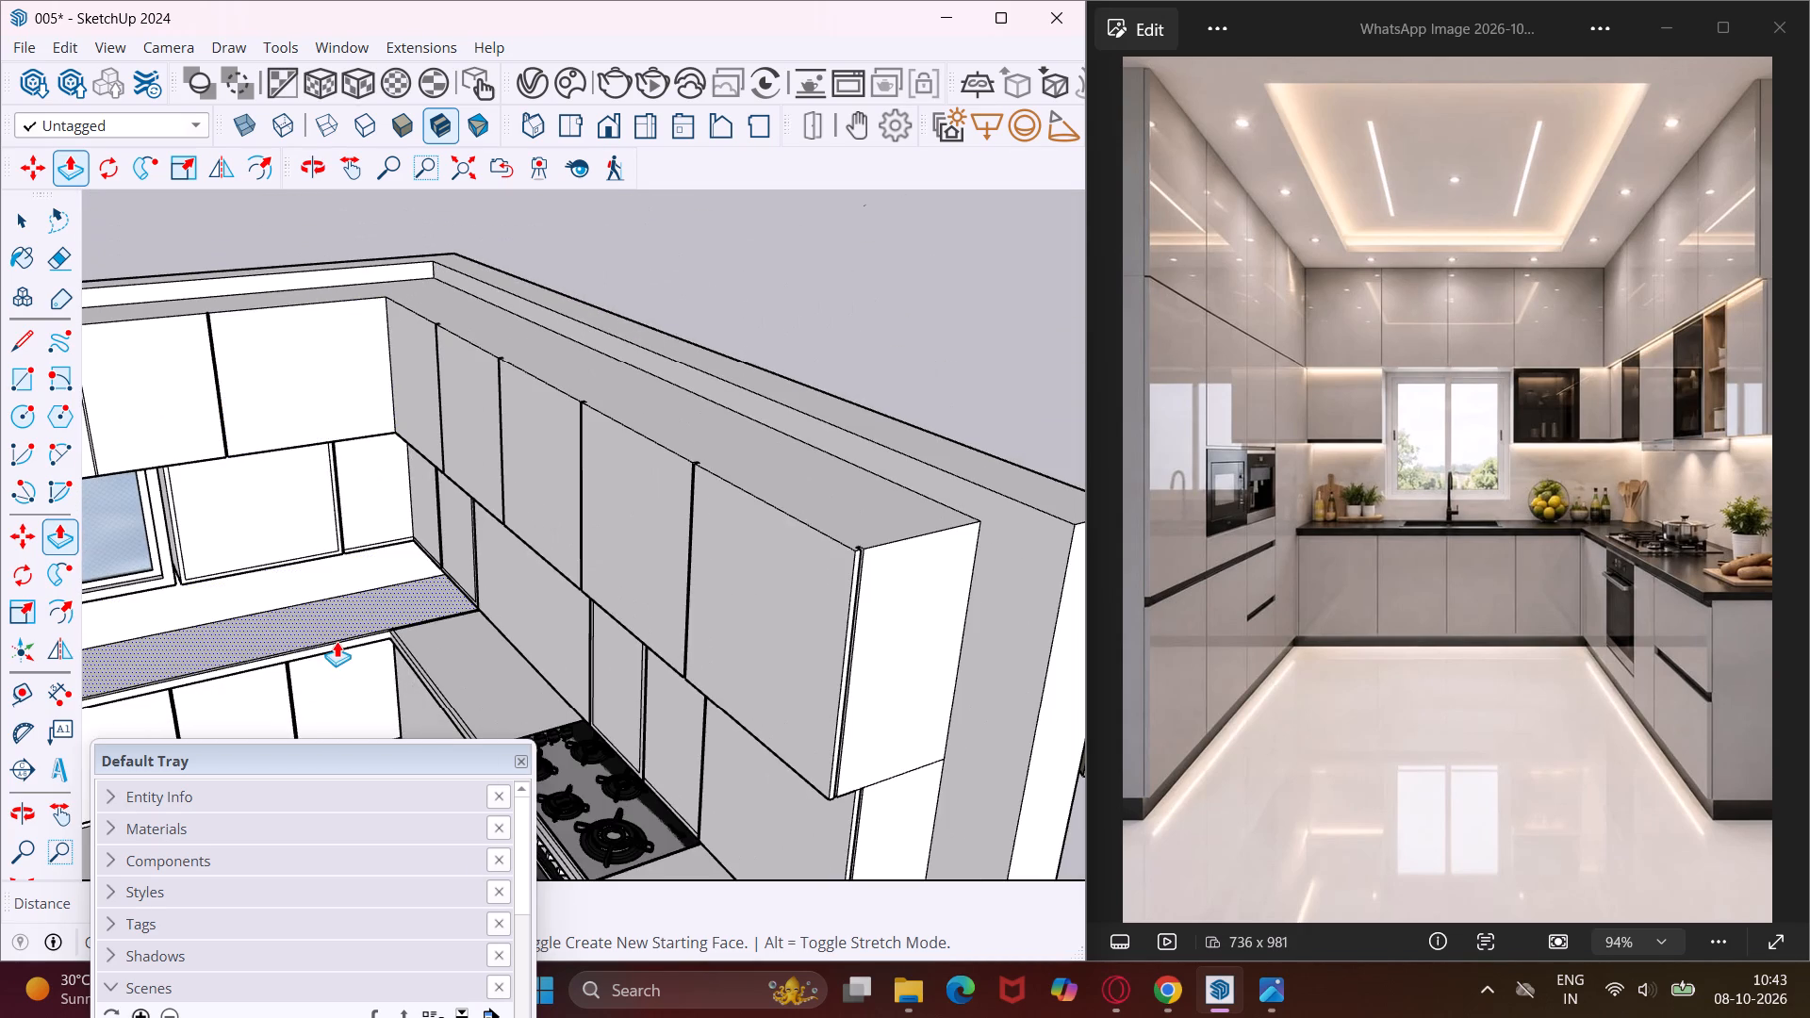
scroll(98, 449, "up", 4)
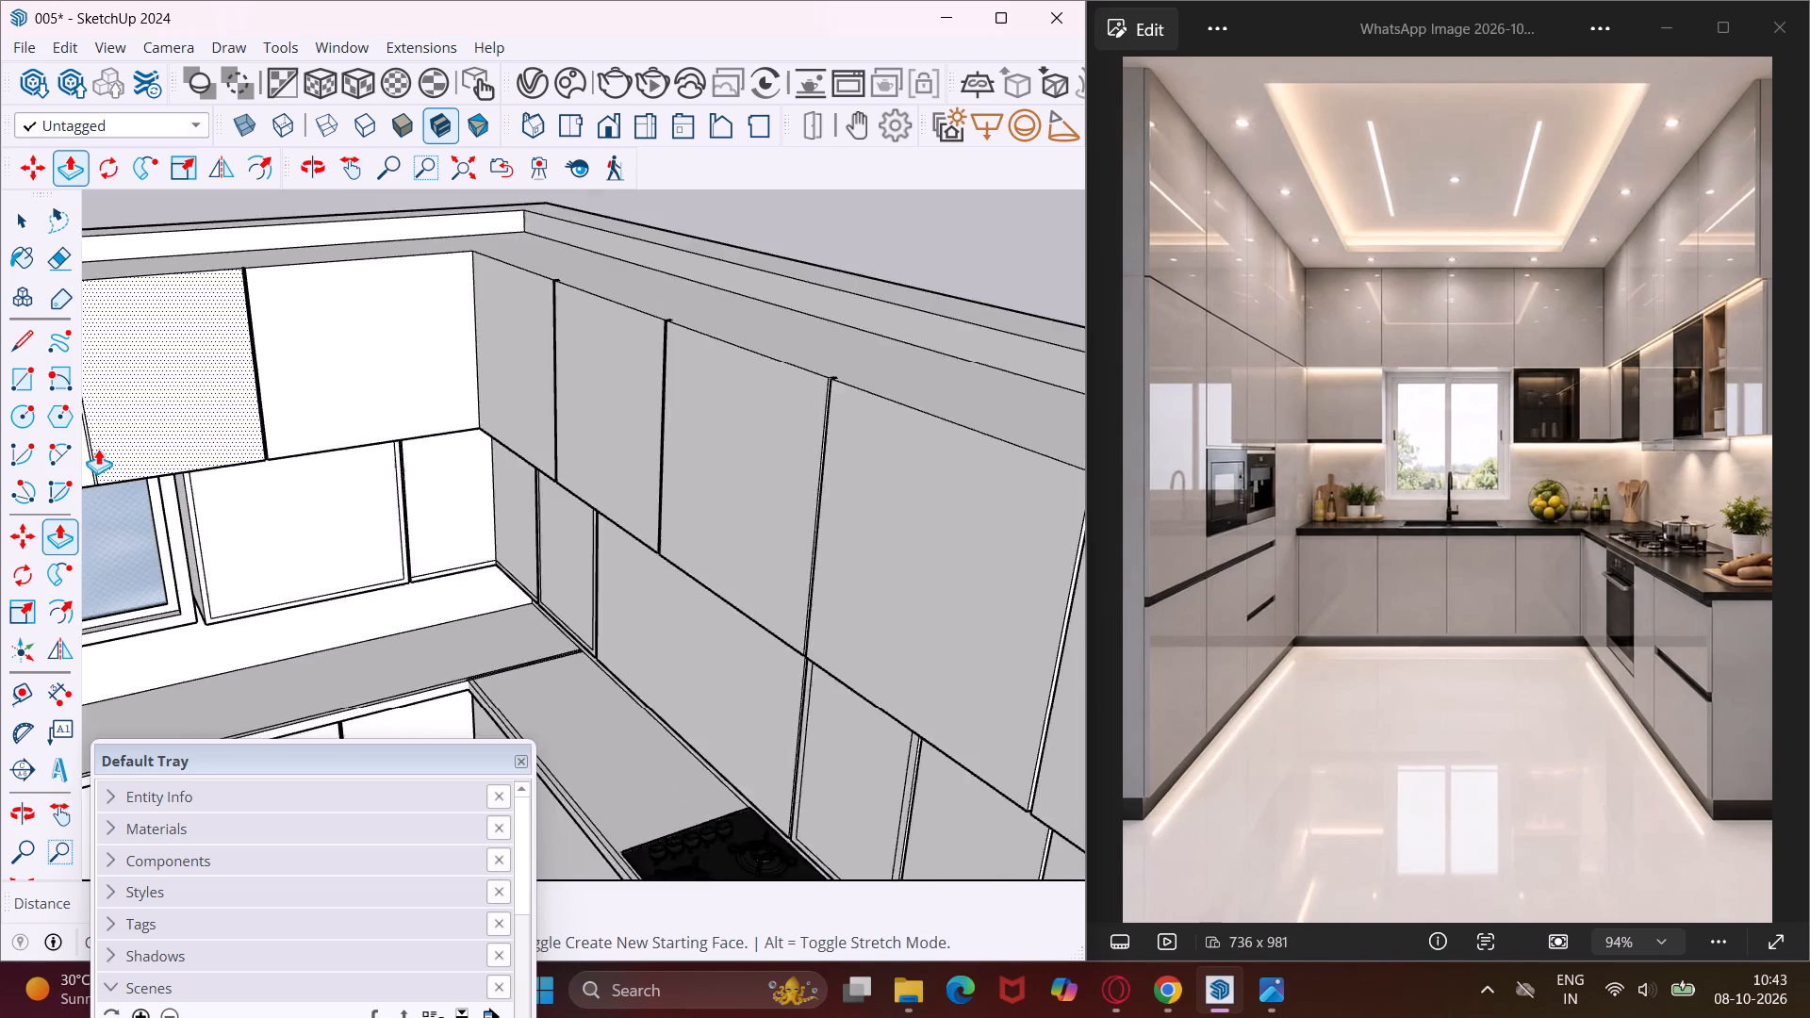
scroll(98, 449, "up", 12)
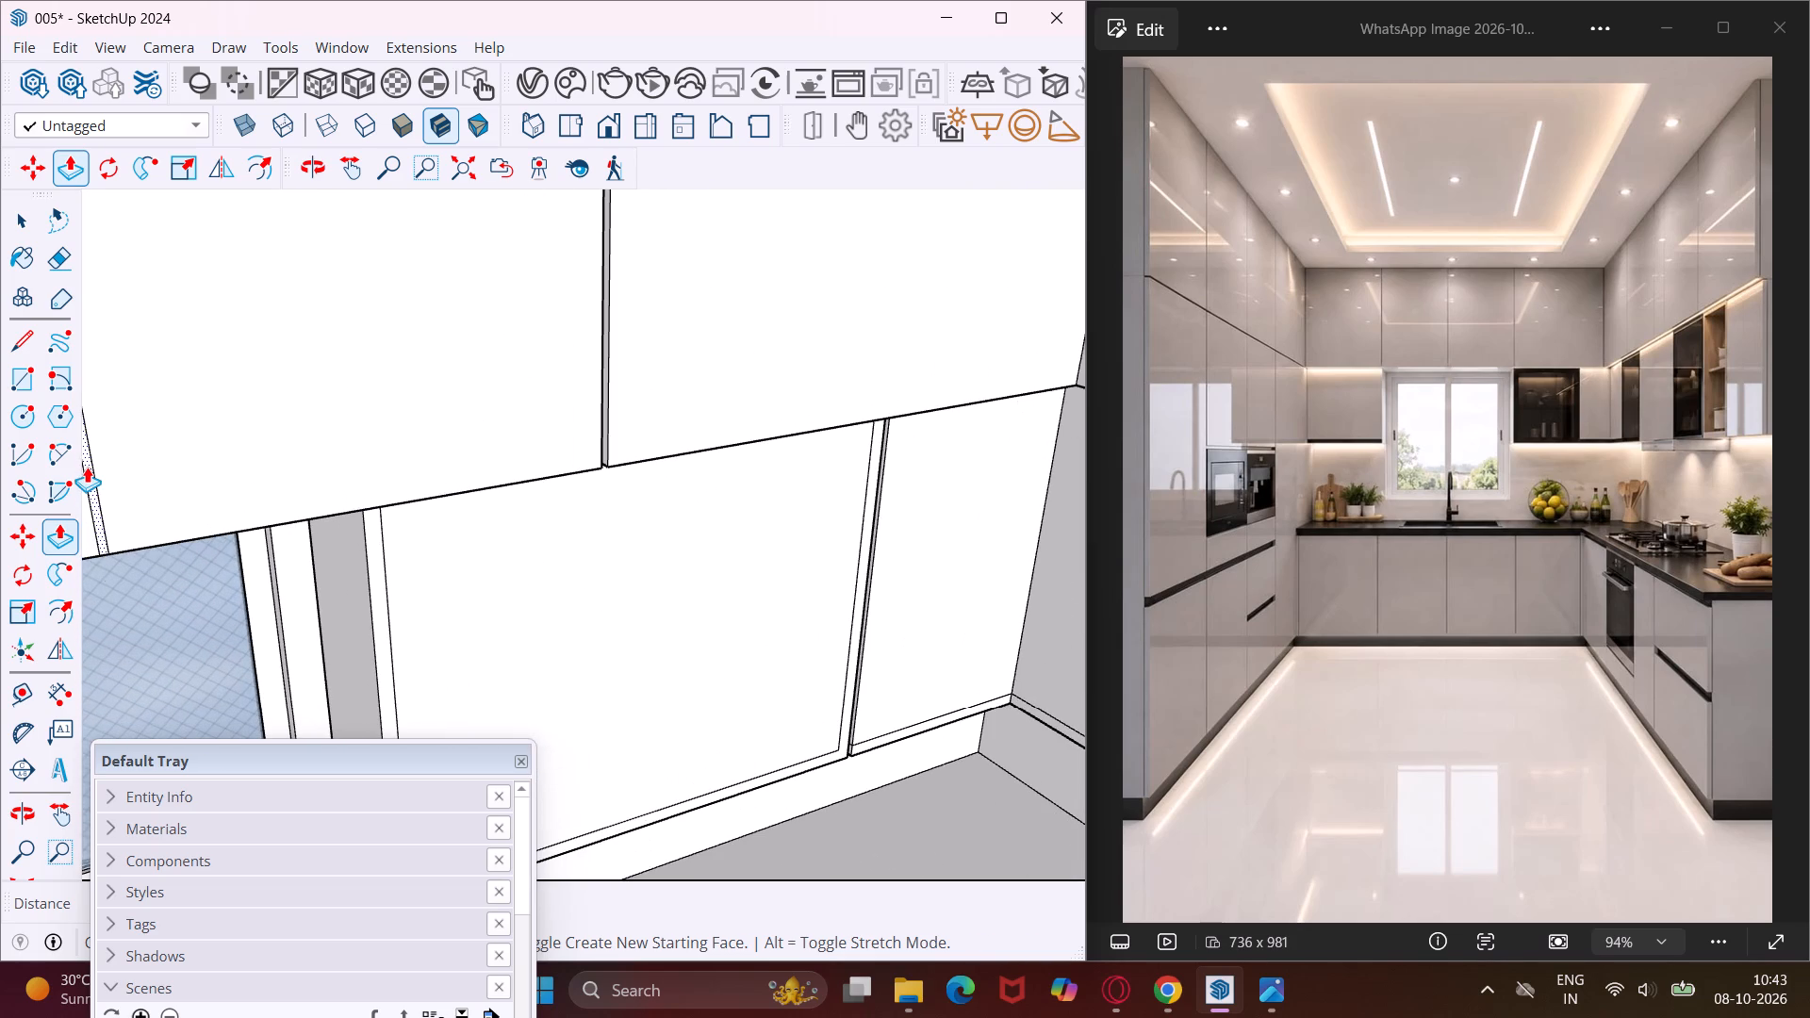
double_click(87, 467)
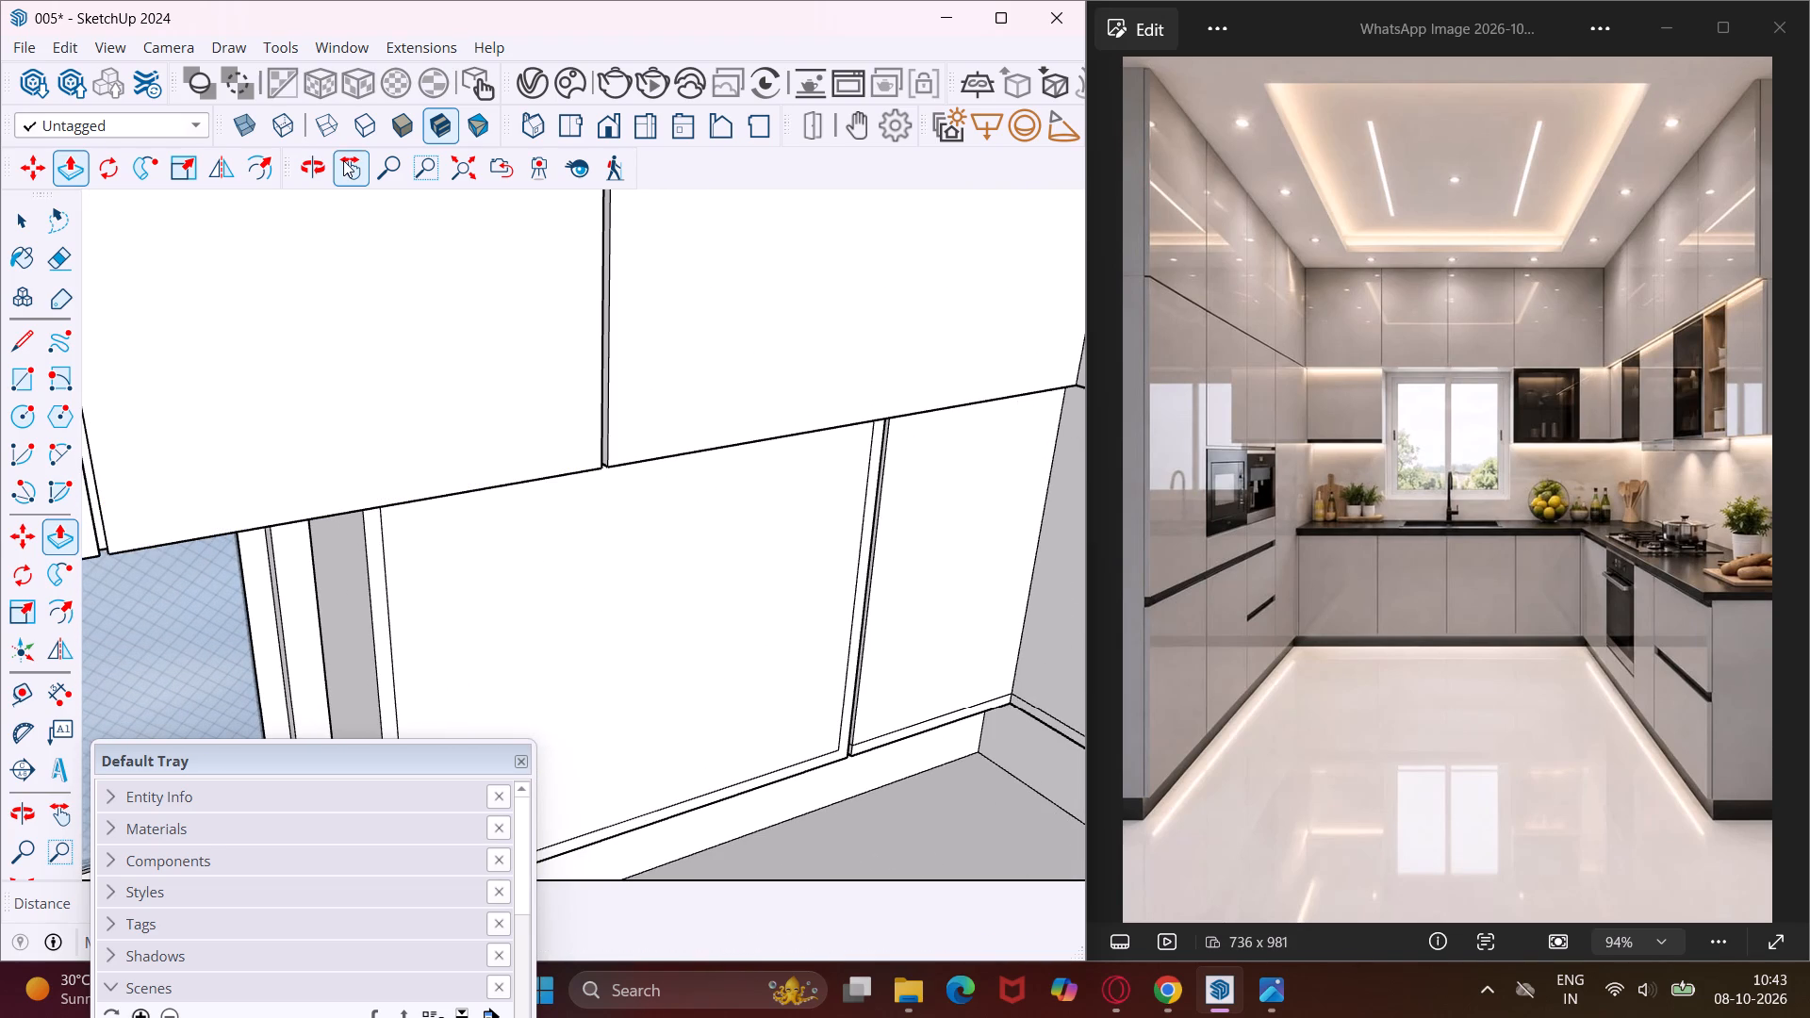
Recess the remaining vertical door gap, nearest the tall units, in the window wall's upper cabinet row by .75".
left_click(343, 160)
left_click_drag(352, 319, 694, 272)
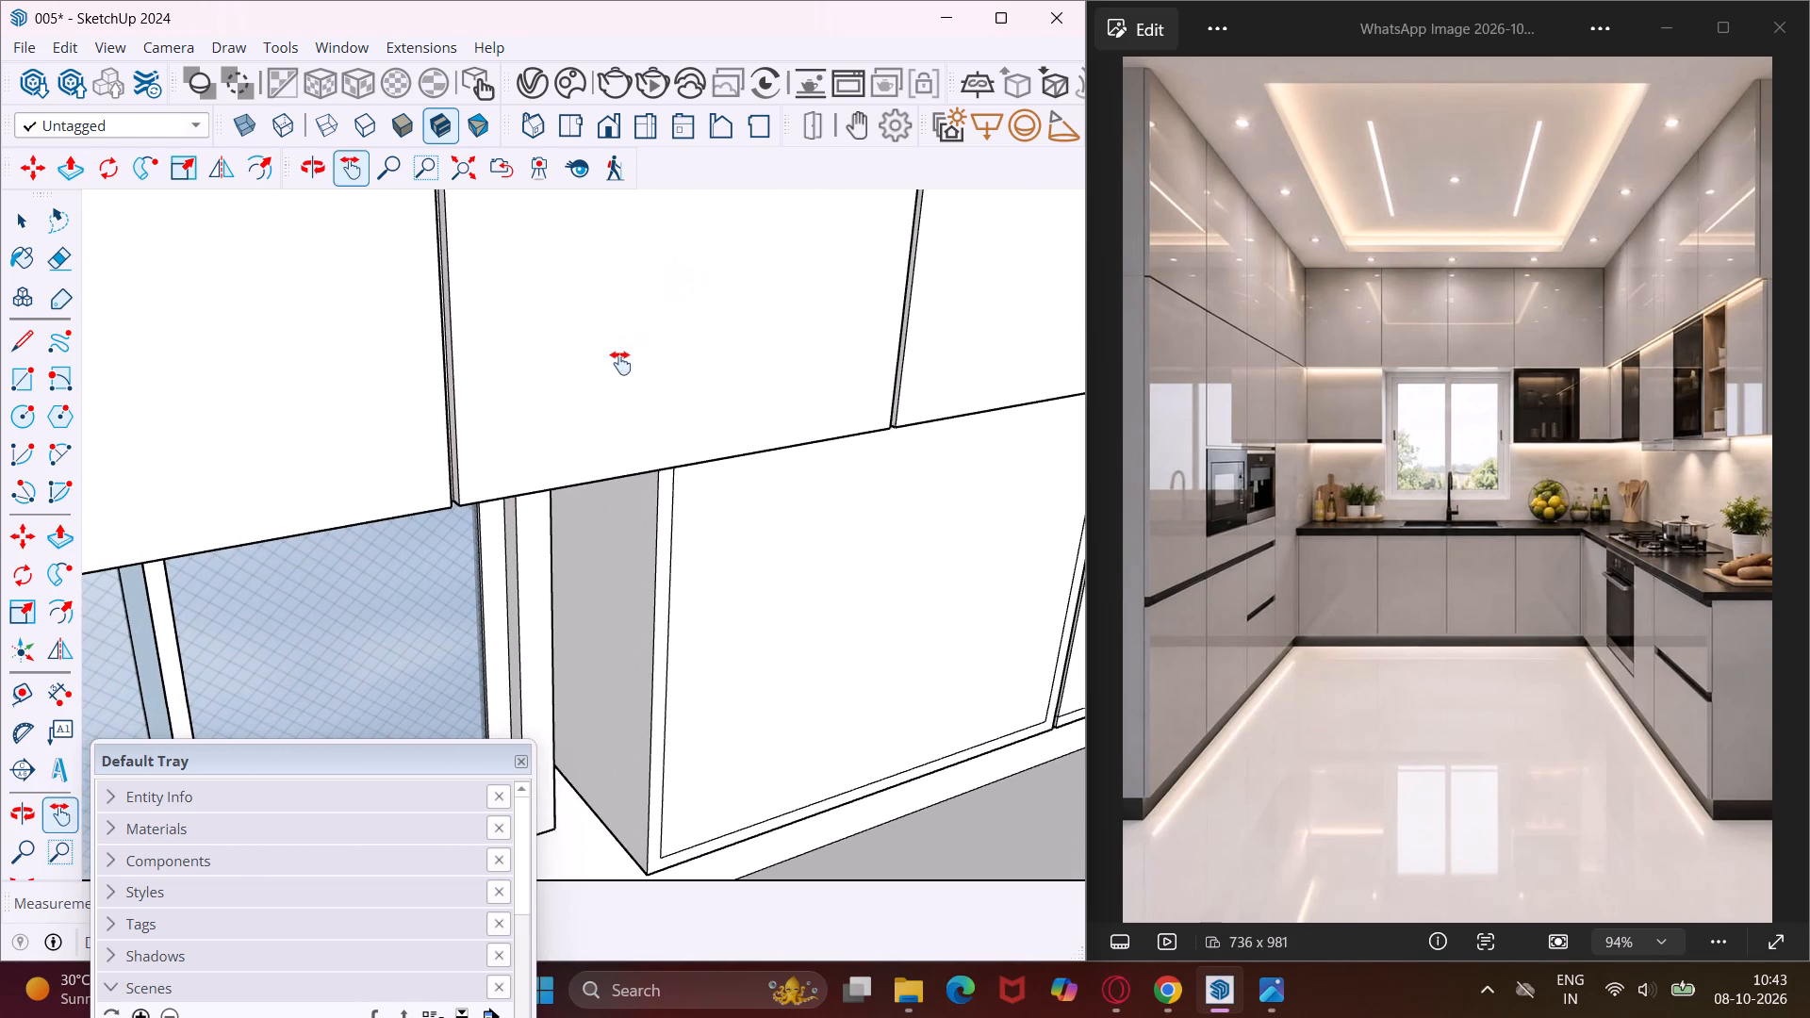
scroll(595, 379, "down", 16)
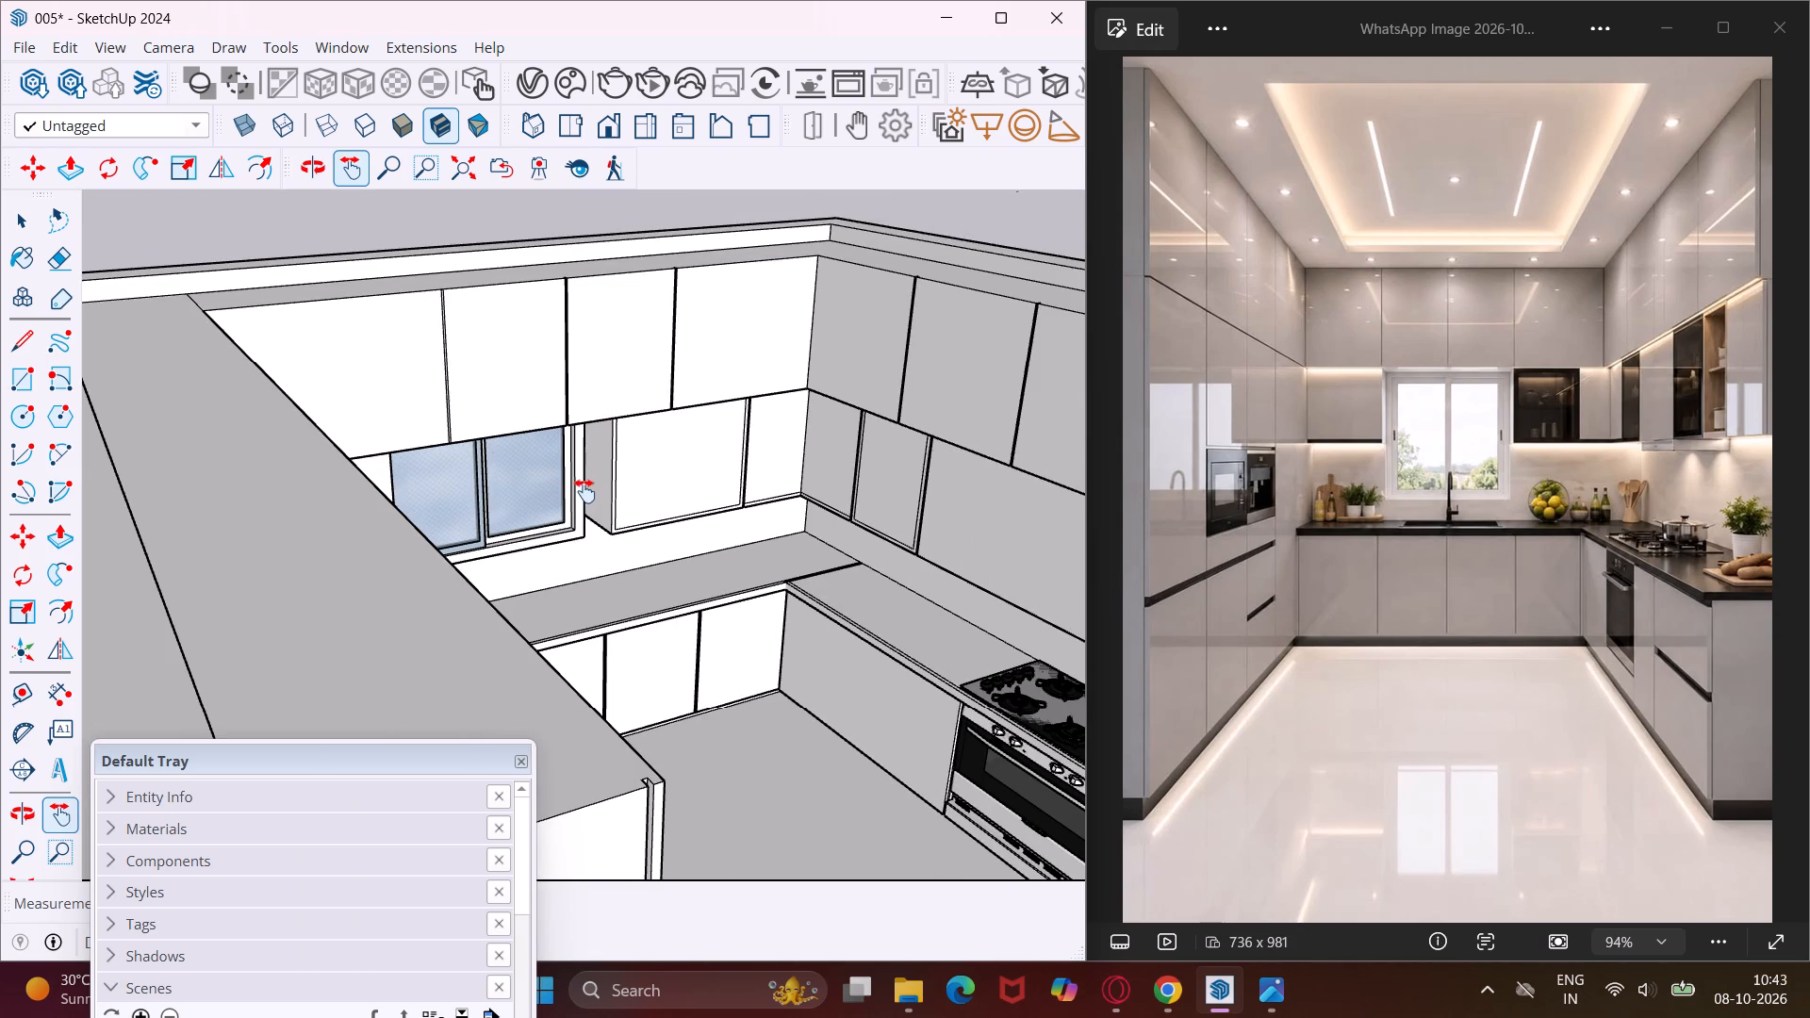
middle_click_drag(584, 493, 265, 514)
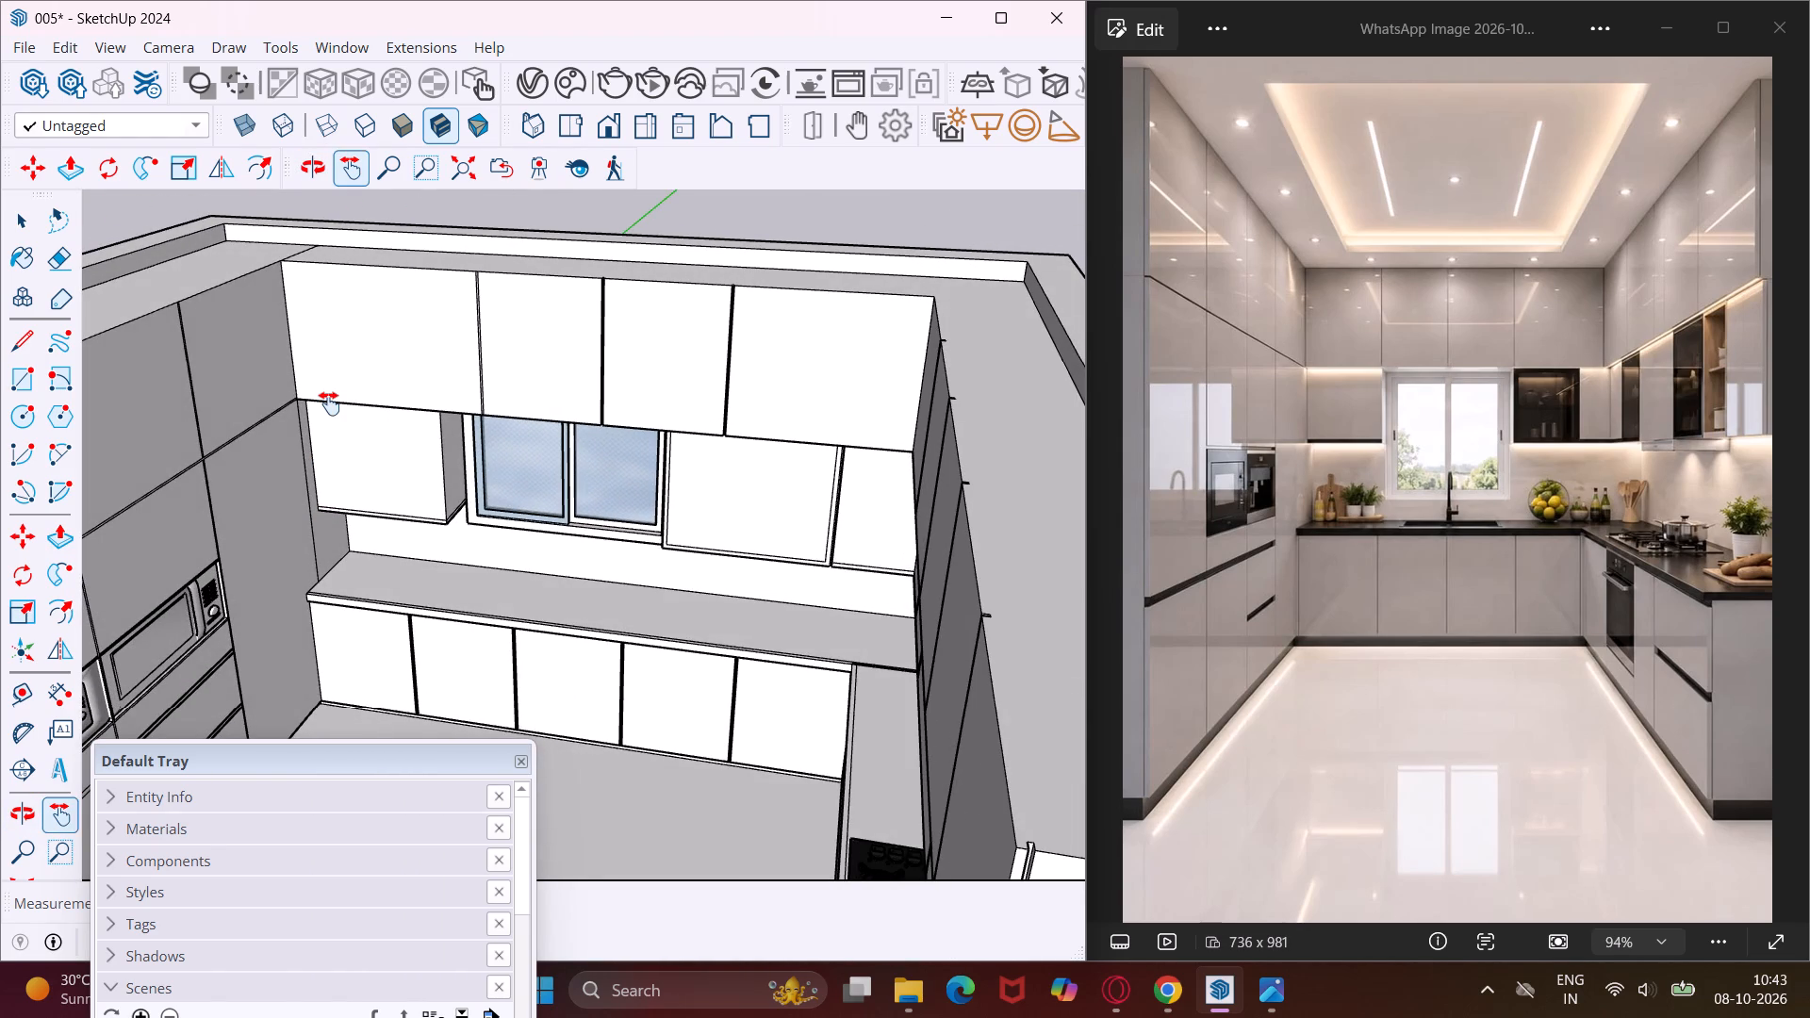
key("p")
scroll(467, 361, "up", 3)
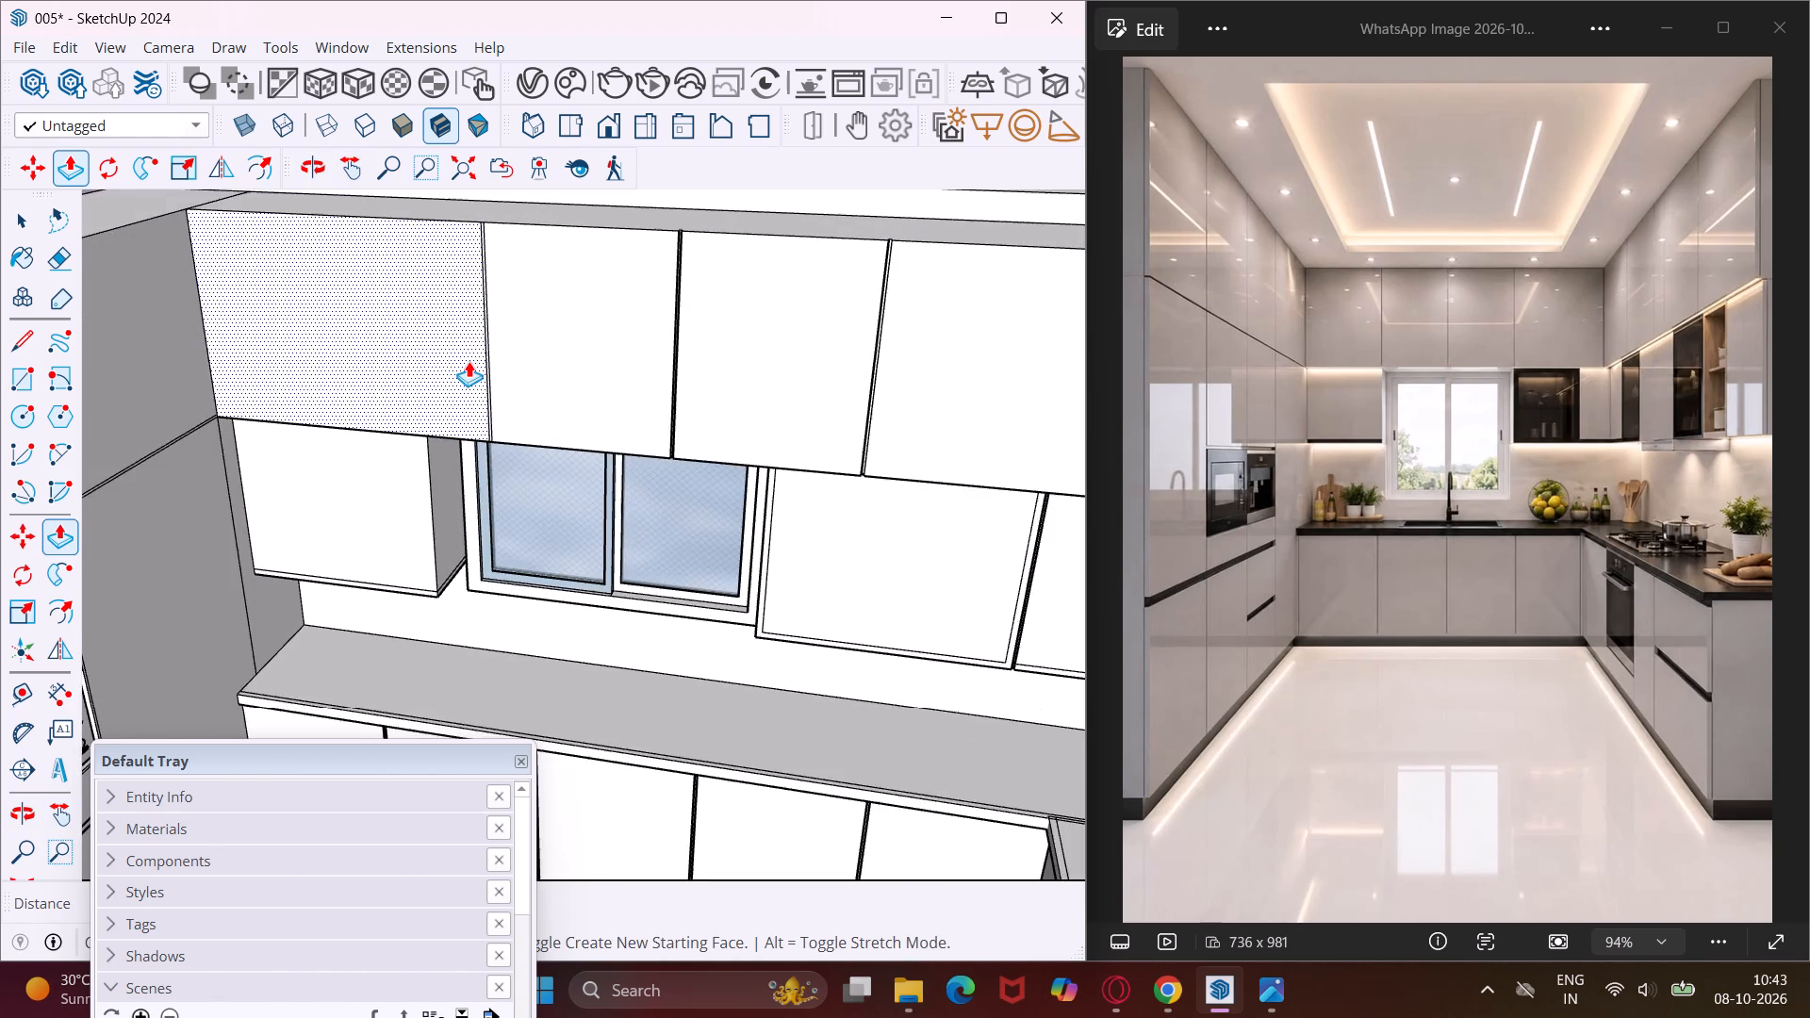
scroll(469, 361, "up", 15)
double_click(546, 378)
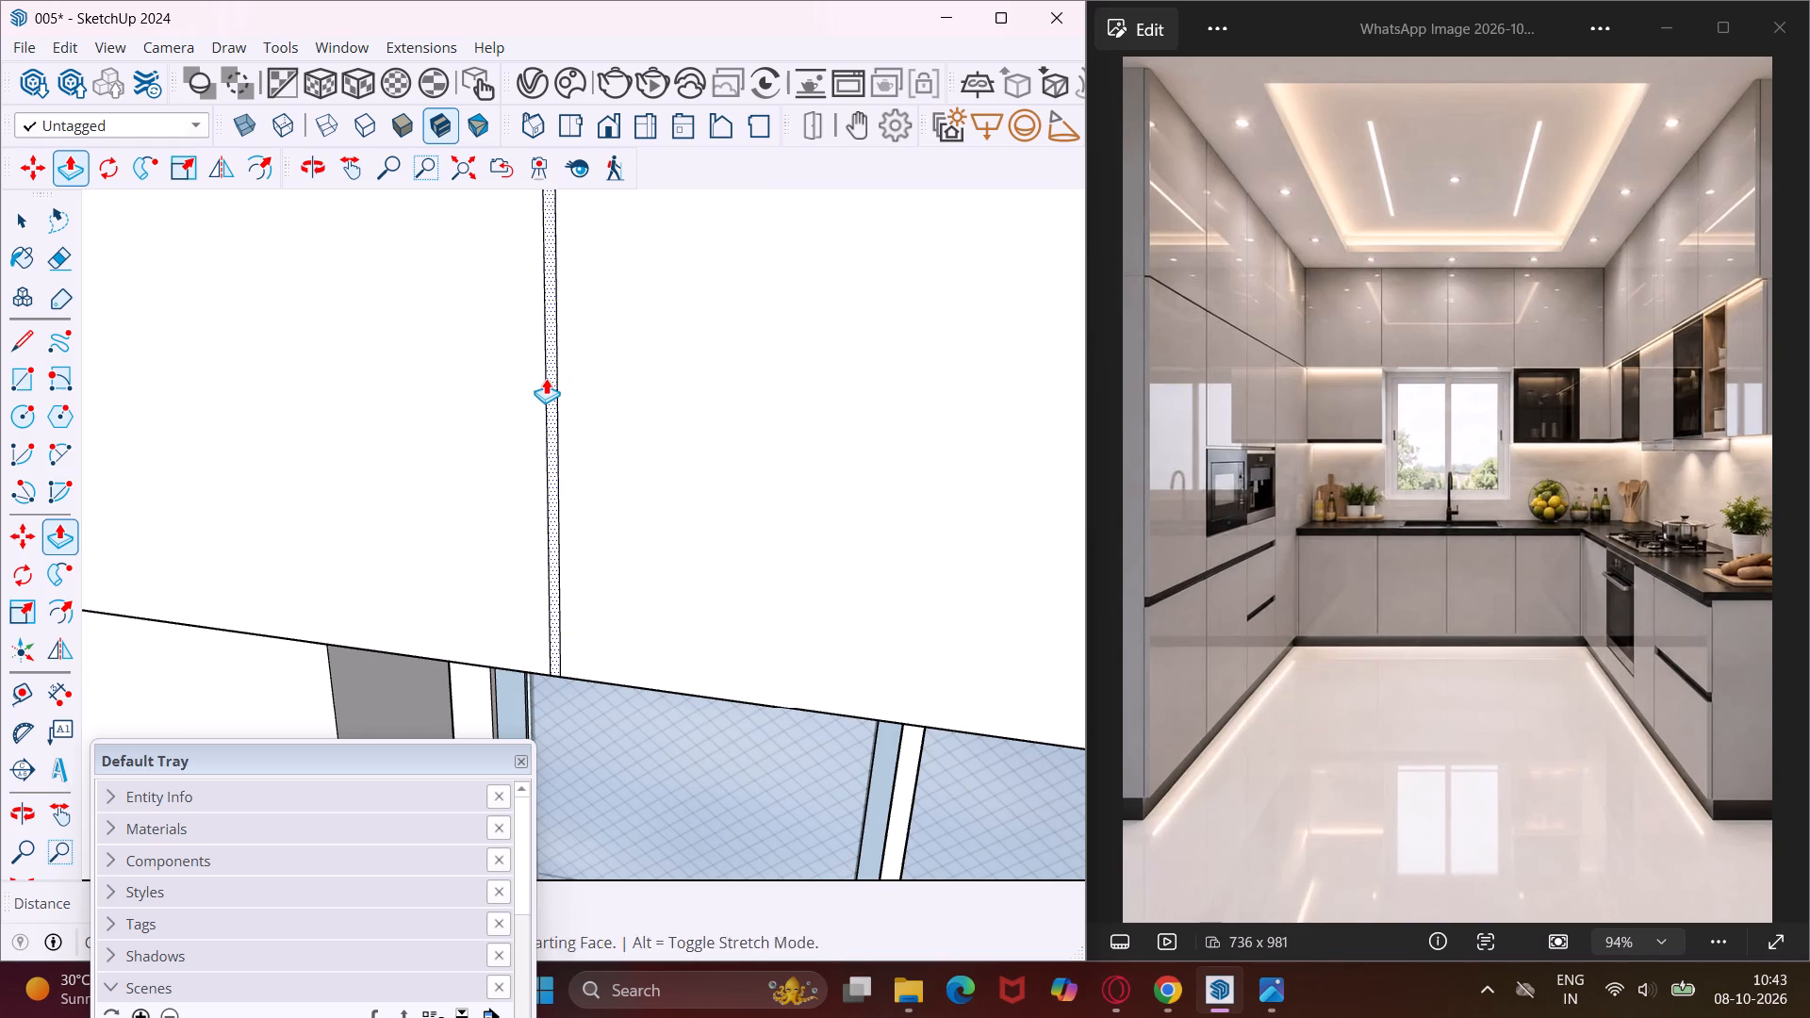
Recess the lower horizontal gap in the tall unit's column nearest the open end by .75".
scroll(546, 378, "down", 17)
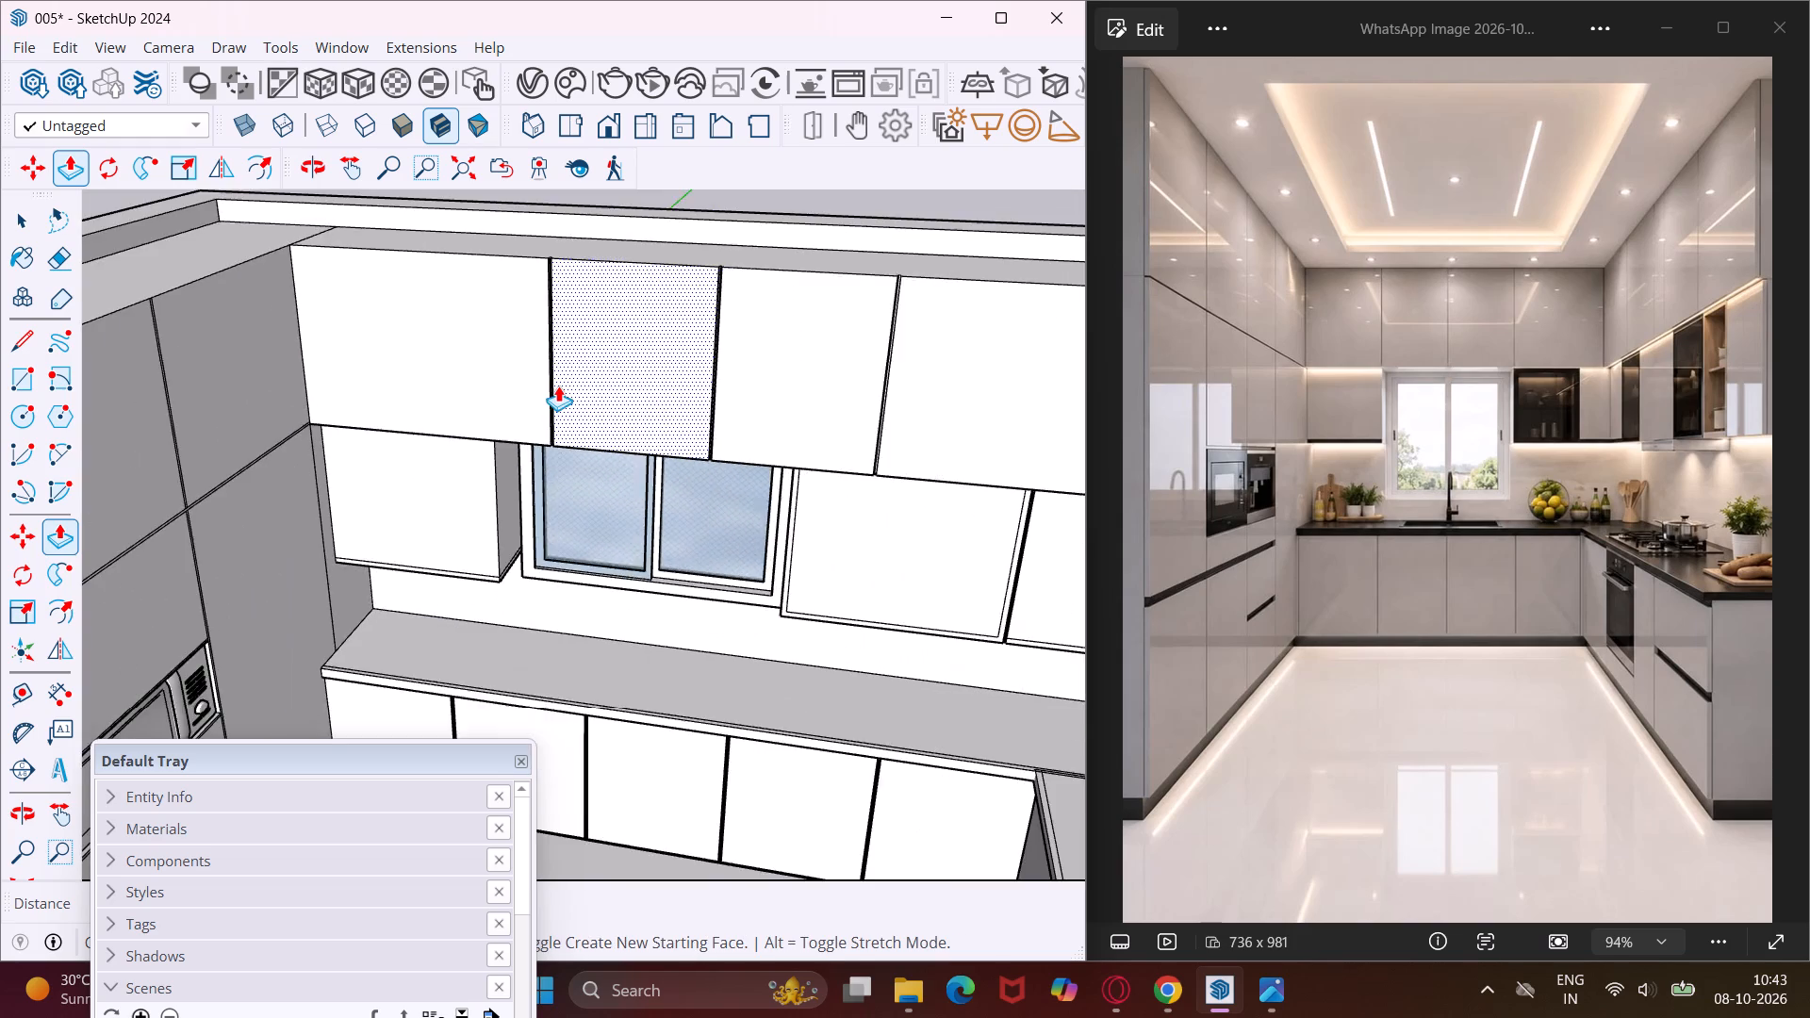
scroll(558, 386, "down", 13)
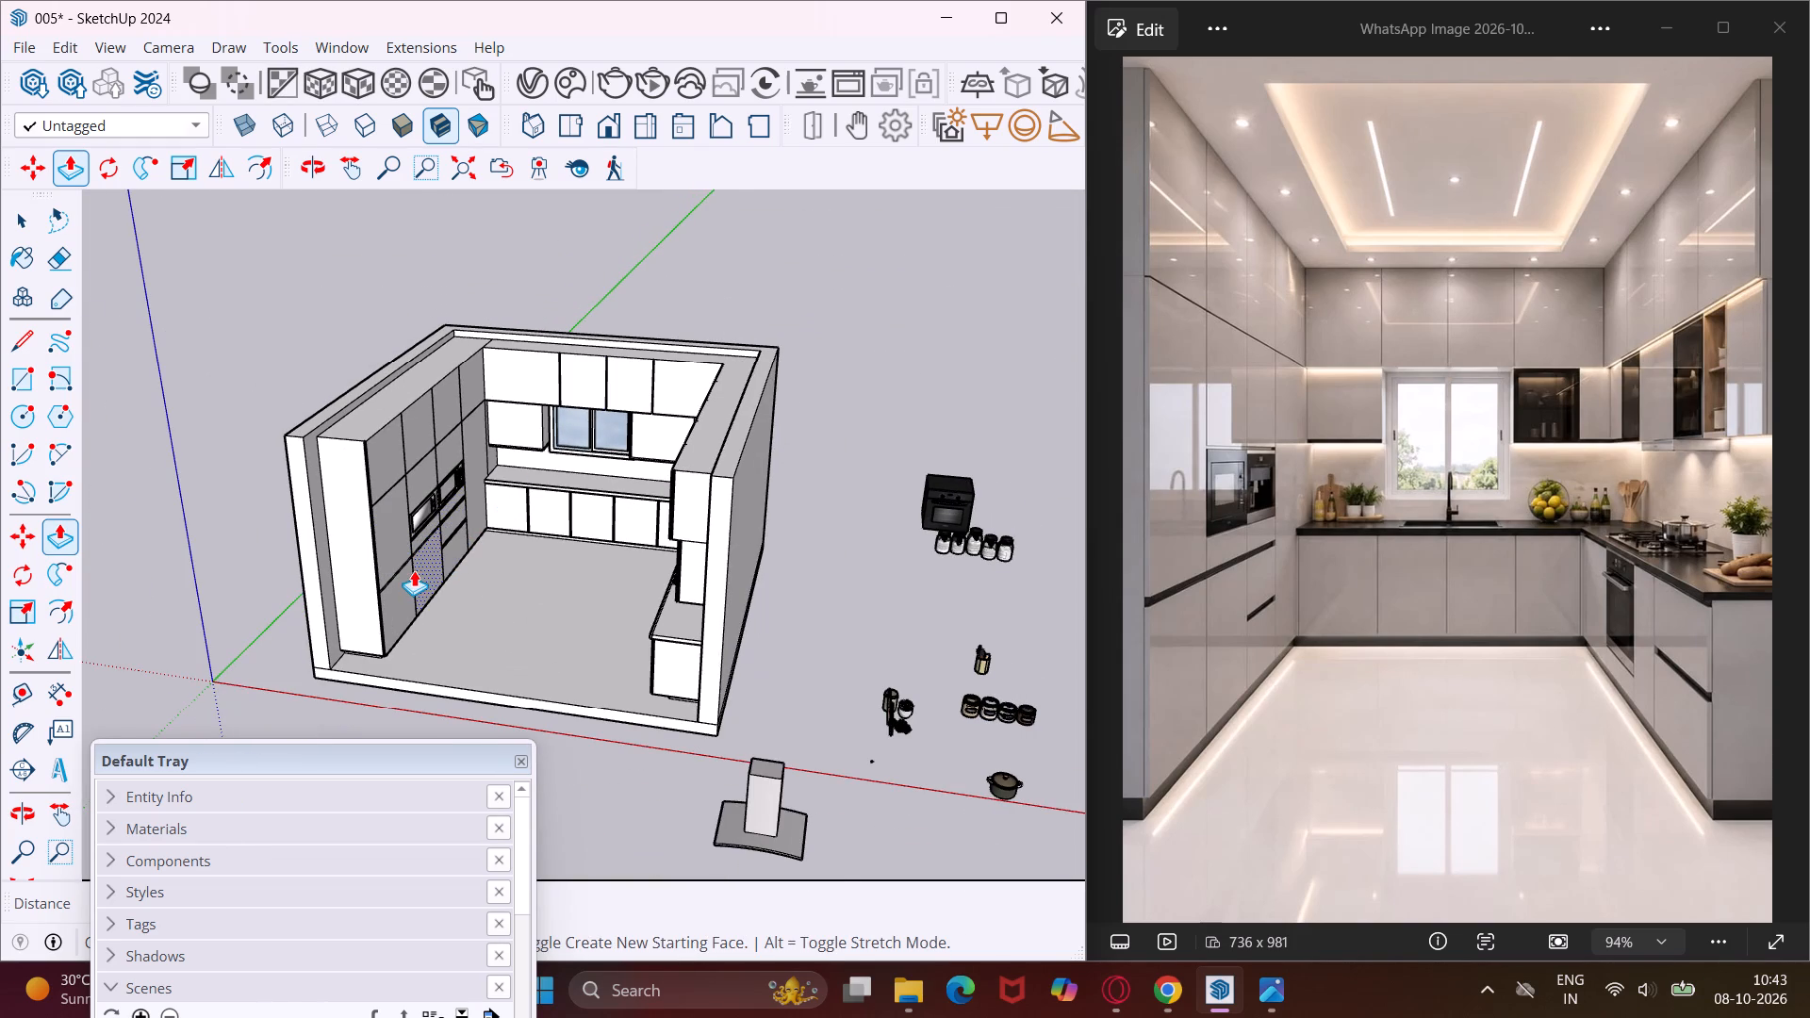
scroll(414, 570, "up", 11)
middle_click_drag(410, 568, 306, 517)
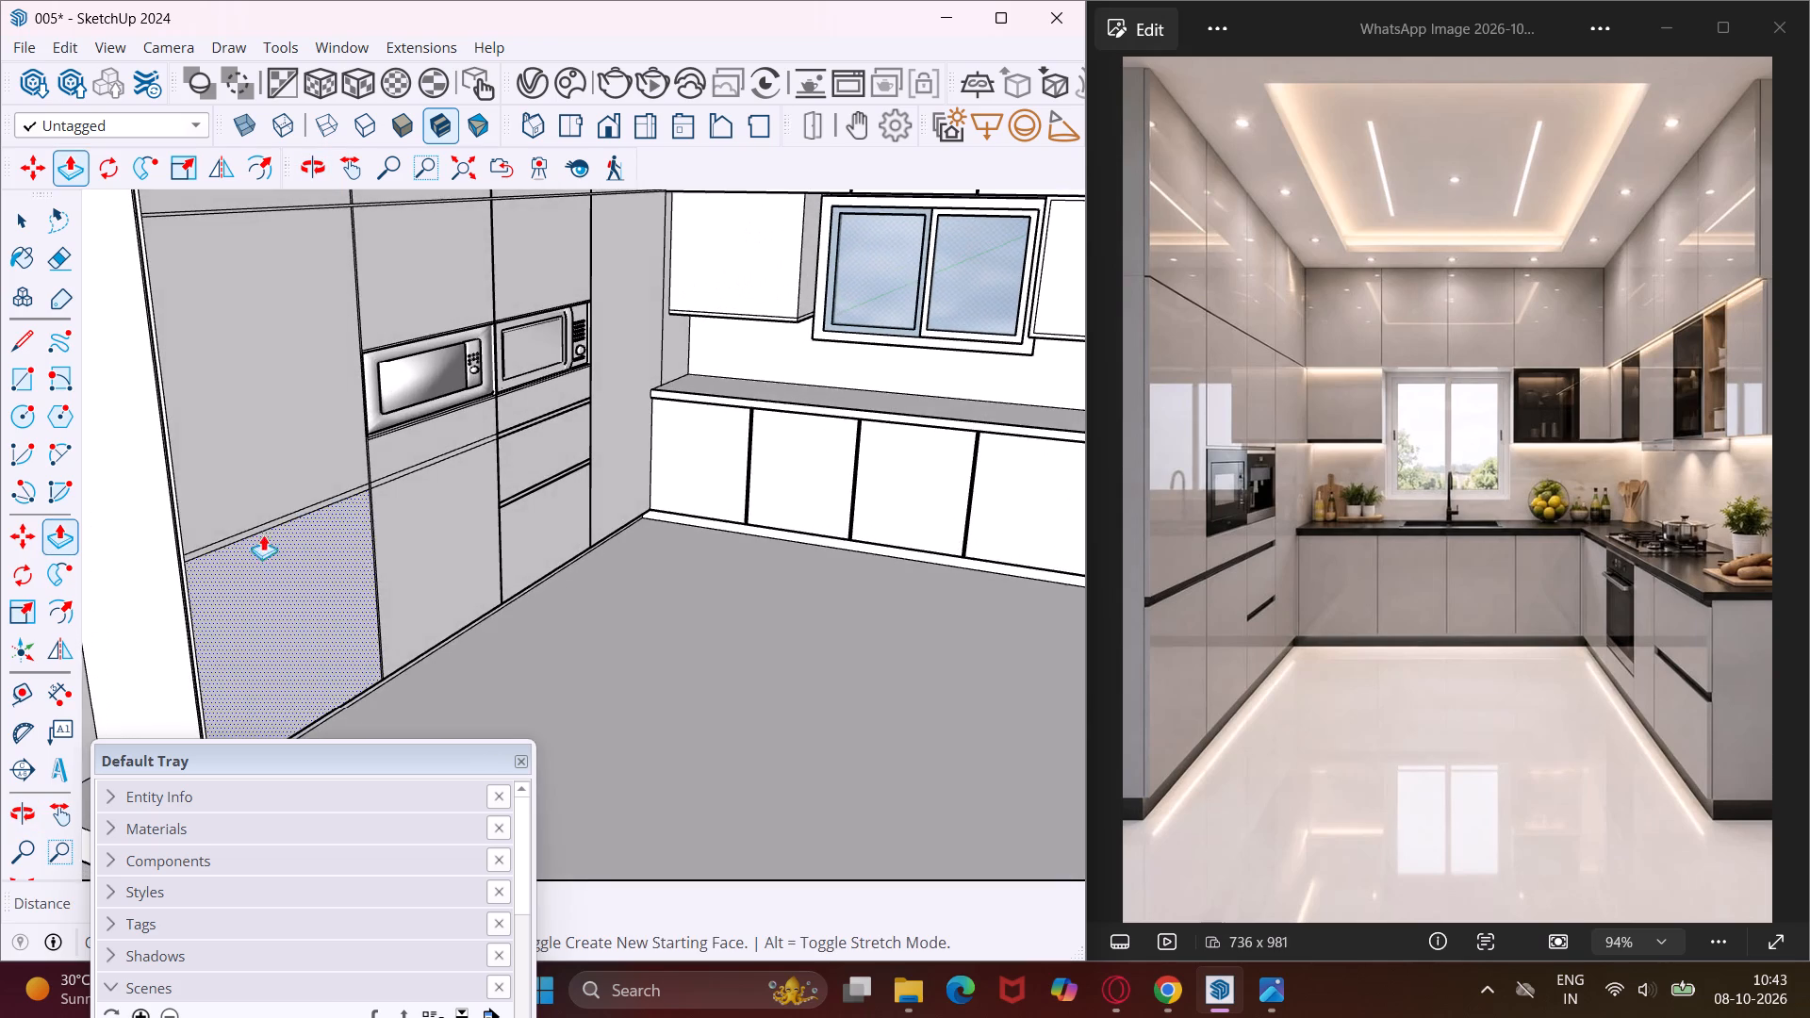
scroll(209, 534, "up", 18)
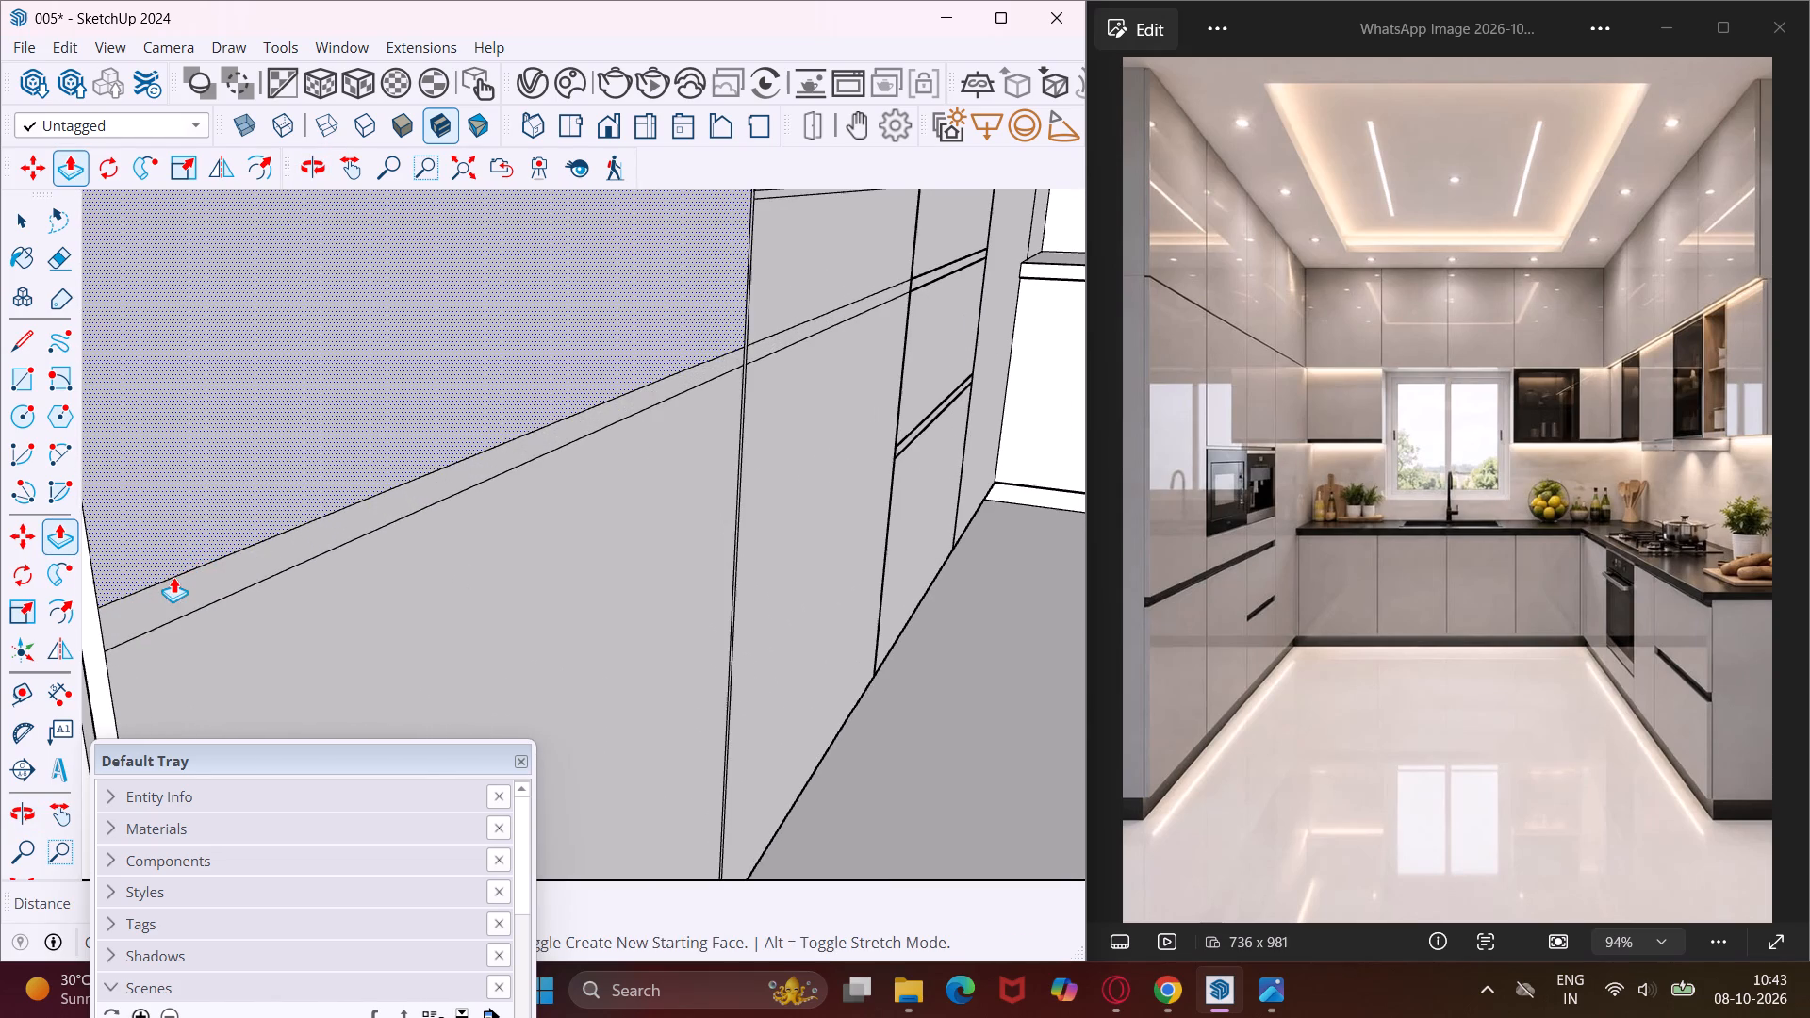
double_click(174, 583)
scroll(211, 577, "down", 6)
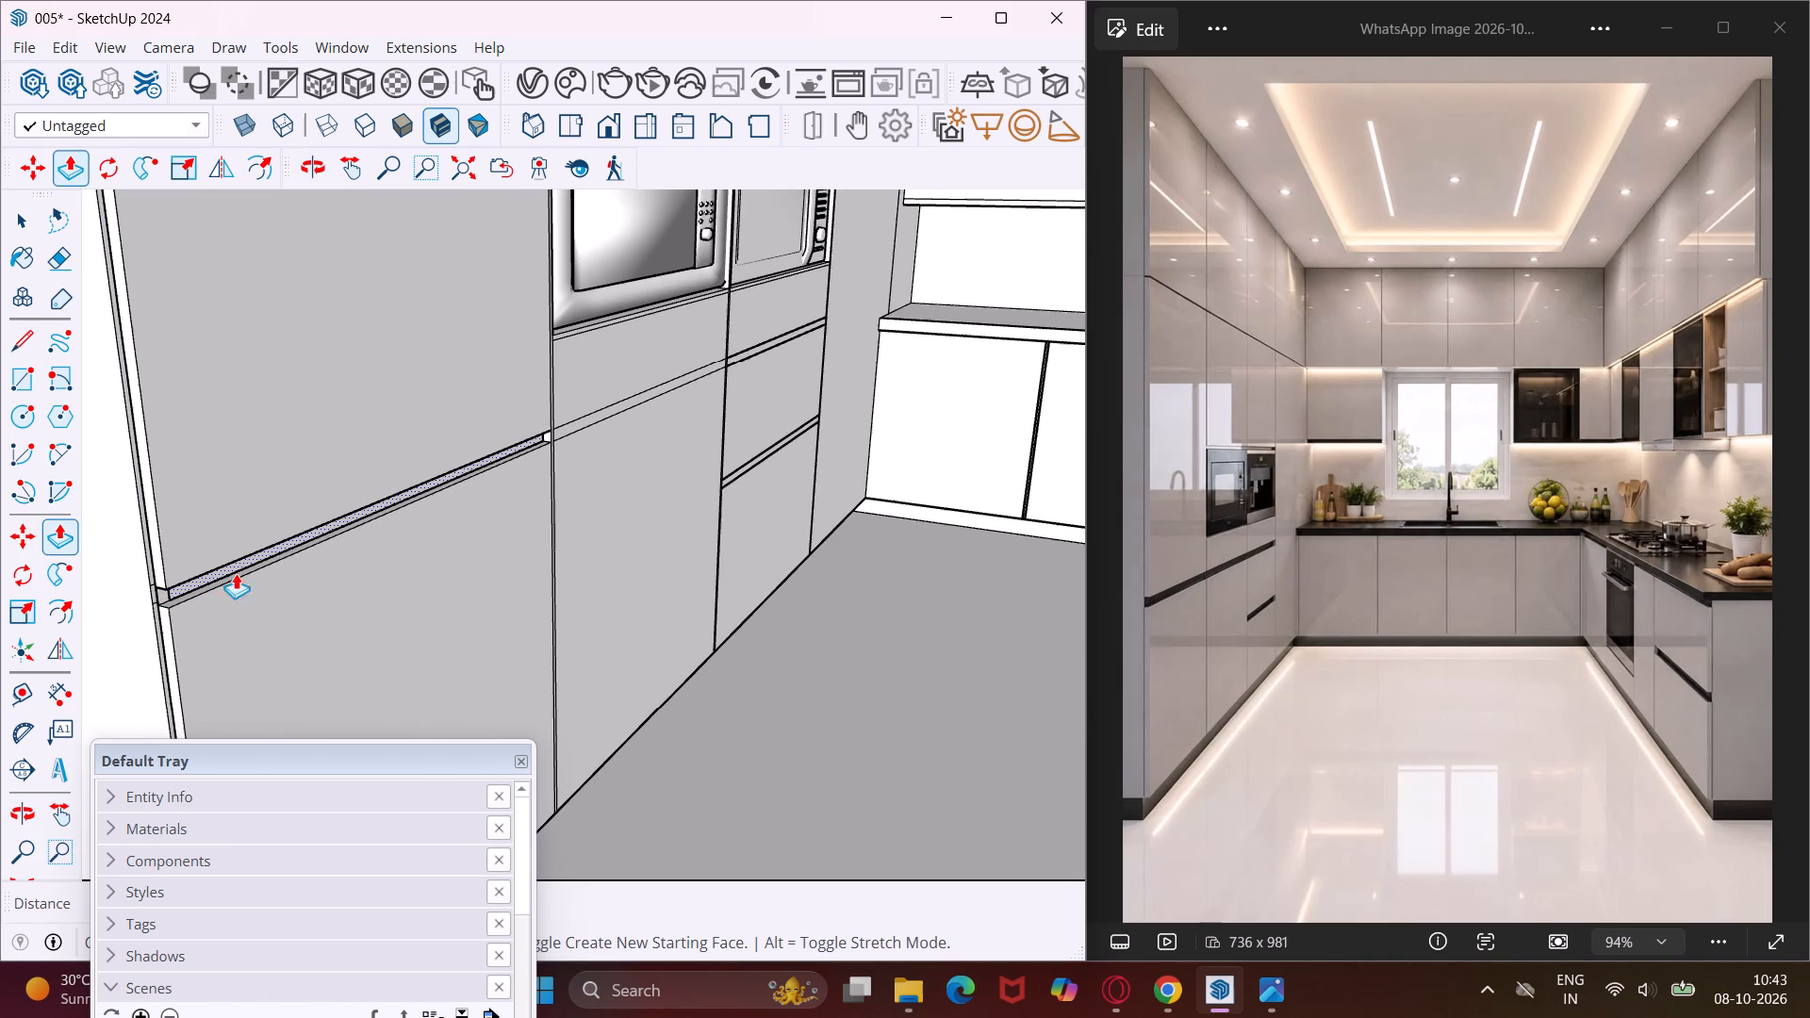
Recess the horizontal gap below the first microwave's drawer and the vertical gap beside that column by .75".
scroll(571, 419, "up", 9)
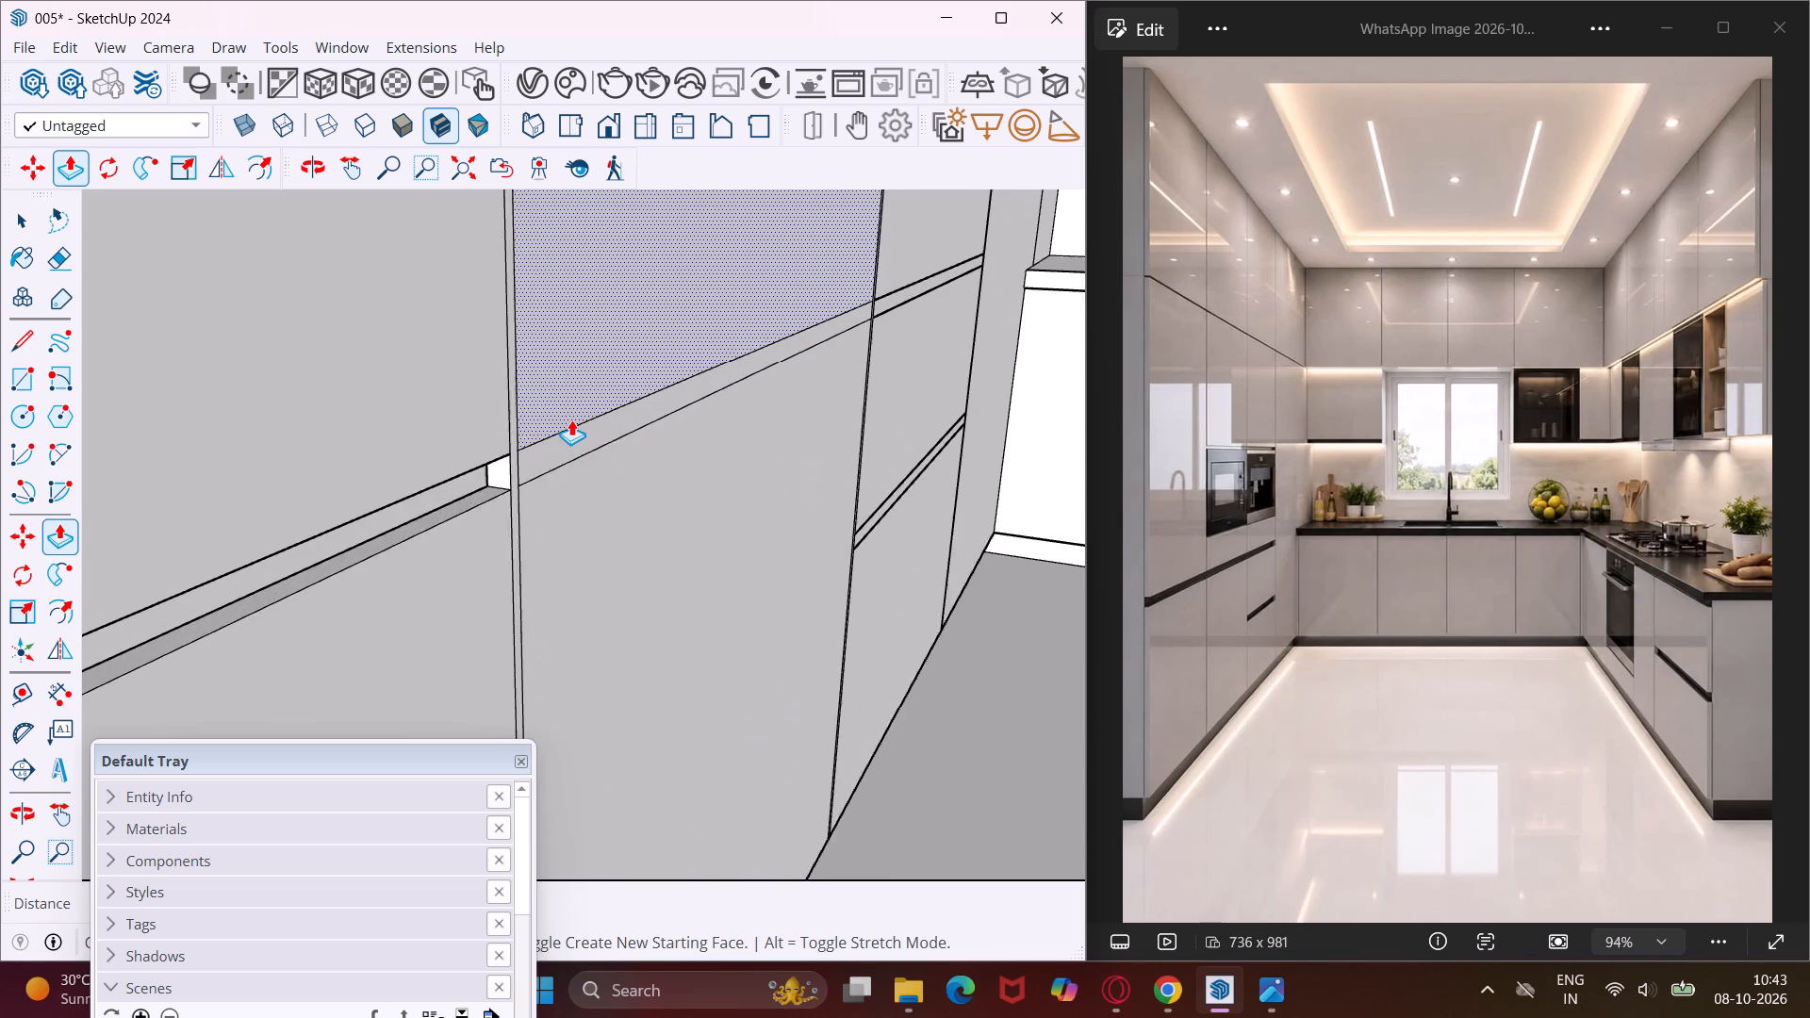
scroll(571, 419, "up", 5)
double_click(570, 444)
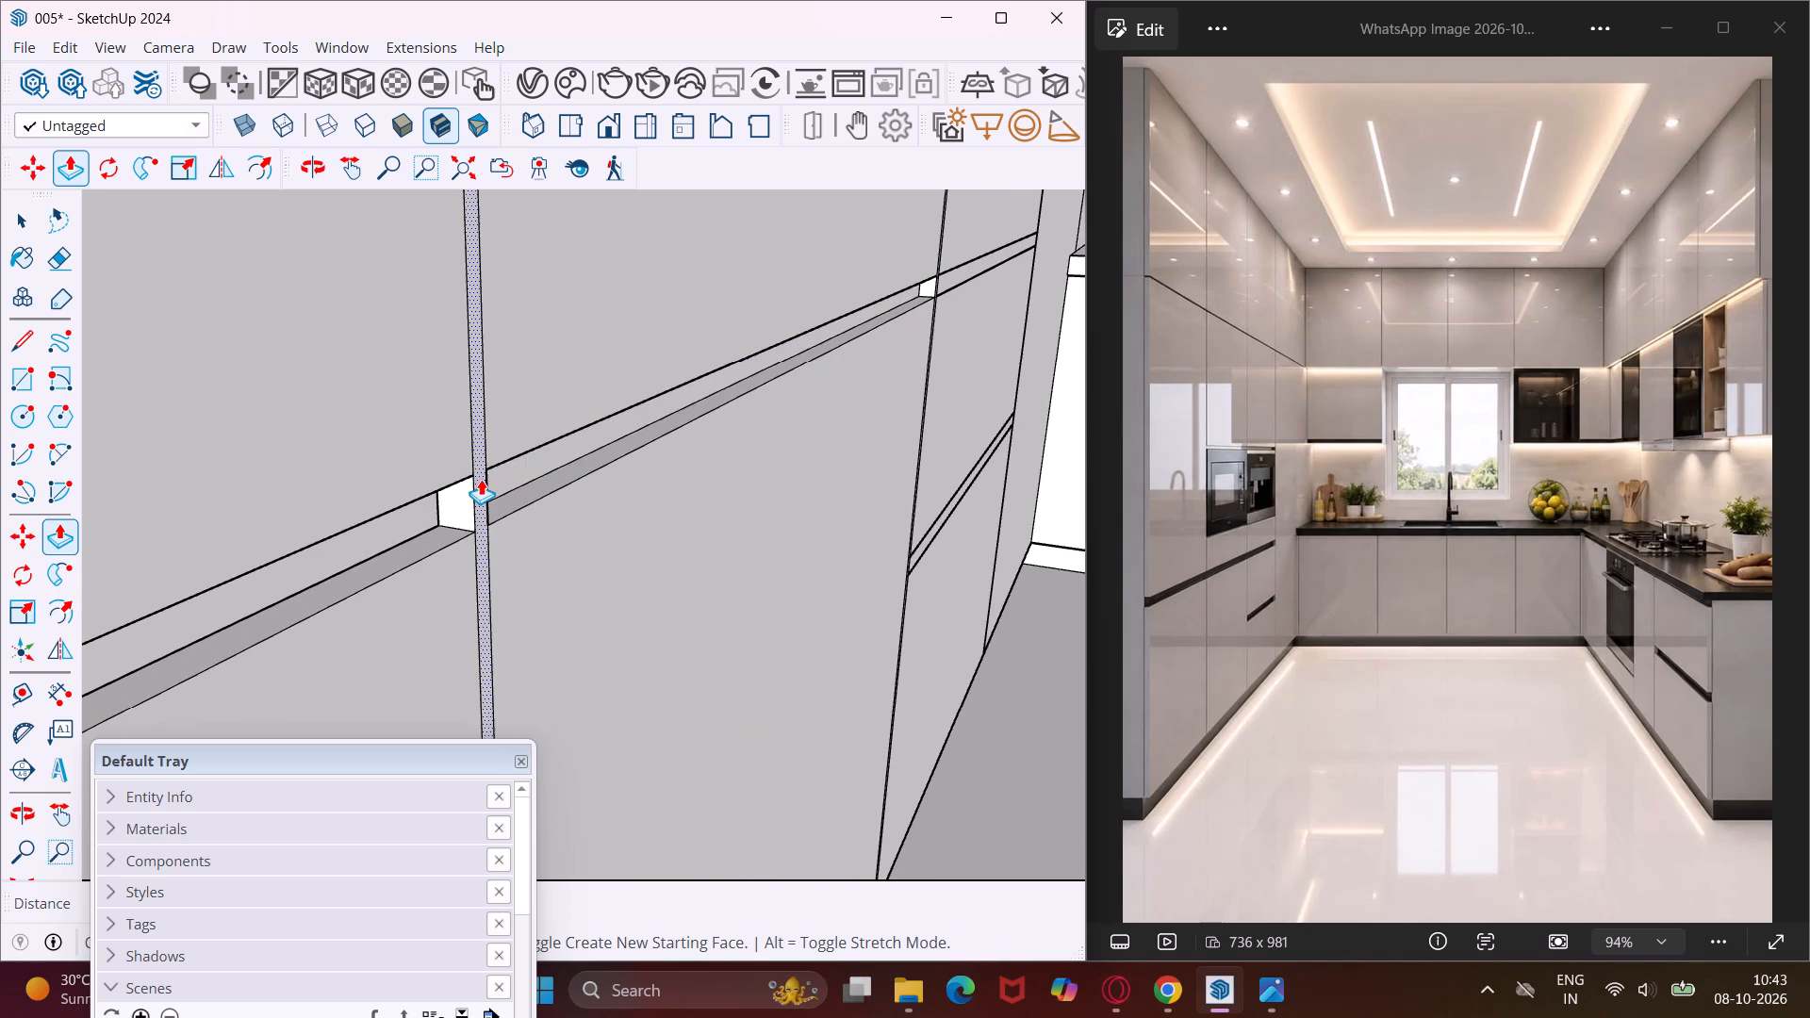
double_click(481, 479)
Recess the horizontal gap strips directly below and above the first built-in microwave by .75".
scroll(481, 481, "down", 6)
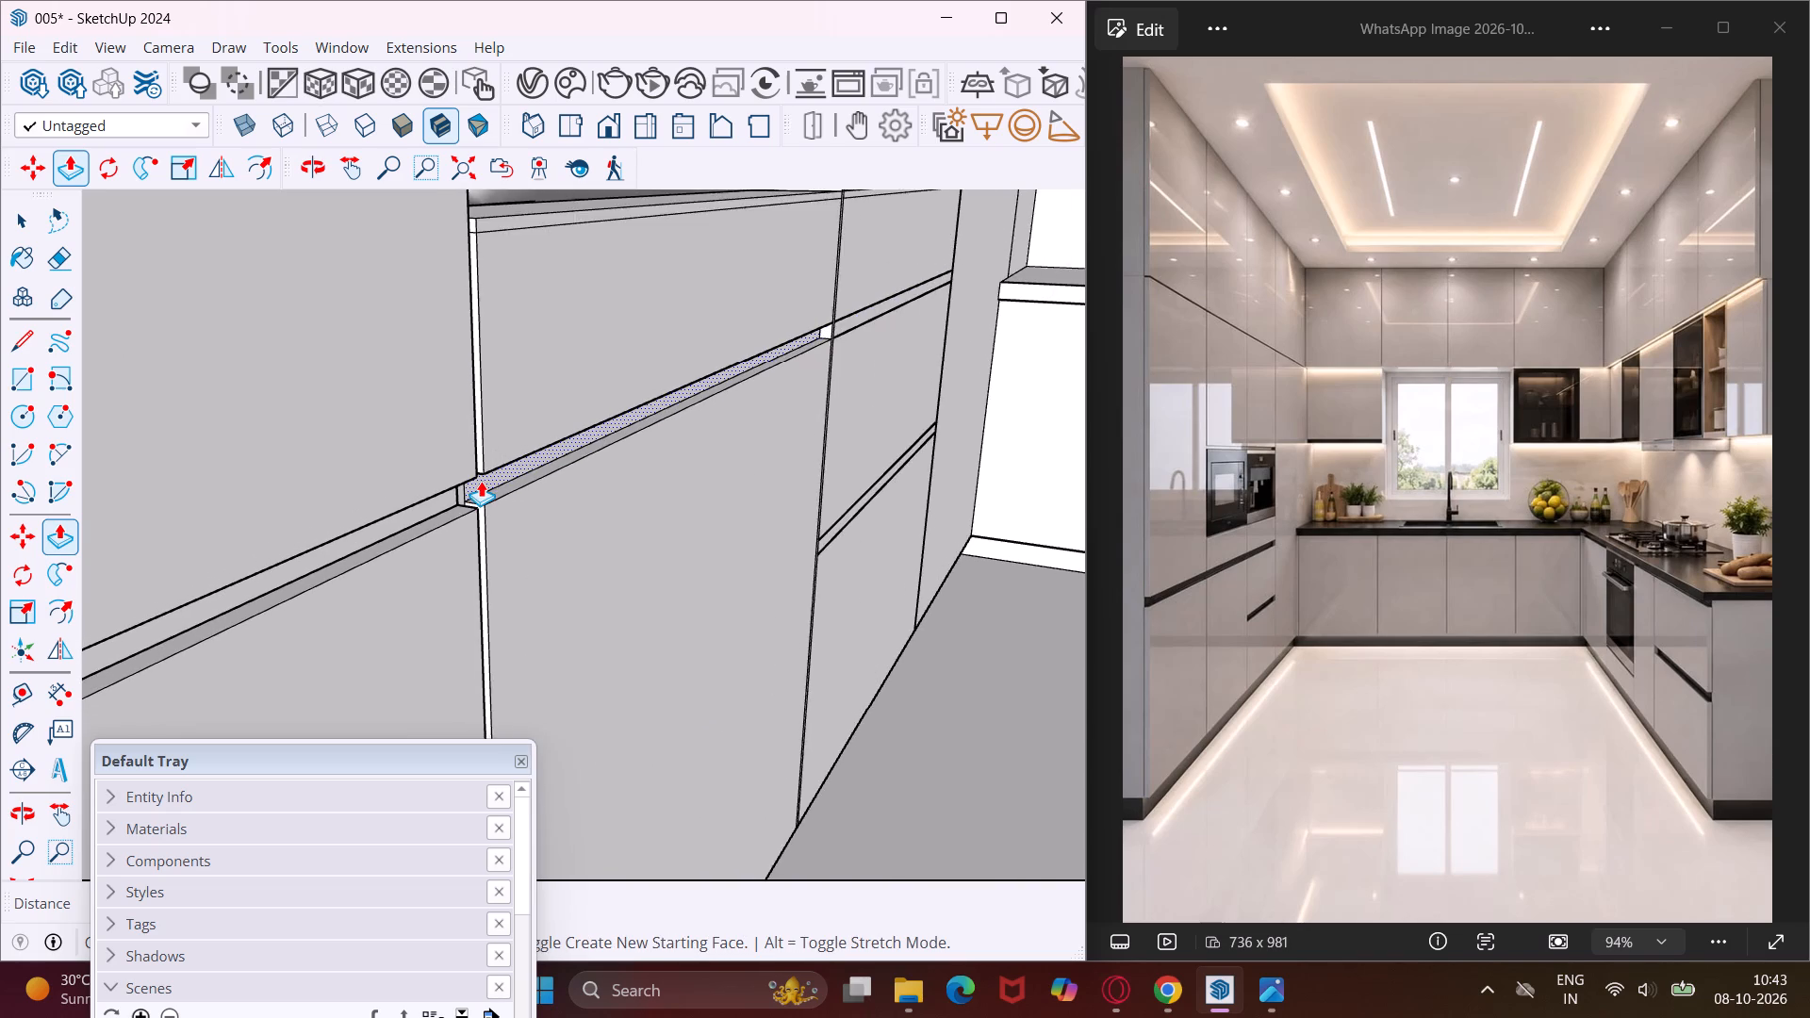
scroll(481, 481, "down", 10)
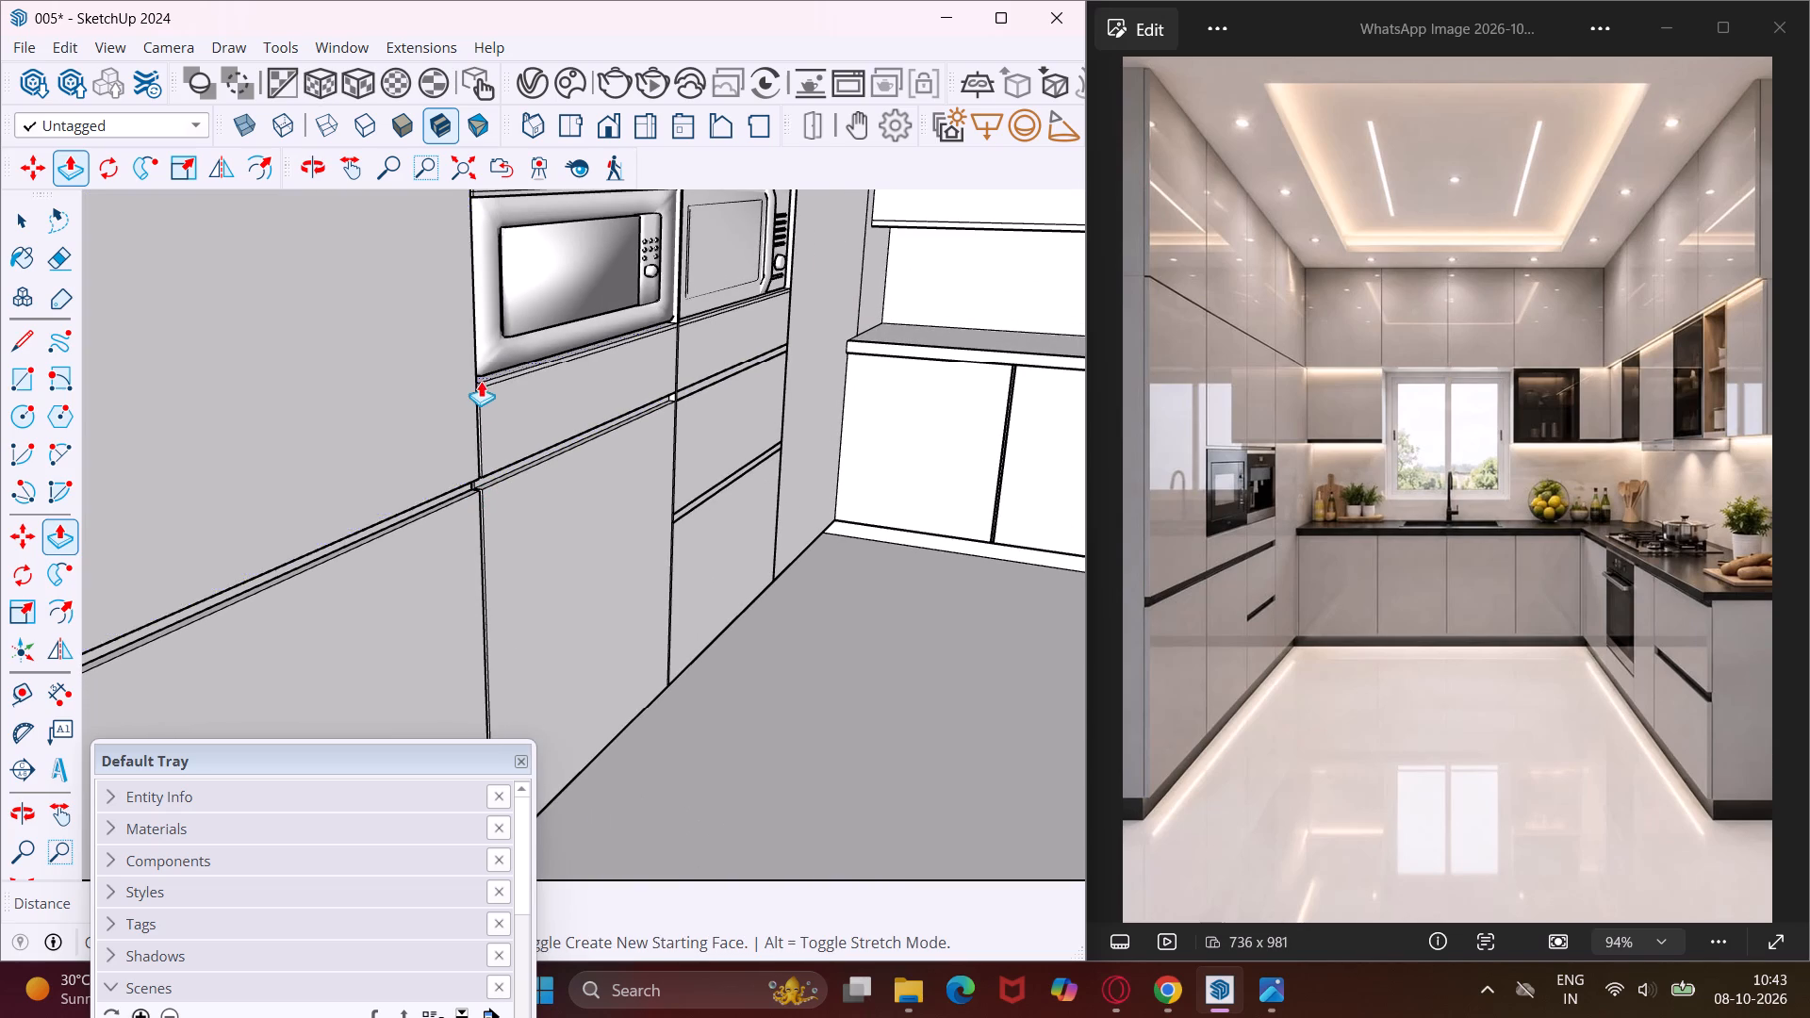
scroll(484, 376, "up", 20)
scroll(484, 376, "up", 1)
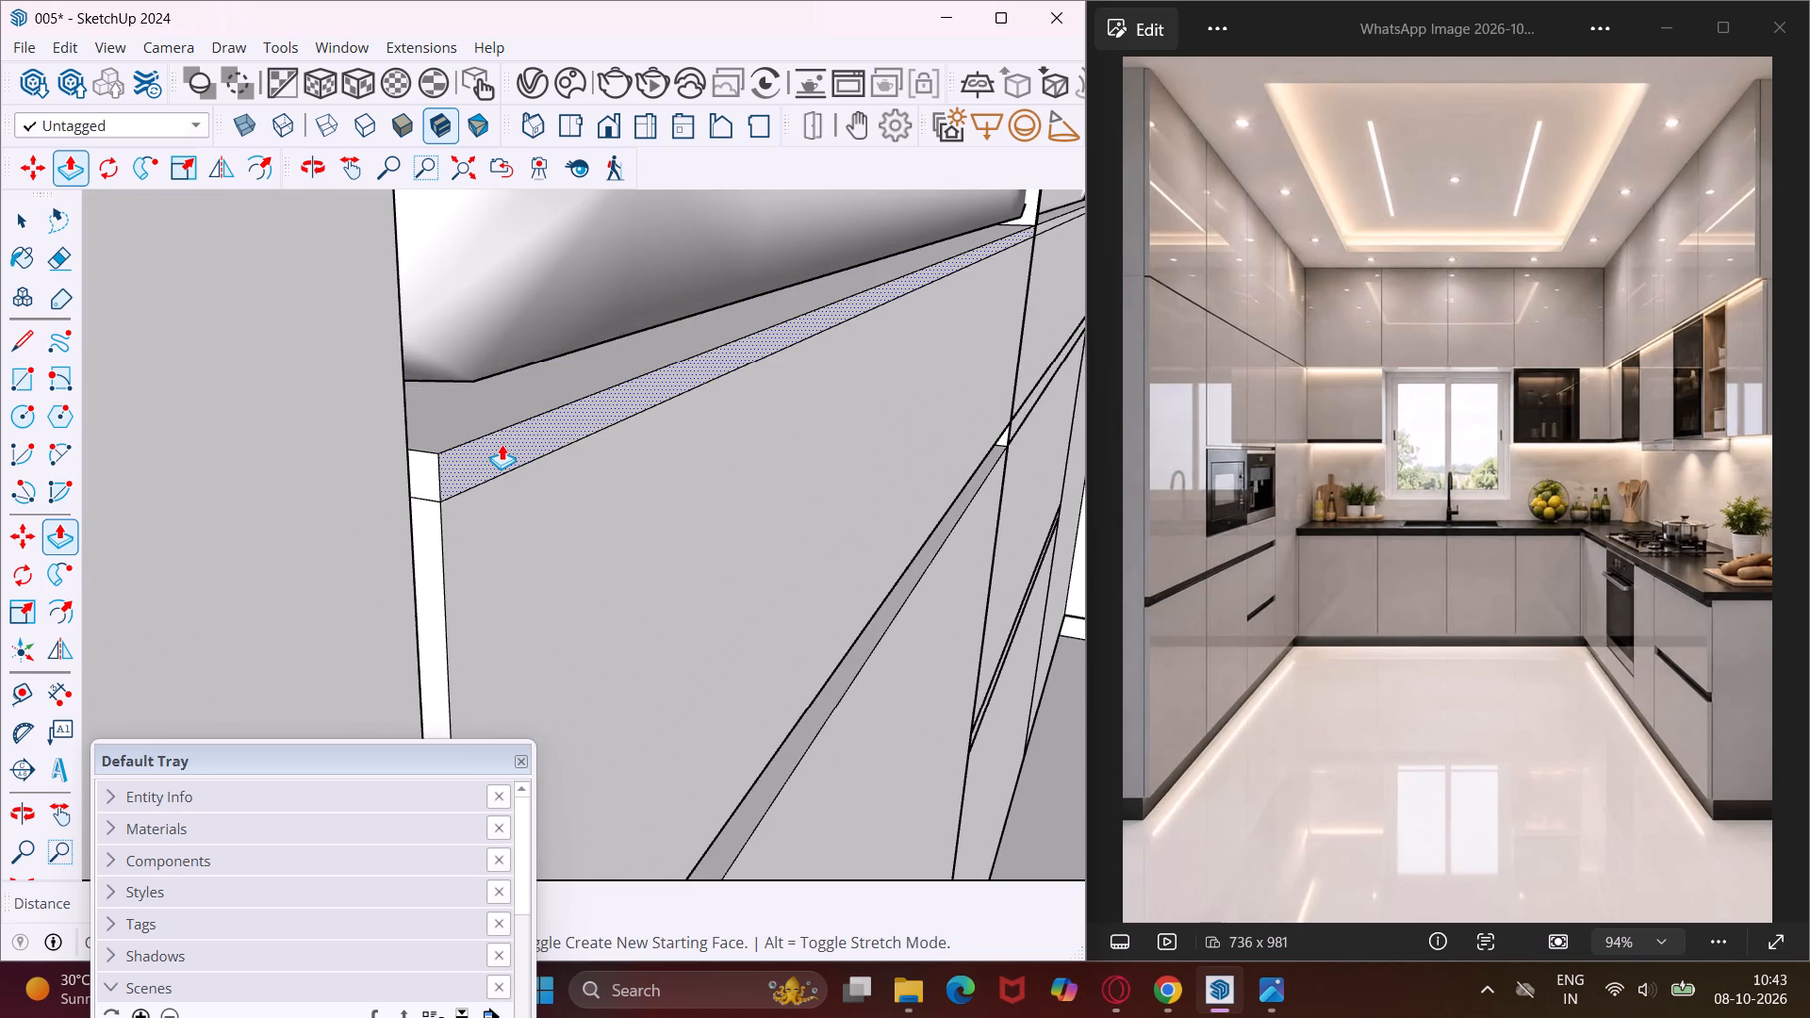
double_click(502, 444)
scroll(502, 444, "down", 11)
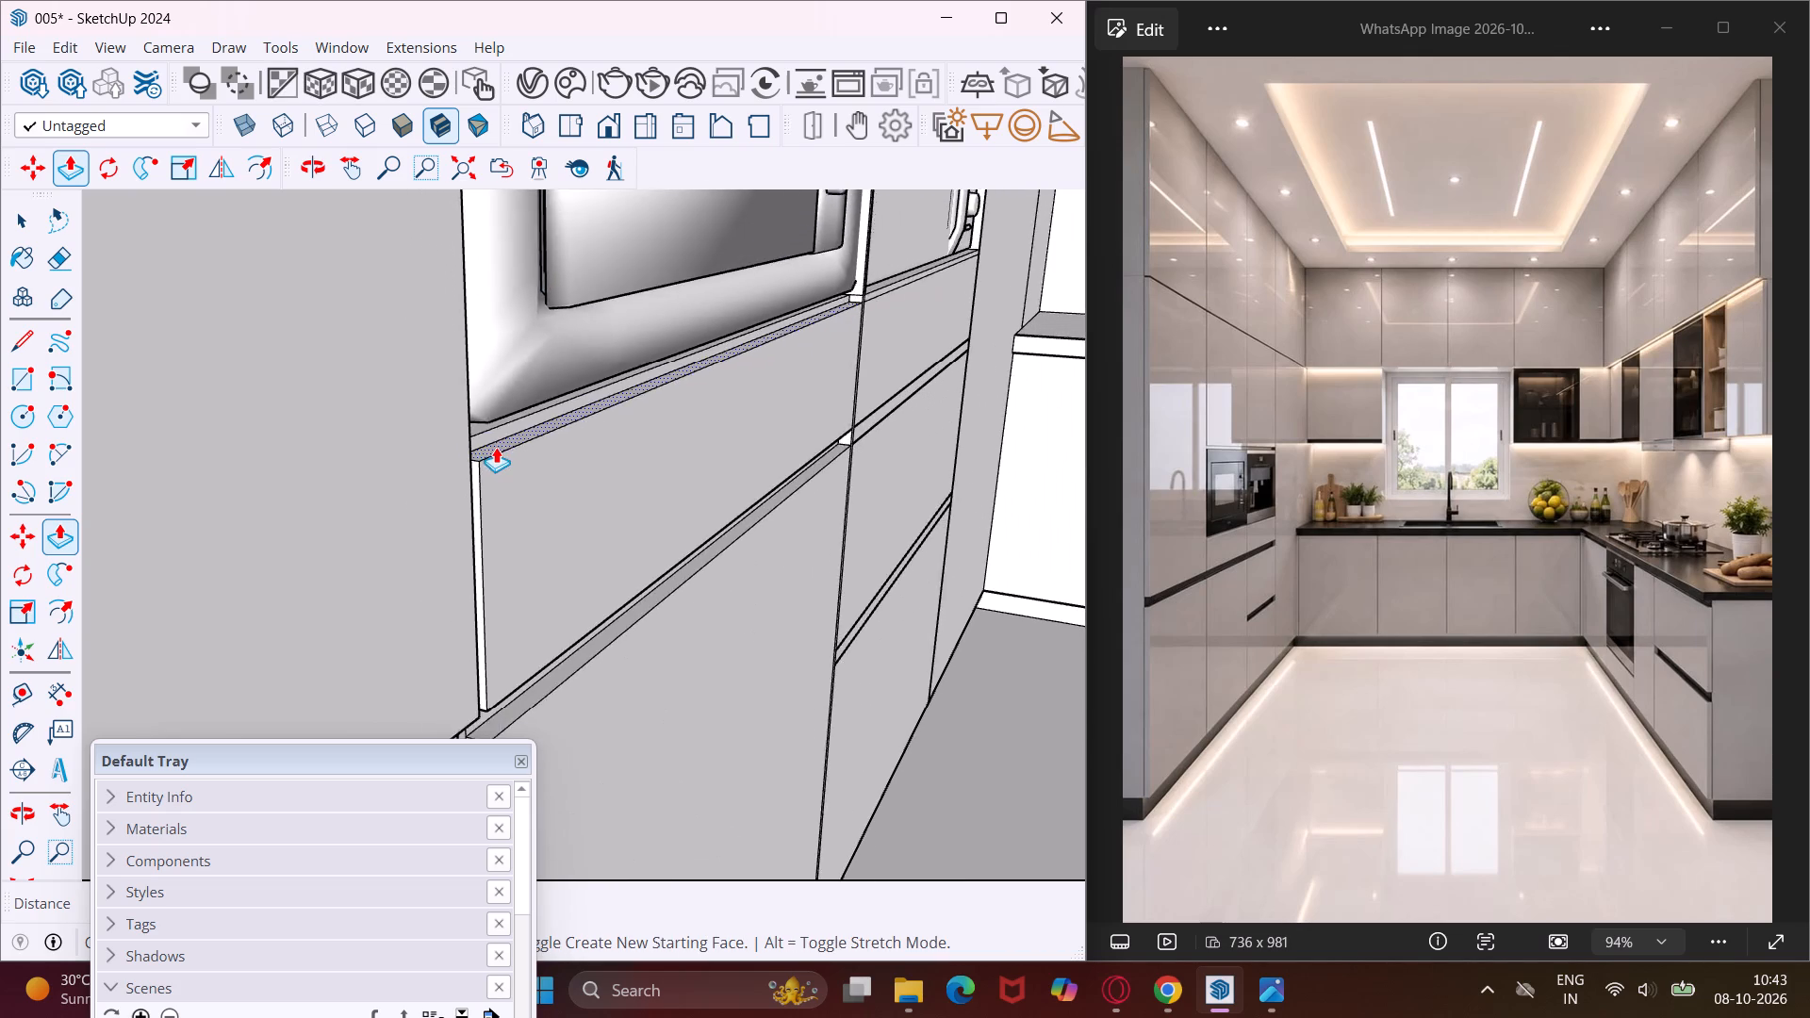
scroll(494, 446, "down", 12)
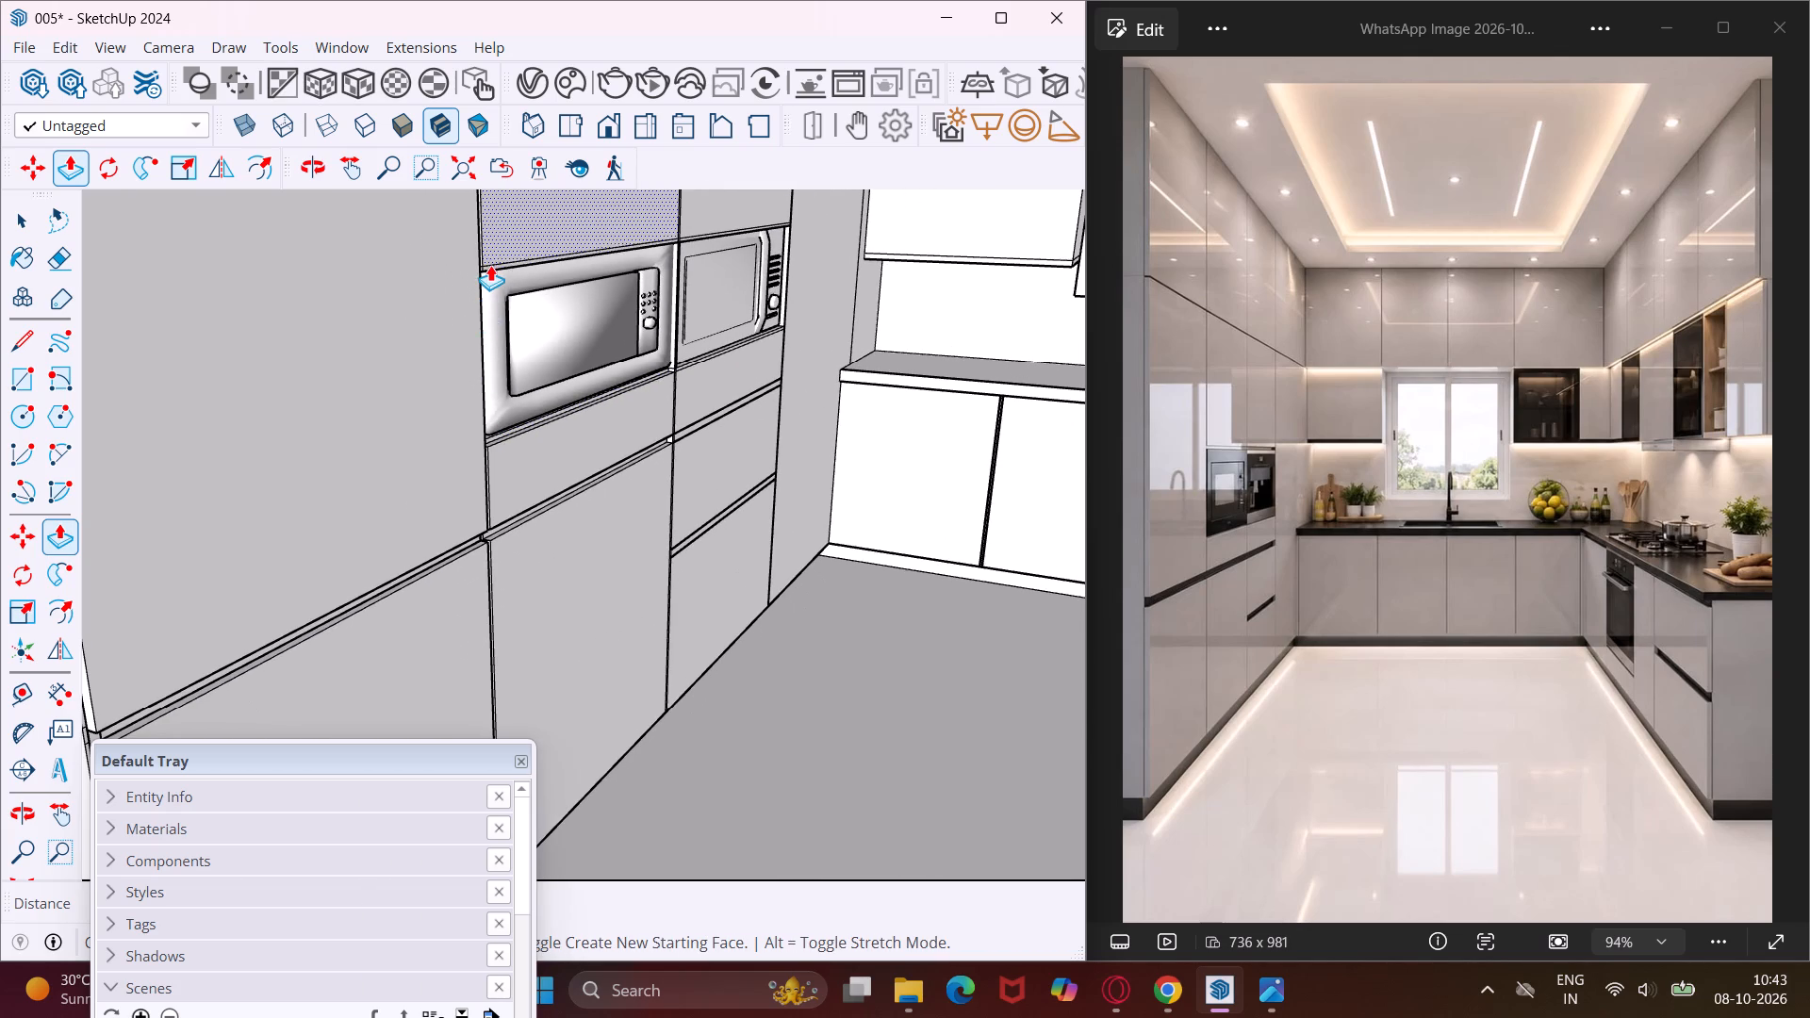
scroll(490, 265, "up", 19)
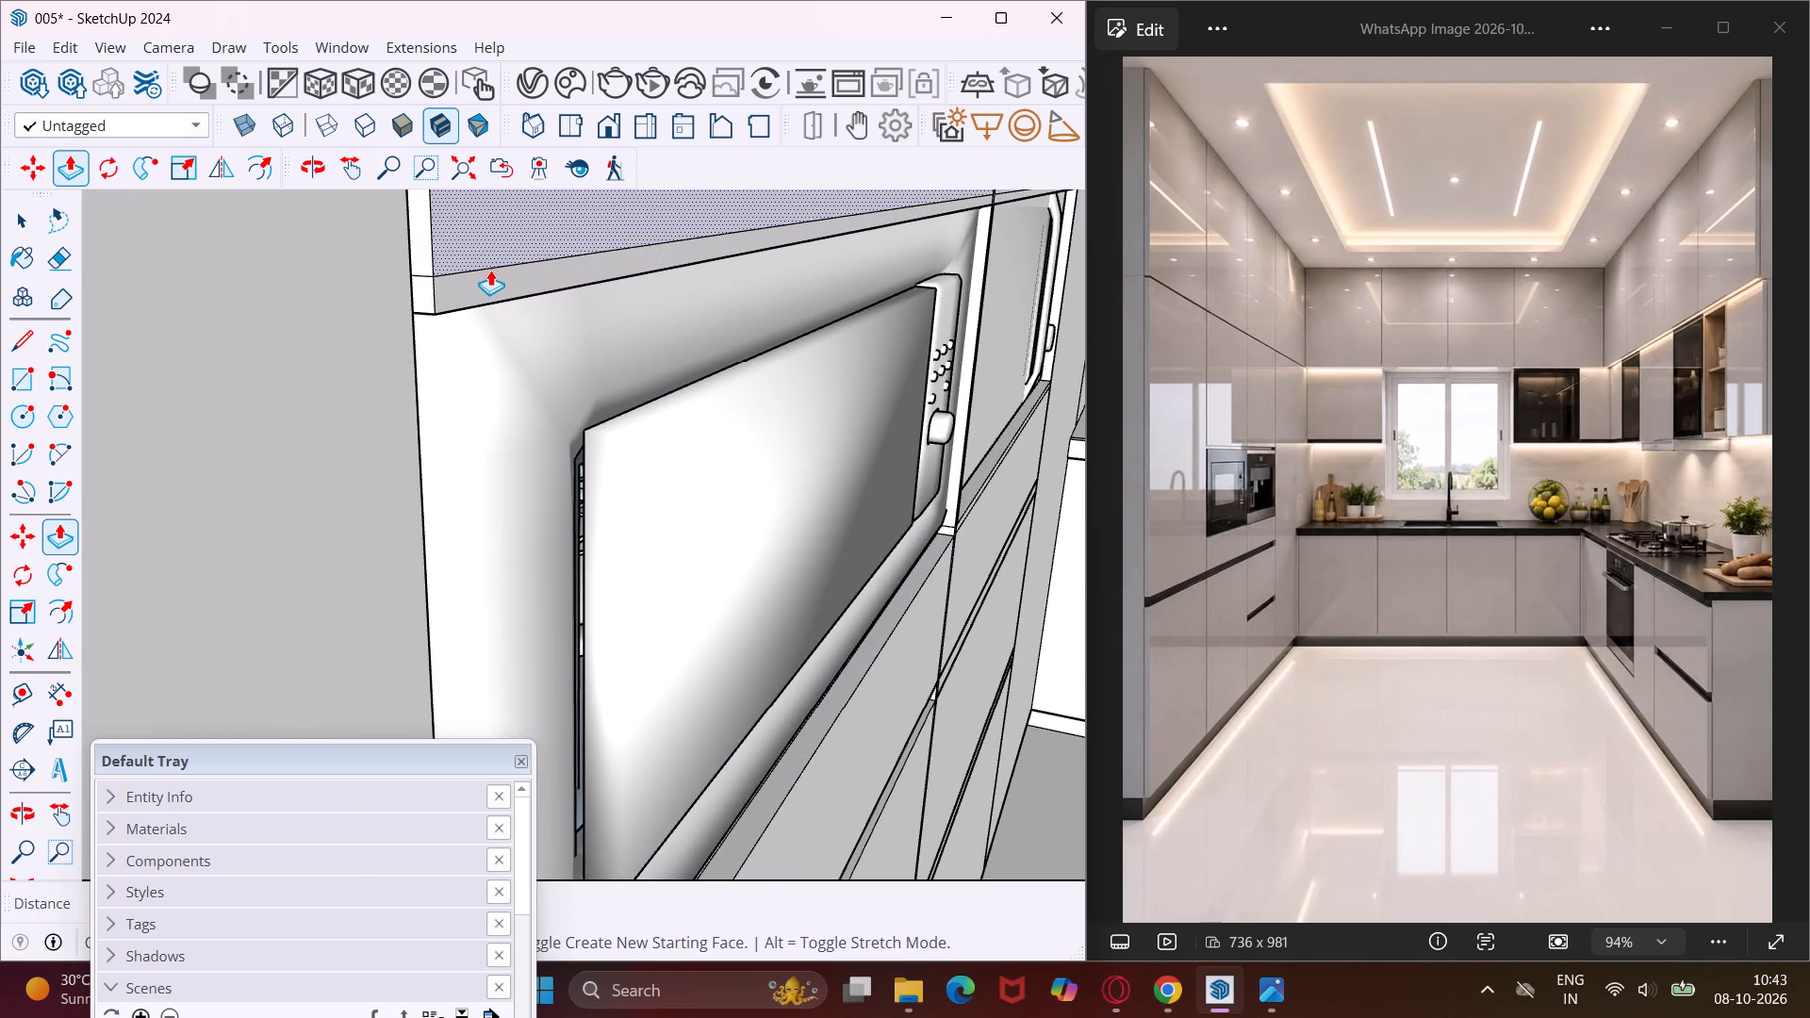
double_click(486, 274)
Try to recess the upper horizontal gap between the drawers beneath the second microwave by .75".
scroll(485, 275, "down", 14)
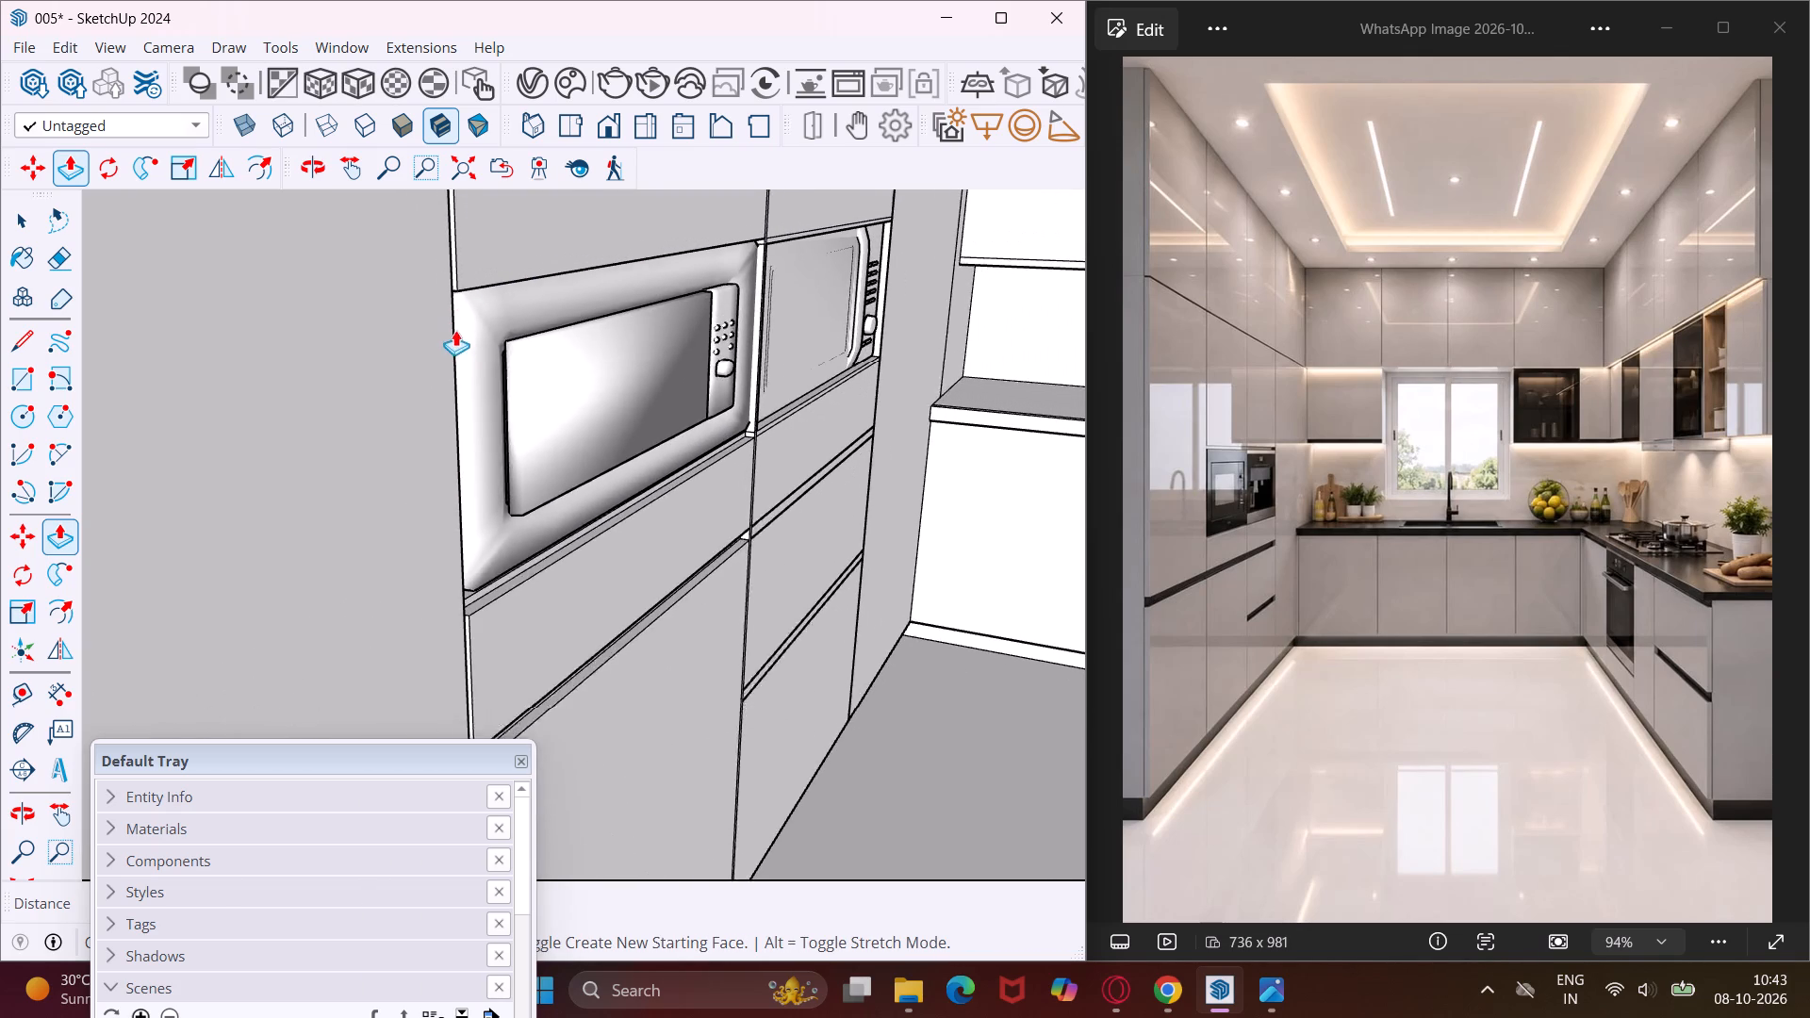
scroll(455, 330, "down", 2)
middle_click_drag(765, 471, 570, 495)
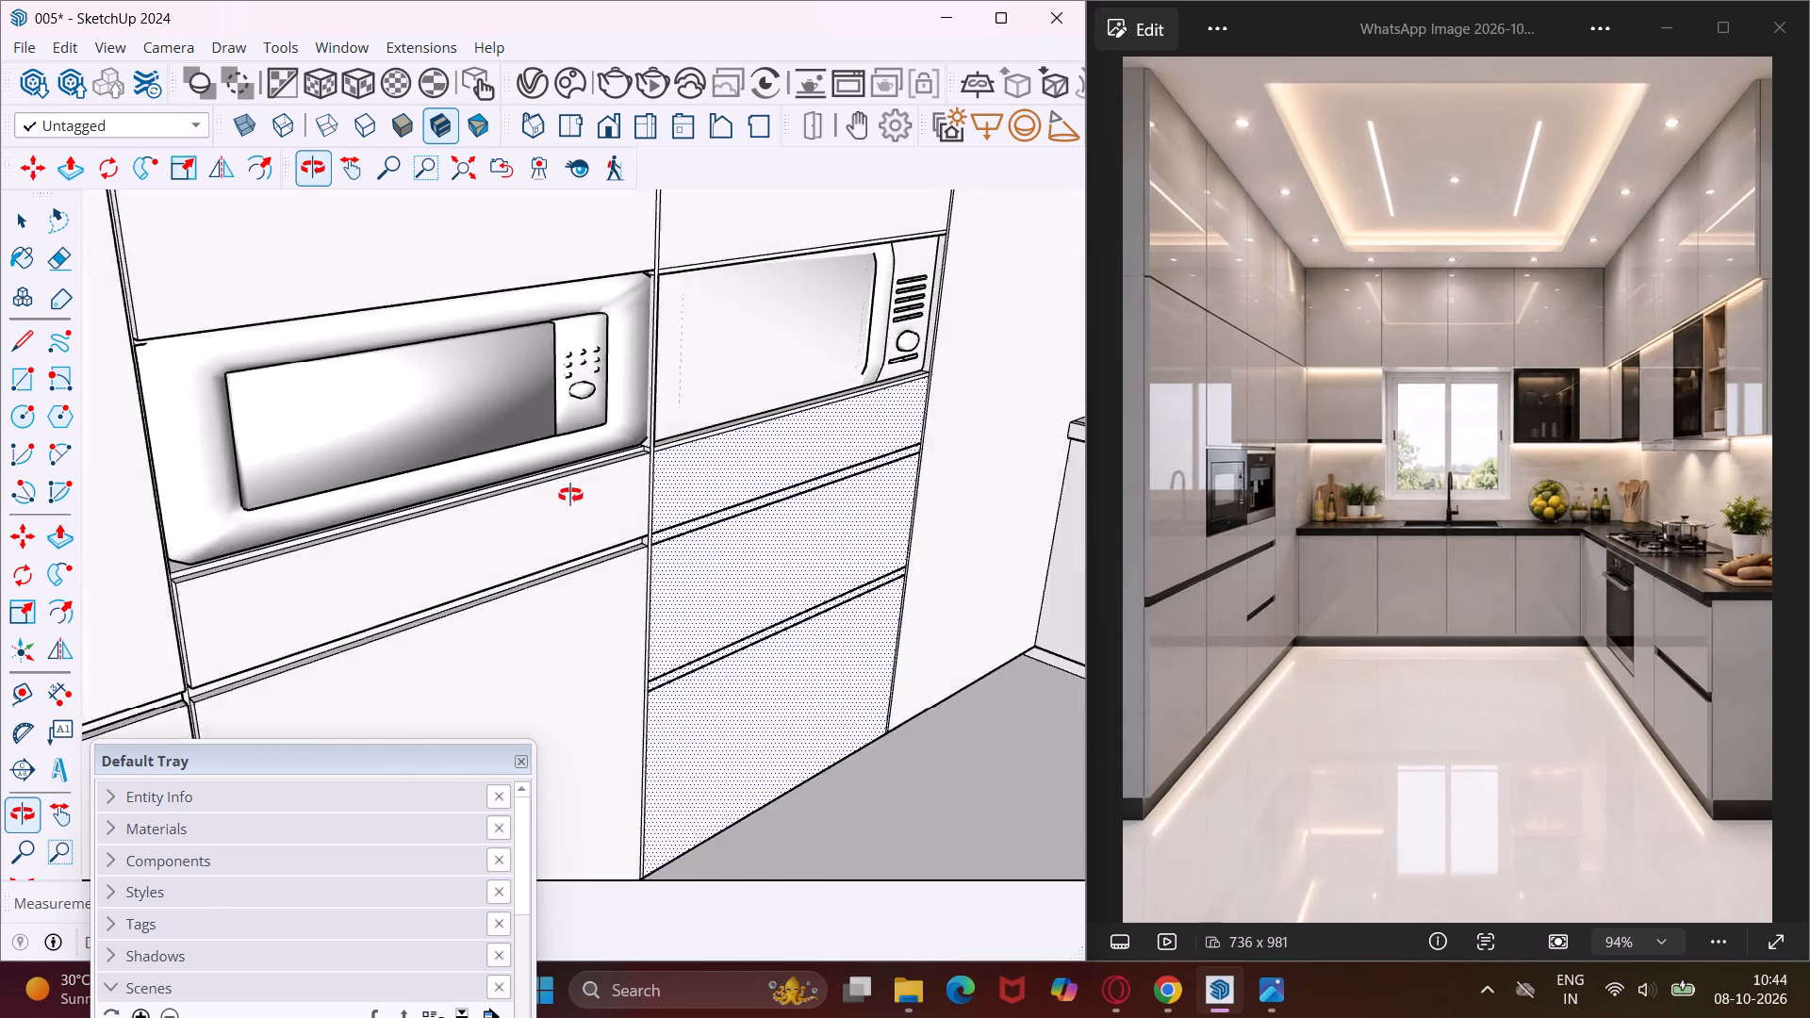
middle_click_drag(570, 495, 493, 474)
scroll(626, 516, "up", 9)
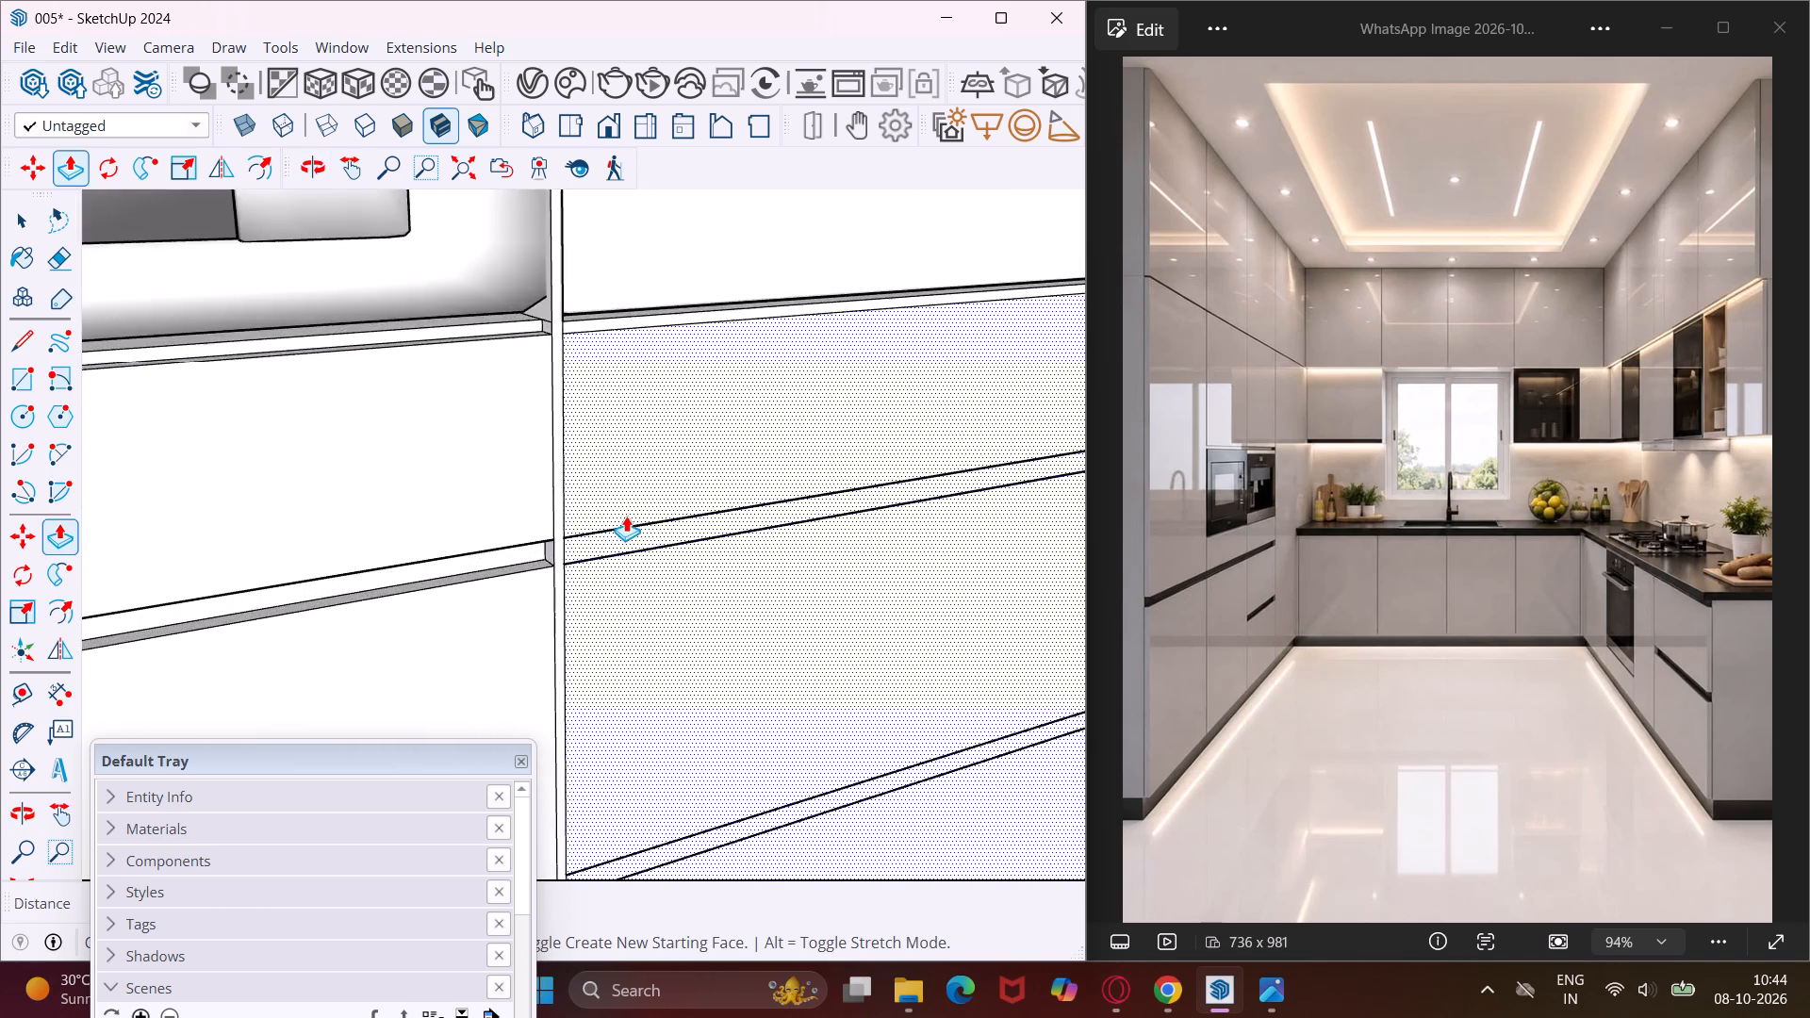
scroll(626, 516, "up", 9)
double_click(653, 558)
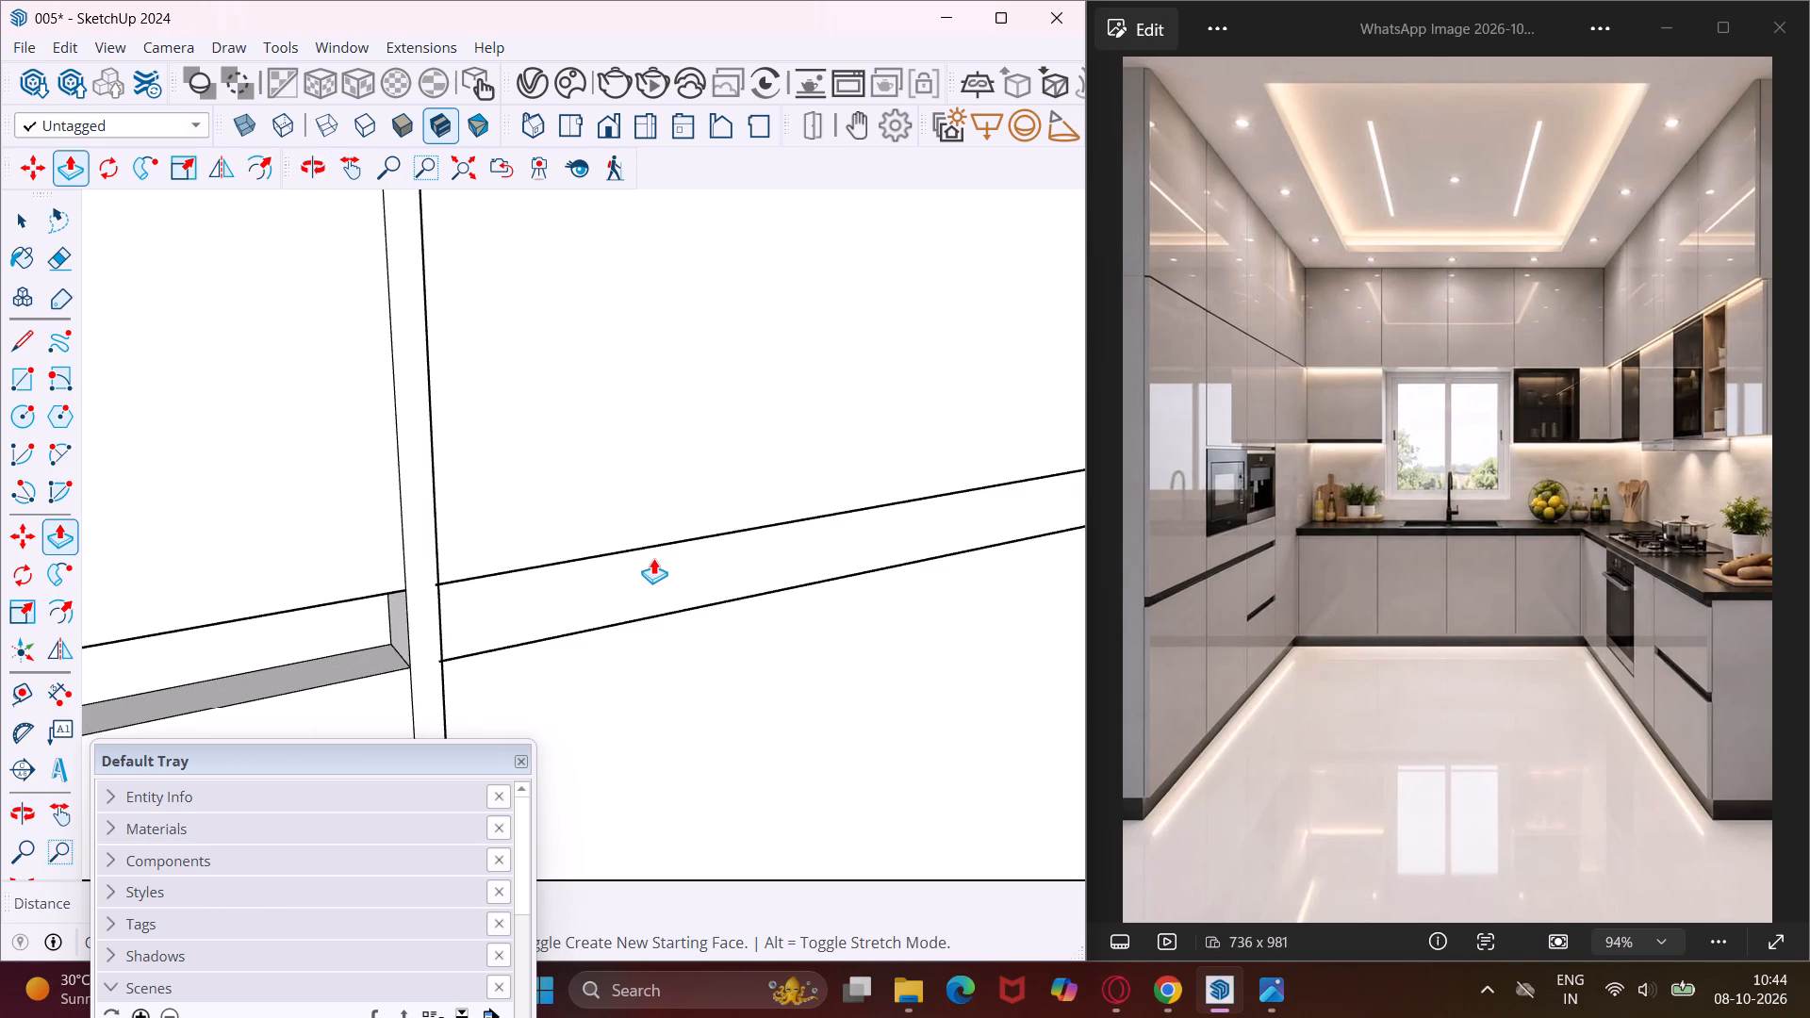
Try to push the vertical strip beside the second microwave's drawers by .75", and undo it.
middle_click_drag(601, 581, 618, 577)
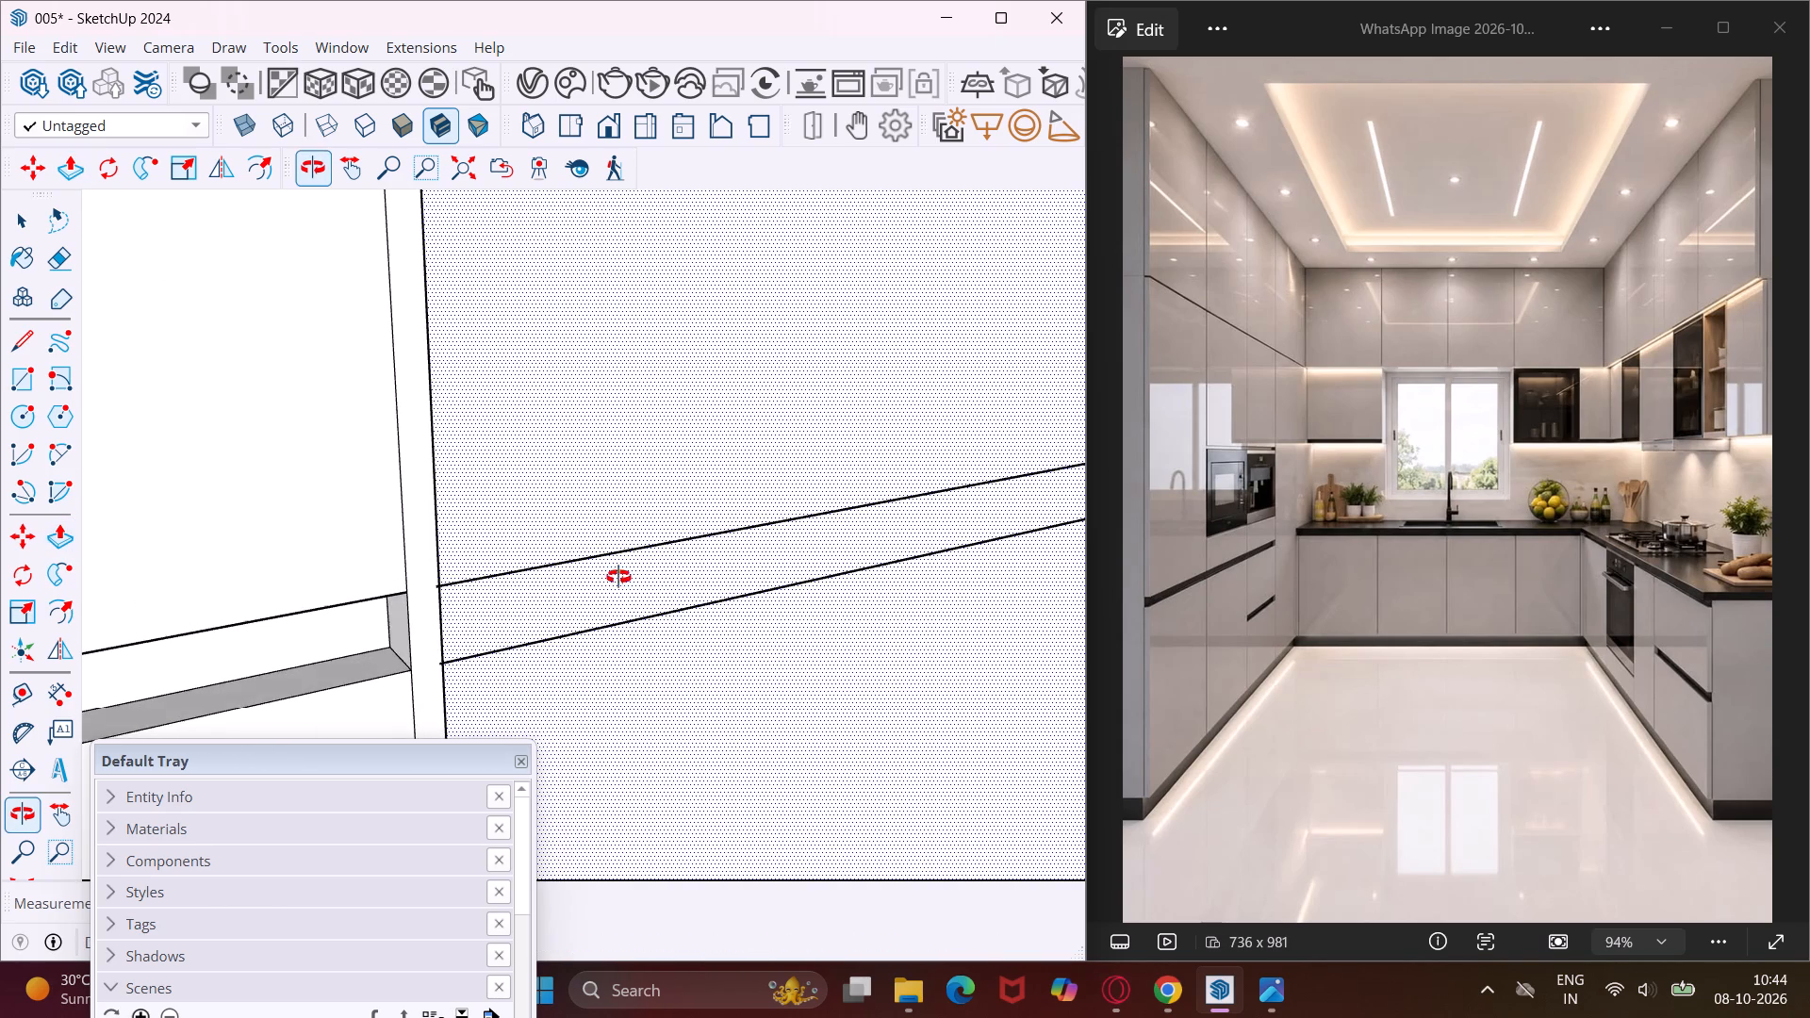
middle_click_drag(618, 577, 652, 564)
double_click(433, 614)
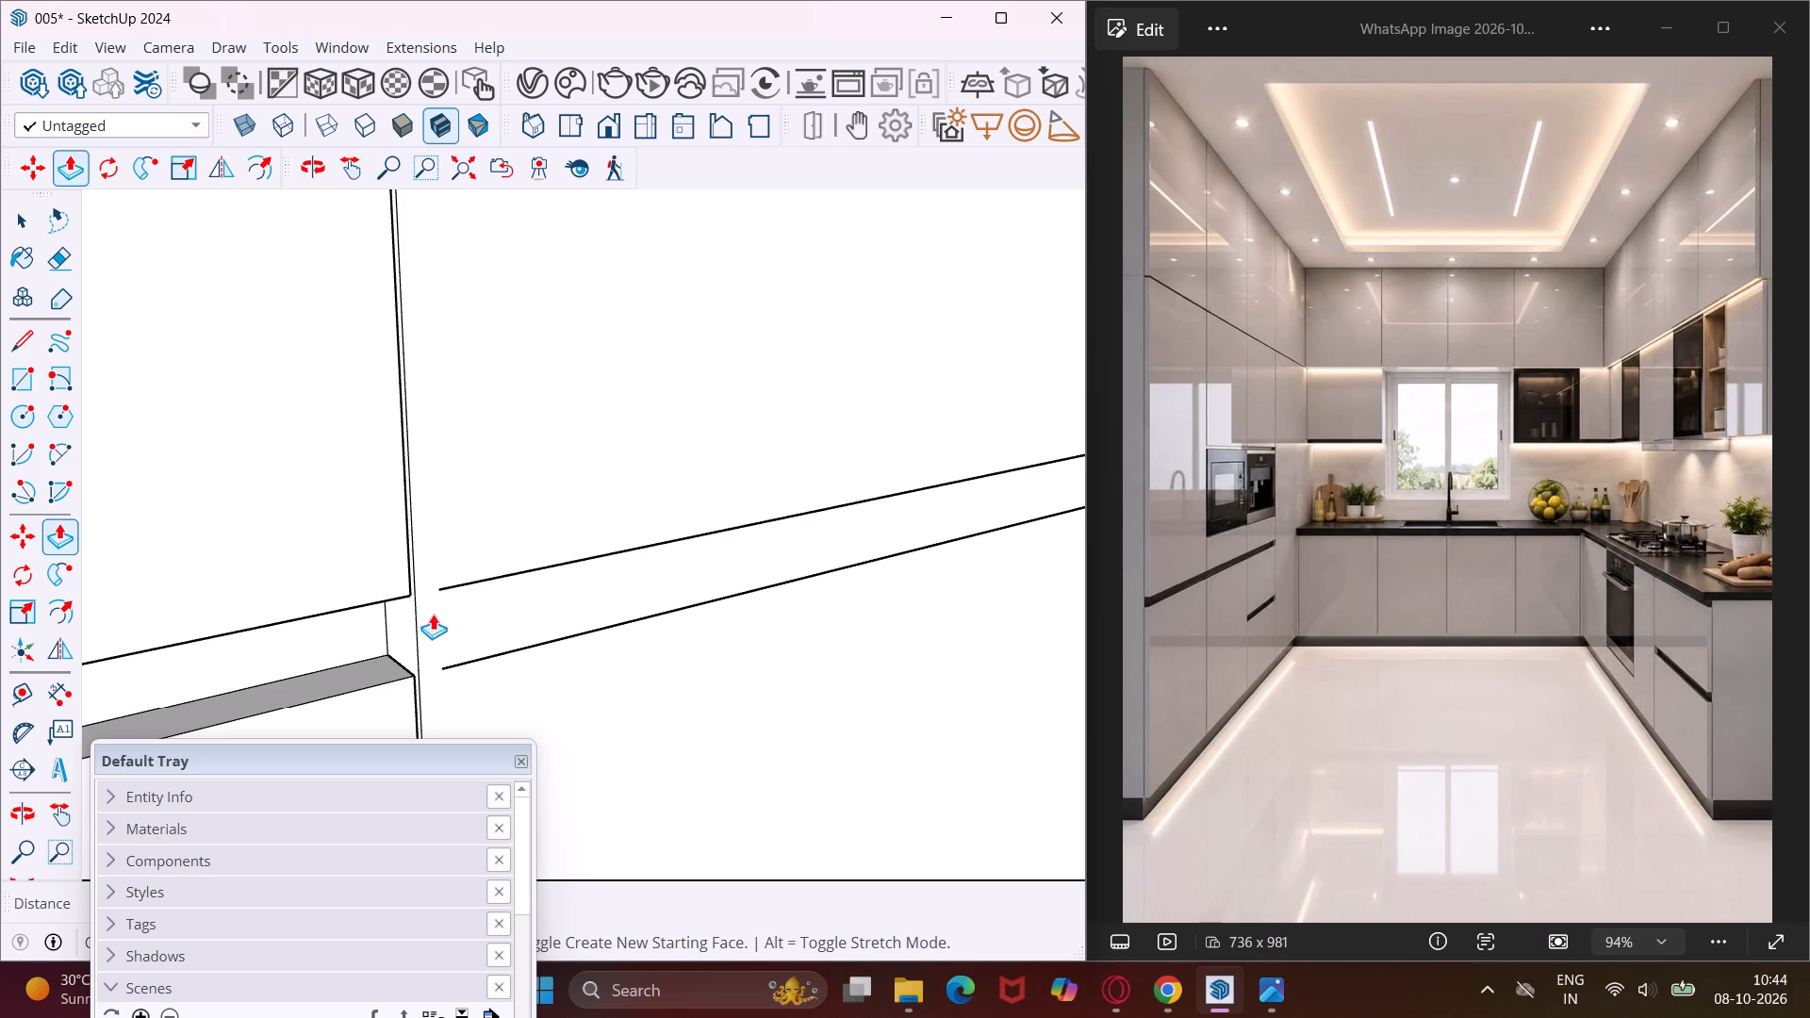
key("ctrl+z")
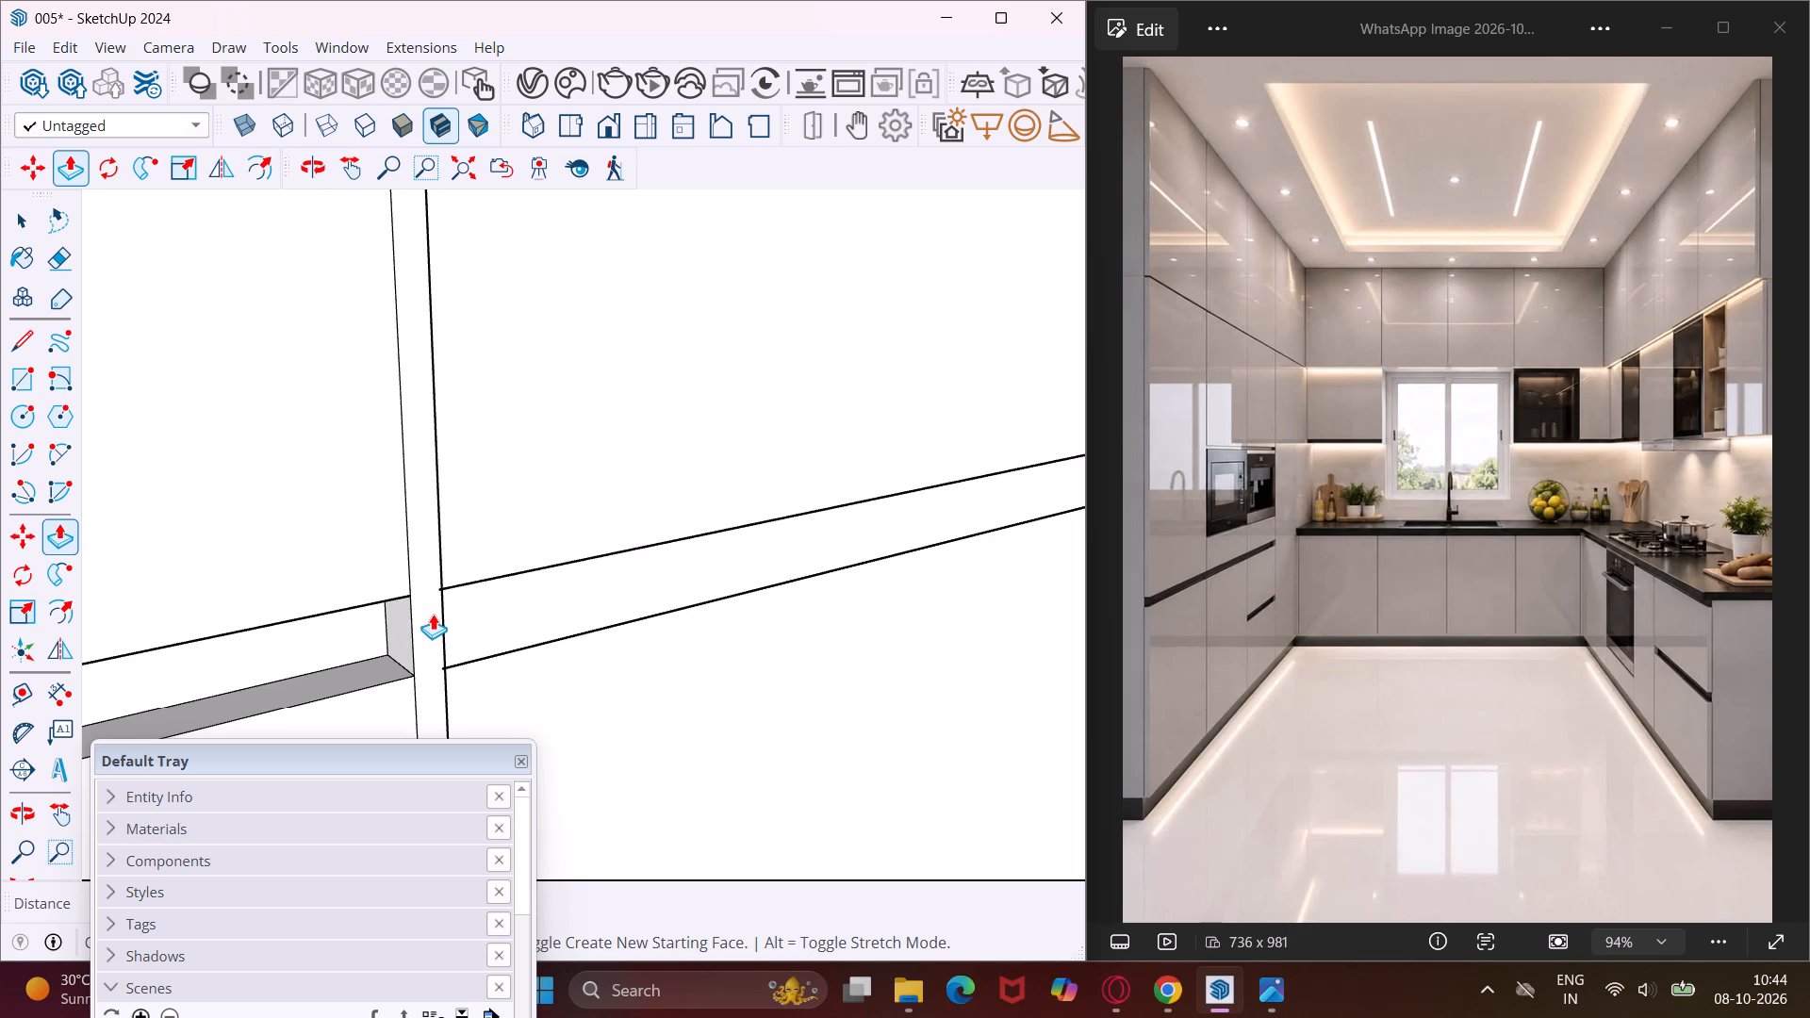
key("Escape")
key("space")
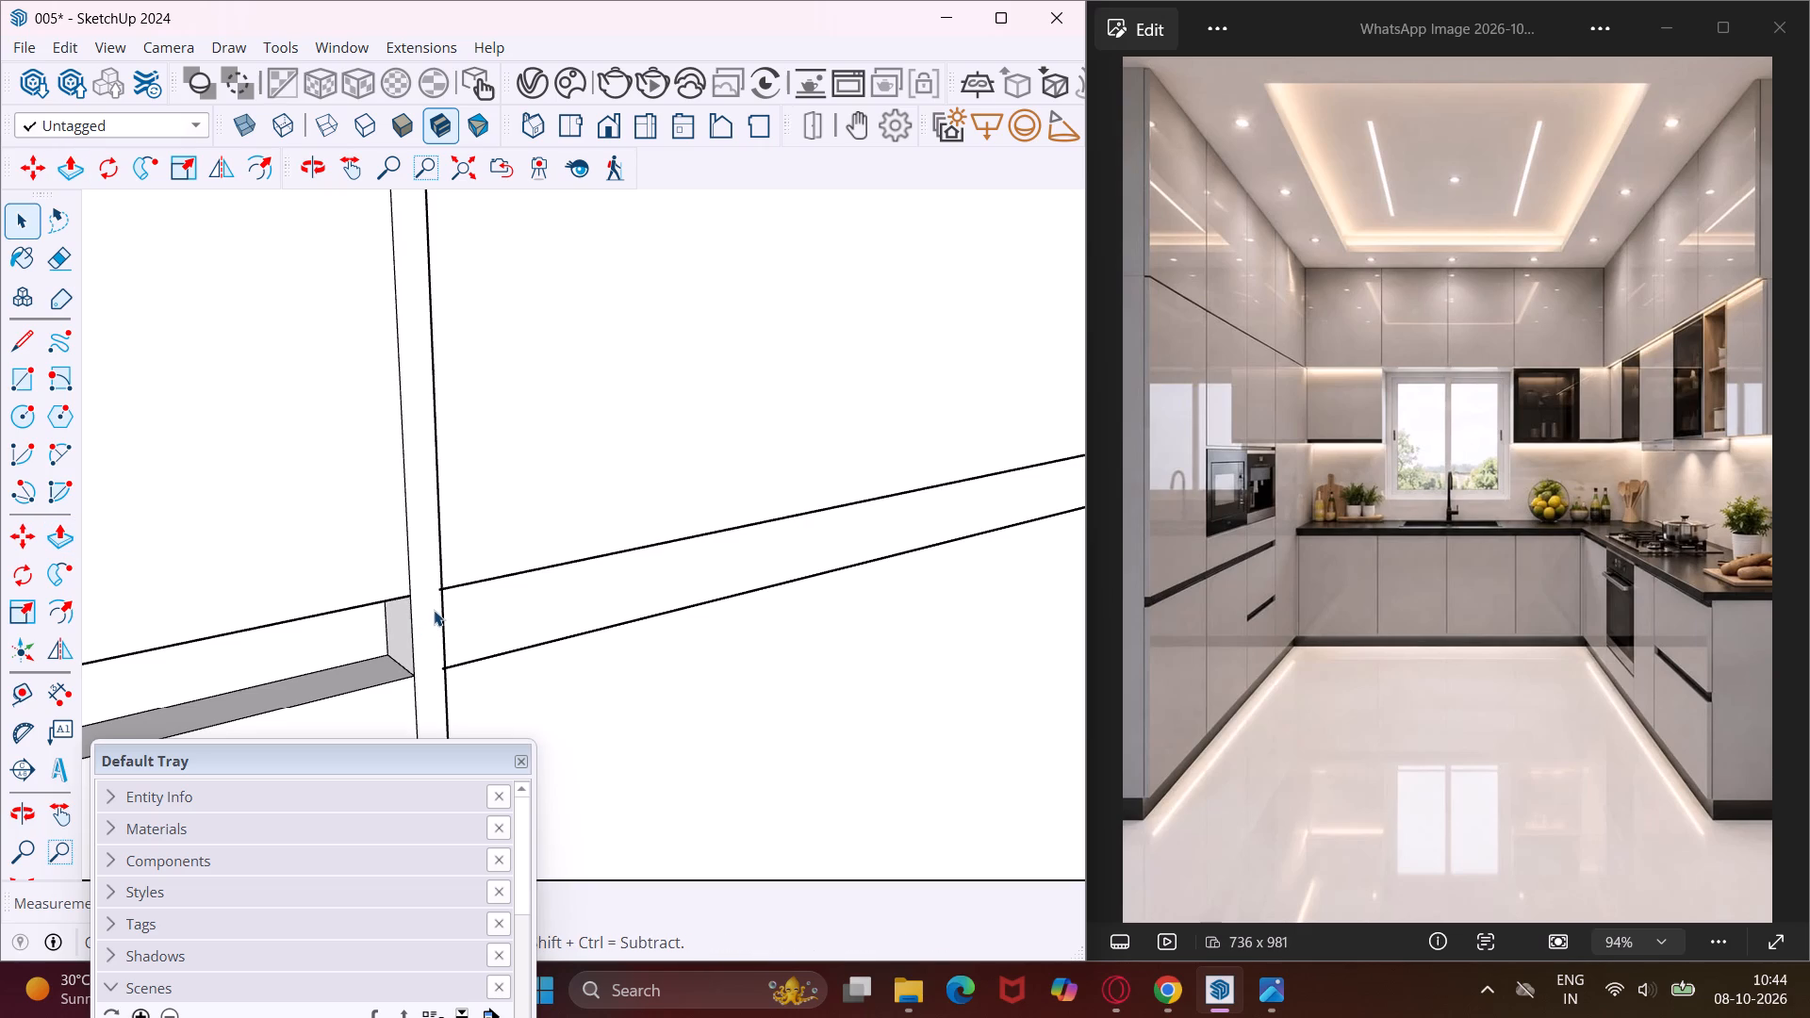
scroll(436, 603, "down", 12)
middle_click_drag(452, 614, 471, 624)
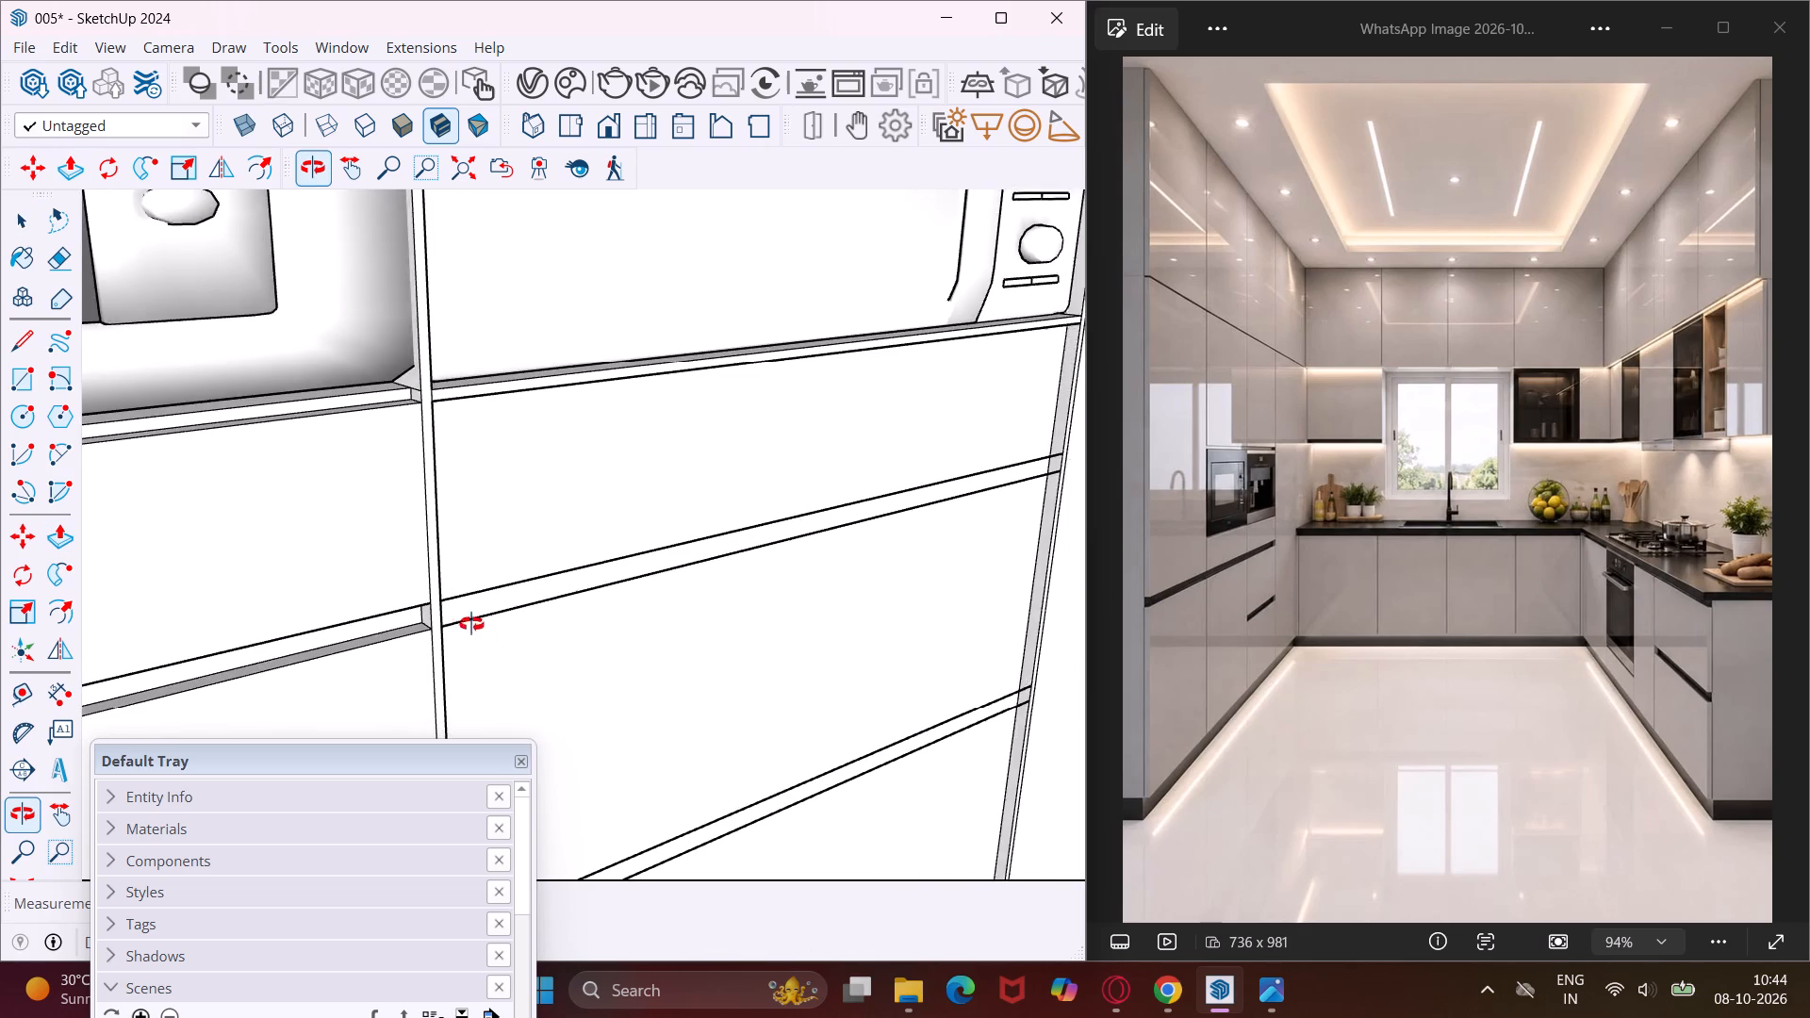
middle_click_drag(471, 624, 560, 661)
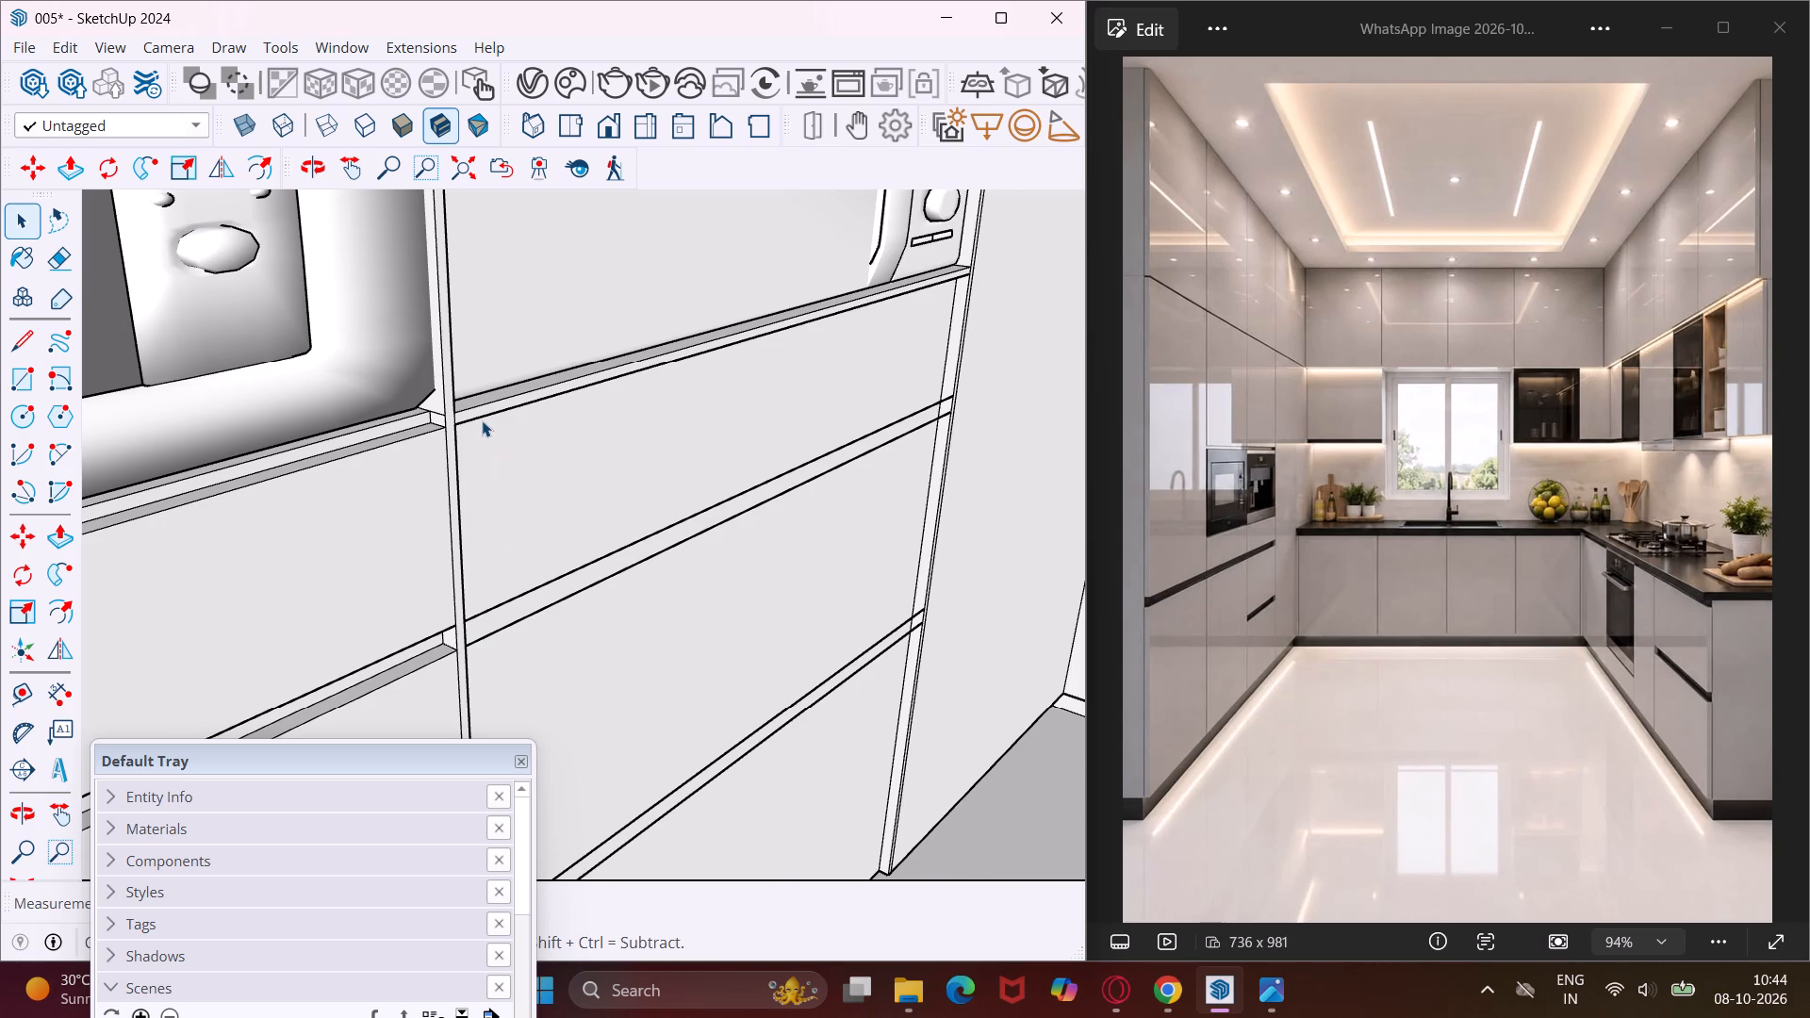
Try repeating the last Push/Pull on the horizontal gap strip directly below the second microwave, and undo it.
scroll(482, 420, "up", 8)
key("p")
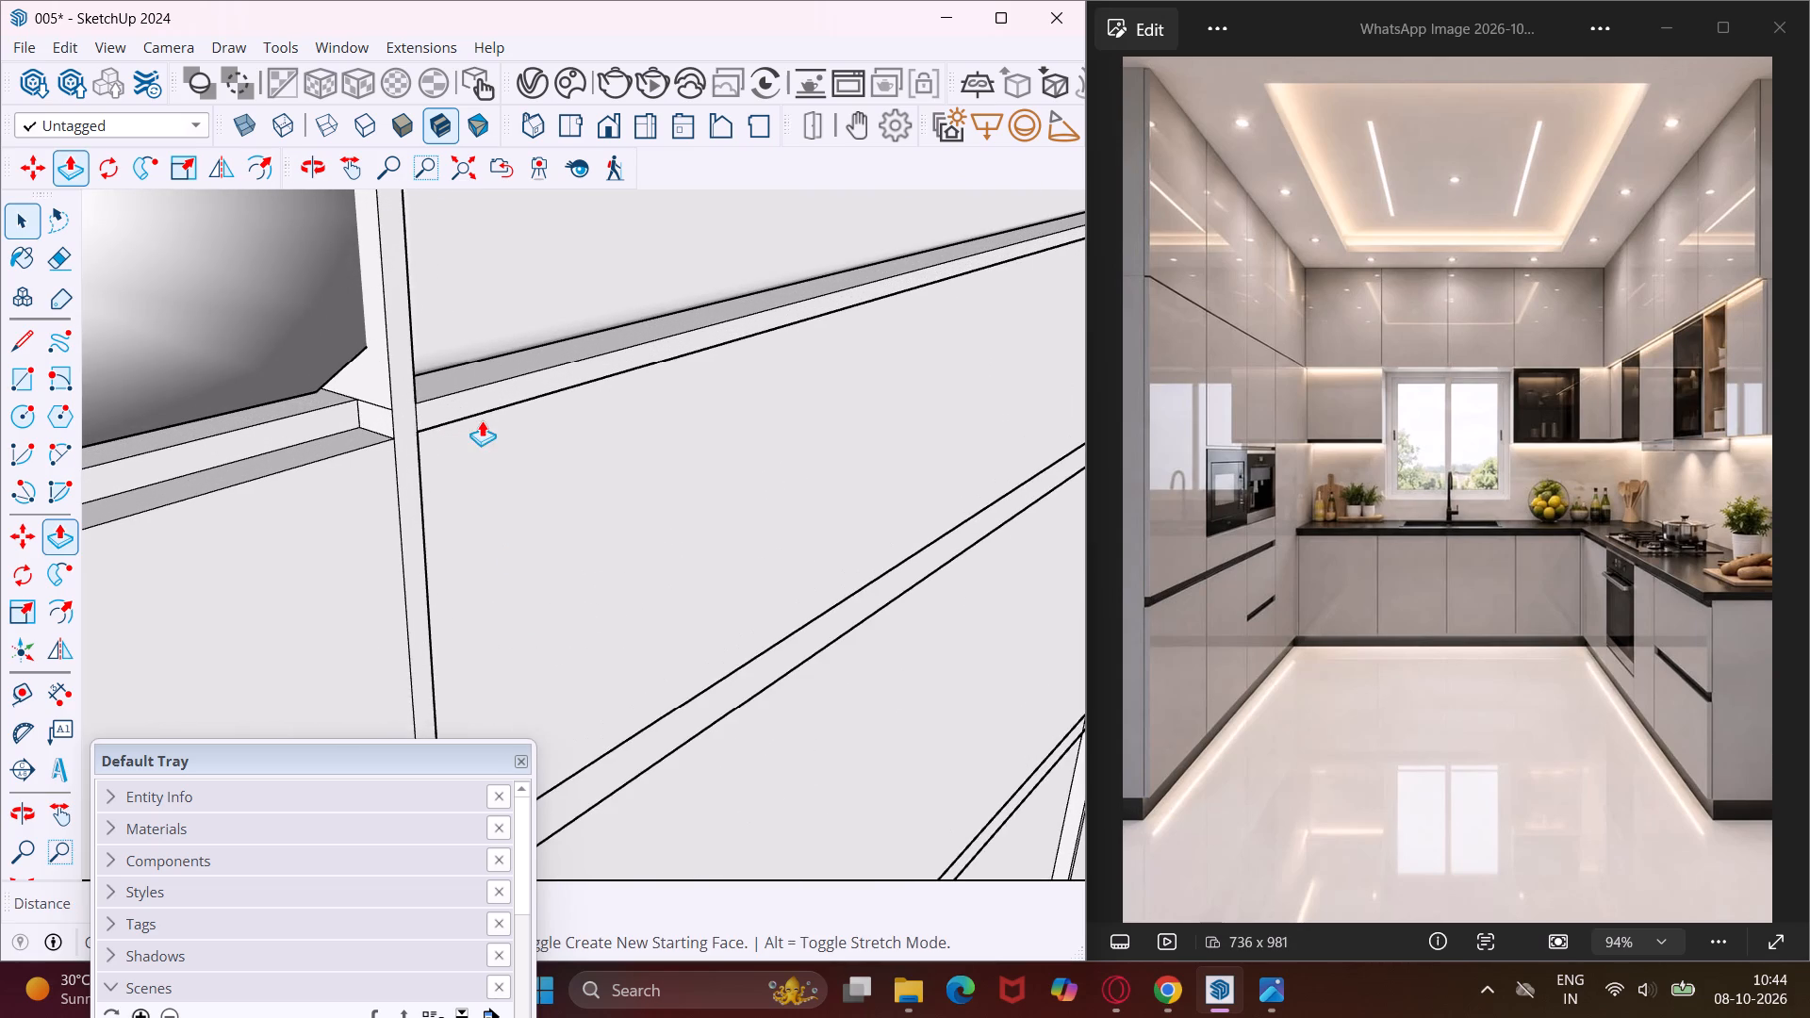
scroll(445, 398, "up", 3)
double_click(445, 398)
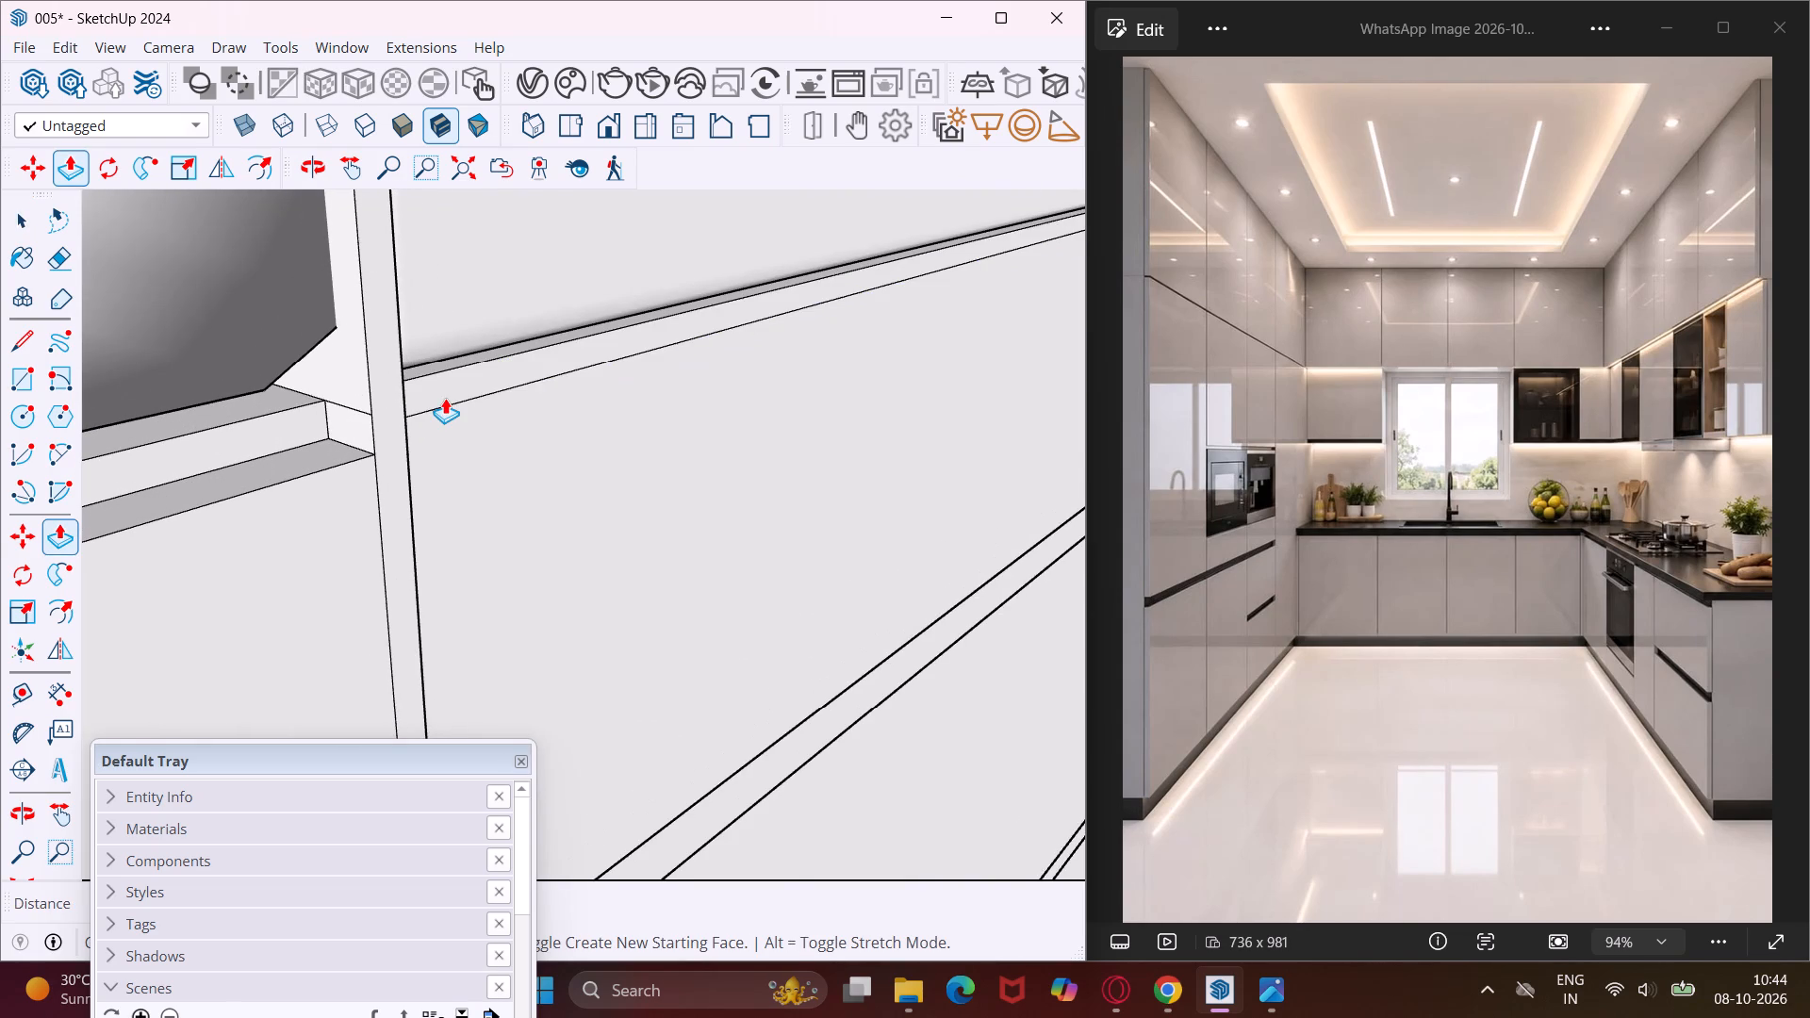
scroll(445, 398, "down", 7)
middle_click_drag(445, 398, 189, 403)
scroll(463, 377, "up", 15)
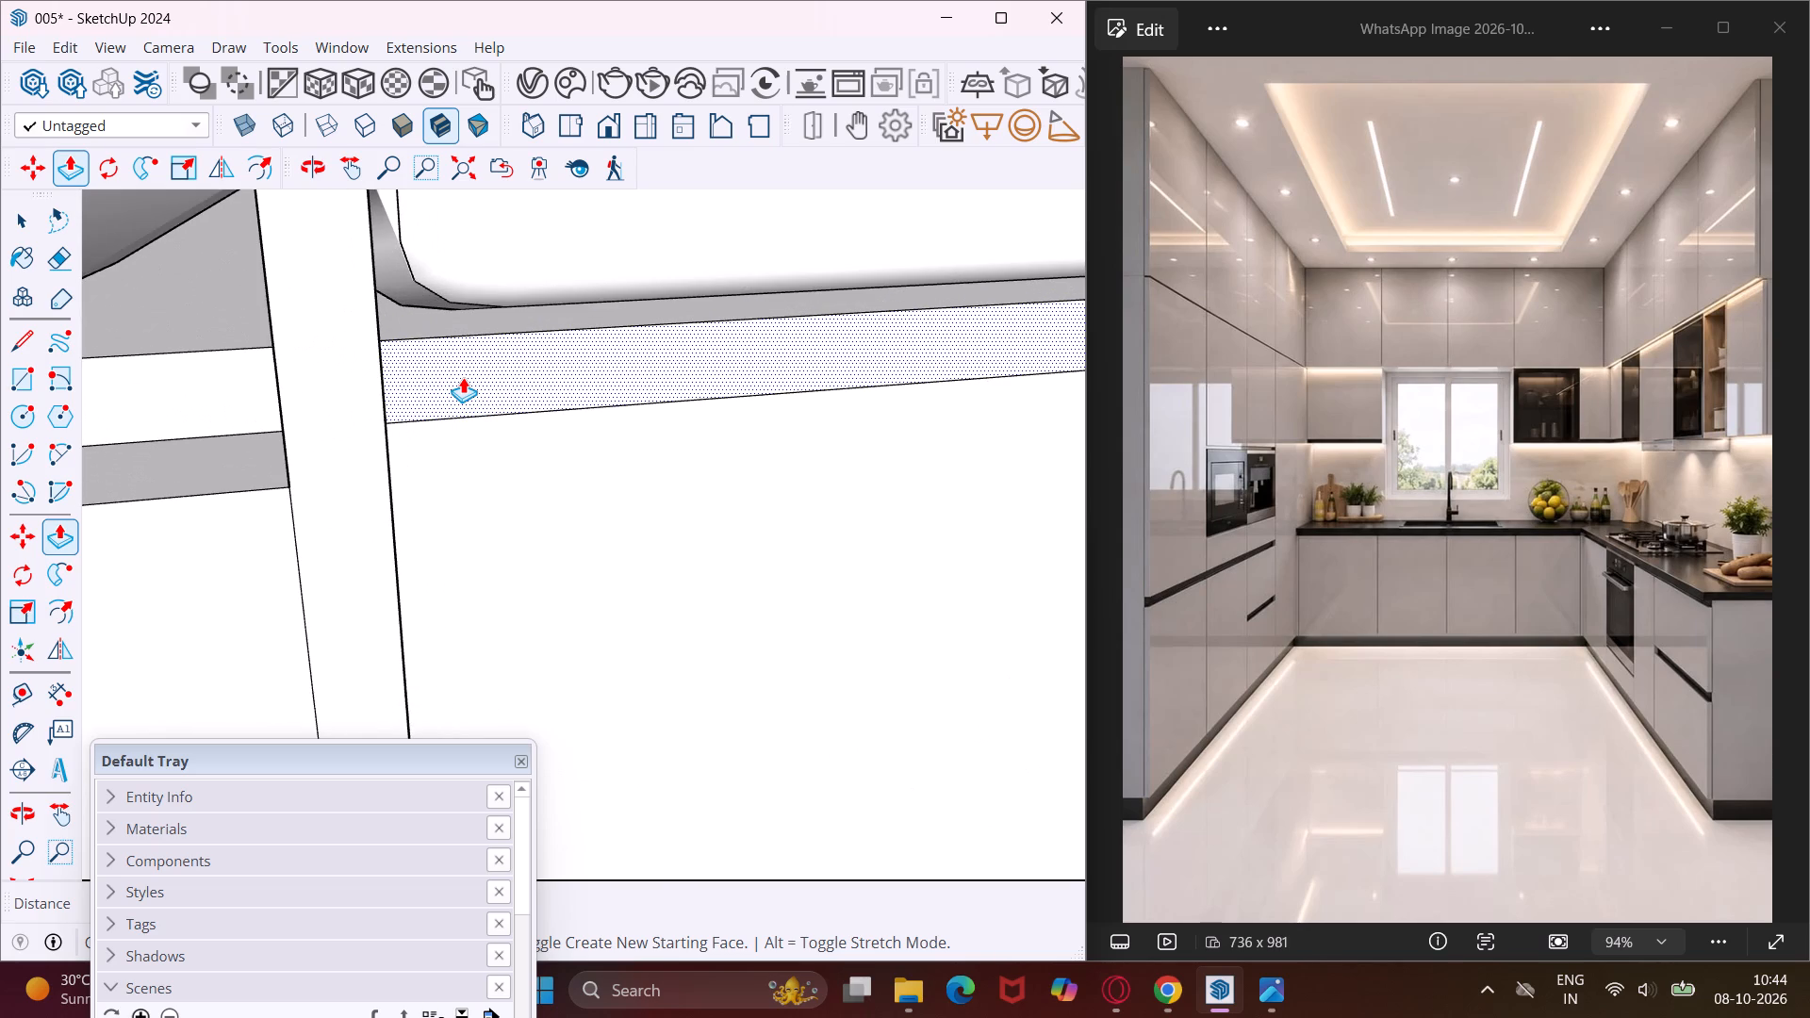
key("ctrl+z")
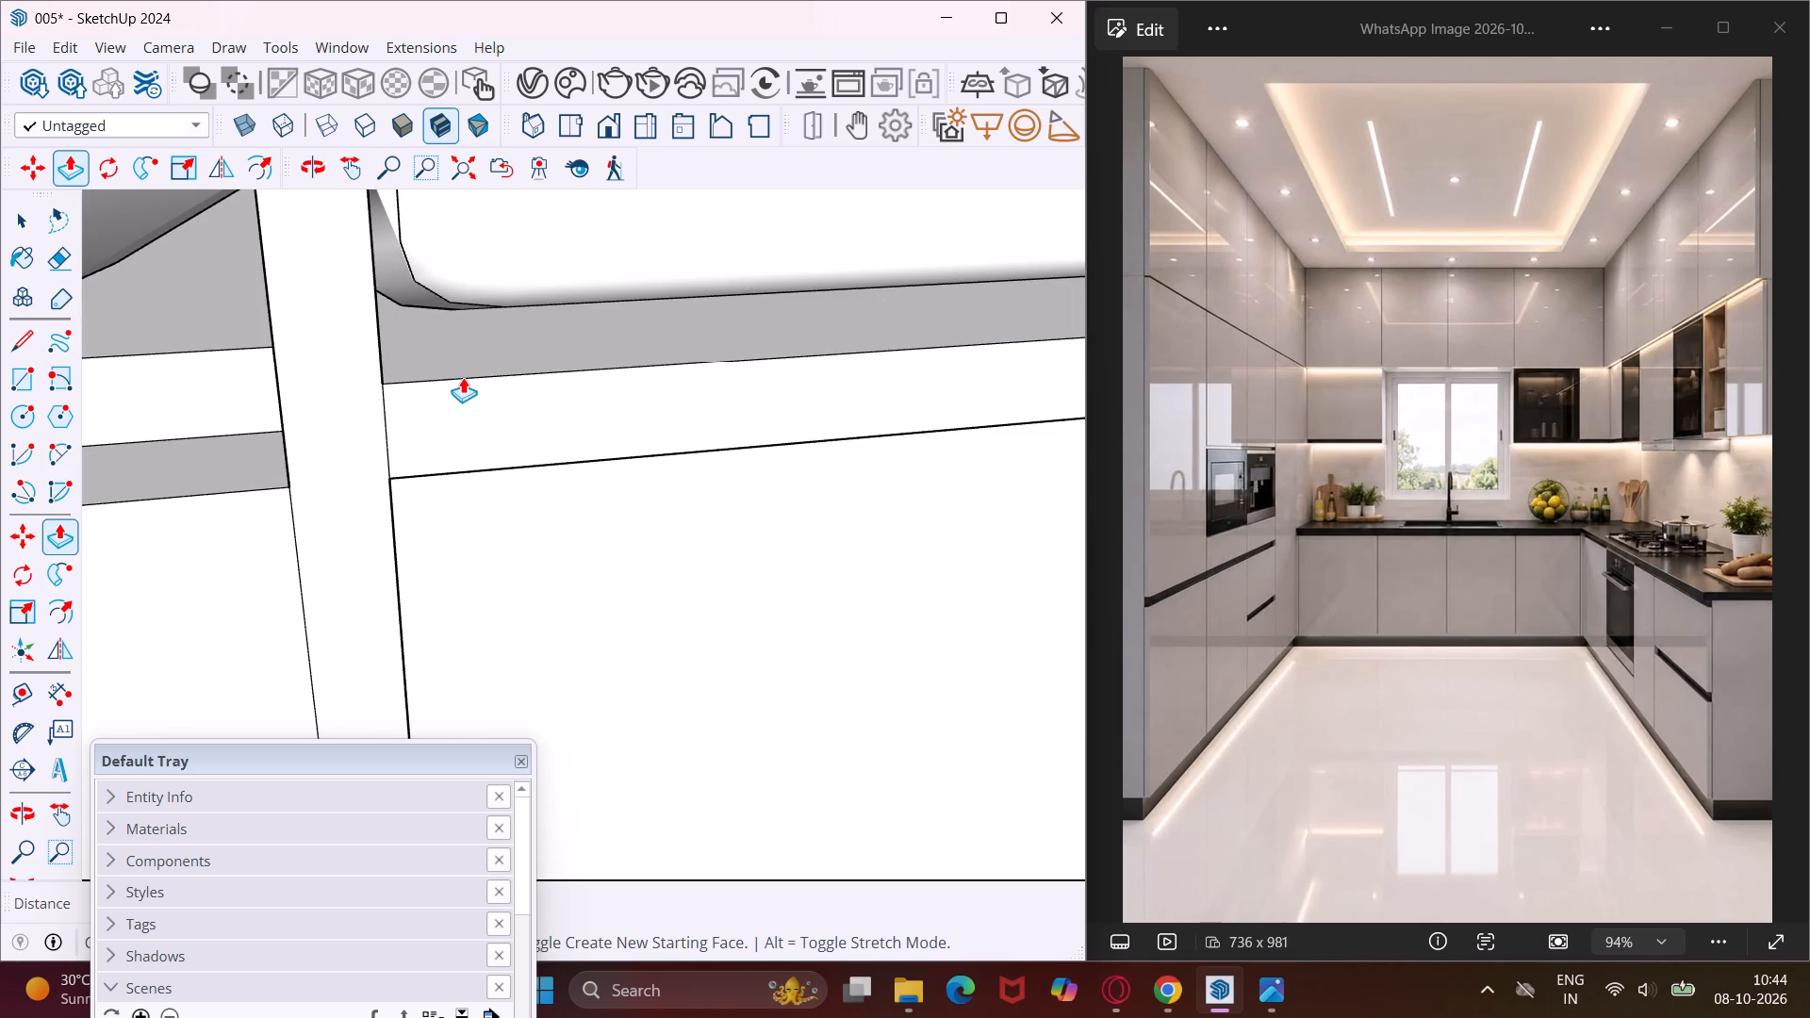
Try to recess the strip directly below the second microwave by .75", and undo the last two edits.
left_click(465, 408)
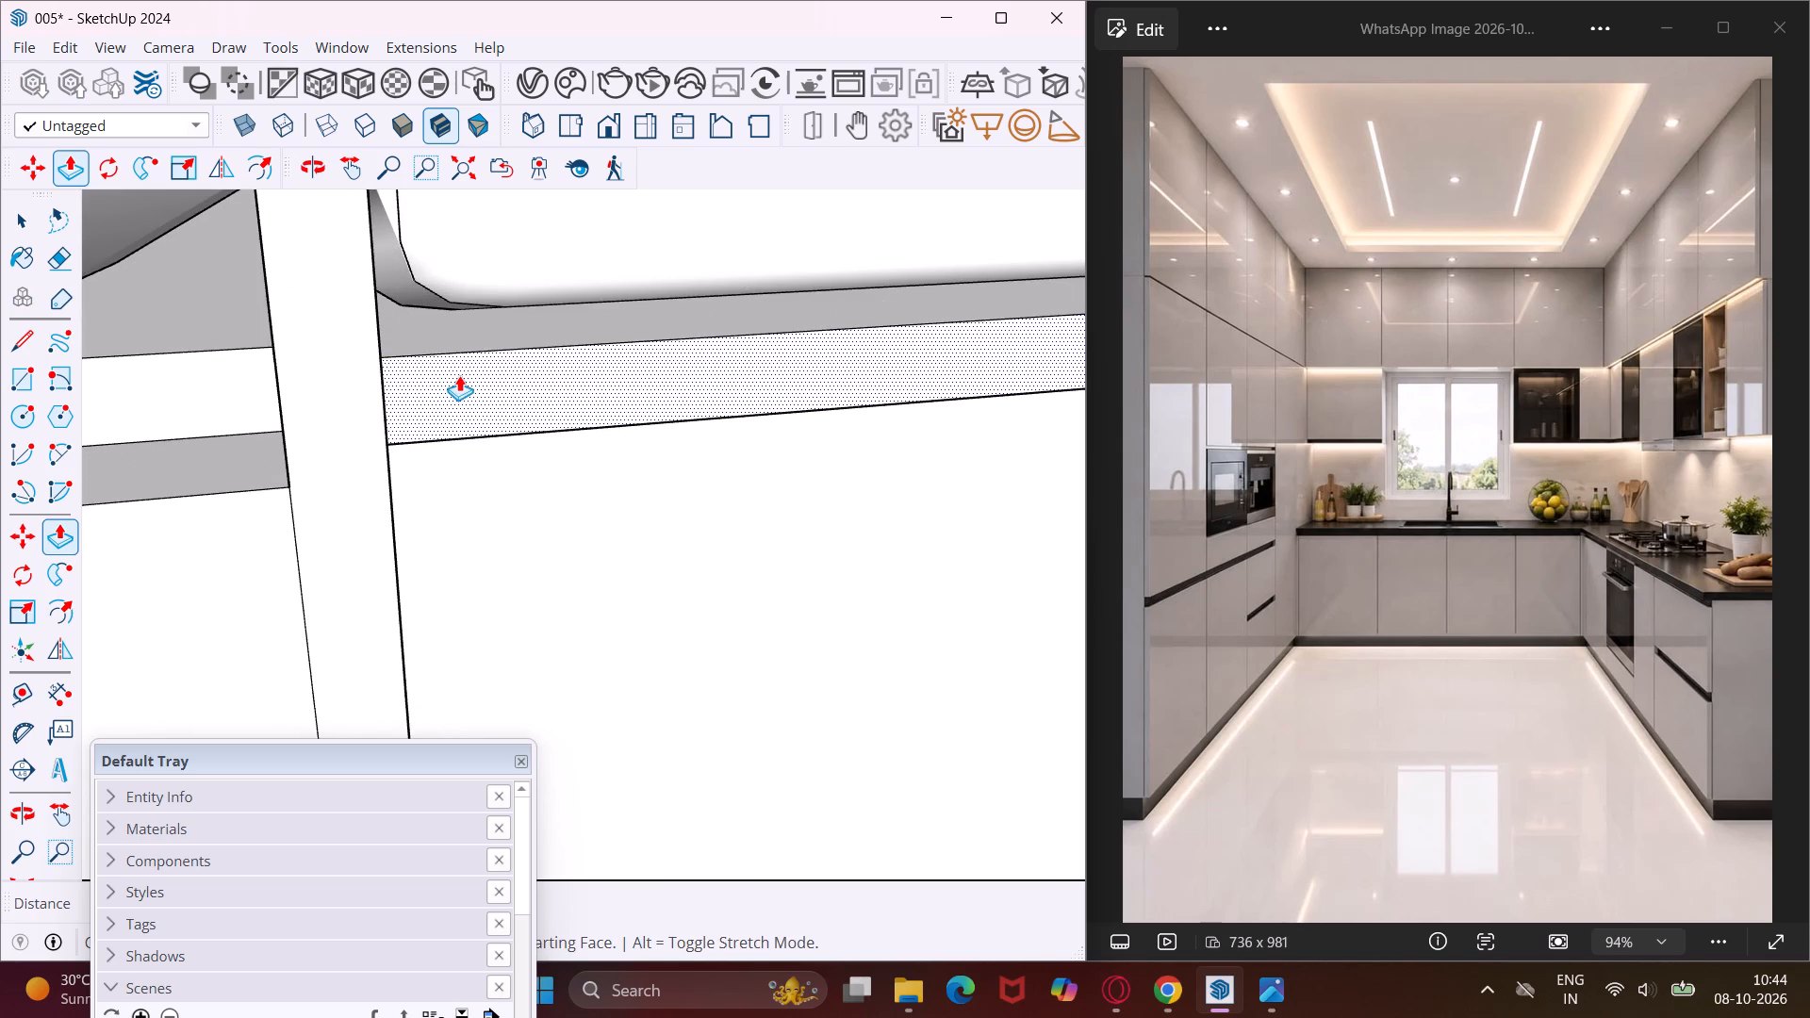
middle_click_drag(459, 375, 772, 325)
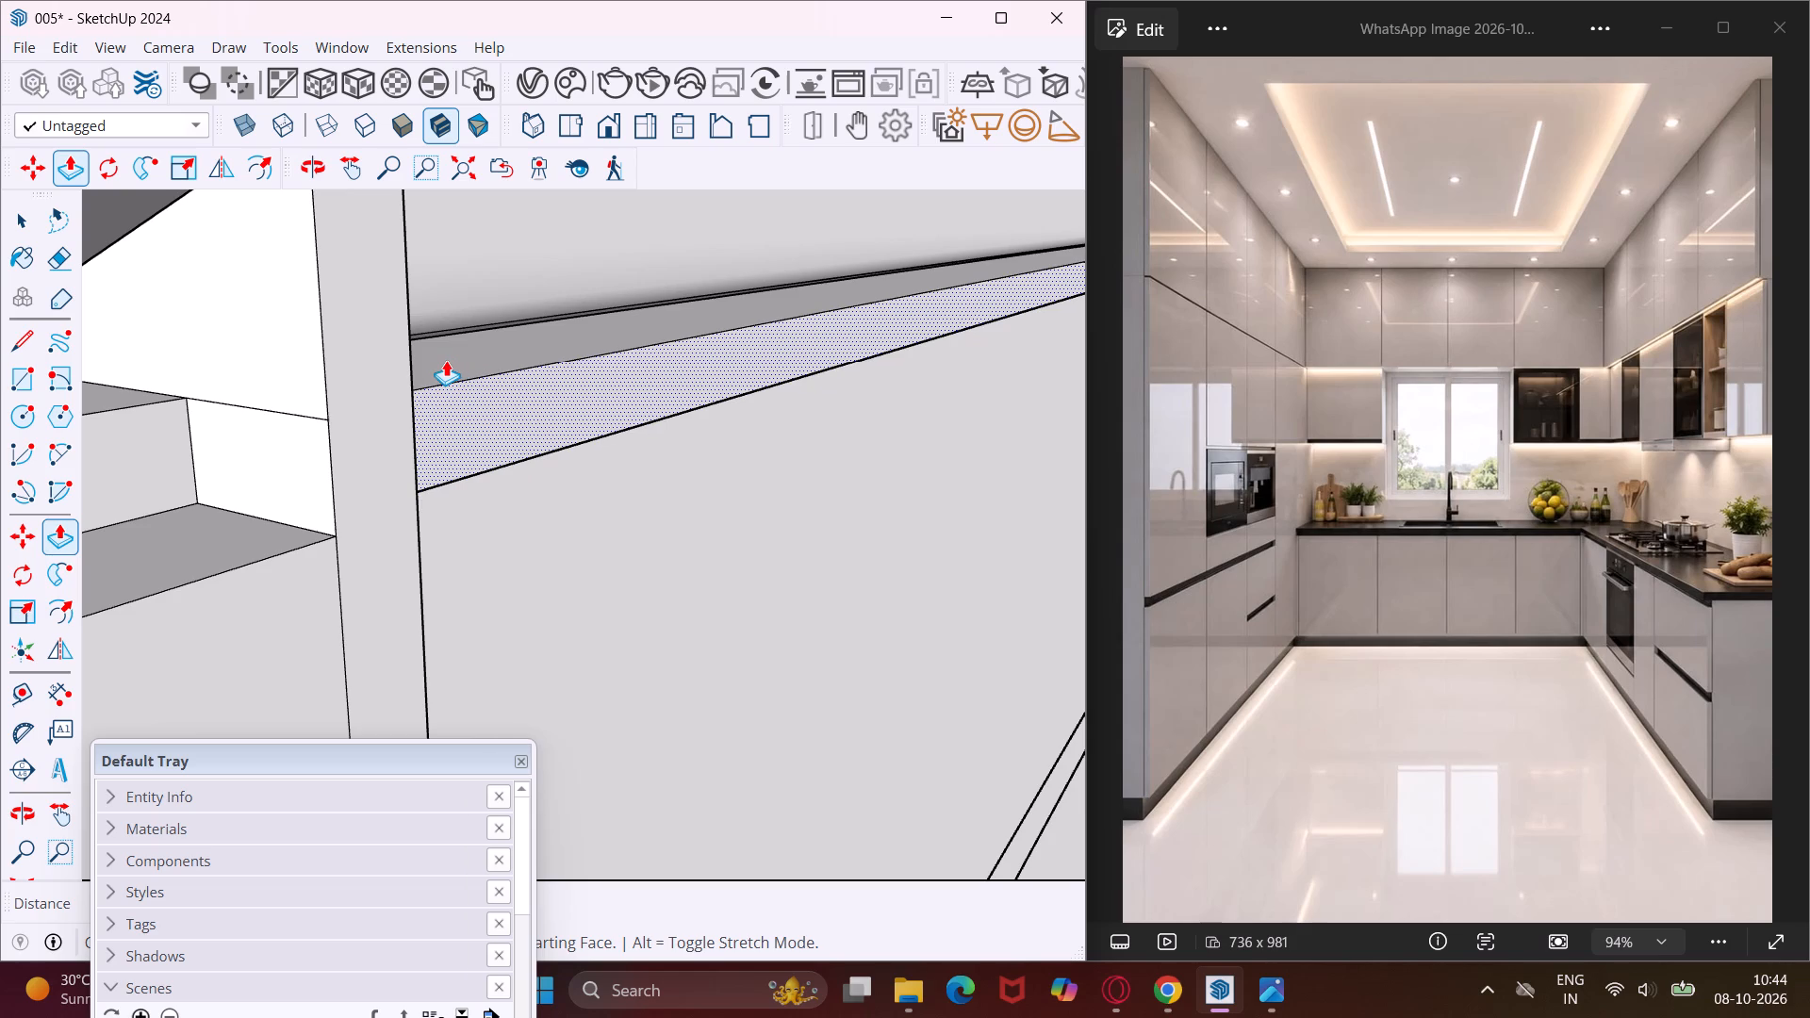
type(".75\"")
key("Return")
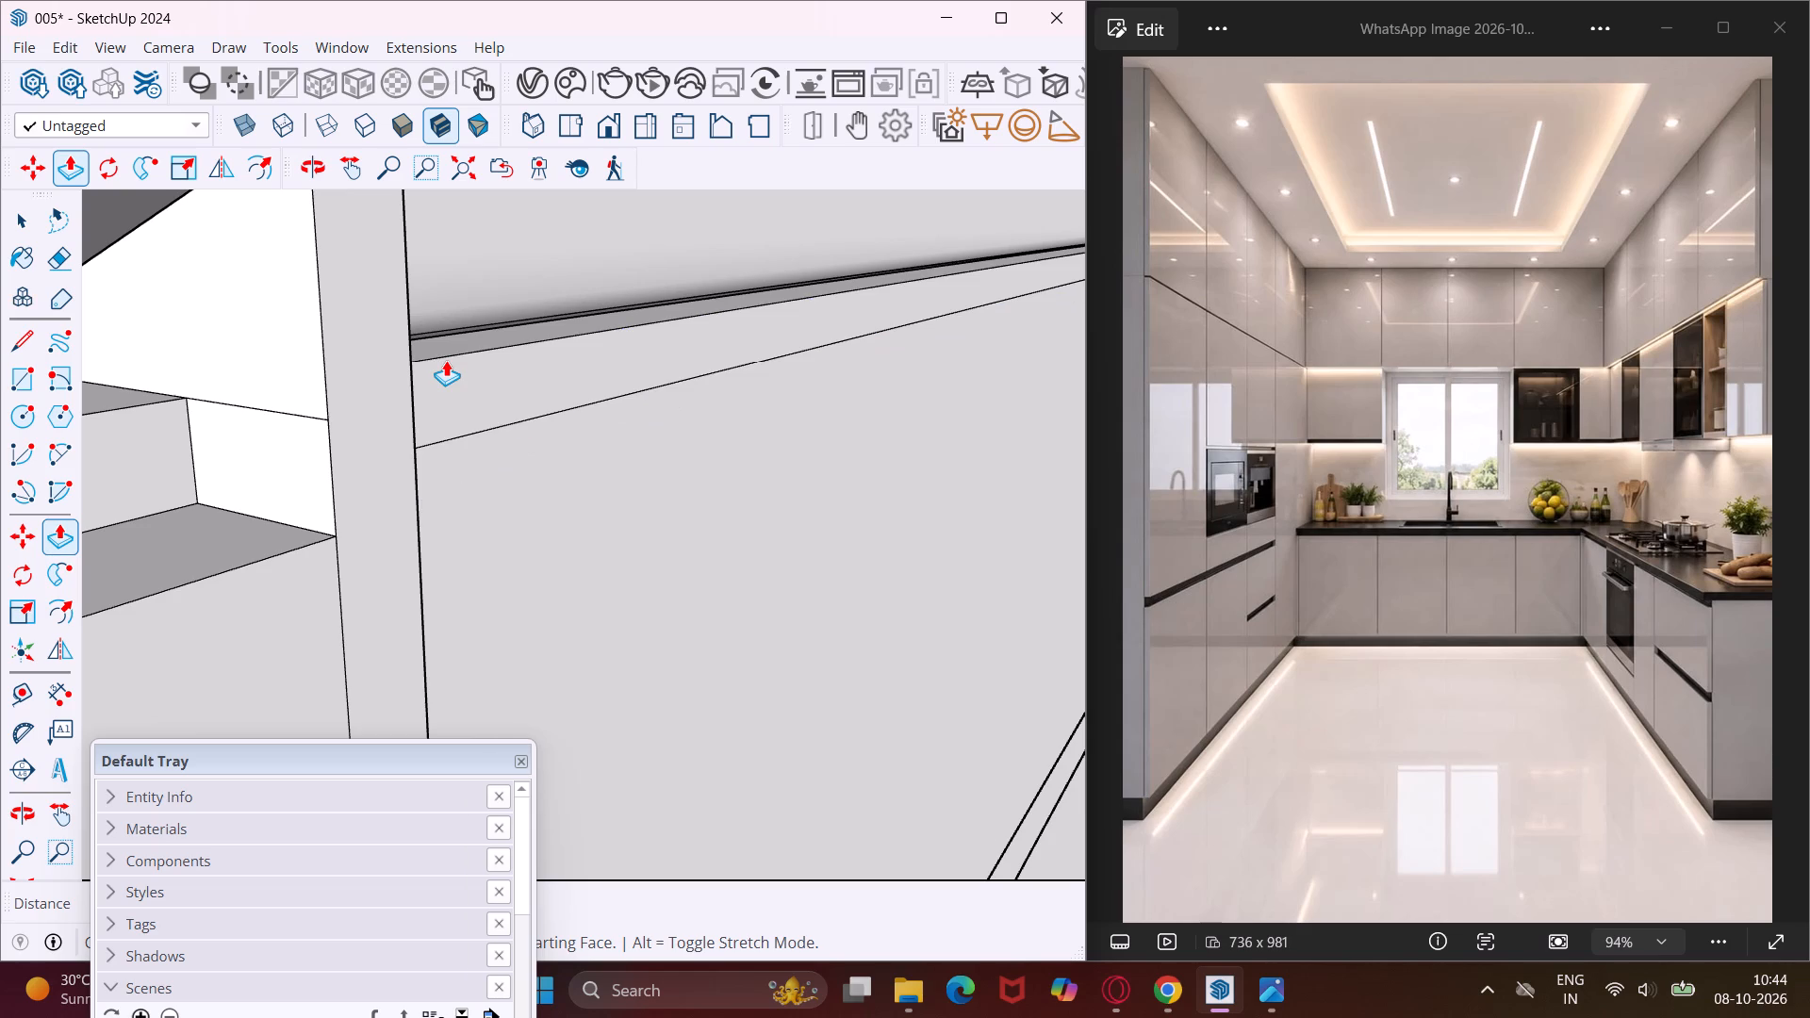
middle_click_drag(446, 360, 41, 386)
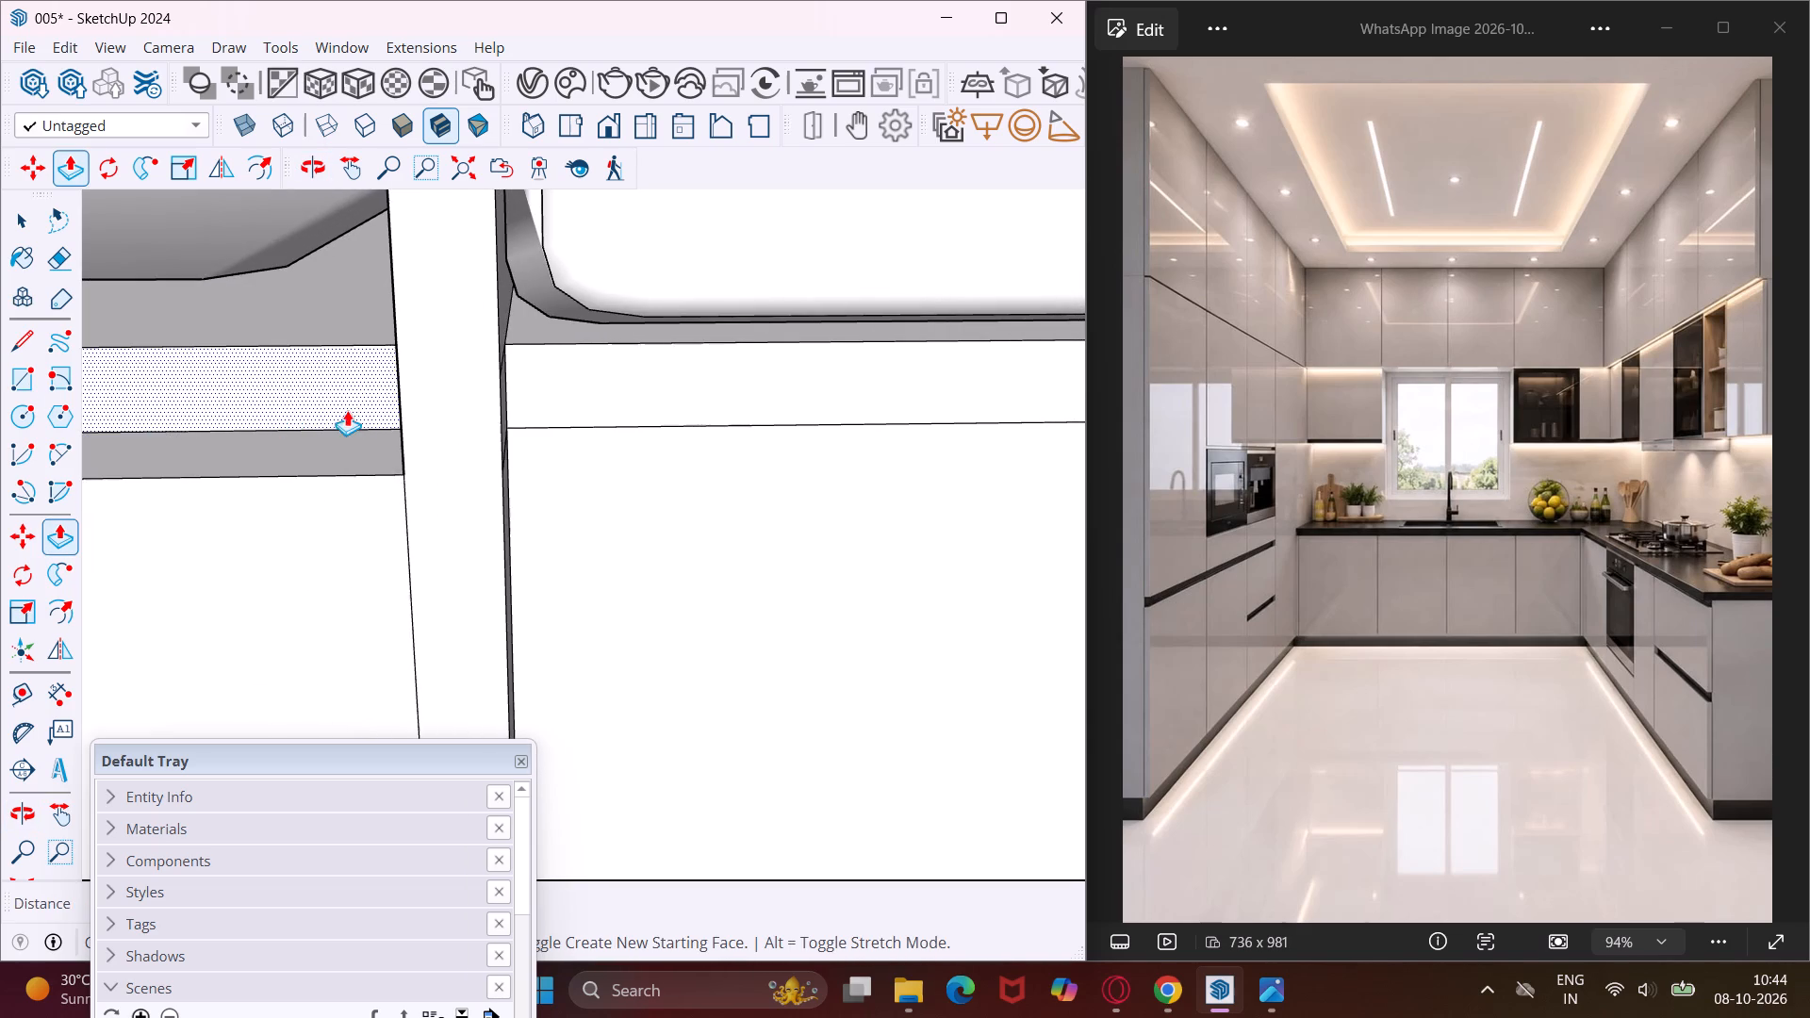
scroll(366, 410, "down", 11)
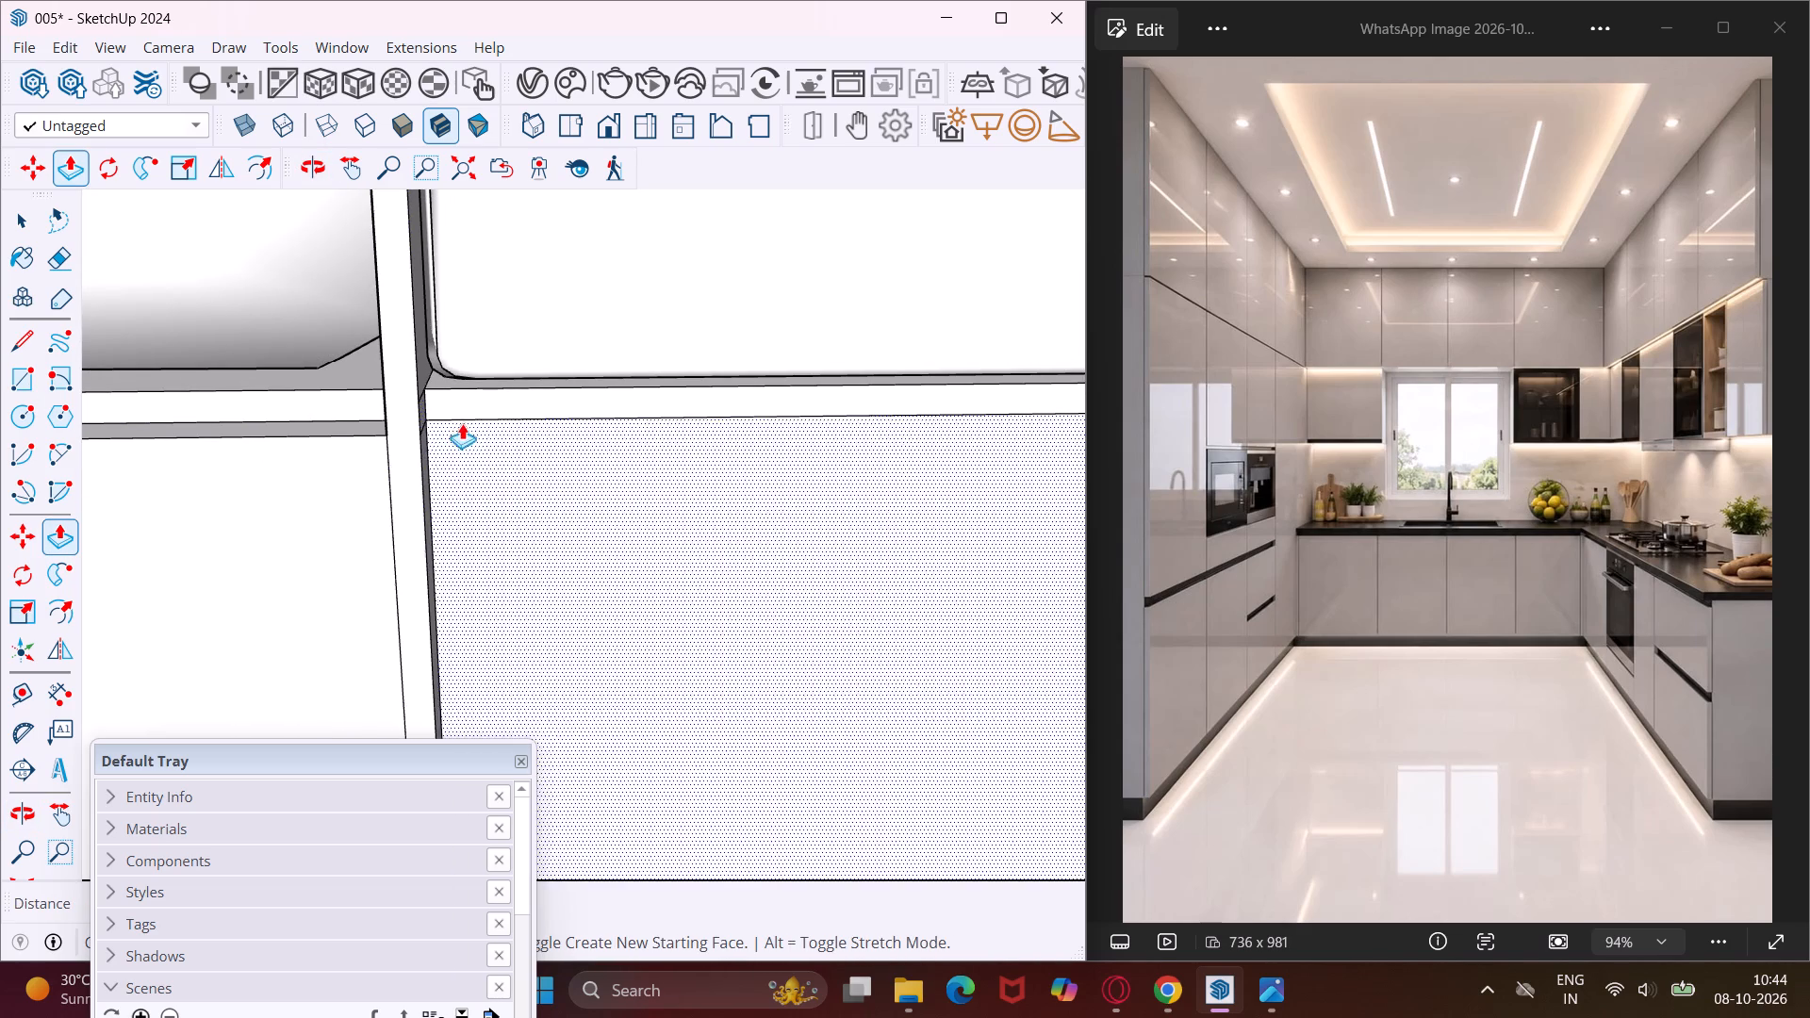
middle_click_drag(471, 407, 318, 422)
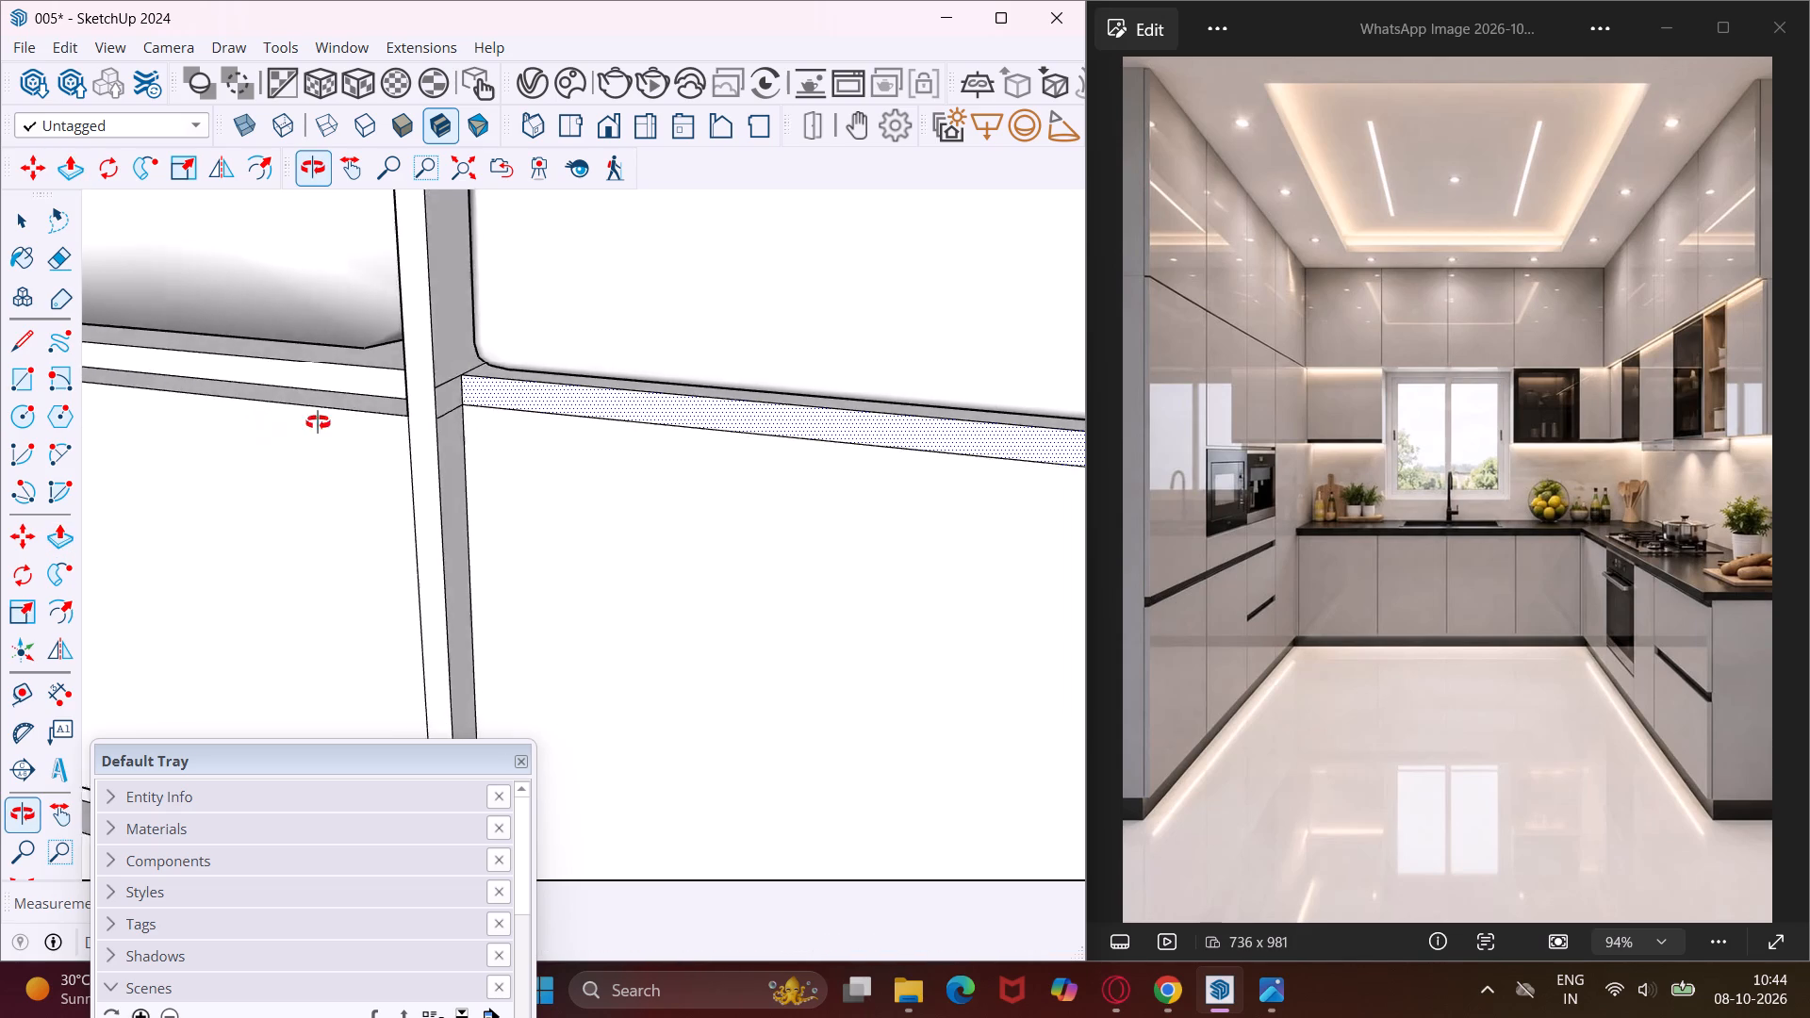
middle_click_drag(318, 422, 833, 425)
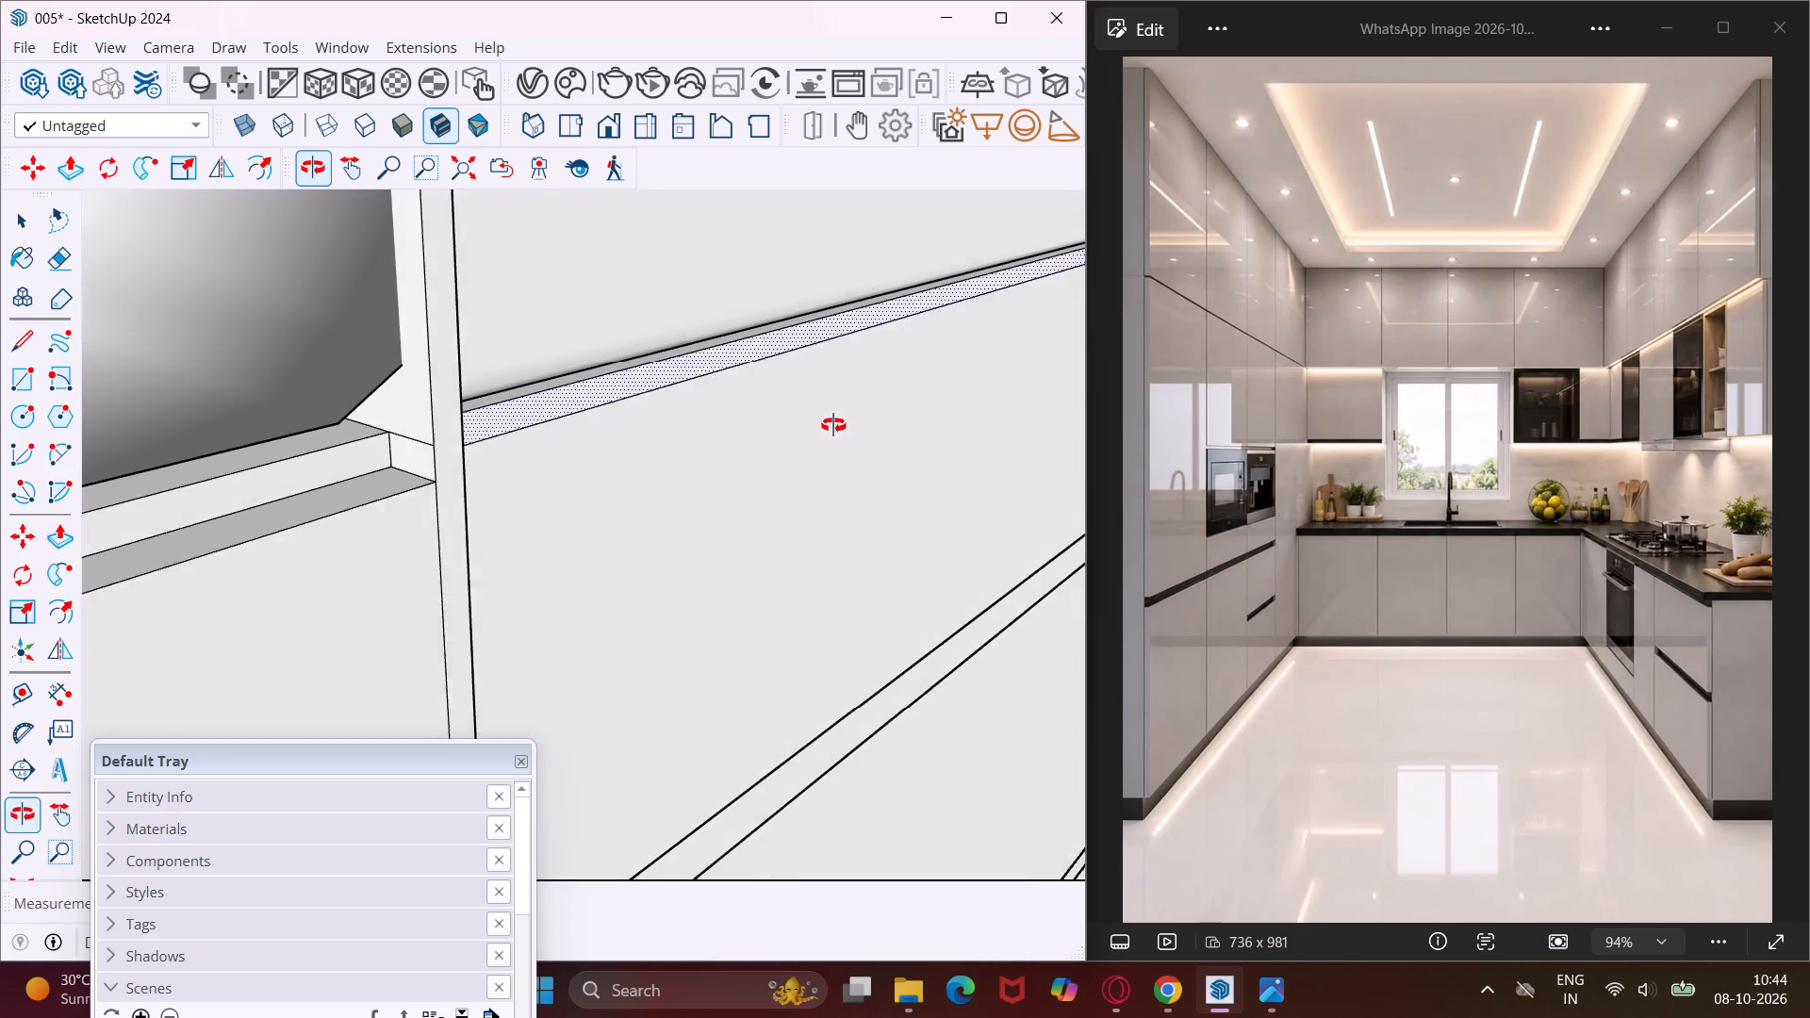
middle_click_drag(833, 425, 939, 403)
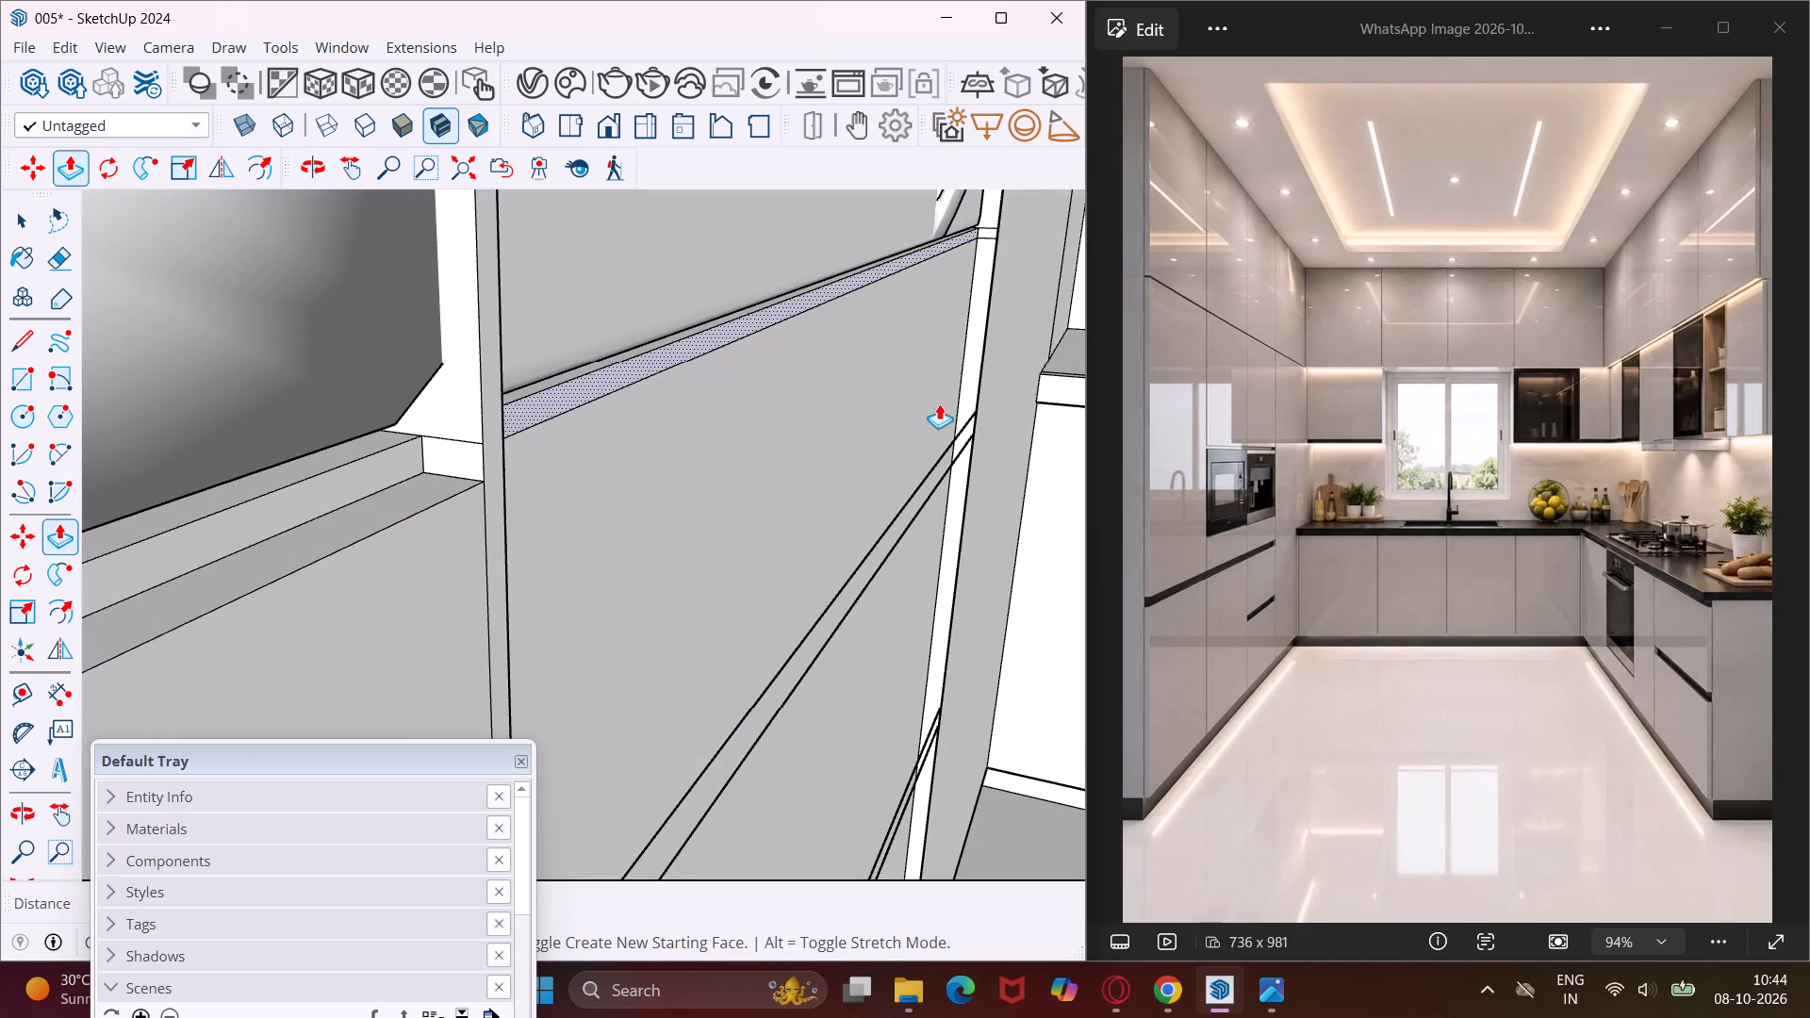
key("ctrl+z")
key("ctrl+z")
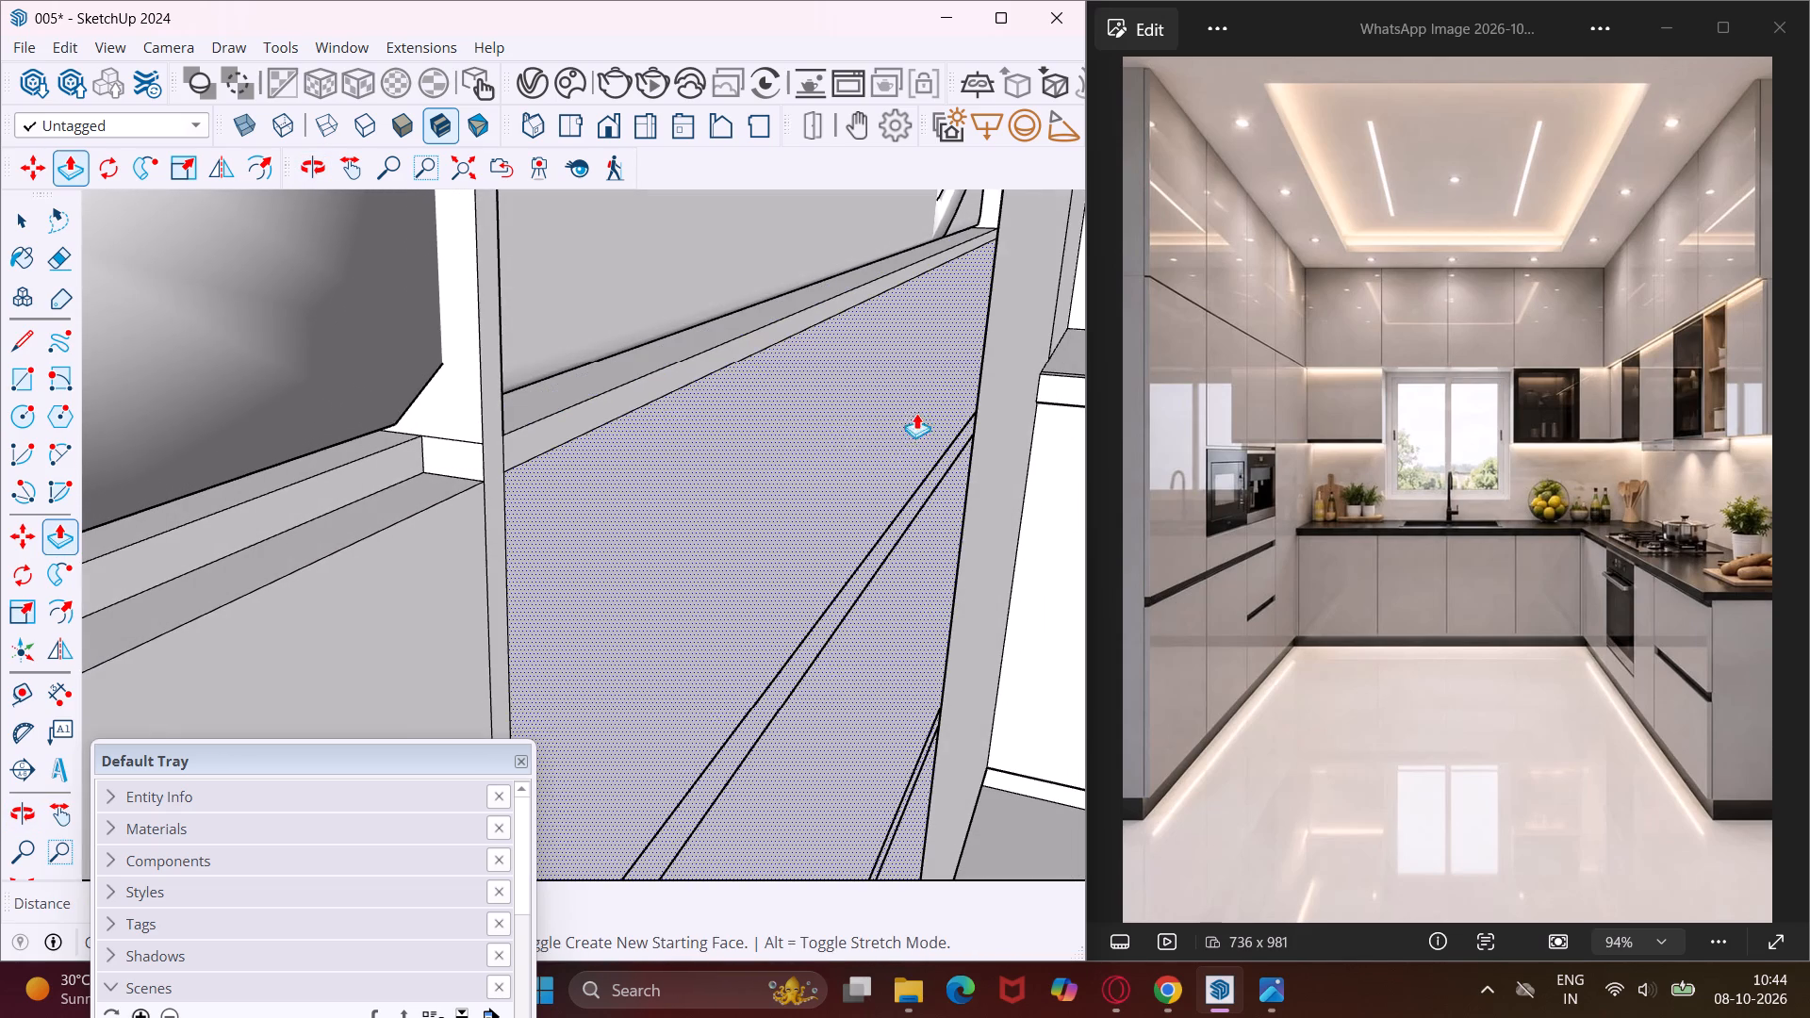
Recess the horizontal gap strip directly below the second microwave by .75".
scroll(536, 434, "up", 3)
left_click(536, 434)
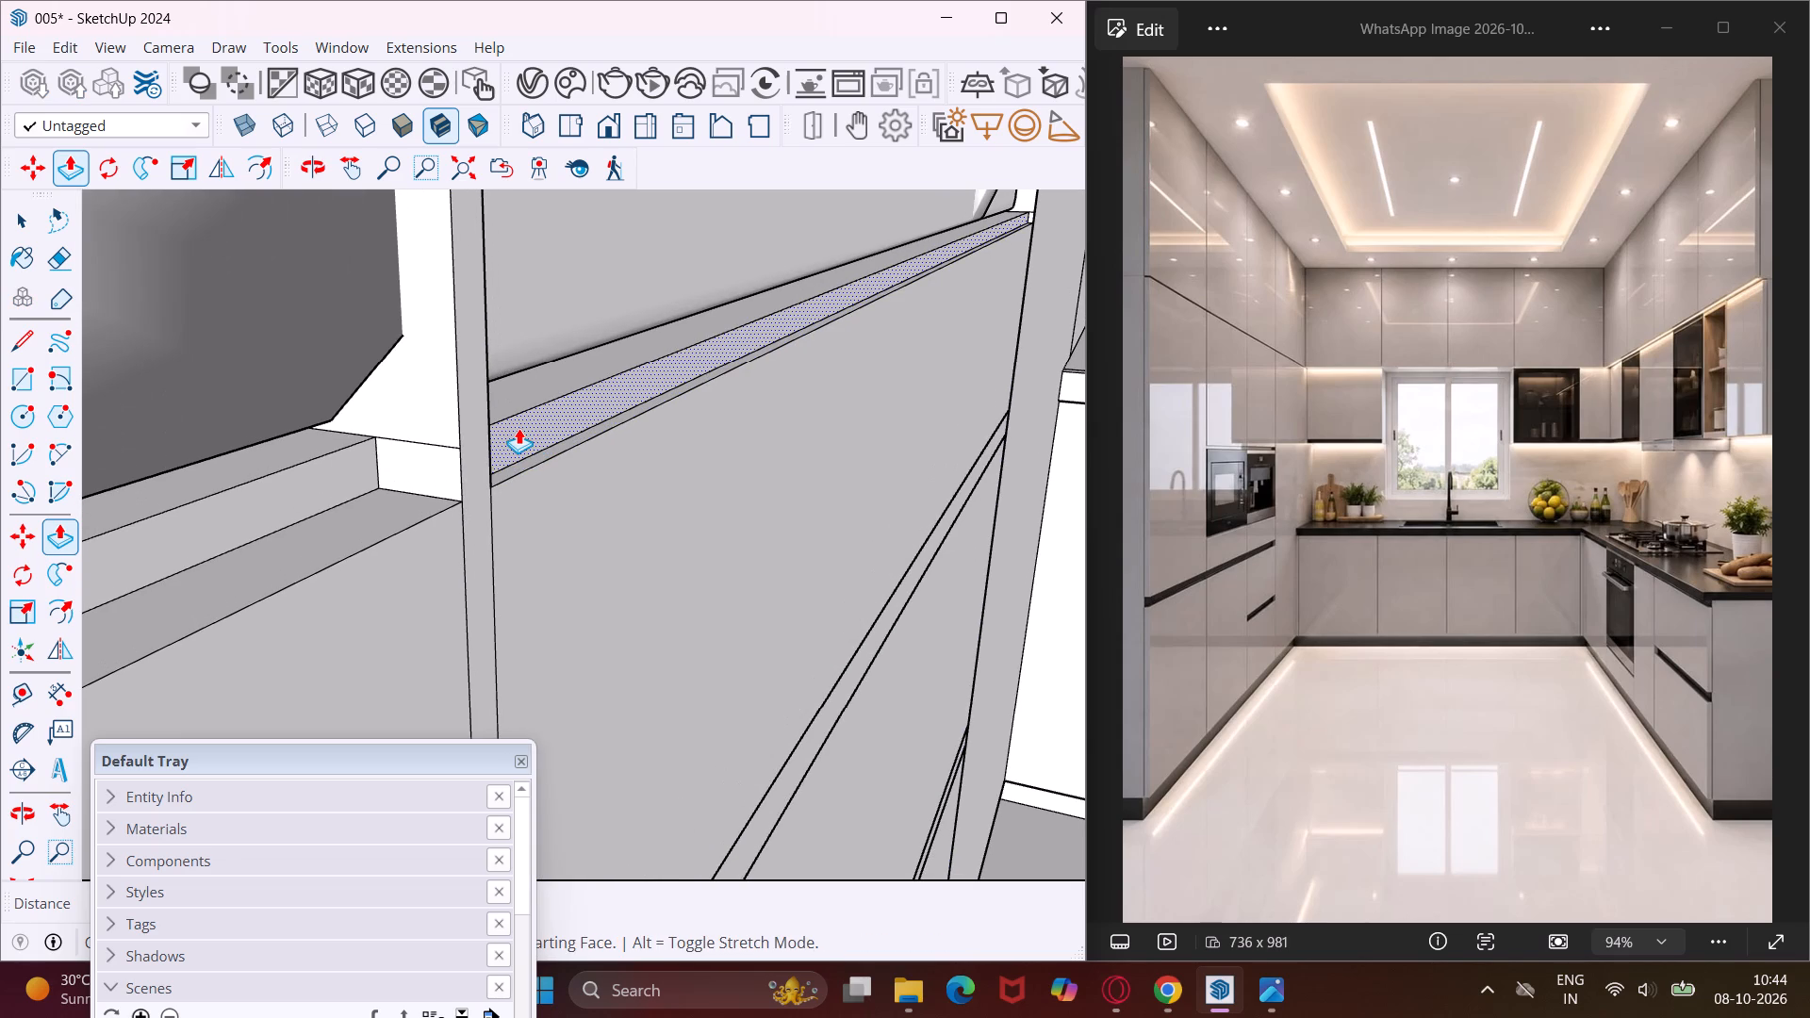
type(".75\"")
key("Return")
Examine the door gaps of the base cabinets under the window and the drawer fronts of the tall unit.
scroll(518, 428, "down", 14)
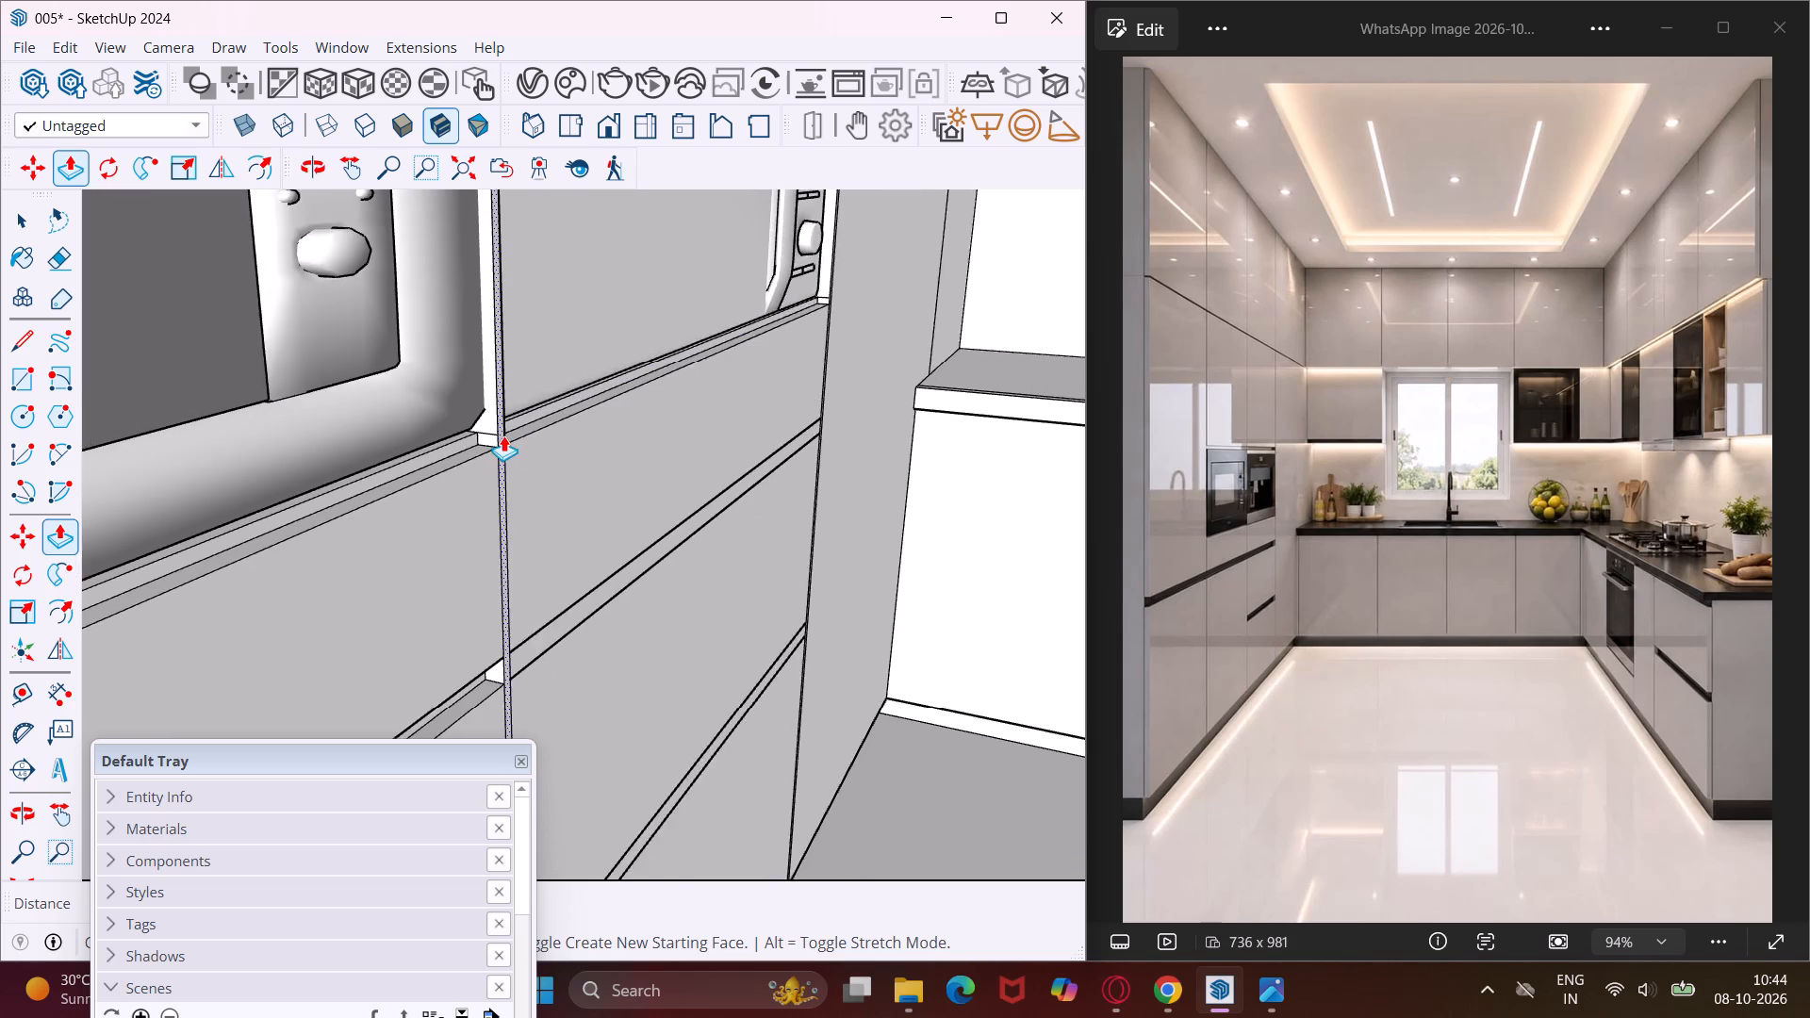
scroll(503, 435, "down", 16)
scroll(509, 443, "down", 5)
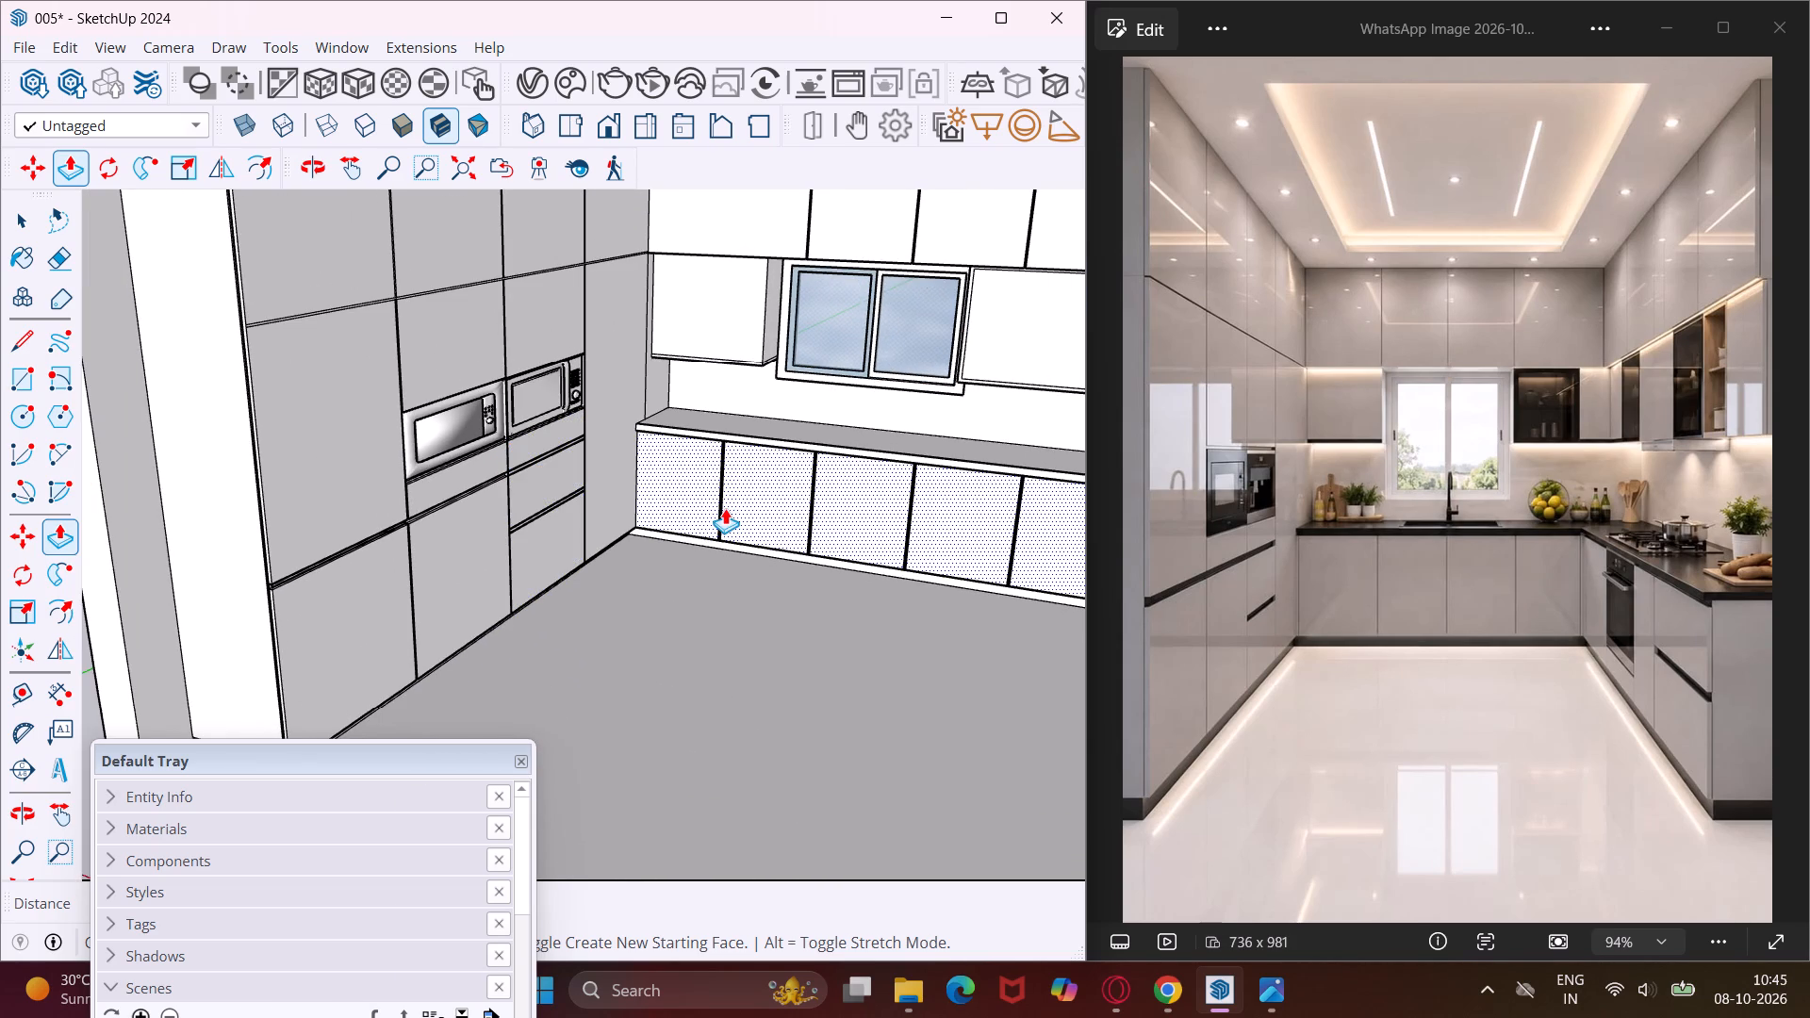
scroll(716, 504, "up", 14)
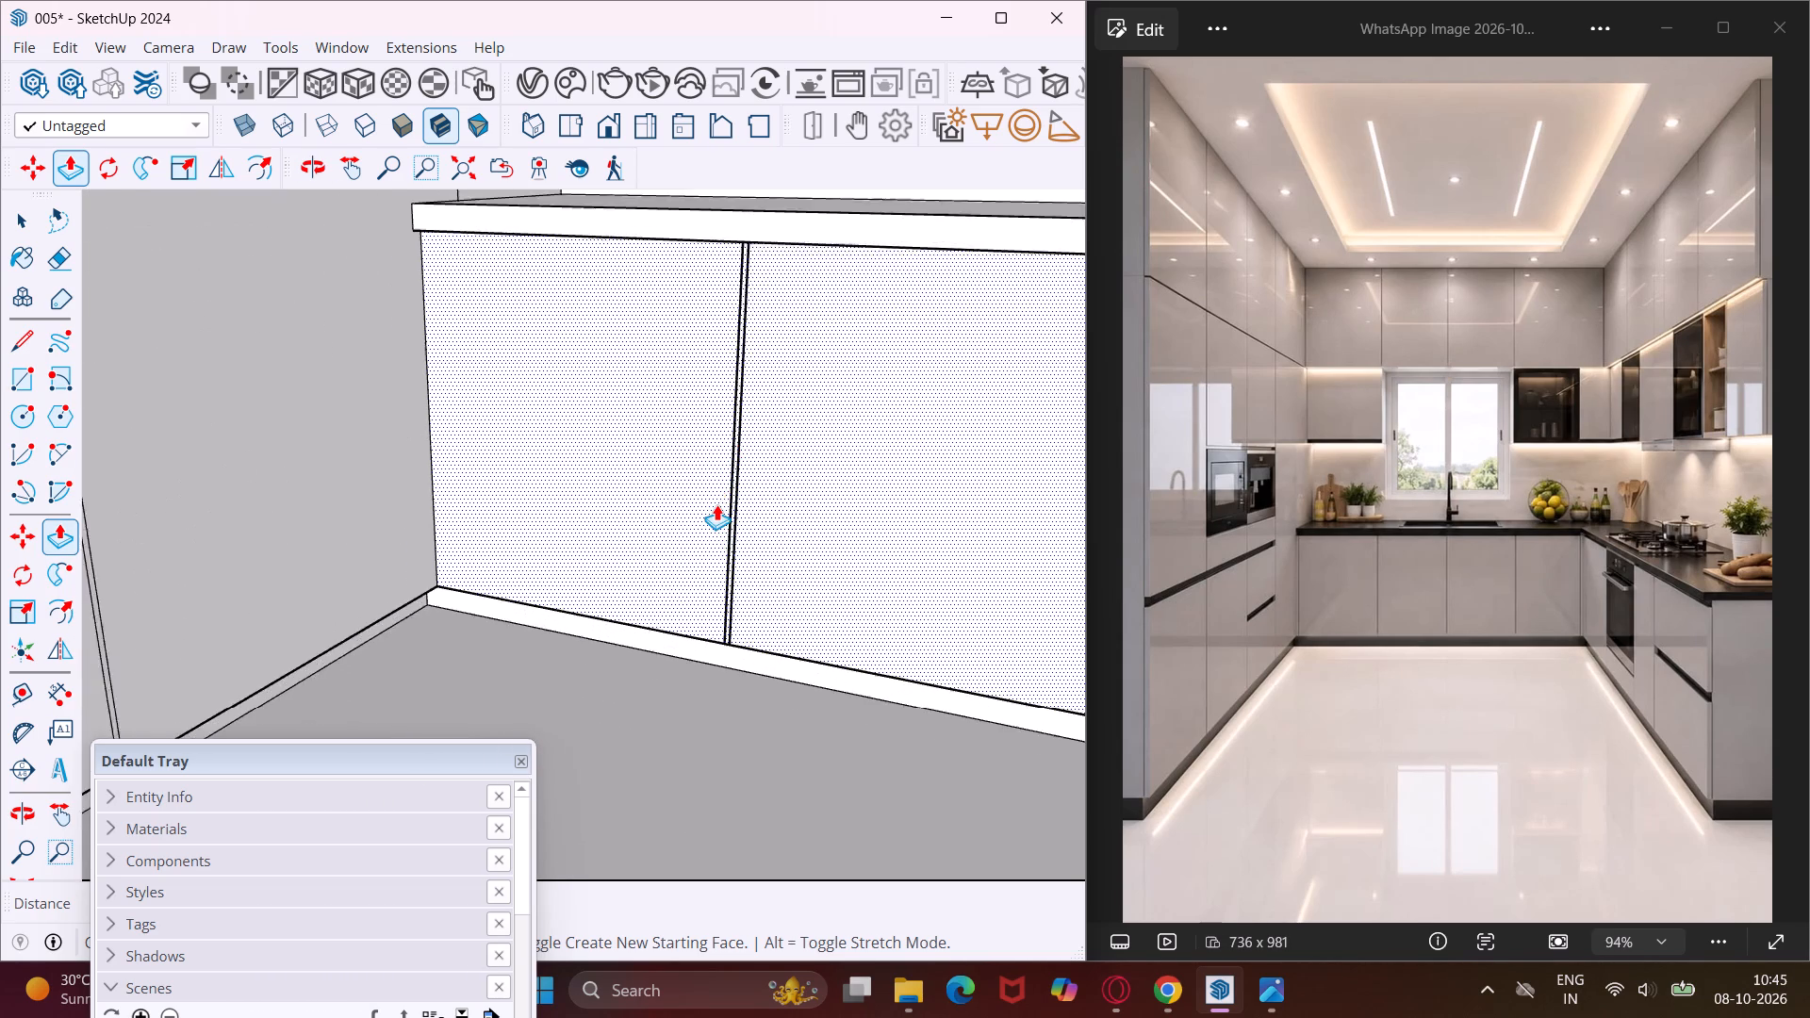
scroll(716, 504, "up", 15)
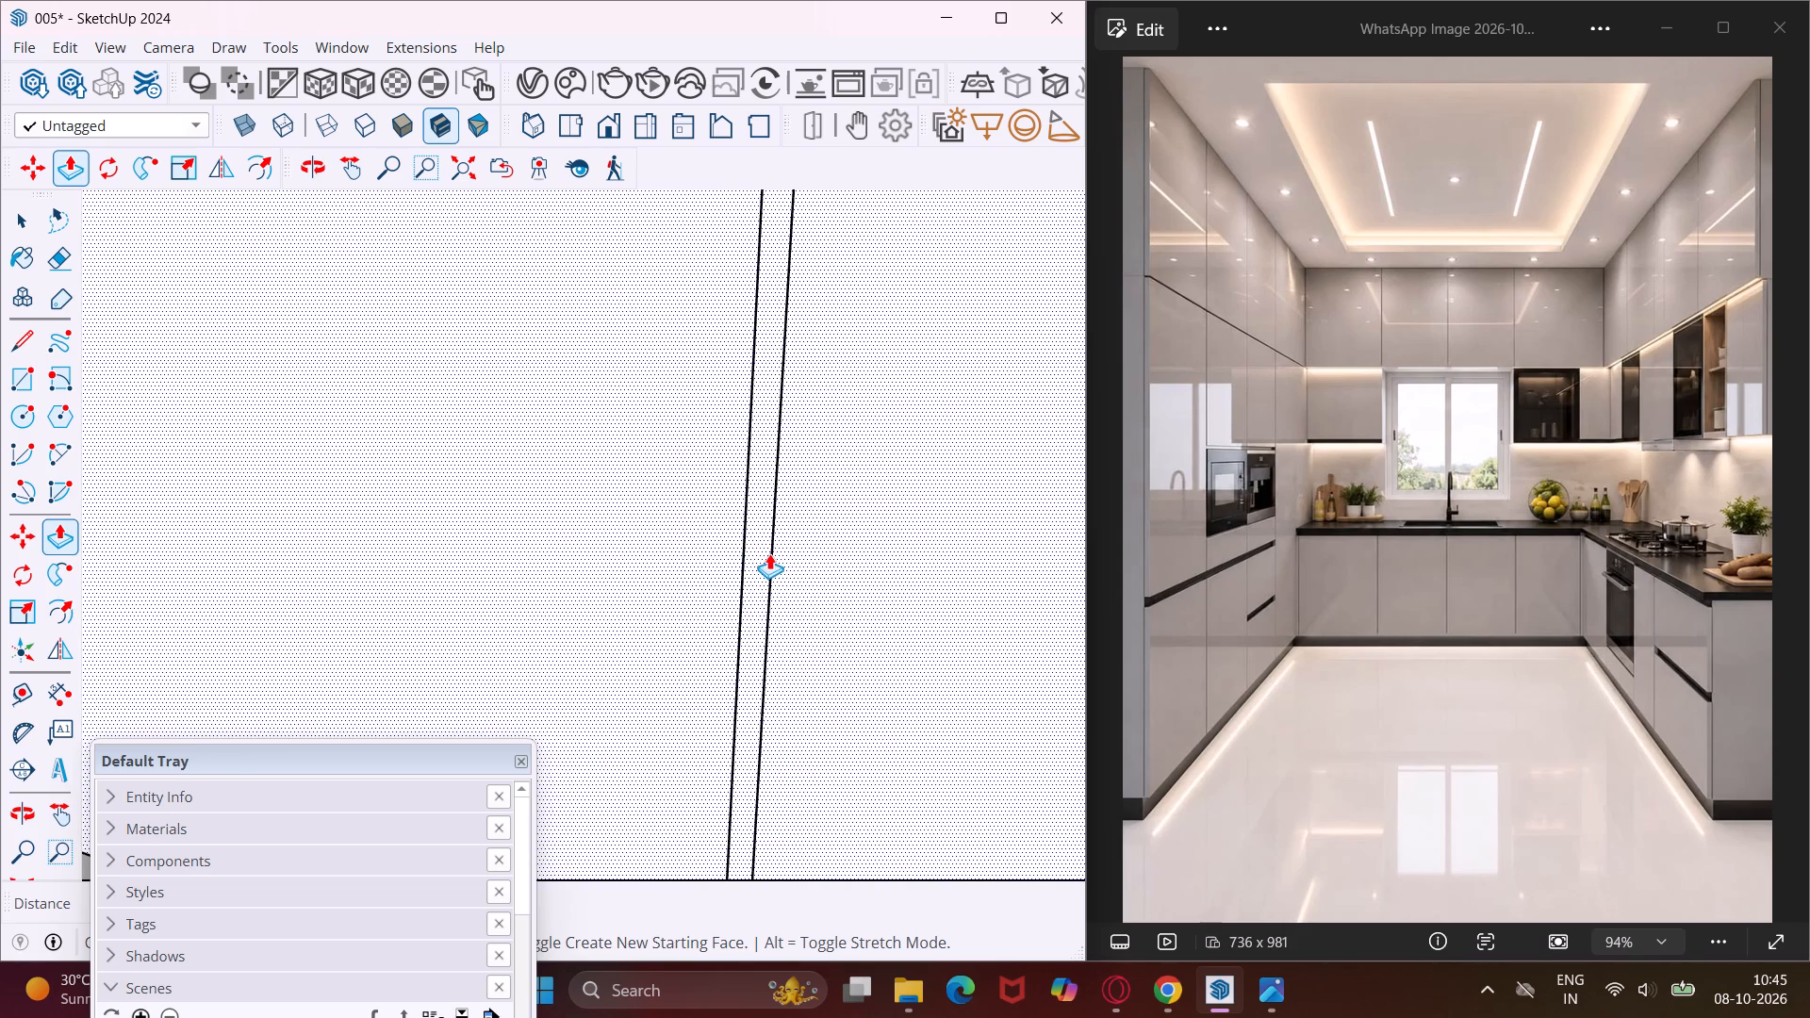
scroll(762, 546, "down", 20)
scroll(762, 546, "down", 7)
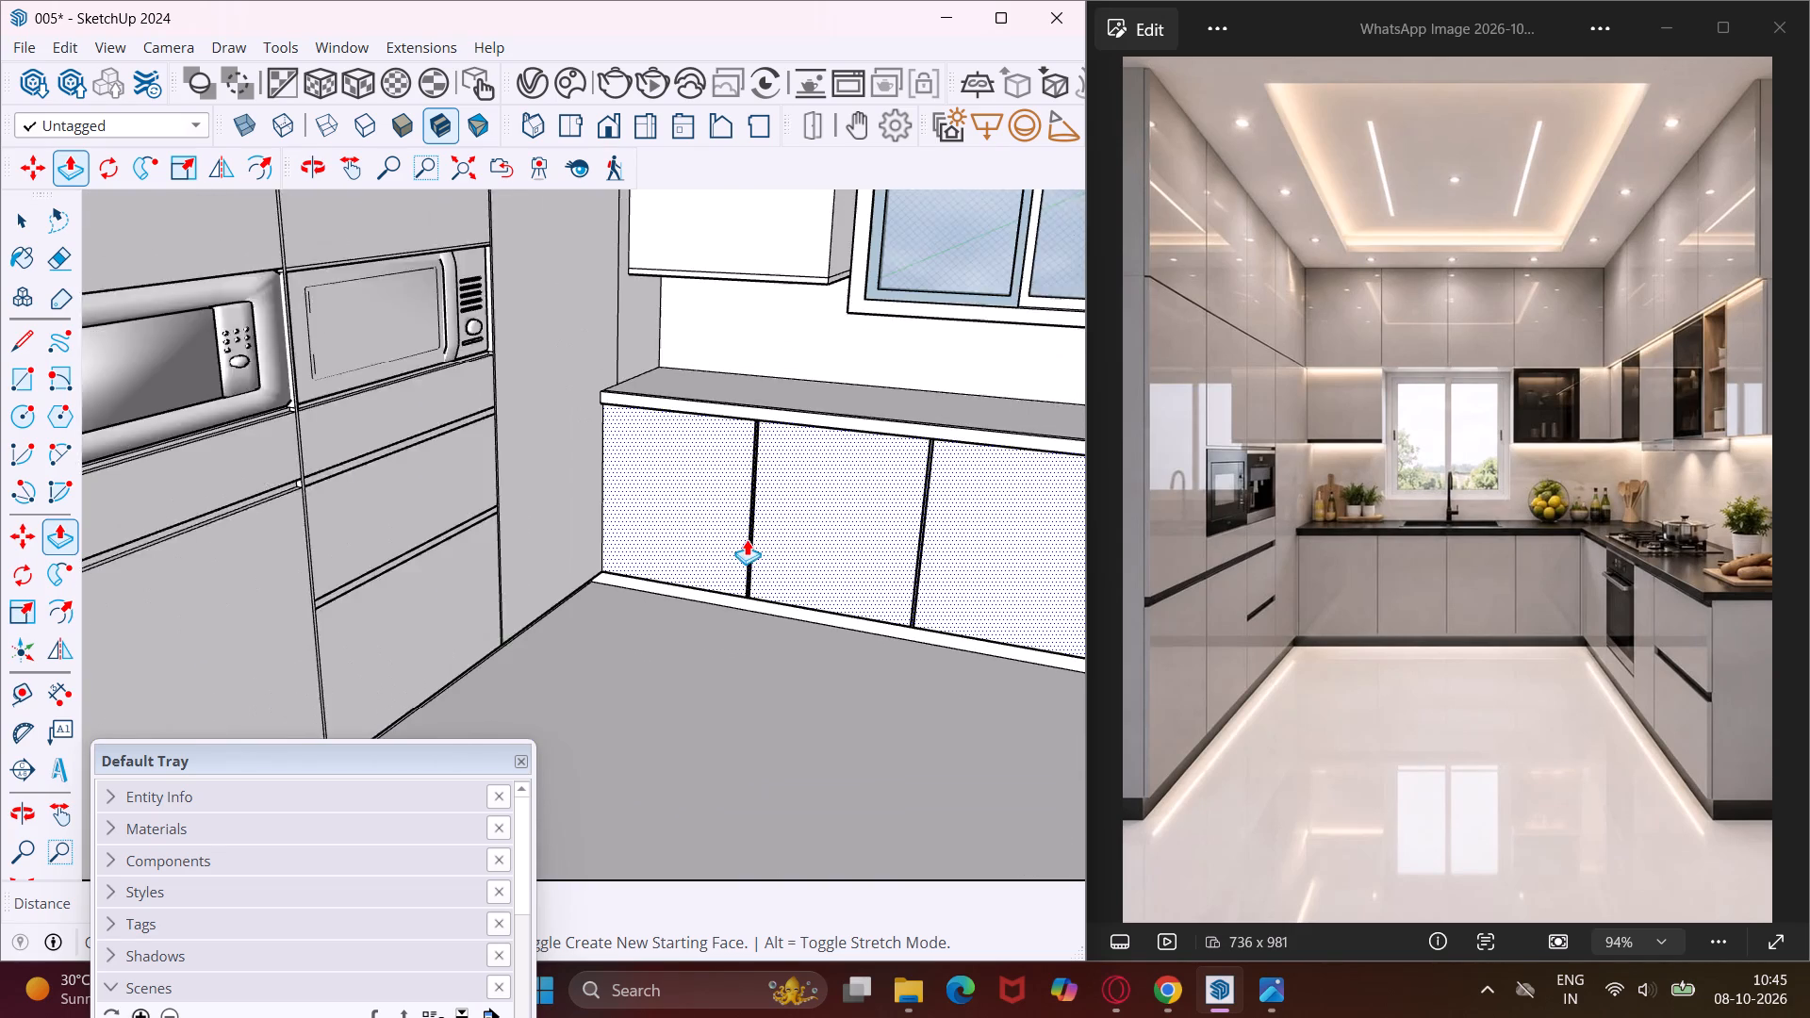
middle_click_drag(855, 575, 1027, 547)
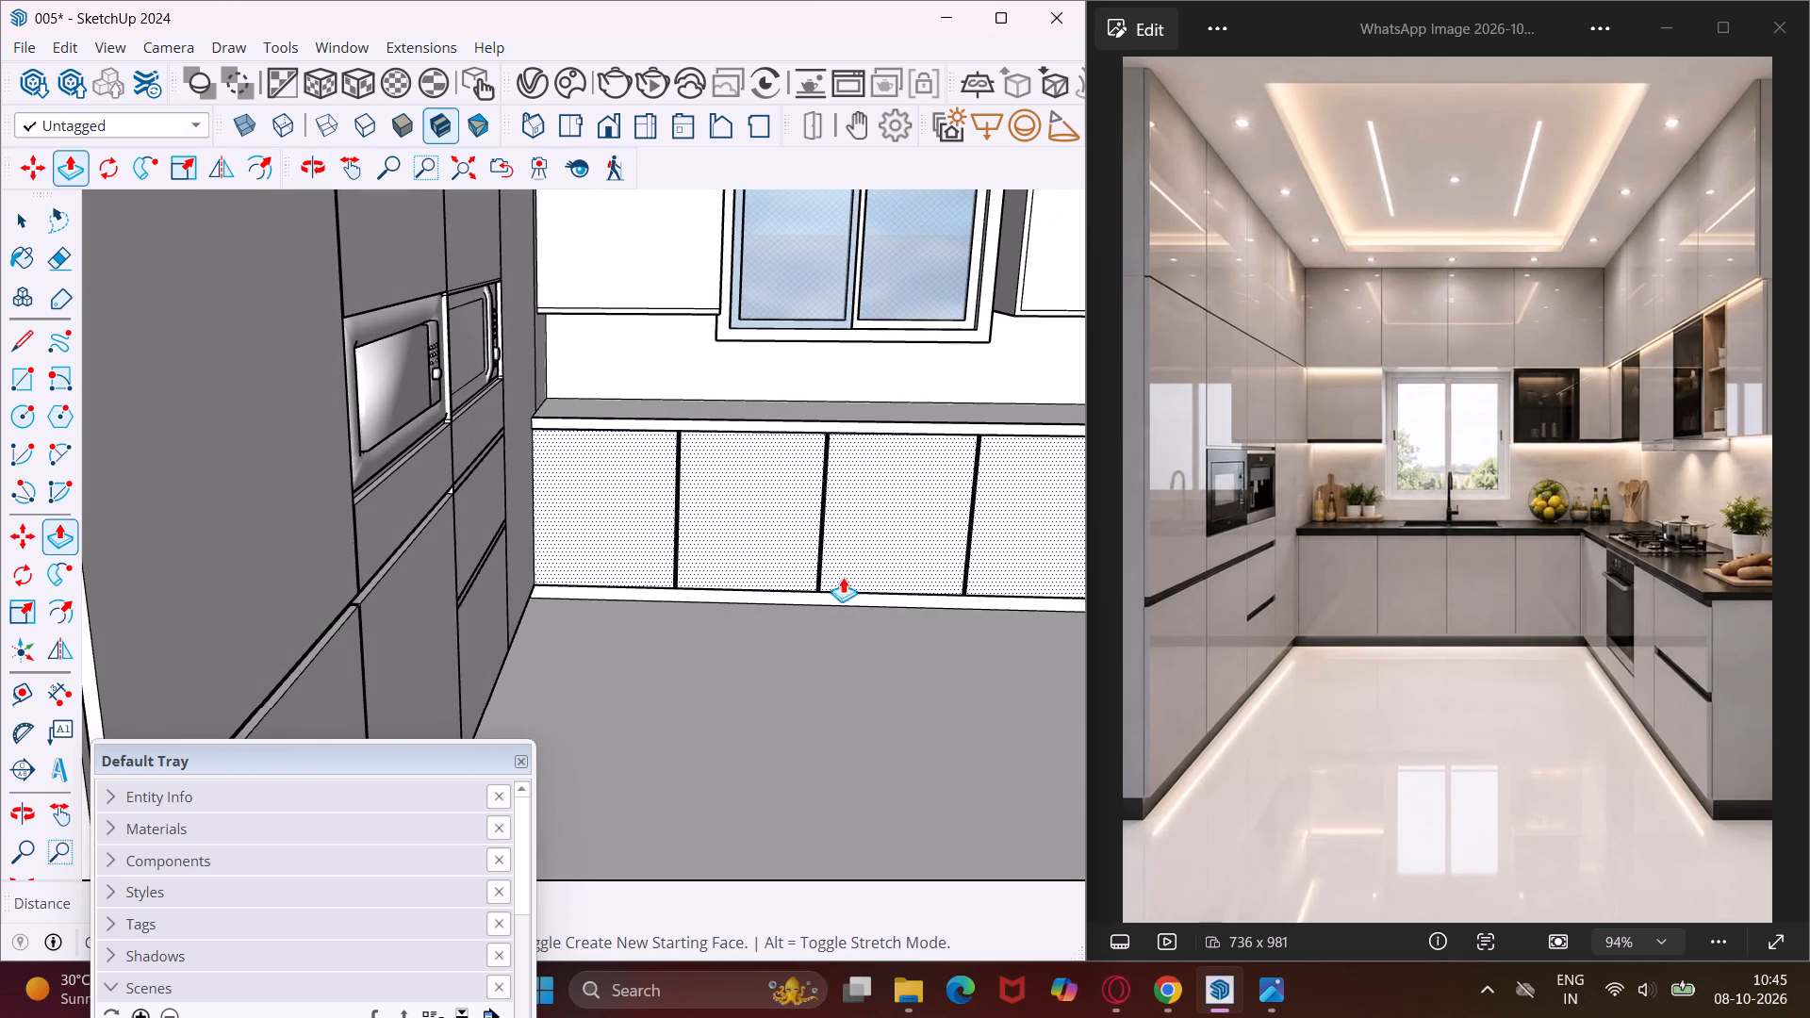
middle_click_drag(518, 472, 469, 472)
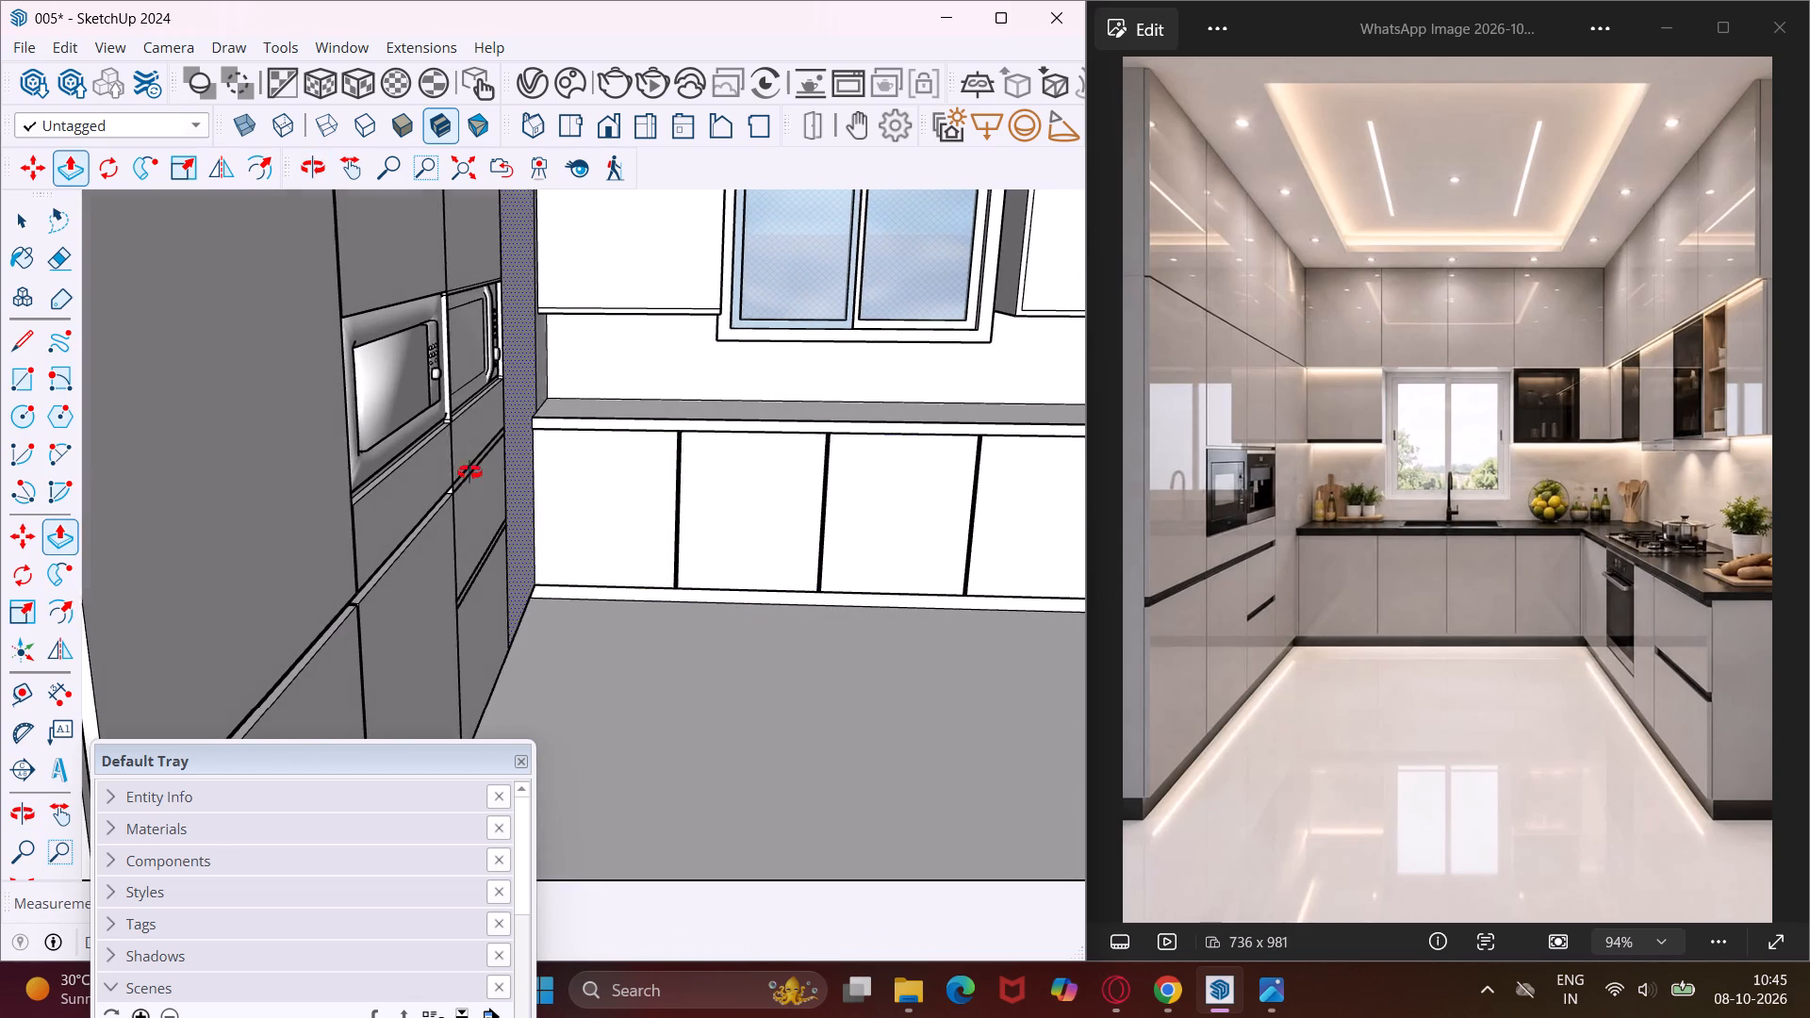
middle_click_drag(469, 472, 207, 485)
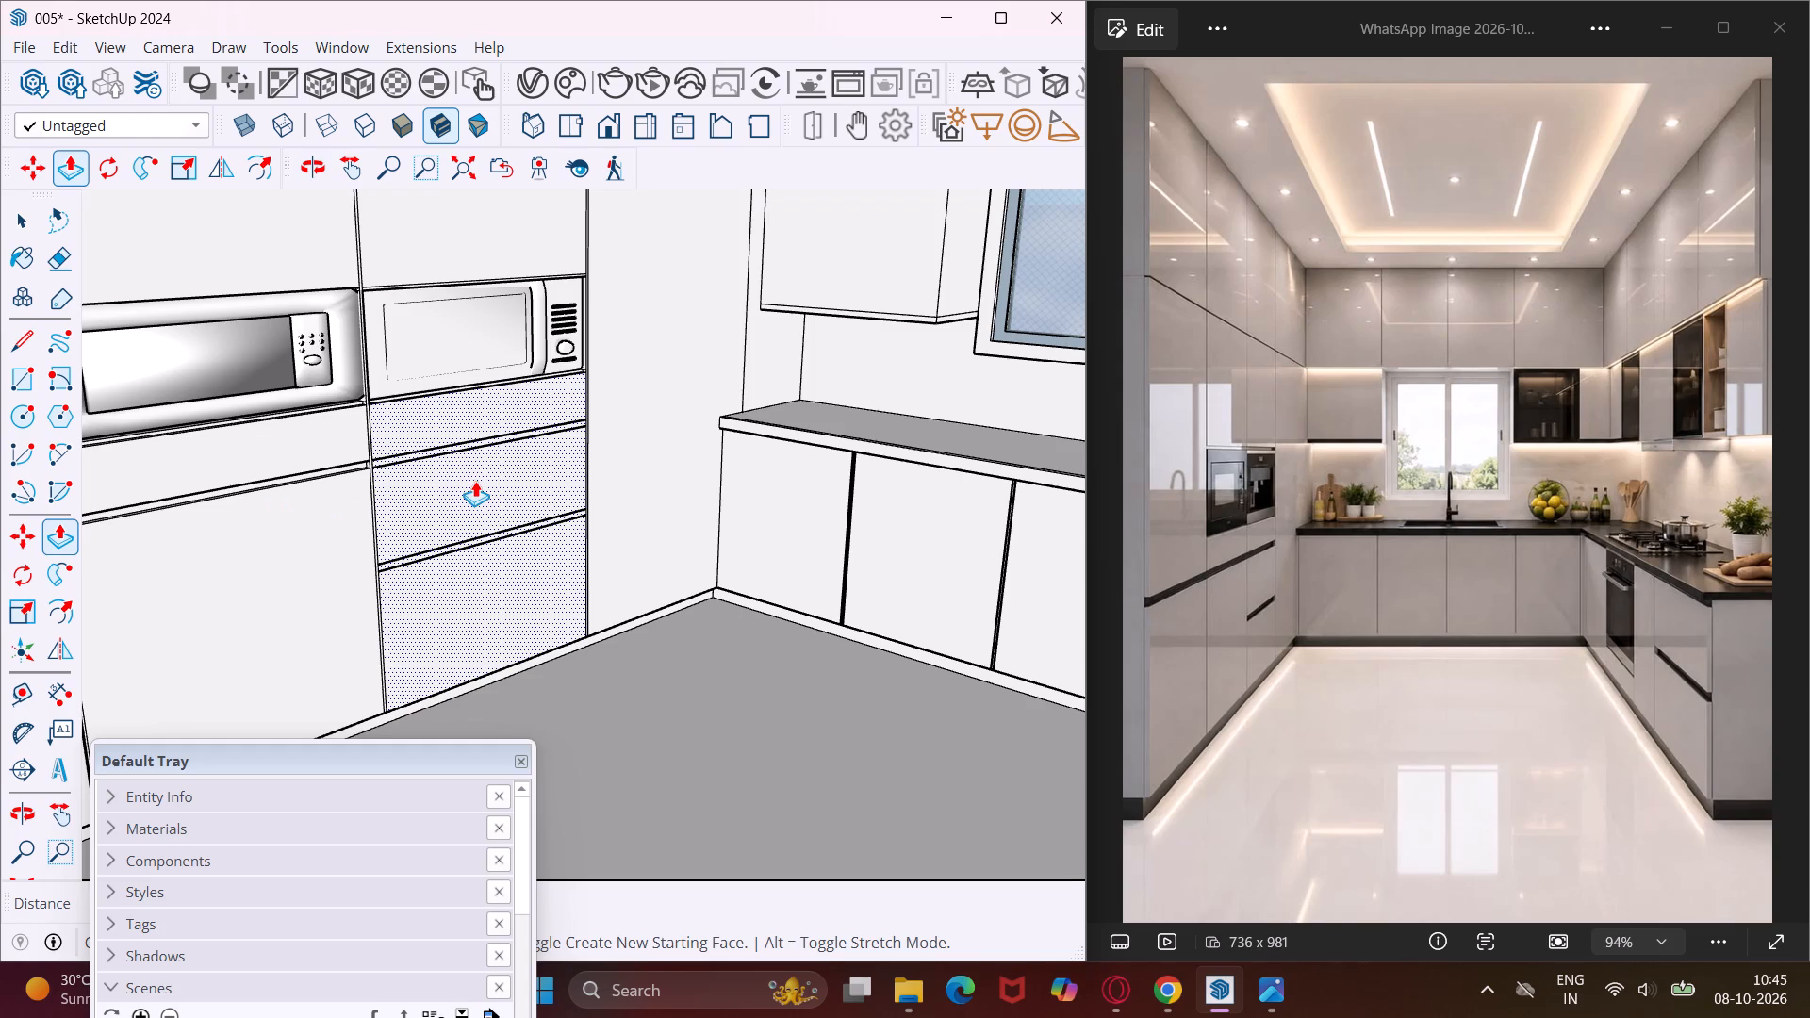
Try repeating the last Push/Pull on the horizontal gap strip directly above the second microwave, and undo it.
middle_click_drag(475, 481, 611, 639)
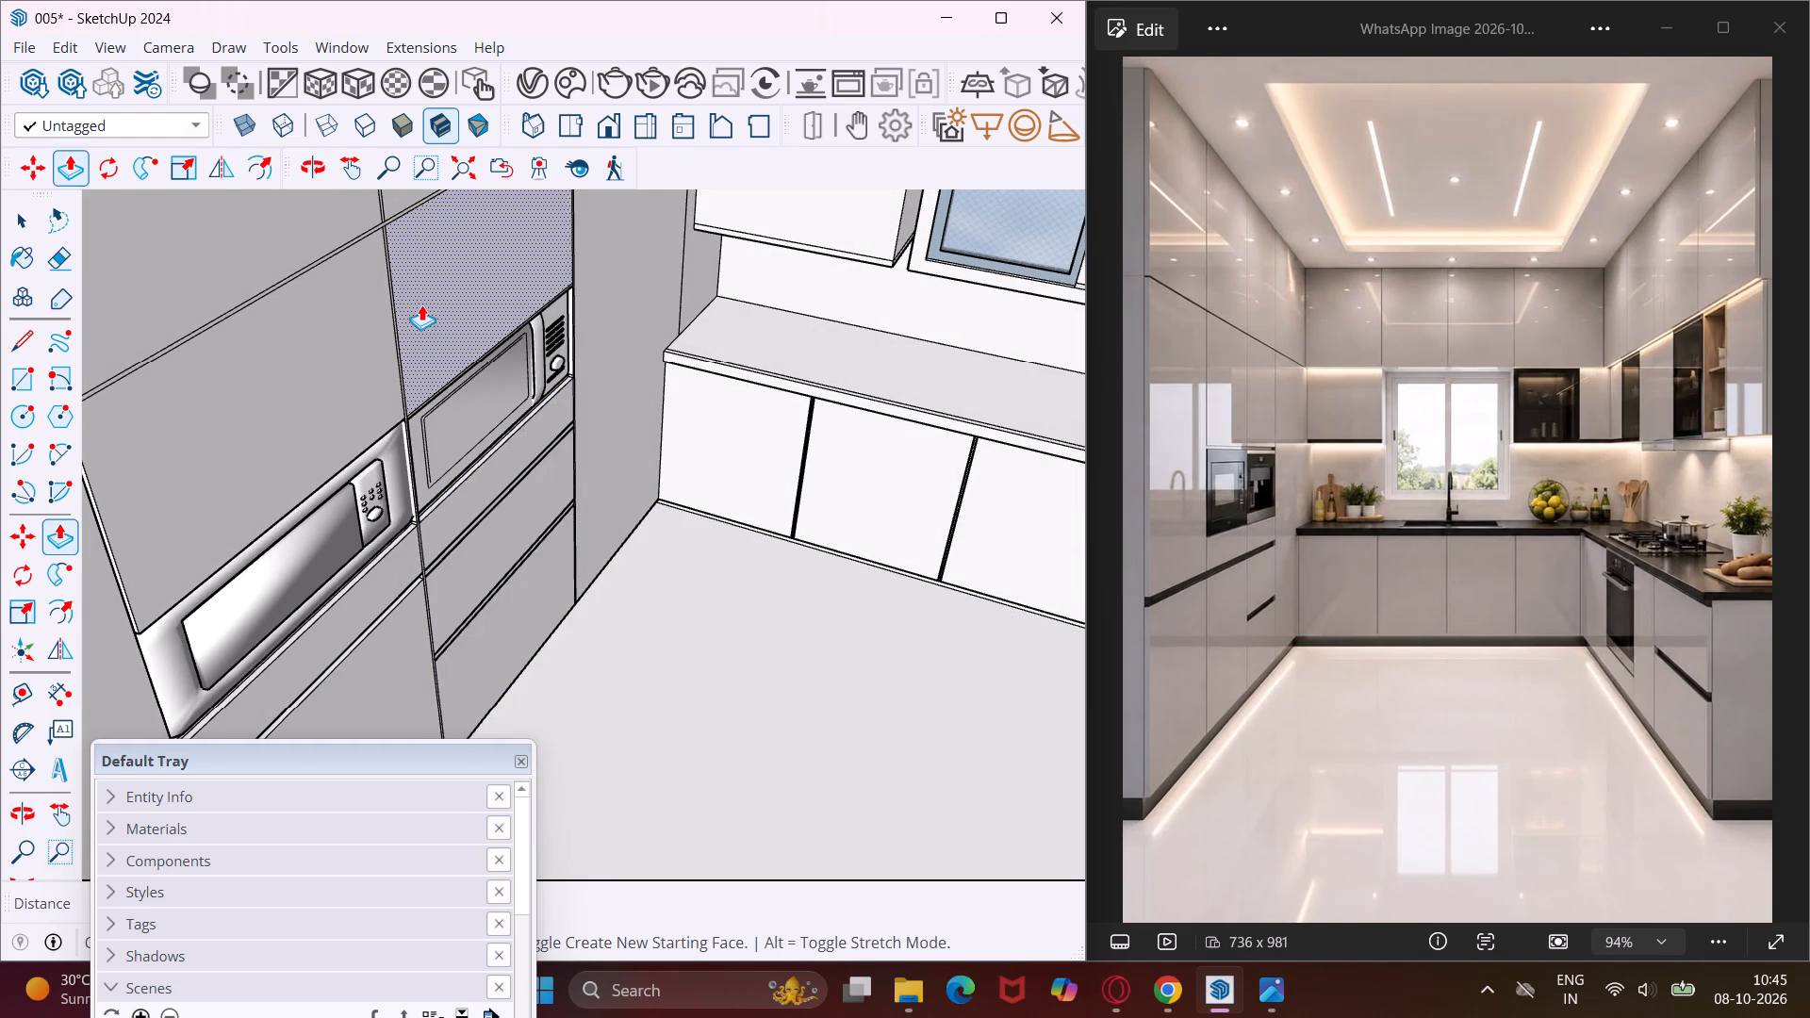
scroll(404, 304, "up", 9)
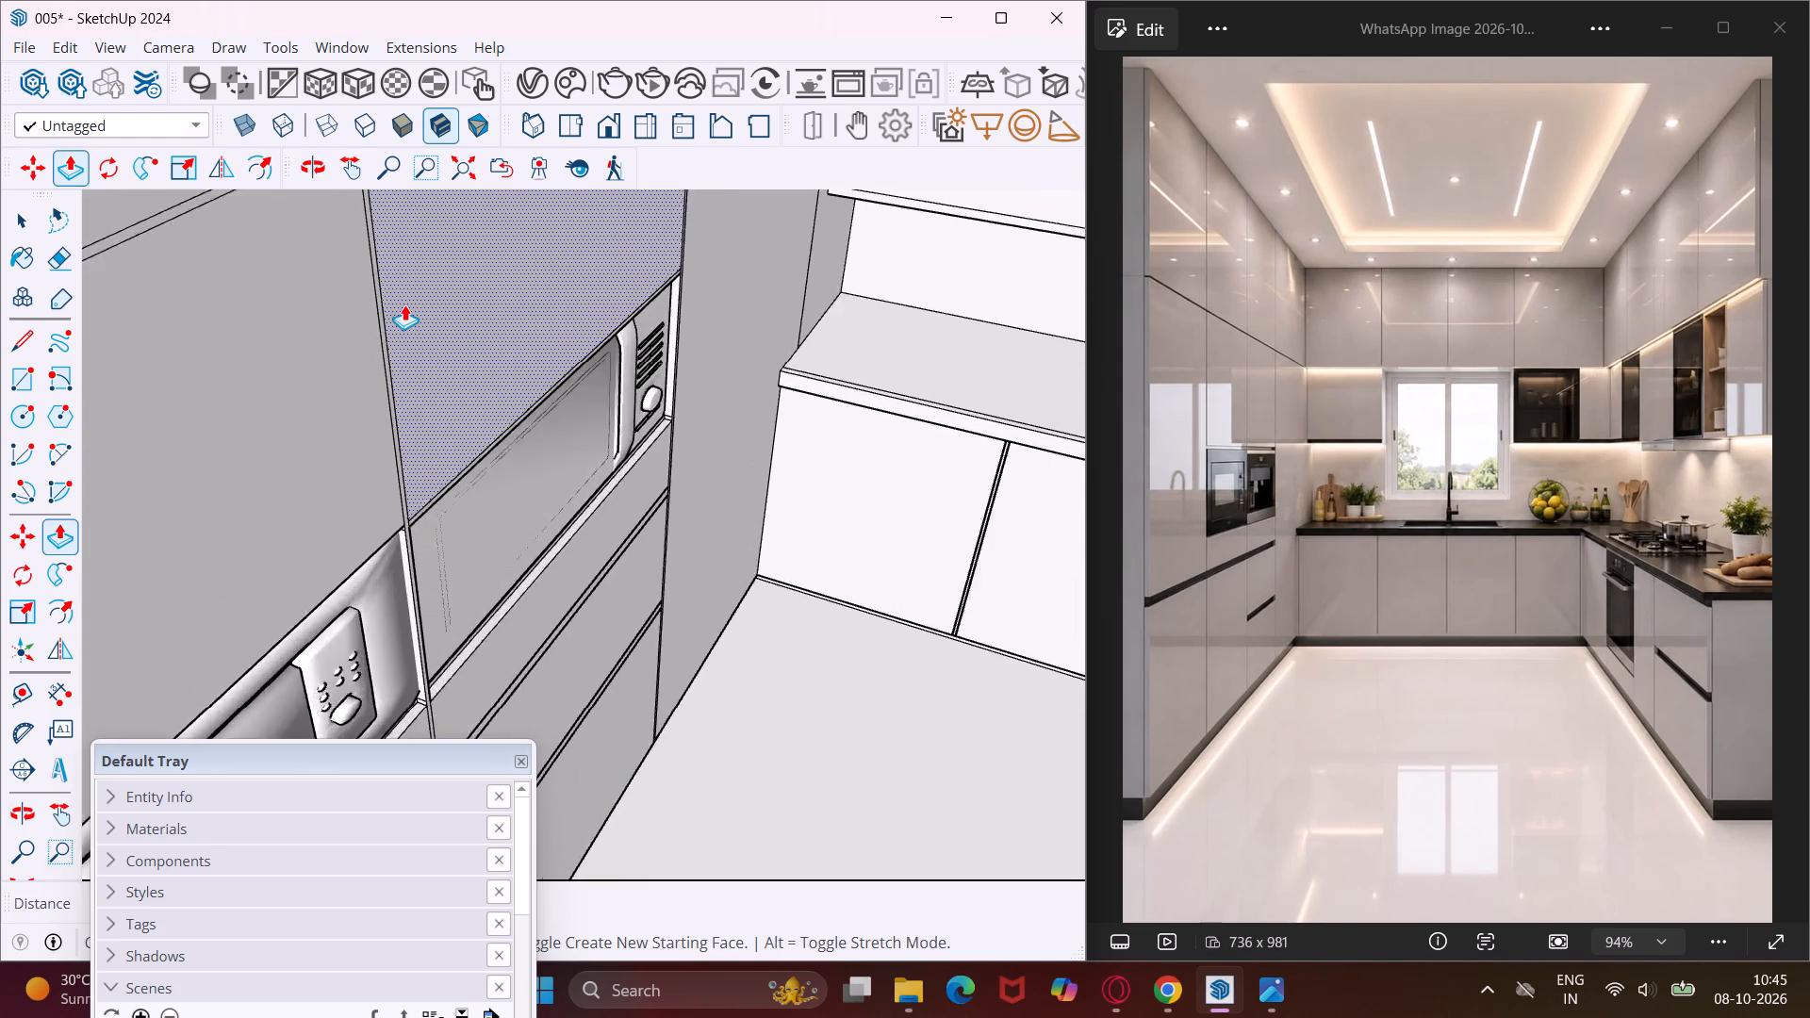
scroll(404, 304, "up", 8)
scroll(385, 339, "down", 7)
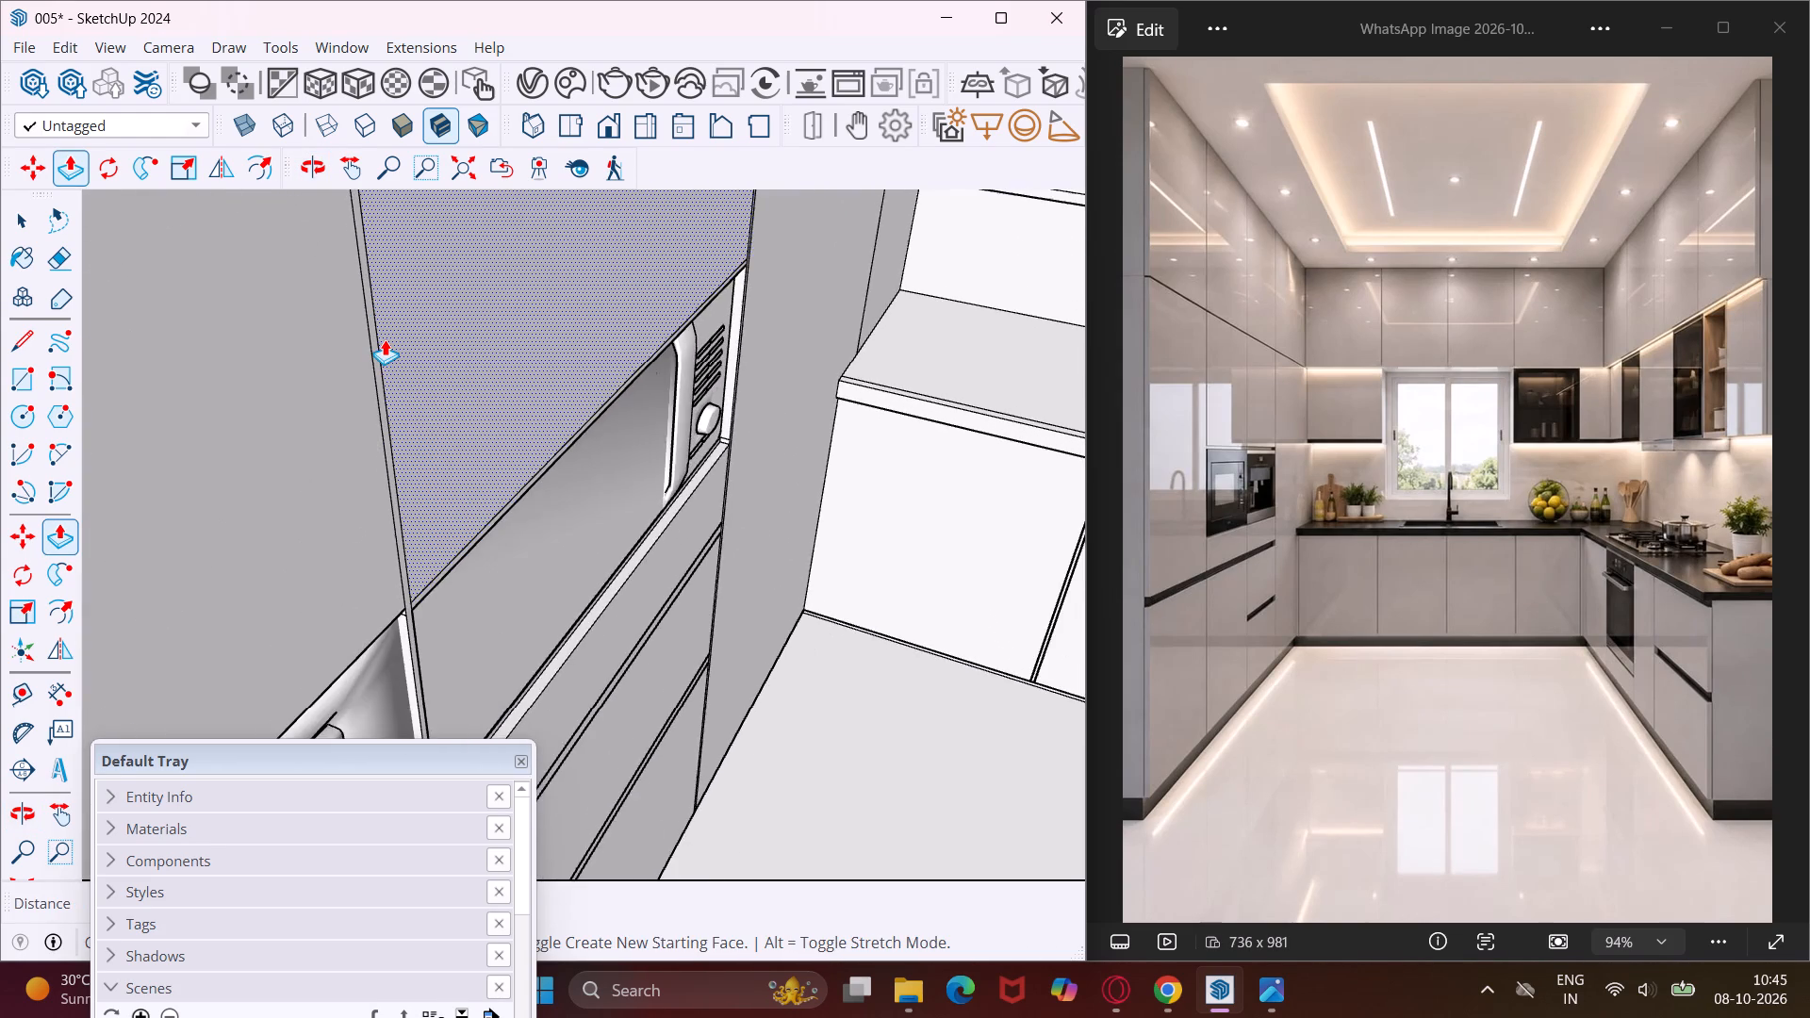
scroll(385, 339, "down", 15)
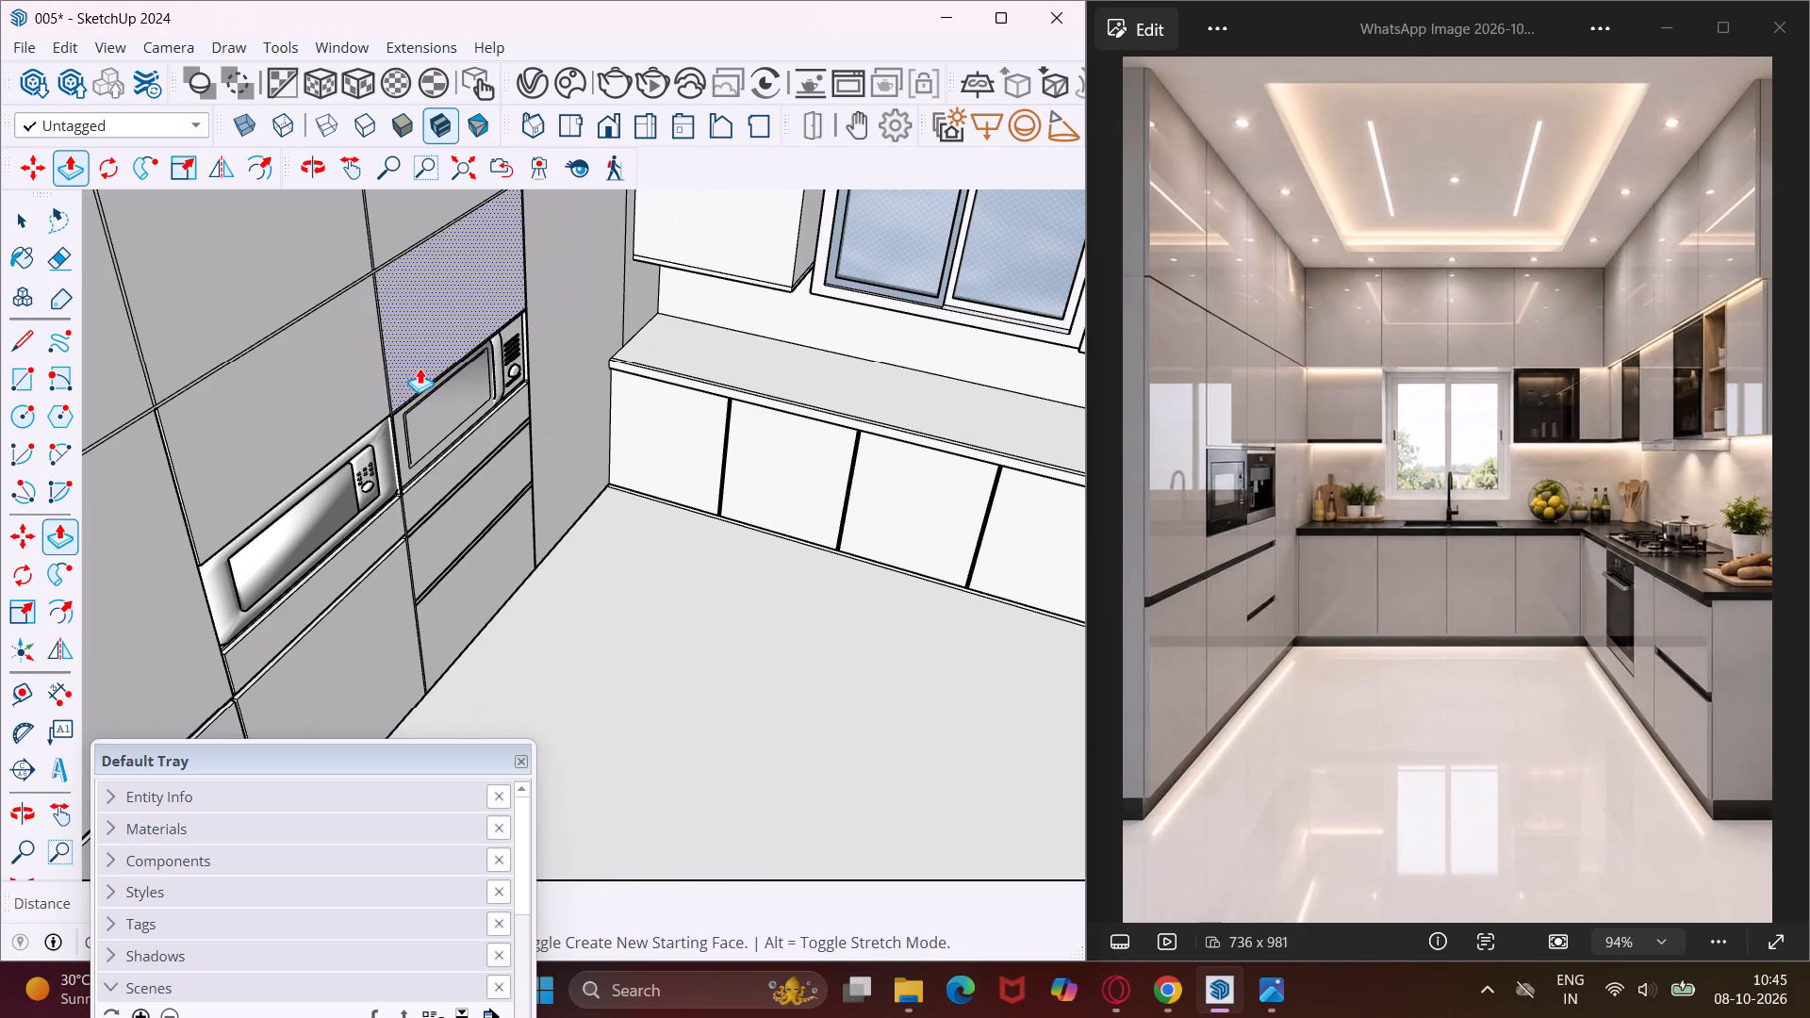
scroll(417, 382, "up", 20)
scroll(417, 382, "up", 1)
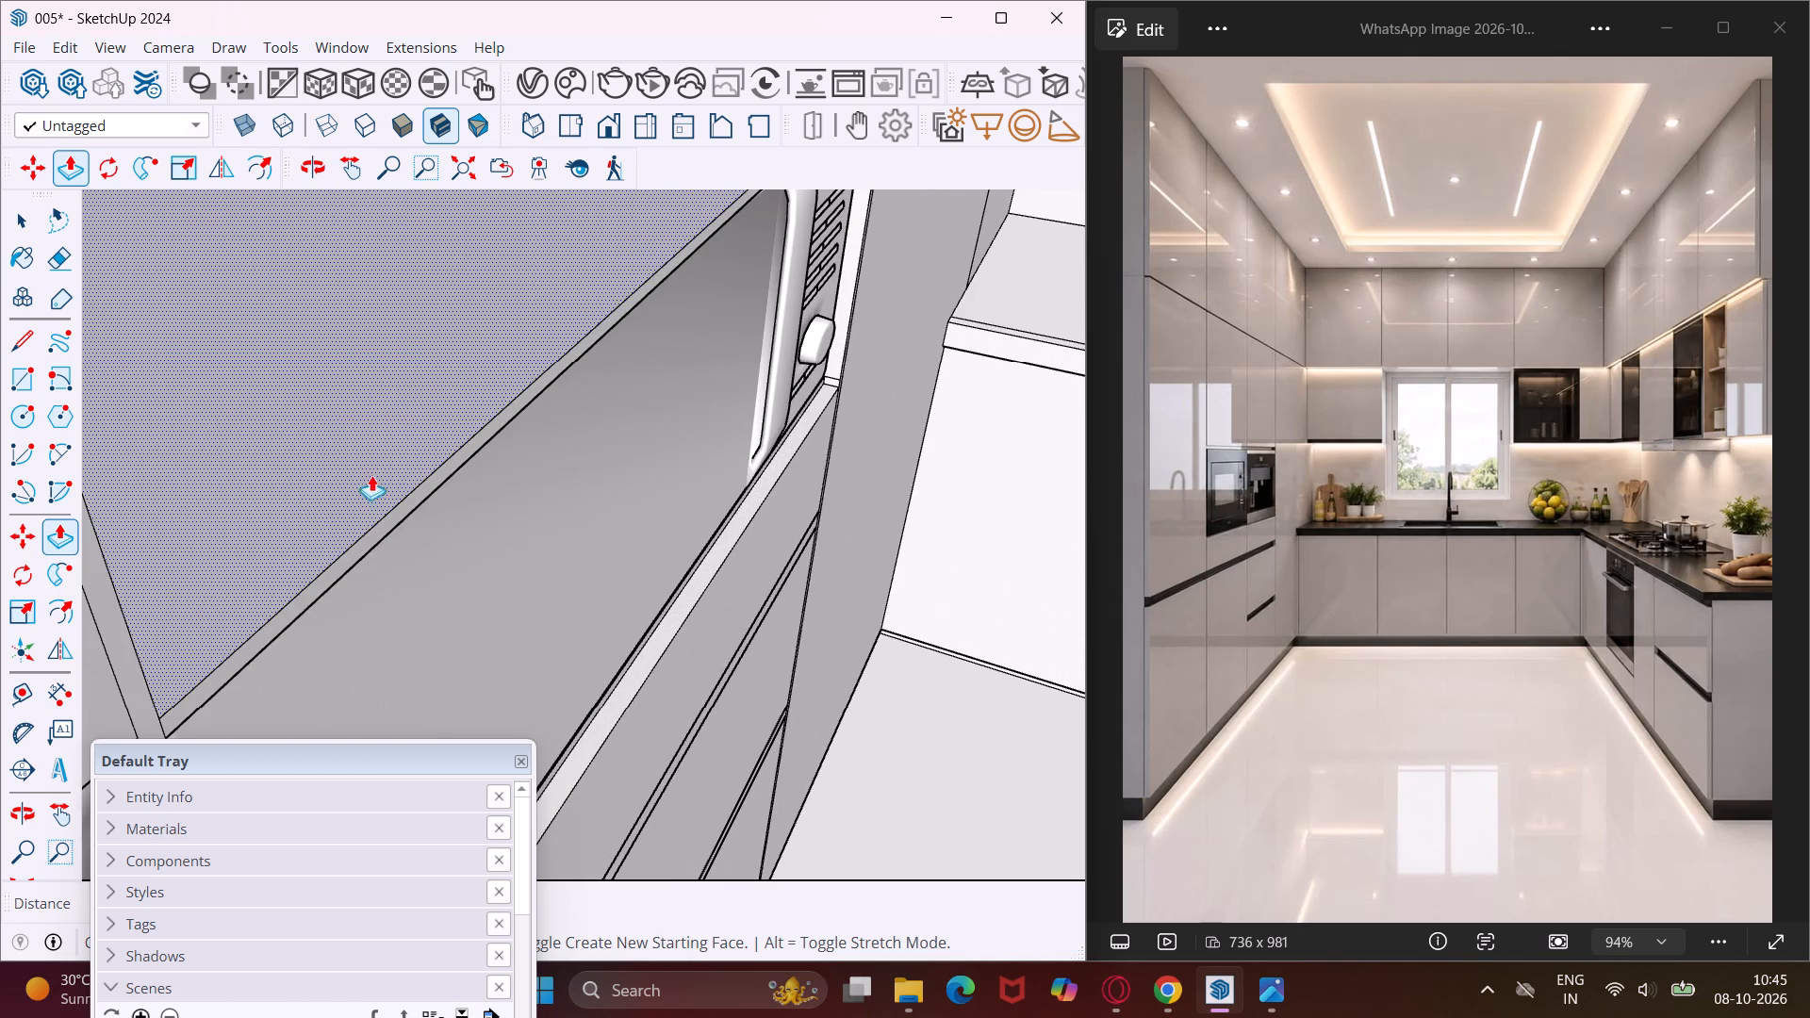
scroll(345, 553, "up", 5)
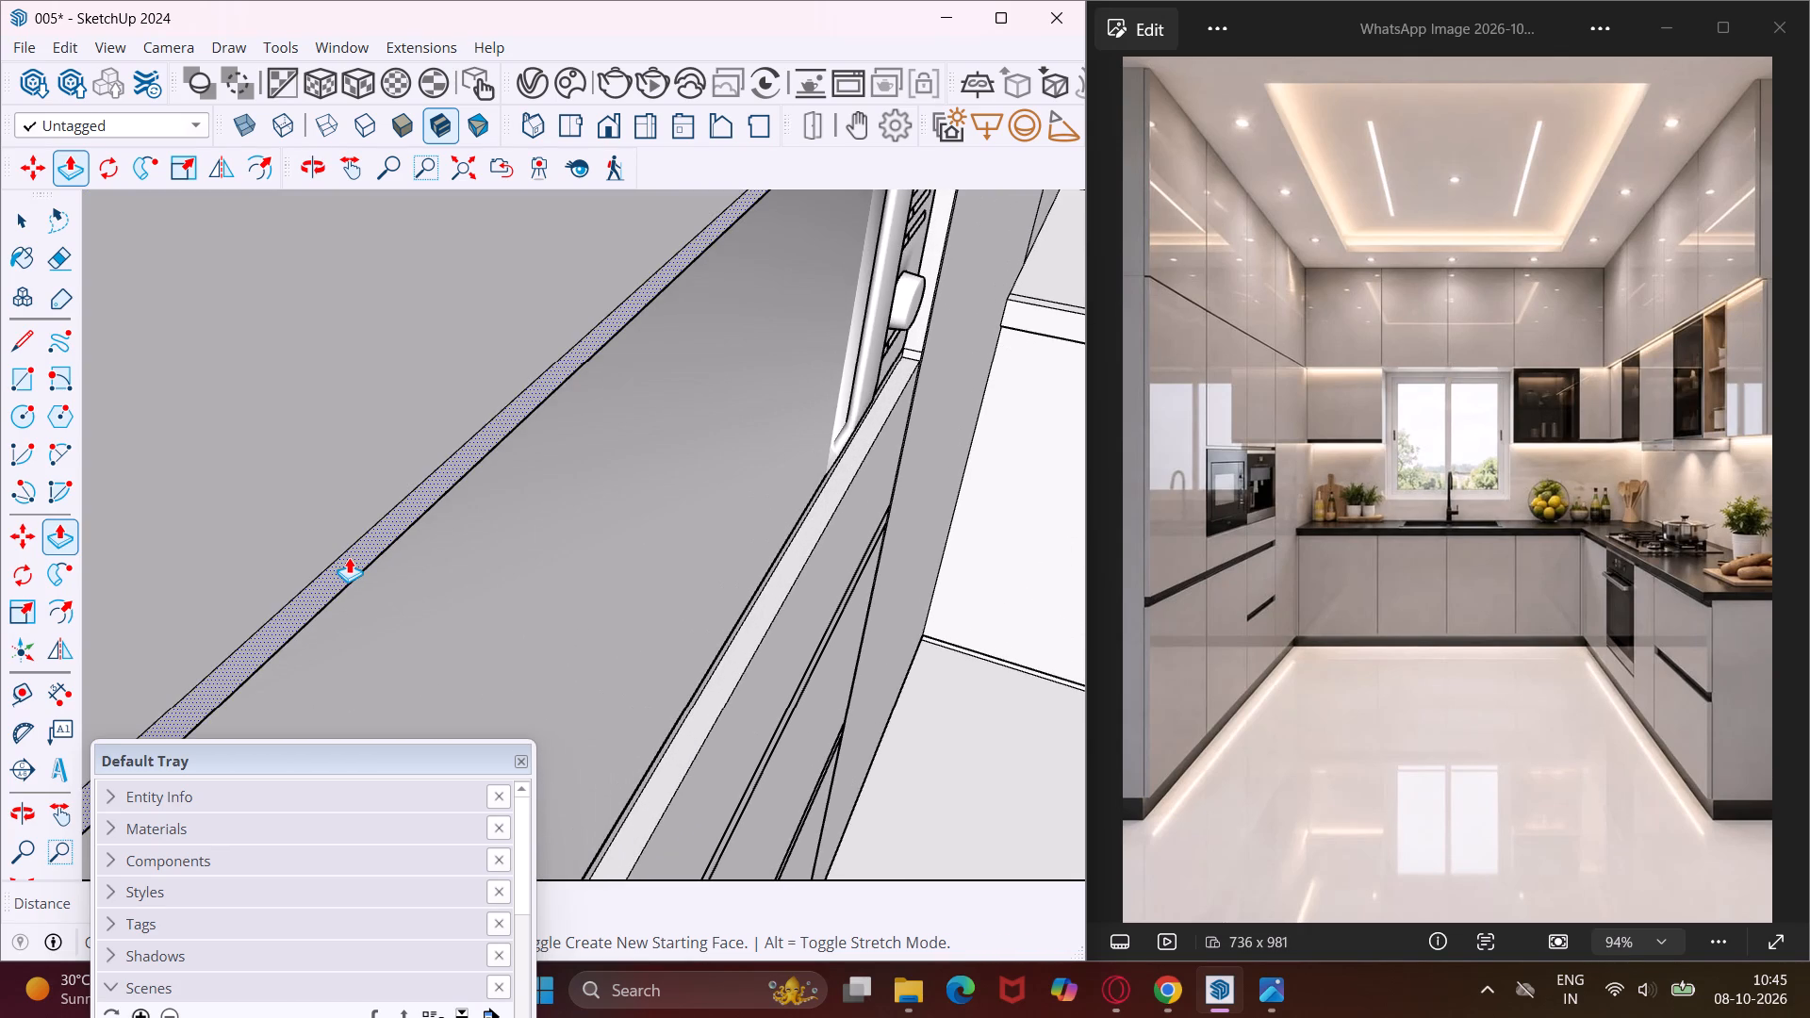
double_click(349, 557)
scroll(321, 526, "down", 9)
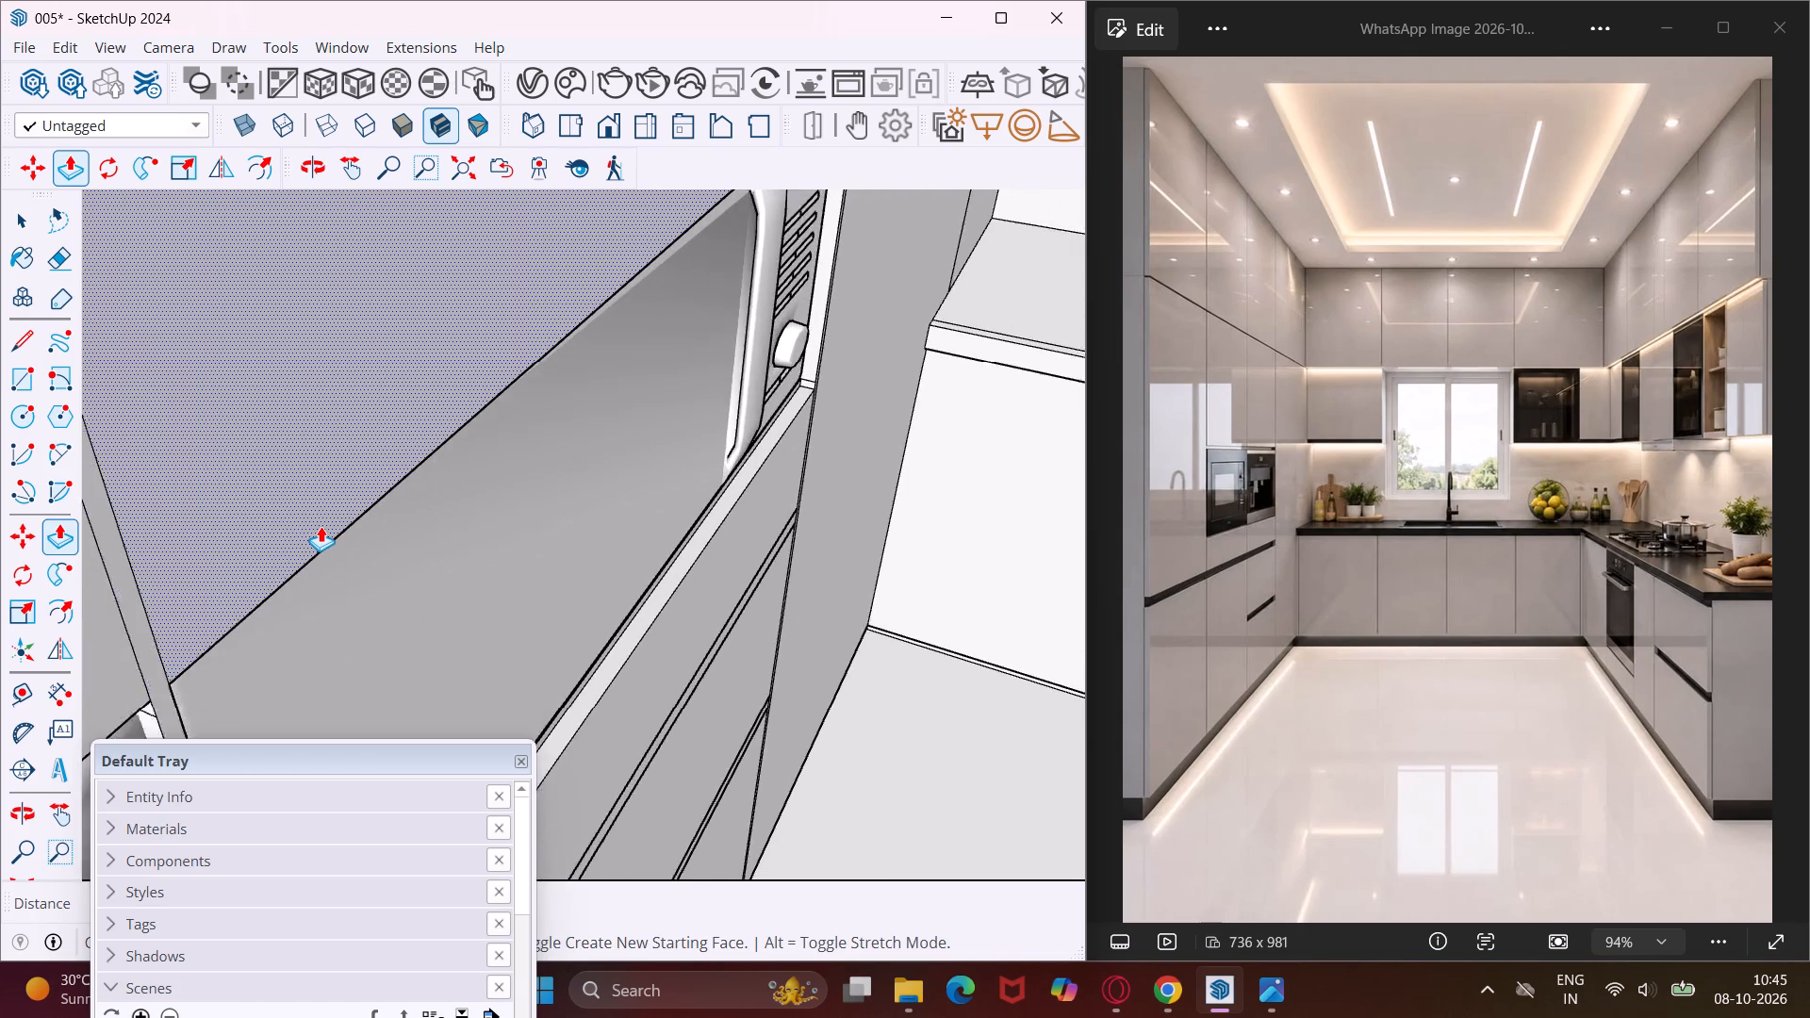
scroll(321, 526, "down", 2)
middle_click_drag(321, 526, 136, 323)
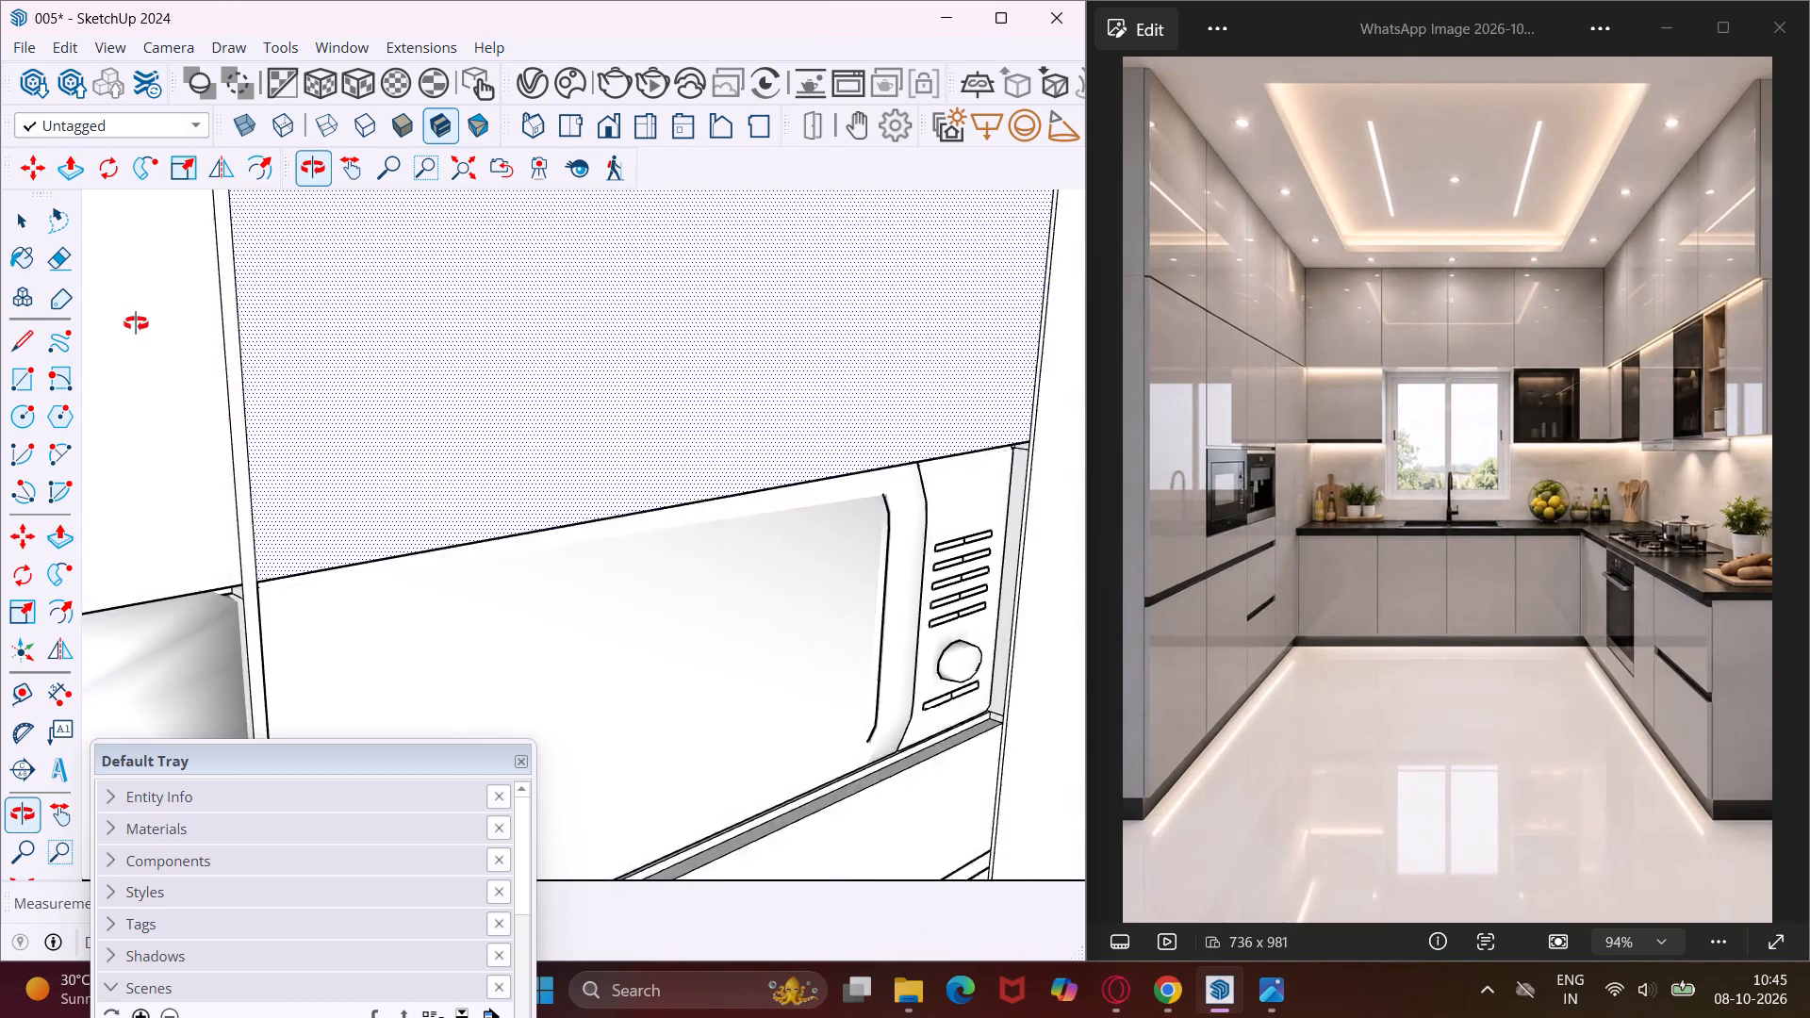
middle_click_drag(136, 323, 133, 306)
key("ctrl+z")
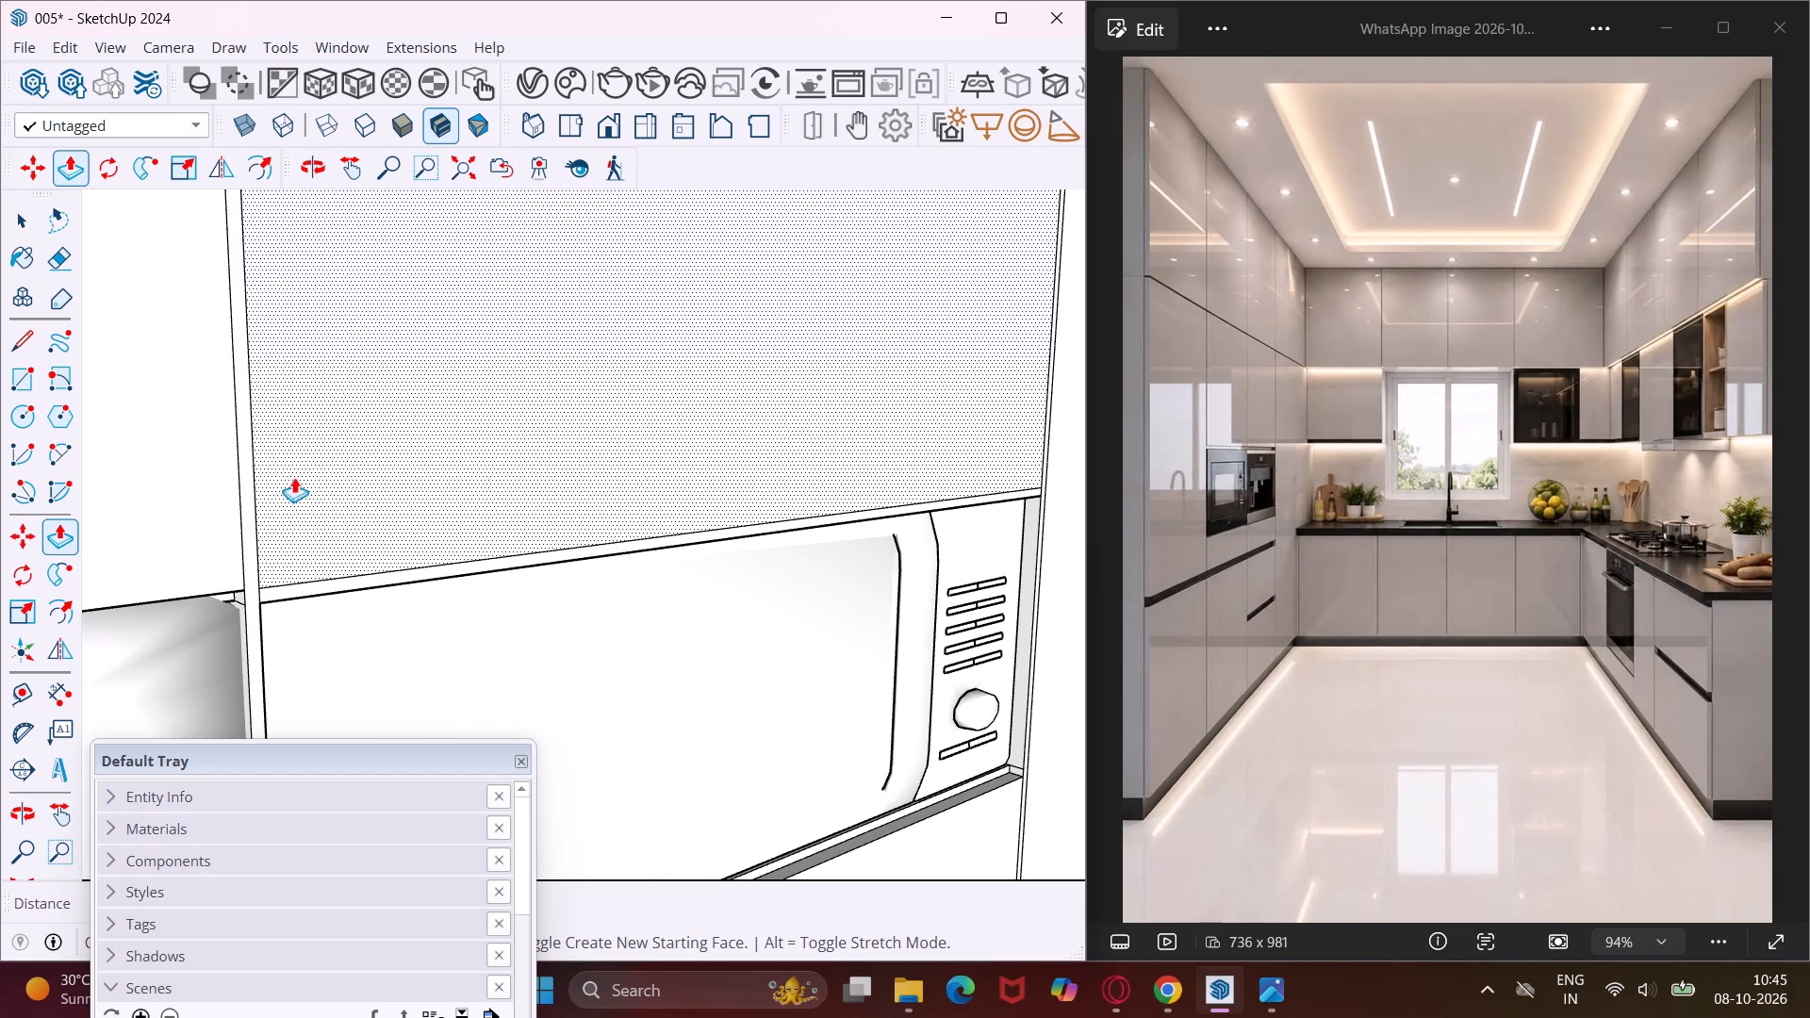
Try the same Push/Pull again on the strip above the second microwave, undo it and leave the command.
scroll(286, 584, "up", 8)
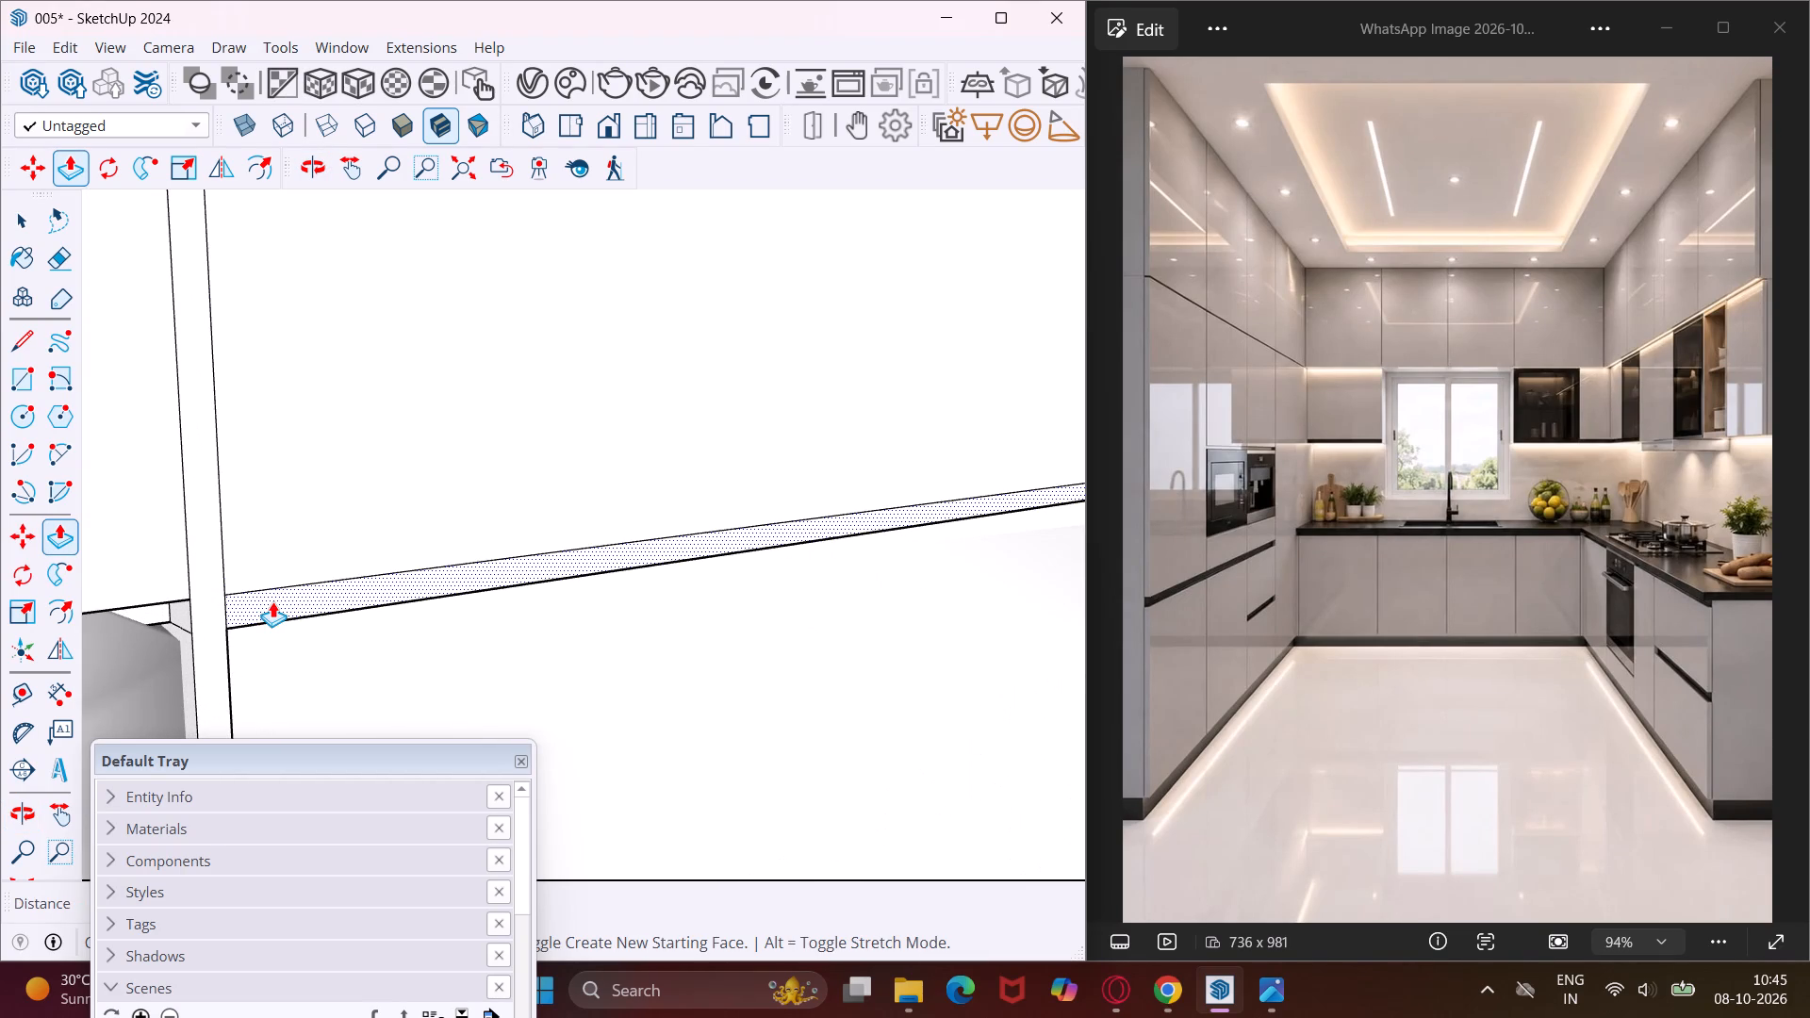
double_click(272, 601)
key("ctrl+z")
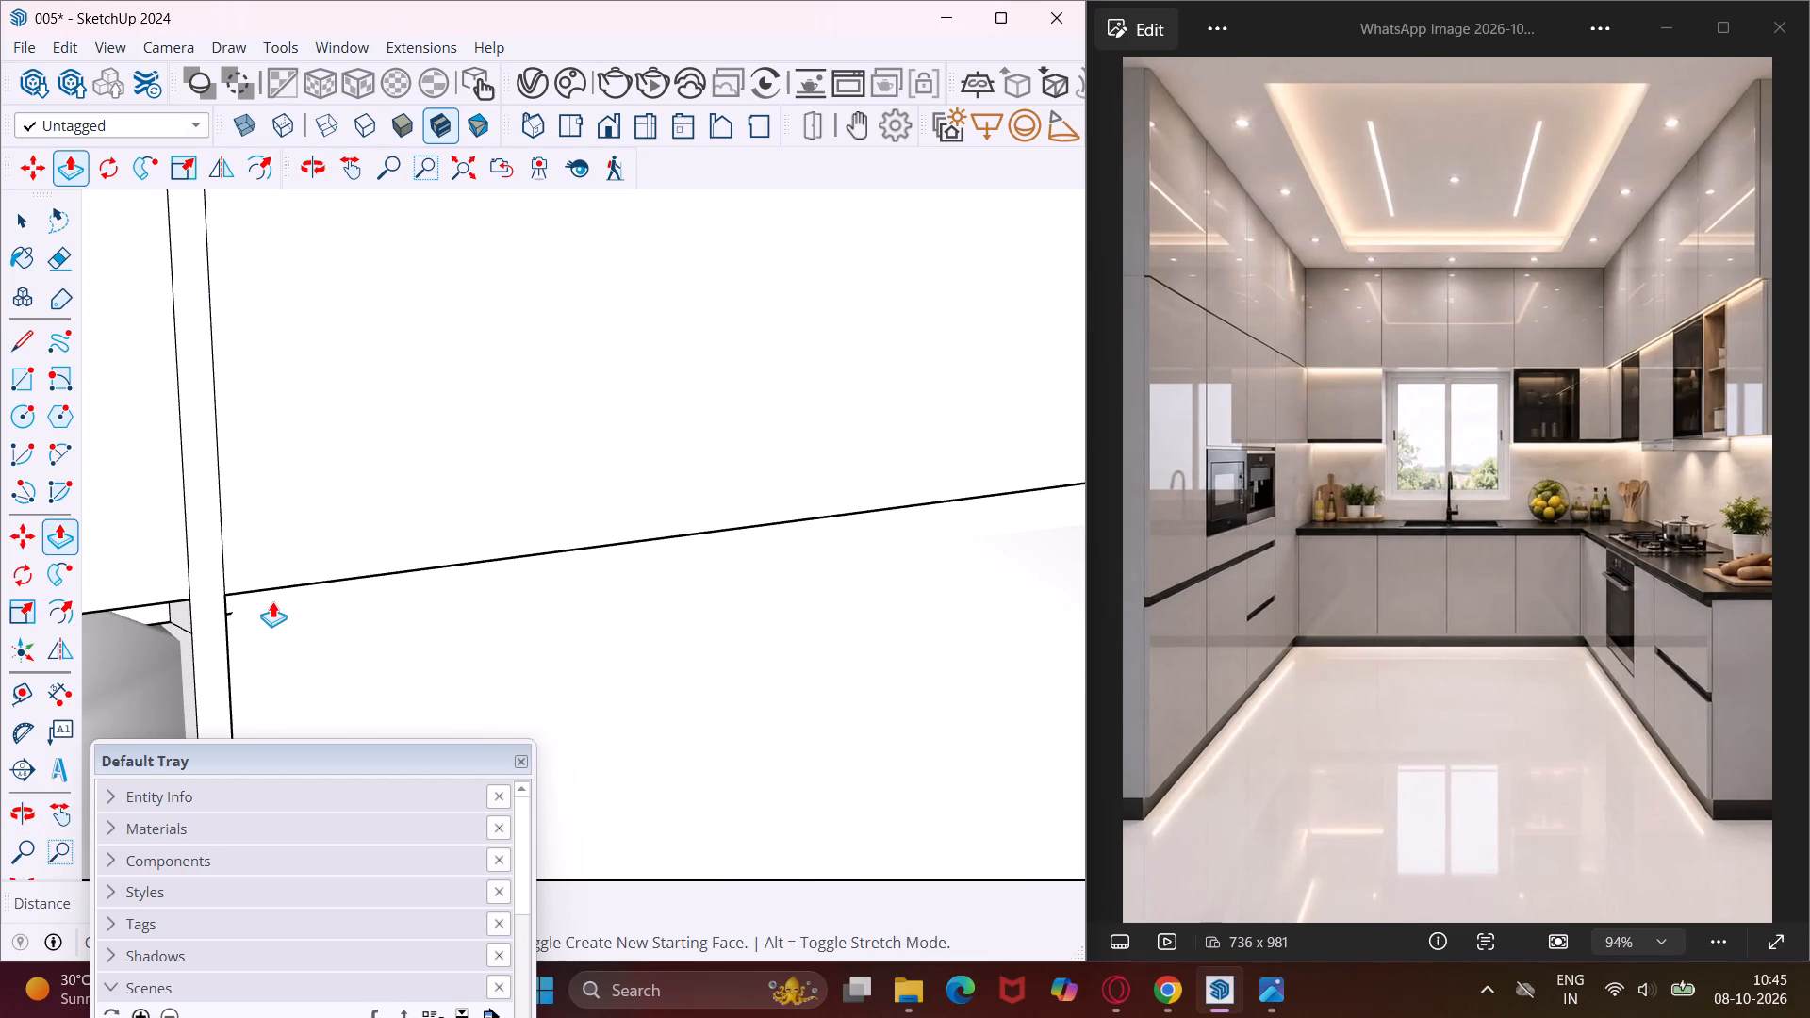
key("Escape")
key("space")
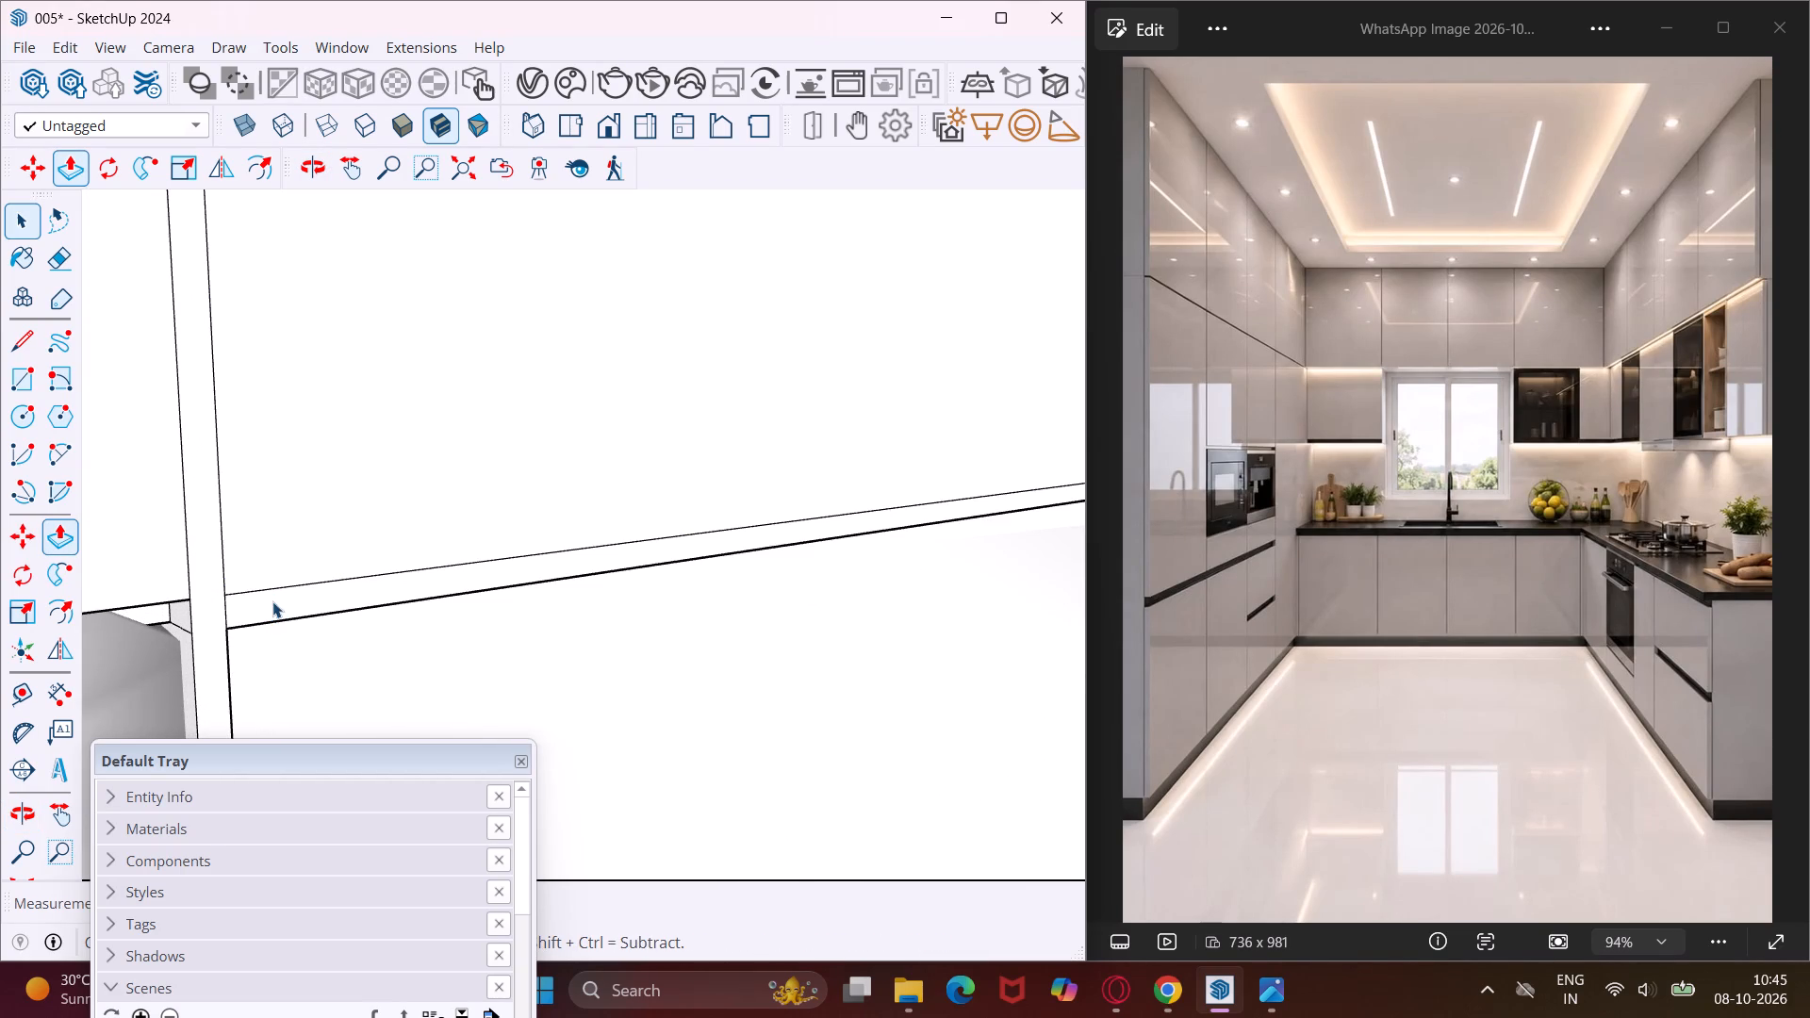
Move the second microwave outward from its niche in the tall unit until its body projects past the cabinet front.
left_click(302, 634)
middle_click_drag(378, 642, 379, 642)
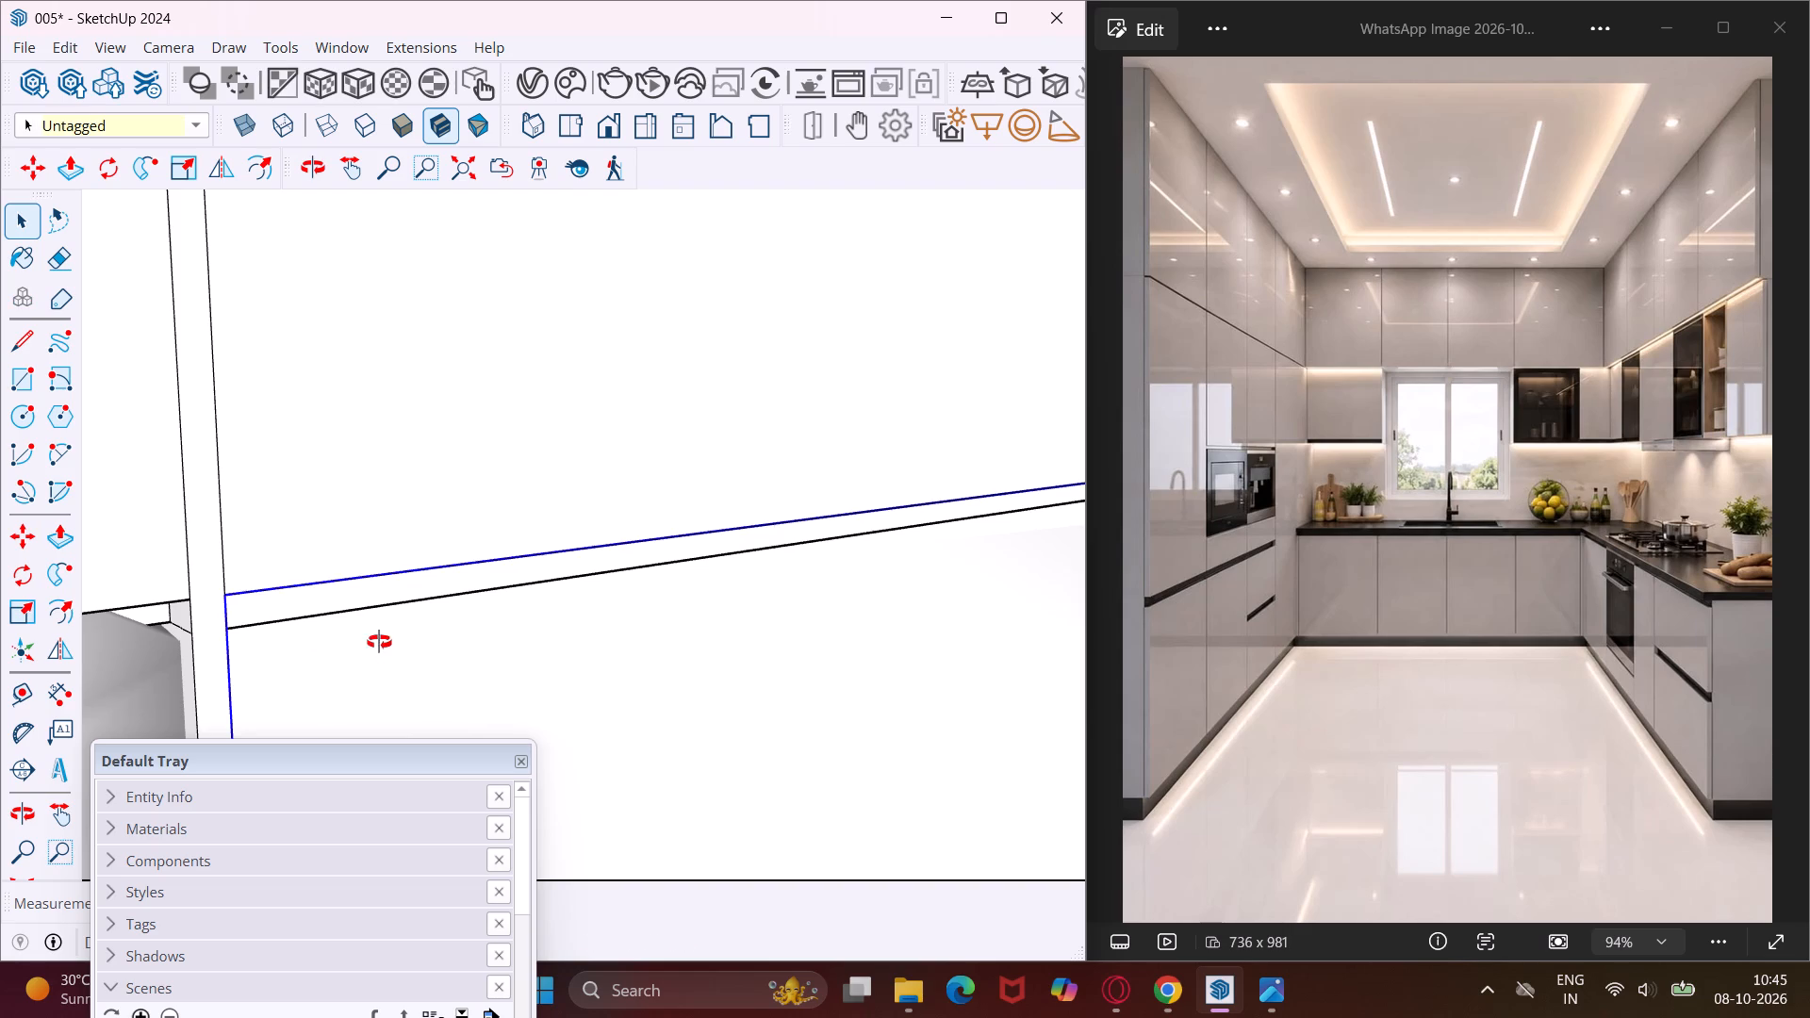
middle_click_drag(379, 642, 278, 566)
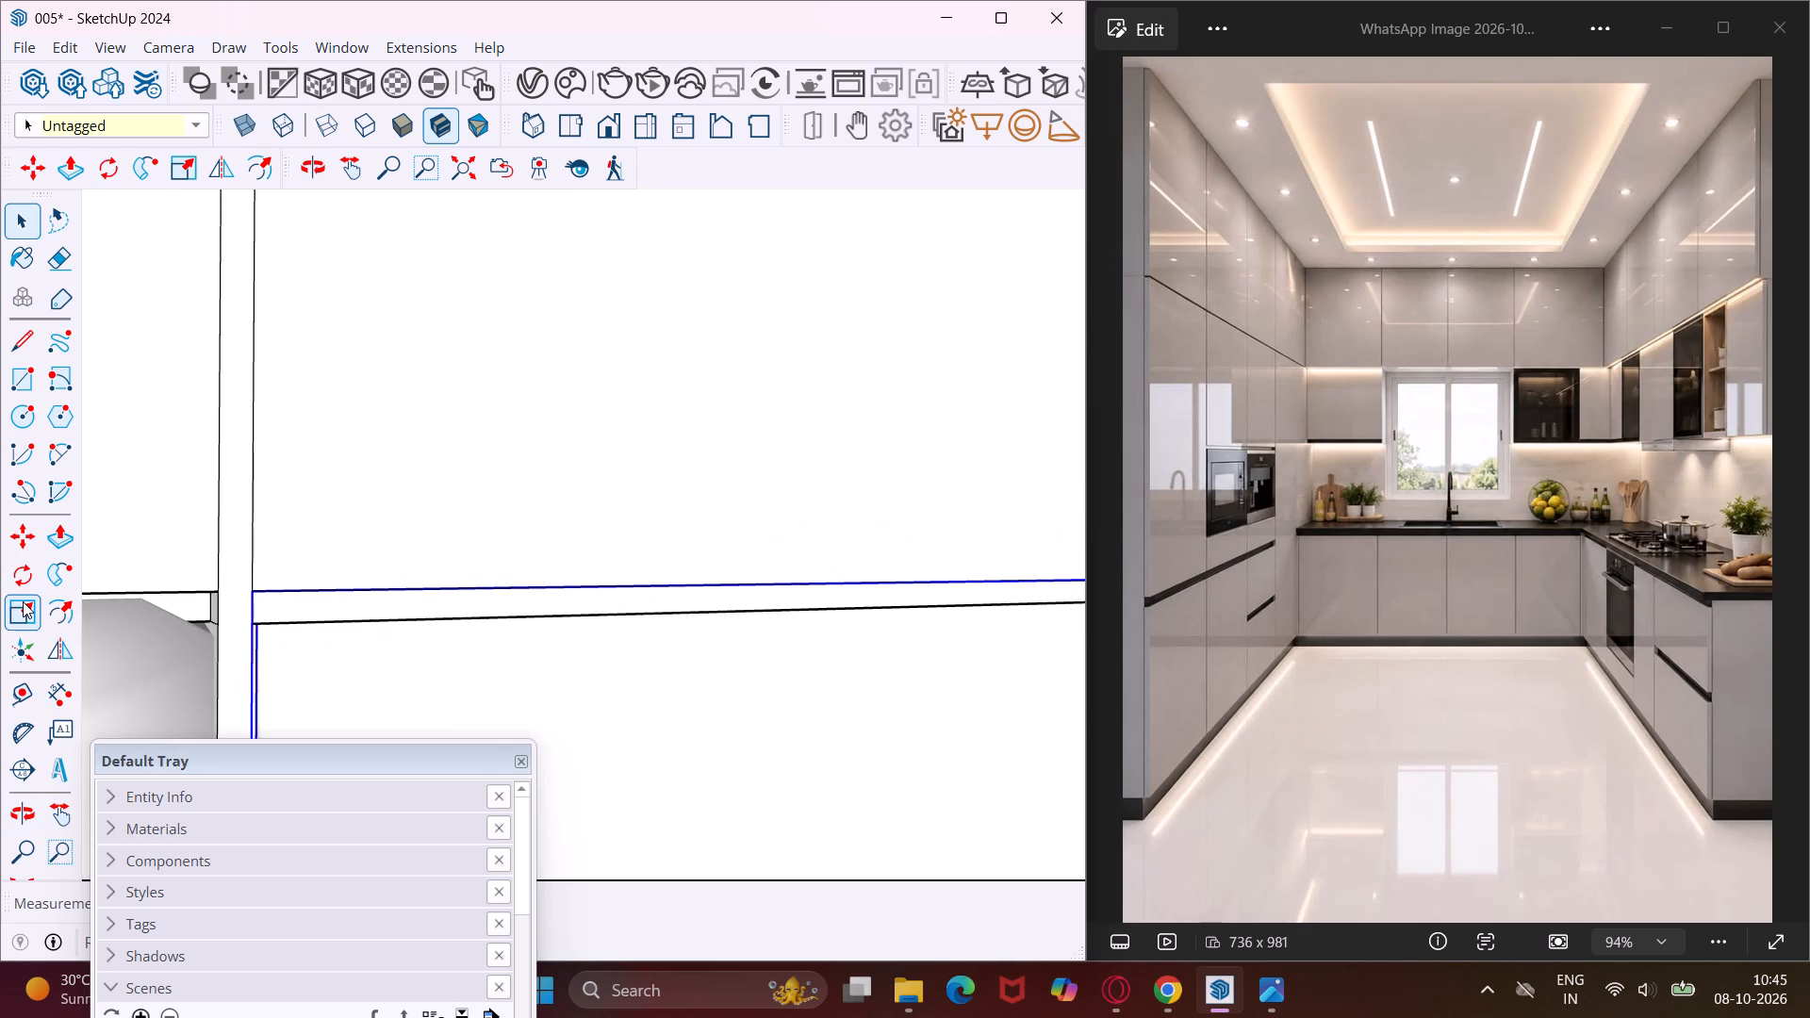
left_click(24, 550)
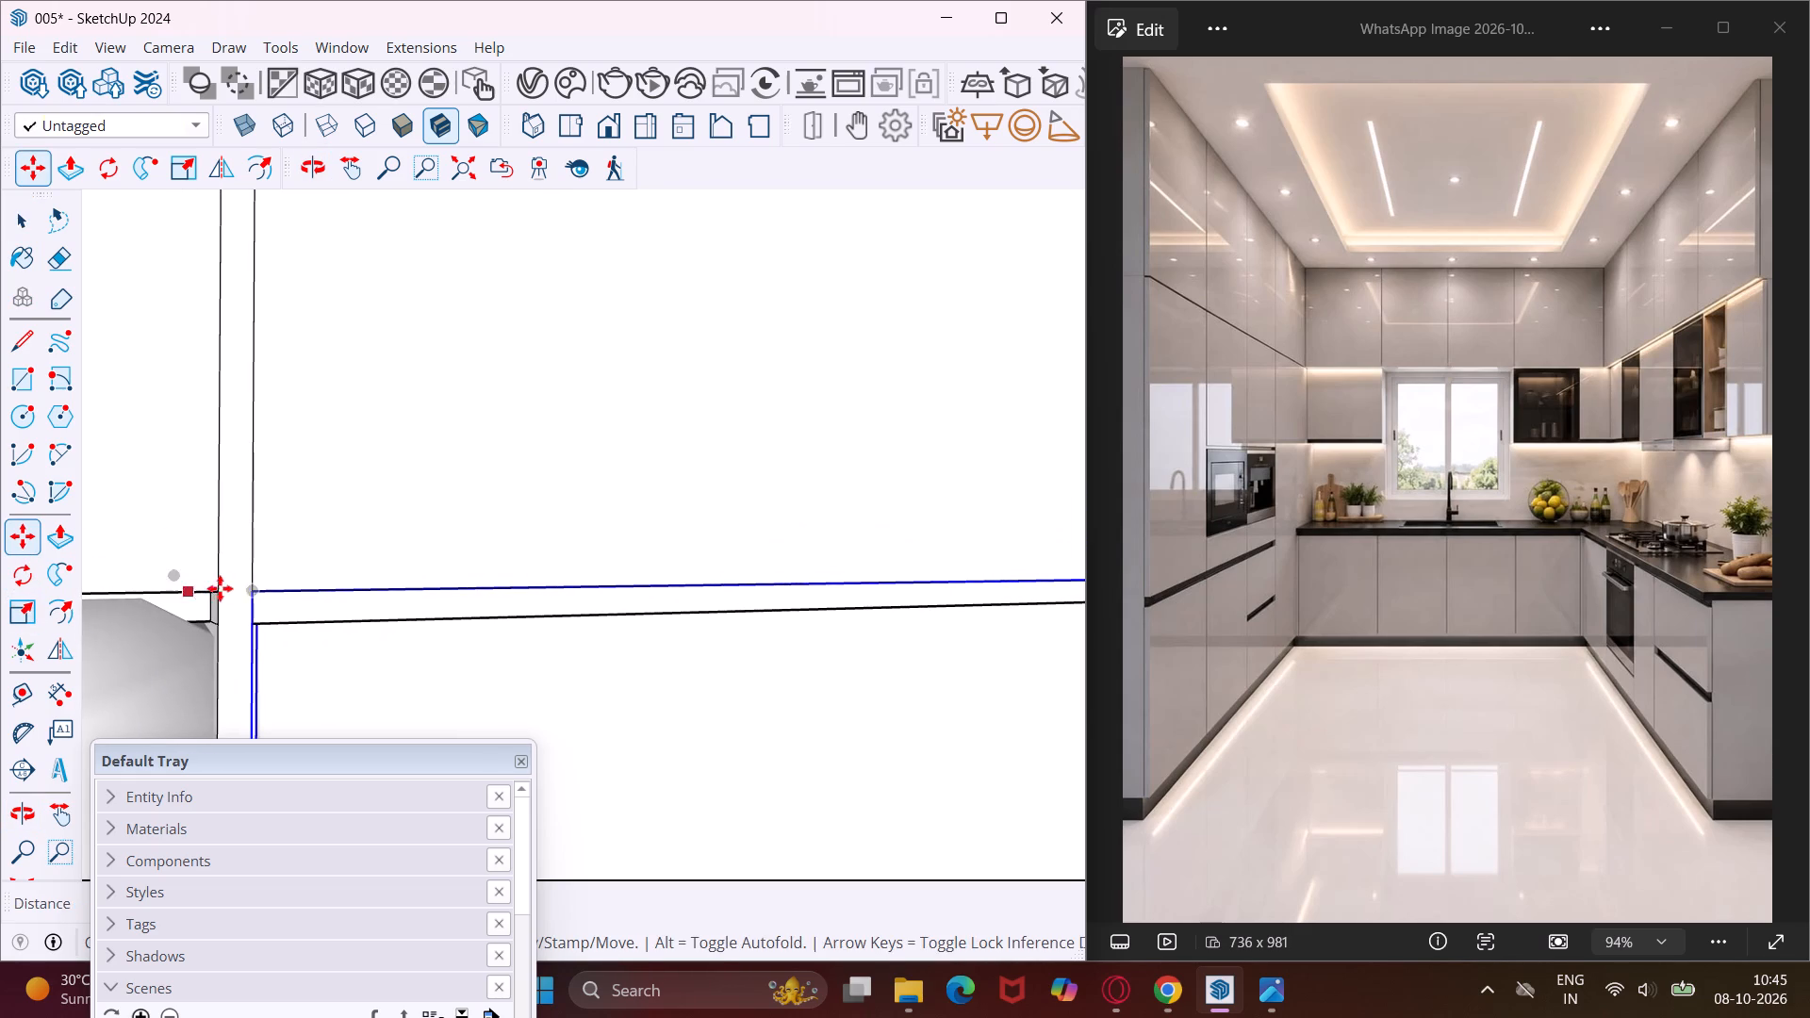
middle_click_drag(243, 601, 623, 615)
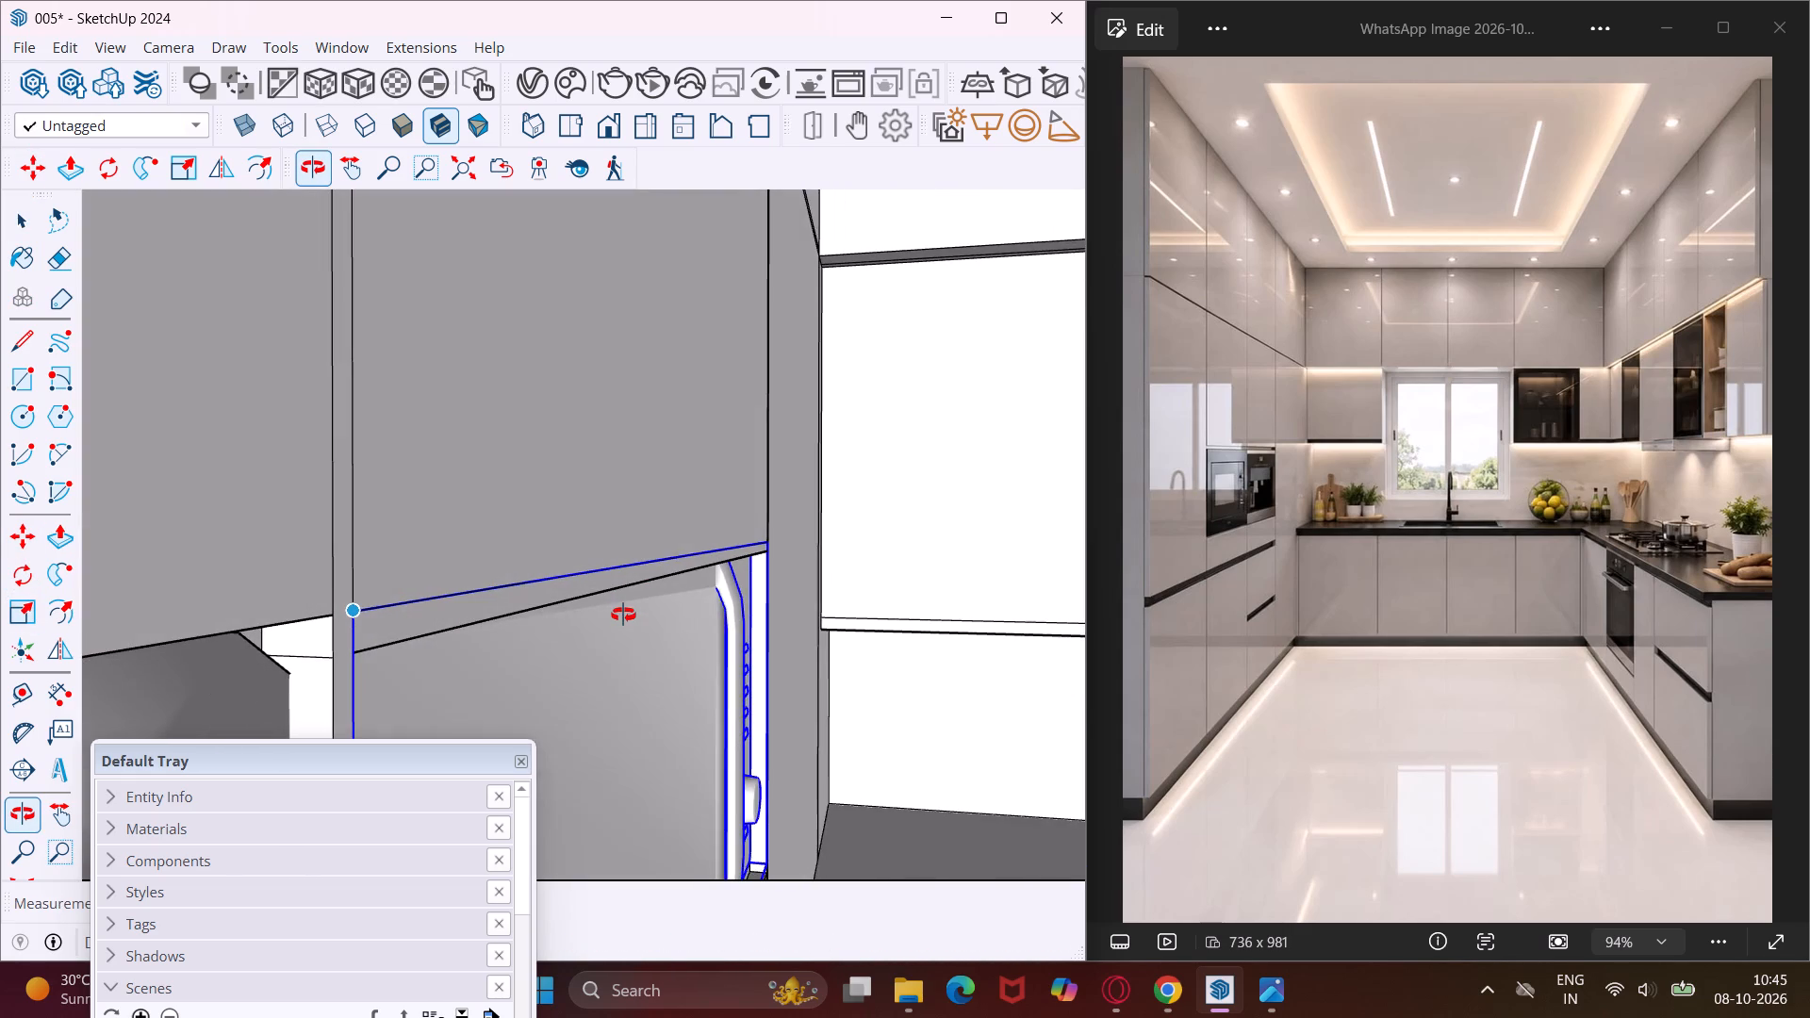
middle_click_drag(623, 615, 678, 600)
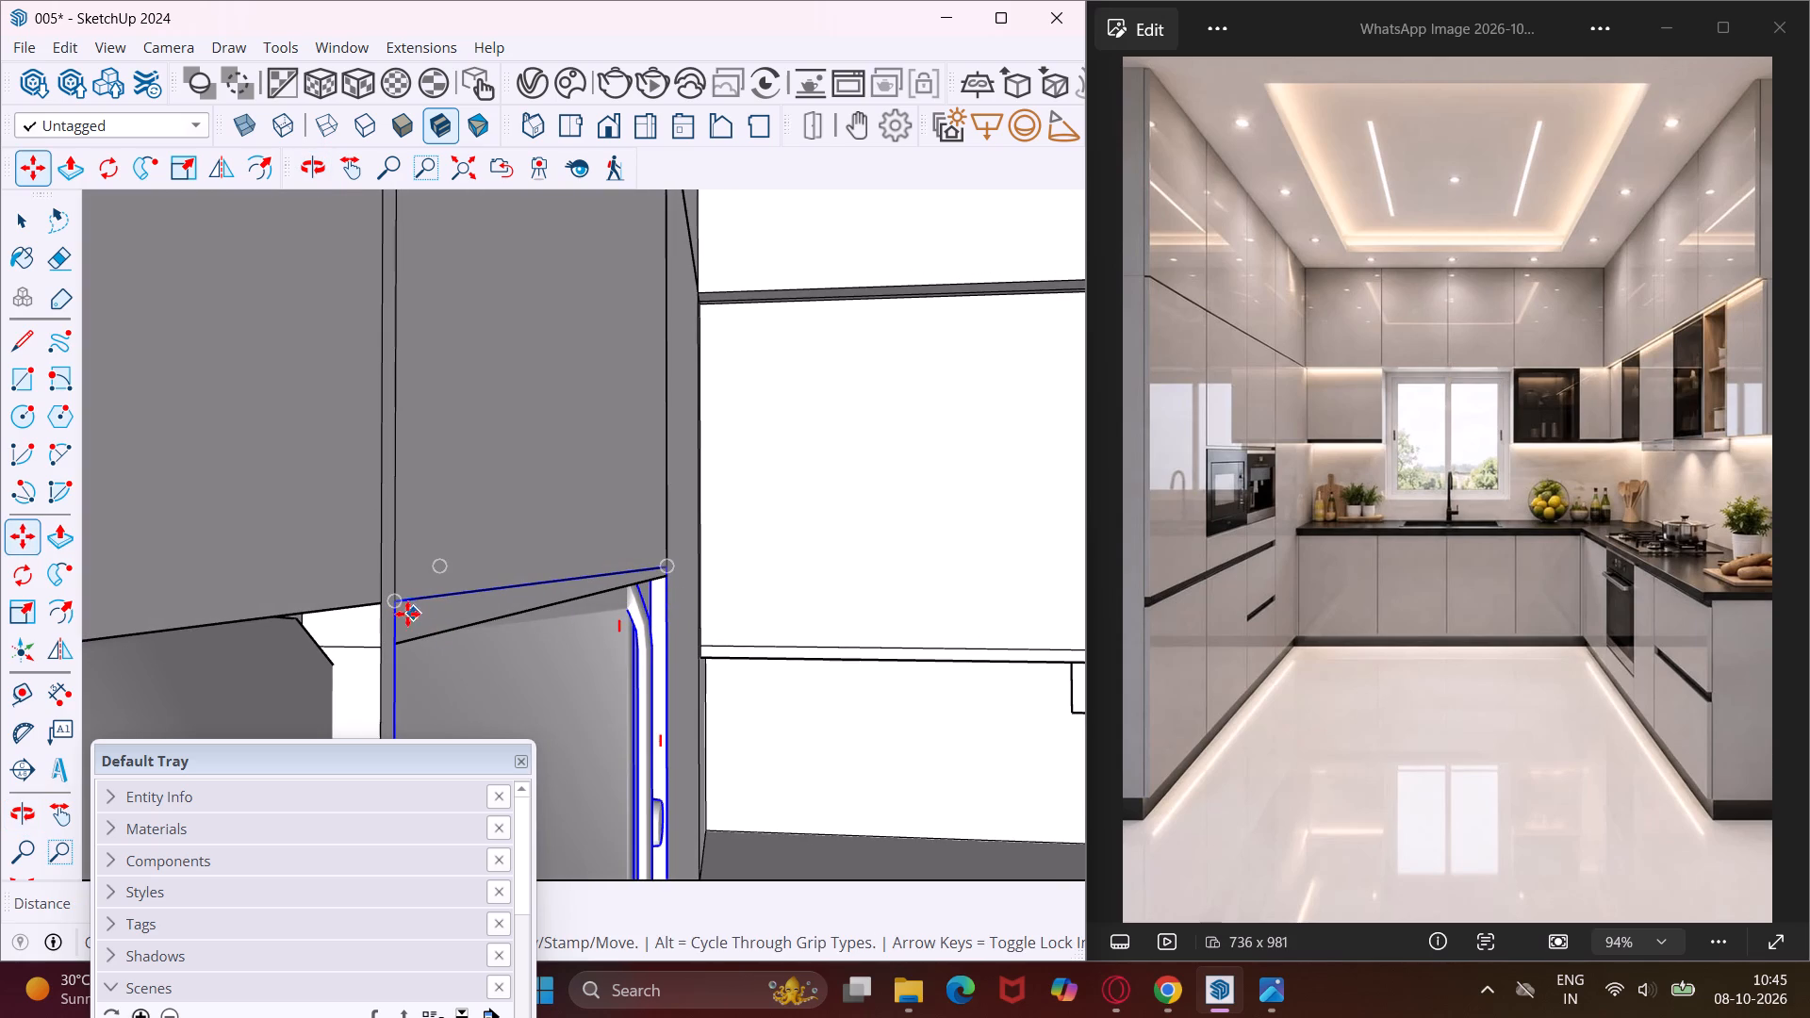
left_click(396, 604)
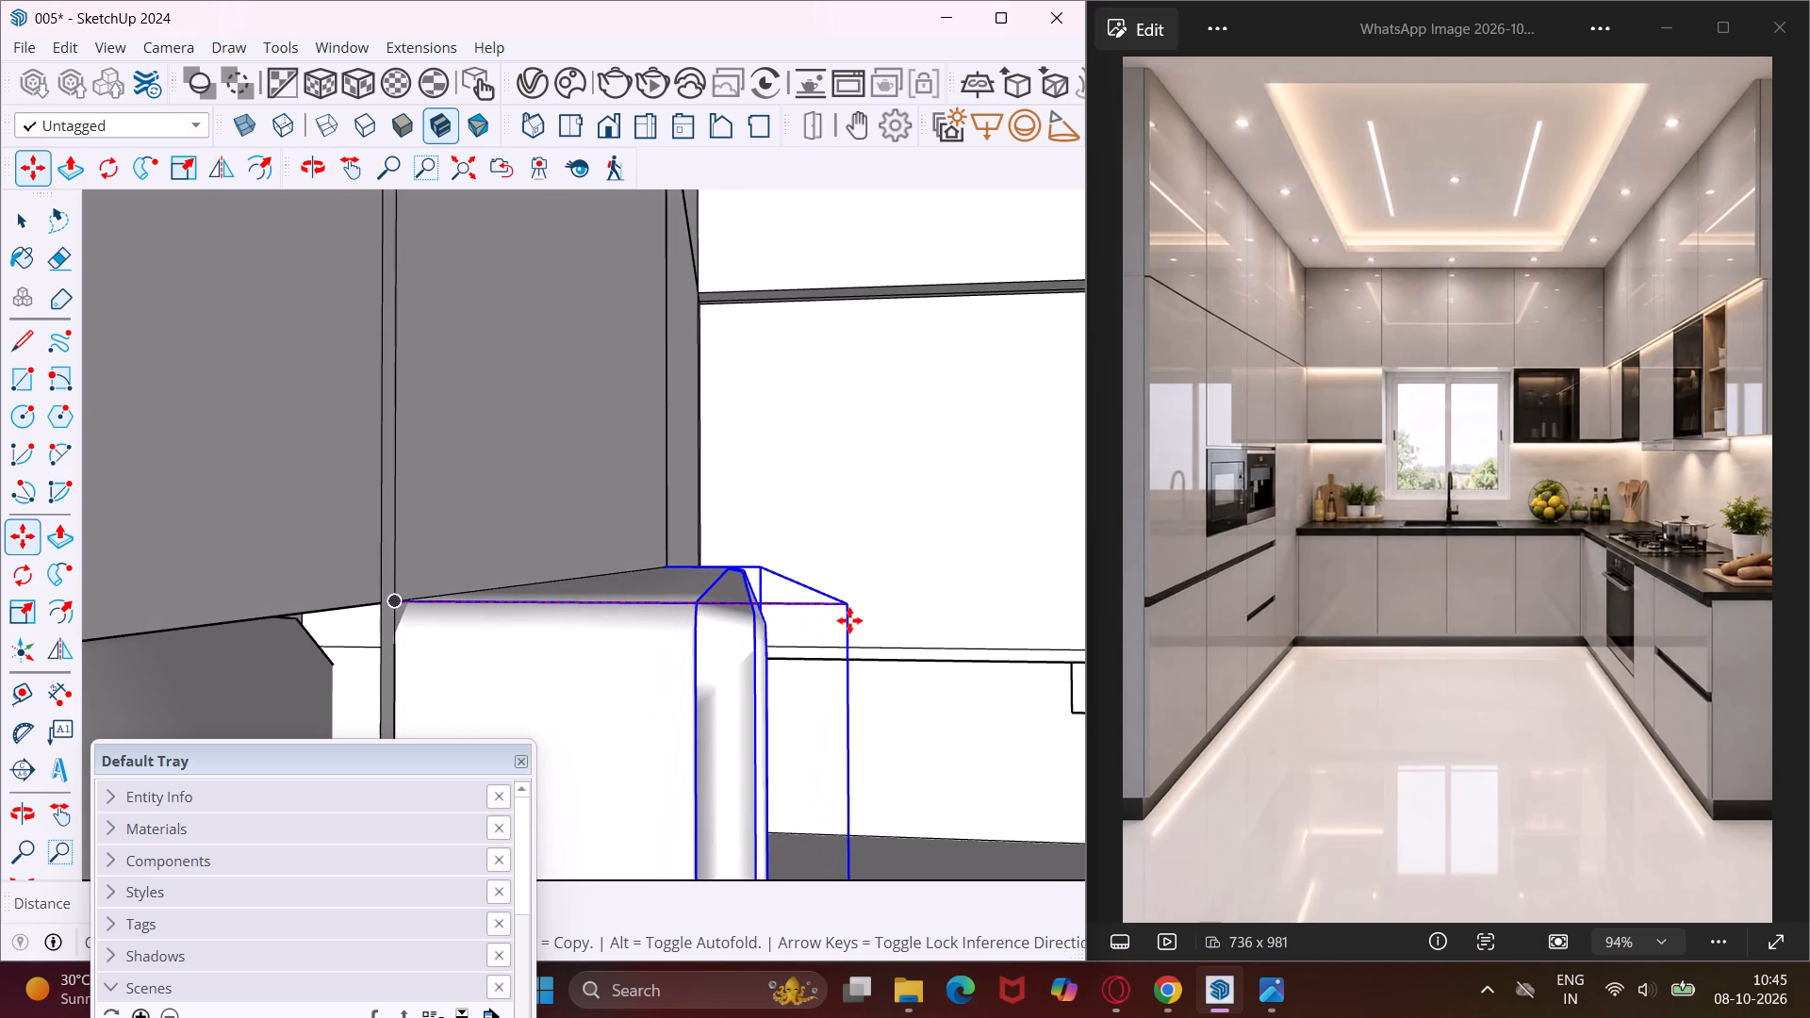
left_click(874, 620)
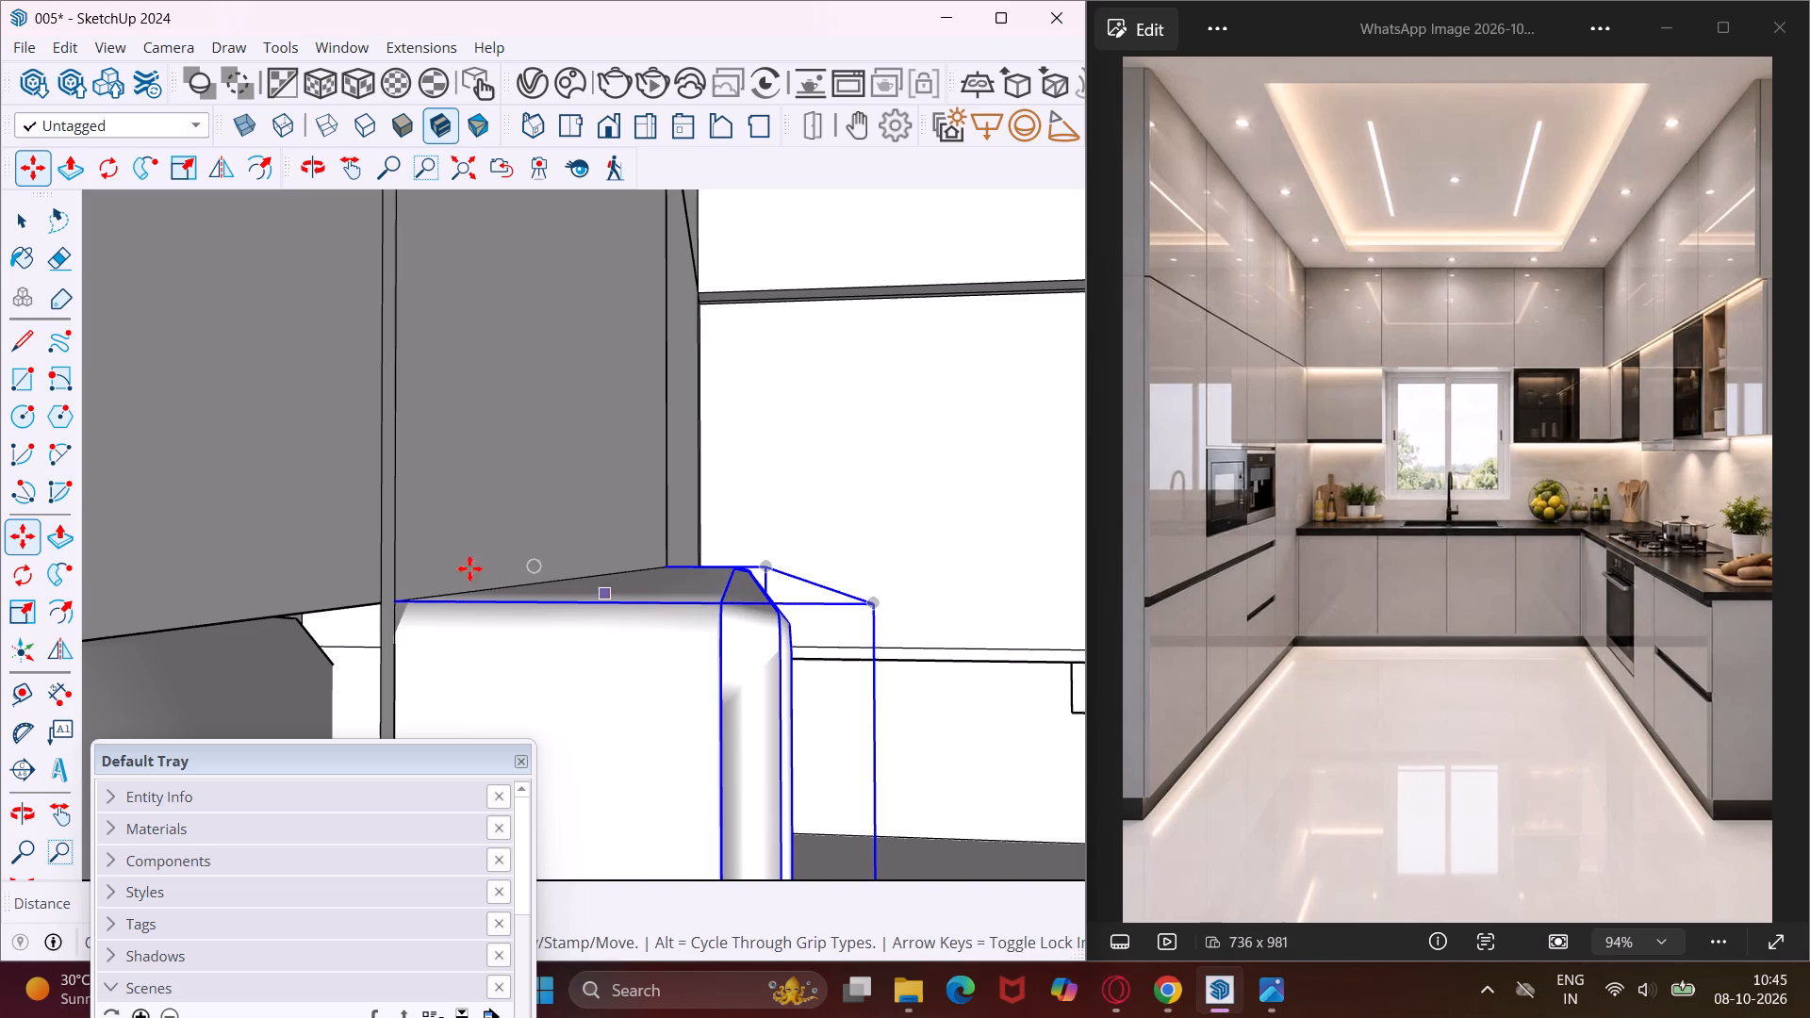
left_click(20, 617)
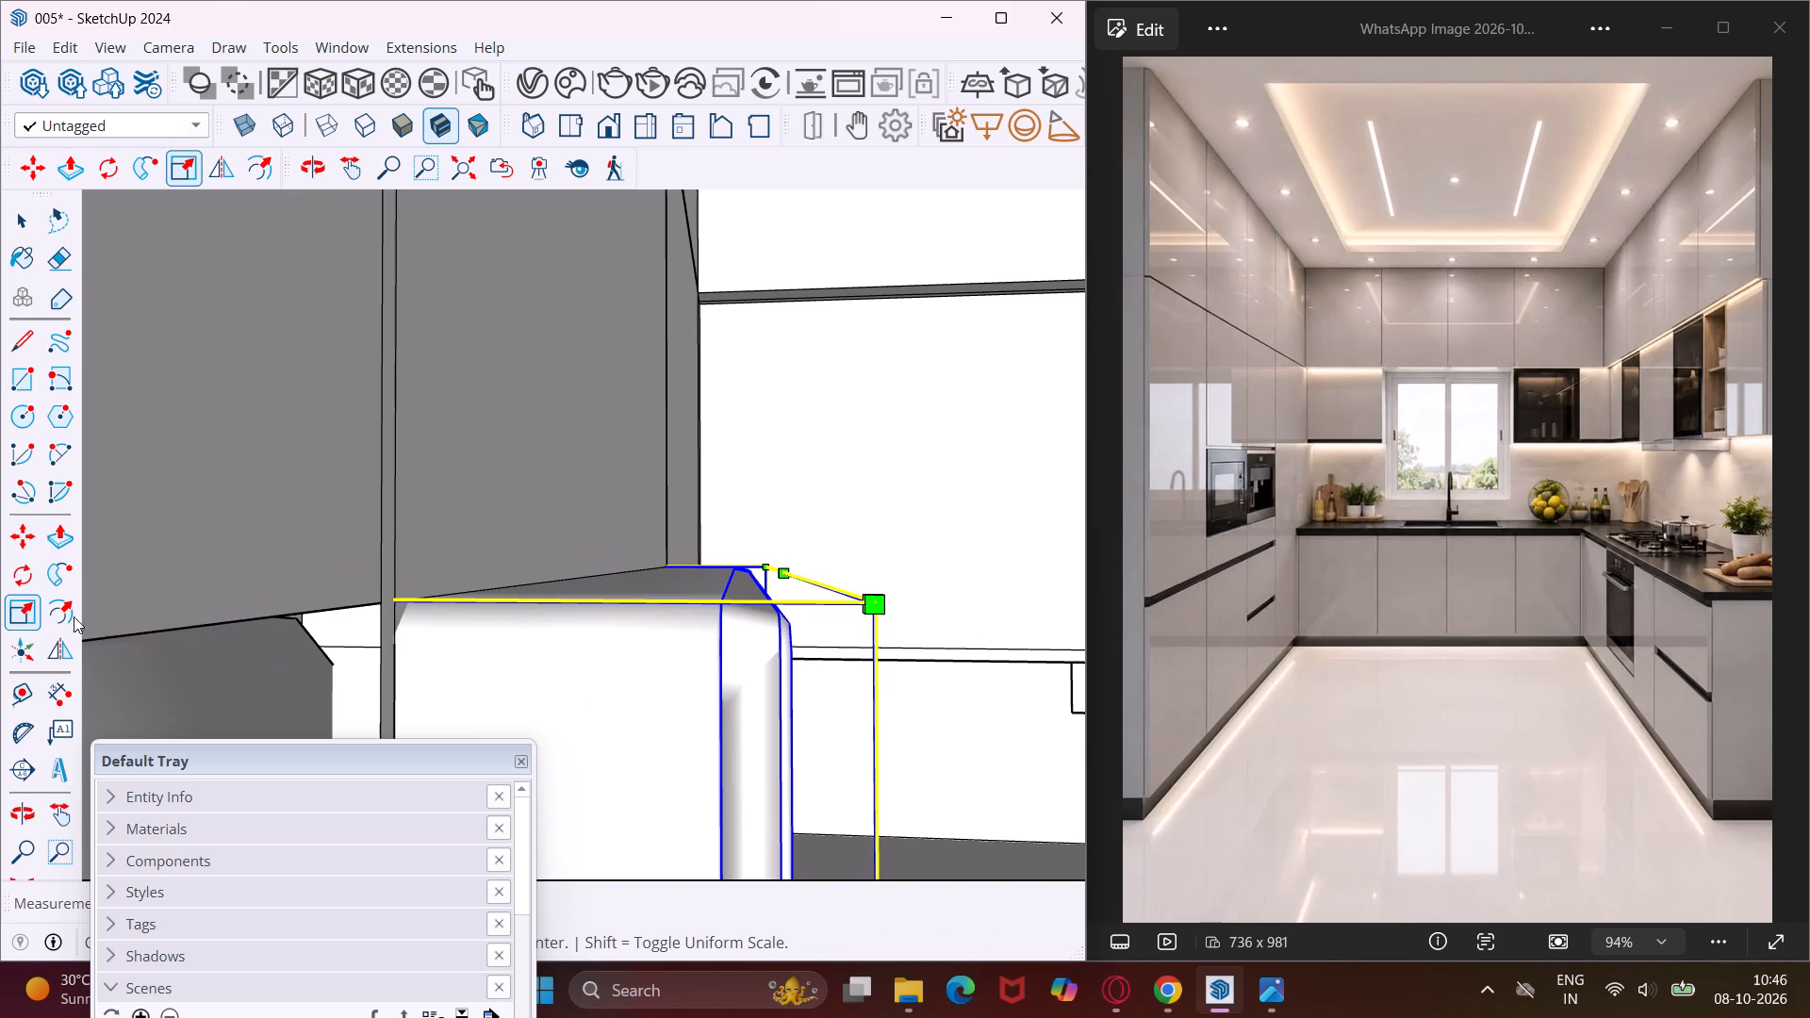
left_click(23, 546)
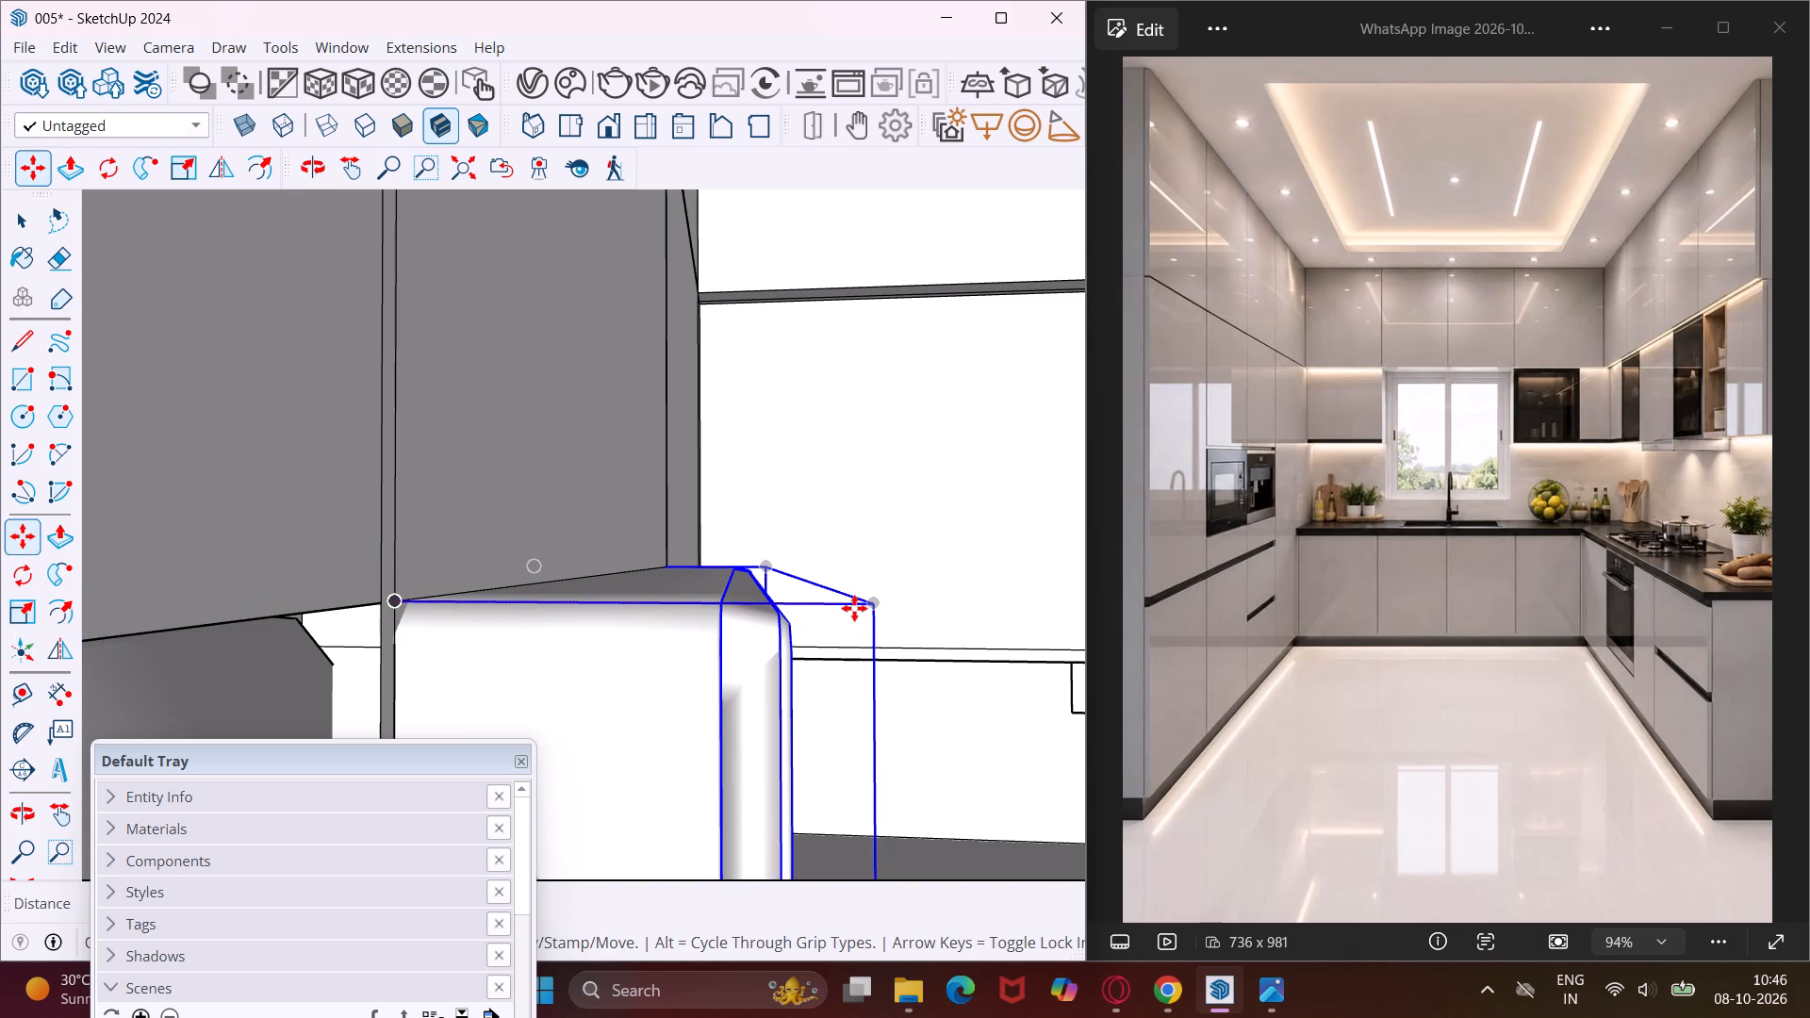
left_click(877, 604)
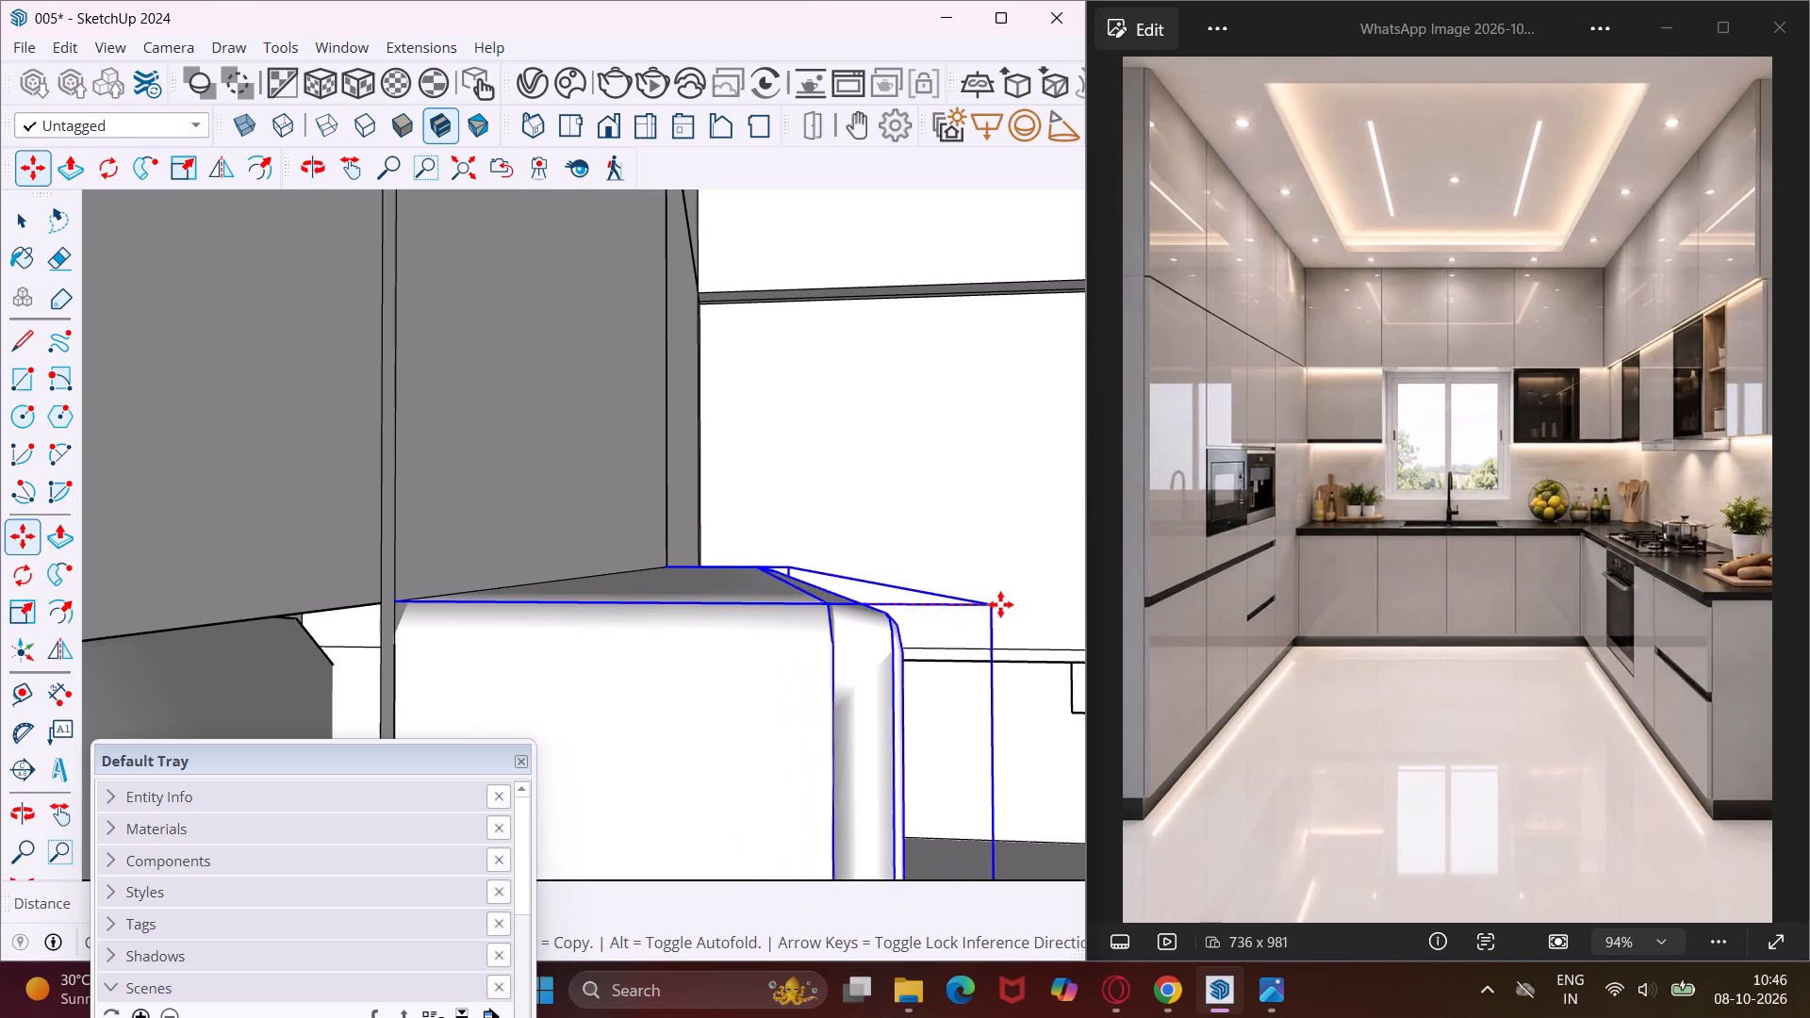
left_click(1077, 598)
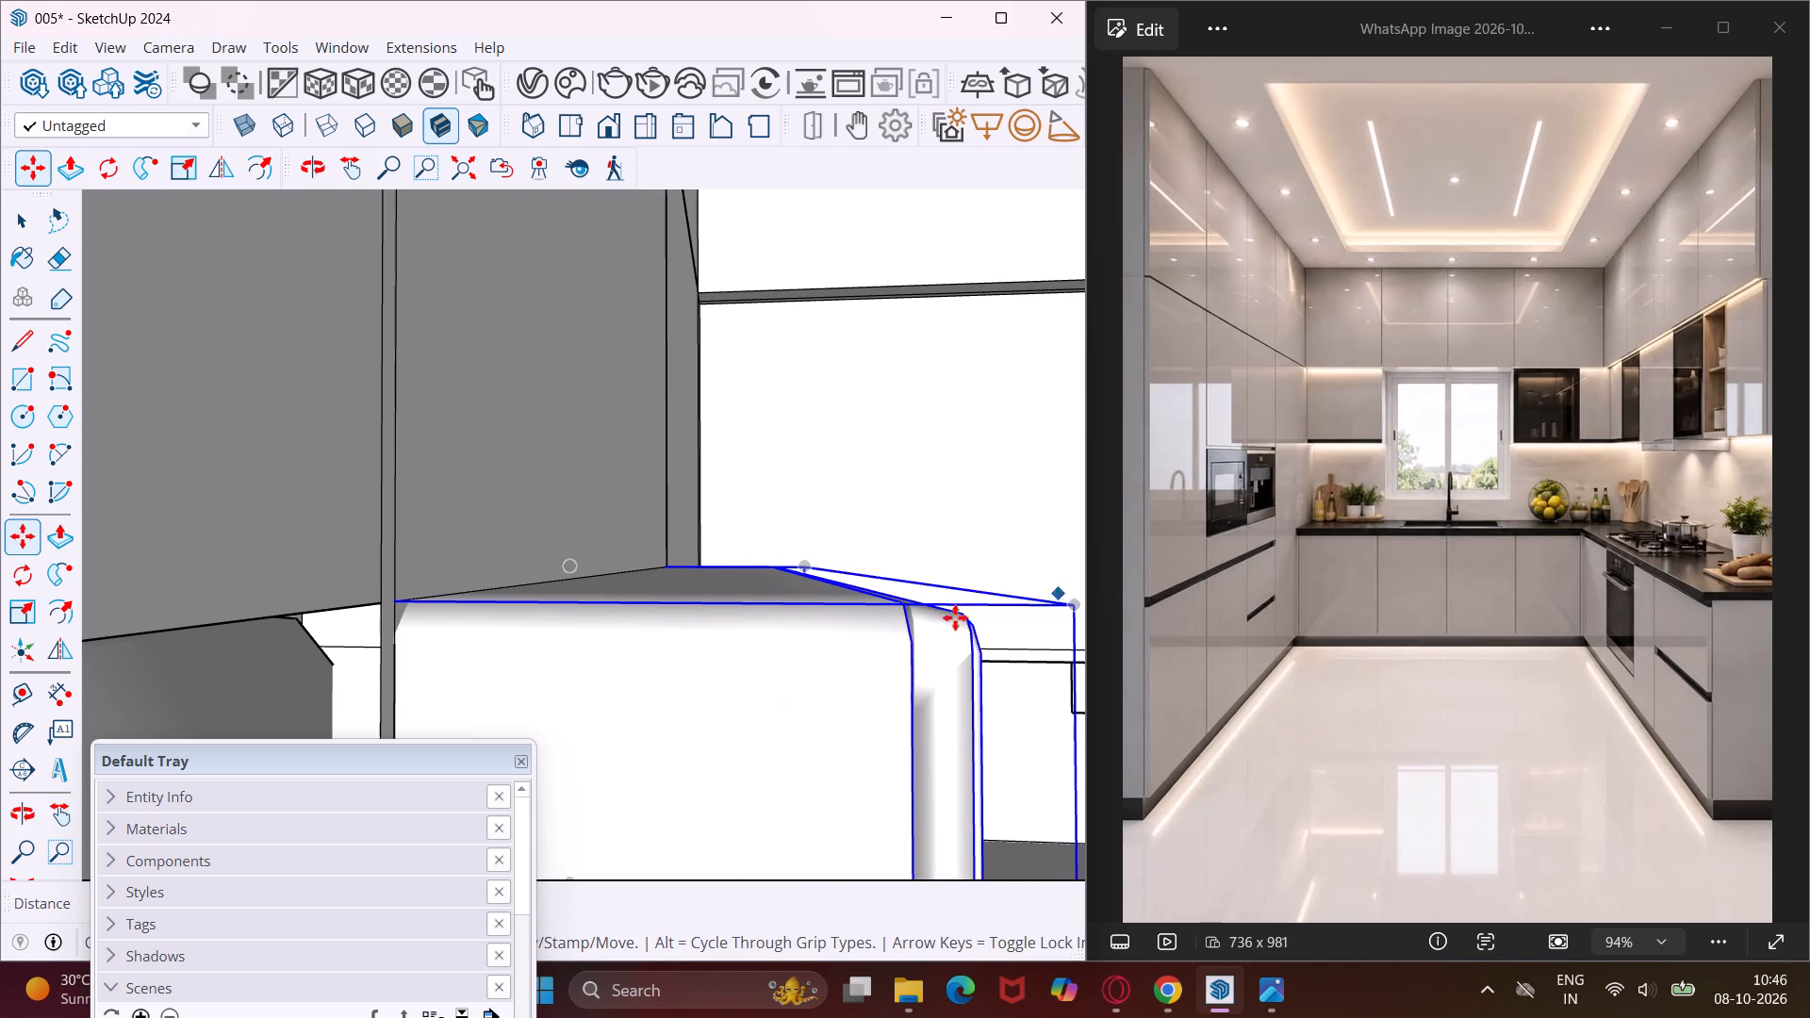
middle_click_drag(696, 630, 604, 680)
scroll(588, 664, "down", 6)
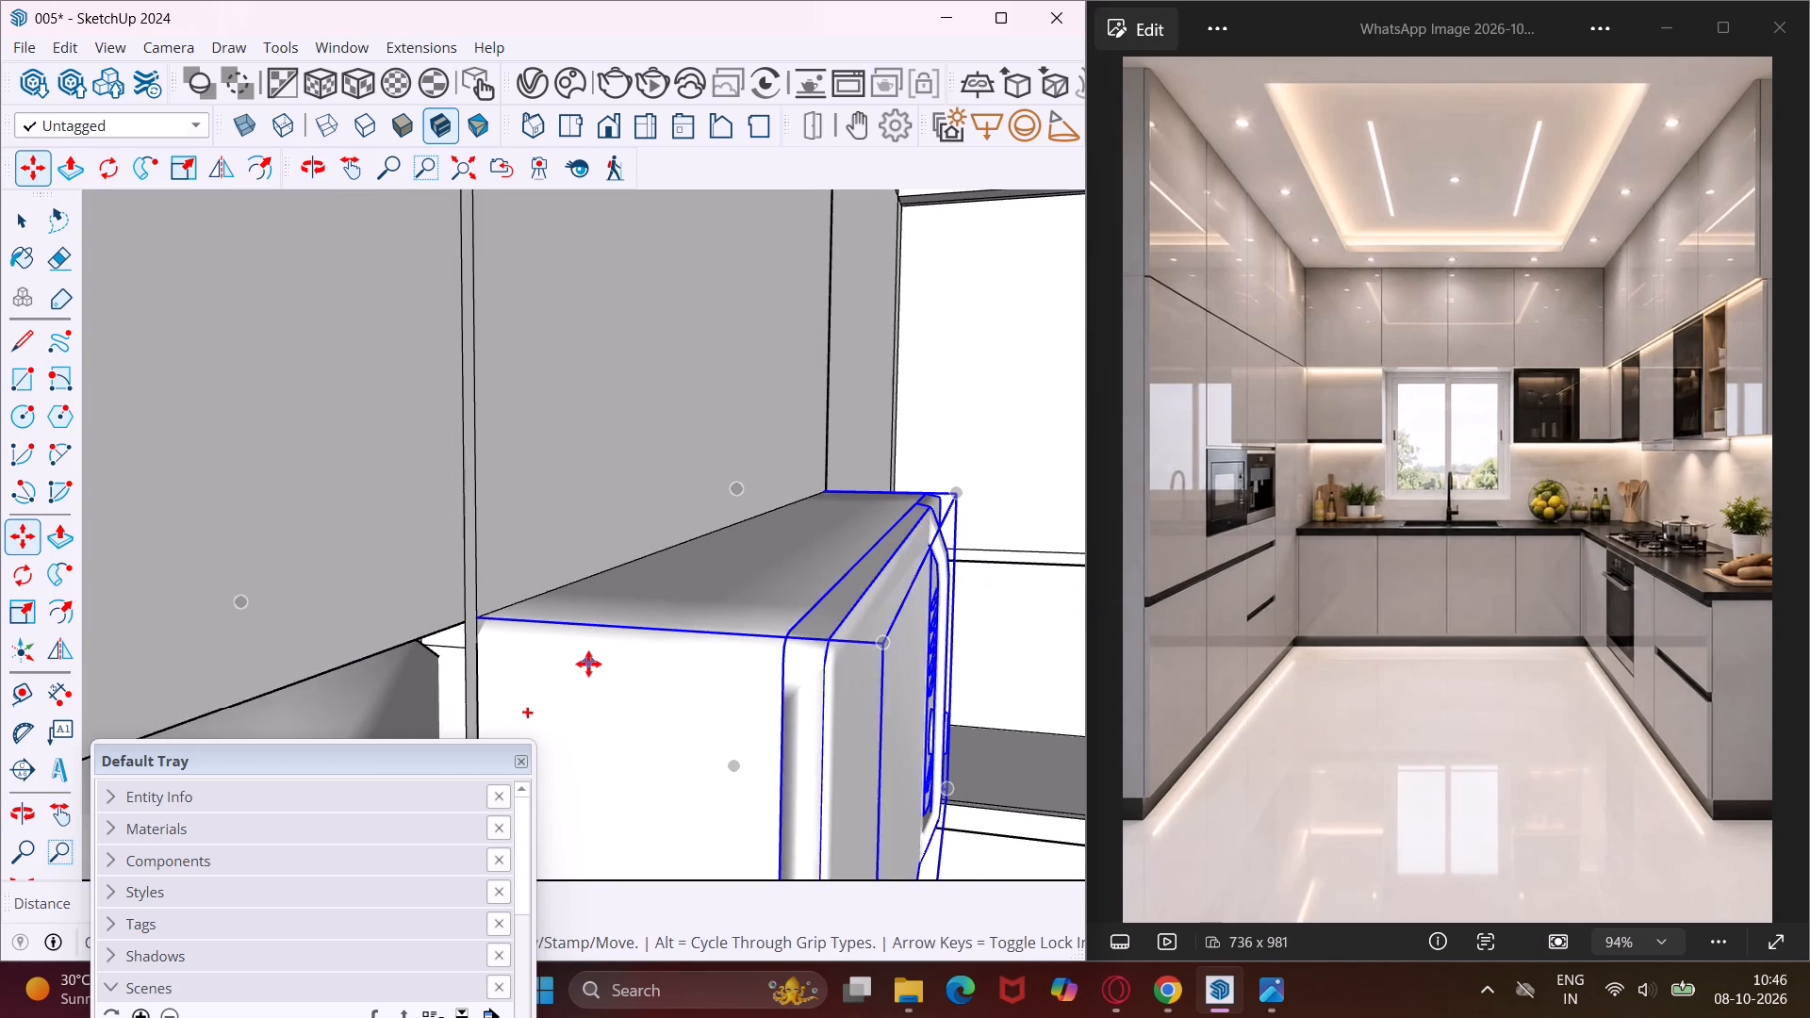
scroll(632, 660, "down", 1)
middle_click_drag(632, 660, 723, 683)
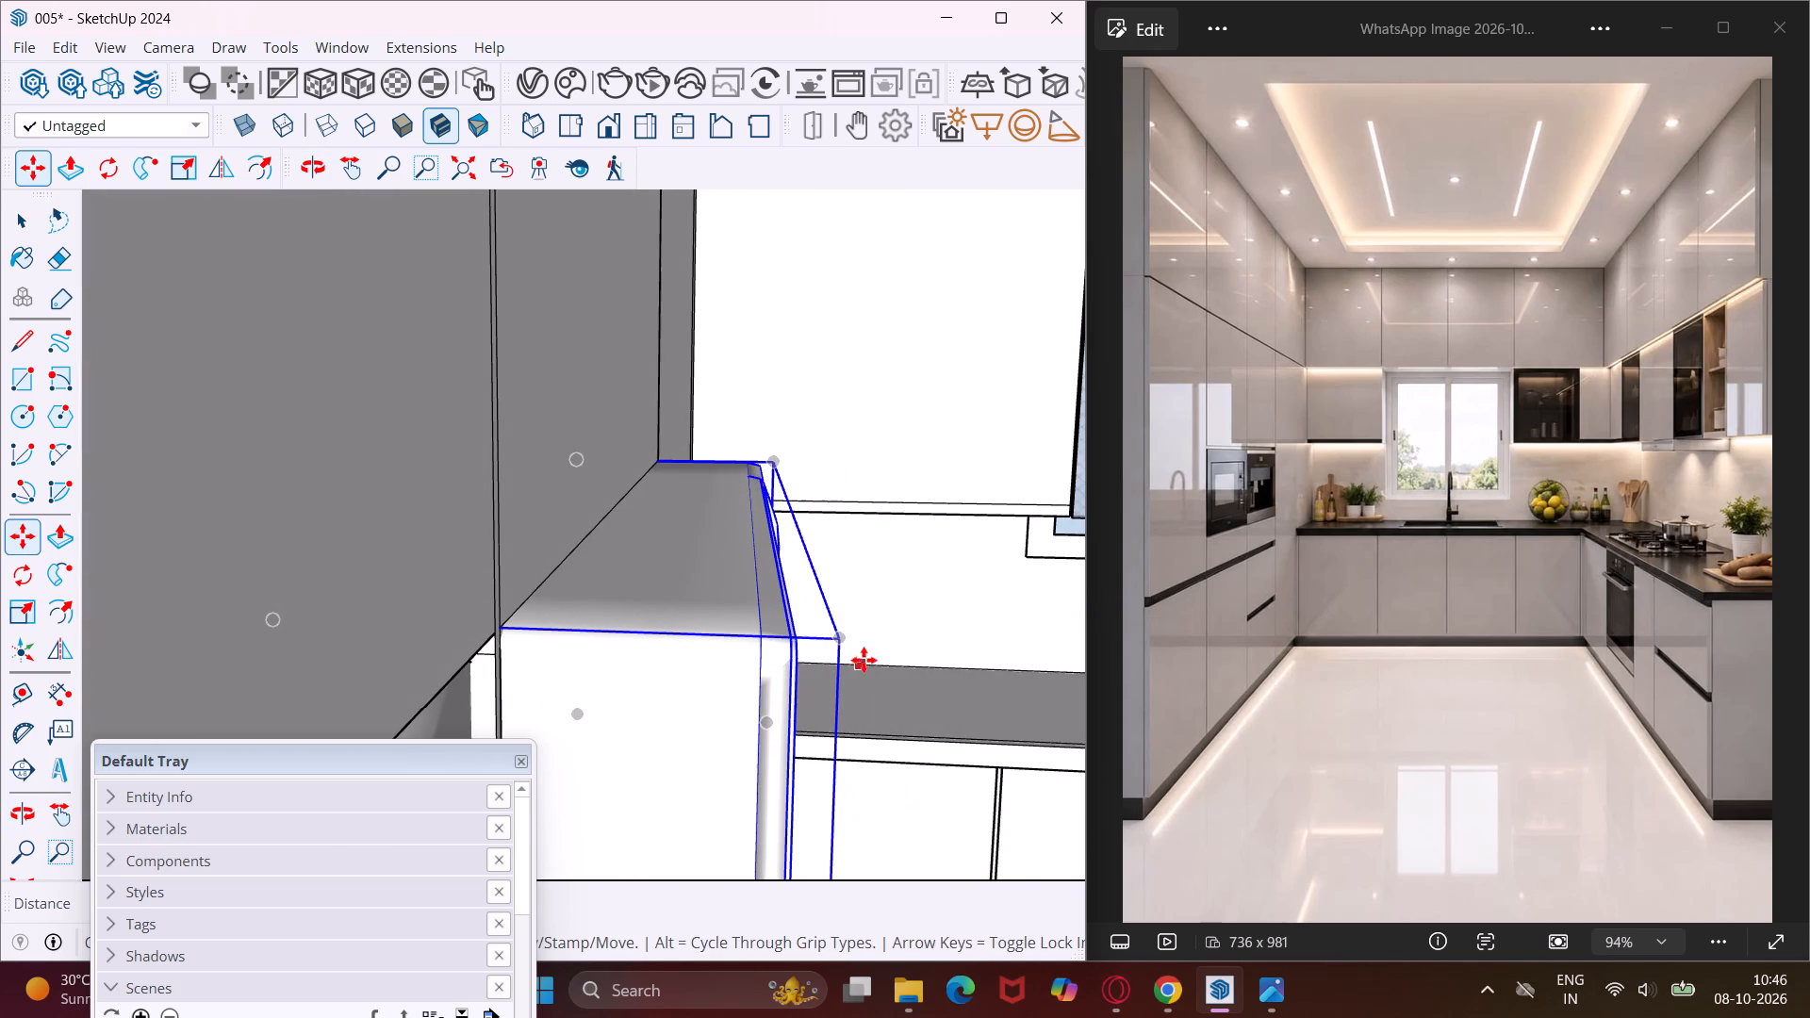
left_click(840, 635)
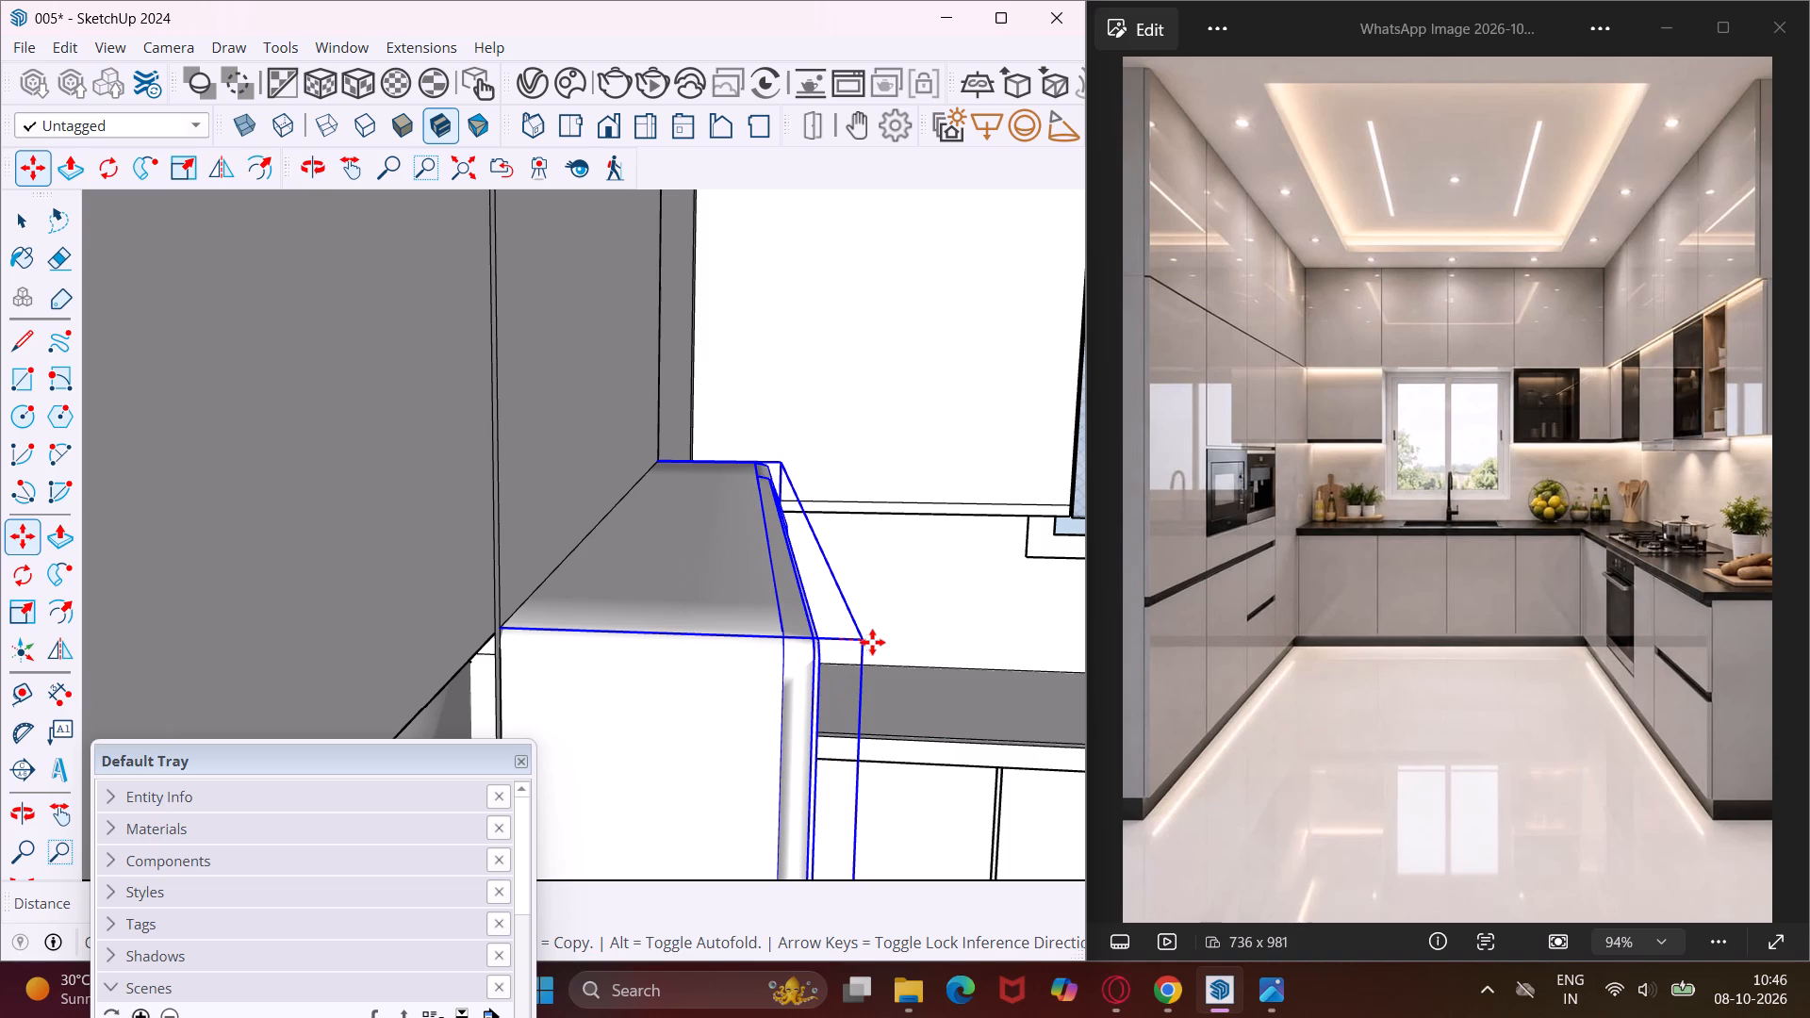
left_click(880, 642)
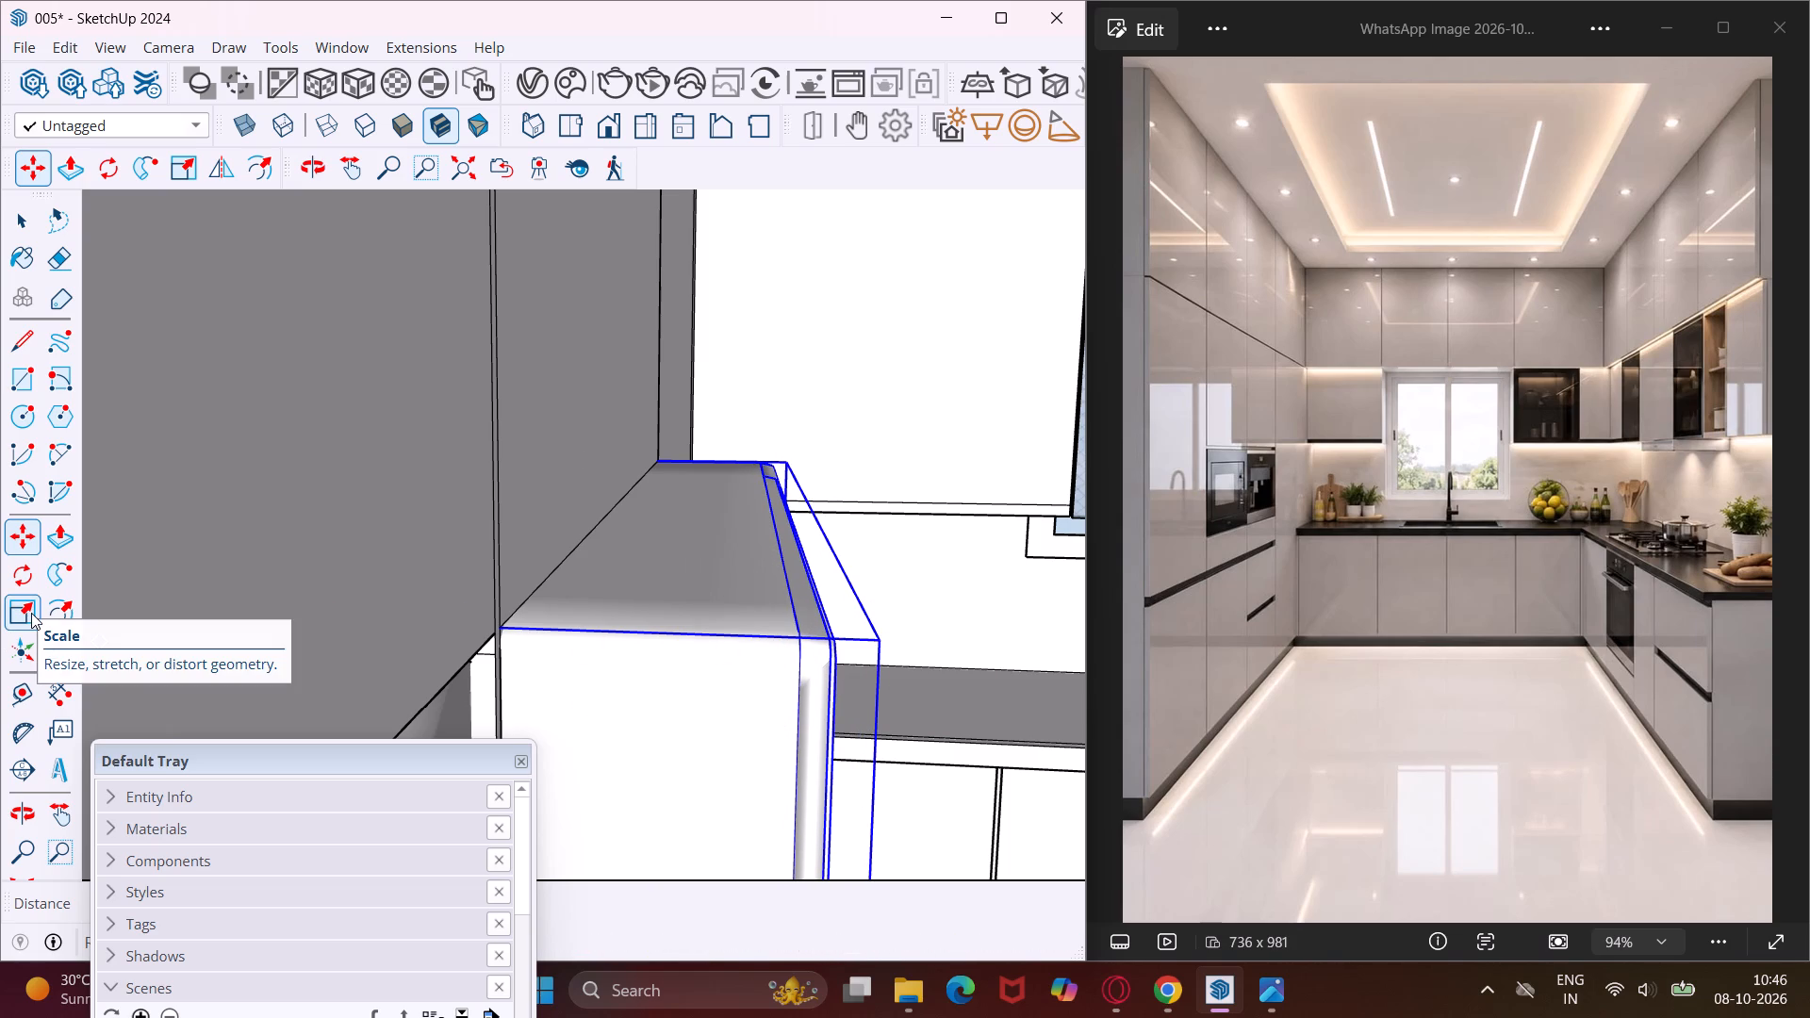
Scale the second microwave's height down slightly from its top so it sits below the gap strip.
left_click(31, 613)
left_click(662, 498)
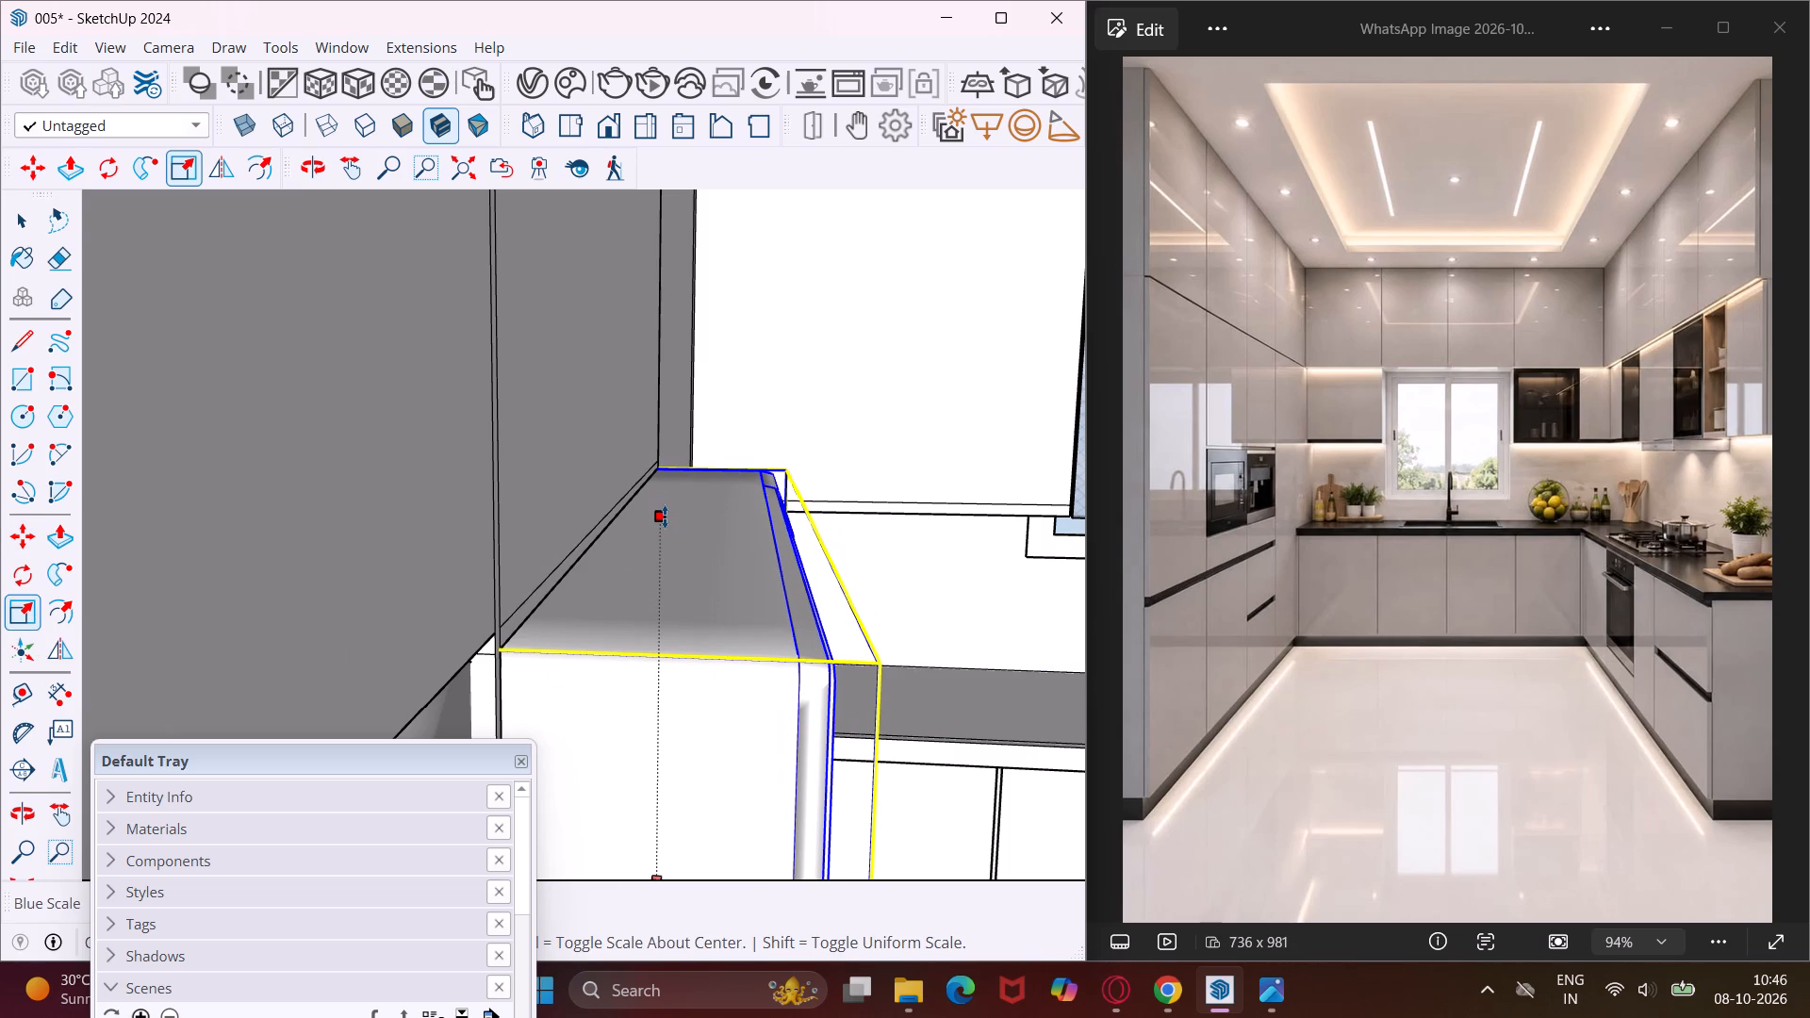
left_click(665, 517)
Move the second microwave back into its niche, aligning its front body edge with the tall unit's front.
middle_click_drag(729, 574, 591, 542)
key("m")
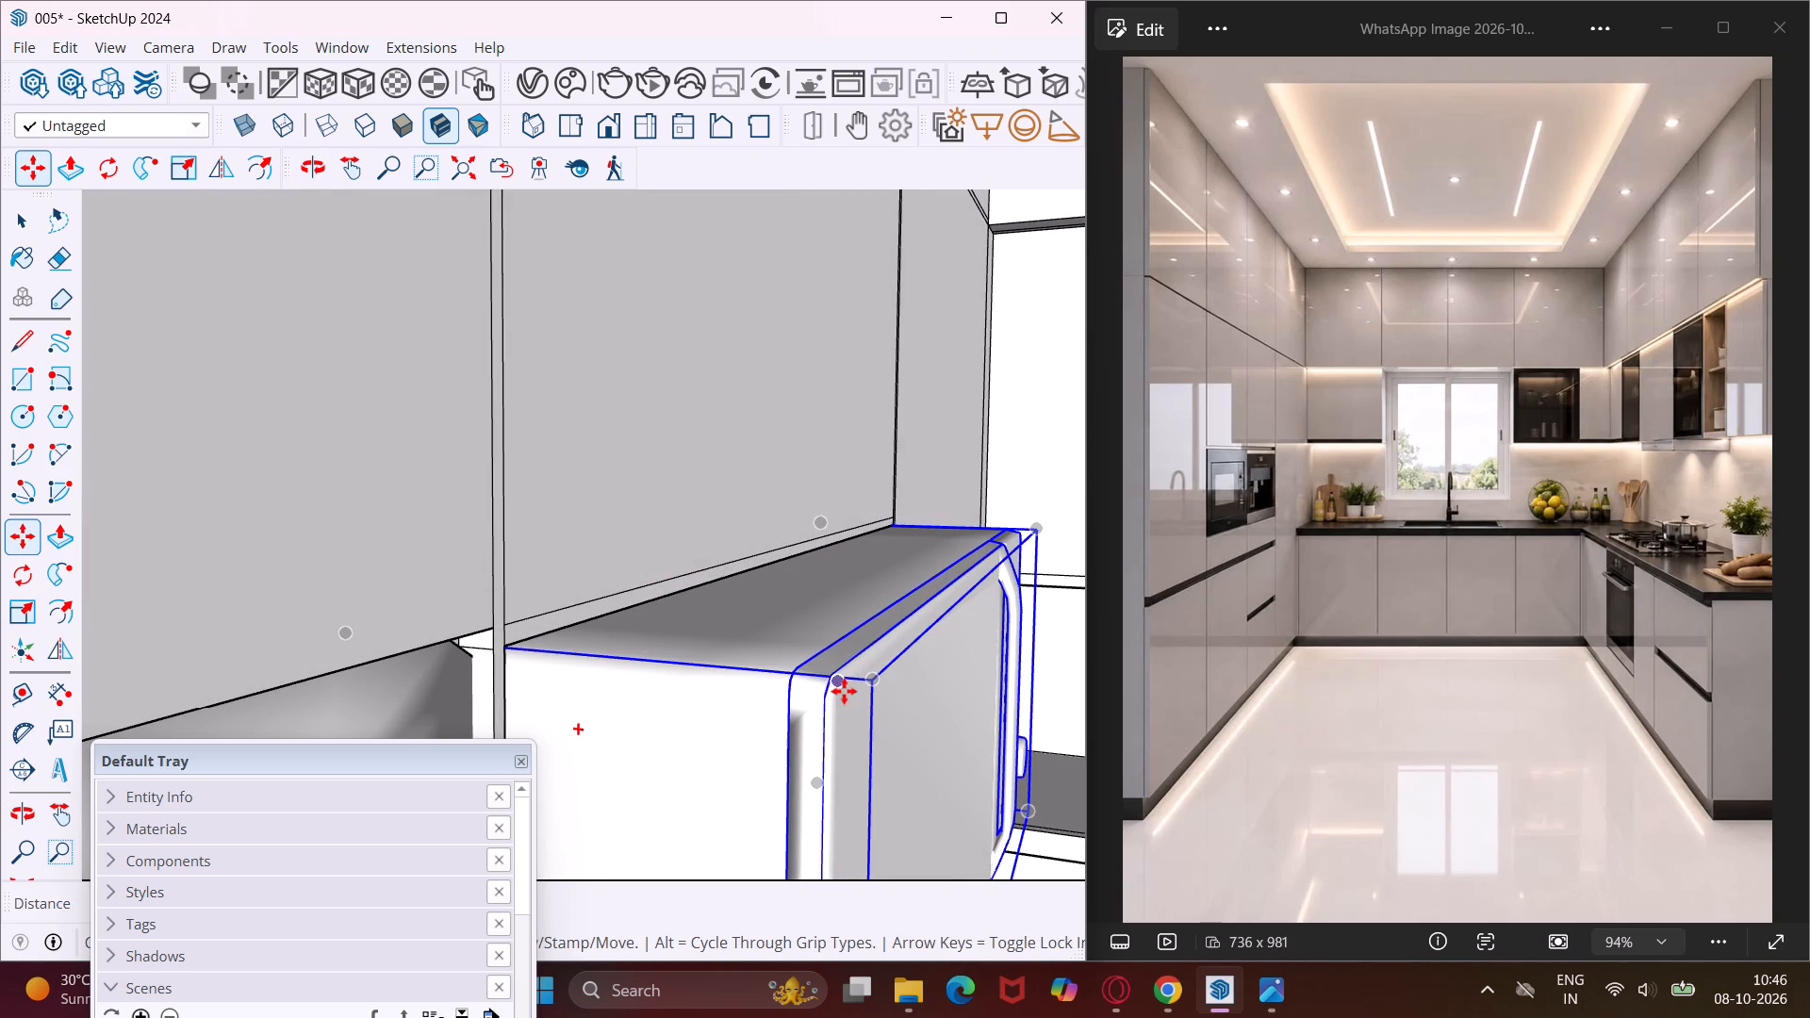
left_click(832, 683)
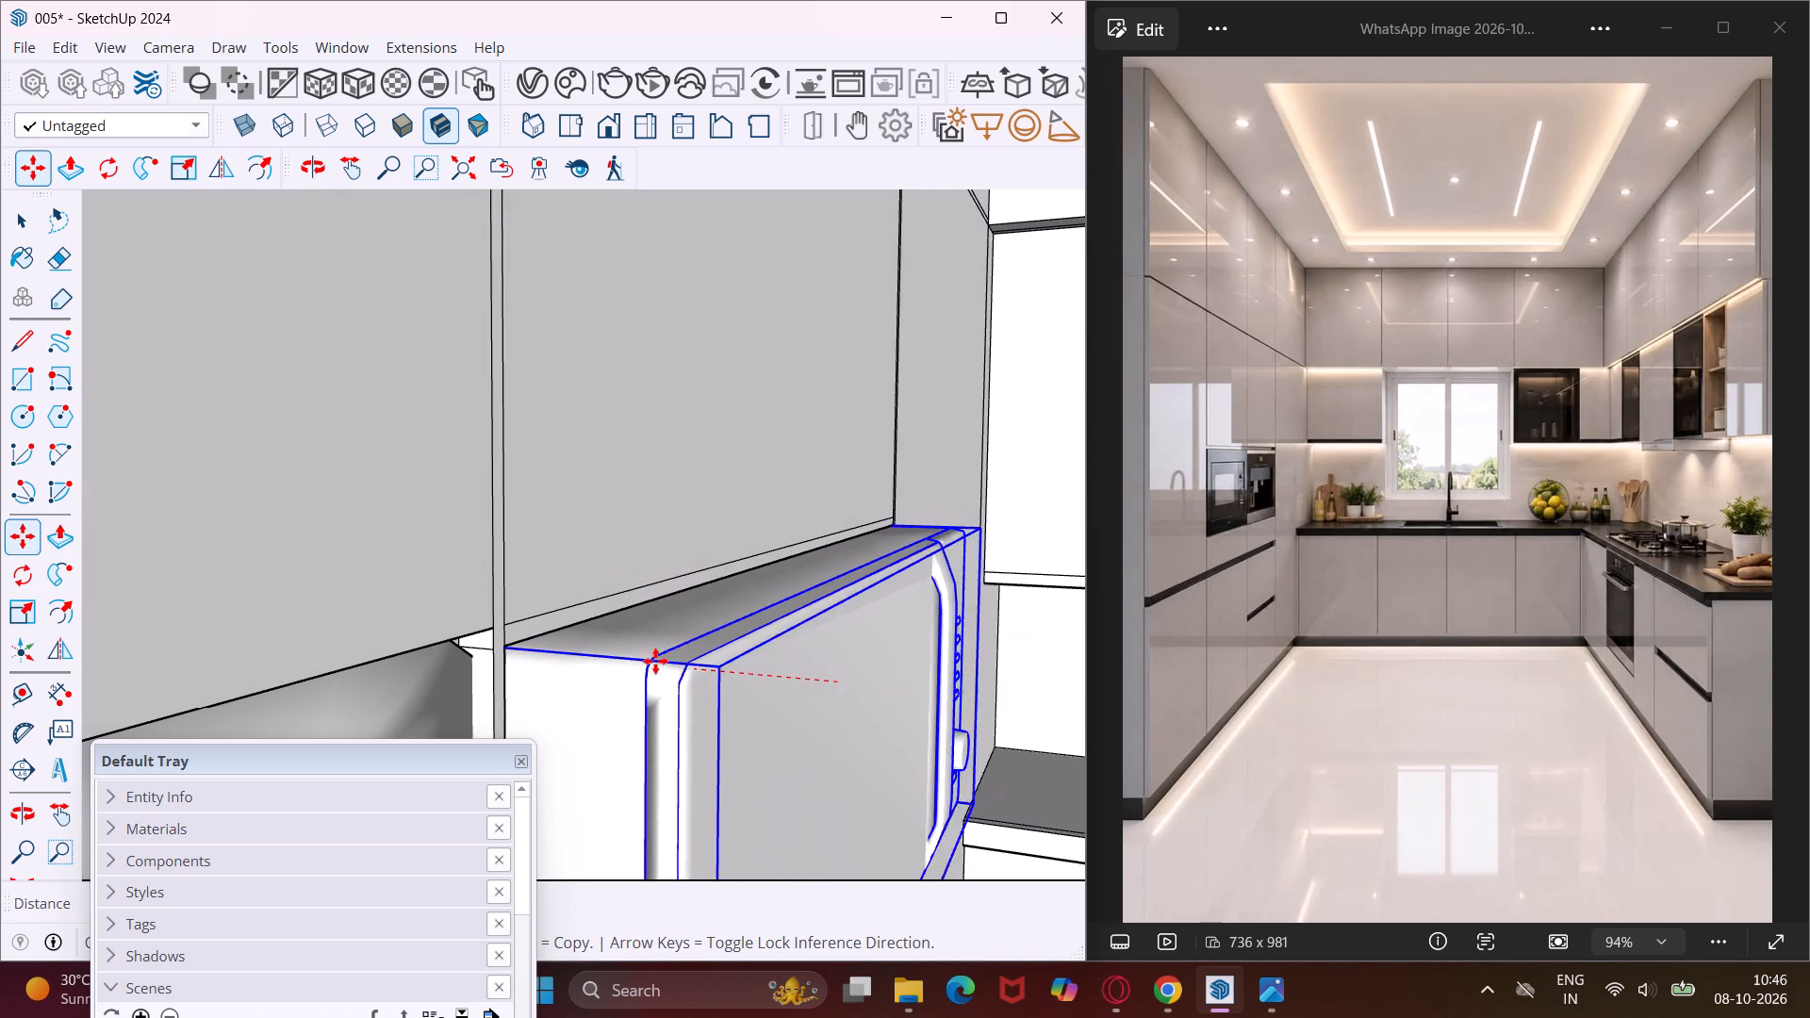
left_click(511, 647)
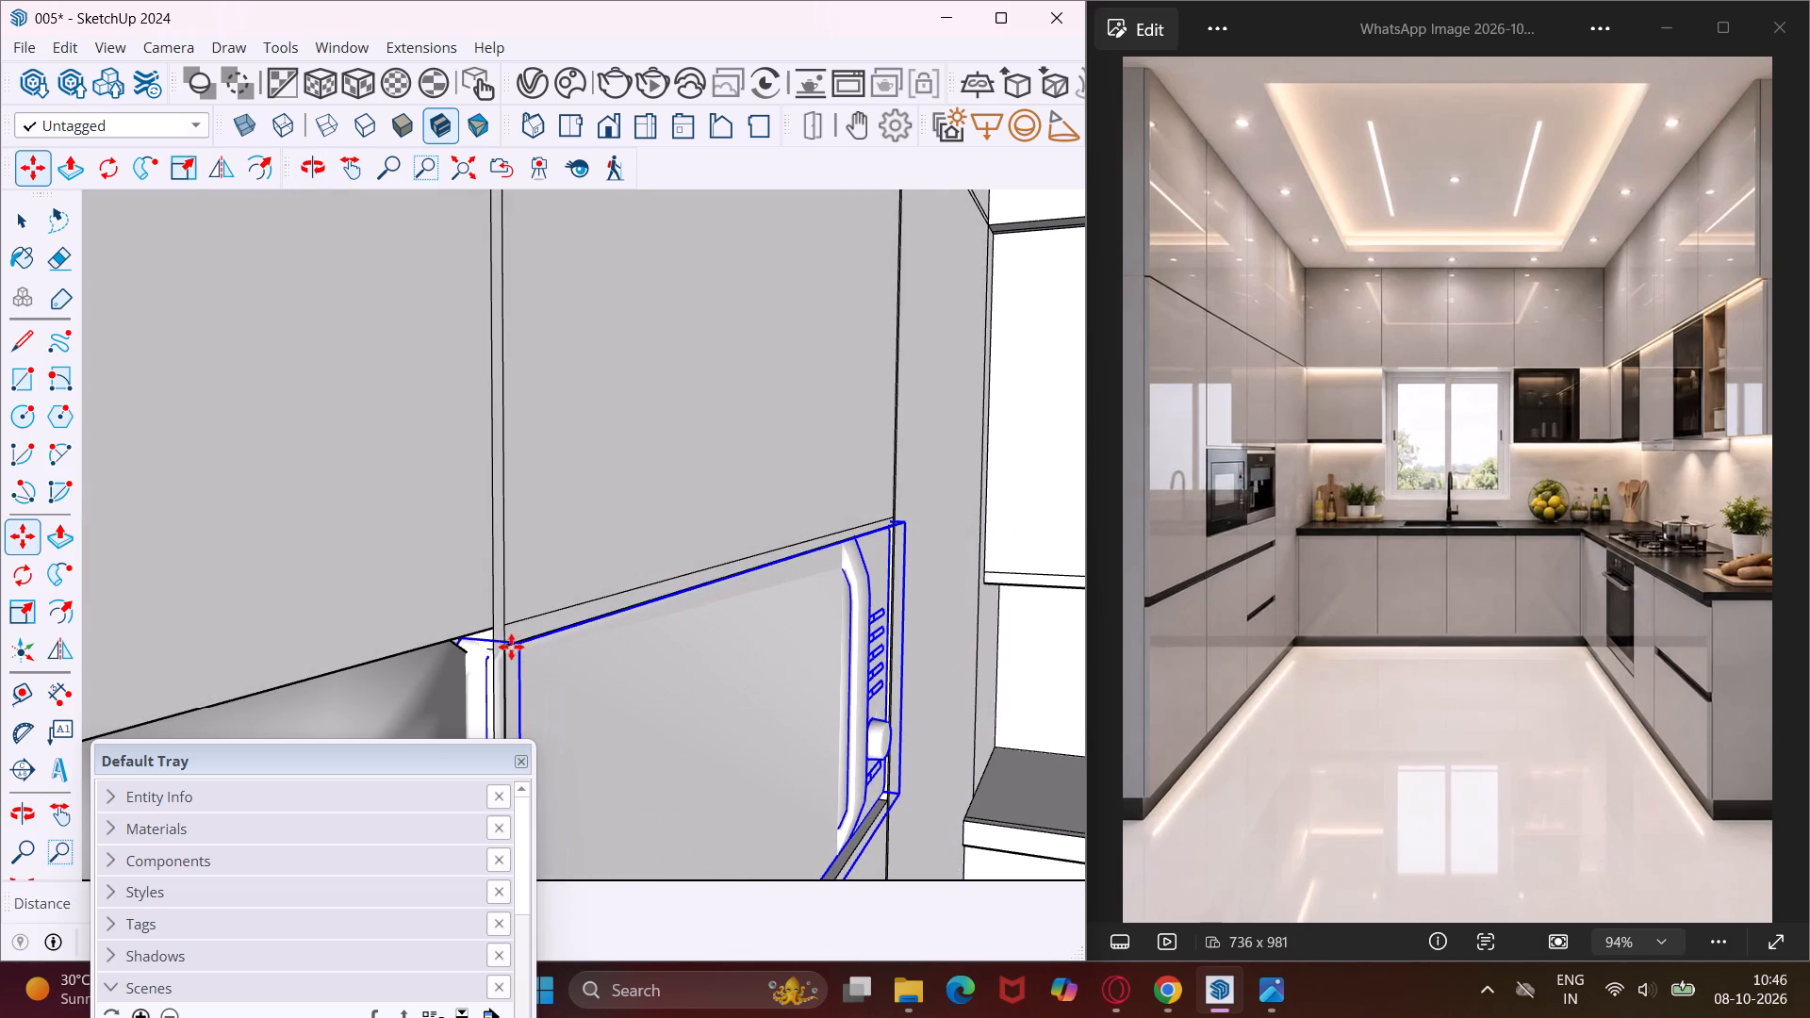
key("Escape")
key("space")
Recess the horizontal gap strip directly above the second microwave by .75".
scroll(522, 625, "up", 2)
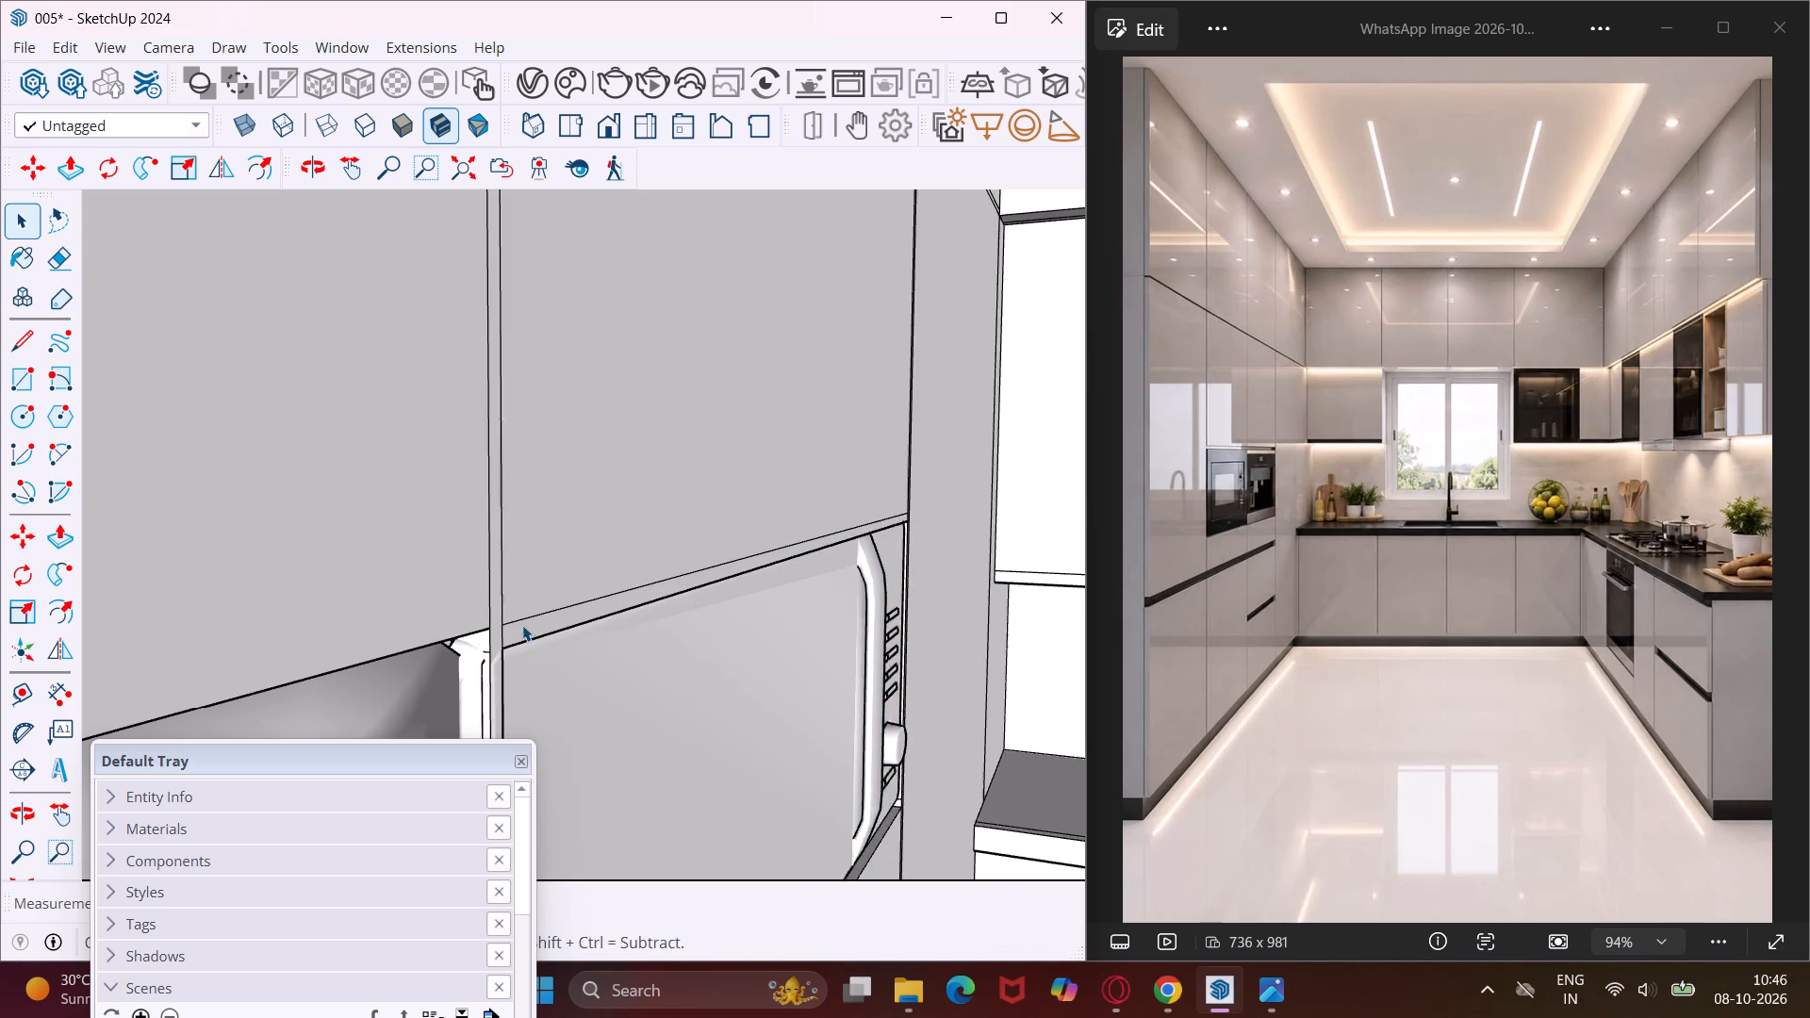
scroll(522, 625, "up", 1)
left_click(524, 632)
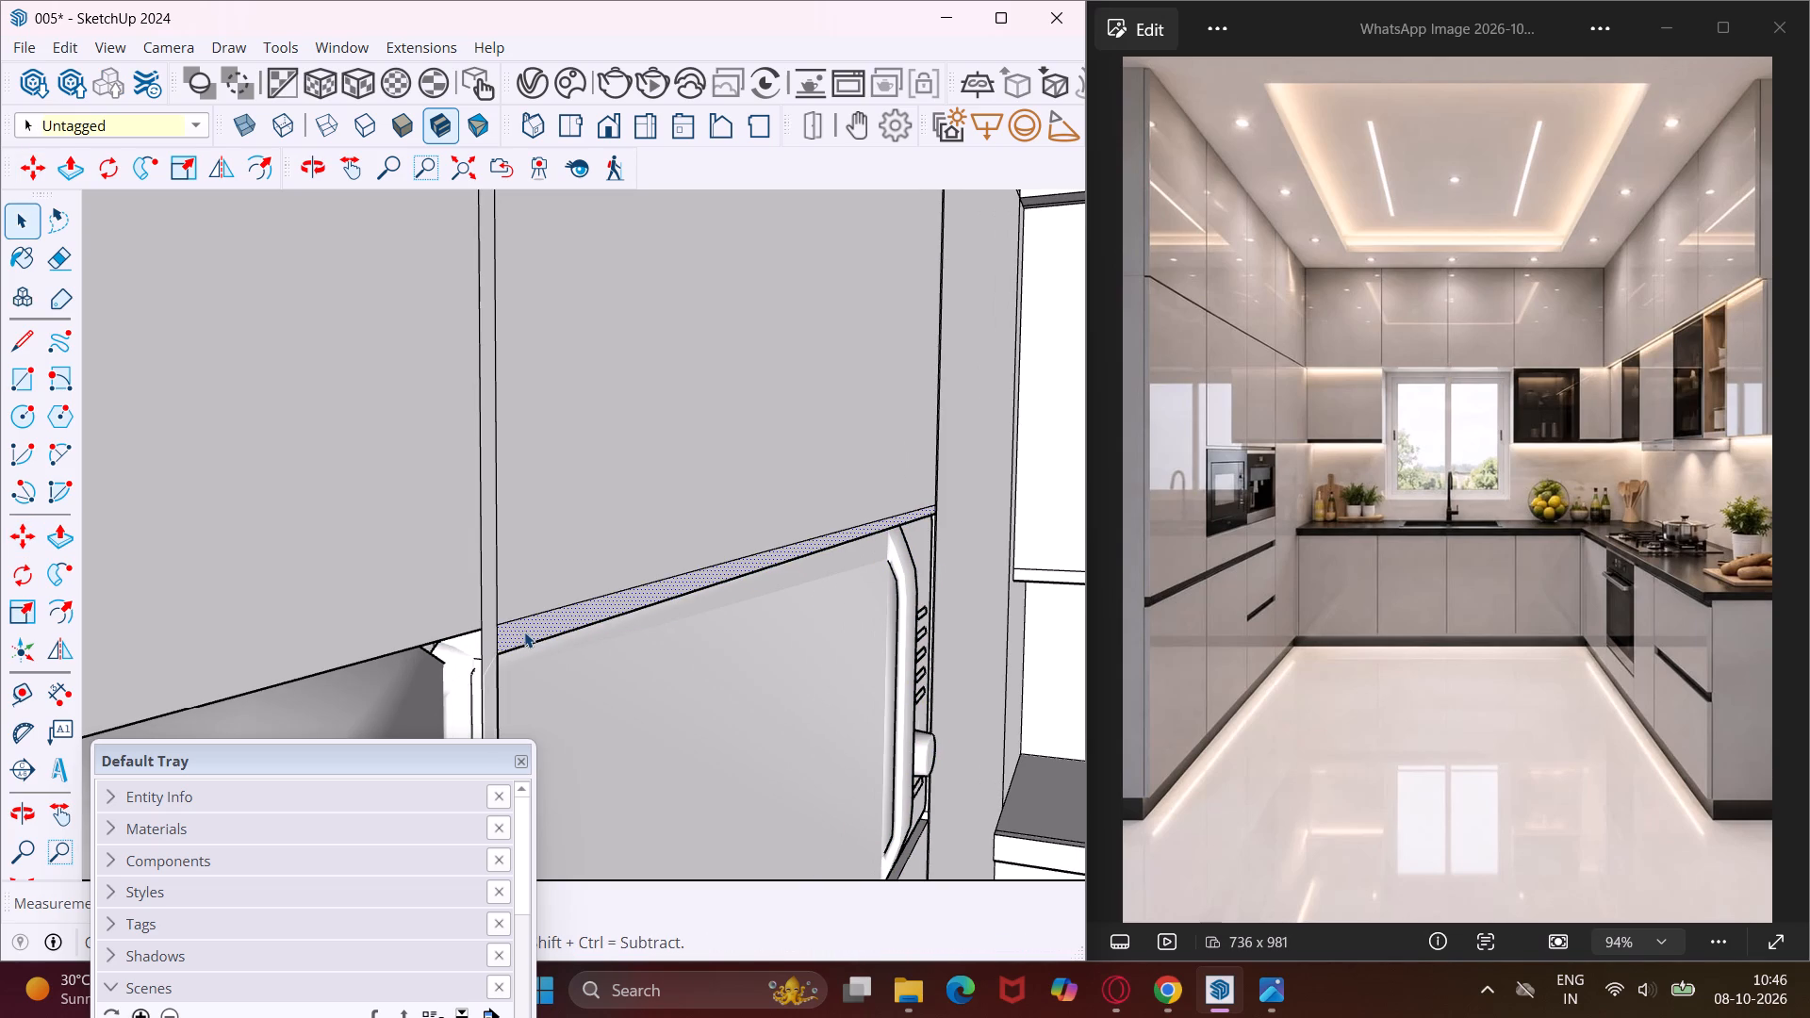
key("p")
left_click(524, 632)
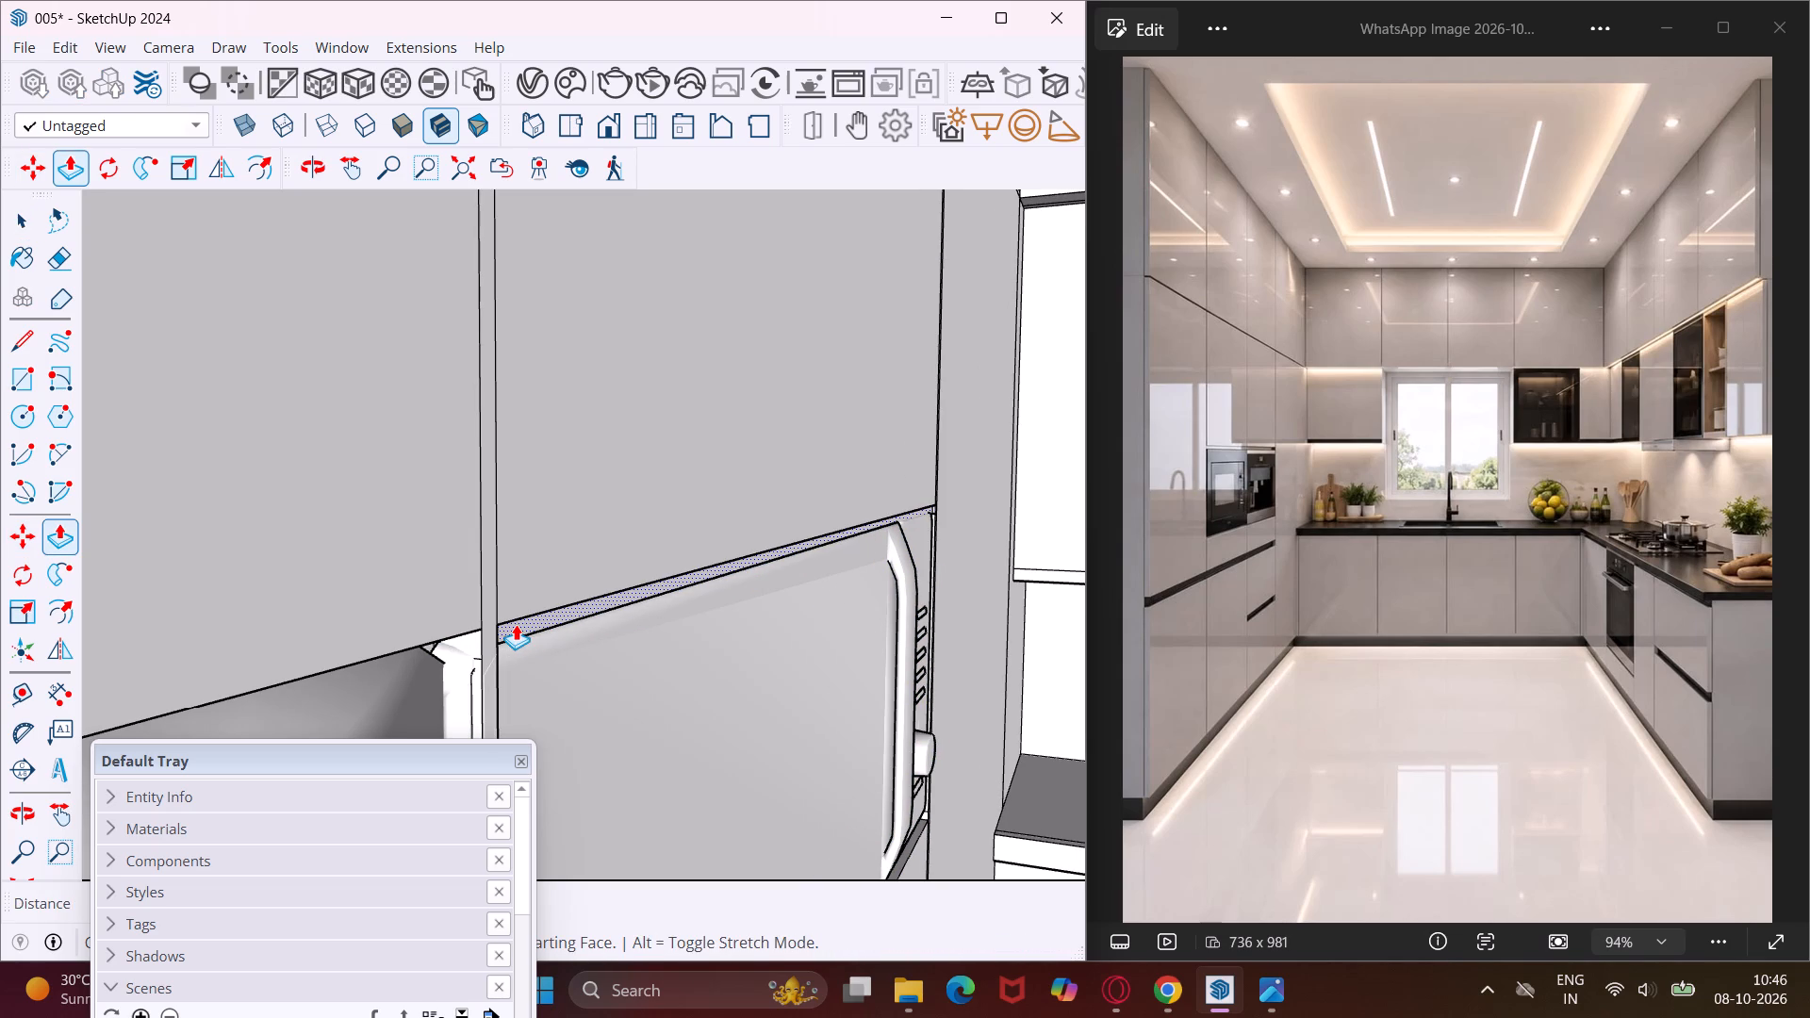
type(".75\"")
key("Return")
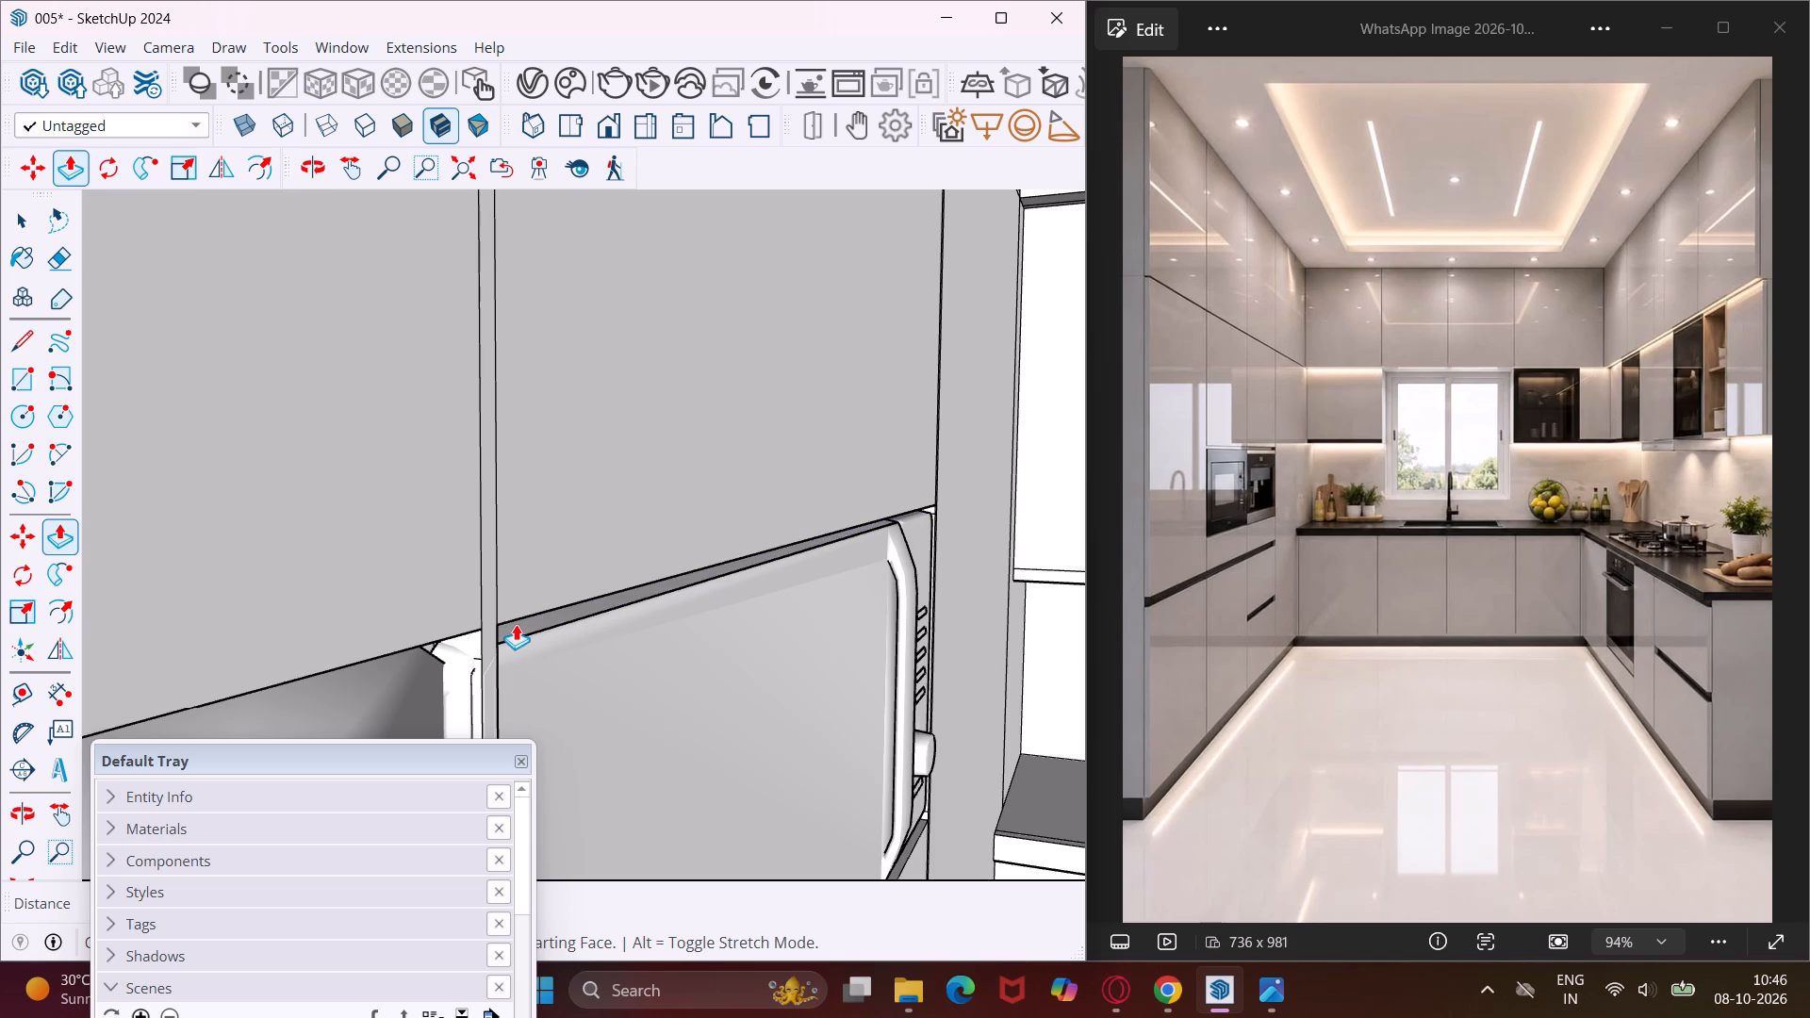
Recess the vertical gap strips between the upper doors of the tall unit by the same .75".
middle_click_drag(516, 624, 482, 519)
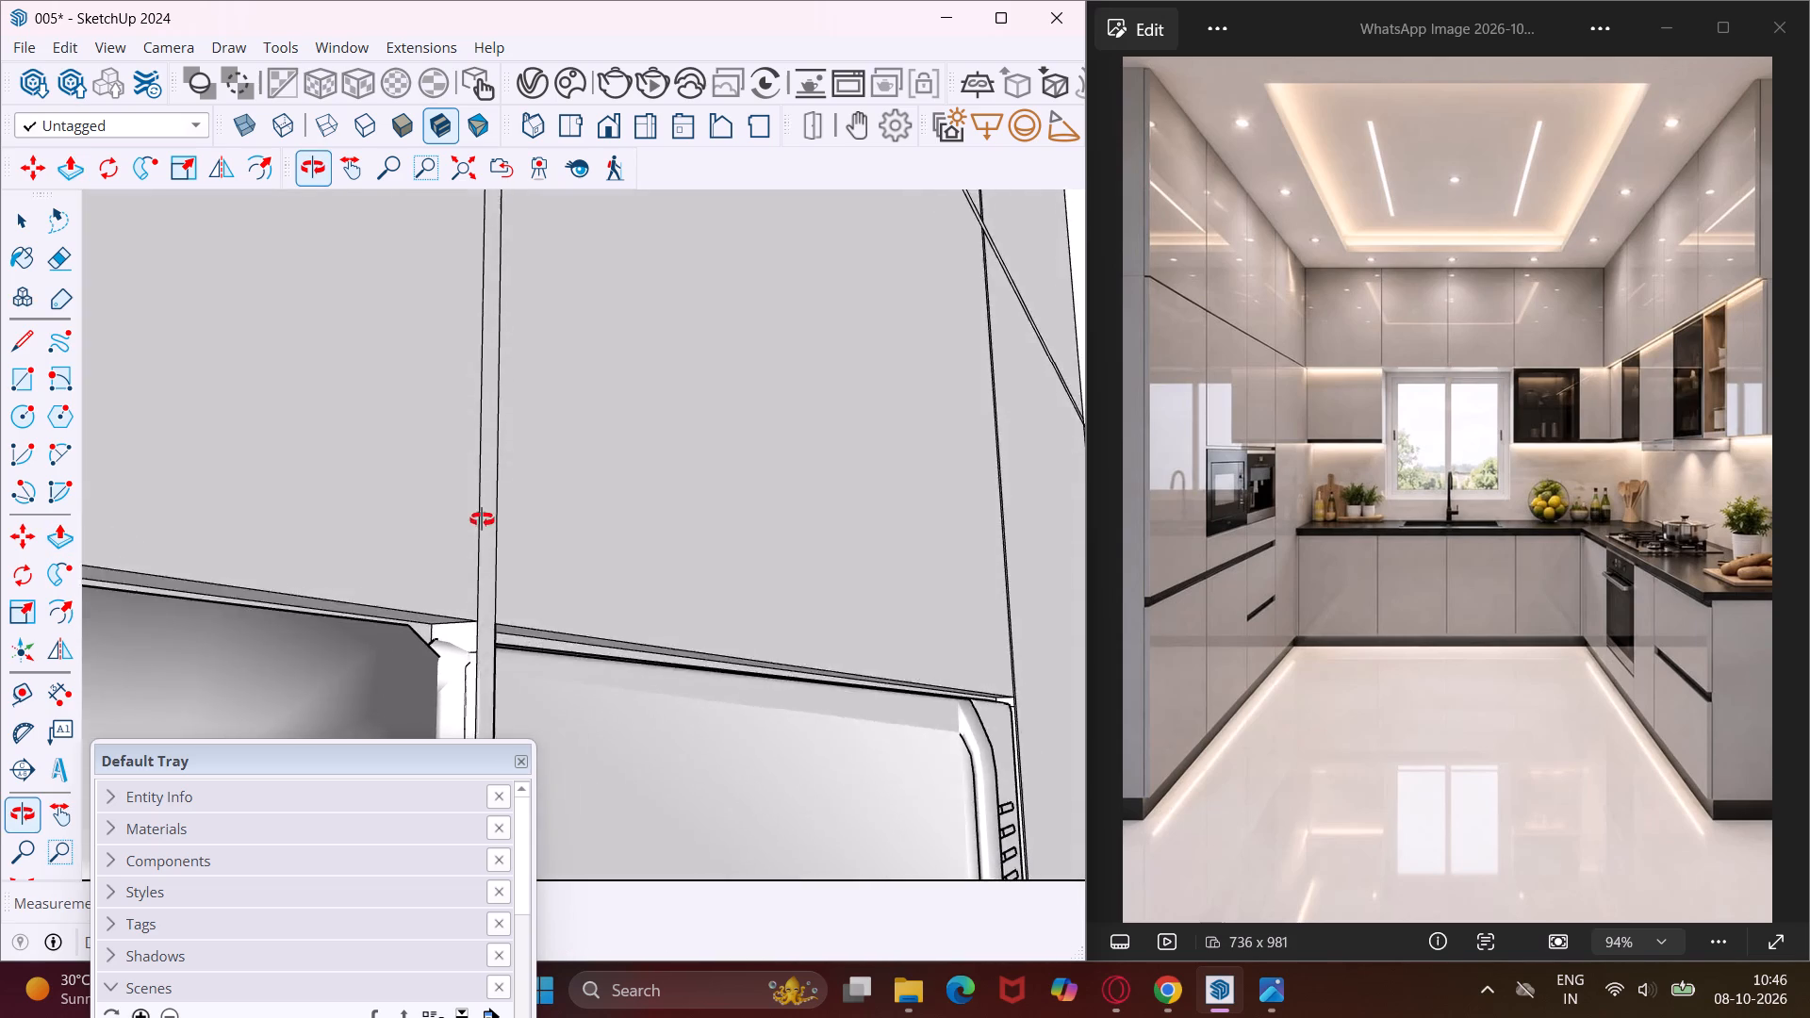
middle_click_drag(482, 519, 515, 612)
scroll(515, 612, "down", 13)
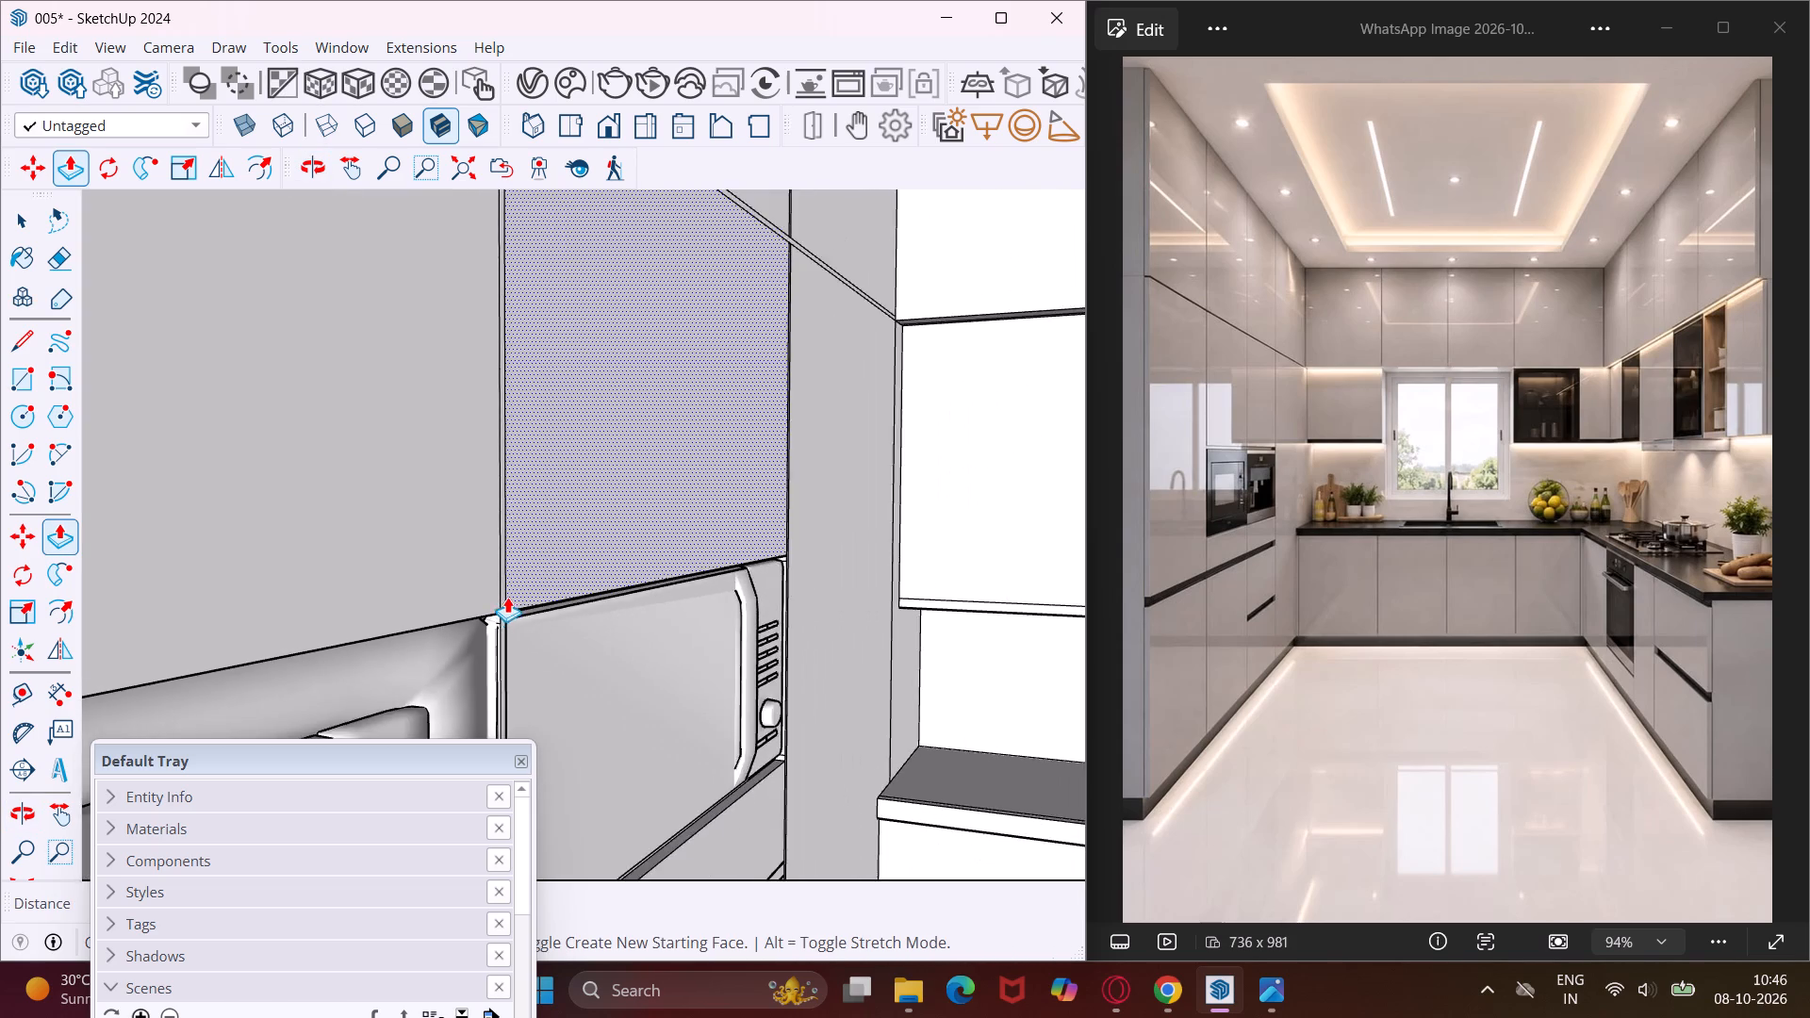
scroll(507, 597, "down", 14)
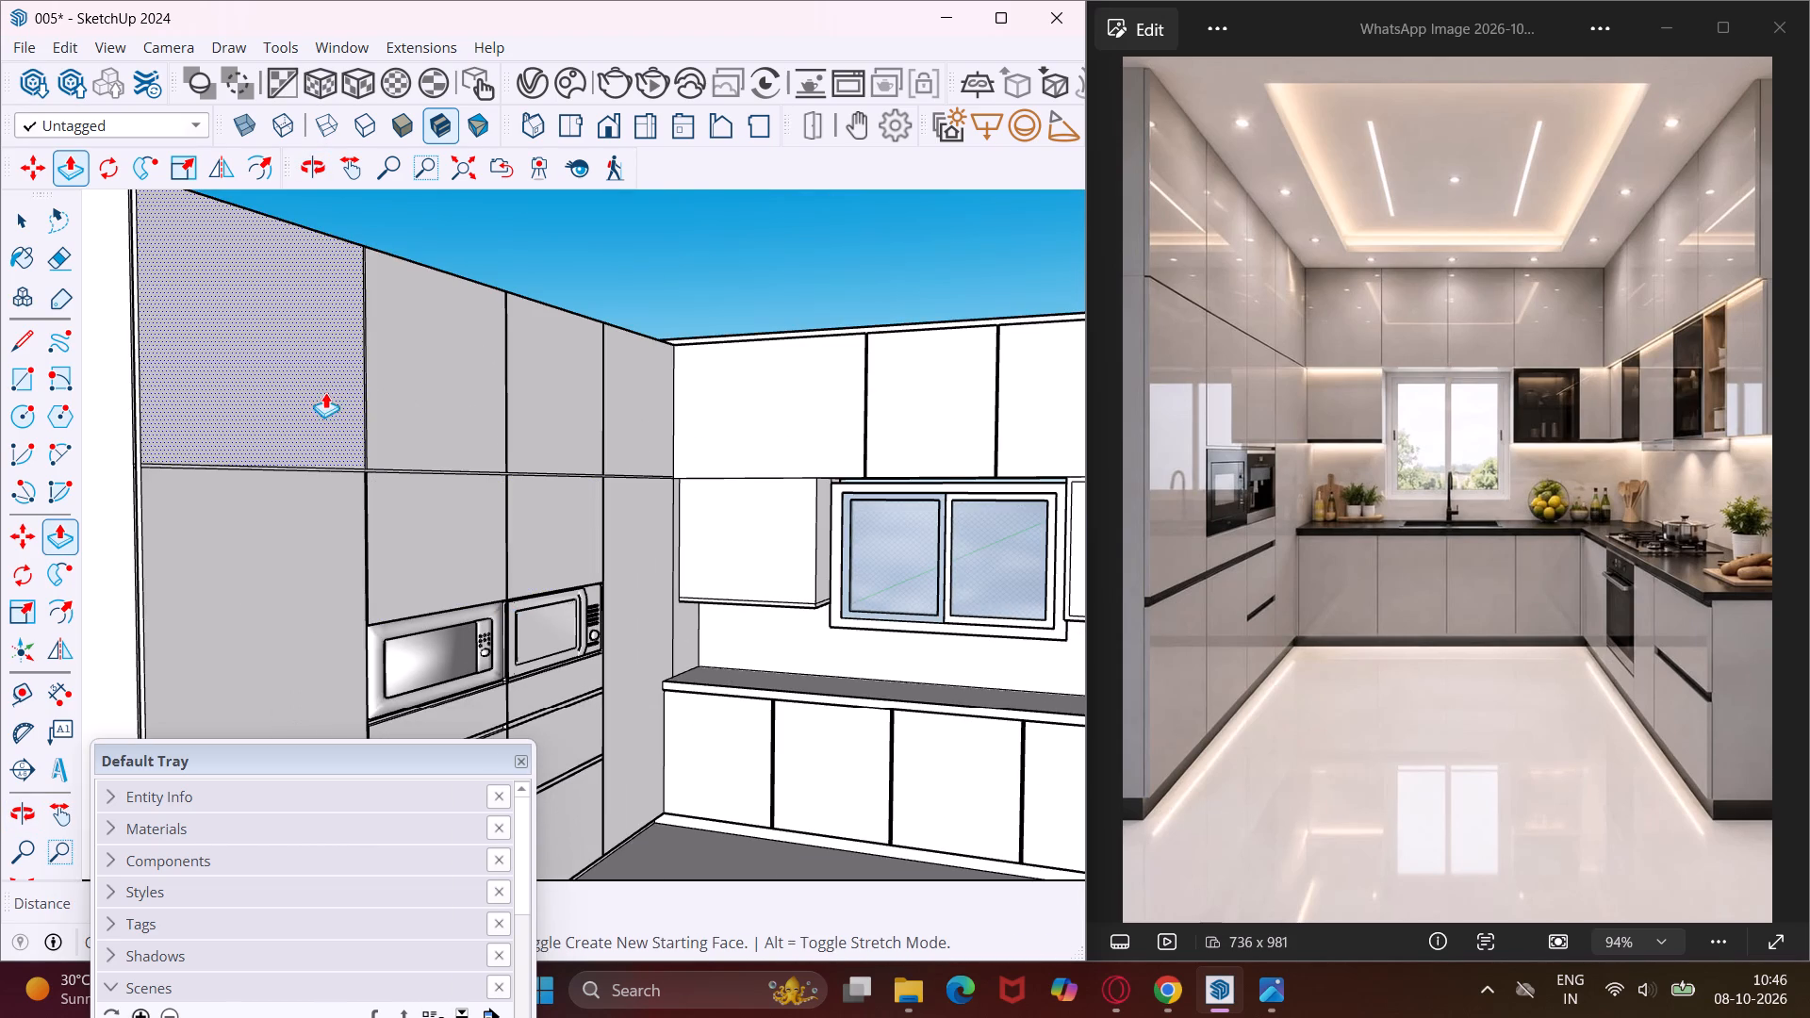
scroll(365, 369, "up", 19)
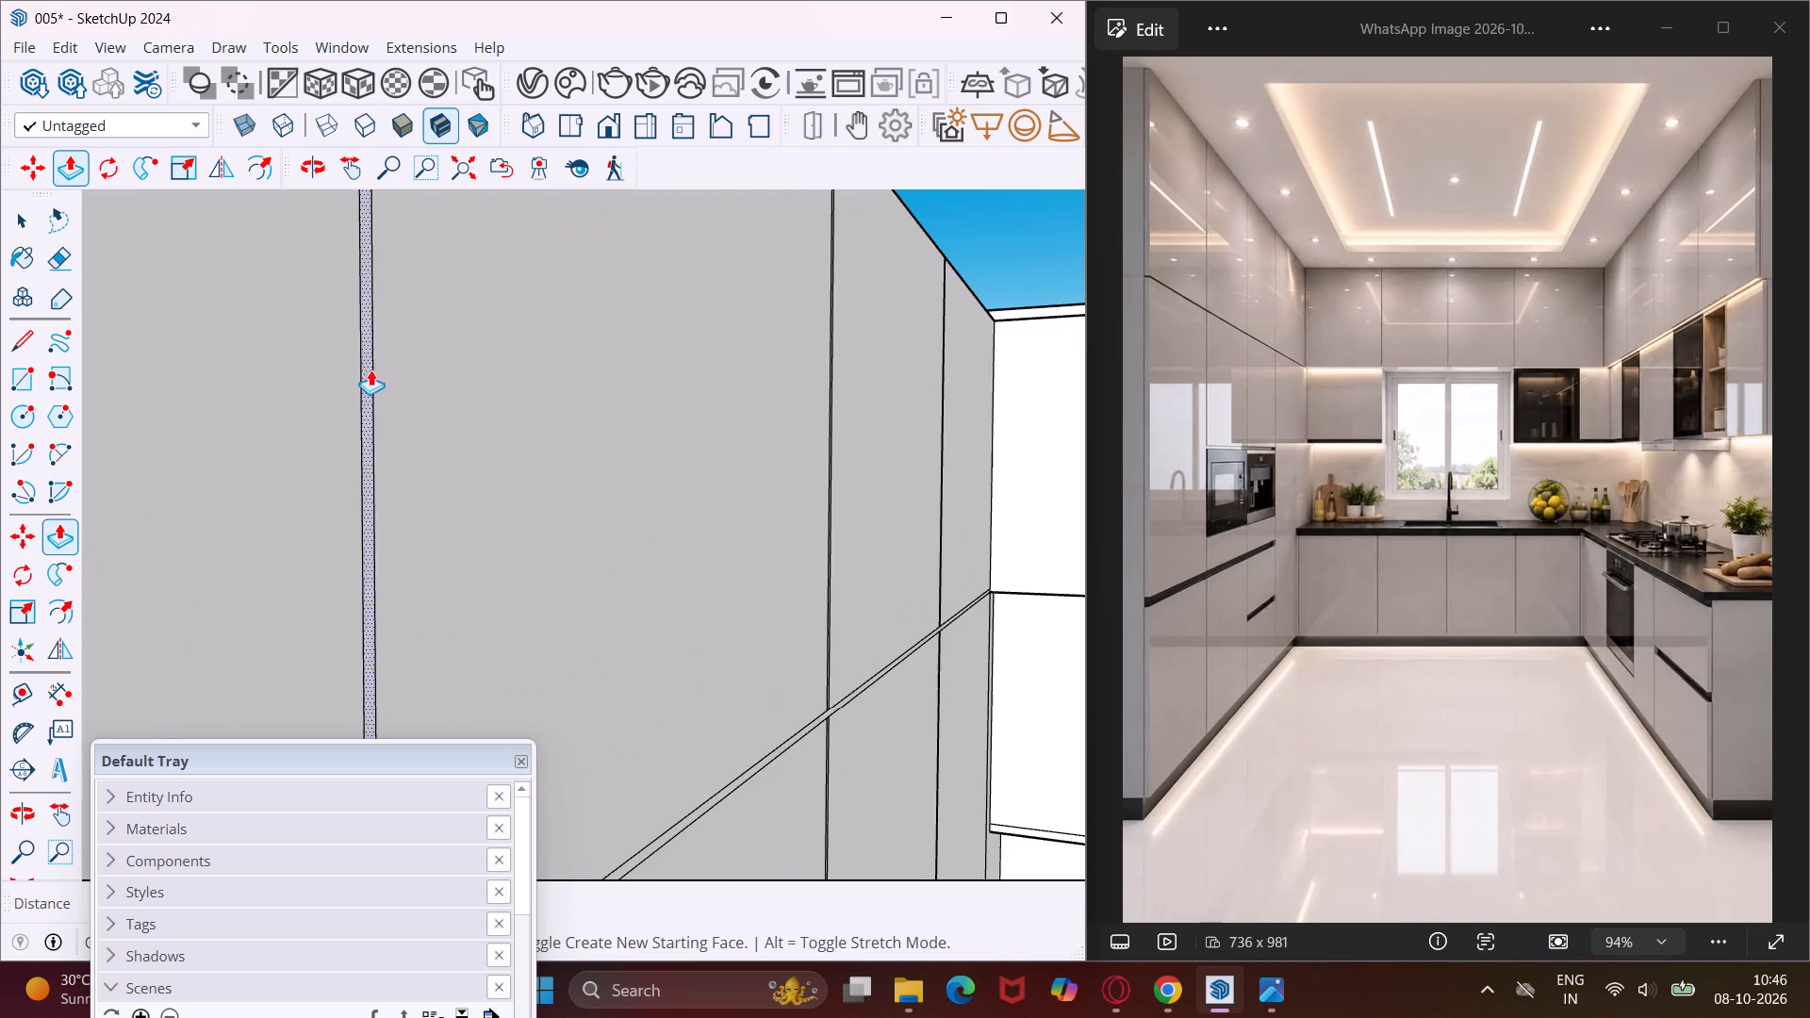
double_click(369, 378)
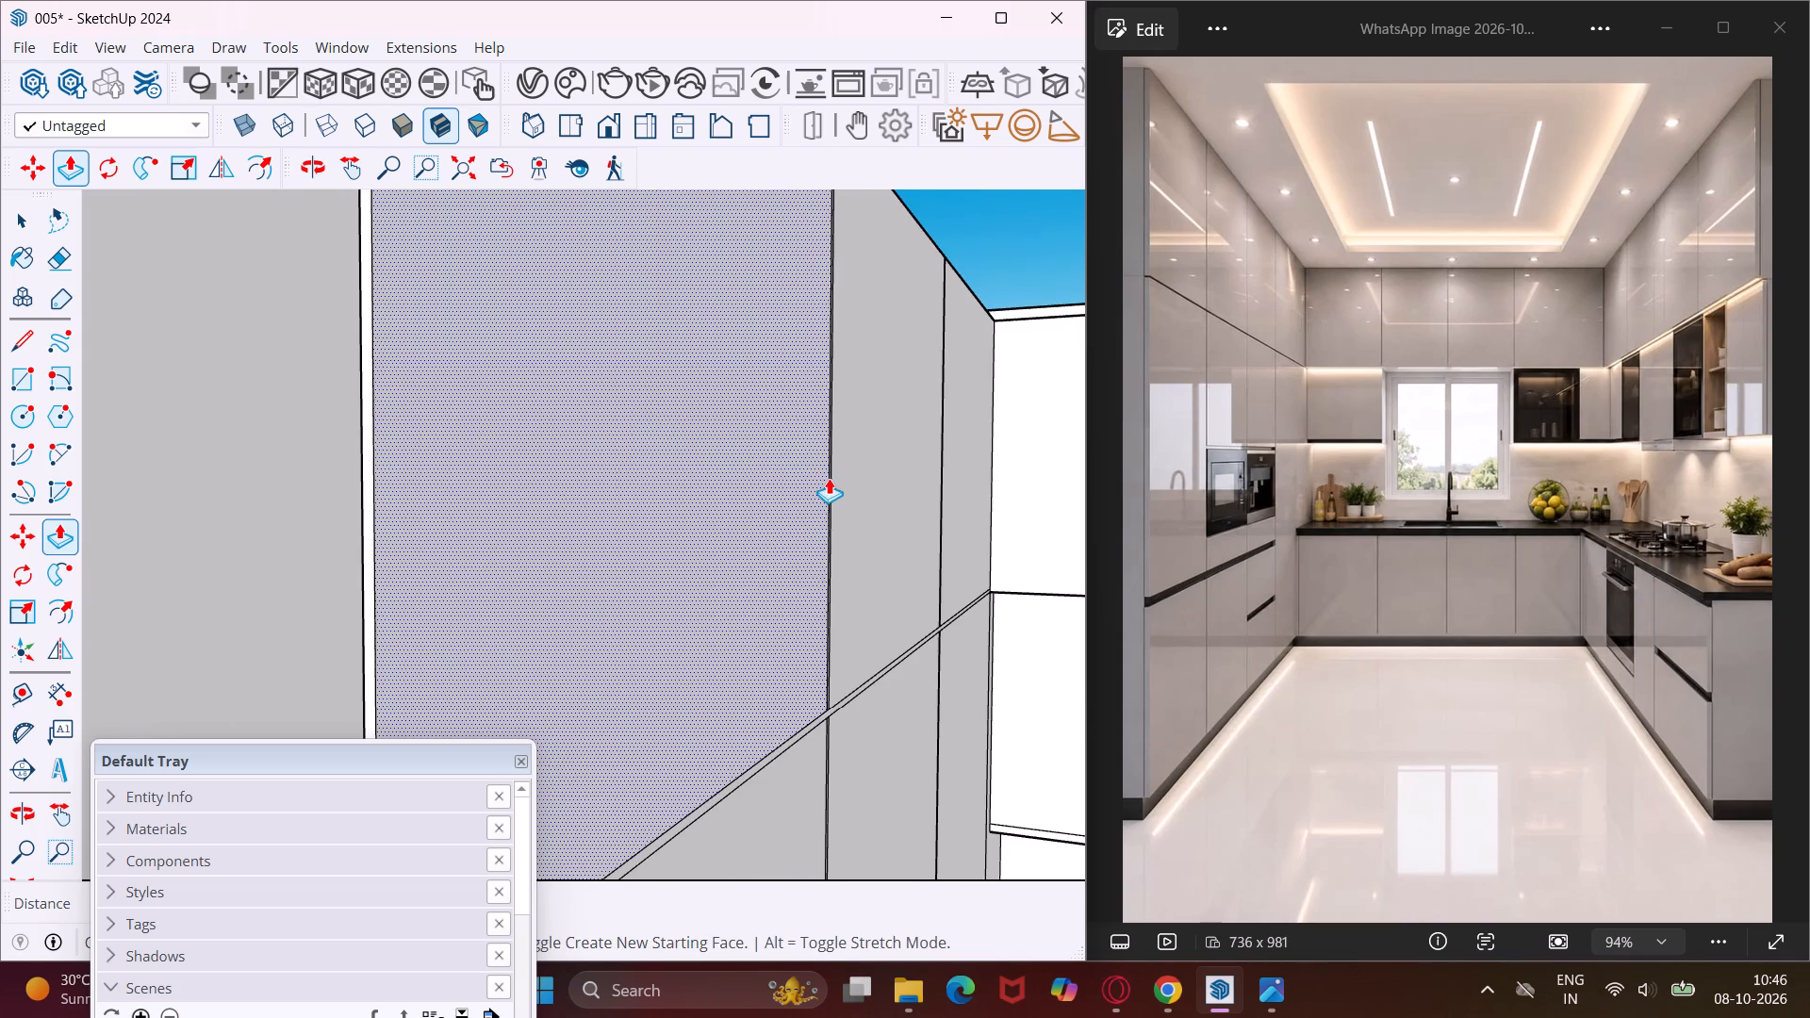
middle_click_drag(829, 478, 543, 527)
scroll(518, 548, "up", 7)
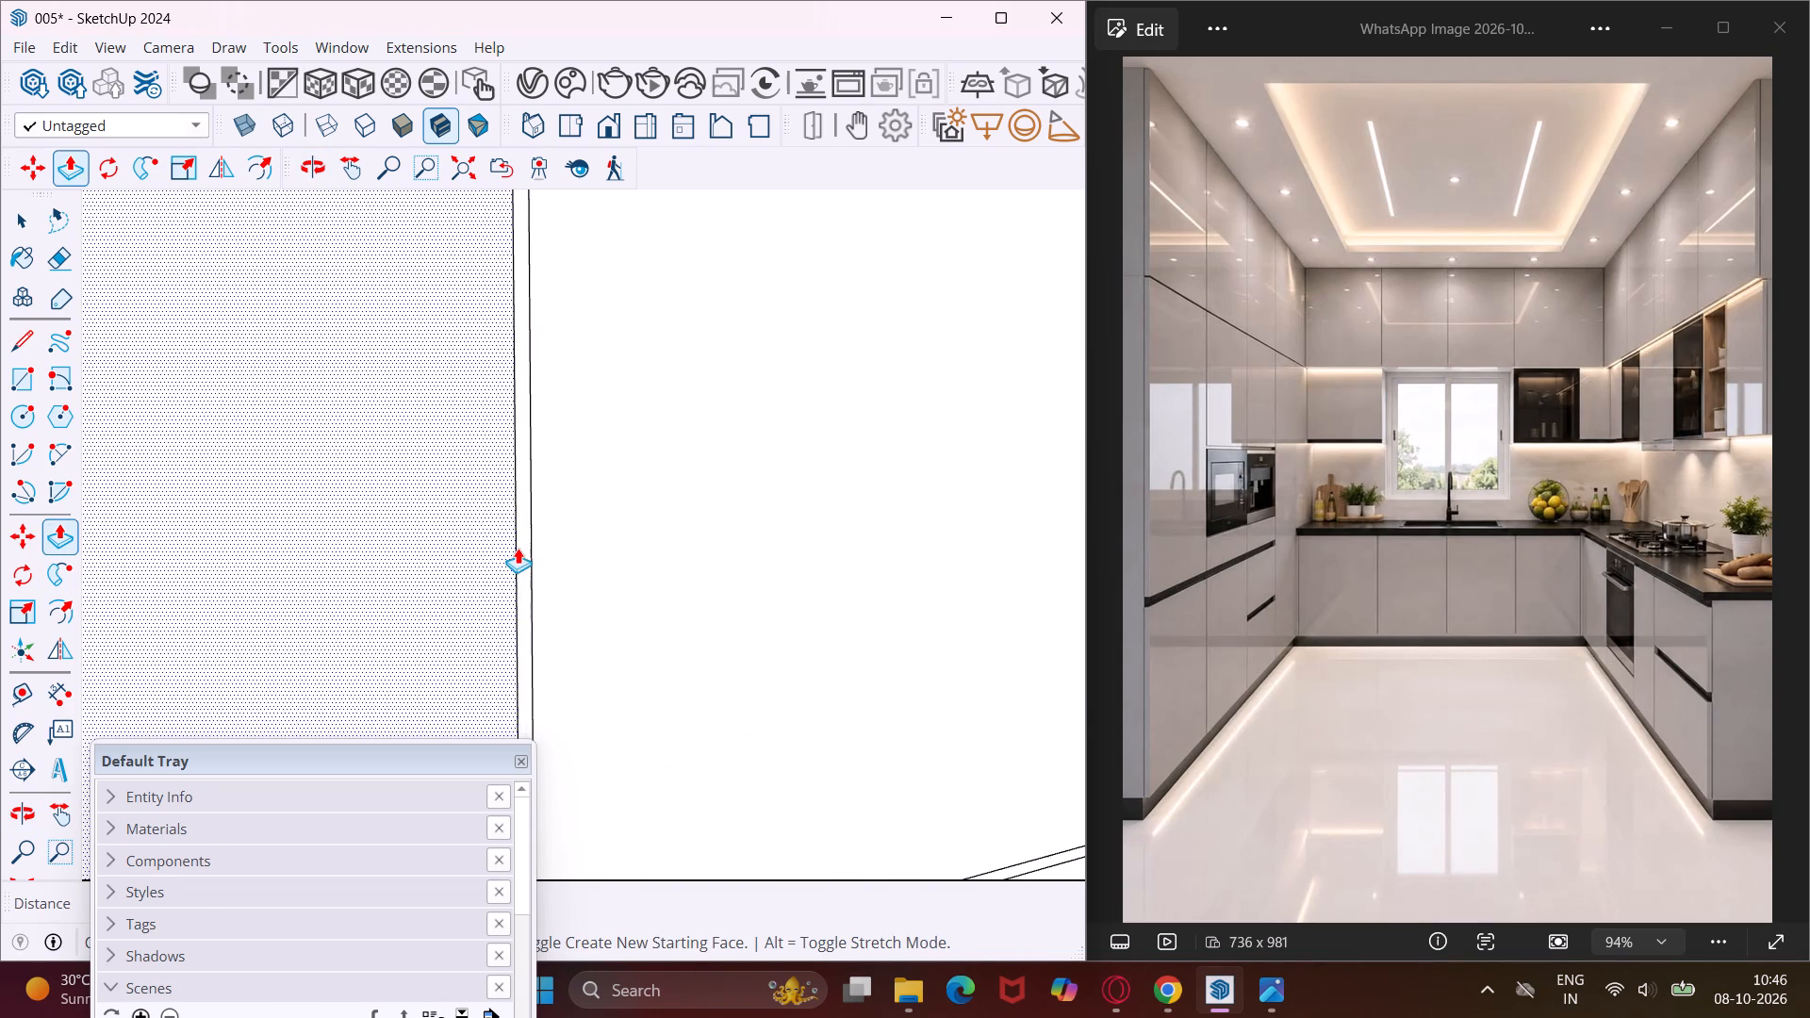
double_click(524, 557)
scroll(520, 548, "down", 11)
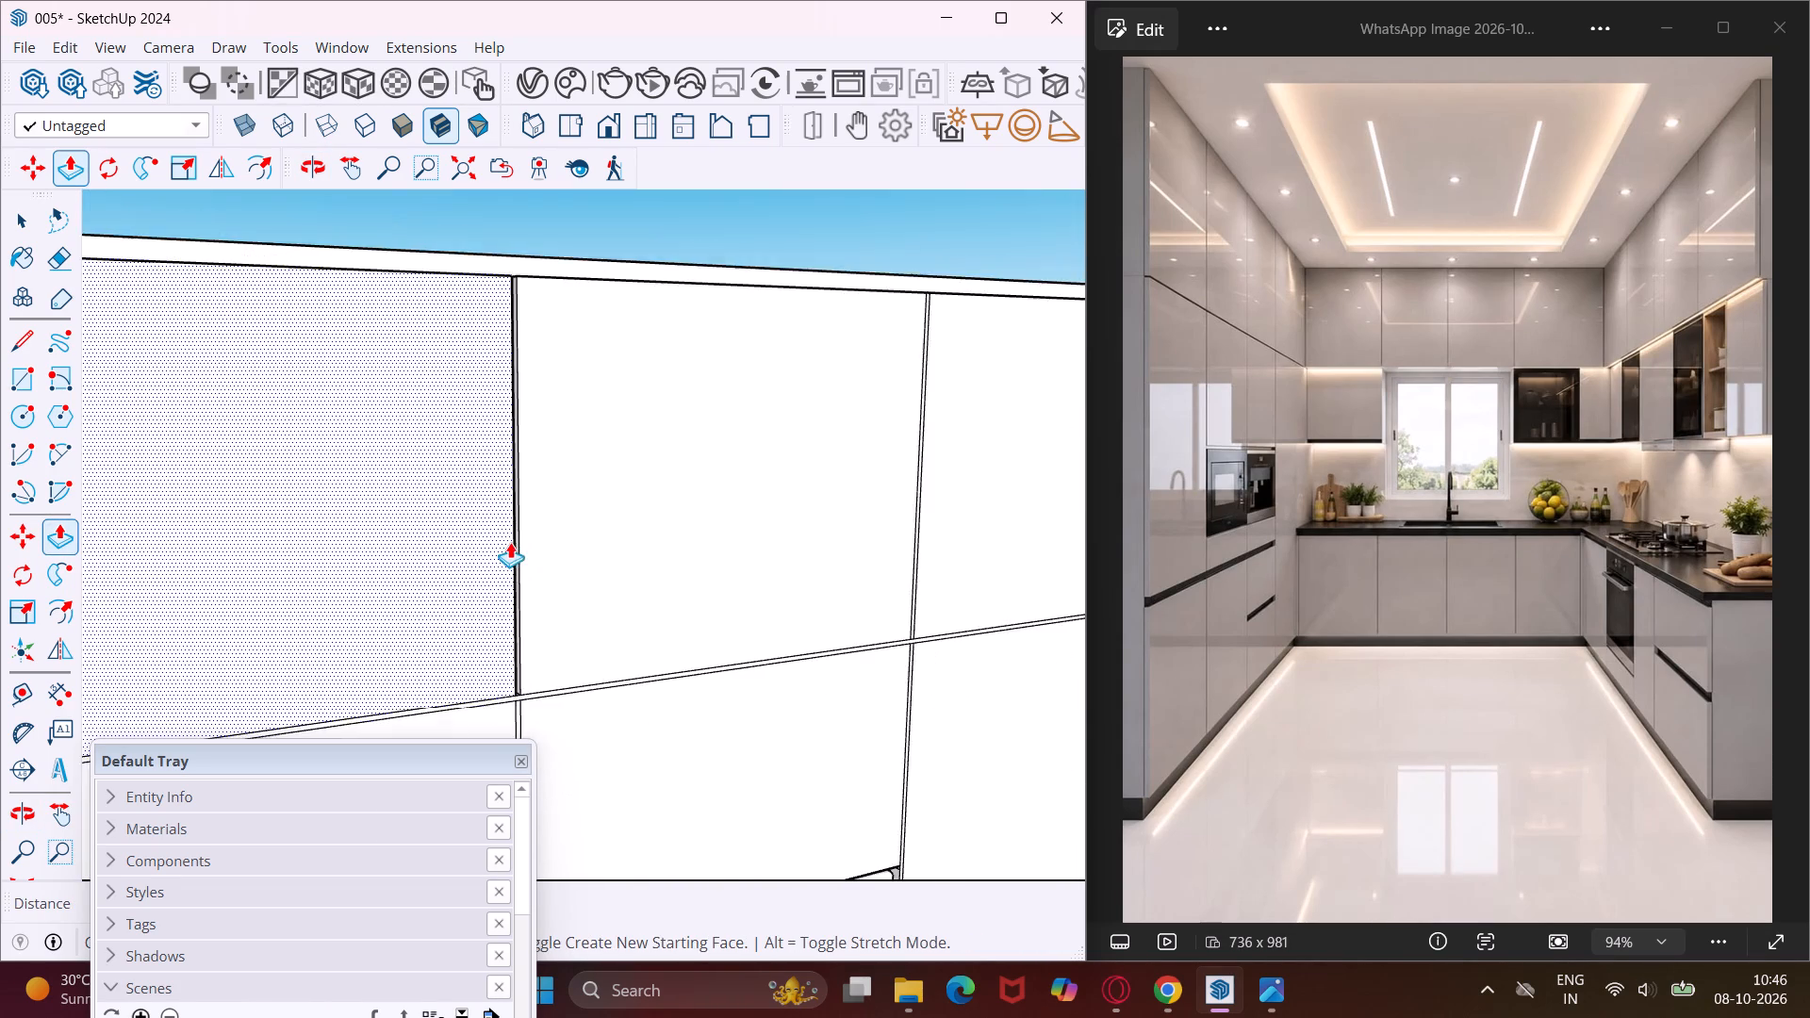
scroll(510, 542, "down", 5)
scroll(806, 549, "up", 5)
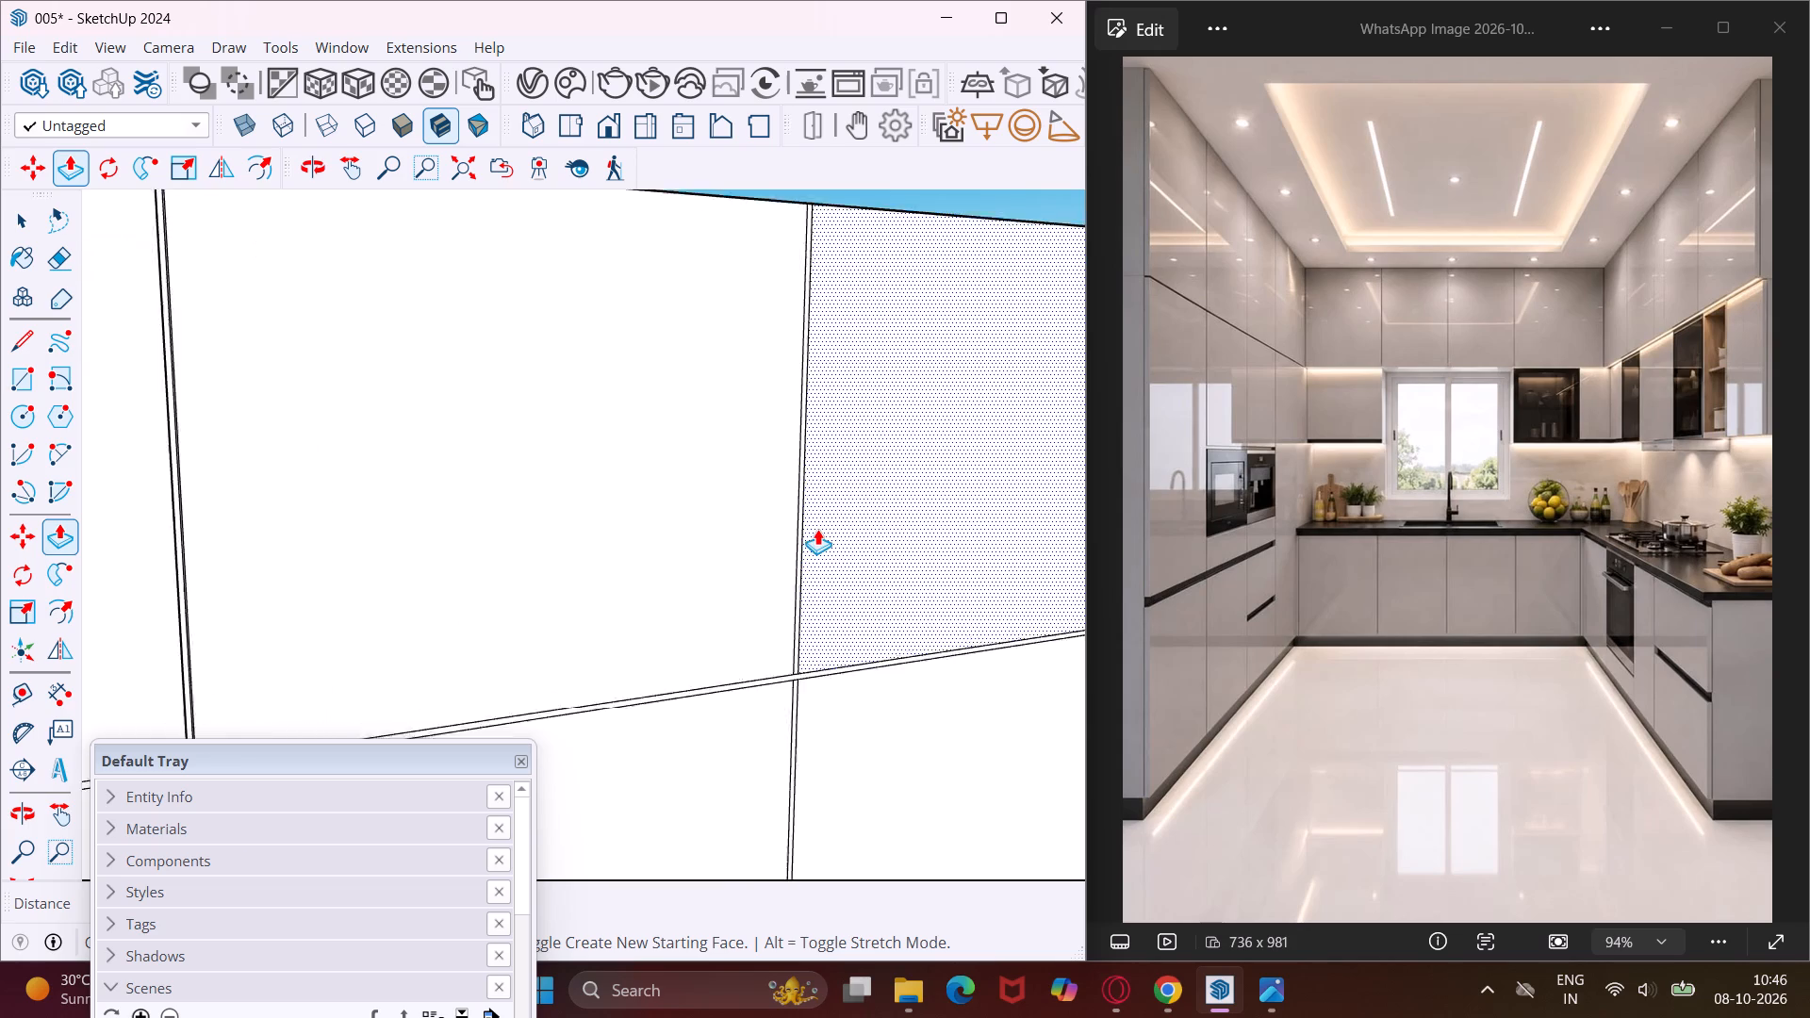
scroll(817, 529, "up", 17)
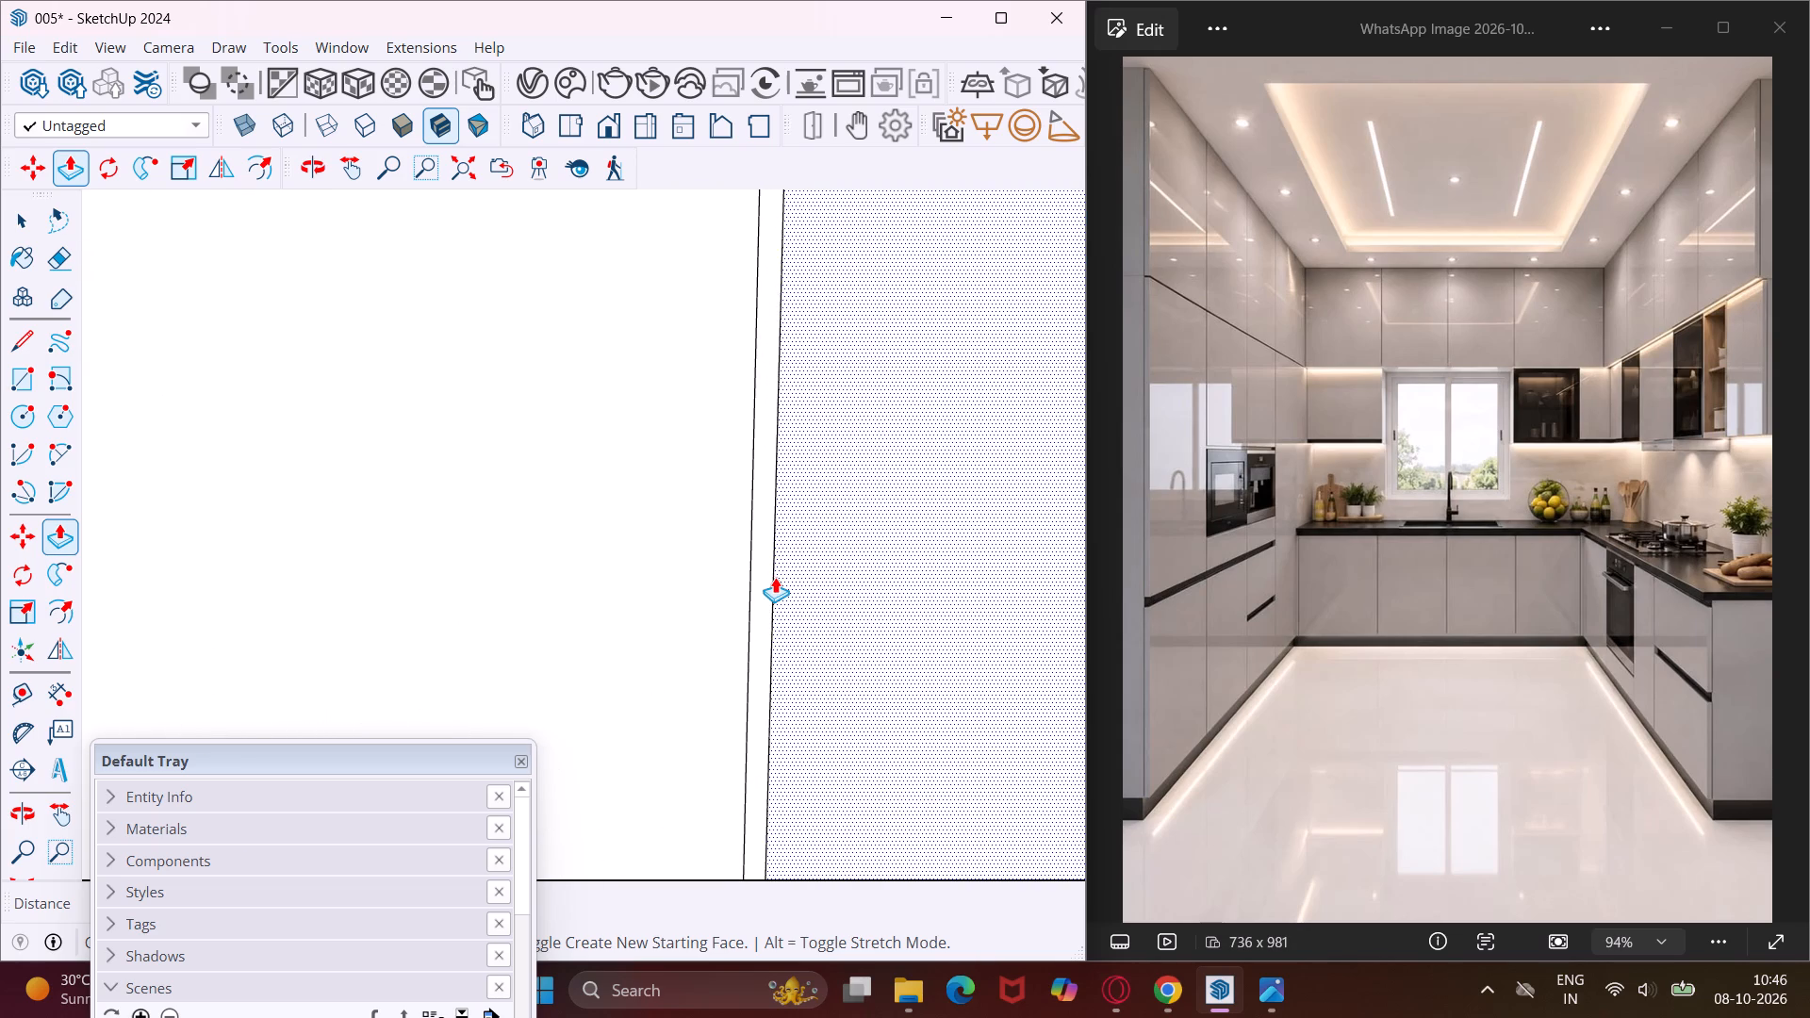
scroll(775, 577, "up", 1)
double_click(757, 586)
Recess the long horizontal gap strip beneath the tall unit's upper doors by the same .75".
scroll(765, 575, "down", 13)
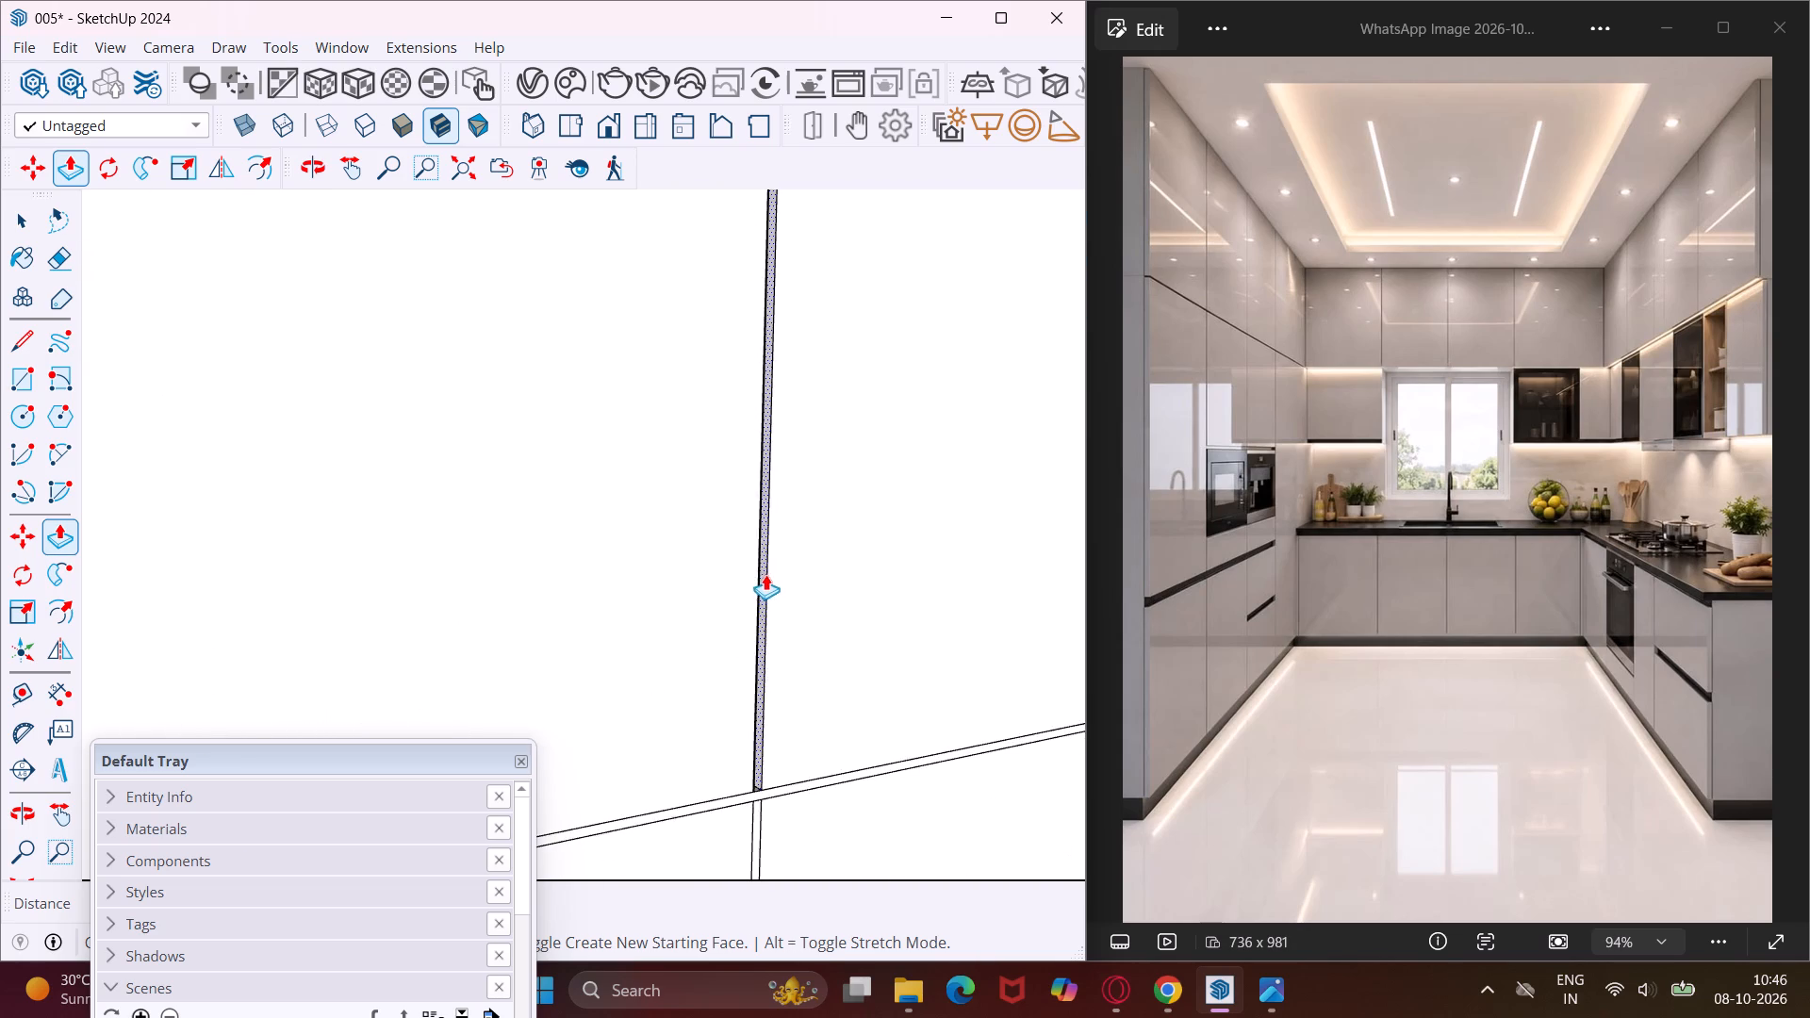
scroll(766, 574, "down", 5)
scroll(751, 711, "up", 9)
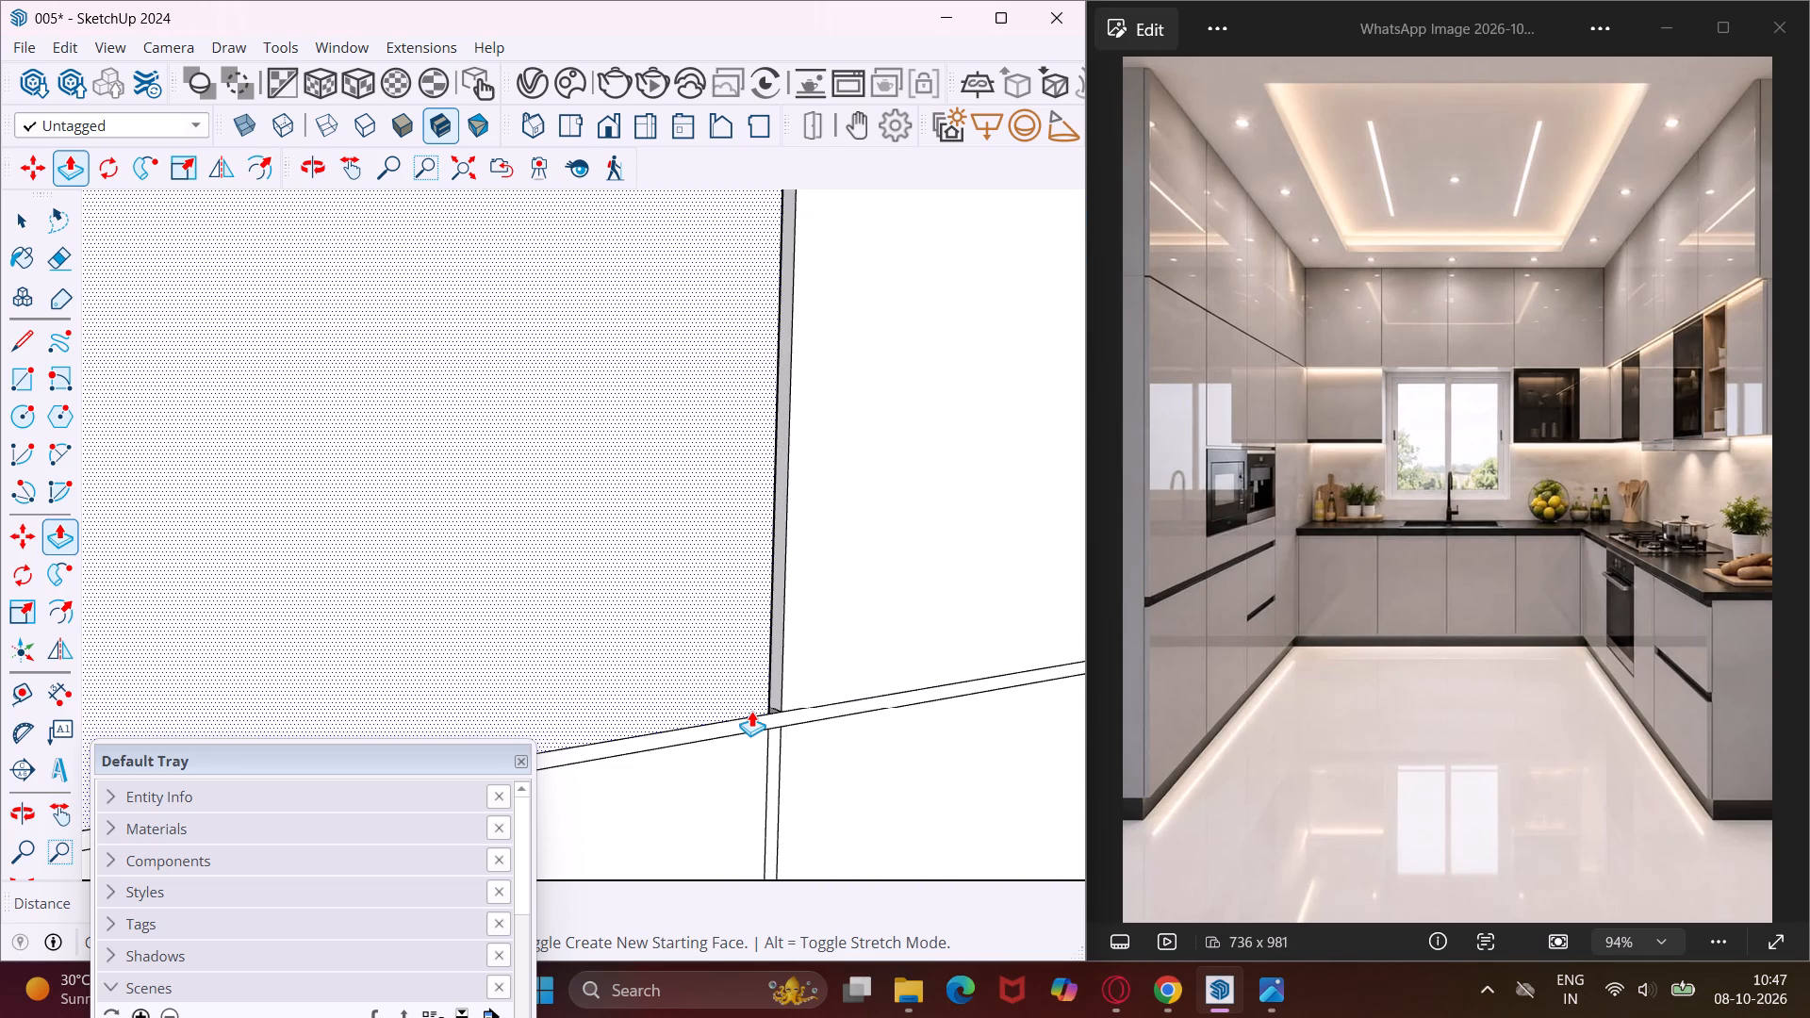
scroll(751, 711, "up", 9)
double_click(754, 738)
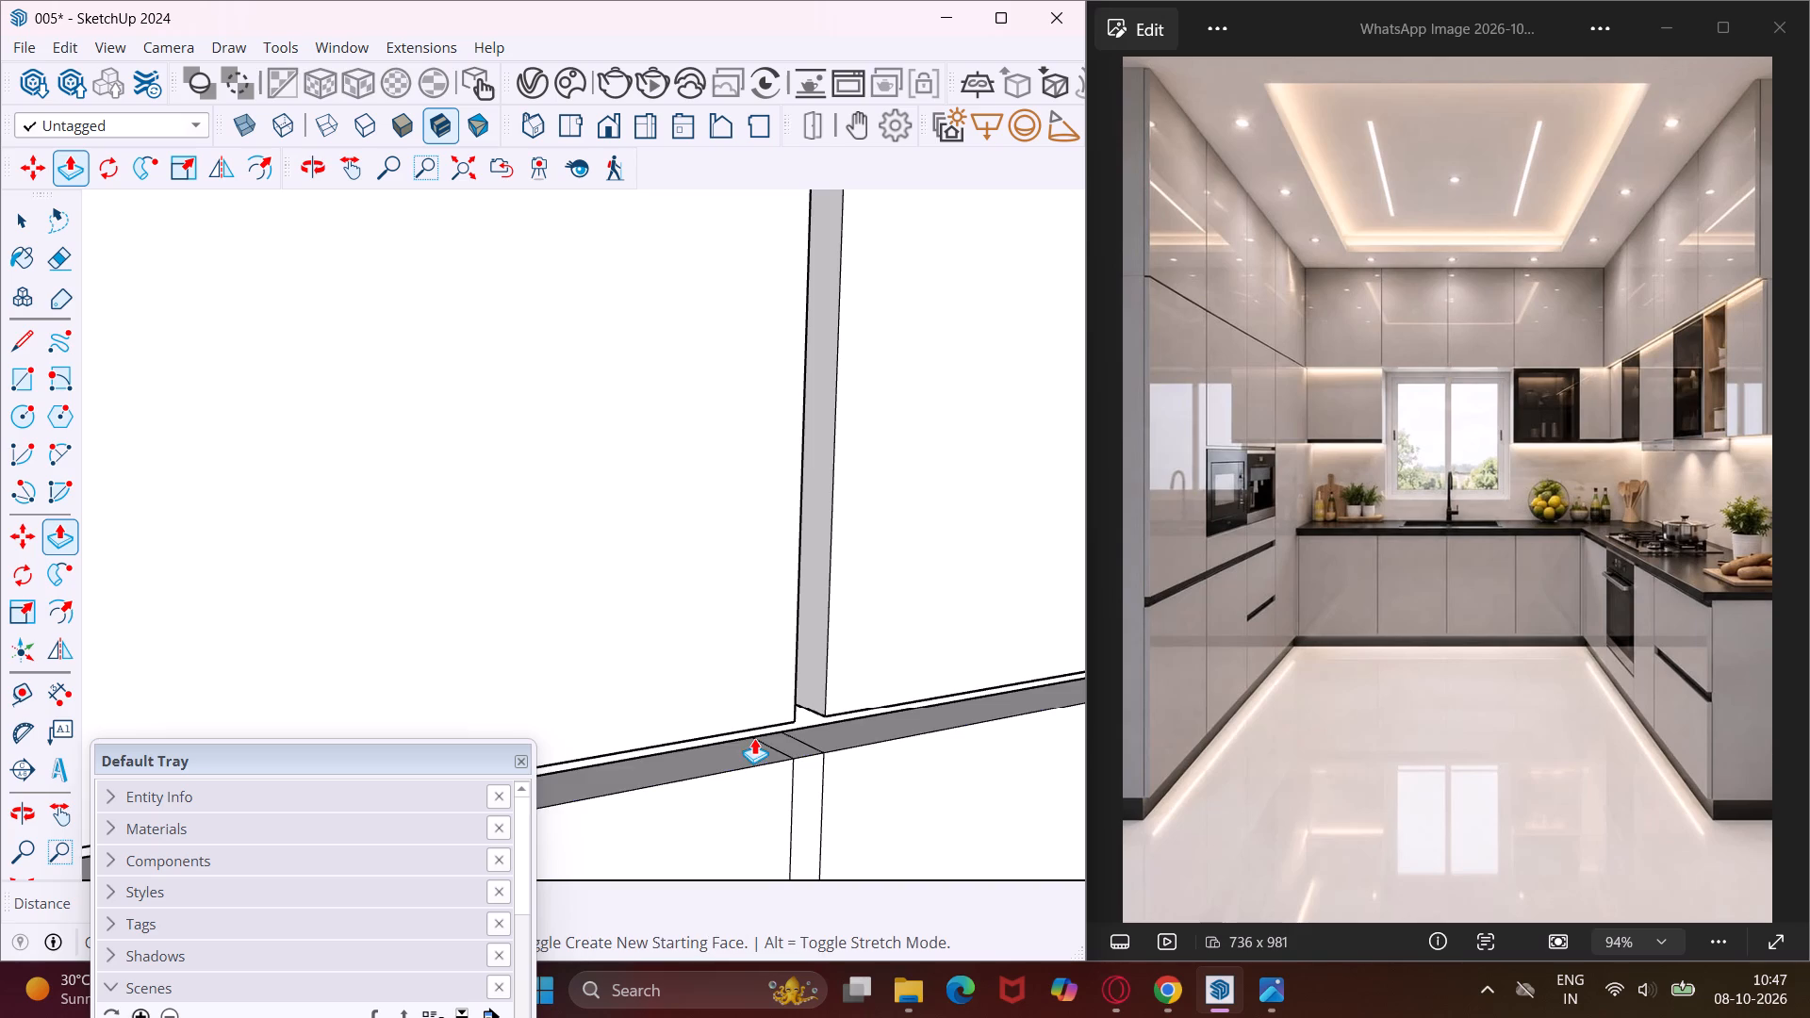
Examine the tall unit's recessed gap strips, microwaves and lower fronts from a wider view.
scroll(767, 731, "down", 18)
scroll(743, 700, "down", 3)
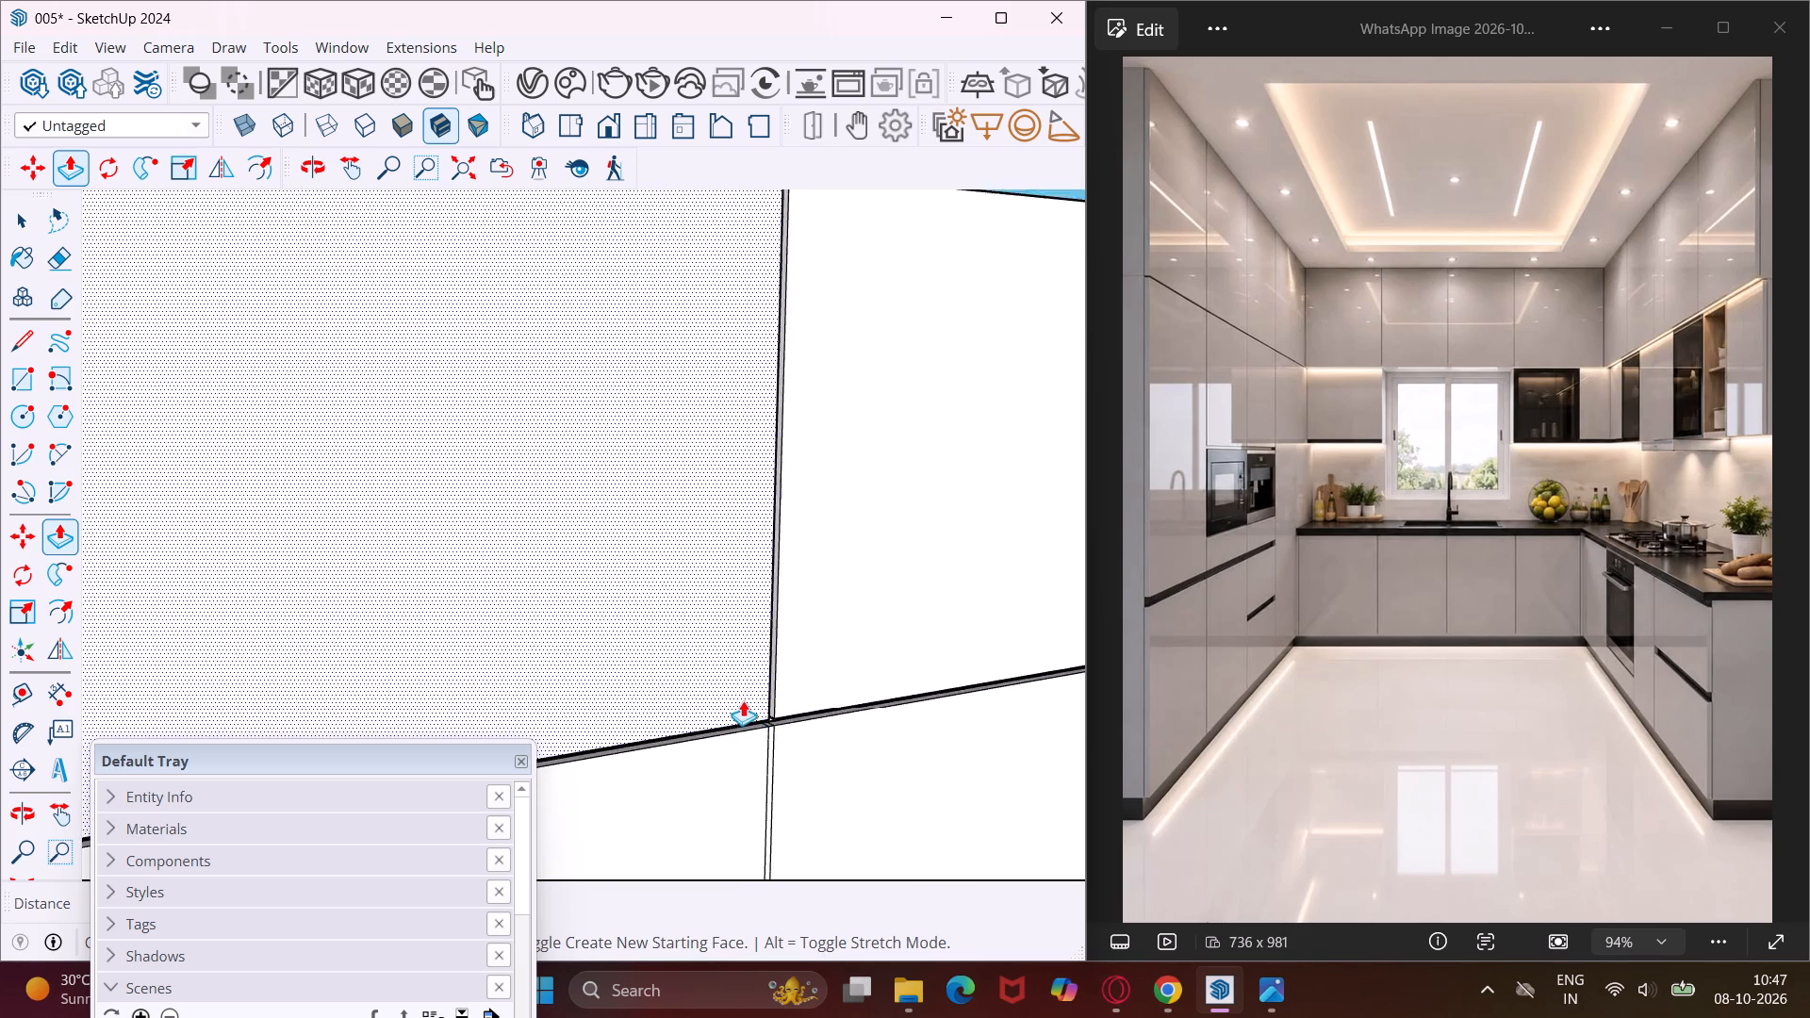
scroll(743, 700, "down", 8)
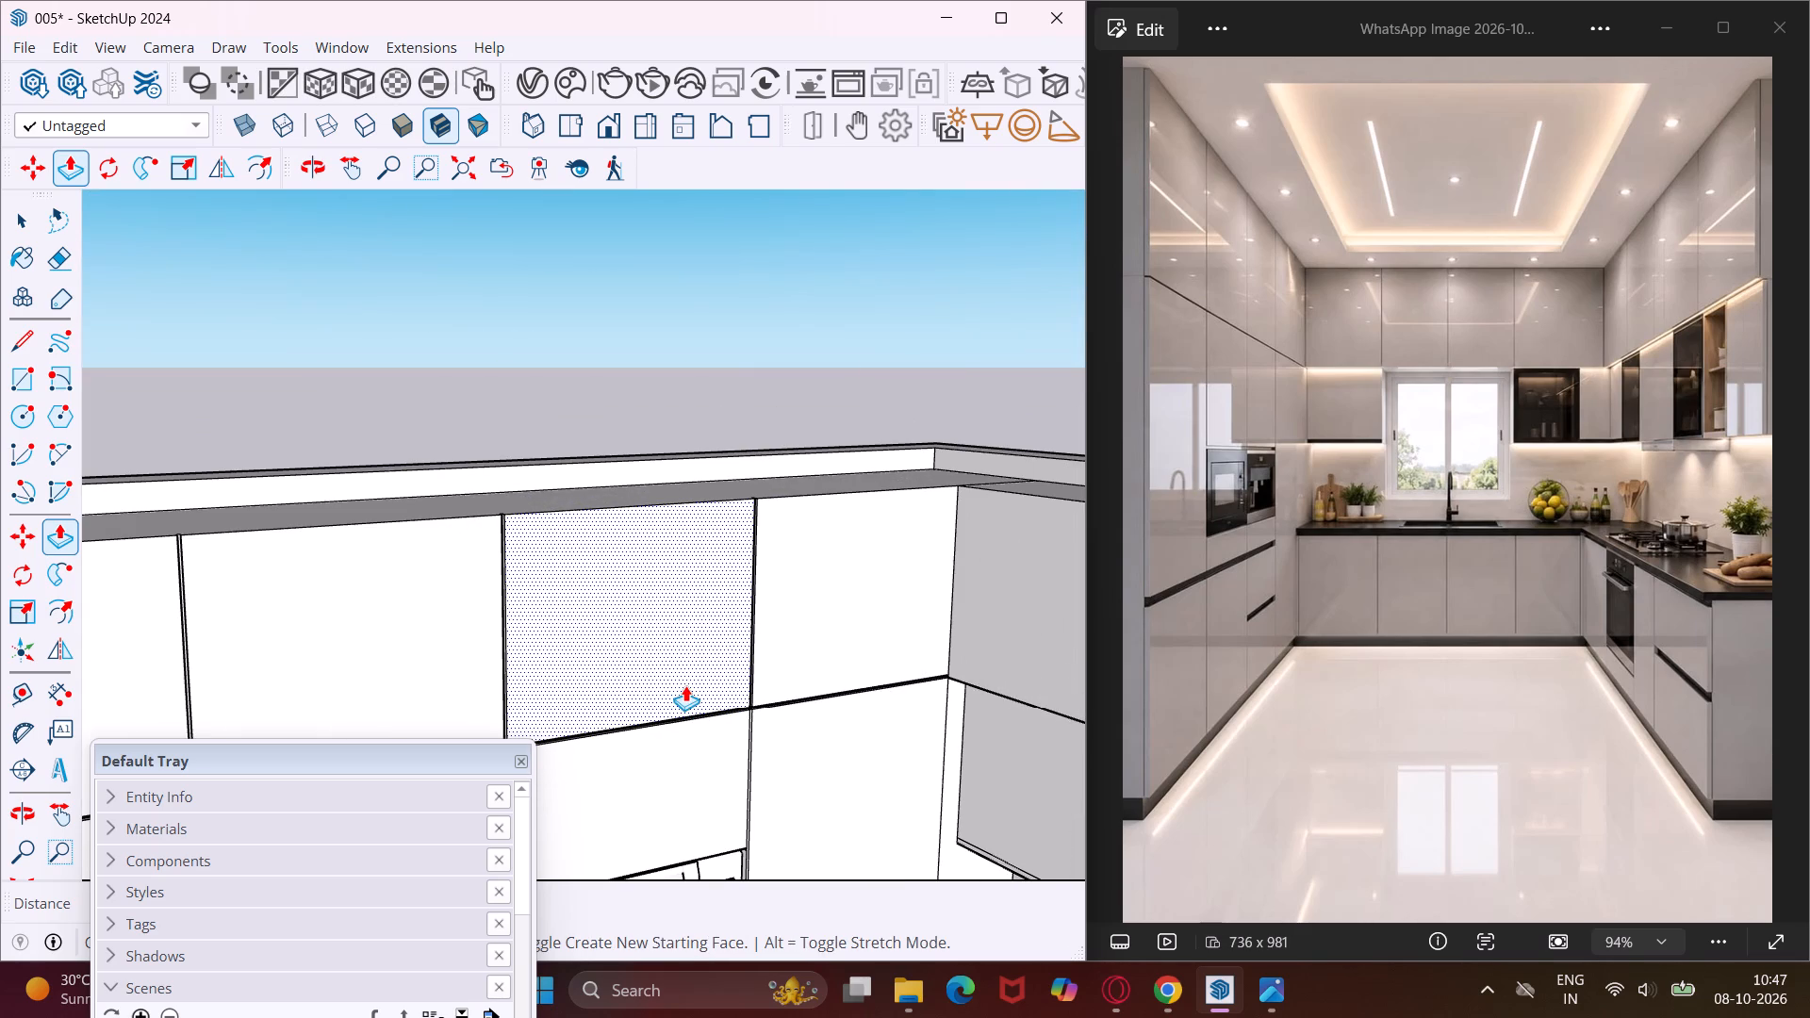
key("Escape")
key("space")
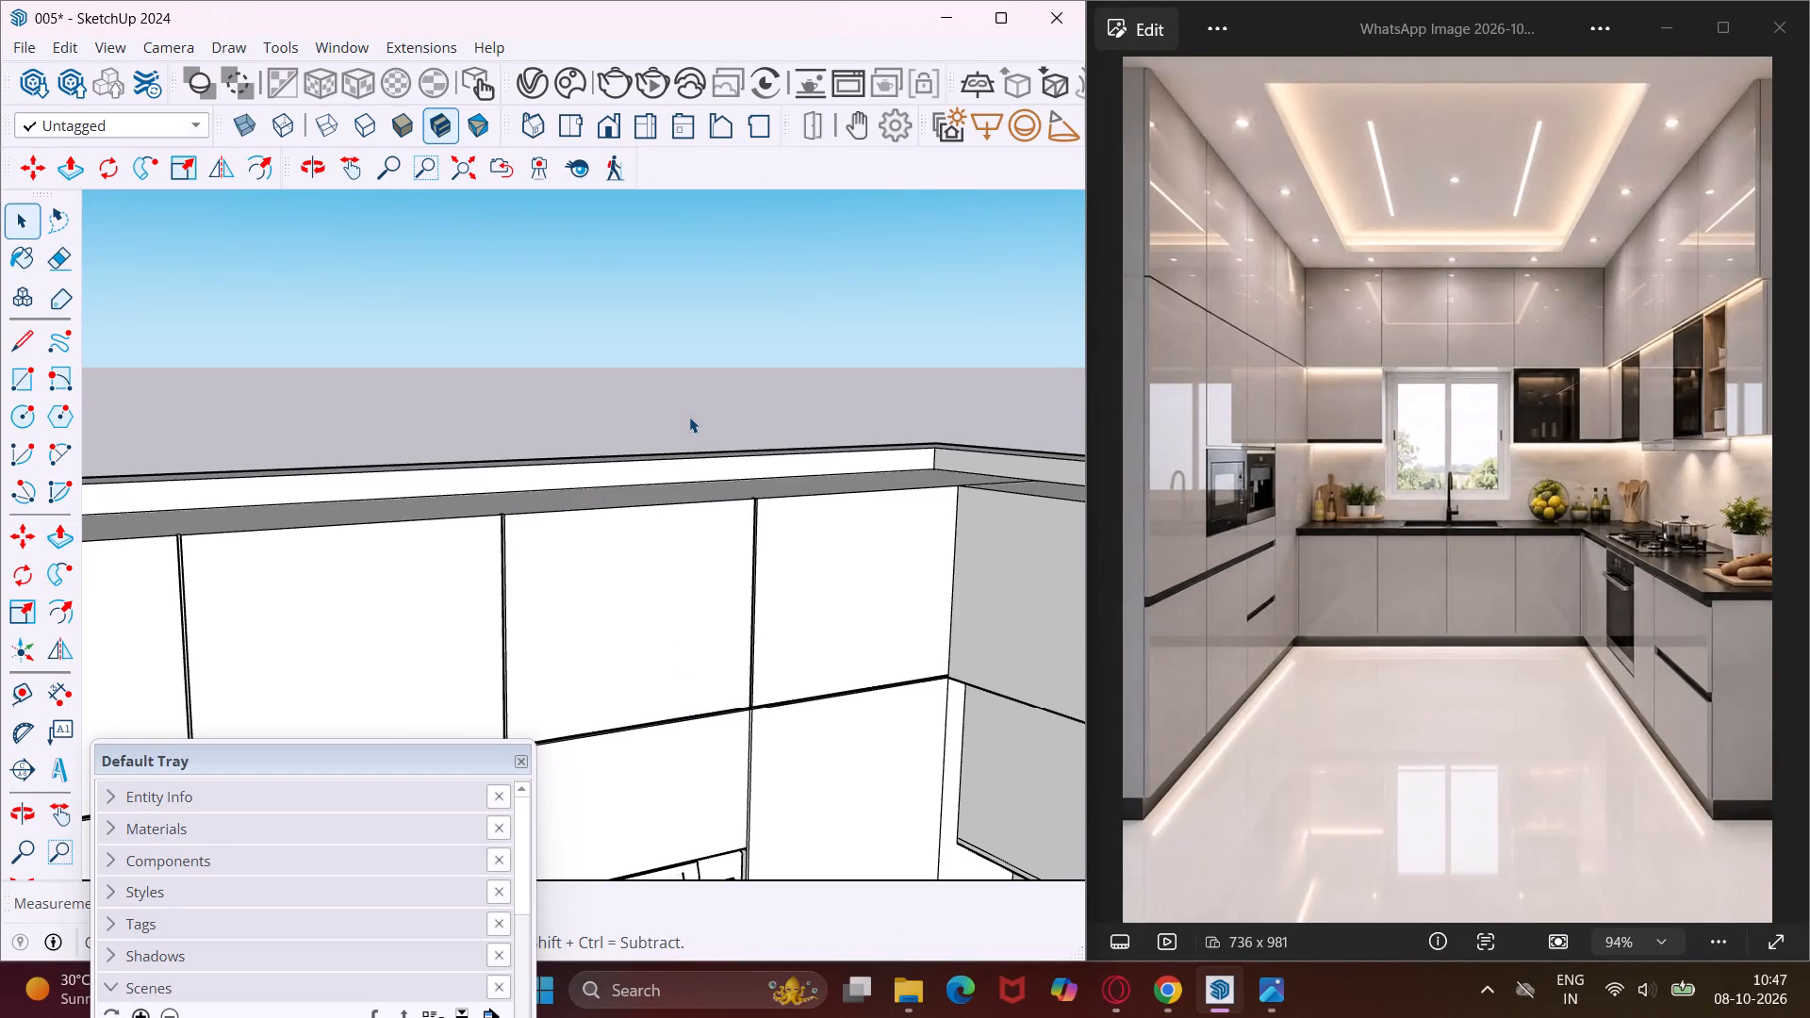
left_click(344, 177)
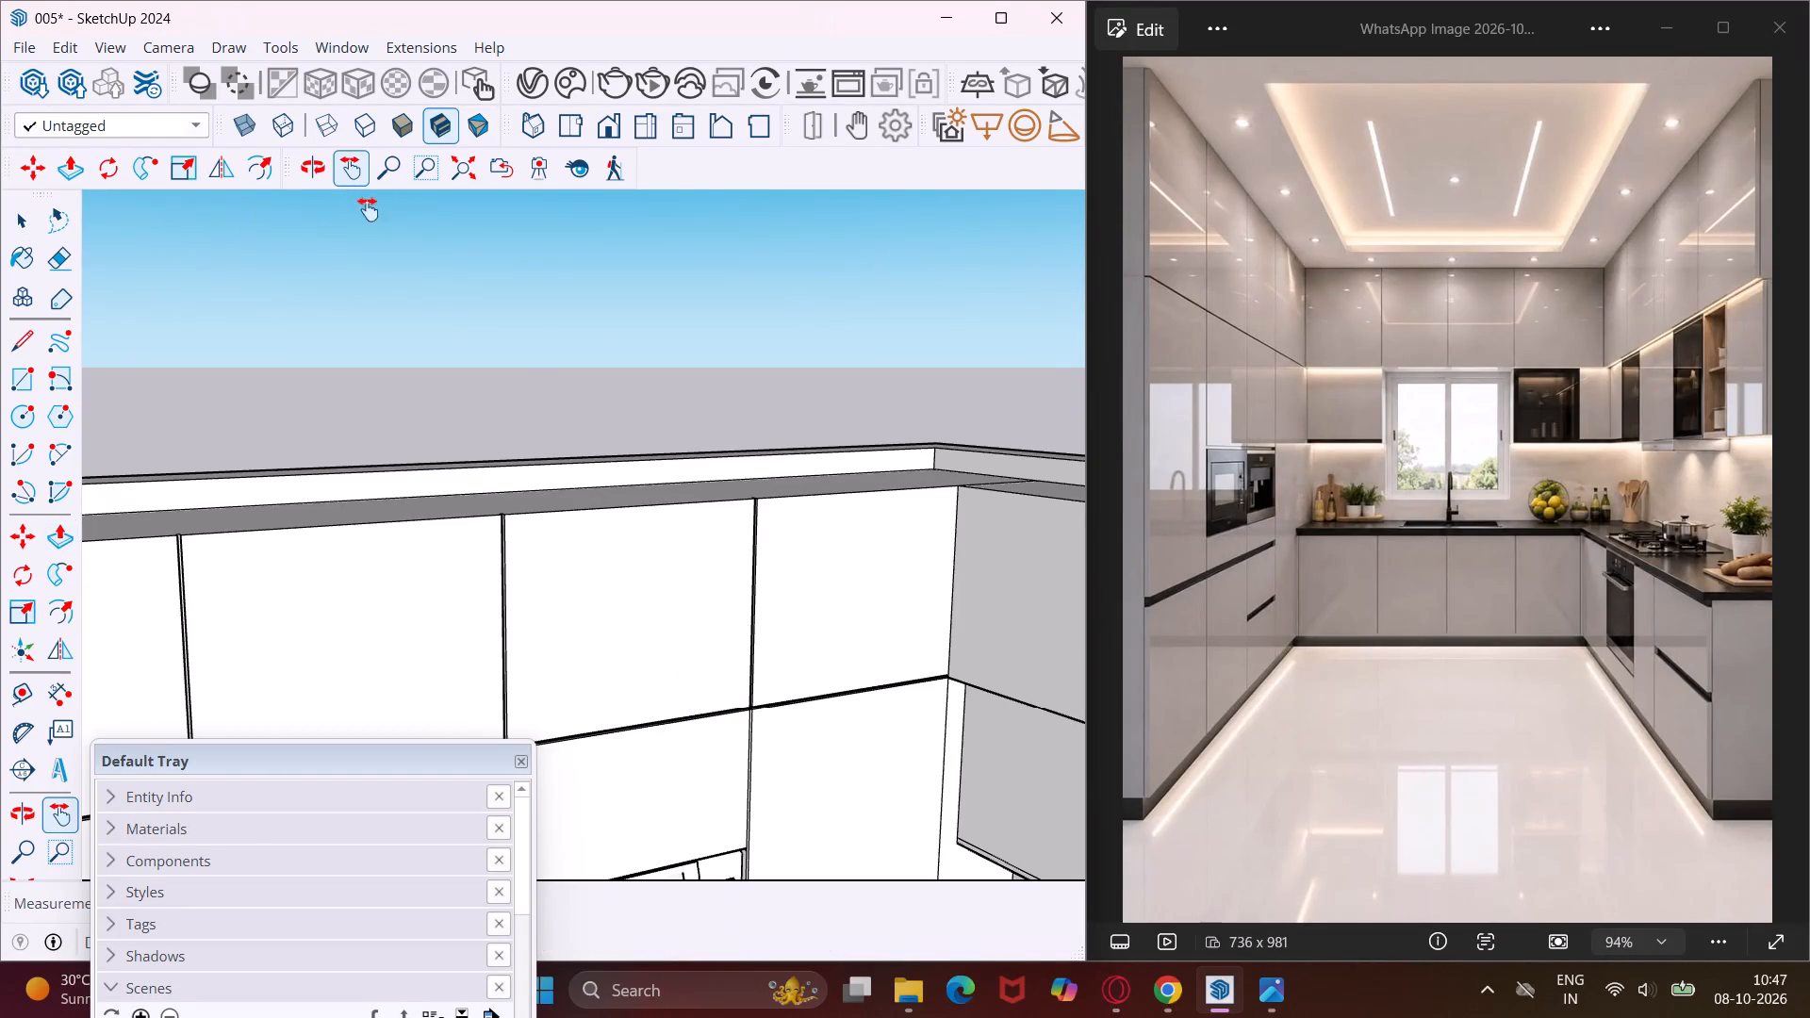
left_click_drag(616, 455, 681, 230)
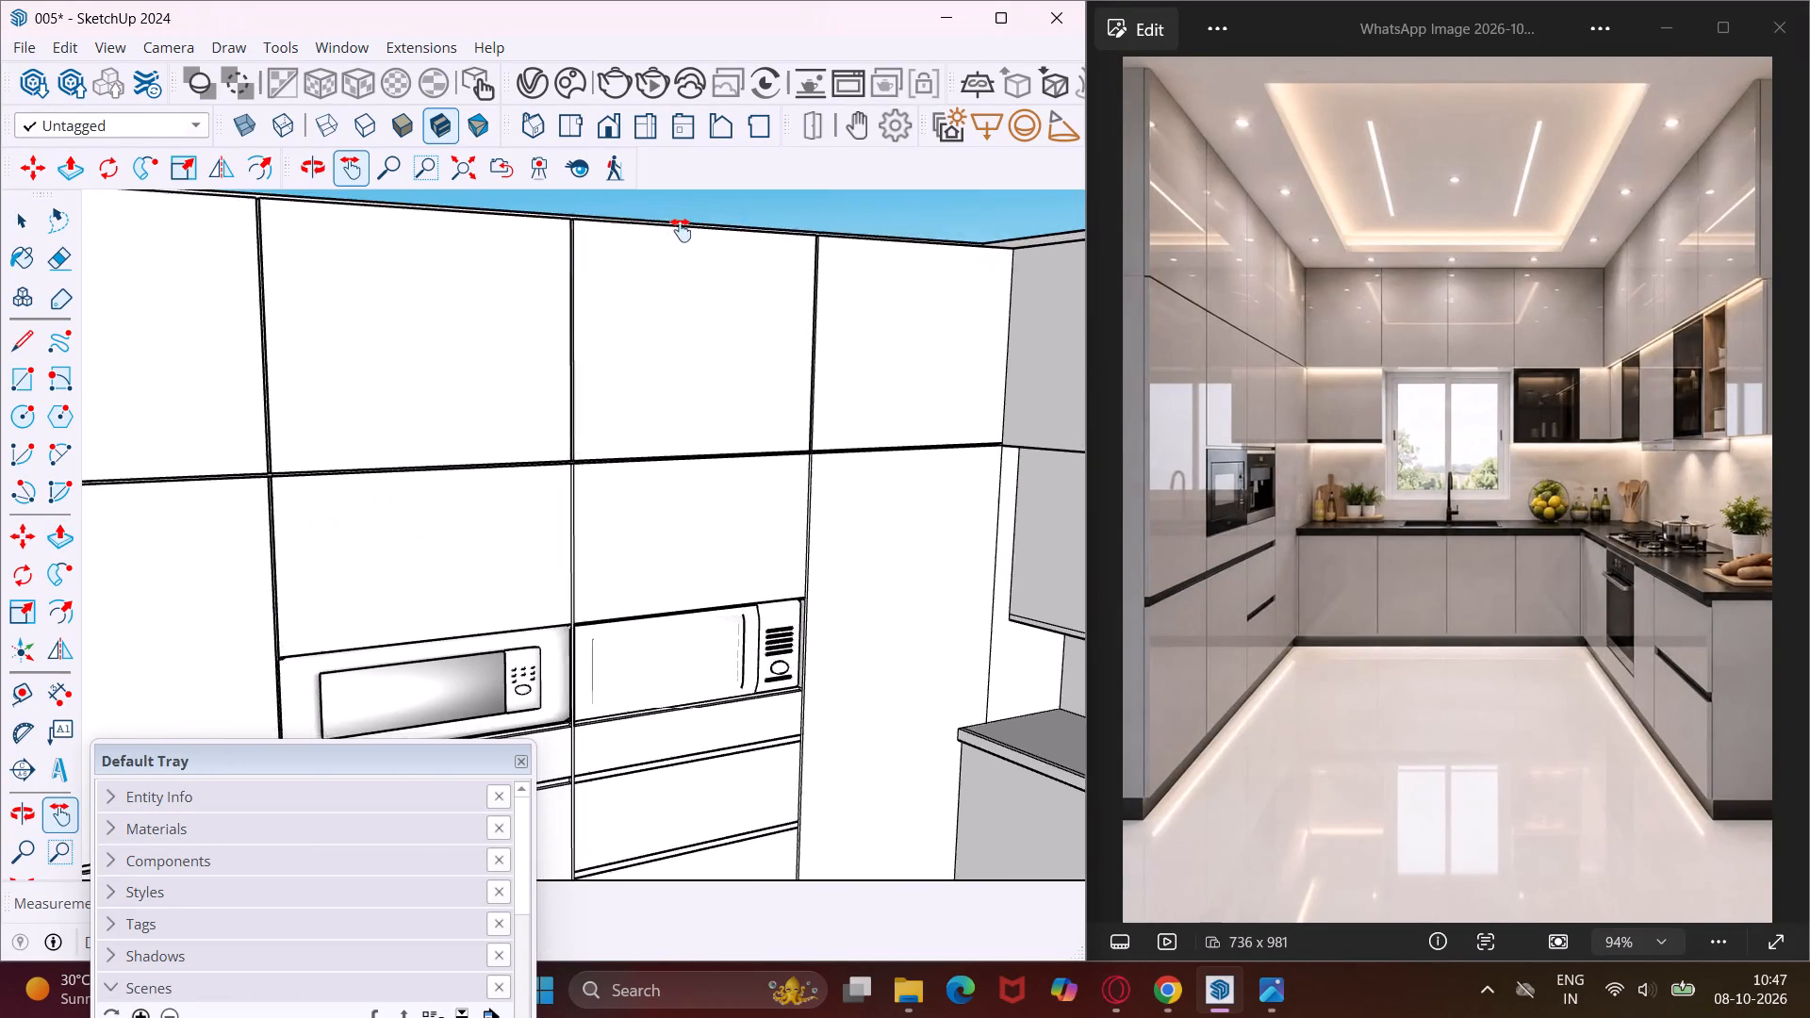
left_click_drag(681, 230, 814, 213)
key("Escape")
key("space")
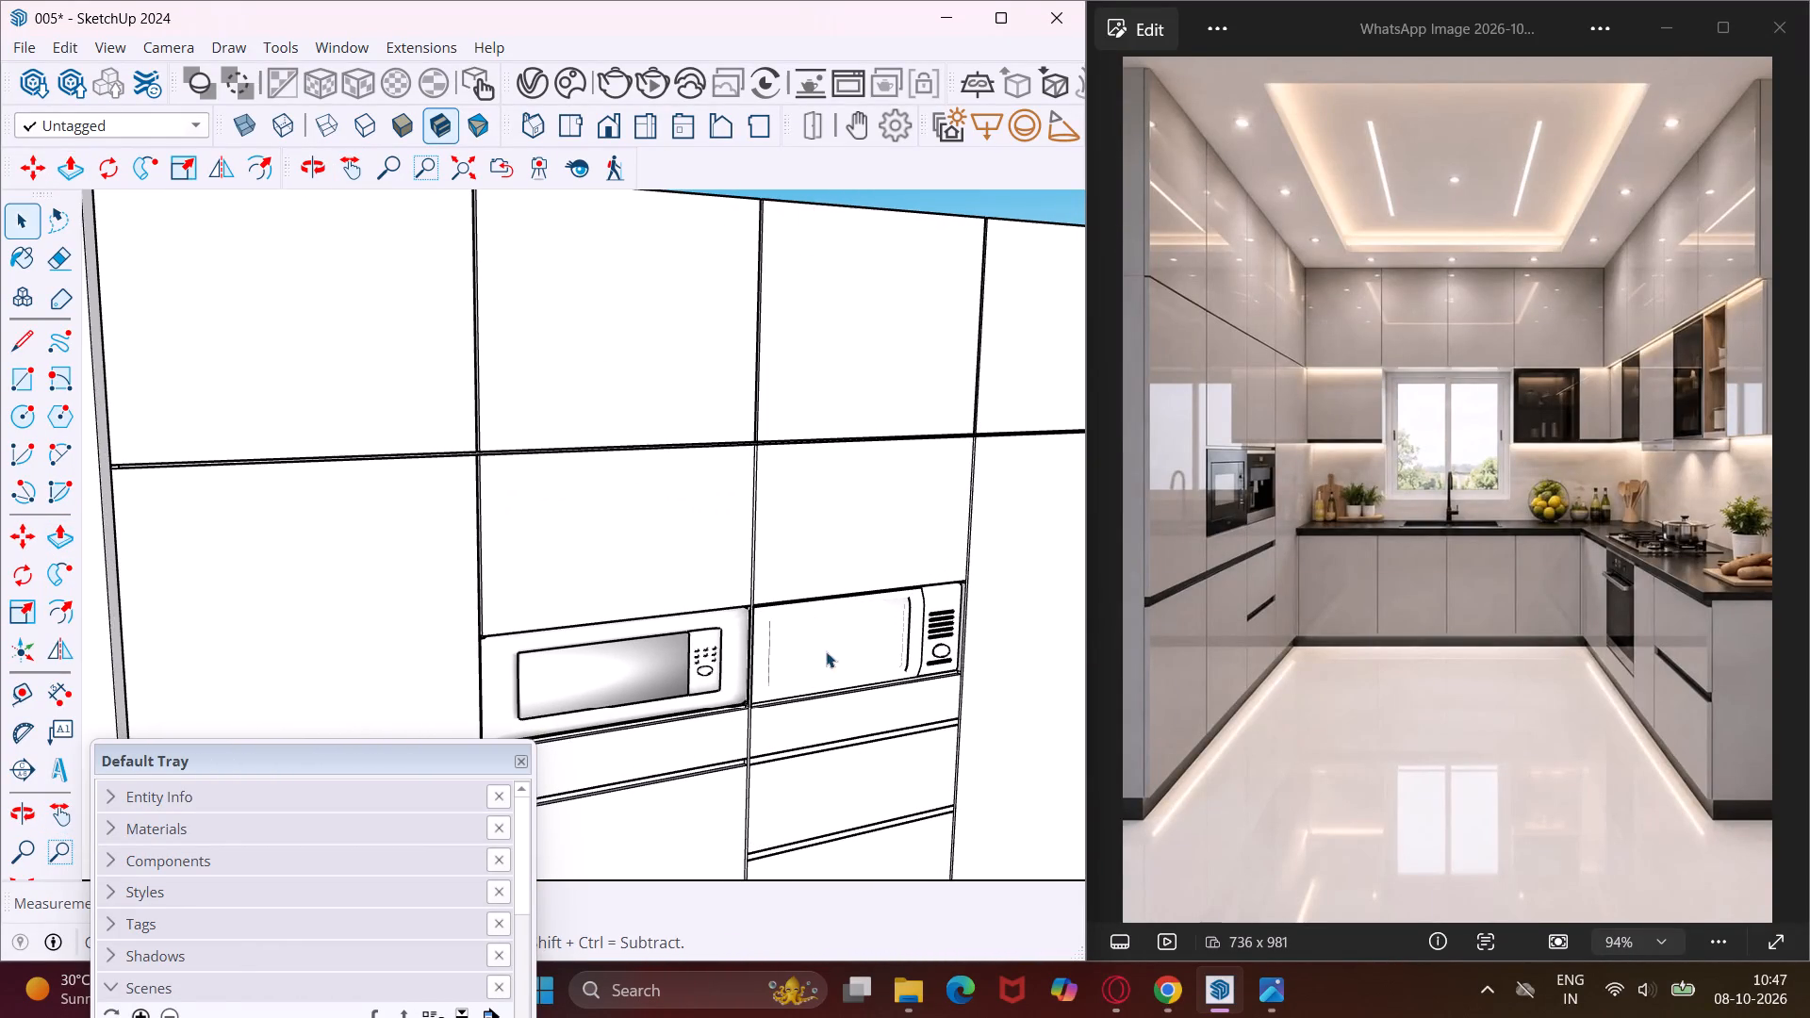
middle_click_drag(857, 780, 1056, 686)
scroll(869, 721, "down", 5)
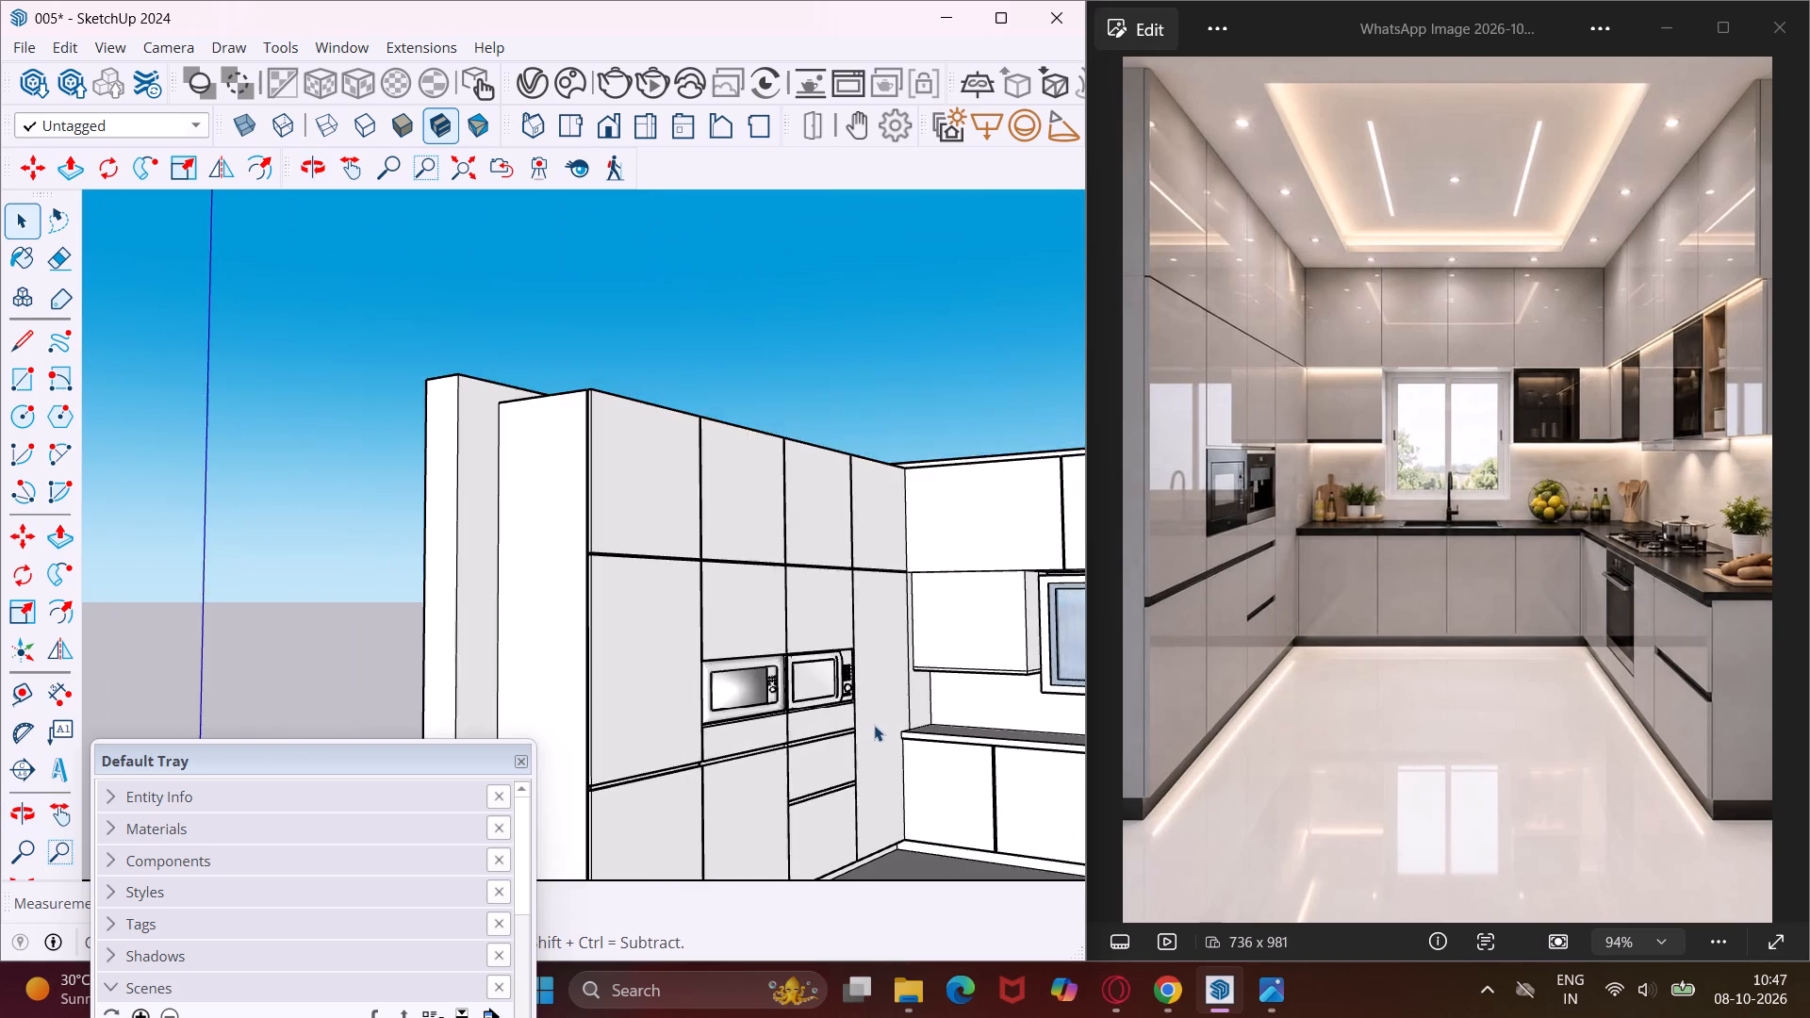
scroll(872, 726, "down", 3)
middle_click_drag(809, 840, 790, 820)
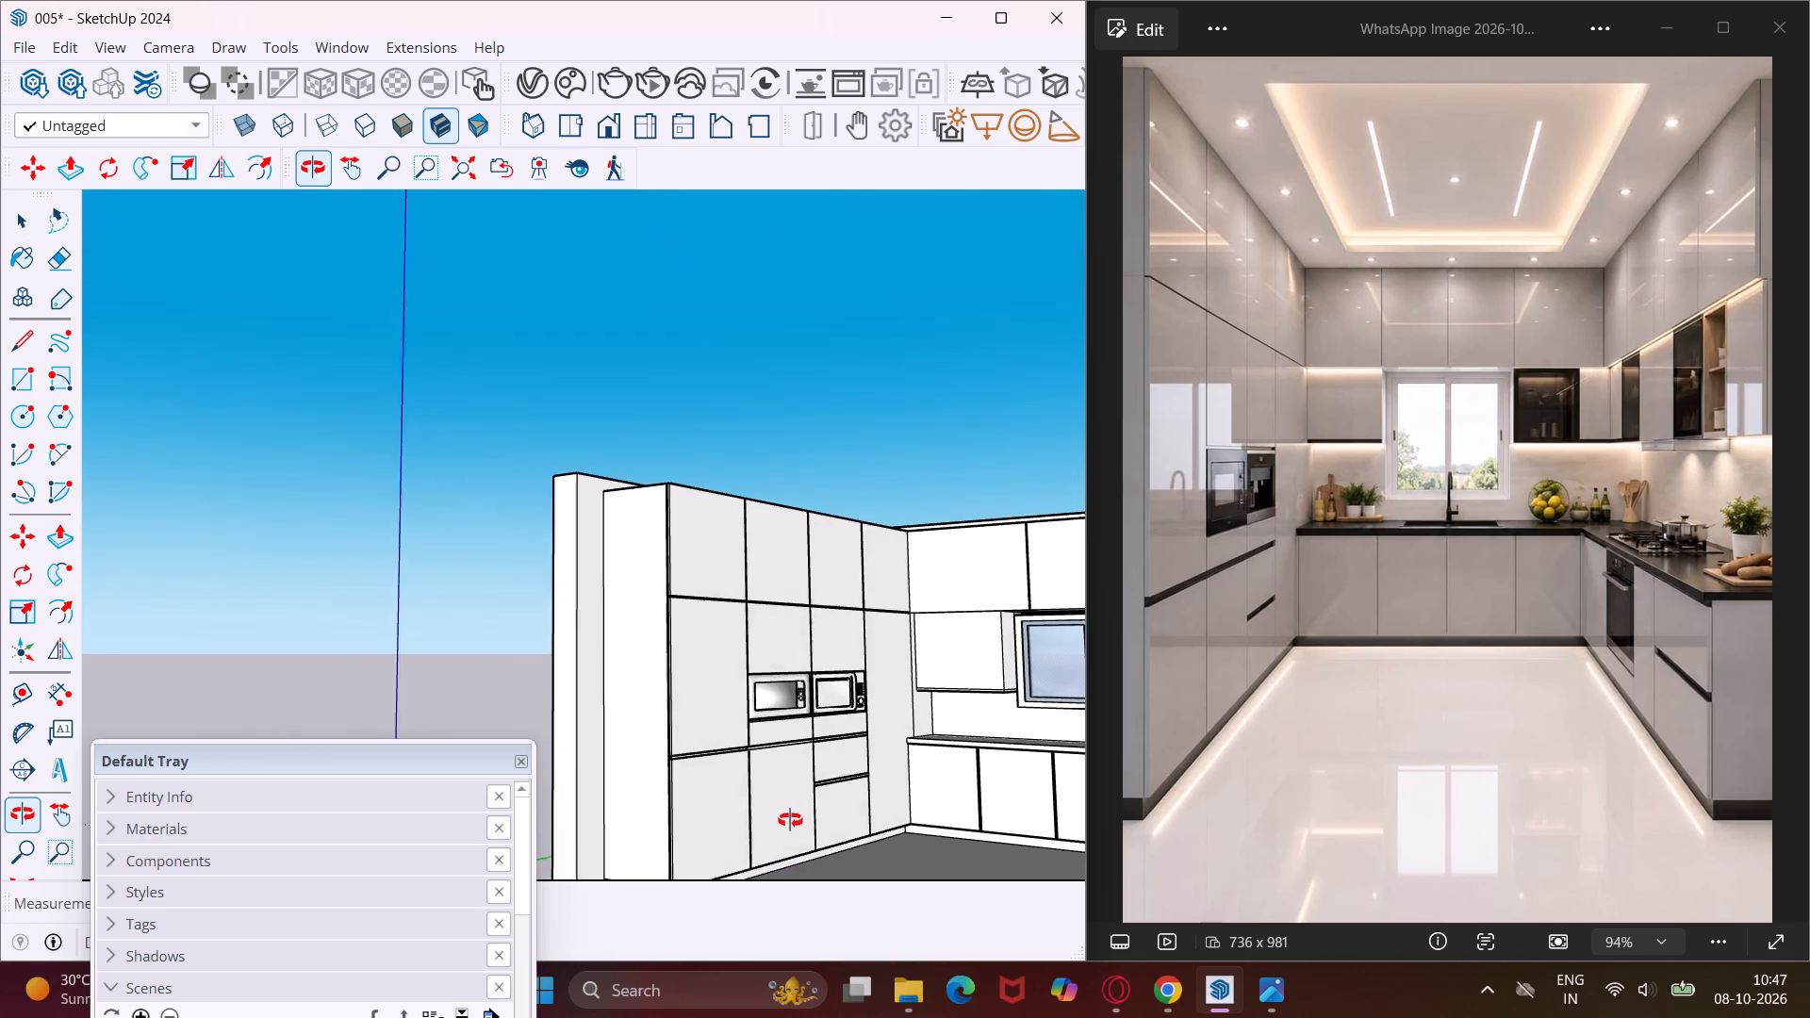
middle_click_drag(790, 820, 779, 814)
Erase the two horizontal lines of the upper drawer gap on the front below the second microwave.
scroll(845, 812, "up", 13)
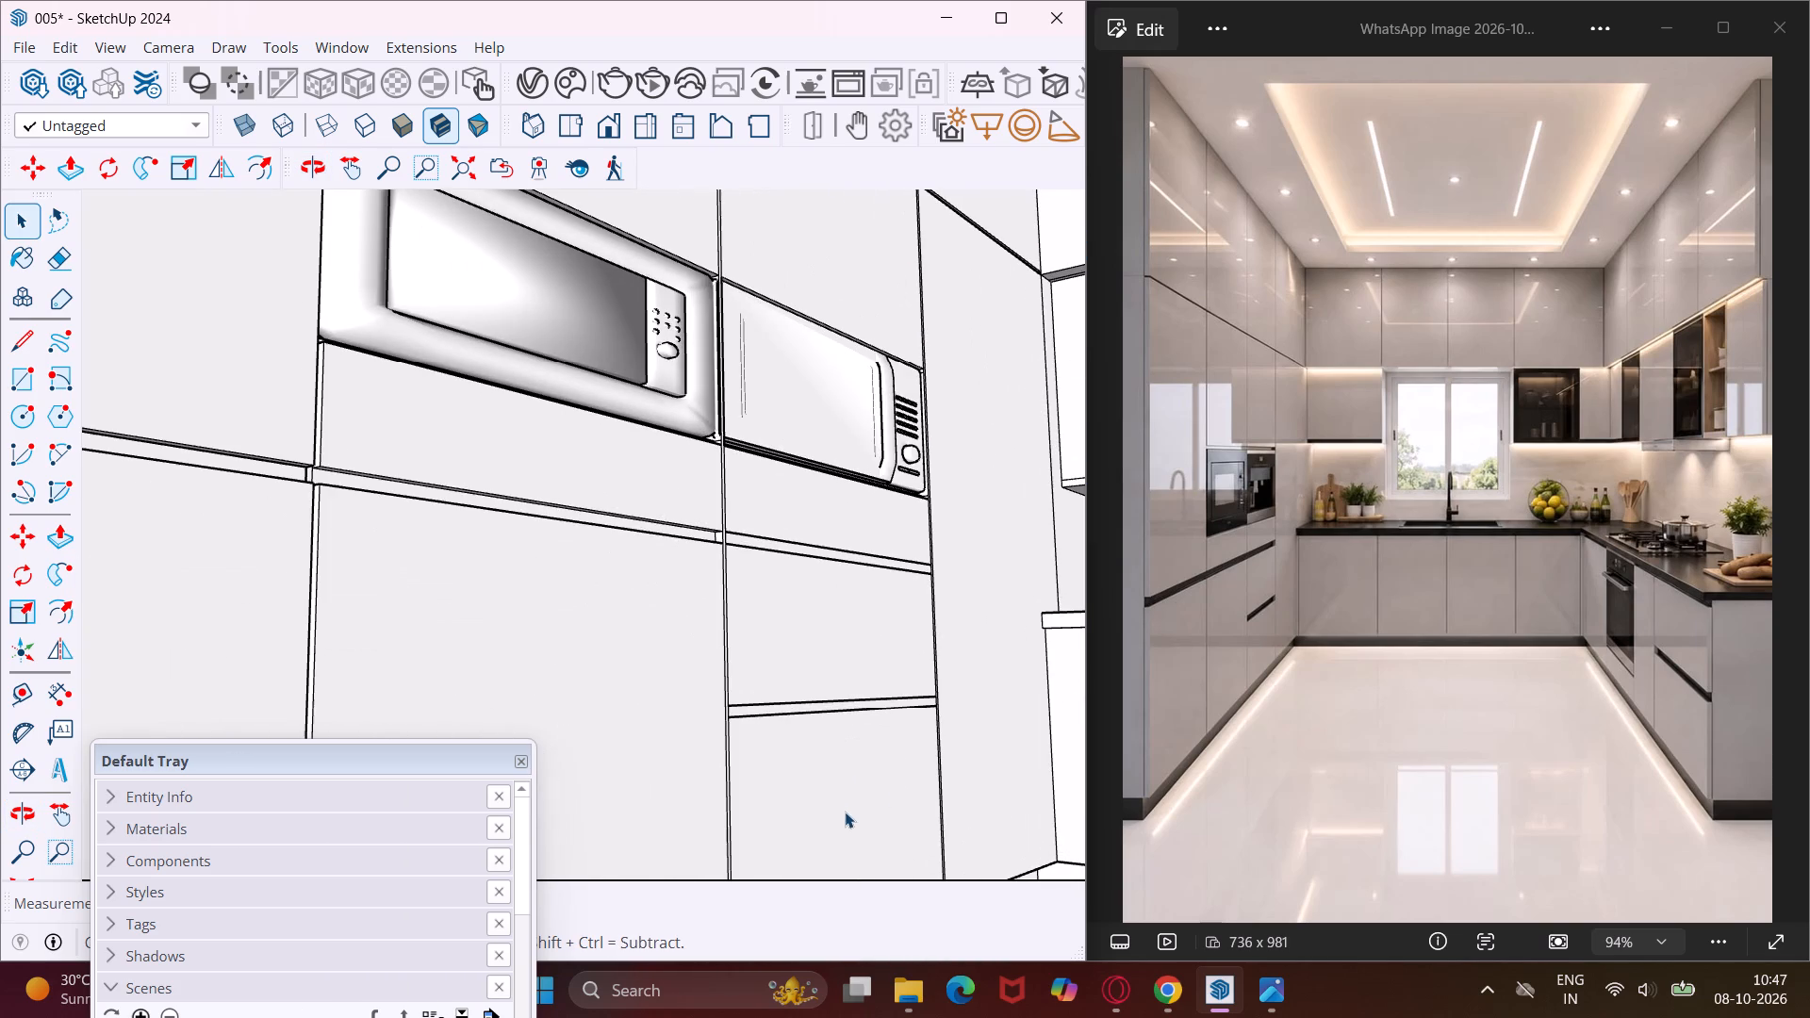
middle_click_drag(746, 709, 626, 729)
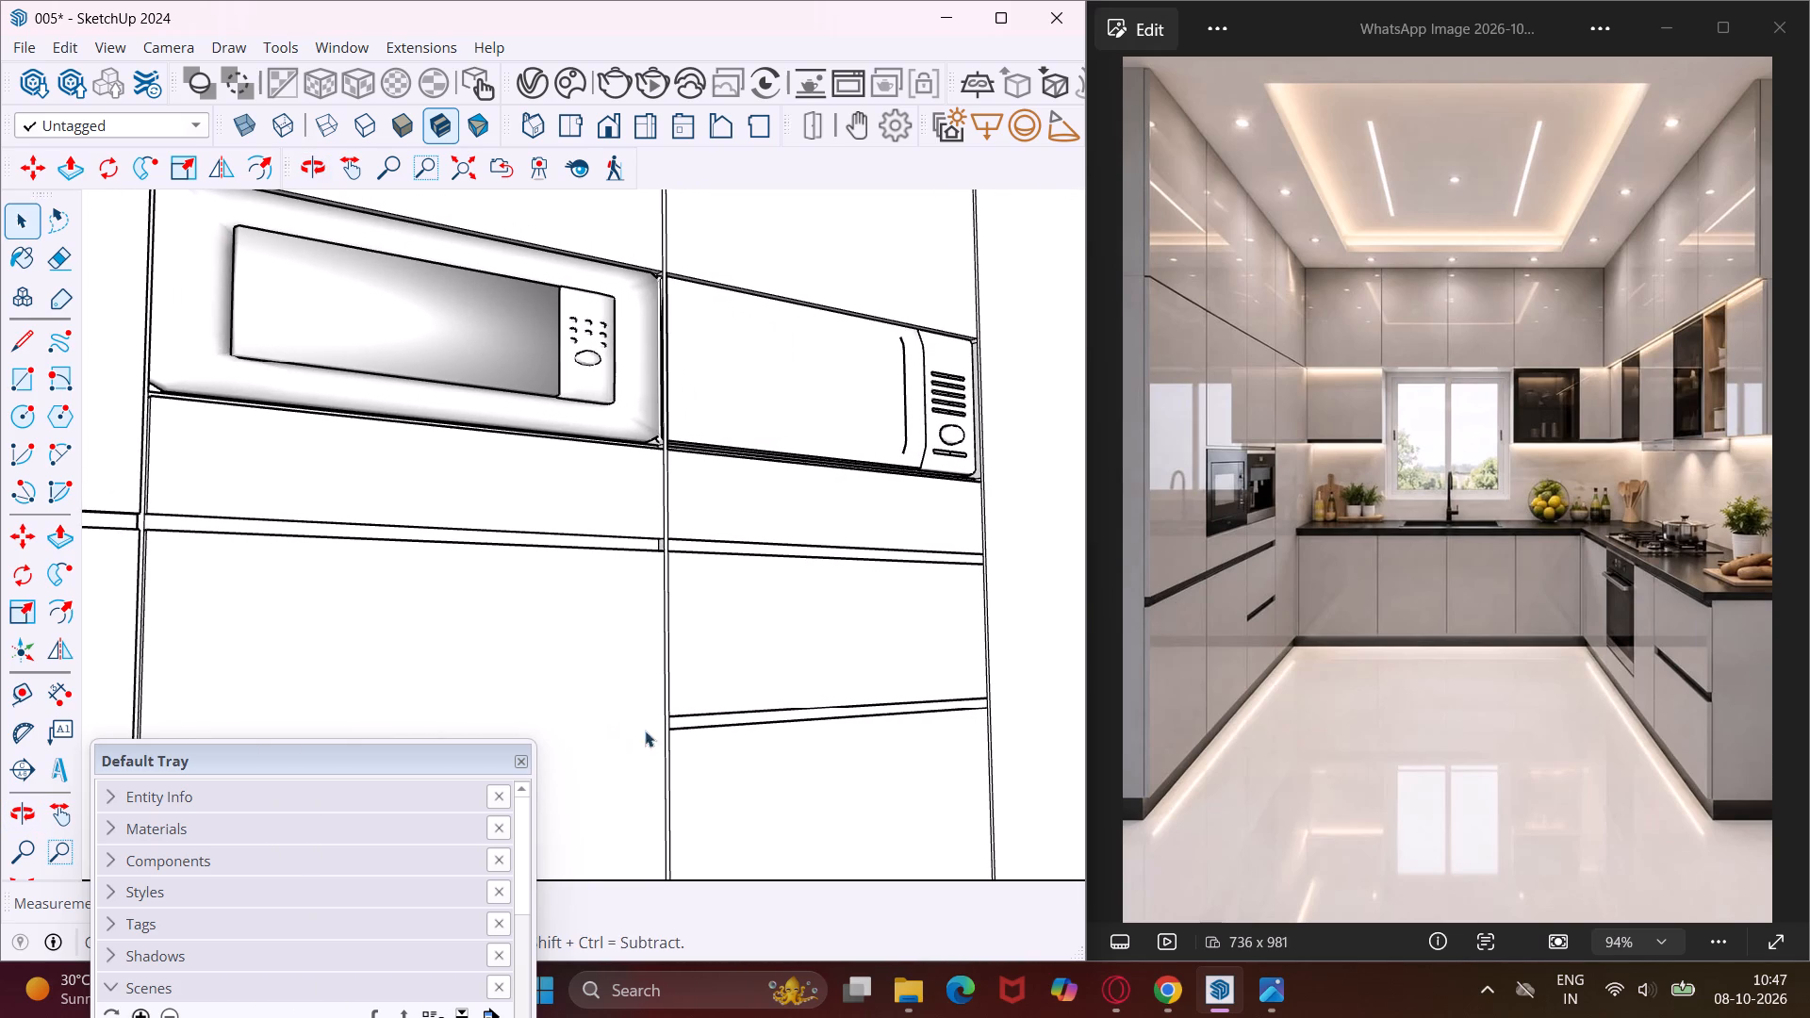
left_click(699, 665)
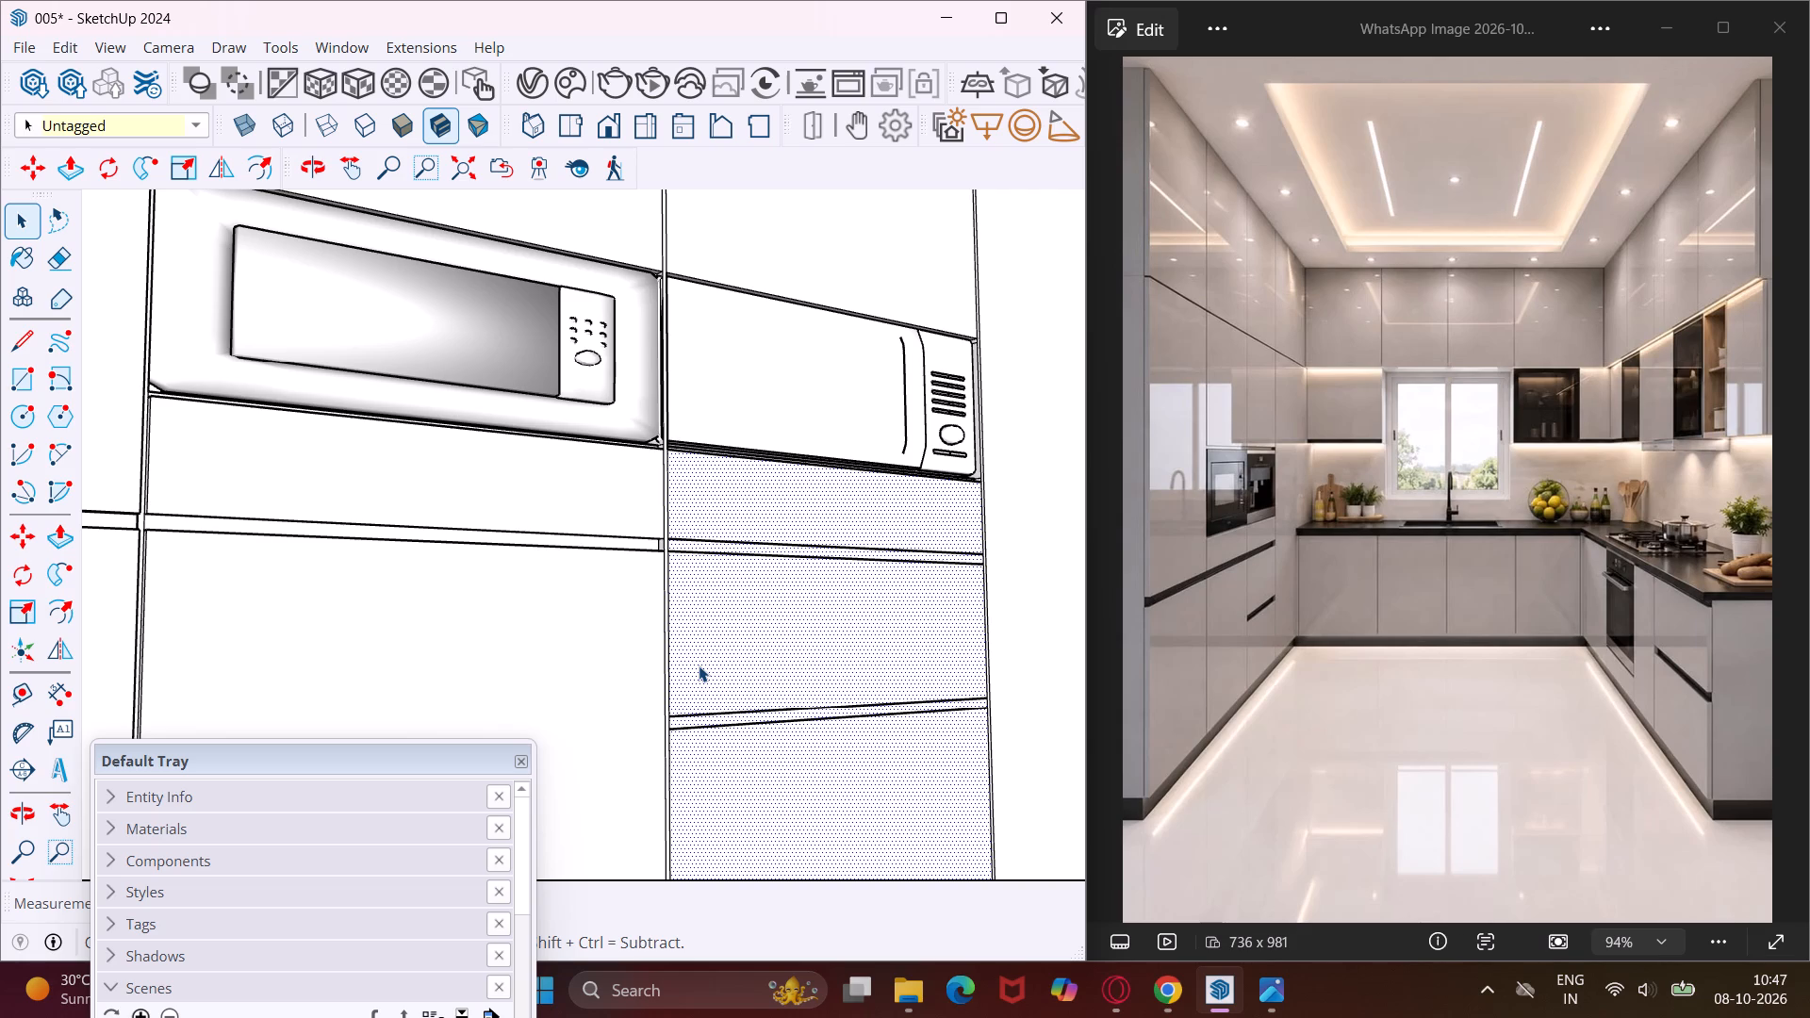
scroll(672, 517, "up", 6)
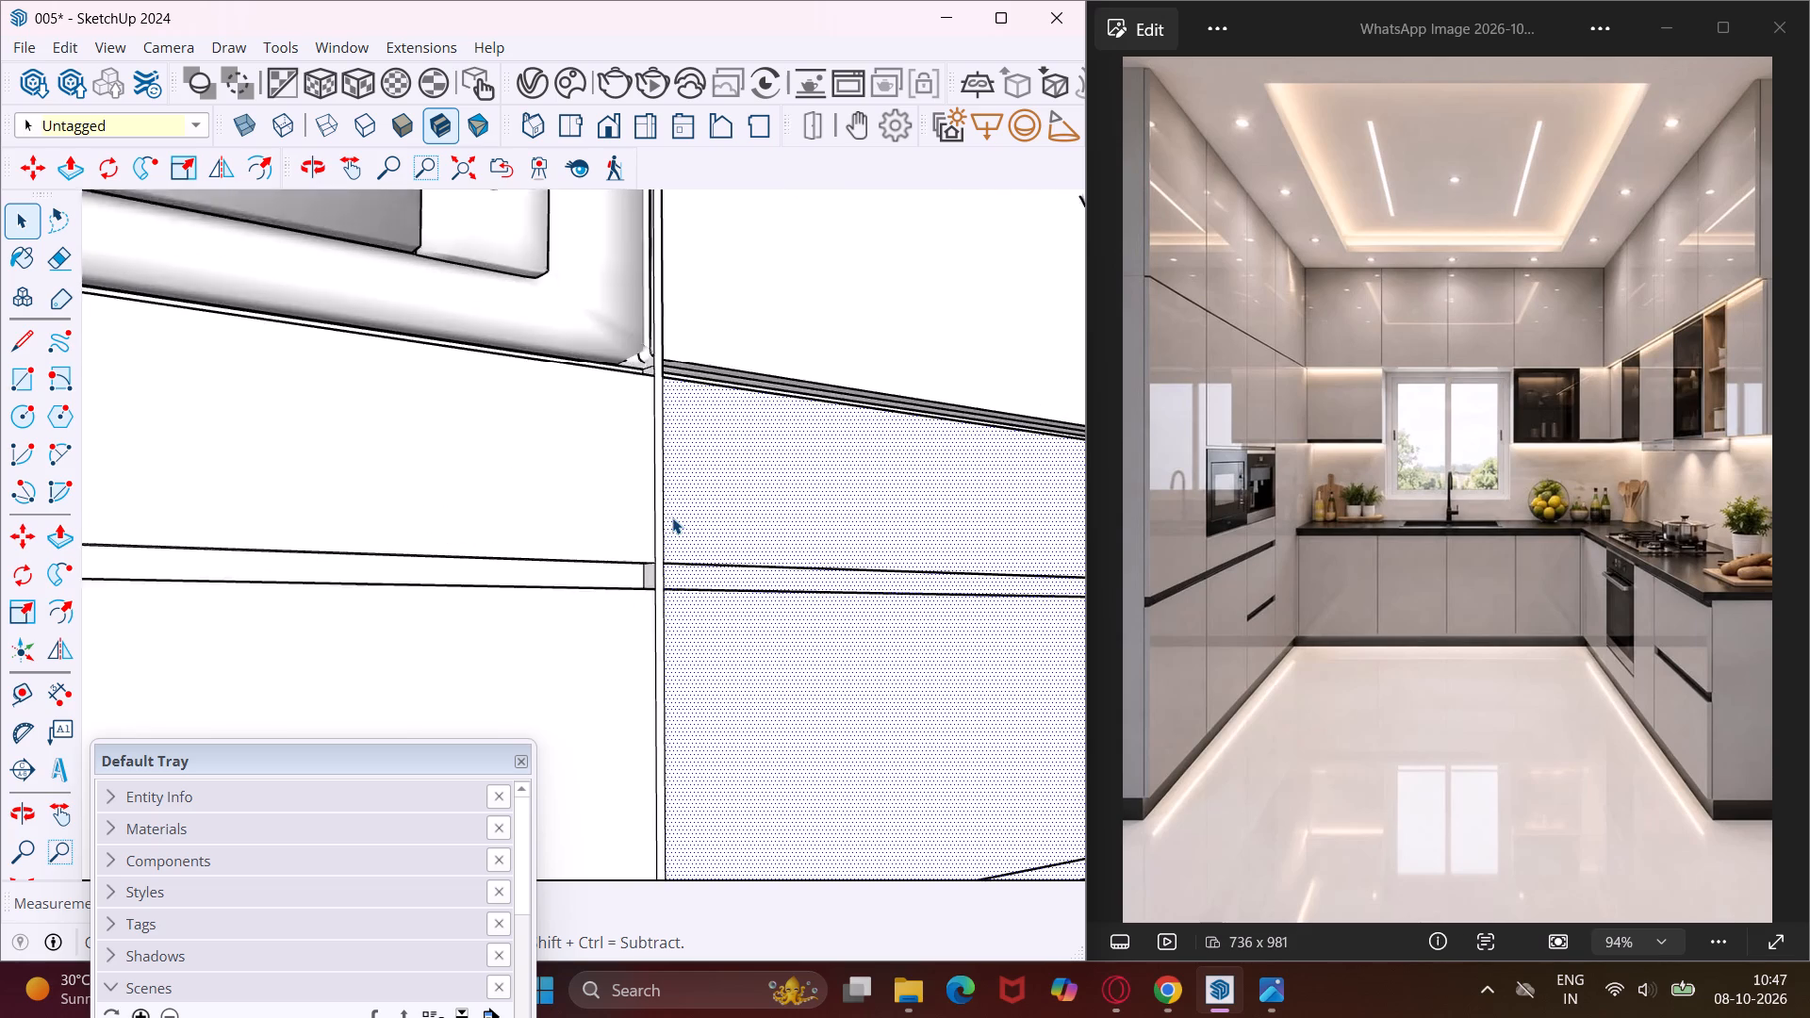
scroll(672, 517, "up", 10)
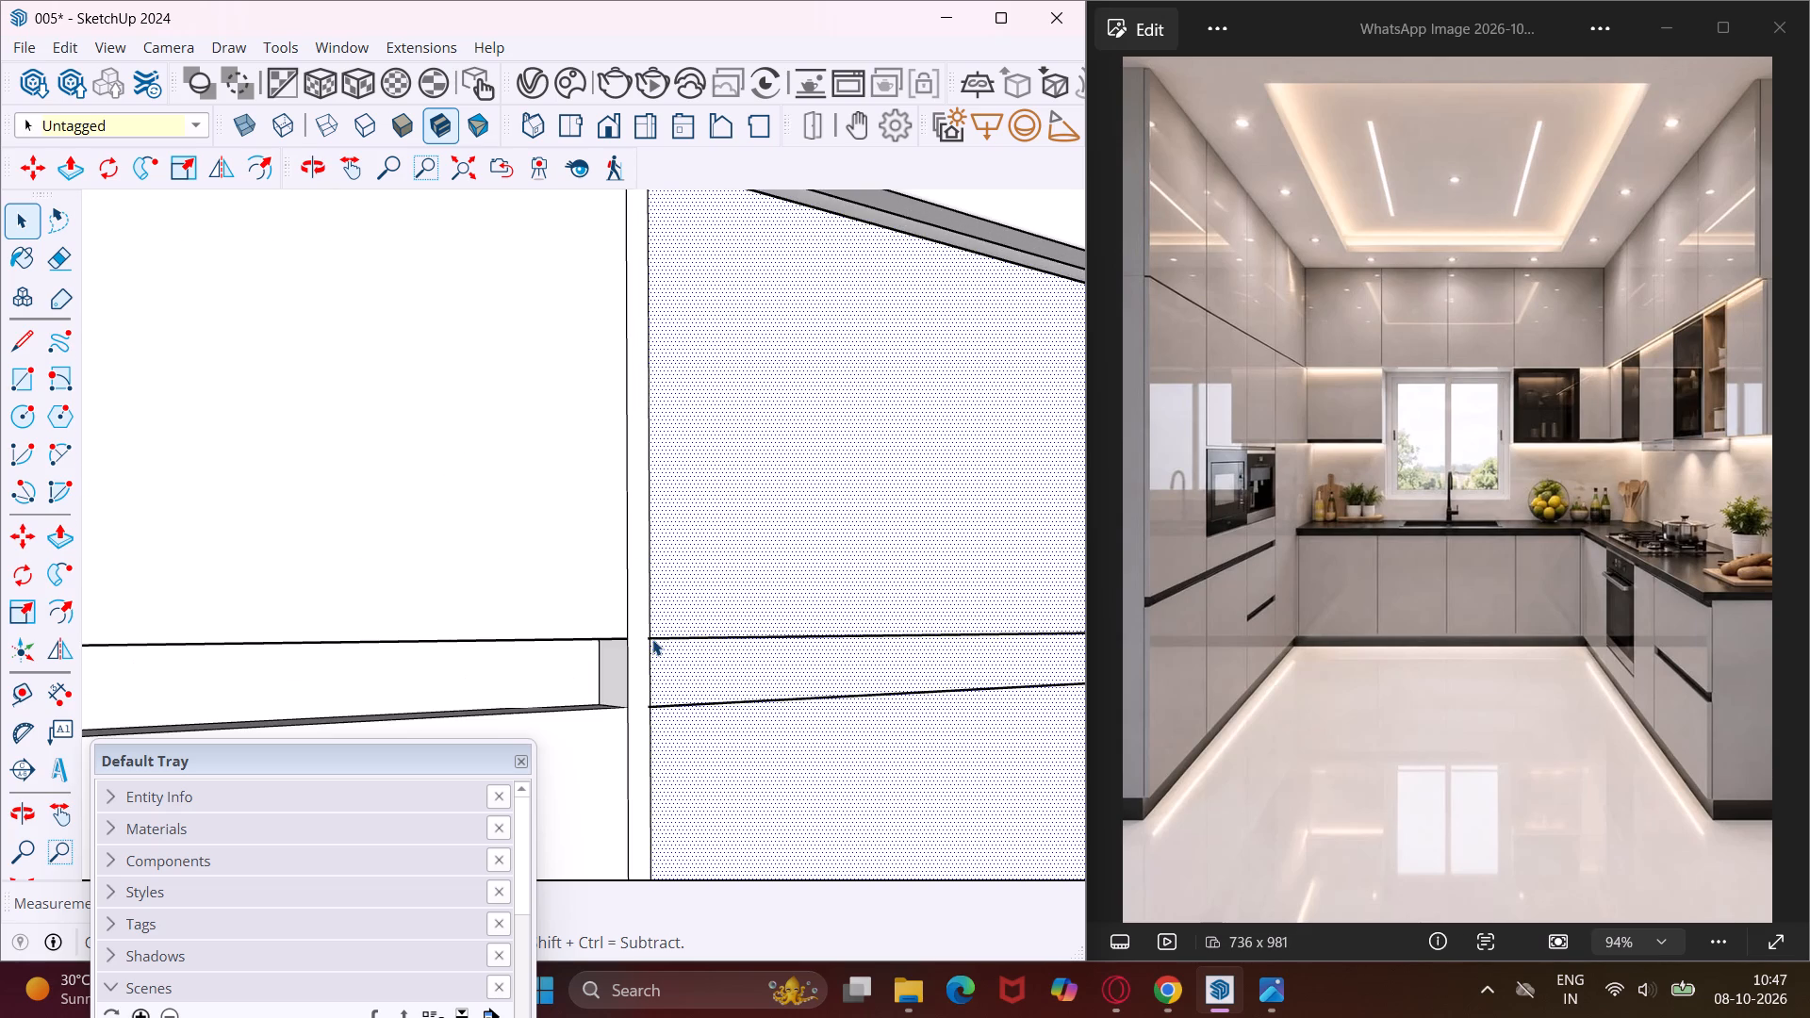
left_click(657, 637)
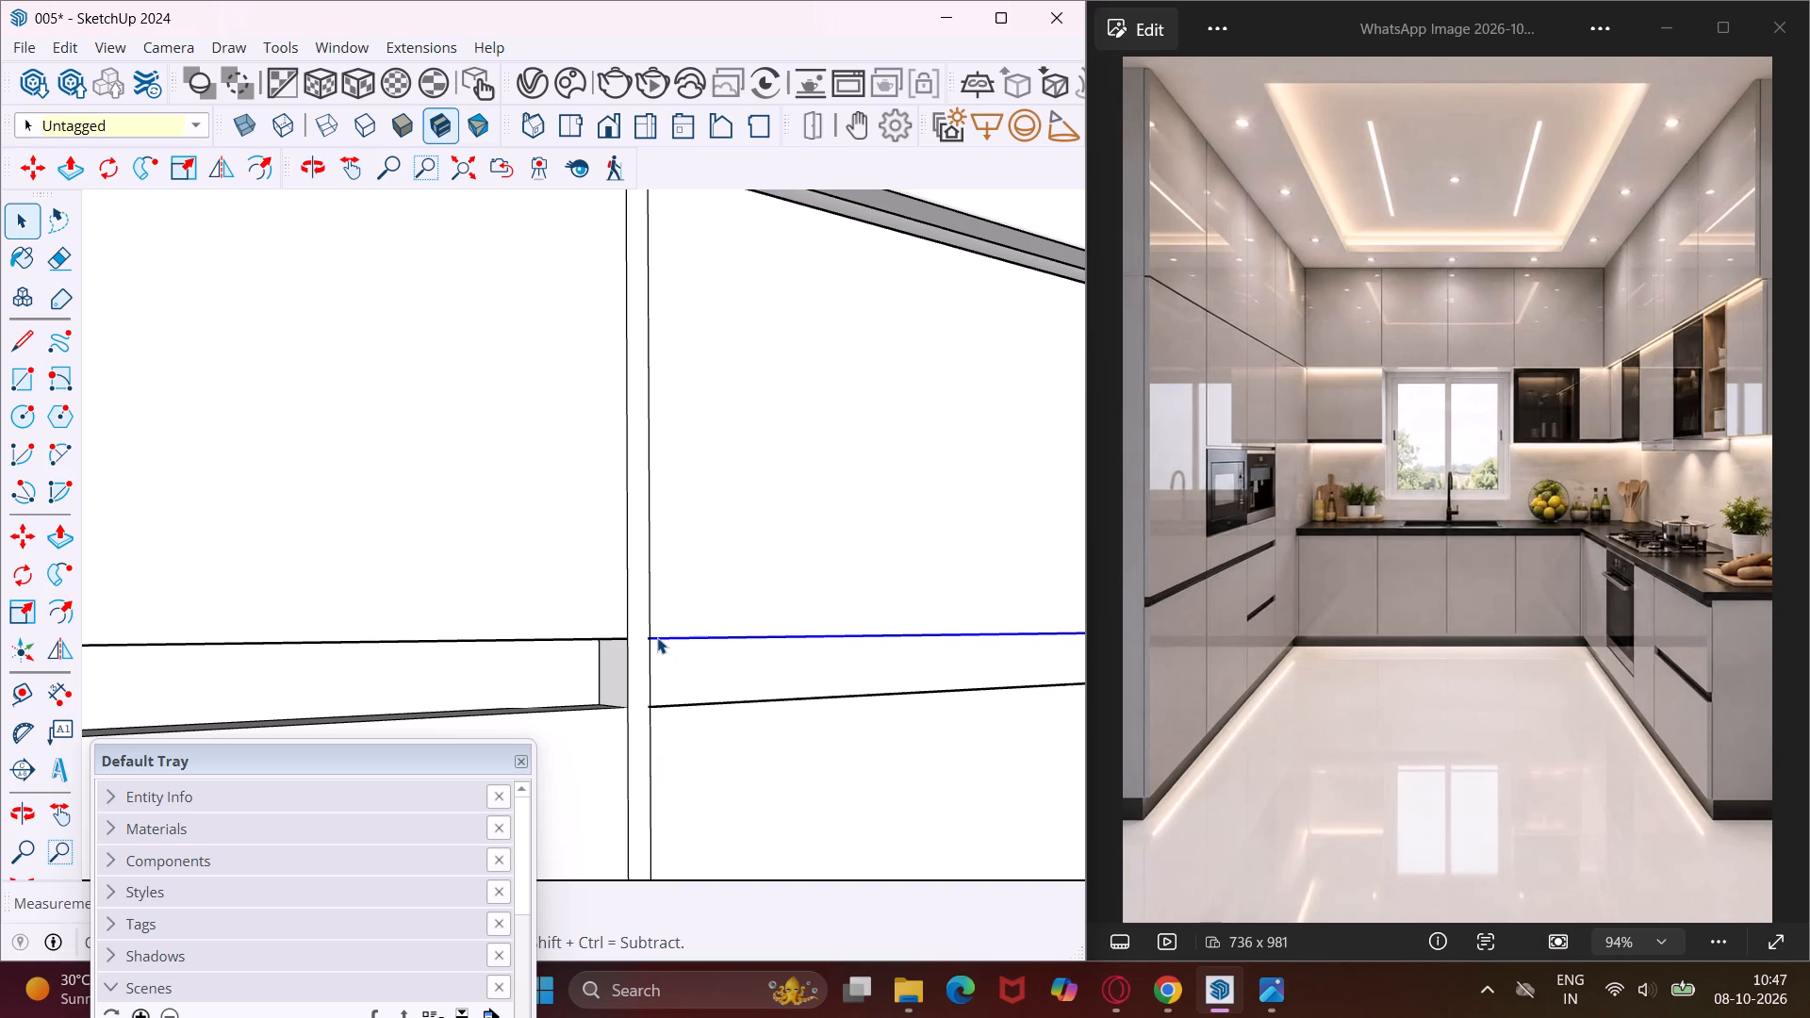
key("e")
scroll(657, 637, "up", 4)
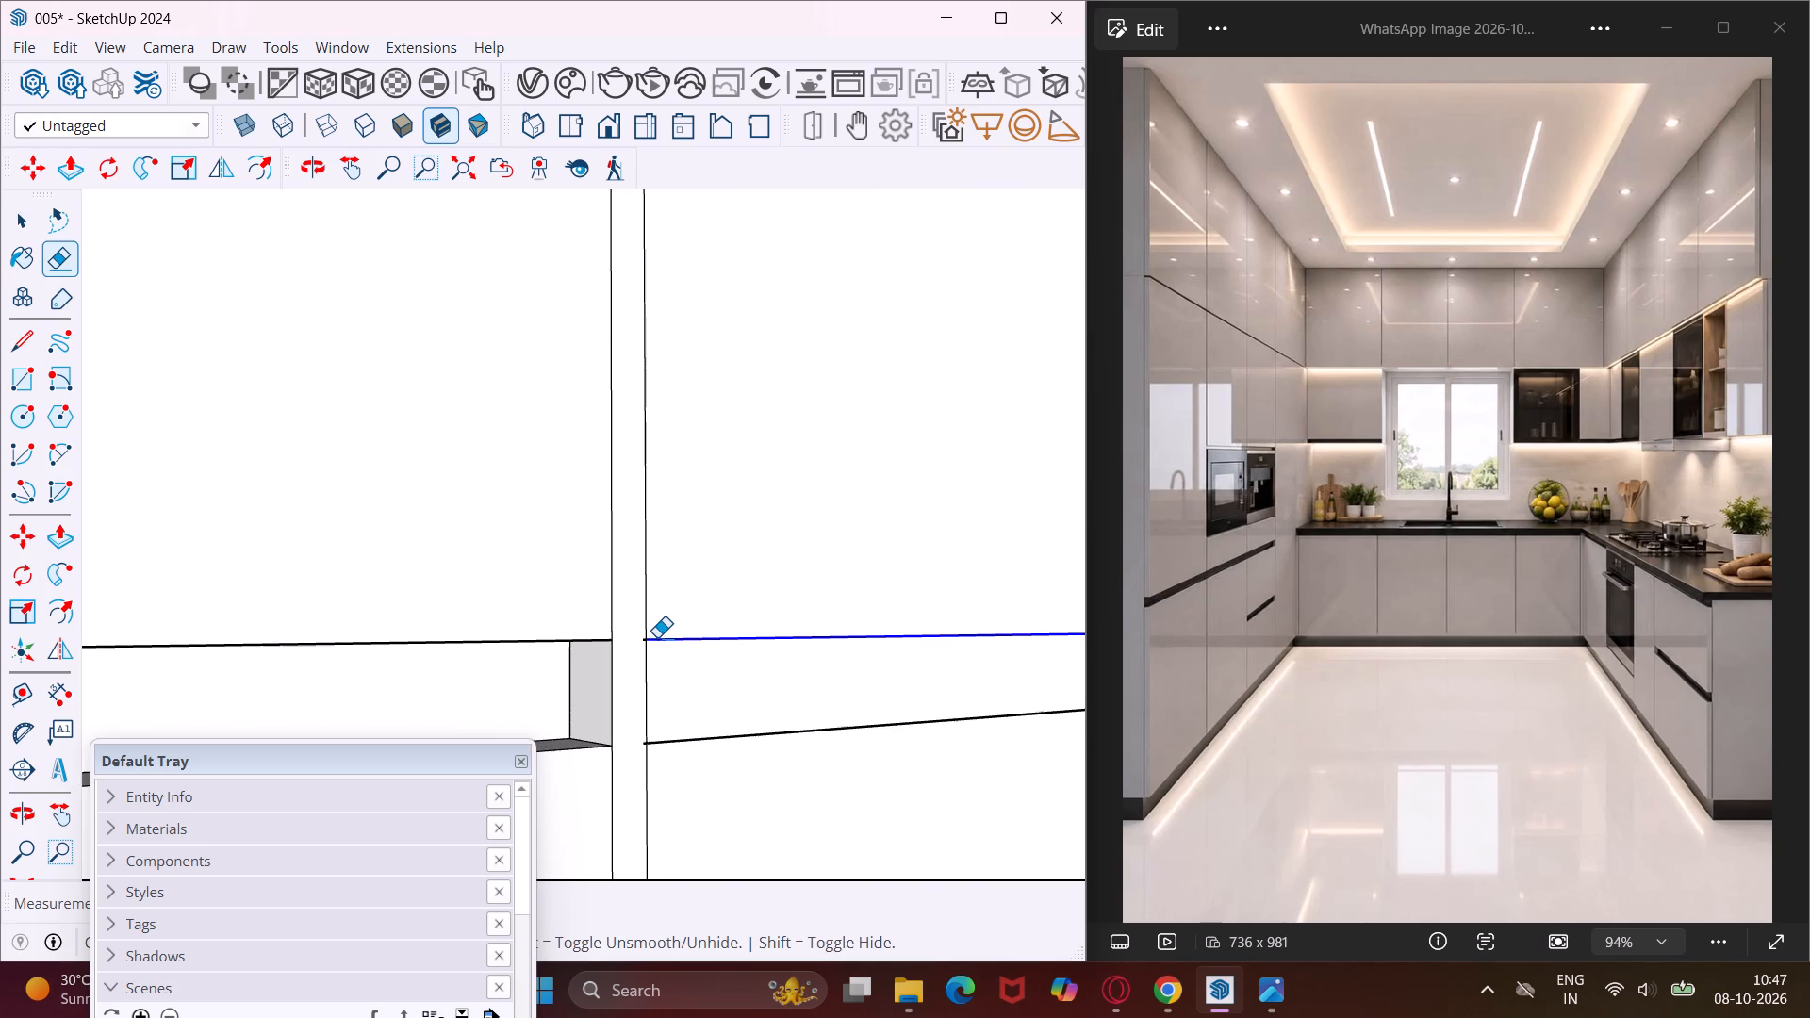
left_click(657, 637)
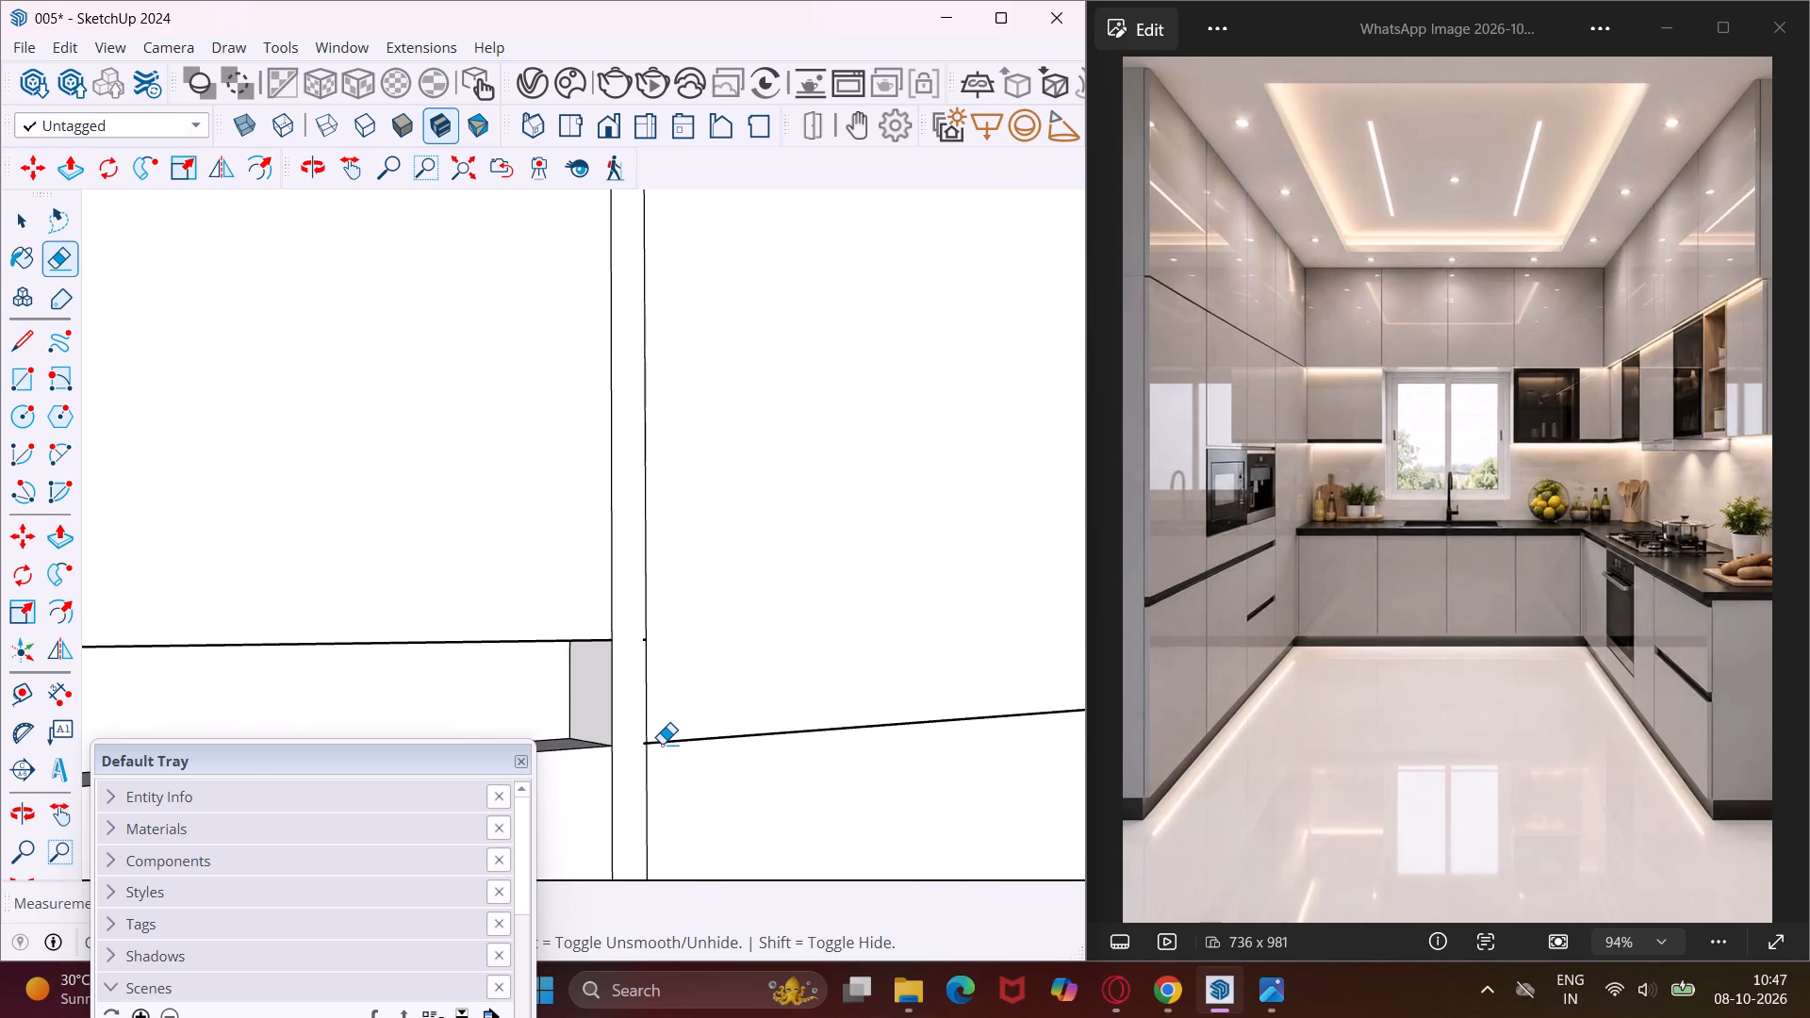
left_click(662, 744)
Erase the short line stubs the upper drawer gap left at the vertical gap strip between the microwave columns.
scroll(635, 747, "up", 7)
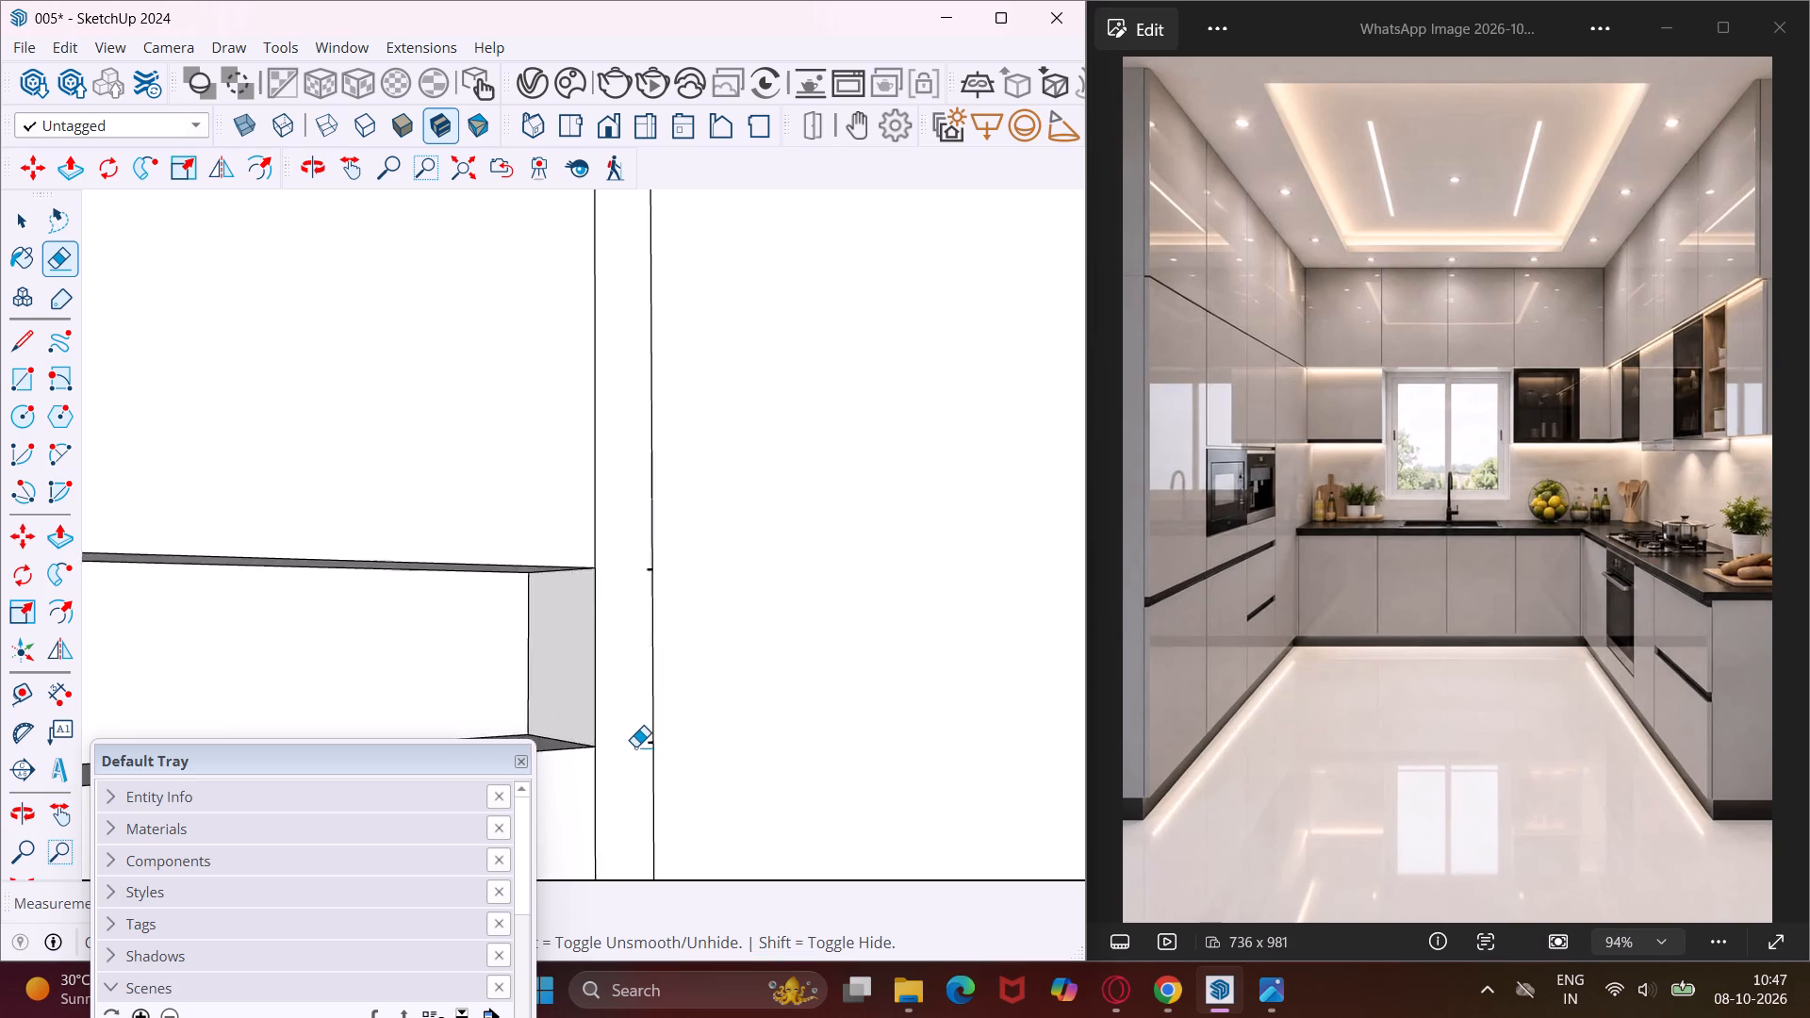
scroll(635, 747, "up", 6)
left_click(664, 741)
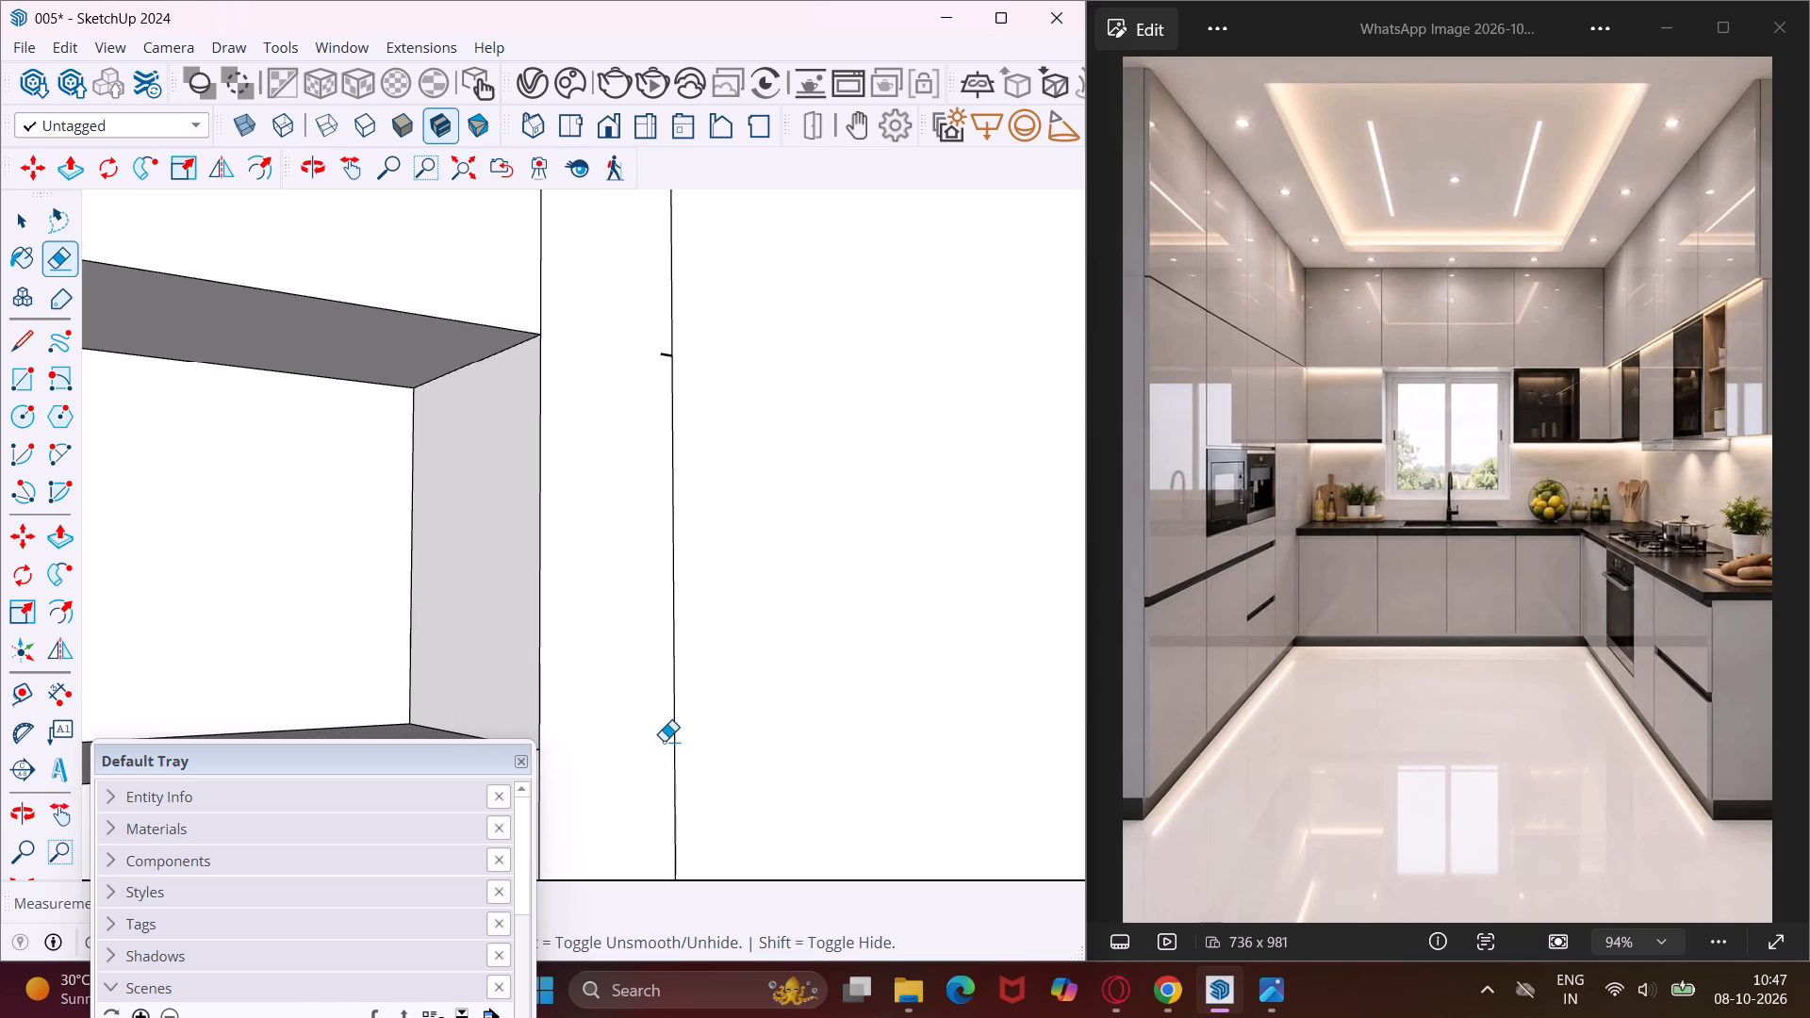
left_click(665, 354)
Erase the two horizontal lines of the lower drawer gap on the front below the second microwave.
scroll(643, 366, "down", 11)
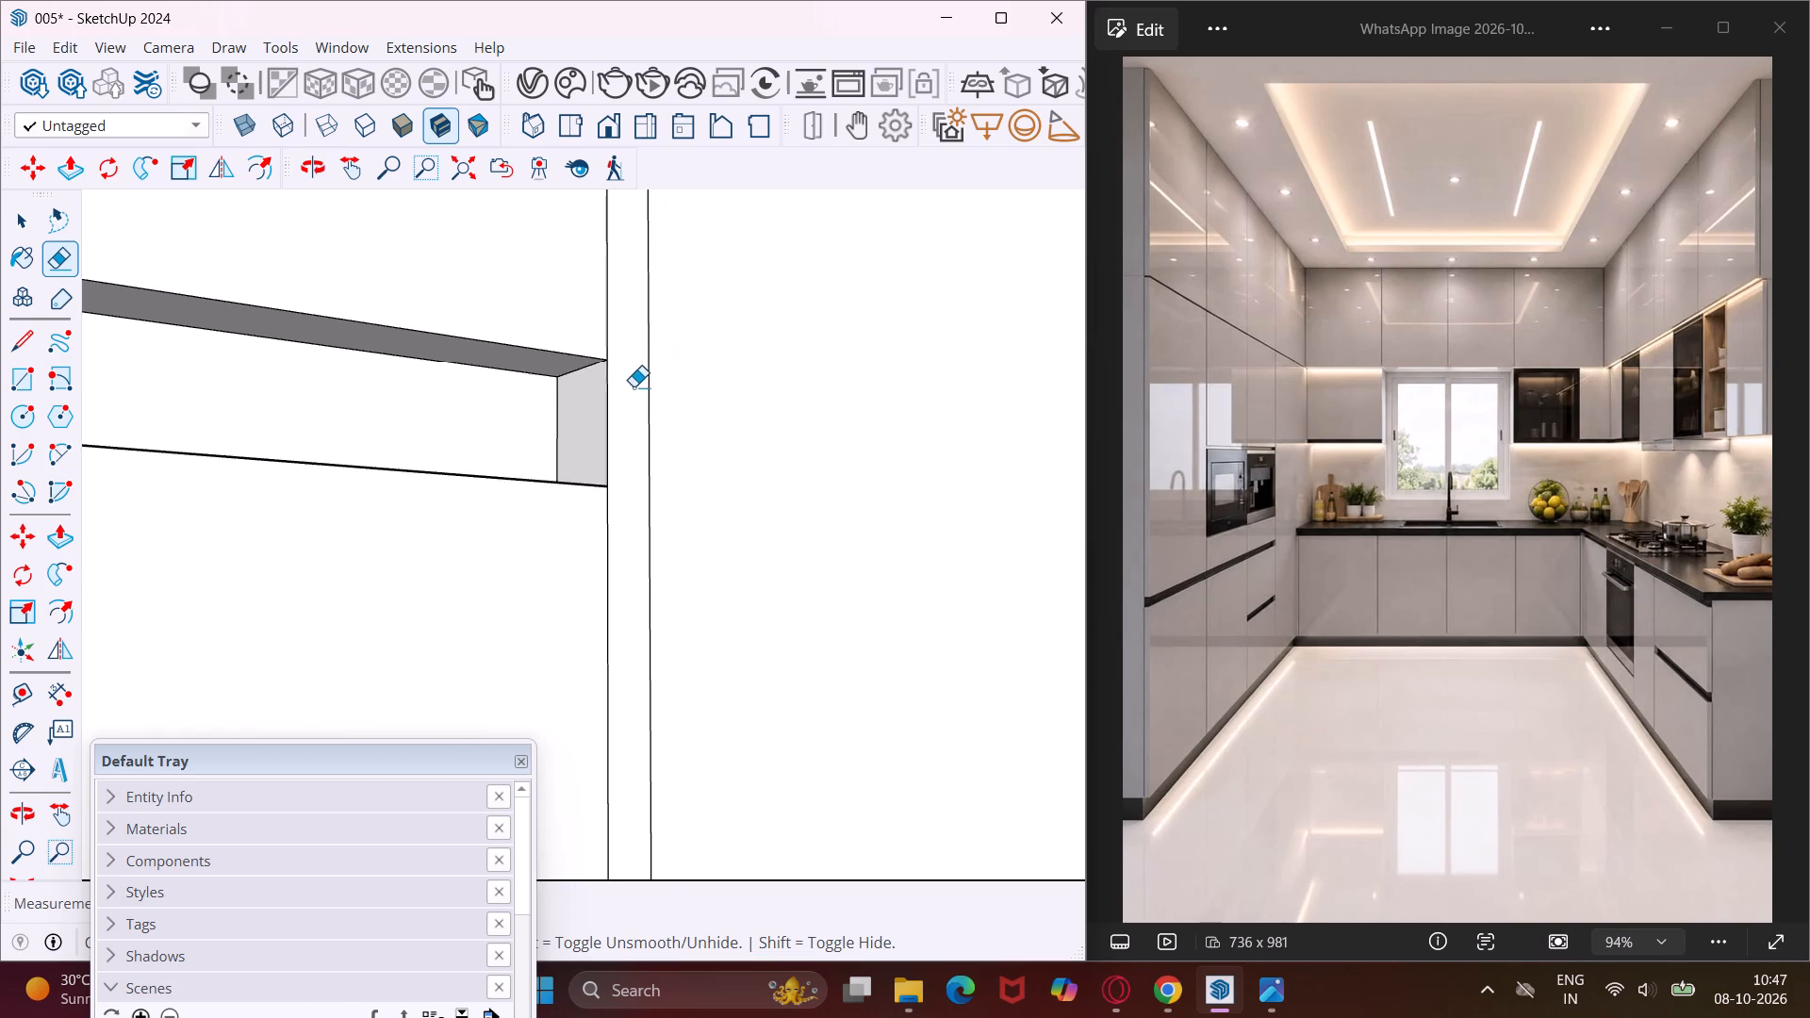
scroll(633, 386, "down", 19)
scroll(650, 481, "down", 5)
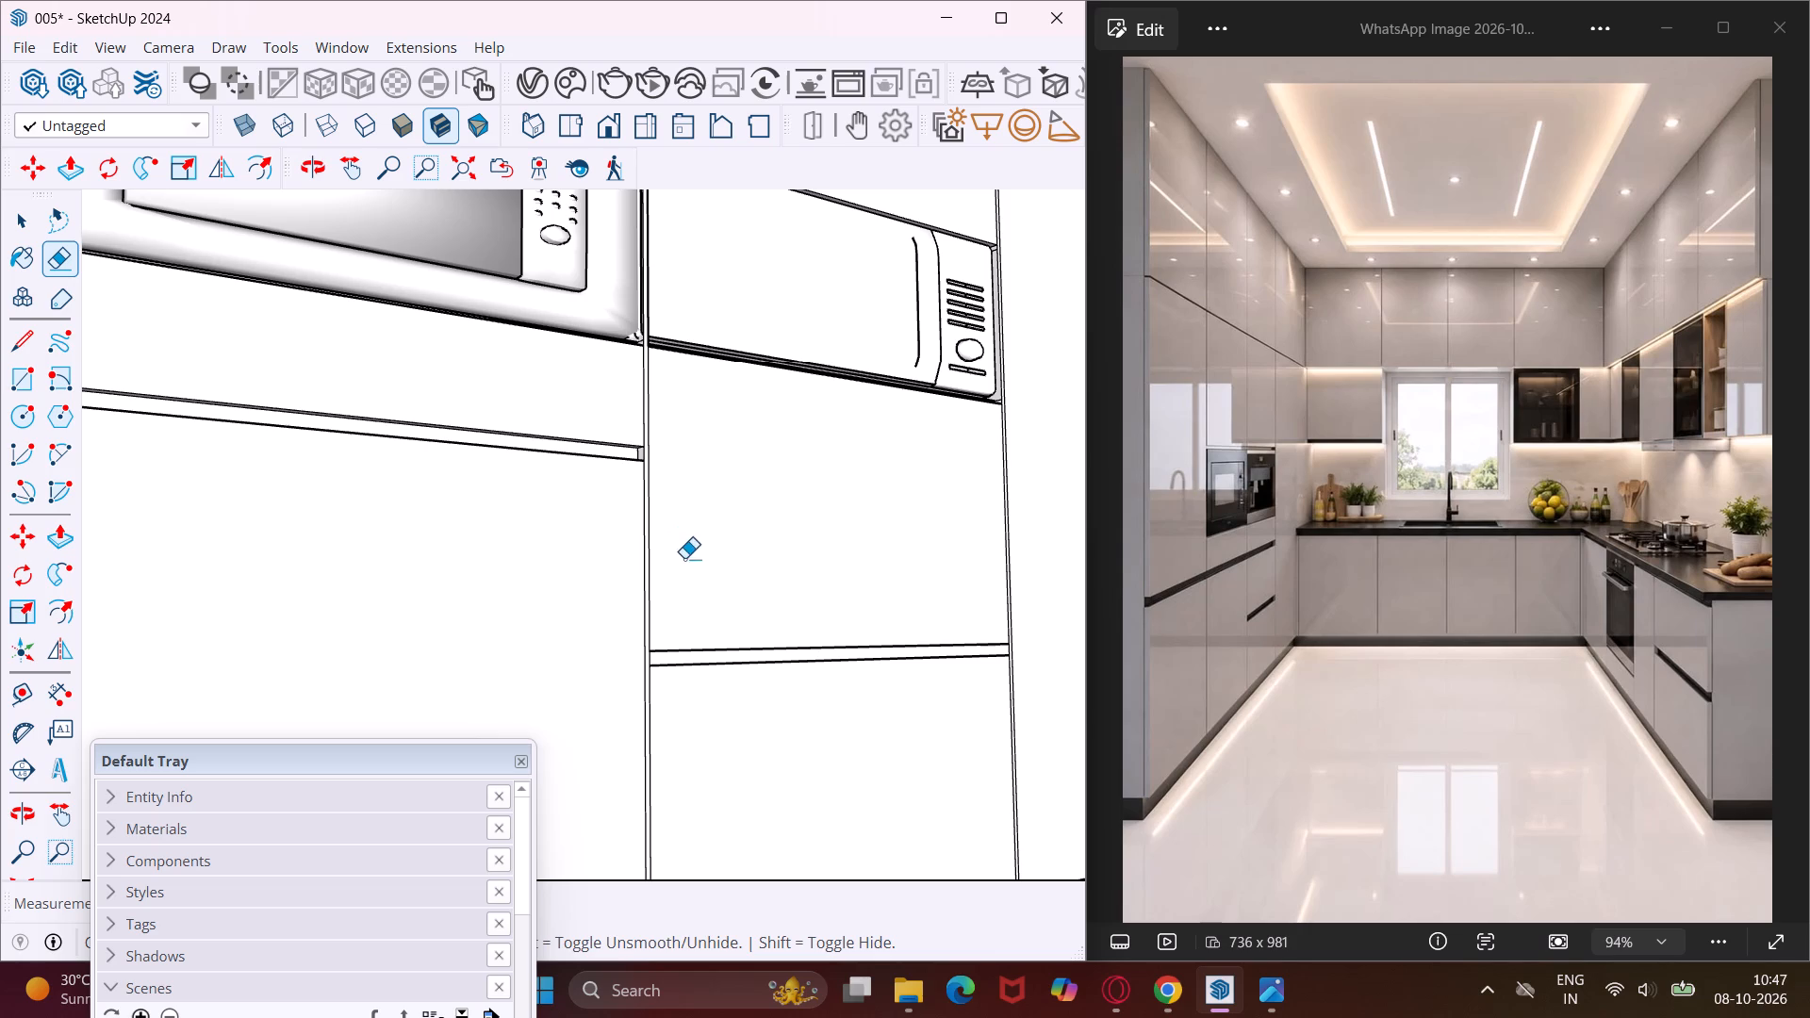
scroll(677, 664, "up", 10)
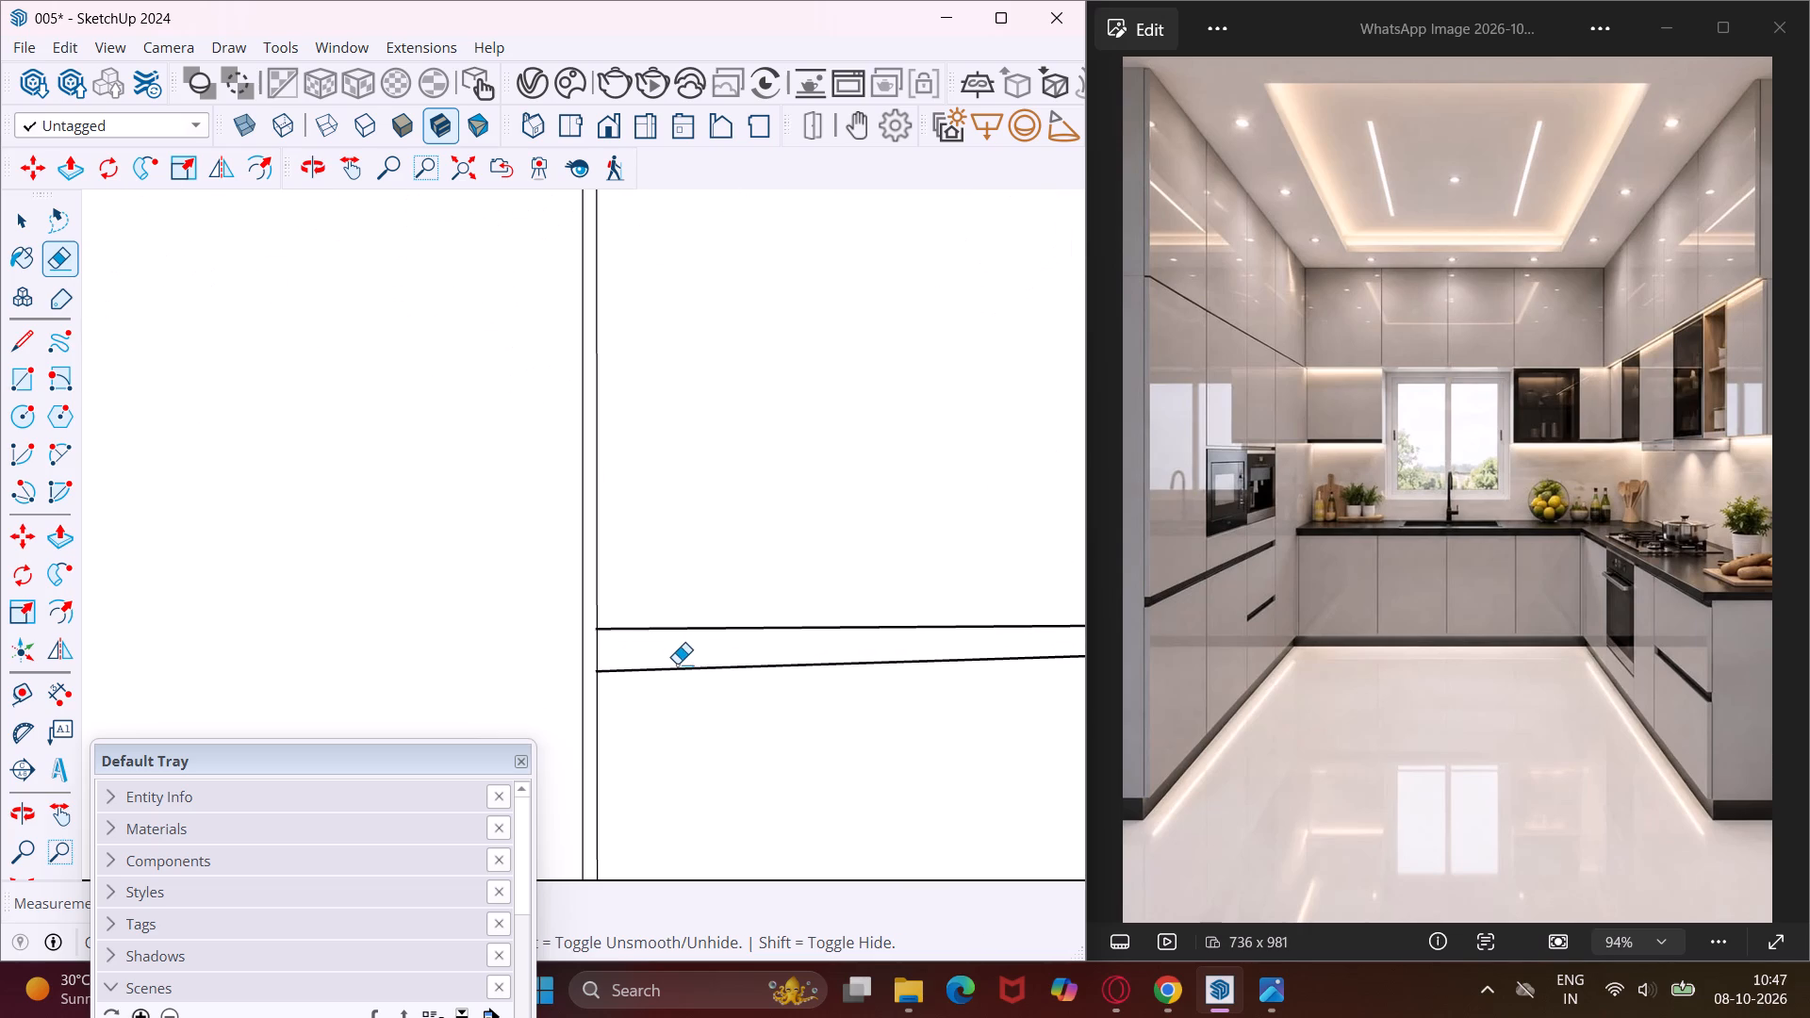
left_click(680, 667)
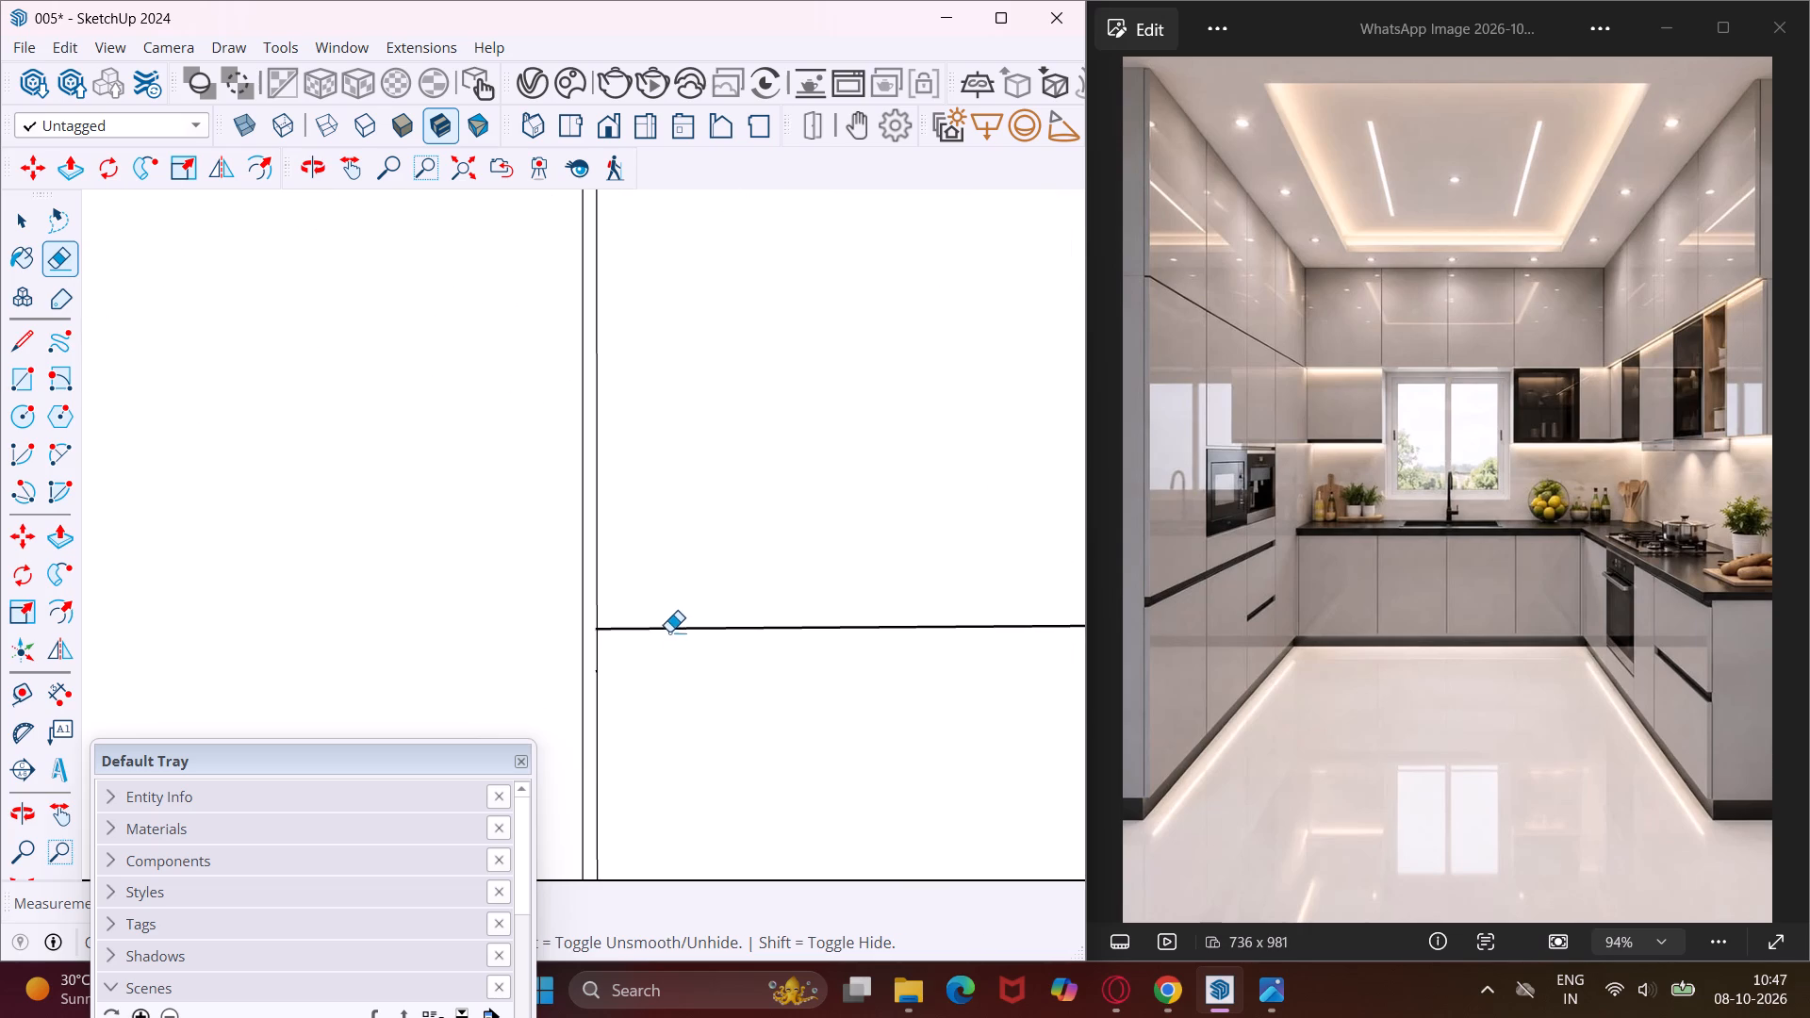
left_click(666, 627)
left_click(666, 627)
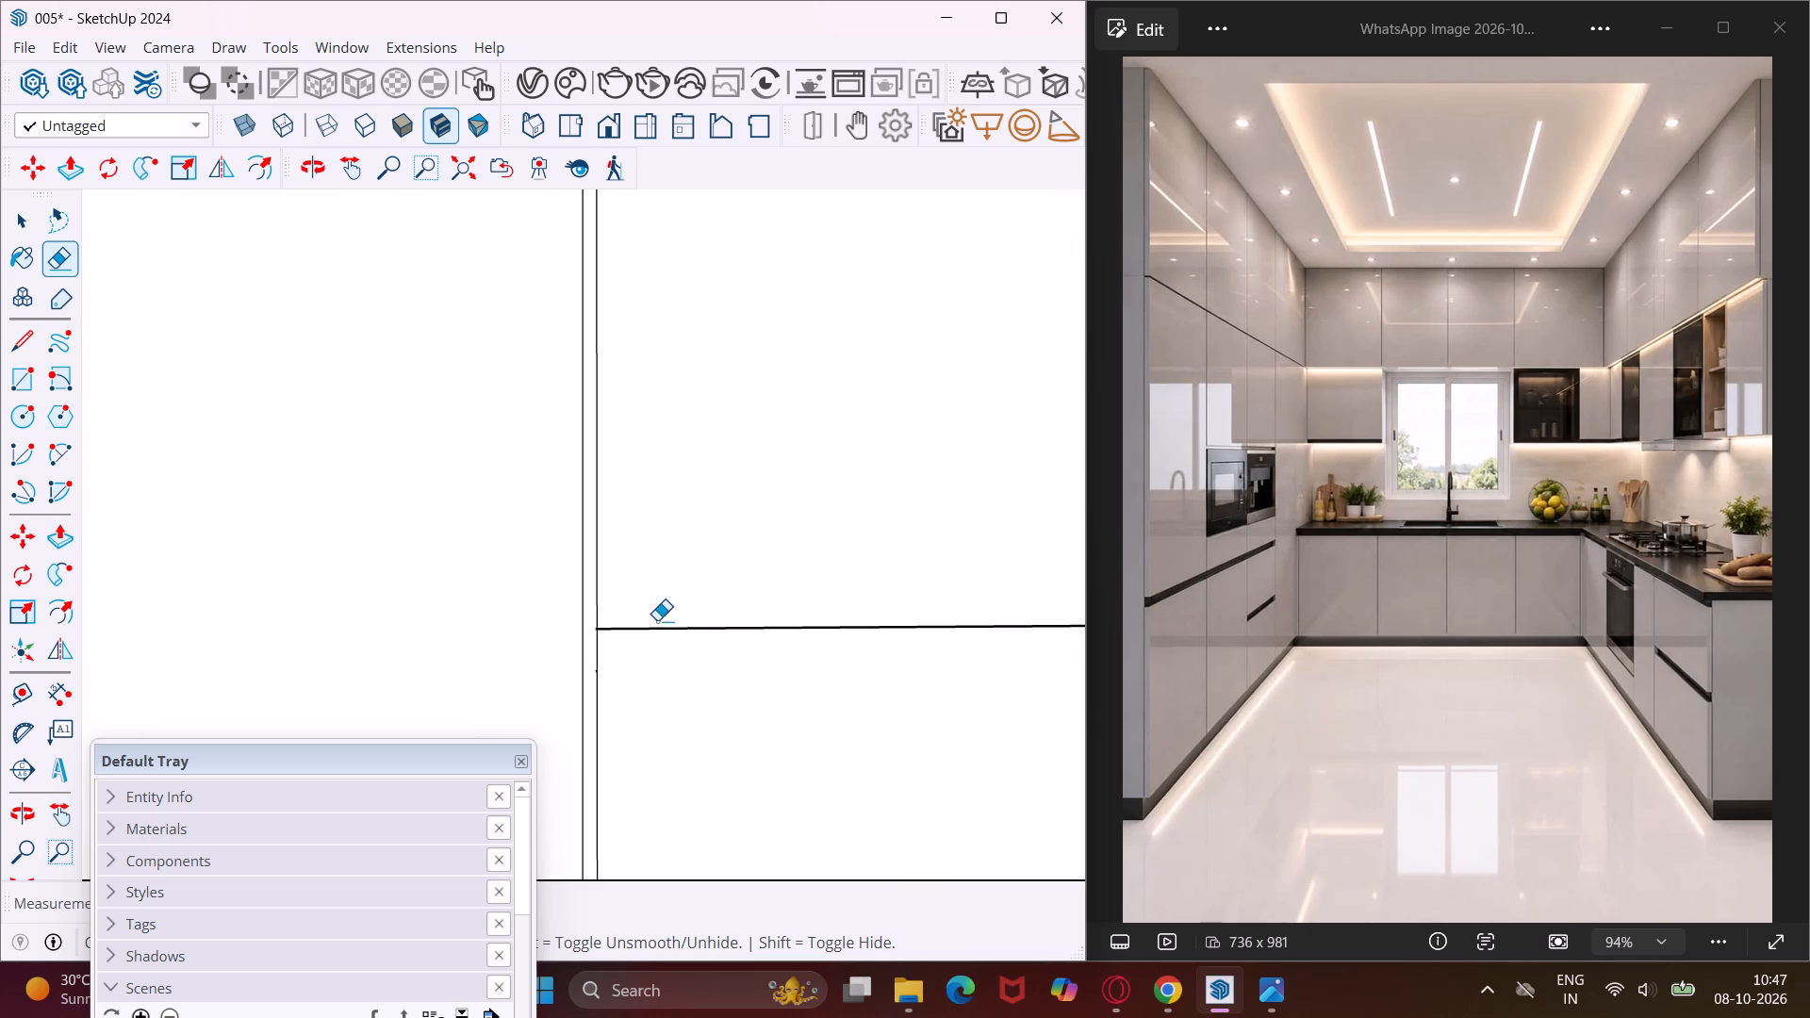
left_click(656, 626)
triple_click(656, 626)
scroll(649, 631, "up", 10)
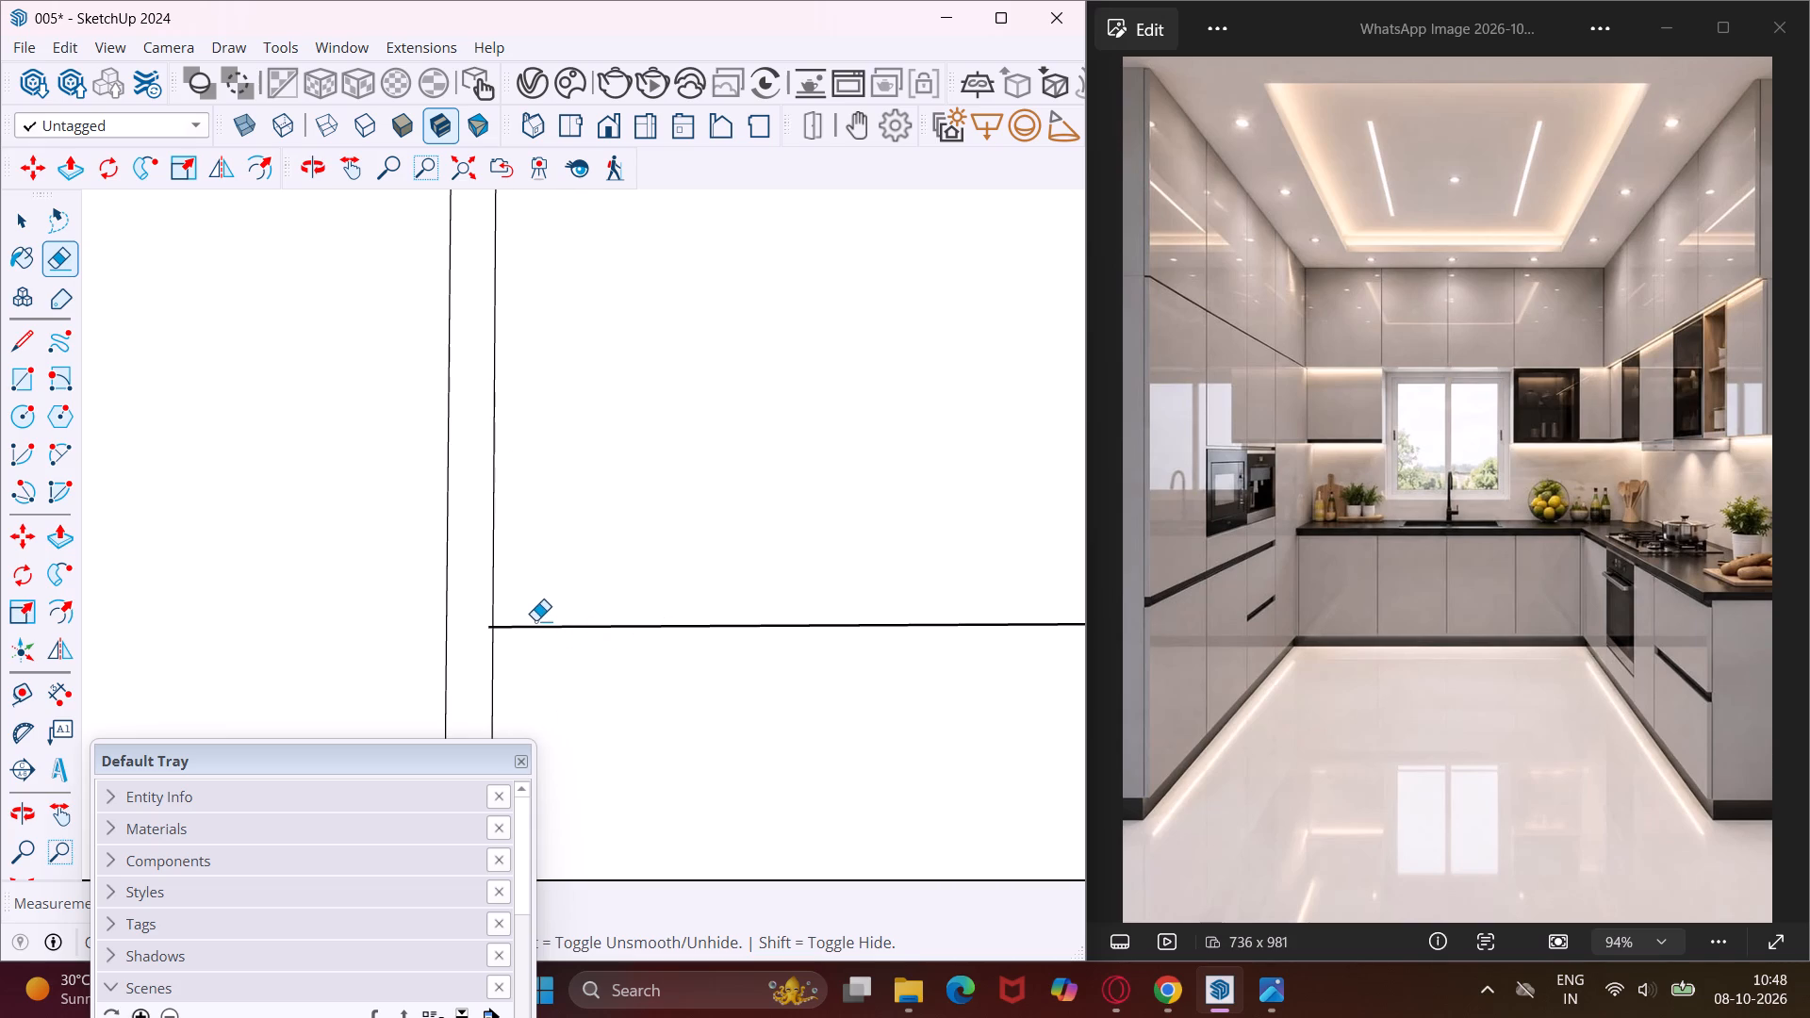
left_click(535, 626)
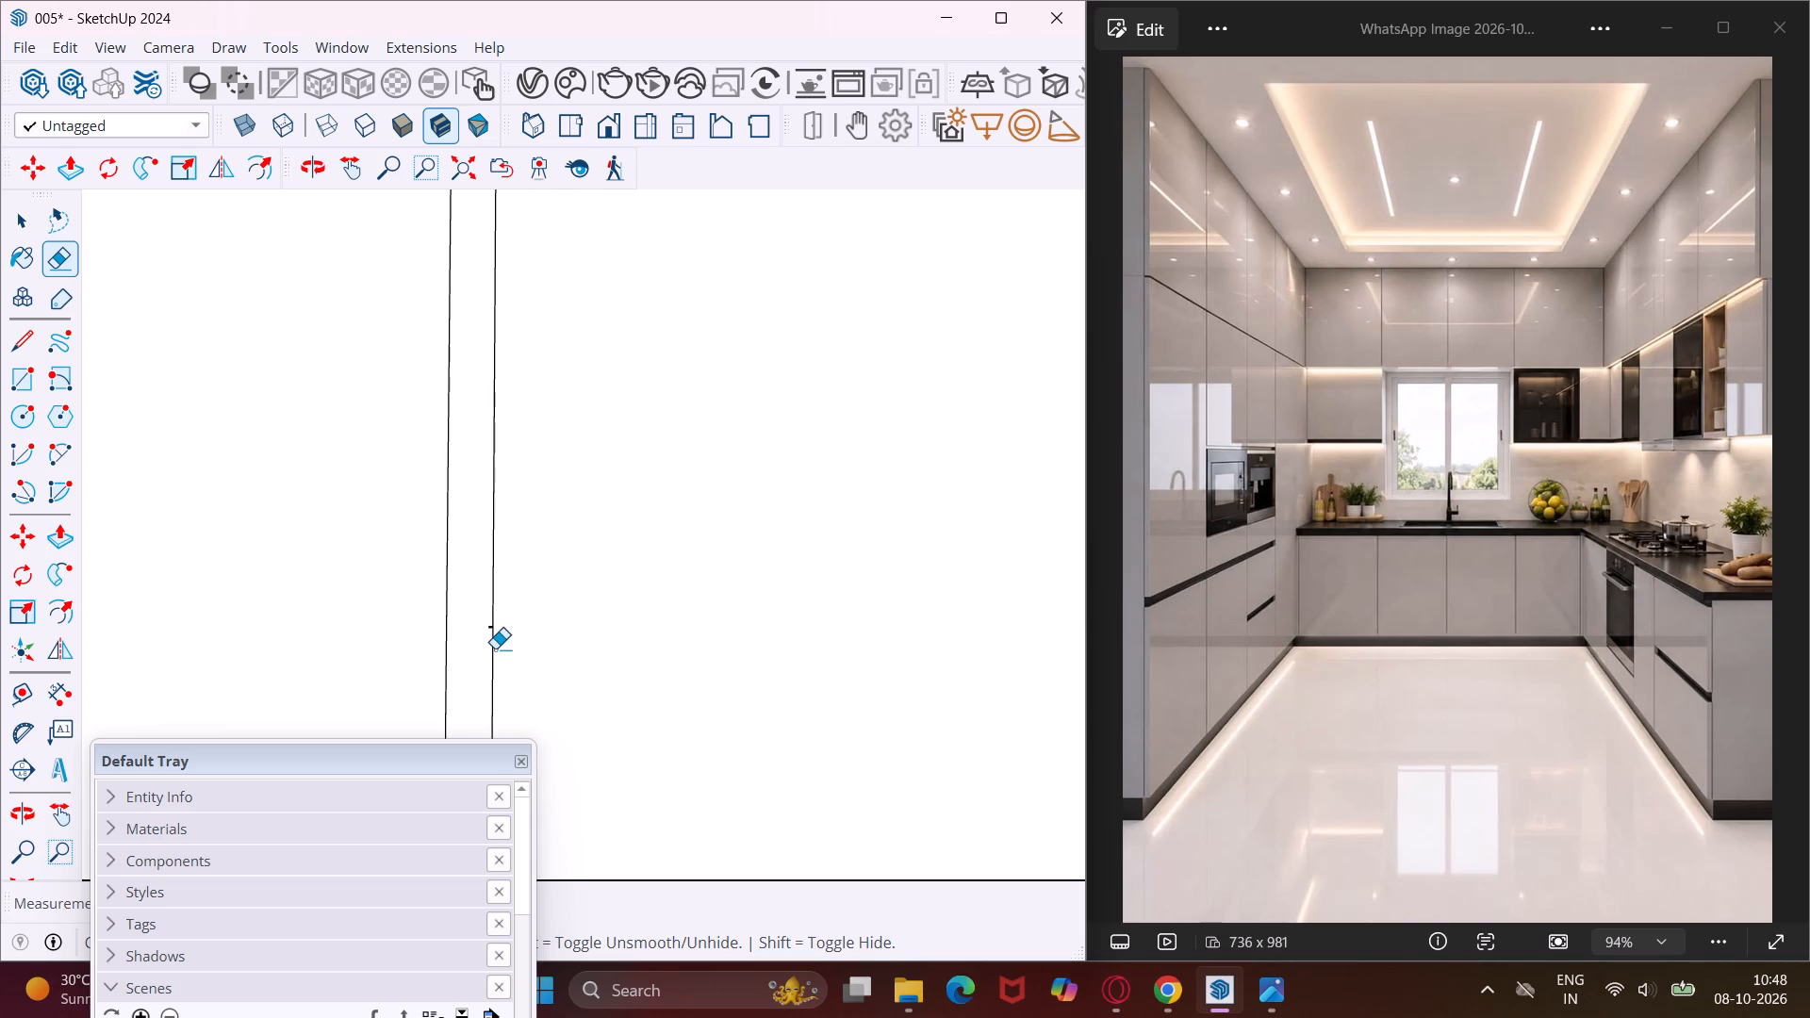
Erase the short line stubs the lower drawer gap left at the vertical gap strip.
middle_click_drag(495, 649, 543, 611)
scroll(487, 625, "up", 2)
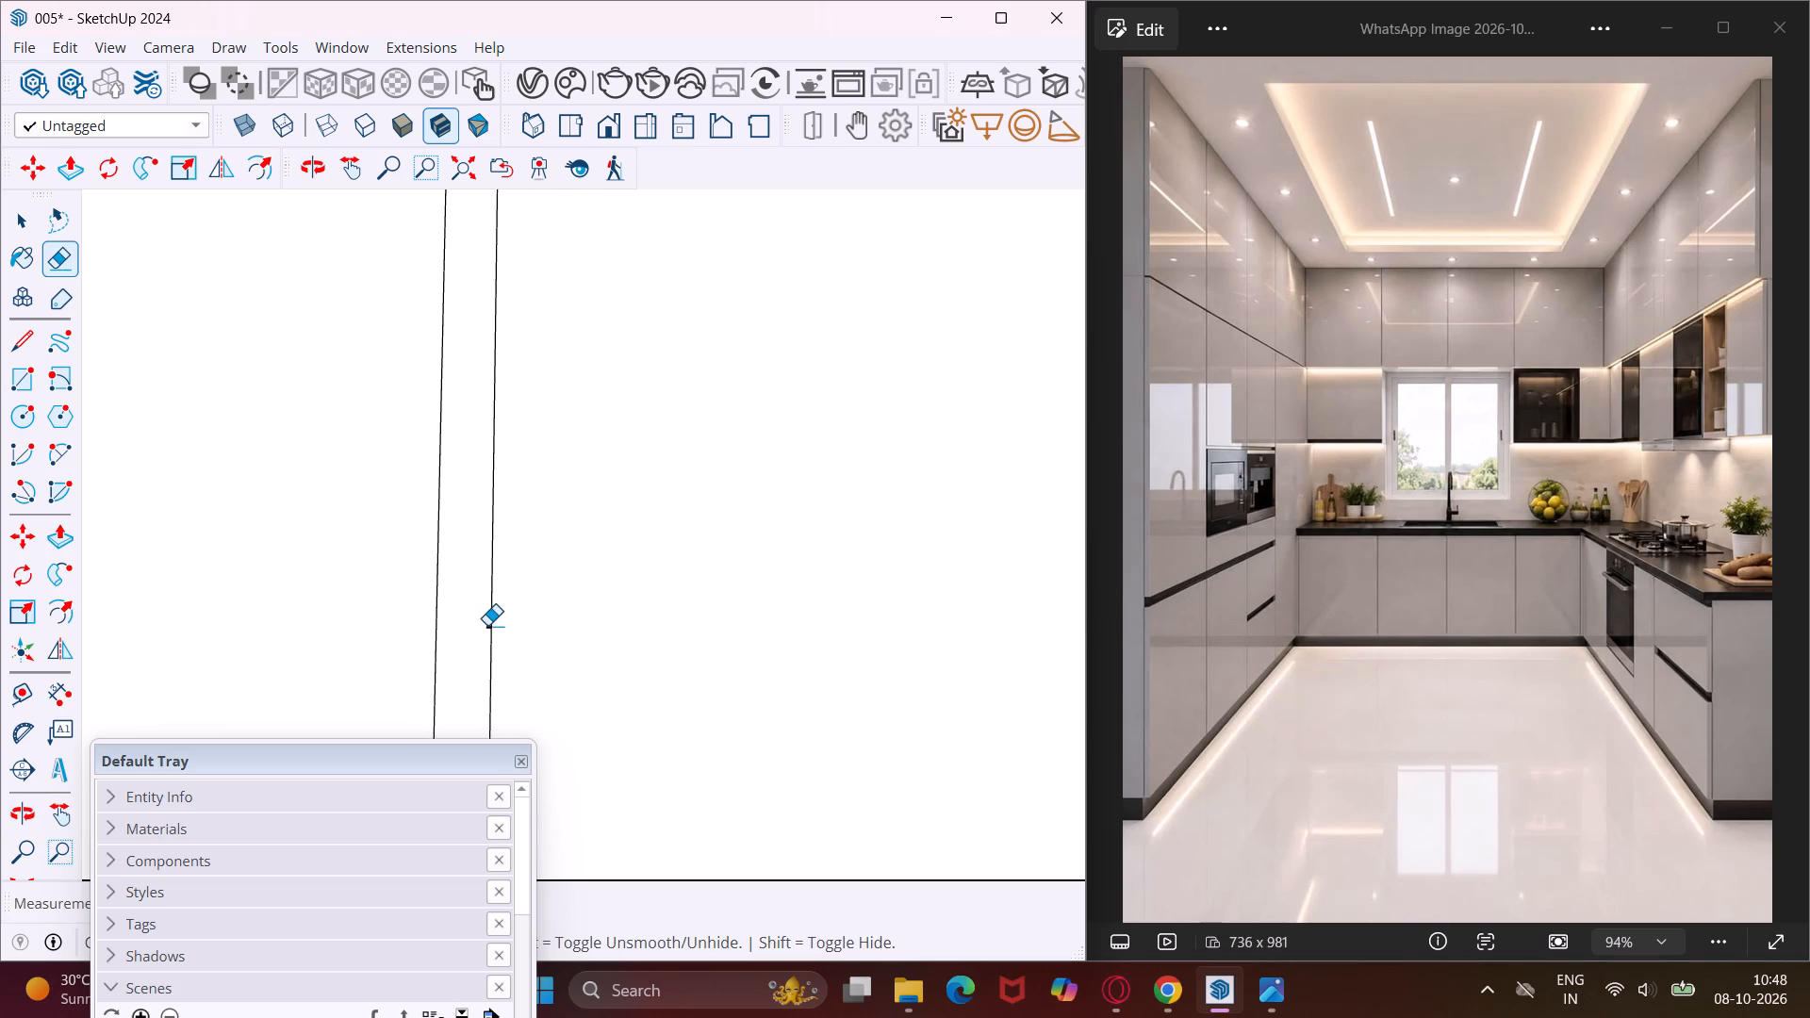
scroll(487, 625, "up", 14)
left_click(486, 634)
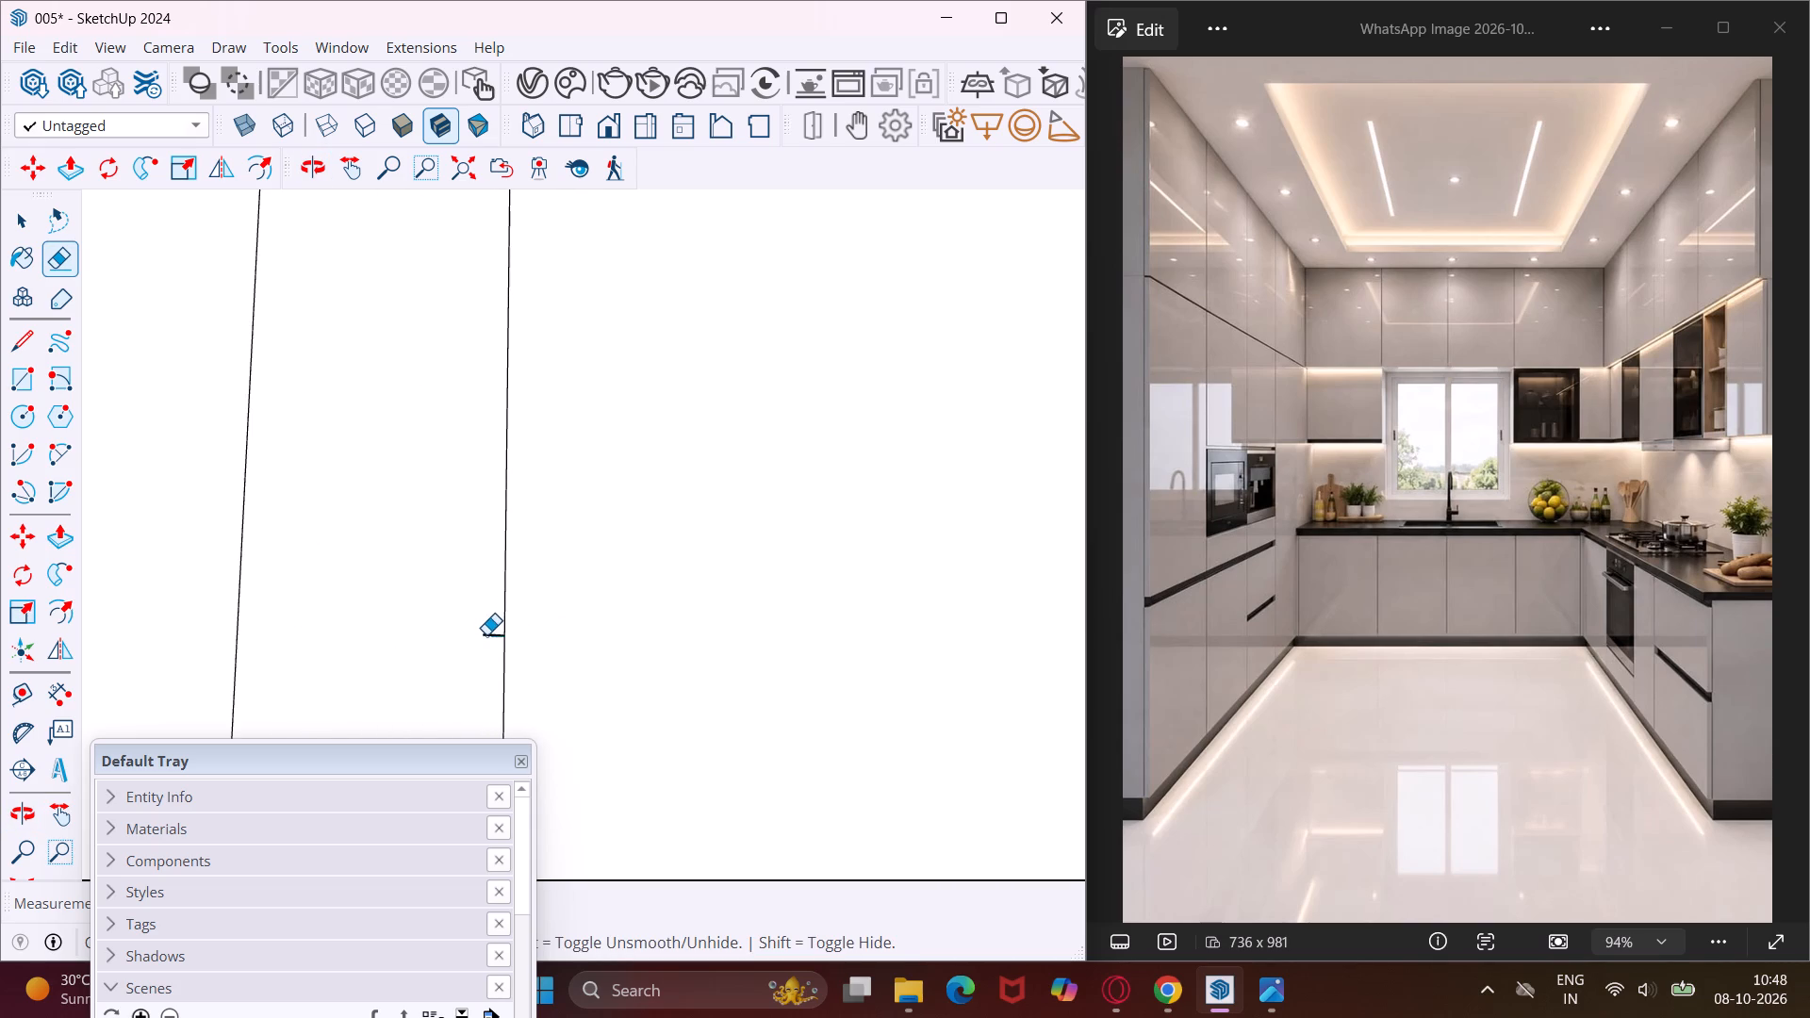
scroll(477, 605, "down", 18)
scroll(478, 597, "down", 4)
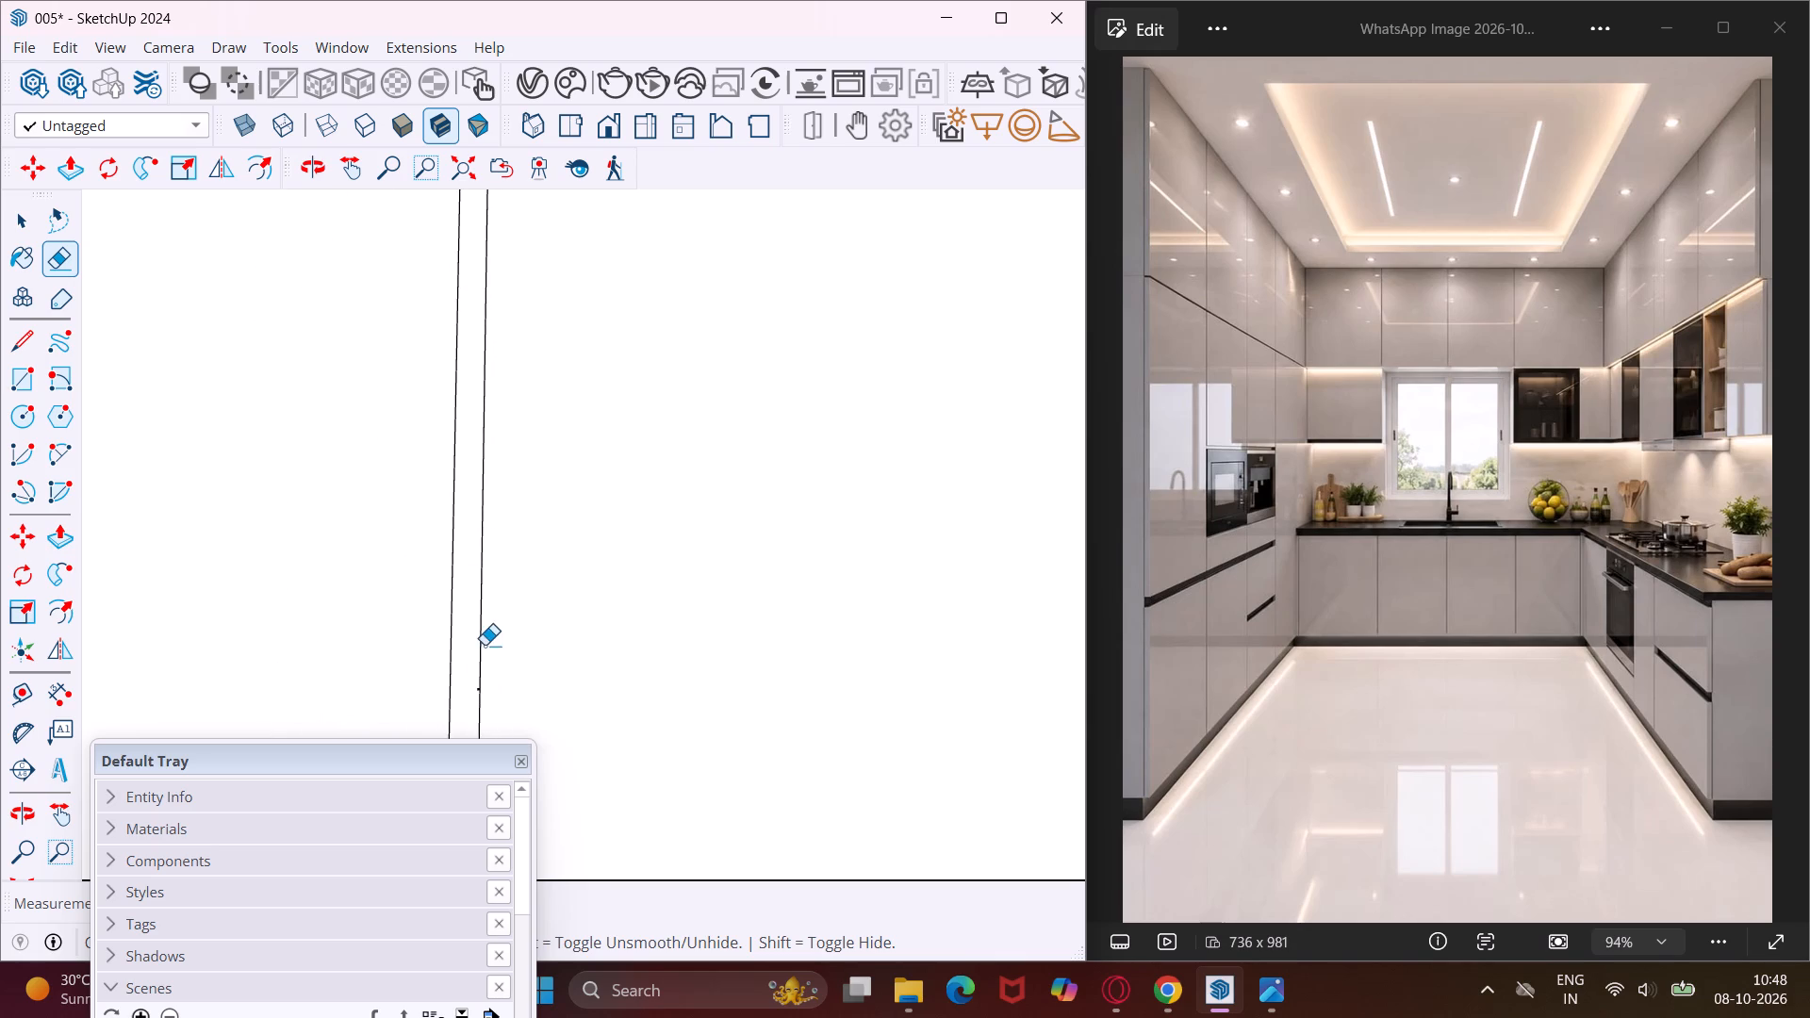
scroll(477, 690, "up", 20)
scroll(477, 690, "up", 3)
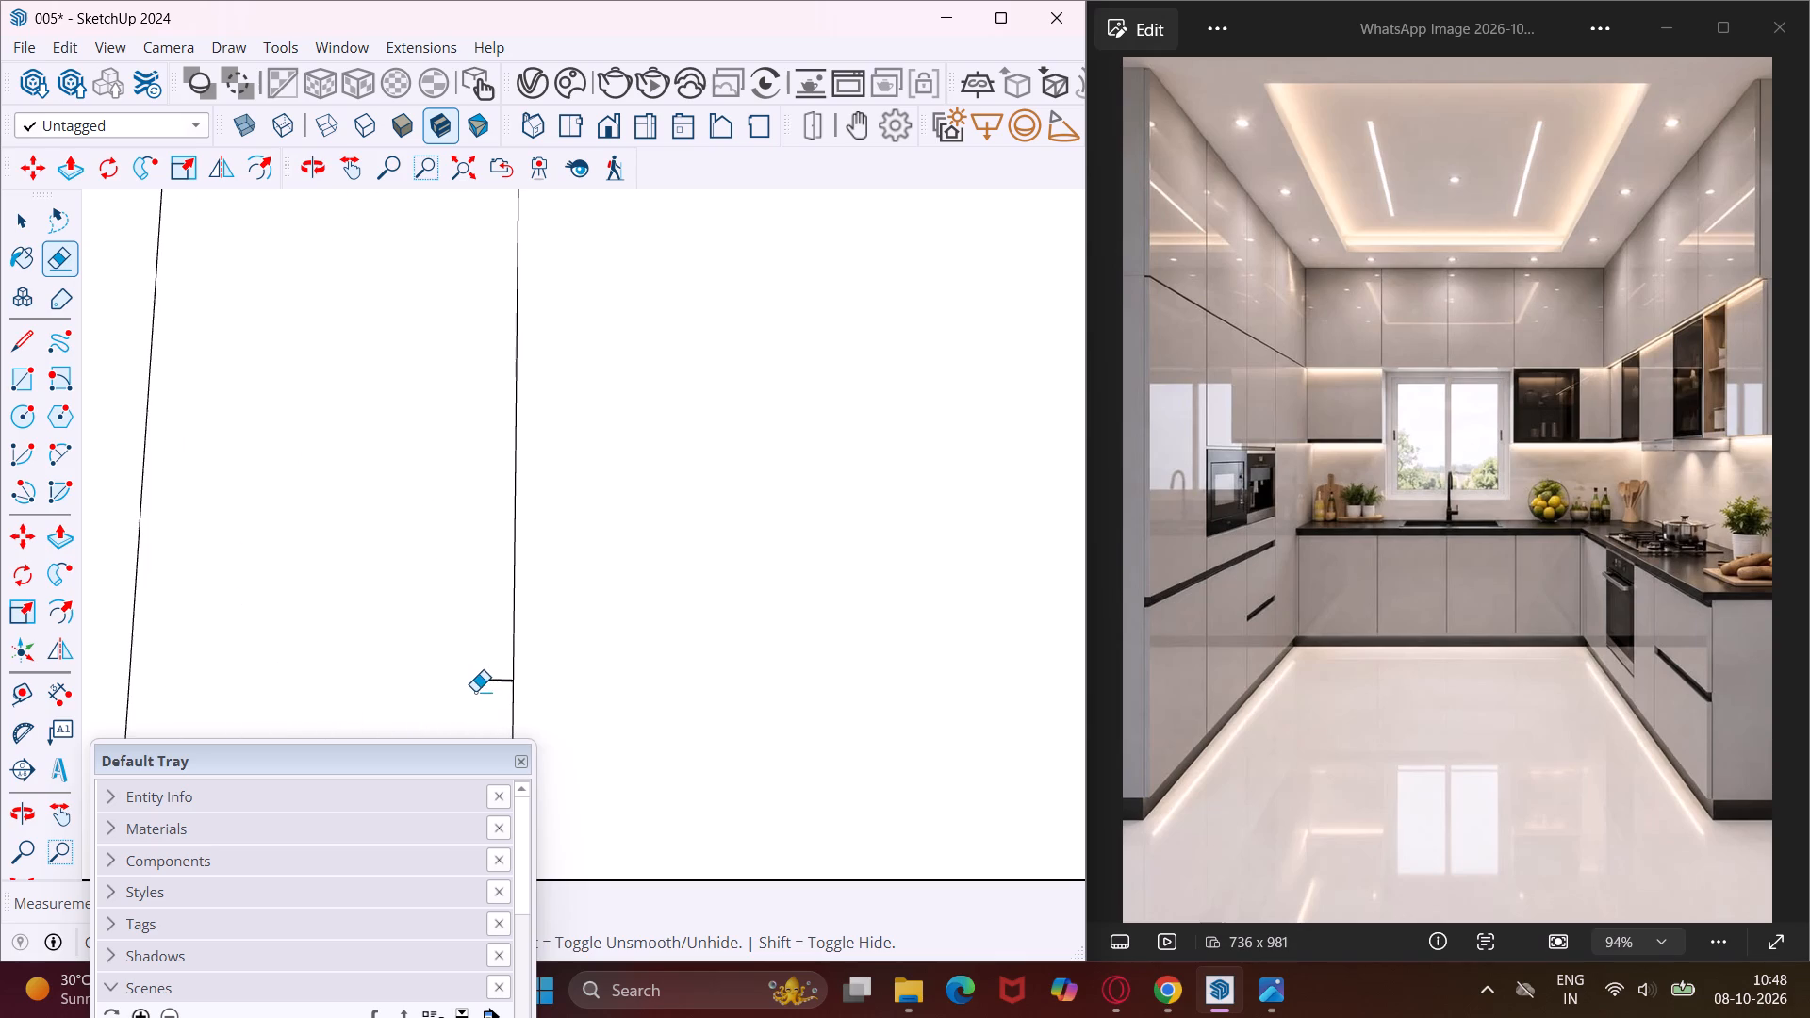
left_click(489, 679)
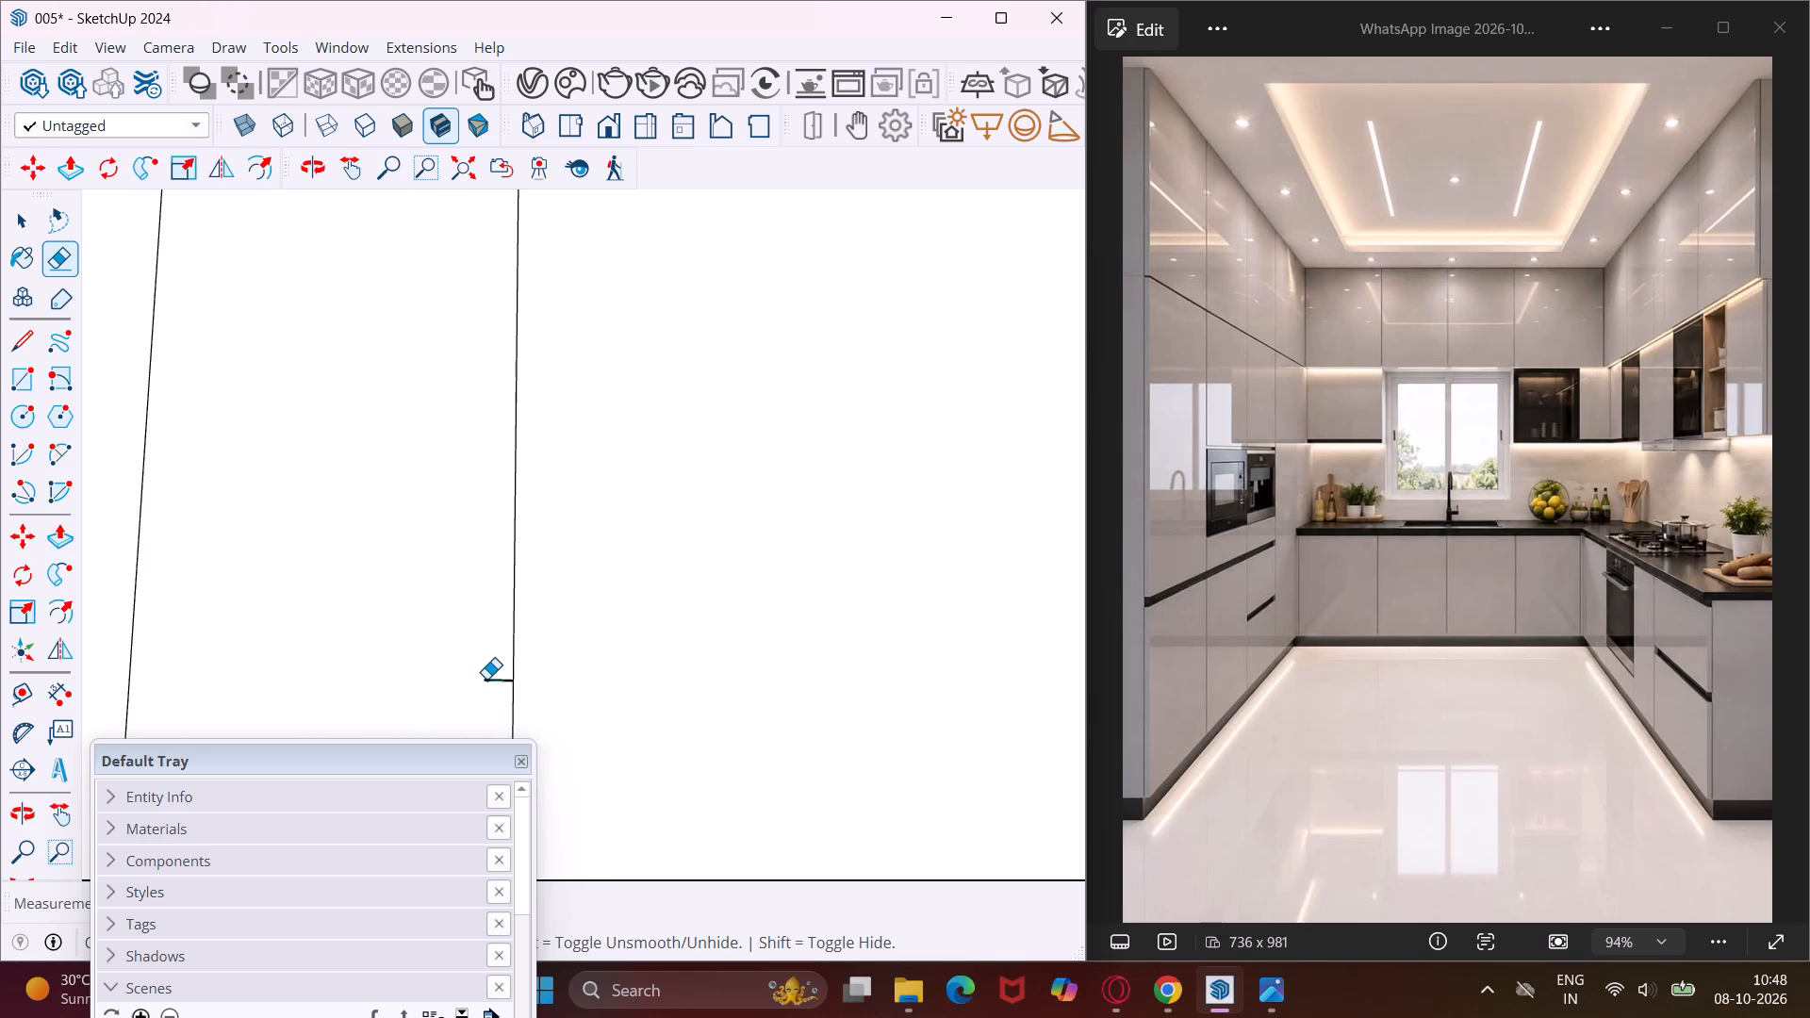
left_click(487, 679)
key("Escape")
key("space")
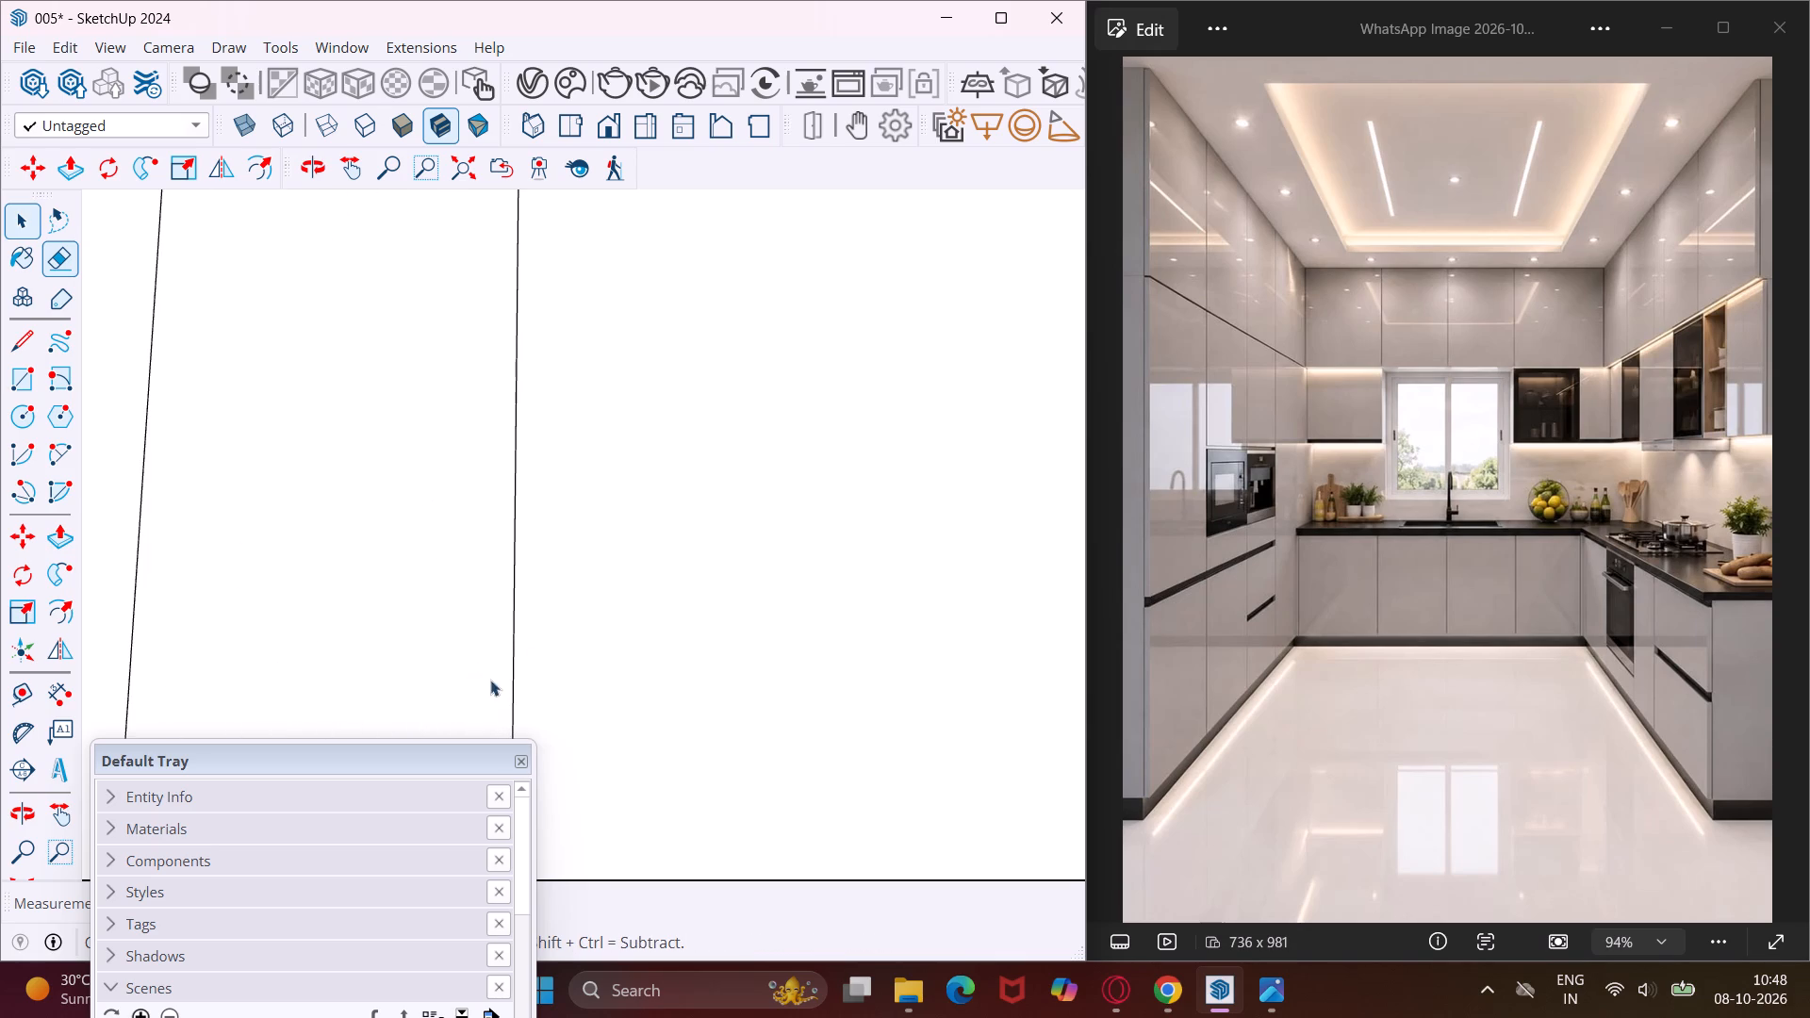
Examine the front below the second microwave together with the neighbouring drawer gap.
scroll(568, 608, "down", 18)
scroll(568, 607, "down", 6)
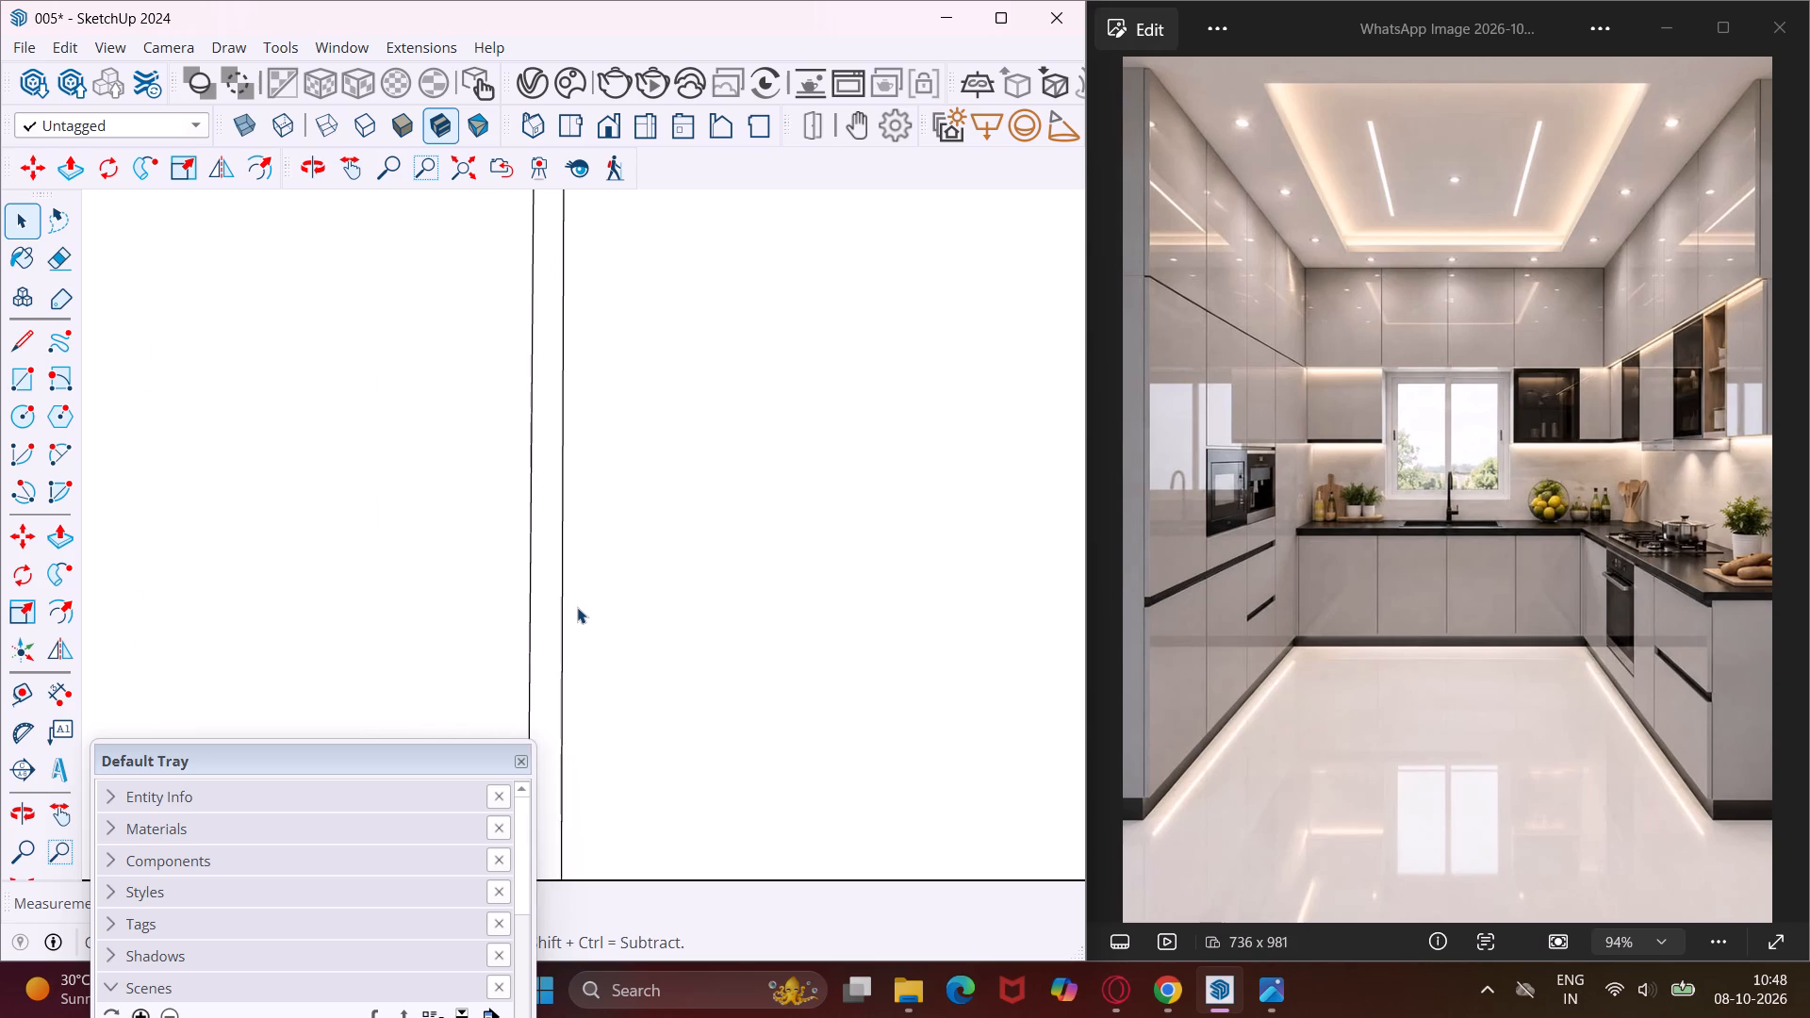
scroll(577, 607, "down", 18)
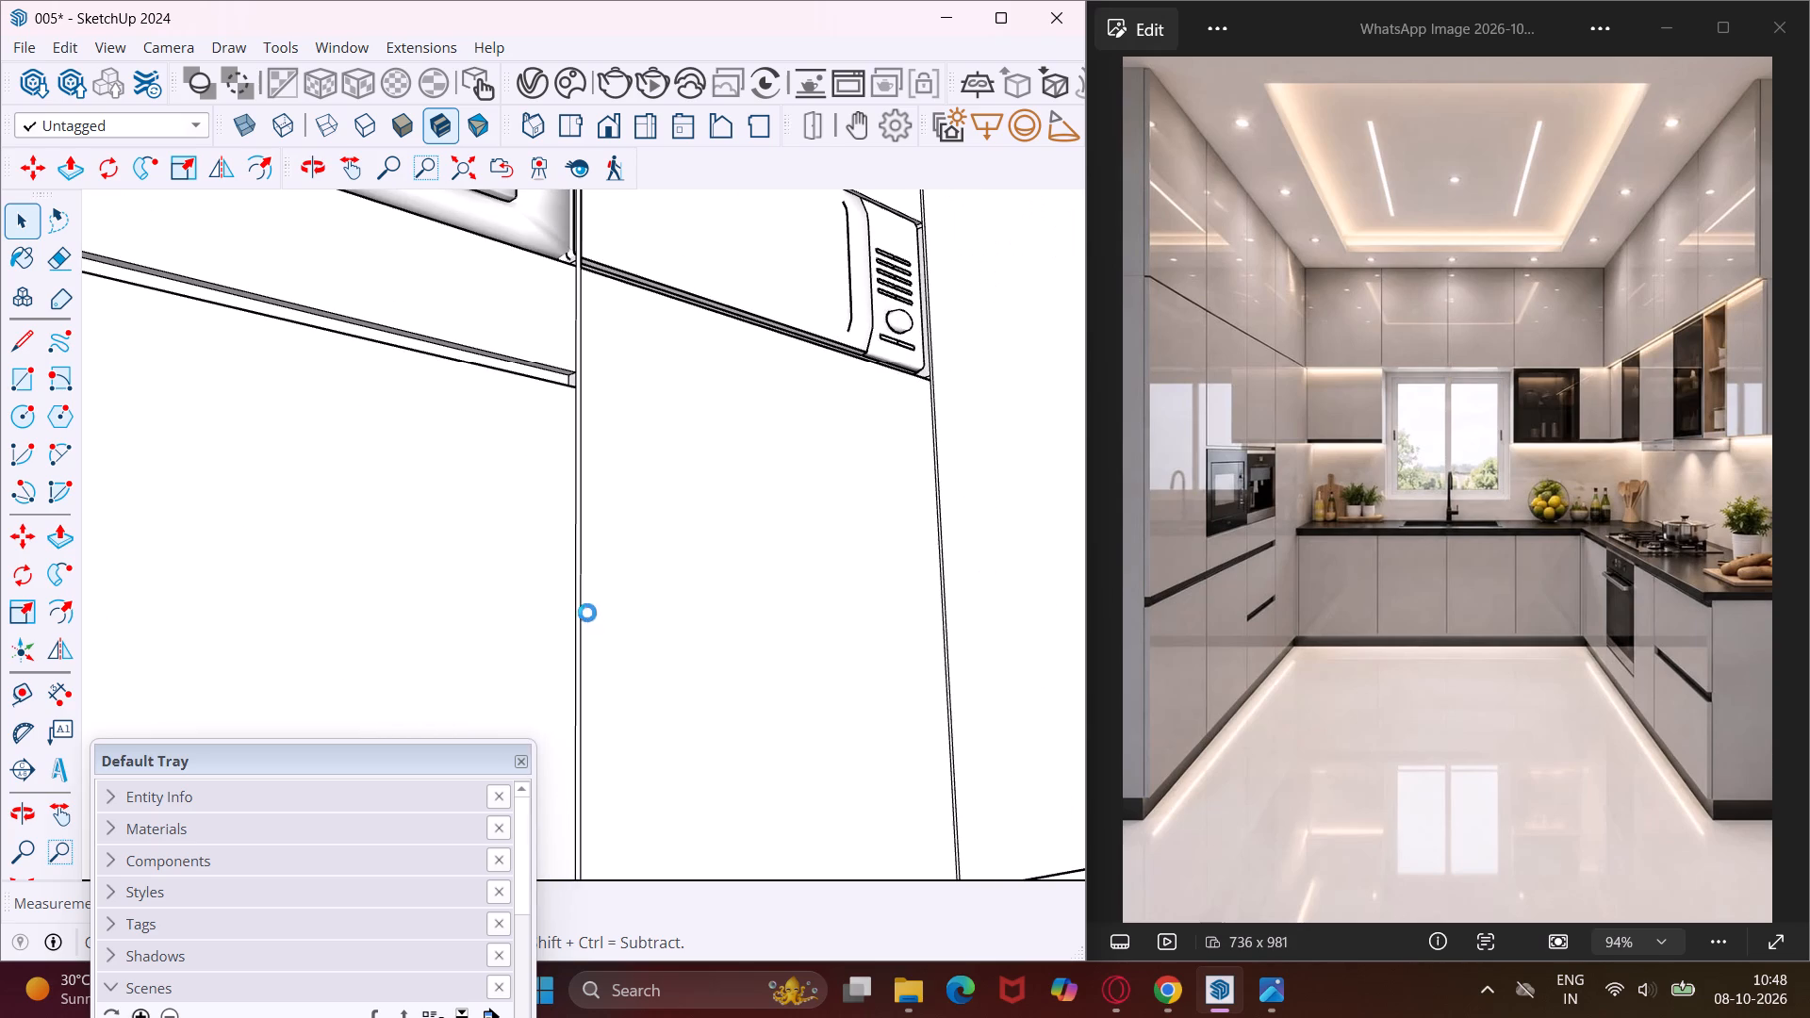
middle_click_drag(624, 712, 760, 684)
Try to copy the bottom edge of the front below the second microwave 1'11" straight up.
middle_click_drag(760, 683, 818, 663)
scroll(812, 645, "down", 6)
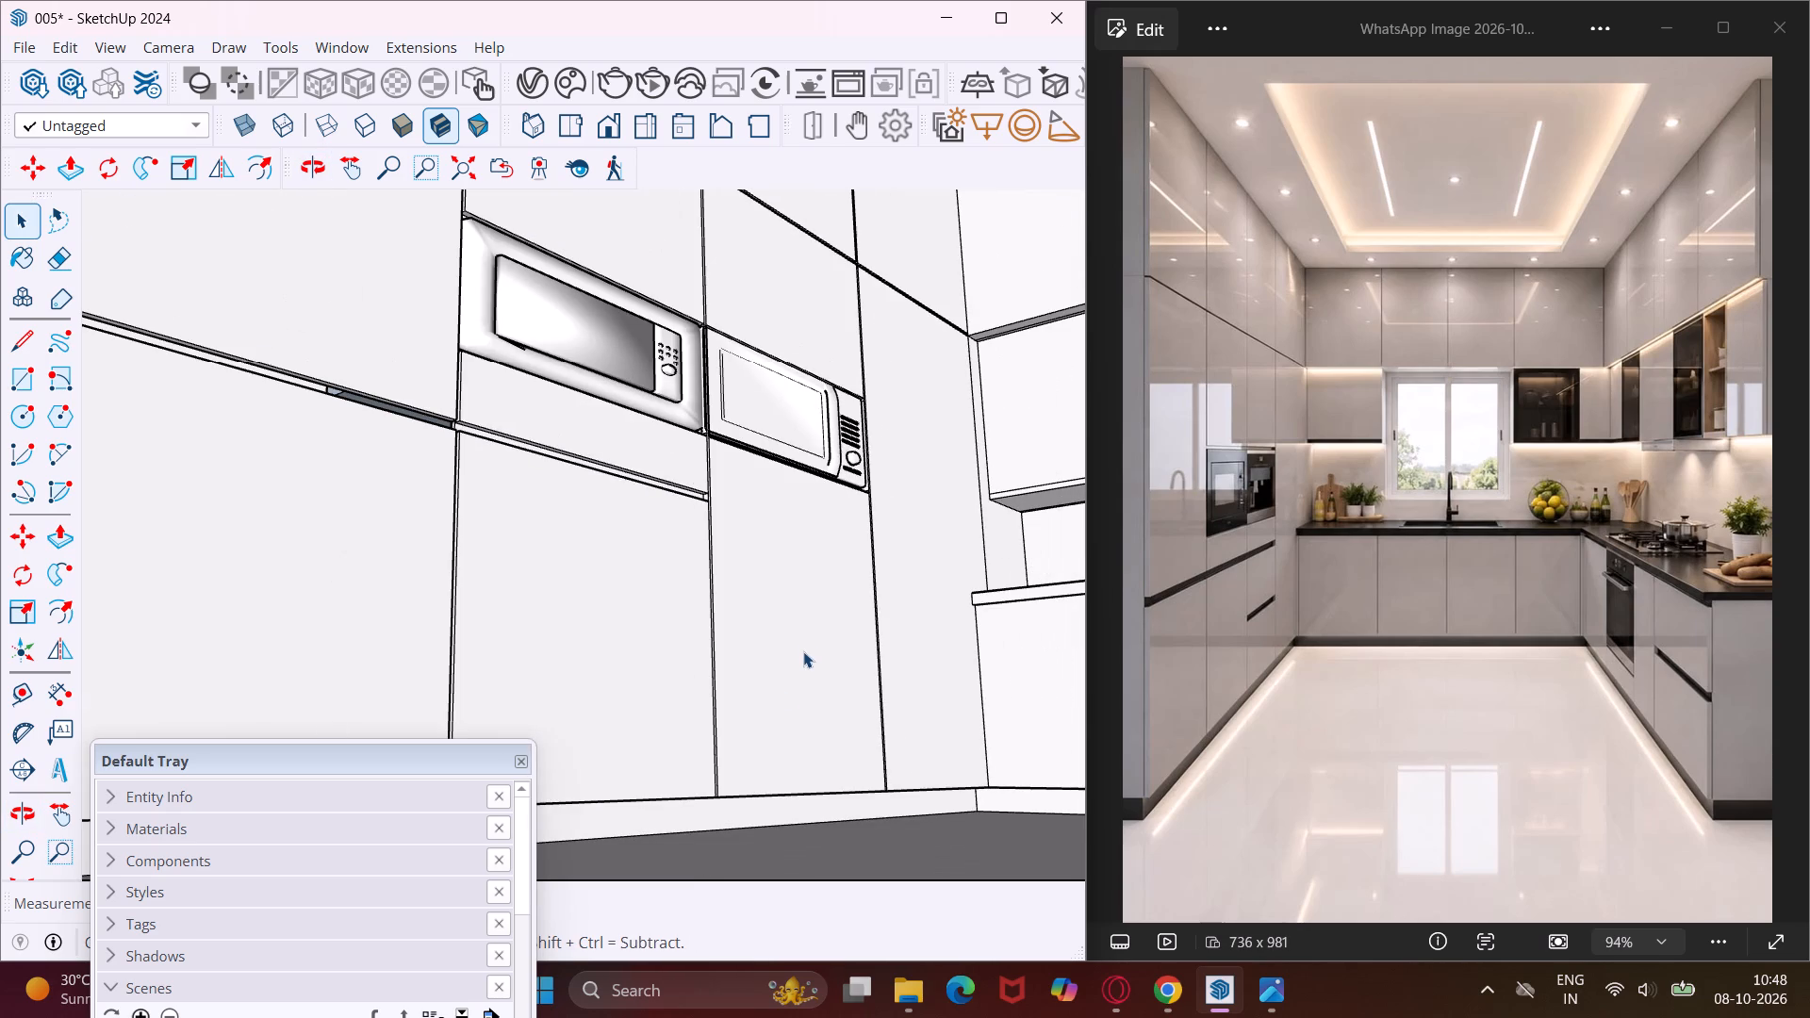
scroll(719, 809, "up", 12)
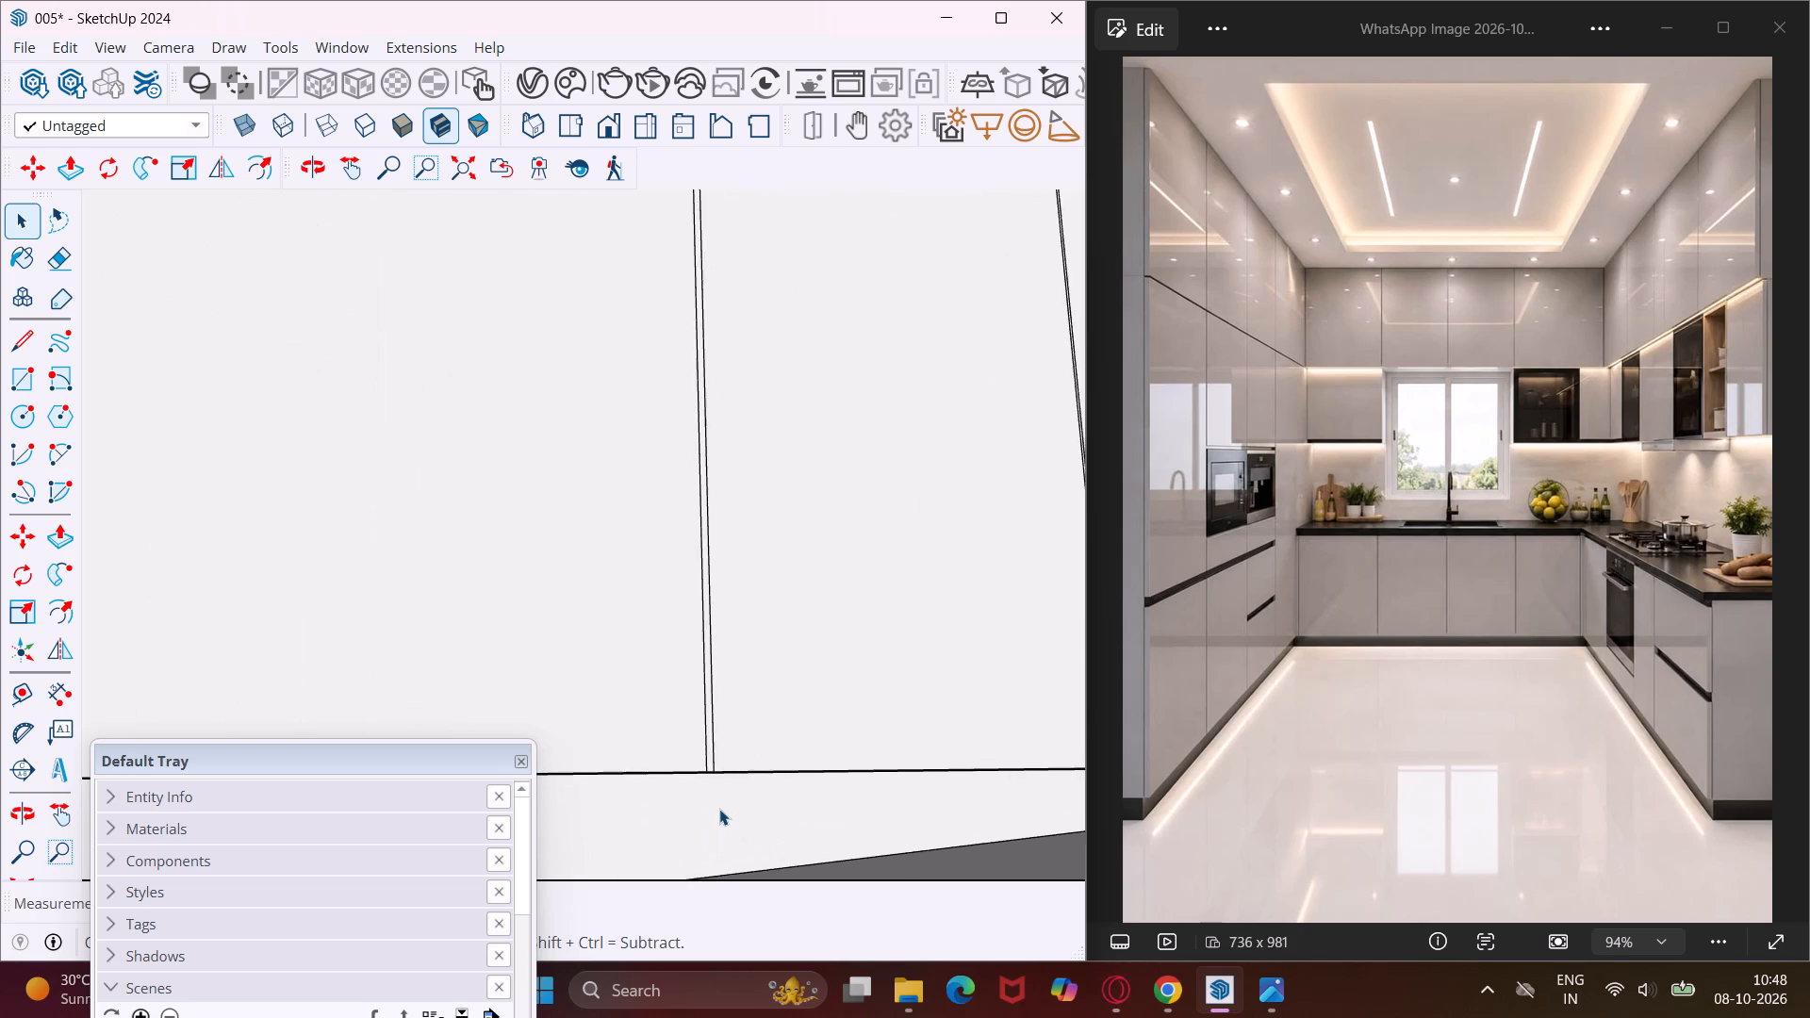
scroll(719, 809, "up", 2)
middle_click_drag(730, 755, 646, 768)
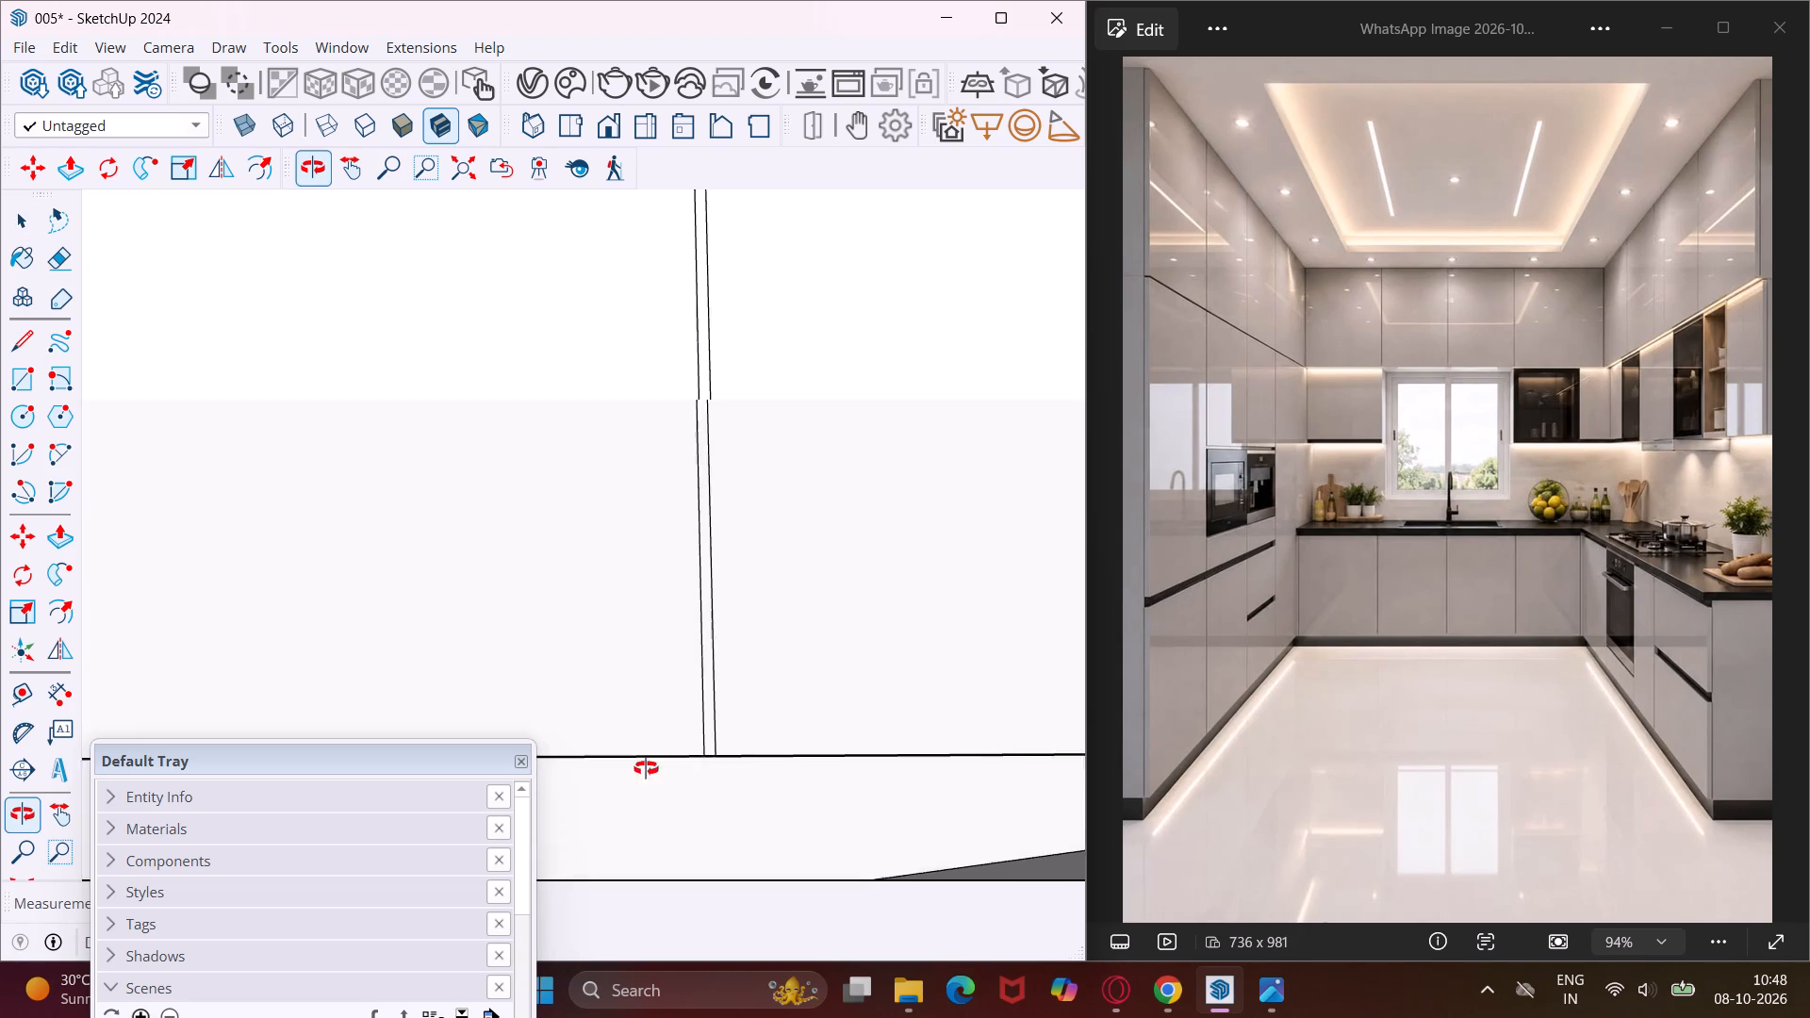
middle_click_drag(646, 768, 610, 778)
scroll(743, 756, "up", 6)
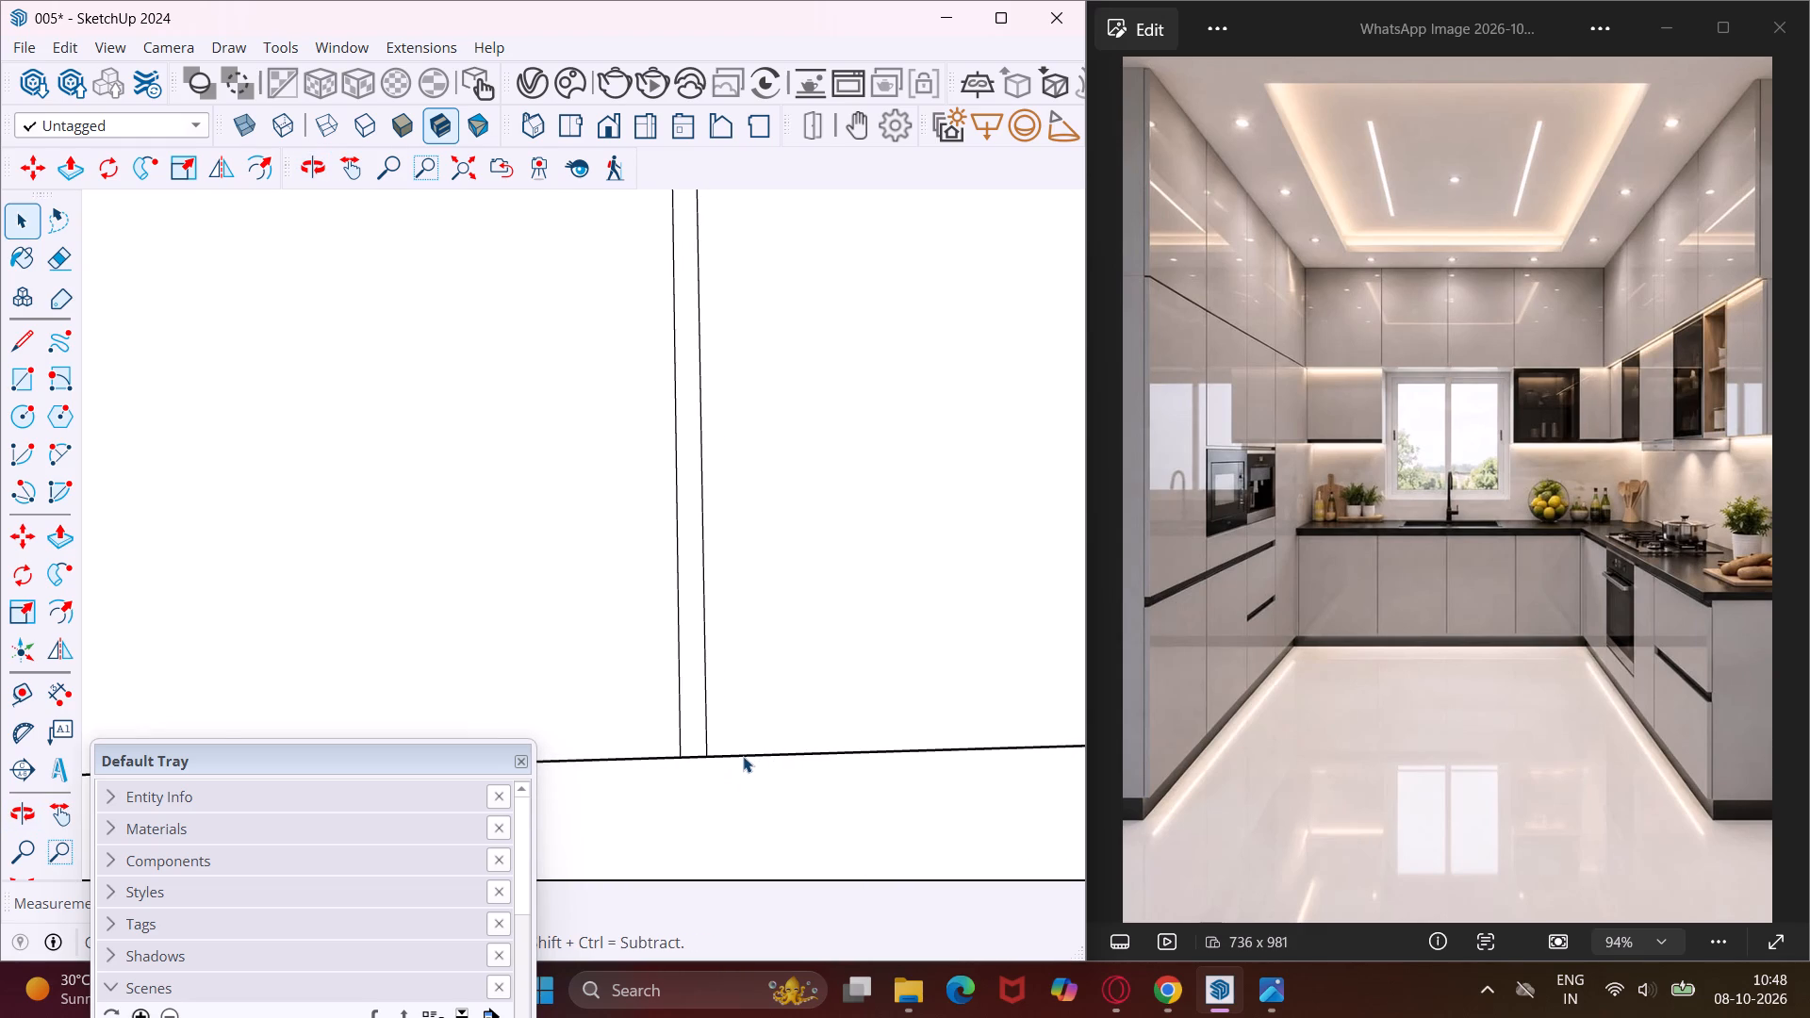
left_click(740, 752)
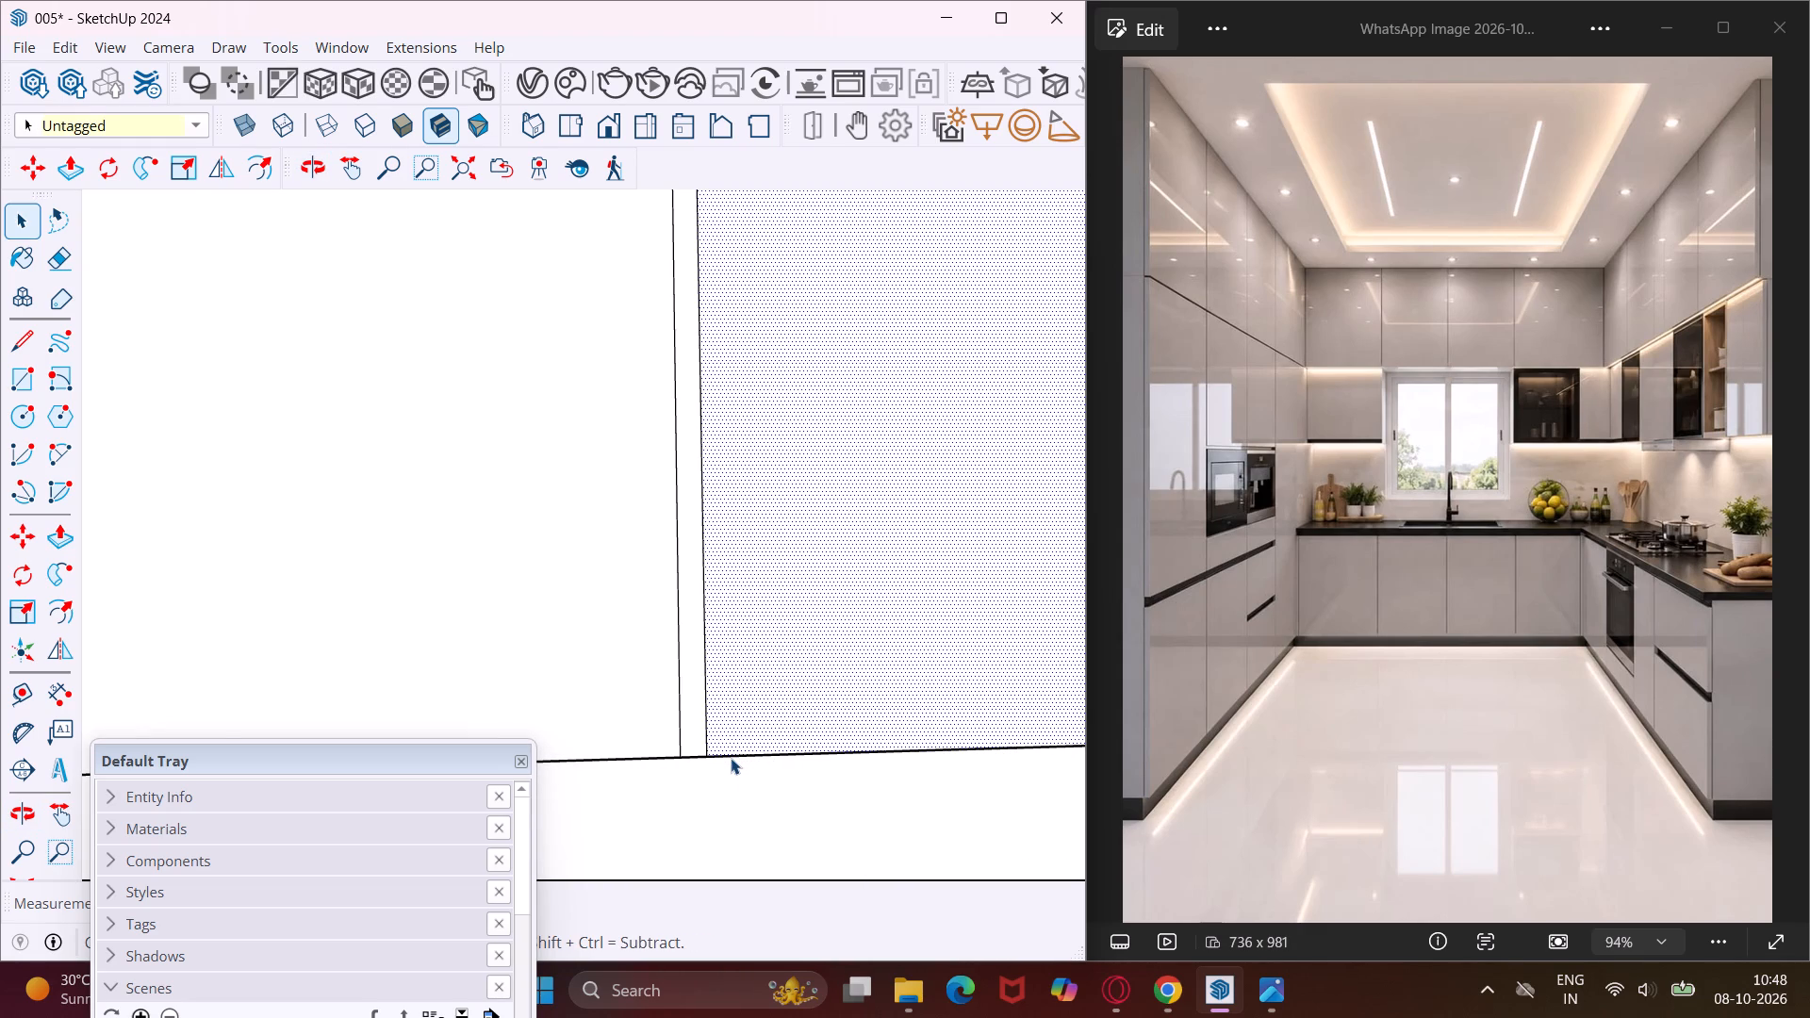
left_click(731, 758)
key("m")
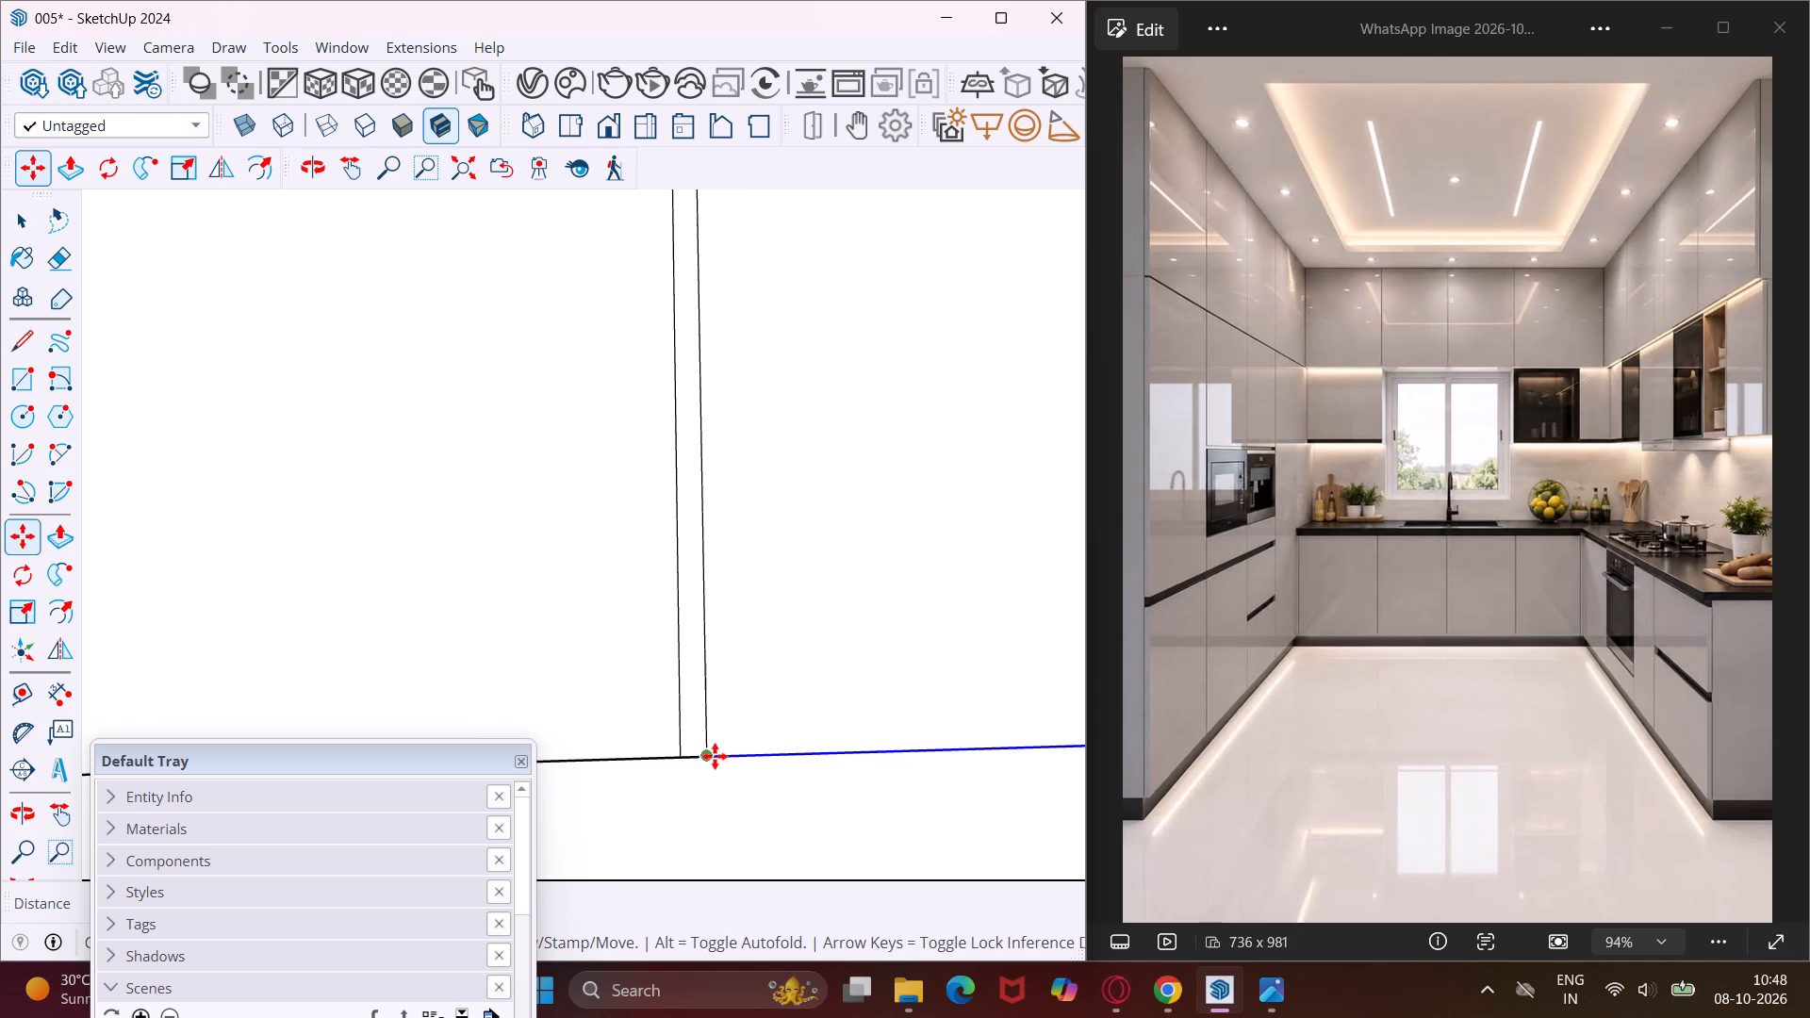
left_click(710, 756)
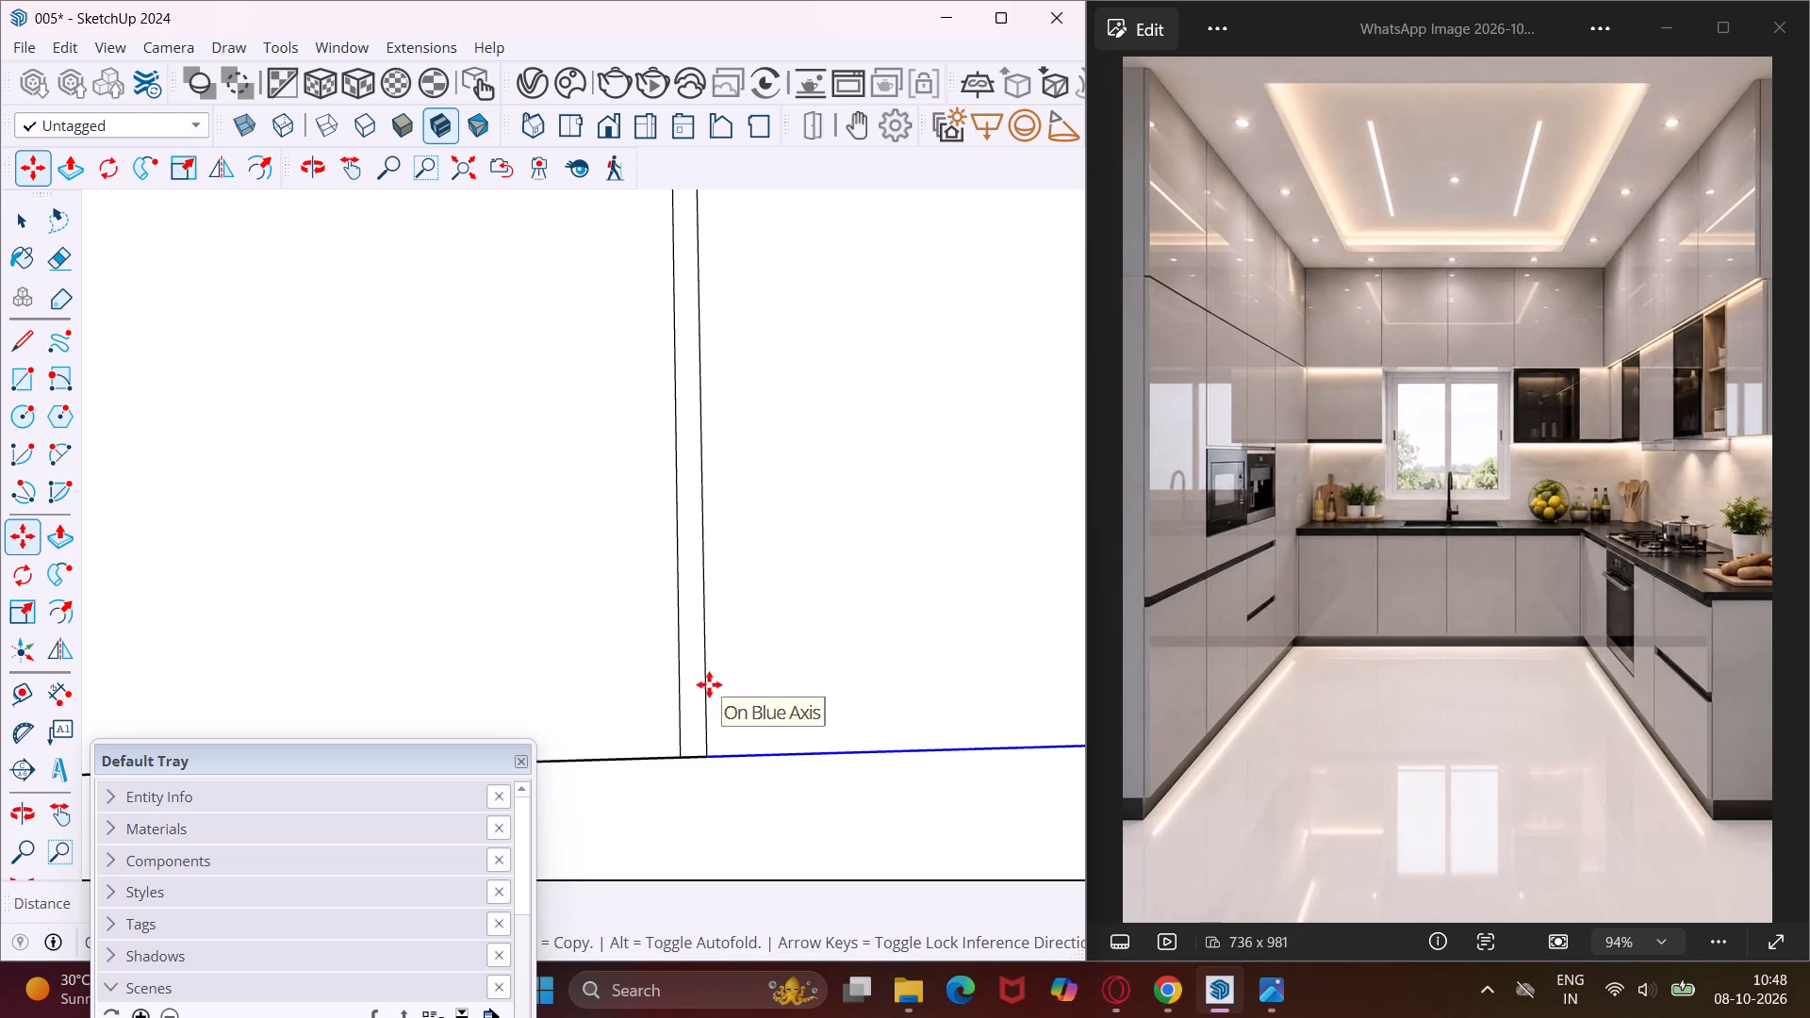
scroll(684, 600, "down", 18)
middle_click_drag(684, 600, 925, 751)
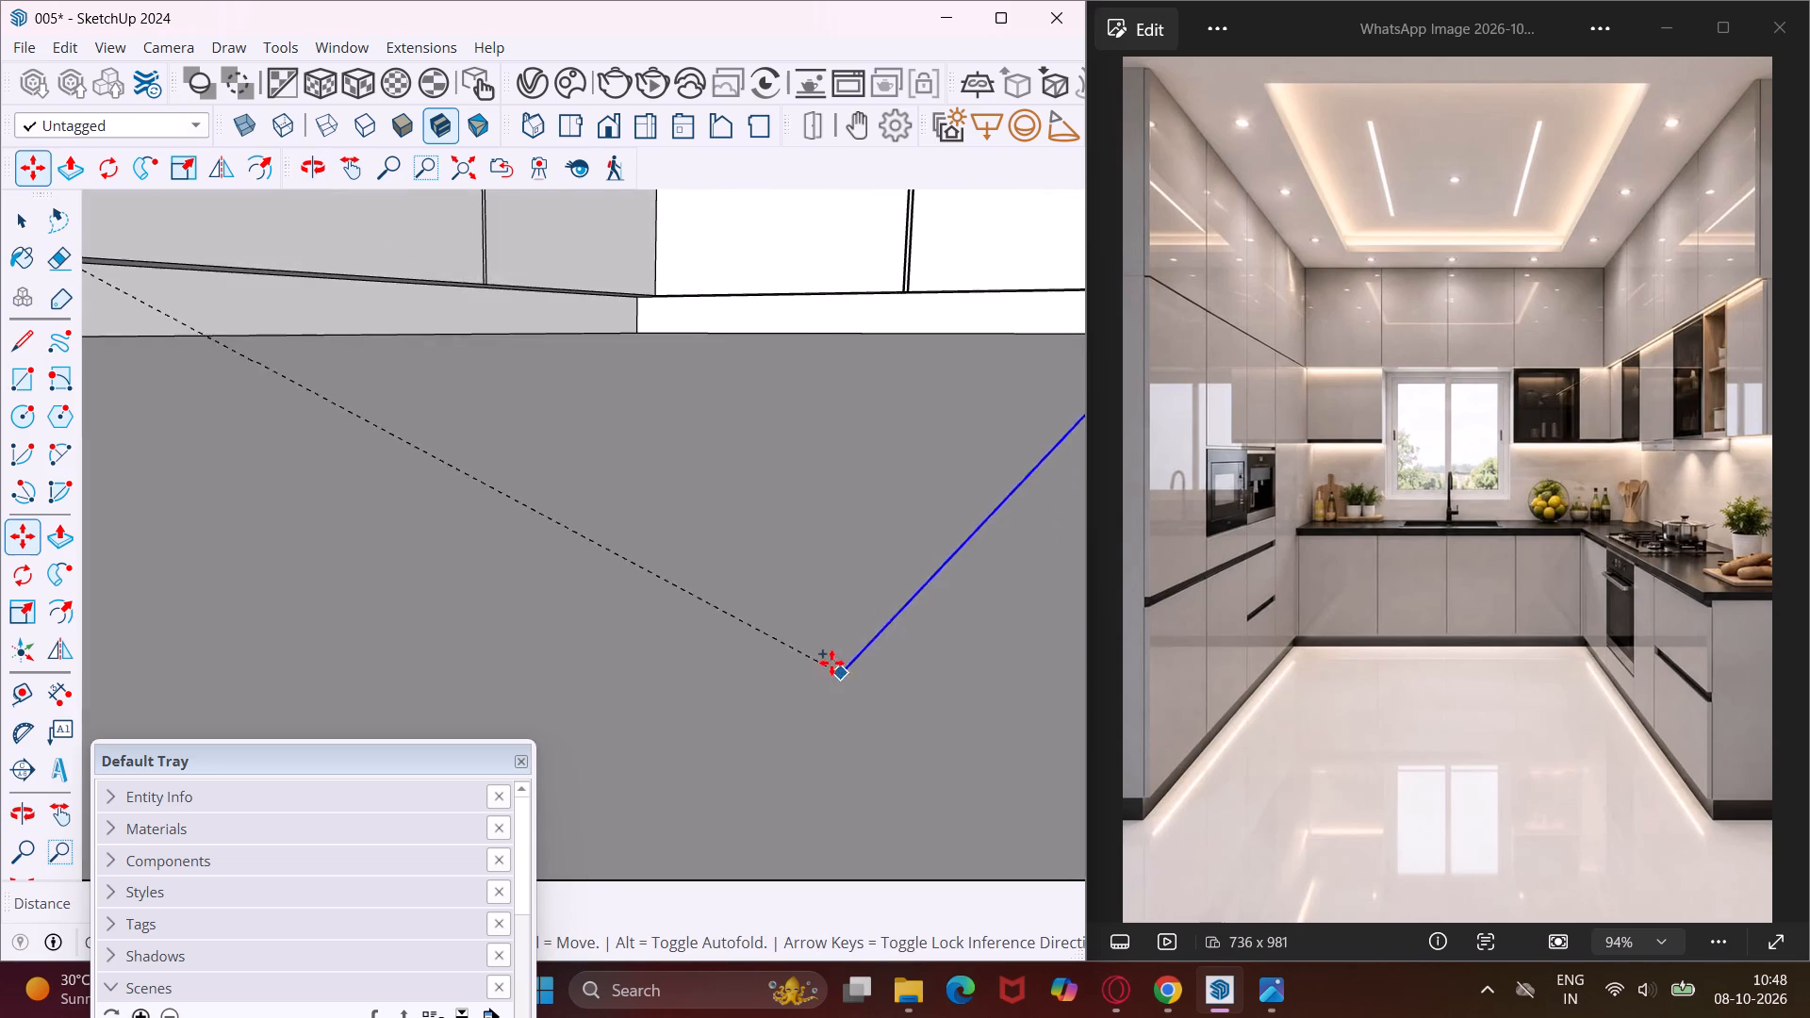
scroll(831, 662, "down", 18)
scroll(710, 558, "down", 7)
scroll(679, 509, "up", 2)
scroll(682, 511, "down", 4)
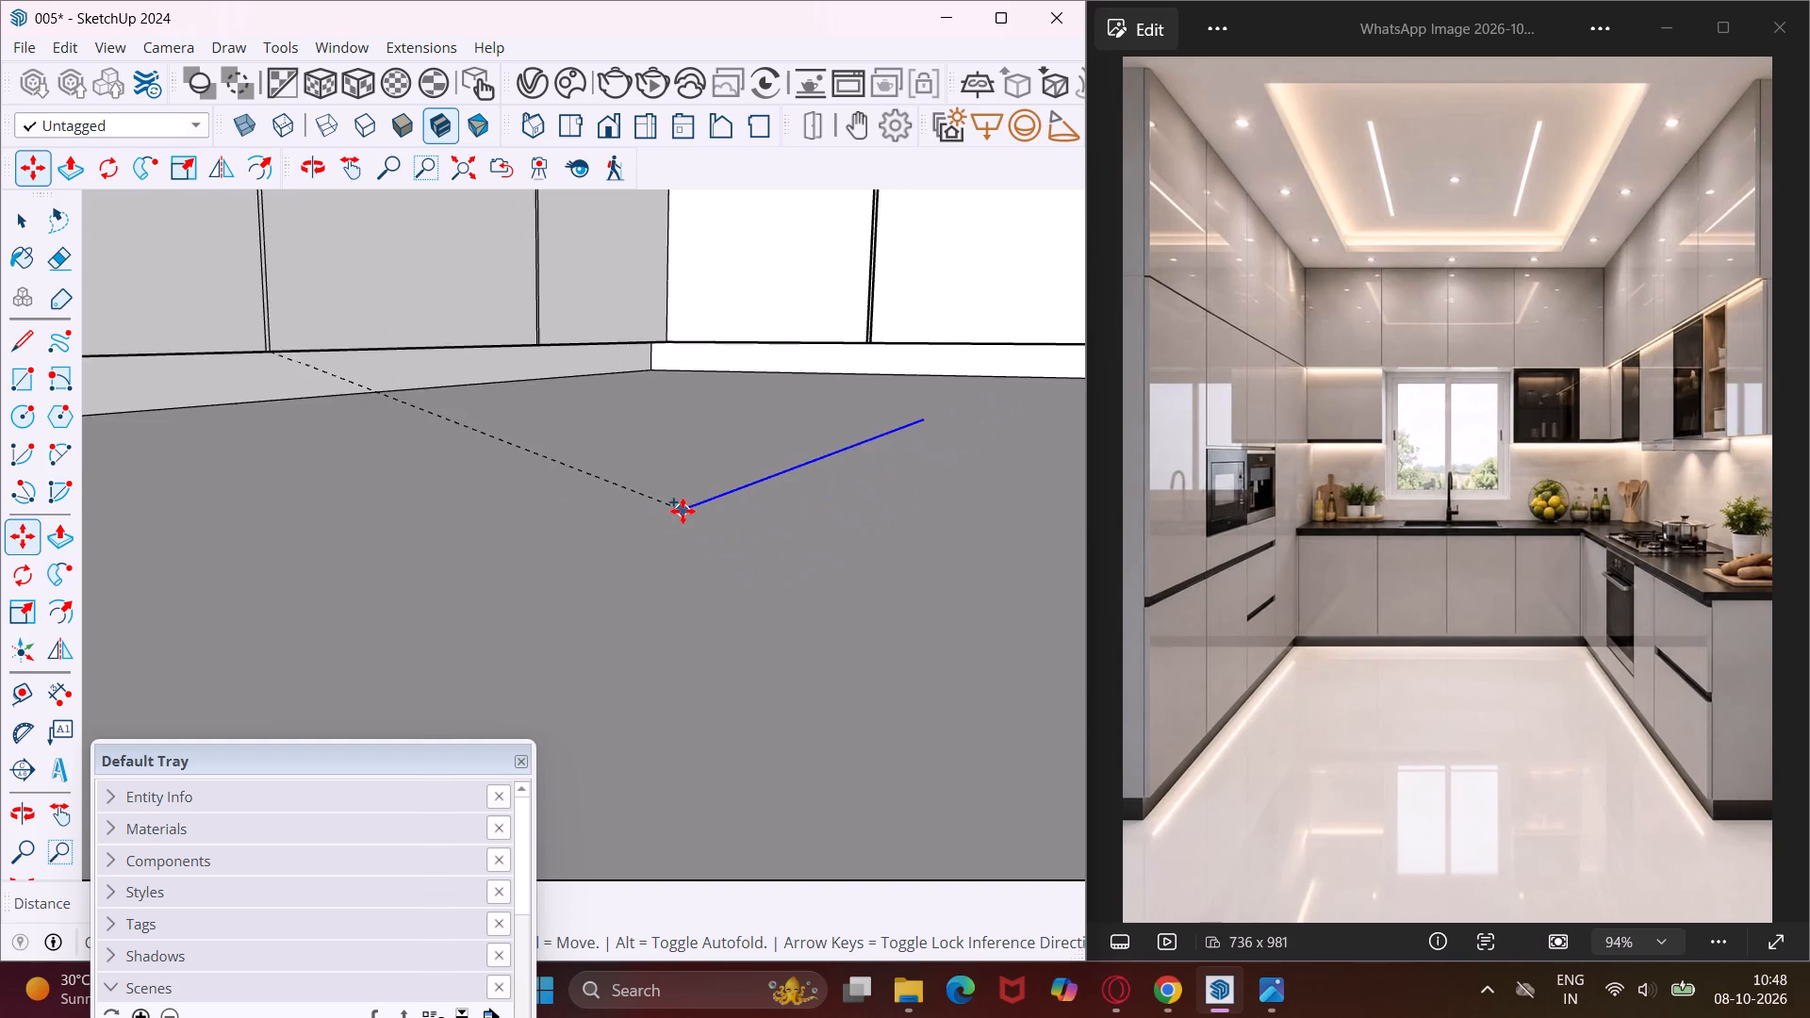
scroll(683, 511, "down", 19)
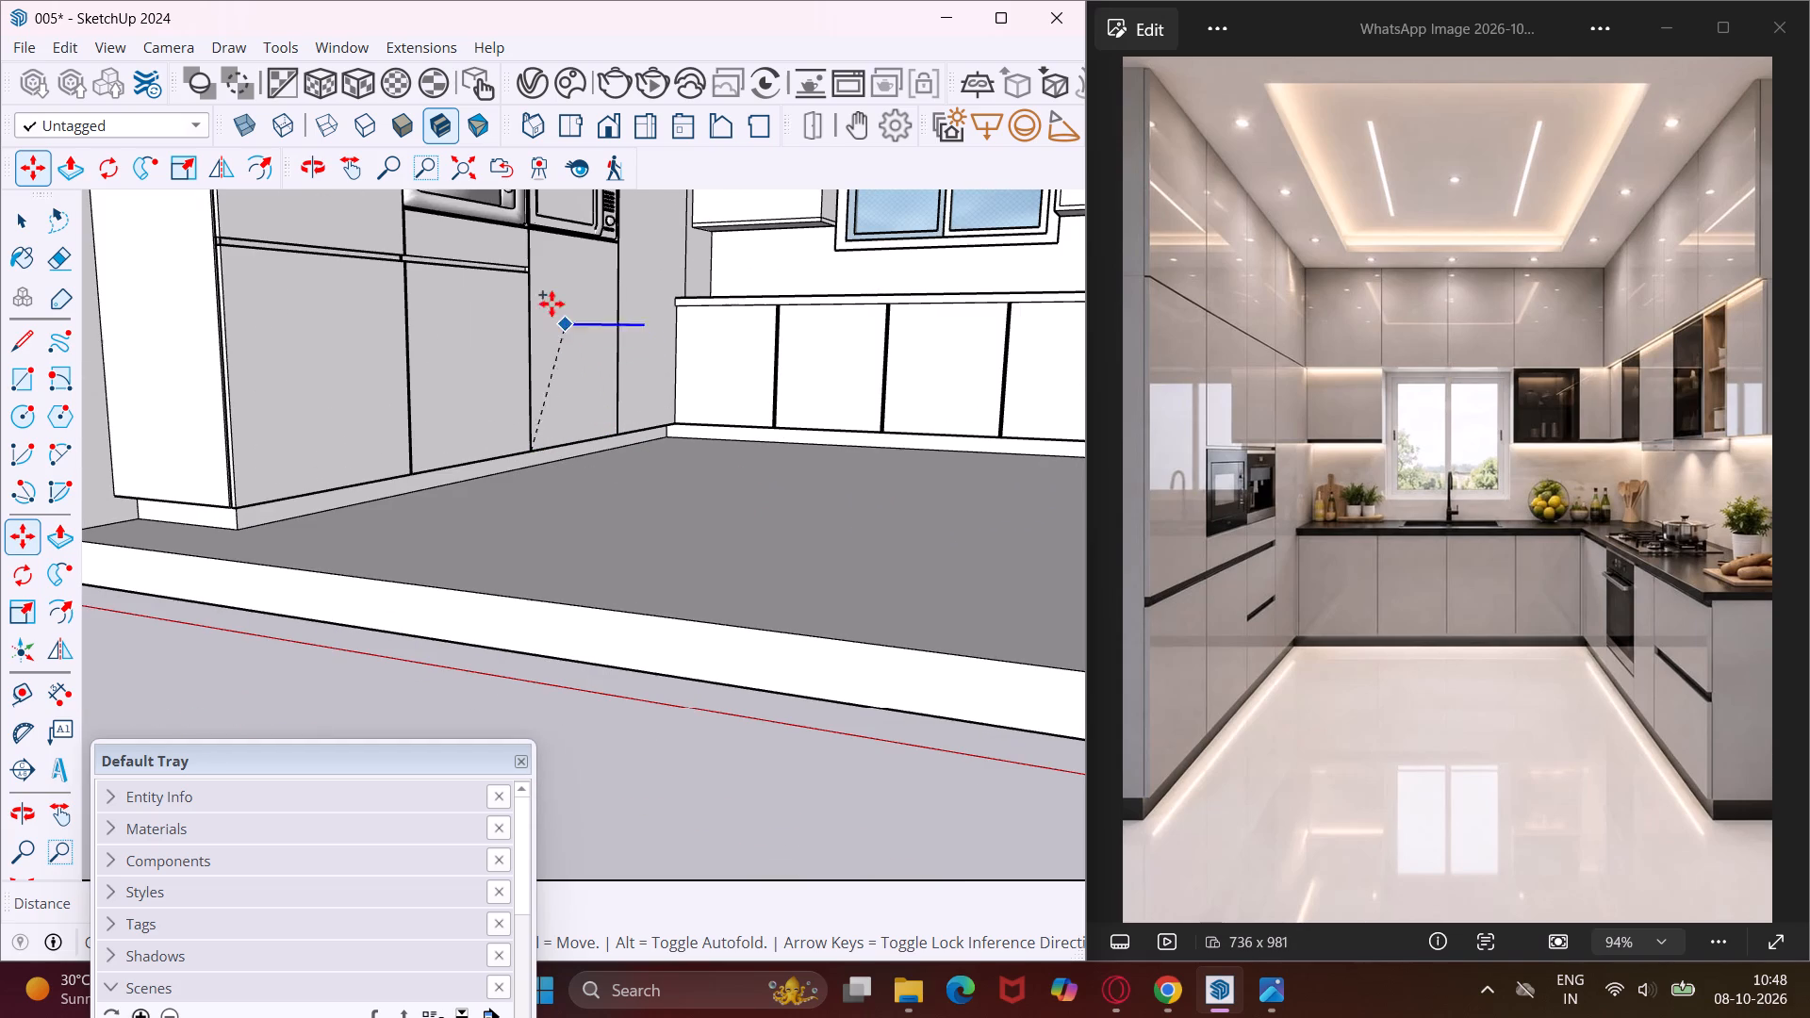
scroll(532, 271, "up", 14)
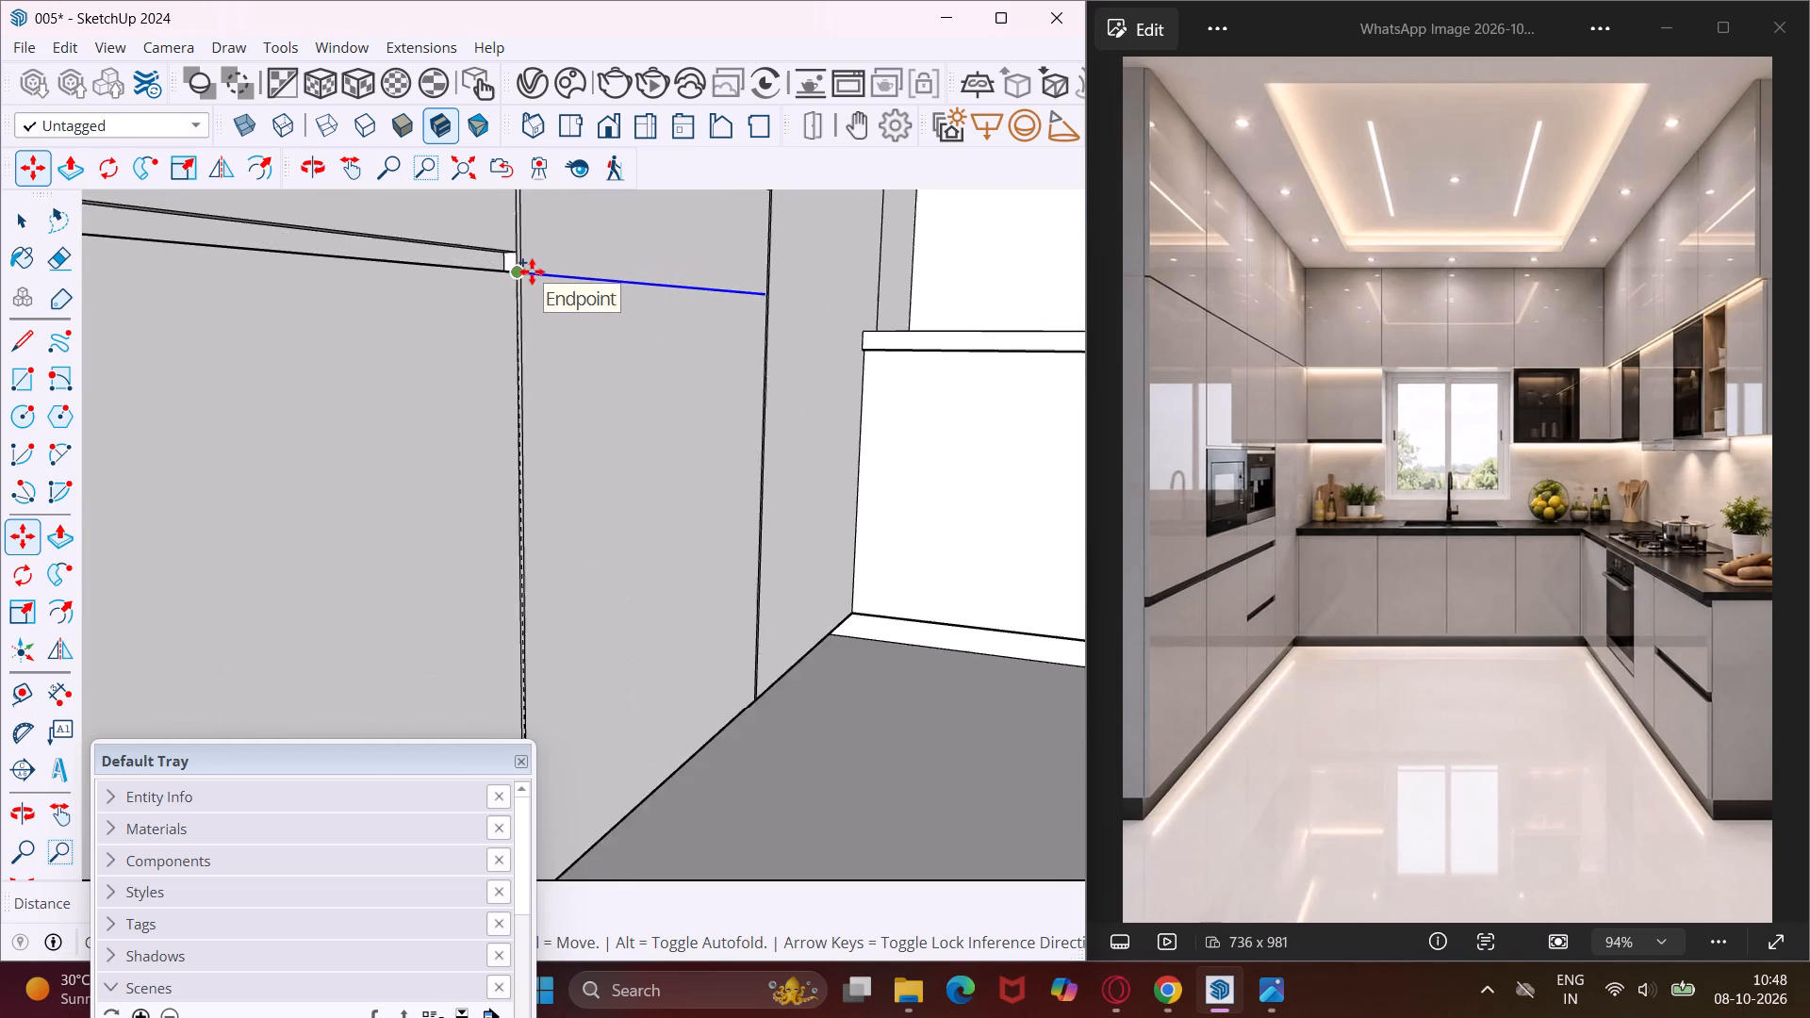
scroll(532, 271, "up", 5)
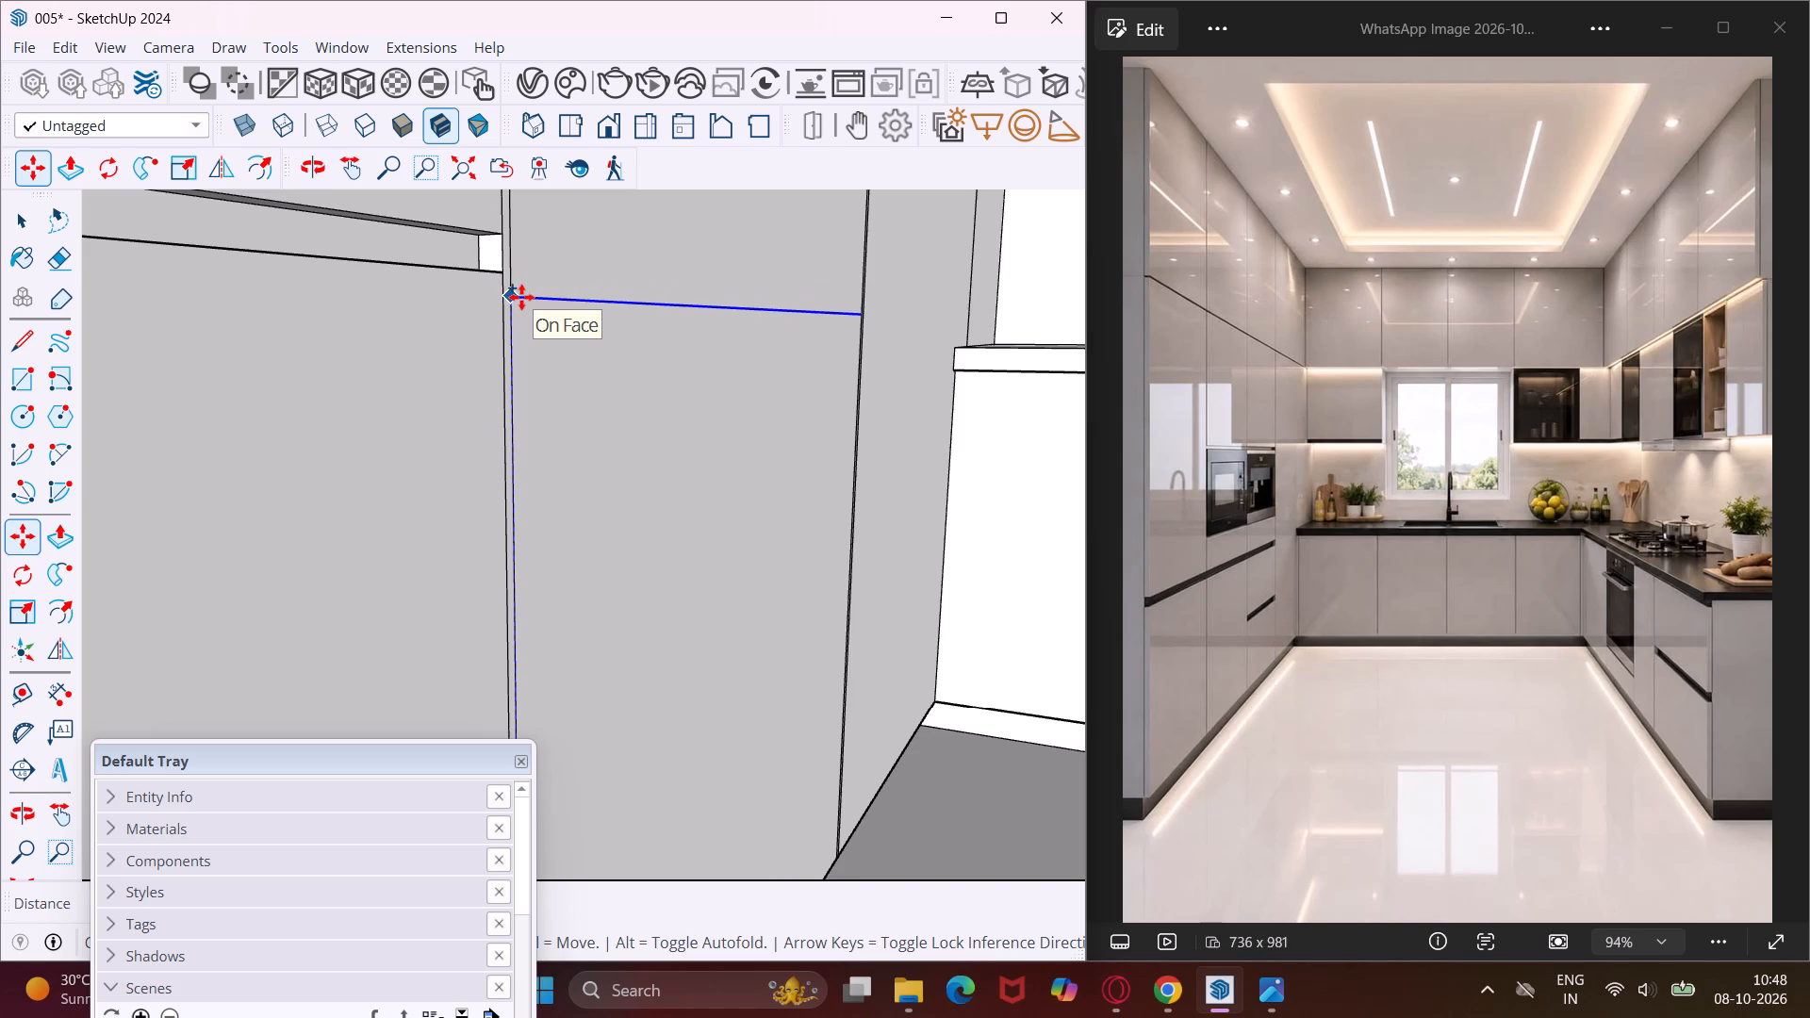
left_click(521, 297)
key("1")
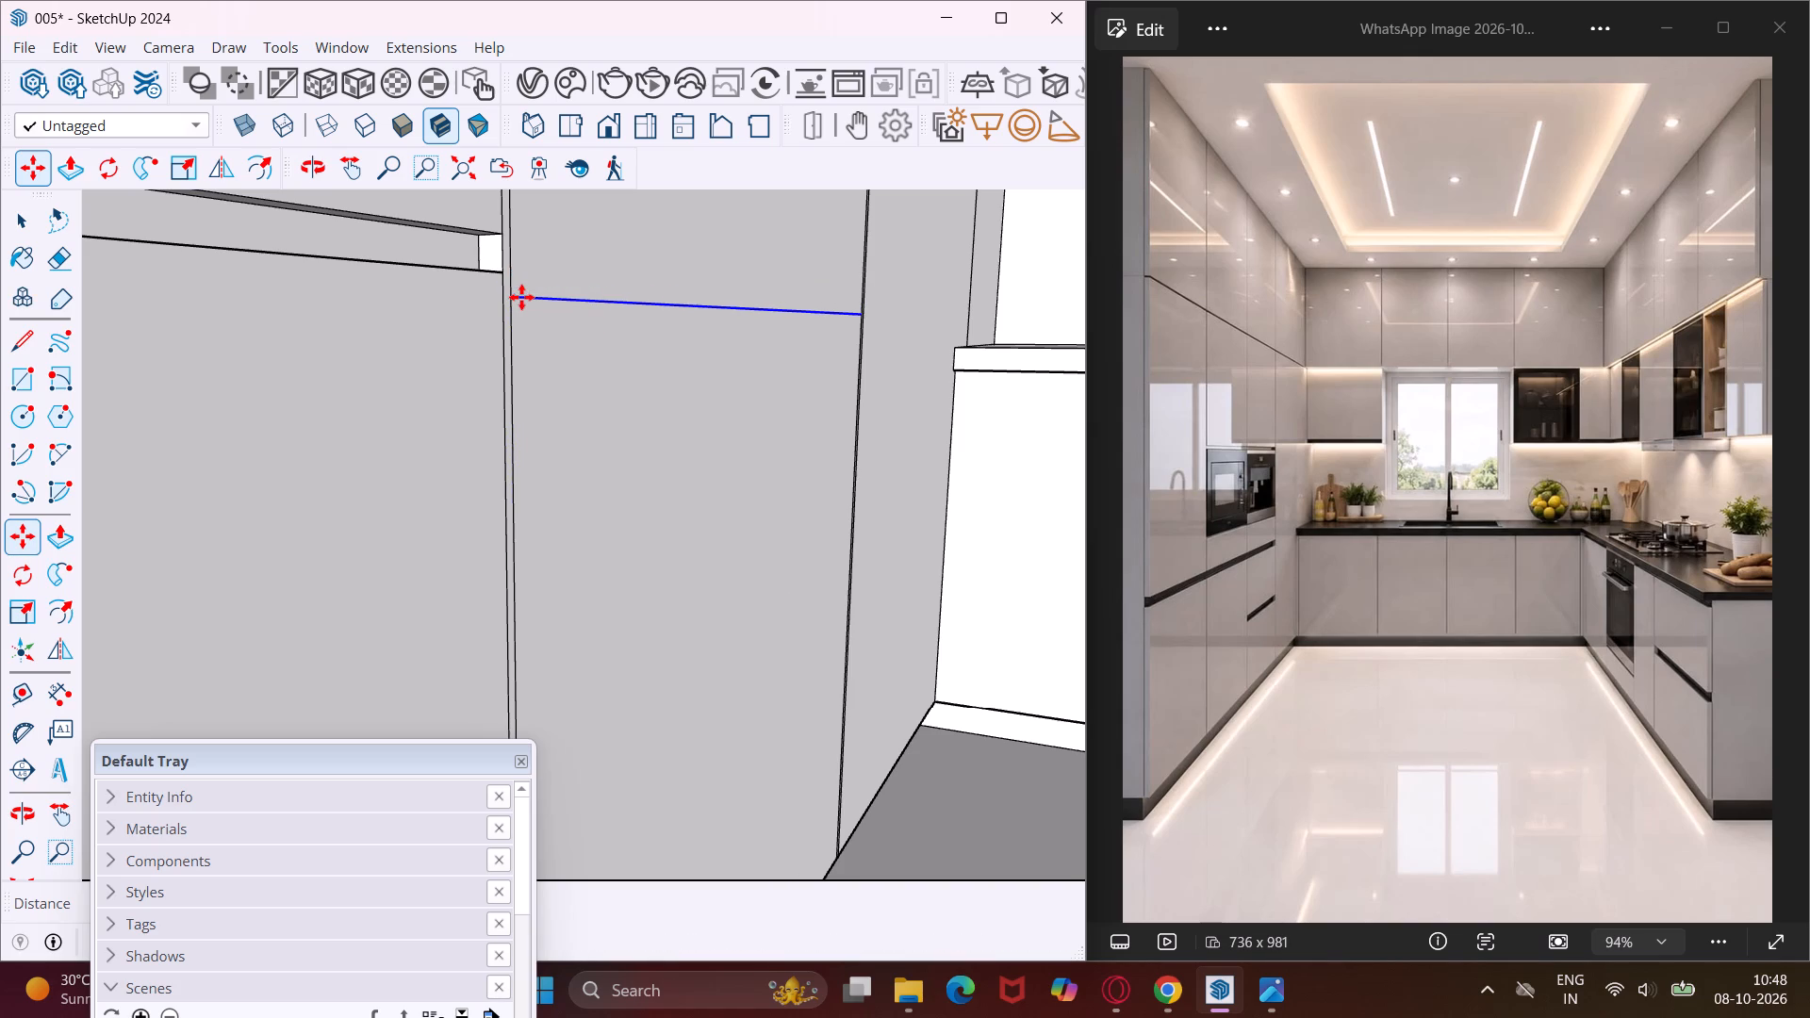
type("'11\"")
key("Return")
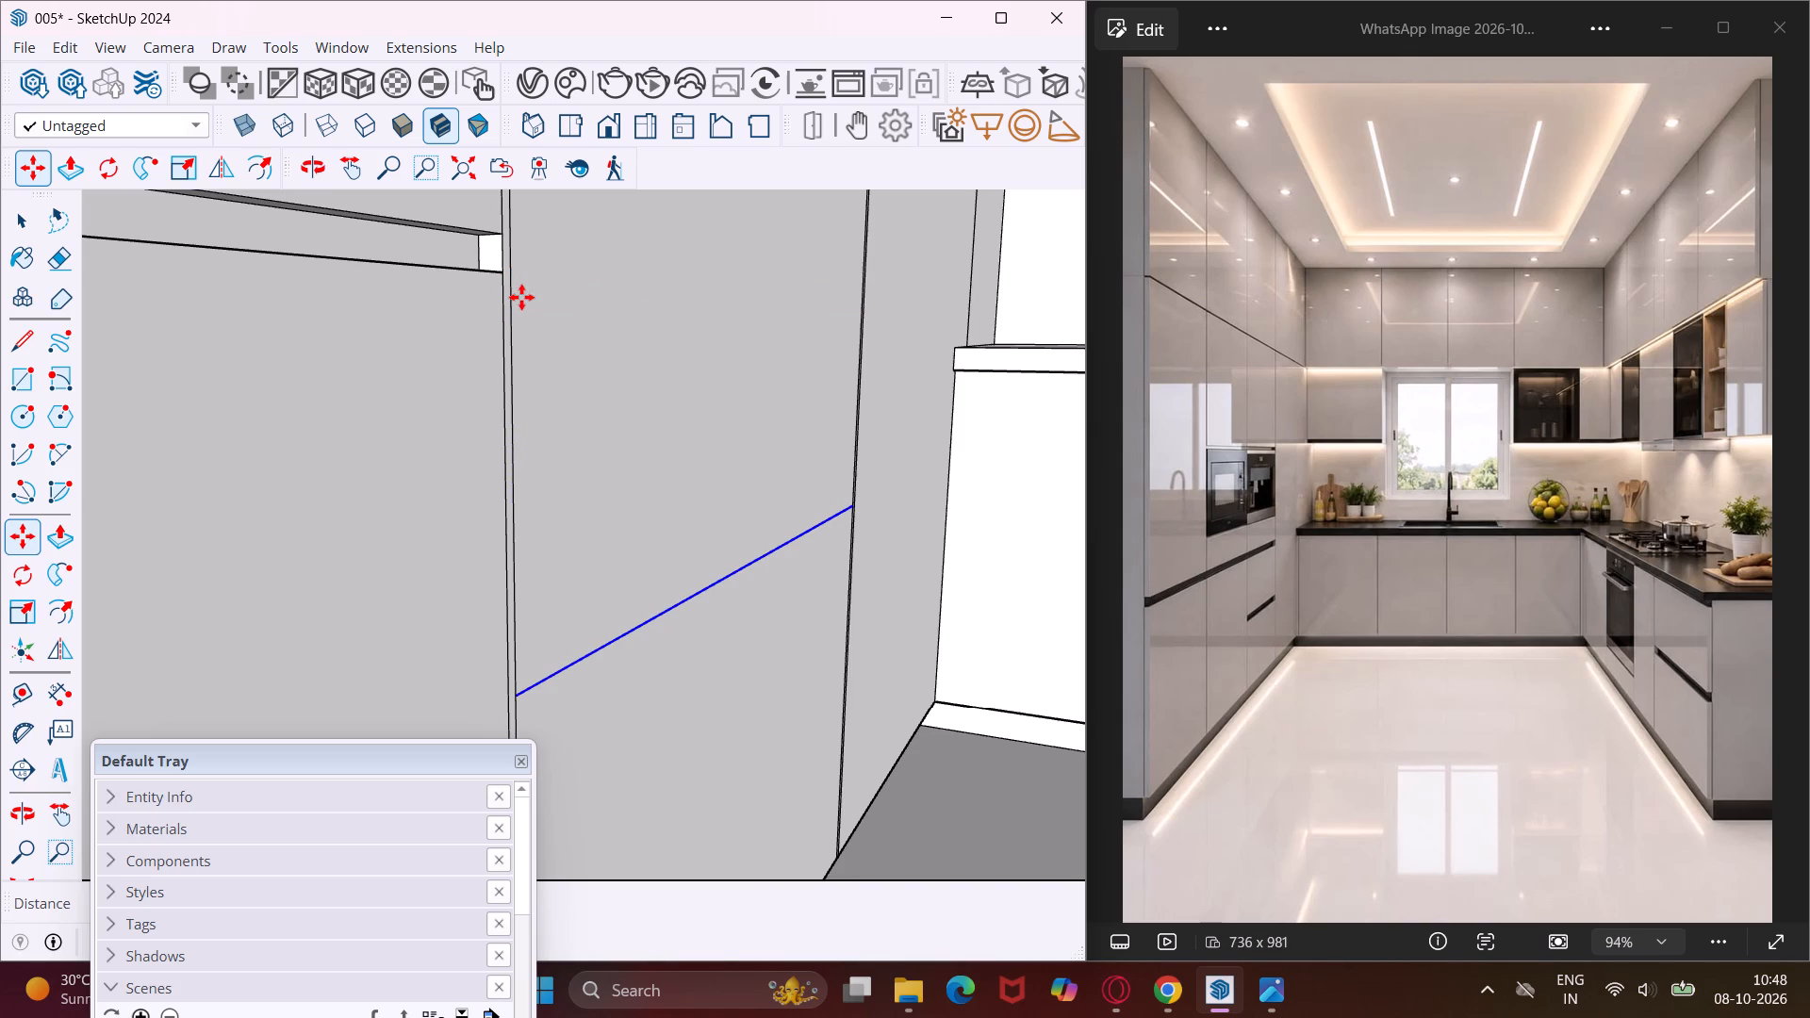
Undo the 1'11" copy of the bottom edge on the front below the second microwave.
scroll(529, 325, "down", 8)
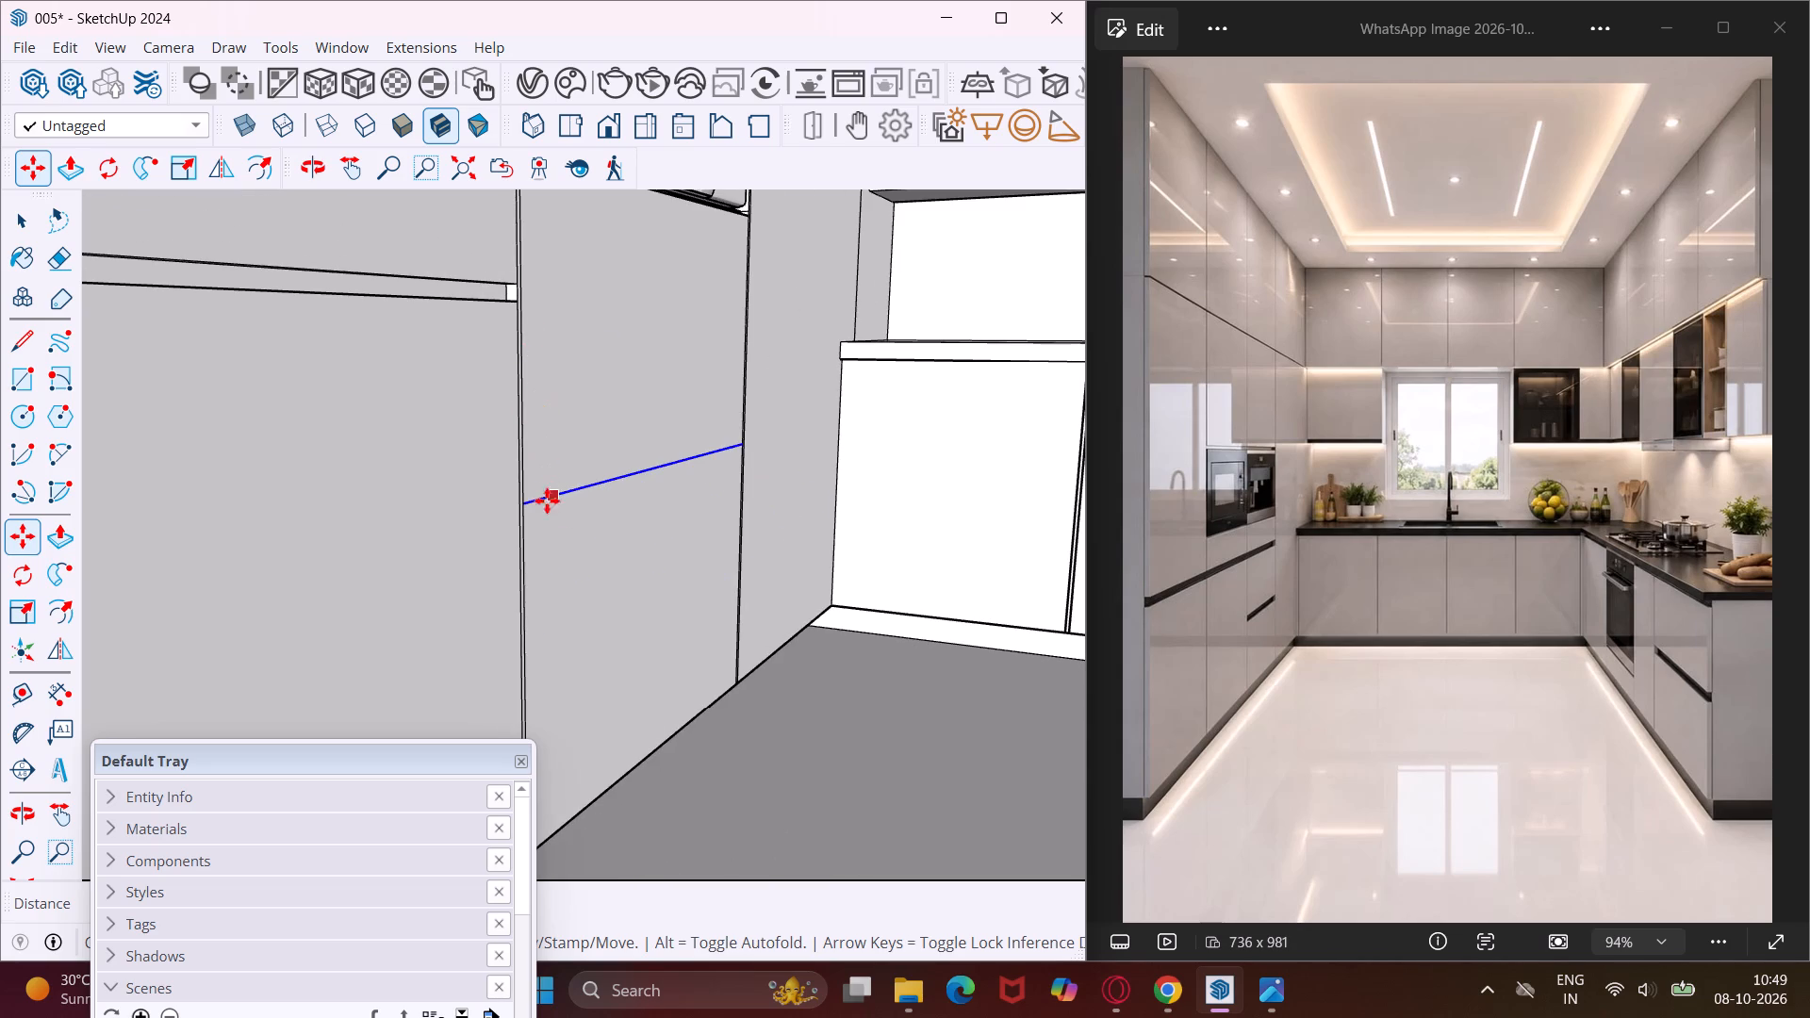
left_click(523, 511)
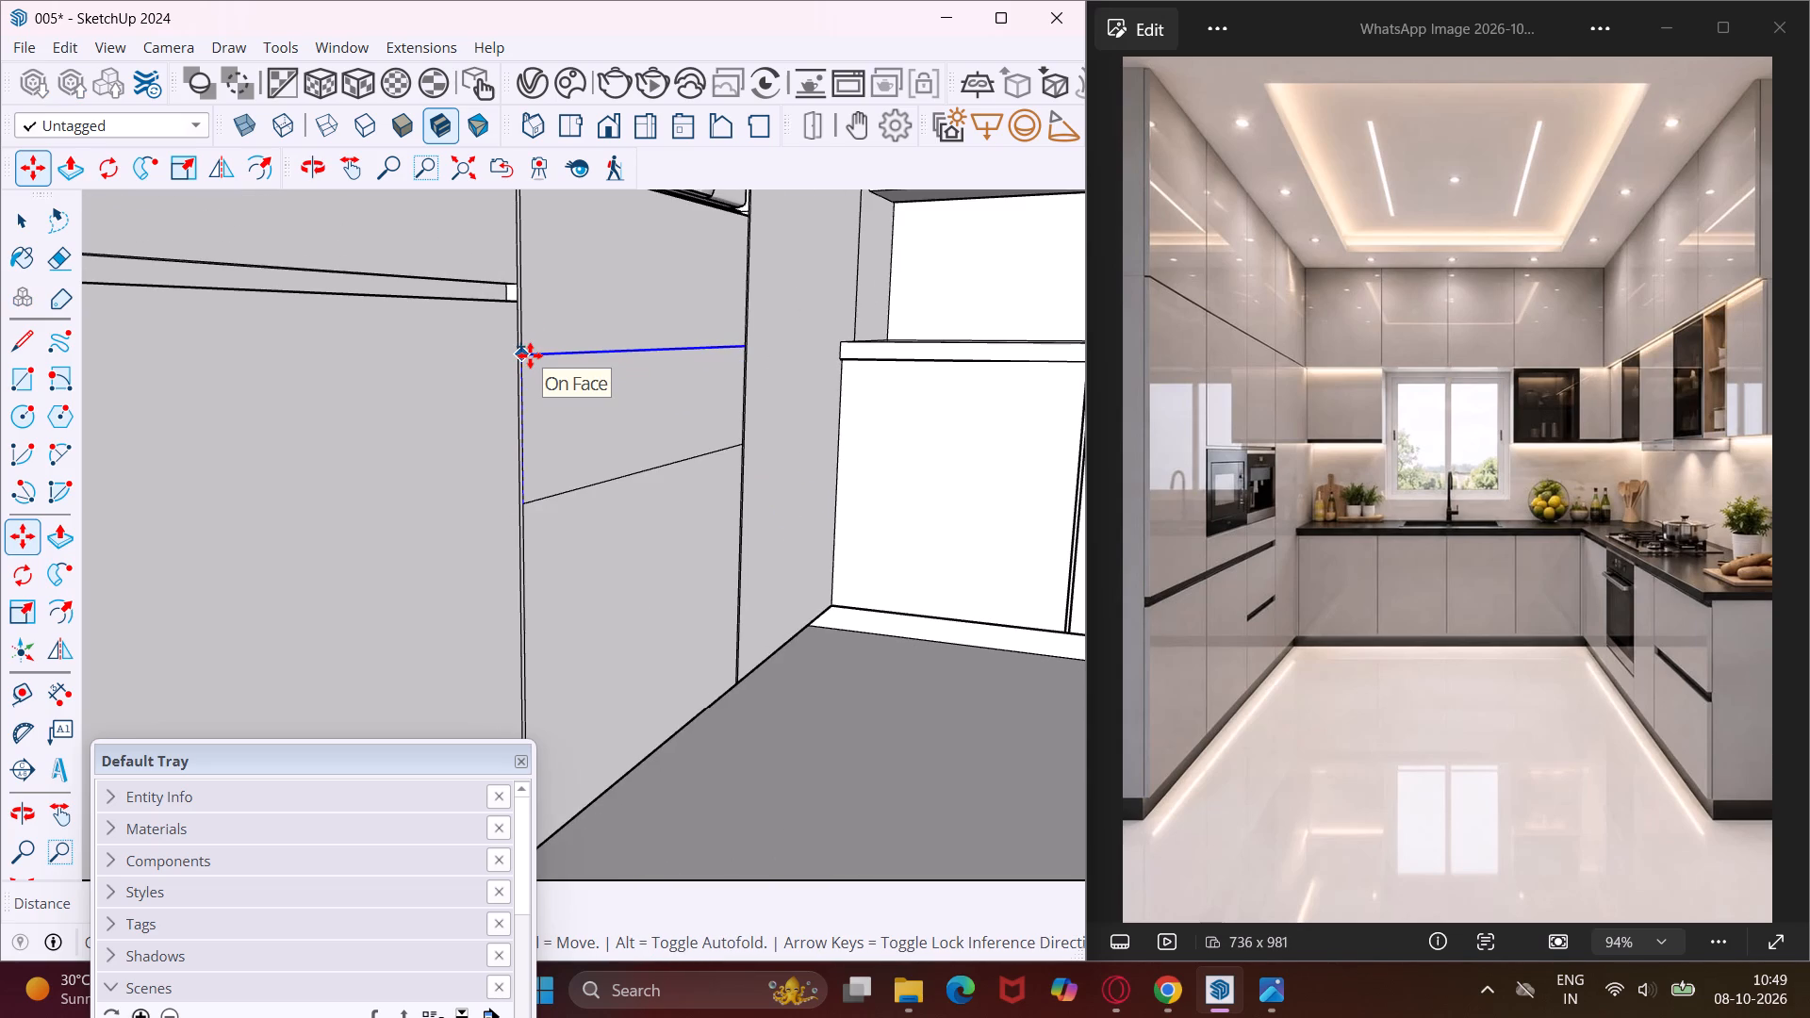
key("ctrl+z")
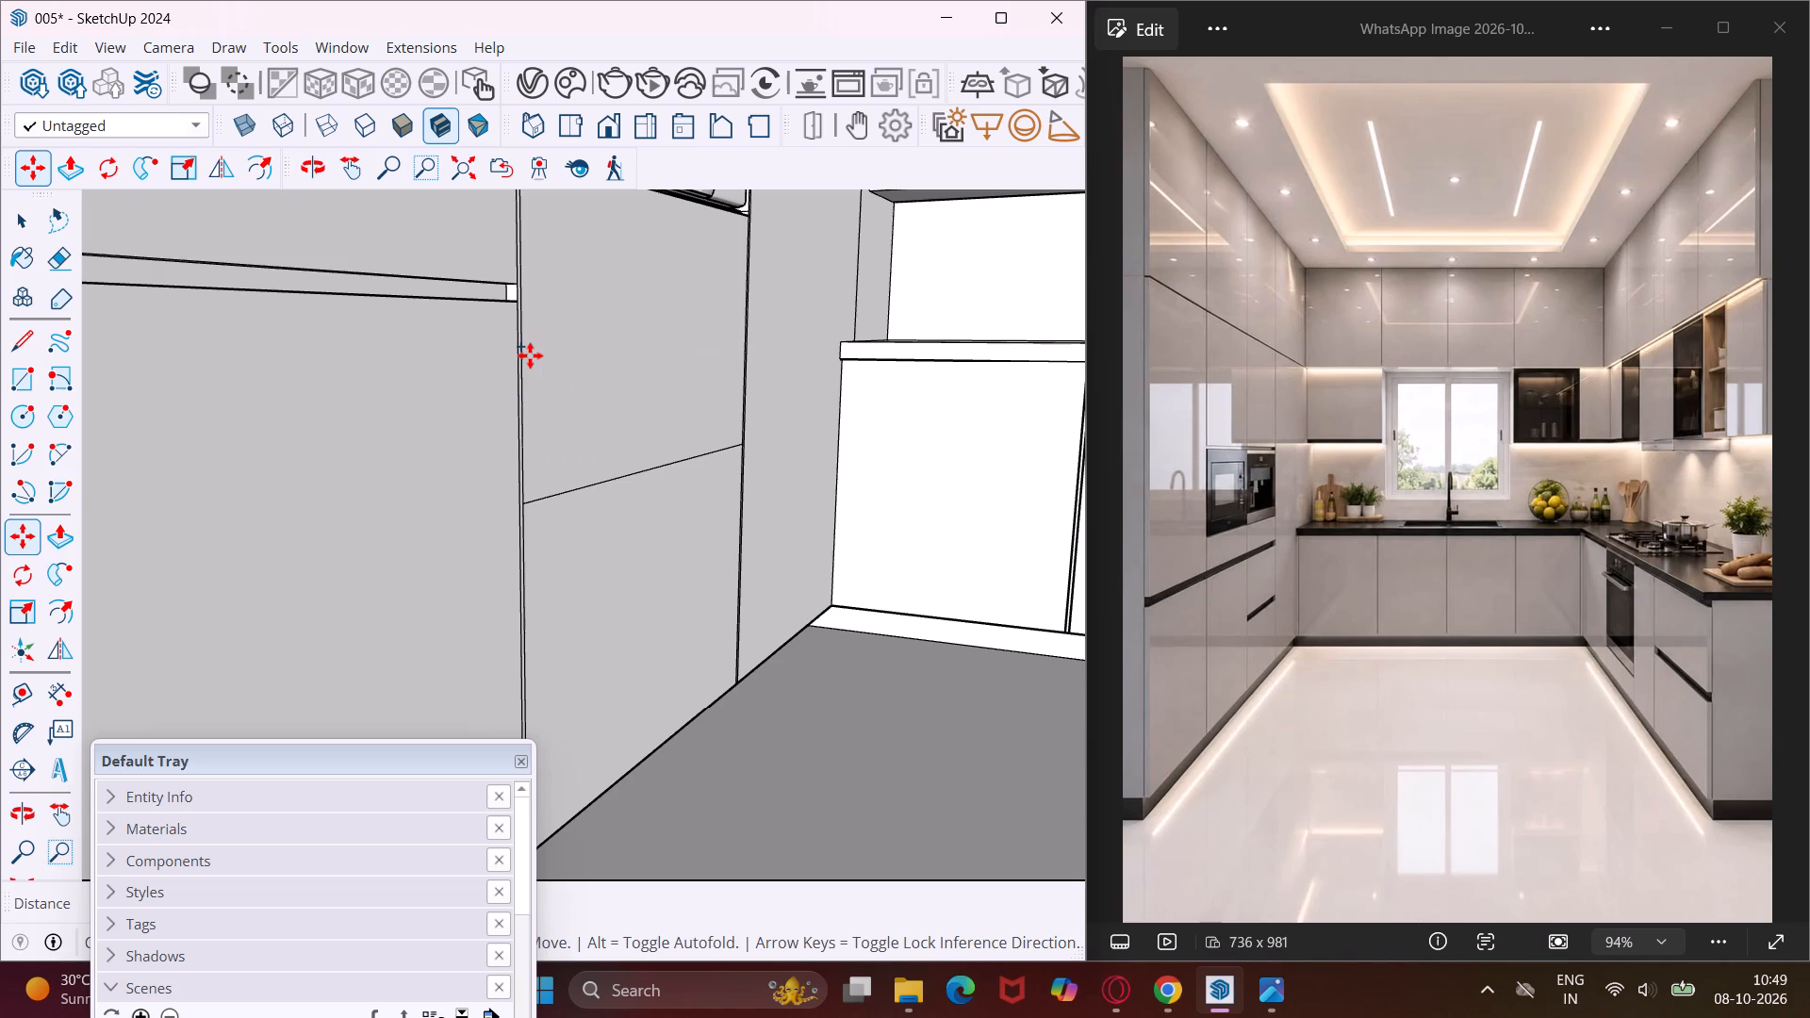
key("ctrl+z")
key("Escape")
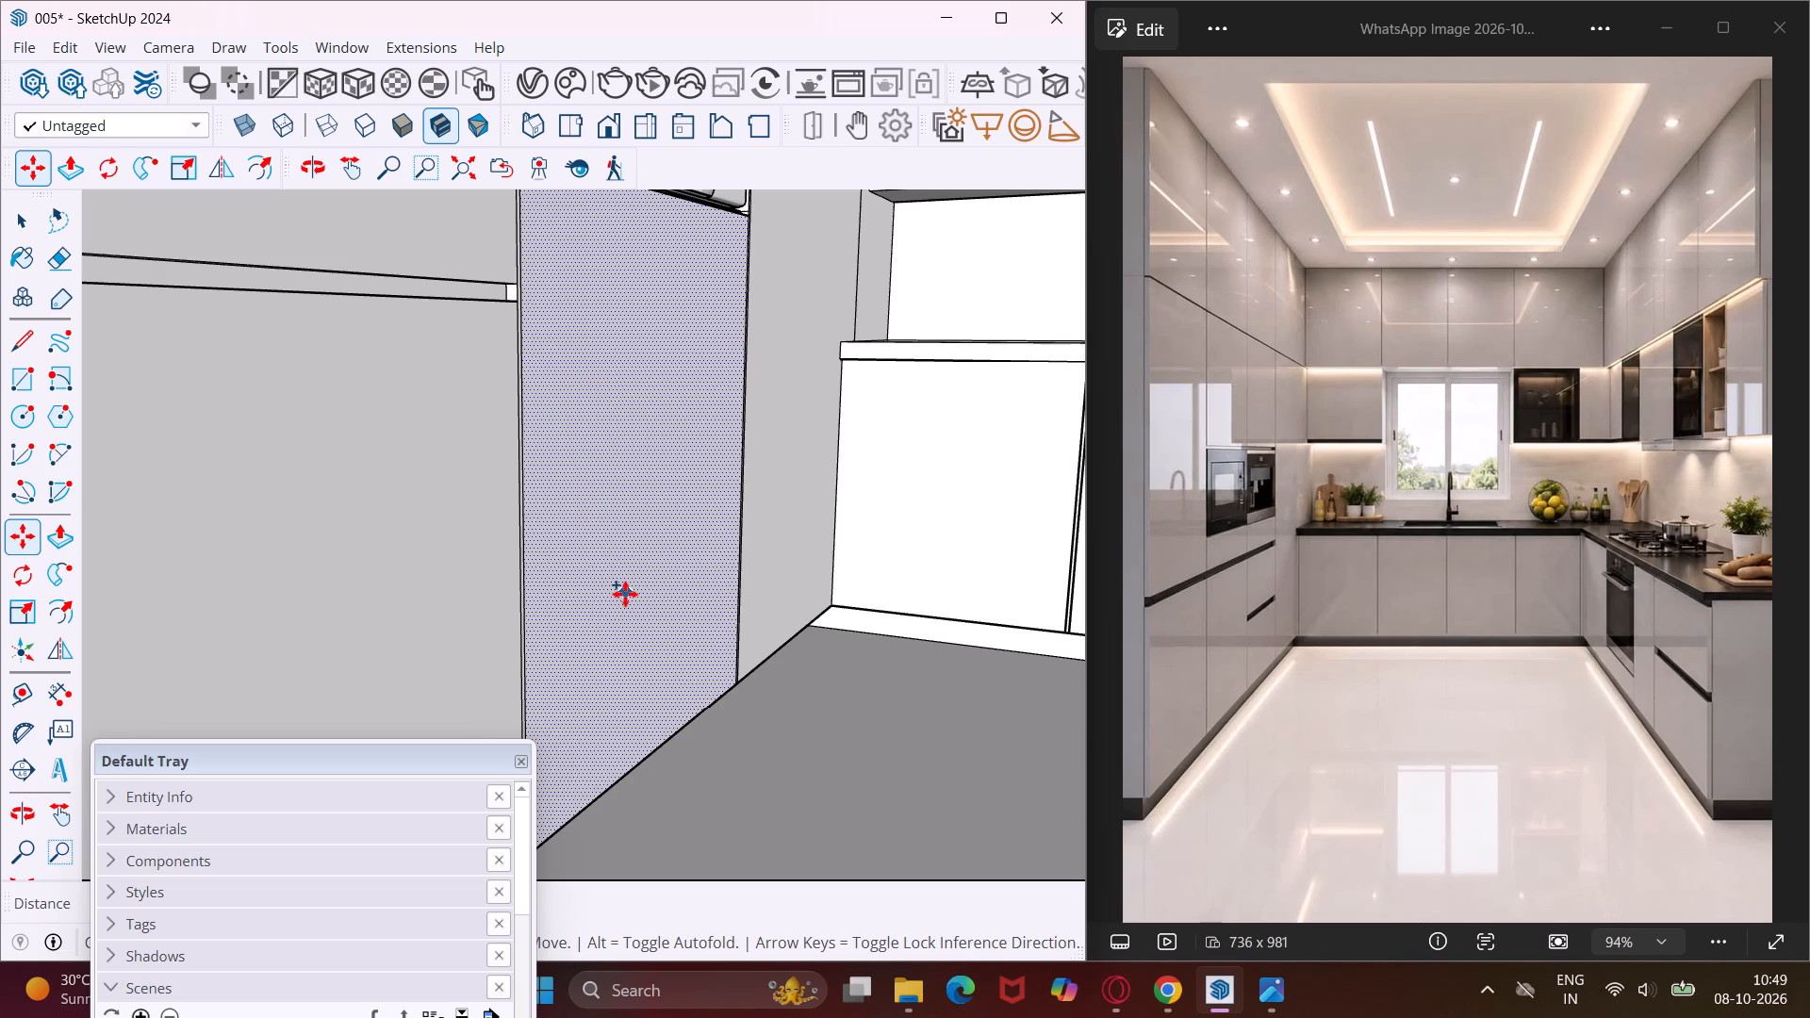
Copy the bottom edge of the front below the second microwave 2'9" straight up.
key("space")
middle_click_drag(624, 783, 624, 720)
scroll(575, 738, "up", 6)
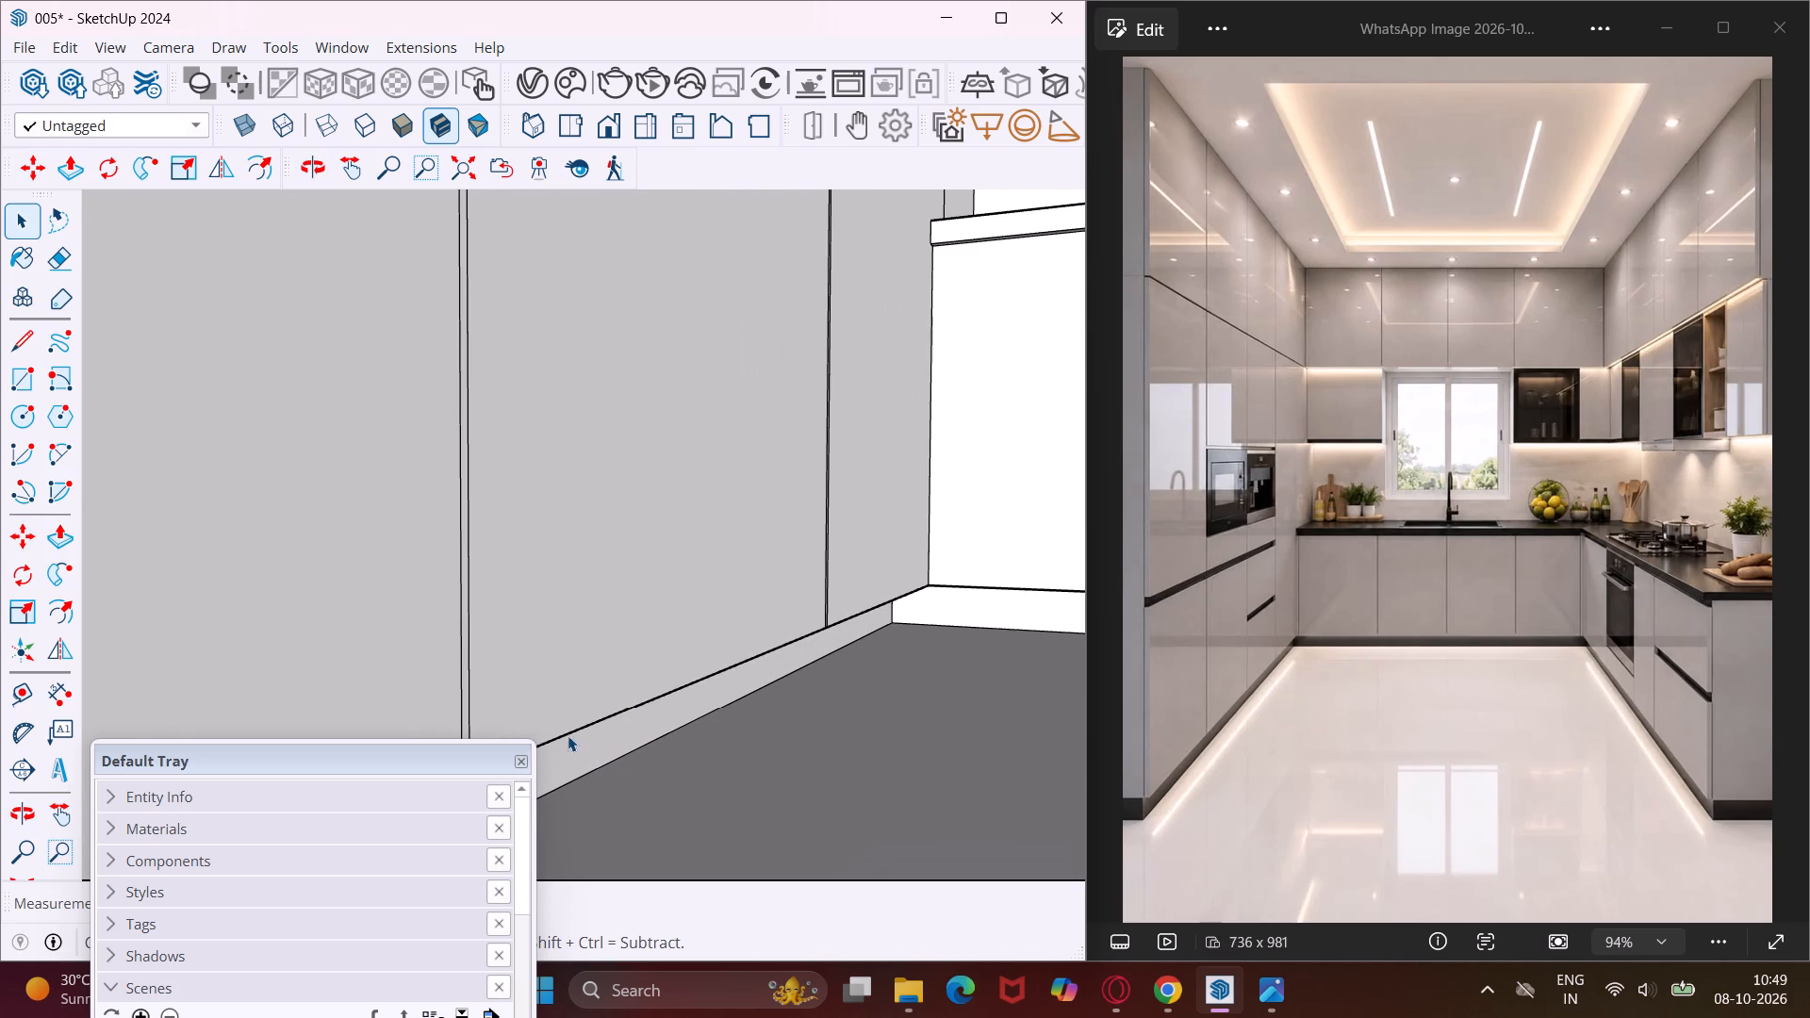
left_click(565, 733)
middle_click_drag(565, 733, 621, 707)
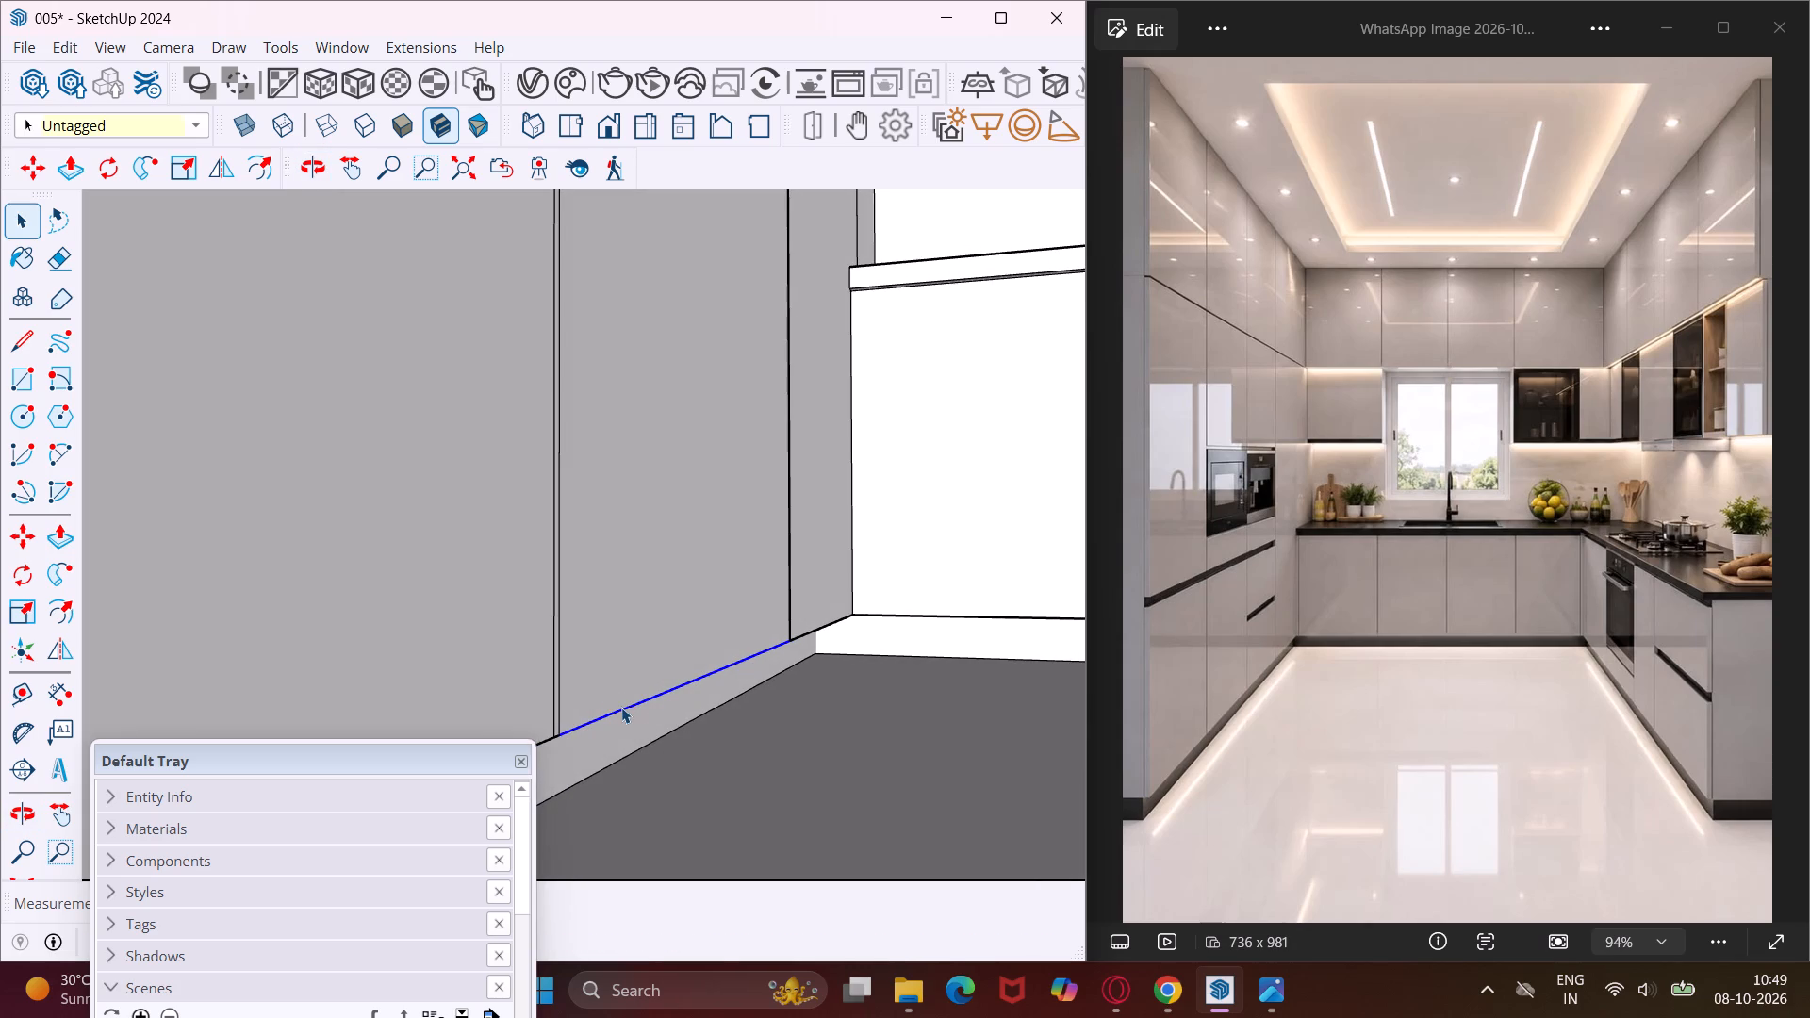
key("m")
left_click(559, 728)
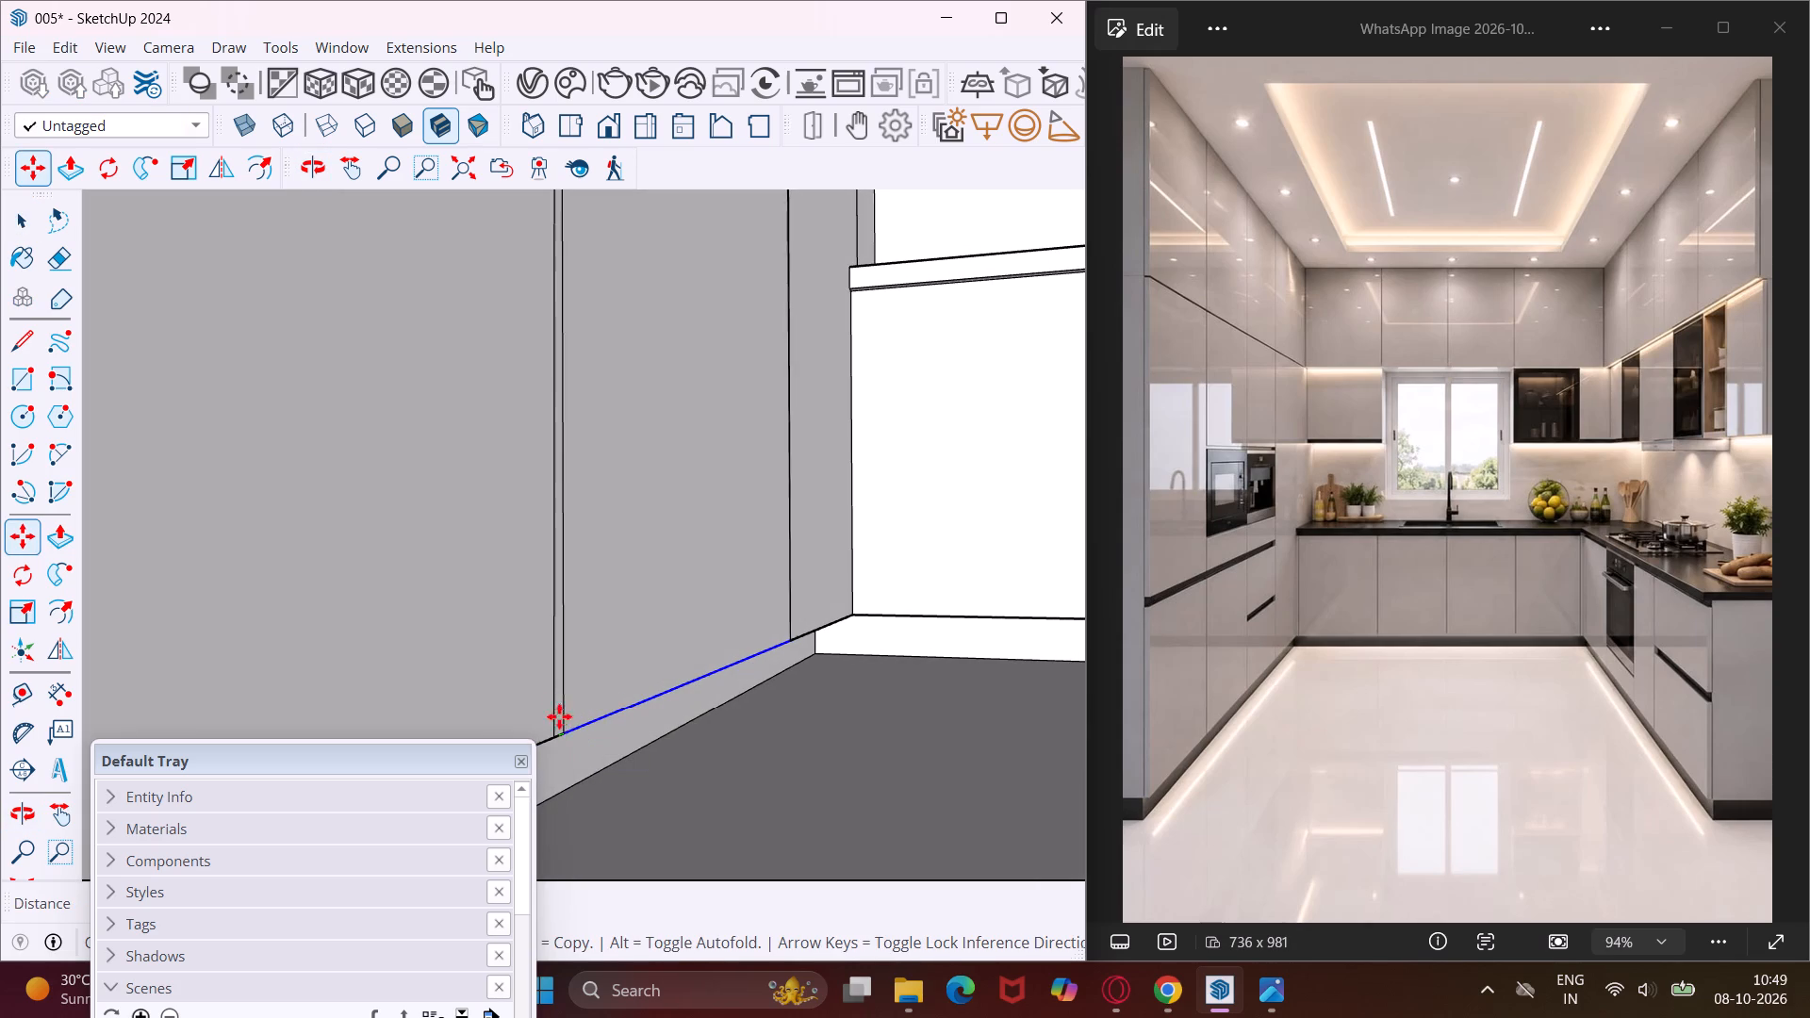
scroll(565, 597, "down", 8)
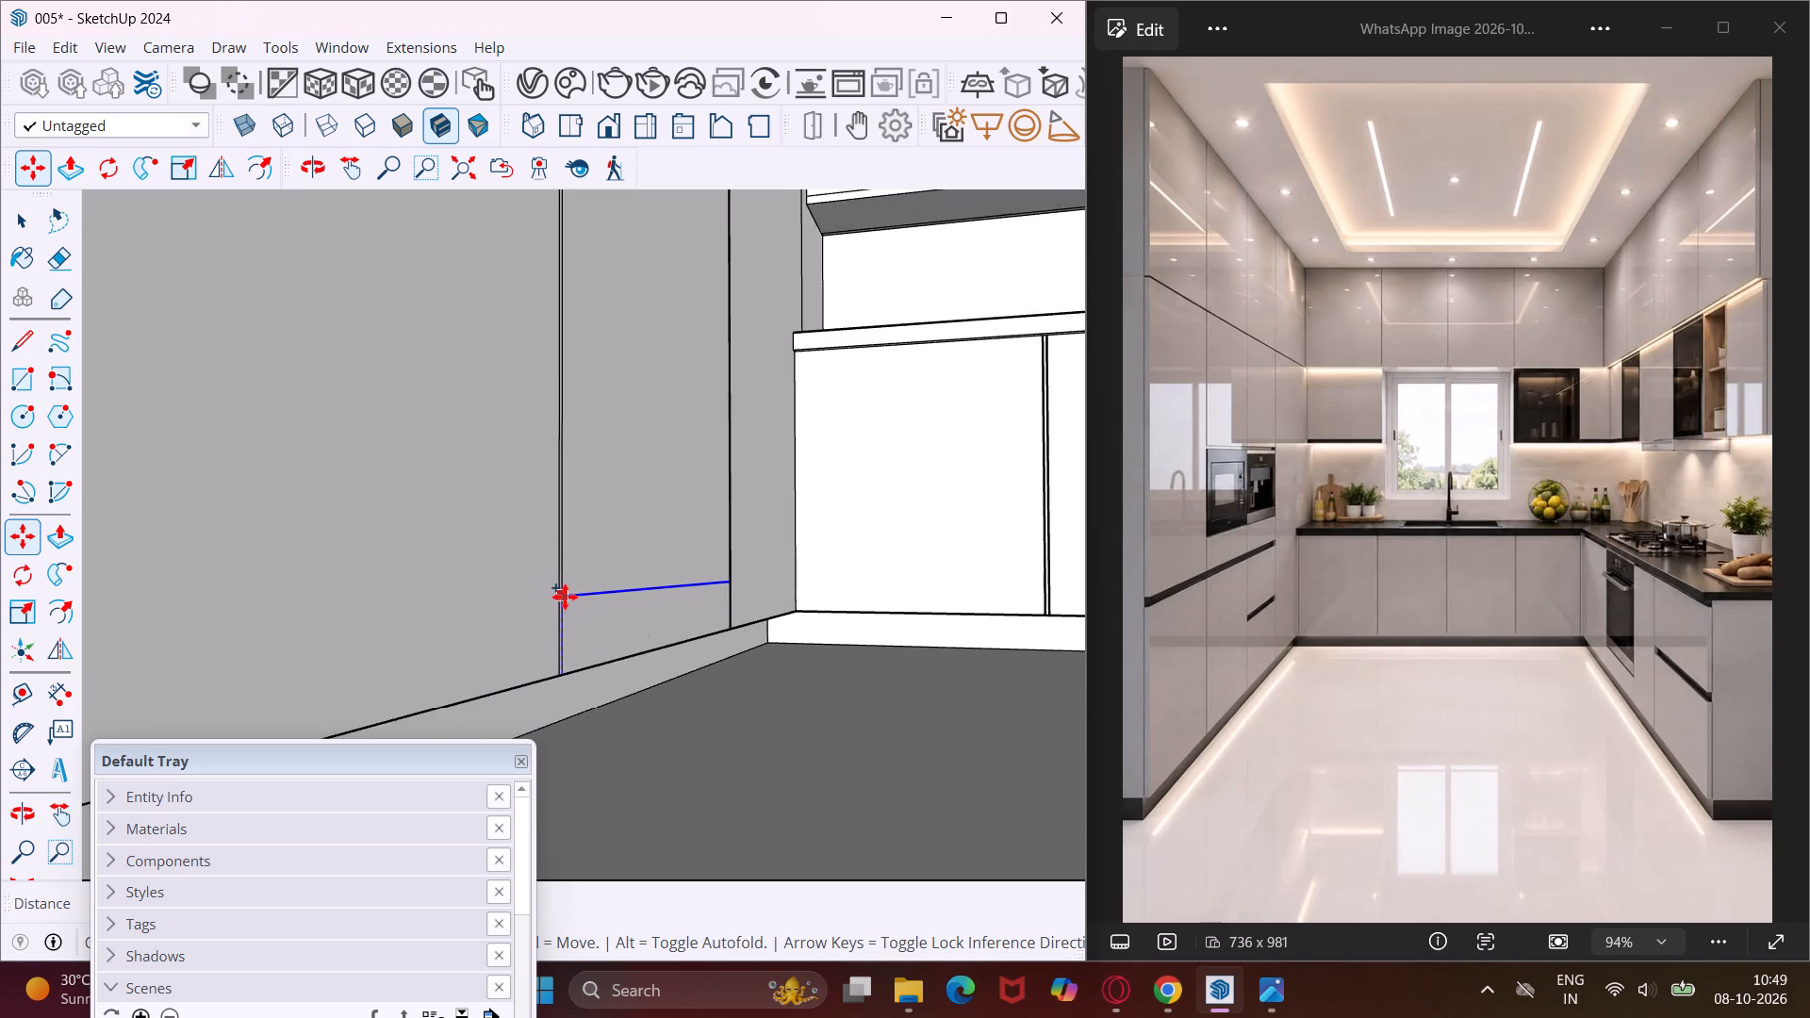
scroll(565, 597, "down", 4)
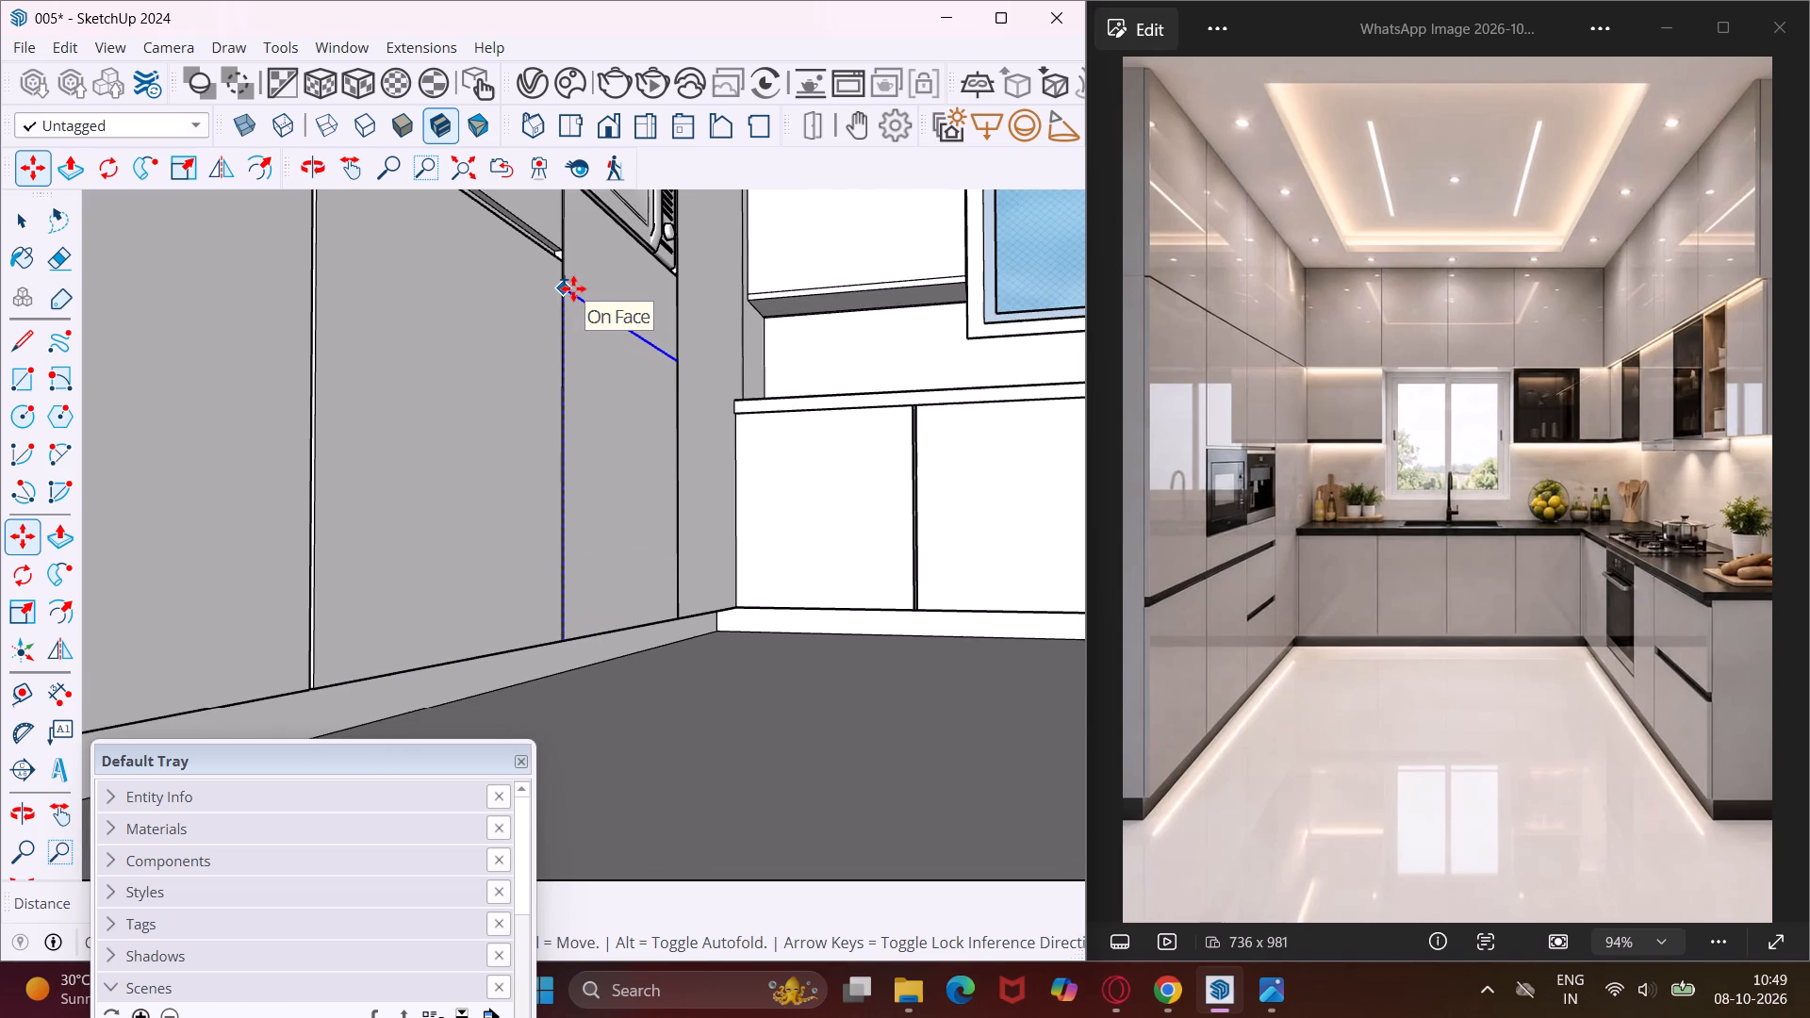
key("2")
key("apostrophe")
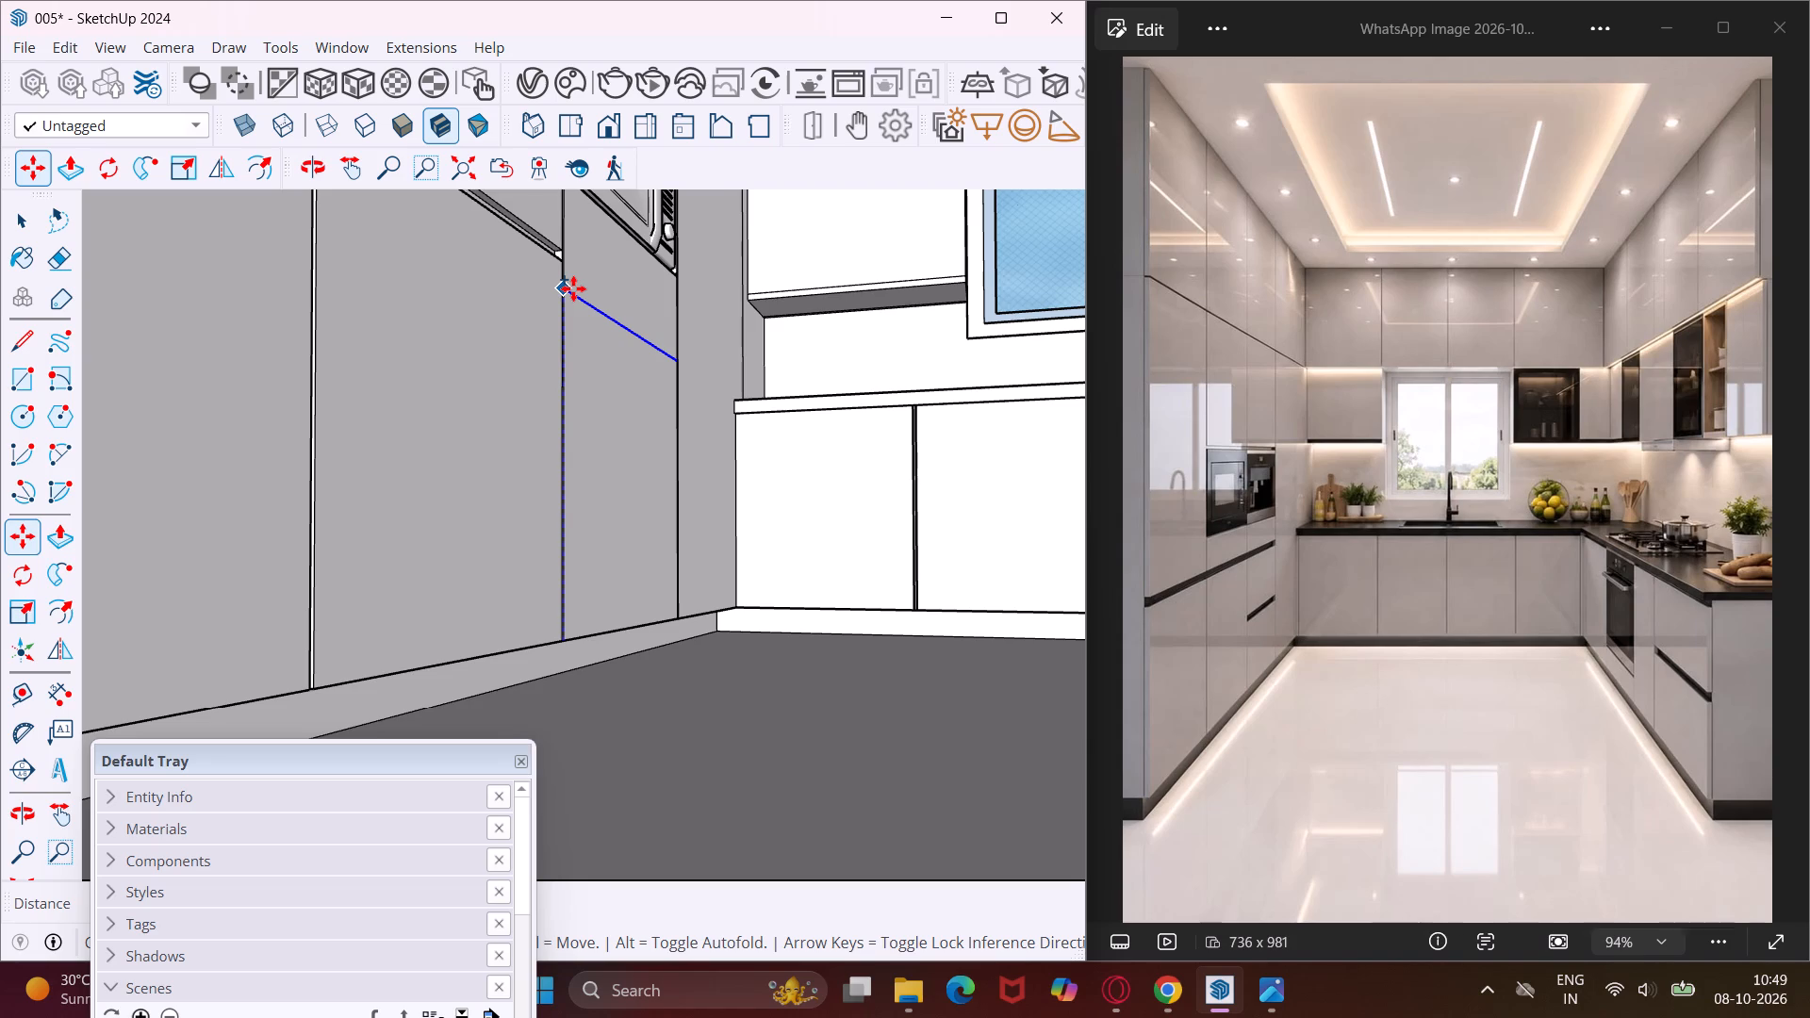
key("9")
middle_click_drag(573, 288, 470, 347)
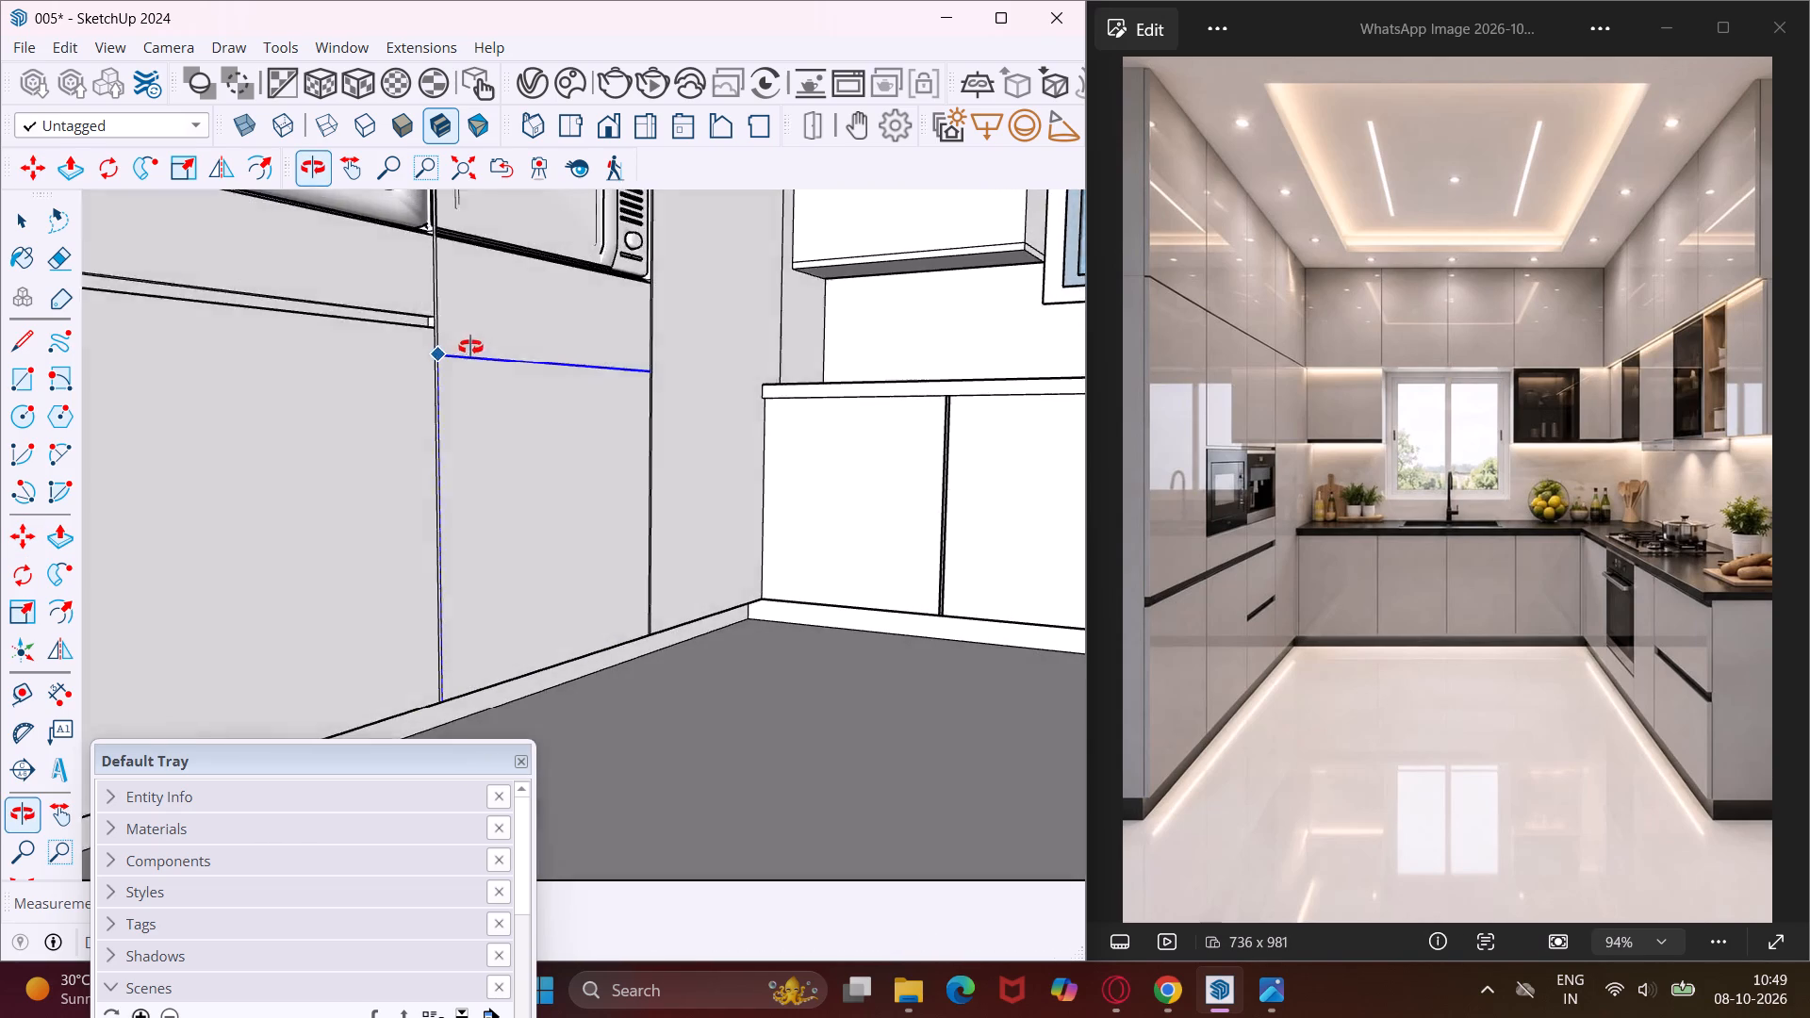
middle_click_drag(470, 347, 452, 377)
scroll(452, 377, "up", 7)
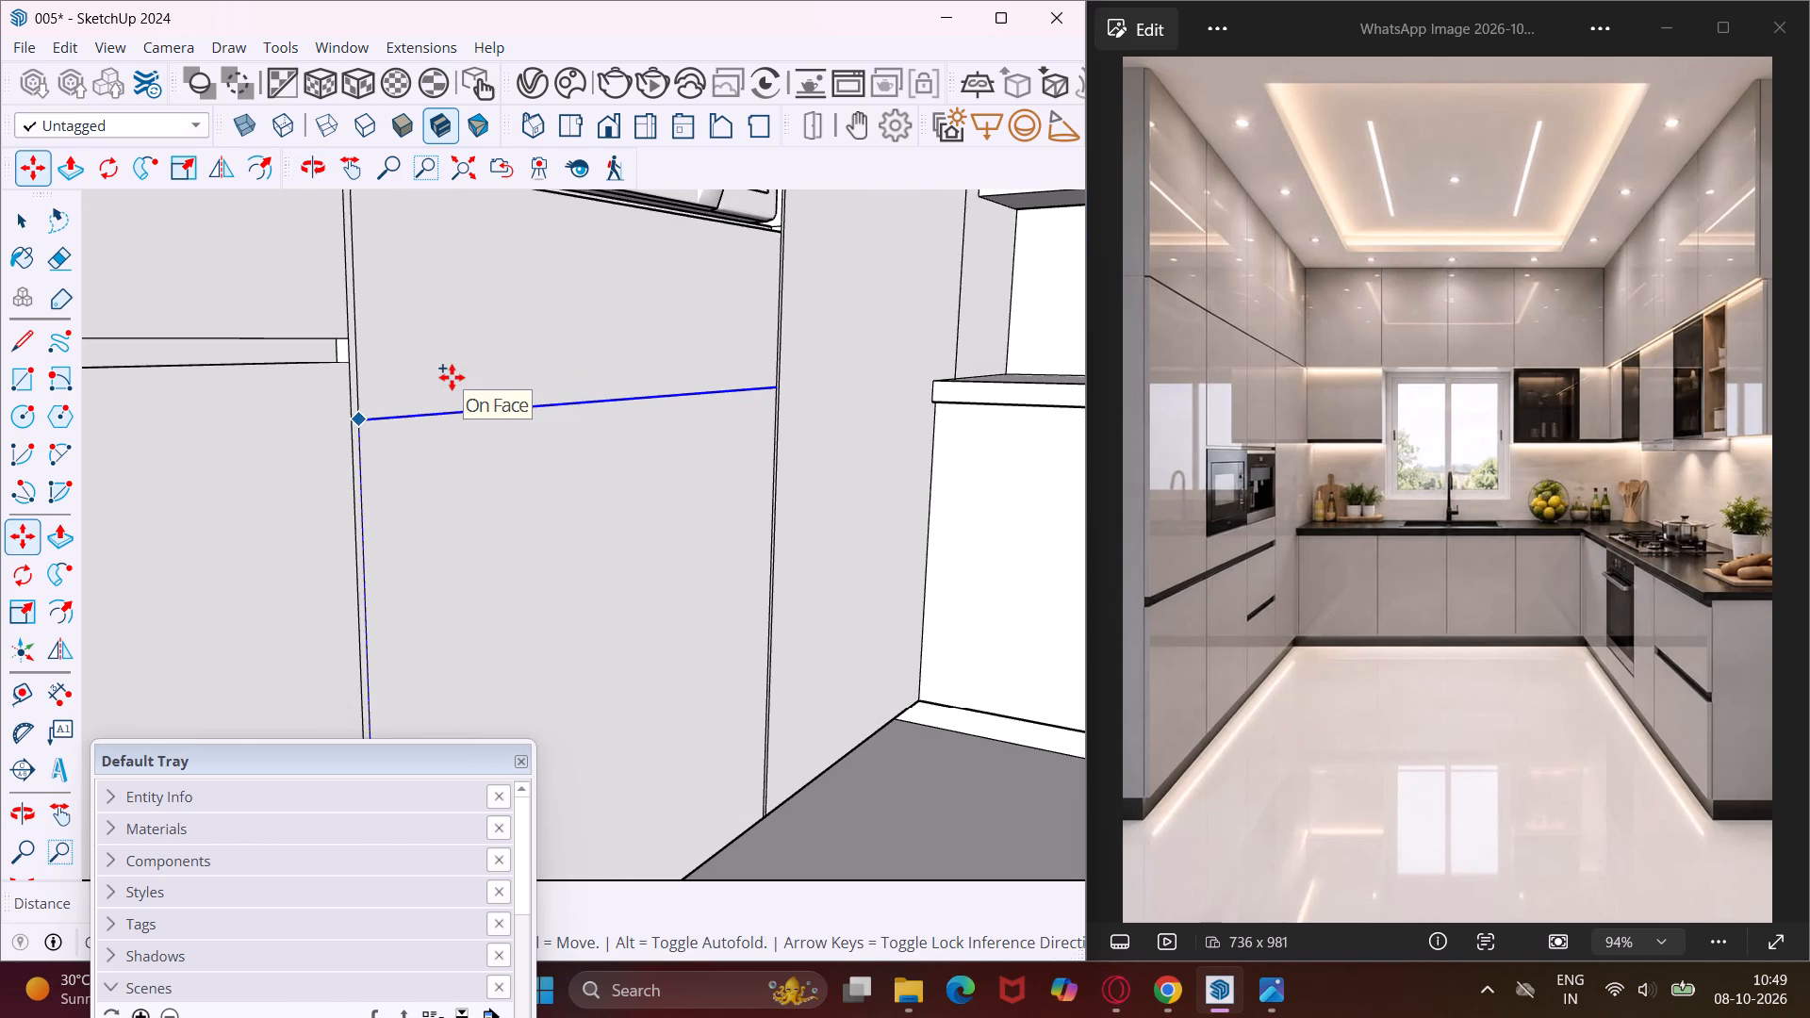
key("BackSpace")
key("BackSpace")
key("BackSpace")
key("BackSpace")
key("BackSpace")
key("BackSpace")
key("BackSpace")
key("BackSpace")
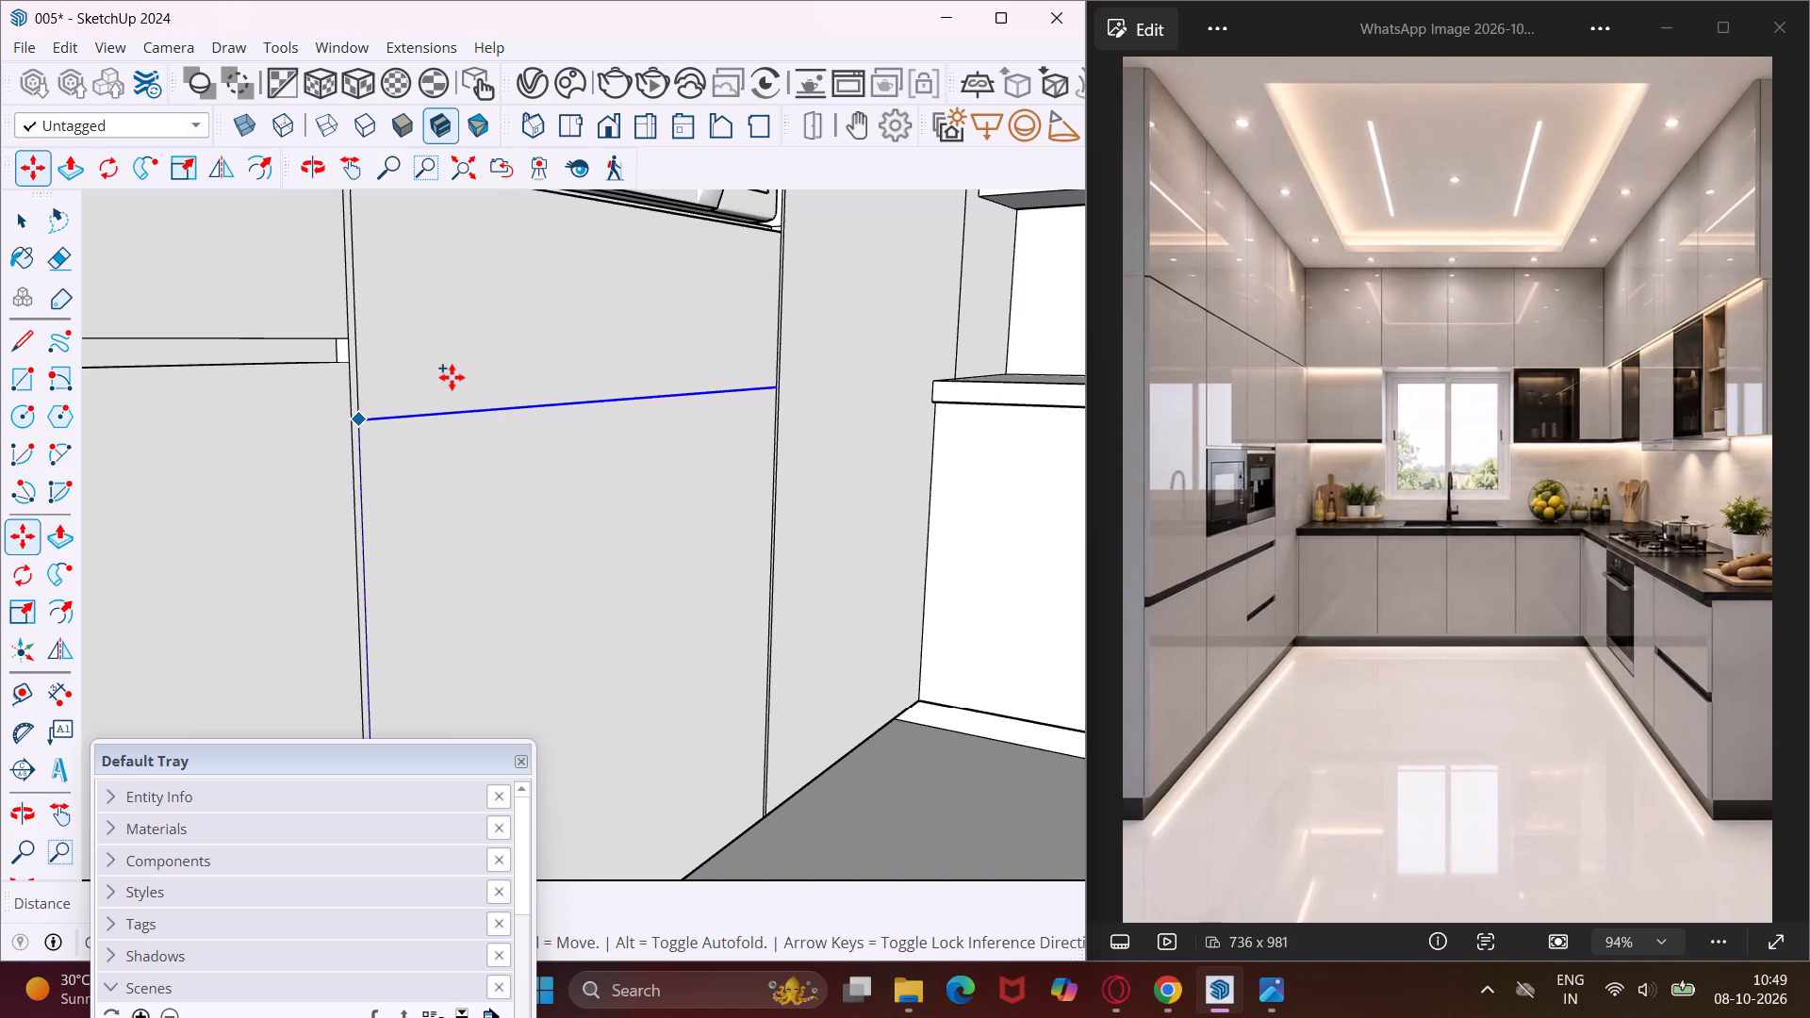
key("2")
type("'9\"")
key("Return")
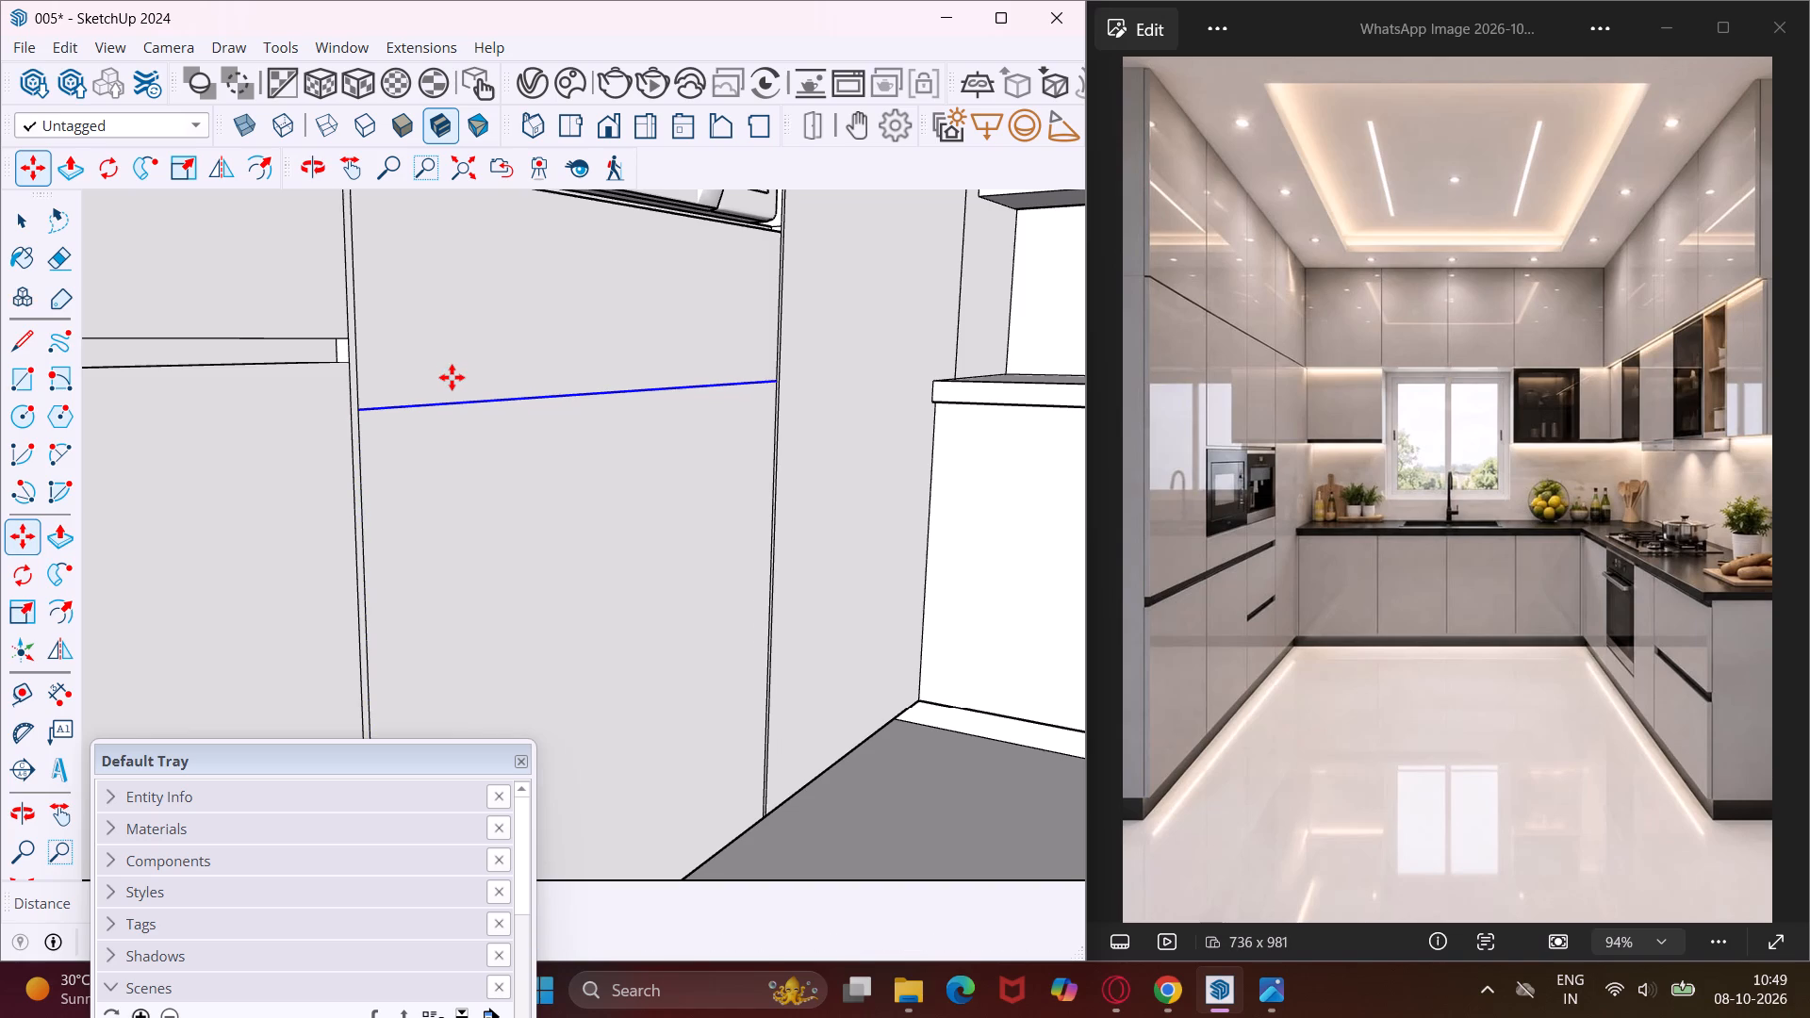
Move the copied line up 1" twice, toward the lower edge of the neighbouring drawer gap.
left_click(361, 407)
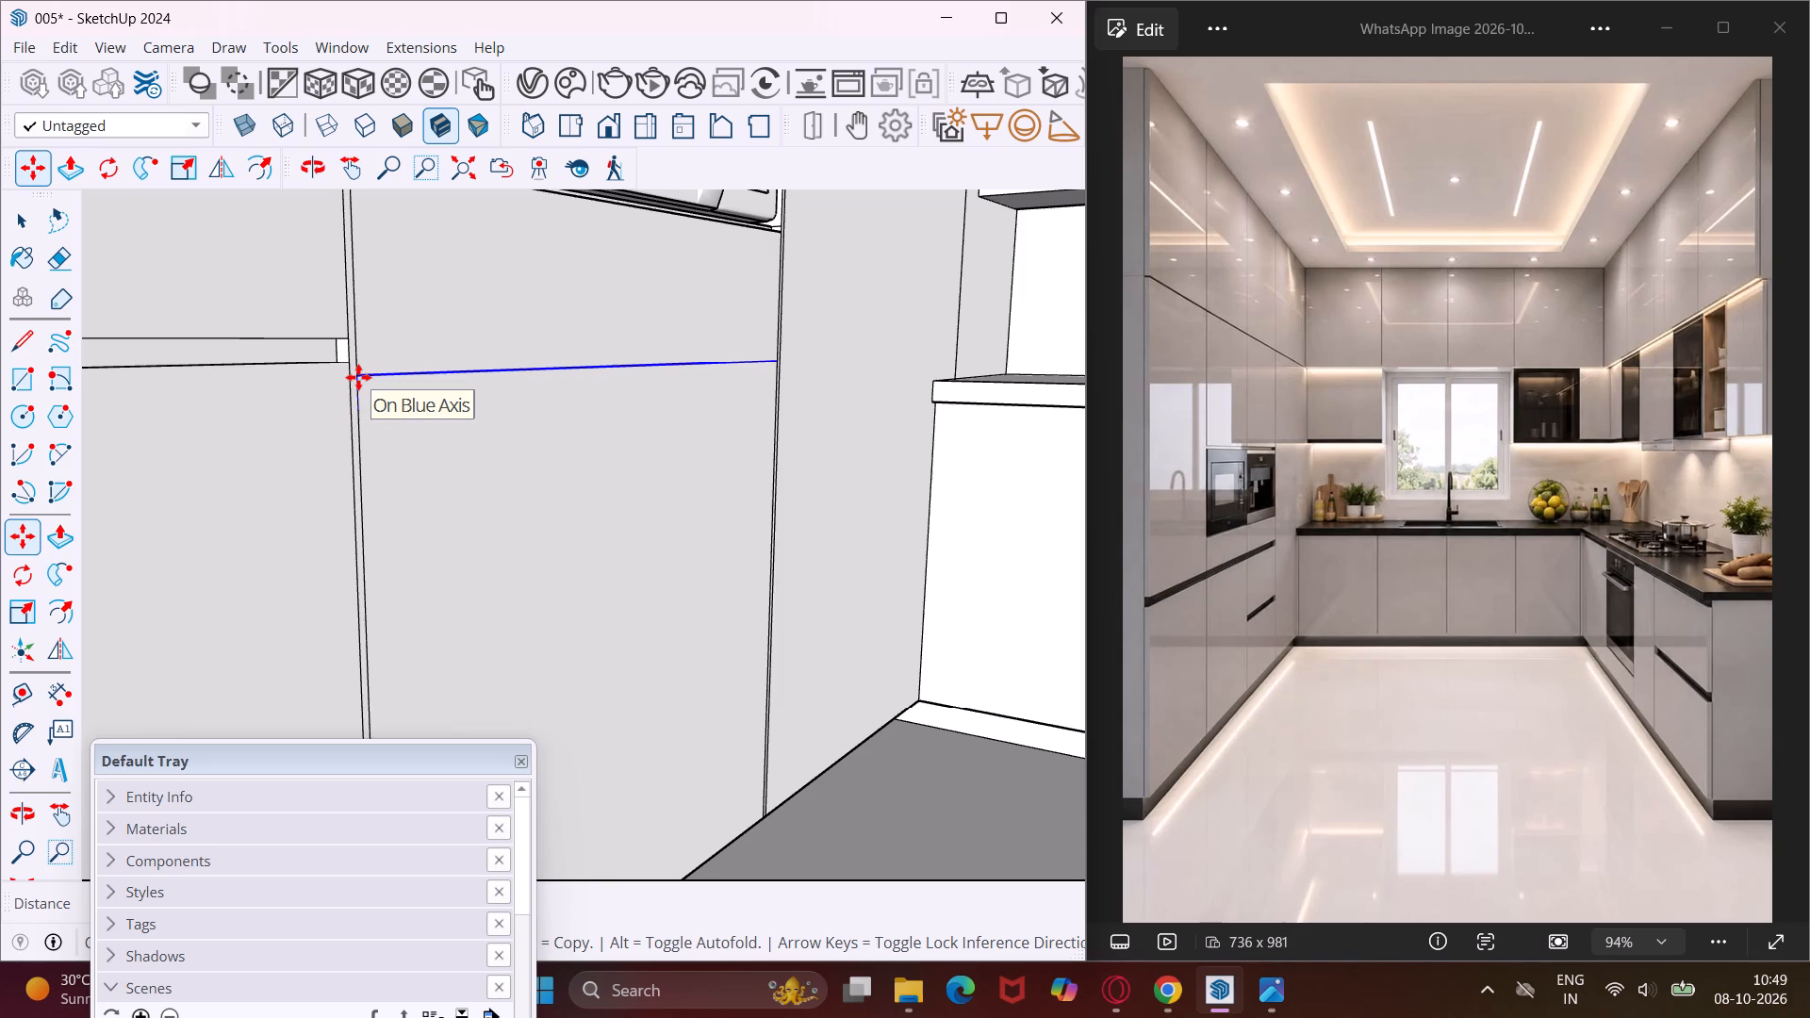
key("1")
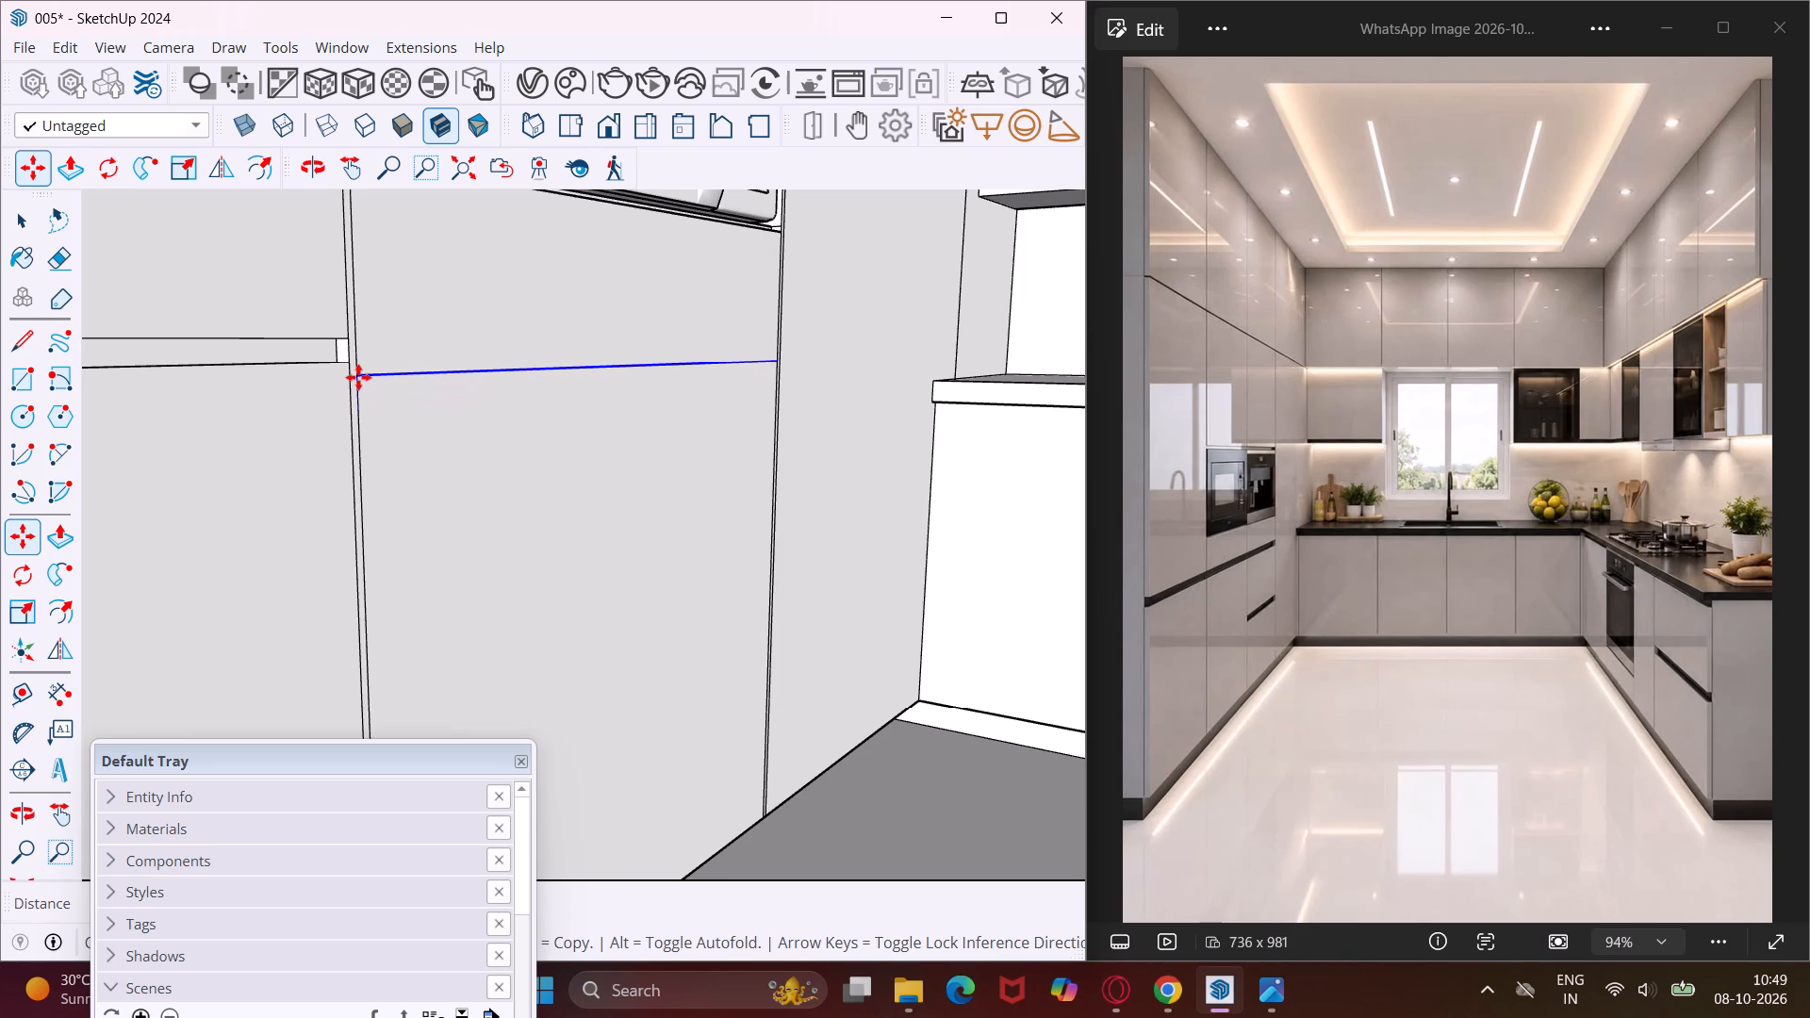
key("shift+quotedbl")
key("Return")
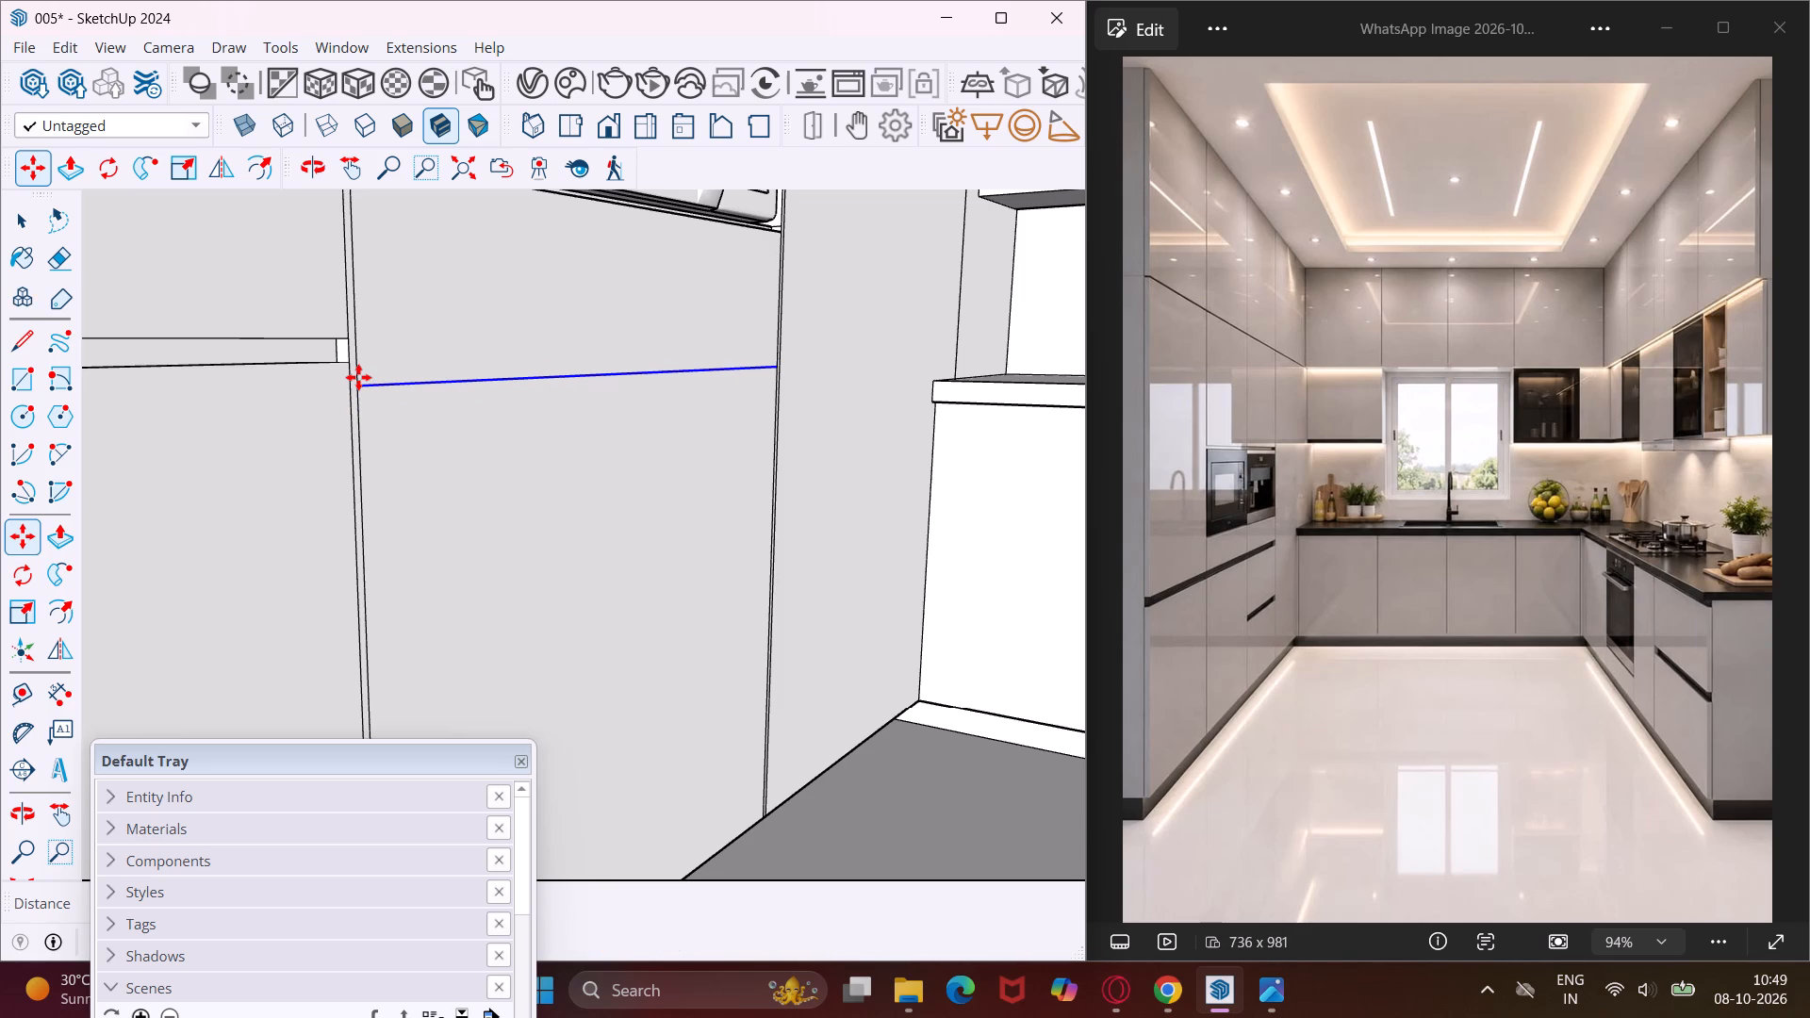
left_click(355, 385)
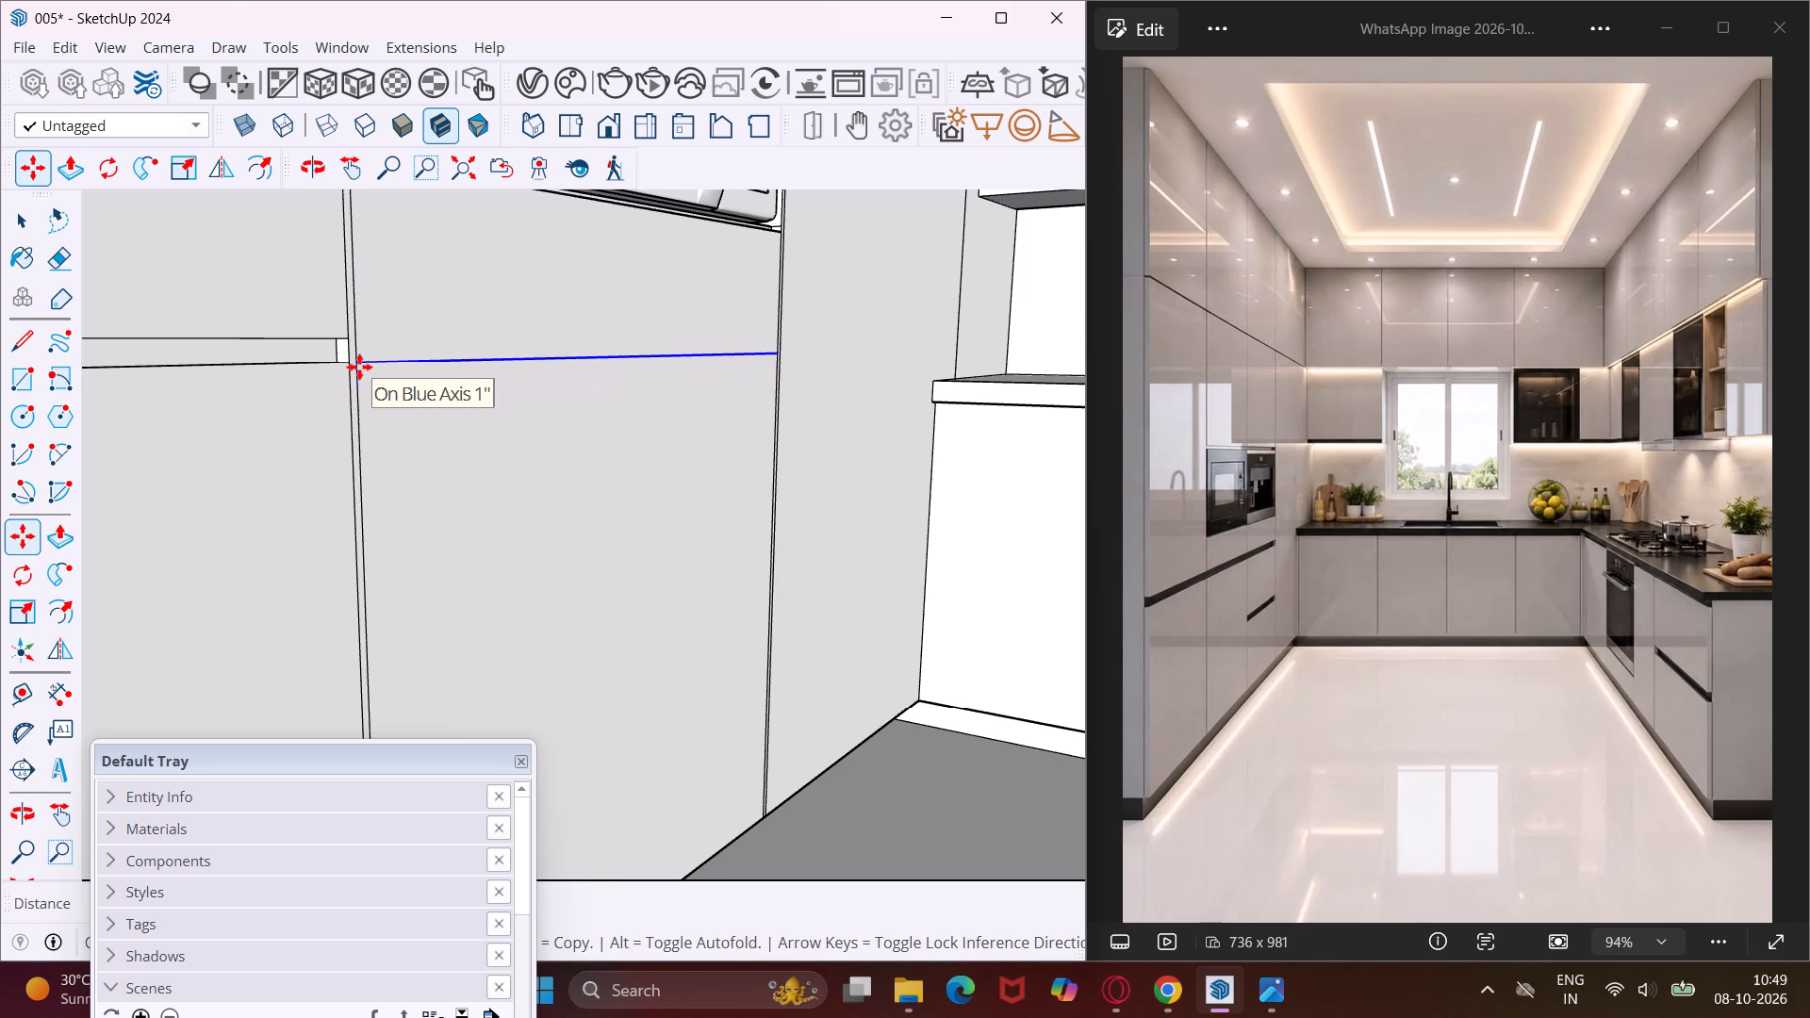
type("1\"")
key("Return")
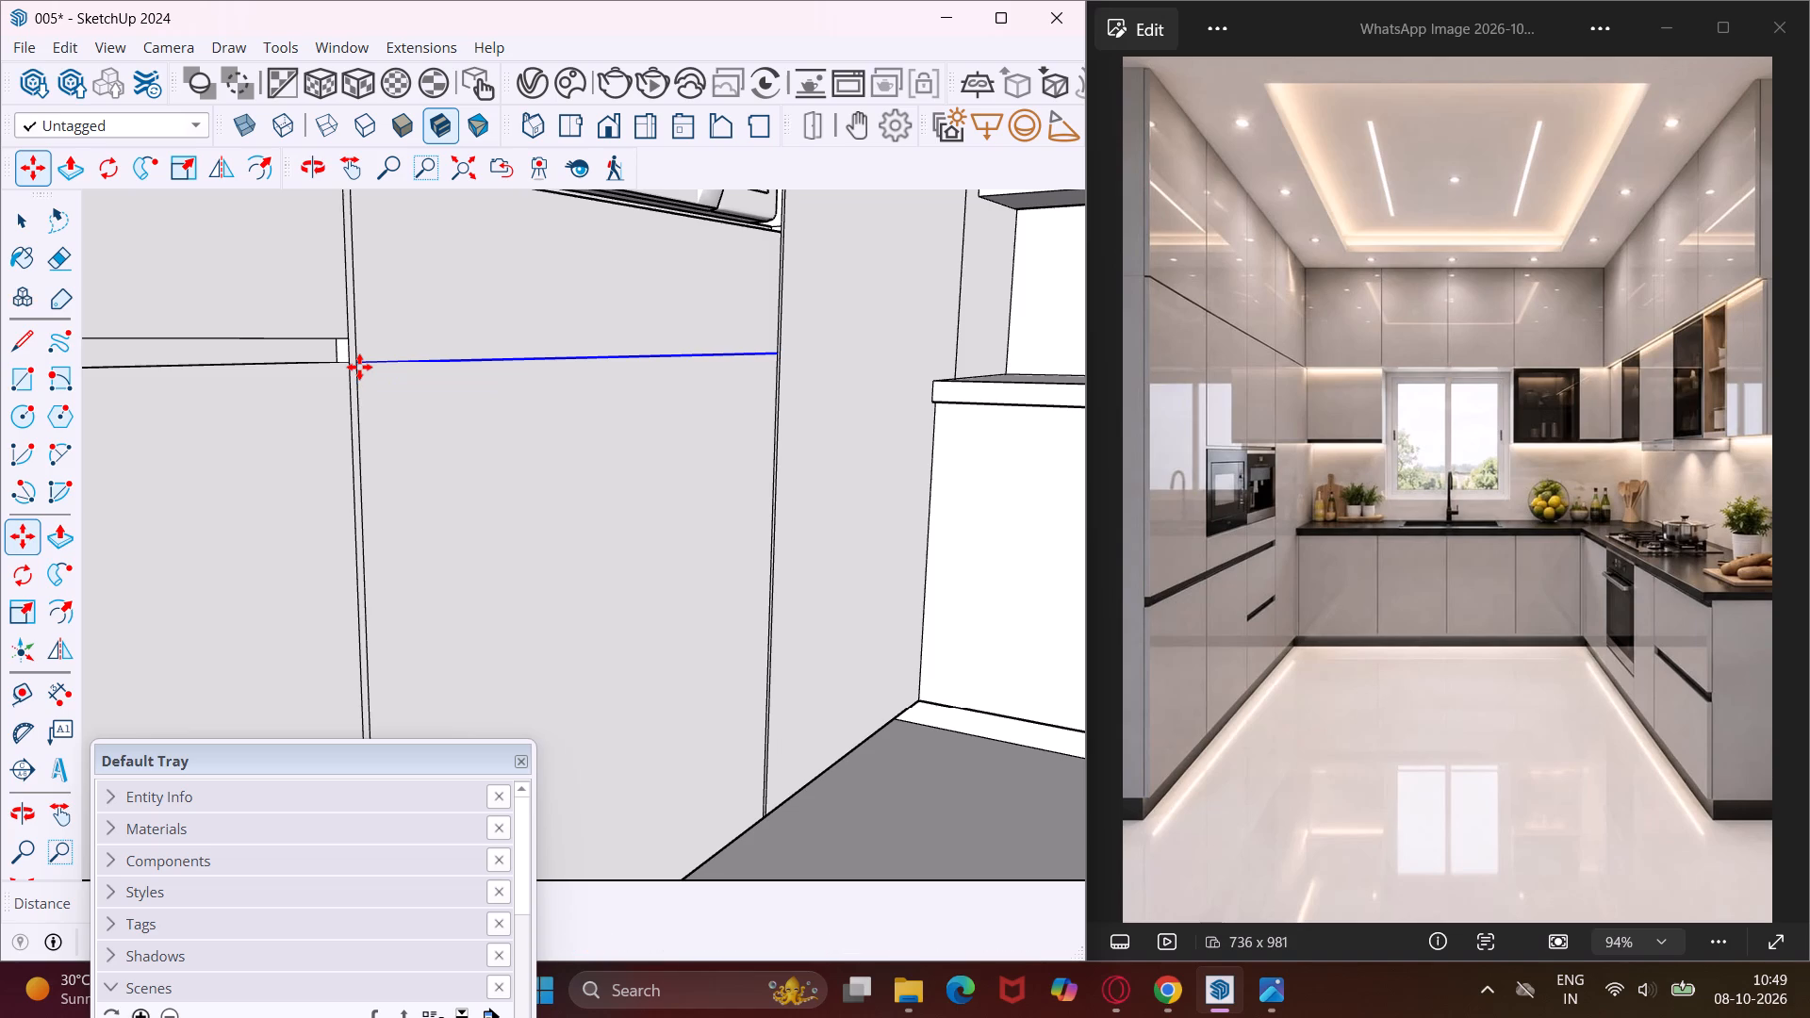
Copy the line below the second microwave 1" straight up to outline a gap strip level with the neighbouring drawer gap.
scroll(359, 367, "up", 8)
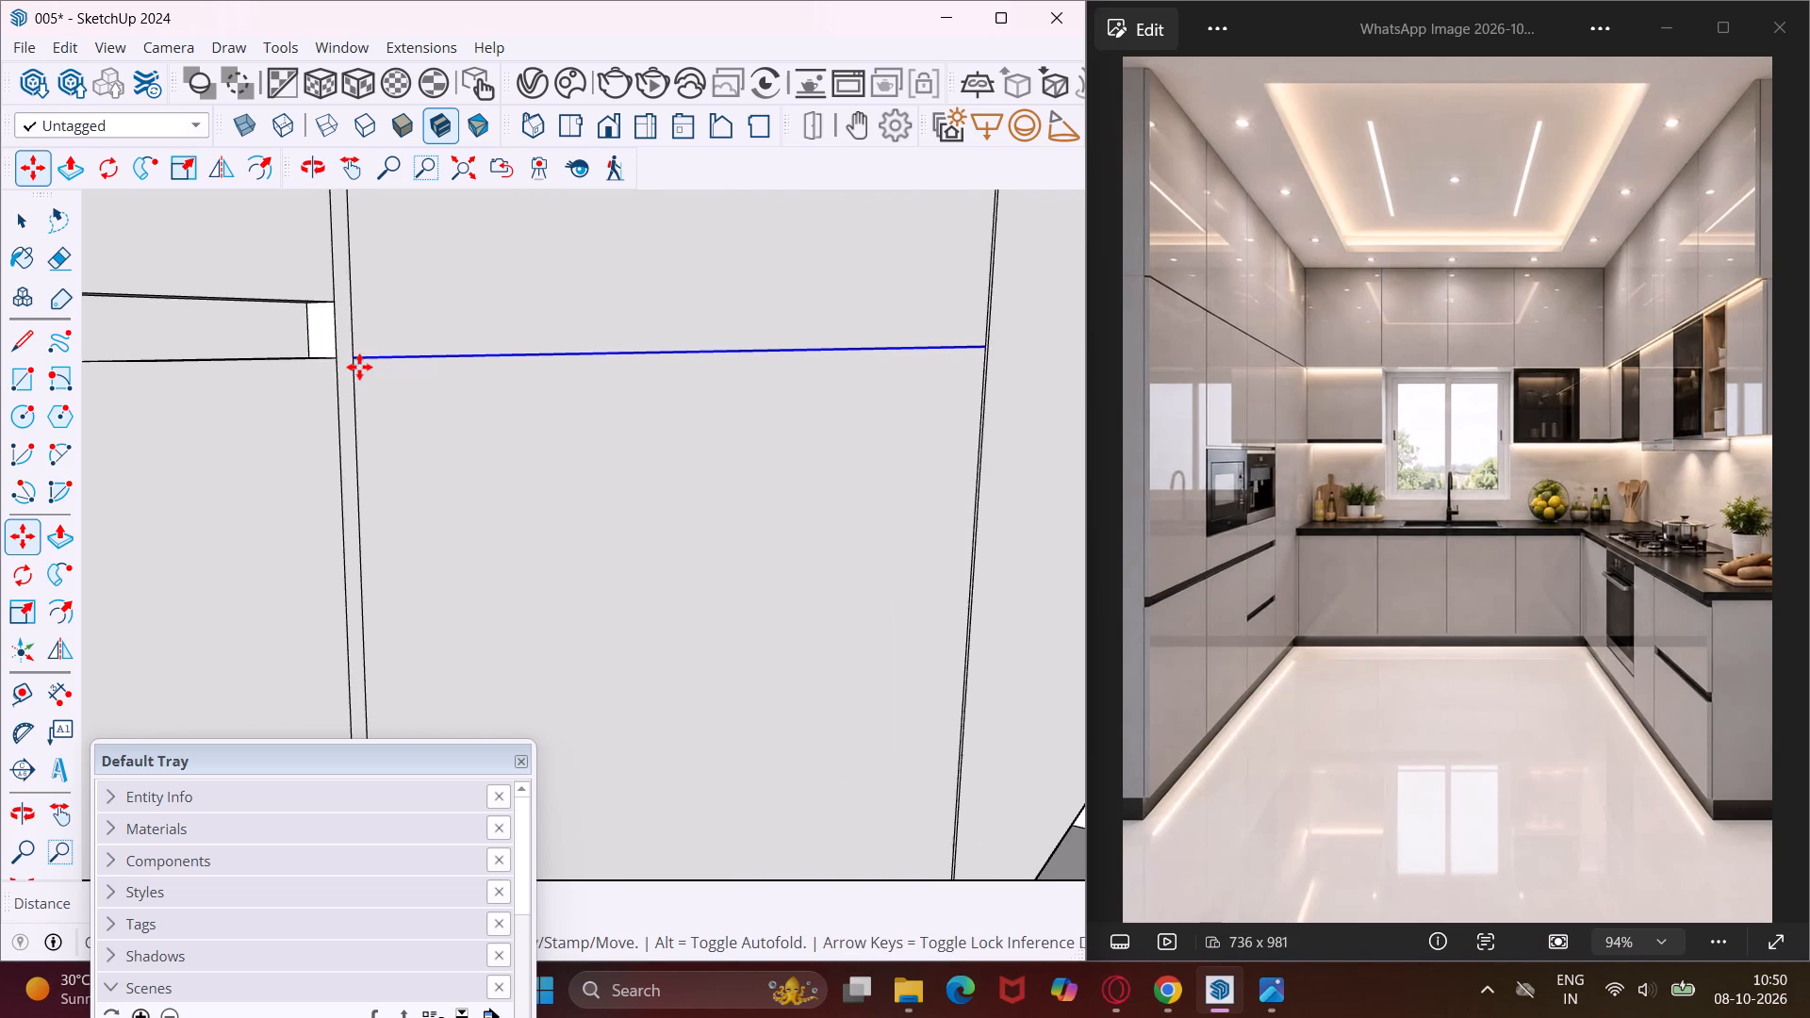
left_click(354, 358)
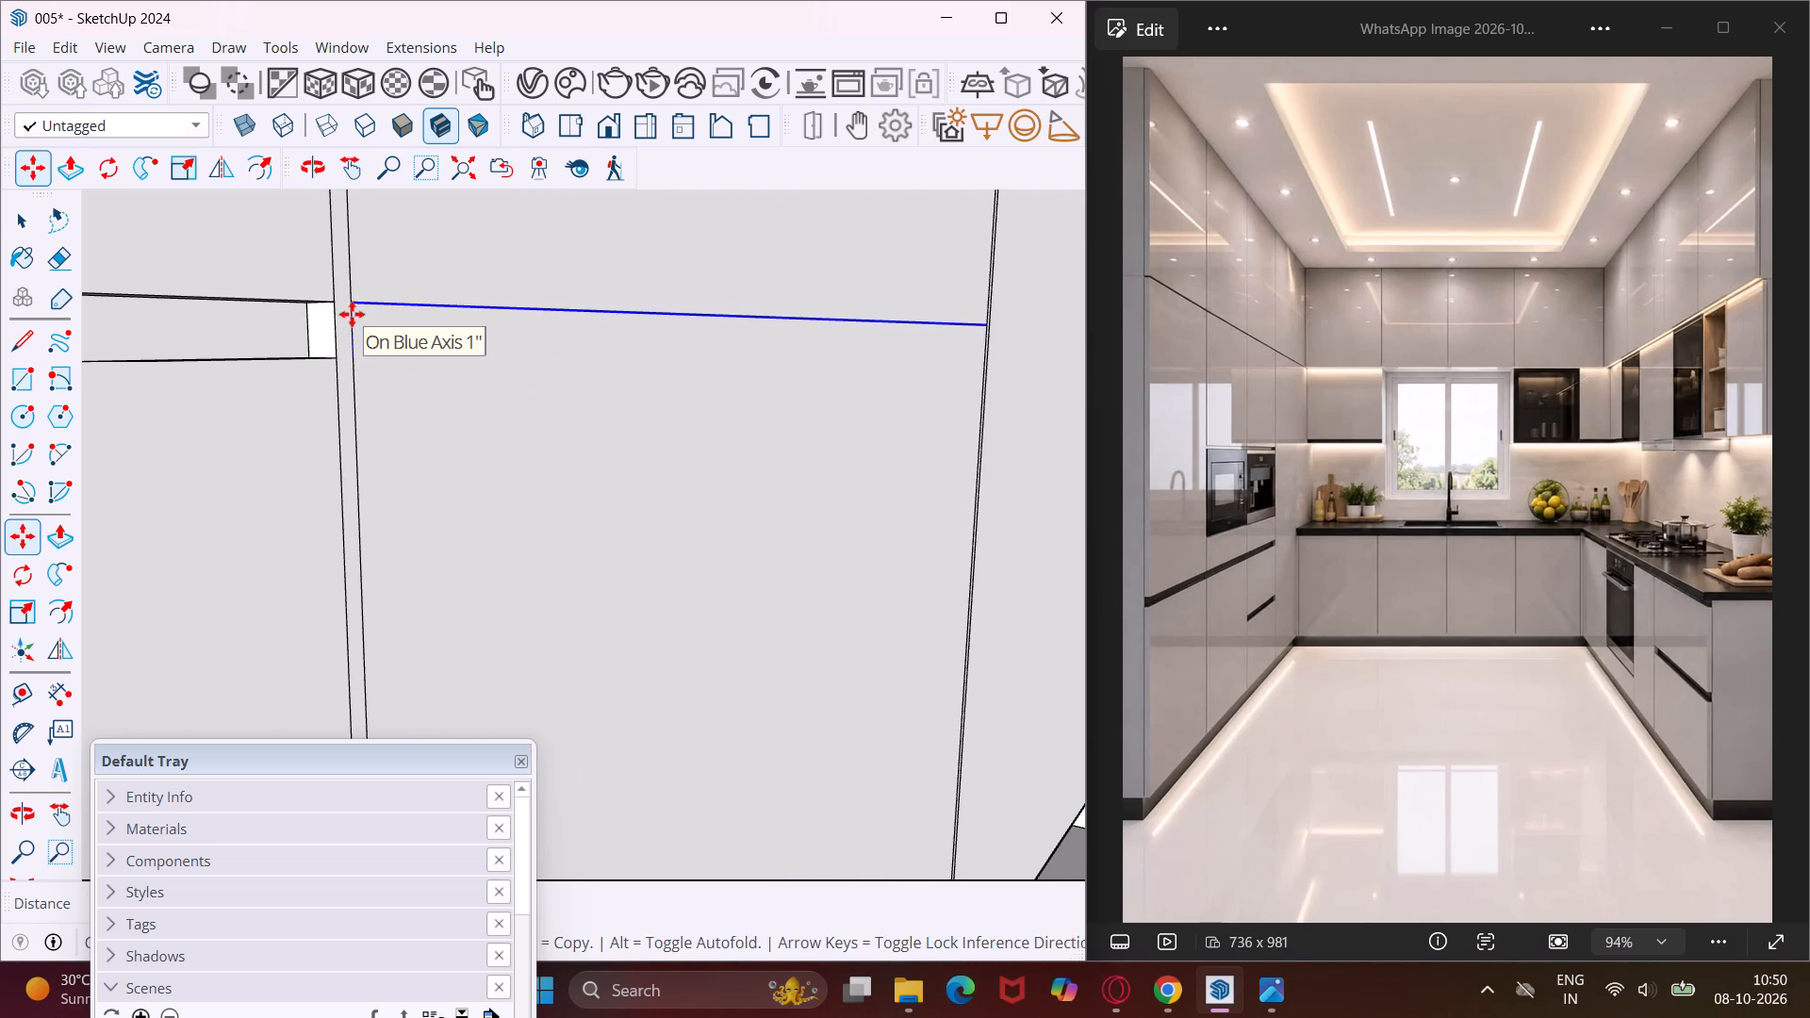
type("1\"")
key("Return")
key("Escape")
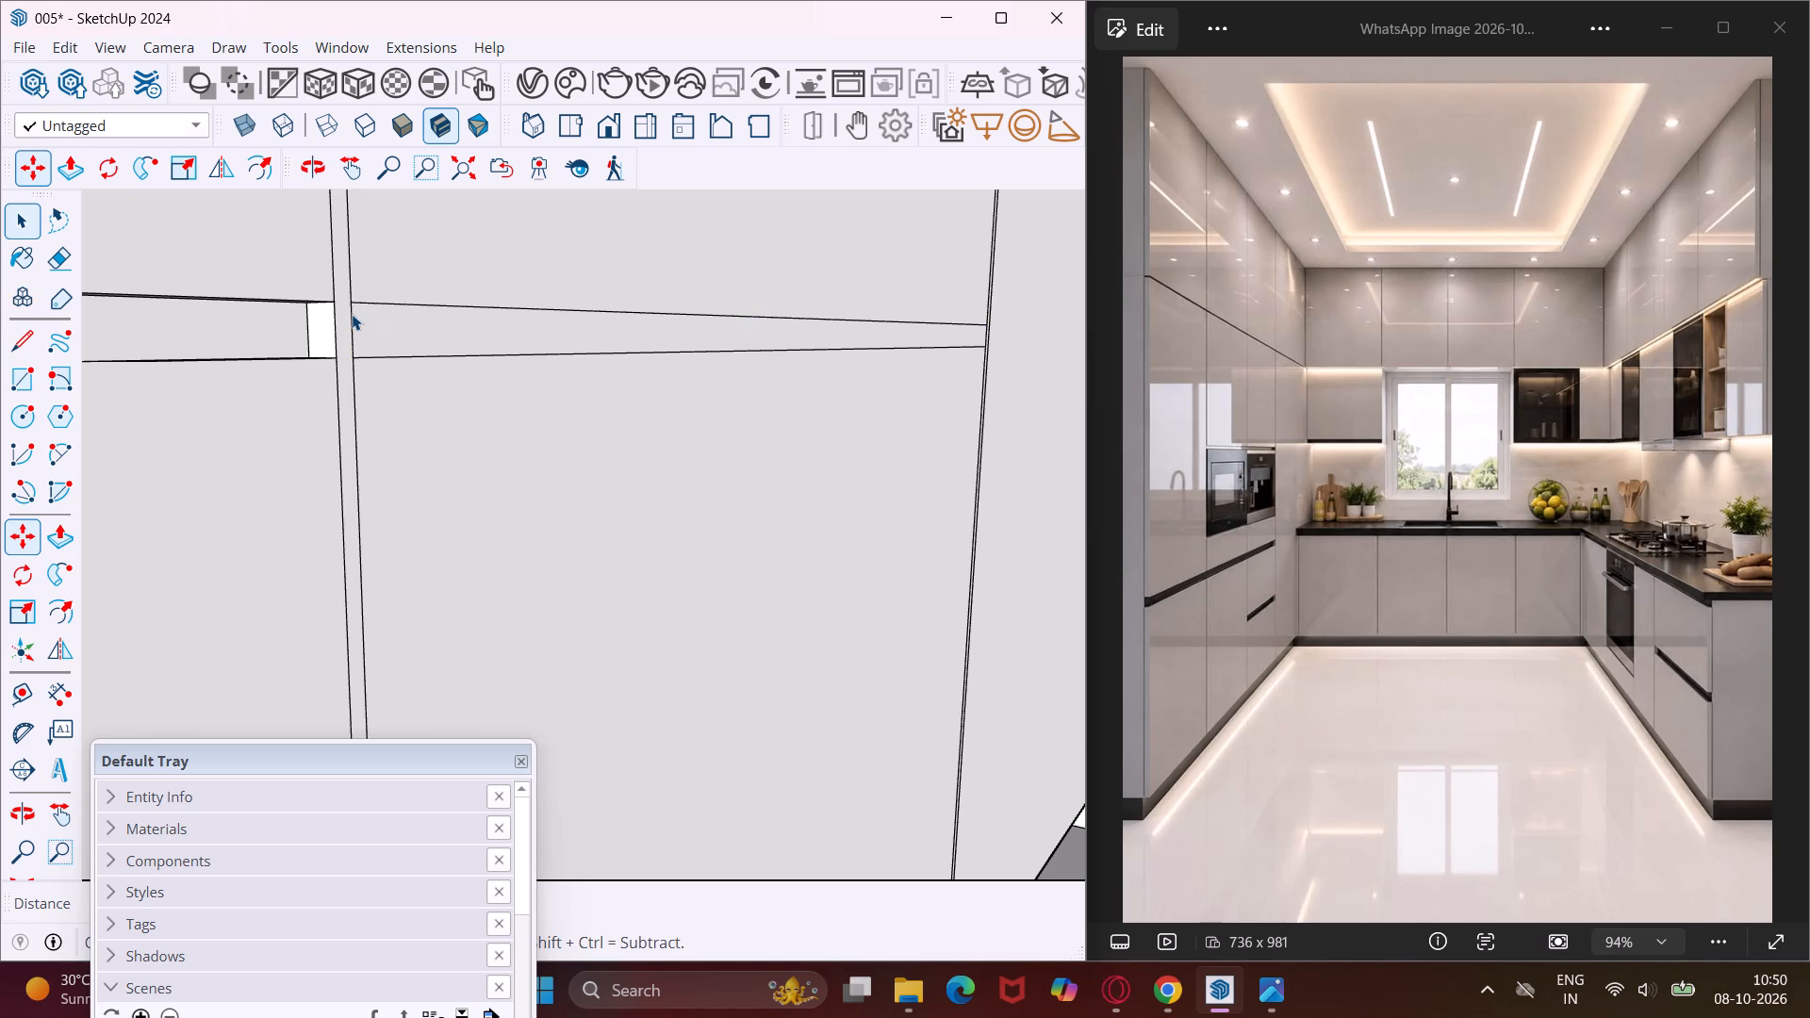
Copy the strip's lower edge straight down to about mid-height of the front below the second microwave.
key("space")
left_click(361, 318)
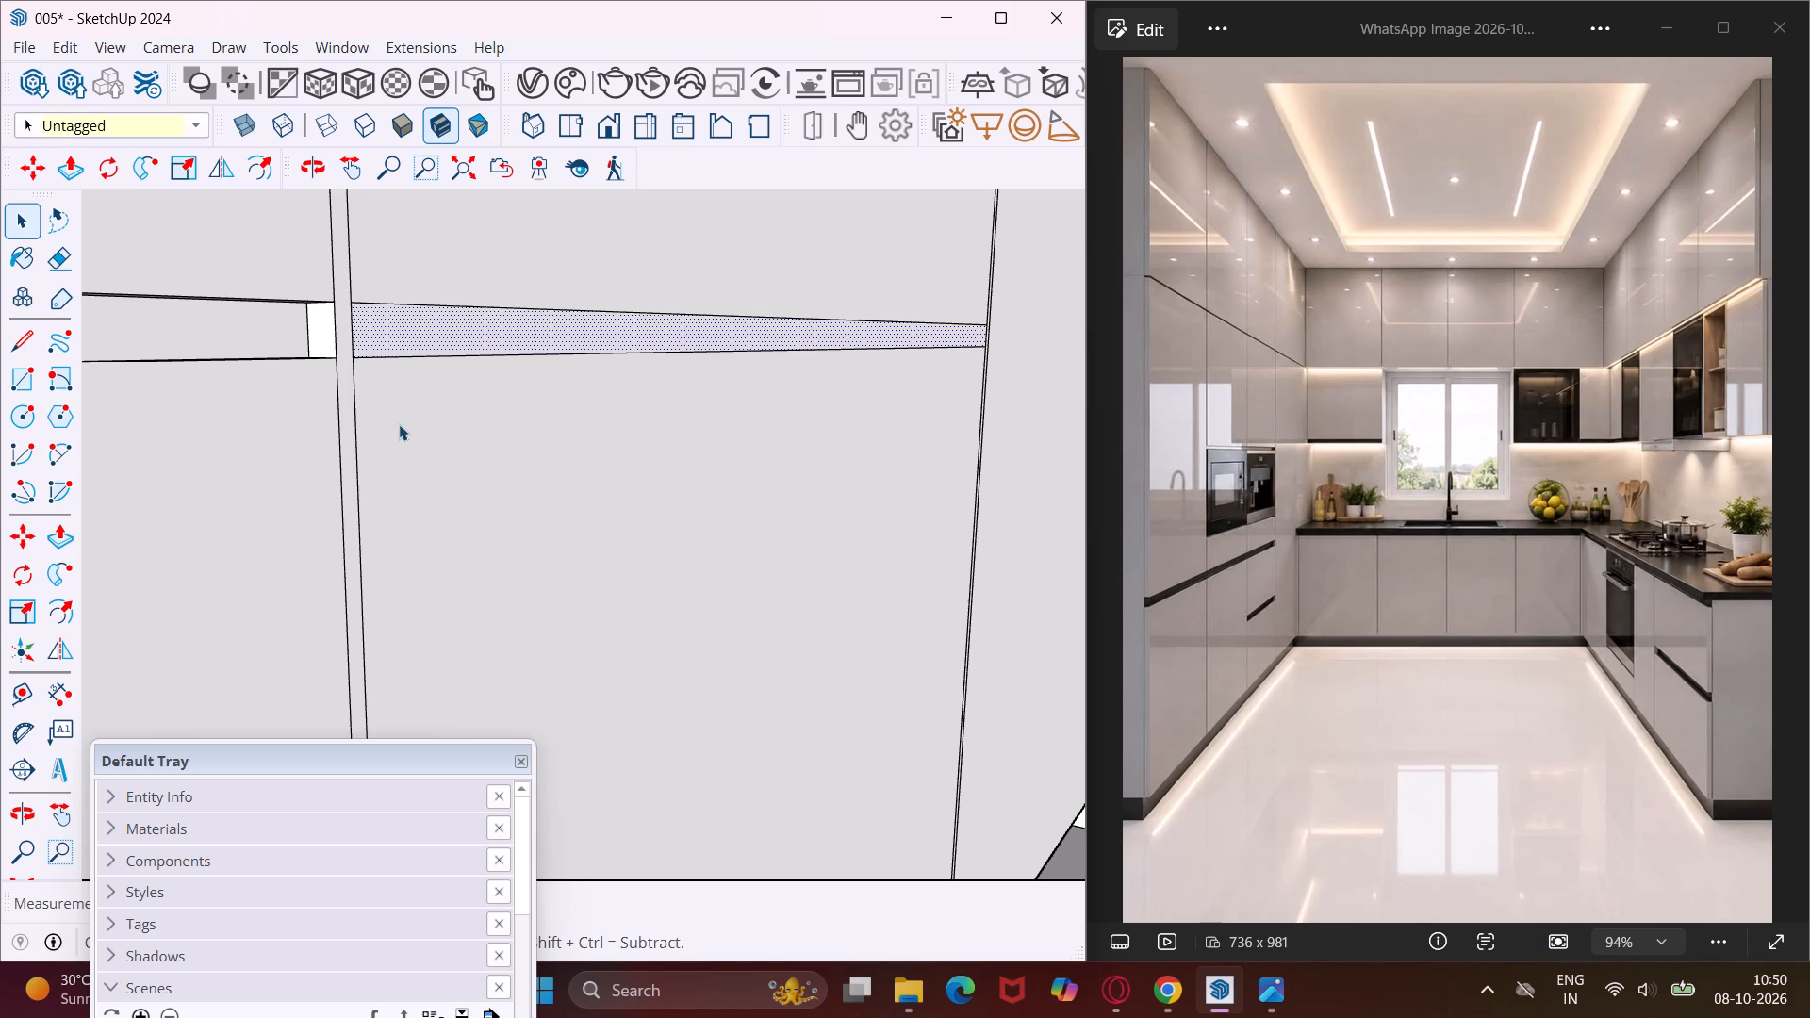
left_click(361, 355)
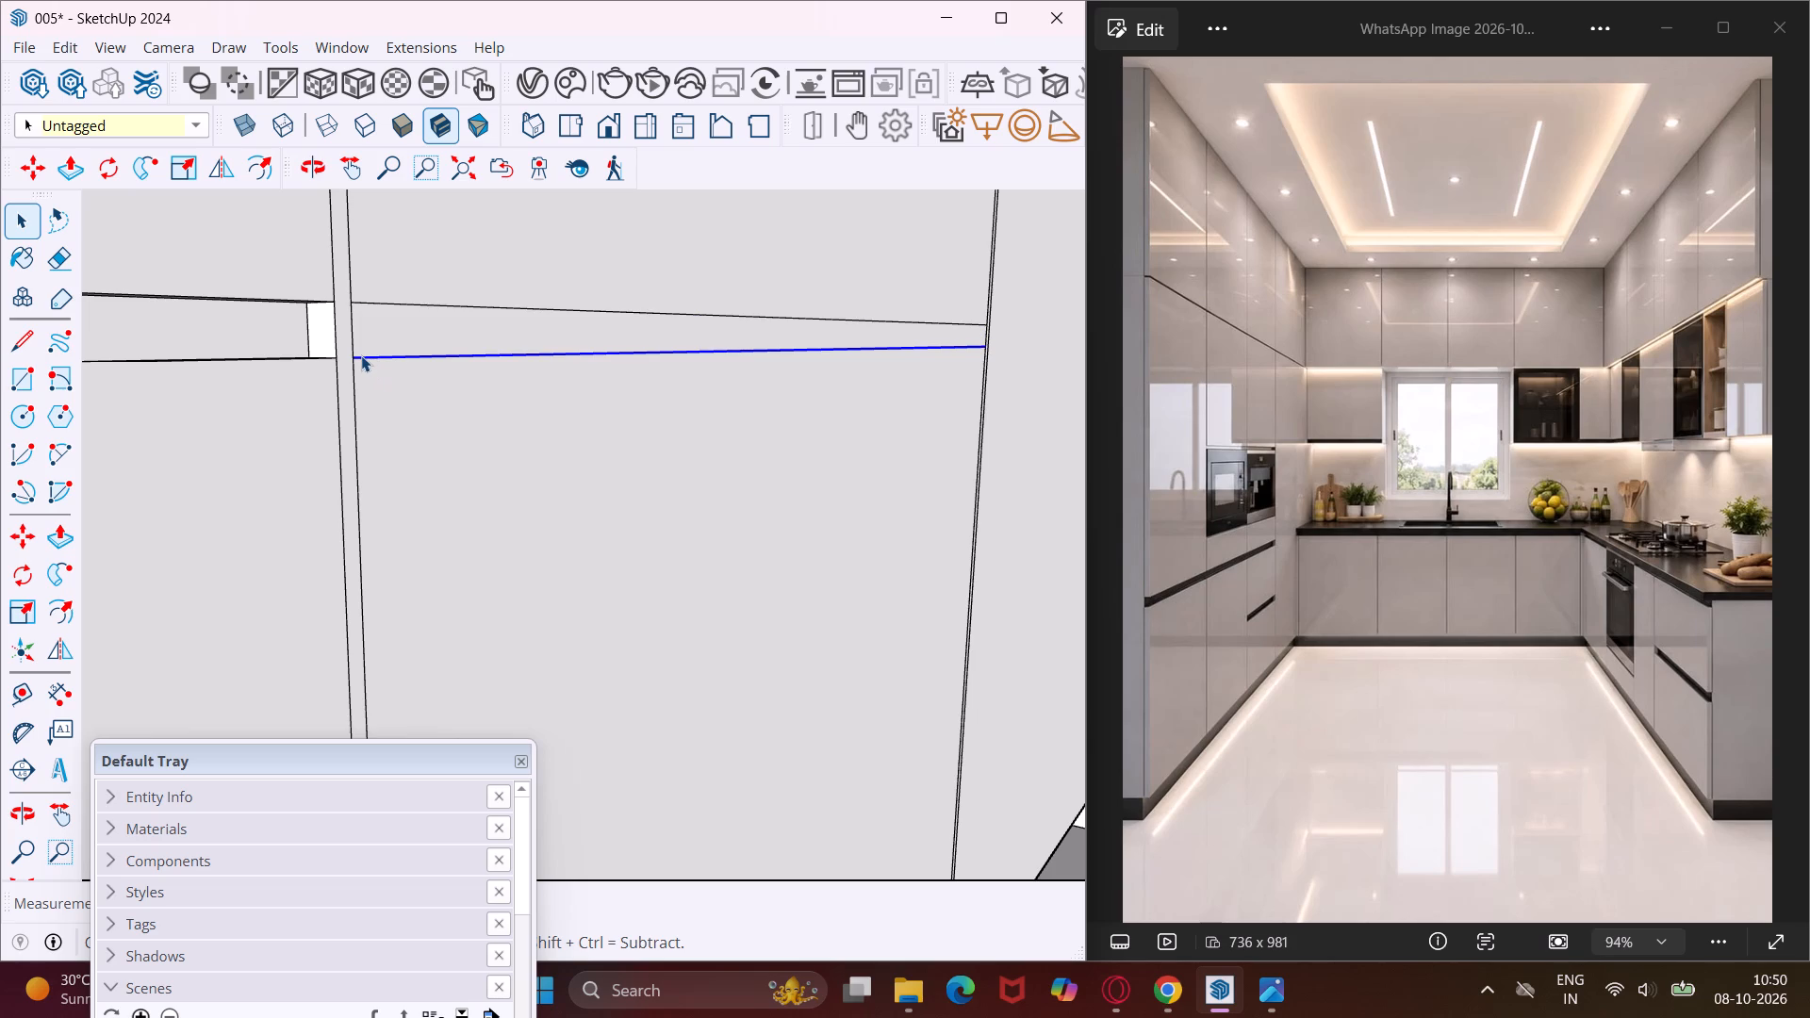
key("m")
left_click(354, 357)
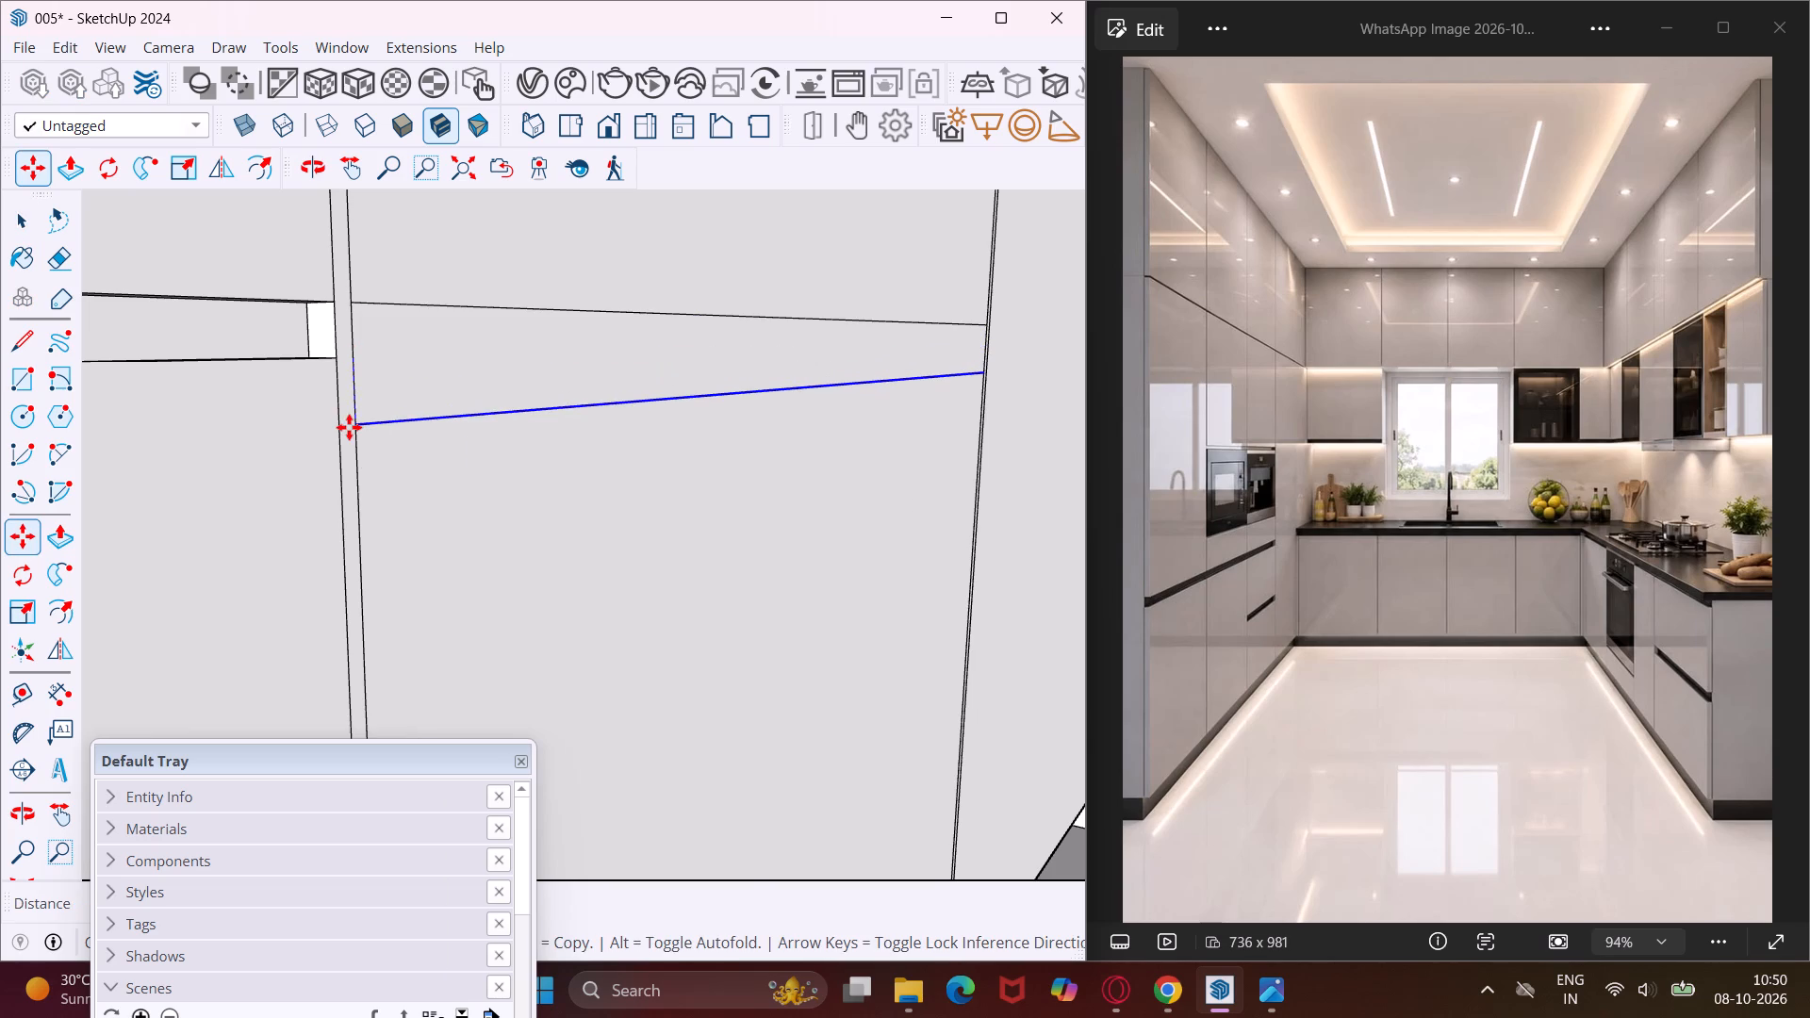
scroll(377, 460, "down", 16)
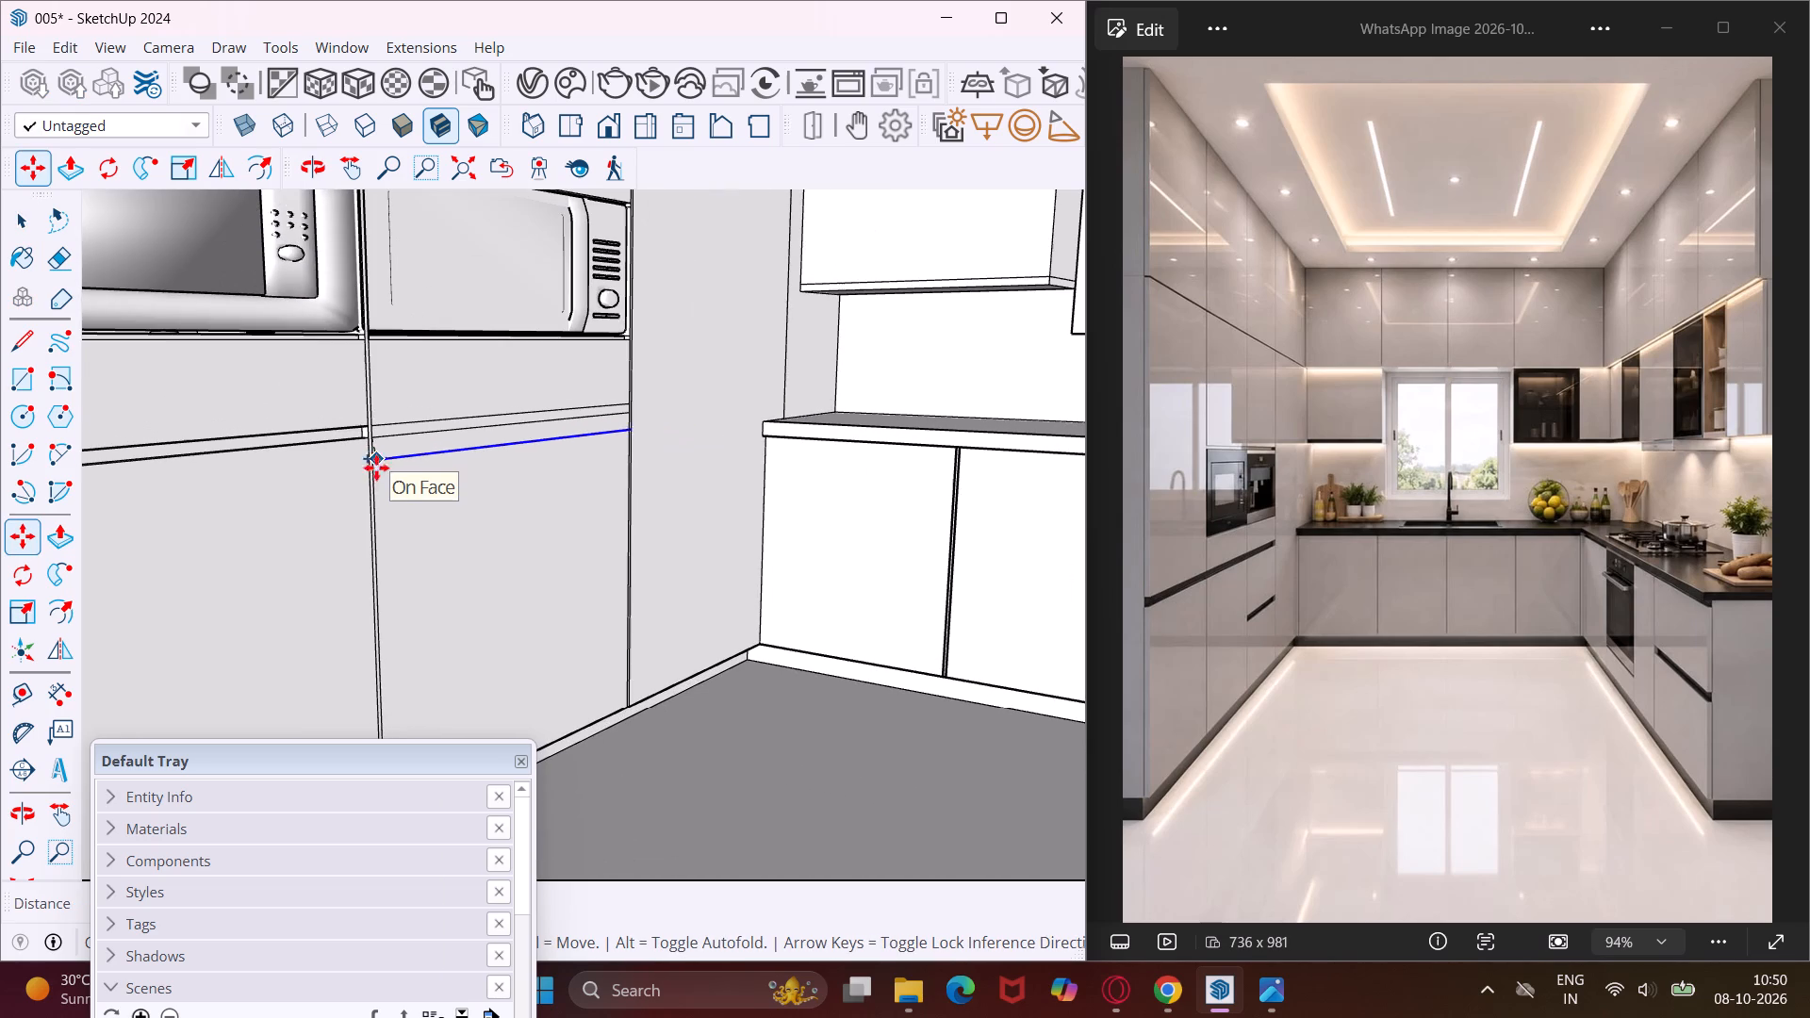
scroll(381, 617, "up", 4)
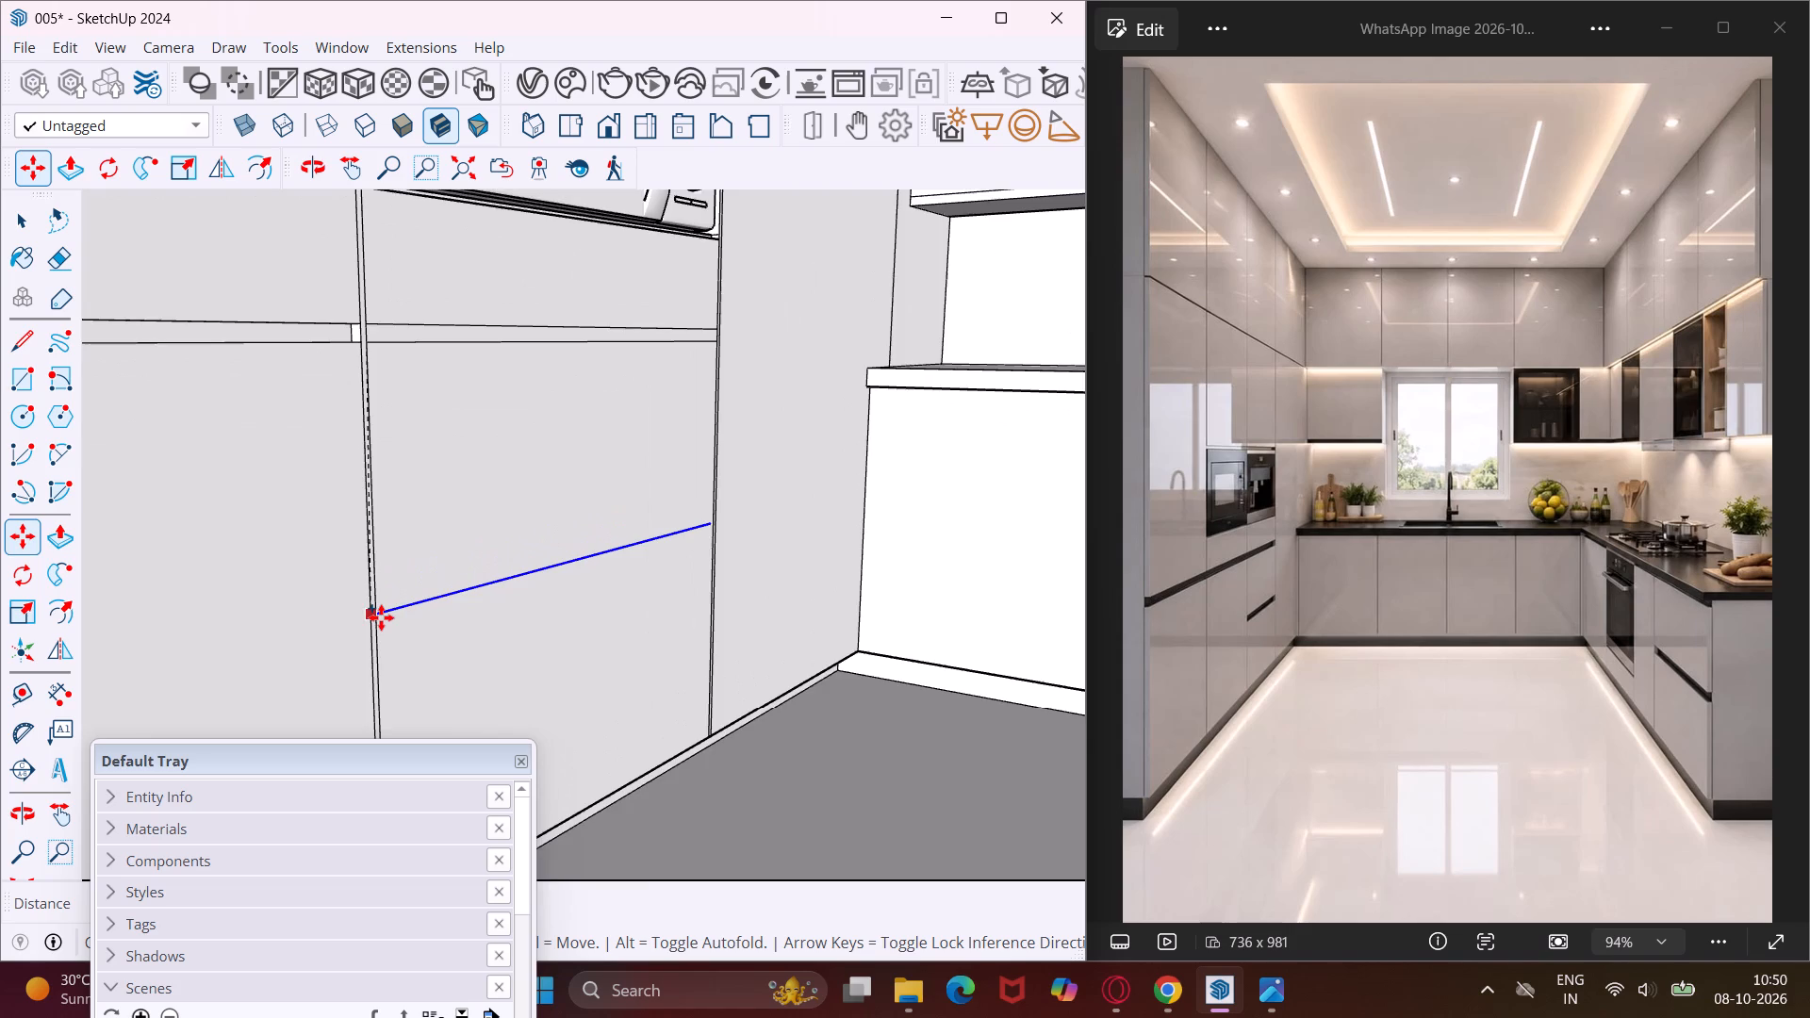
scroll(381, 617, "up", 7)
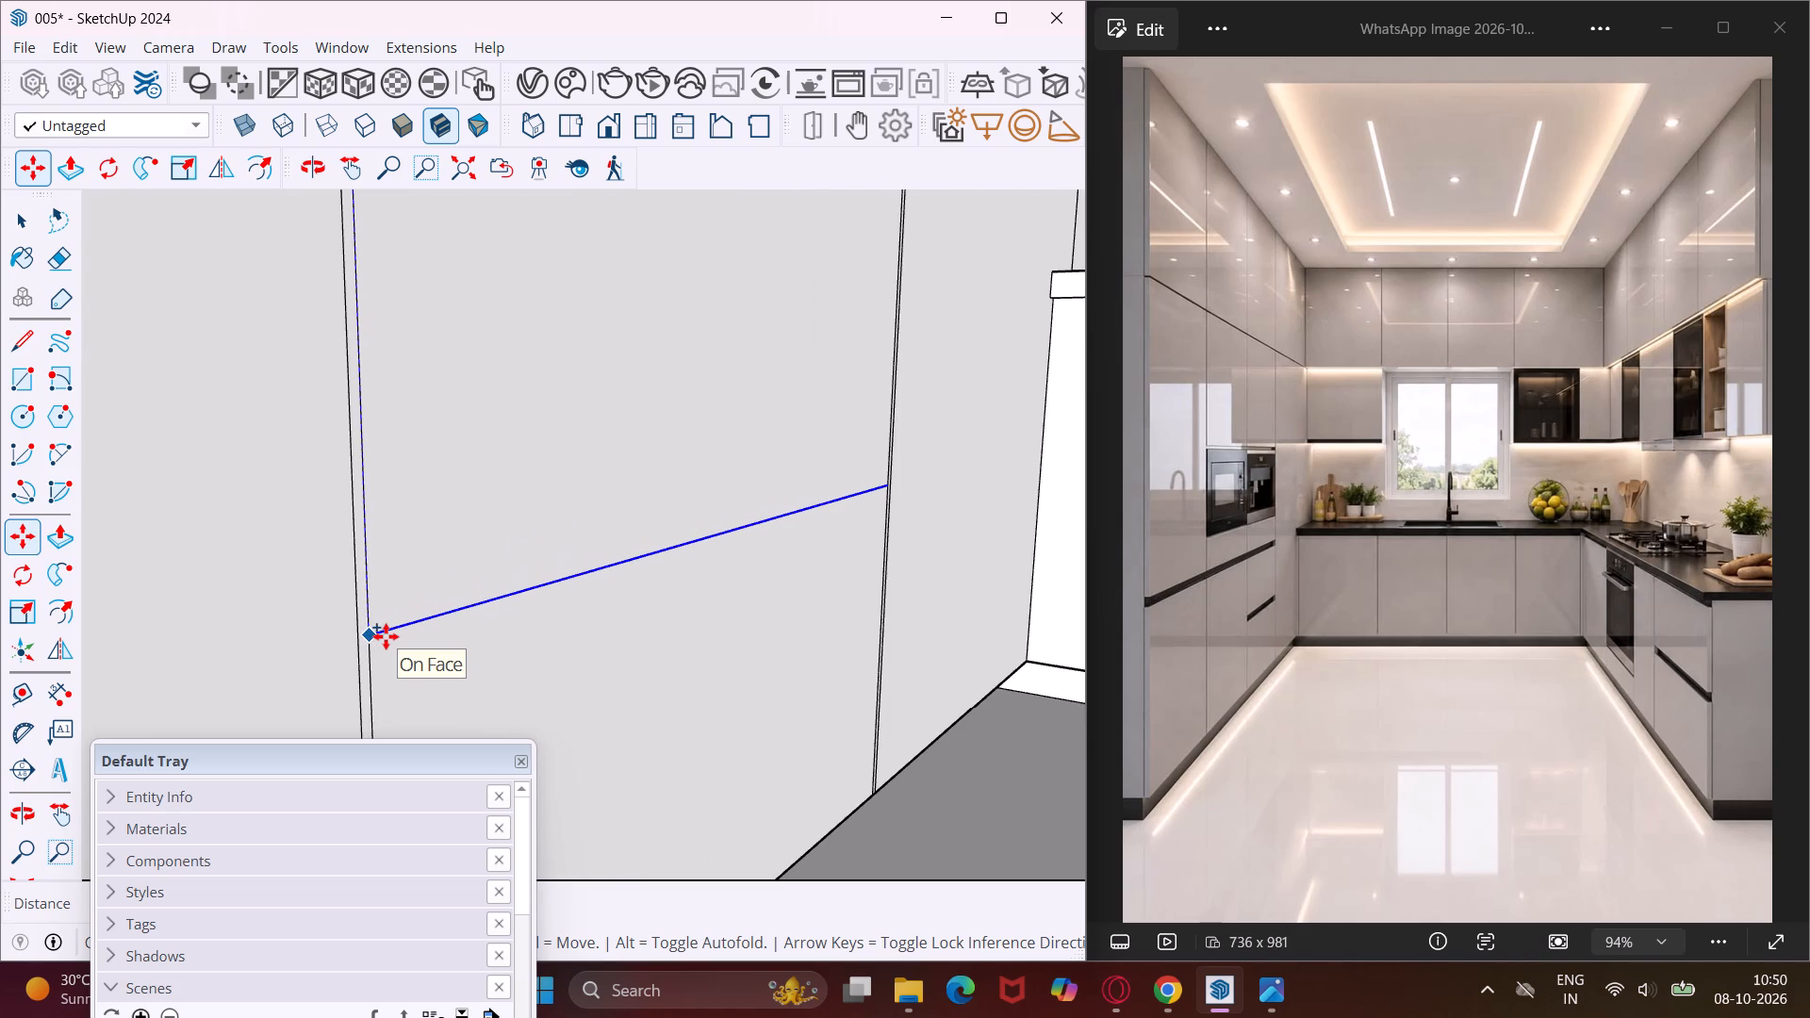
left_click(386, 636)
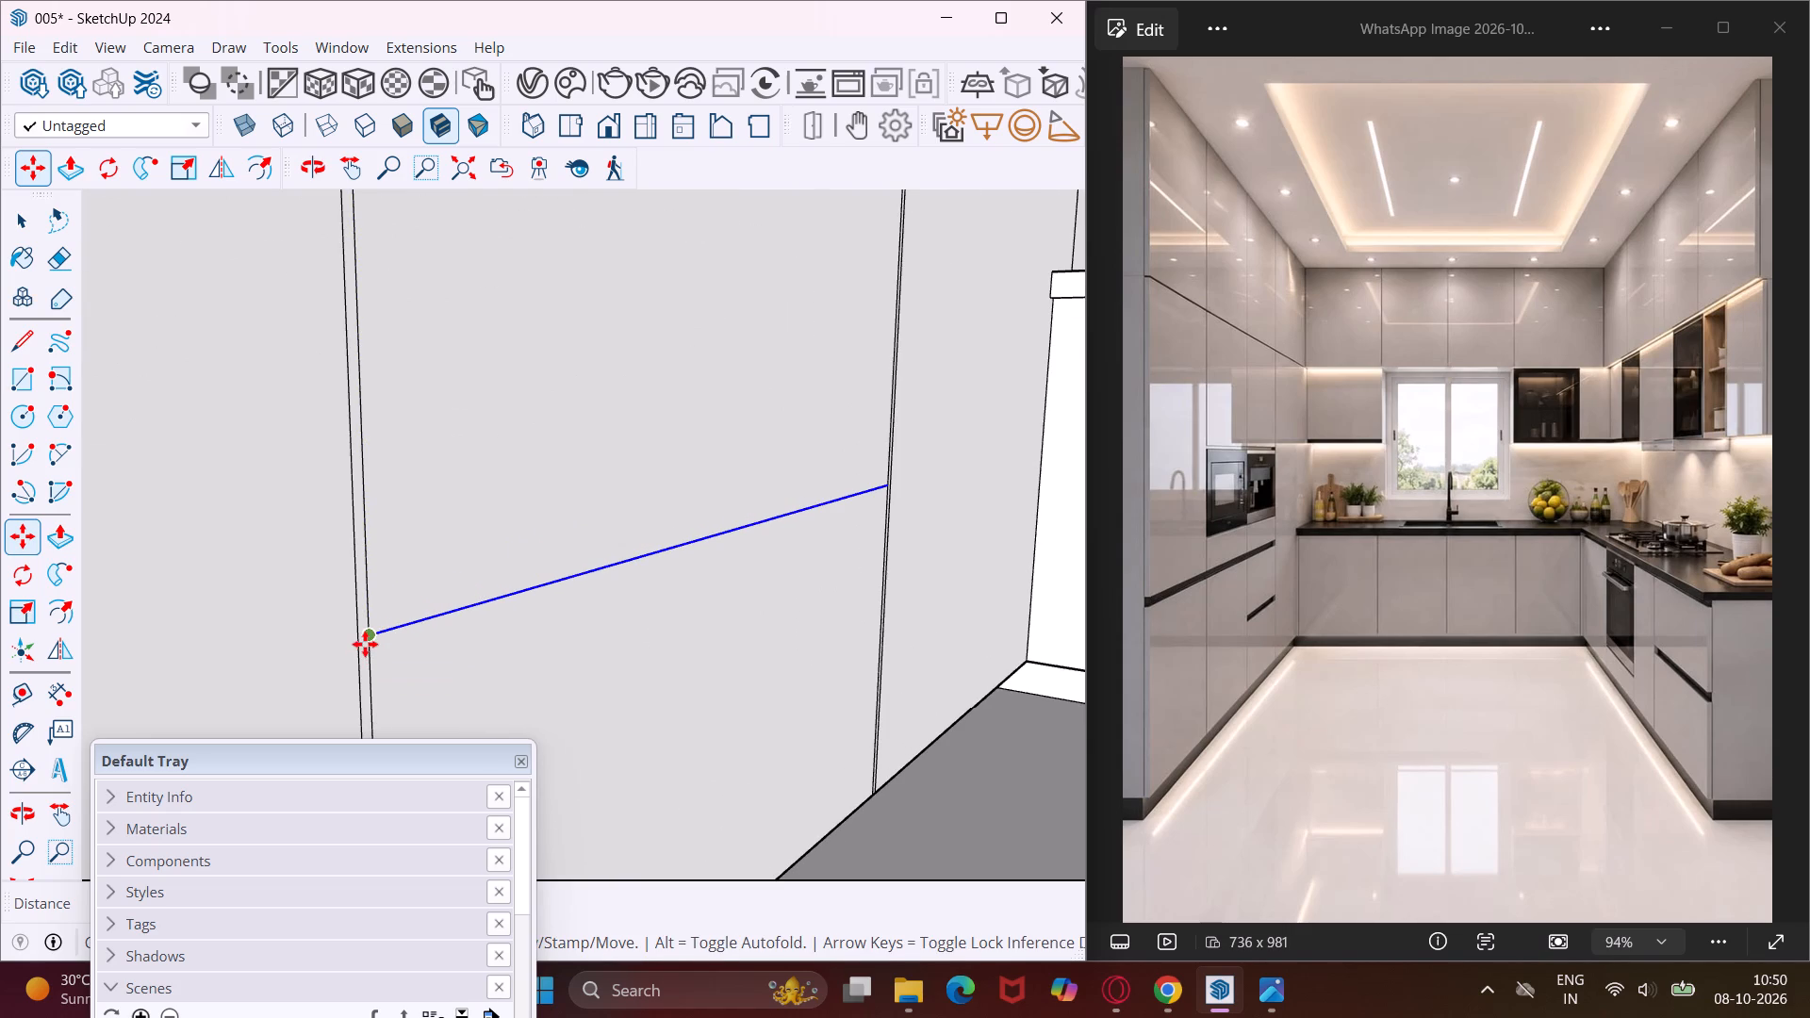
Copy the new mid-height line 1" up to outline a second drawer gap strip.
left_click(365, 644)
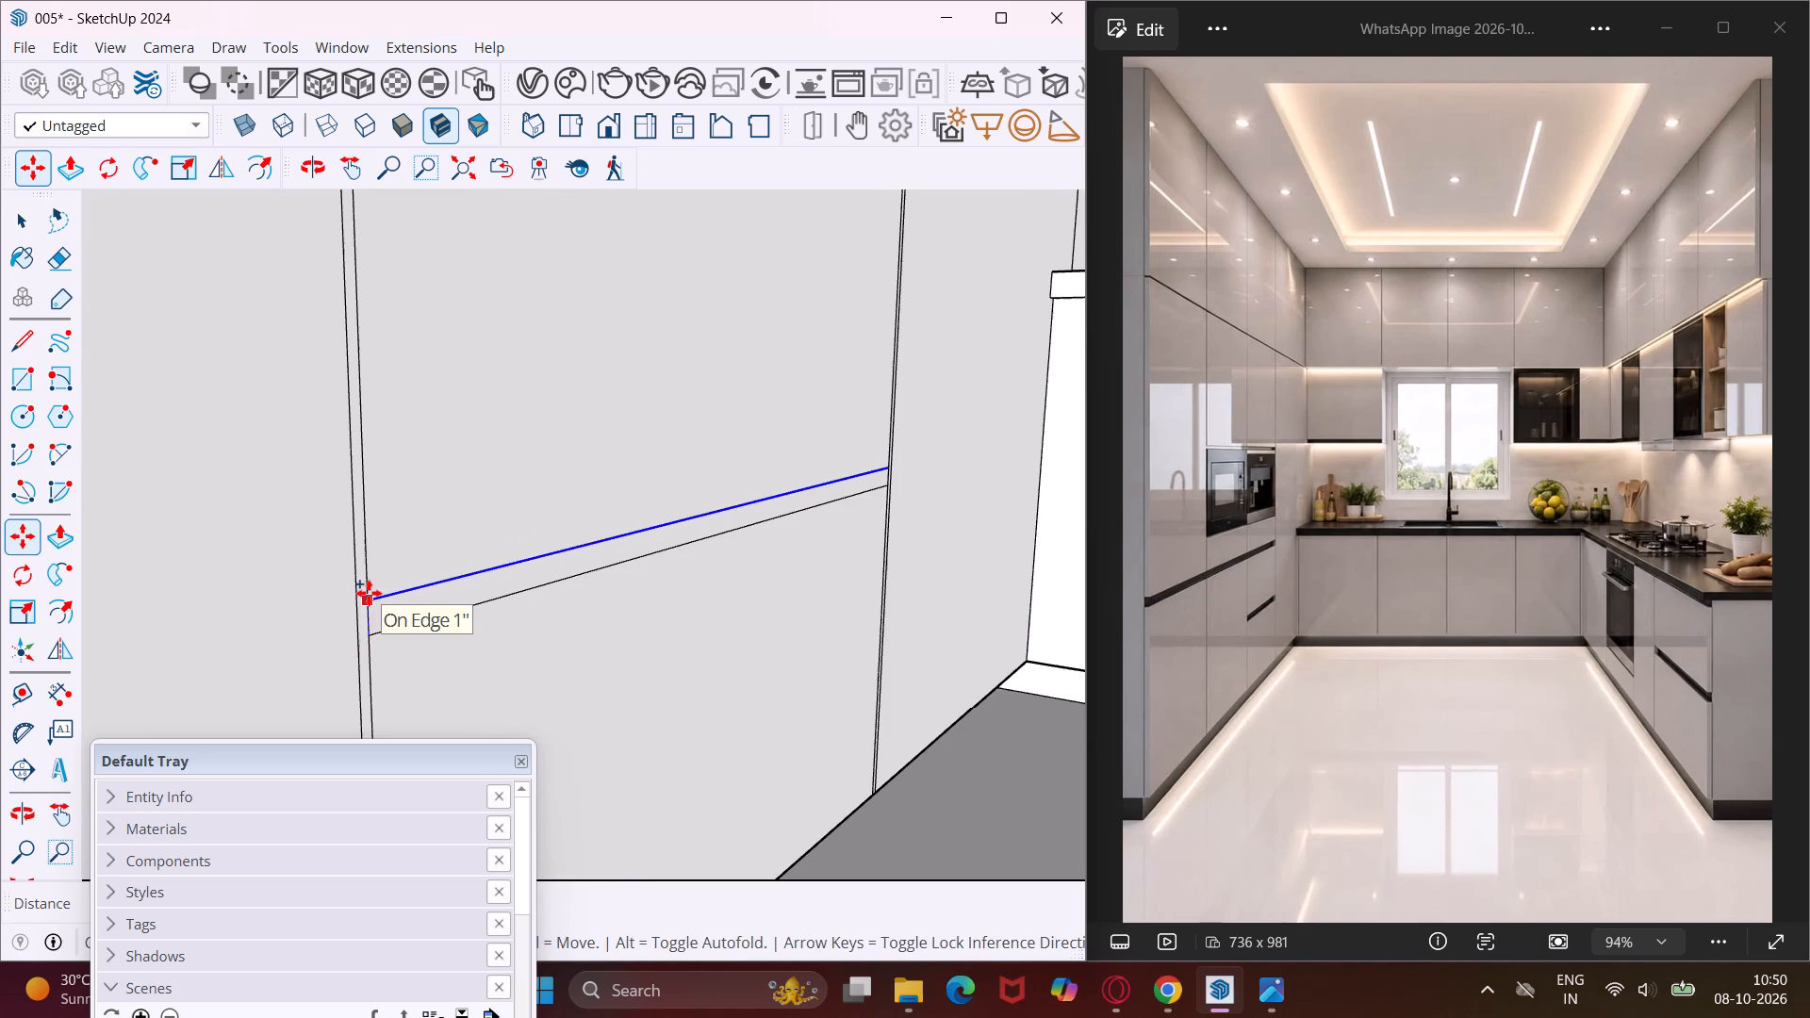
type("1\"")
key("Return")
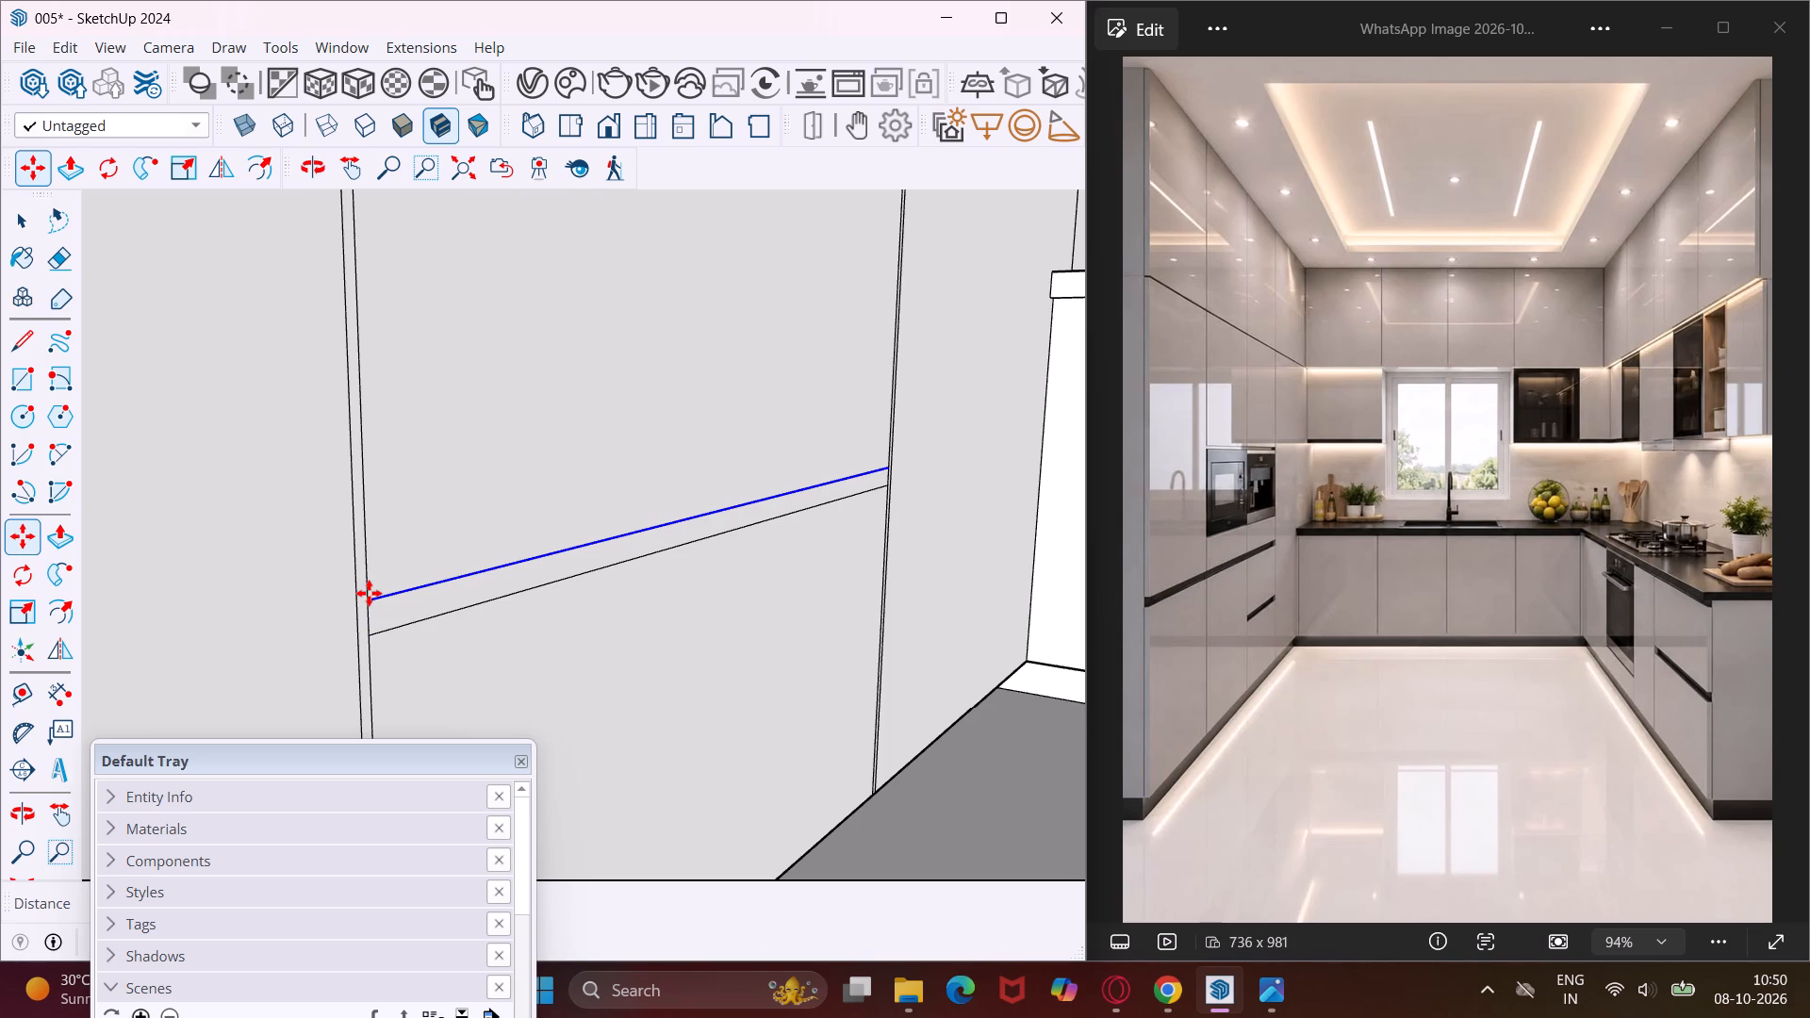
key("Escape")
Push the lower gap strip below the second microwave 0.75" inward.
key("space")
left_click(399, 612)
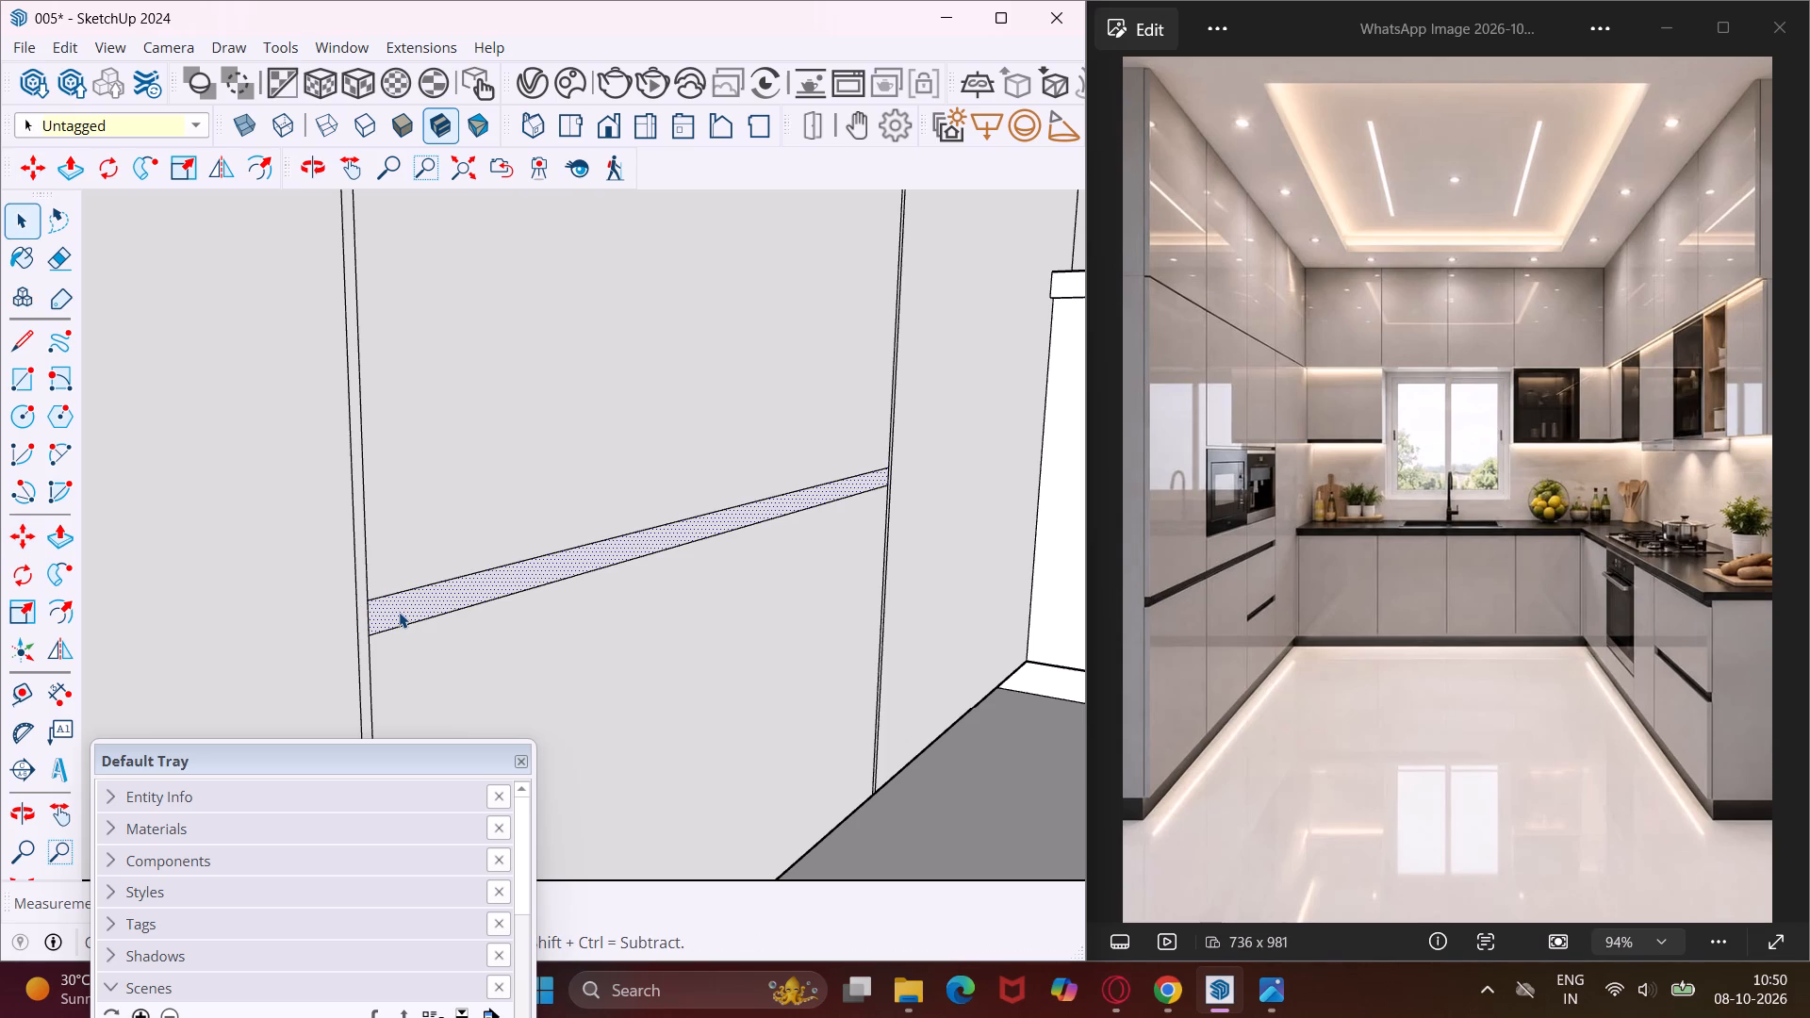
key("p")
left_click(399, 612)
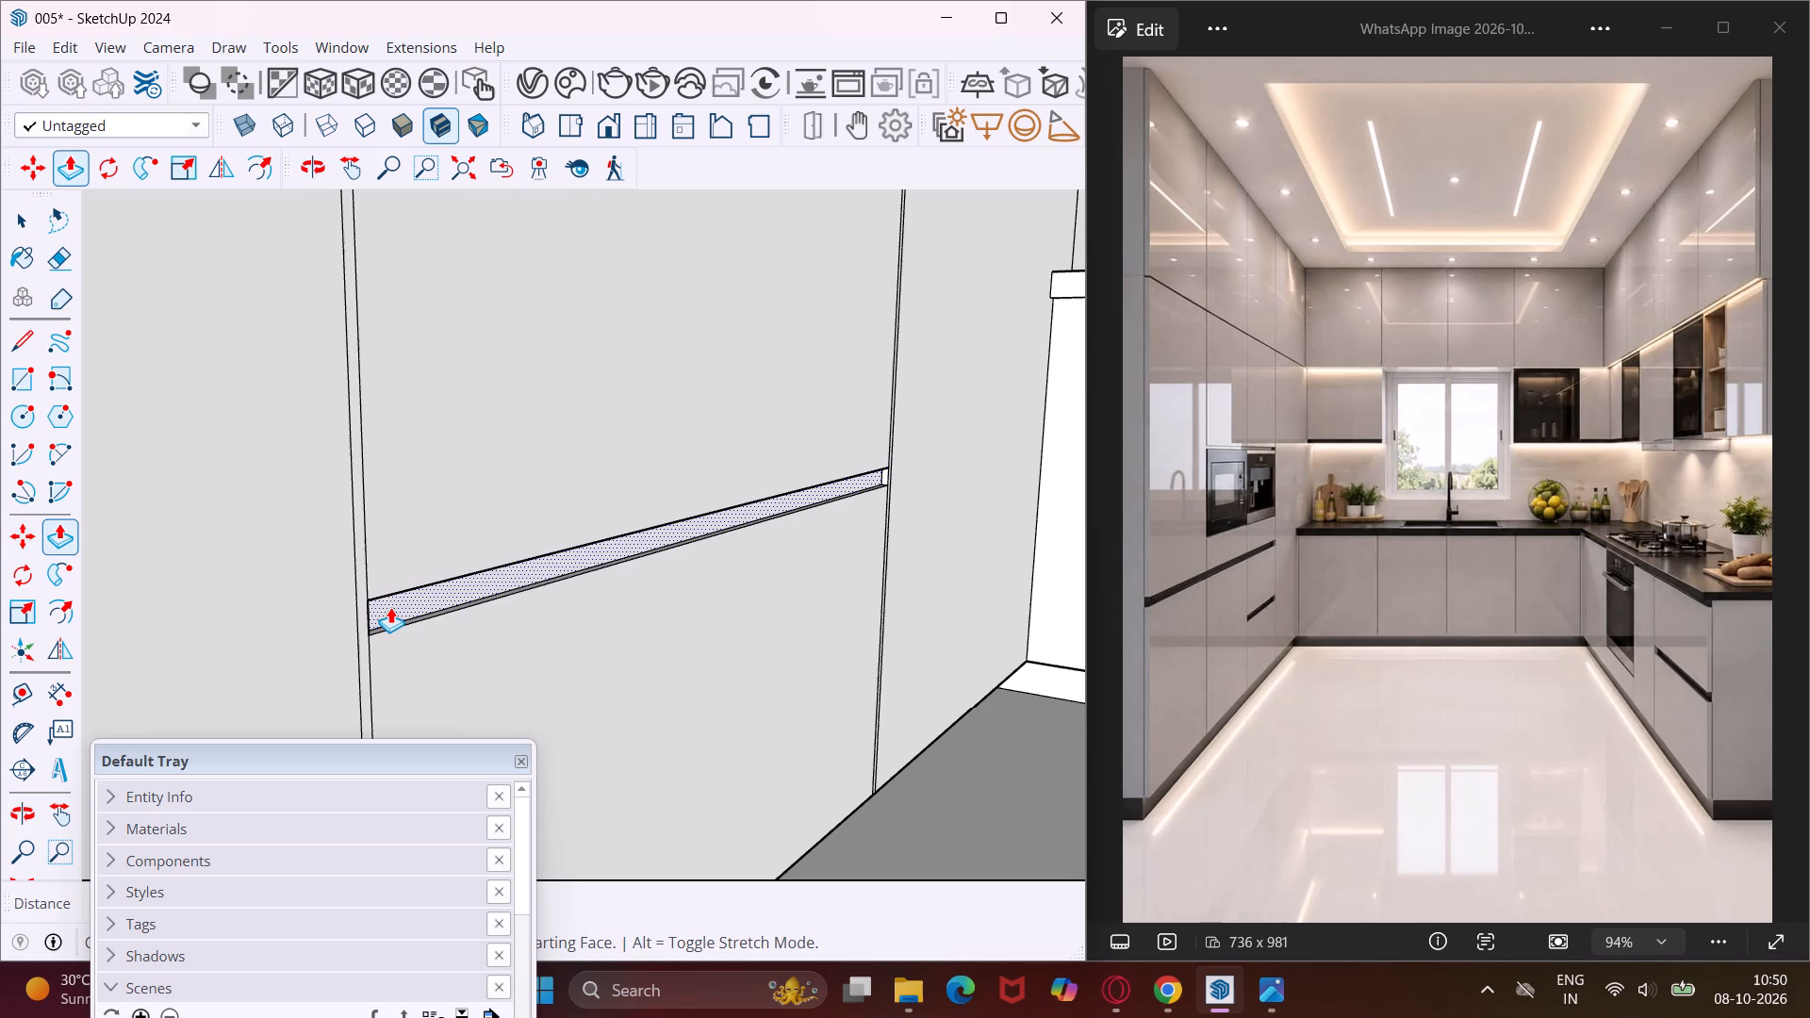
type(".75\"")
key("Return")
Recess the upper gap strip below the second microwave by the same 0.75".
scroll(390, 607, "down", 4)
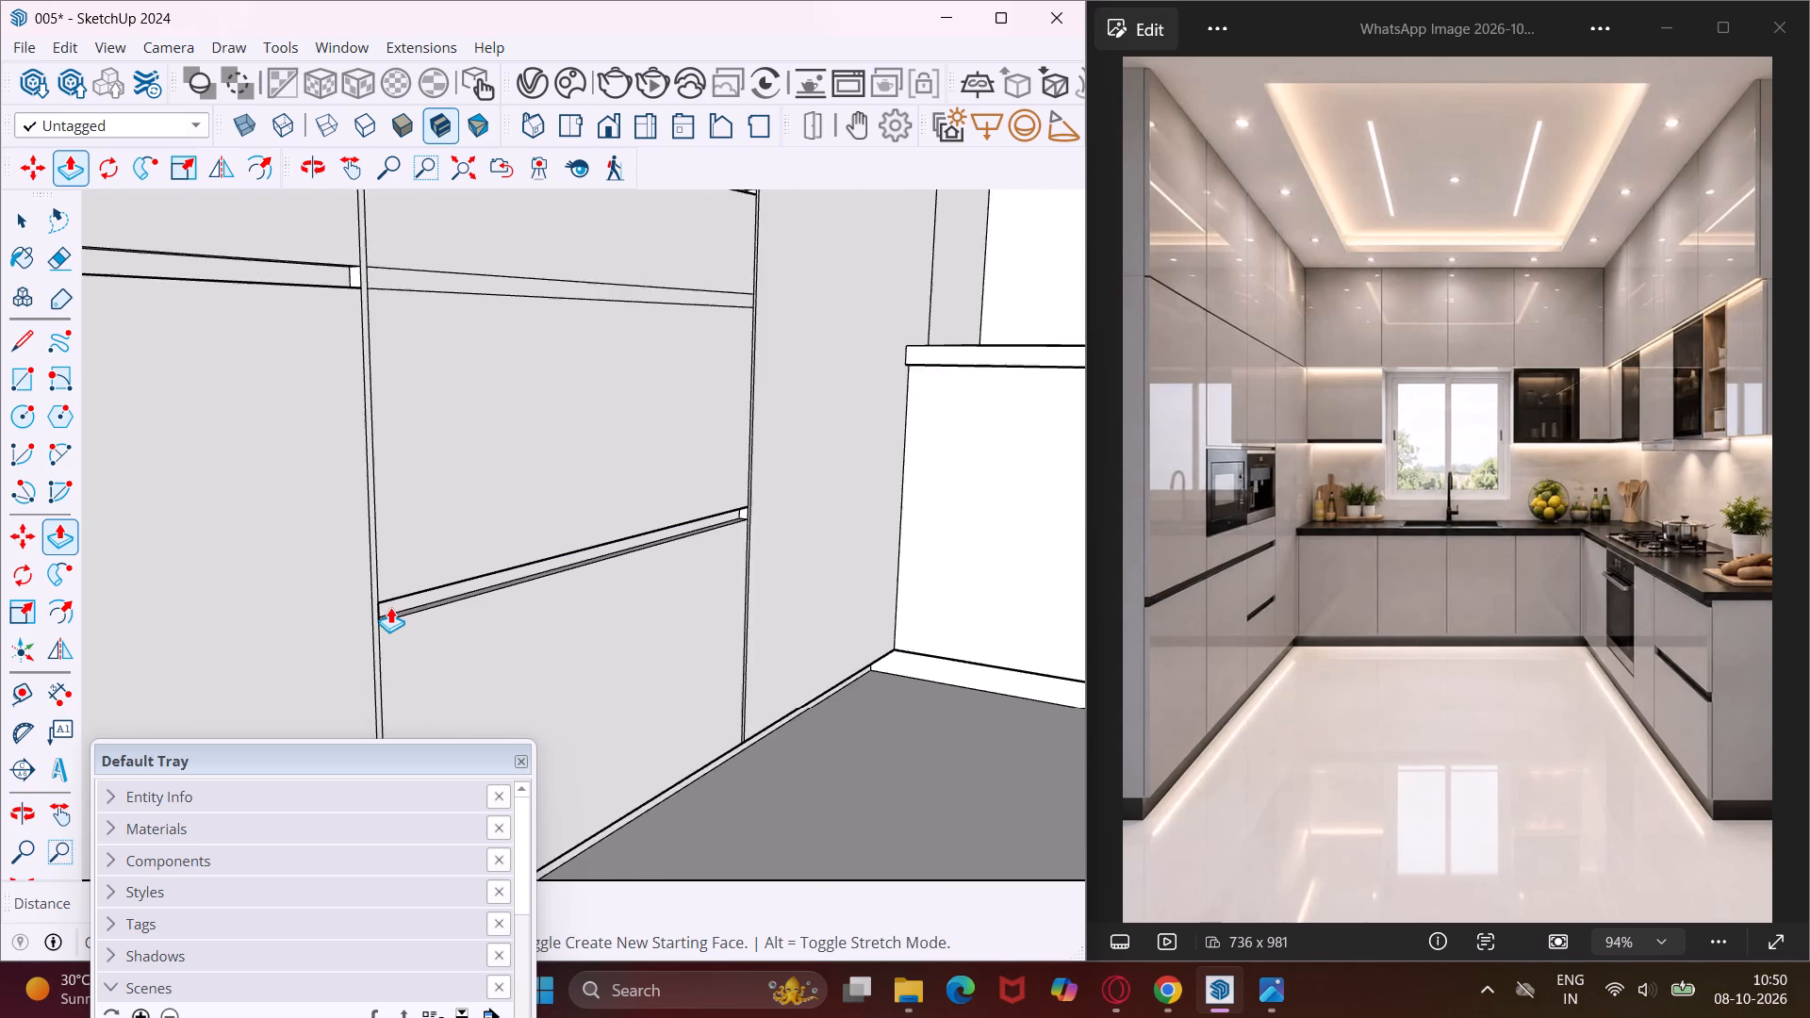
scroll(390, 607, "down", 5)
scroll(378, 347, "up", 3)
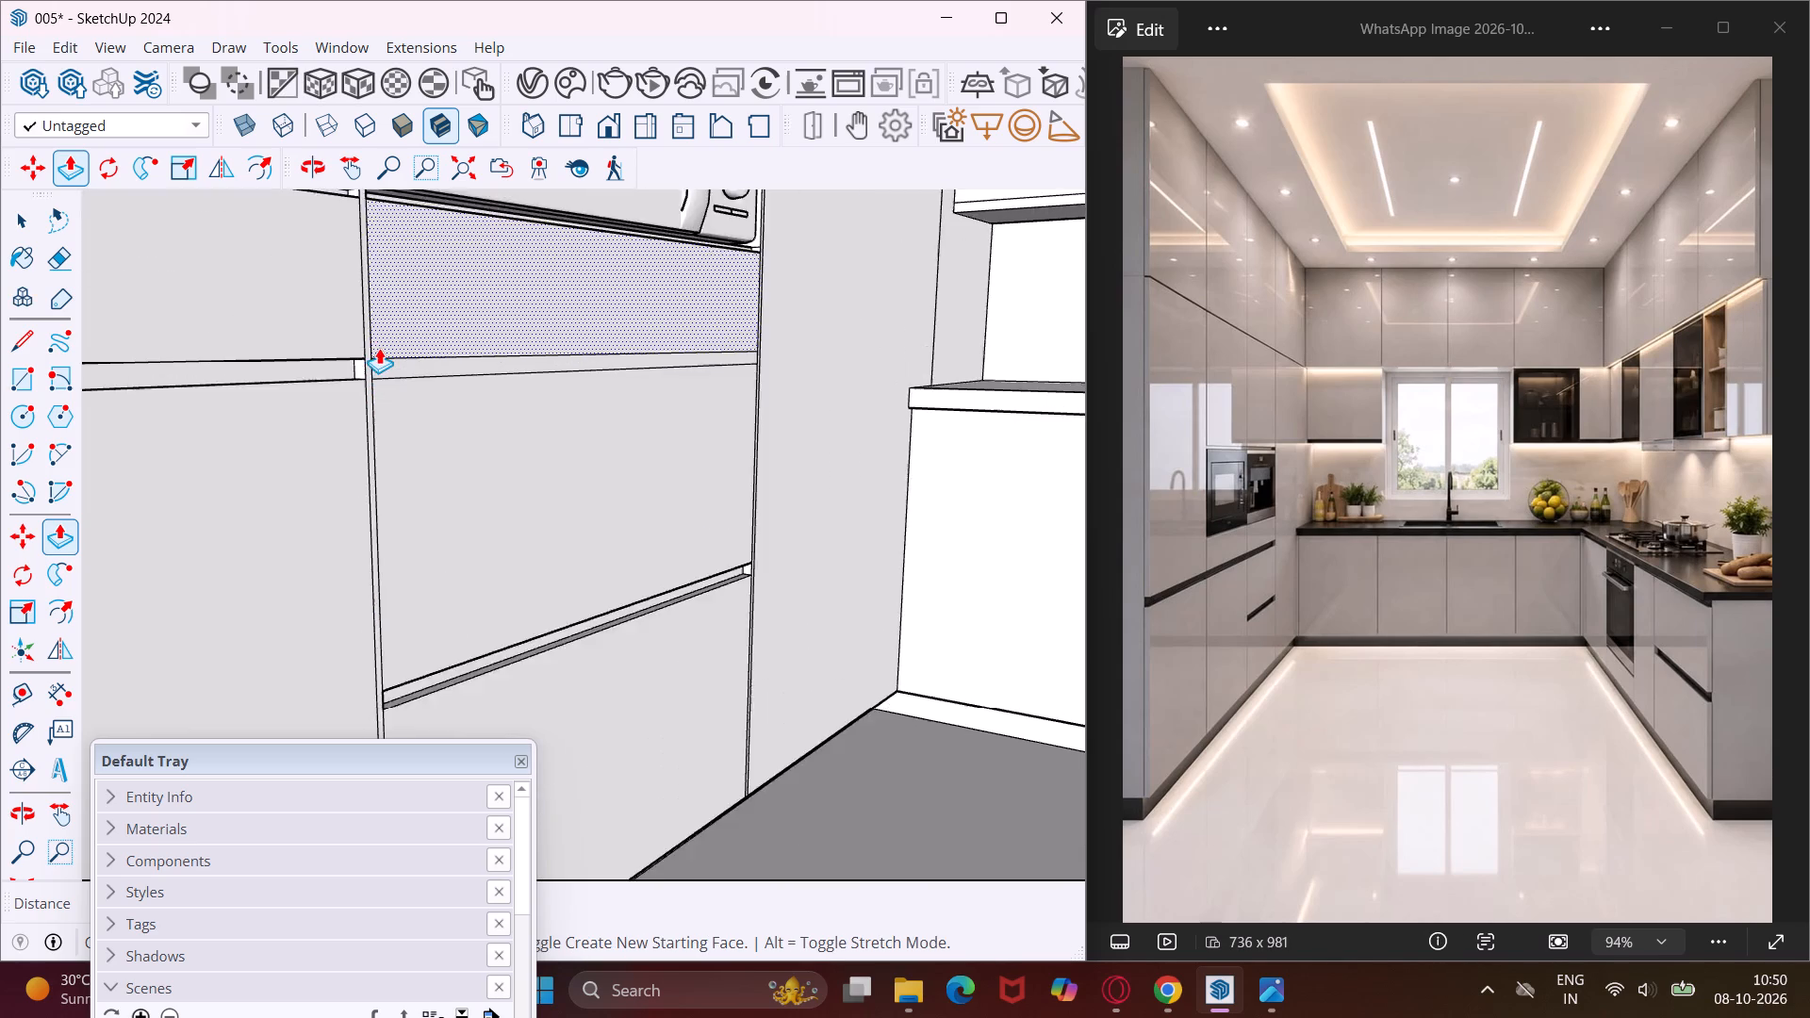
scroll(379, 348, "up", 10)
double_click(400, 375)
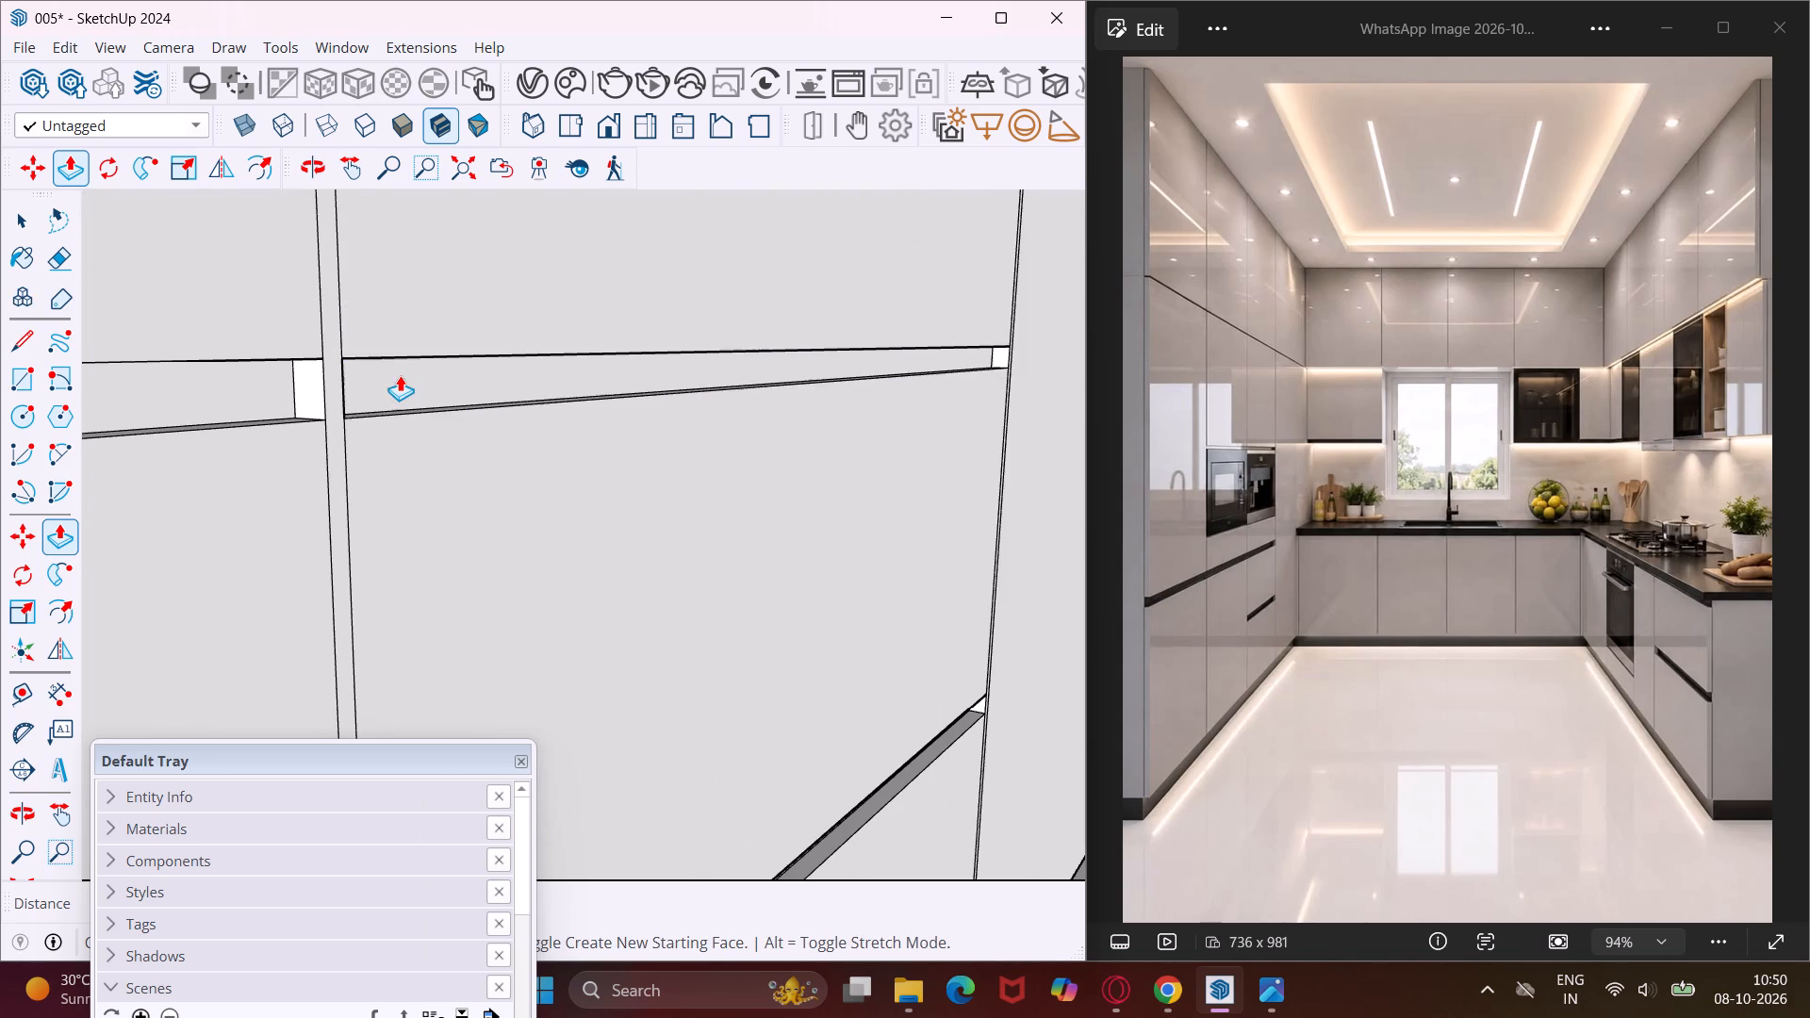
Recess the narrow vertical strips on both sides of the second microwave column by the same 0.75".
double_click(339, 368)
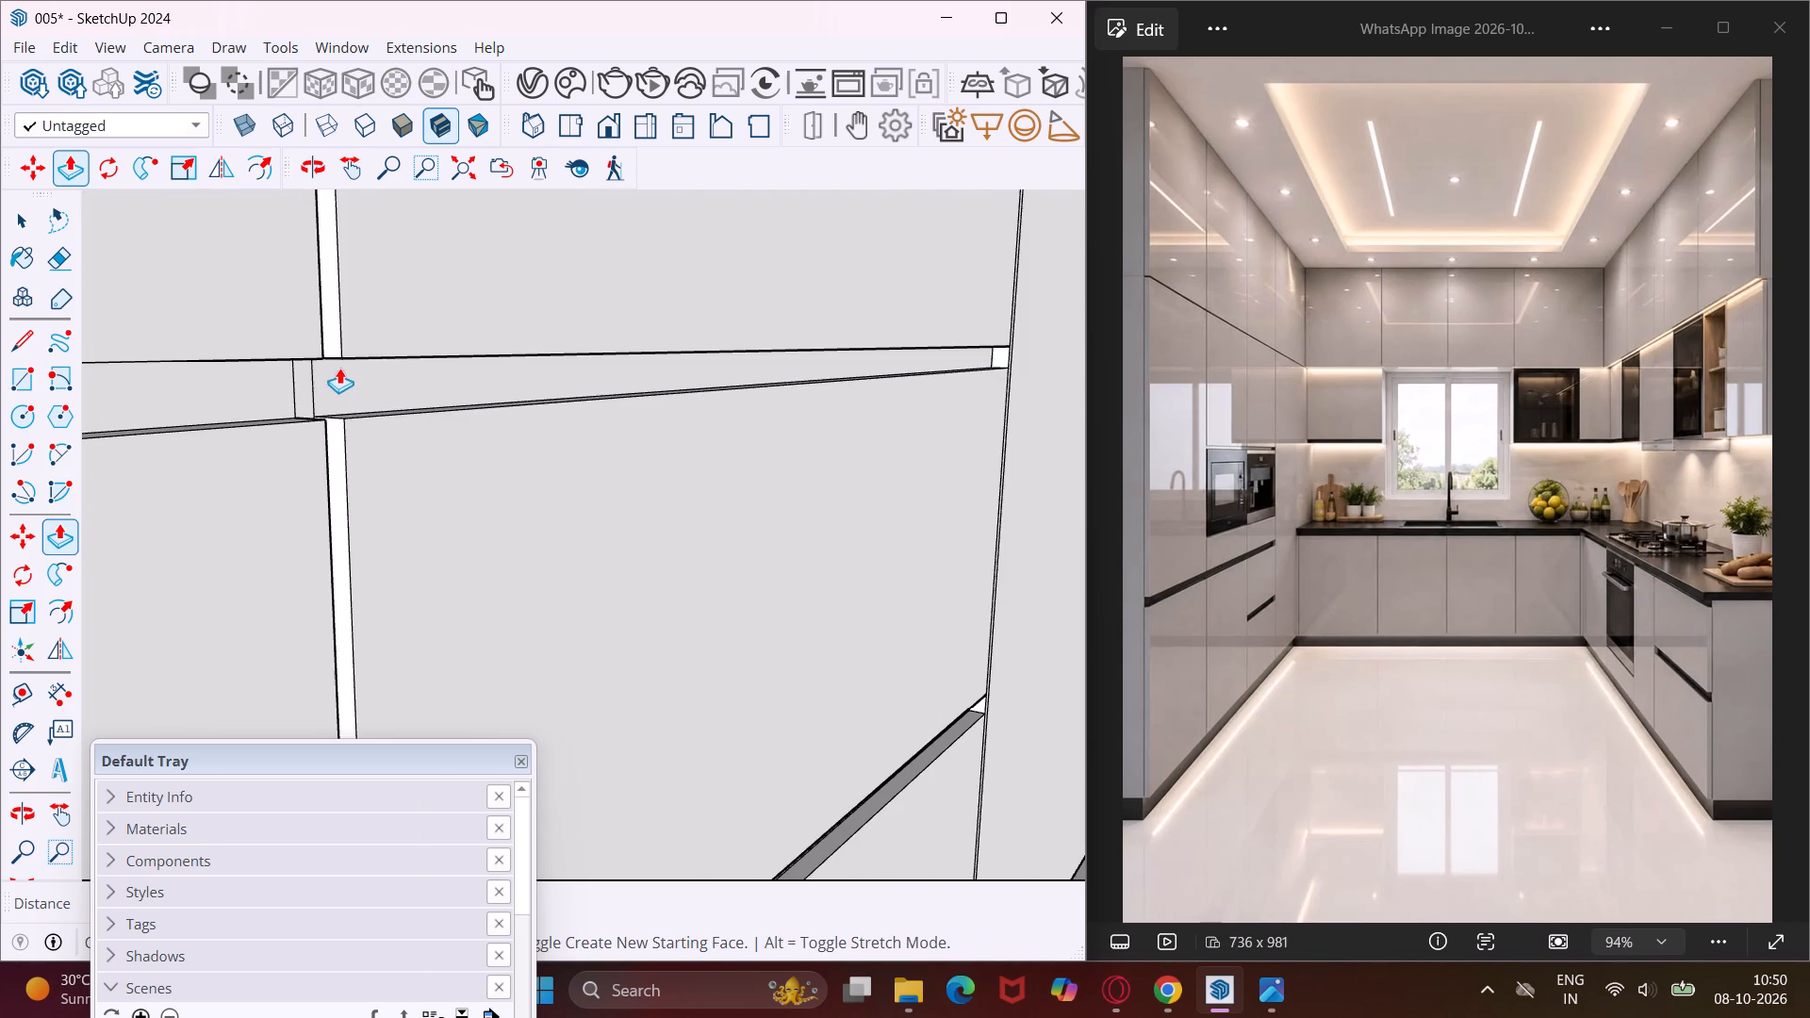
scroll(339, 369, "down", 12)
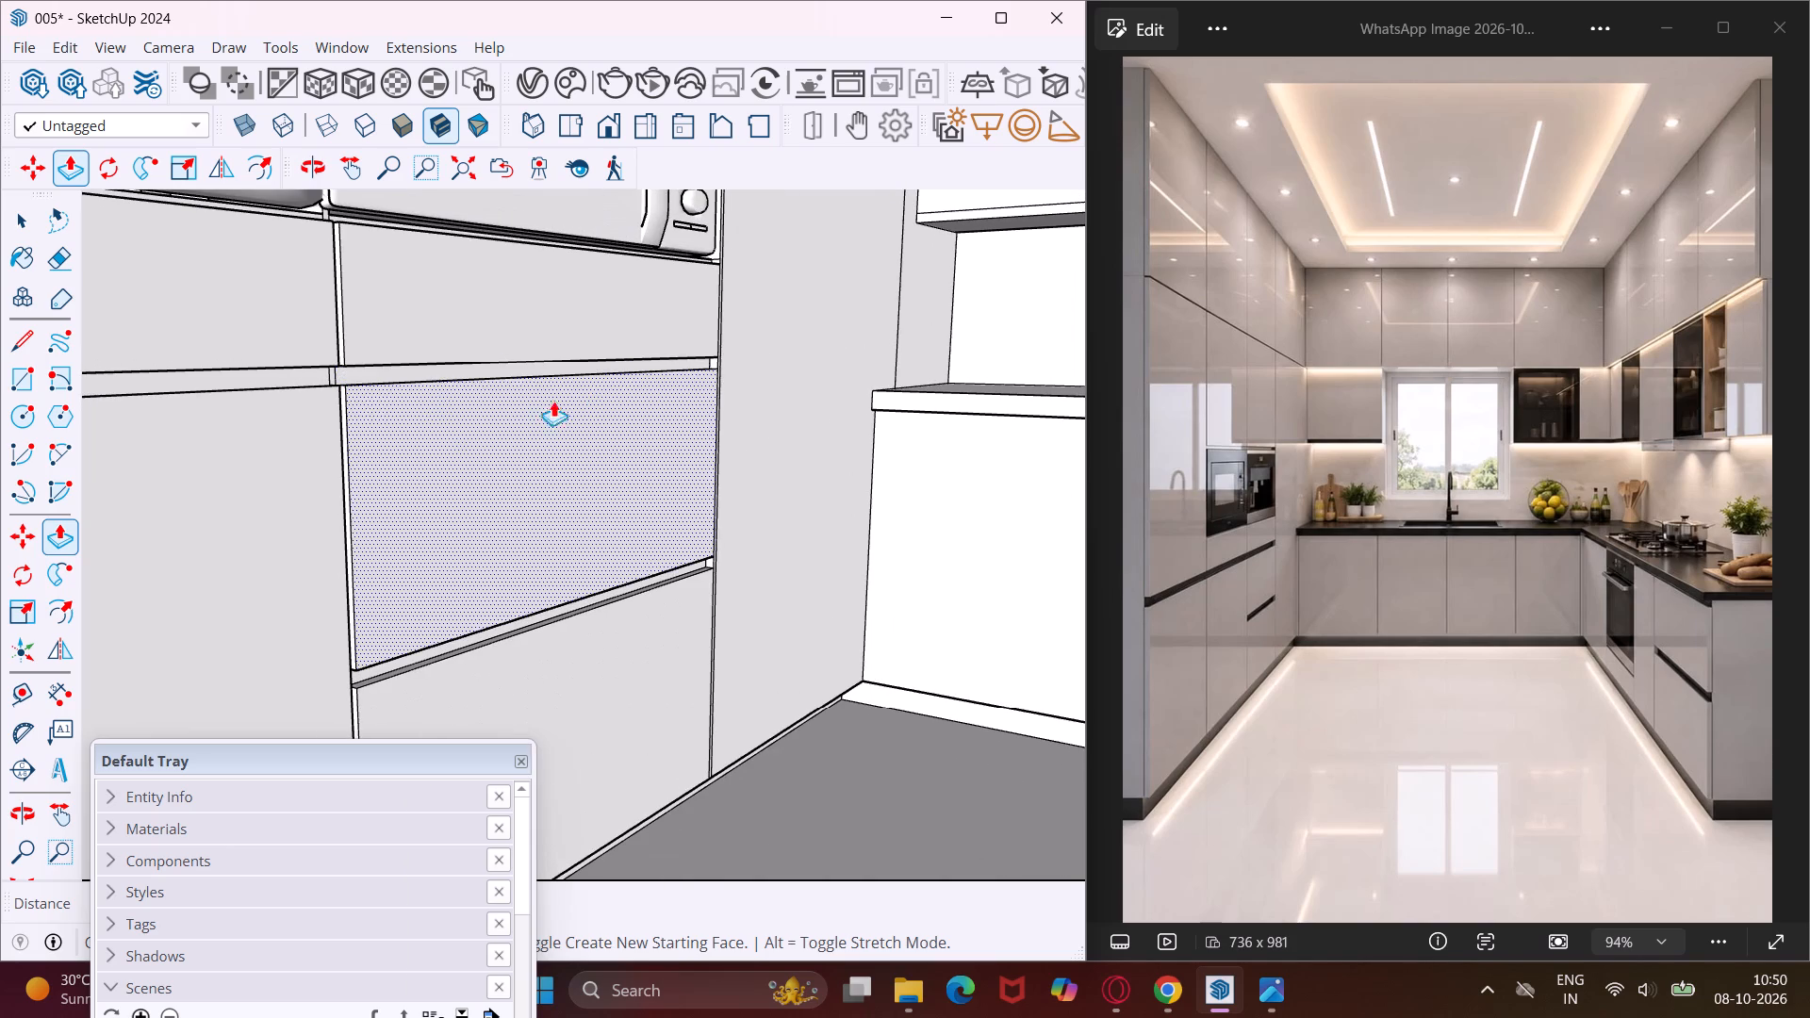
middle_click_drag(748, 335, 503, 402)
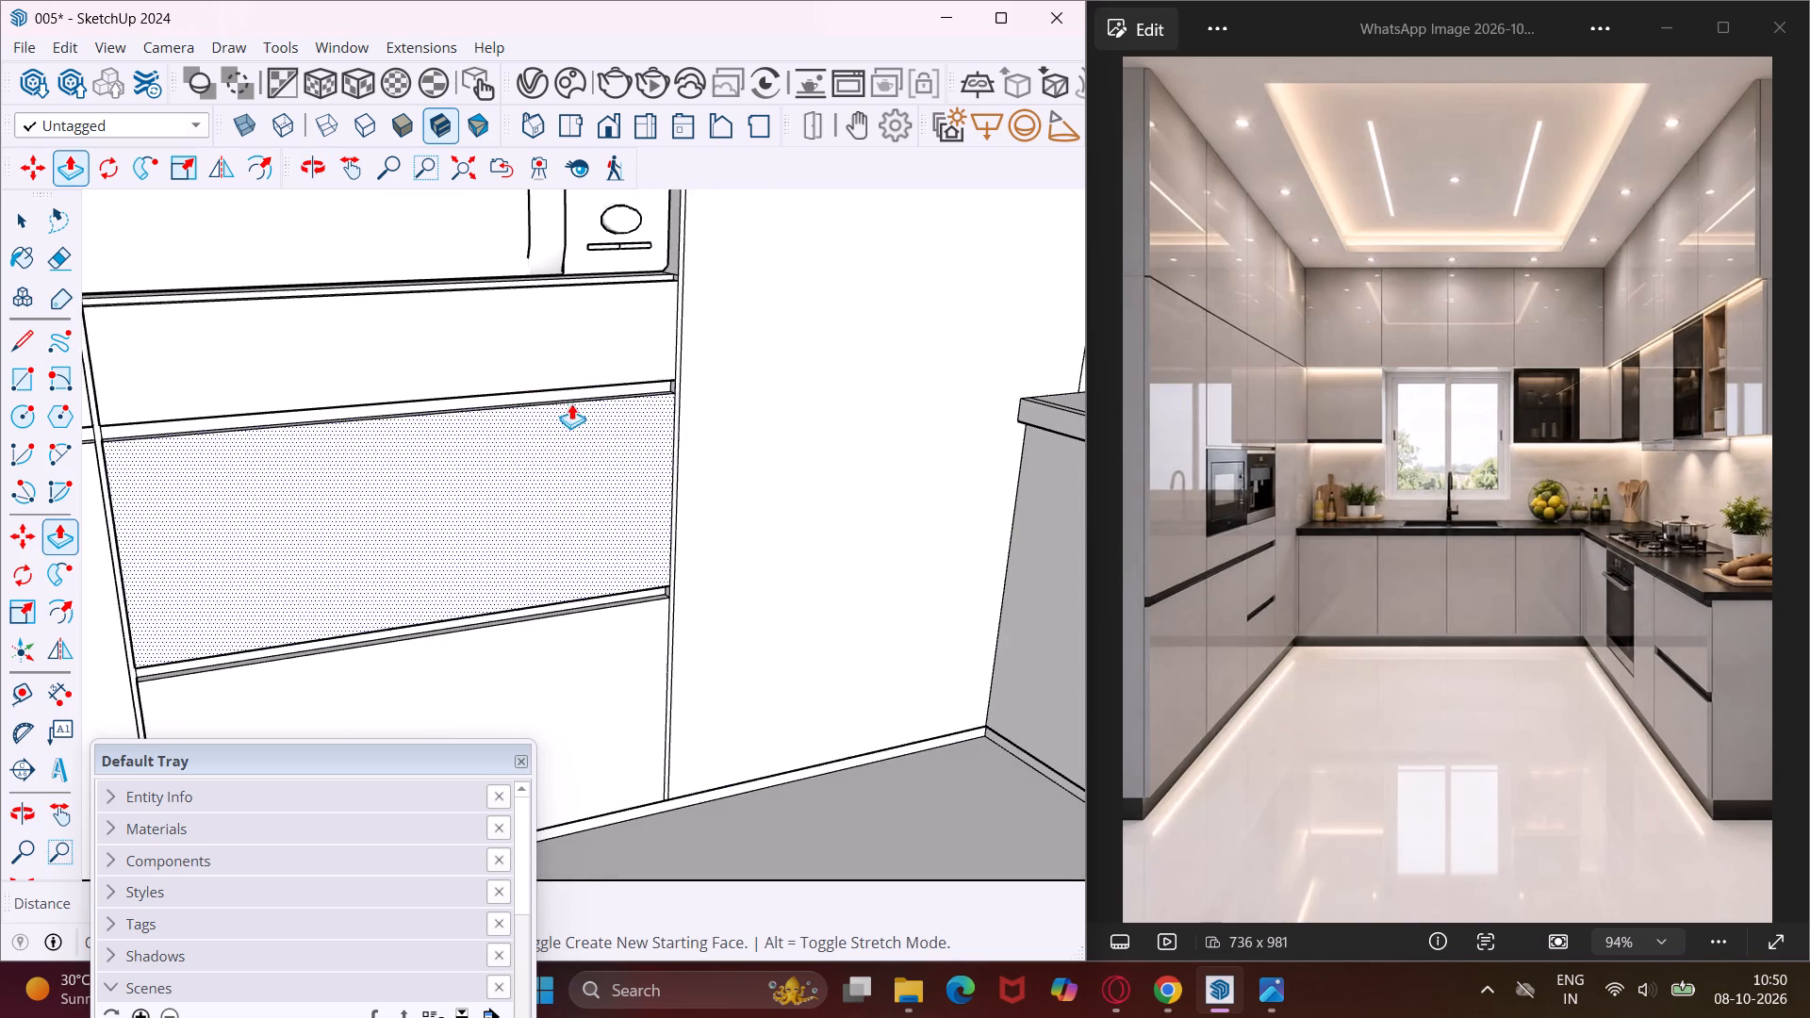
scroll(676, 367, "up", 10)
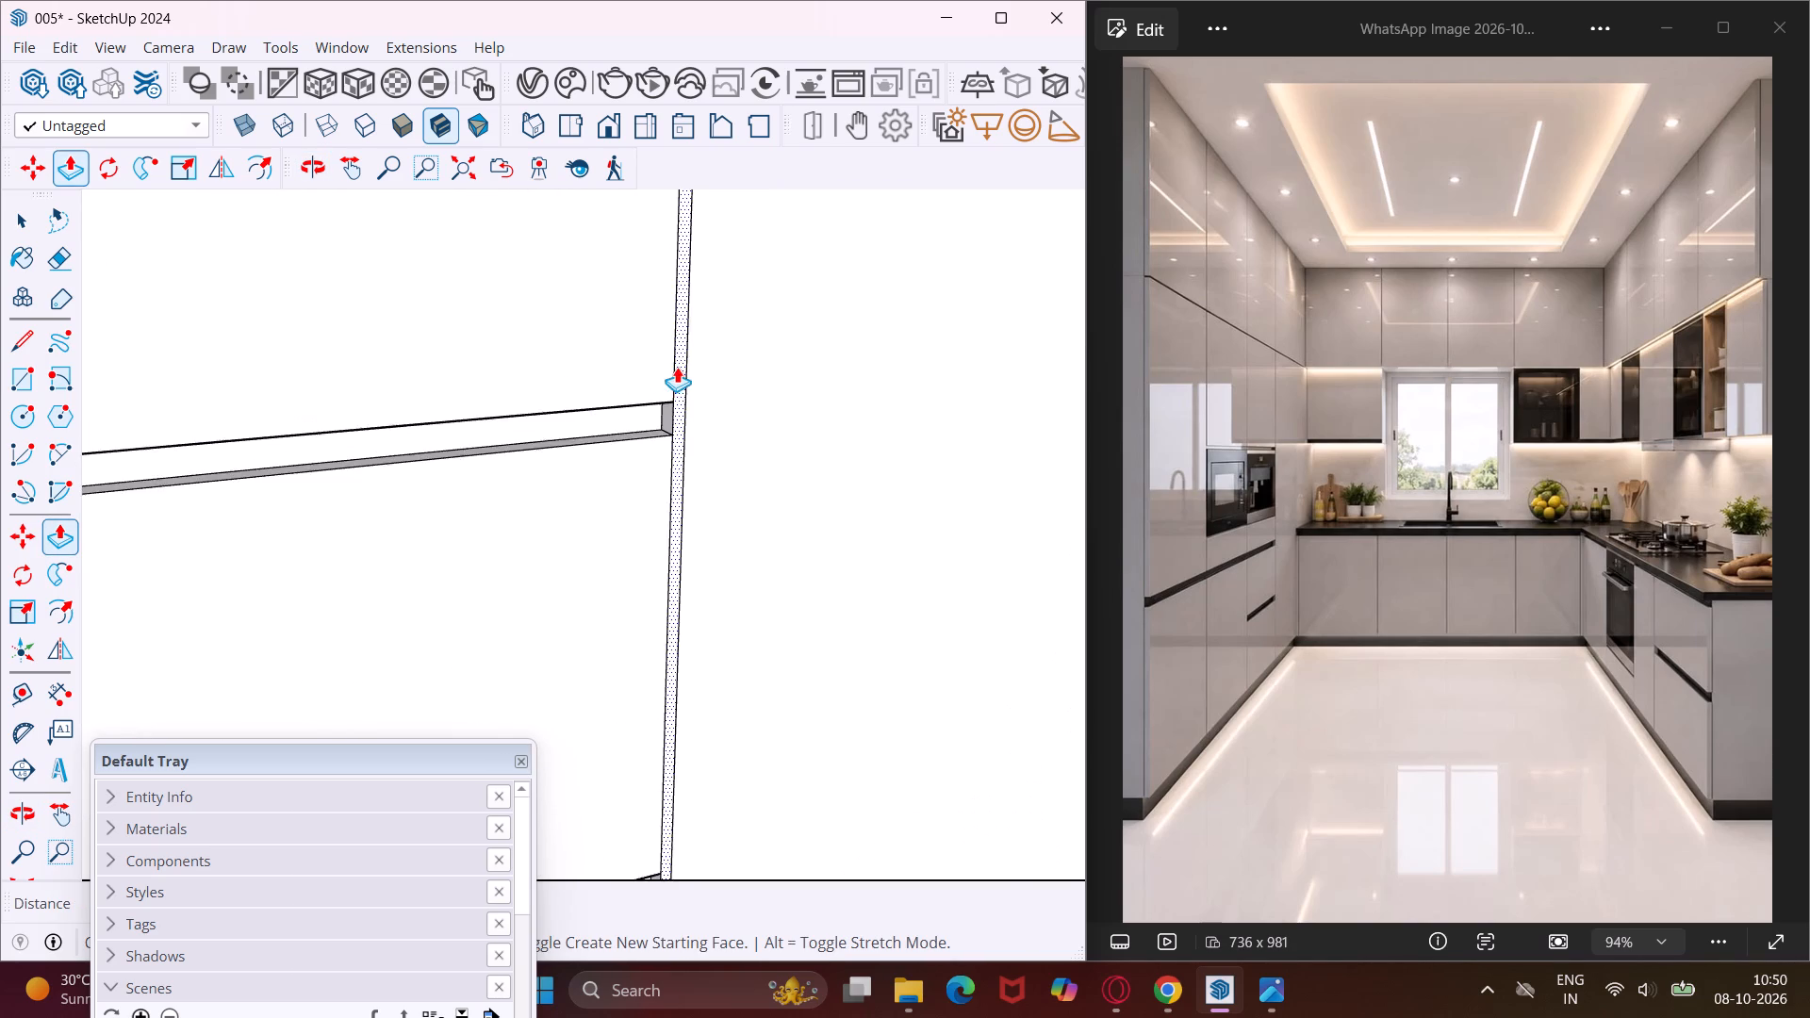
scroll(677, 367, "up", 4)
double_click(678, 368)
Inspect the recessed gaps around the microwaves and the whole tall cabinet wall from several angles.
scroll(699, 392, "down", 6)
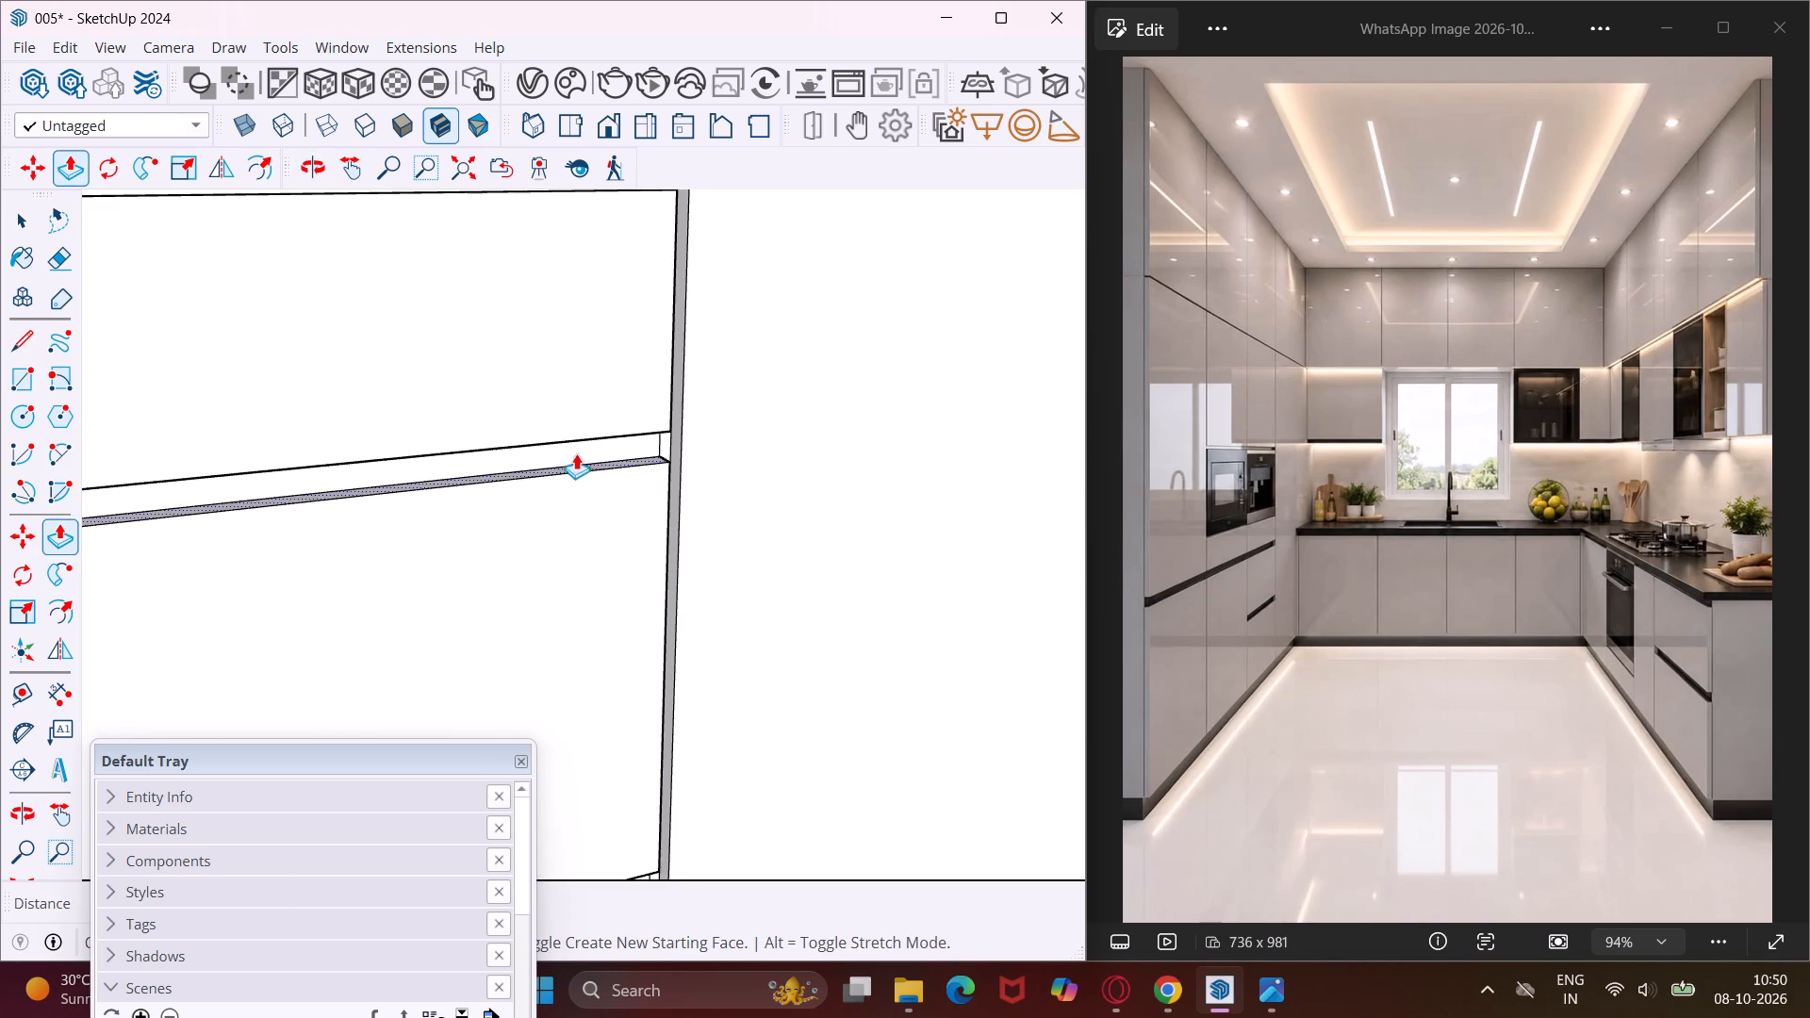
middle_click_drag(555, 447, 840, 469)
scroll(766, 468, "down", 10)
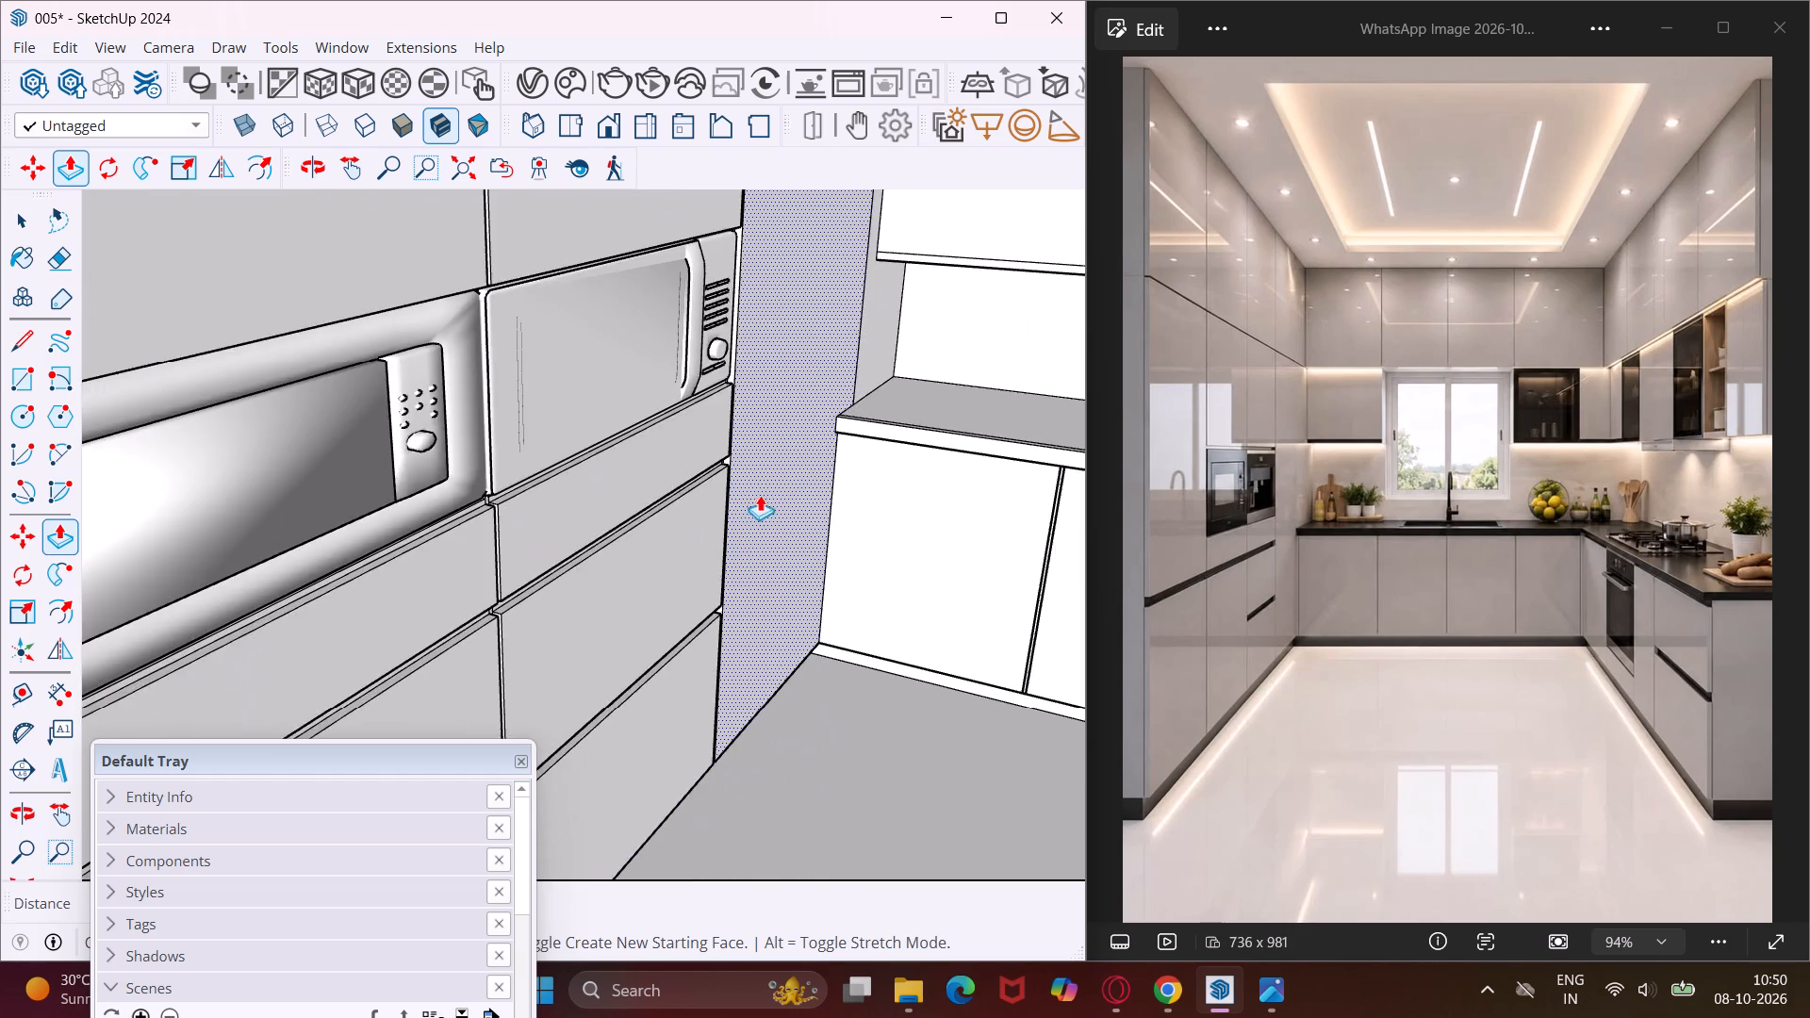
scroll(755, 495, "down", 5)
scroll(634, 294, "up", 11)
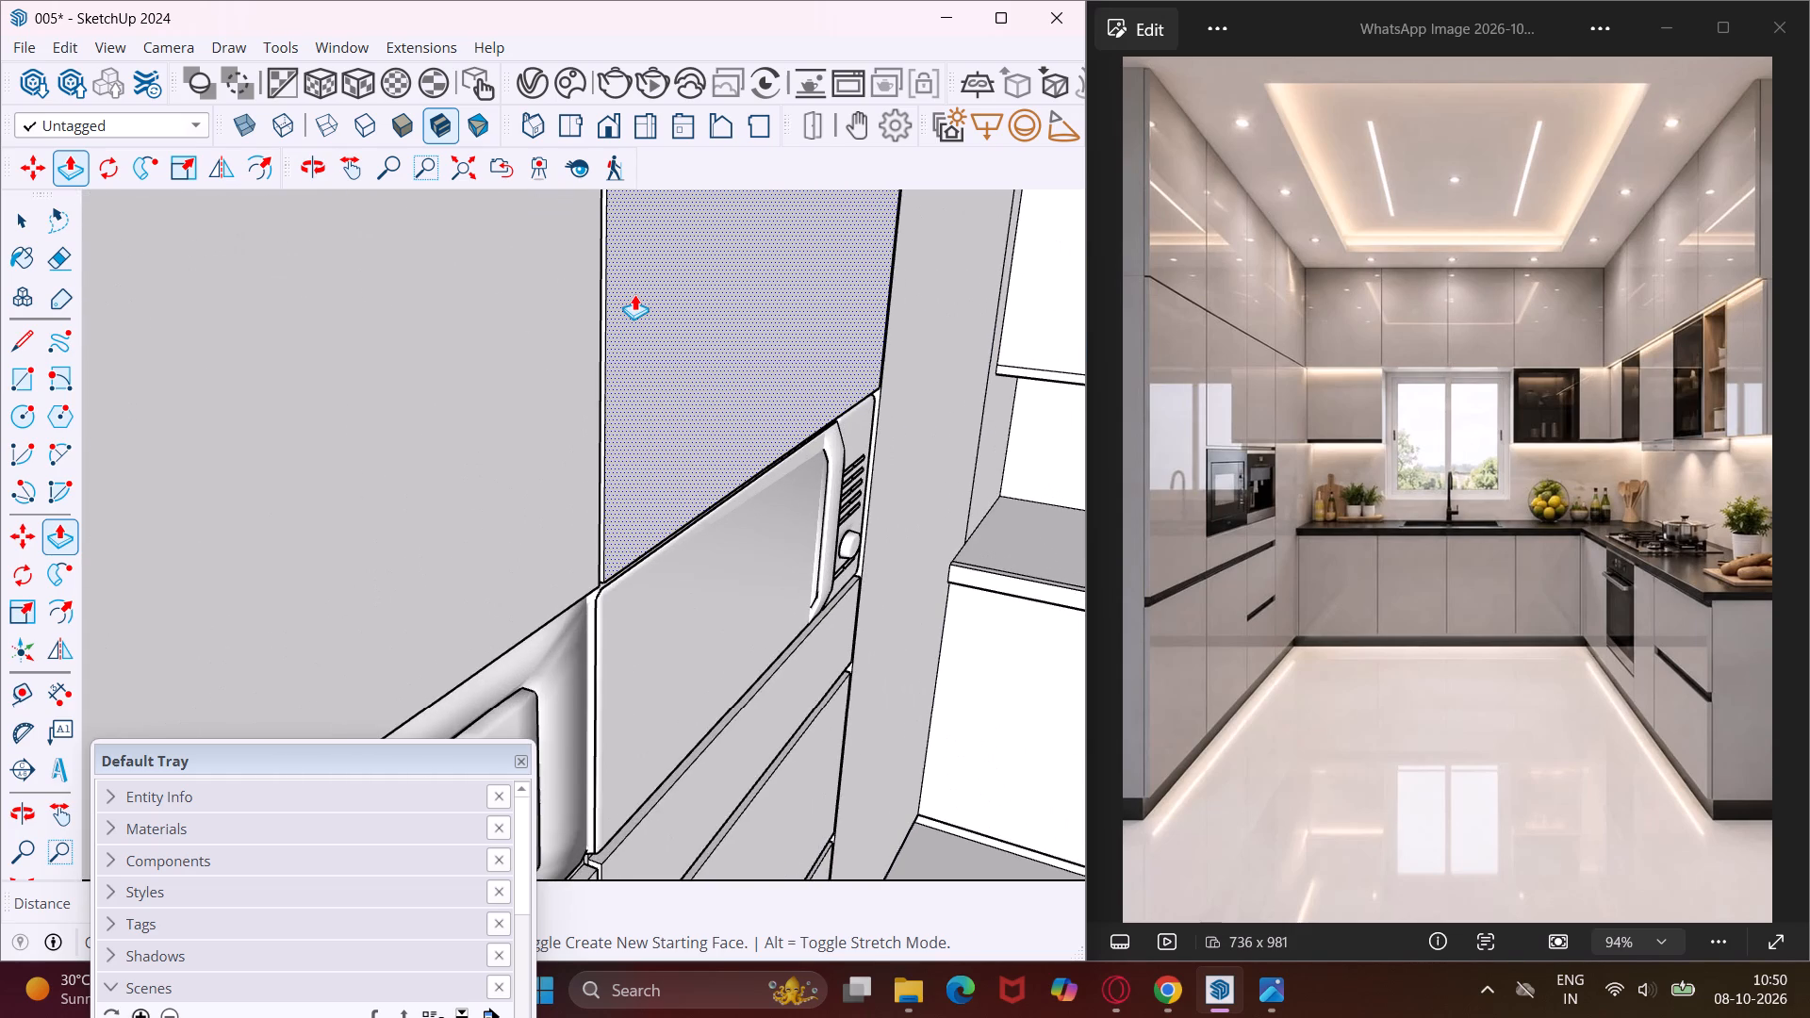
middle_click_drag(634, 294, 395, 403)
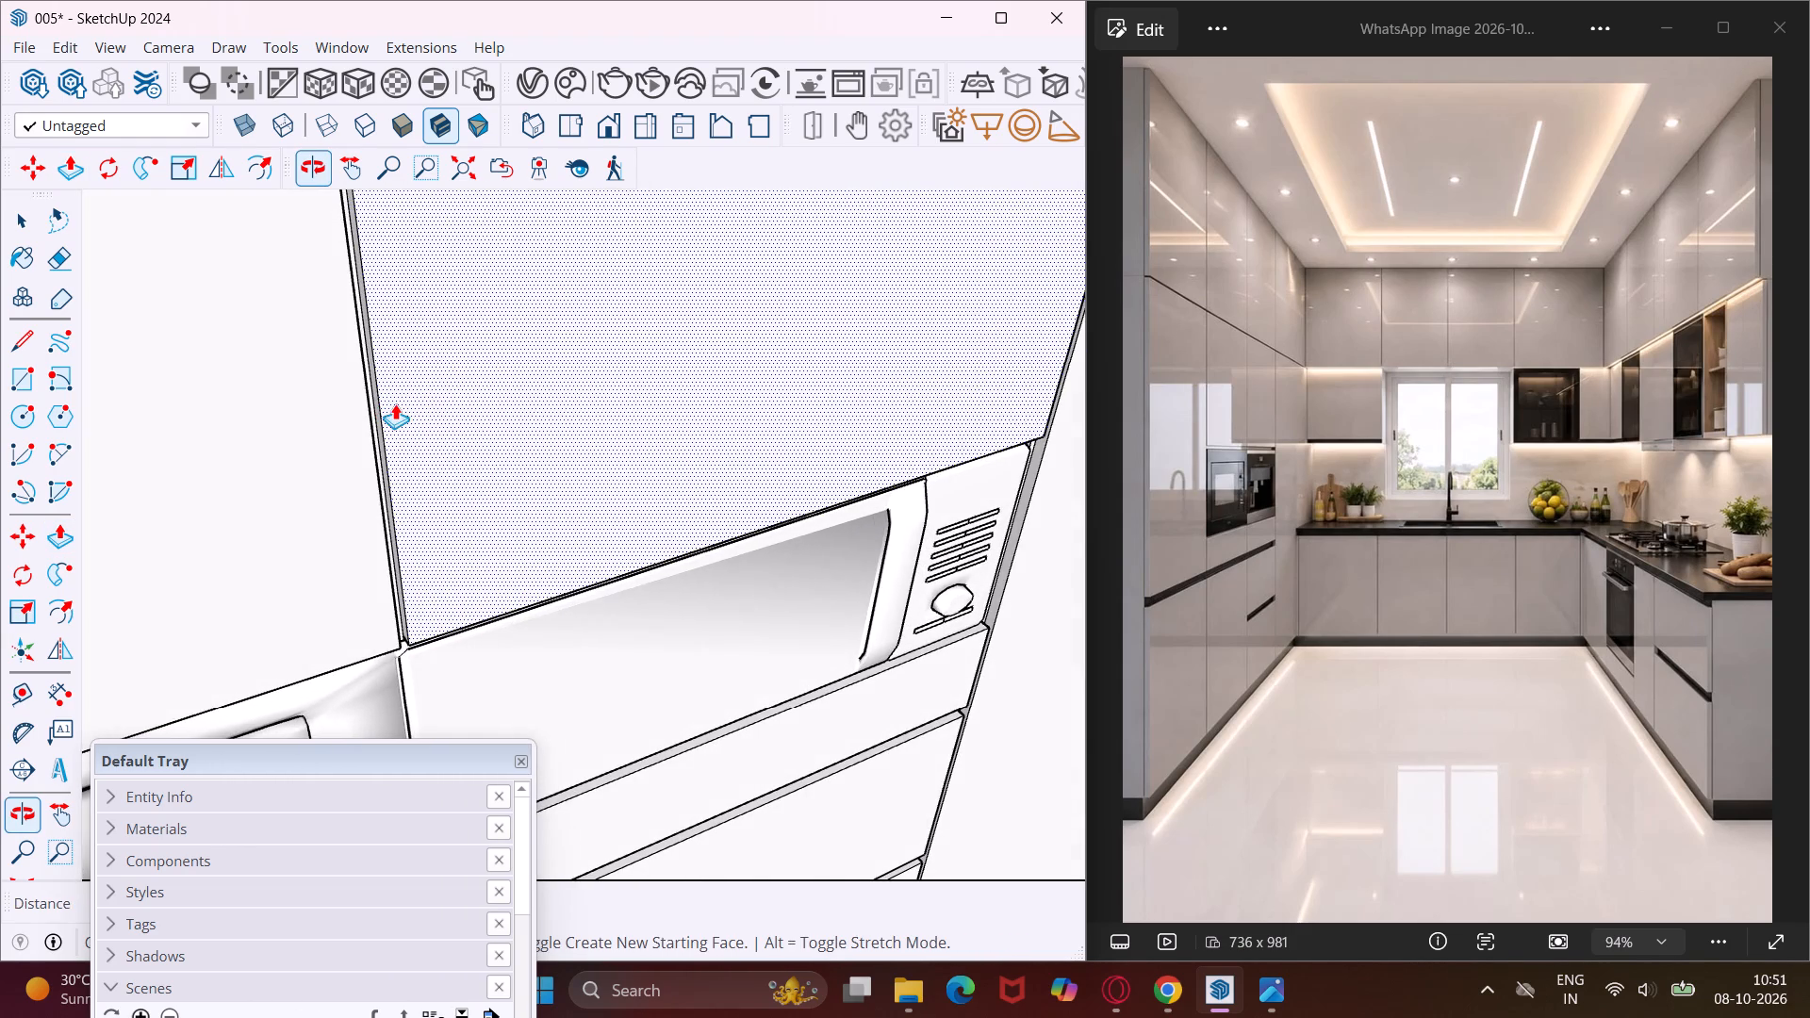
scroll(391, 404, "down", 12)
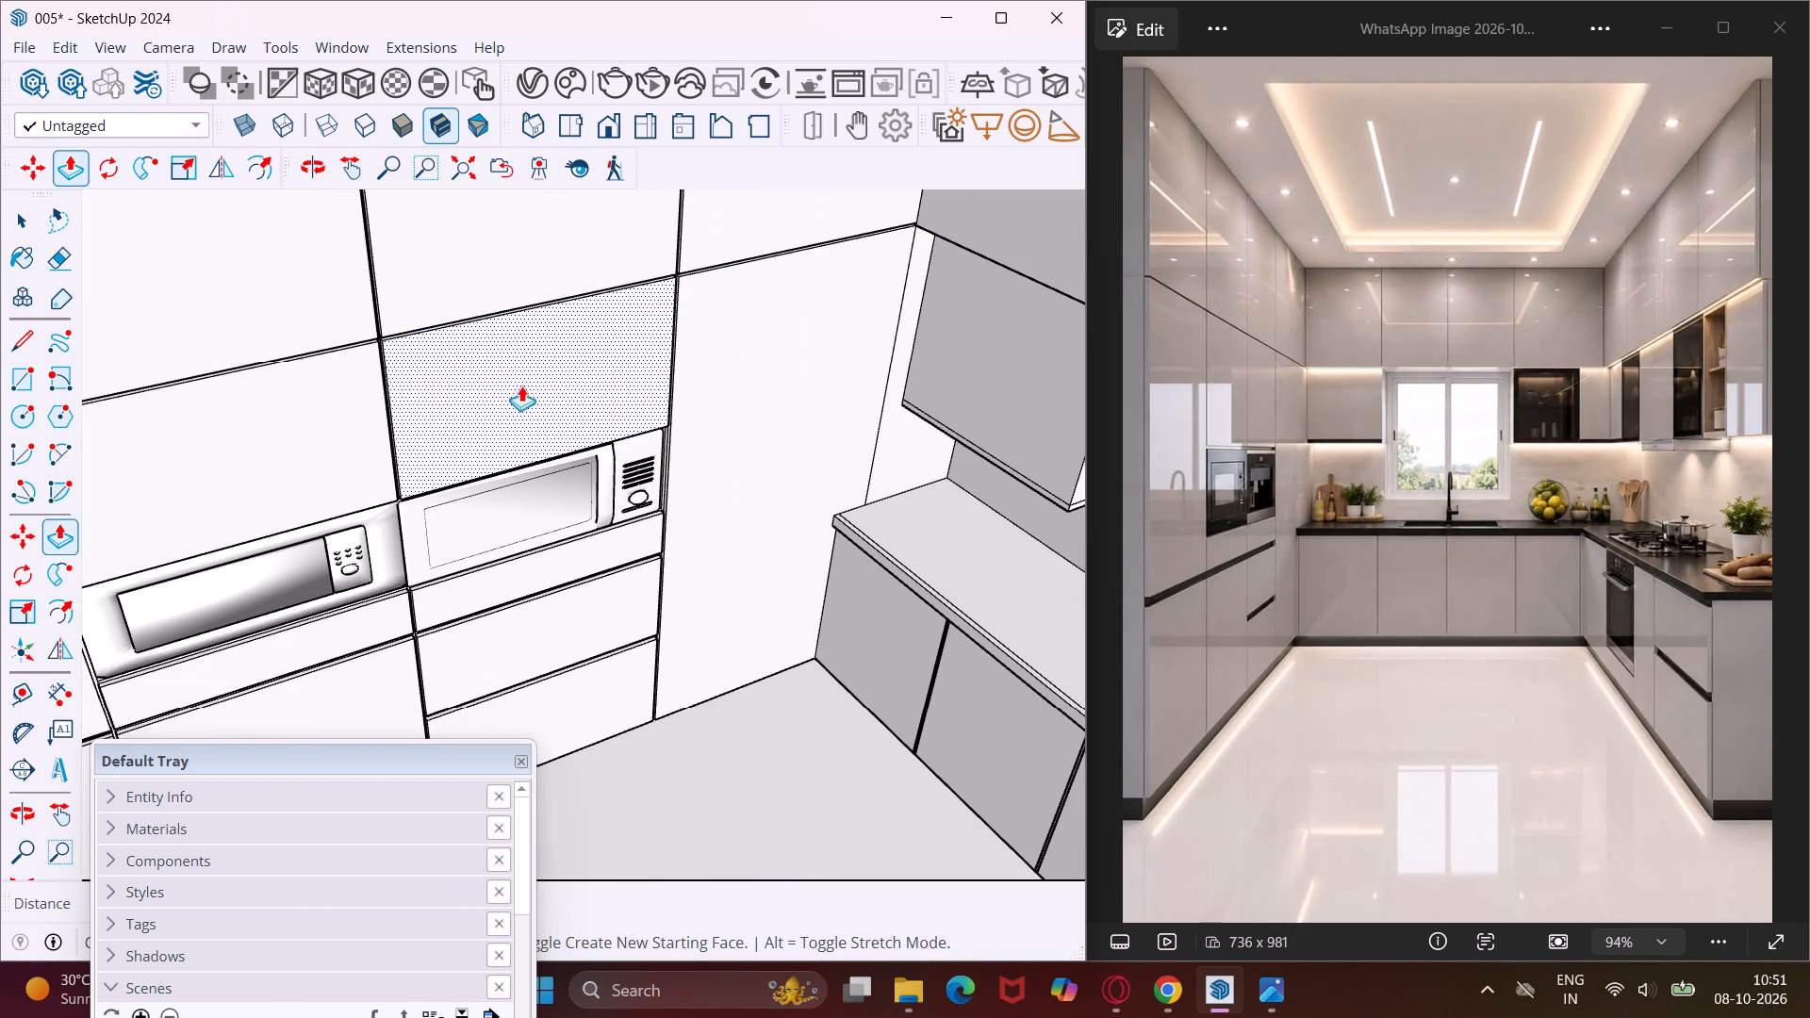
middle_click_drag(521, 386, 807, 329)
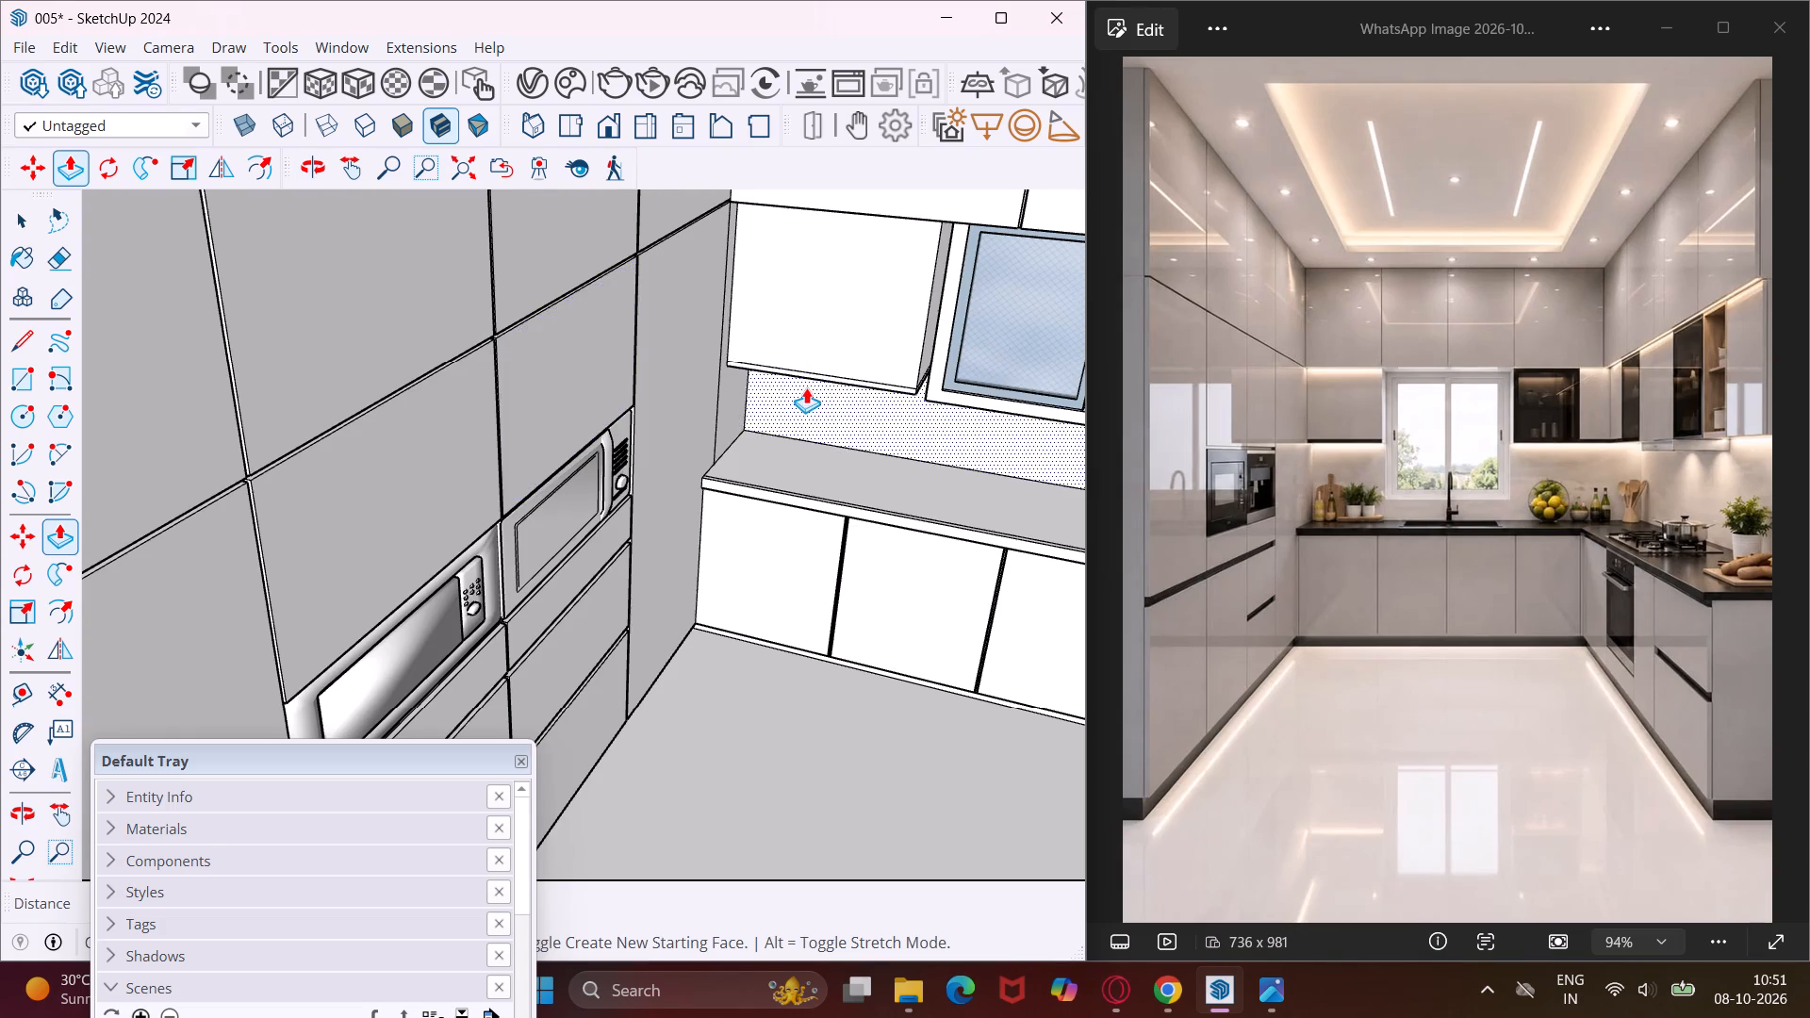
scroll(806, 387, "down", 6)
key("Escape")
key("space")
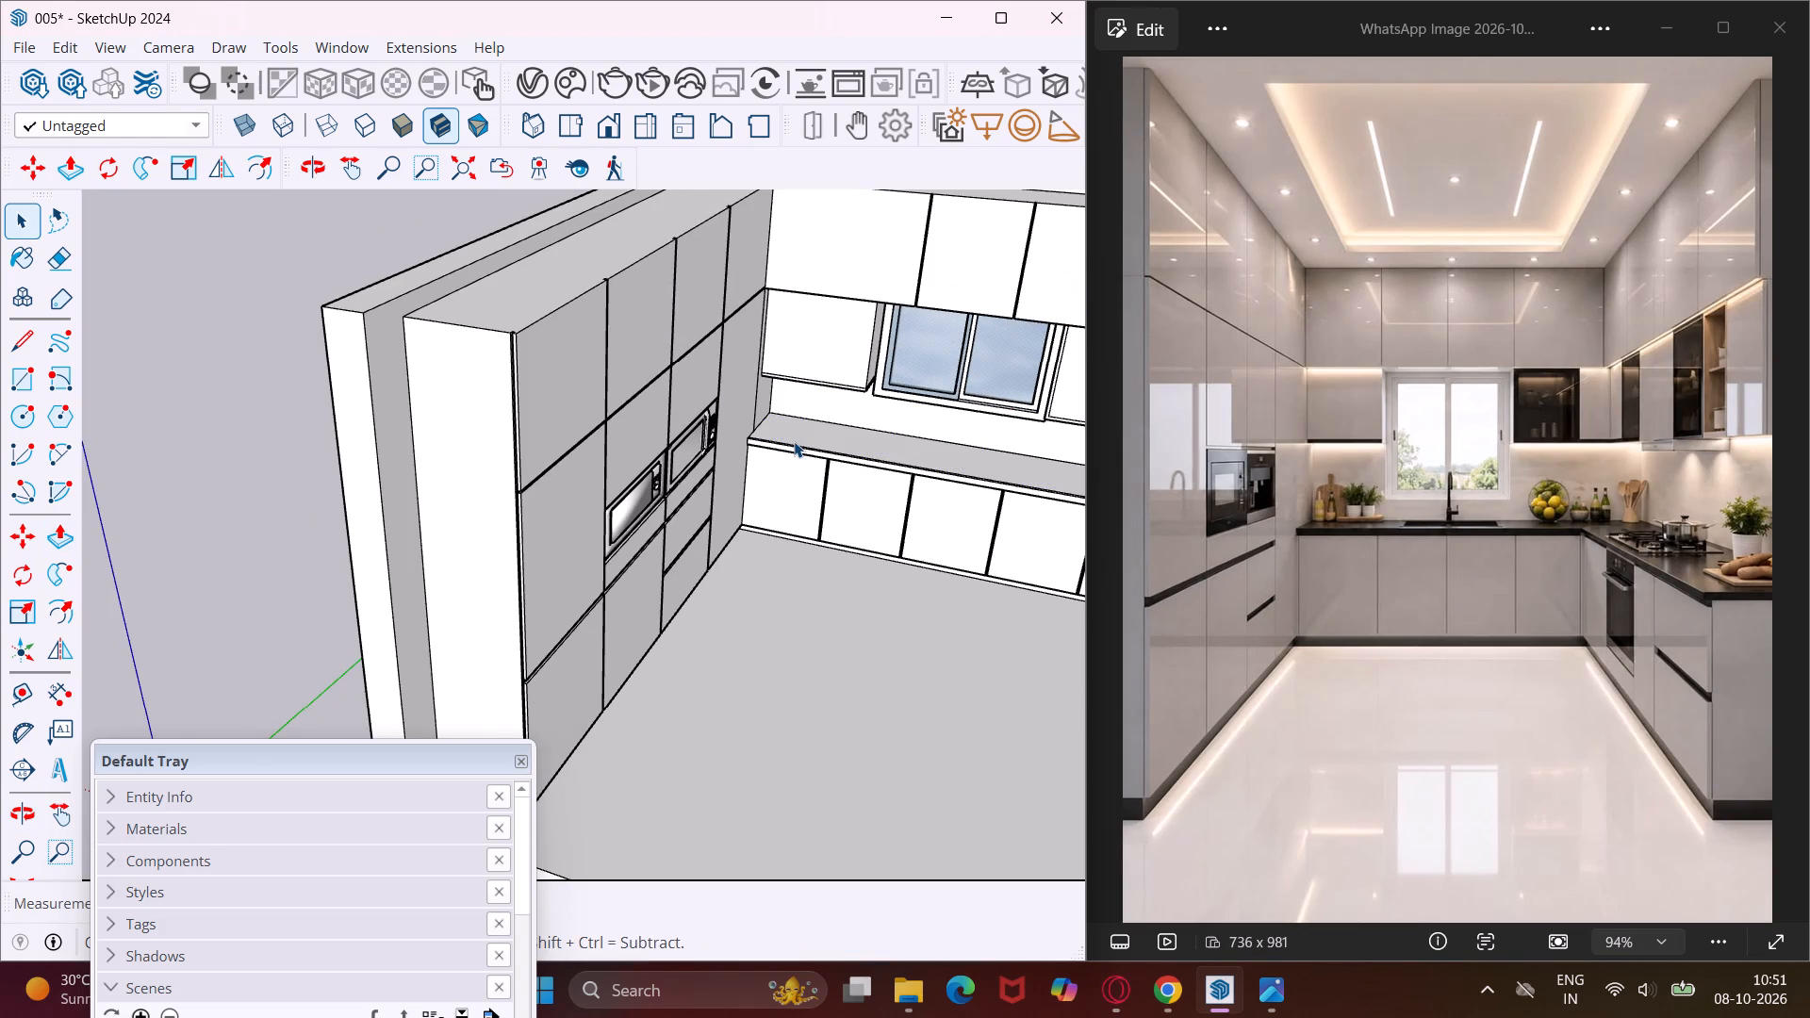
scroll(794, 441, "down", 2)
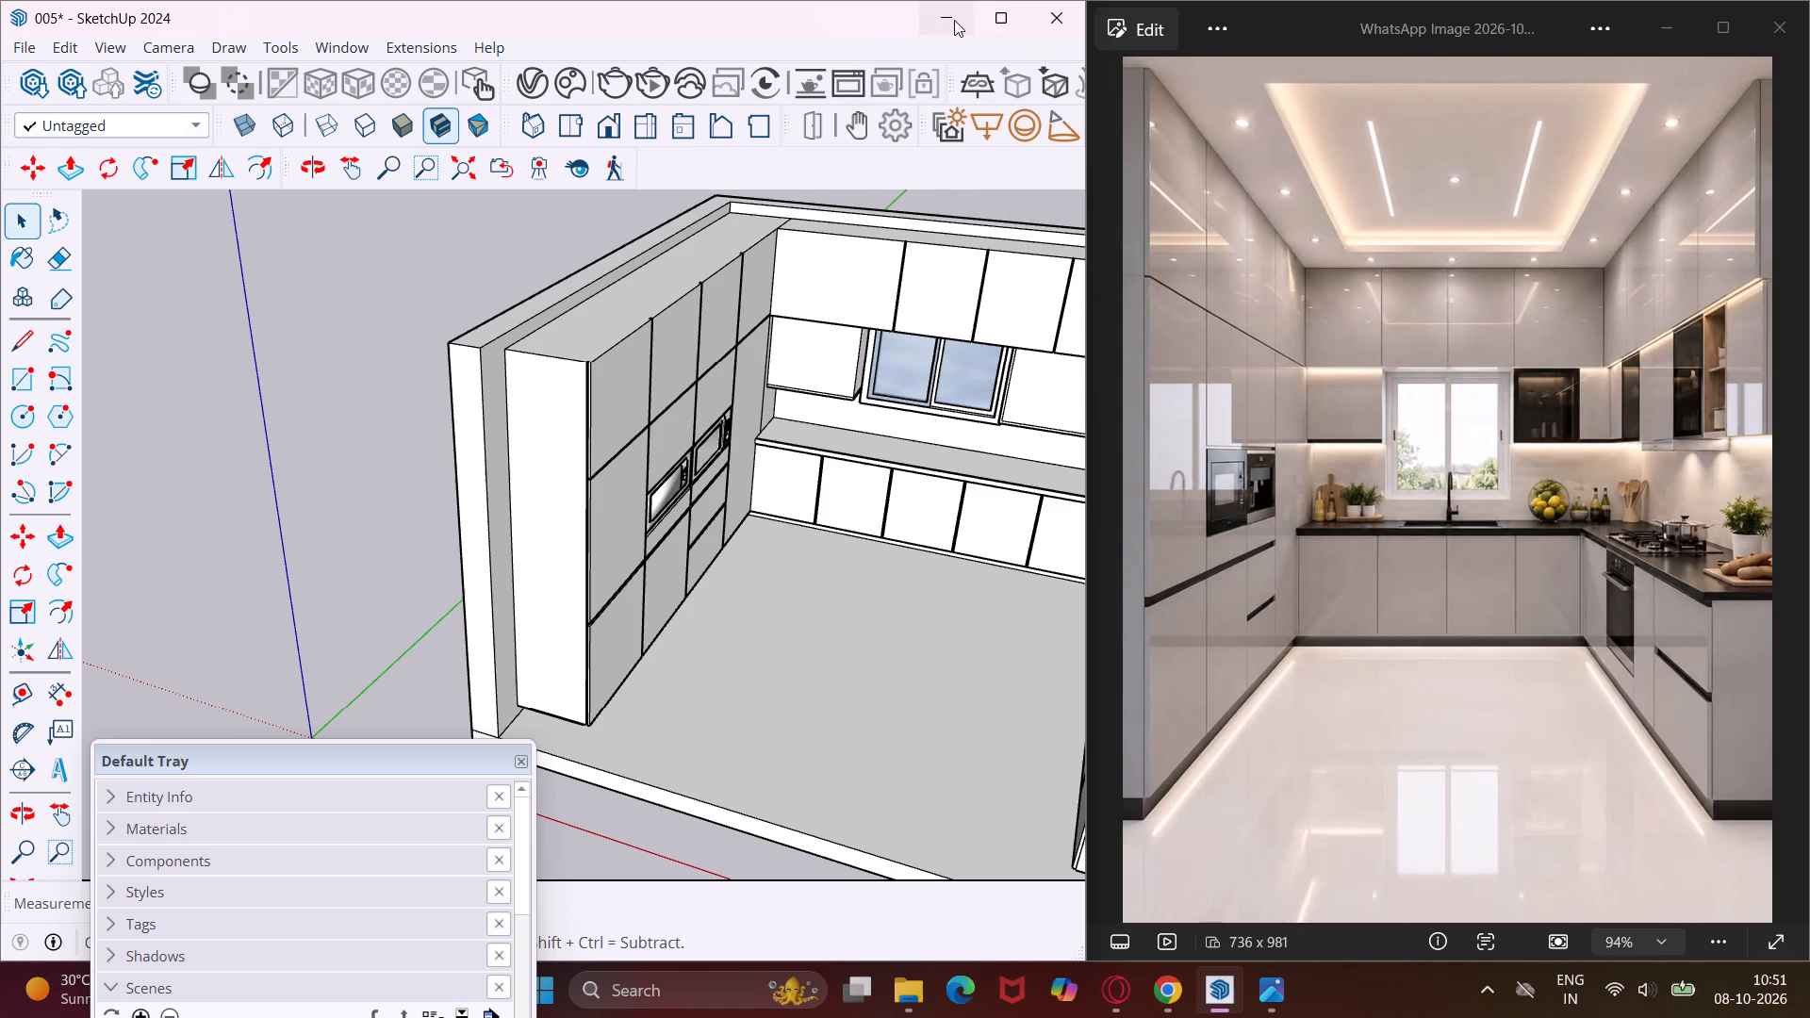
Save the kitchen model.
key("ctrl+s")
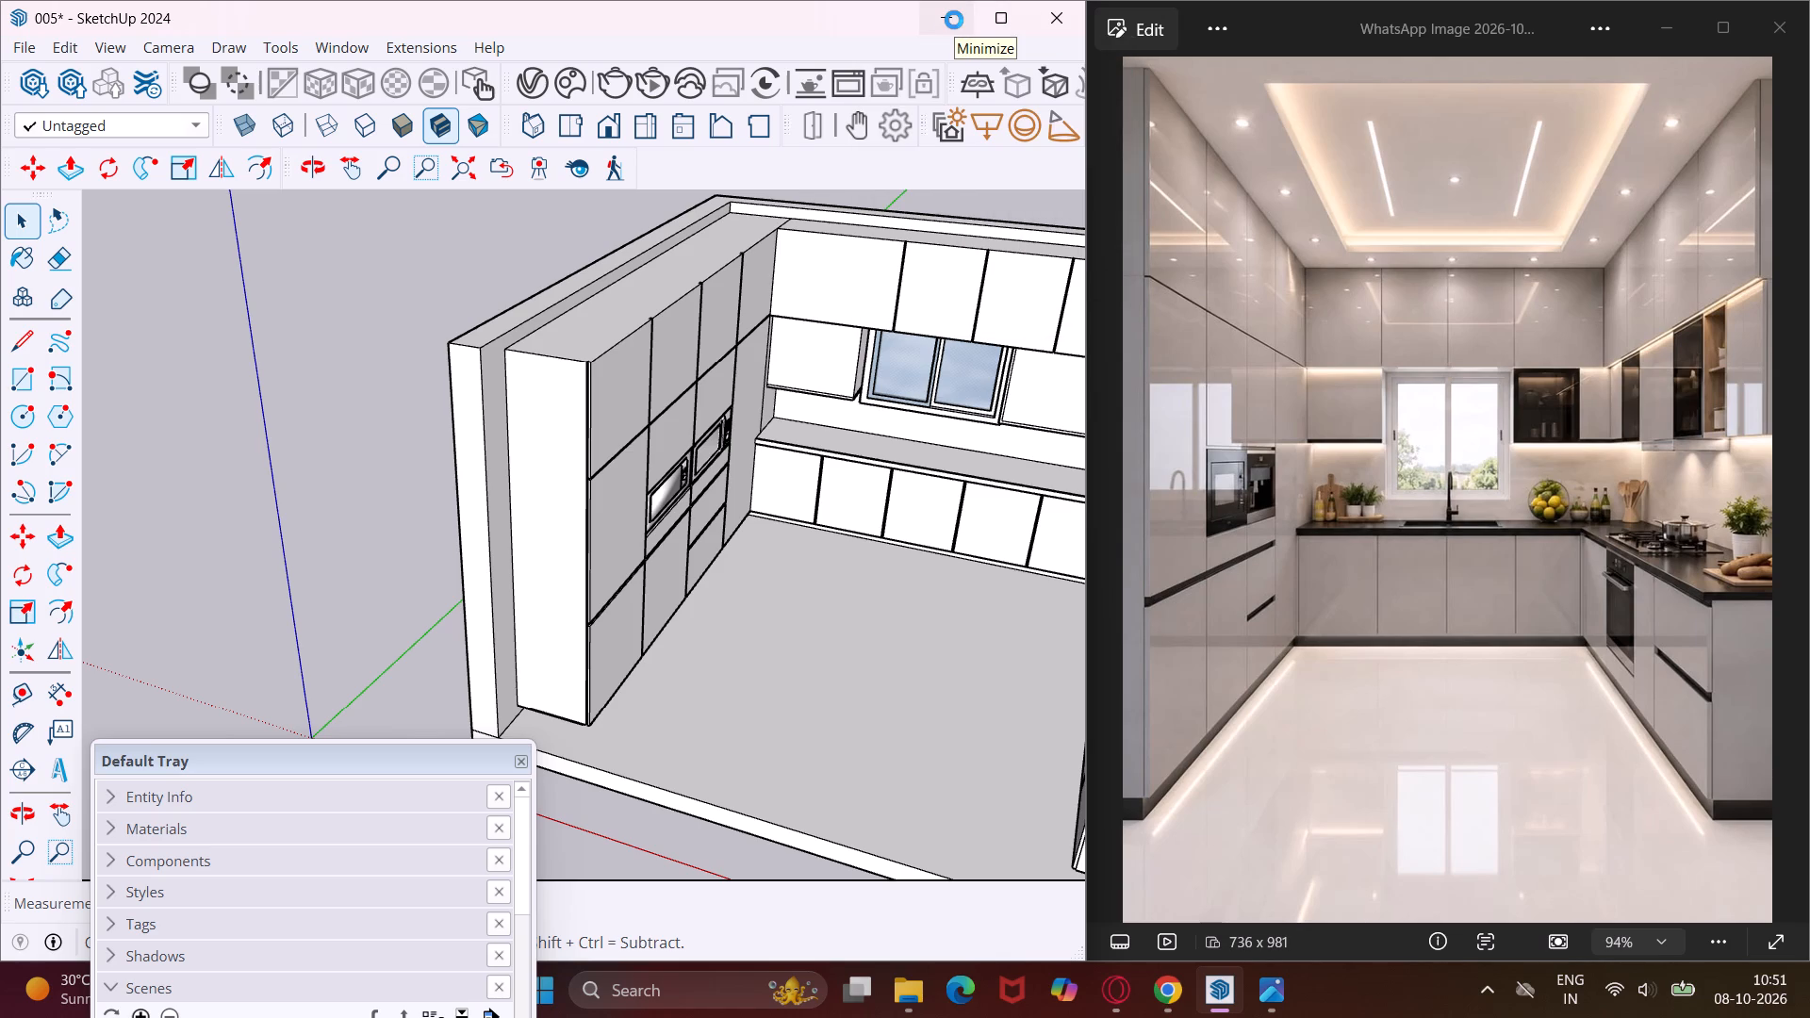
Minimize the SketchUp and Downloads windows and launch Fuji from the desktop.
left_click(954, 20)
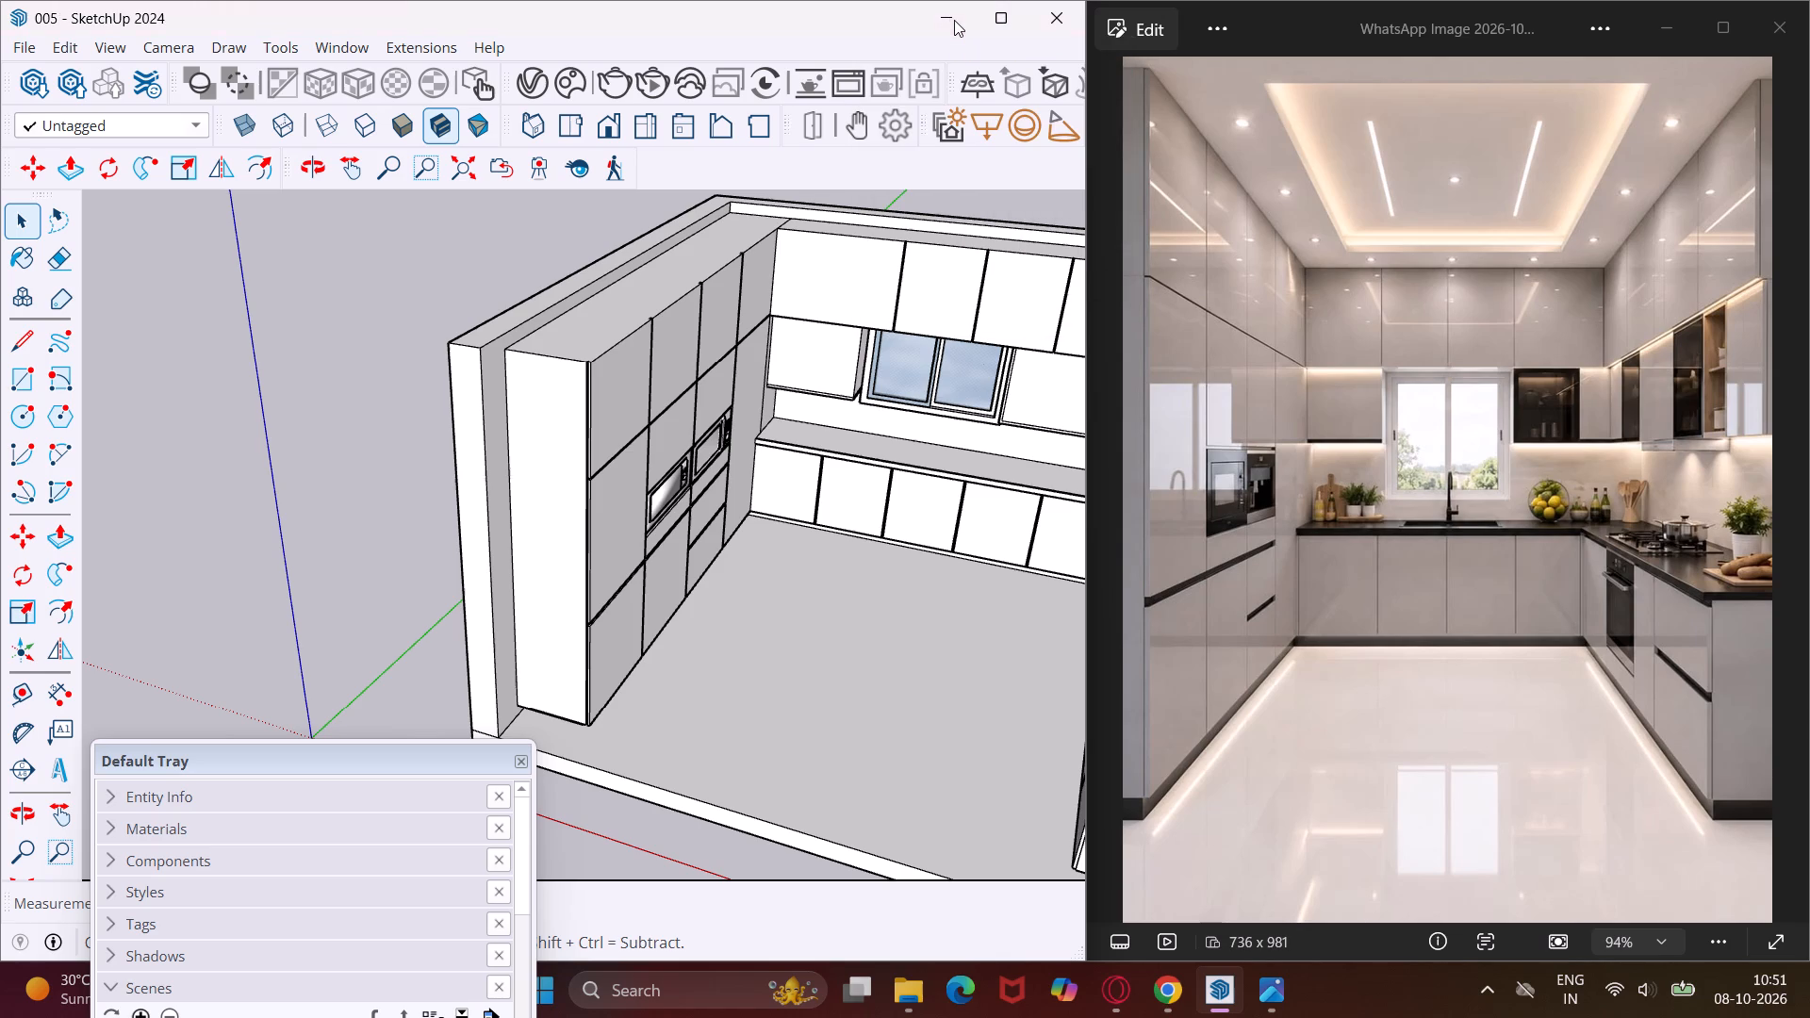
left_click_drag(973, 257, 972, 257)
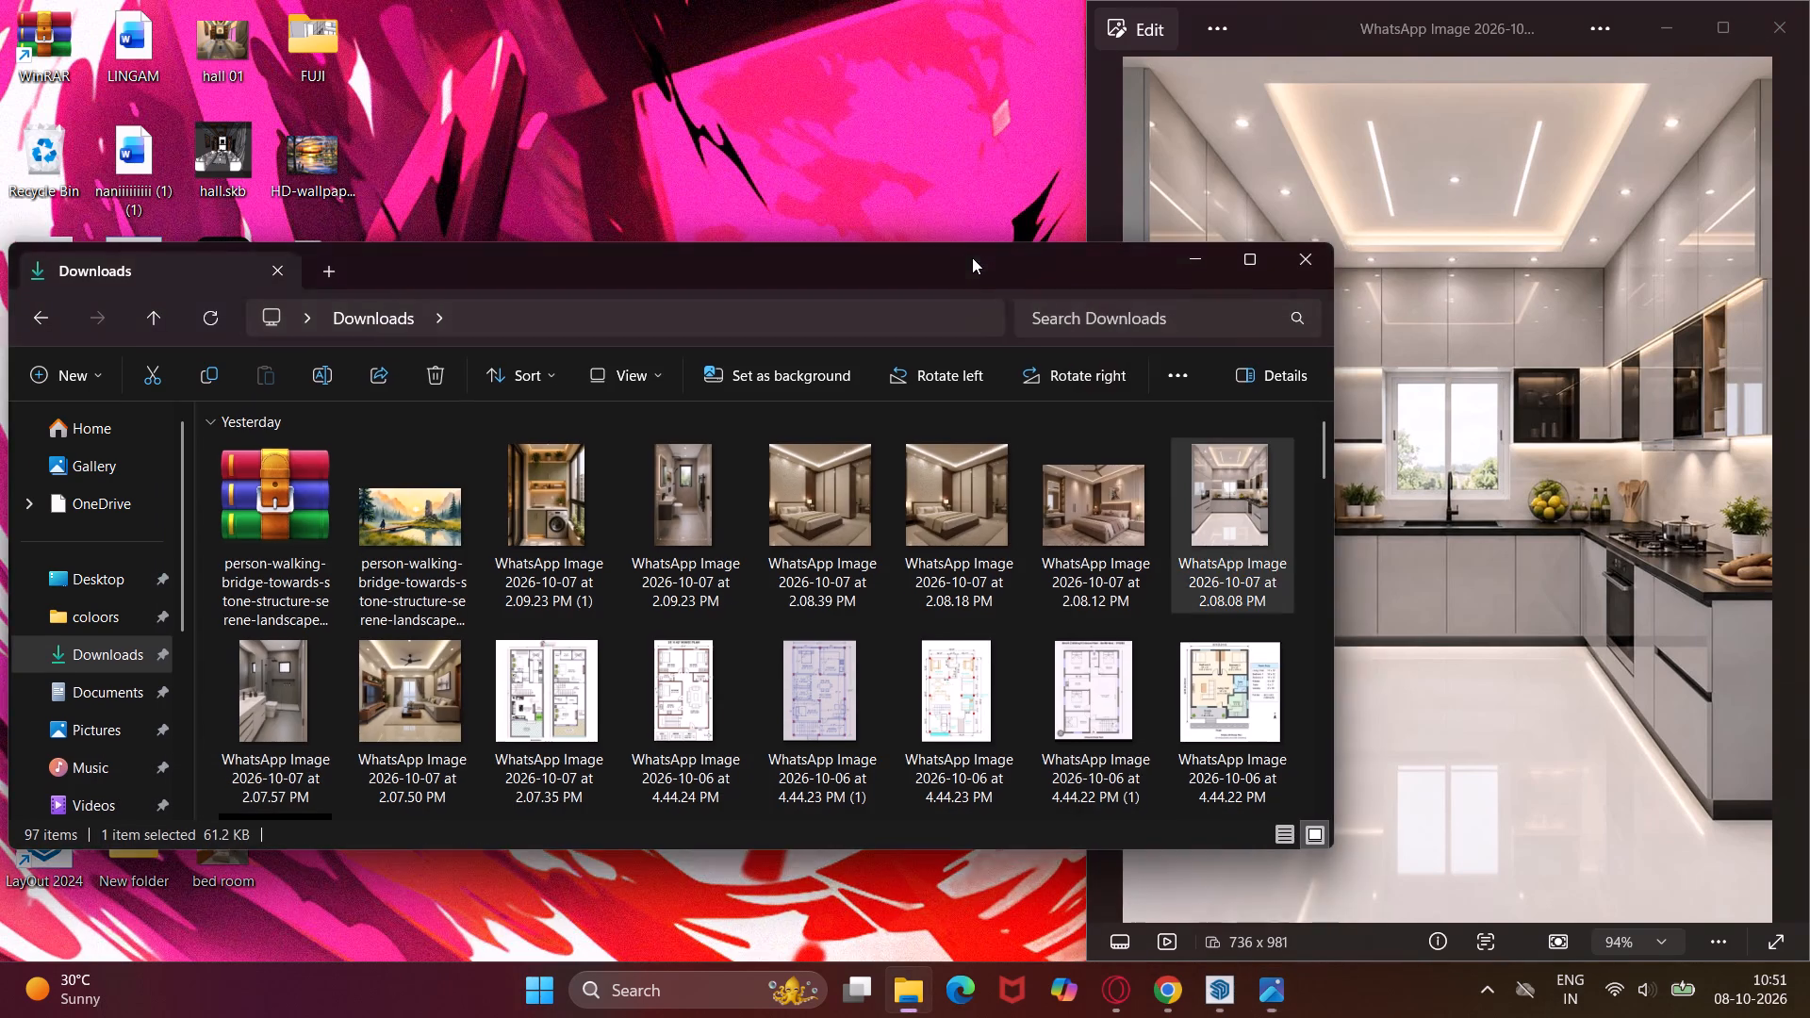
left_click_drag(972, 257, 775, 316)
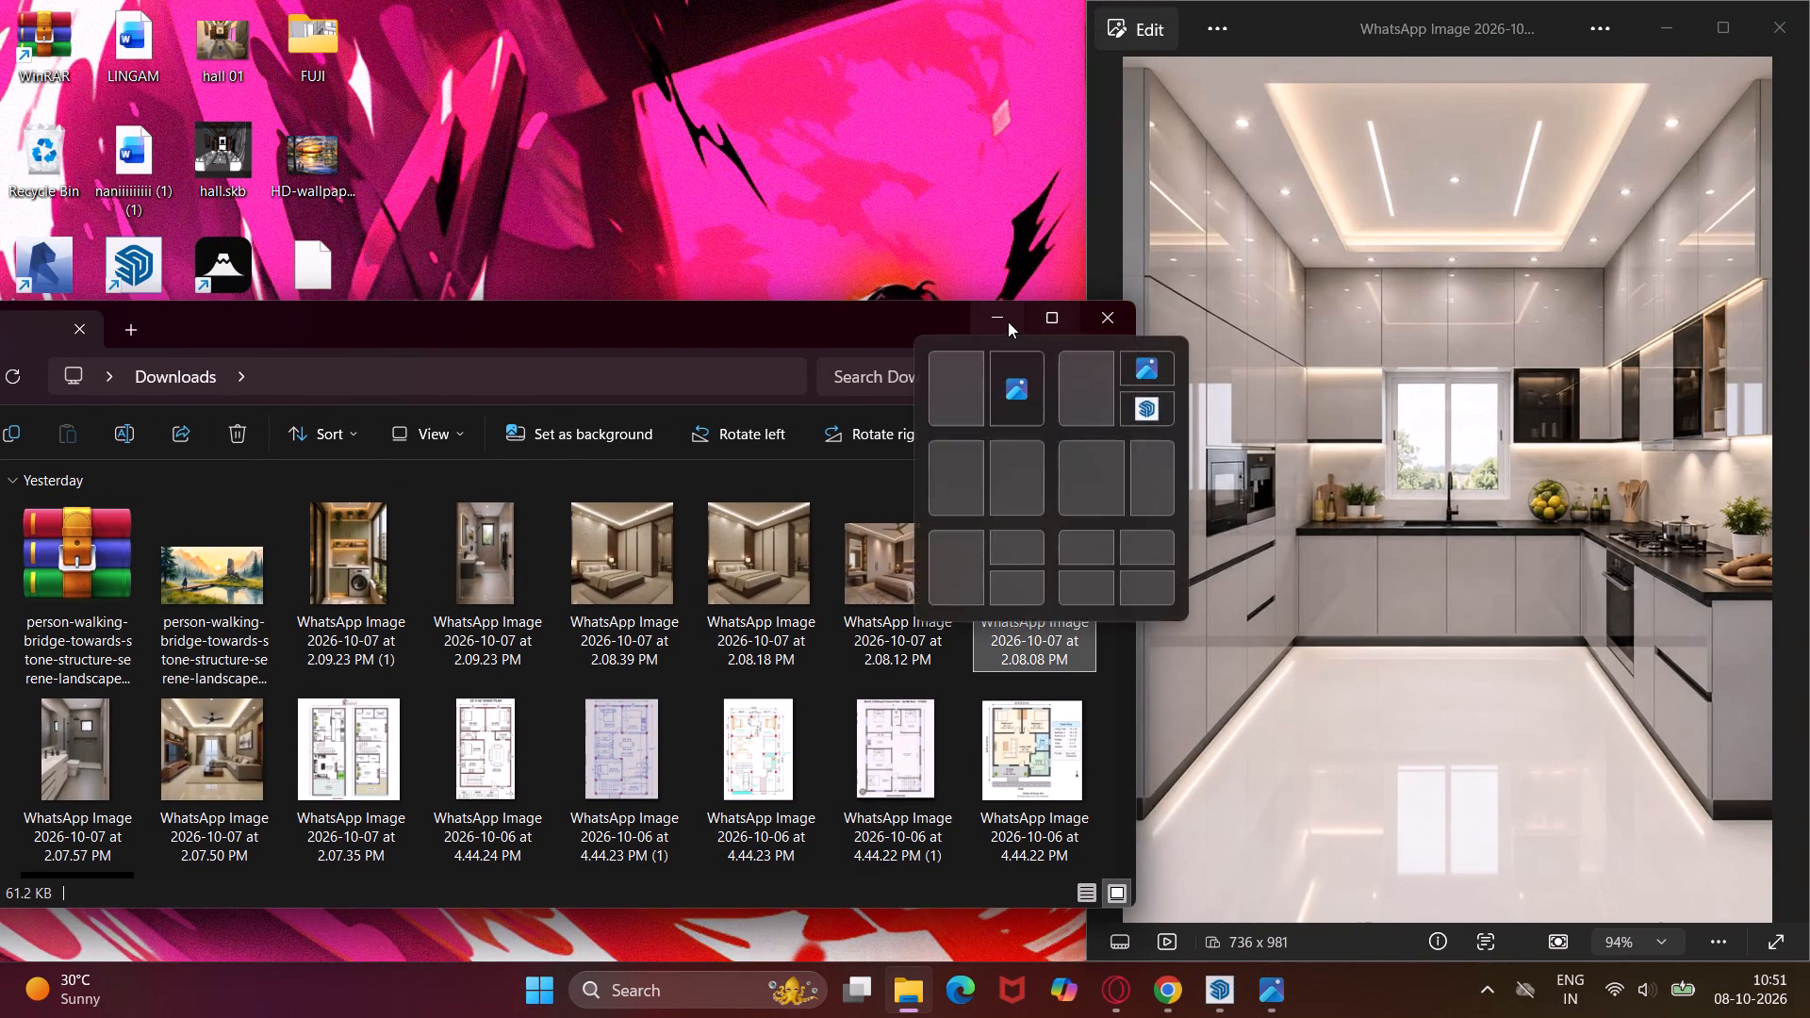
left_click(999, 320)
double_click(230, 285)
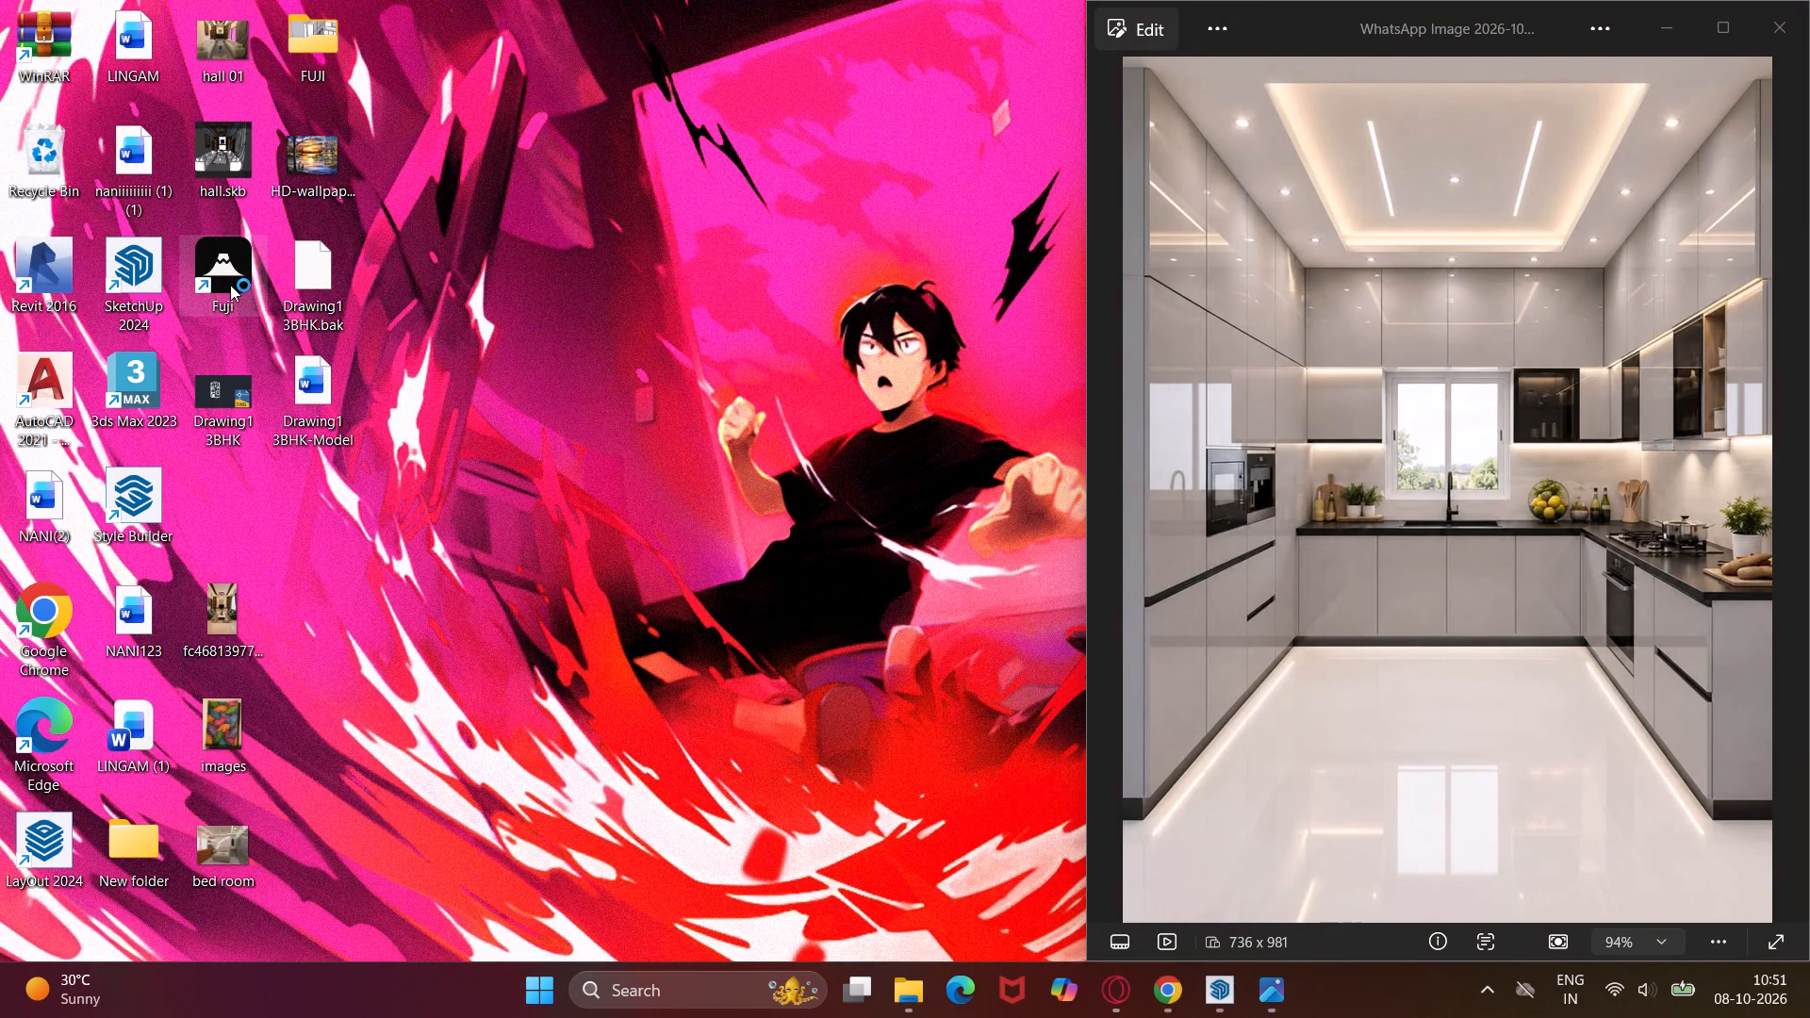
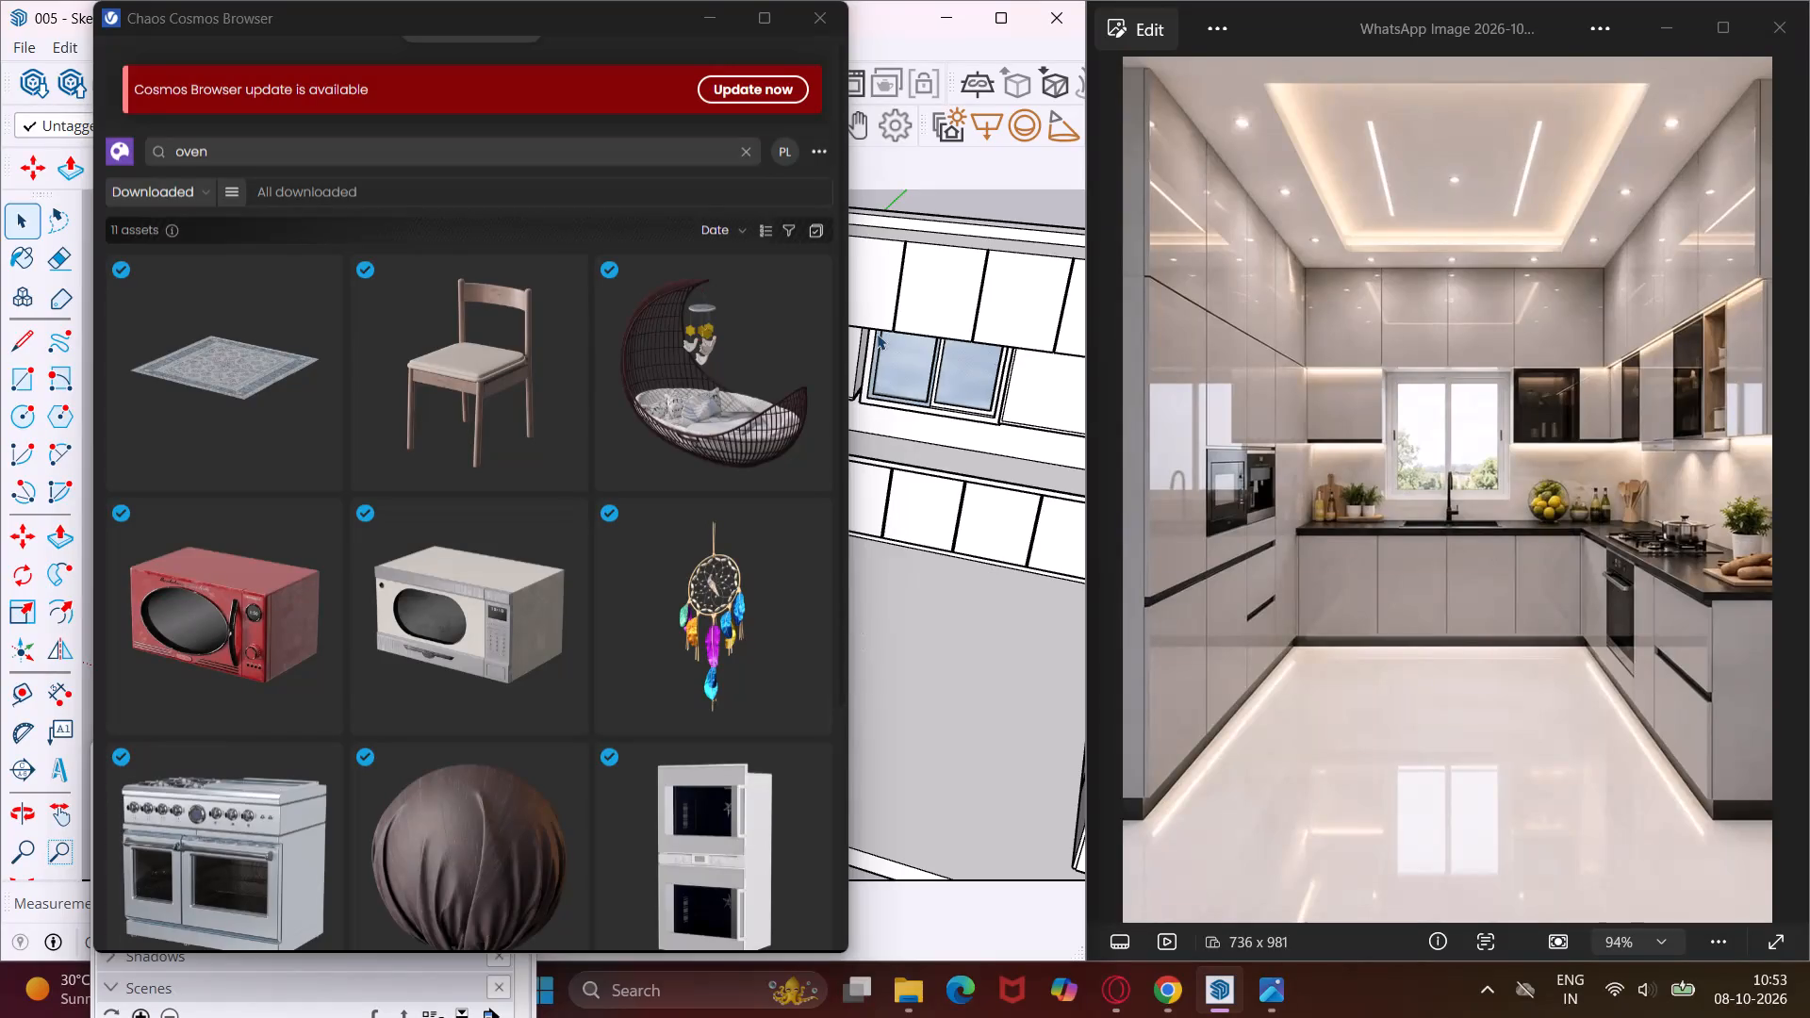
Close the Chaos Cosmos asset browser.
left_click(816, 25)
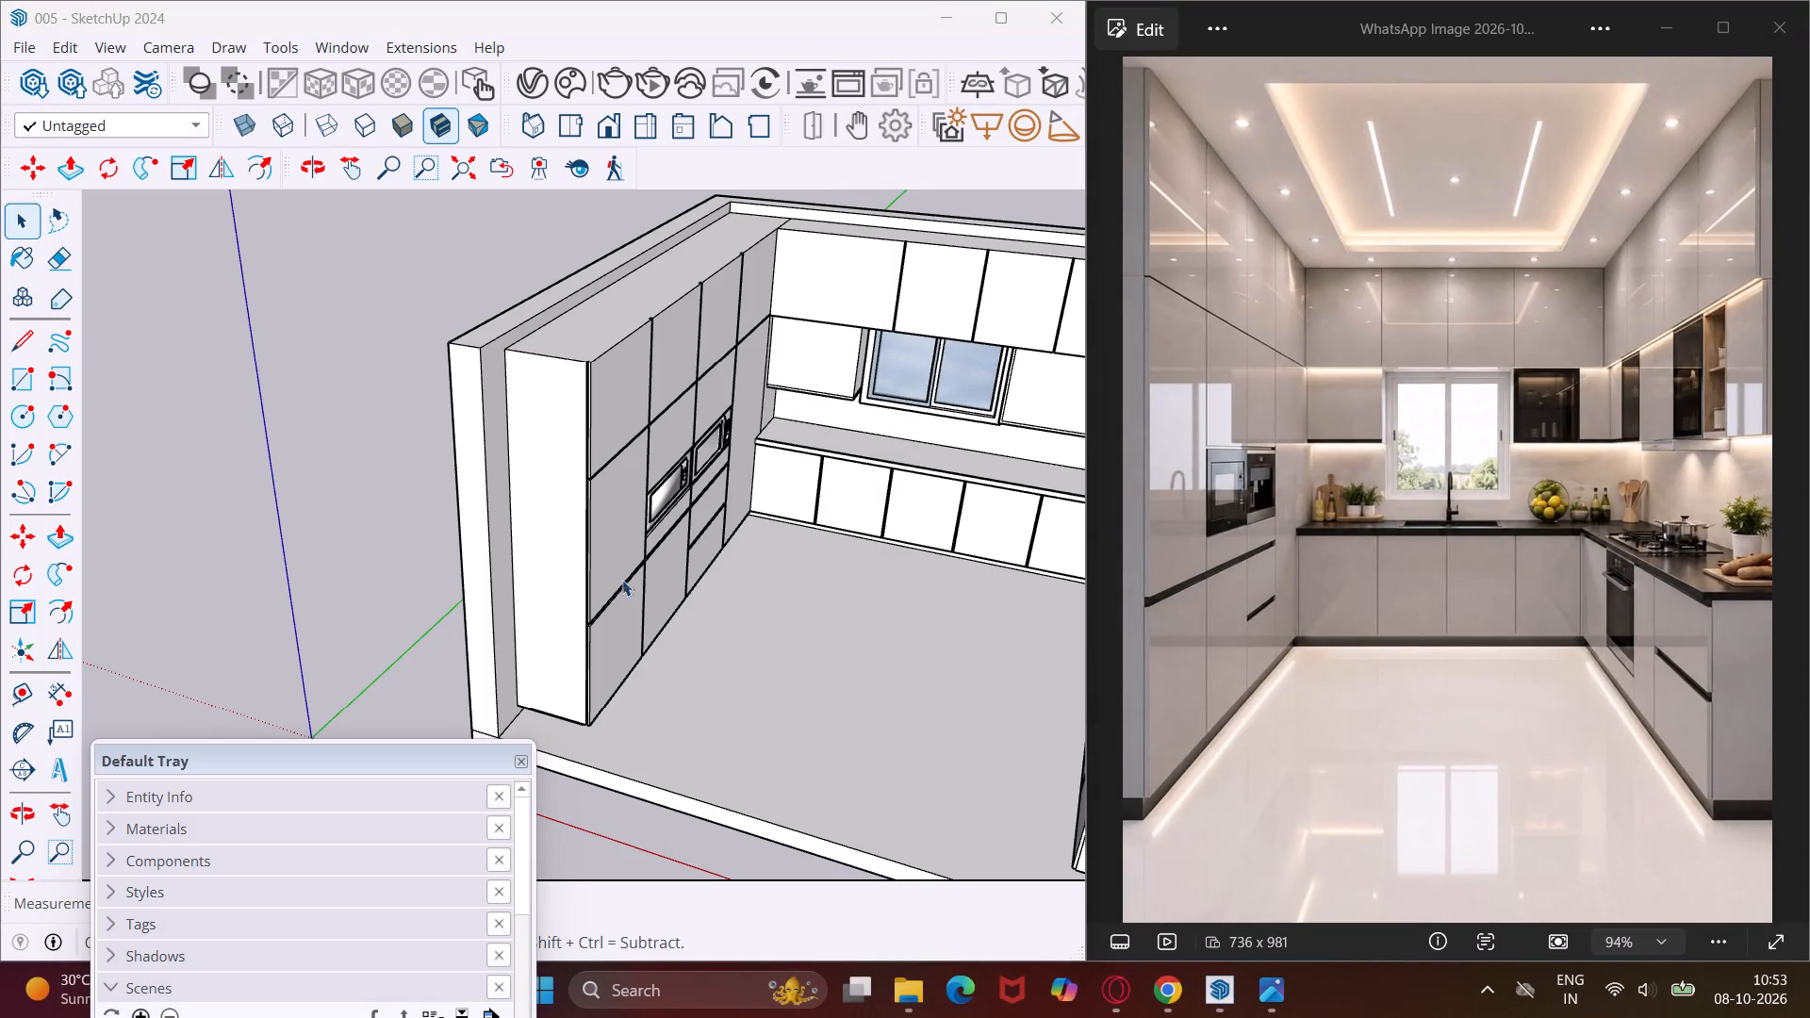
Erase the vertical edge on the tall cabinet's side, next to the back wall's countertop corner.
scroll(619, 578, "up", 8)
middle_click_drag(704, 607, 543, 558)
scroll(543, 558, "down", 11)
middle_click_drag(617, 635, 744, 665)
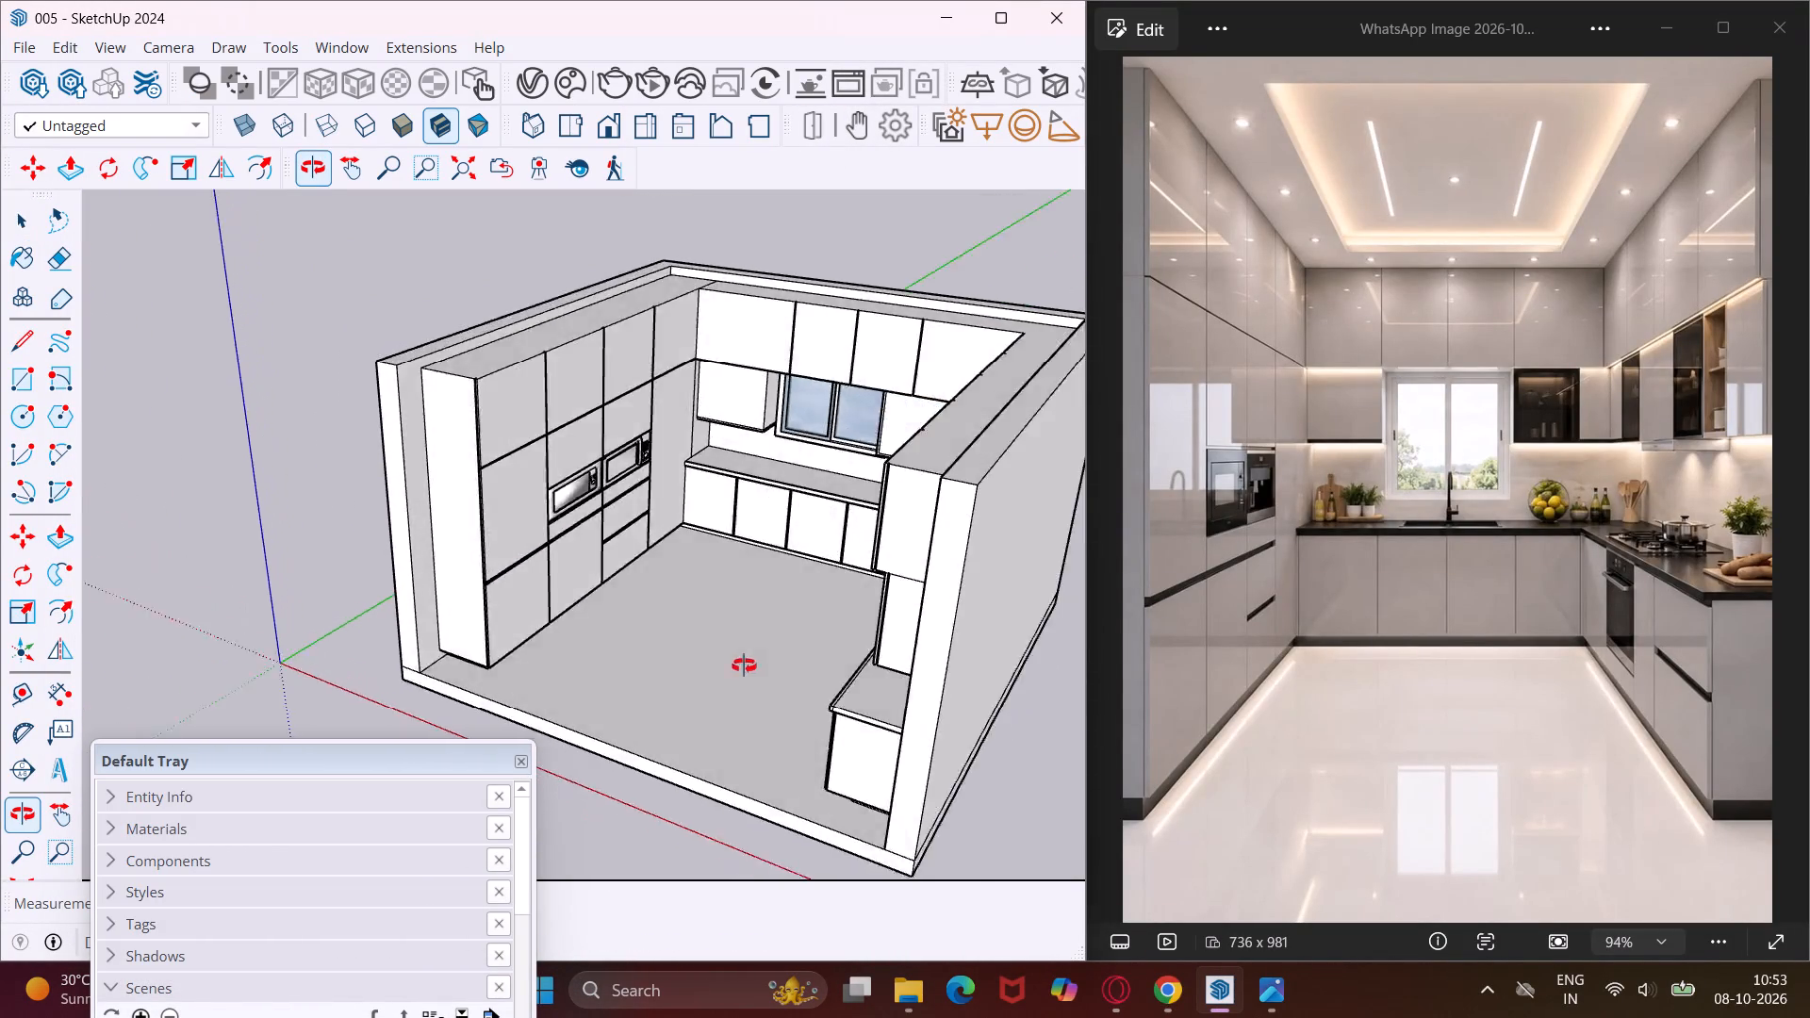
middle_click_drag(744, 665, 993, 672)
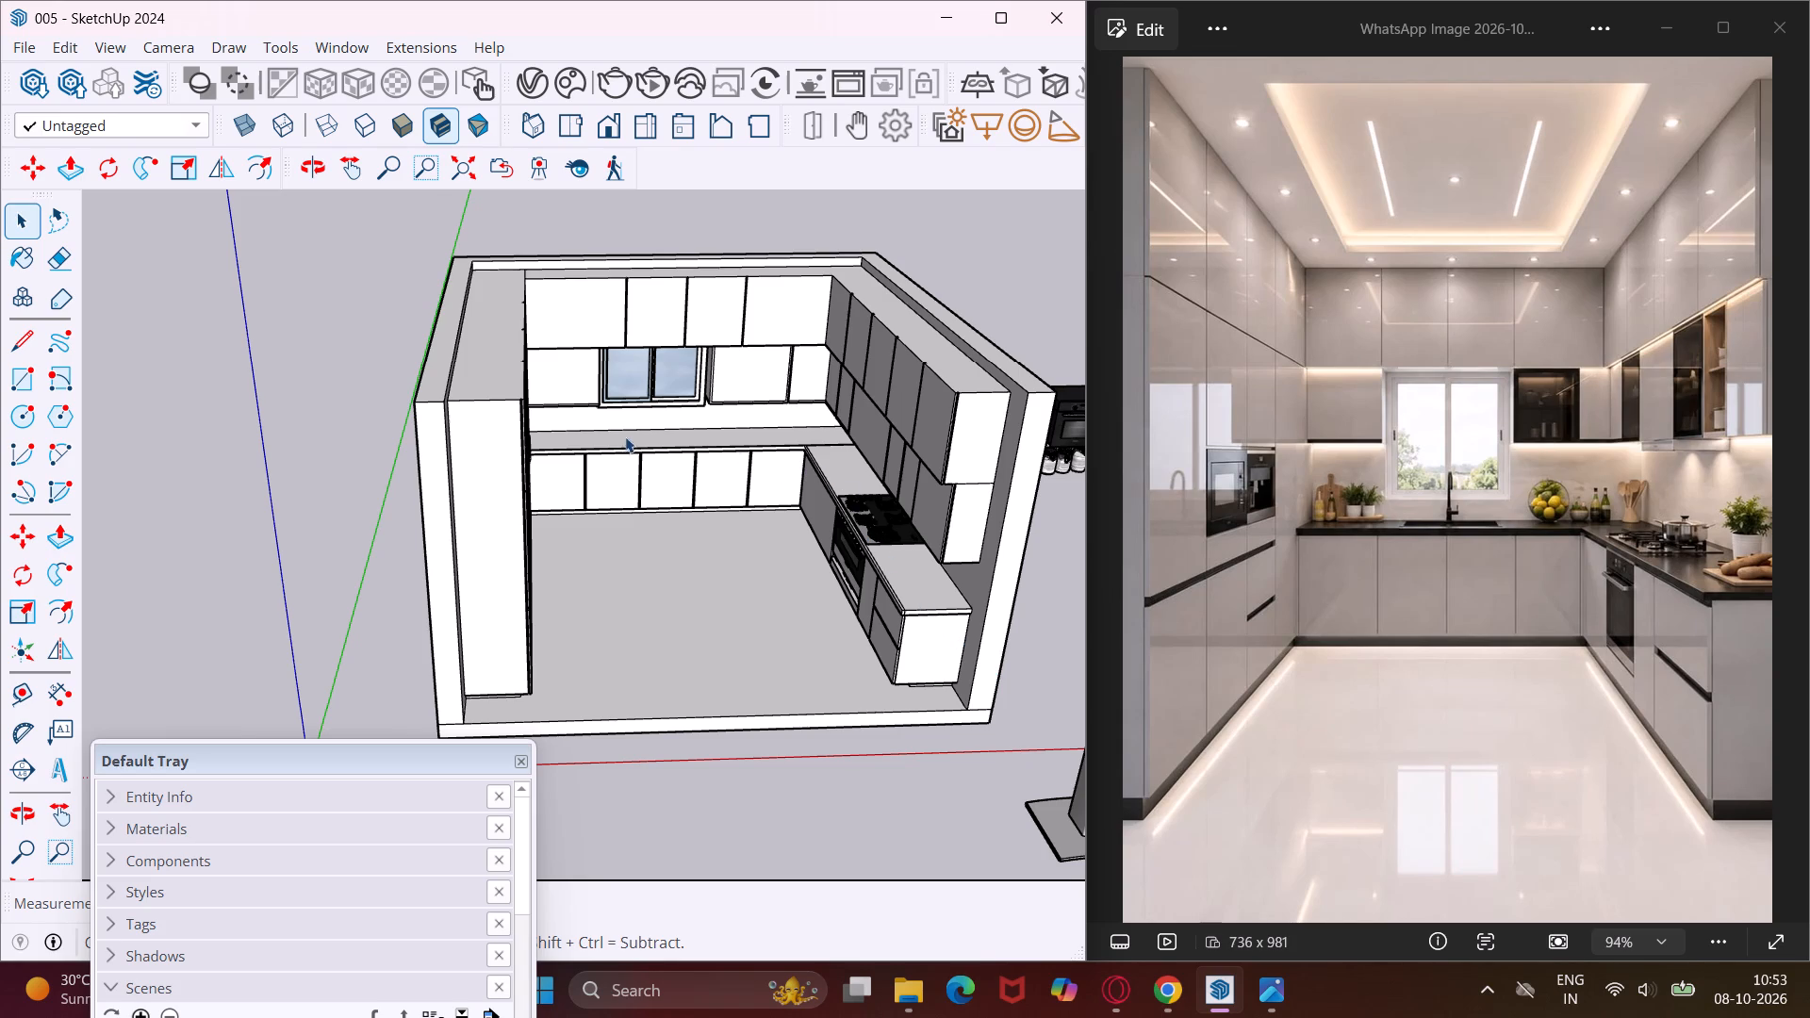
scroll(620, 431, "up", 9)
middle_click_drag(620, 431, 502, 400)
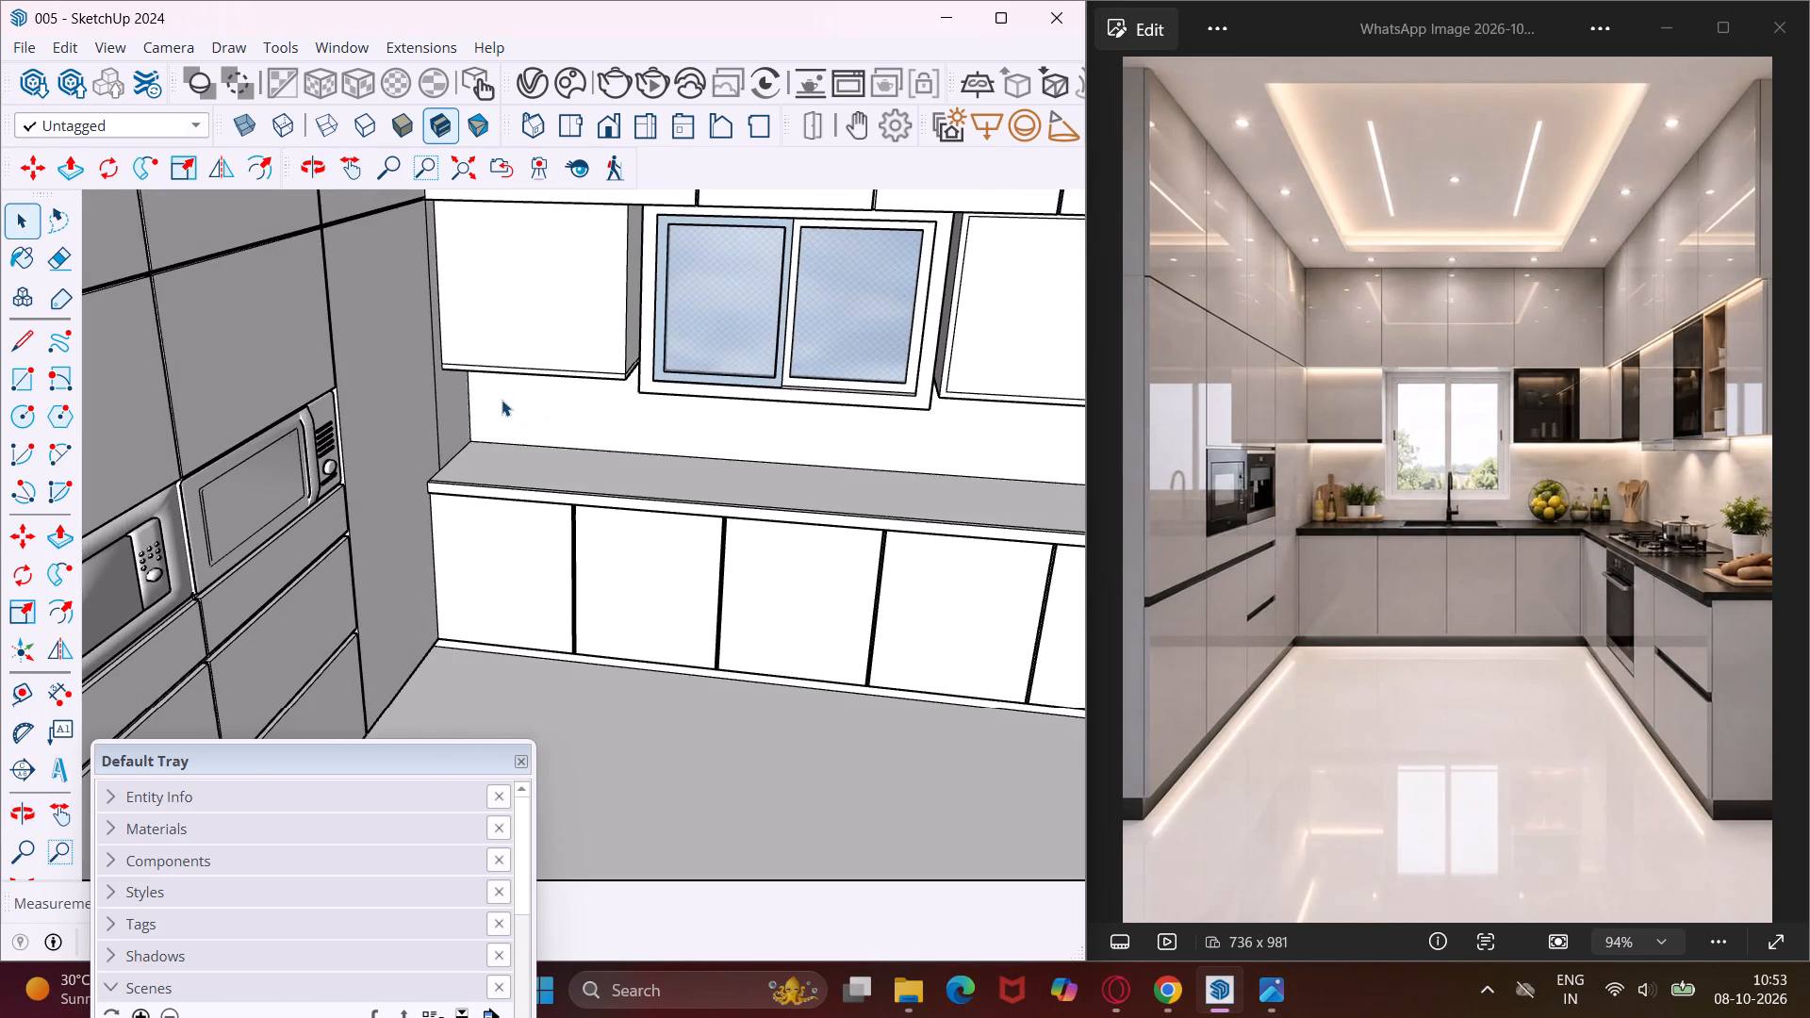
scroll(502, 400, "down", 2)
scroll(436, 368, "up", 7)
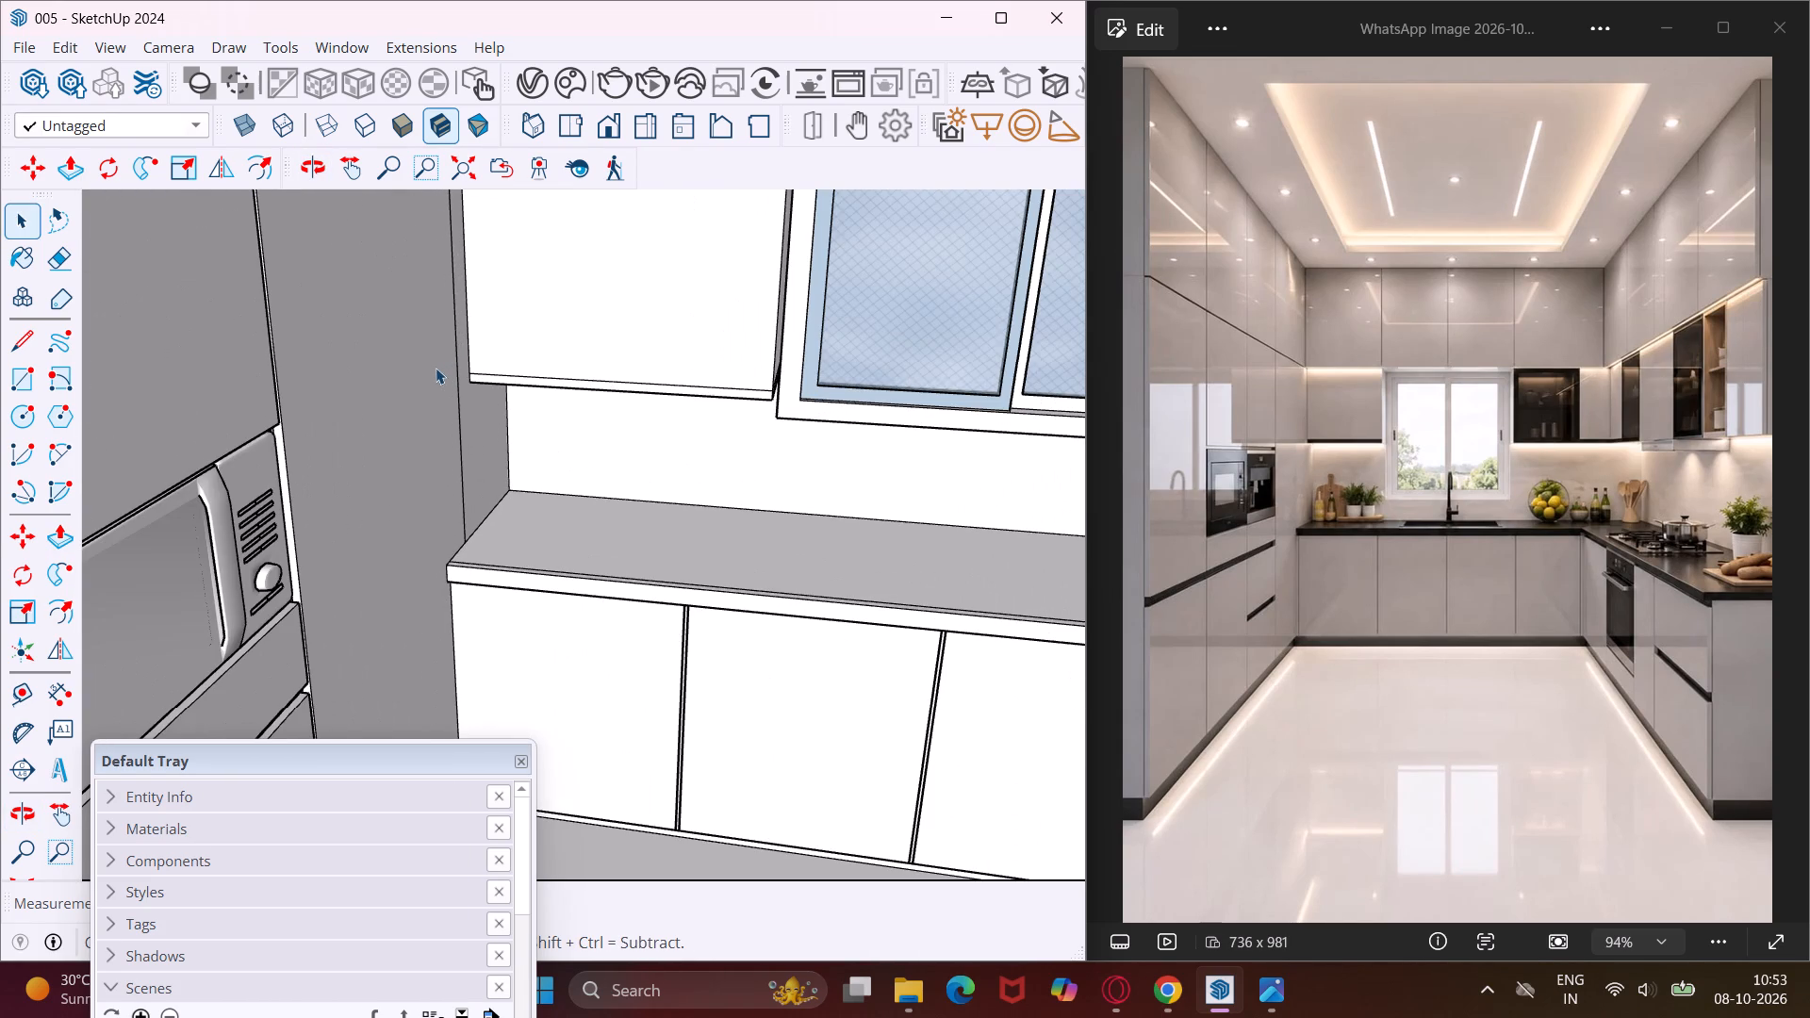
key("e")
scroll(464, 399, "up", 8)
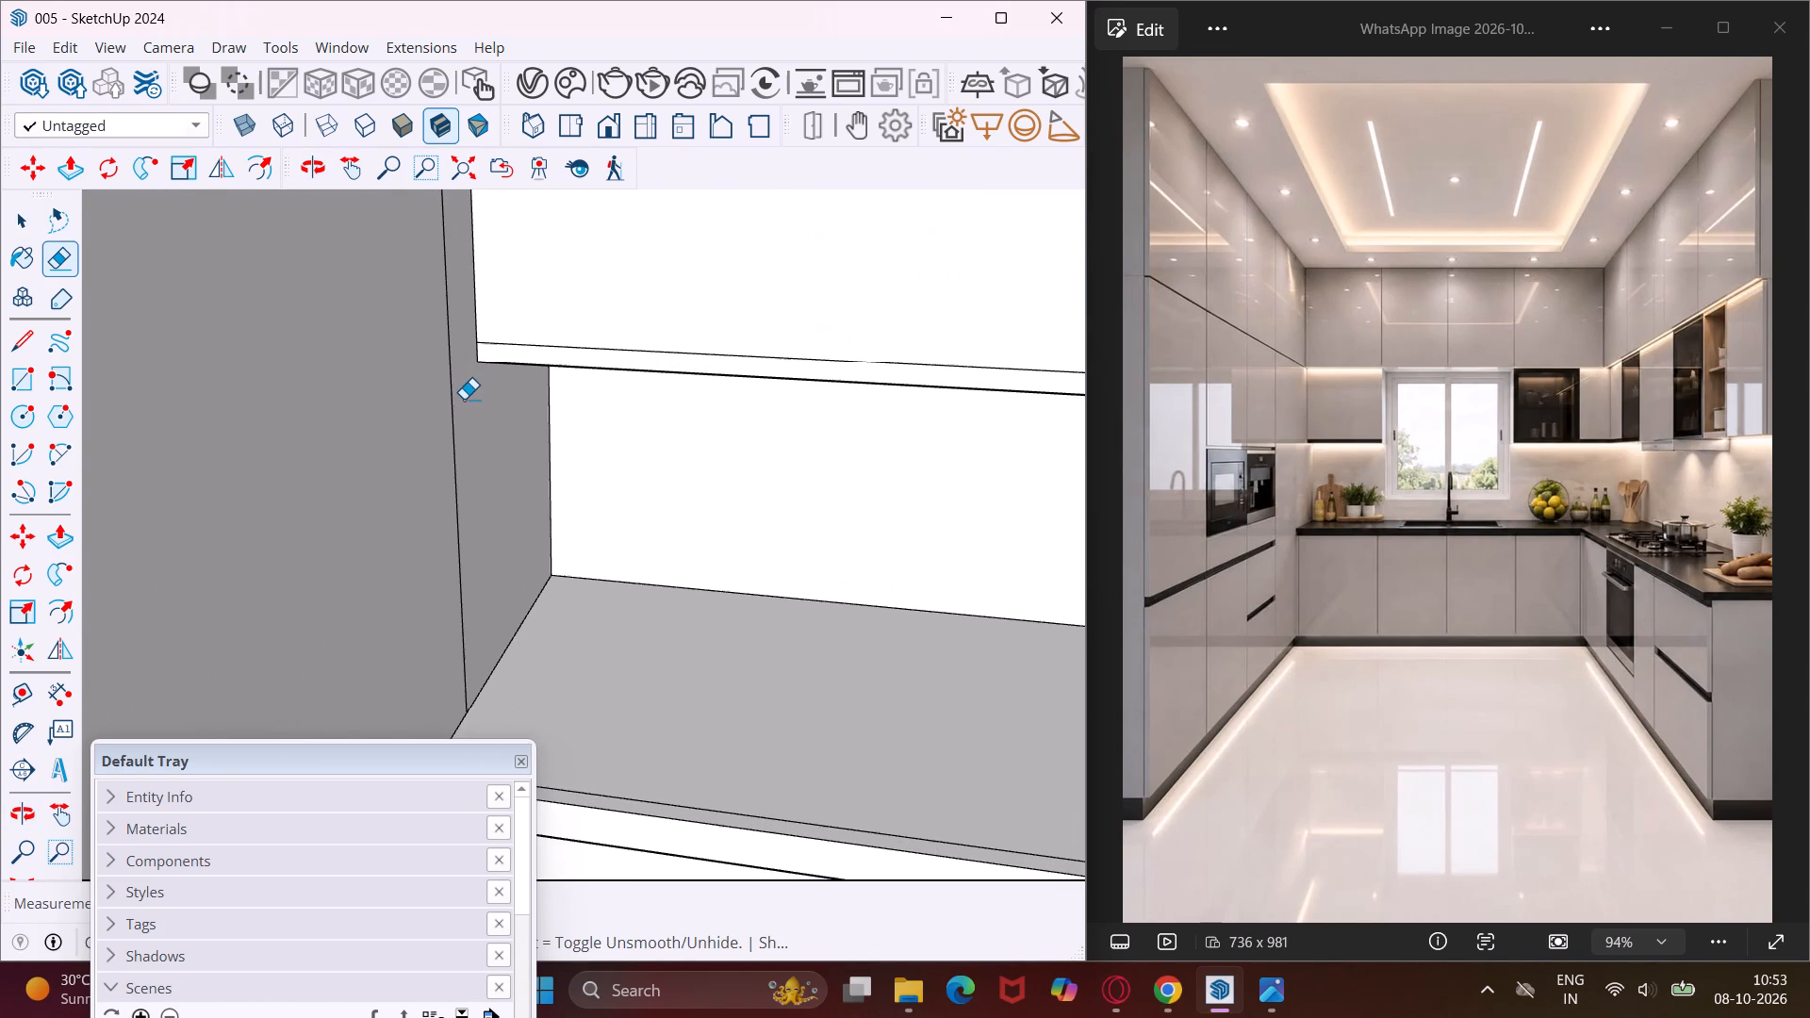
left_click(455, 405)
scroll(452, 410, "down", 20)
scroll(452, 410, "down", 3)
middle_click_drag(512, 557, 513, 557)
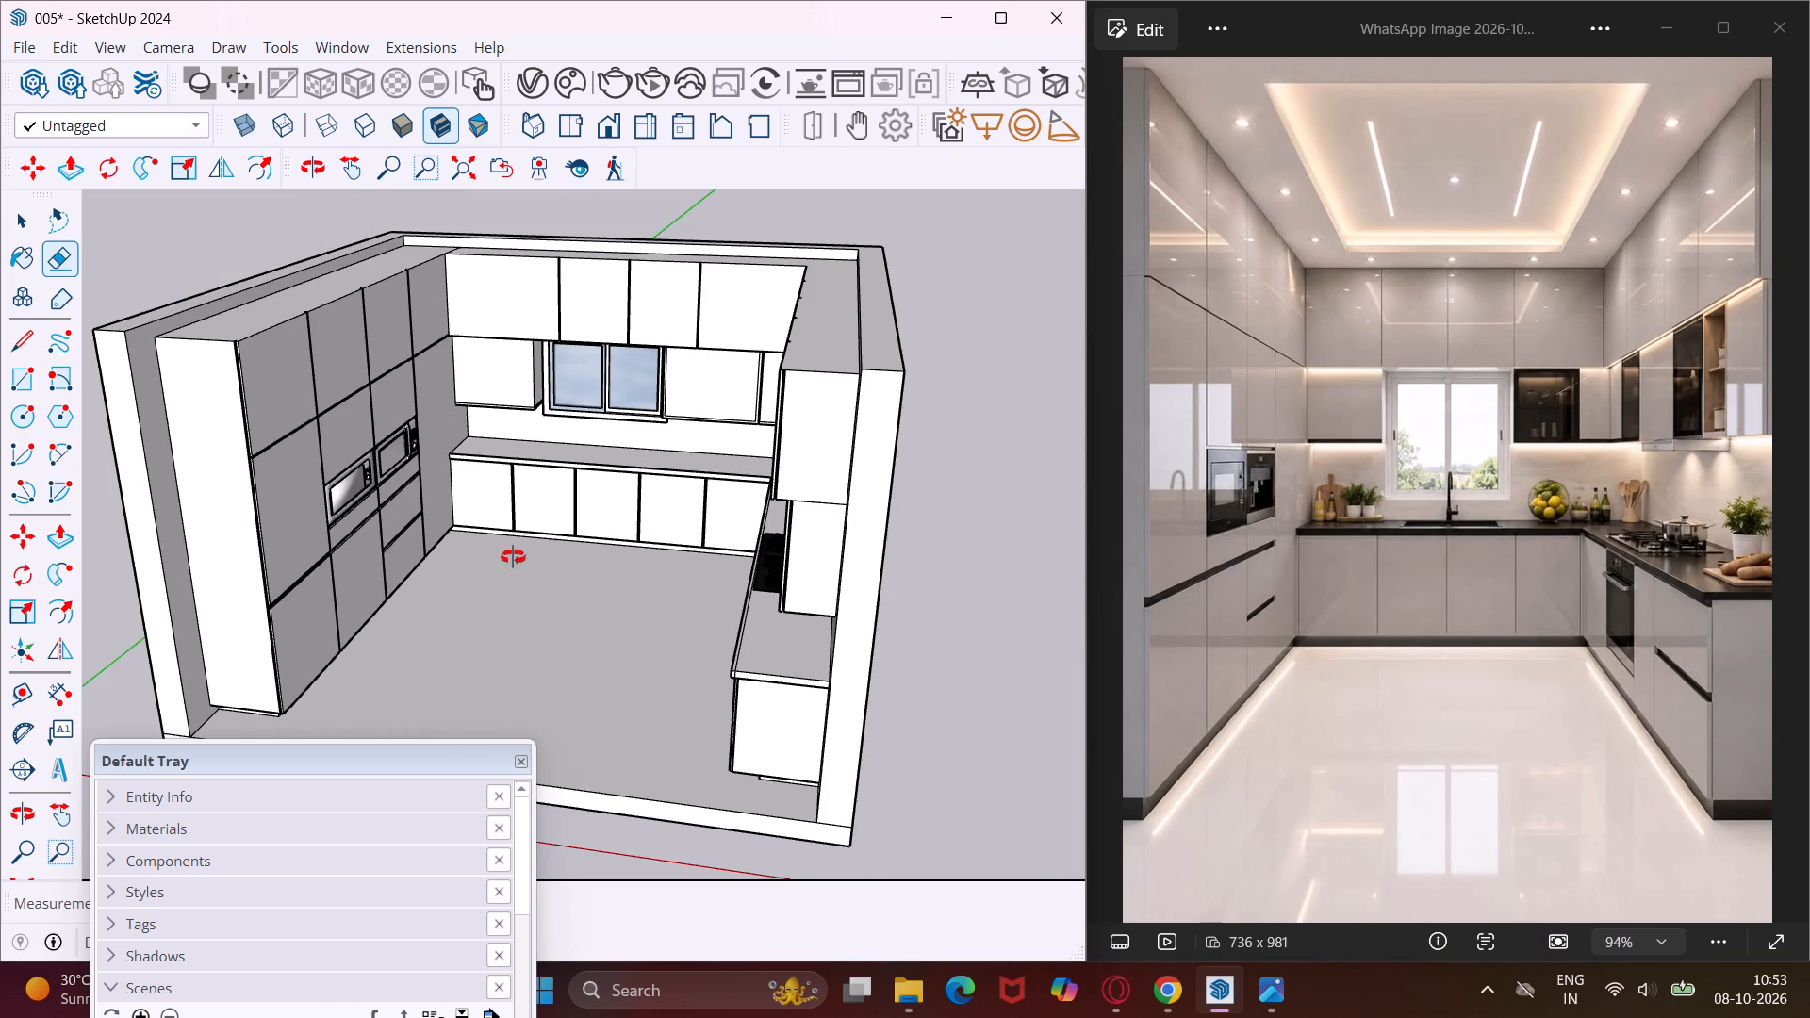
middle_click_drag(513, 557, 717, 558)
key("Escape")
key("space")
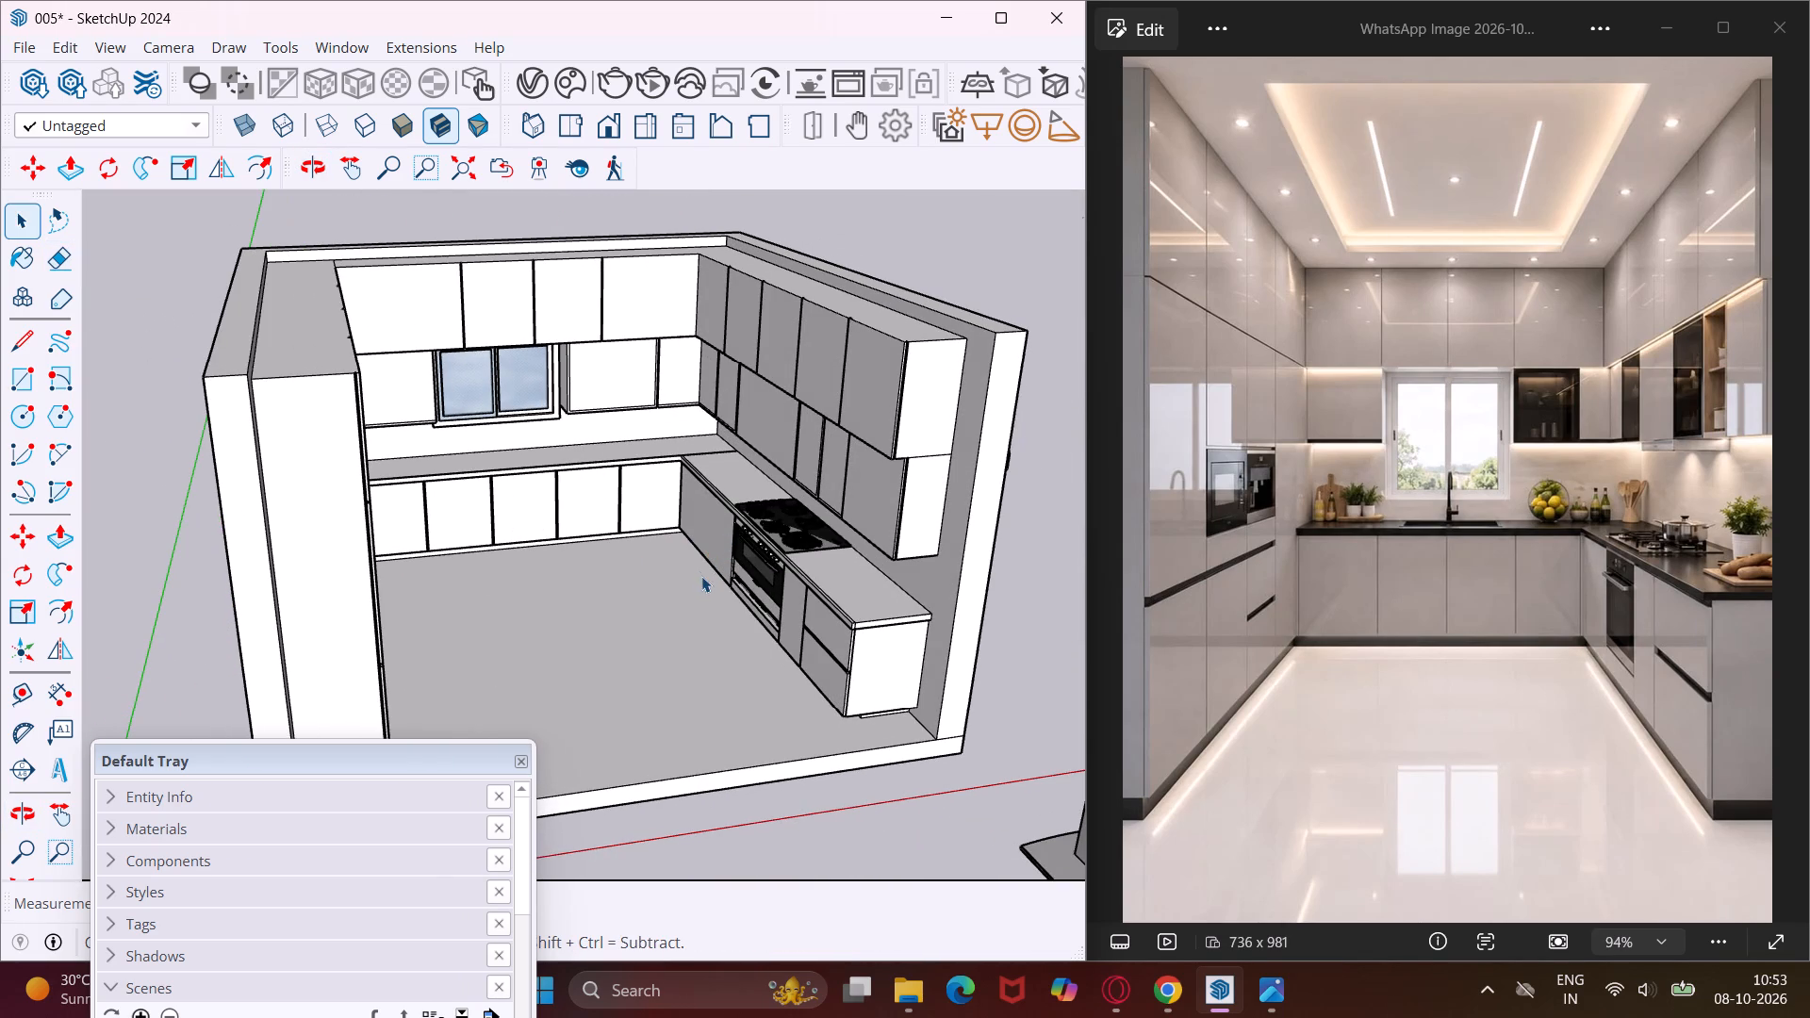
Examine the kitchen cabinetry from several angles, covering the tall units, back run and hob run.
middle_click_drag(891, 641, 799, 620)
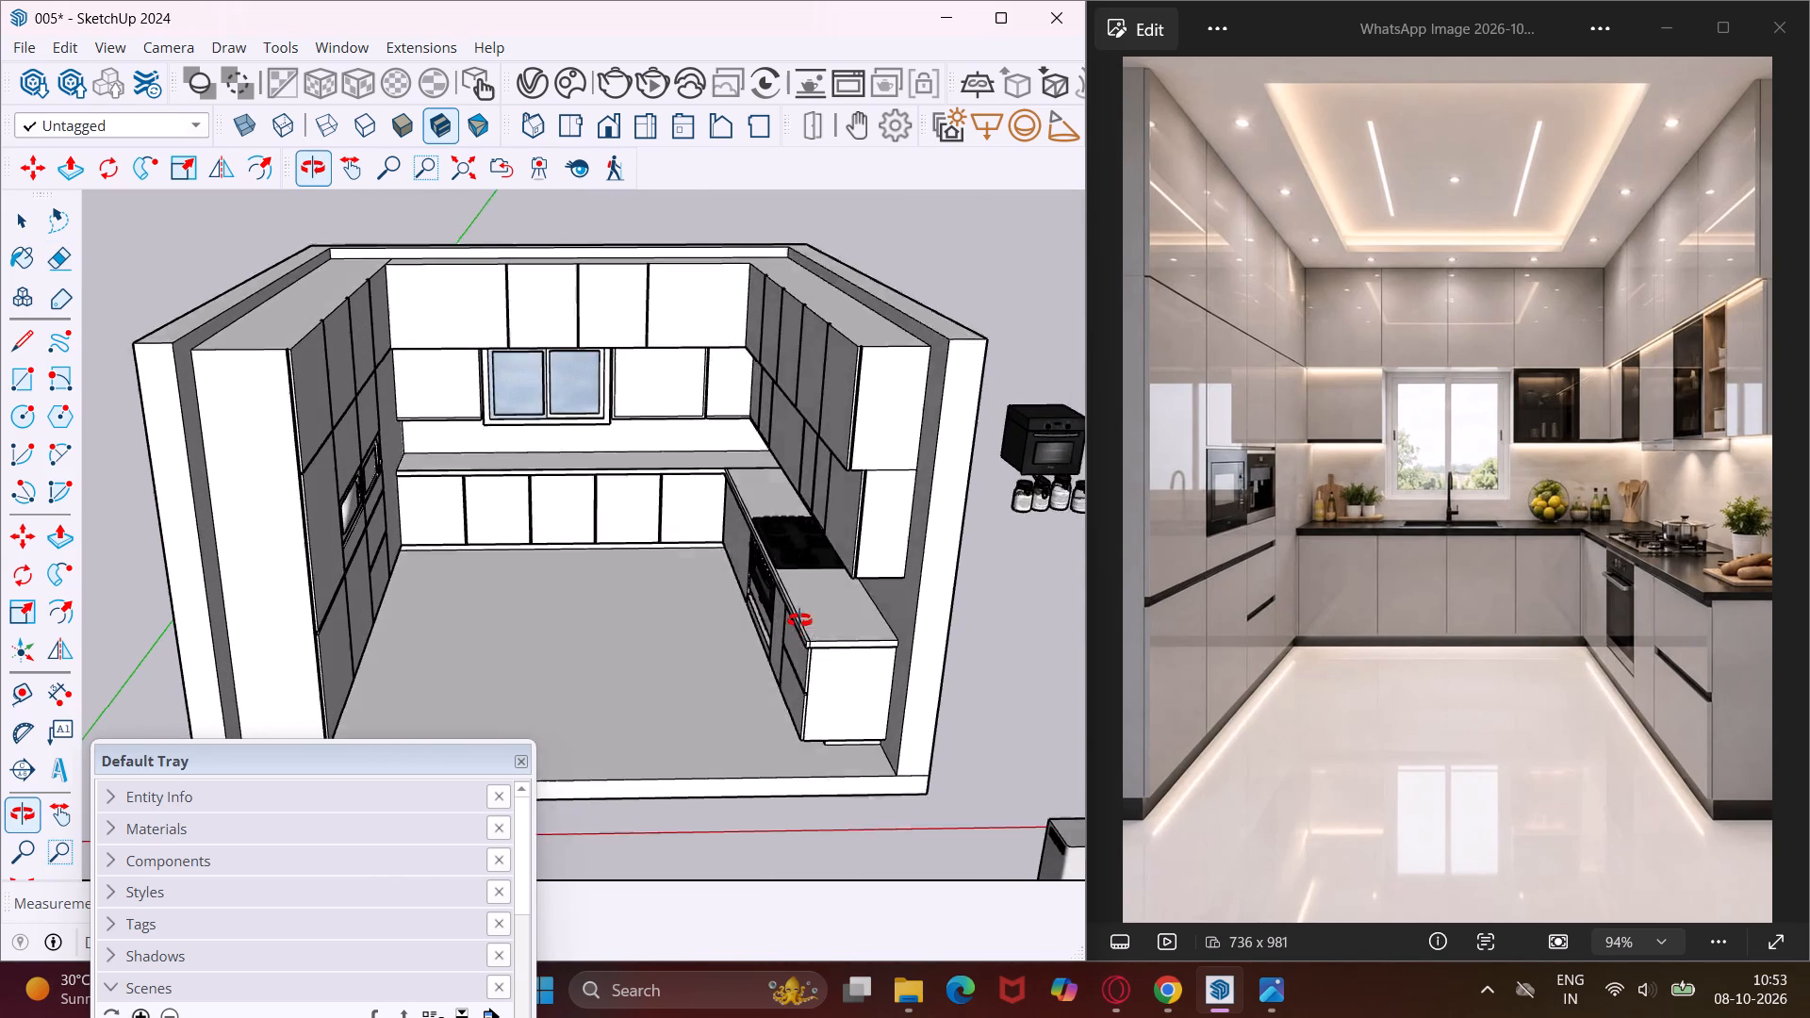
middle_click_drag(799, 620, 827, 537)
scroll(830, 560, "up", 8)
middle_click_drag(830, 560, 981, 599)
scroll(838, 592, "down", 5)
scroll(691, 632, "down", 5)
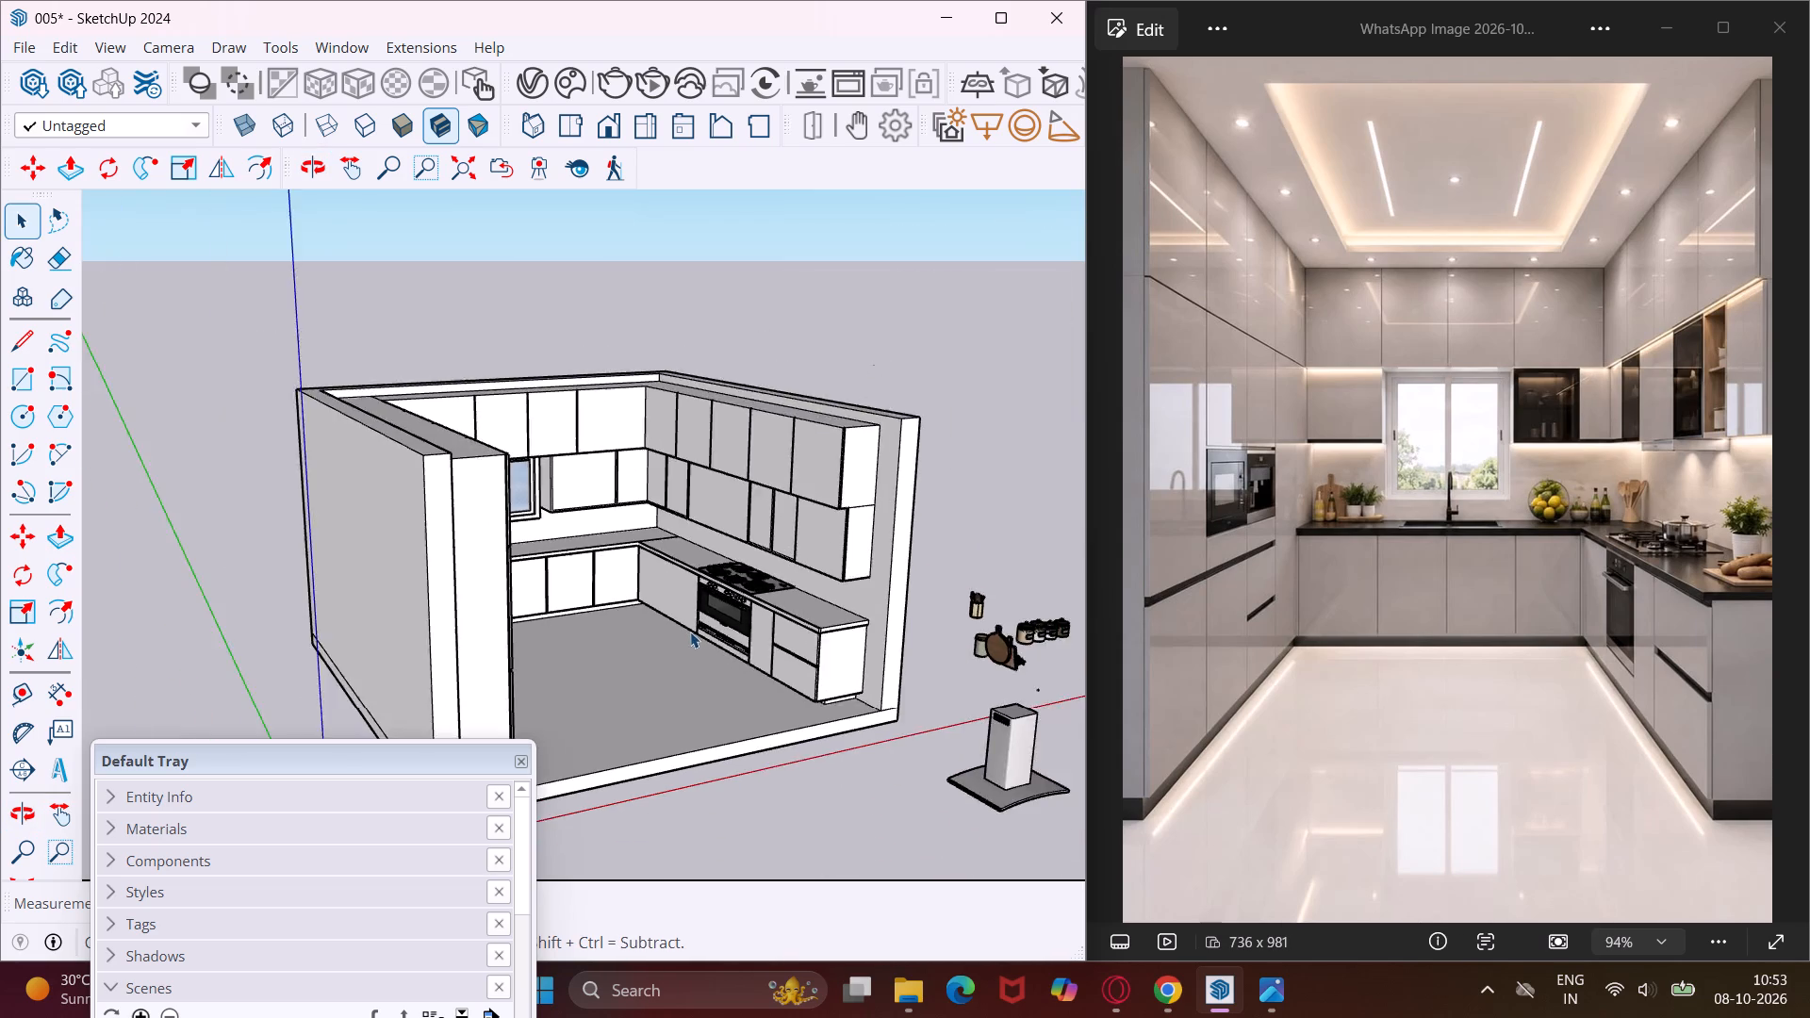
scroll(690, 632, "down", 3)
middle_click_drag(937, 710, 684, 722)
scroll(488, 583, "up", 6)
middle_click_drag(488, 583, 509, 562)
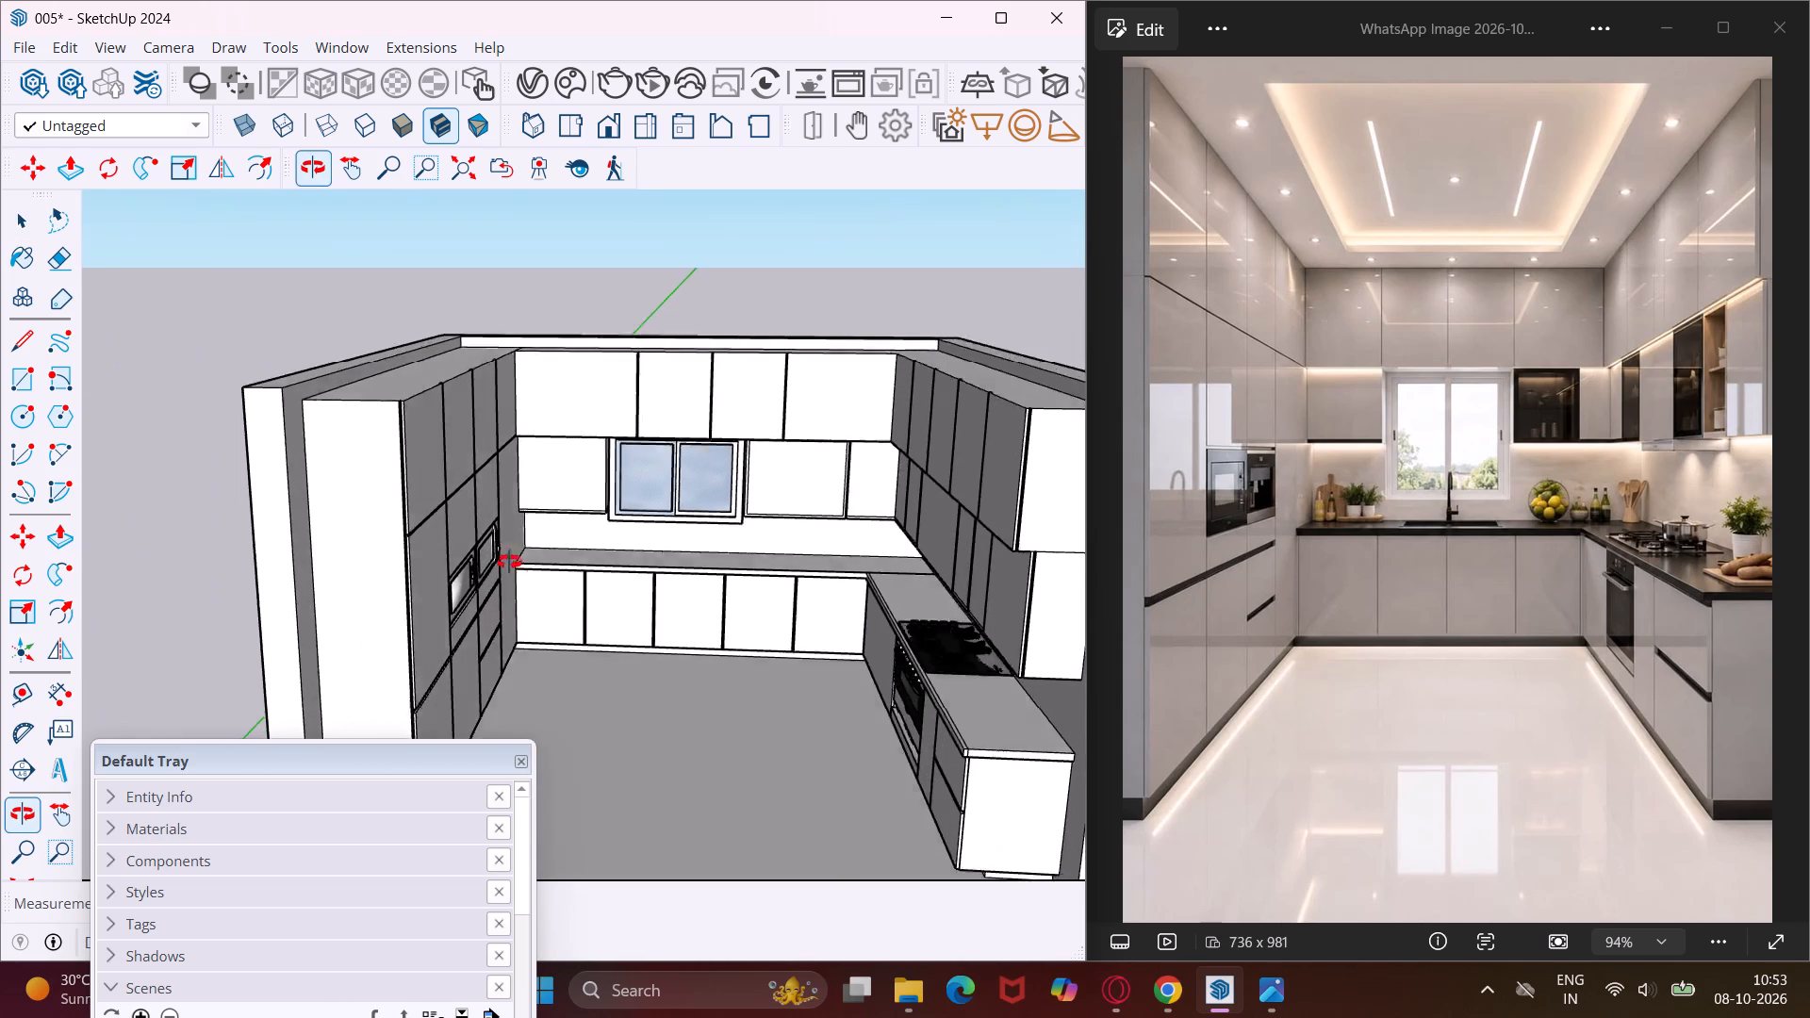
middle_click_drag(509, 562, 483, 492)
Erase both edges of the door gap nearest the tall units on the back wall's base cabinets.
scroll(522, 515, "up", 1)
scroll(586, 665, "up", 5)
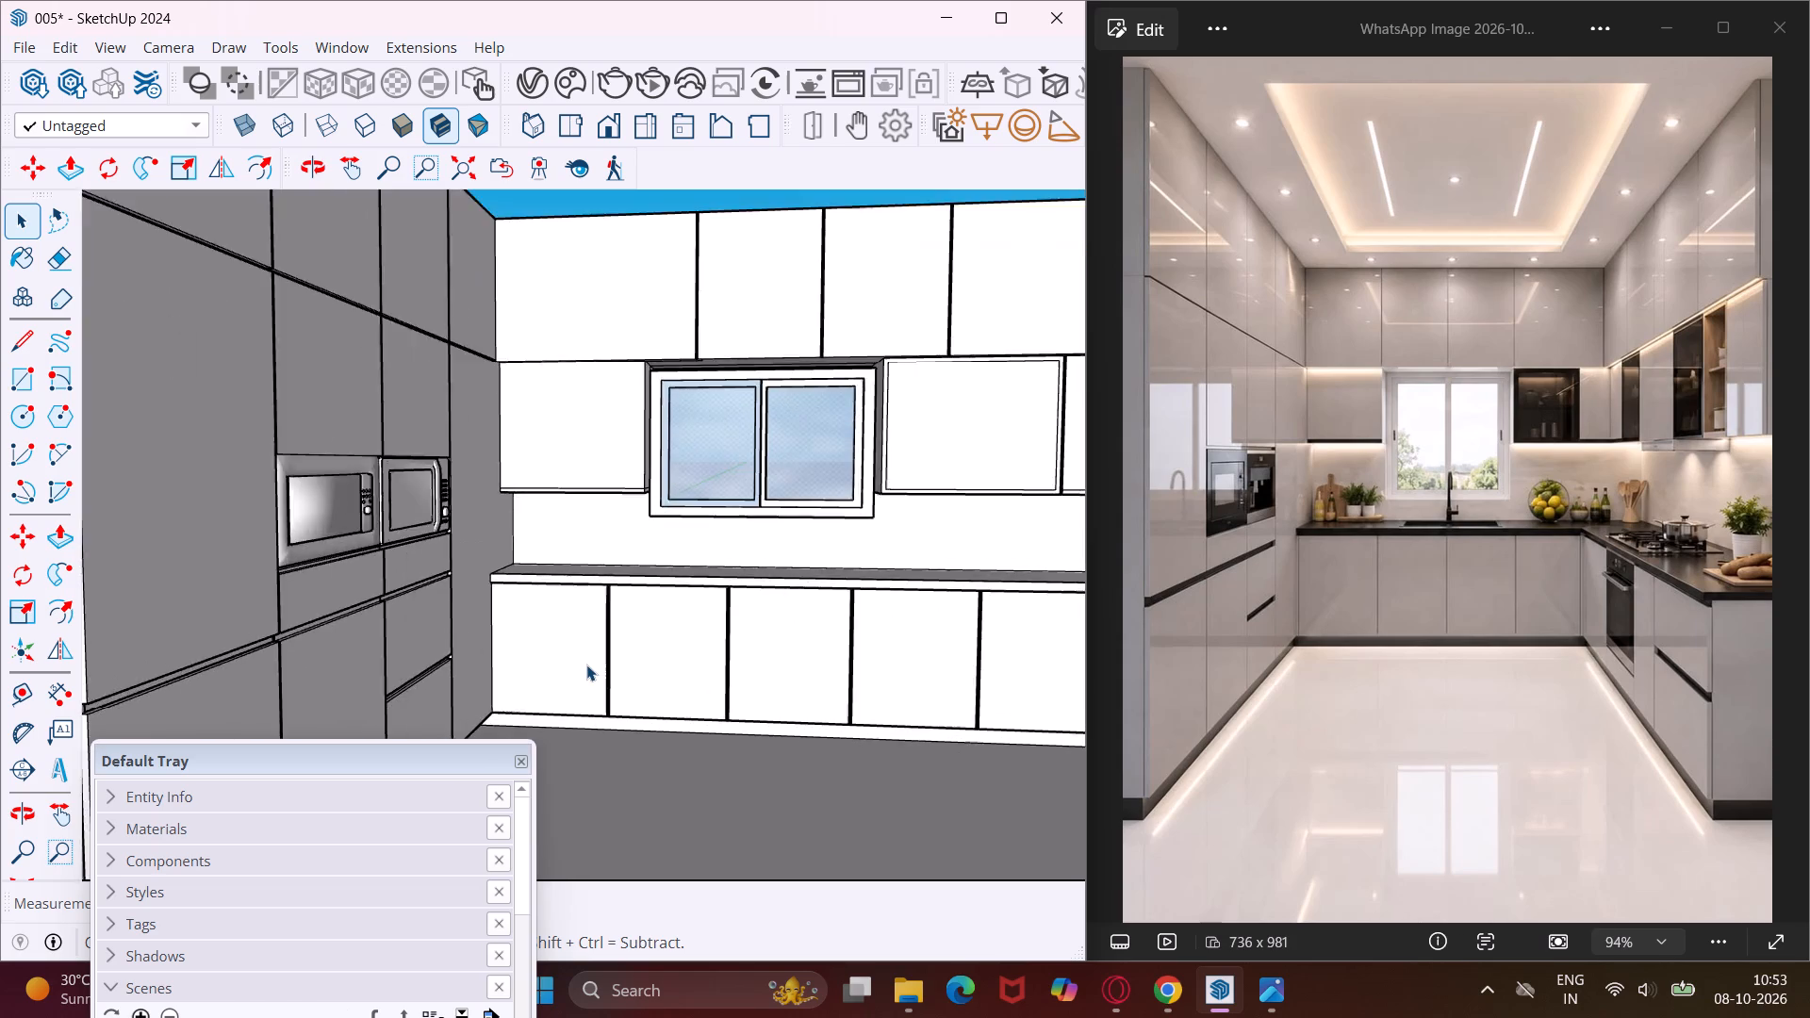
scroll(586, 665, "up", 13)
middle_click_drag(643, 668, 678, 661)
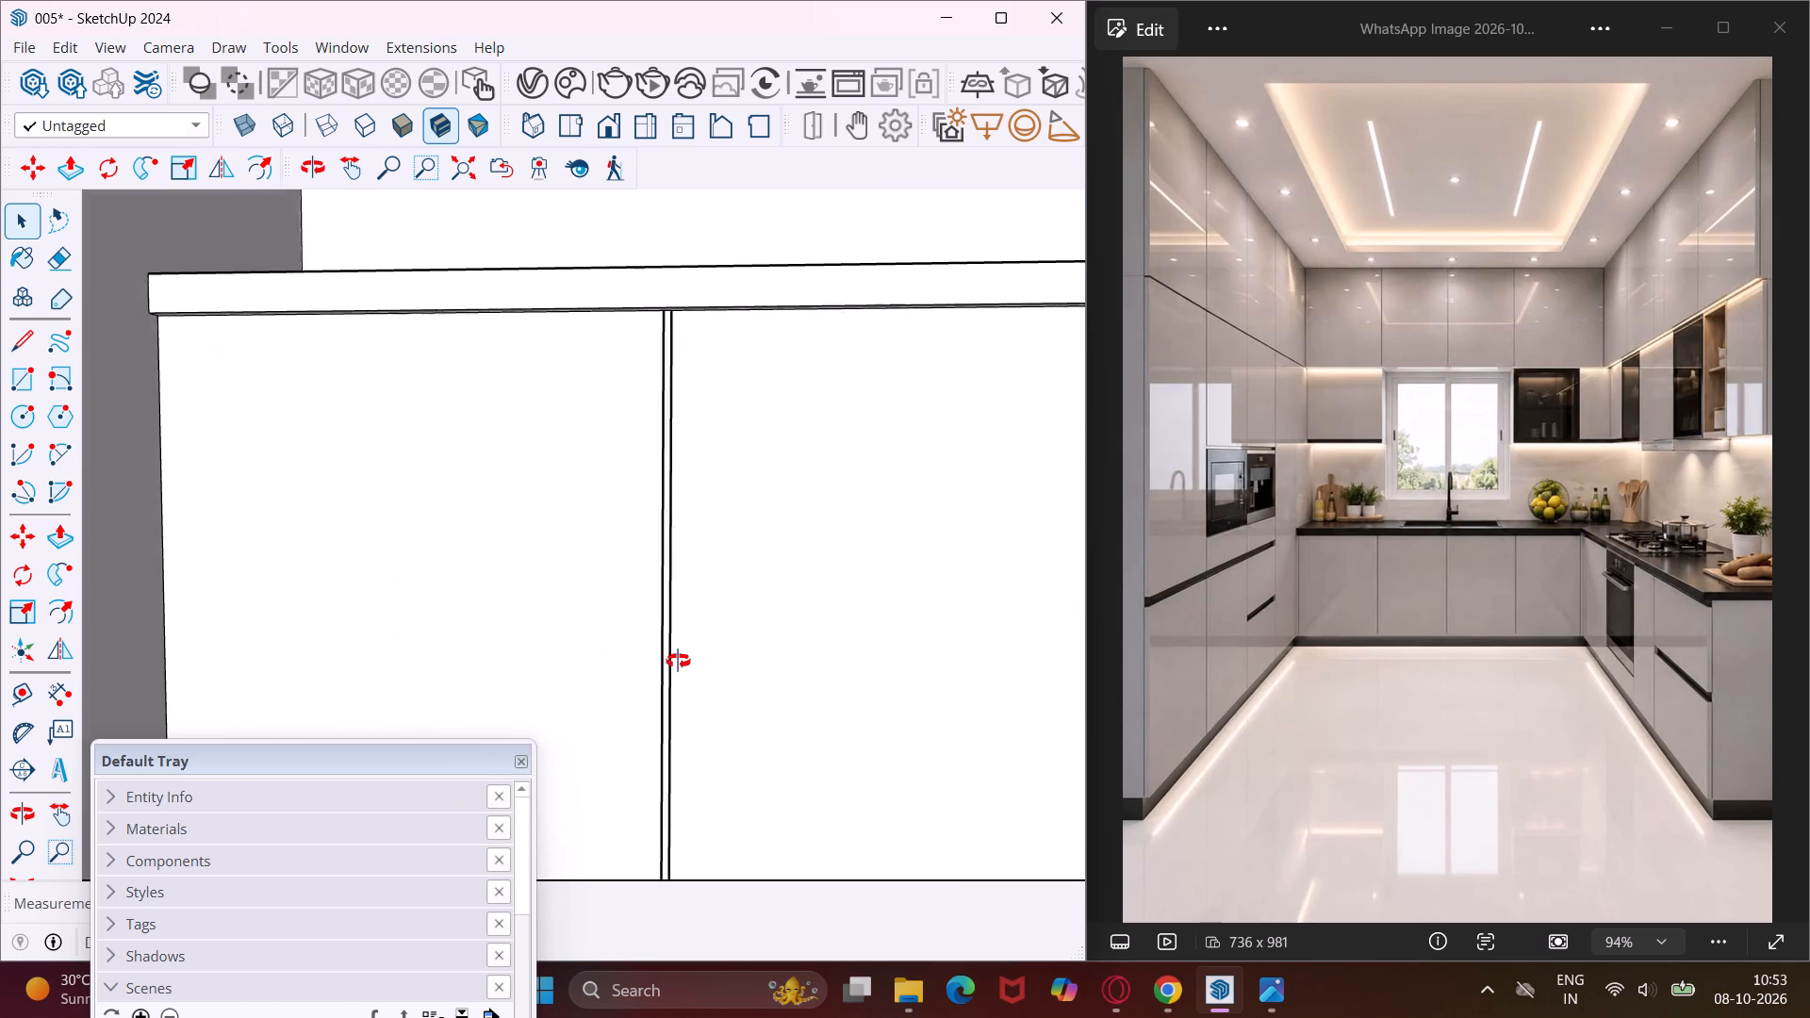
middle_click_drag(678, 661, 745, 609)
key("e")
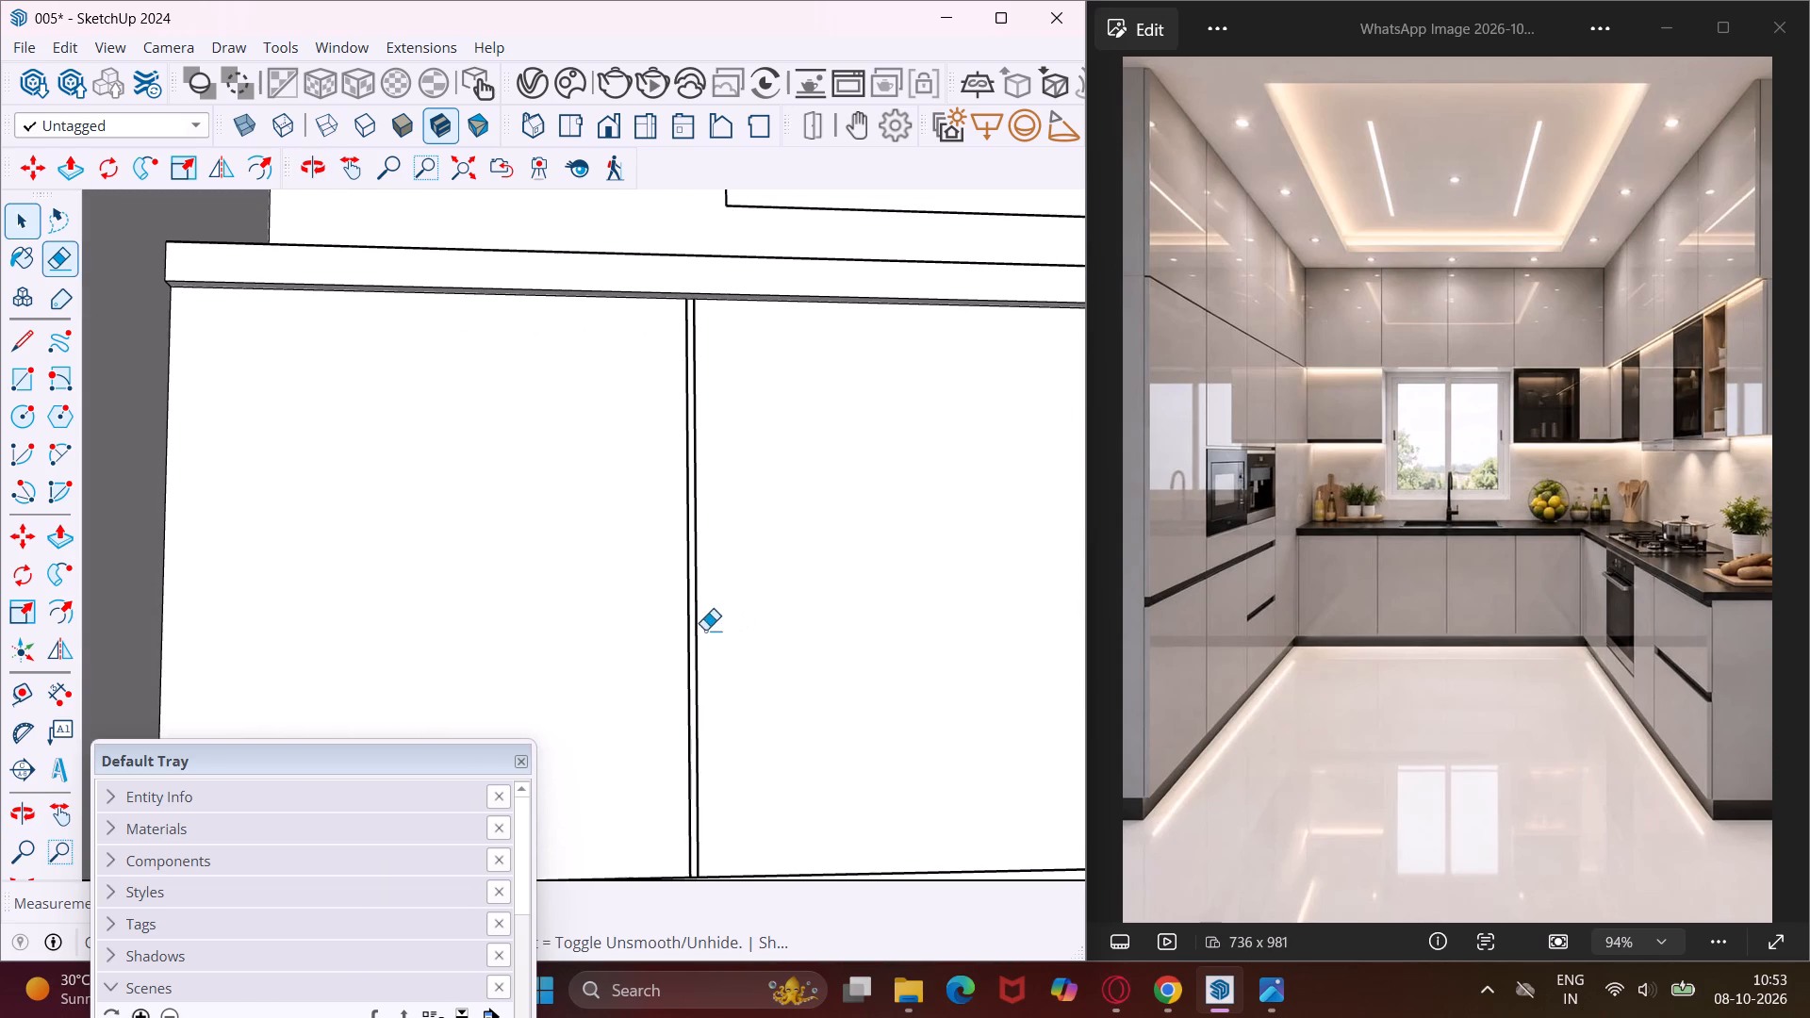
scroll(682, 637, "up", 7)
left_click(698, 651)
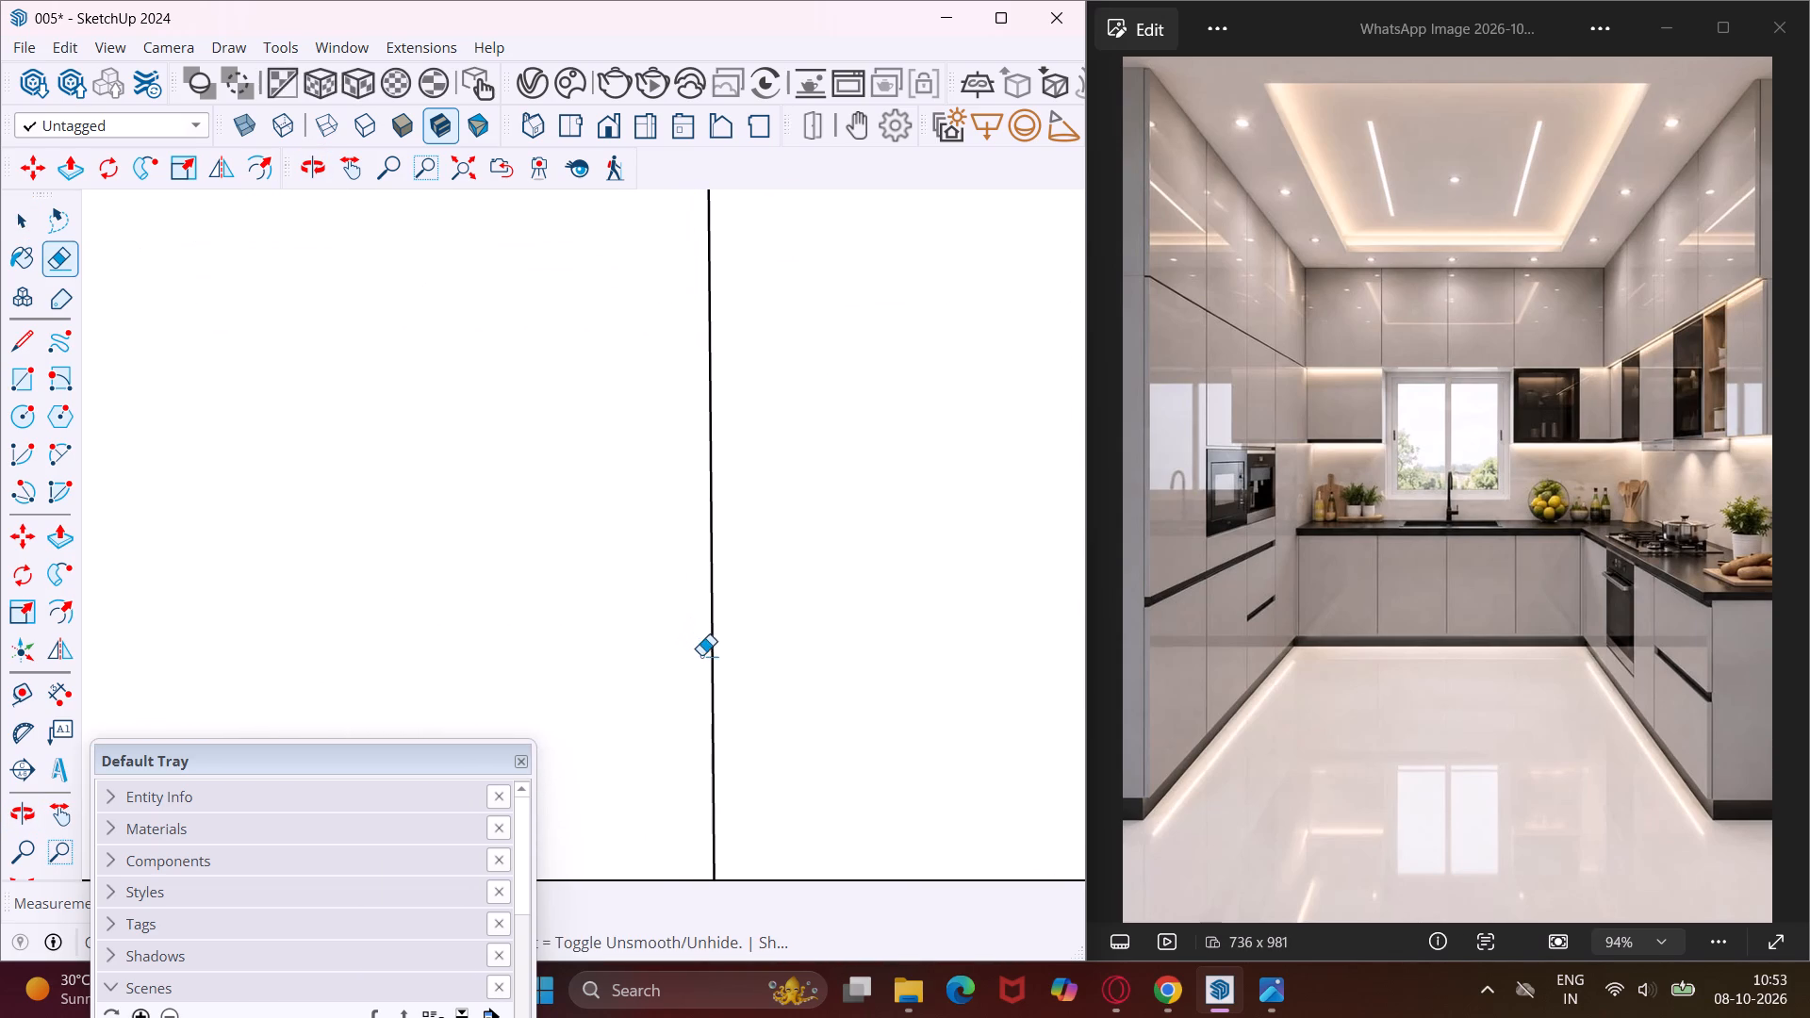
left_click(712, 664)
scroll(699, 656, "down", 12)
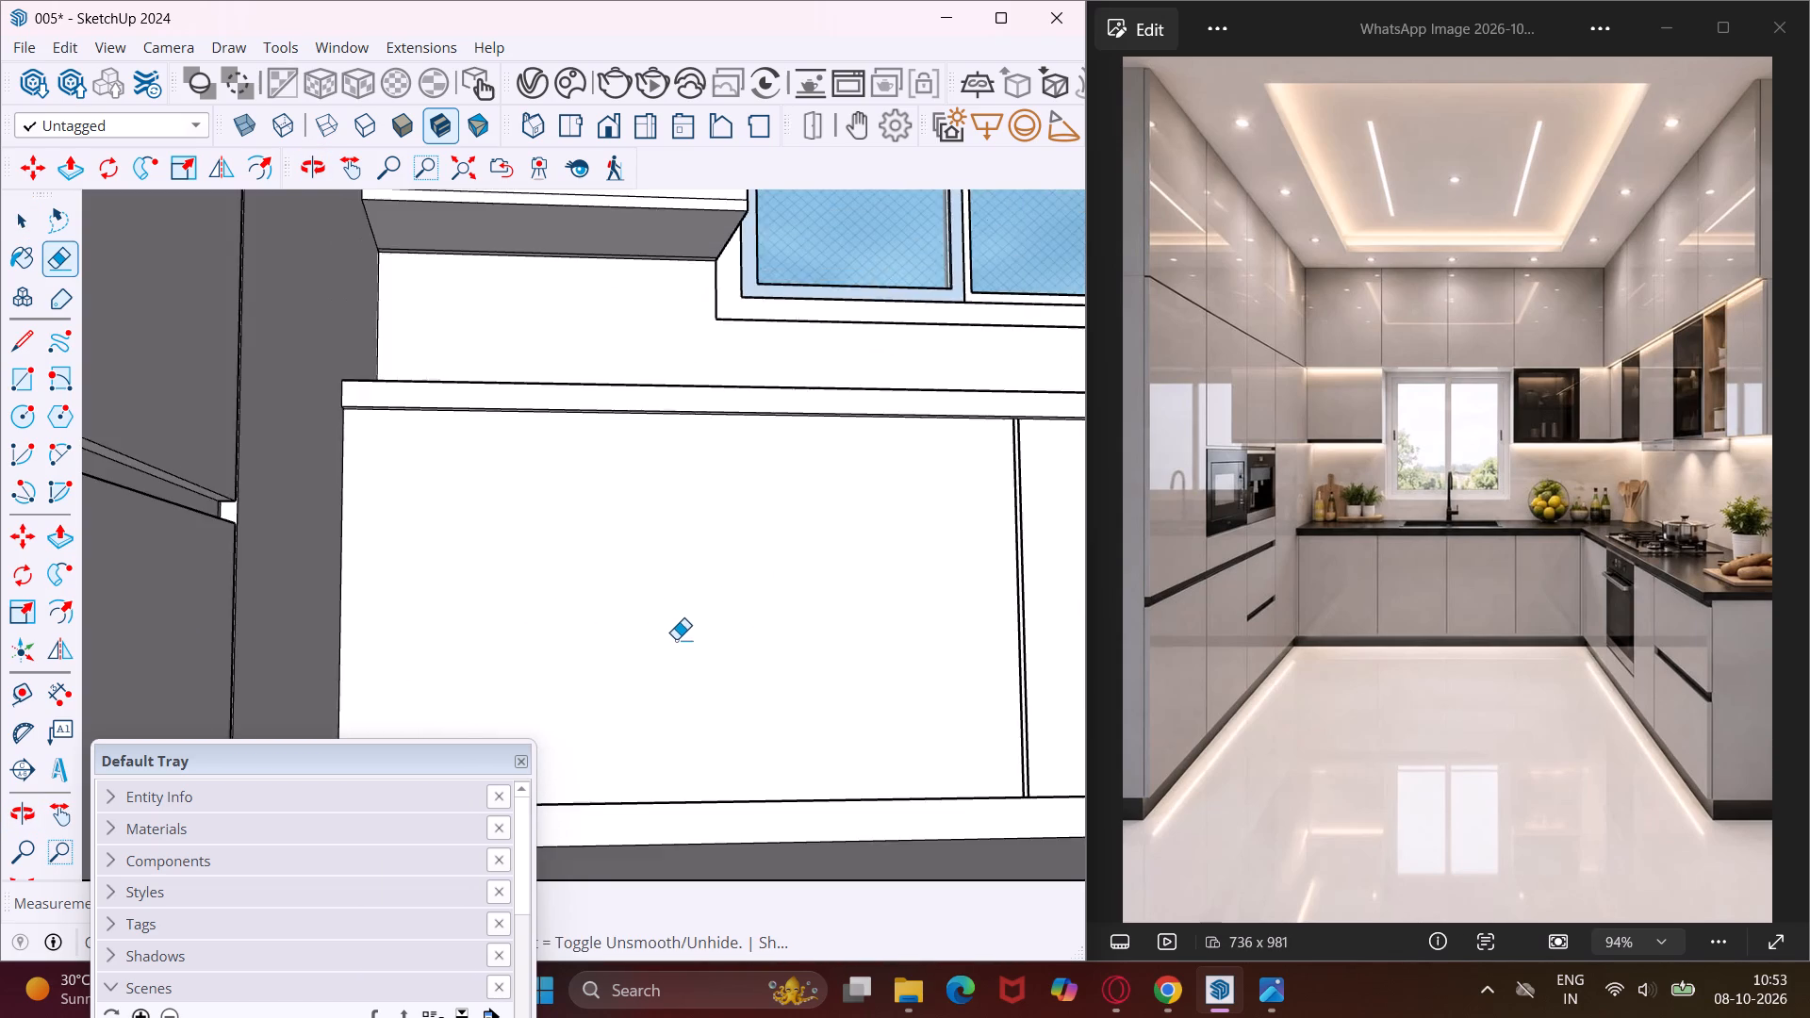
Erase both edges of the second door gap from the tall units on the back base cabinets.
scroll(676, 639, "down", 3)
middle_click_drag(976, 686, 878, 707)
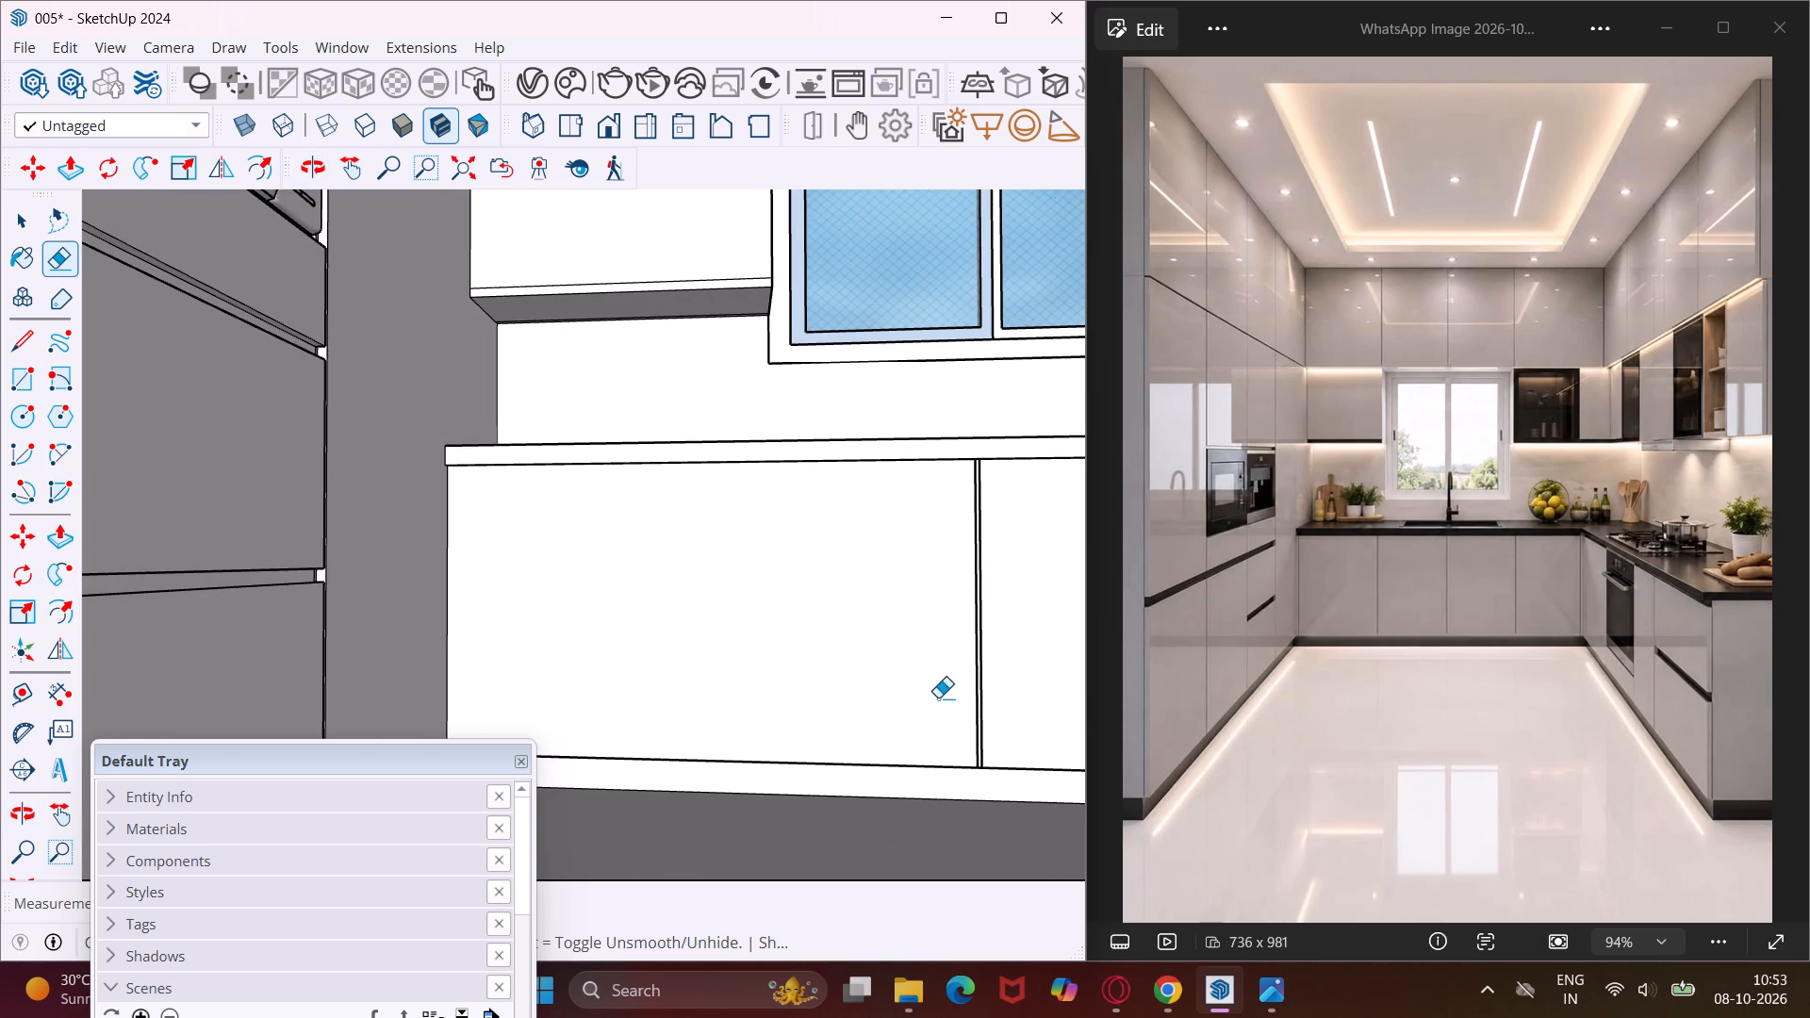
scroll(993, 693, "up", 12)
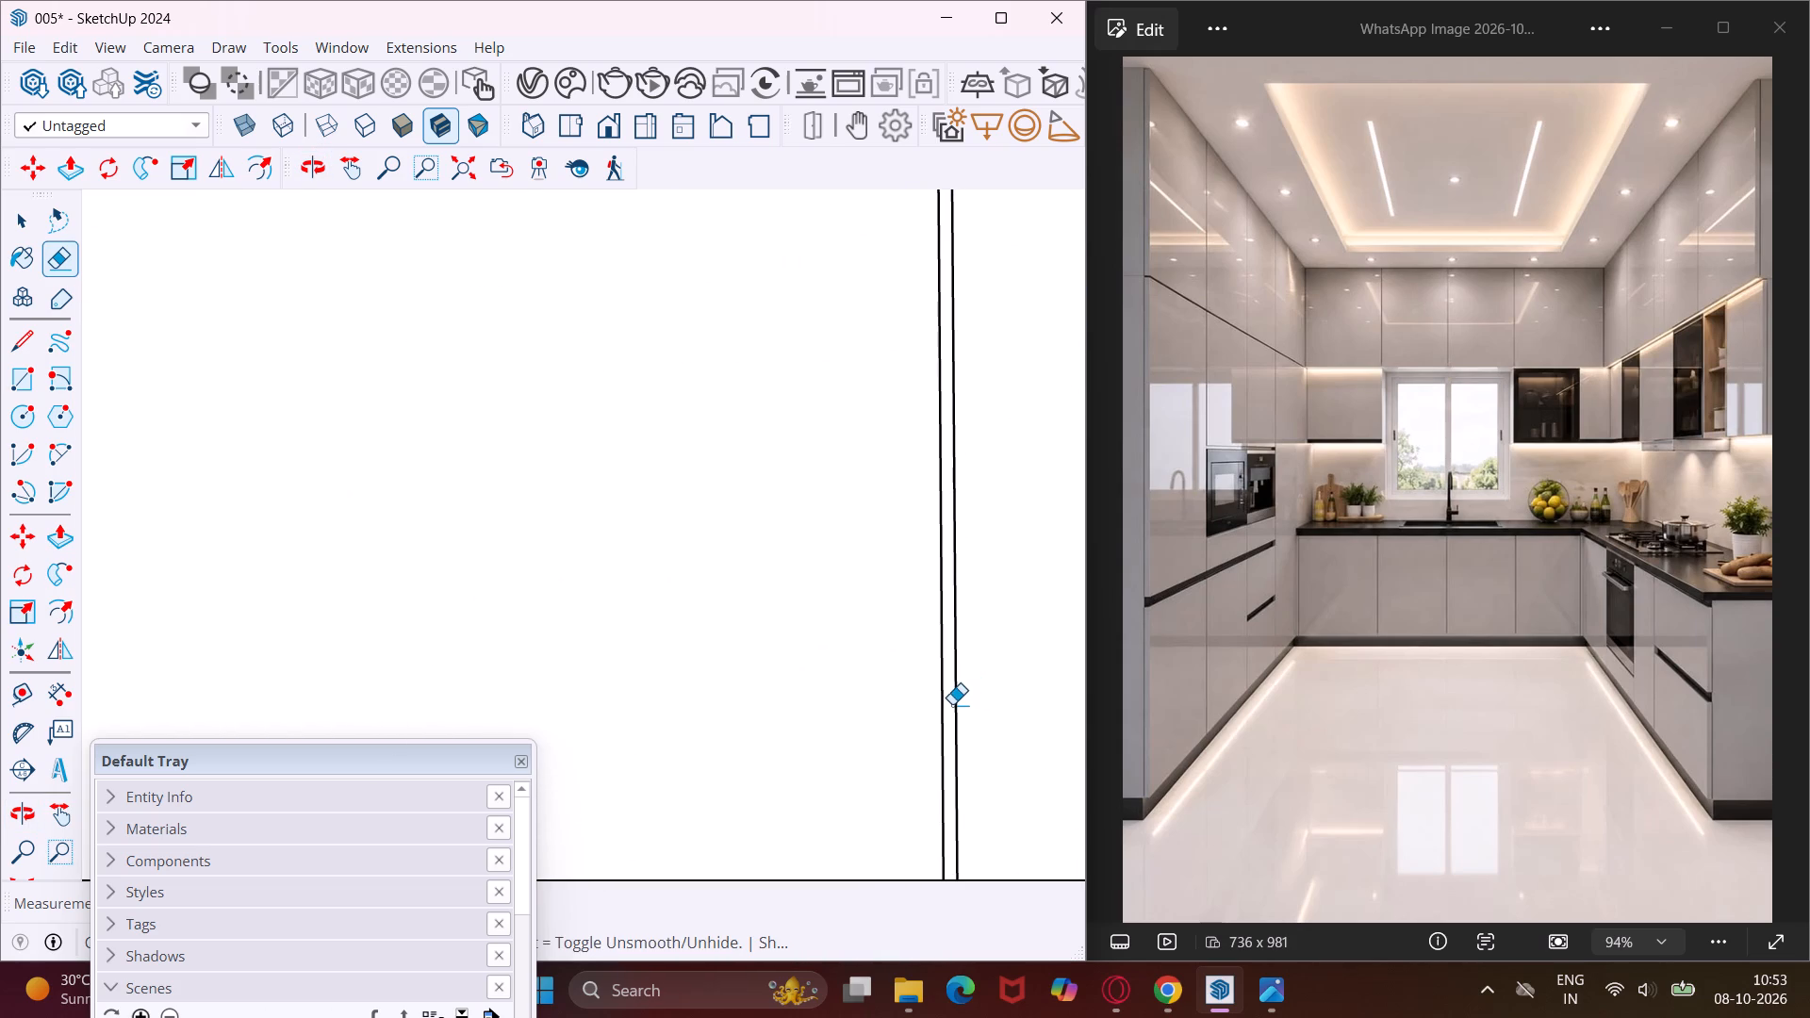
left_click(952, 704)
left_click(938, 712)
left_click(945, 716)
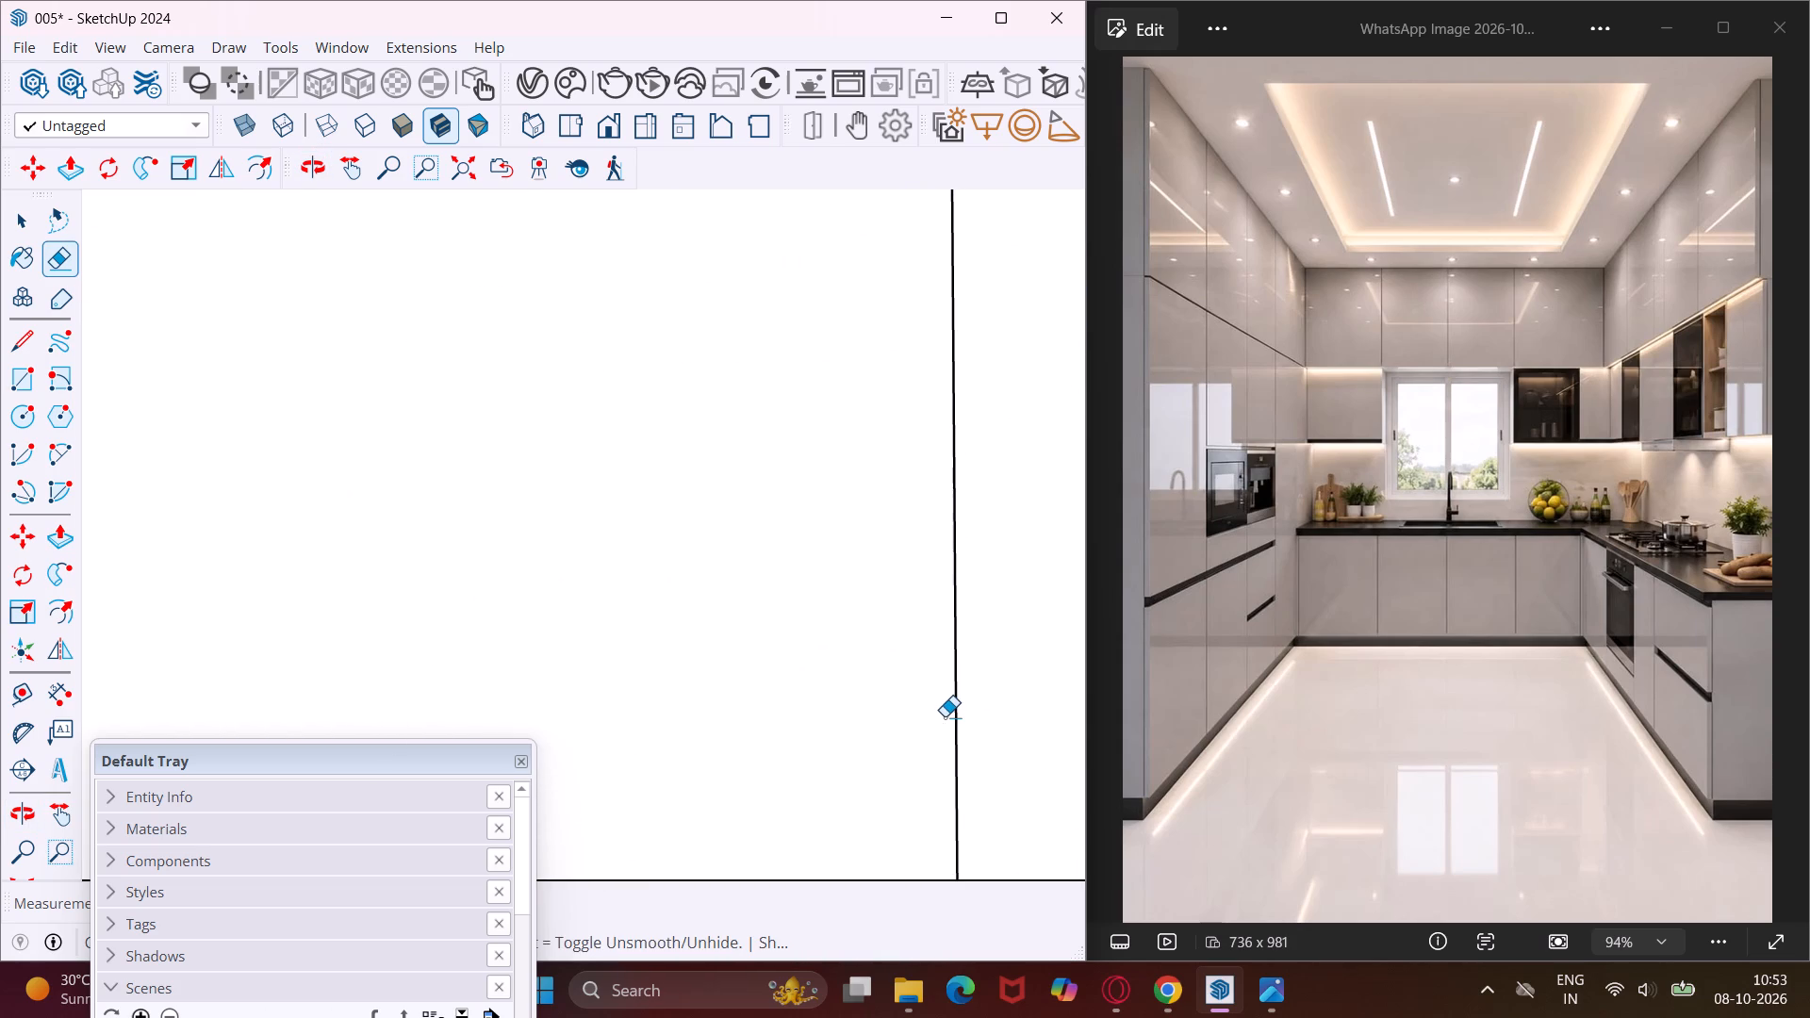
left_click(954, 723)
Erase both edges of the third door gap from the tall units on the back base cabinets.
scroll(910, 704, "down", 12)
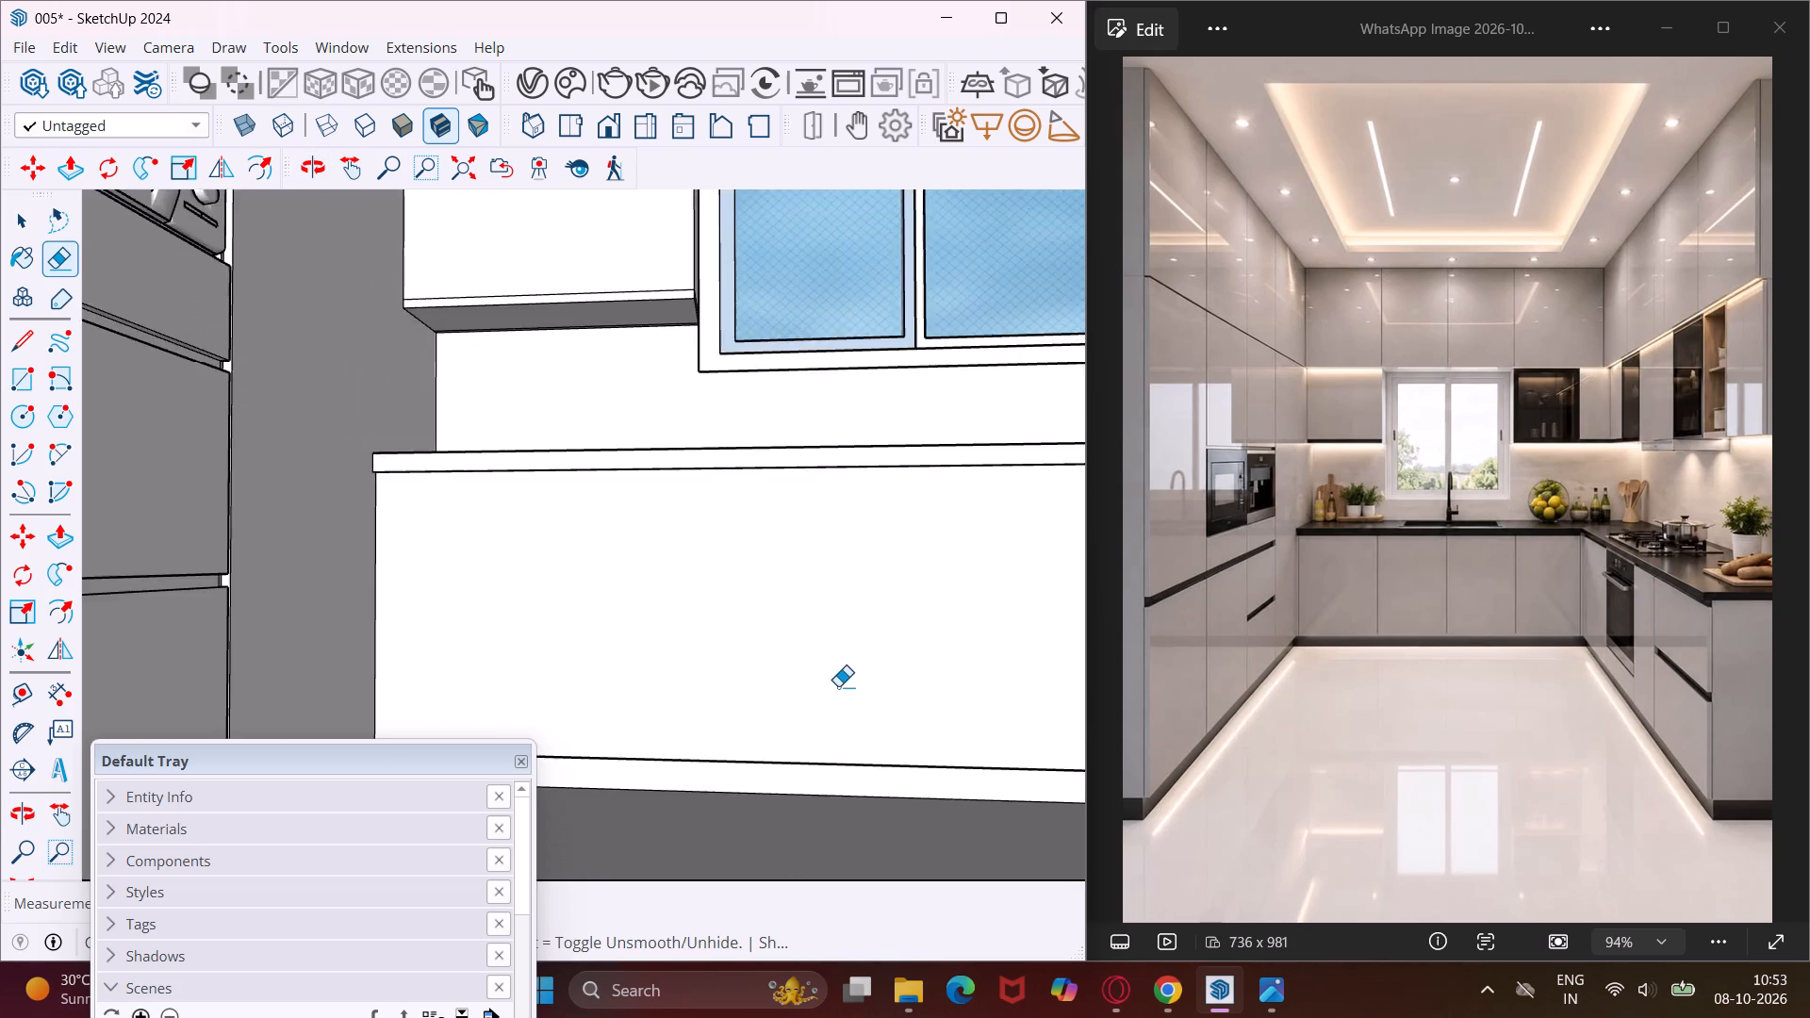
scroll(838, 686, "down", 10)
scroll(979, 683, "up", 7)
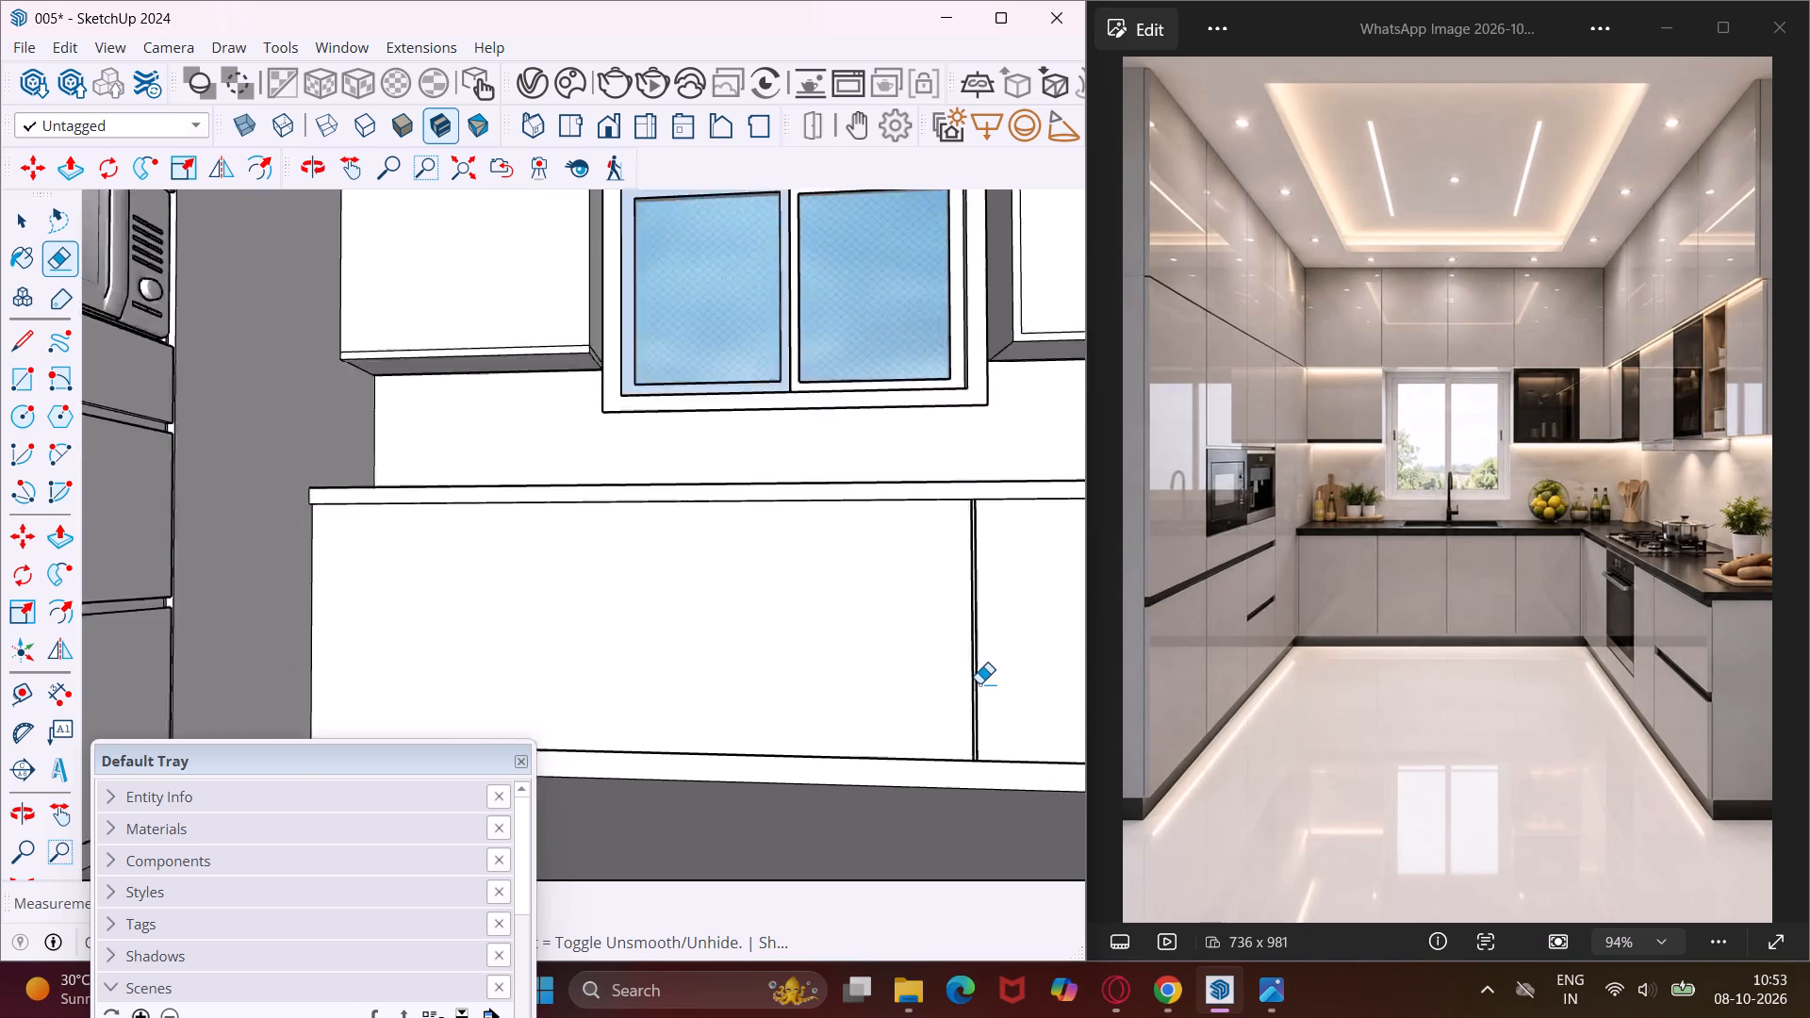
scroll(979, 683, "up", 15)
left_click(964, 691)
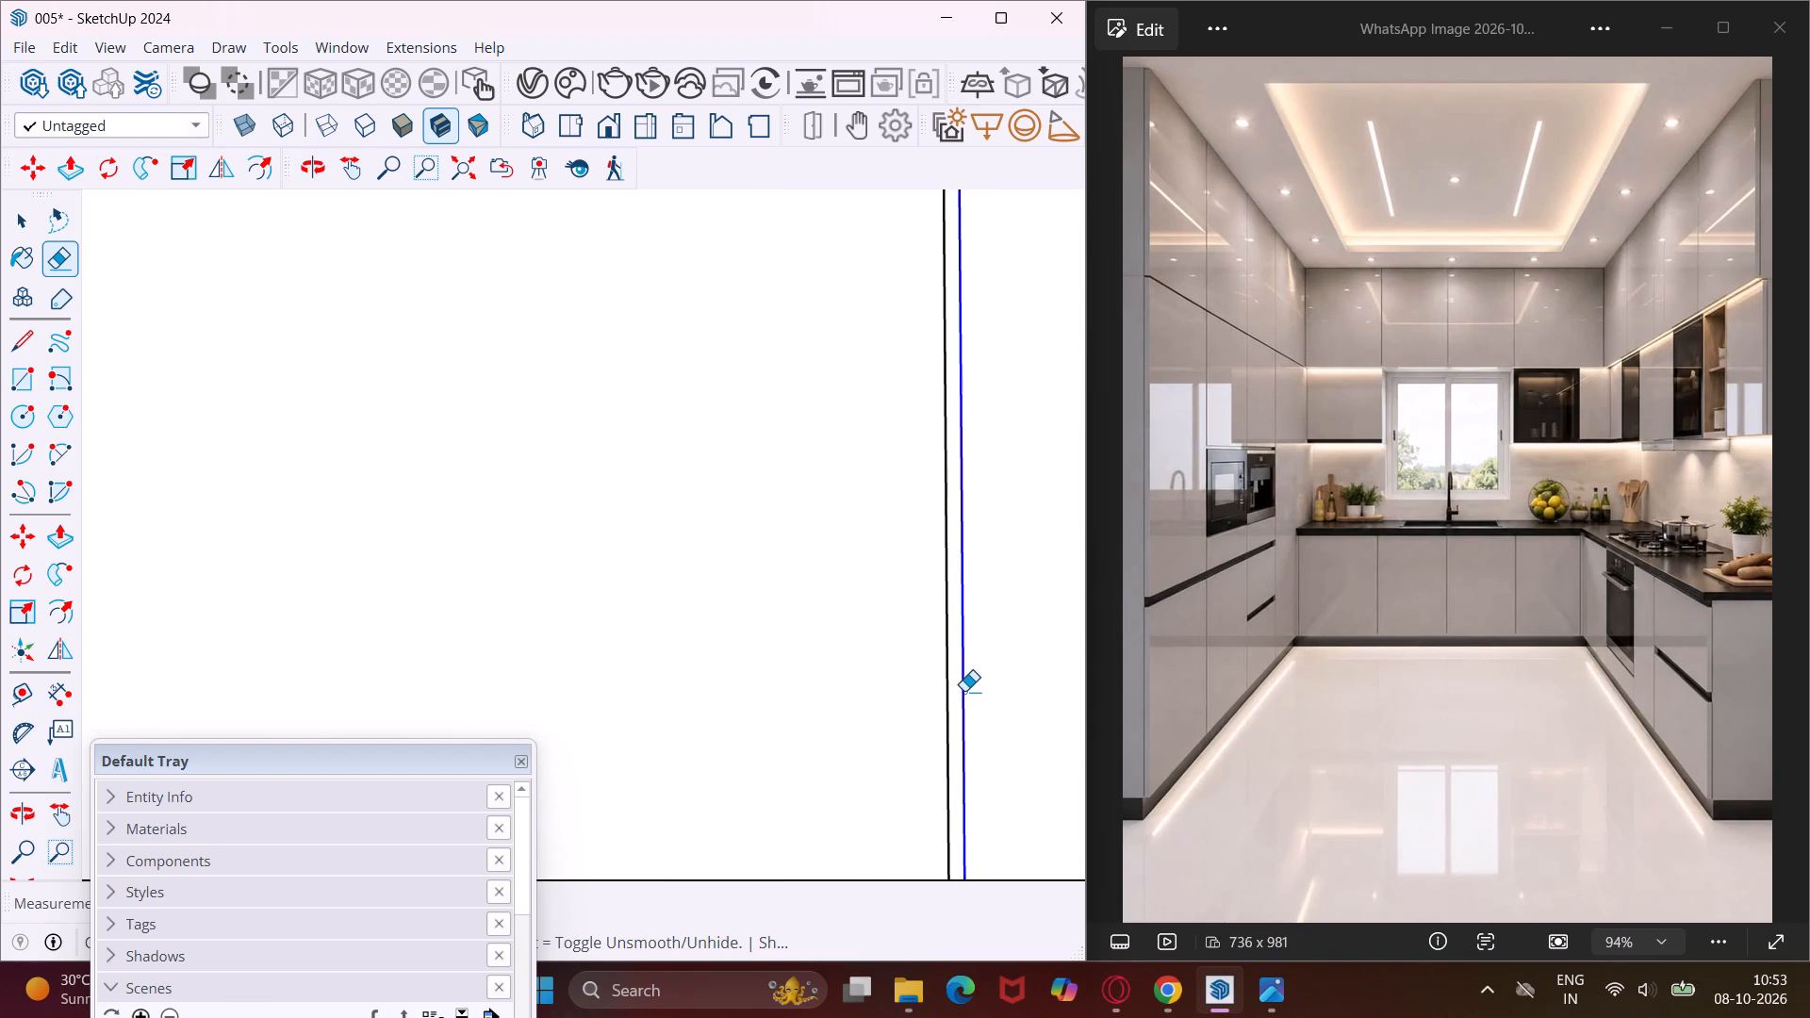
left_click(947, 707)
Erase both edges of the last door gap, nearest the hob run, on the back base cabinets.
scroll(890, 688, "down", 11)
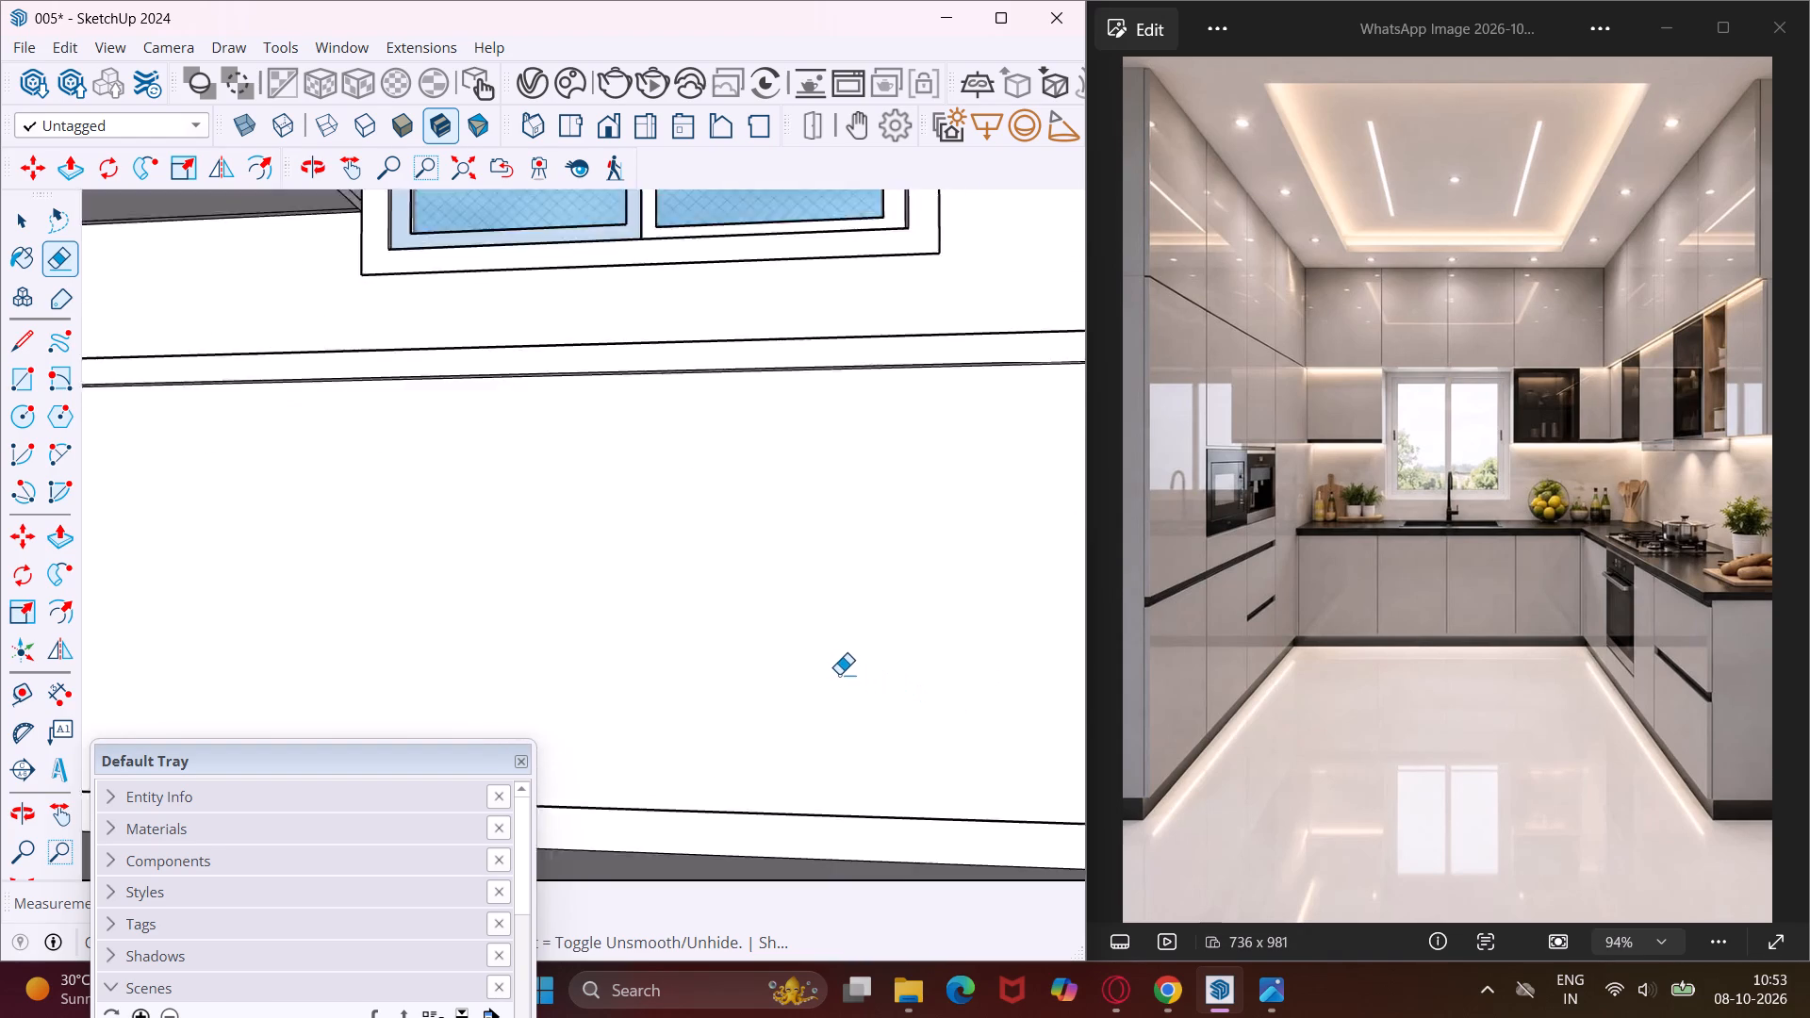
scroll(839, 674, "down", 17)
scroll(941, 679, "up", 20)
scroll(941, 679, "up", 5)
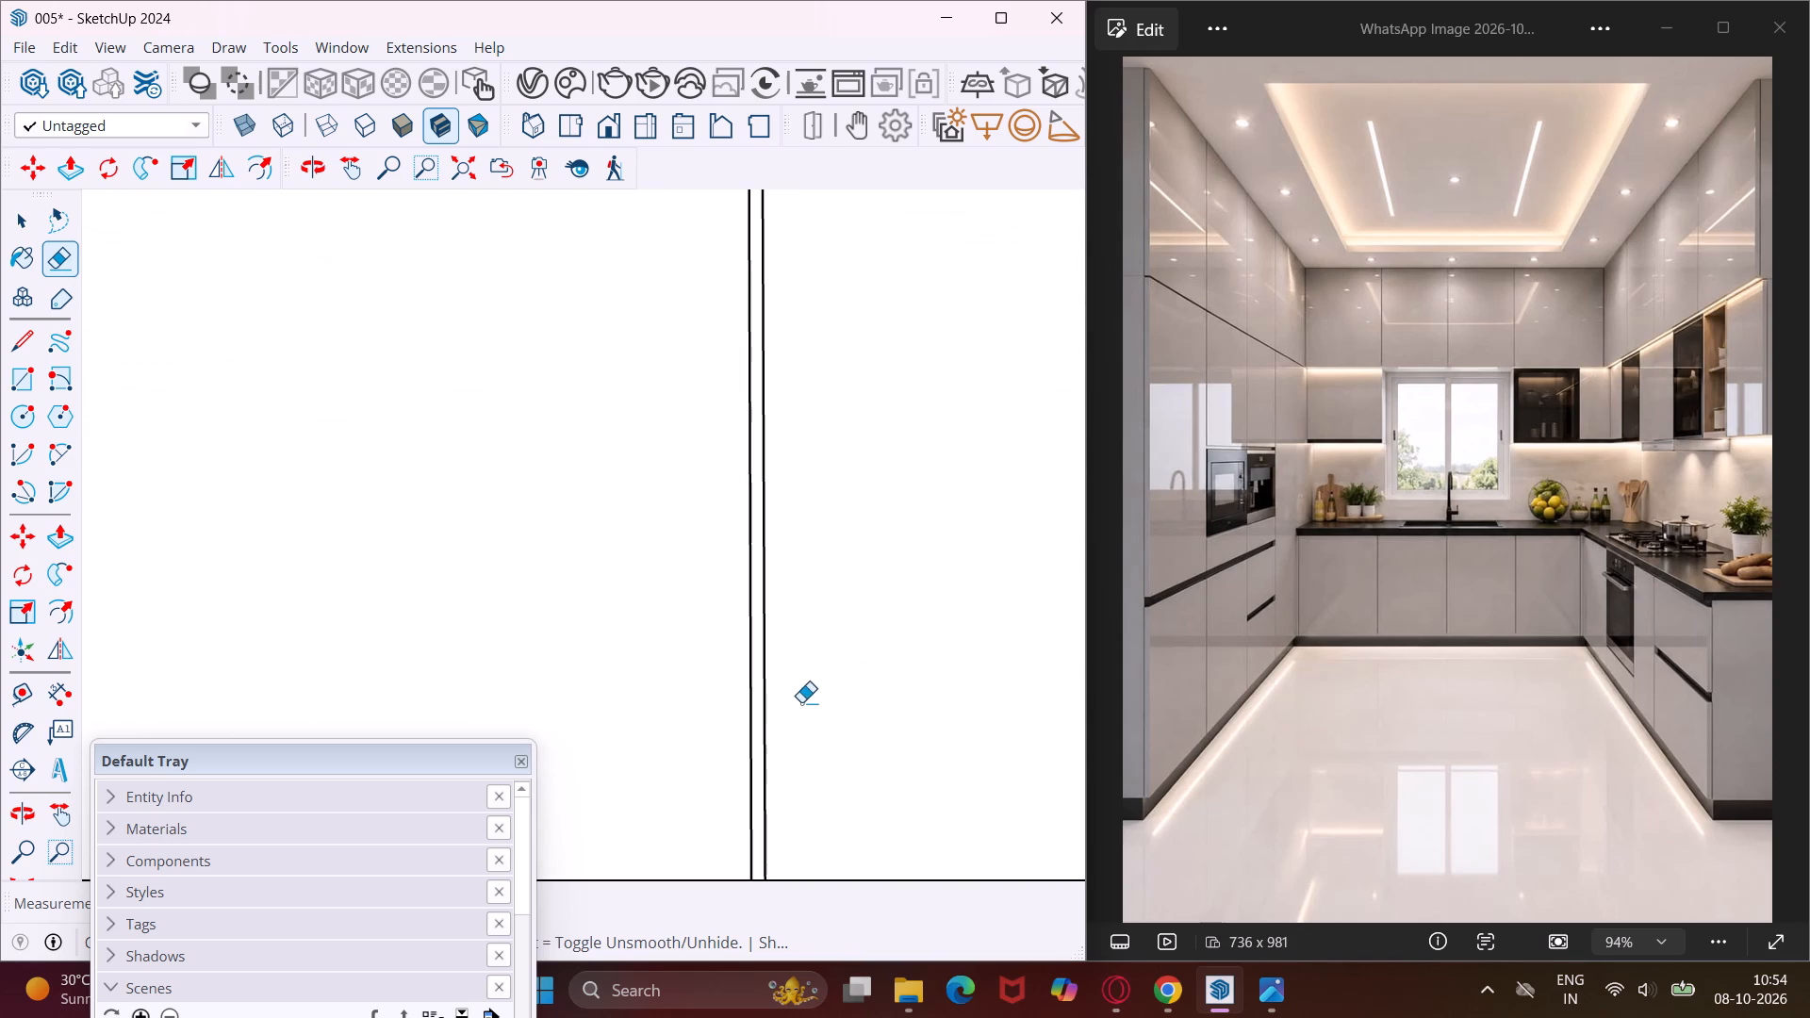
left_click(765, 729)
left_click(751, 740)
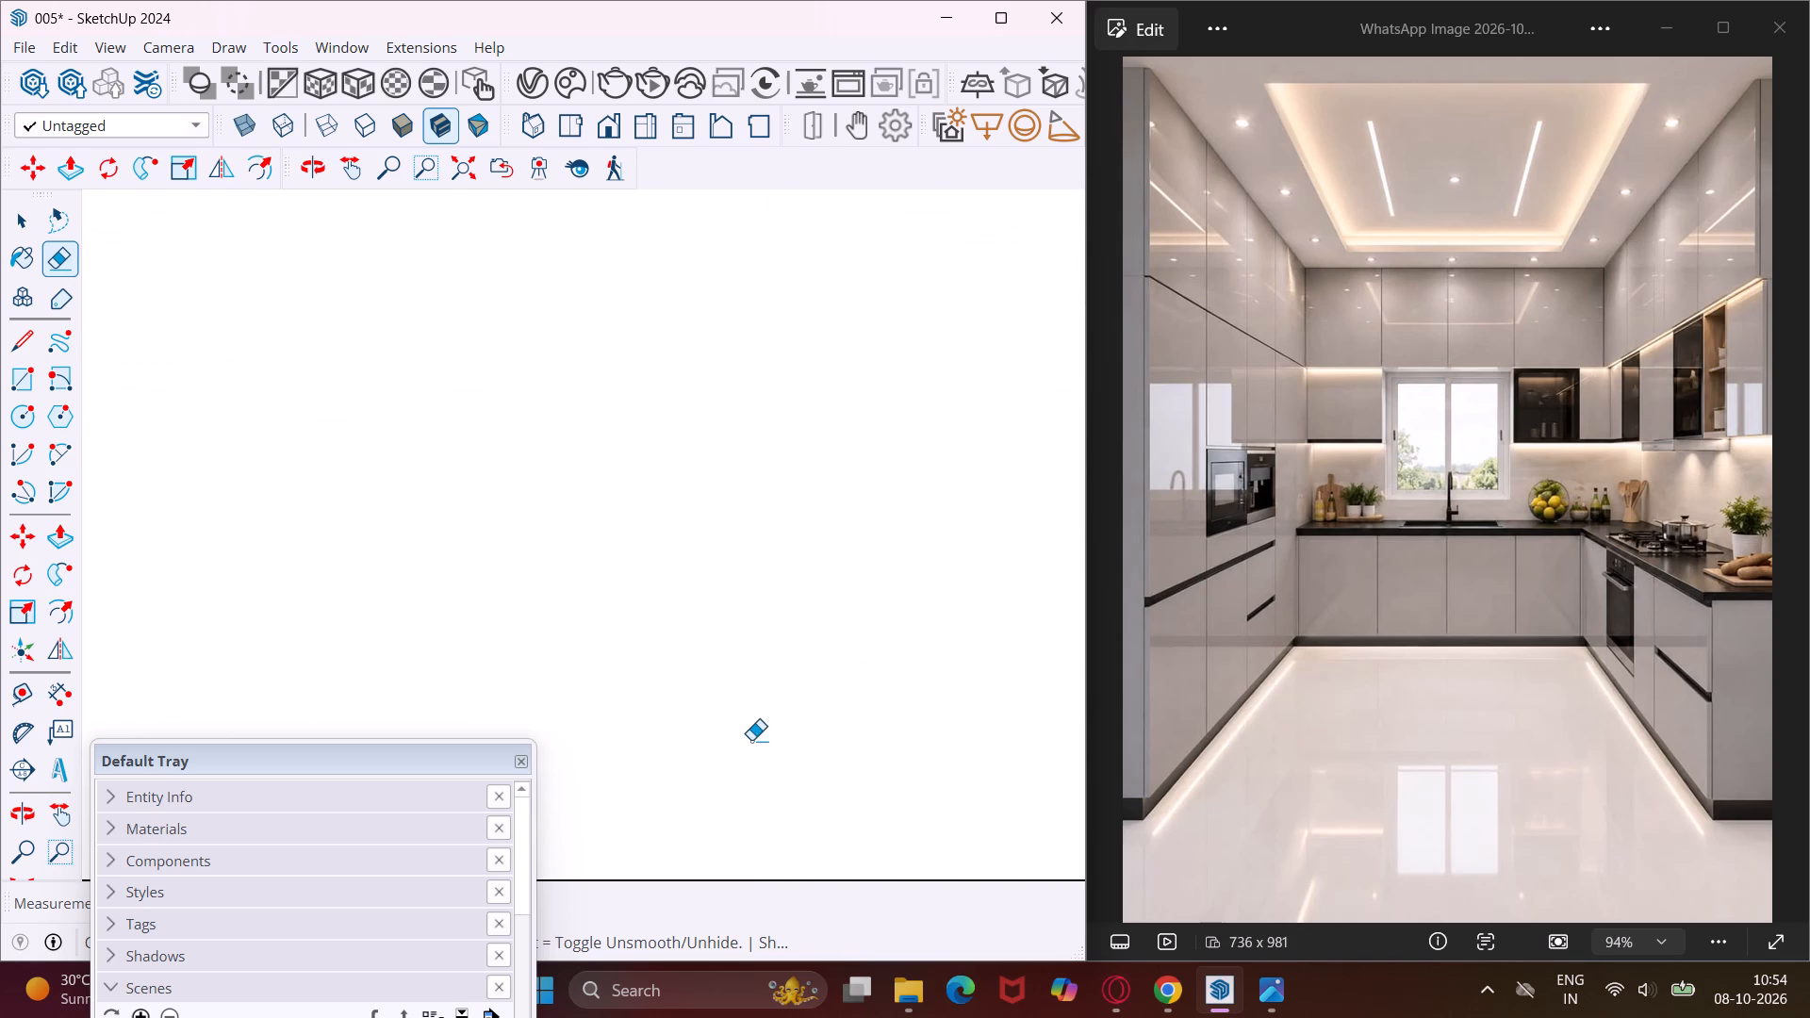
scroll(751, 740, "down", 16)
middle_click_drag(751, 740, 801, 745)
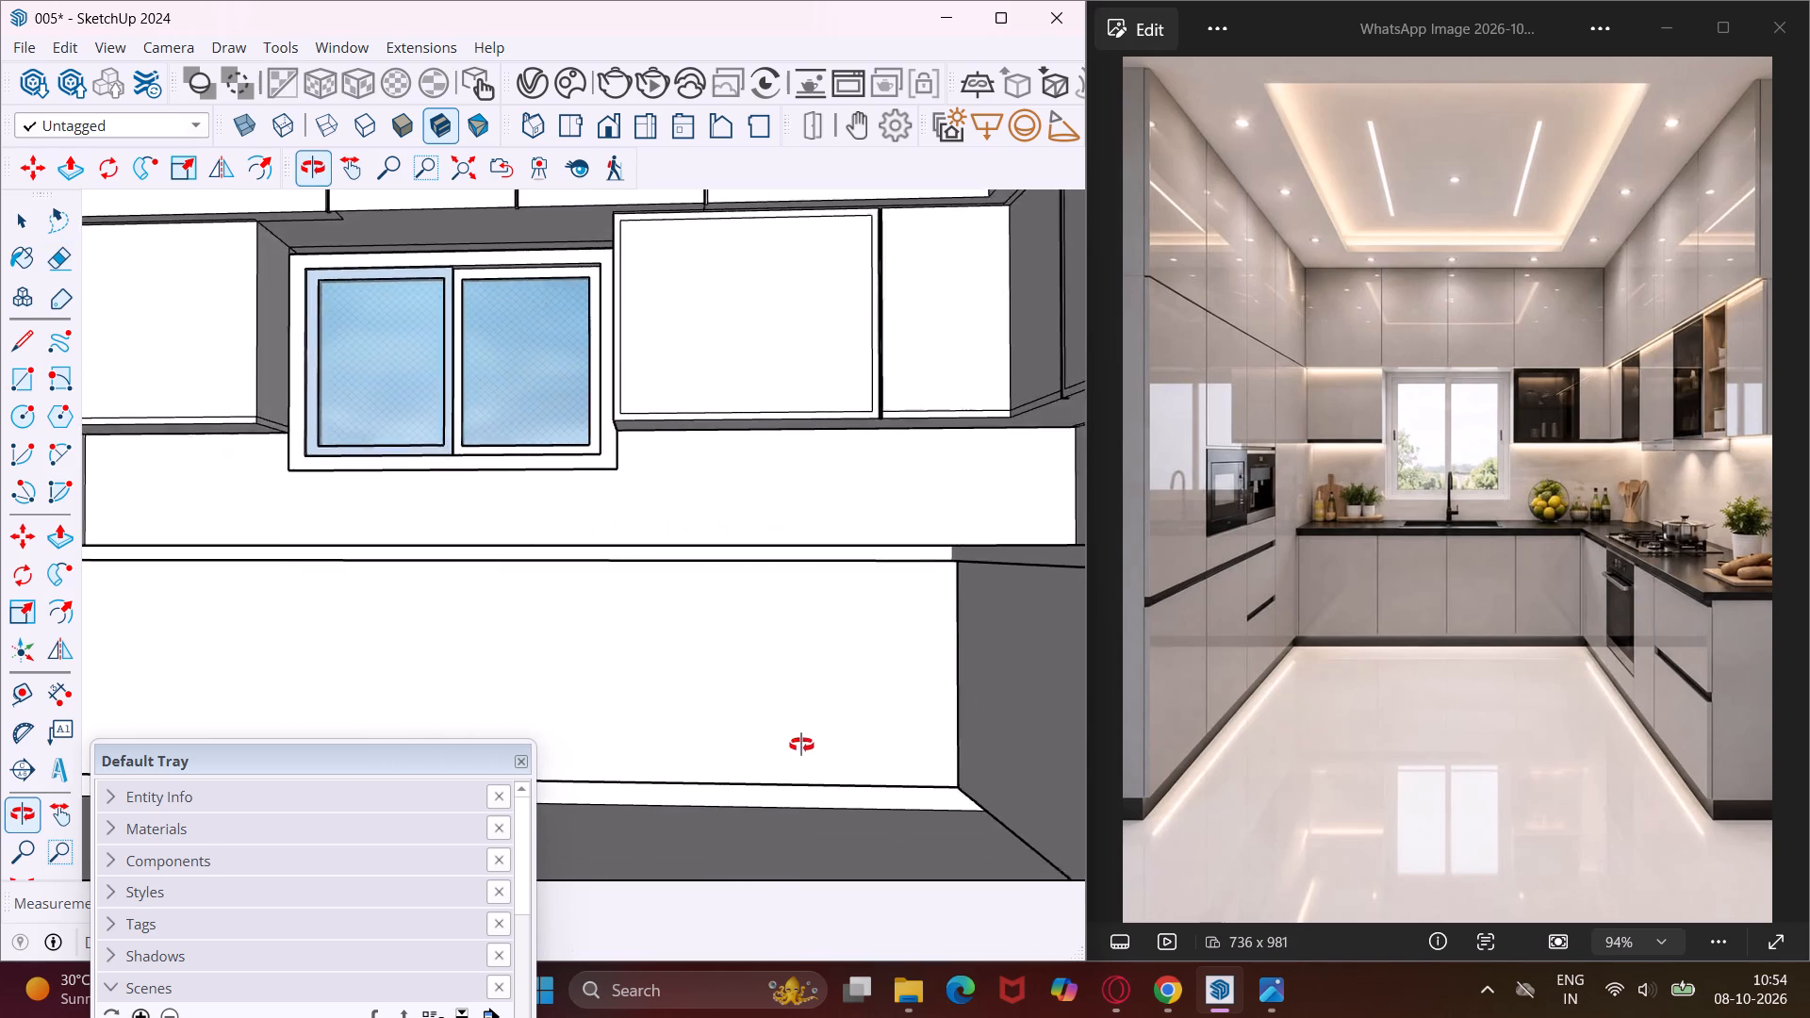
middle_click_drag(801, 745, 930, 747)
key("Escape")
key("space")
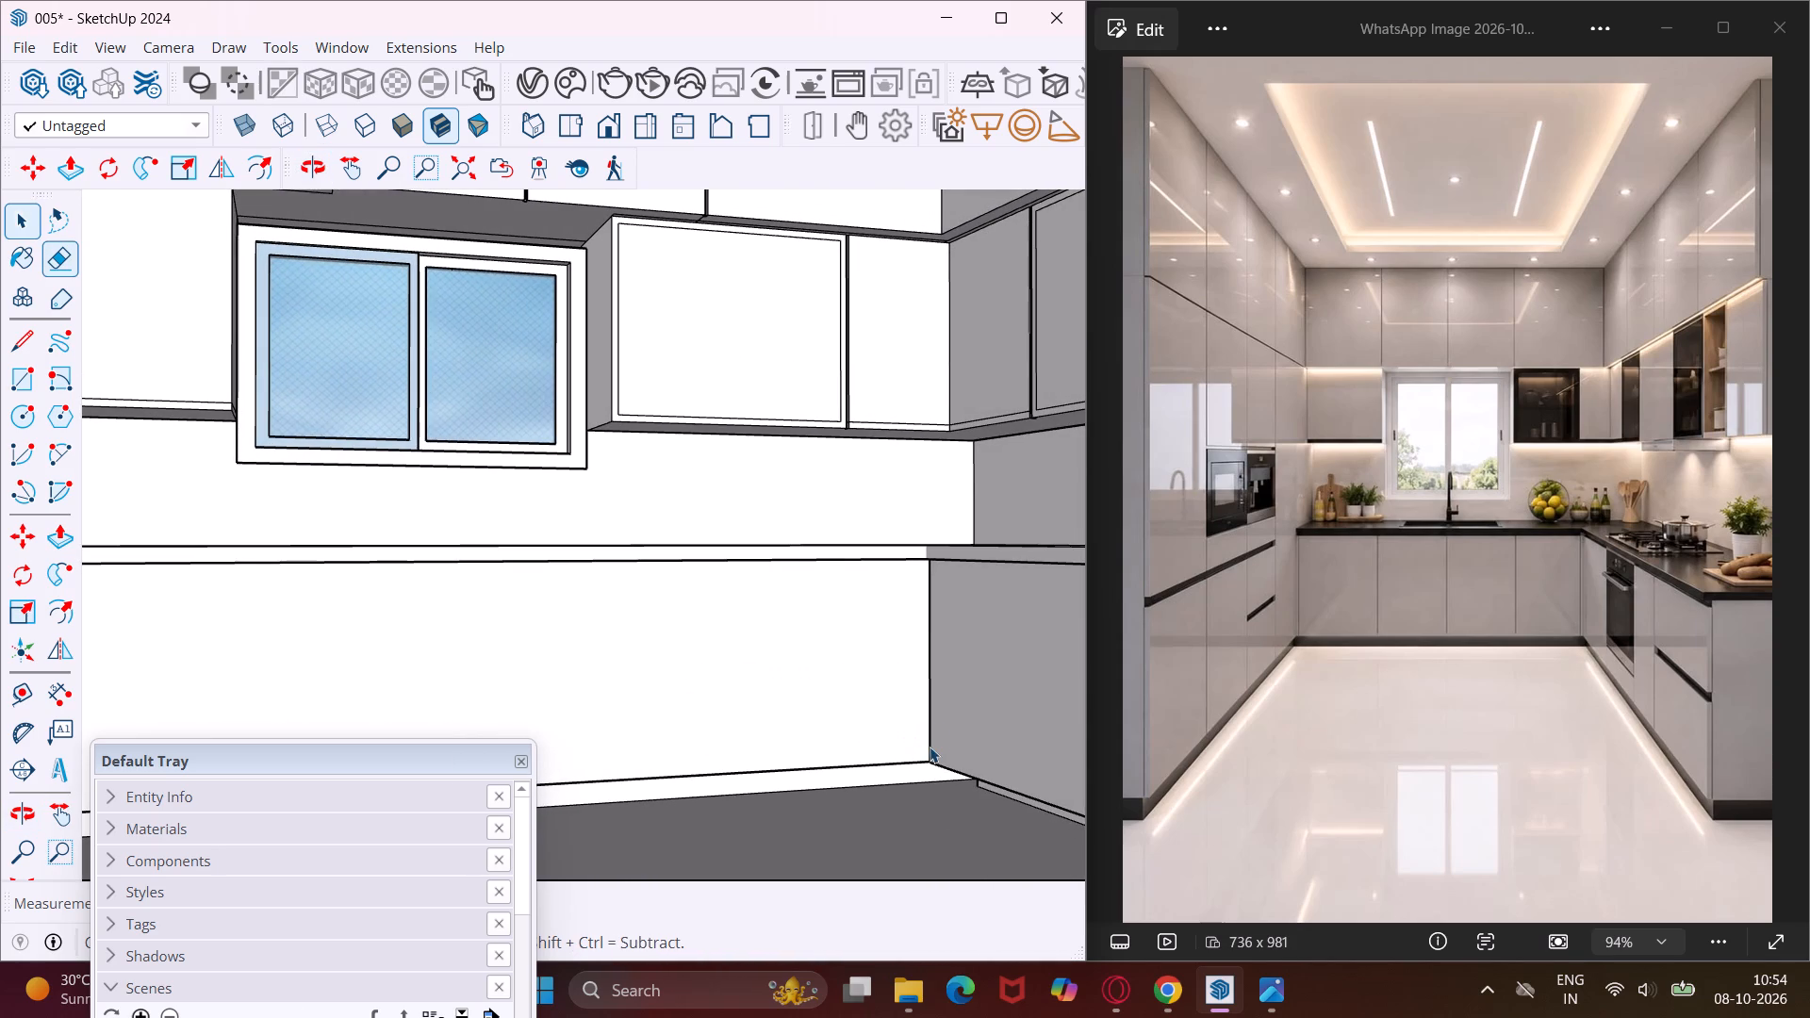
Draw a vertical division line on the back base cabinet front near the hob run, from the plinth edge up to the countertop's underside.
scroll(930, 747, "up", 12)
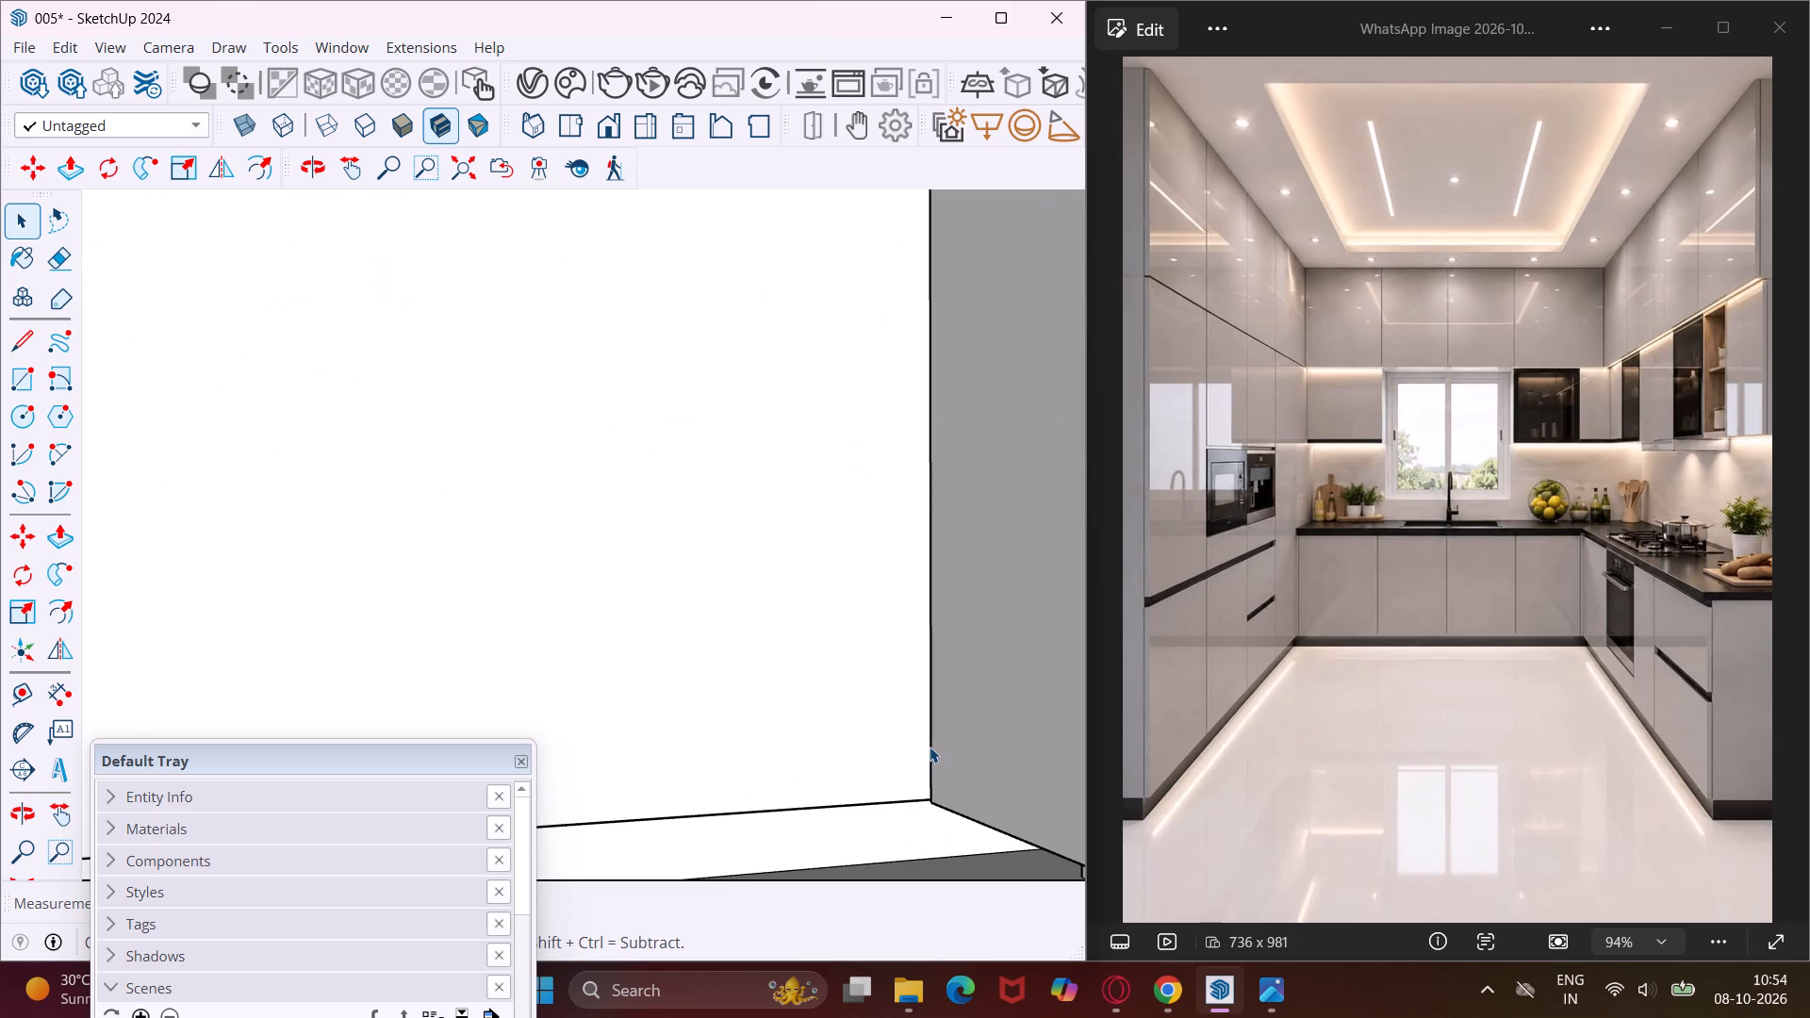
middle_click_drag(931, 747, 1004, 744)
scroll(1004, 744, "down", 3)
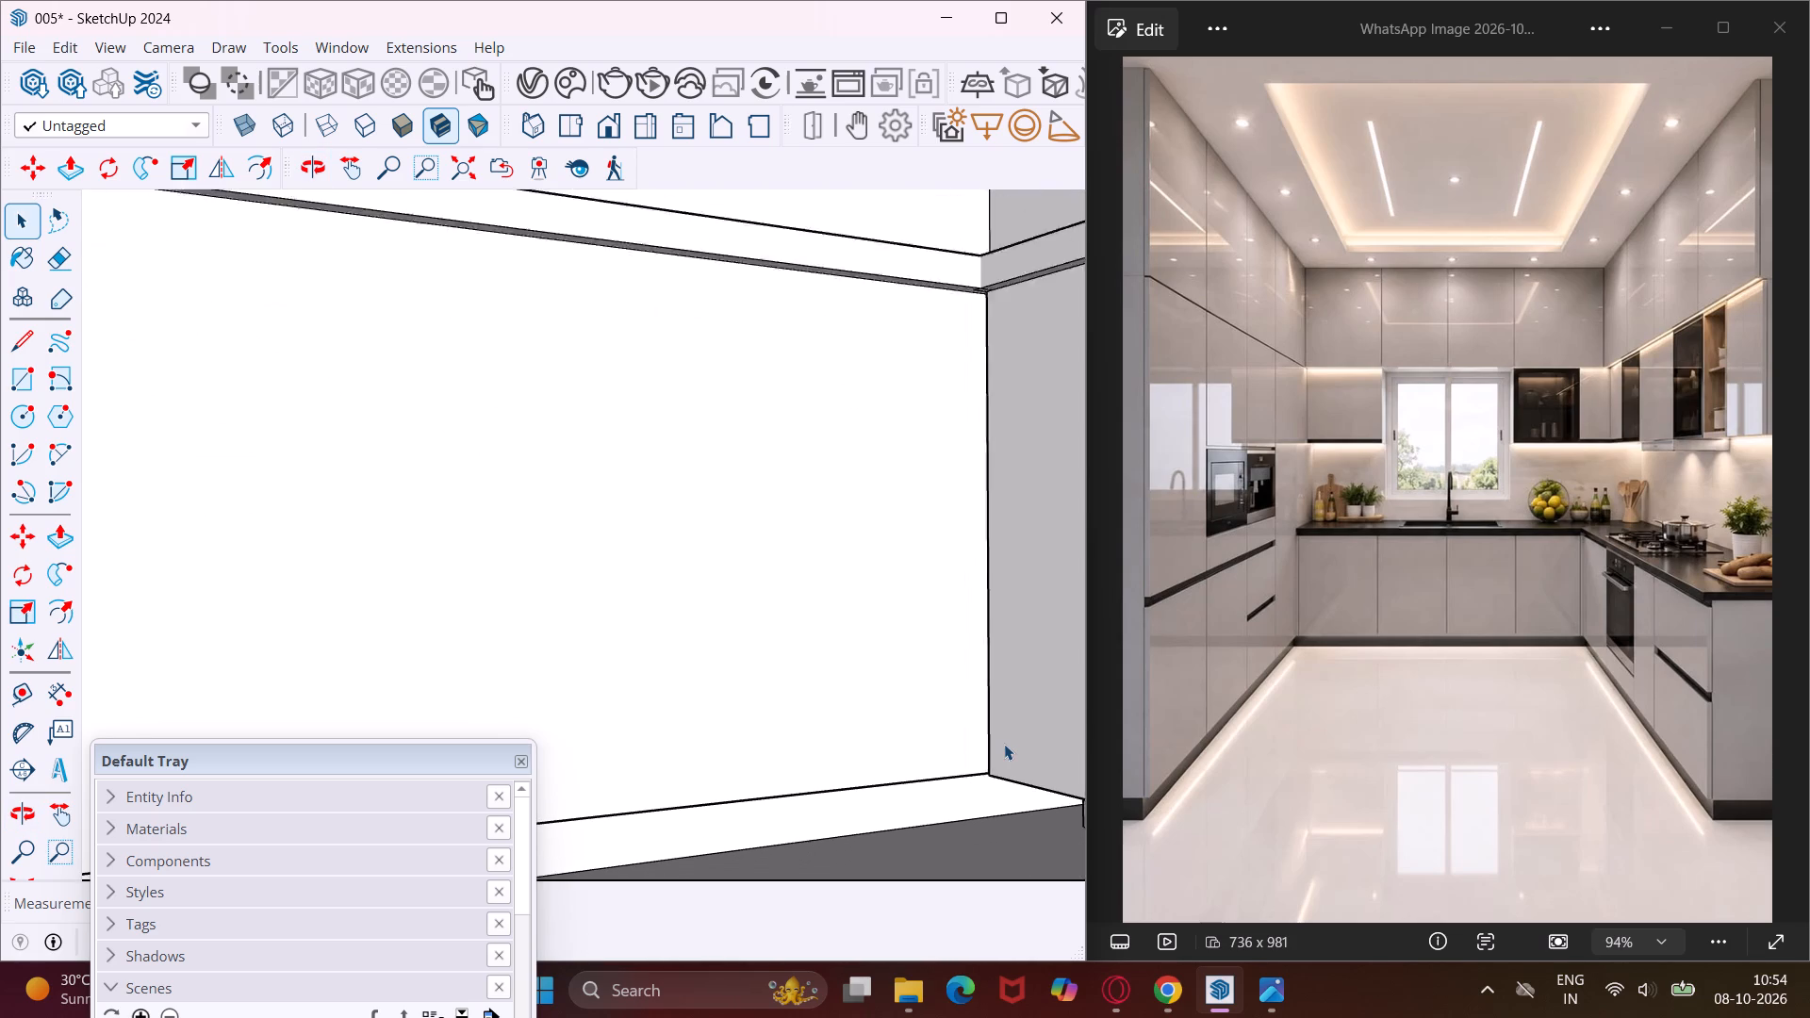
scroll(1004, 744, "down", 2)
middle_click_drag(926, 726, 890, 725)
scroll(890, 725, "down", 4)
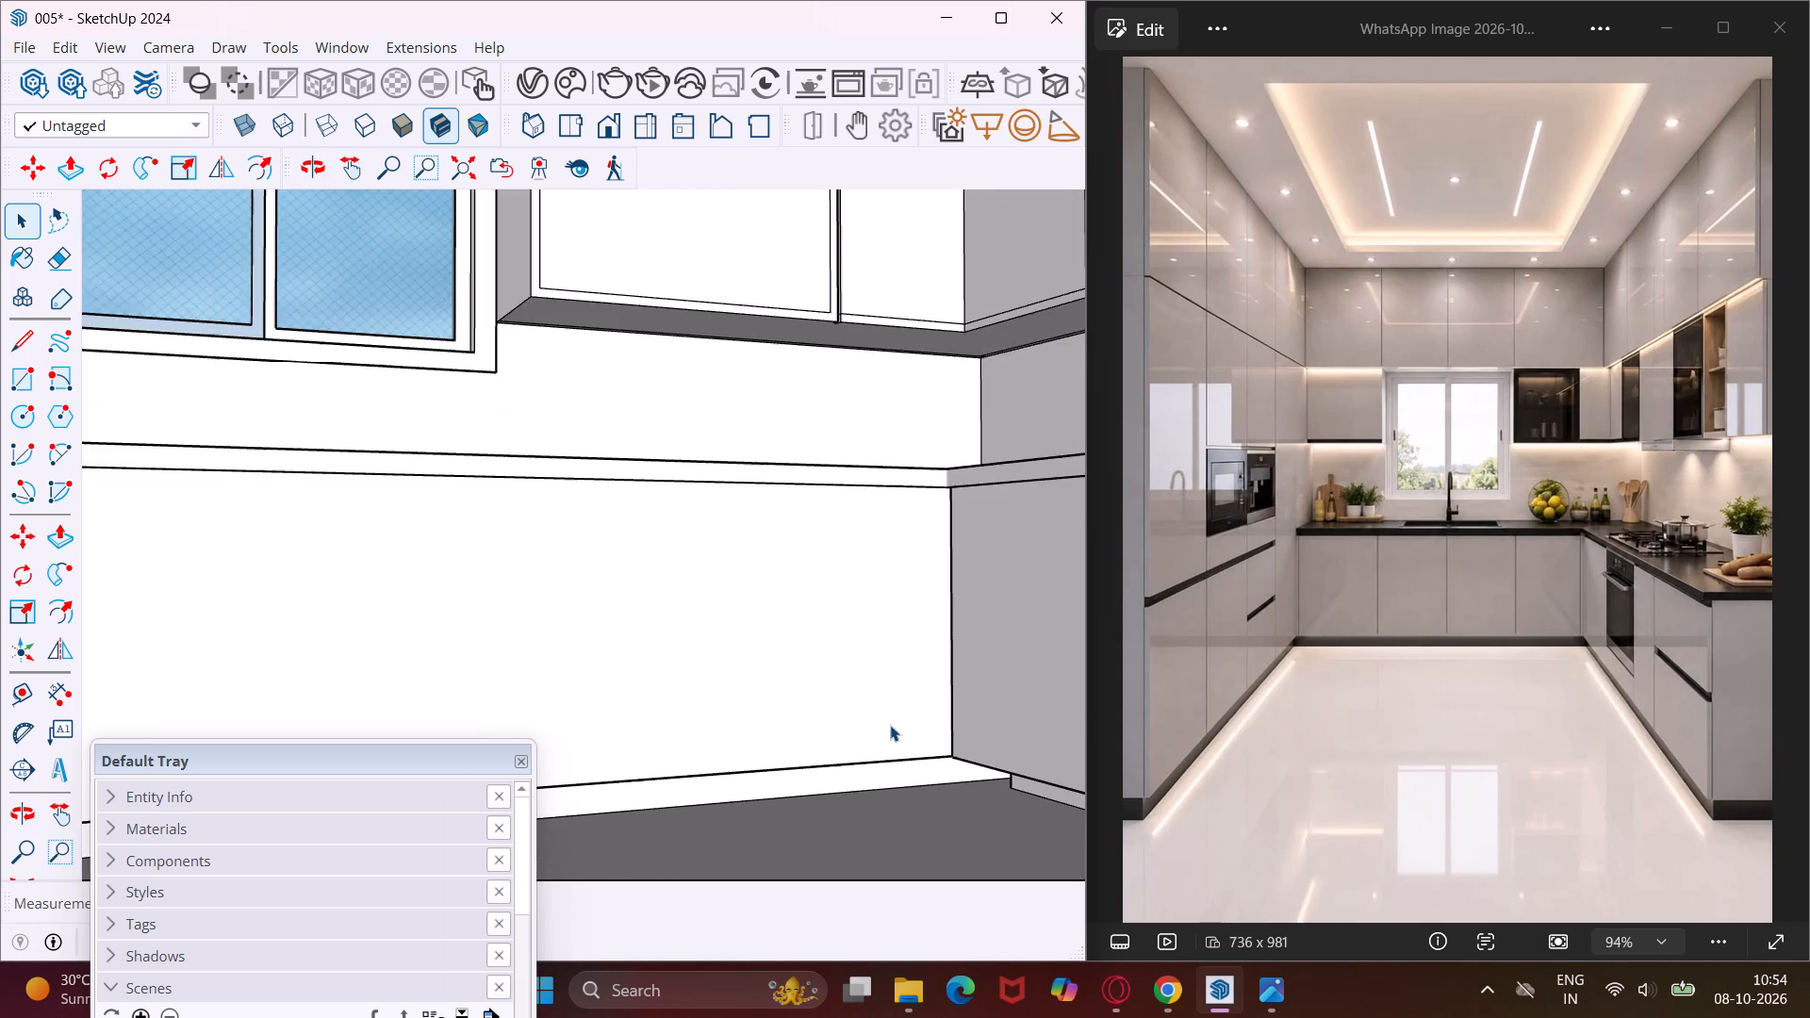
scroll(890, 725, "down", 2)
middle_click_drag(890, 725, 831, 735)
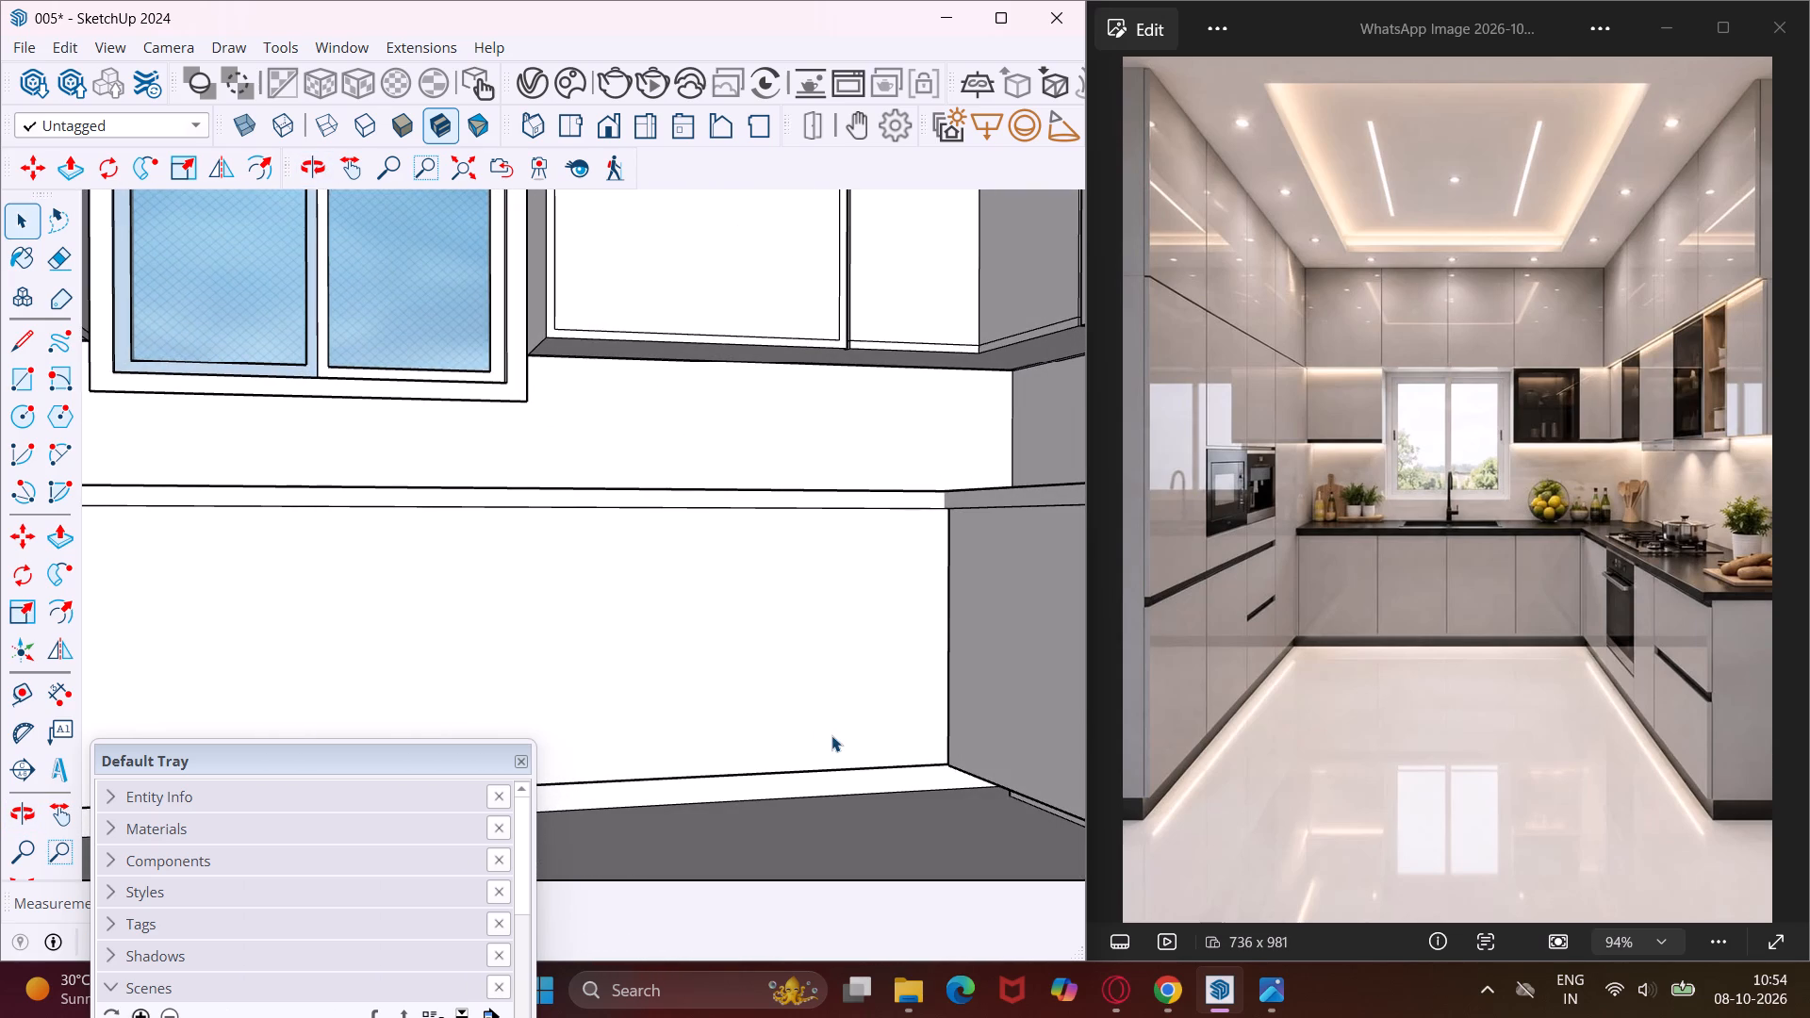
key("l")
scroll(701, 738, "down", 1)
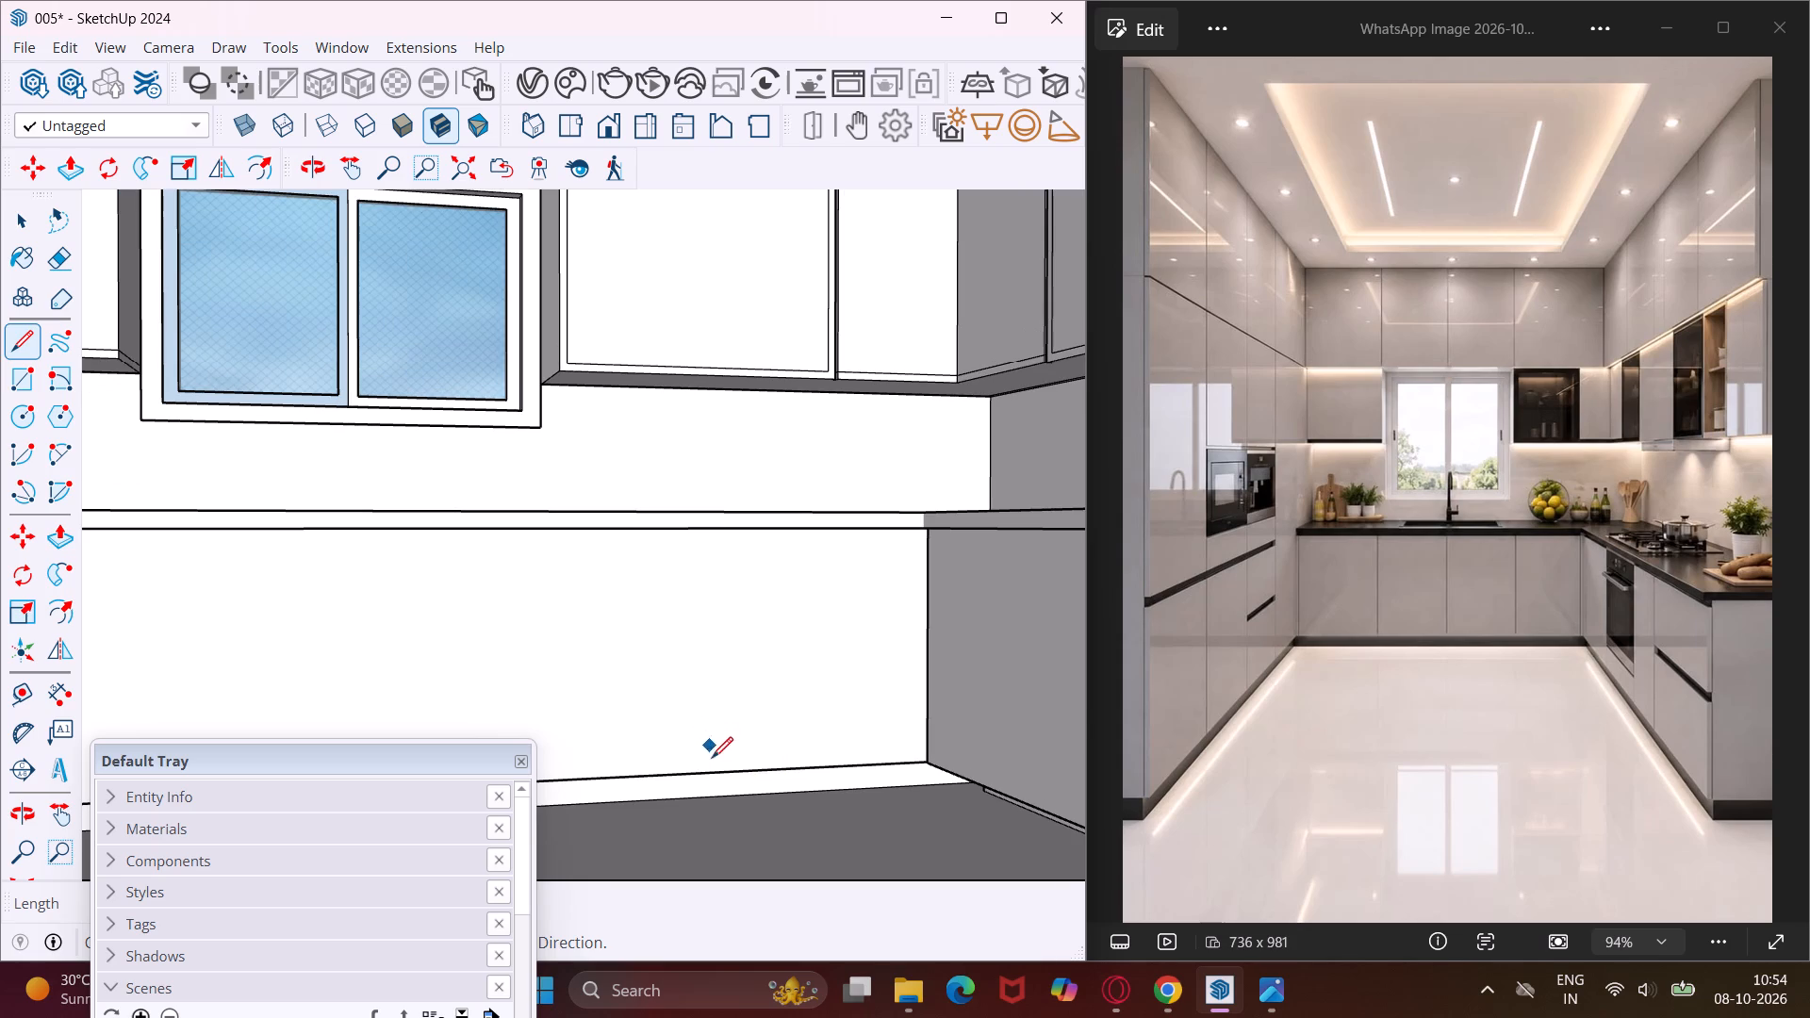
scroll(713, 775, "down", 3)
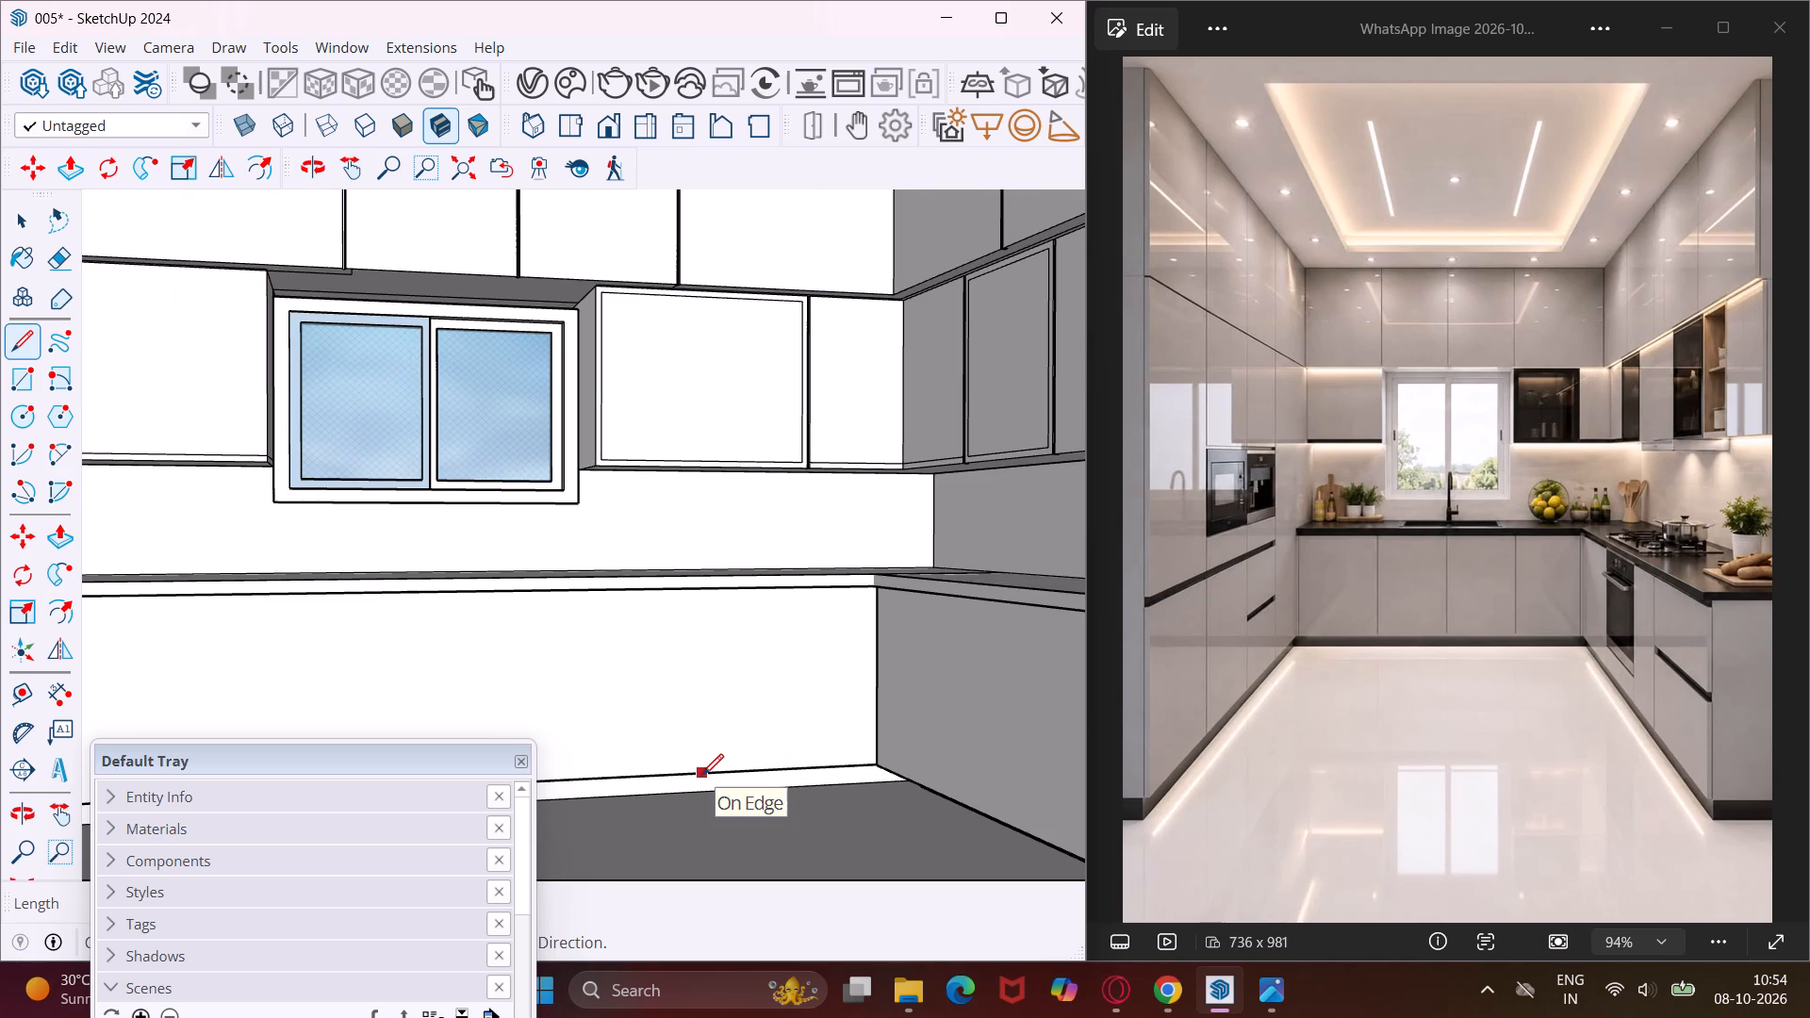
scroll(702, 775, "up", 6)
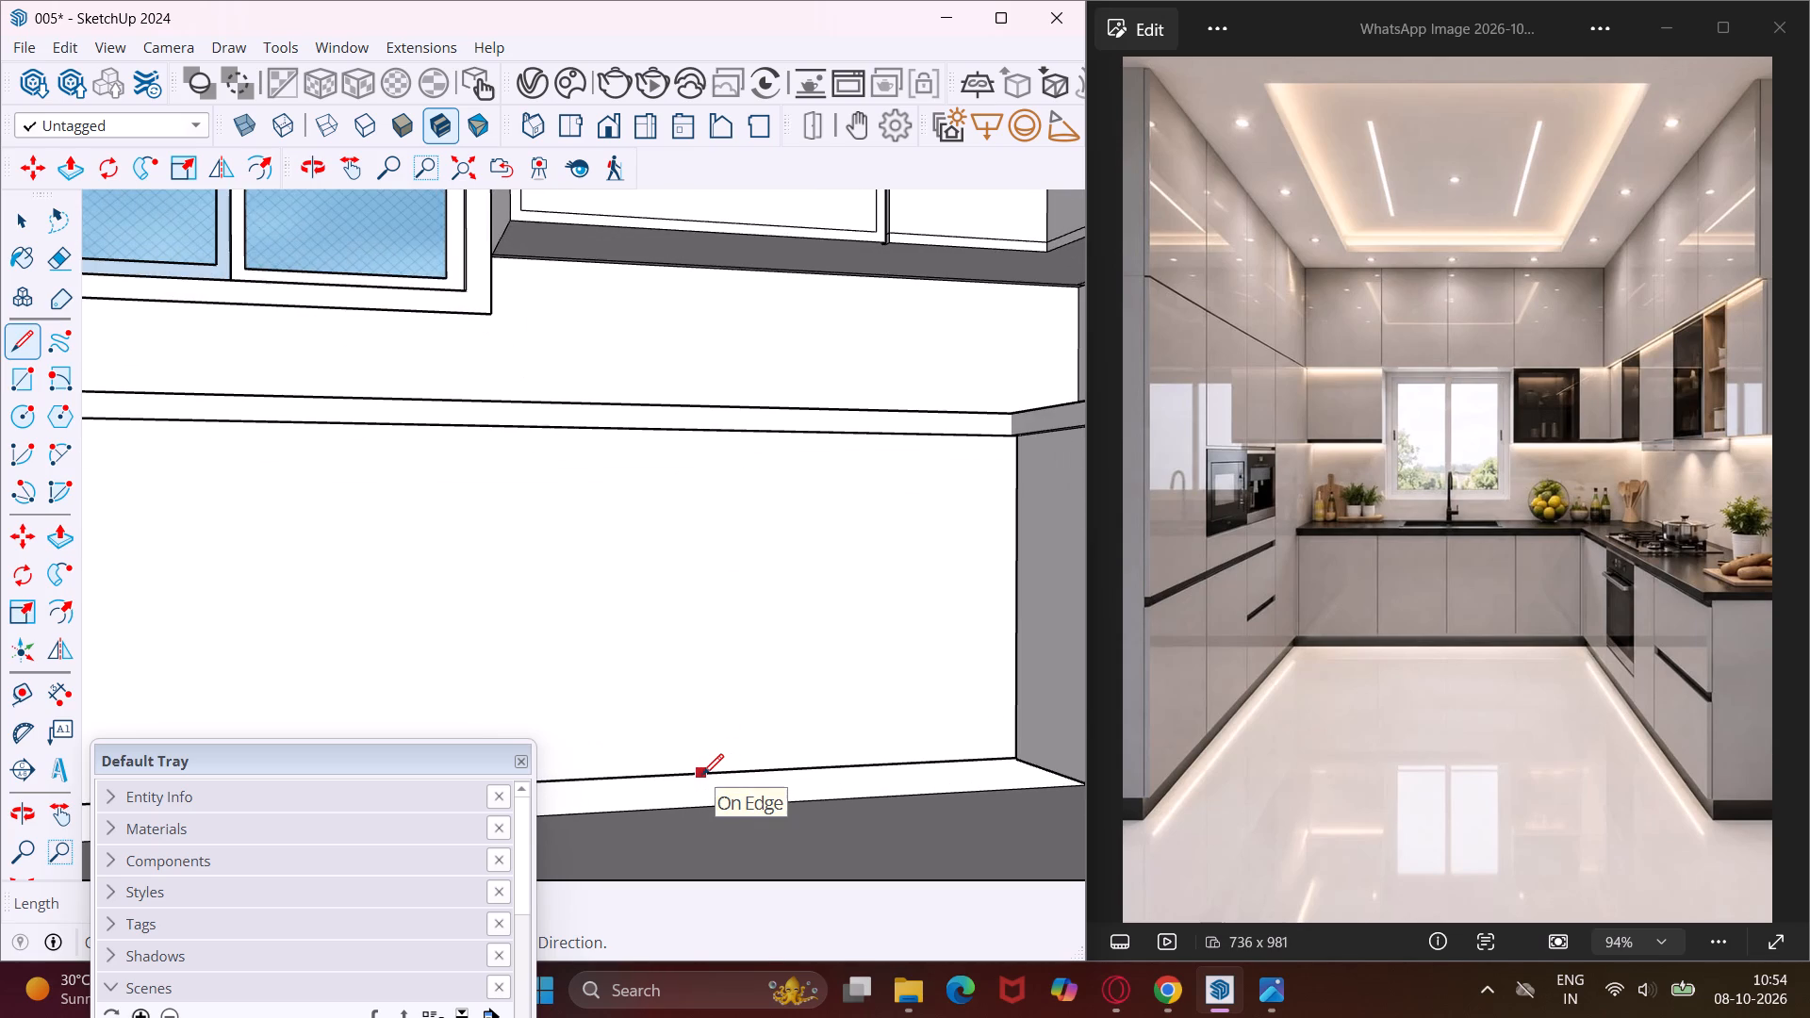
left_click(702, 775)
middle_click_drag(714, 543, 729, 509)
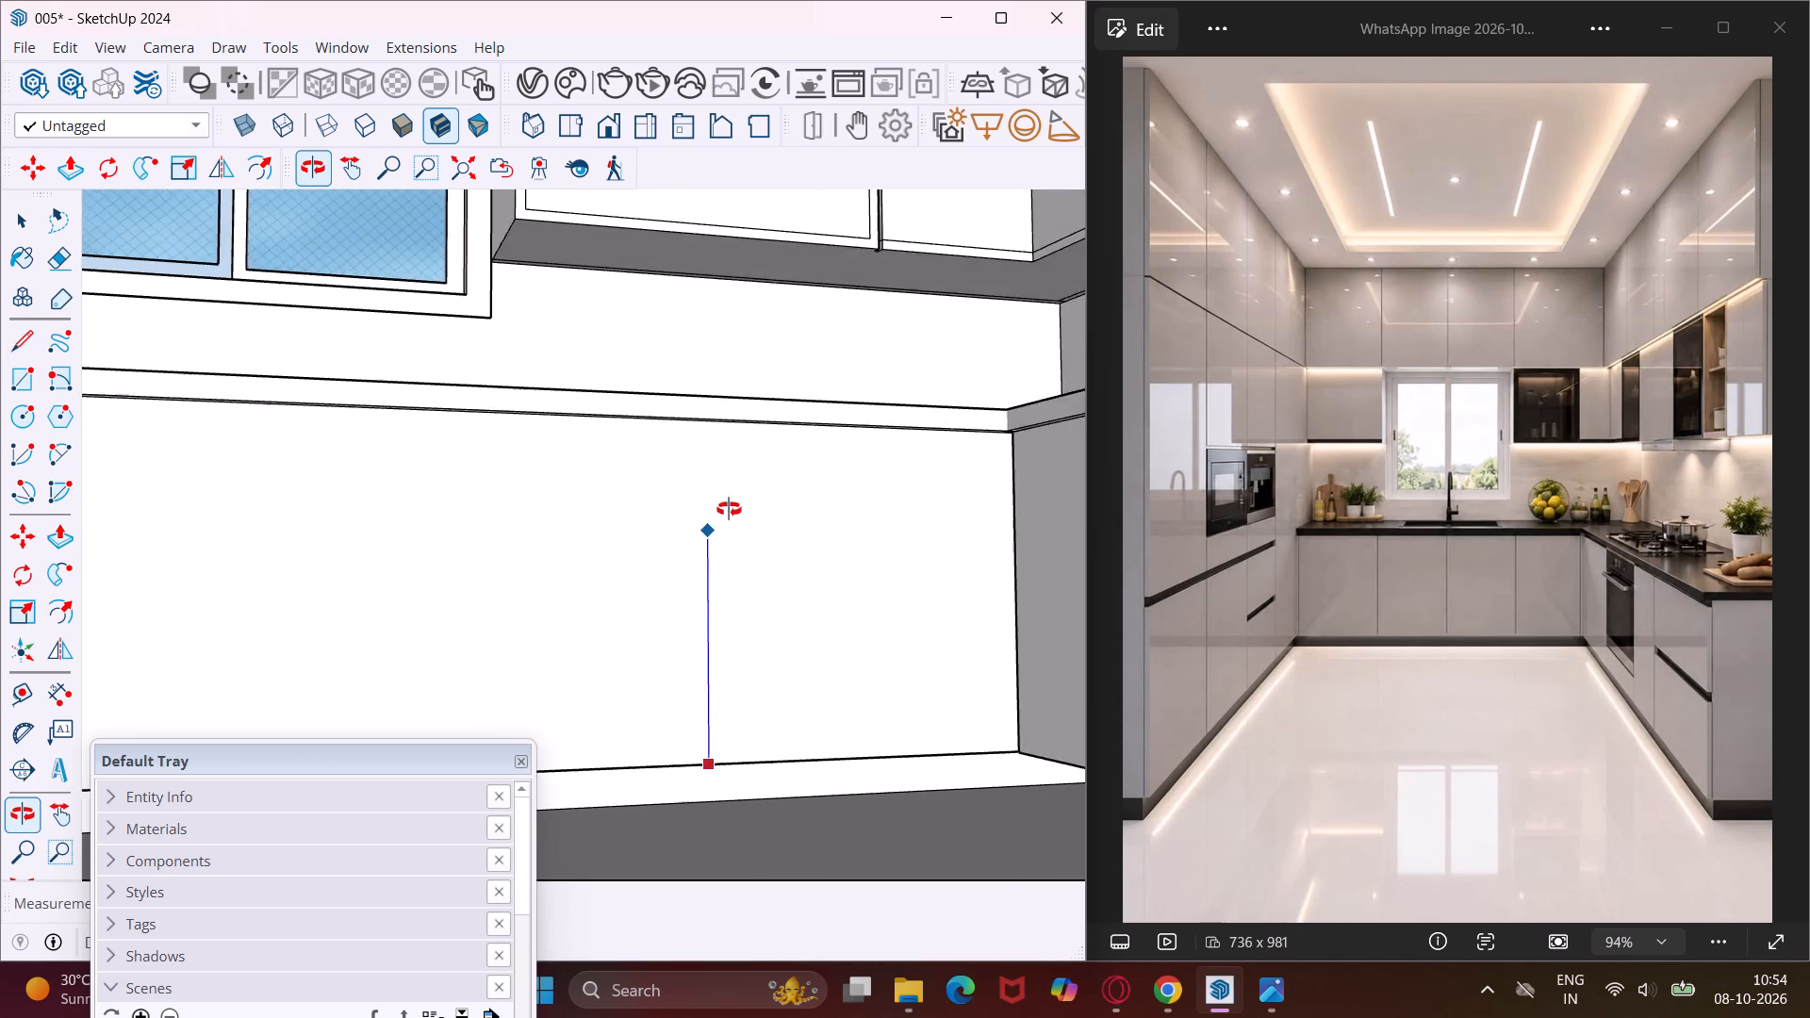
middle_click_drag(729, 509, 730, 428)
middle_click_drag(726, 421, 679, 561)
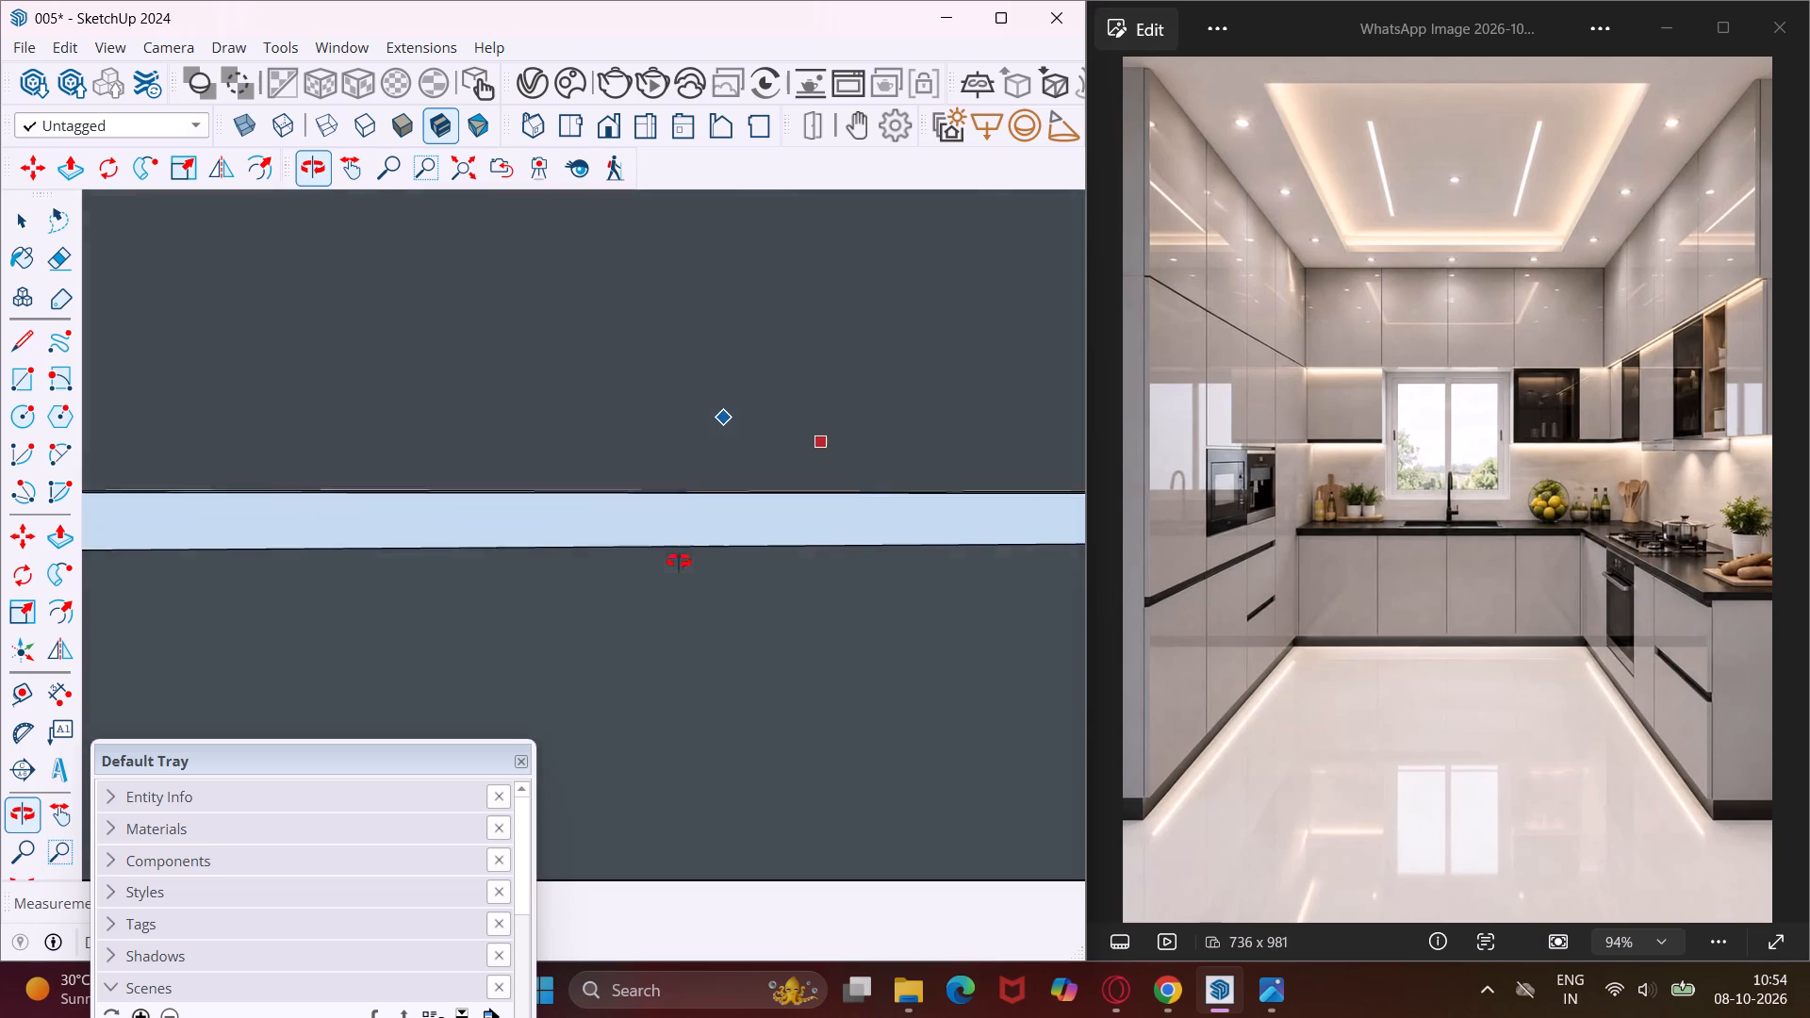
middle_click_drag(679, 561, 679, 613)
scroll(679, 614, "down", 10)
scroll(813, 435, "down", 5)
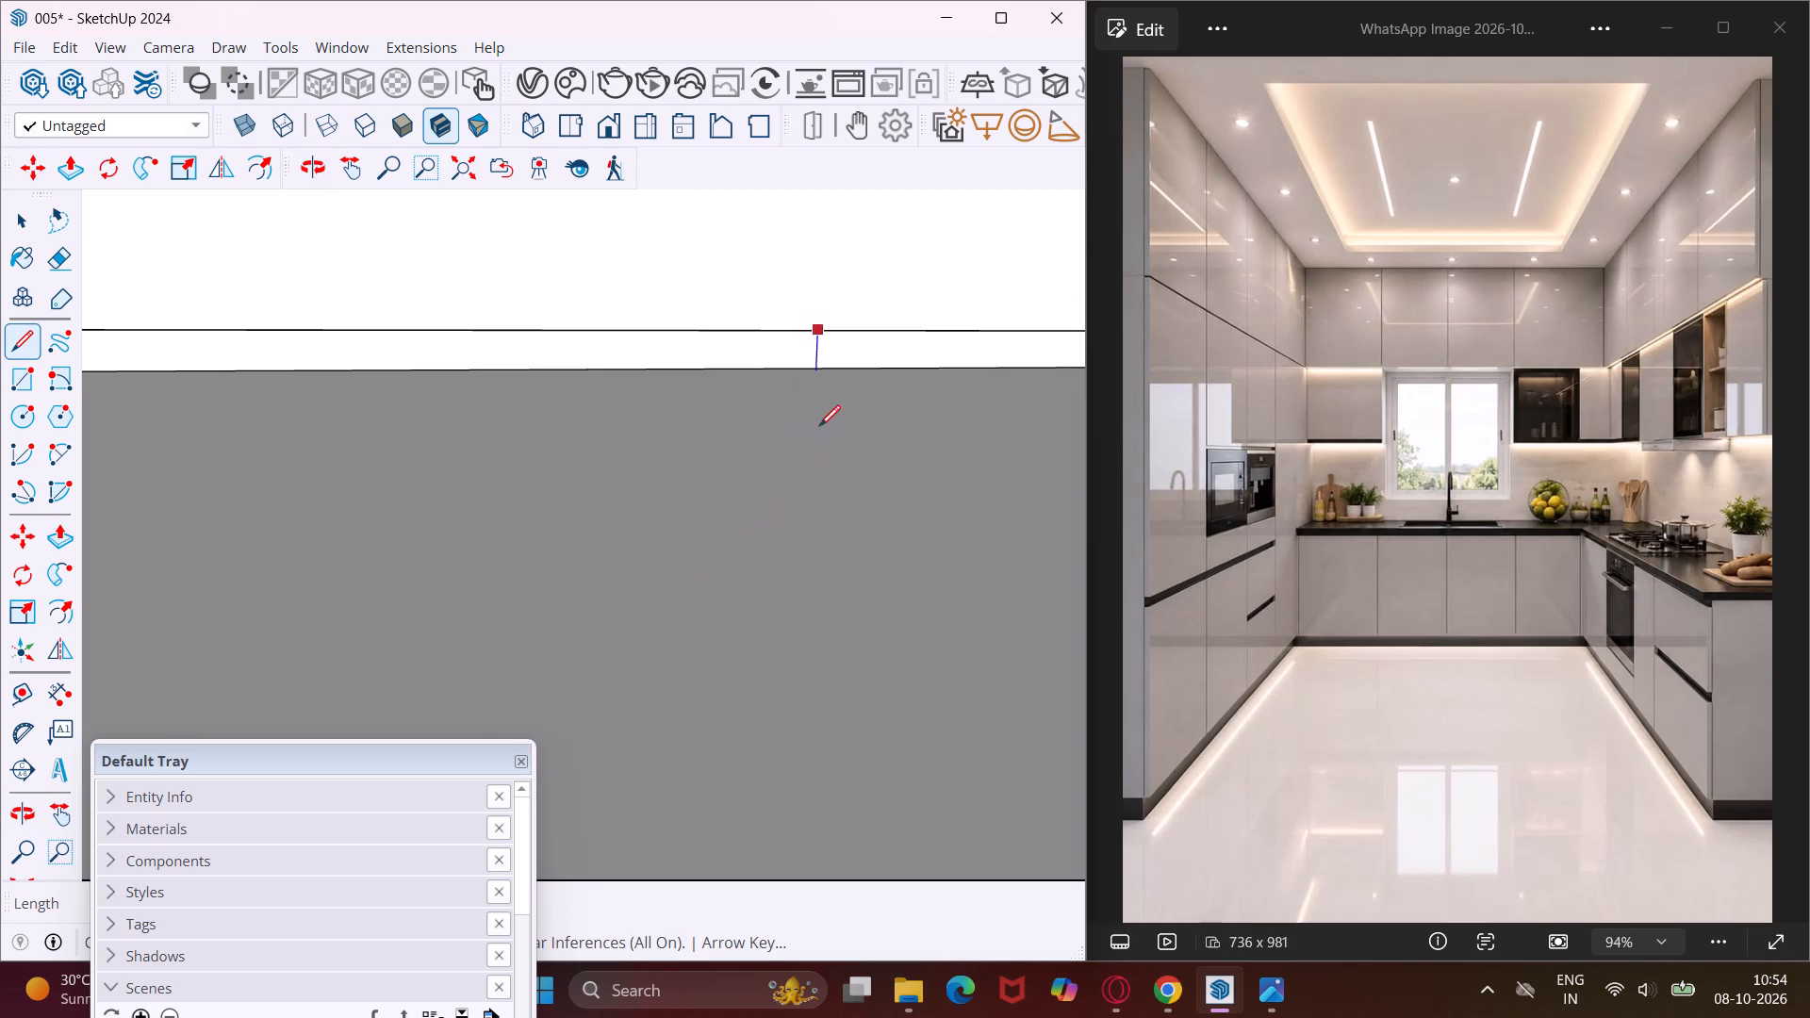
scroll(819, 426, "down", 15)
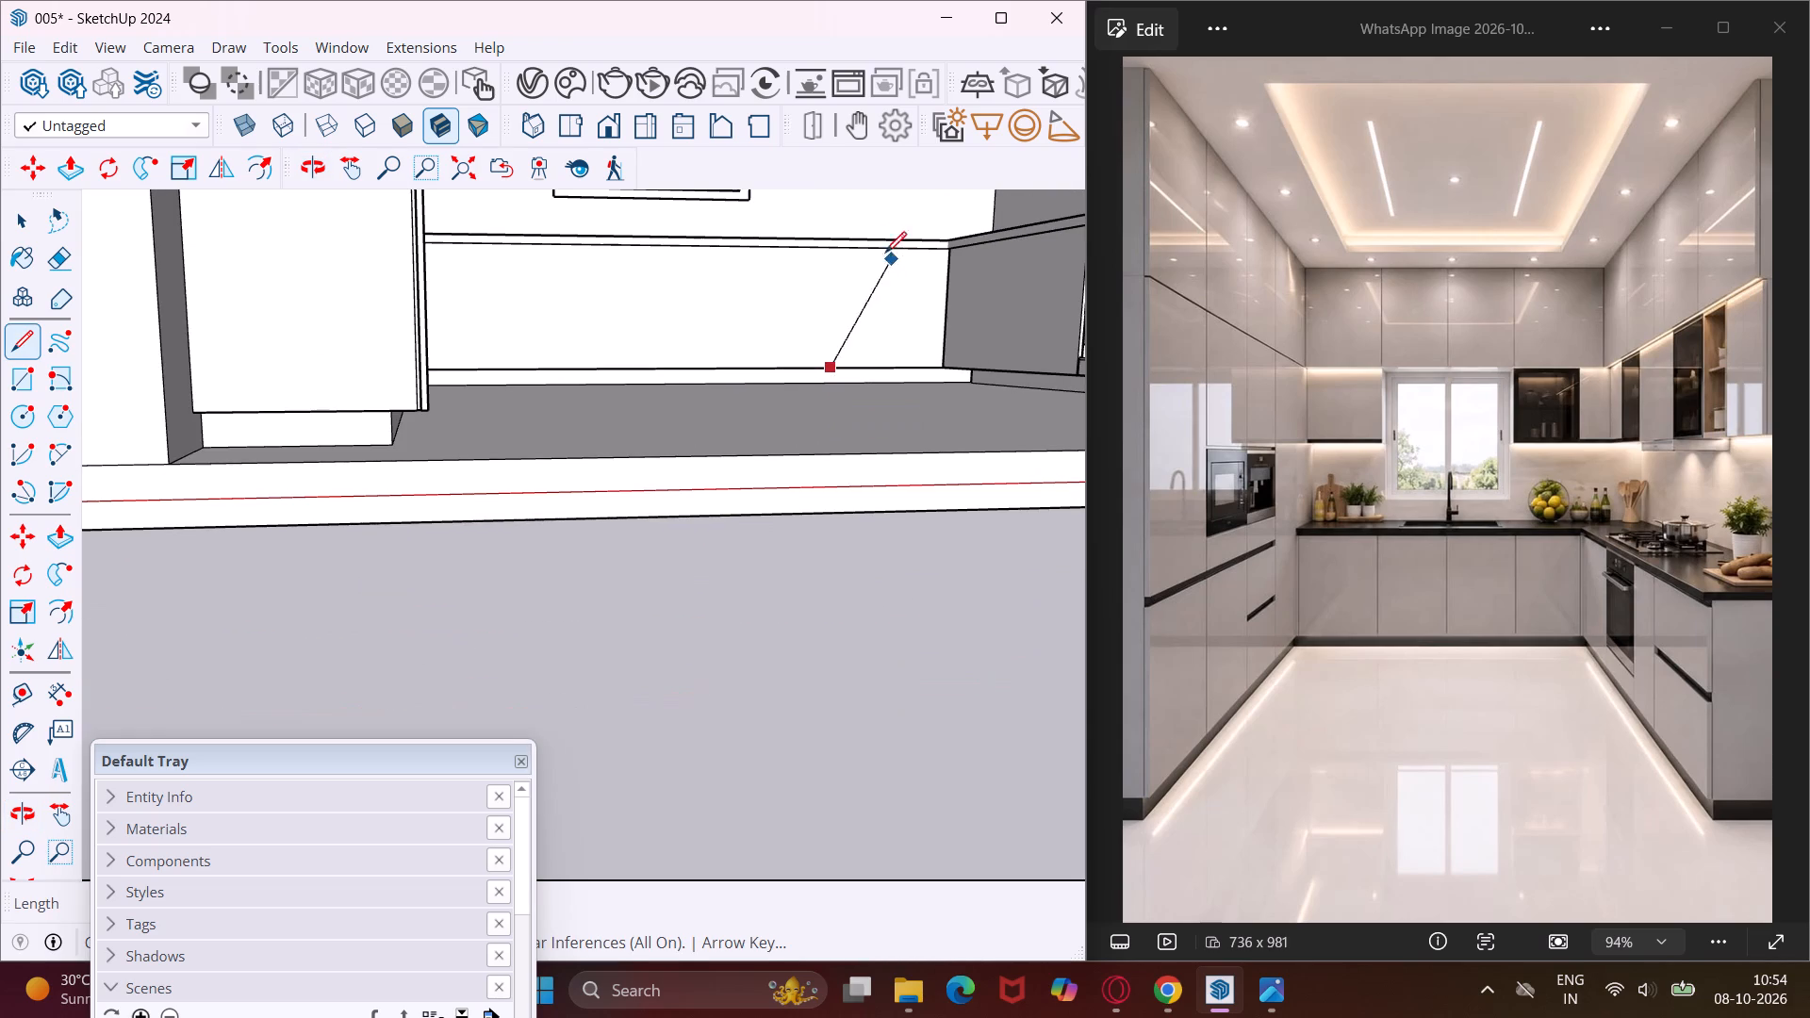
scroll(829, 251, "up", 3)
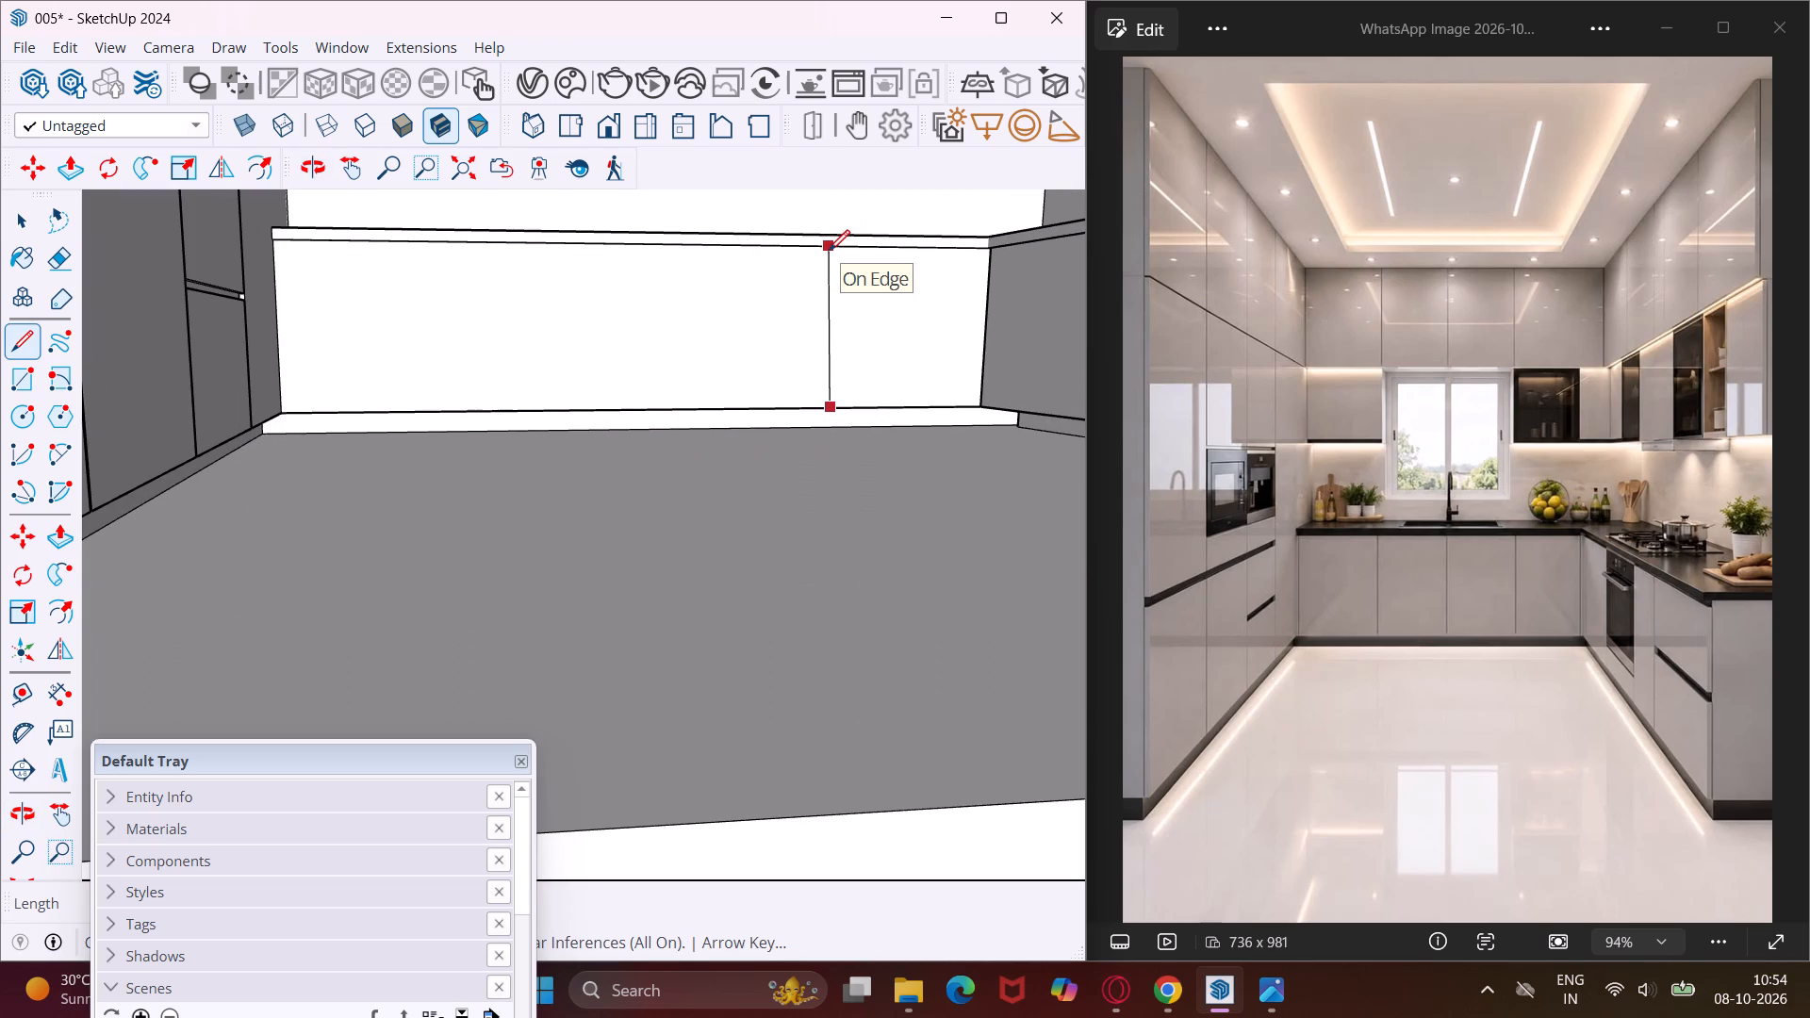
scroll(829, 251, "up", 5)
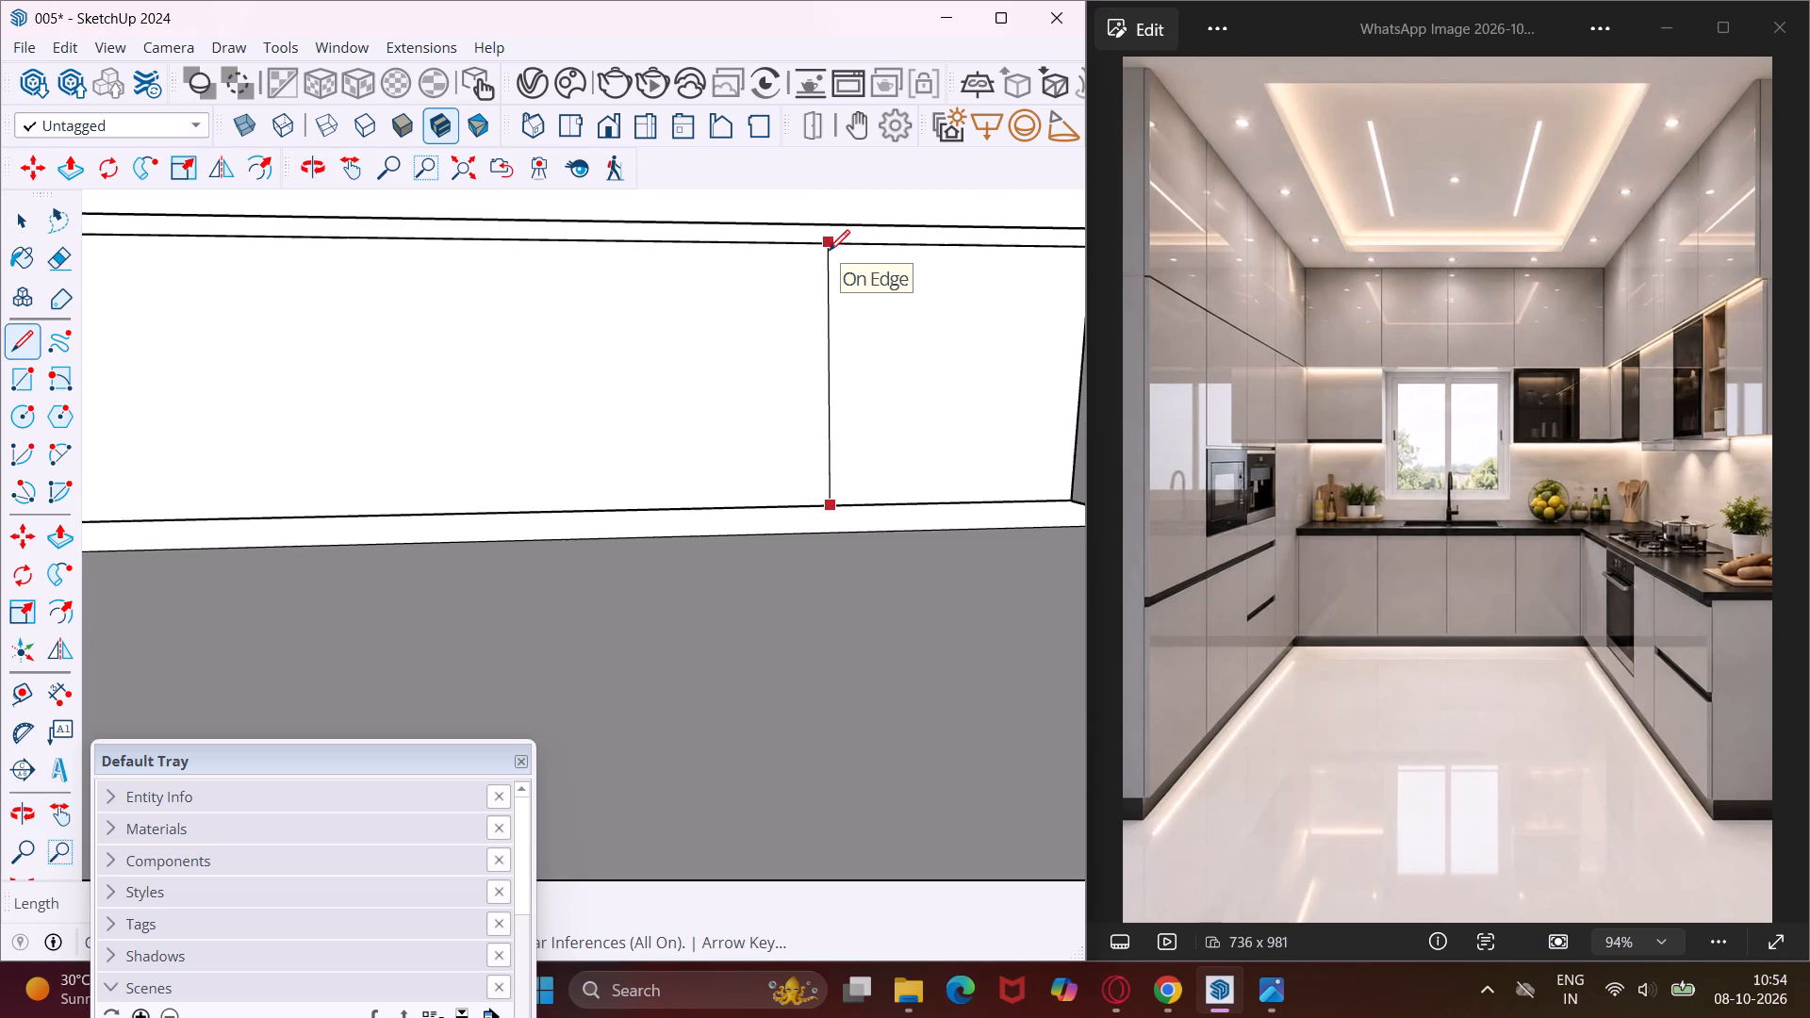
scroll(829, 251, "up", 7)
middle_click_drag(854, 251, 876, 230)
scroll(837, 261, "up", 3)
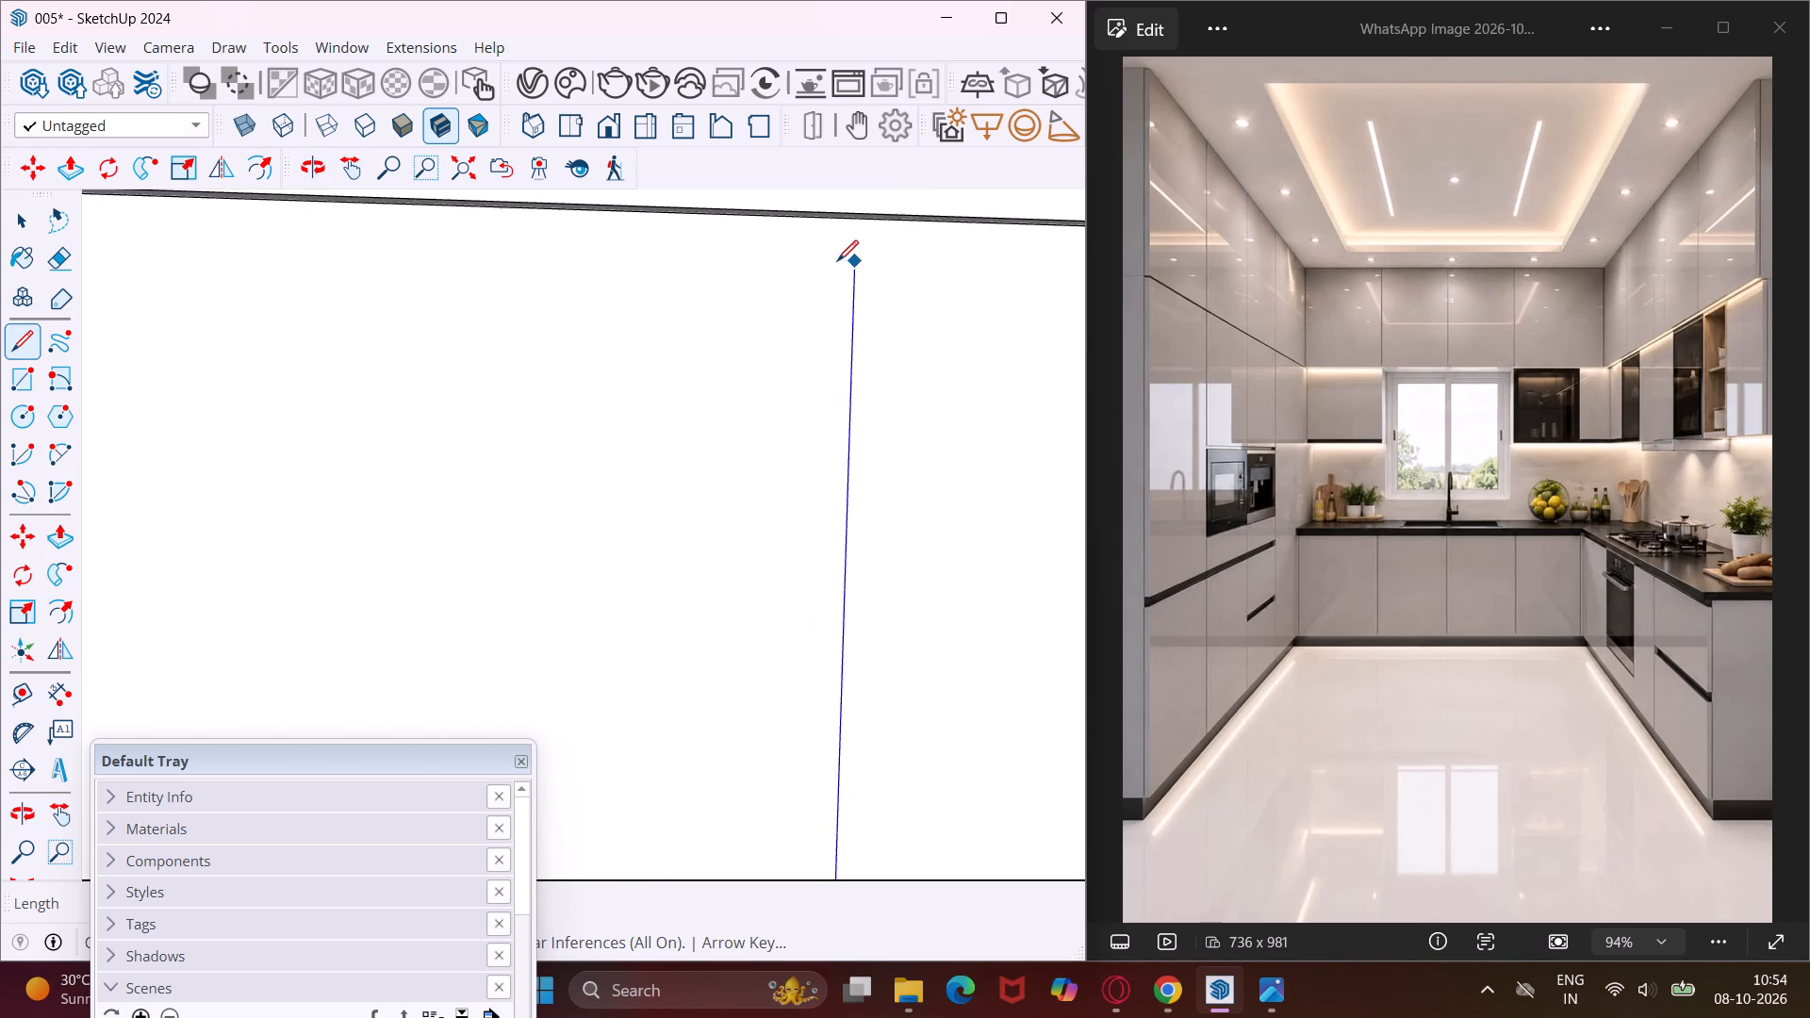
scroll(837, 261, "up", 4)
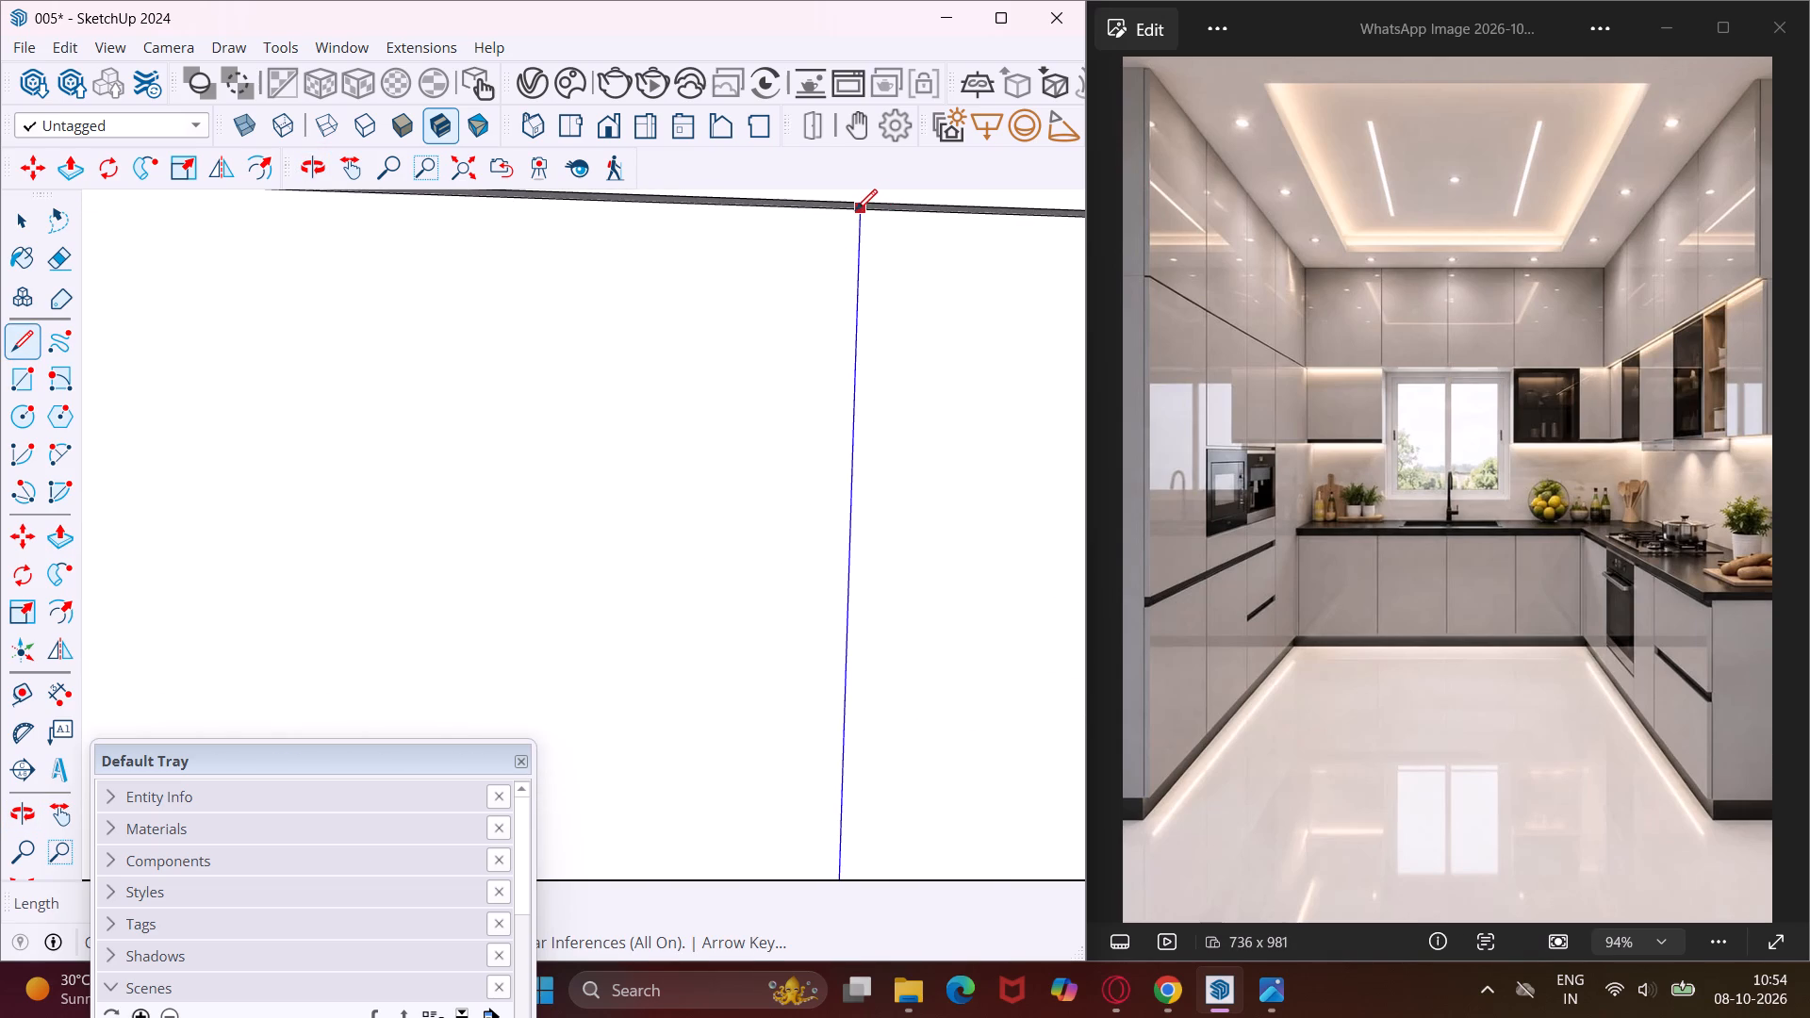
scroll(854, 210, "up", 14)
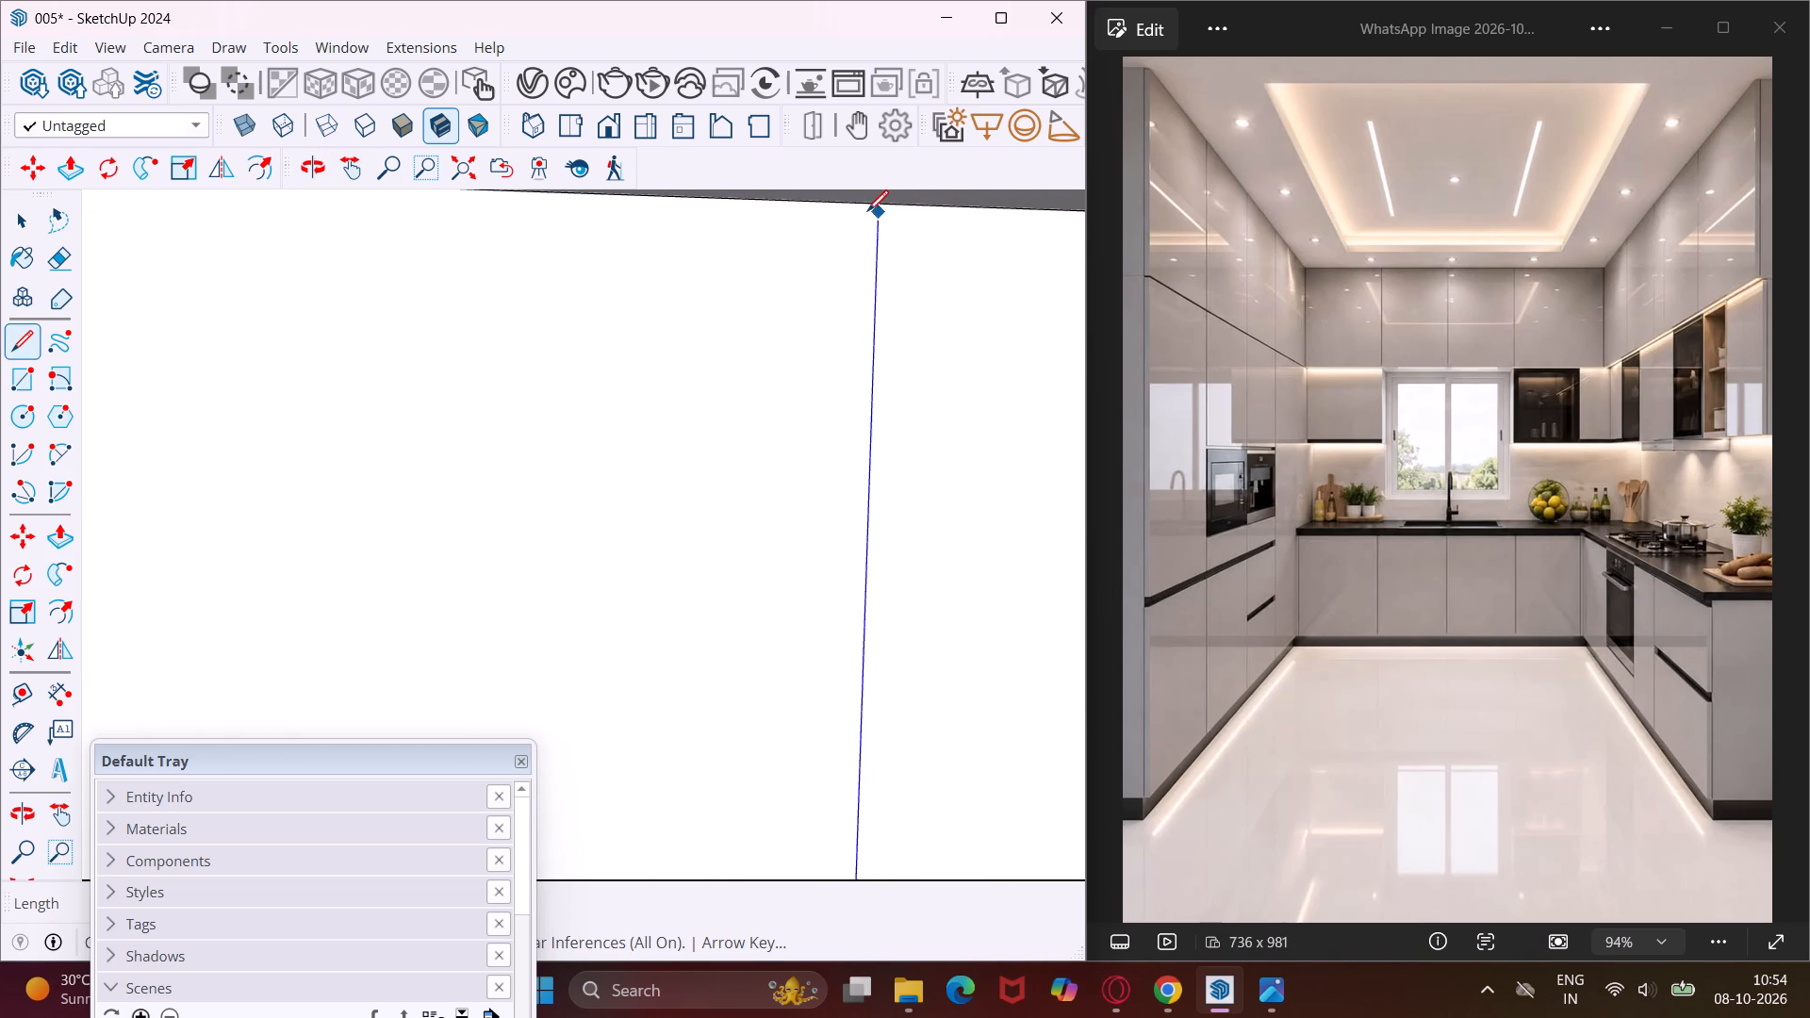
scroll(875, 208, "up", 4)
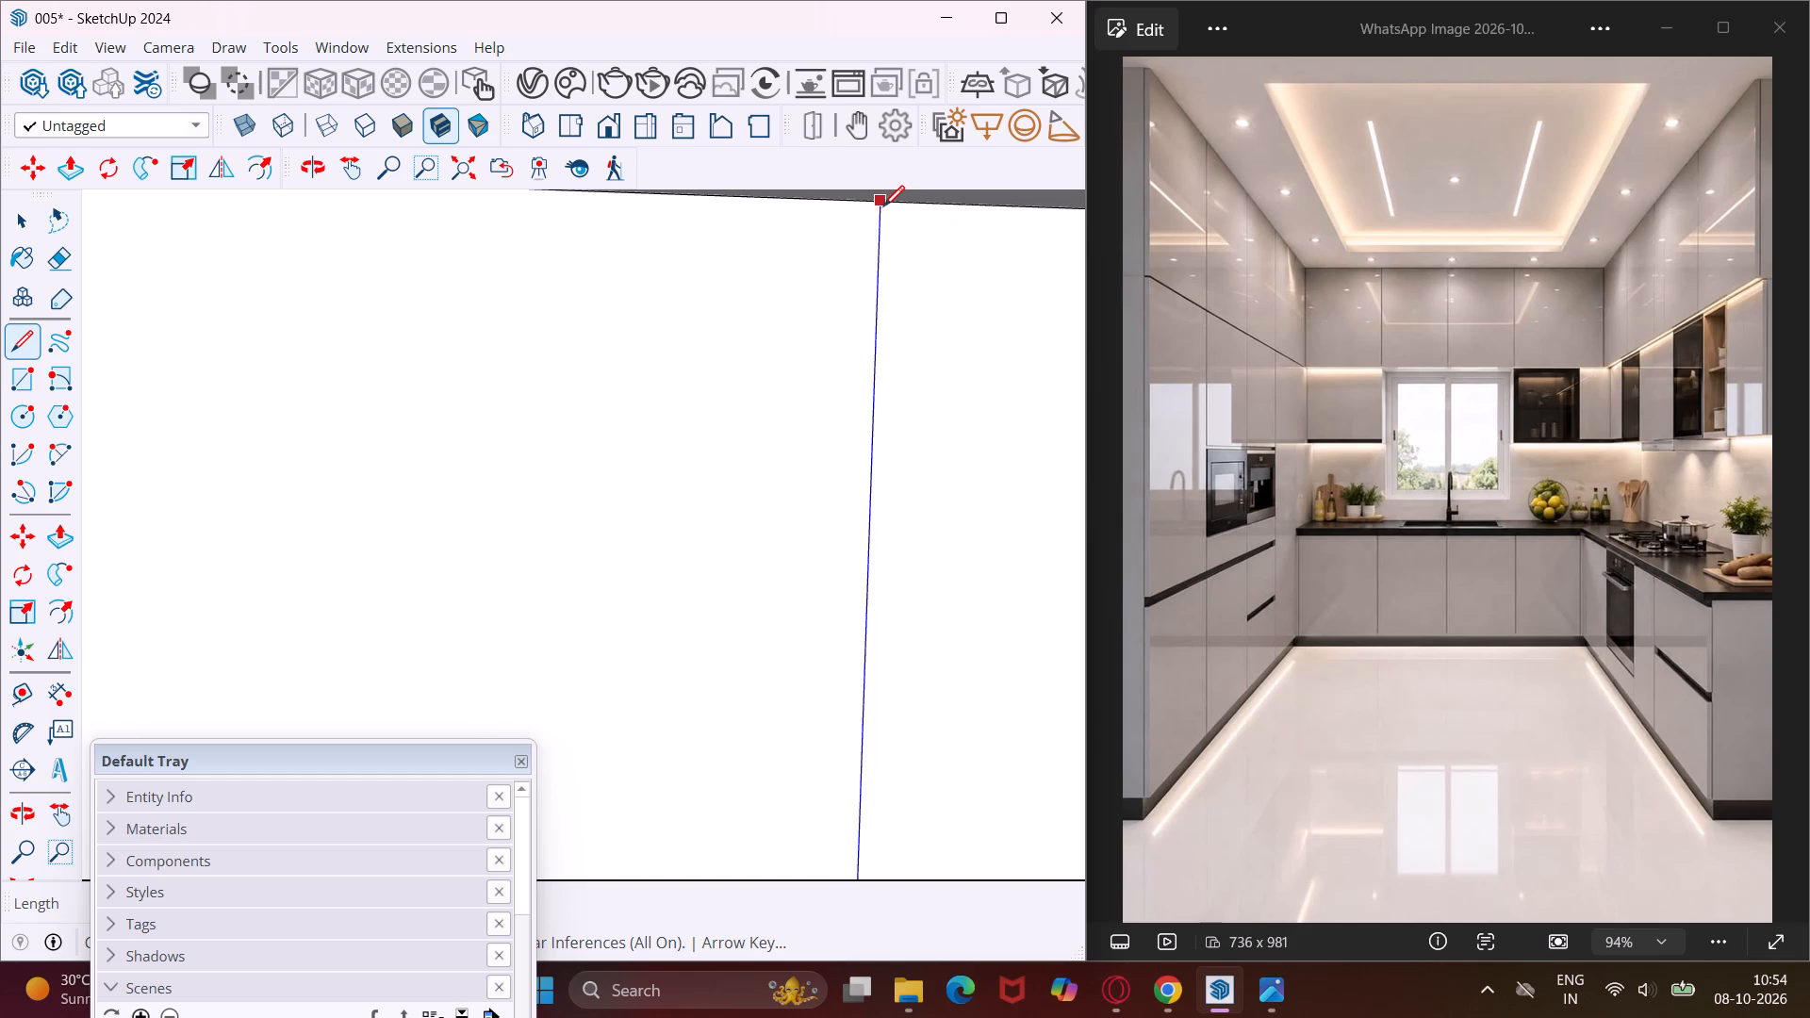
left_click(883, 206)
key("Escape")
key("space")
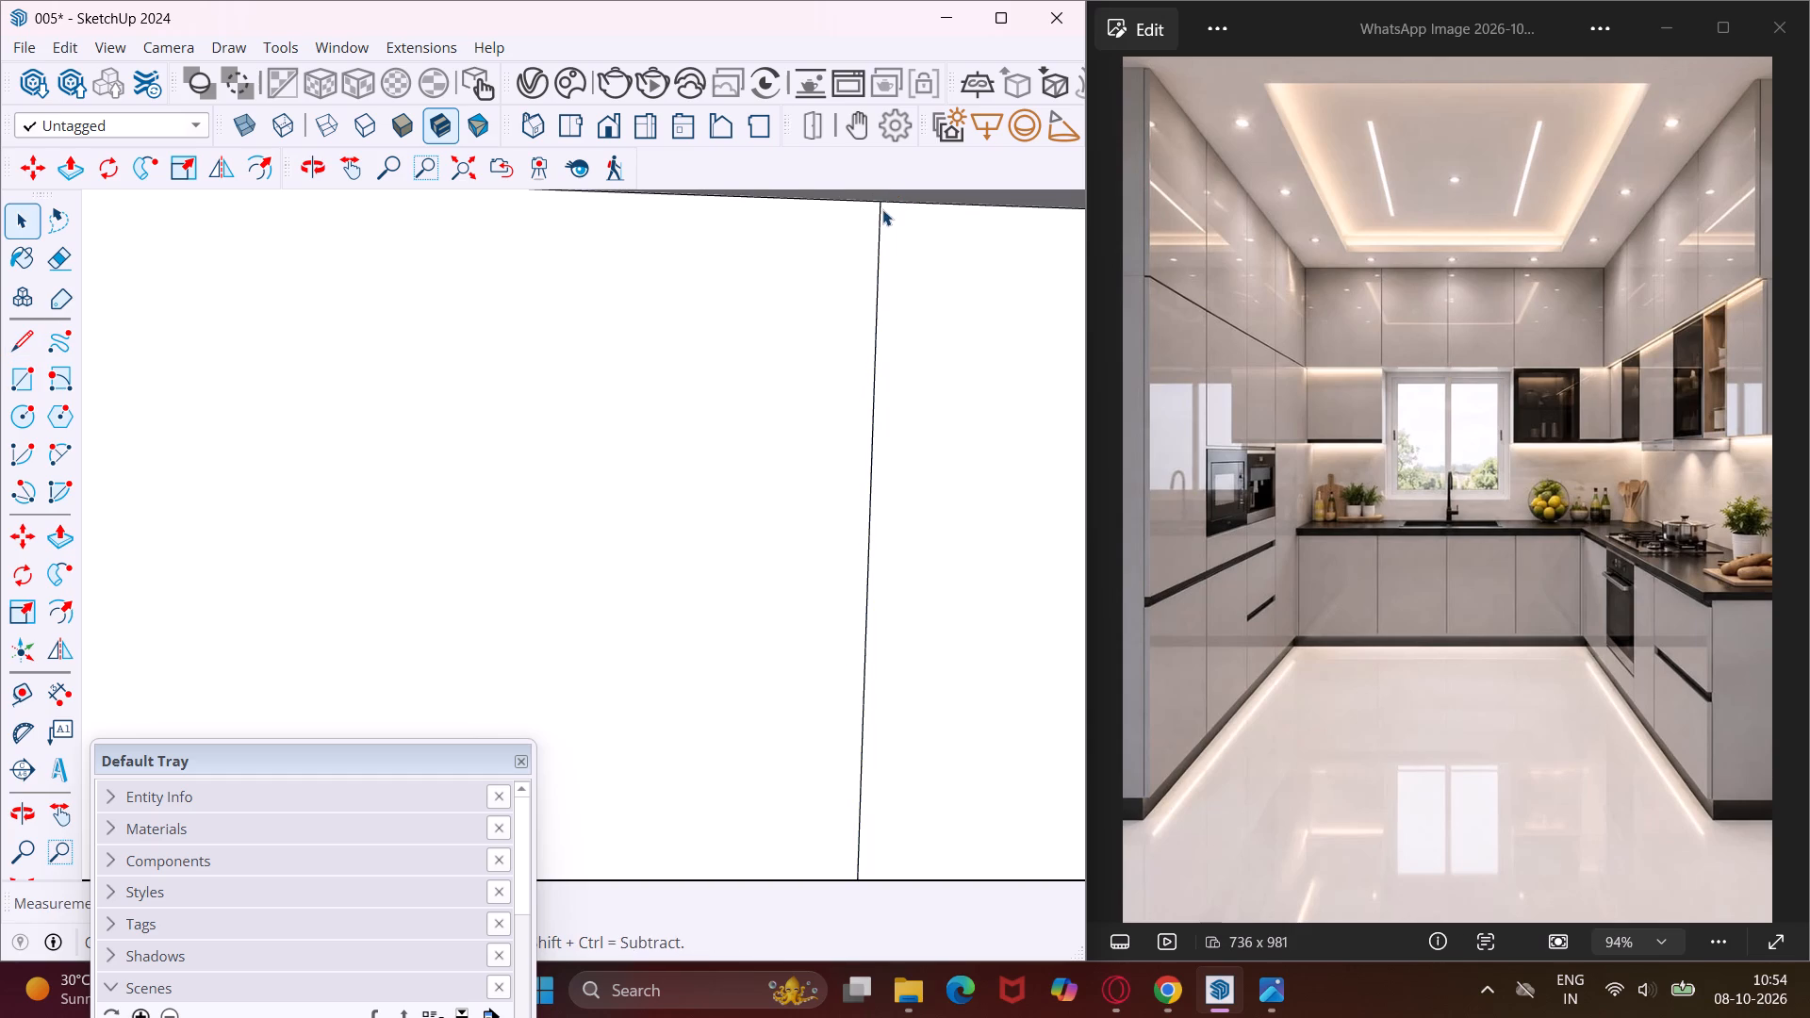
Copy the vertical division line along the red axis toward the tall units and shift the copy slightly further to place the middle division.
scroll(877, 233, "down", 16)
scroll(867, 340, "down", 10)
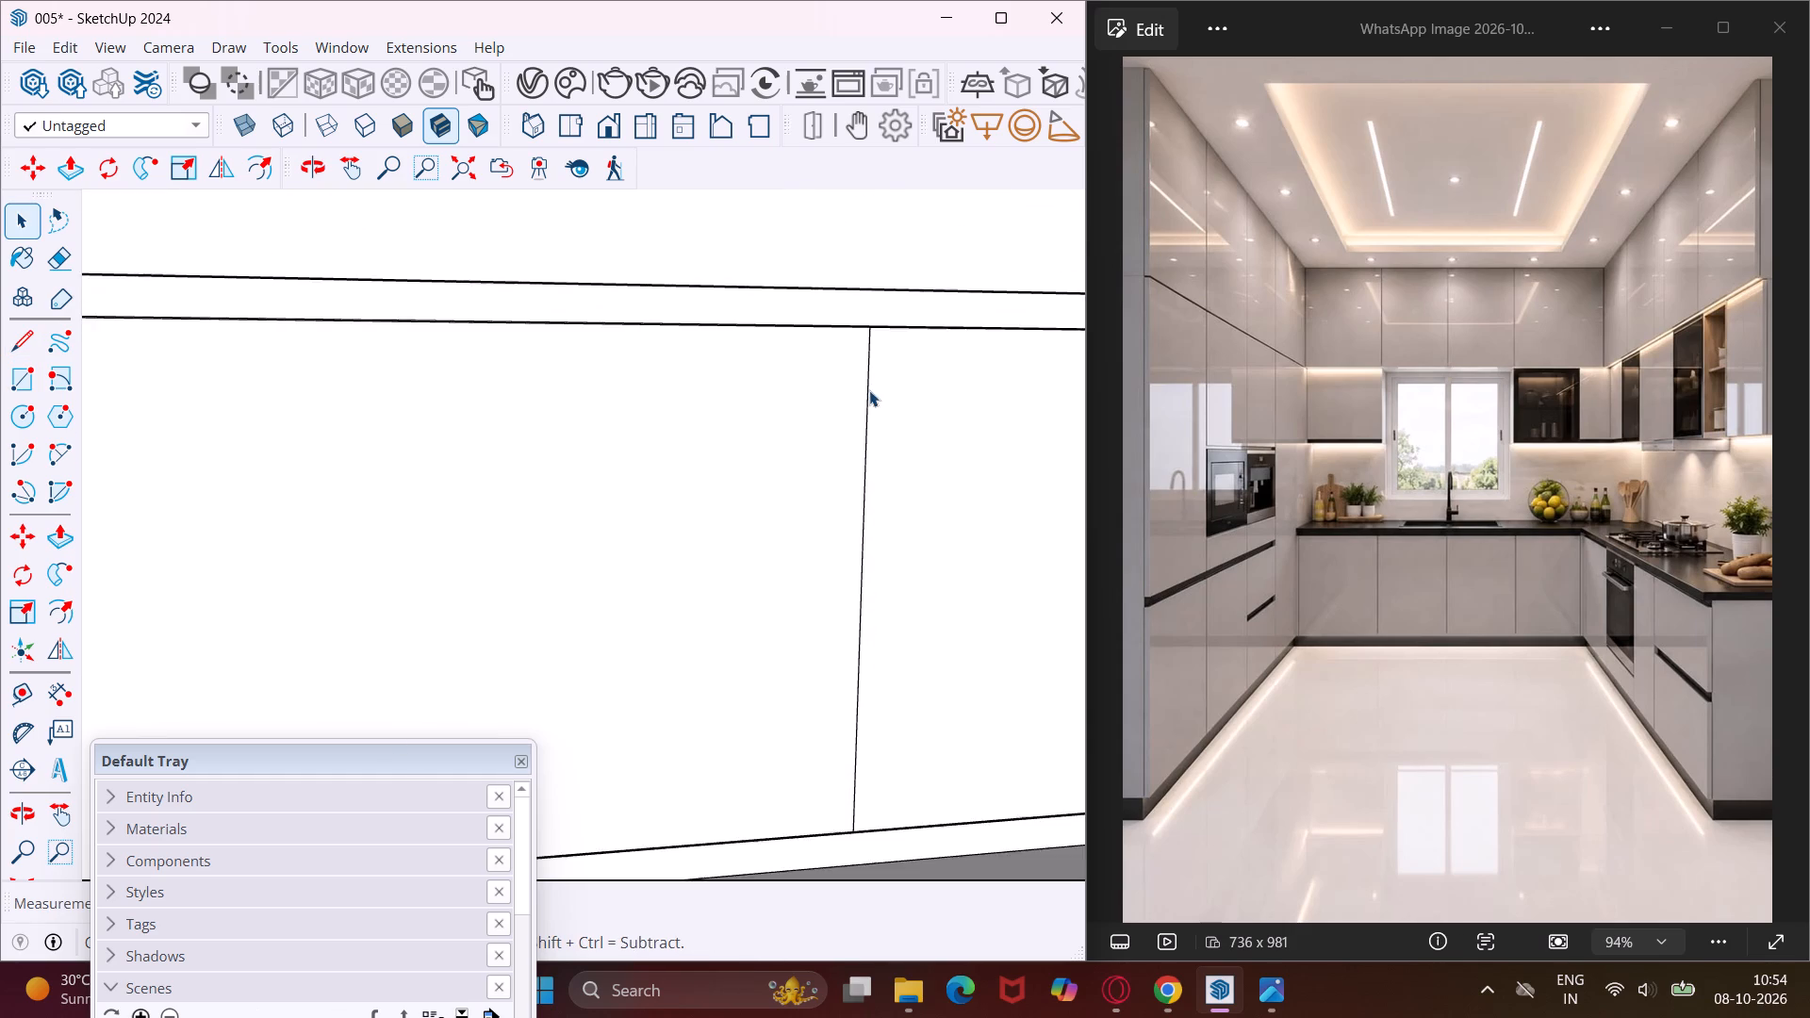
scroll(869, 390, "down", 12)
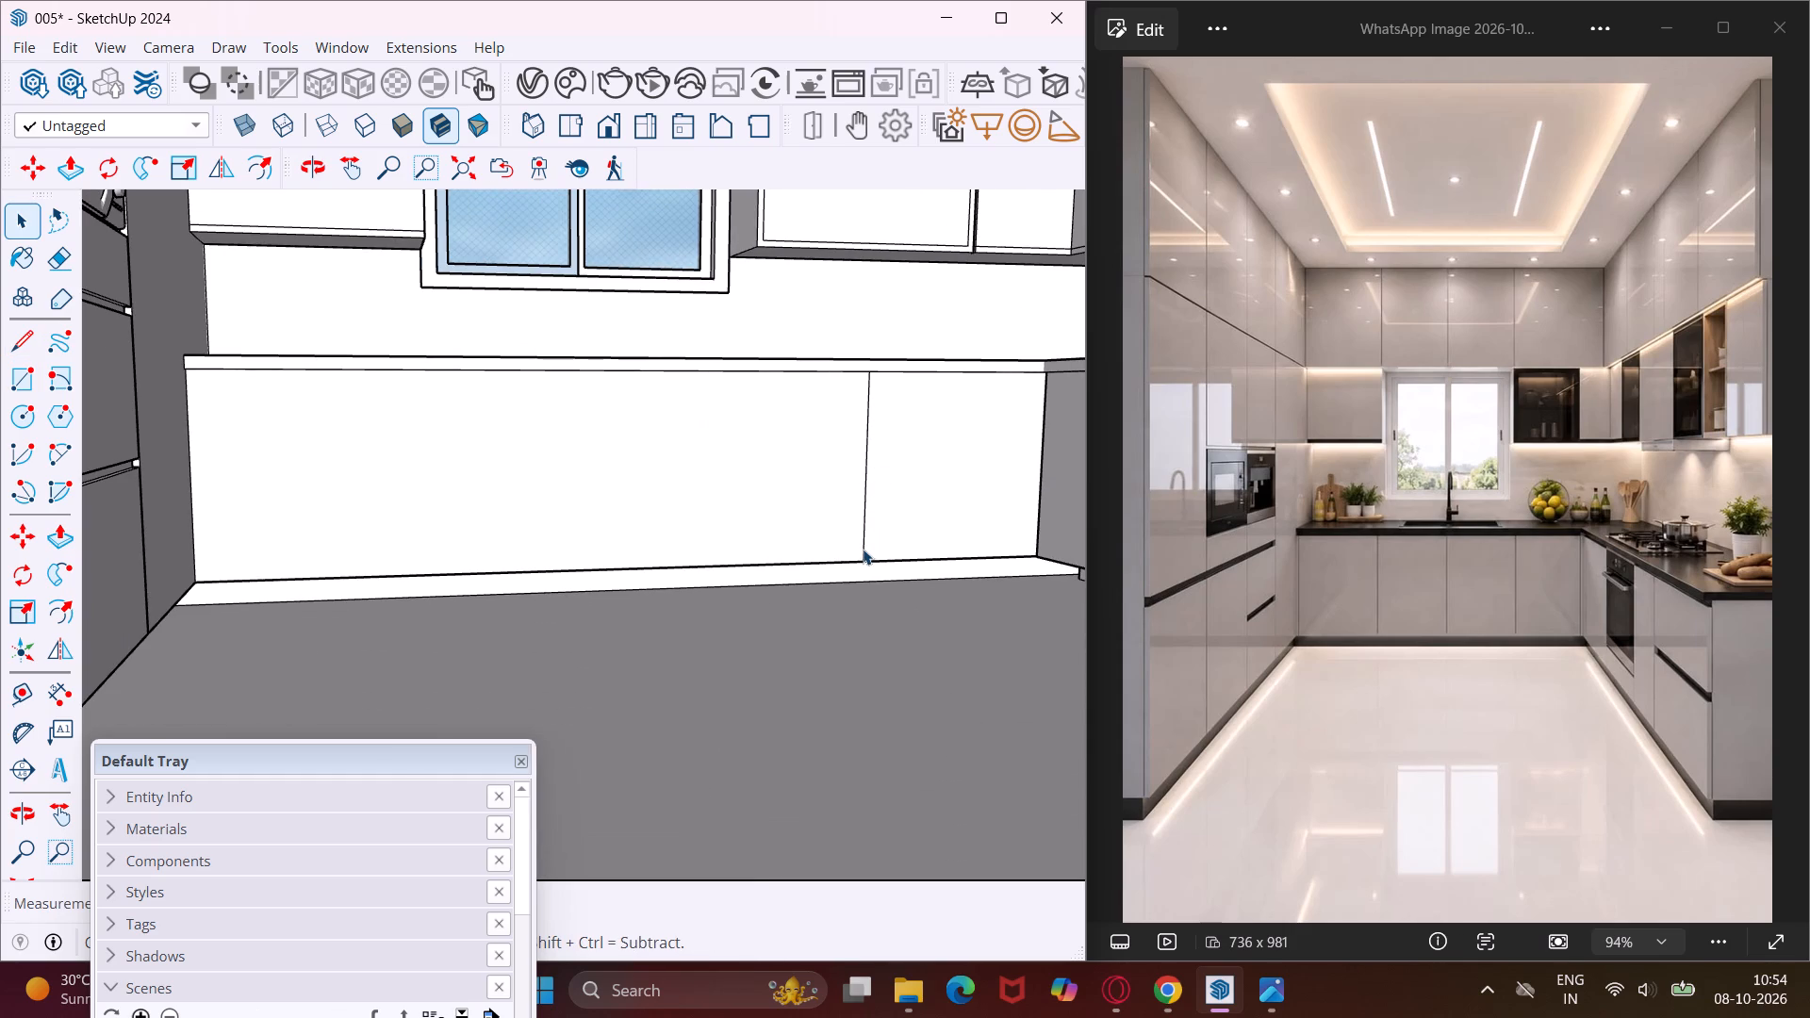
left_click(863, 549)
key("m")
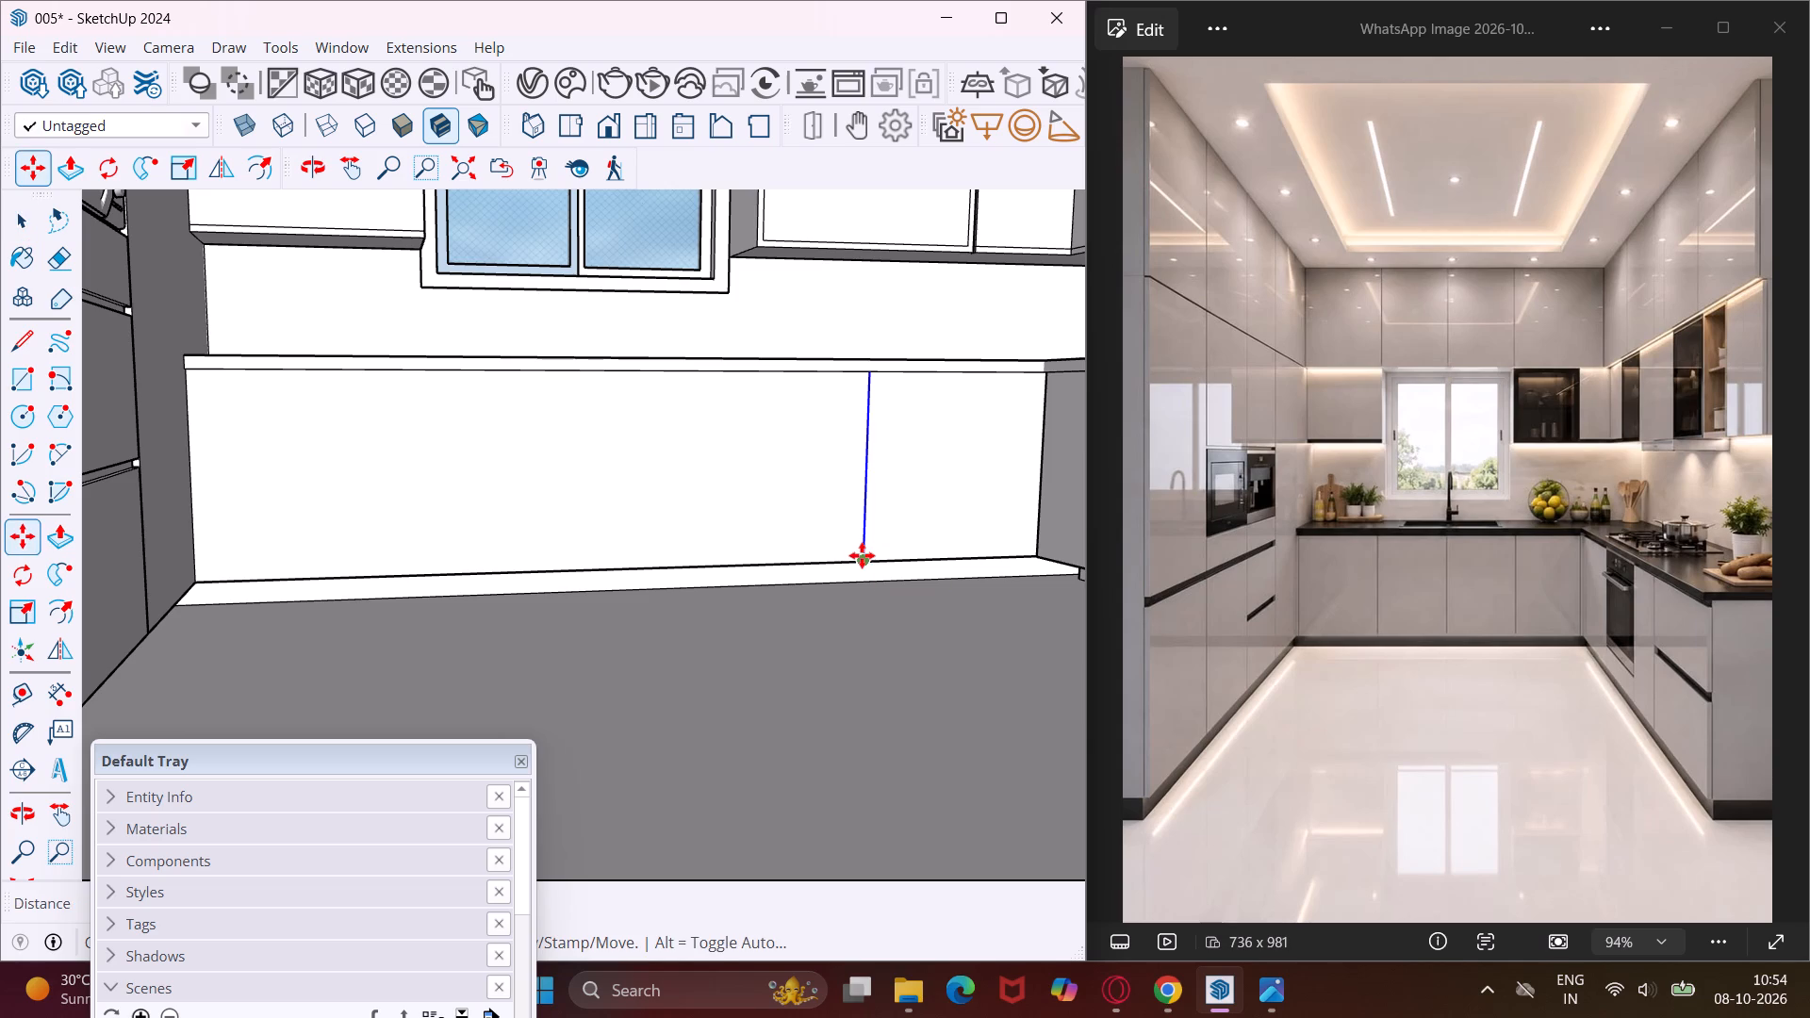
left_click(862, 563)
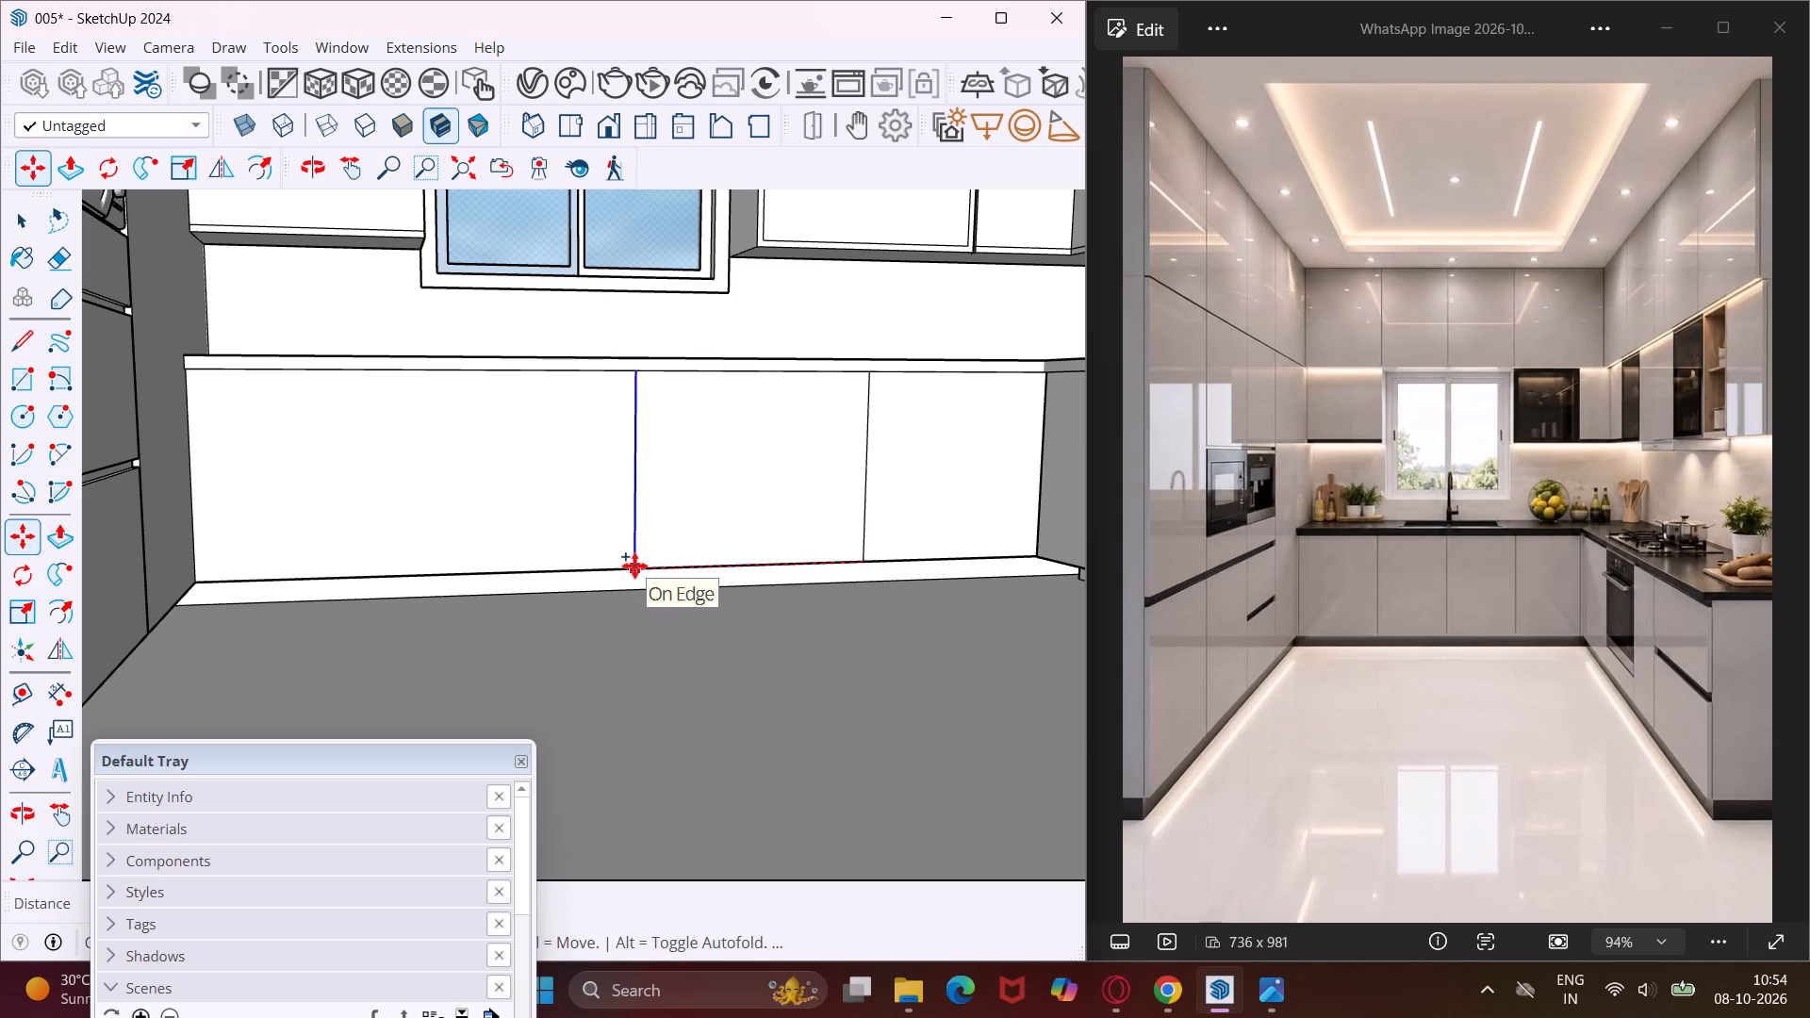
left_click(688, 572)
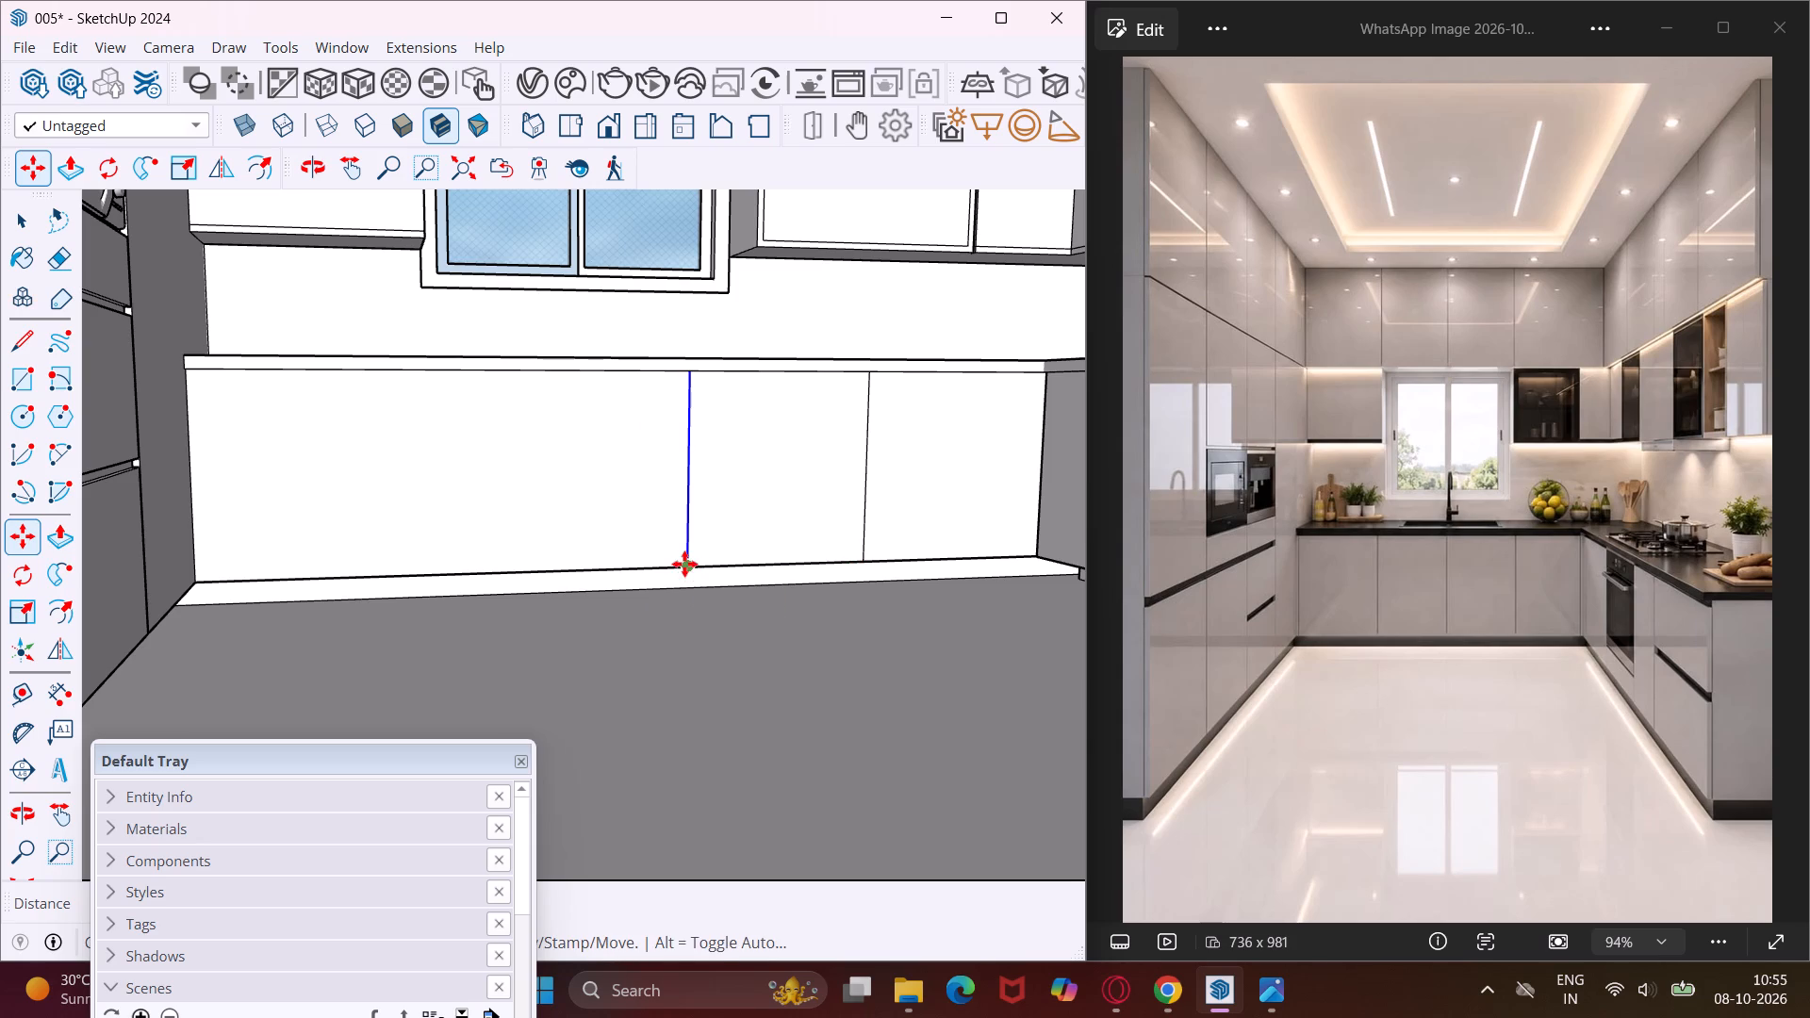
left_click(684, 564)
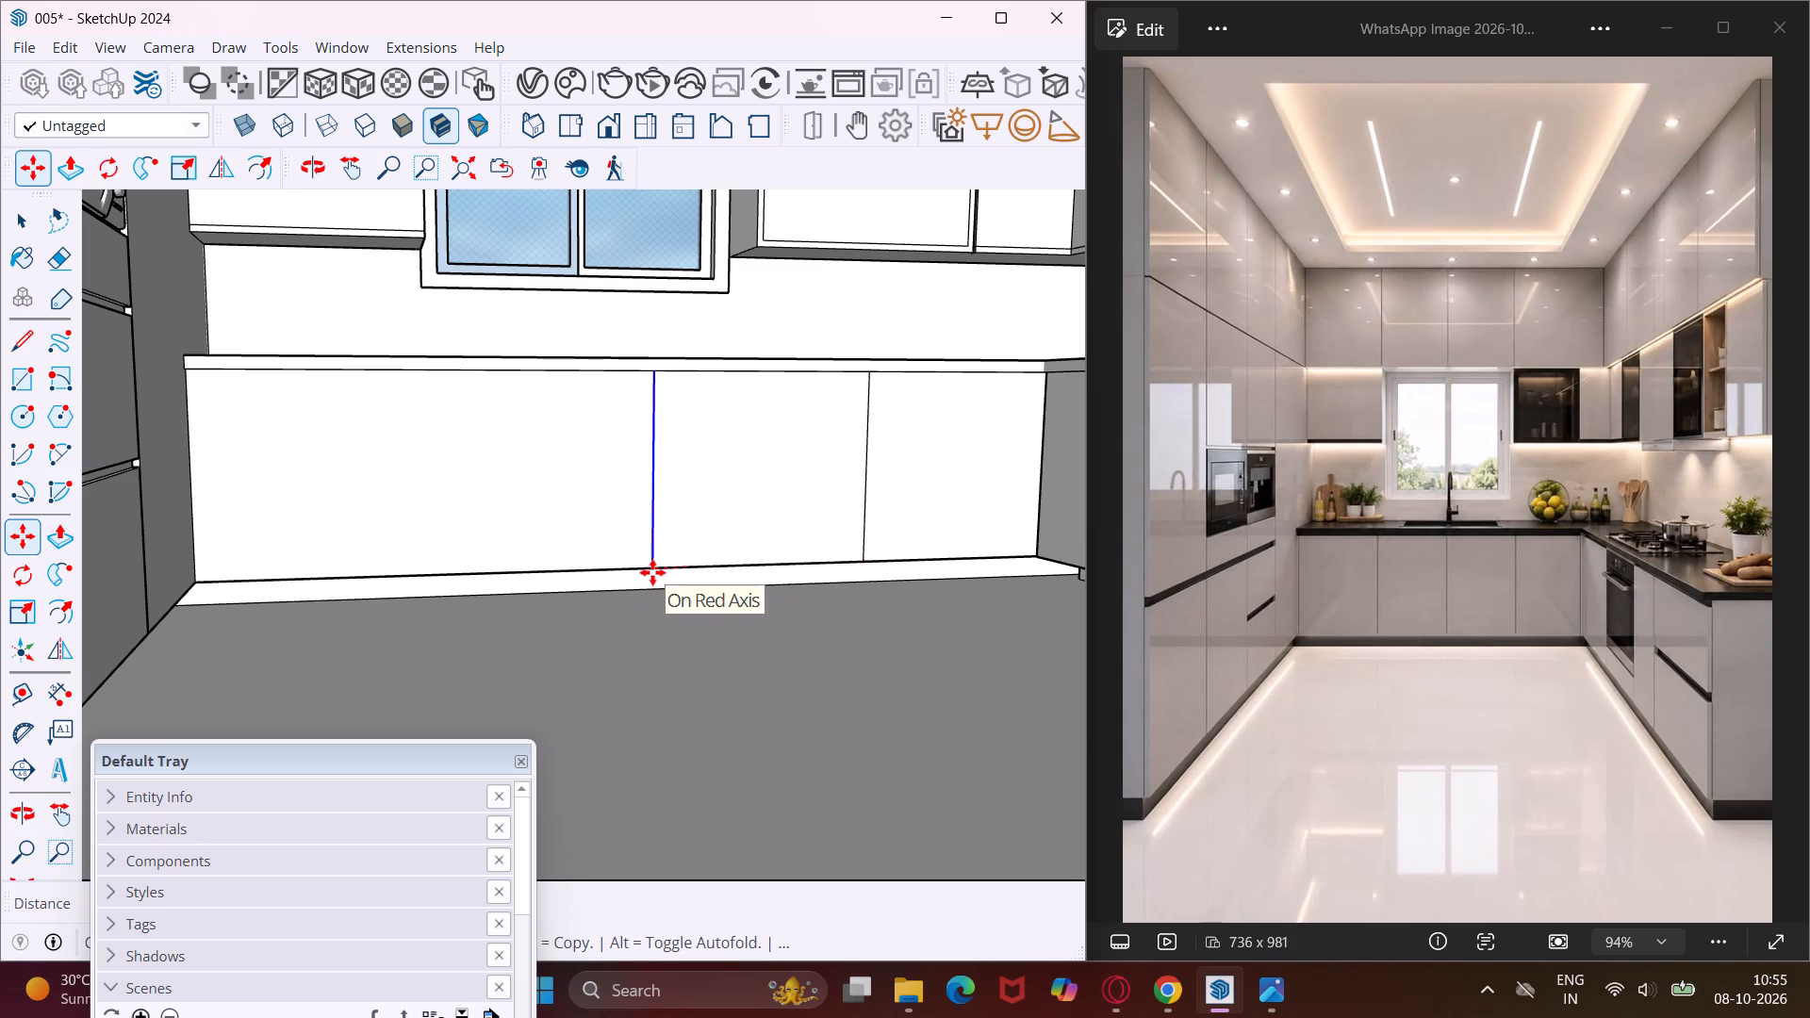
left_click(652, 572)
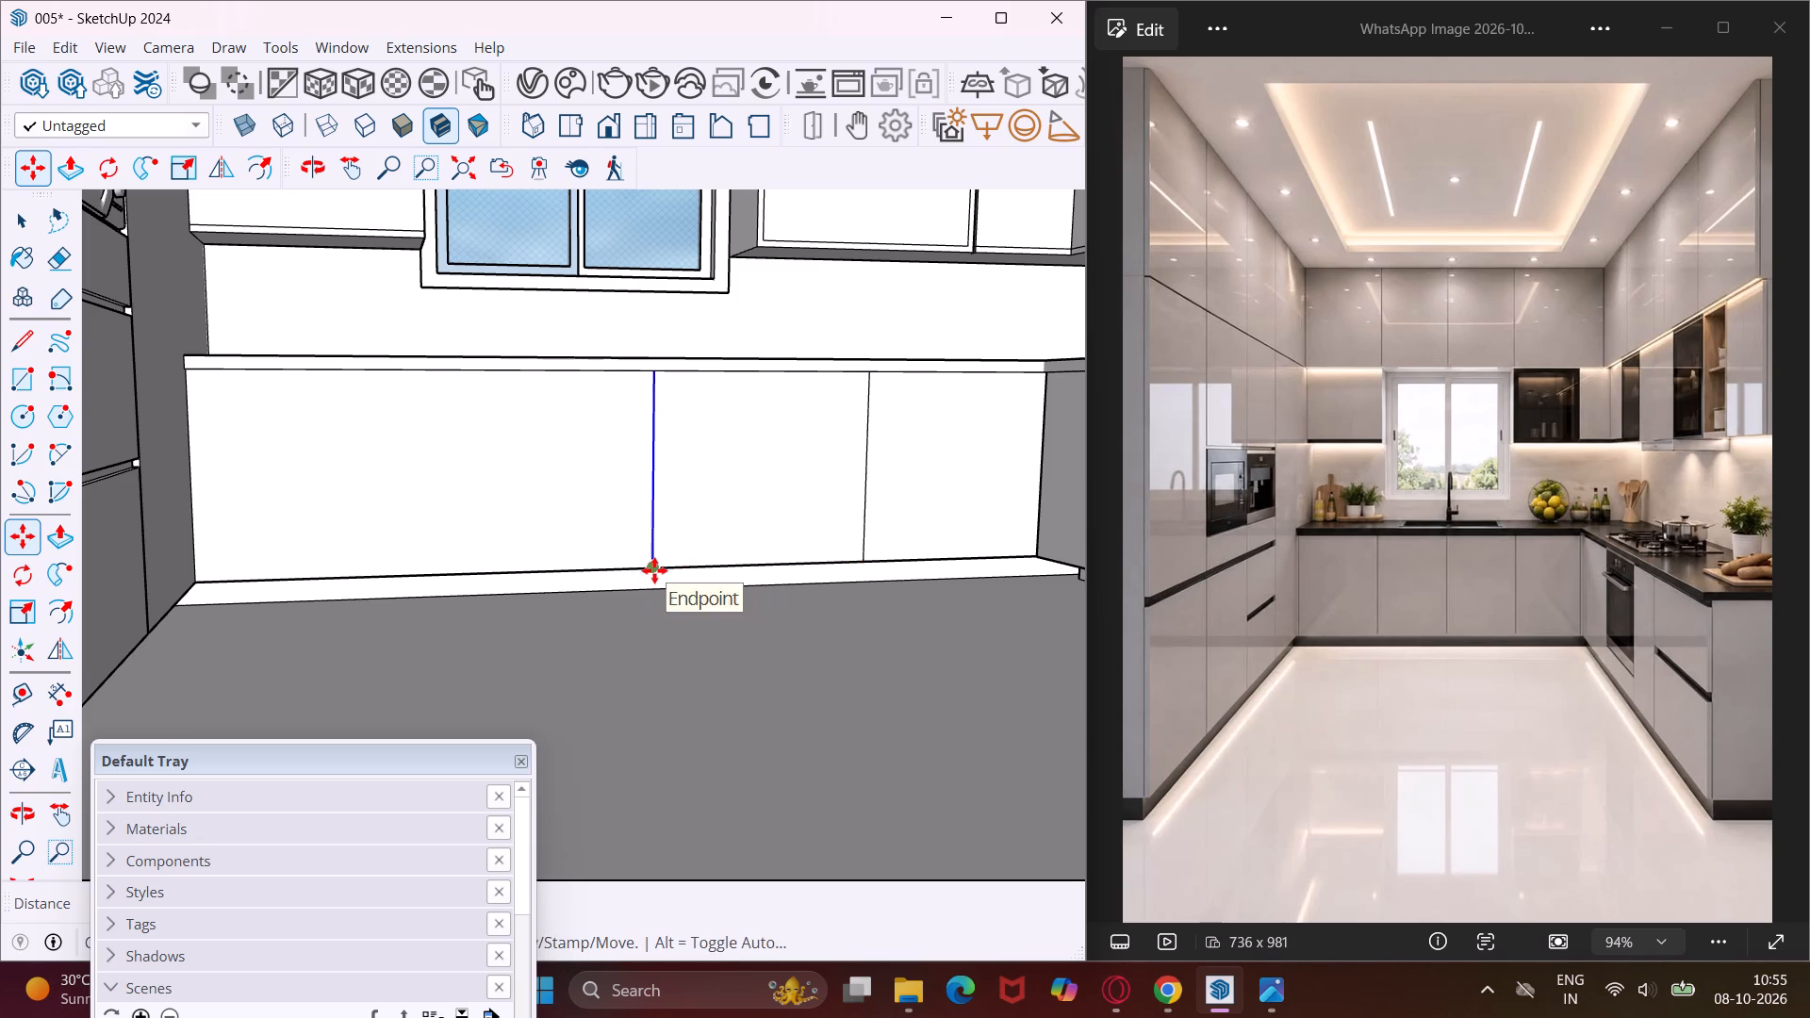
Copy the middle division line along the red axis toward the tall units to mark the third division.
left_click(654, 568)
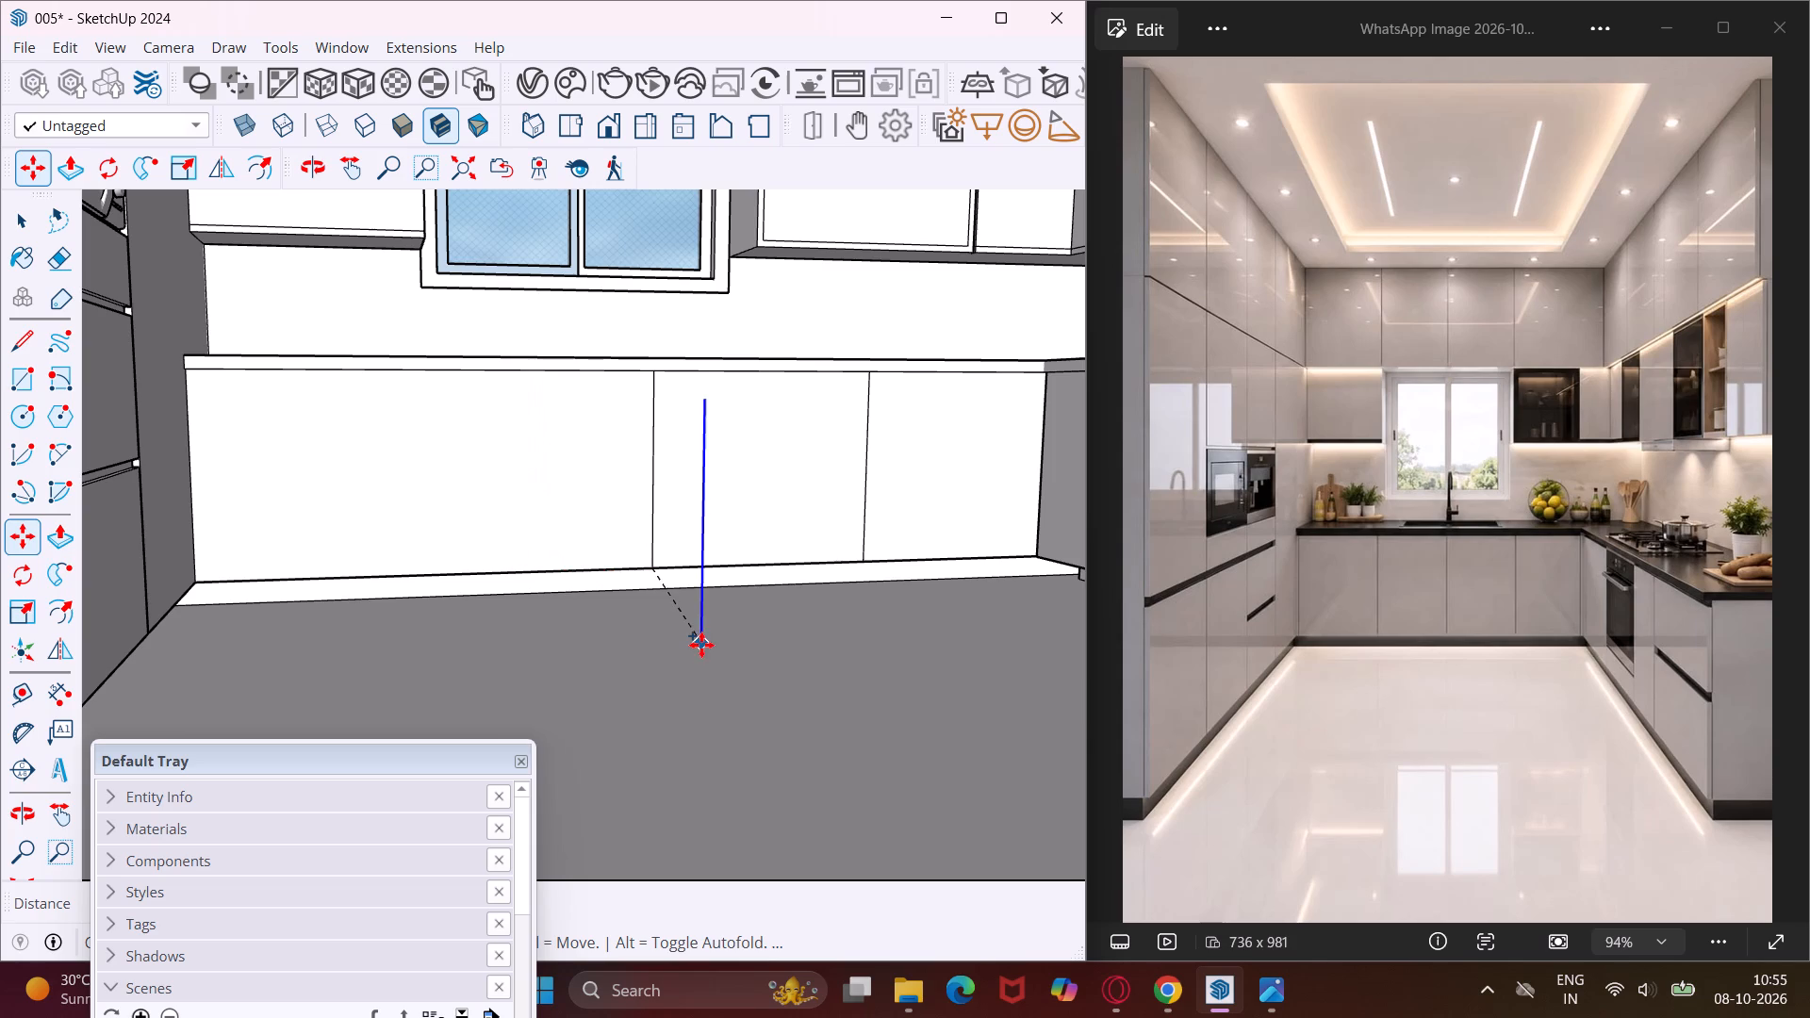
left_click(441, 574)
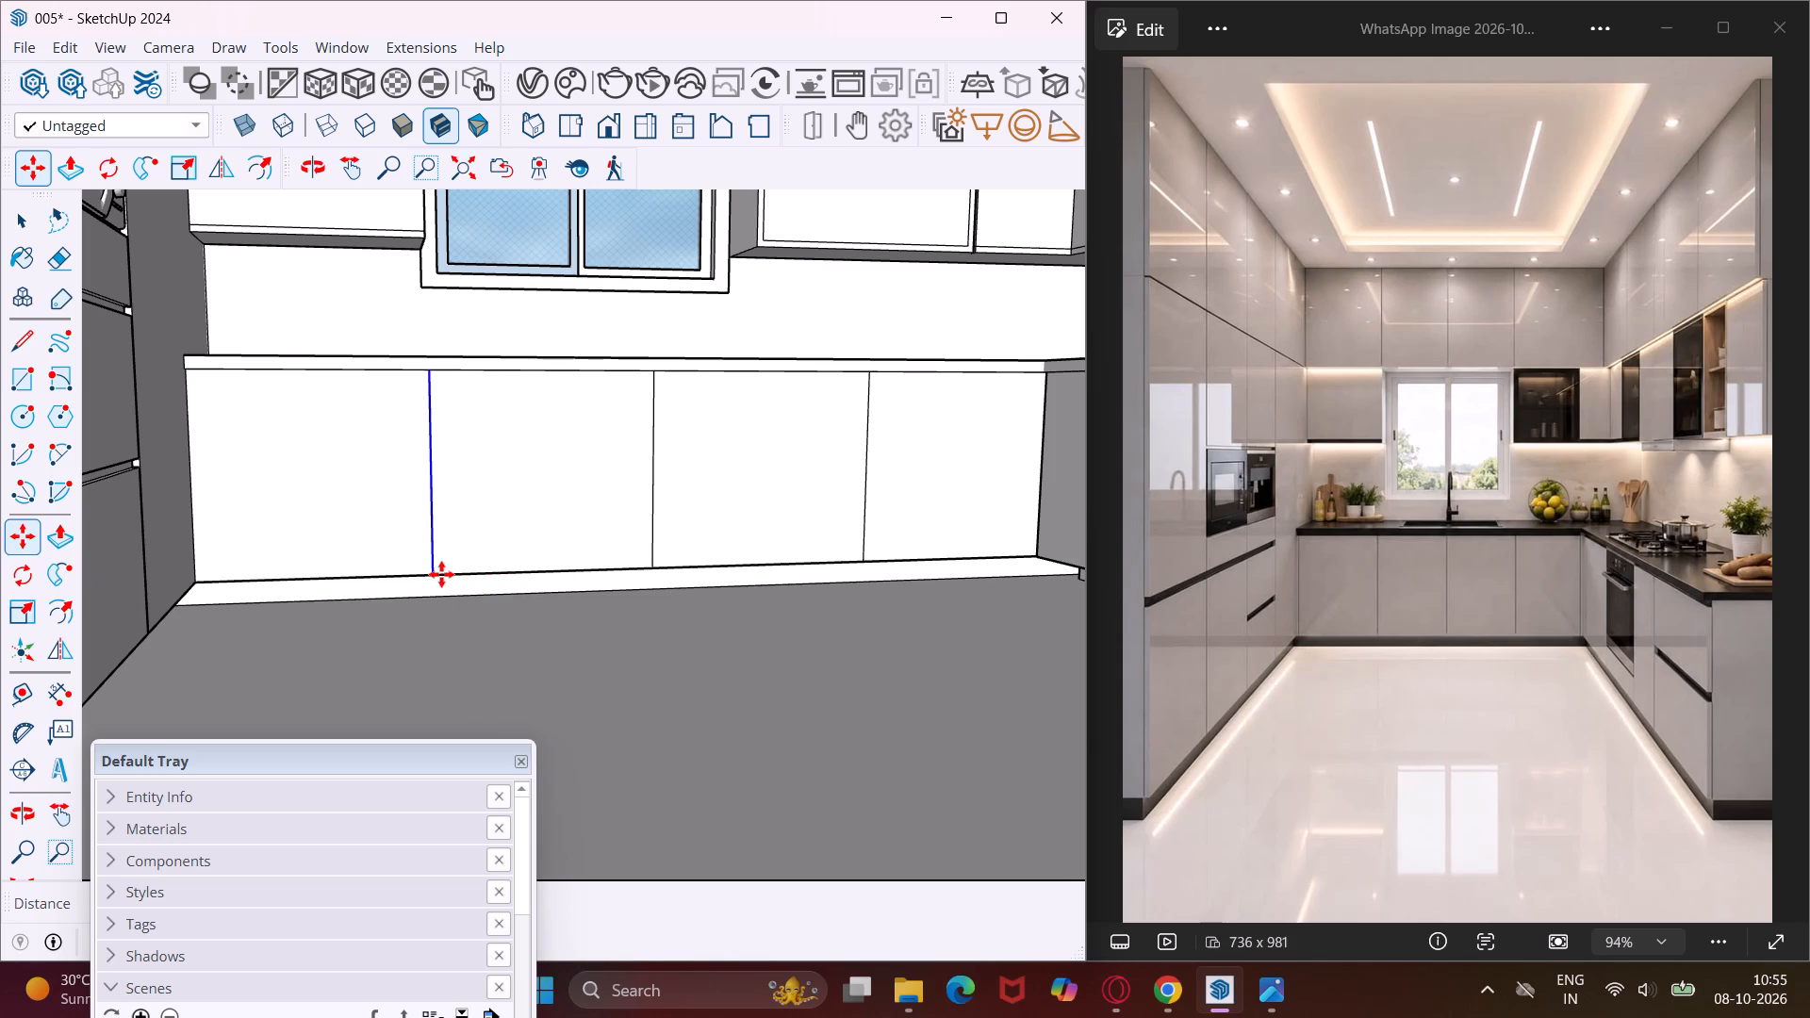
Copy the division line nearest the tall units 0.4" toward the hob run to form a door gap.
left_click(429, 572)
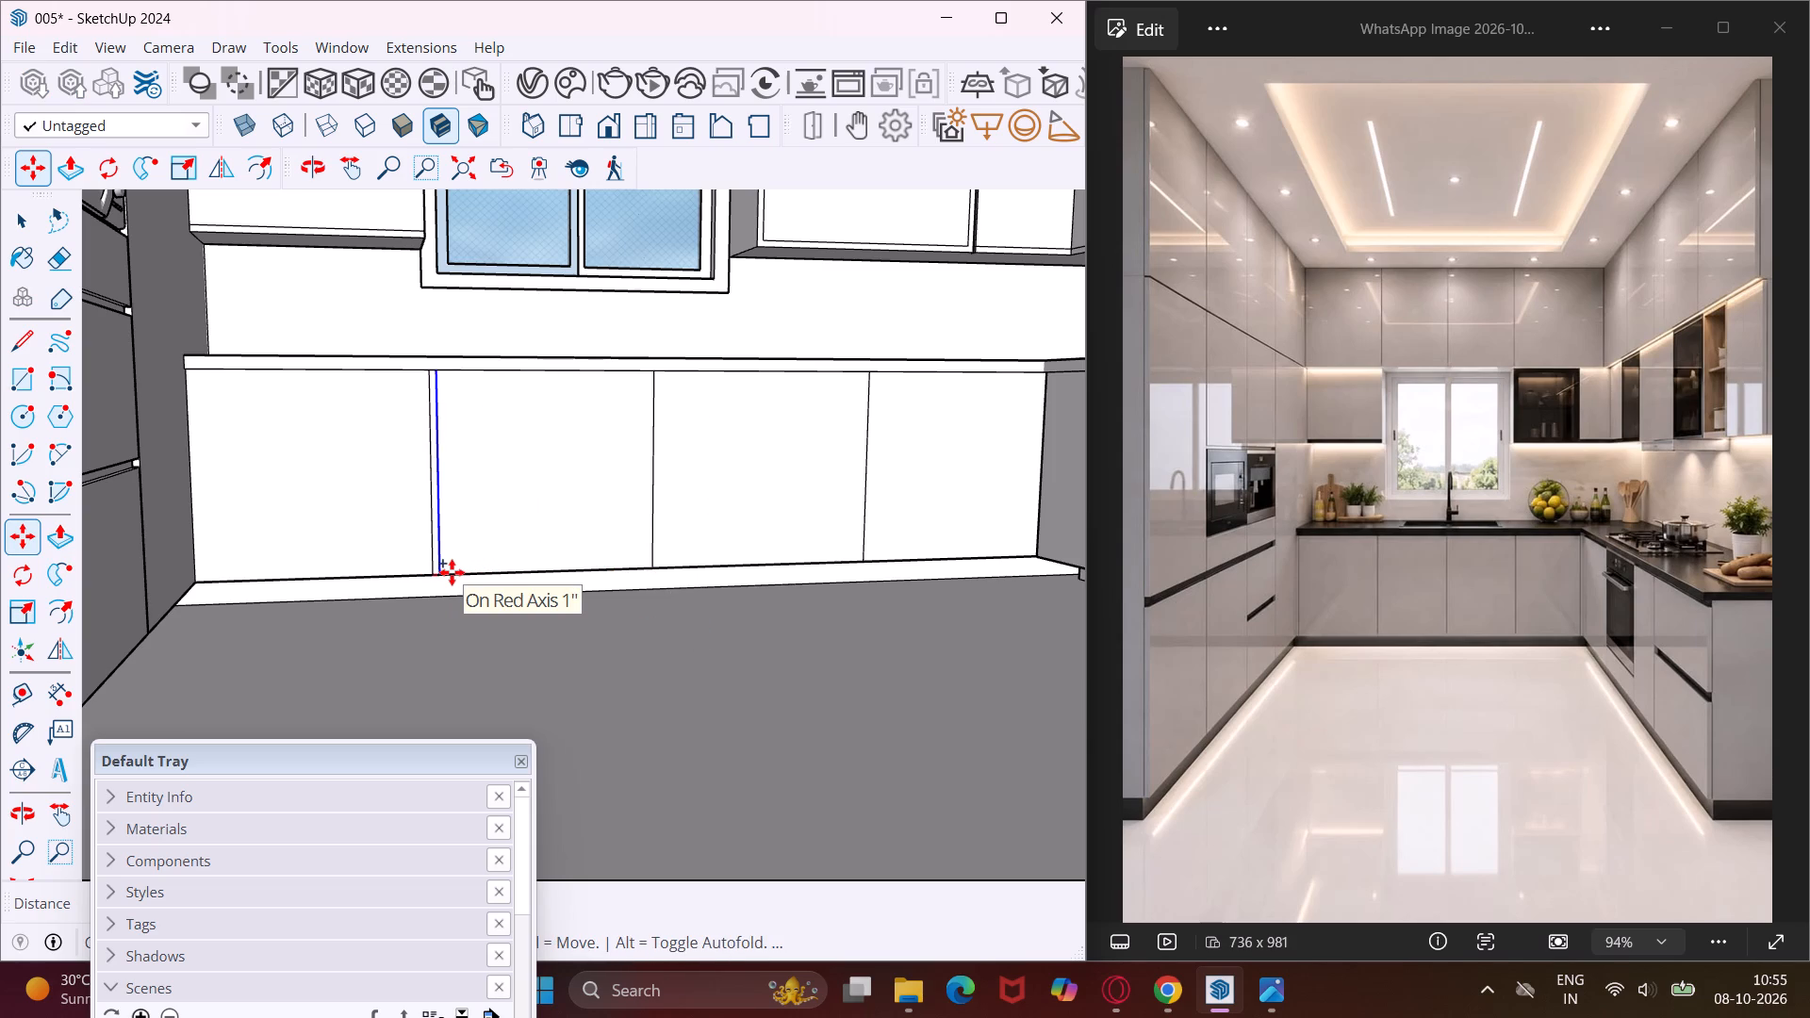
type(".4\"")
key("Return")
scroll(452, 572, "up", 6)
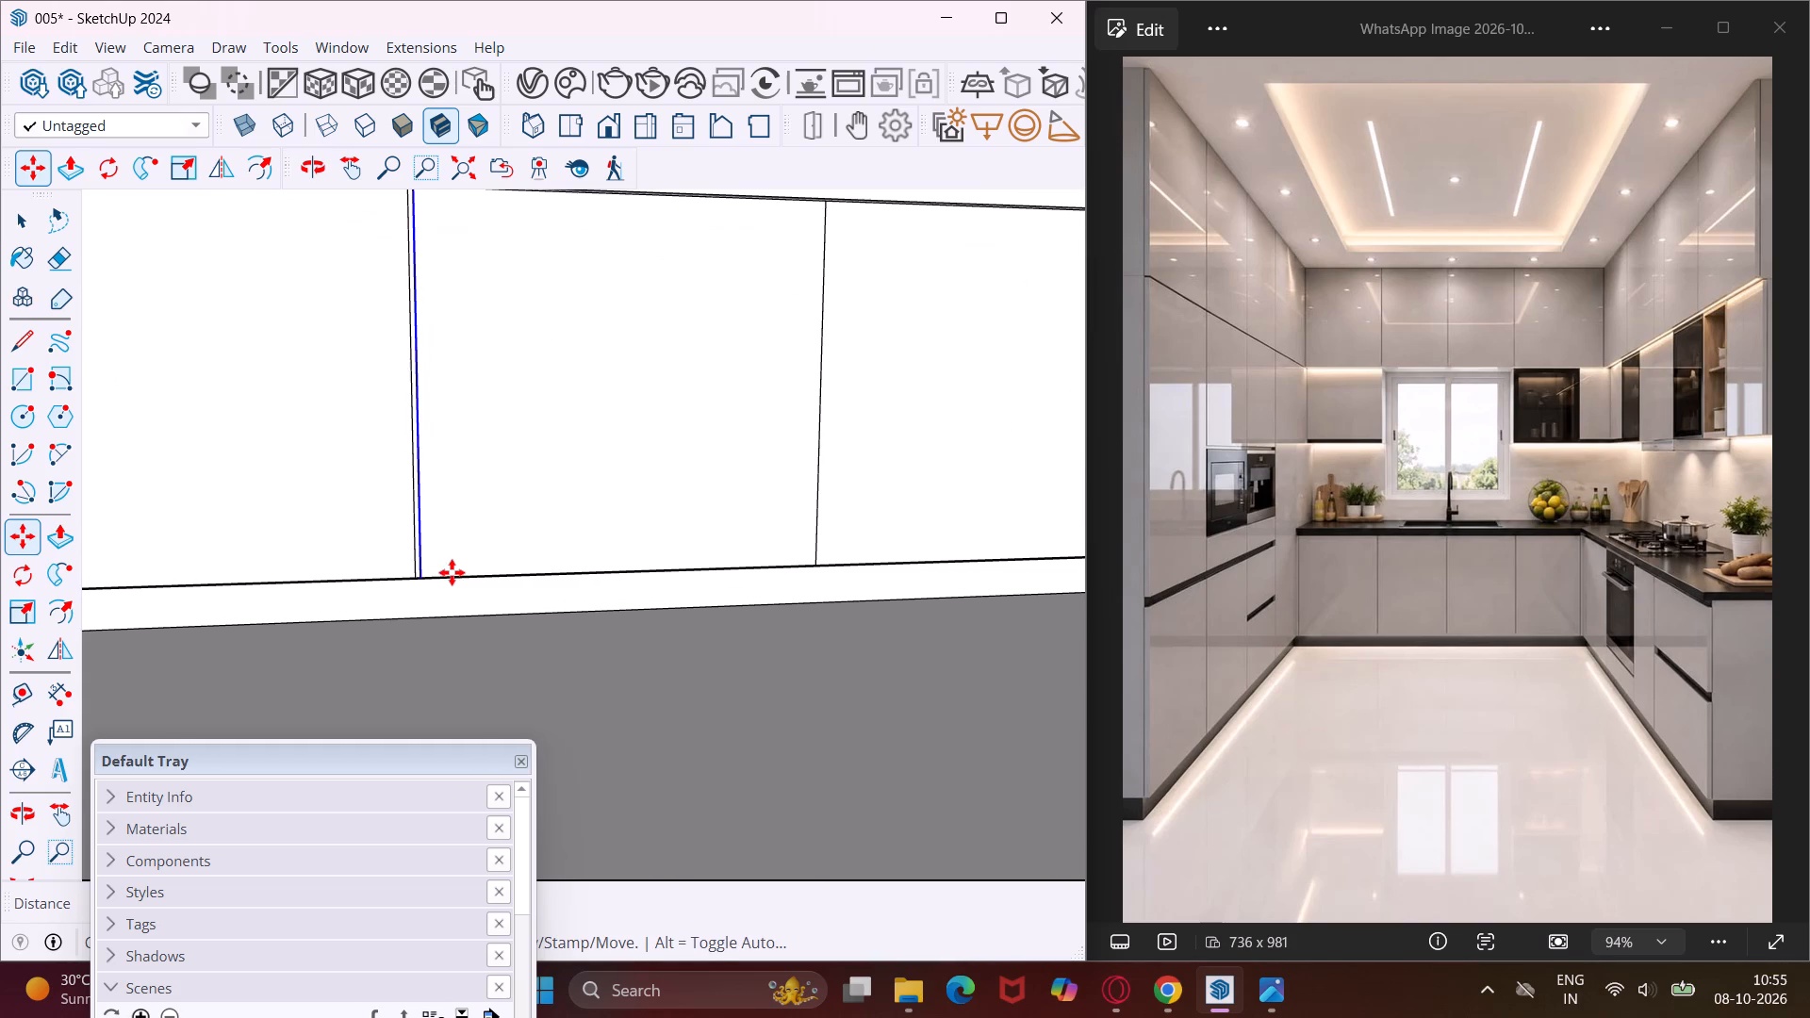
key("Escape")
key("space")
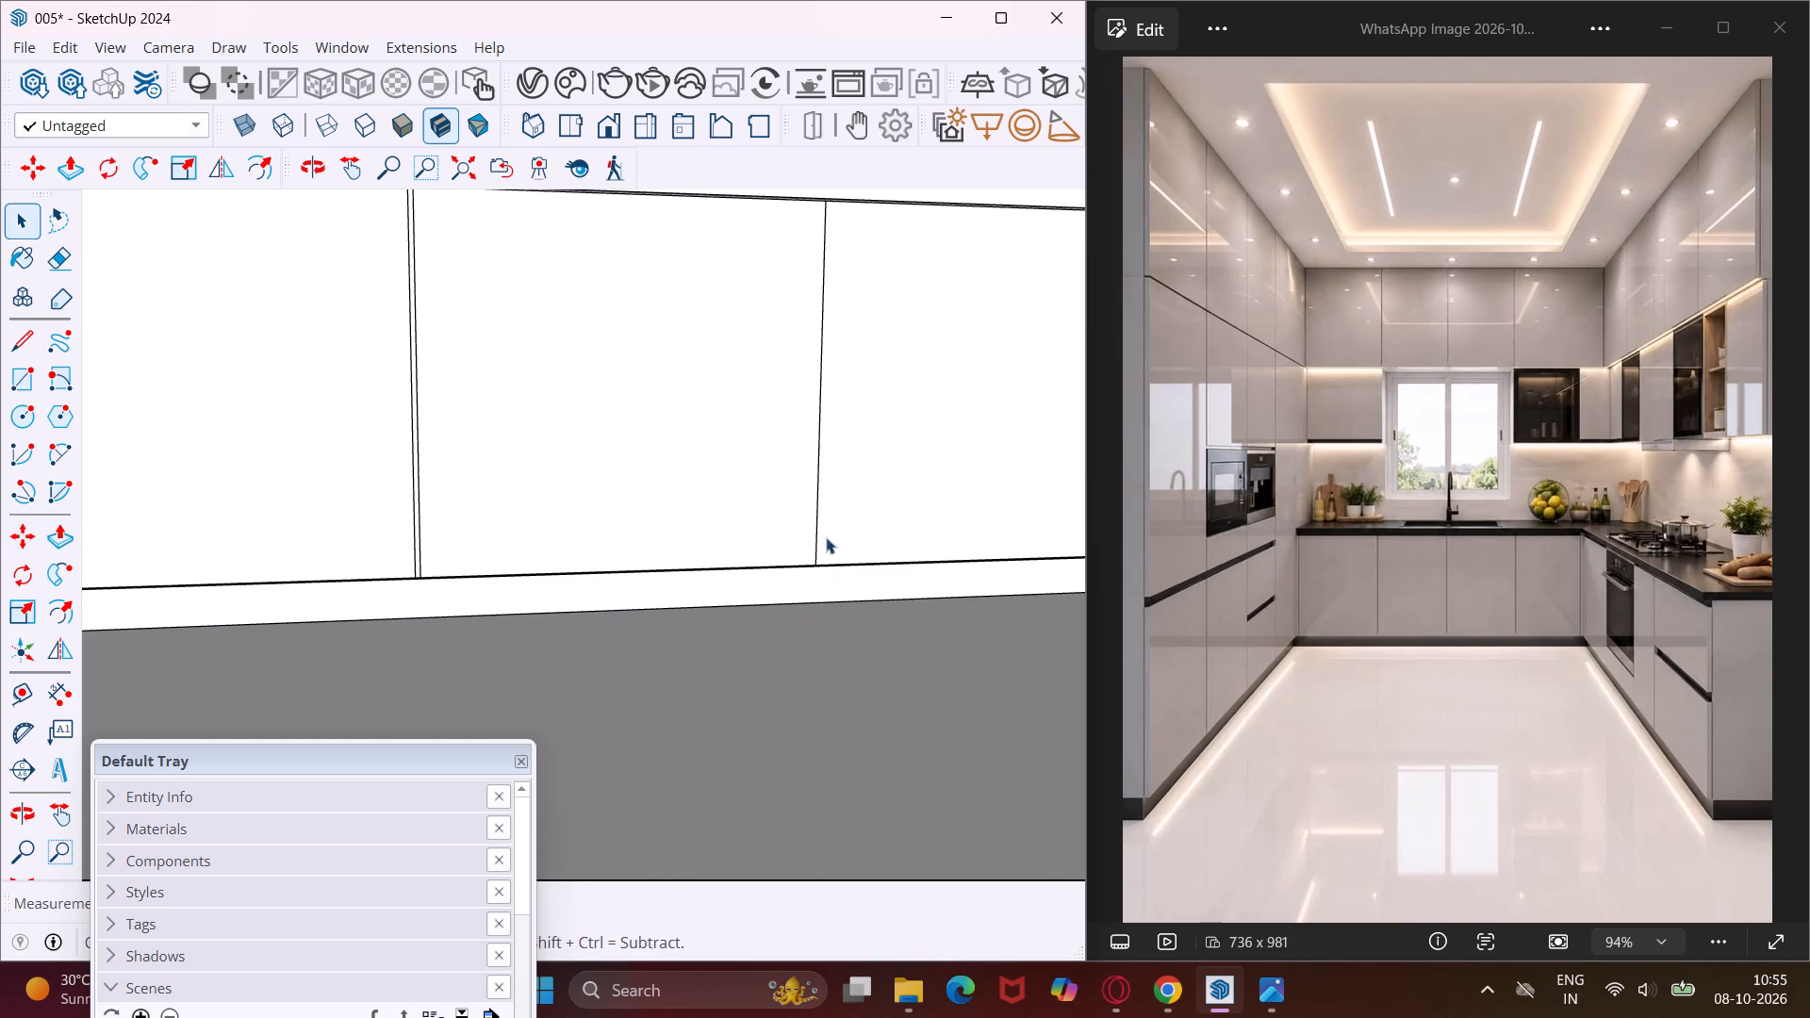
Copy the middle division line 0.4" toward the hob run to form the second door gap.
left_click(816, 534)
key("m")
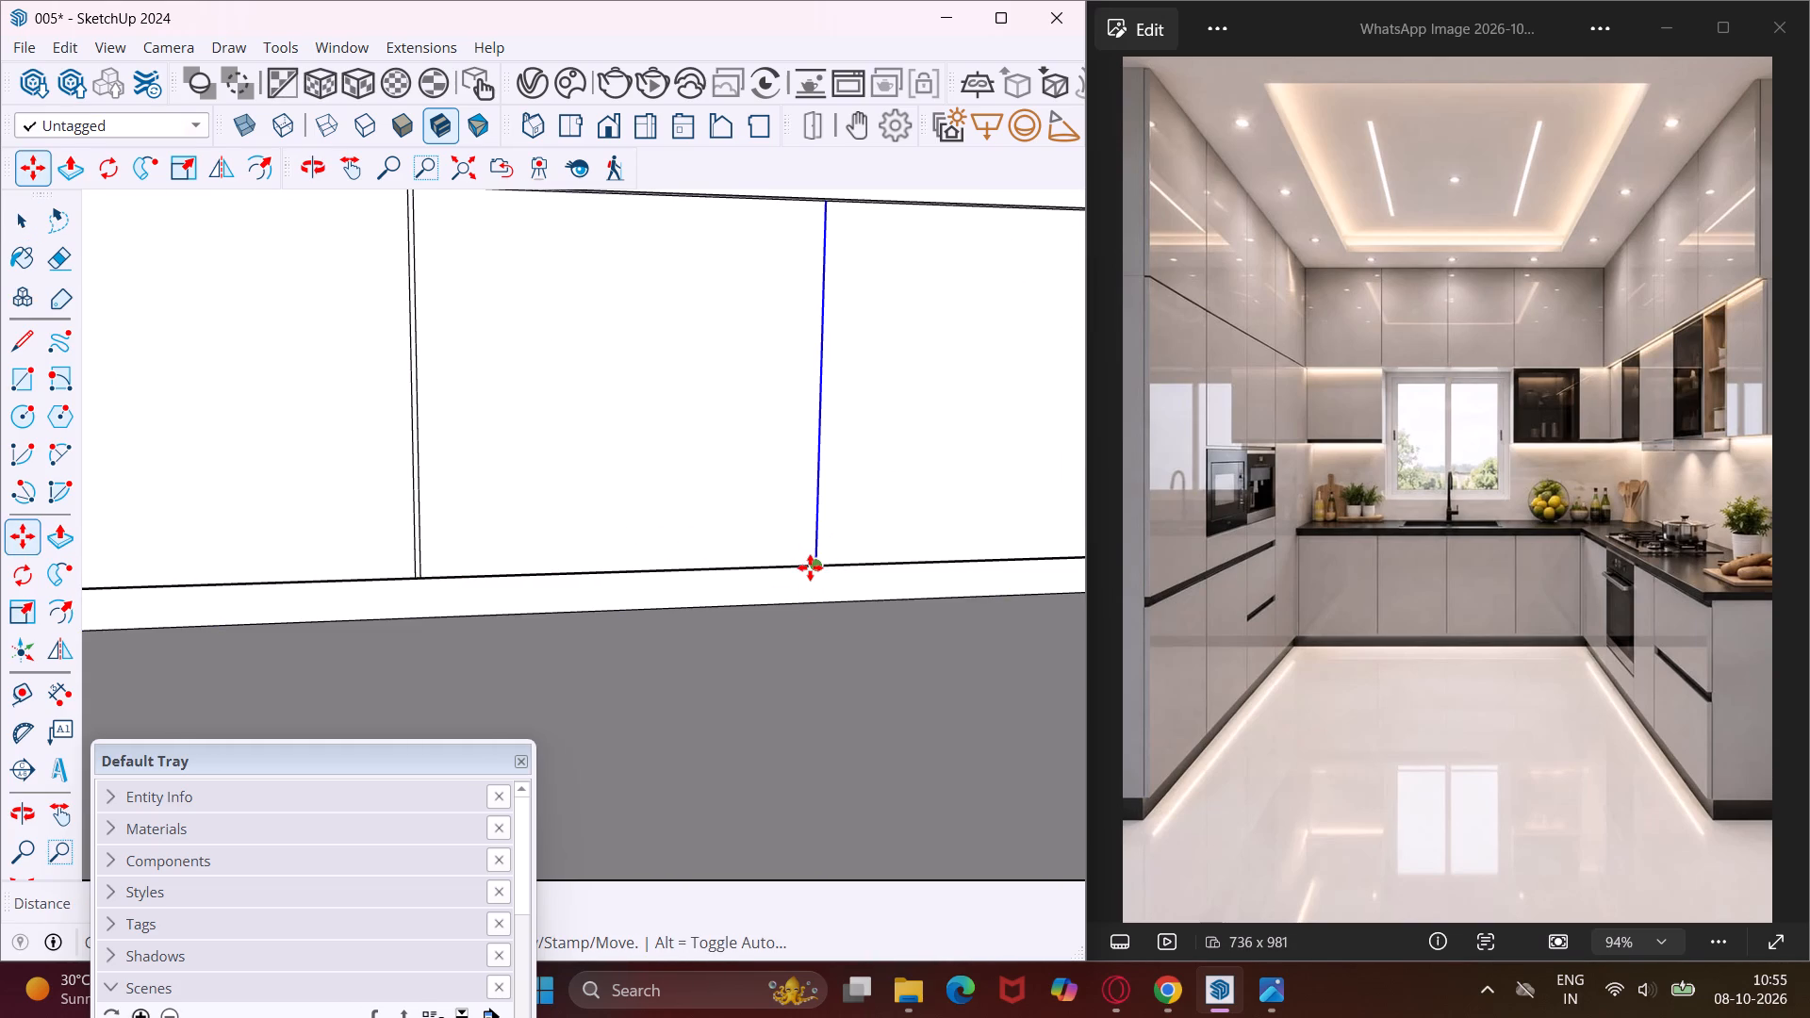
left_click(816, 569)
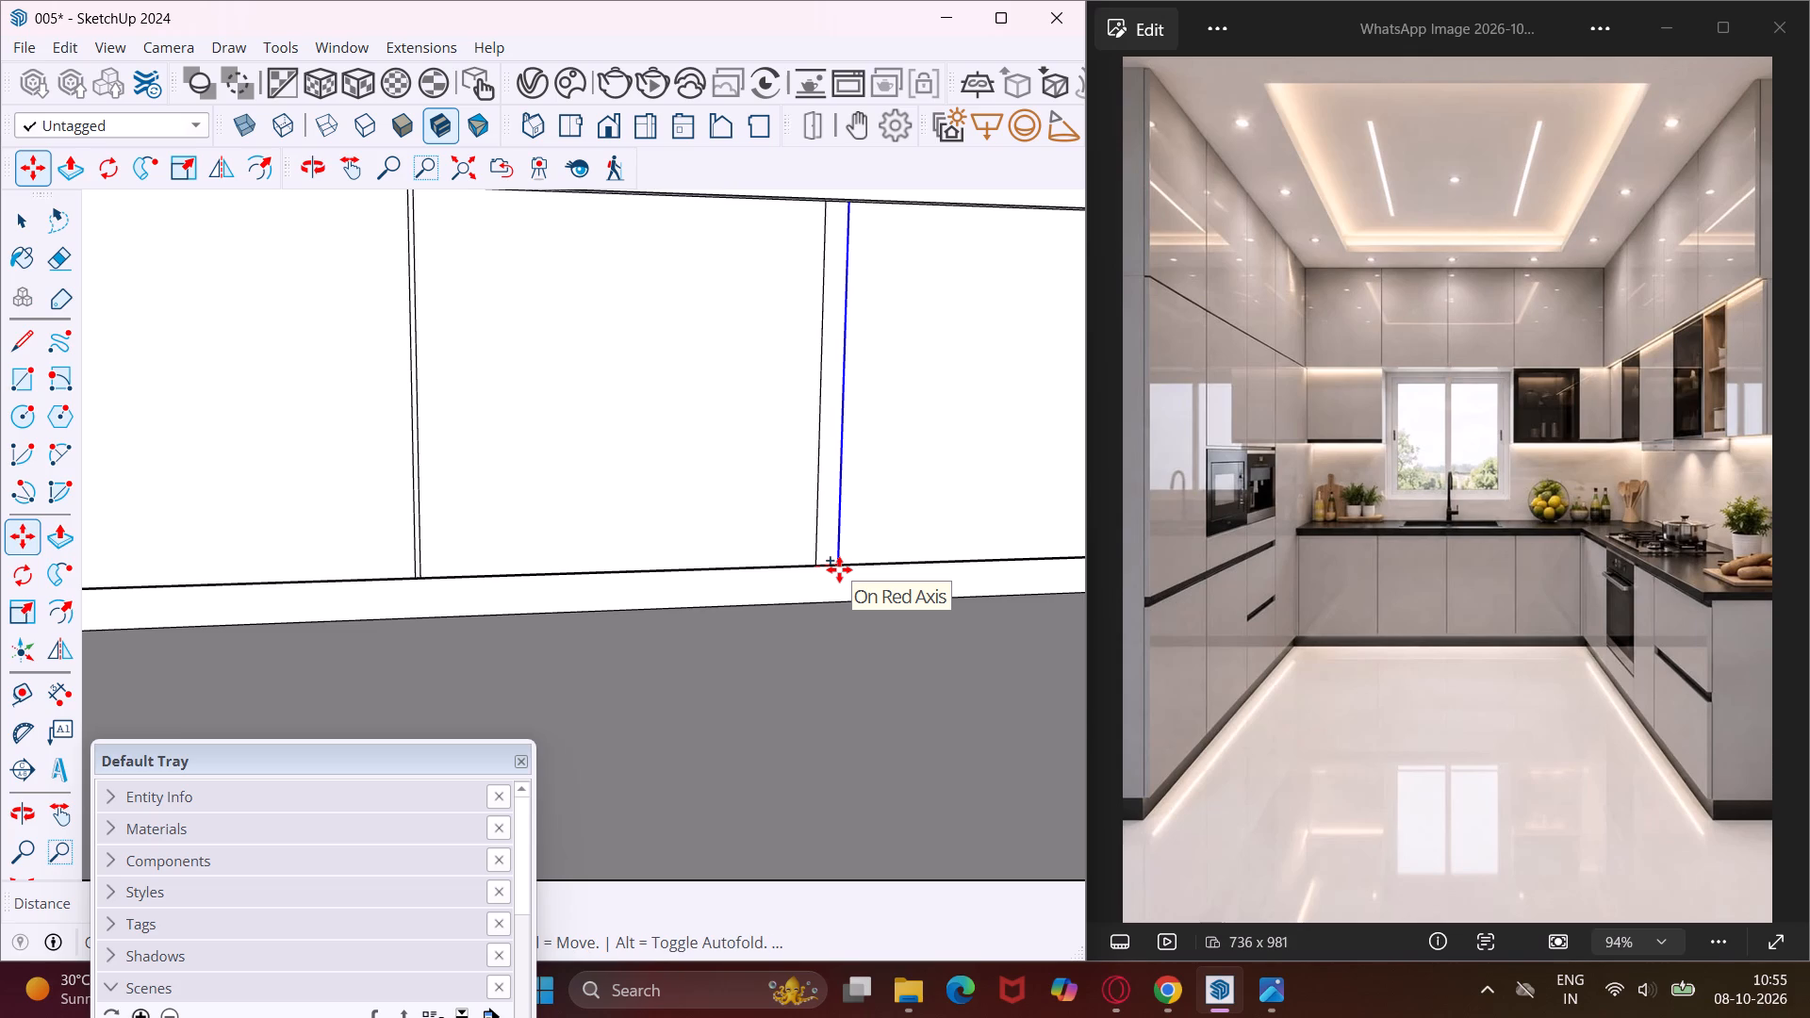
type(".4\"")
key("Return")
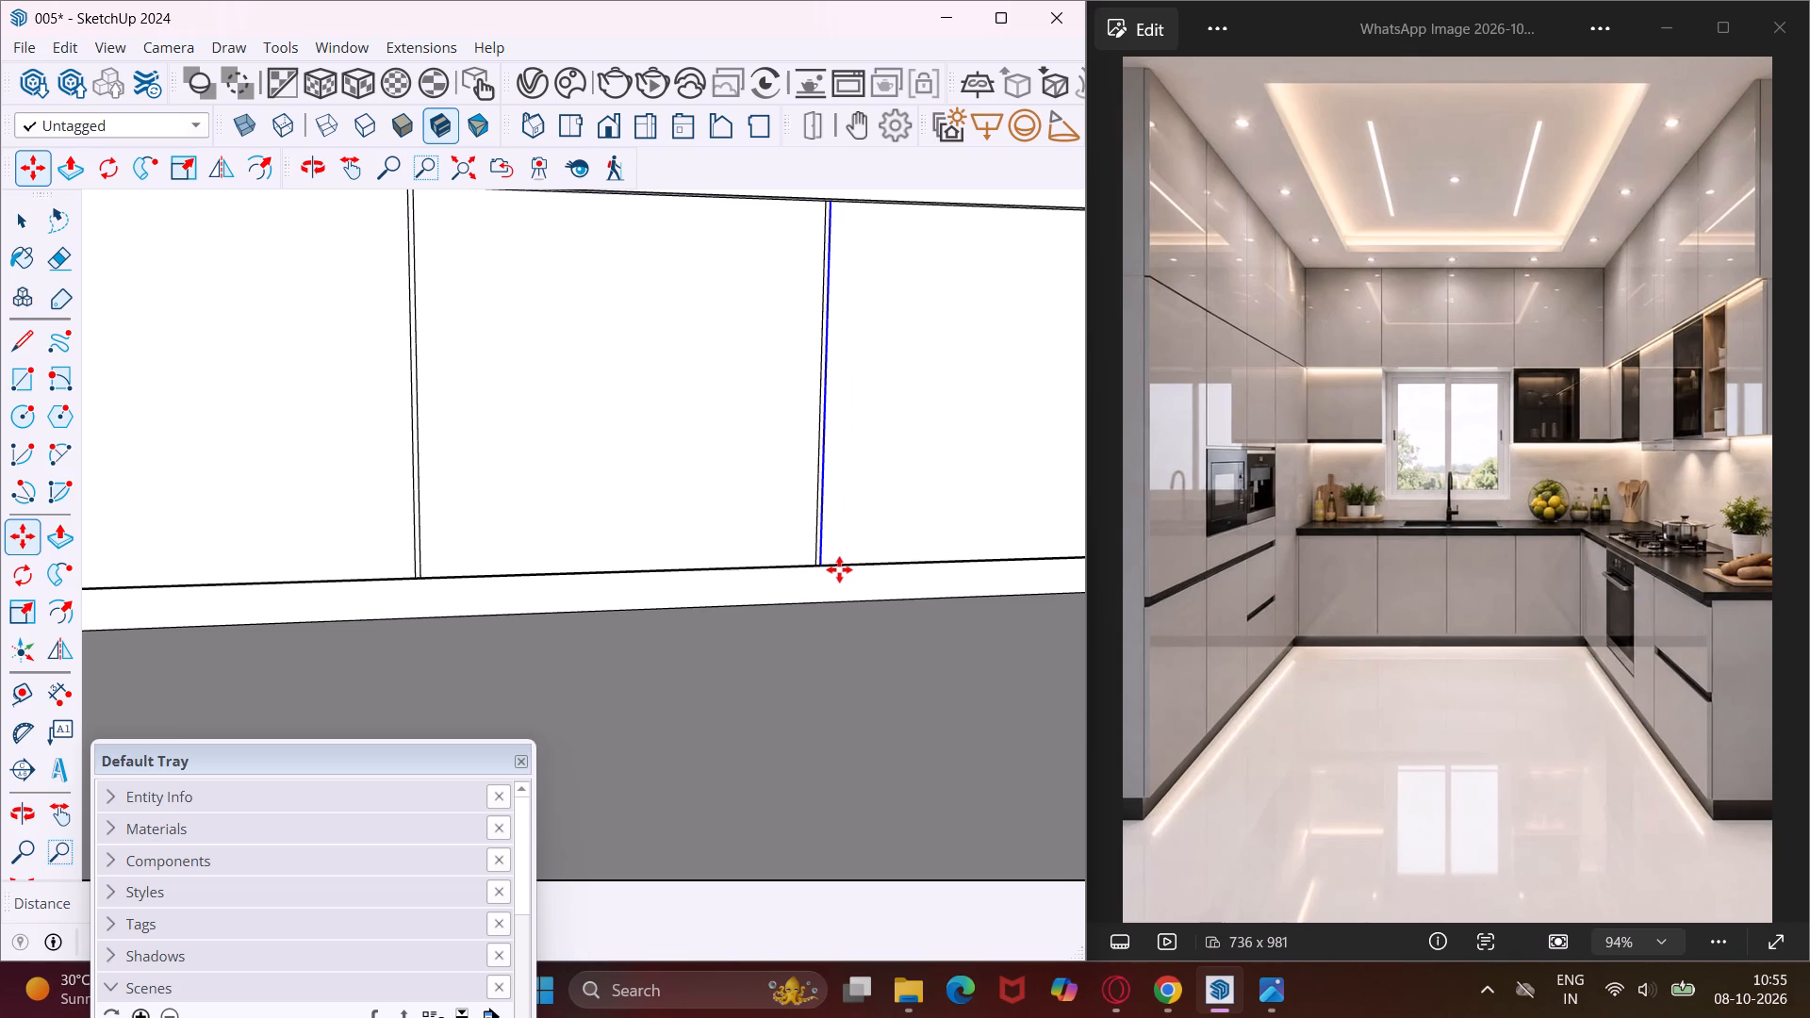
scroll(823, 543, "down", 5)
middle_click_drag(911, 537, 787, 557)
key("Escape")
key("space")
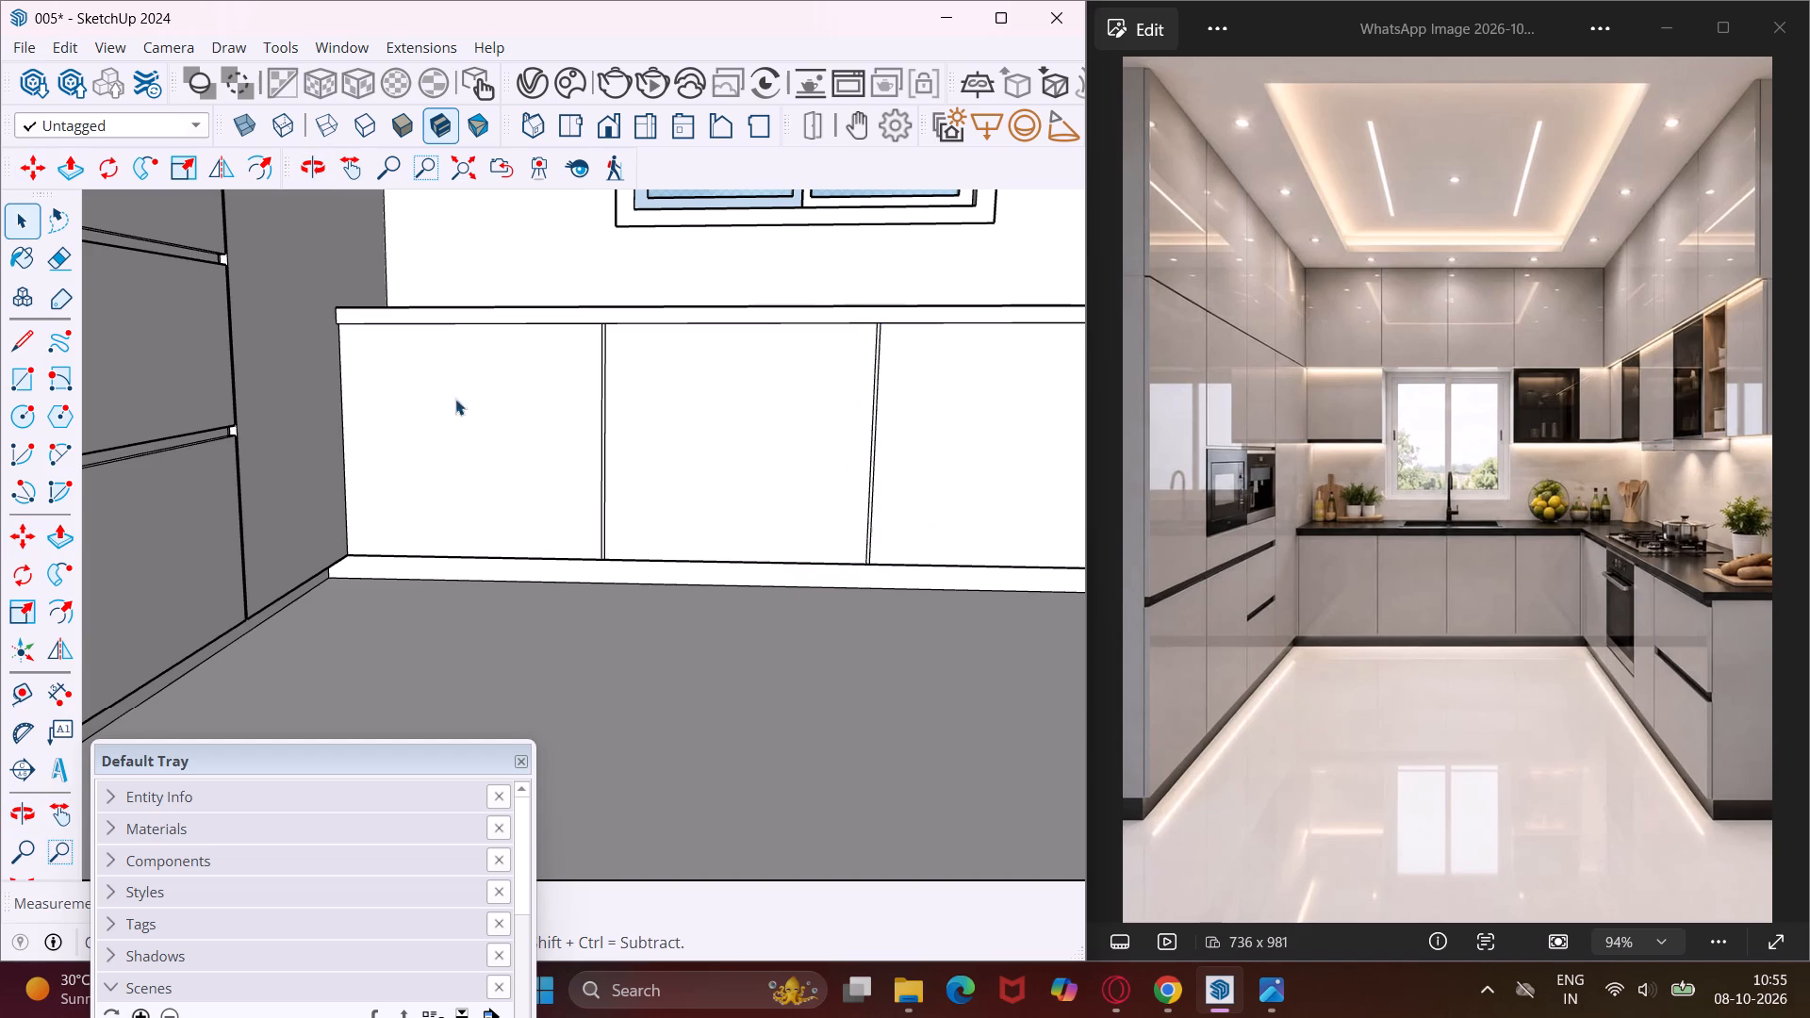
Copy the division line nearest the hob run 0.4" further toward the hob run to form the third door gap.
left_click(360, 158)
left_click_drag(815, 473, 531, 473)
key("Escape")
key("space")
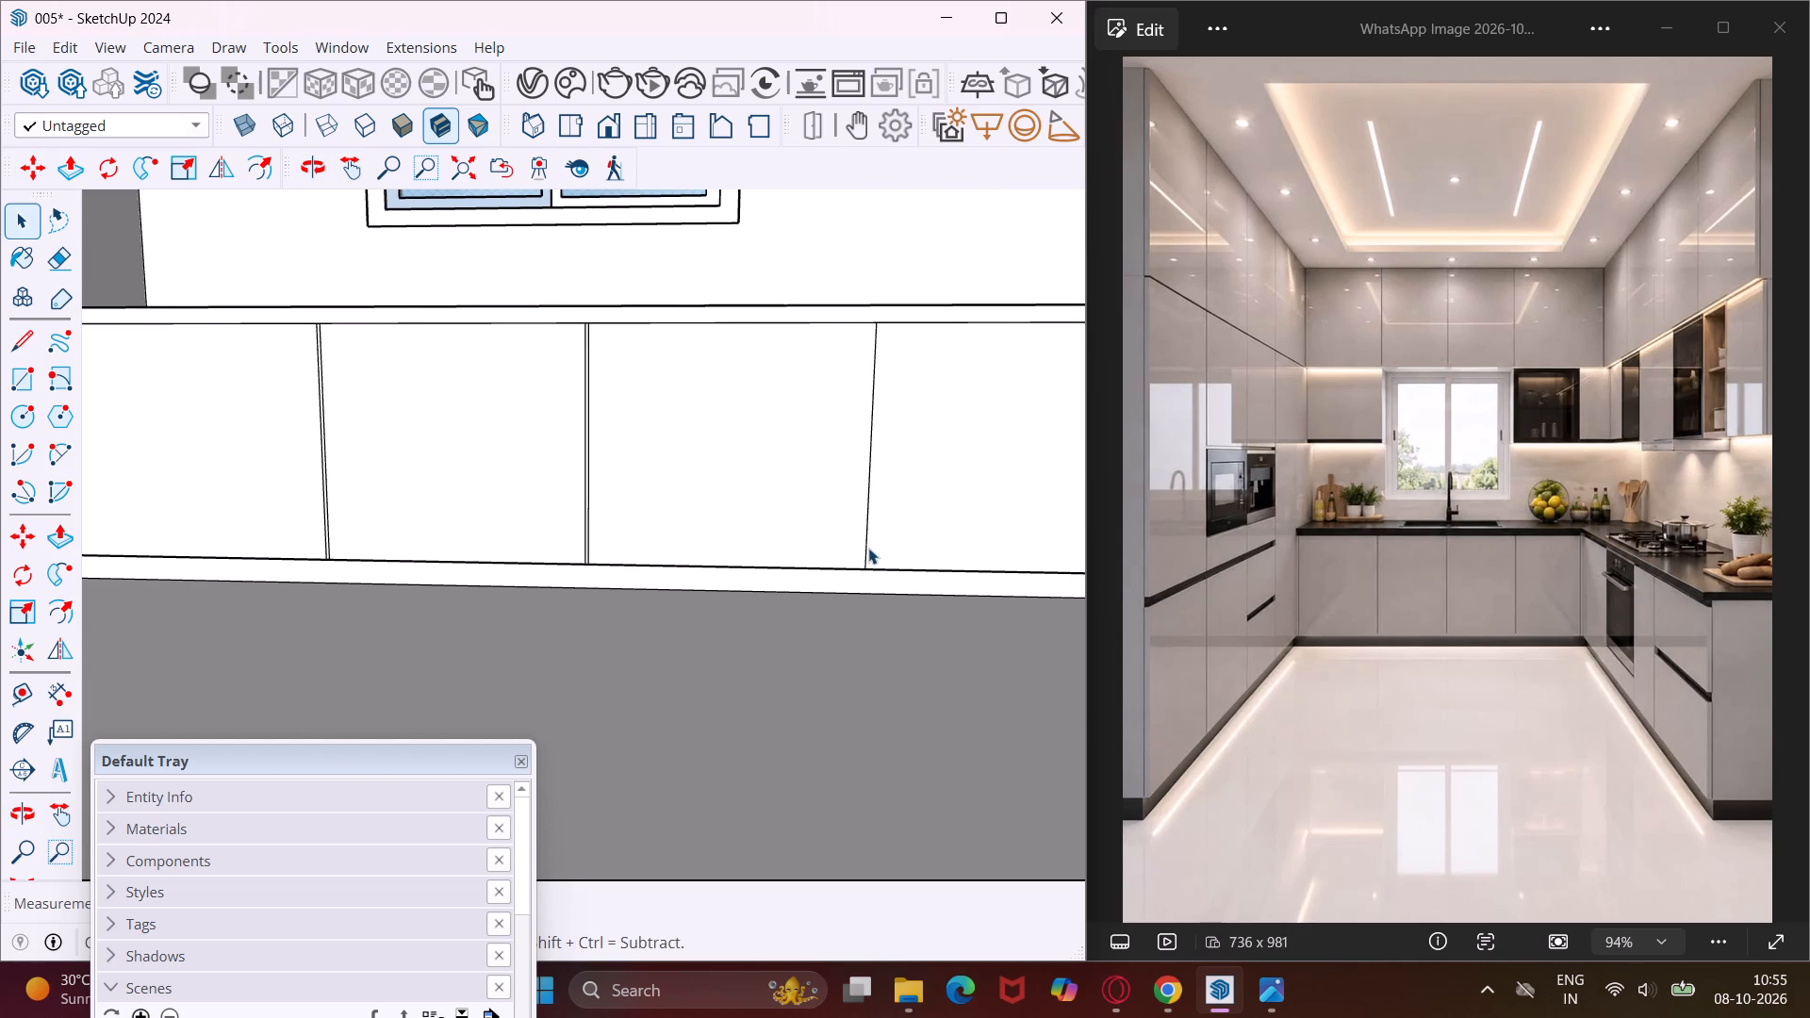
scroll(868, 548, "up", 6)
left_click(862, 556)
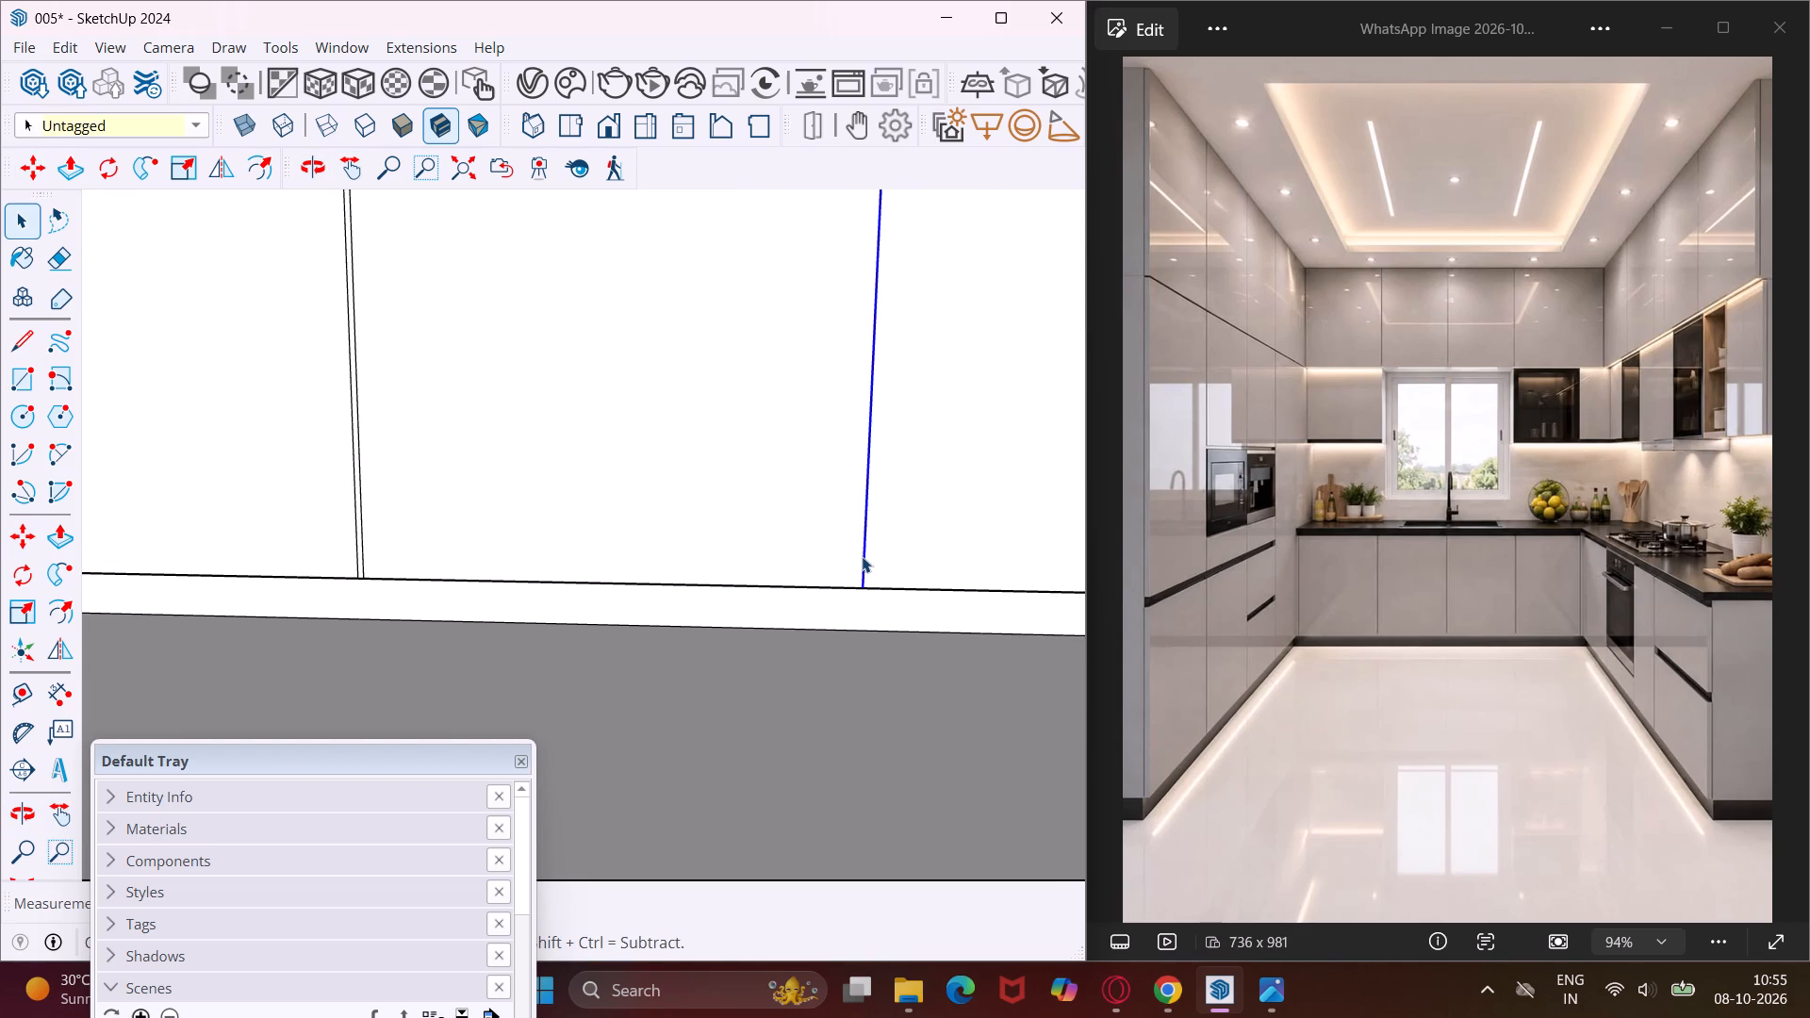
key("m")
scroll(860, 585, "up", 7)
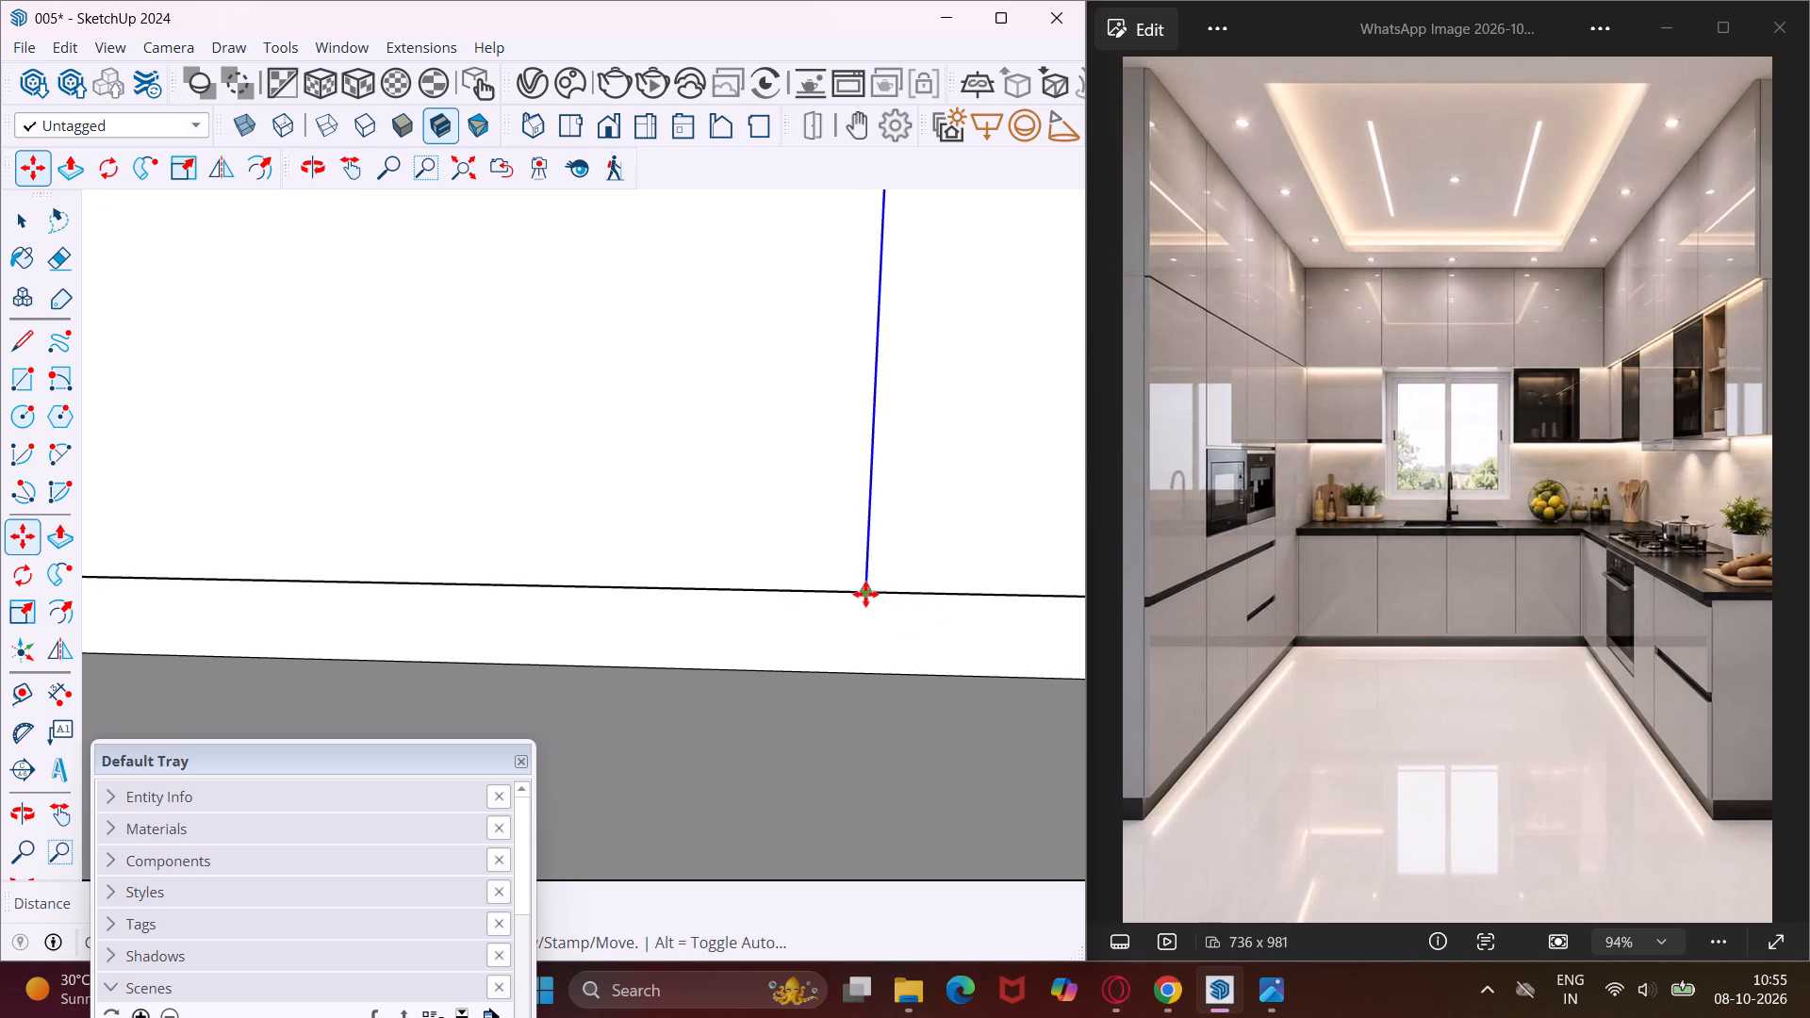
left_click(865, 594)
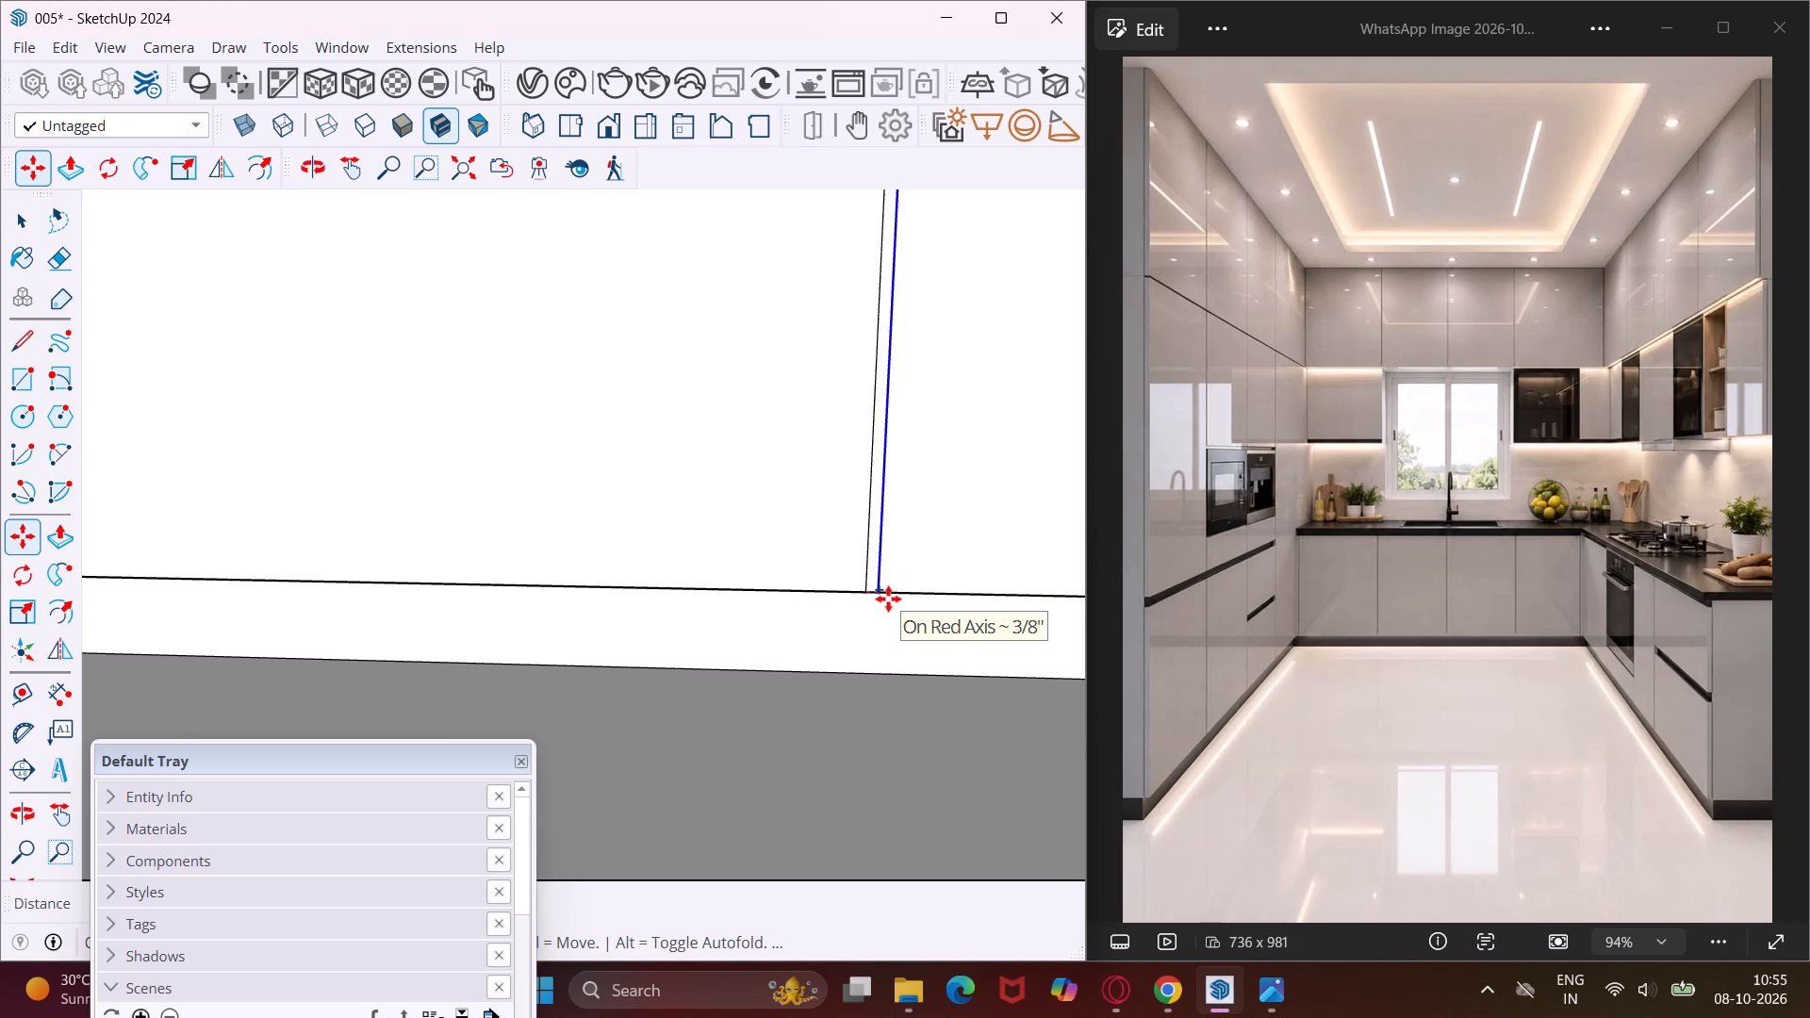
type(".4\"")
key("Return")
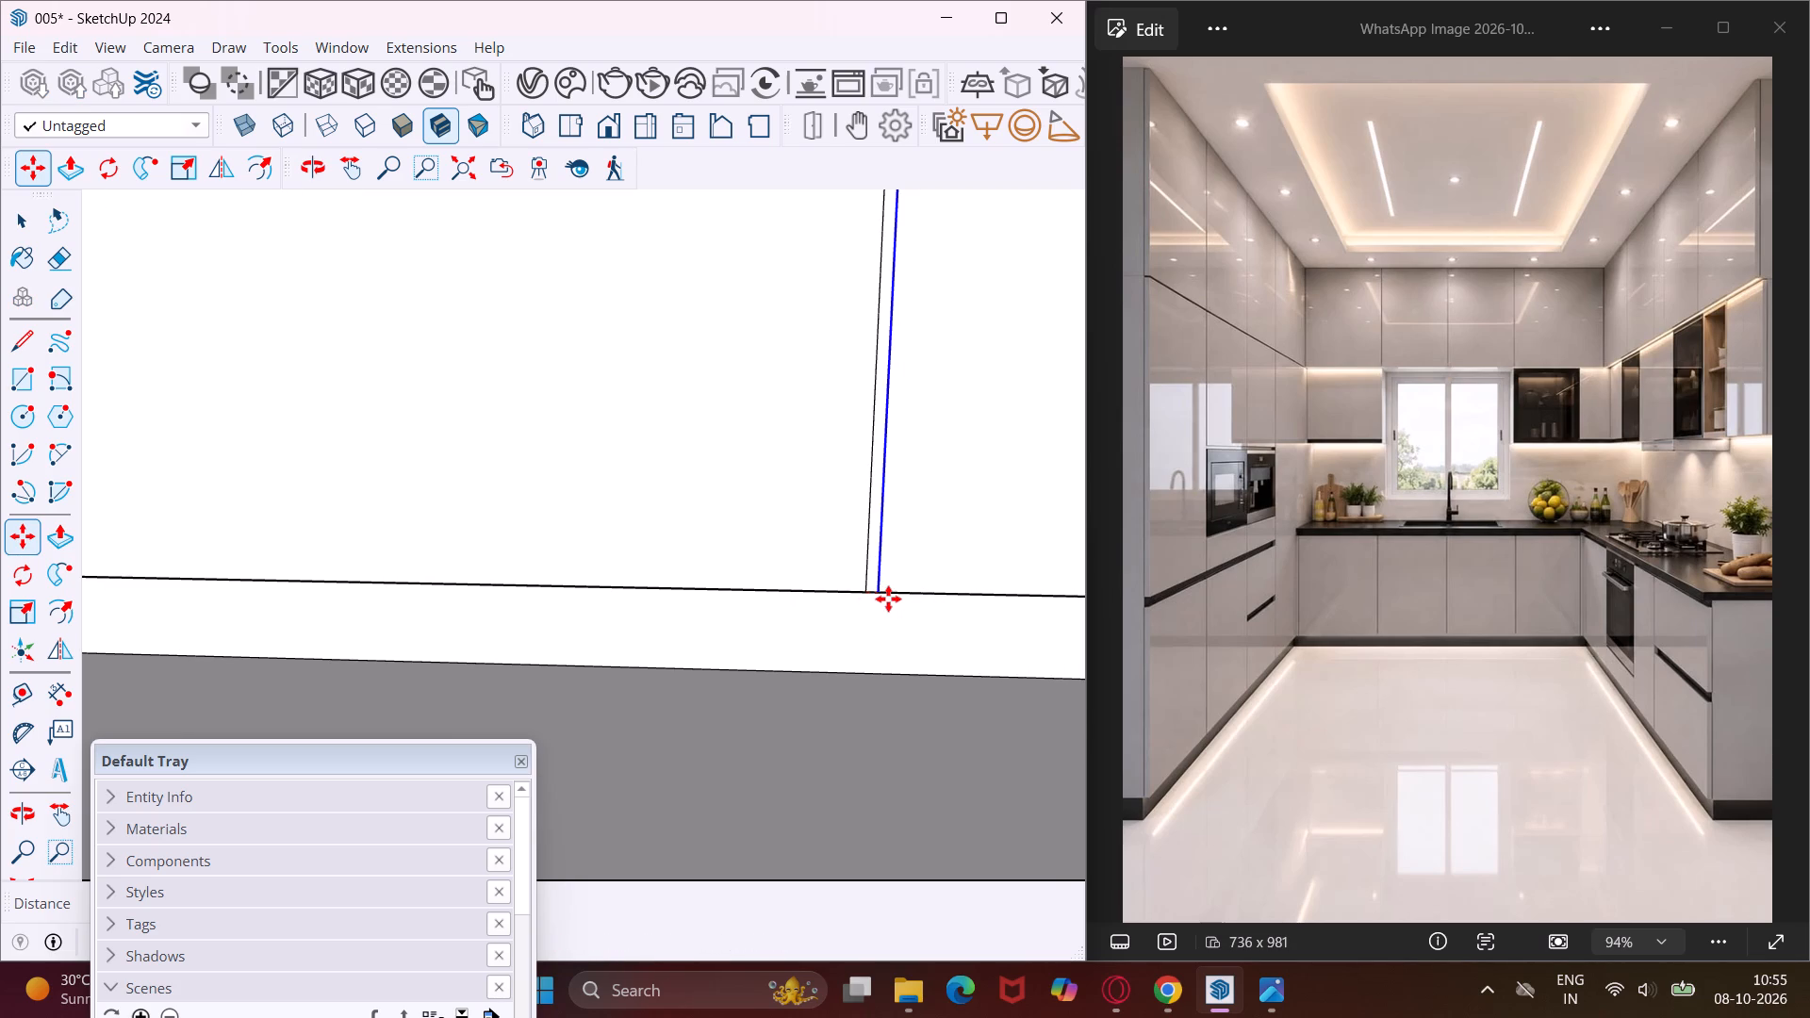
key("Escape")
key("space")
Push the narrow door gap nearest the tall units 0.75" into the back wall's base cabinets.
scroll(717, 400, "down", 12)
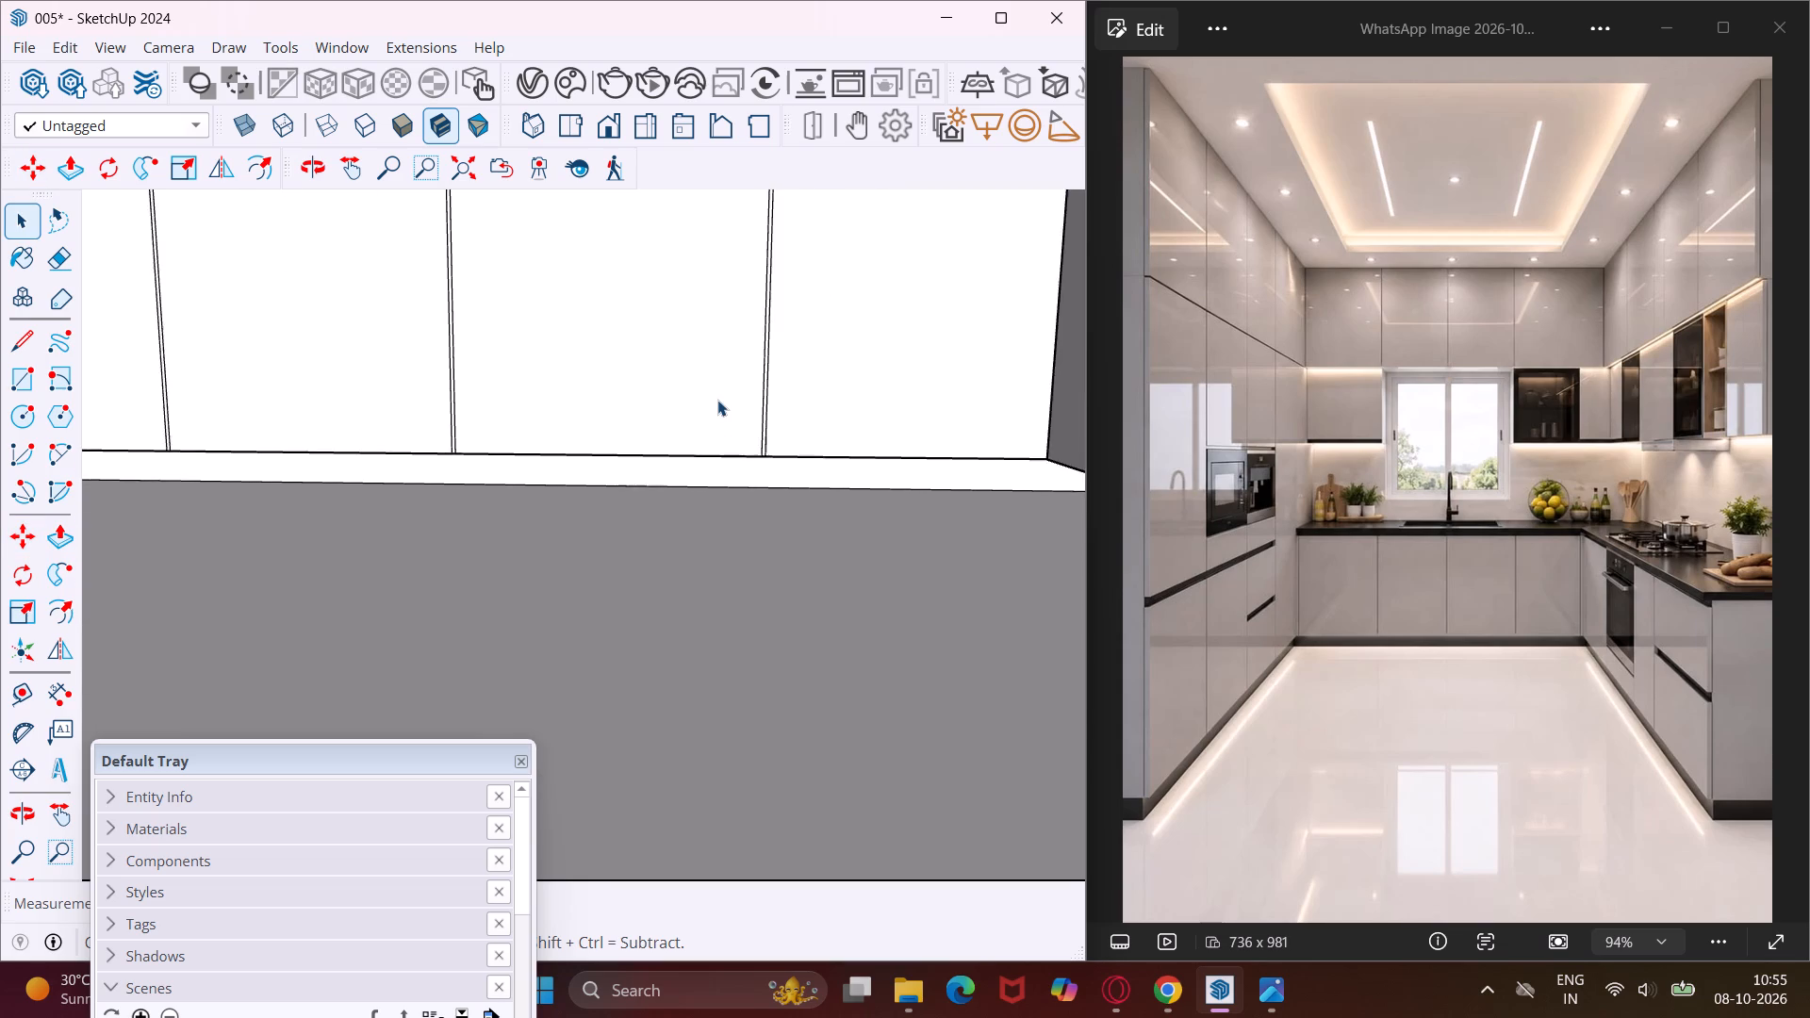
scroll(717, 400, "down", 7)
middle_click_drag(781, 373, 672, 461)
middle_click_drag(710, 451, 735, 464)
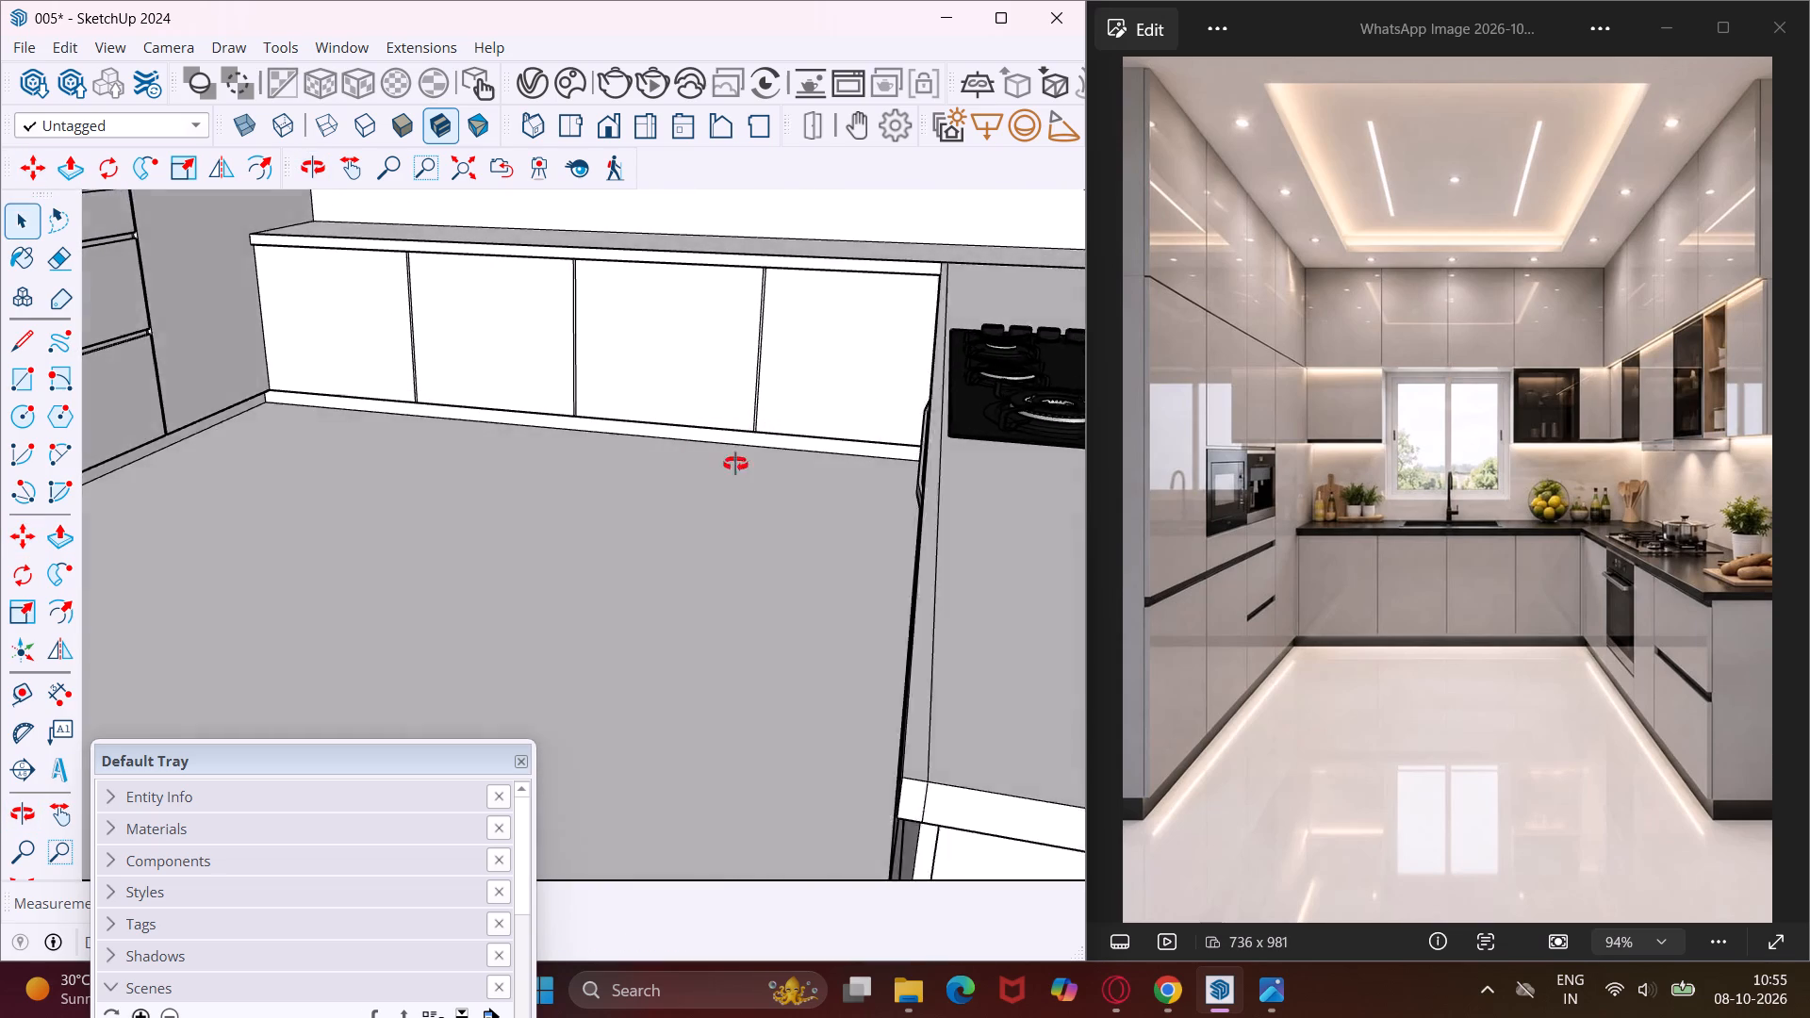
middle_click_drag(735, 464, 978, 436)
scroll(221, 376, "up", 2)
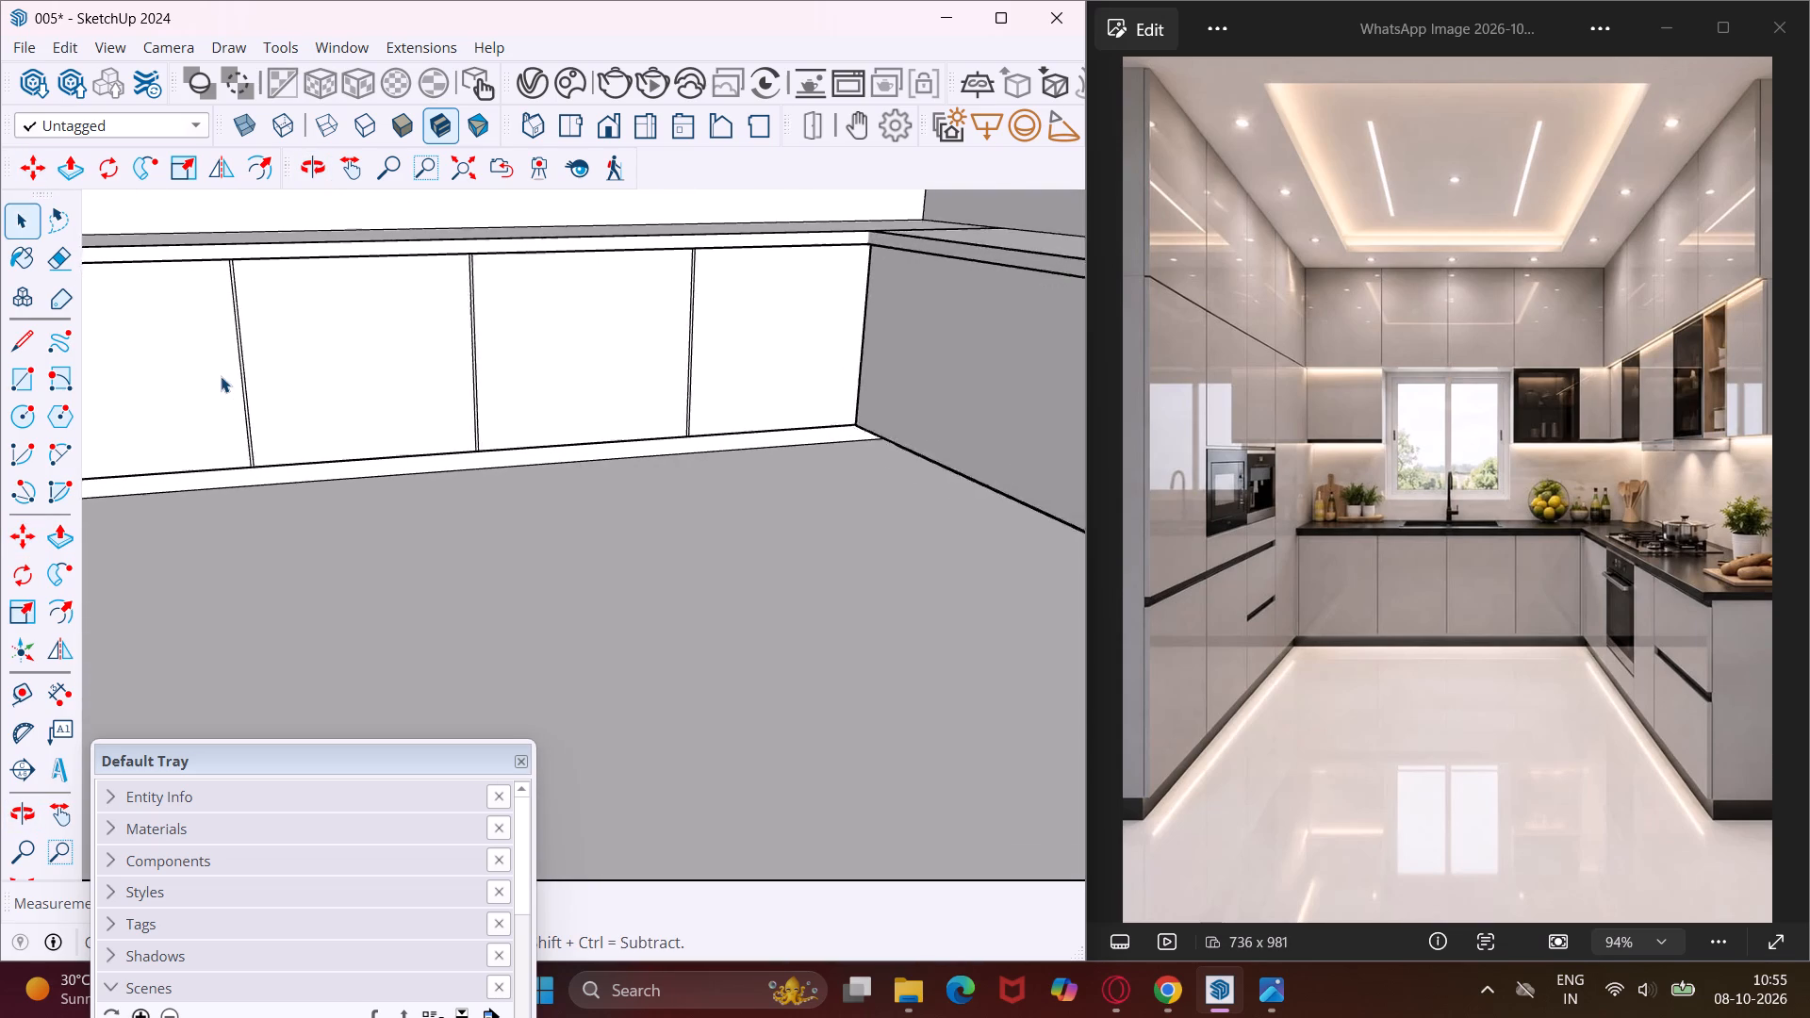
scroll(221, 376, "up", 11)
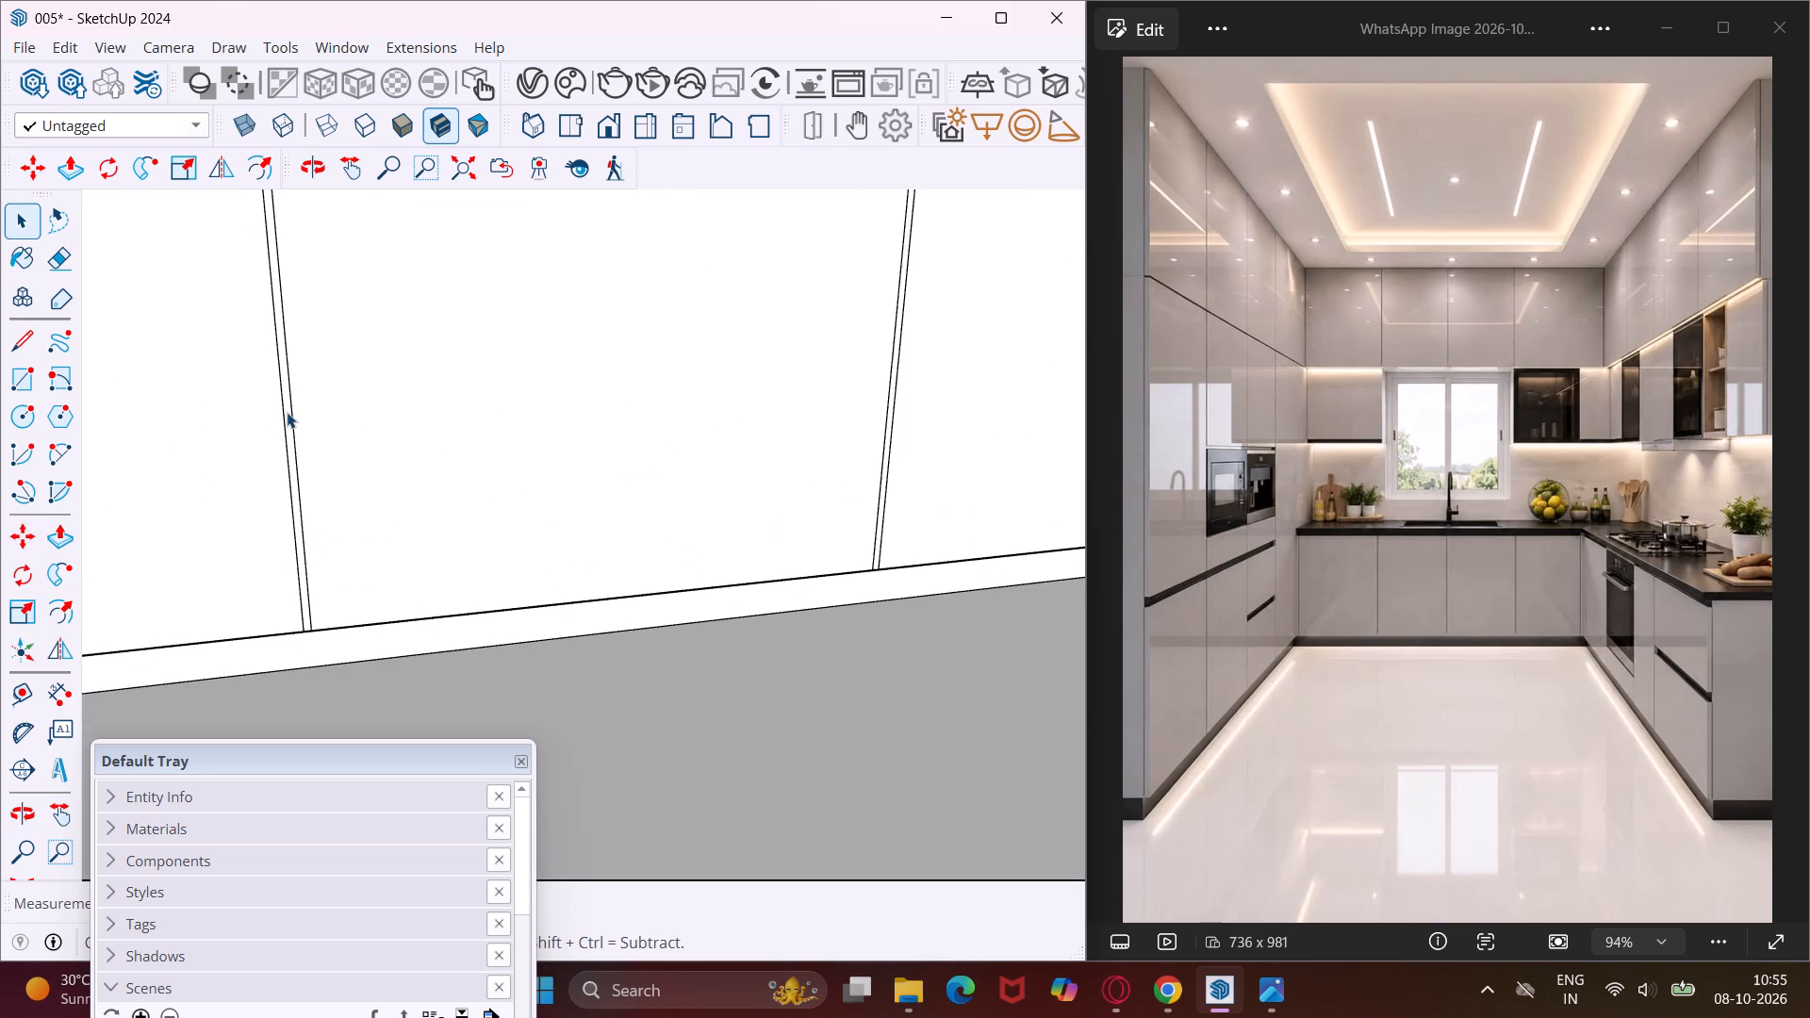
left_click(287, 412)
scroll(287, 412, "up", 5)
left_click(287, 412)
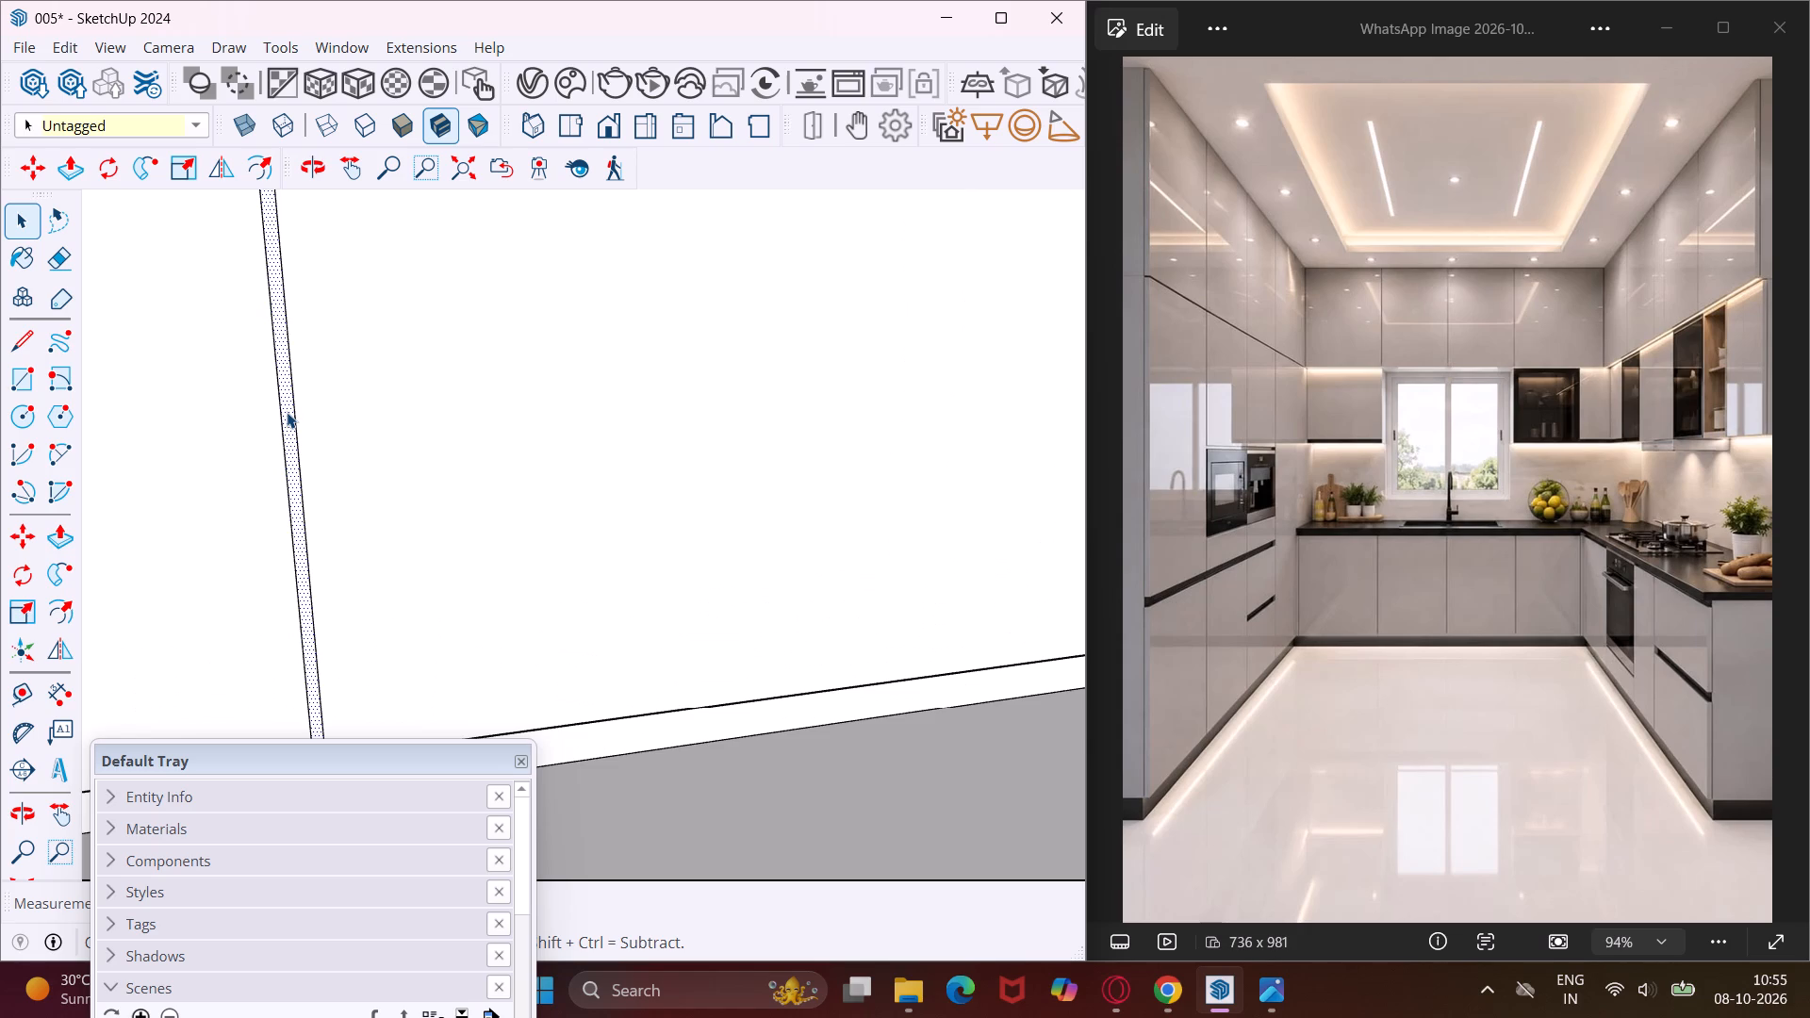
key("p")
left_click(287, 412)
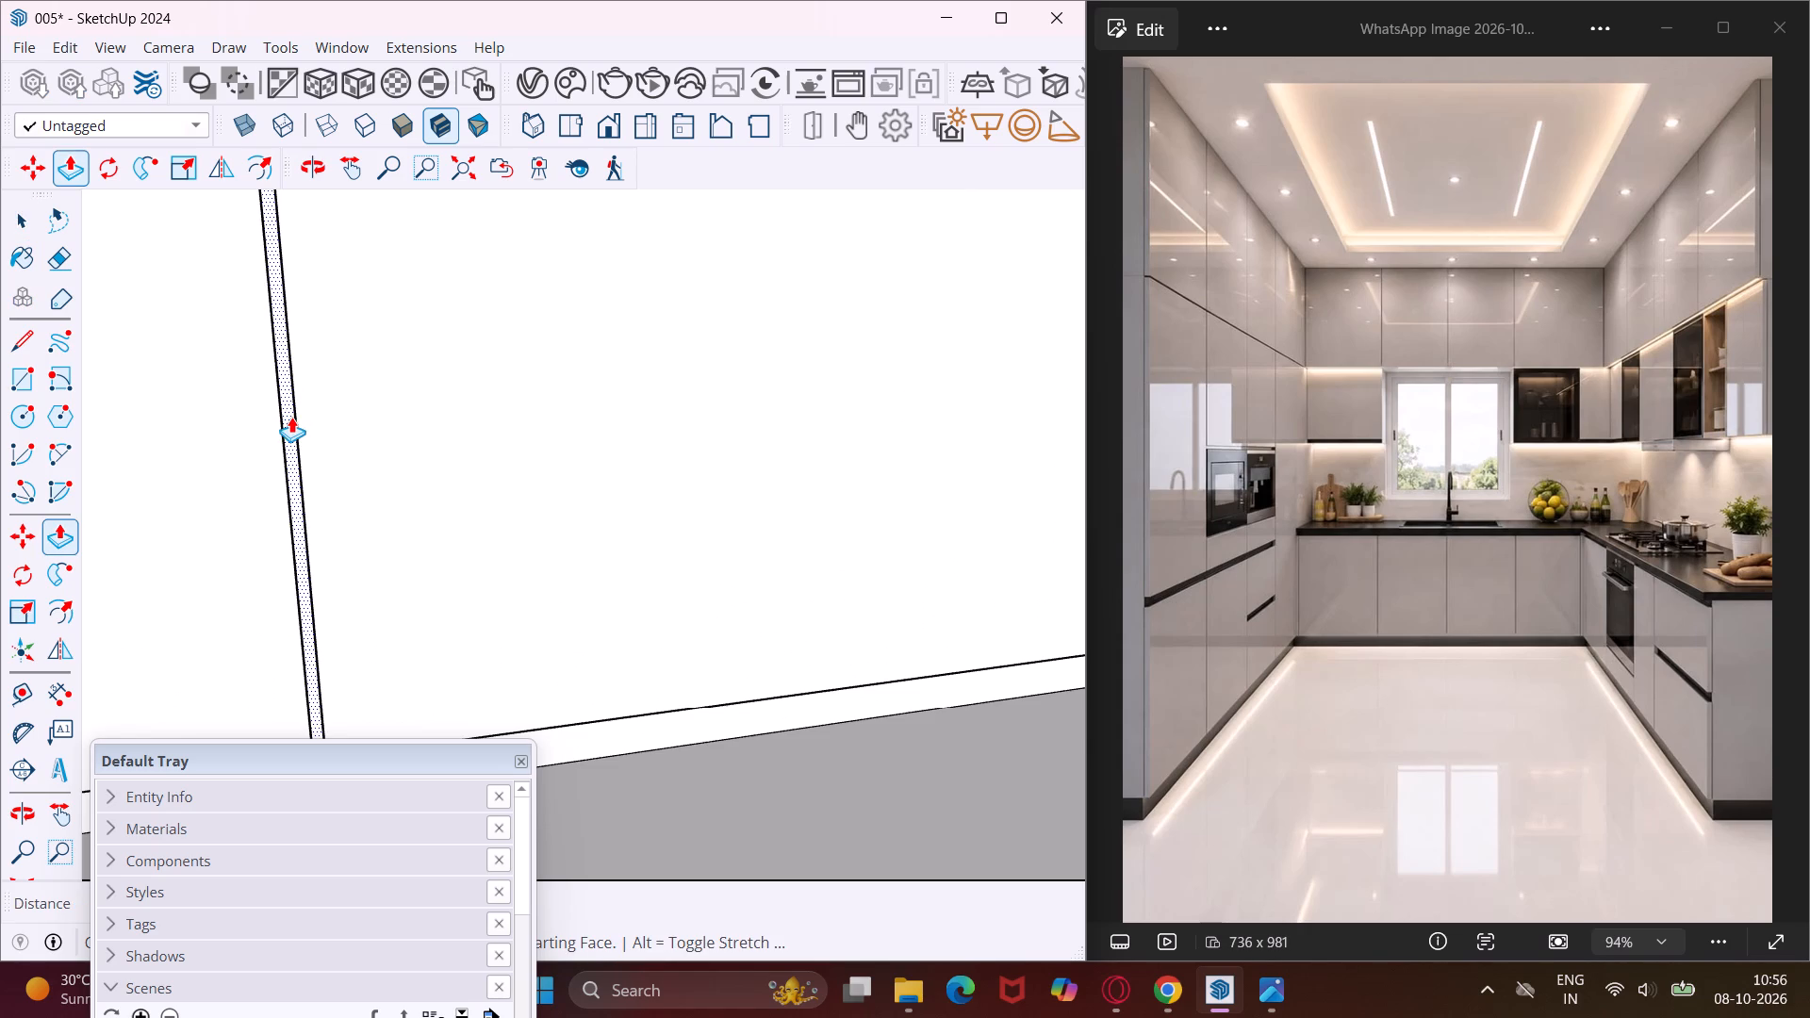
middle_click_drag(291, 417, 75, 459)
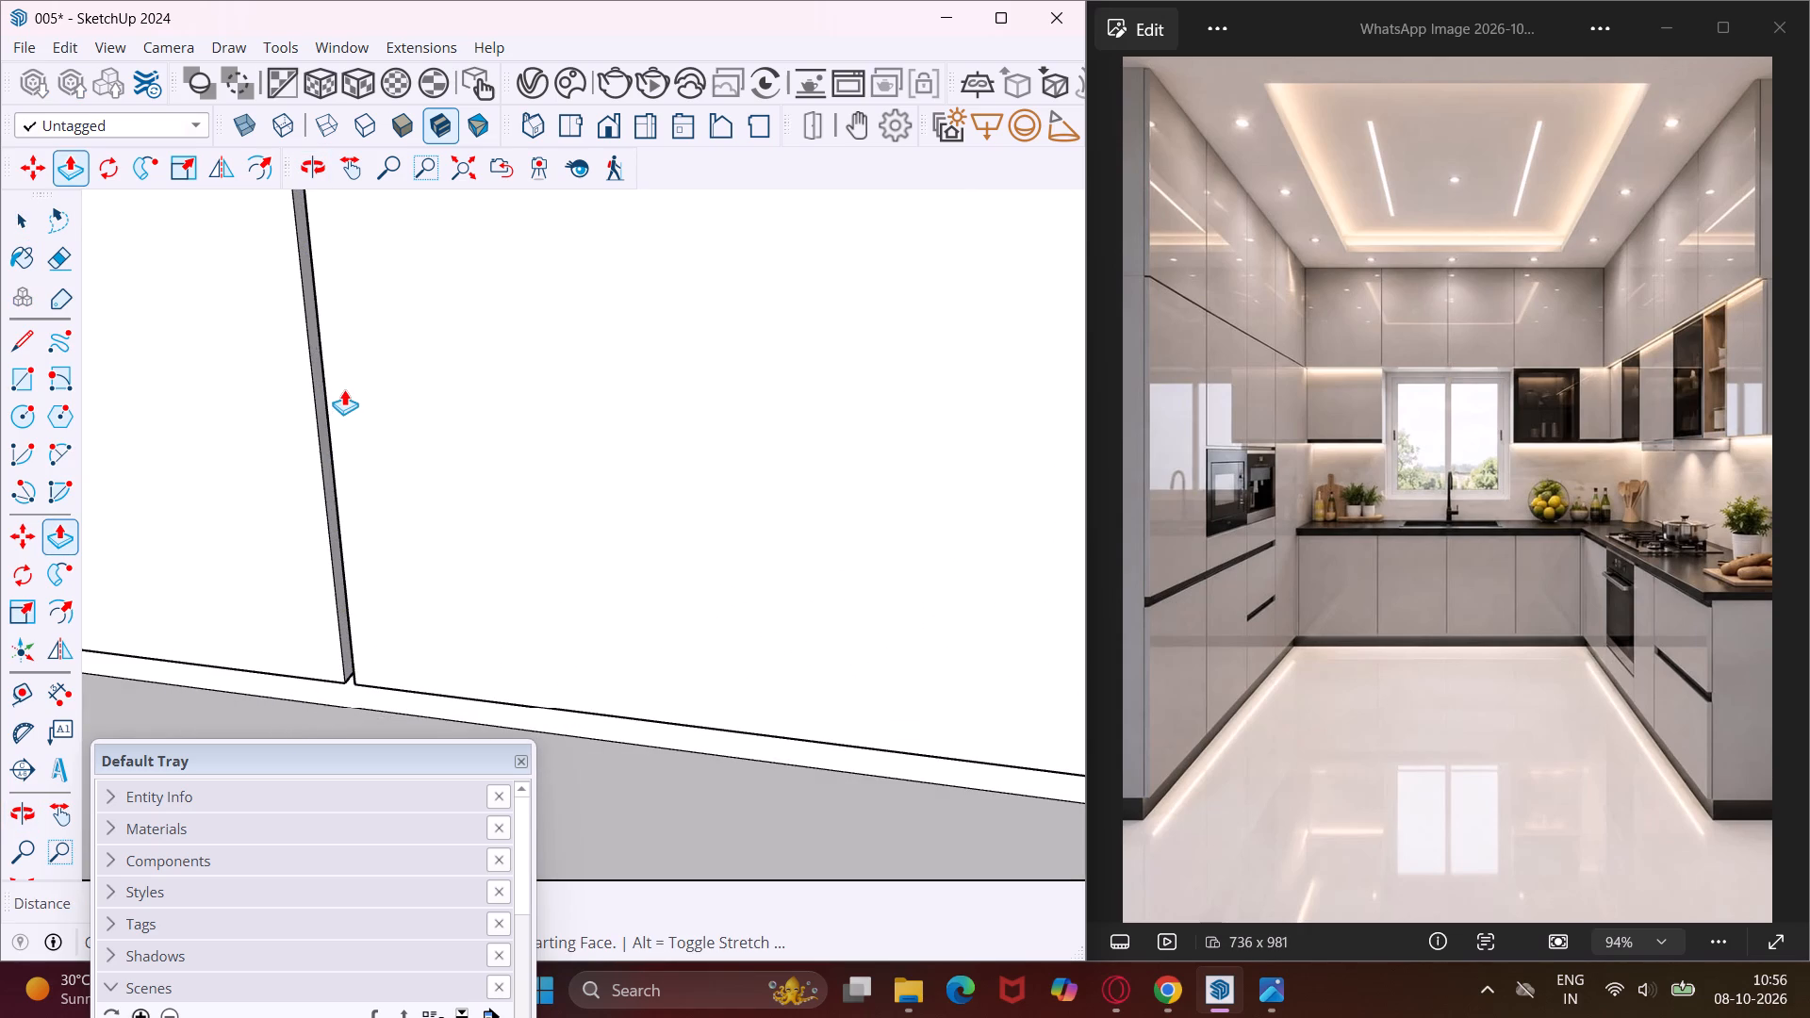
type(".75\"")
key("Return")
middle_click_drag(344, 389, 551, 345)
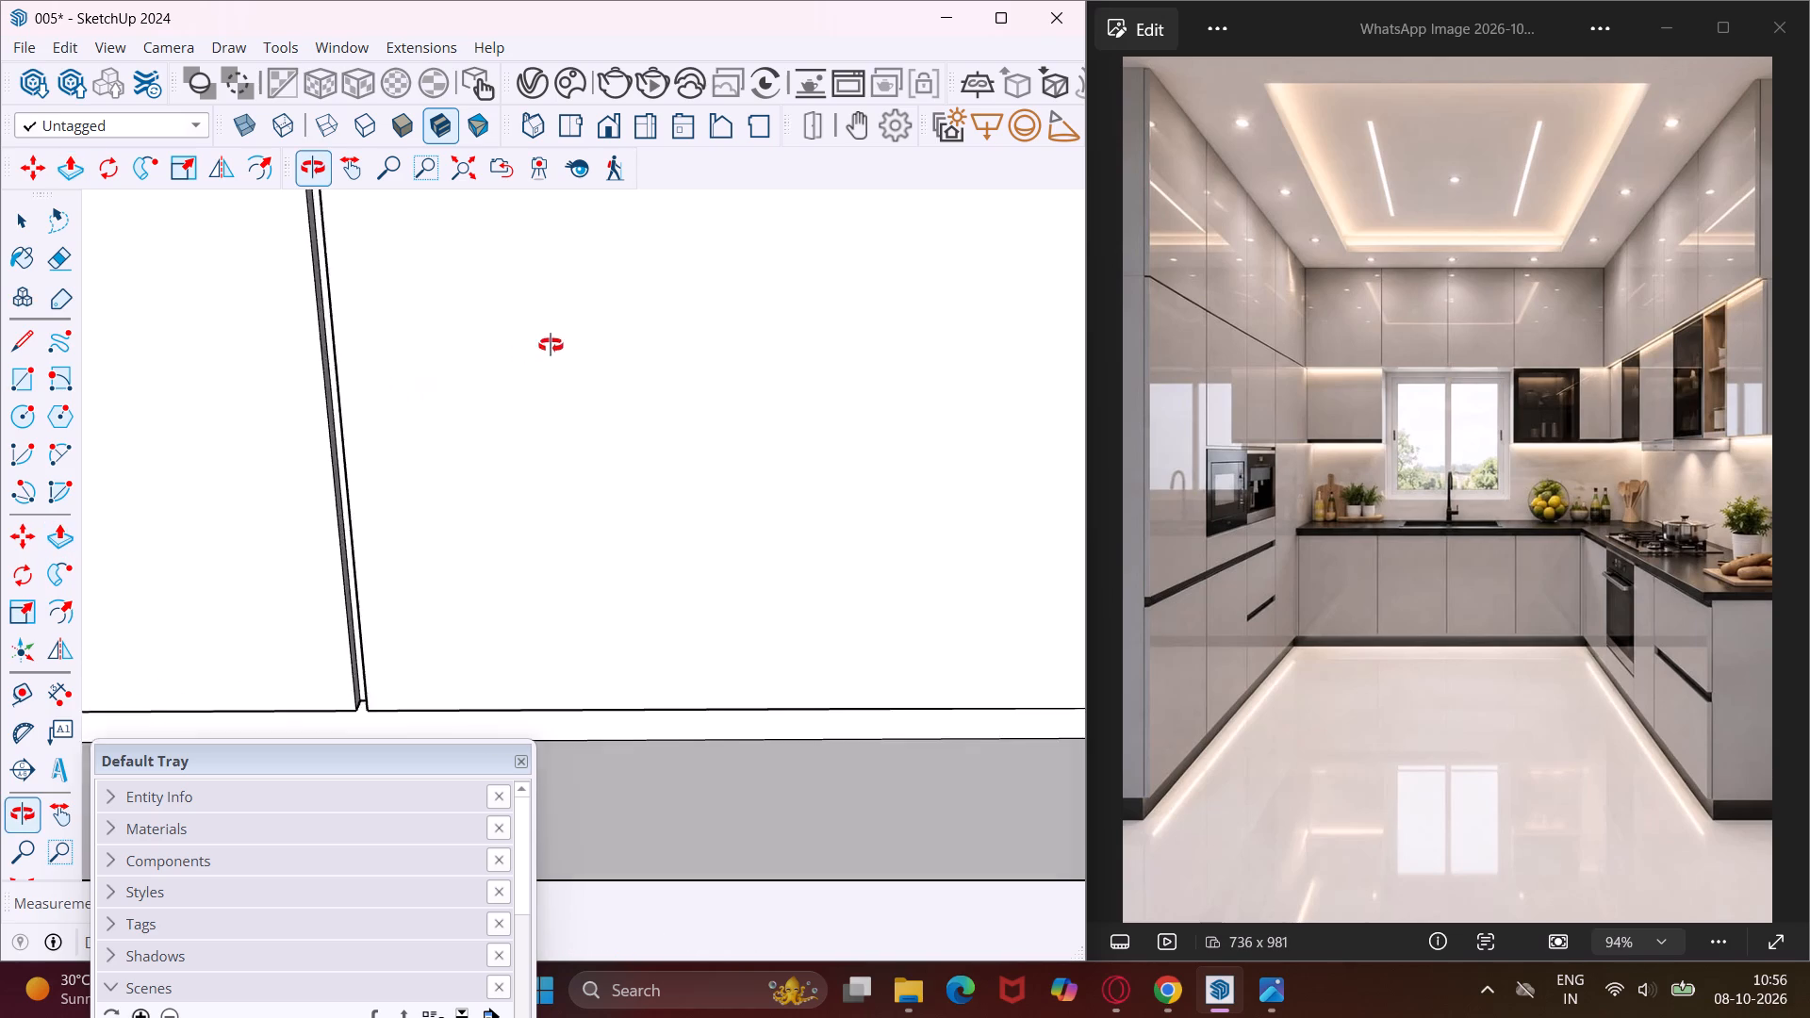
middle_click_drag(551, 345, 584, 337)
Repeat the 0.75" recess on the middle door gap and the gap nearest the hob run.
scroll(403, 358, "down", 9)
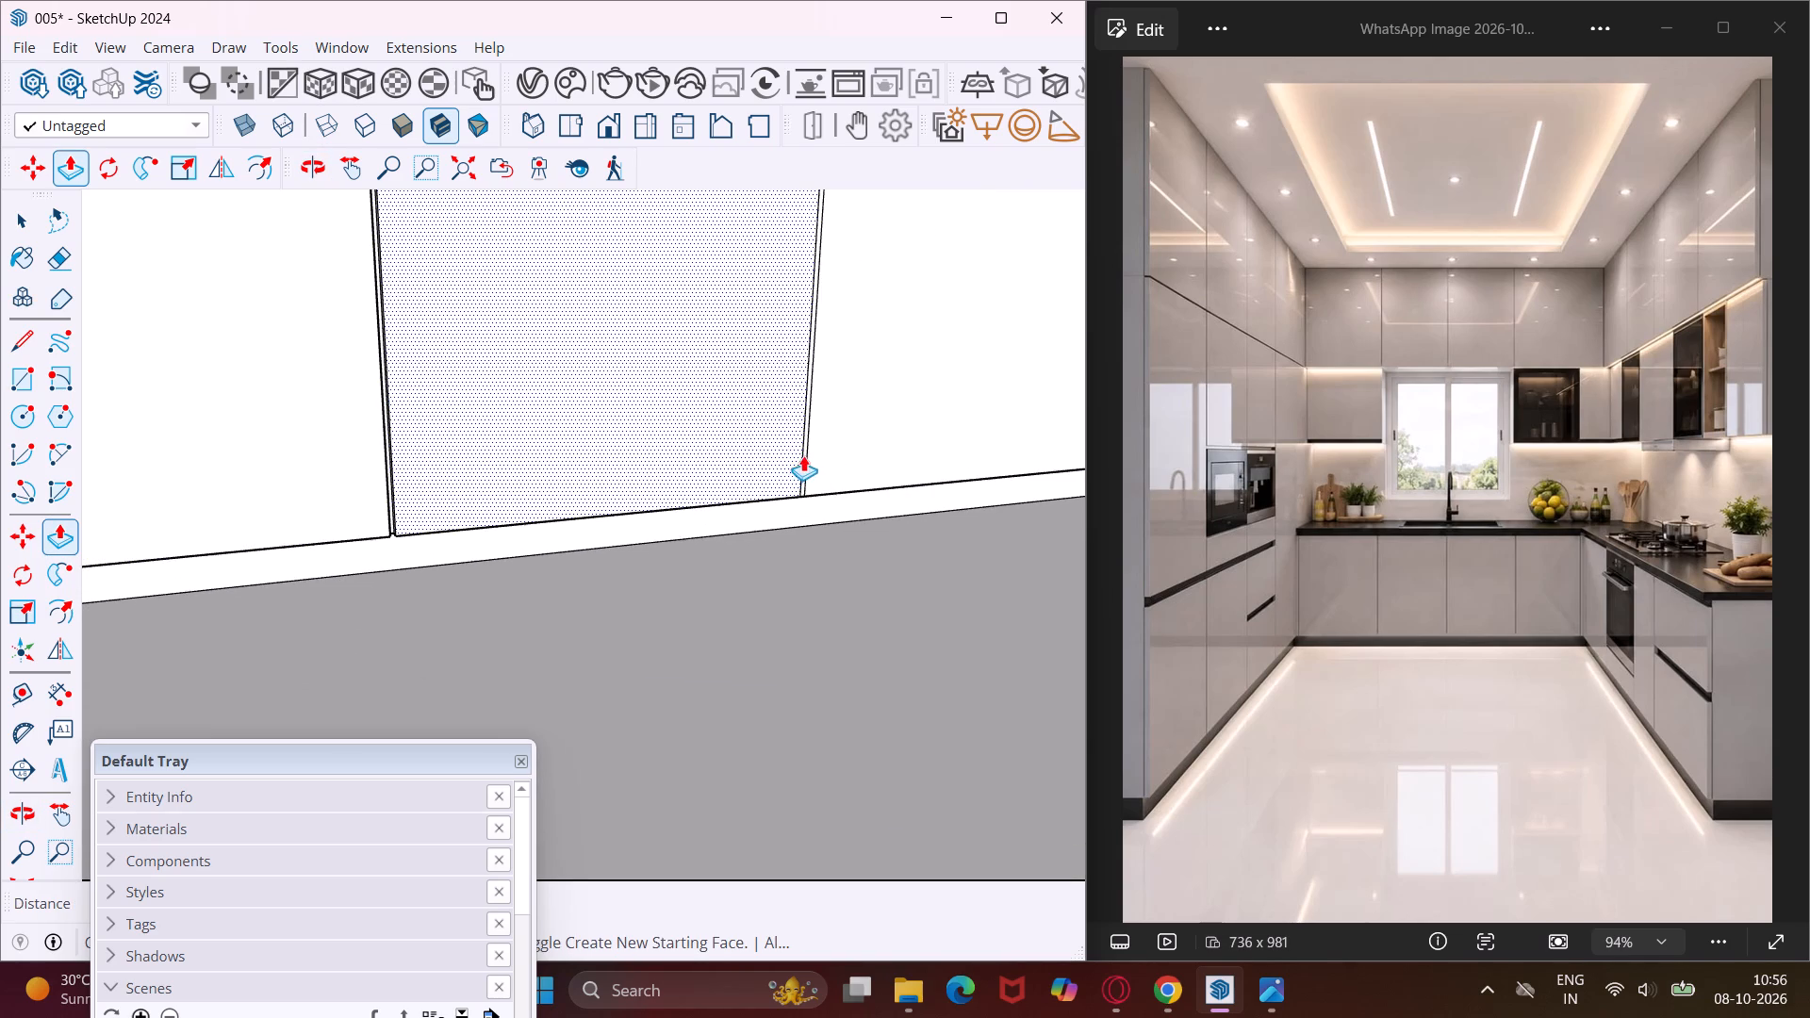
scroll(804, 454, "up", 13)
double_click(804, 454)
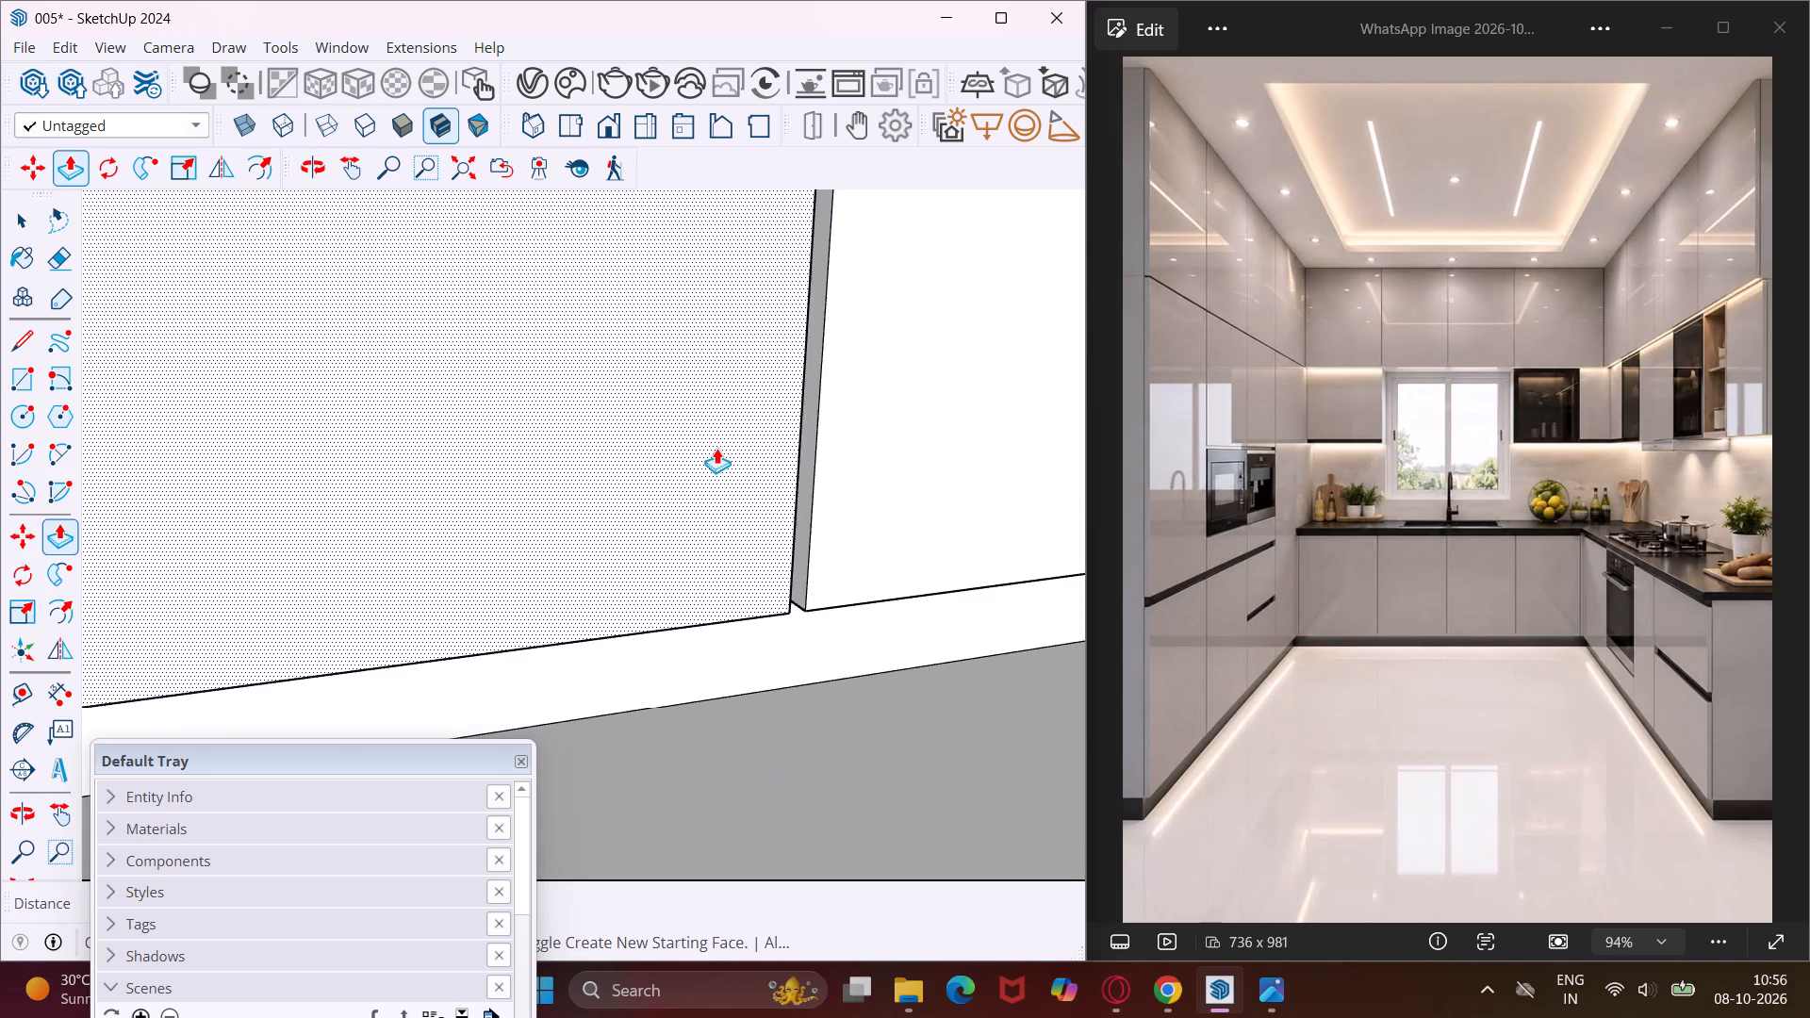
scroll(575, 426, "down", 20)
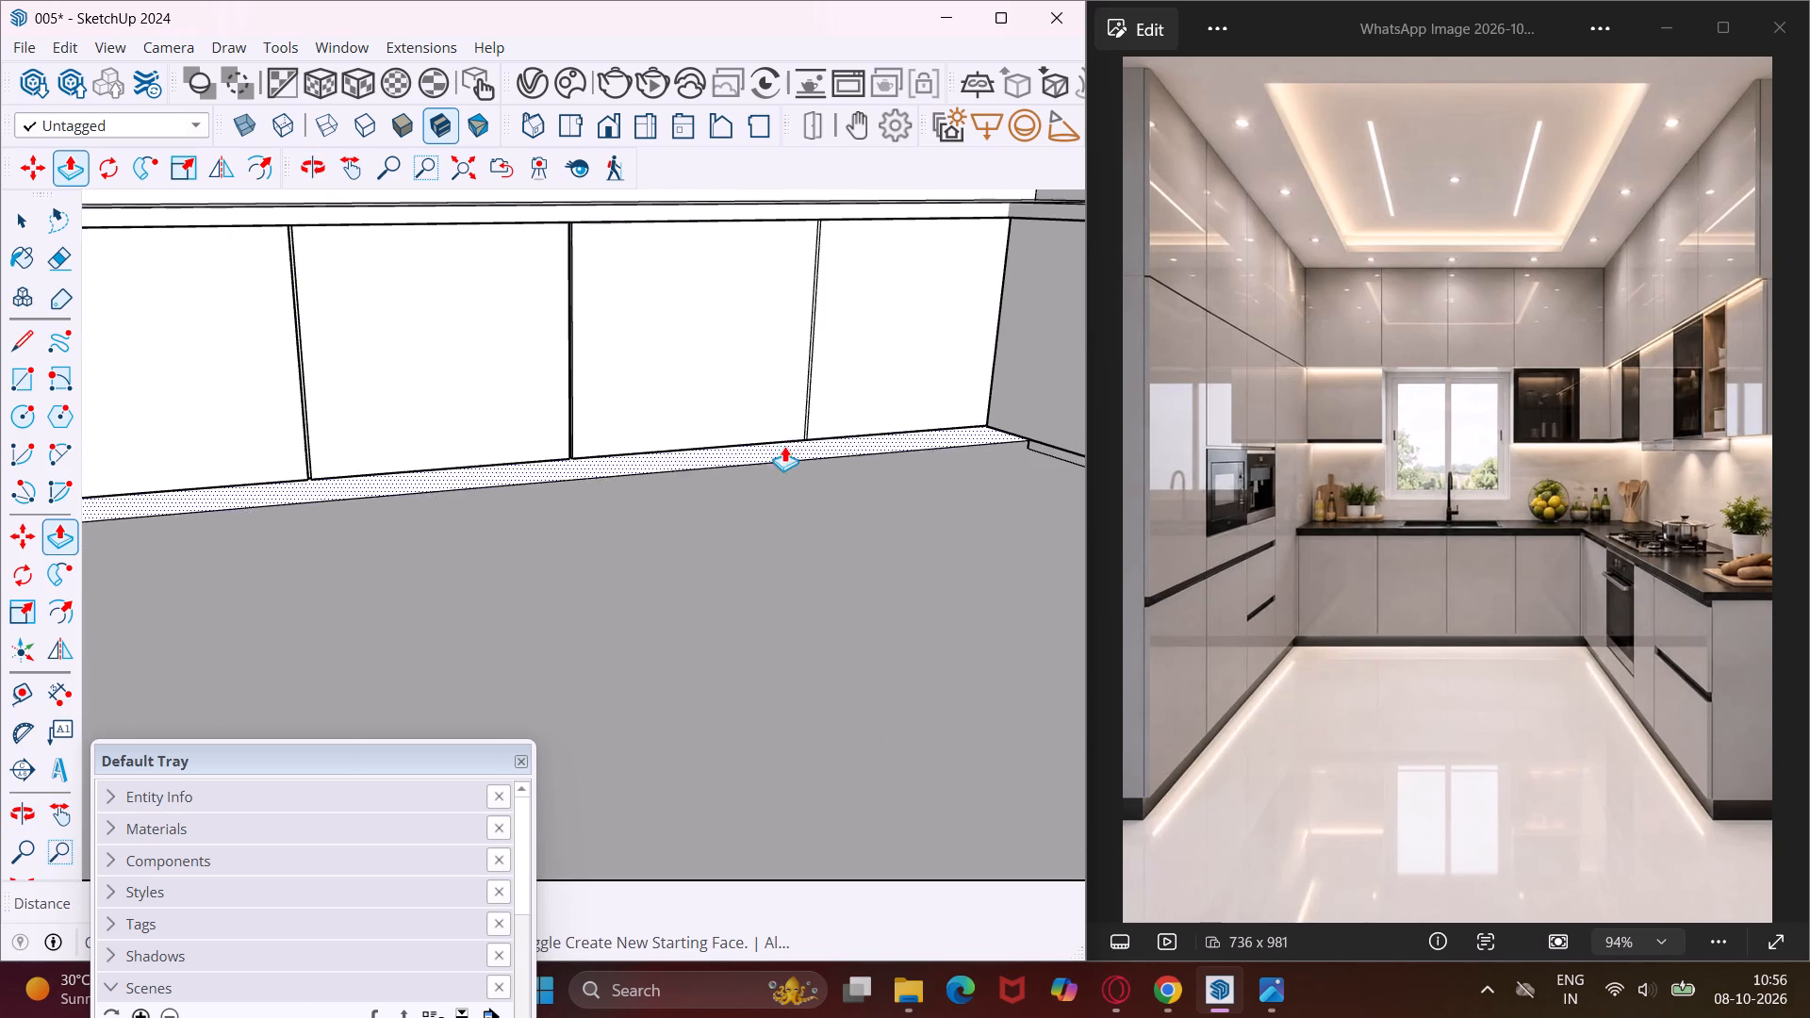
scroll(807, 360, "up", 20)
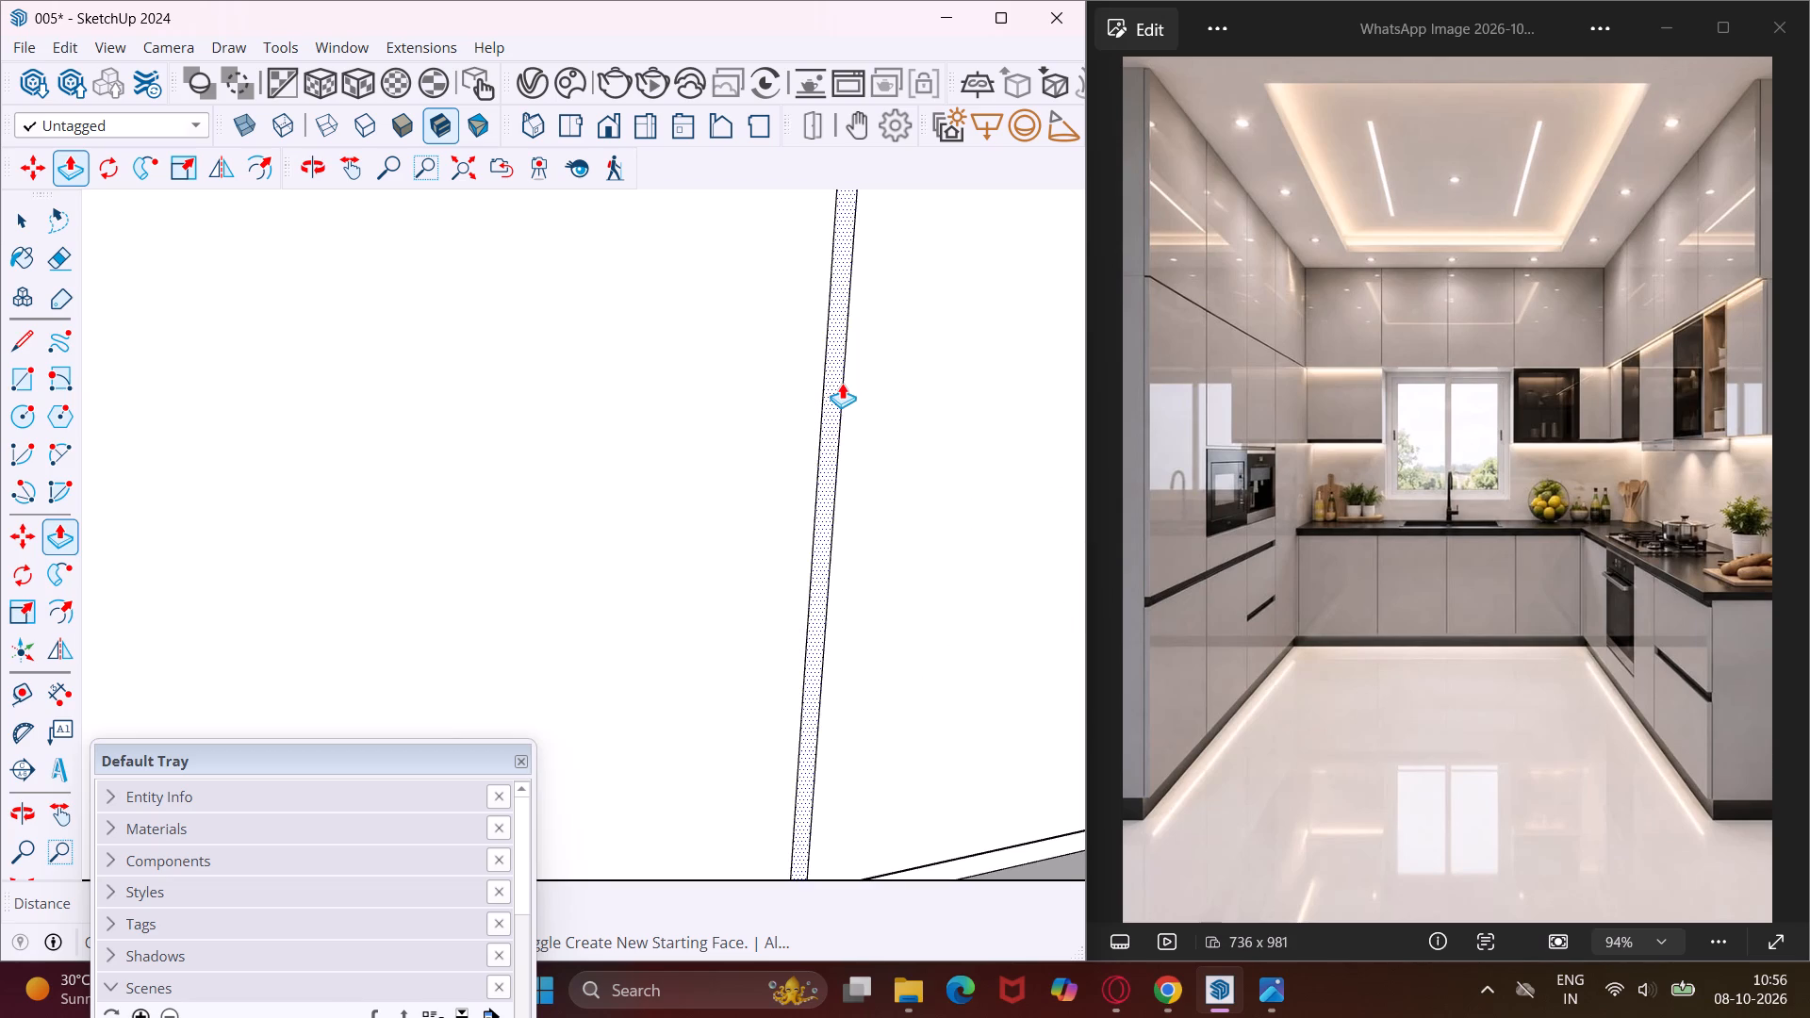
double_click(839, 377)
scroll(839, 377, "down", 7)
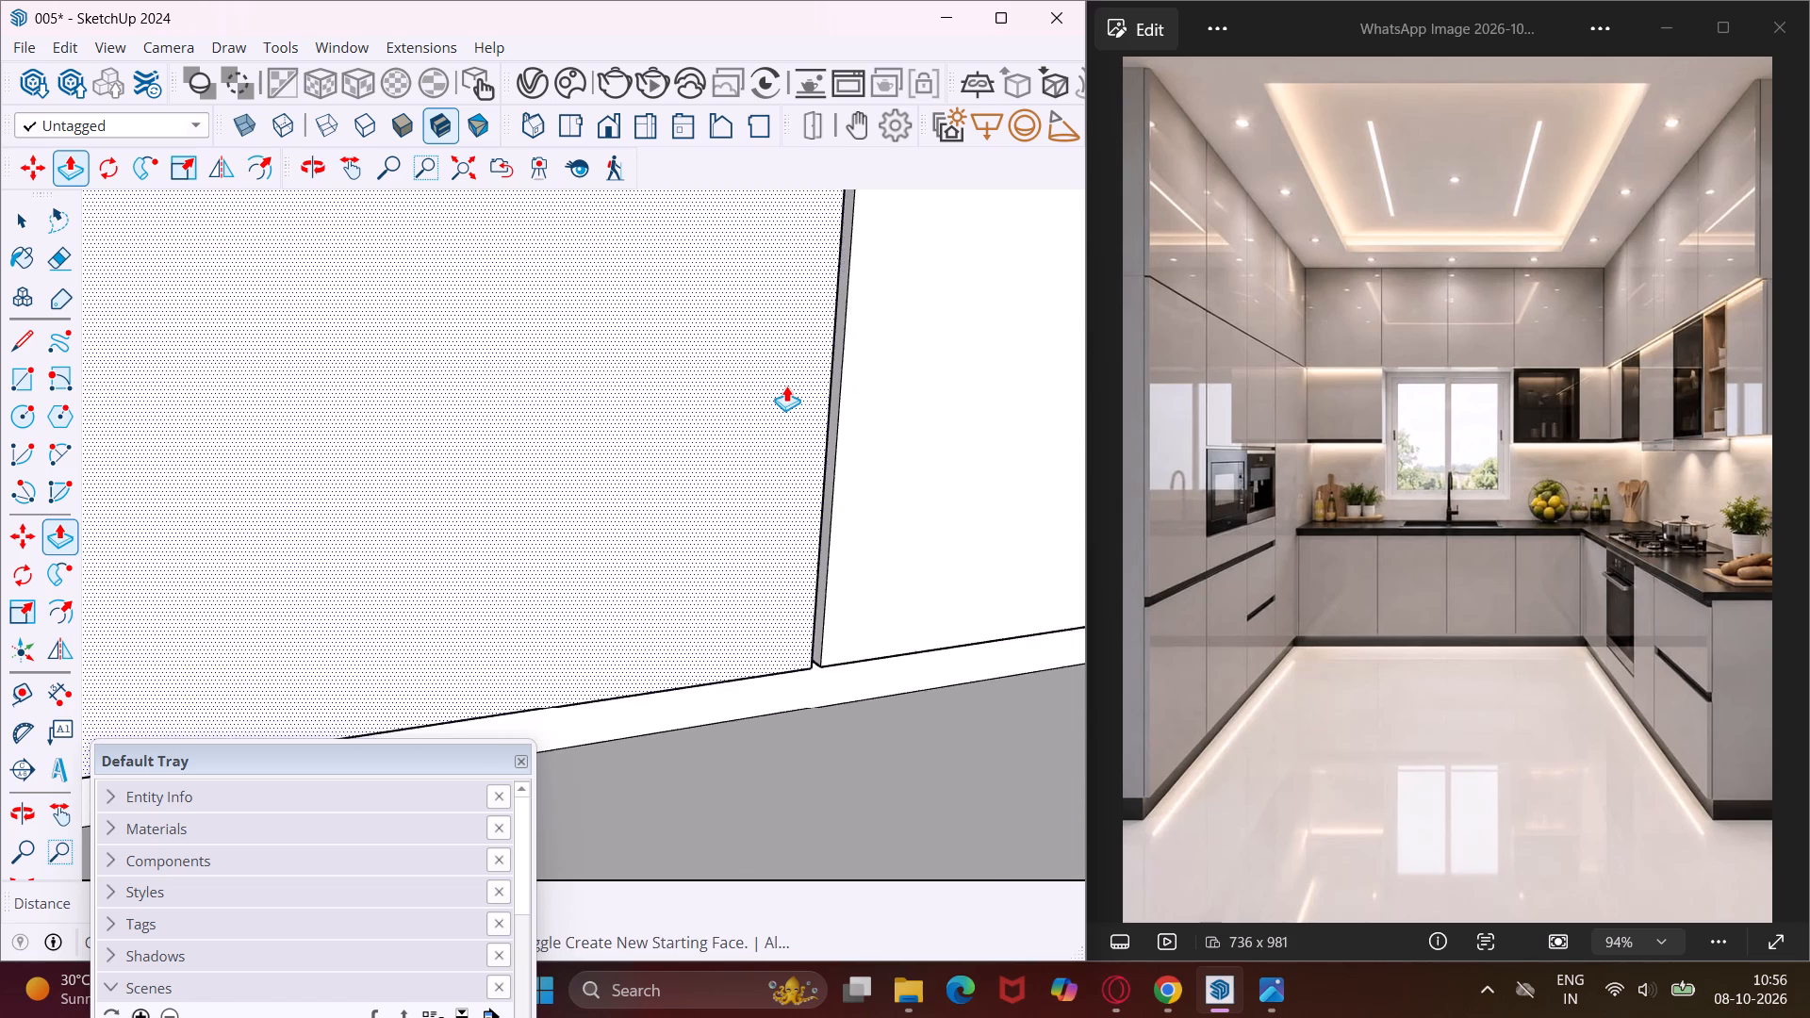
scroll(786, 386, "down", 20)
scroll(786, 386, "down", 2)
middle_click_drag(791, 403, 594, 401)
key("Escape")
key("space")
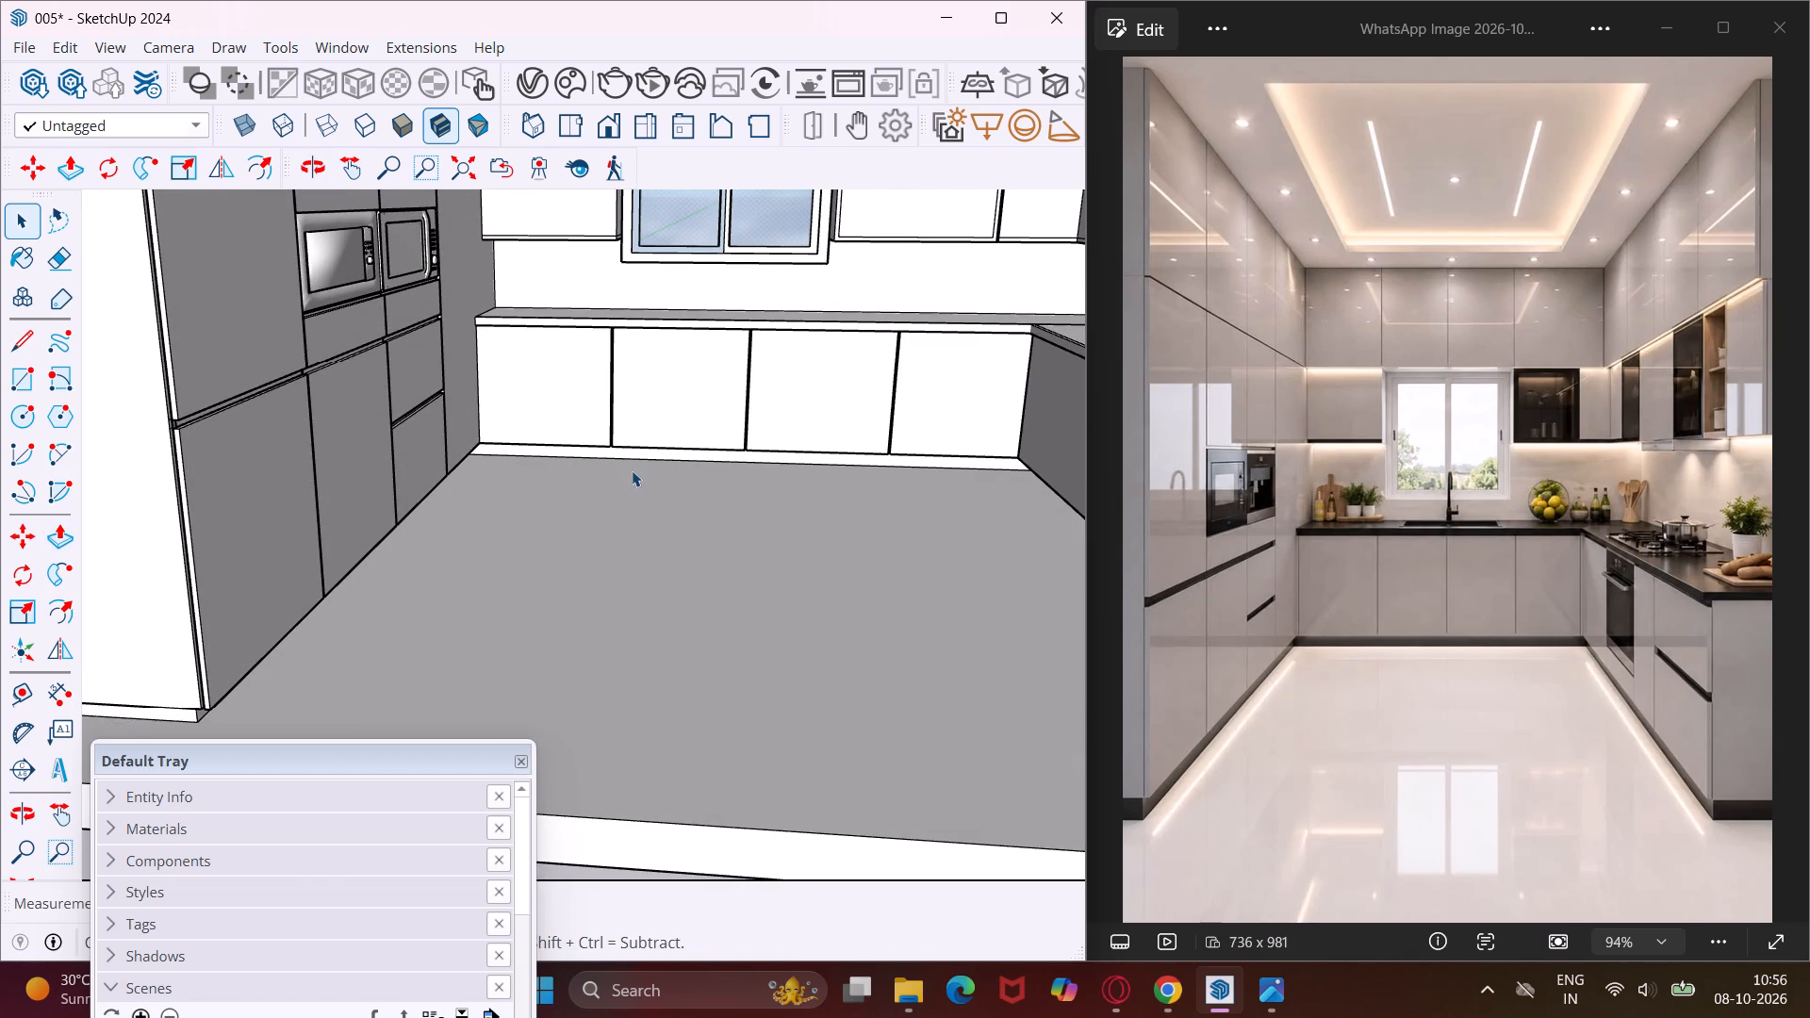
Examine the back wall's base cabinet doors within the whole kitchen layout.
scroll(632, 470, "down", 6)
middle_click_drag(734, 554, 658, 501)
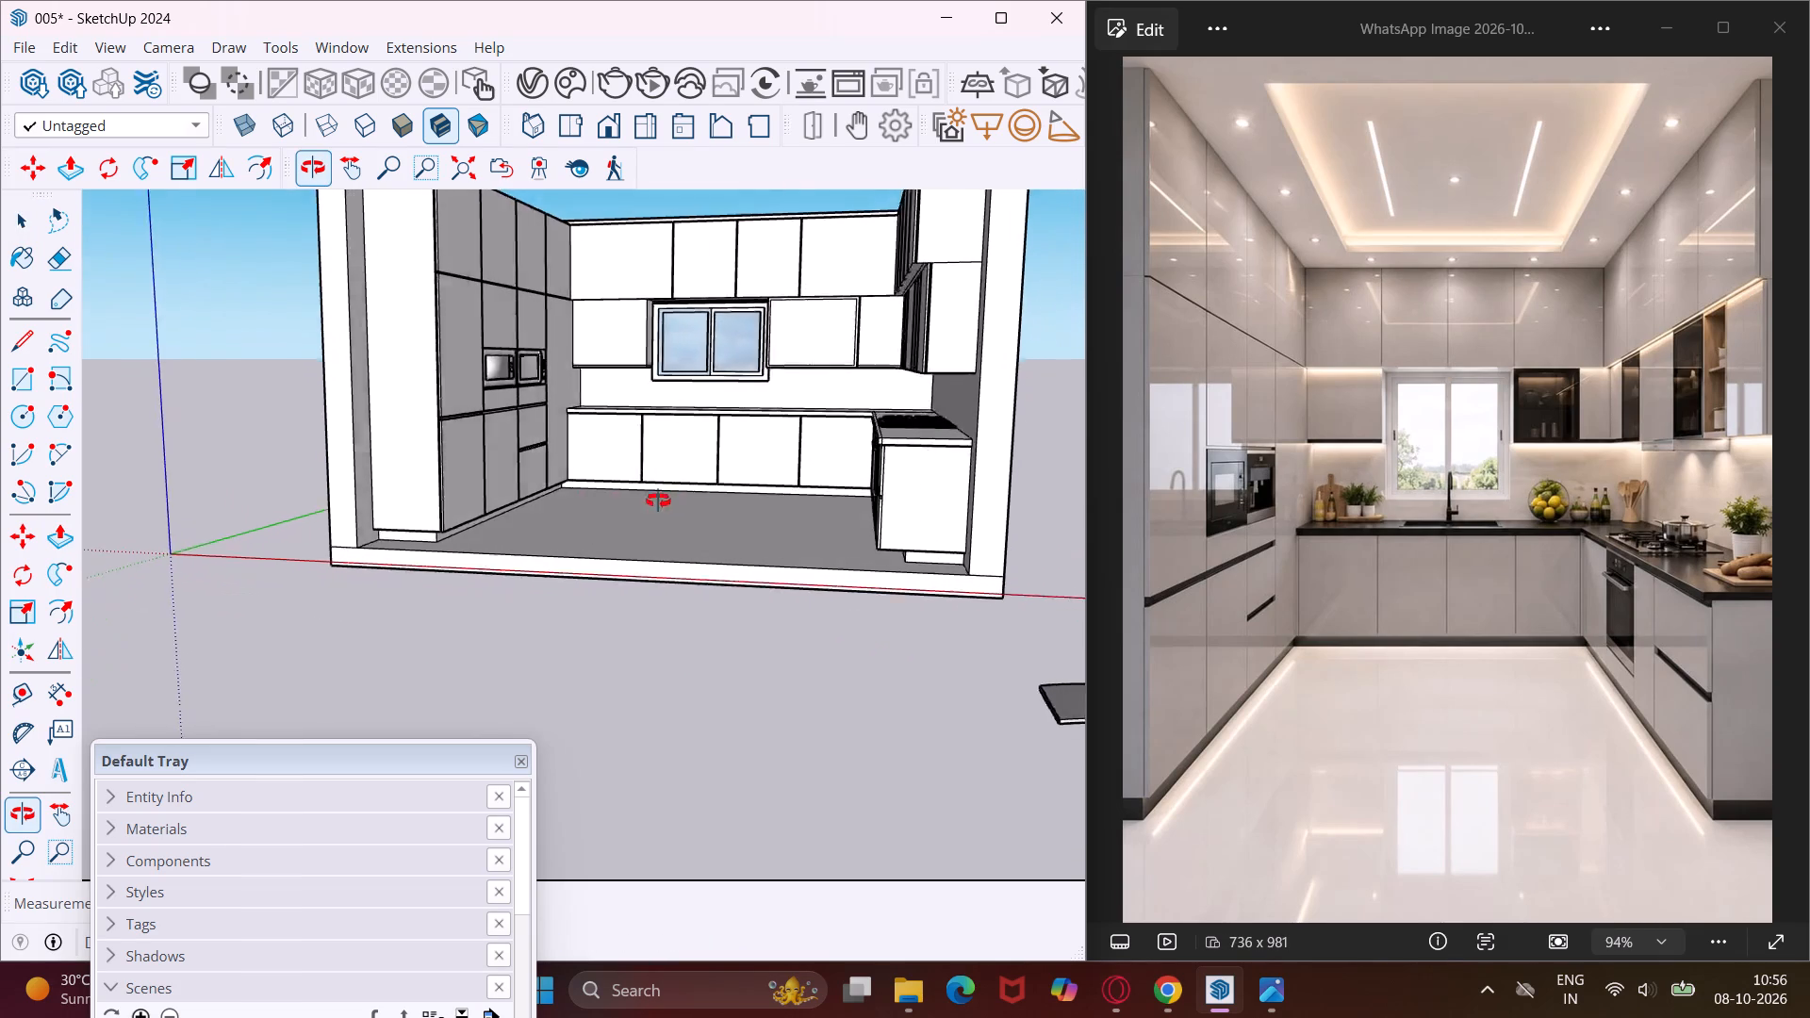
middle_click_drag(658, 501, 763, 612)
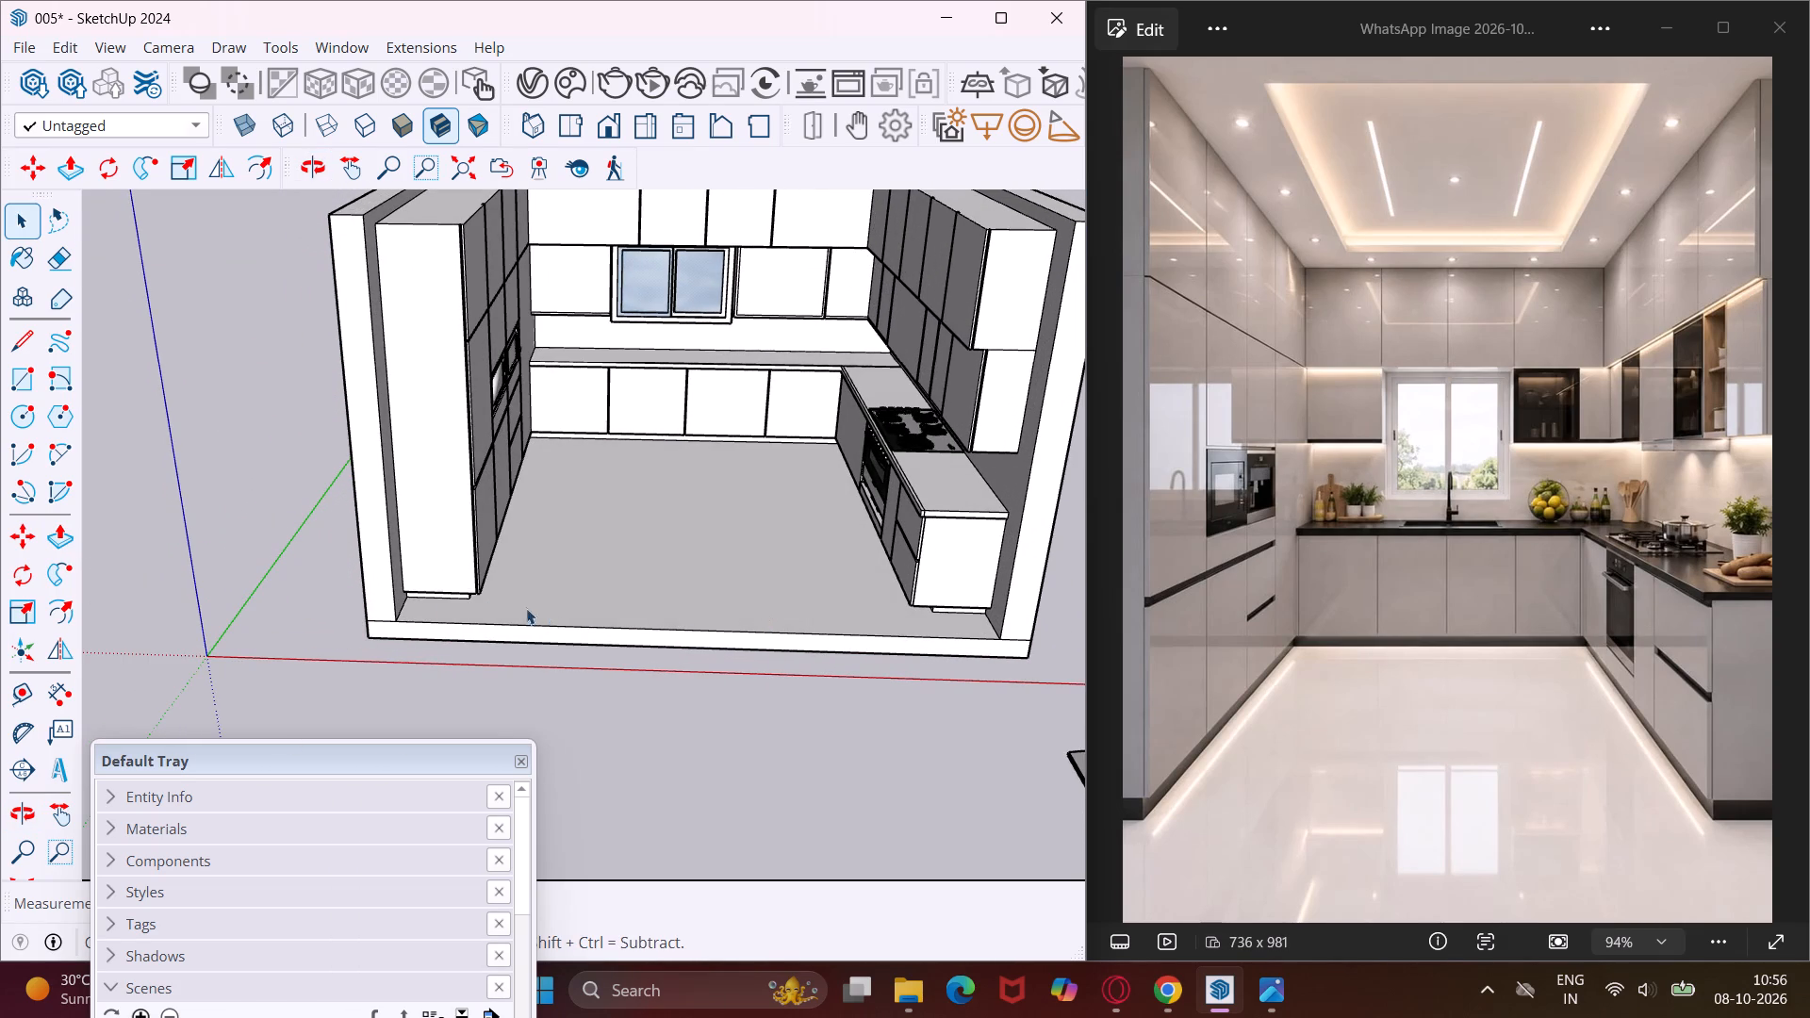
left_click(337, 177)
left_click_drag(217, 417, 118, 534)
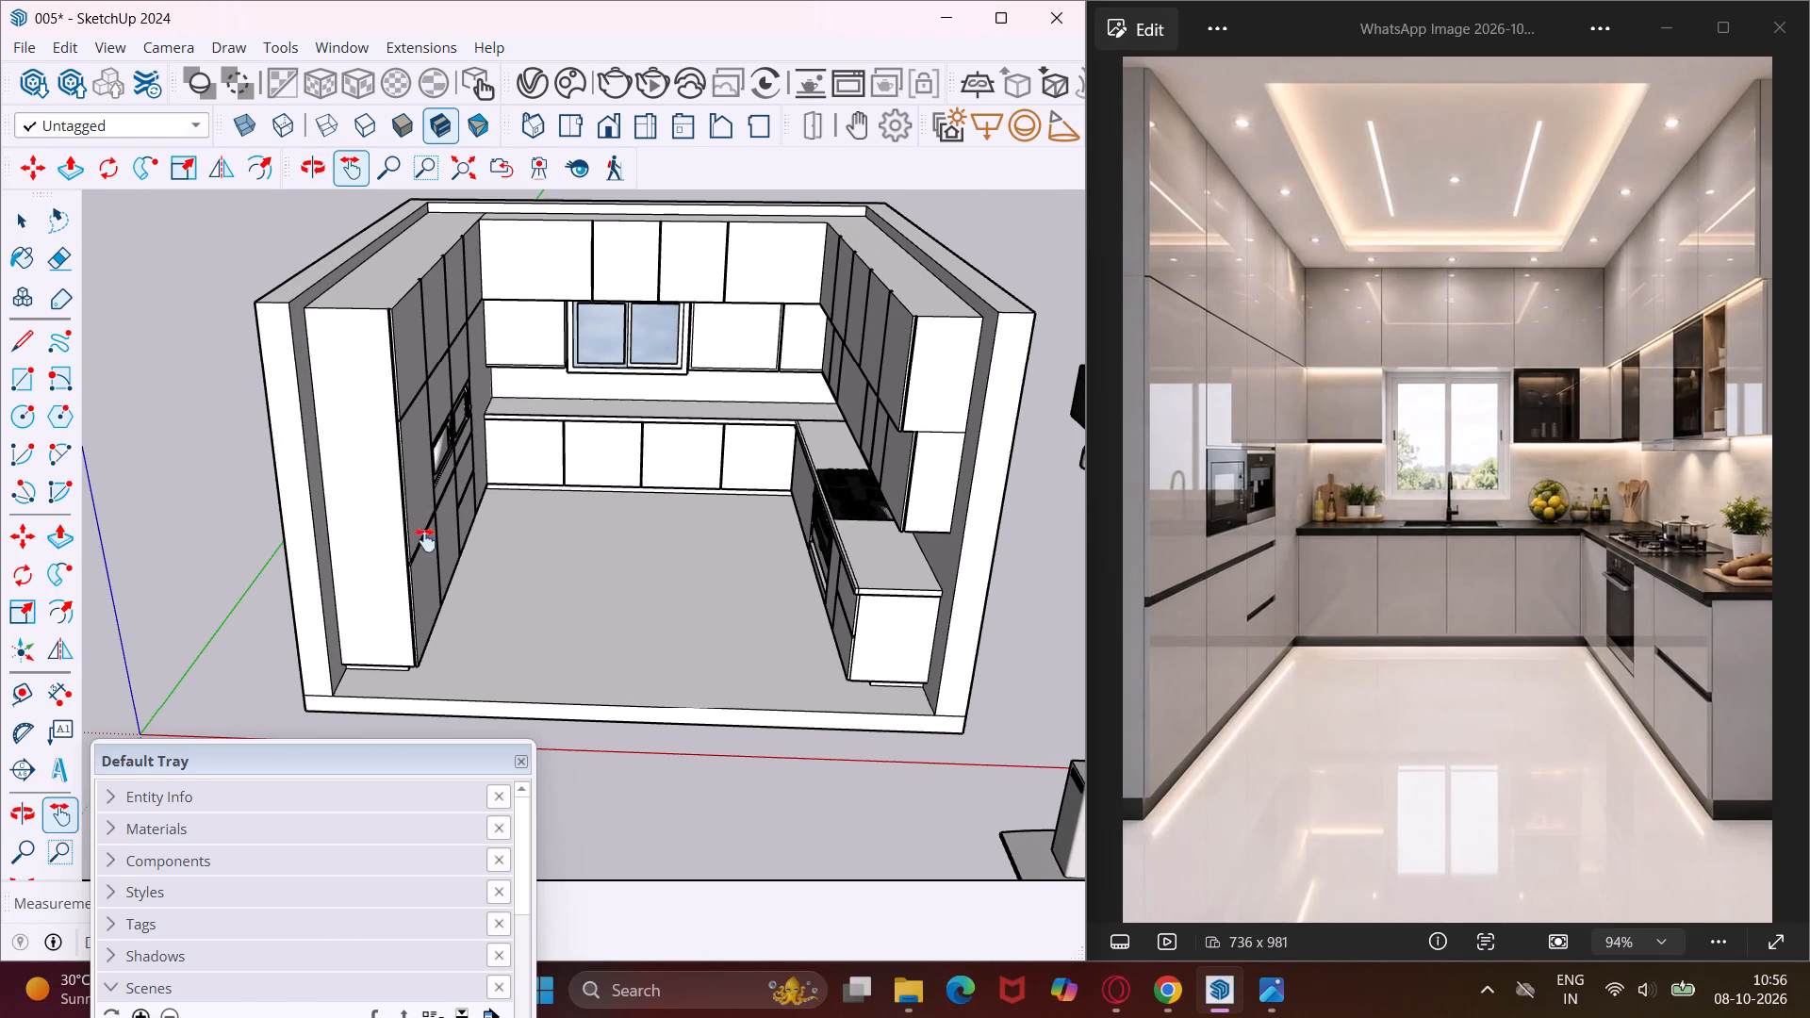
key("Escape")
key("space")
middle_click_drag(758, 341, 793, 291)
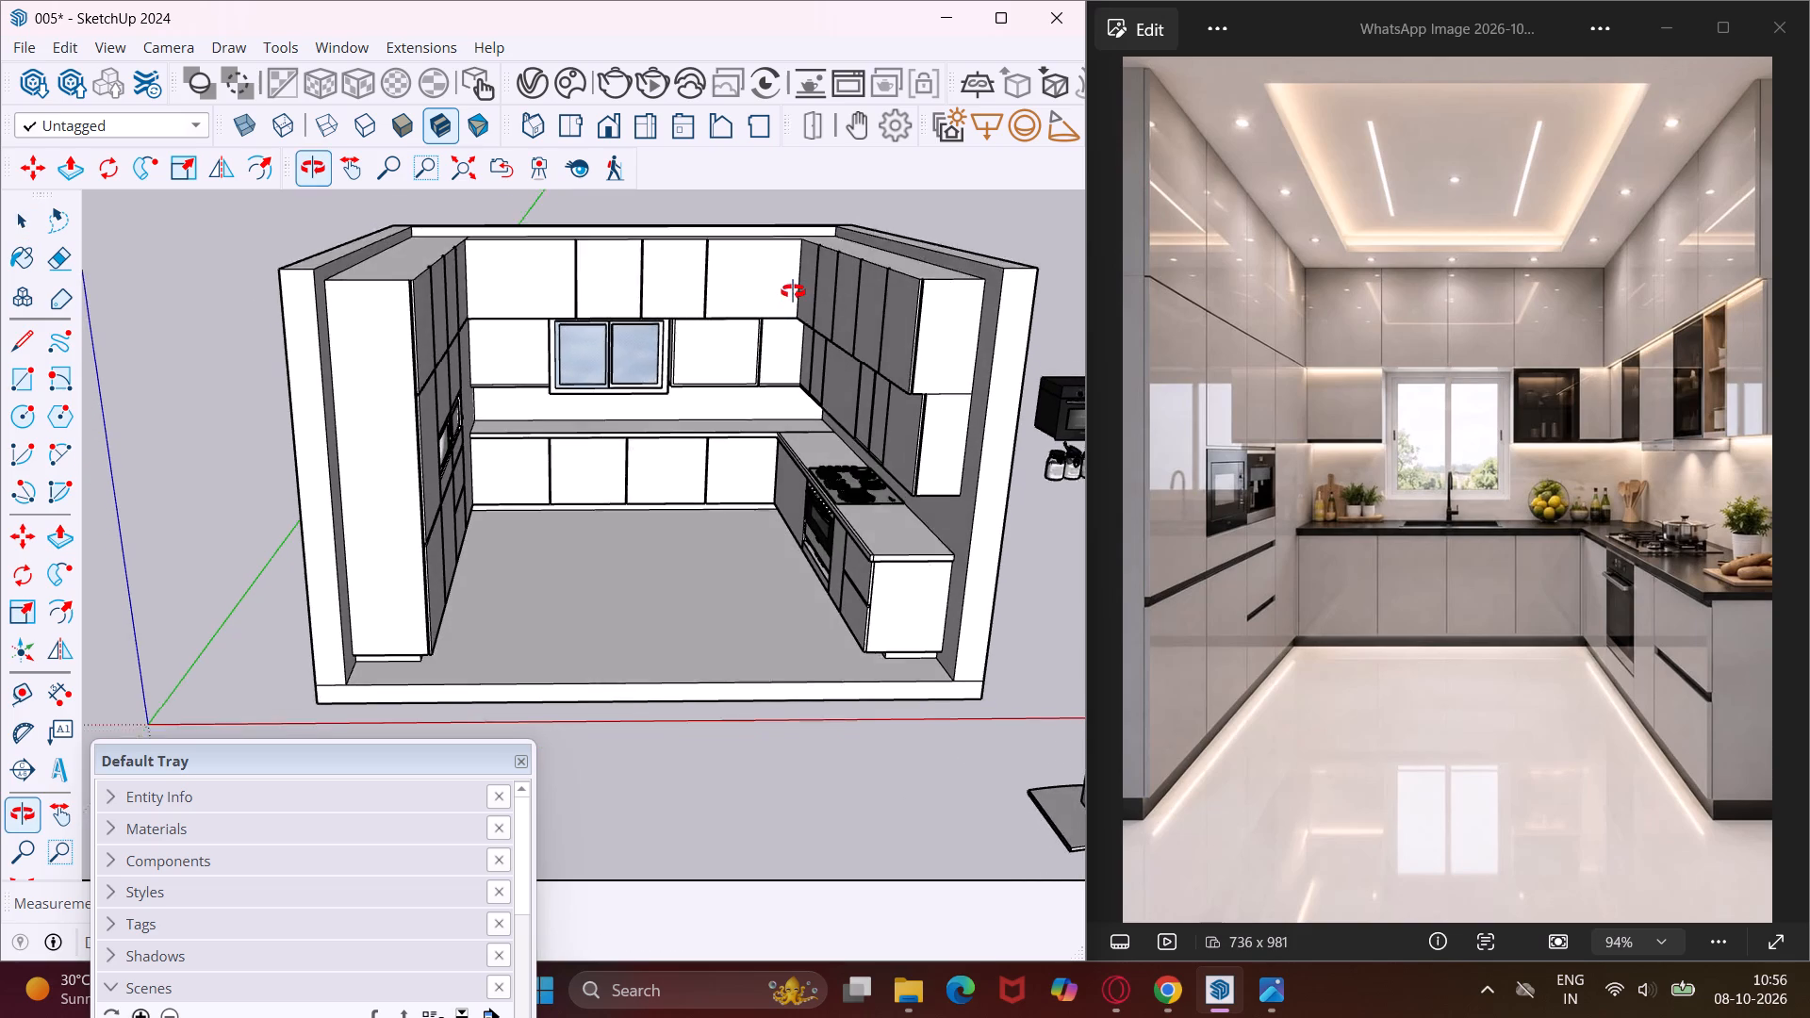
middle_click_drag(793, 291, 795, 284)
Copy the framed door face beside the window on the back wall out of the kitchen, beyond the loose oven model.
scroll(796, 285, "up", 7)
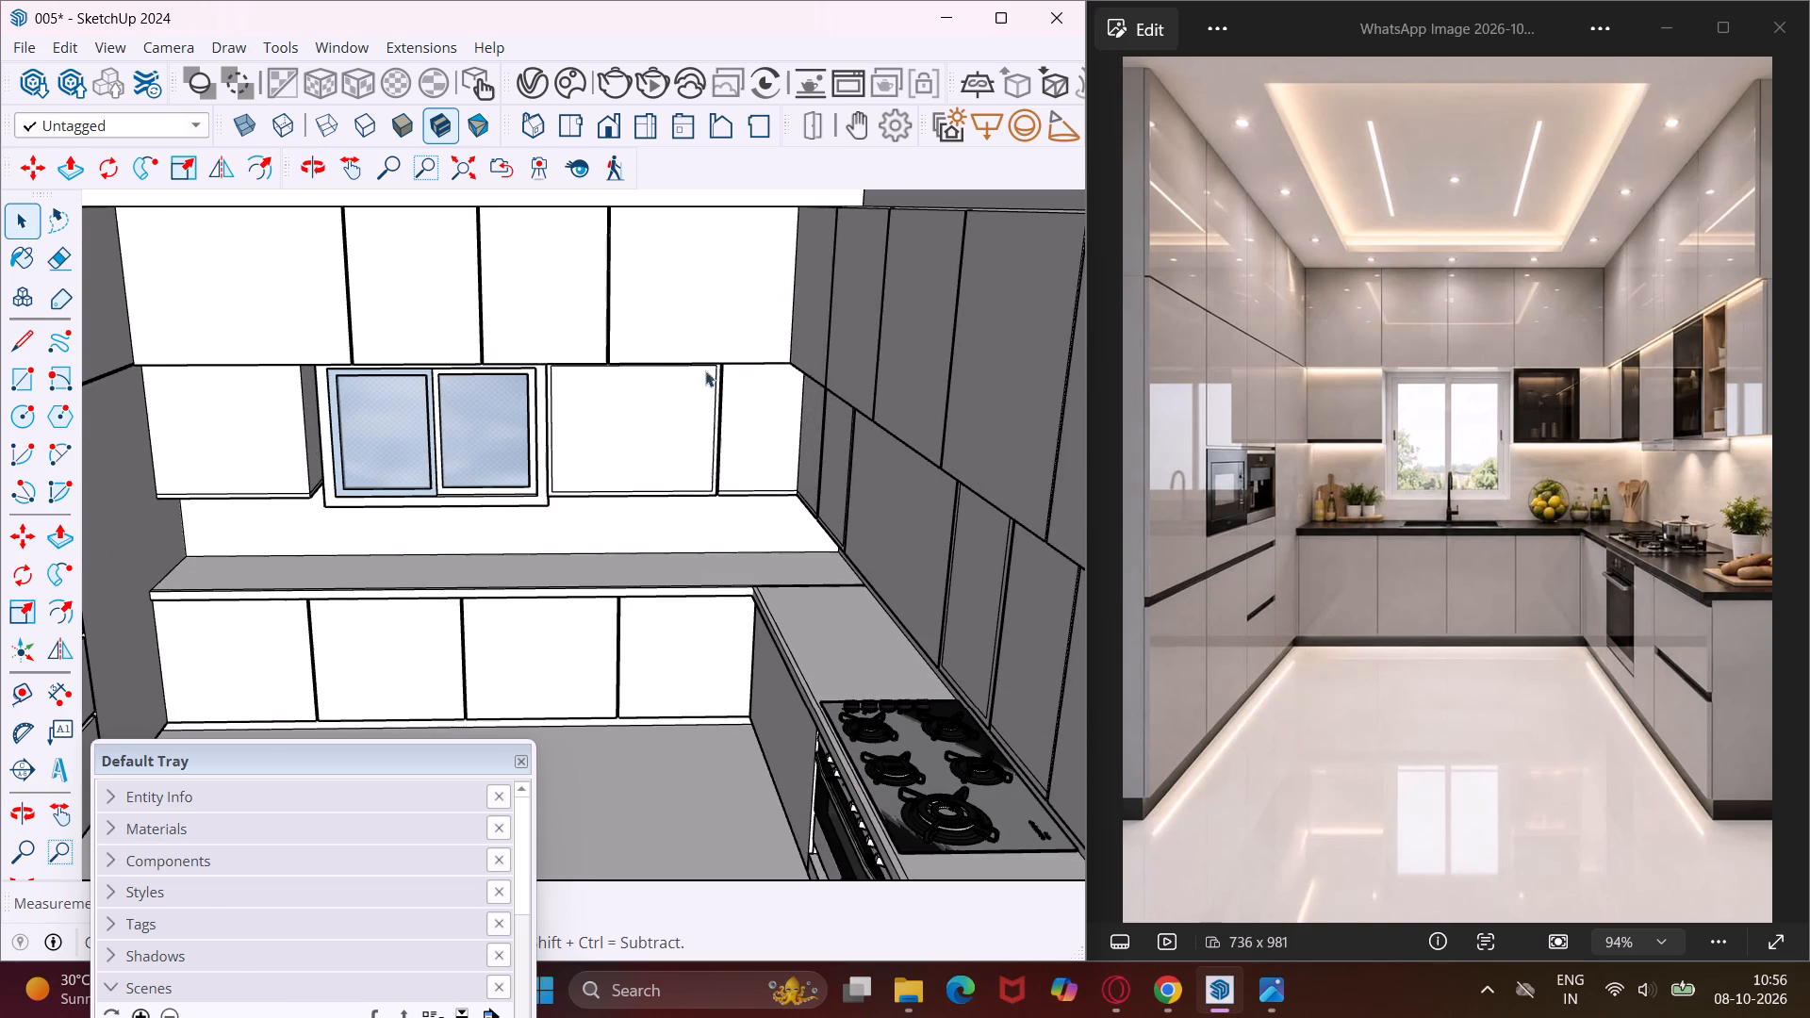
middle_click_drag(683, 386, 731, 287)
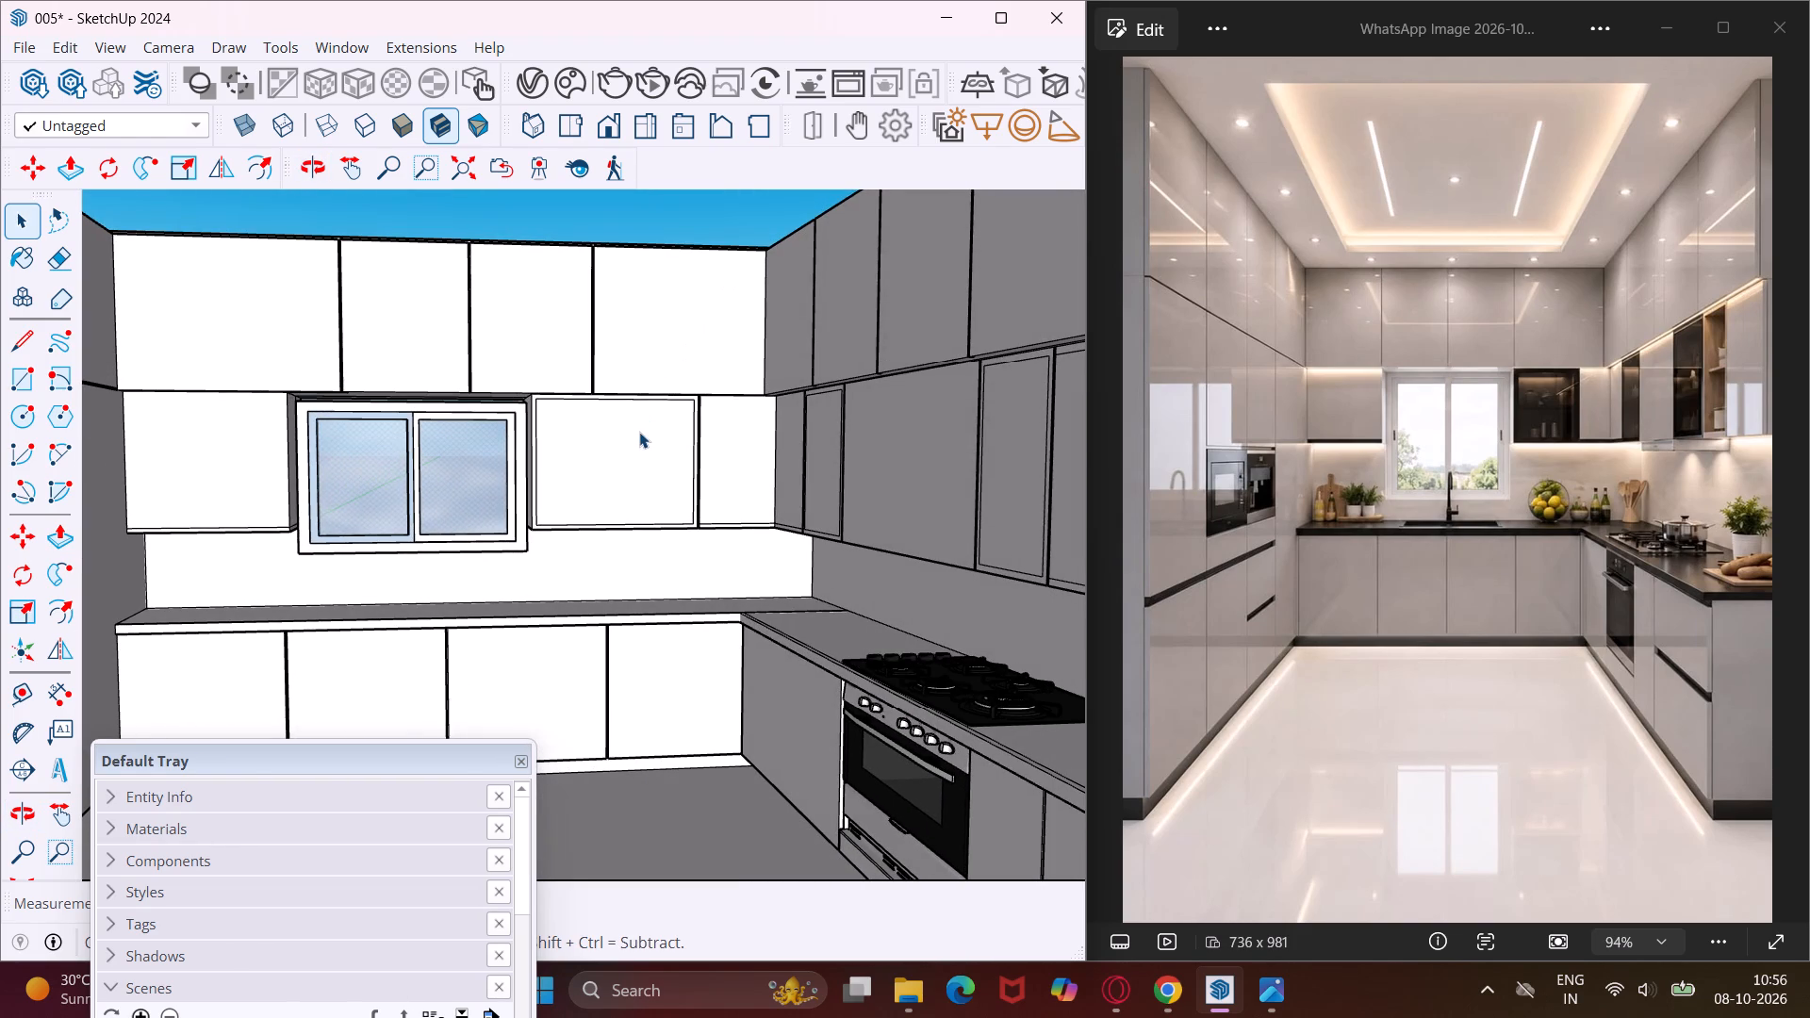
left_click(638, 442)
key("m")
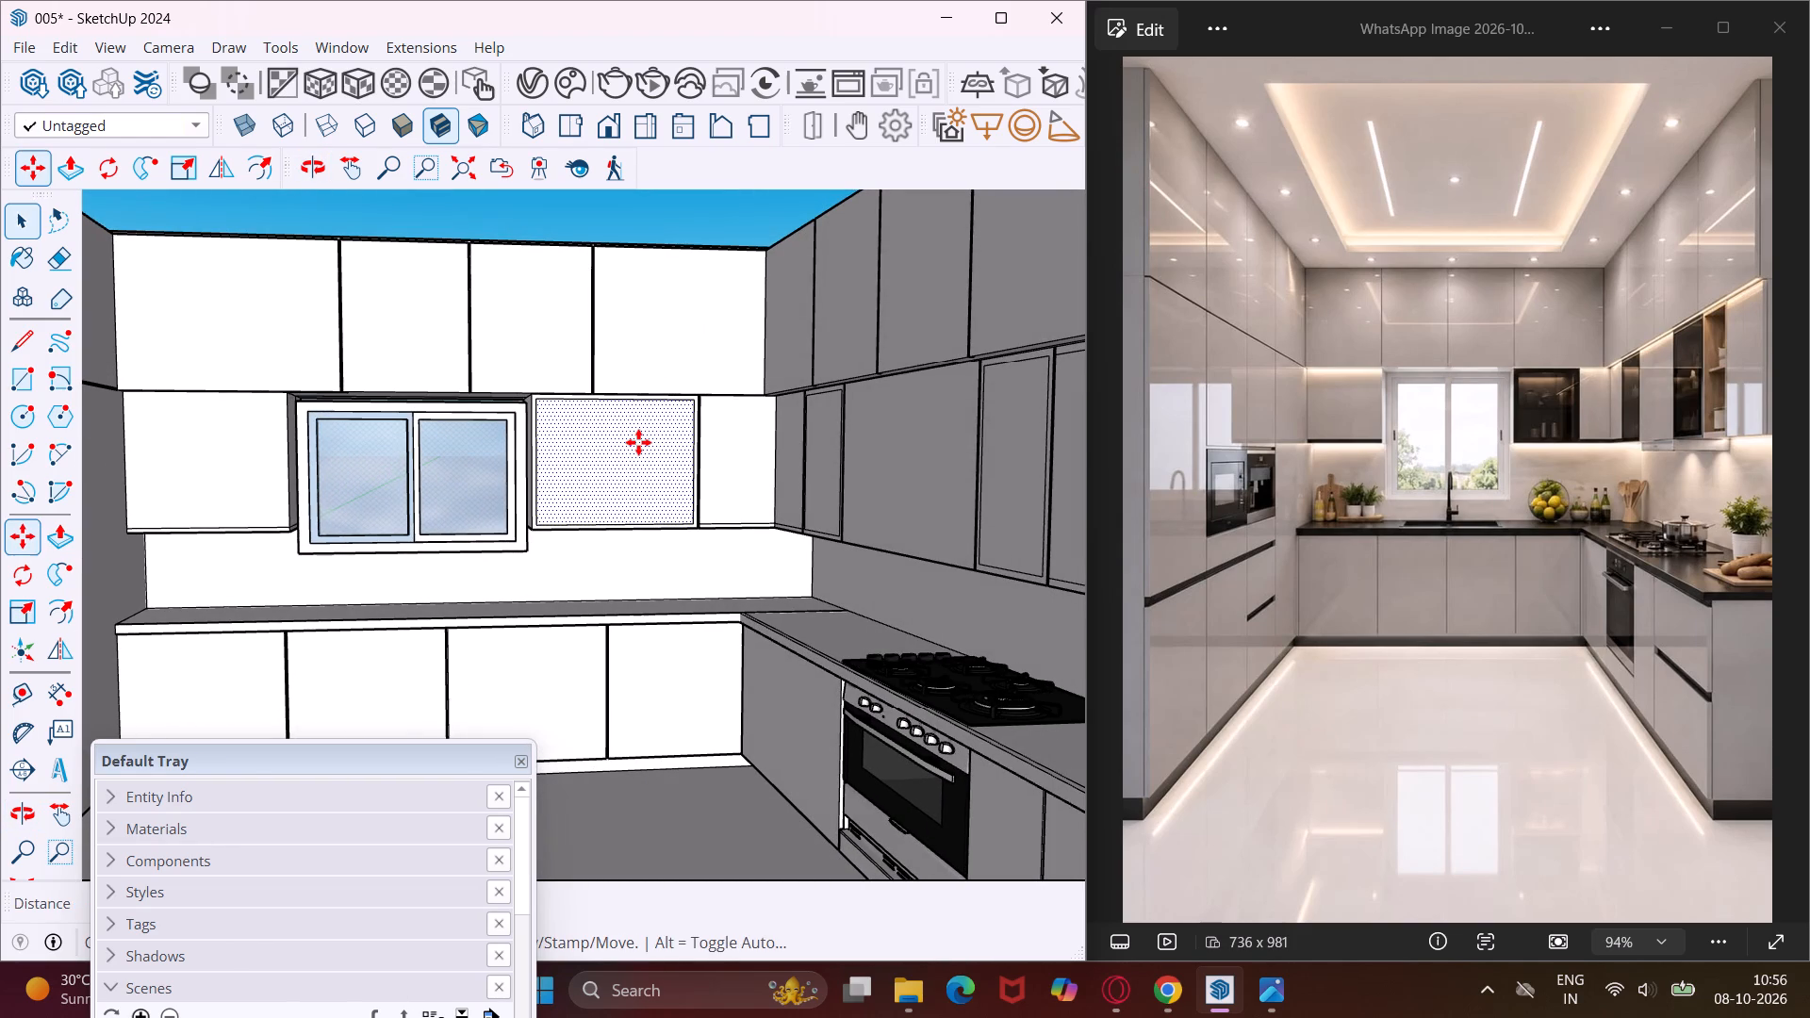
left_click(638, 442)
scroll(492, 454, "down", 3)
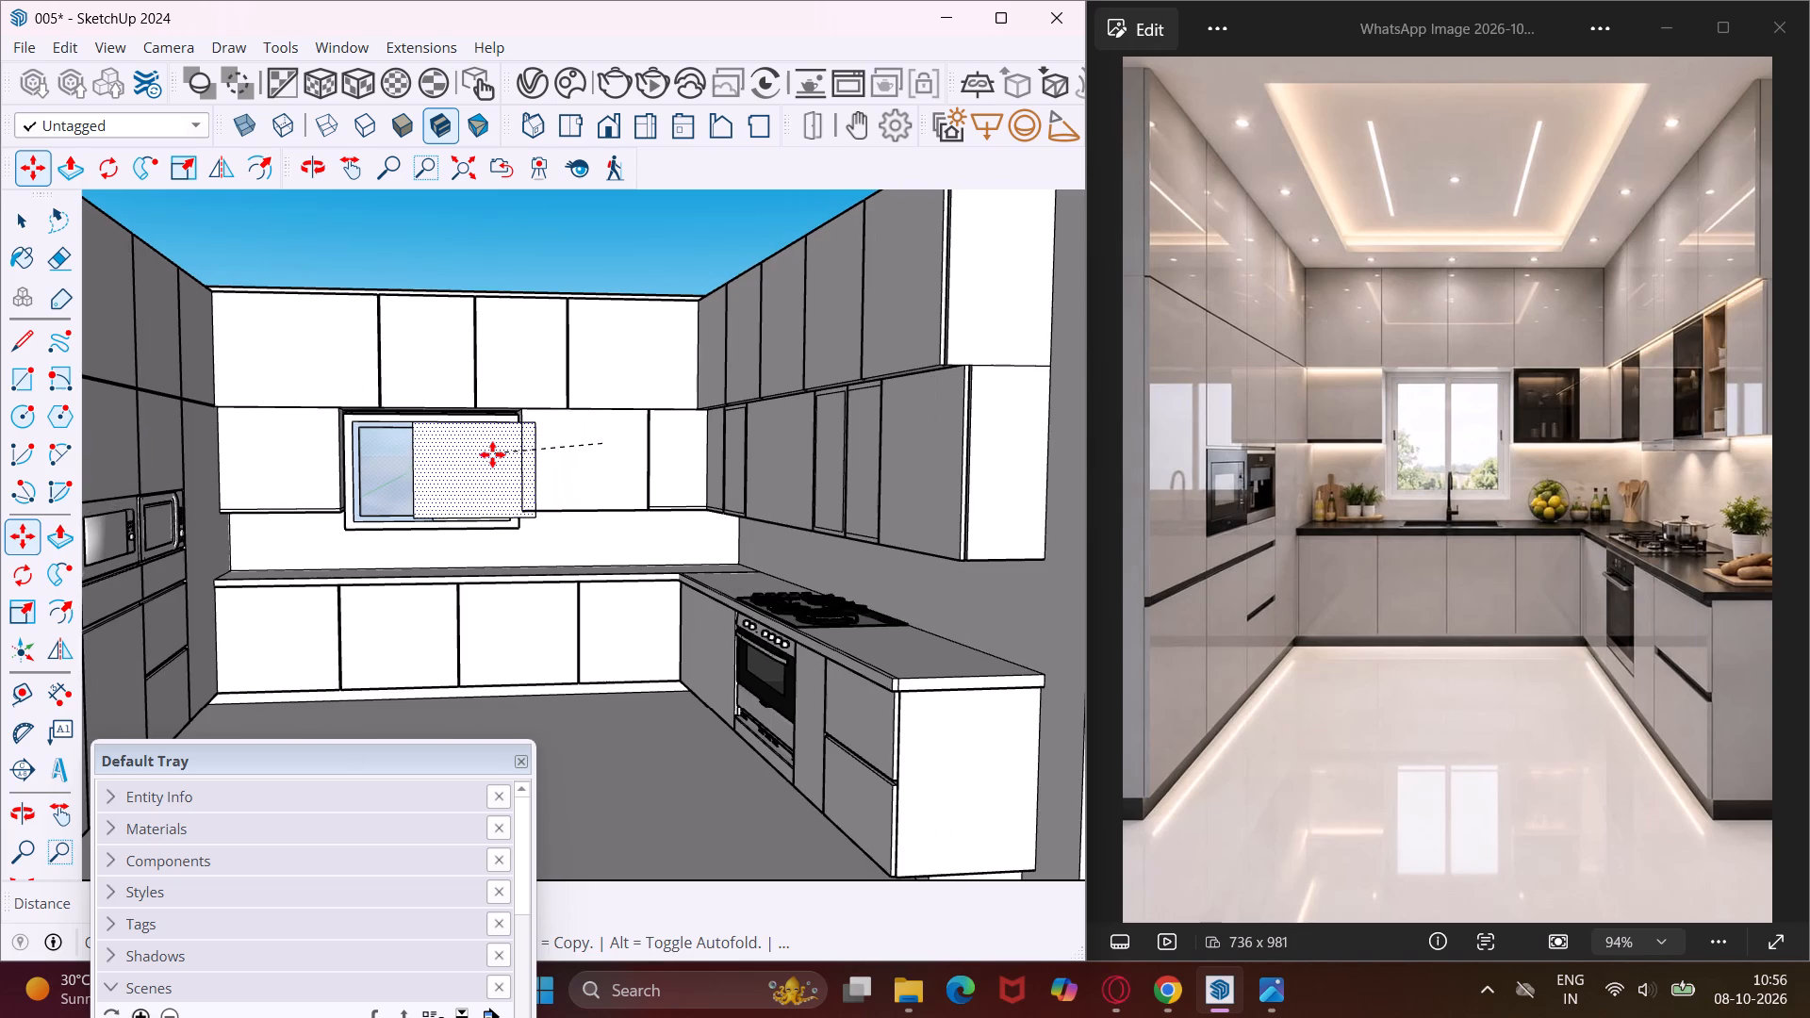
scroll(492, 454, "down", 9)
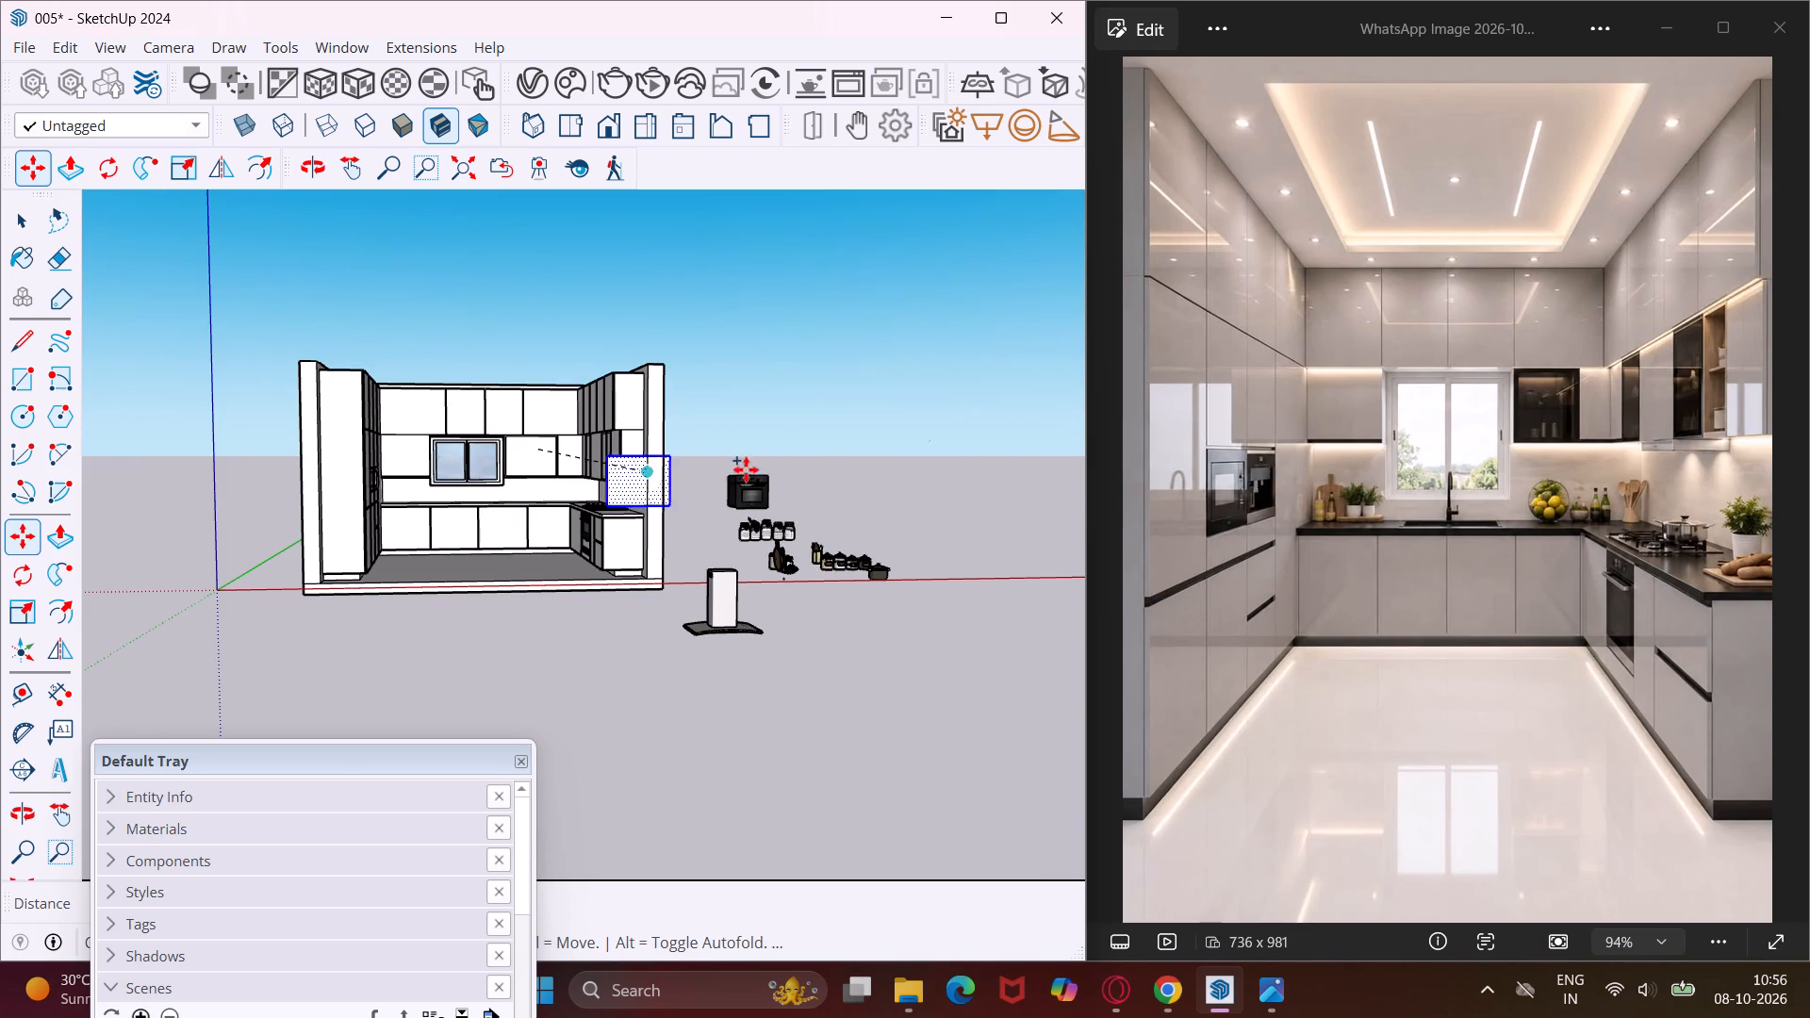
left_click(831, 476)
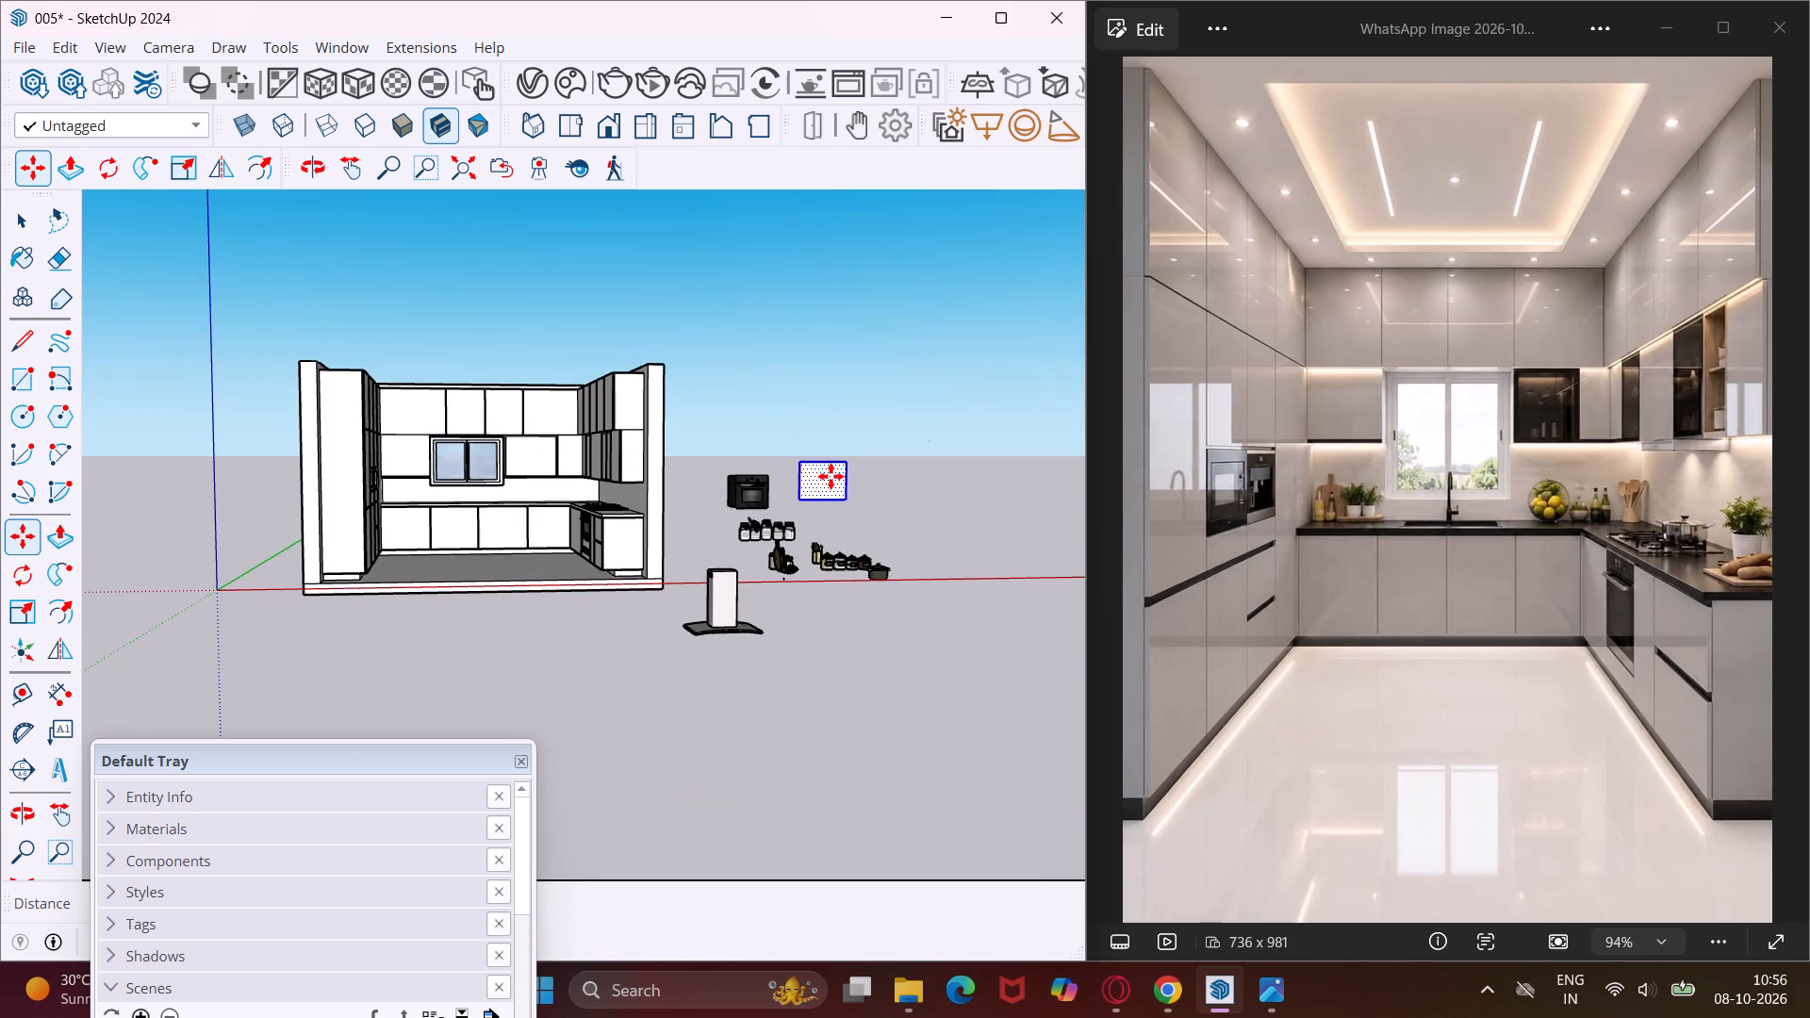
key("Escape")
key("space")
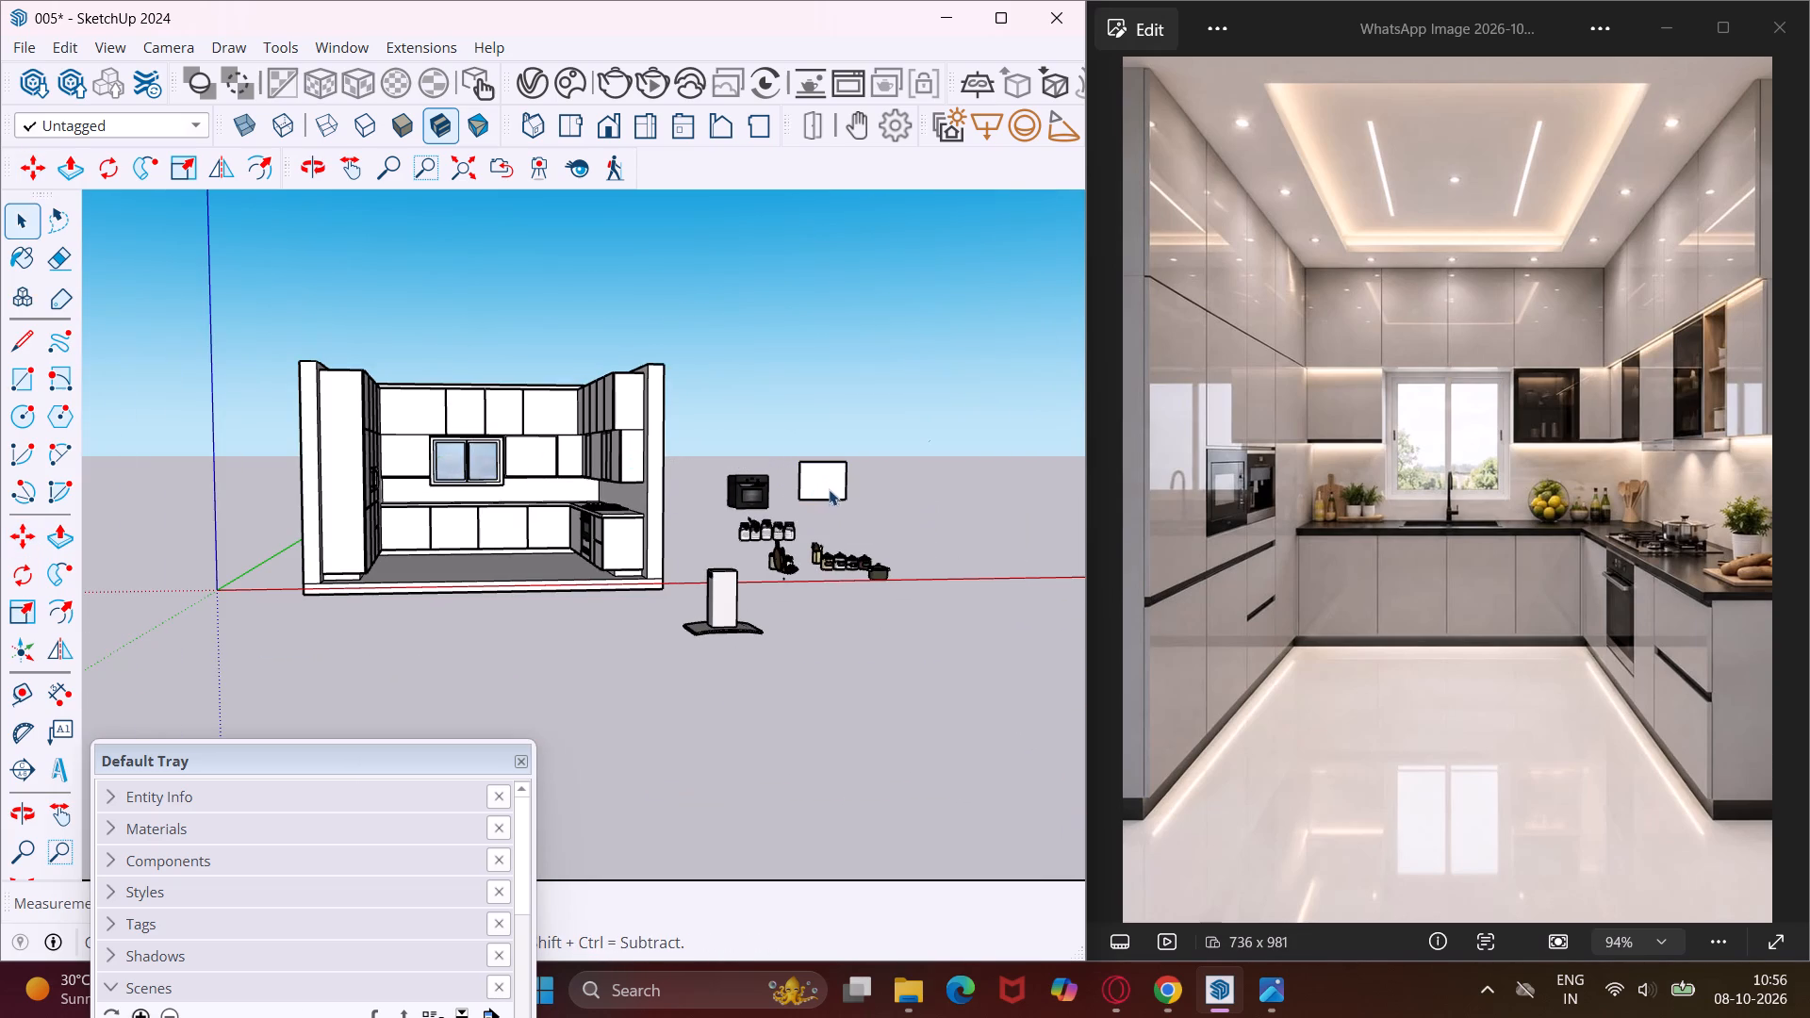
Extrude the copied door face beside the loose oven model to a thickness of 0.2".
scroll(825, 485, "up", 8)
left_click(825, 485)
middle_click_drag(825, 485, 936, 555)
scroll(724, 442, "up", 3)
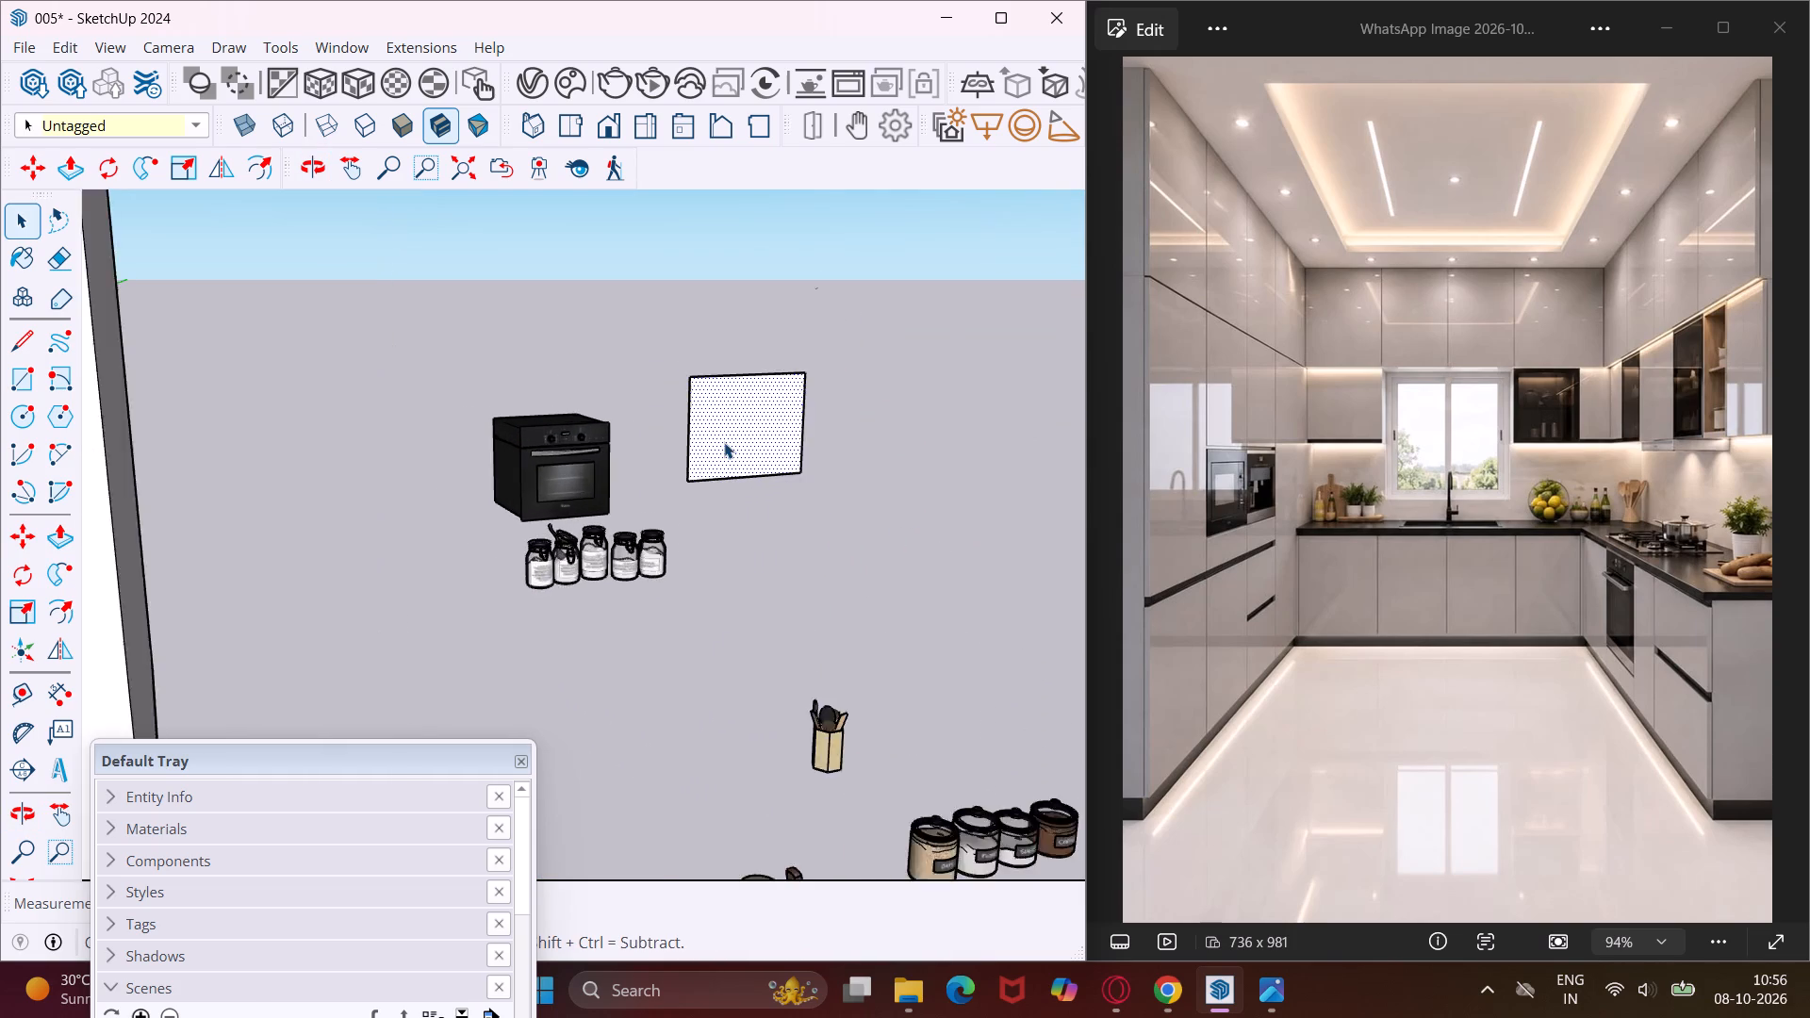
scroll(724, 442, "up", 6)
key("p")
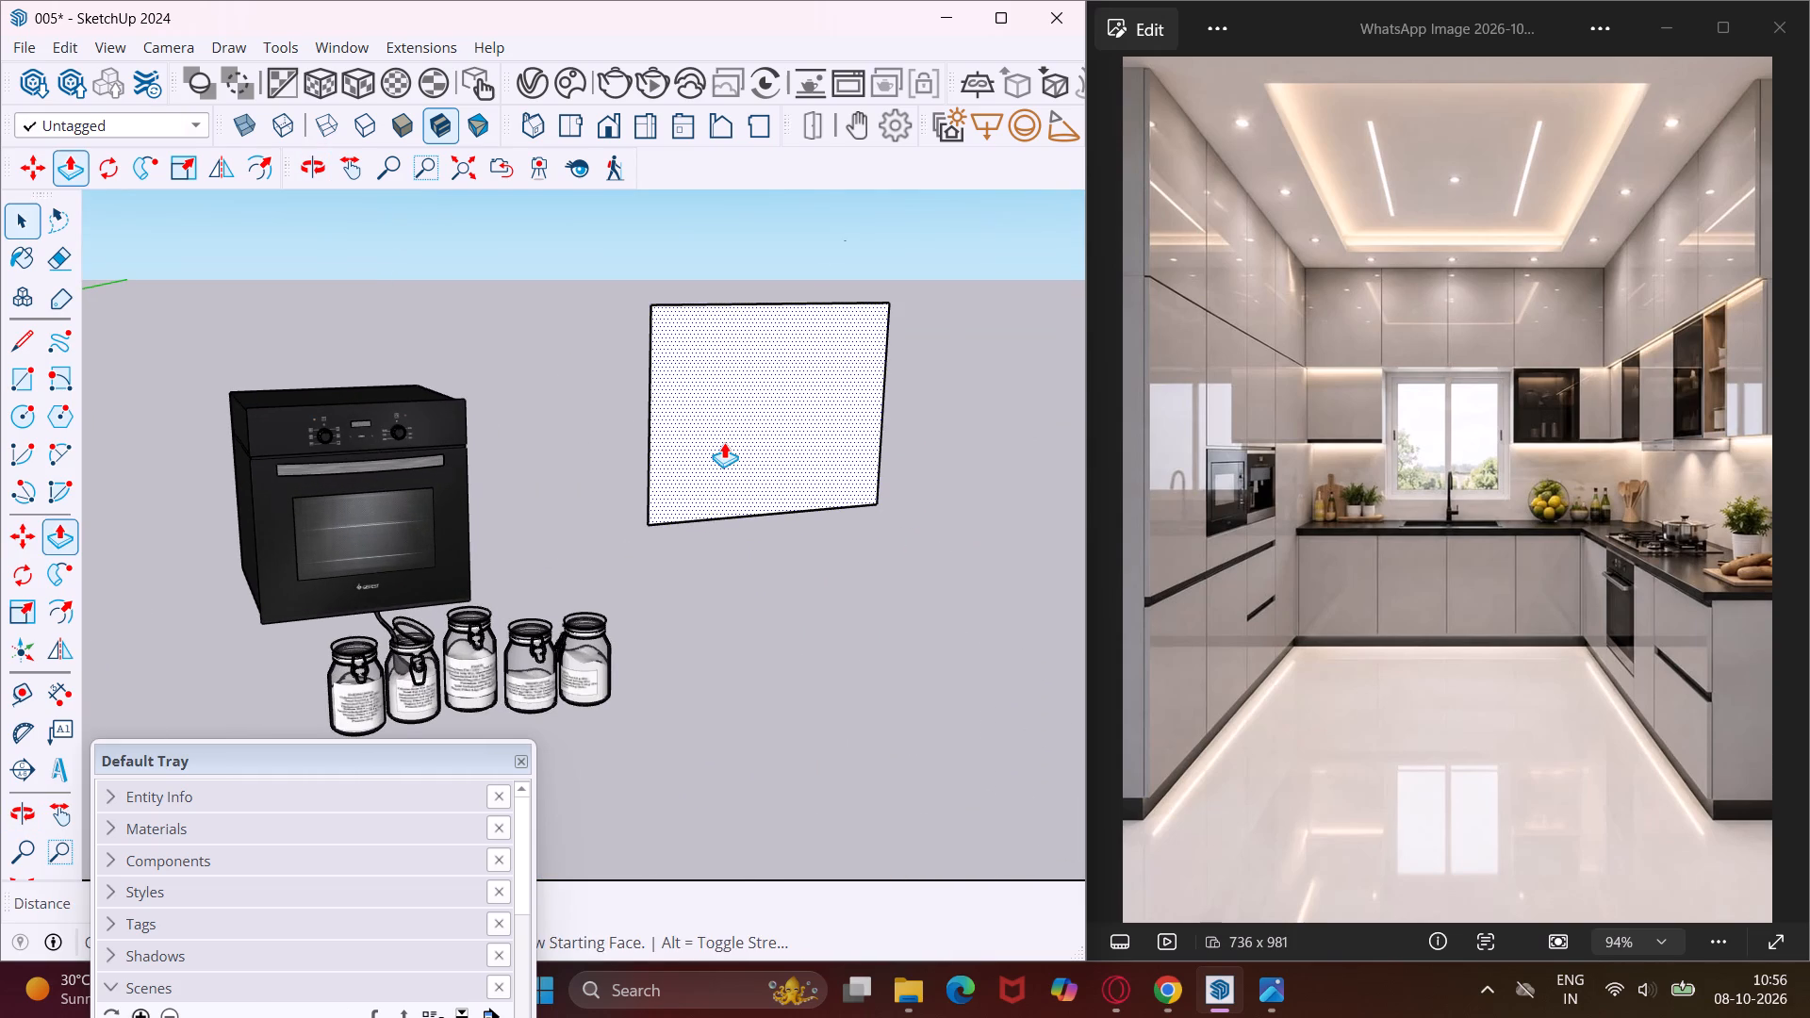
left_click(724, 442)
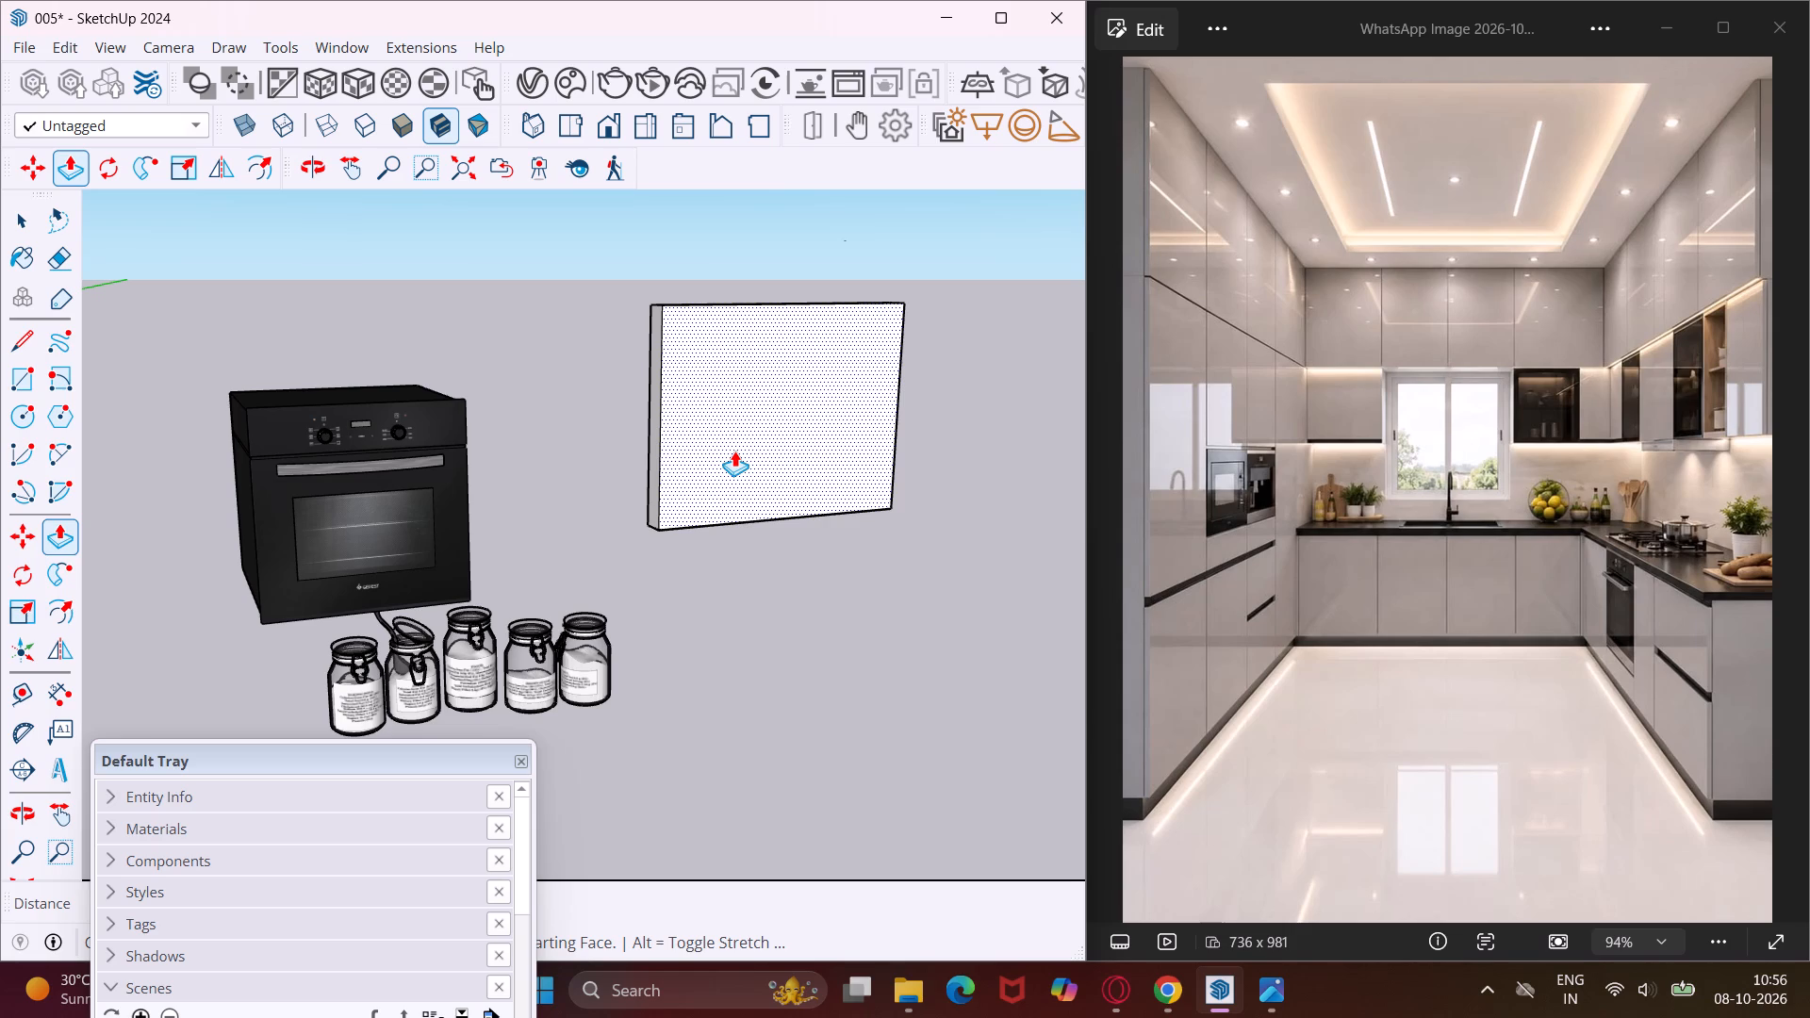
type(".2\"")
key("Return")
middle_click_drag(710, 419, 723, 427)
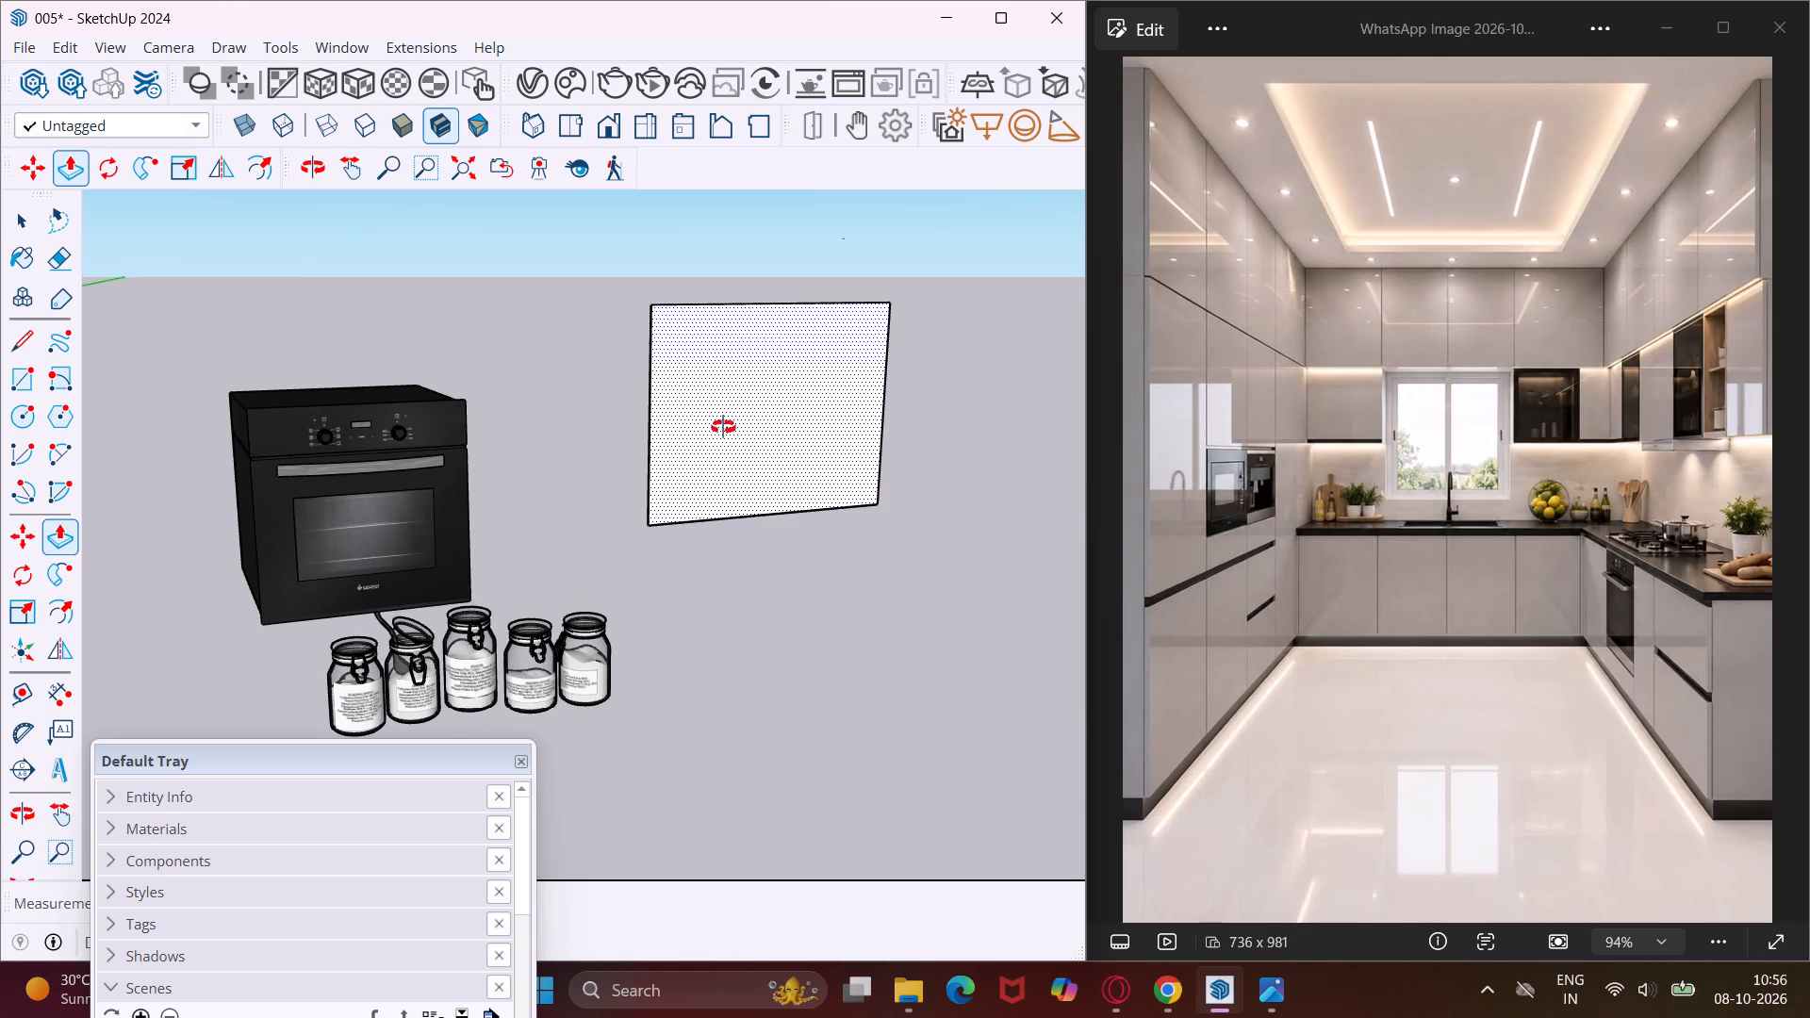
middle_click_drag(723, 427, 66, 578)
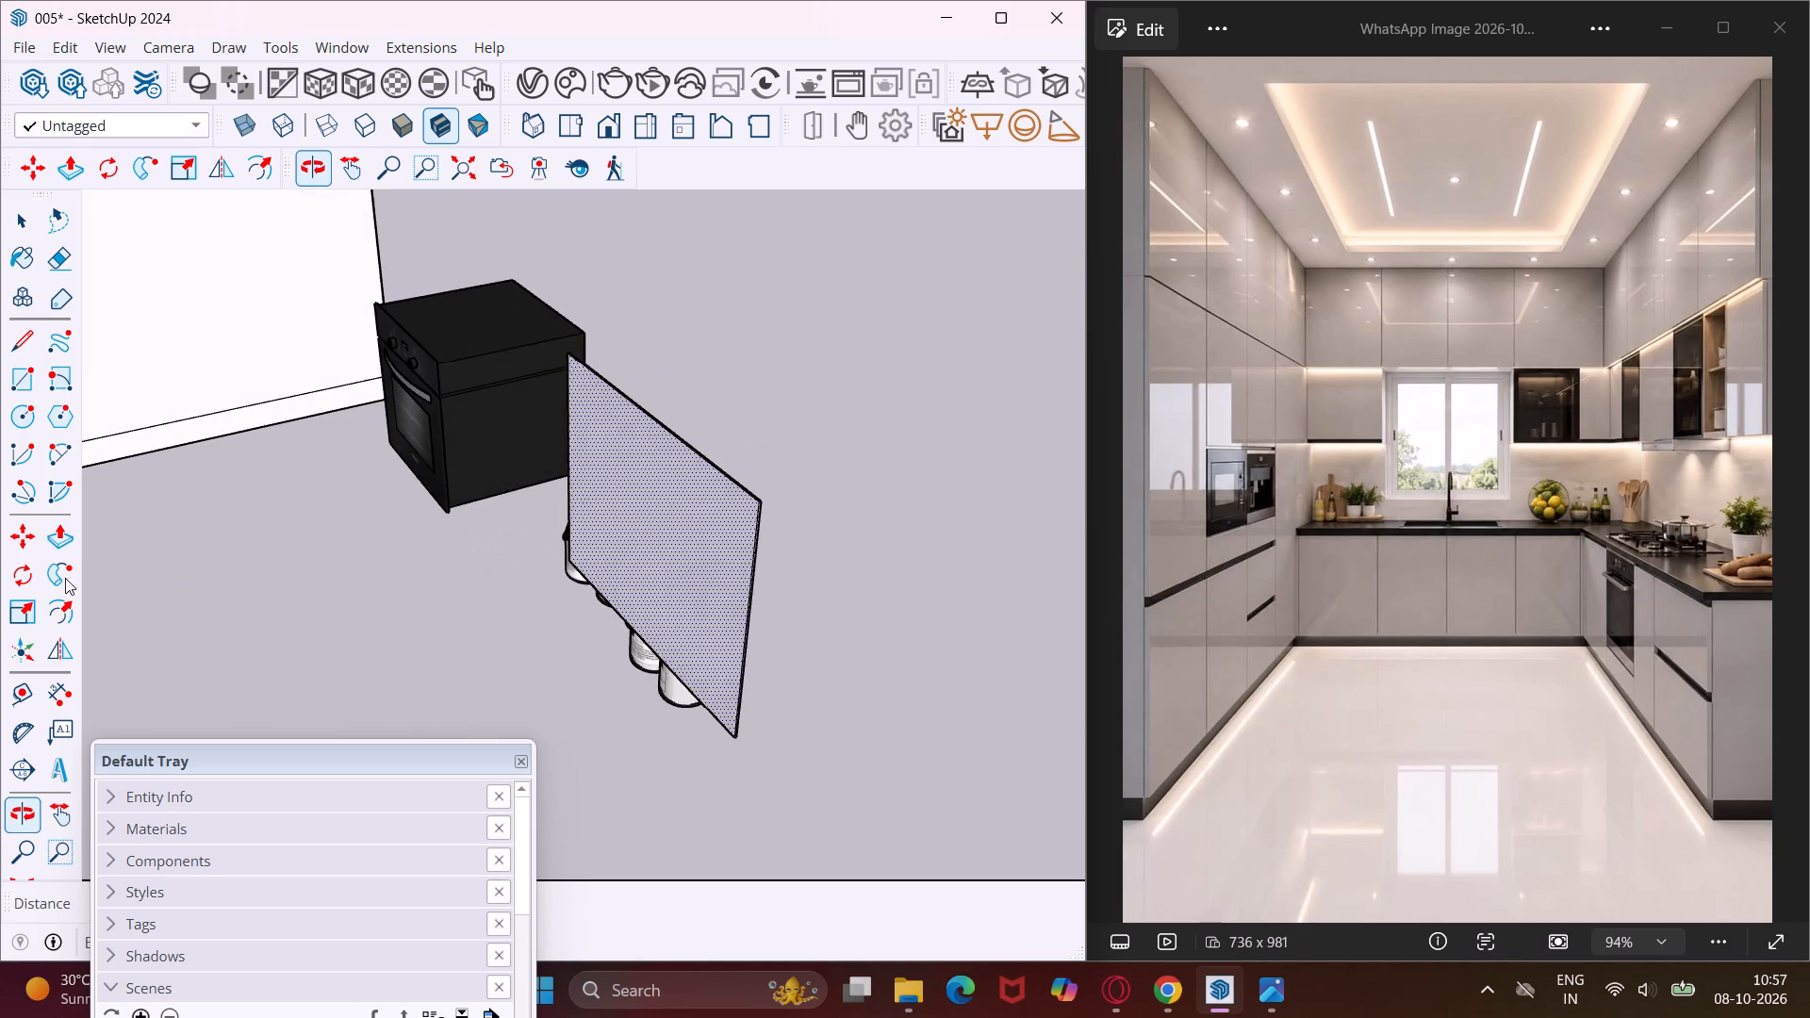
Examine the extruded door panel beside the loose oven model and its place relative to the whole kitchen.
middle_click_drag(737, 665, 558, 614)
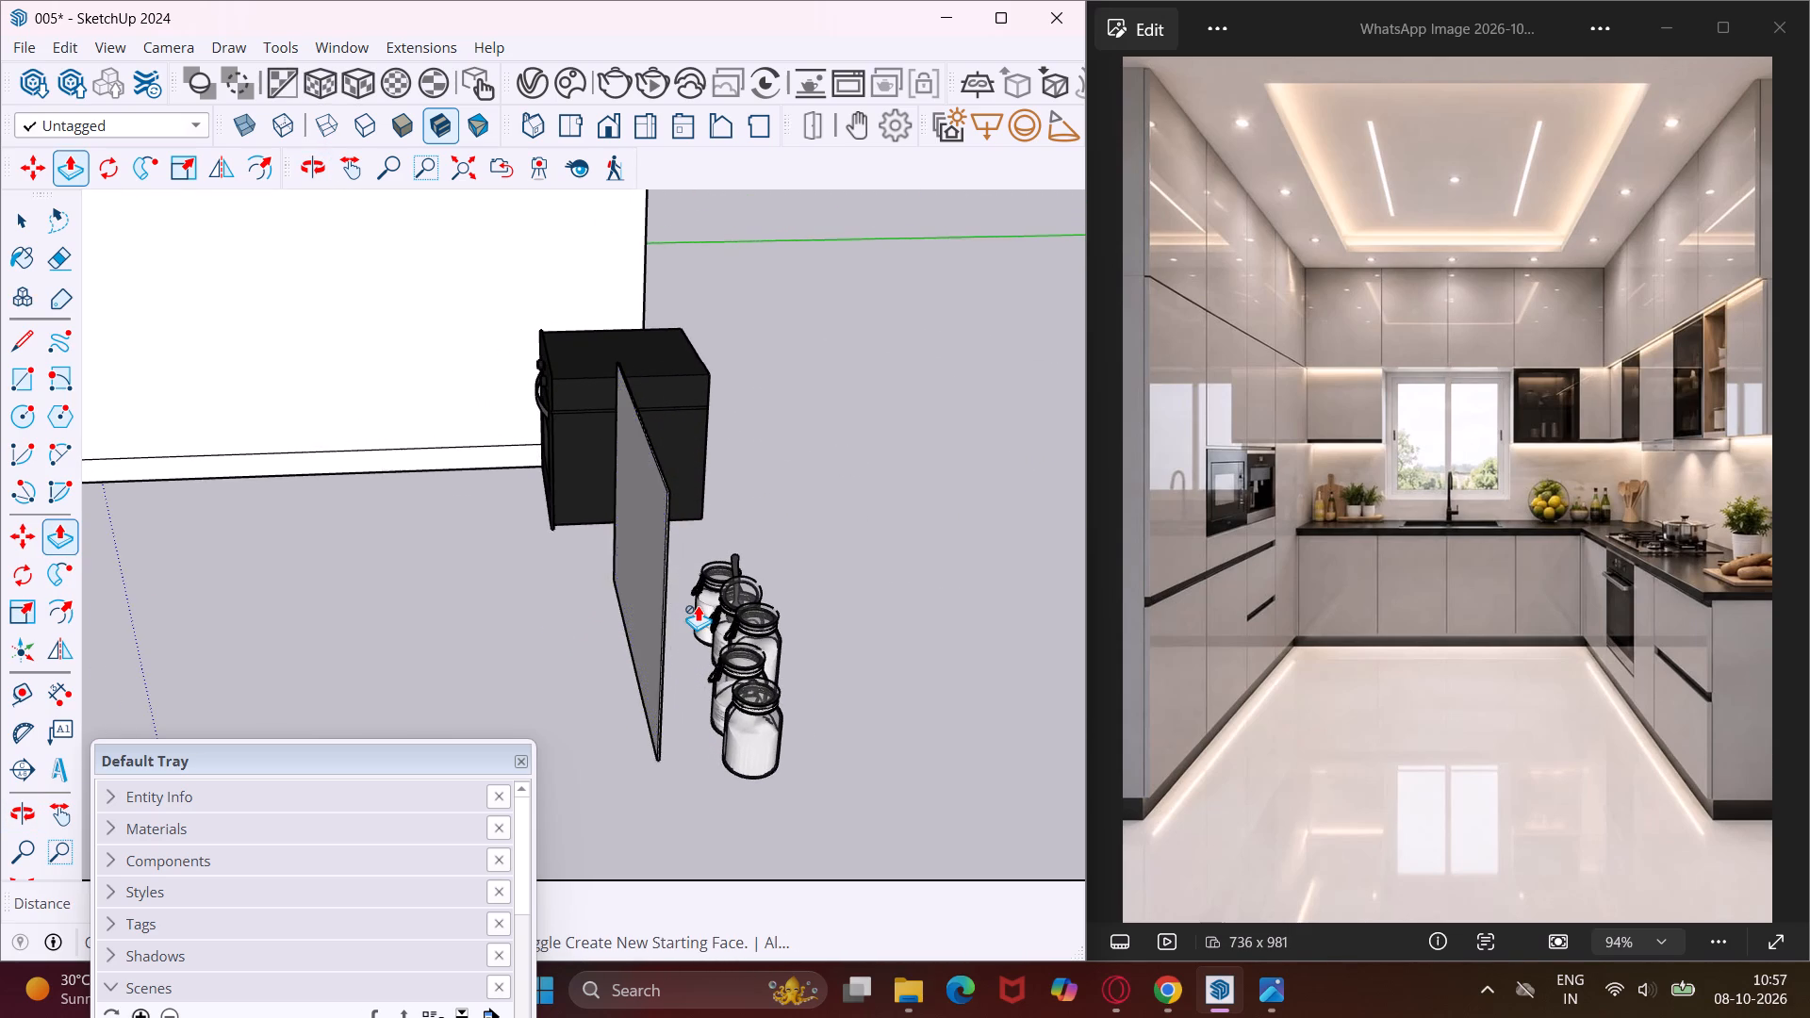
scroll(699, 603, "up", 4)
scroll(575, 579, "down", 5)
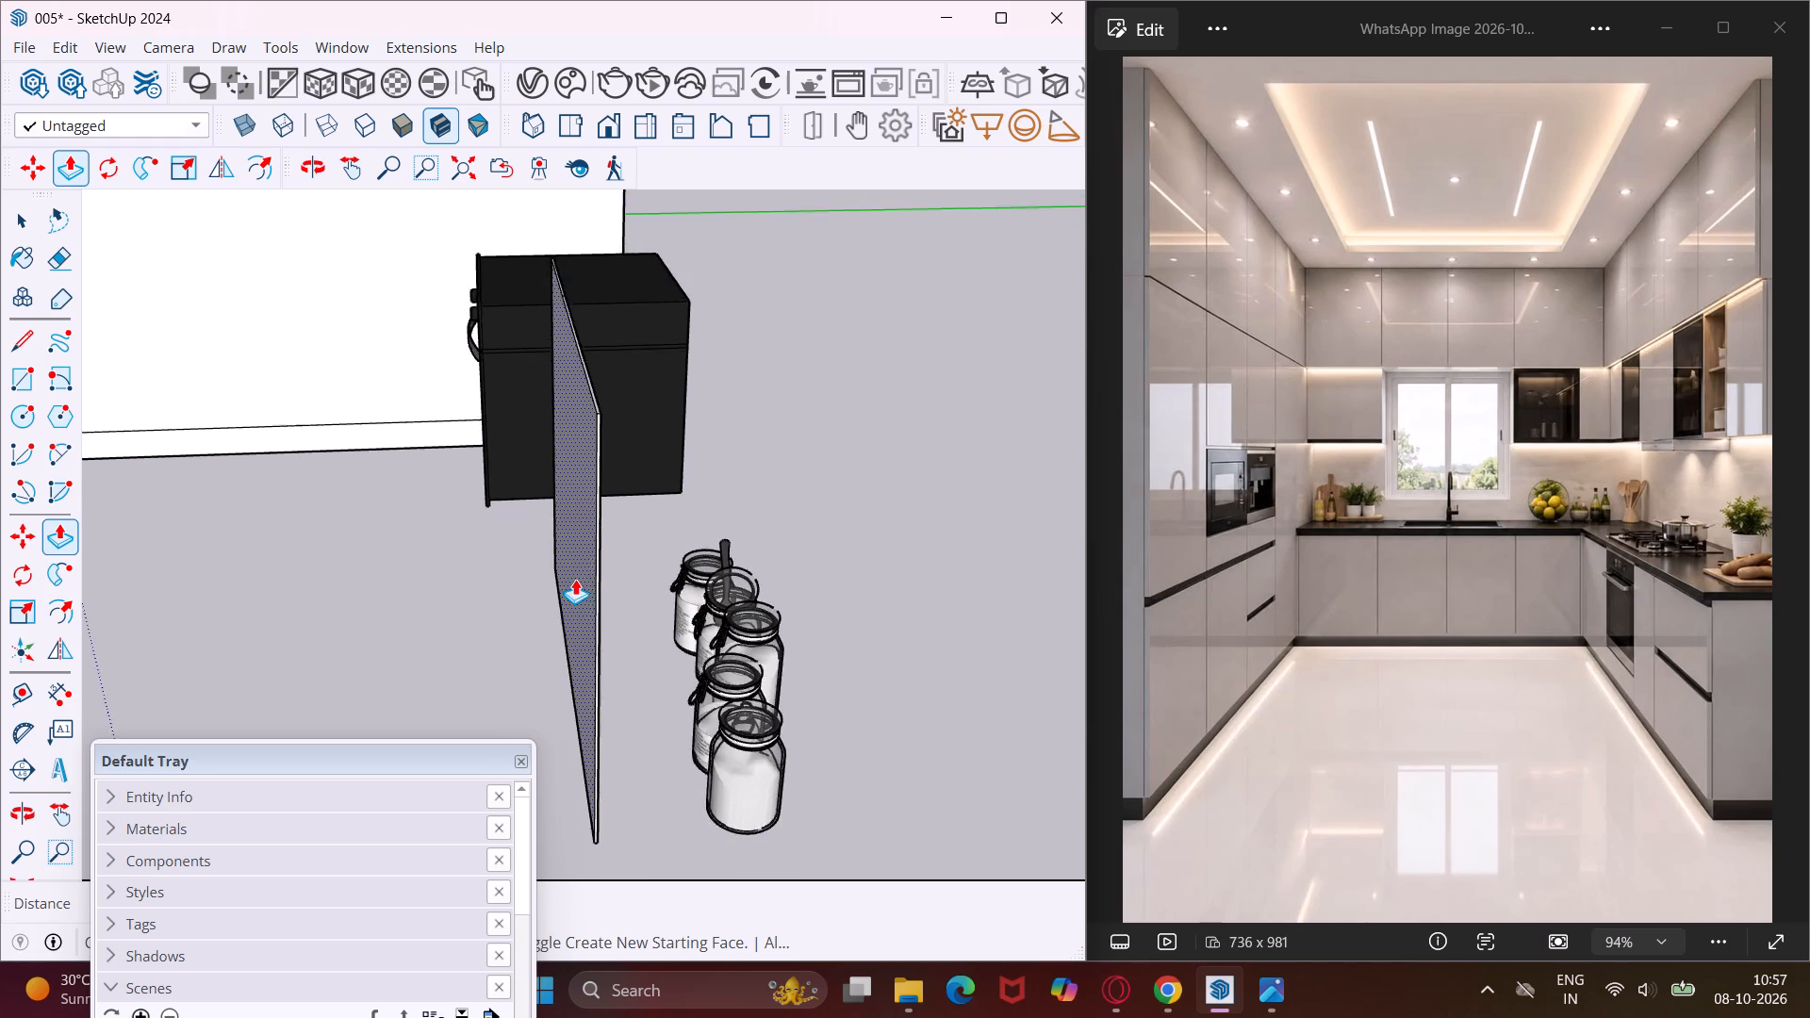
scroll(575, 579, "down", 5)
middle_click_drag(502, 583, 710, 553)
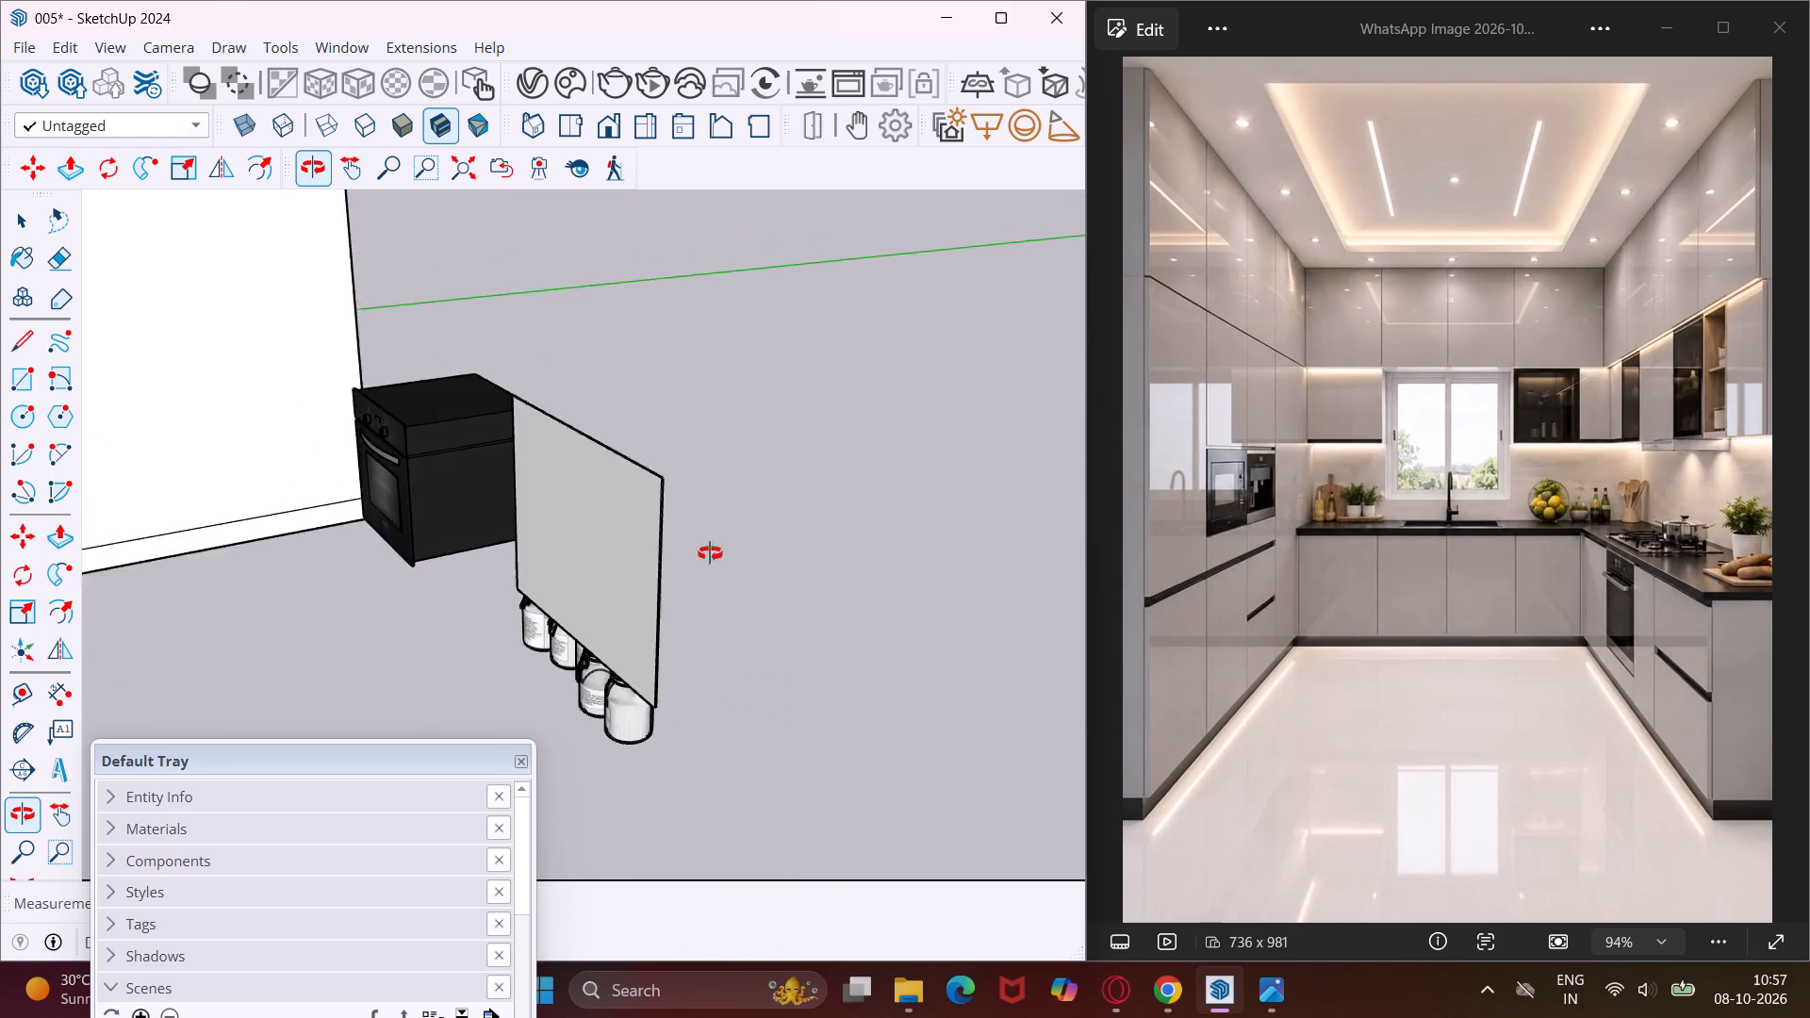
middle_click_drag(710, 553, 906, 534)
scroll(879, 515, "down", 16)
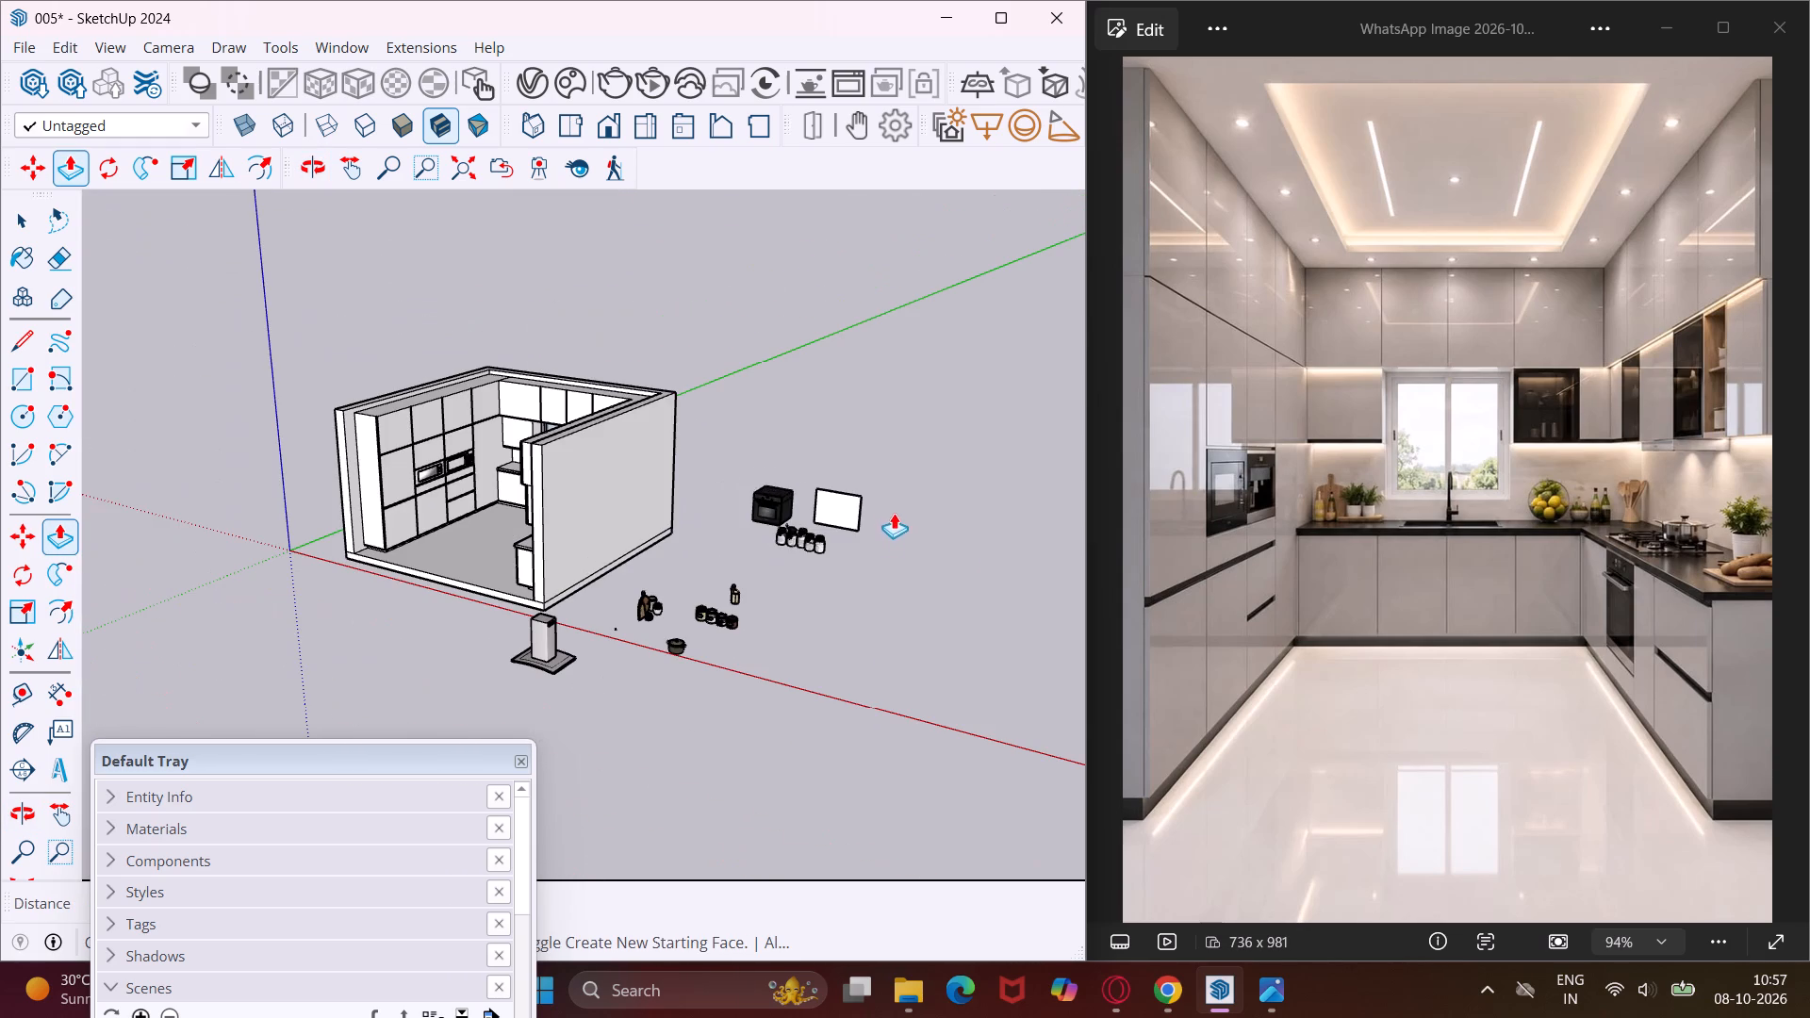
middle_click_drag(426, 545, 899, 545)
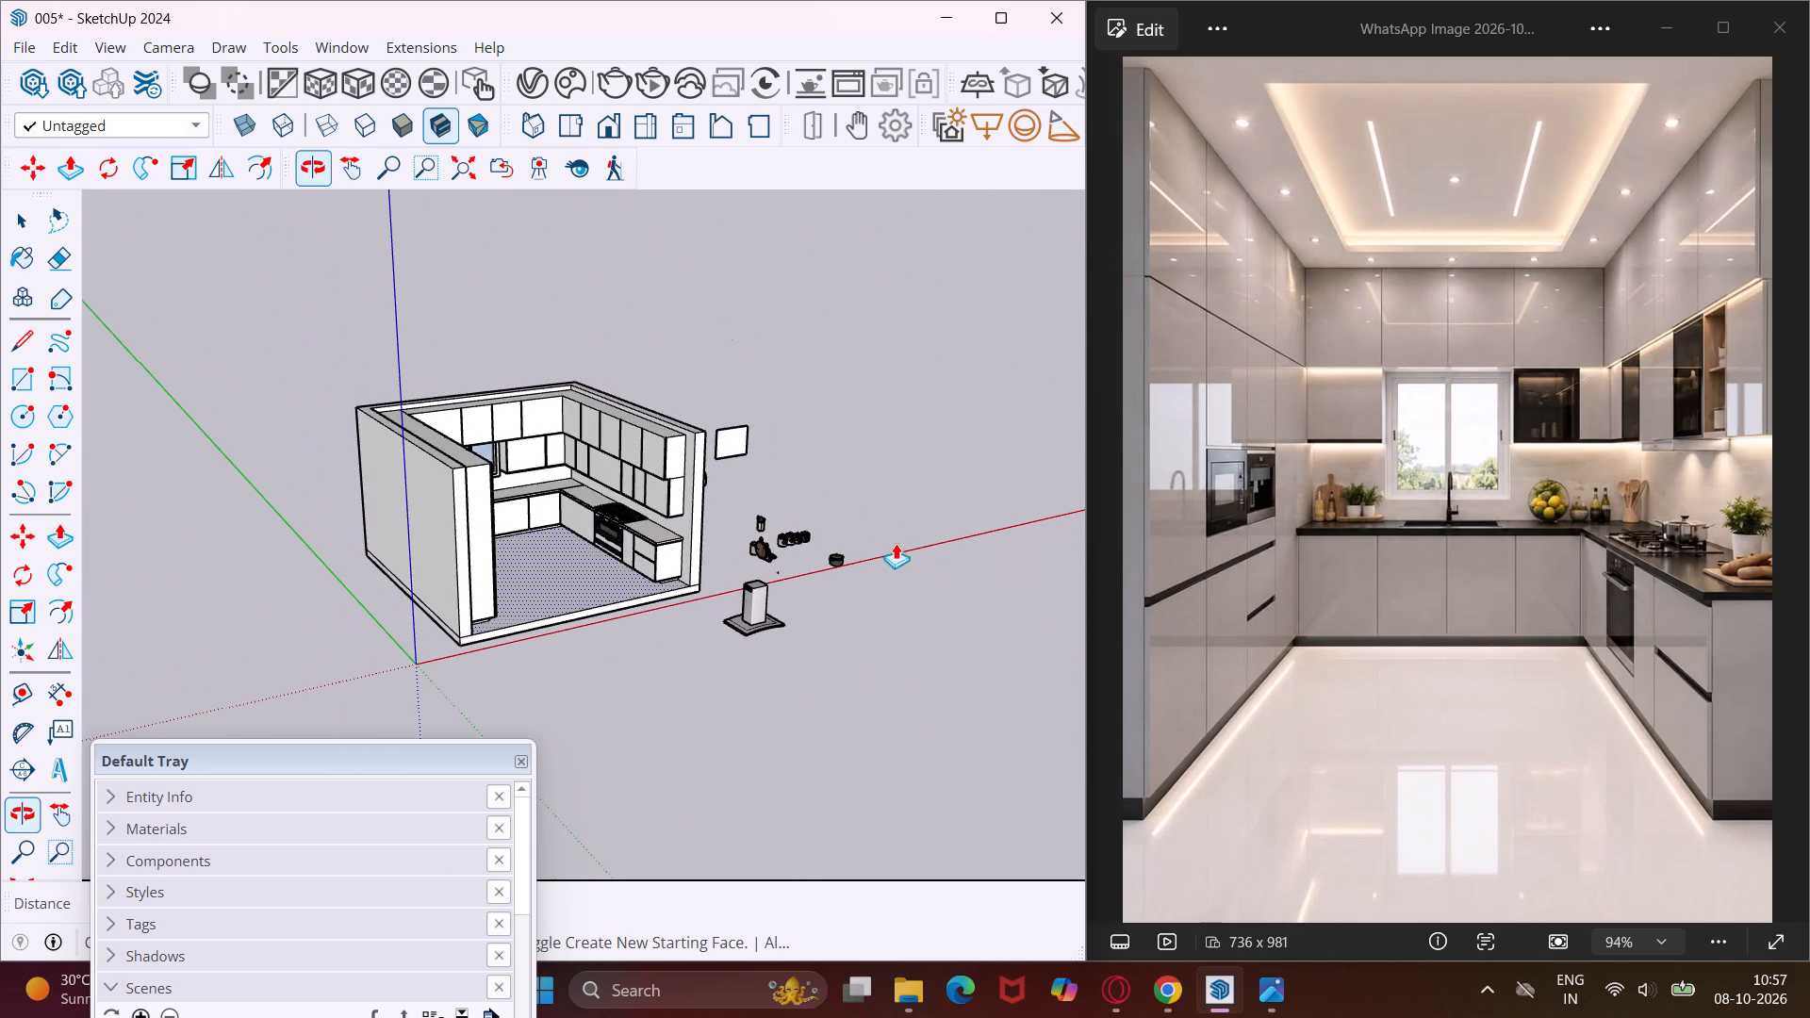
key("Escape")
key("space")
Copy the narrow framed wall-cabinet door face near the corner on the hob wall out of the kitchen, near the loose range hood.
scroll(553, 461, "up", 3)
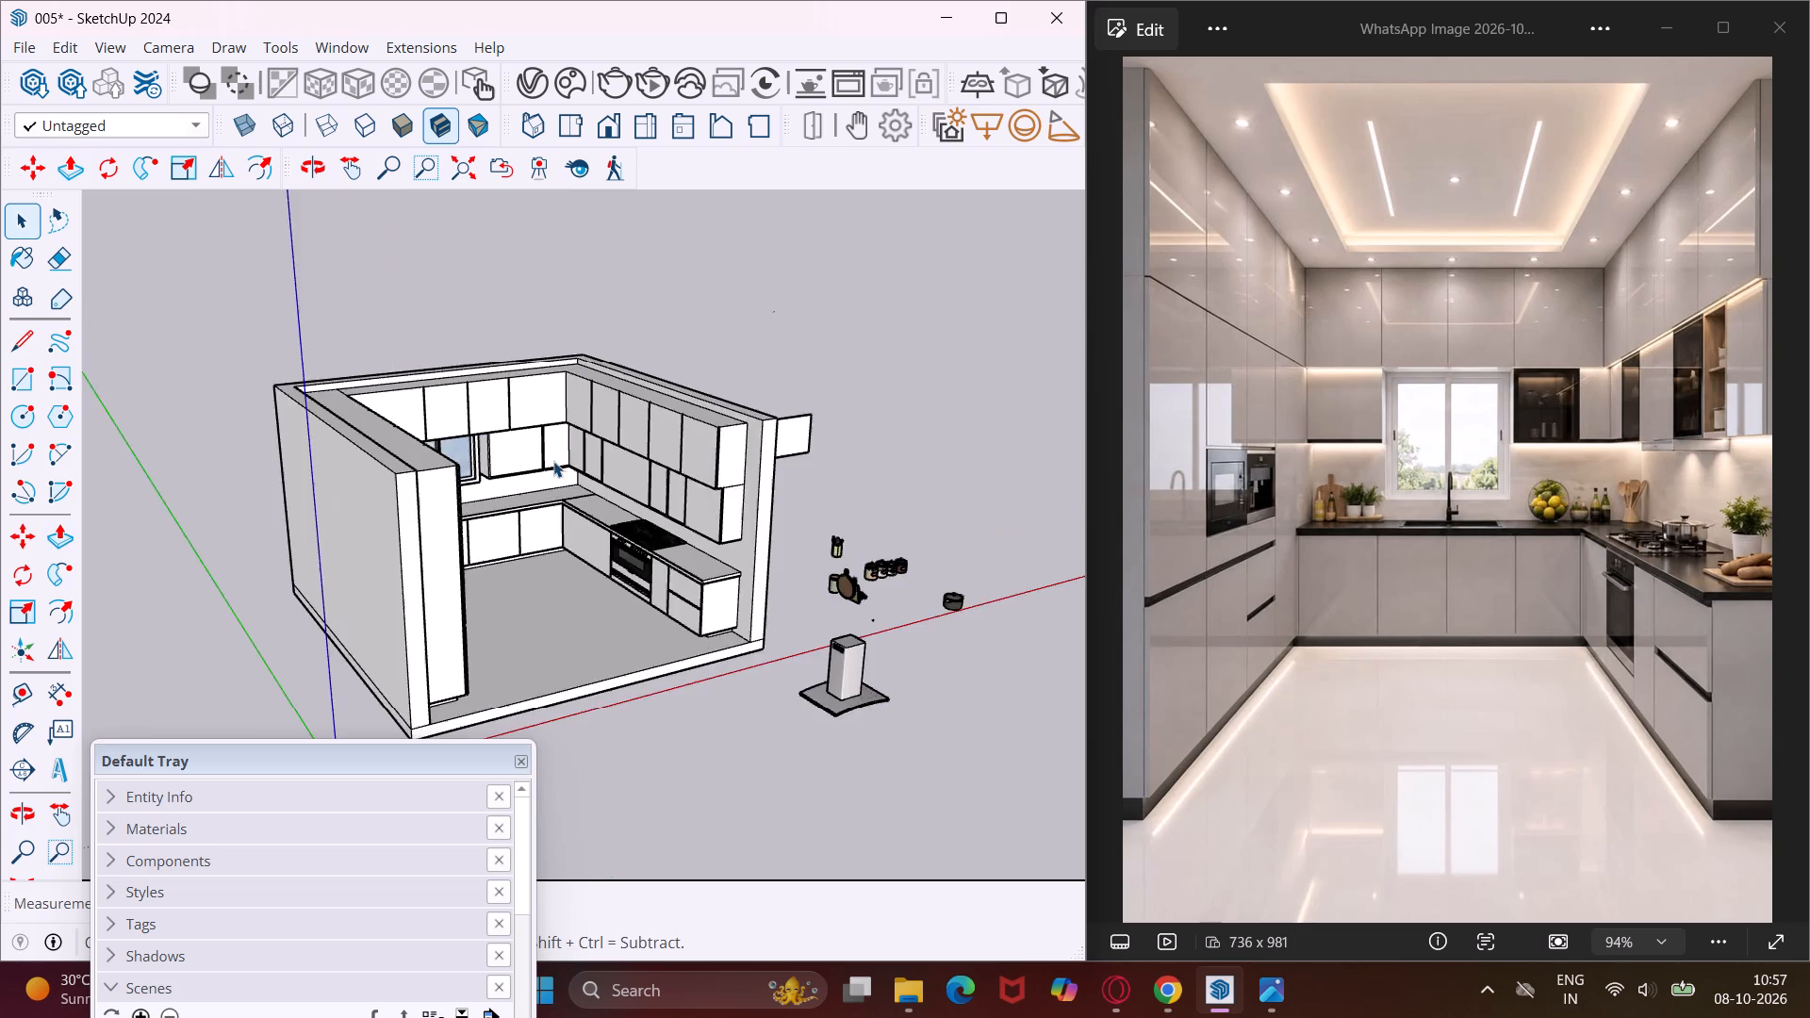
scroll(553, 461, "up", 11)
middle_click_drag(692, 477, 727, 466)
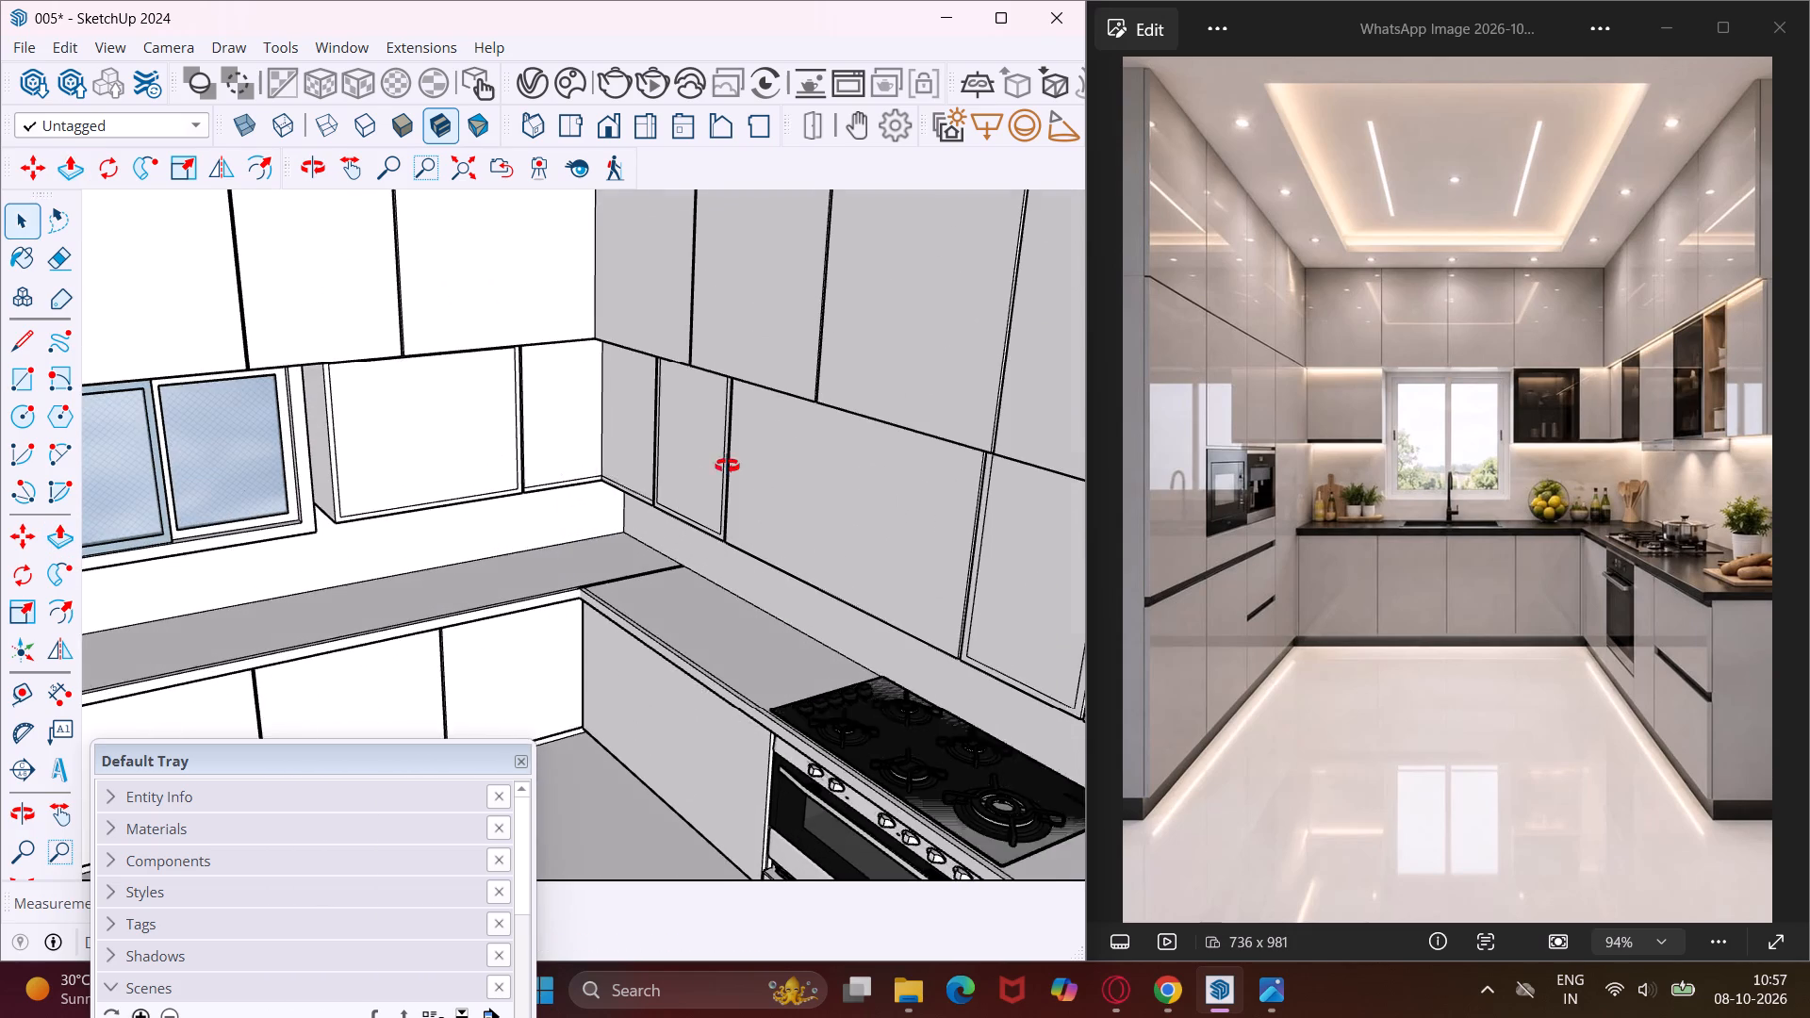
middle_click_drag(727, 466, 765, 438)
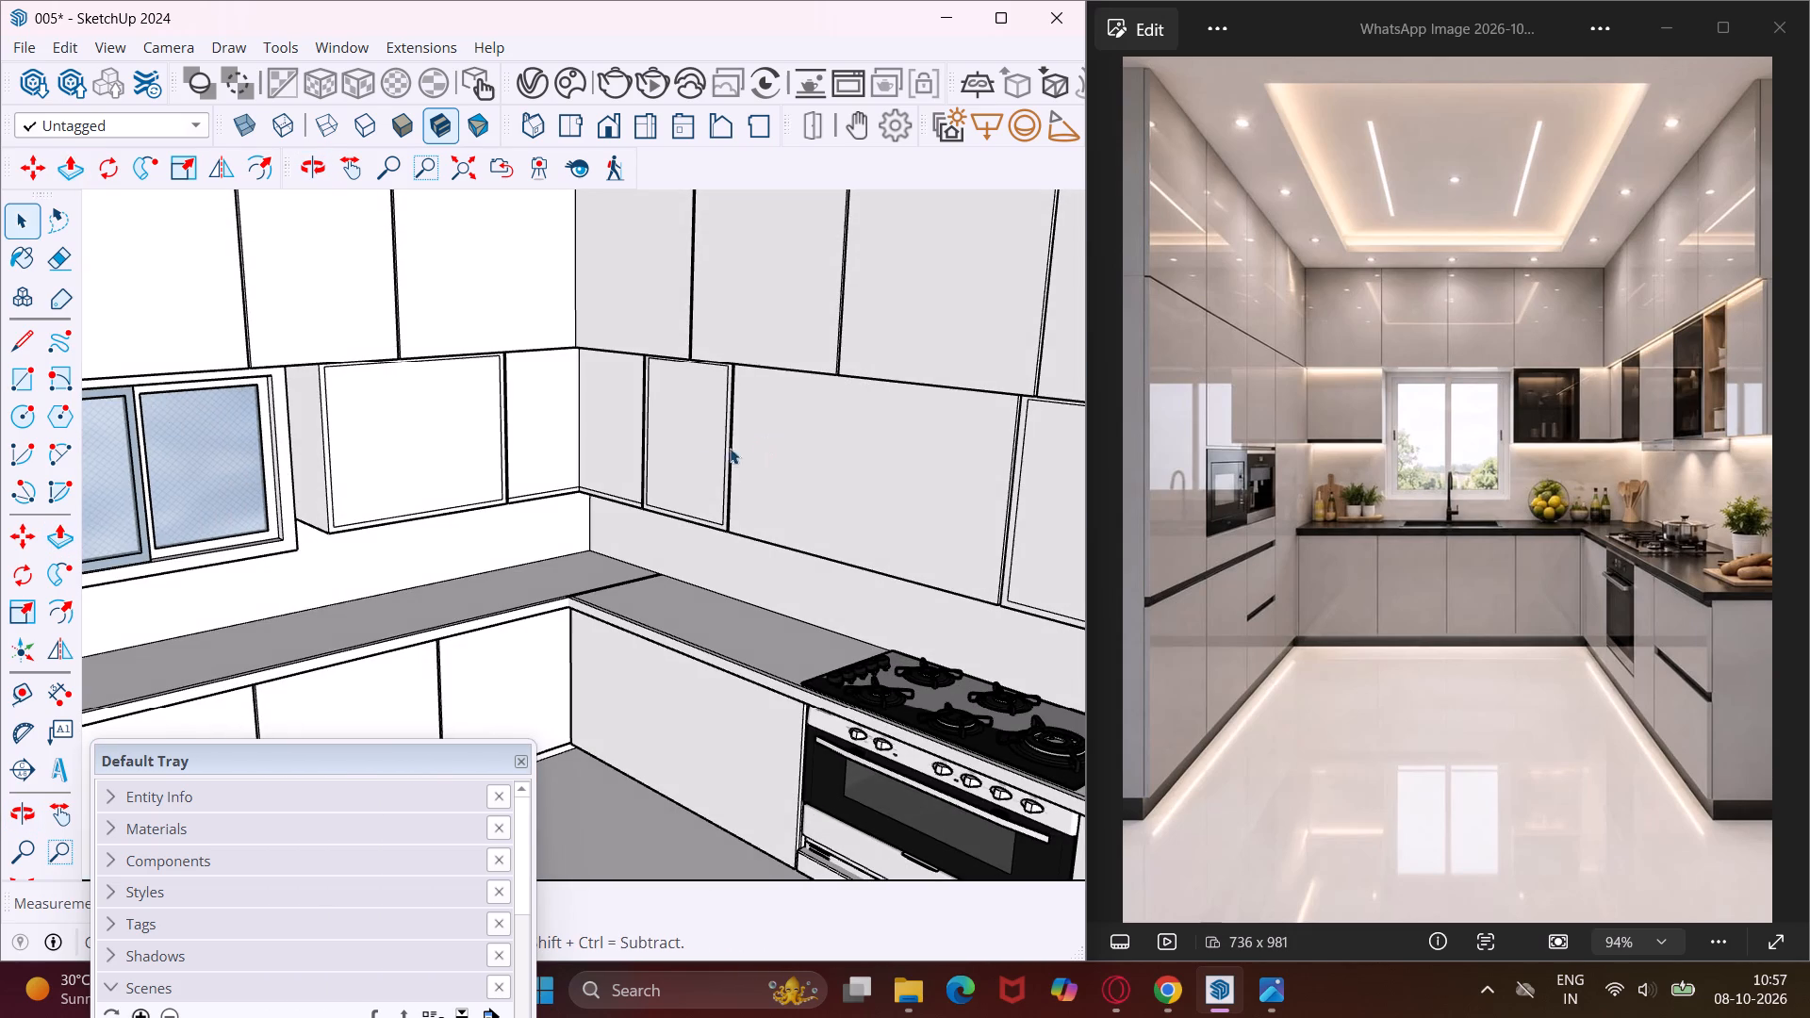
scroll(653, 450, "up", 5)
left_click(673, 466)
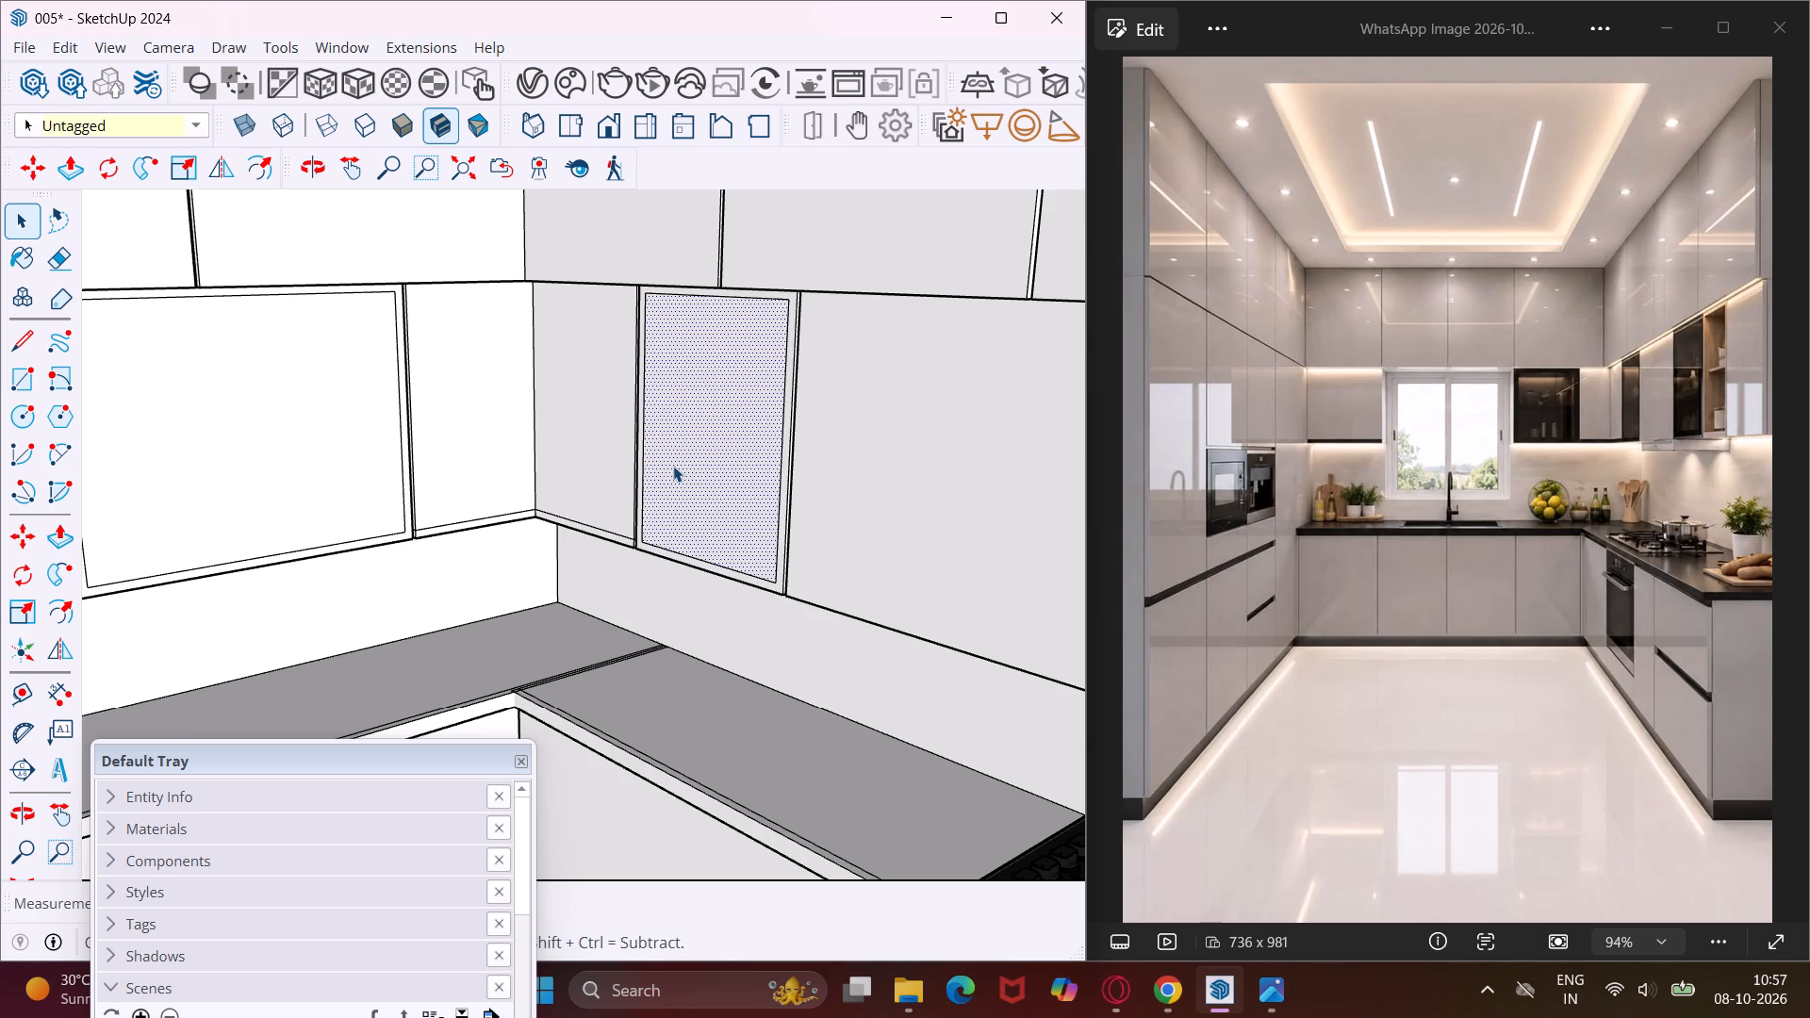
key("m")
left_click(673, 466)
scroll(732, 501, "down", 17)
scroll(835, 549, "down", 10)
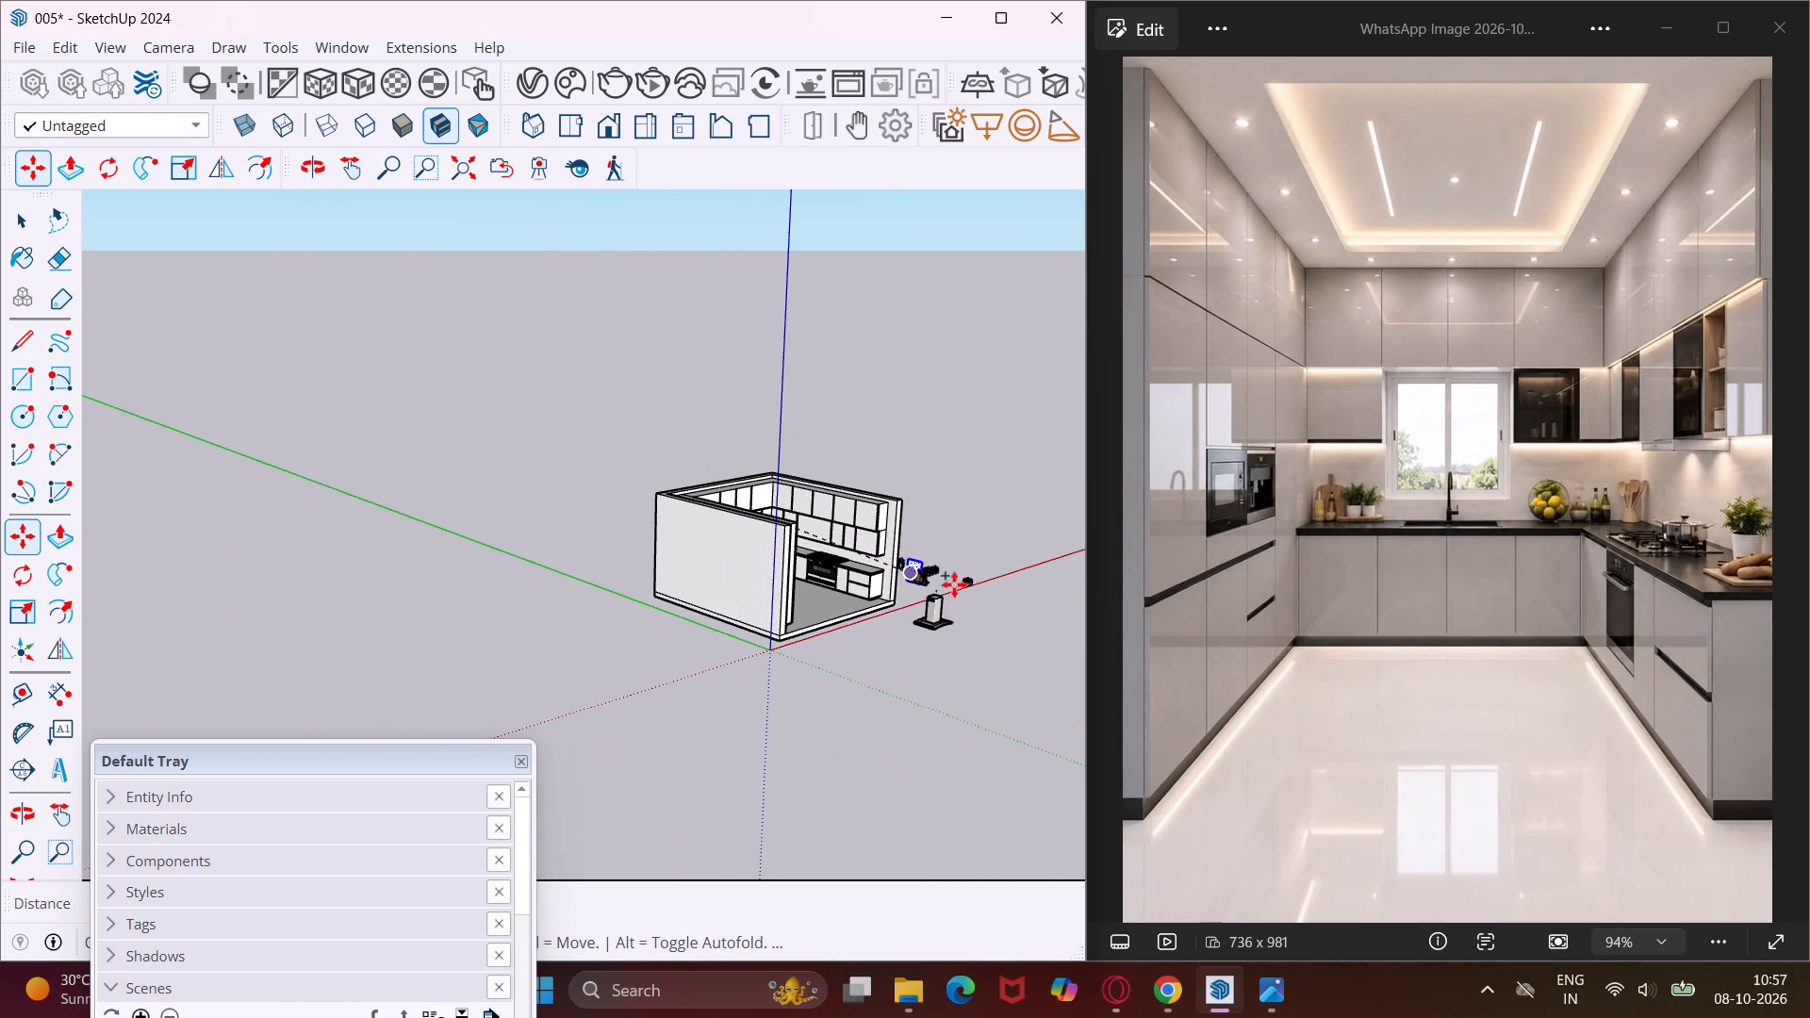
left_click(1001, 617)
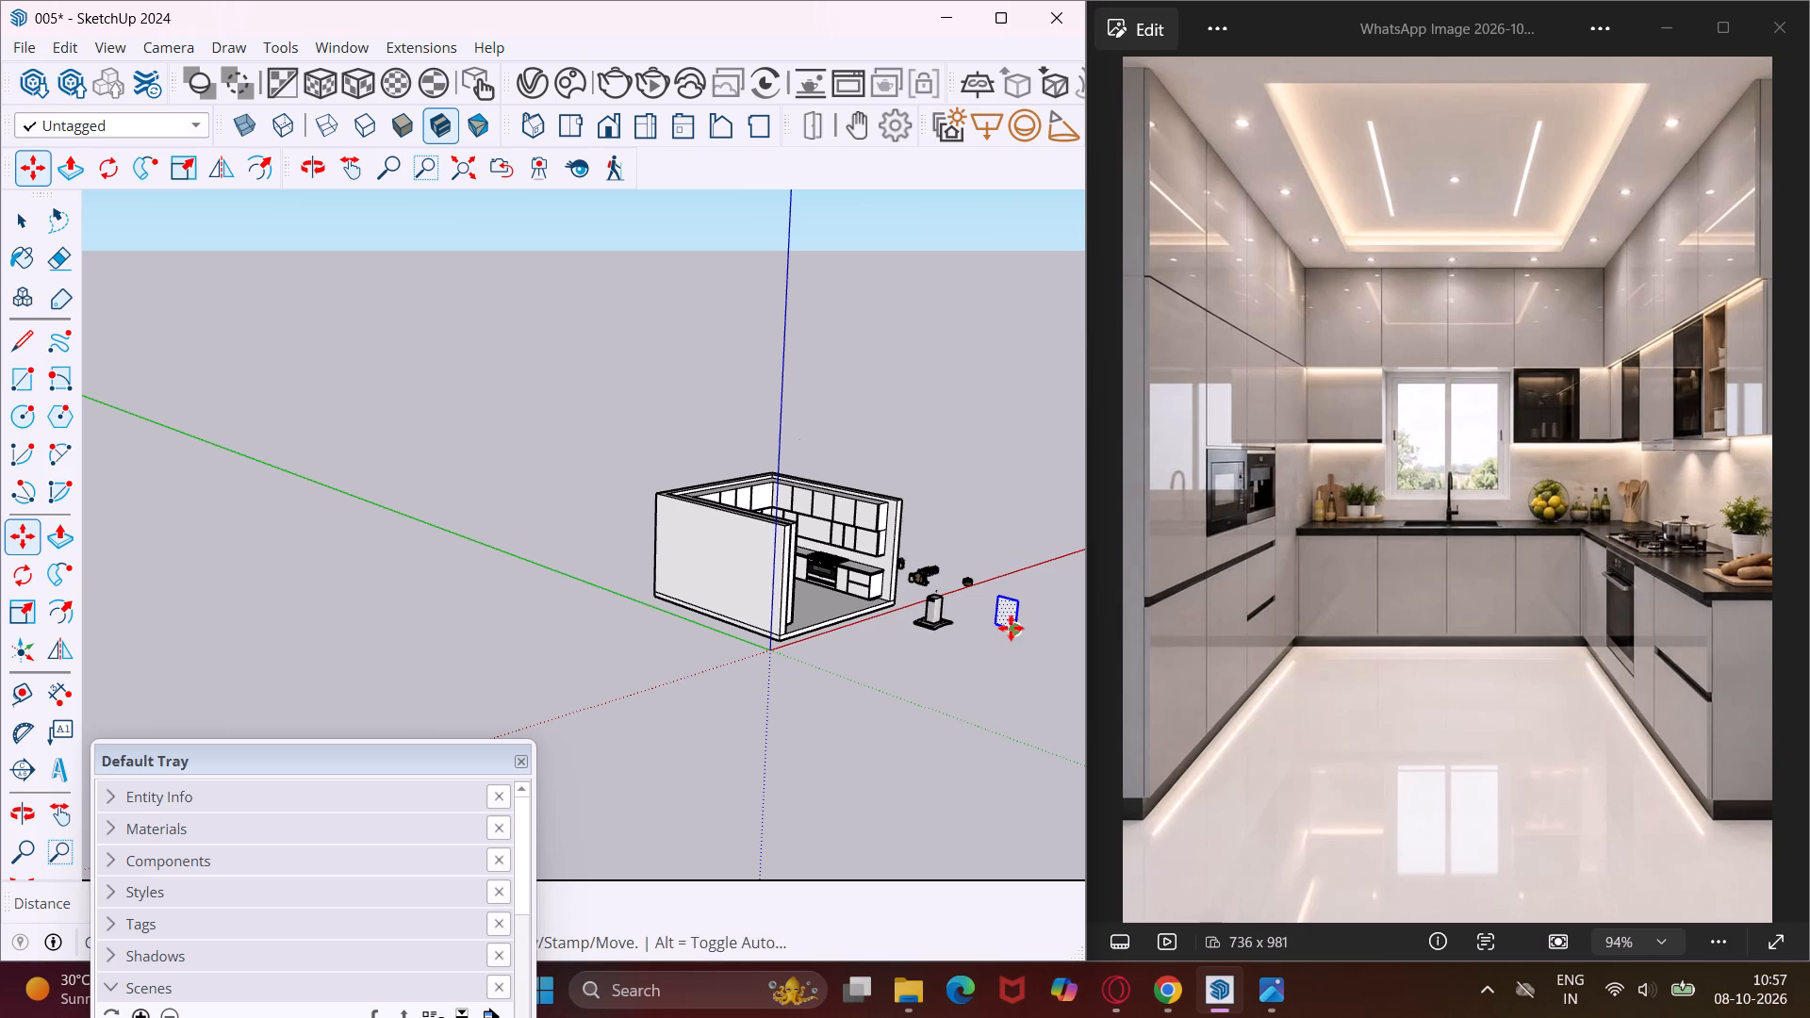
key("Escape")
key("space")
Extrude the copied narrow door face near the loose range hood to a thickness of 0.2".
scroll(1012, 623, "up", 18)
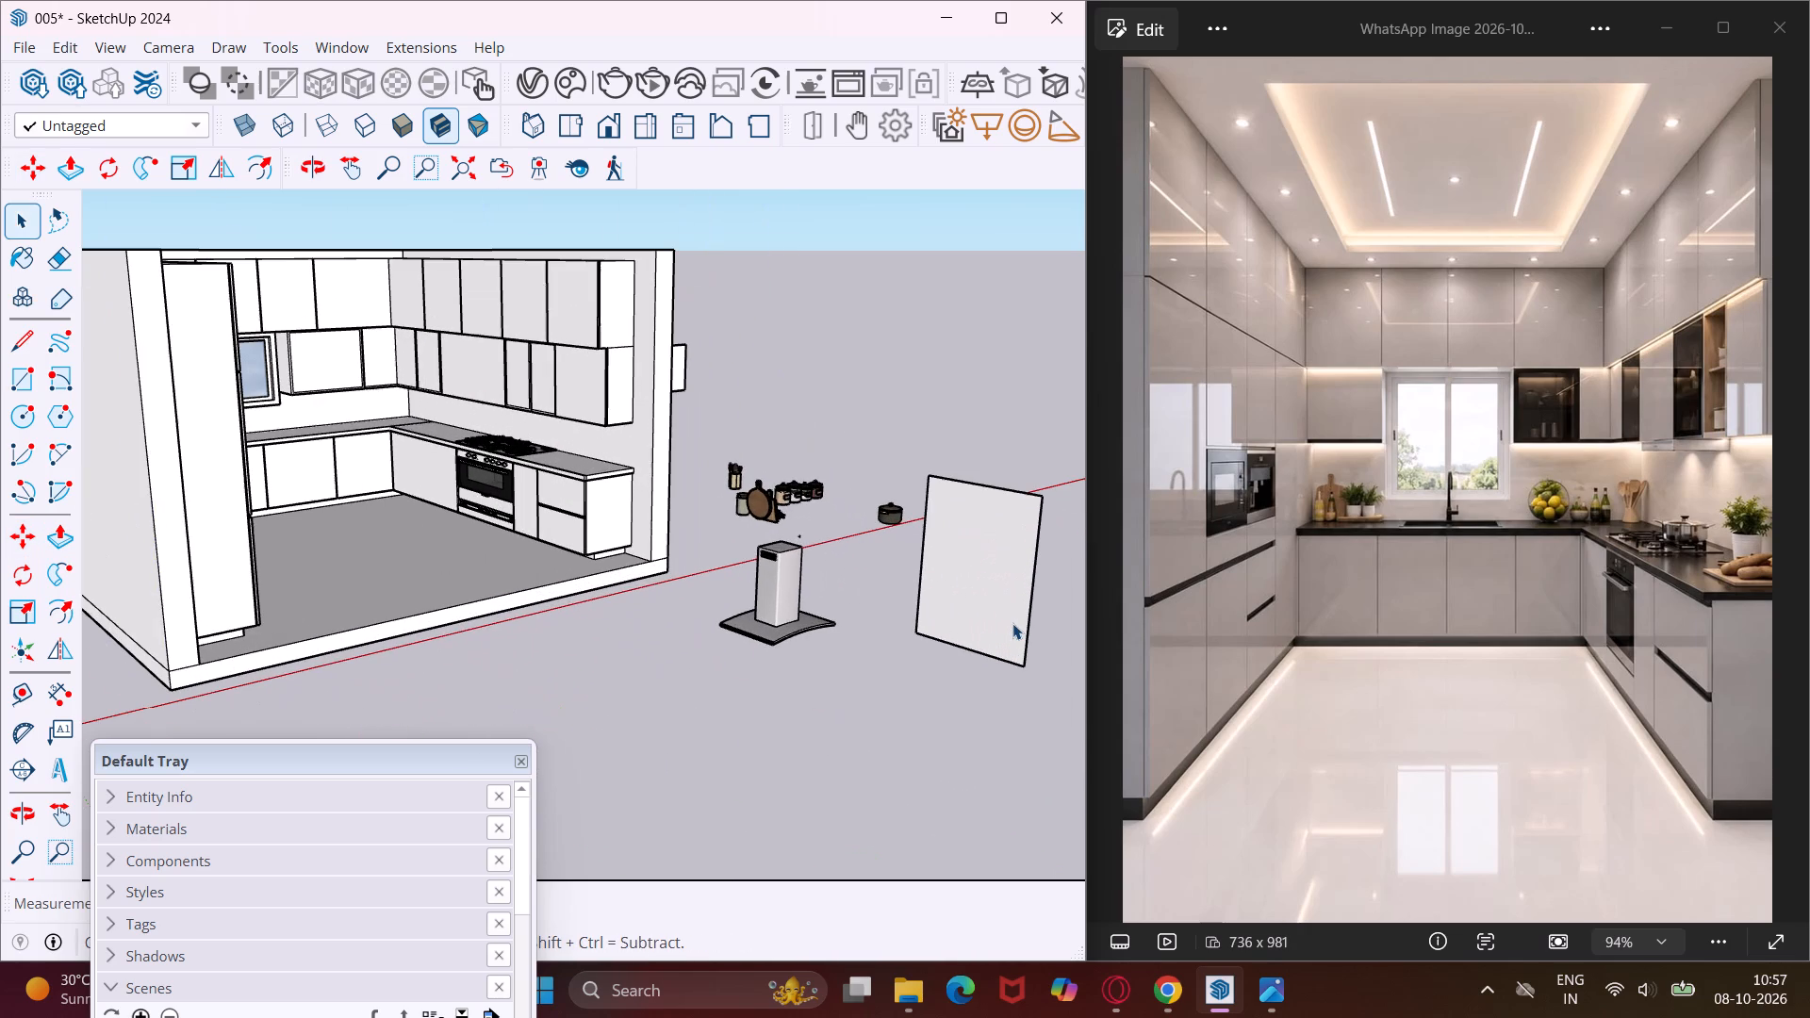
left_click(1012, 623)
key("p")
left_click(1012, 623)
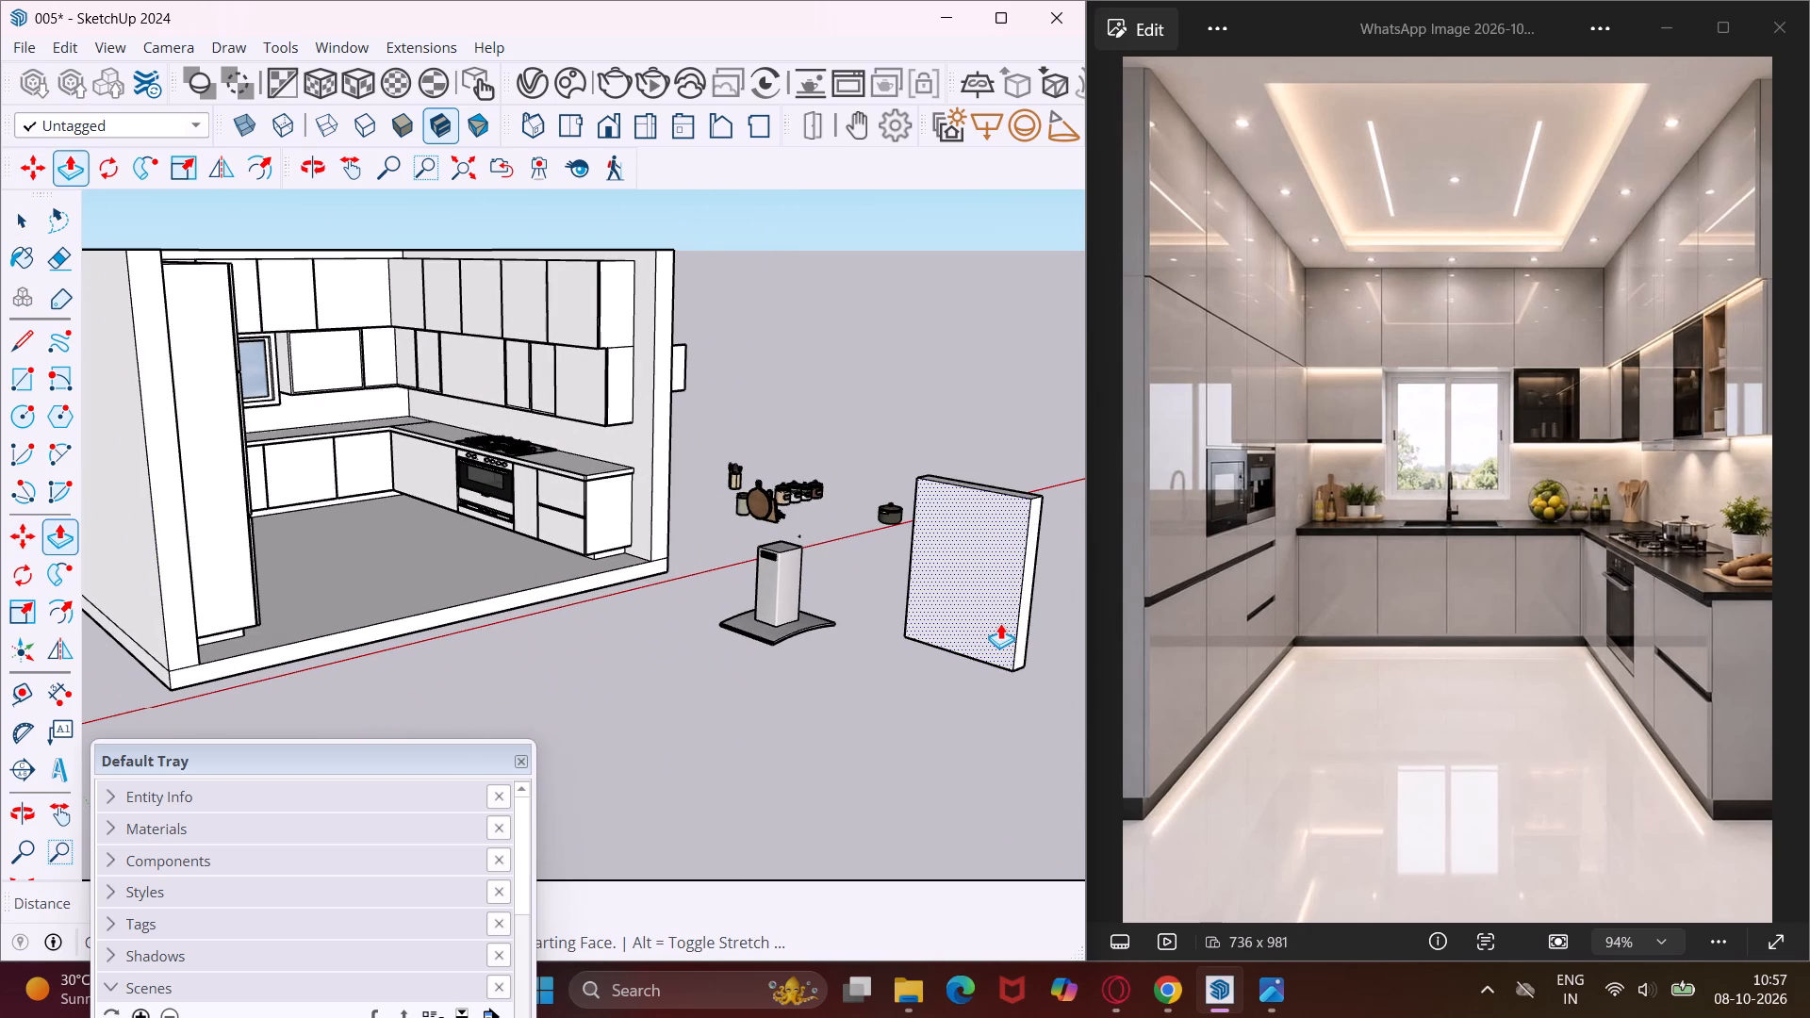
type(".2\"")
key("Return")
middle_click_drag(987, 626, 912, 645)
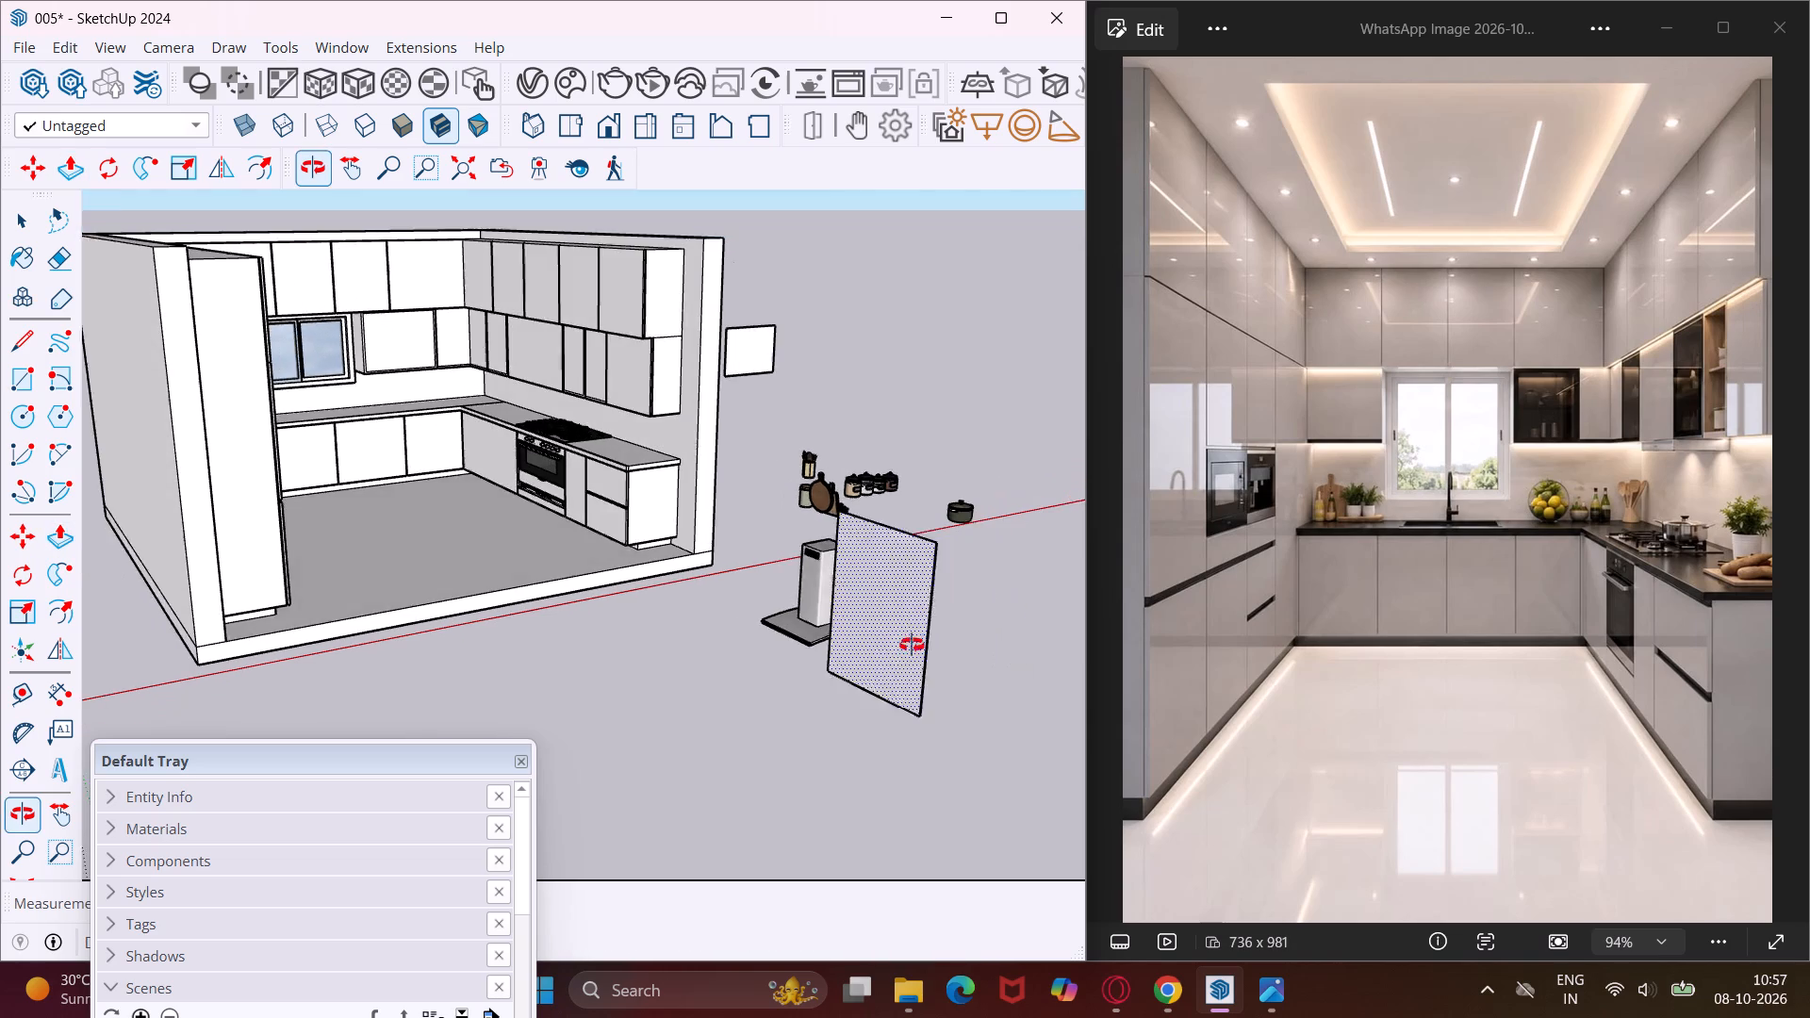
middle_click_drag(912, 645, 903, 647)
key("Escape")
key("space")
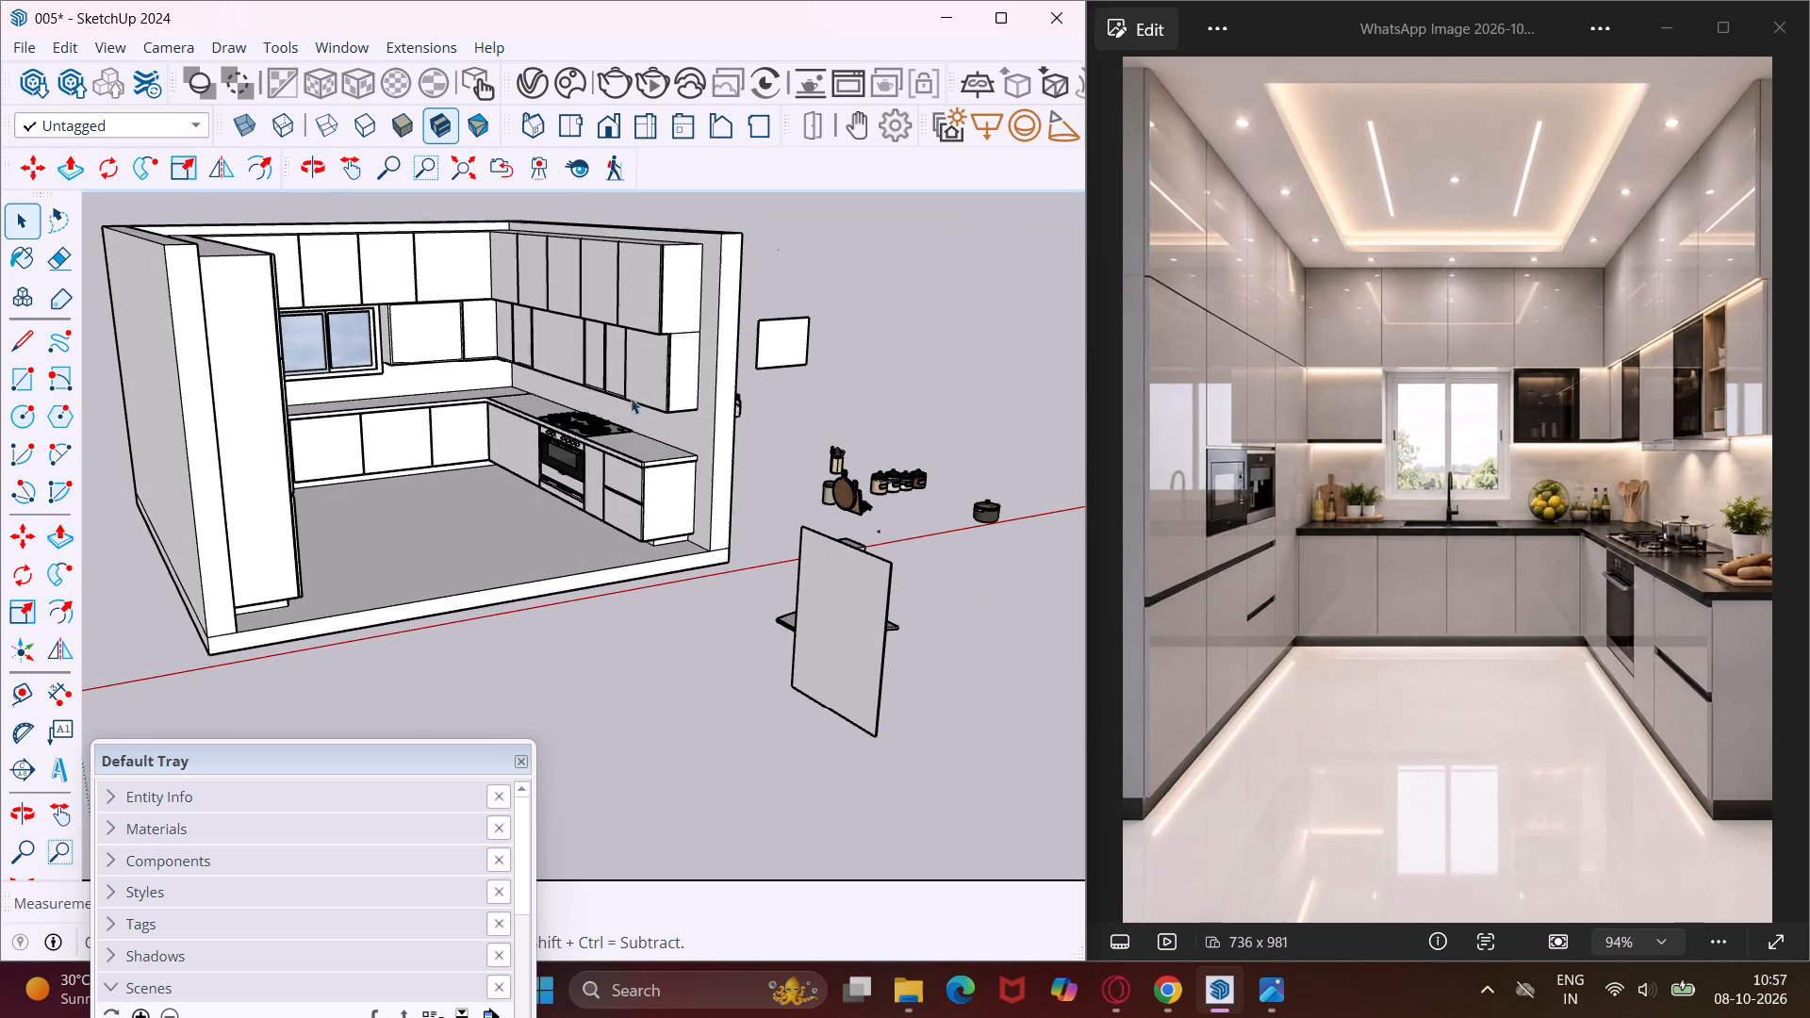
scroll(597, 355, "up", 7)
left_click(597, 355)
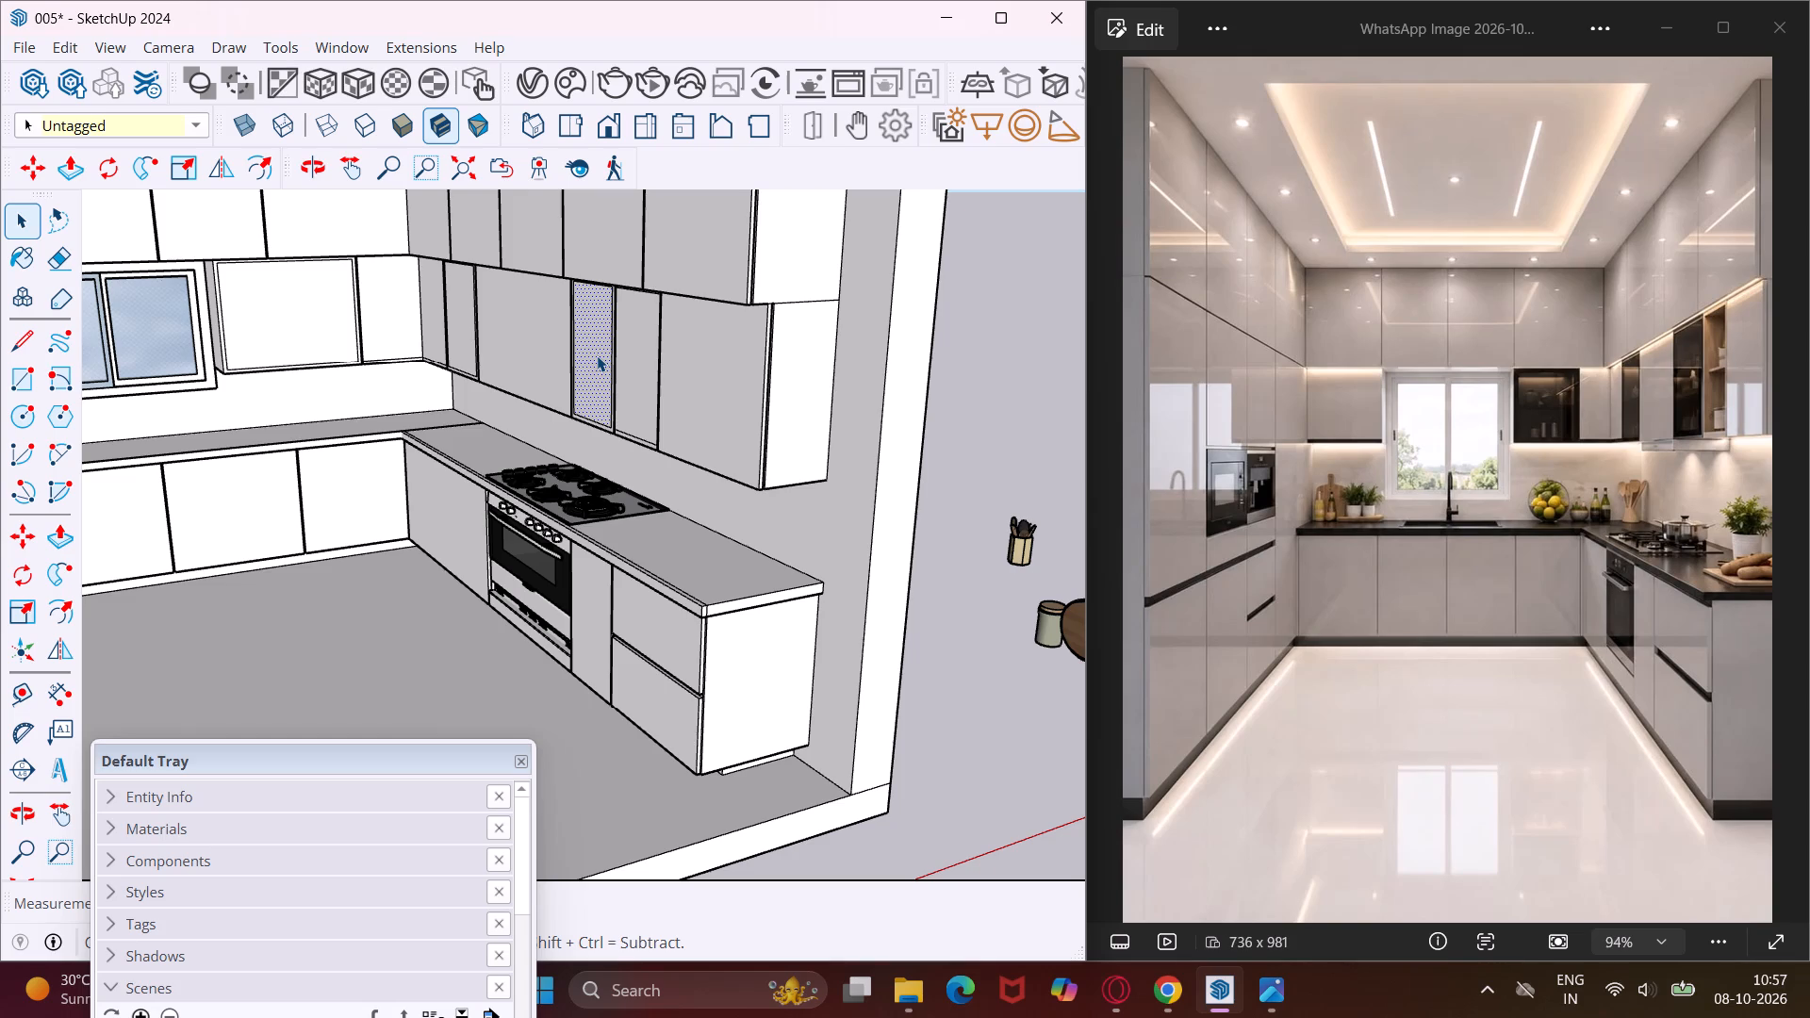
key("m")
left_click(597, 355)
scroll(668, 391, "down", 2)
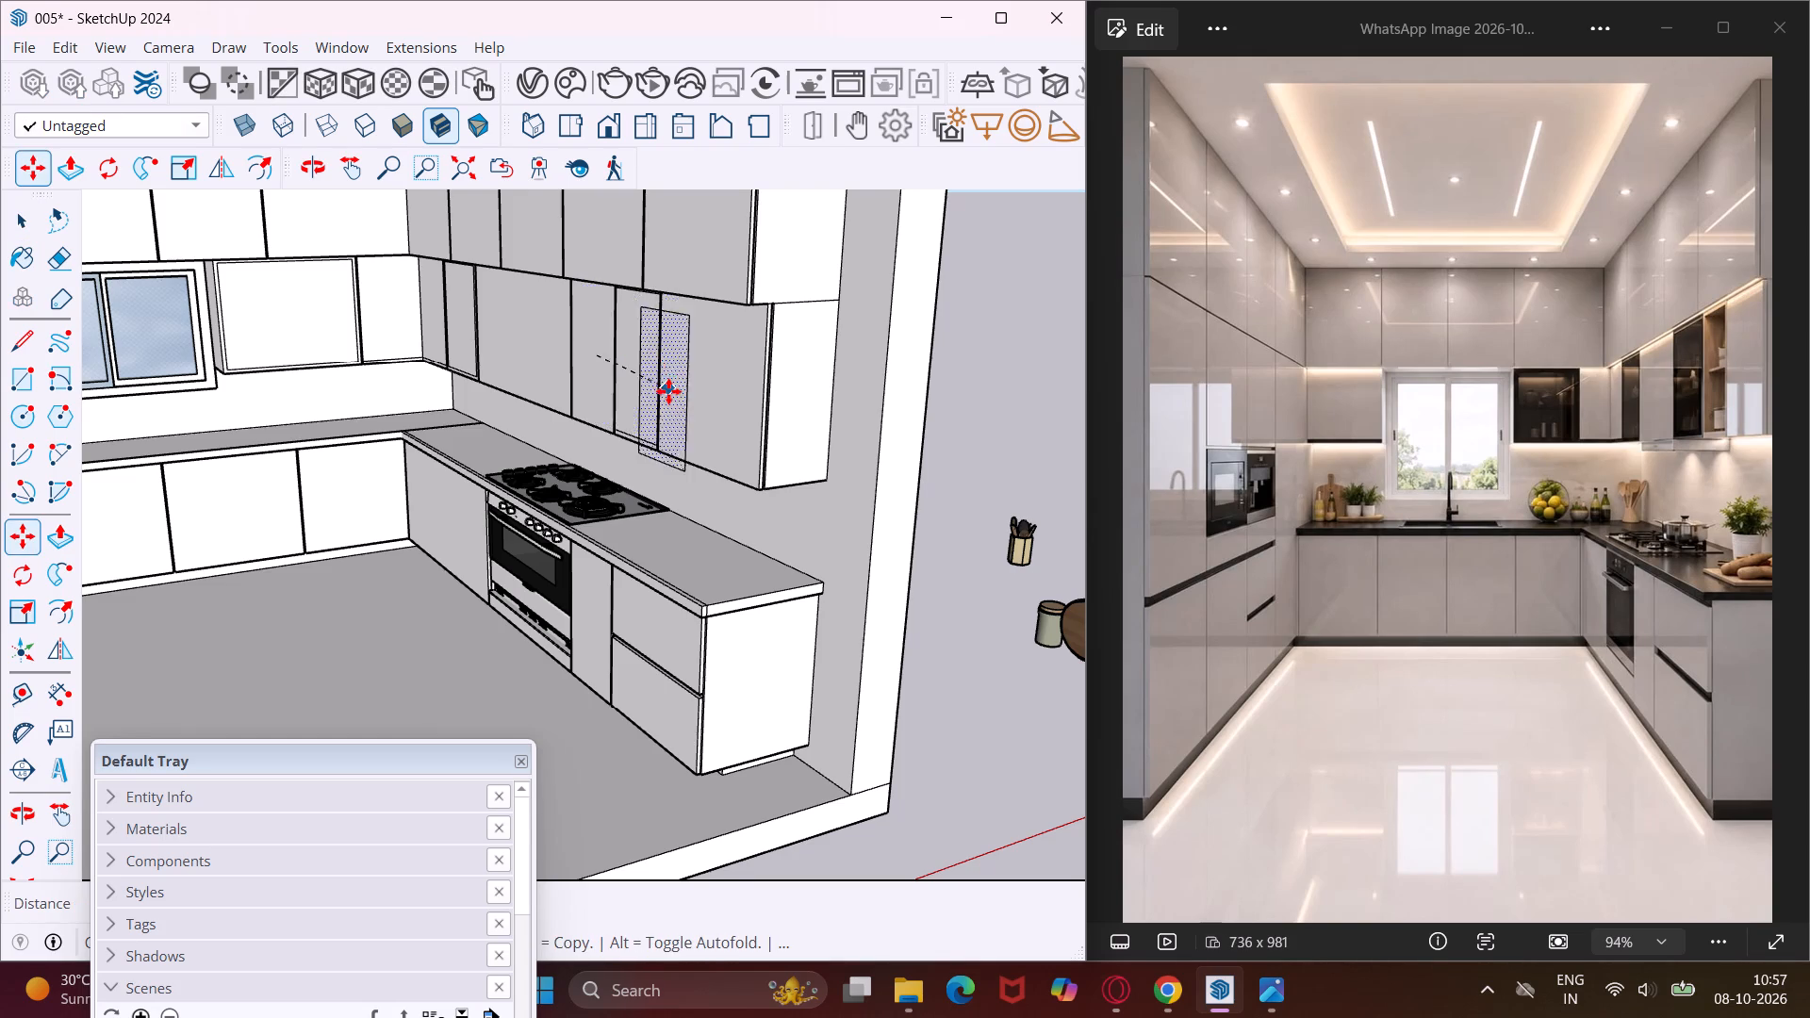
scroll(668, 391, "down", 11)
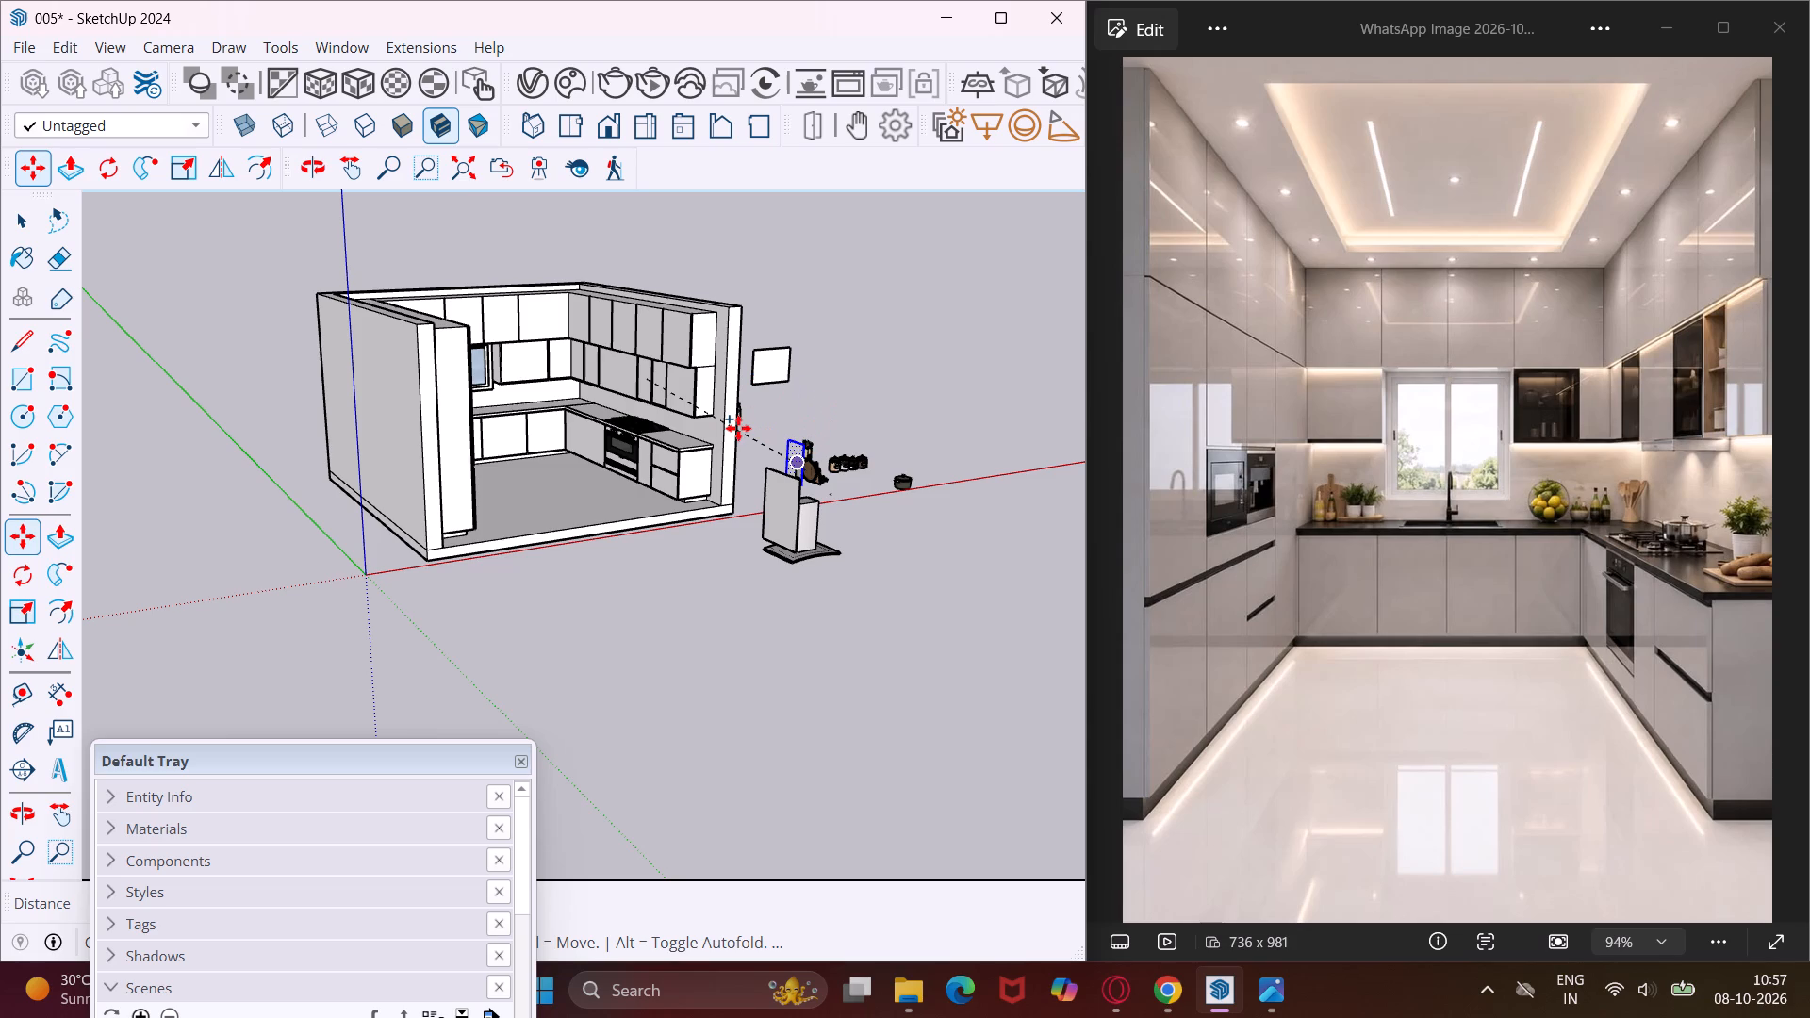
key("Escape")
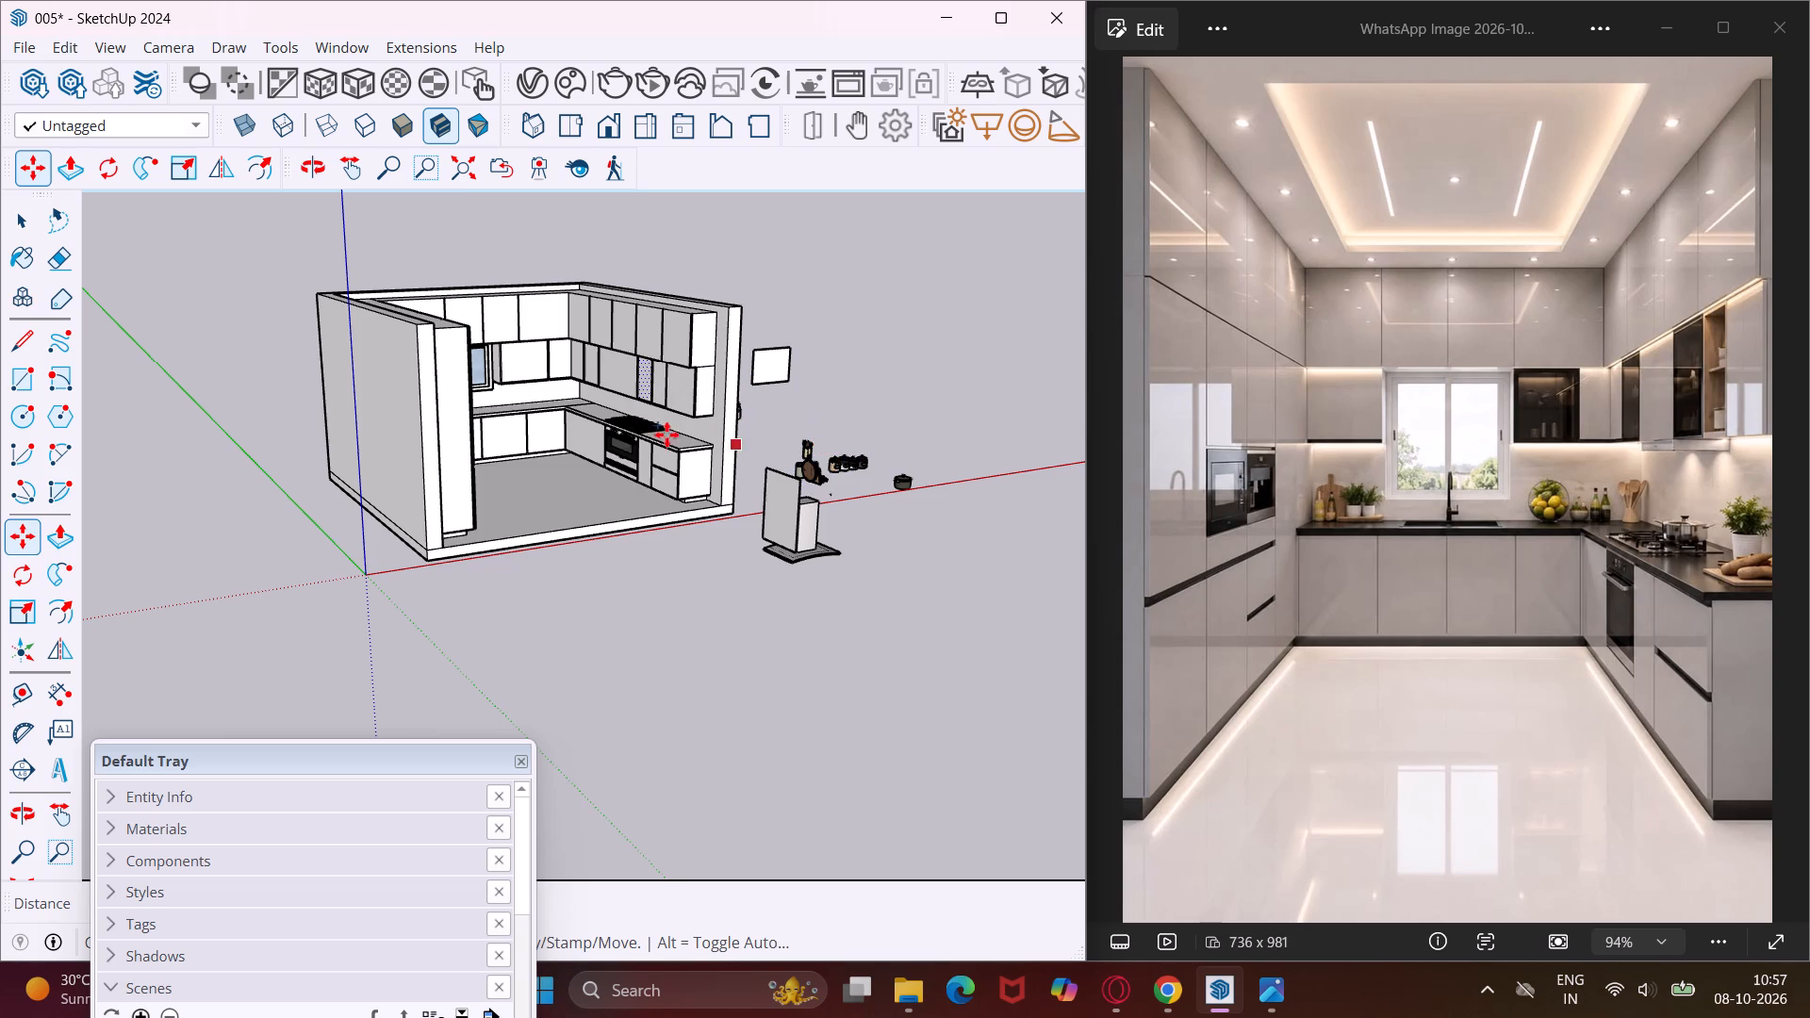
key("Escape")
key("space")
Copy the narrow framed wall-cabinet door face above the hob out of the kitchen, beyond the loose range hood.
scroll(641, 385, "up", 5)
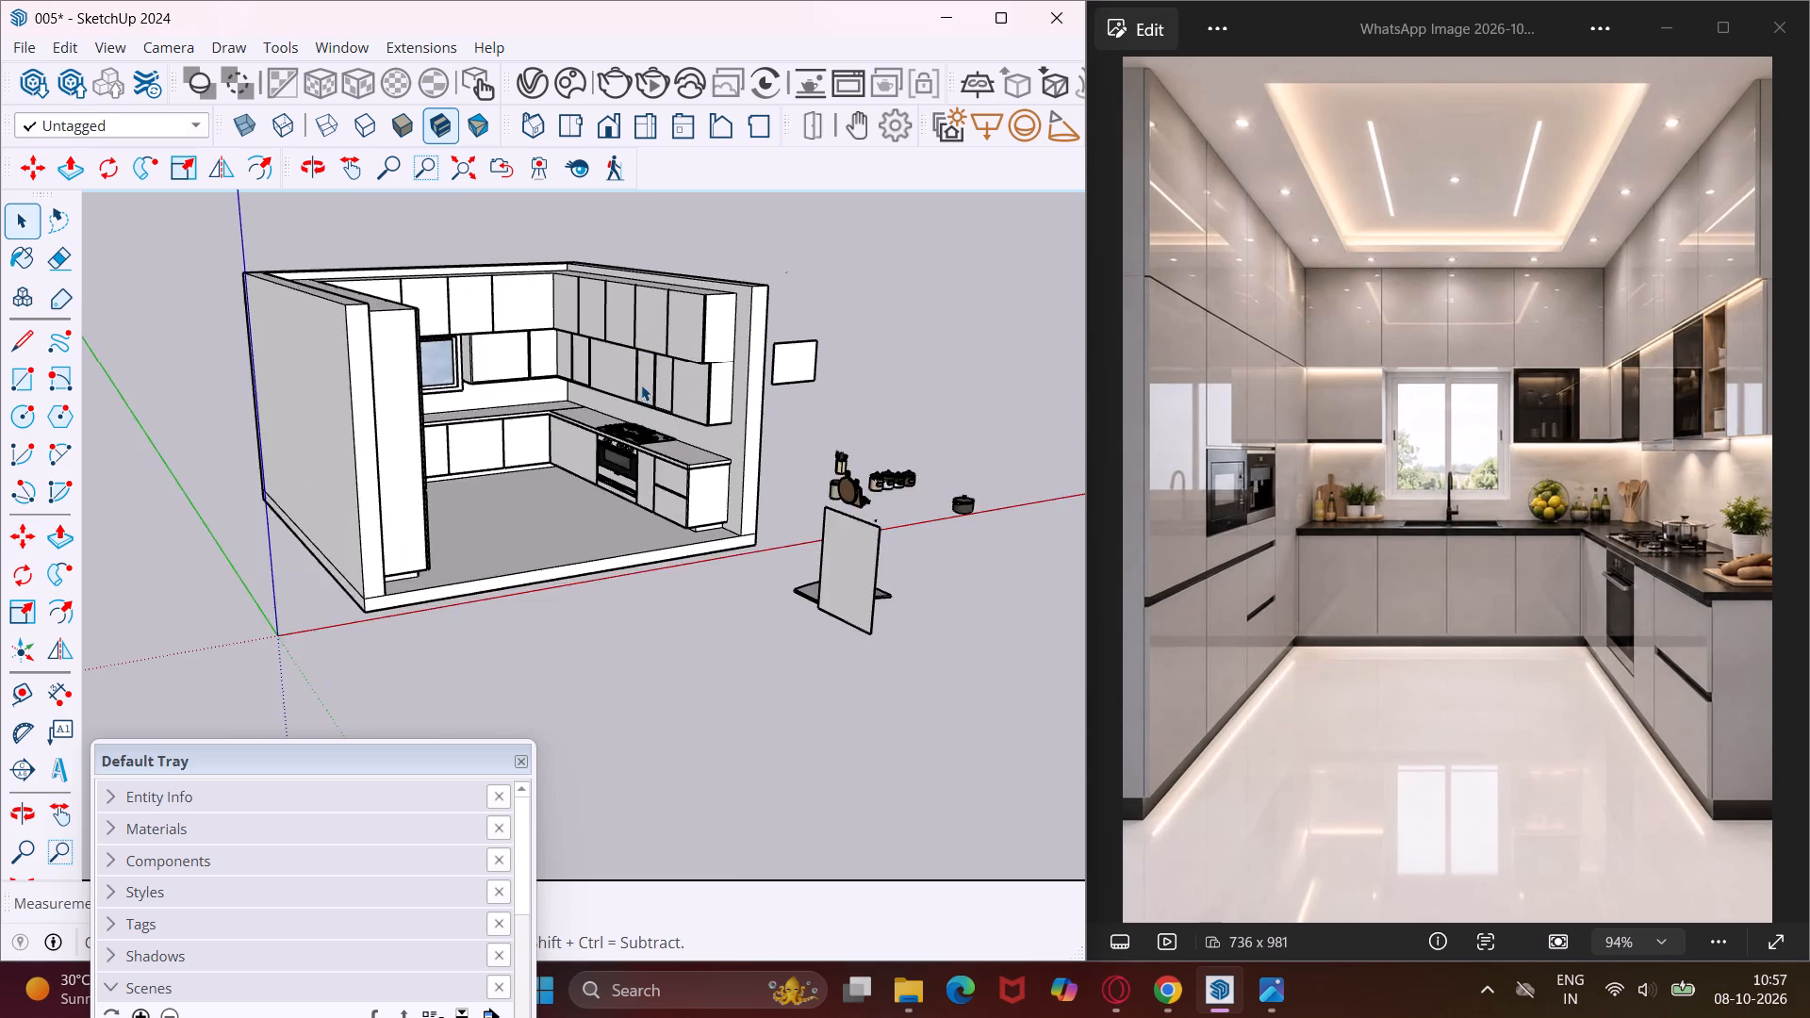
scroll(641, 385, "up", 7)
left_click(649, 385)
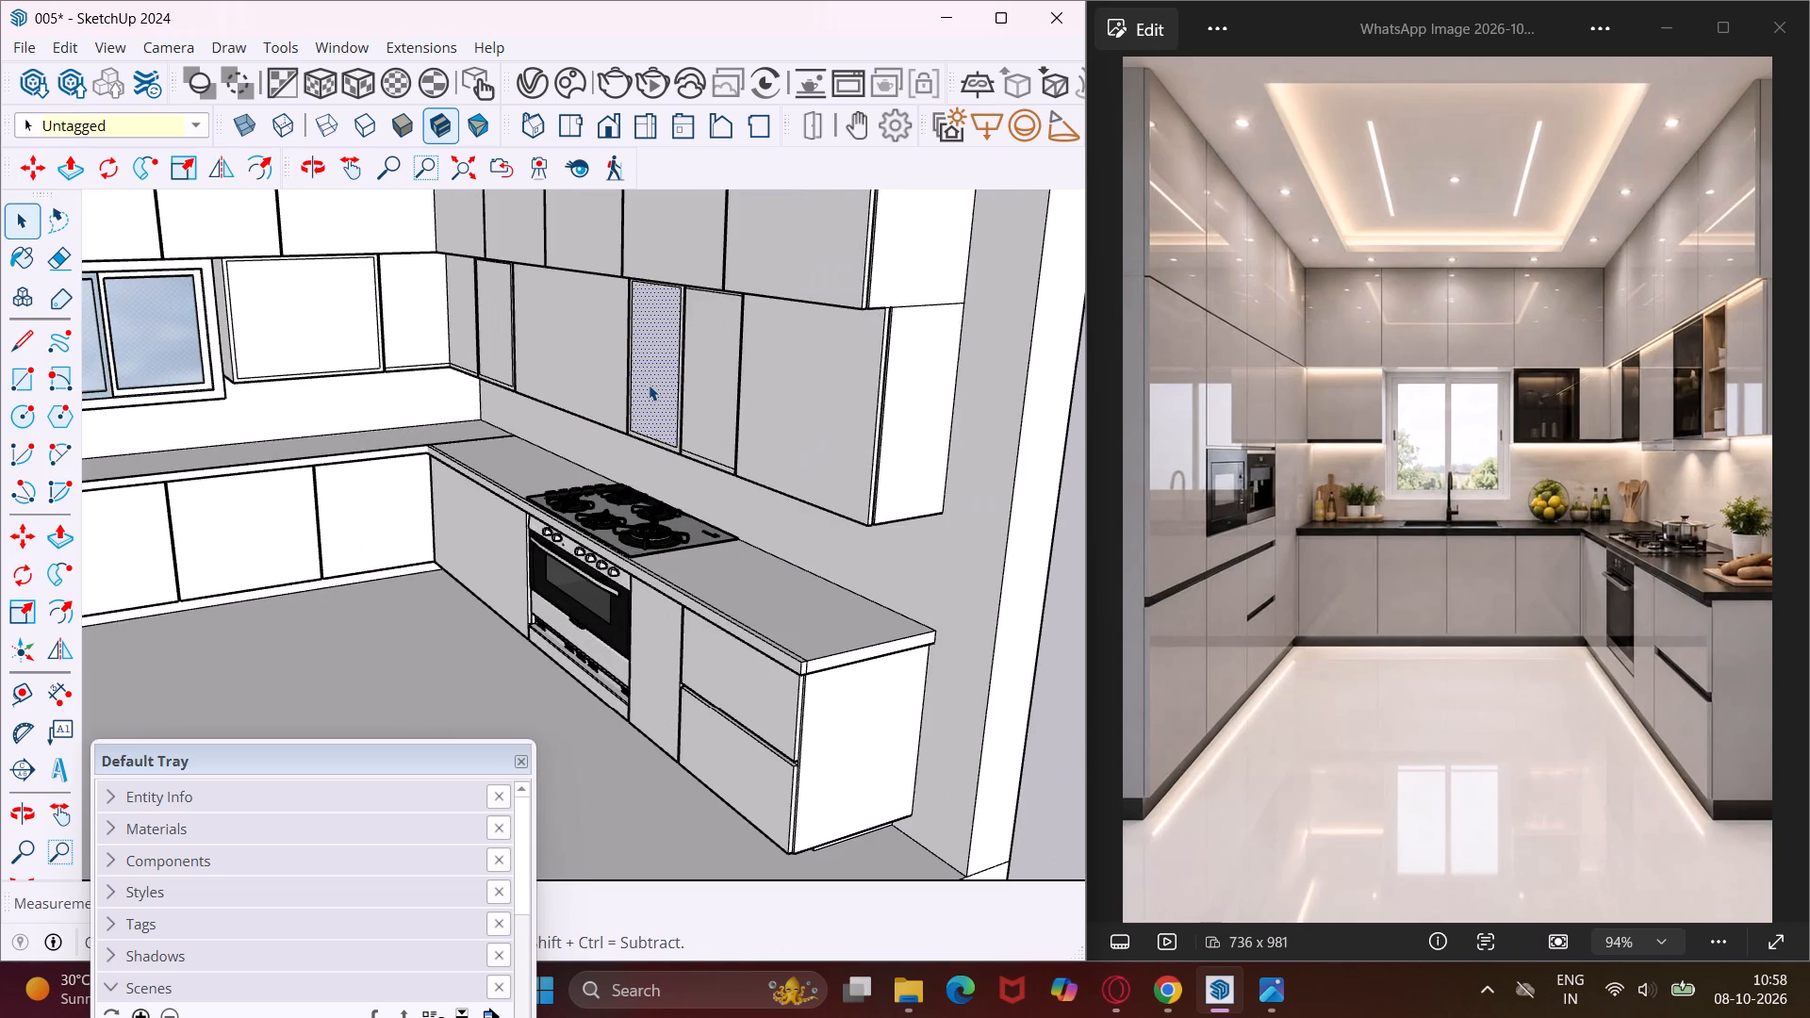
key("m")
left_click(649, 385)
scroll(692, 421, "down", 4)
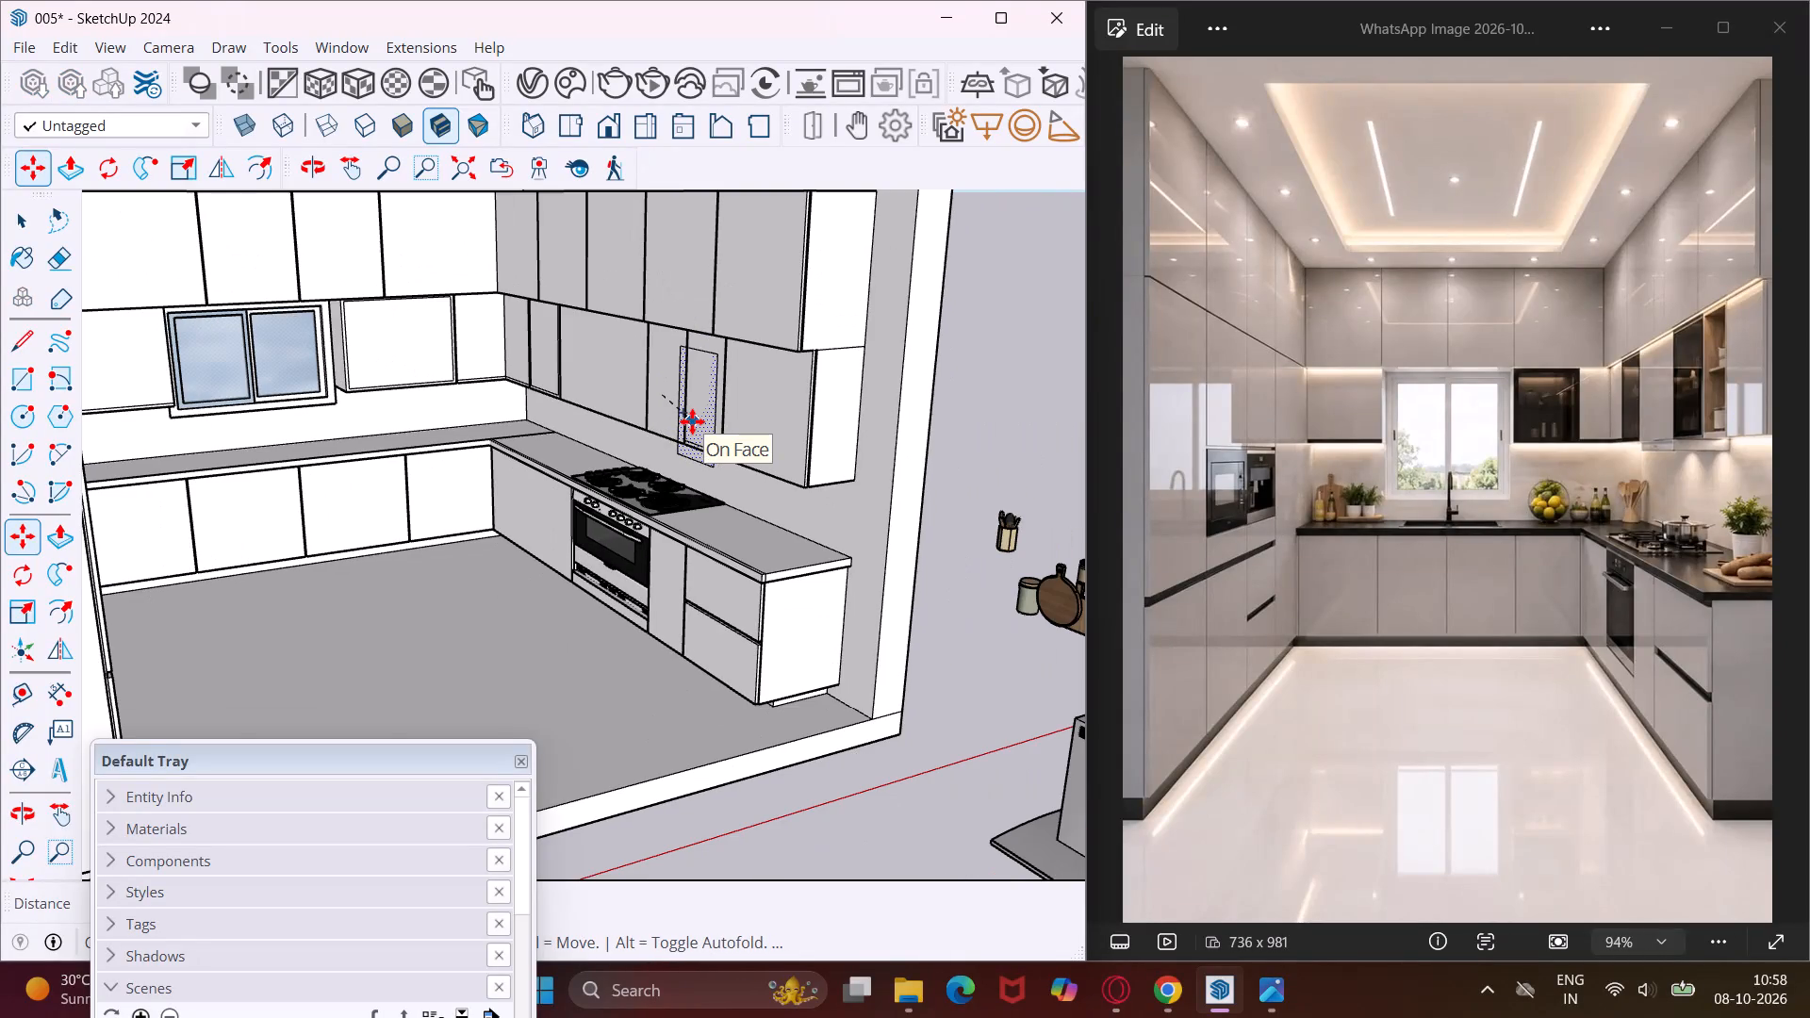
scroll(692, 421, "down", 14)
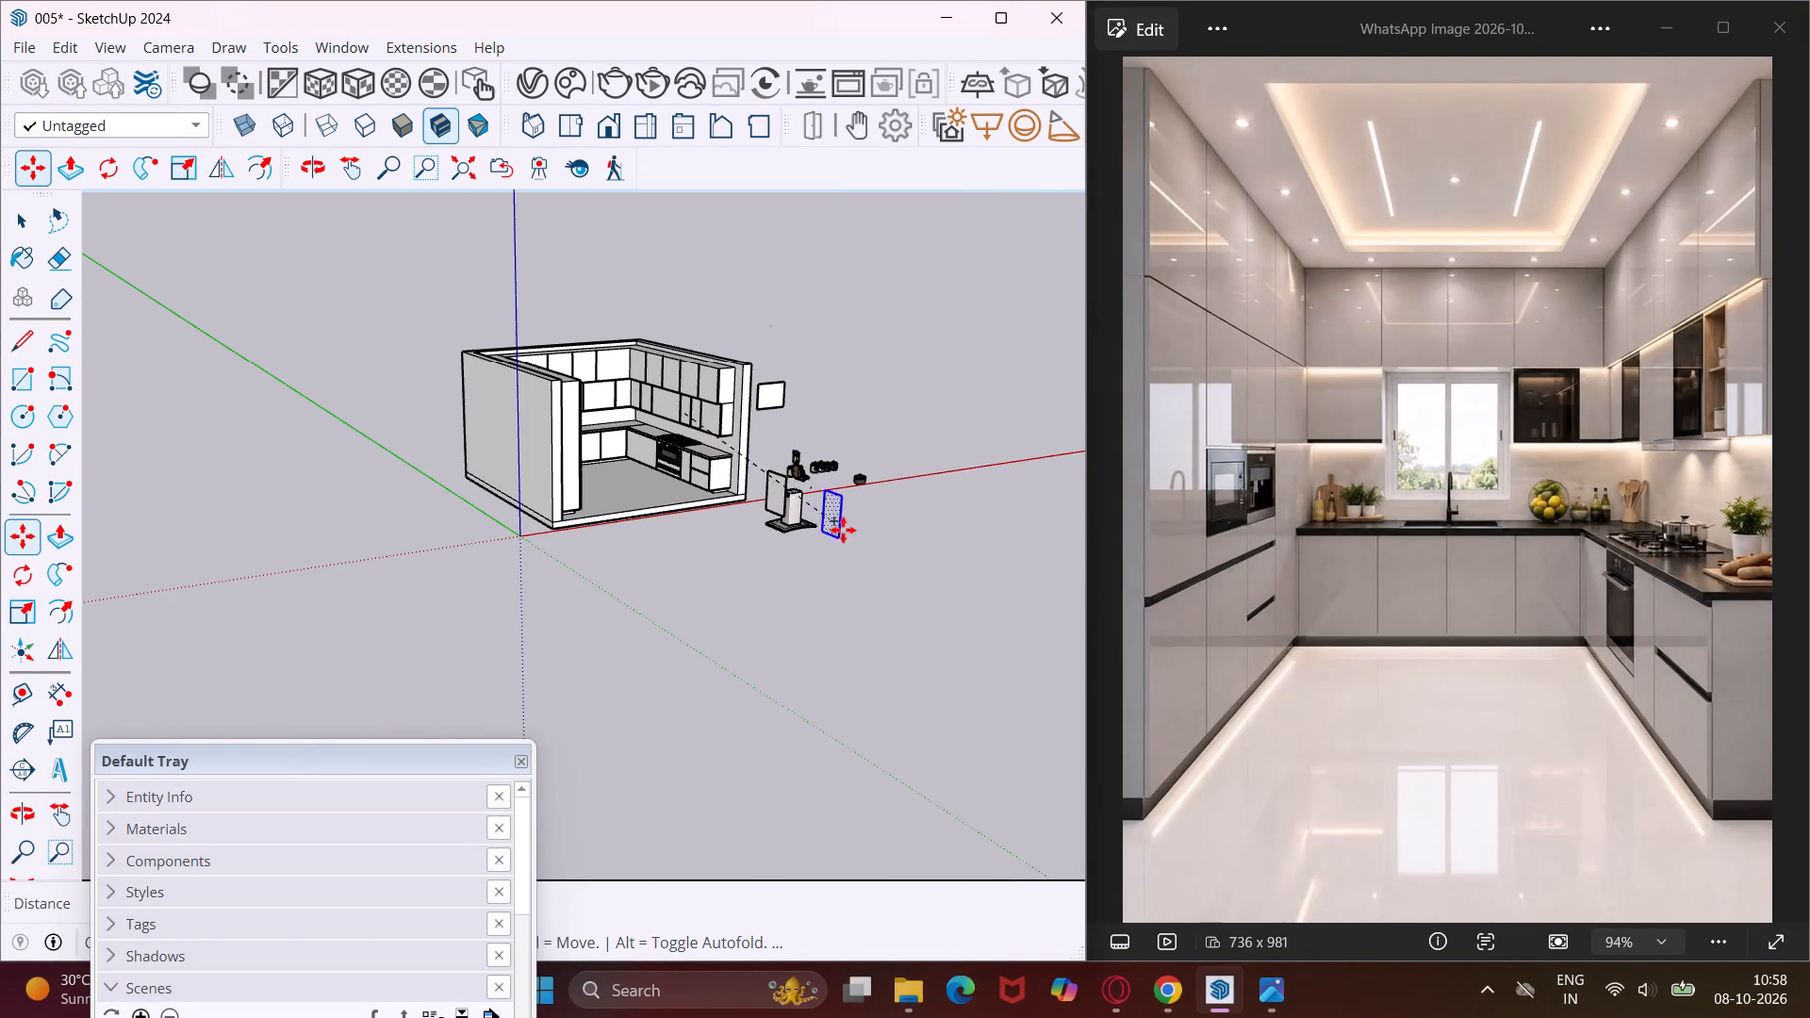
left_click(857, 542)
key("Escape")
key("space")
Extrude the second copied narrow door face beyond the loose range hood to a thickness of 0.2".
scroll(866, 548, "up", 4)
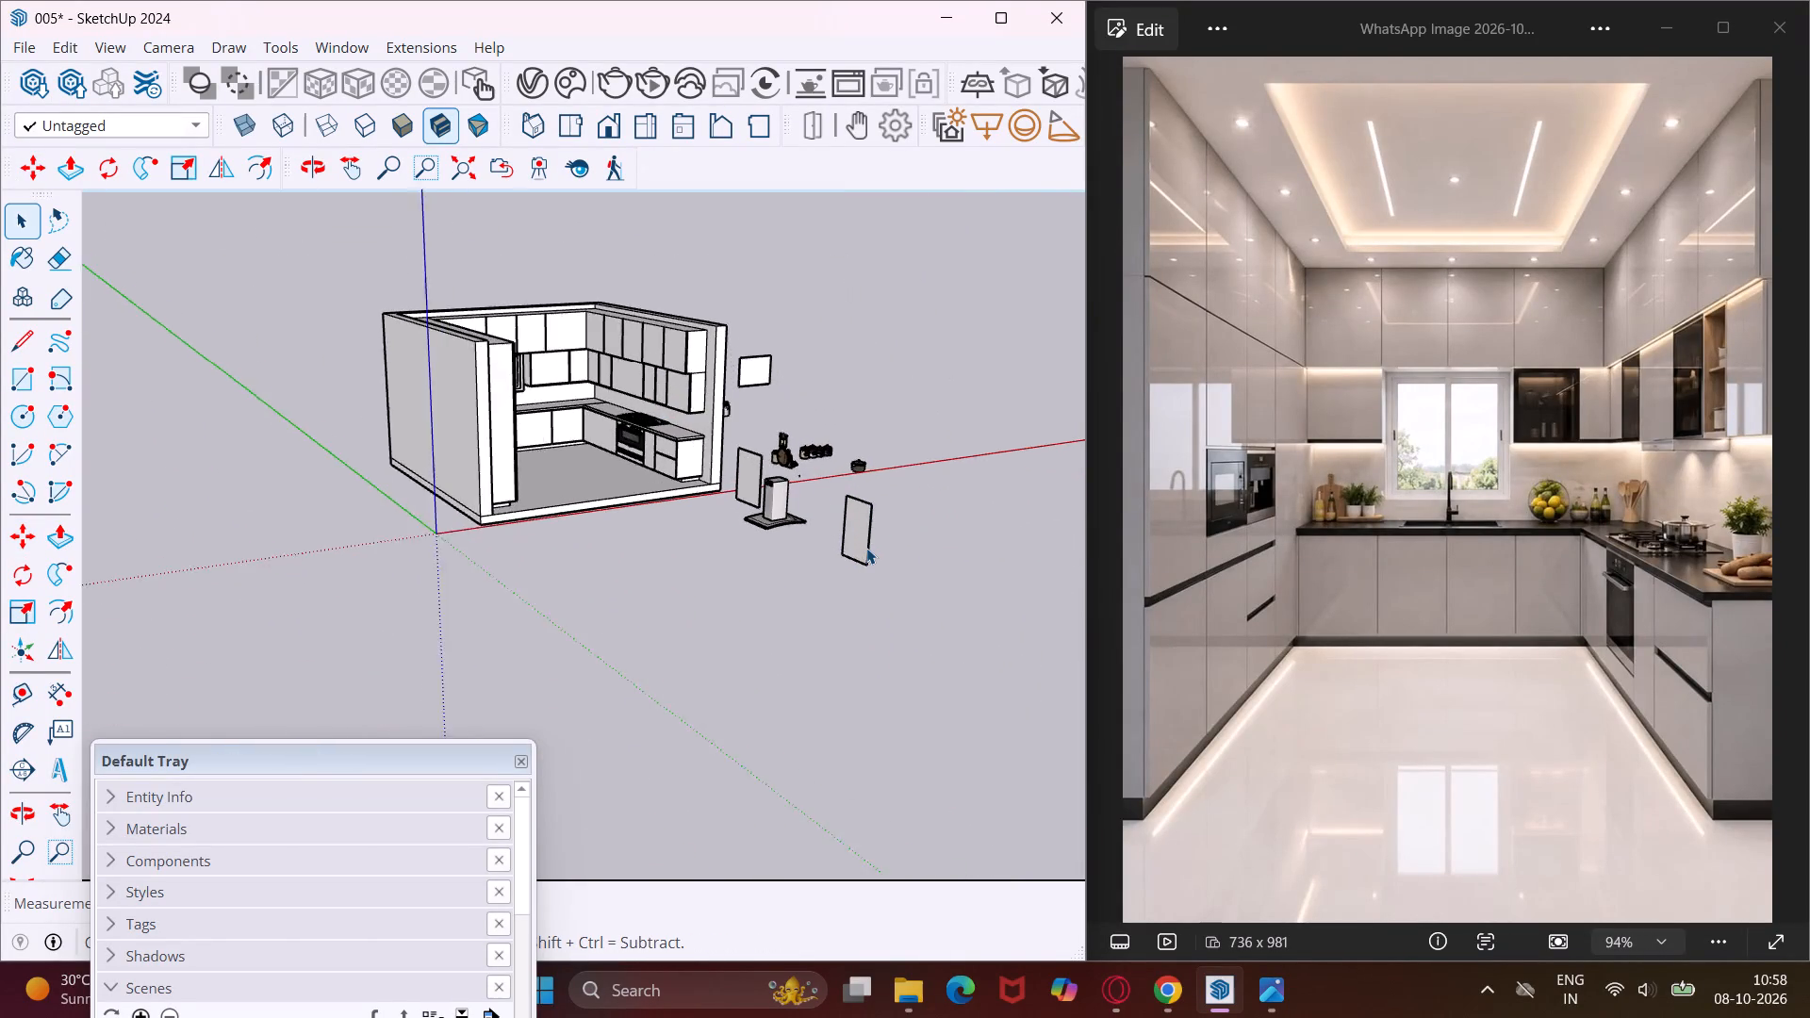
scroll(866, 548, "up", 9)
left_click(853, 527)
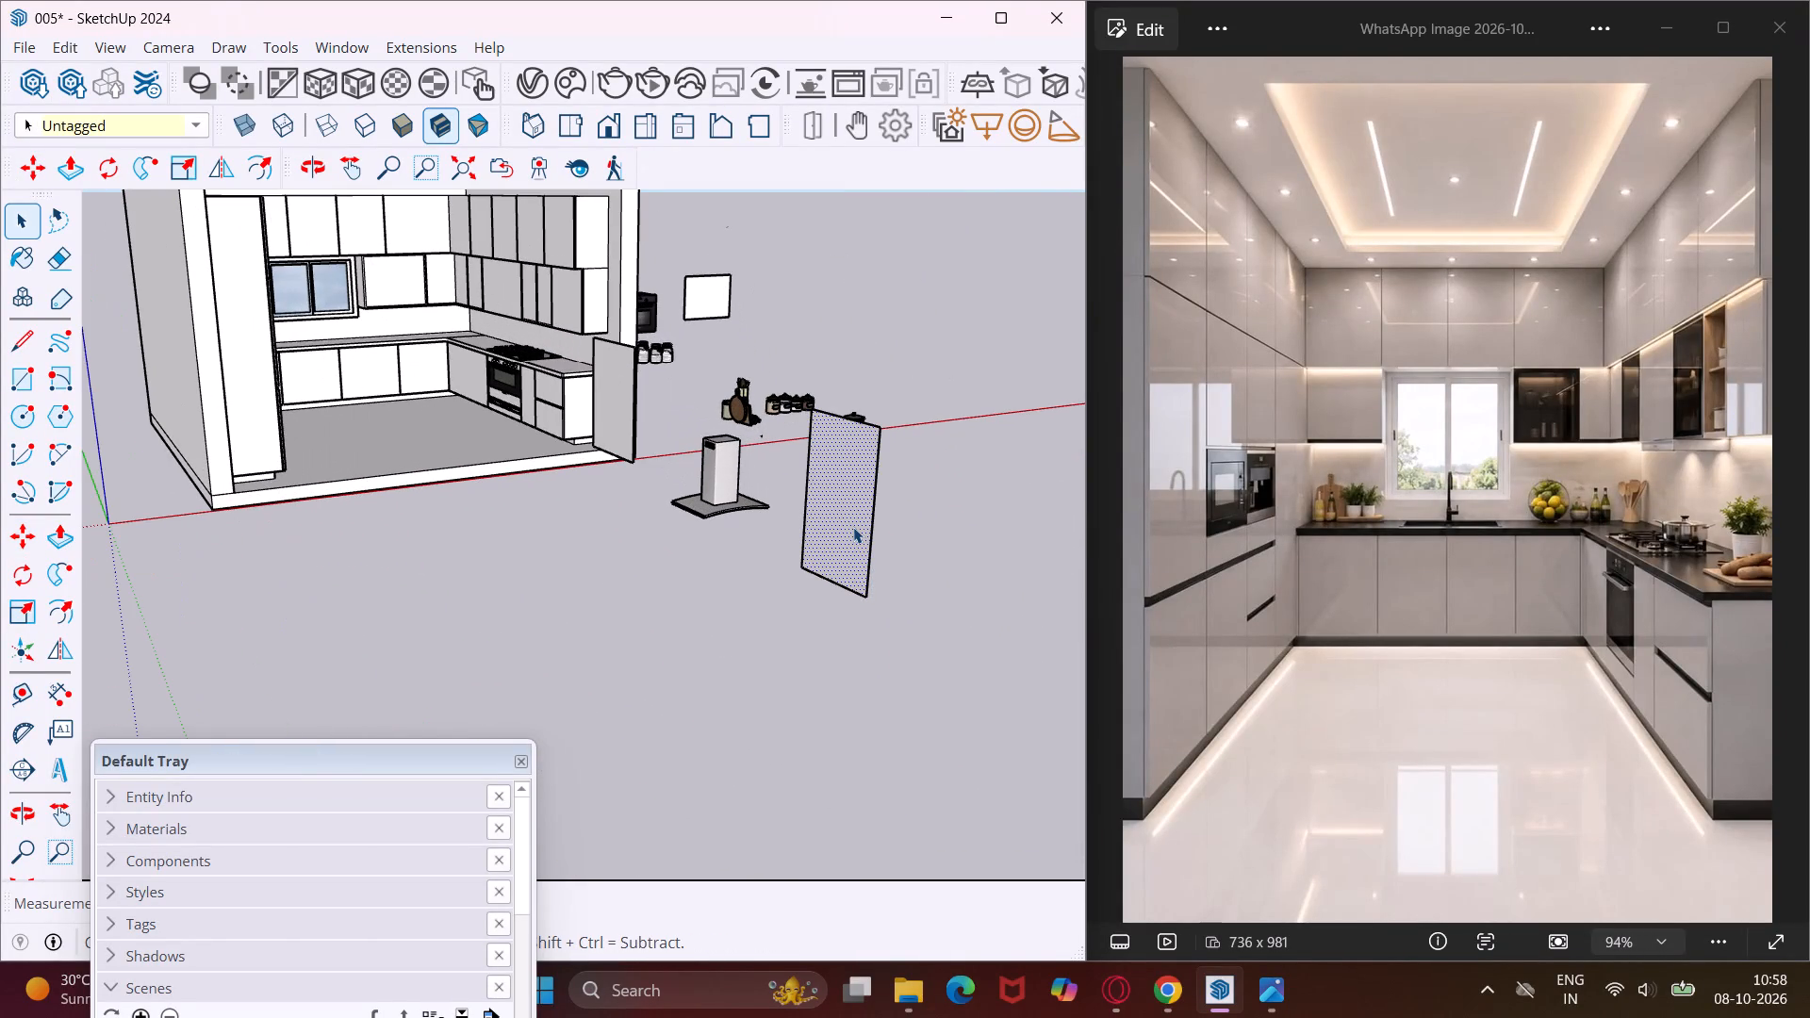
key("m")
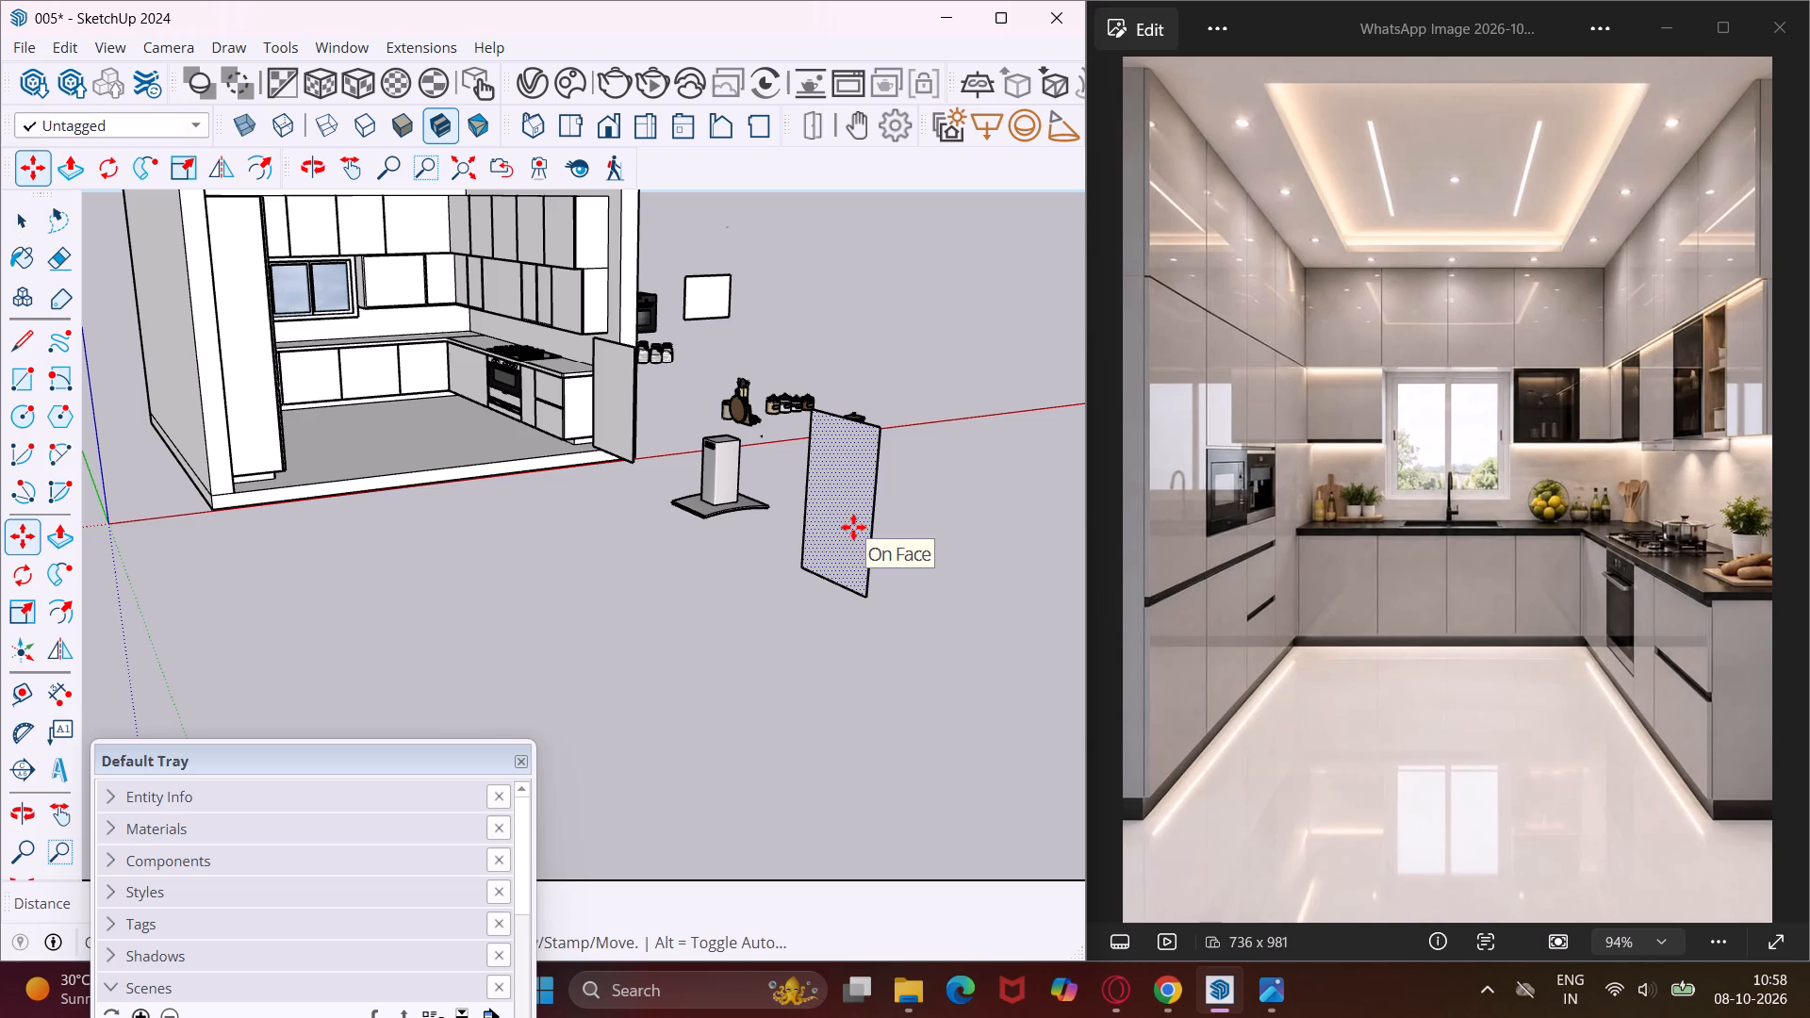
key("Escape")
key("space")
left_click(853, 527)
key("p")
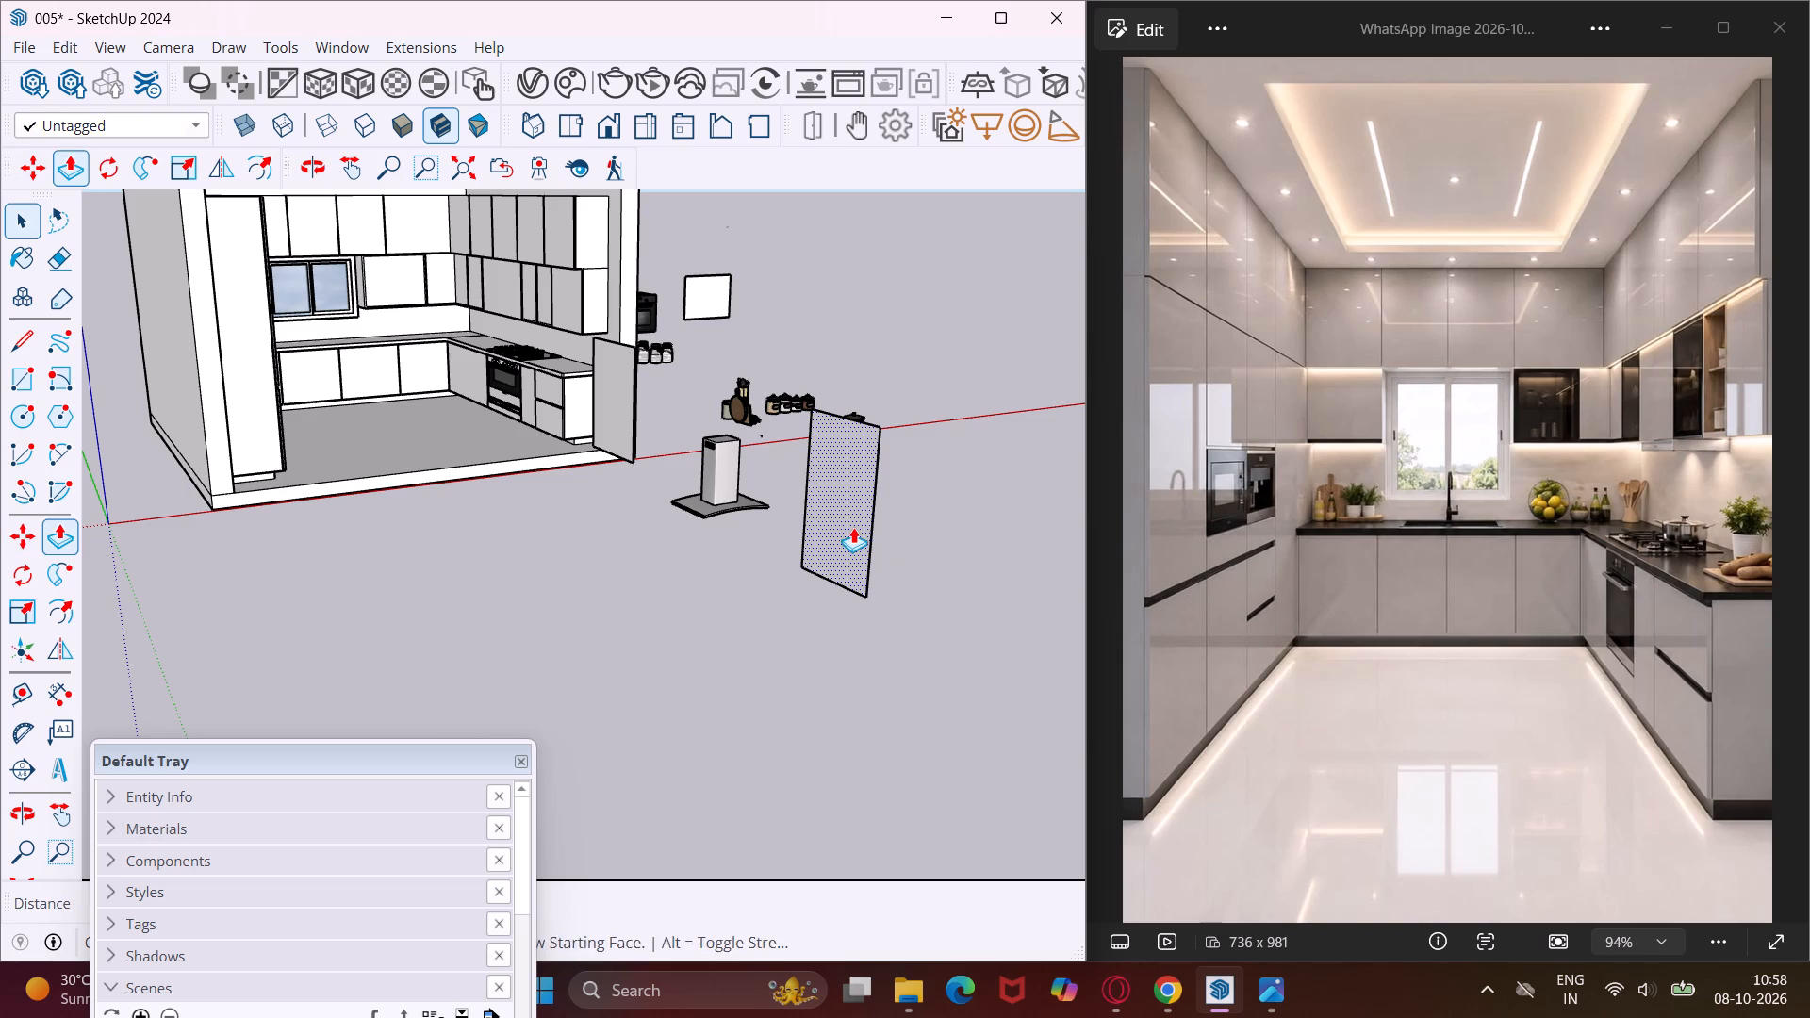
left_click(853, 527)
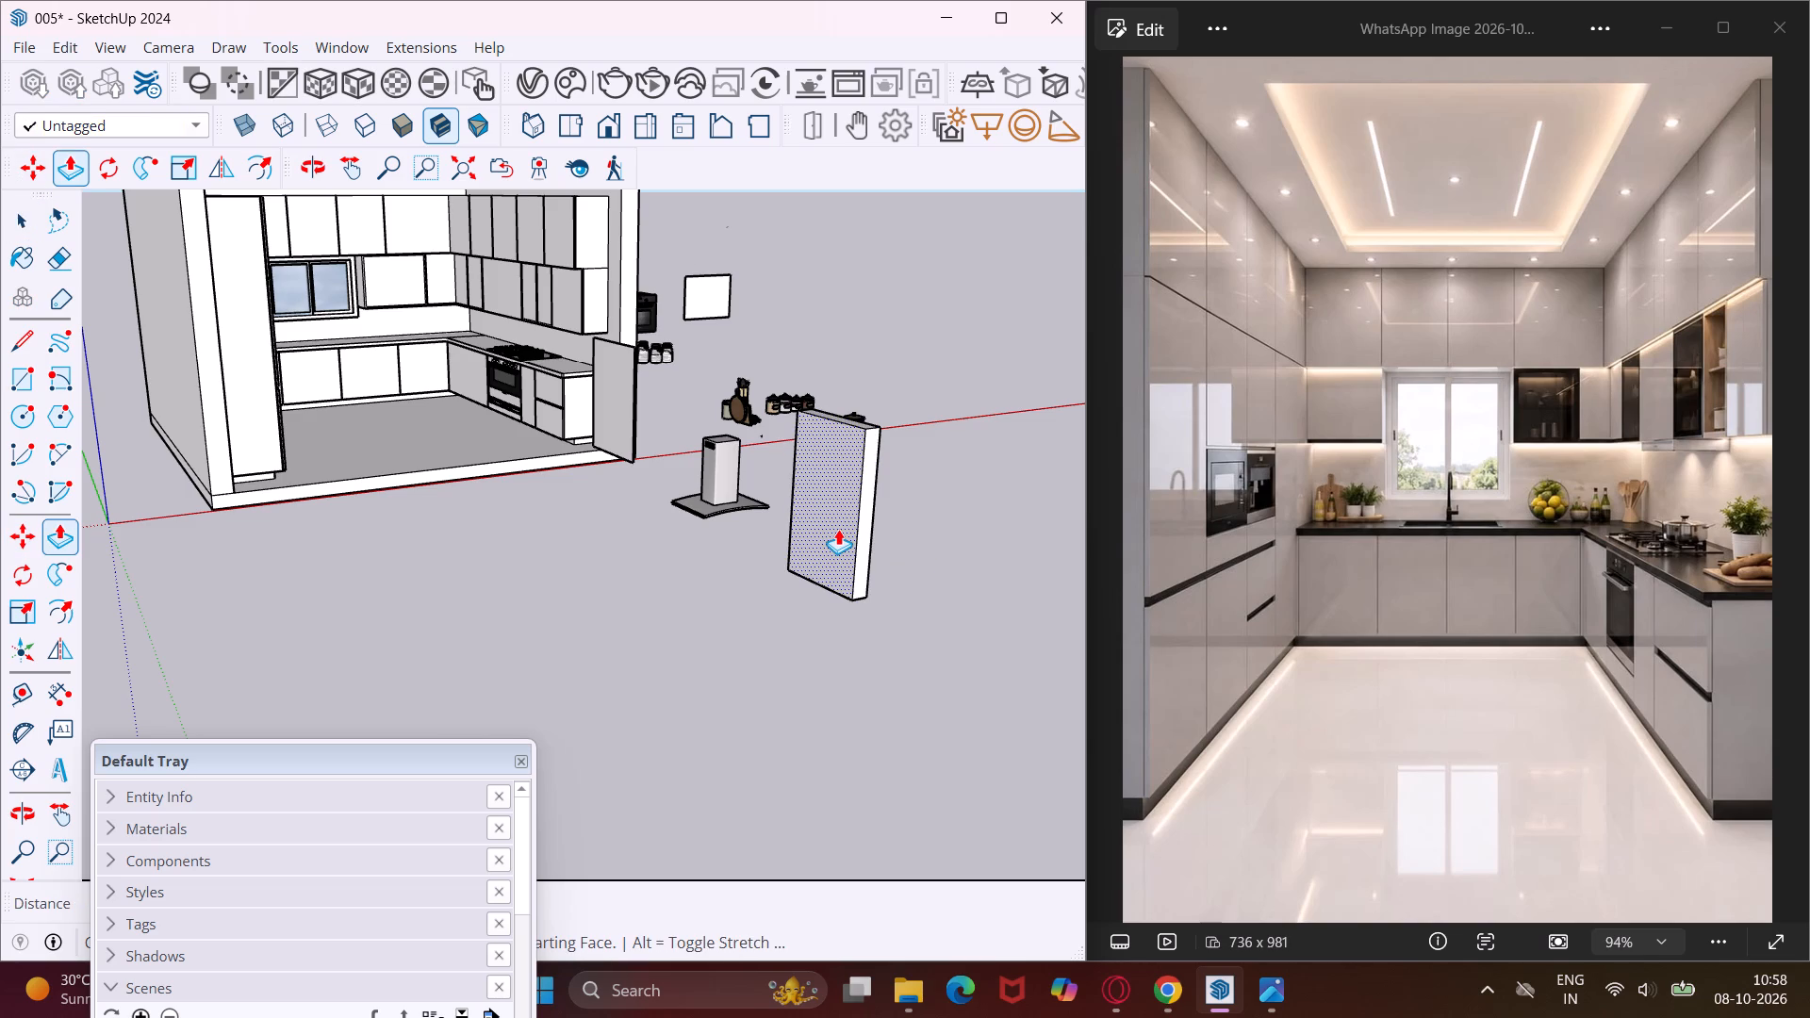
type(".2\"")
key("Return")
key("Escape")
key("space")
Examine the separate door panels together with the whole kitchen from the front.
scroll(851, 506, "up", 5)
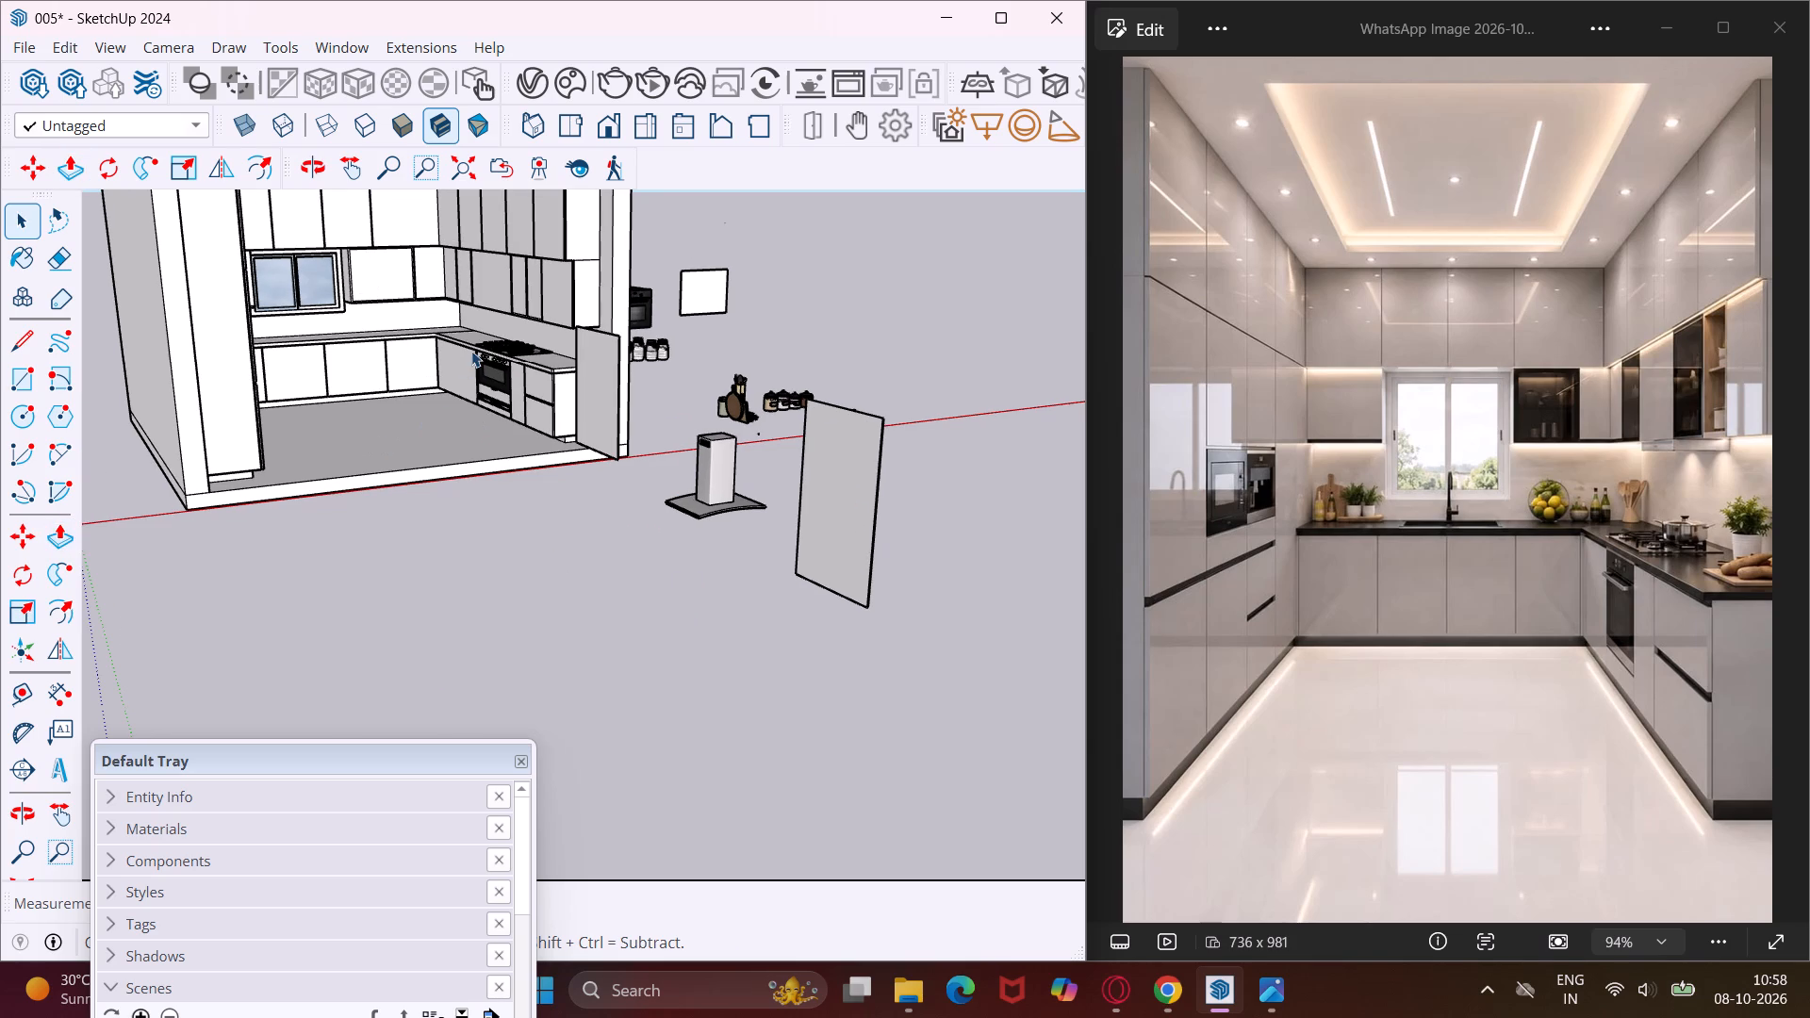
scroll(614, 493, "down", 3)
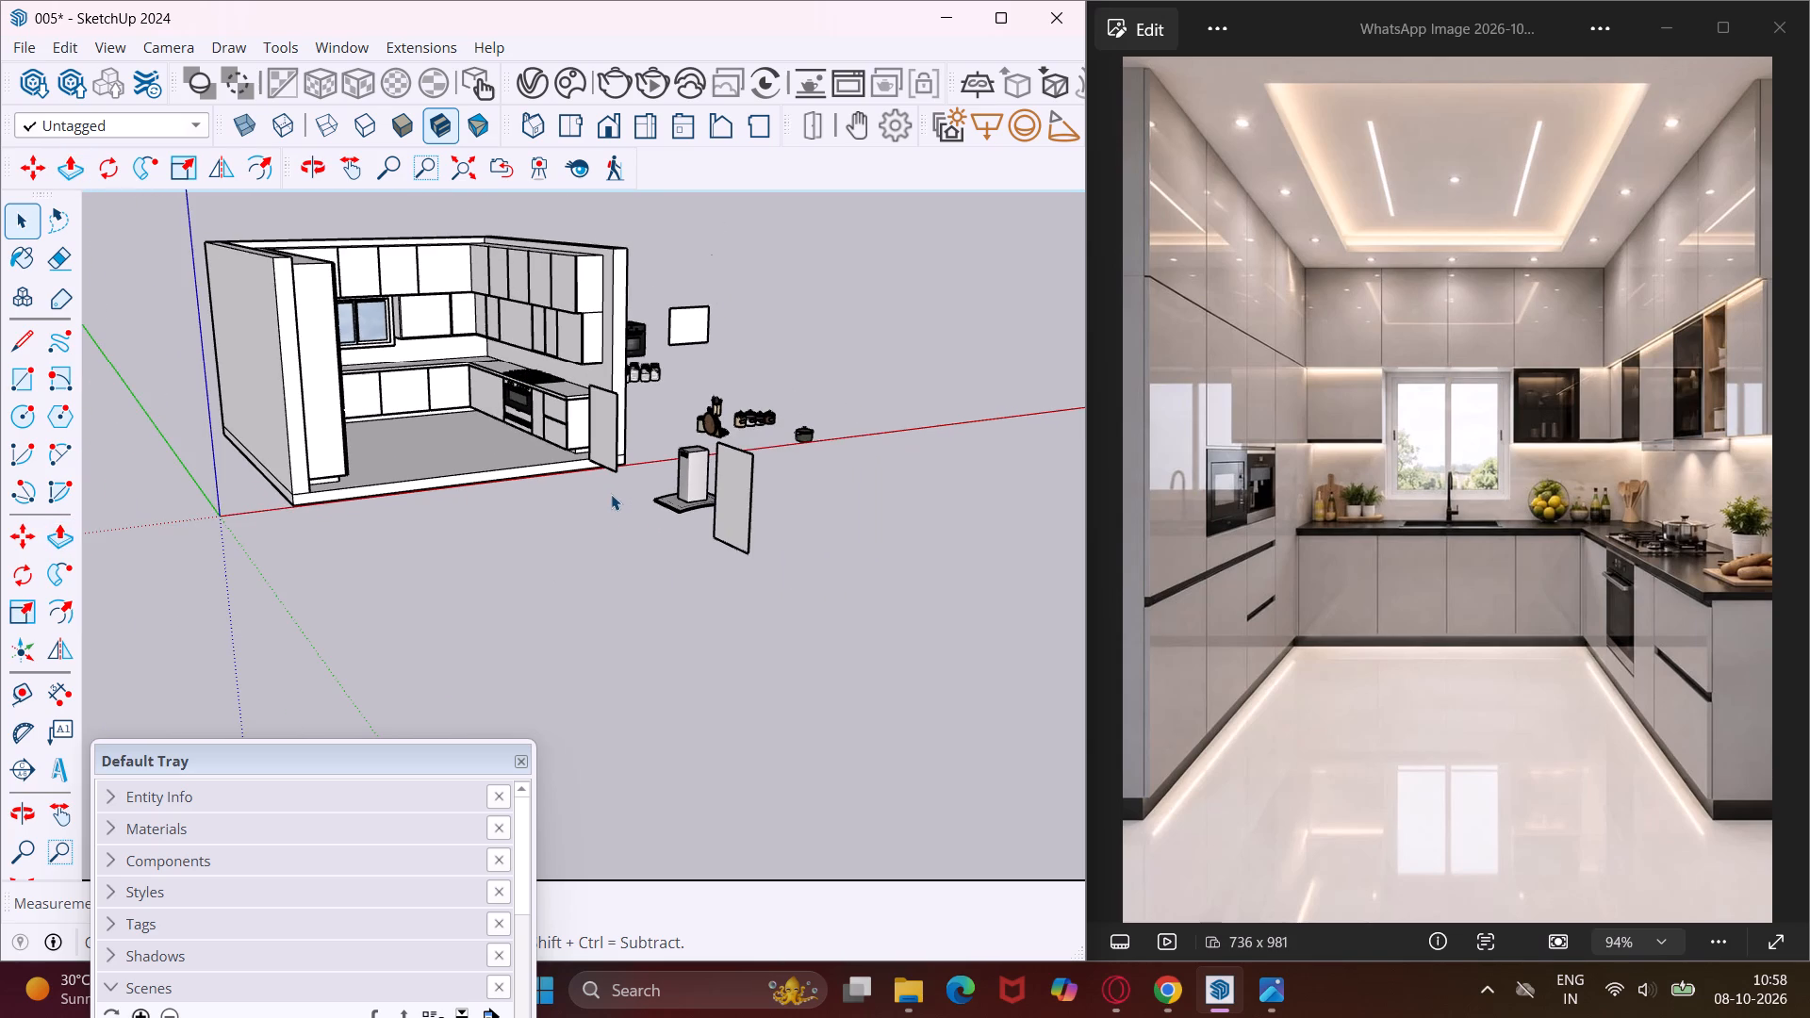
middle_click_drag(765, 409, 650, 417)
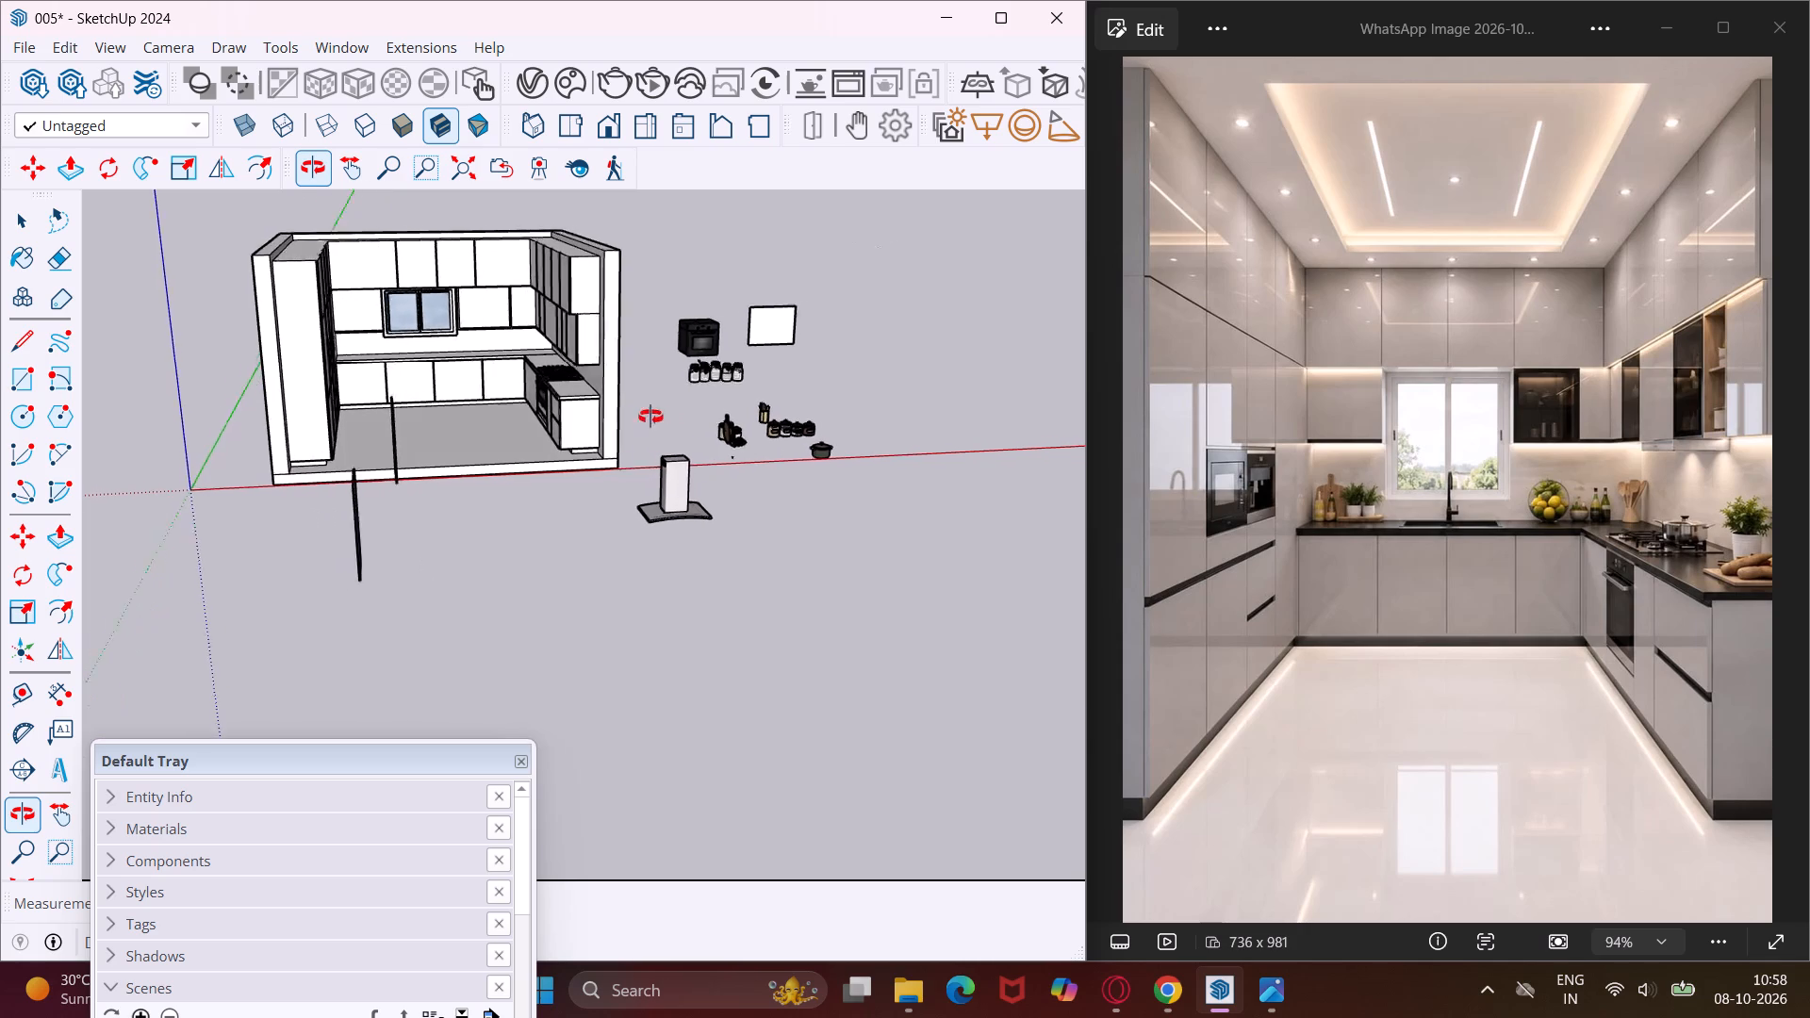
middle_click_drag(650, 417, 692, 414)
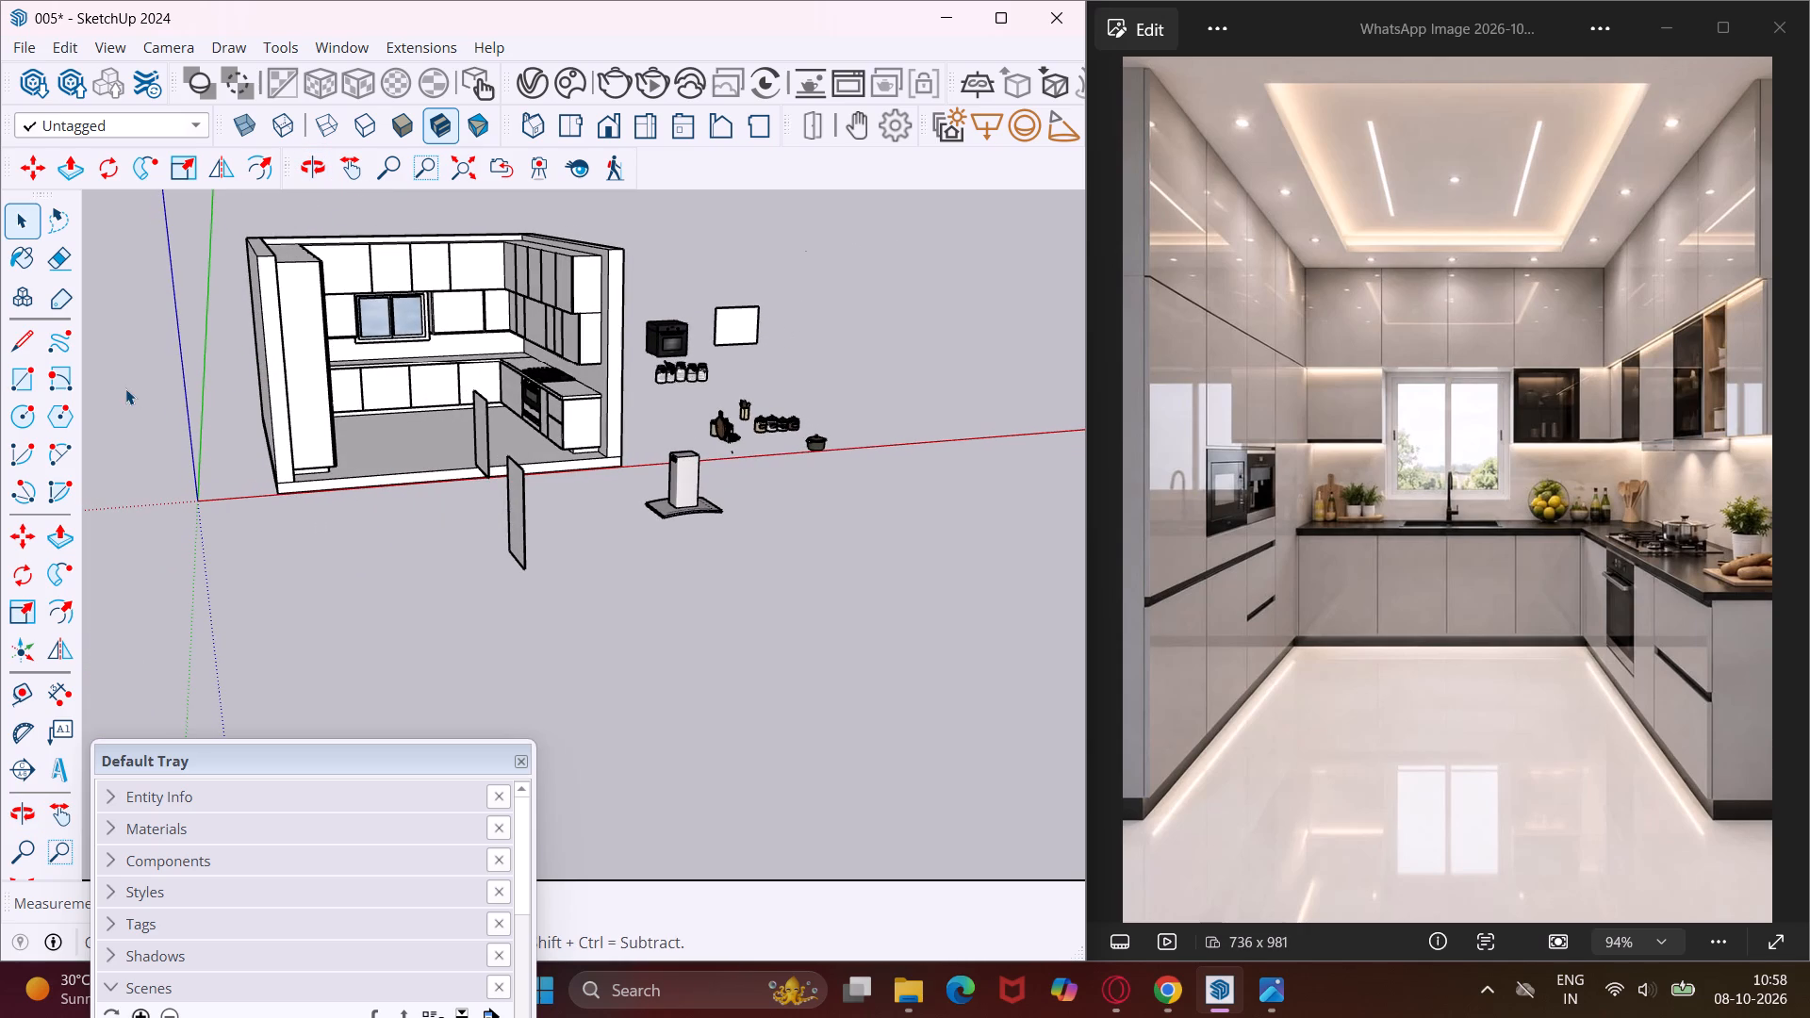
left_click(349, 174)
left_click_drag(416, 427, 437, 558)
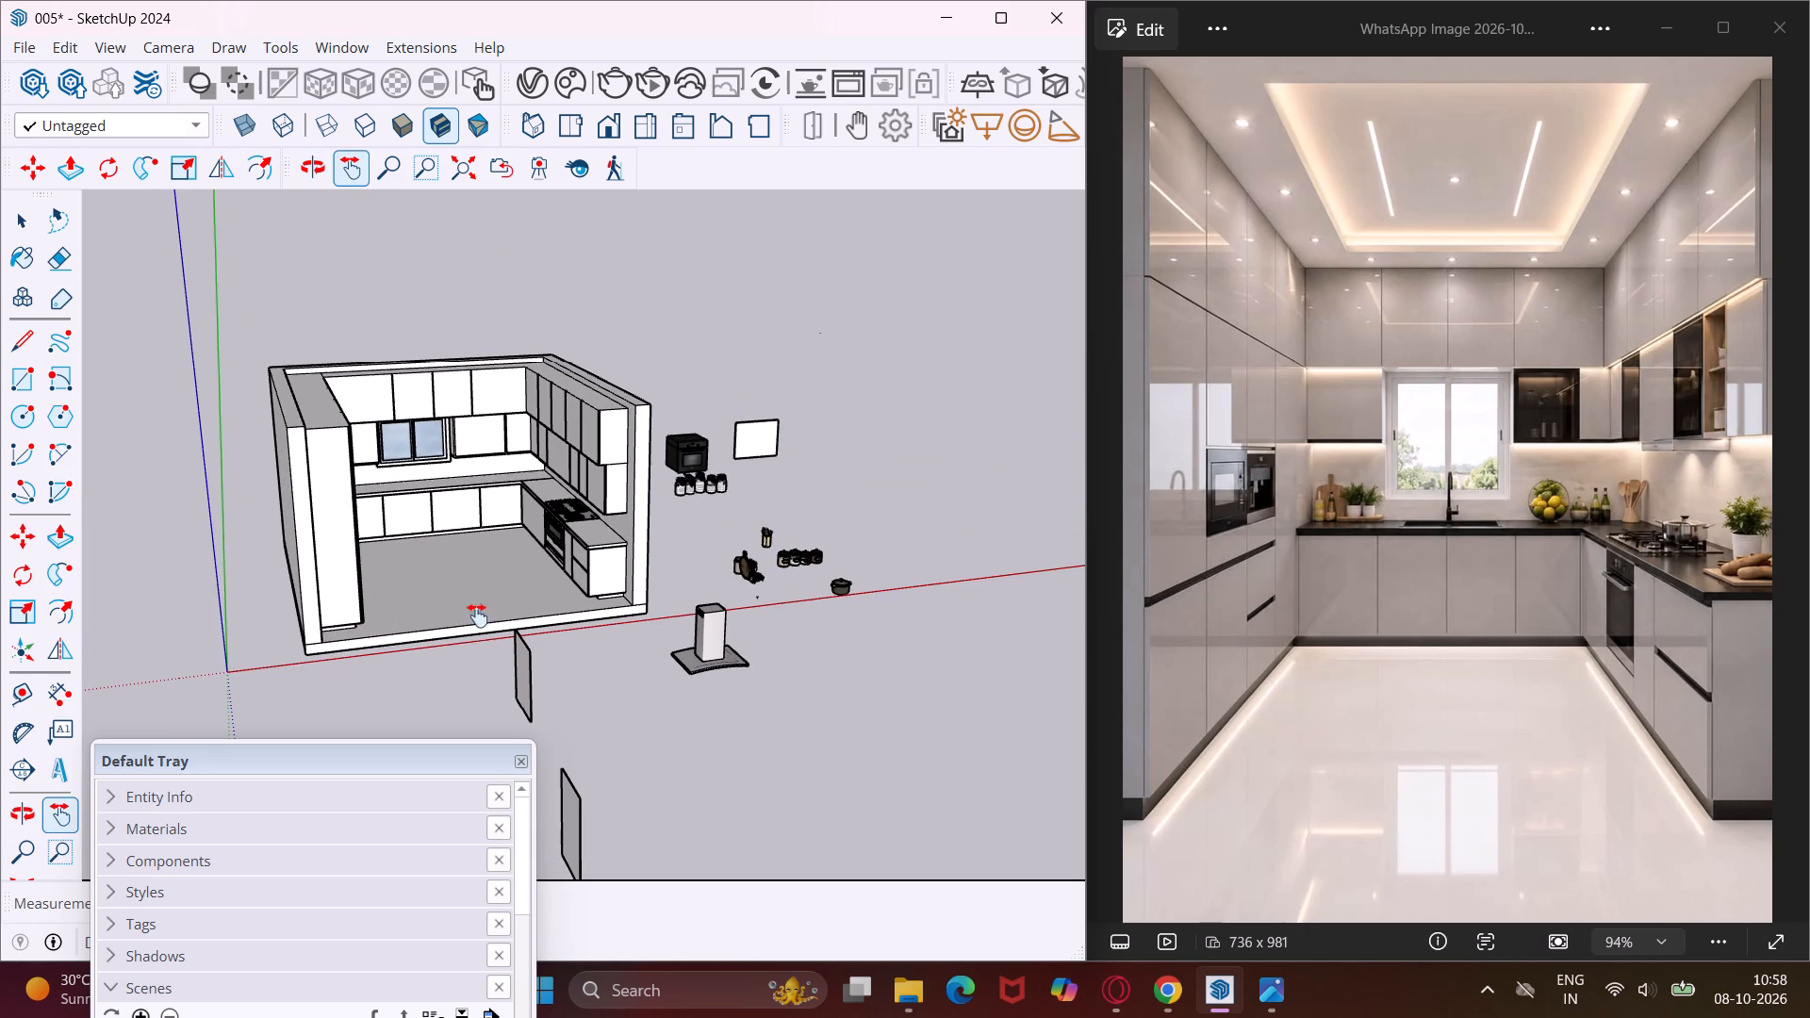
middle_click_drag(487, 631, 544, 578)
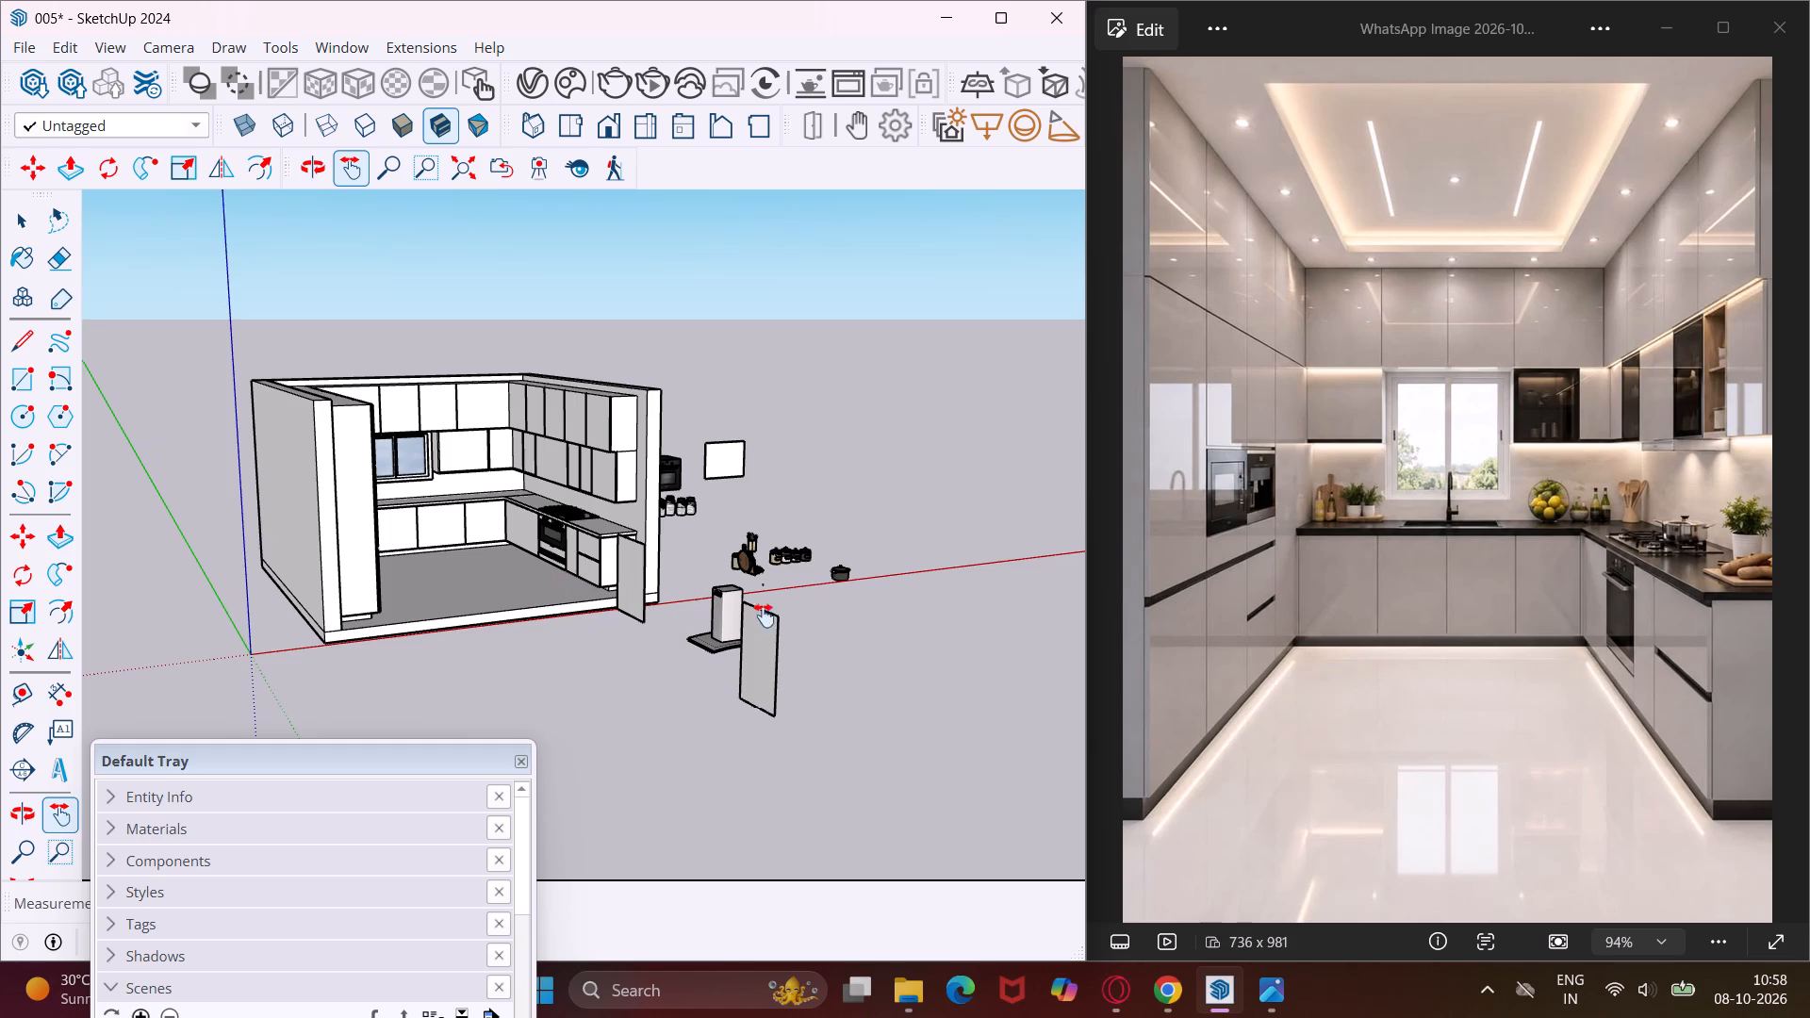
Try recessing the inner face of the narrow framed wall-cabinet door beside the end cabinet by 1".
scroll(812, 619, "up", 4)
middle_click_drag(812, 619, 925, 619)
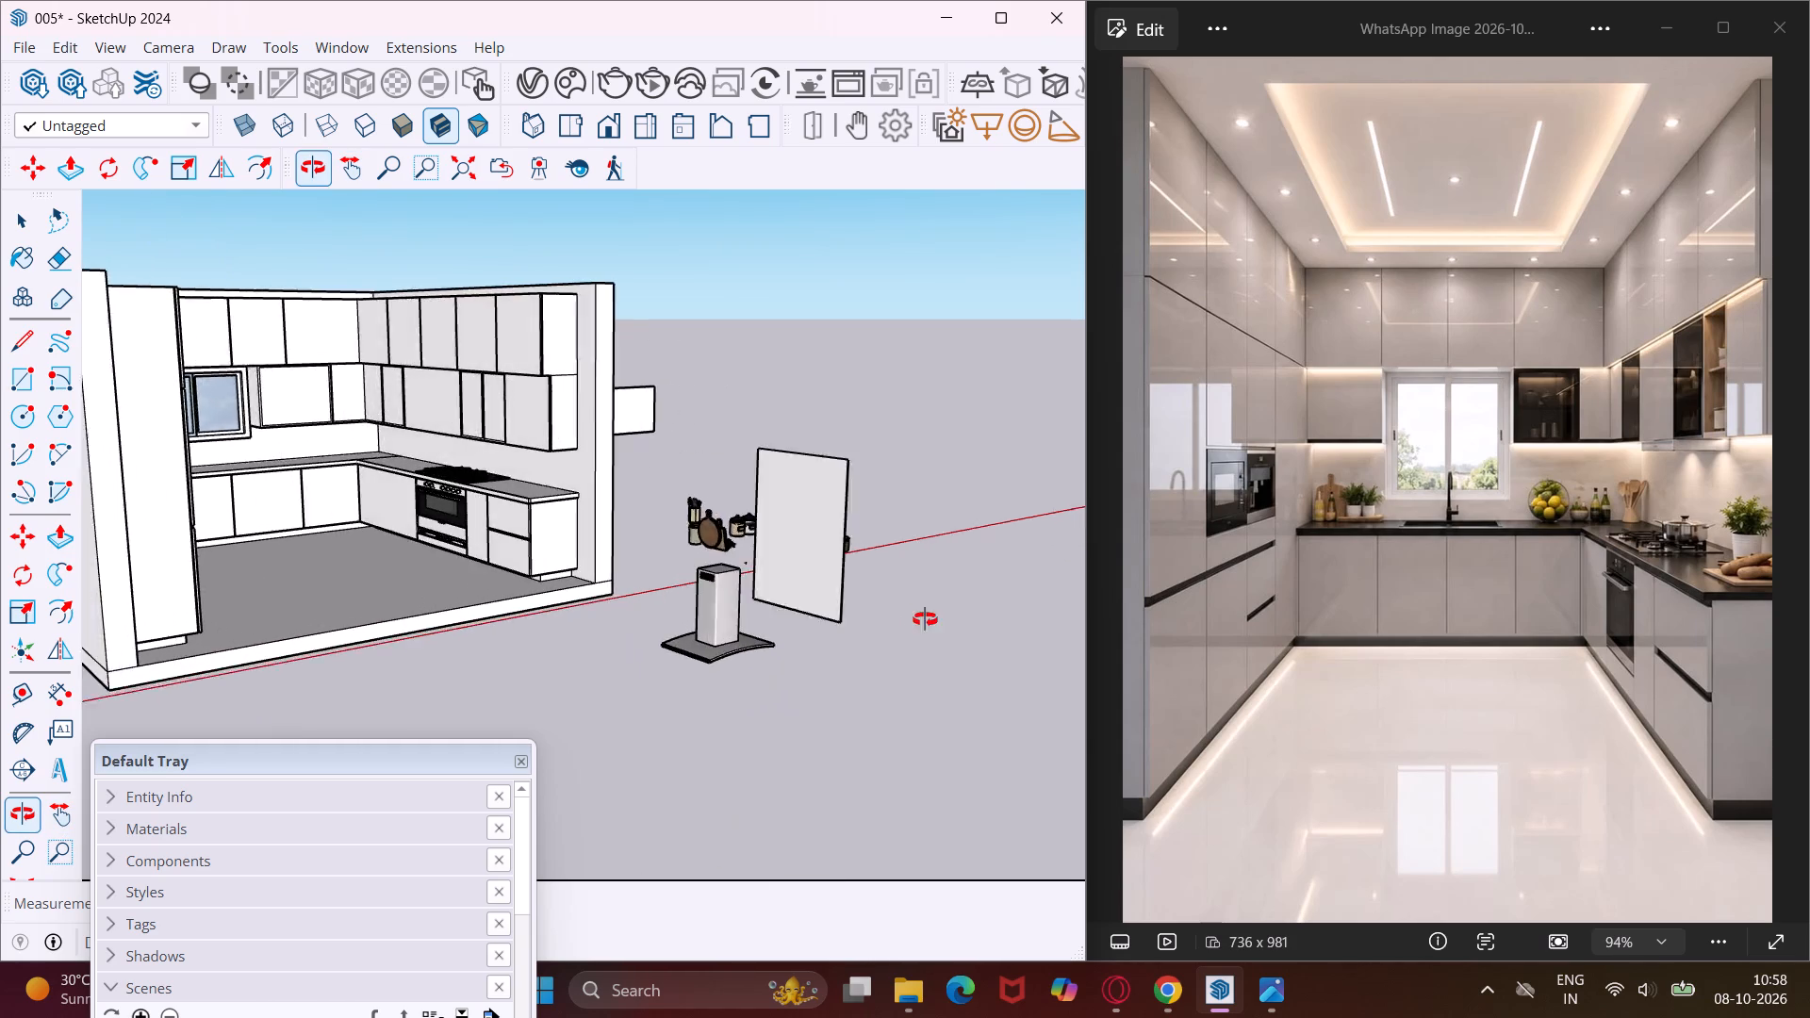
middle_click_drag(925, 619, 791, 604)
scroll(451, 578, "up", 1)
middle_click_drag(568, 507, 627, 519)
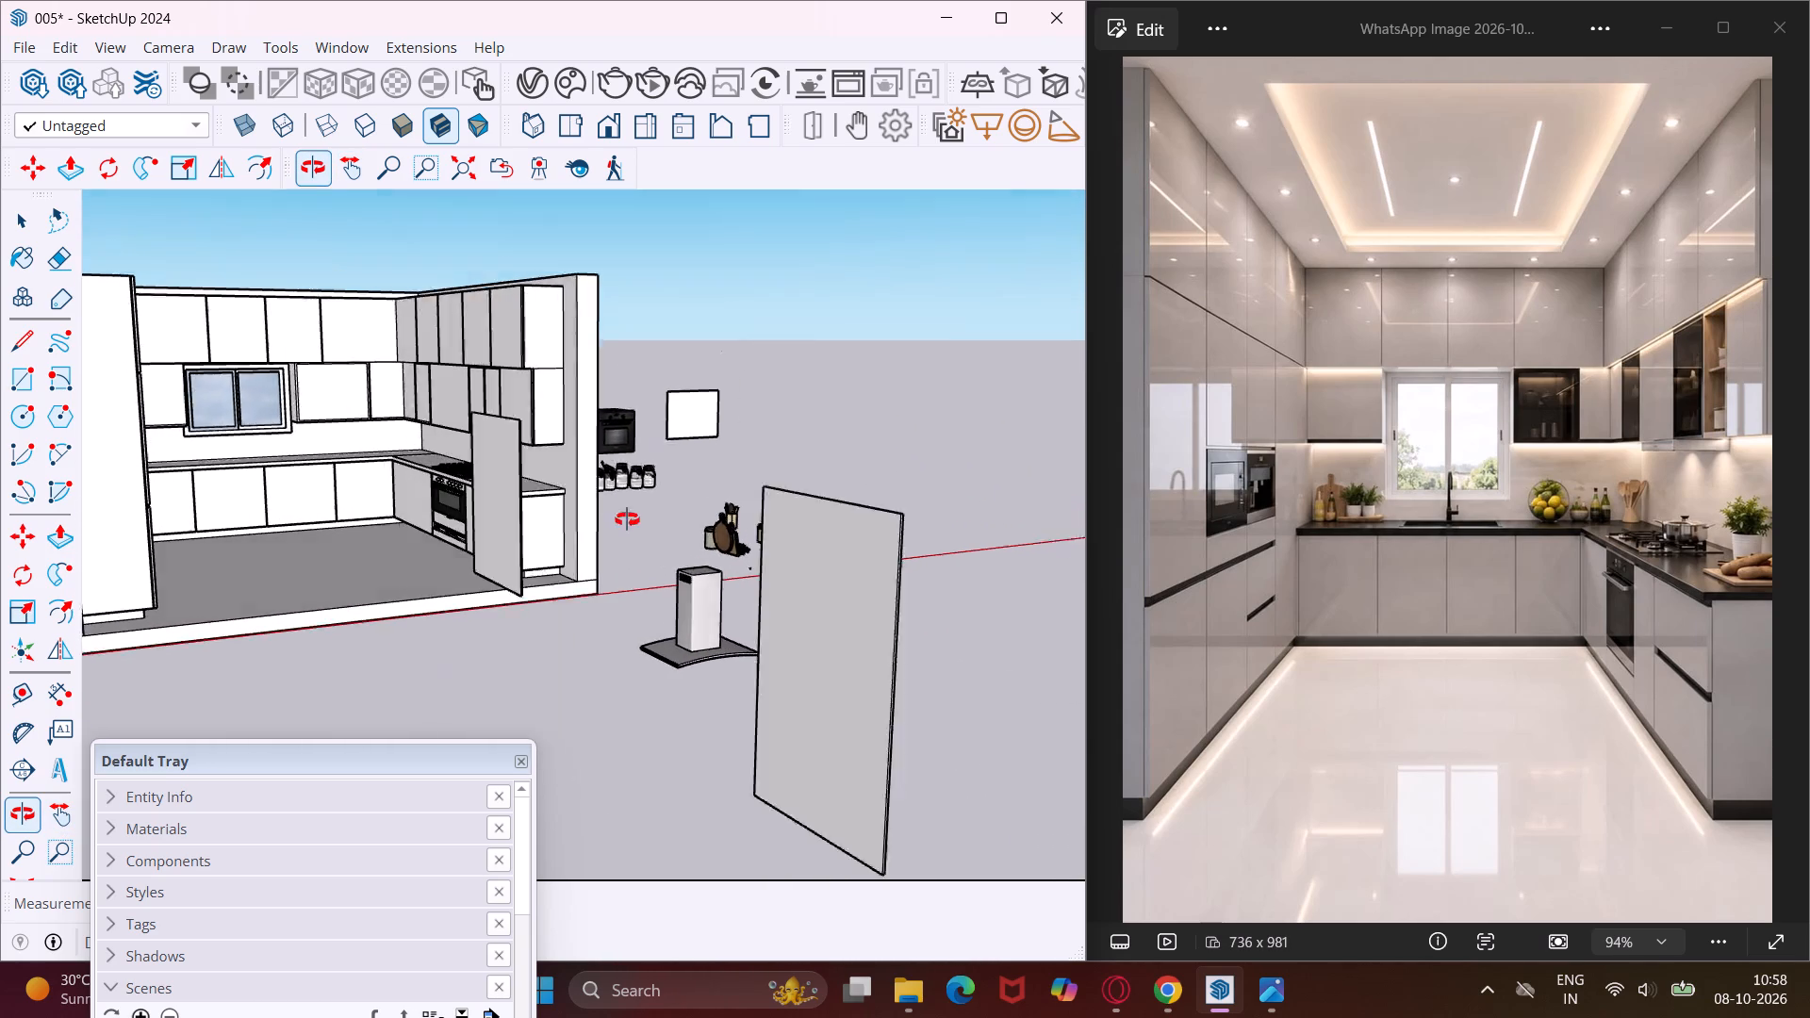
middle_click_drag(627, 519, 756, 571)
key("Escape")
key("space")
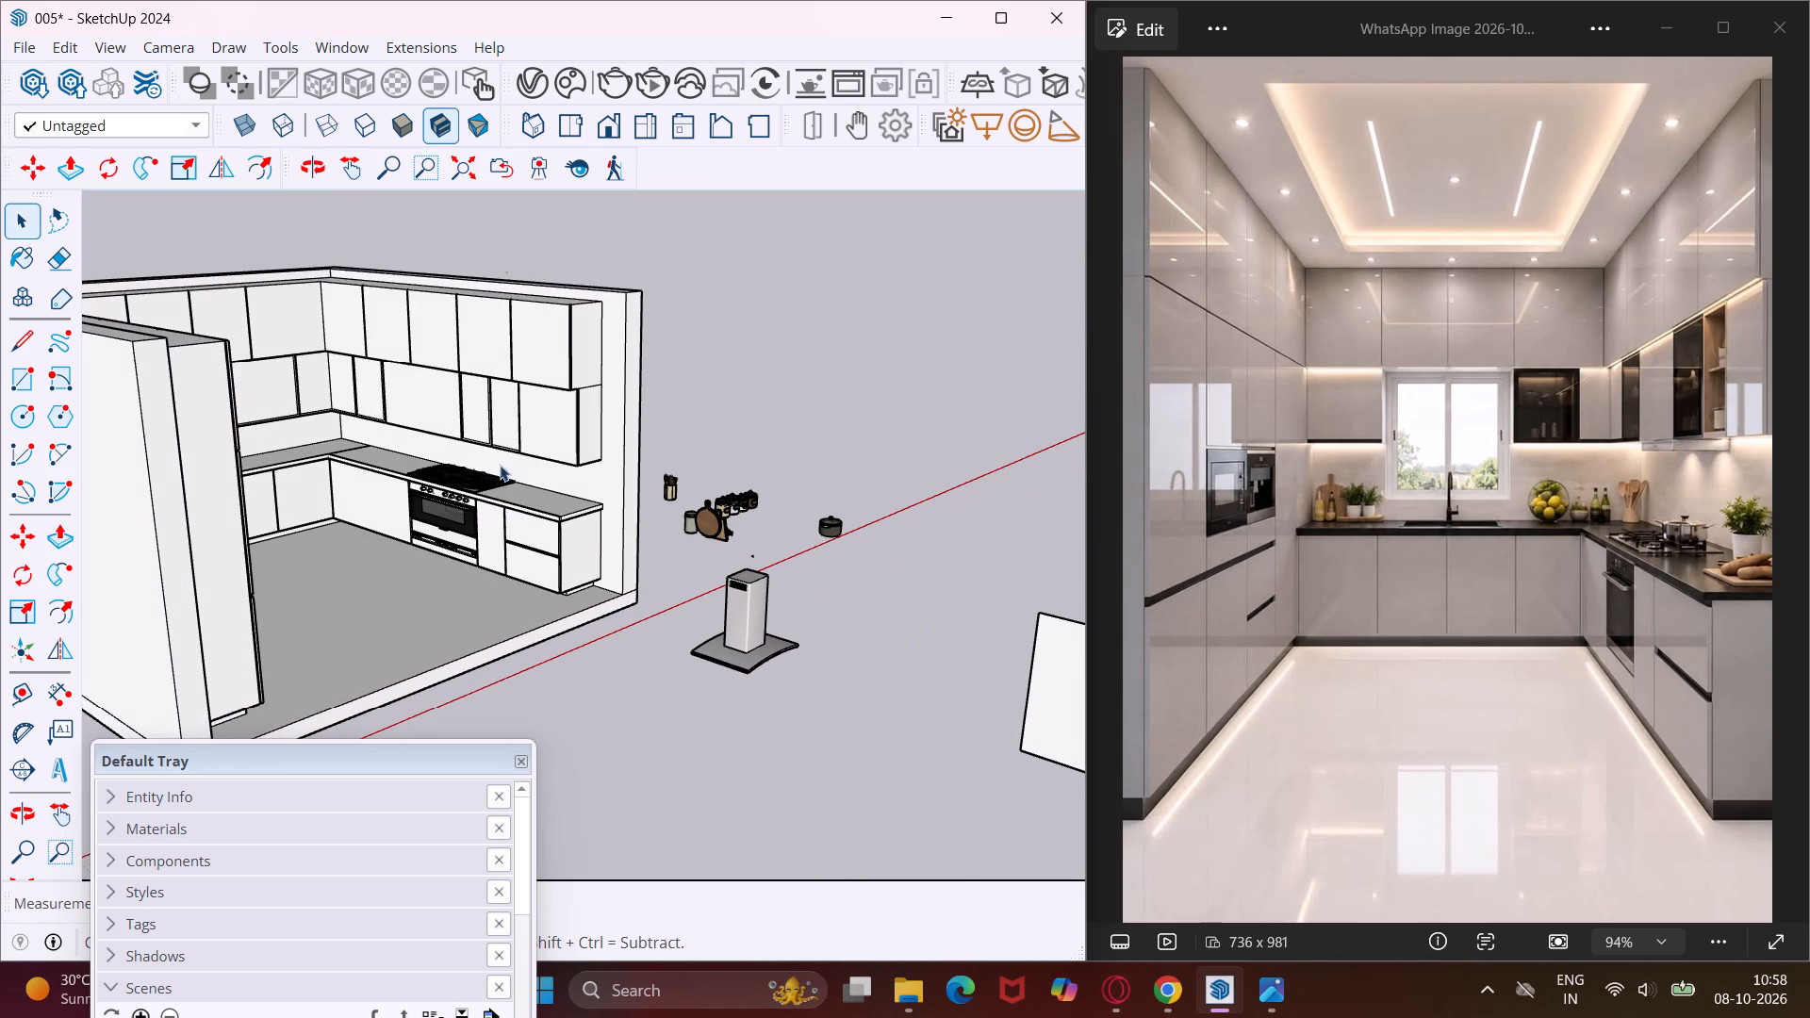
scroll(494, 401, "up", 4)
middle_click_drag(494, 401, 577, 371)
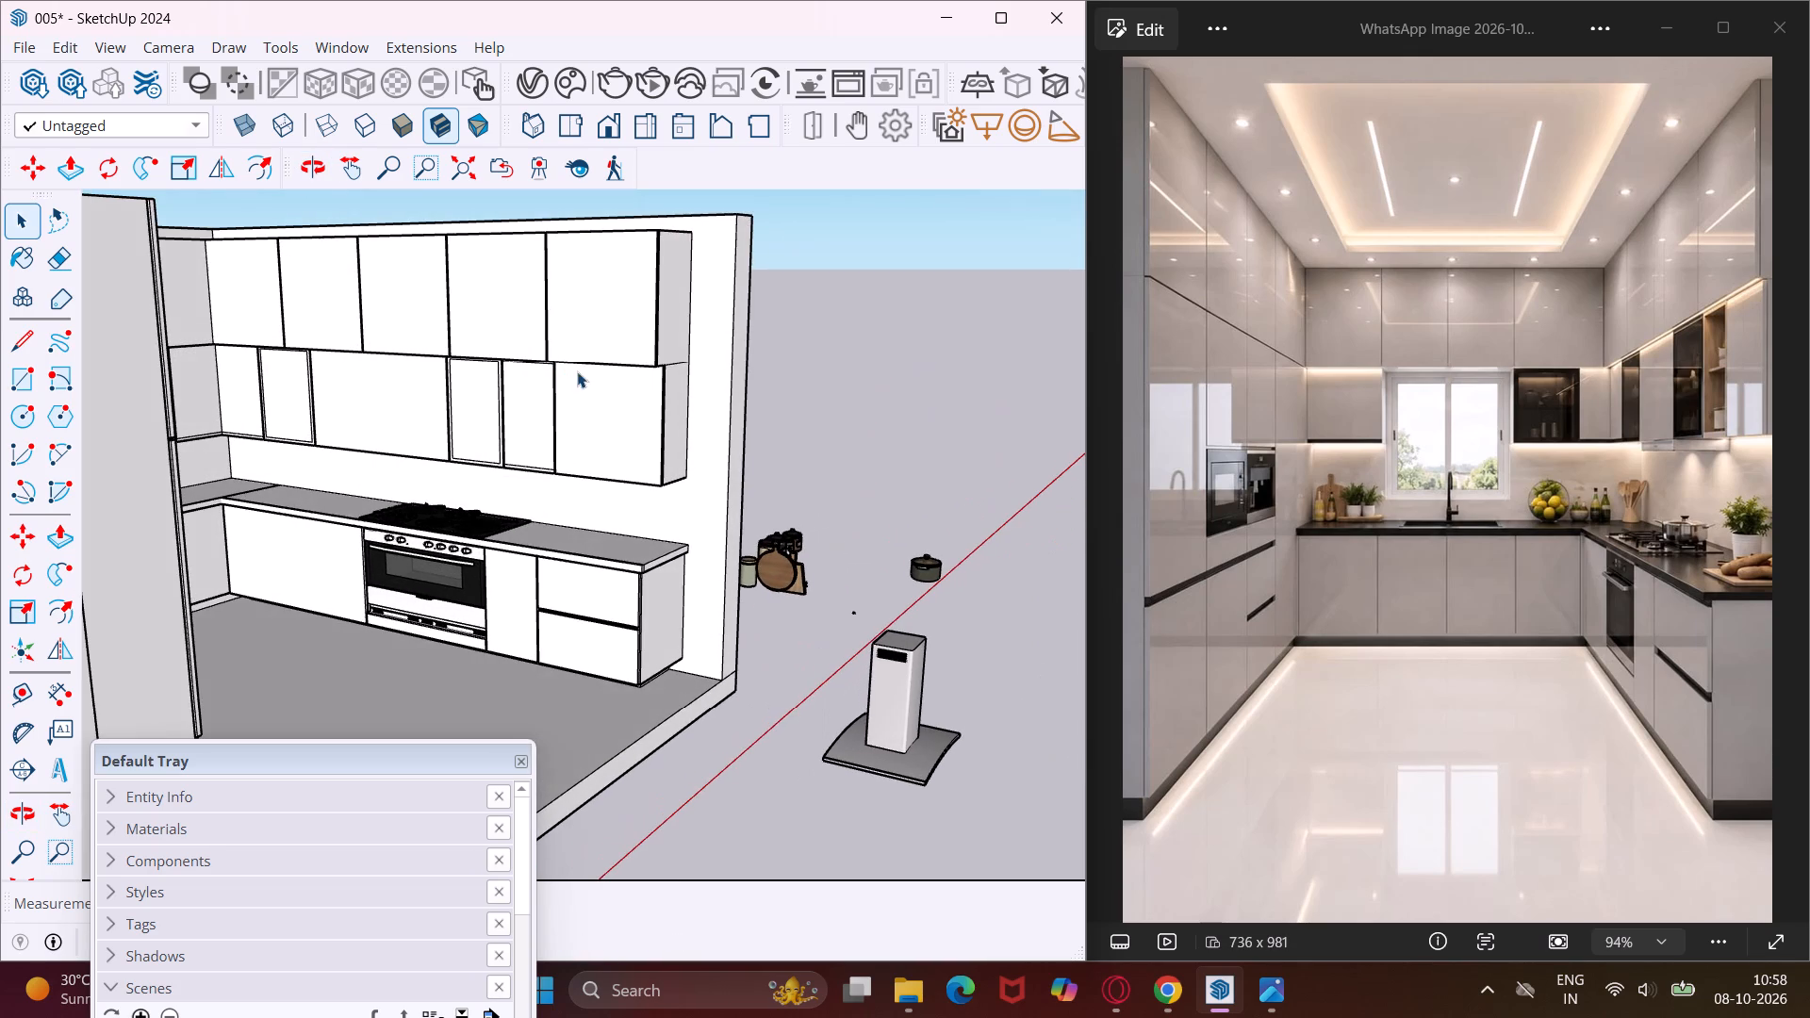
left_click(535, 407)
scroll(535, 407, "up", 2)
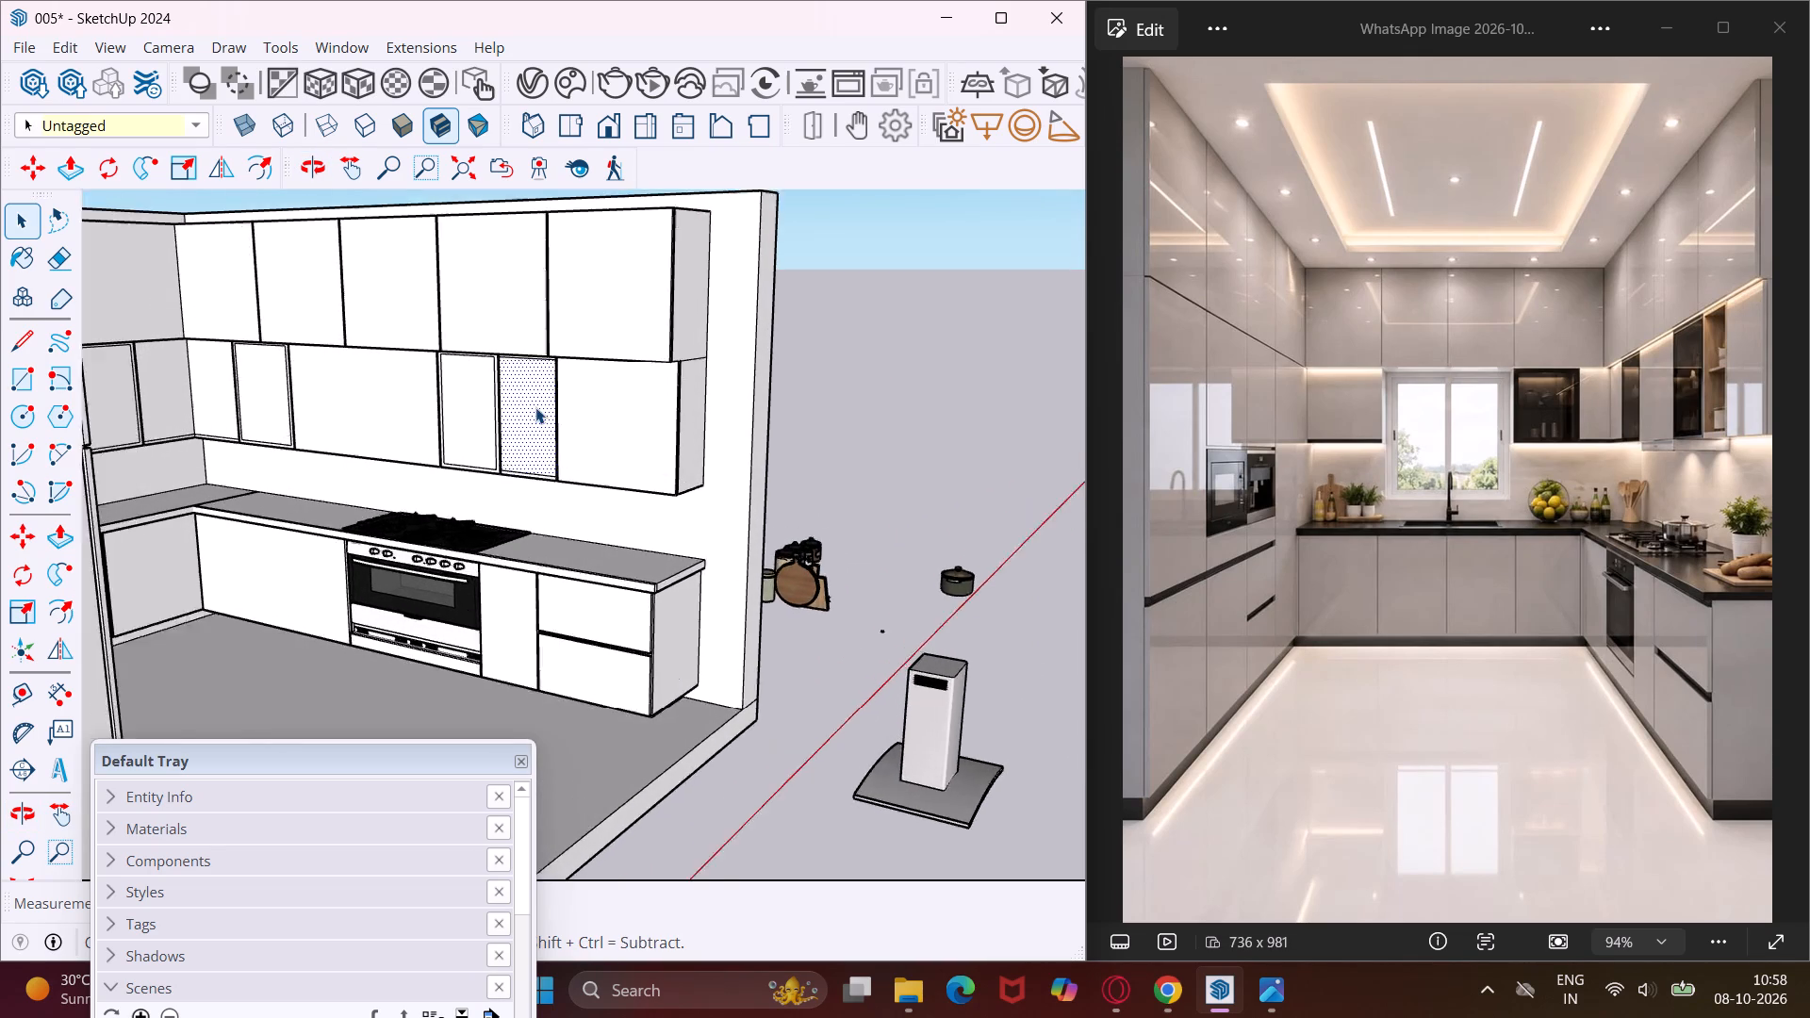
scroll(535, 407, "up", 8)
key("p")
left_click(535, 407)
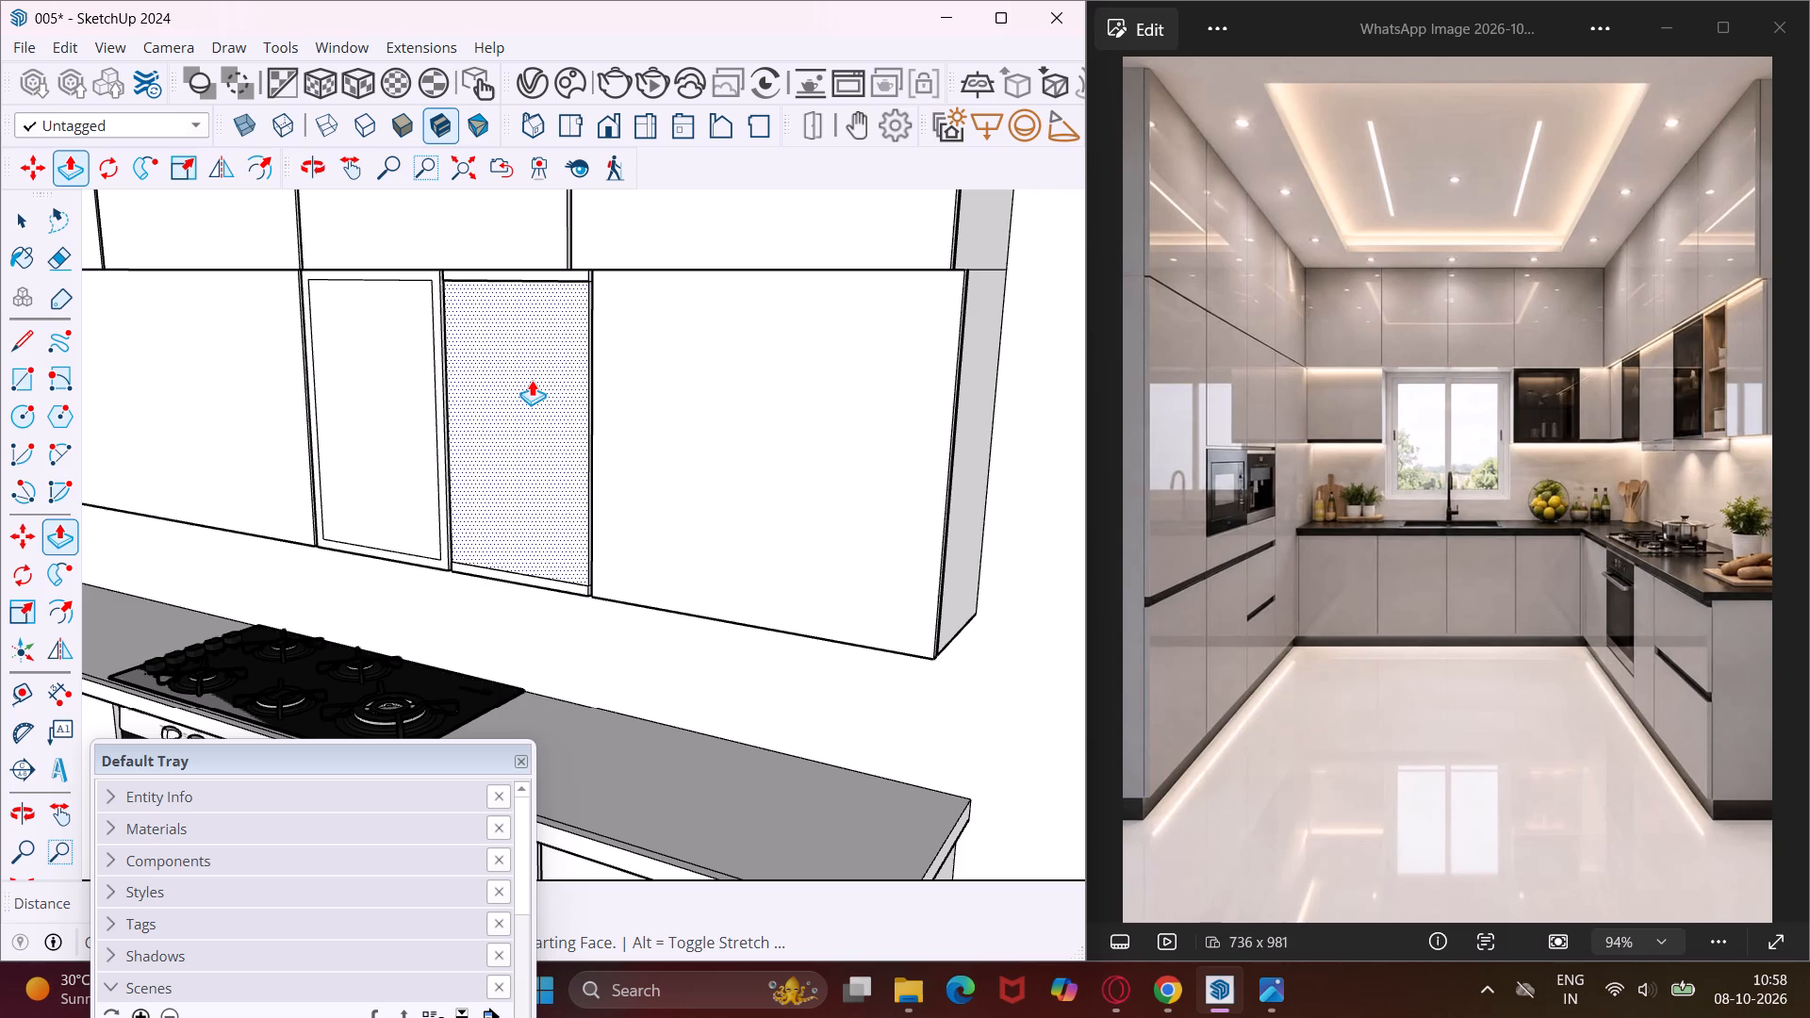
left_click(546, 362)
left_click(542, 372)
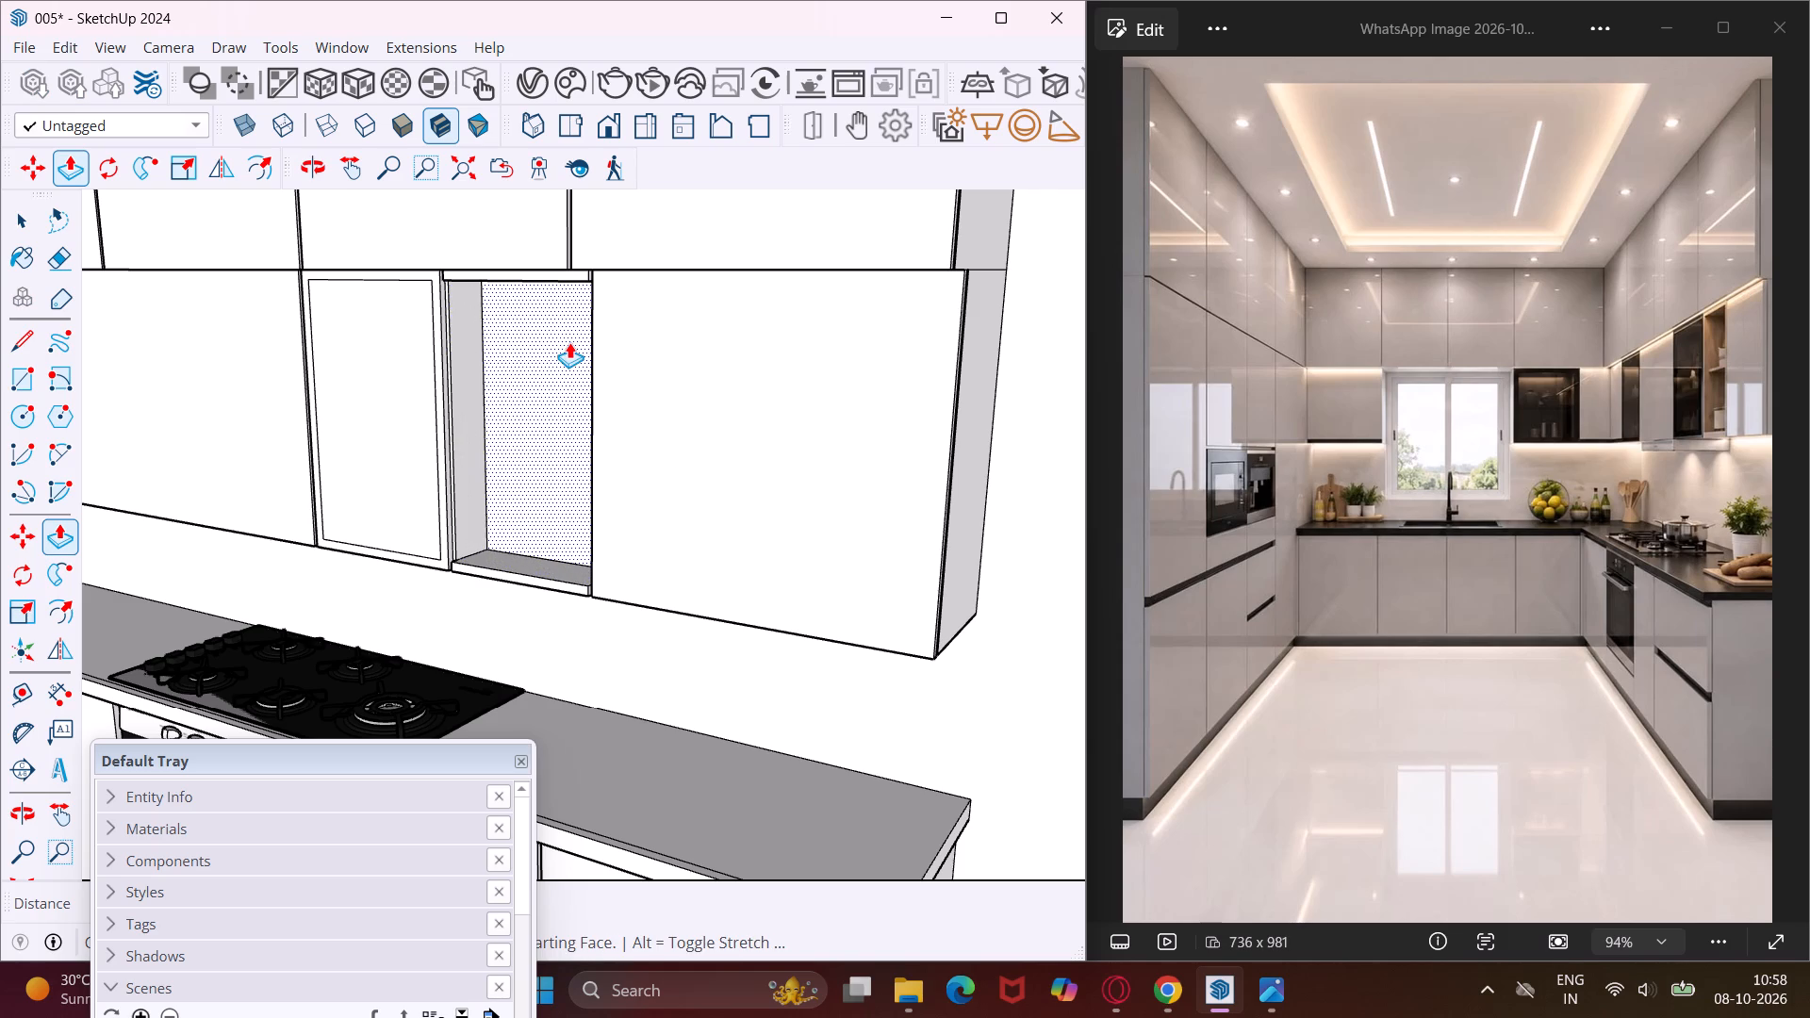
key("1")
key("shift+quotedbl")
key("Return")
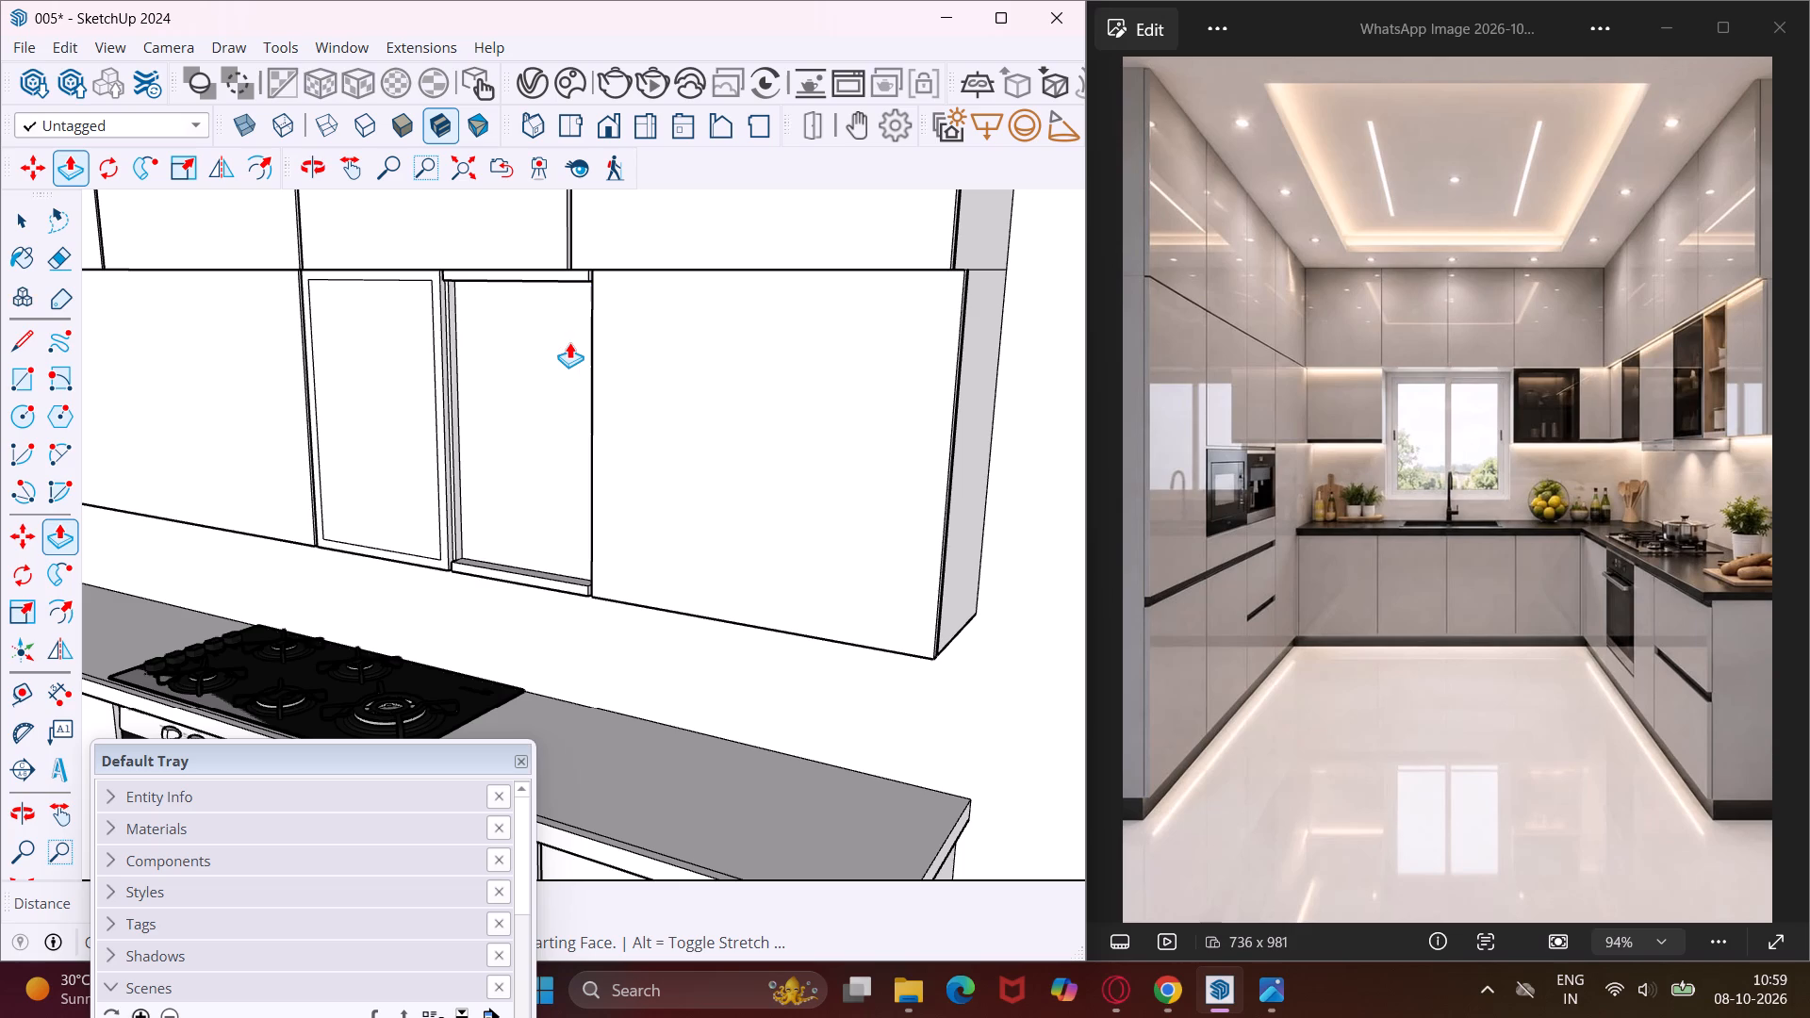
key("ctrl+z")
Push the inner face of the narrow framed wall-cabinet door beside the end cabinet inward by 1'.
left_click(542, 361)
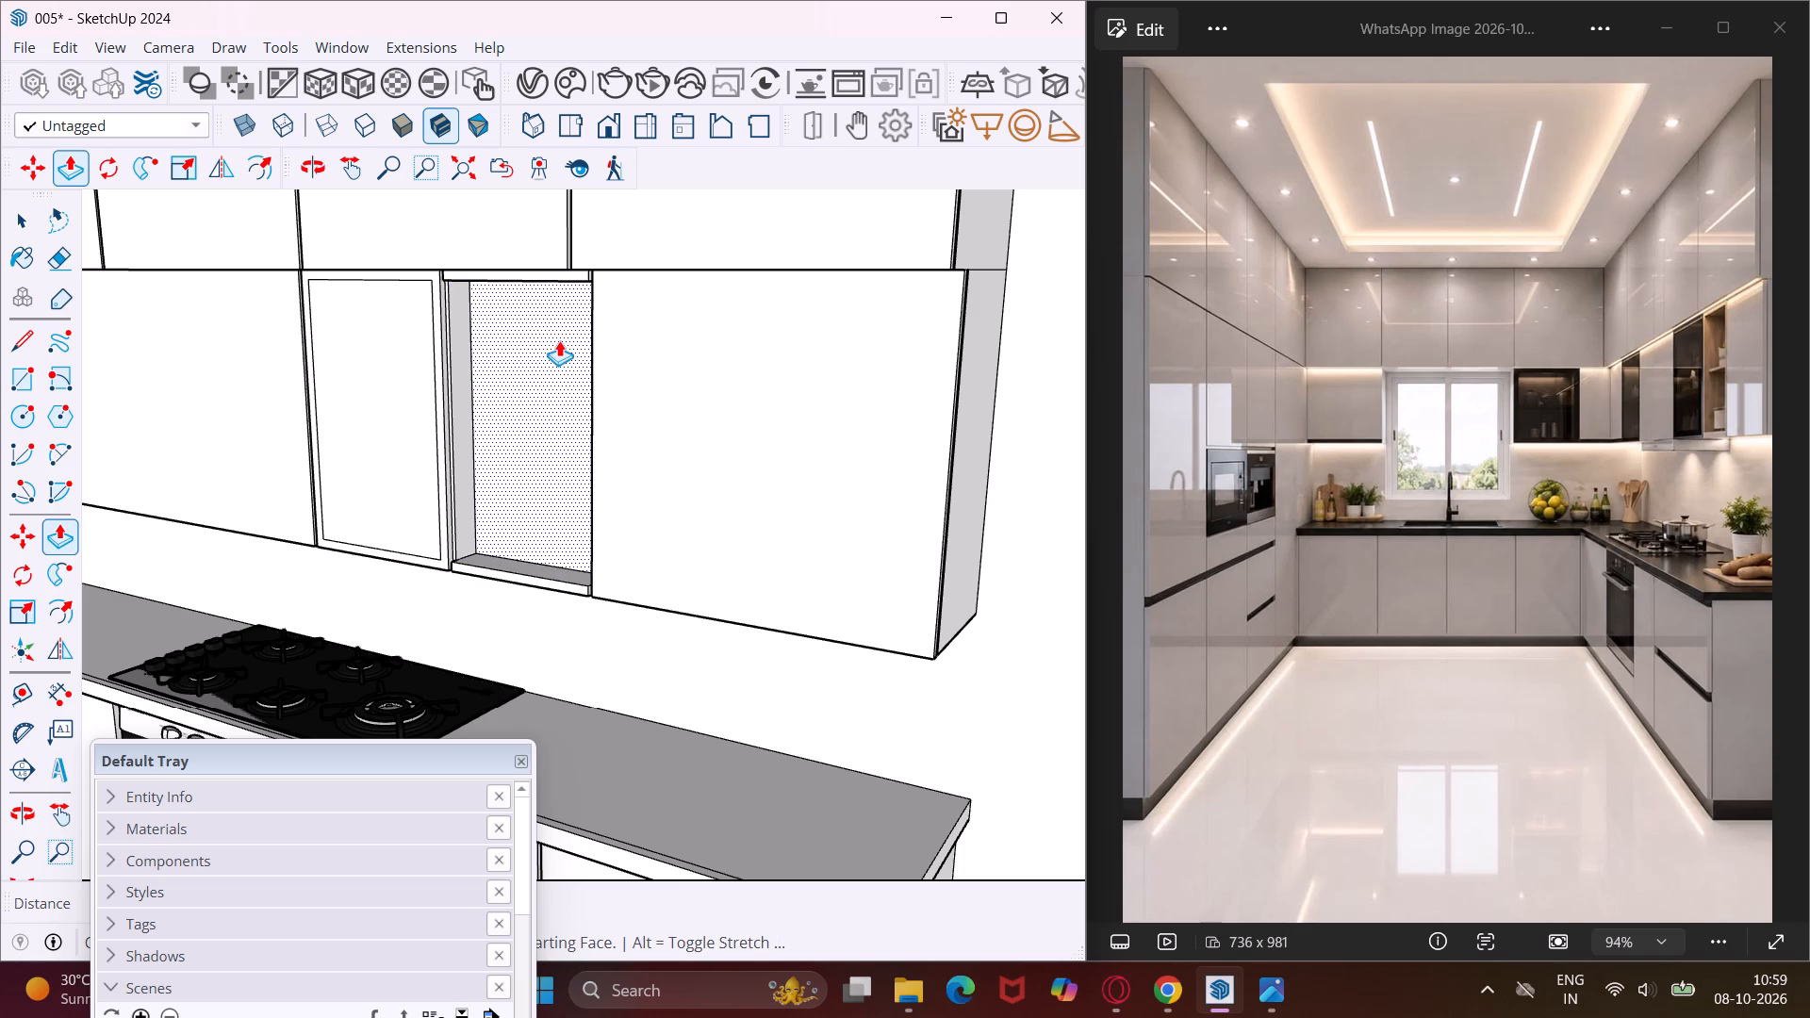
type("1'")
key("Return")
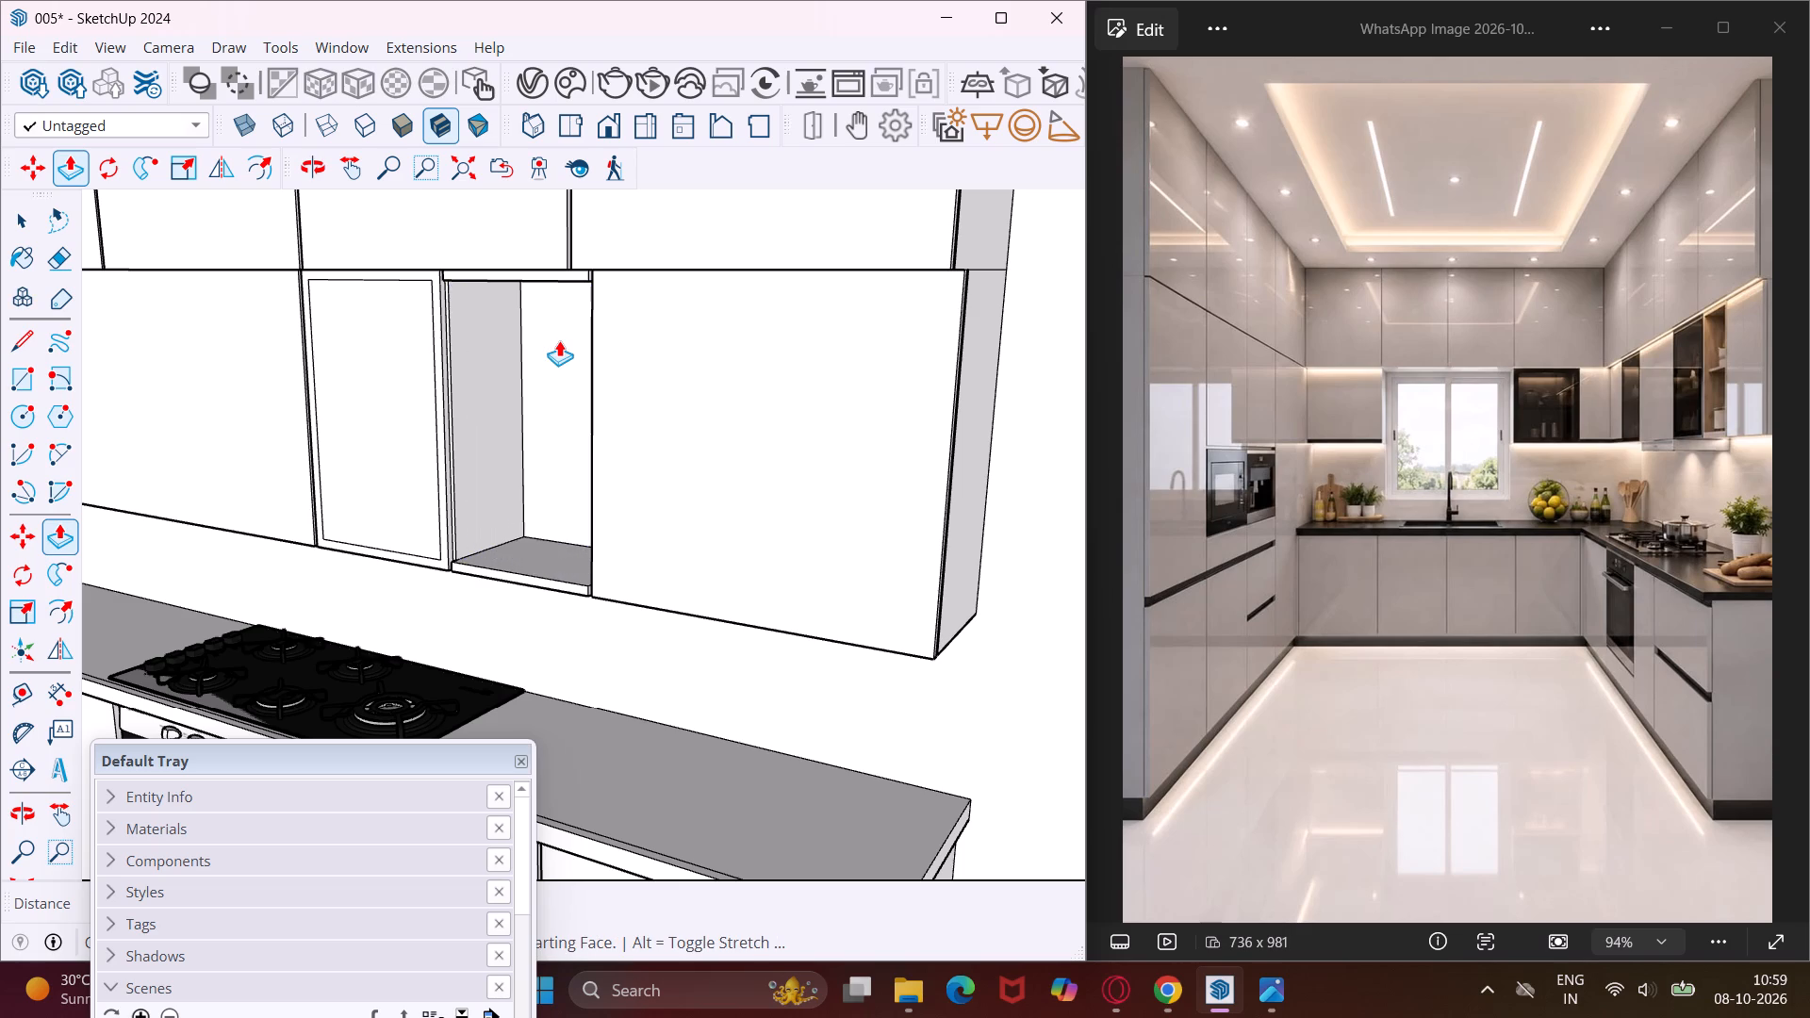
middle_click_drag(559, 337, 692, 331)
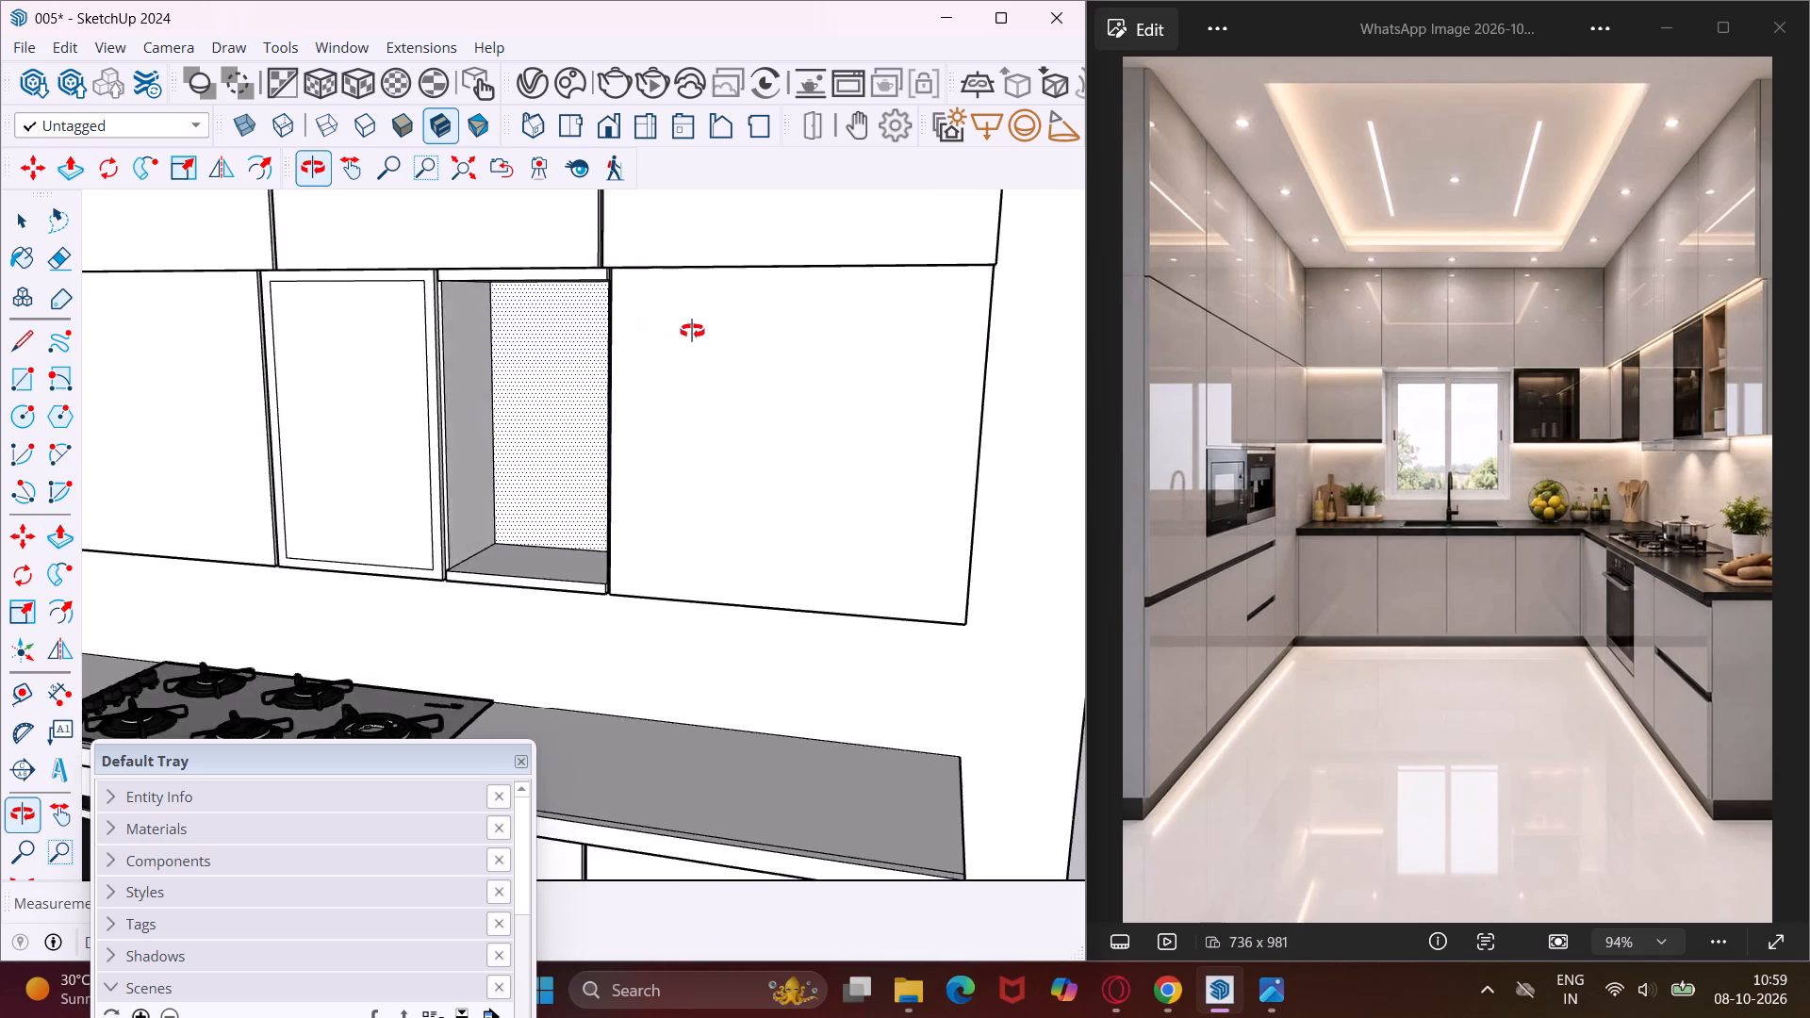
middle_click_drag(692, 331, 740, 338)
scroll(740, 338, "up", 1)
key("Escape")
key("space")
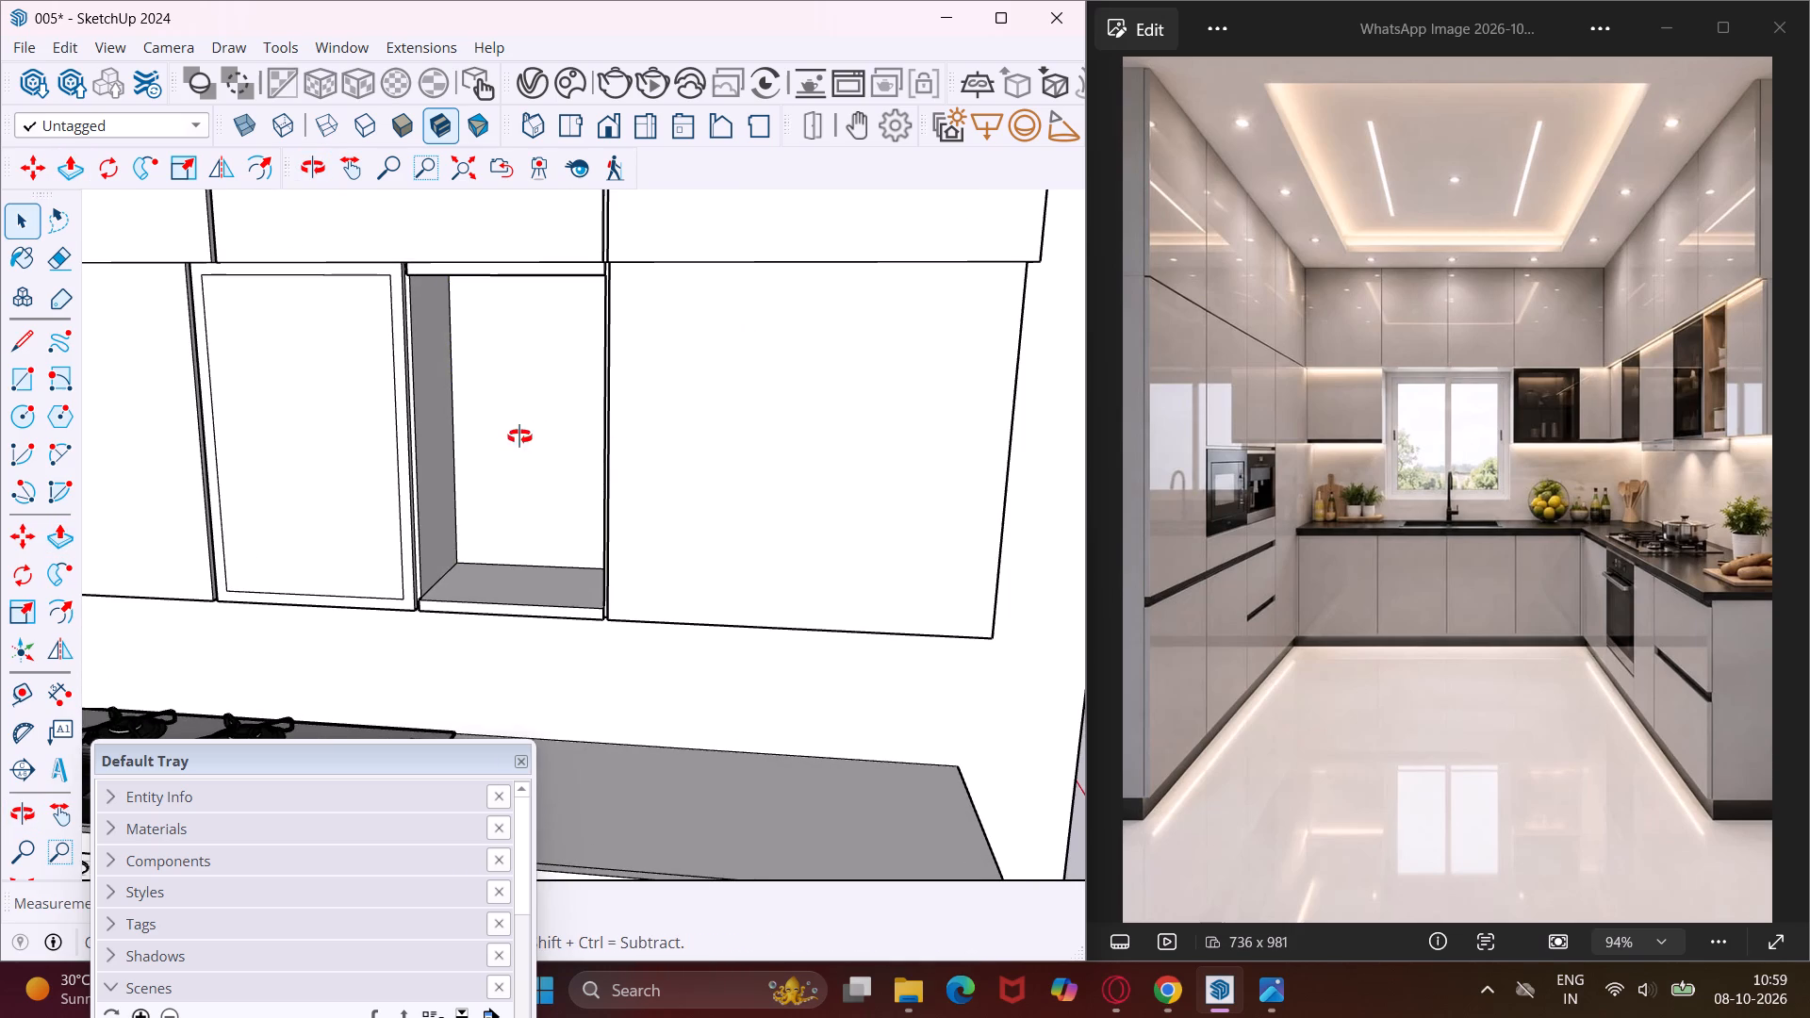
Draw a thin horizontal rectangle across the full width of the recess's back face, around mid-height.
middle_click_drag(519, 436, 660, 422)
middle_click_drag(660, 422, 646, 423)
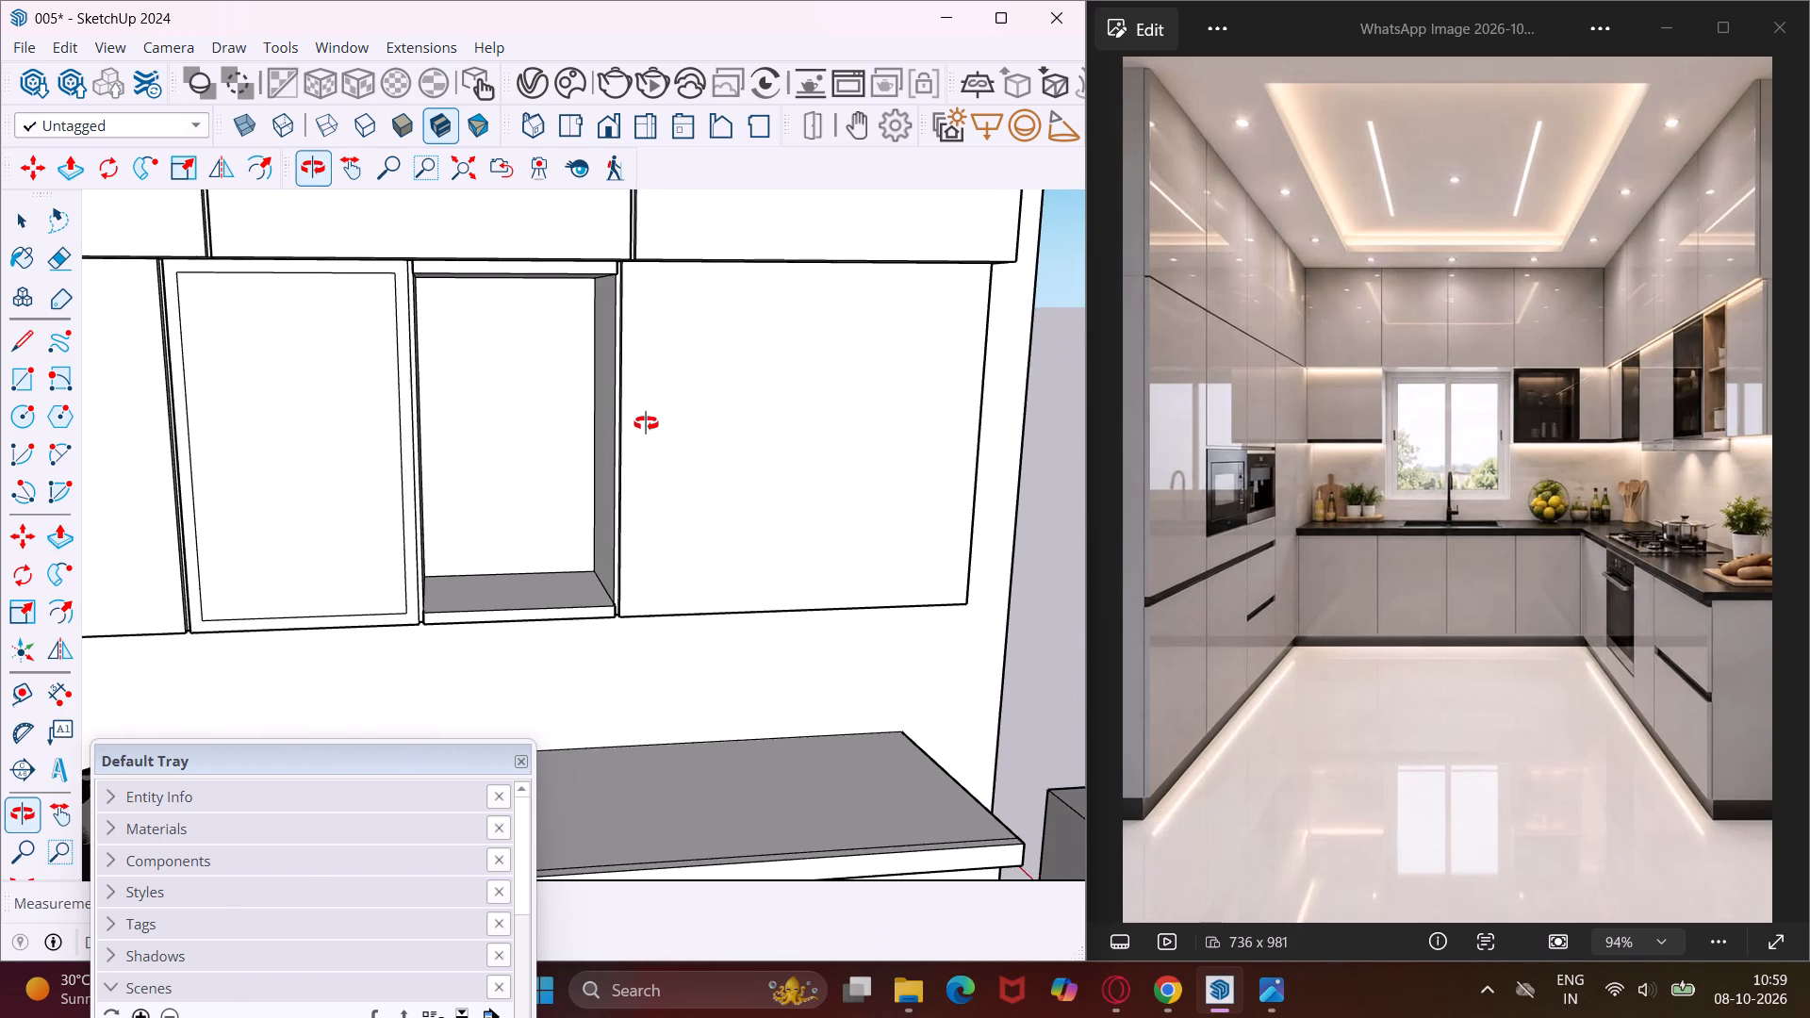
middle_click_drag(646, 423, 627, 428)
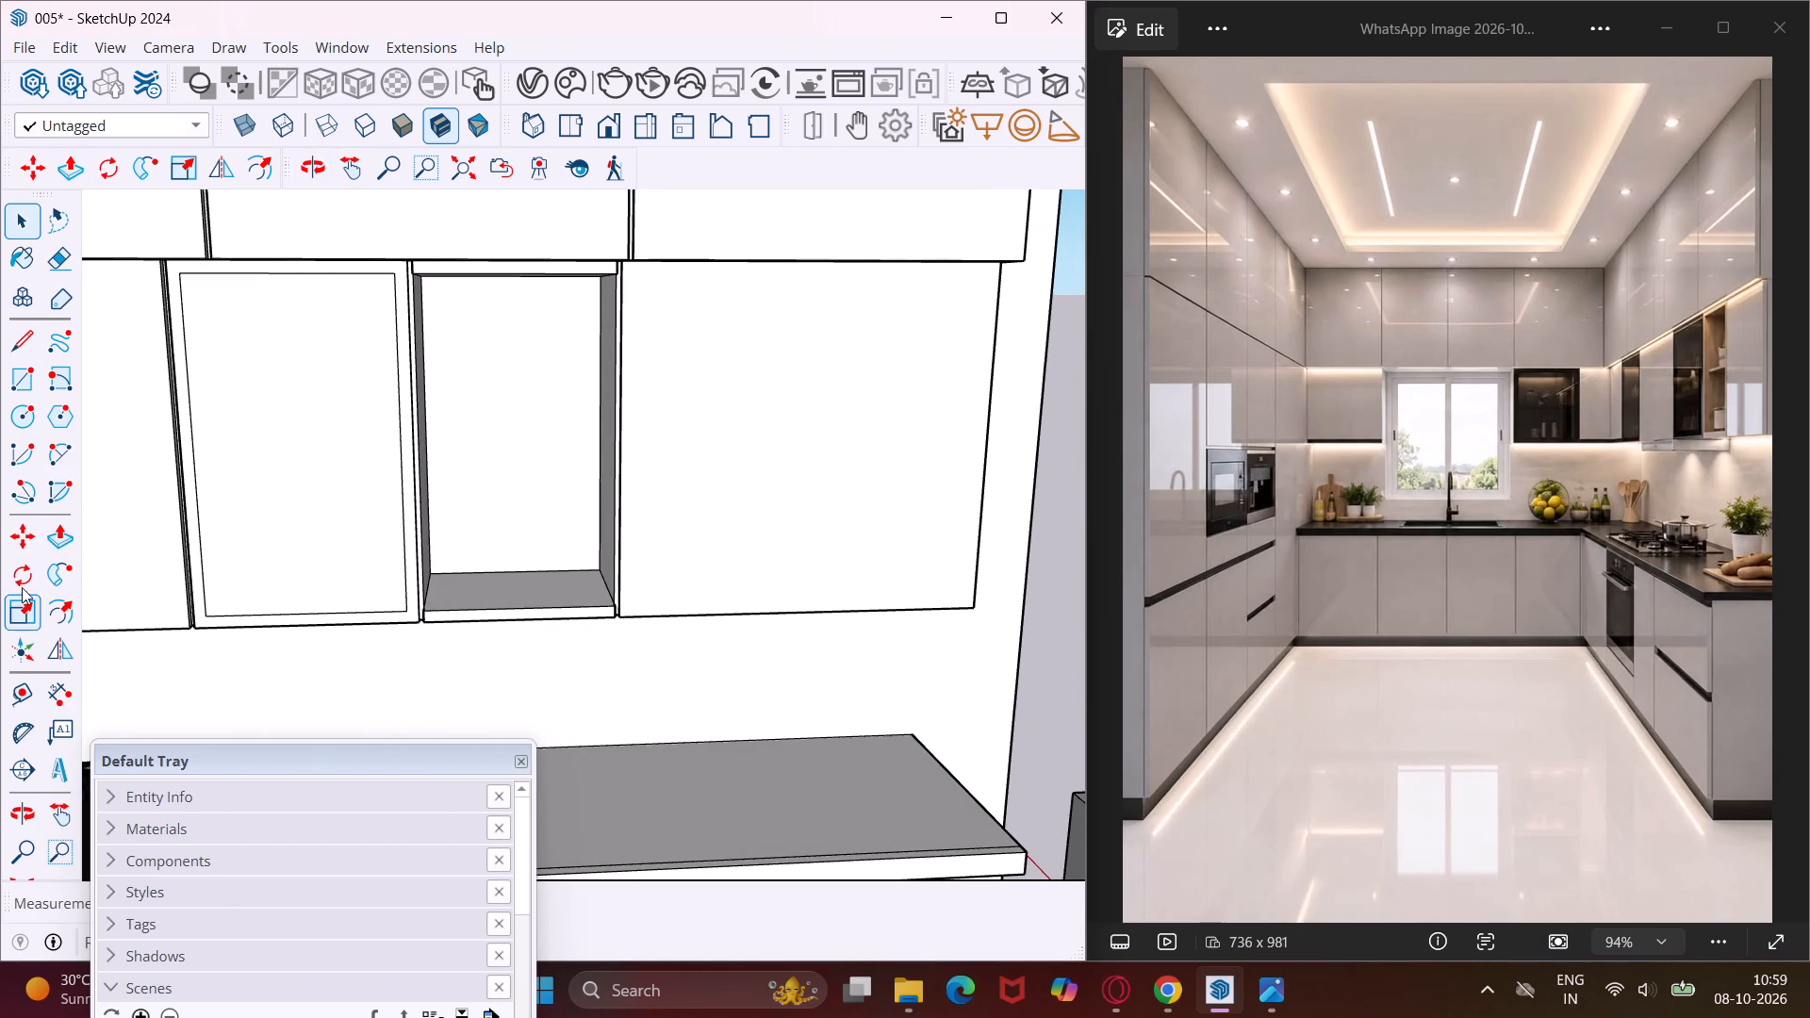
left_click(25, 395)
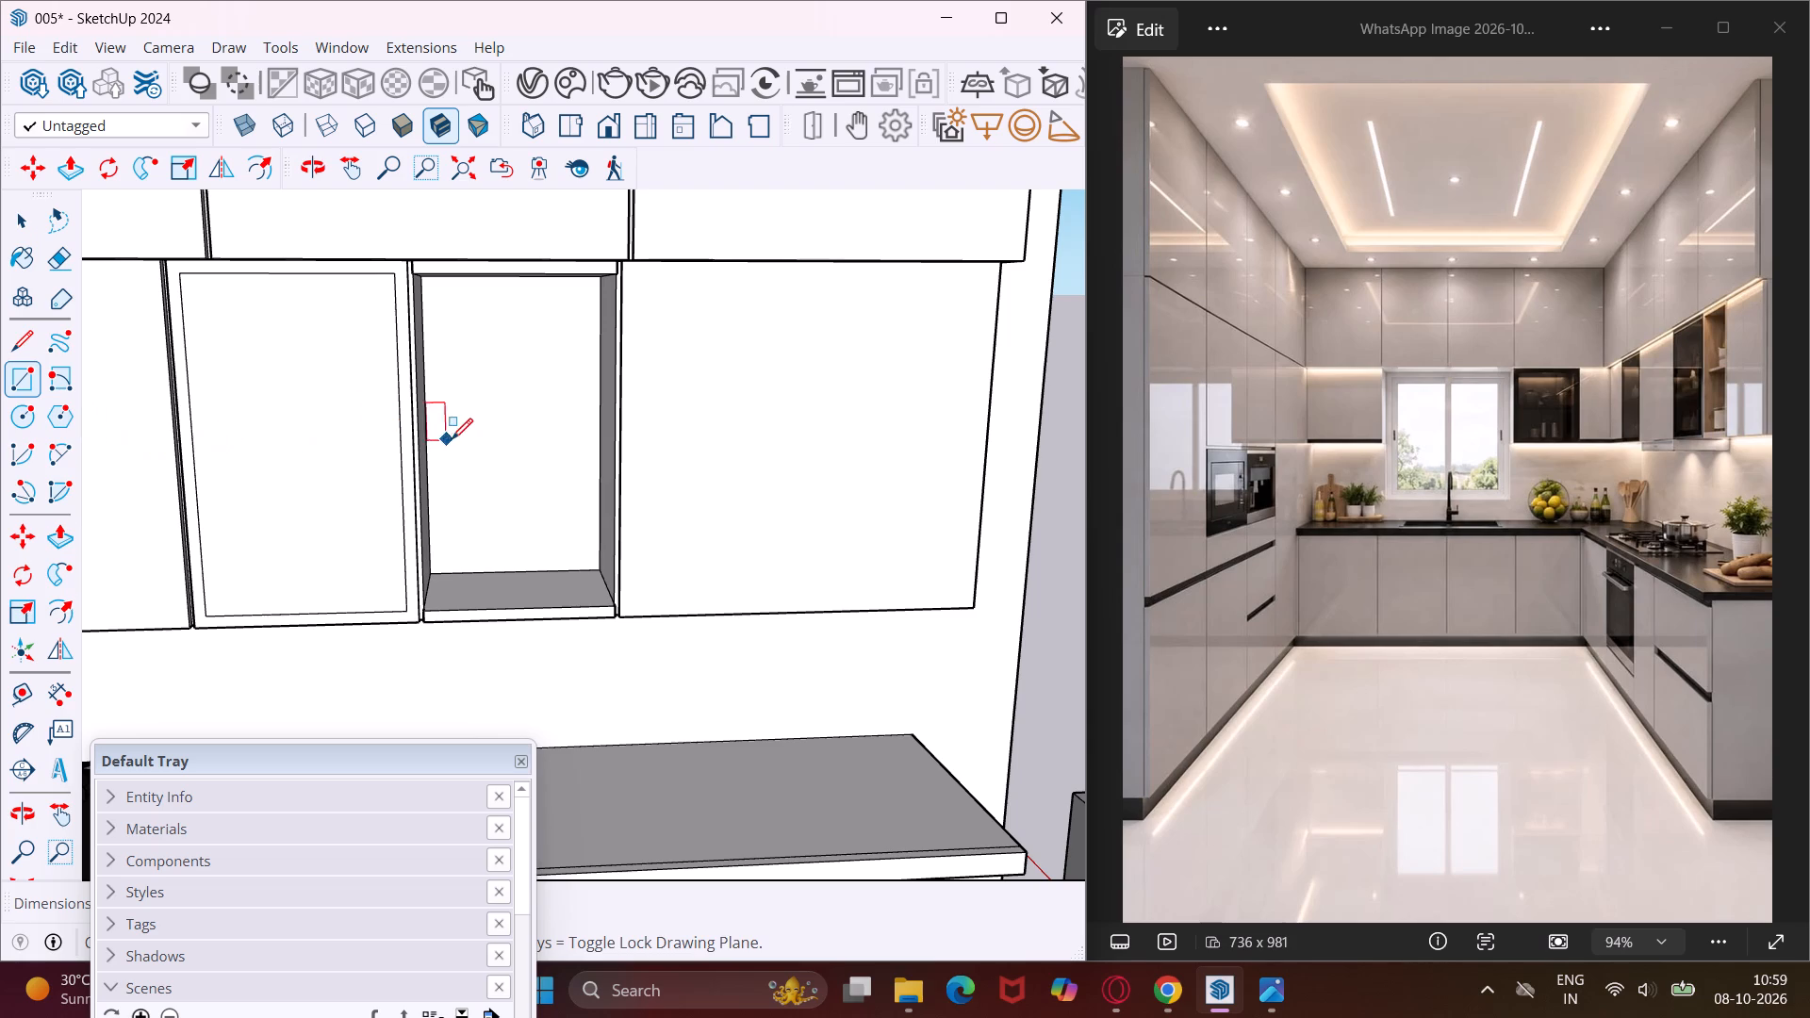
scroll(445, 429, "up", 3)
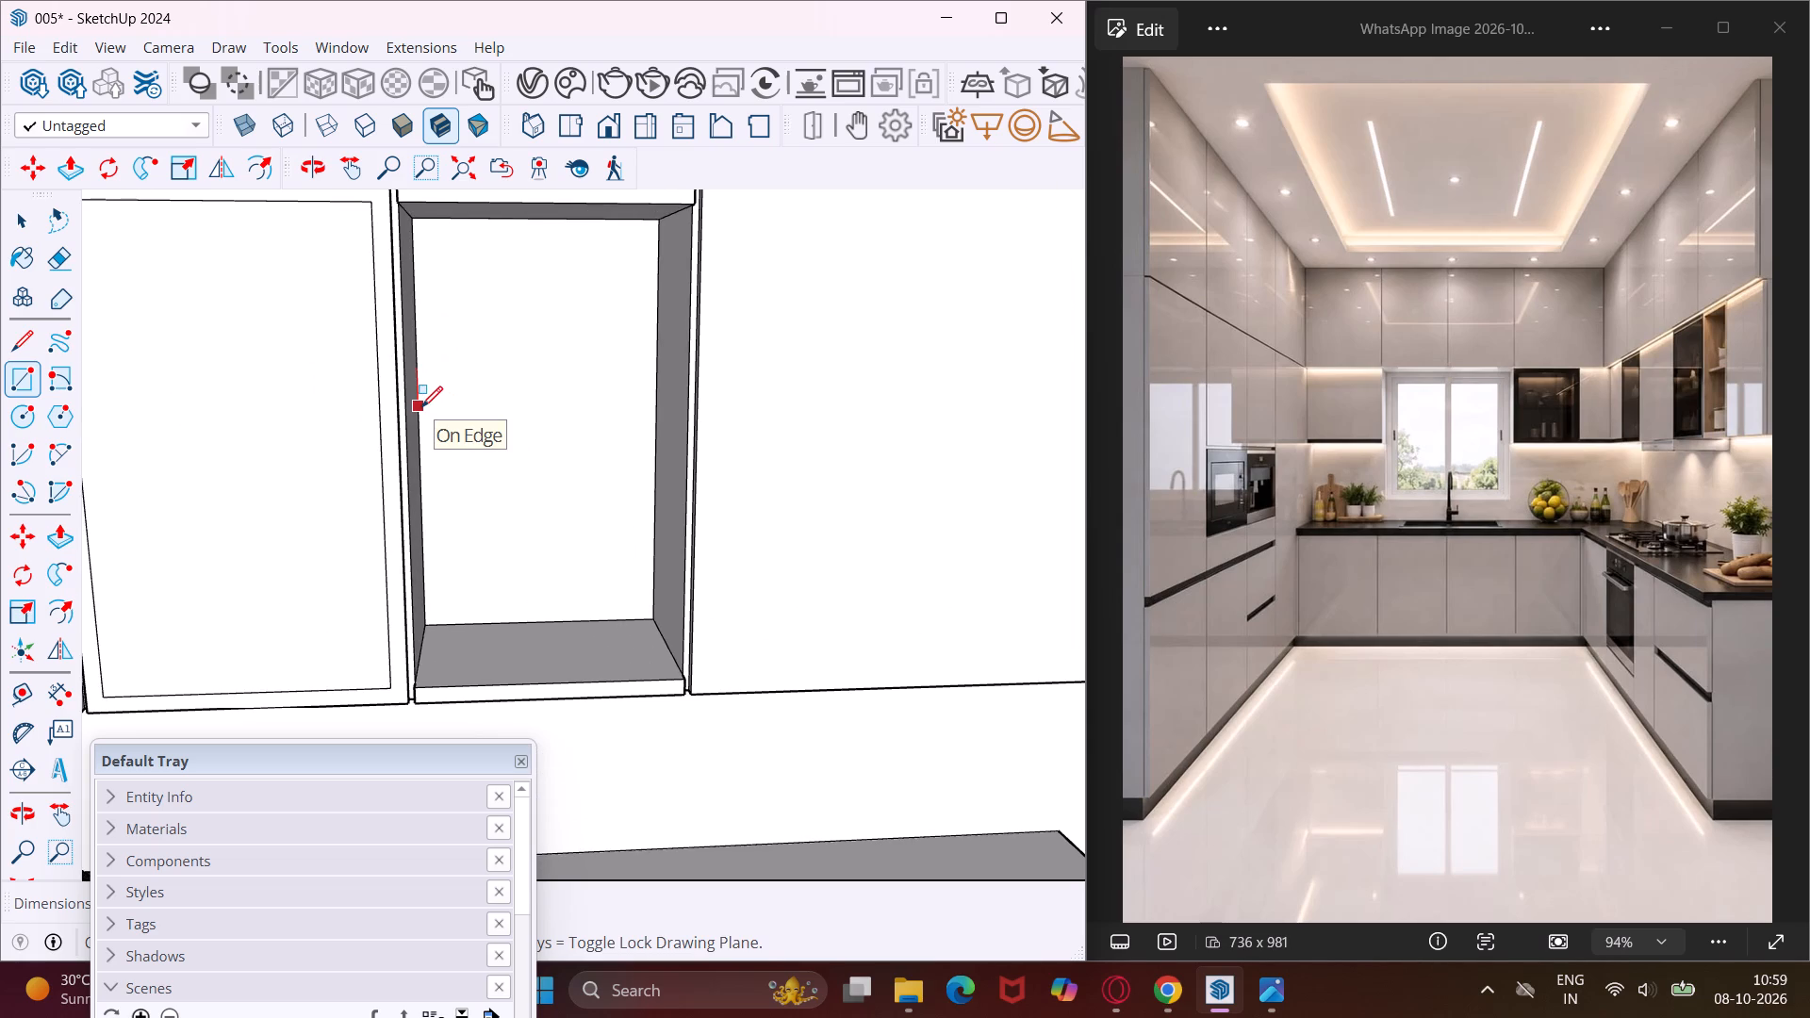
left_click(420, 414)
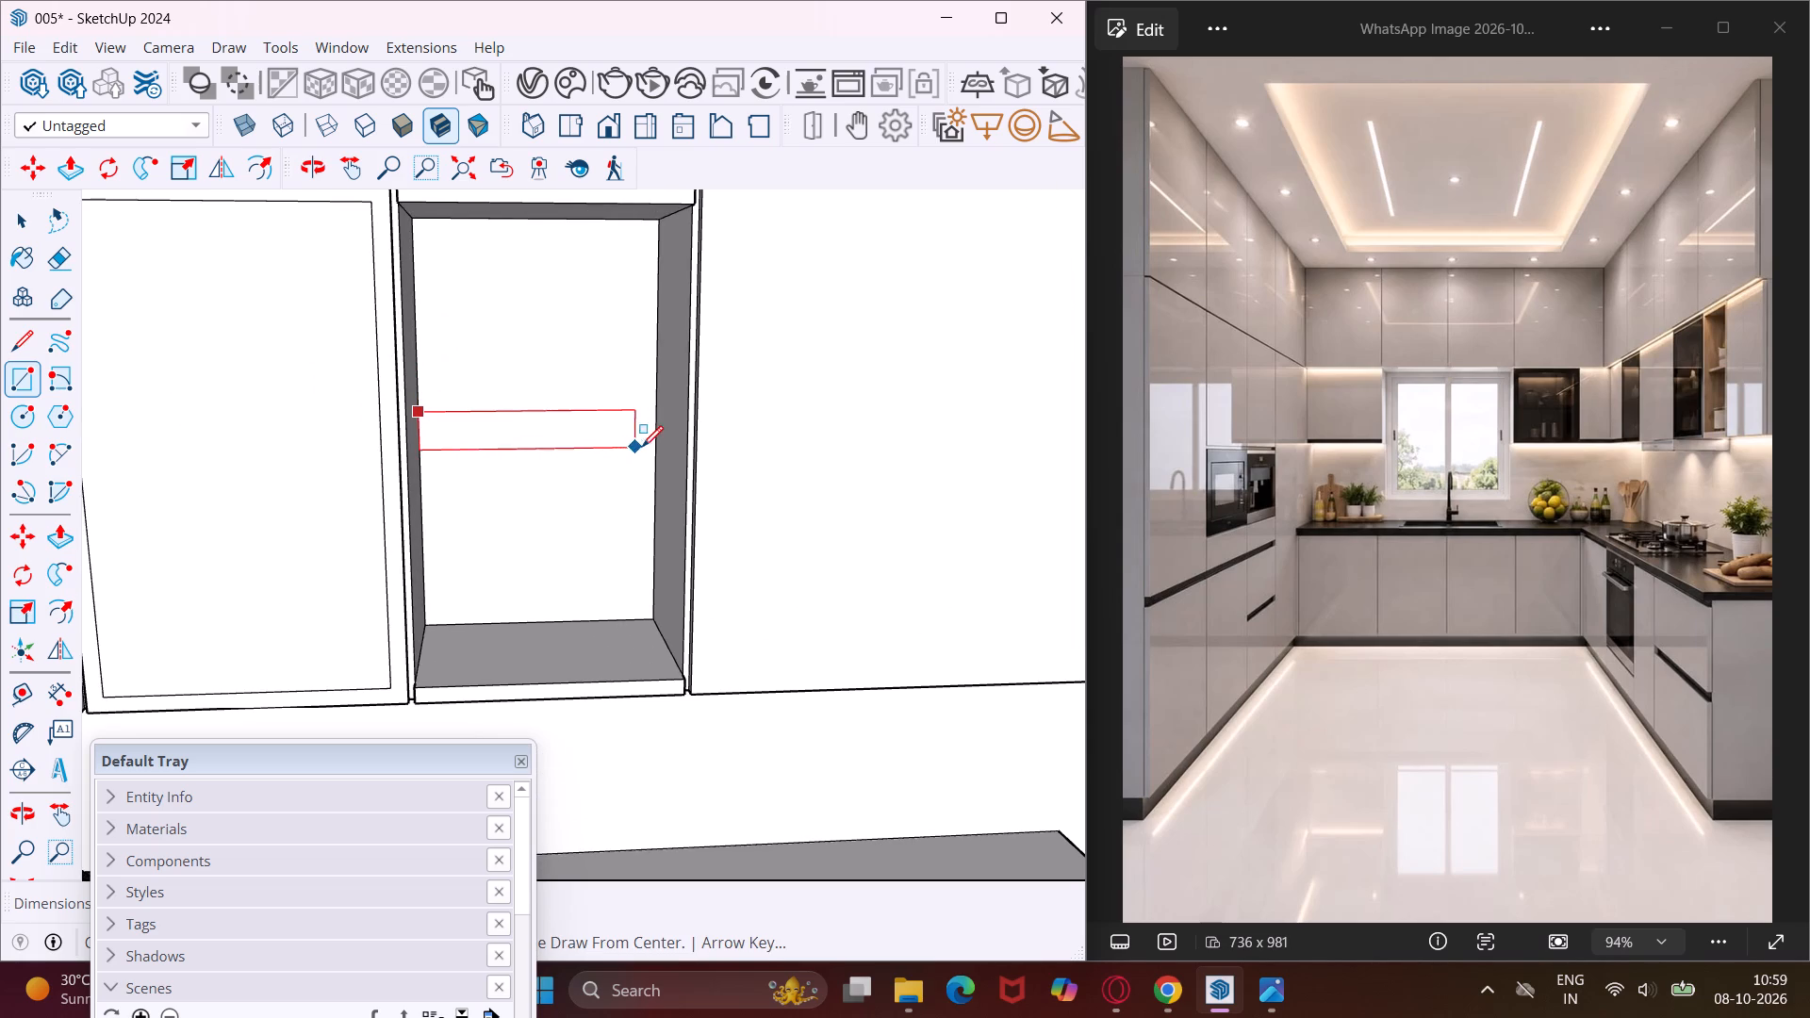
left_click(652, 435)
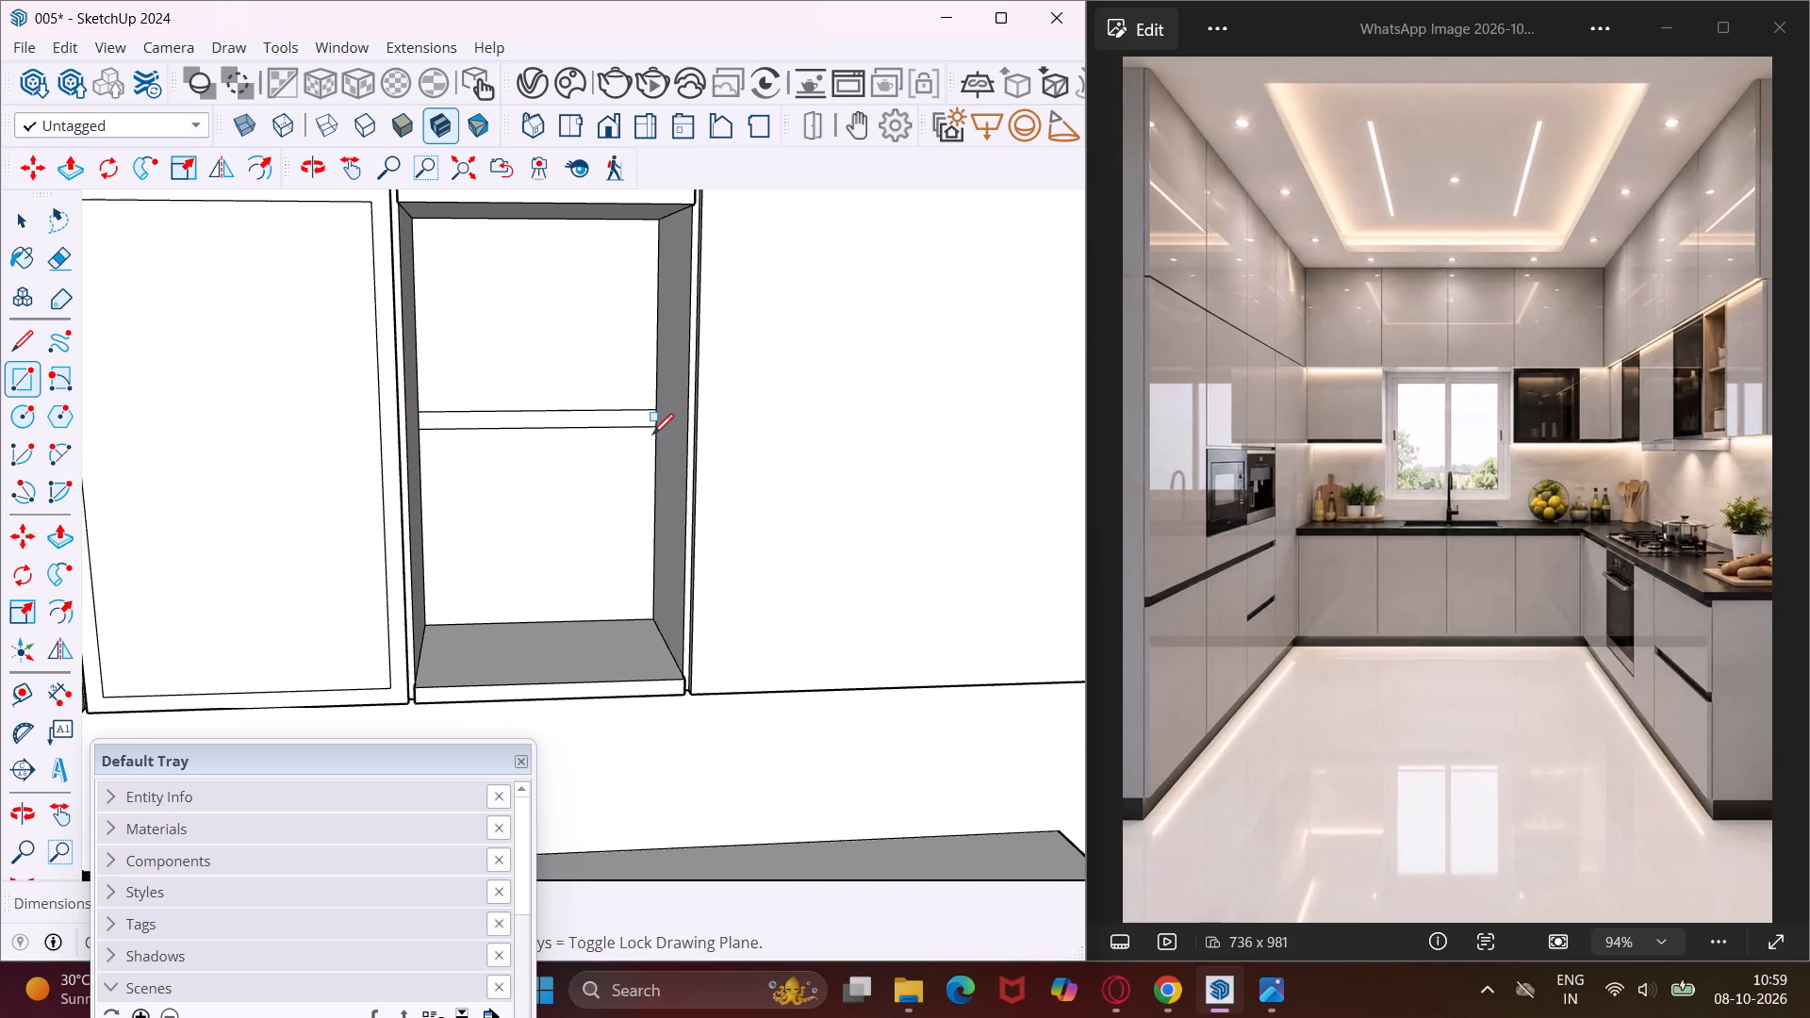
key("Escape")
key("space")
Extrude the thin strip from the recess's back face out to the front edge to form a shelf.
scroll(610, 421, "up", 3)
left_click(610, 421)
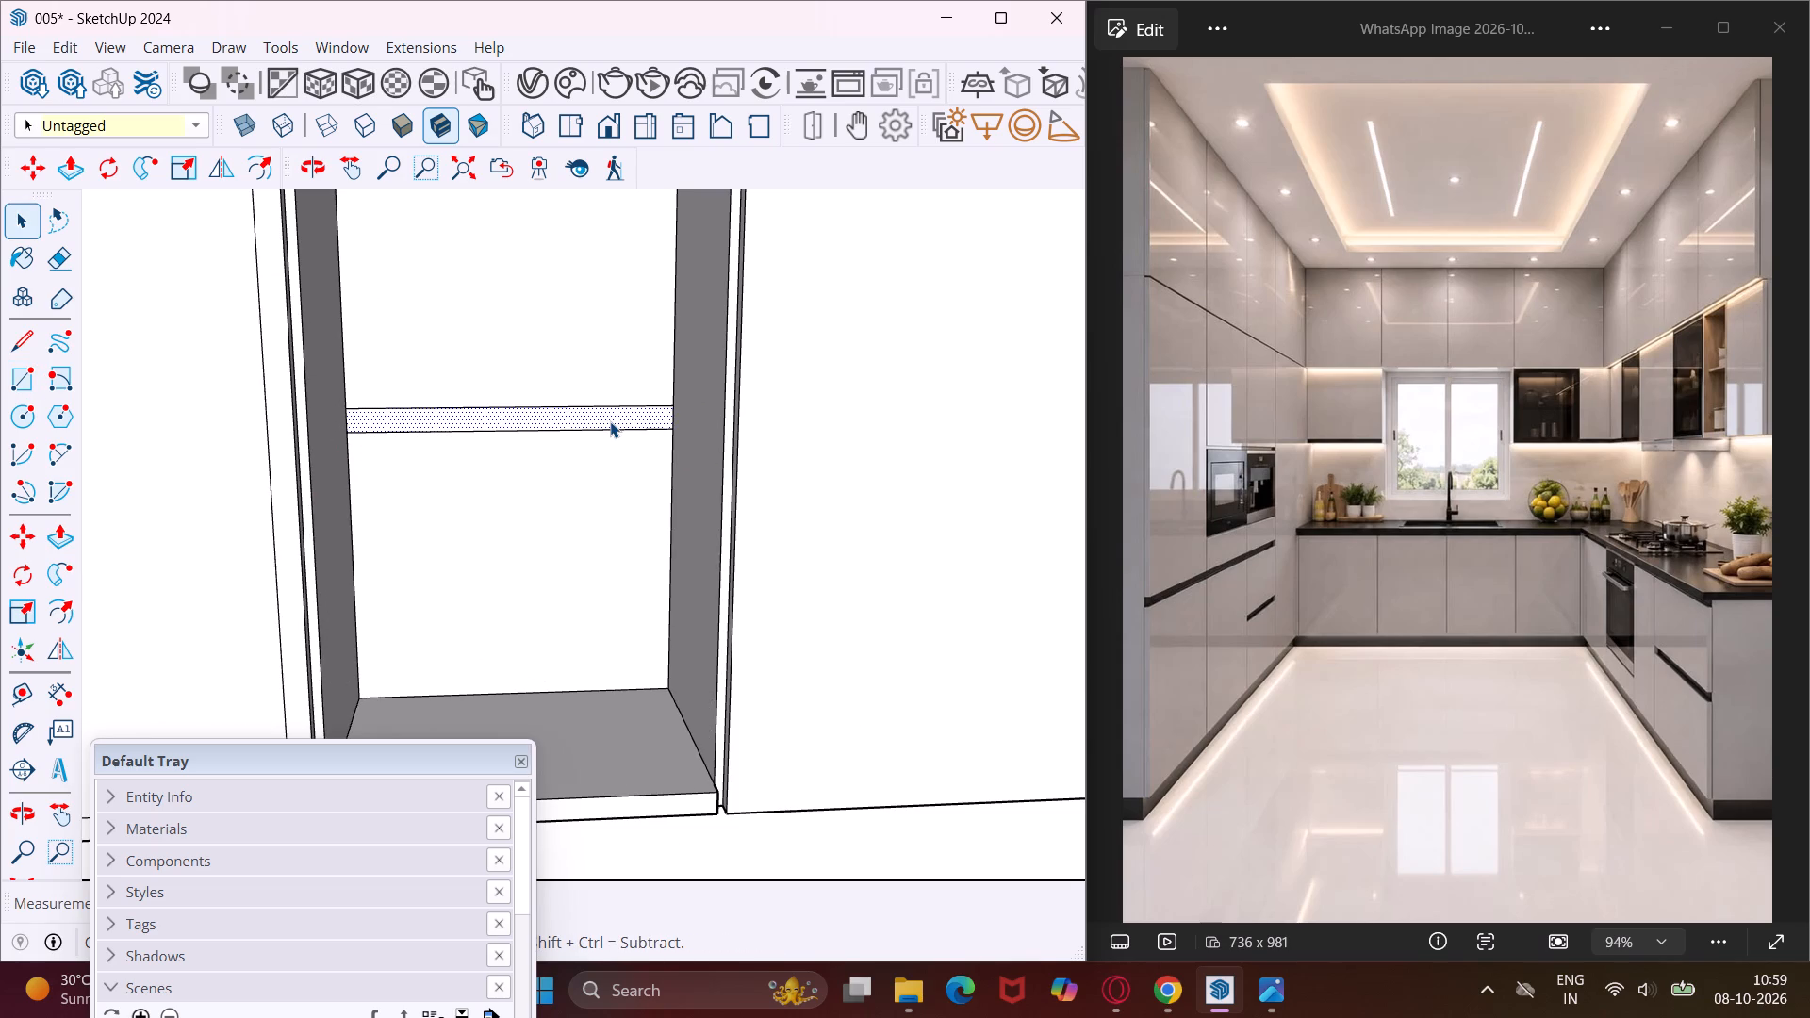
key("p")
left_click(610, 421)
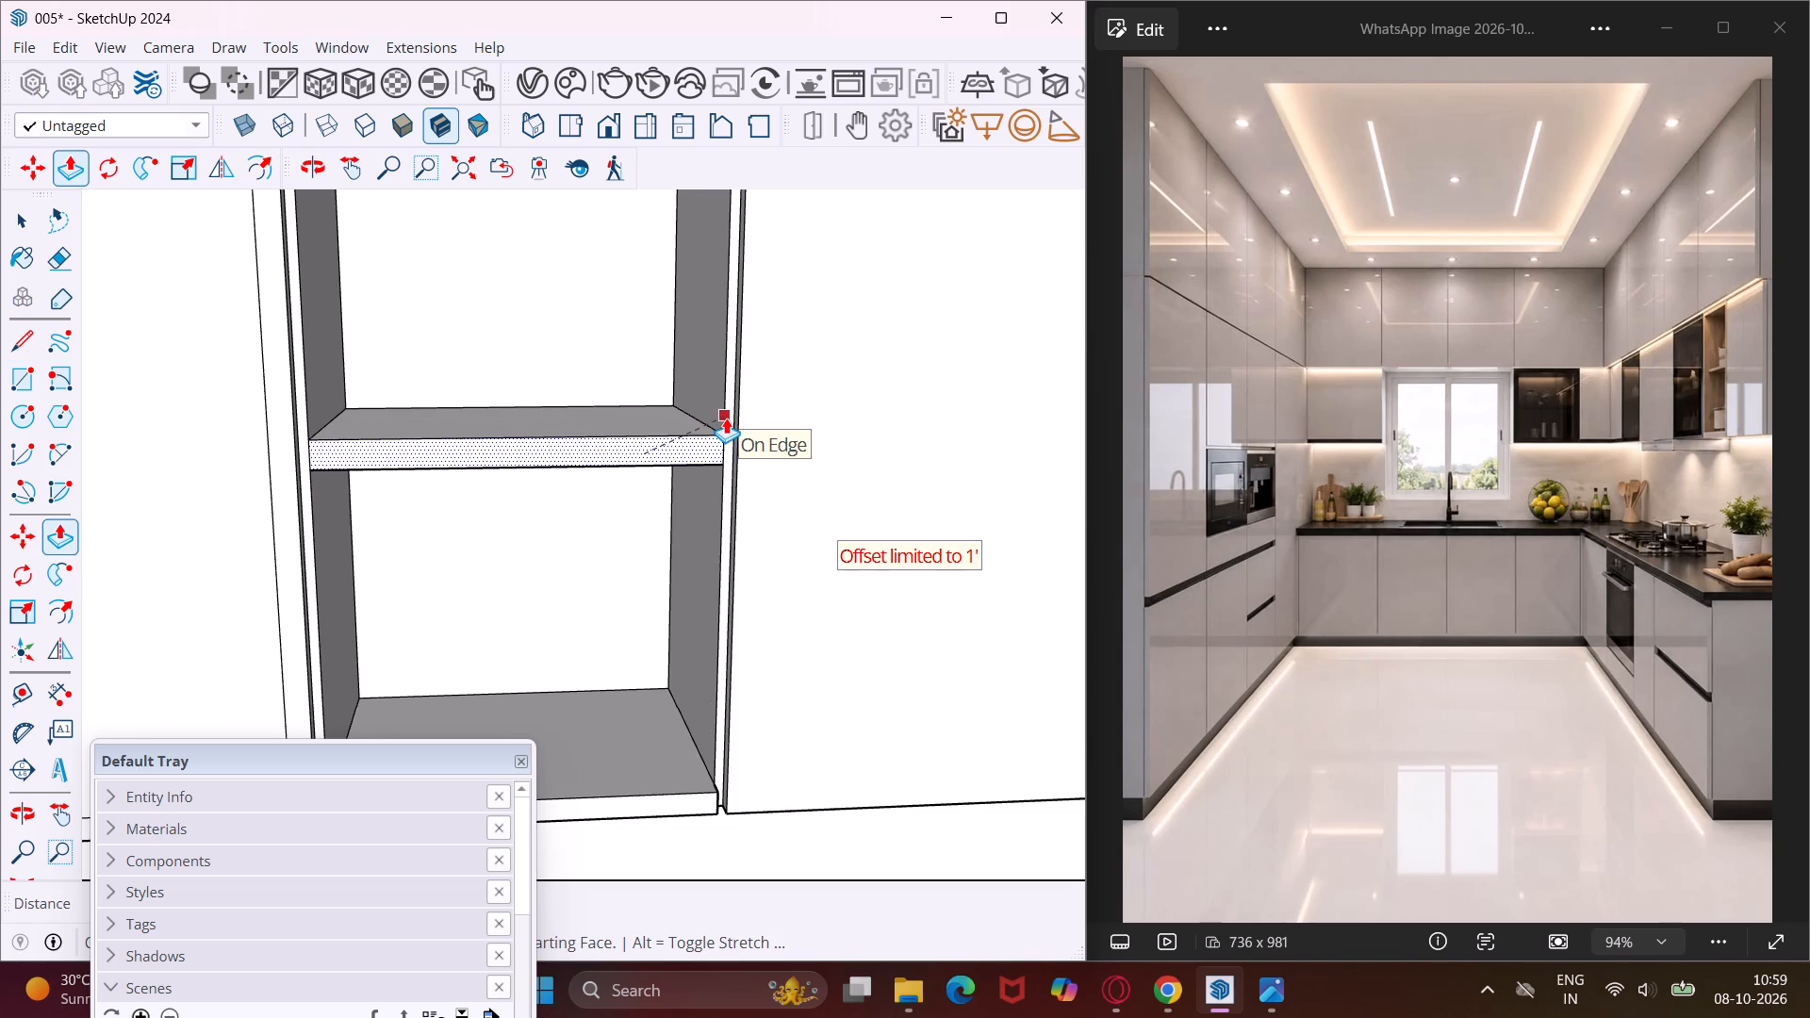
left_click(726, 418)
key("Escape")
key("space")
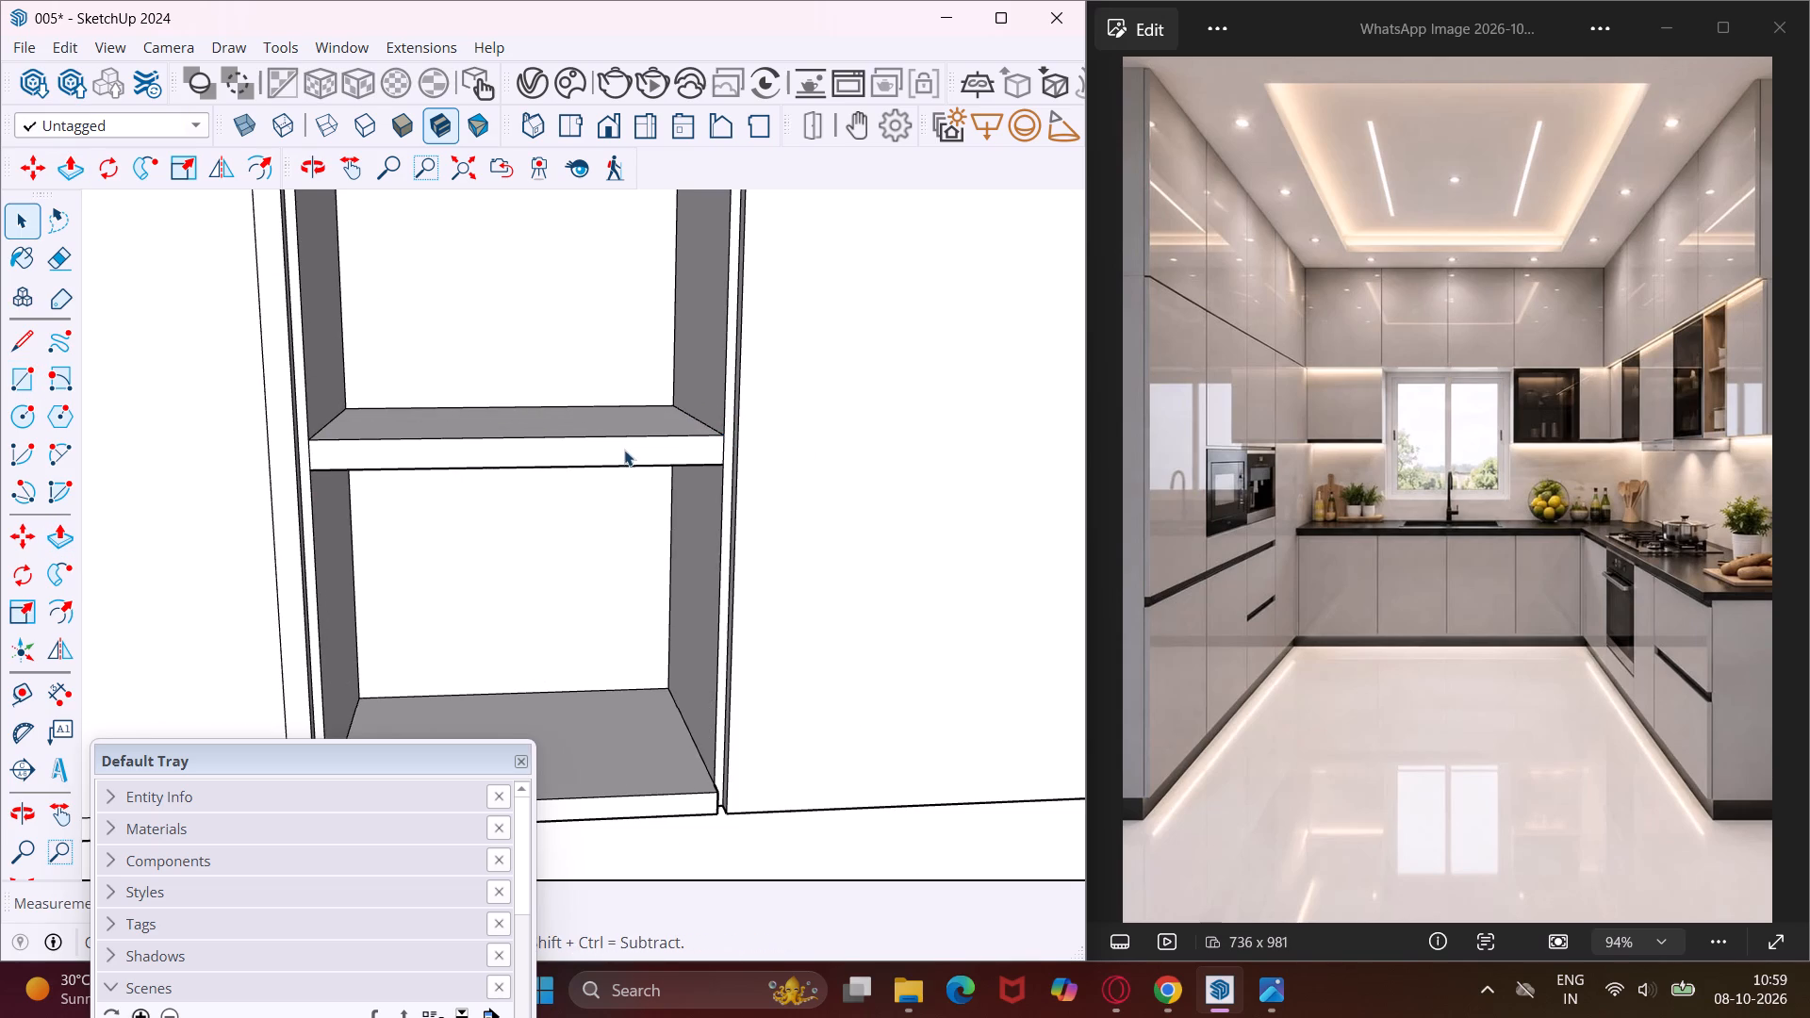
Push the inner face of the framed wall-cabinet door adjoining the shelved niche on the hob side inward by 1'.
middle_click_drag(624, 450, 488, 450)
scroll(483, 442, "down", 9)
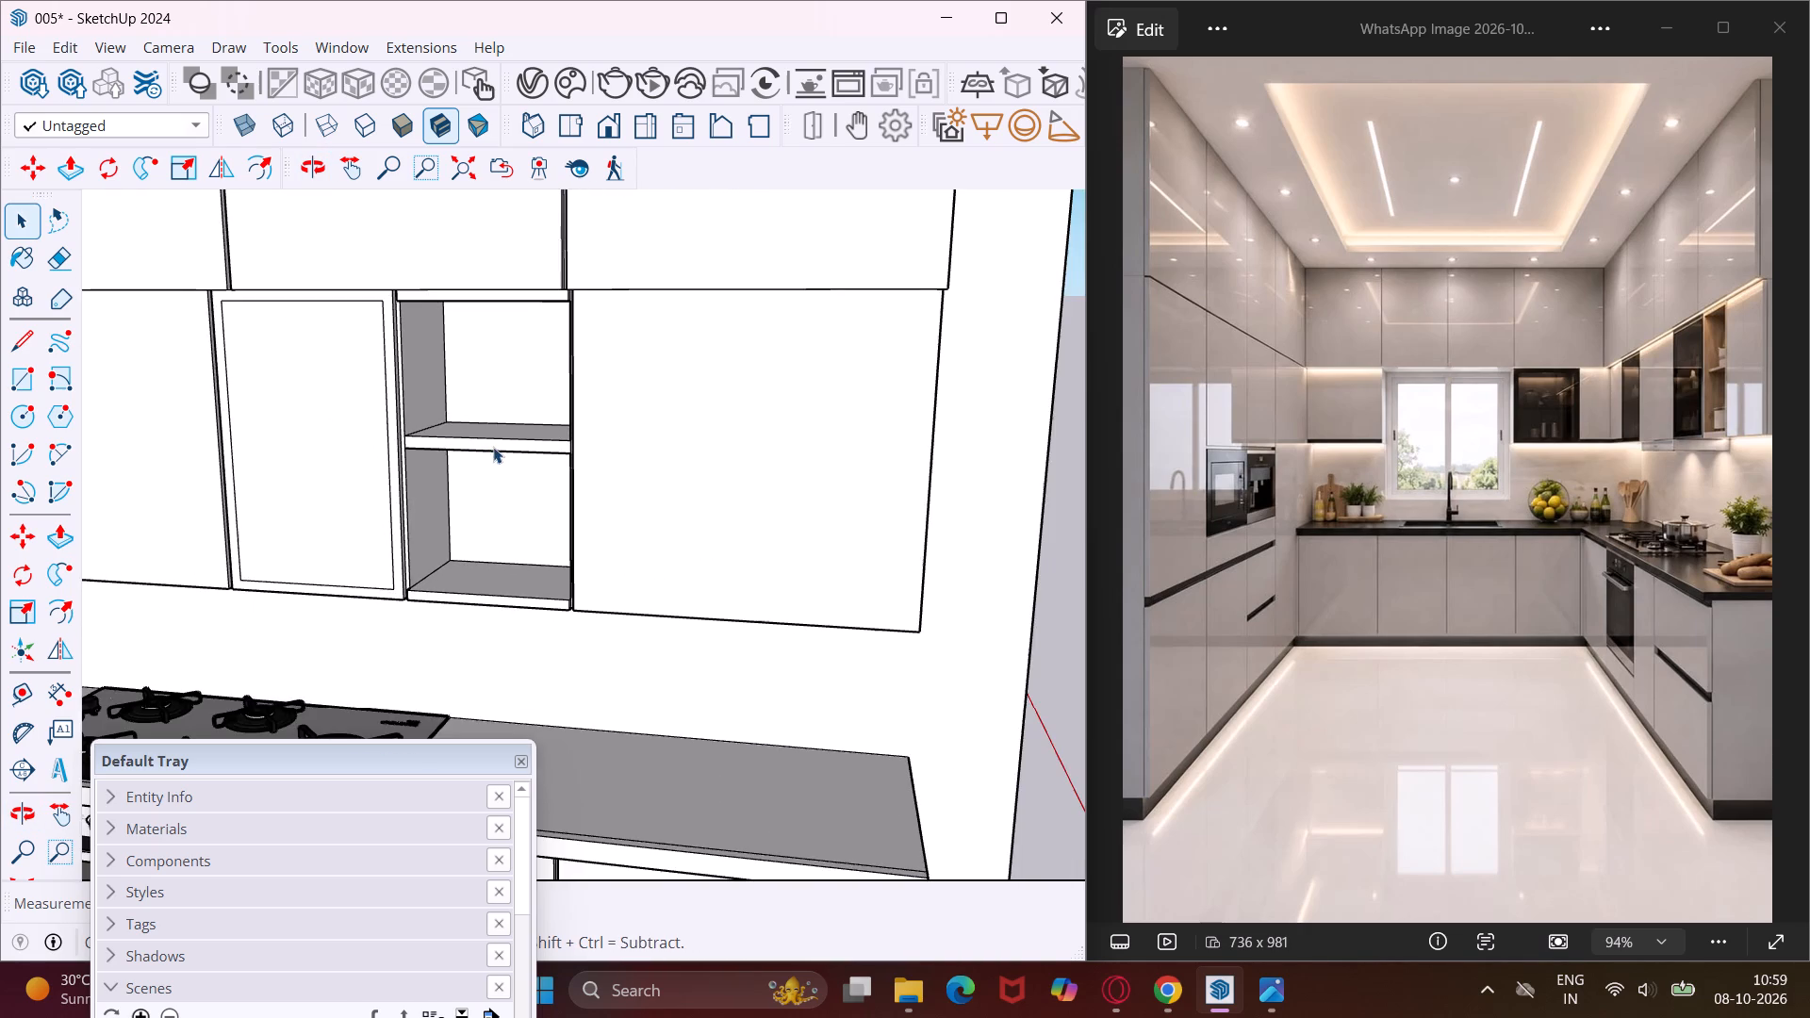
middle_click_drag(493, 447, 381, 469)
scroll(381, 470, "down", 5)
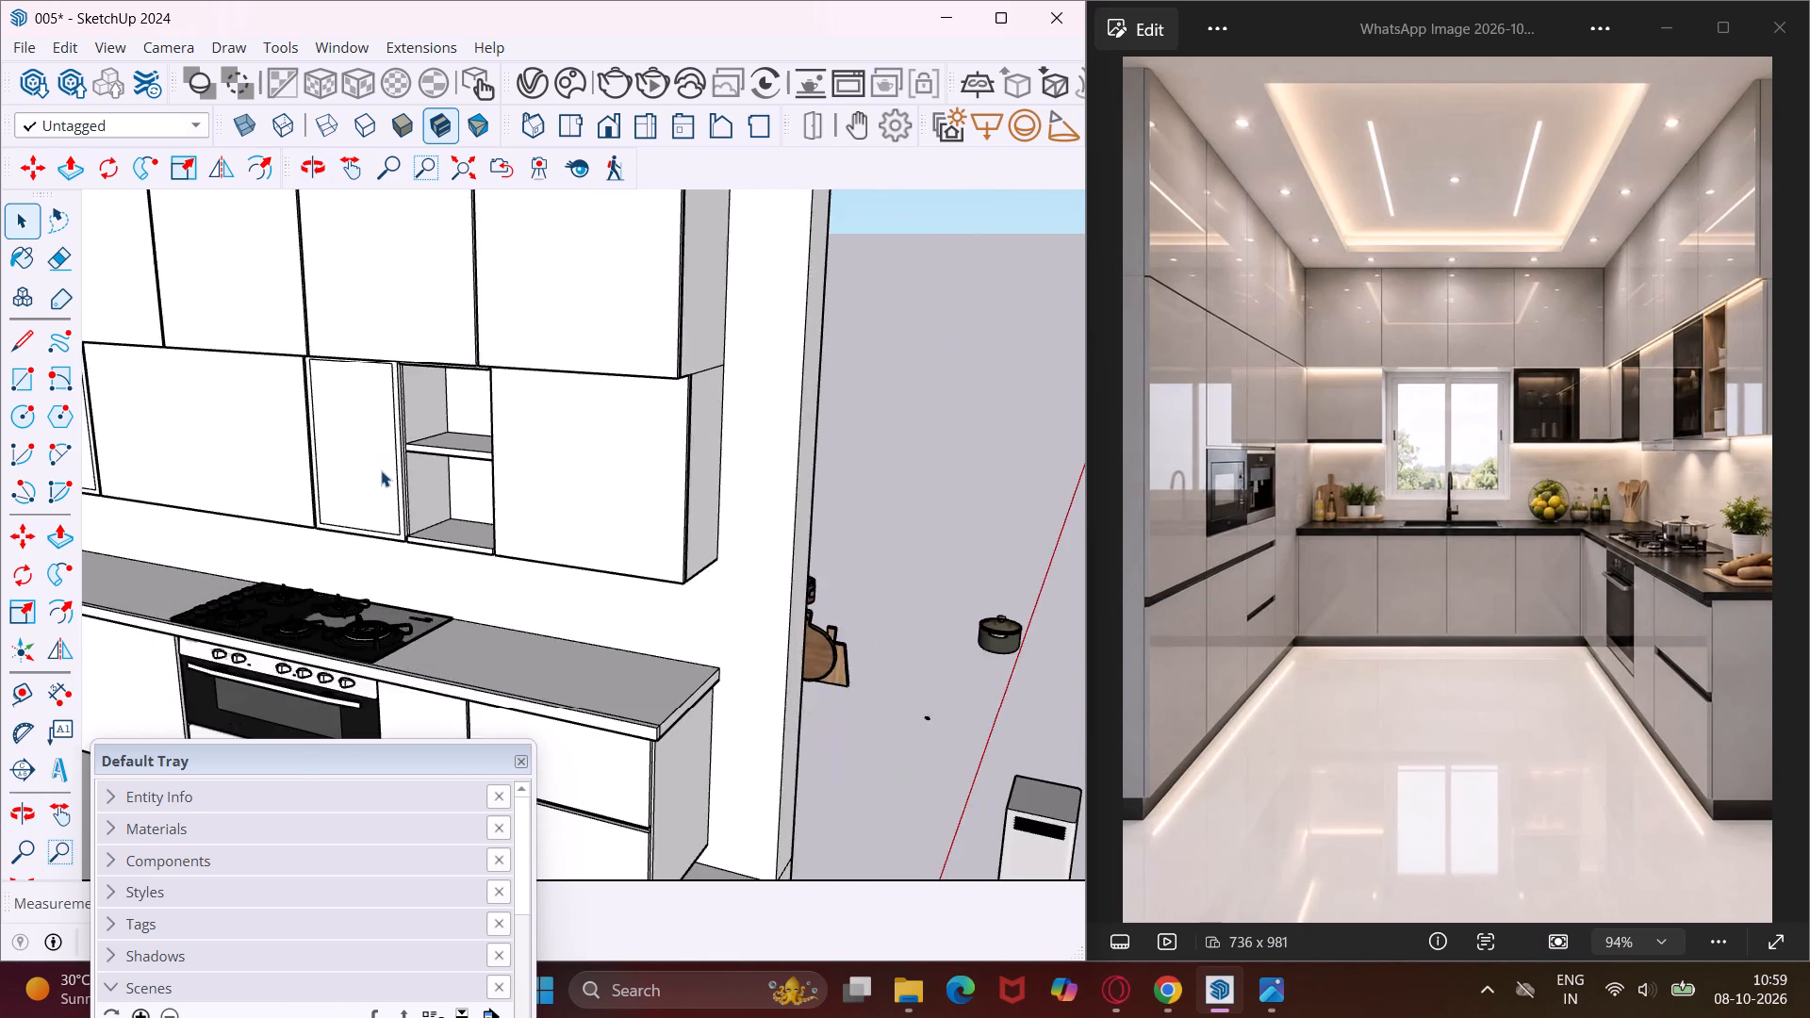
scroll(381, 470, "down", 8)
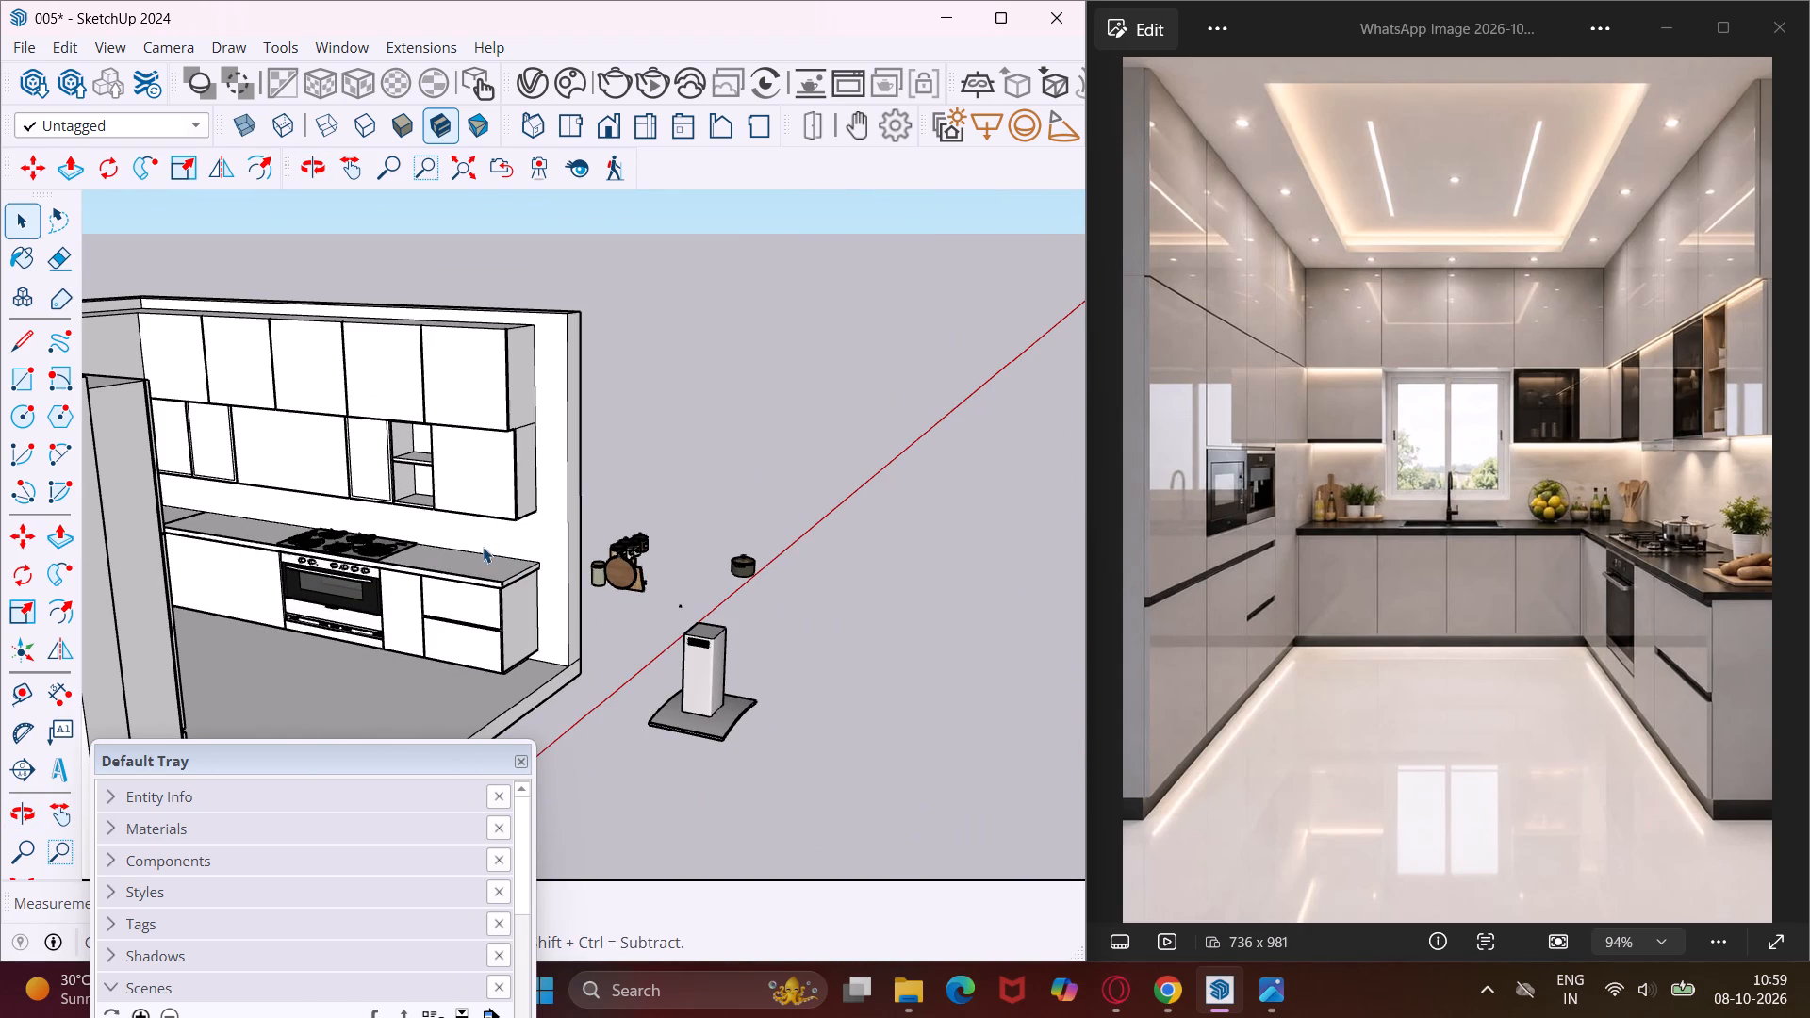
scroll(374, 472, "up", 8)
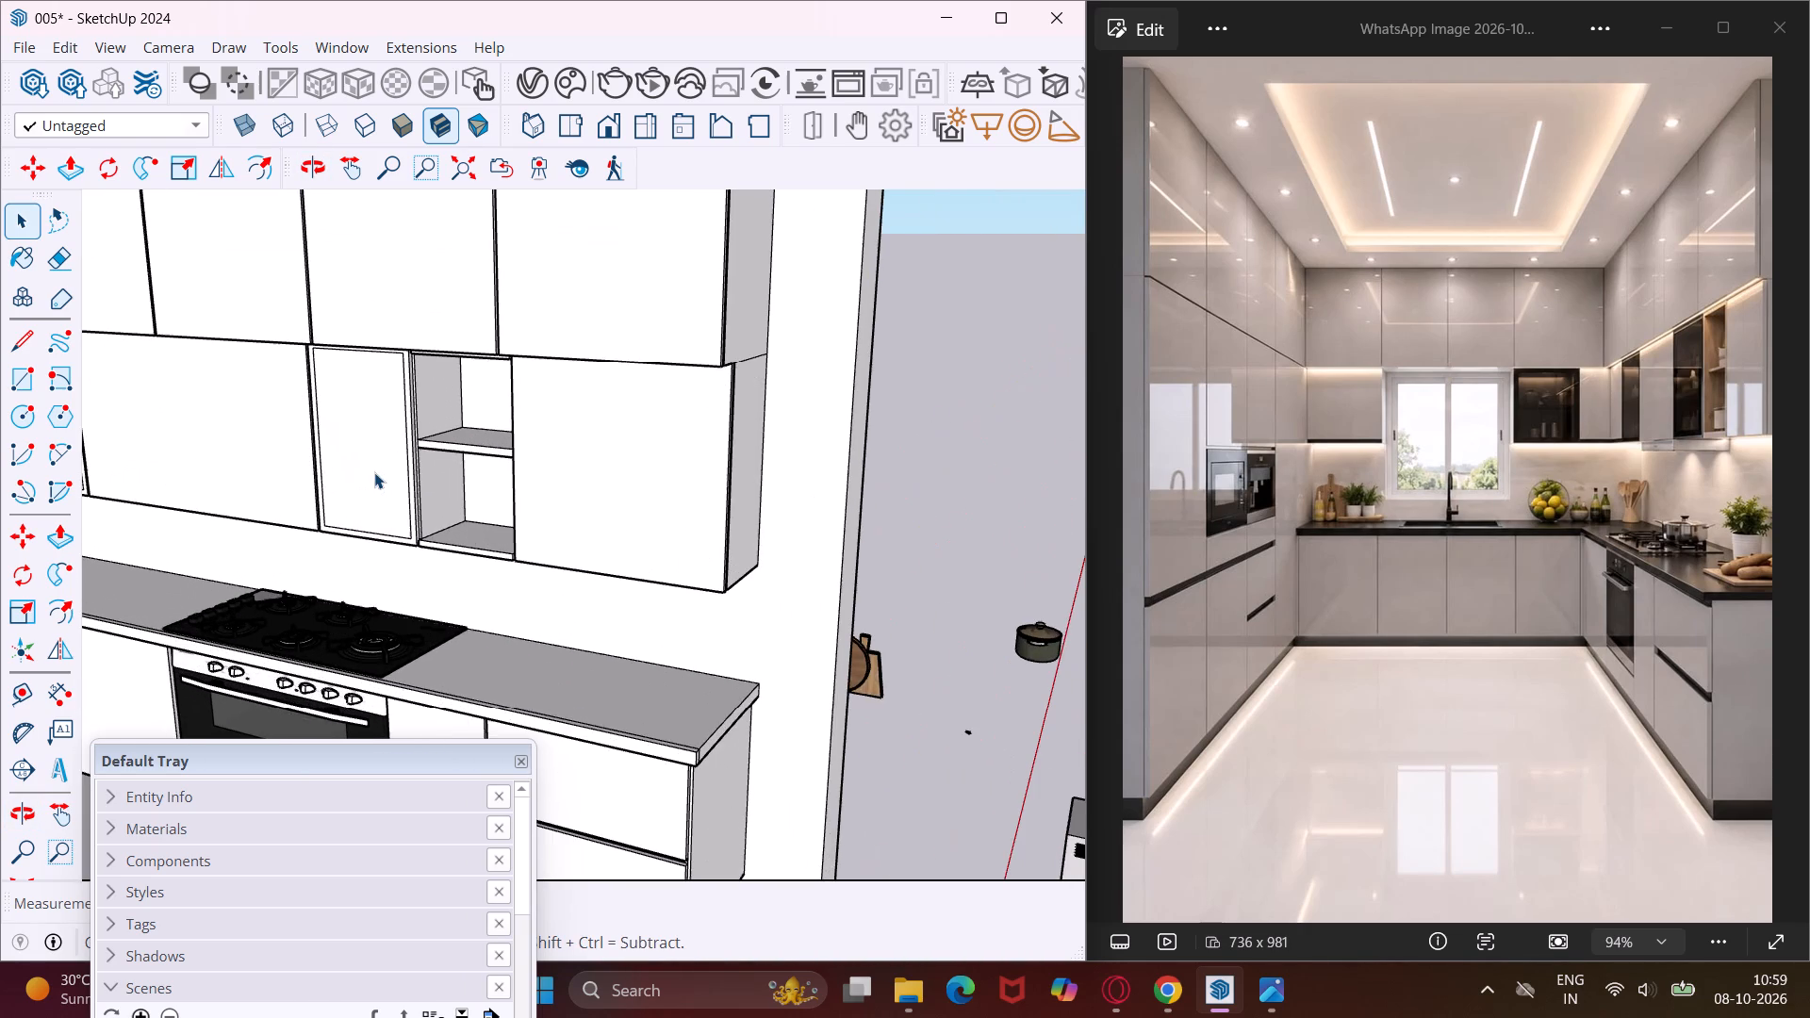
middle_click_drag(374, 472, 448, 458)
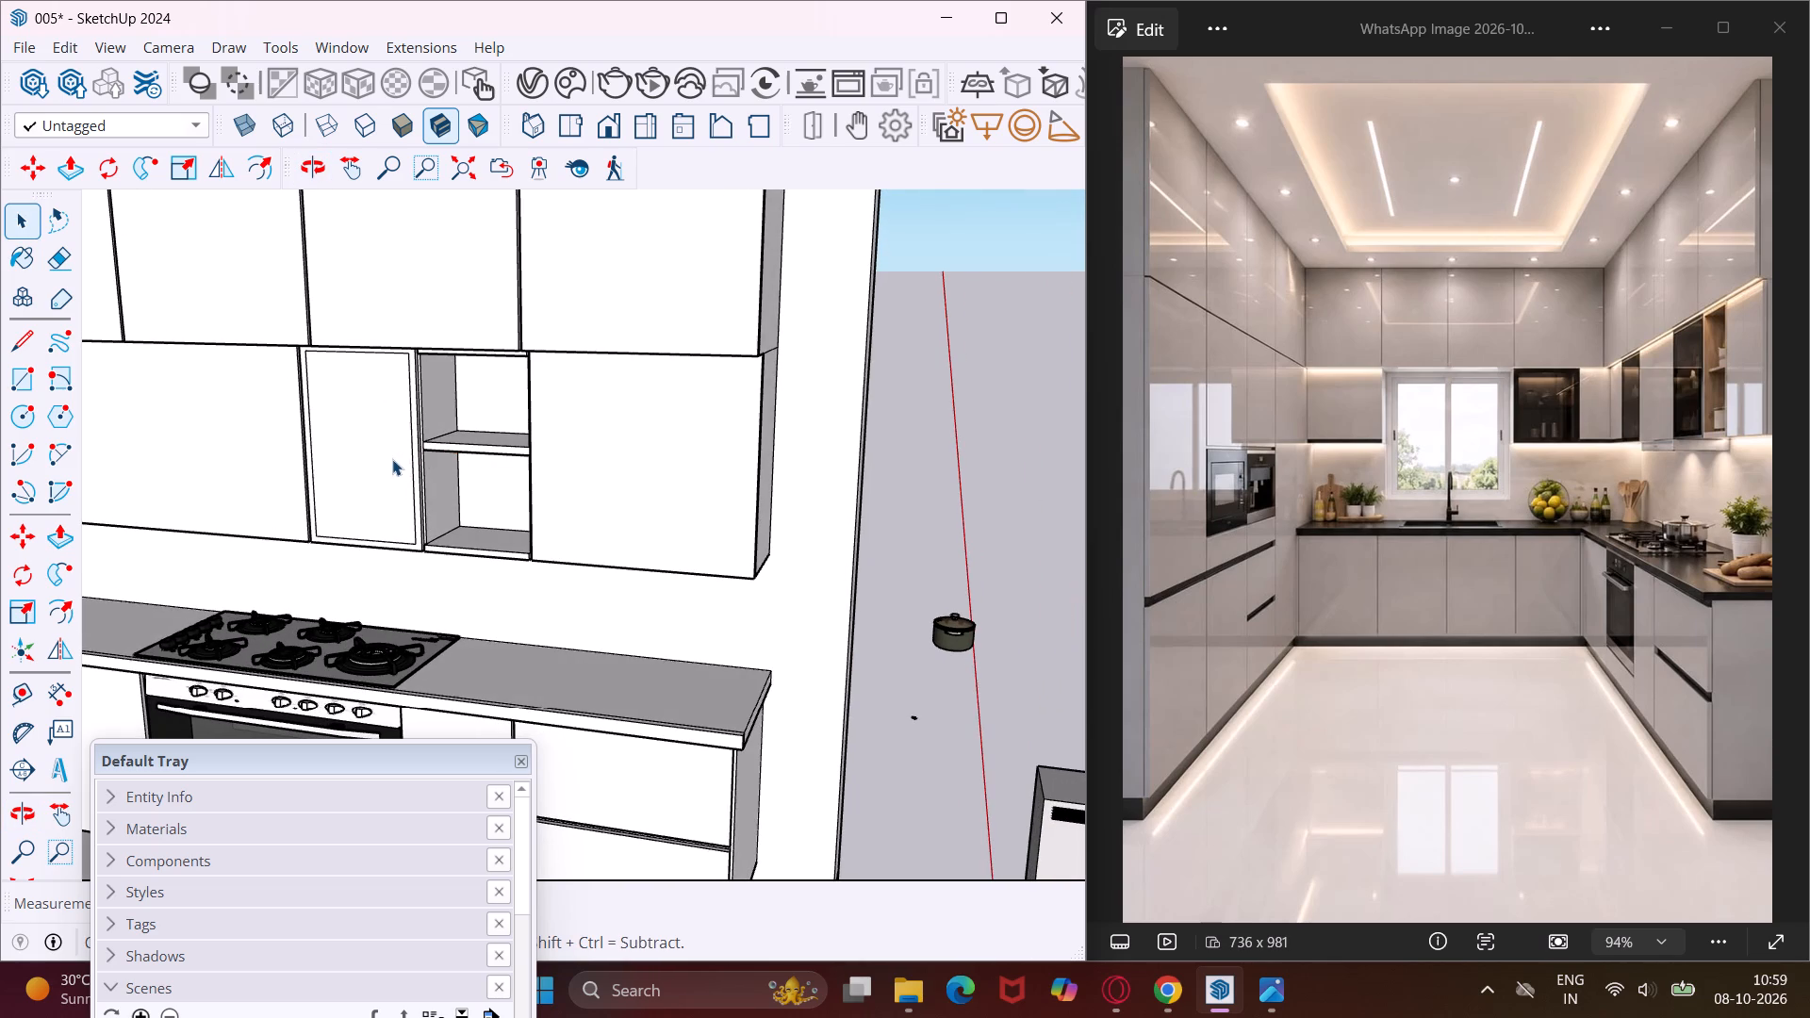
scroll(392, 459, "up", 7)
left_click(392, 459)
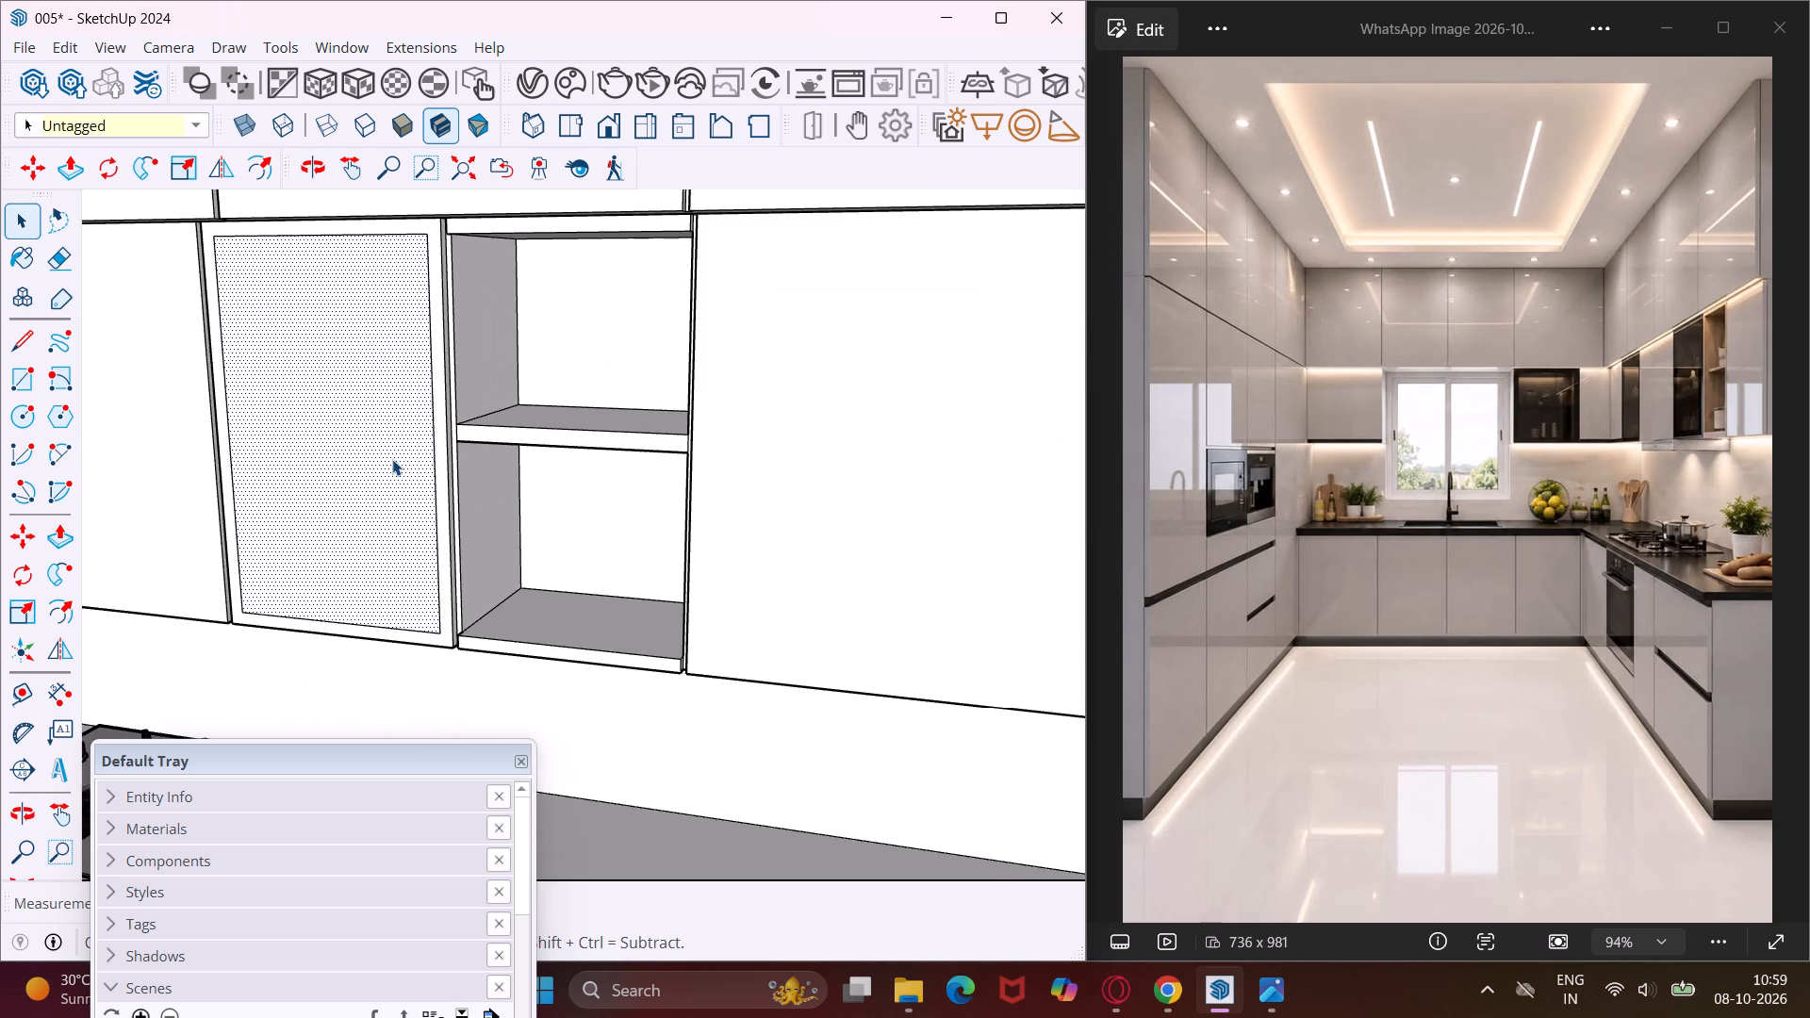
key("p")
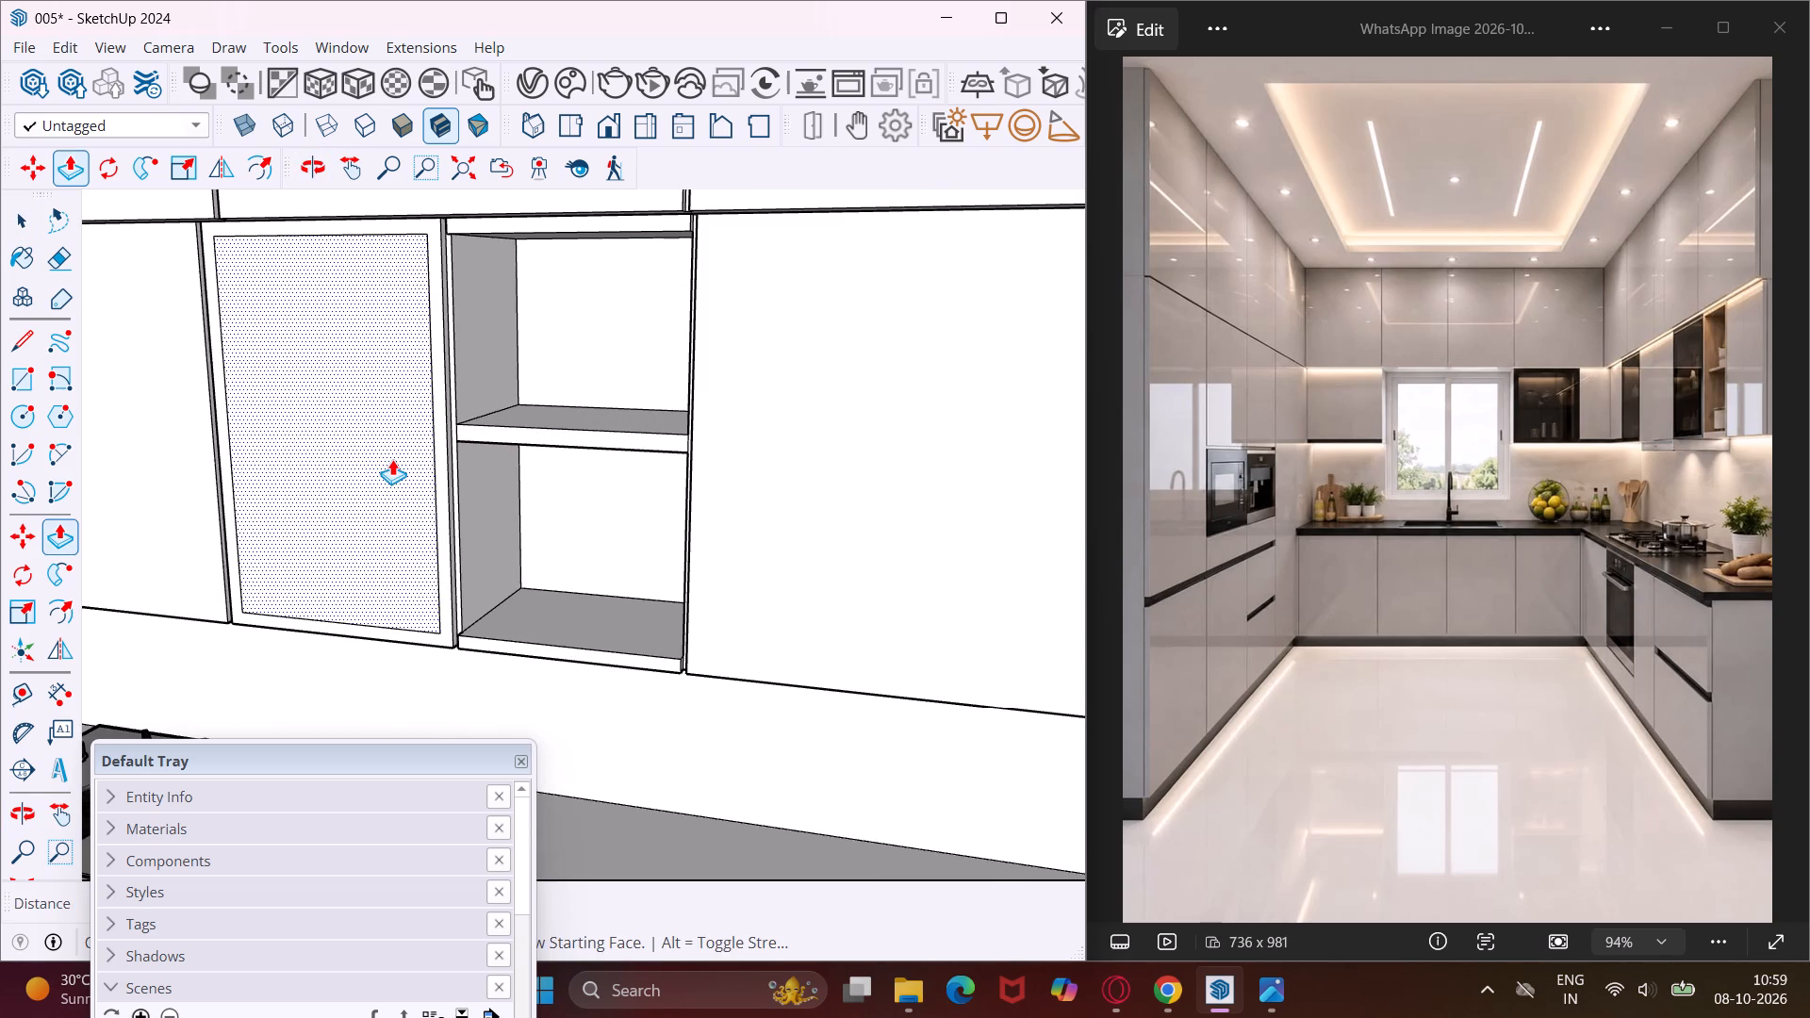
left_click(392, 459)
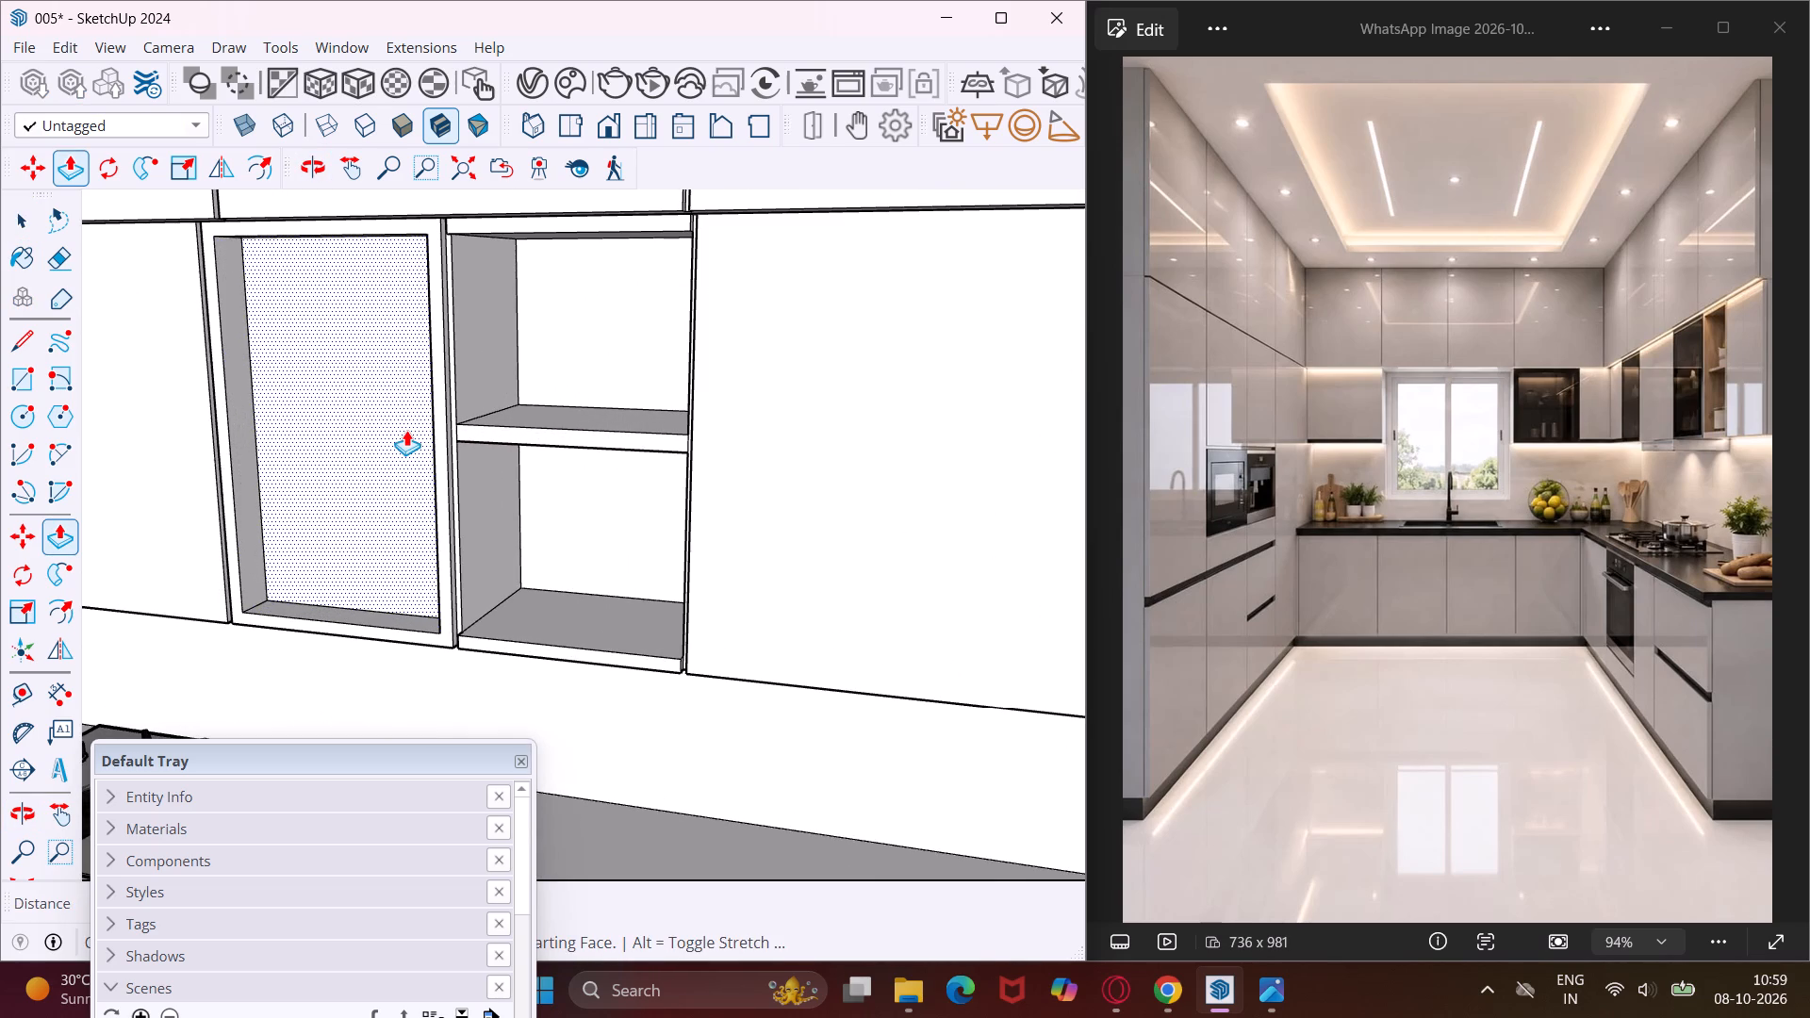
type("1'")
key("Return")
Push the inner face of the narrow framed wall-cabinet door near the corner on the hob wall inward by the same 1'.
scroll(406, 430, "down", 7)
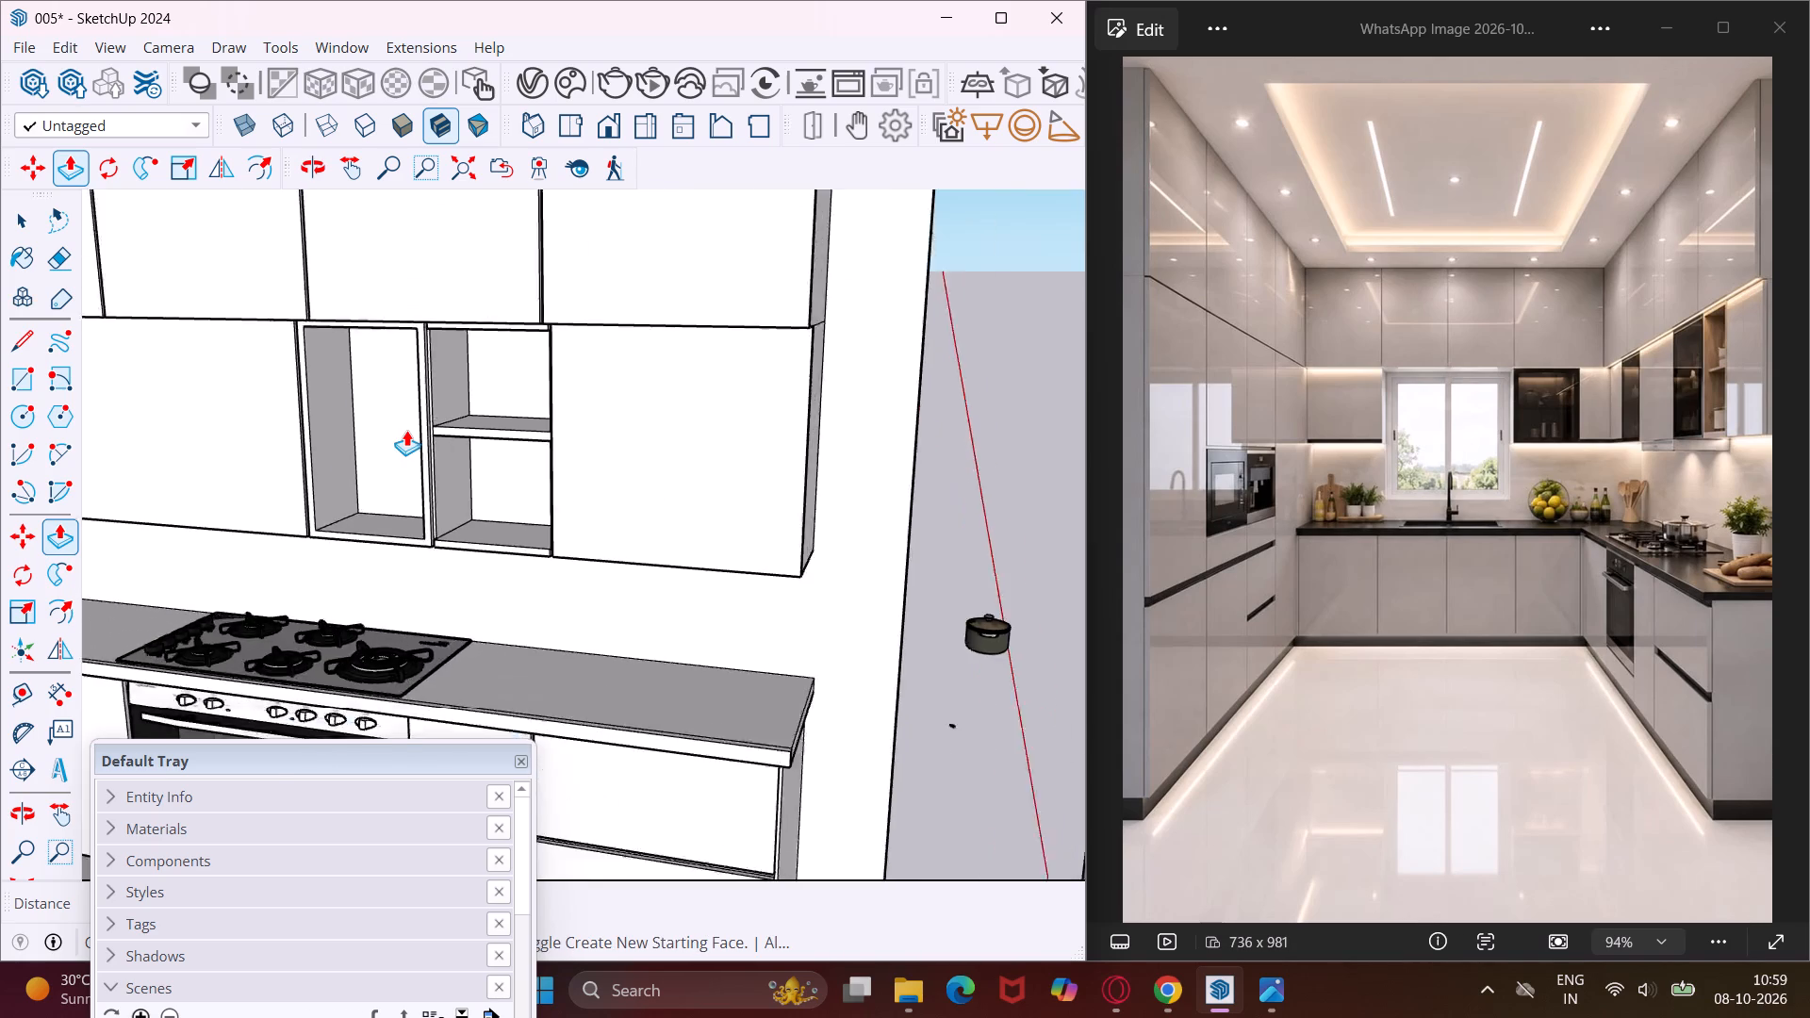
scroll(406, 430, "down", 2)
middle_click_drag(406, 430, 290, 464)
scroll(256, 468, "down", 5)
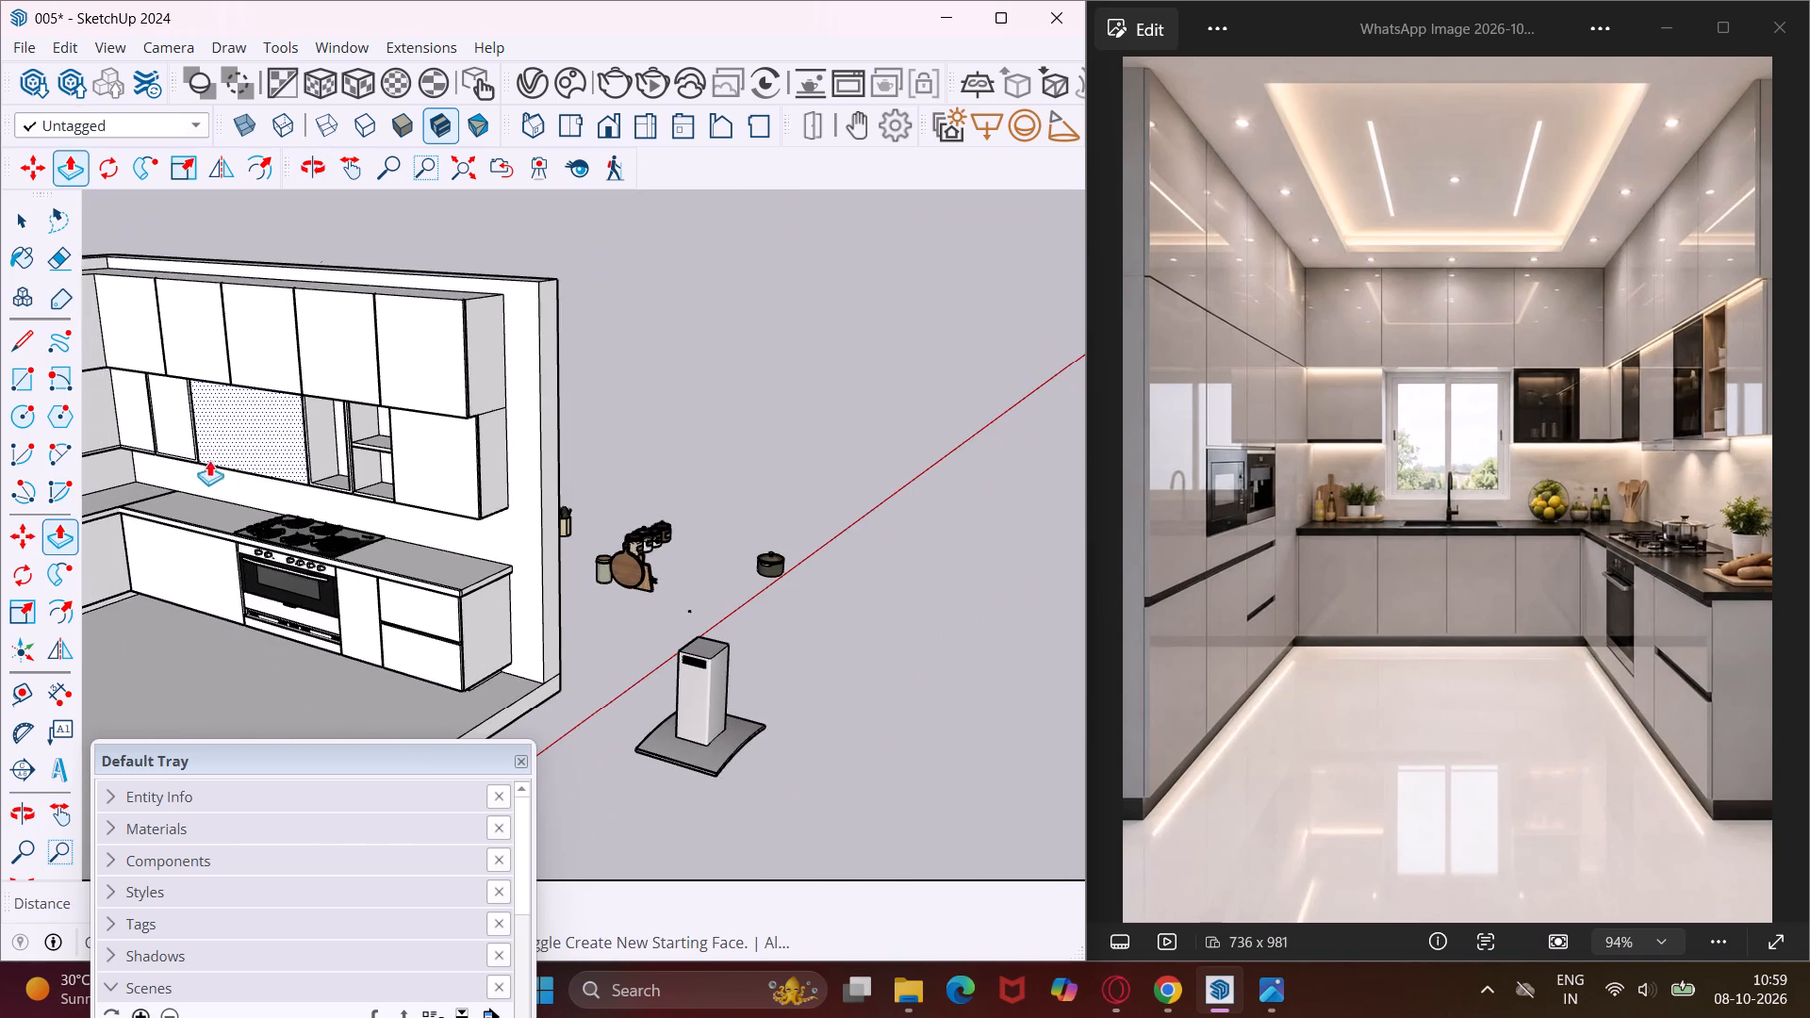
scroll(169, 429, "up", 10)
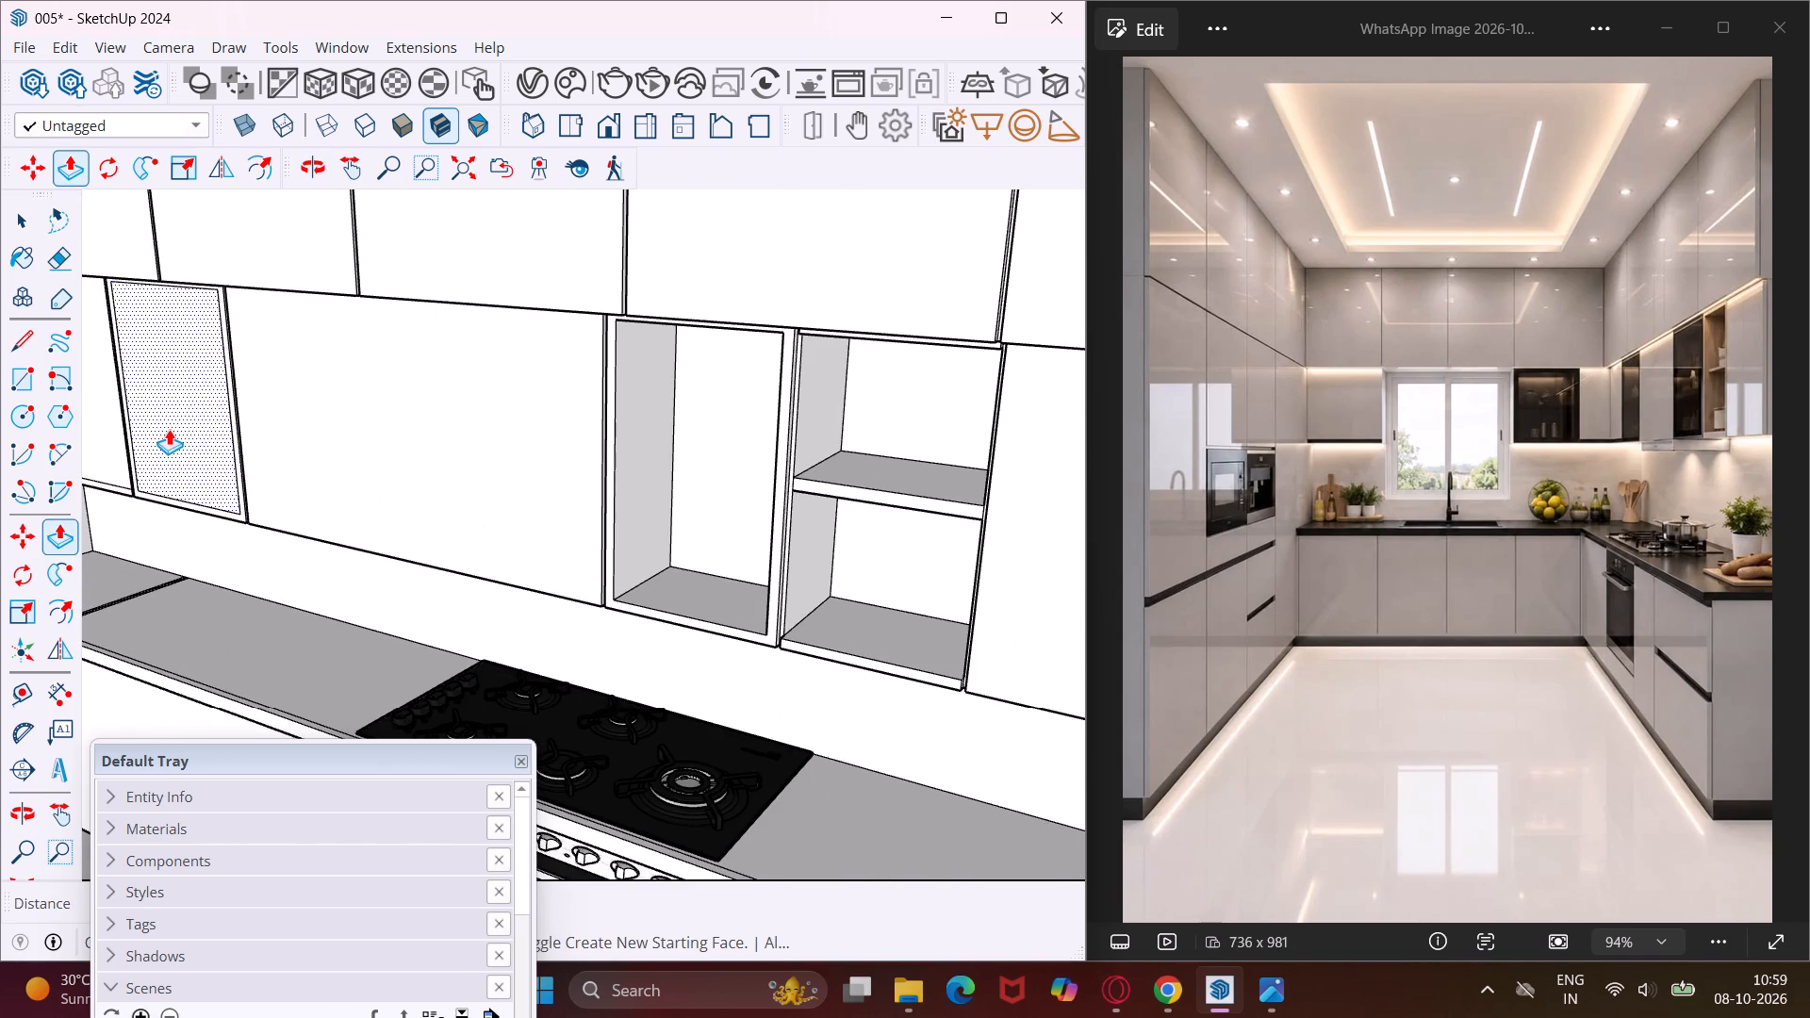
double_click(169, 429)
Push the inner face of the wide framed wall-cabinet door beside the window inward by the same 1'.
scroll(169, 429, "down", 12)
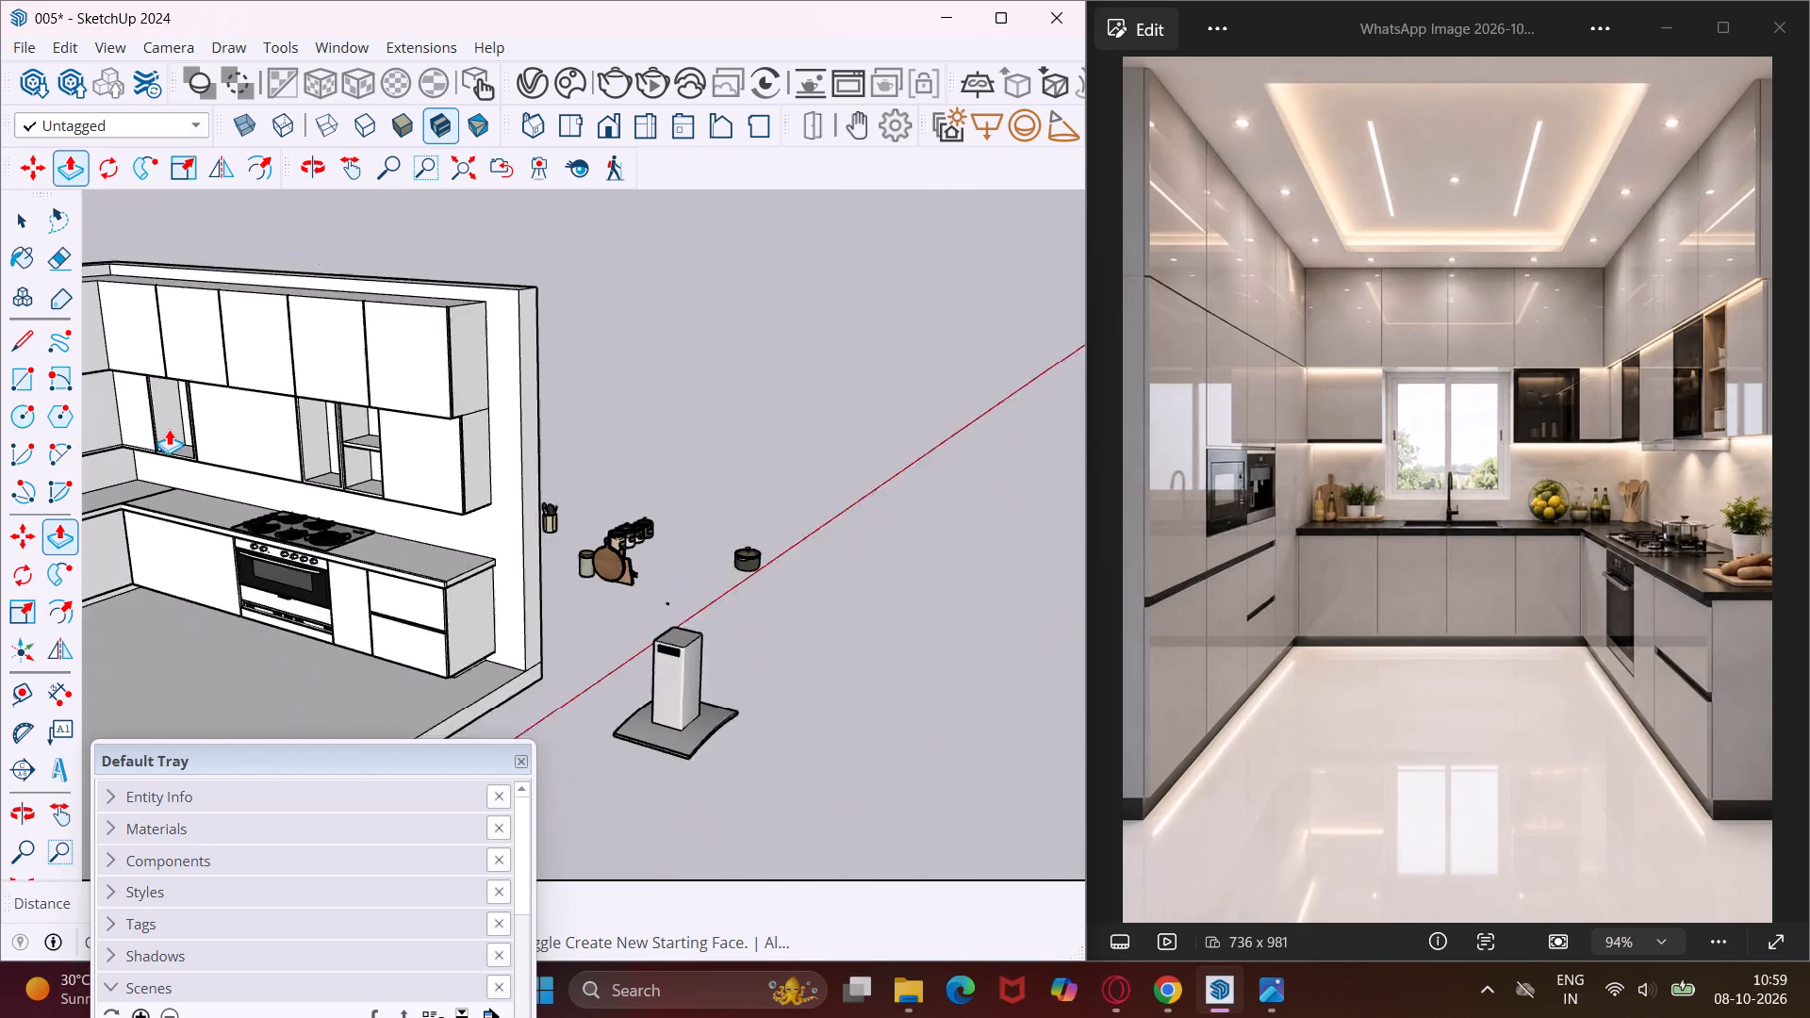
scroll(169, 429, "down", 6)
middle_click_drag(116, 423, 0, 428)
scroll(163, 392, "up", 9)
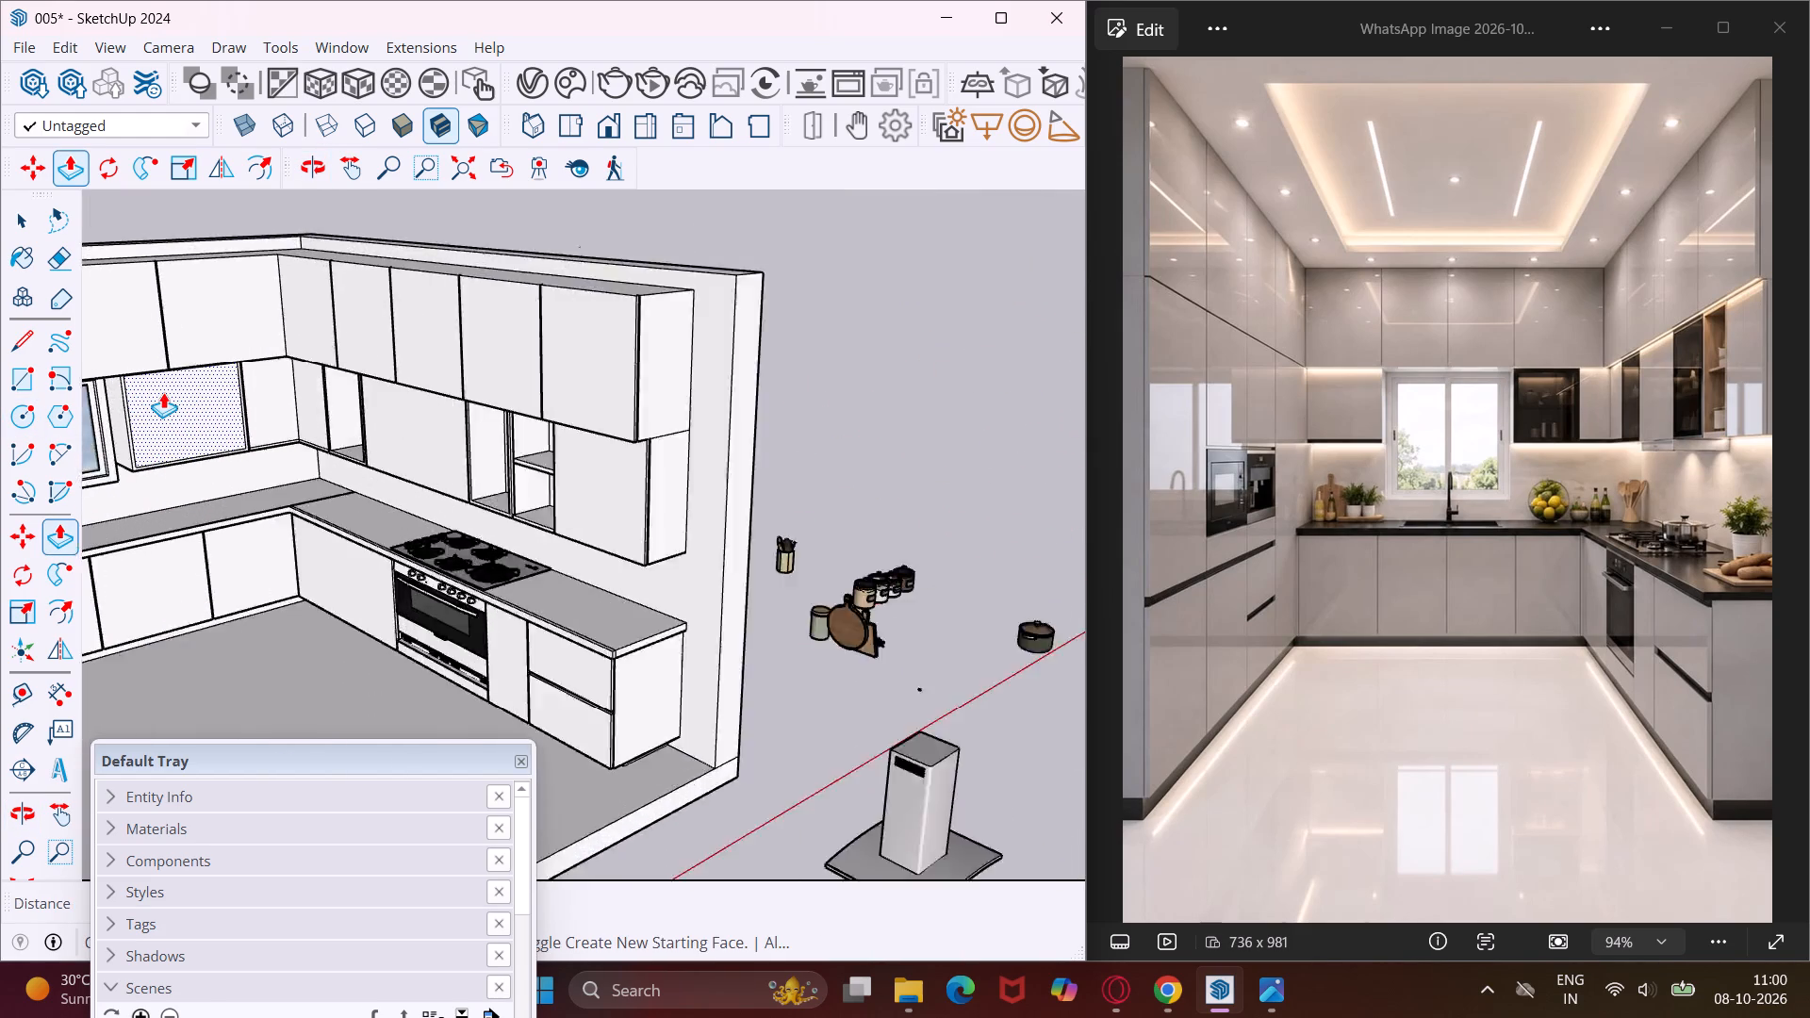
scroll(163, 392, "up", 11)
double_click(175, 402)
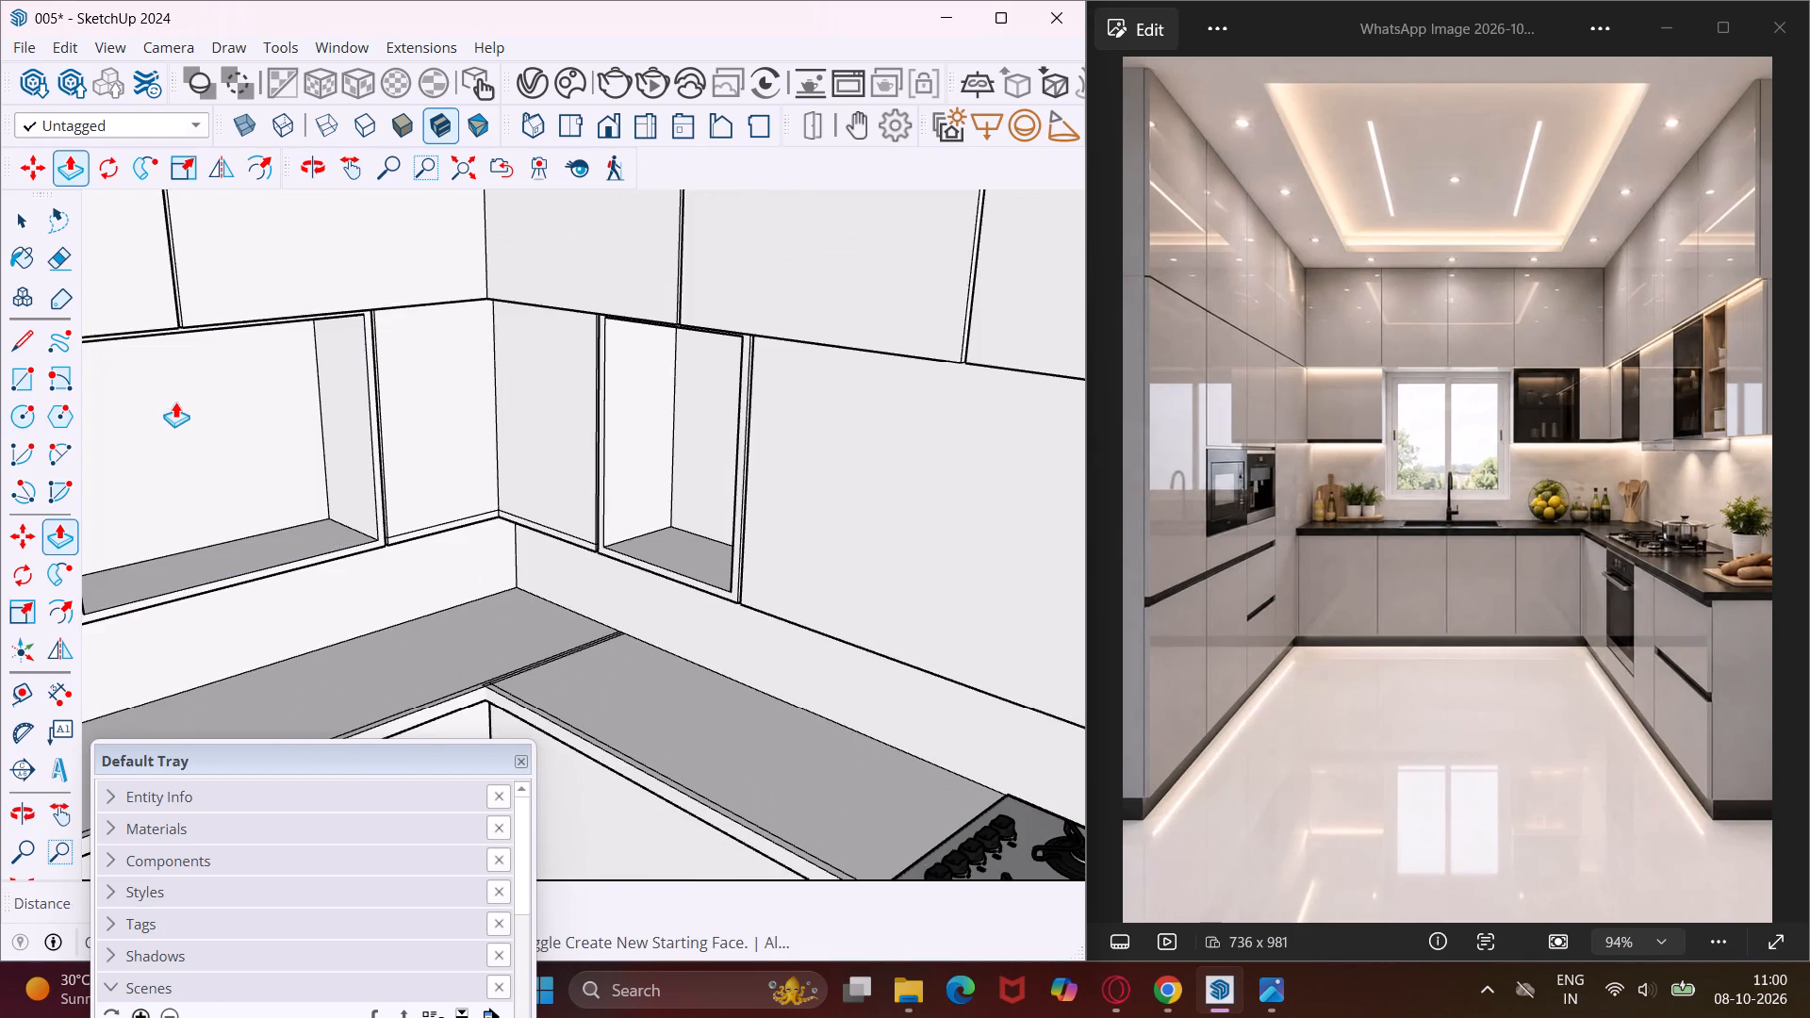
key("Escape")
key("space")
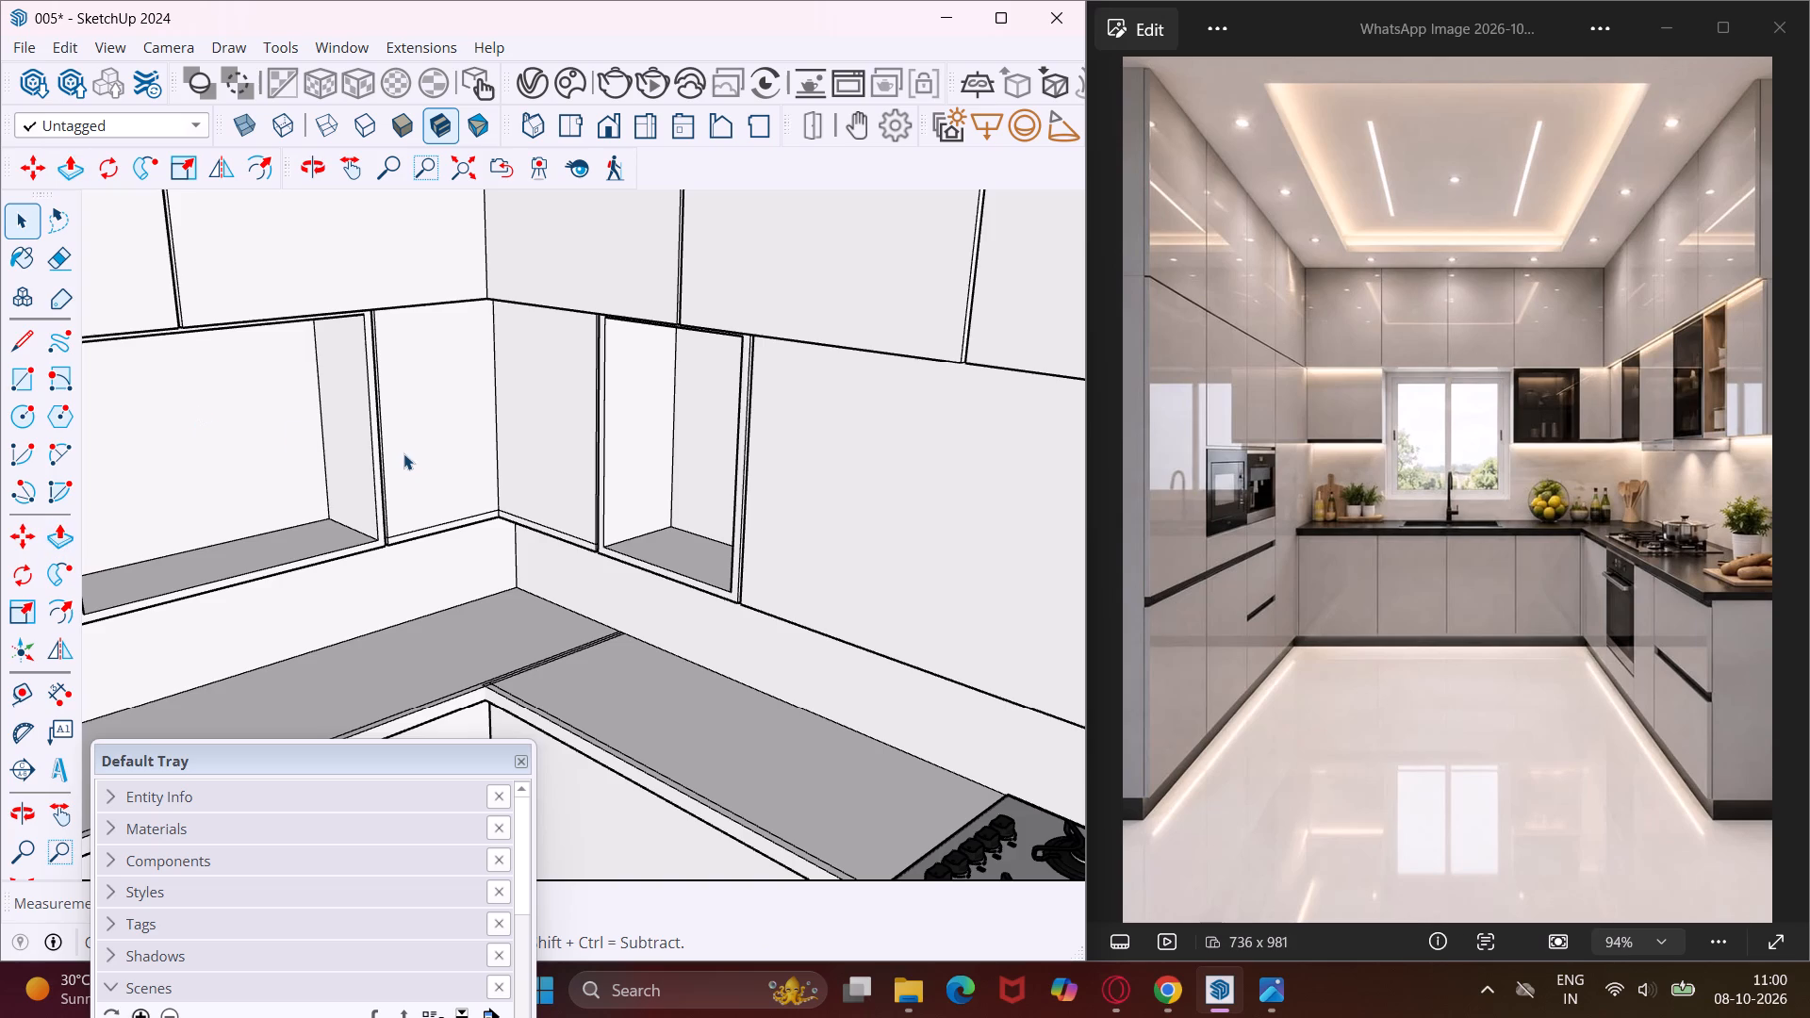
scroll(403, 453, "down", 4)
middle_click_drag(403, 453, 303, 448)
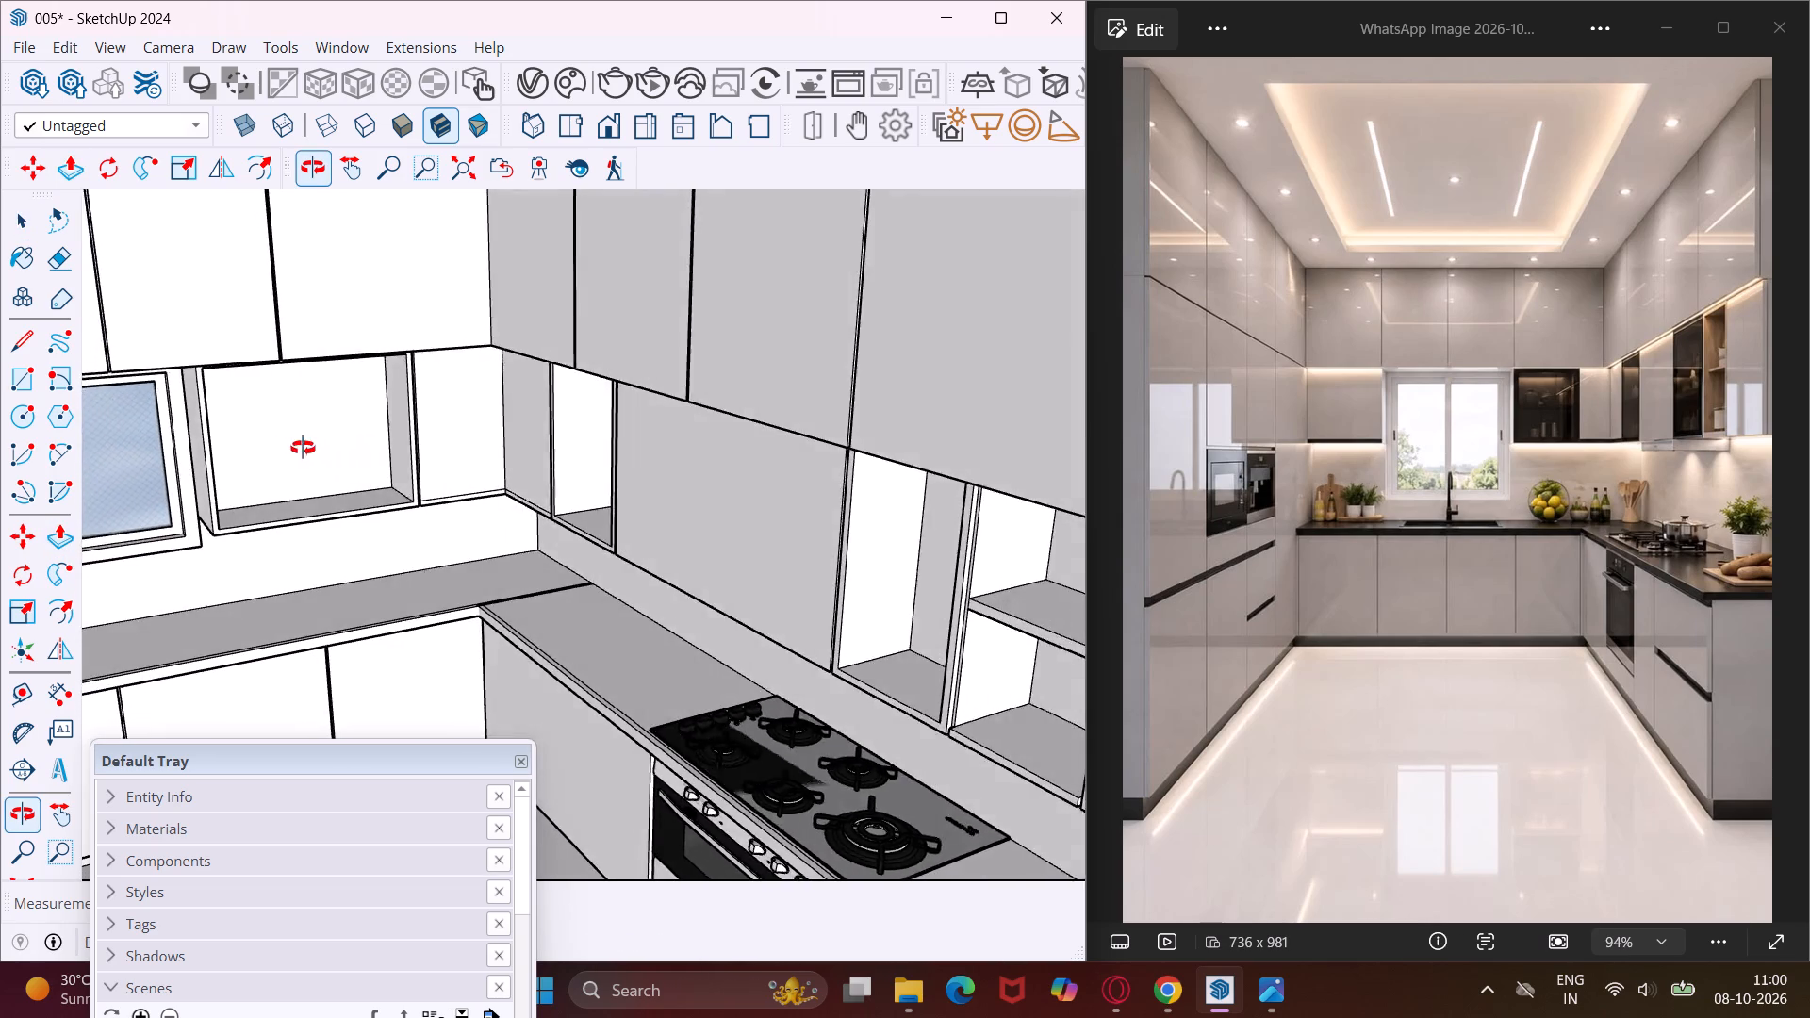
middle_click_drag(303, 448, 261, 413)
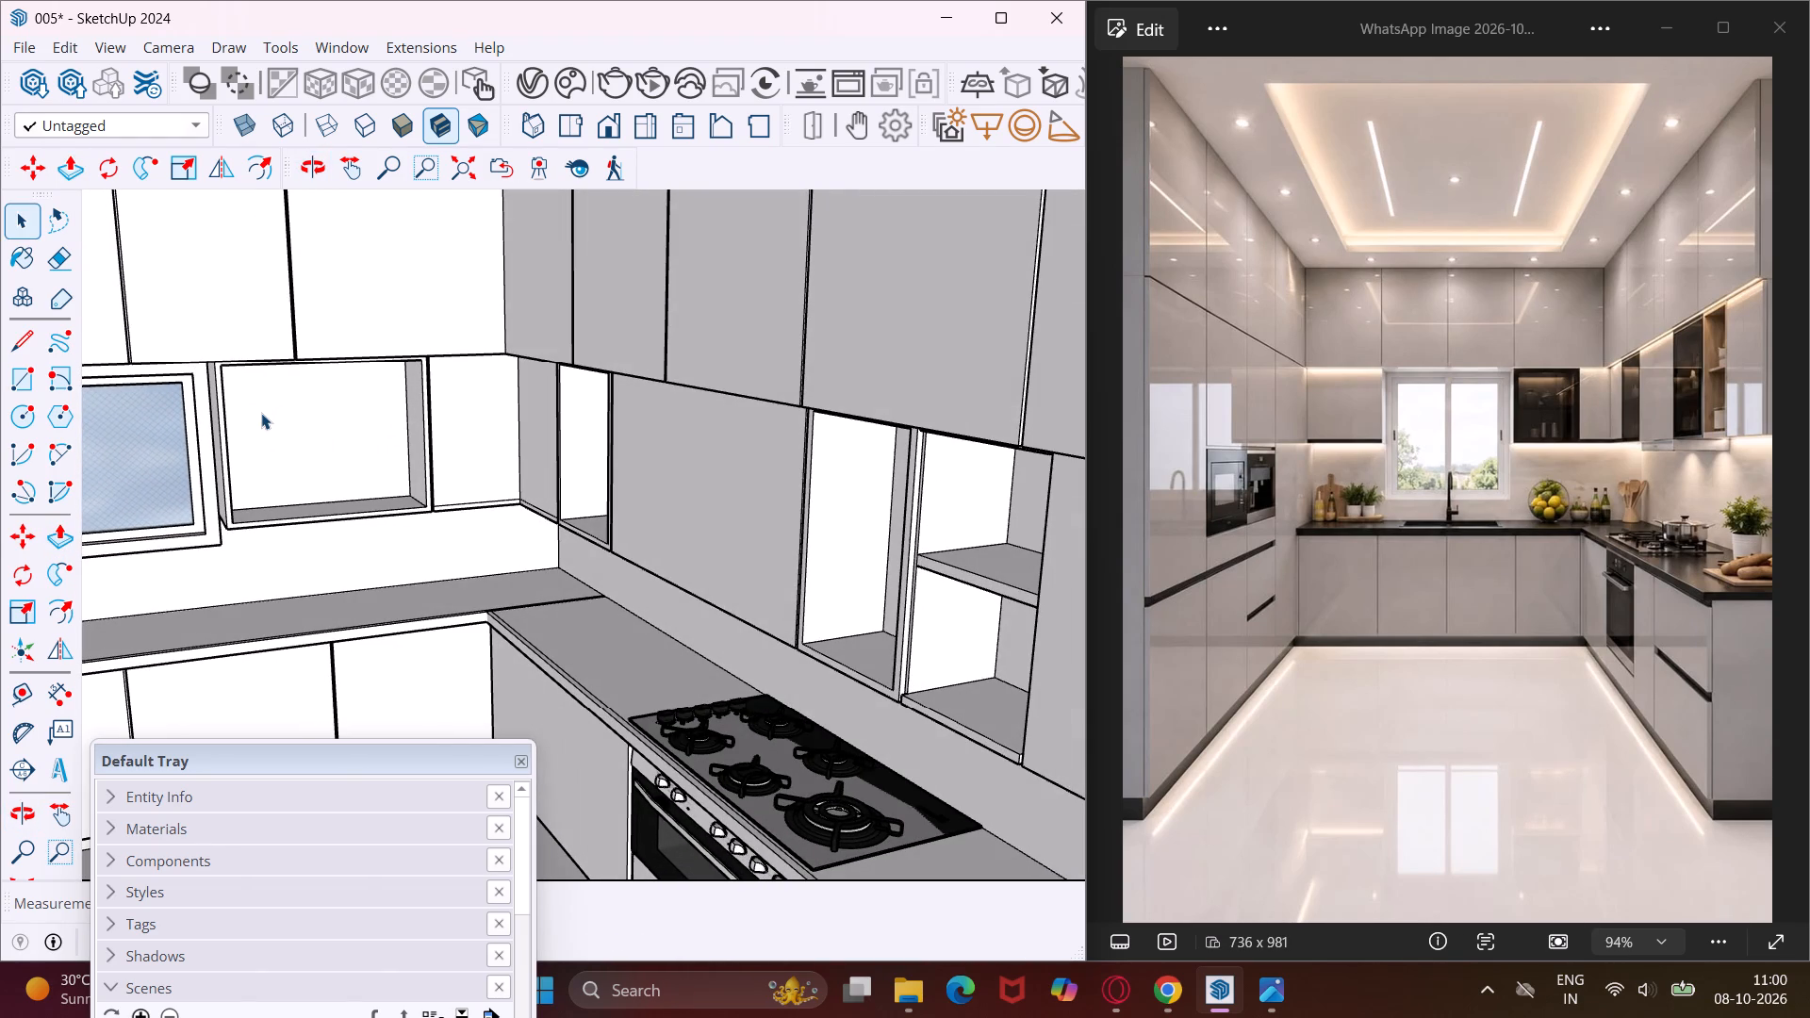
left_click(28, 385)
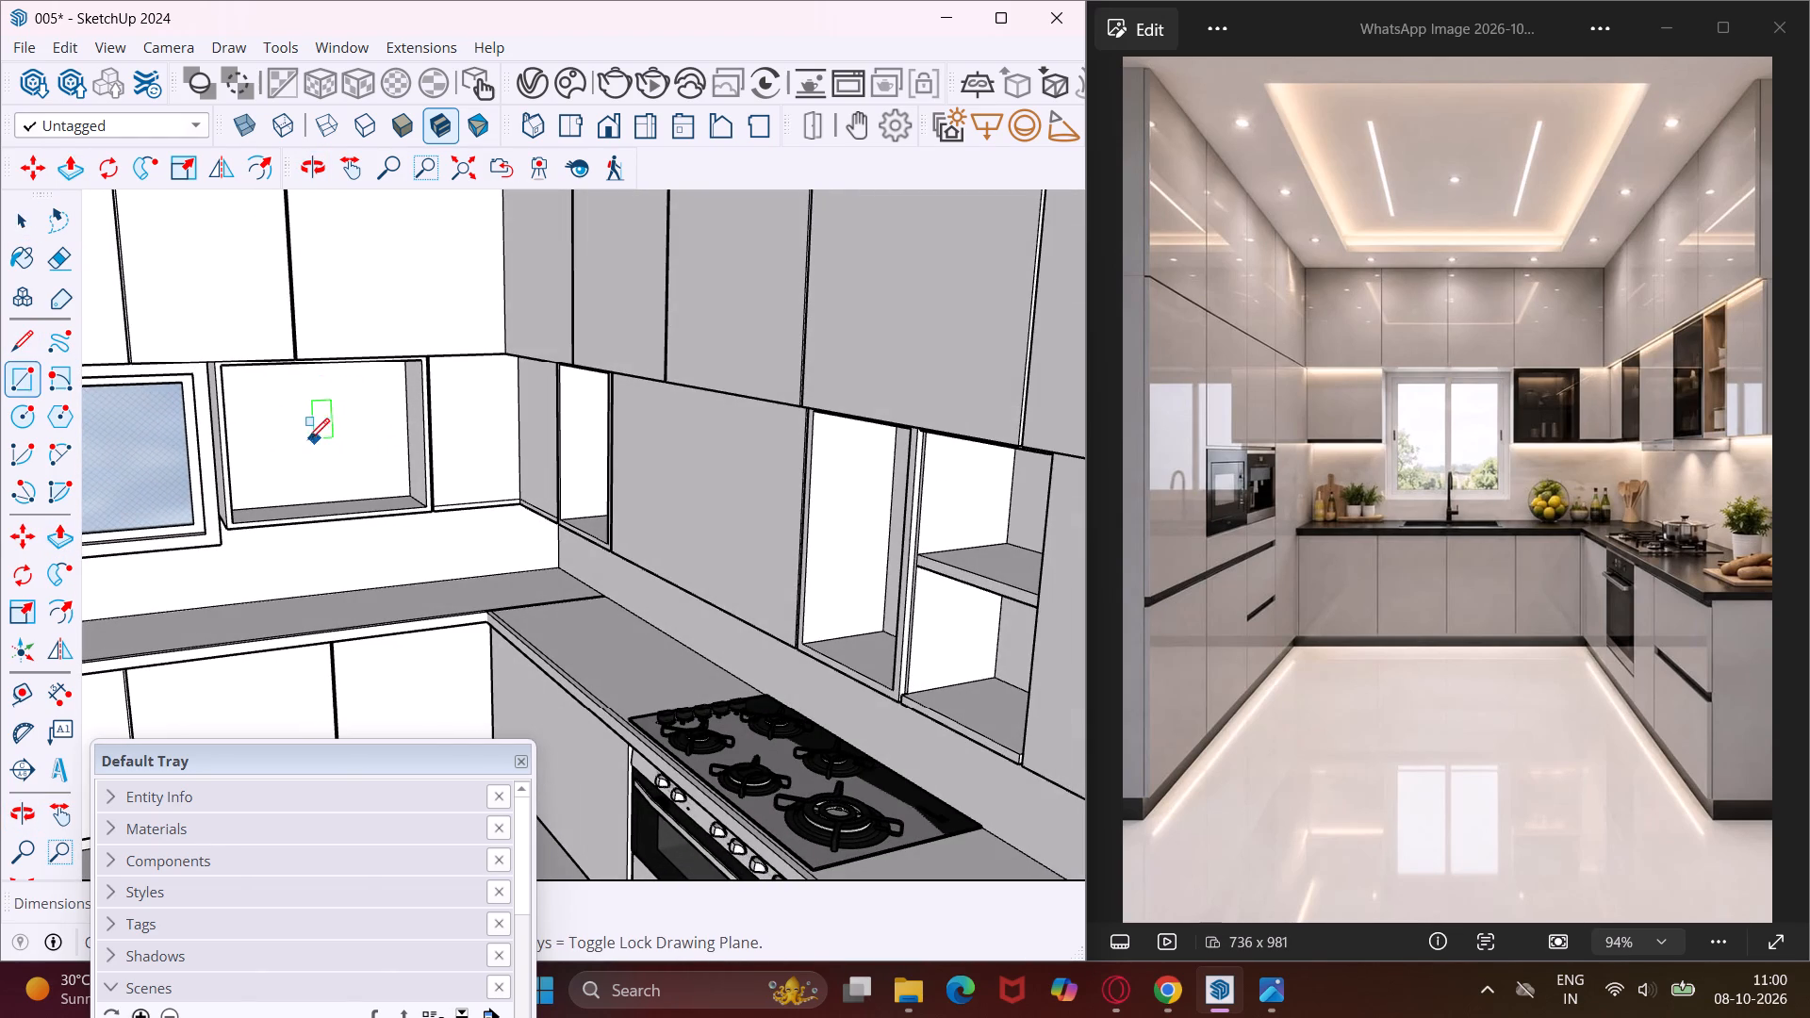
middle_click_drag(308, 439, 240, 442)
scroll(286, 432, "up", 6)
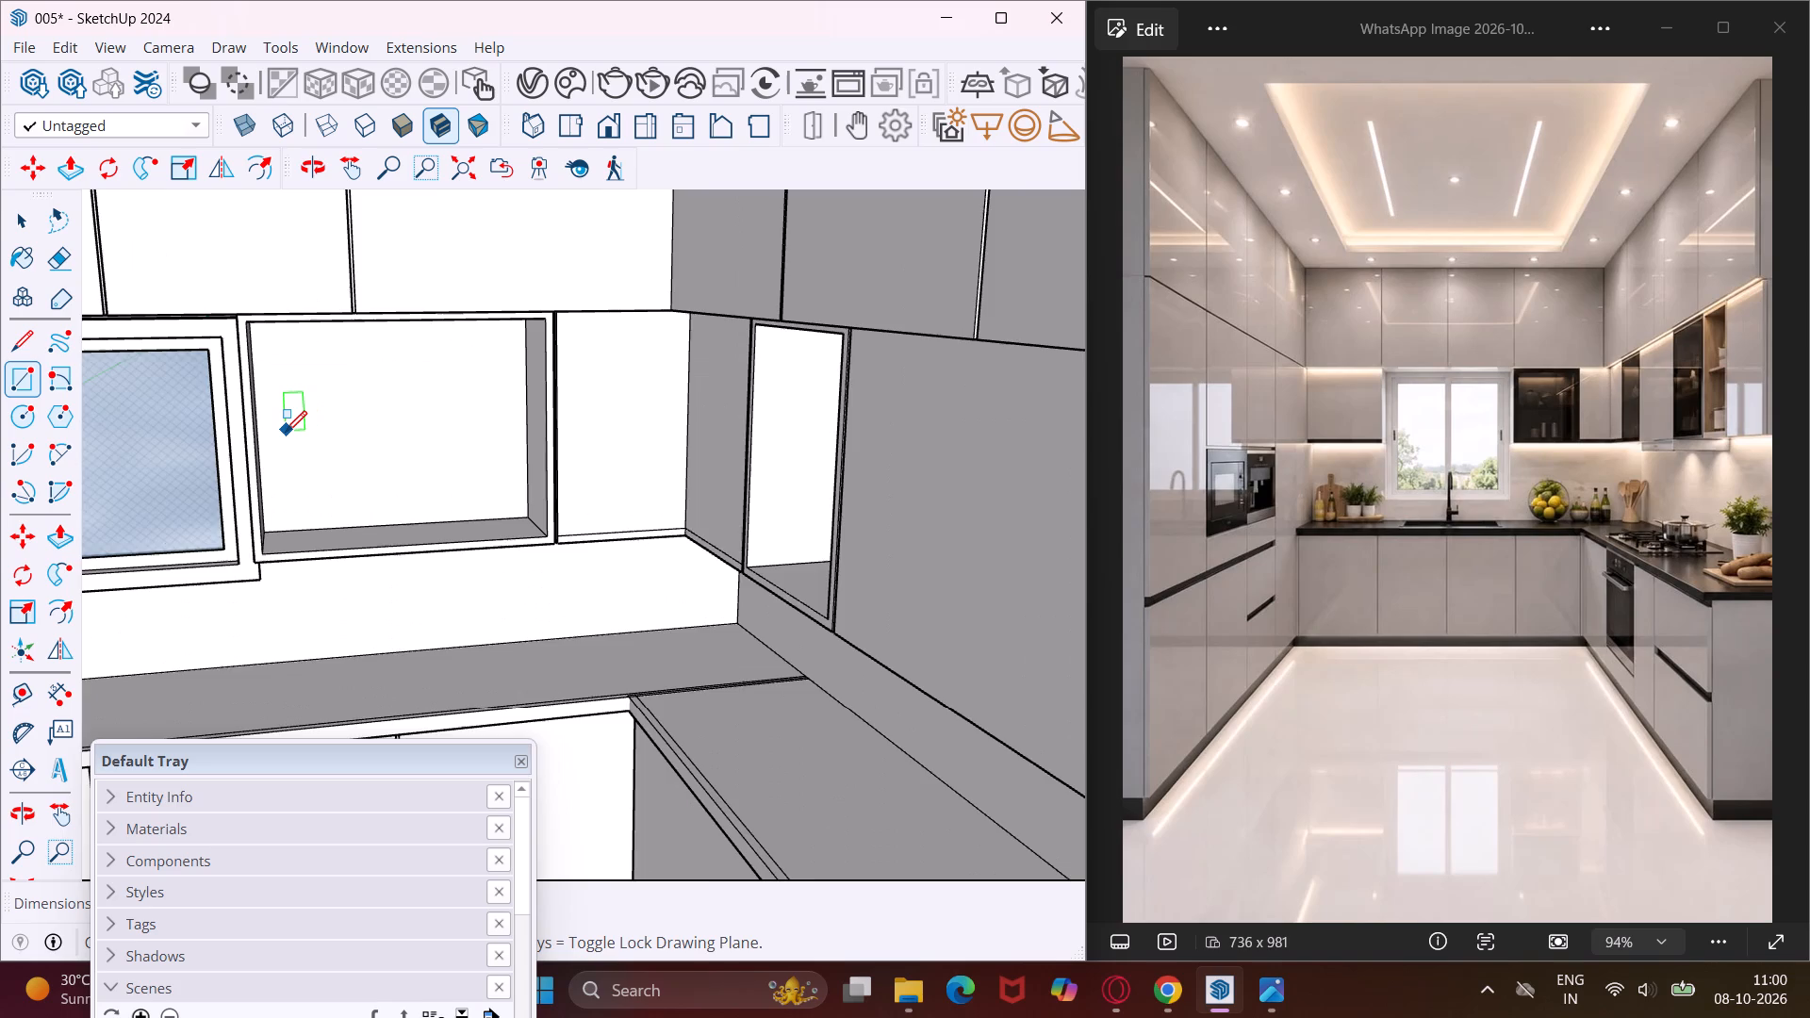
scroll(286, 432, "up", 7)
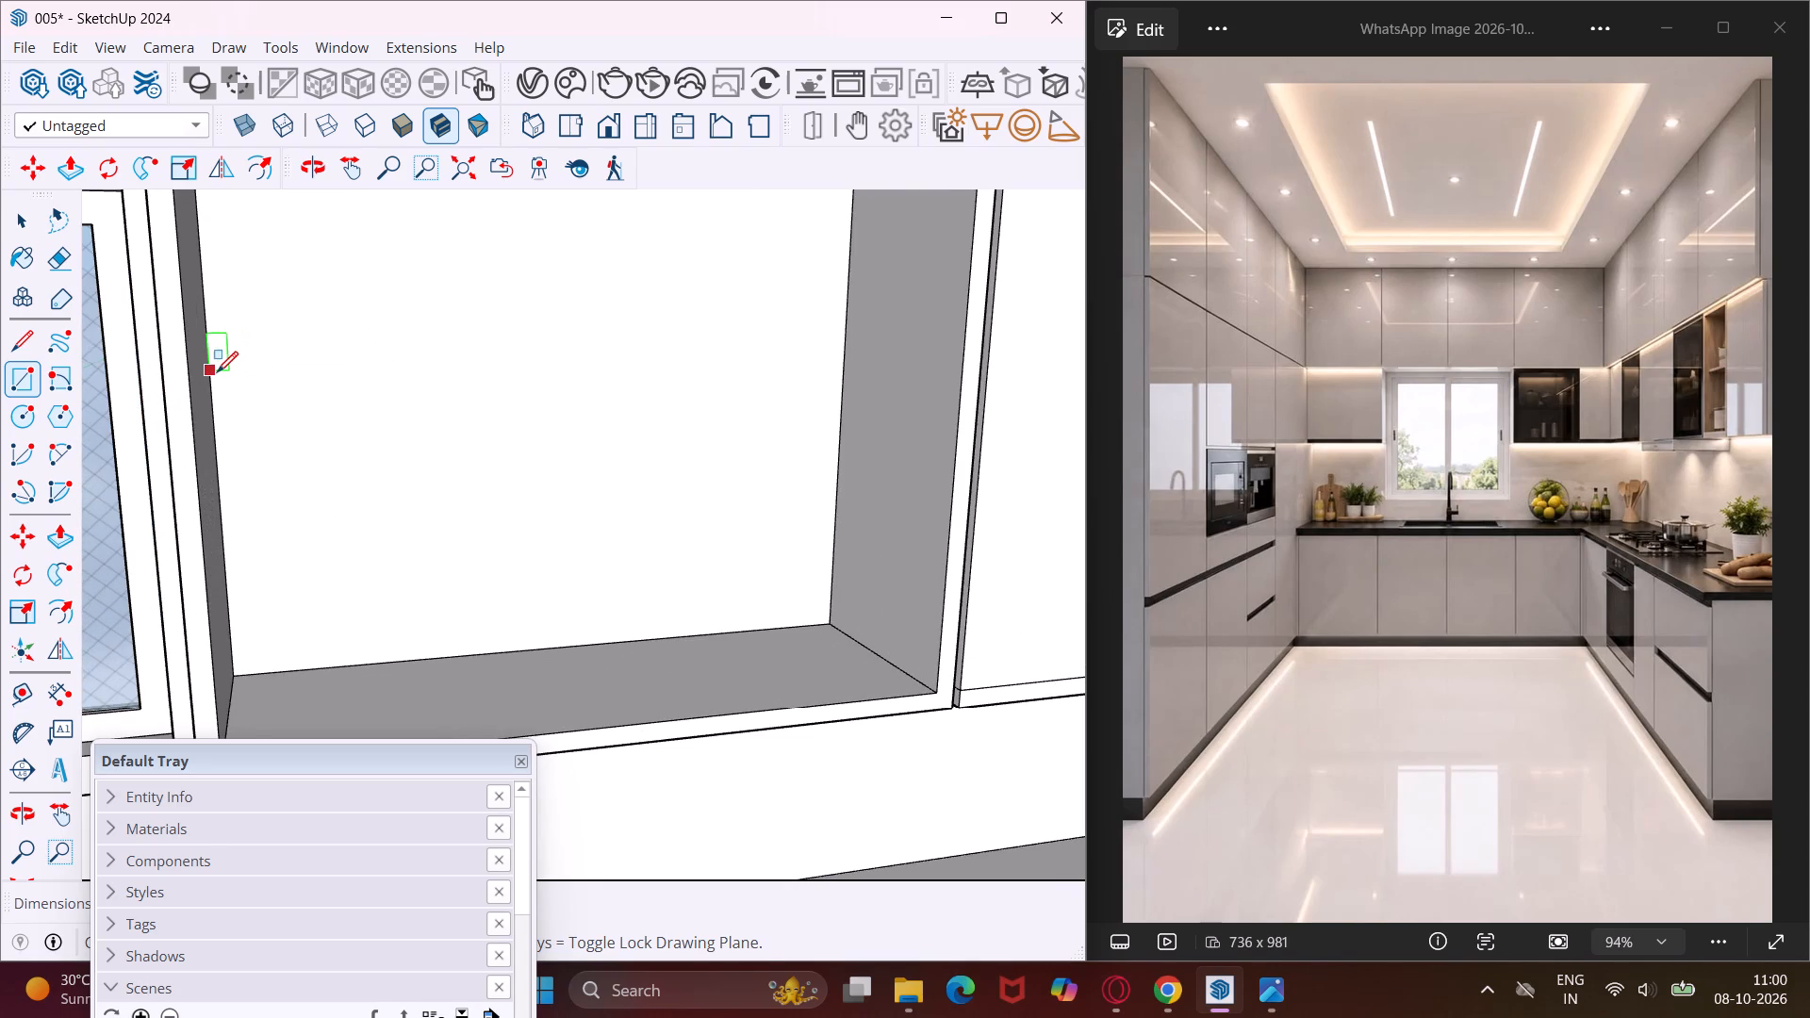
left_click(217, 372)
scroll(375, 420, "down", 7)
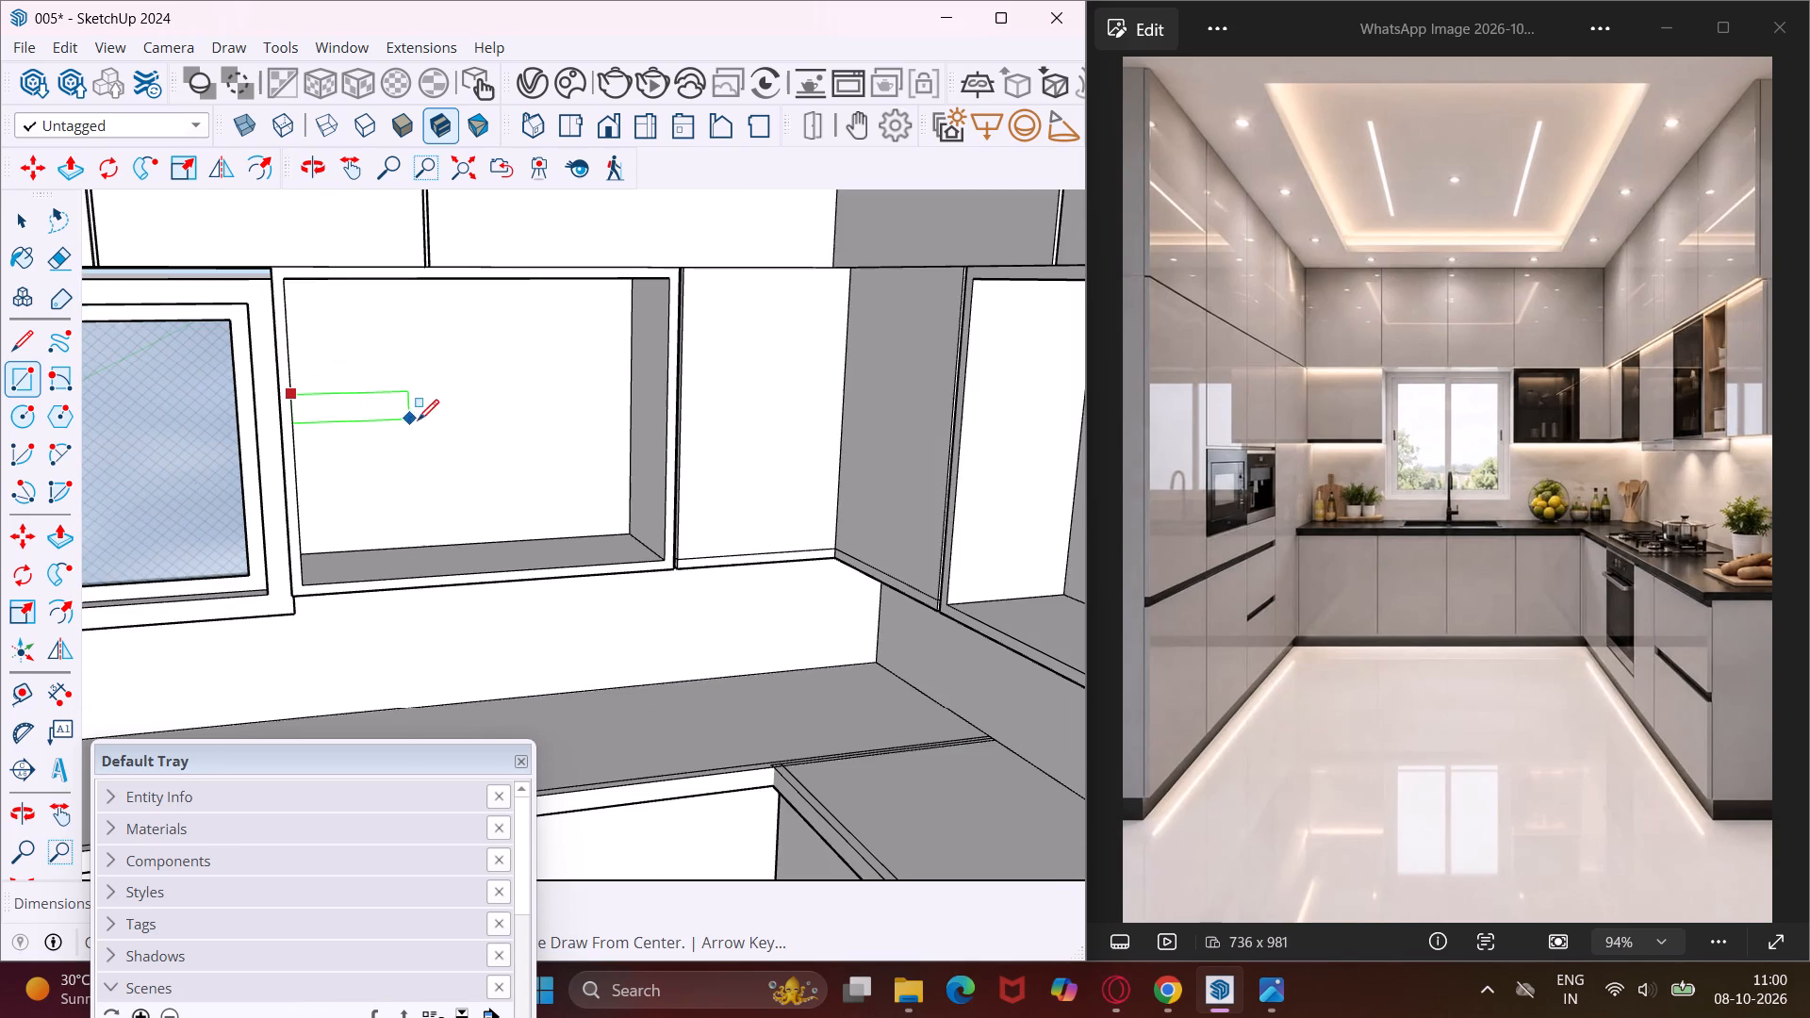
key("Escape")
Draw a thin horizontal rectangle from the side edge's midpoint across the full width of the window-side recess's back face.
middle_click_drag(396, 415, 345, 421)
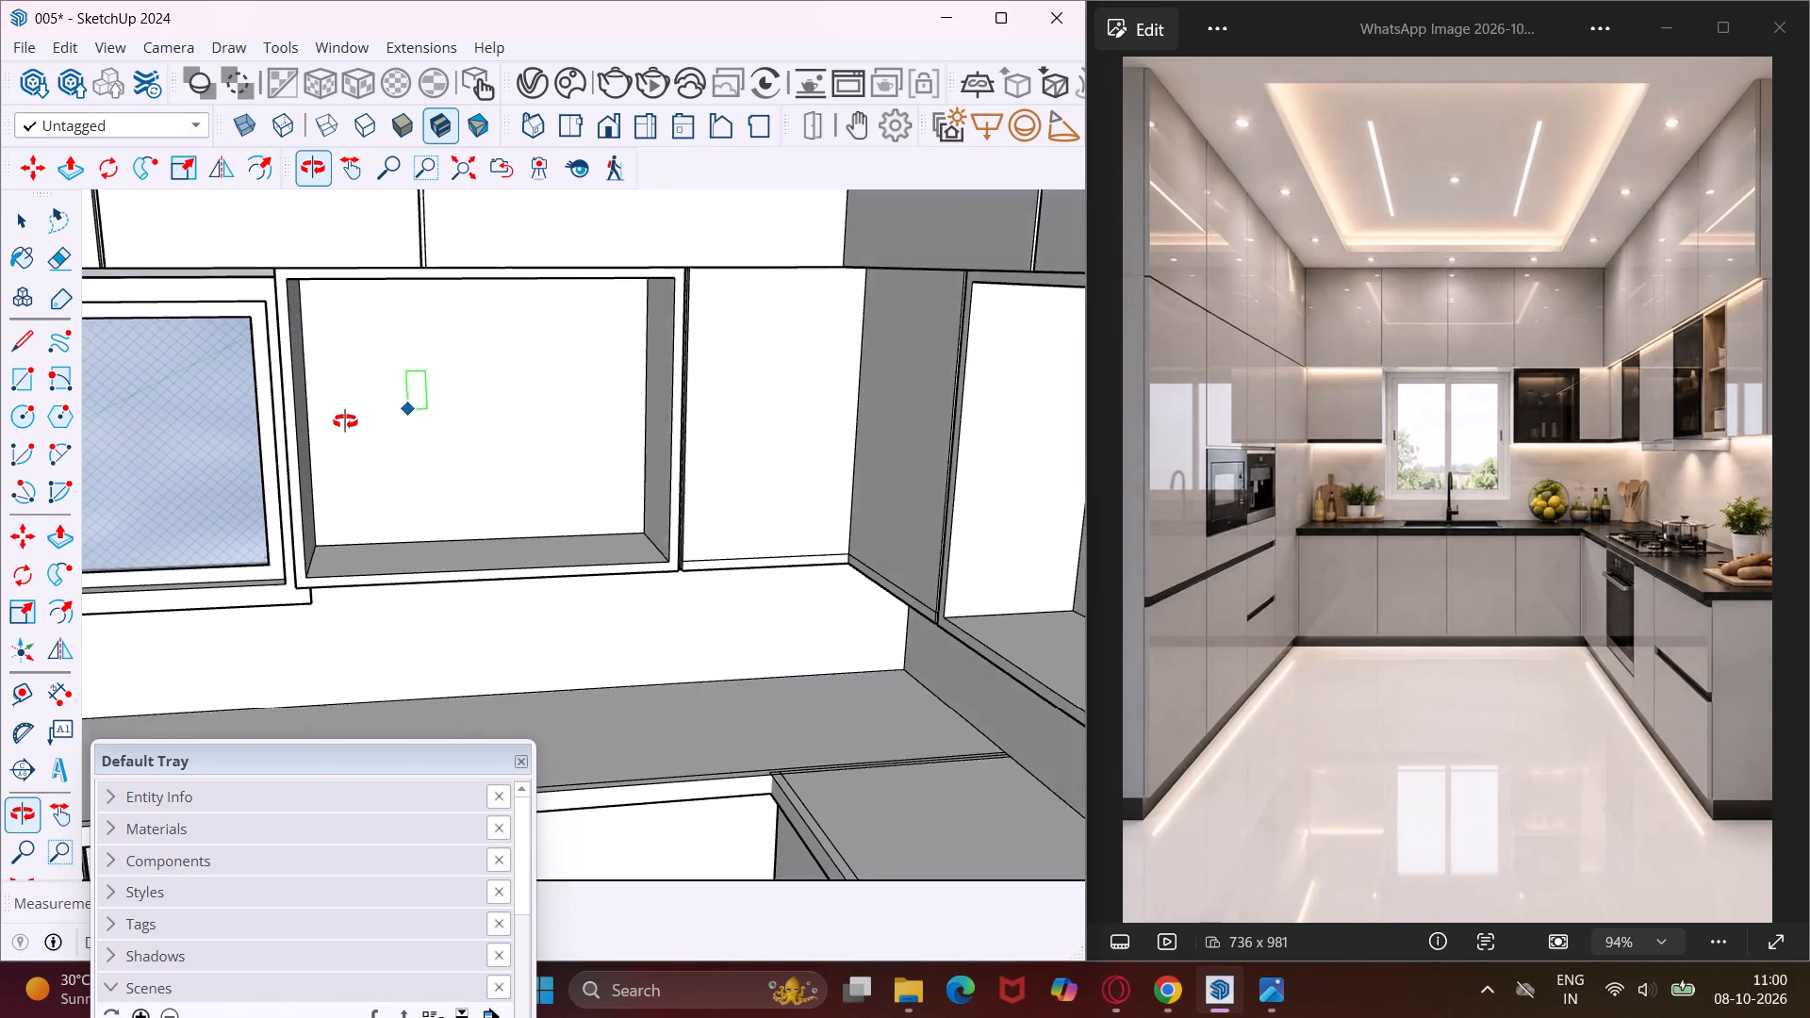
middle_click_drag(345, 421, 344, 421)
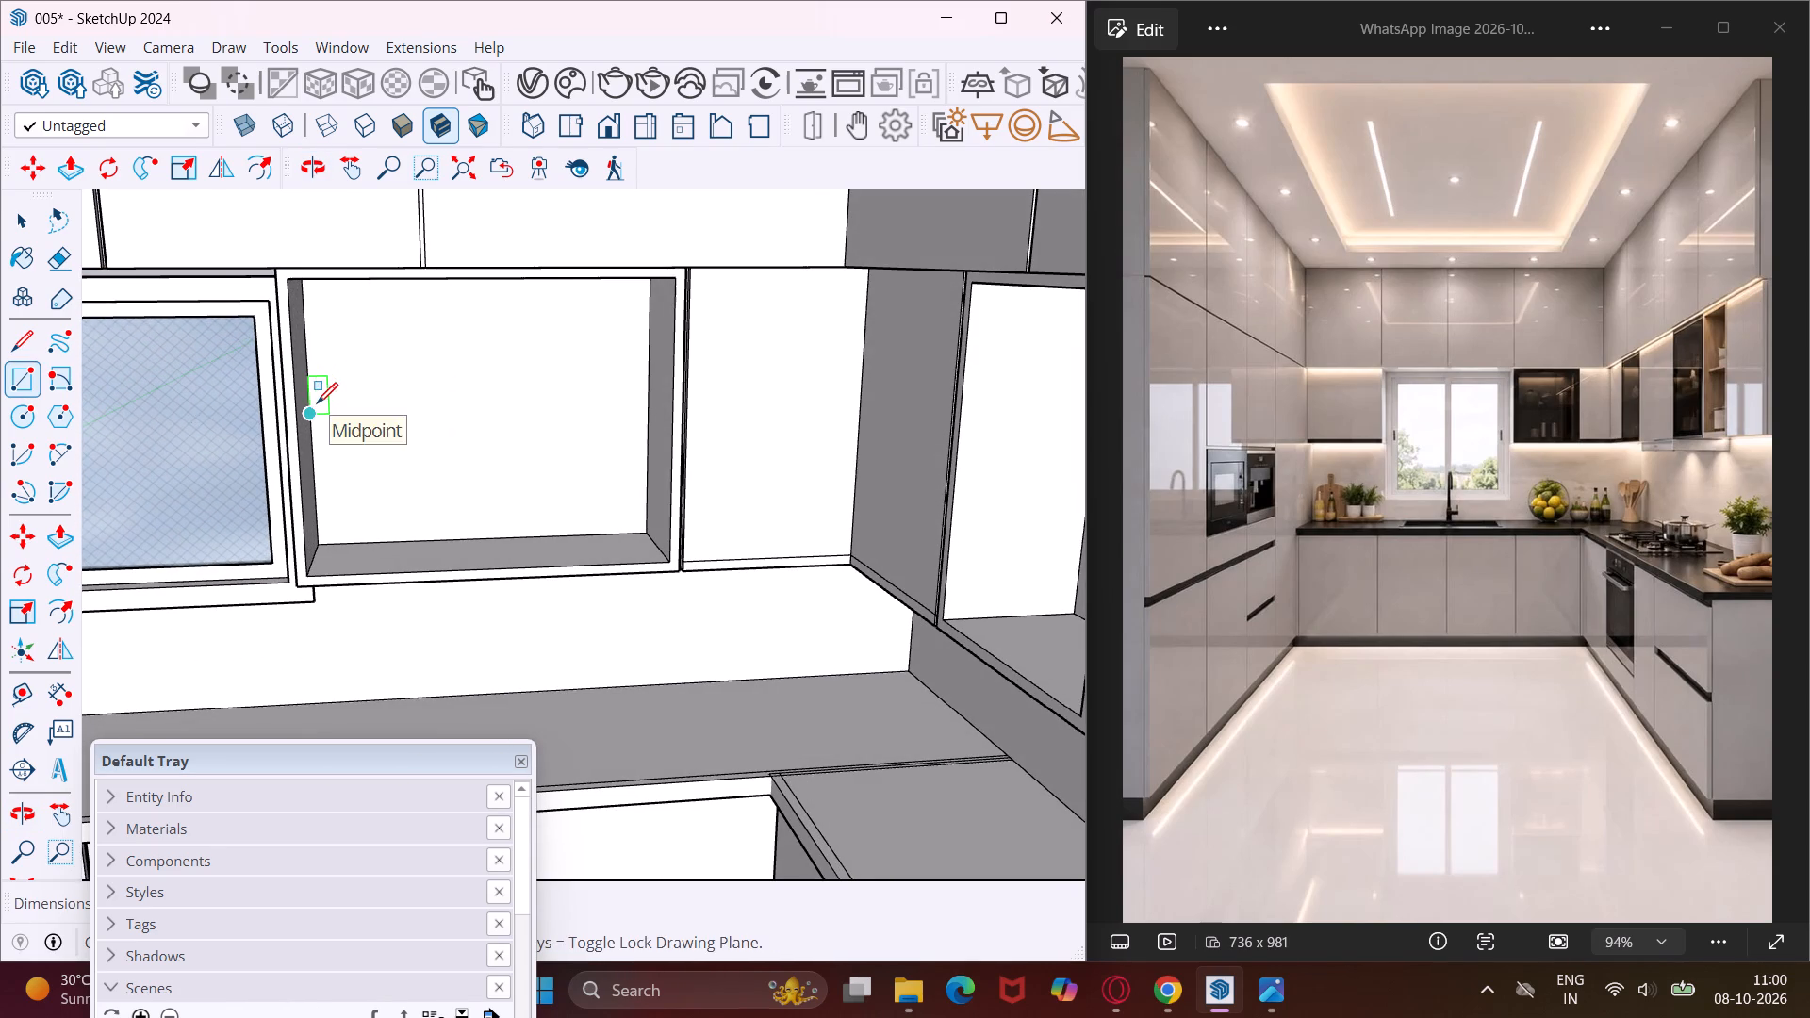
left_click(308, 418)
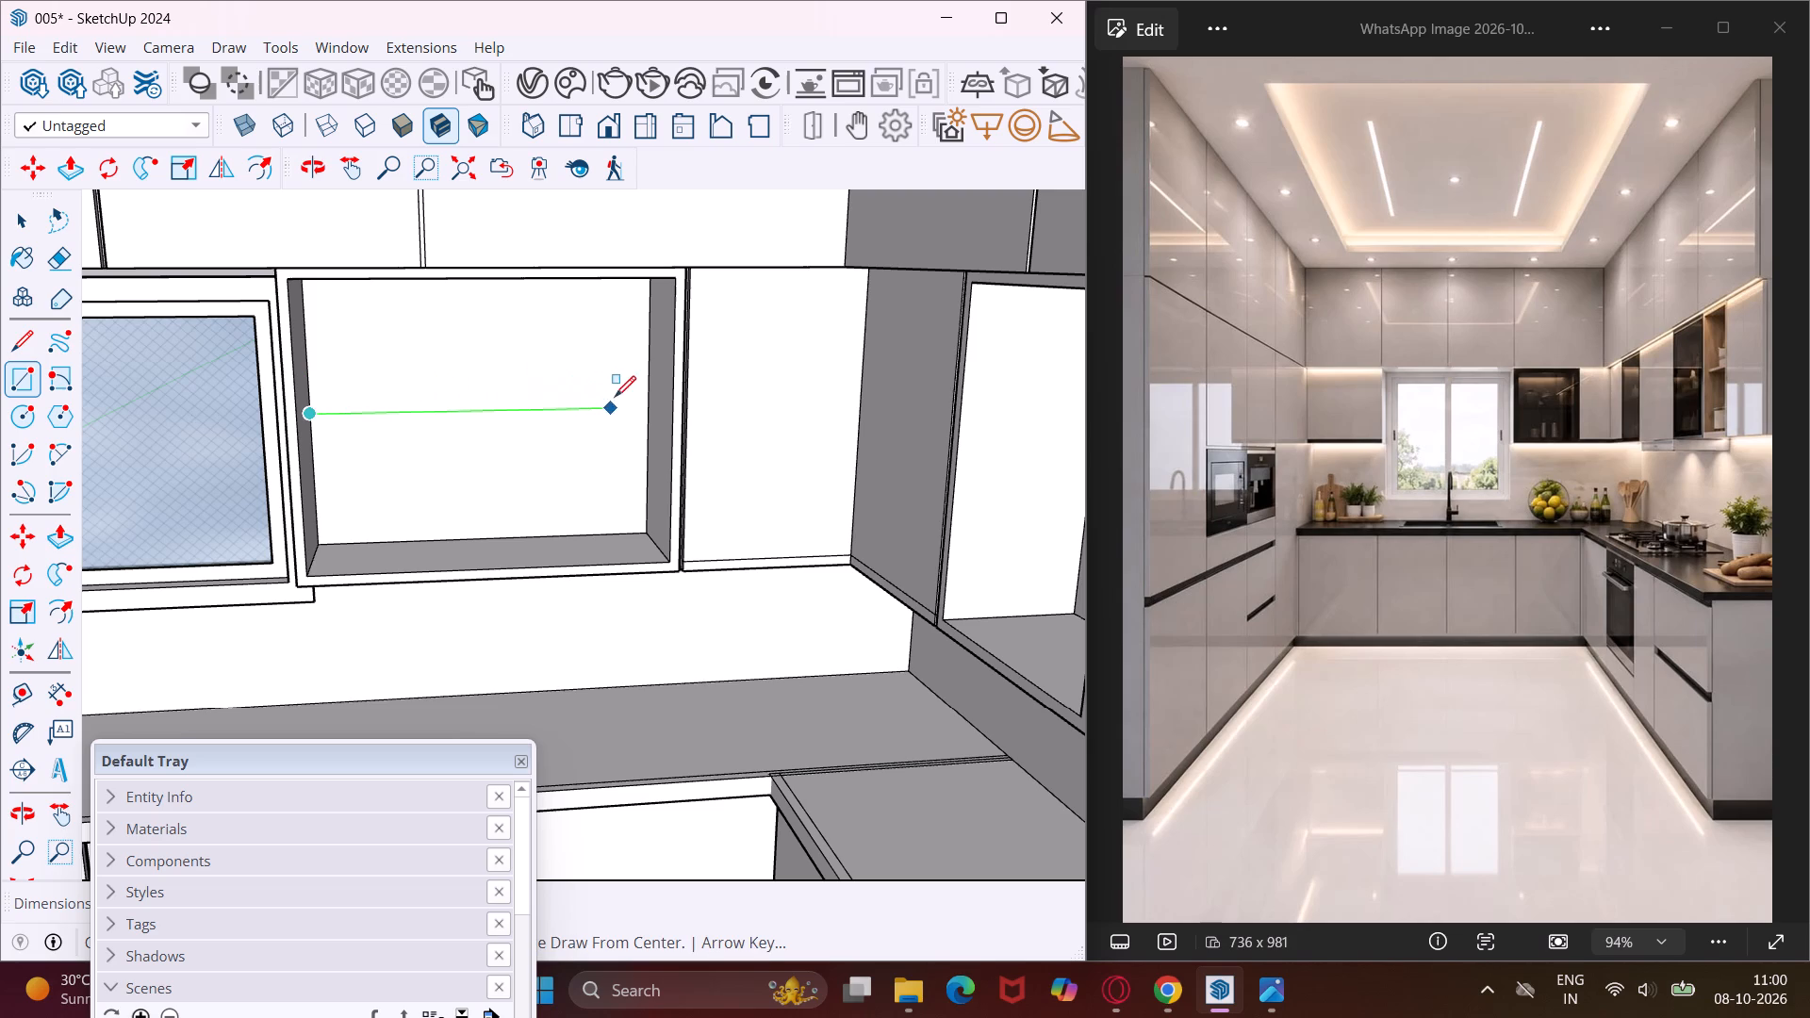
scroll(646, 393, "up", 3)
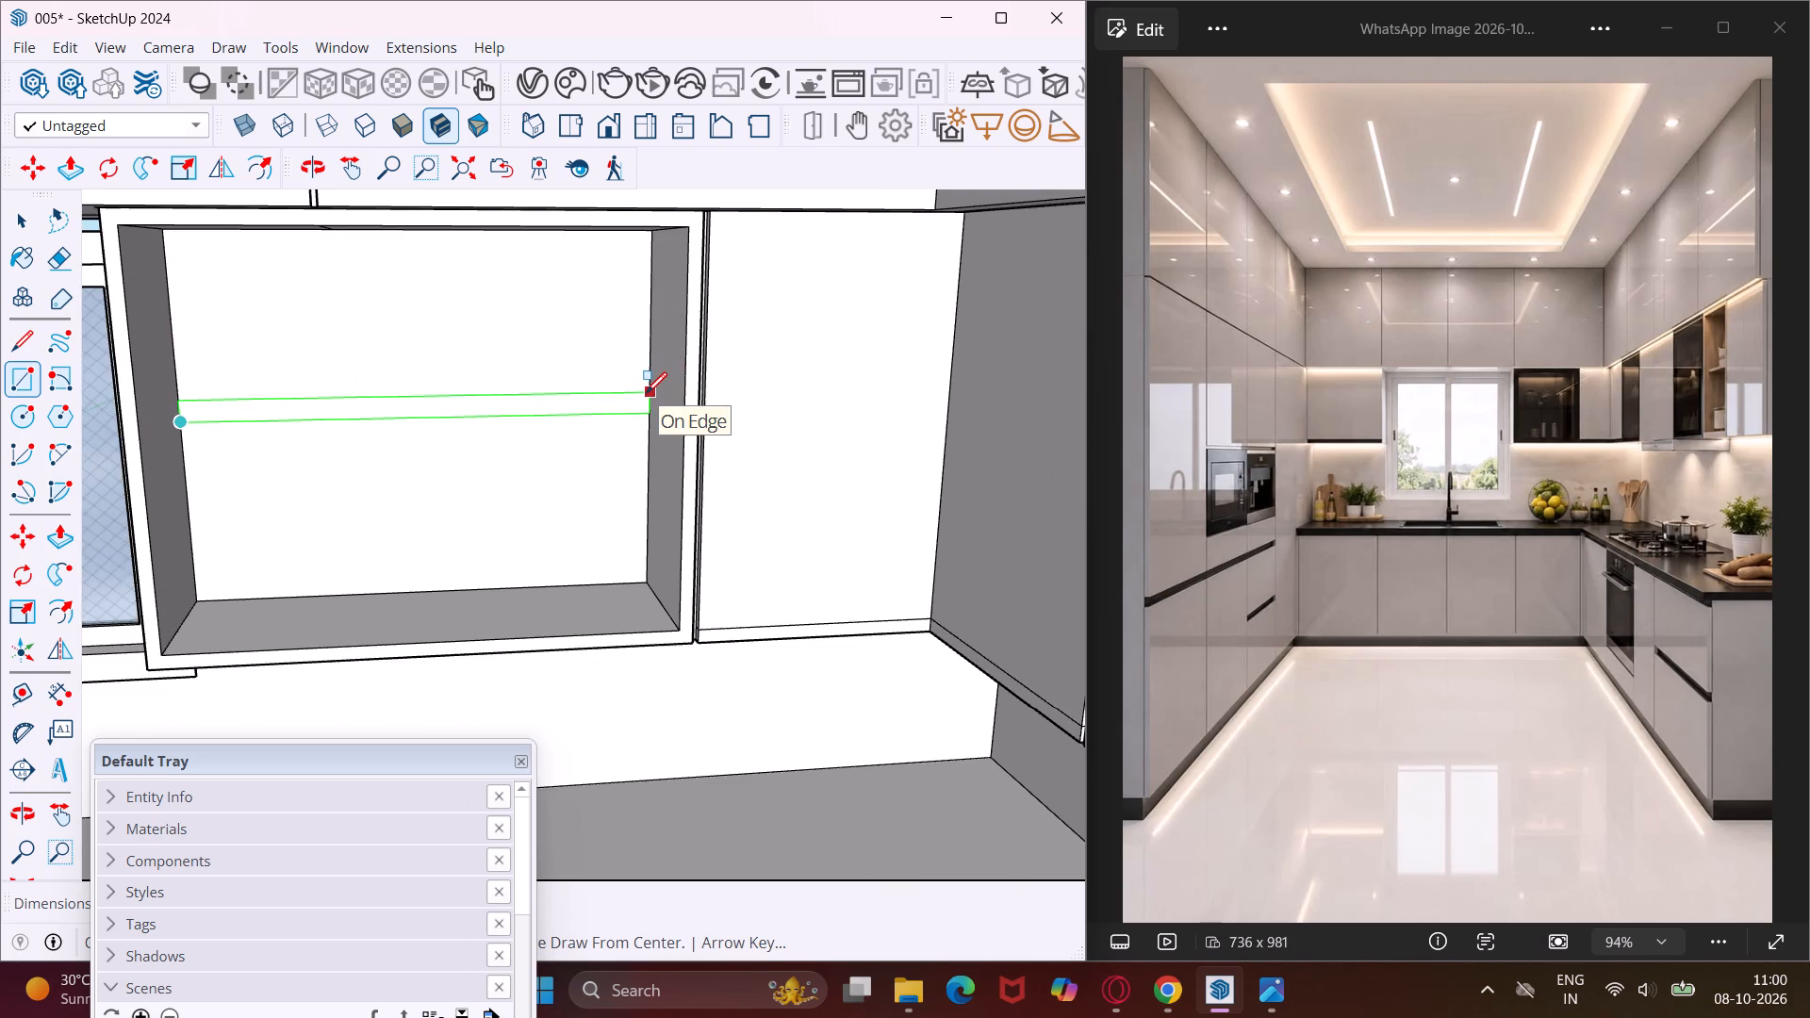
scroll(646, 393, "up", 3)
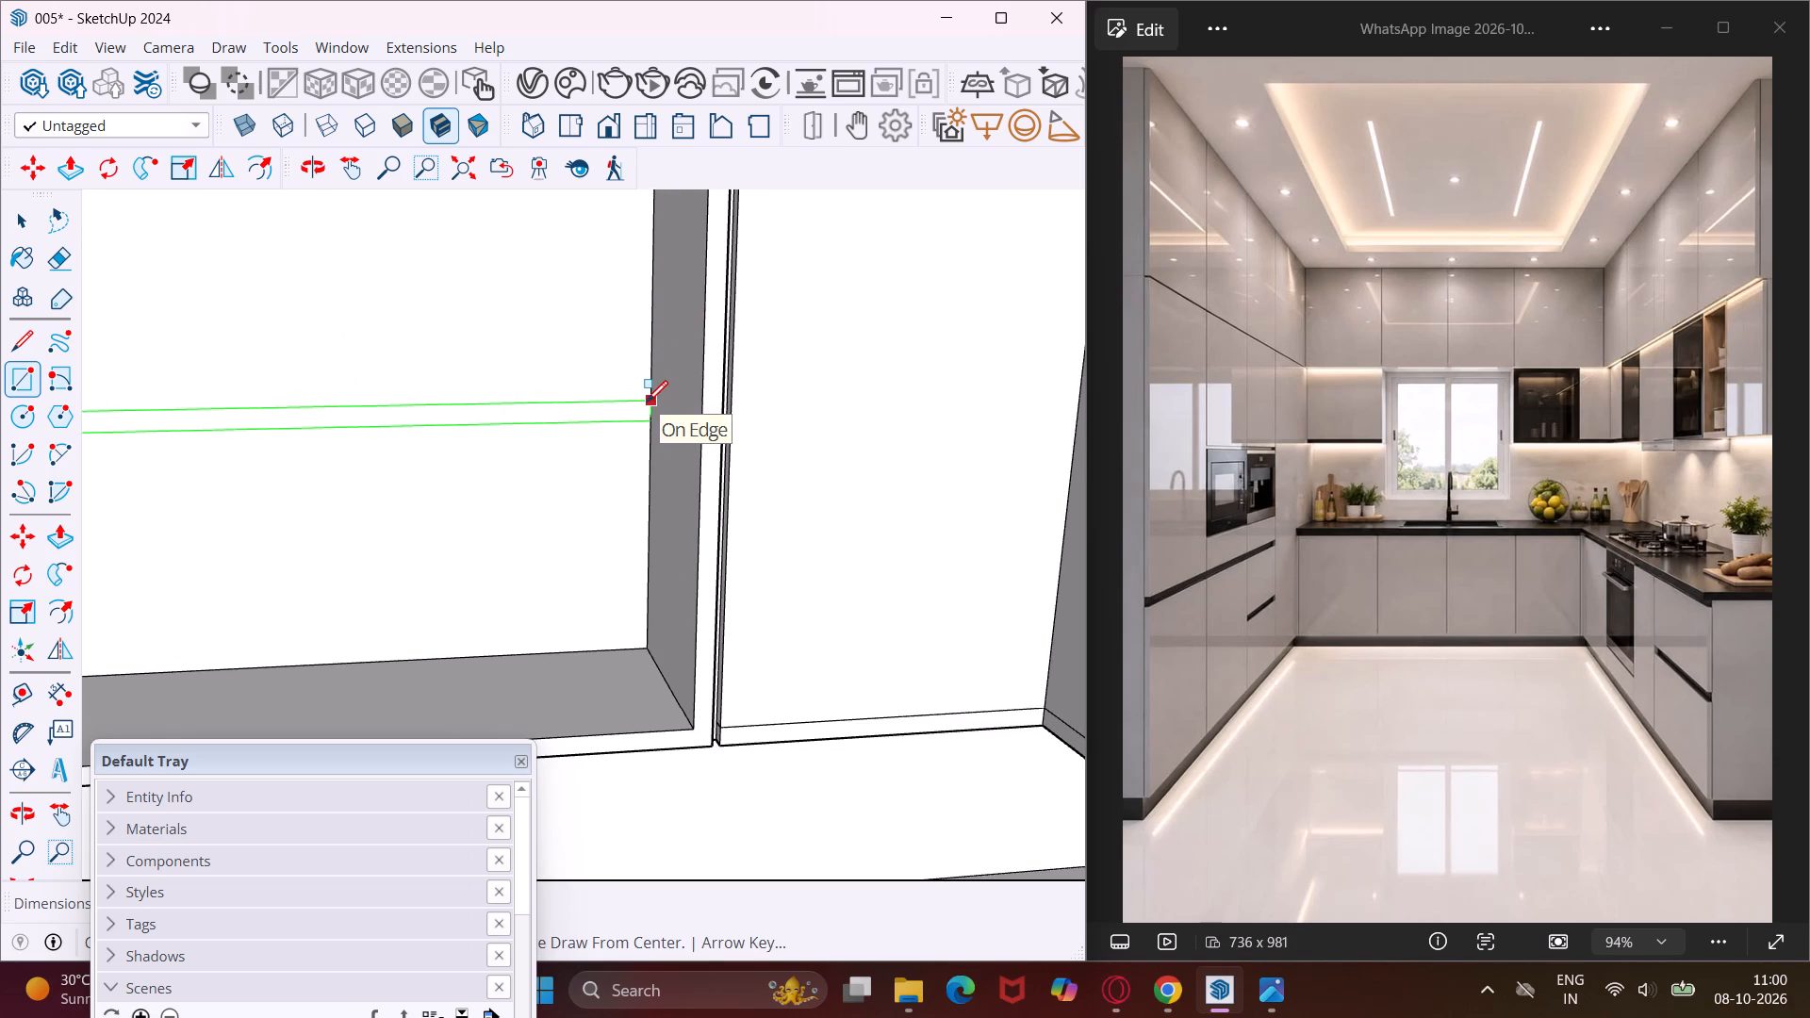
left_click(647, 402)
key("Escape")
key("space")
Extrude the thin strip from the window-side recess's back face out to the front edge to form a shelf.
left_click(577, 412)
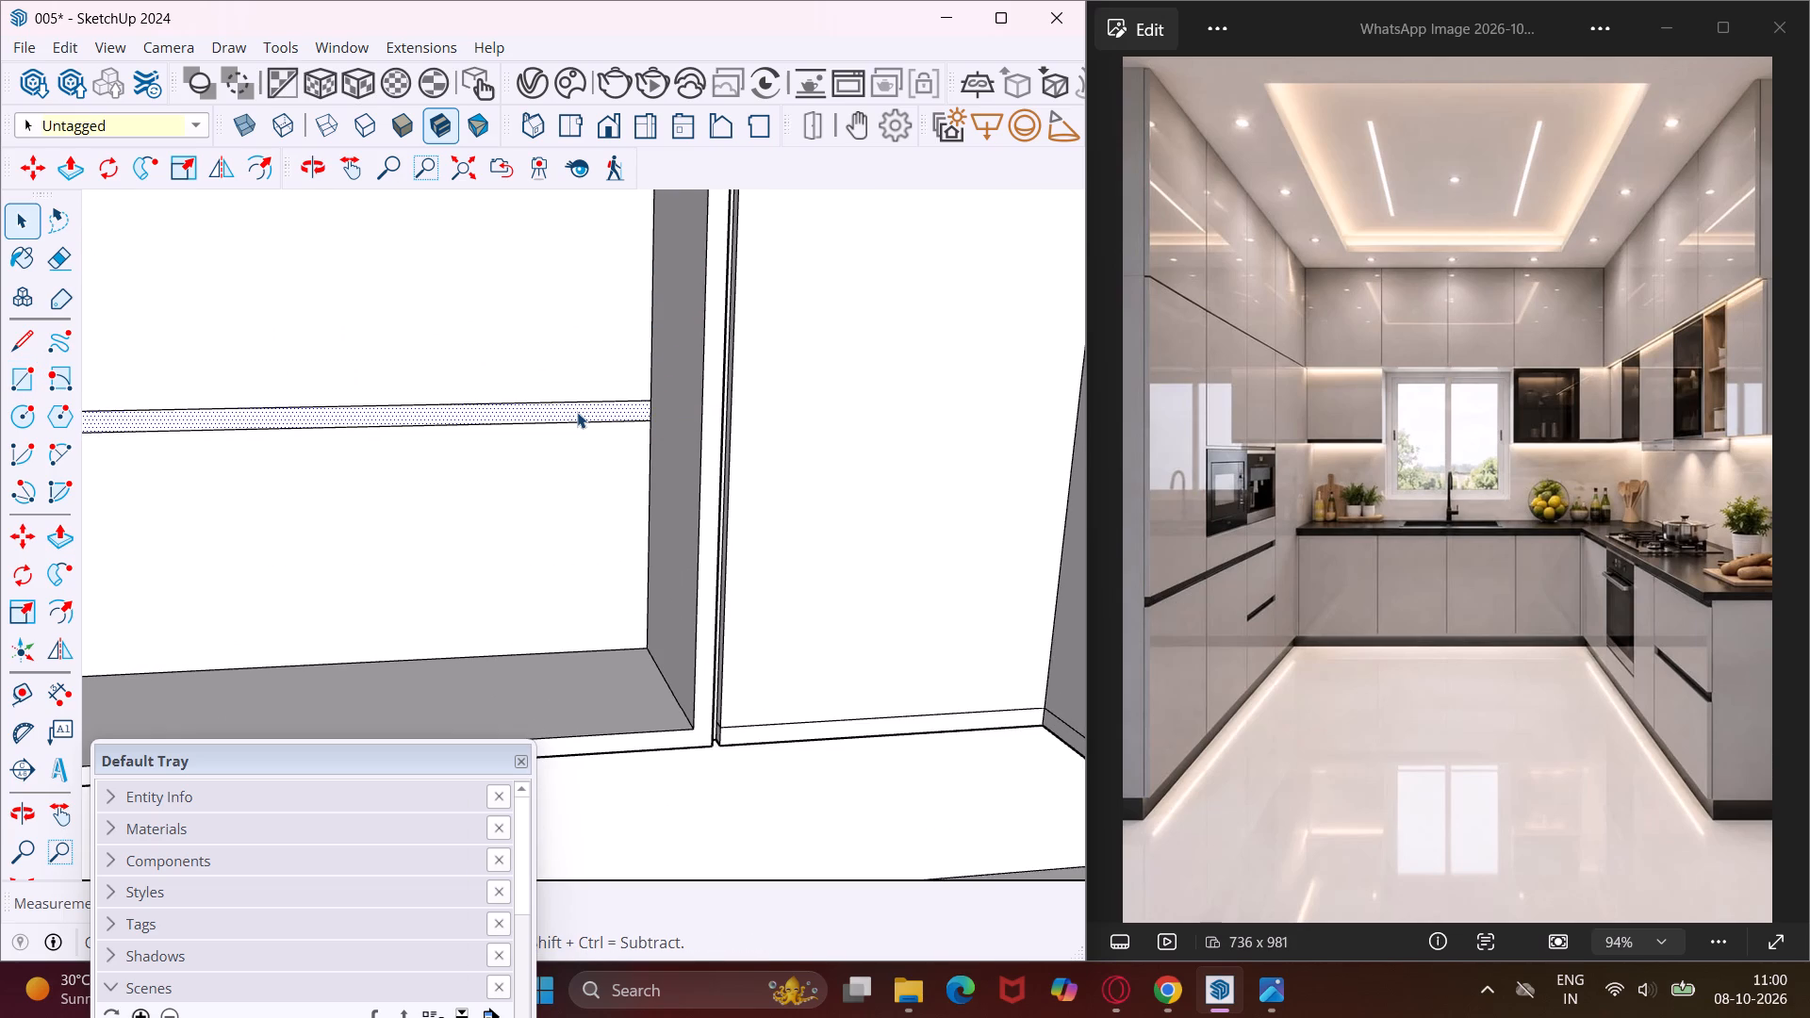
key("p")
left_click(577, 412)
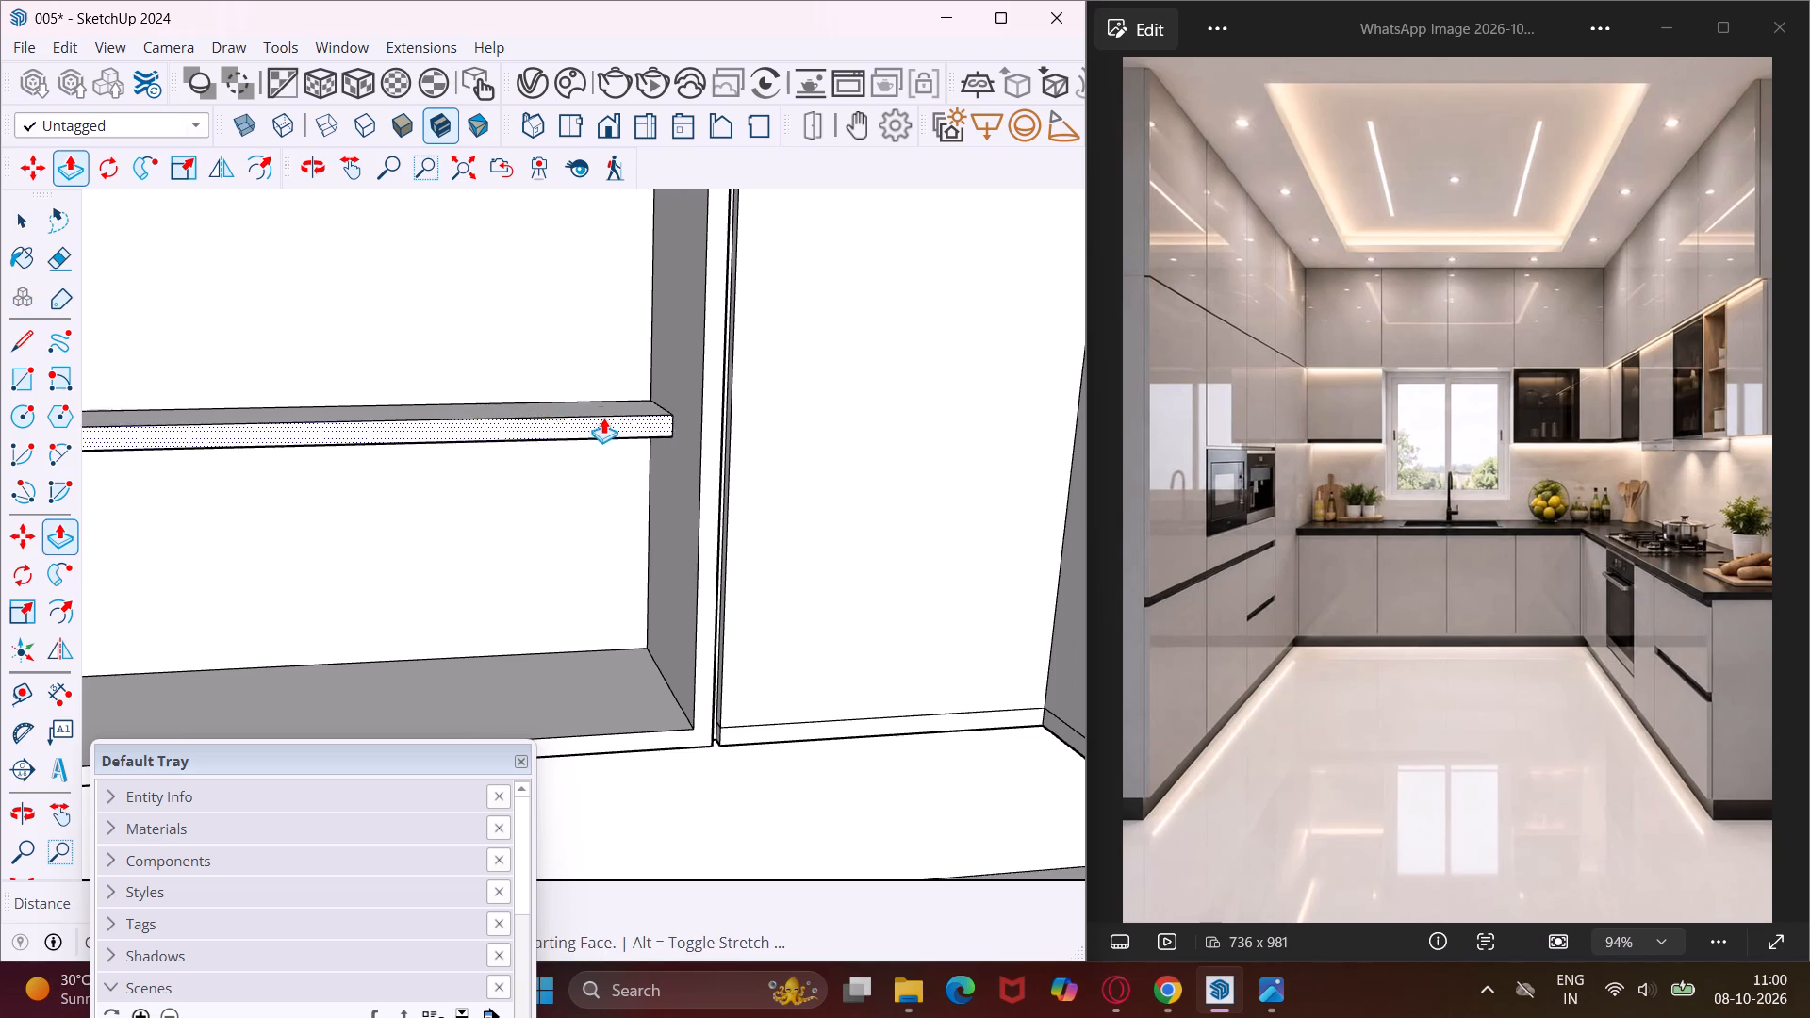
left_click(699, 417)
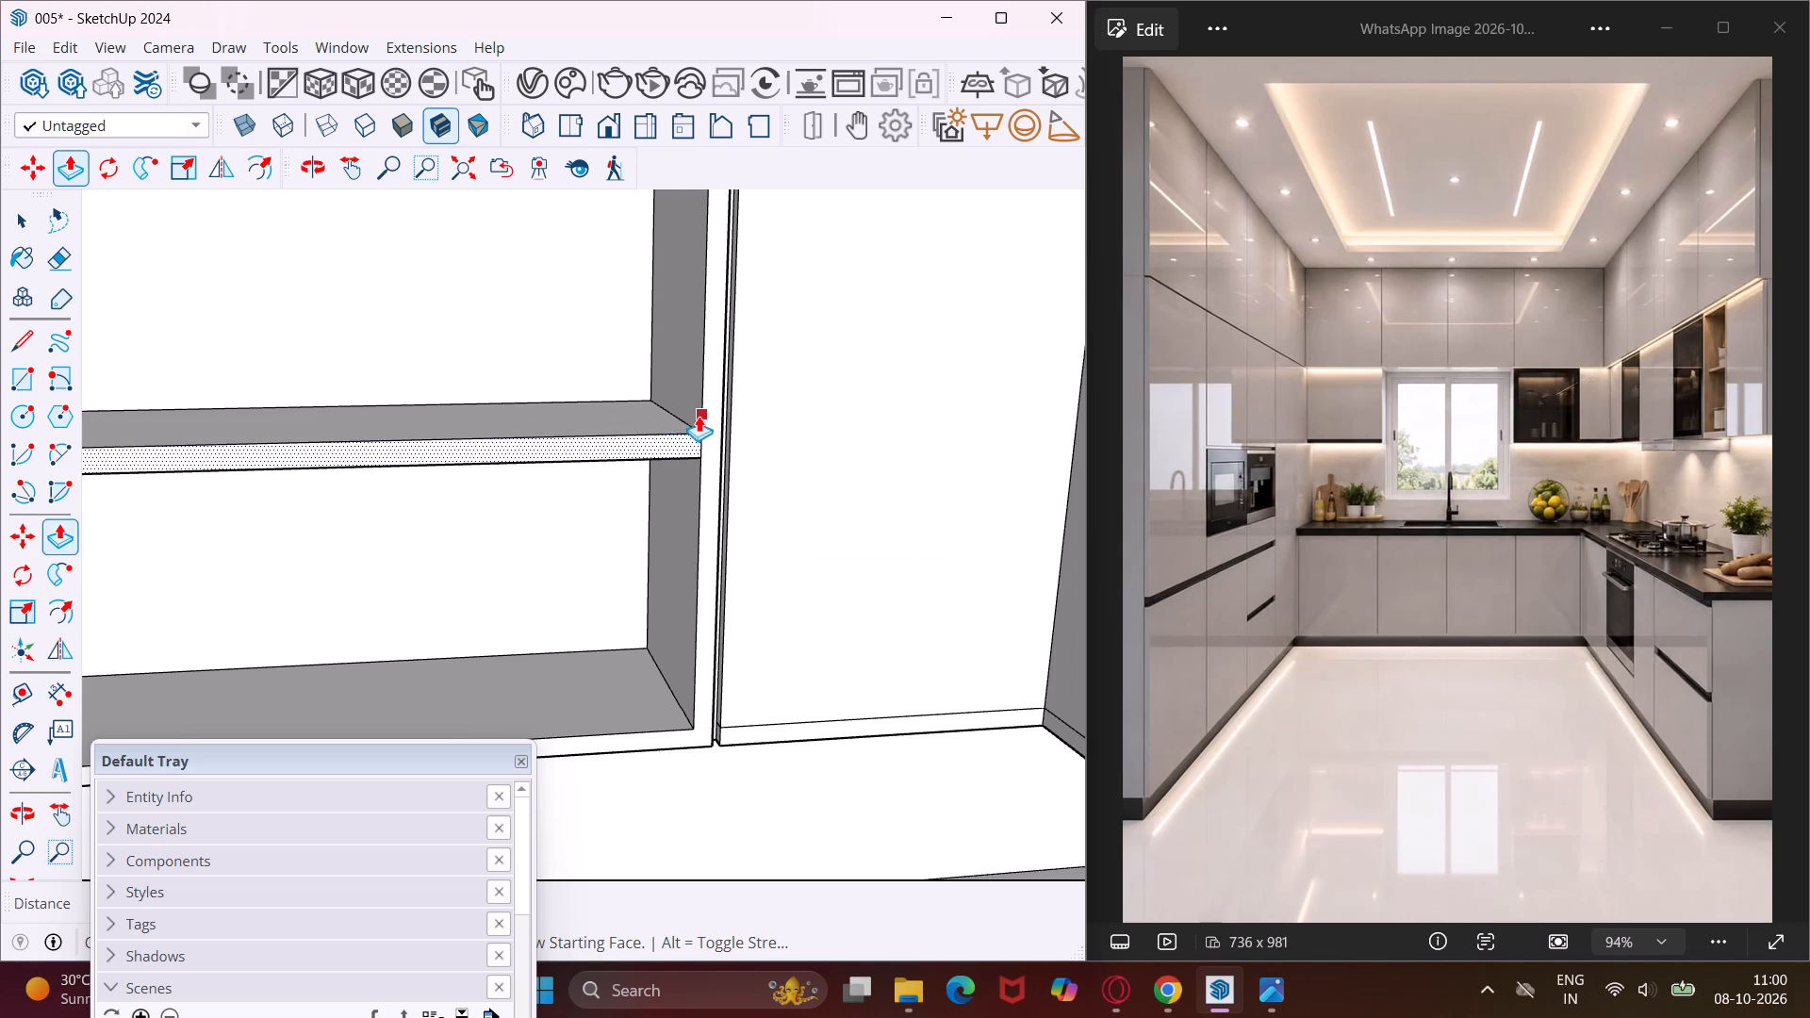
key("Escape")
key("space")
Draw a thin horizontal rectangle around mid-height across the full width of the back face in the hob wall's recess near the corner.
scroll(579, 410, "down", 5)
middle_click_drag(579, 410, 798, 414)
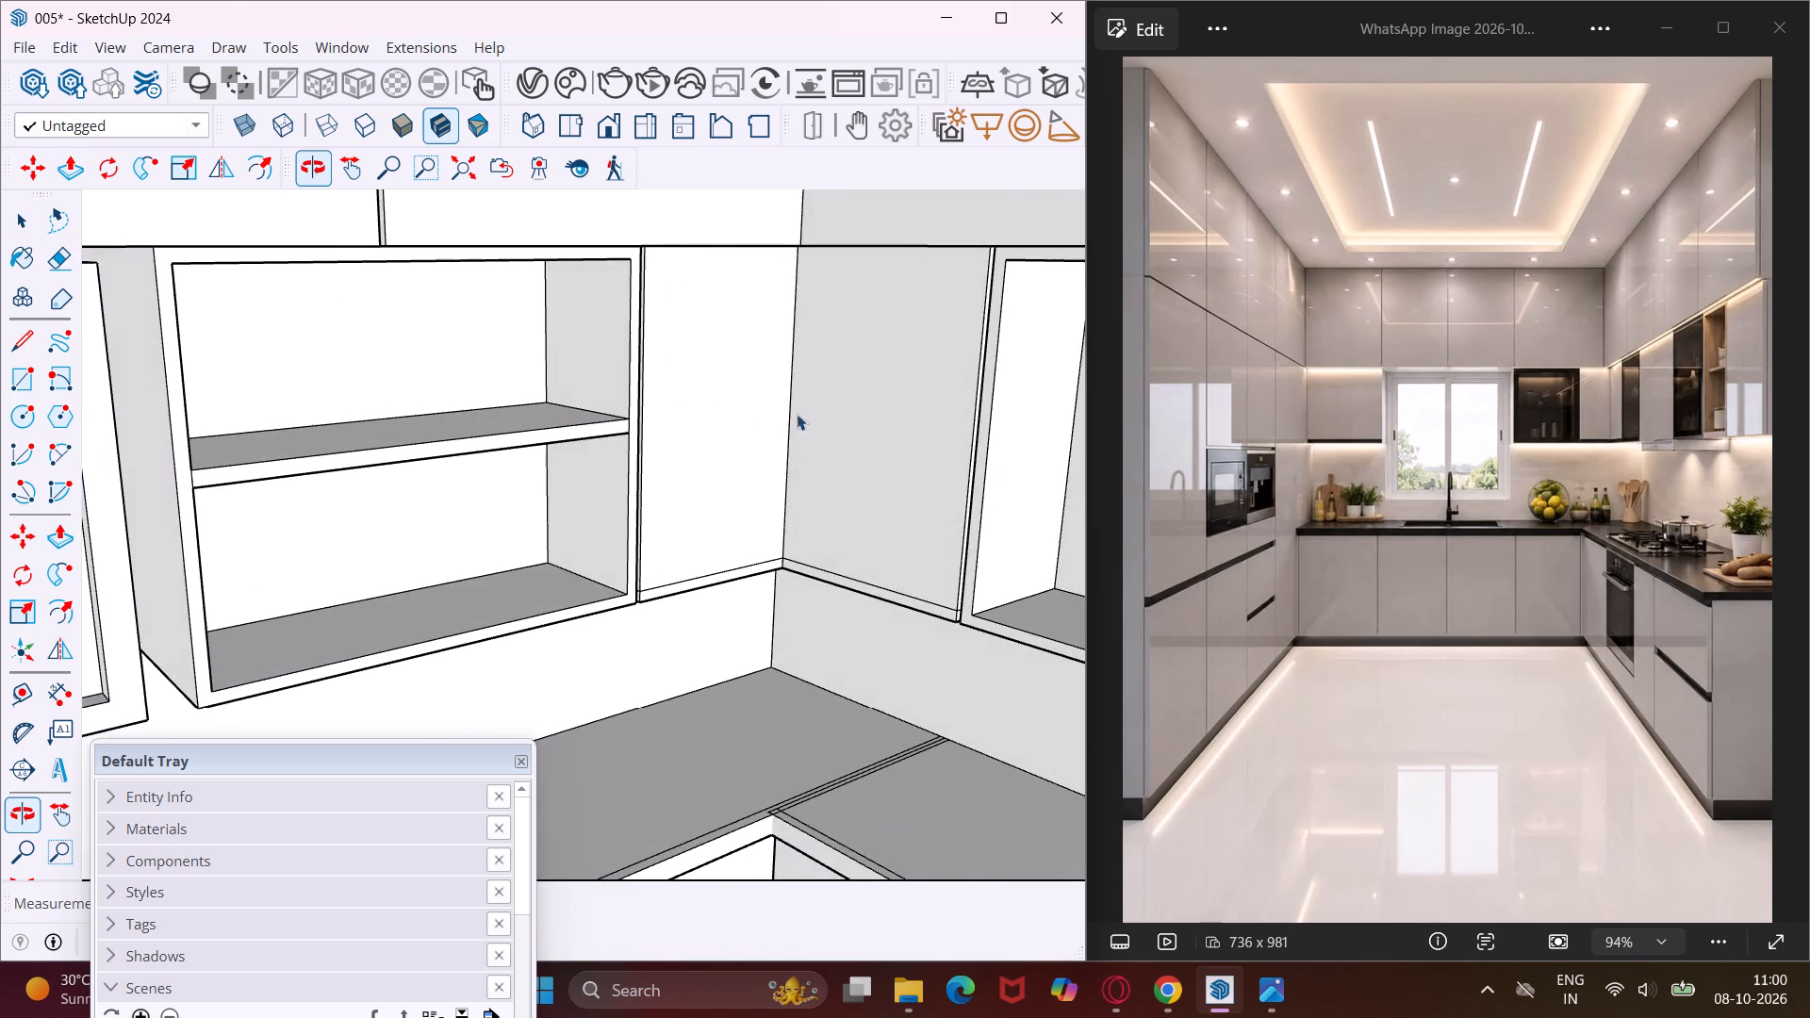
scroll(713, 446, "down", 5)
middle_click_drag(917, 465, 1022, 463)
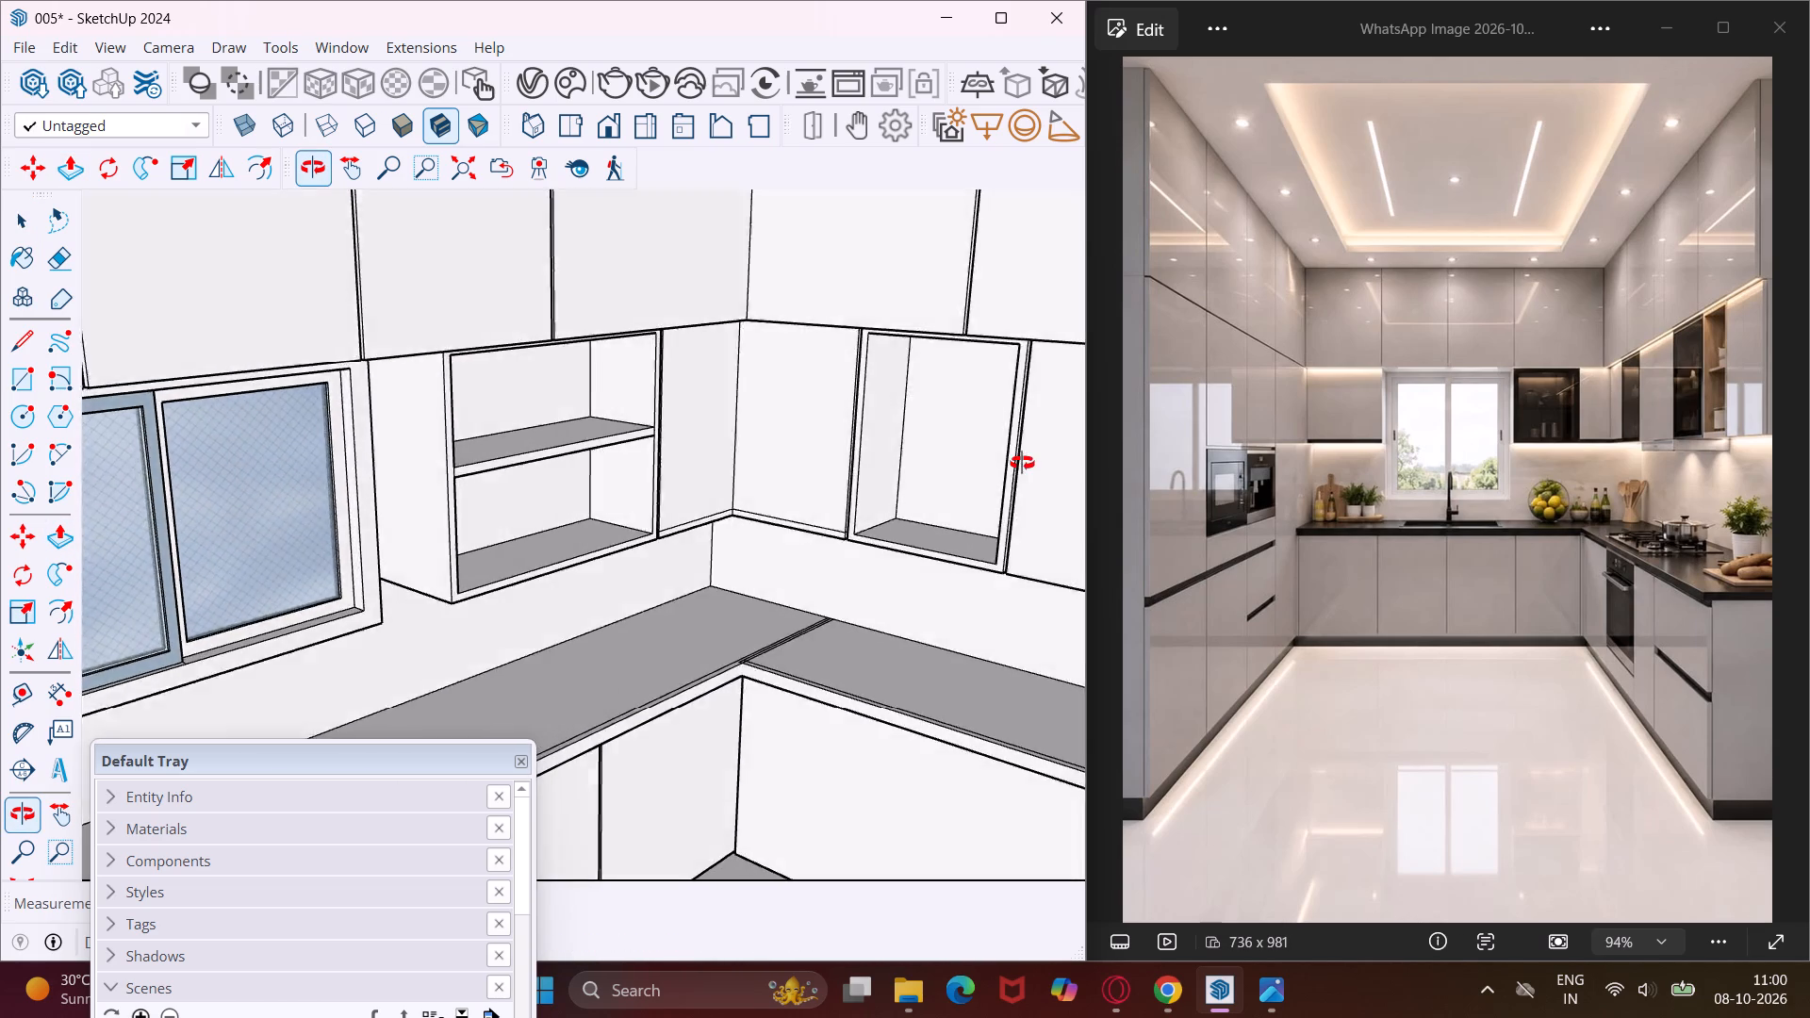
middle_click_drag(1022, 463, 1045, 455)
middle_click_drag(1040, 455, 786, 476)
scroll(731, 474, "down", 5)
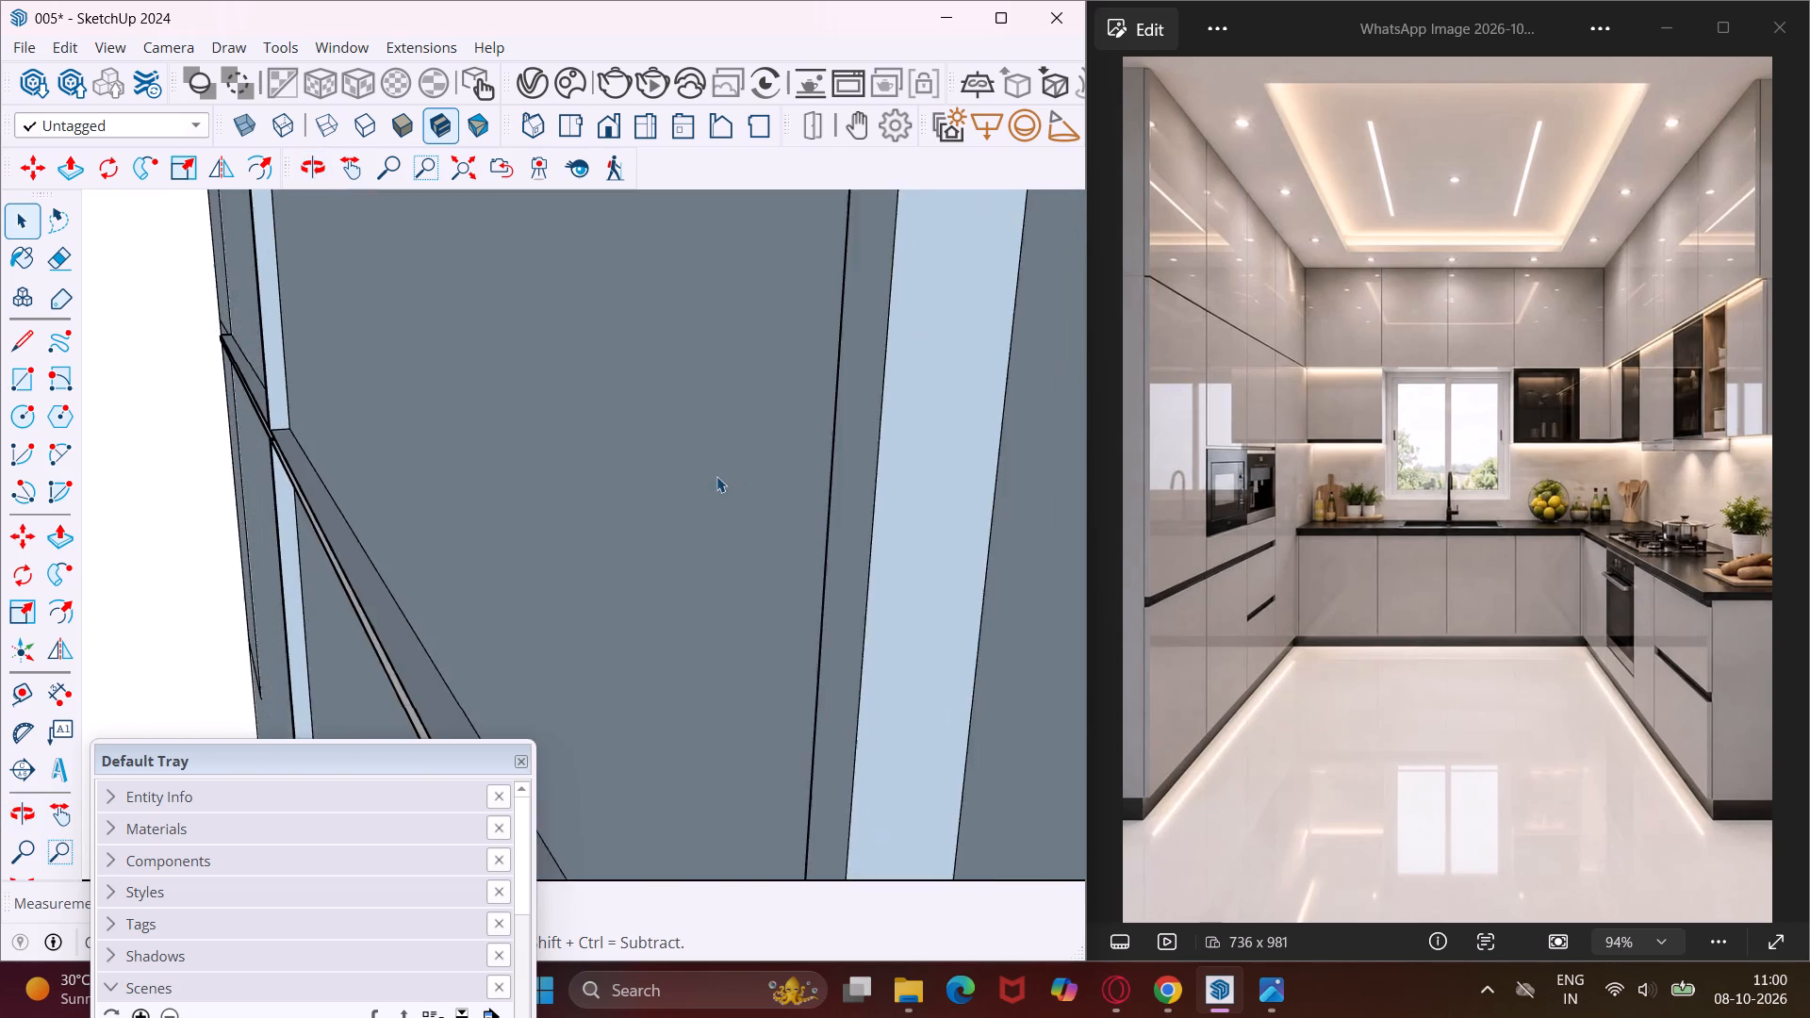
scroll(716, 476, "down", 20)
scroll(716, 476, "down", 16)
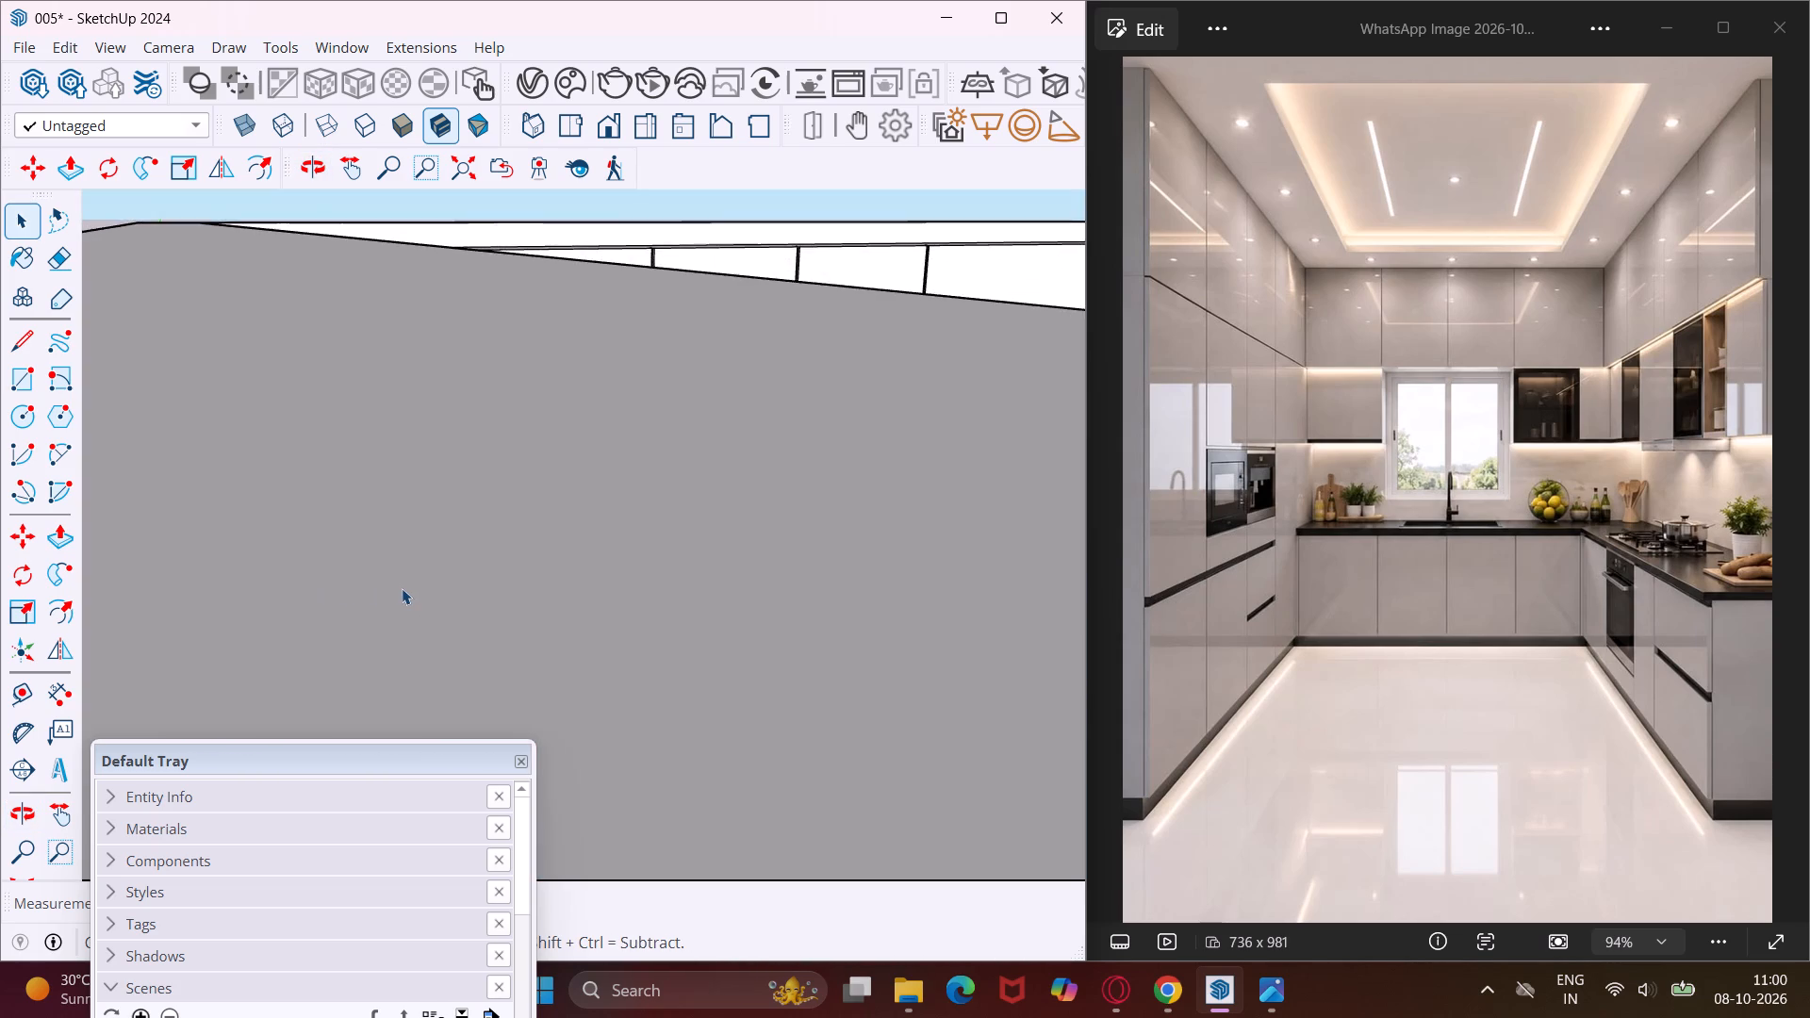
scroll(402, 588, "down", 20)
scroll(402, 588, "down", 12)
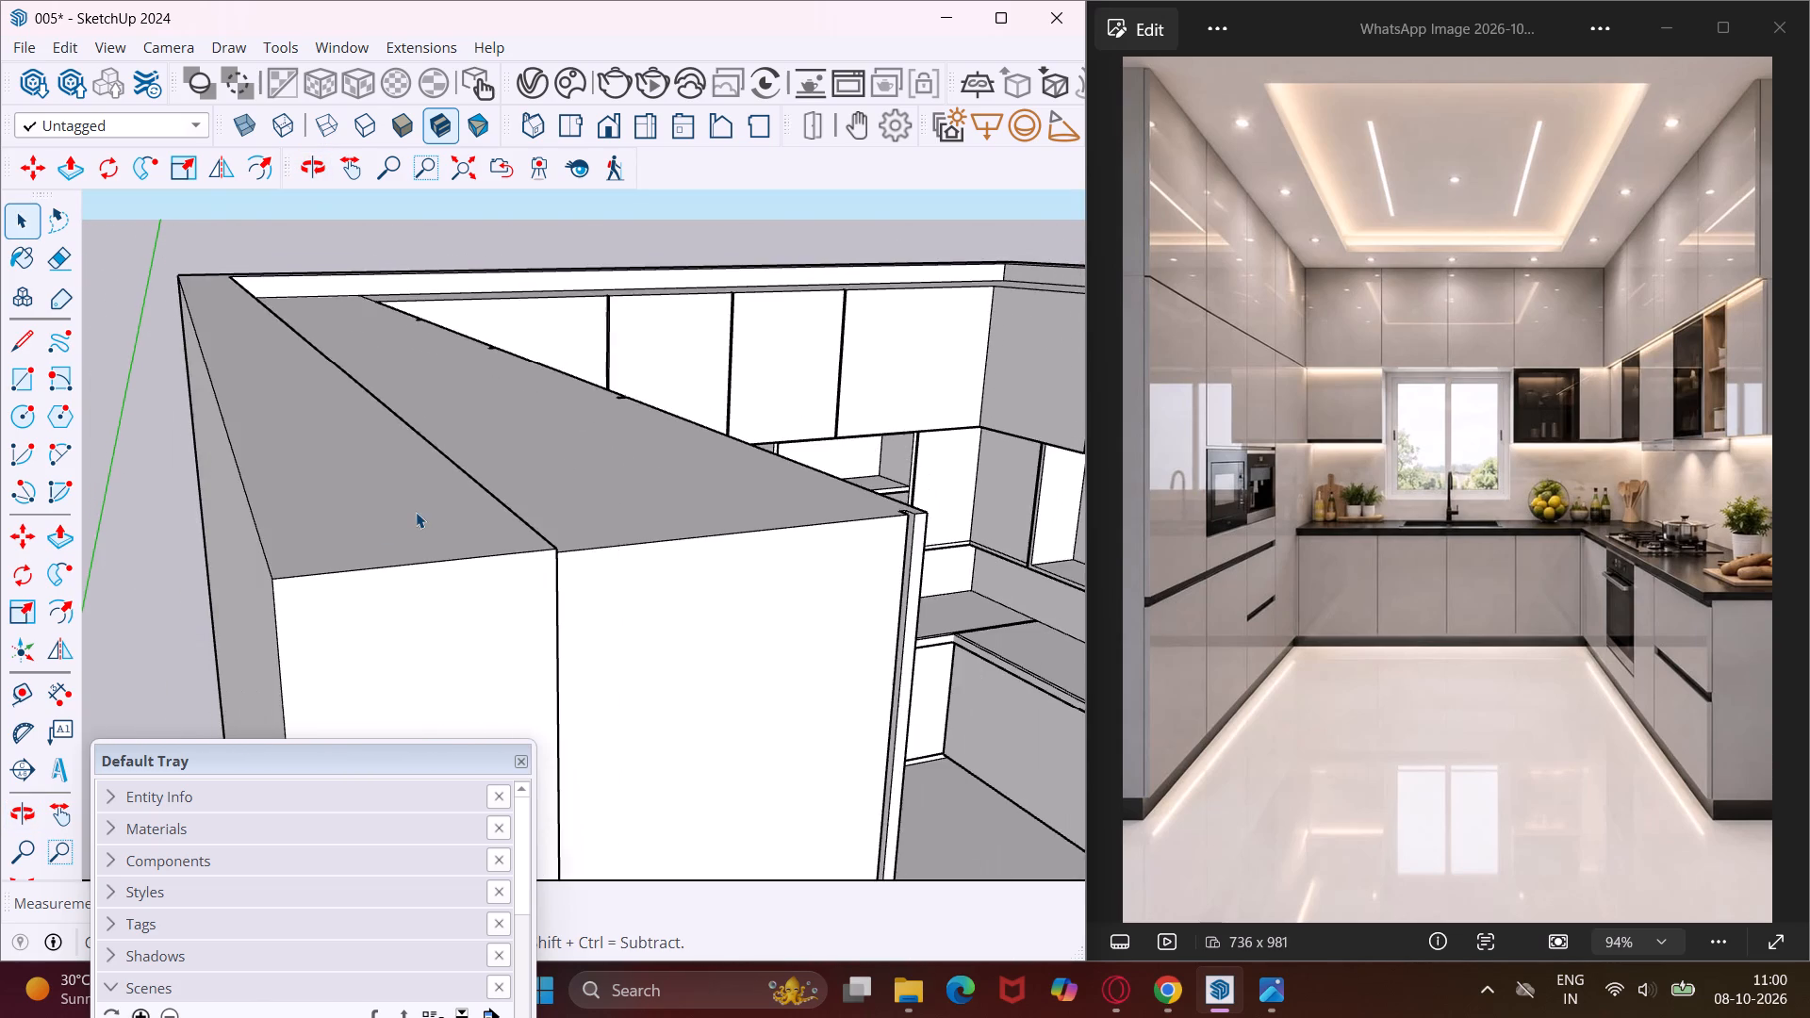
scroll(418, 512, "down", 12)
scroll(927, 491, "up", 3)
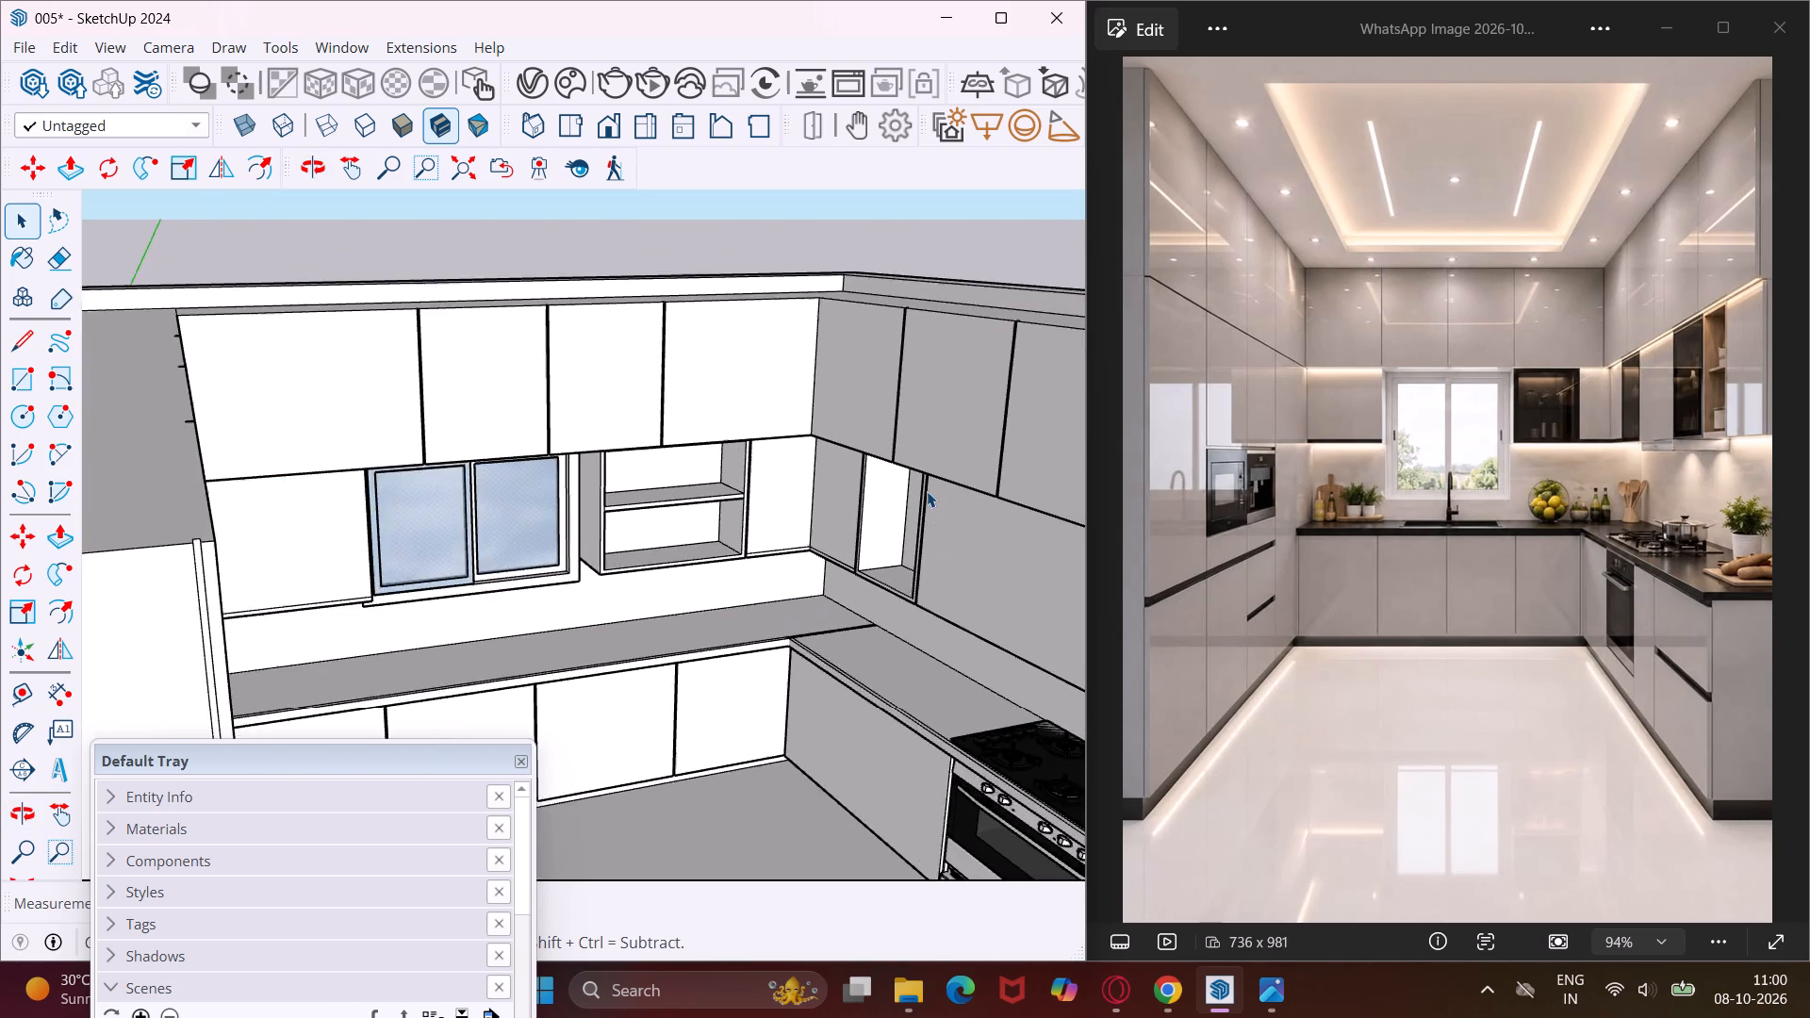
scroll(927, 491, "up", 12)
middle_click_drag(927, 491, 1145, 500)
middle_click_drag(901, 478, 985, 470)
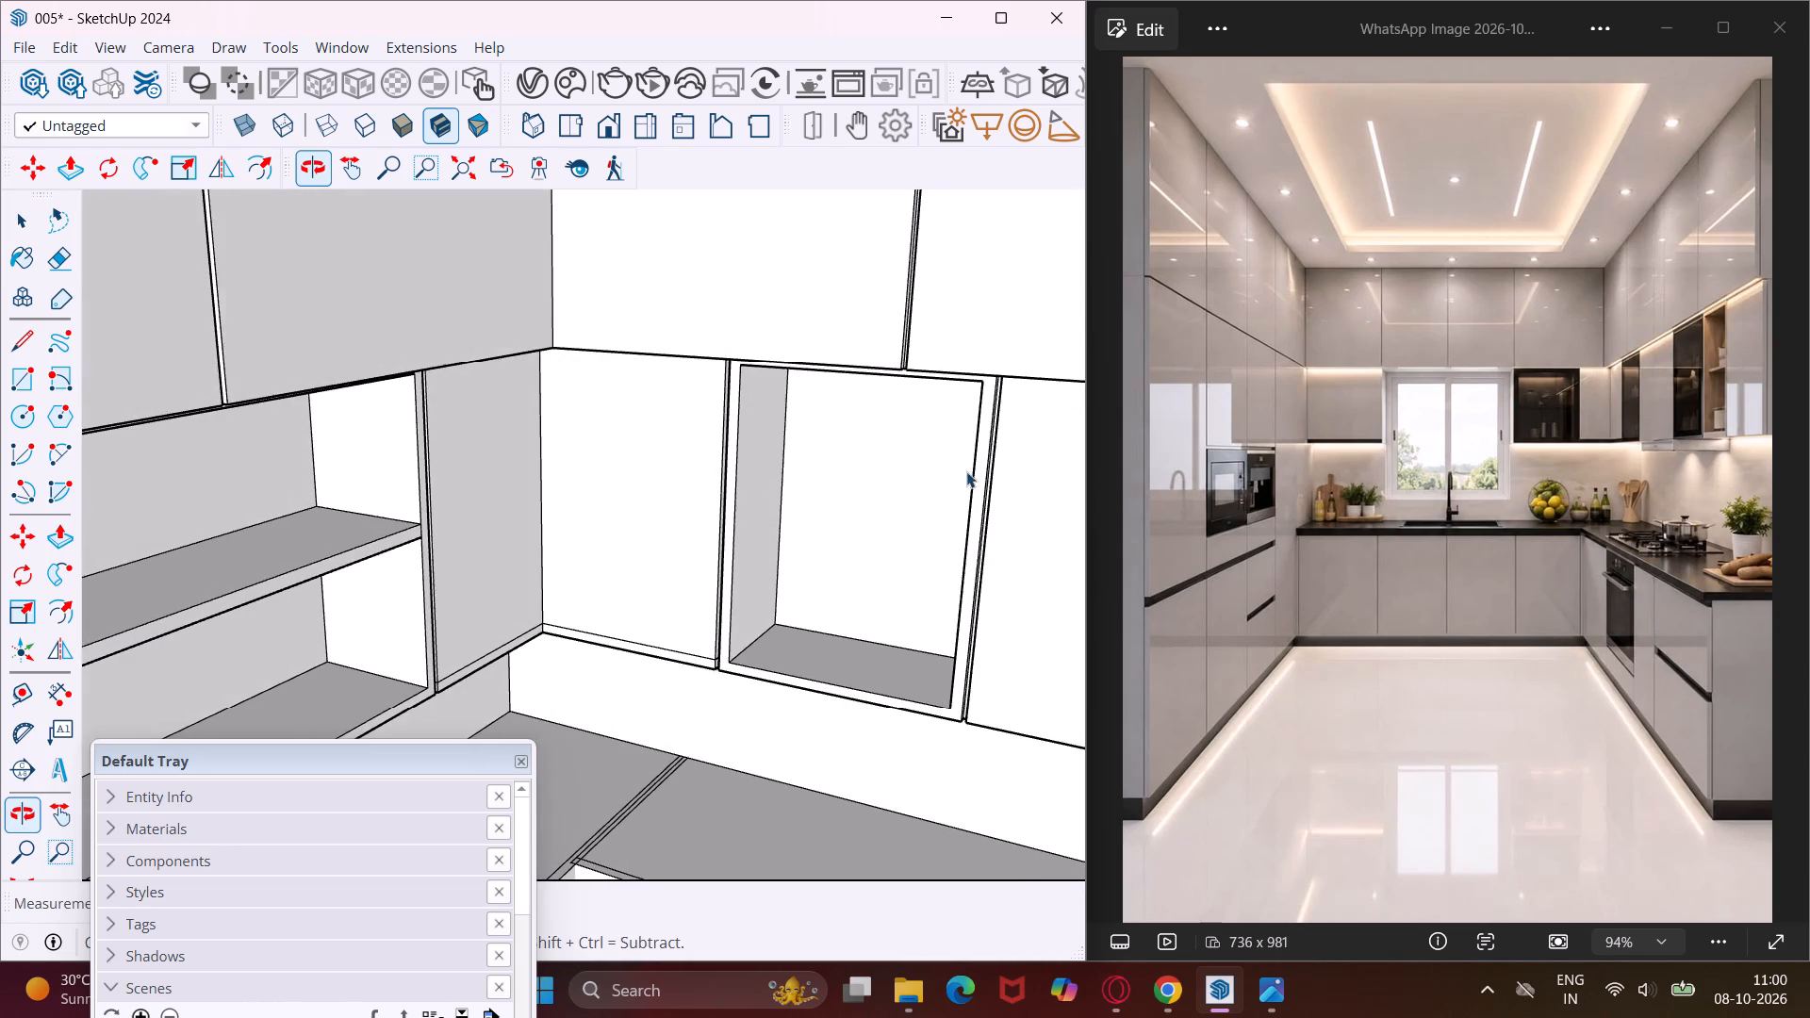
scroll(964, 471, "up", 4)
middle_click_drag(964, 471, 1107, 456)
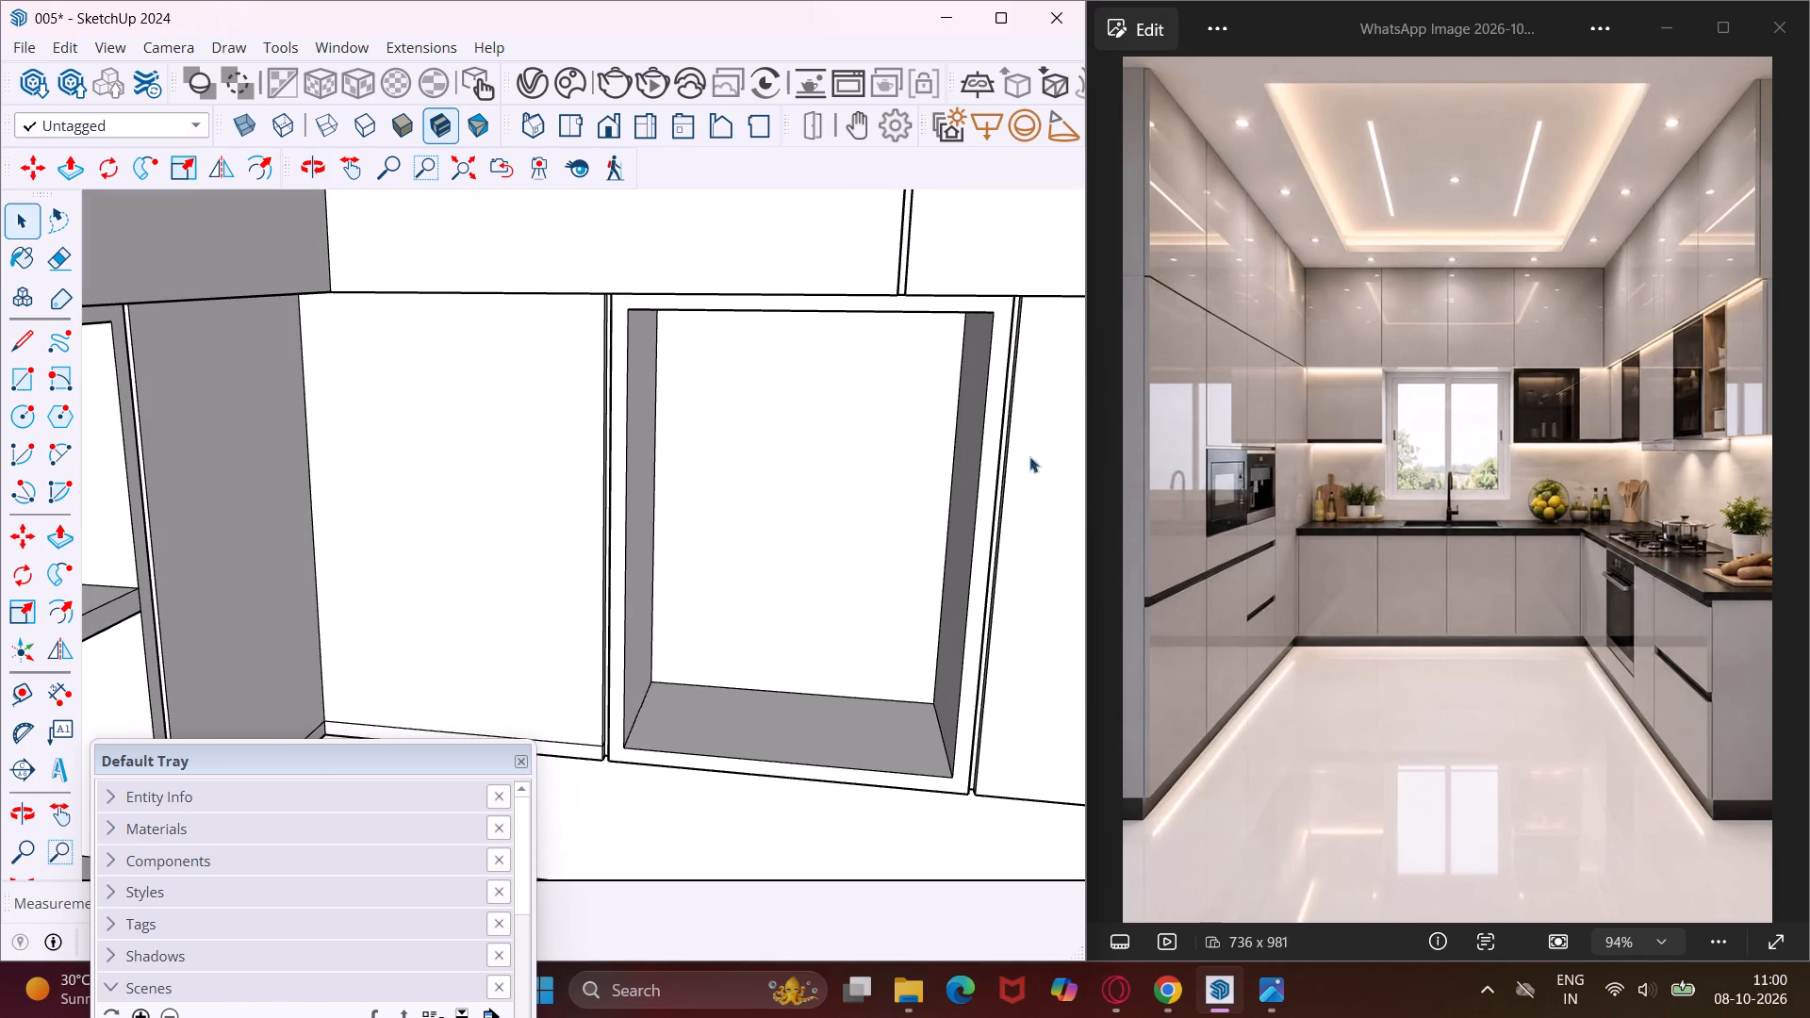
left_click(37, 378)
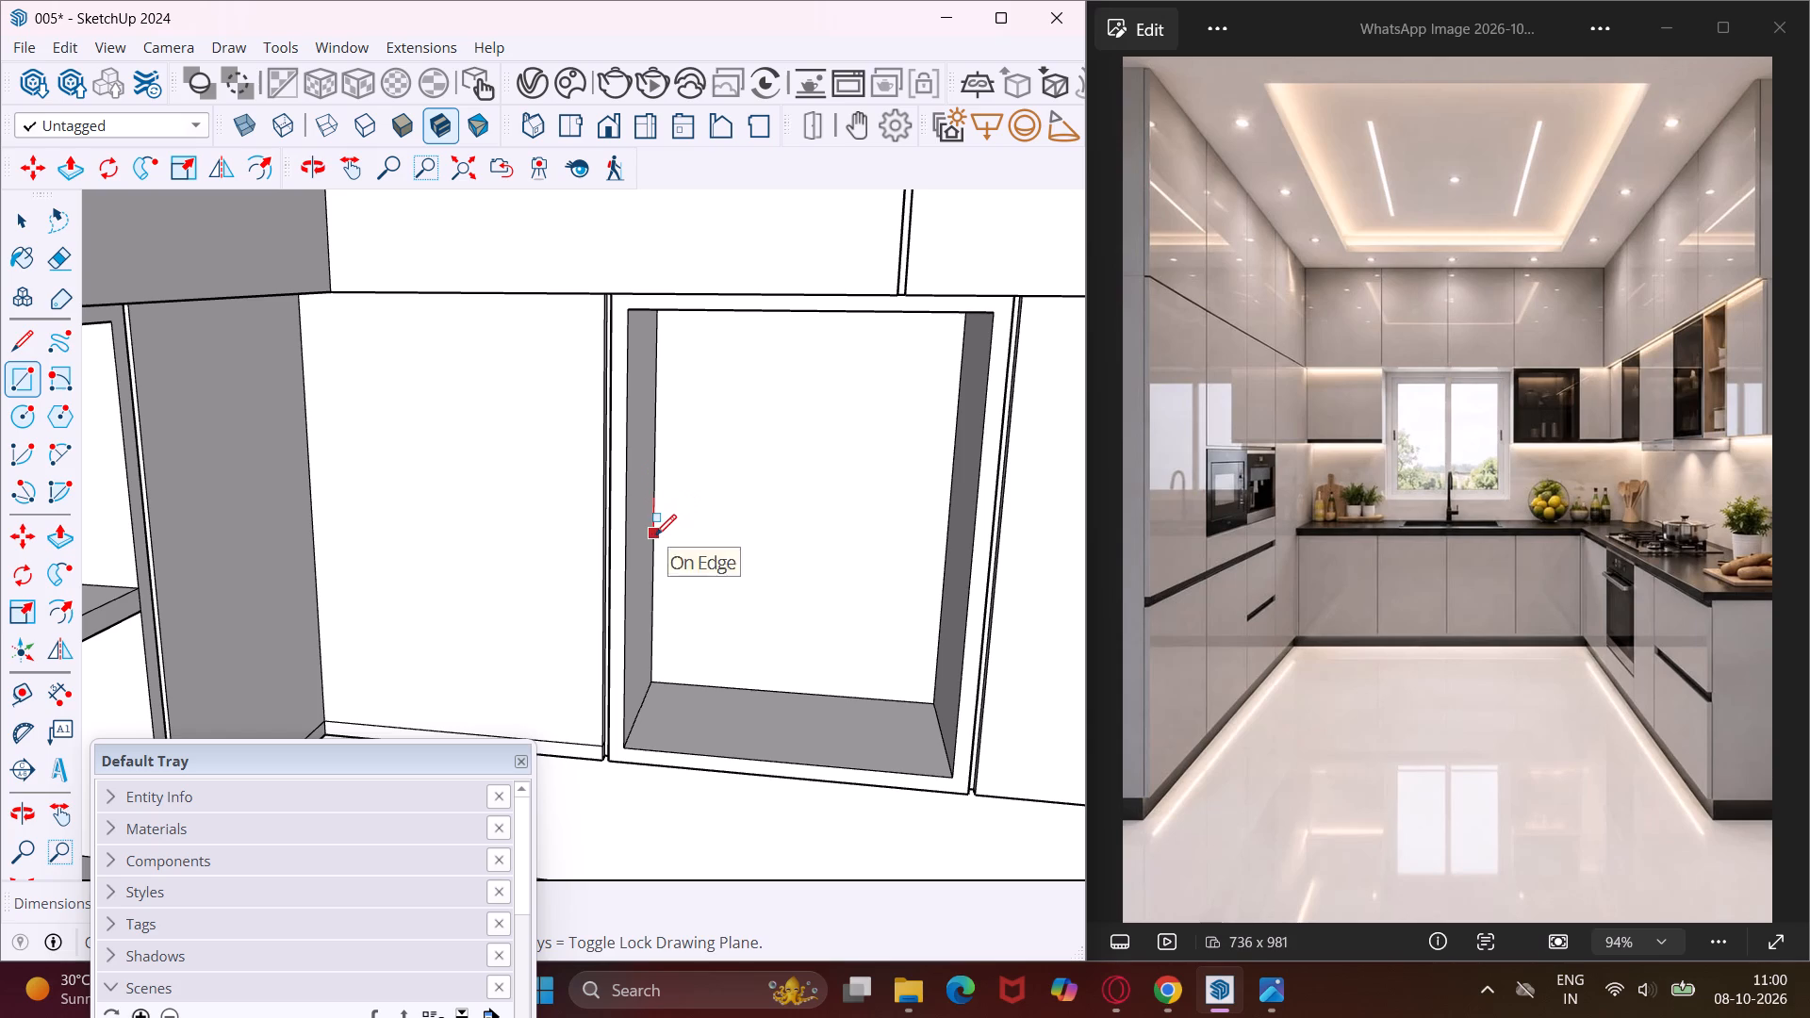
left_click(654, 507)
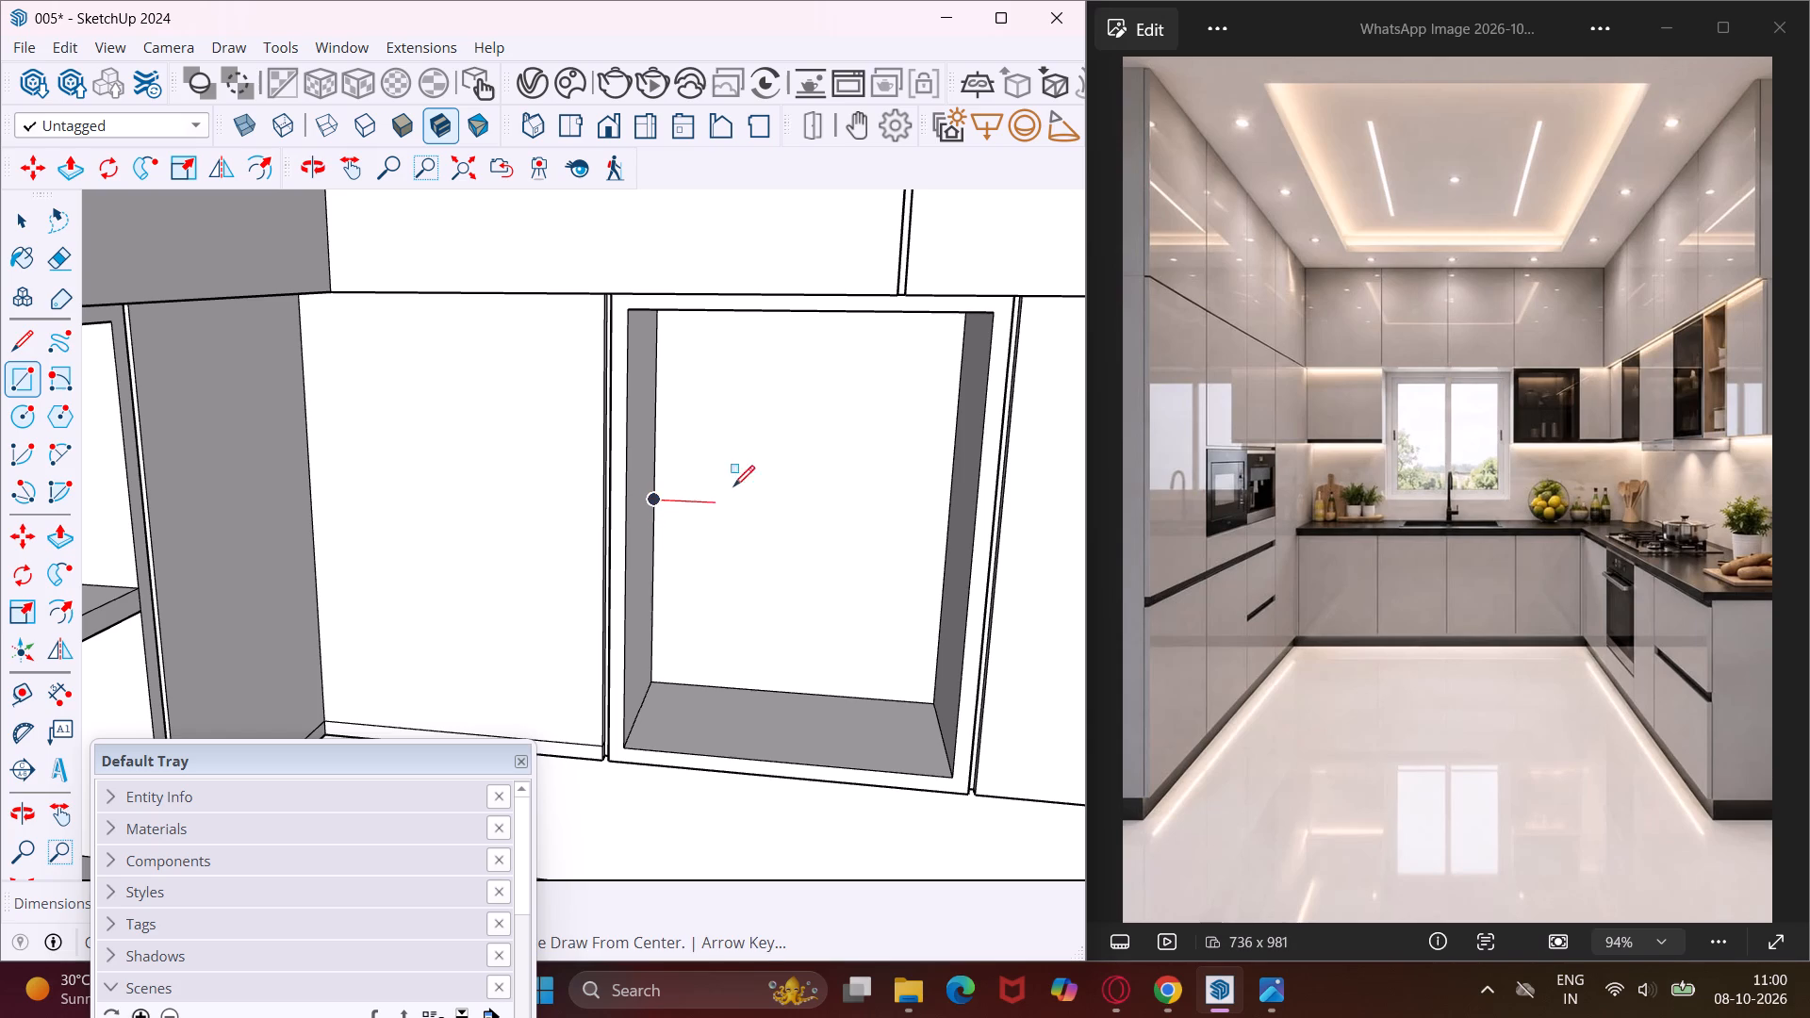
scroll(950, 541, "up", 3)
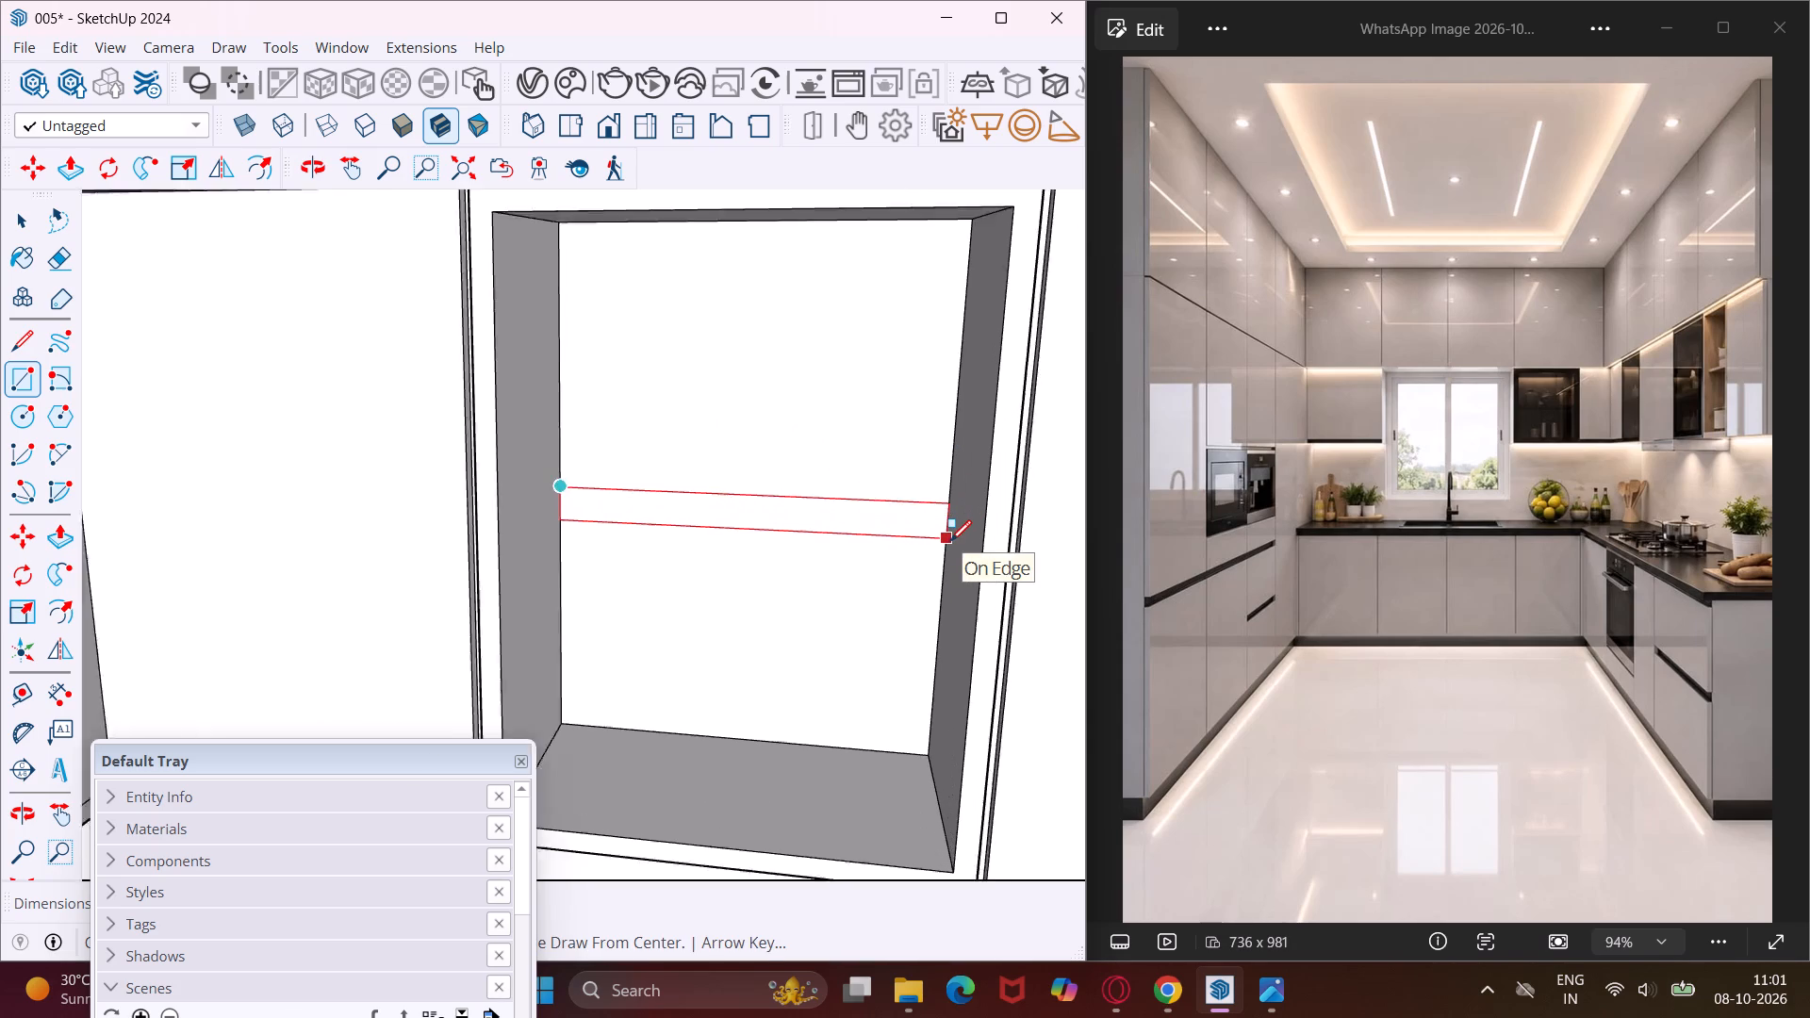
scroll(950, 541, "up", 2)
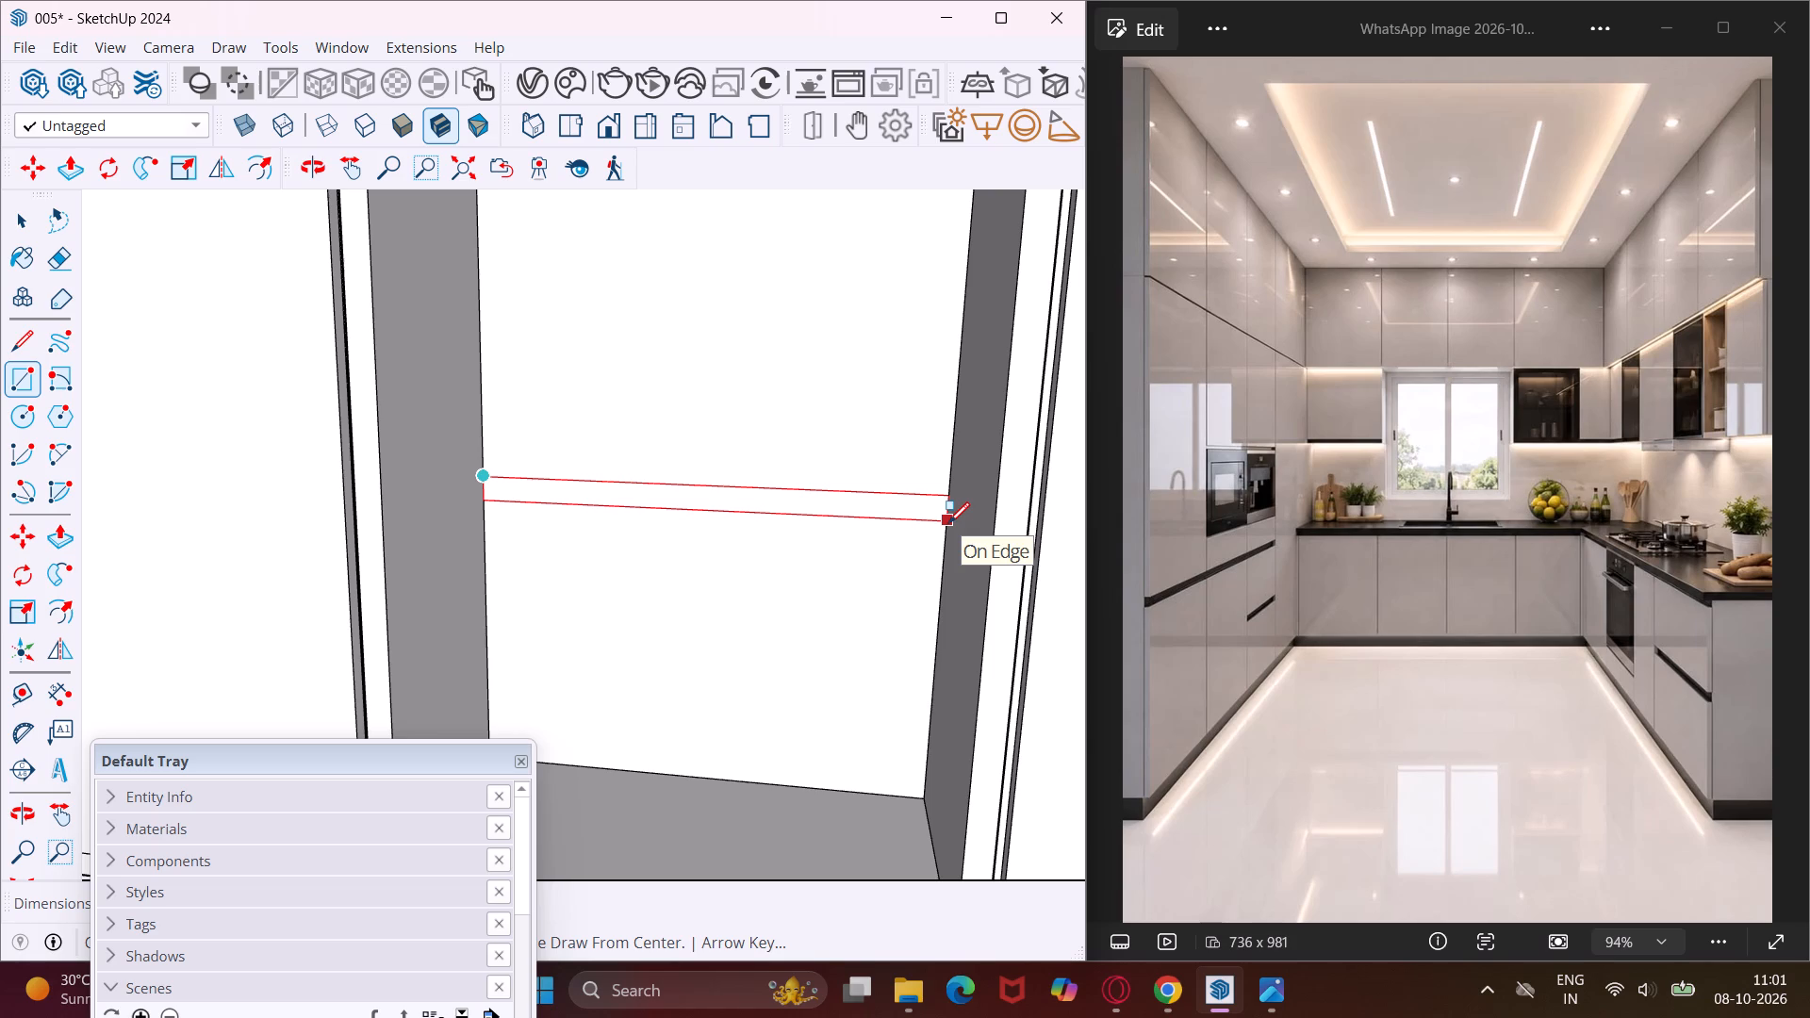
left_click(945, 514)
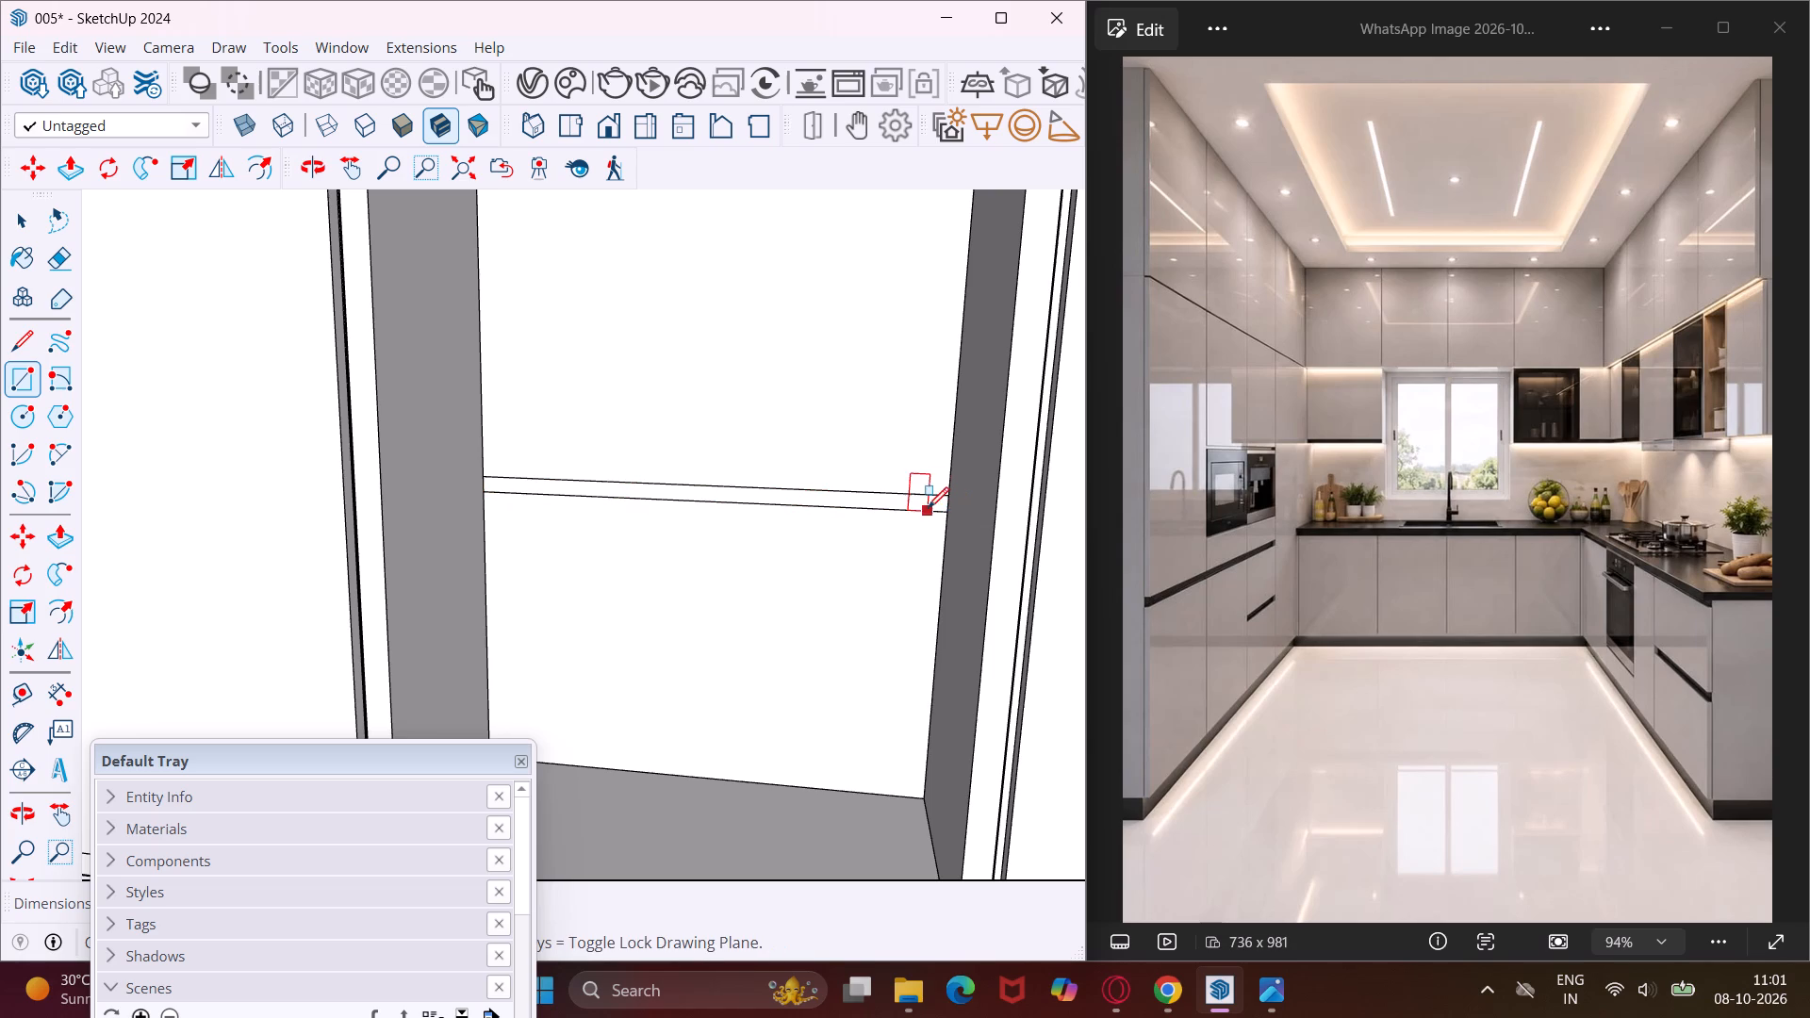
key("Escape")
key("space")
Extrude the thin strip from the back face of the hob wall's corner-side recess out to the front edge as a shelf.
left_click(904, 503)
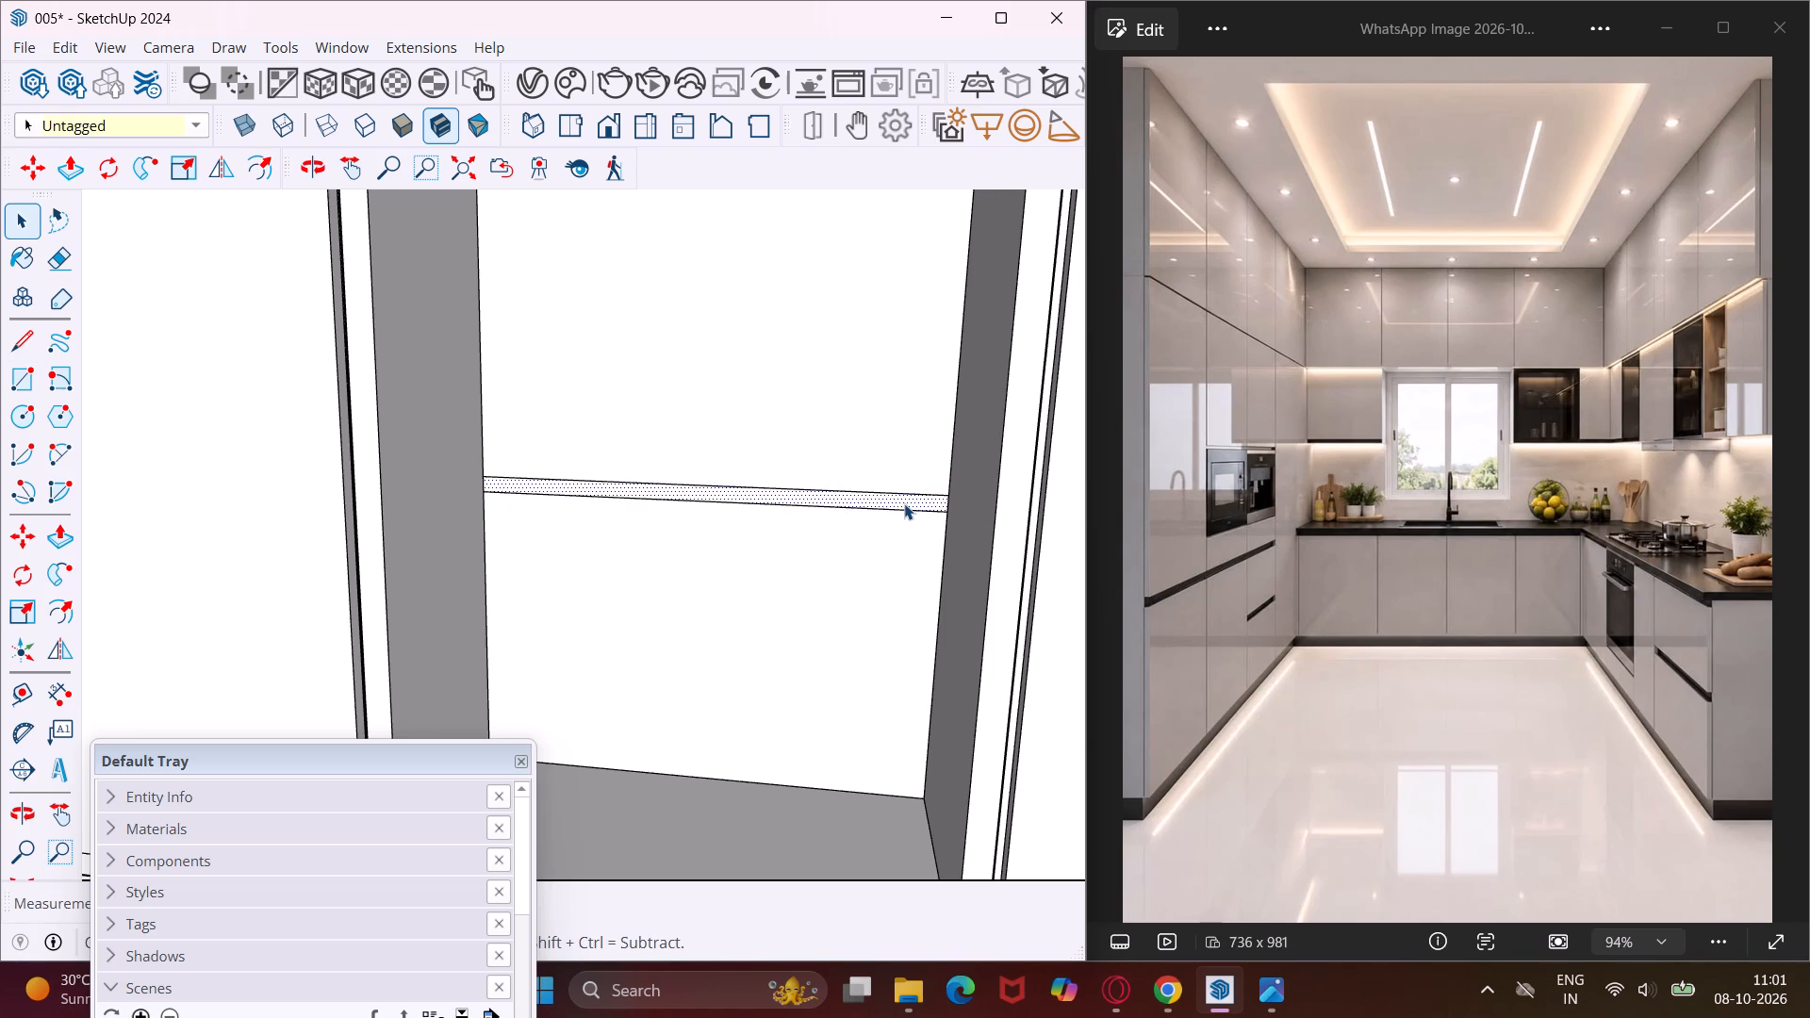
key("p")
left_click(904, 503)
left_click(1012, 543)
scroll(848, 486, "down", 3)
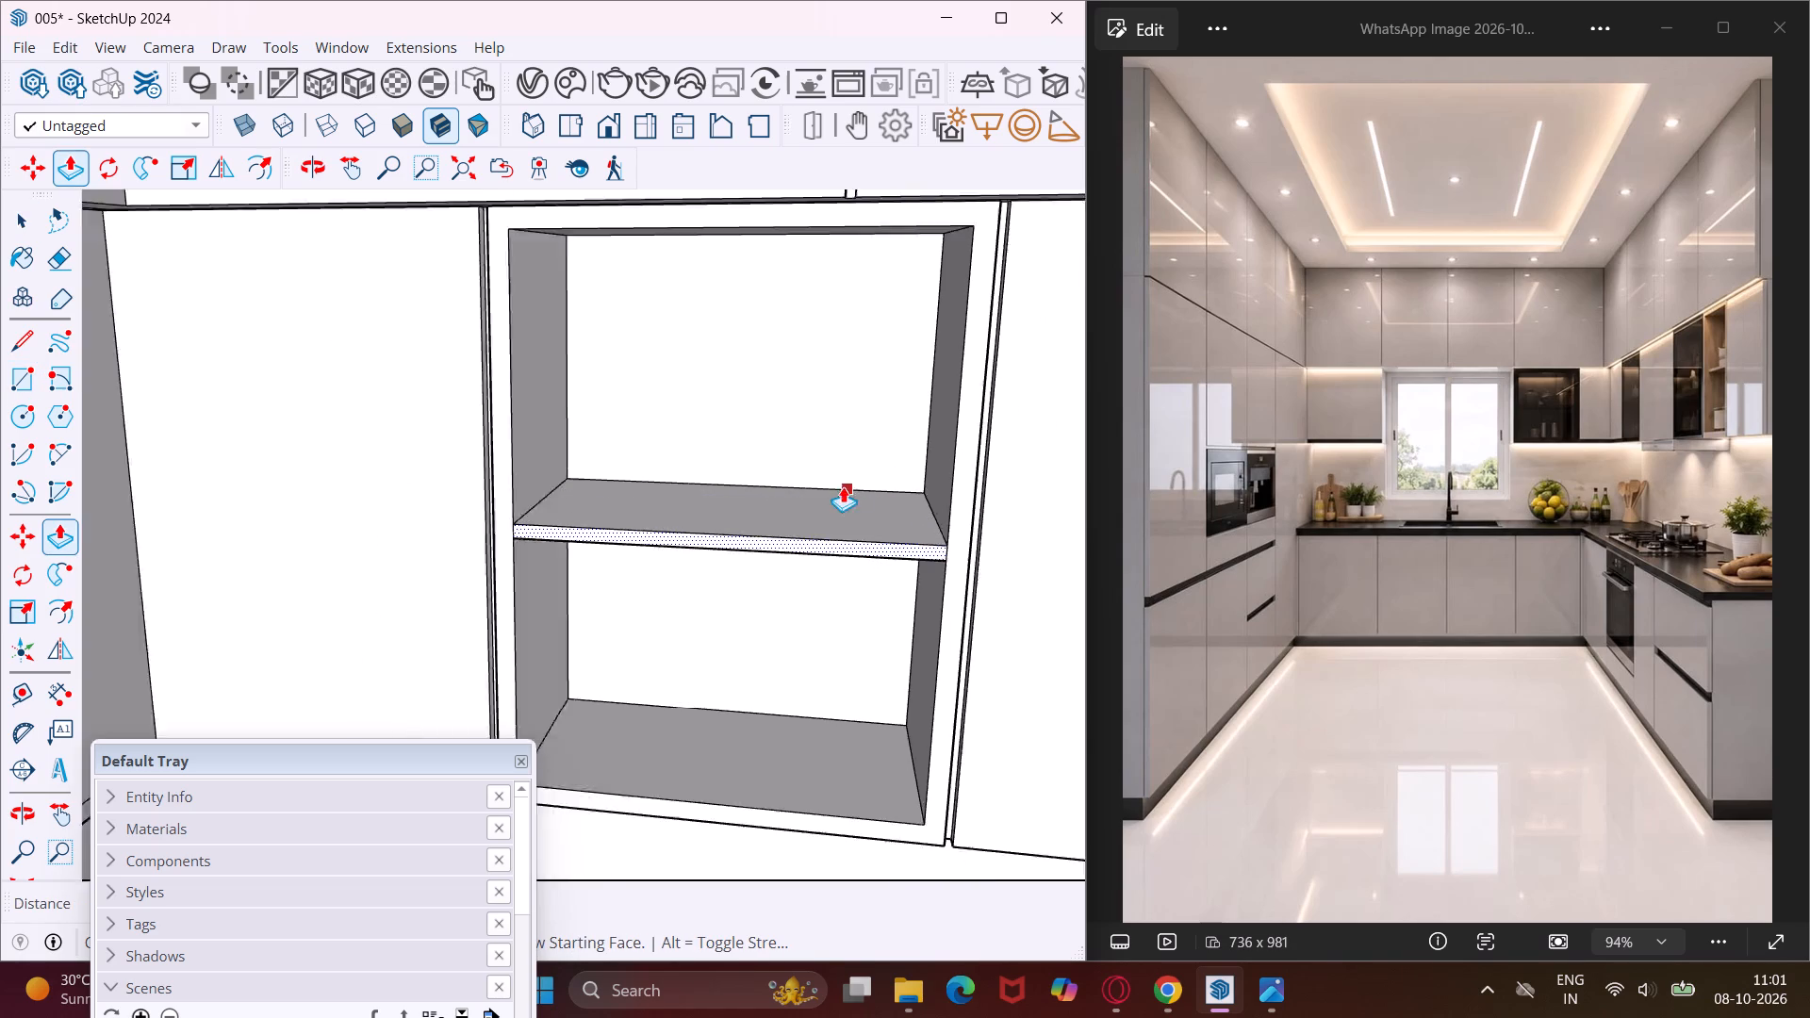
scroll(843, 486, "down", 3)
middle_click_drag(856, 522, 638, 534)
scroll(568, 525, "down", 11)
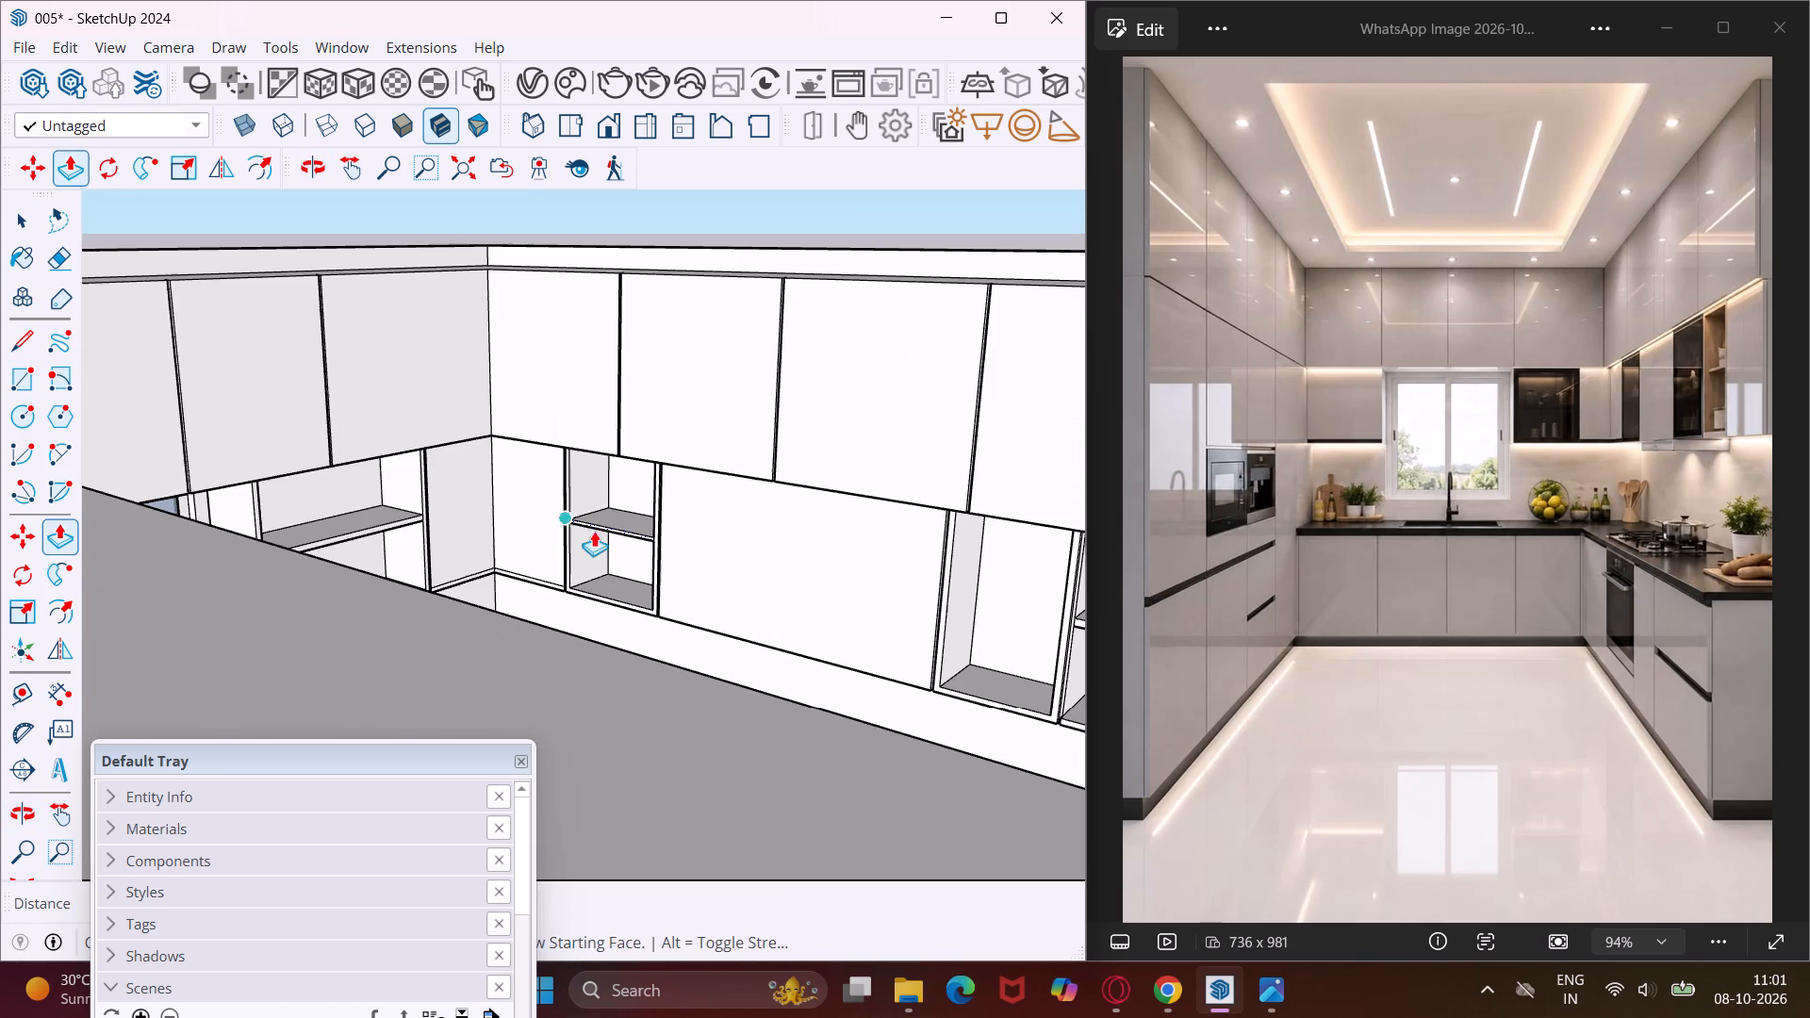
middle_click_drag(982, 626, 894, 619)
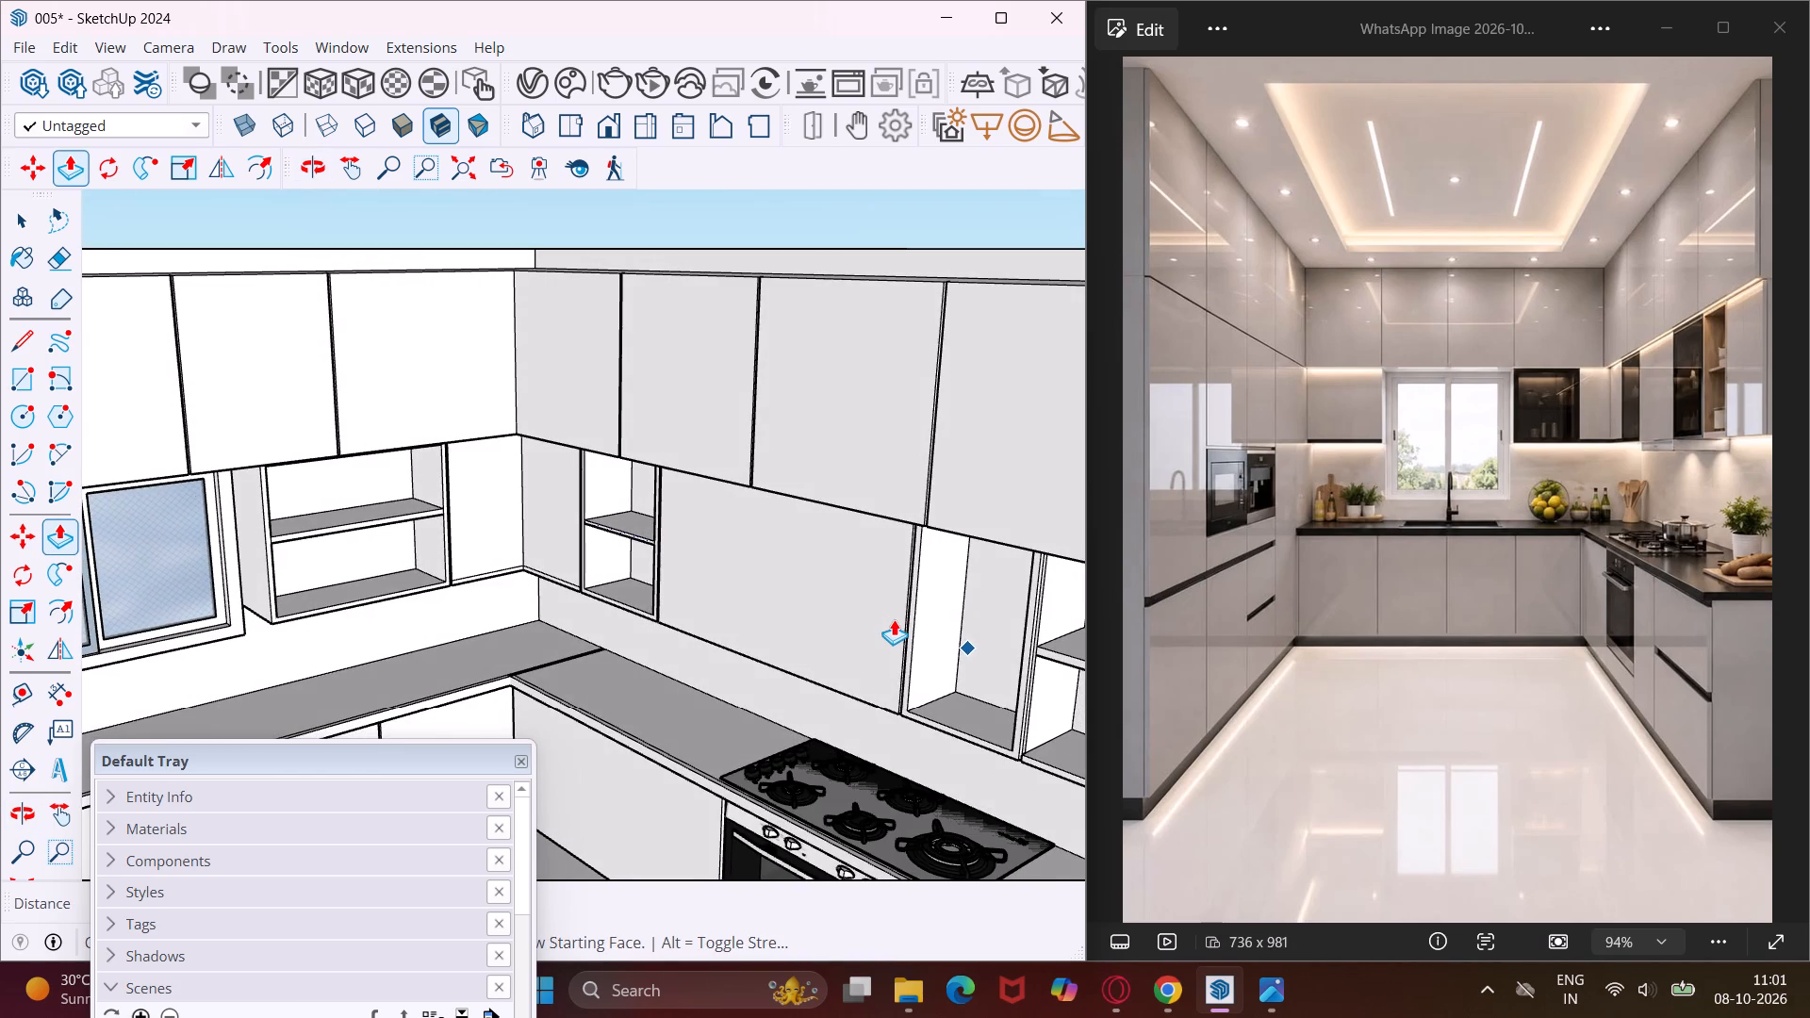
key("Escape")
key("space")
Draw a thin horizontal rectangle at mid-height across the full back face of the hob wall's remaining shelfless recess.
middle_click_drag(1006, 645, 1069, 648)
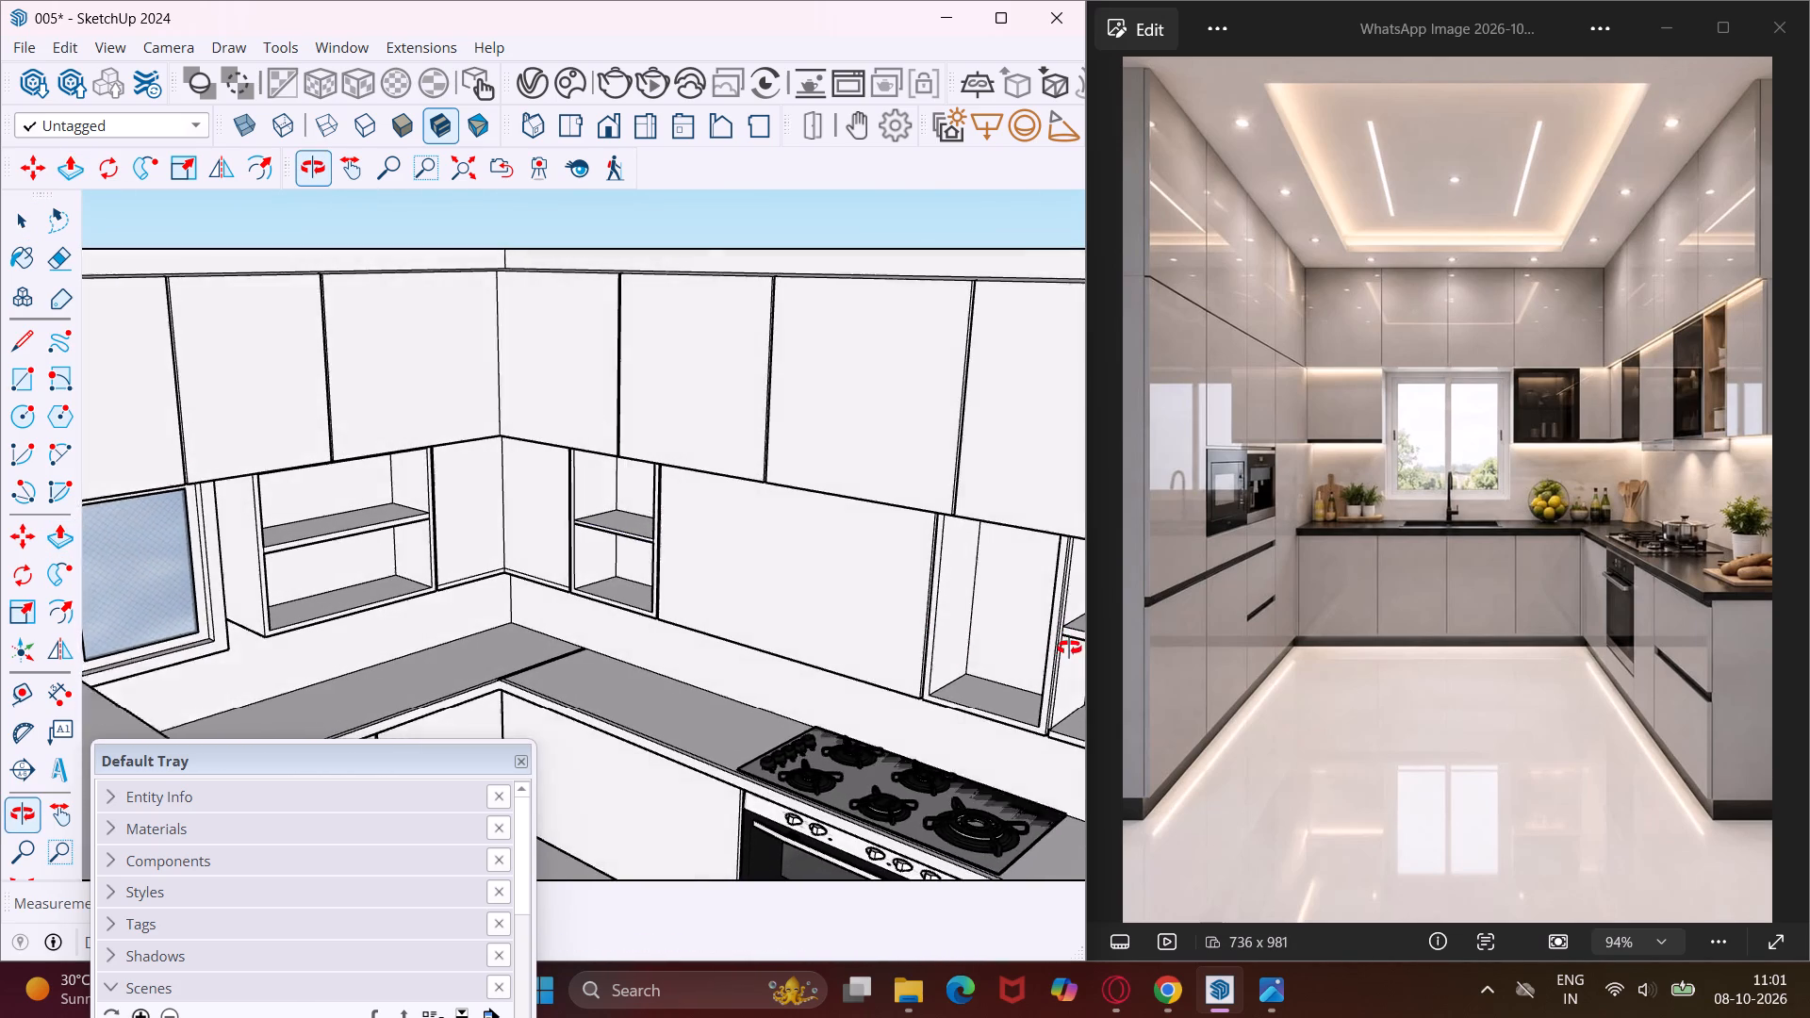
middle_click_drag(1069, 648, 1083, 651)
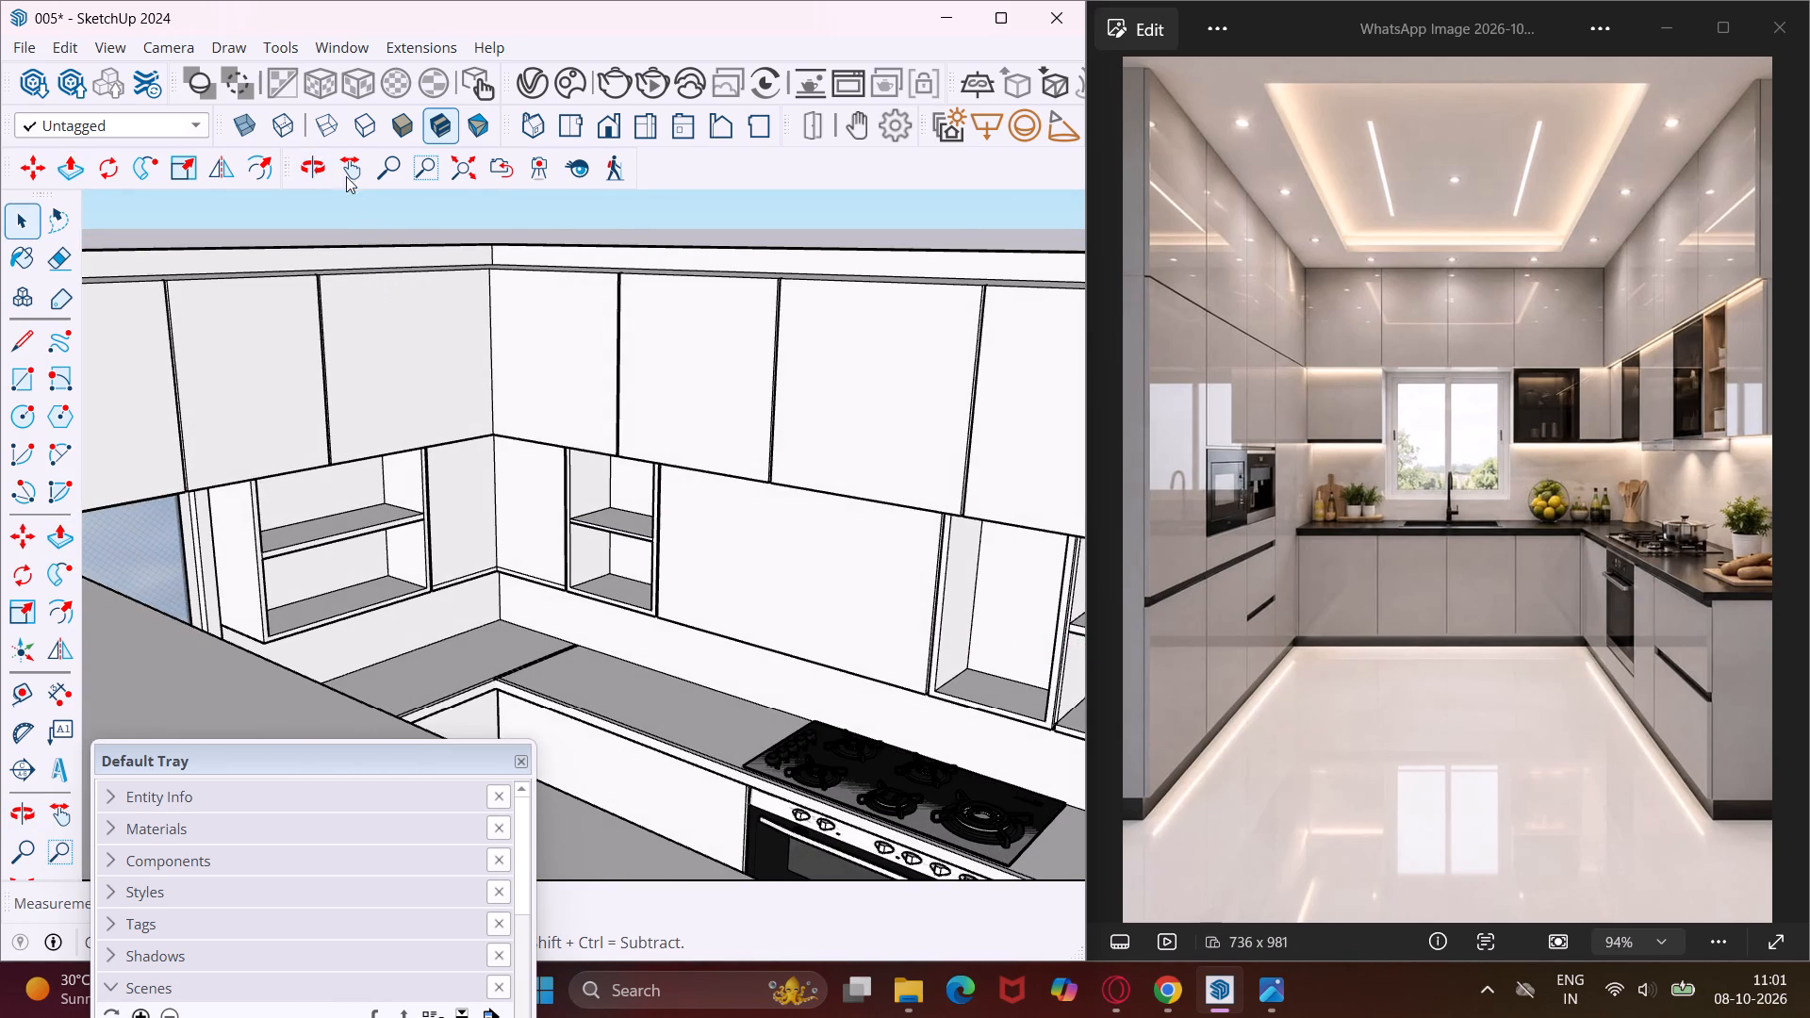
left_click(345, 168)
left_click_drag(757, 637, 477, 651)
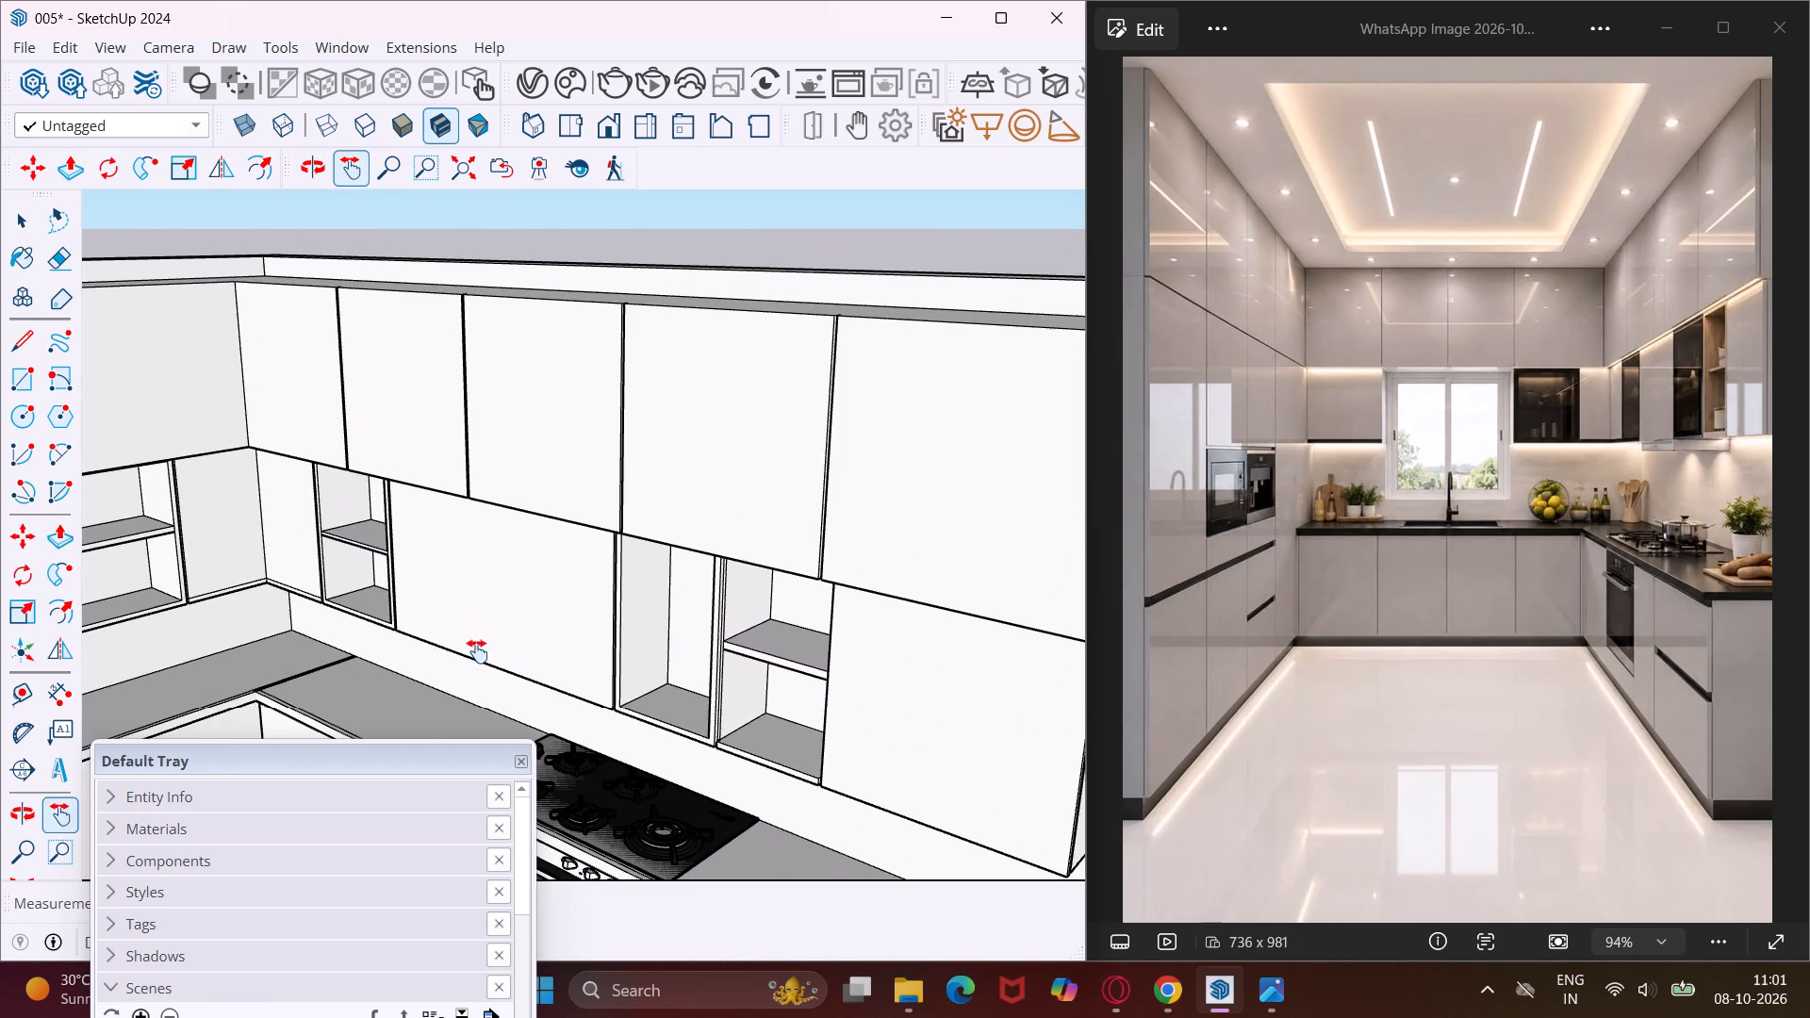
middle_click_drag(477, 651, 755, 671)
scroll(797, 624, "up", 2)
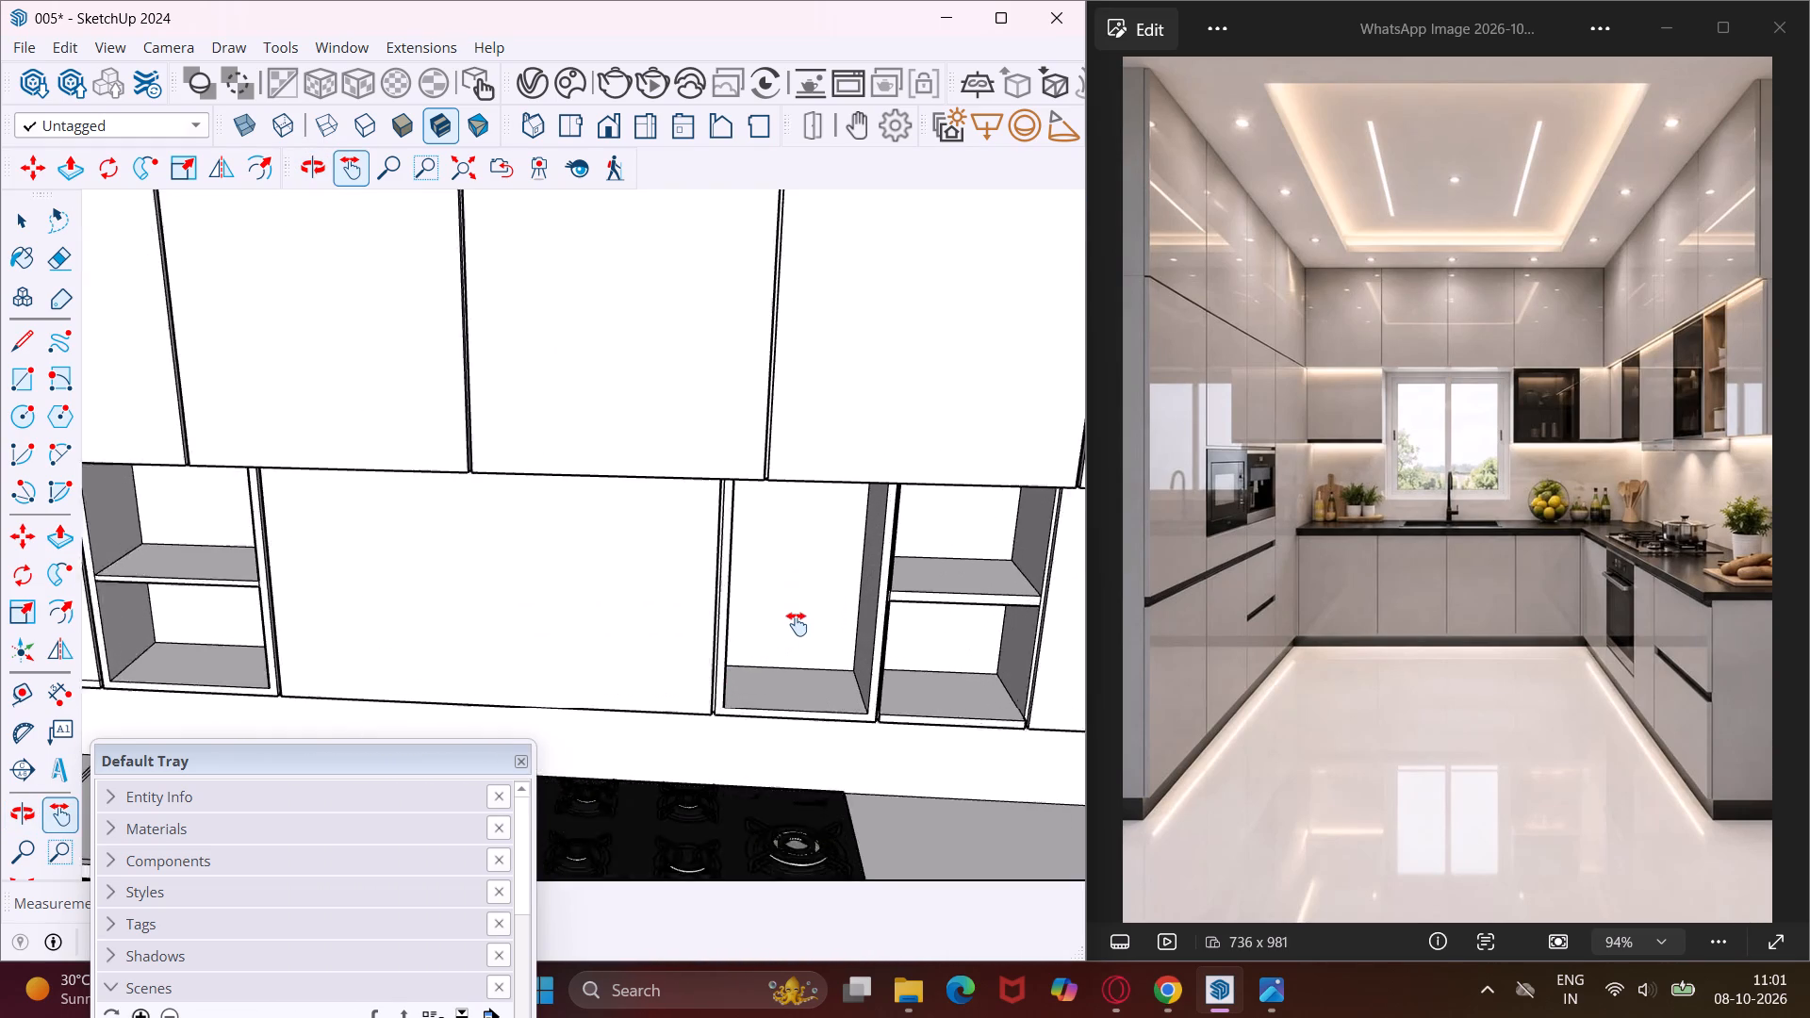
scroll(797, 624, "up", 5)
middle_click_drag(797, 624, 726, 593)
key("Escape")
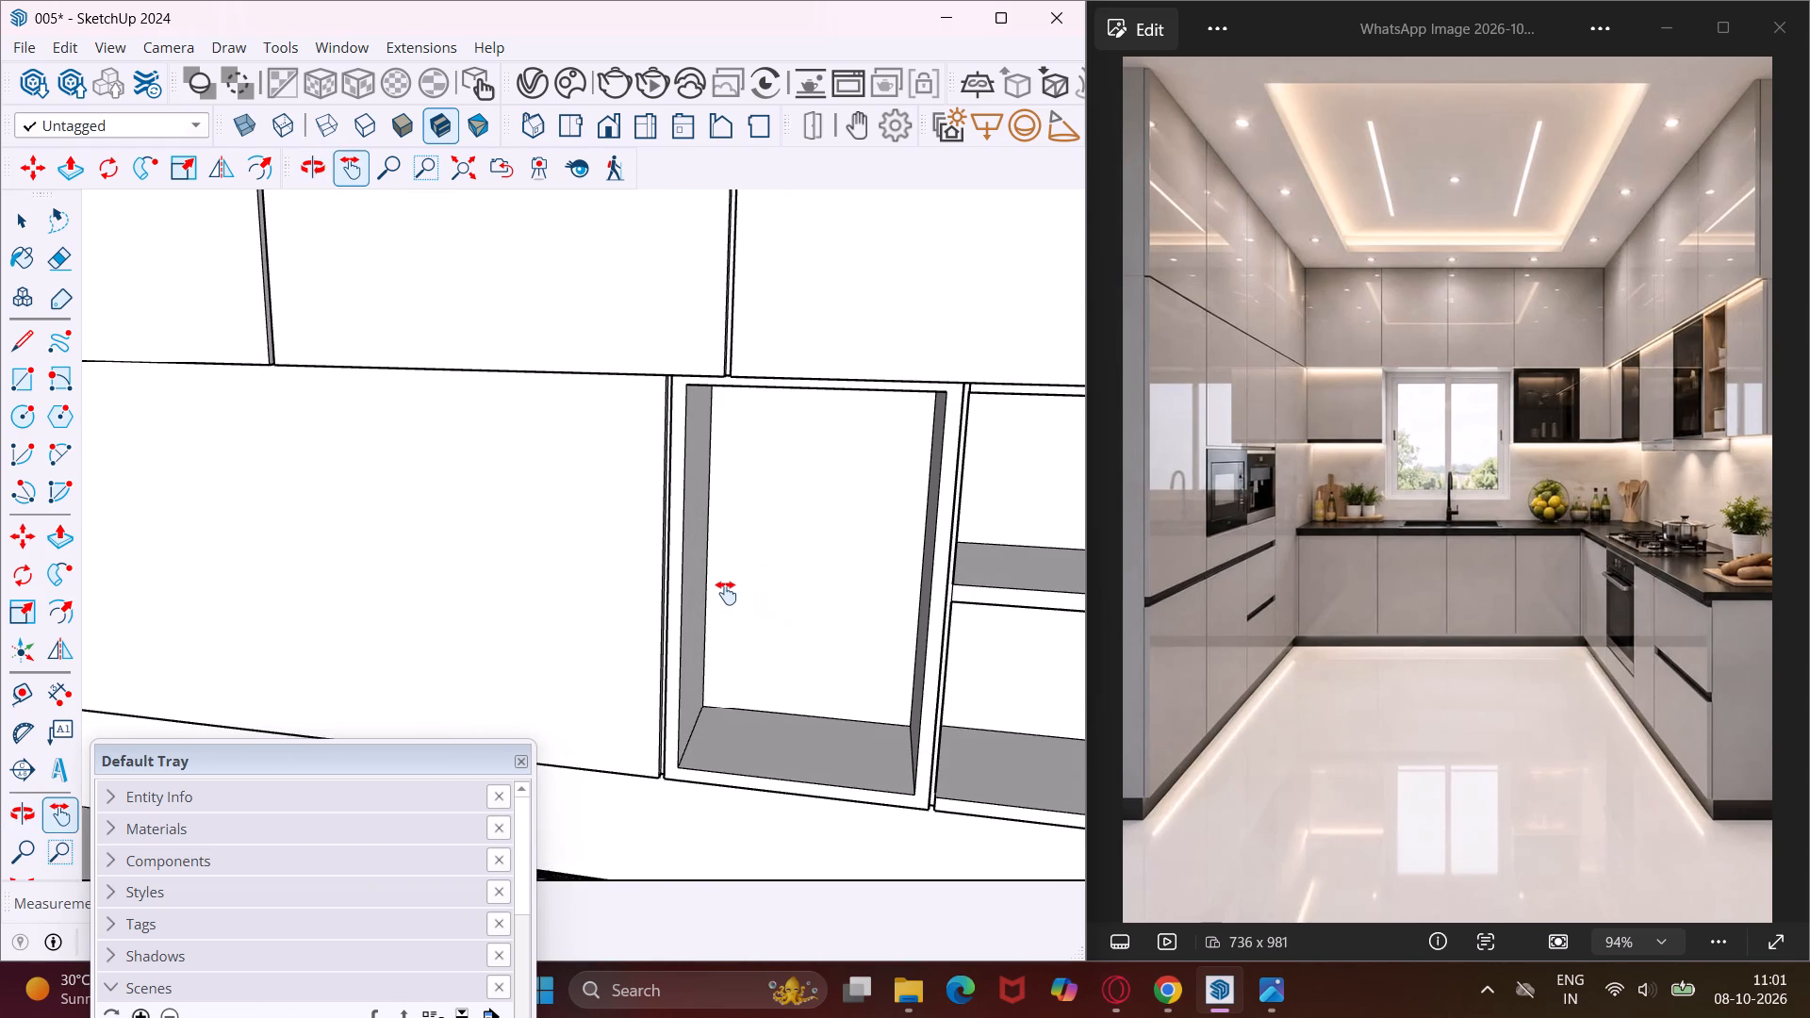
key("space")
left_click(21, 386)
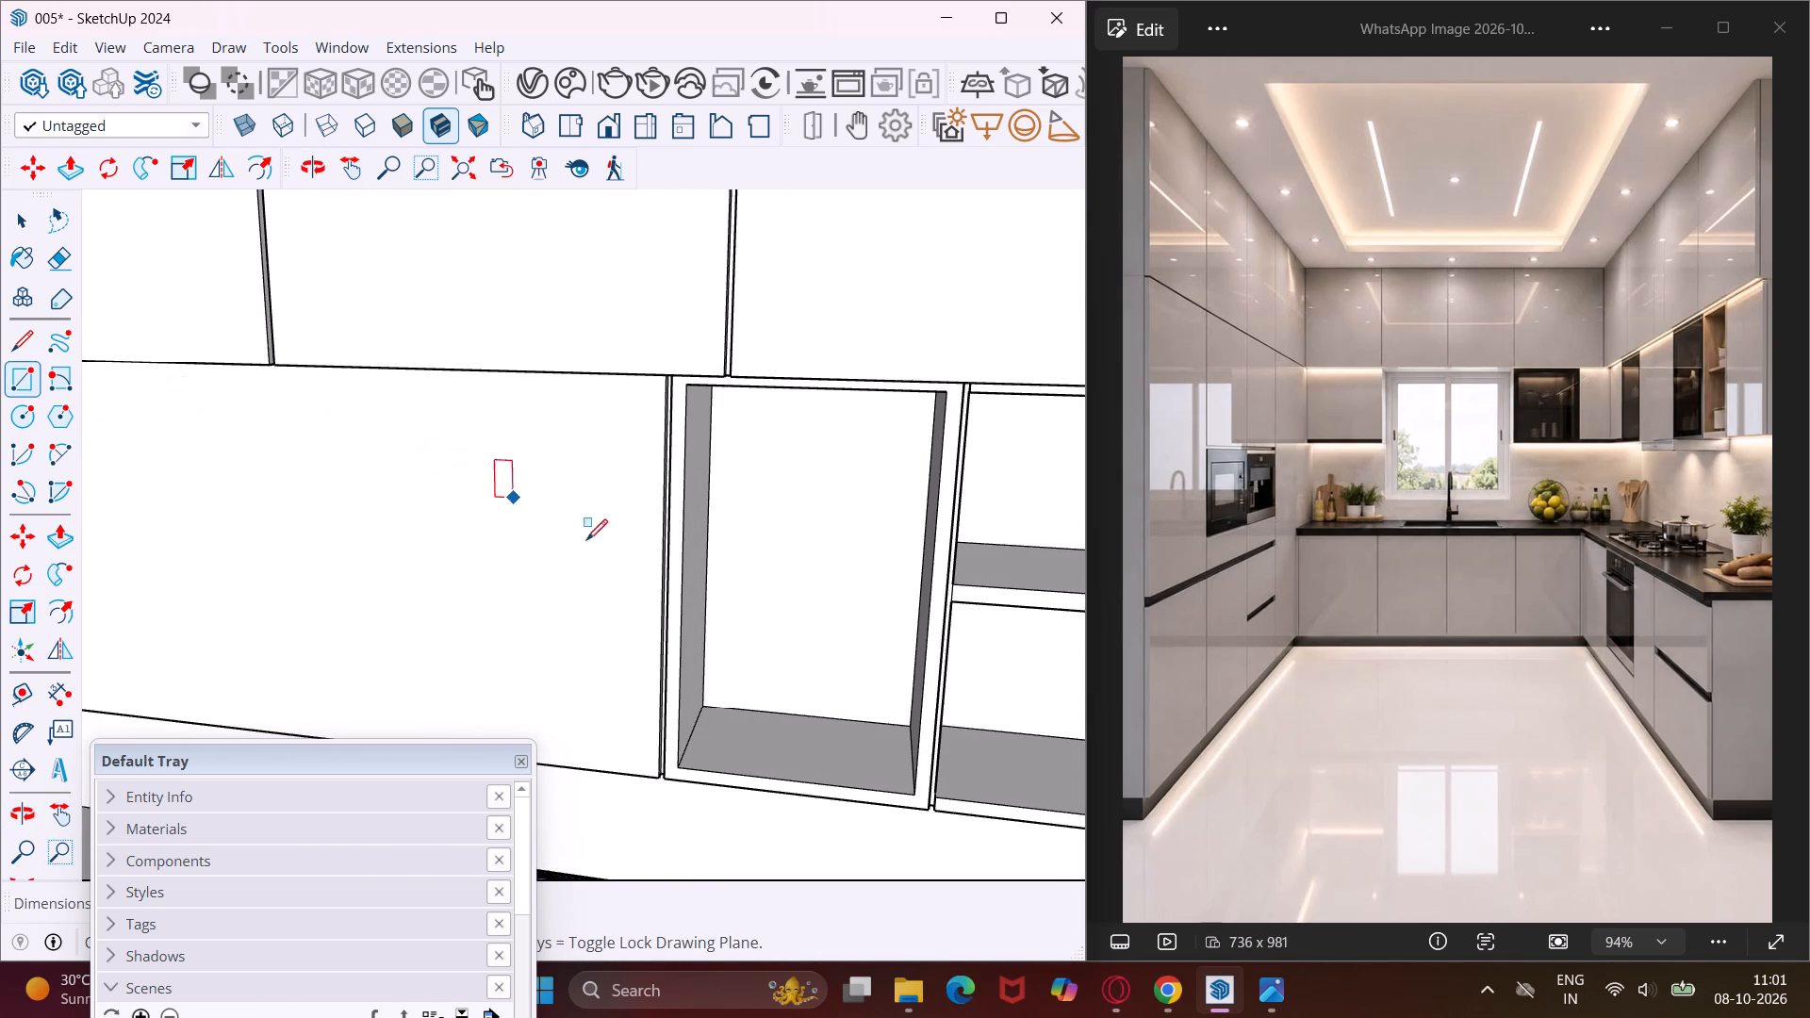
left_click(712, 548)
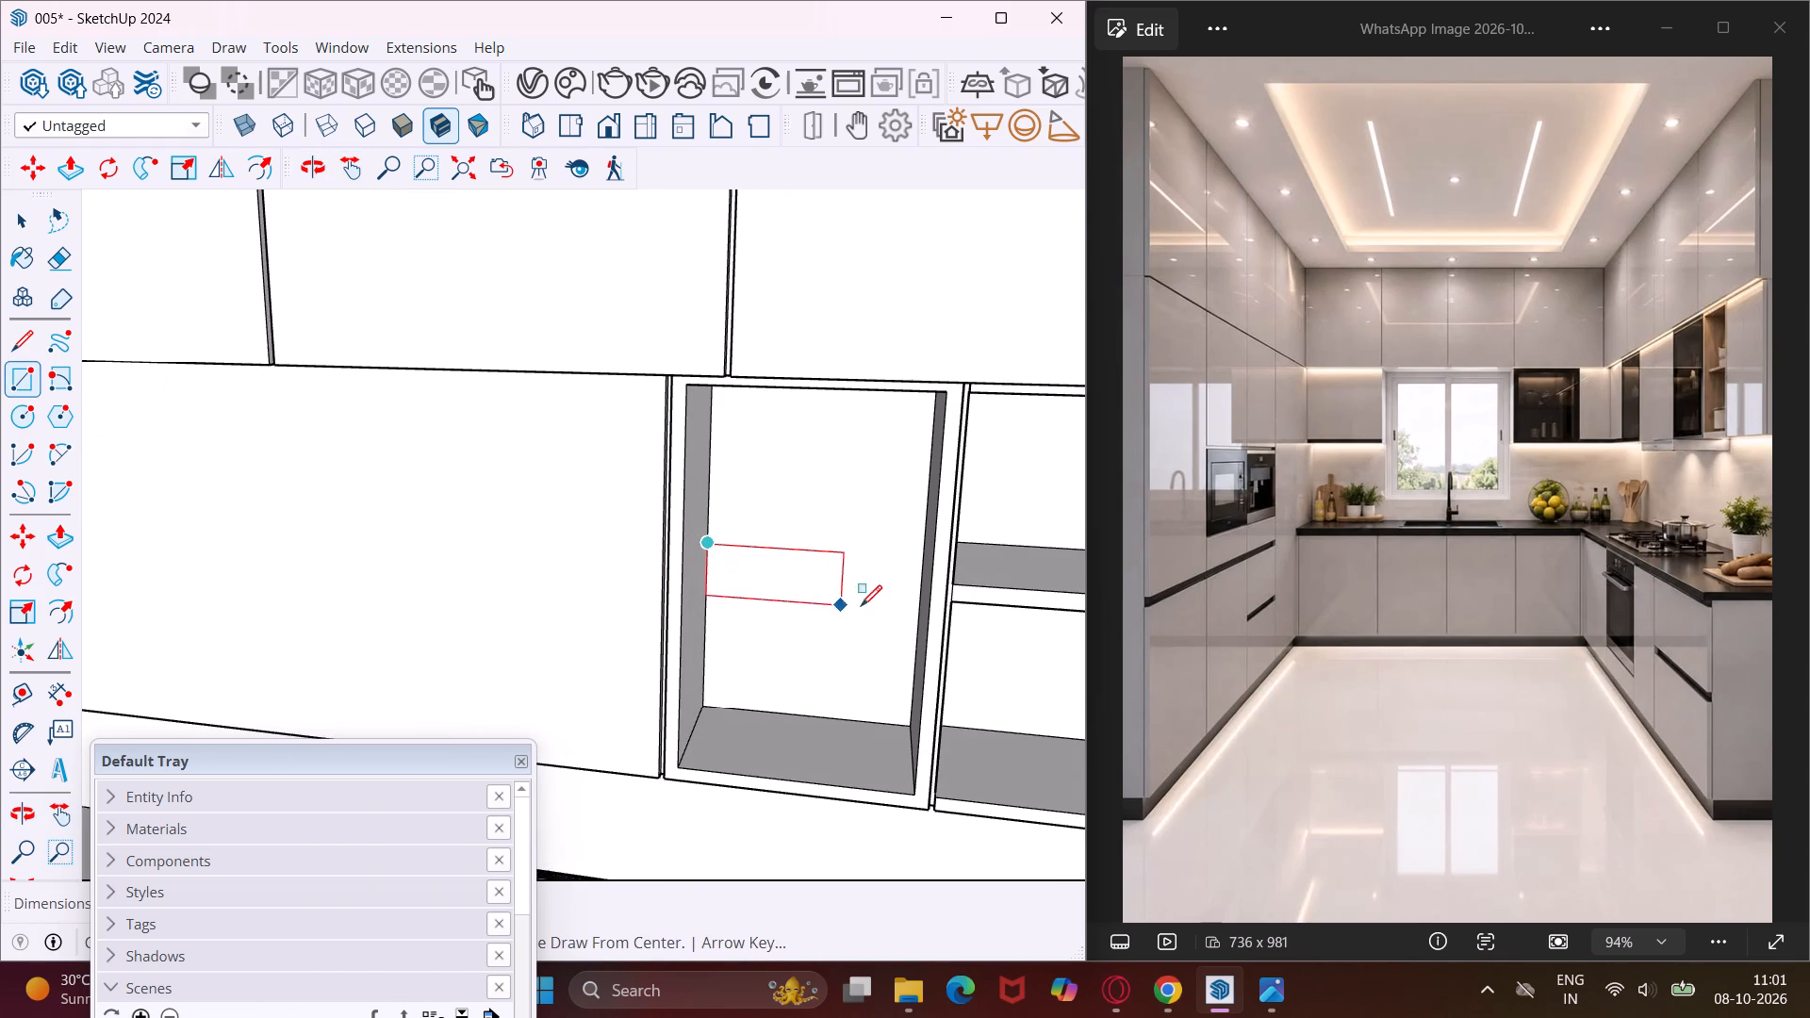
scroll(918, 579, "up", 8)
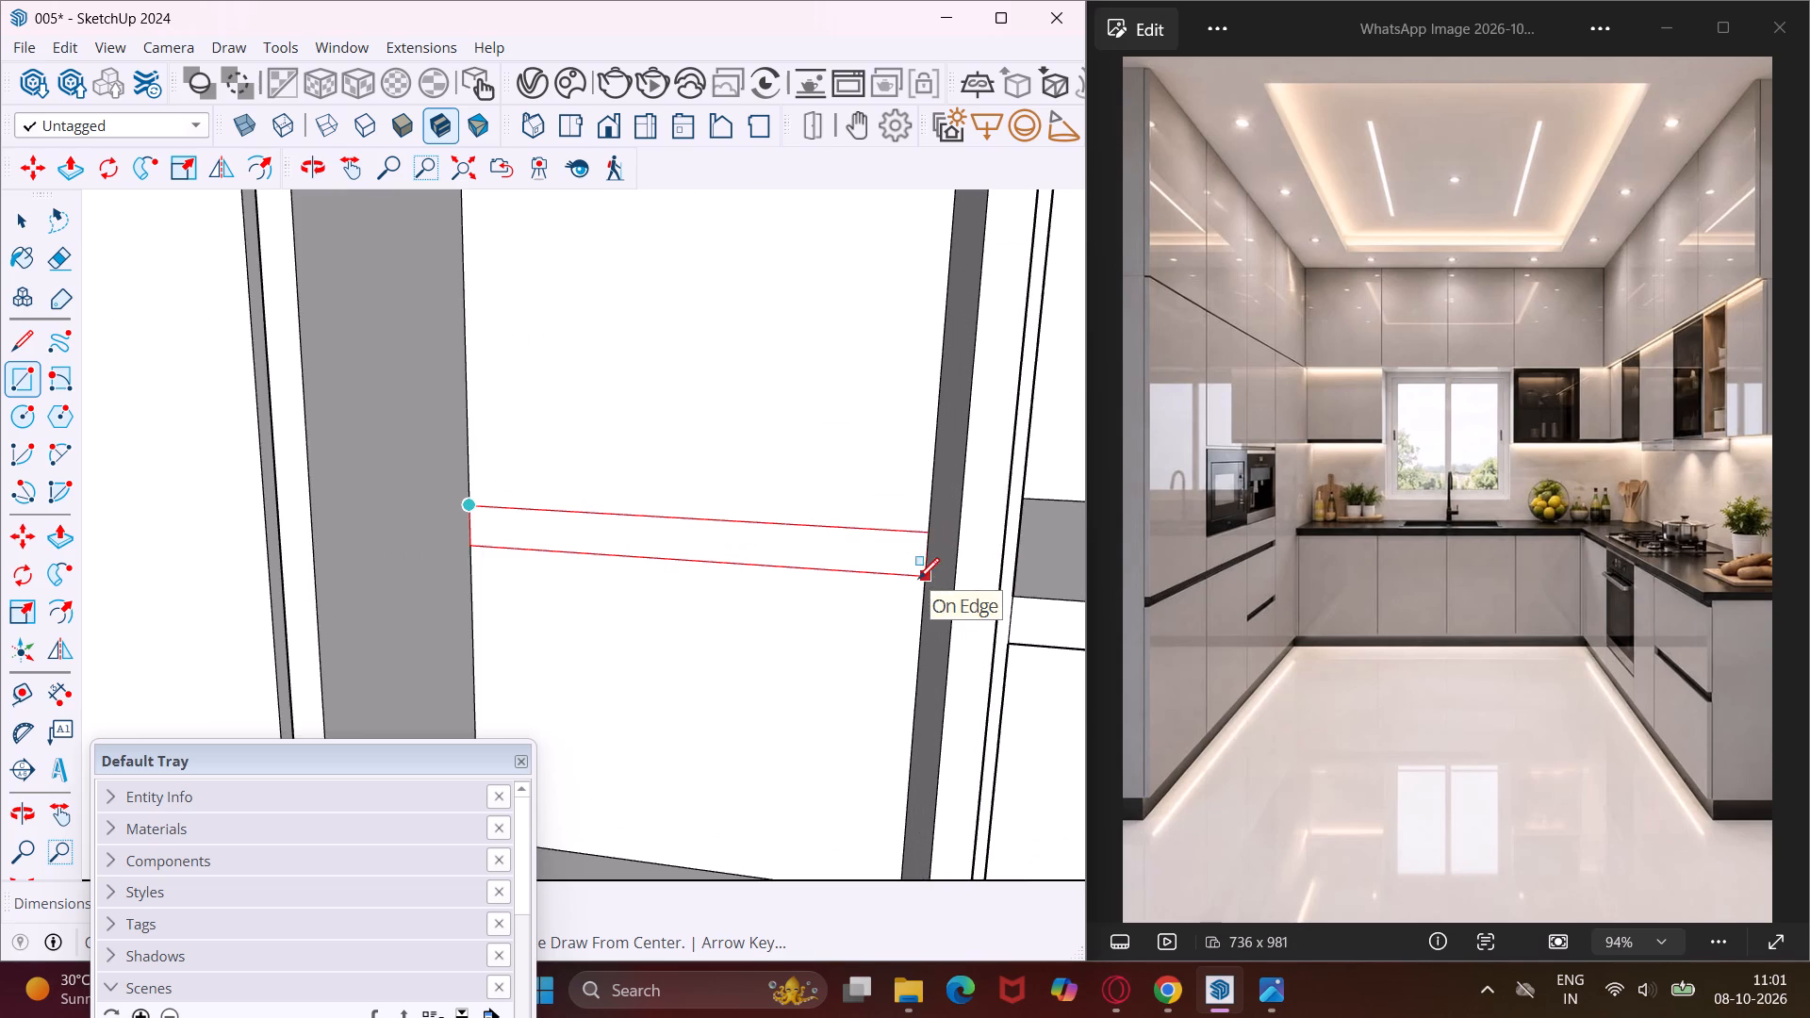
scroll(926, 553, "up", 1)
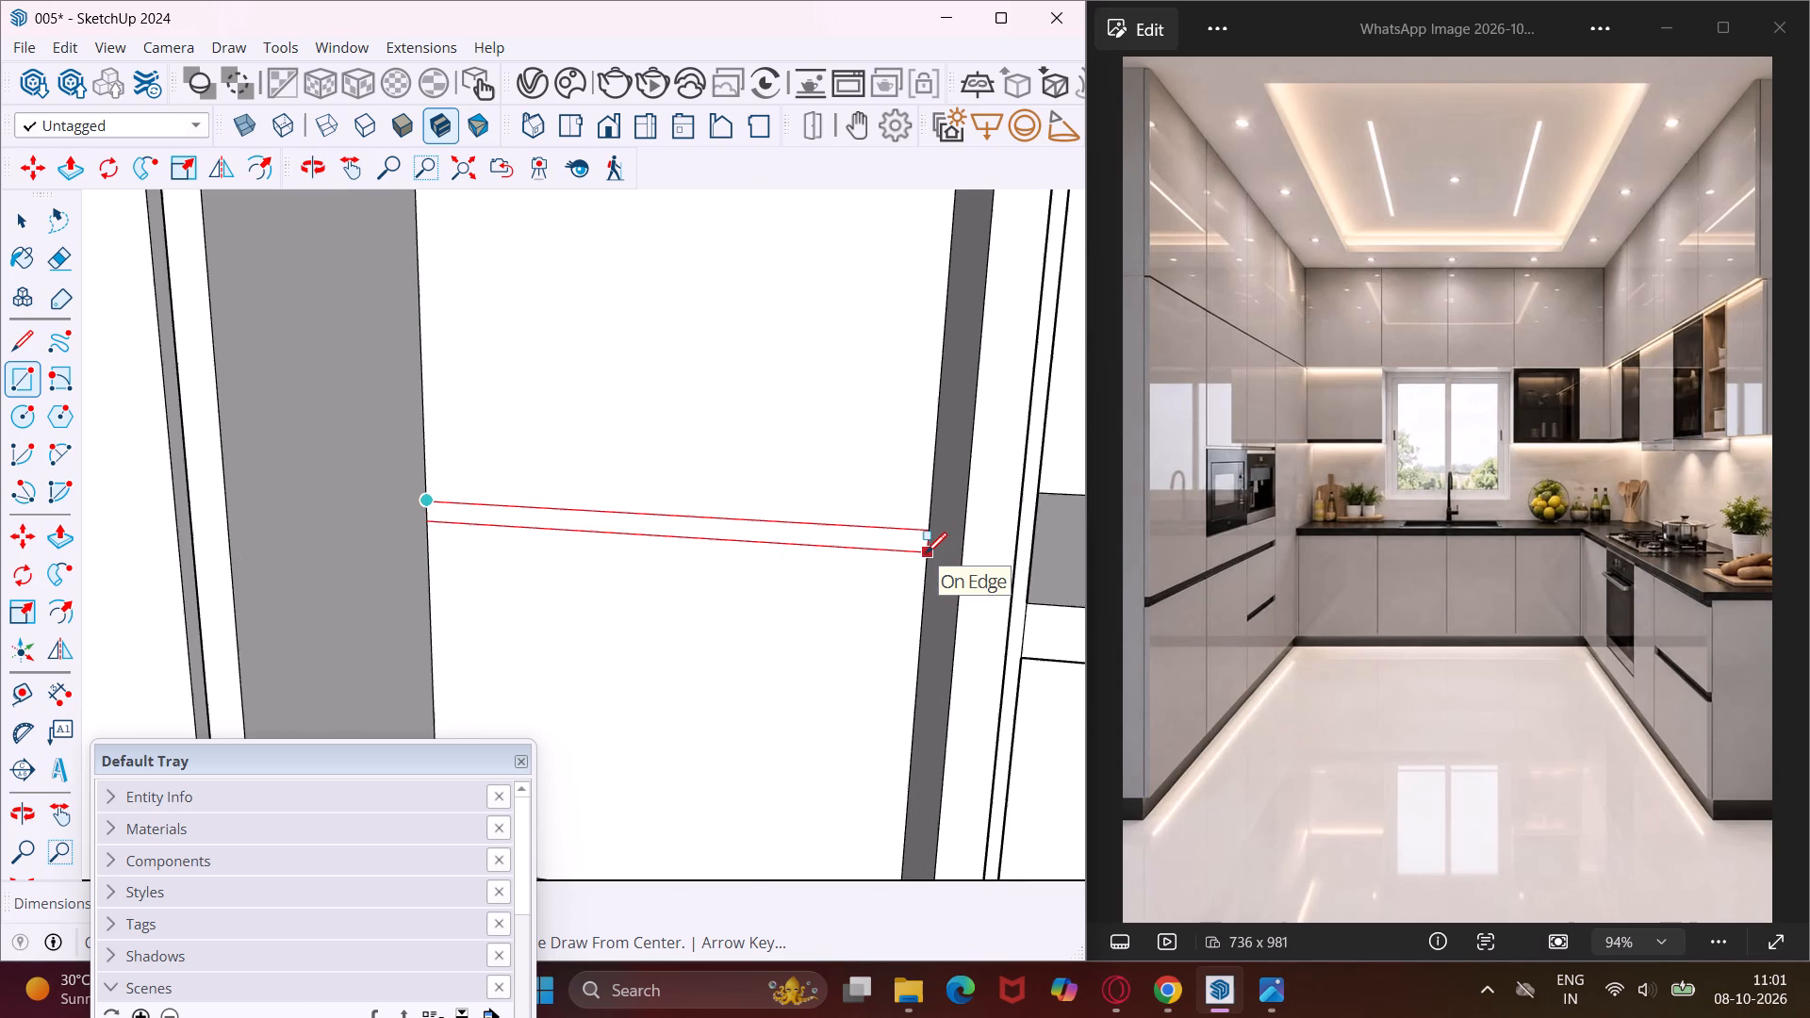
left_click(926, 553)
key("Escape")
key("space")
Extrude this thin strip outward by the same distance as the previous shelf to form the recess's shelf.
left_click(907, 546)
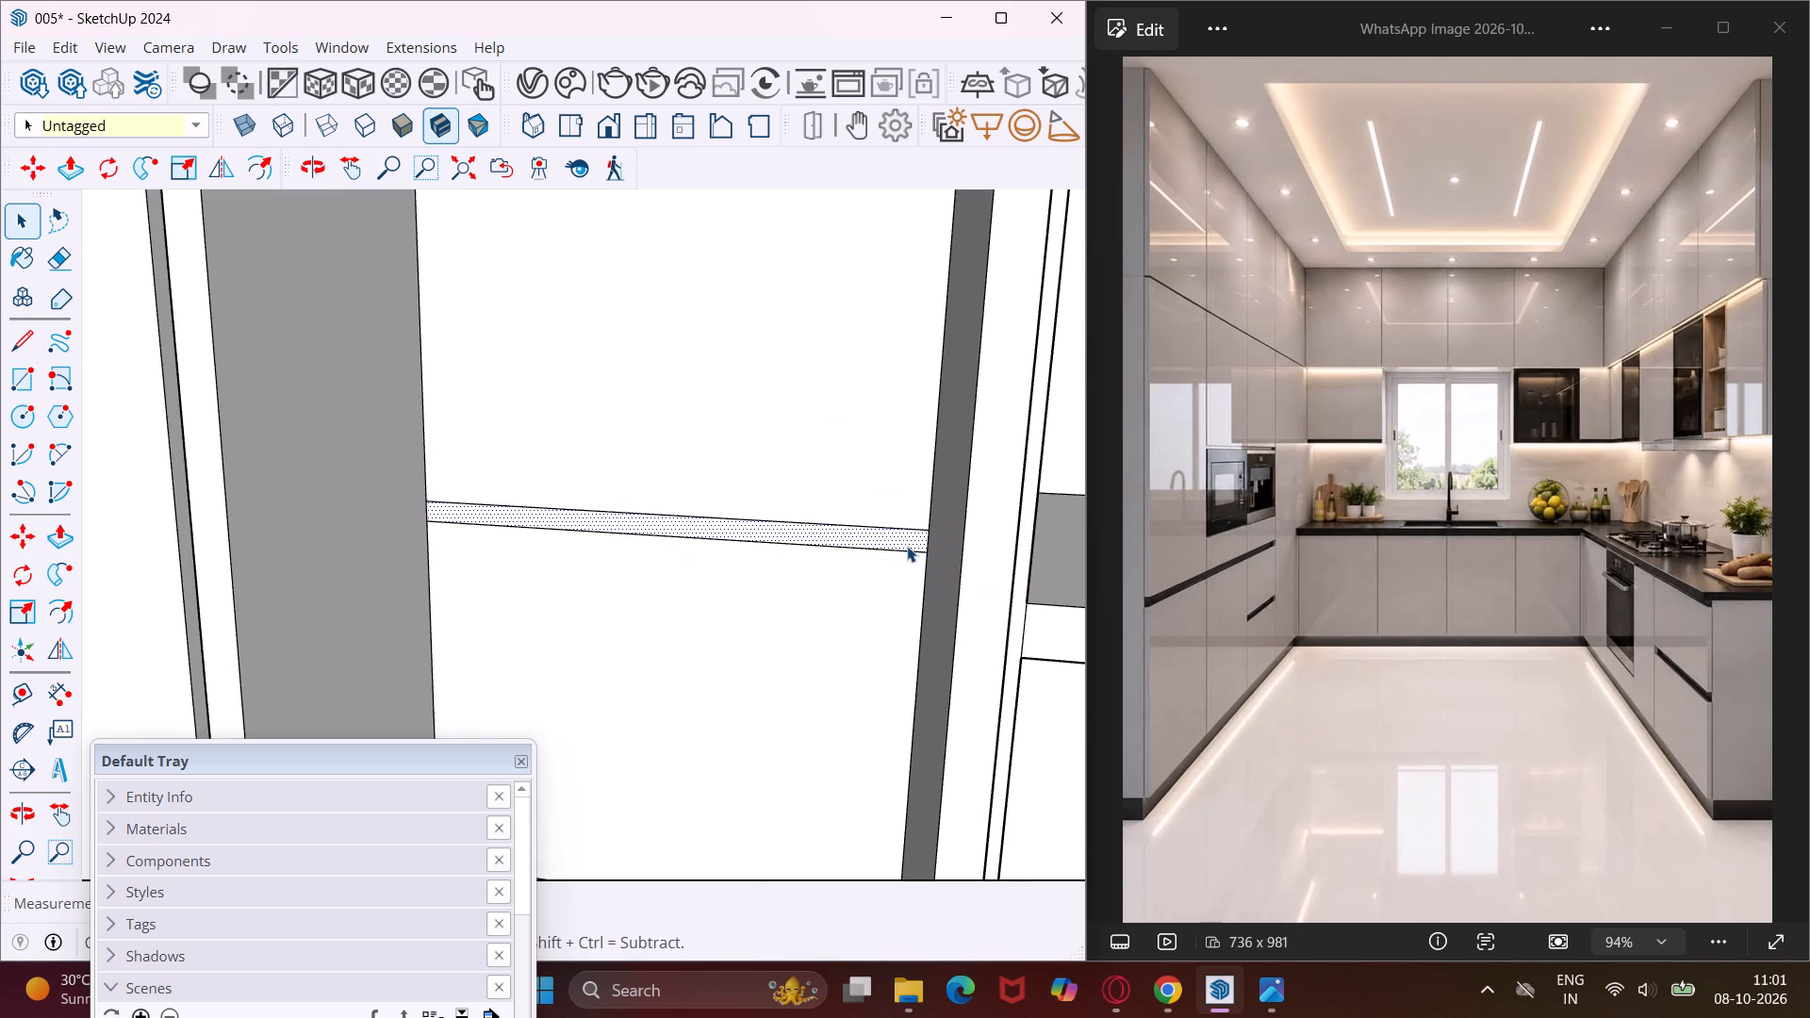
key("p")
double_click(907, 546)
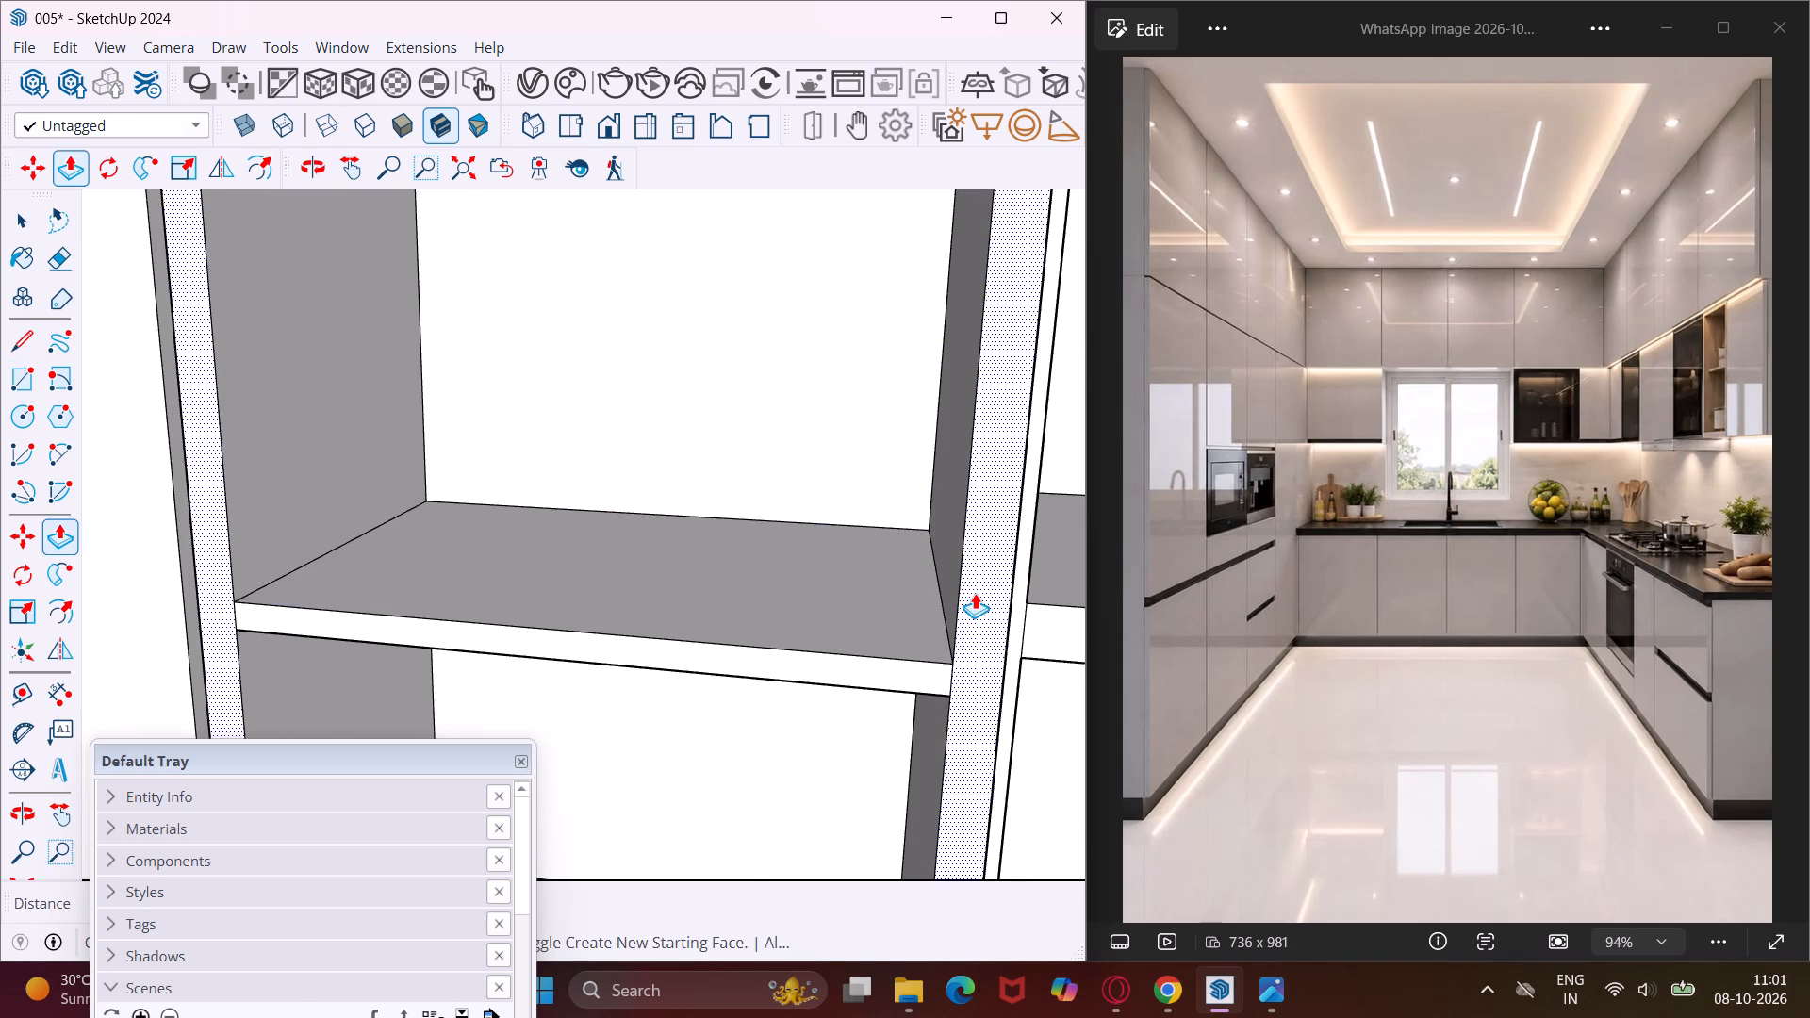
key("Escape")
key("space")
Move the group of oats, flour, sugar and coffee jars from outside the kitchen onto the shelf in the recess beside the window.
middle_click_drag(769, 597, 732, 595)
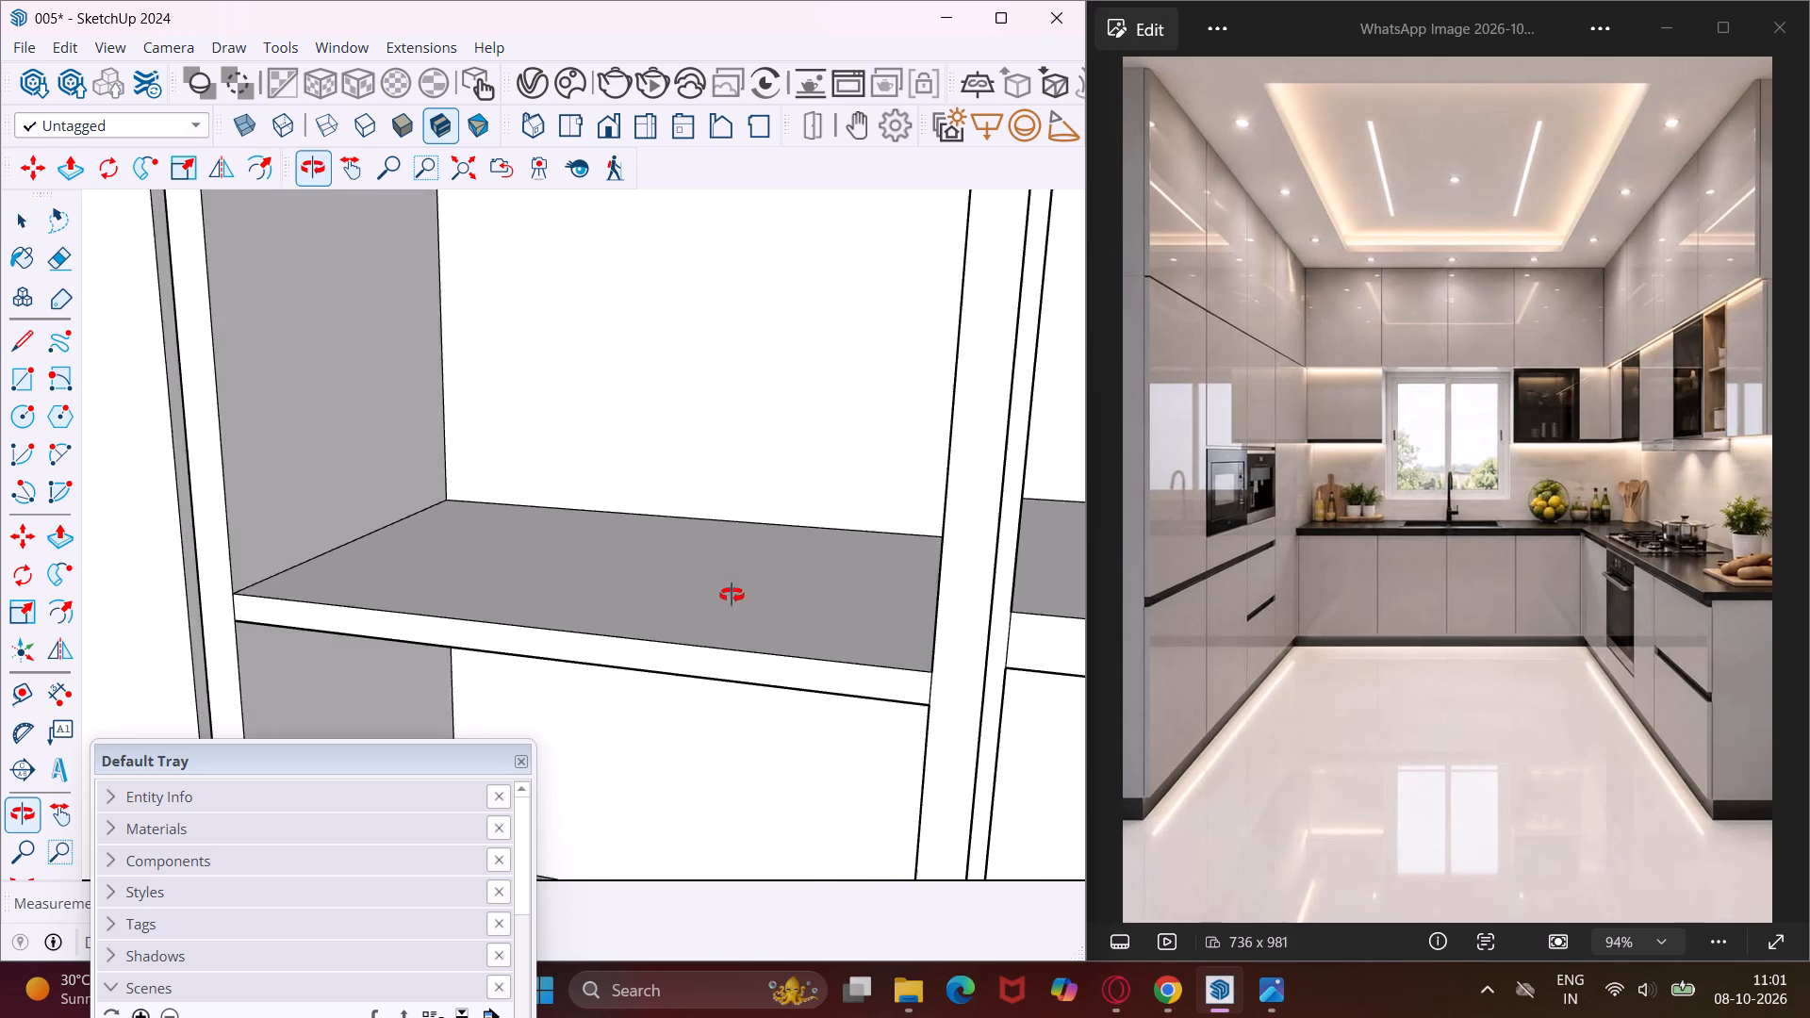
middle_click_drag(732, 595, 680, 583)
scroll(680, 583, "up", 1)
scroll(676, 575, "down", 11)
middle_click_drag(783, 632, 730, 637)
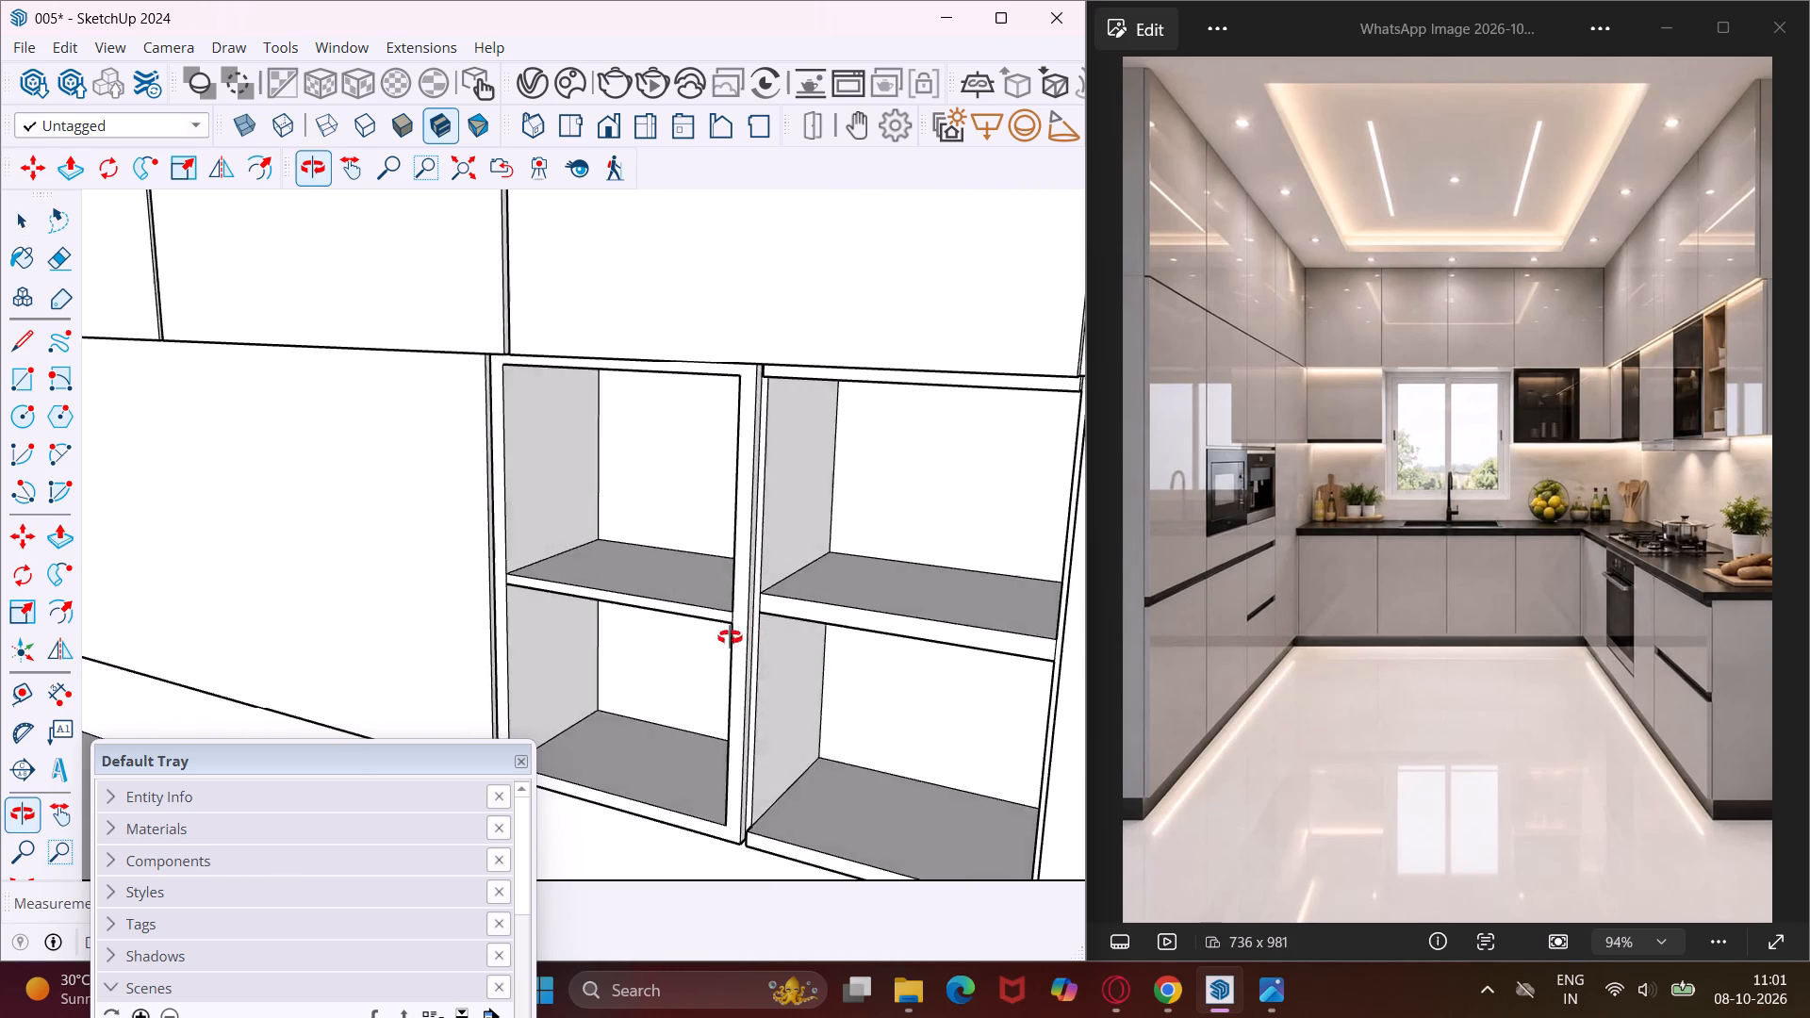
middle_click_drag(730, 637, 649, 637)
scroll(649, 637, "down", 6)
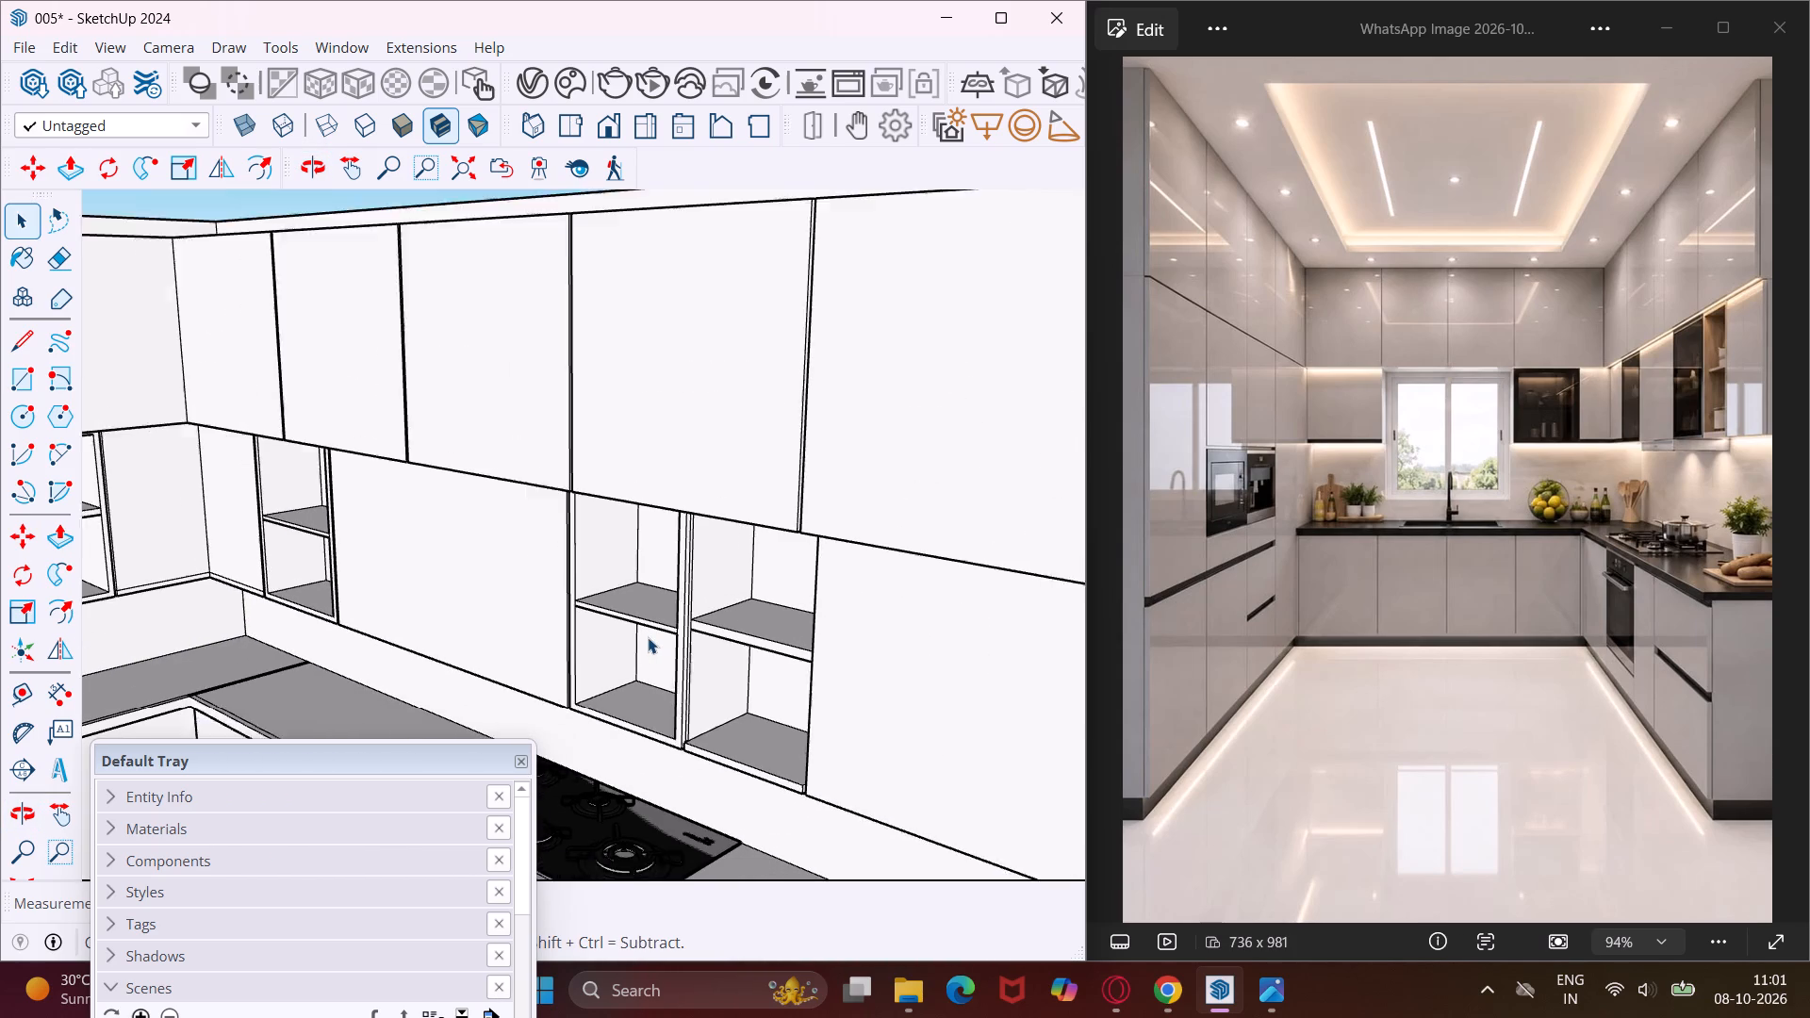
scroll(648, 637, "down", 1)
middle_click_drag(648, 637, 585, 641)
scroll(585, 621, "down", 9)
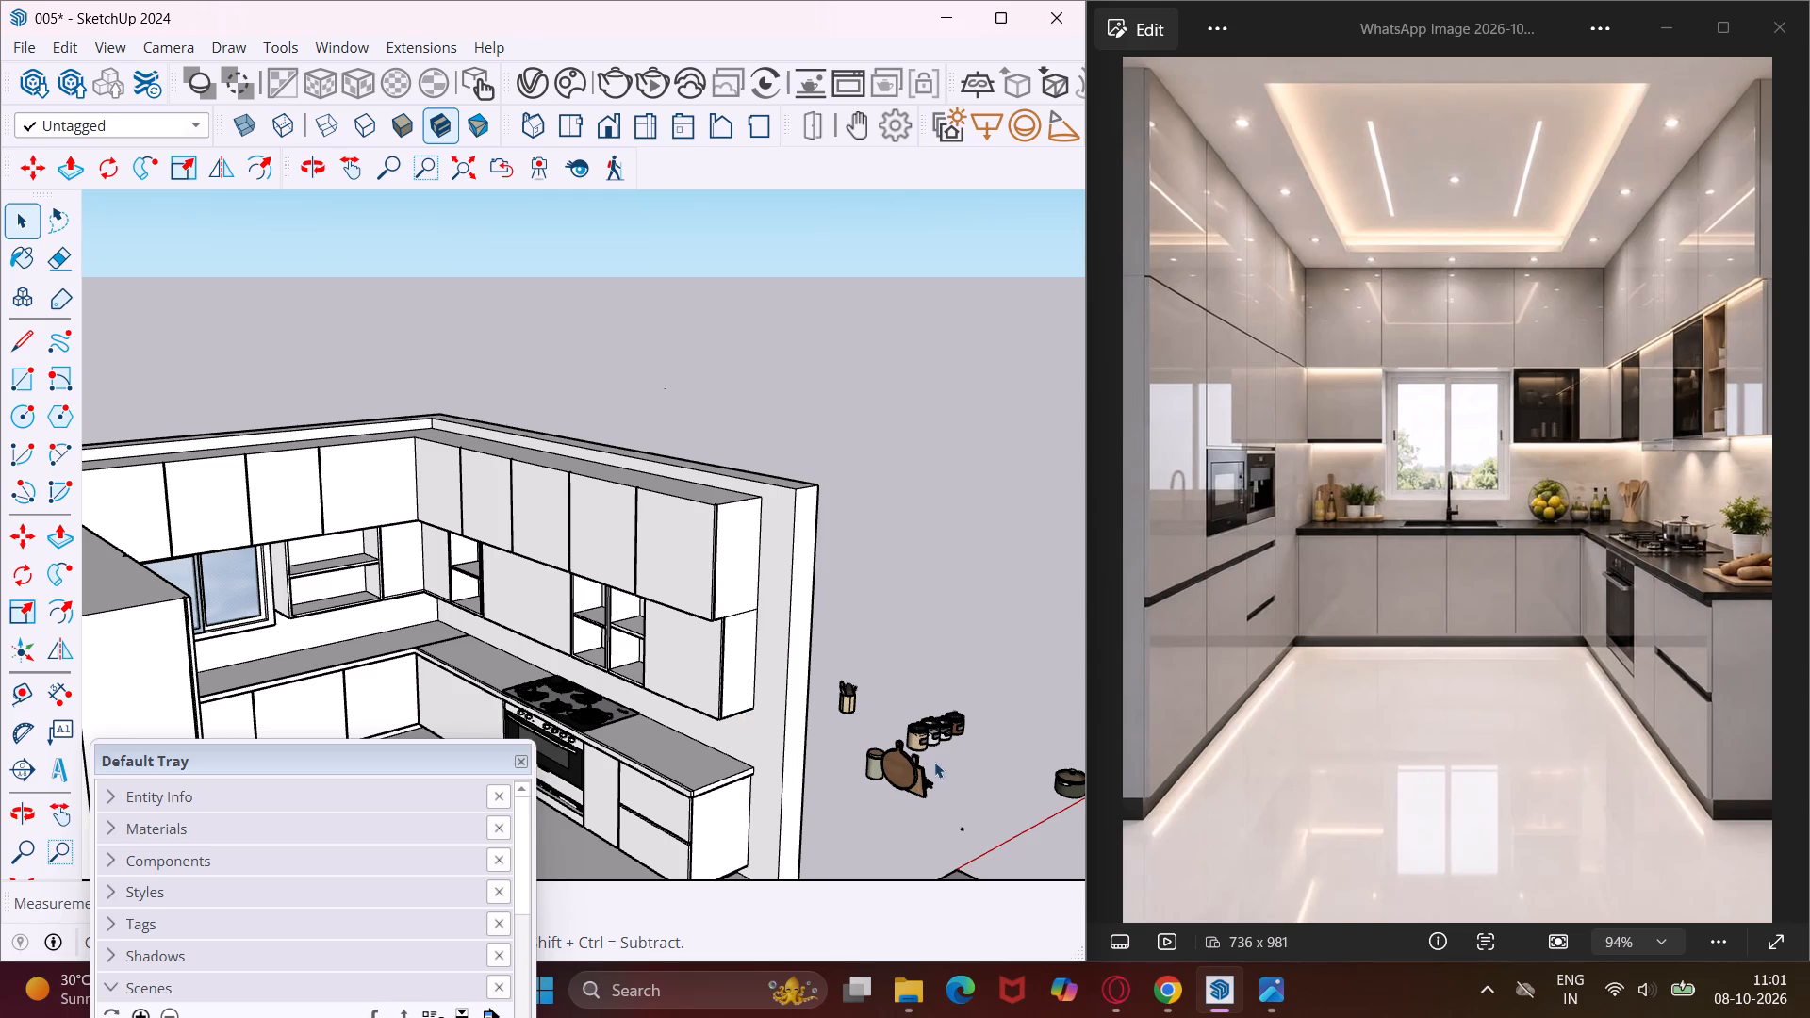
middle_click_drag(946, 738, 906, 733)
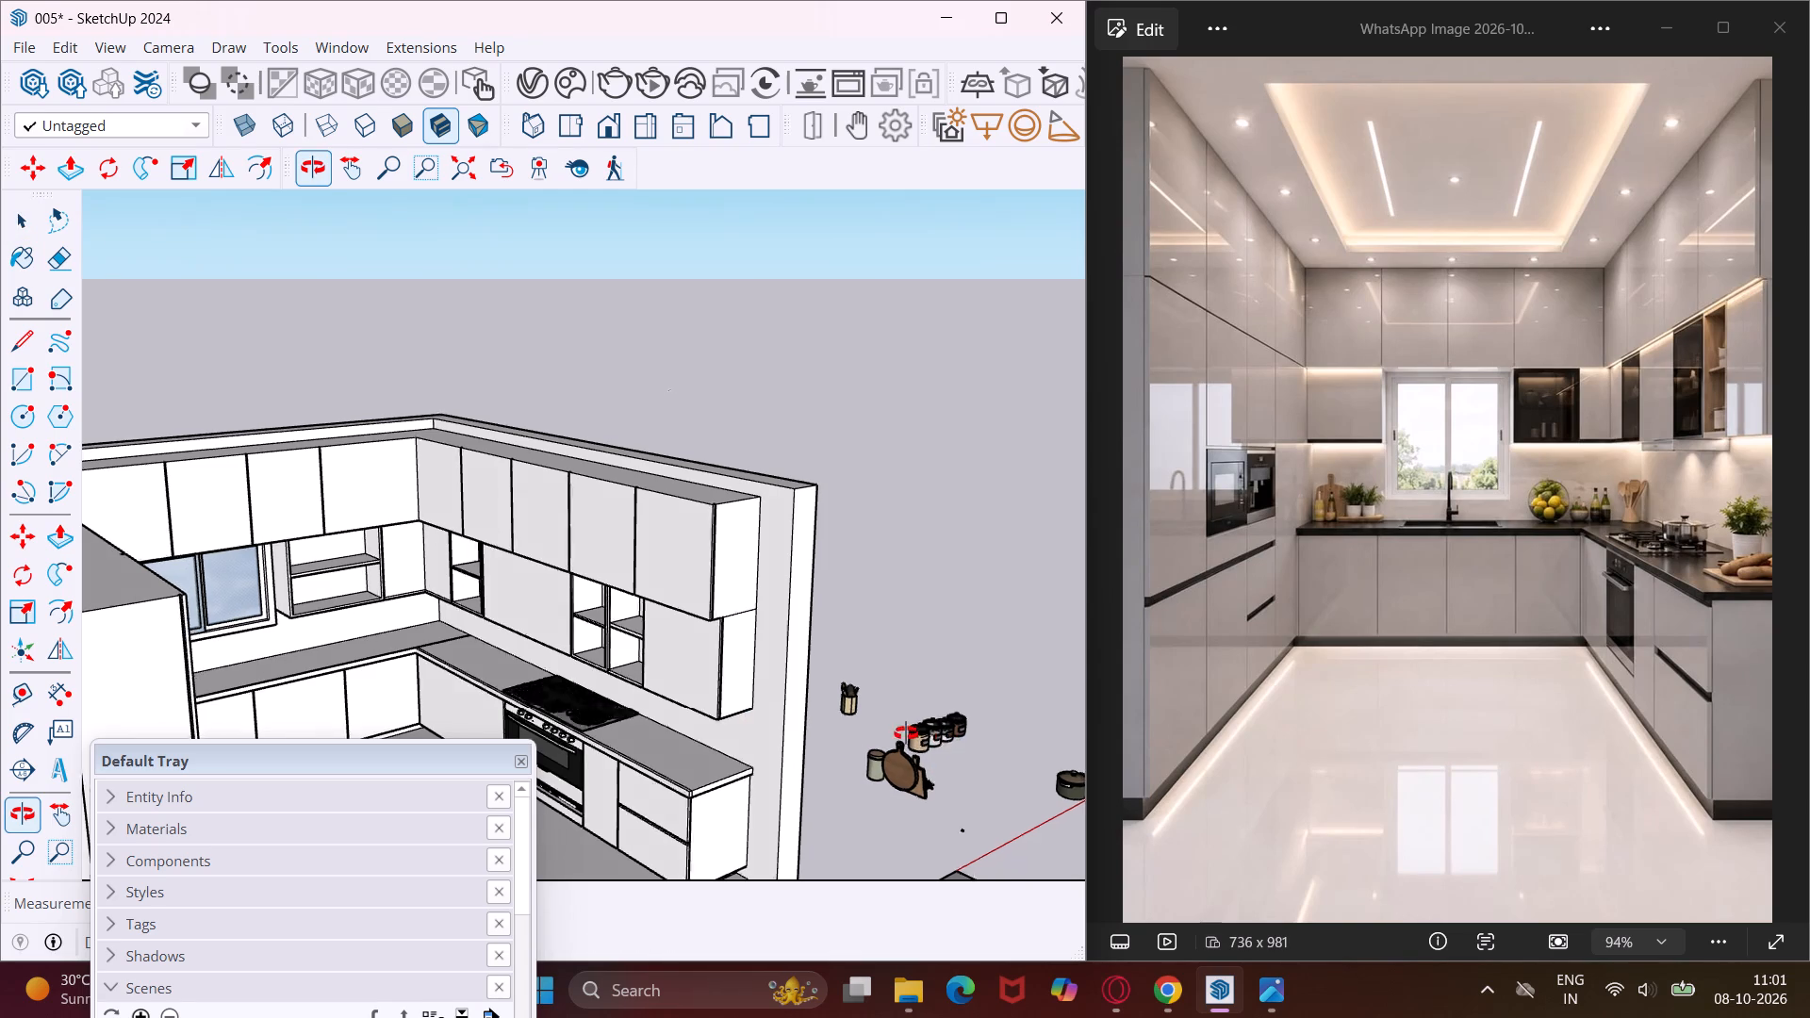
middle_click_drag(906, 733, 824, 712)
scroll(1002, 779, "up", 4)
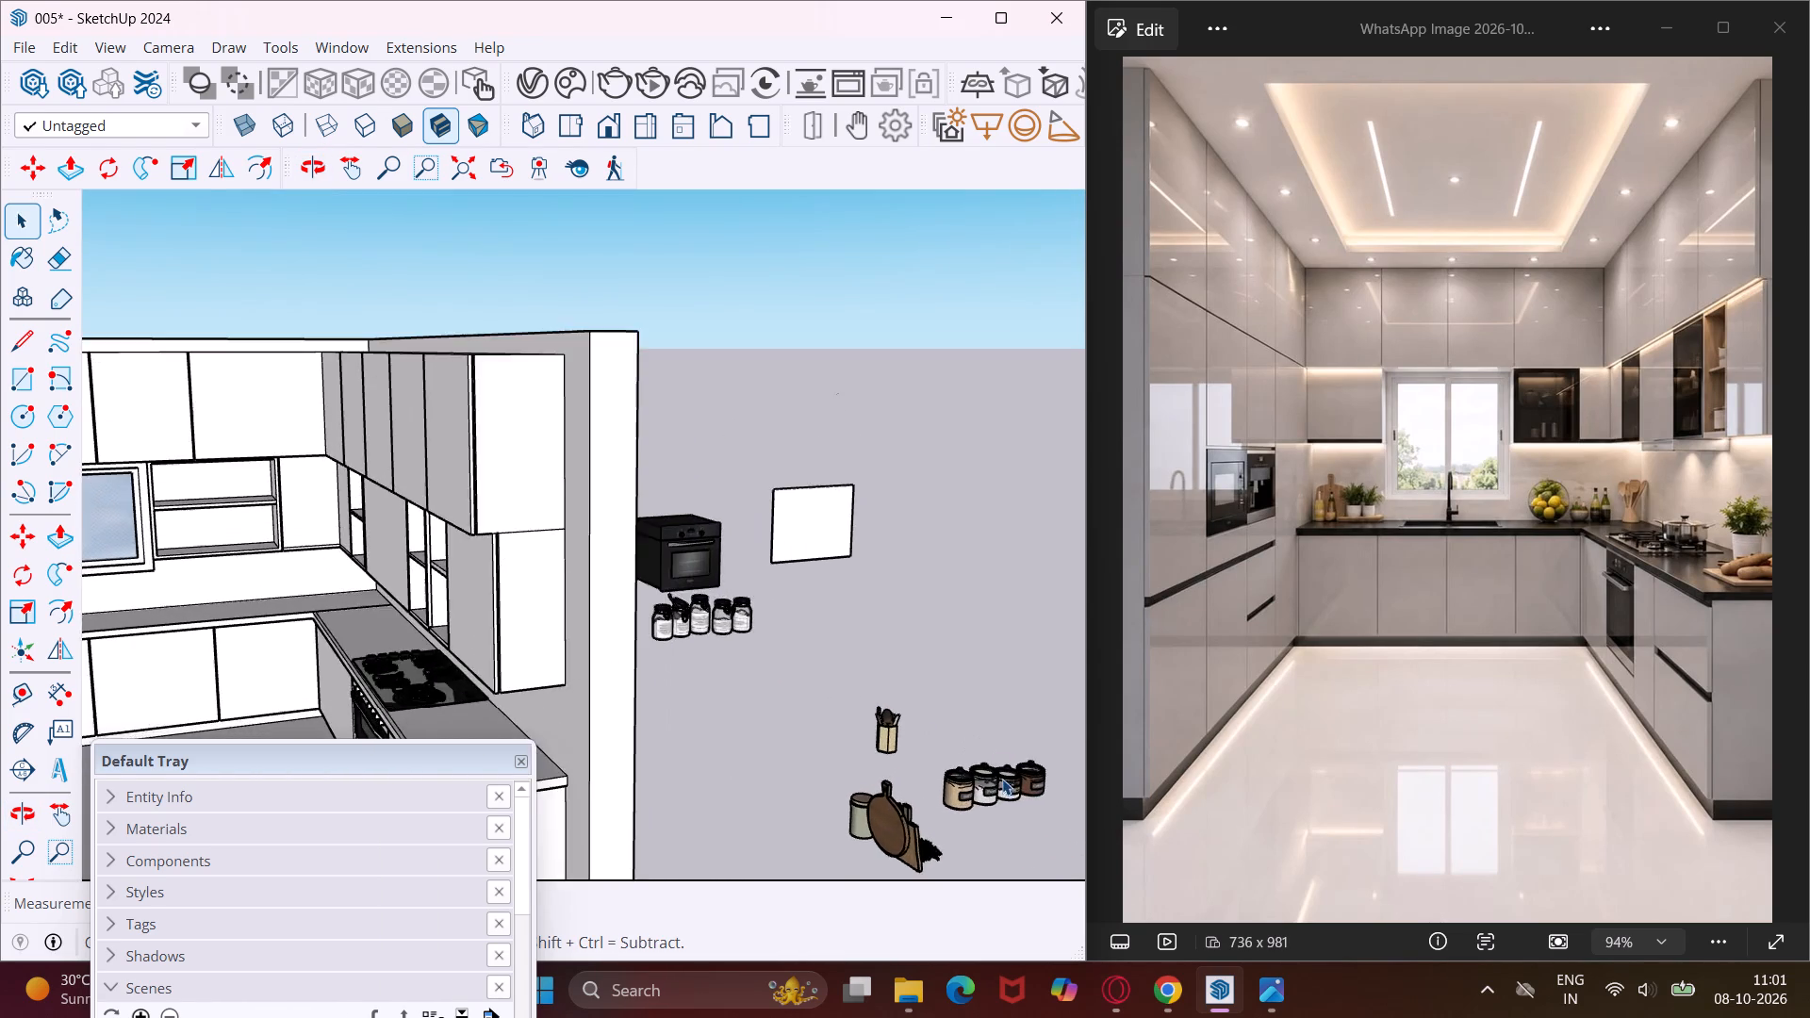
scroll(1002, 779, "up", 6)
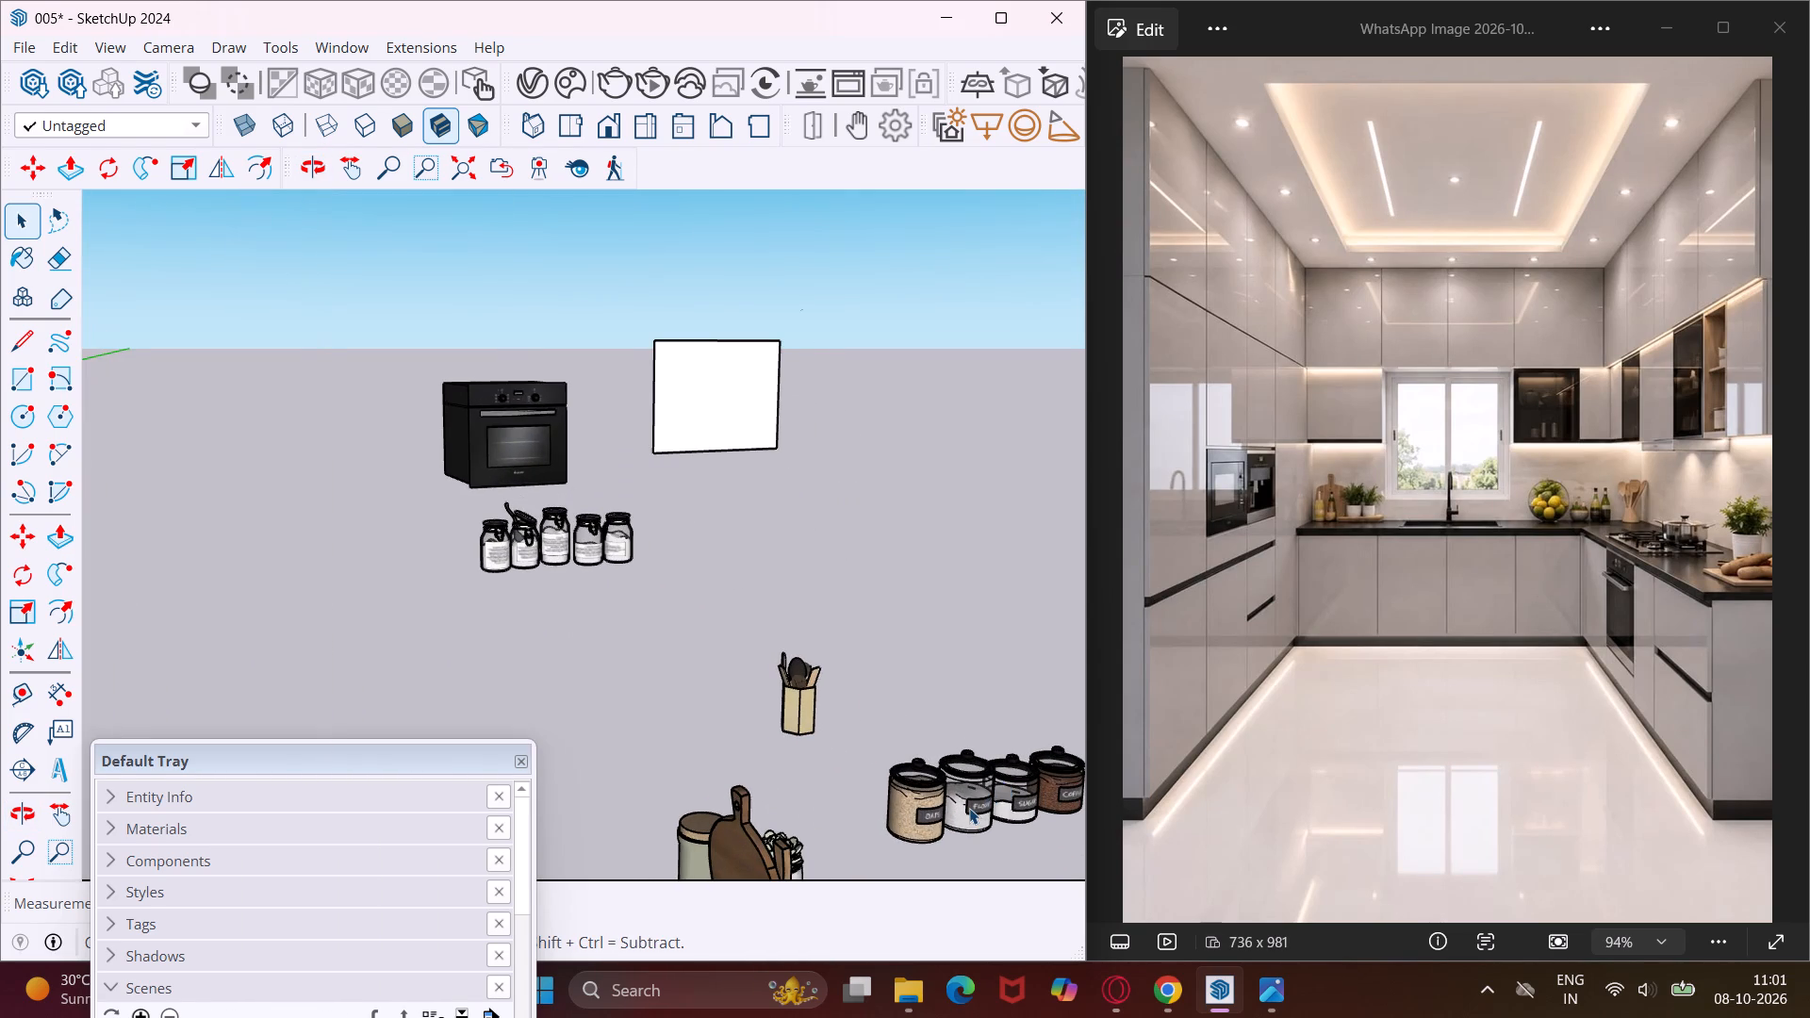
left_click(969, 808)
key("m")
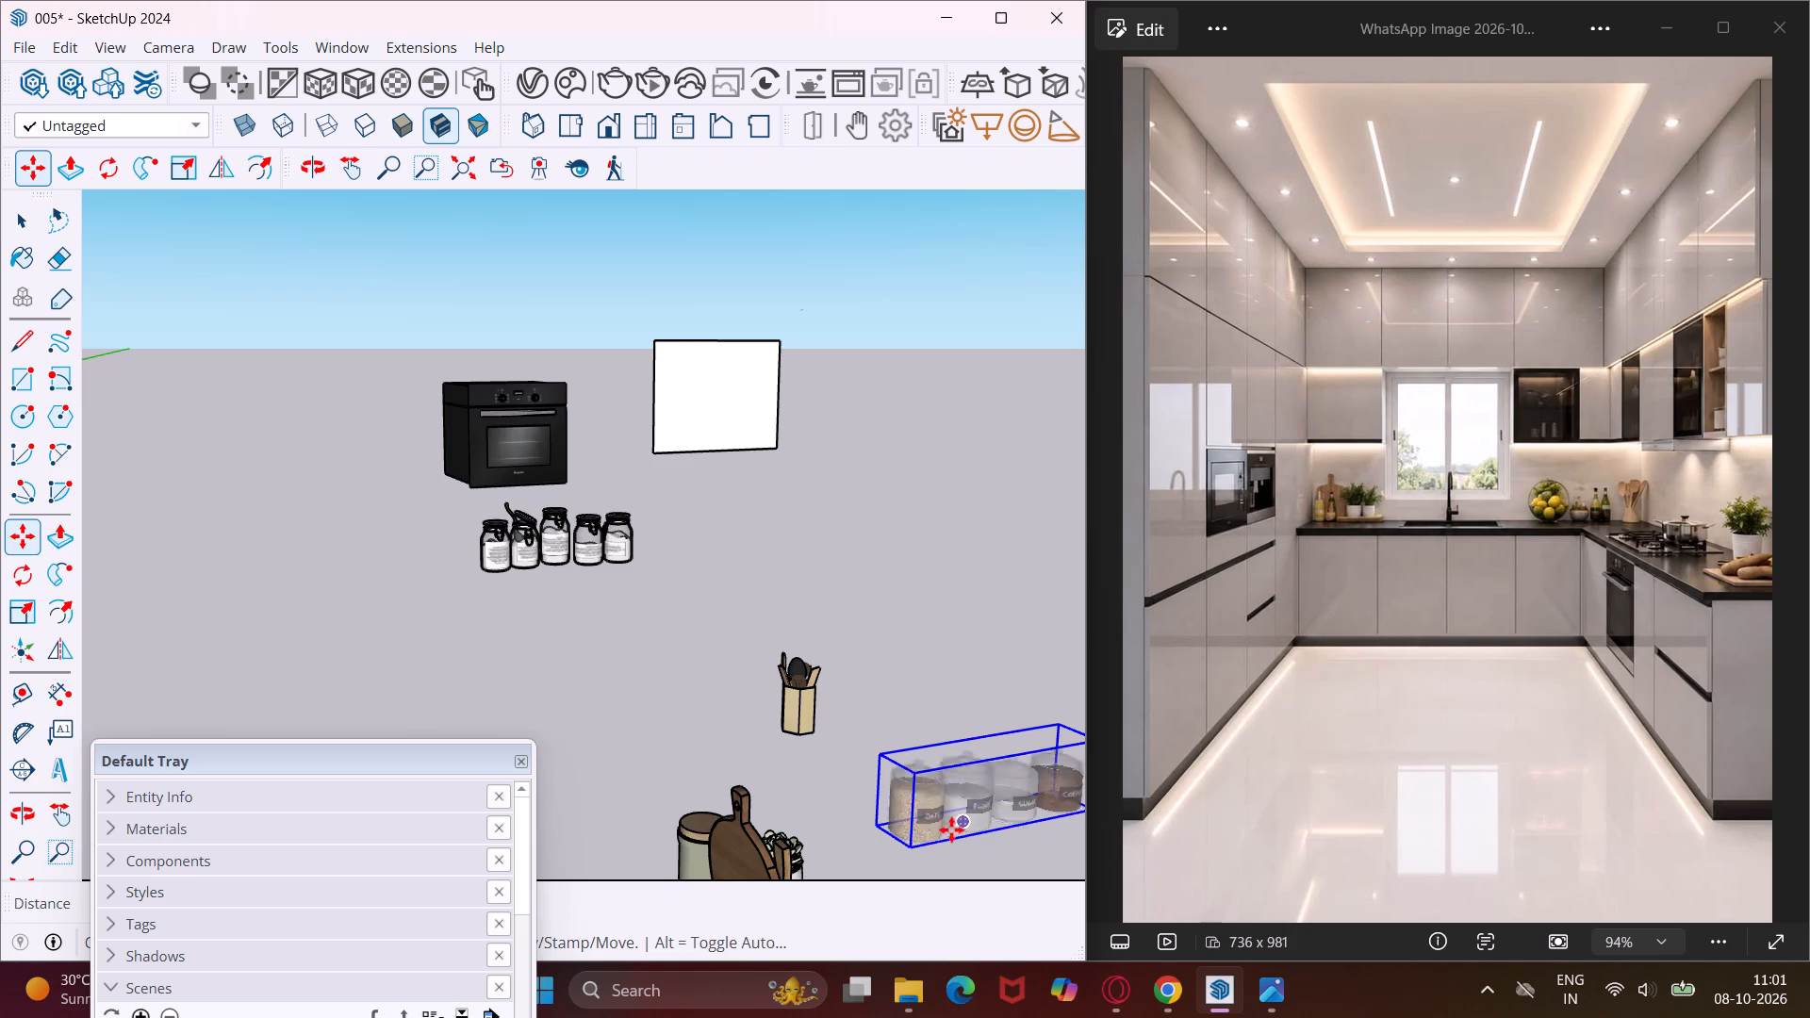
left_click(907, 860)
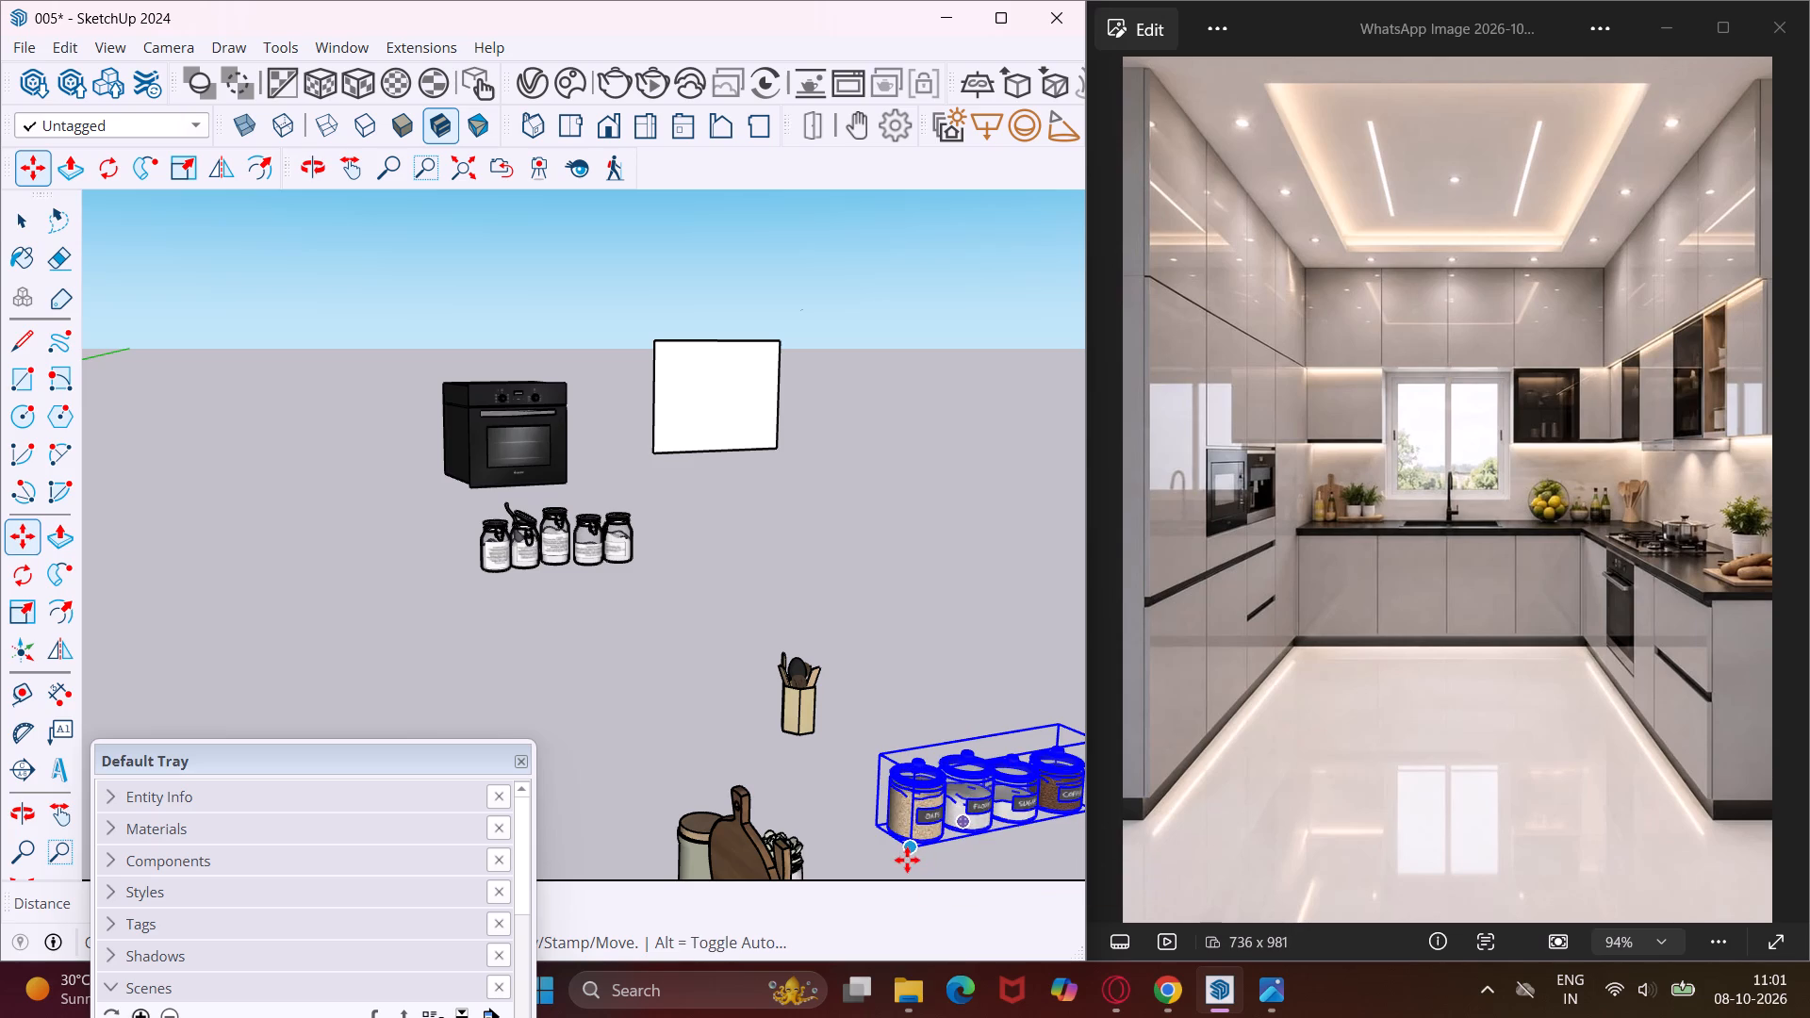
scroll(913, 824, "down", 15)
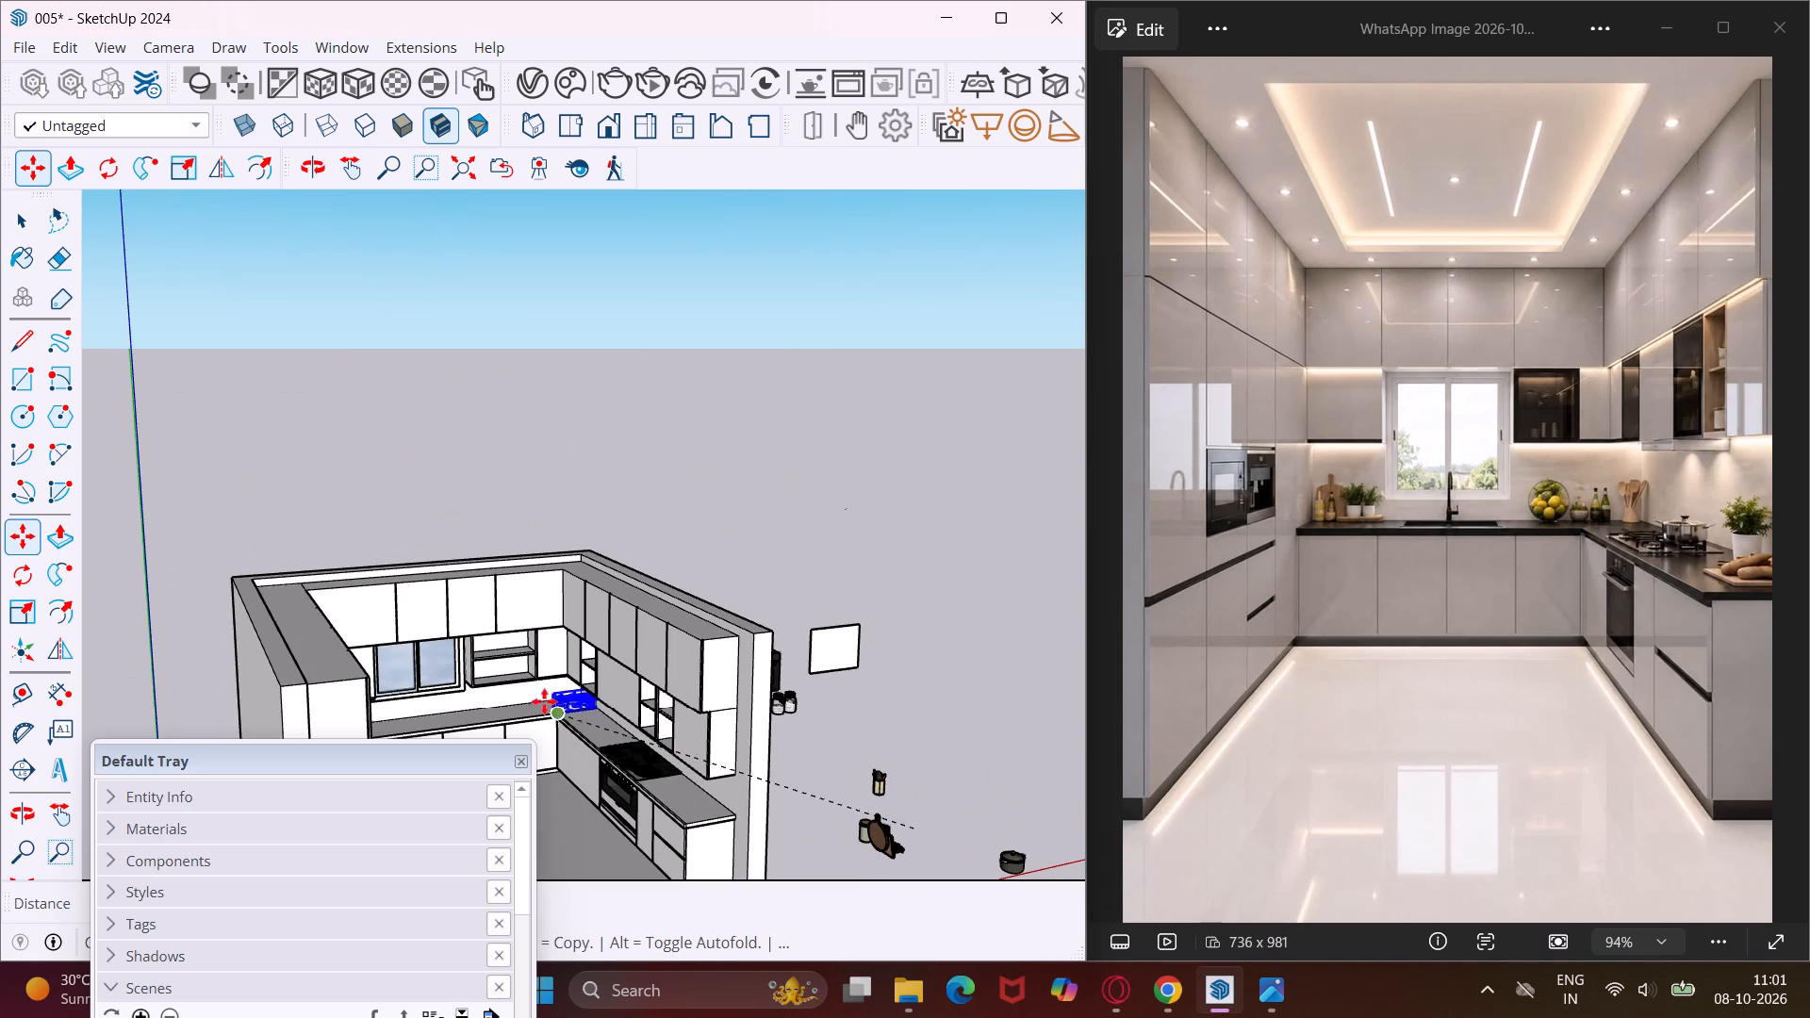
scroll(472, 655, "up", 16)
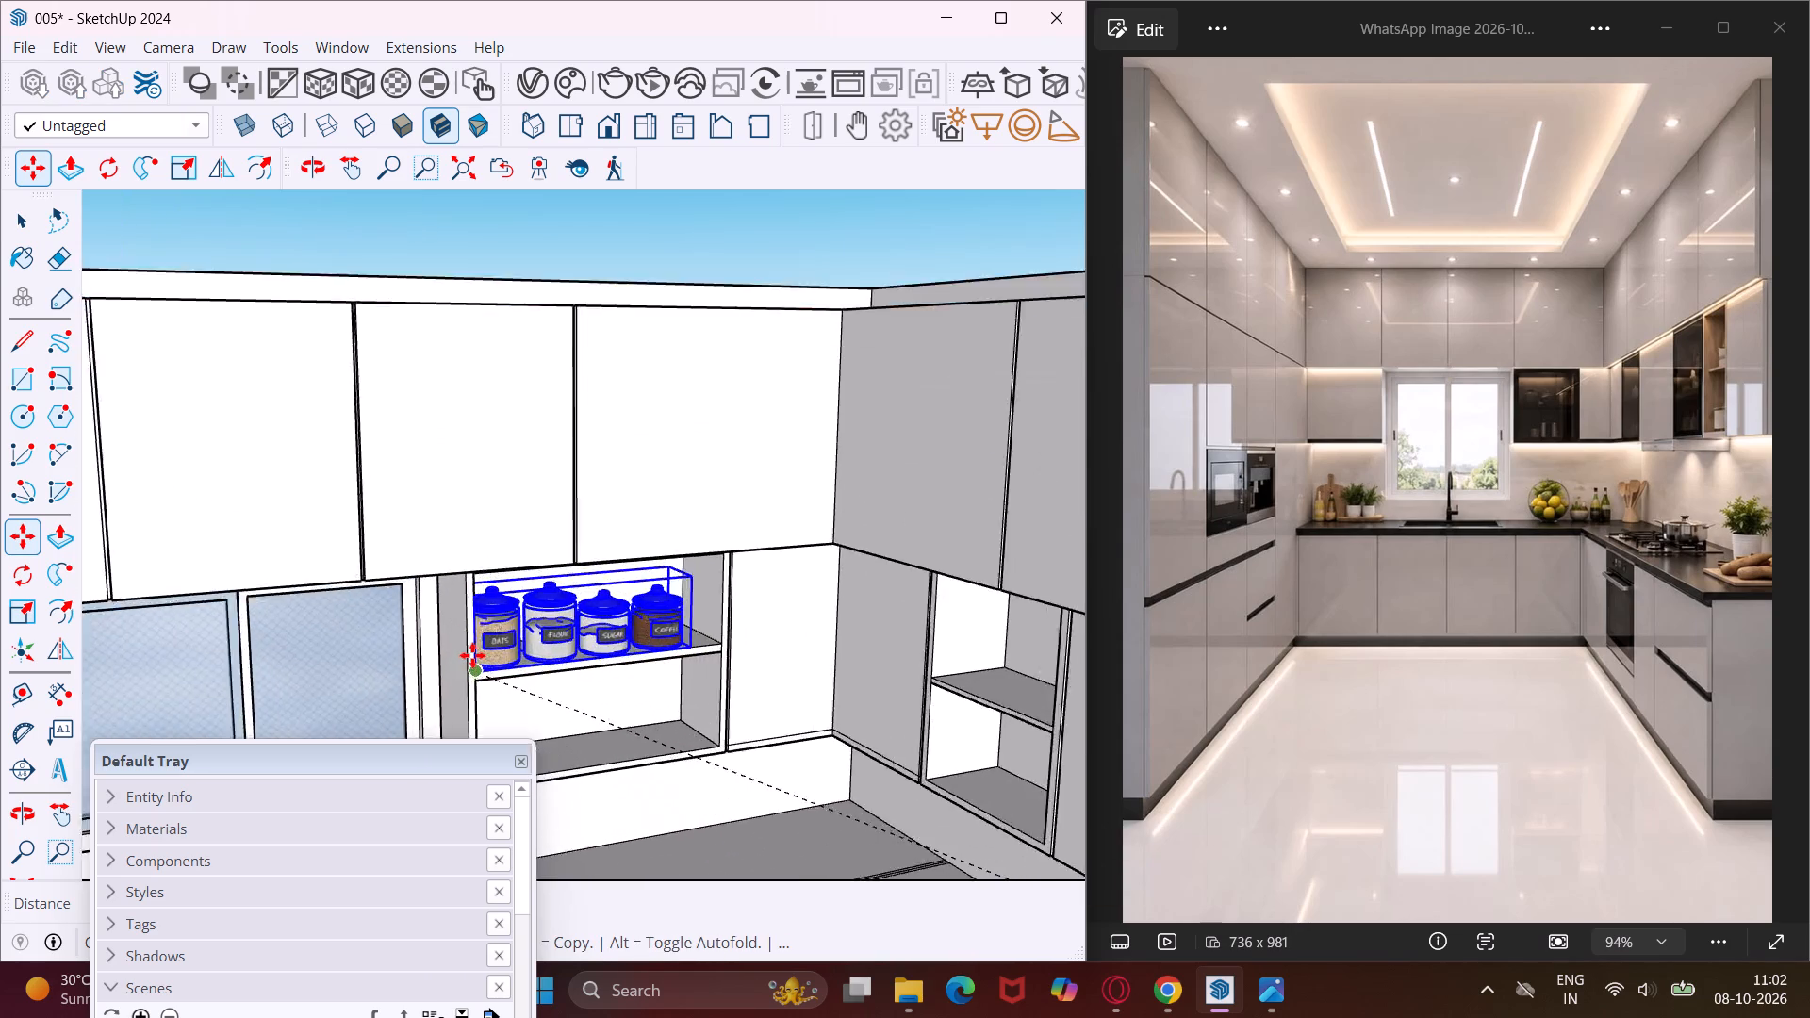
scroll(472, 655, "up", 3)
middle_click_drag(494, 664, 366, 662)
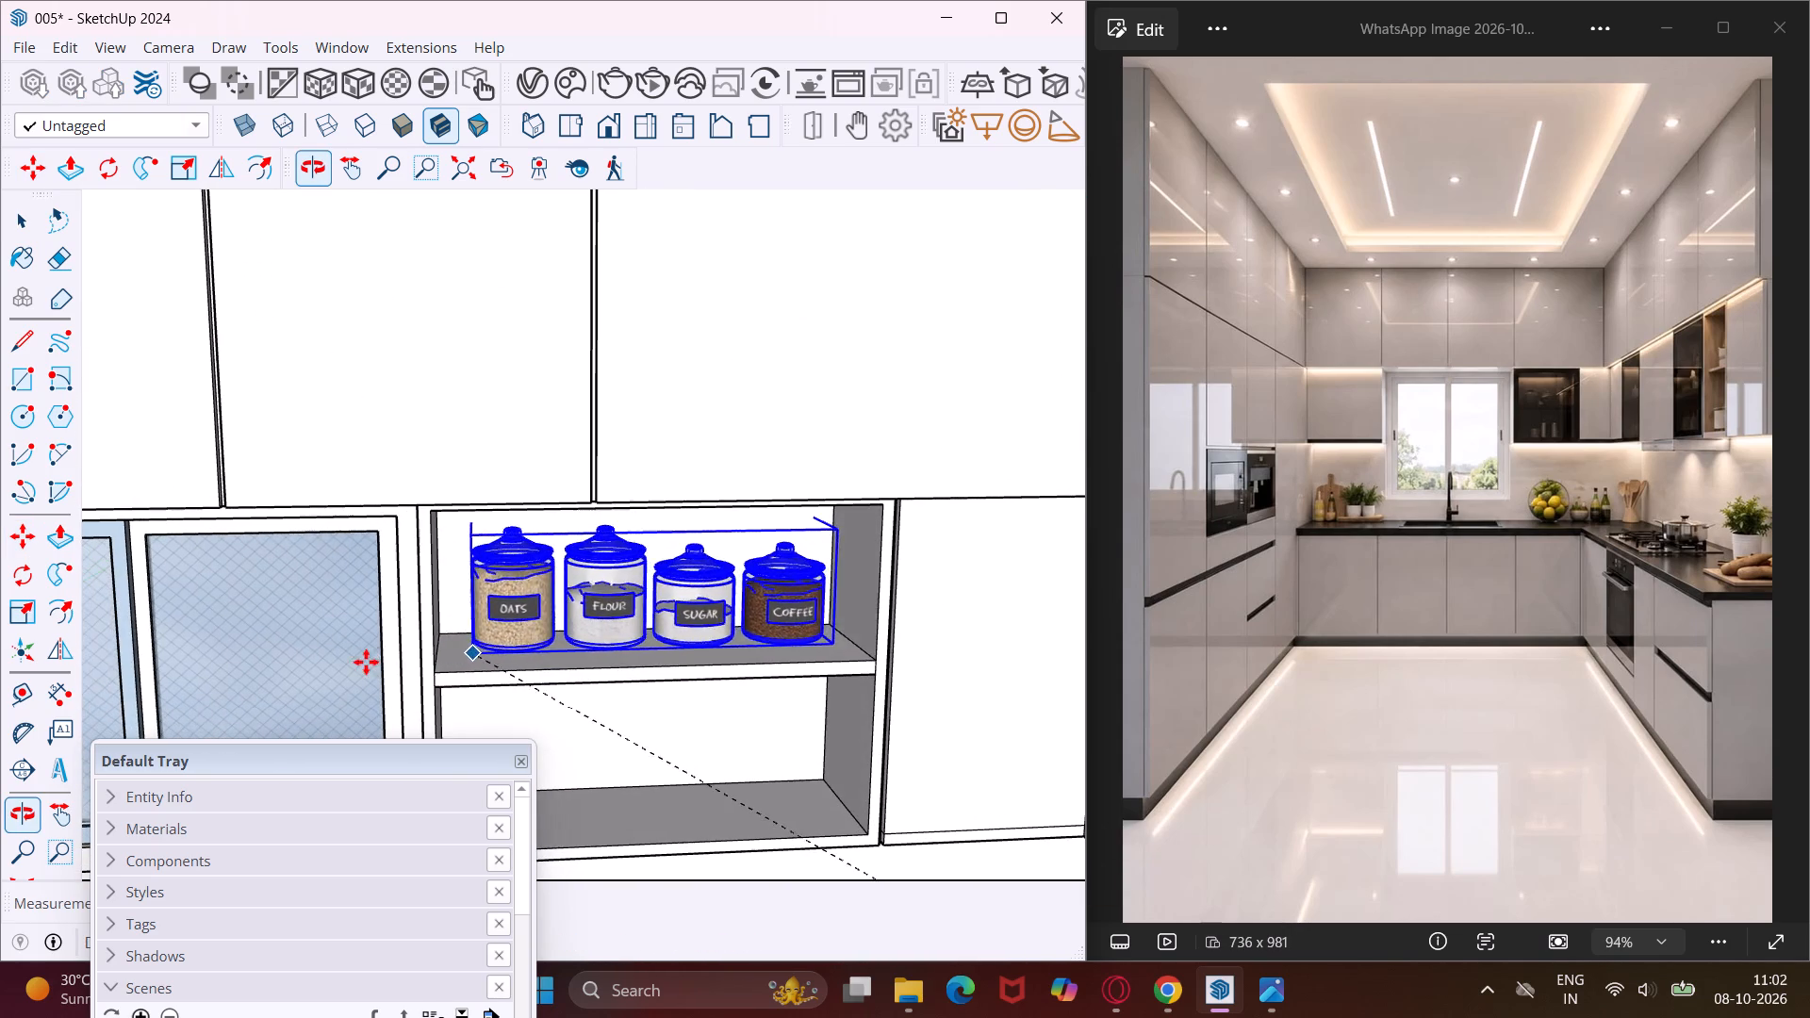
scroll(452, 669, "up", 8)
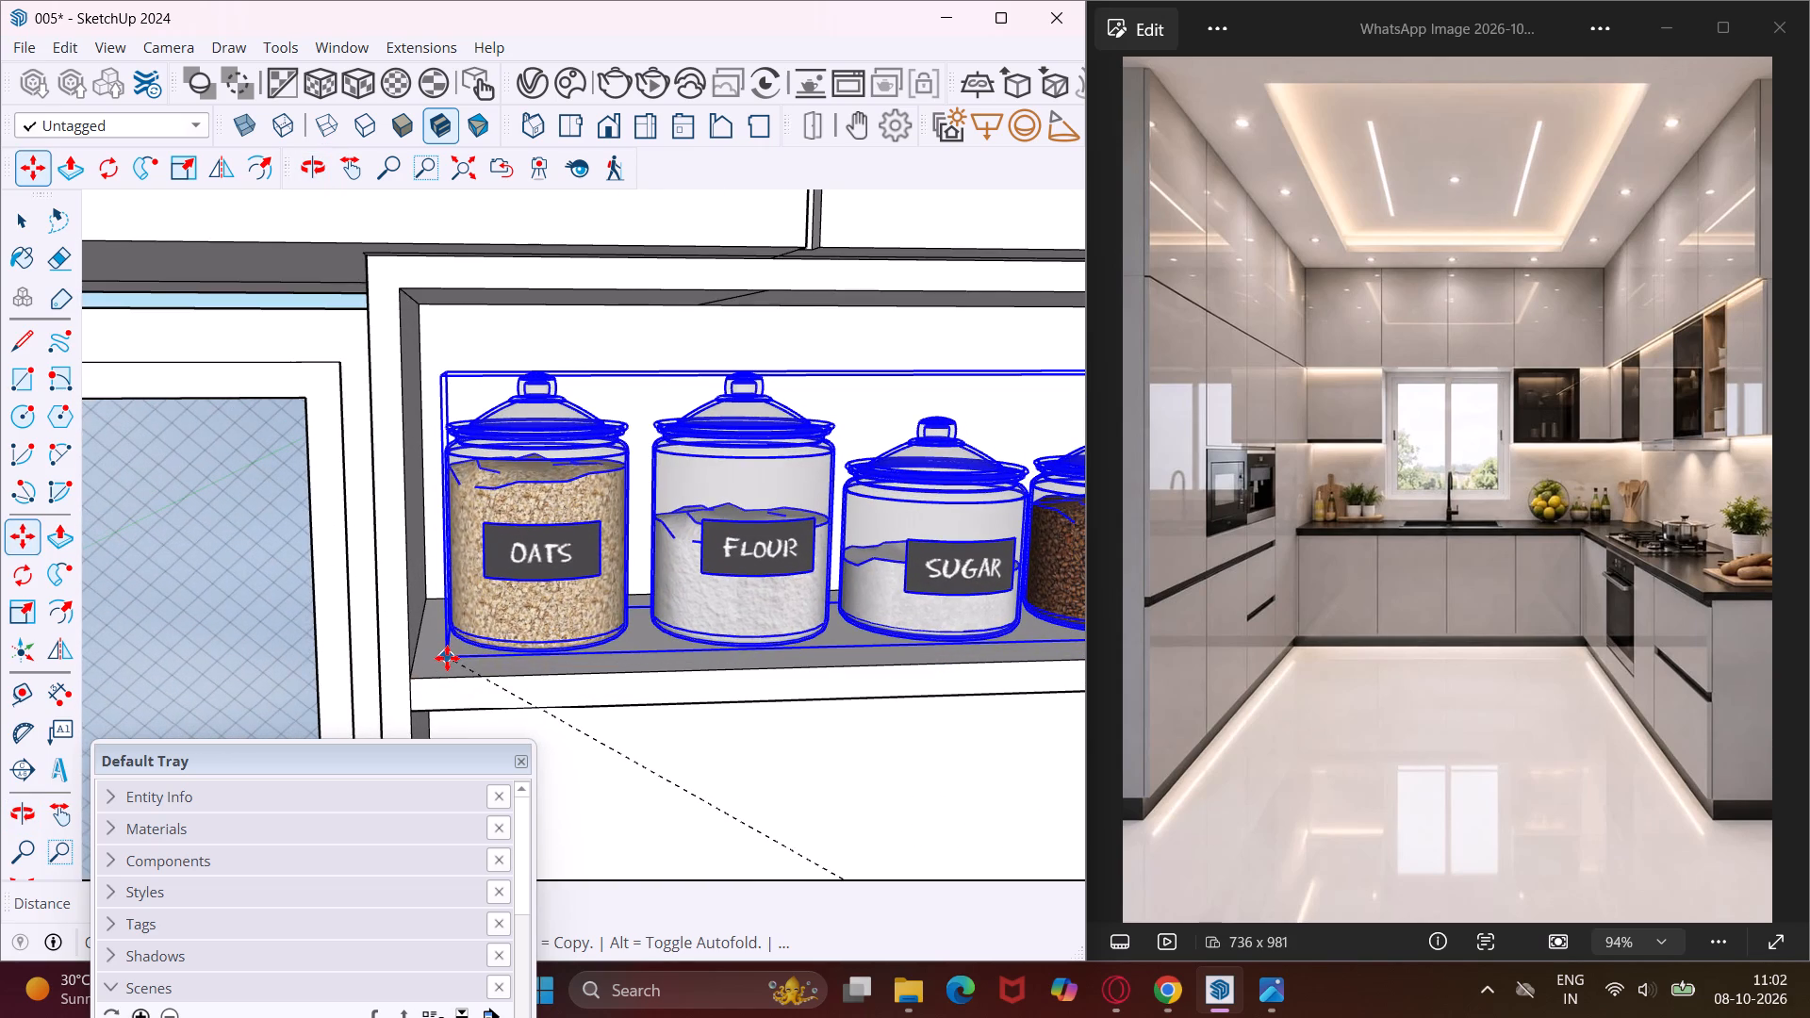
left_click(447, 658)
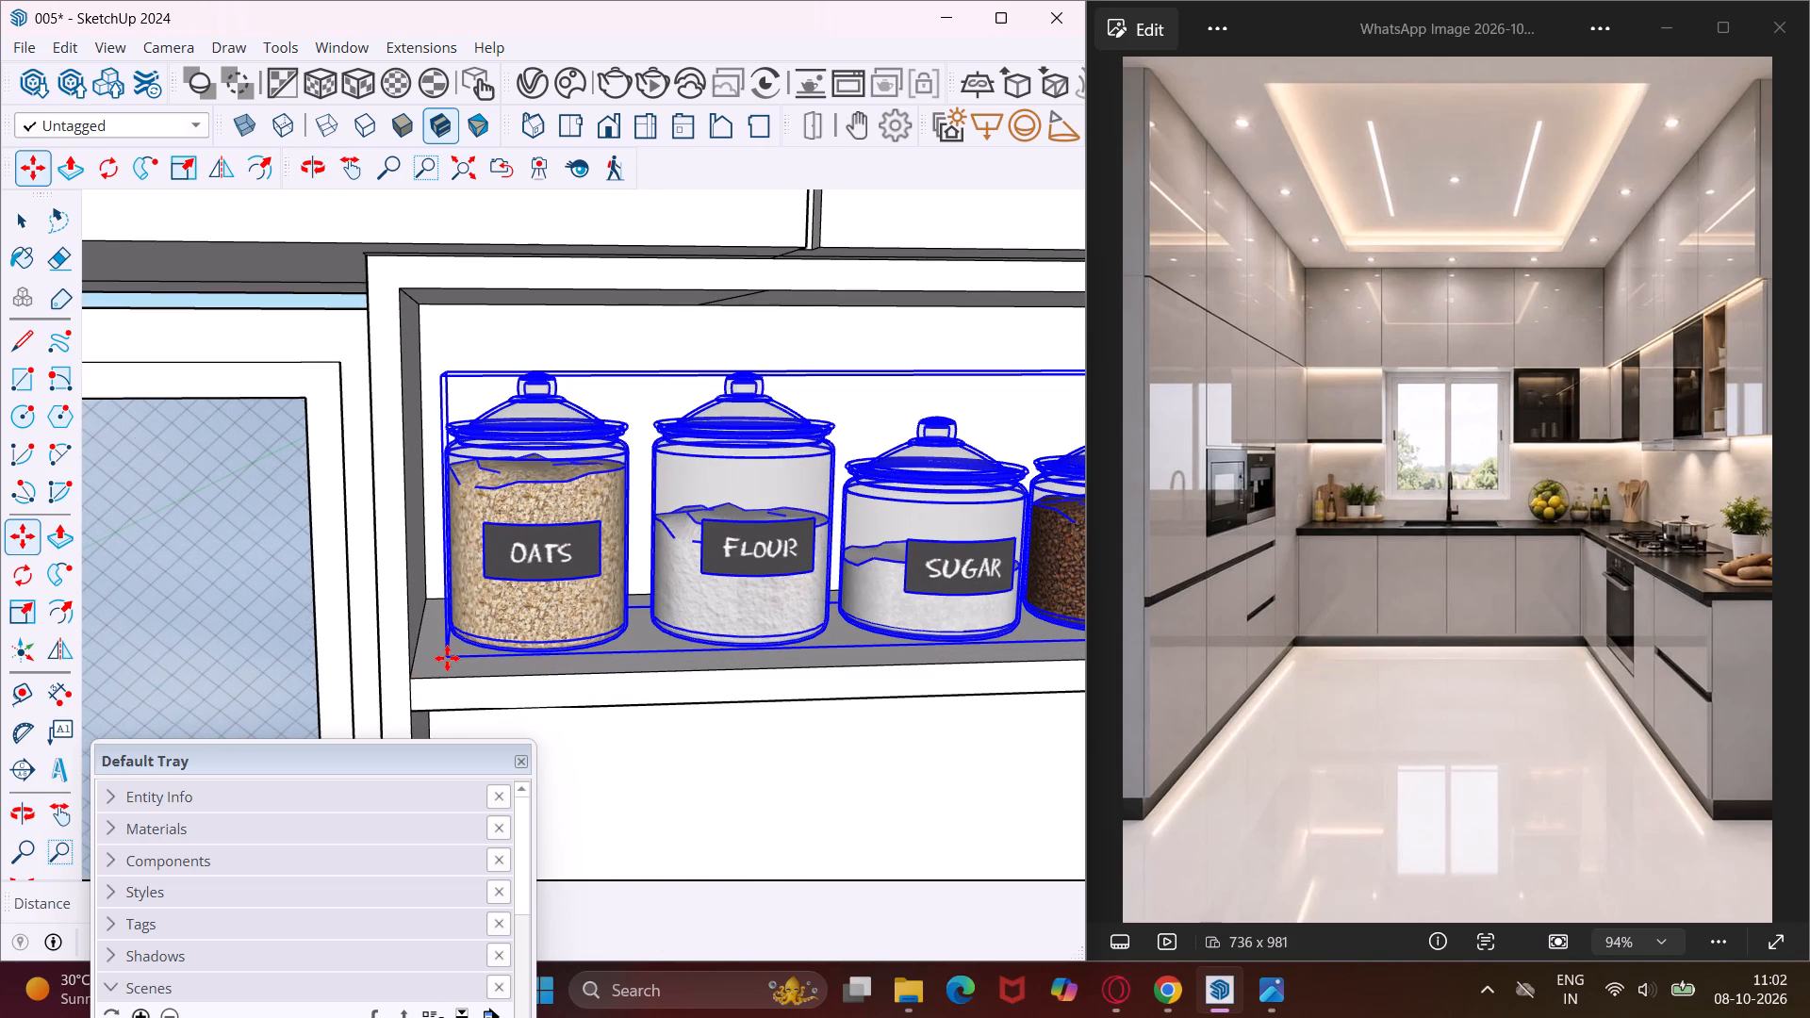
scroll(447, 658, "down", 5)
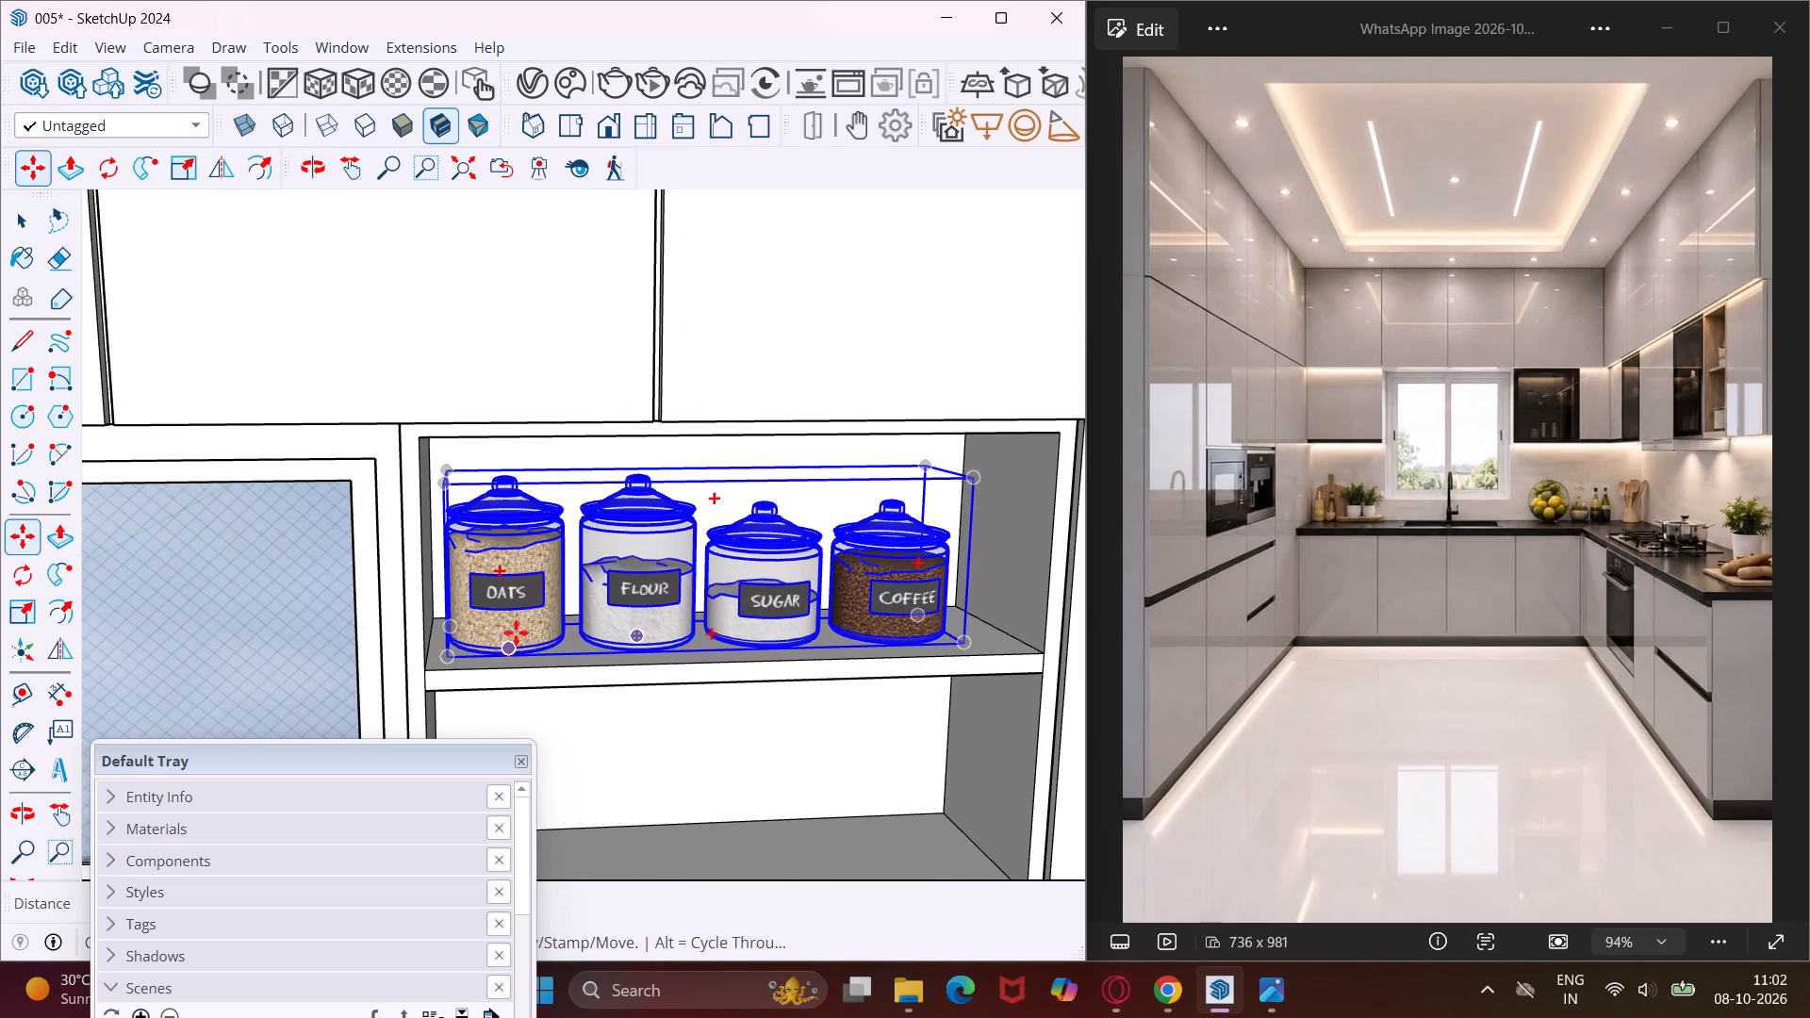
scroll(522, 615, "down", 19)
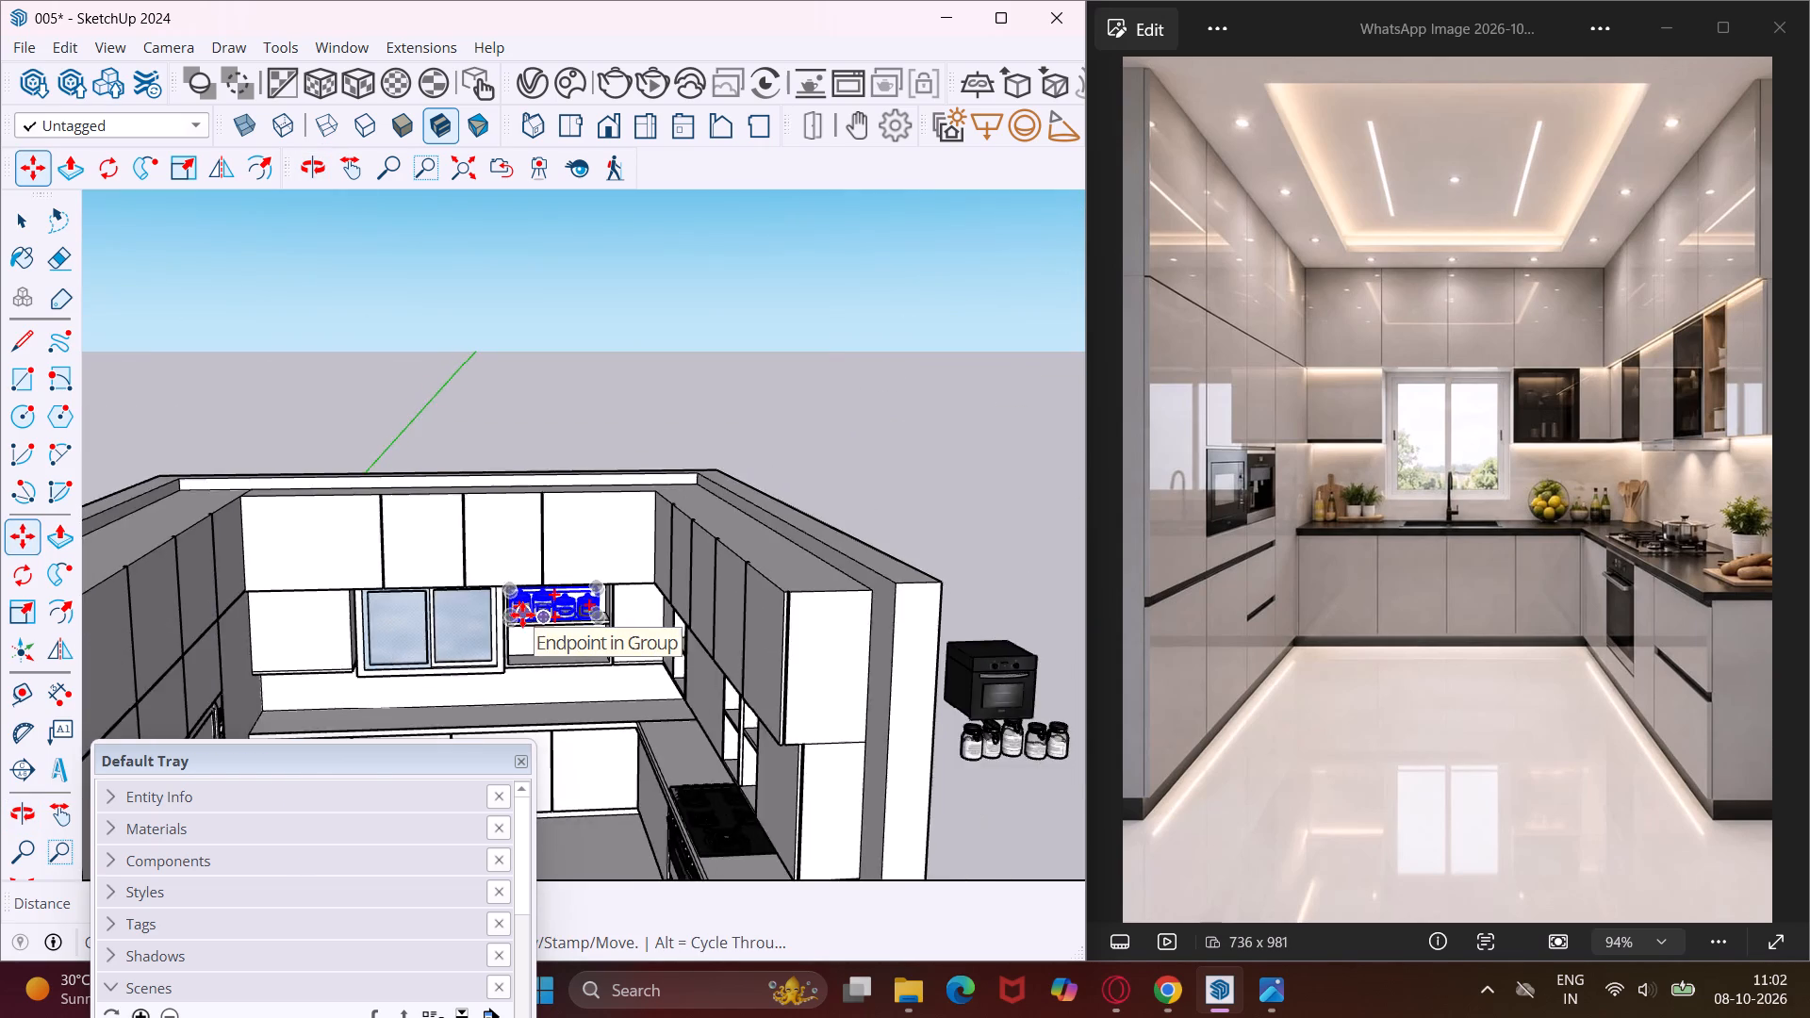
scroll(522, 615, "down", 3)
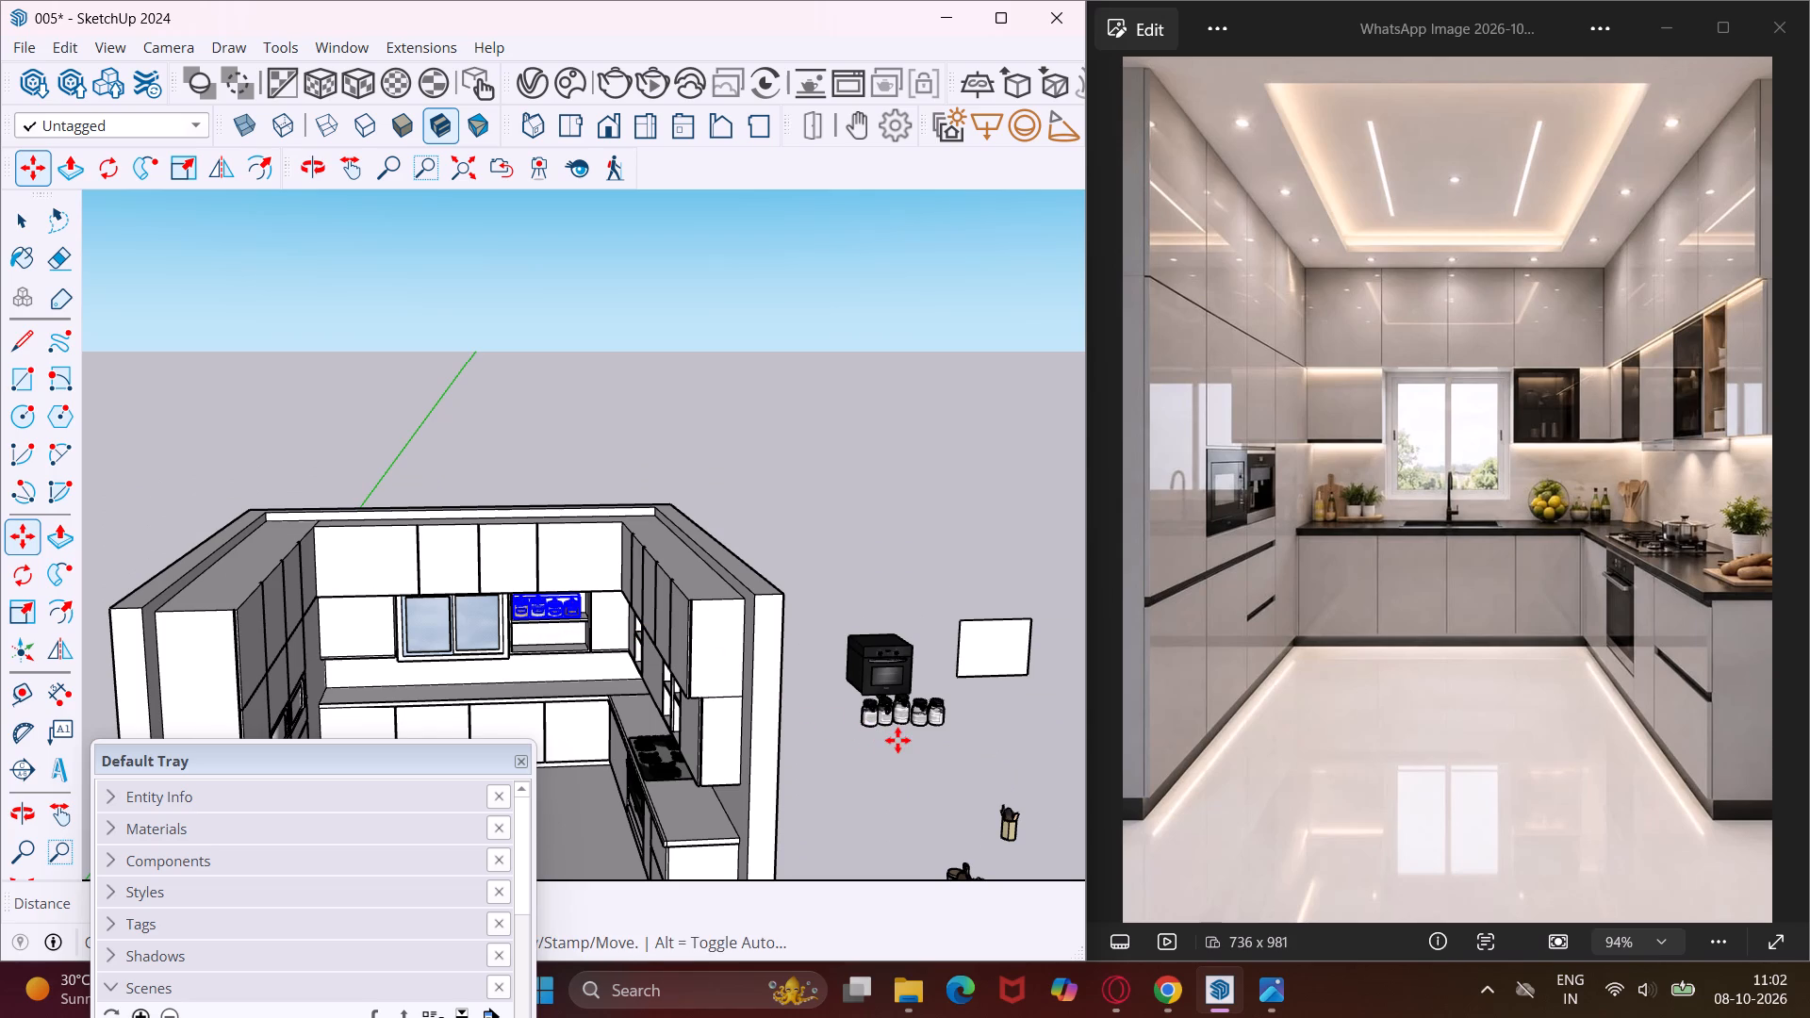
key("Escape")
key("space")
Move the group of five clip-lid jars from outside the kitchen into the lower compartment of the recess beside the window.
scroll(881, 713, "up", 8)
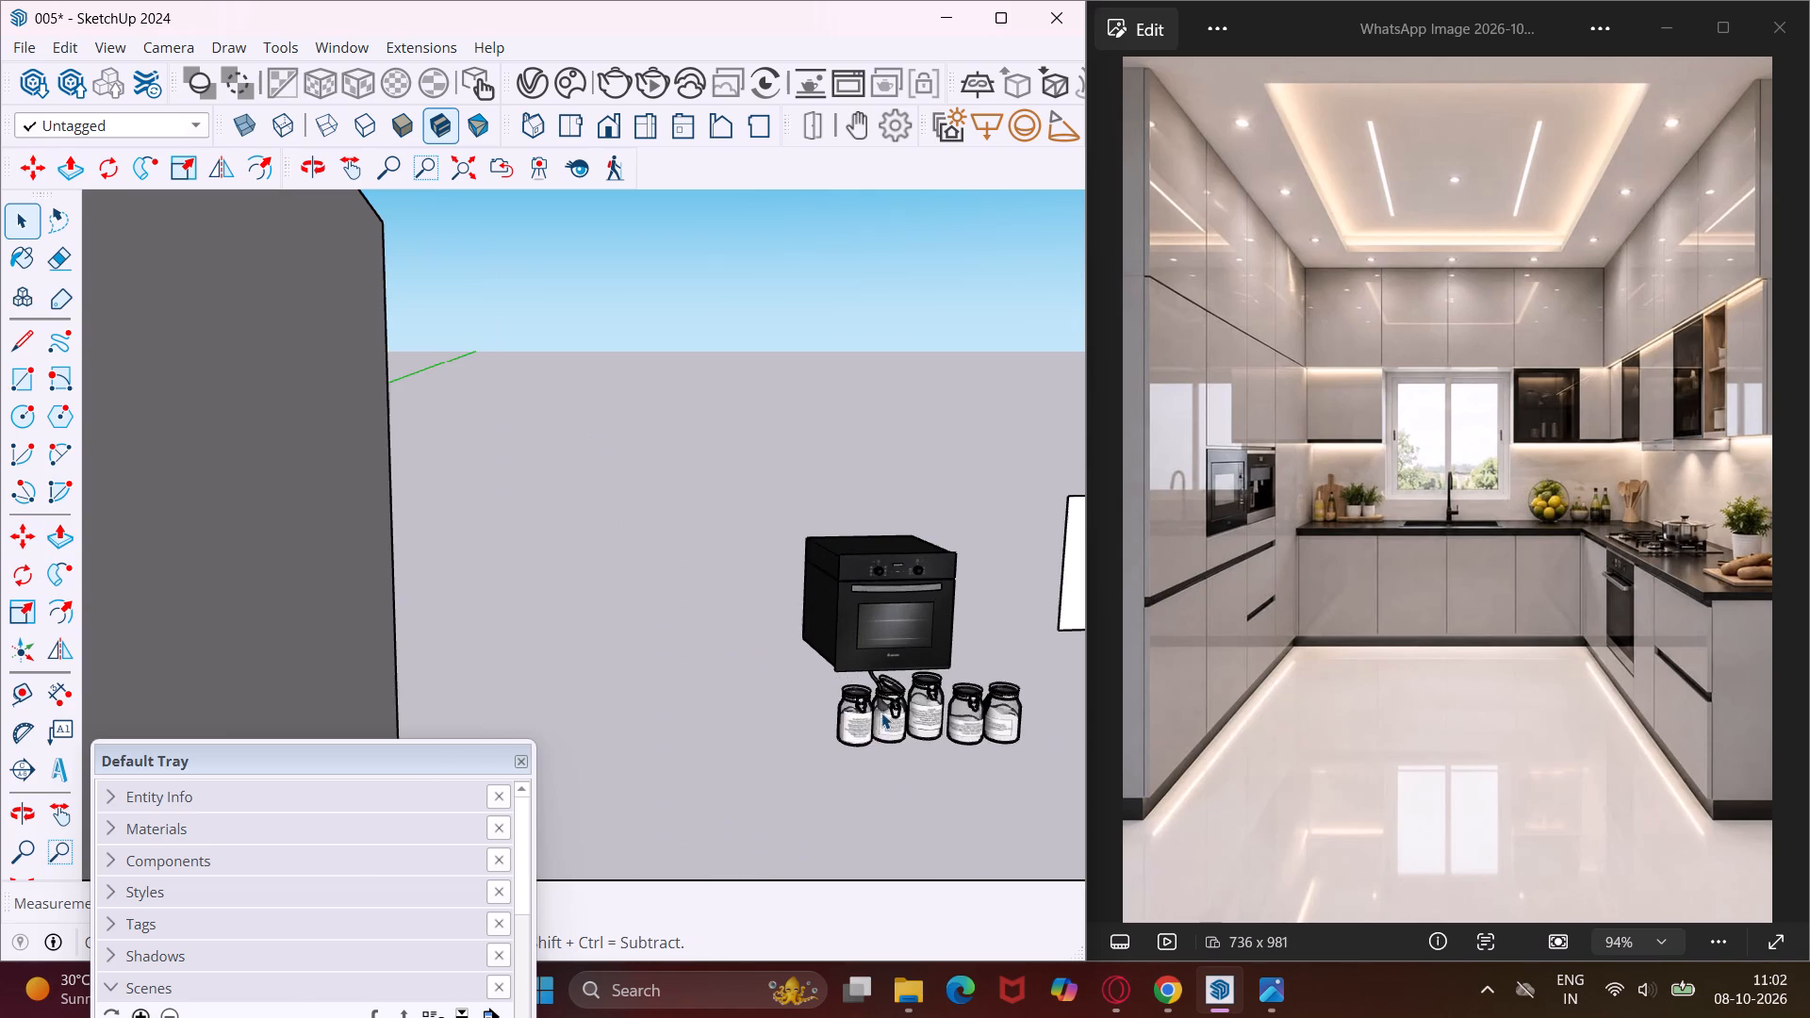
left_click(873, 719)
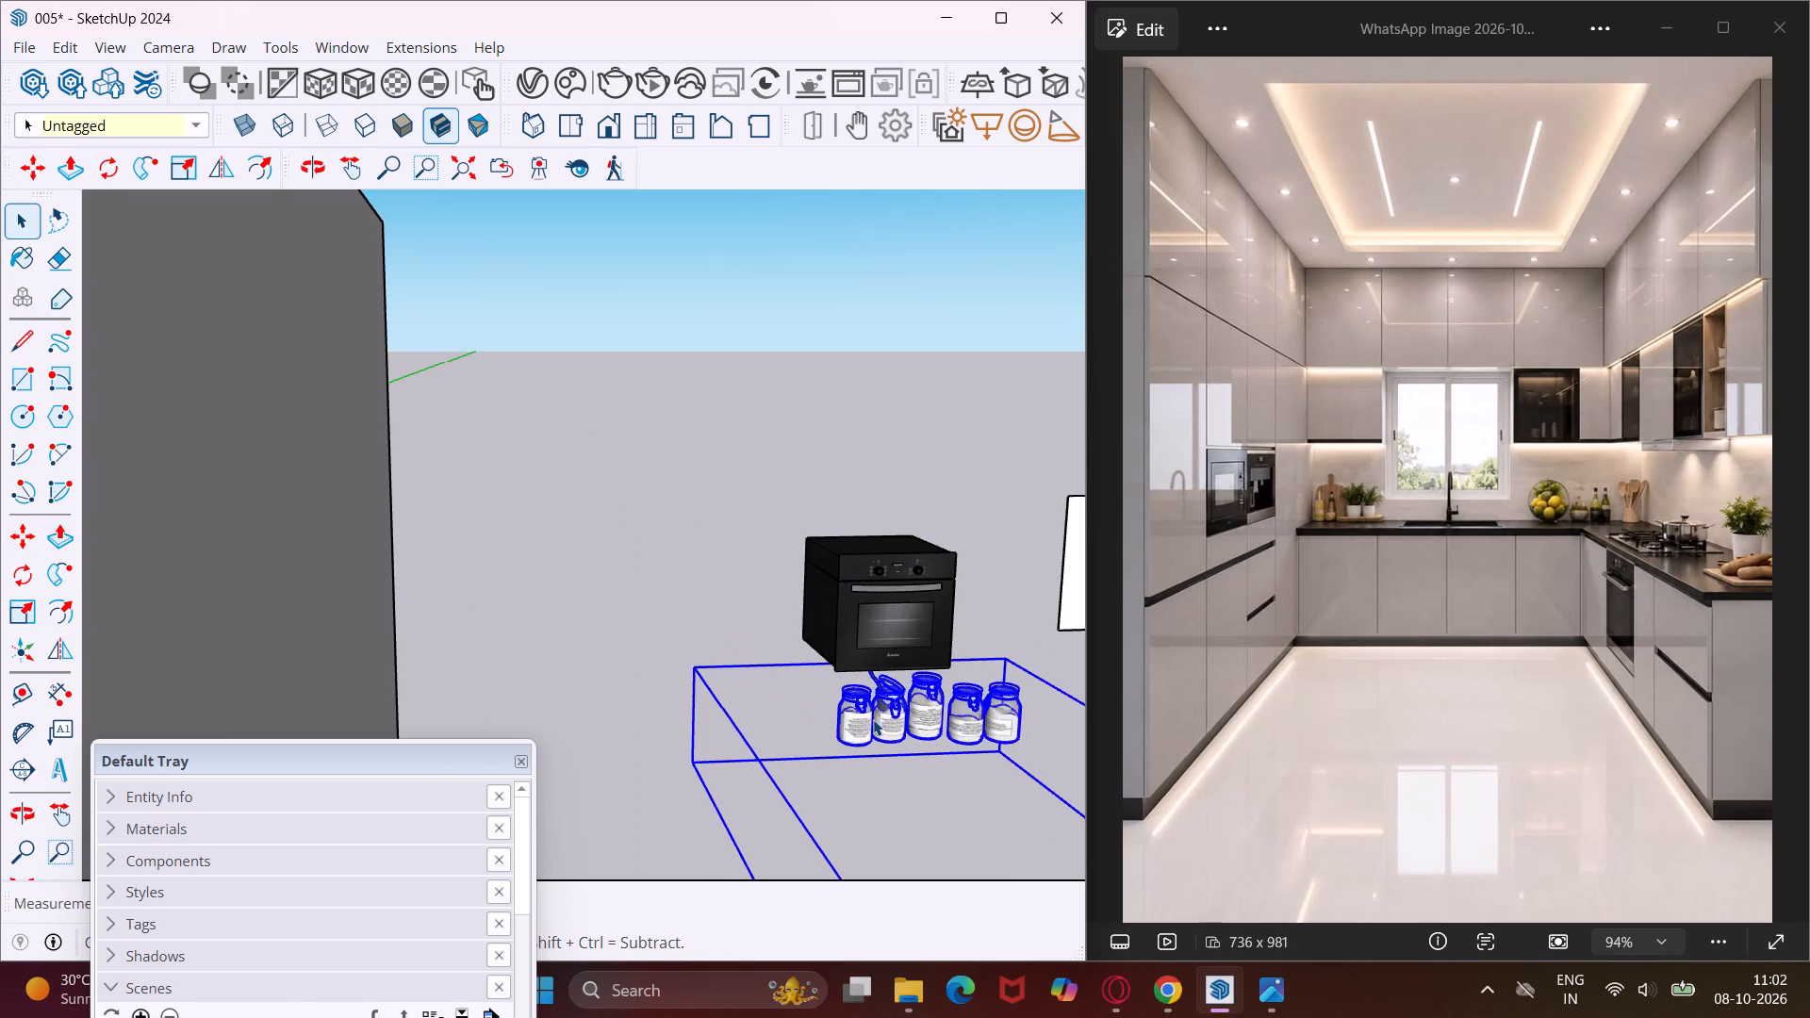
key("m")
left_click(840, 743)
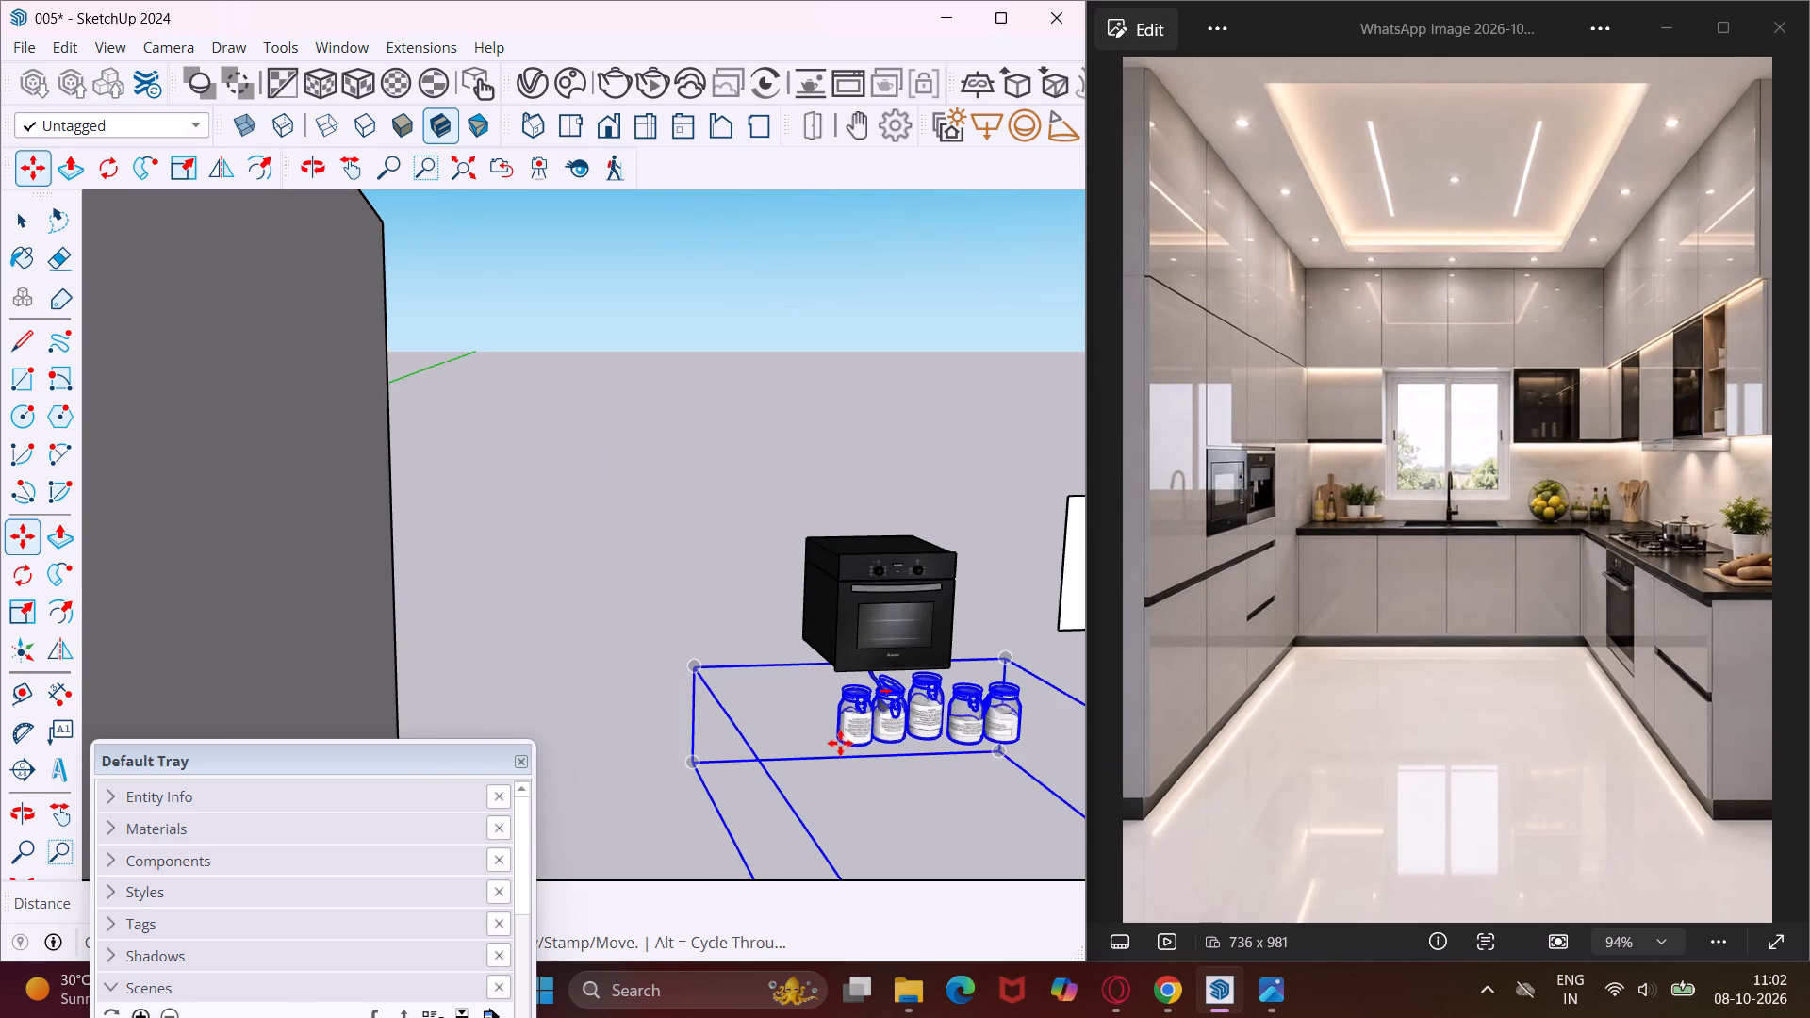
scroll(840, 743, "down", 14)
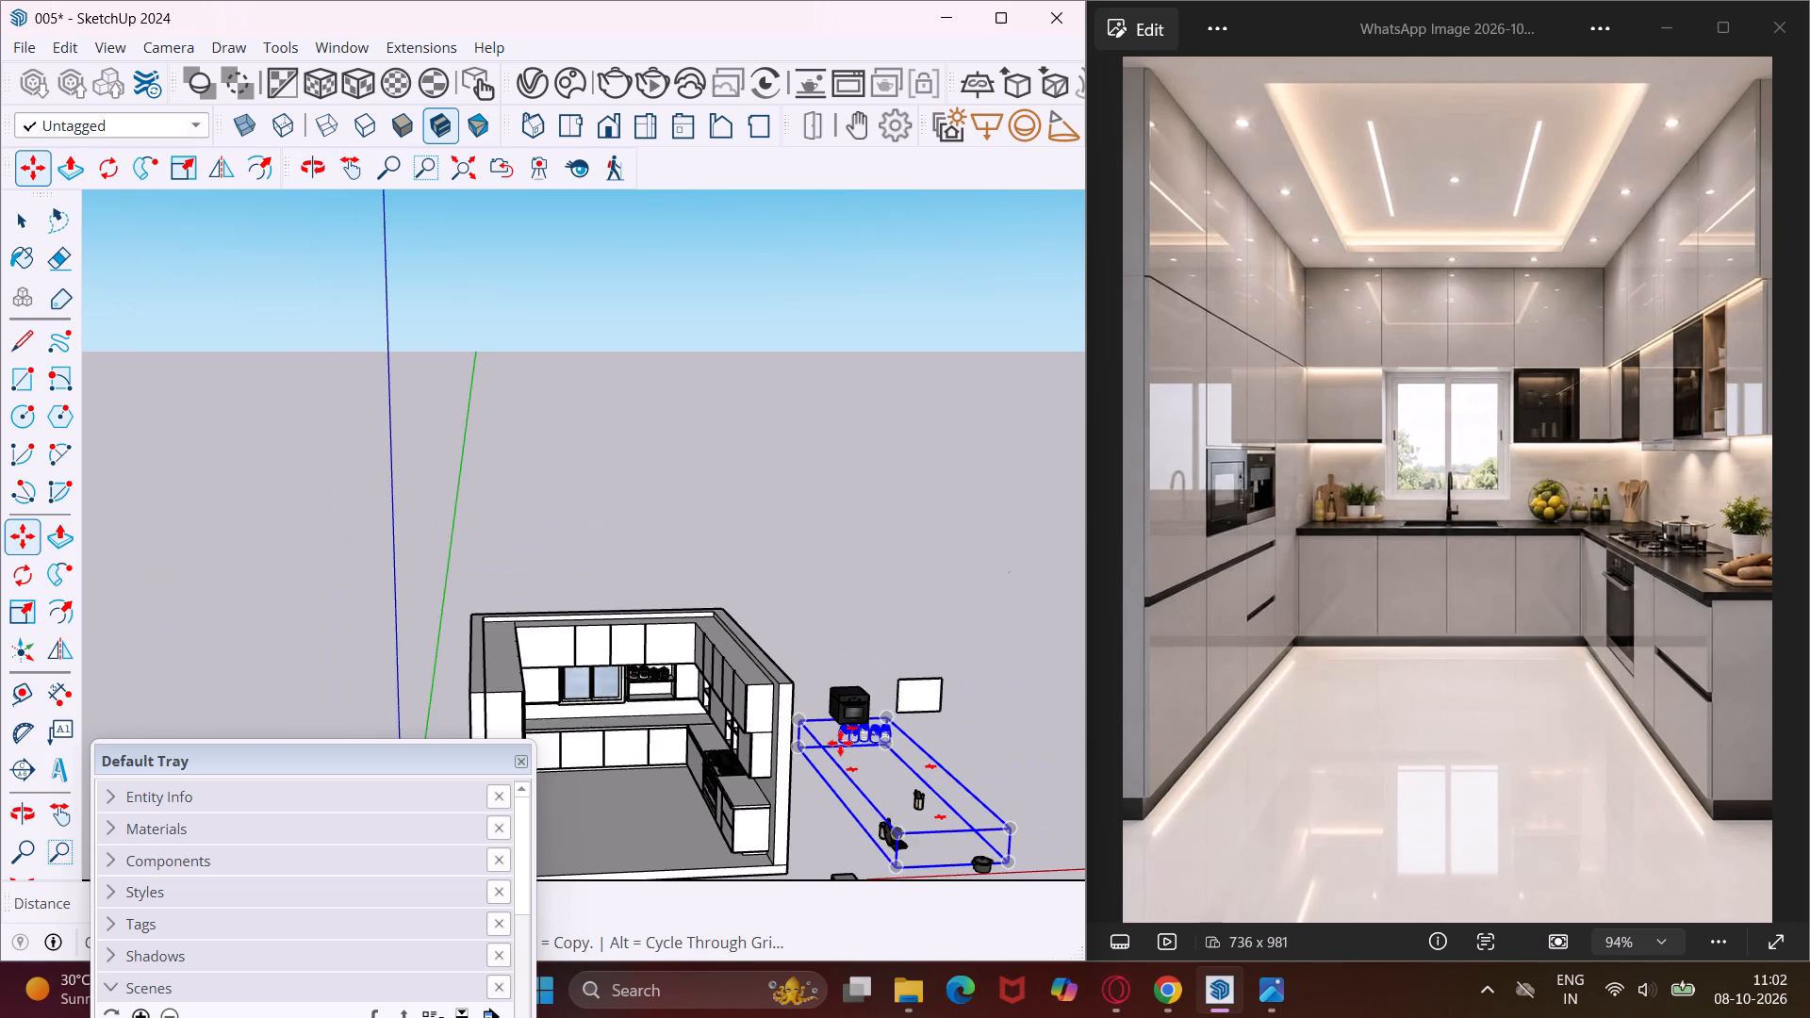
scroll(641, 694, "up", 5)
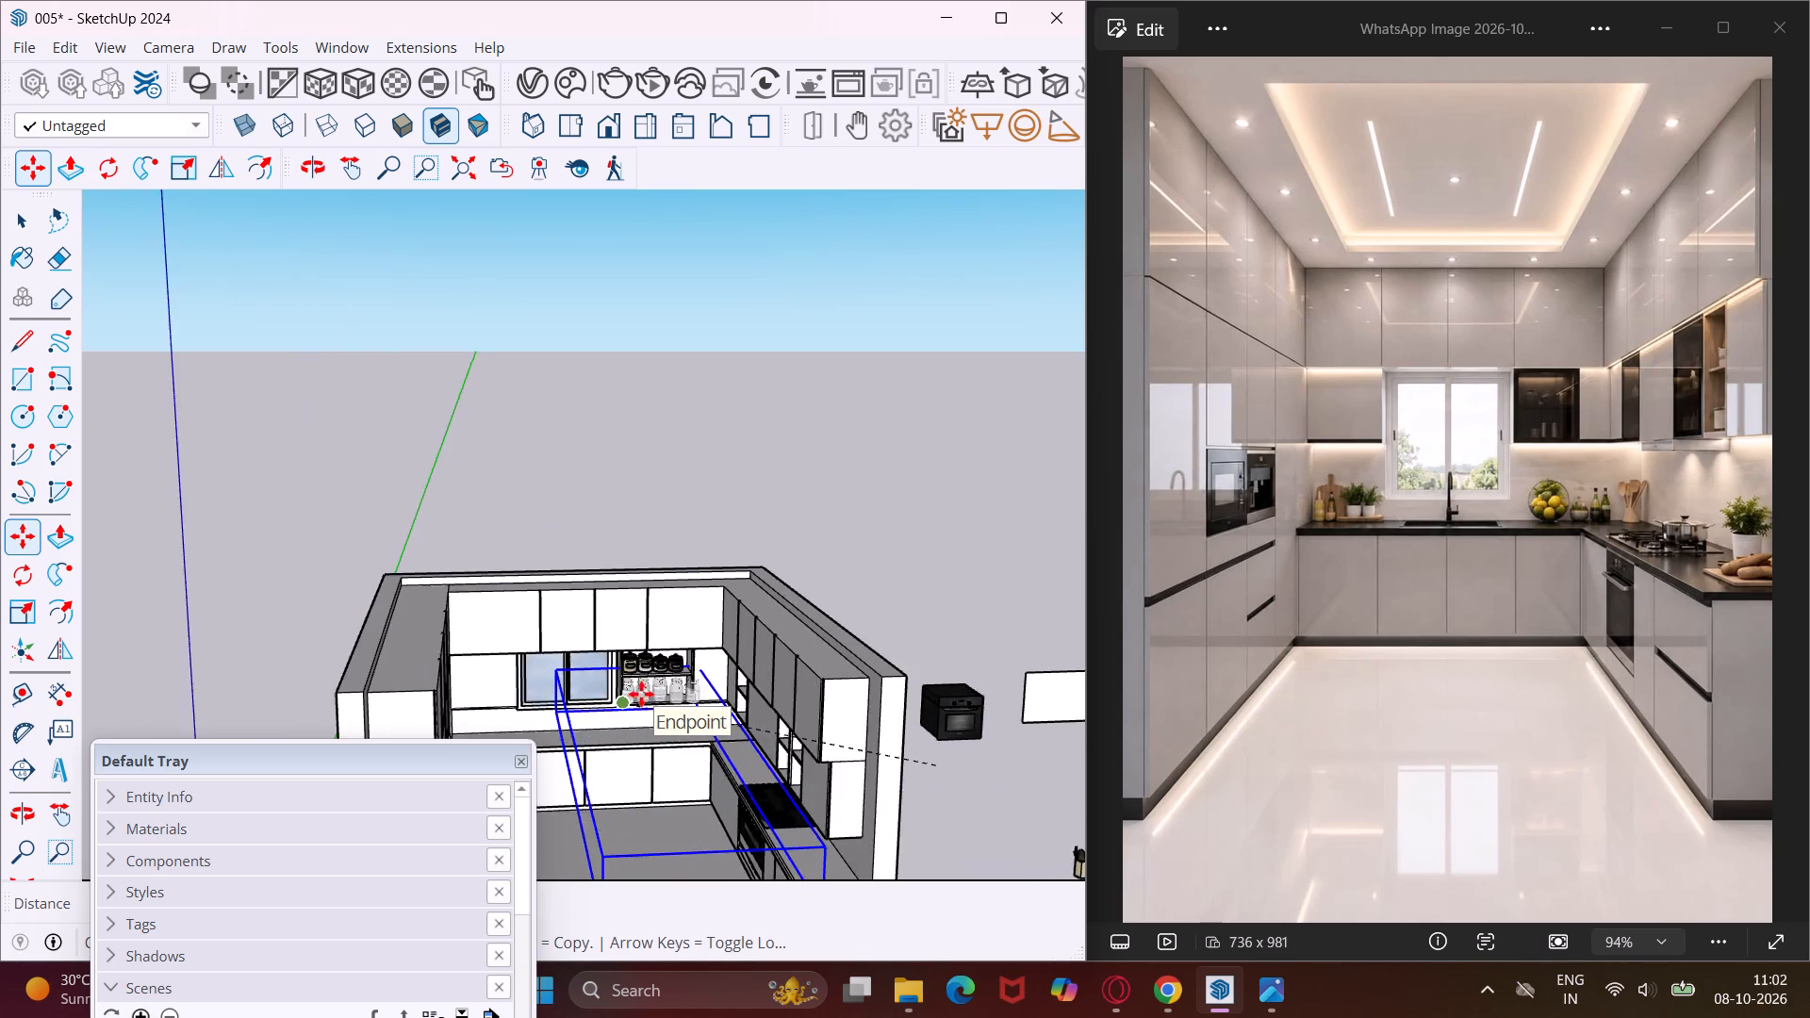
scroll(641, 694, "up", 14)
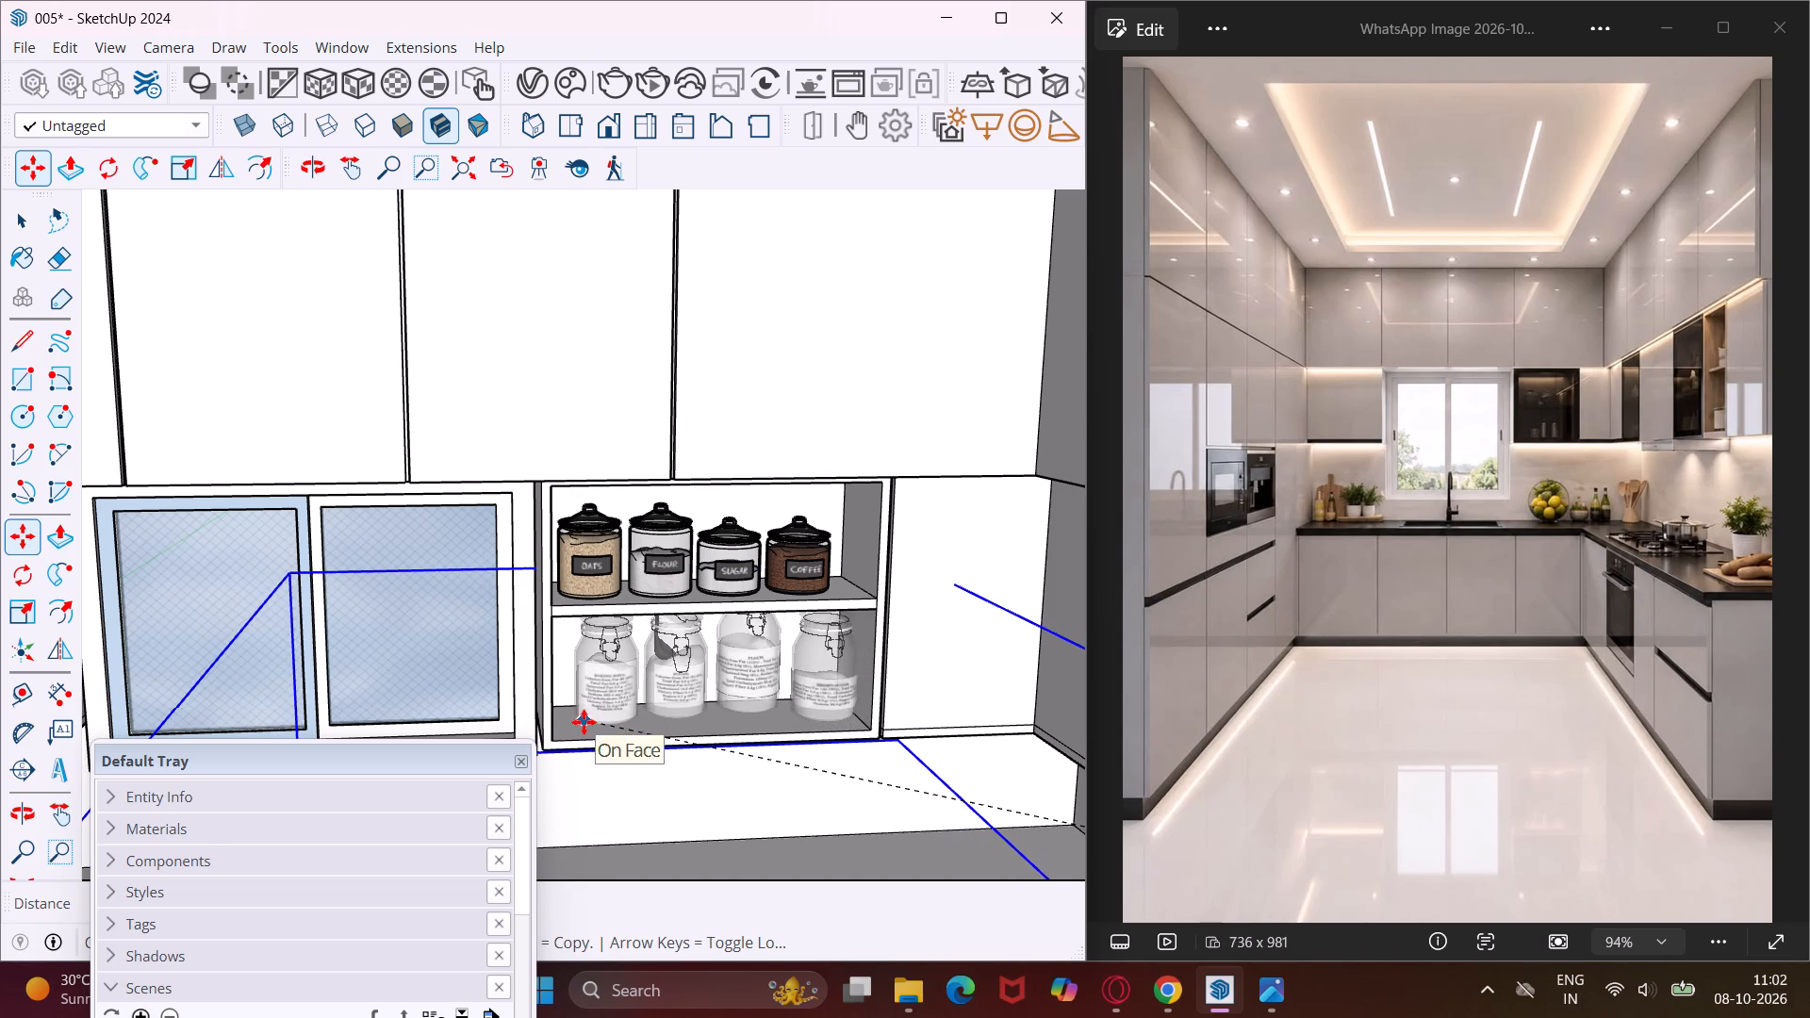
left_click(580, 722)
Scale the clip-lid jar group down in width and then in height to fit the recess's lower compartment.
middle_click_drag(582, 720, 584, 704)
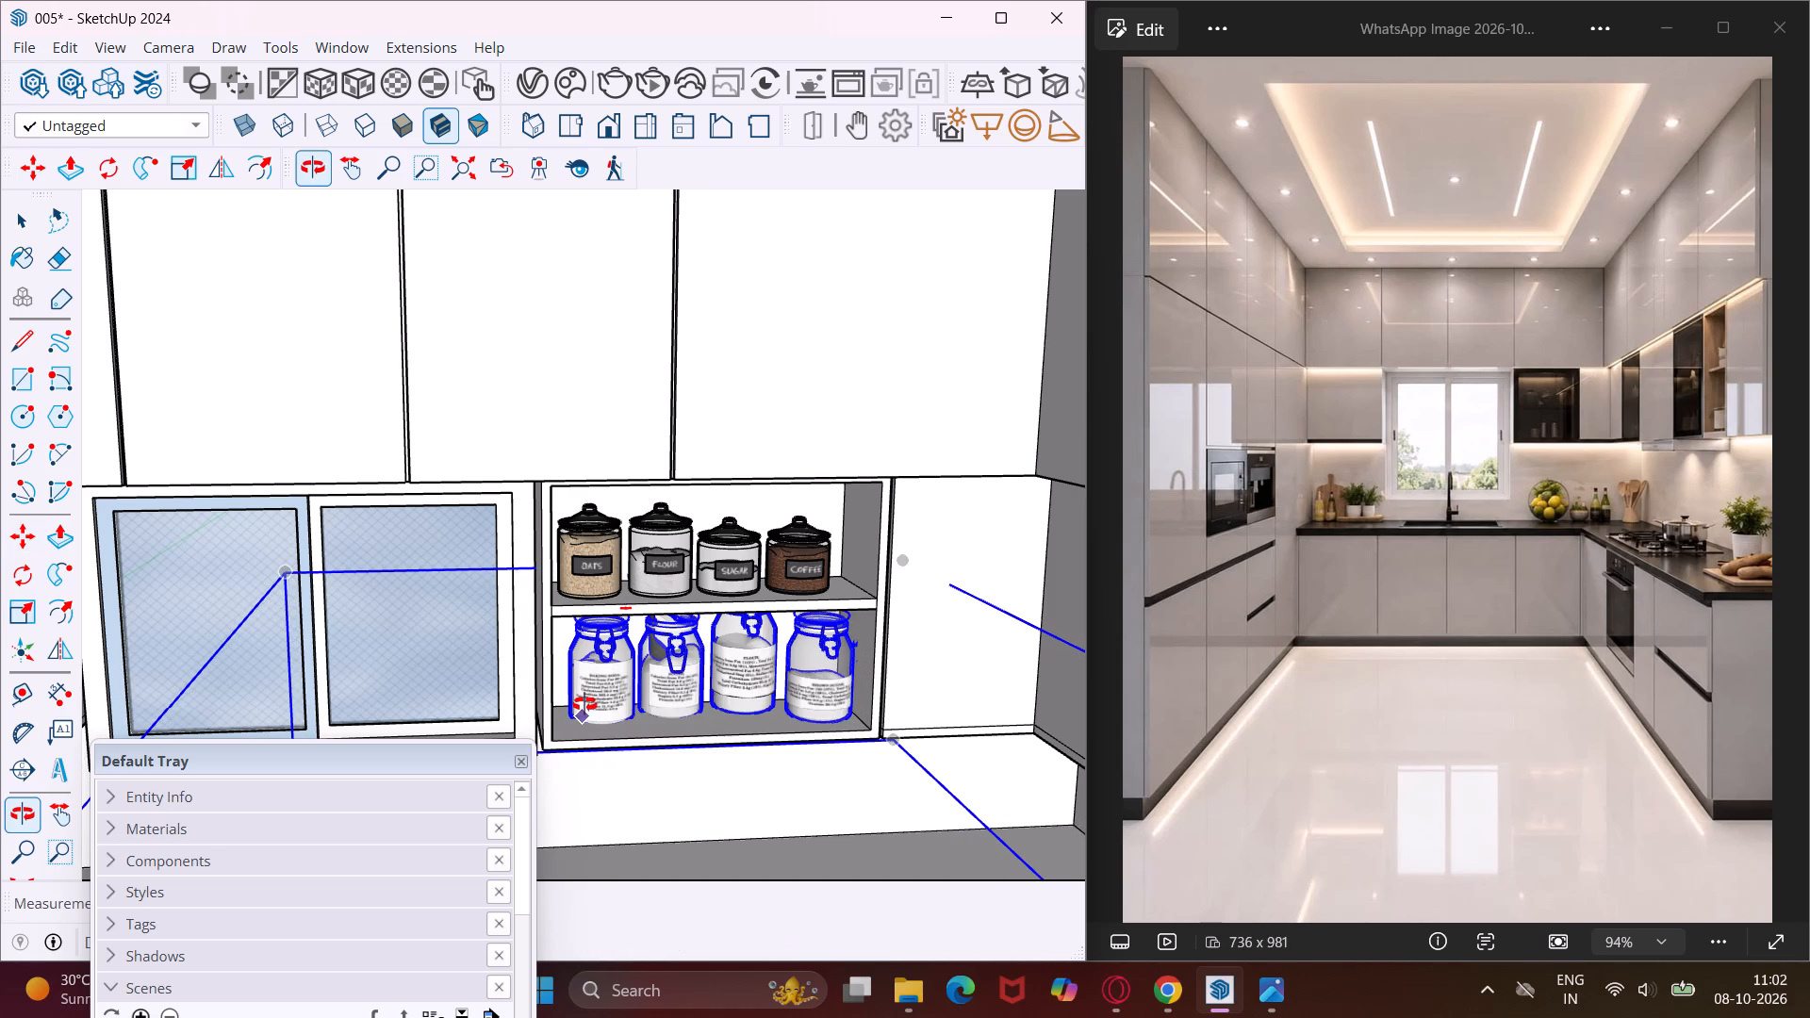
middle_click_drag(584, 704, 597, 581)
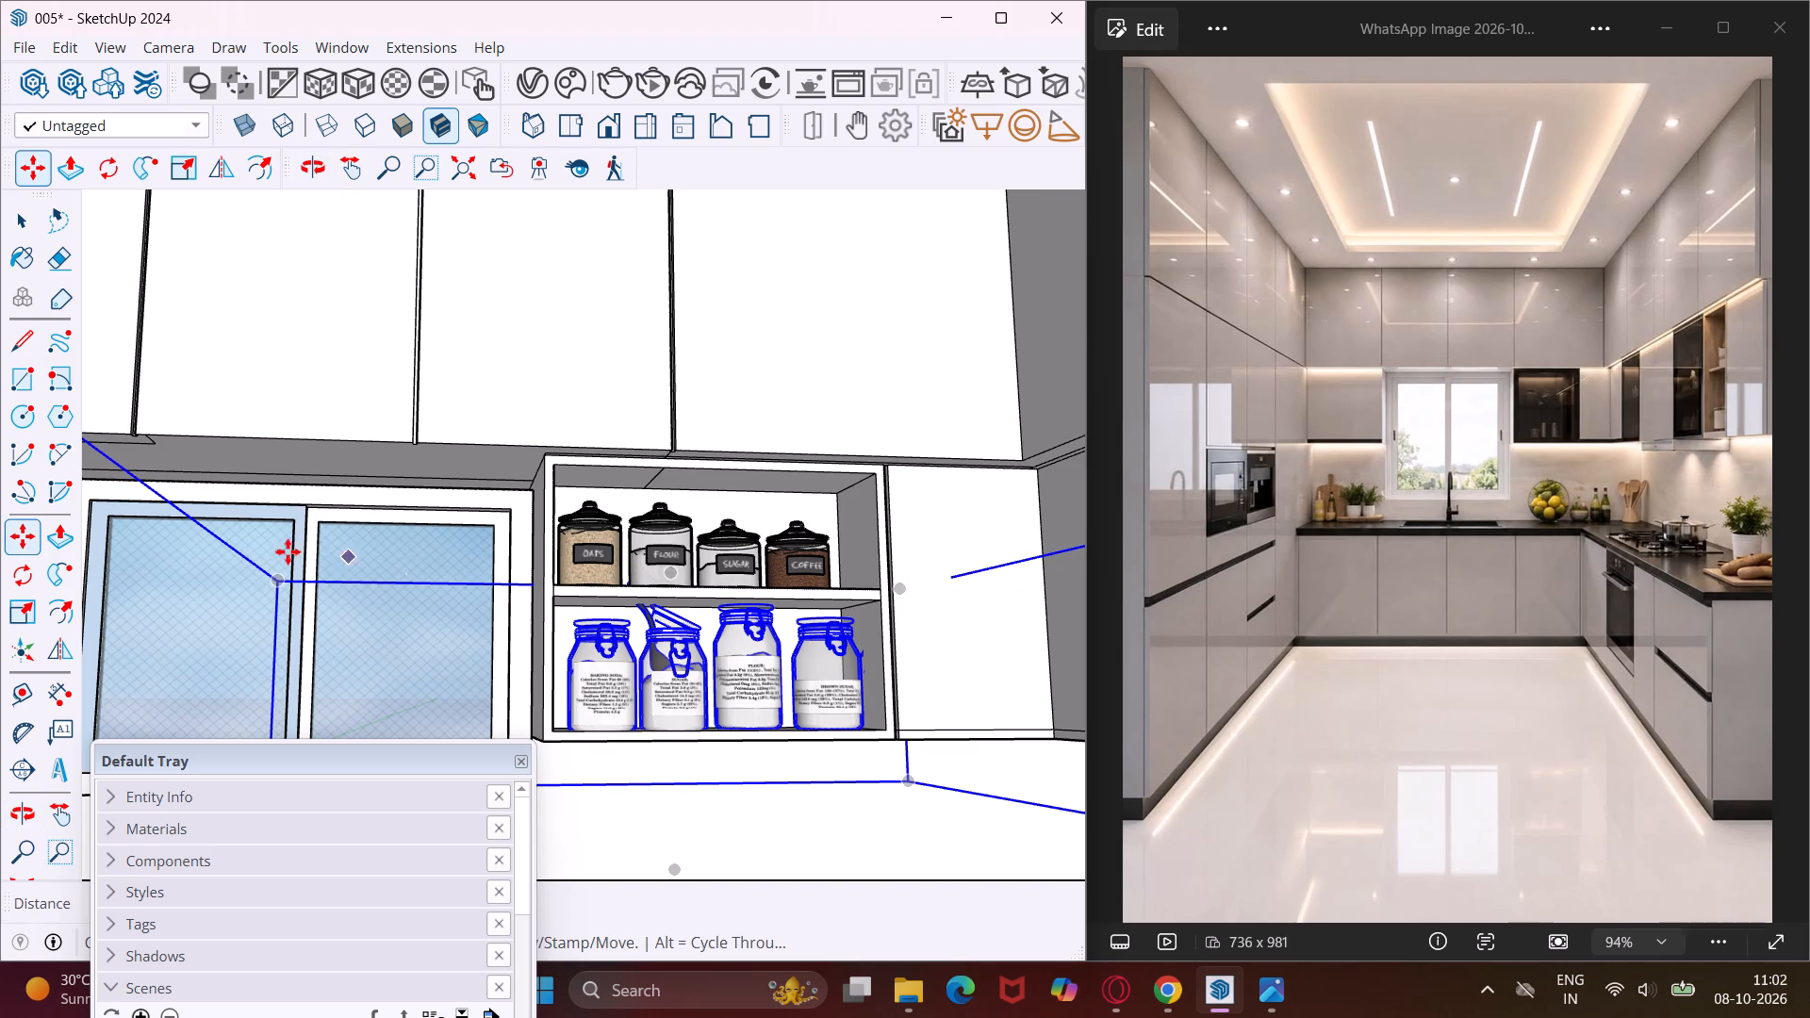
left_click(34, 612)
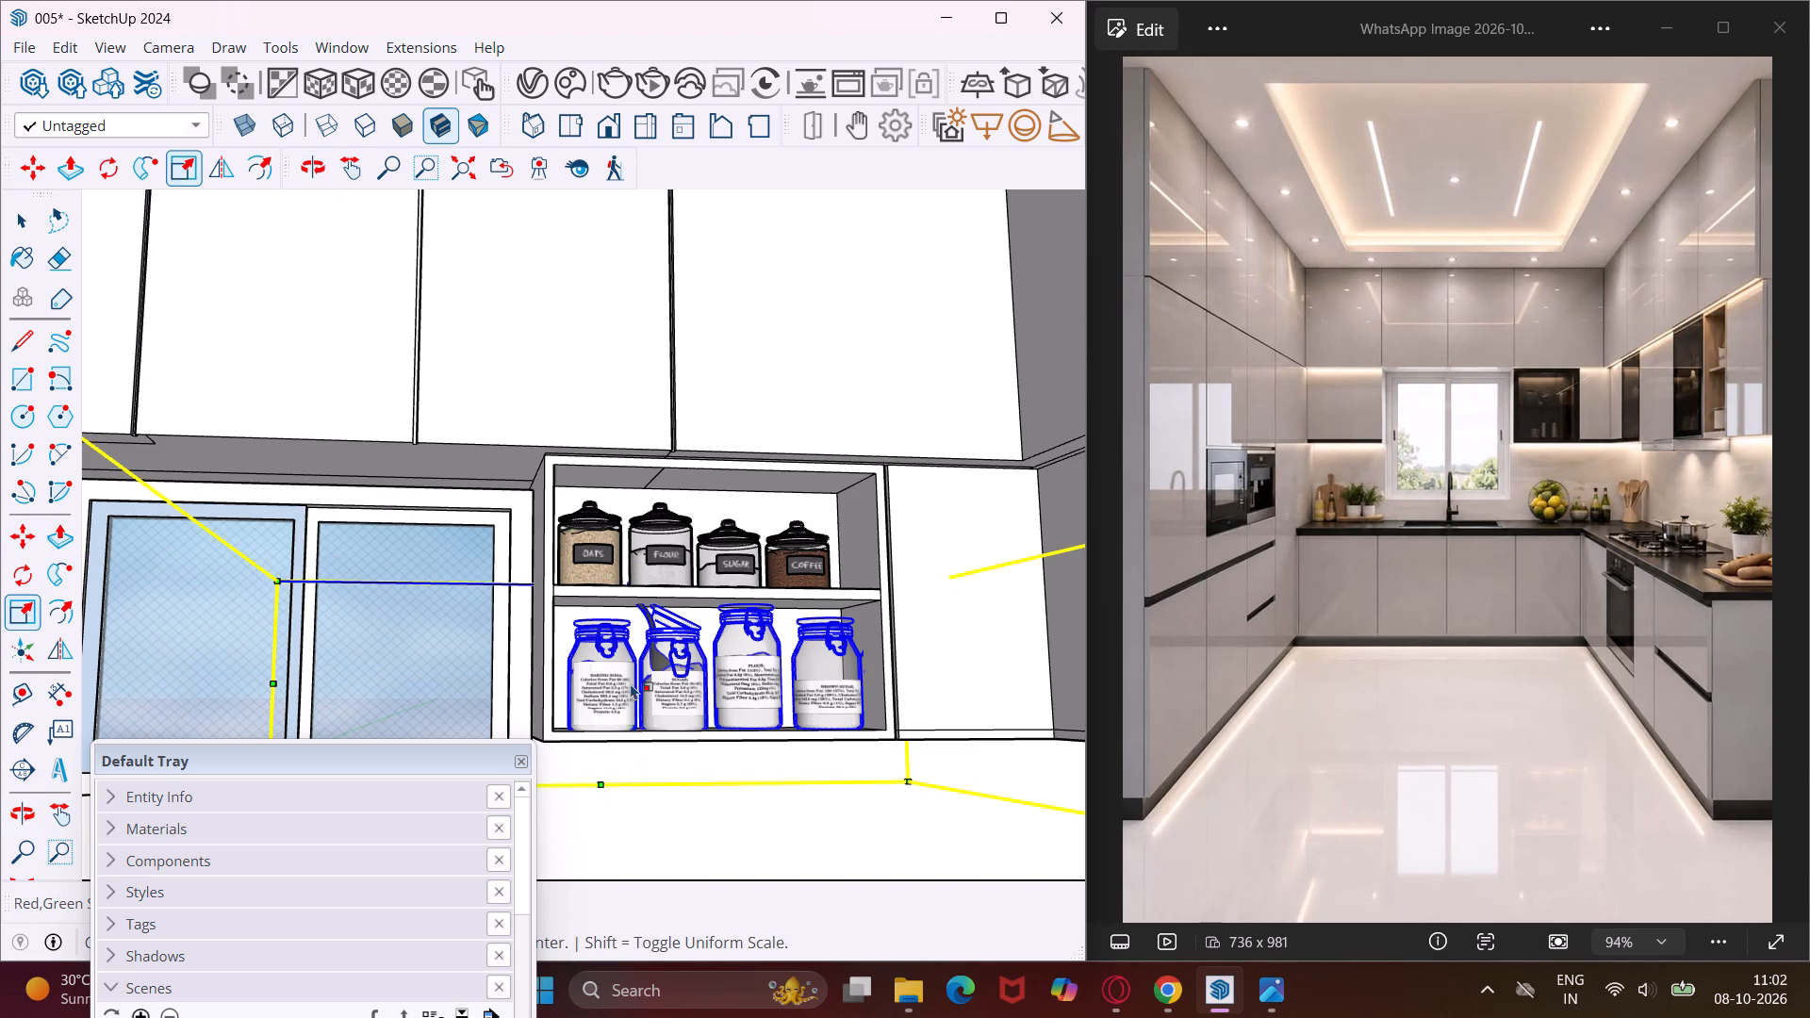
scroll(631, 683, "down", 5)
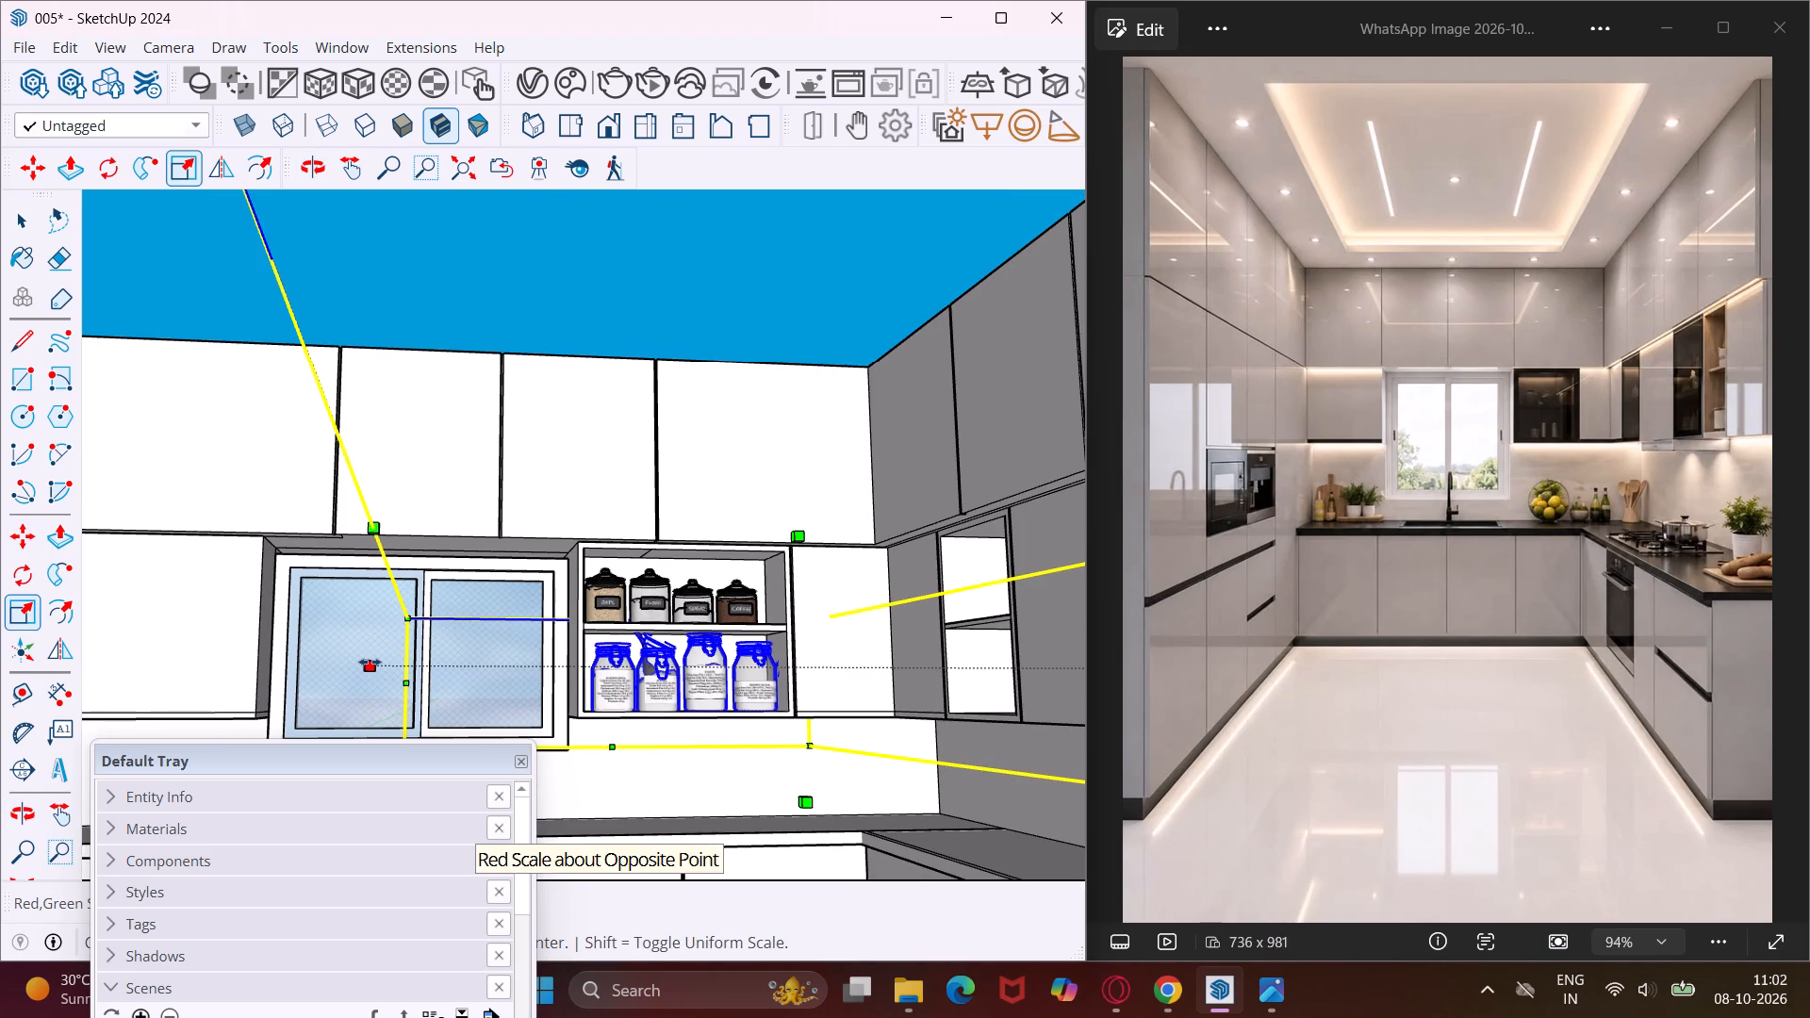
left_click(370, 662)
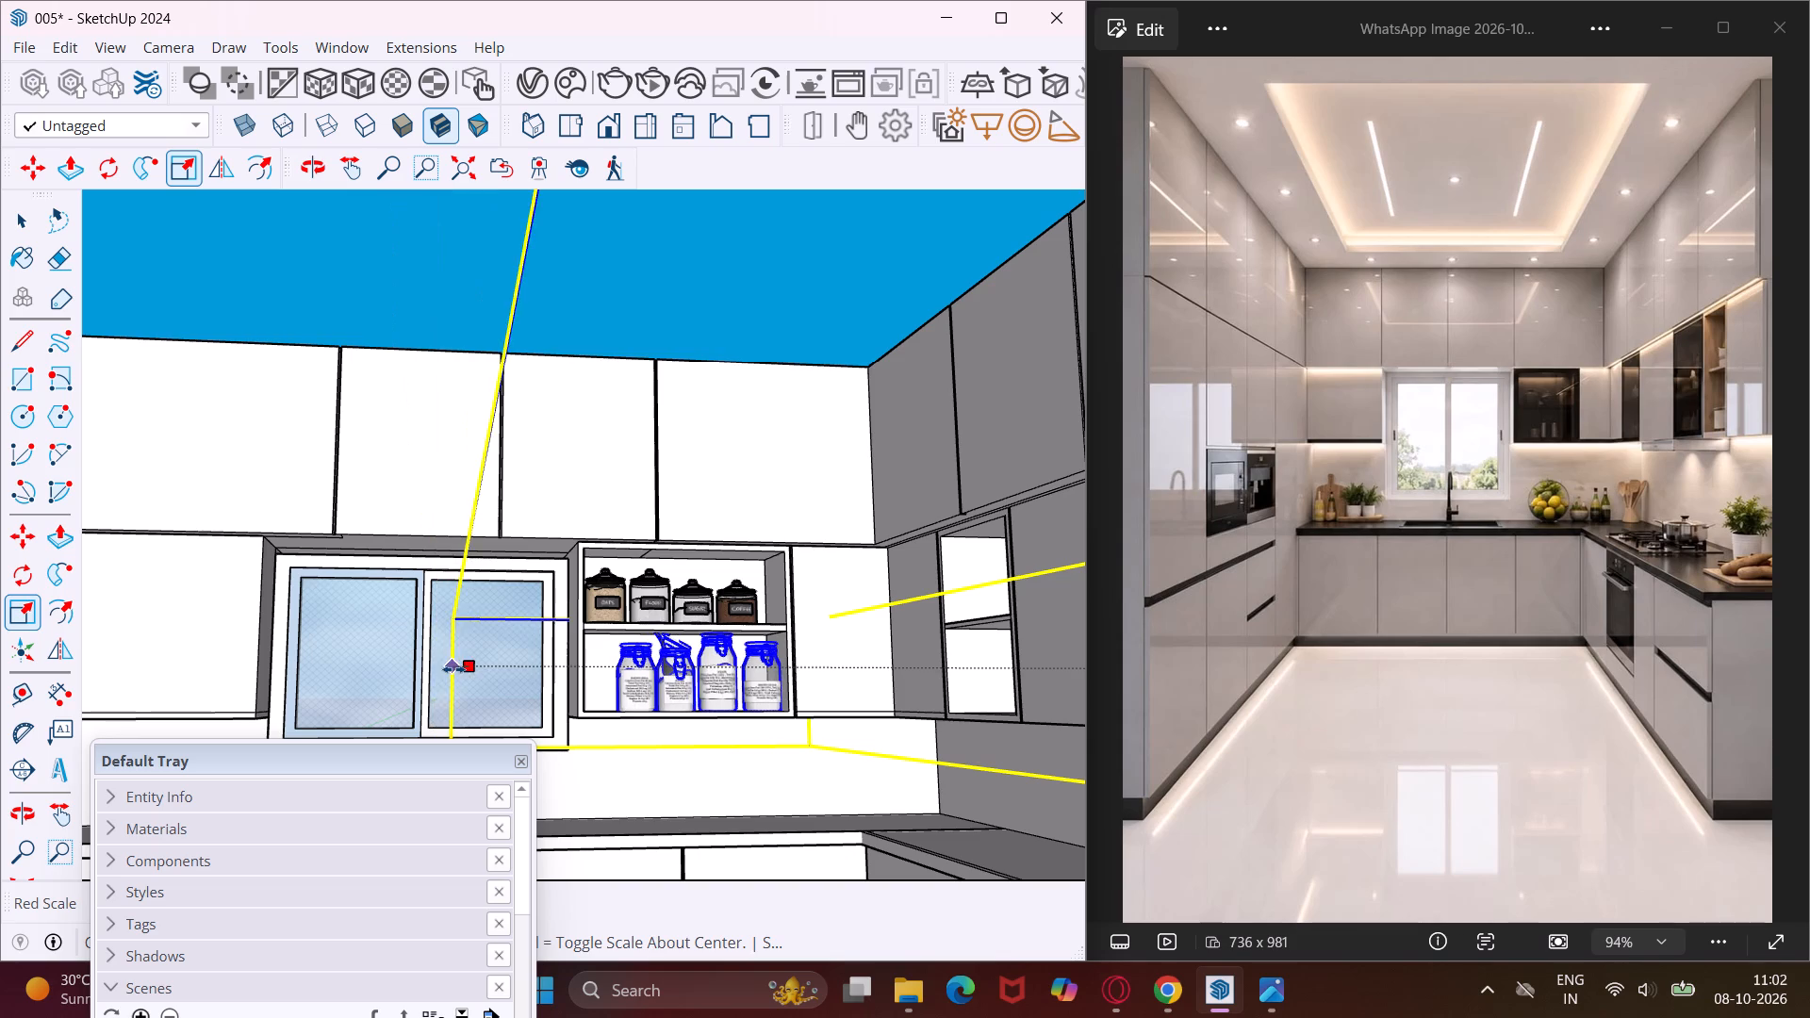
left_click(487, 670)
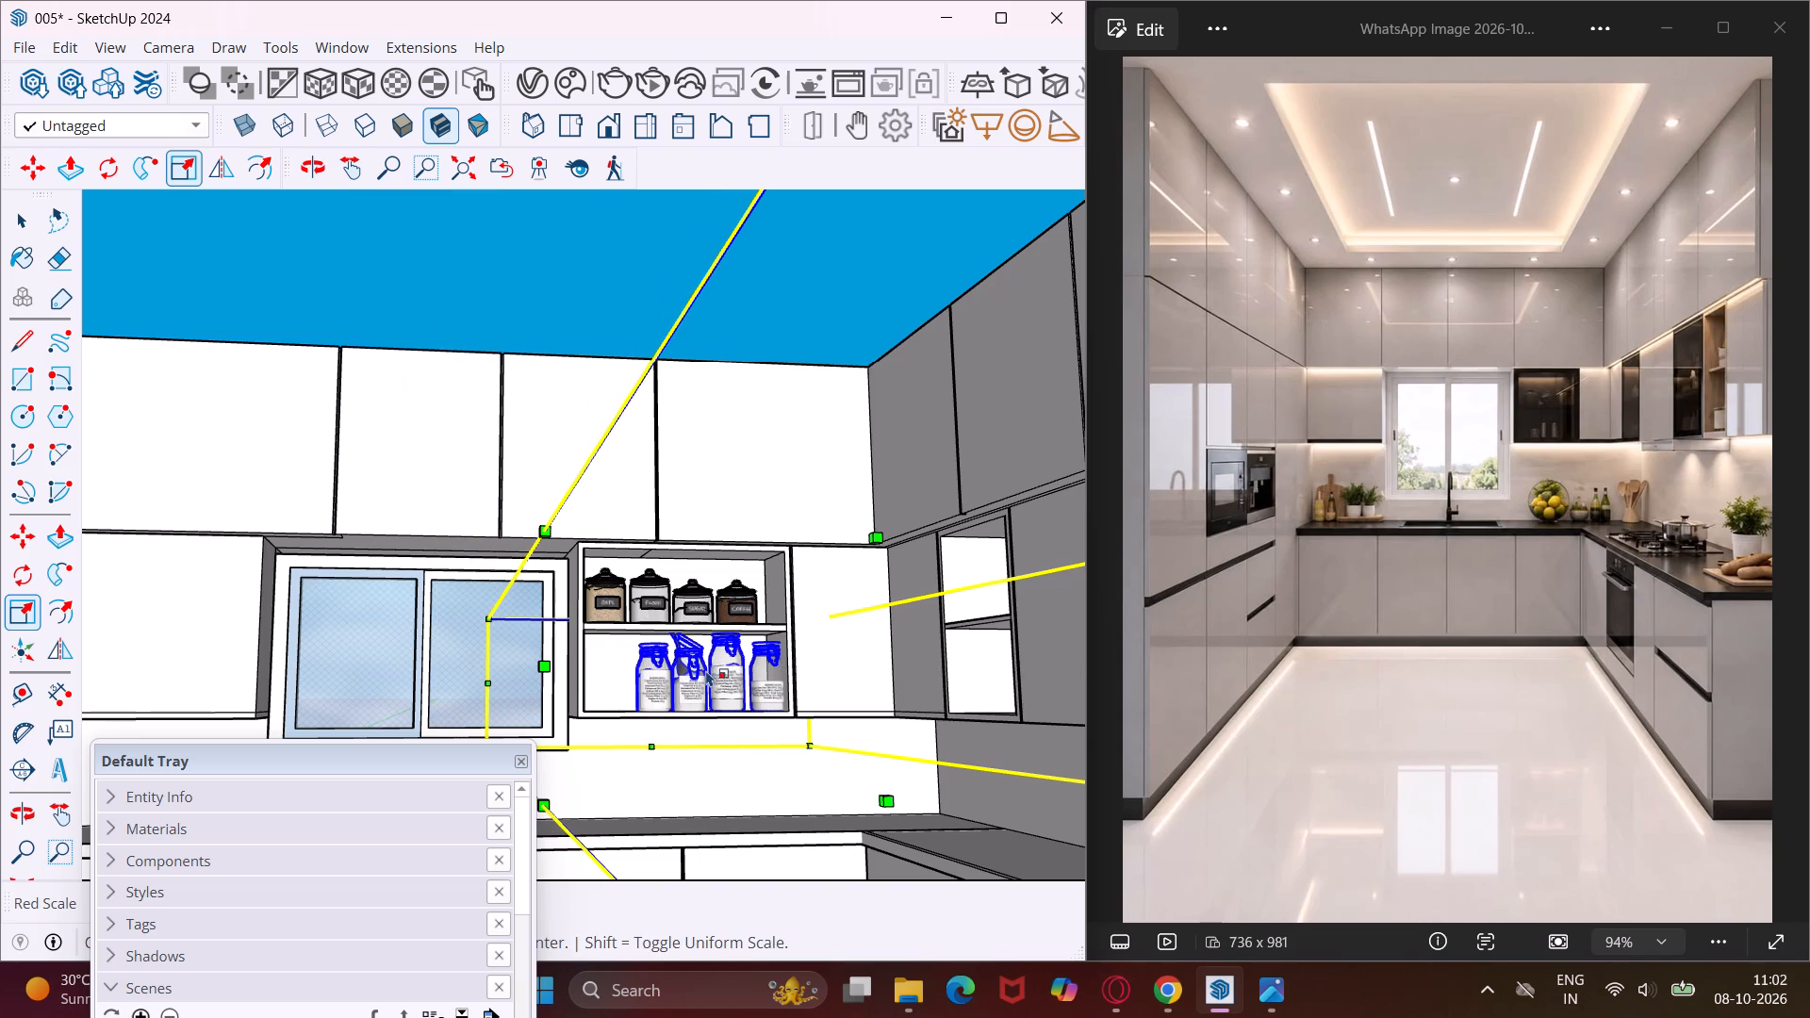
middle_click_drag(754, 621, 688, 665)
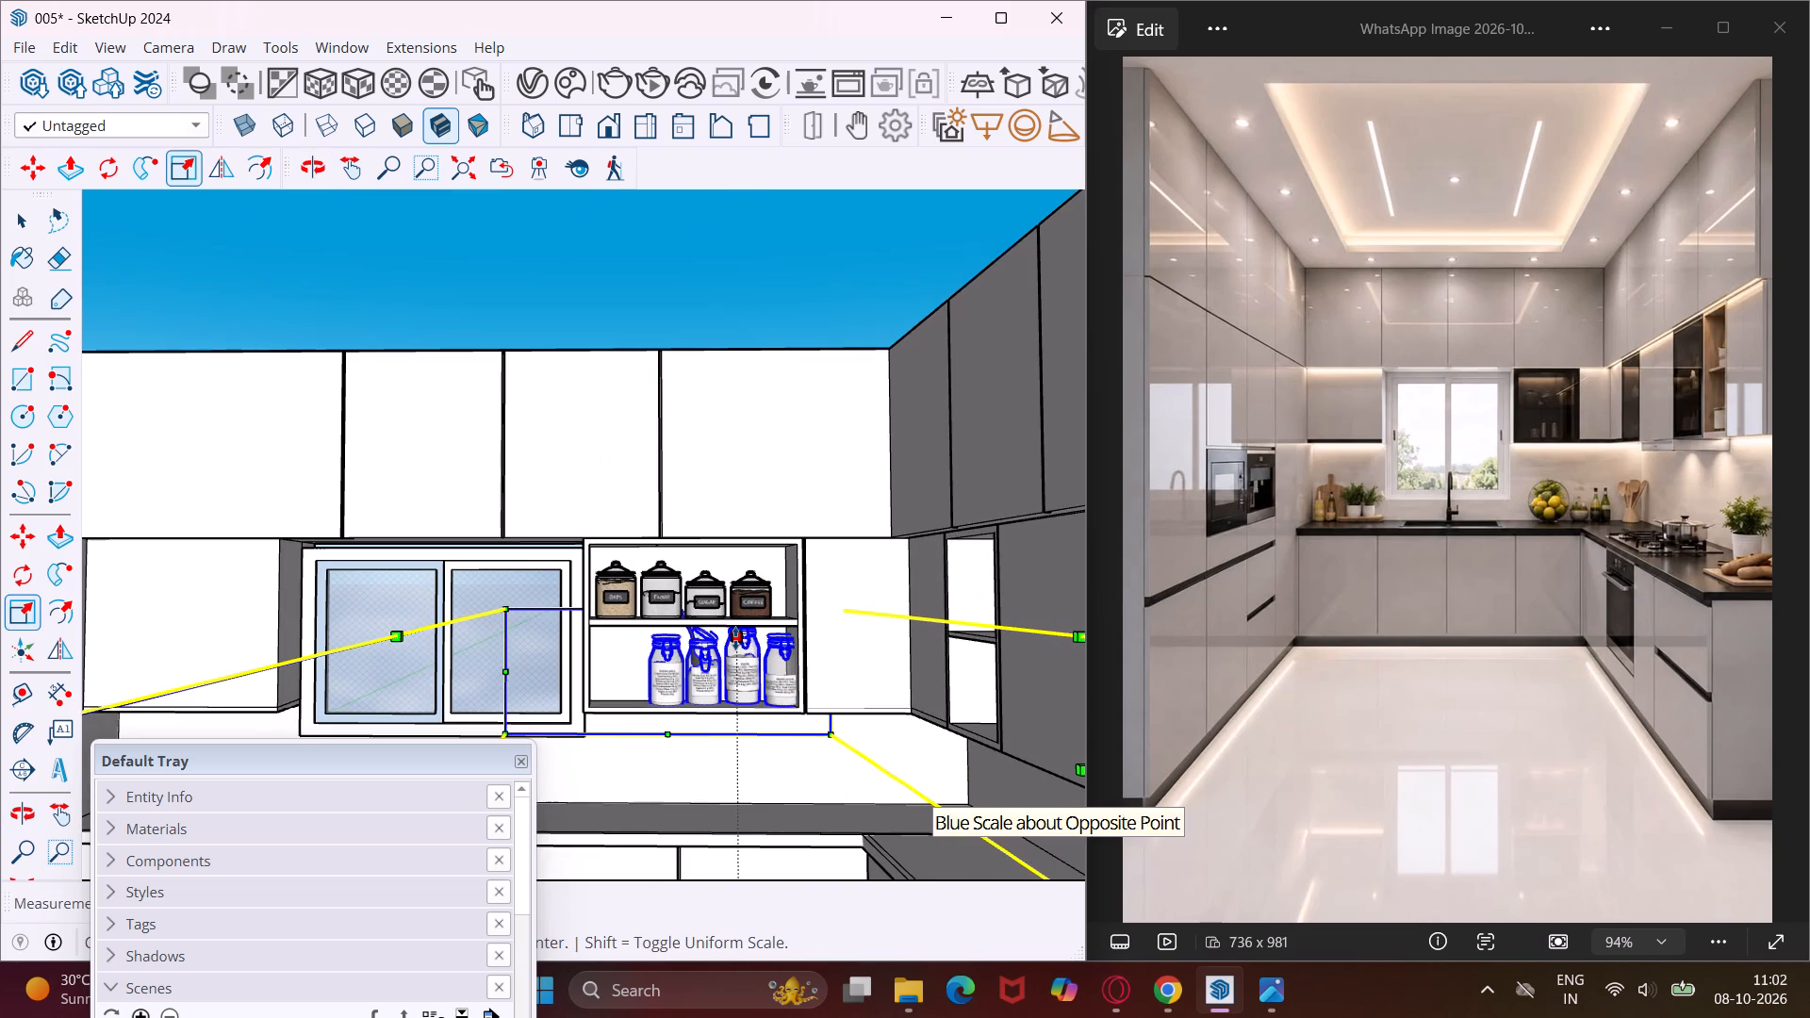
left_click(735, 638)
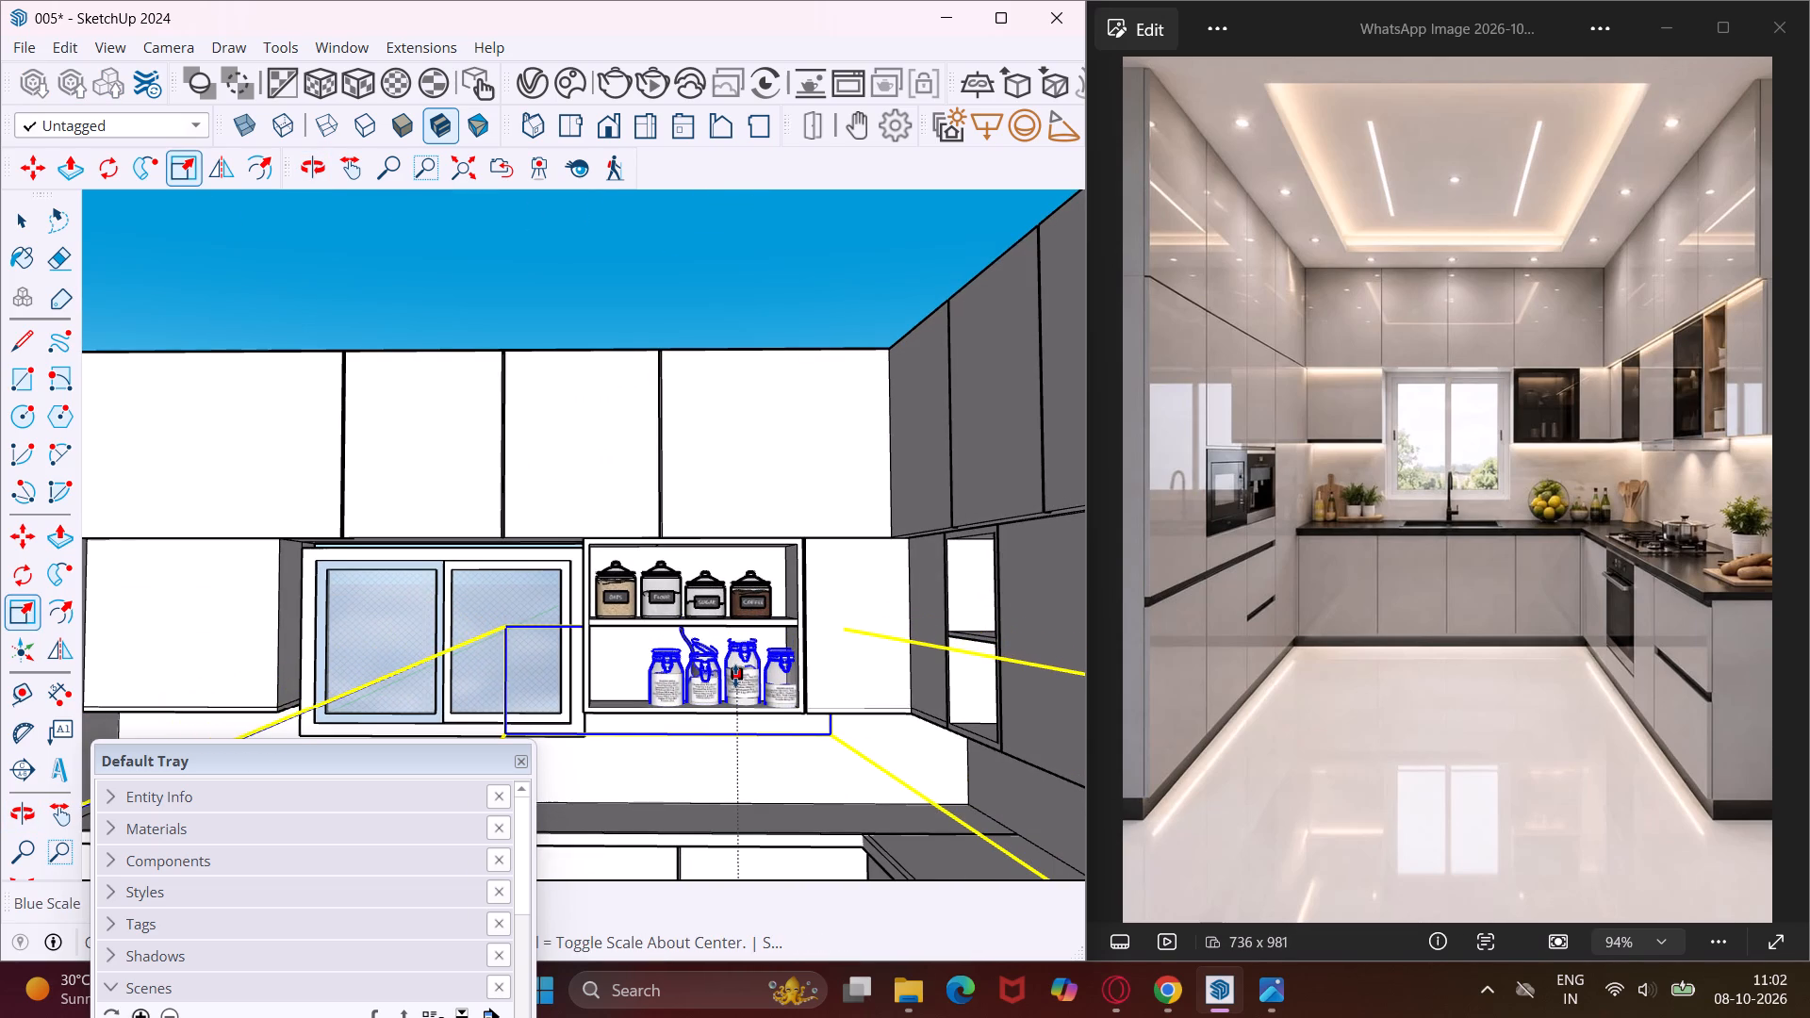
left_click(735, 676)
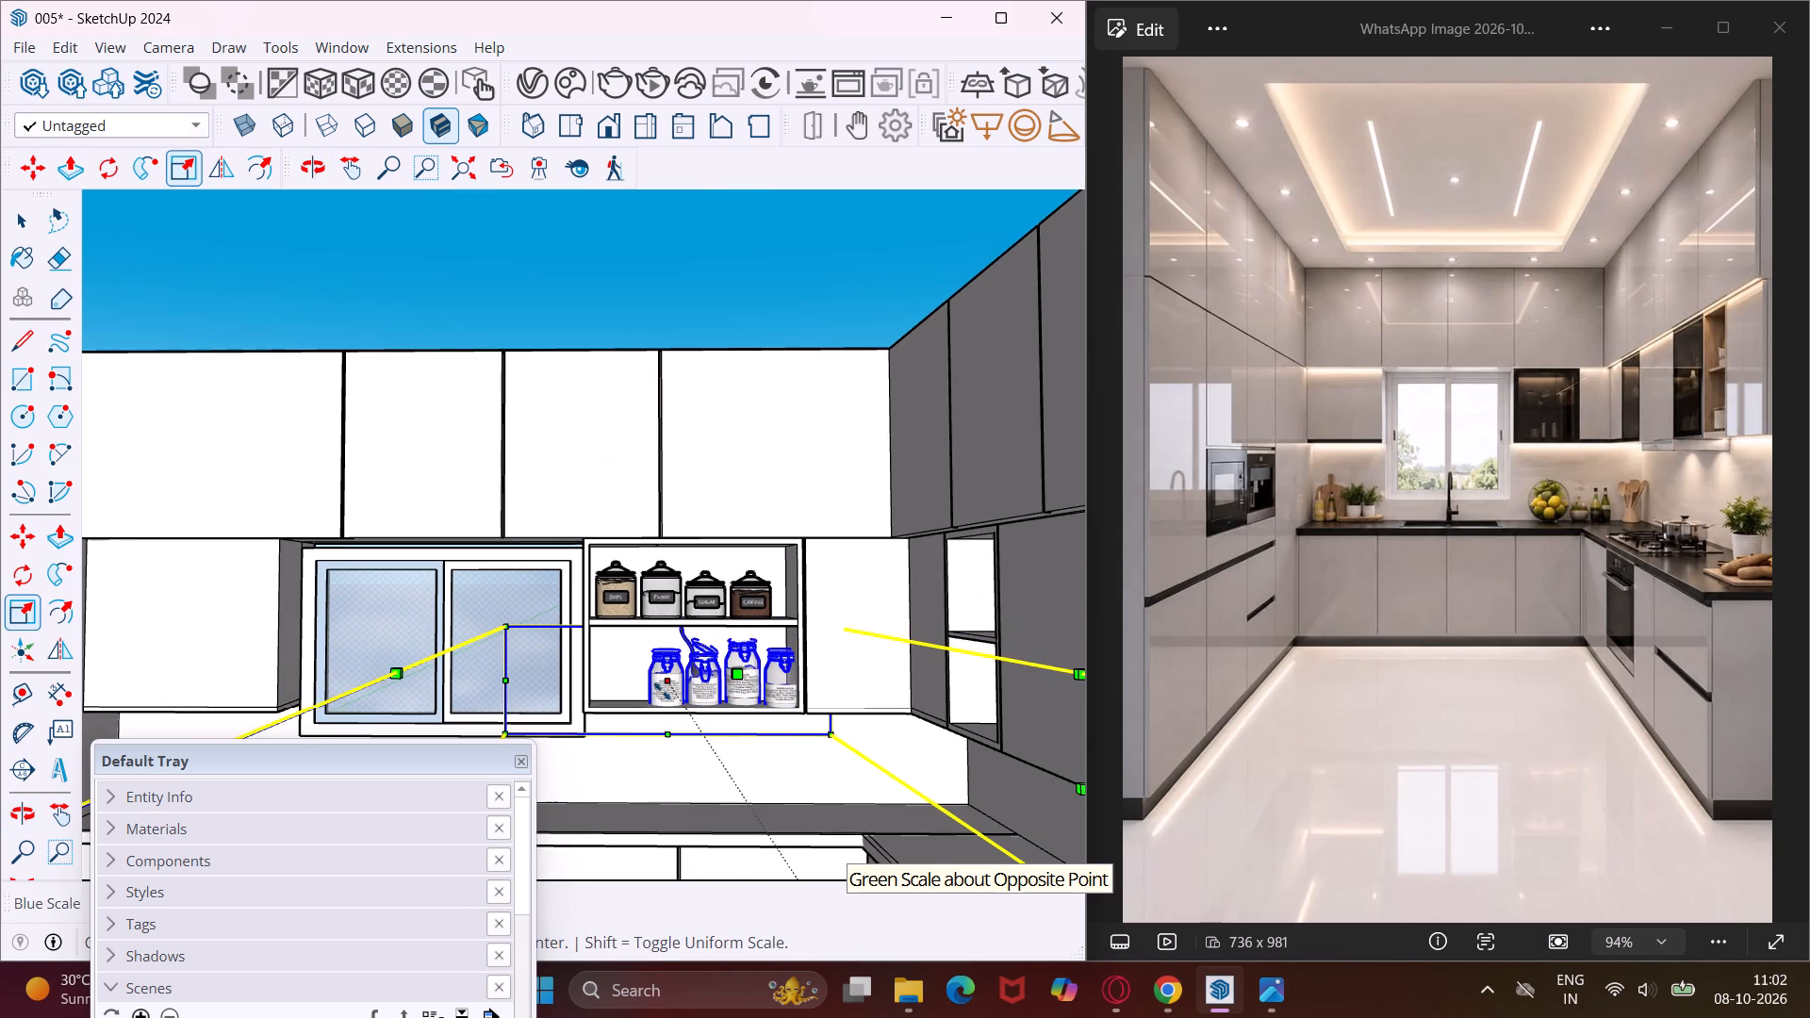
Shift the clip-lid jar group toward the window side of the lower compartment and raise it slightly onto the compartment's floor.
key("m")
scroll(651, 707, "up", 6)
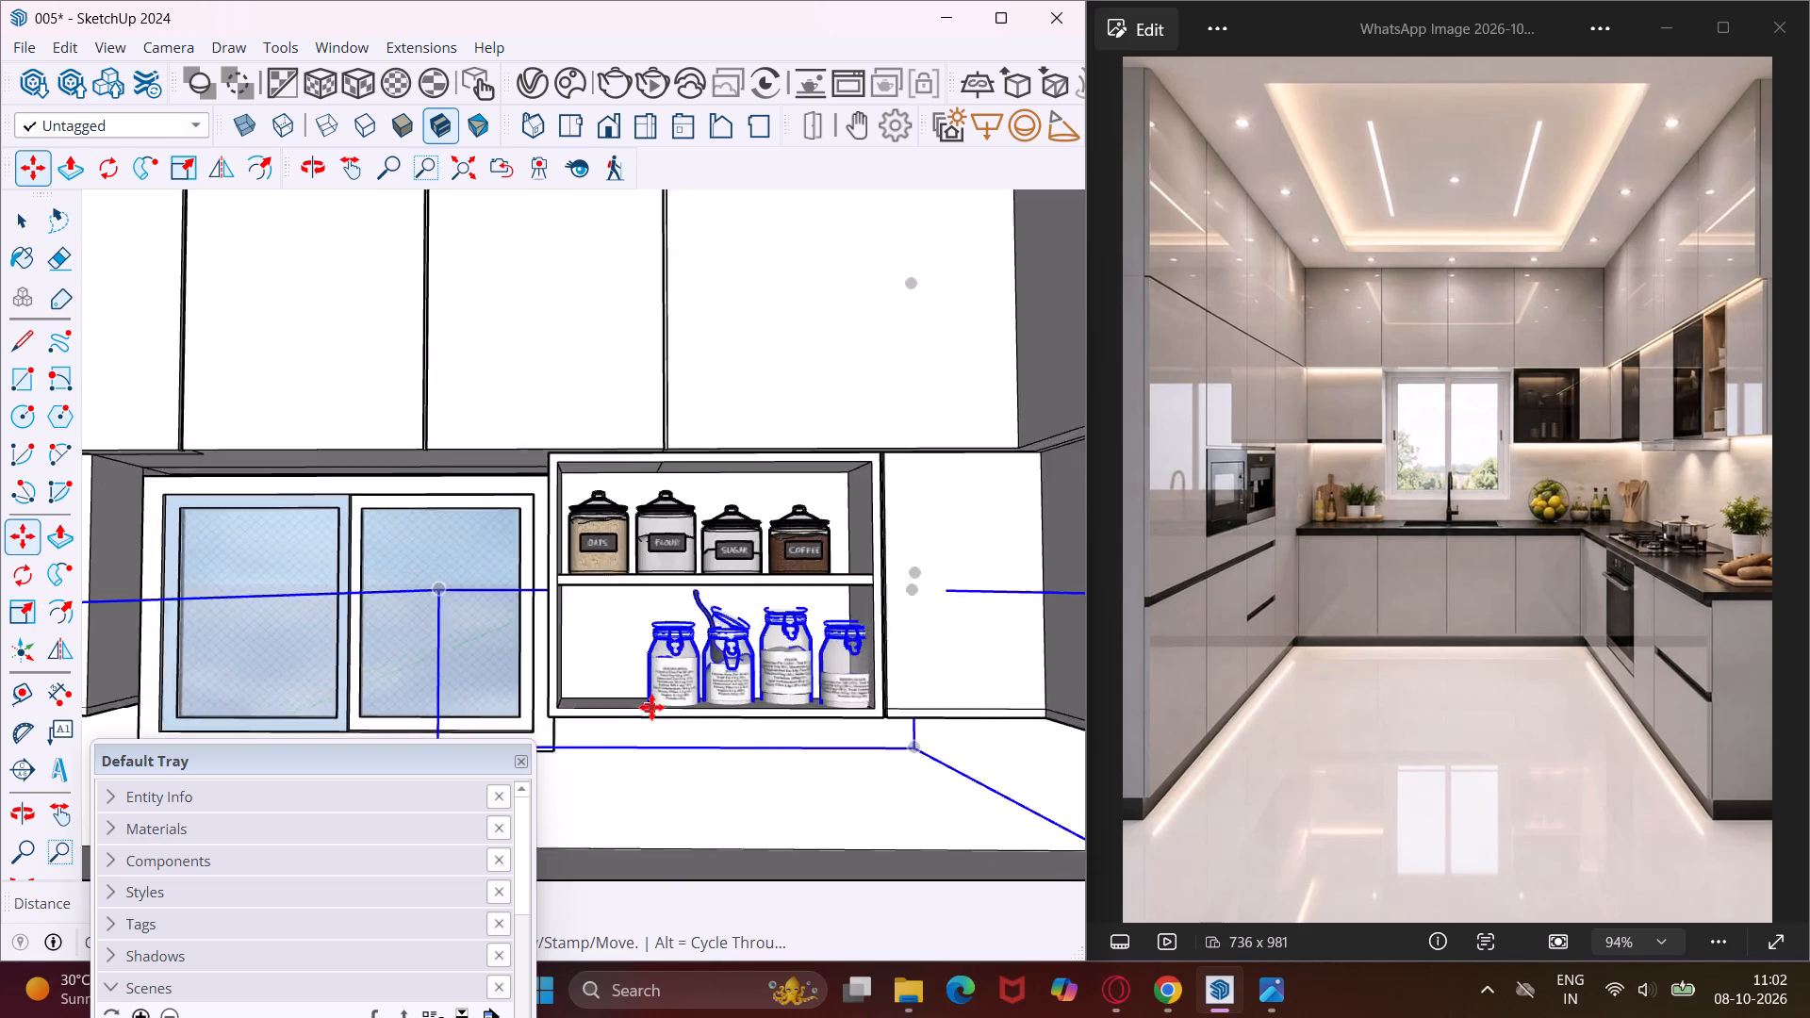
scroll(651, 707, "up", 7)
left_click(650, 703)
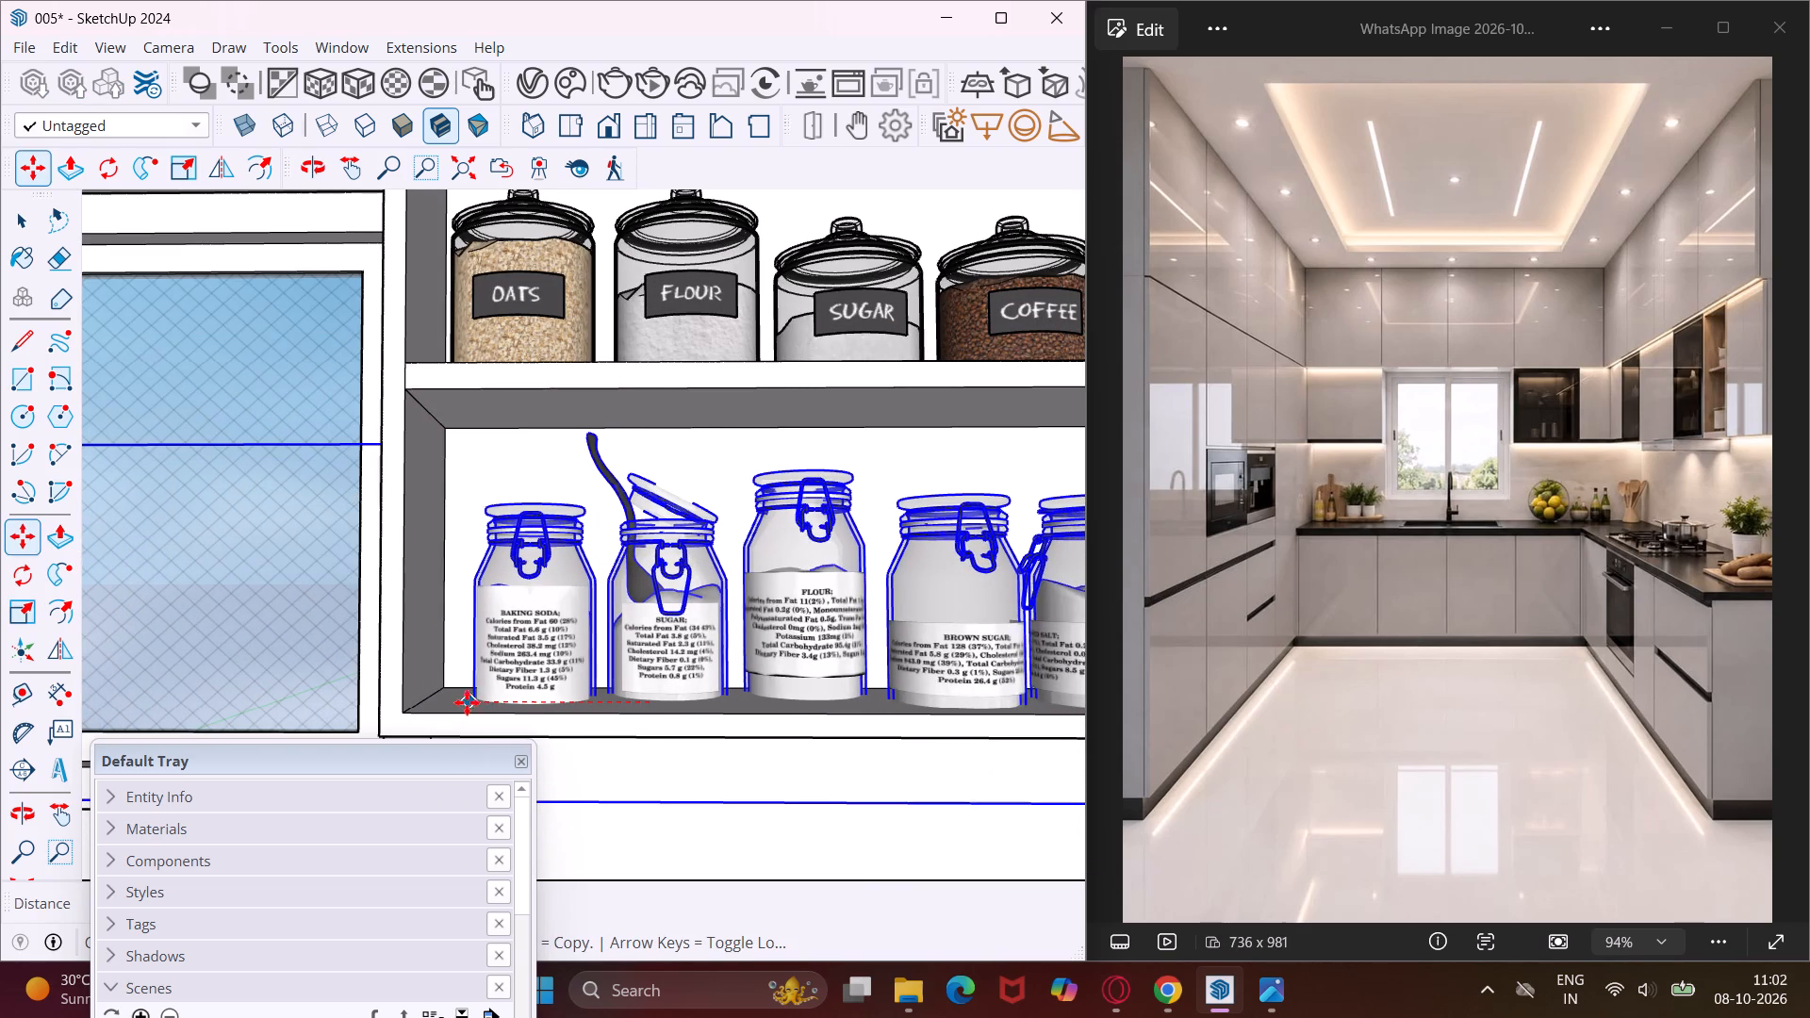
scroll(462, 702, "down", 3)
left_click(462, 702)
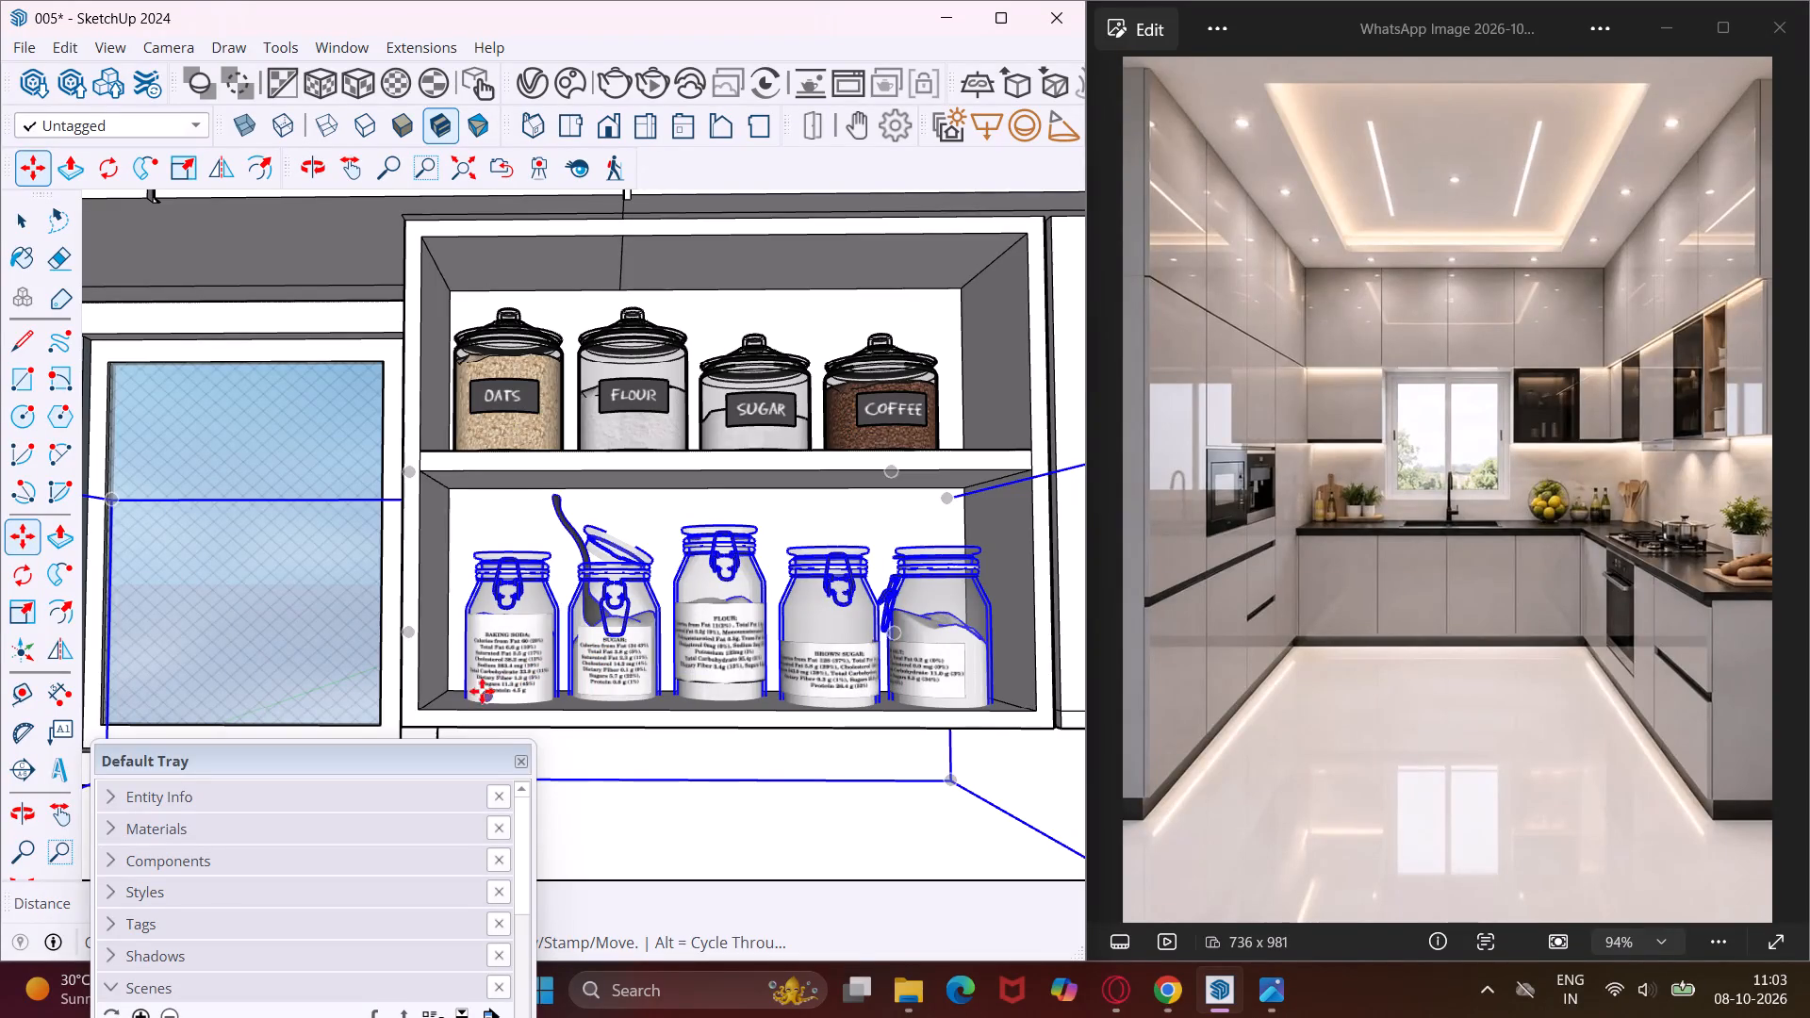
scroll(465, 696, "up", 7)
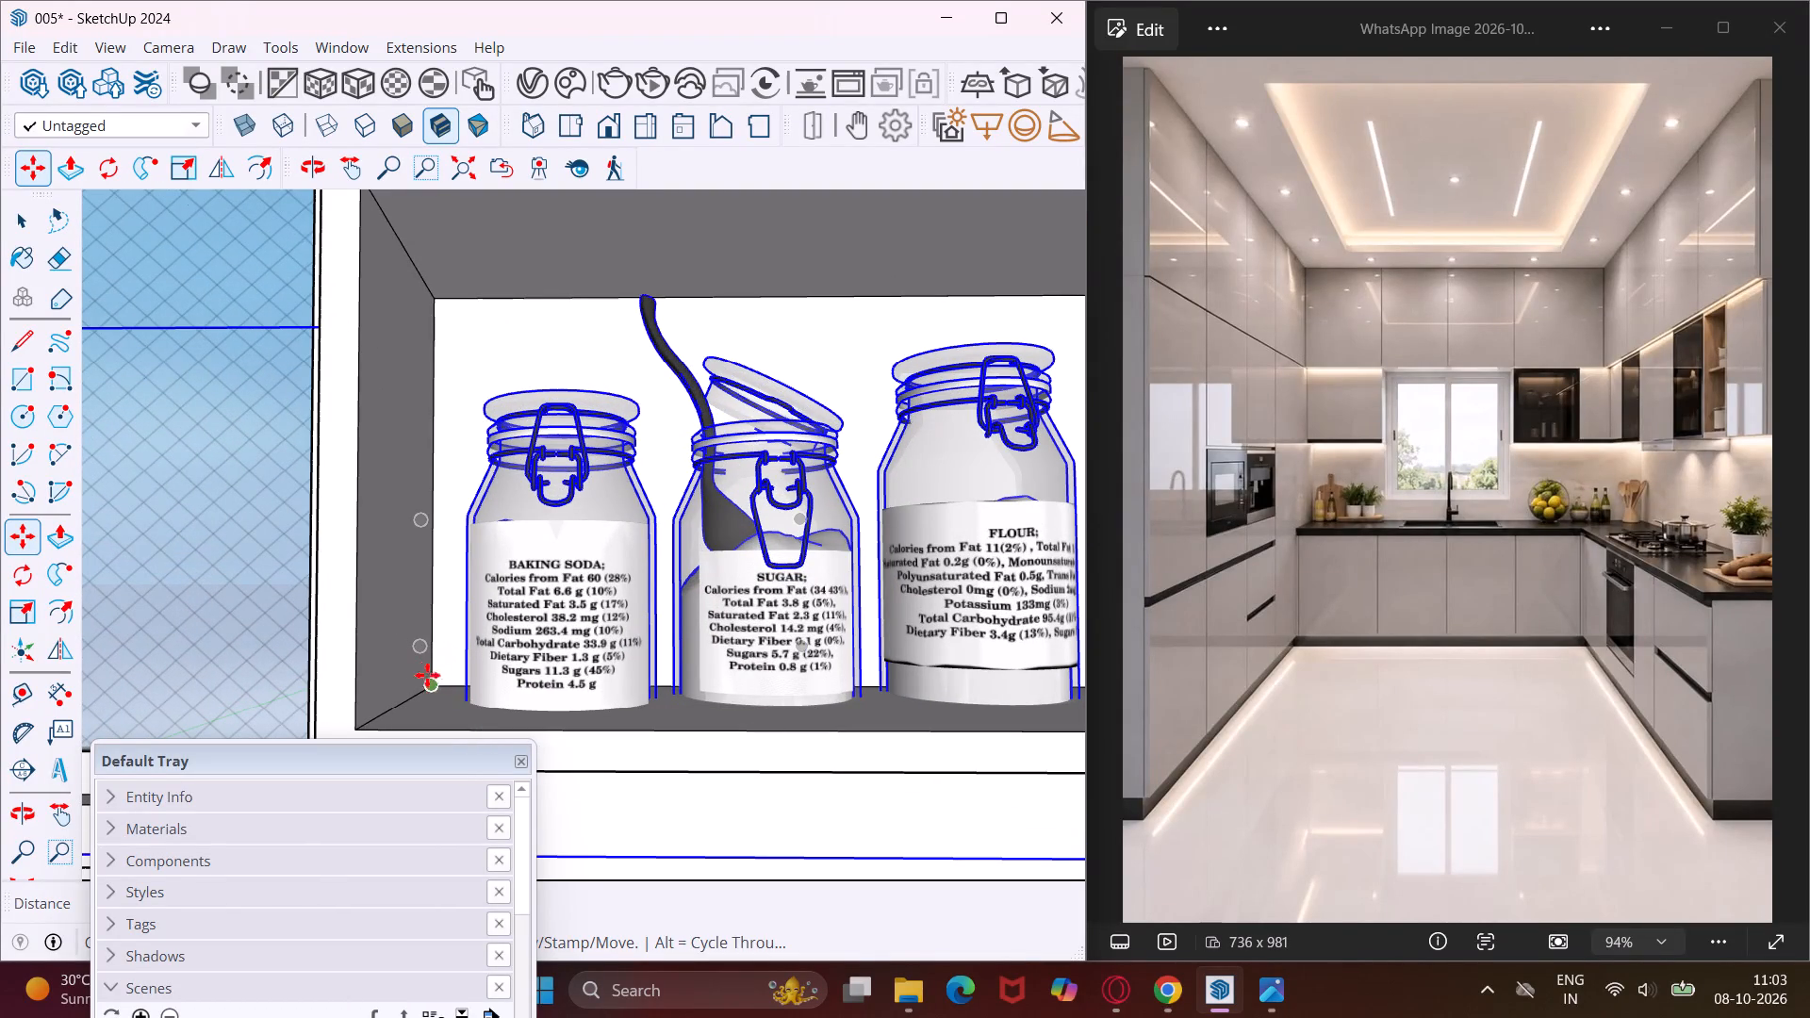
left_click(402, 693)
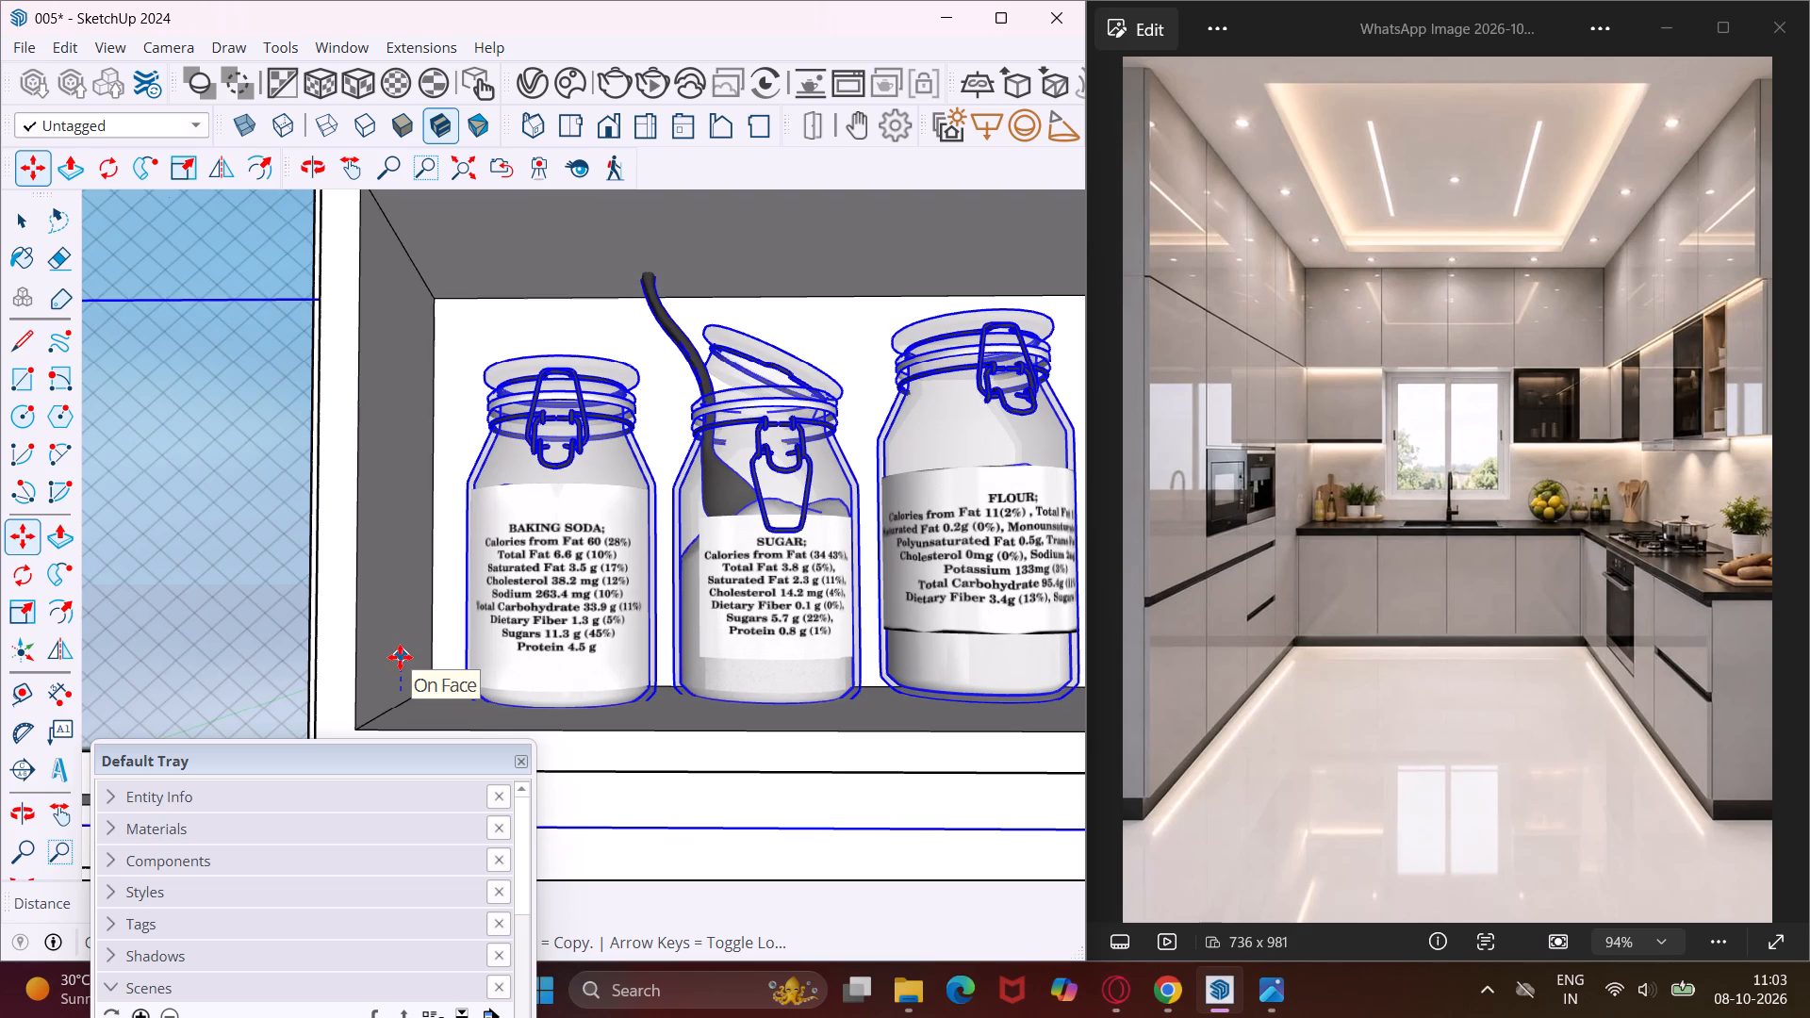
left_click(400, 657)
scroll(439, 626, "down", 5)
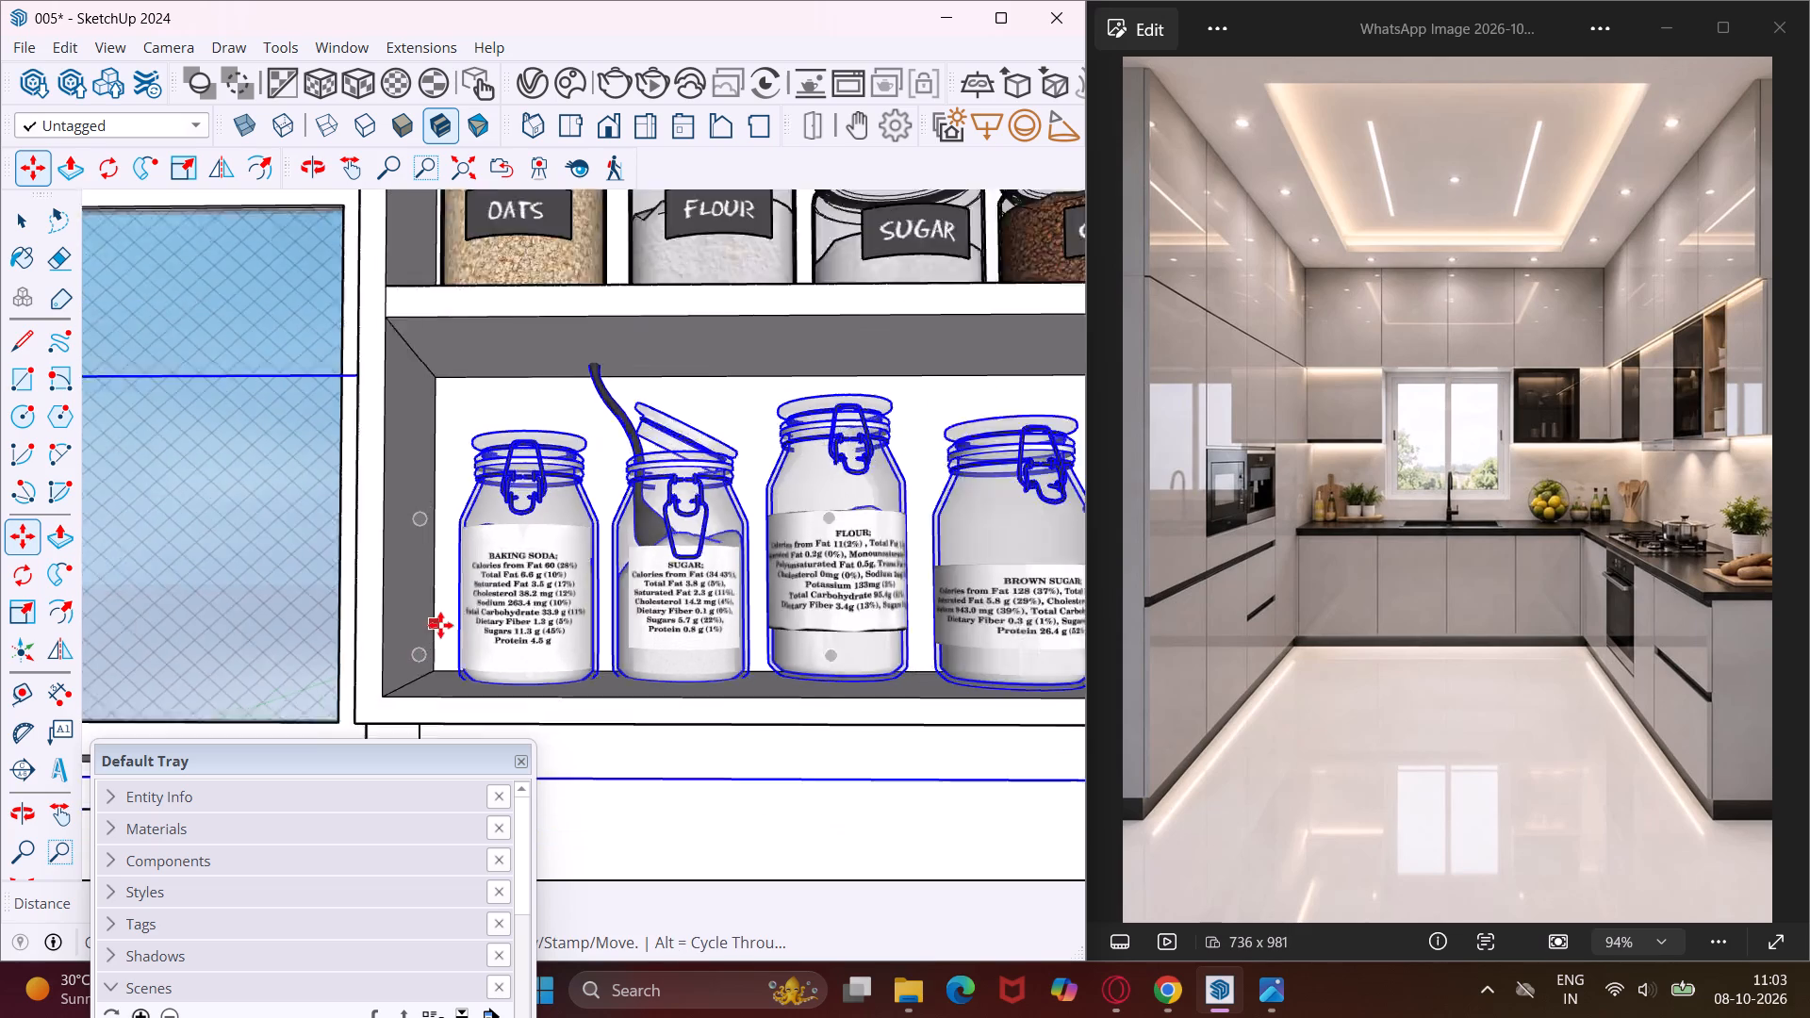
scroll(440, 625, "down", 4)
middle_click_drag(440, 625, 535, 642)
key("Escape")
key("space")
Move the lidded cooking pot from outside the kitchen onto the hob burner nearest the free end of the counter.
scroll(549, 599, "down", 20)
scroll(549, 599, "down", 2)
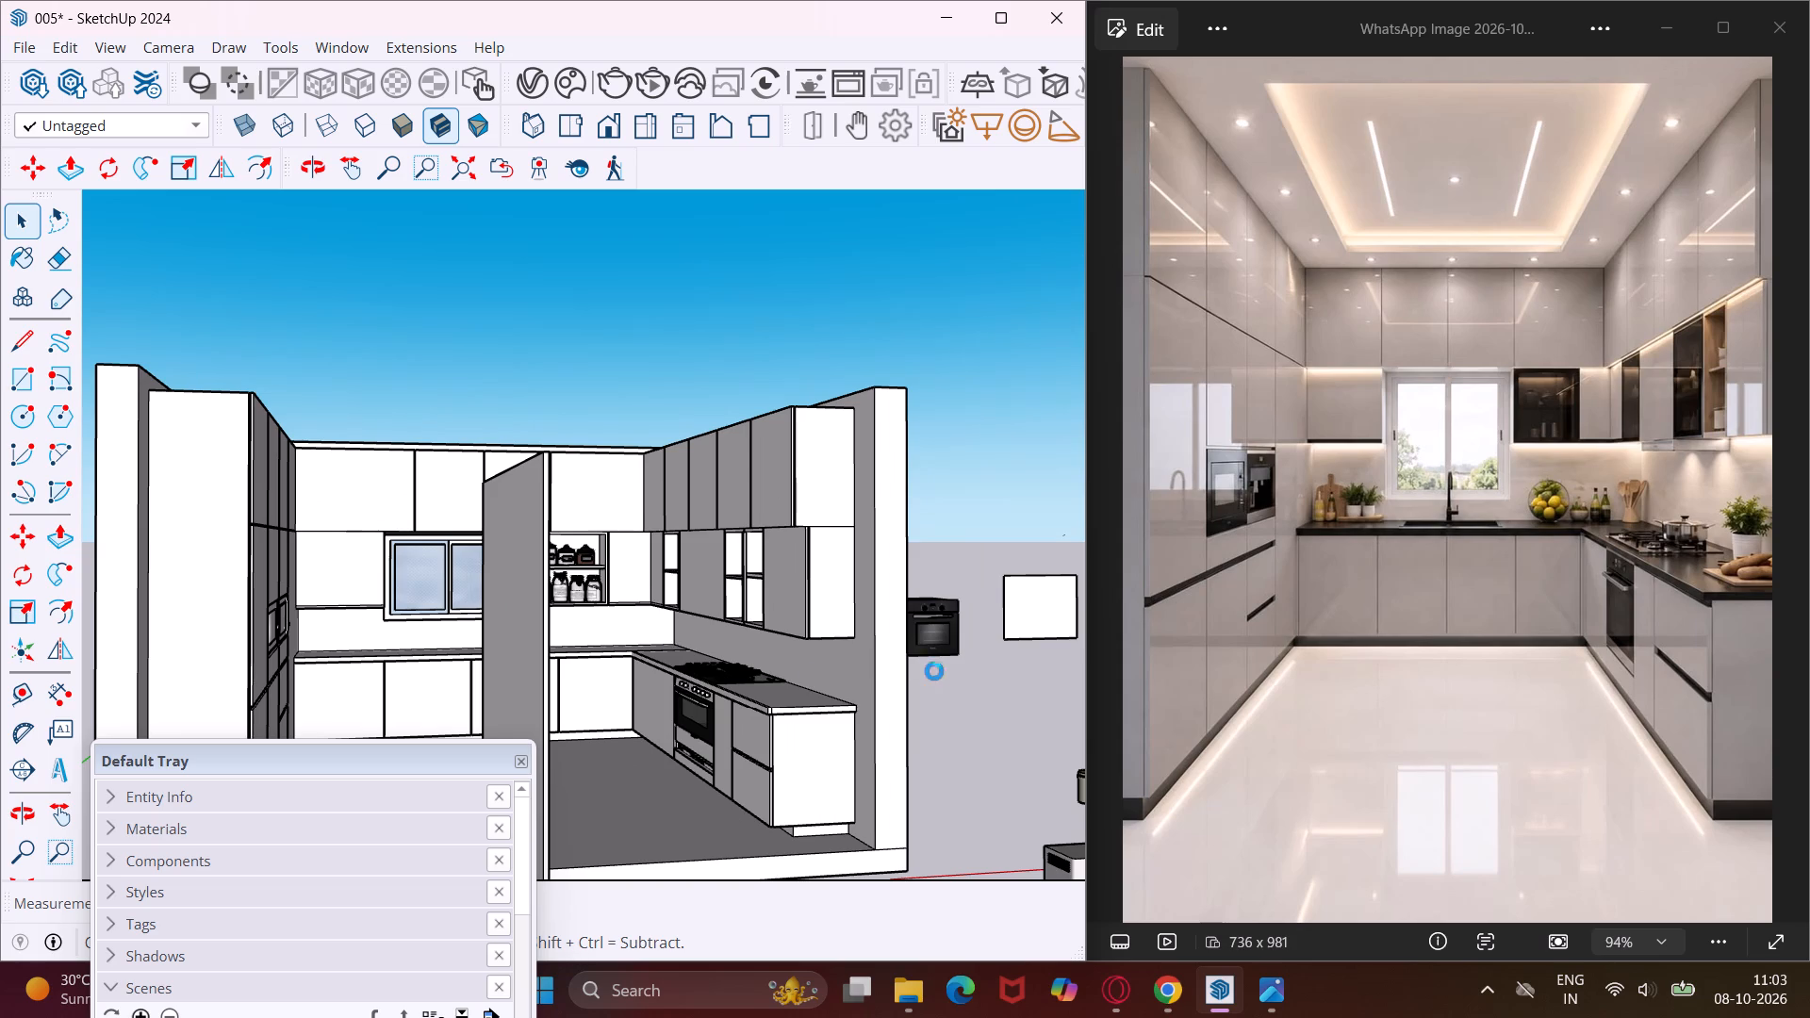
middle_click_drag(948, 671, 925, 674)
middle_click_drag(972, 649, 954, 645)
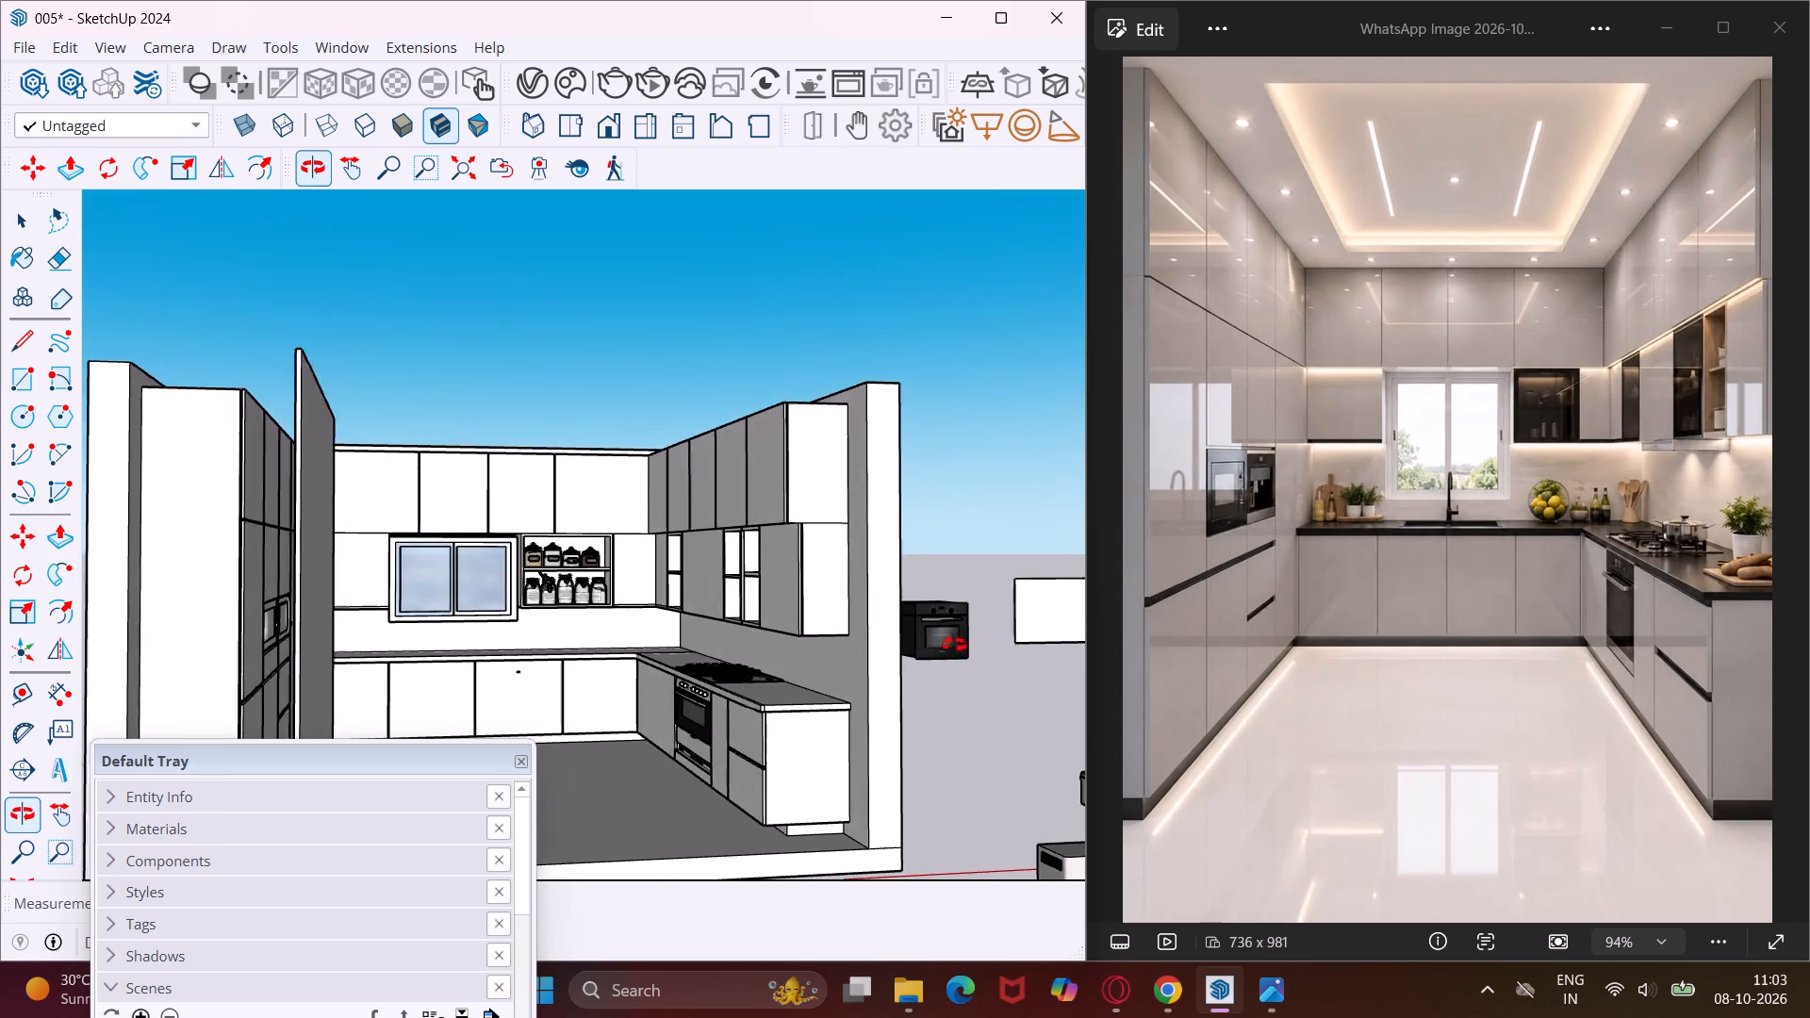
middle_click_drag(954, 645, 925, 650)
scroll(903, 625, "down", 4)
middle_click_drag(995, 746, 905, 749)
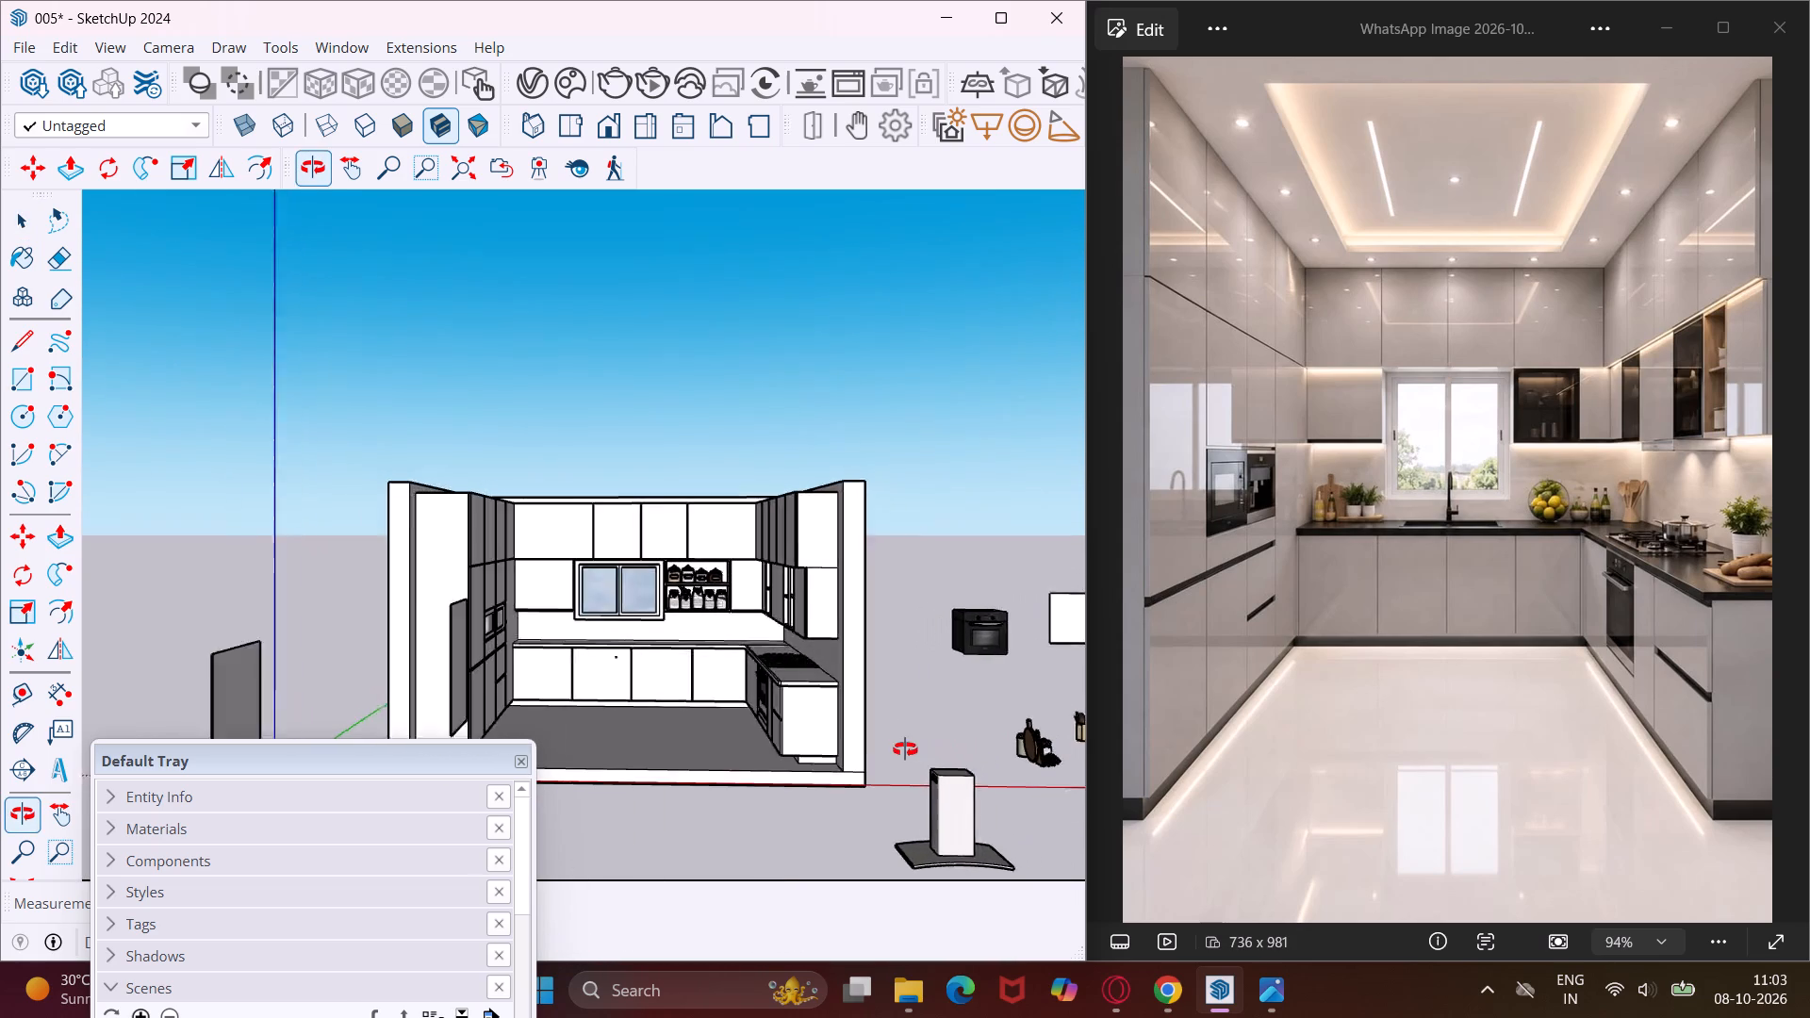
middle_click_drag(905, 749, 883, 747)
middle_click_drag(726, 678, 923, 726)
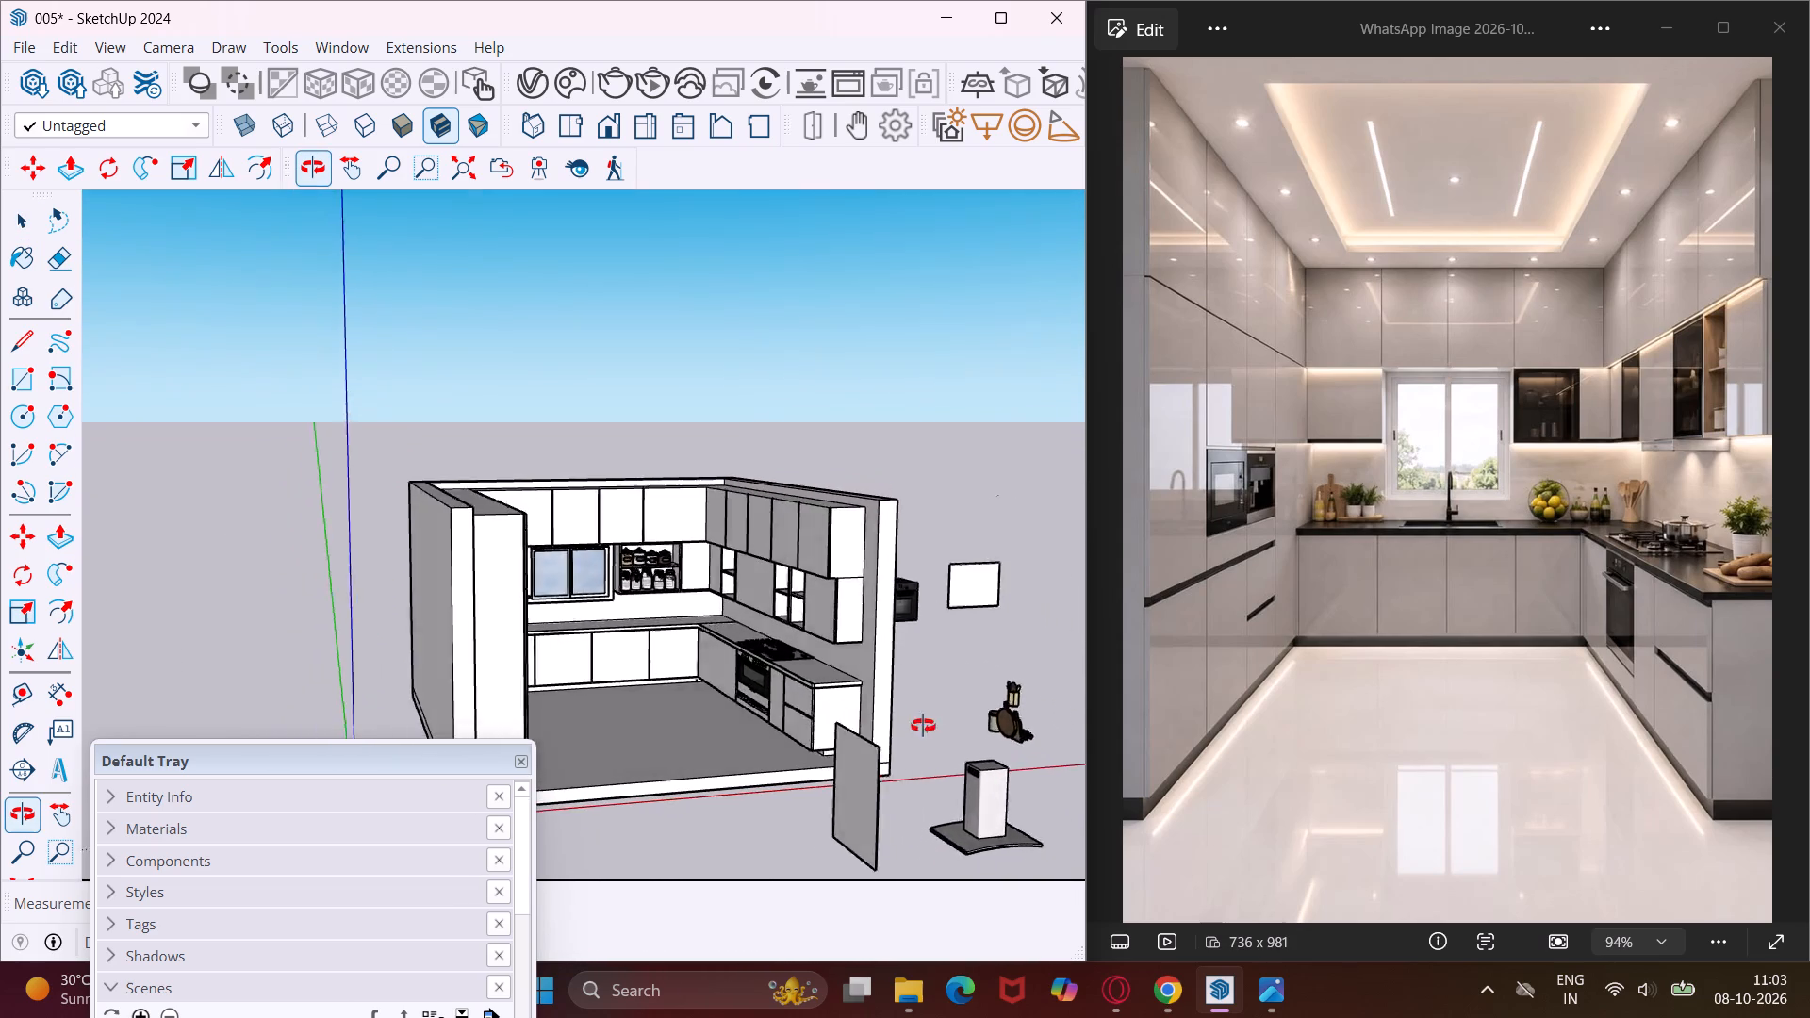
middle_click_drag(923, 726, 968, 730)
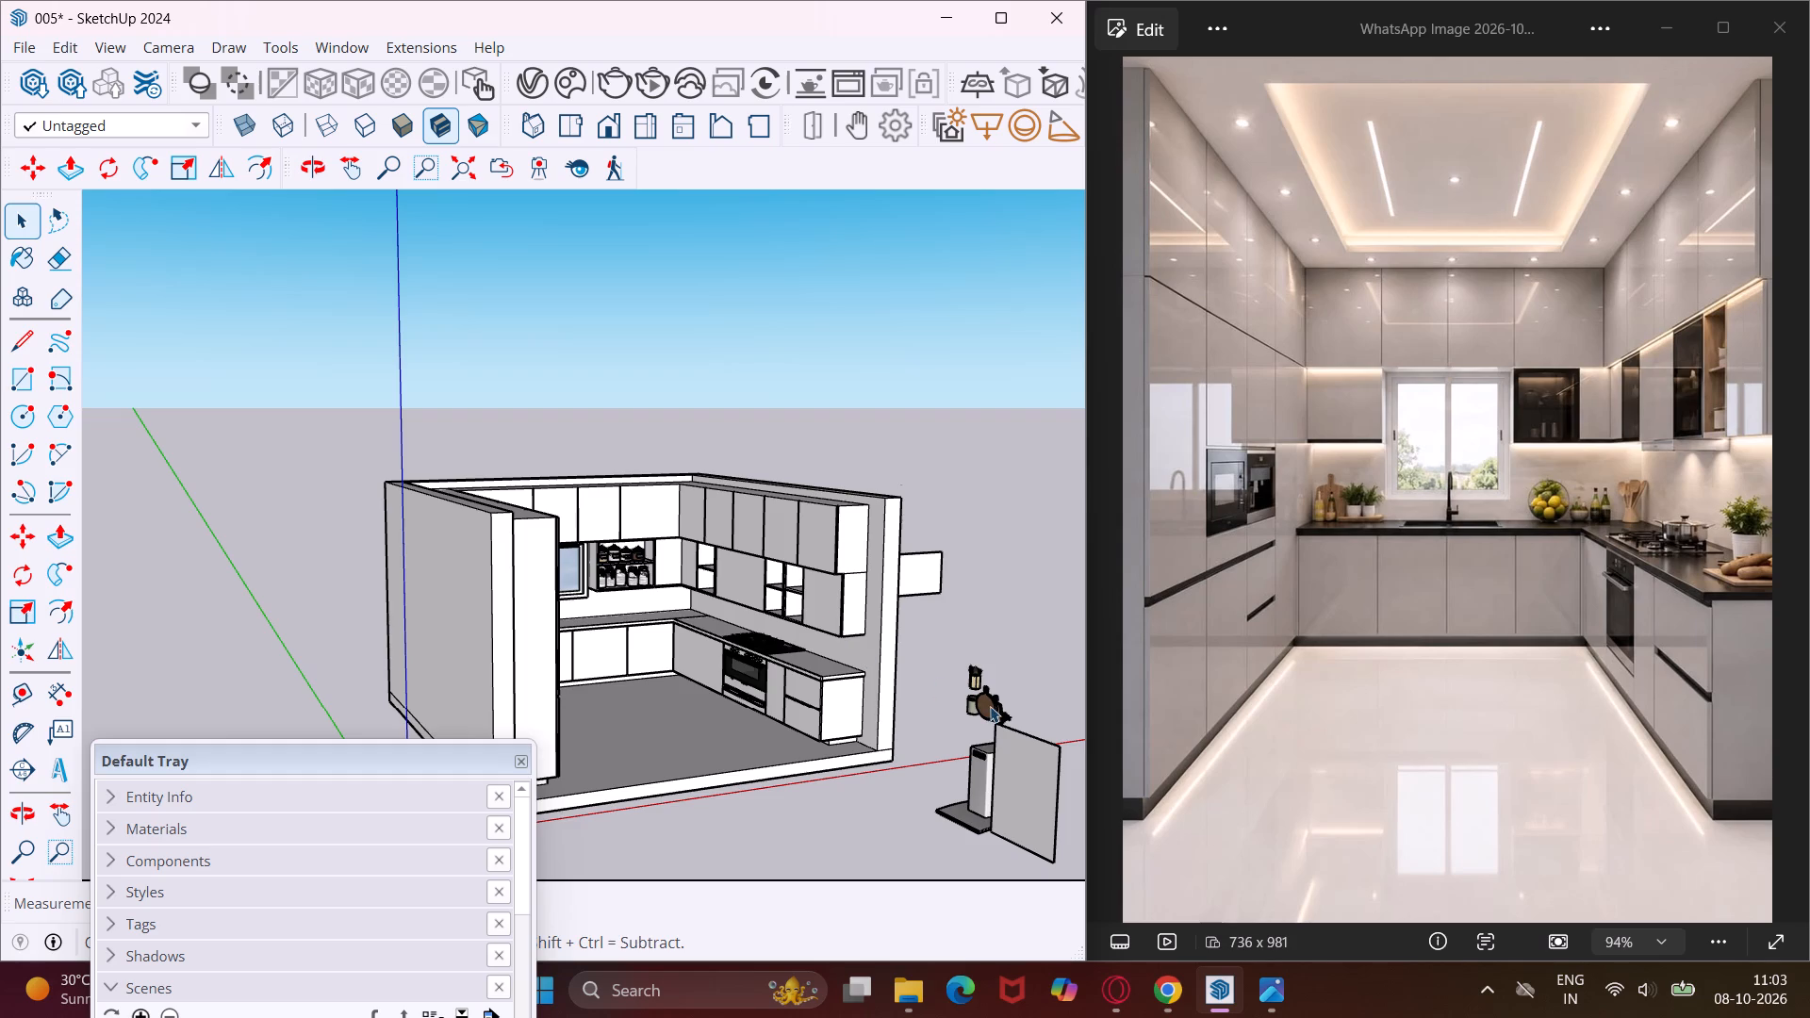
middle_click_drag(990, 706, 726, 711)
scroll(726, 711, "down", 1)
scroll(652, 744, "down", 3)
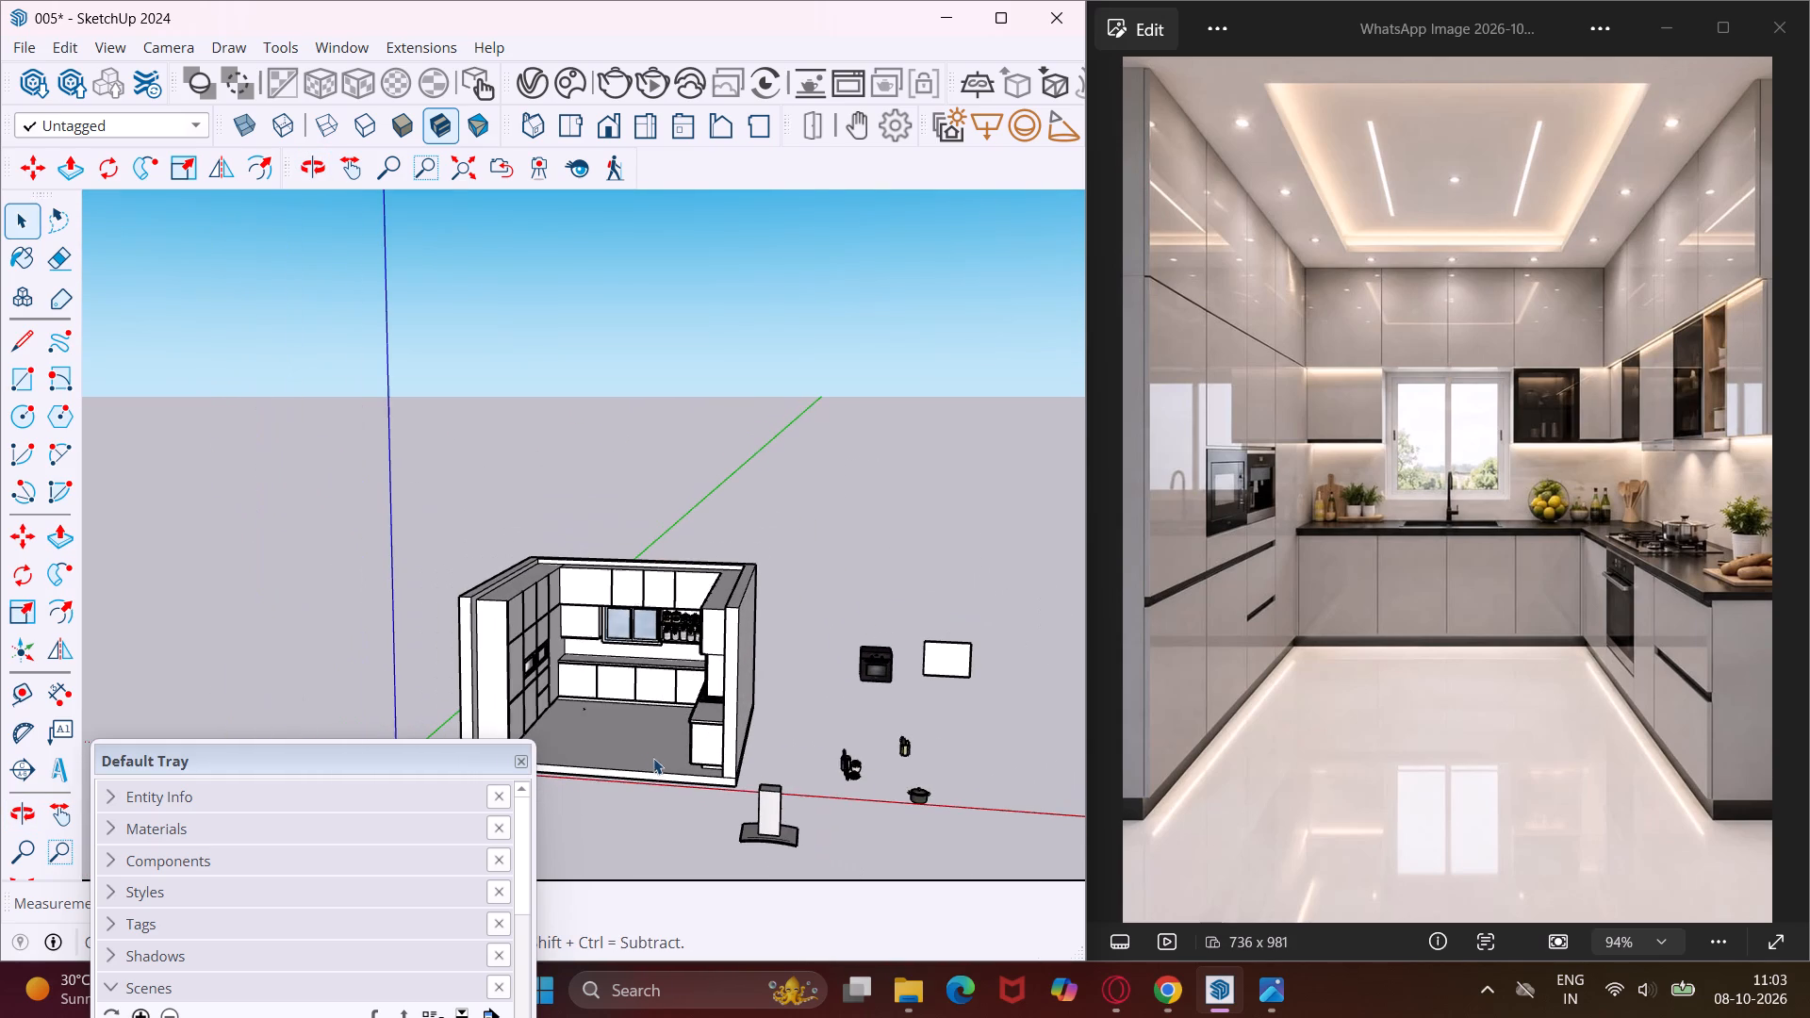
scroll(653, 758, "down", 1)
scroll(905, 794, "up", 7)
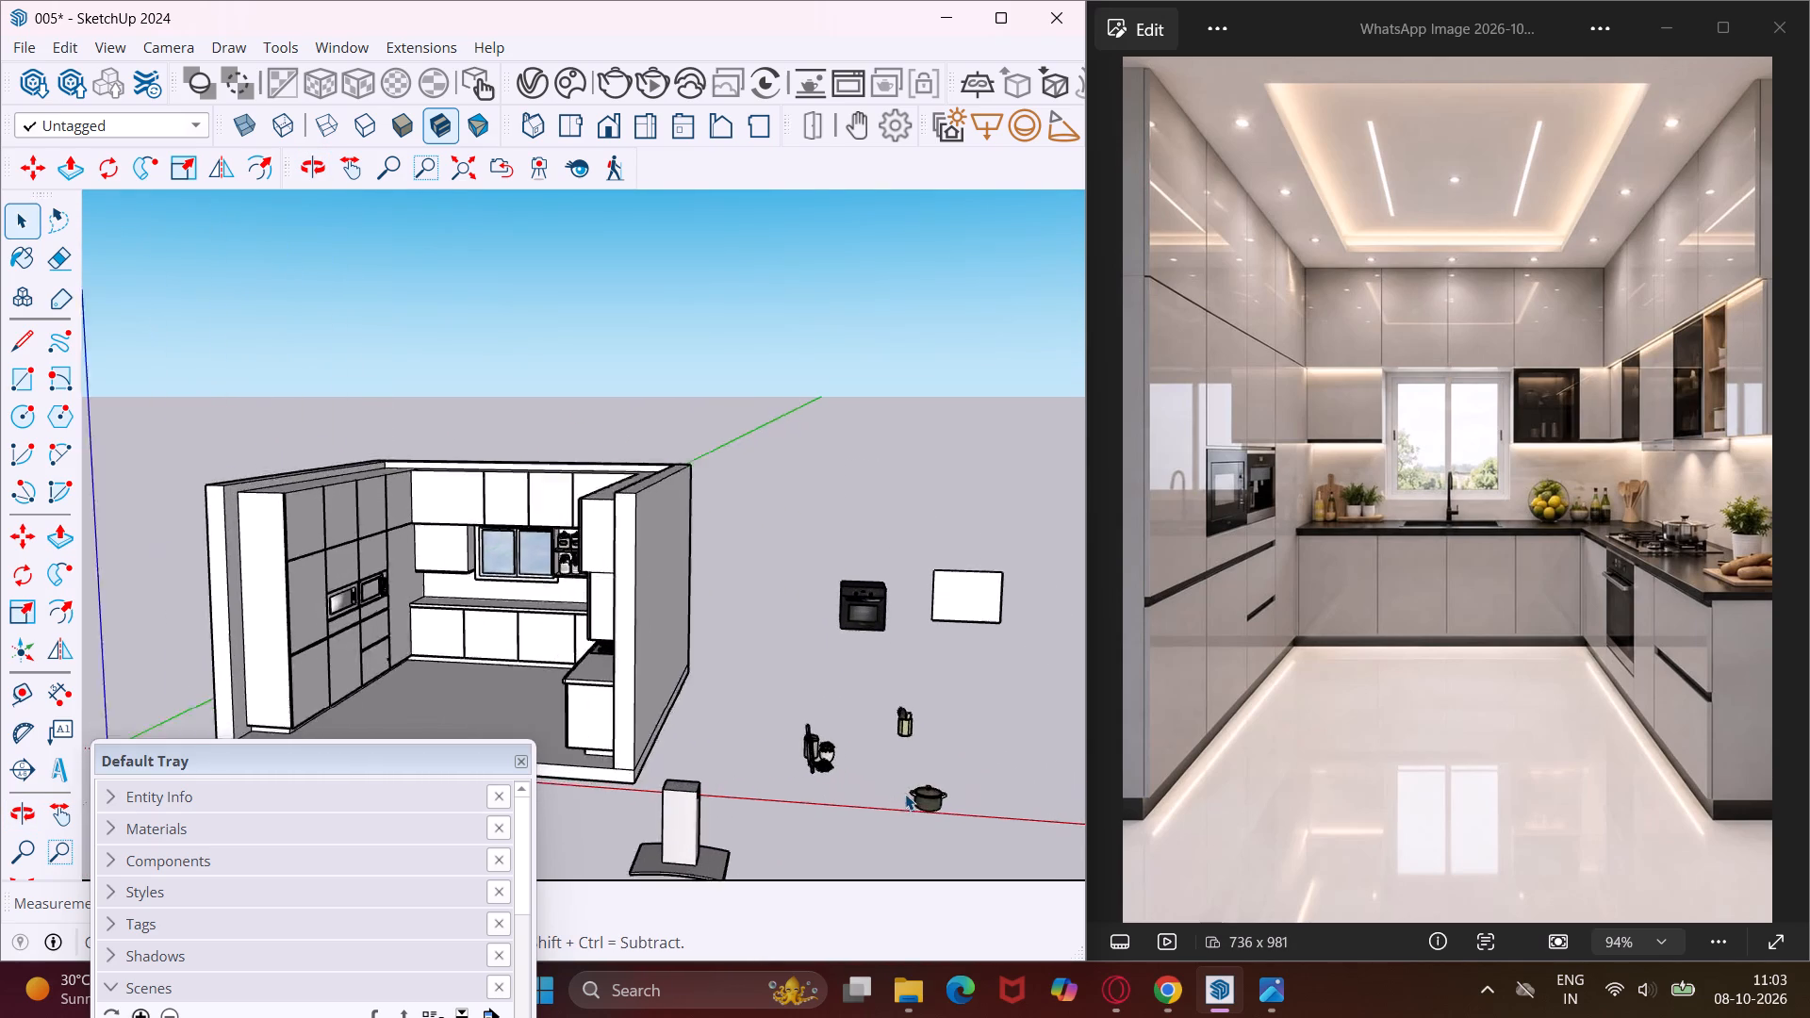
scroll(905, 794, "up", 6)
left_click(946, 808)
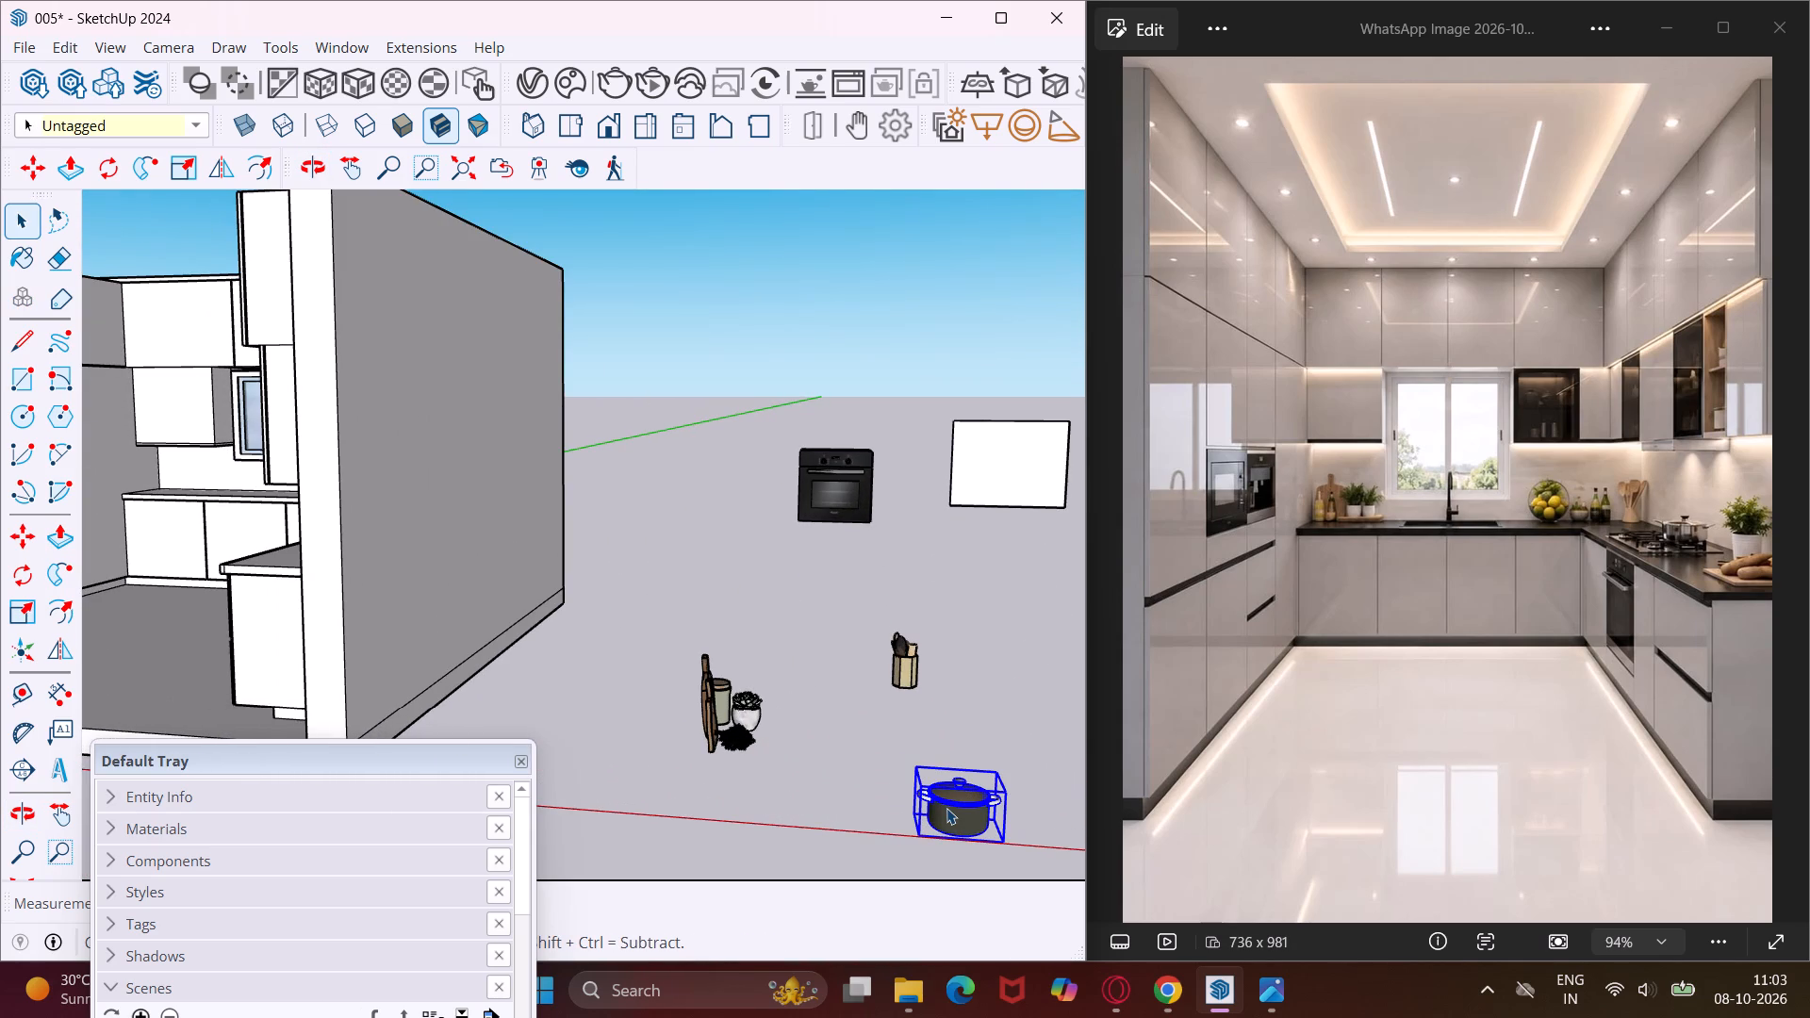
key("m")
left_click(1000, 841)
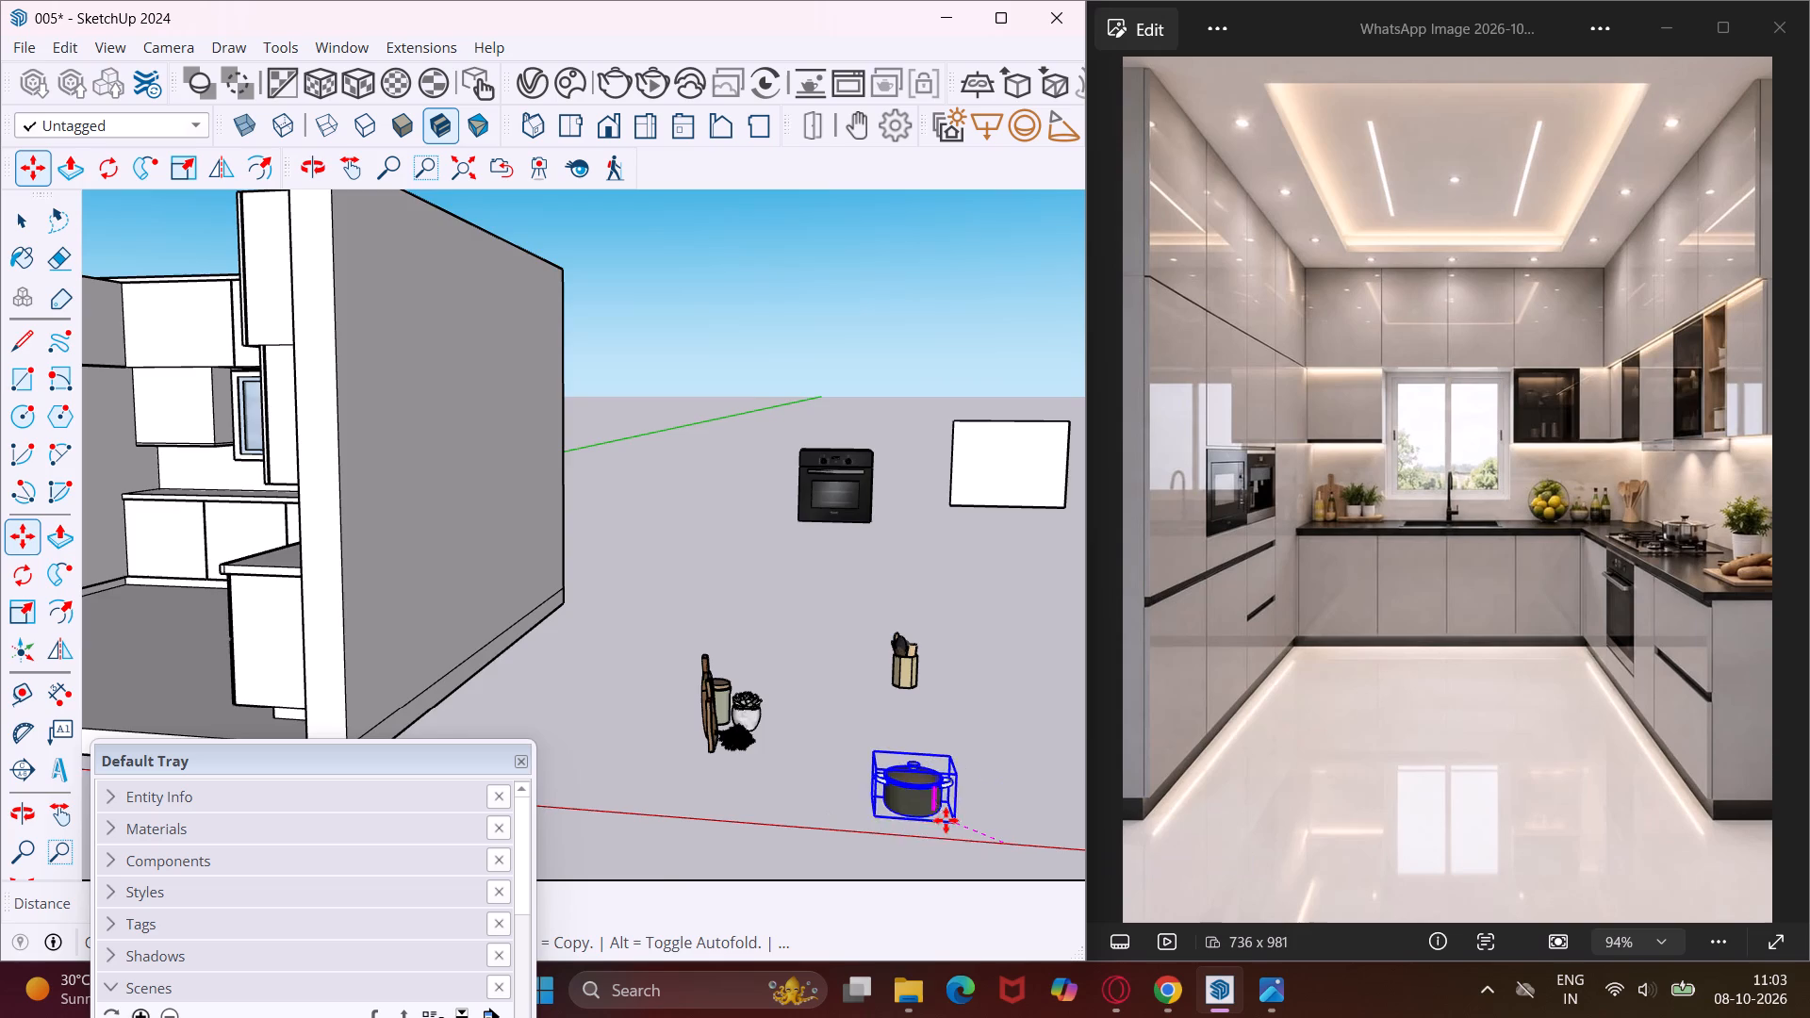
scroll(922, 797, "down", 9)
middle_click_drag(570, 671, 582, 671)
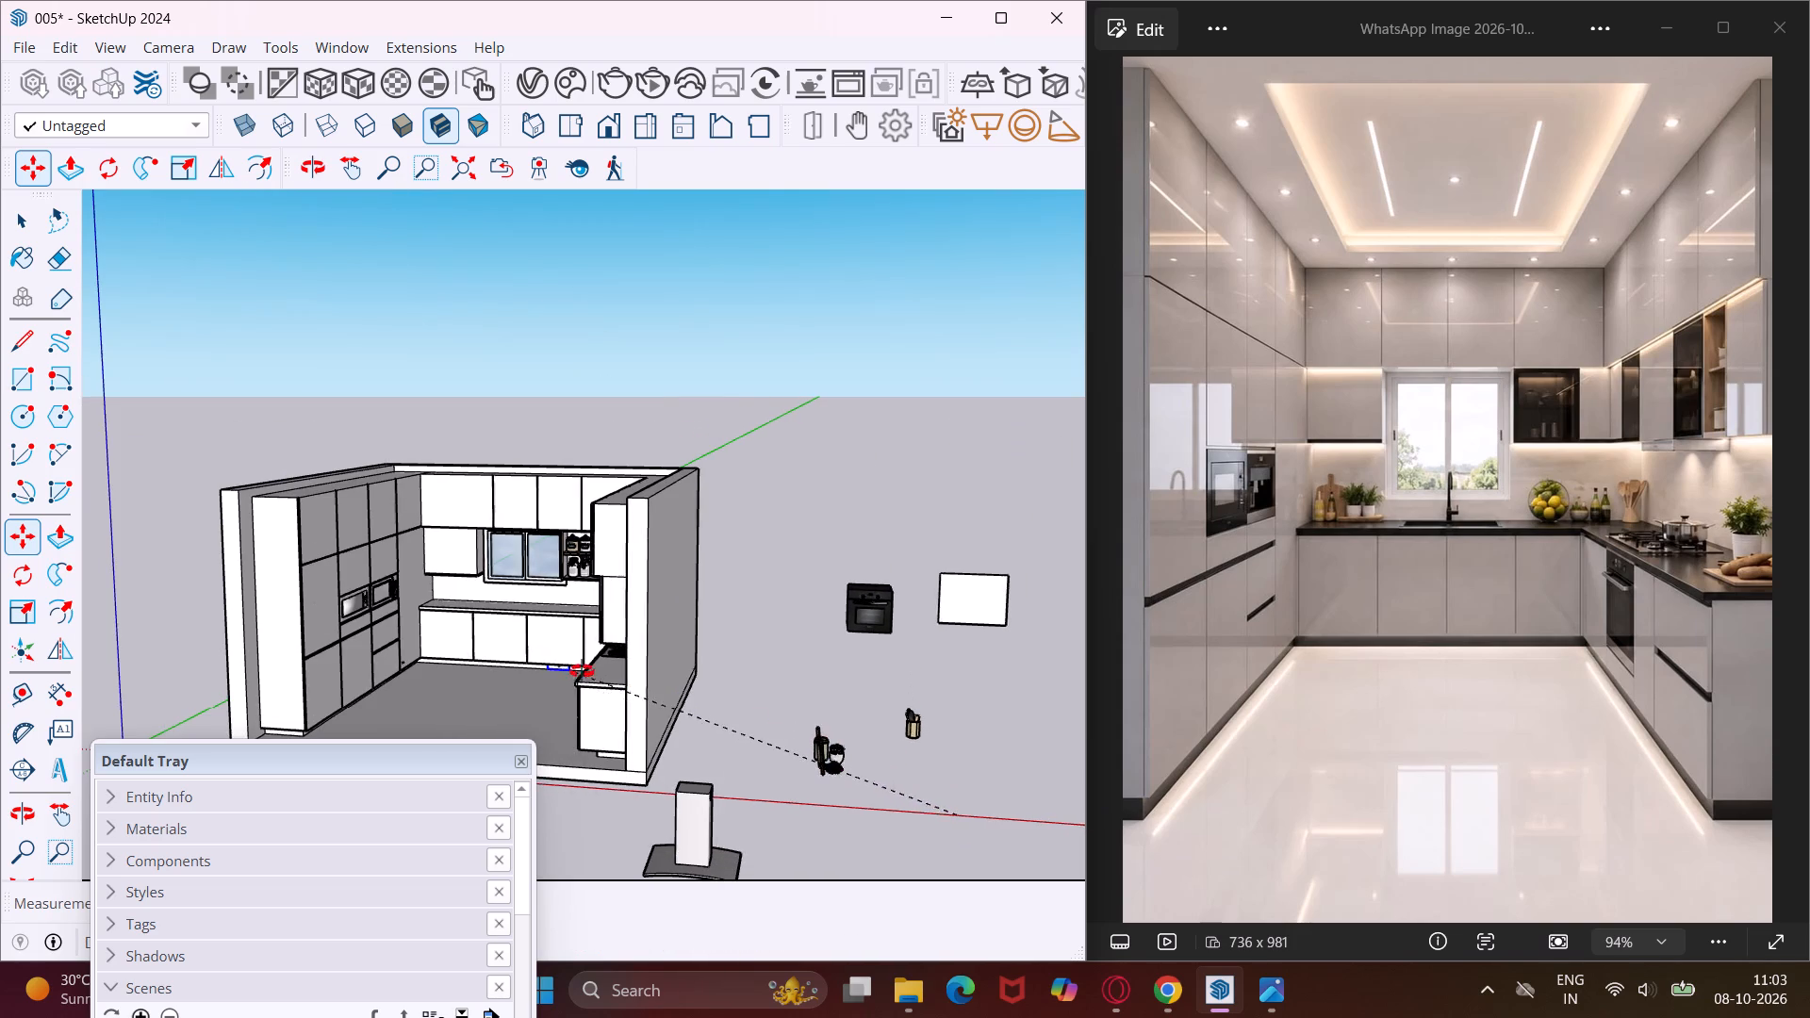
middle_click_drag(582, 671, 760, 712)
scroll(675, 651, "up", 10)
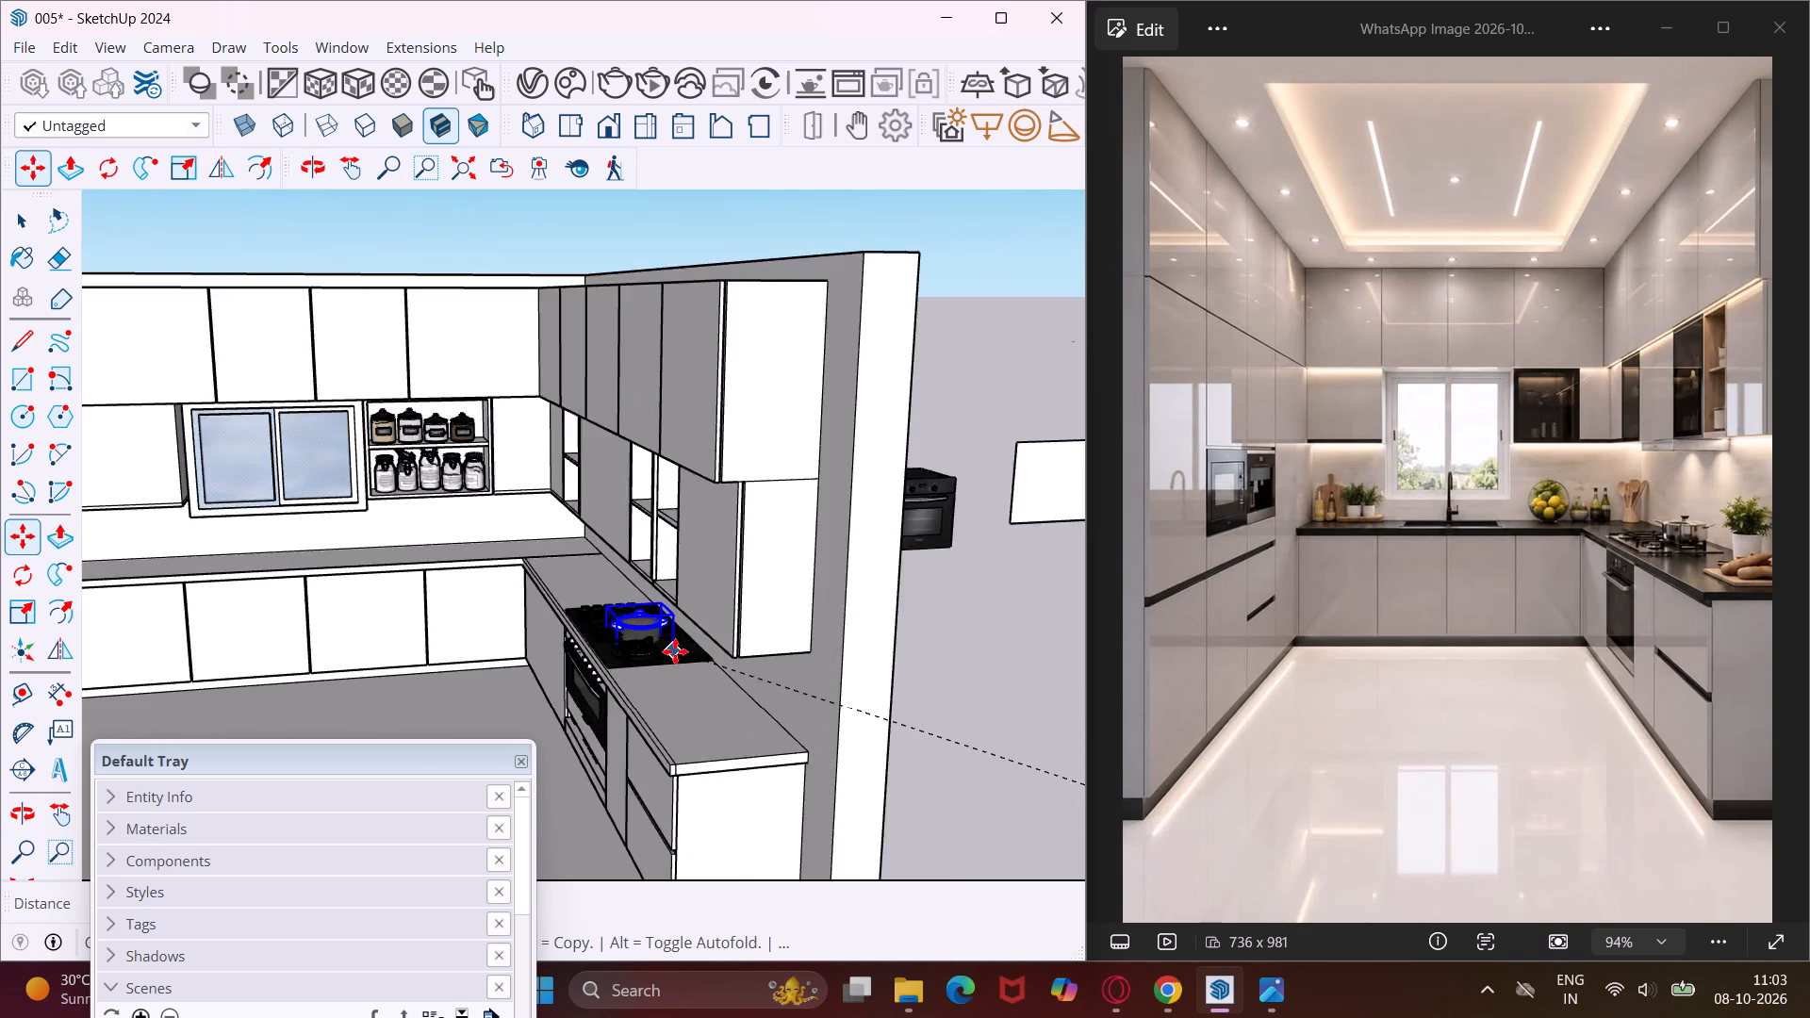
scroll(675, 651, "up", 14)
middle_click_drag(675, 651, 842, 676)
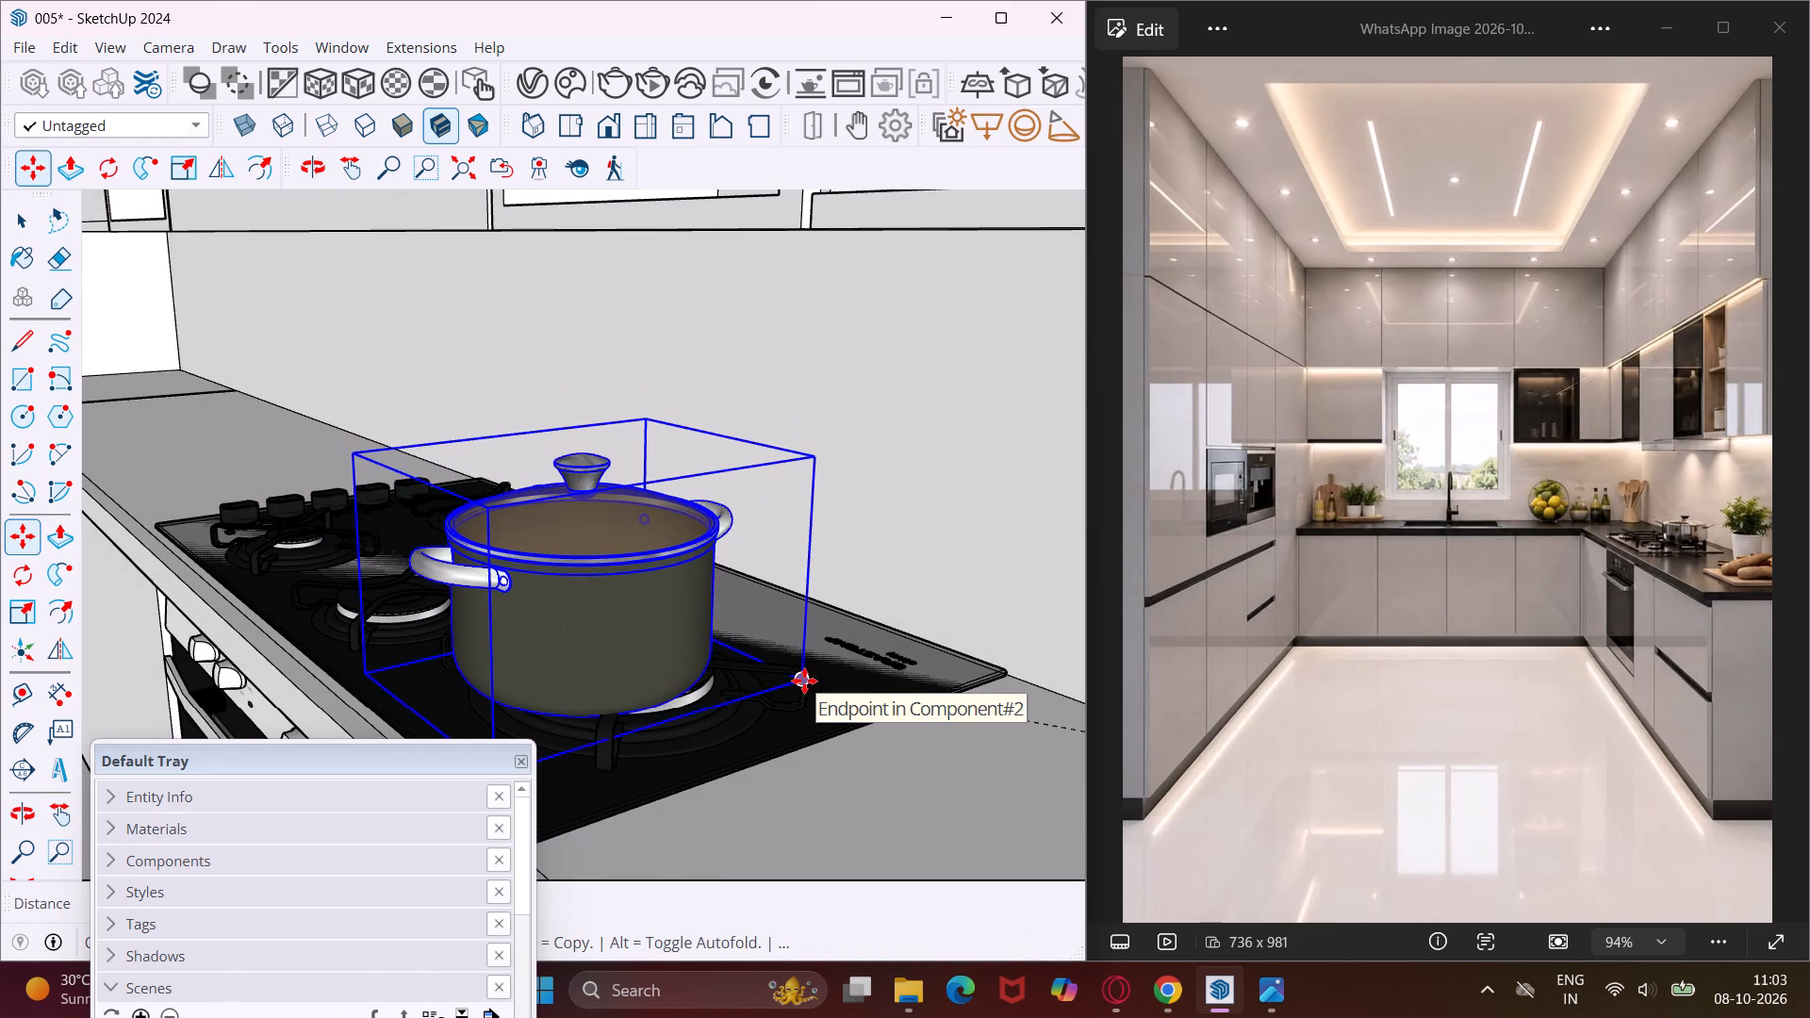
scroll(804, 681, "up", 5)
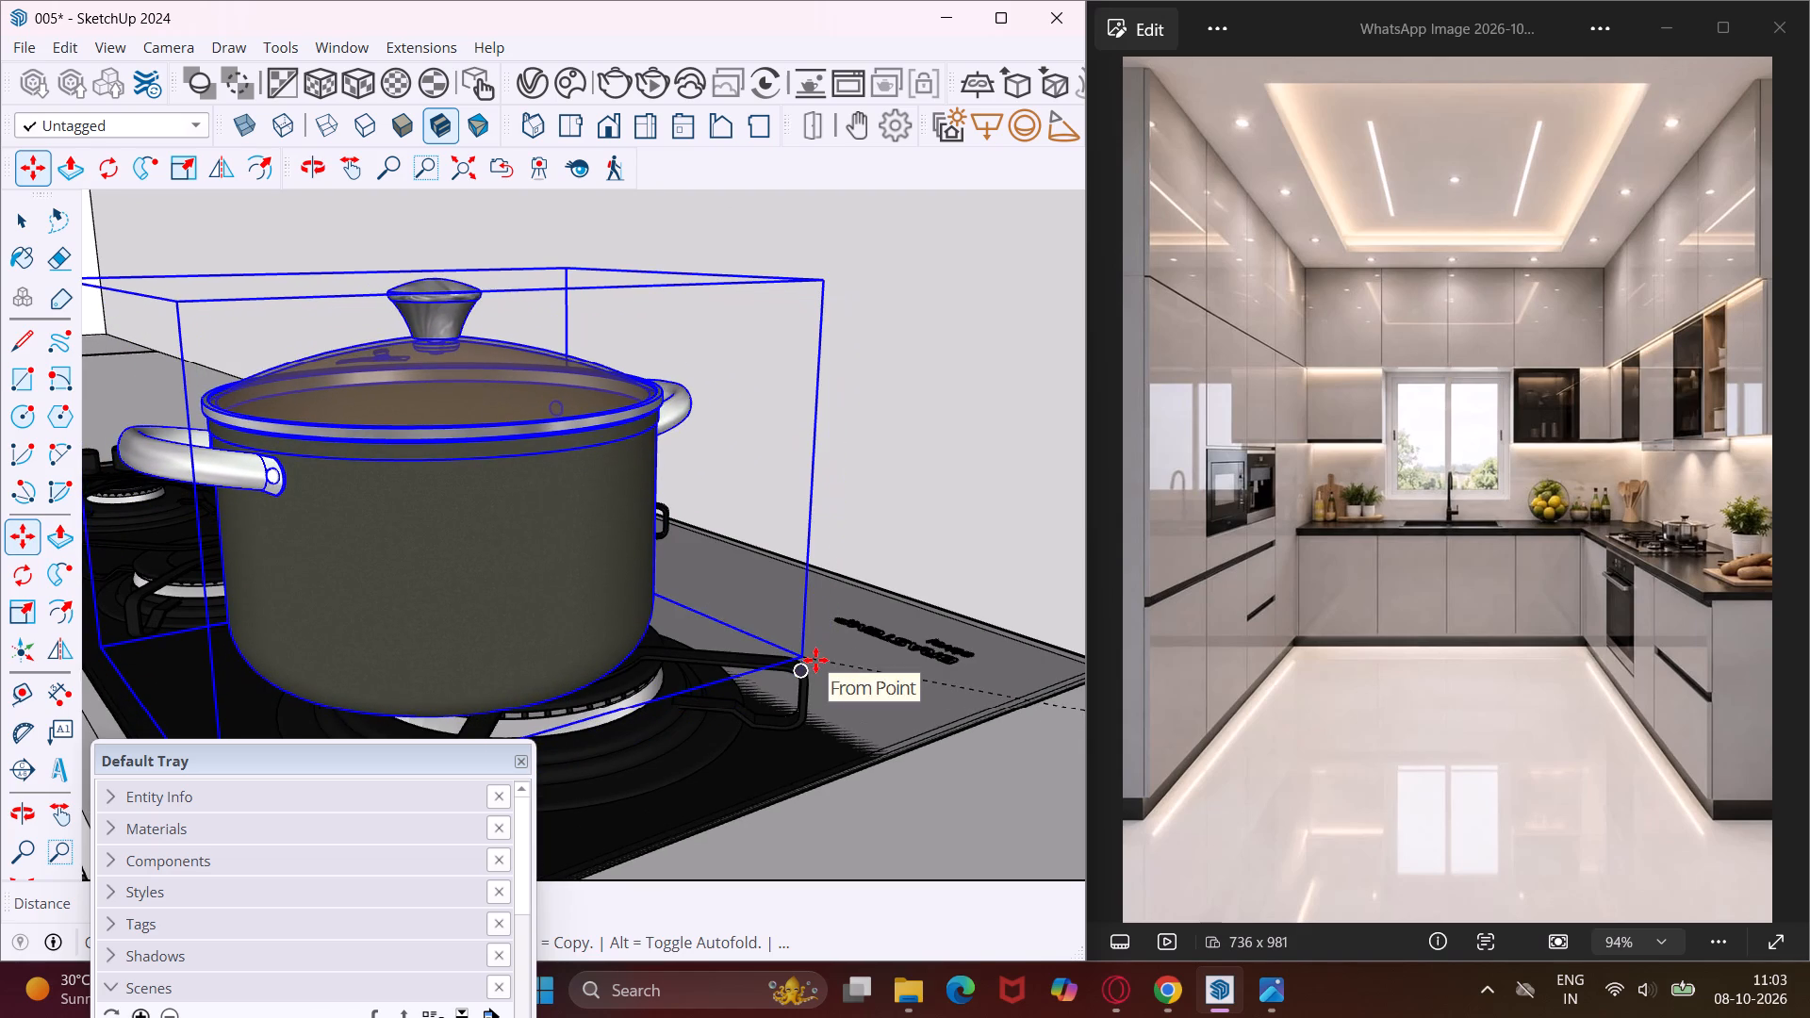
left_click(804, 665)
middle_click_drag(804, 665, 995, 636)
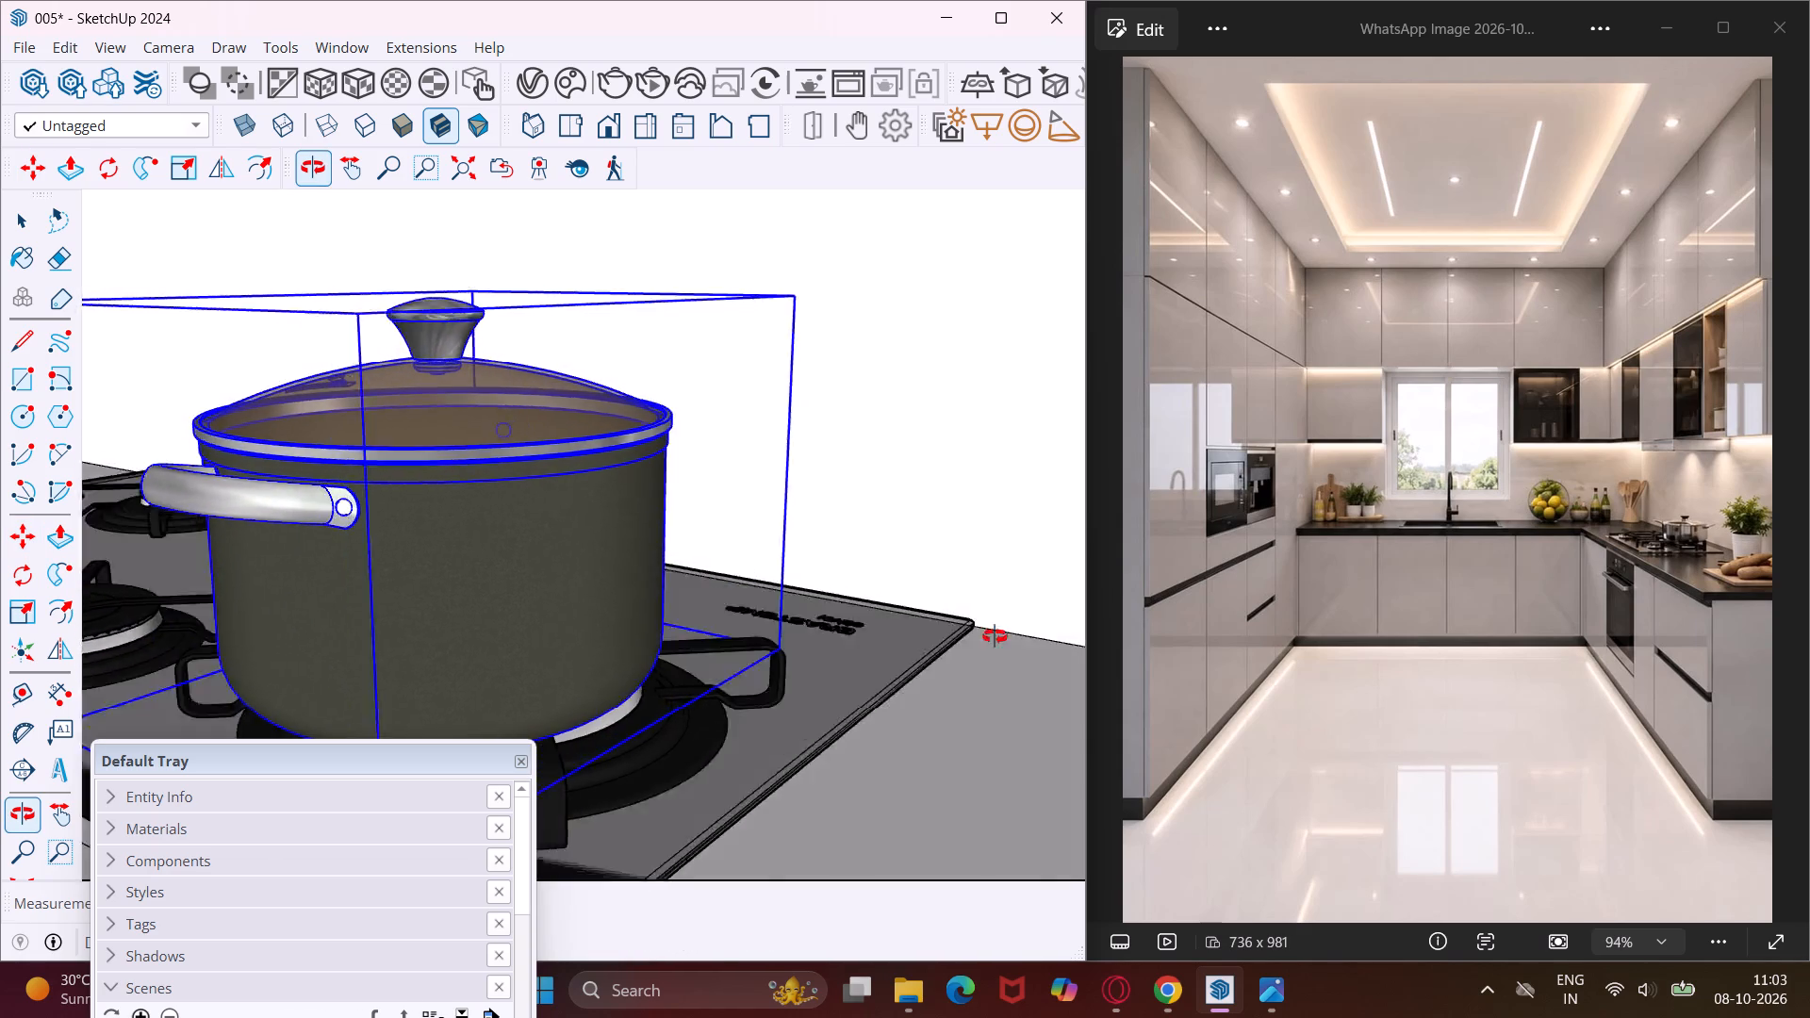
Shift the lidded cooking pot across the hob so it sits centred over the burner nearest the counter's free end.
middle_click_drag(995, 636, 1078, 608)
scroll(936, 605, "down", 4)
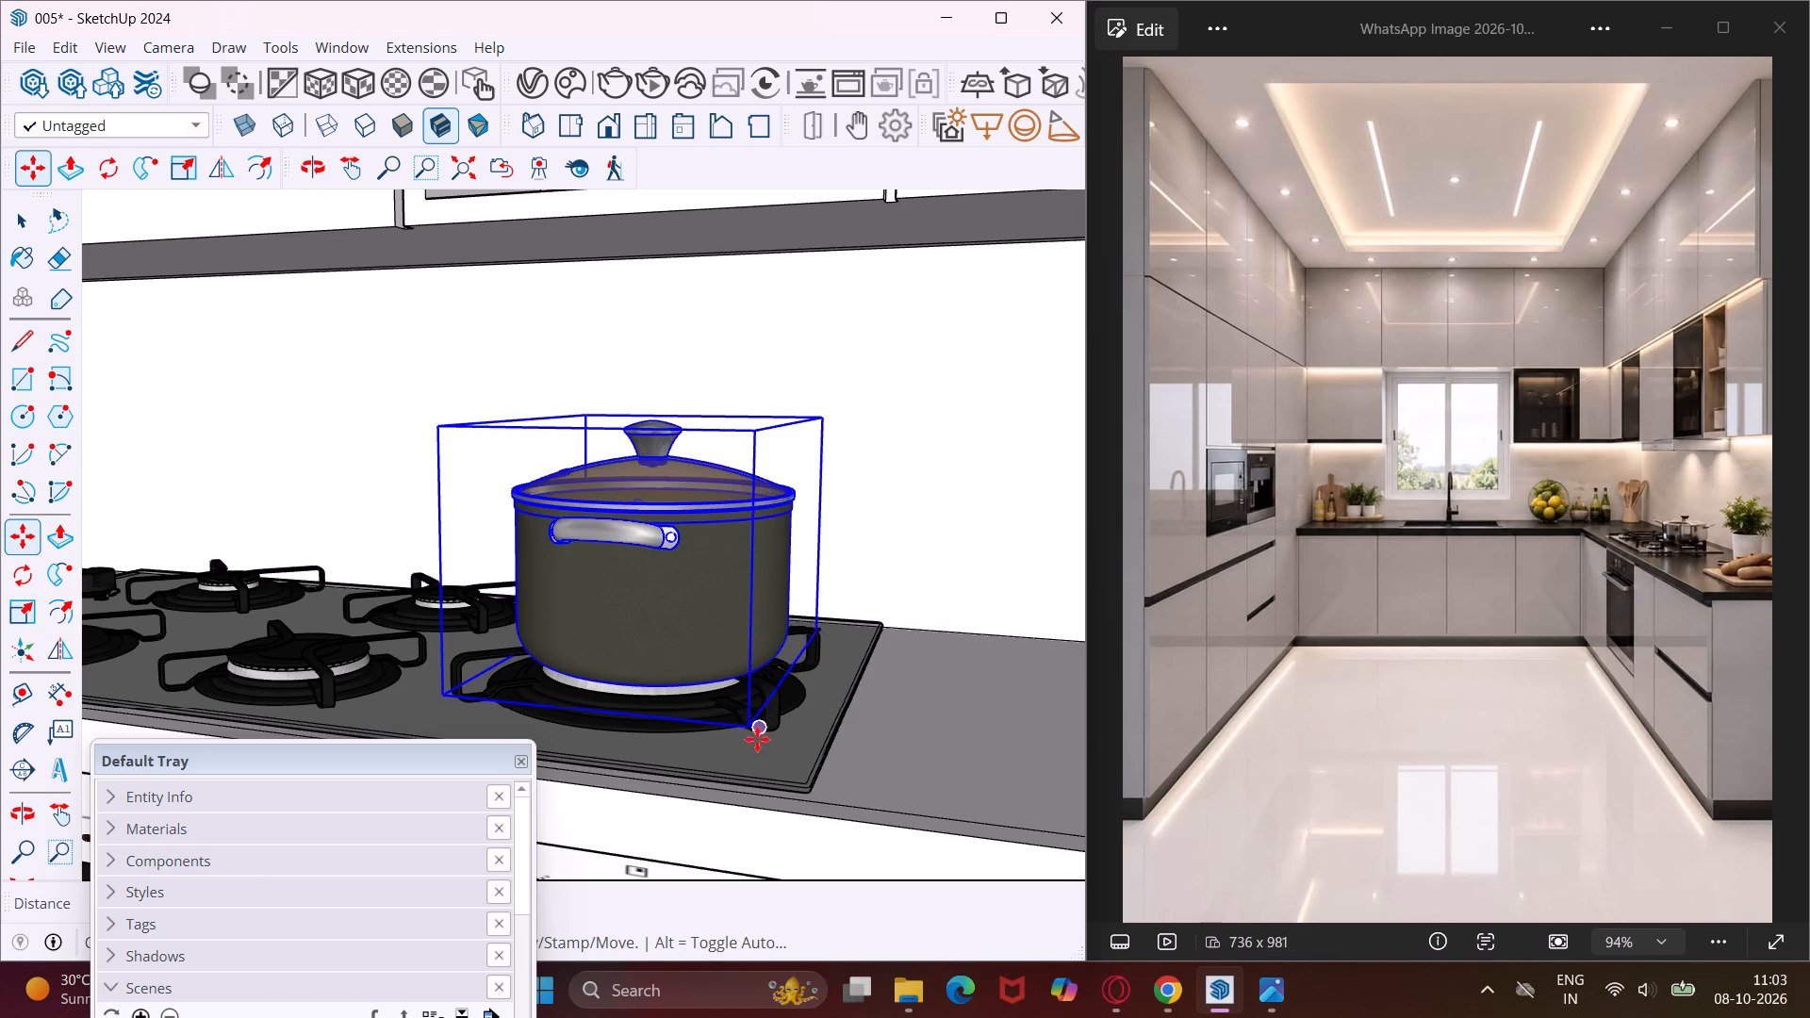
left_click(786, 757)
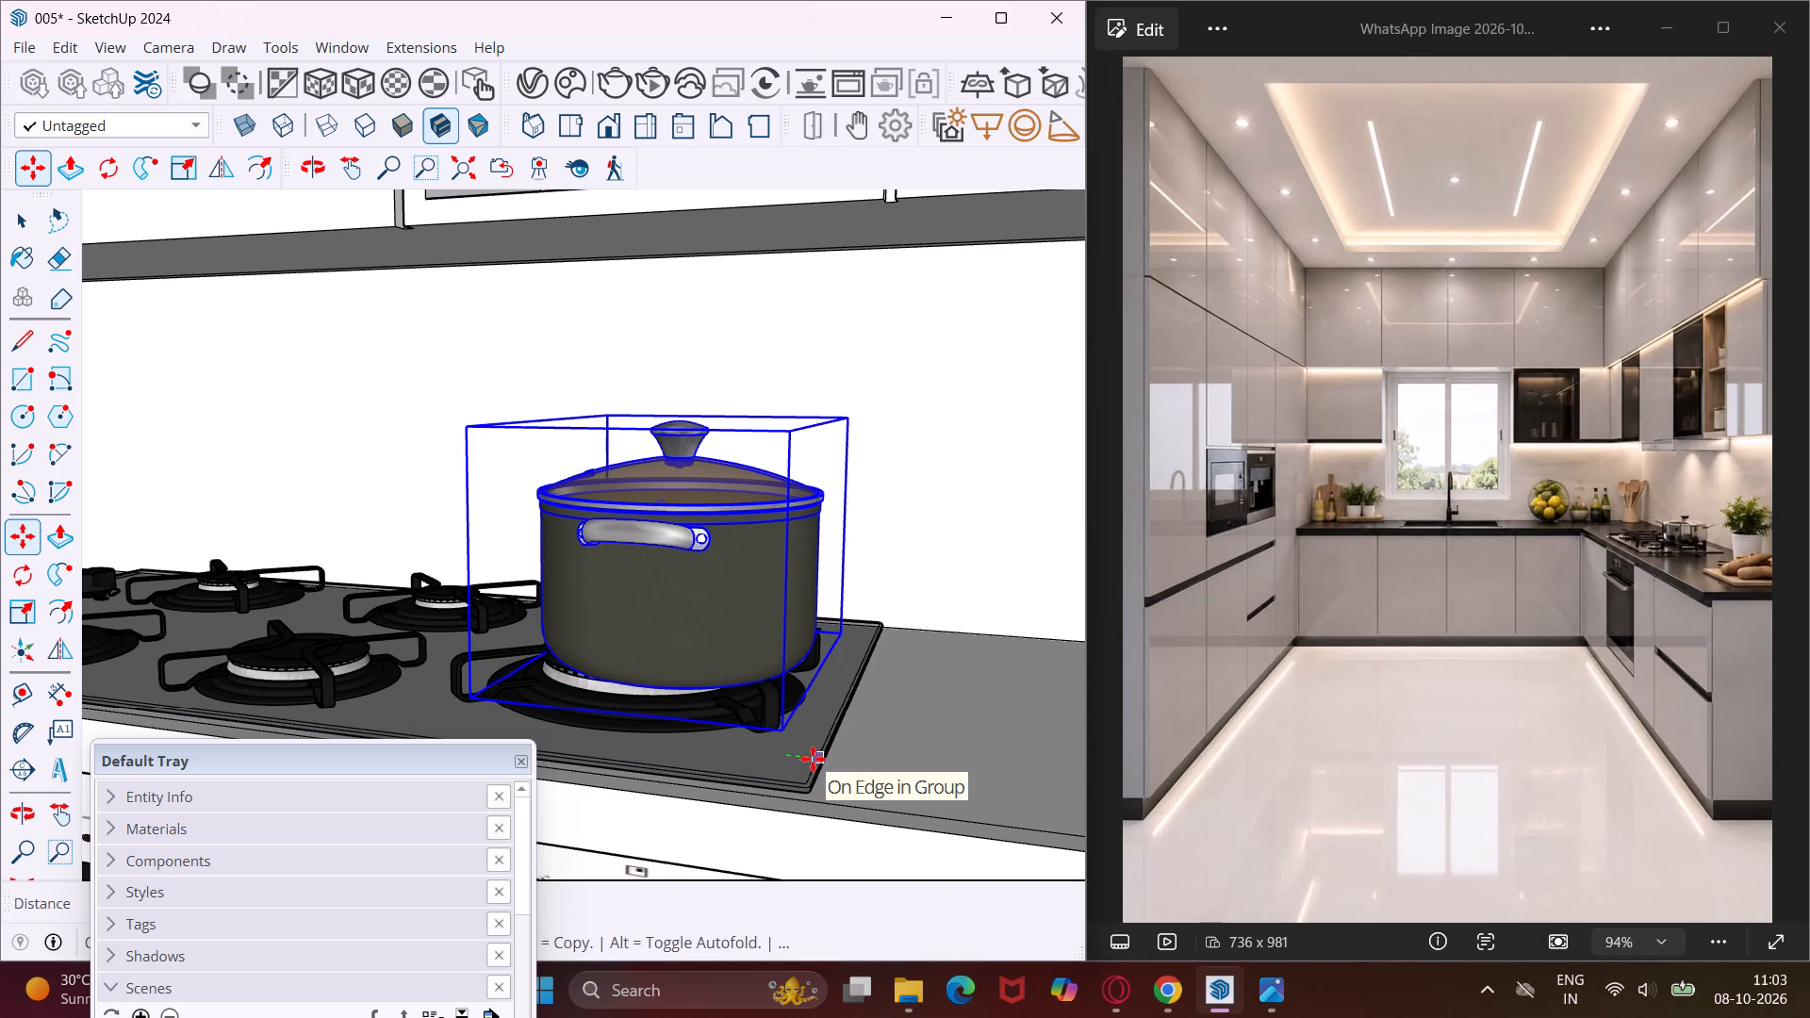
left_click(797, 752)
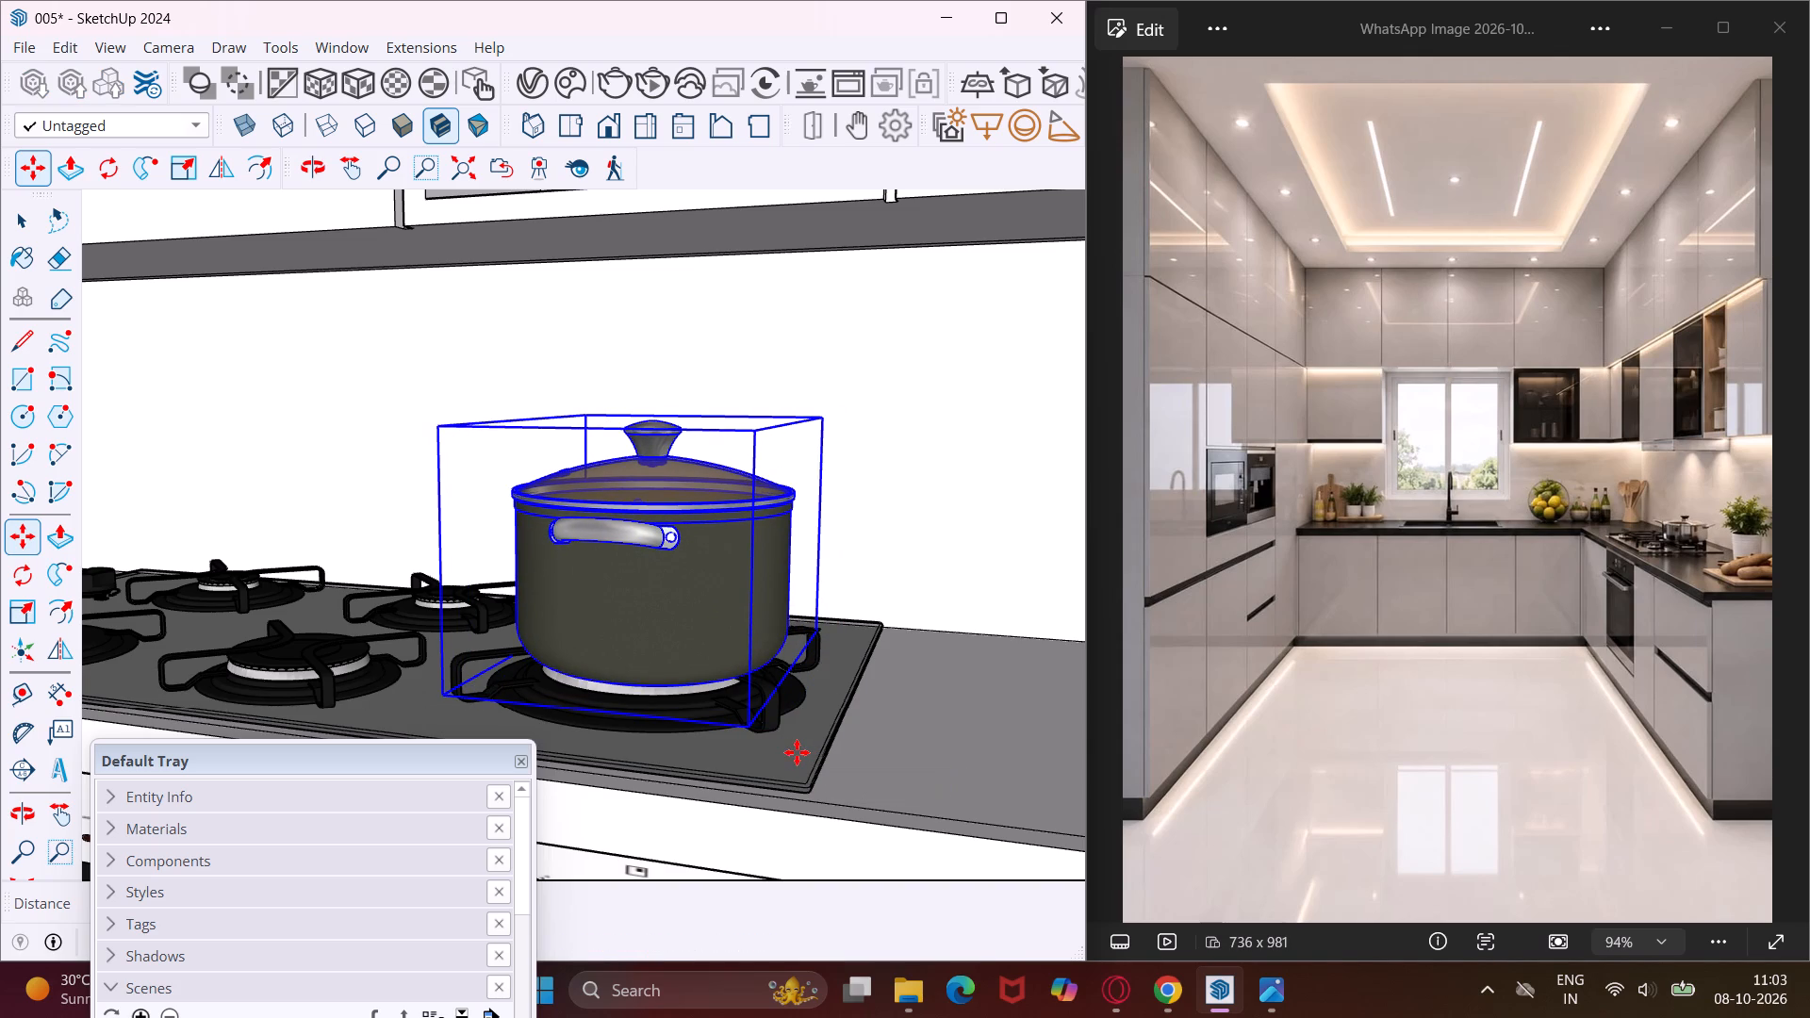
middle_click_drag(797, 752, 689, 757)
scroll(683, 748, "down", 5)
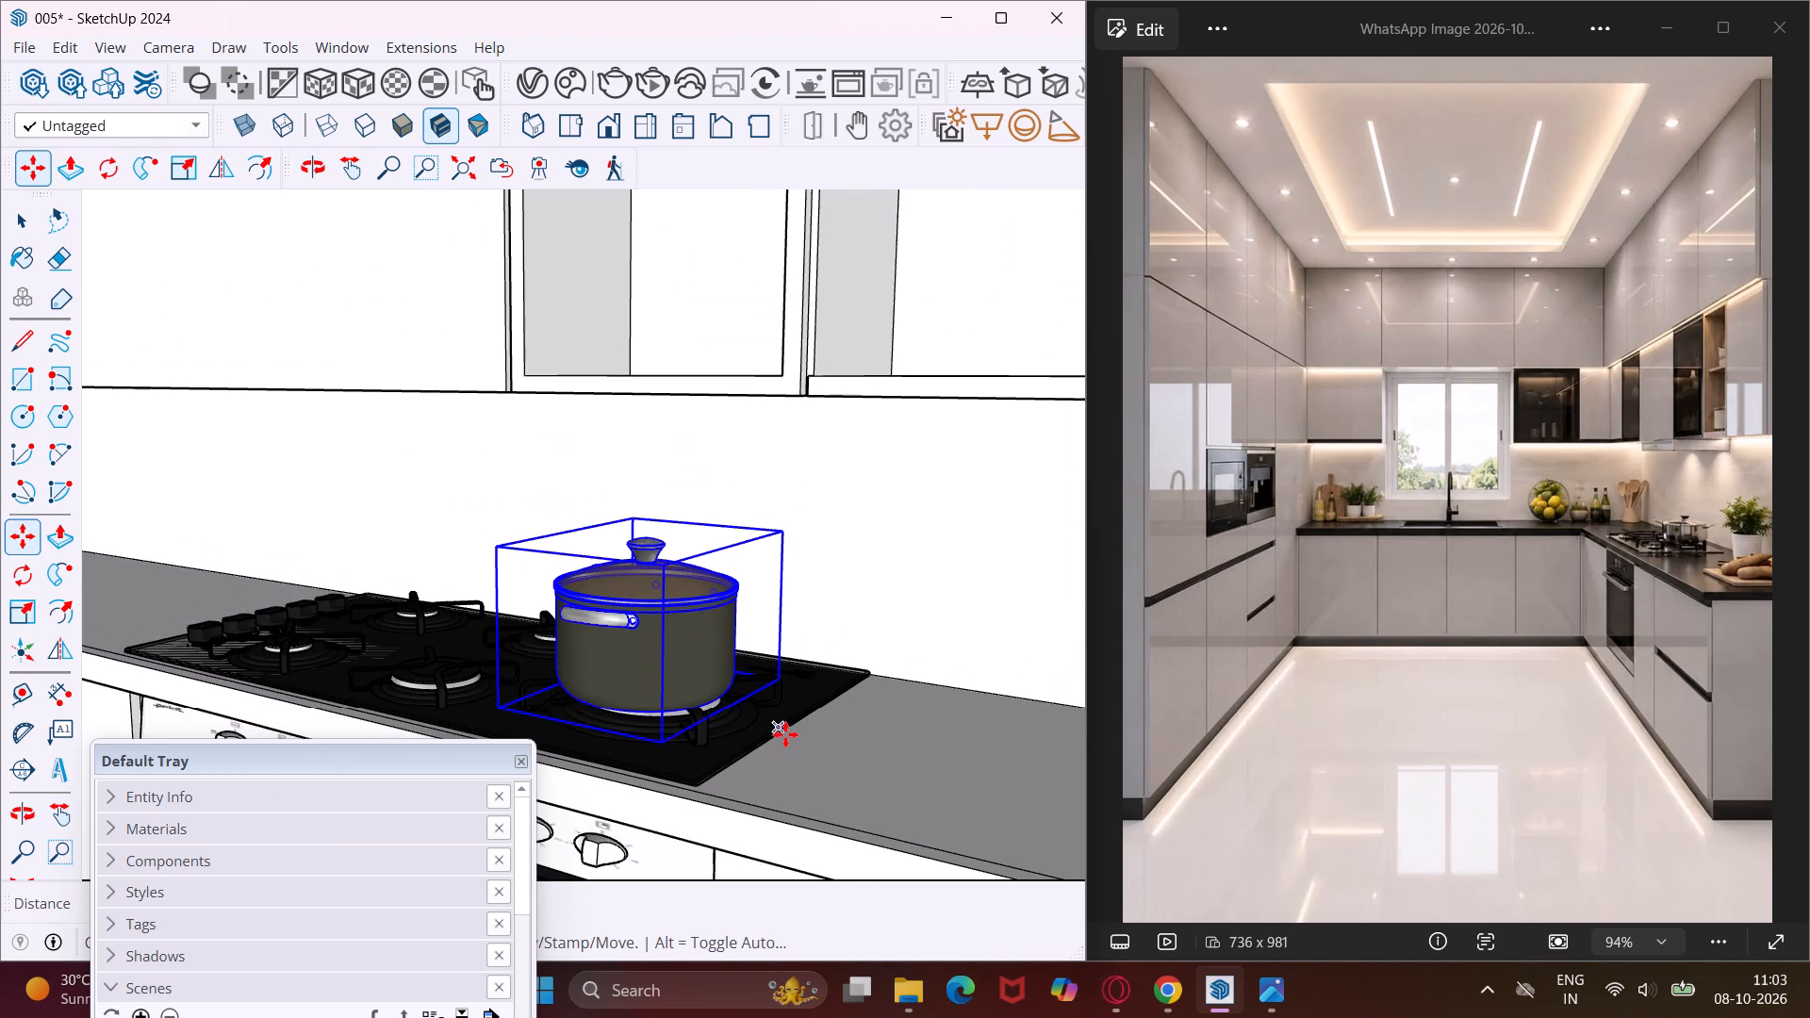
scroll(795, 730, "up", 1)
middle_click_drag(795, 730, 543, 757)
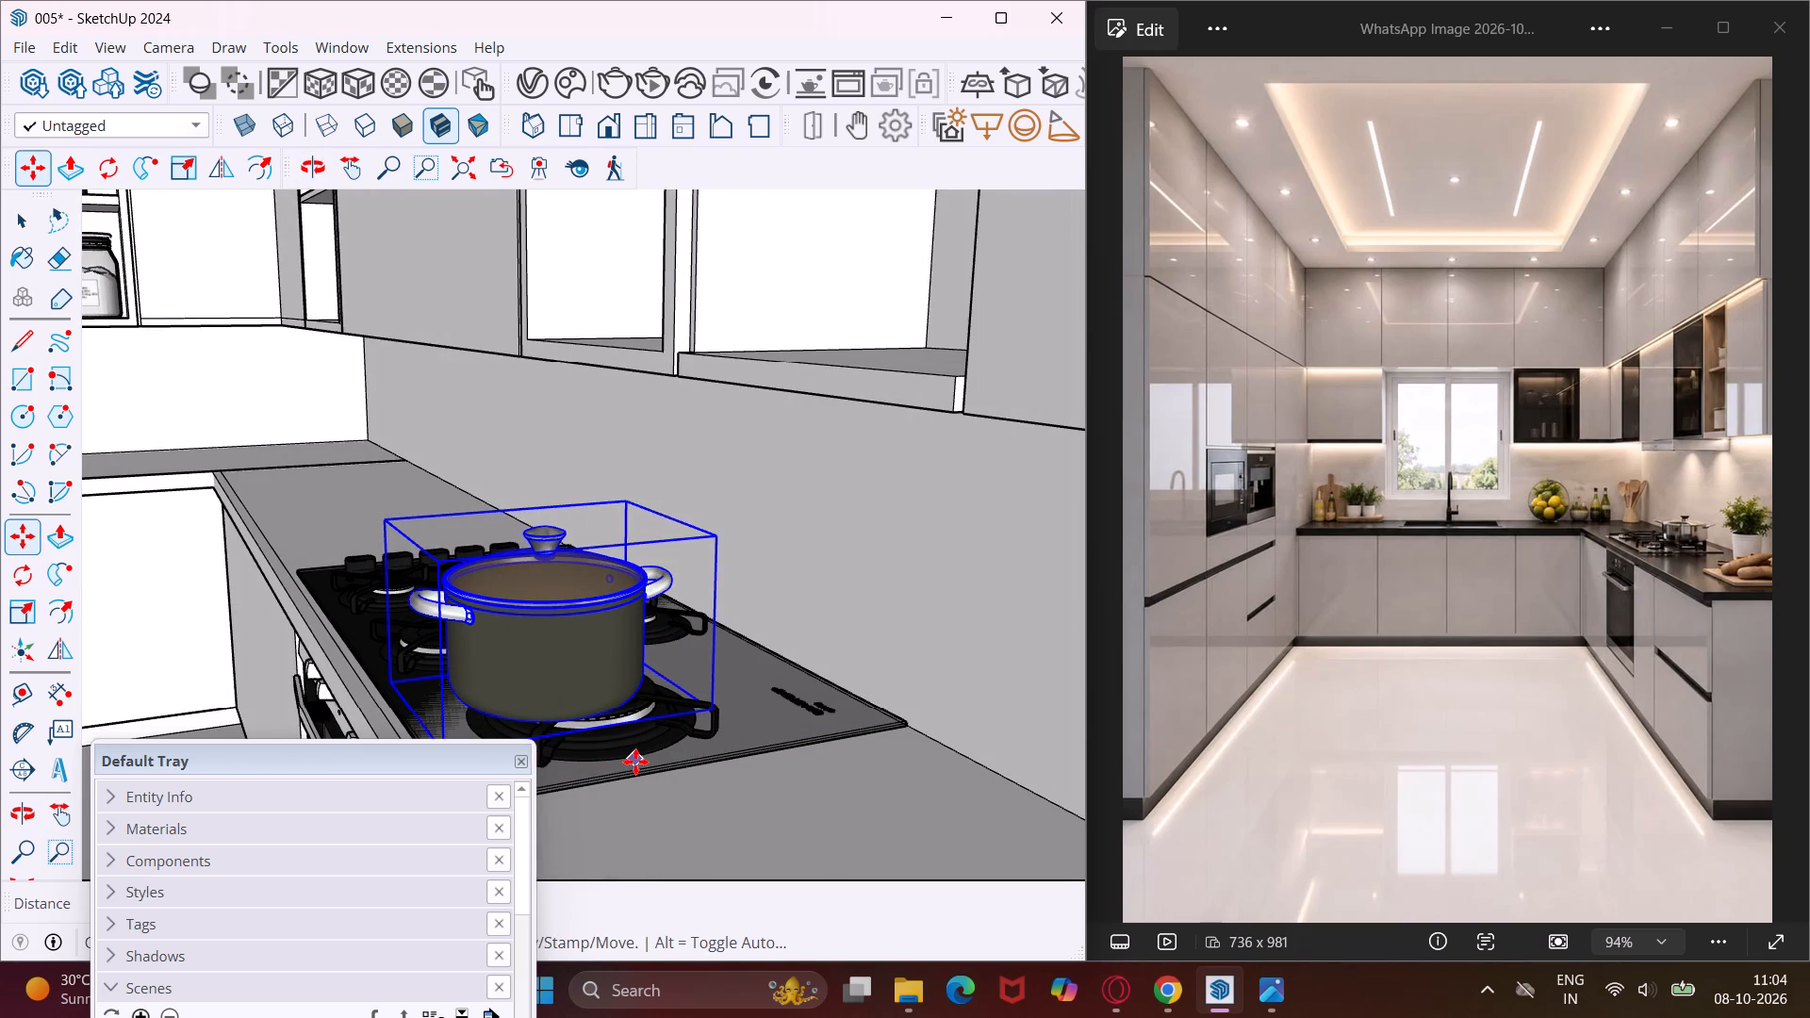
left_click(635, 762)
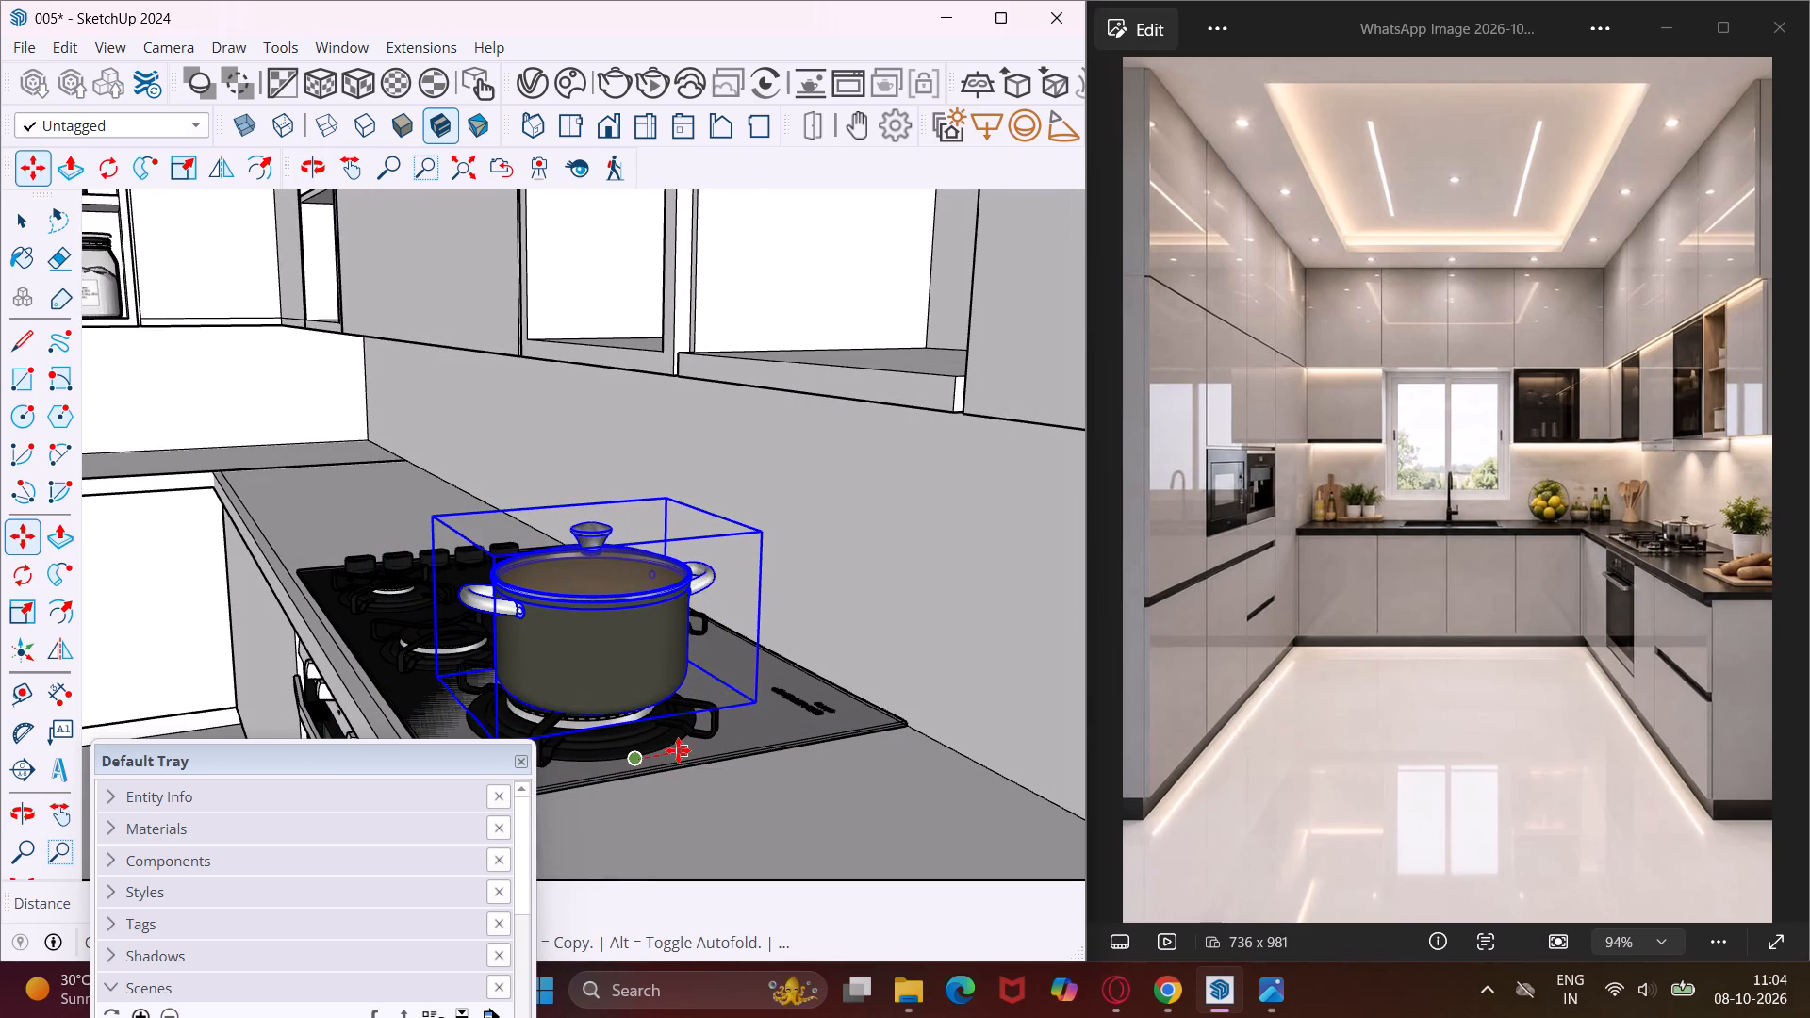
left_click(678, 750)
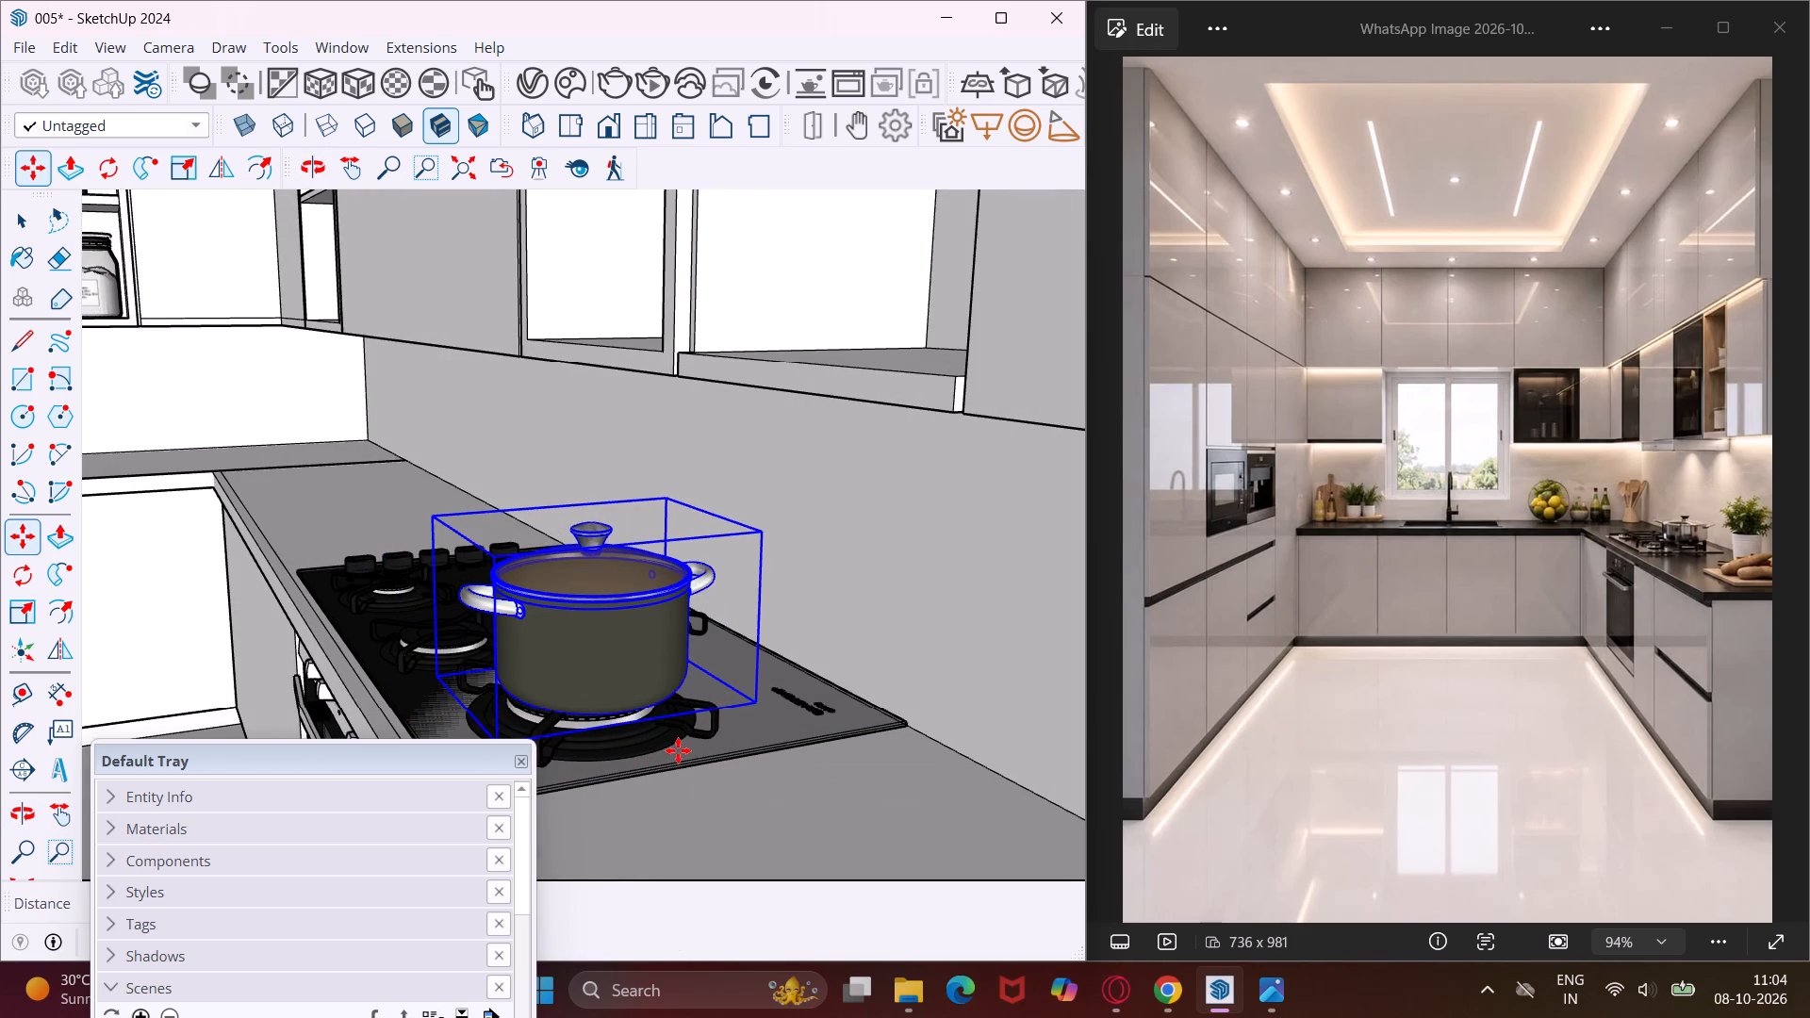
scroll(678, 750, "down", 18)
scroll(678, 750, "down", 5)
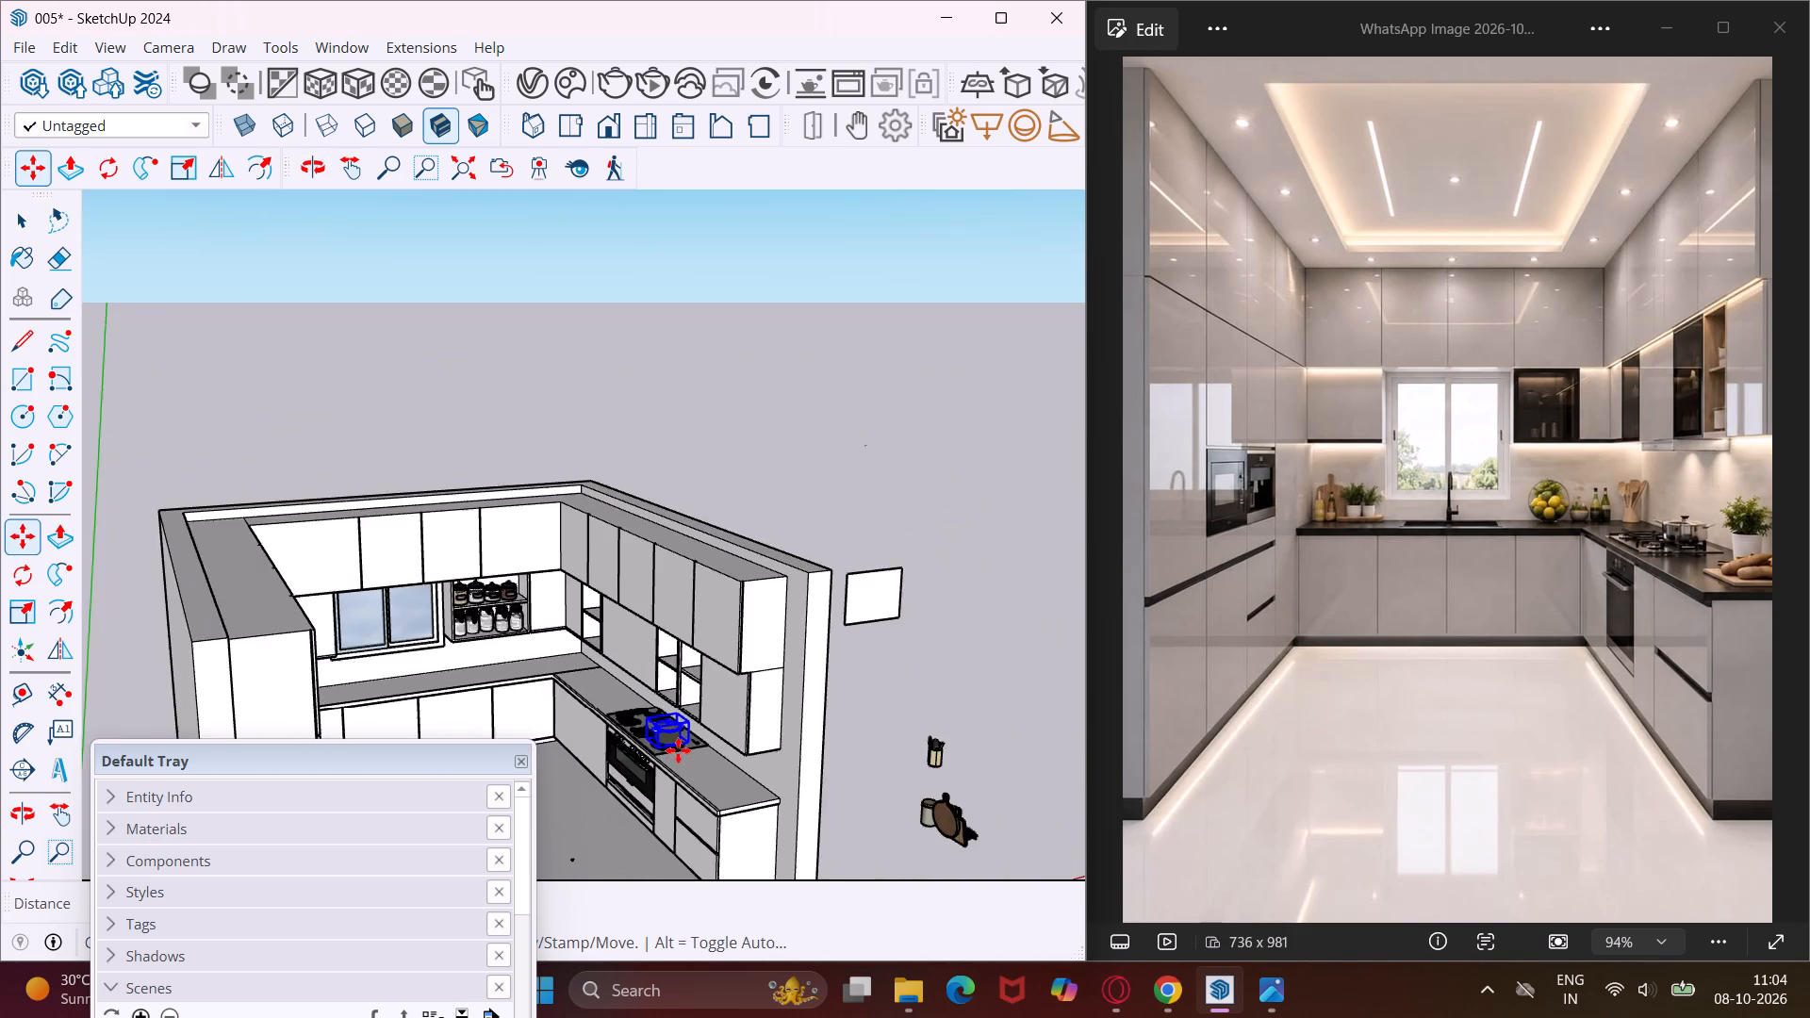
scroll(678, 750, "down", 5)
key("Escape")
key("space")
Delete the spare oven group standing outside the kitchen beside the white panel.
middle_click_drag(821, 843, 823, 827)
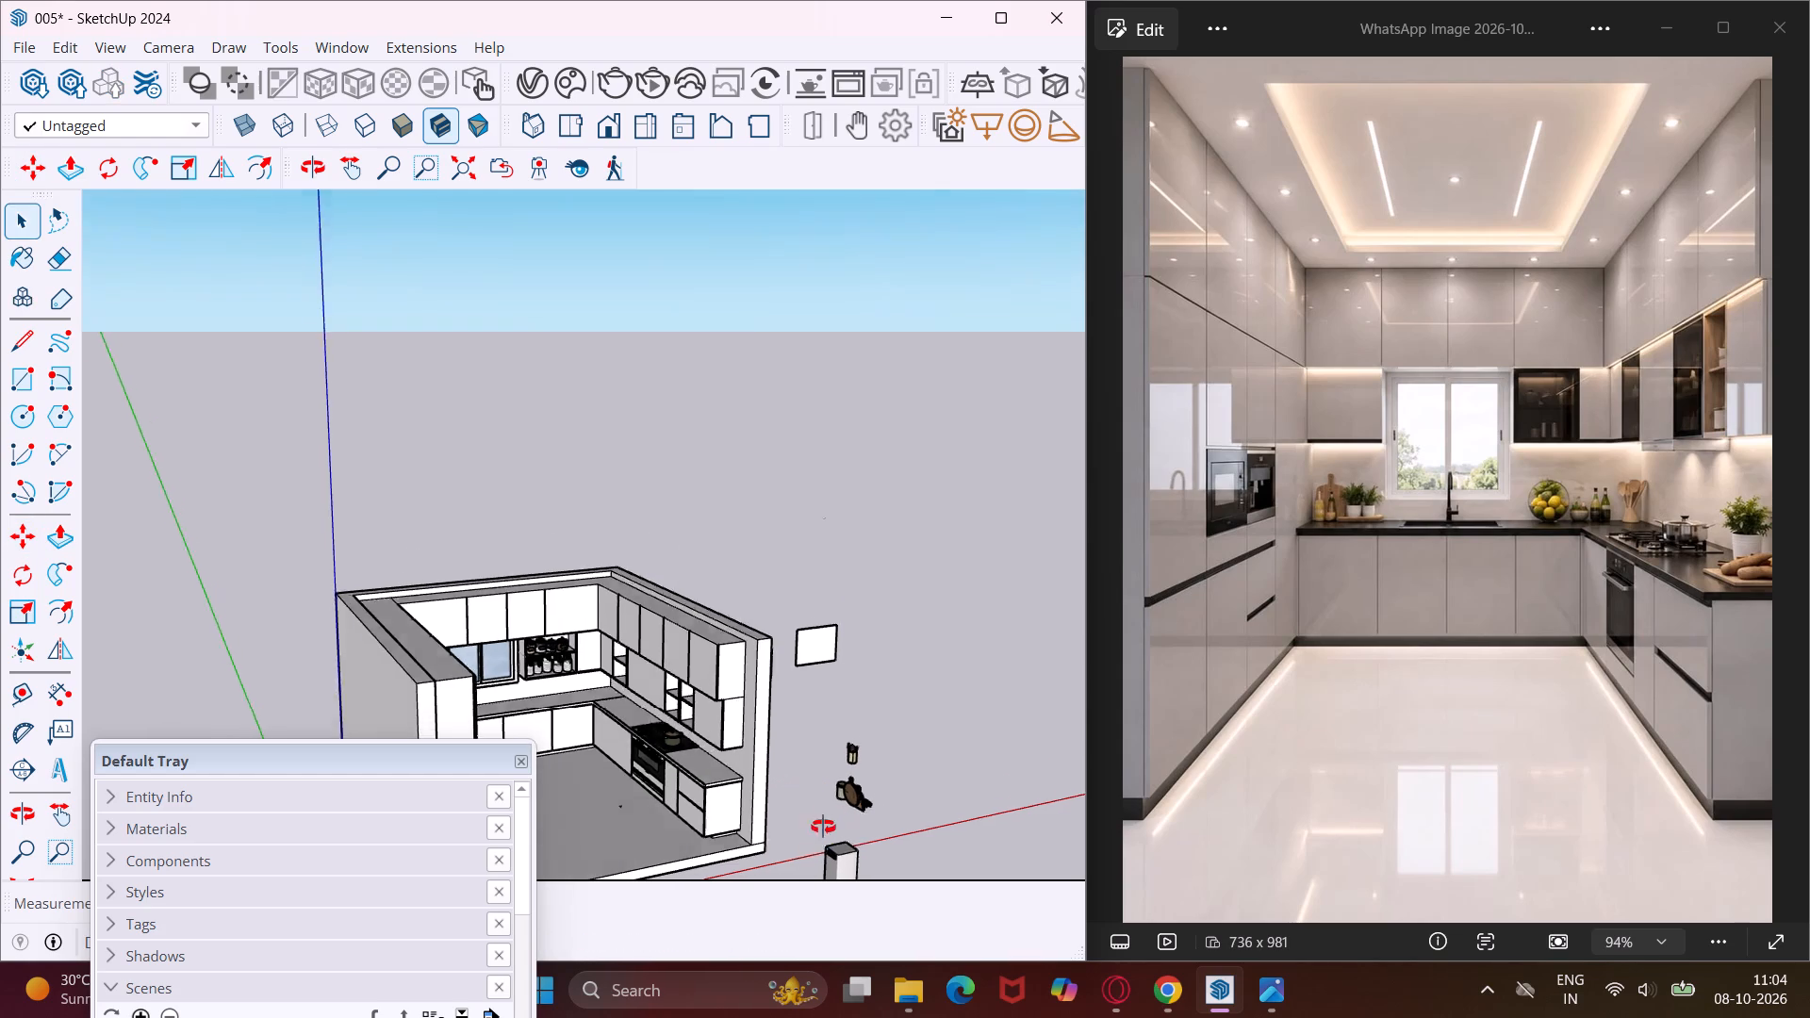
middle_click_drag(823, 827, 816, 686)
middle_click_drag(873, 771, 783, 780)
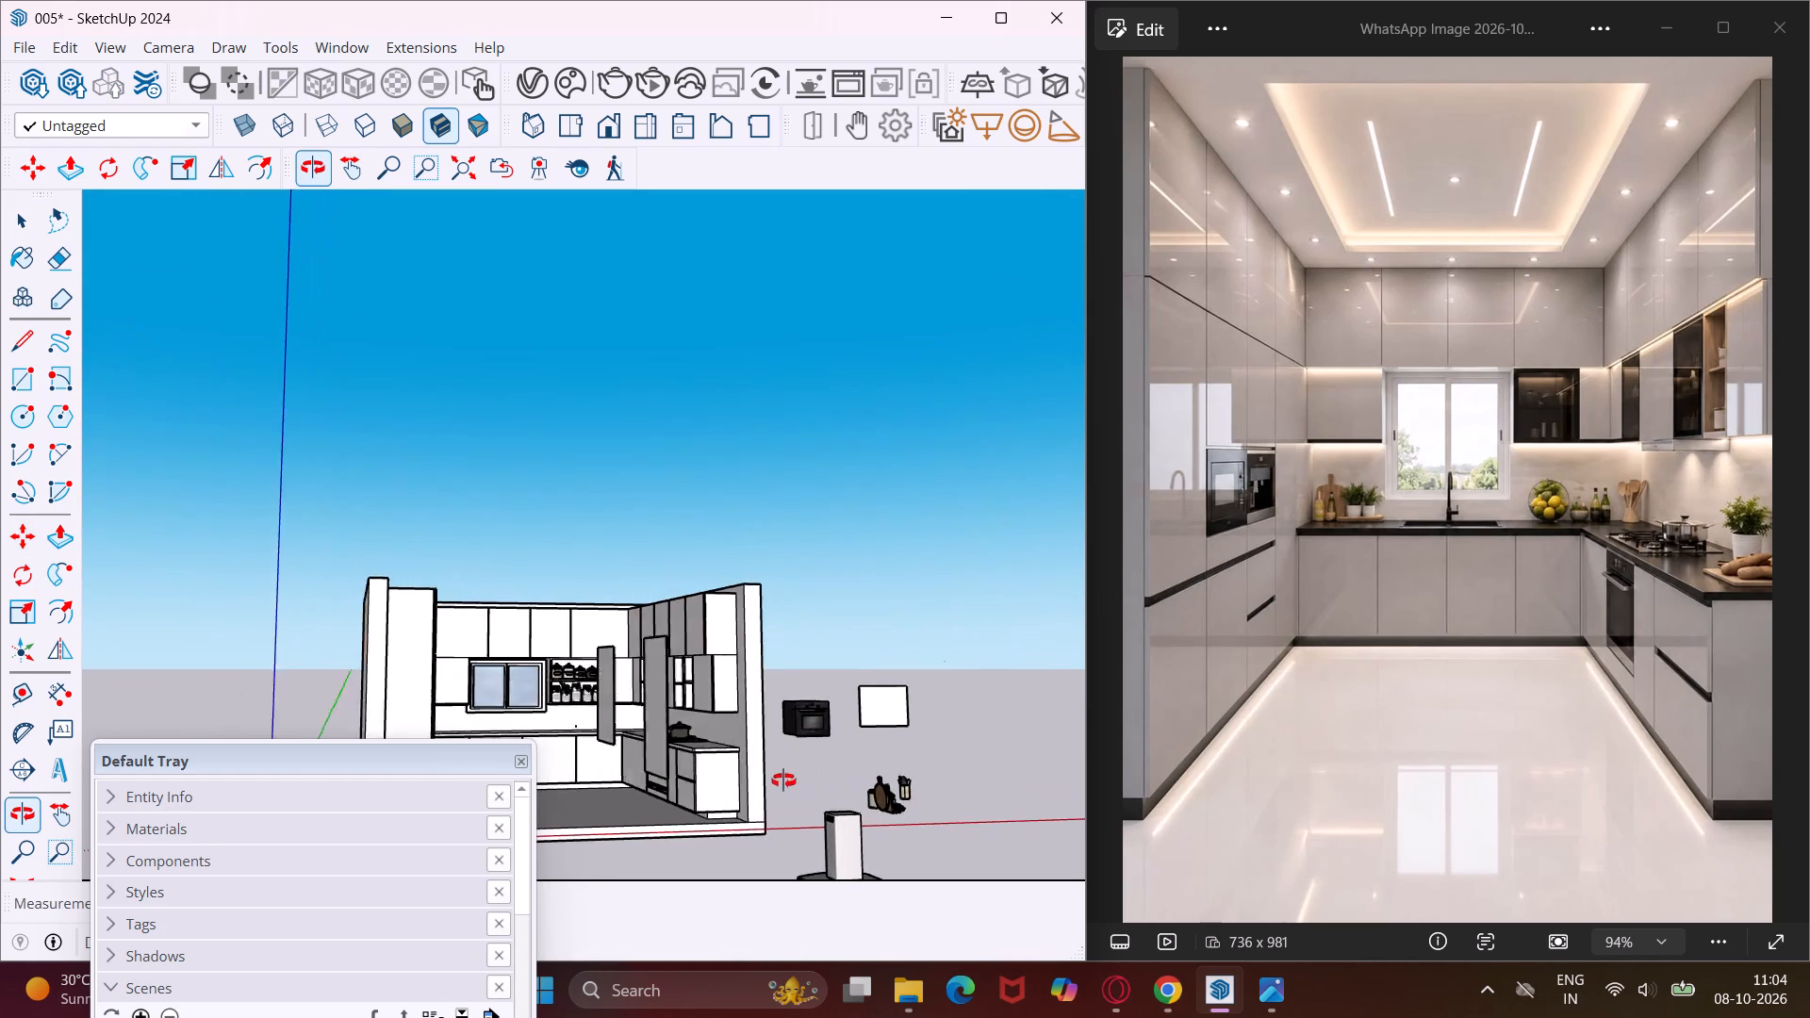
middle_click_drag(783, 780, 742, 780)
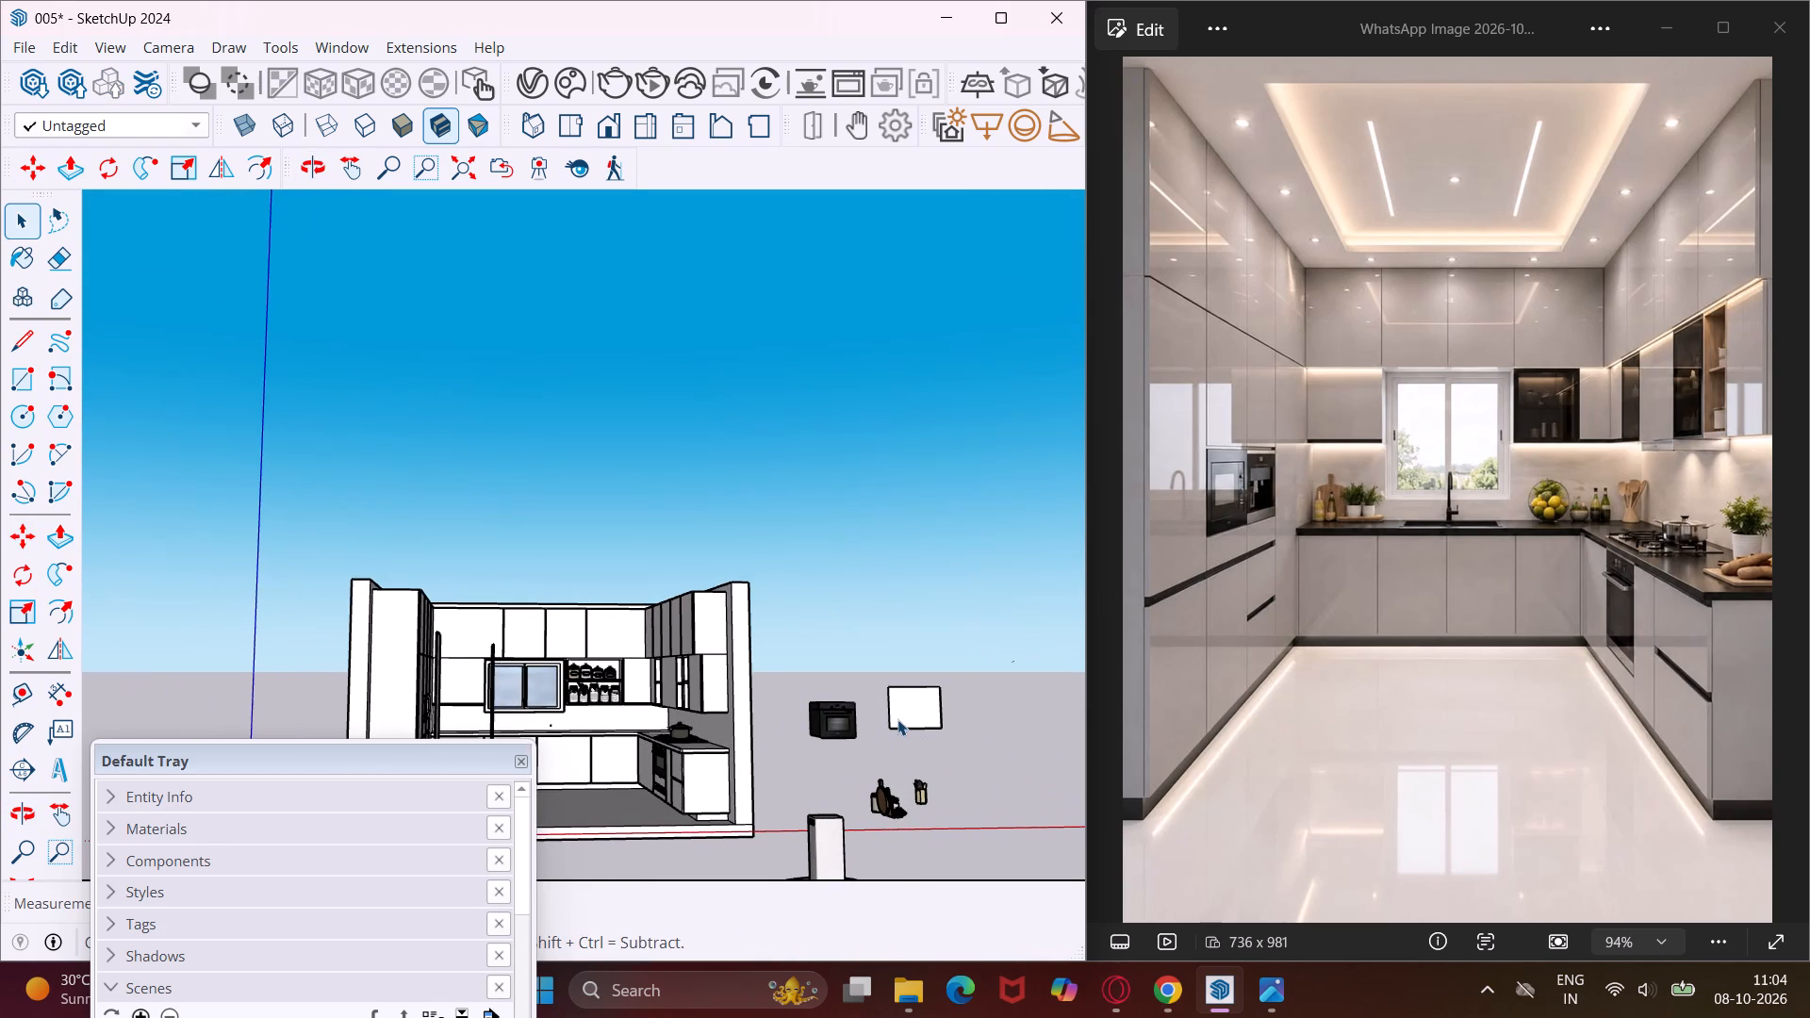
scroll(897, 719, "up", 8)
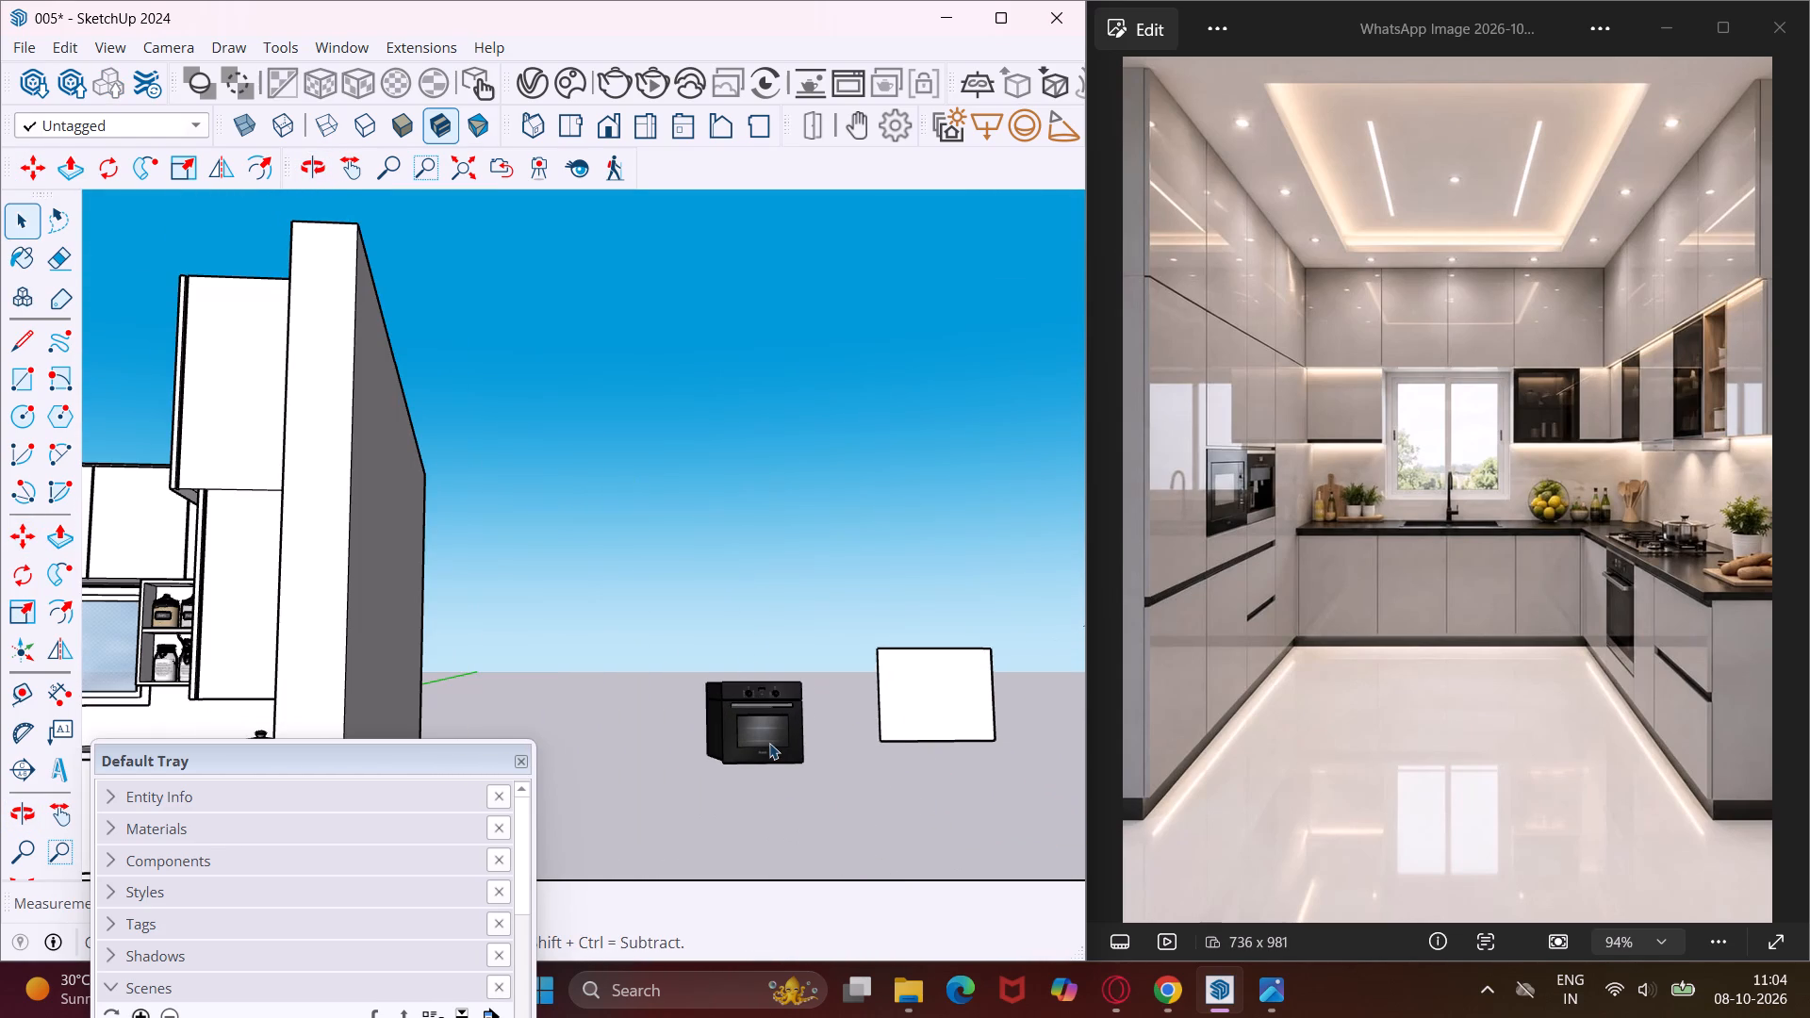
left_click(769, 743)
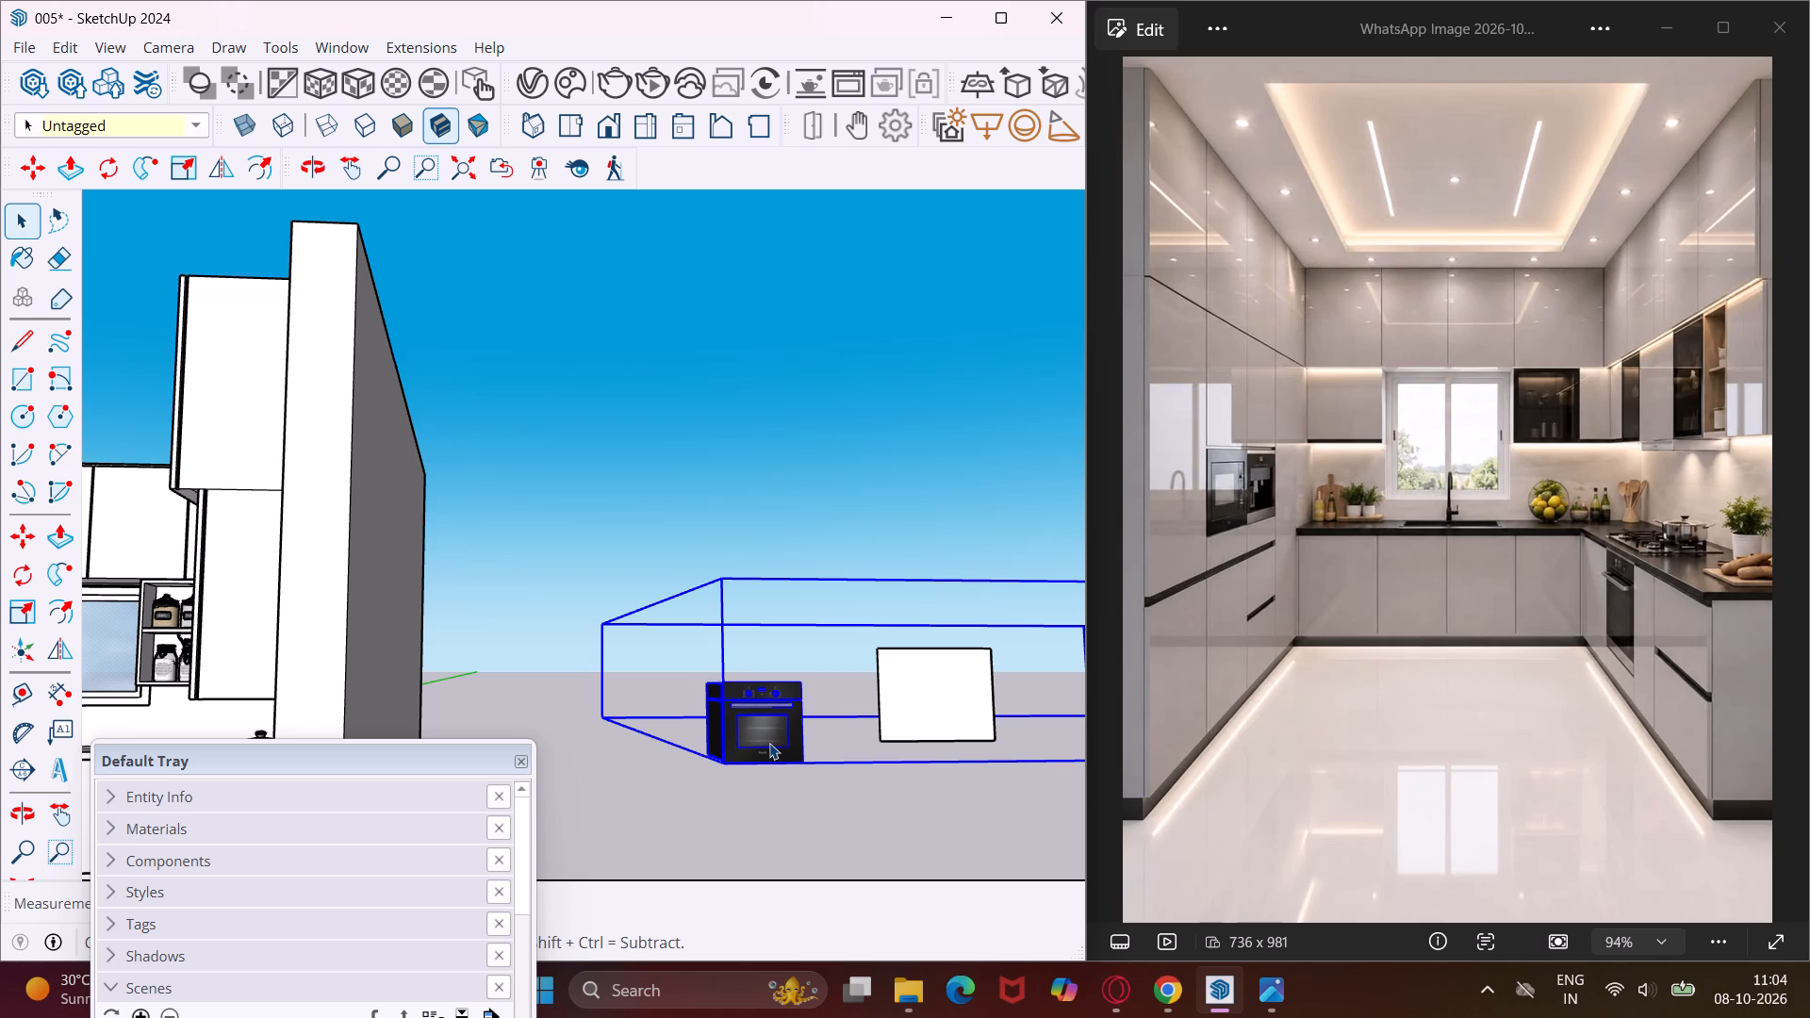
key("Delete")
Show the Wood material collection and reposition and enlarge the materials palette so its swatches are accessible.
middle_click_drag(769, 743, 857, 789)
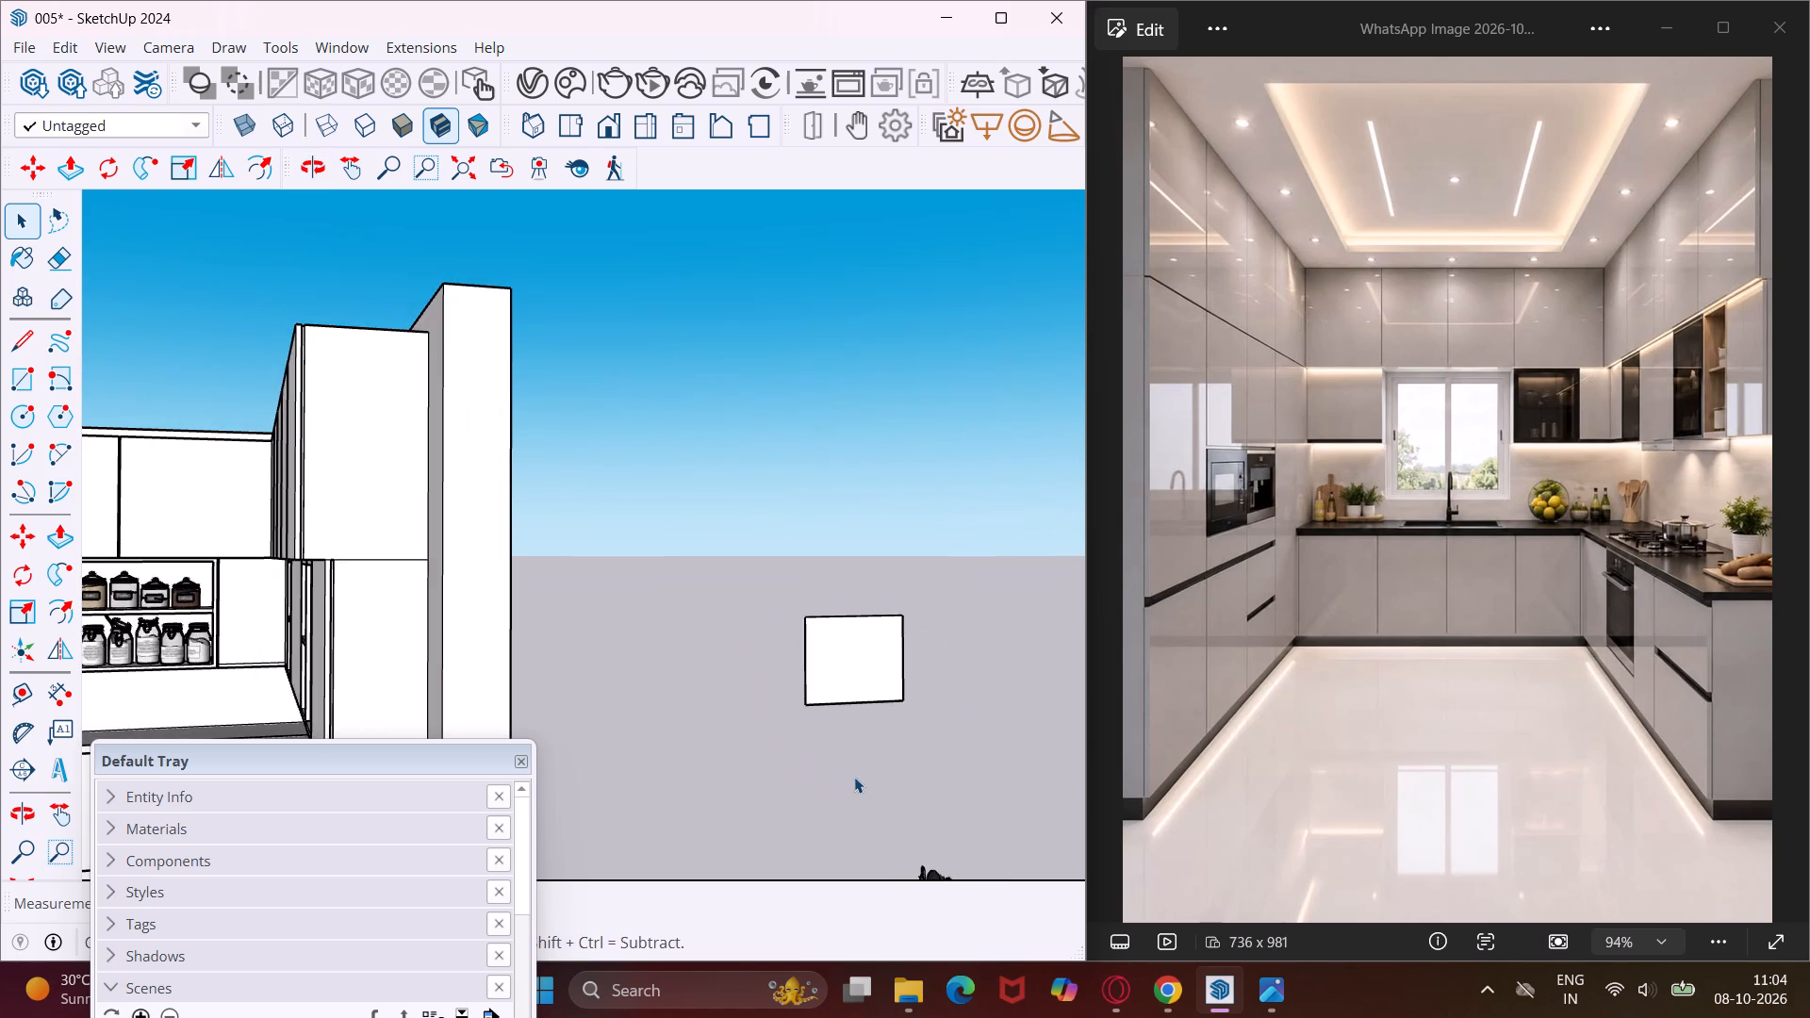
scroll(853, 731, "down", 10)
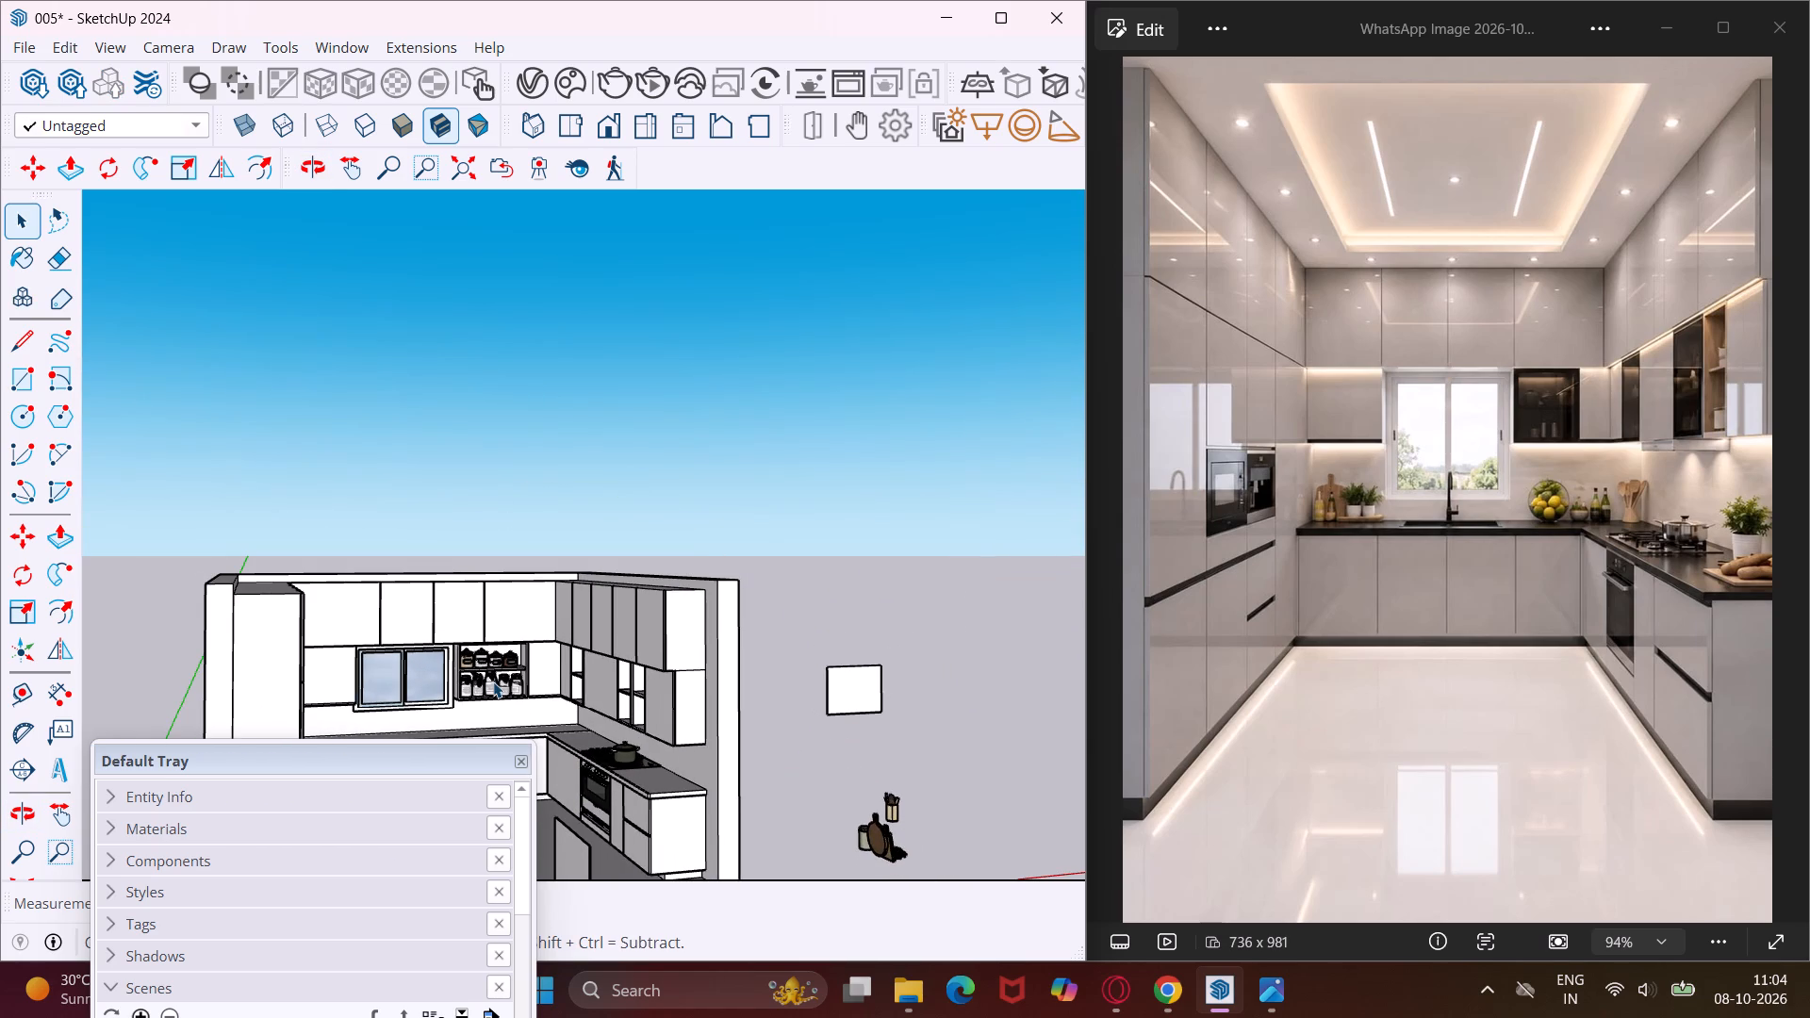
left_click(102, 835)
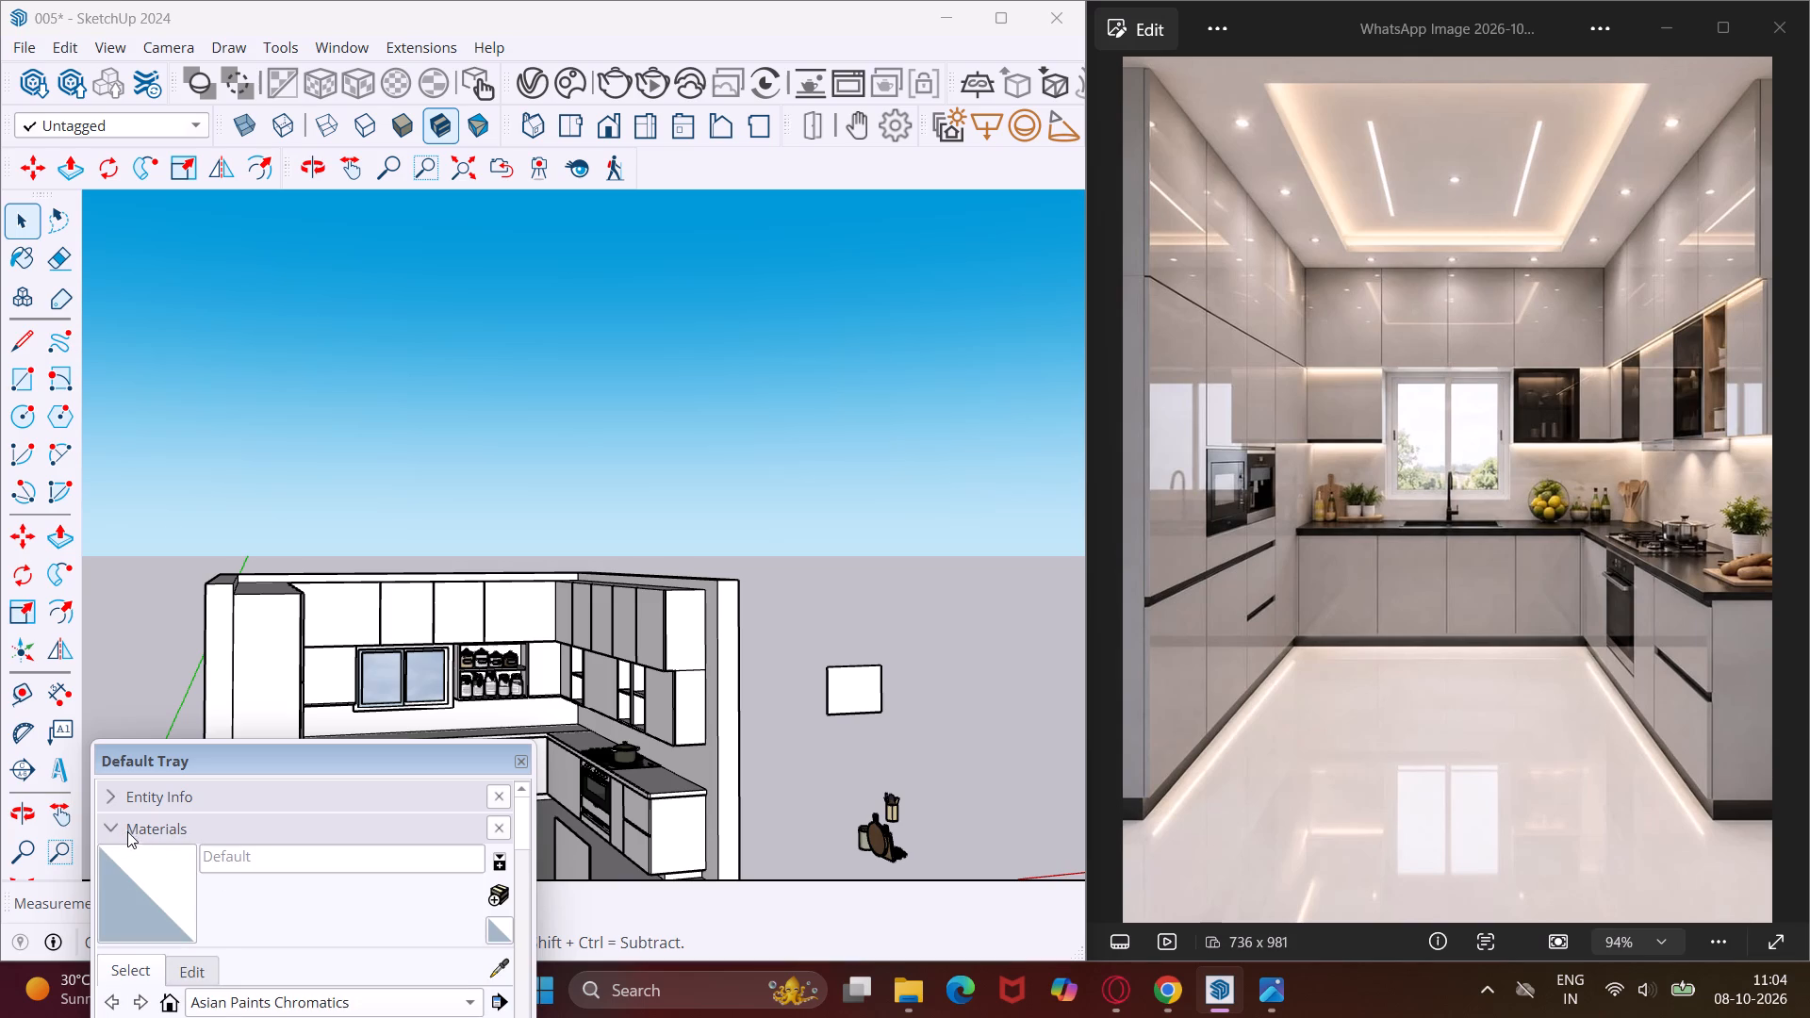
scroll(125, 830, "down", 3)
scroll(125, 830, "up", 4)
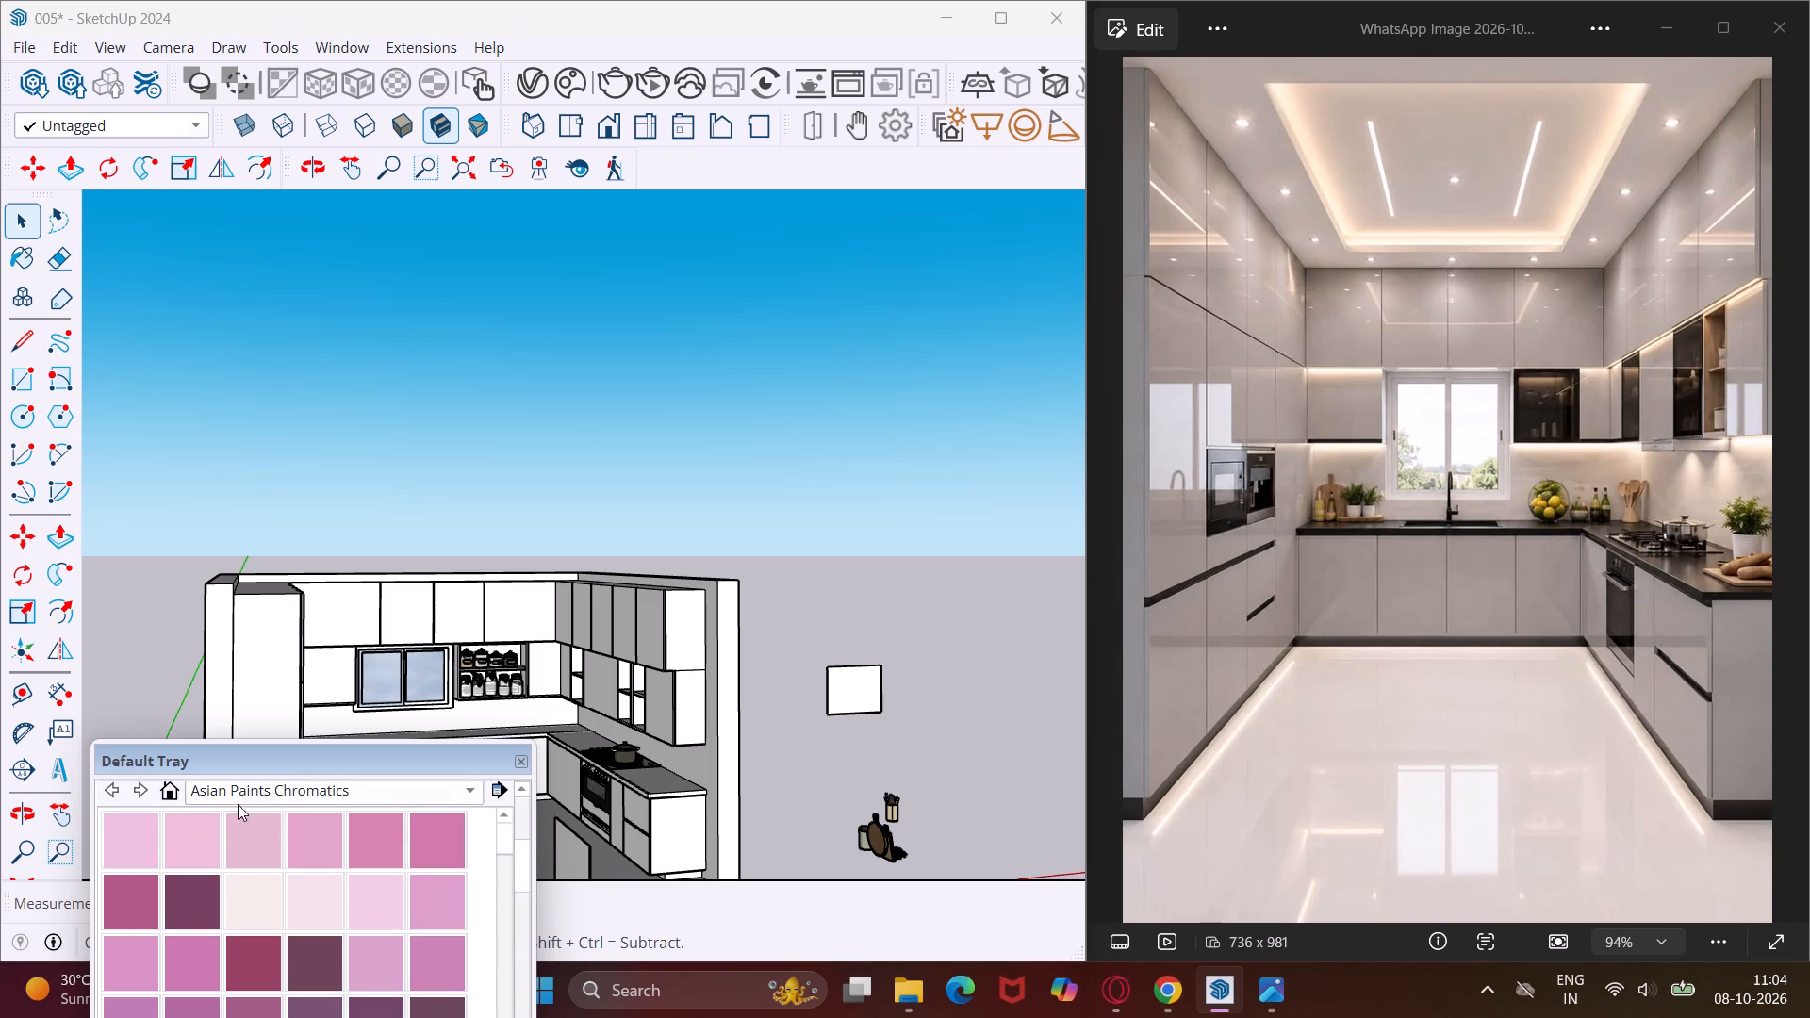
scroll(268, 794, "up", 4)
scroll(269, 873, "down", 1)
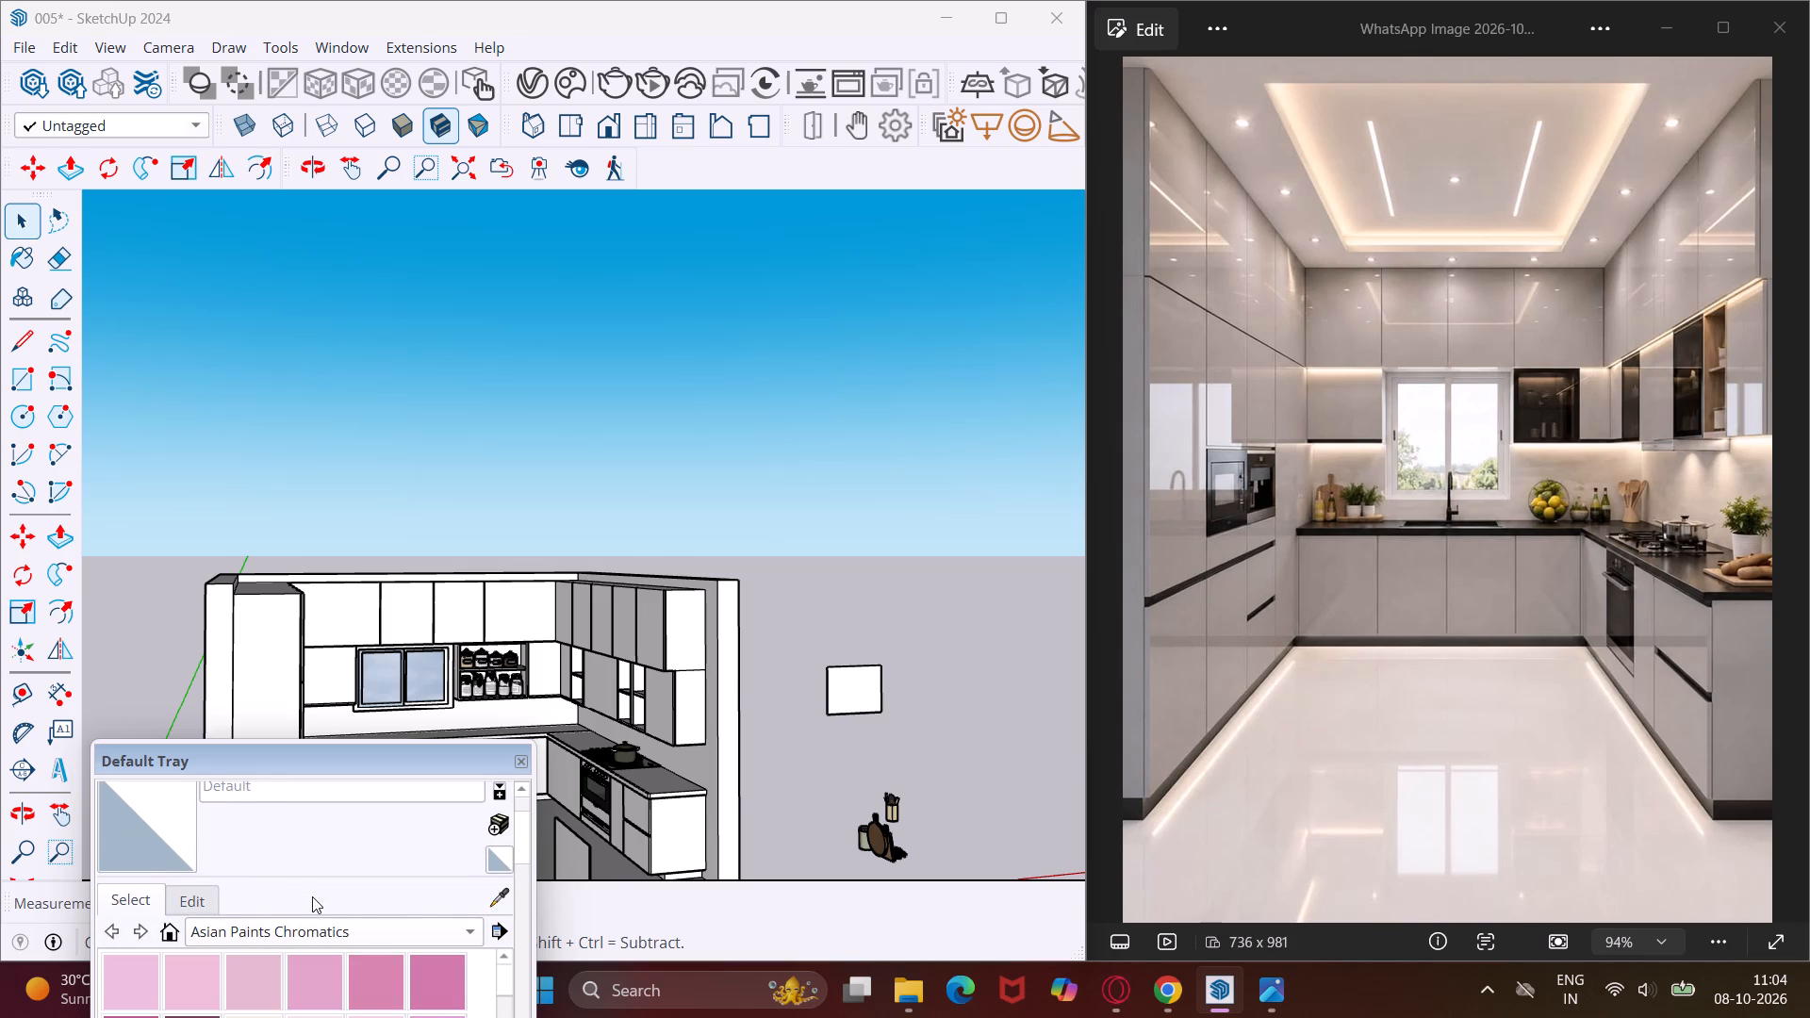
left_click(478, 928)
scroll(380, 961, "down", 1)
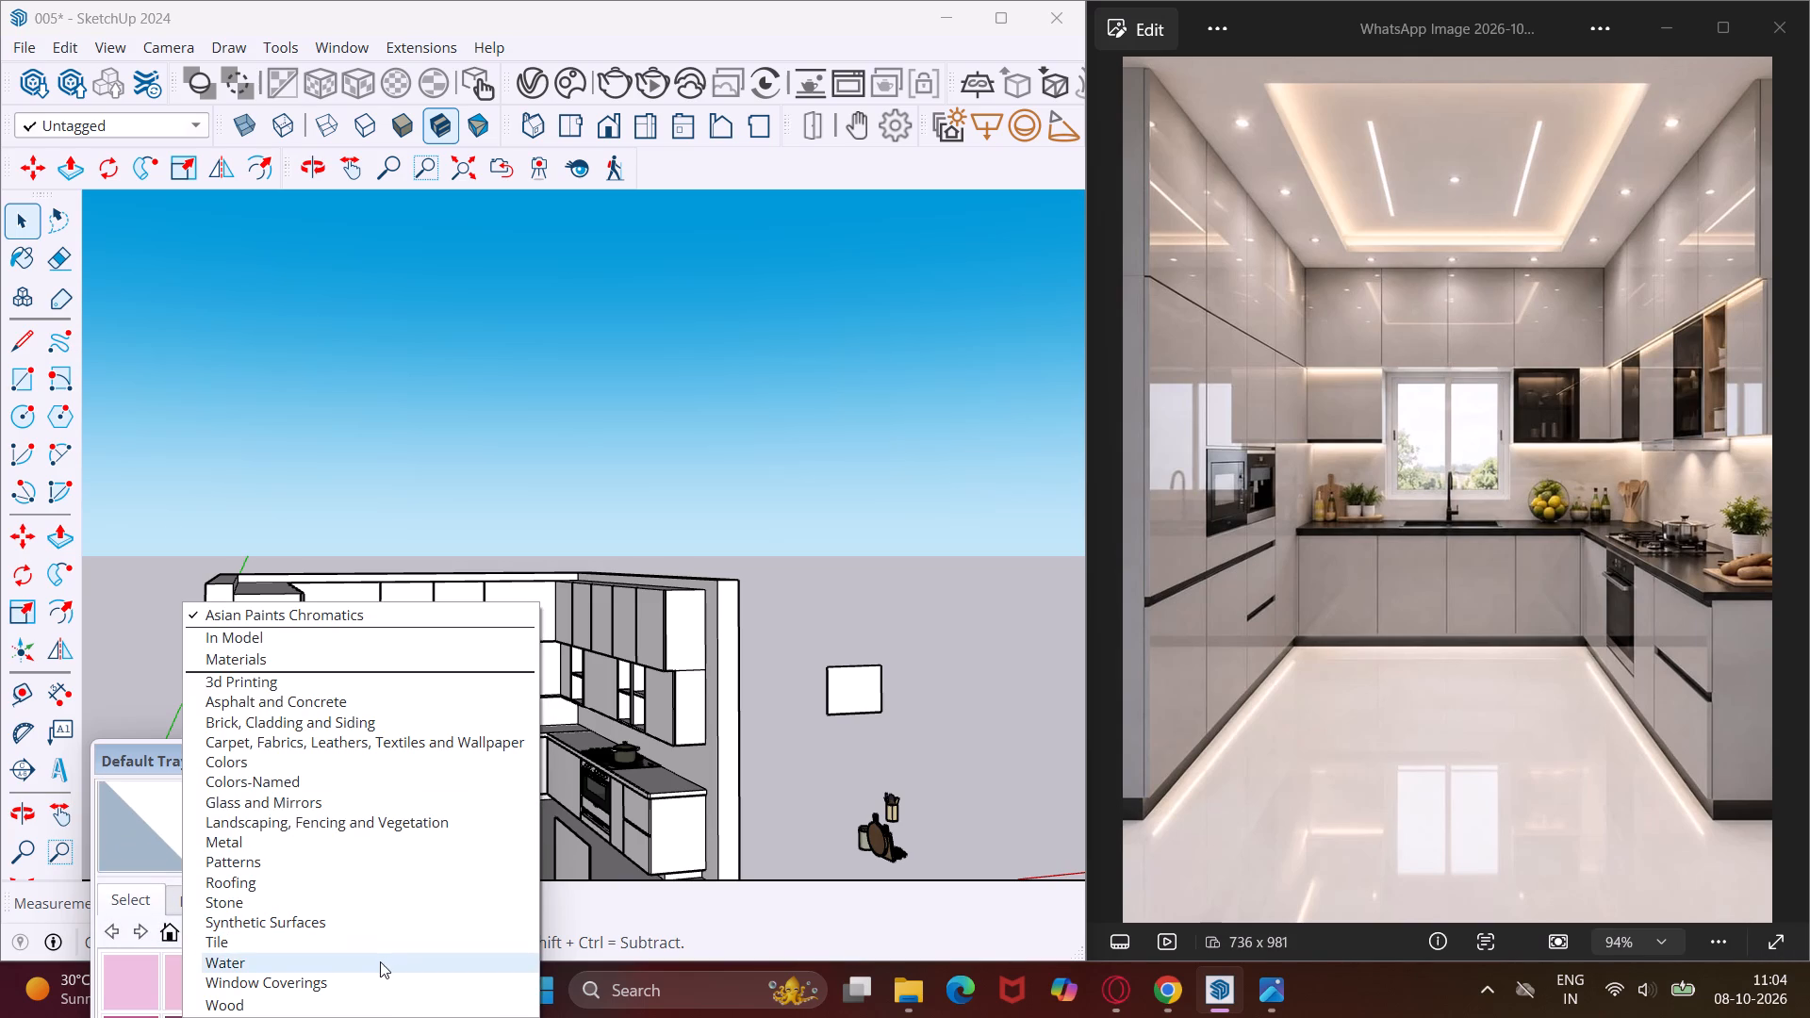
scroll(380, 961, "down", 2)
left_click(328, 1010)
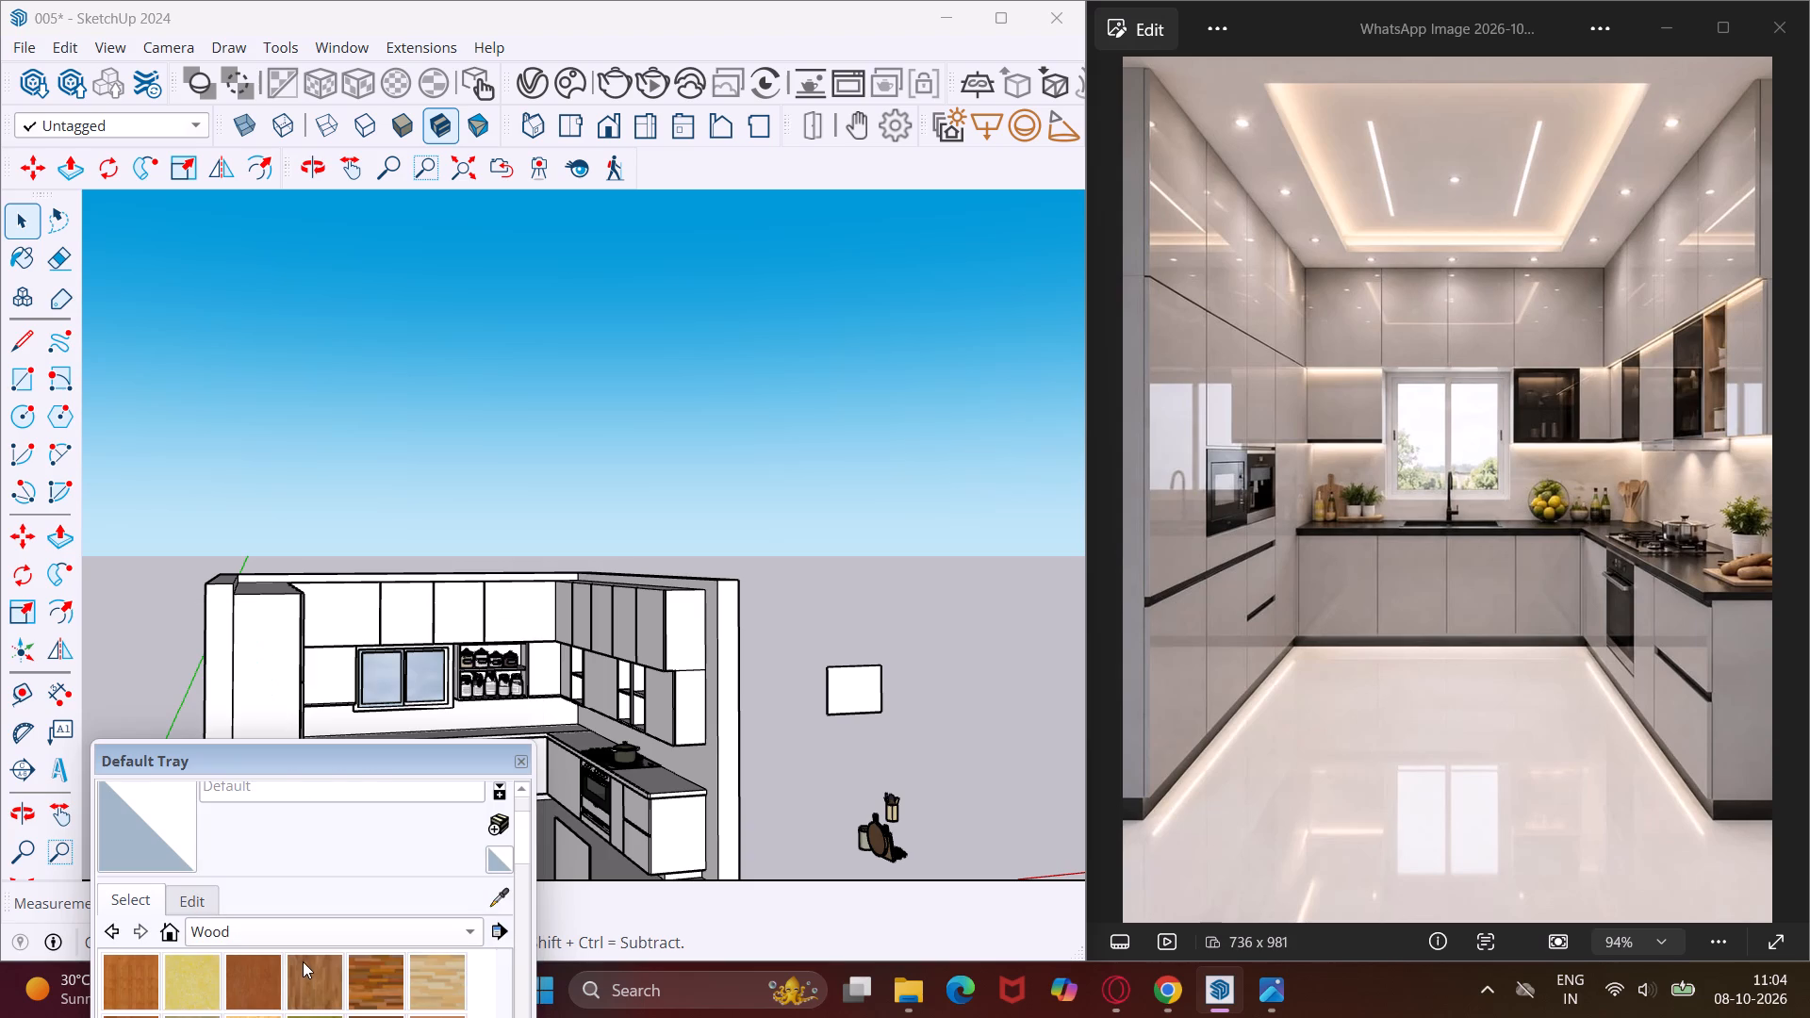
scroll(303, 961, "down", 2)
scroll(400, 996, "down", 1)
left_click_drag(280, 749, 140, 537)
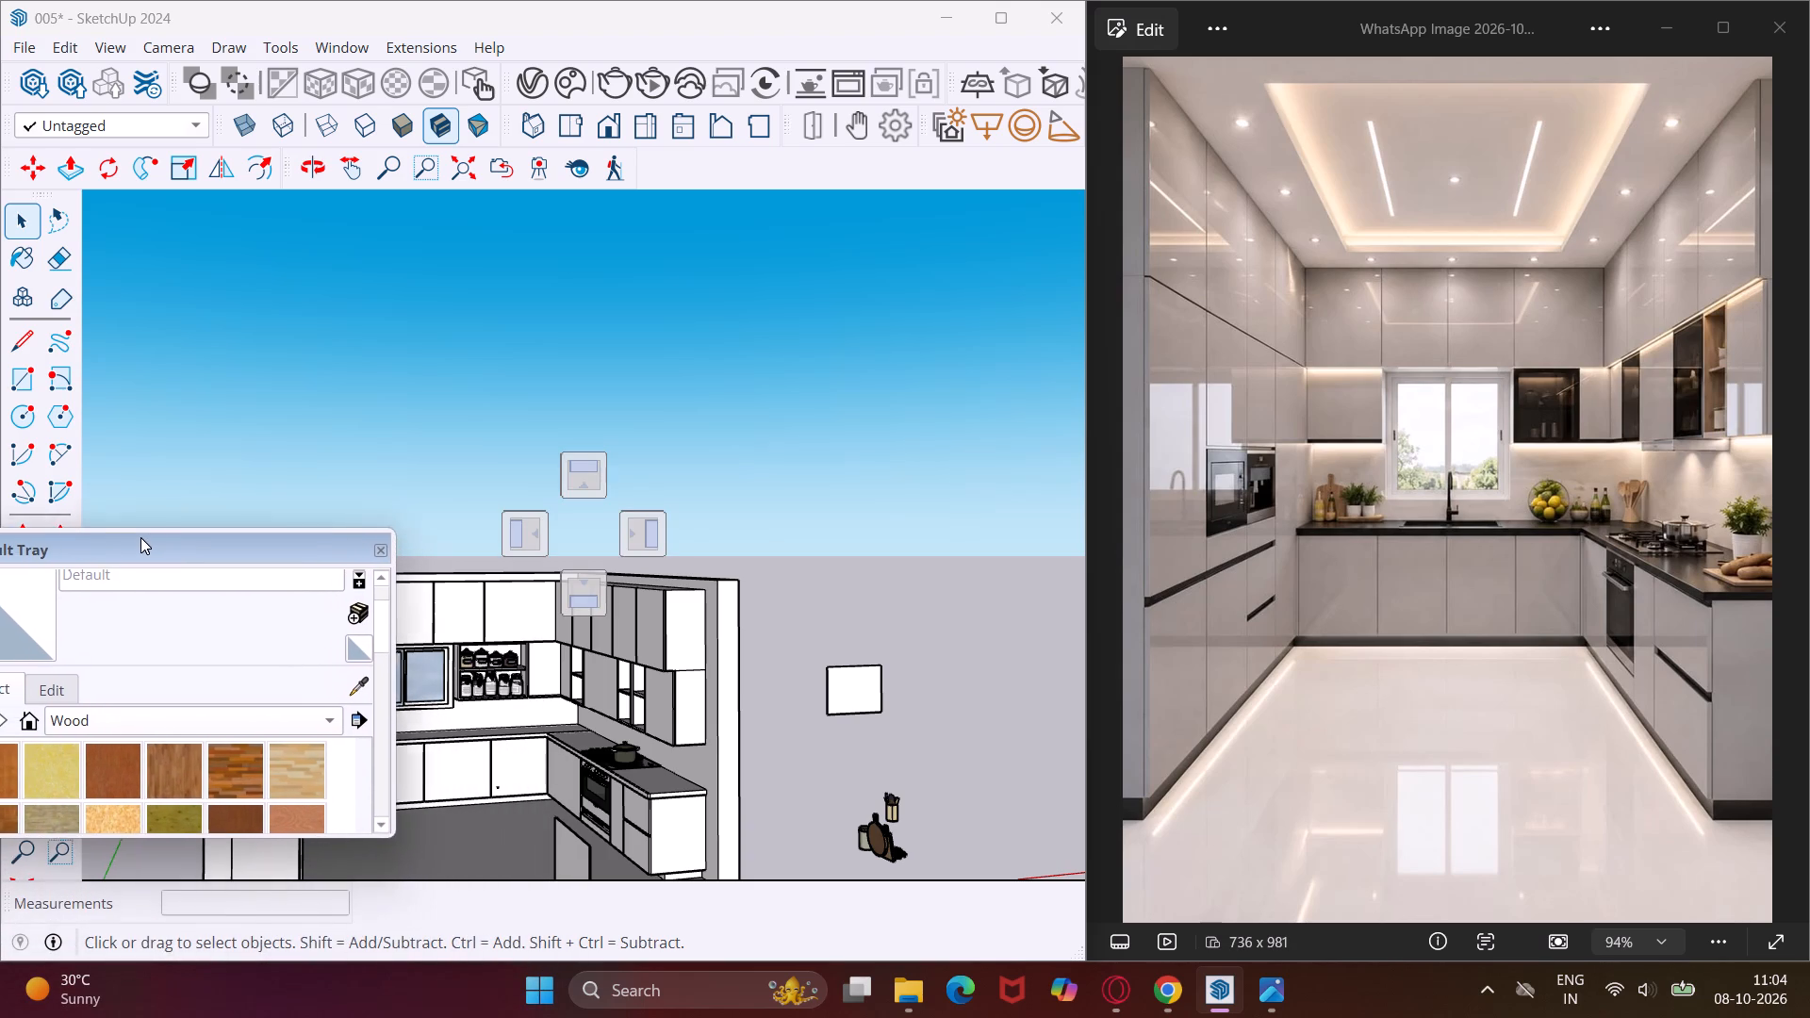
left_click_drag(140, 537, 149, 530)
left_click_drag(211, 825, 208, 825)
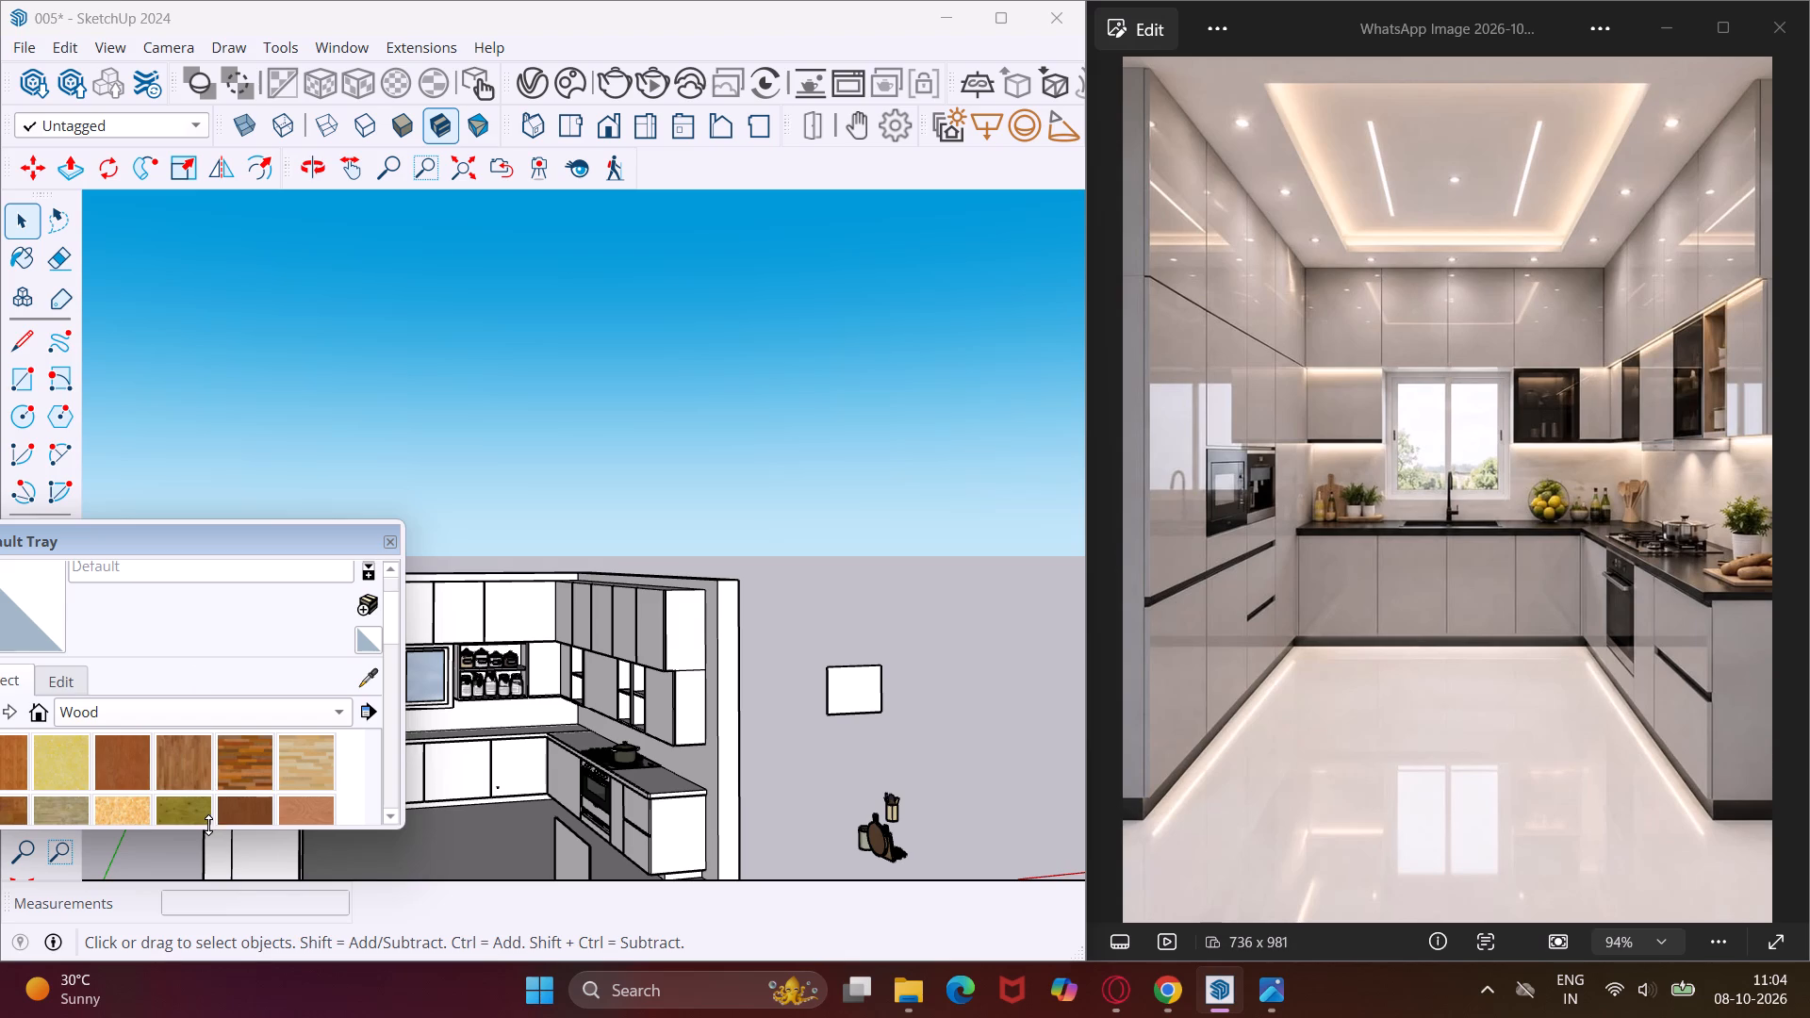
left_click_drag(208, 825, 215, 914)
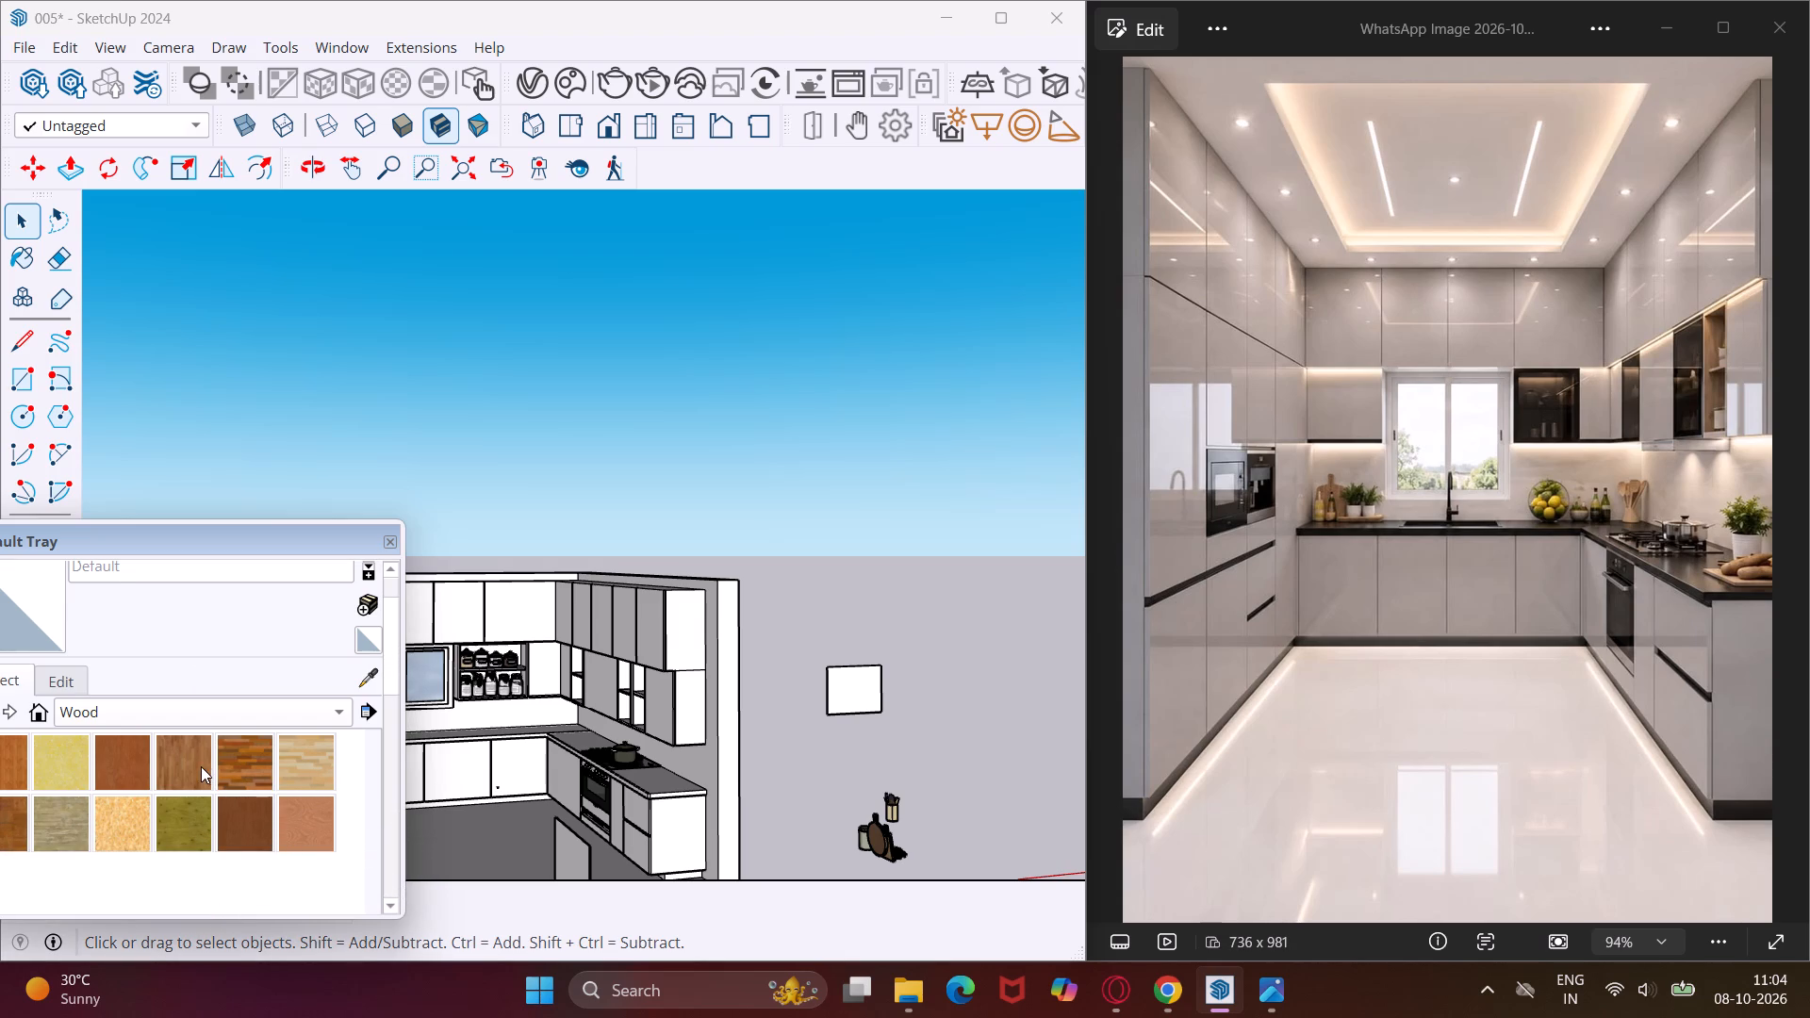
Paint the shelf, sides, back and ceiling of the upper jar compartment beside the window with the light plank wood.
left_click(314, 768)
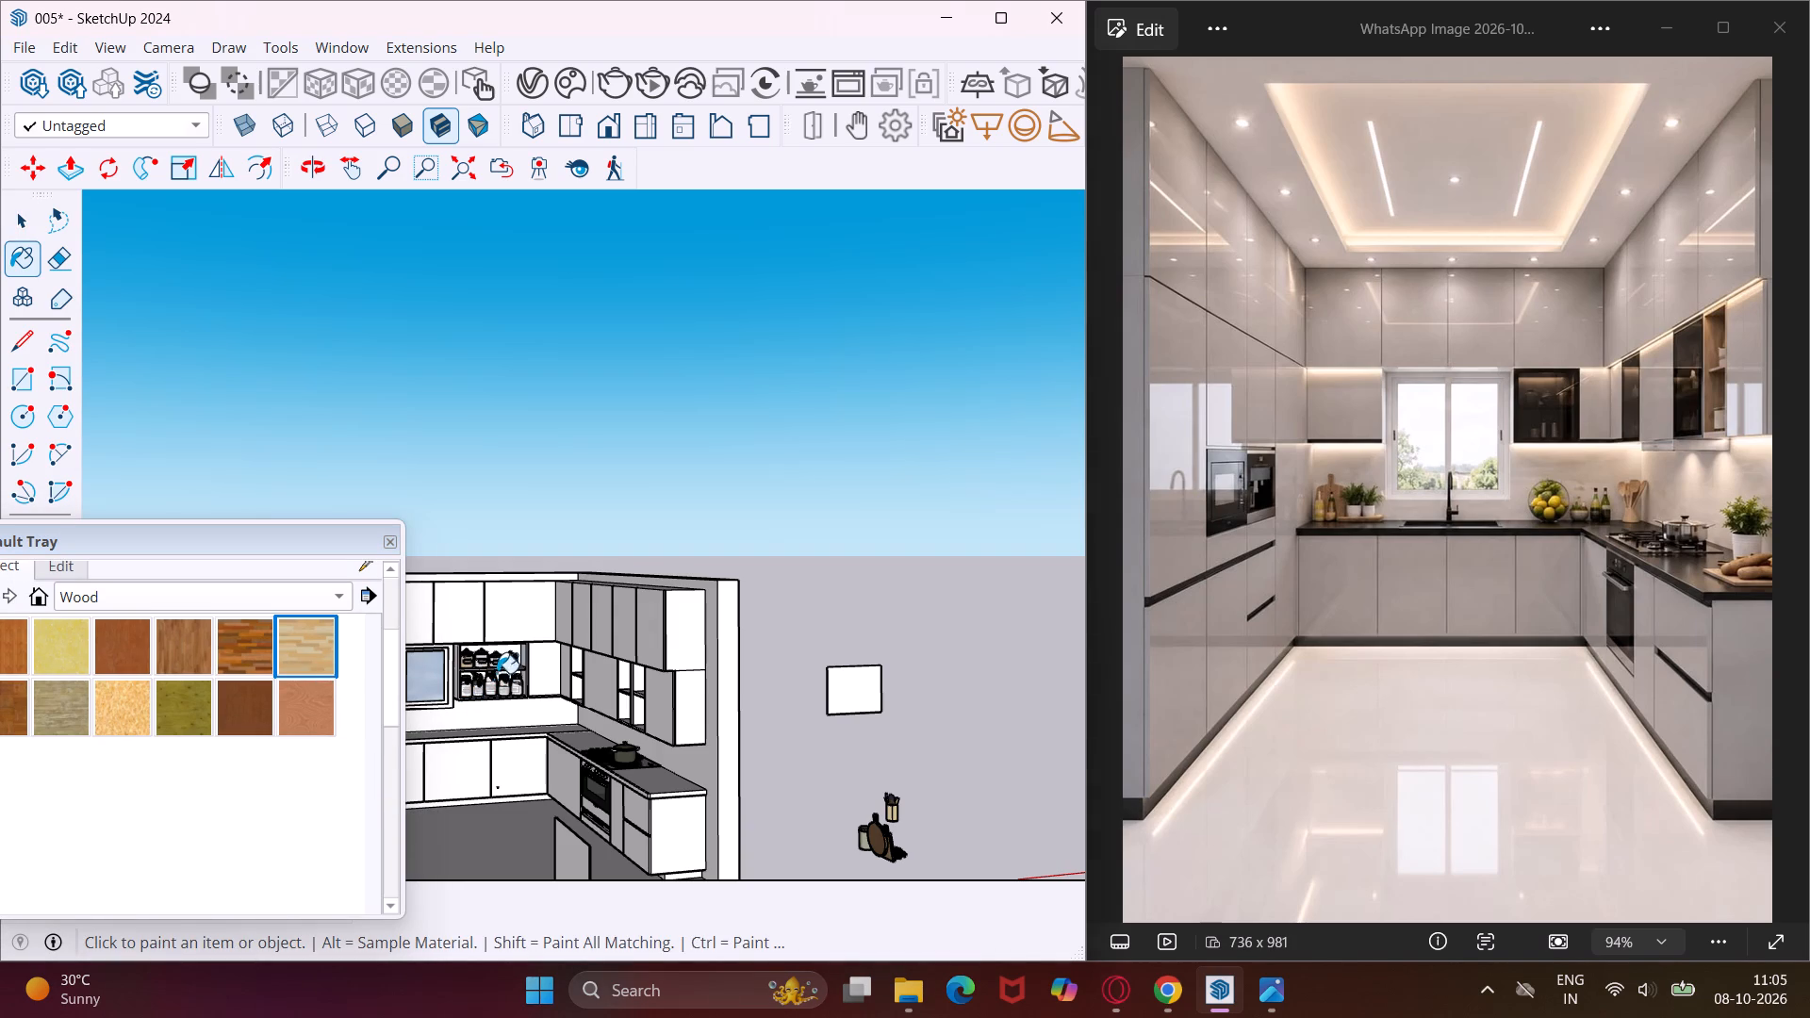
scroll(501, 668, "up", 20)
scroll(501, 668, "up", 4)
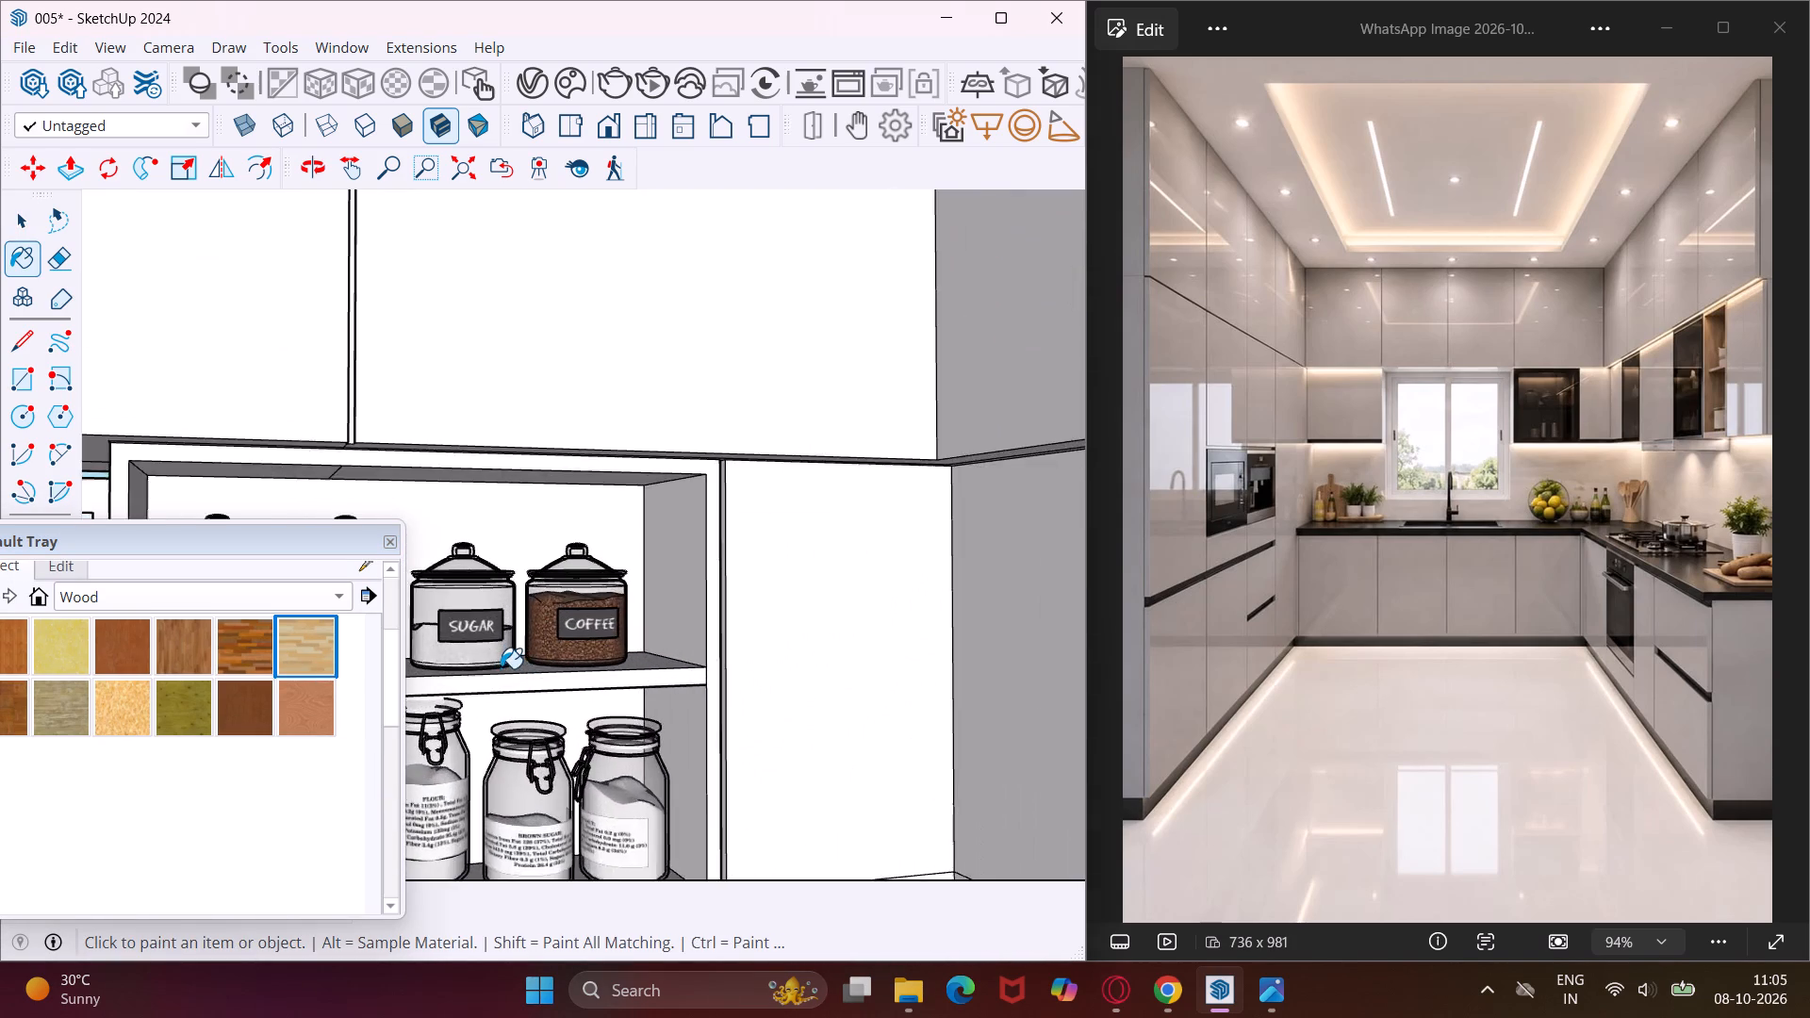
scroll(501, 668, "up", 2)
left_click(529, 675)
left_click(567, 695)
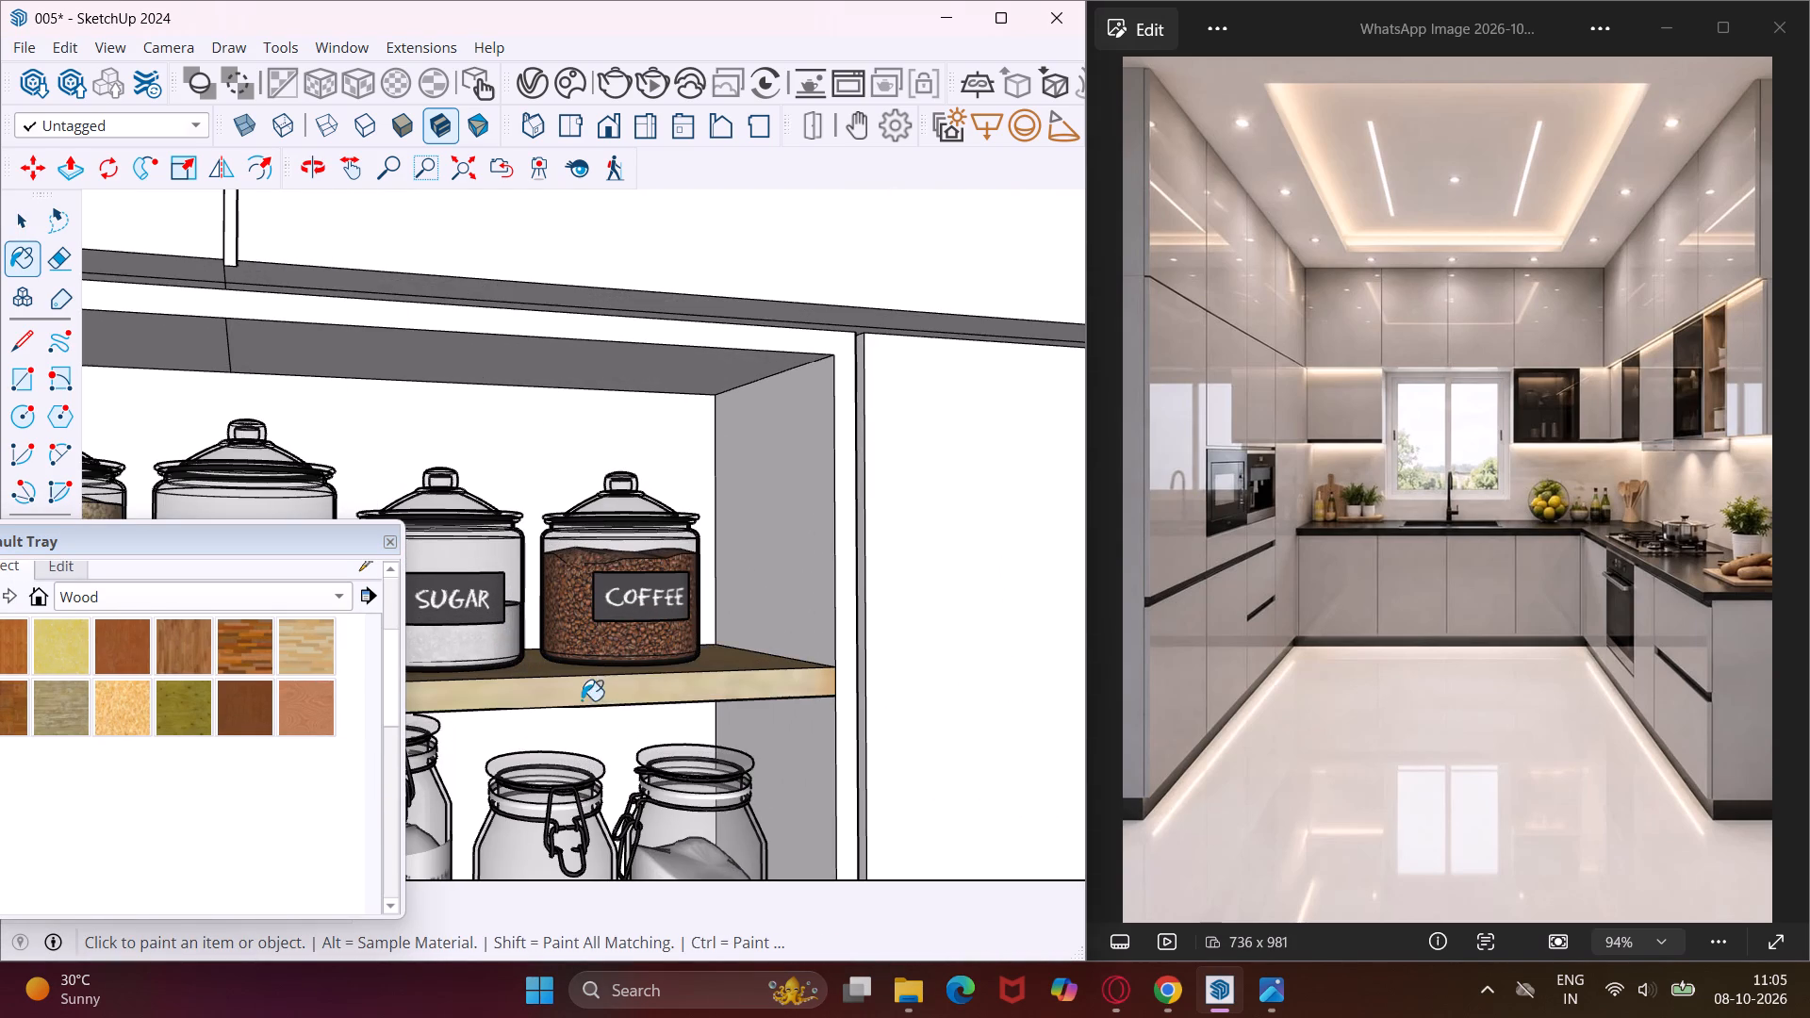
left_click(799, 572)
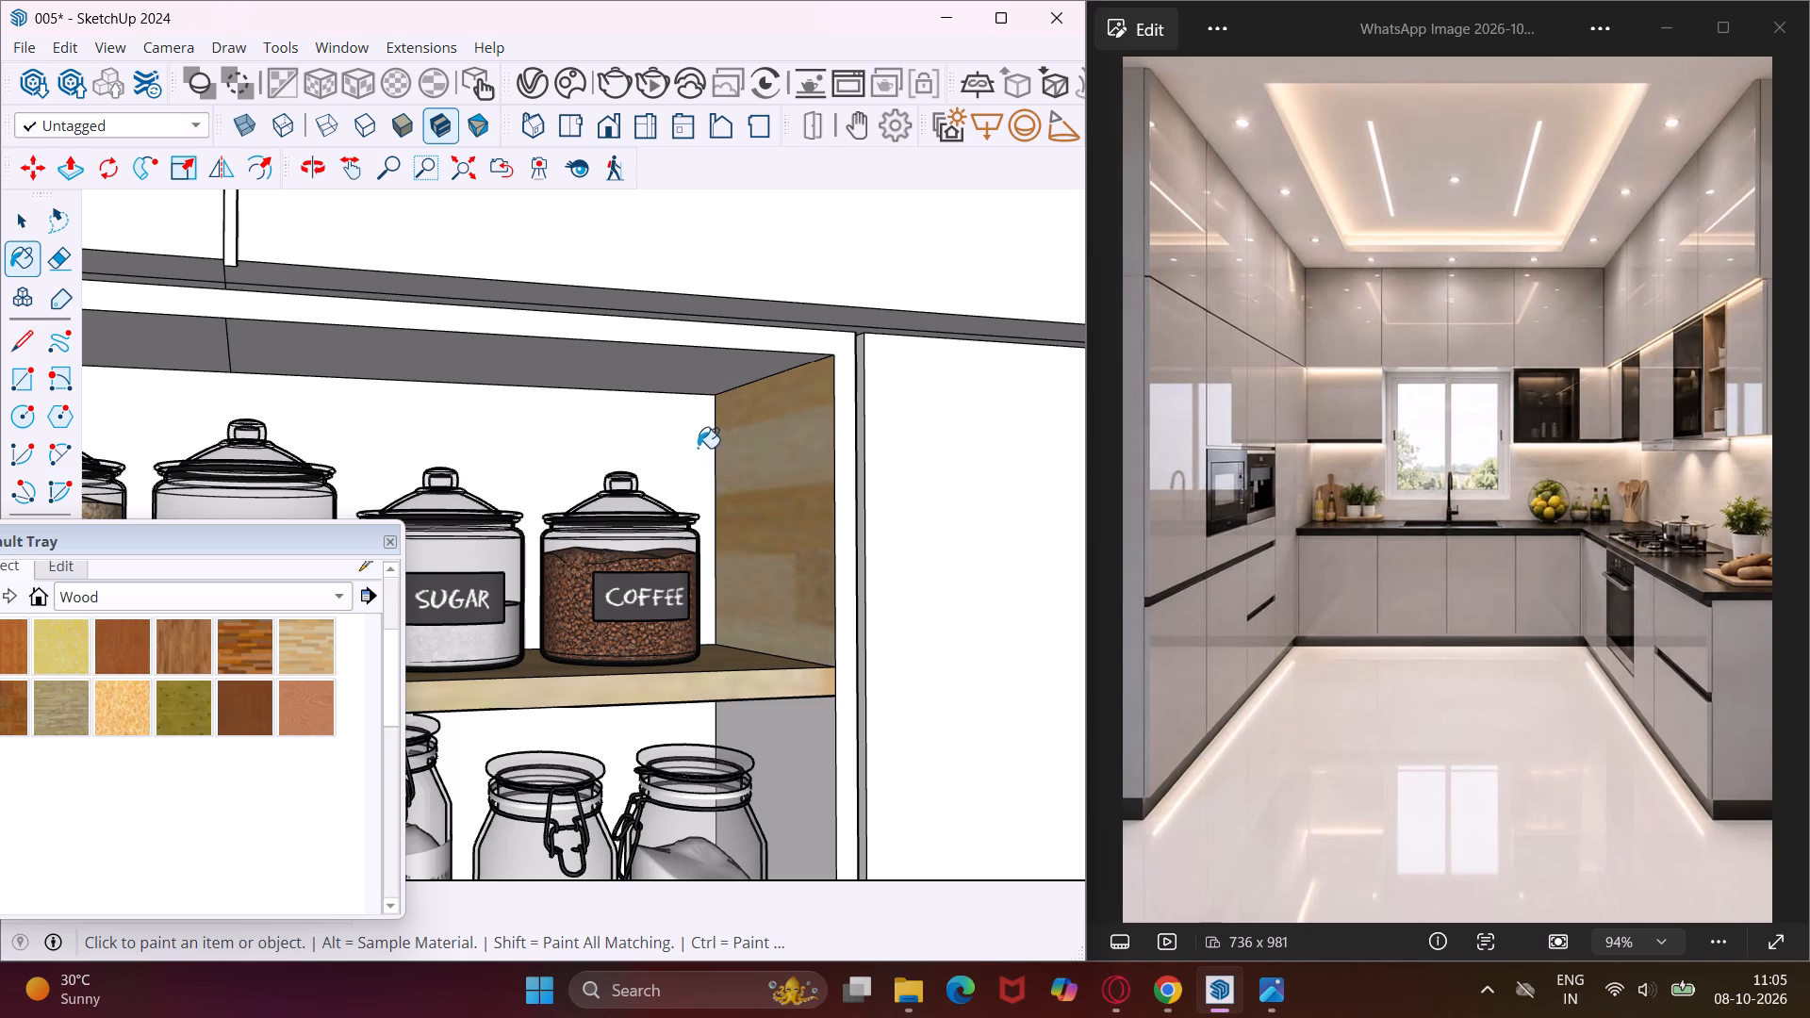
left_click(686, 443)
left_click(698, 366)
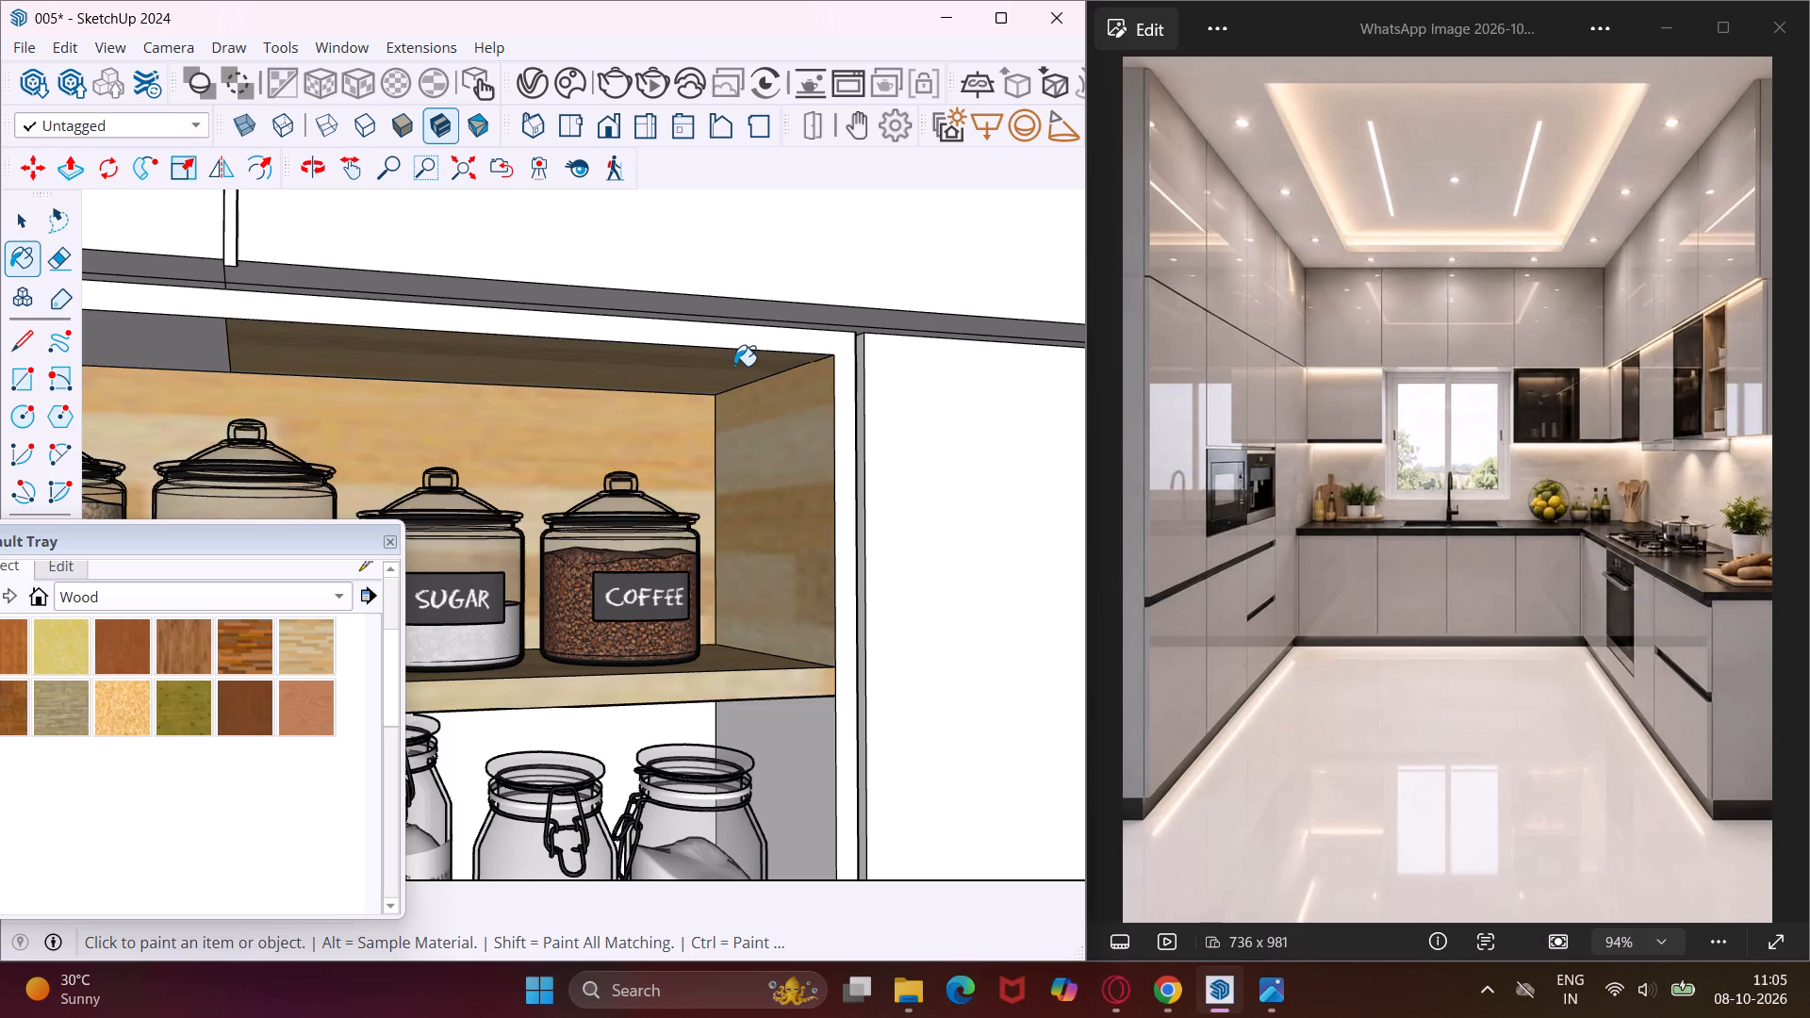
scroll(734, 366, "down", 5)
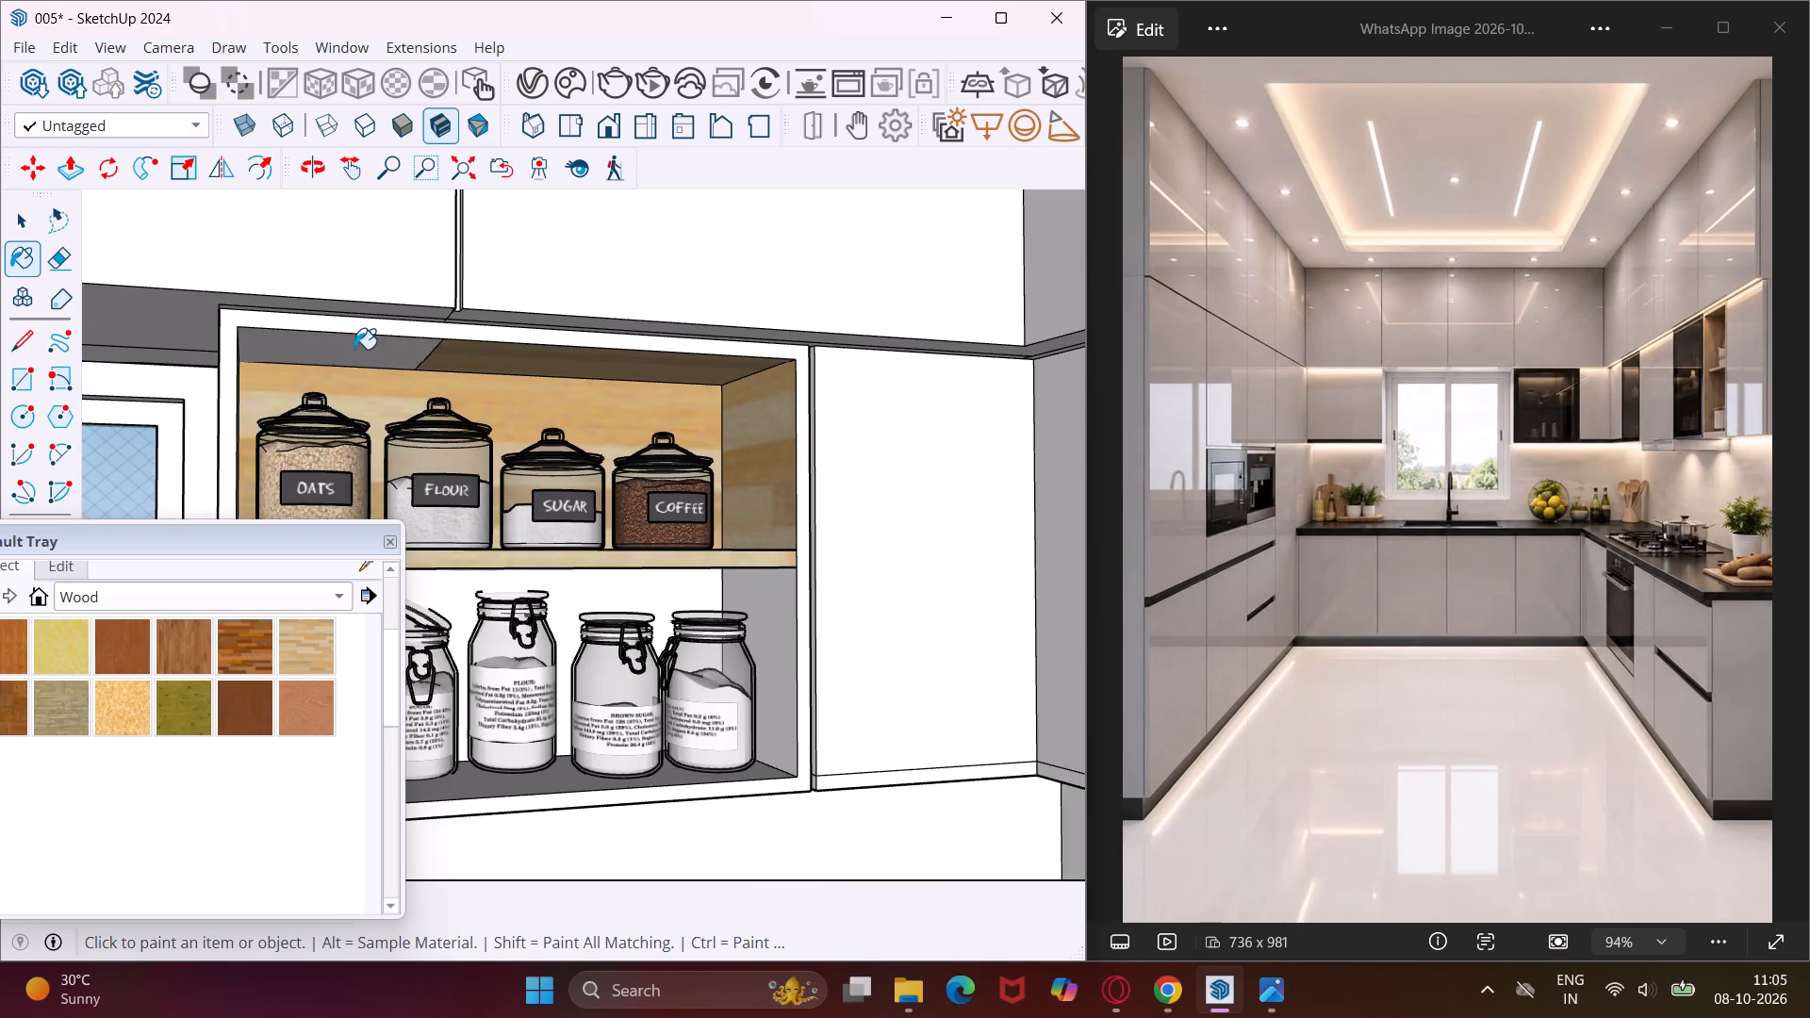
left_click(354, 349)
middle_click_drag(367, 350, 172, 359)
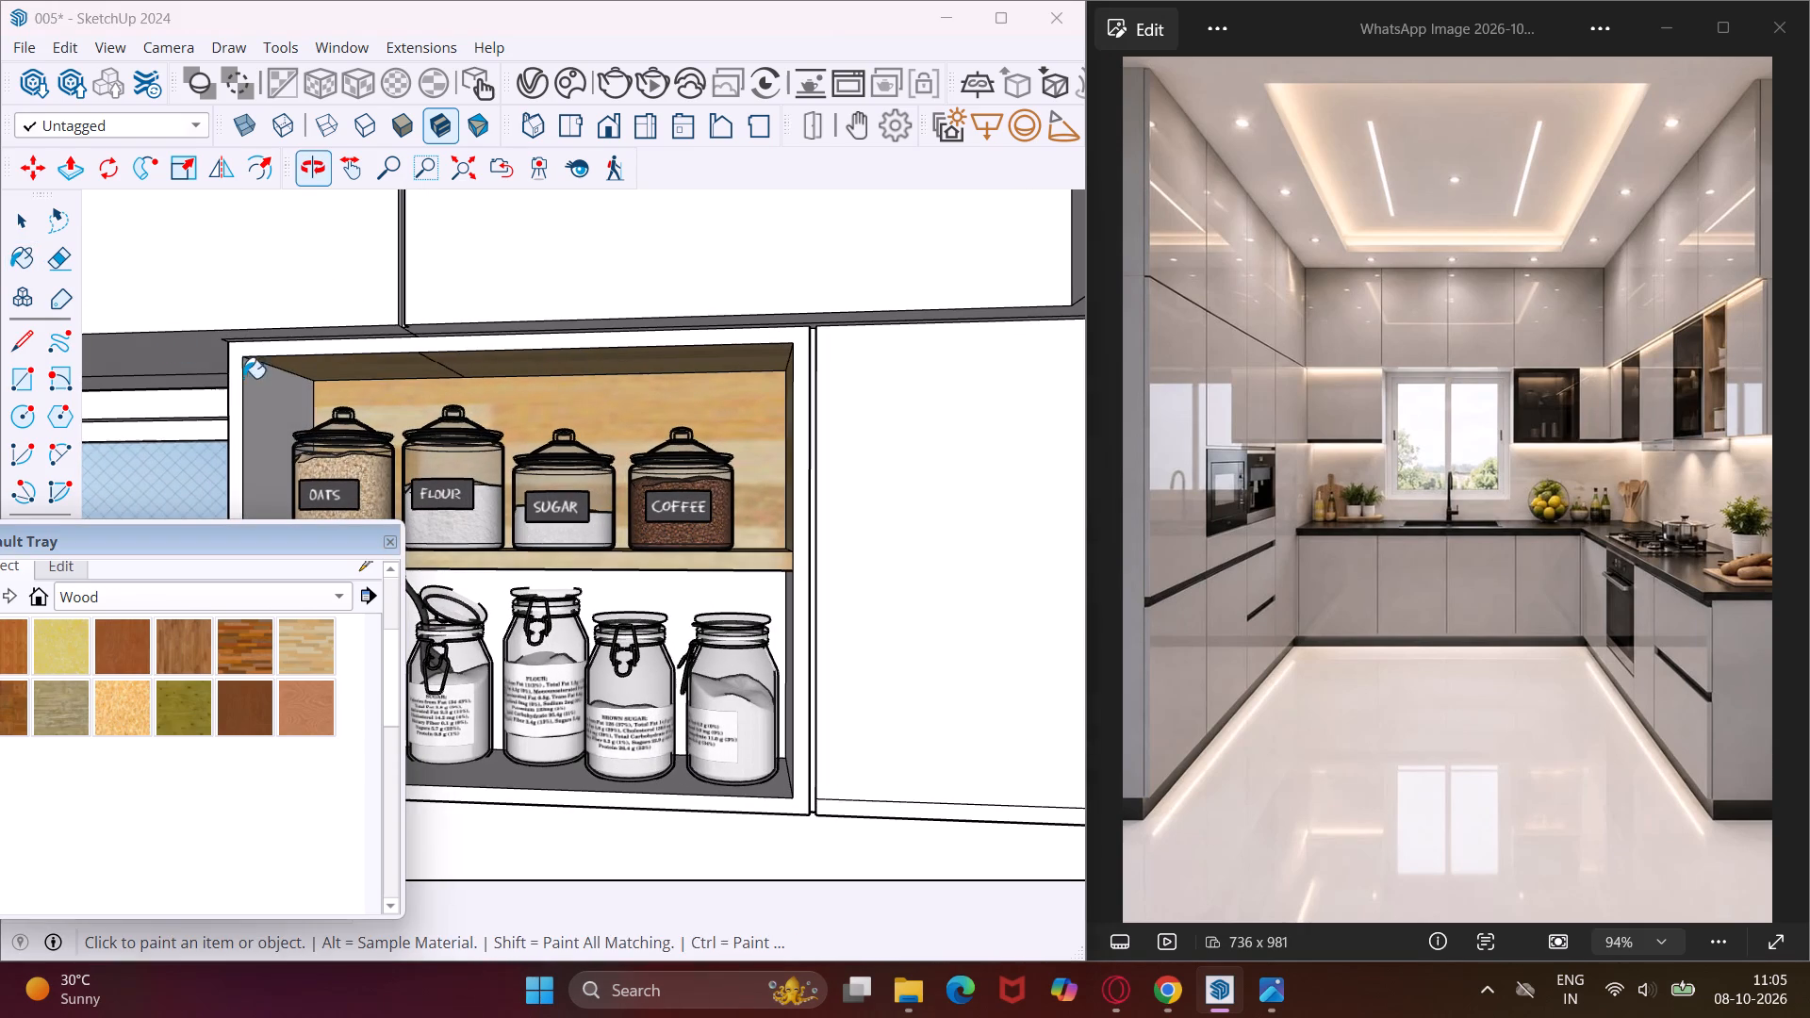
left_click(270, 389)
Paint the lower jar compartment beside the window with the light plank wood: shelf underside, back, both sides and floor.
middle_click_drag(321, 441, 434, 320)
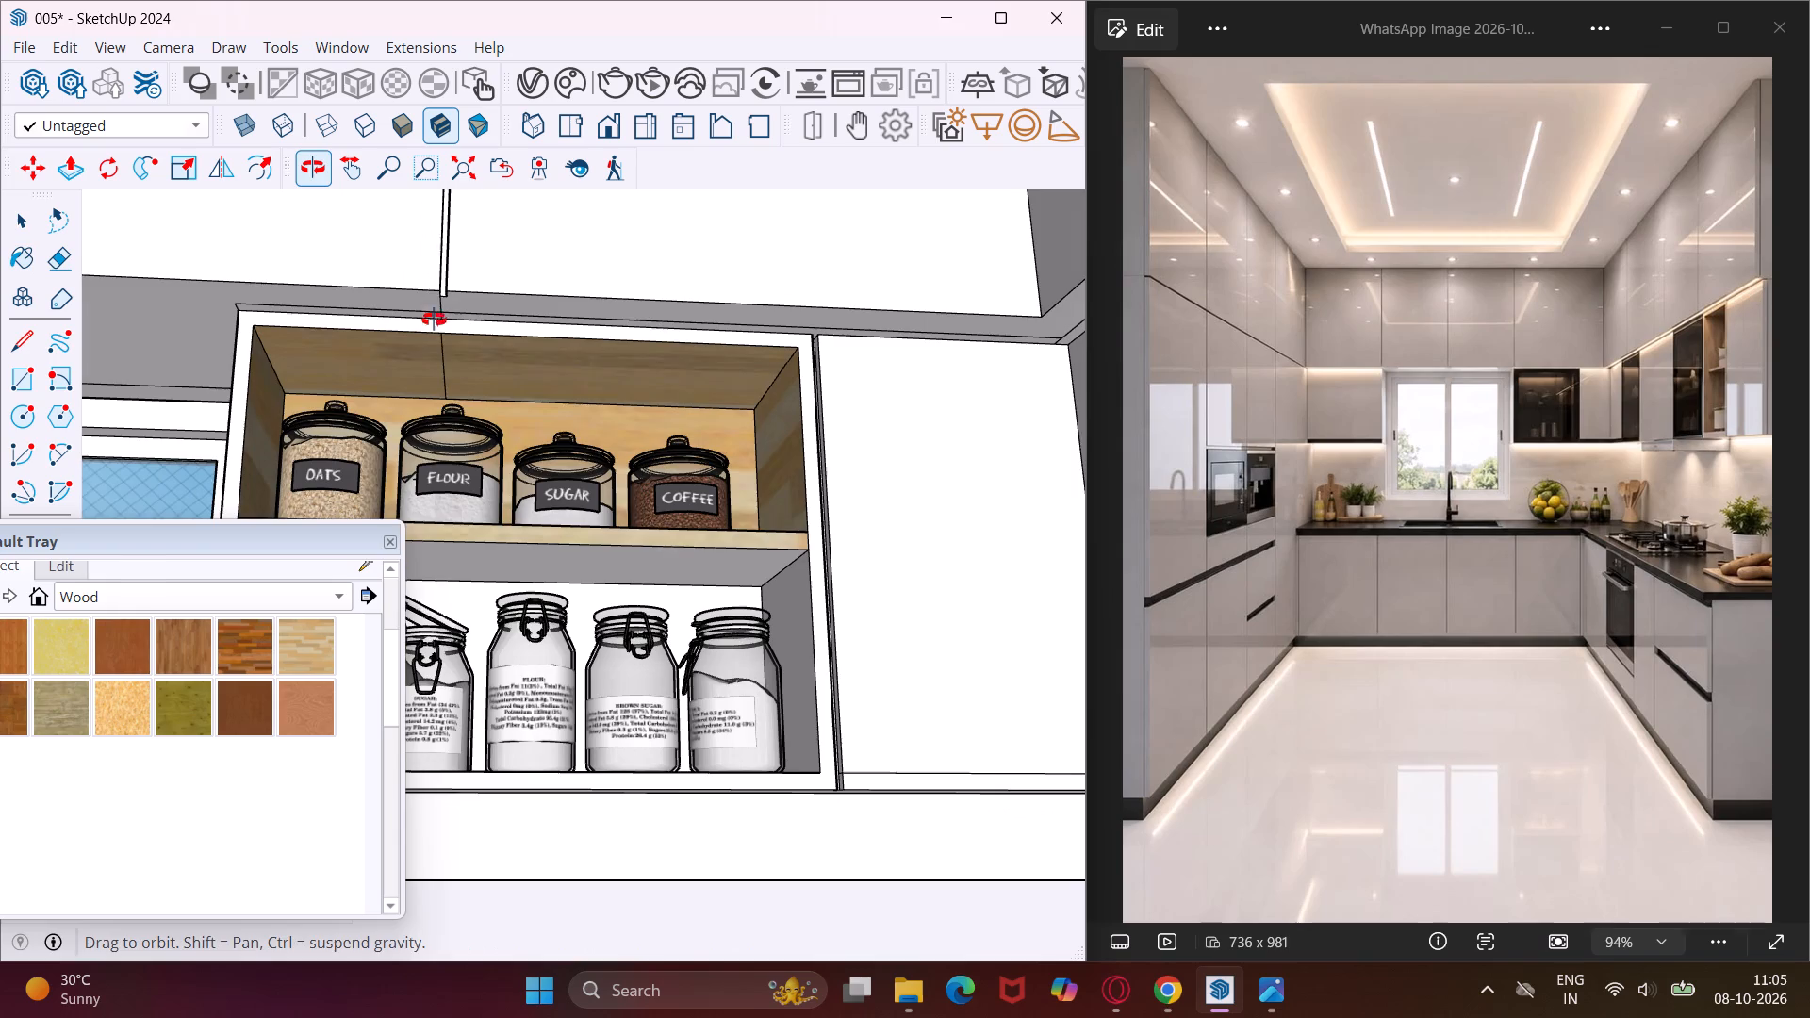
middle_click_drag(434, 320, 434, 318)
scroll(601, 572, "up", 6)
left_click(601, 572)
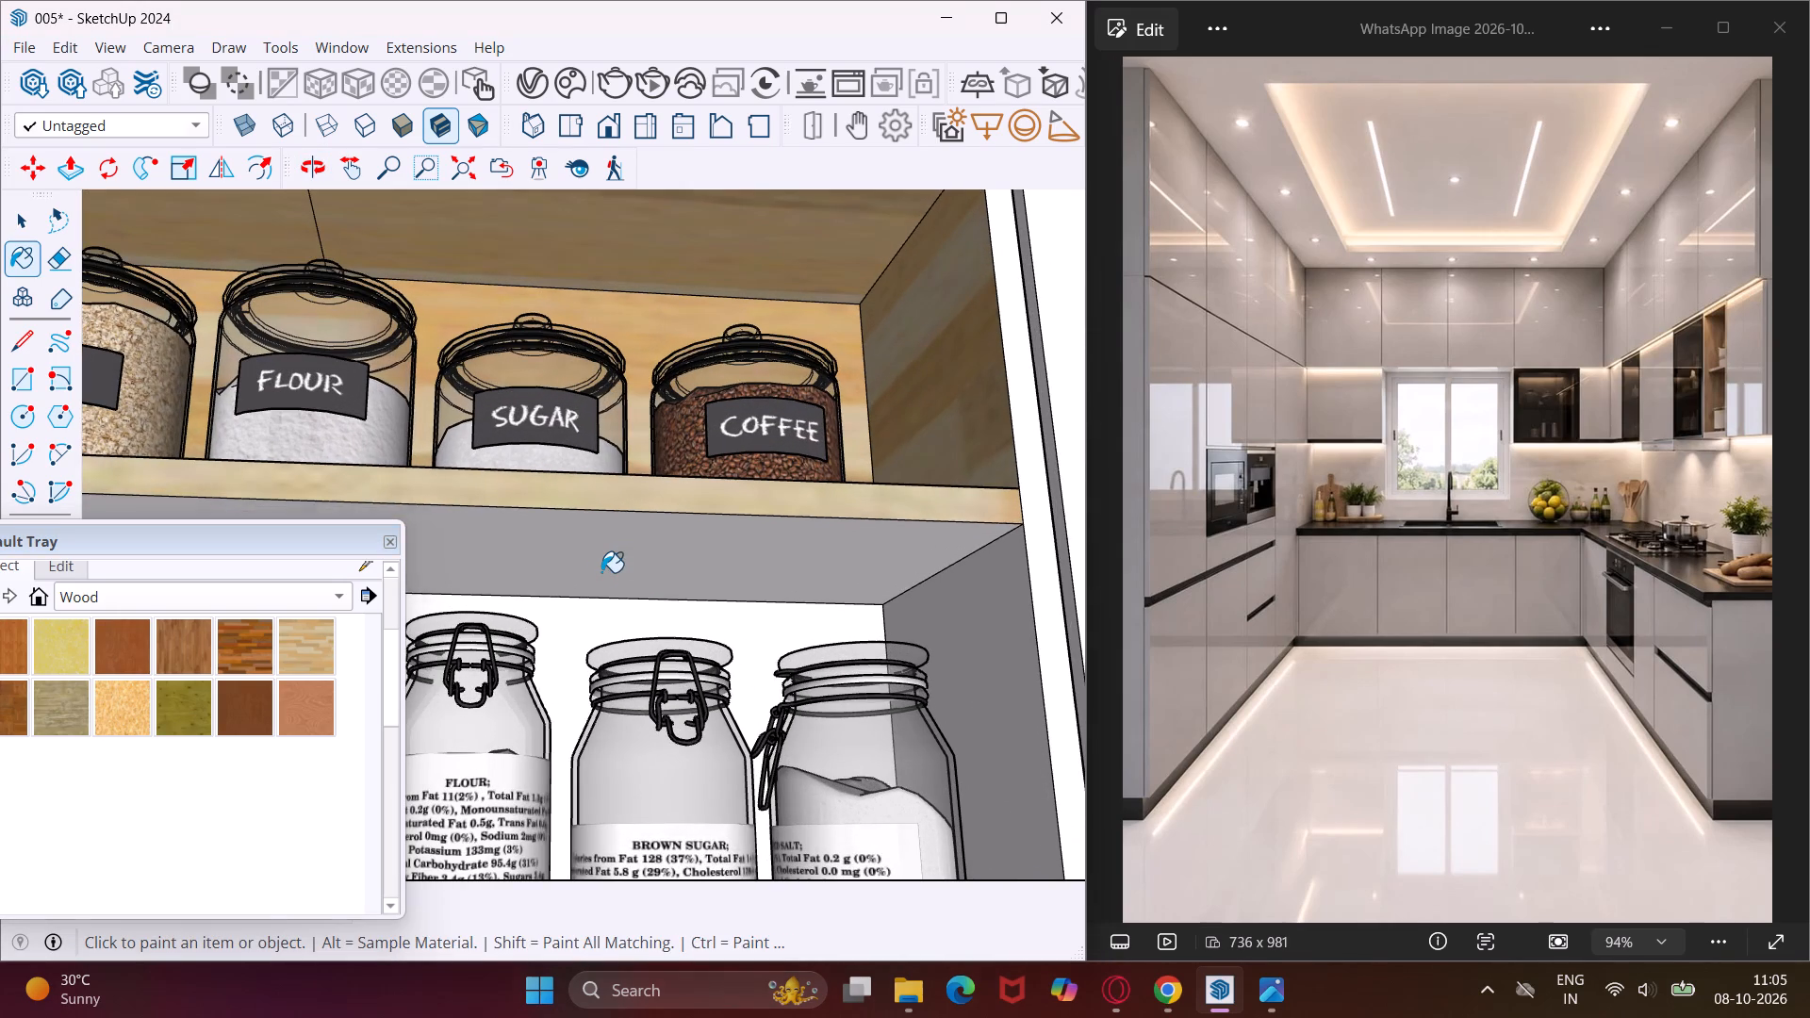
left_click(691, 603)
left_click(805, 631)
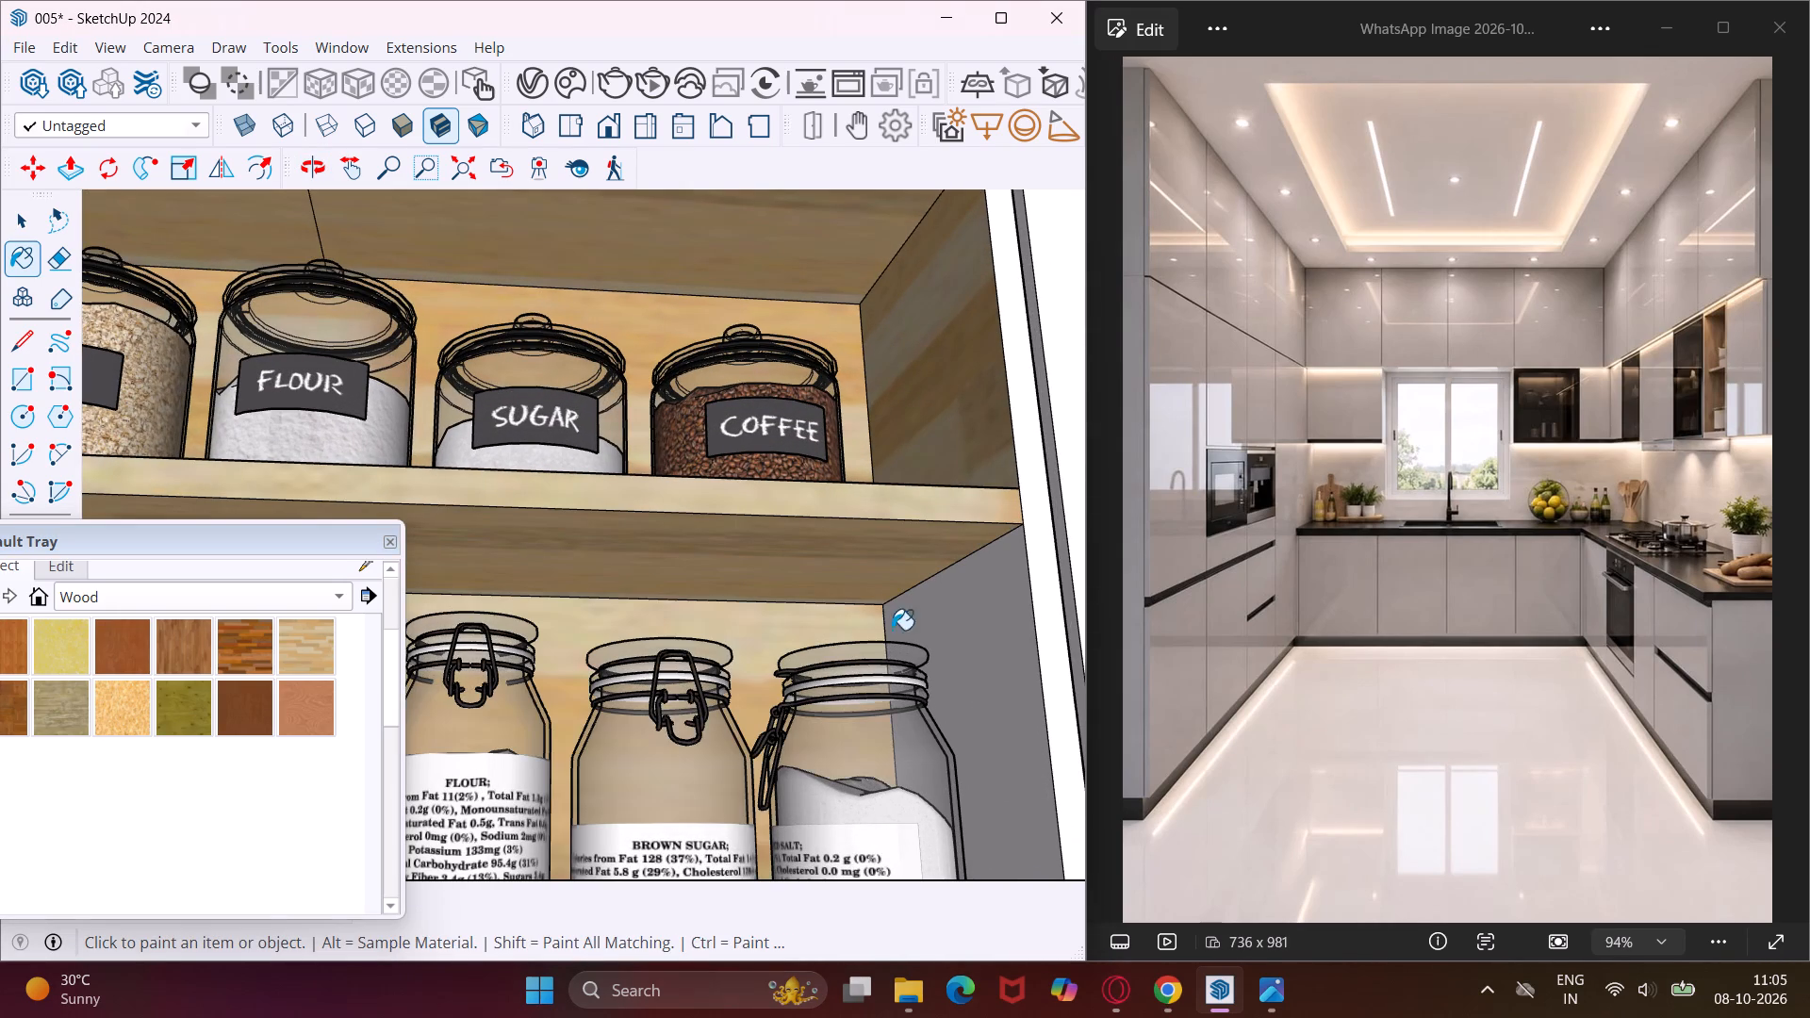
left_click(931, 615)
scroll(976, 579, "down", 10)
middle_click_drag(953, 591, 662, 712)
scroll(576, 713, "up", 4)
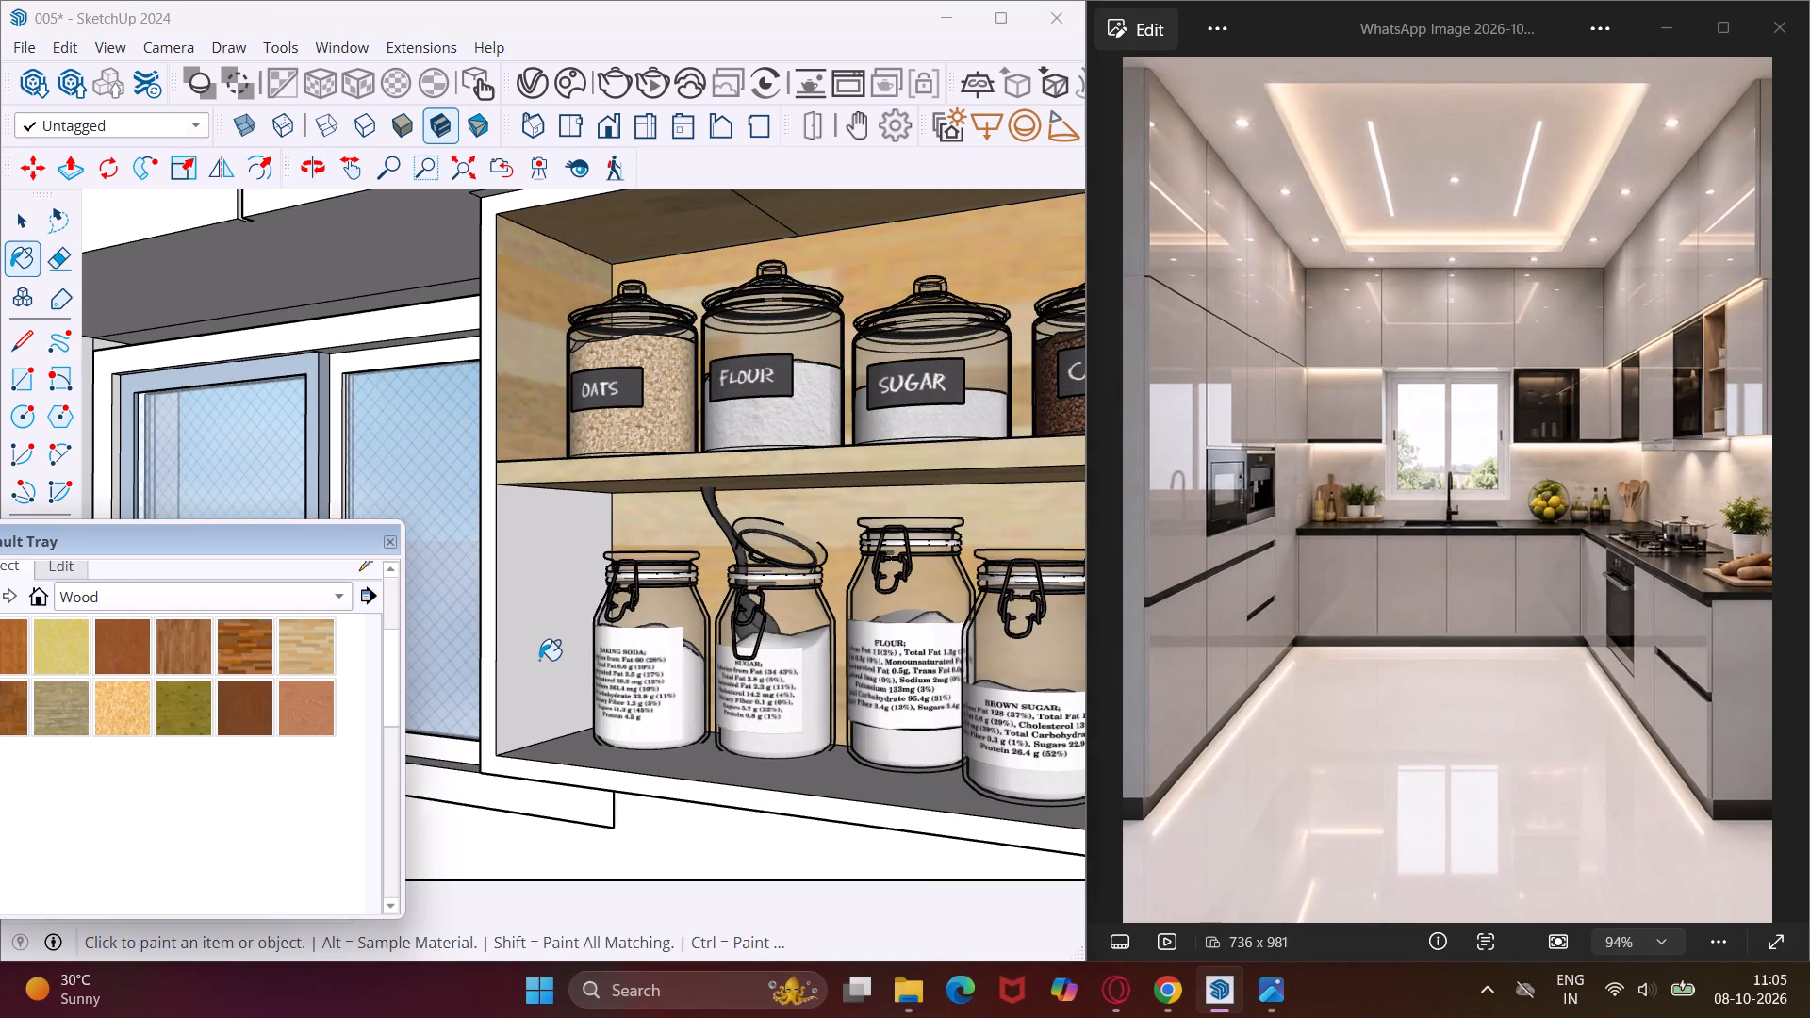
left_click(539, 660)
left_click(692, 765)
middle_click_drag(692, 765, 814, 772)
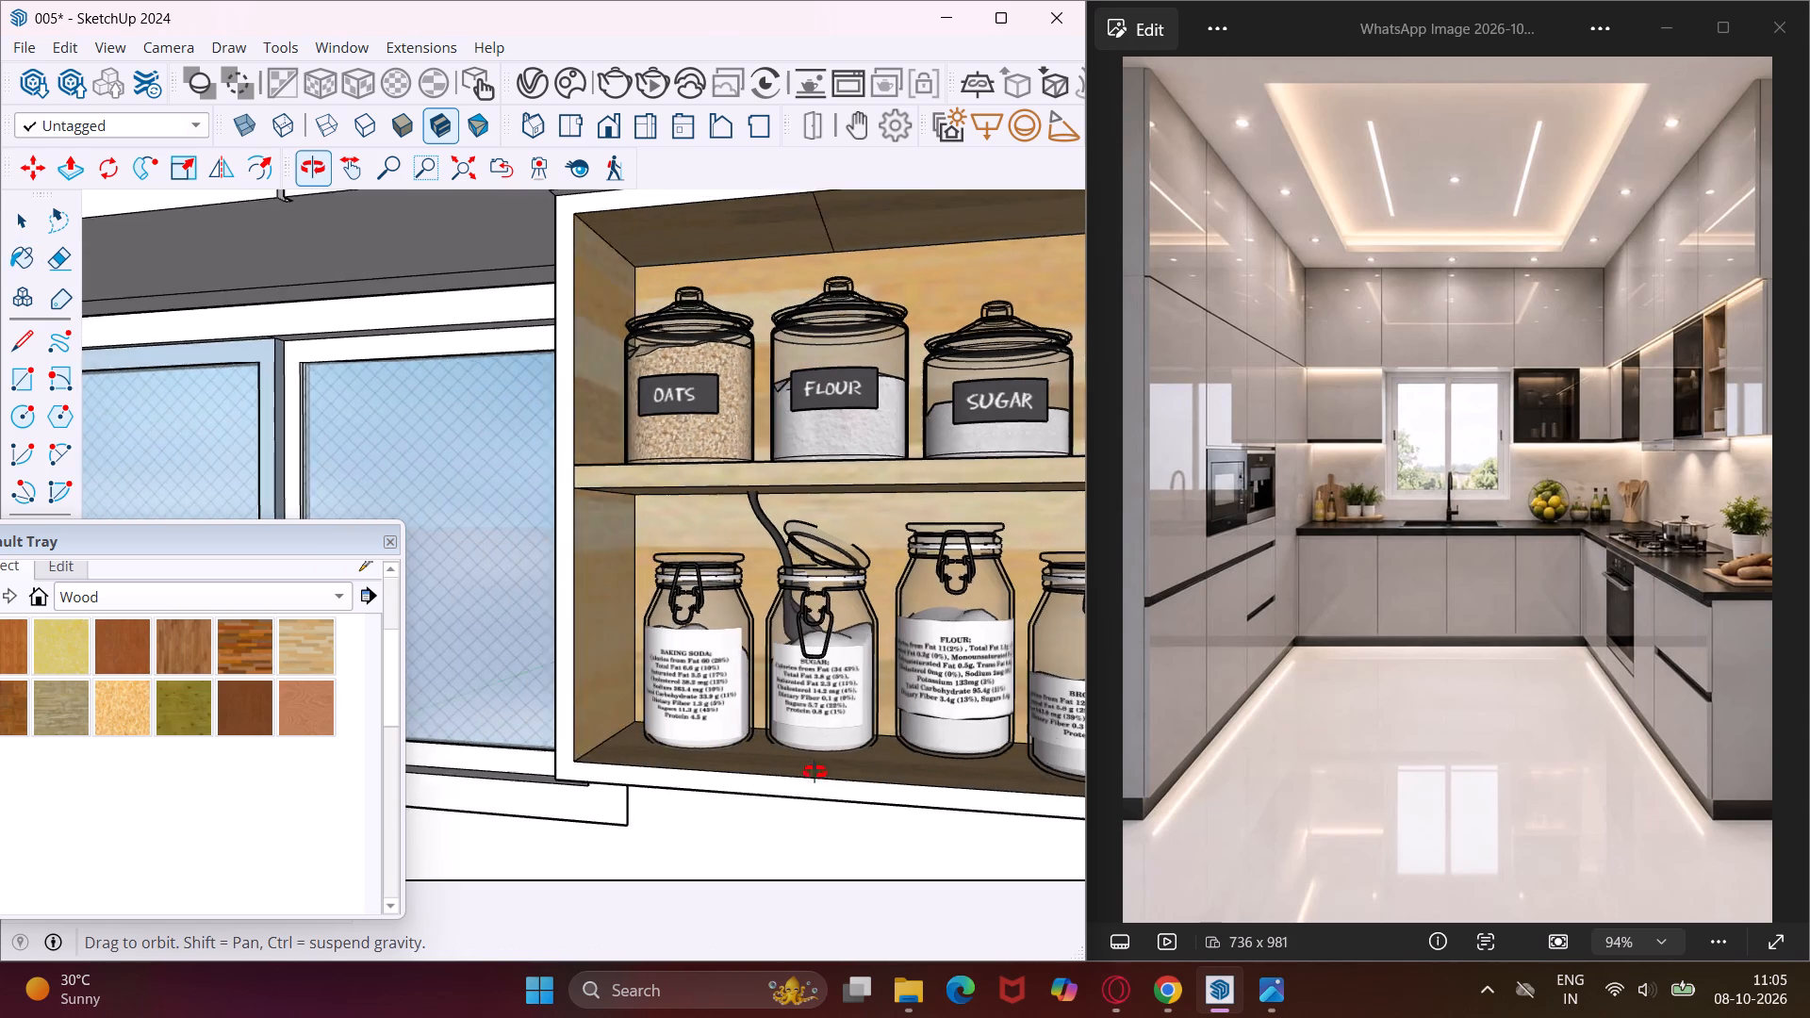
middle_click_drag(814, 772, 864, 772)
Paint the floor, window-side panel with its front edge, and shelf front edge of the hob wall's recess farthest from the window in light wood.
scroll(775, 712, "down", 15)
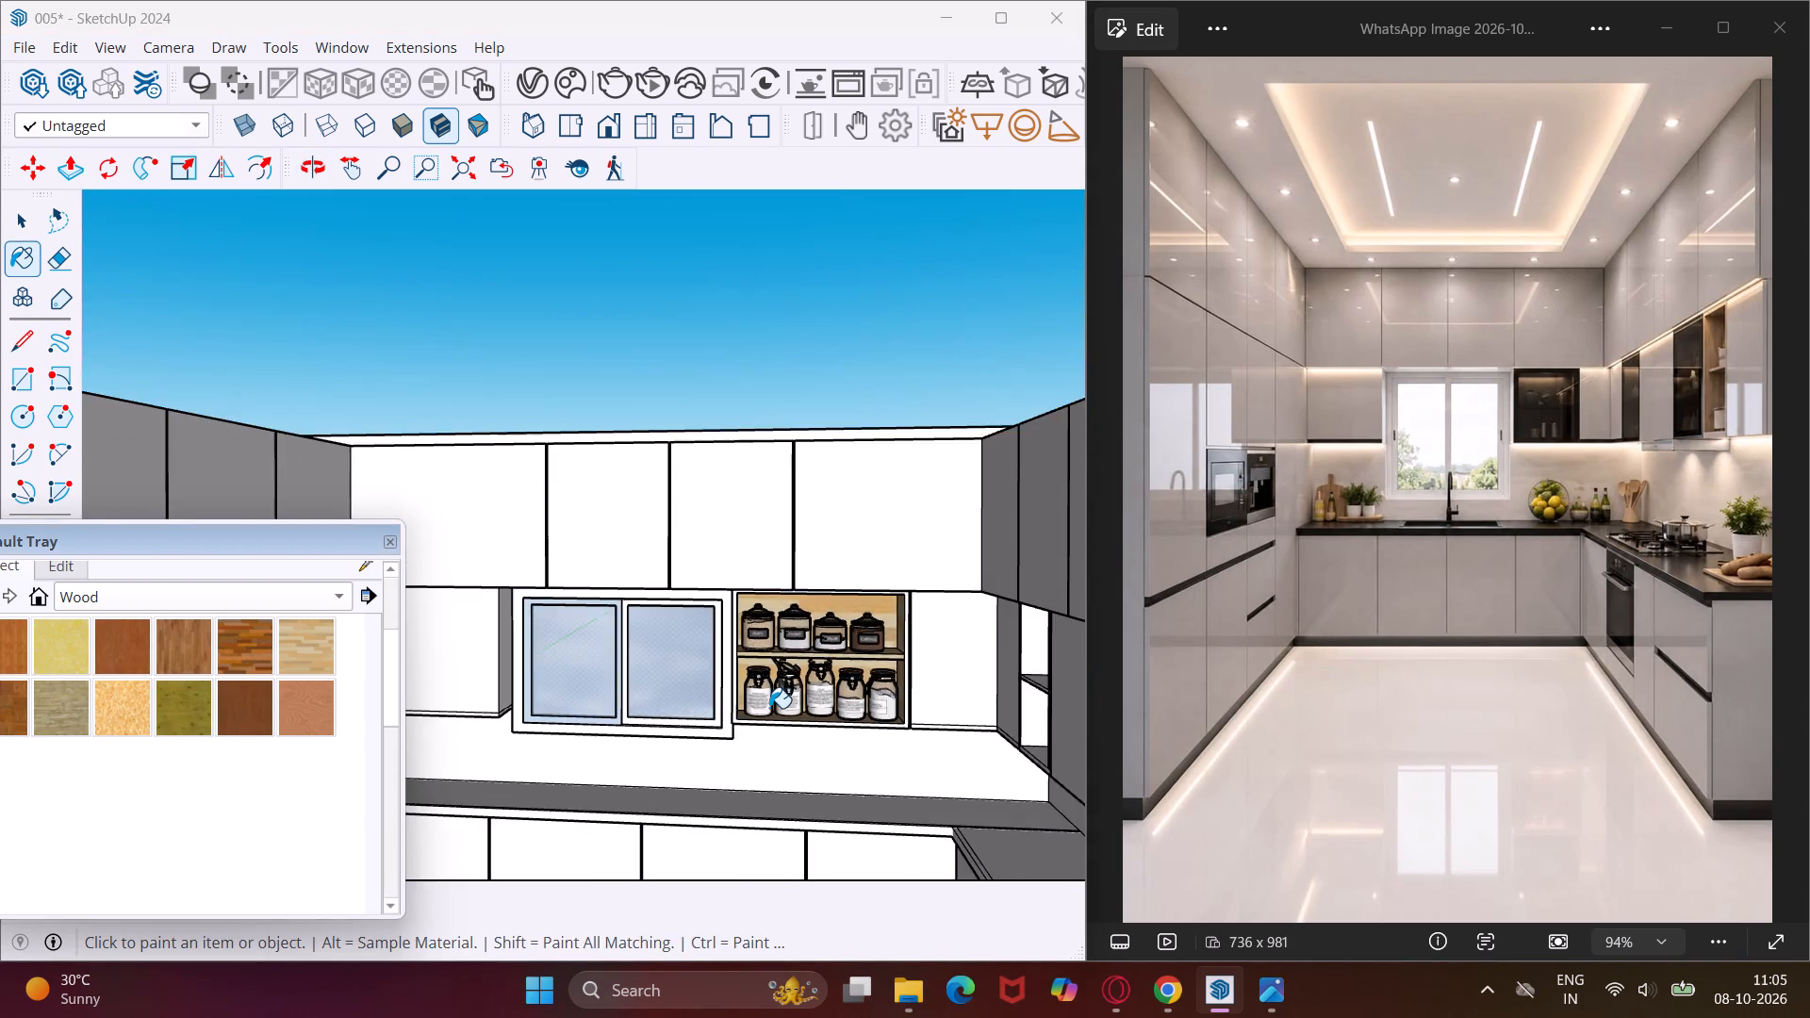
scroll(769, 708, "down", 8)
middle_click_drag(876, 774, 1030, 775)
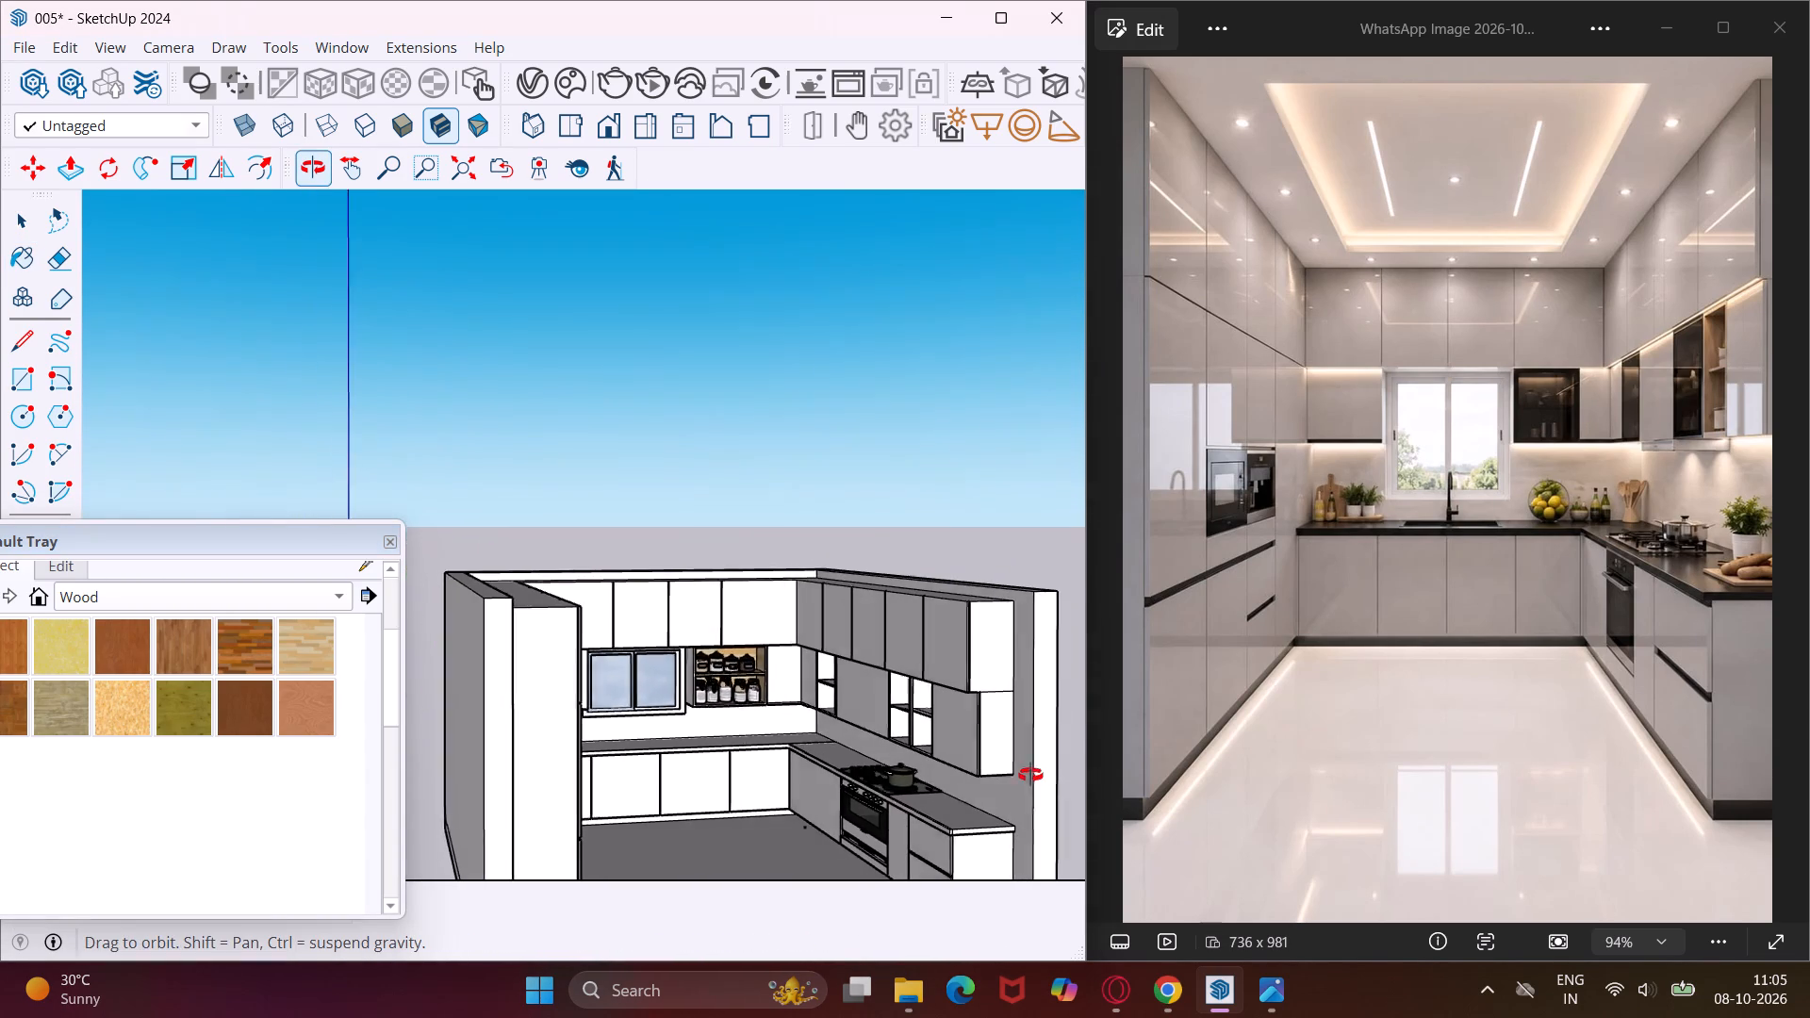
middle_click_drag(1030, 775, 1039, 778)
scroll(913, 747, "up", 15)
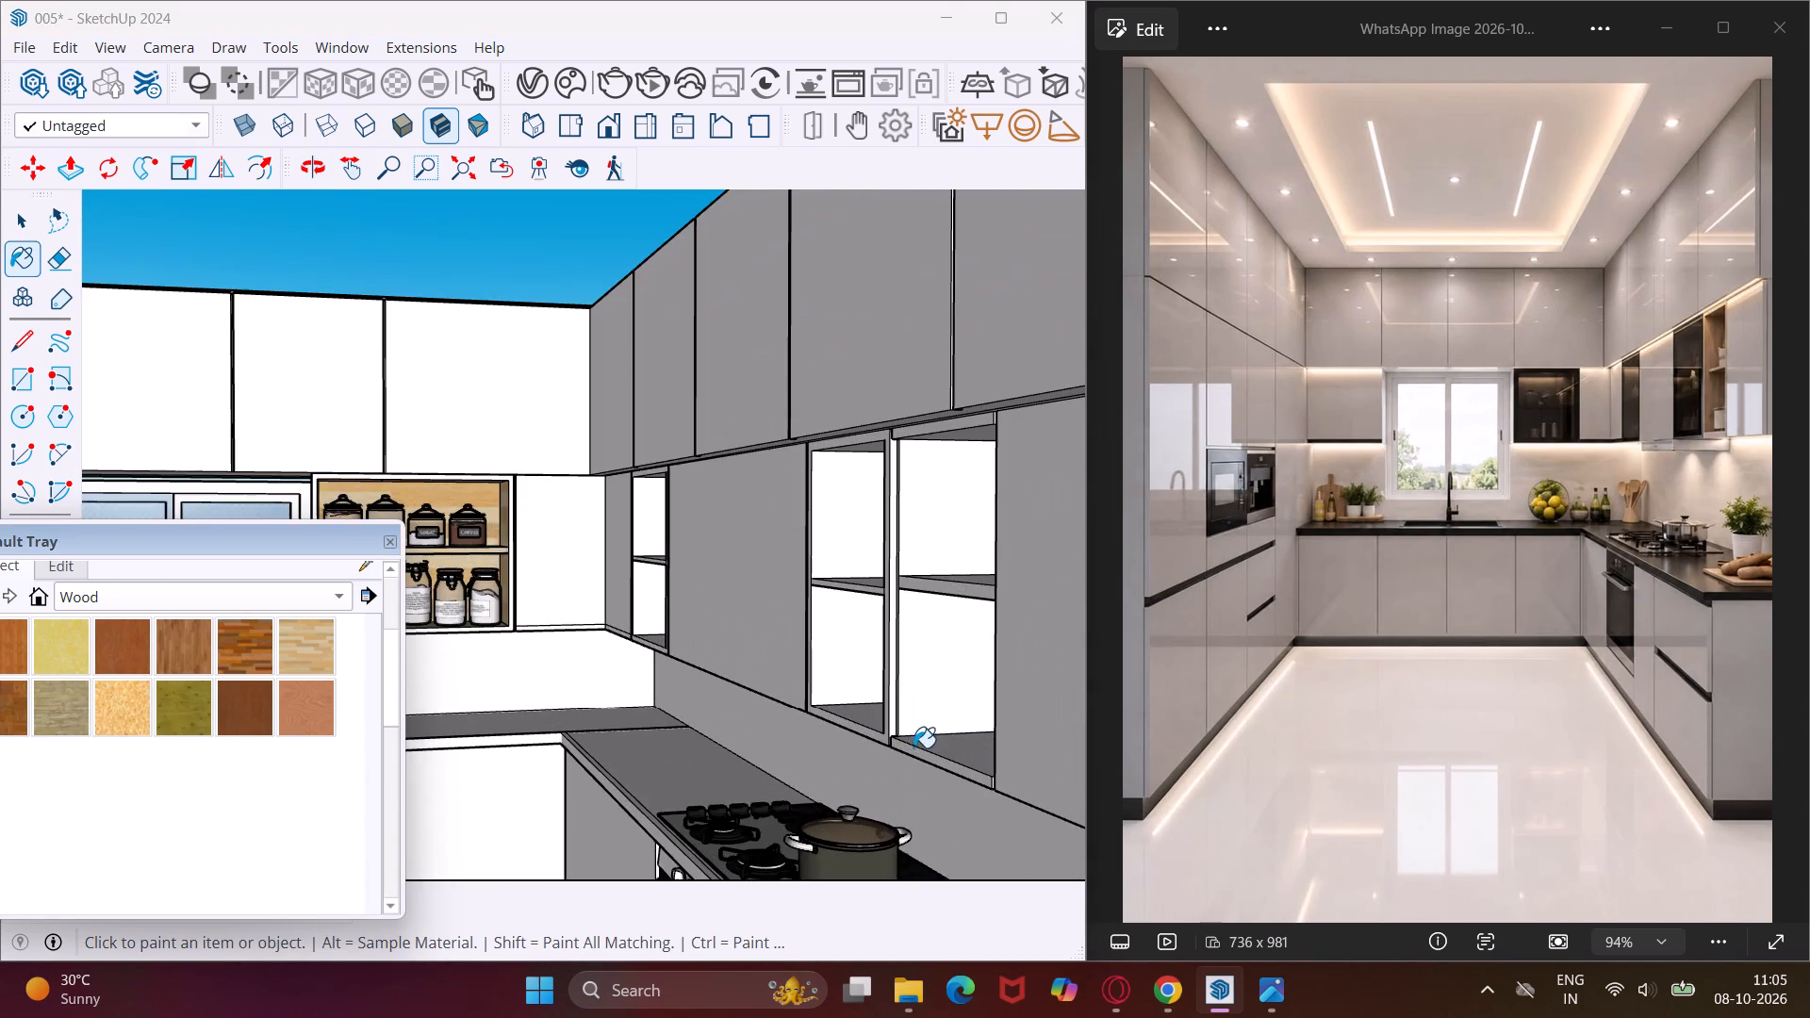
middle_click_drag(913, 747, 1038, 767)
scroll(1025, 732, "up", 4)
left_click(1025, 732)
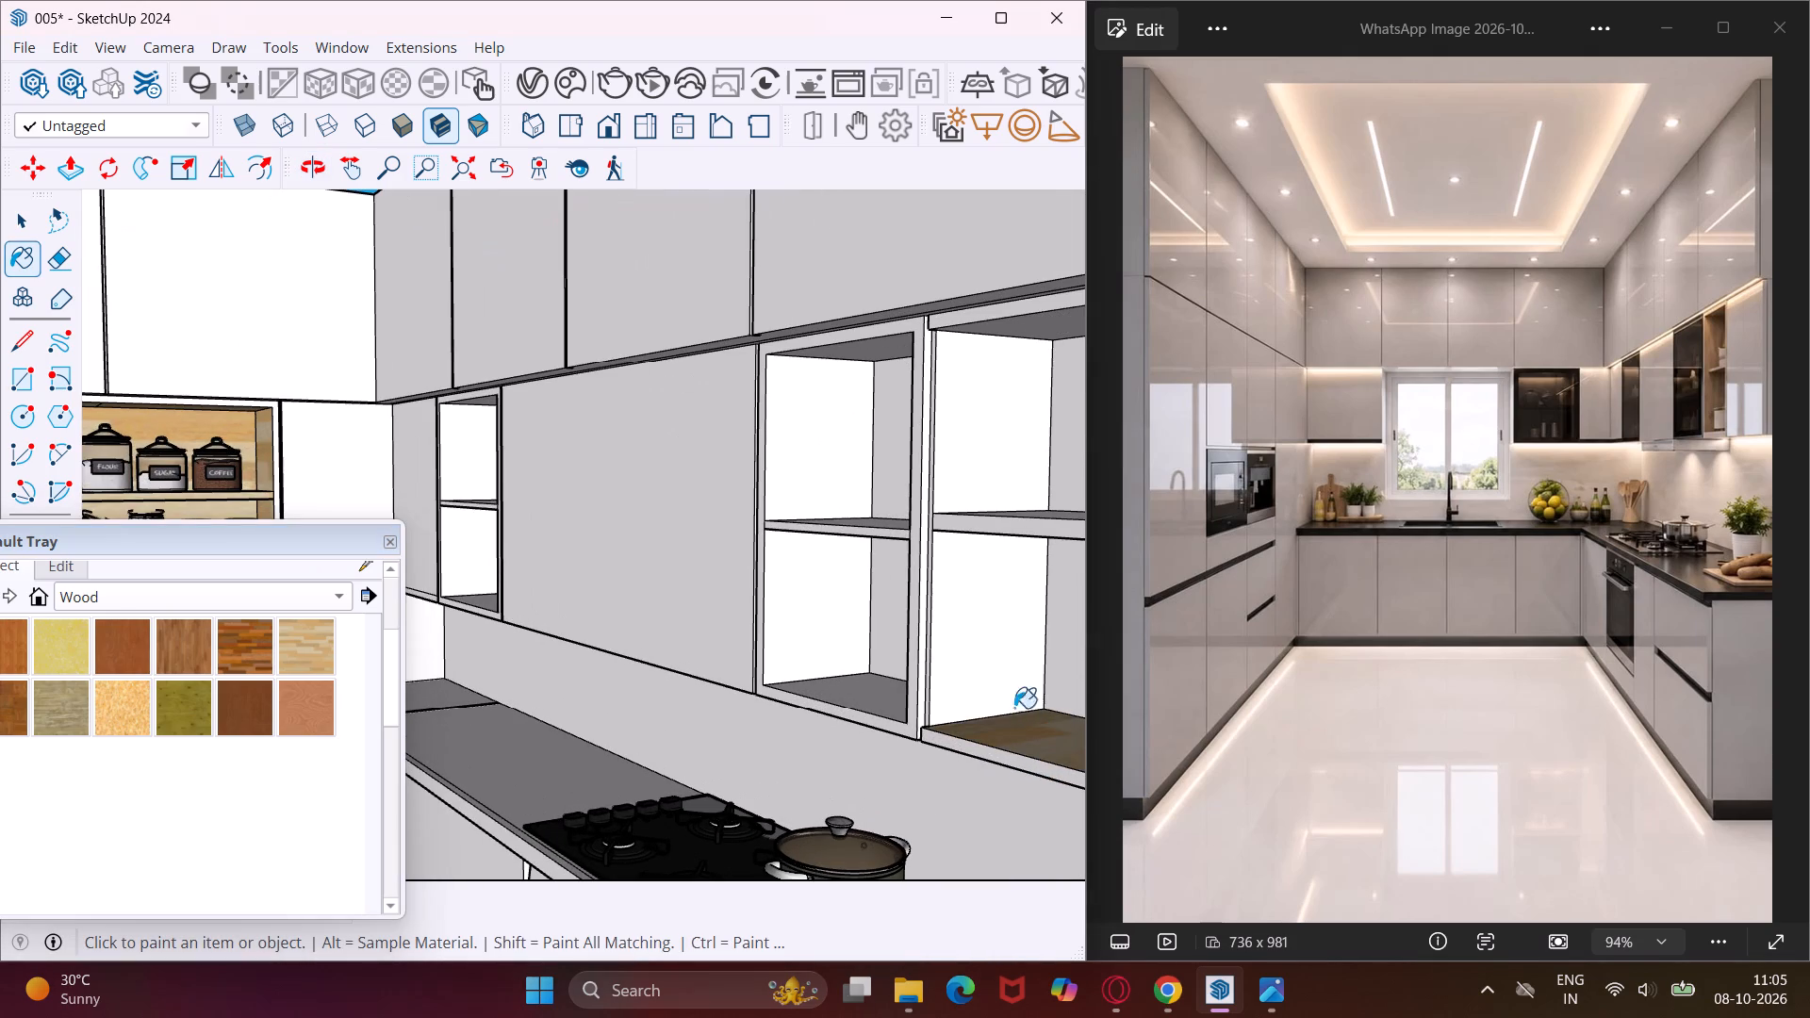
left_click(989, 649)
scroll(943, 579, "up", 9)
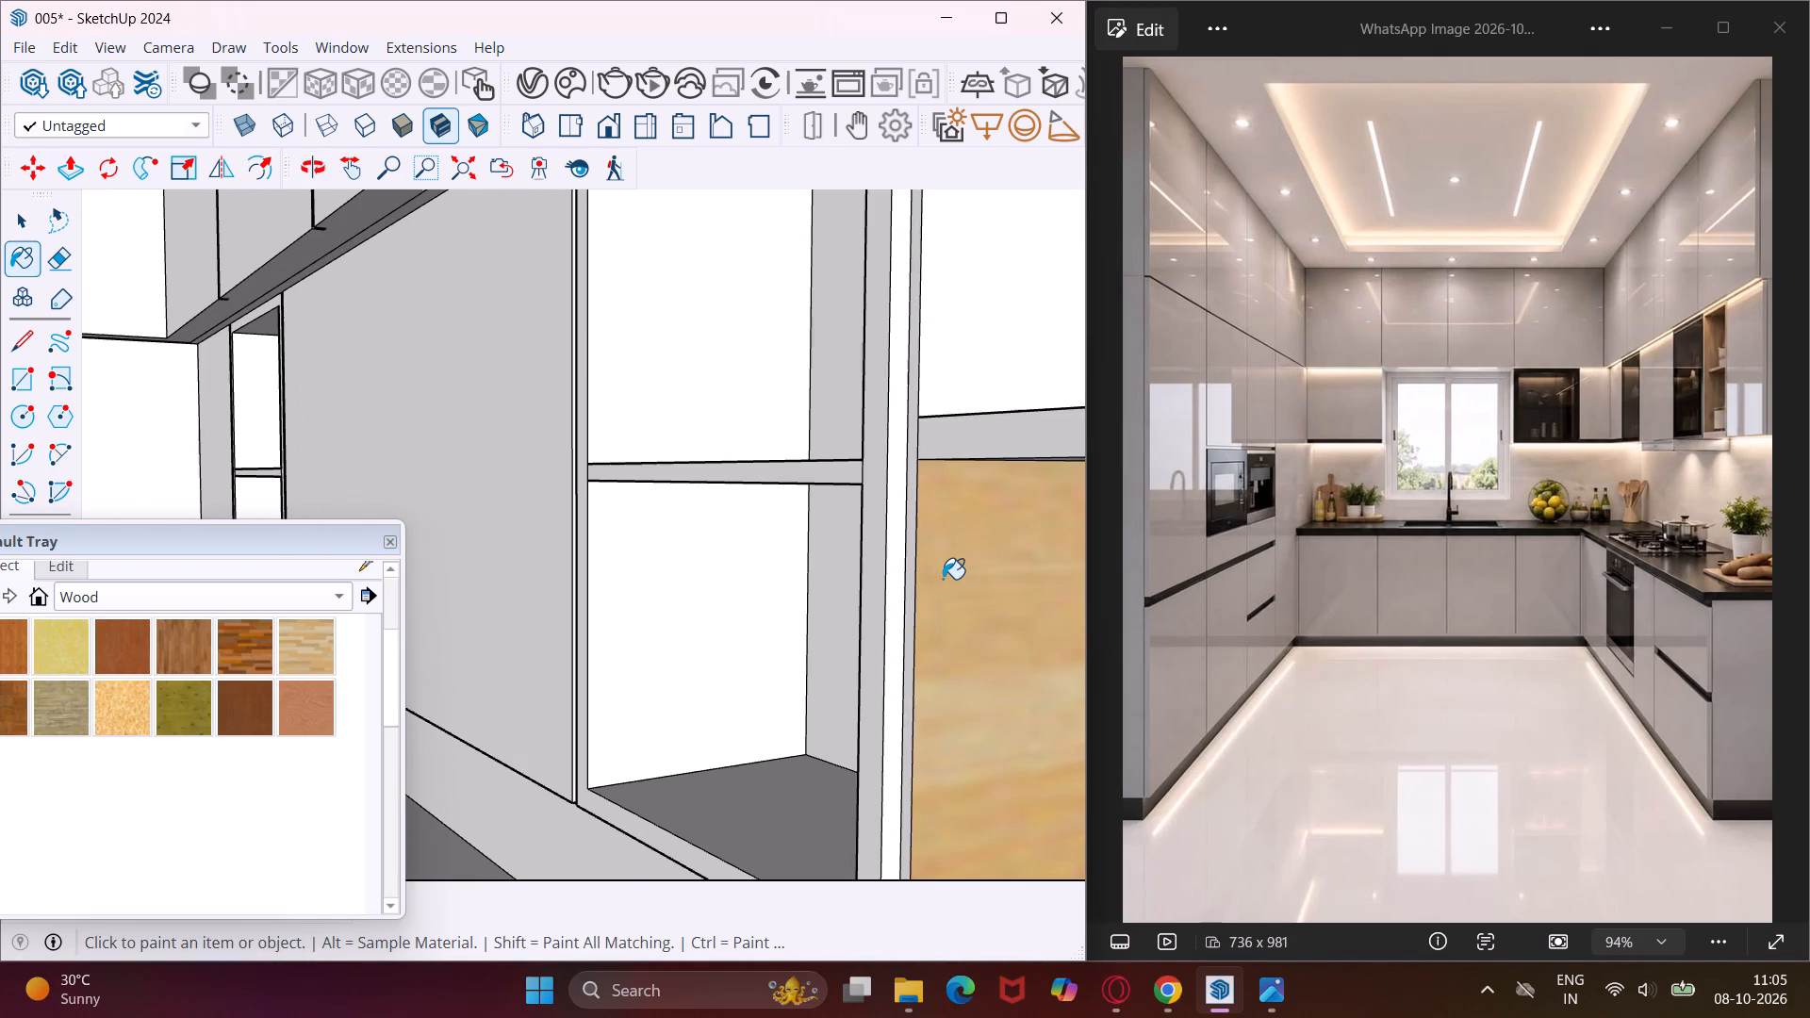
left_click(993, 299)
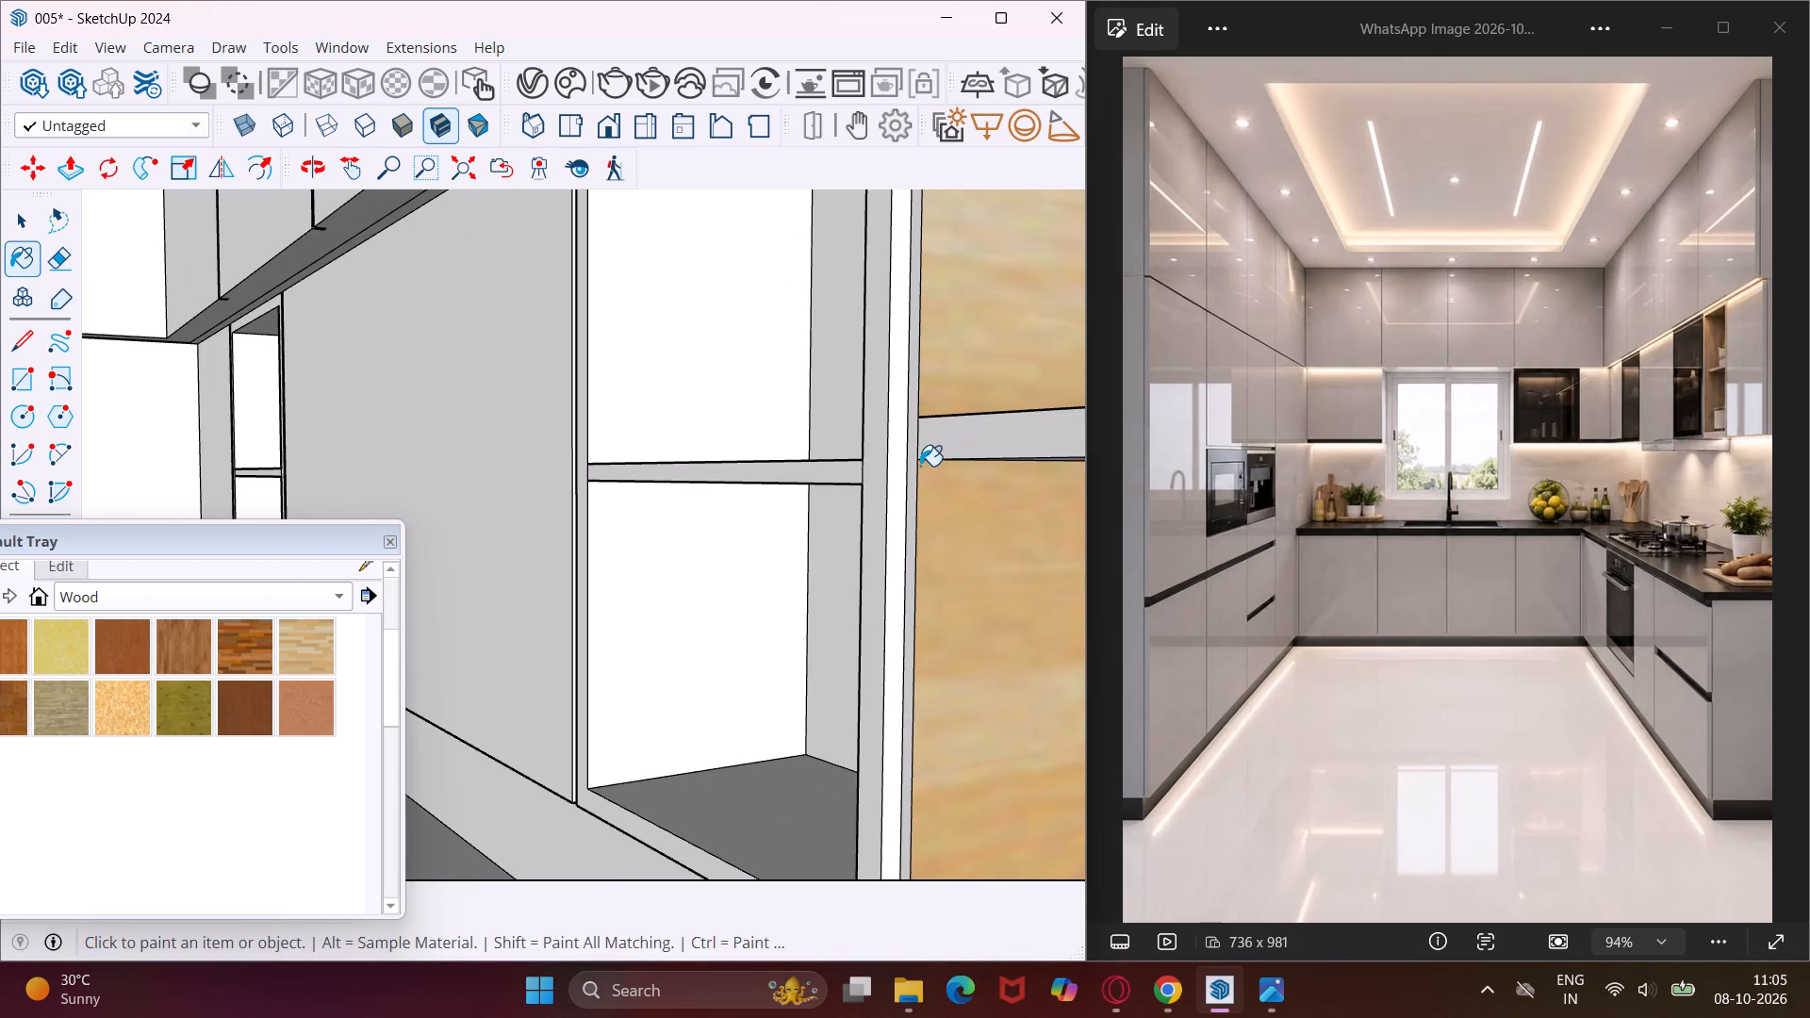
left_click(914, 468)
left_click(933, 449)
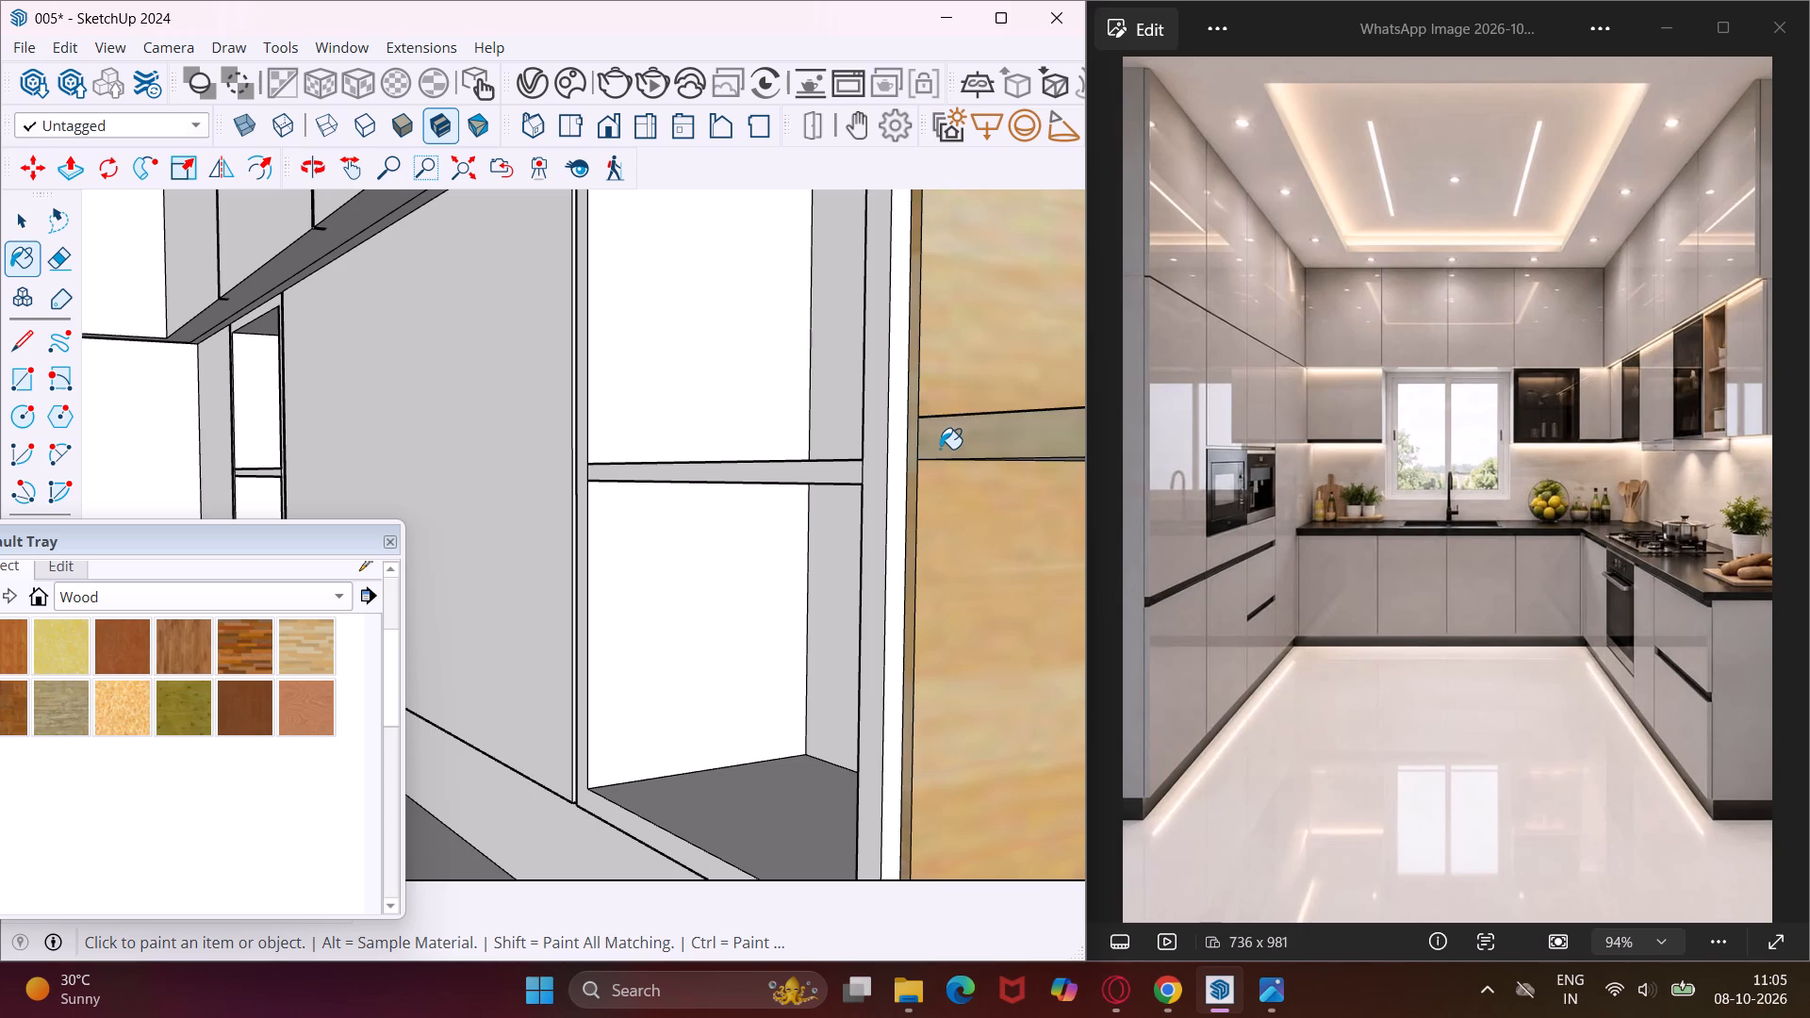
middle_click_drag(937, 452, 905, 459)
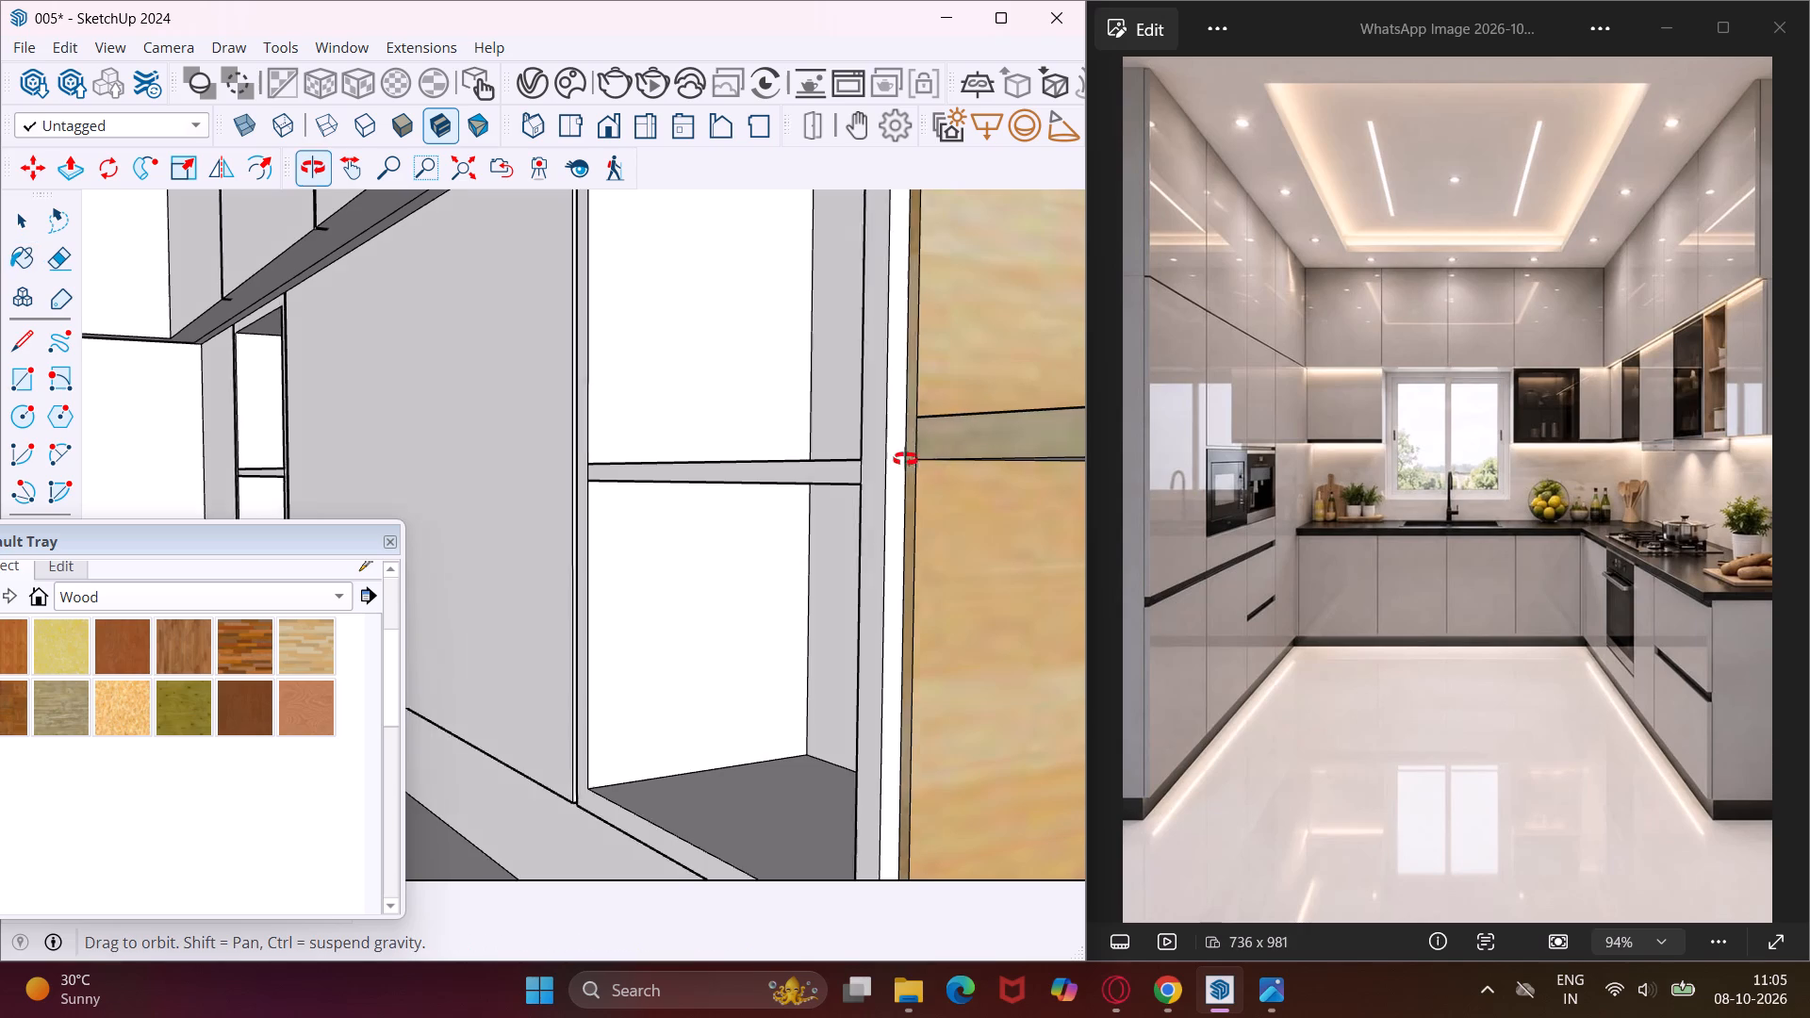
middle_click_drag(905, 459, 888, 461)
Paint the ceiling and the top and bottom front edges of the same hob-wall recess with the light plank wood.
scroll(940, 423, "down", 20)
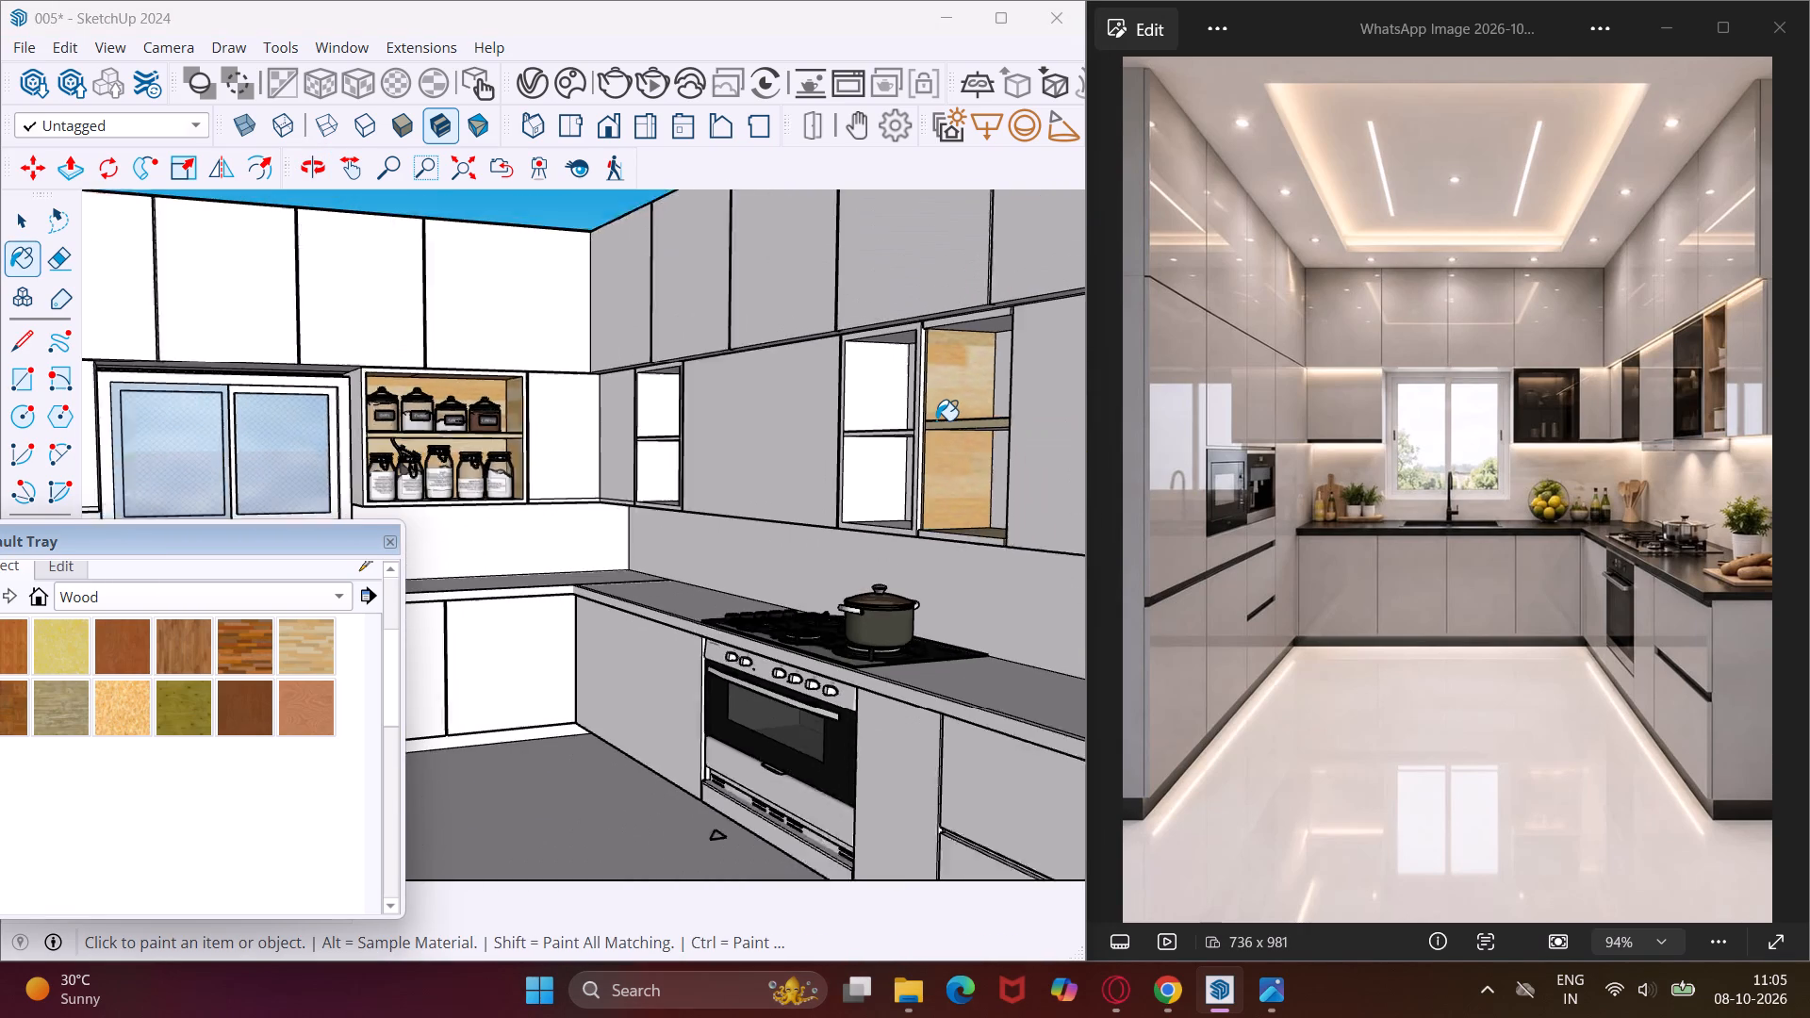
middle_click_drag(961, 383, 1068, 405)
scroll(1056, 402, "up", 3)
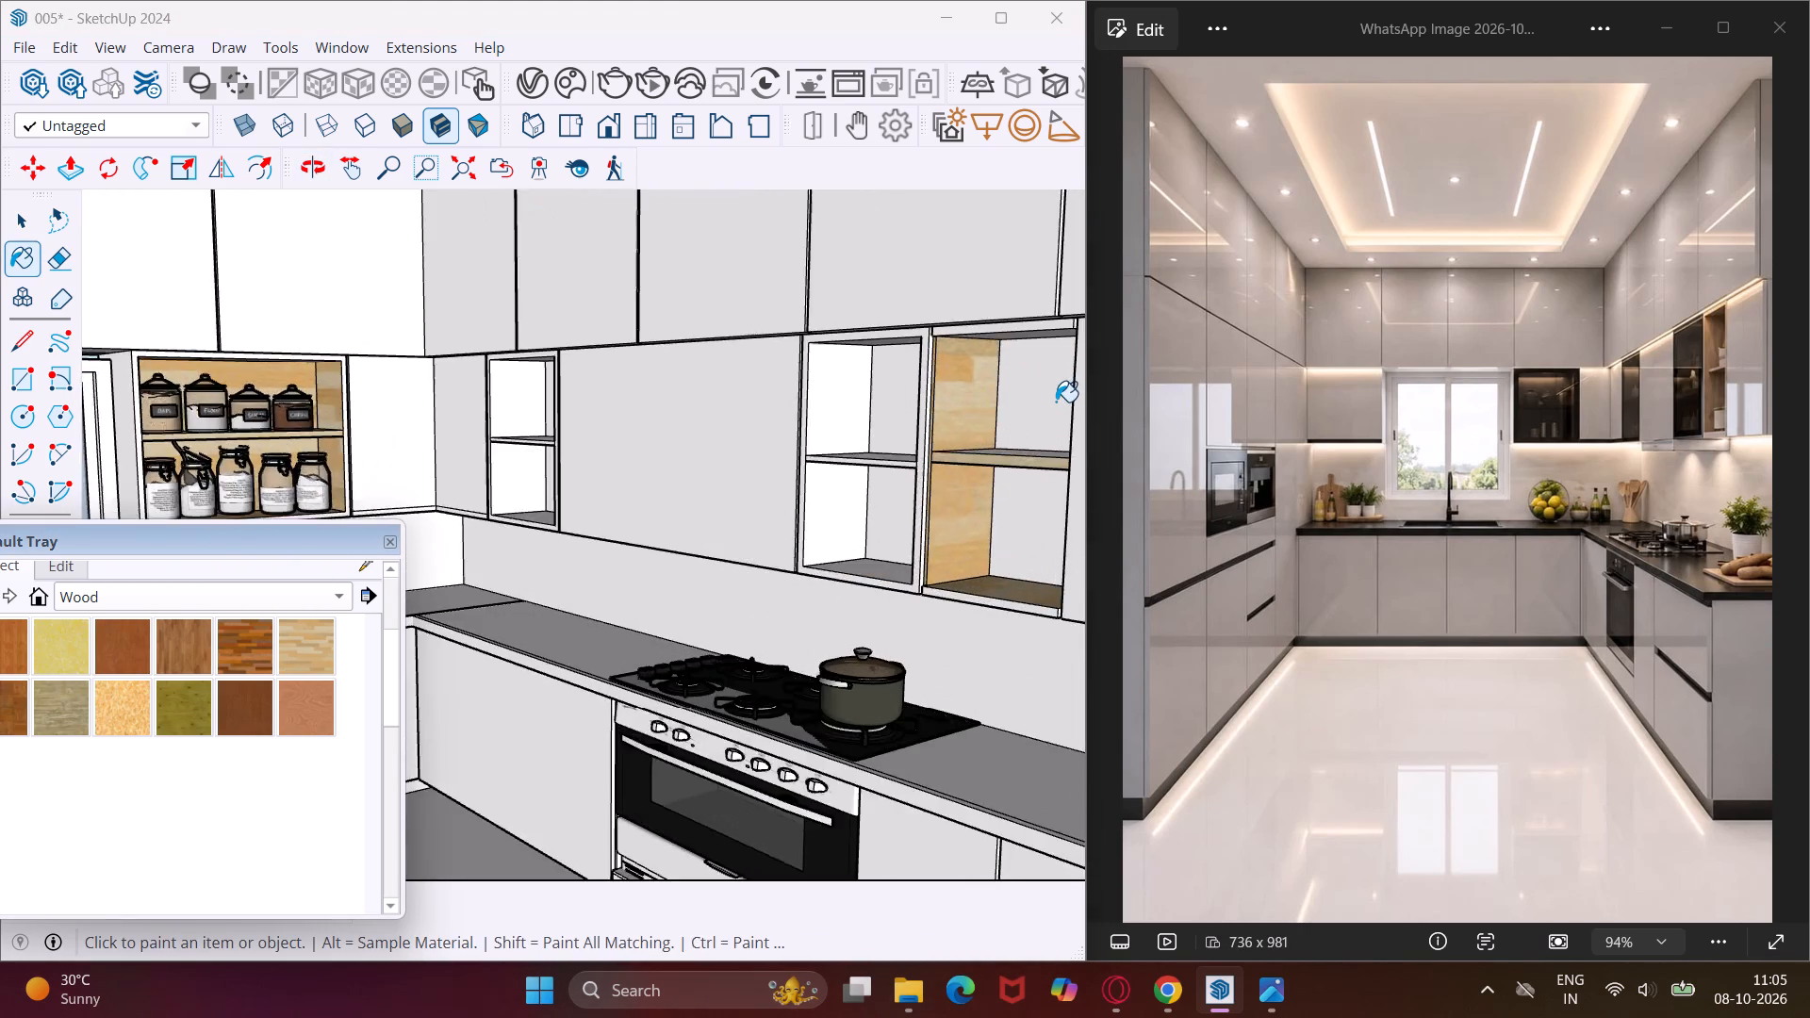
scroll(1056, 402, "up", 9)
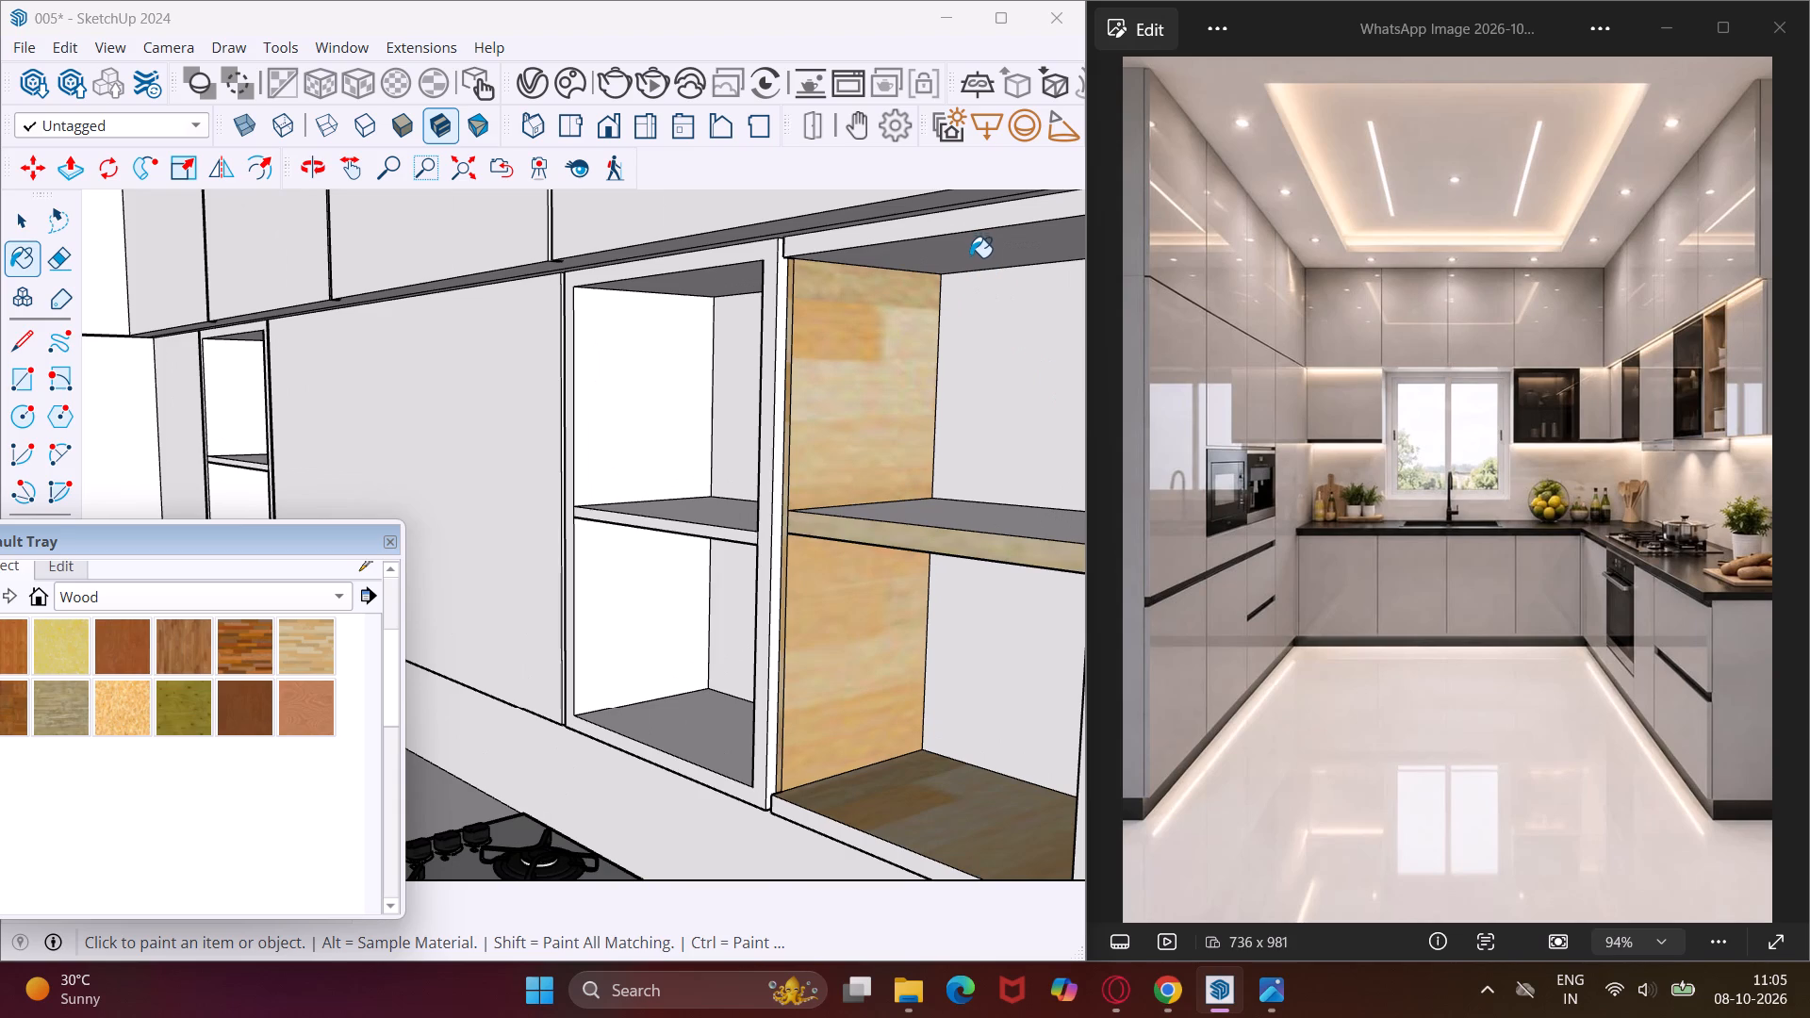
left_click(970, 261)
left_click(966, 238)
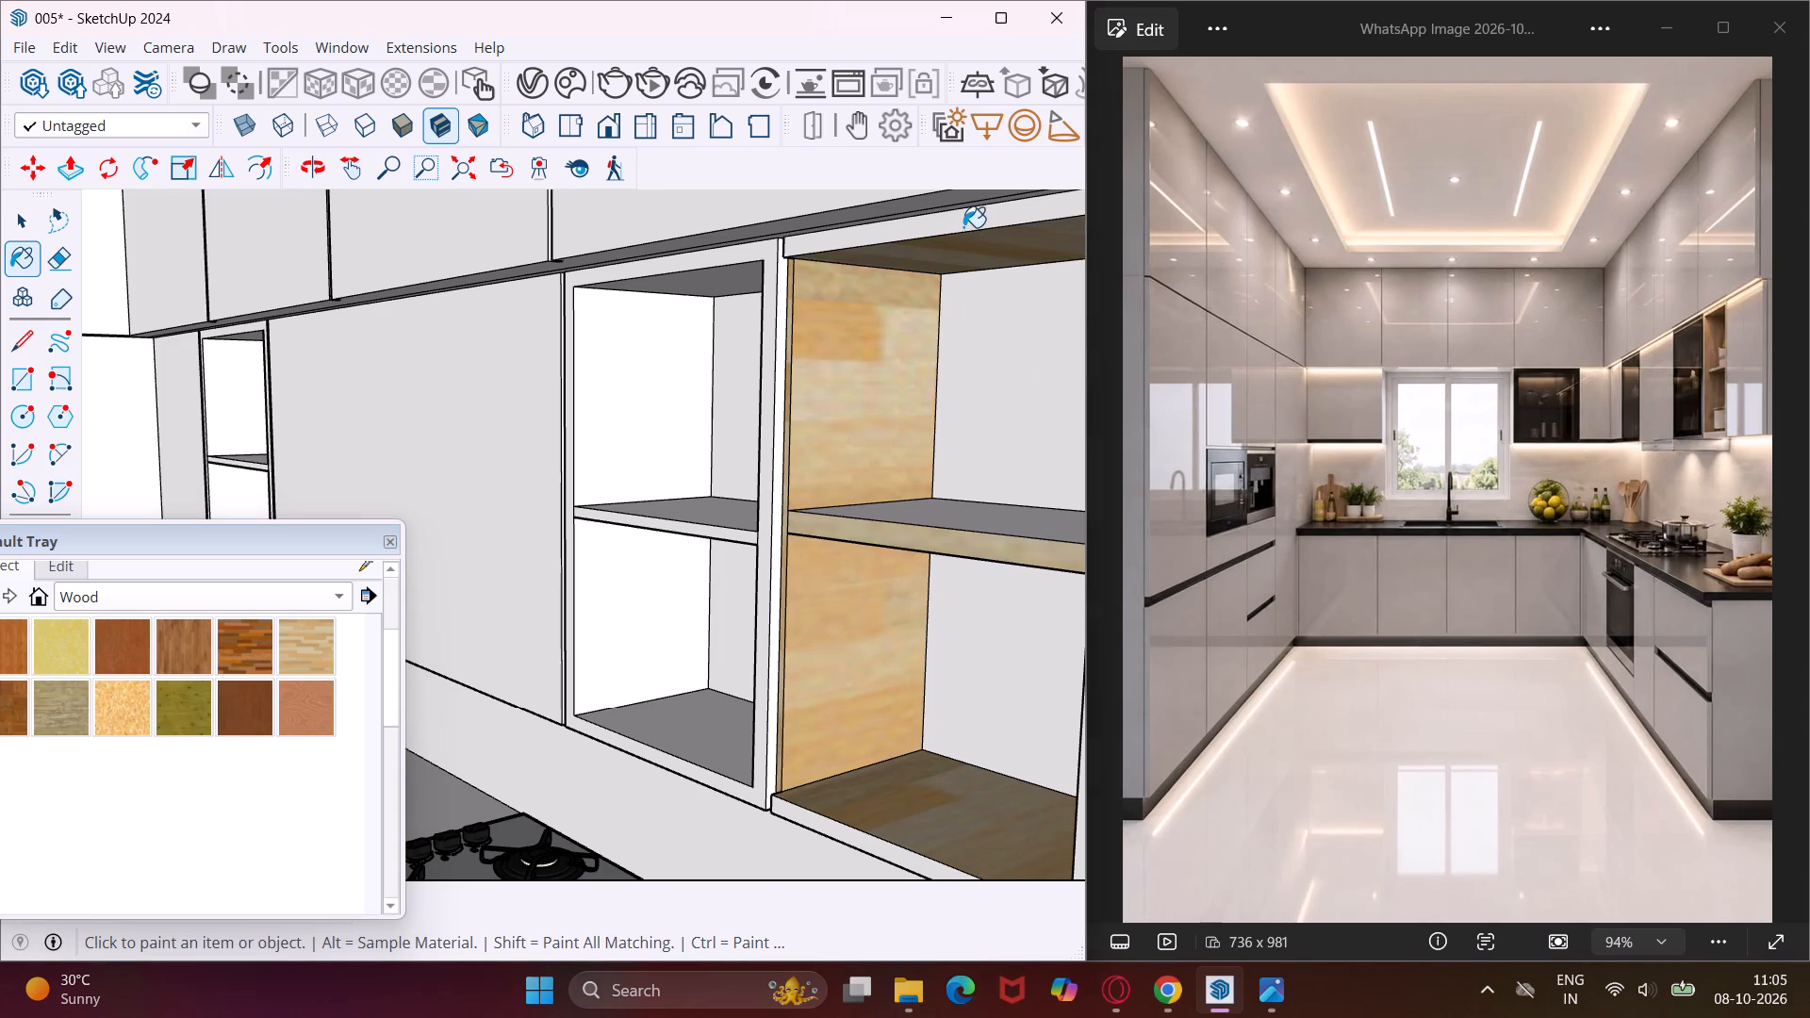
left_click(963, 227)
scroll(898, 297, "down", 4)
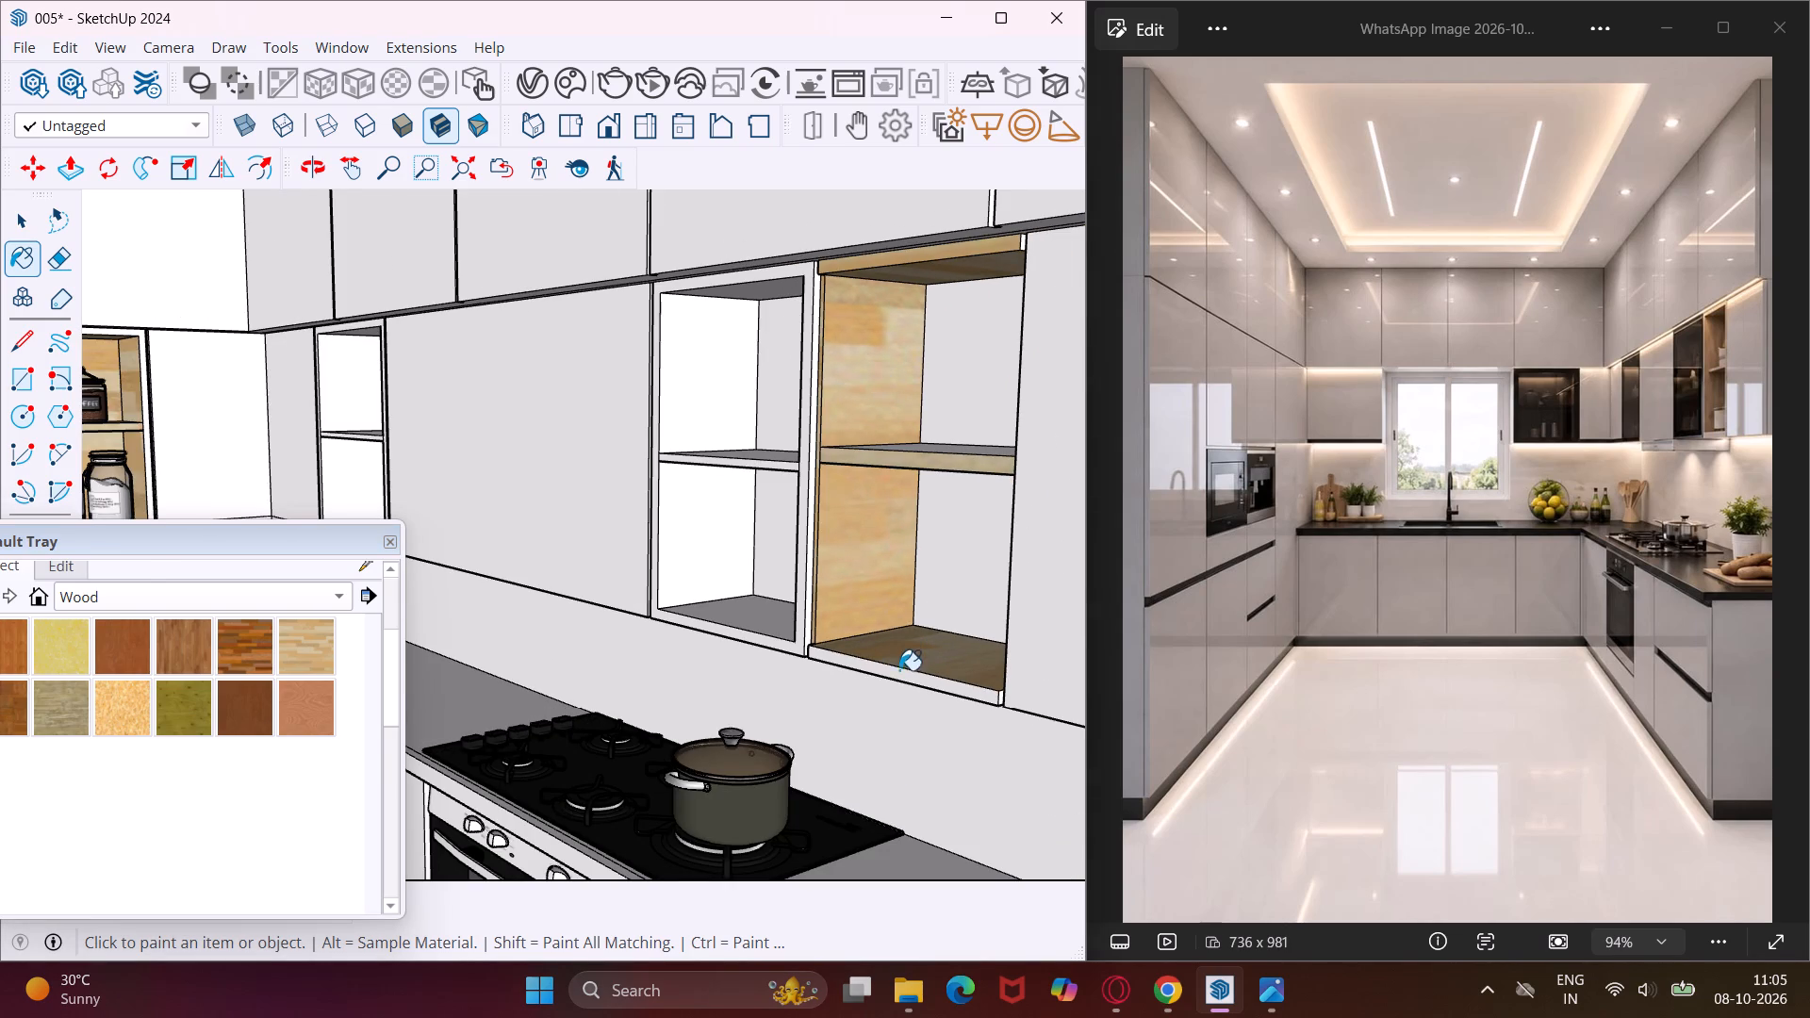
scroll(905, 684, "up", 6)
left_click(905, 678)
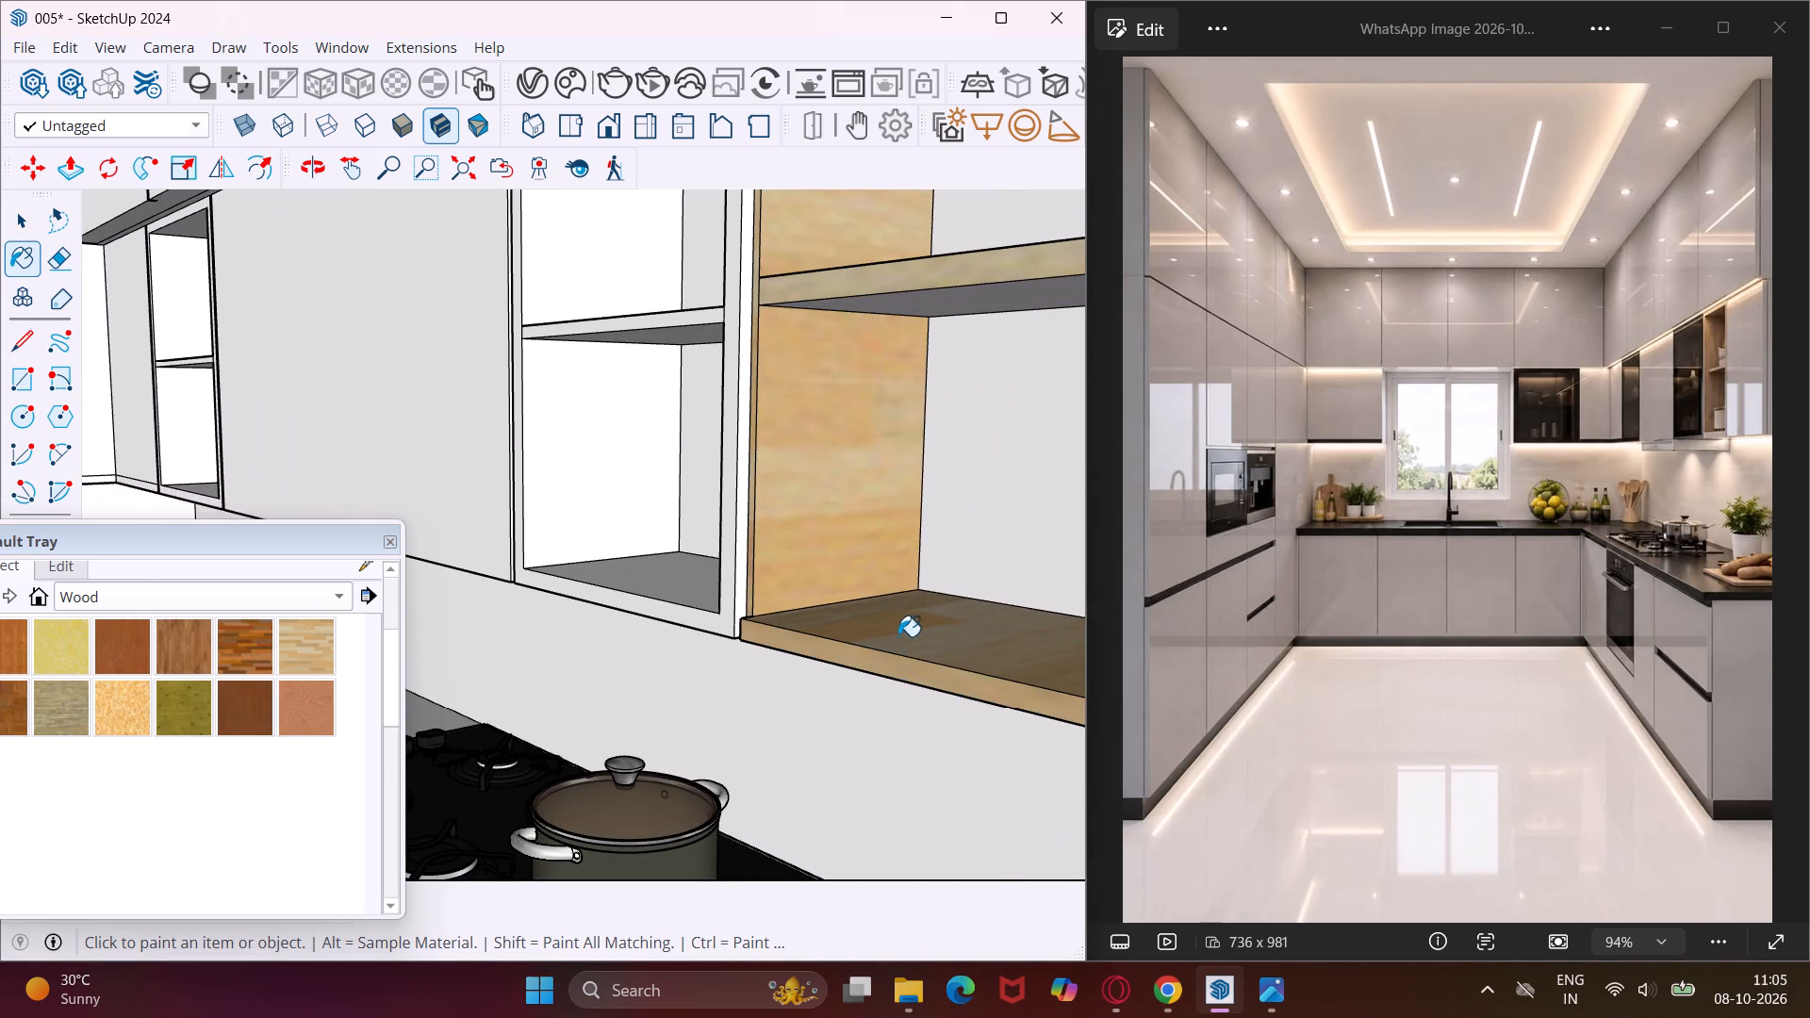
scroll(891, 593, "down", 5)
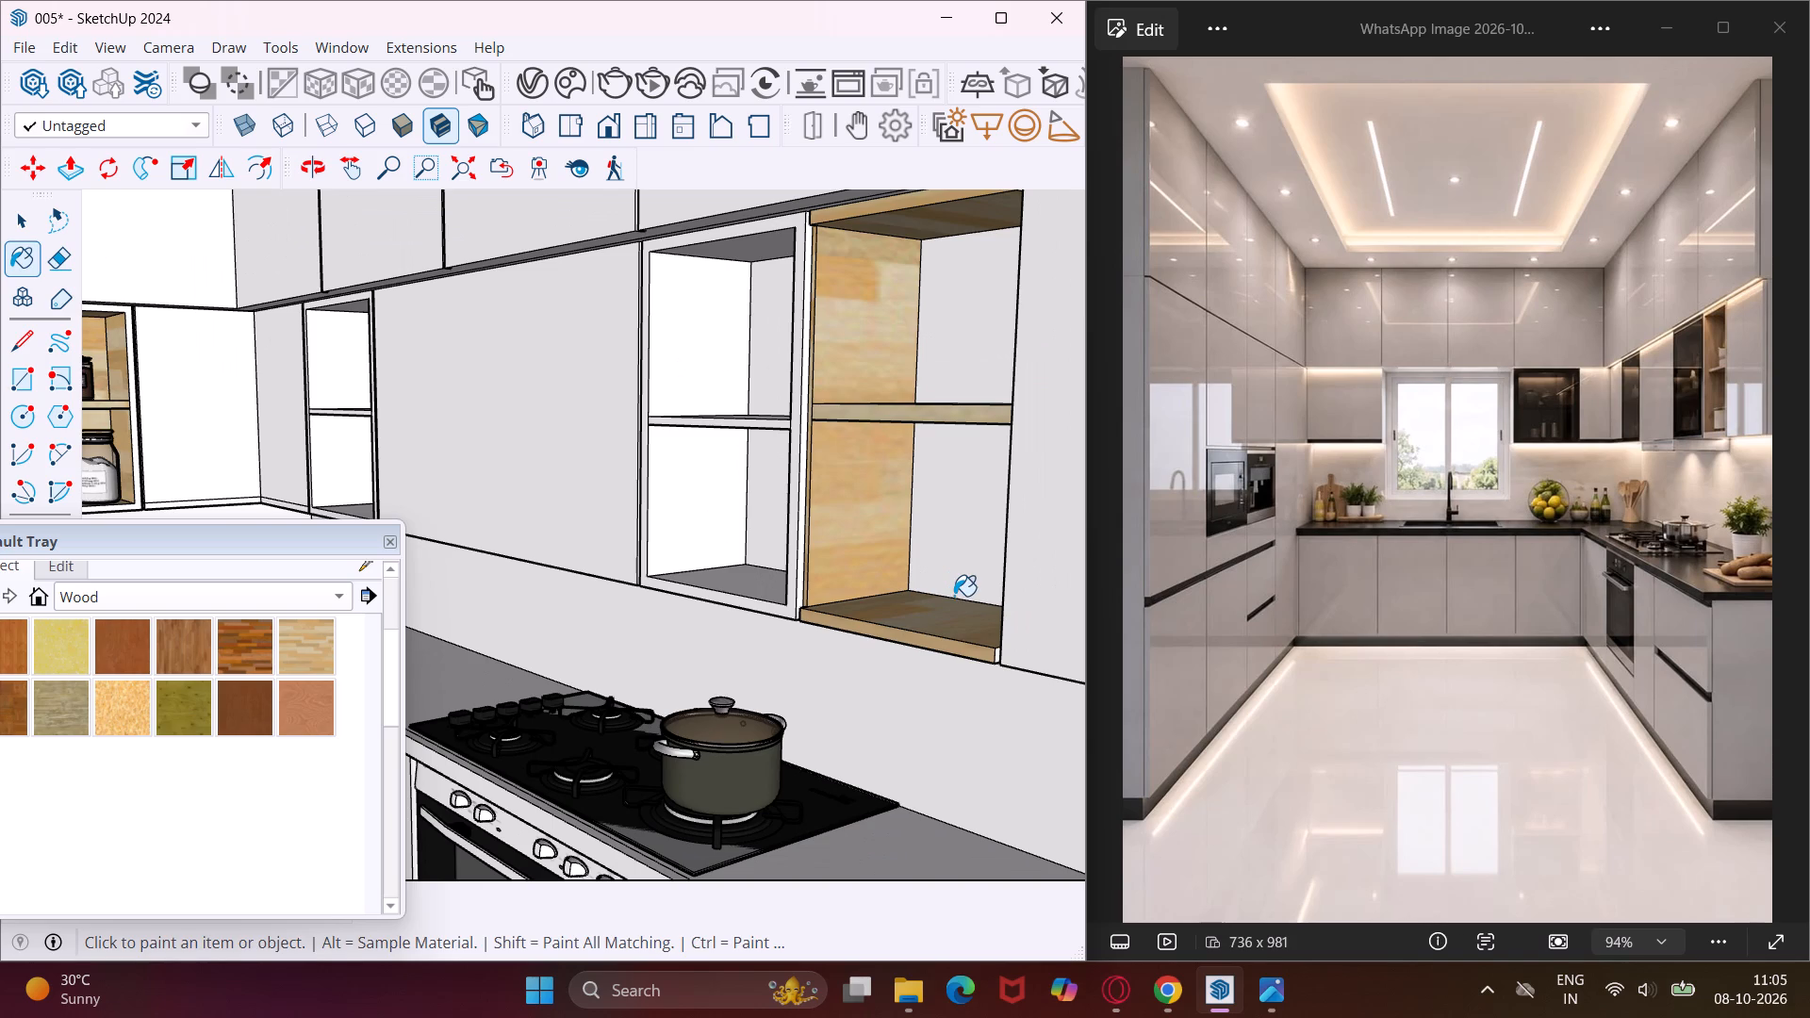
Paint the recess's shelf top, upper back, remaining top-edge piece, and upper far side panel with its front edge in the light plank wood.
middle_click_drag(954, 596, 977, 661)
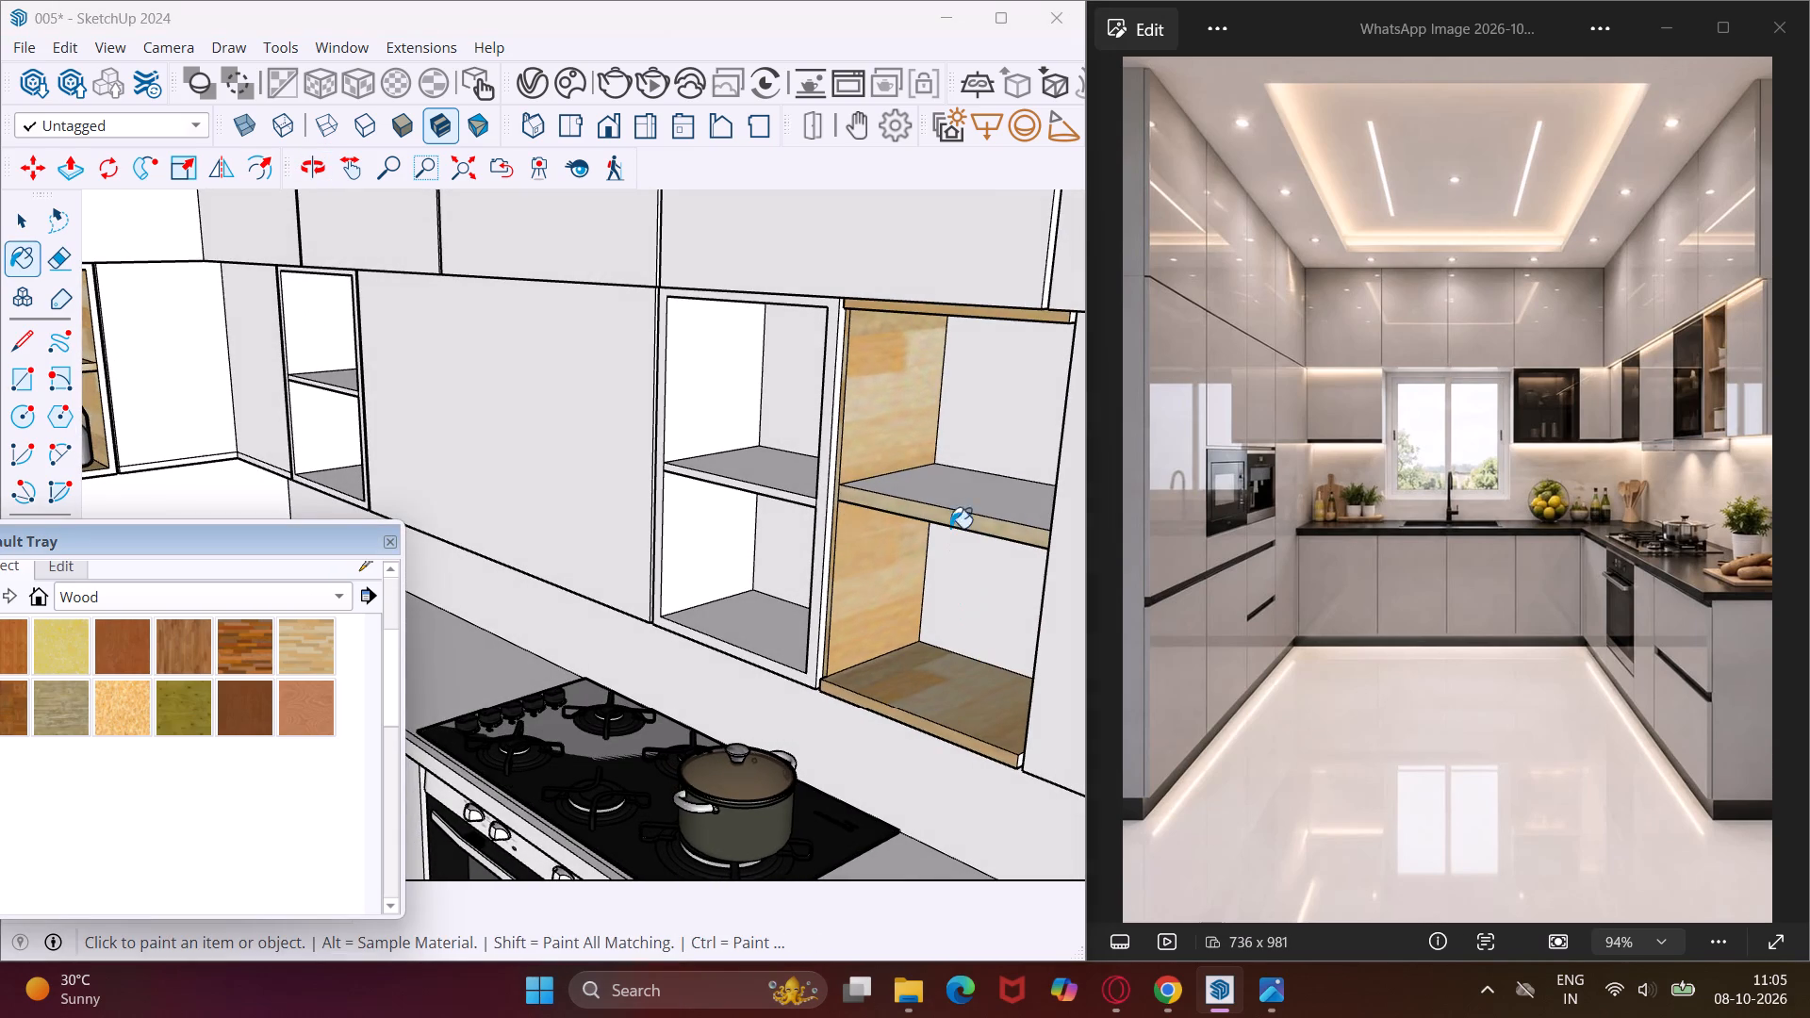
left_click(959, 488)
left_click(990, 403)
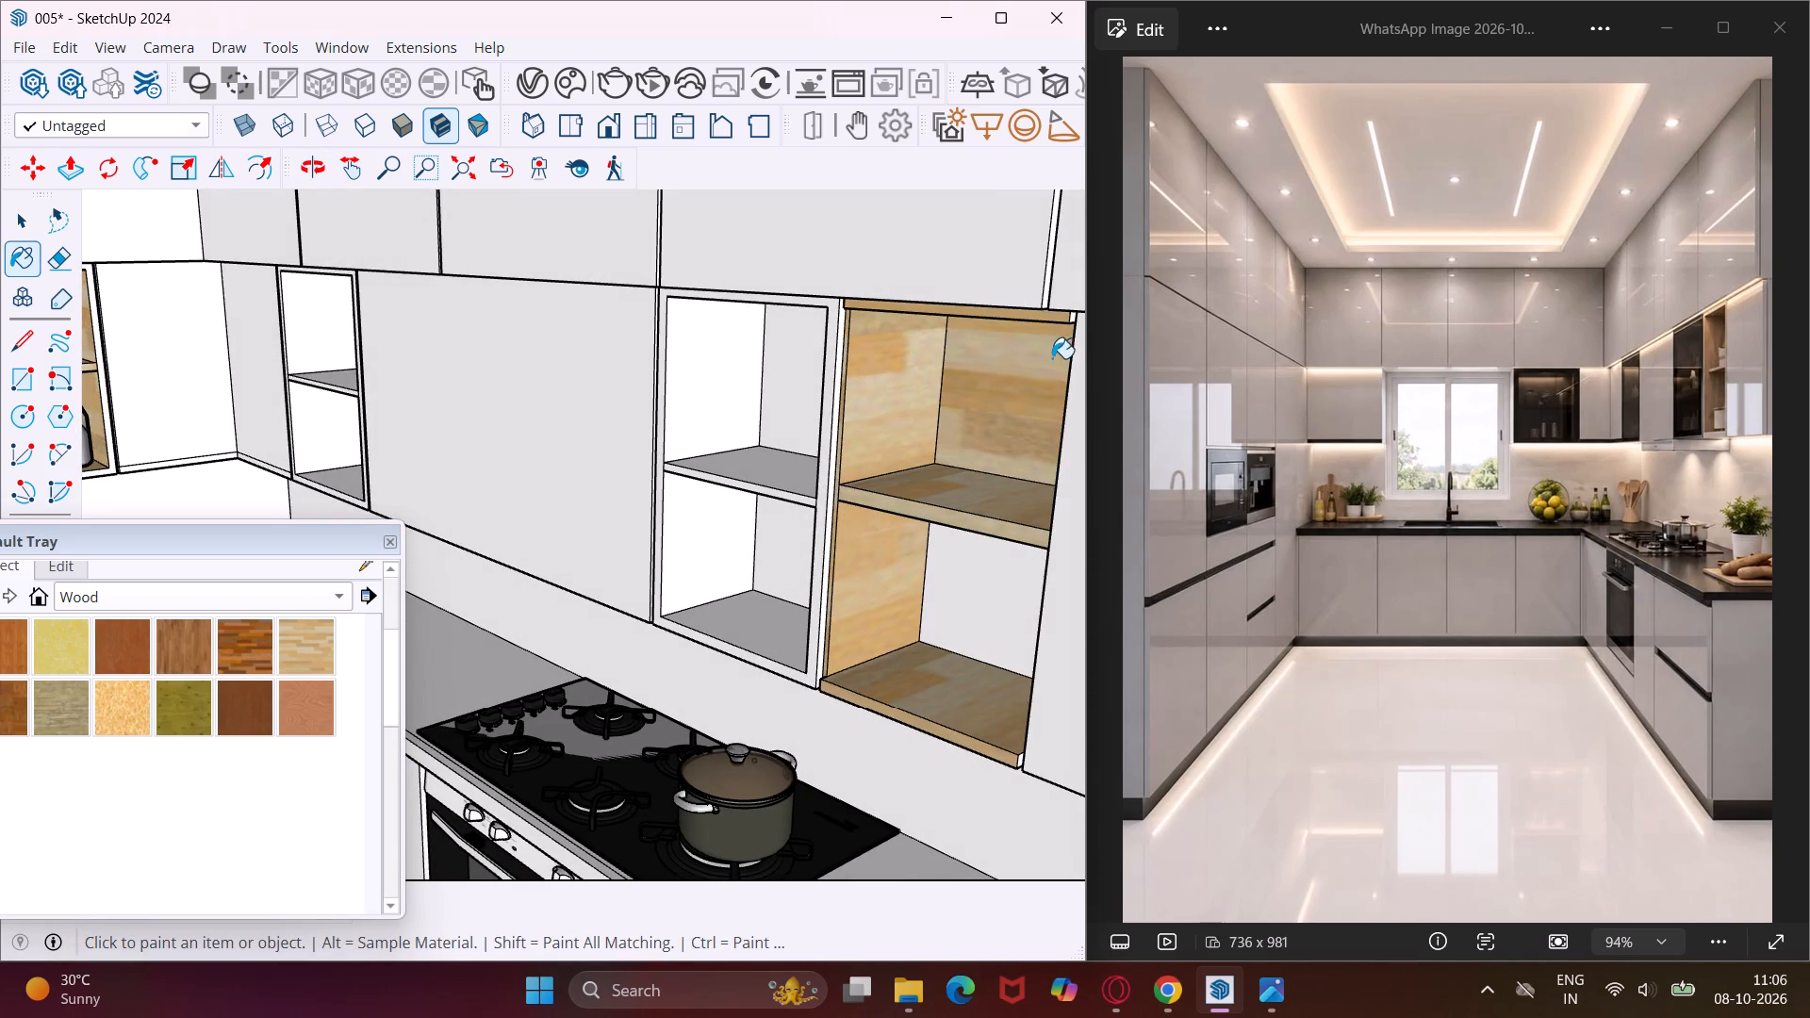
middle_click_drag(1055, 334, 988, 321)
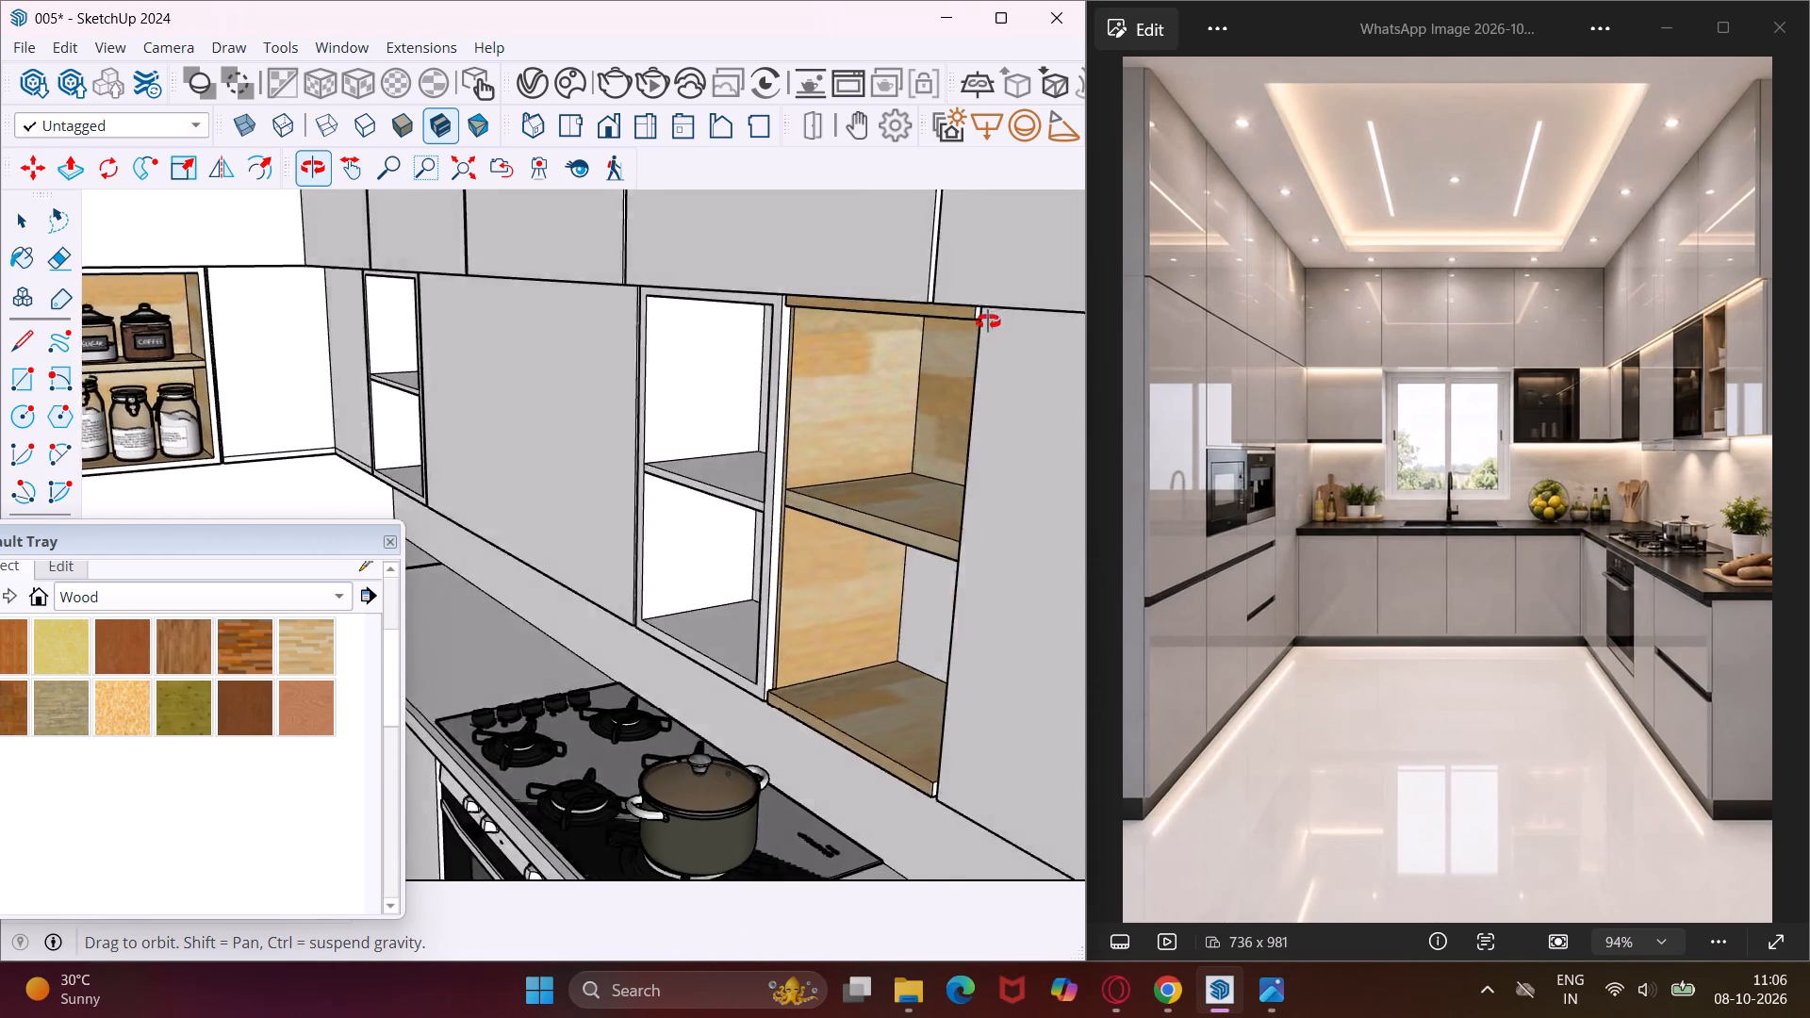
middle_click_drag(988, 321, 1018, 302)
scroll(1026, 271, "up", 7)
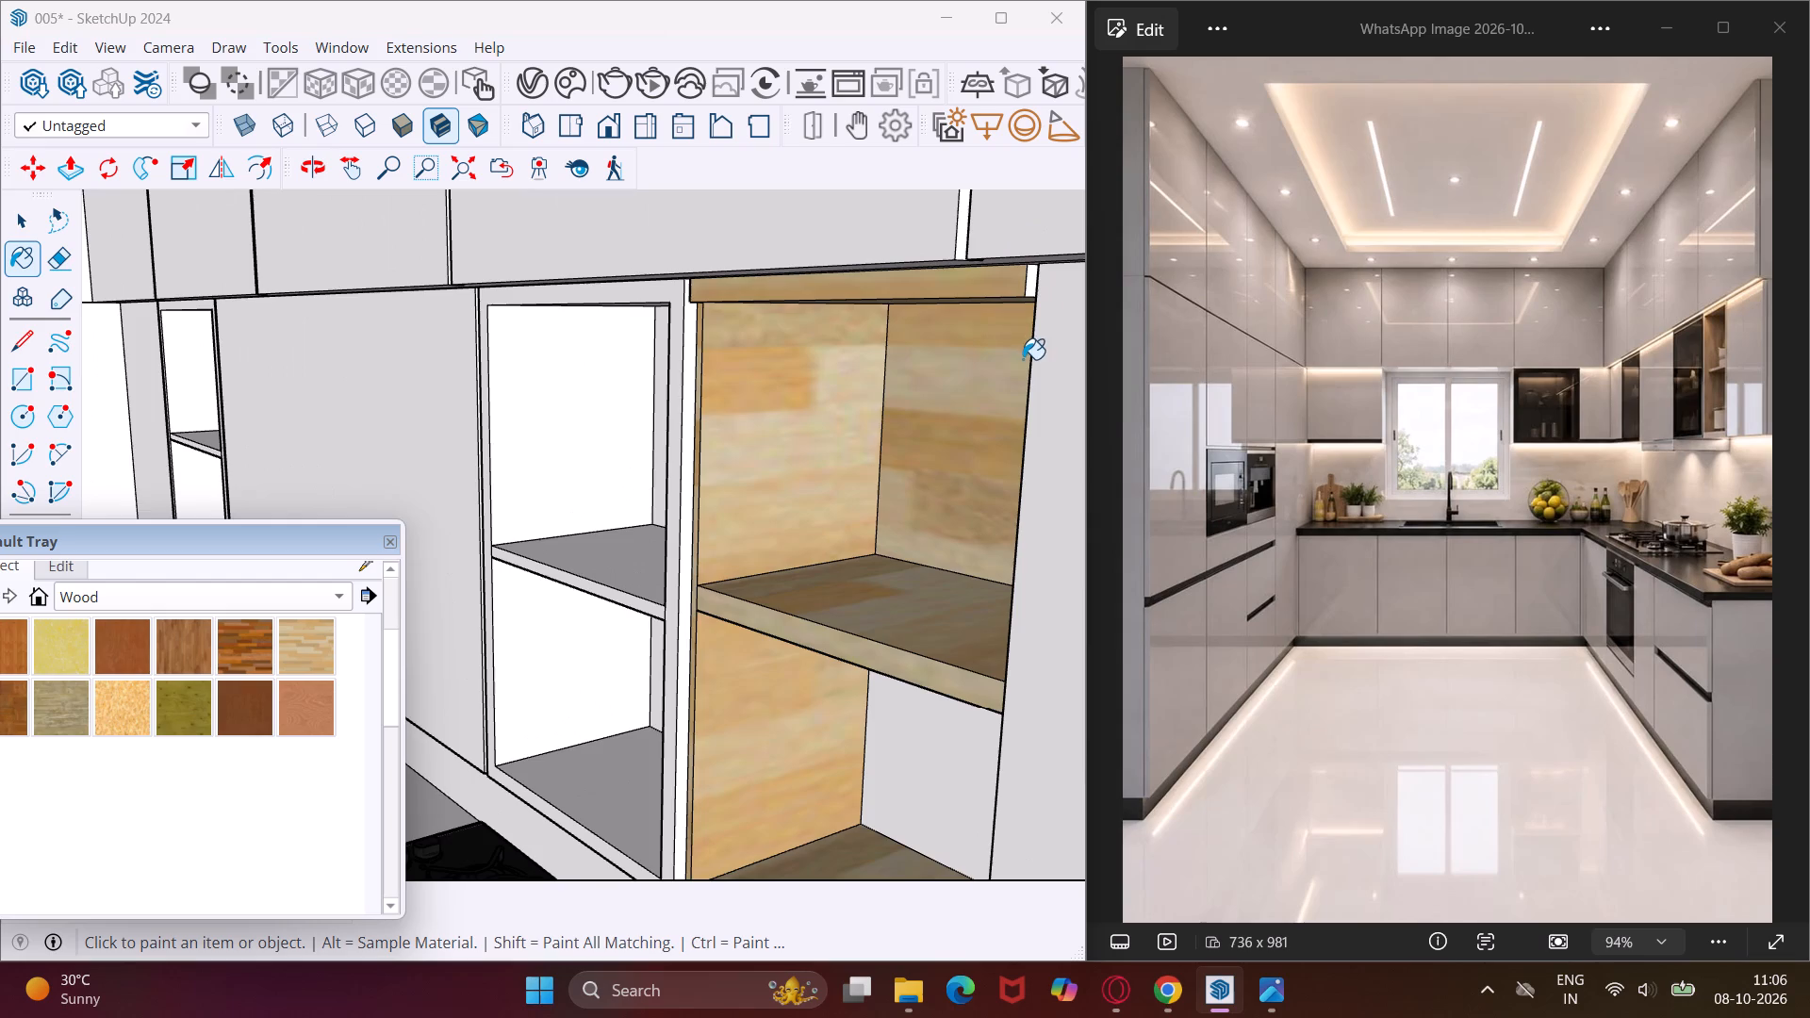
scroll(1037, 308, "up", 9)
left_click(1028, 242)
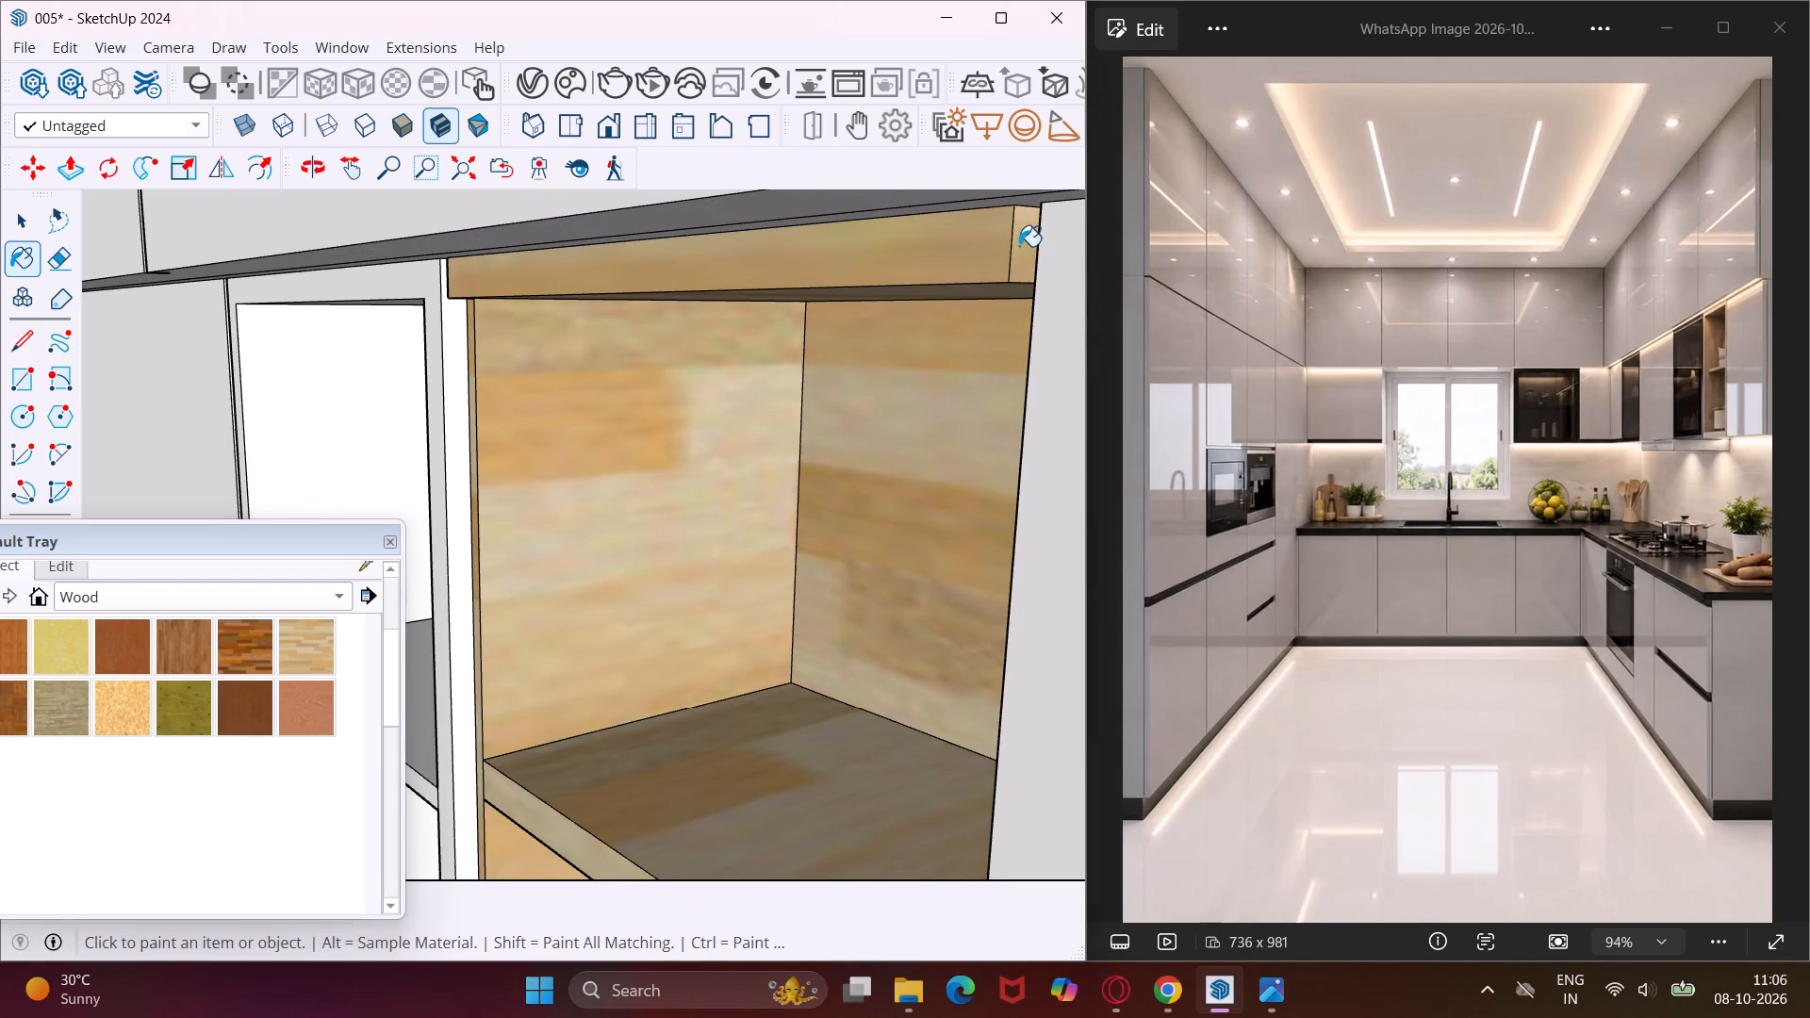
middle_click_drag(991, 262, 1134, 246)
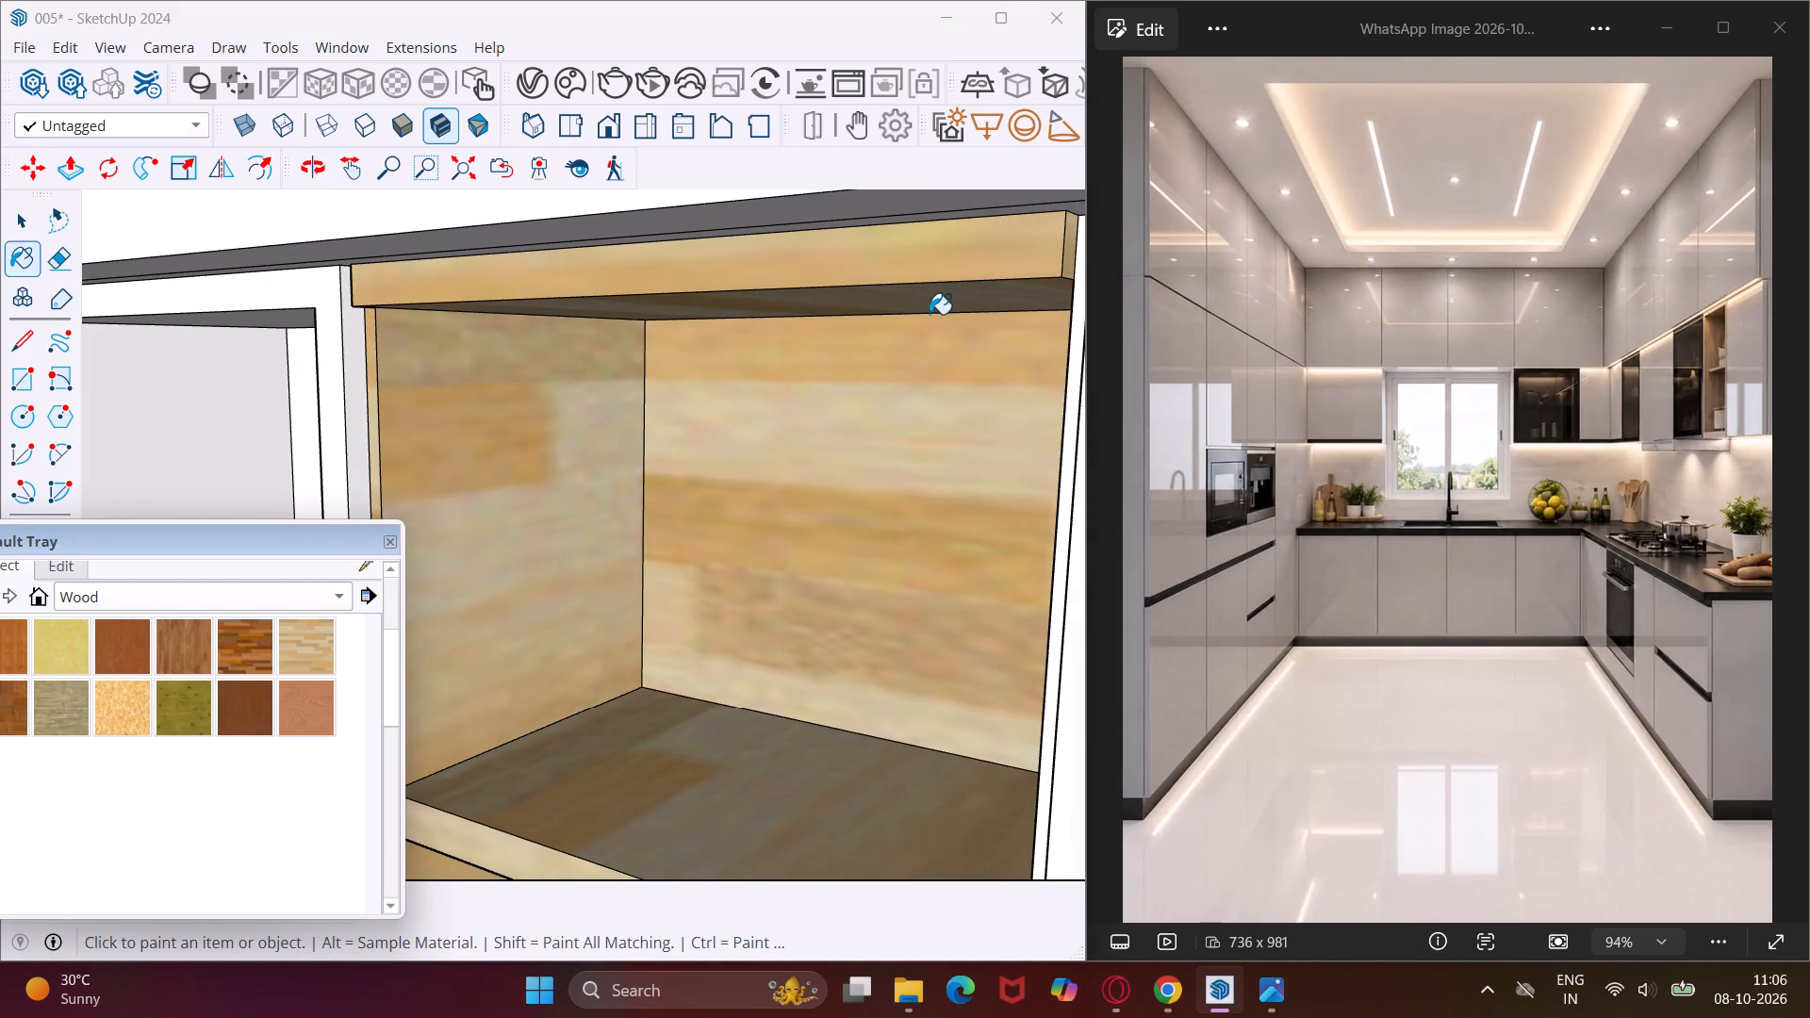
middle_click_drag(748, 475, 832, 464)
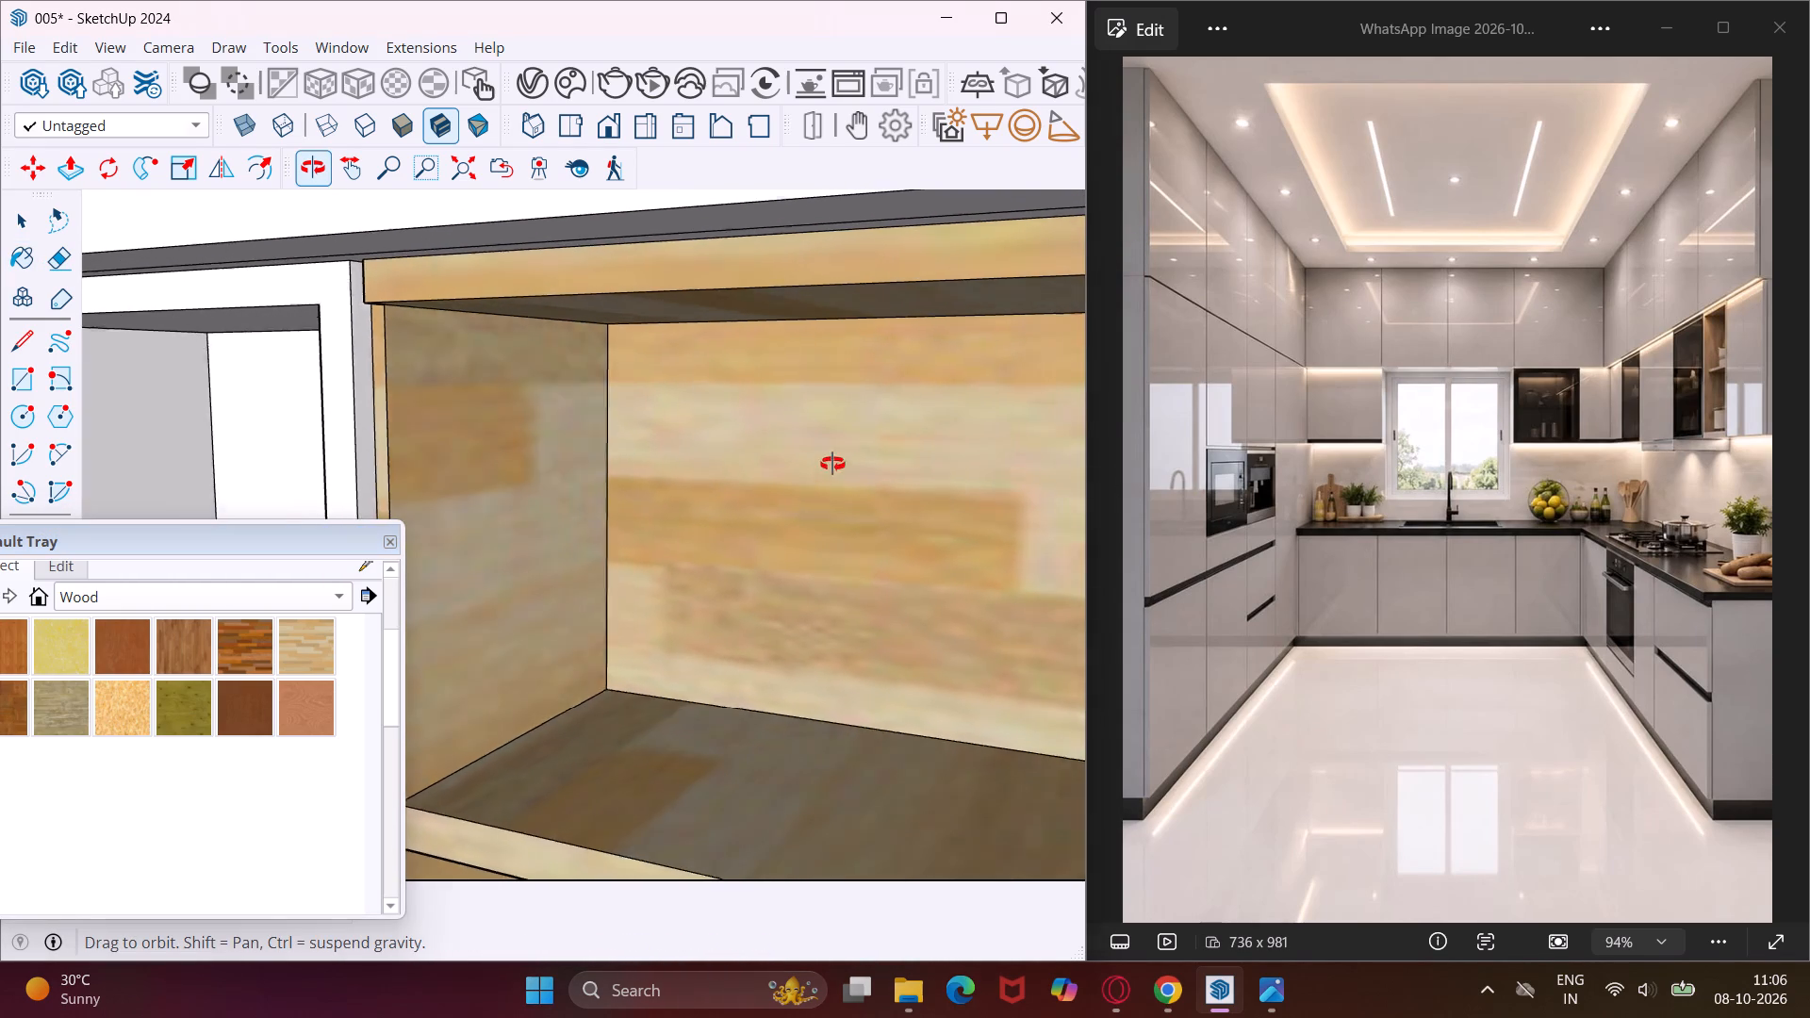
middle_click_drag(832, 464, 975, 402)
scroll(792, 439, "down", 4)
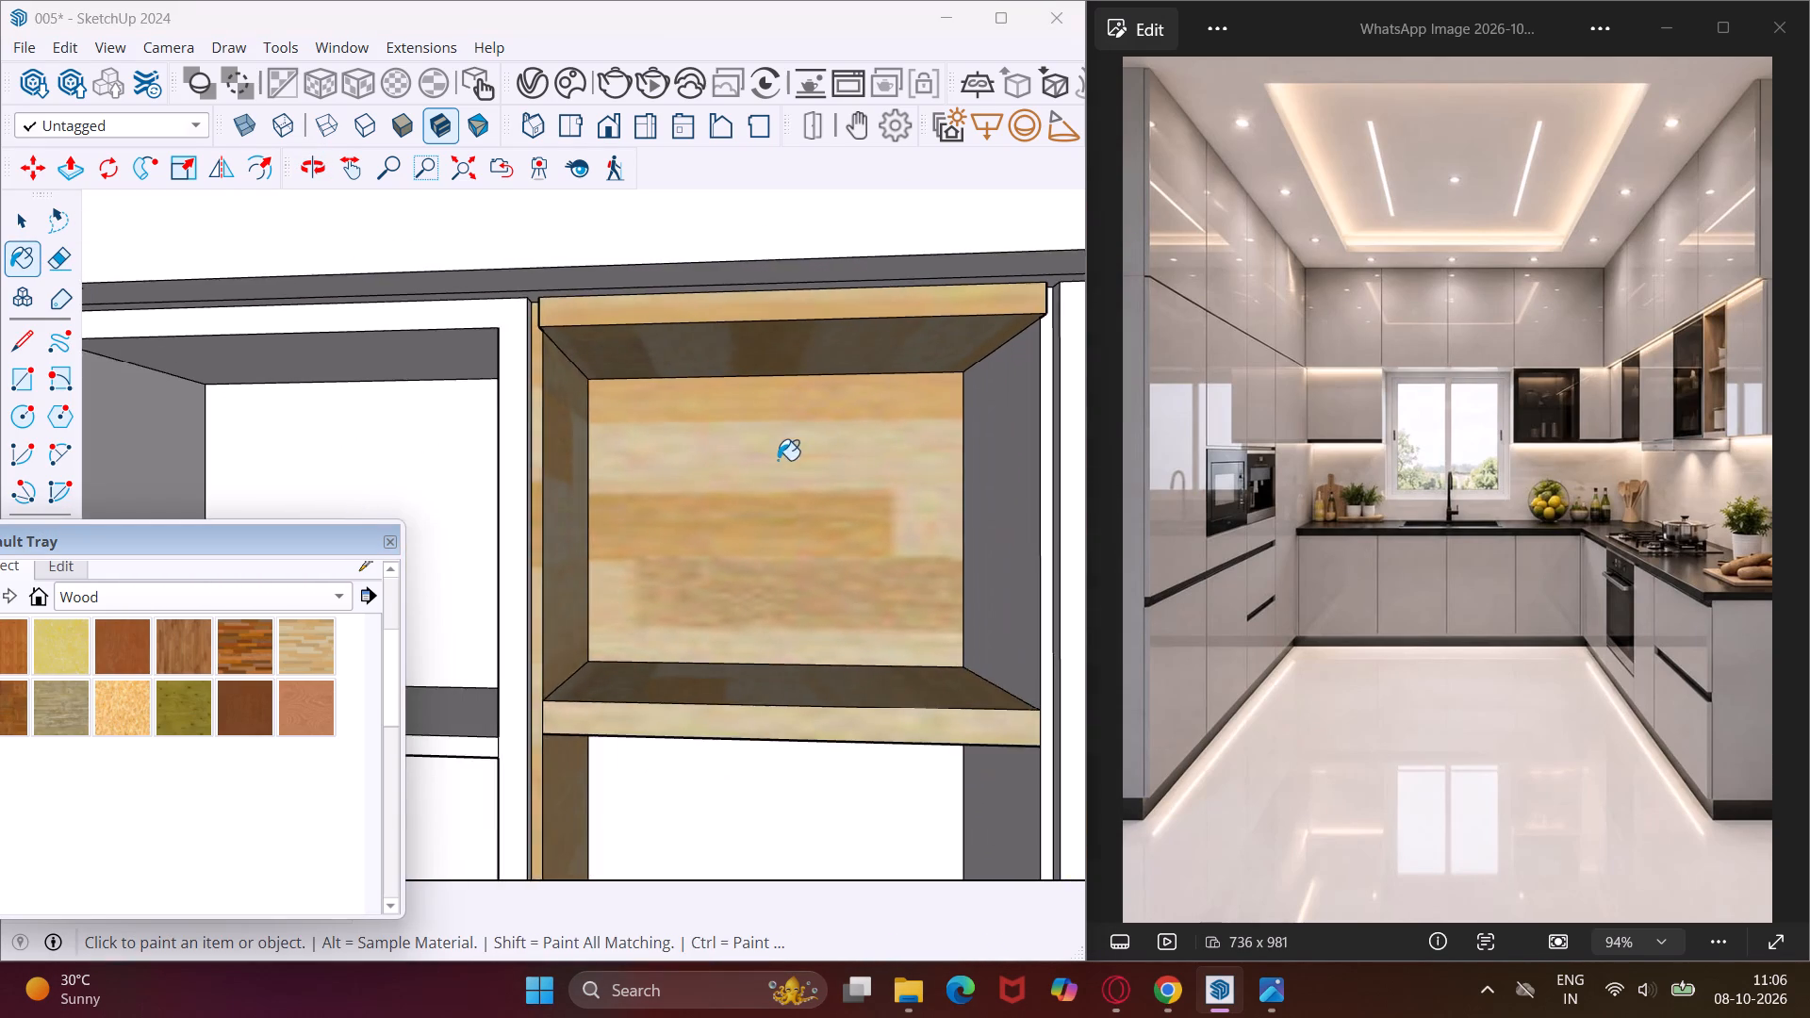
scroll(761, 475, "down", 2)
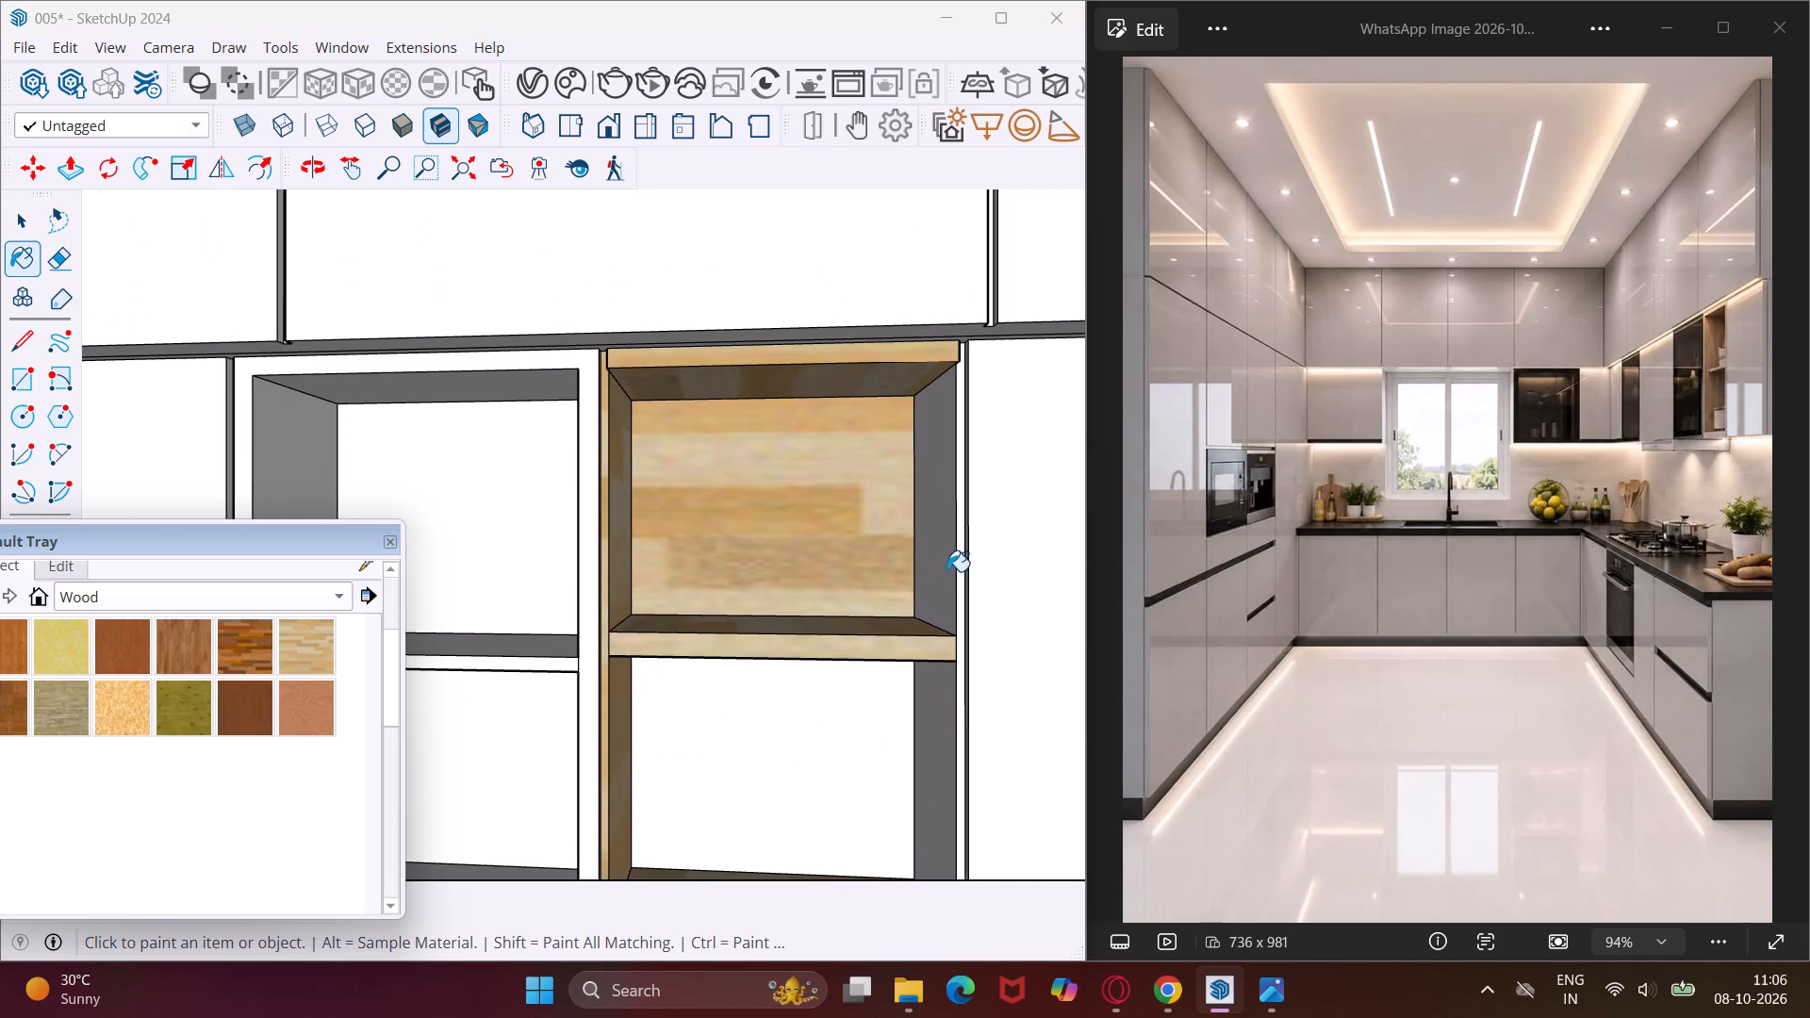
left_click(948, 518)
scroll(948, 518, "up", 4)
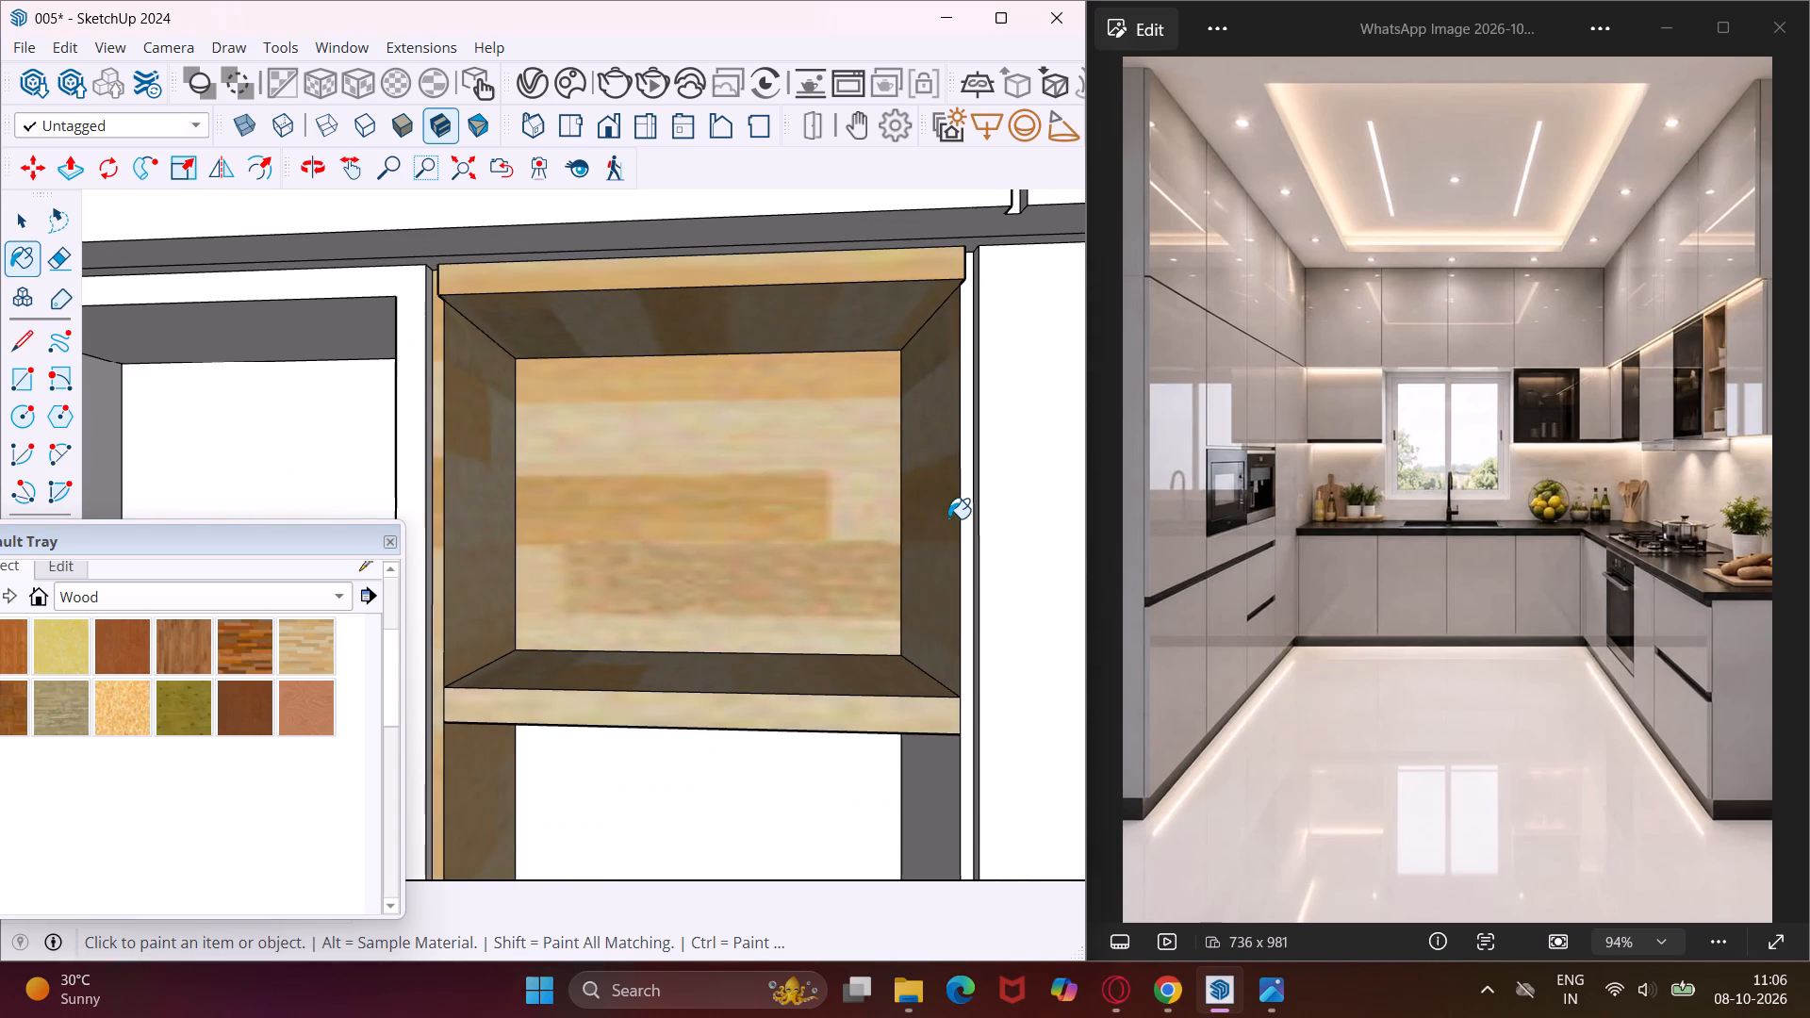
left_click(968, 525)
Paint the lower compartment's far side panel, shelf underside and back in the same recess with the light plank wood.
scroll(907, 569, "down", 4)
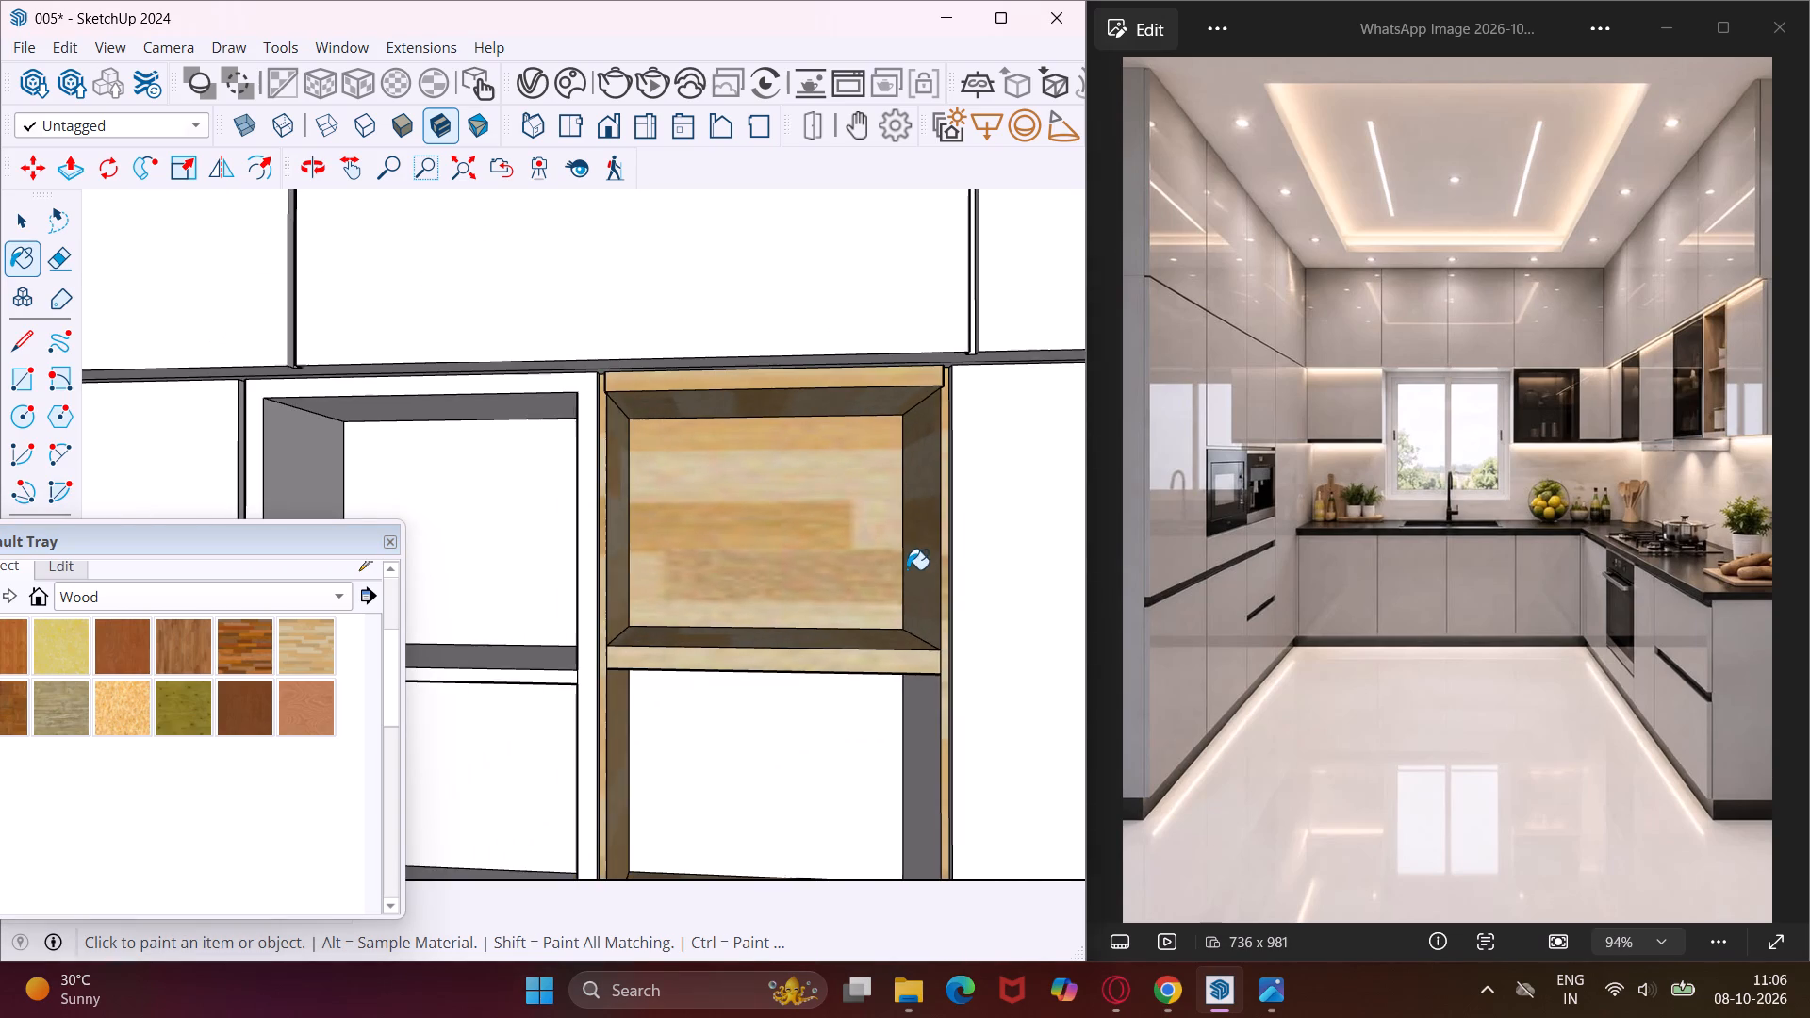
middle_click_drag(890, 719, 956, 608)
left_click(930, 714)
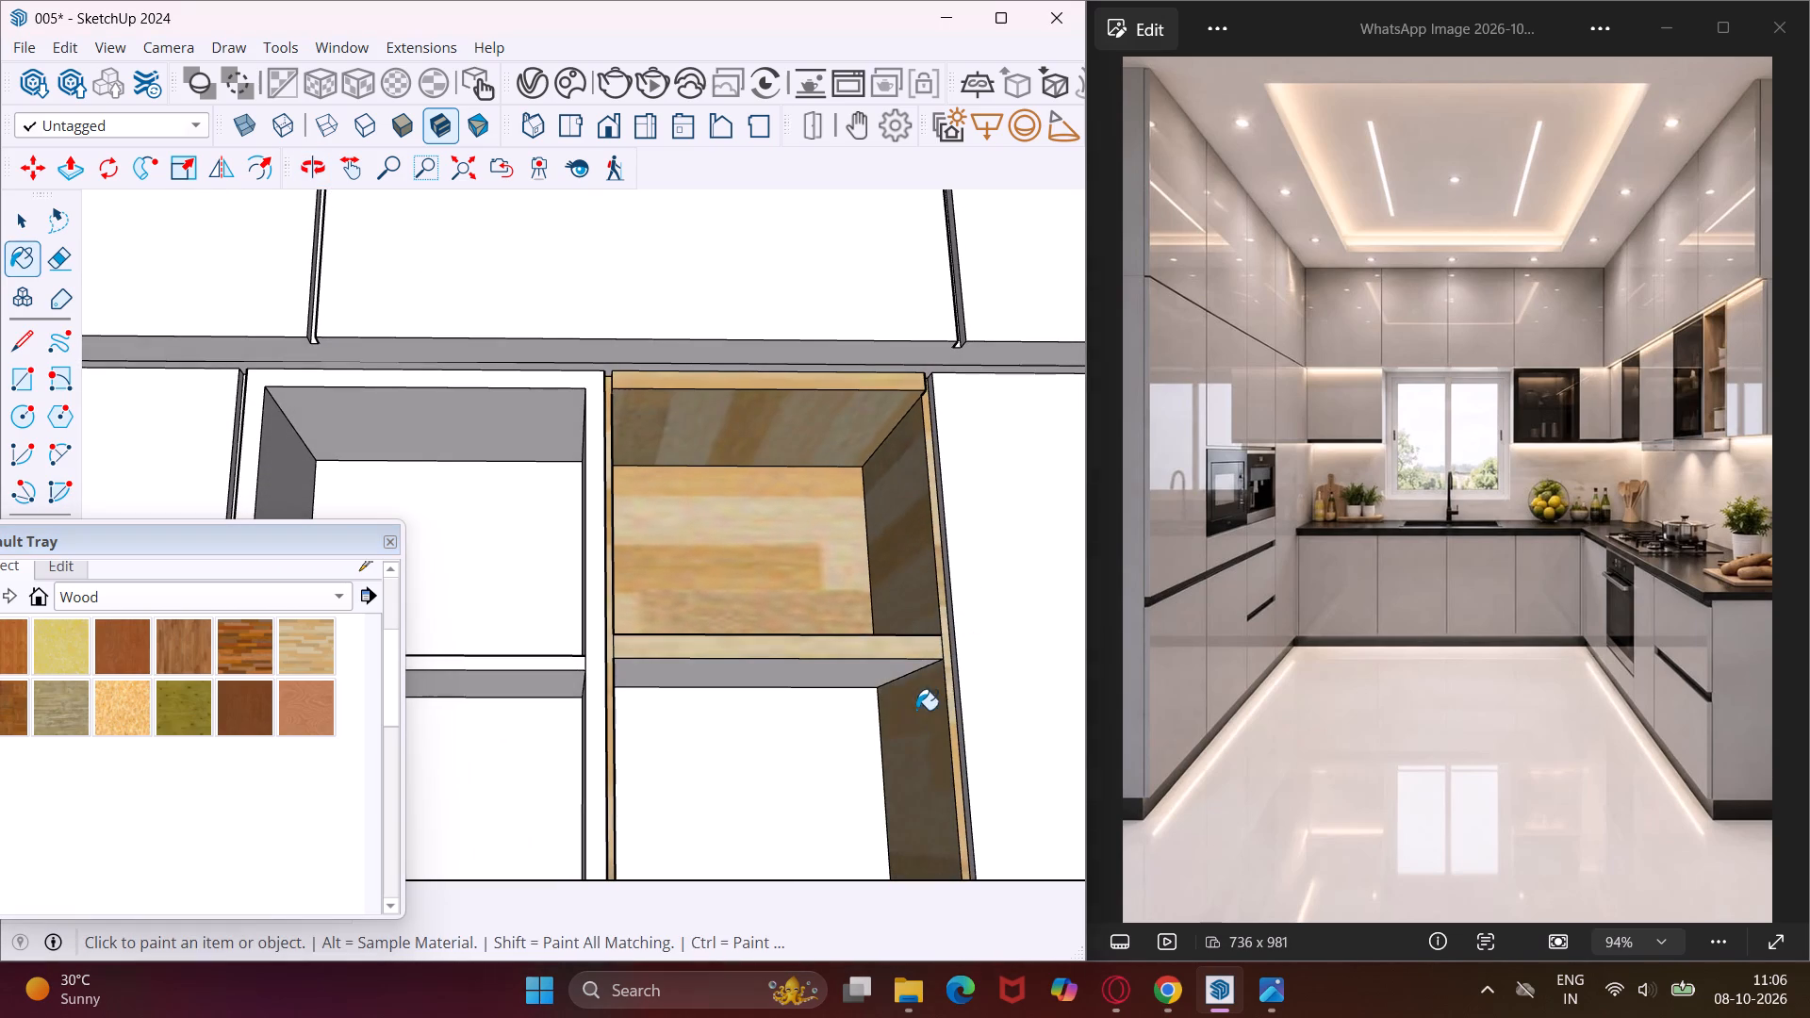
left_click(877, 675)
left_click(840, 745)
Paint the upper compartment's back, both side panels, ceiling and shelf top in the hob wall's middle recess with the light plank wood.
middle_click_drag(833, 763, 730, 819)
scroll(727, 783, "down", 5)
middle_click_drag(793, 790, 602, 825)
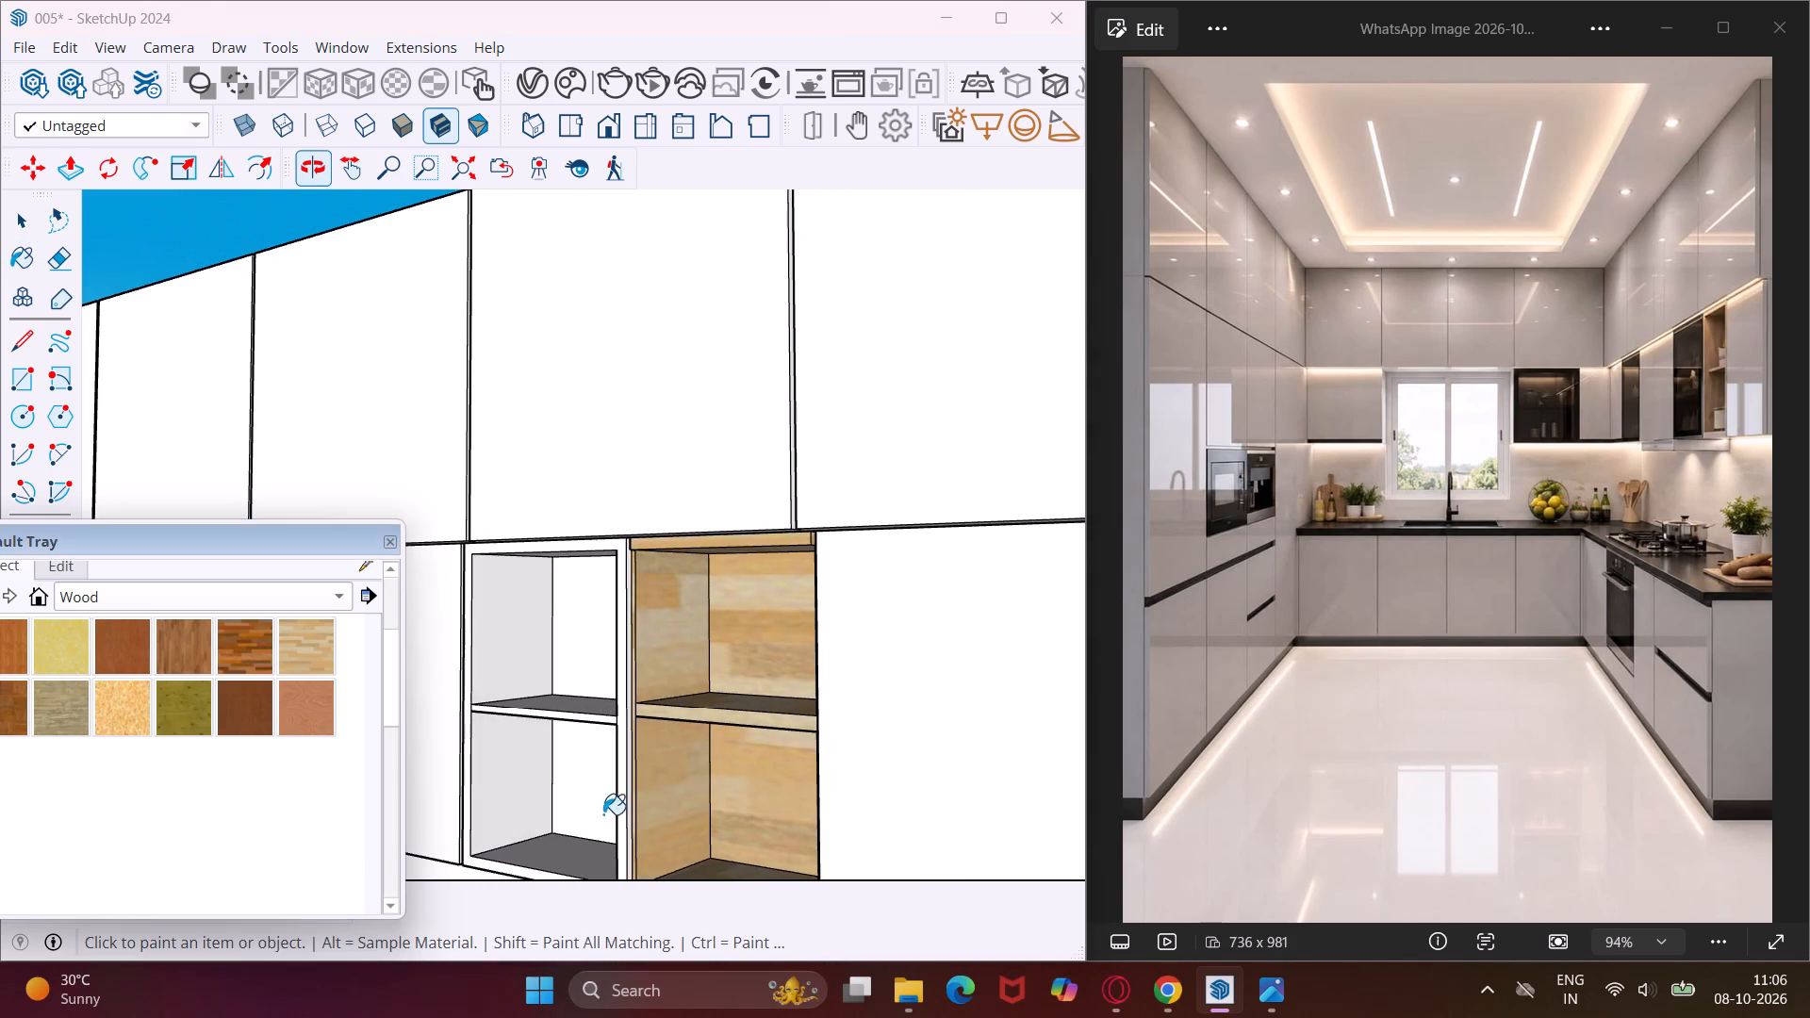
middle_click_drag(561, 796, 715, 789)
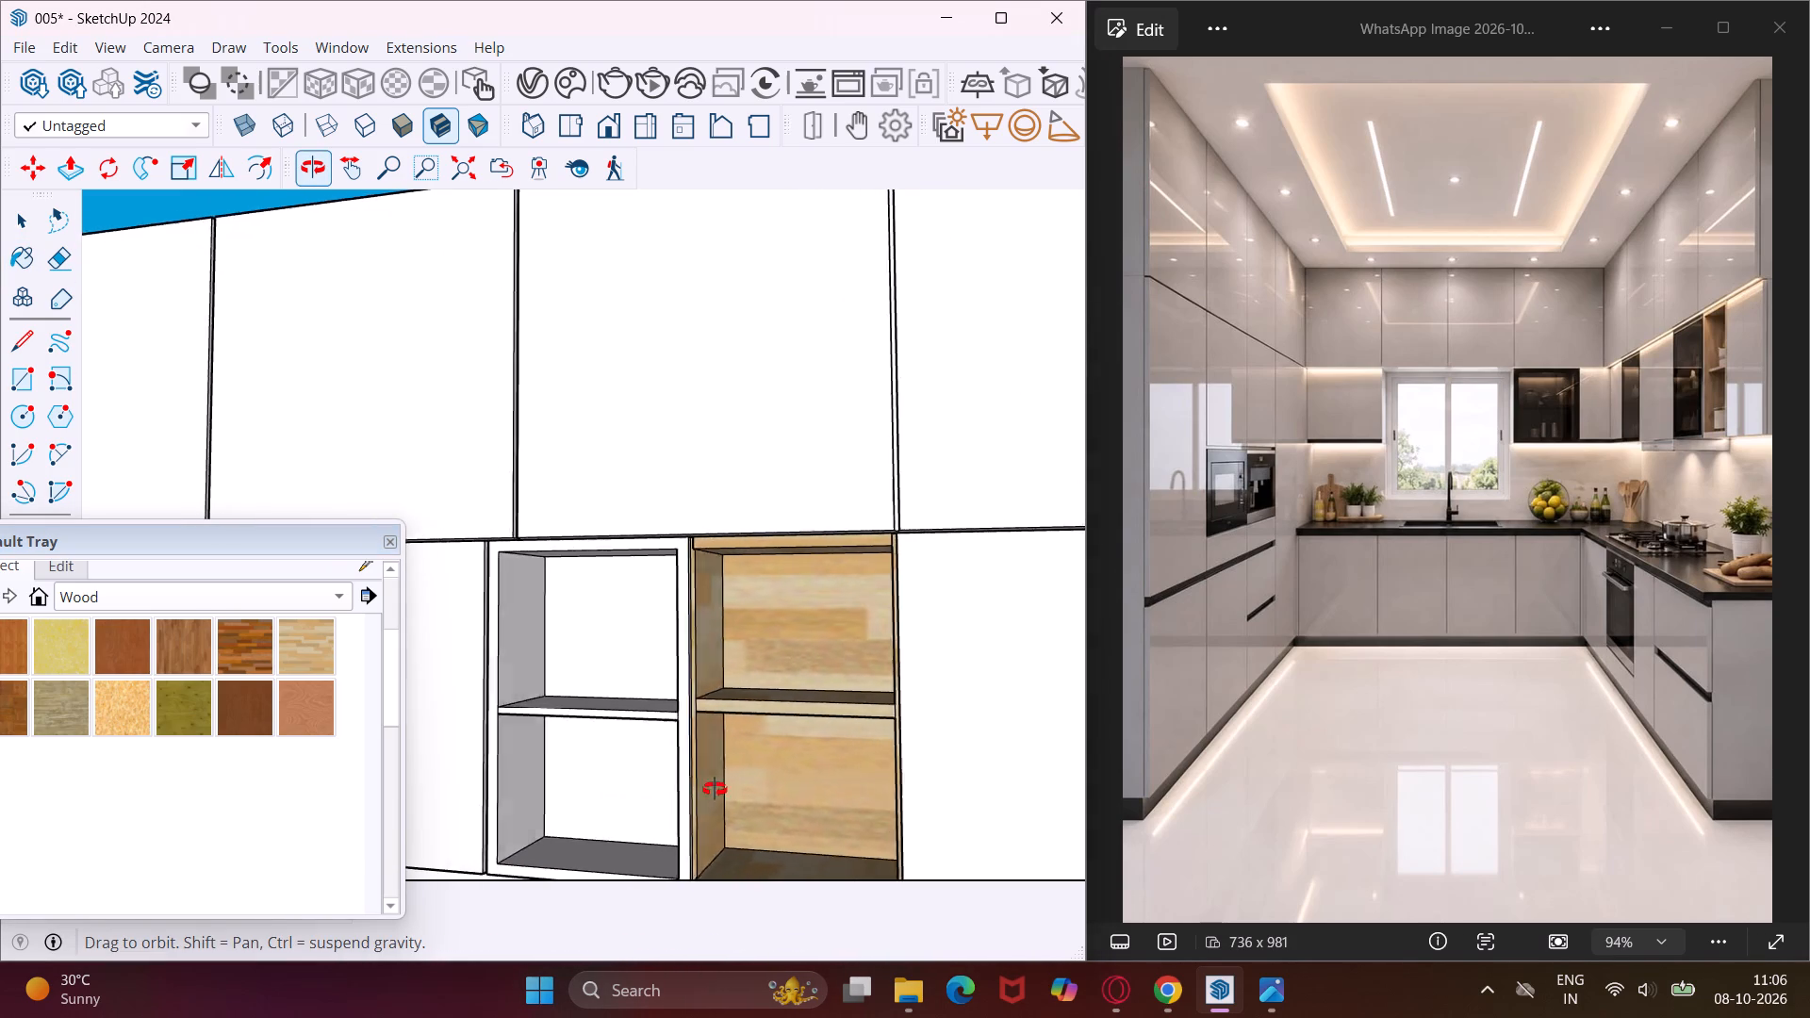
middle_click_drag(715, 789, 835, 769)
scroll(662, 652, "up", 4)
left_click(662, 652)
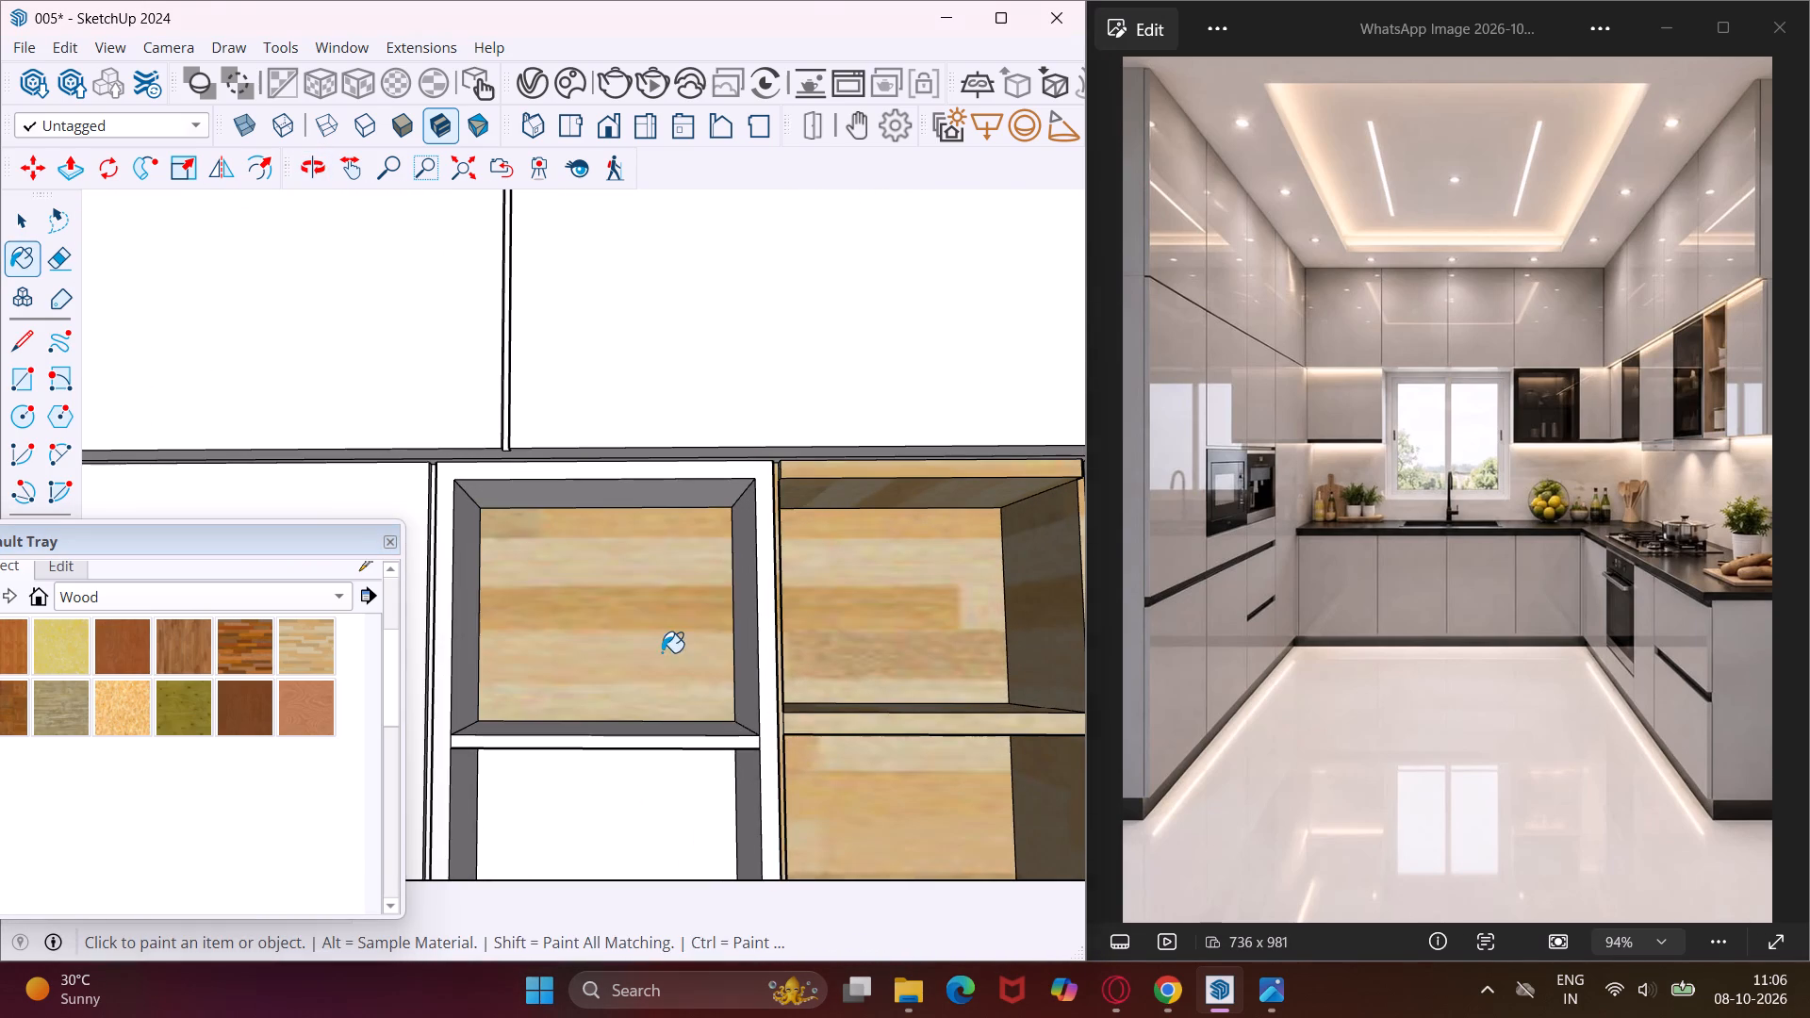
left_click(740, 589)
left_click(728, 497)
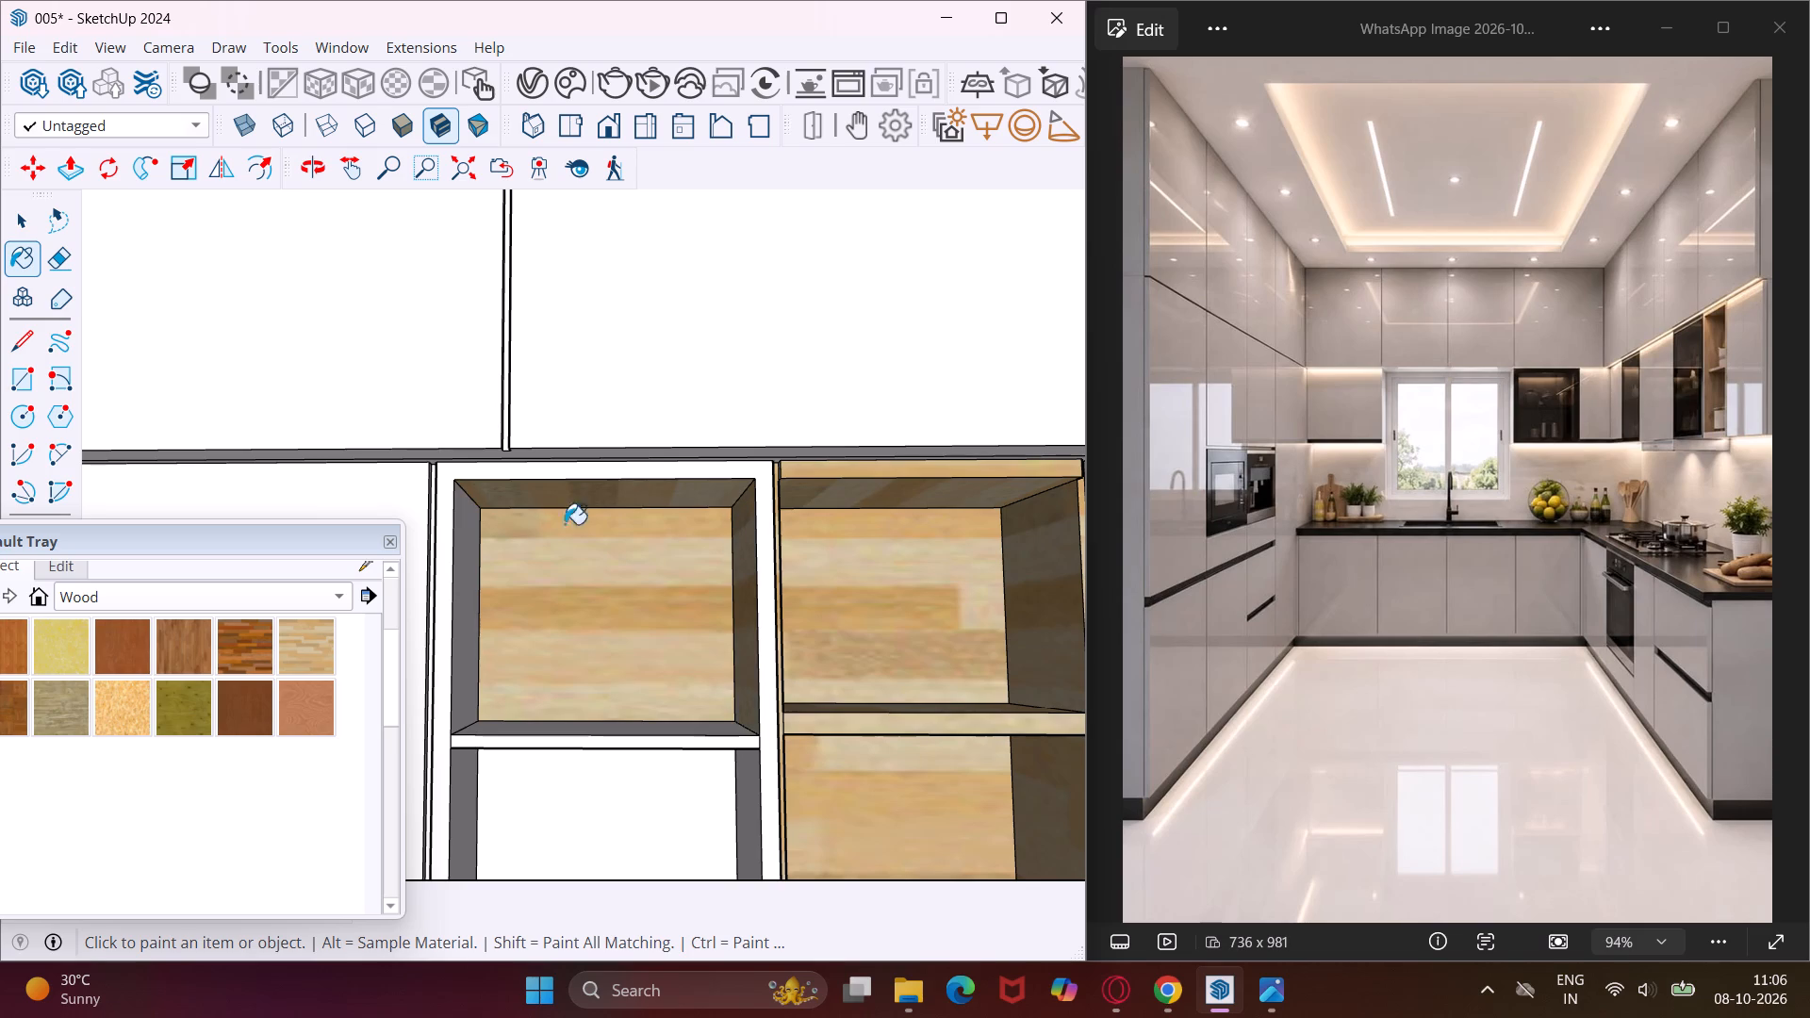
left_click(460, 542)
left_click(531, 725)
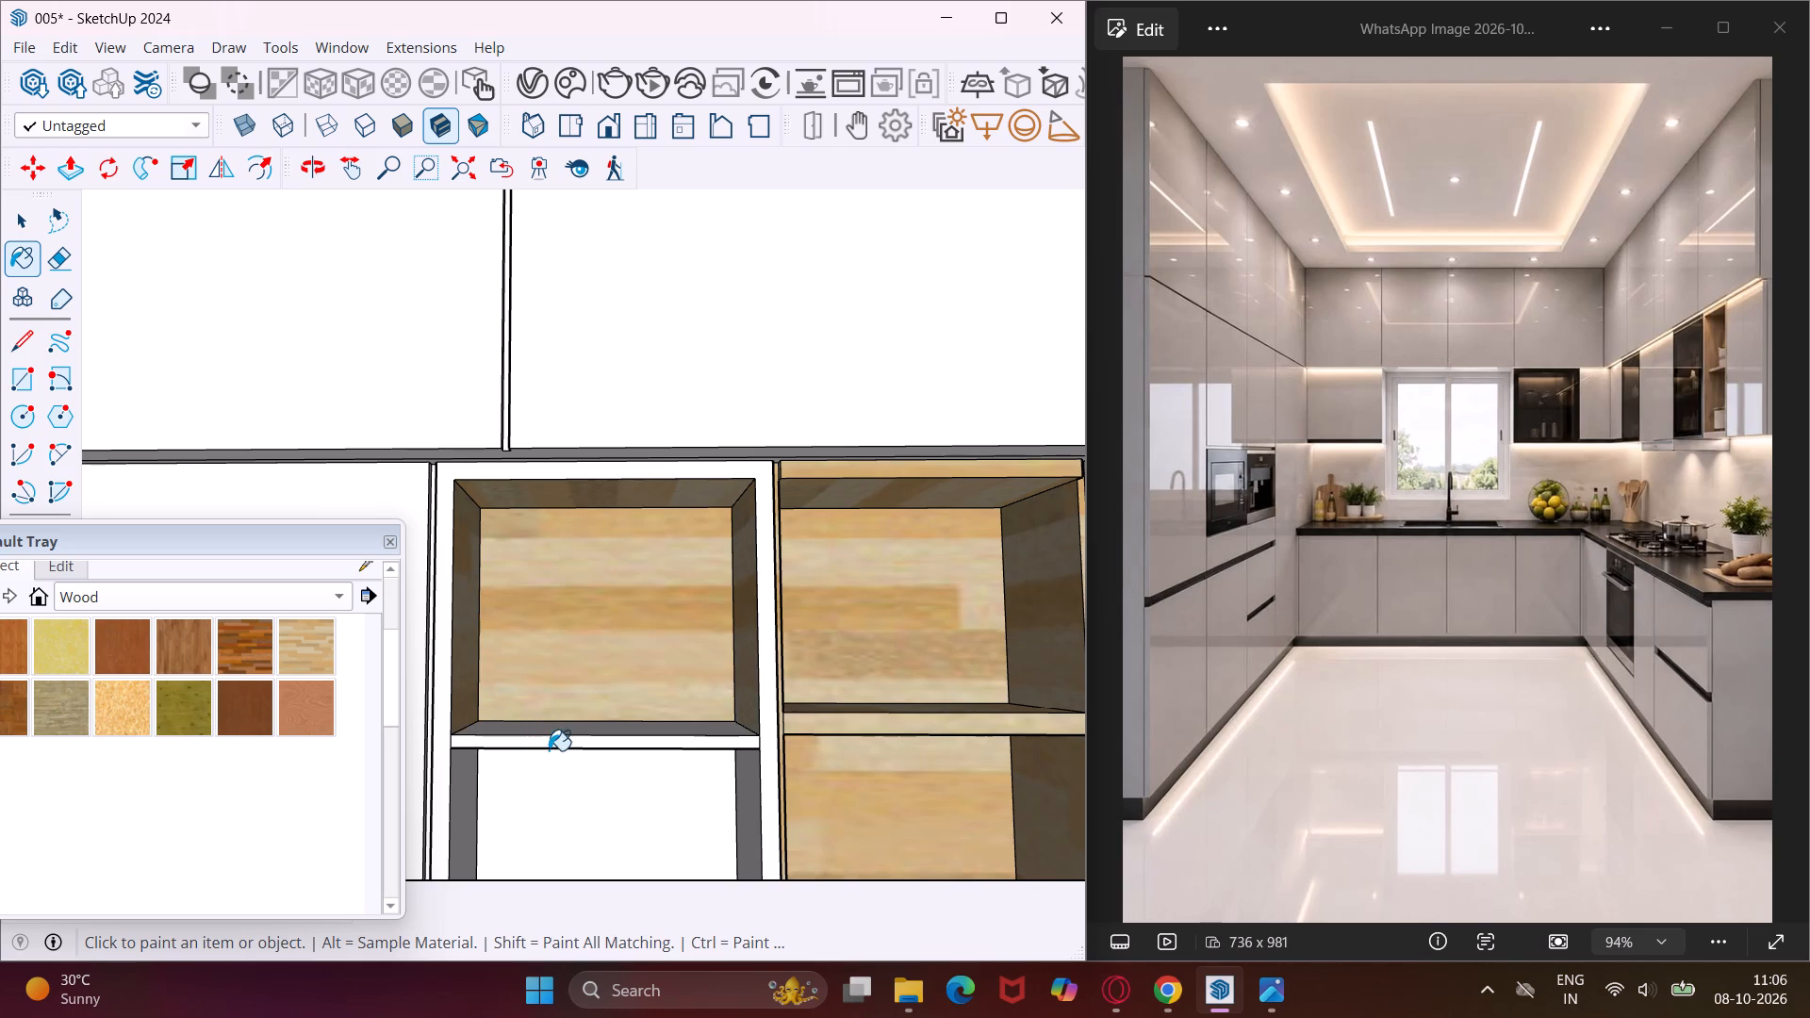
left_click(564, 735)
Paint the middle recess's lower back, both lower side panels, shelf front edge and shelf underside in the light plank wood.
left_click(592, 752)
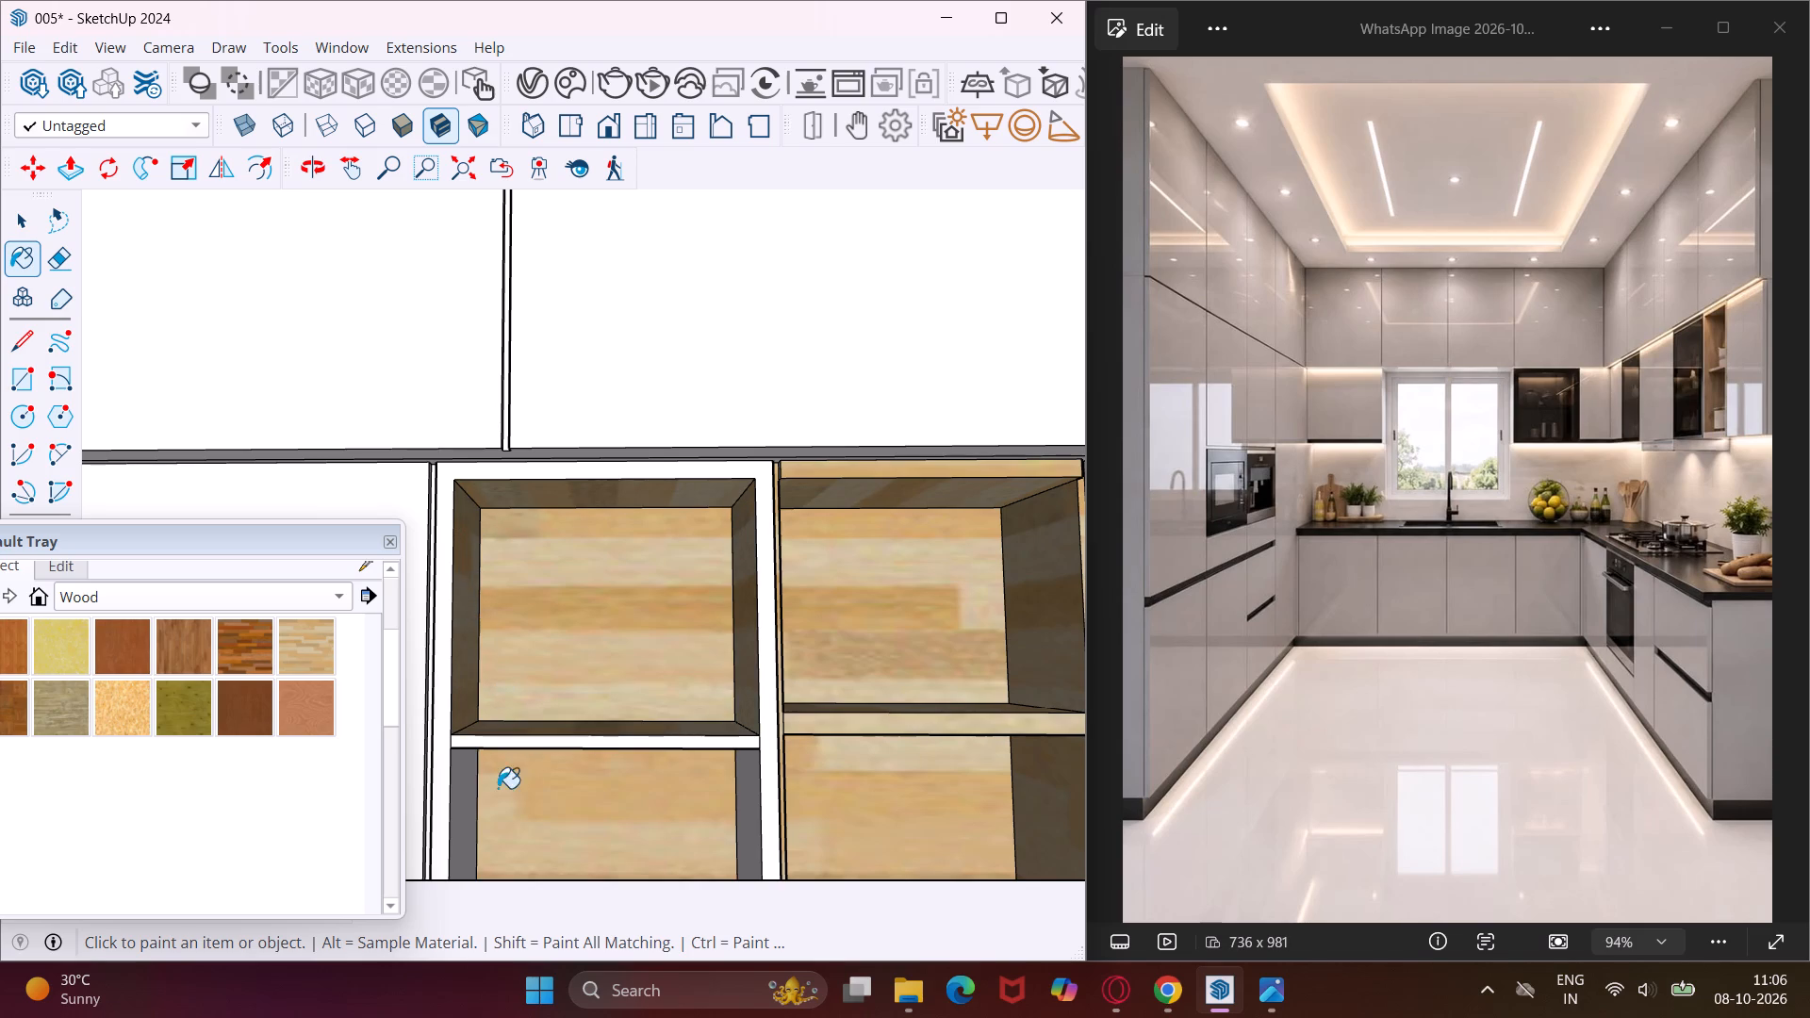
left_click(472, 785)
scroll(508, 743, "up", 6)
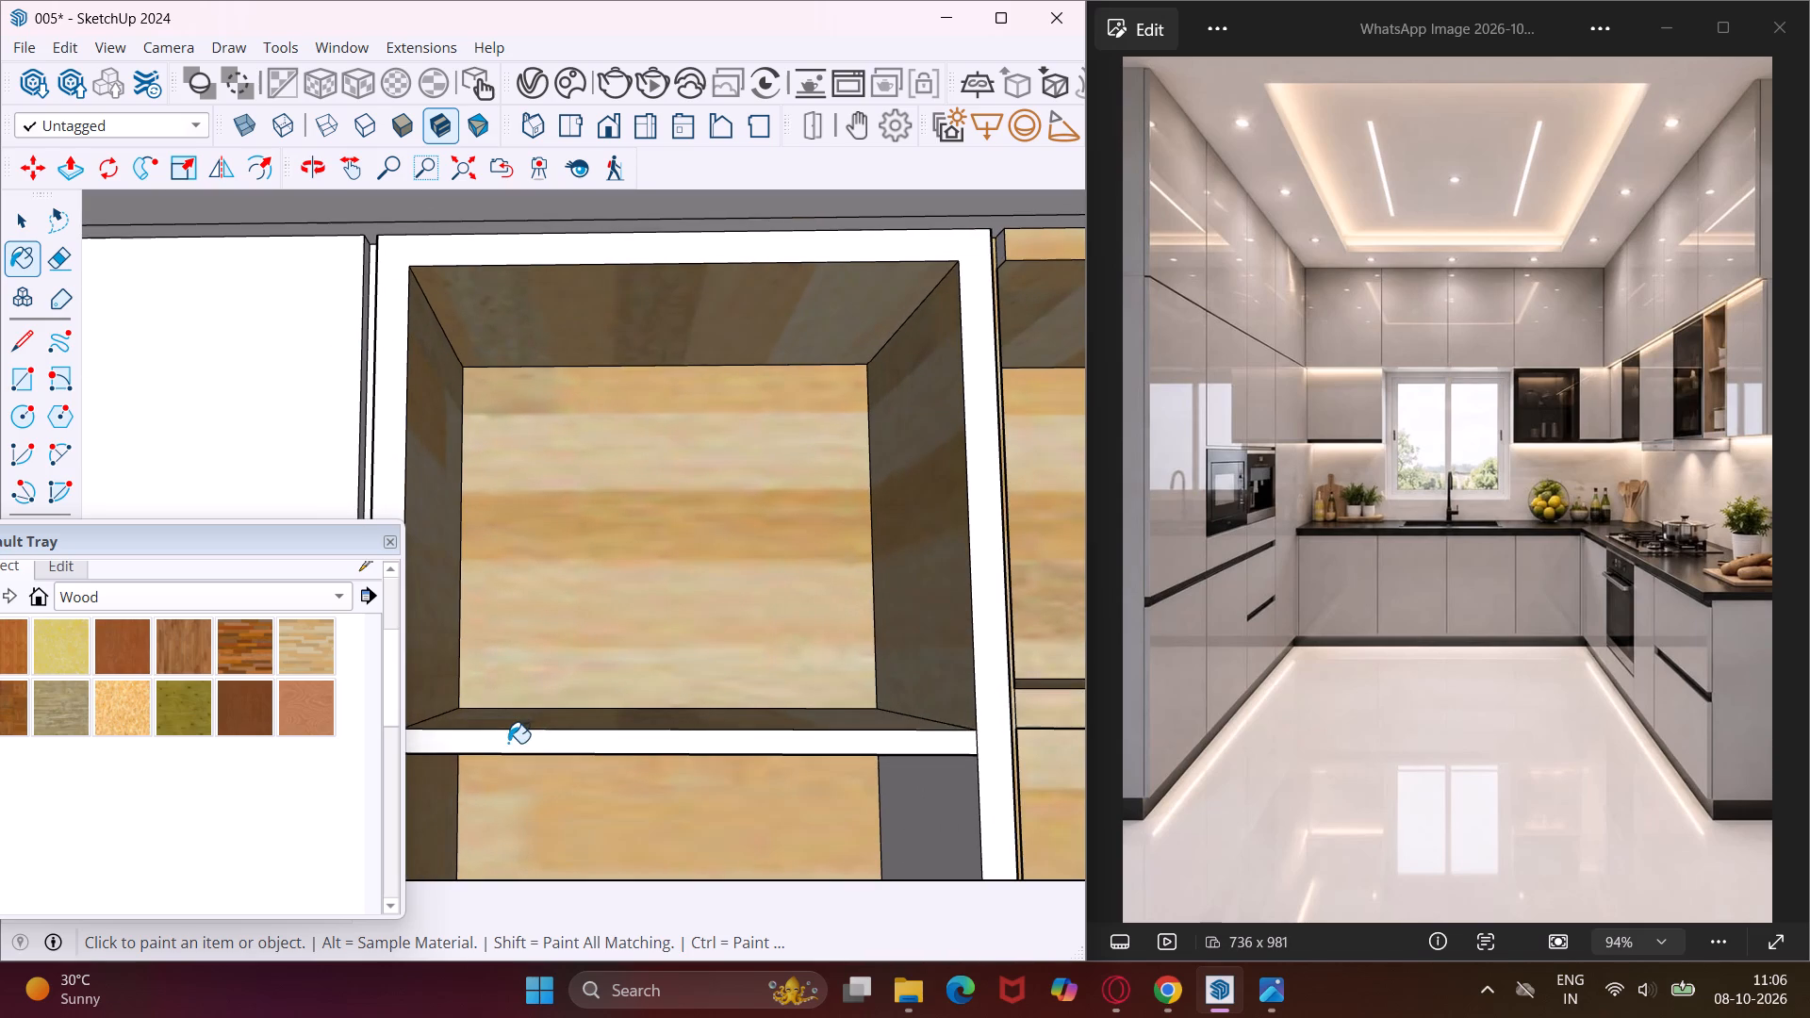
left_click(508, 743)
middle_click_drag(962, 796, 1043, 658)
scroll(1025, 691, "up", 1)
left_click(917, 792)
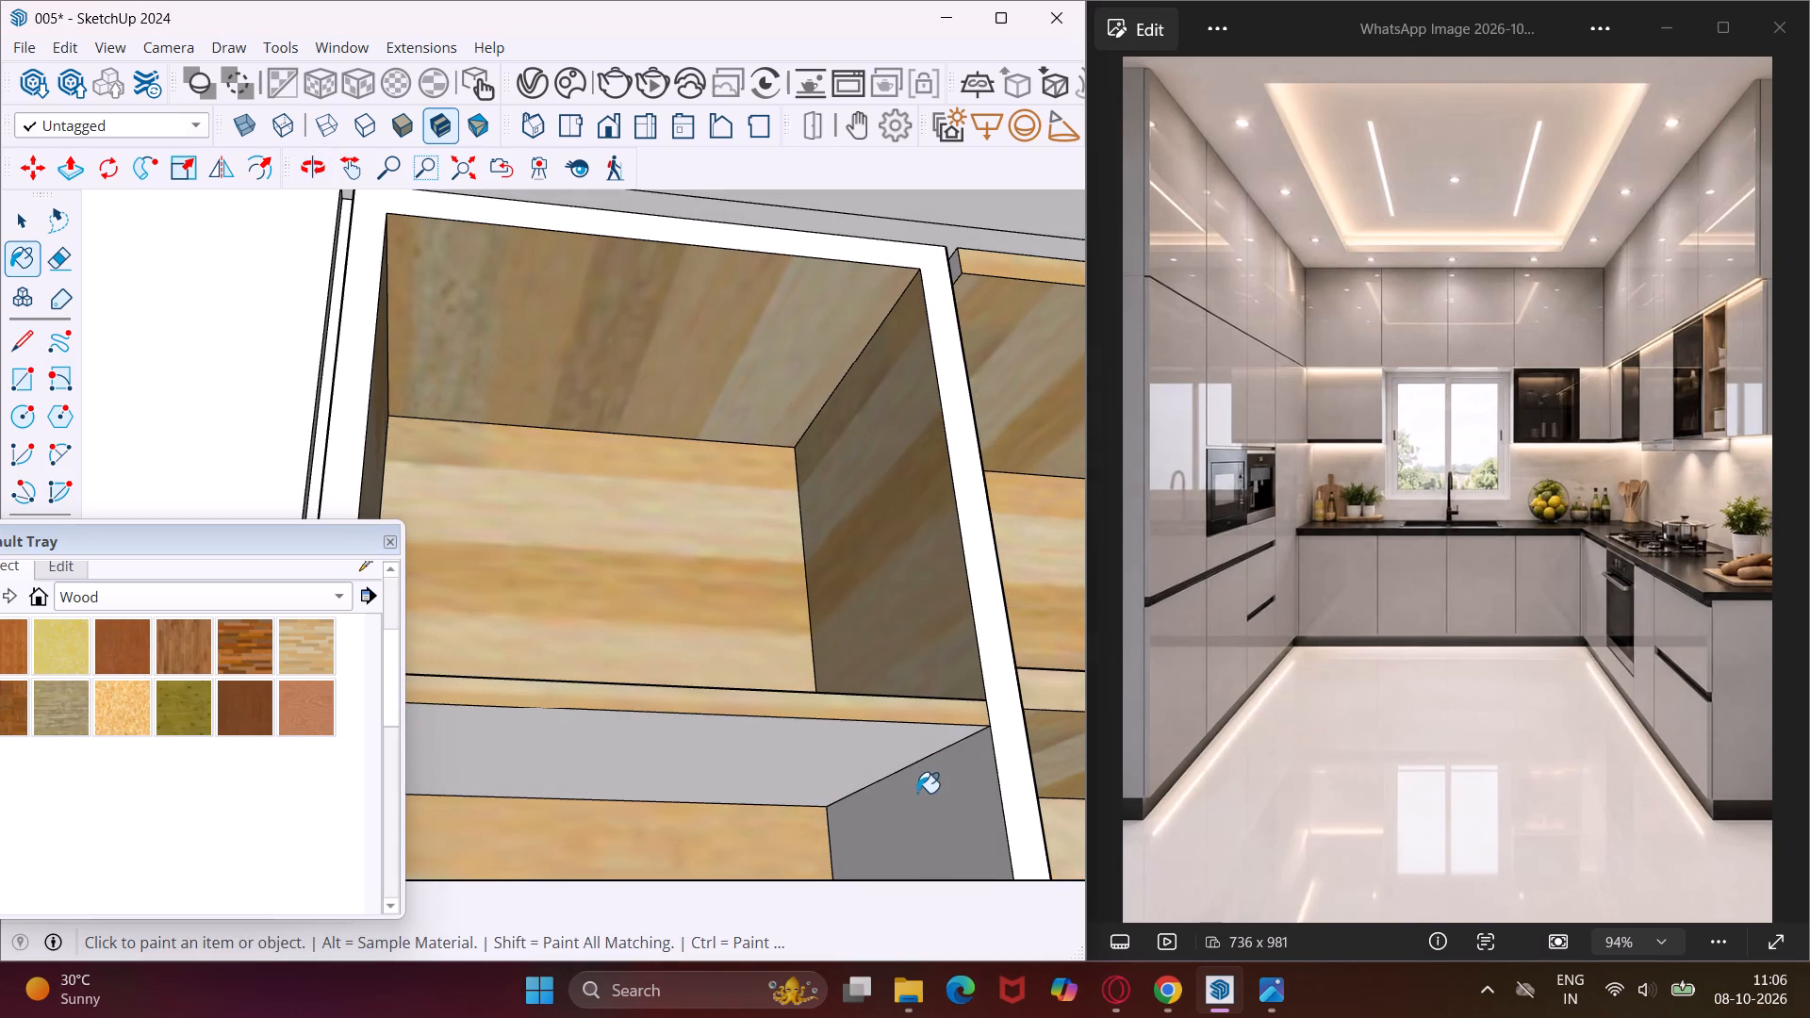
left_click(888, 754)
Paint the floor of the middle recess's lower compartment on the hob wall in the light plank wood.
scroll(938, 680, "down", 5)
middle_click_drag(935, 680, 771, 761)
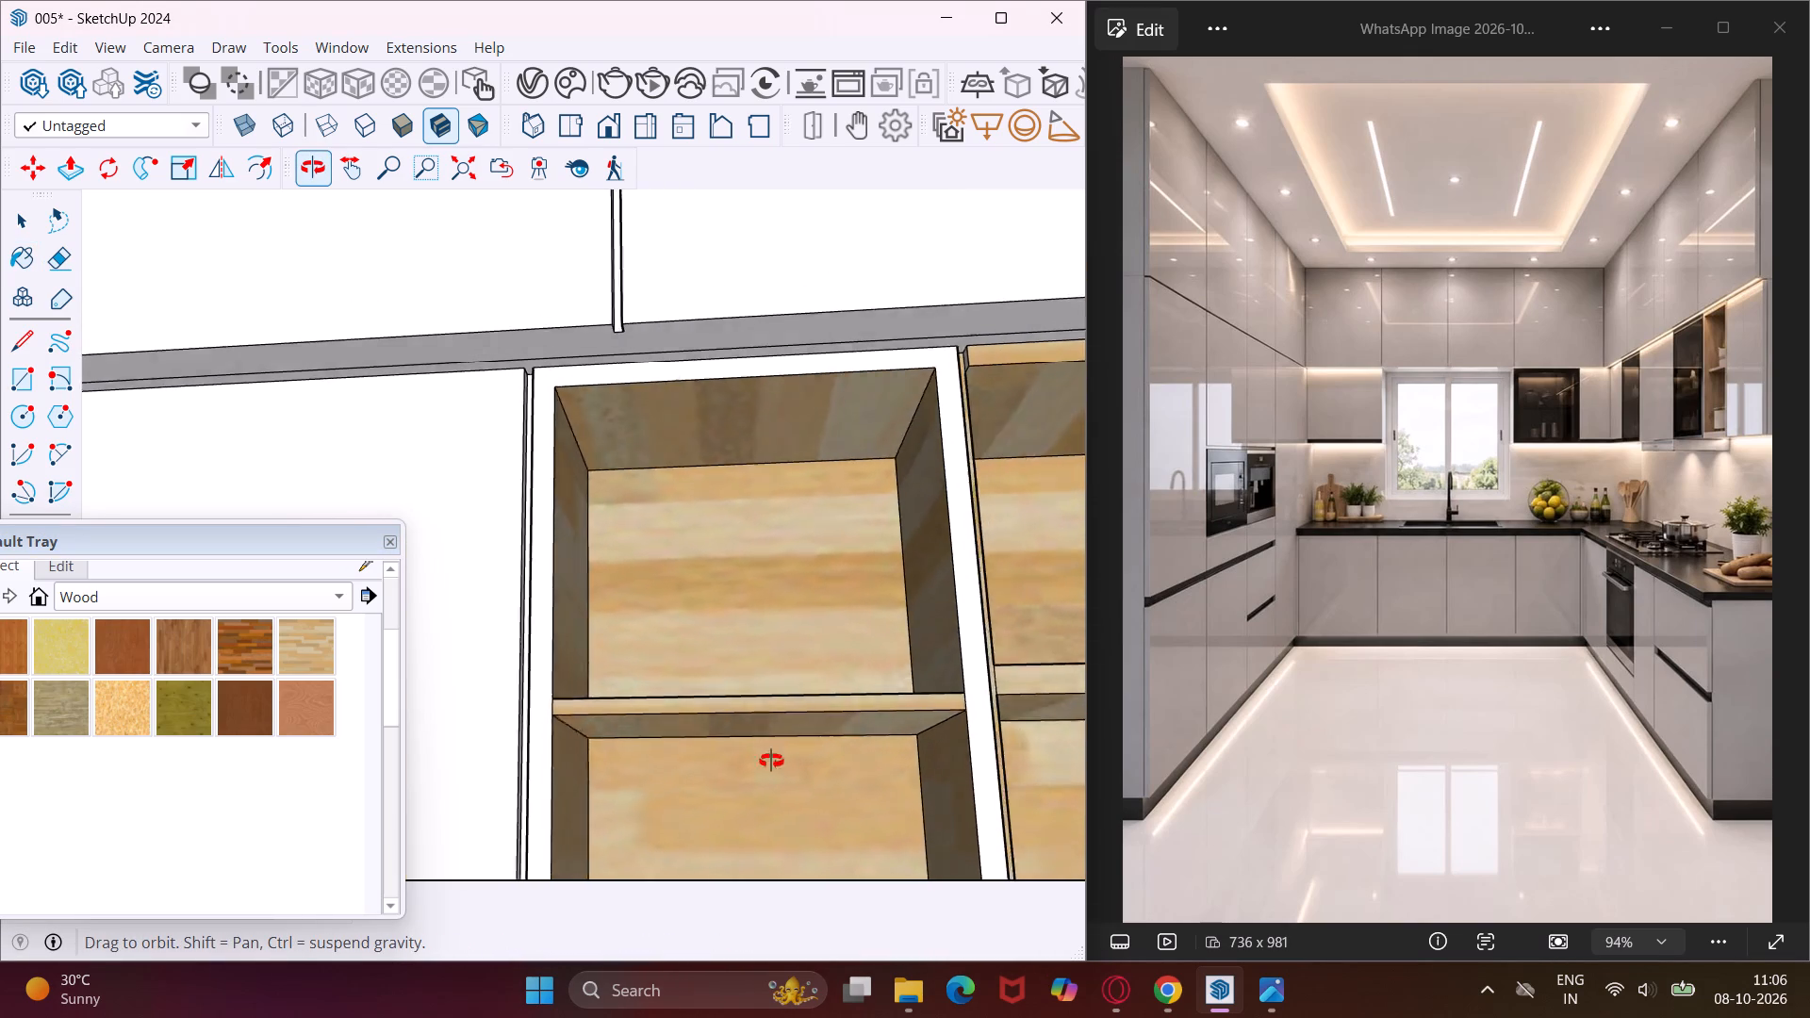
middle_click_drag(771, 761, 724, 777)
scroll(689, 773, "down", 13)
middle_click_drag(706, 813, 380, 910)
scroll(364, 897, "down", 5)
scroll(700, 672, "down", 12)
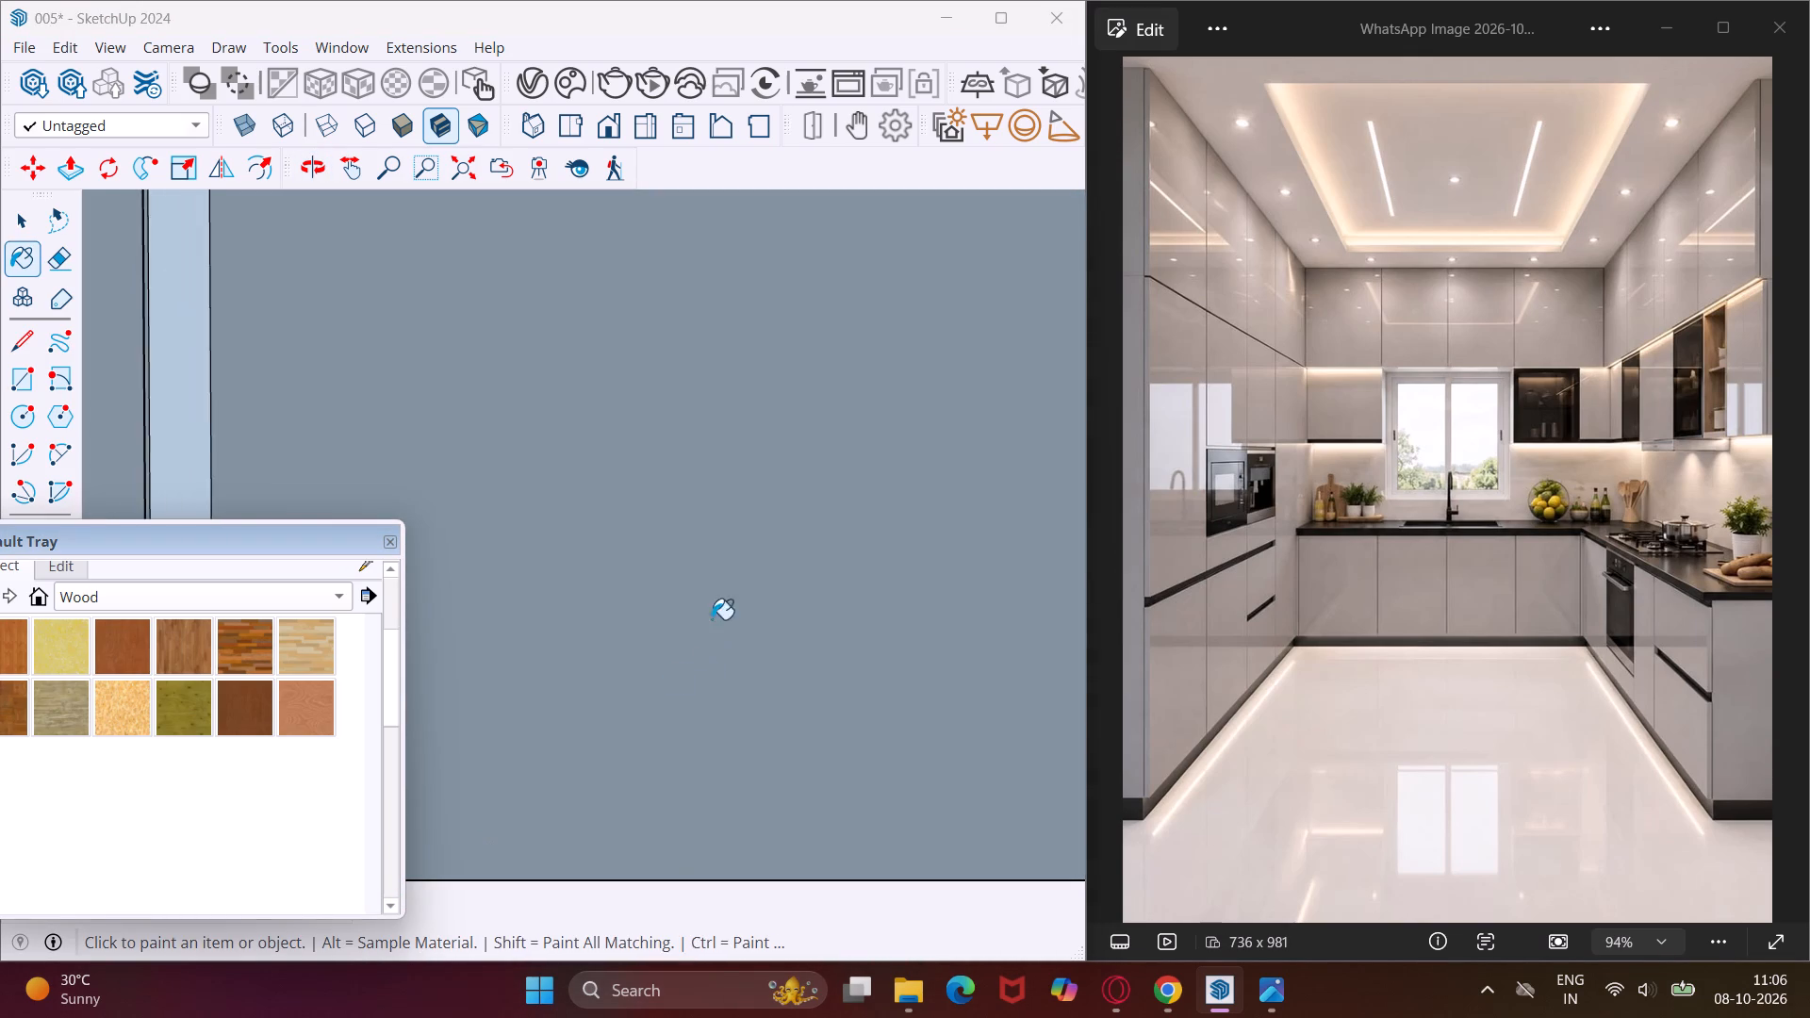
scroll(712, 619, "down", 5)
scroll(705, 582, "down", 20)
scroll(705, 582, "down", 4)
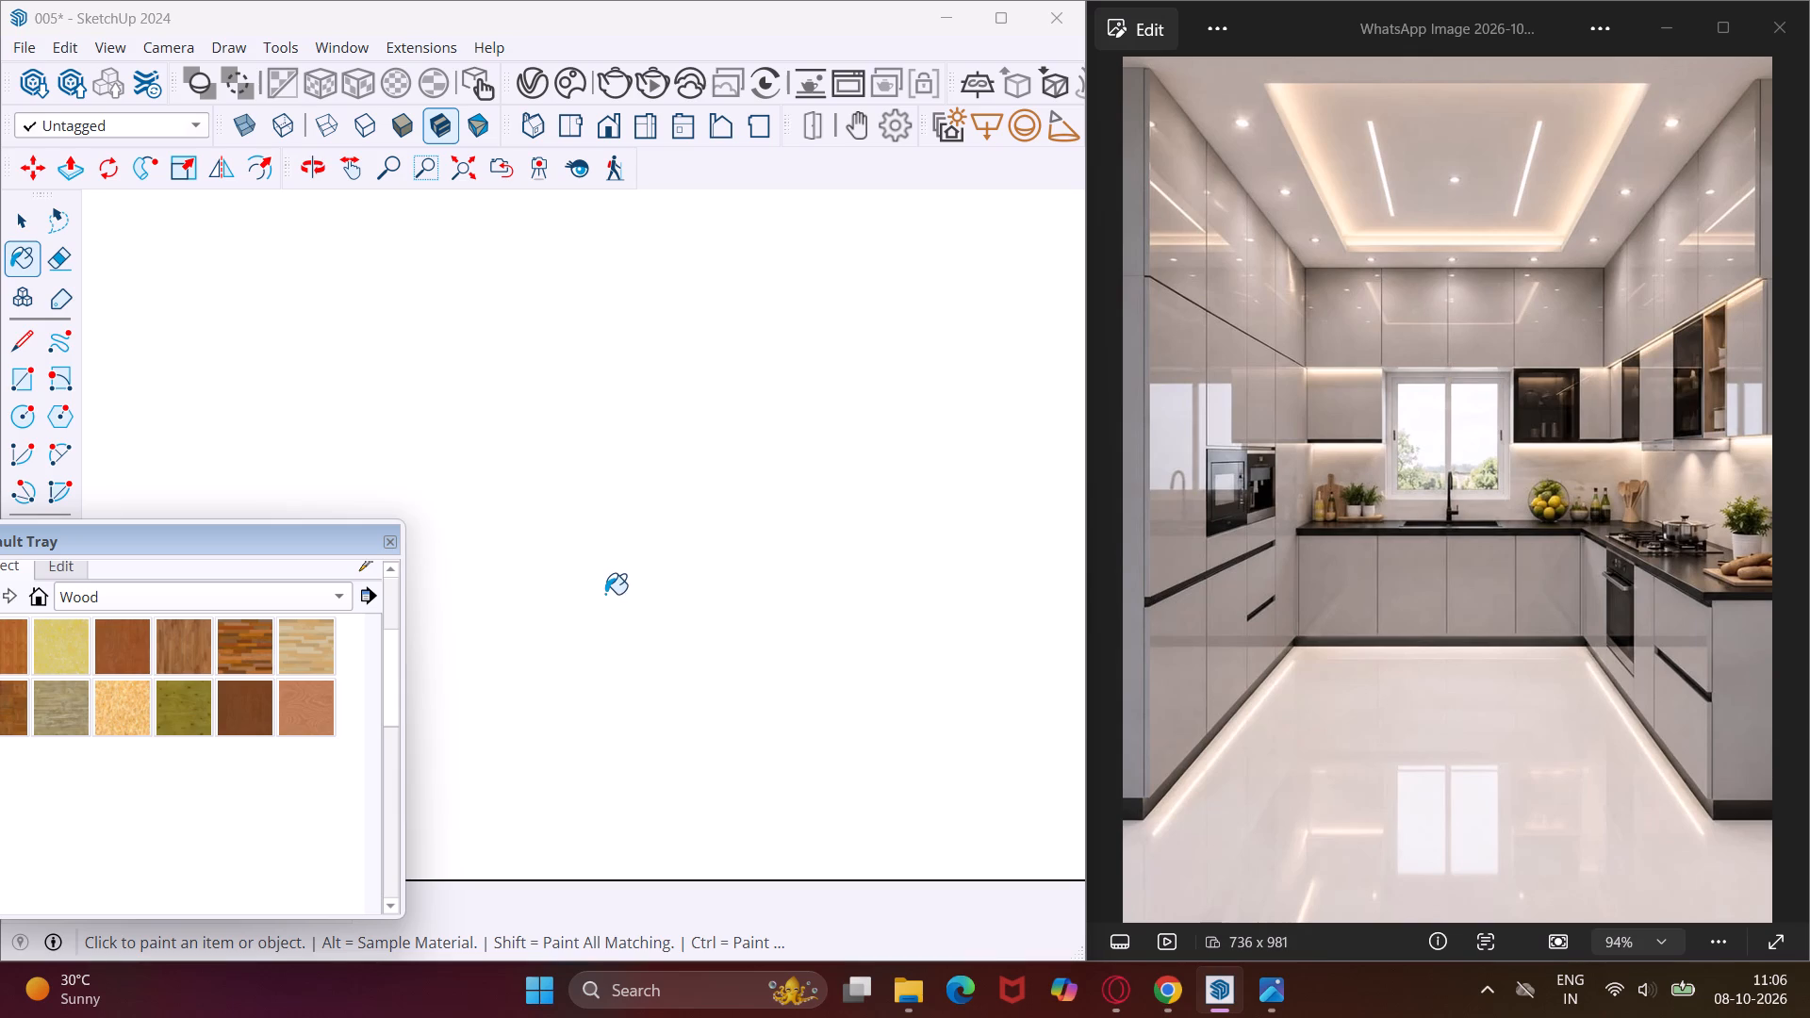
scroll(605, 594, "down", 20)
scroll(605, 594, "down", 16)
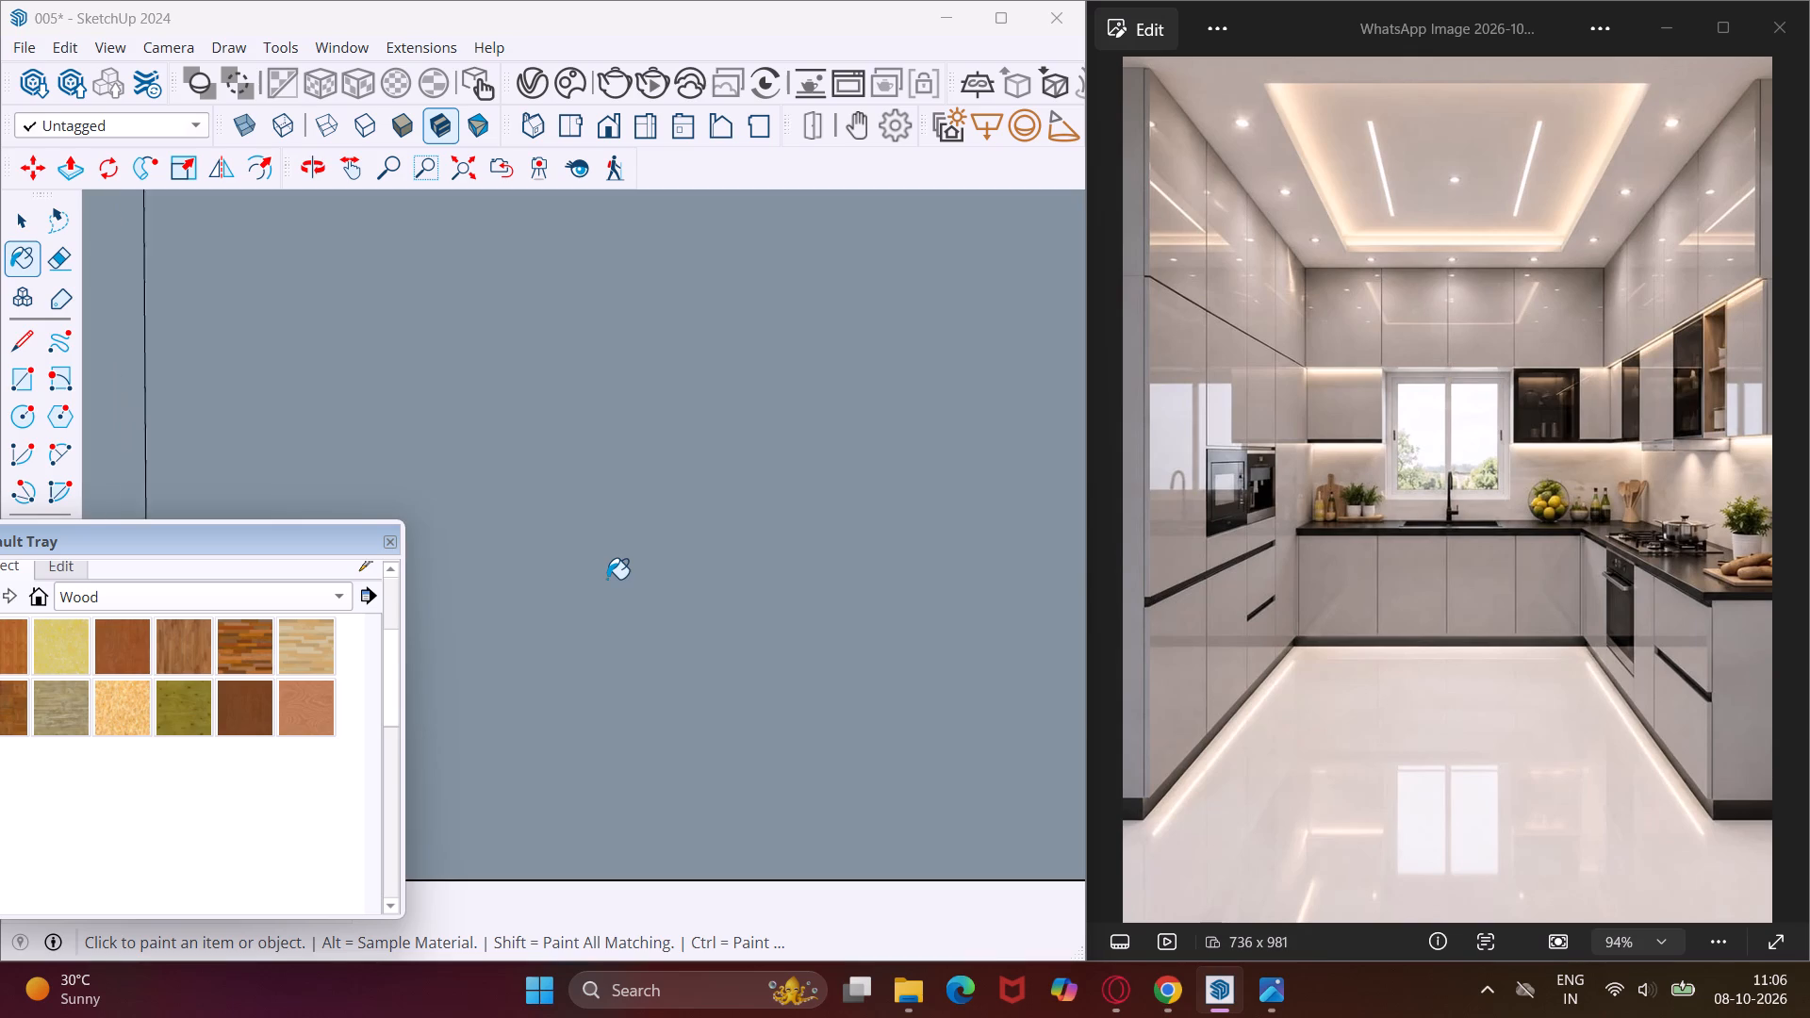
scroll(607, 579, "down", 20)
scroll(607, 579, "down", 16)
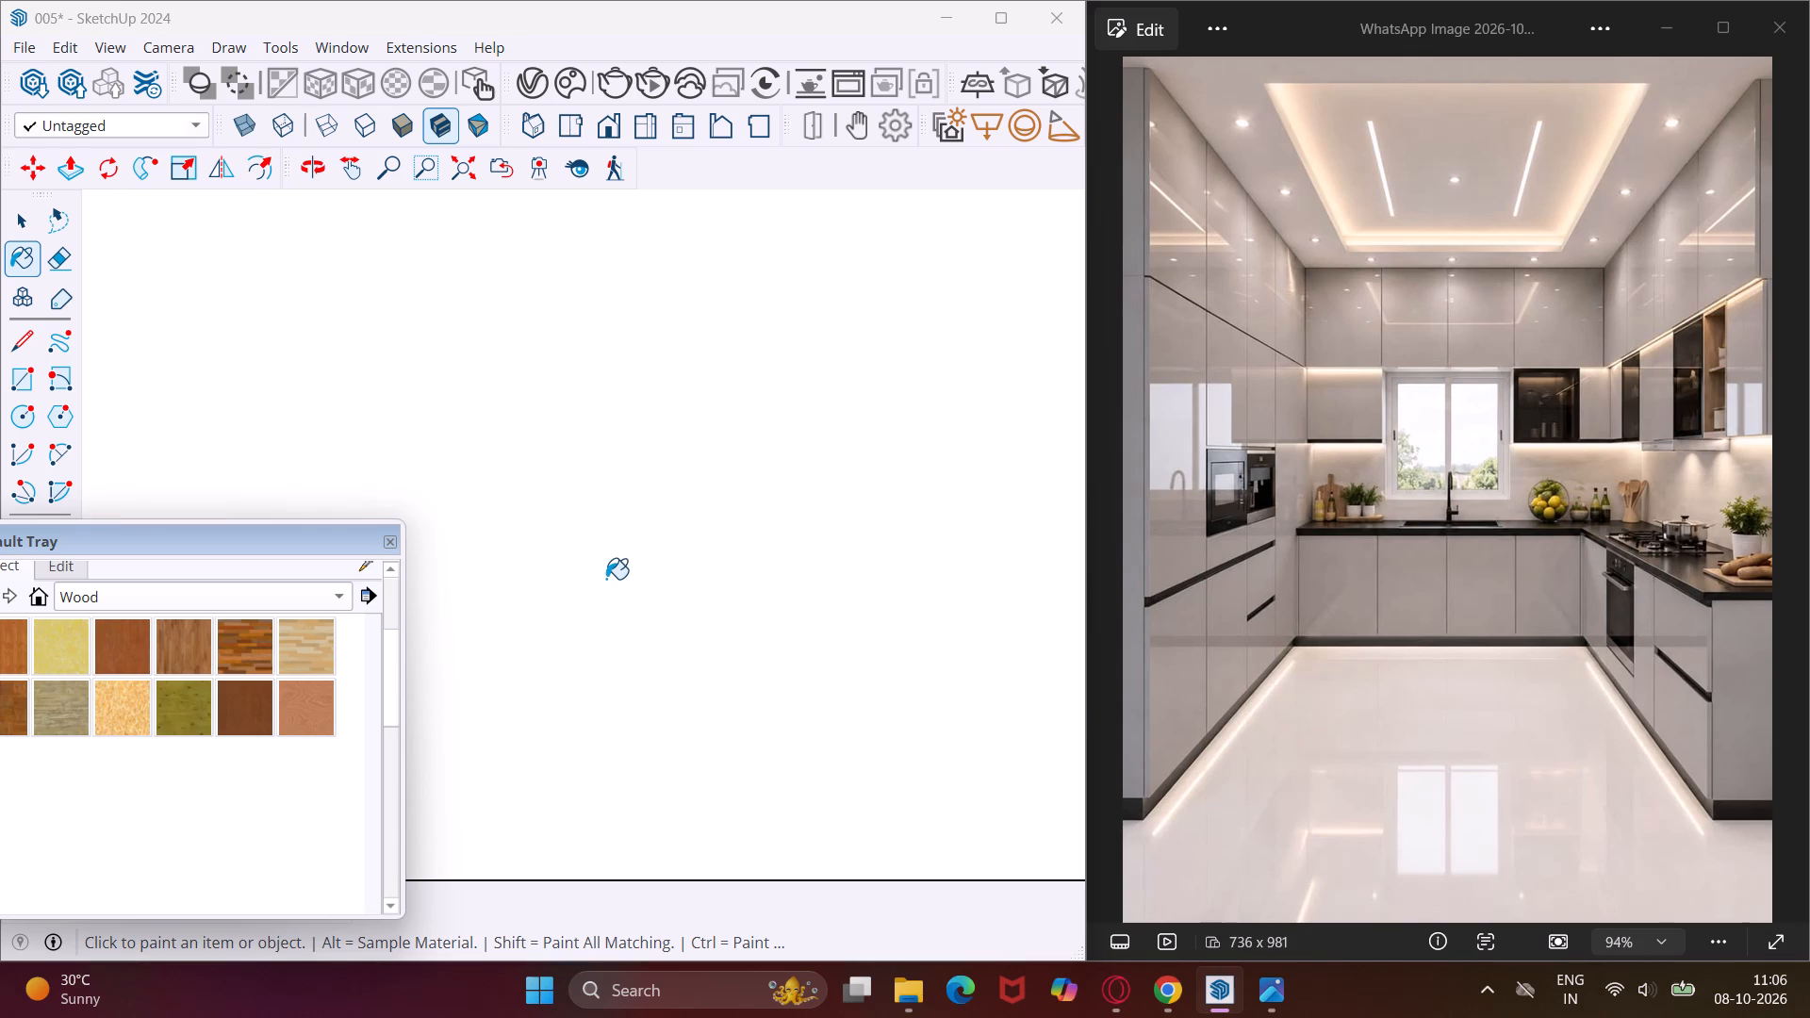
scroll(606, 579, "down", 20)
scroll(606, 579, "down", 16)
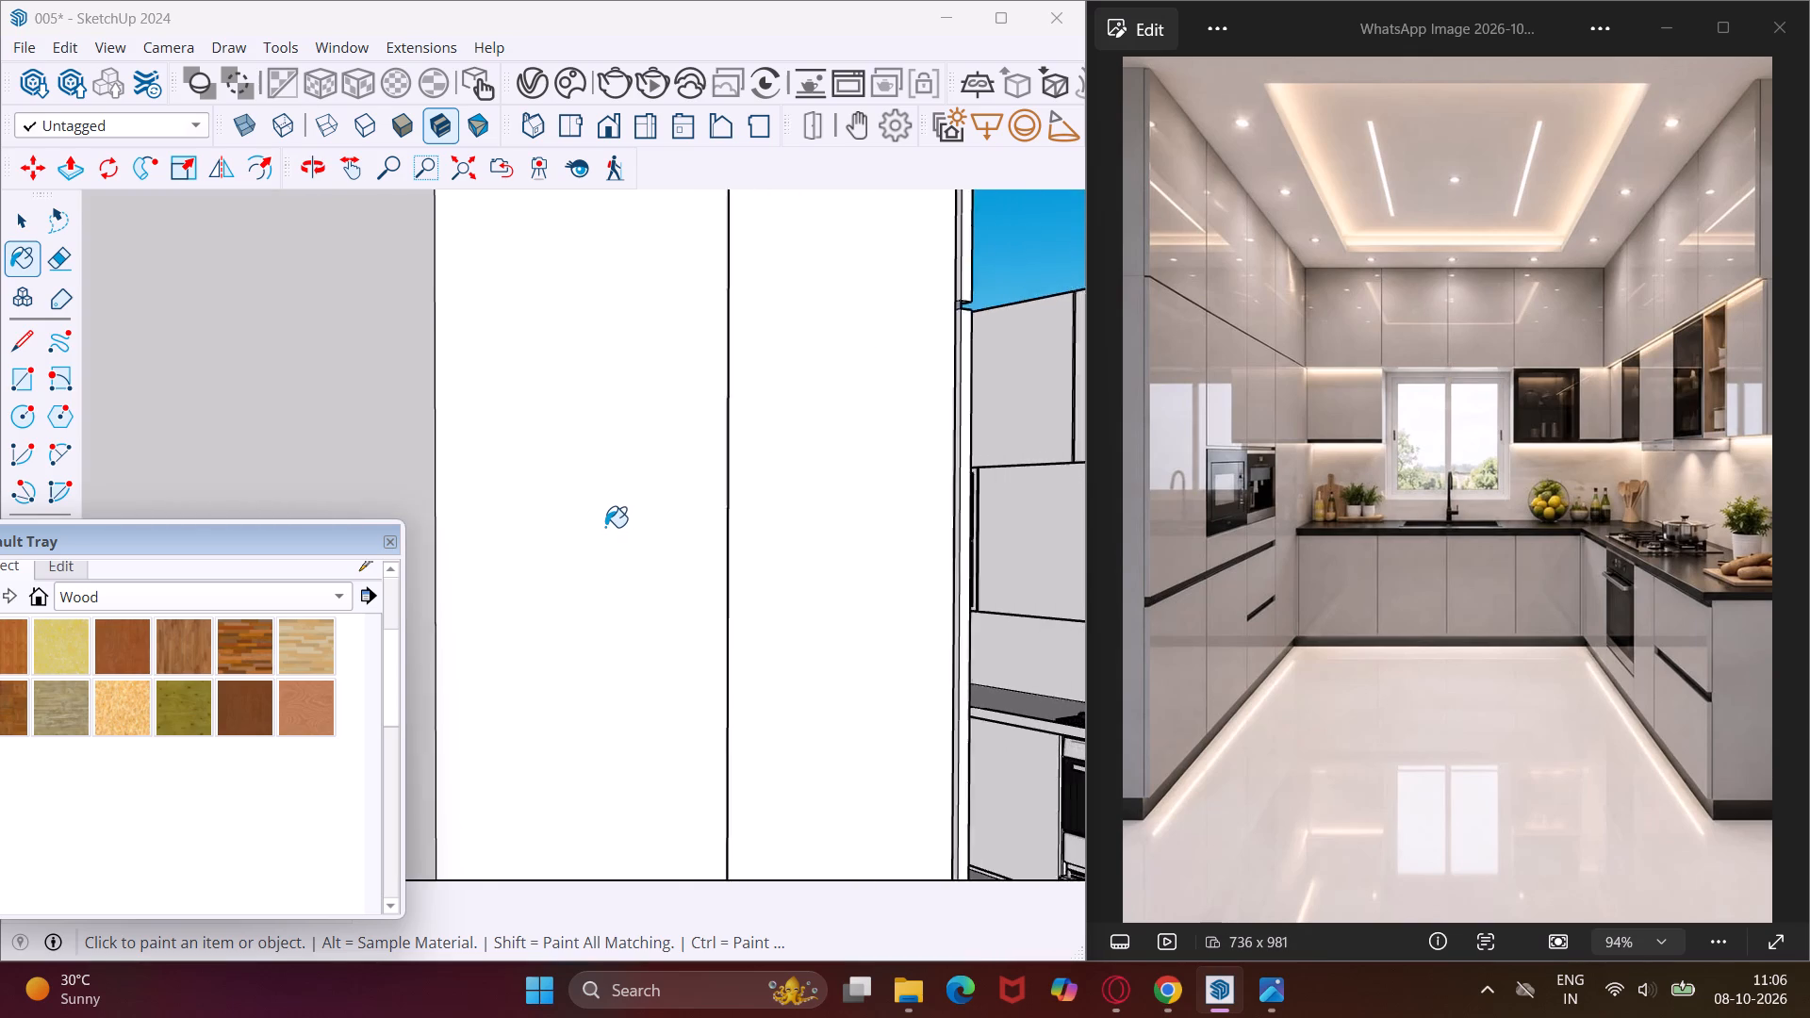
scroll(605, 527, "down", 14)
middle_click_drag(1014, 557, 806, 605)
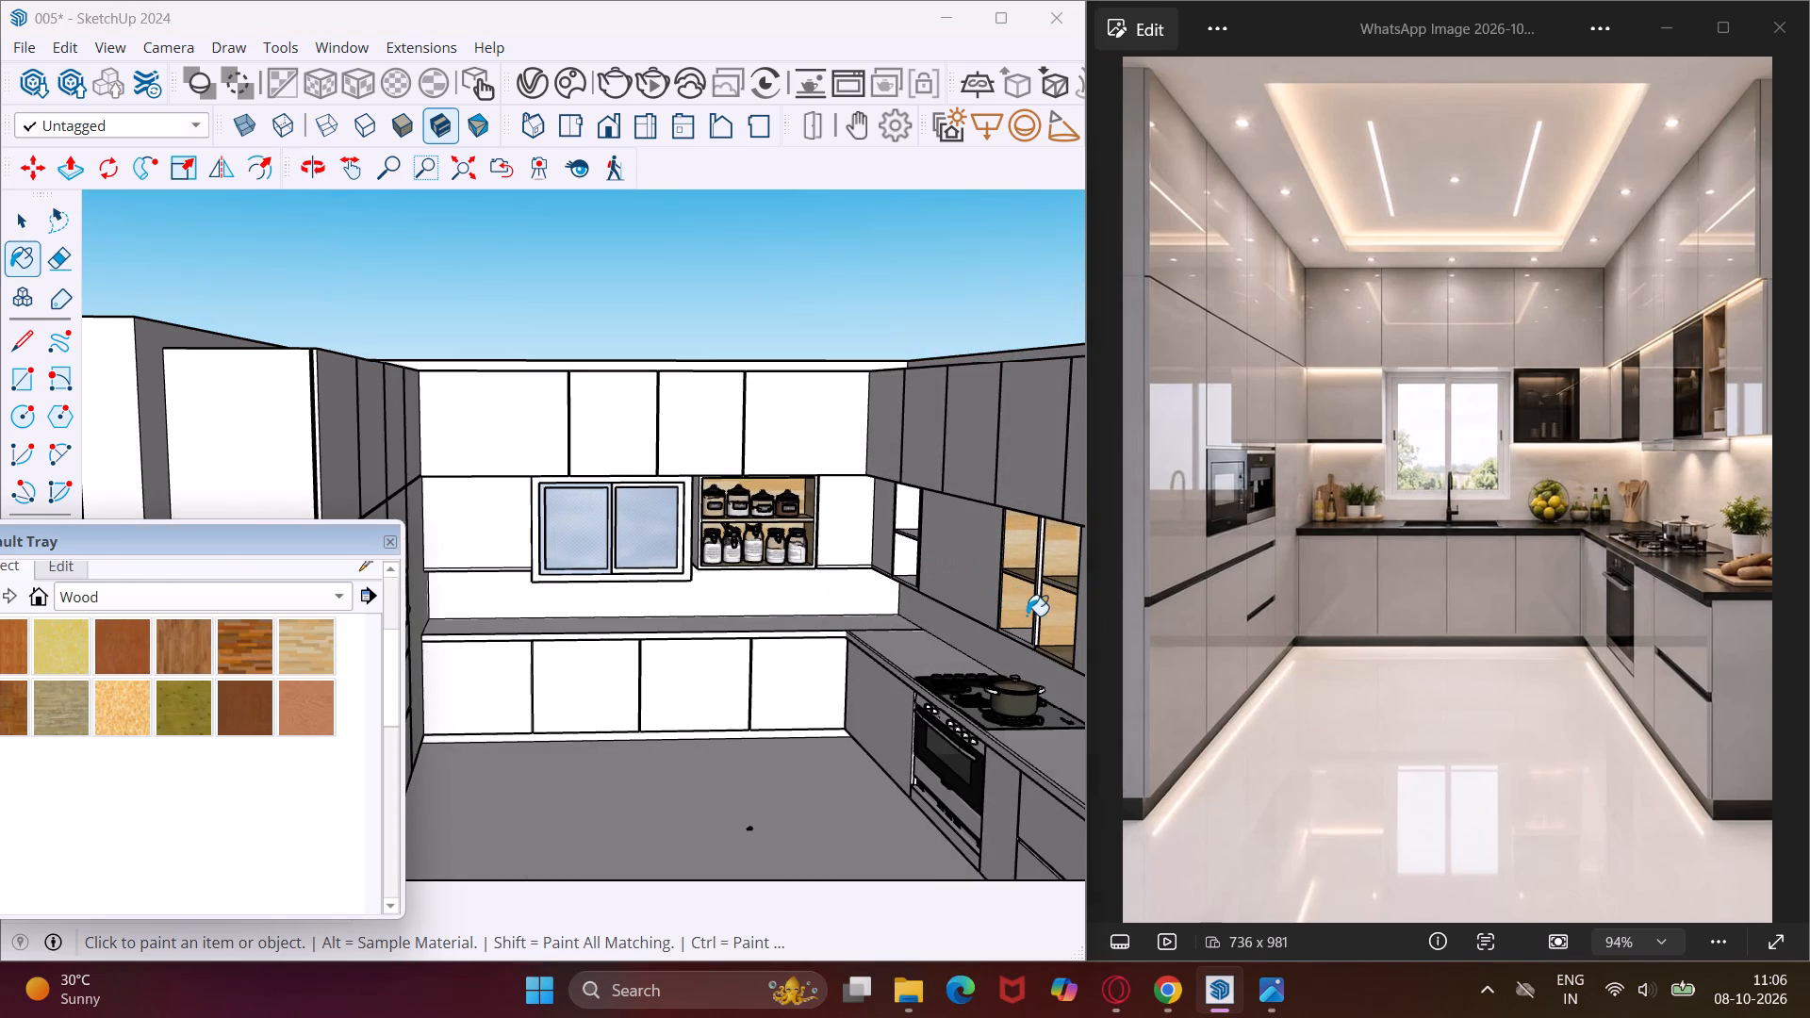
scroll(1024, 629, "up", 19)
left_click(1014, 653)
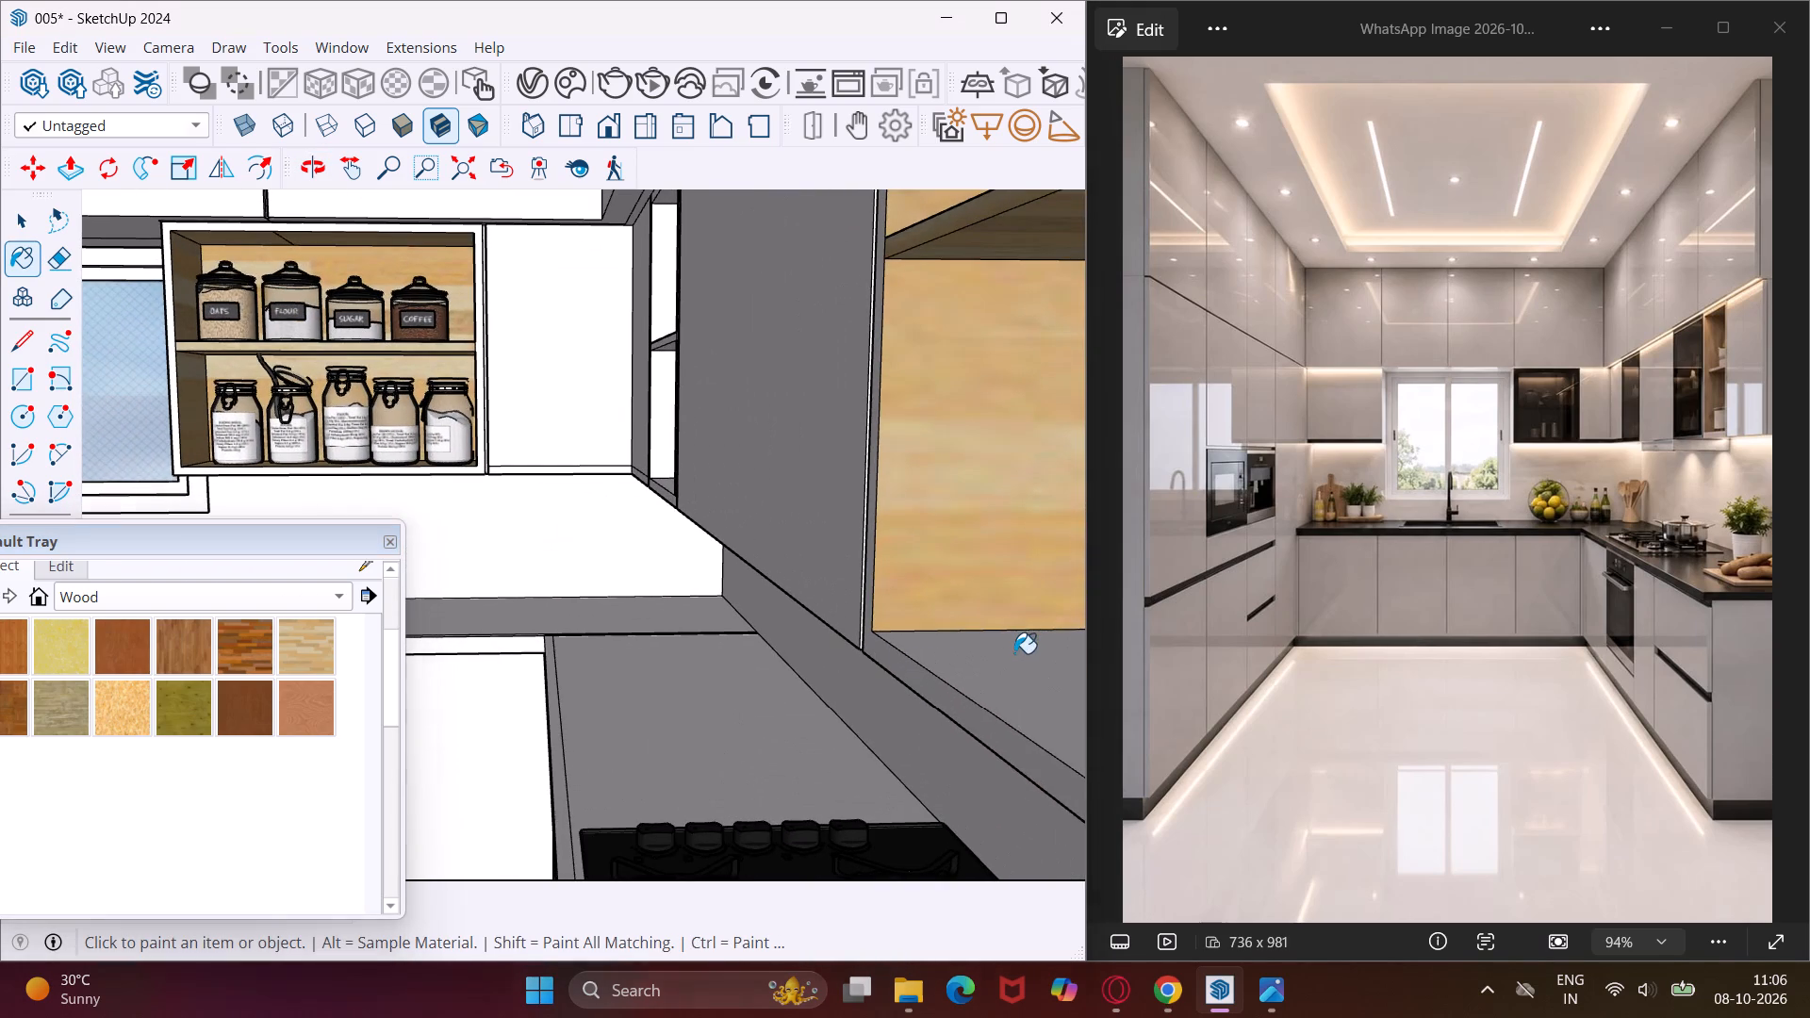
Paint the lower window-side panel, back, floor and shelf underside of the hob wall's recess nearest the window in light plank wood.
scroll(1014, 656, "down", 10)
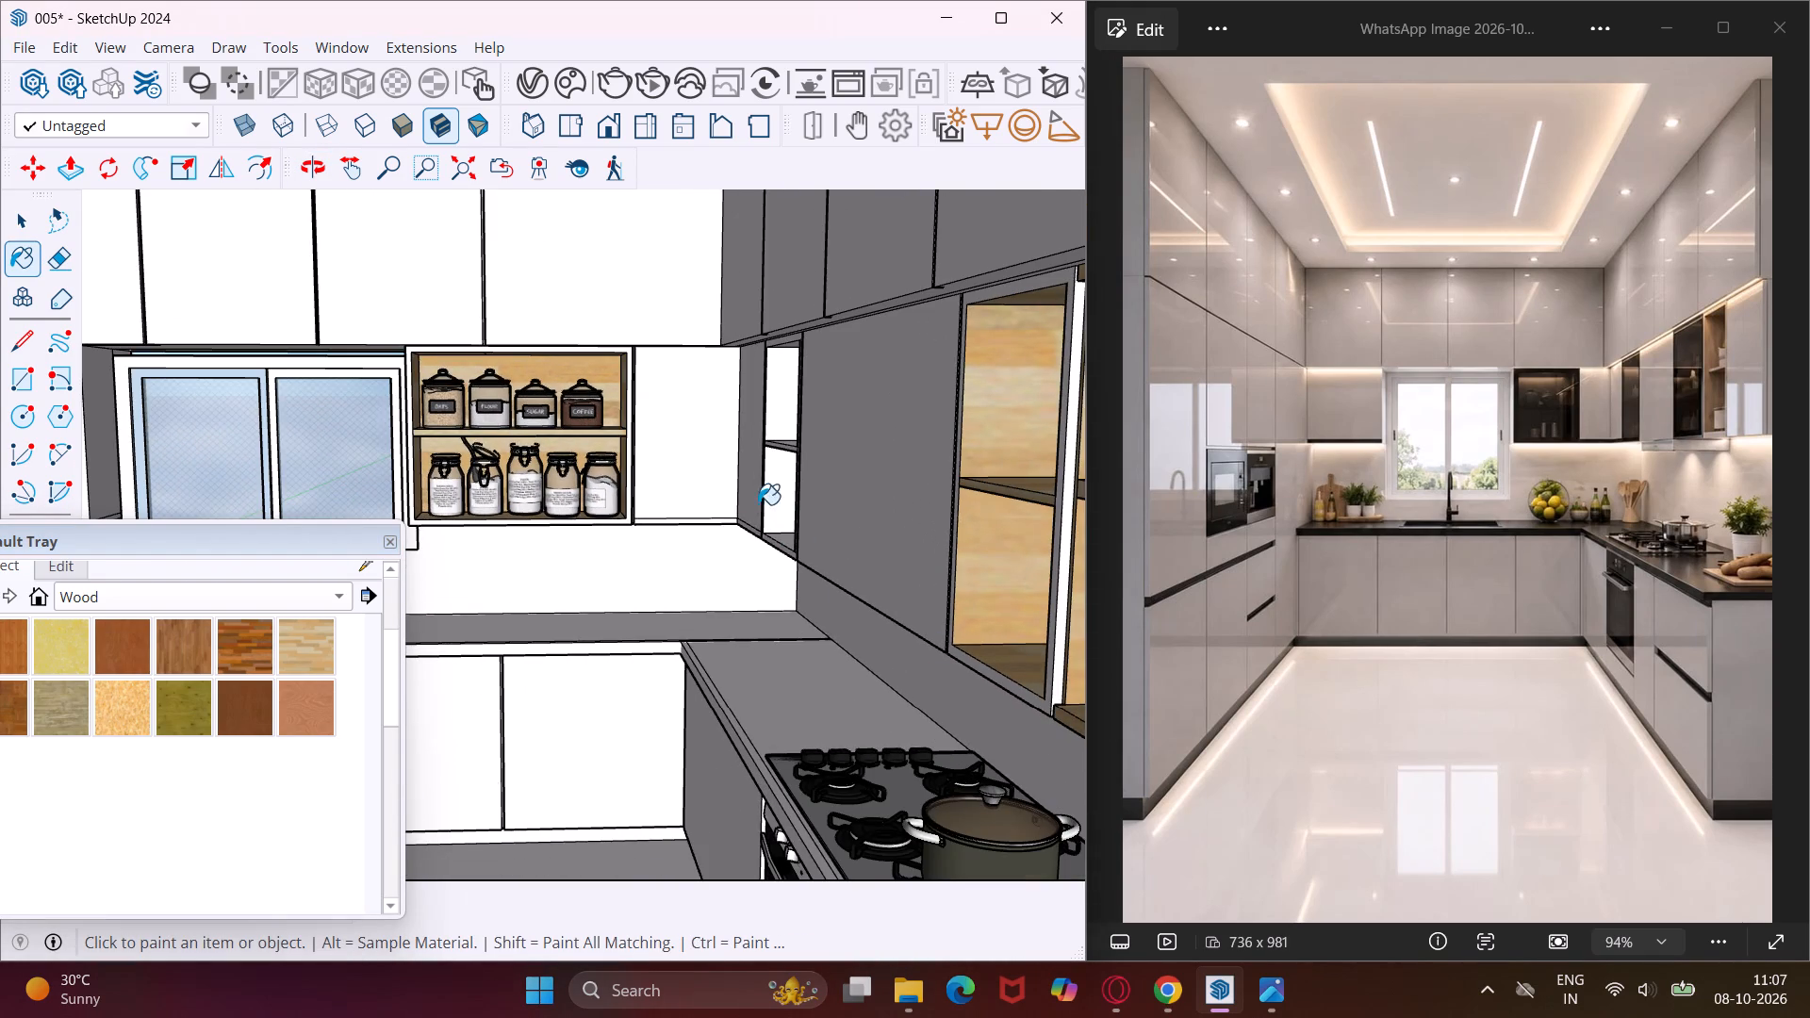
middle_click_drag(758, 504, 850, 521)
scroll(781, 498, "up", 9)
middle_click_drag(781, 498, 823, 490)
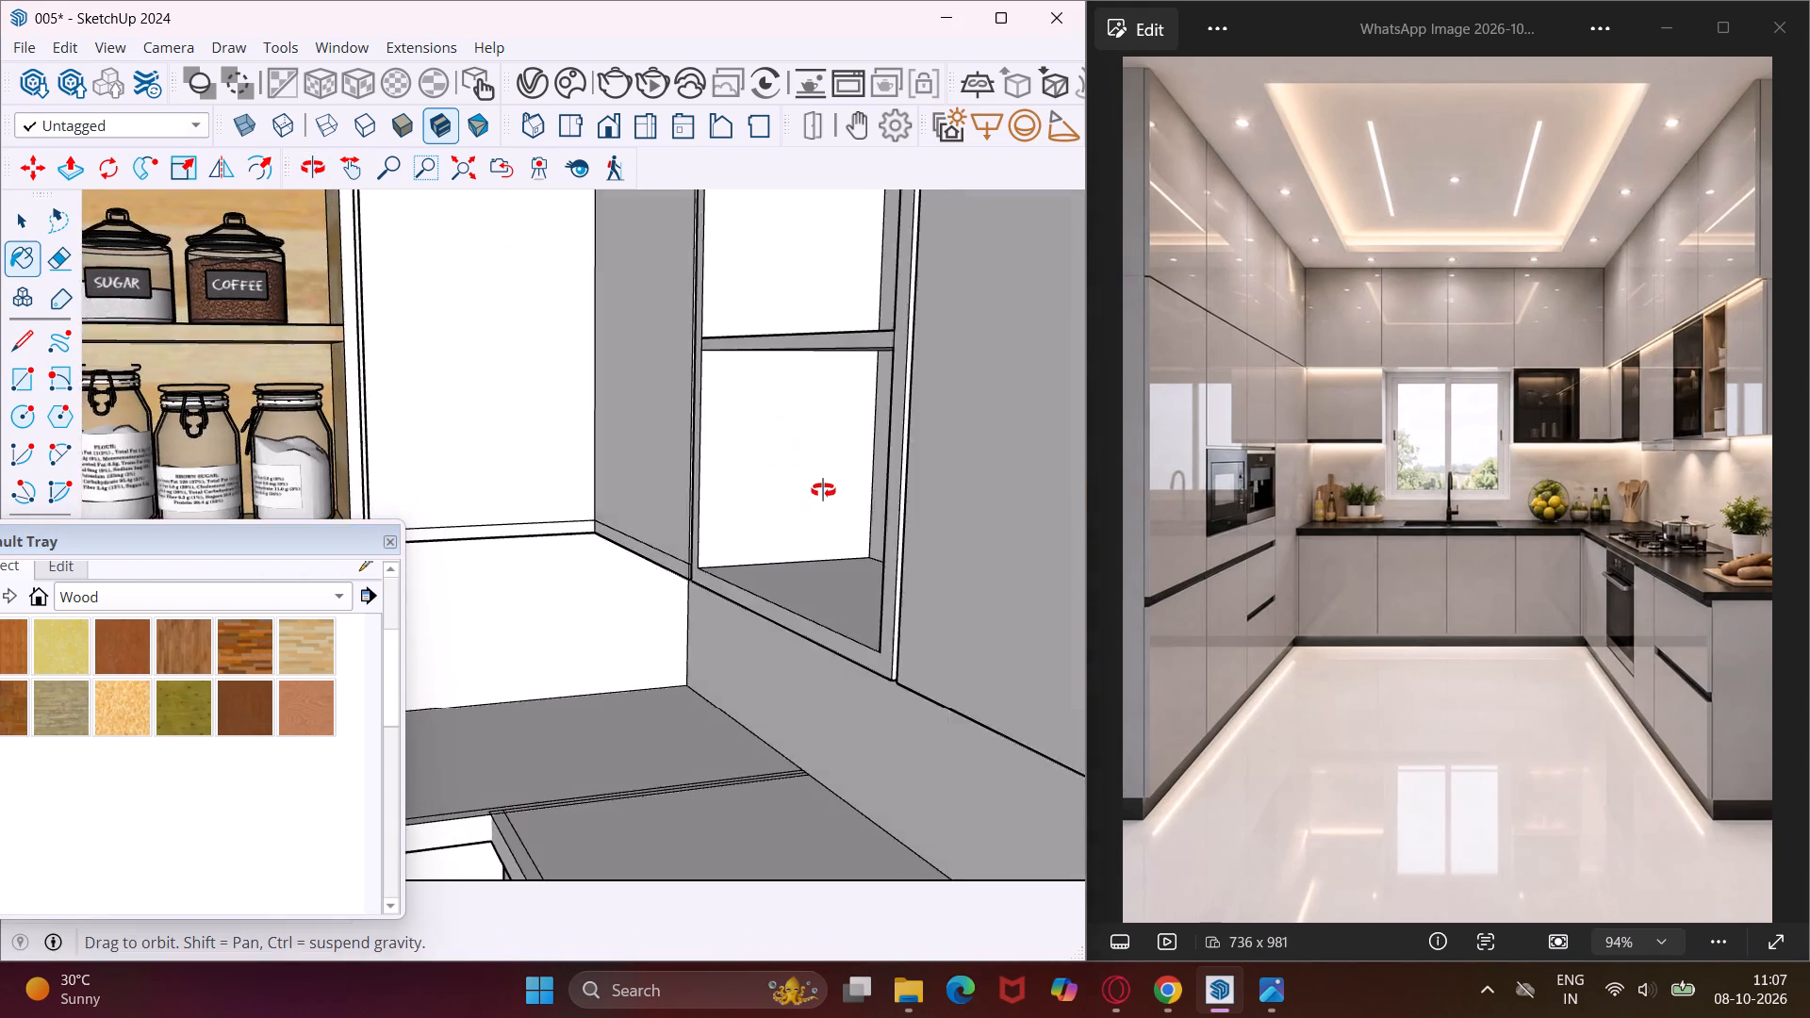
middle_click_drag(823, 490, 936, 473)
scroll(911, 468, "up", 4)
left_click(801, 440)
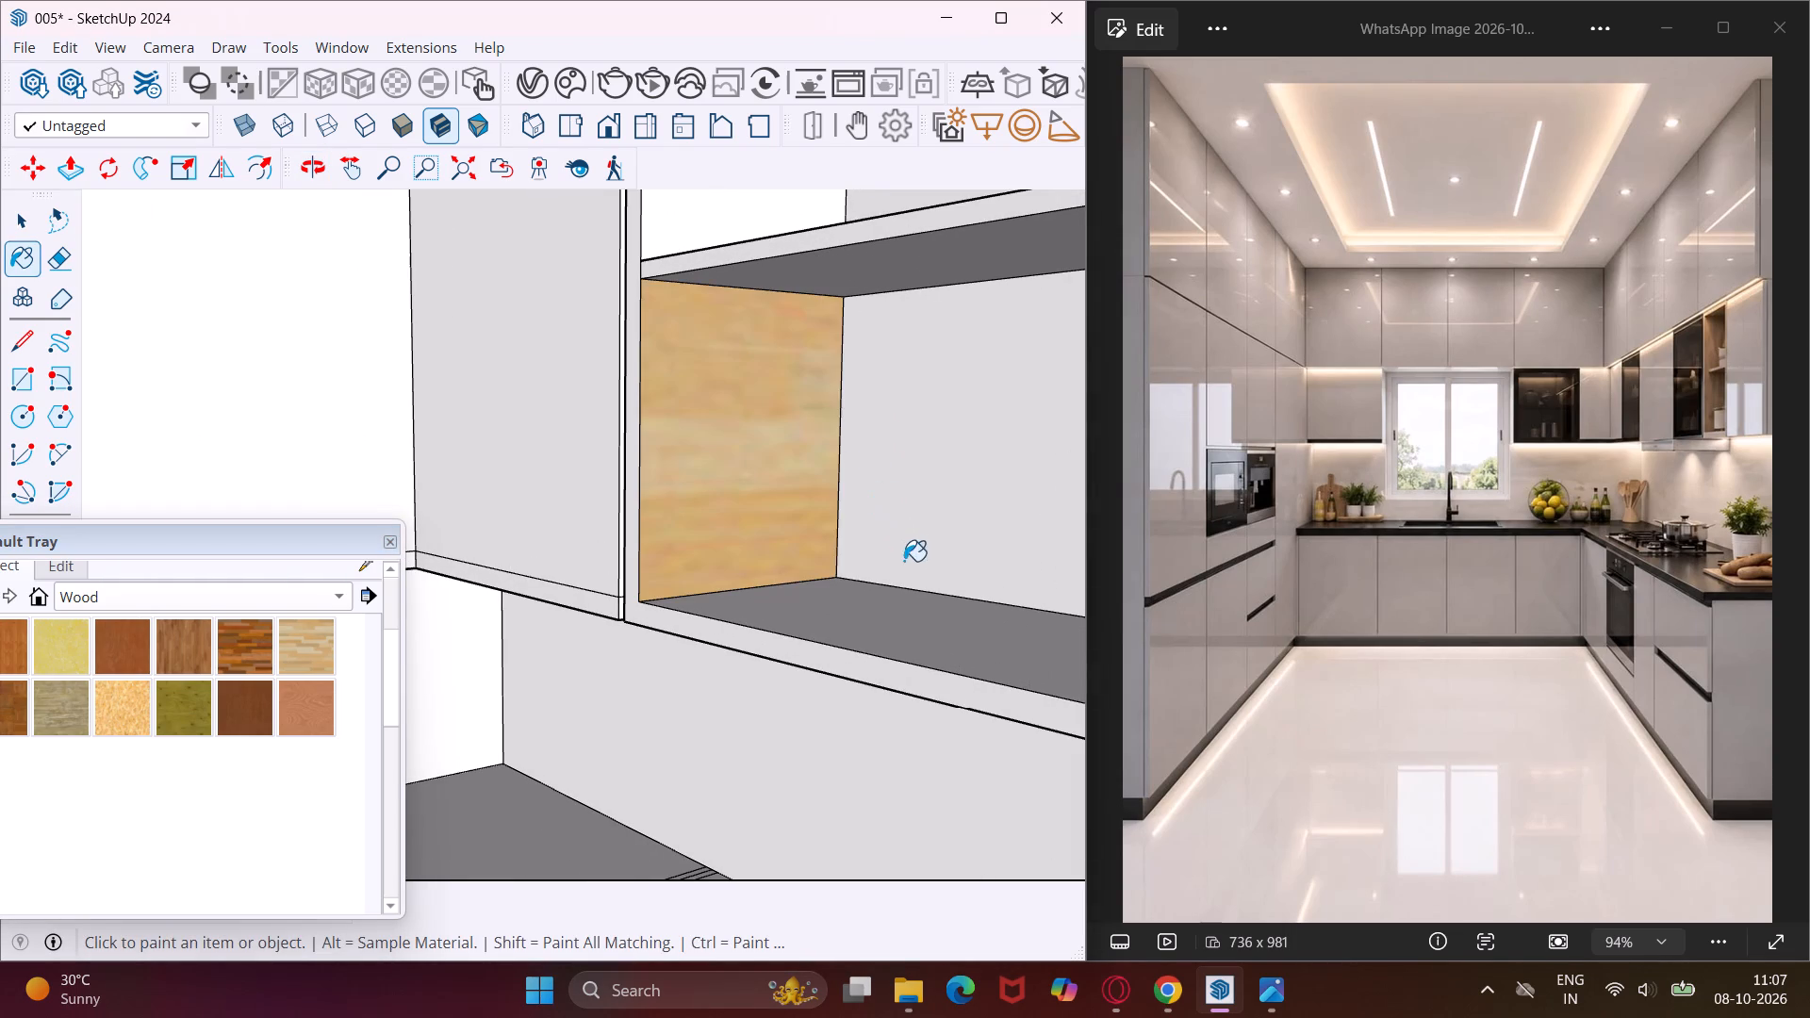
left_click(904, 566)
left_click(941, 486)
left_click(898, 610)
scroll(847, 565, "down", 4)
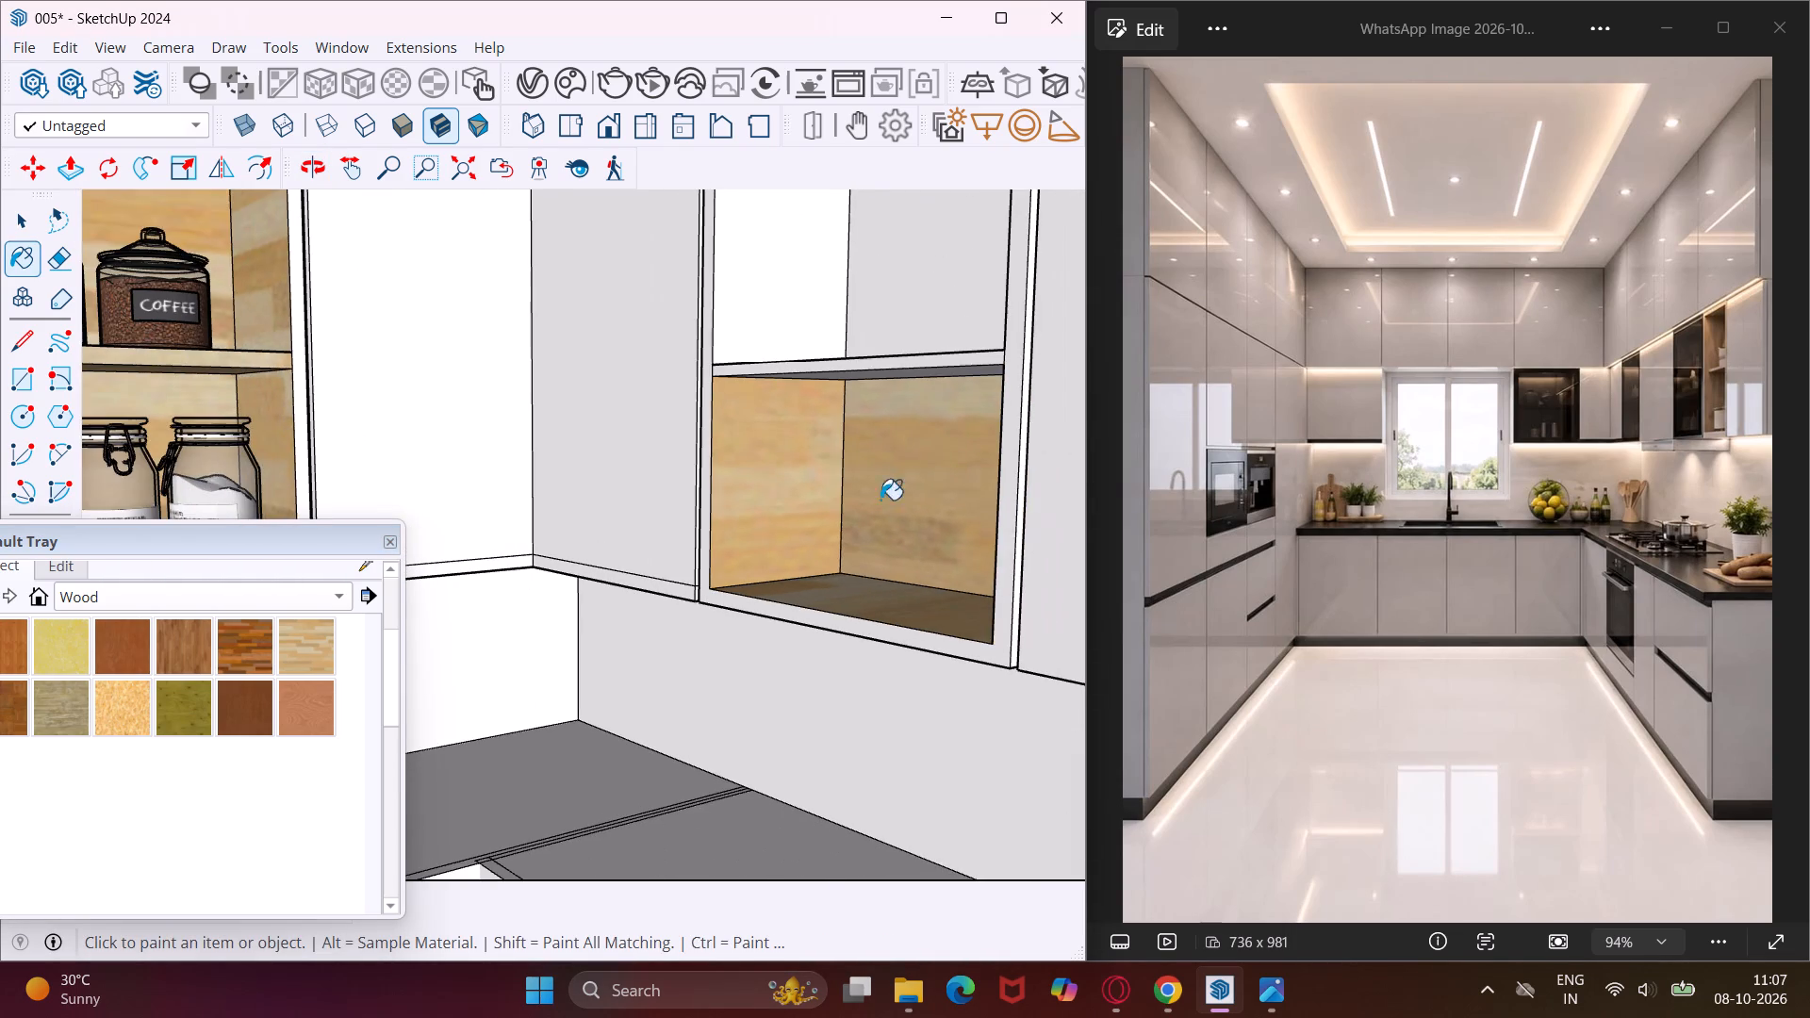
scroll(900, 399, "up", 8)
left_click(886, 353)
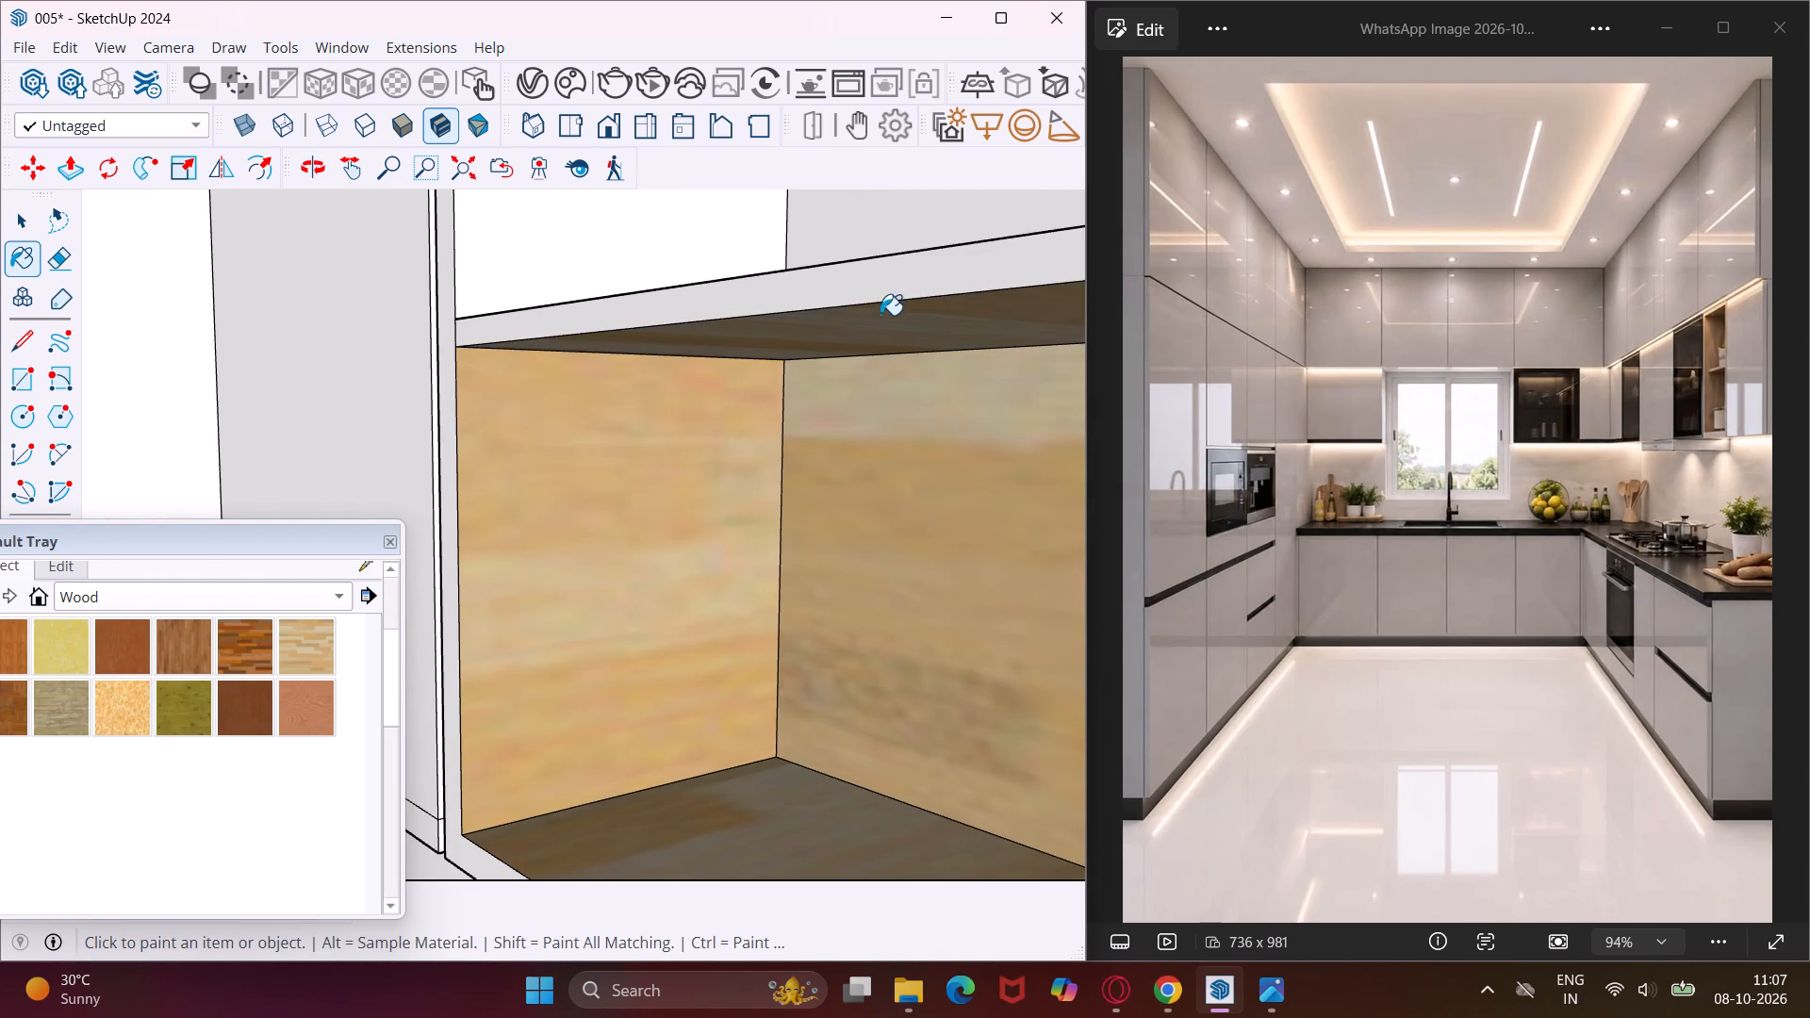
Paint the same recess's shelf top, upper window-side panel, upper back and shelf front edge in the light plank wood.
middle_click_drag(872, 259, 861, 420)
left_click(855, 410)
left_click(724, 260)
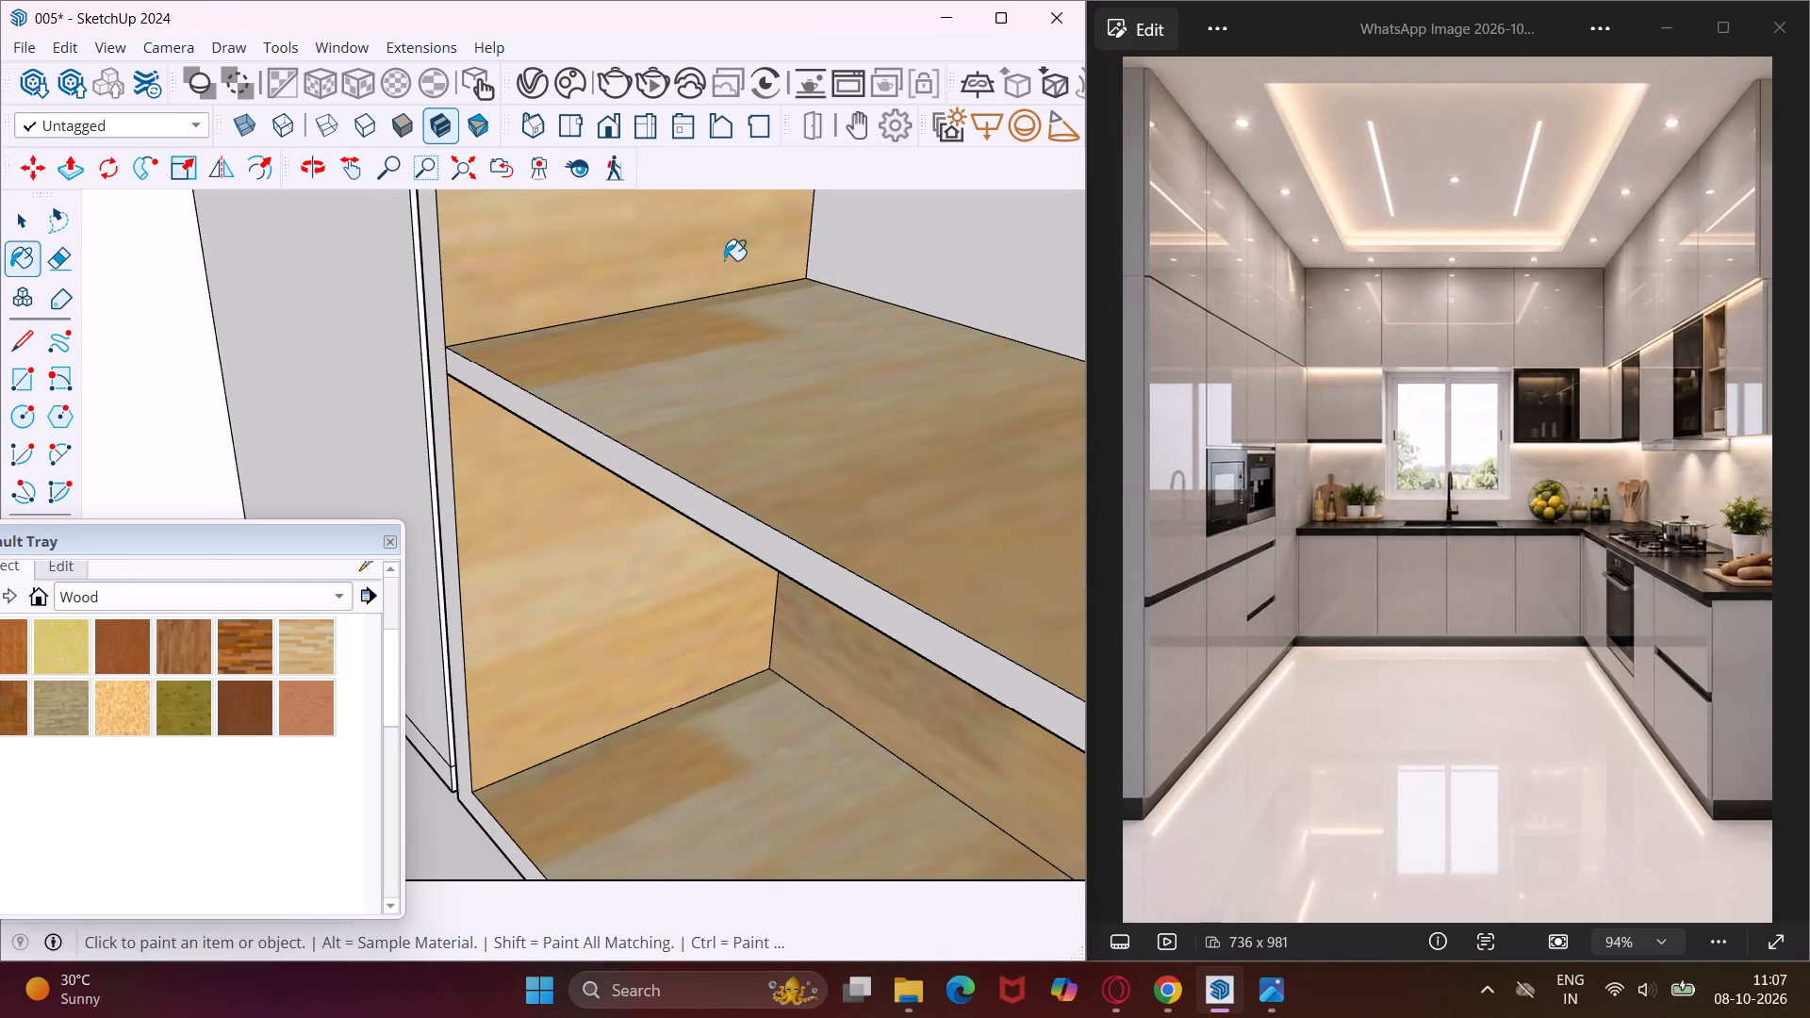
left_click(933, 275)
scroll(814, 574, "up", 4)
left_click(815, 573)
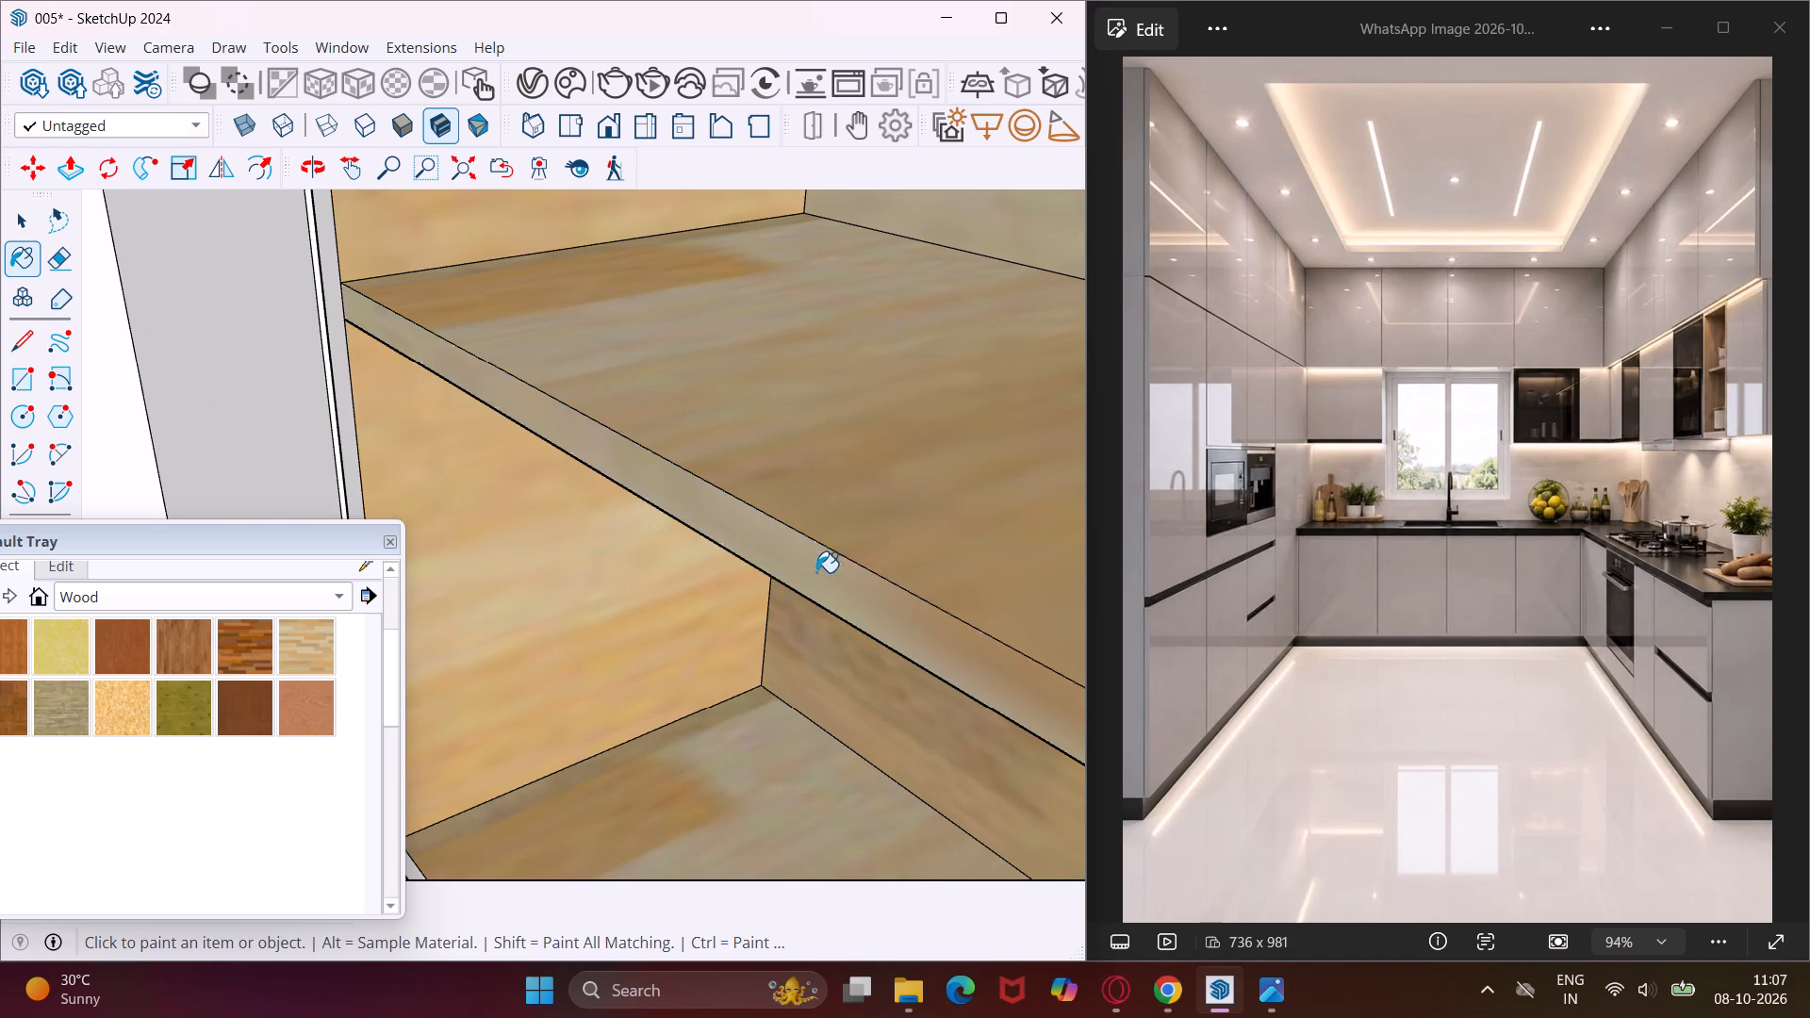
Paint the far side panels of both compartments and the ceiling of the recess nearest the window in light plank wood.
scroll(826, 560, "down", 16)
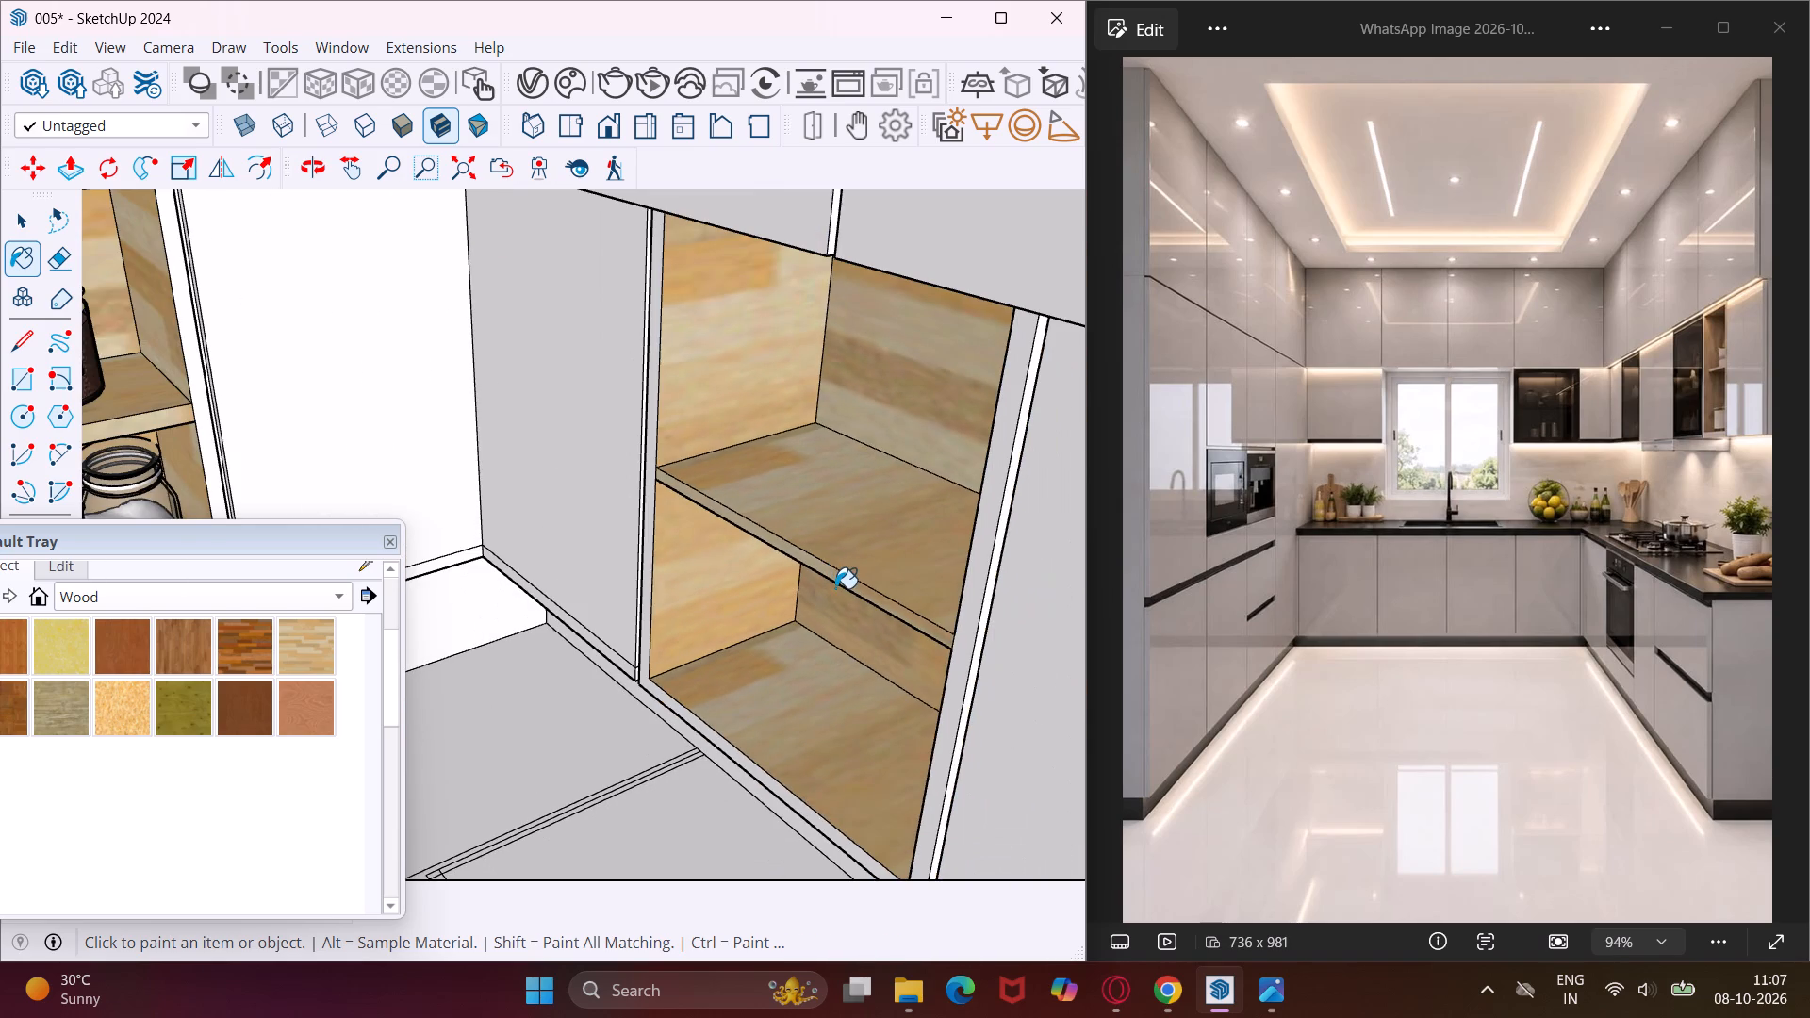
middle_click_drag(835, 588, 1065, 518)
scroll(954, 564, "up", 3)
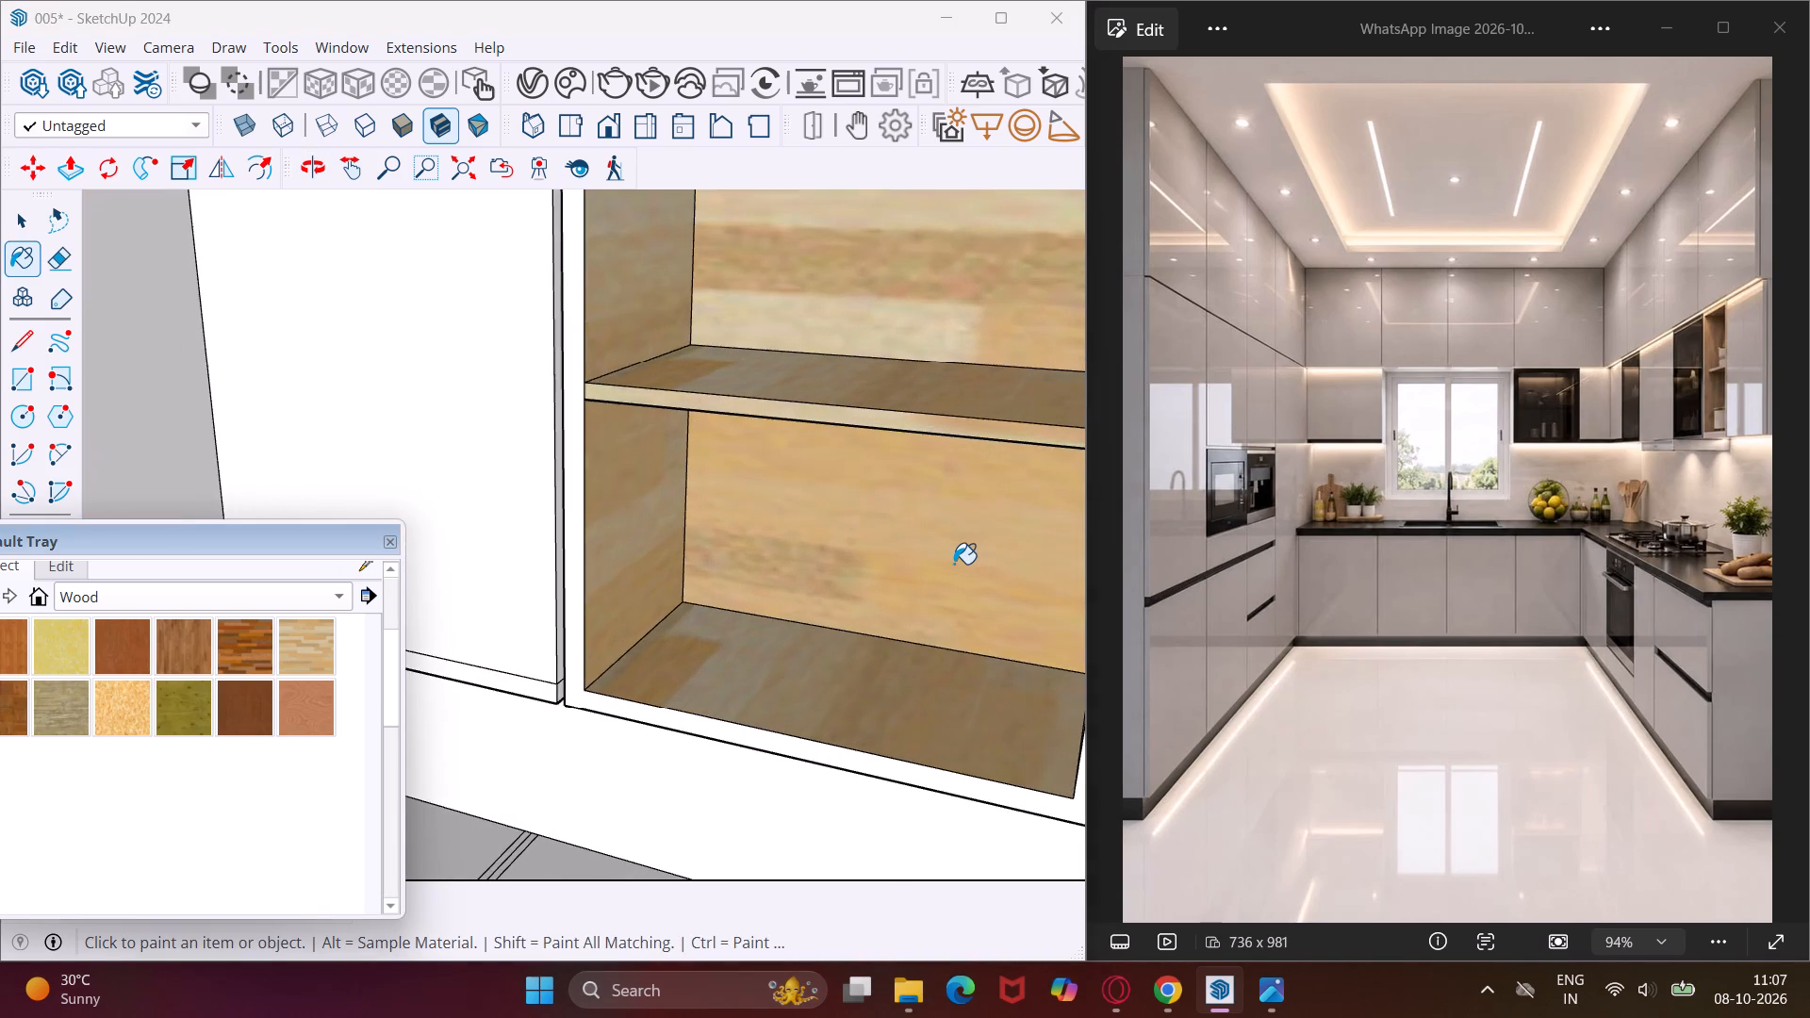
middle_click_drag(956, 559, 1116, 545)
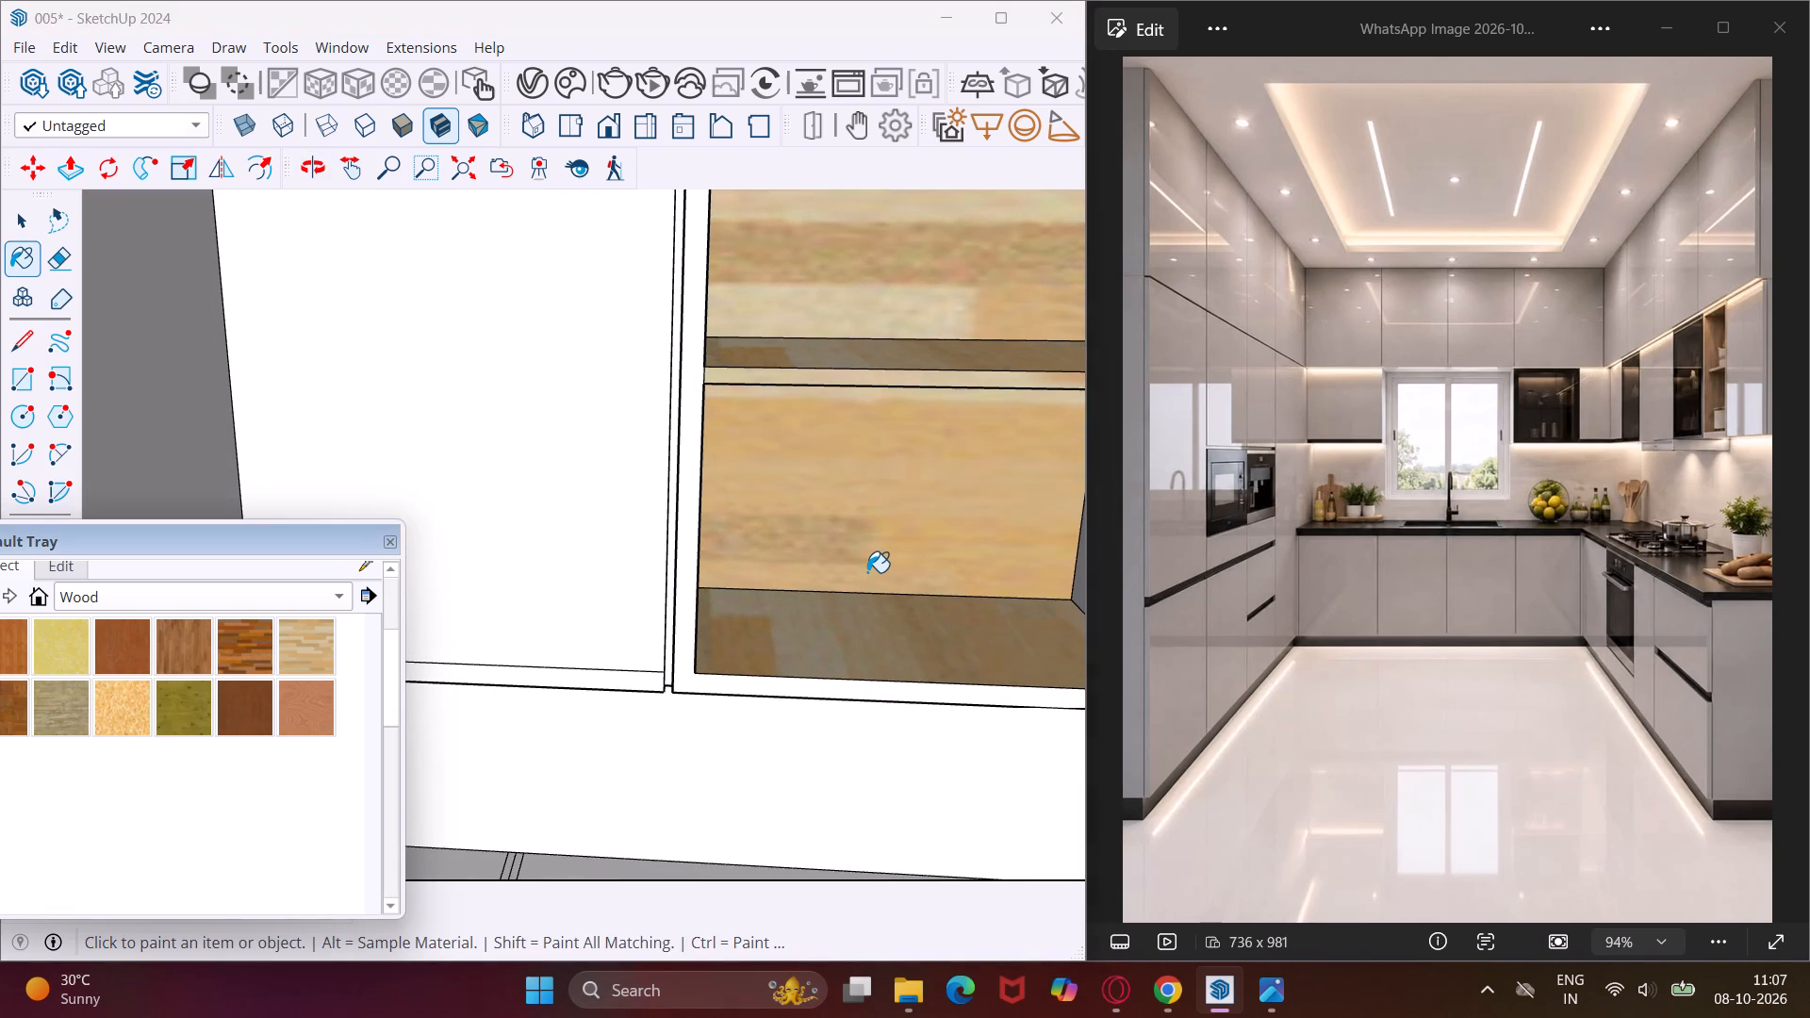
scroll(867, 572, "up", 2)
scroll(867, 572, "down", 6)
middle_click_drag(944, 568, 916, 571)
left_click(1066, 394)
left_click(1065, 521)
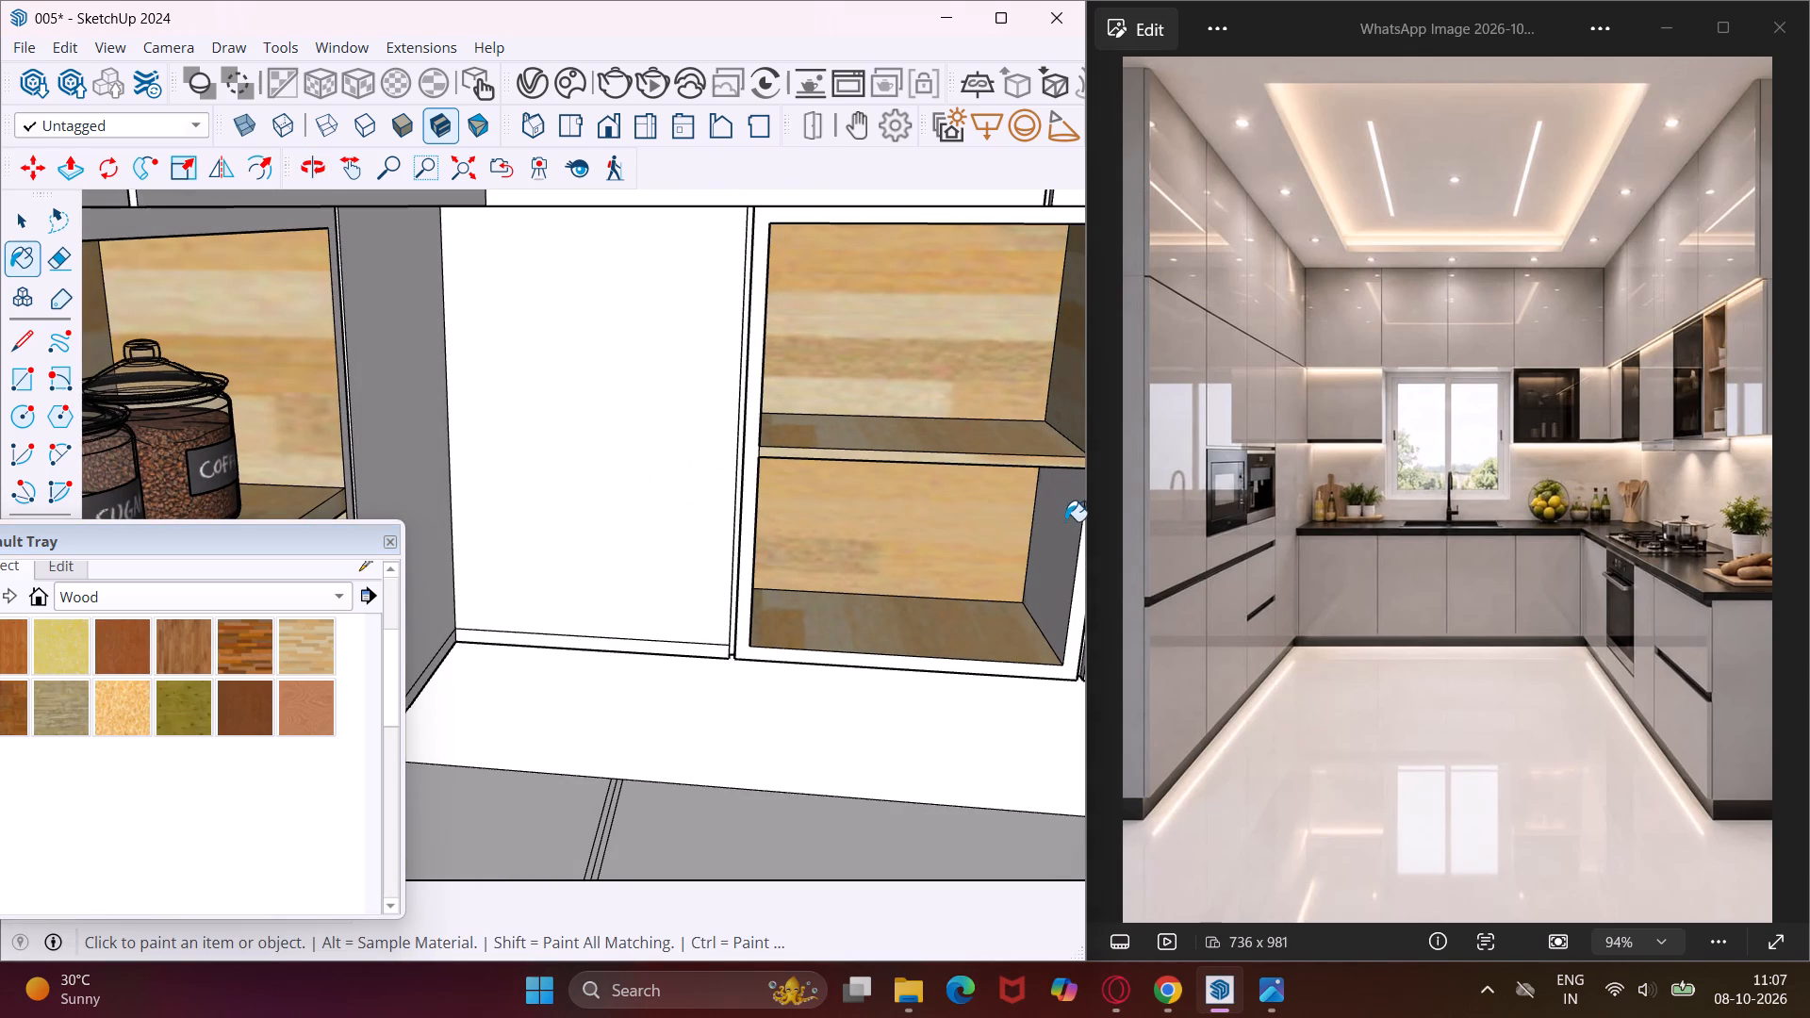
middle_click_drag(994, 423, 980, 268)
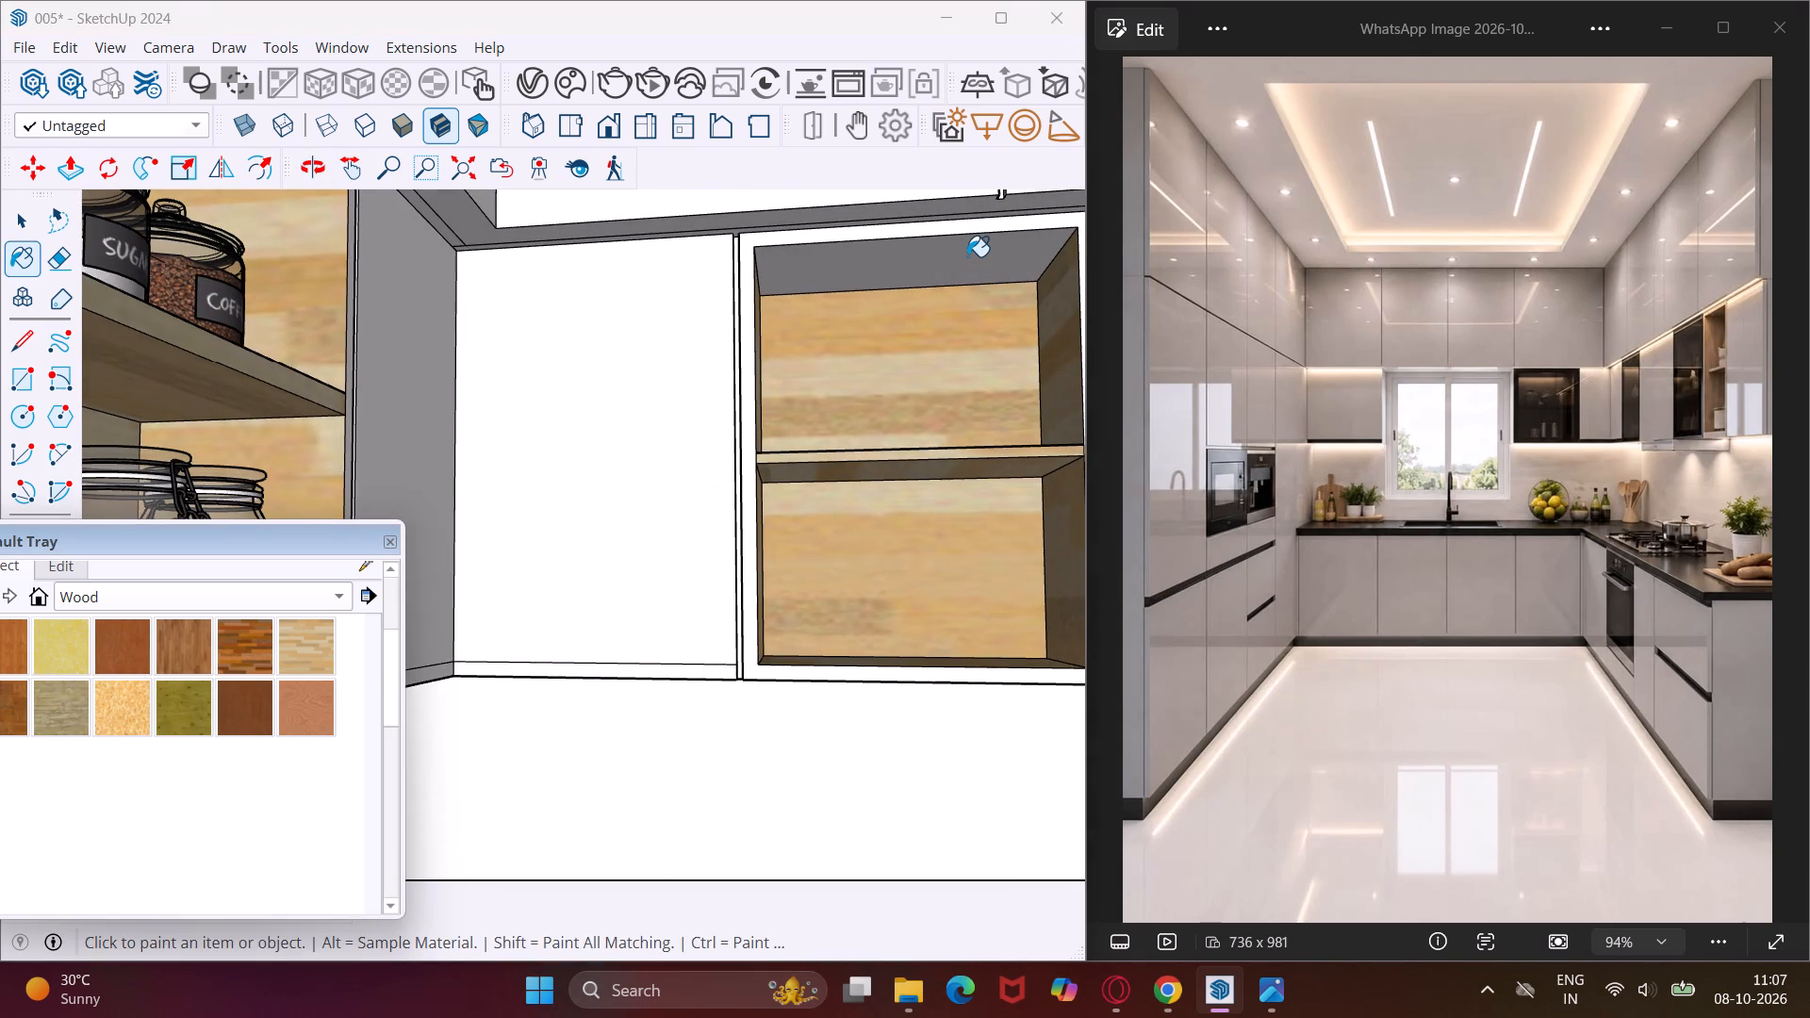
left_click(967, 256)
middle_click_drag(966, 255, 656, 441)
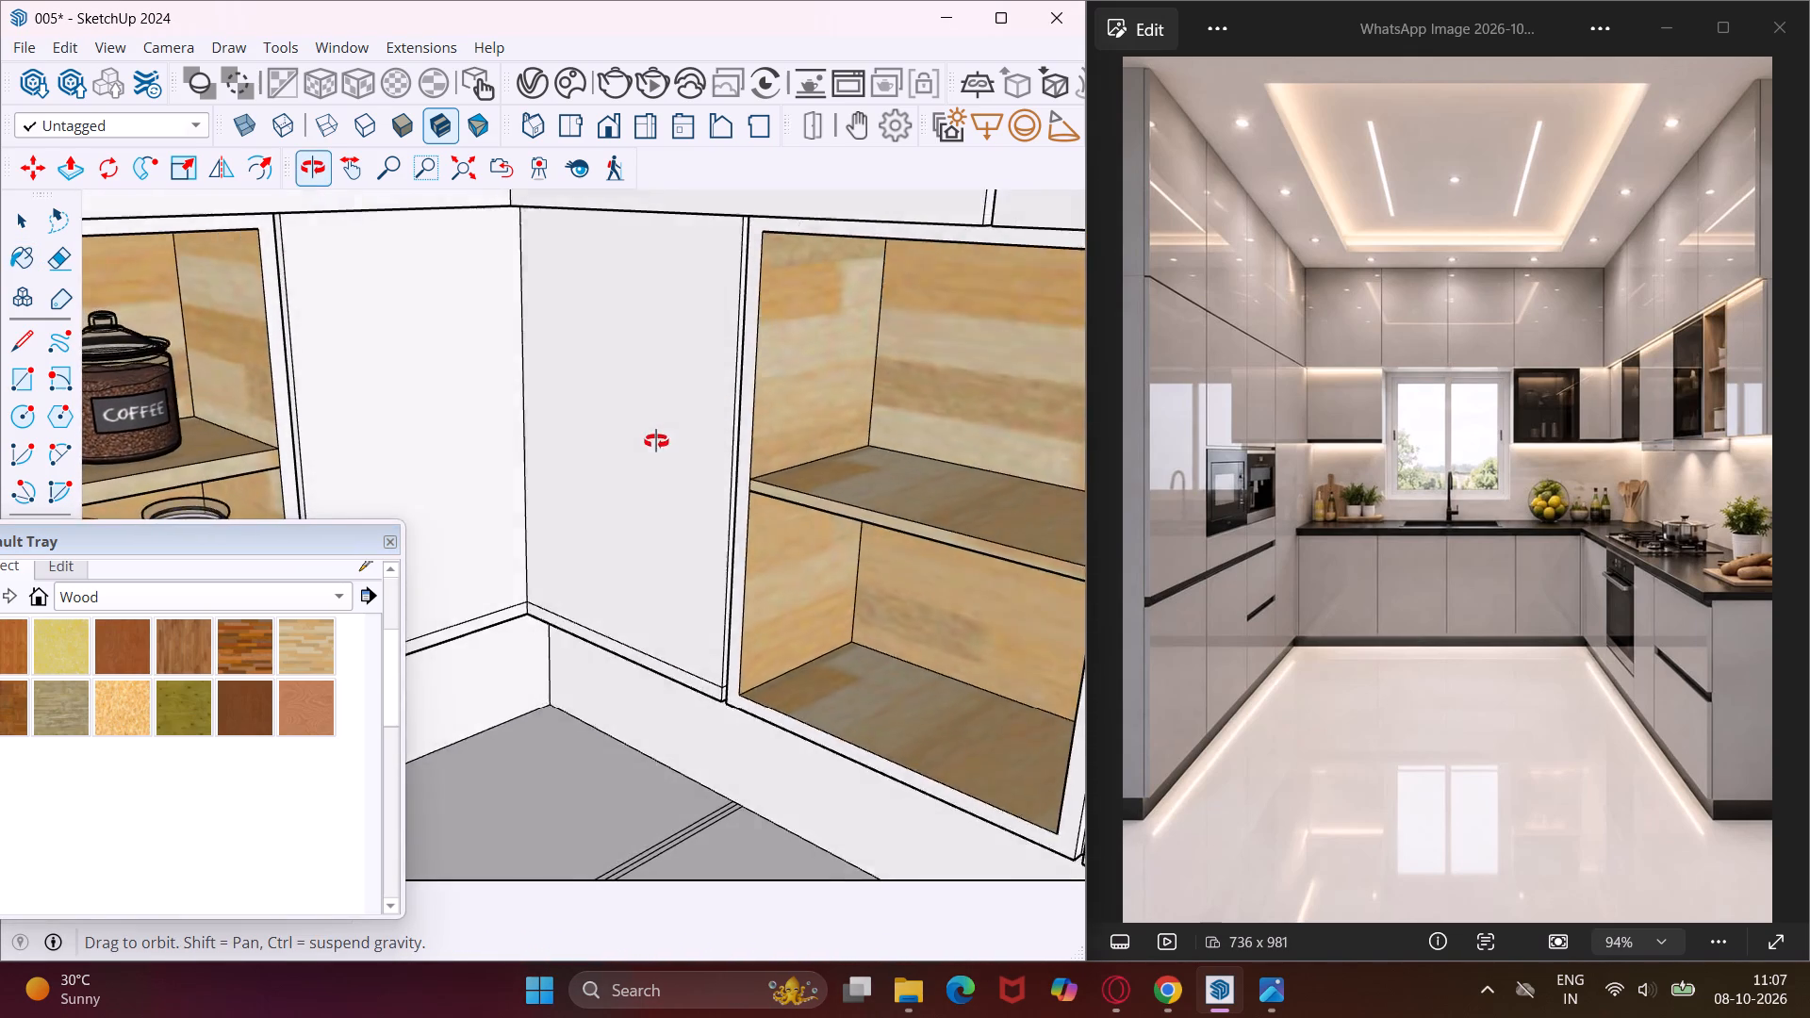
middle_click_drag(656, 441, 624, 459)
scroll(584, 464, "down", 14)
middle_click_drag(664, 554, 617, 467)
scroll(648, 486, "down", 8)
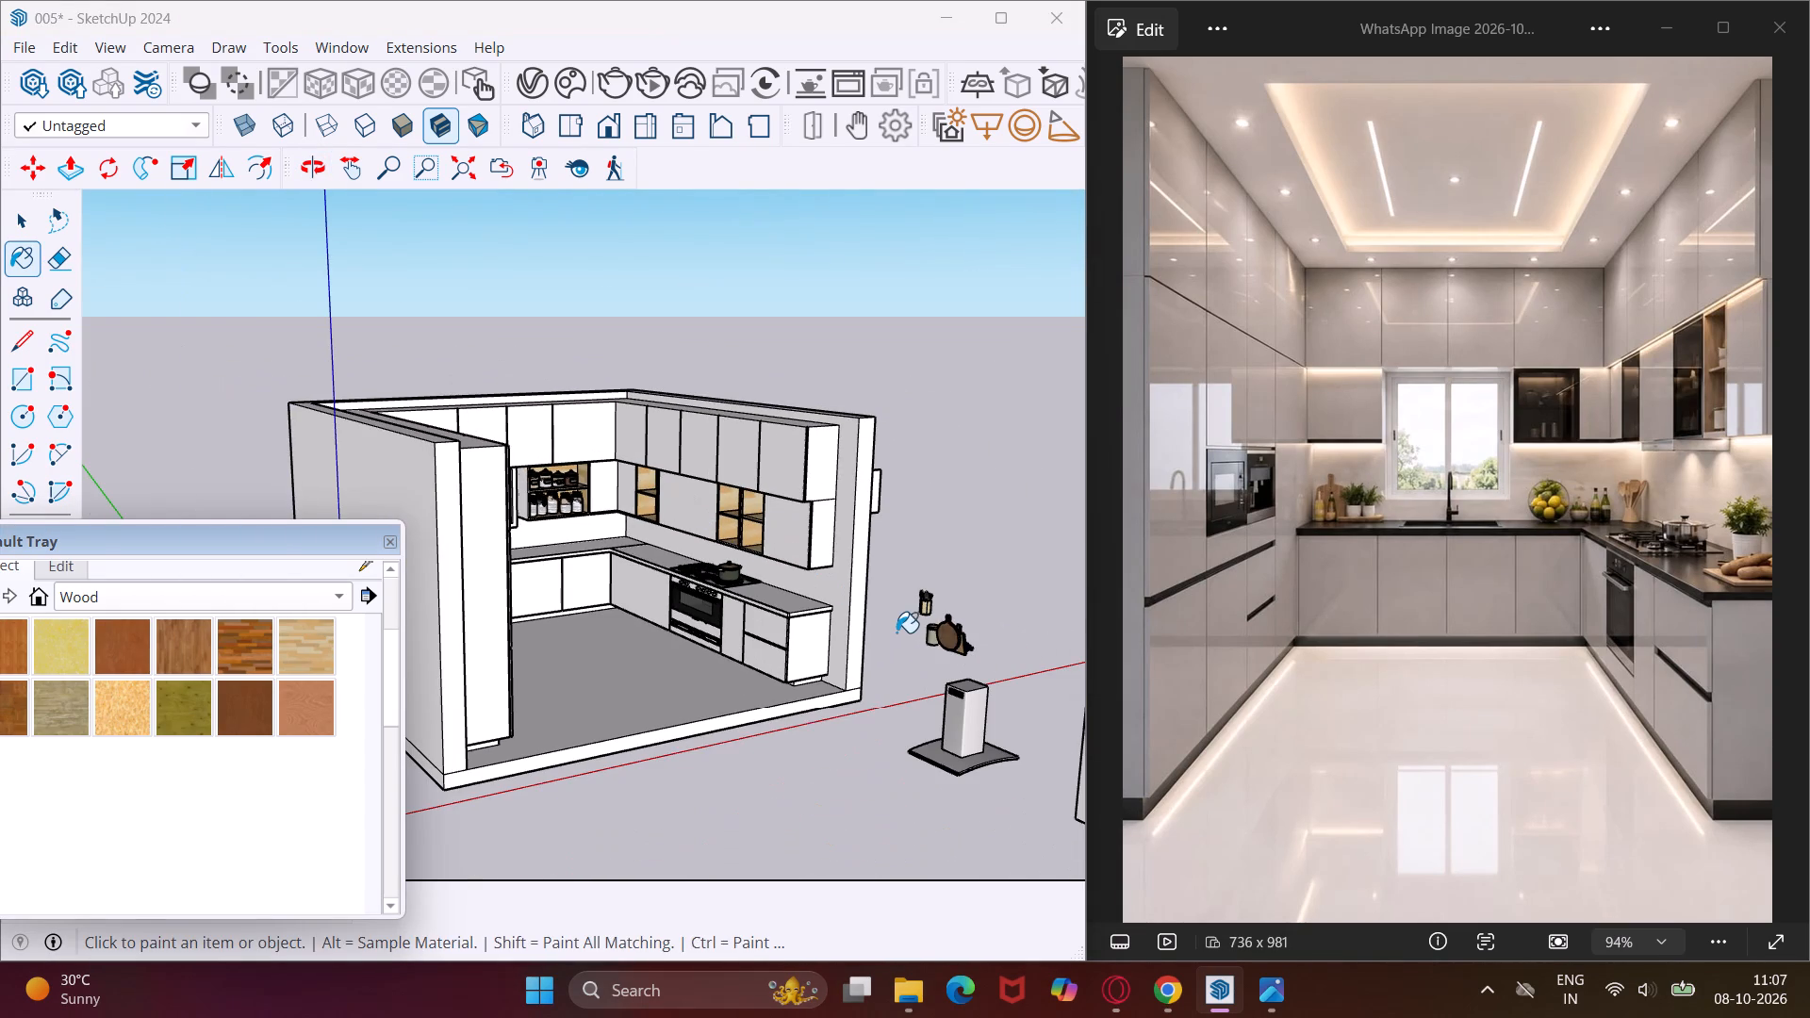
key("Escape")
key("space")
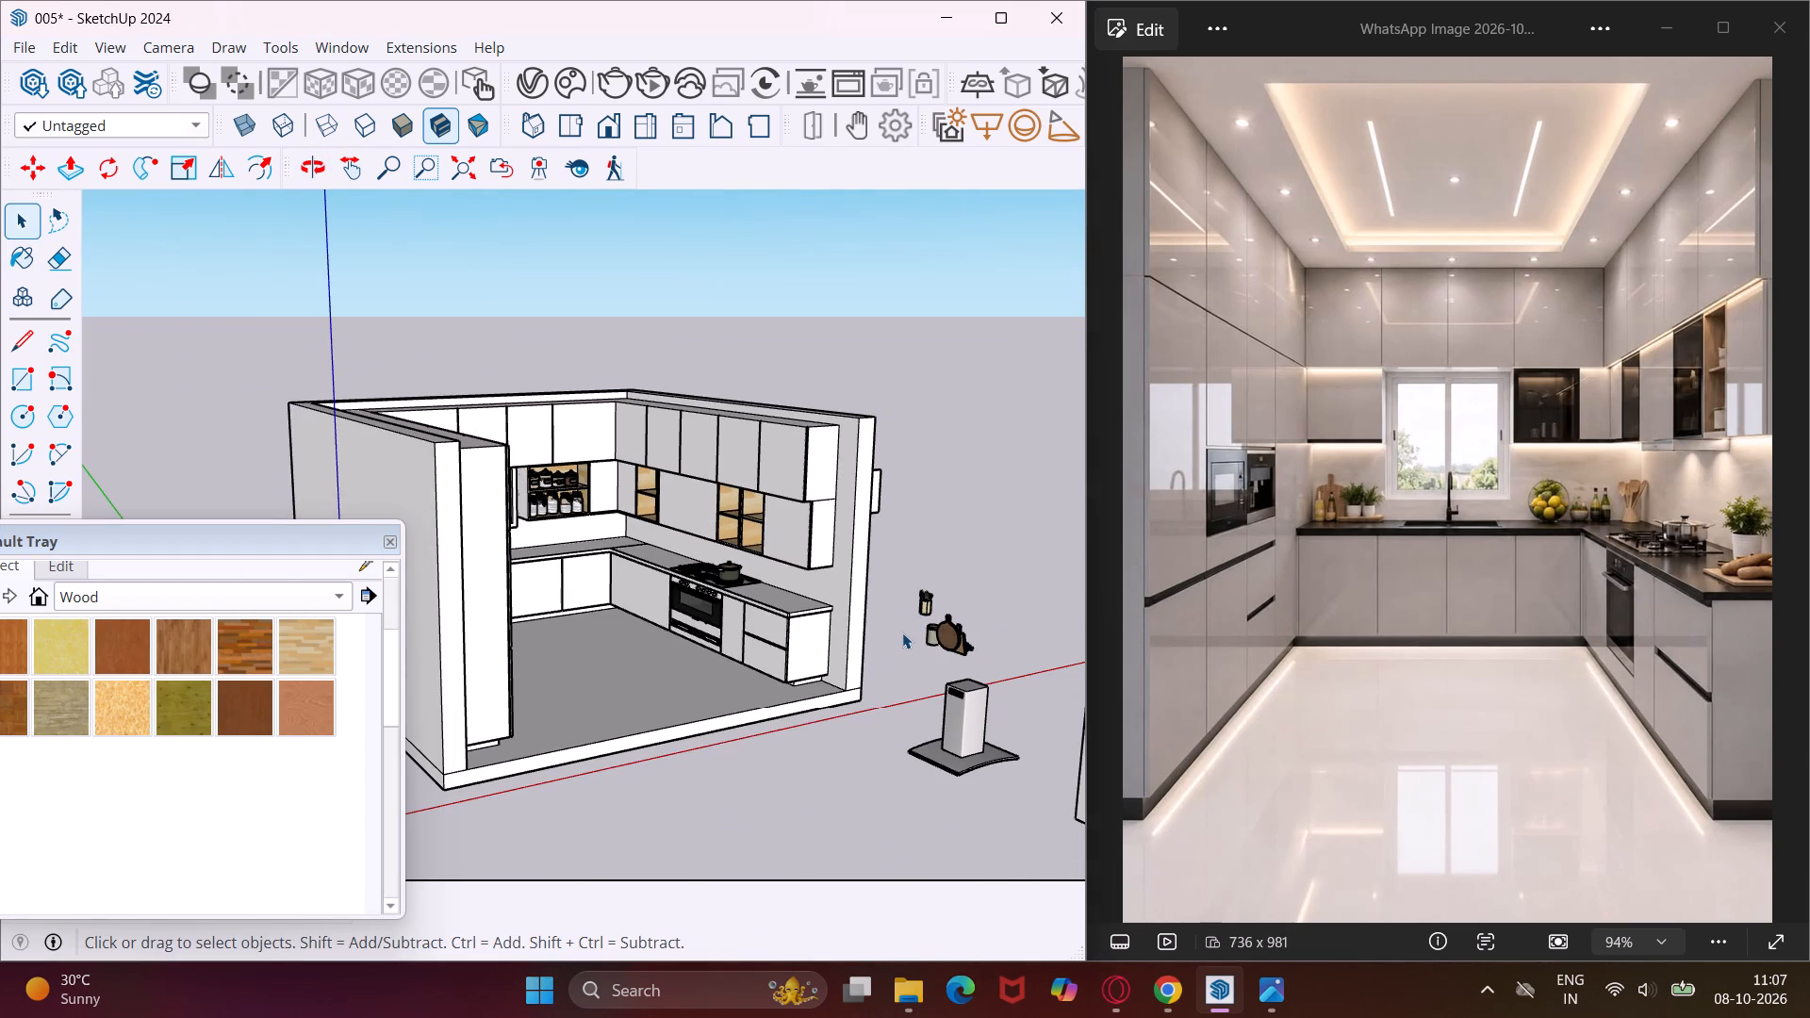
Look through the downloaded Chaos Cosmos assets, clear the oven search, and preview the baby bed, chair and carpet.
left_click(568, 93)
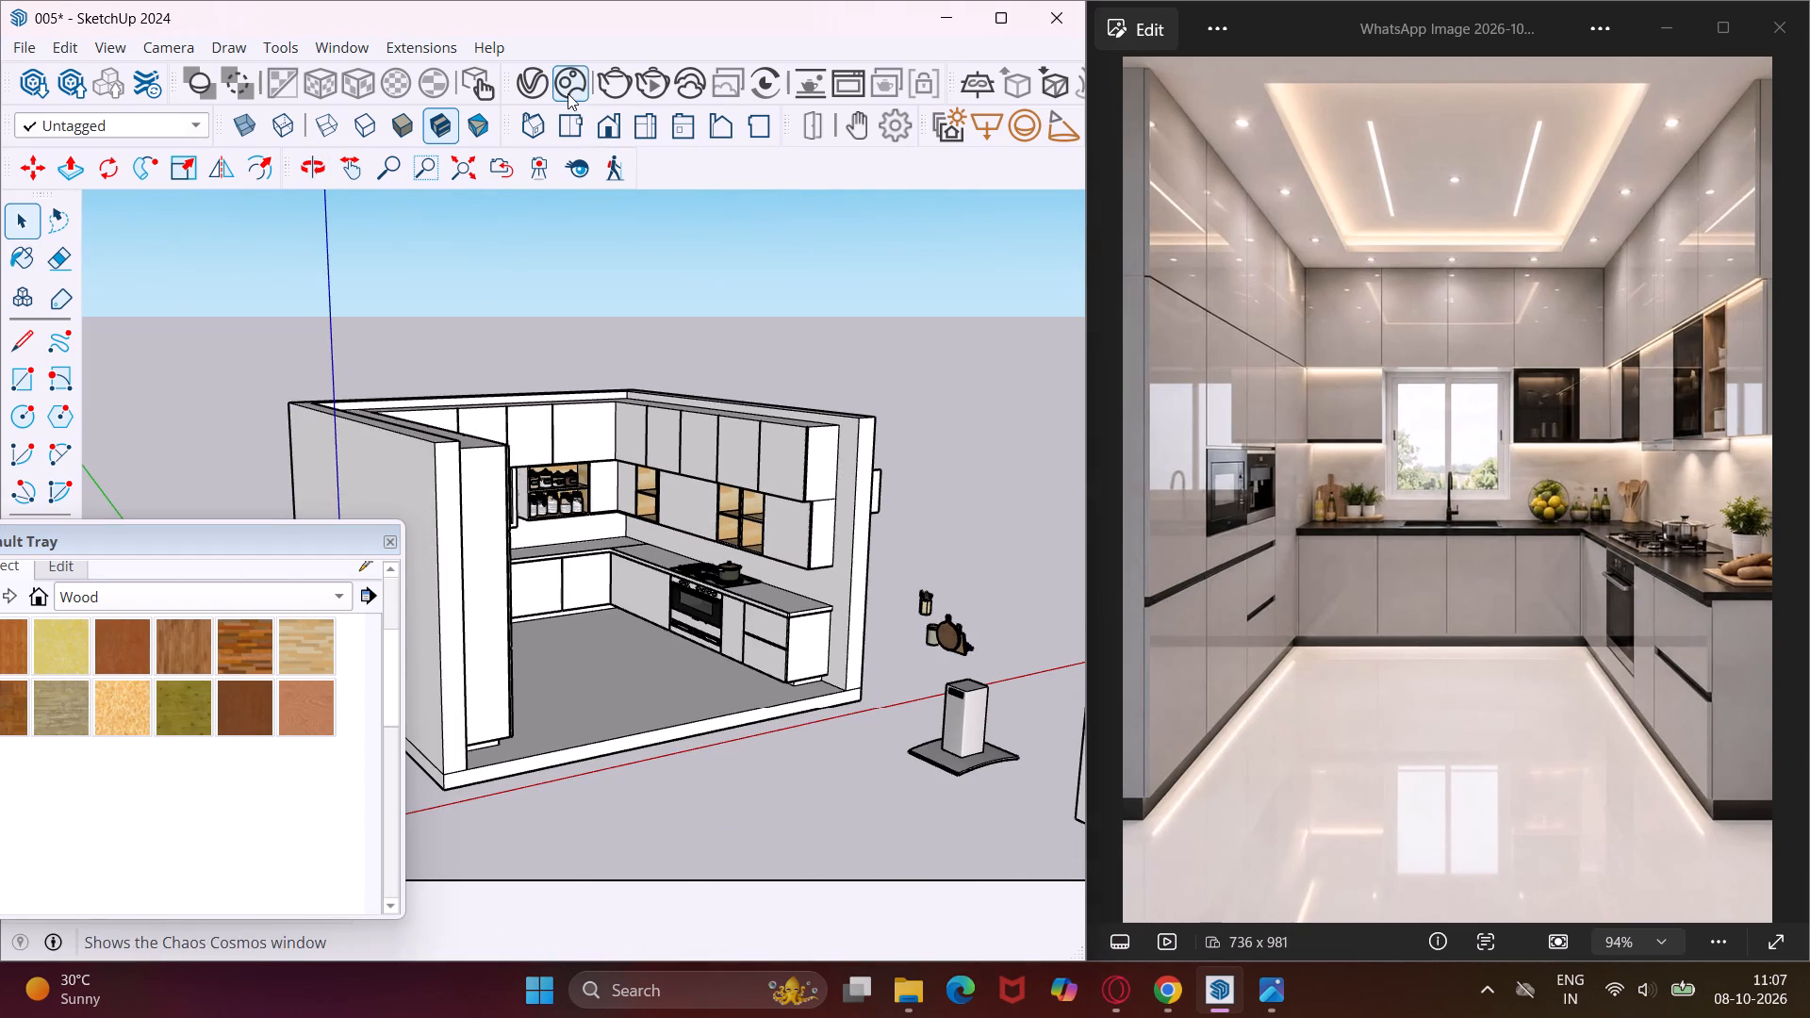
scroll(512, 532, "down", 5)
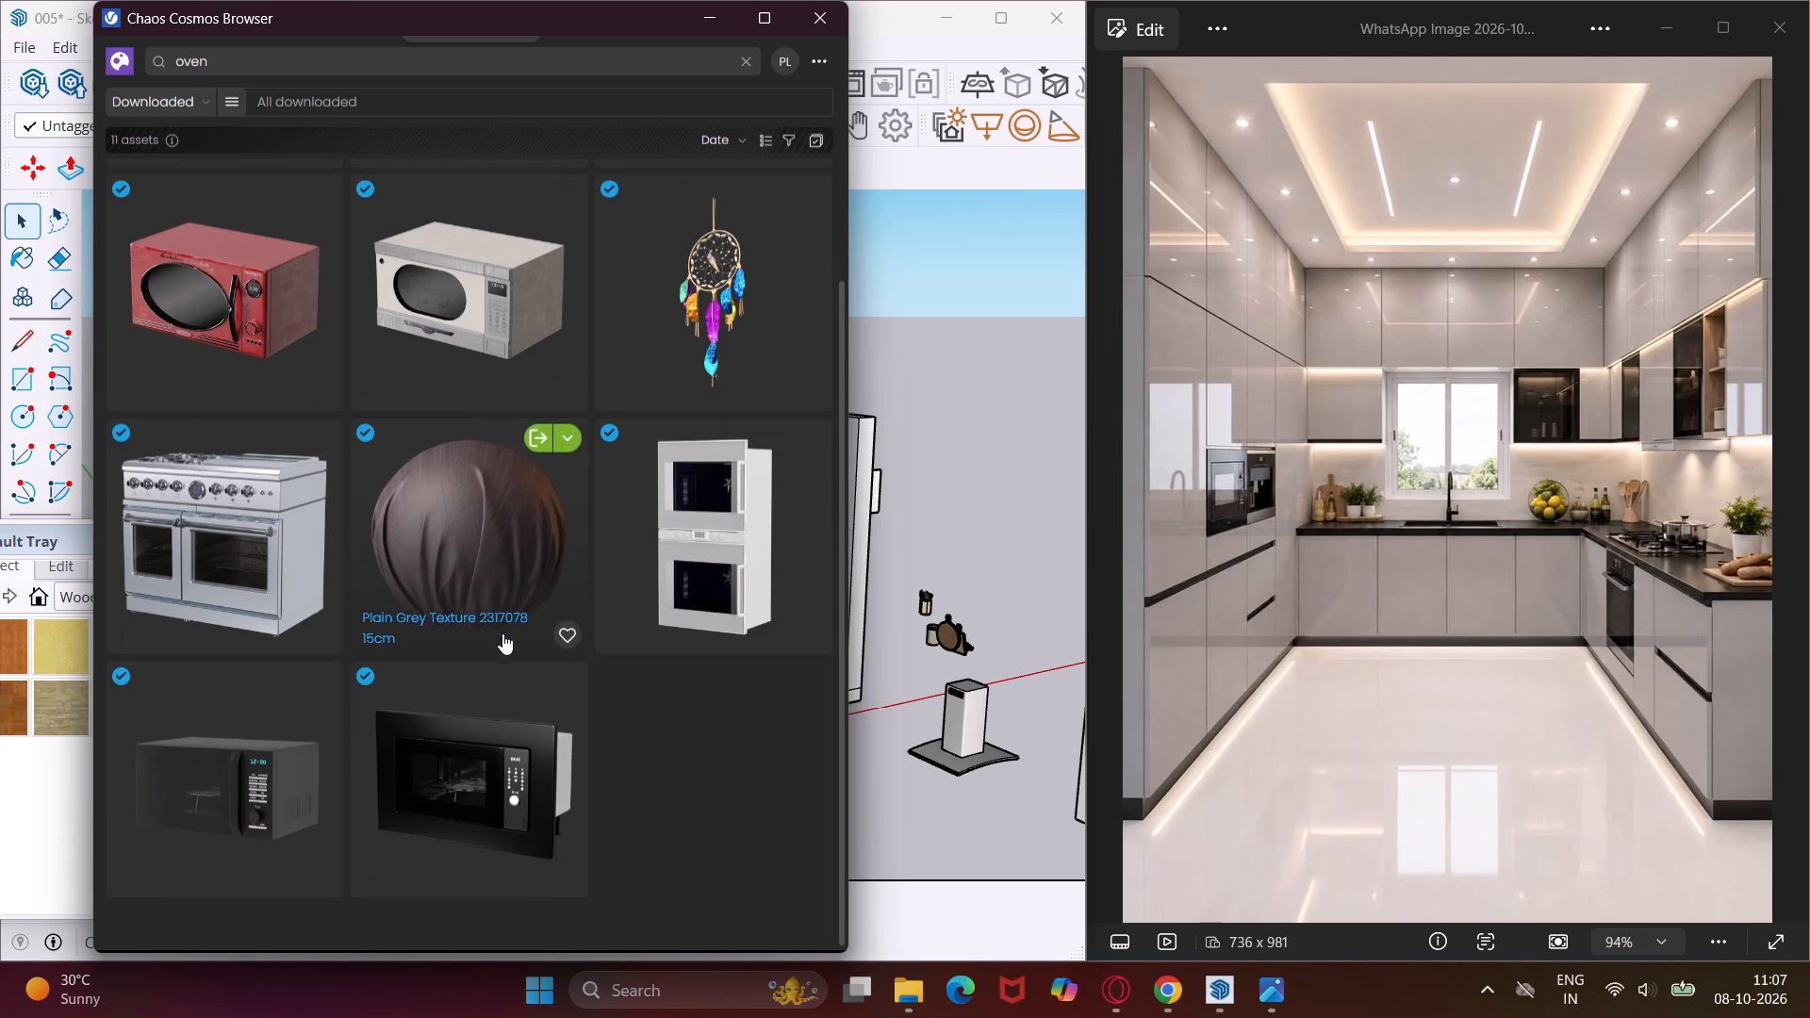
scroll(502, 635, "down", 4)
scroll(512, 652, "up", 16)
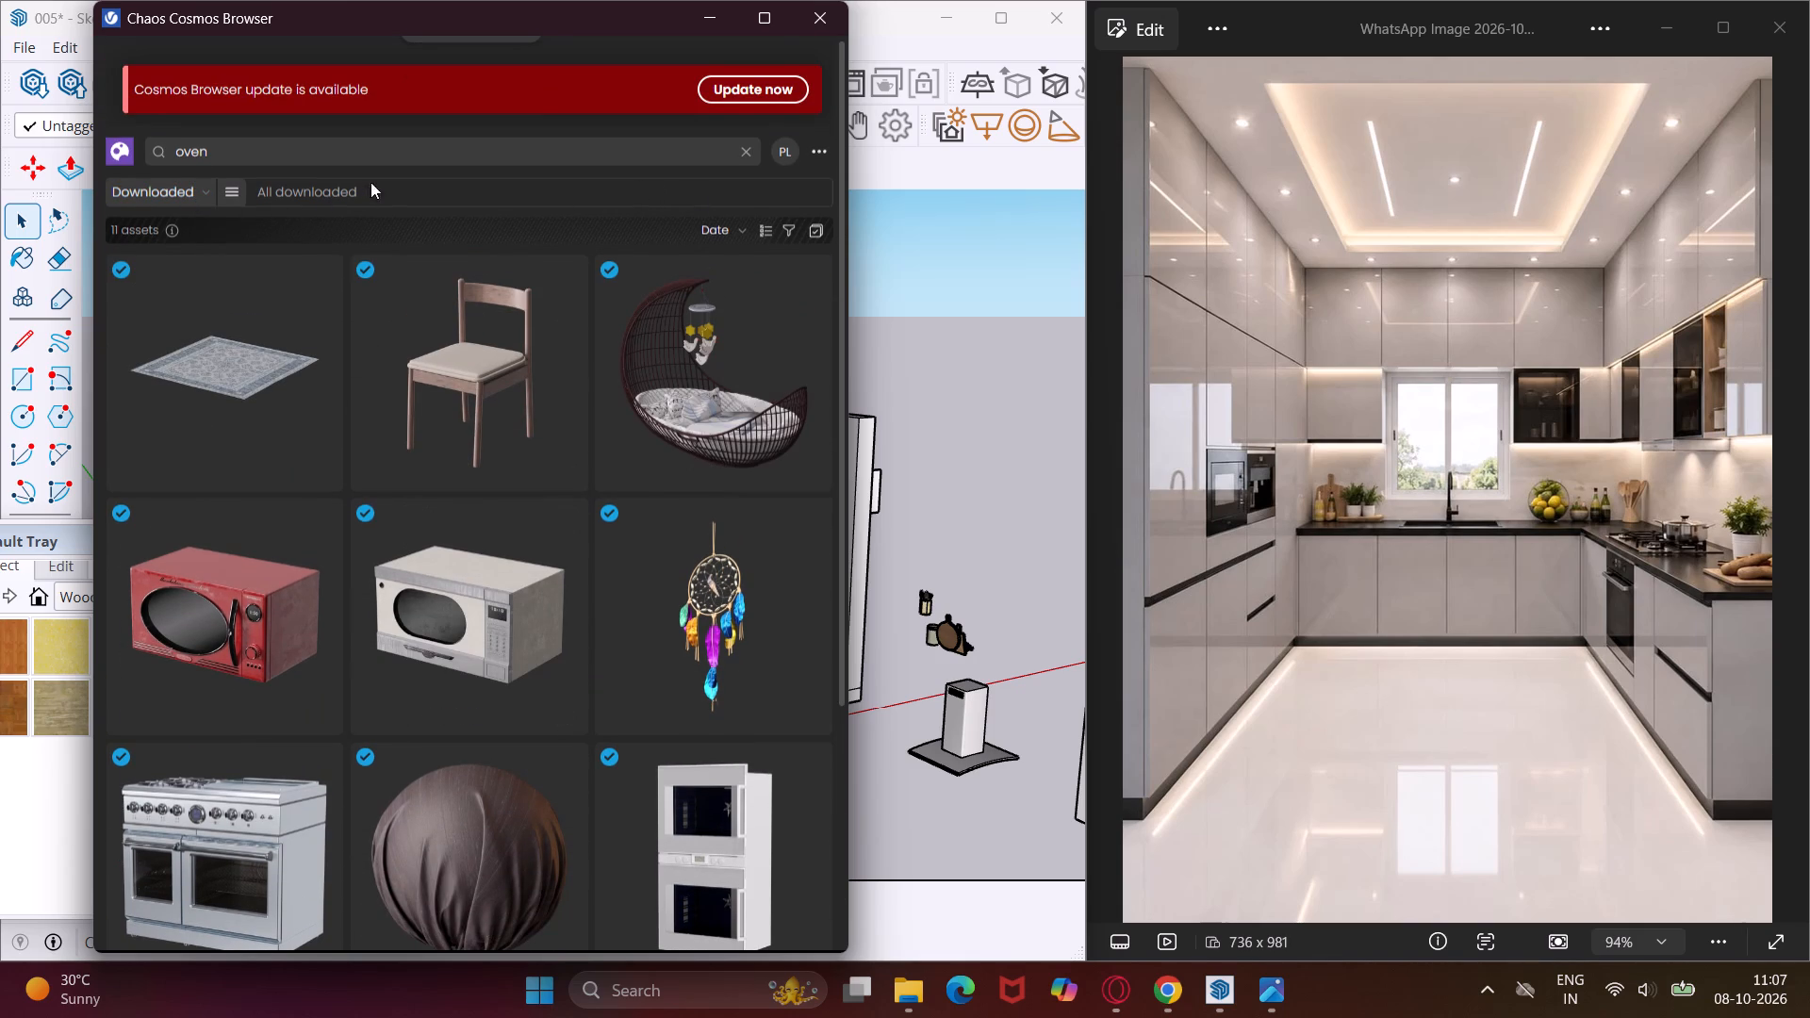
left_click(206, 193)
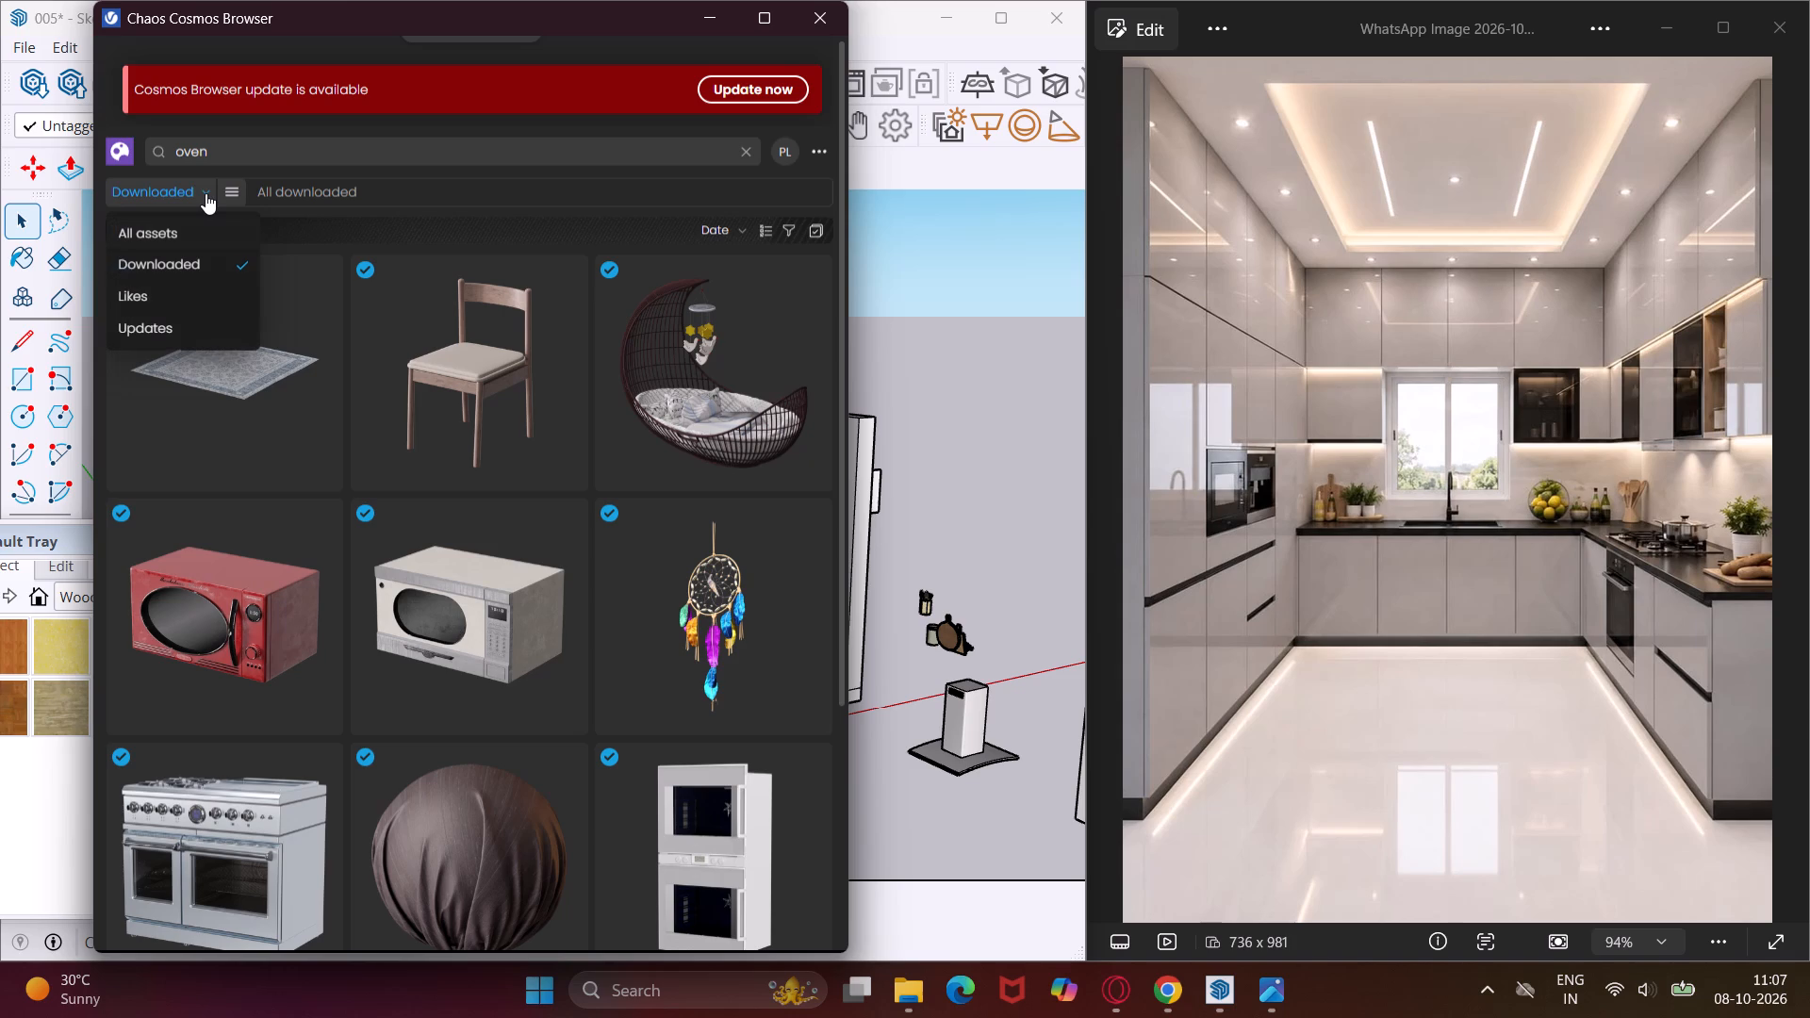
left_click(202, 270)
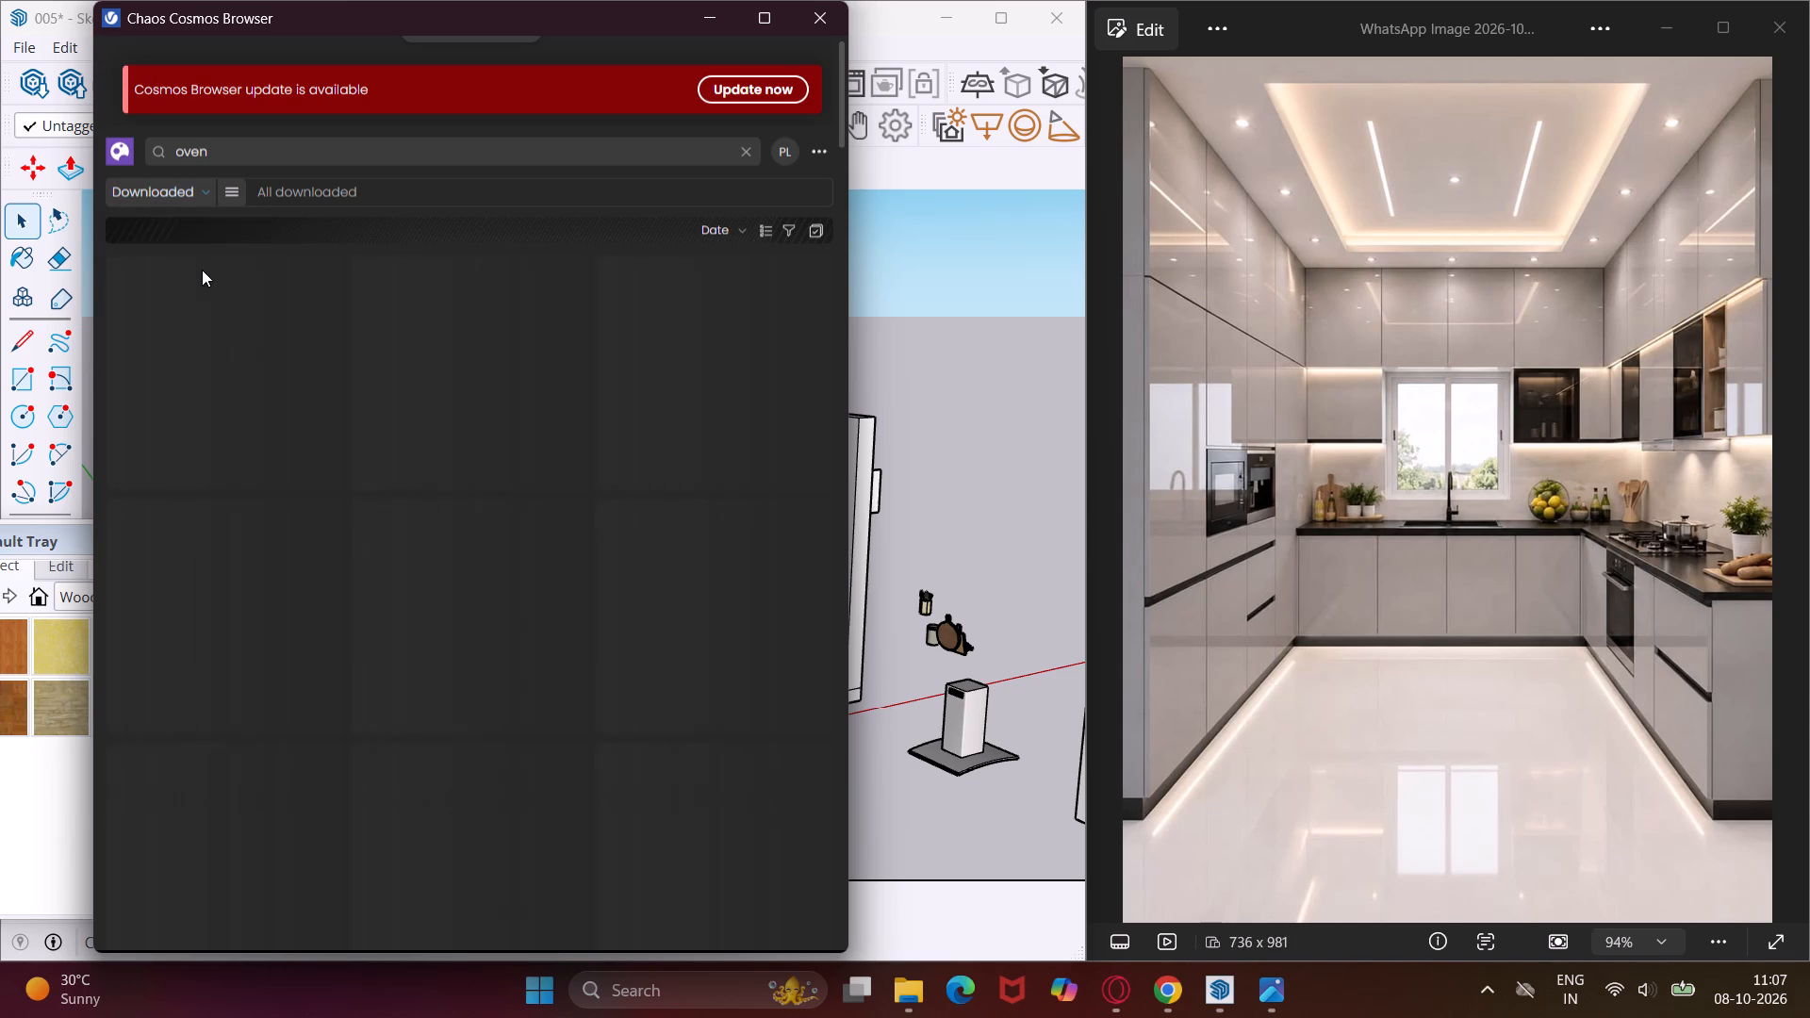
left_click(418, 161)
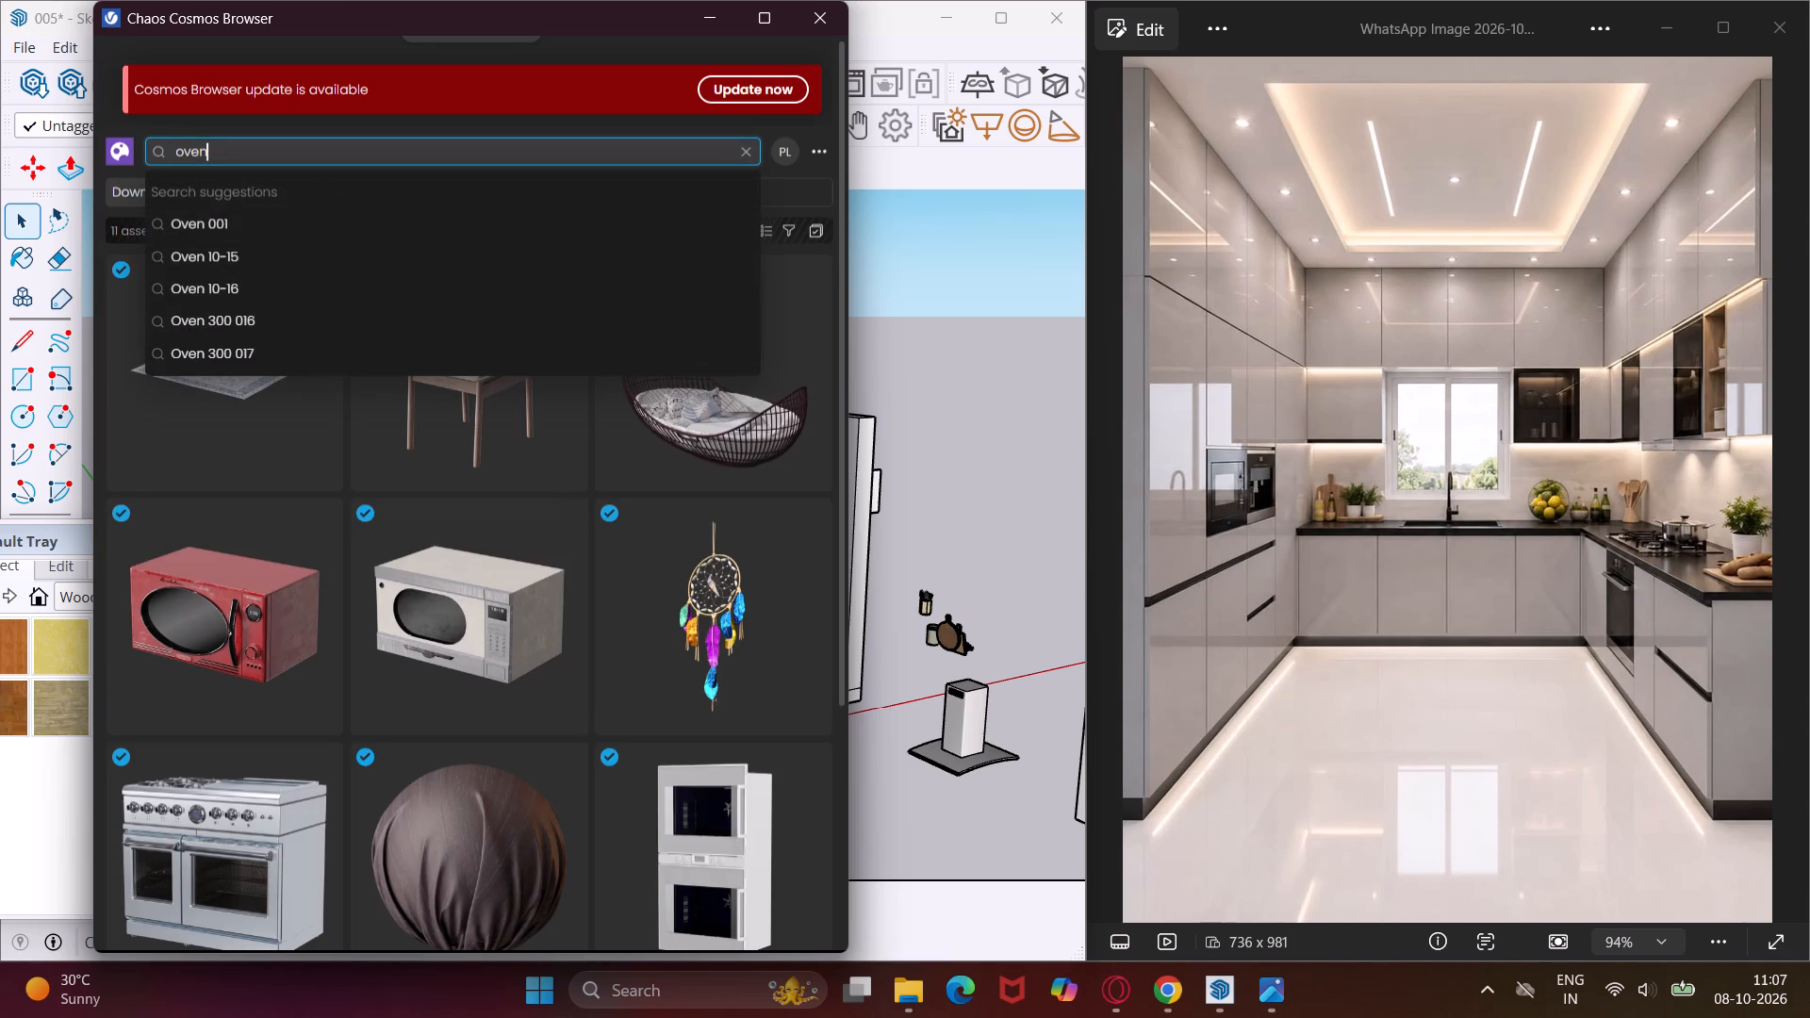
key("BackSpace")
key("BackSpace")
key("BackSpace")
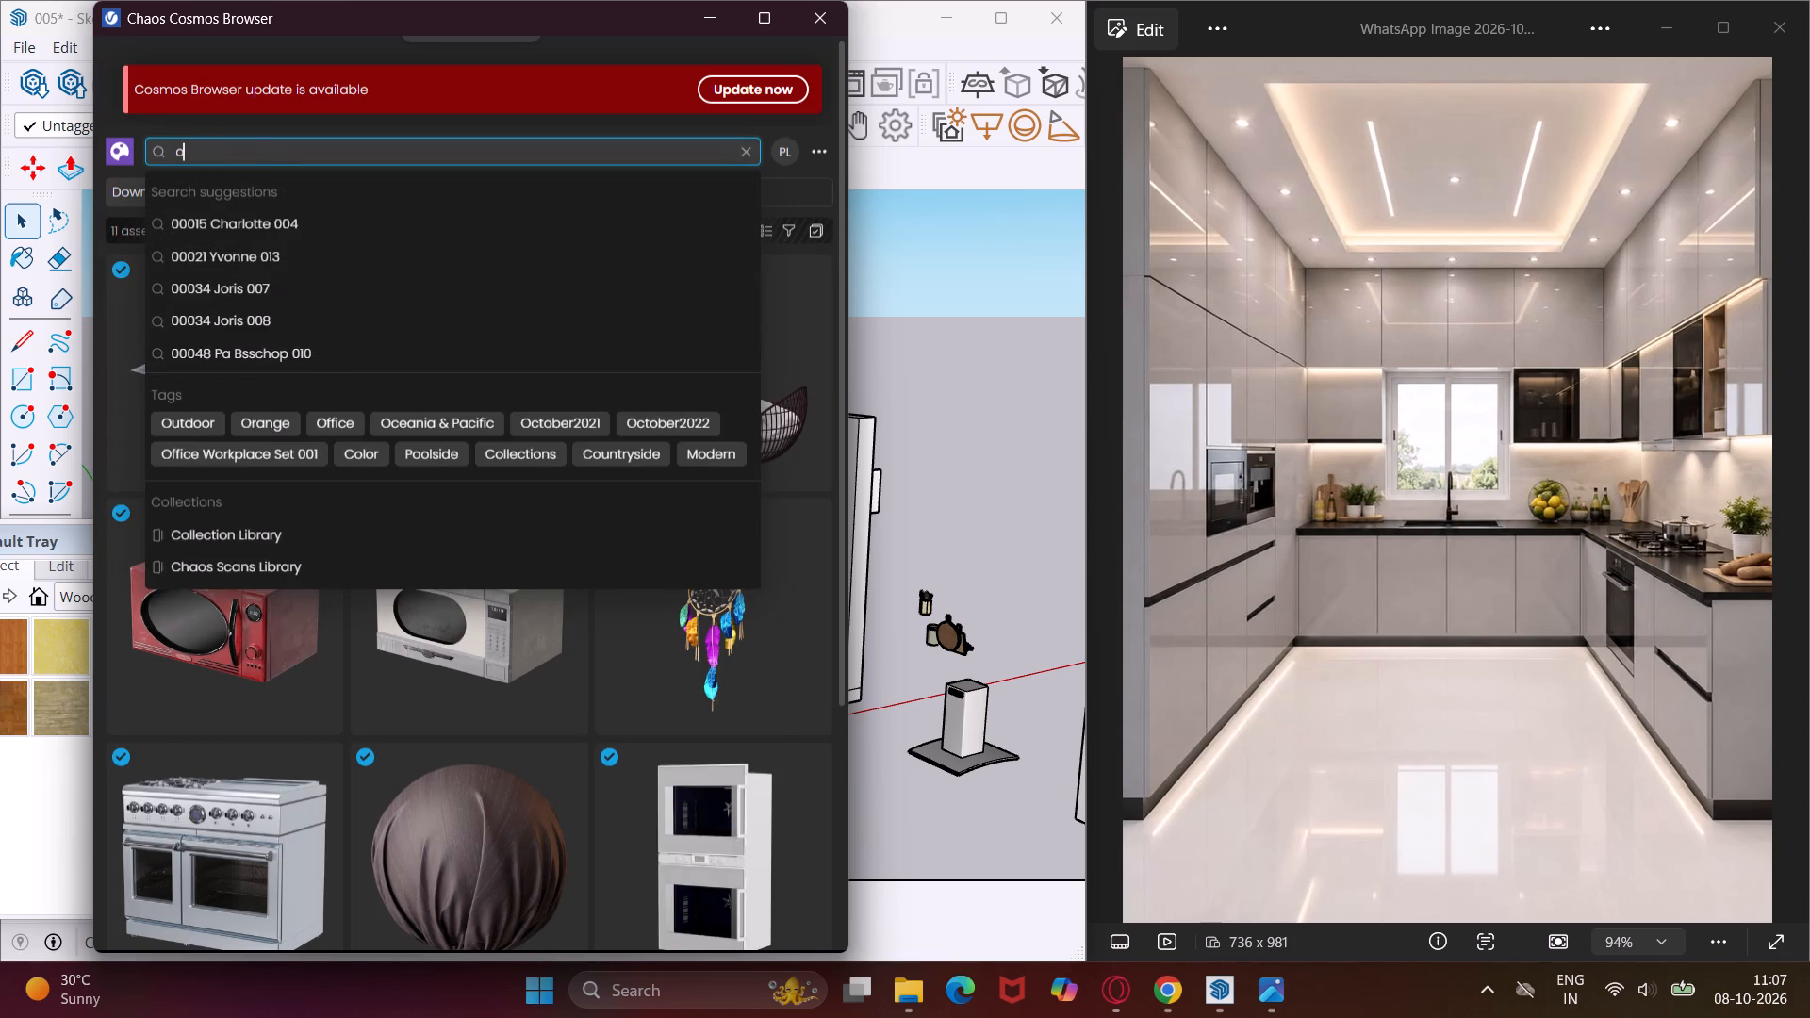
key("BackSpace")
left_click(802, 304)
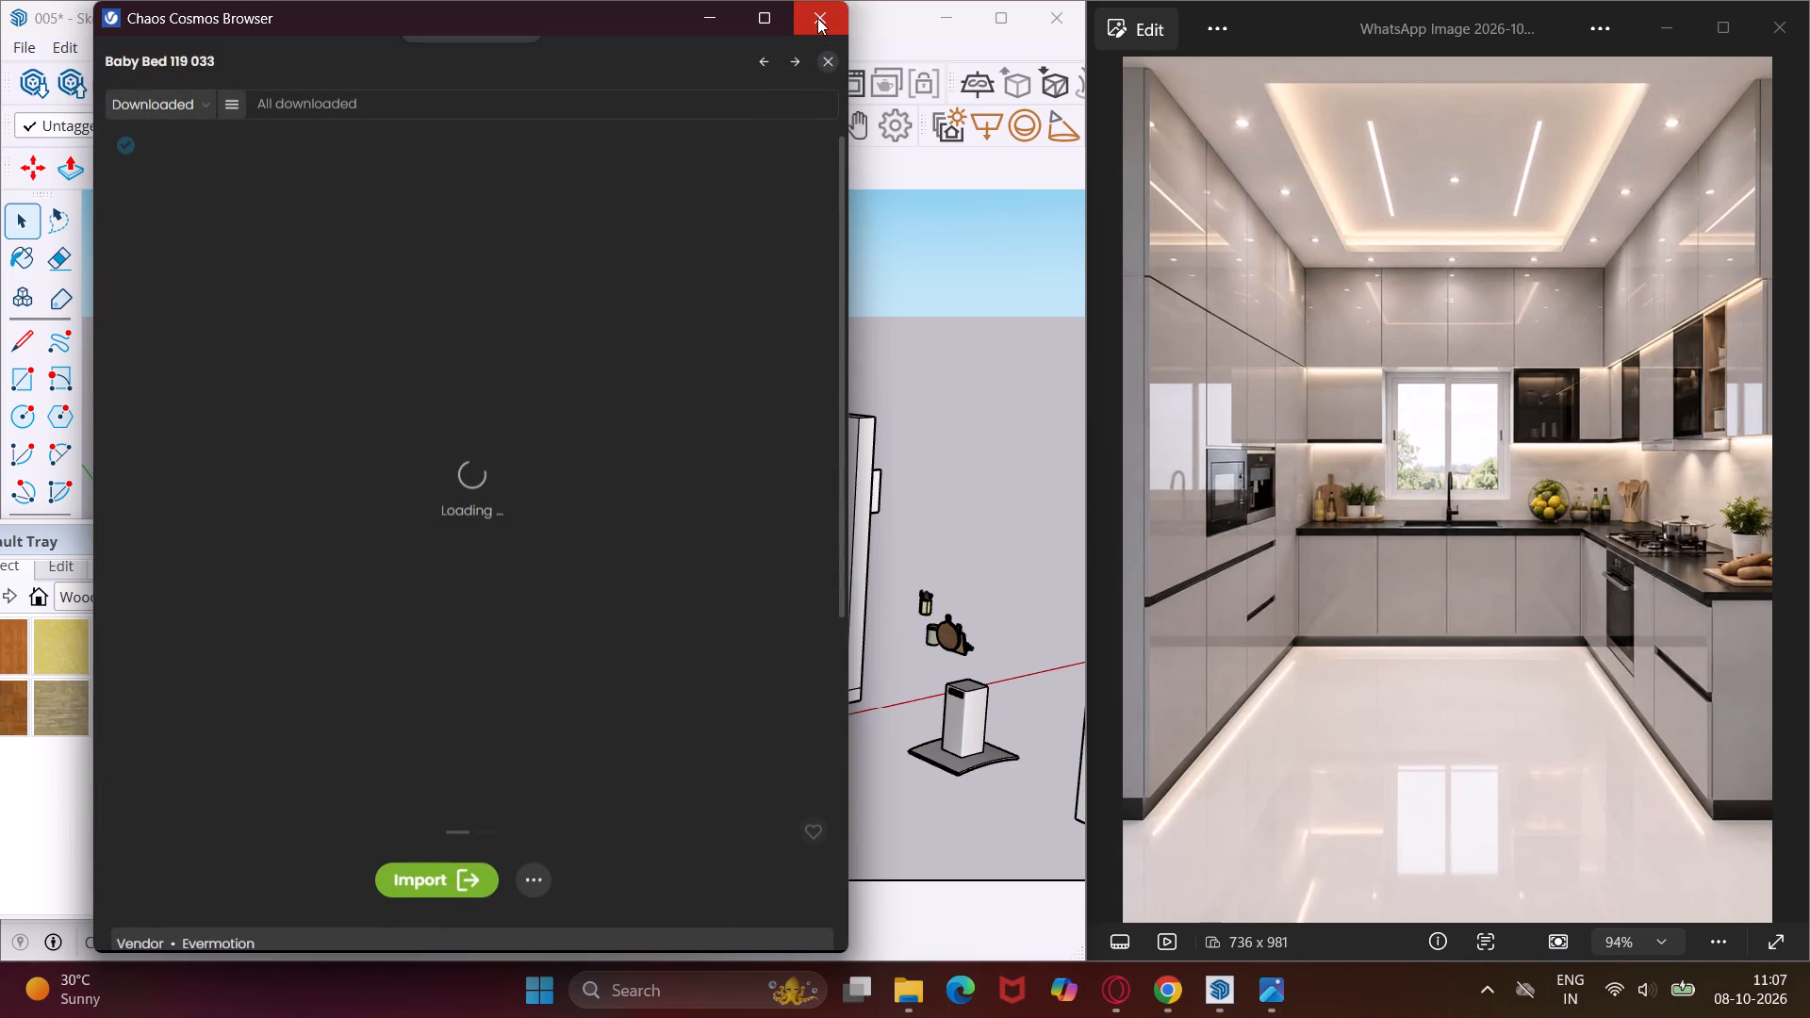
left_click(763, 63)
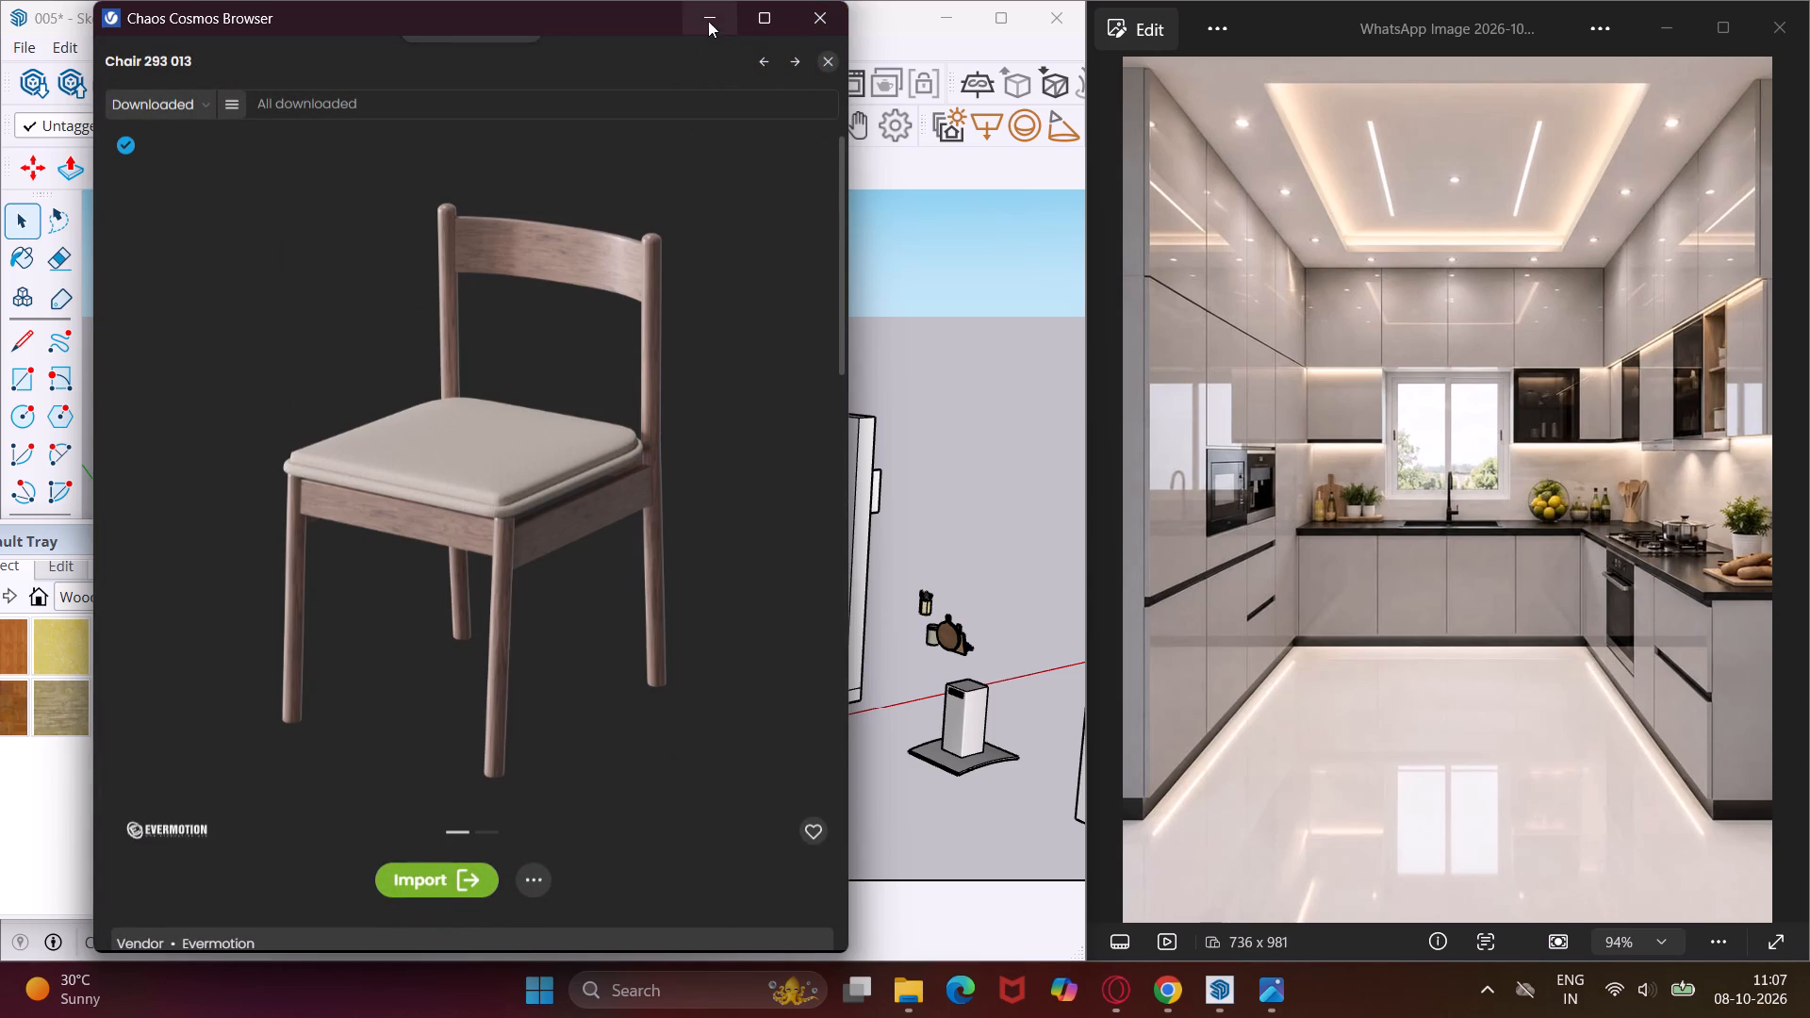
left_click(806, 25)
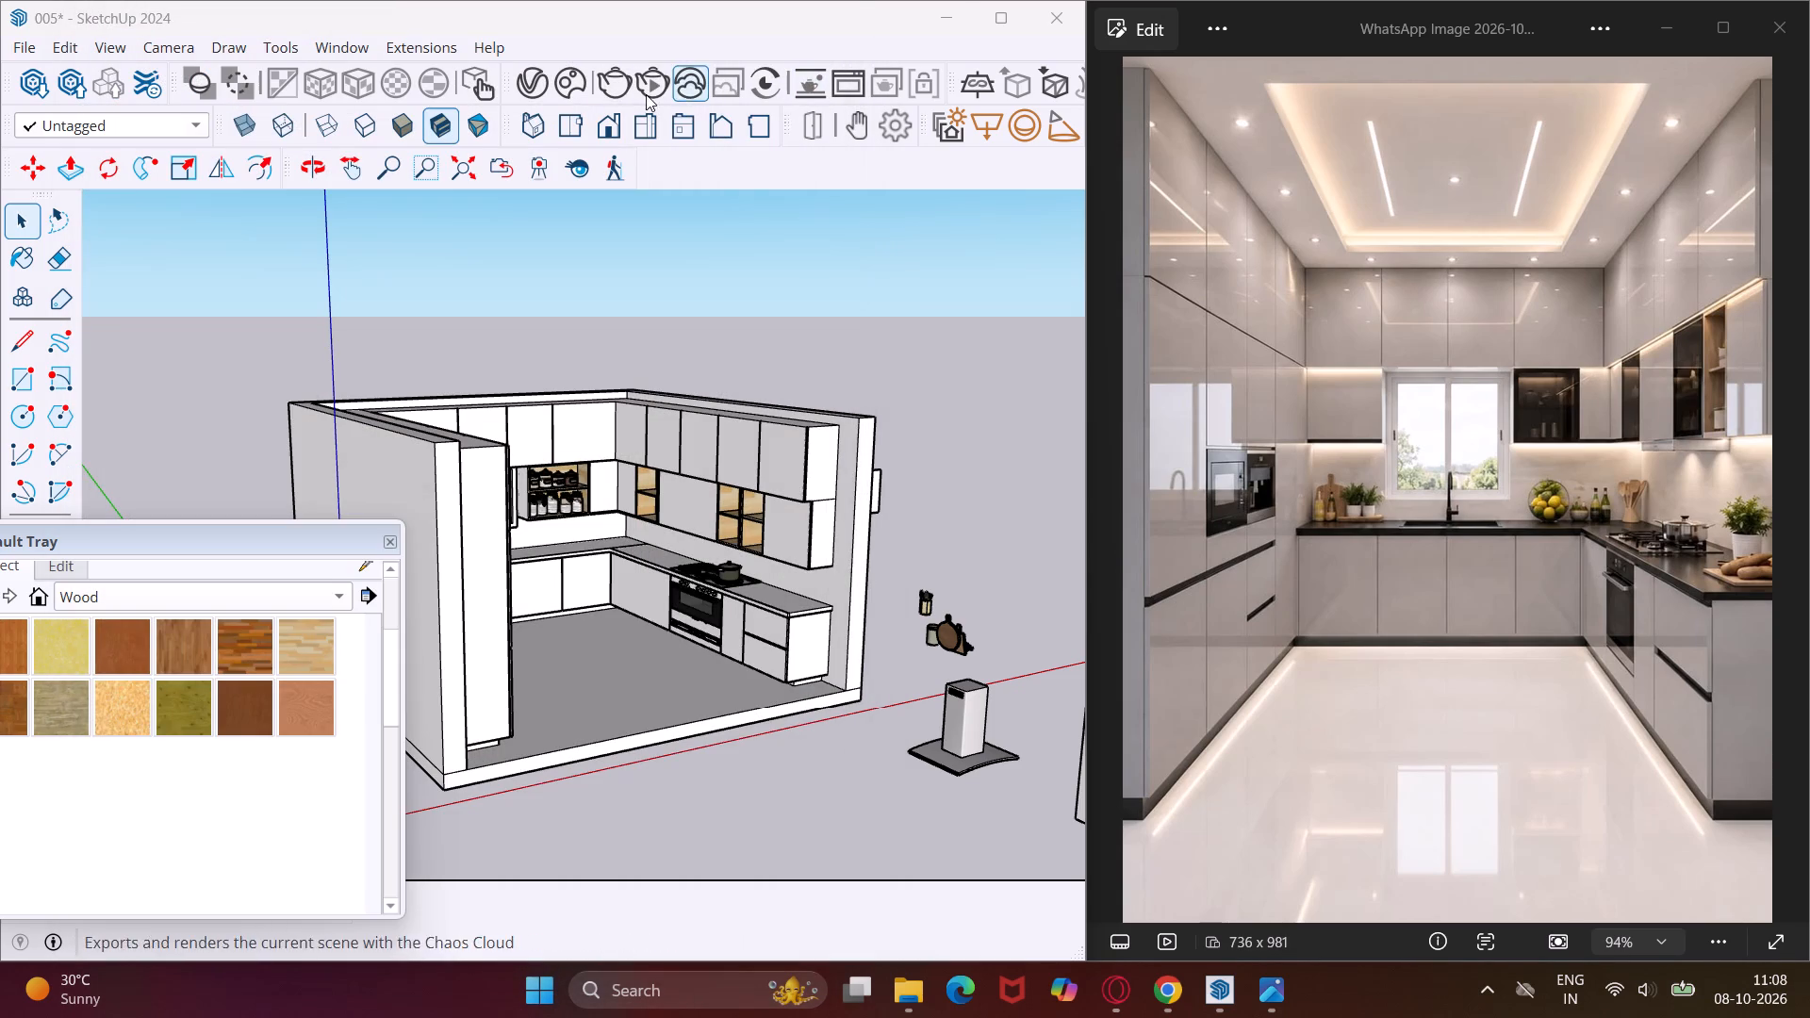
double_click(581, 82)
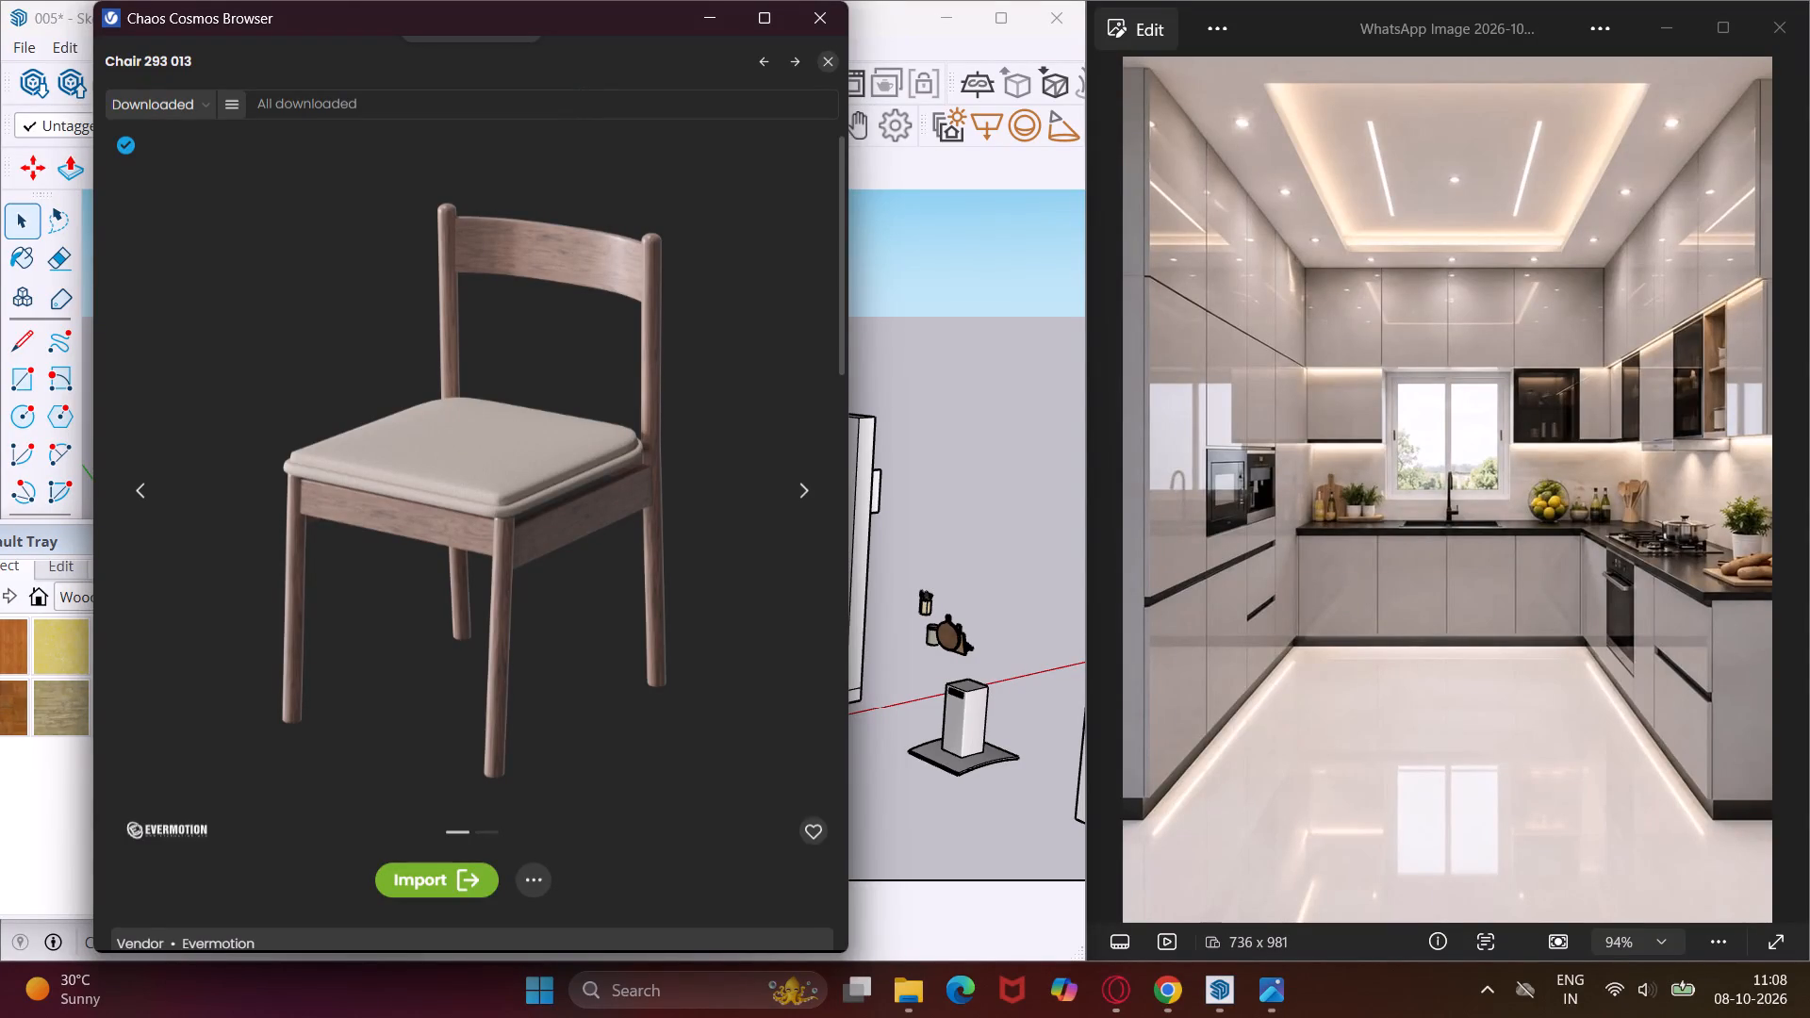
left_click(537, 874)
left_click(537, 874)
left_click(760, 60)
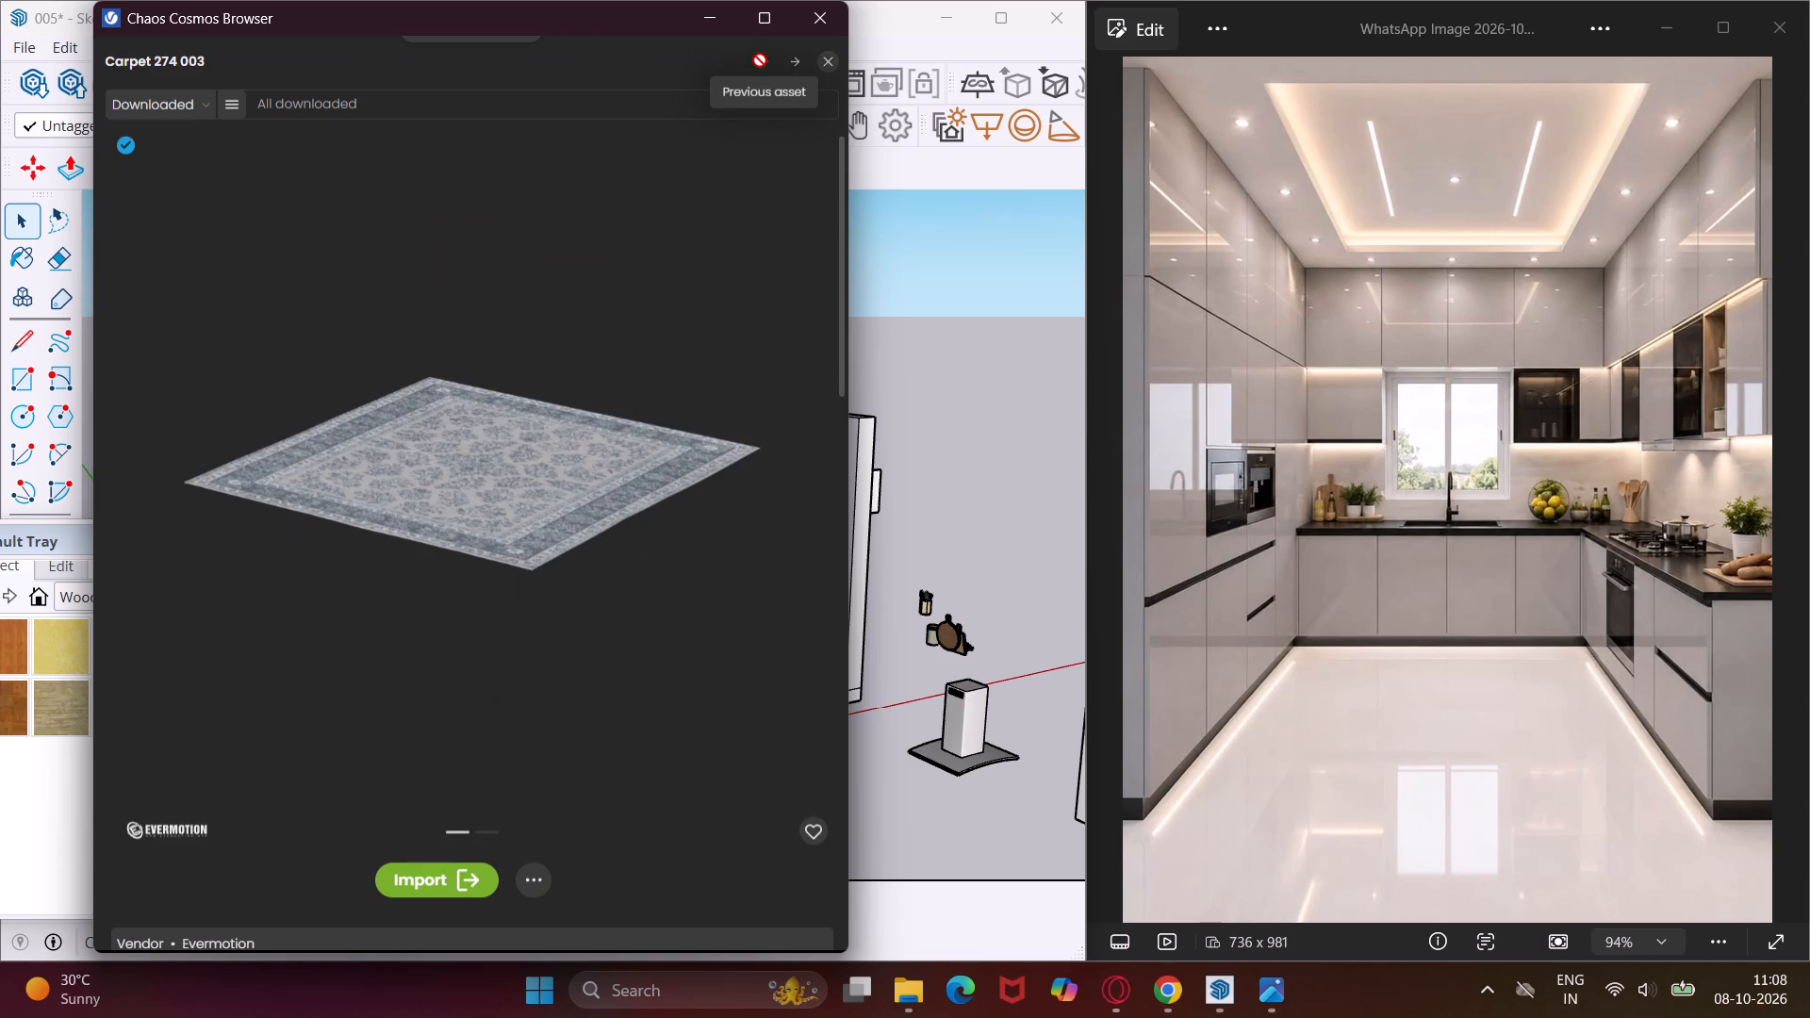
left_click(823, 15)
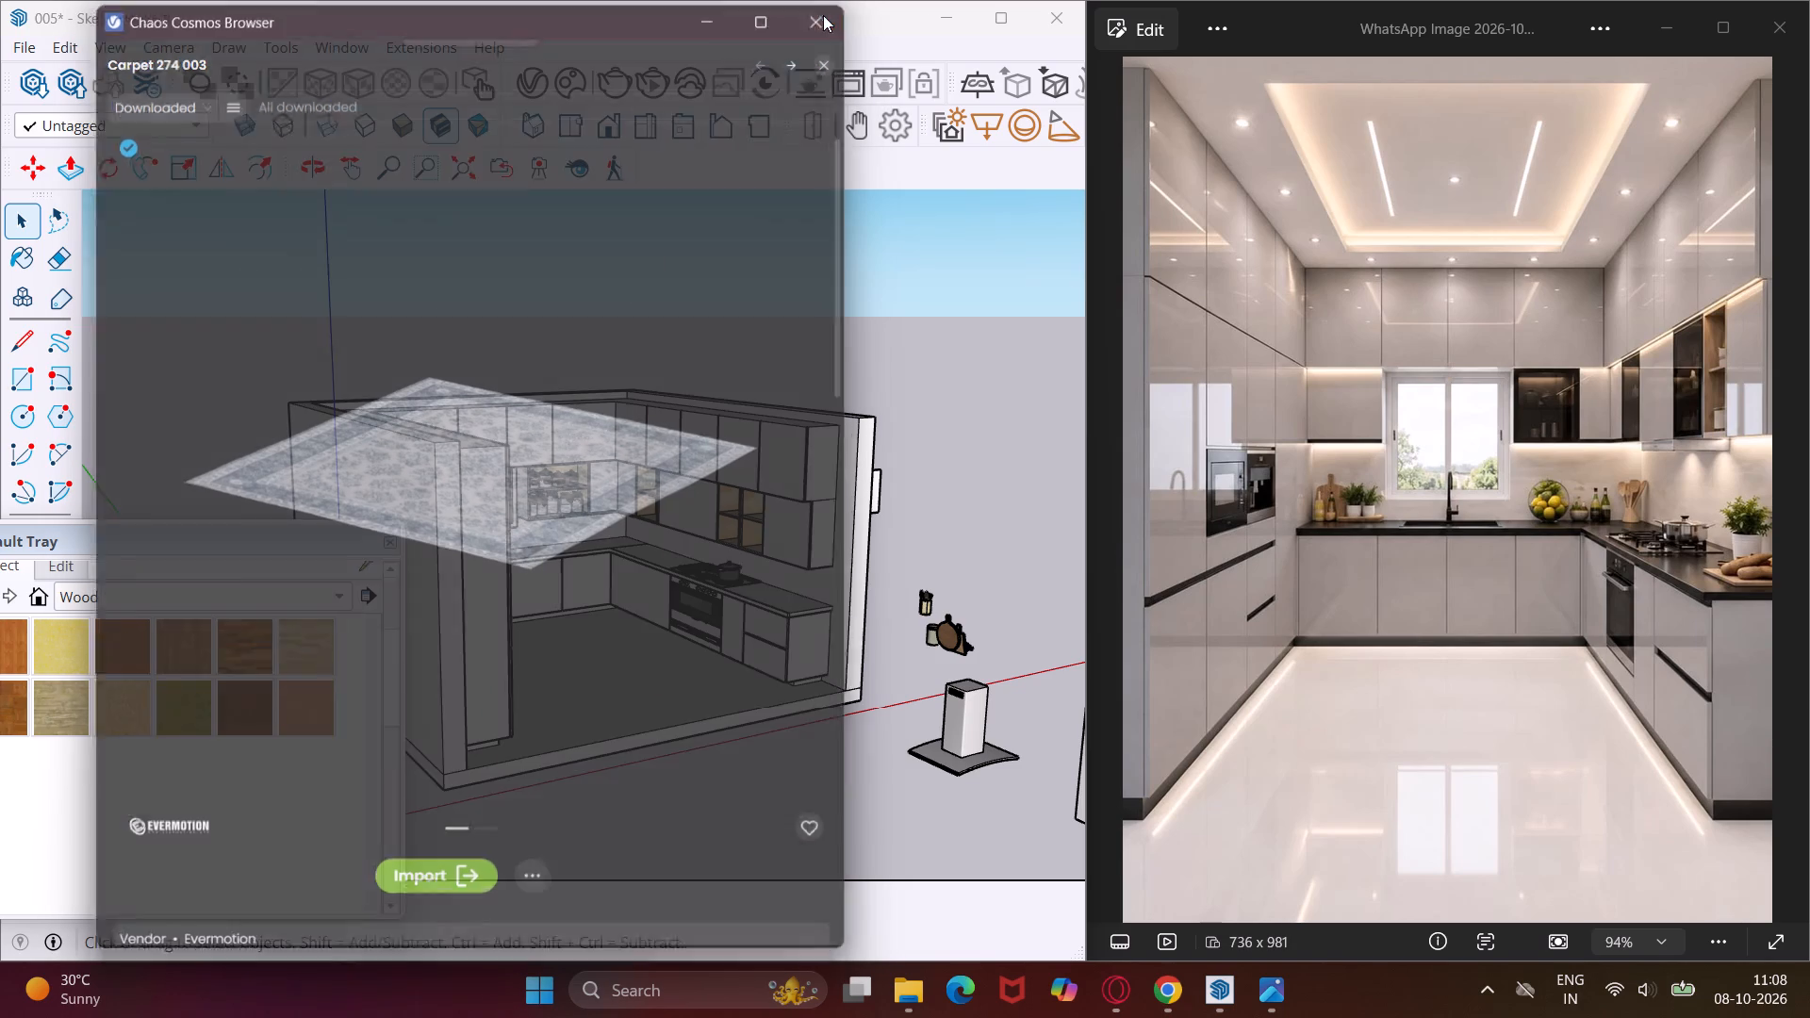
Browse the V-Ray material library in Cosmos, checking the Collection Library's assets and the downloaded and online sources.
left_click(531, 89)
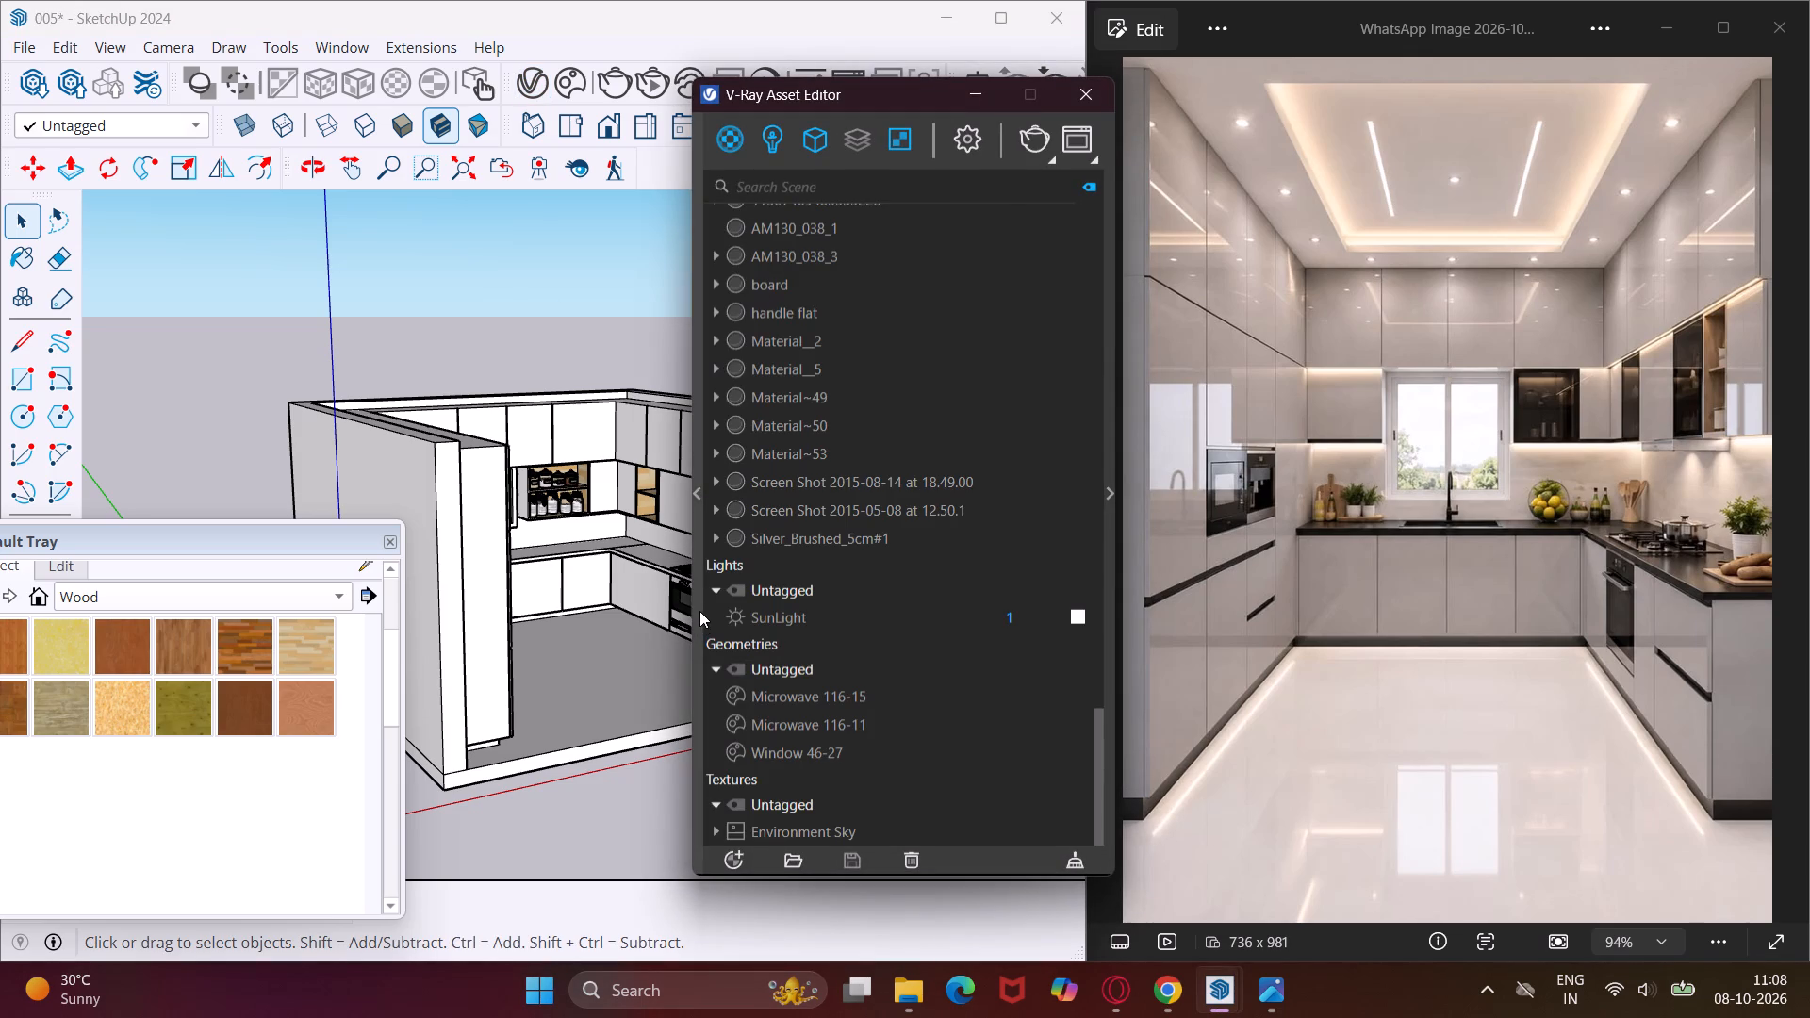
left_click(699, 493)
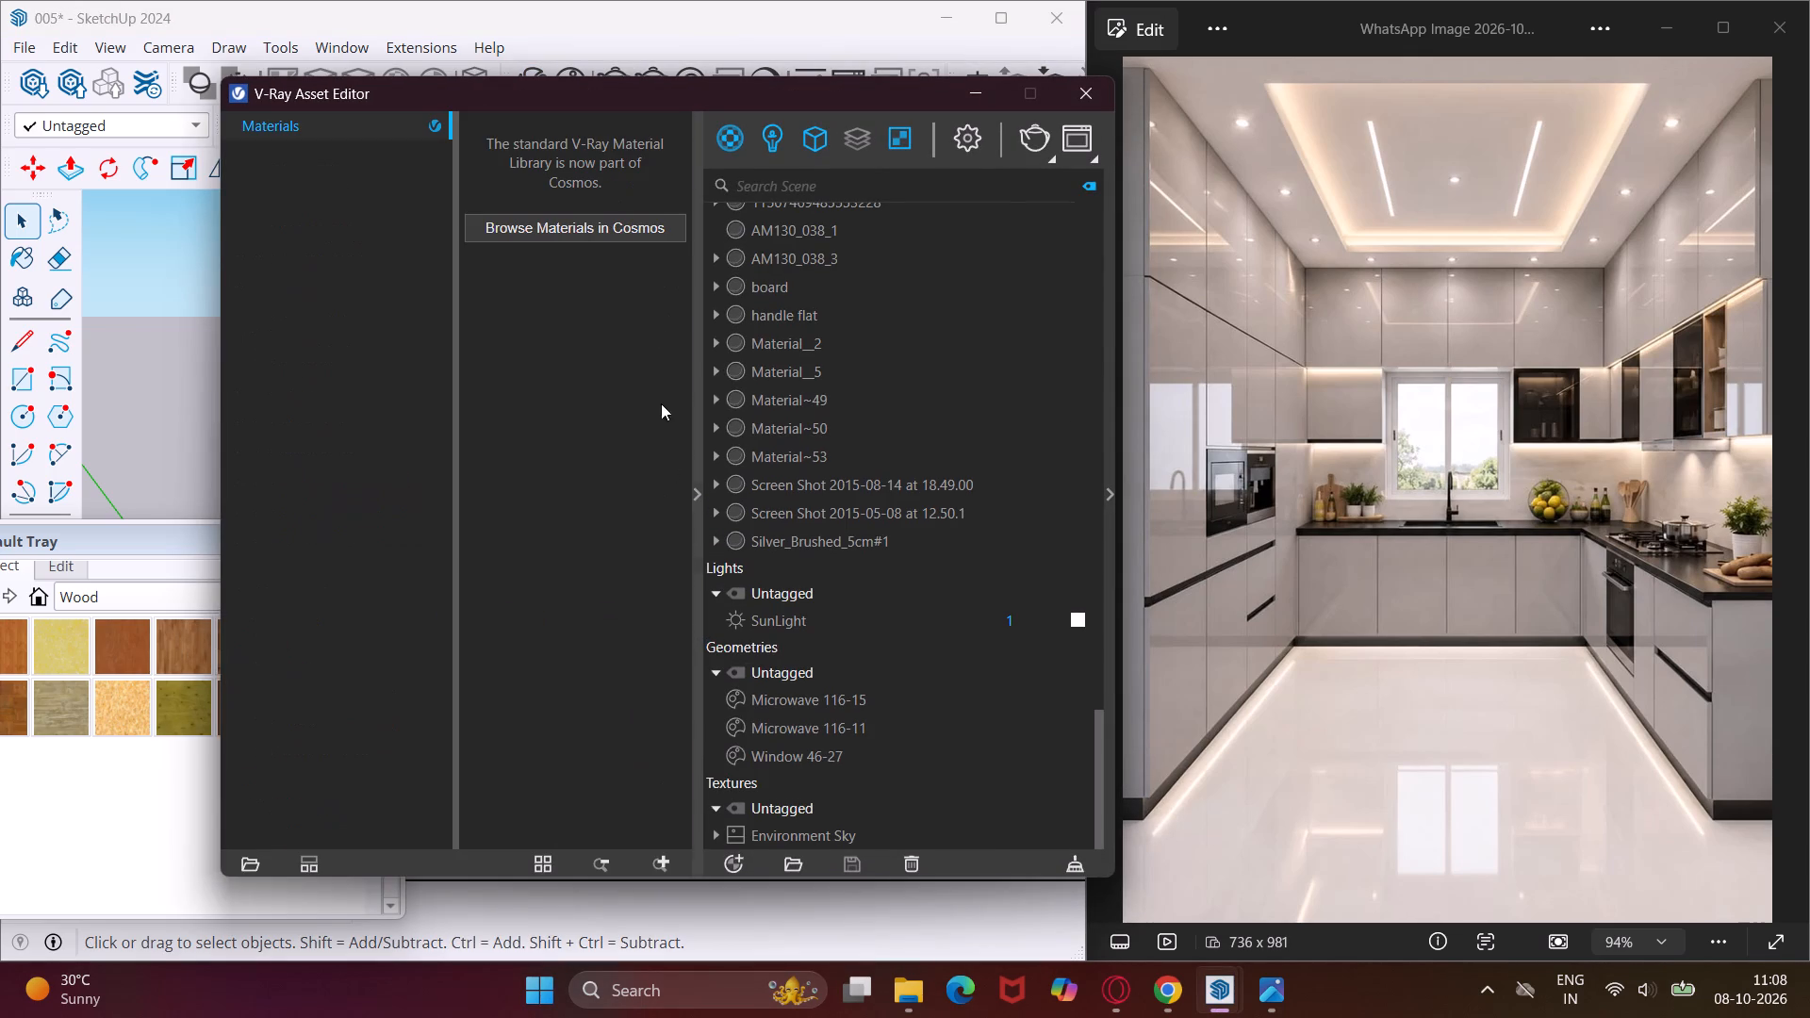
left_click(675, 230)
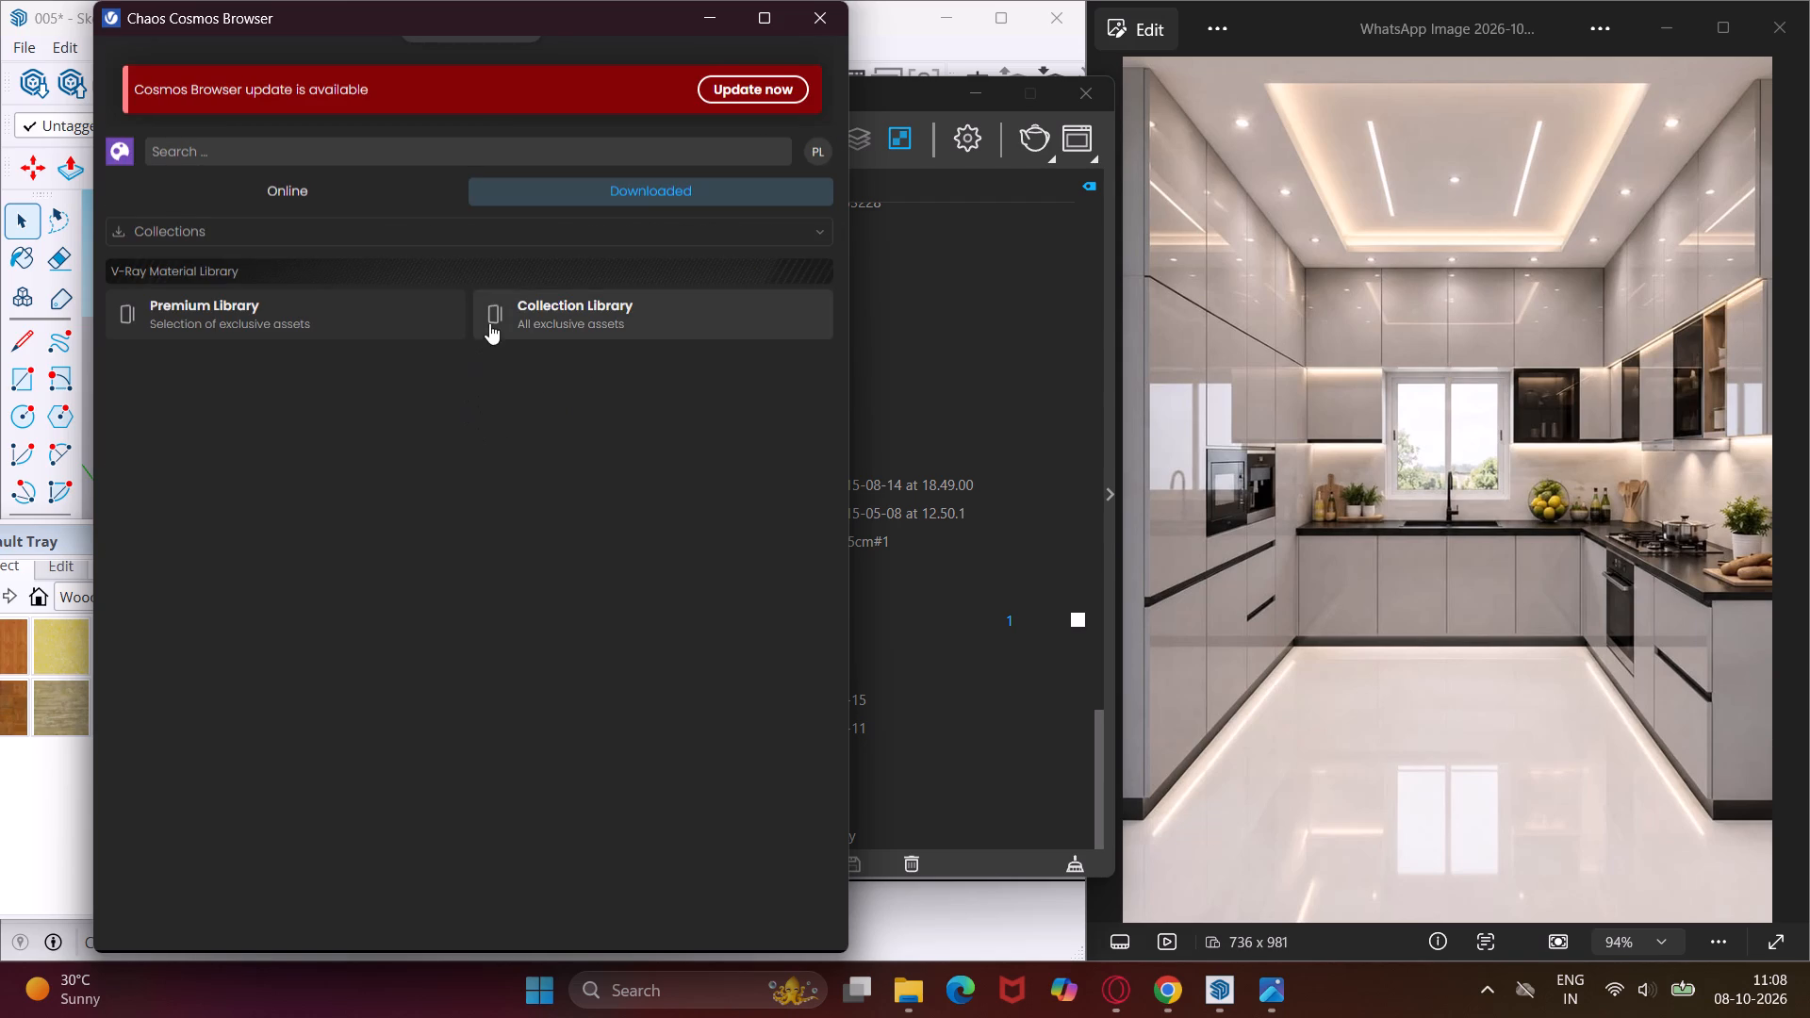
left_click(560, 209)
left_click(535, 330)
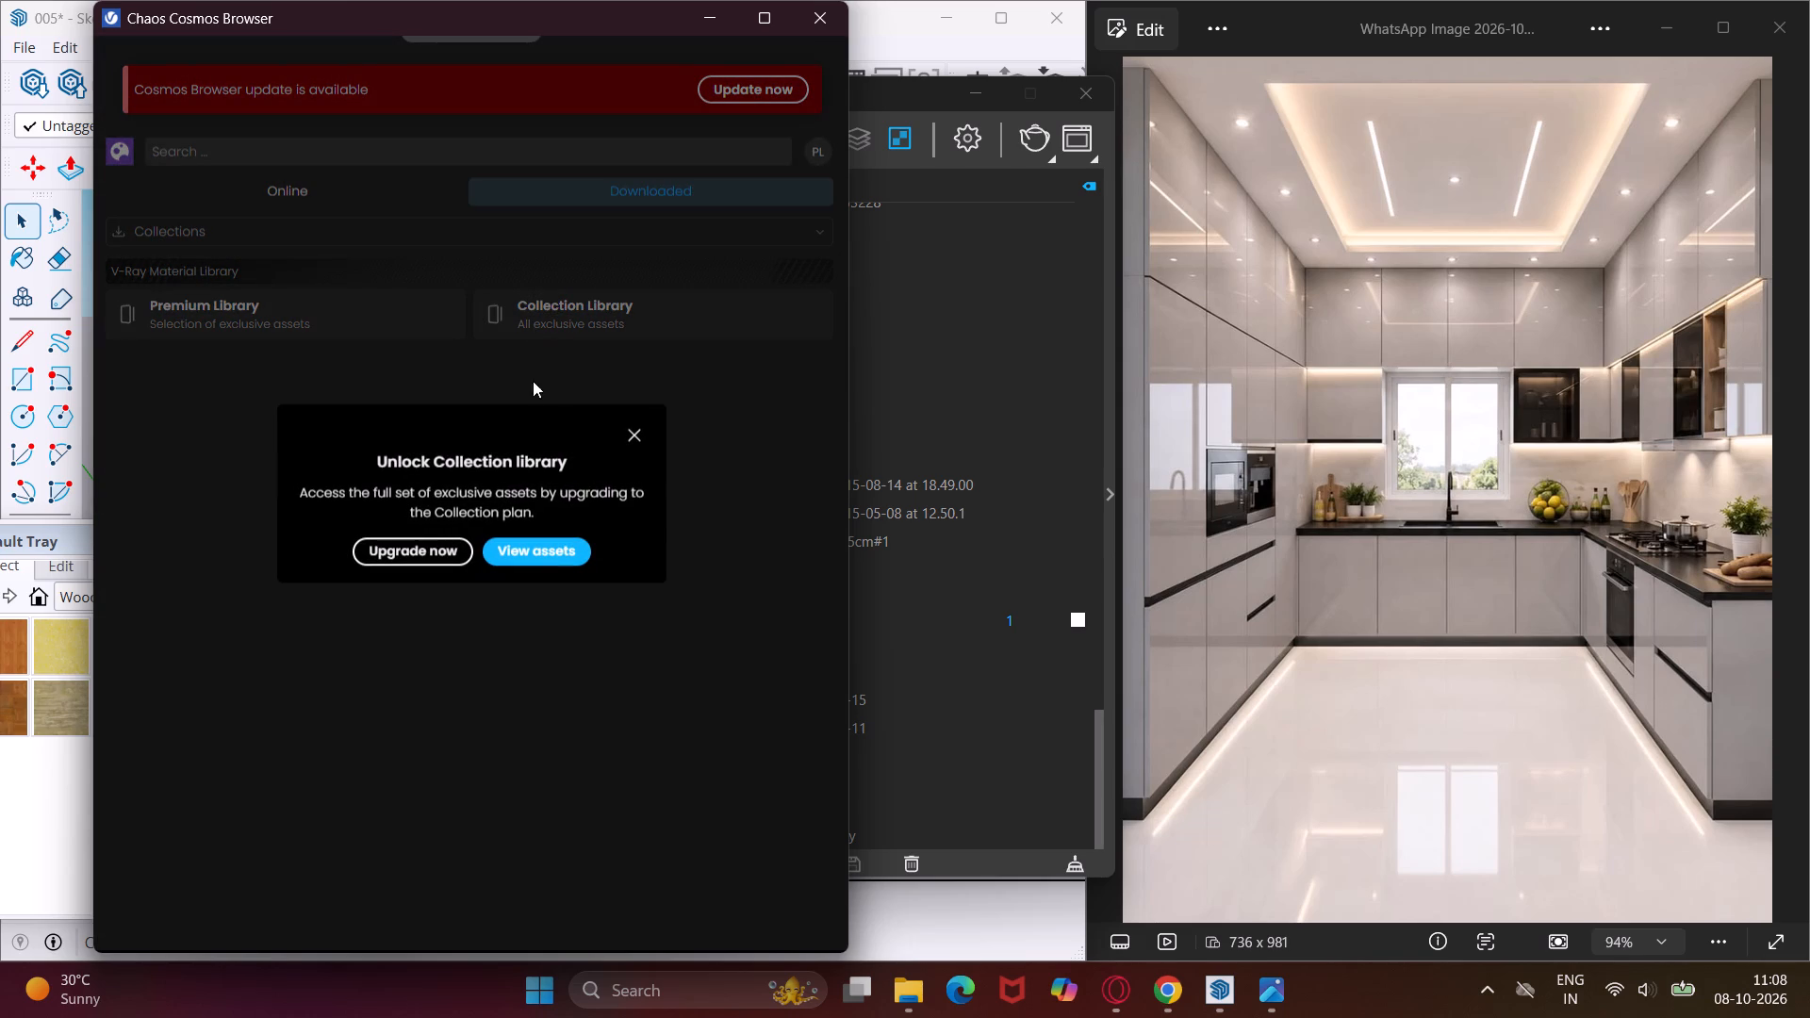
left_click(551, 556)
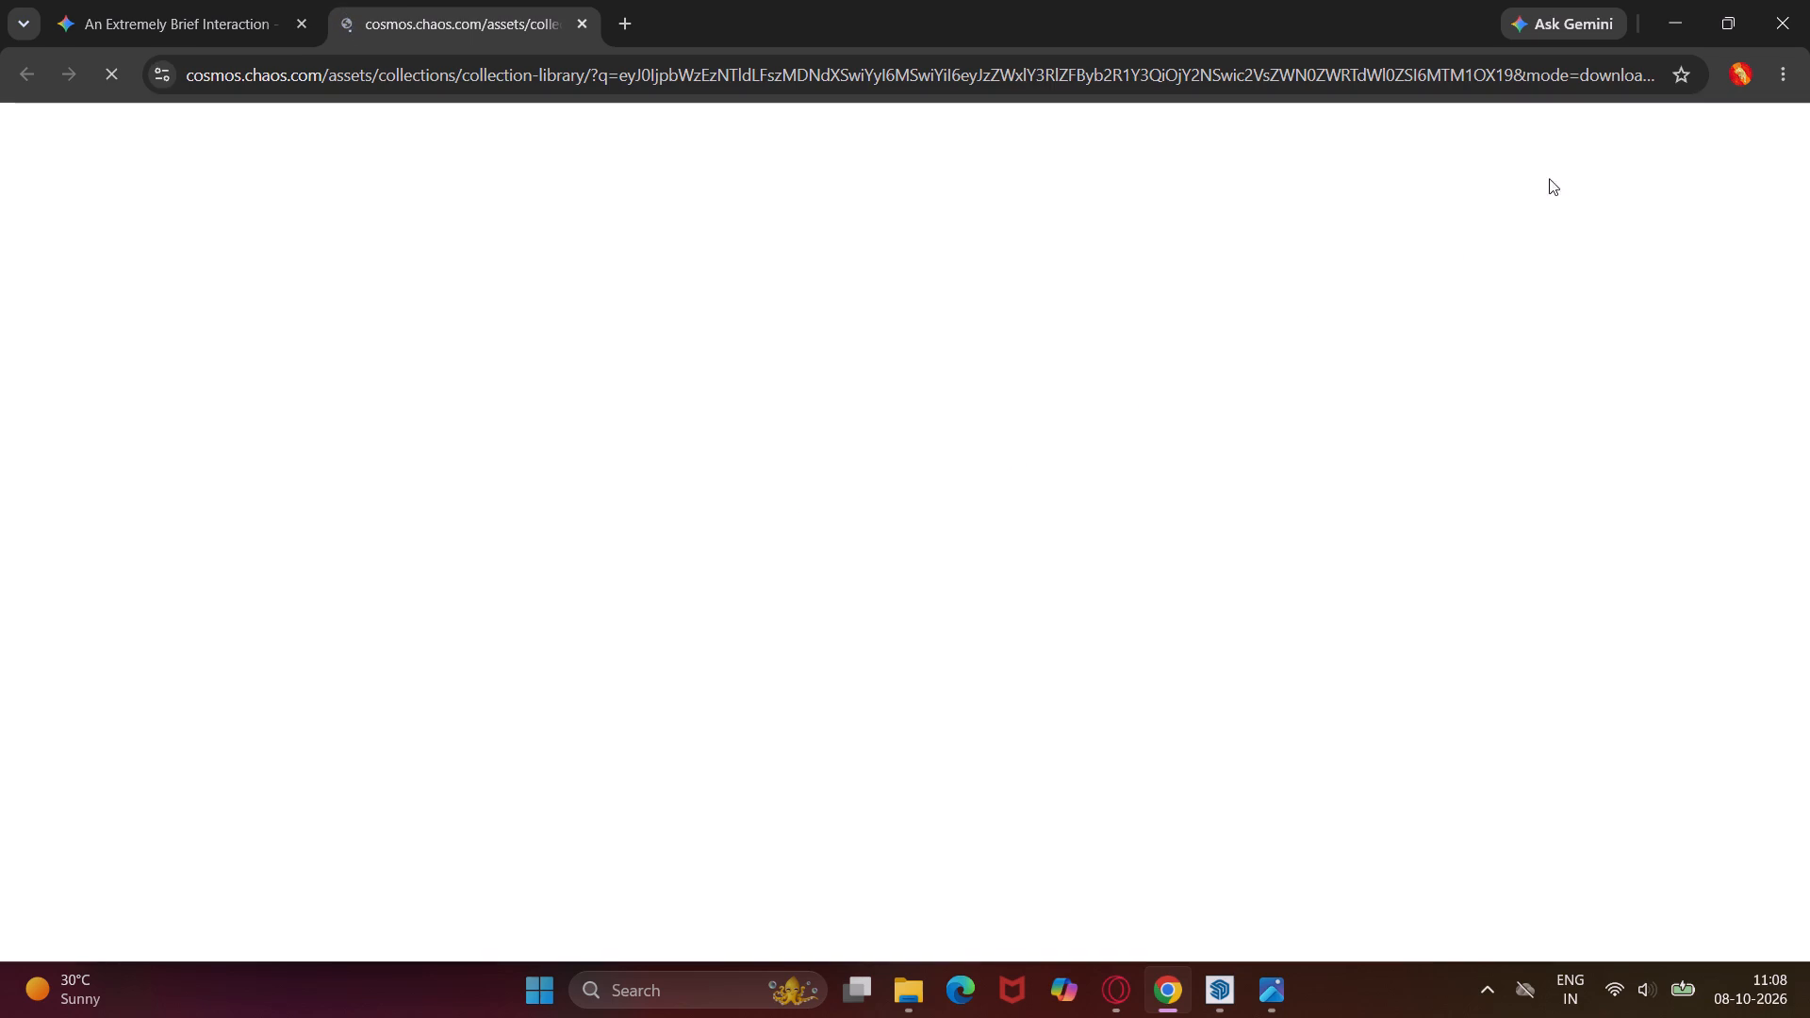
left_click(1765, 31)
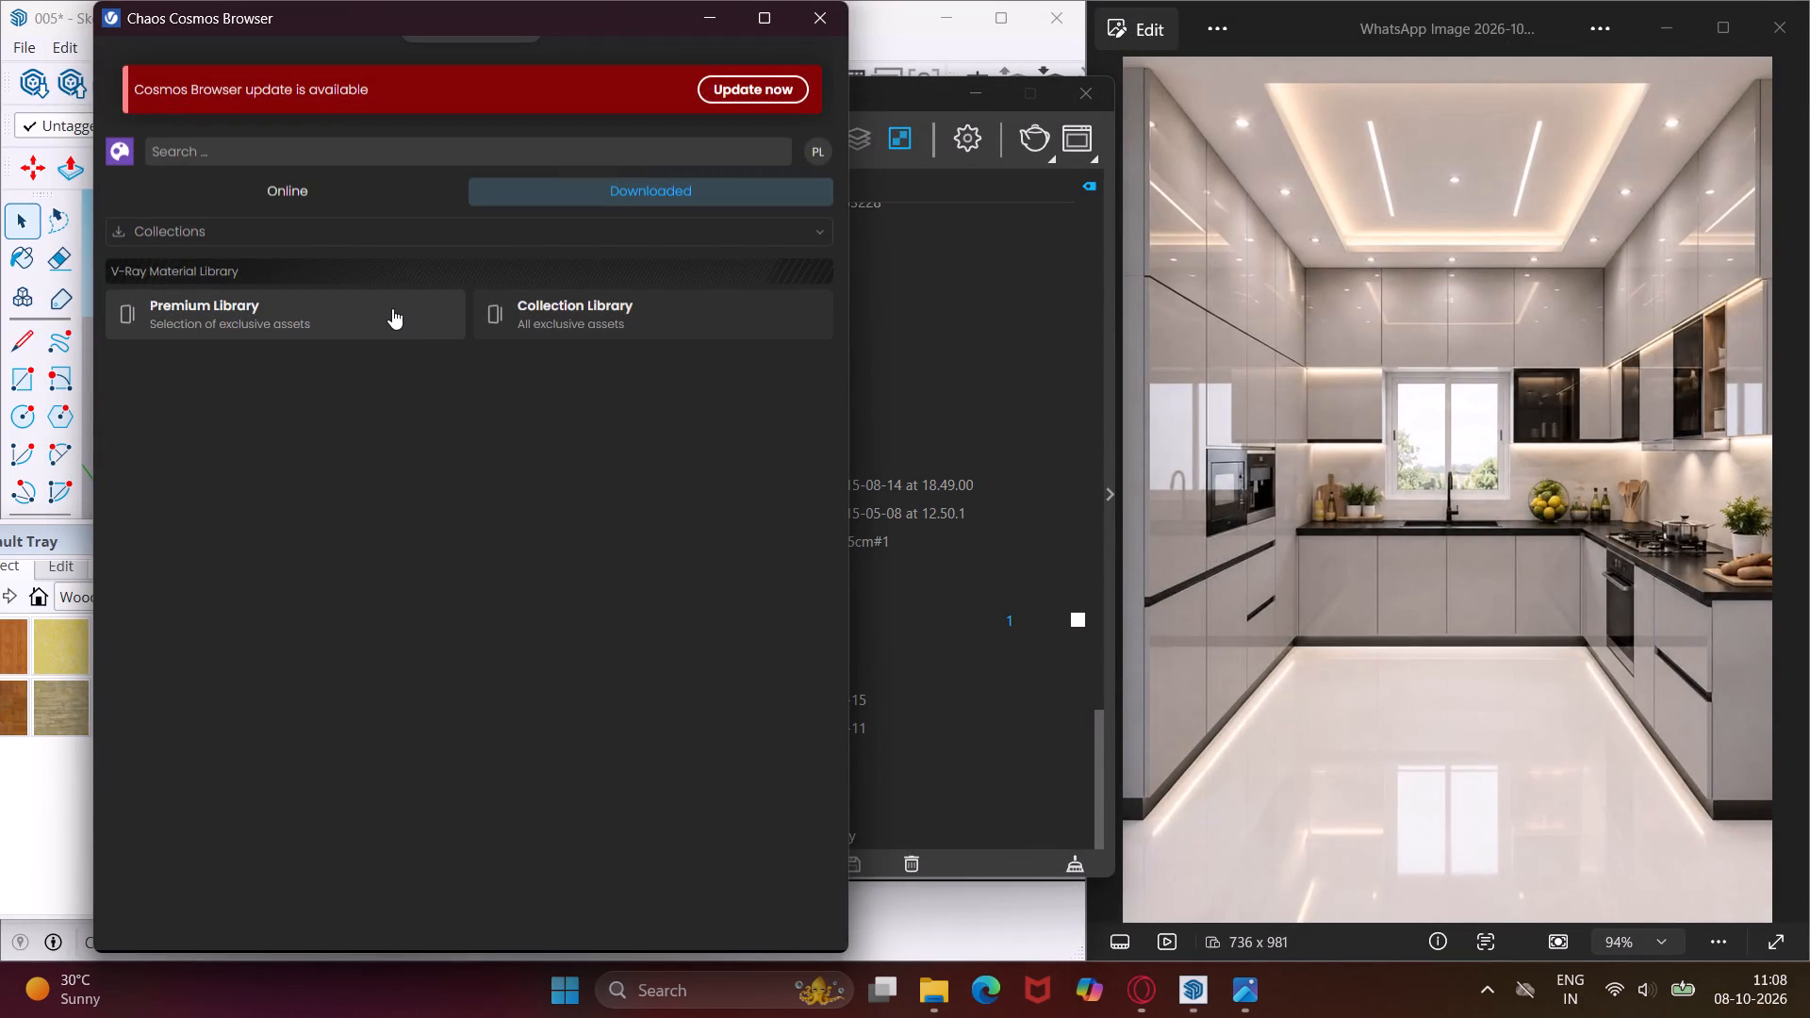
left_click(316, 189)
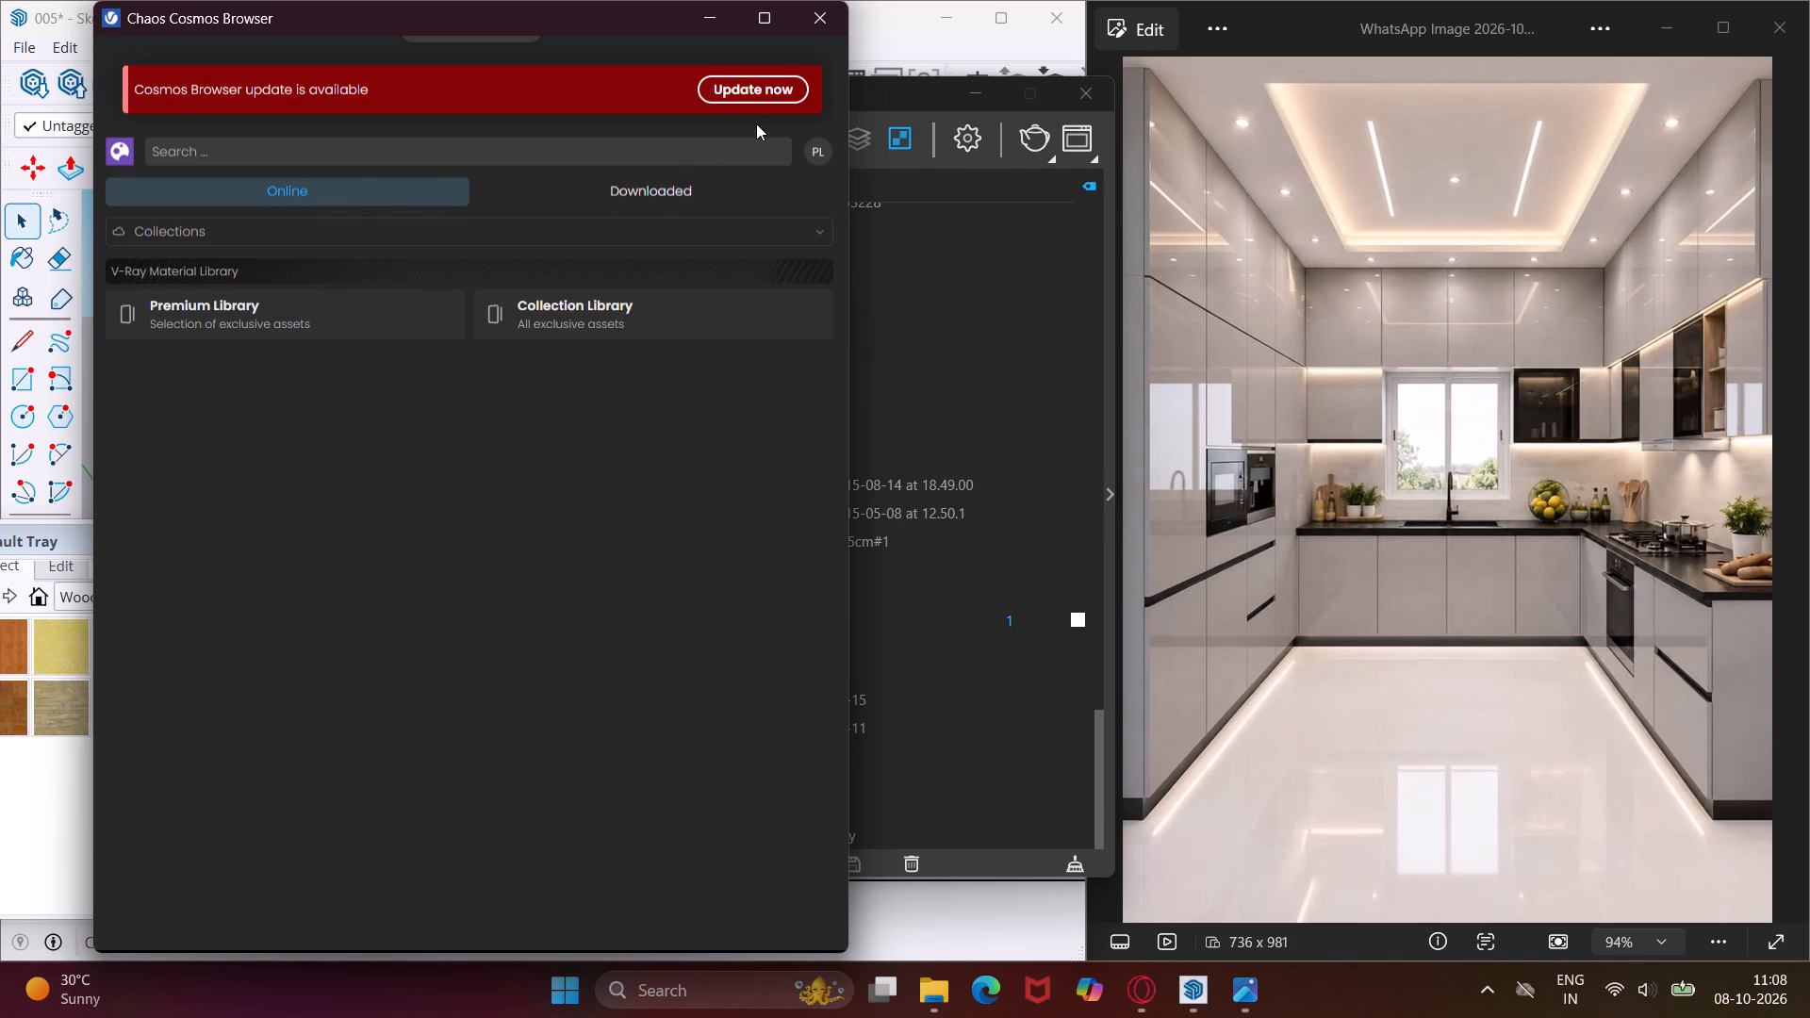
left_click(815, 21)
double_click(610, 219)
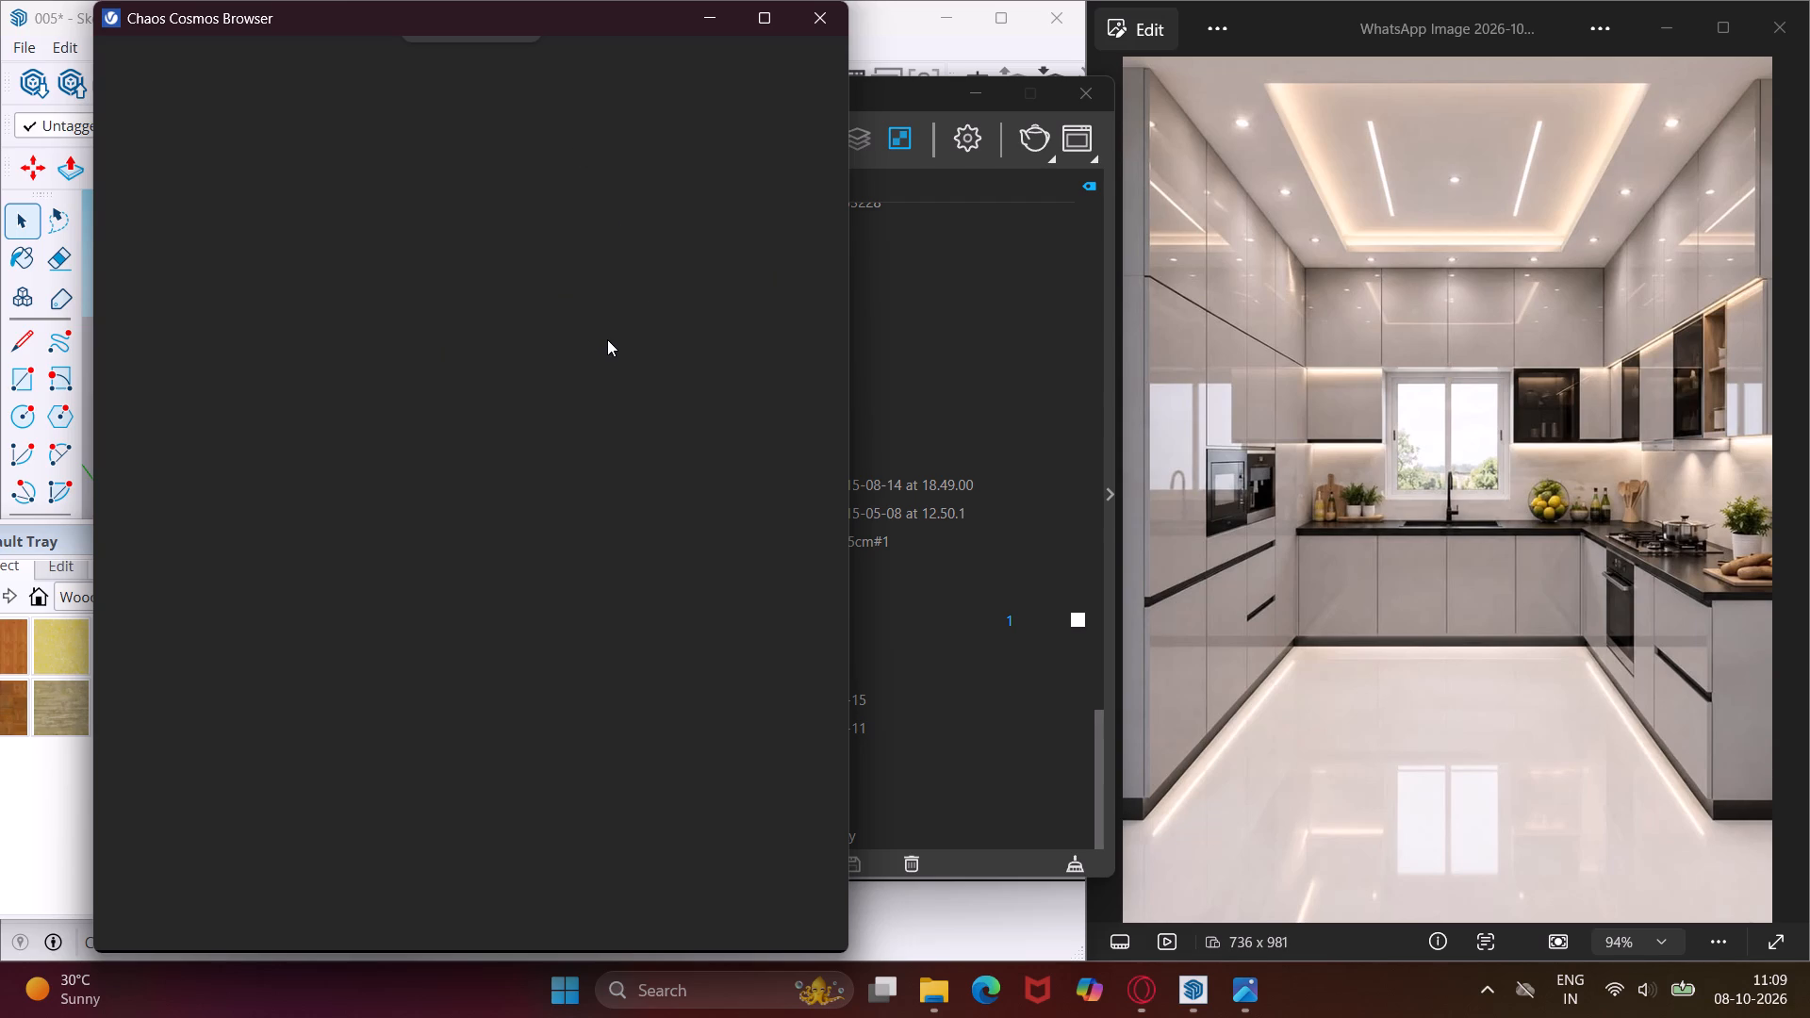
left_click(817, 29)
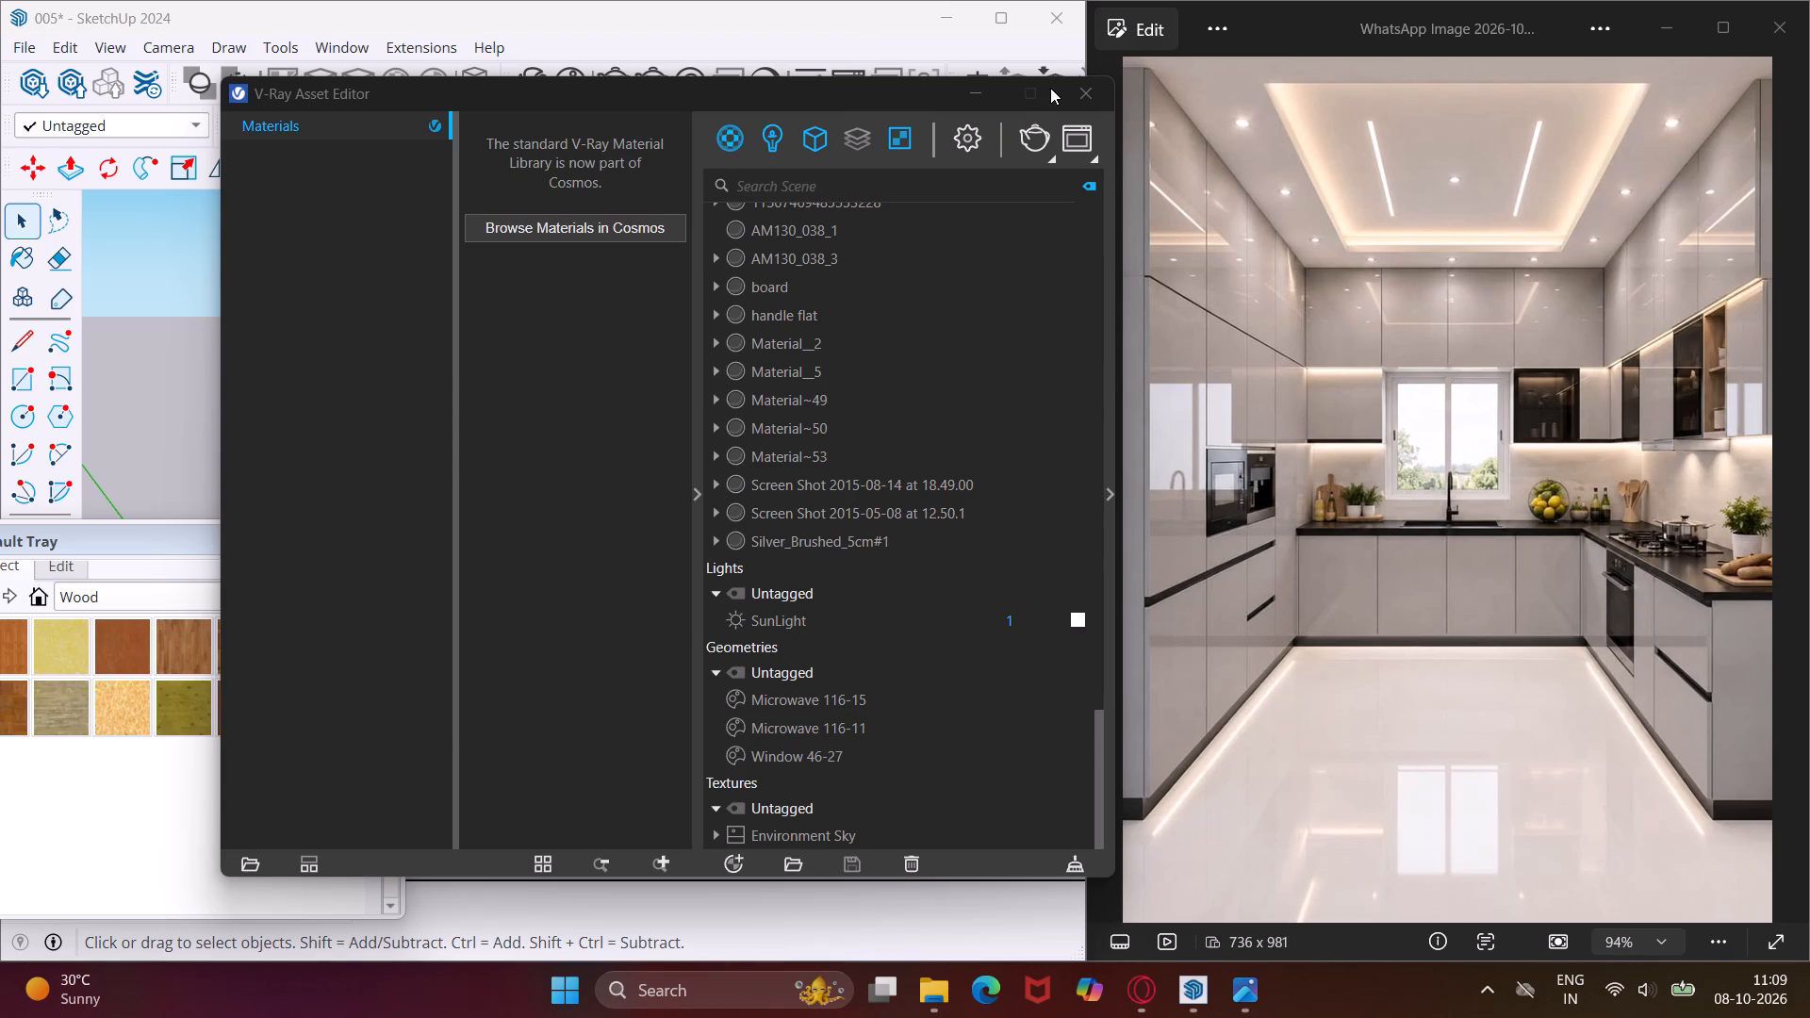
left_click(1067, 93)
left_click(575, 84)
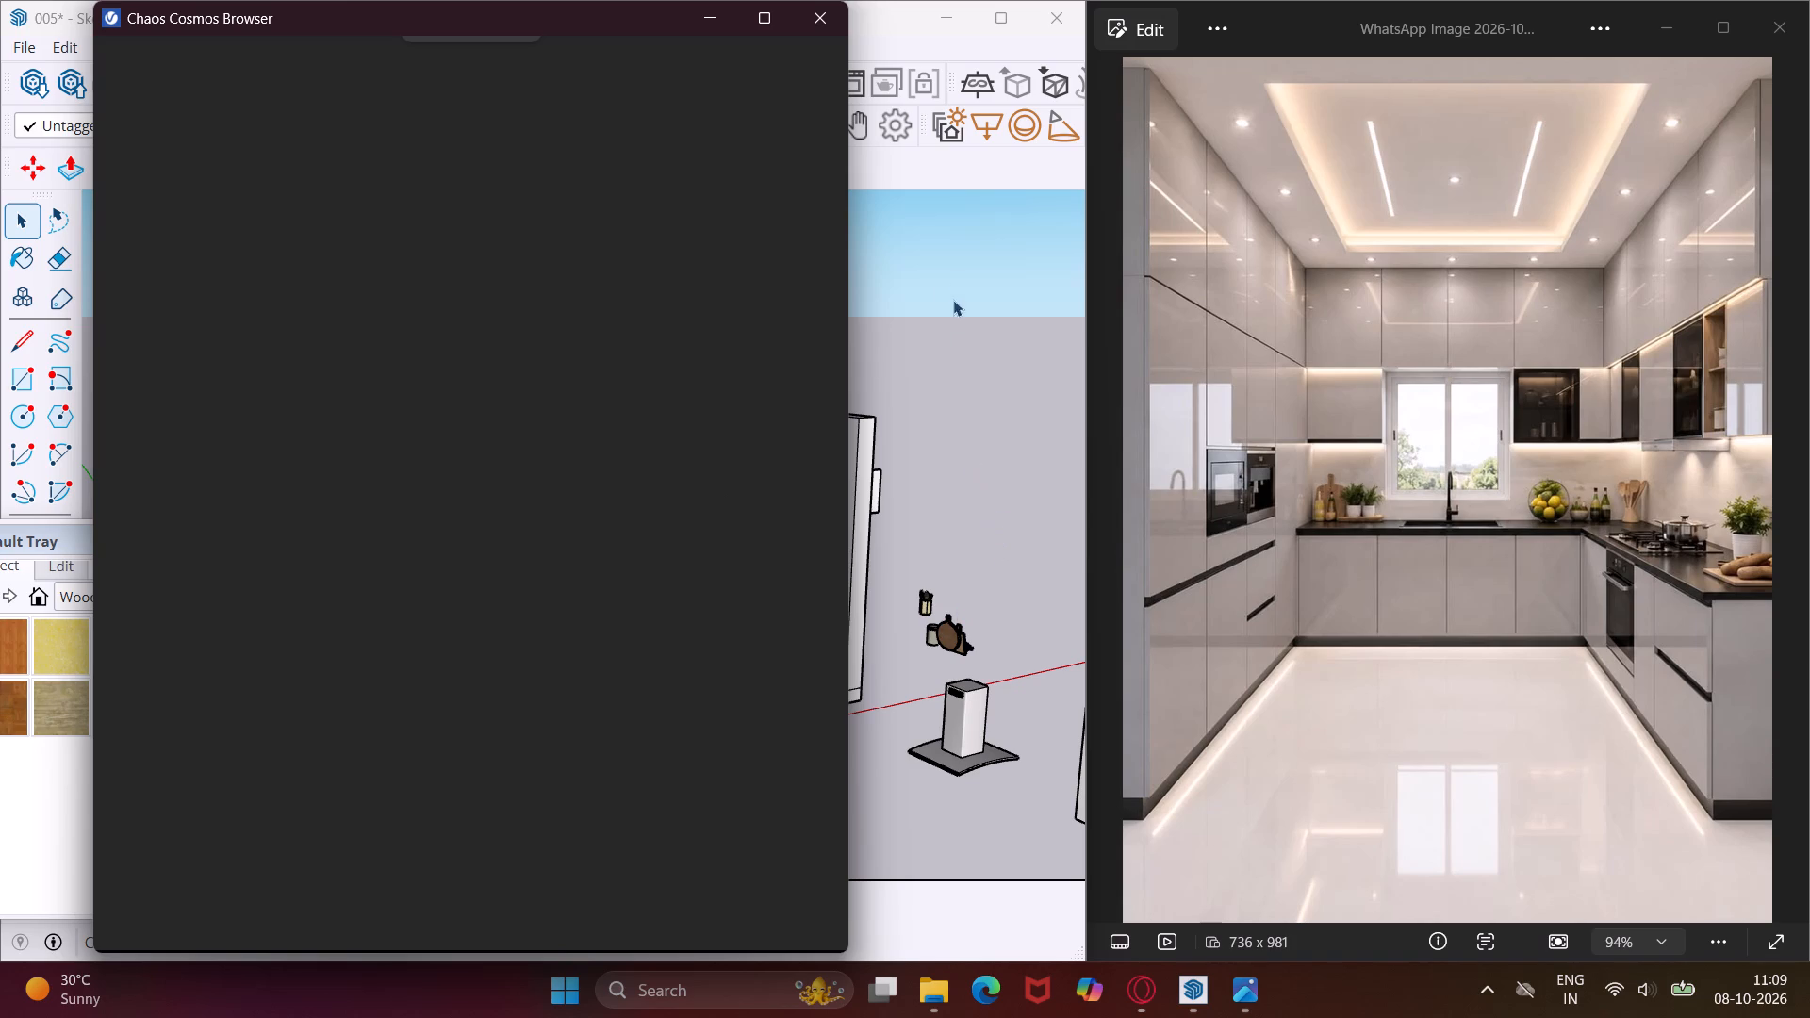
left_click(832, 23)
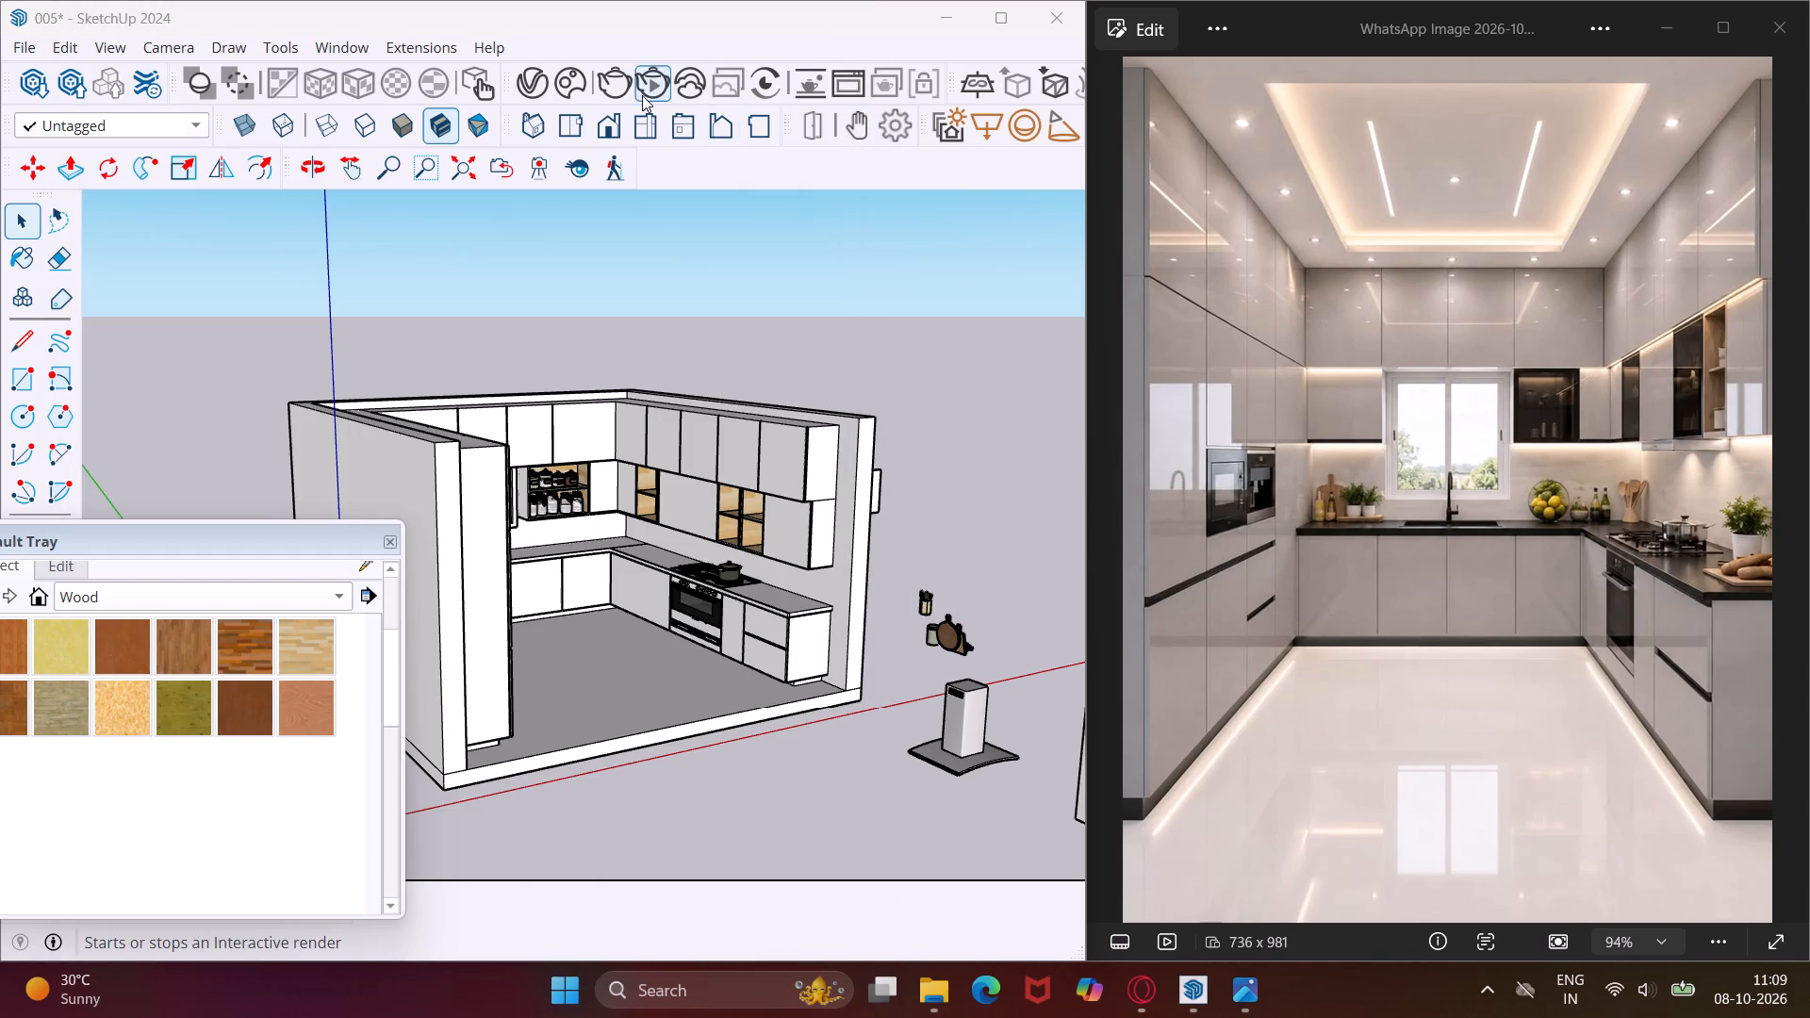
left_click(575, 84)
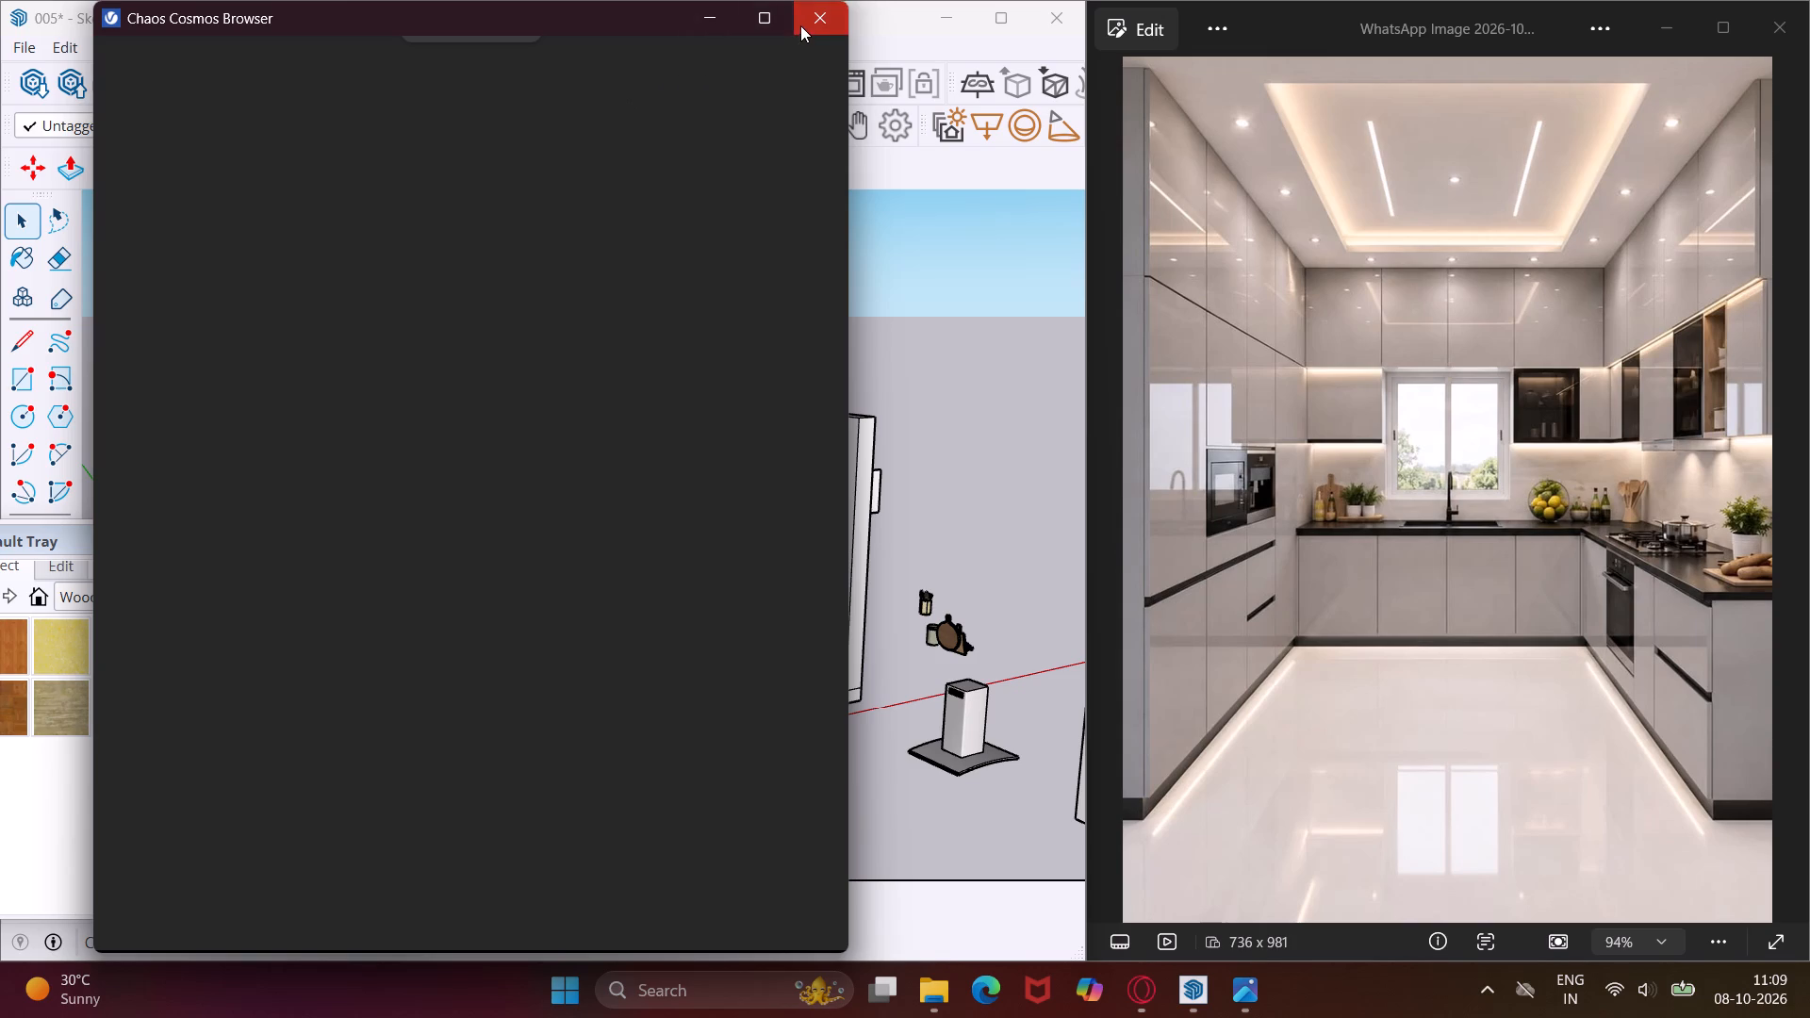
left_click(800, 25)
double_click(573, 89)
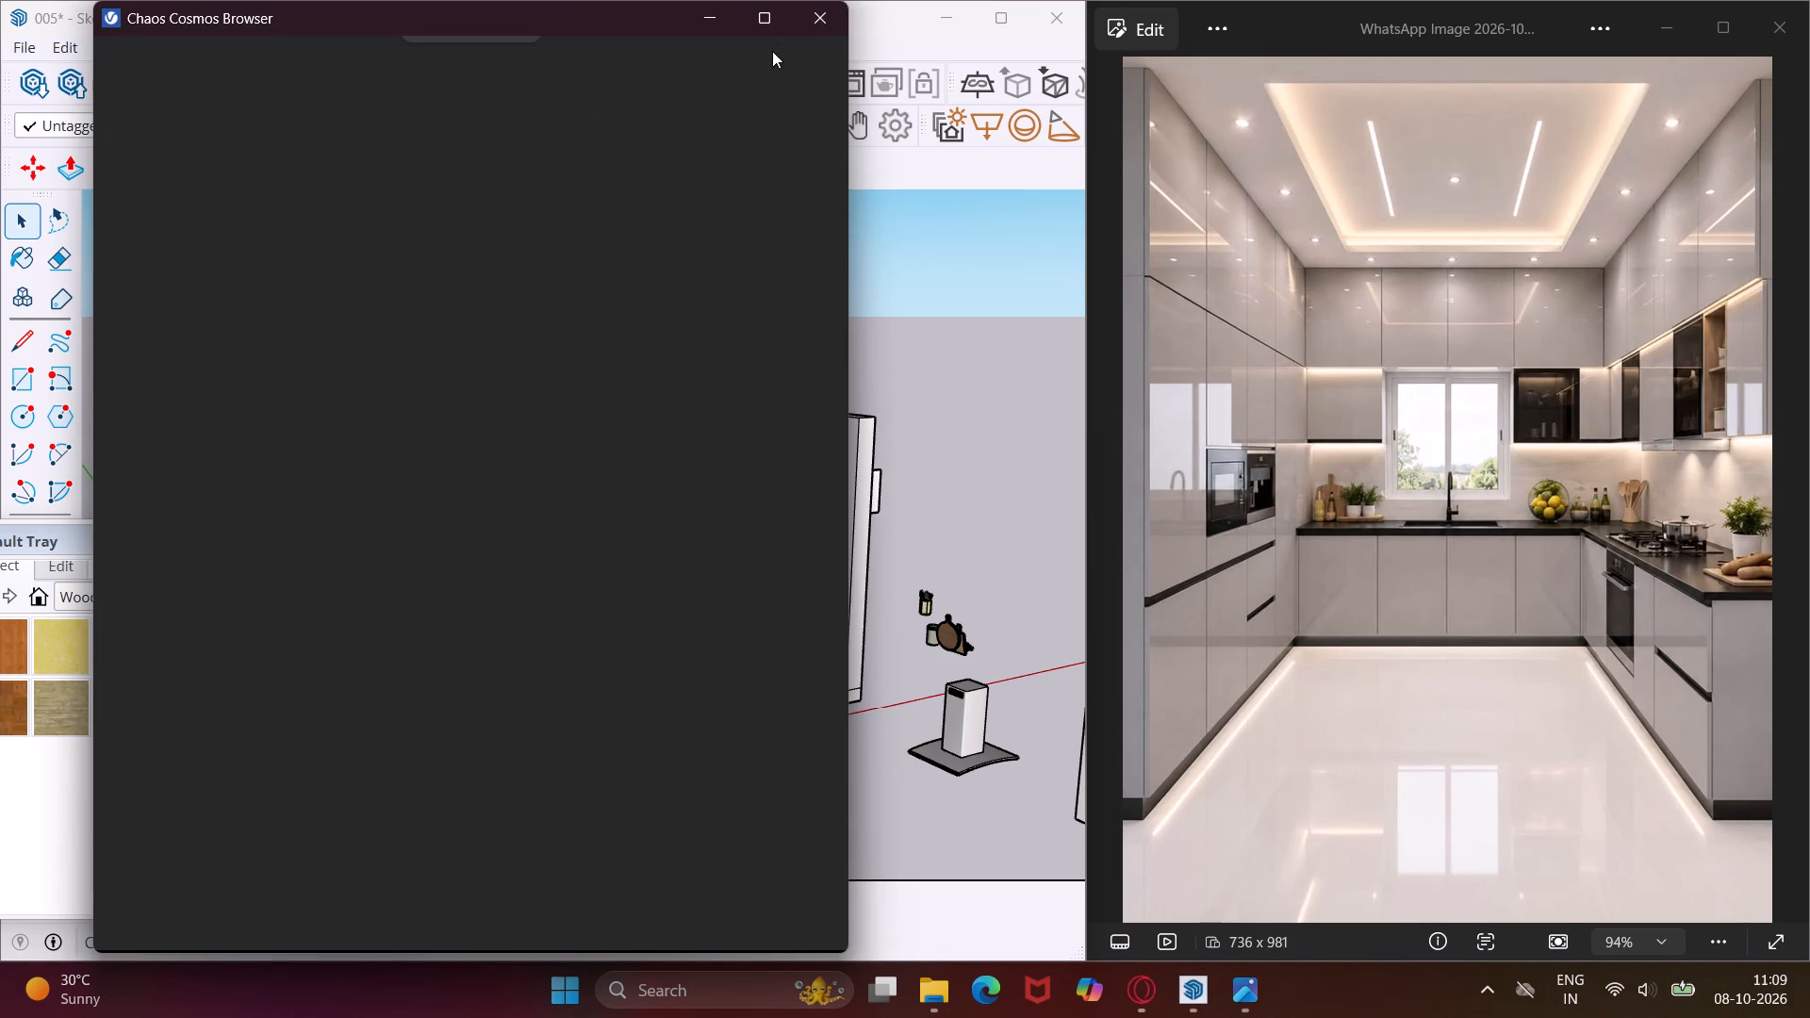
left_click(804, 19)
Check the downloaded V-Ray materials in Cosmos again and look into the Premium Library.
left_click(531, 96)
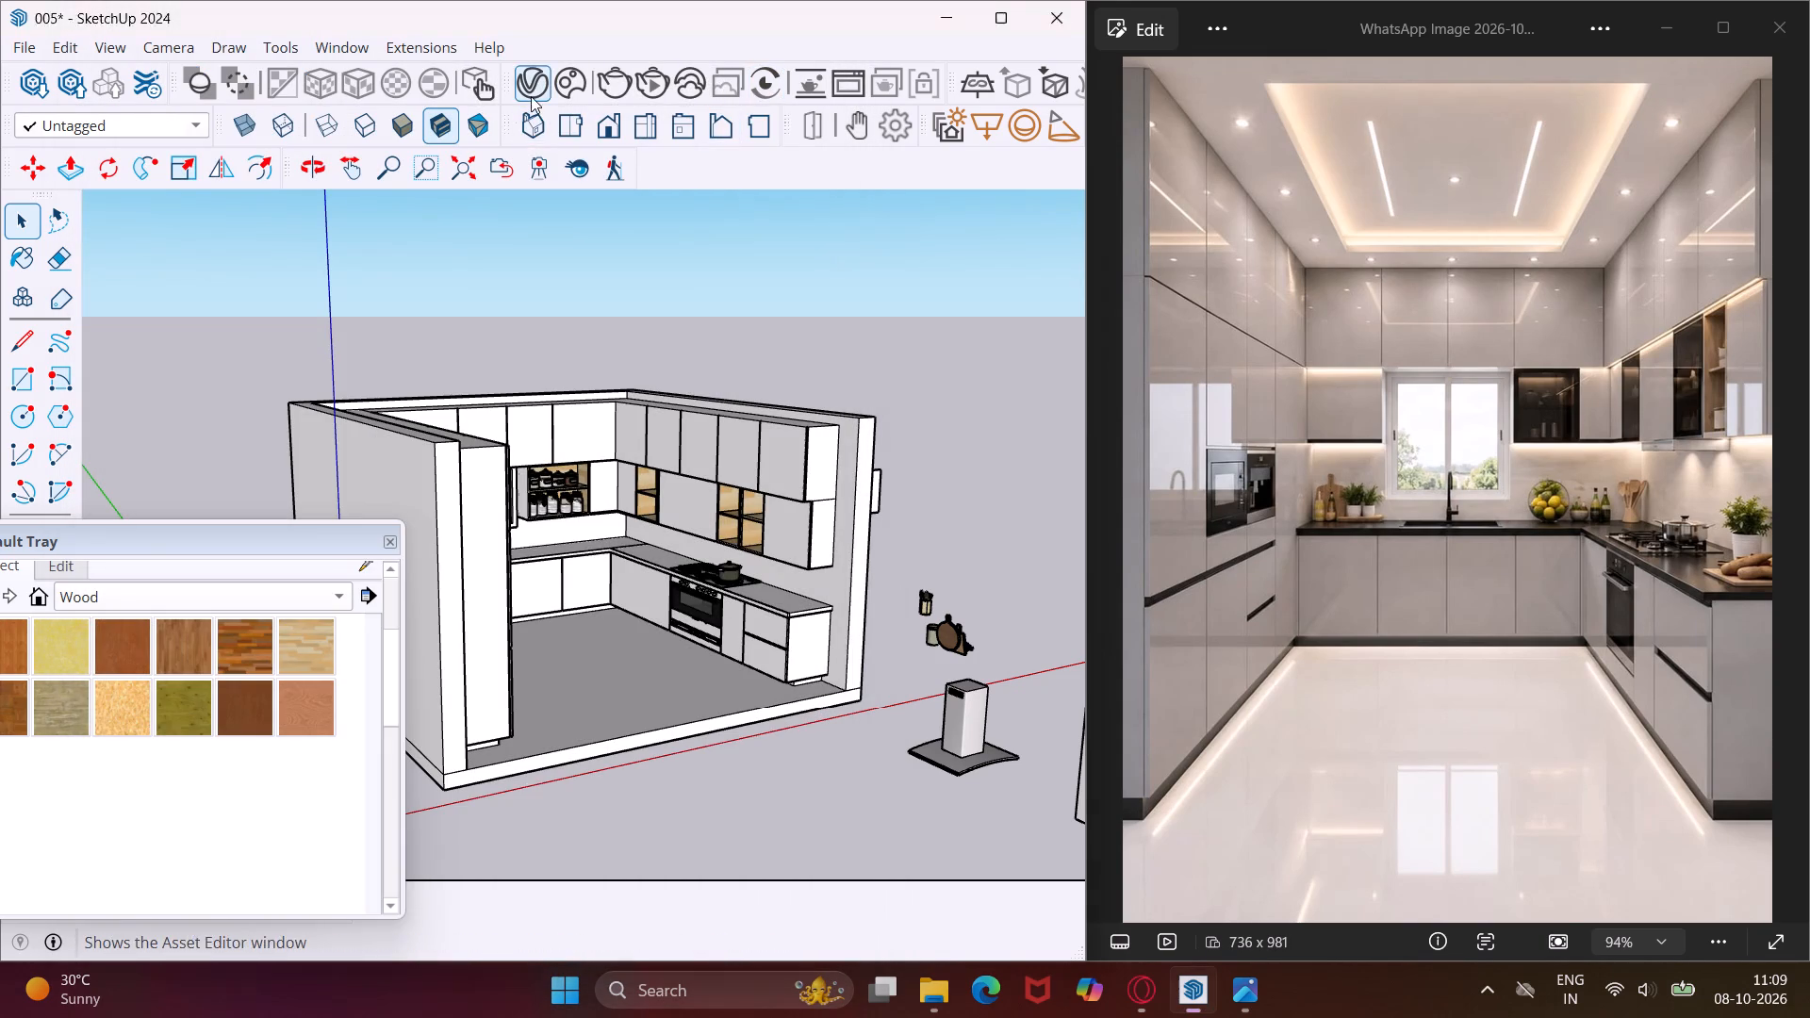
left_click(557, 222)
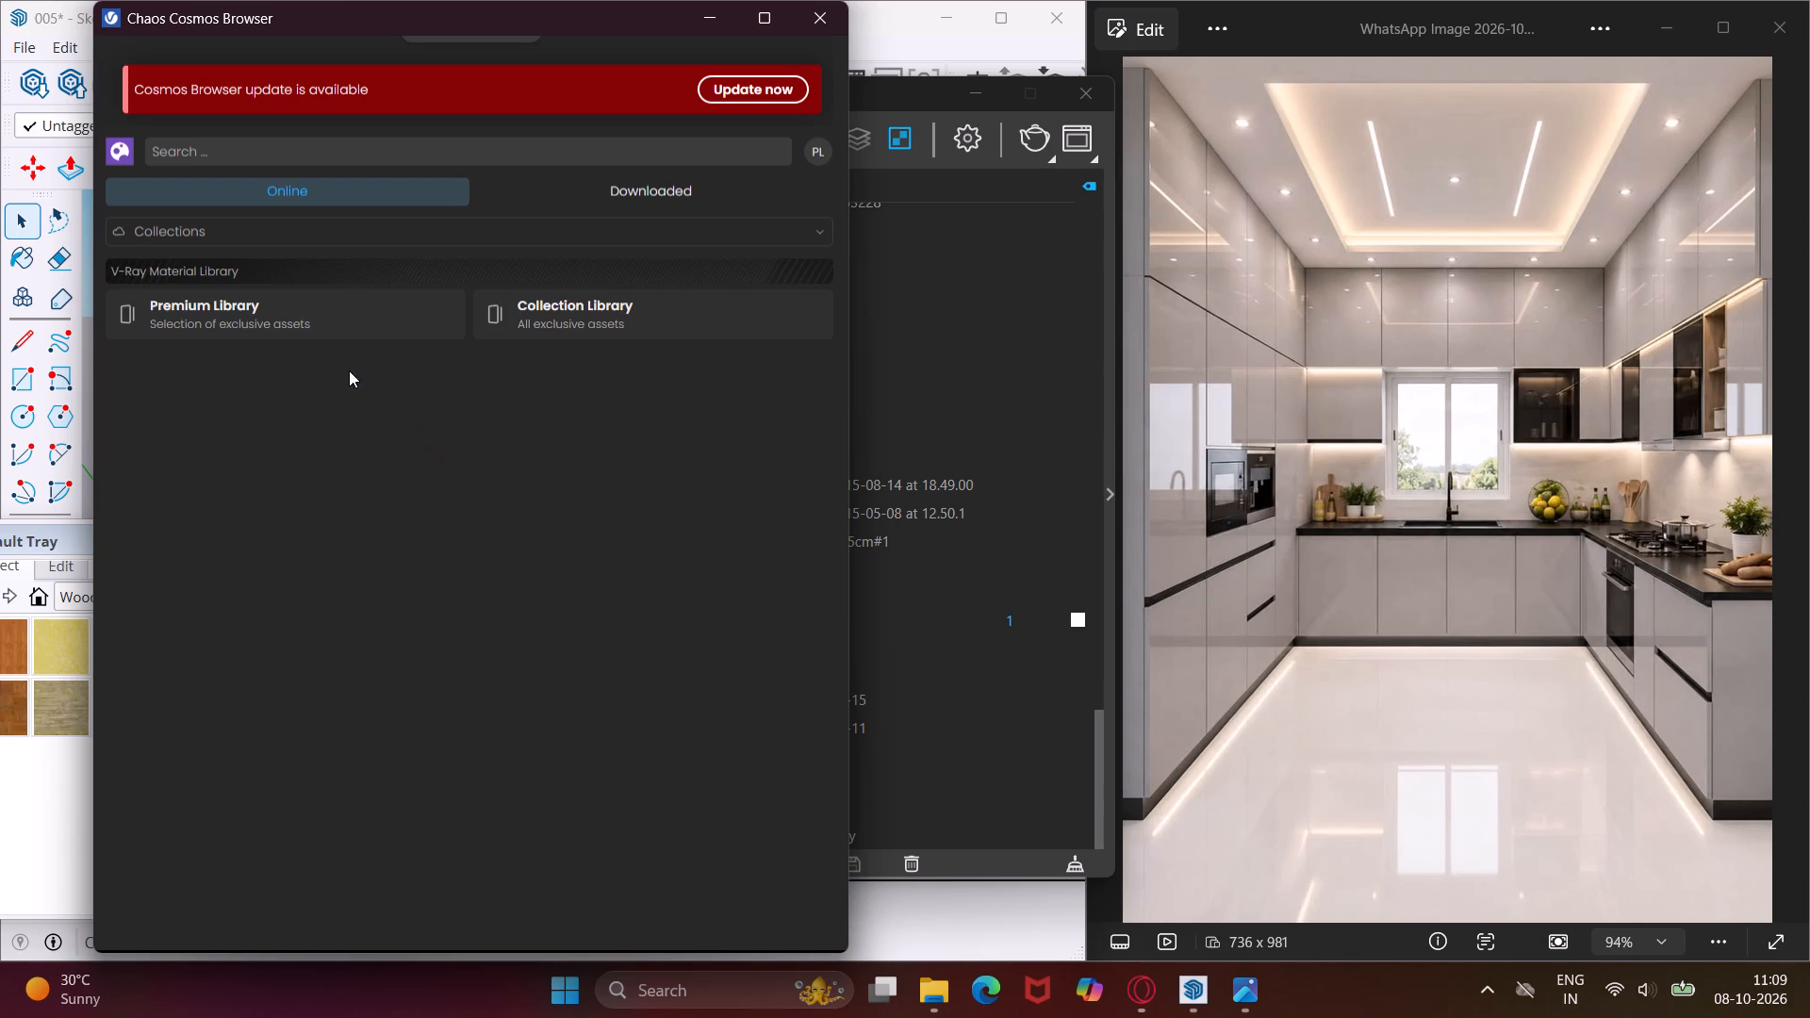
left_click(608, 193)
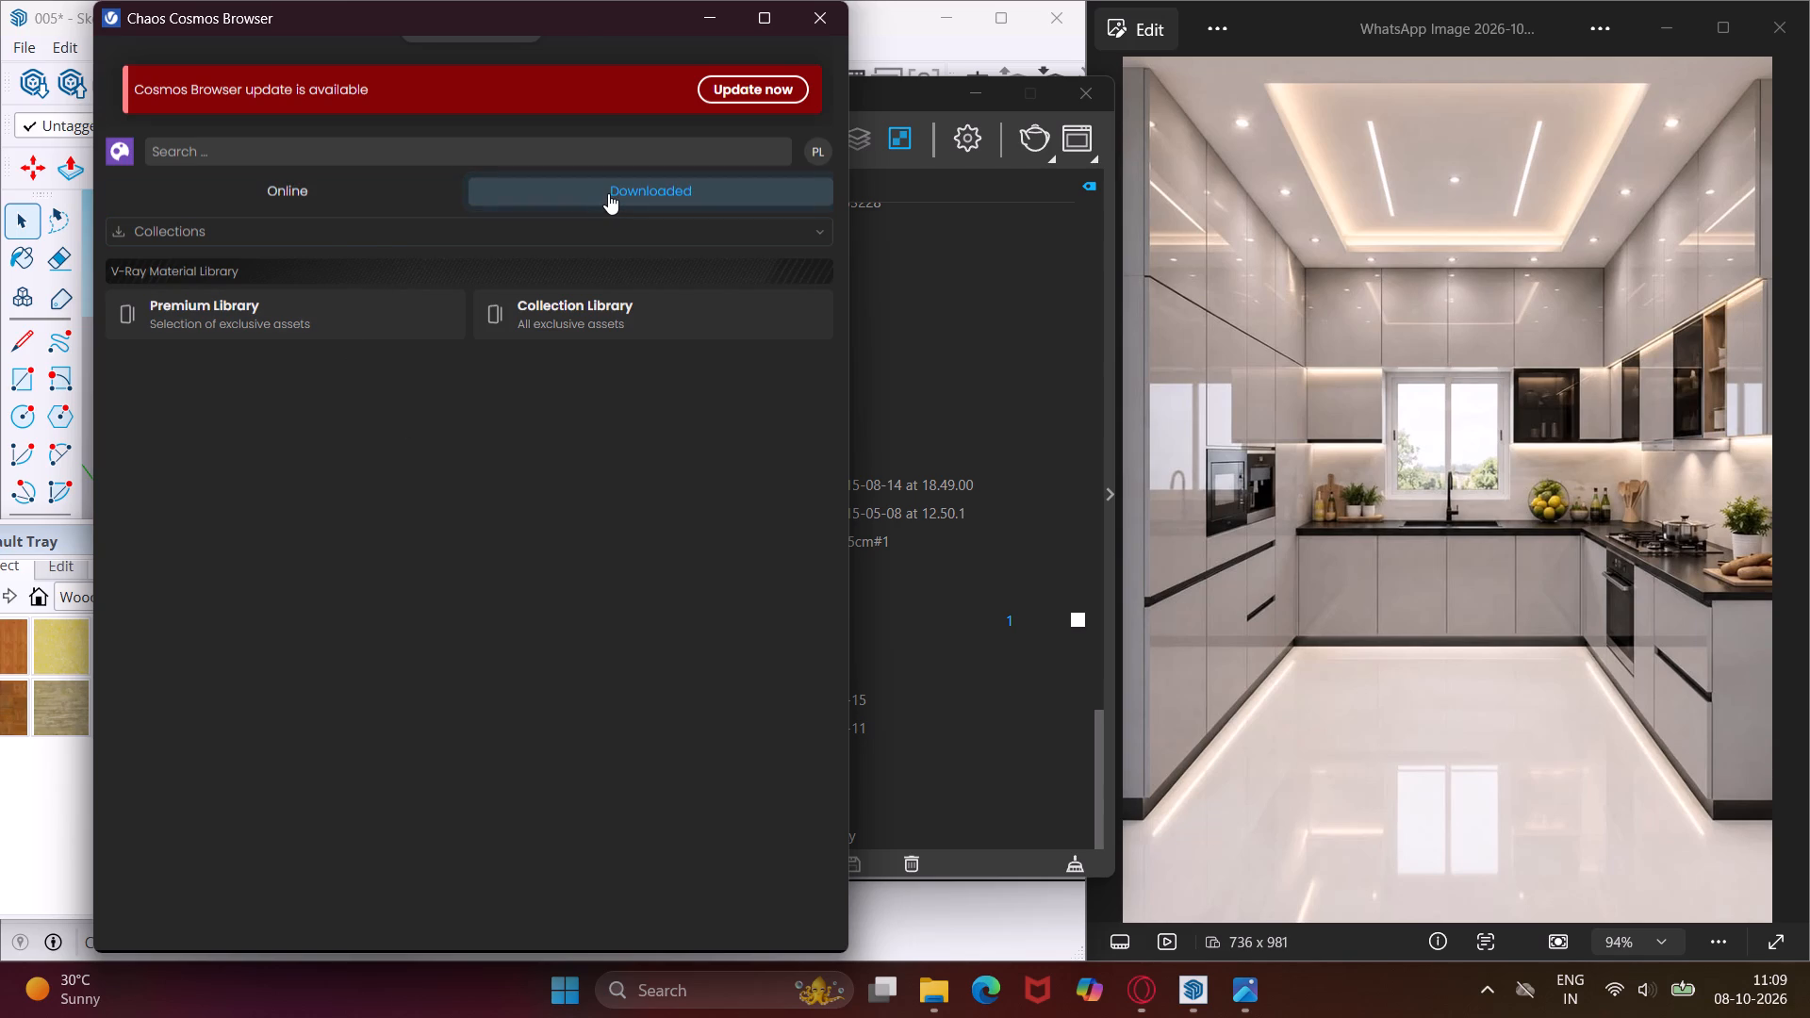
double_click(608, 193)
left_click(407, 318)
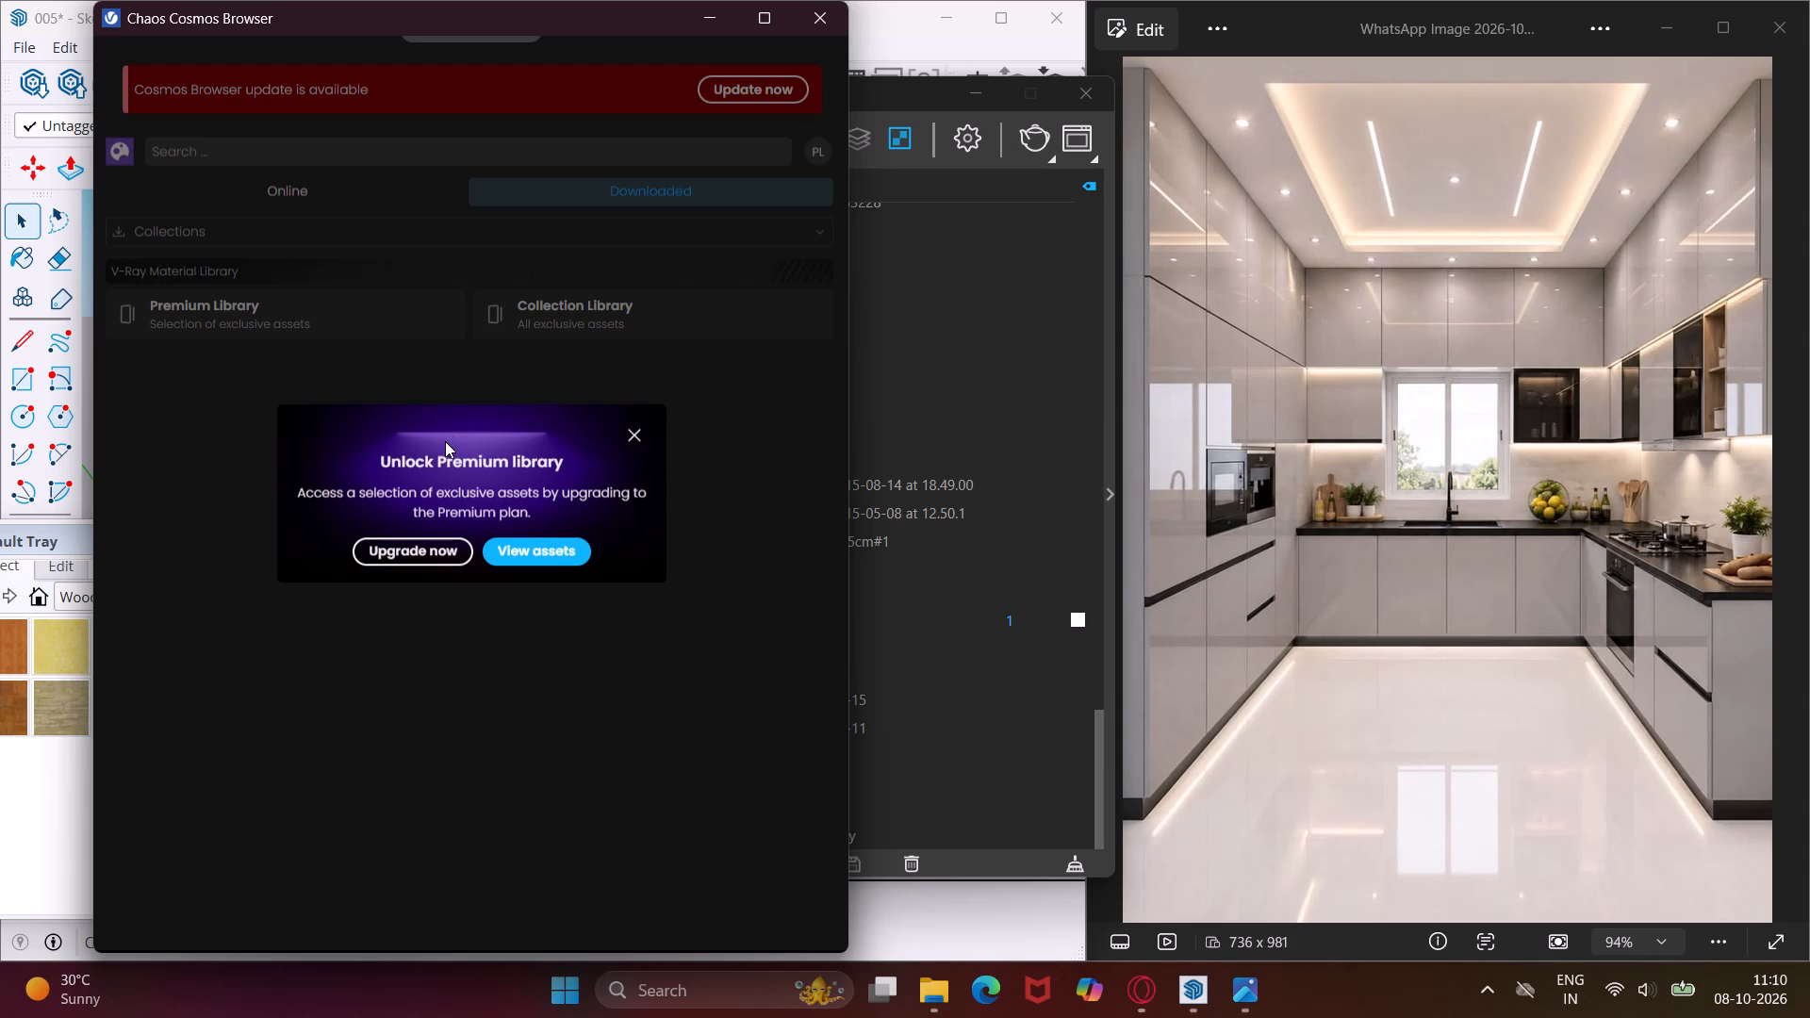
left_click(718, 21)
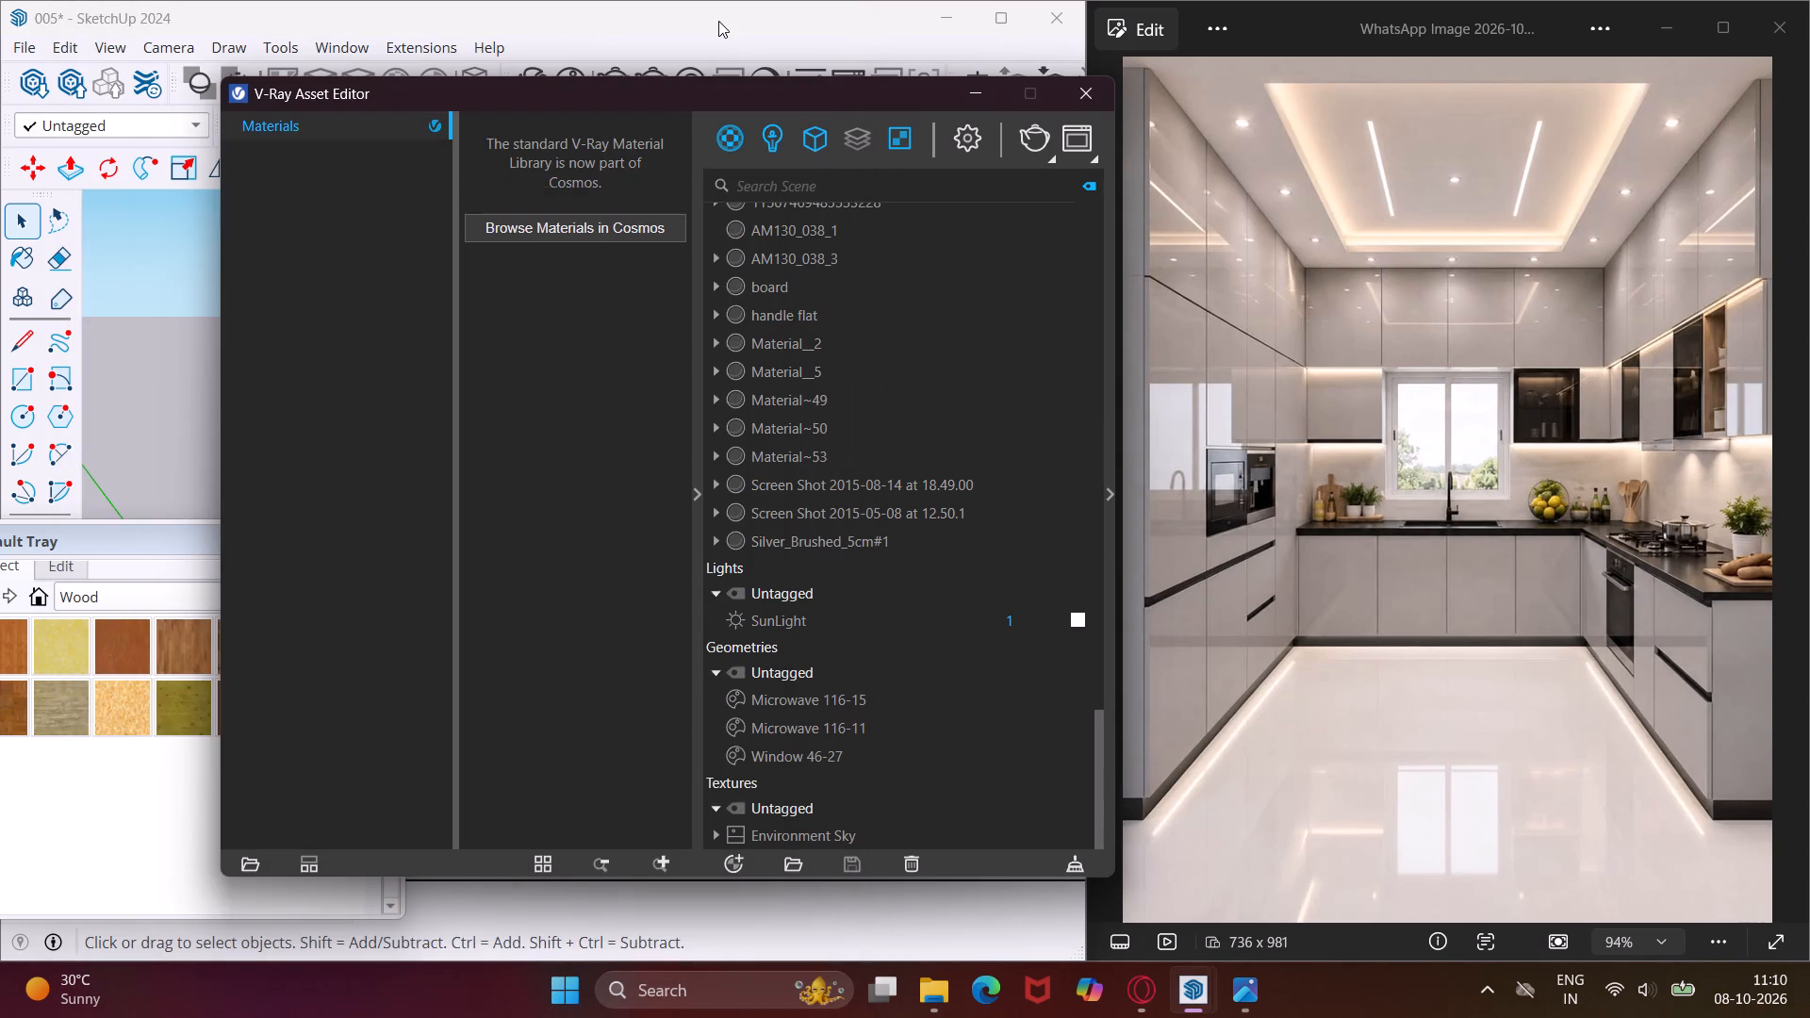
left_click(979, 92)
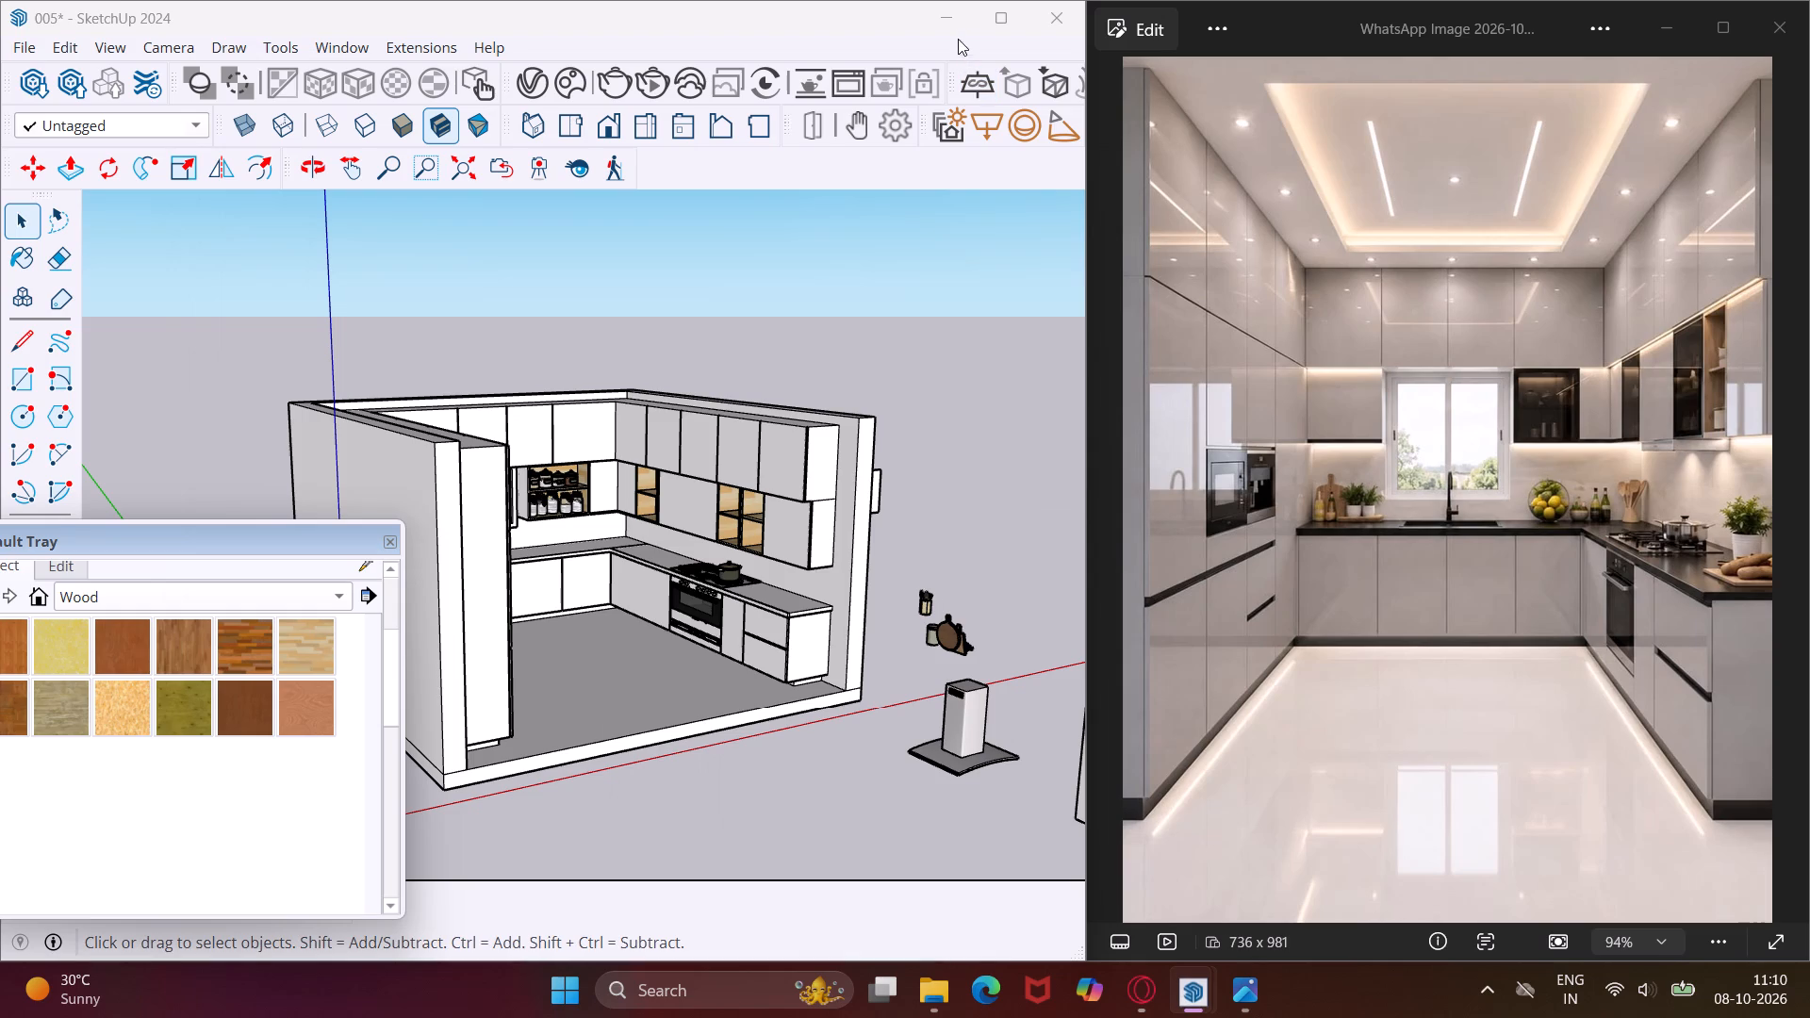
Switch to the desktop and launch the Fuji application.
left_click(953, 15)
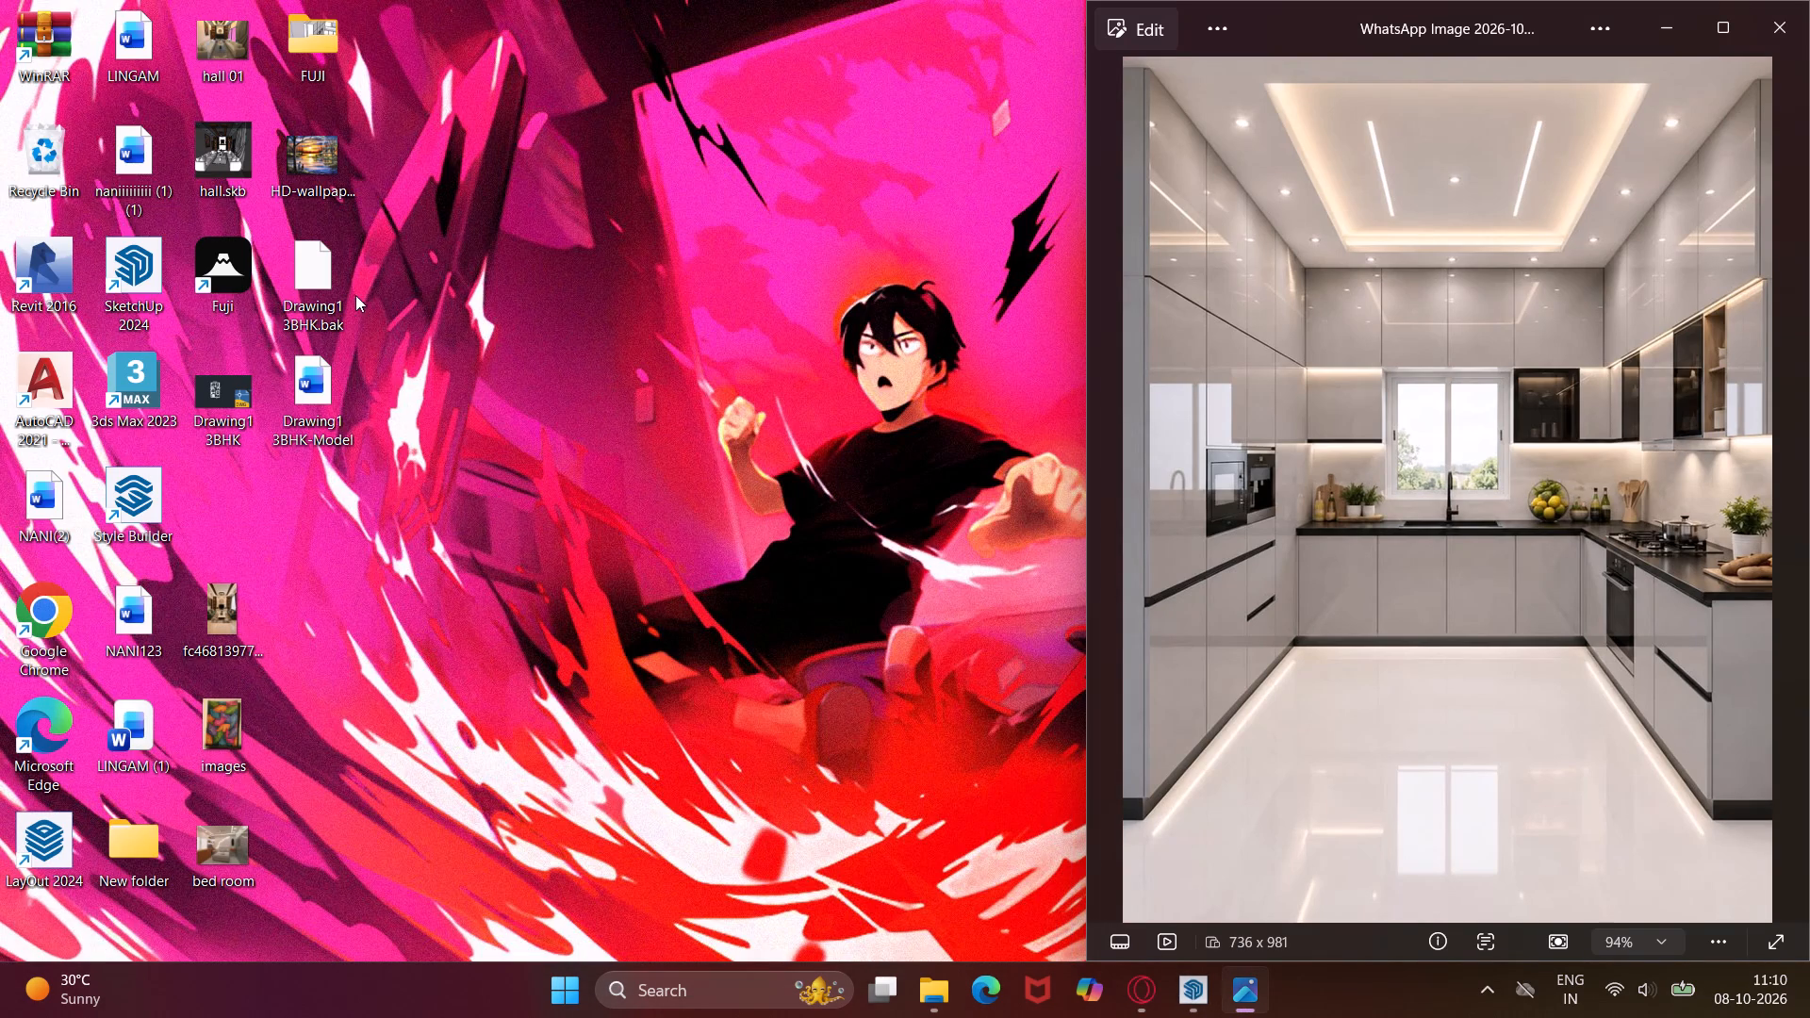
double_click(223, 236)
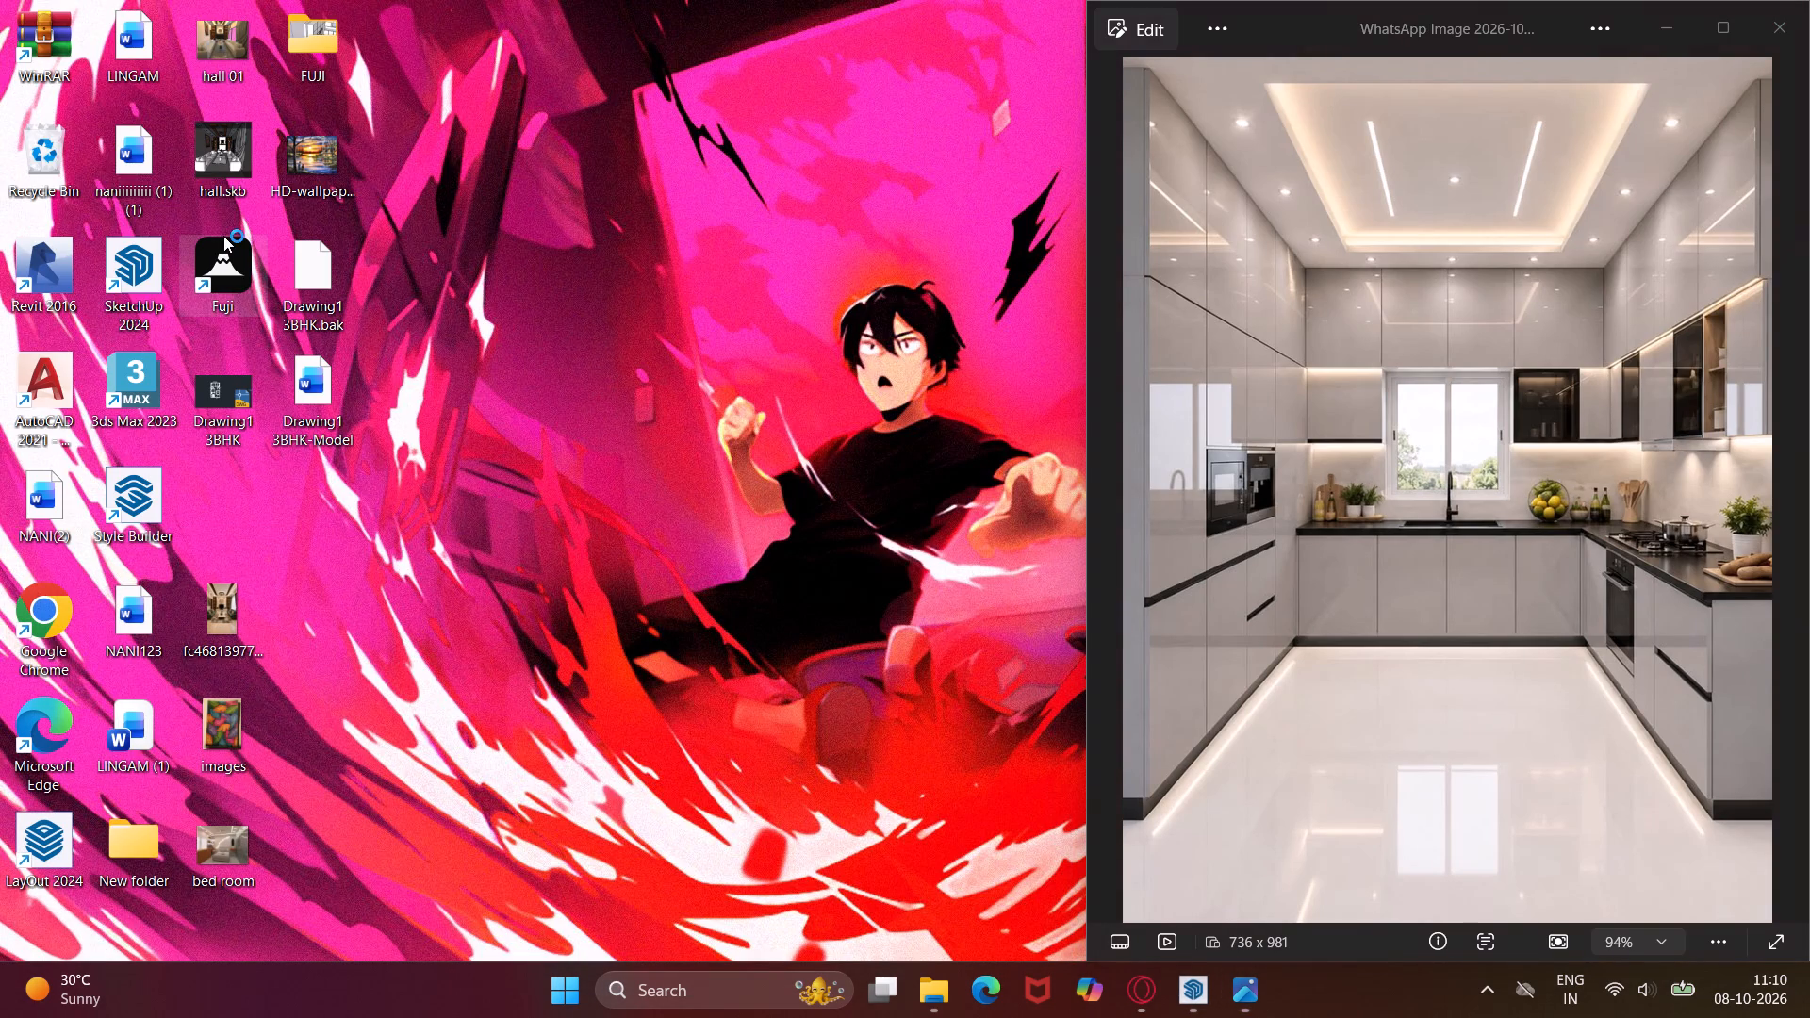
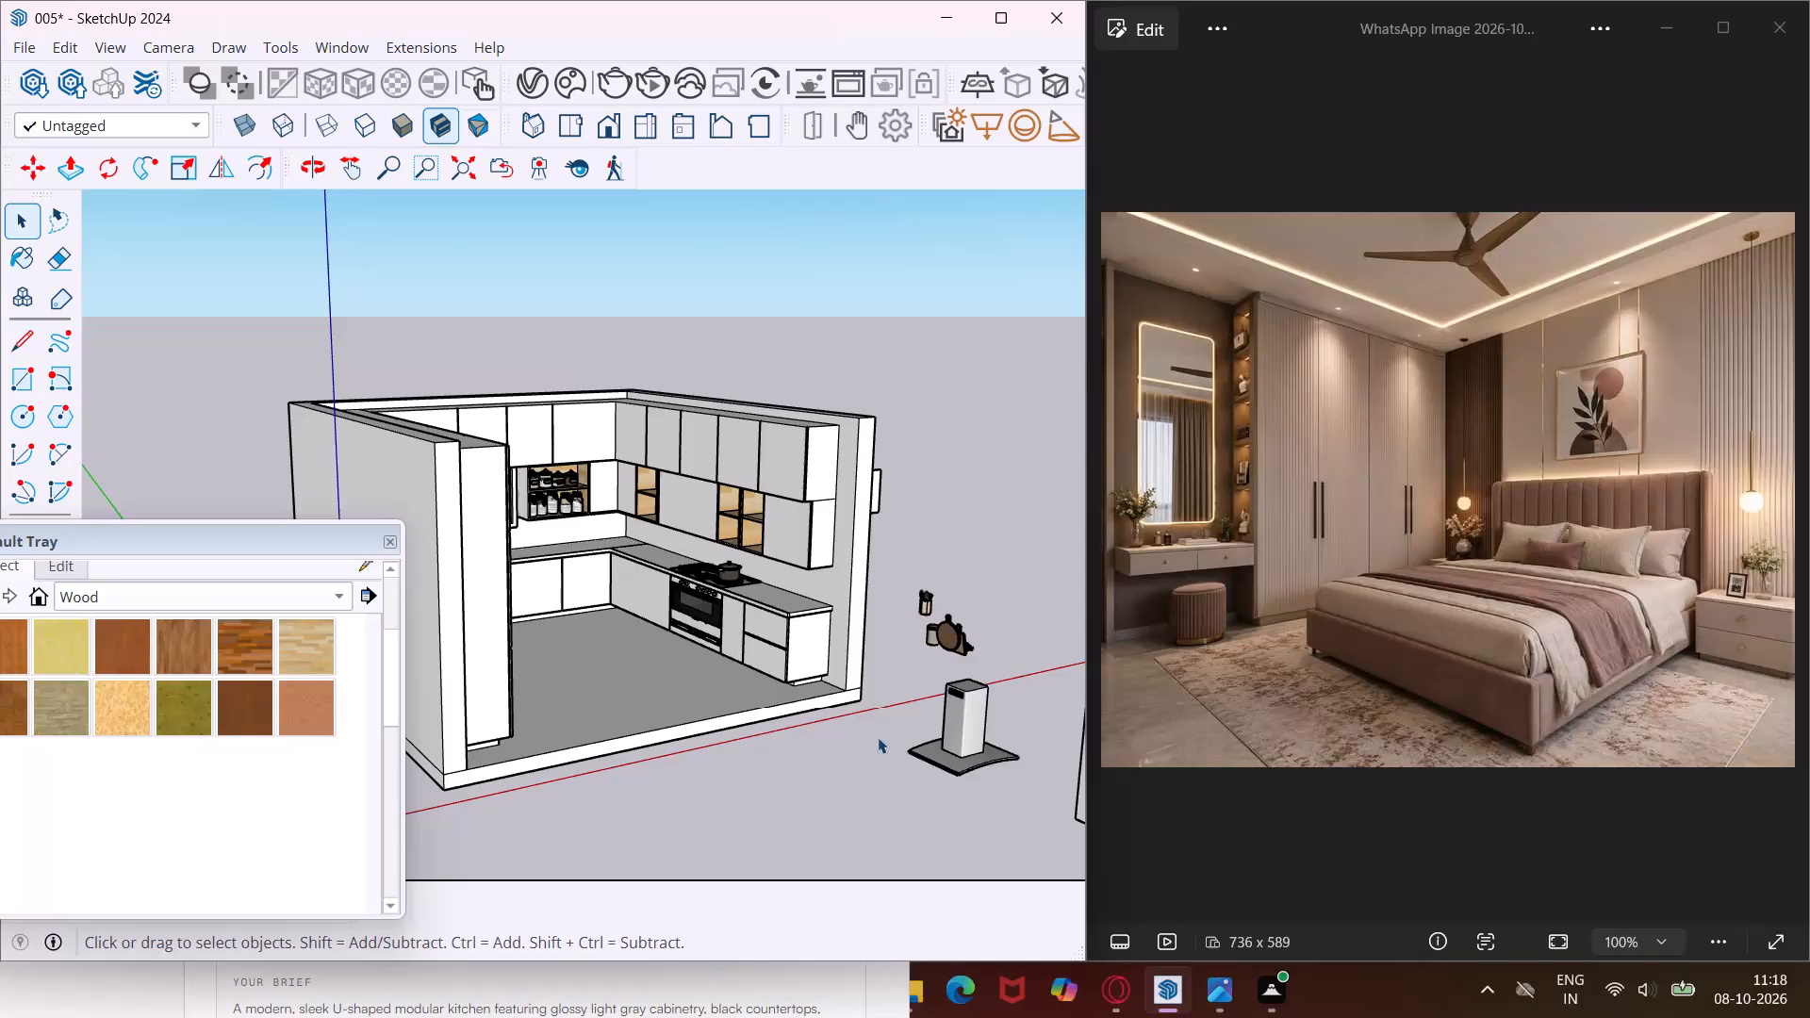
Open the Chaos Cosmos browser and list the downloaded assets in the 3D Models category.
middle_click_drag(878, 737, 793, 718)
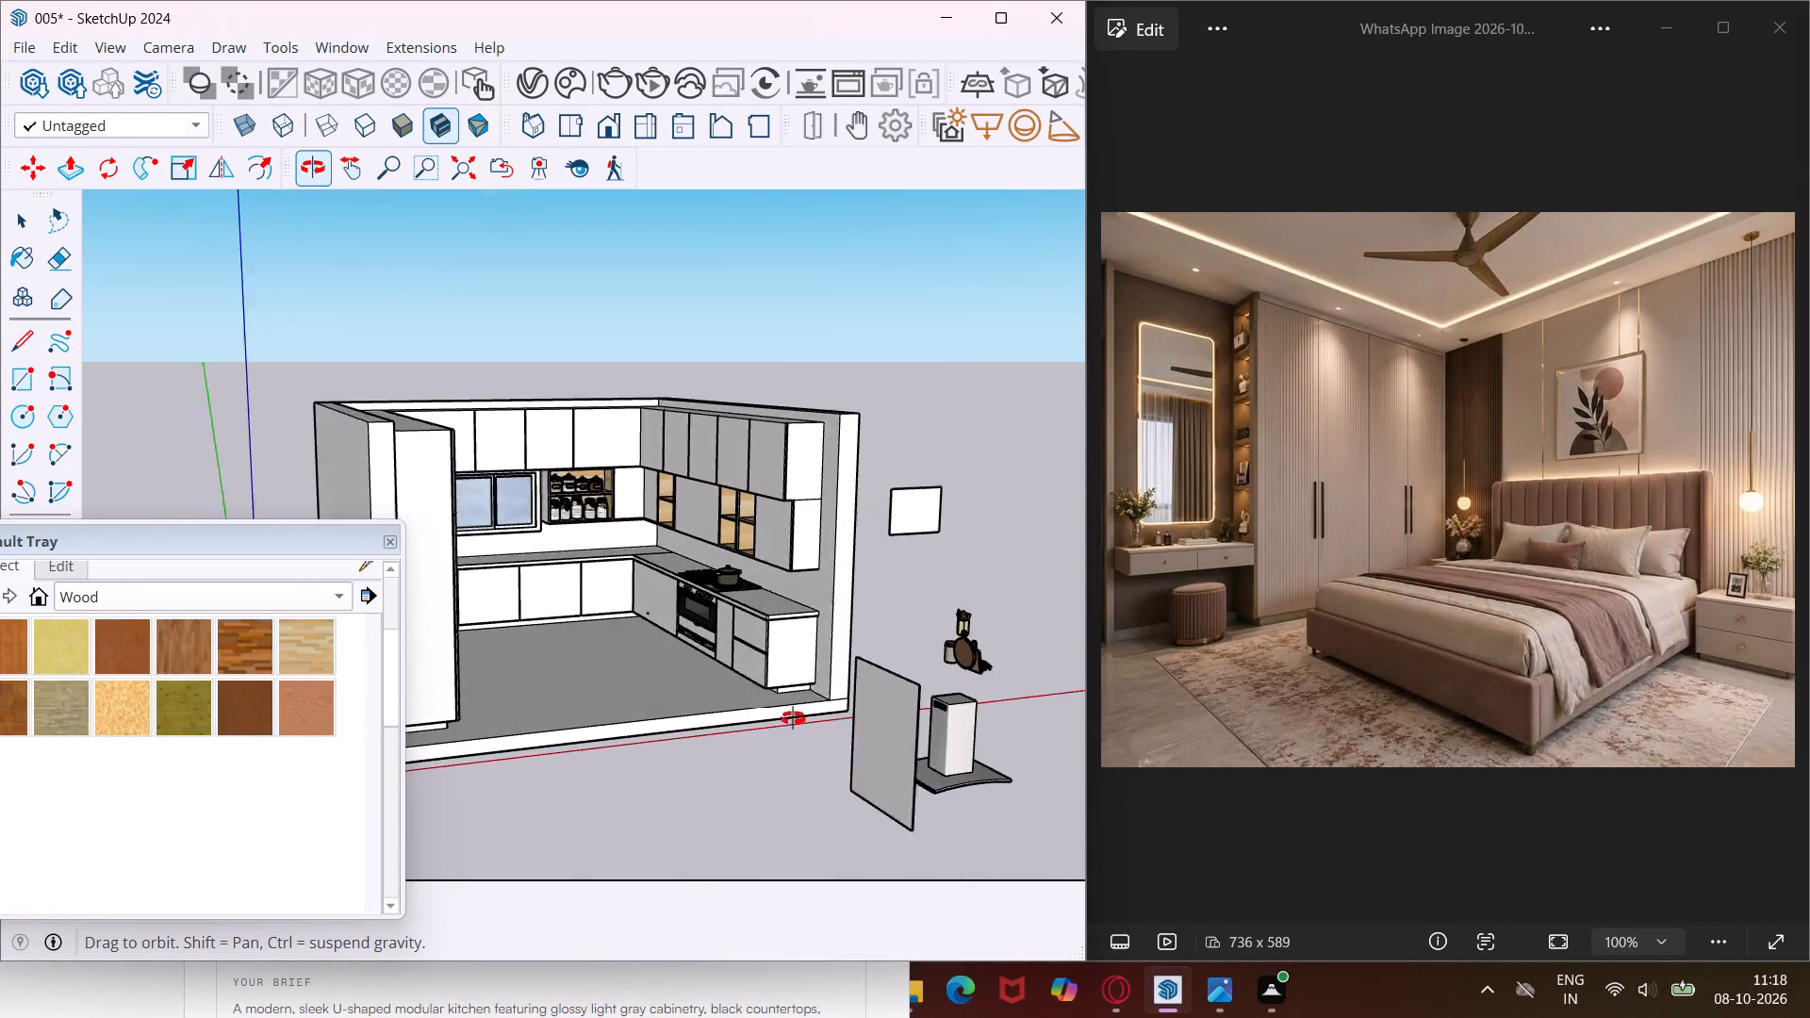
middle_click_drag(793, 718, 734, 710)
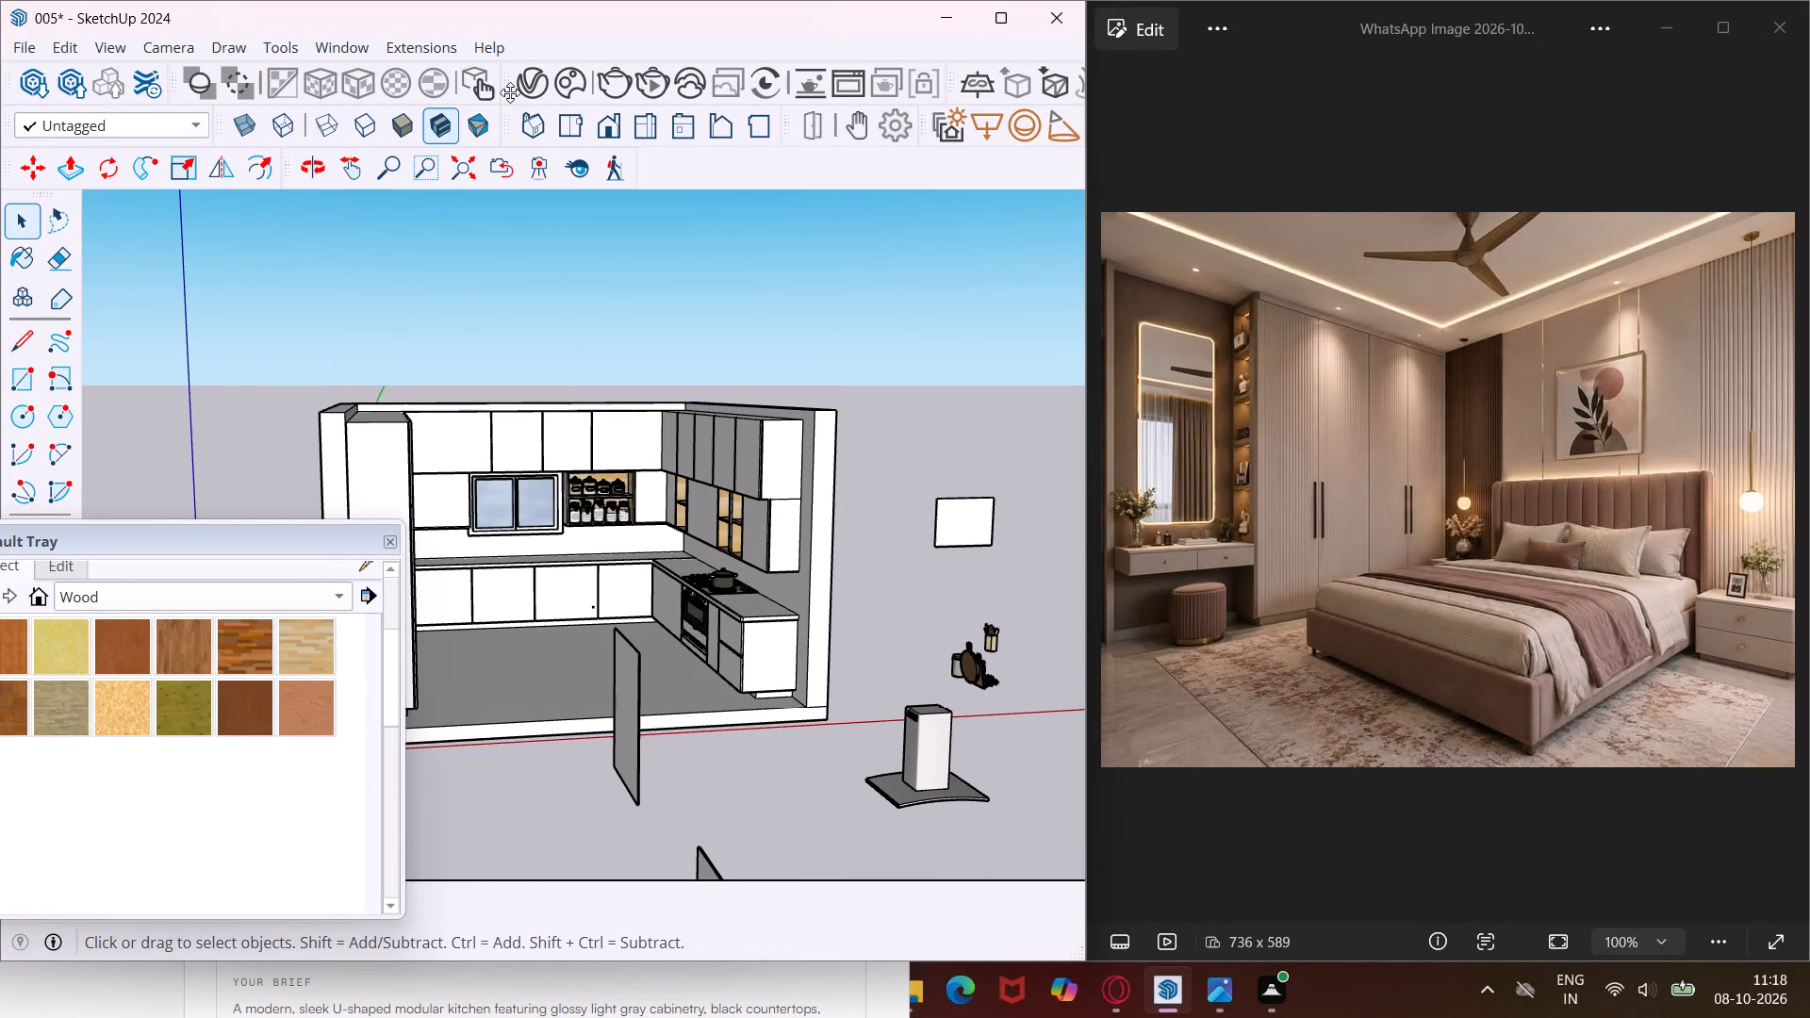
left_click(558, 83)
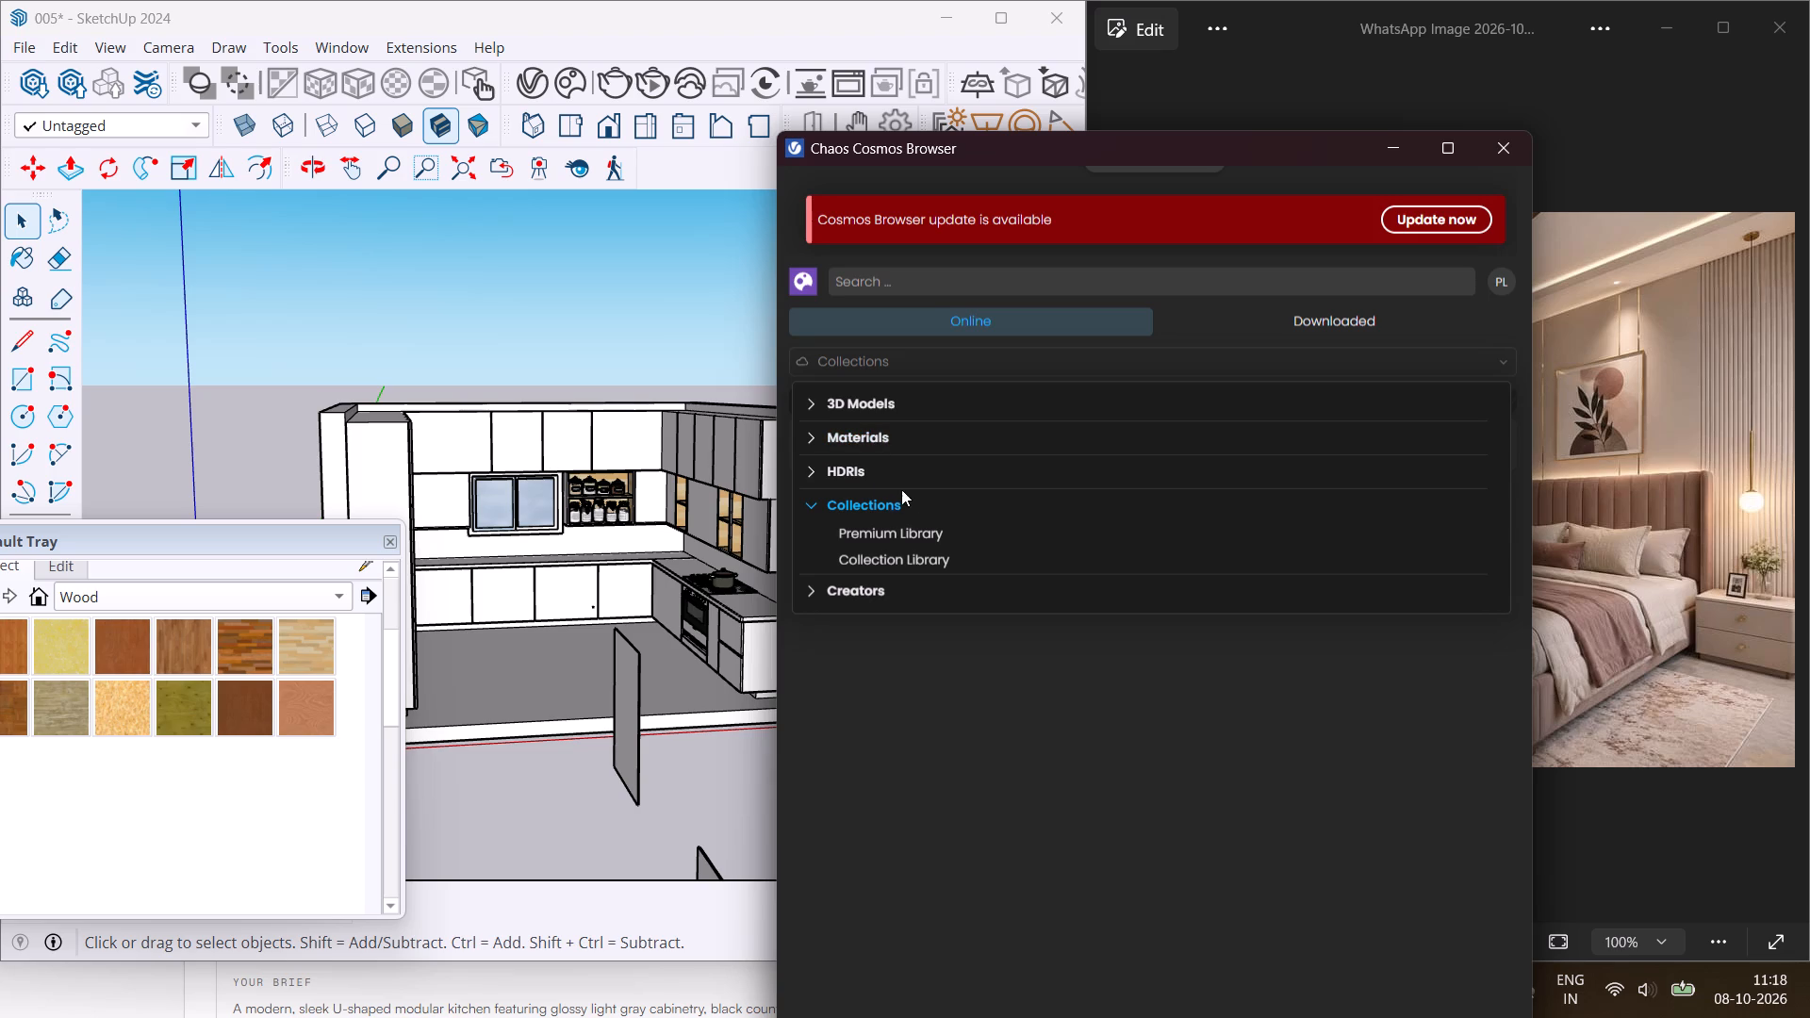
left_click(812, 401)
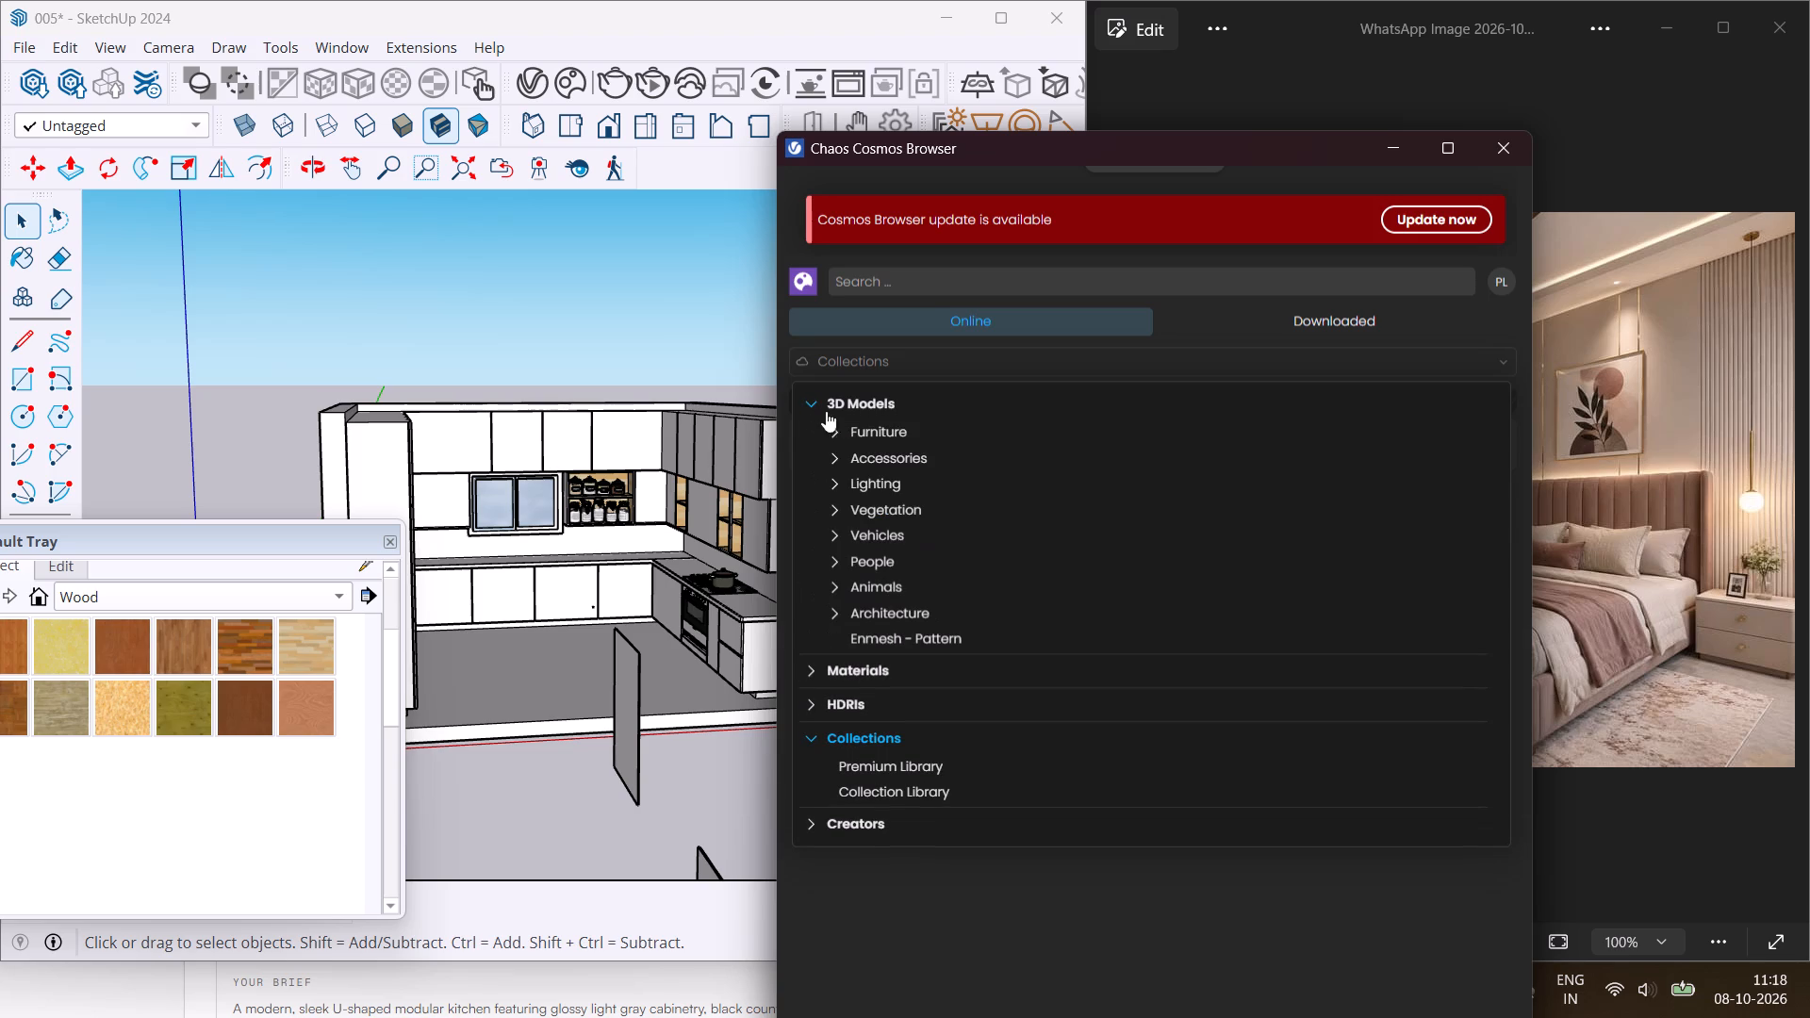
left_click(1290, 324)
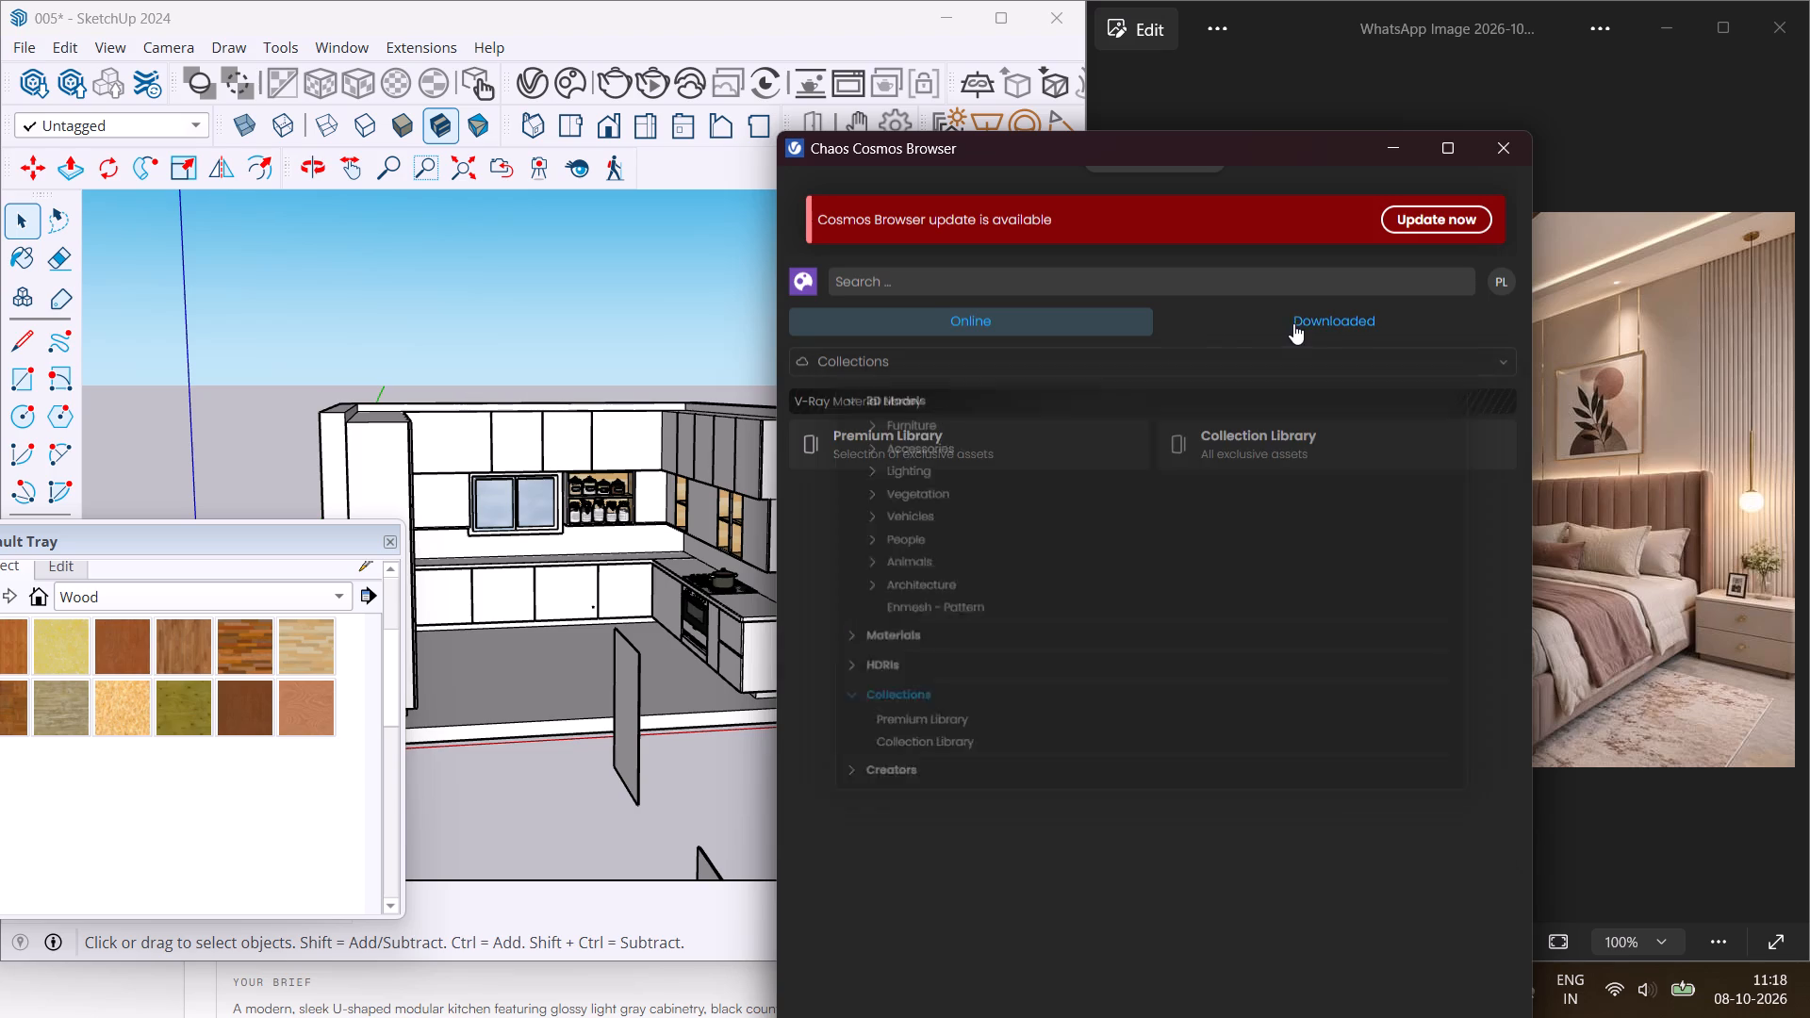
left_click(1281, 358)
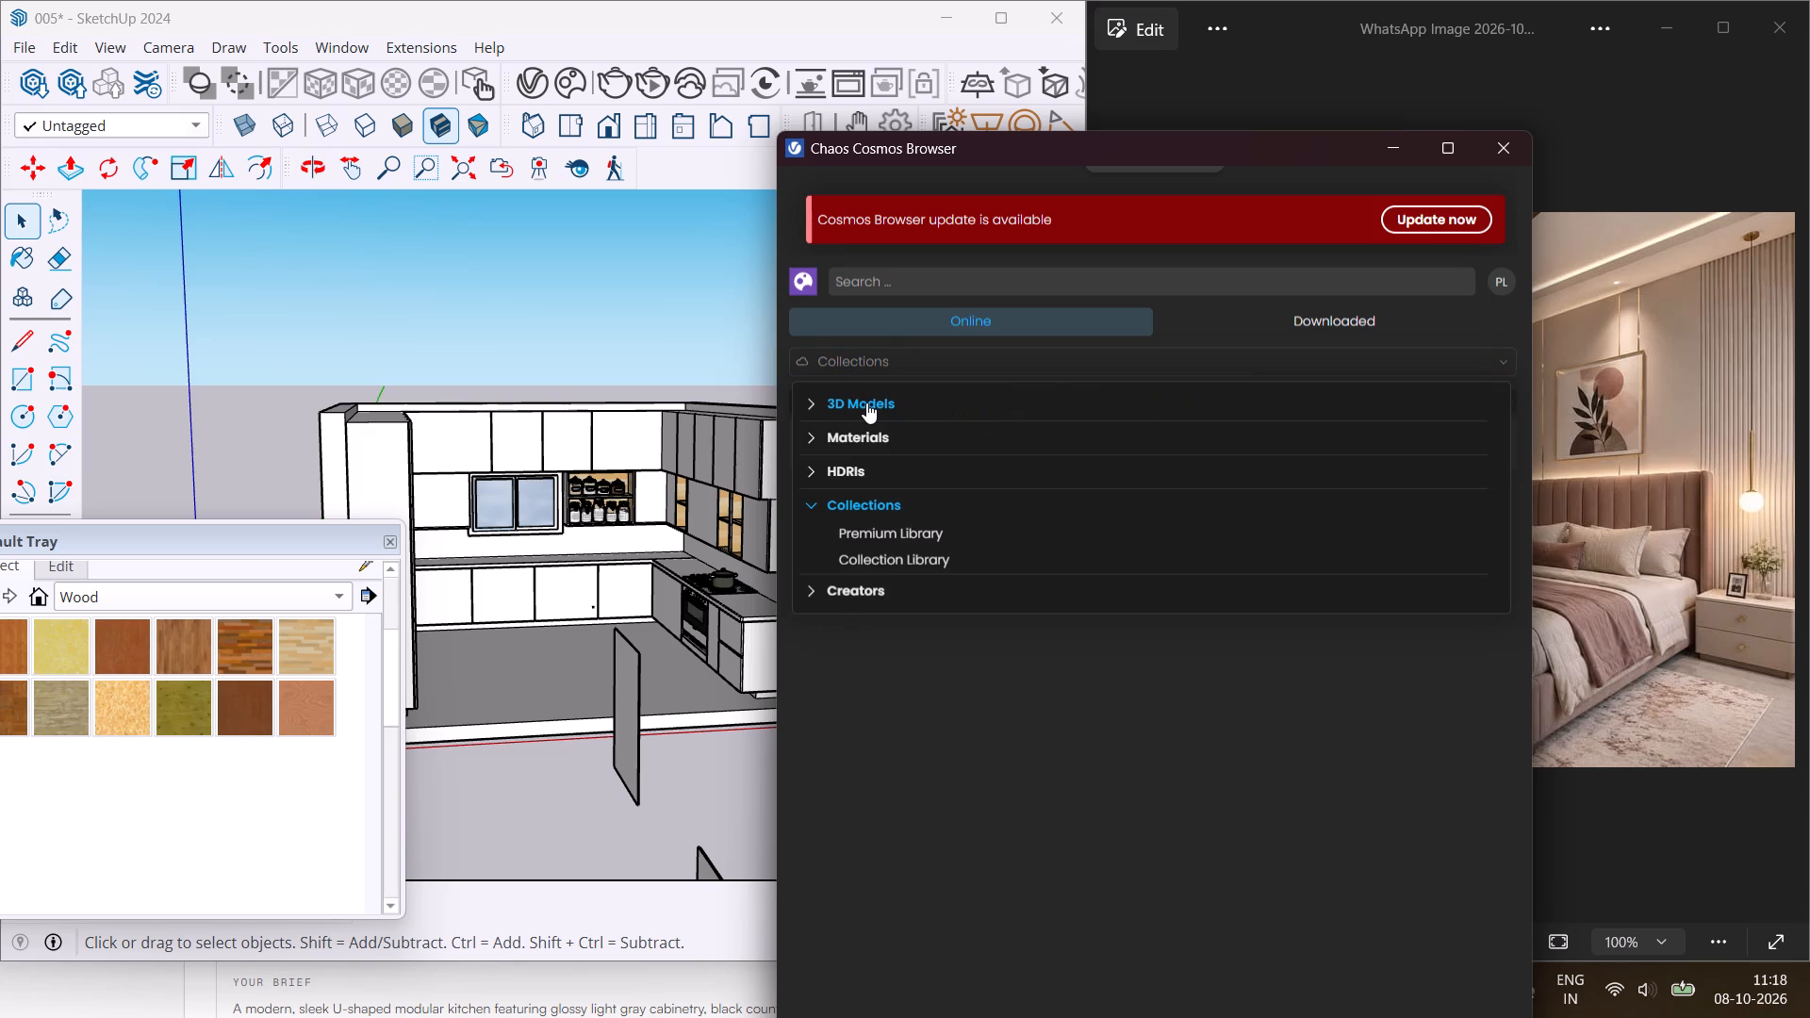
left_click(866, 402)
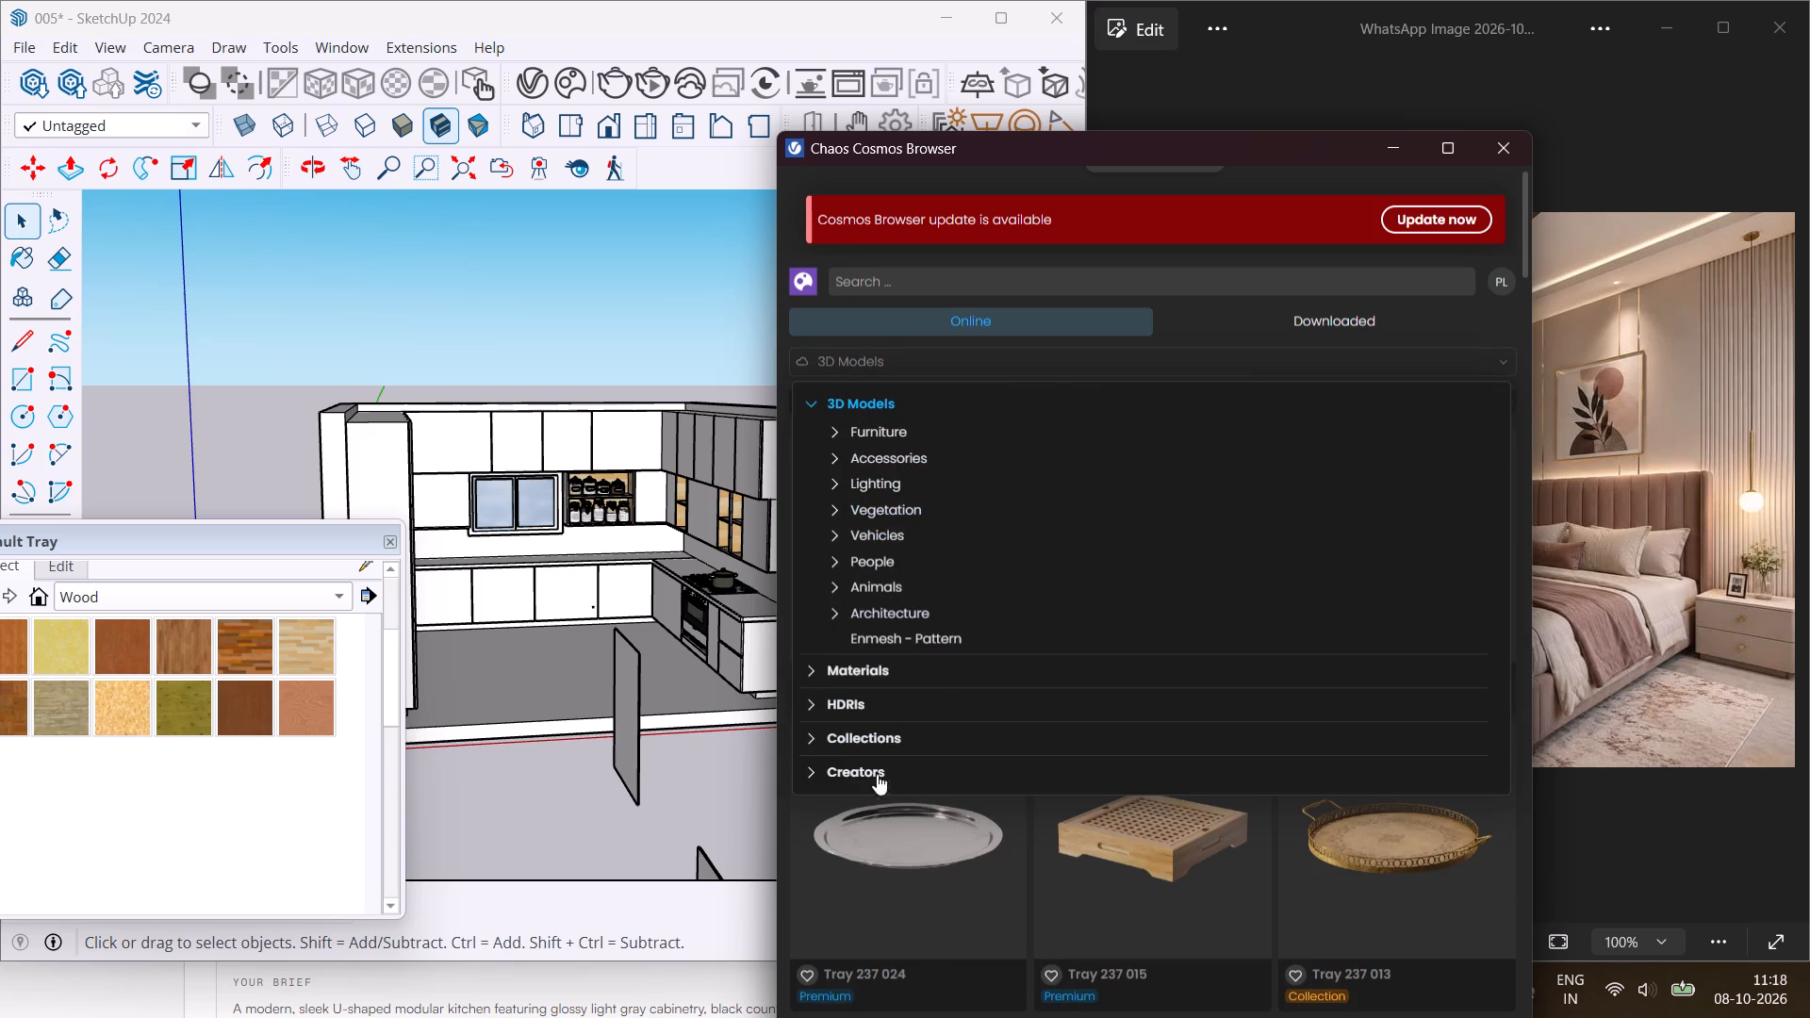
left_click(887, 818)
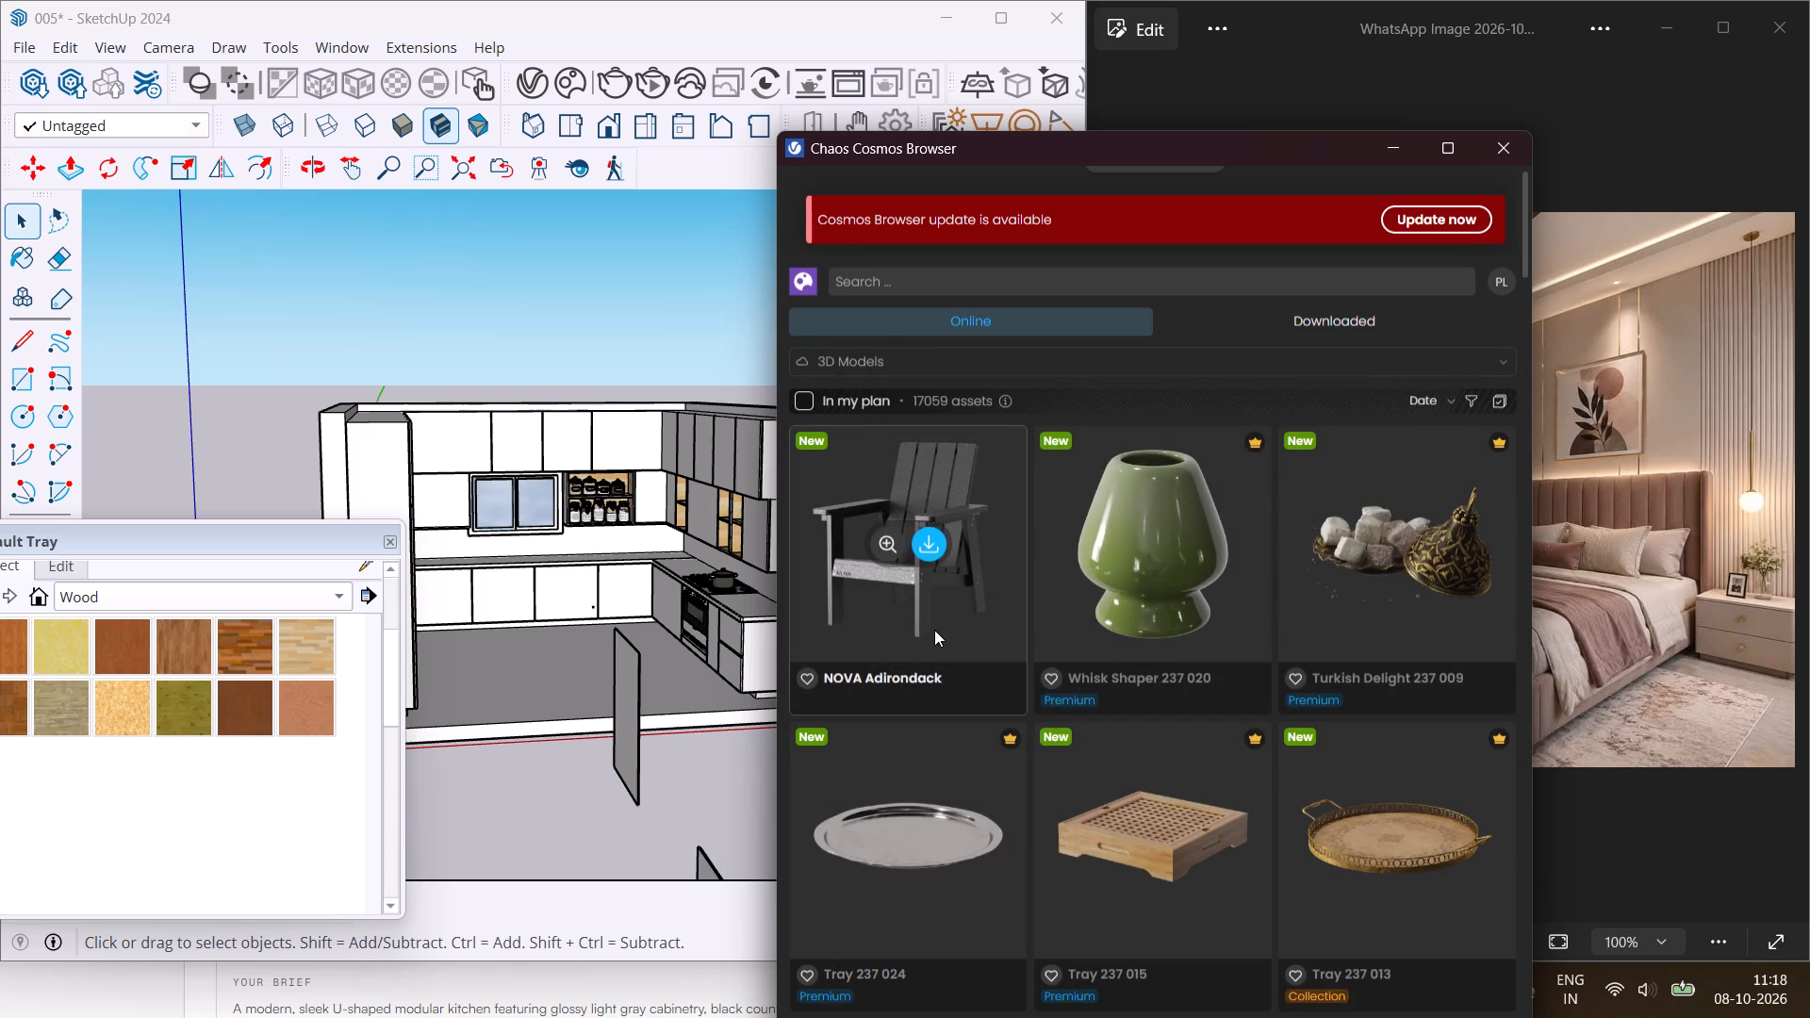
left_click(1320, 325)
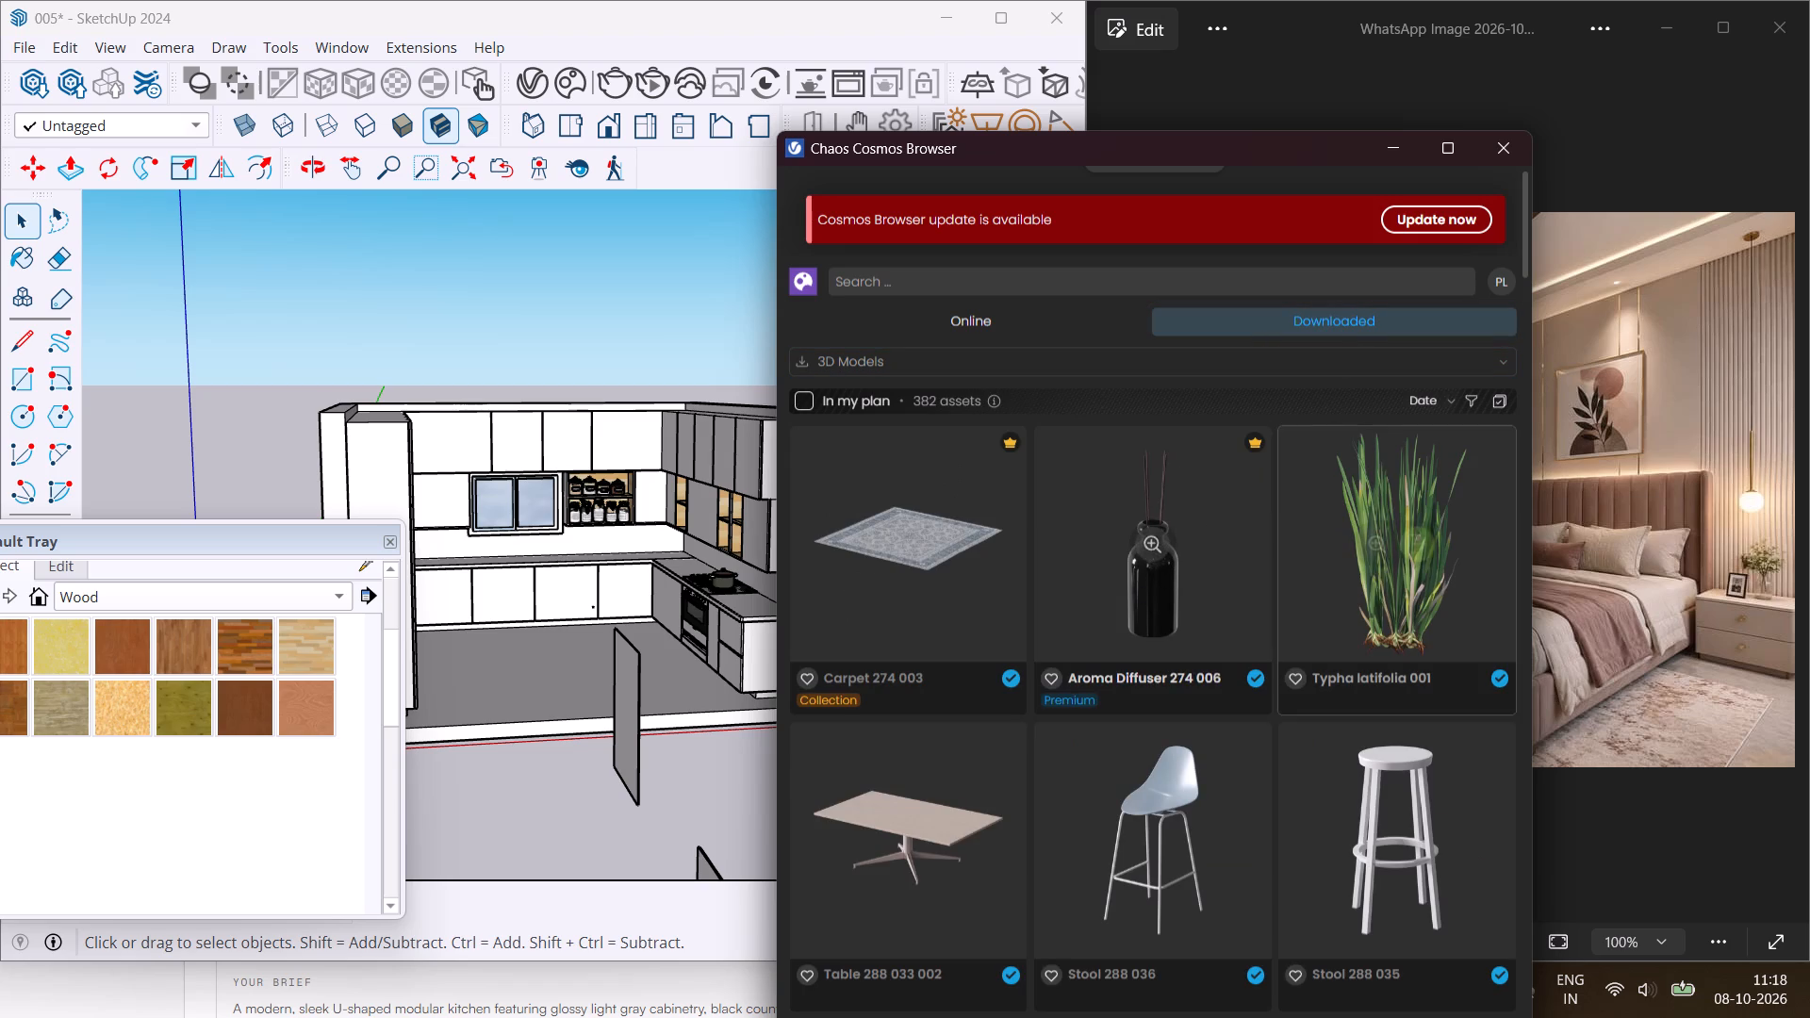
left_click(1398, 365)
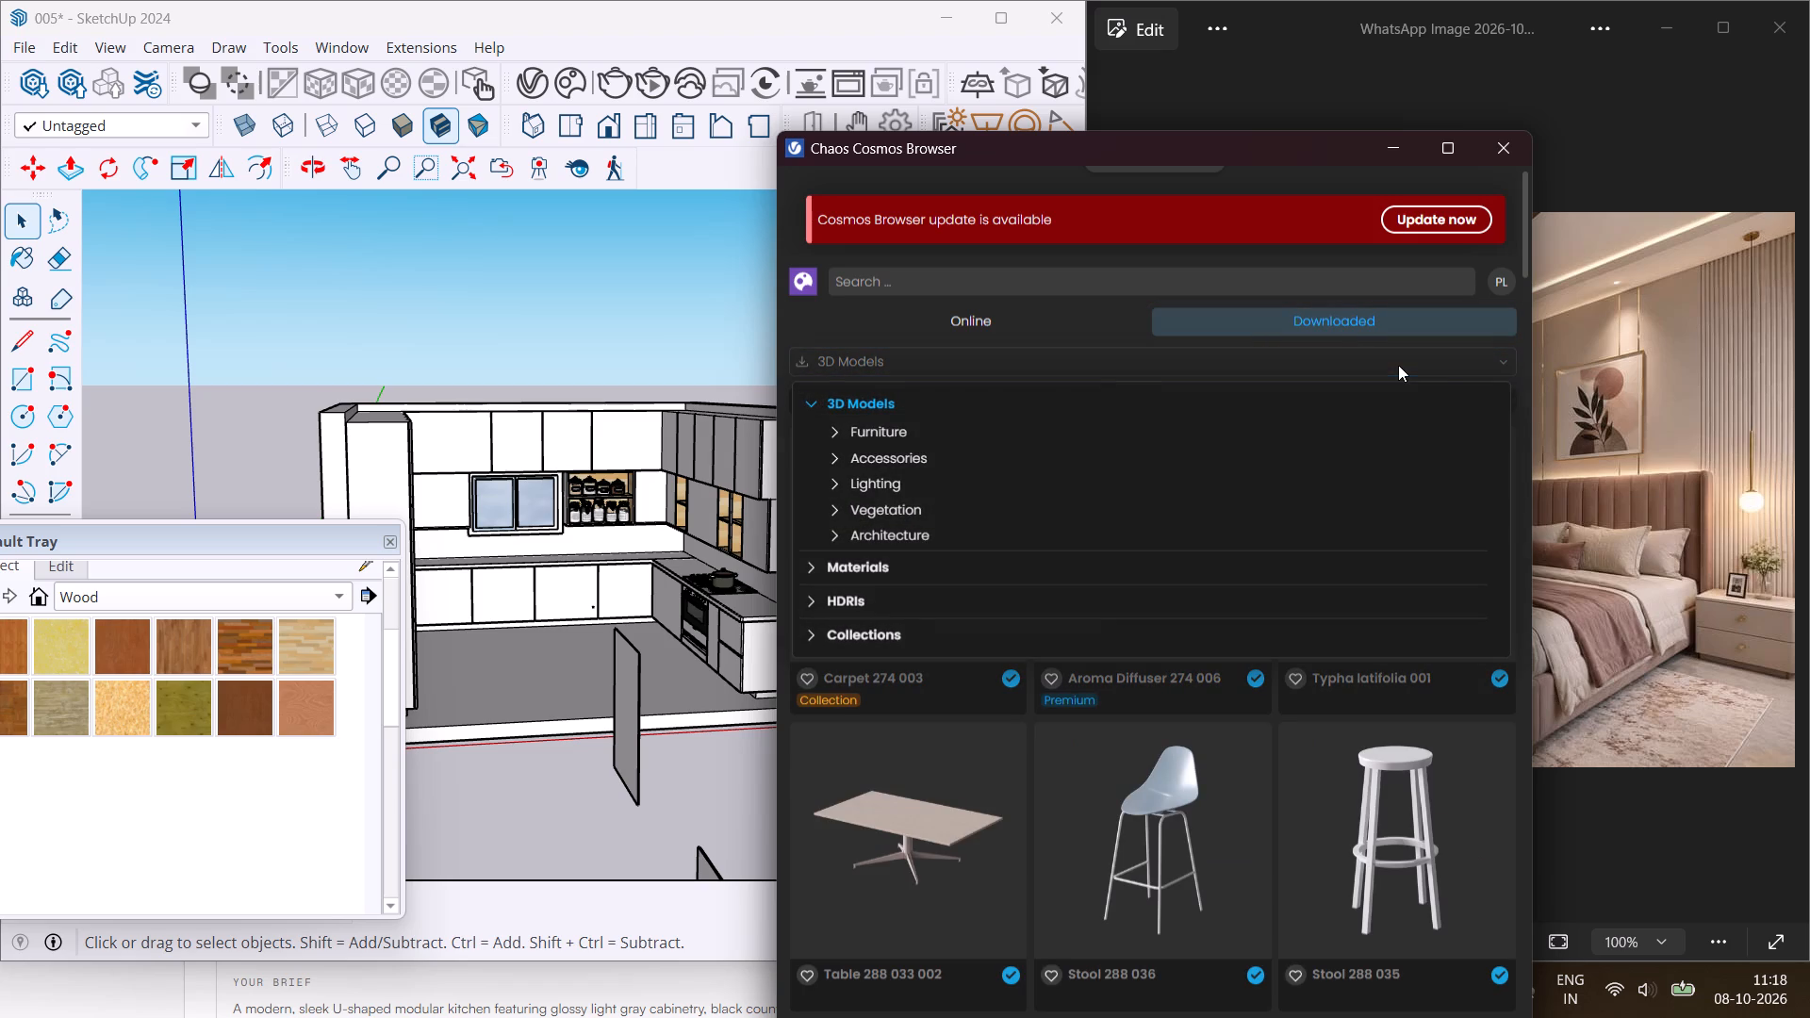
left_click(1071, 802)
Look through the downloaded 3D models in Cosmos for accessories that suit the kitchen.
scroll(1093, 736, "down", 3)
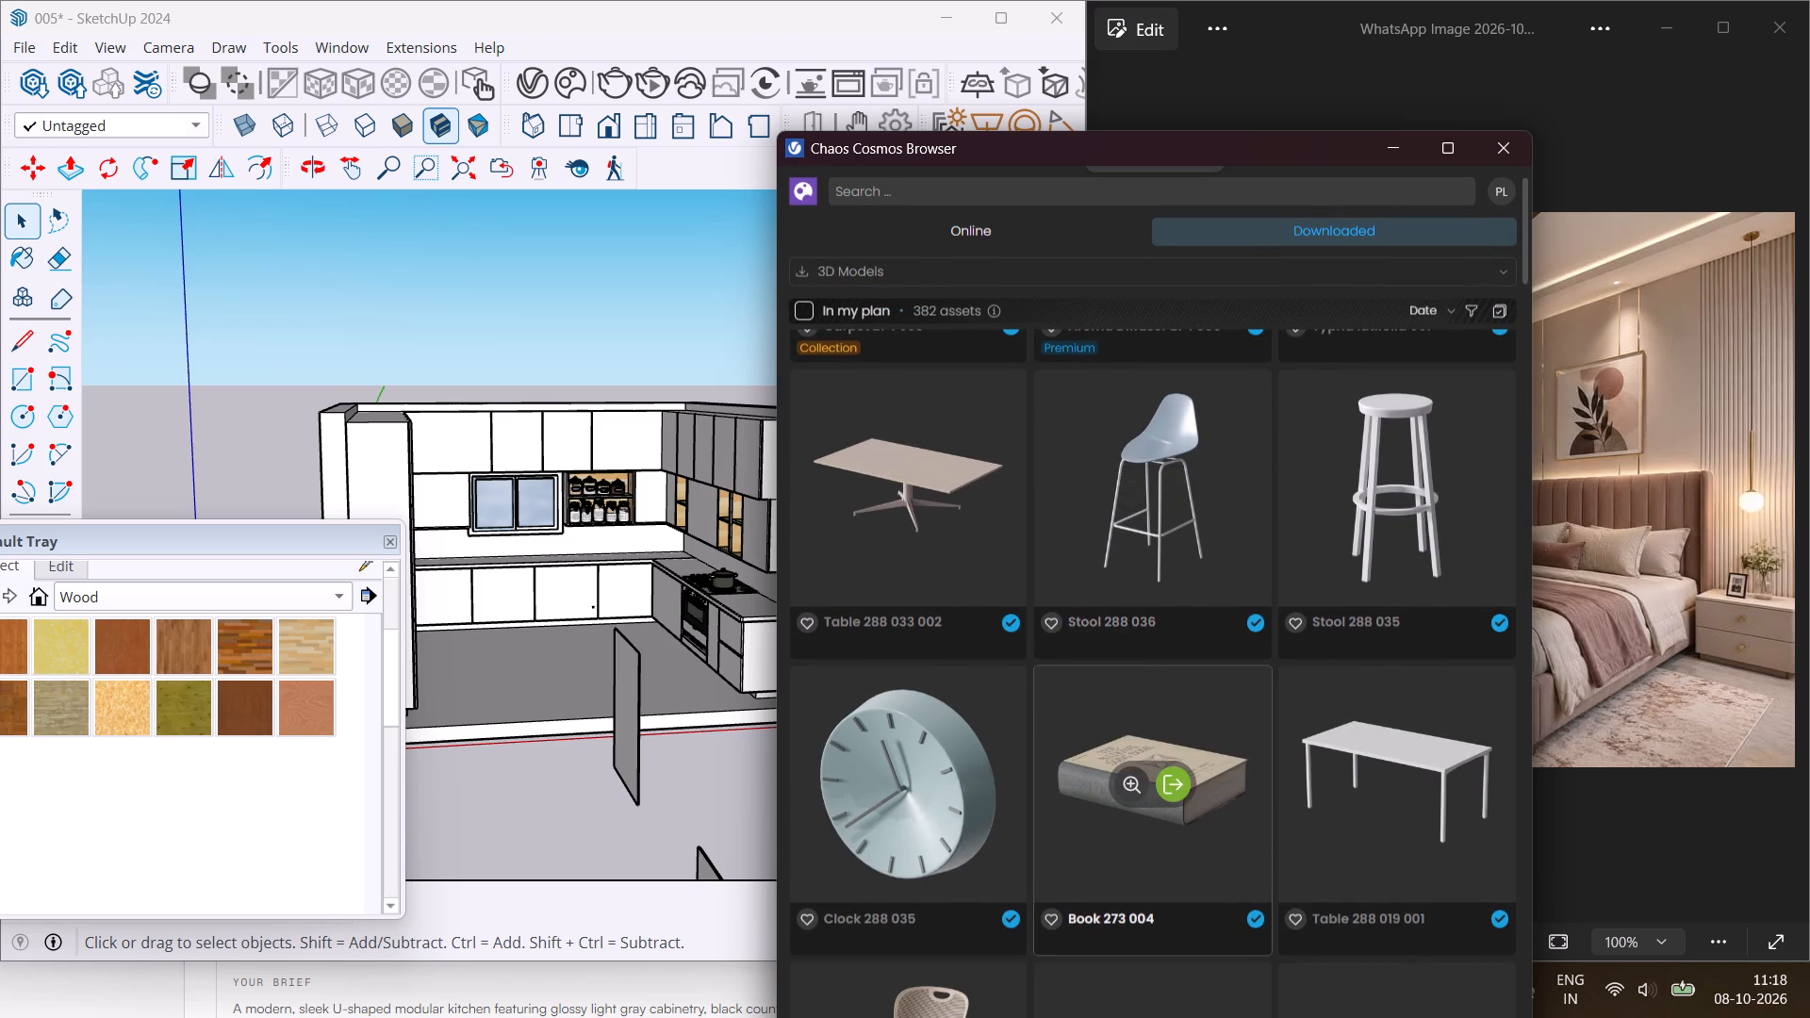
scroll(1093, 736, "down", 9)
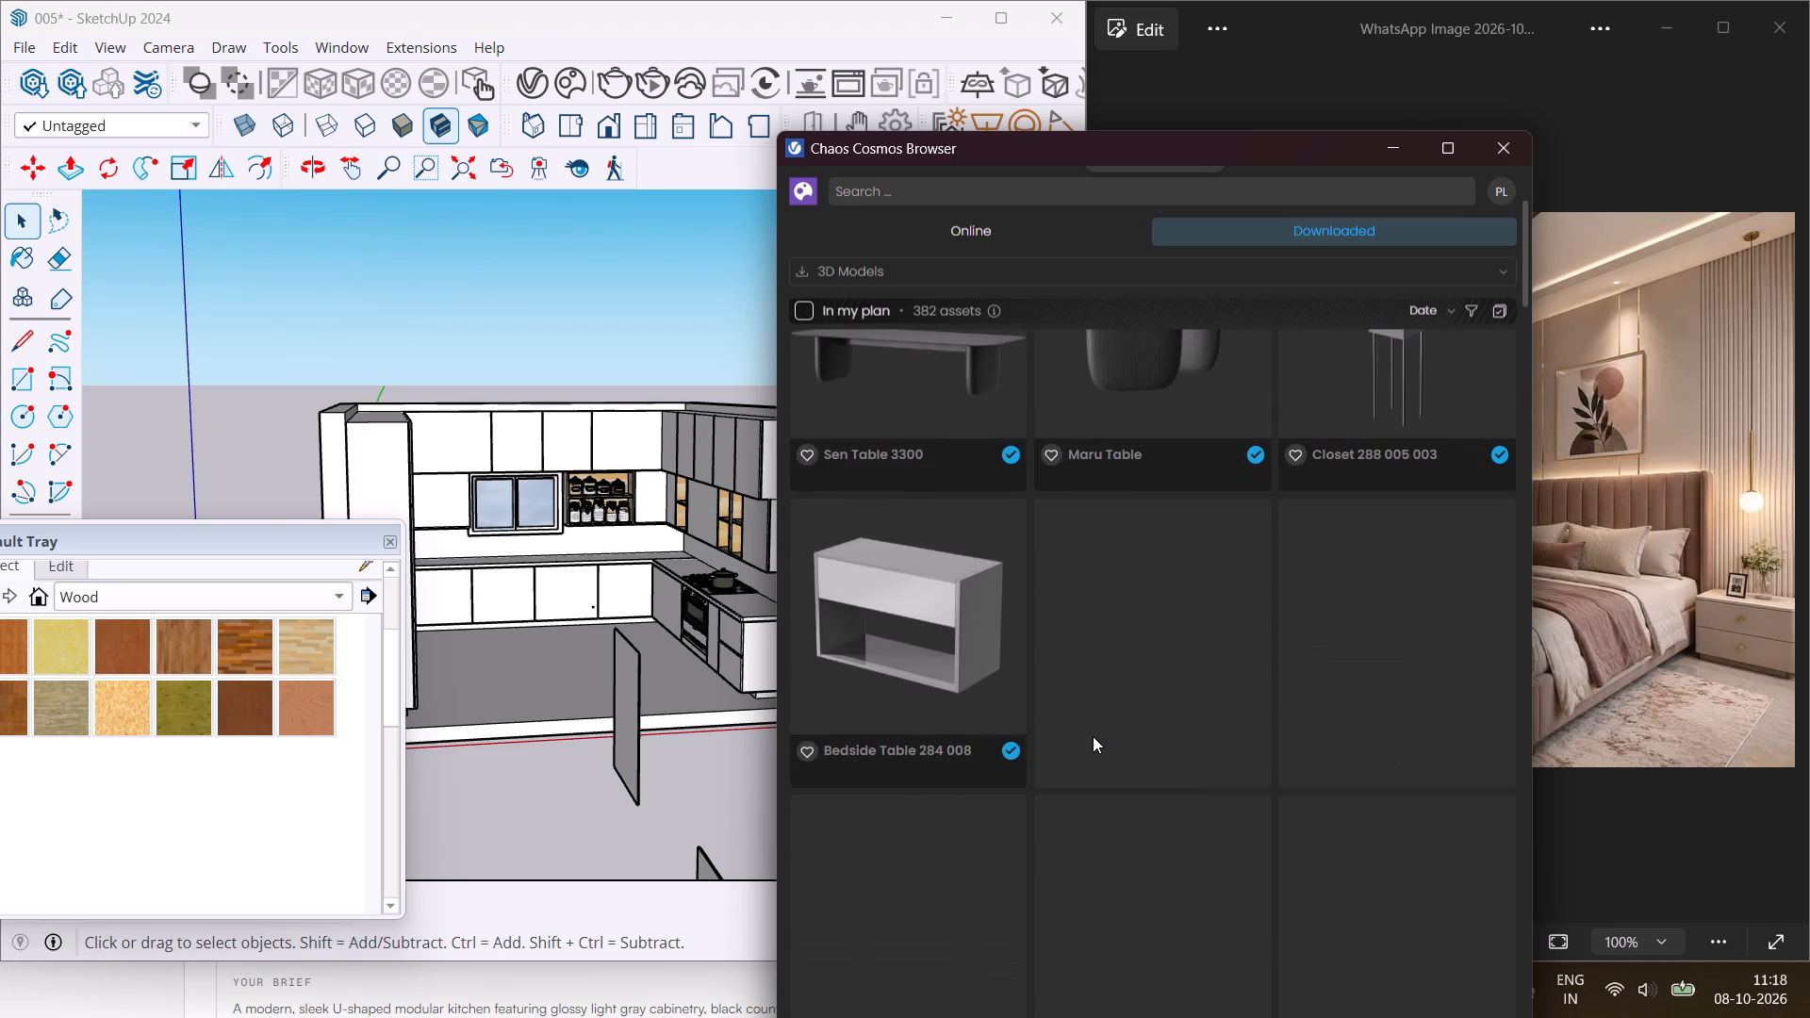
scroll(1093, 736, "down", 1)
scroll(1093, 736, "up", 3)
scroll(1093, 736, "down", 6)
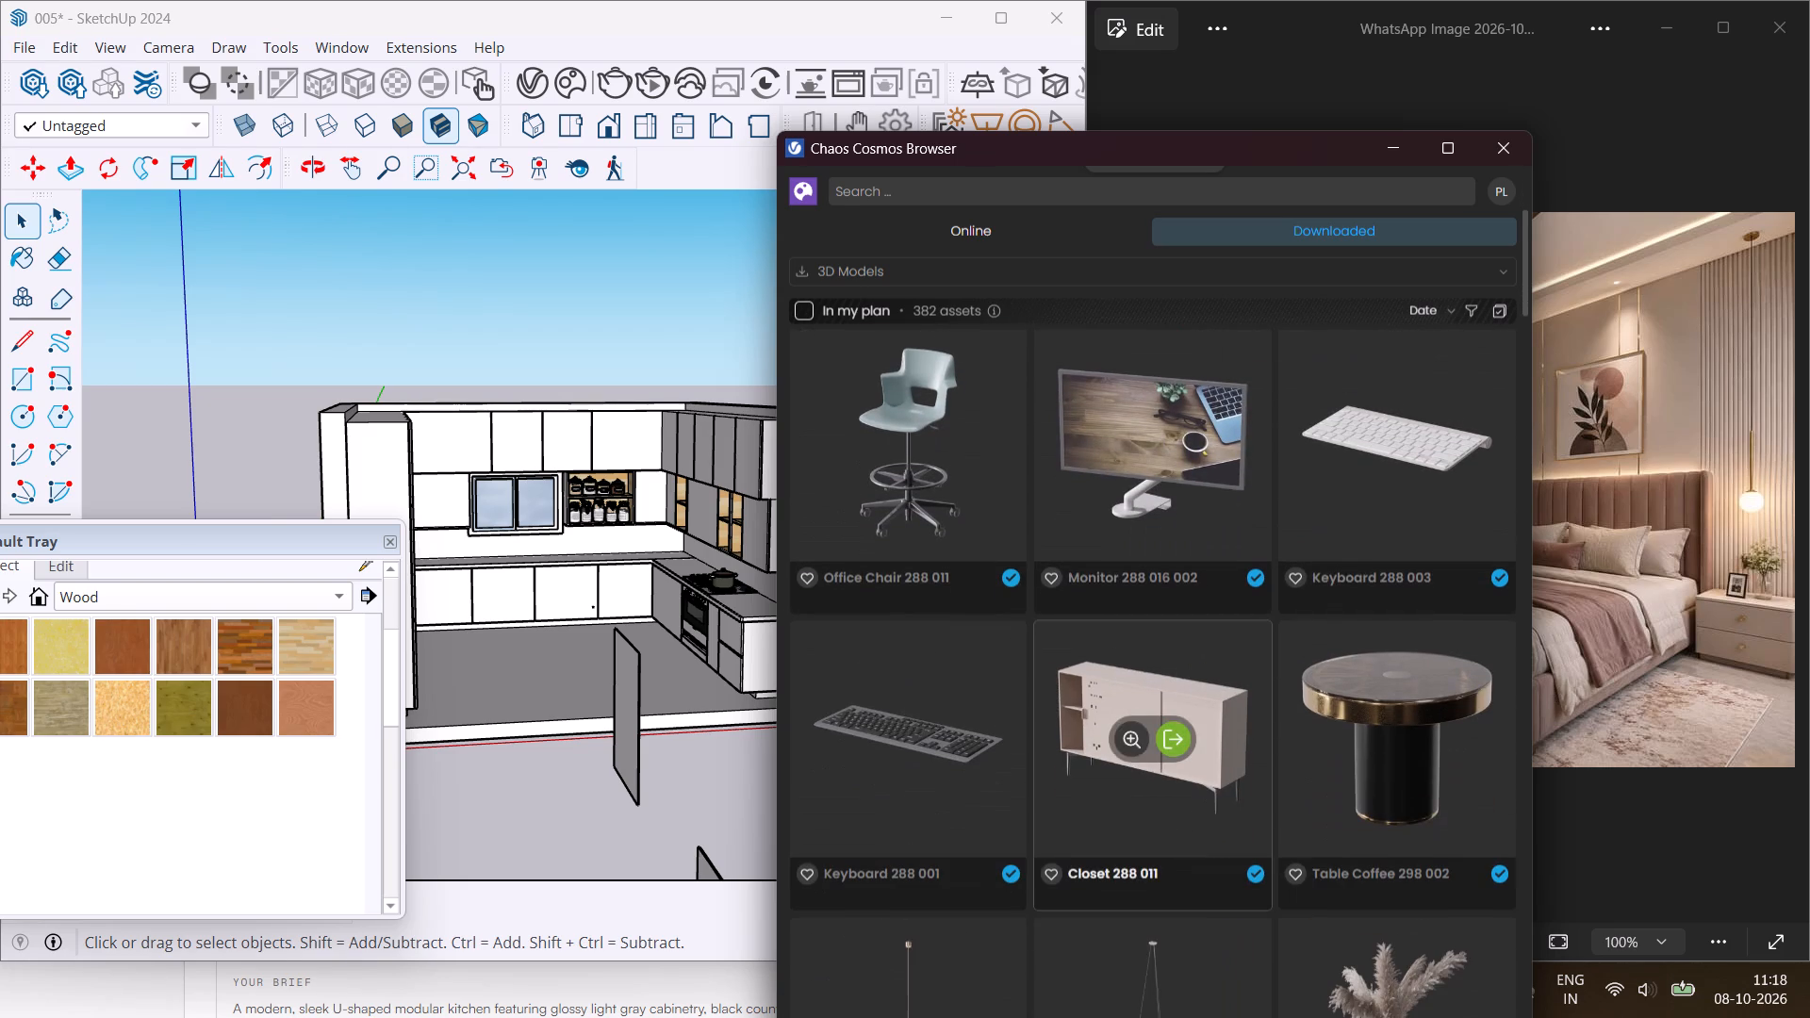
scroll(1093, 736, "down", 6)
scroll(1093, 736, "up", 2)
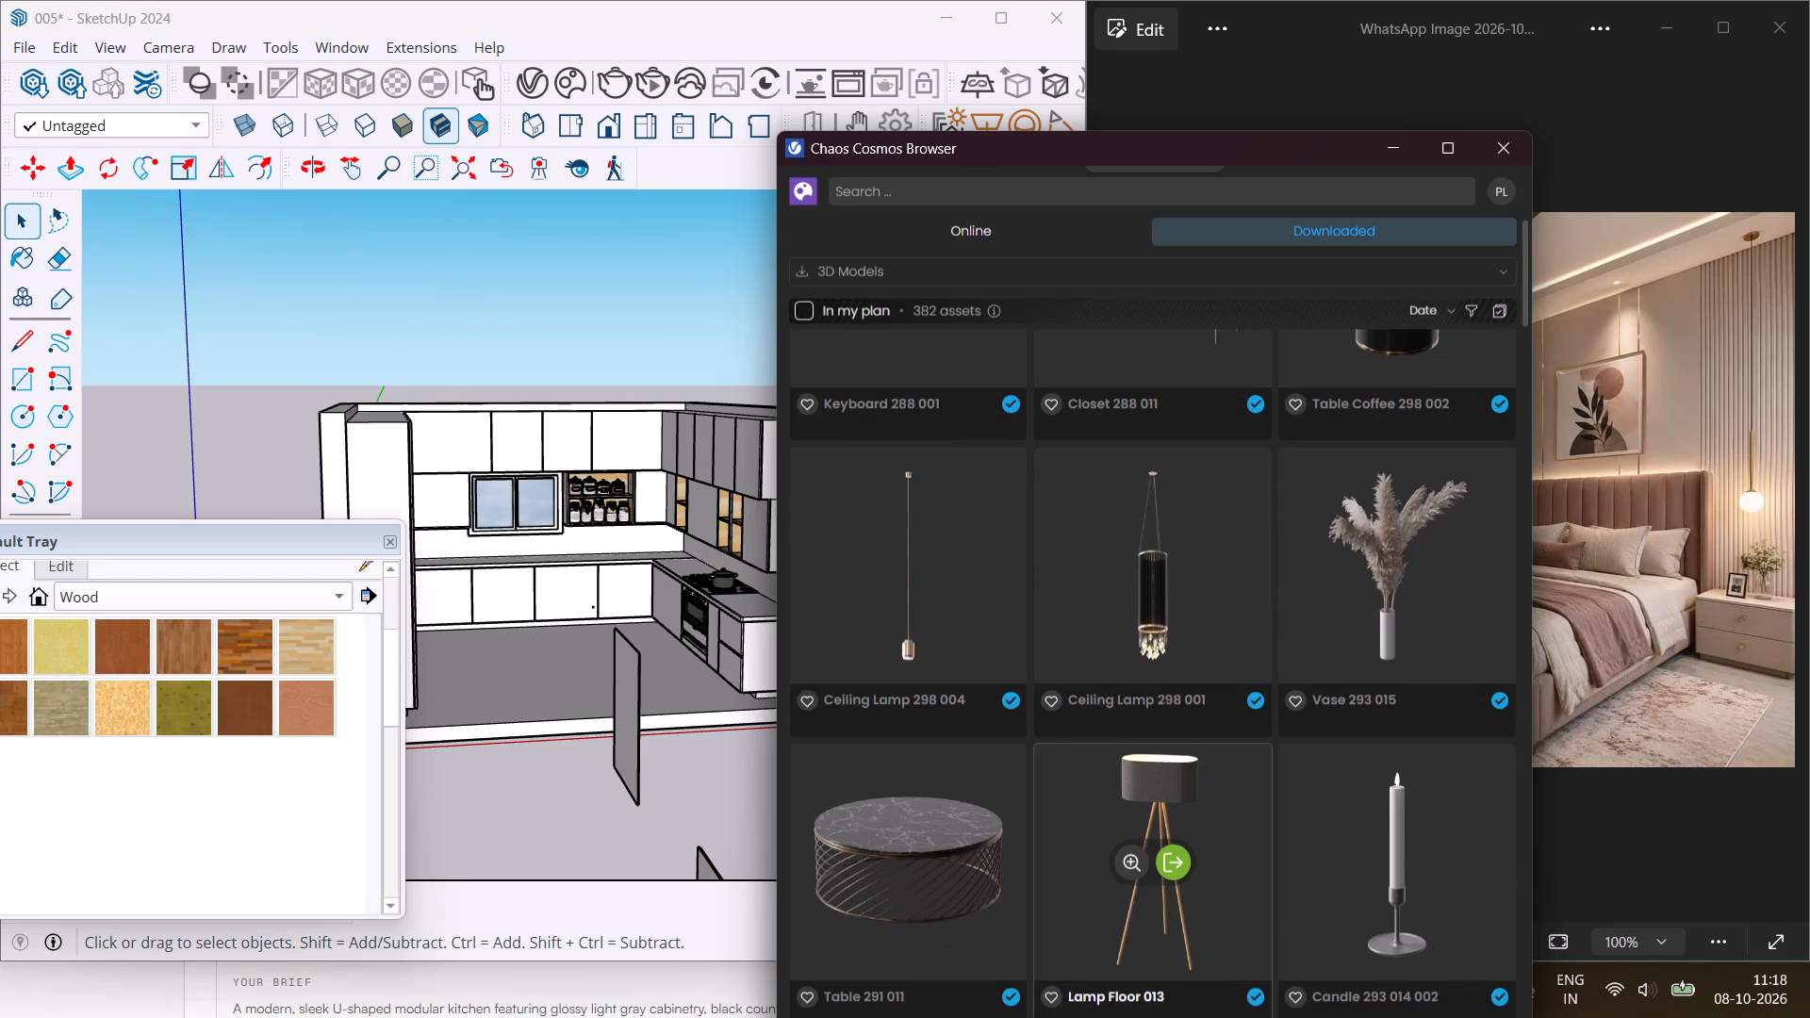
scroll(1093, 736, "down", 15)
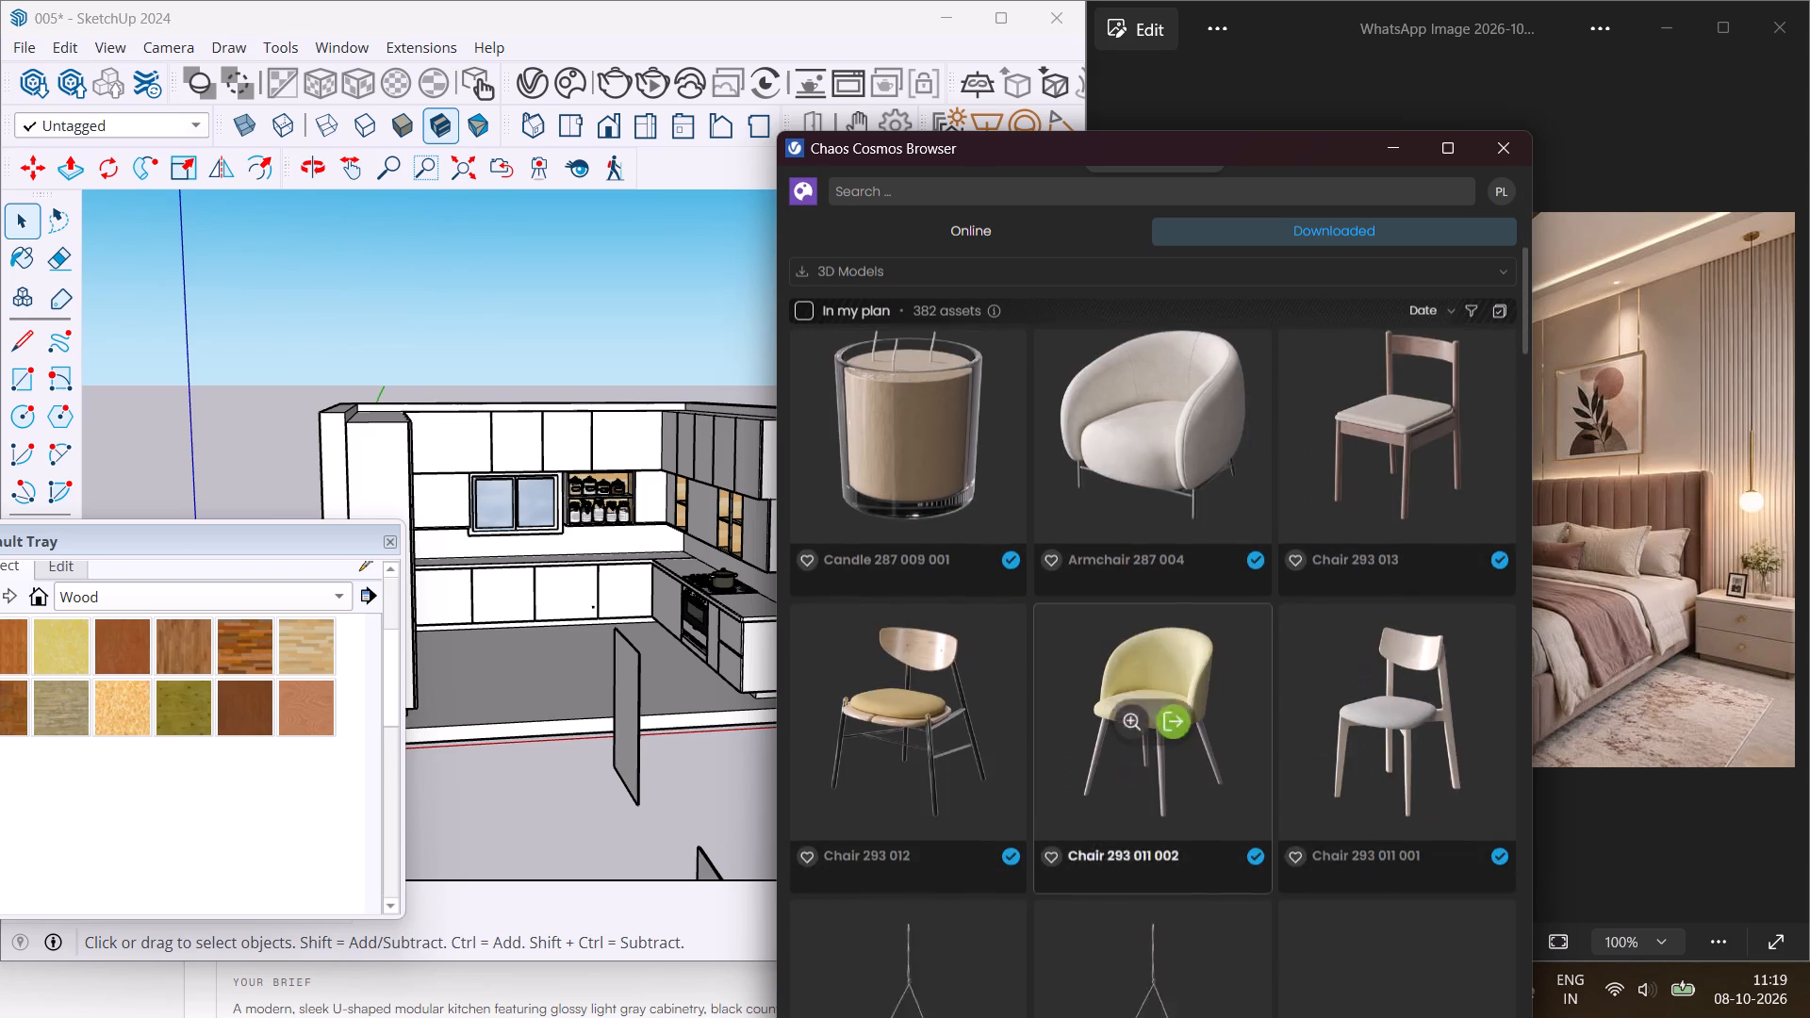
scroll(1093, 736, "down", 16)
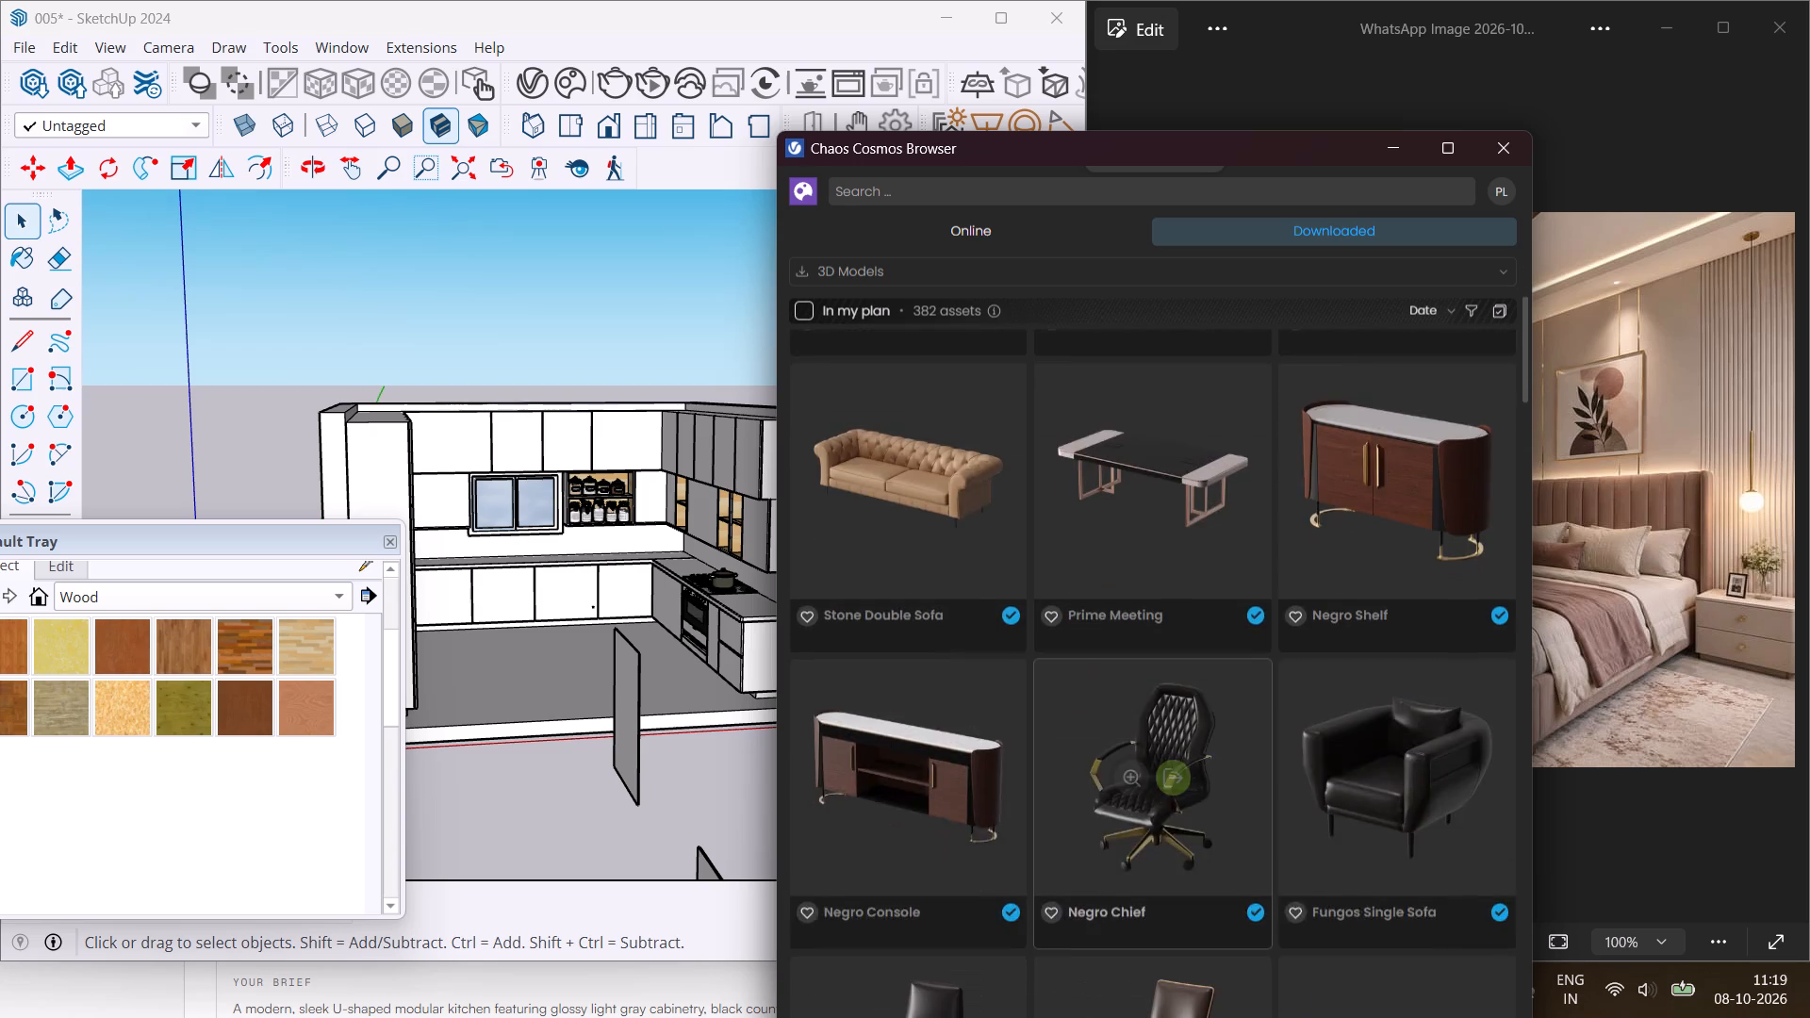
scroll(1093, 736, "down", 20)
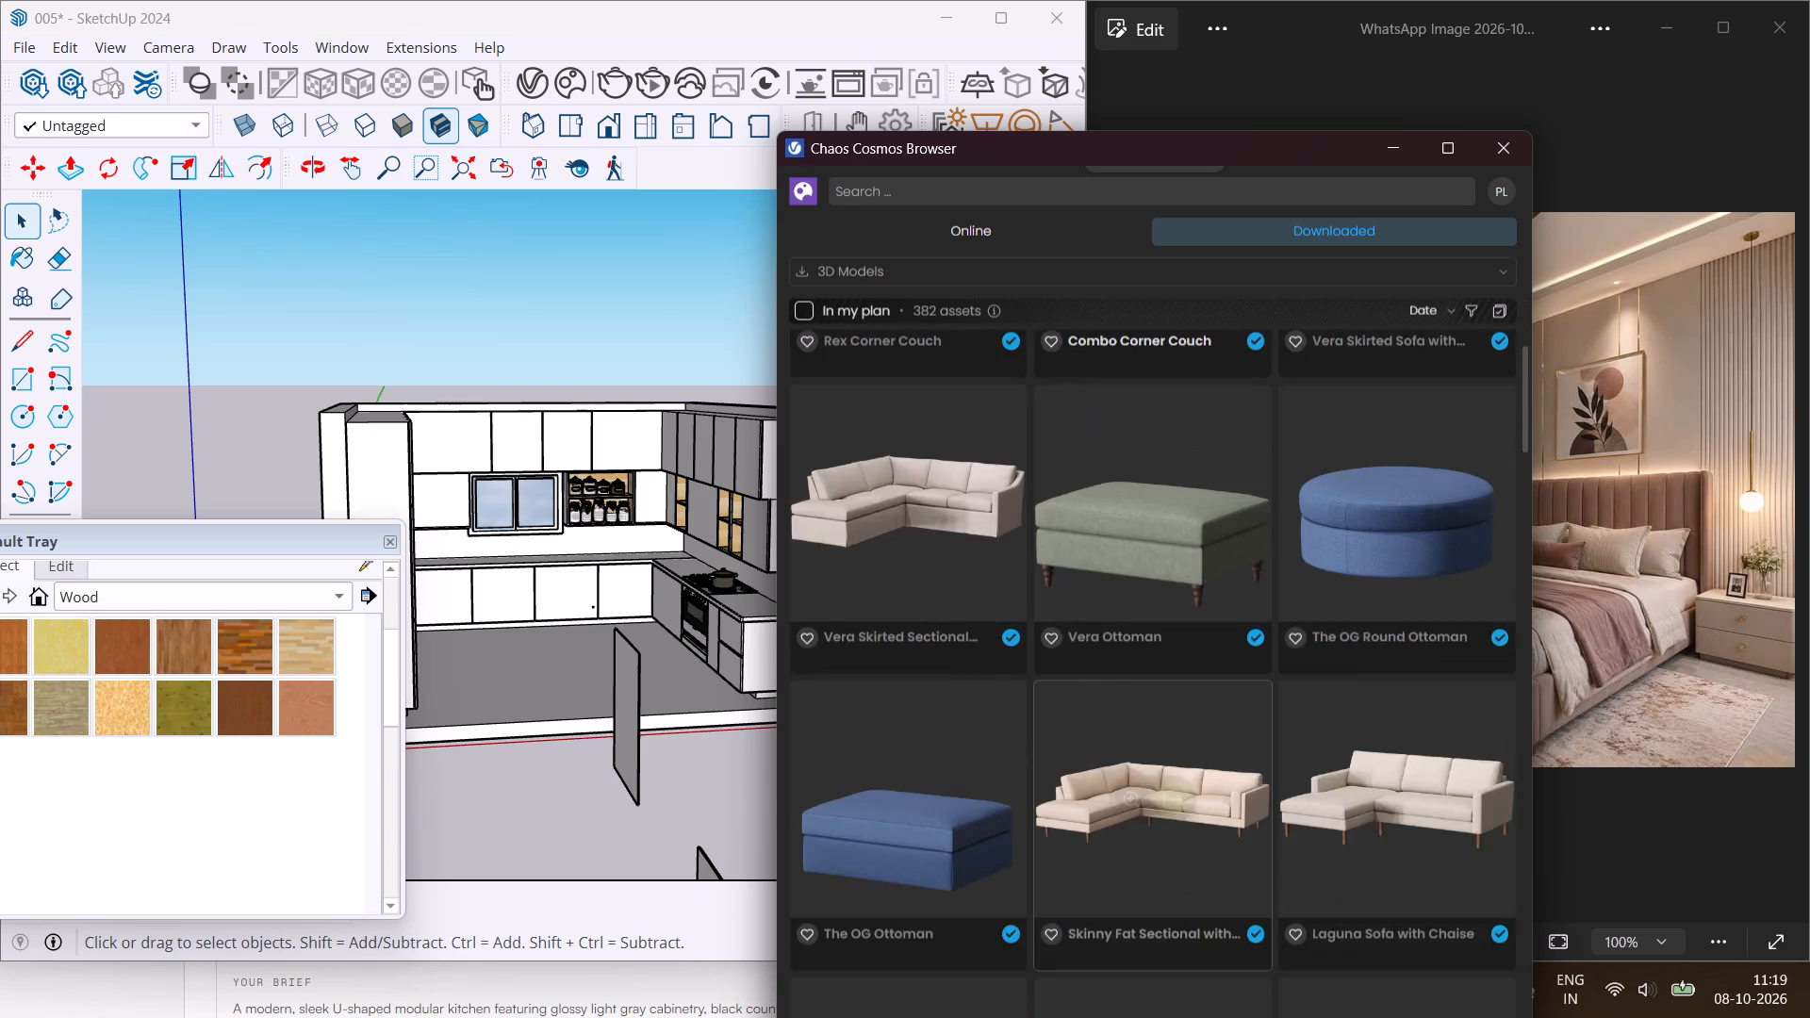
scroll(1093, 736, "down", 18)
scroll(1093, 736, "down", 4)
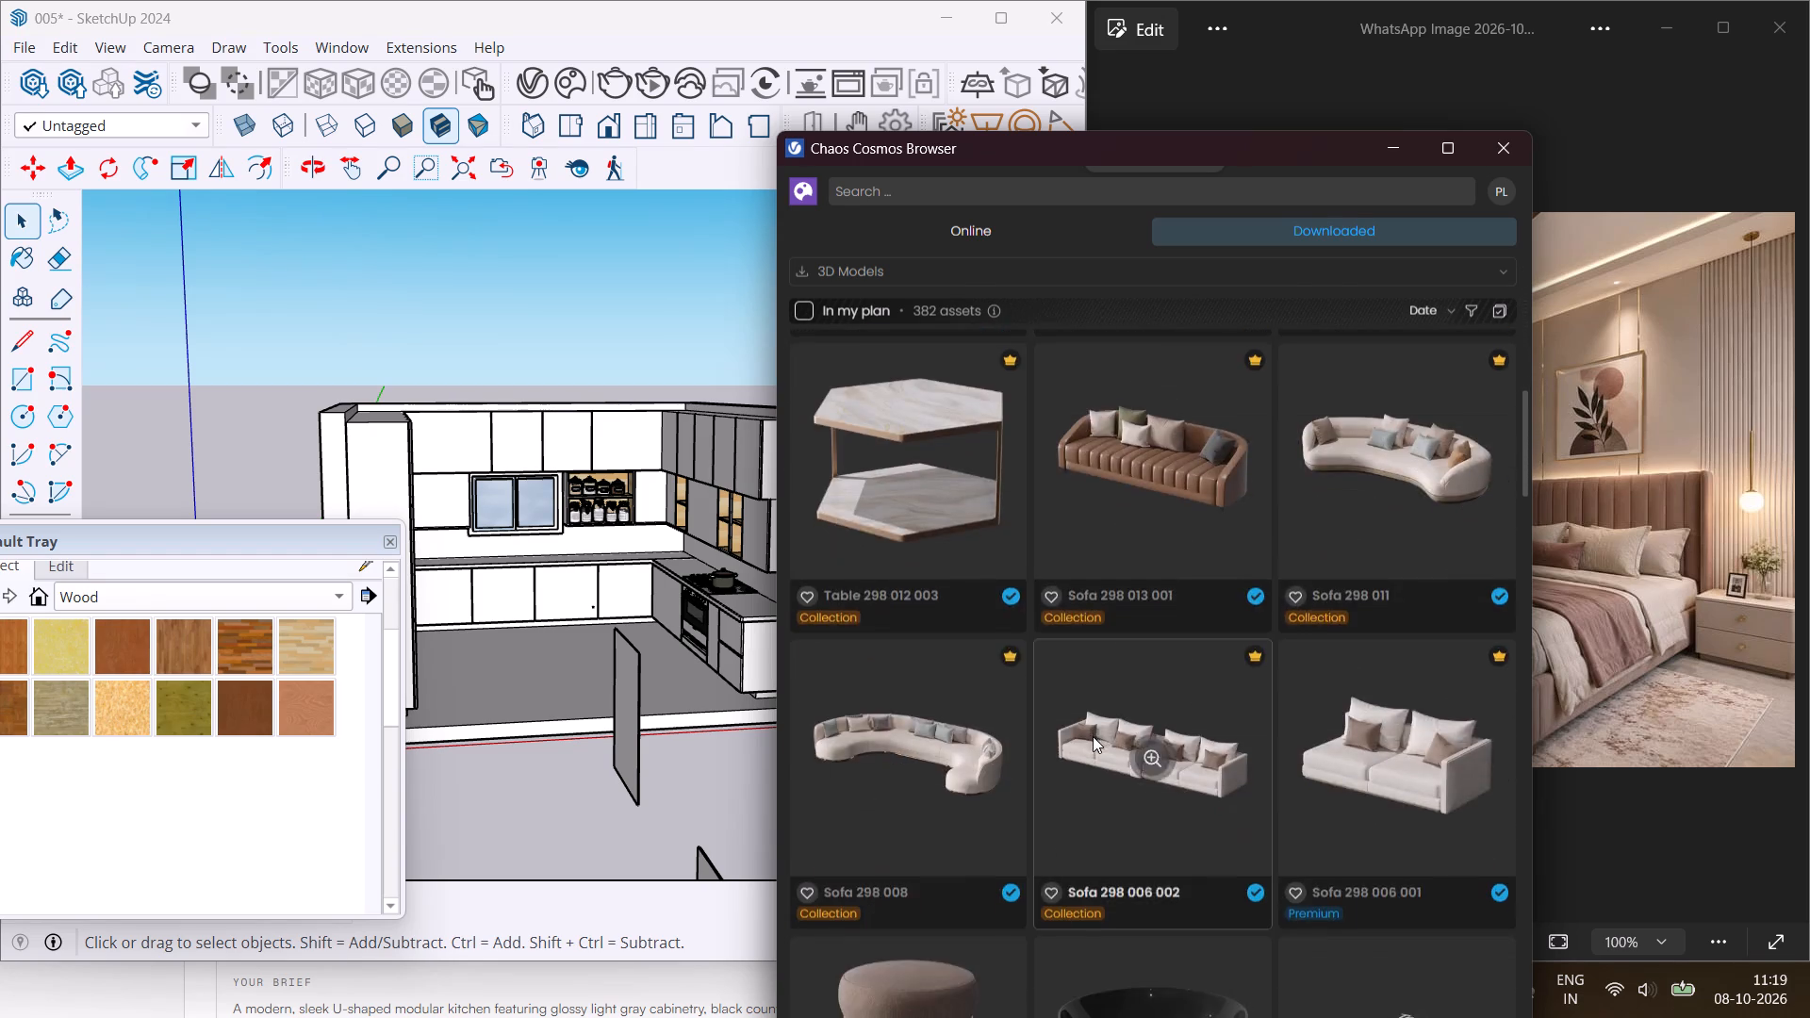
scroll(1093, 736, "down", 17)
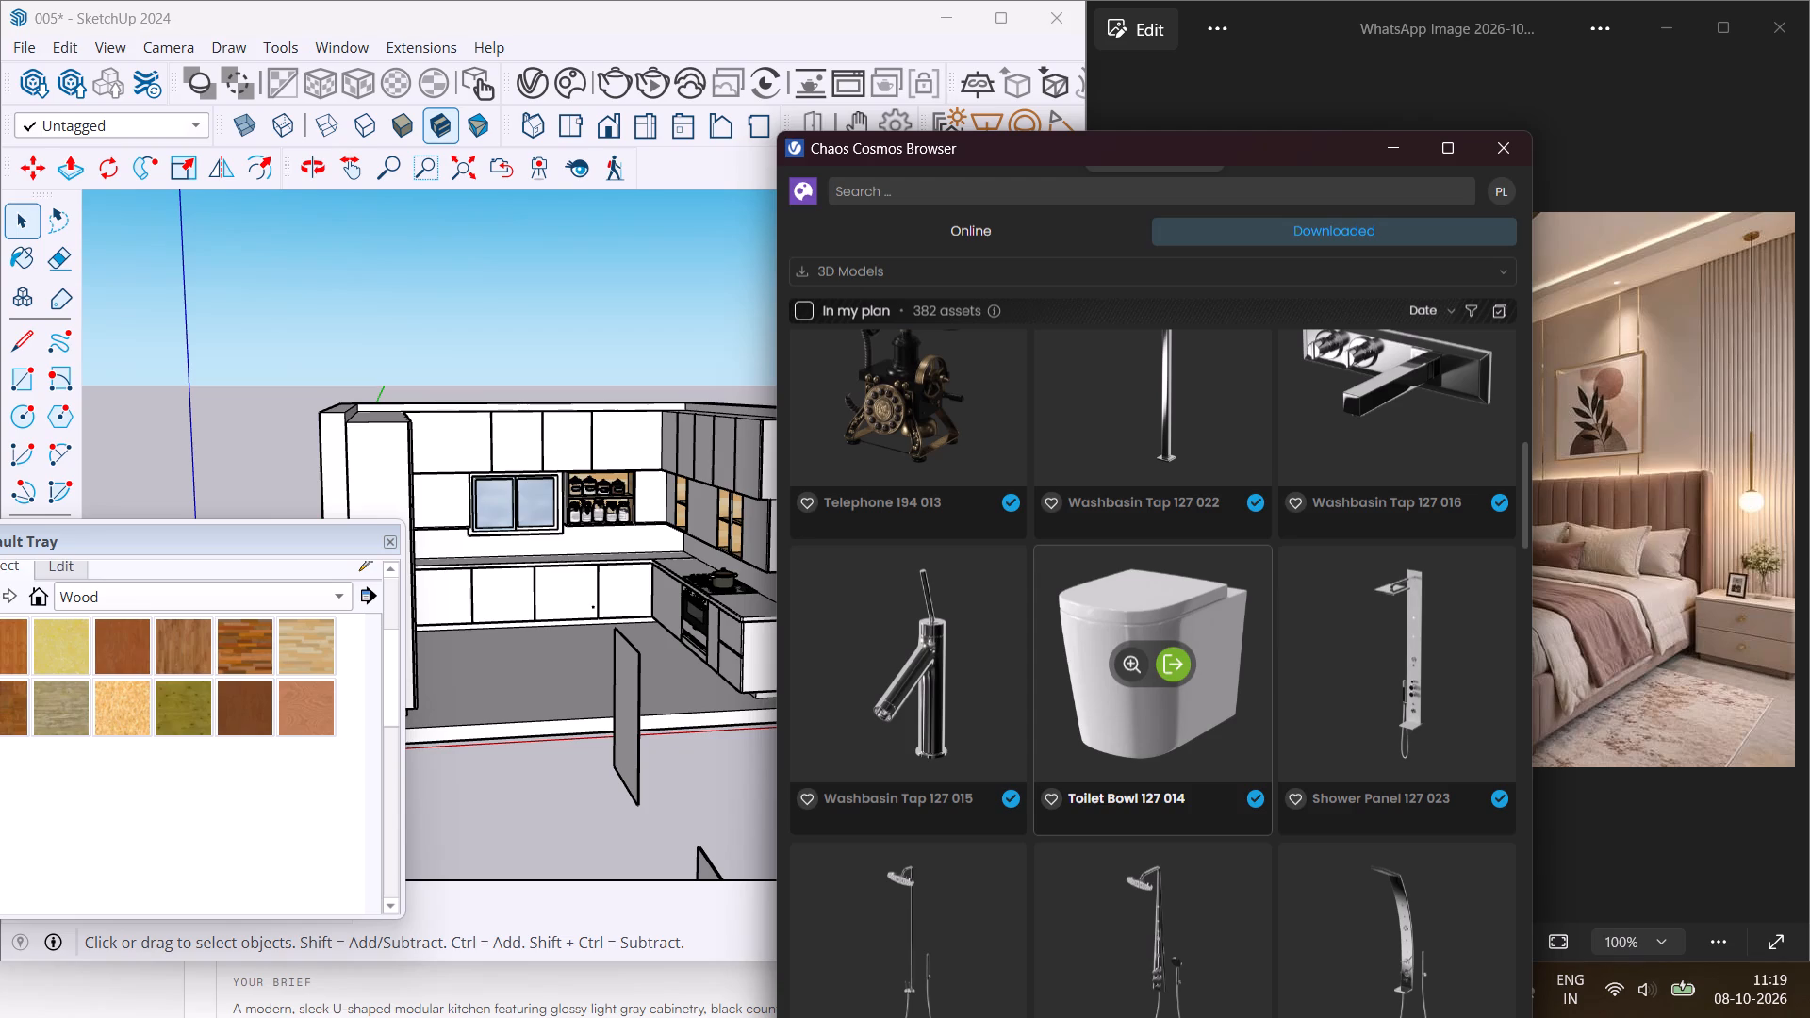
scroll(1093, 736, "down", 12)
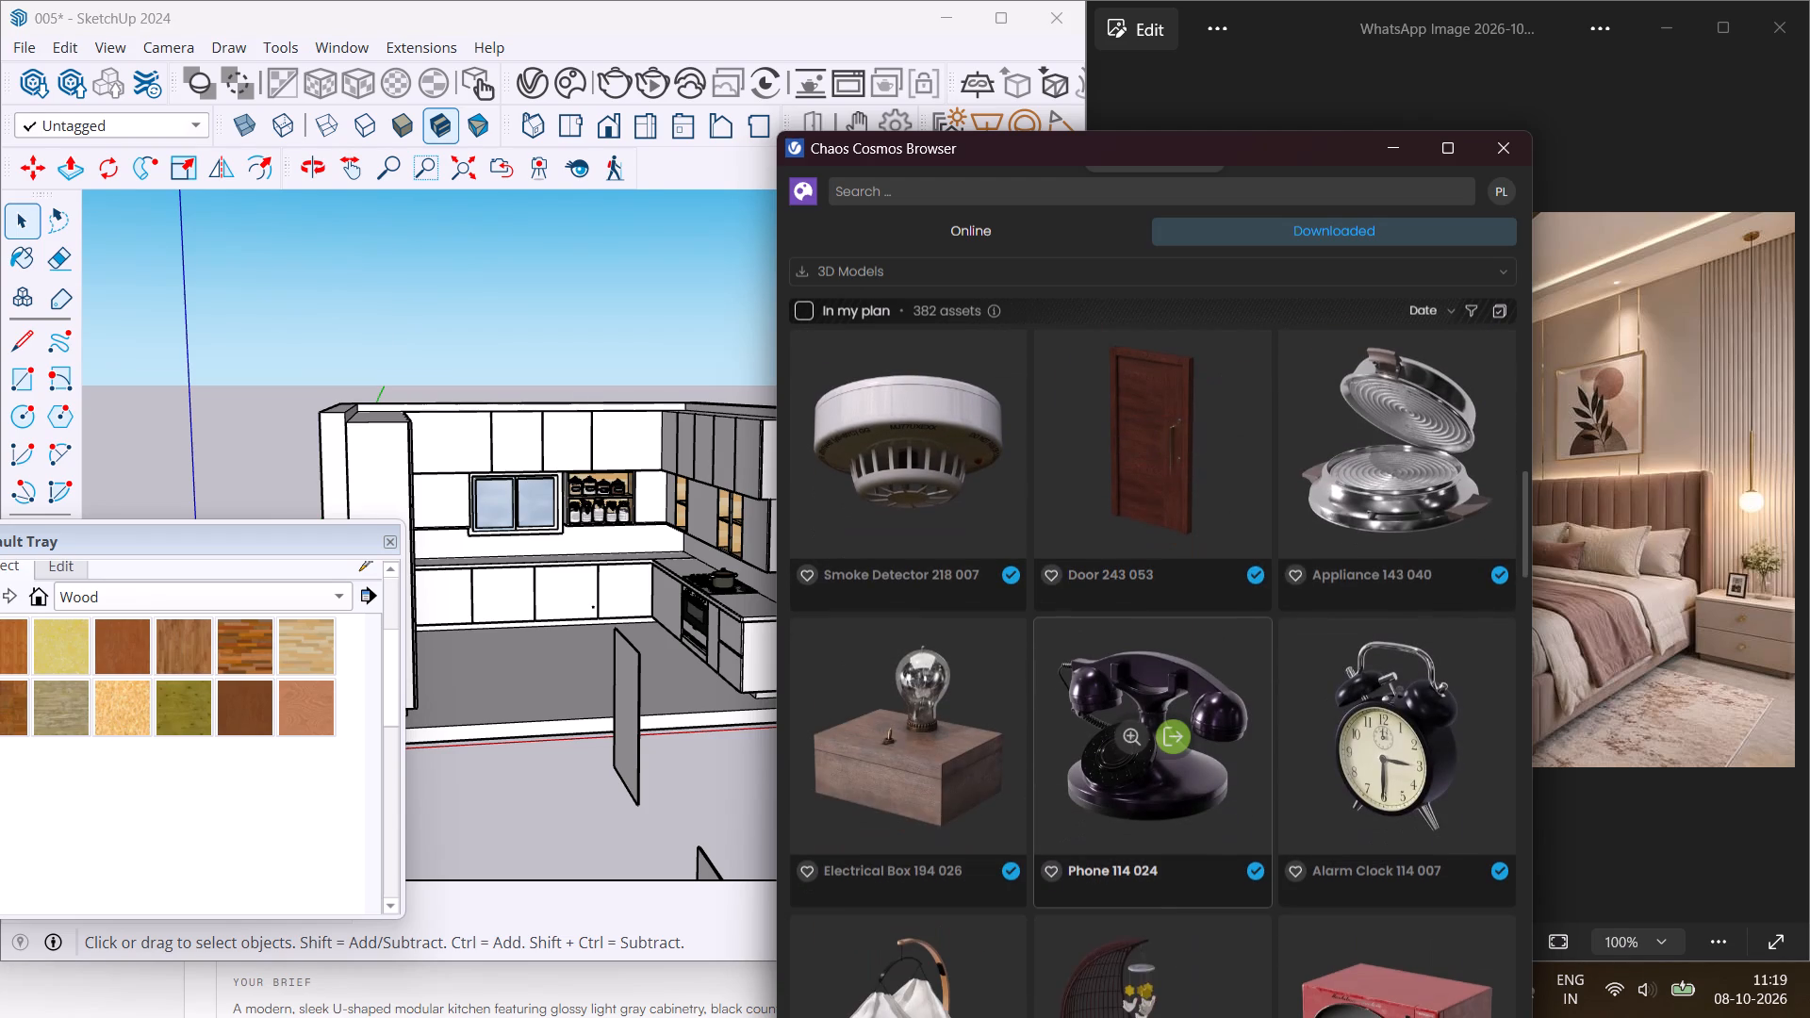
scroll(1093, 736, "down", 5)
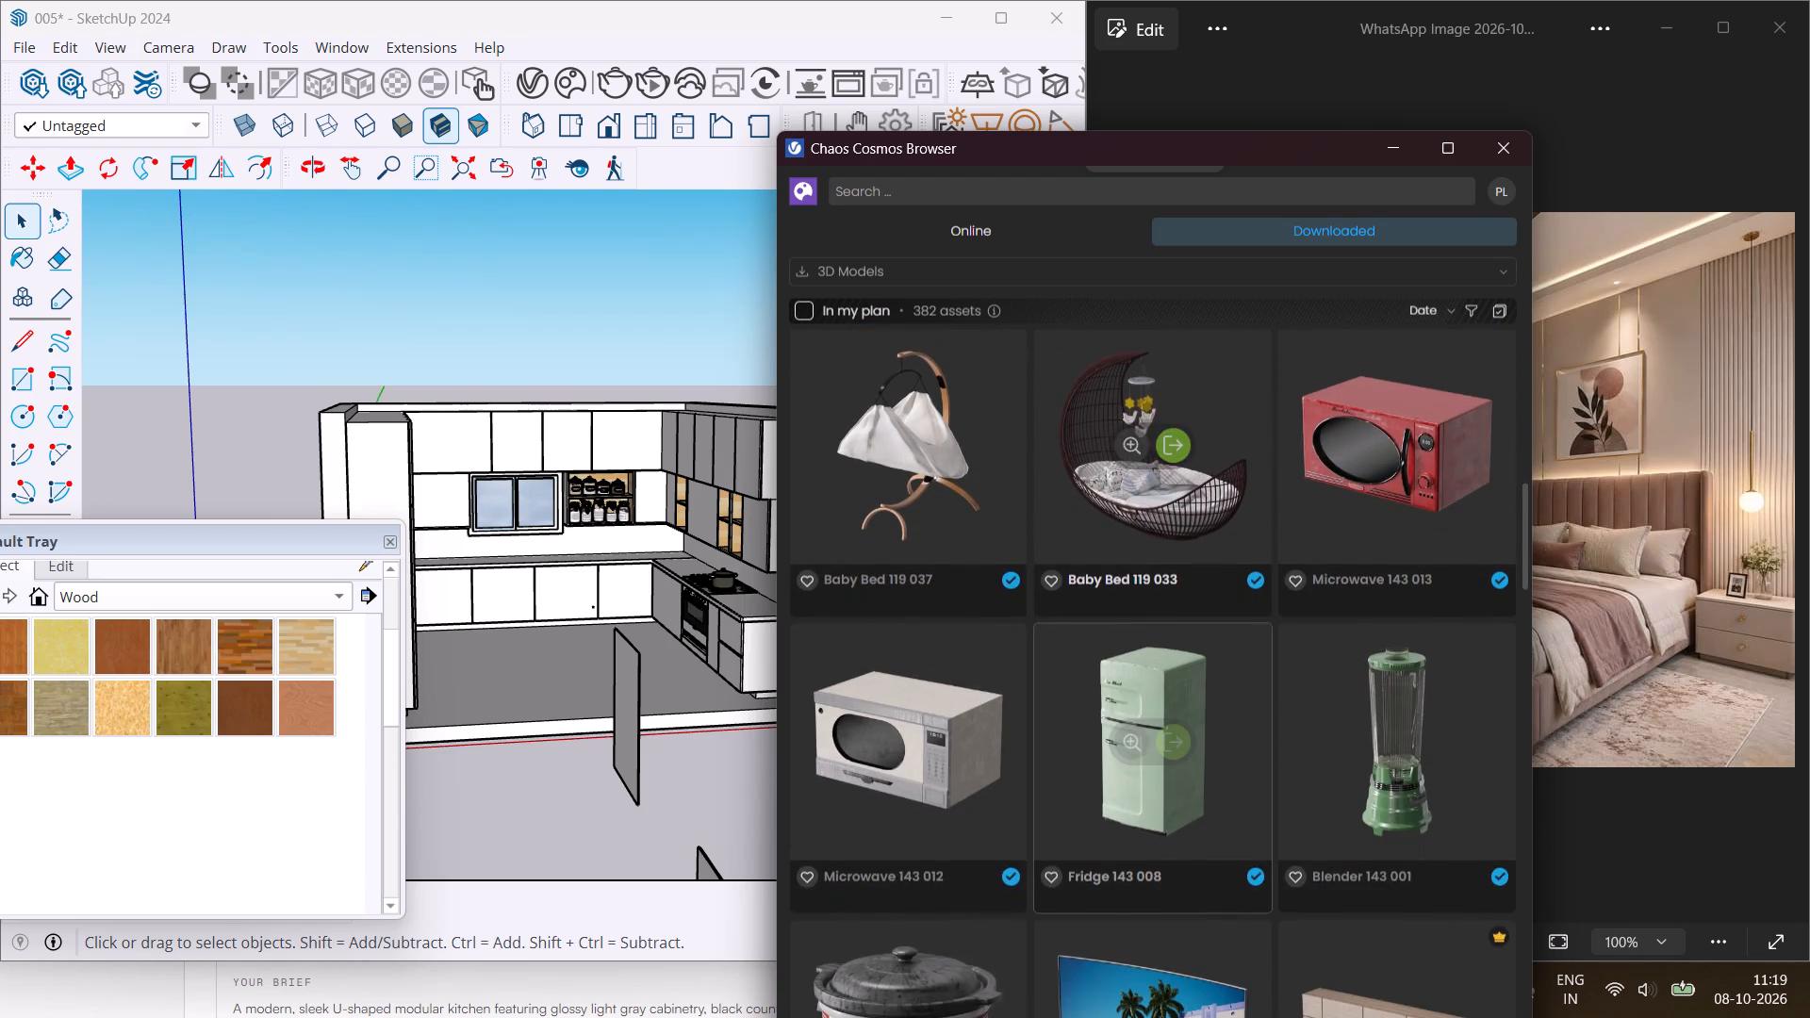
scroll(1093, 736, "down", 12)
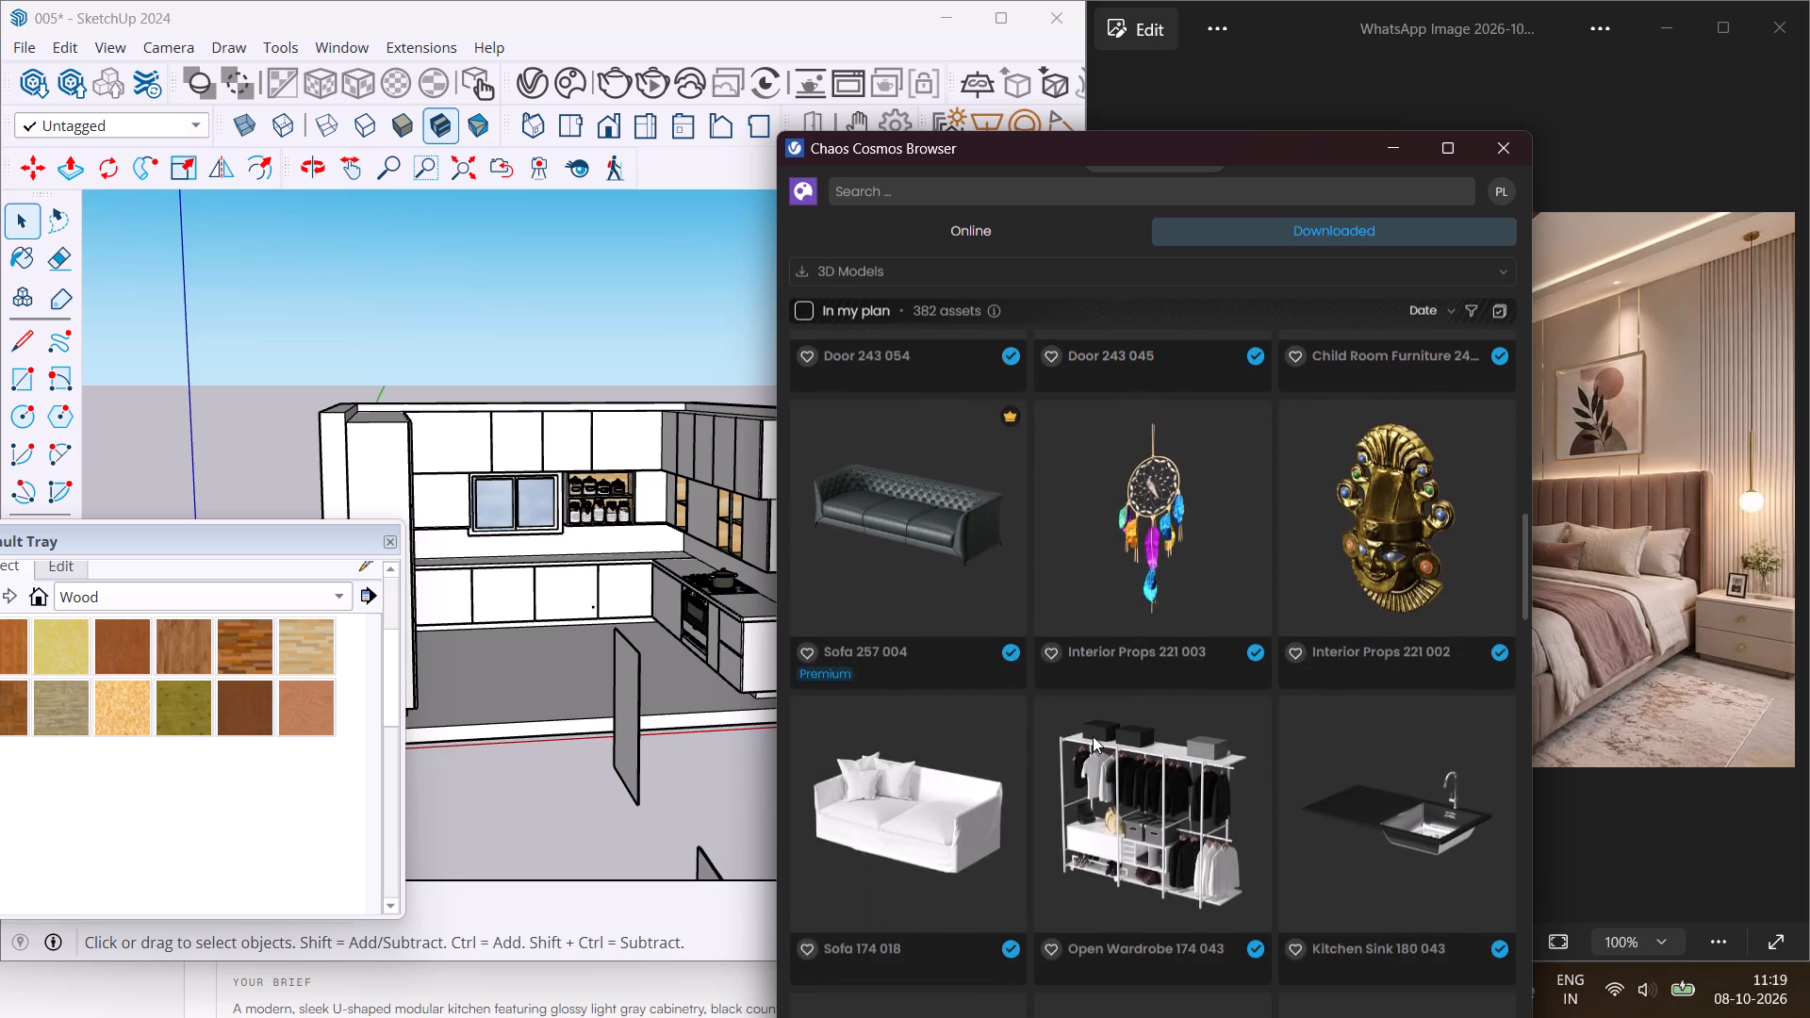
scroll(1093, 736, "down", 8)
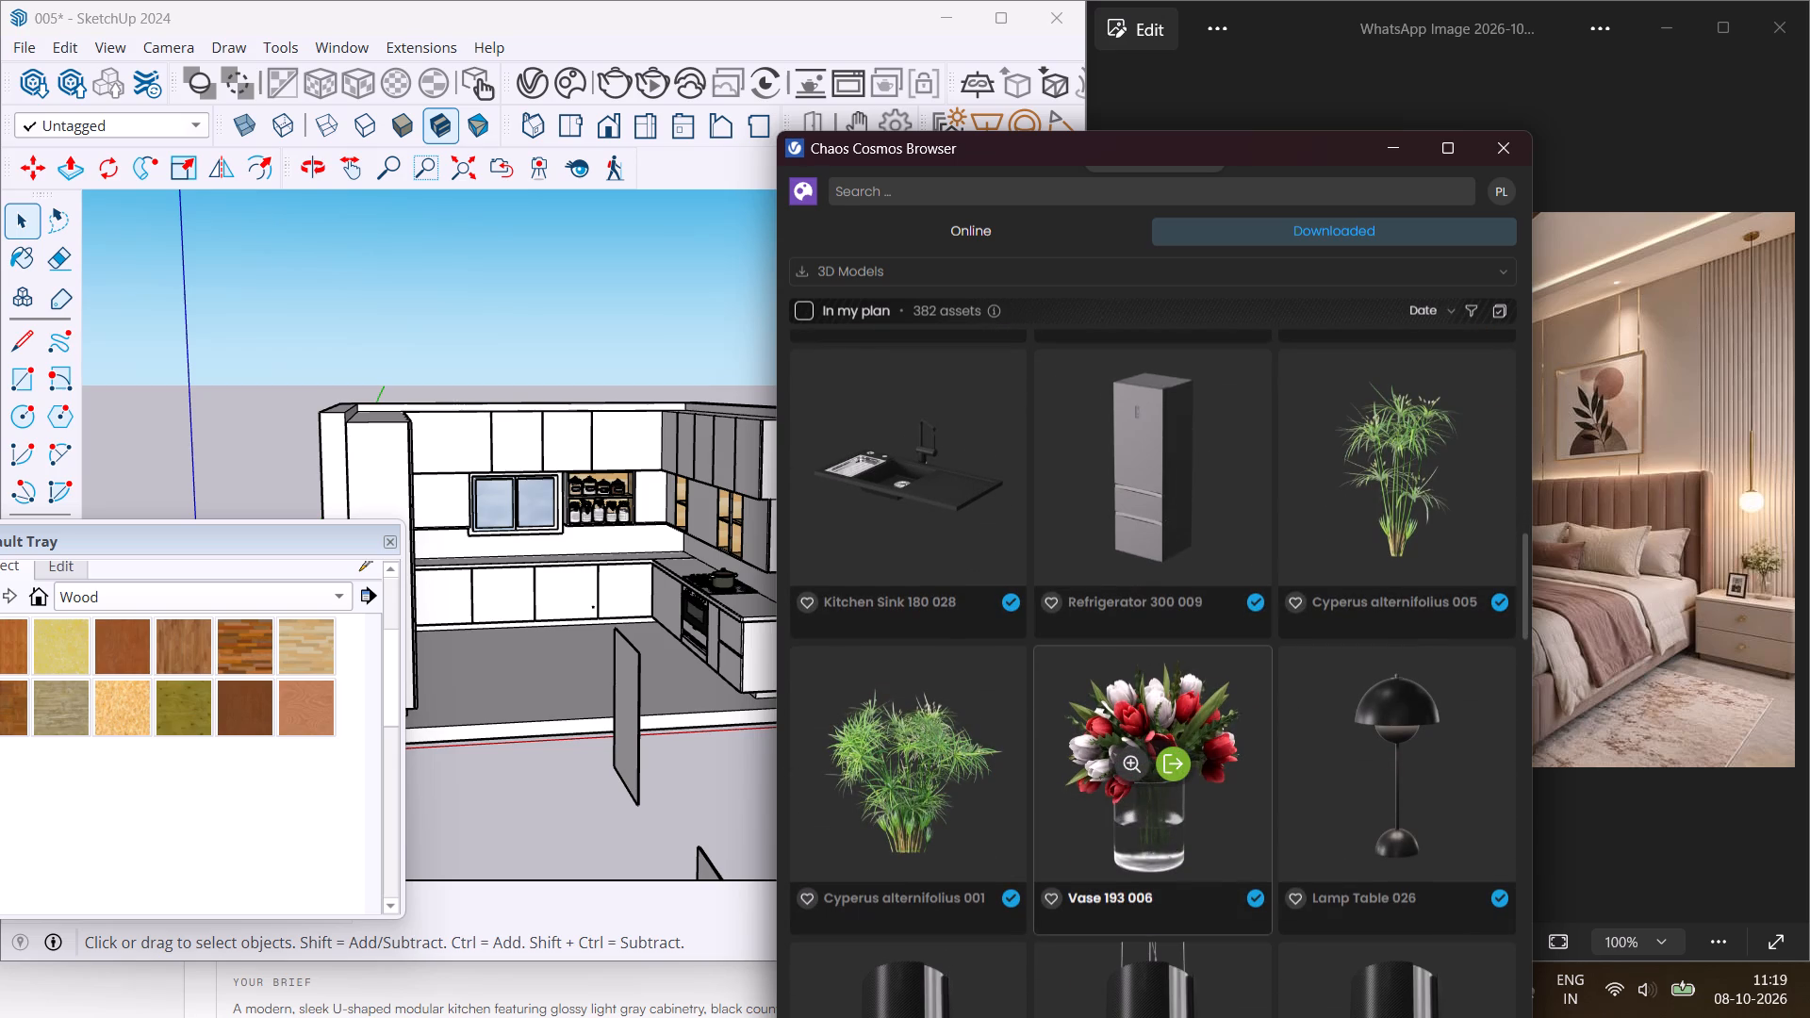
scroll(1137, 703, "down", 4)
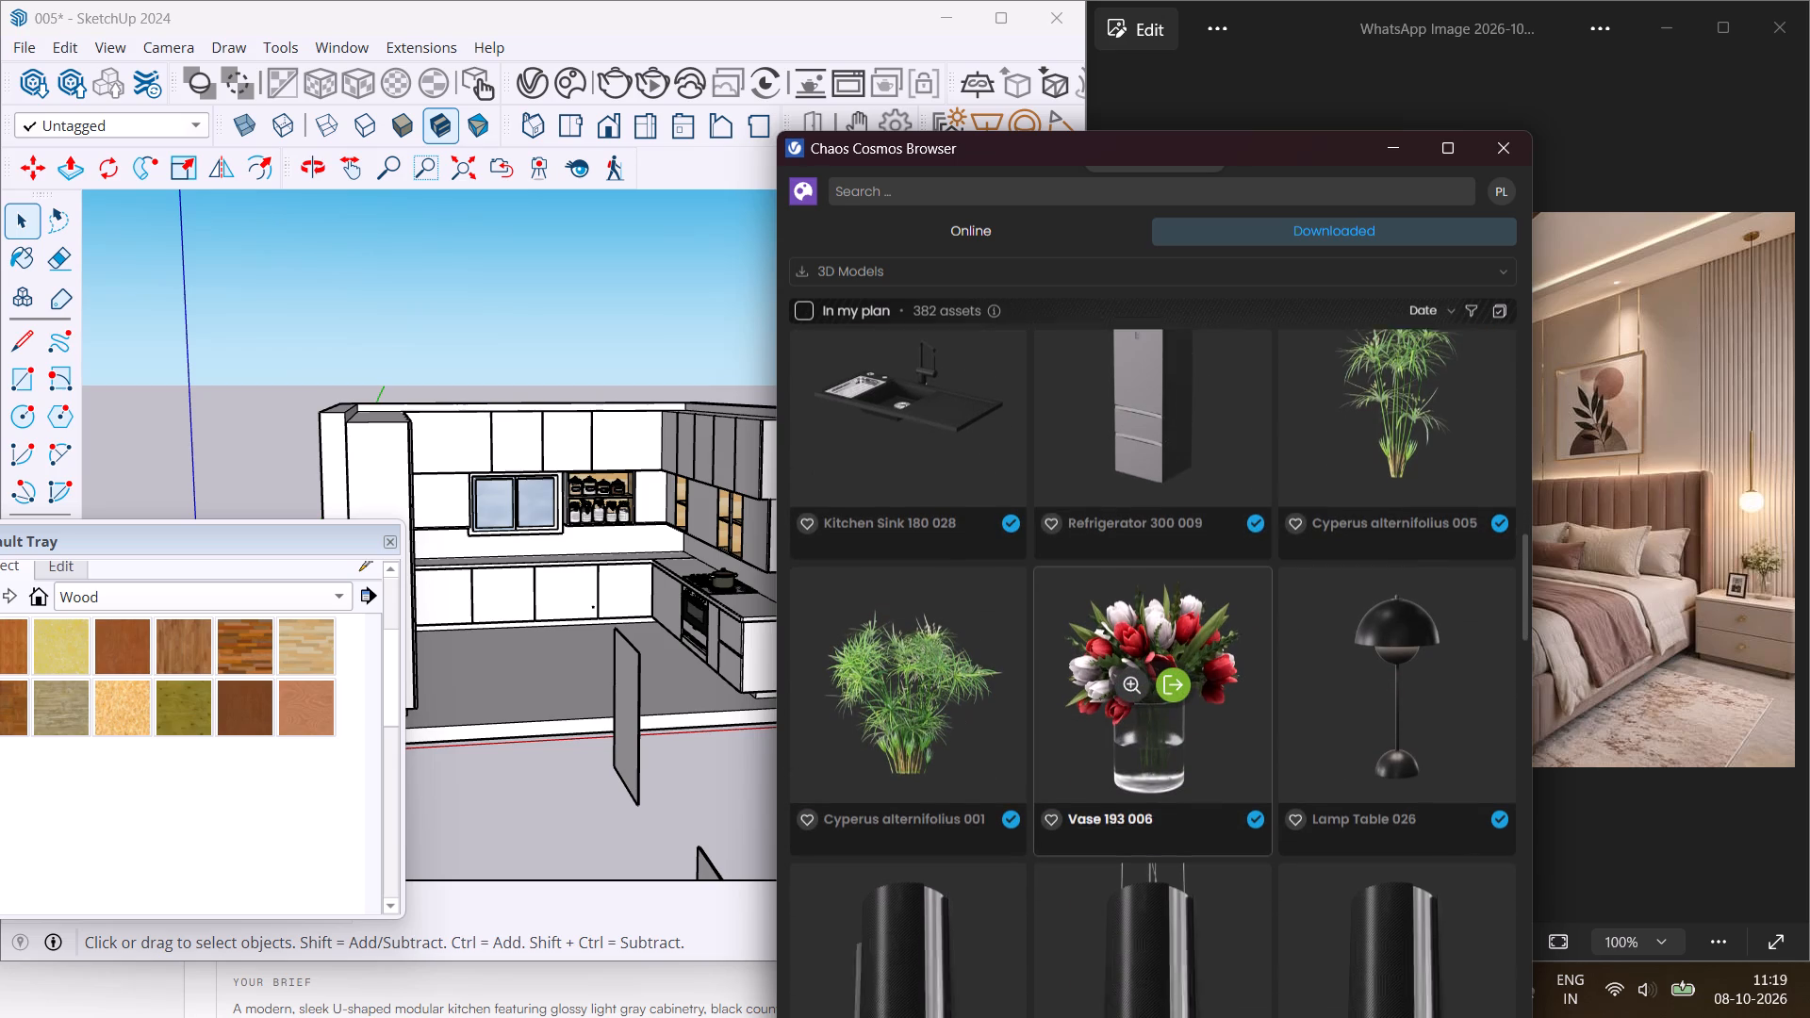
scroll(1137, 703, "down", 20)
scroll(1137, 703, "down", 10)
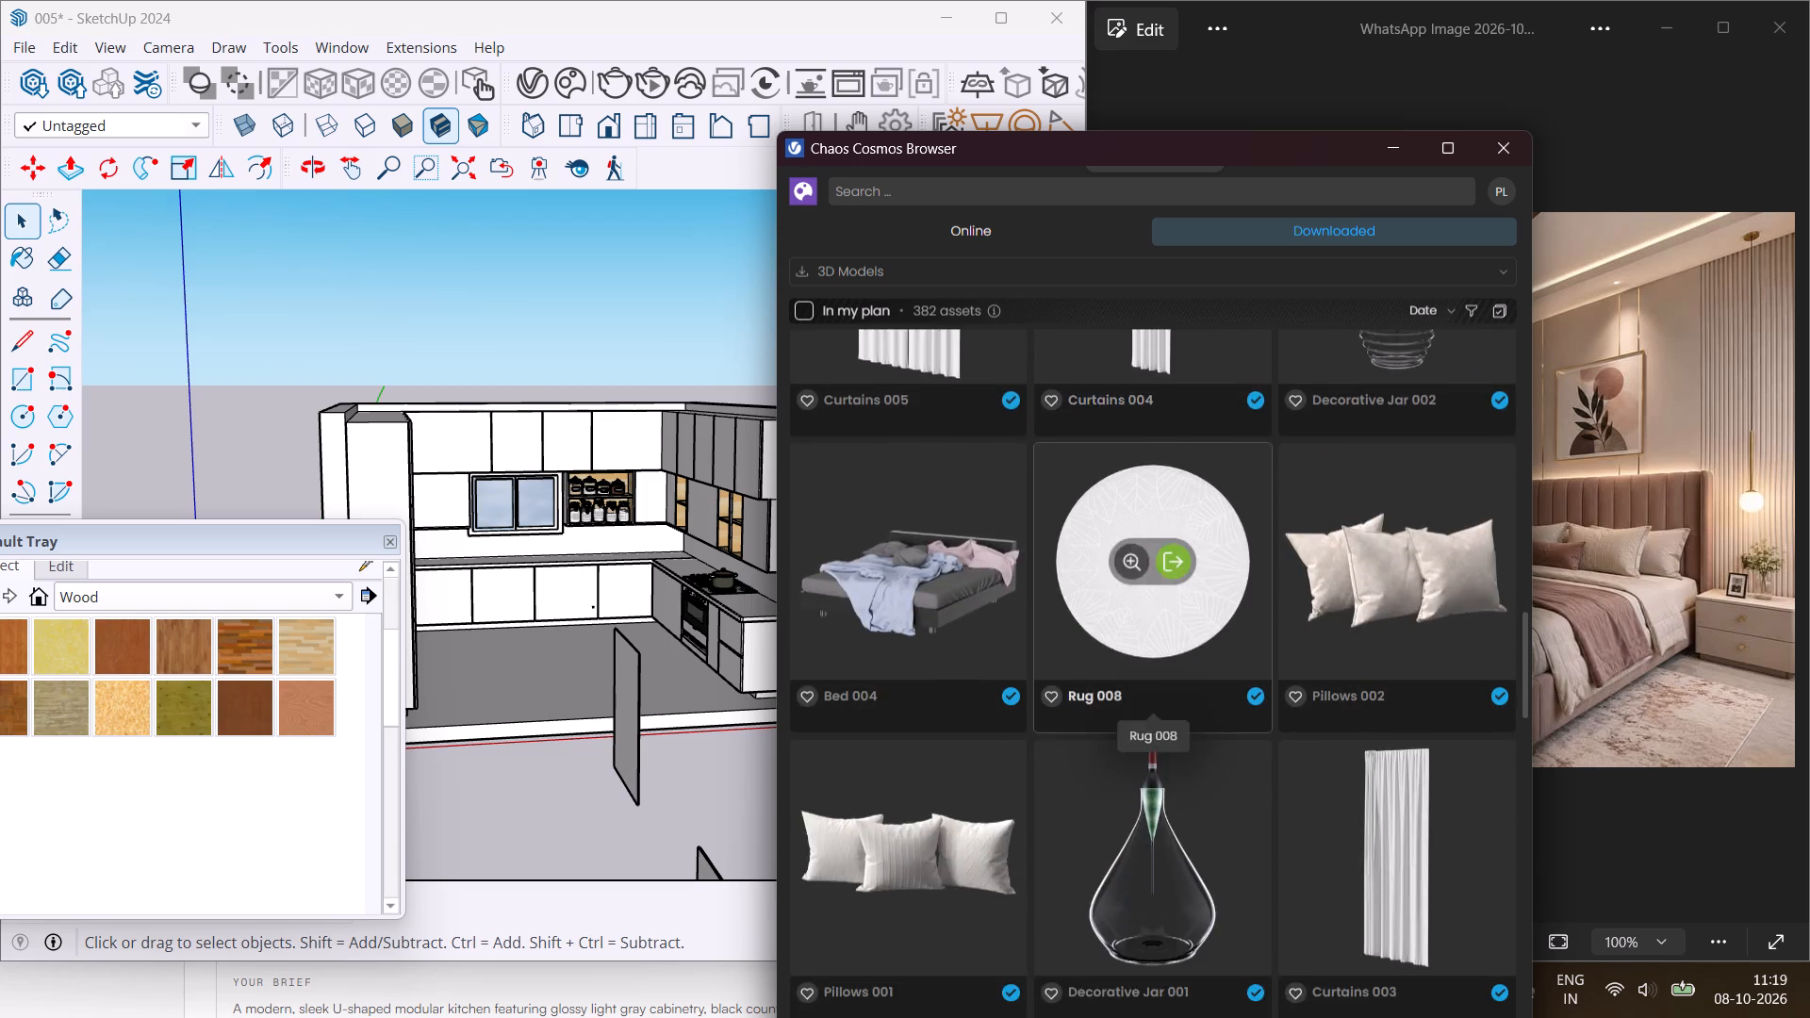
scroll(1137, 703, "down", 15)
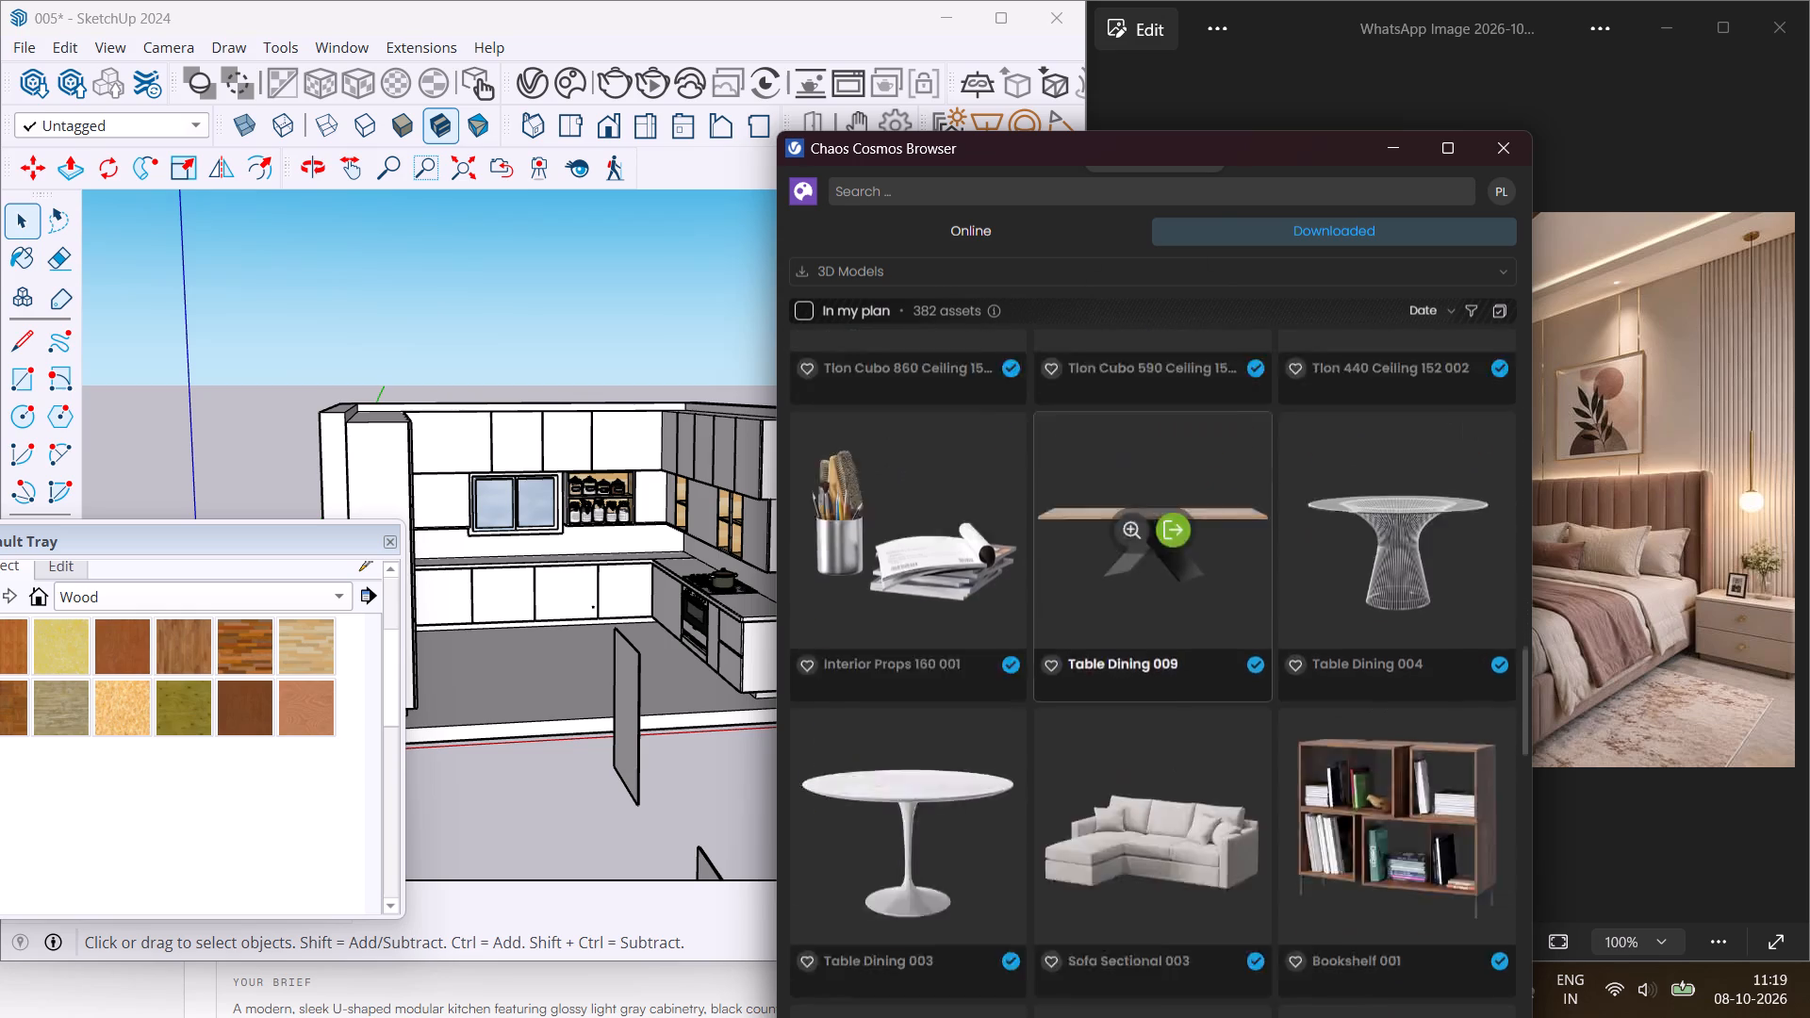
scroll(1137, 703, "down", 8)
Import the Apple 73-11 fruit bowl and place it on the ground in front of the kitchen, beside the range hood.
scroll(1137, 703, "up", 1)
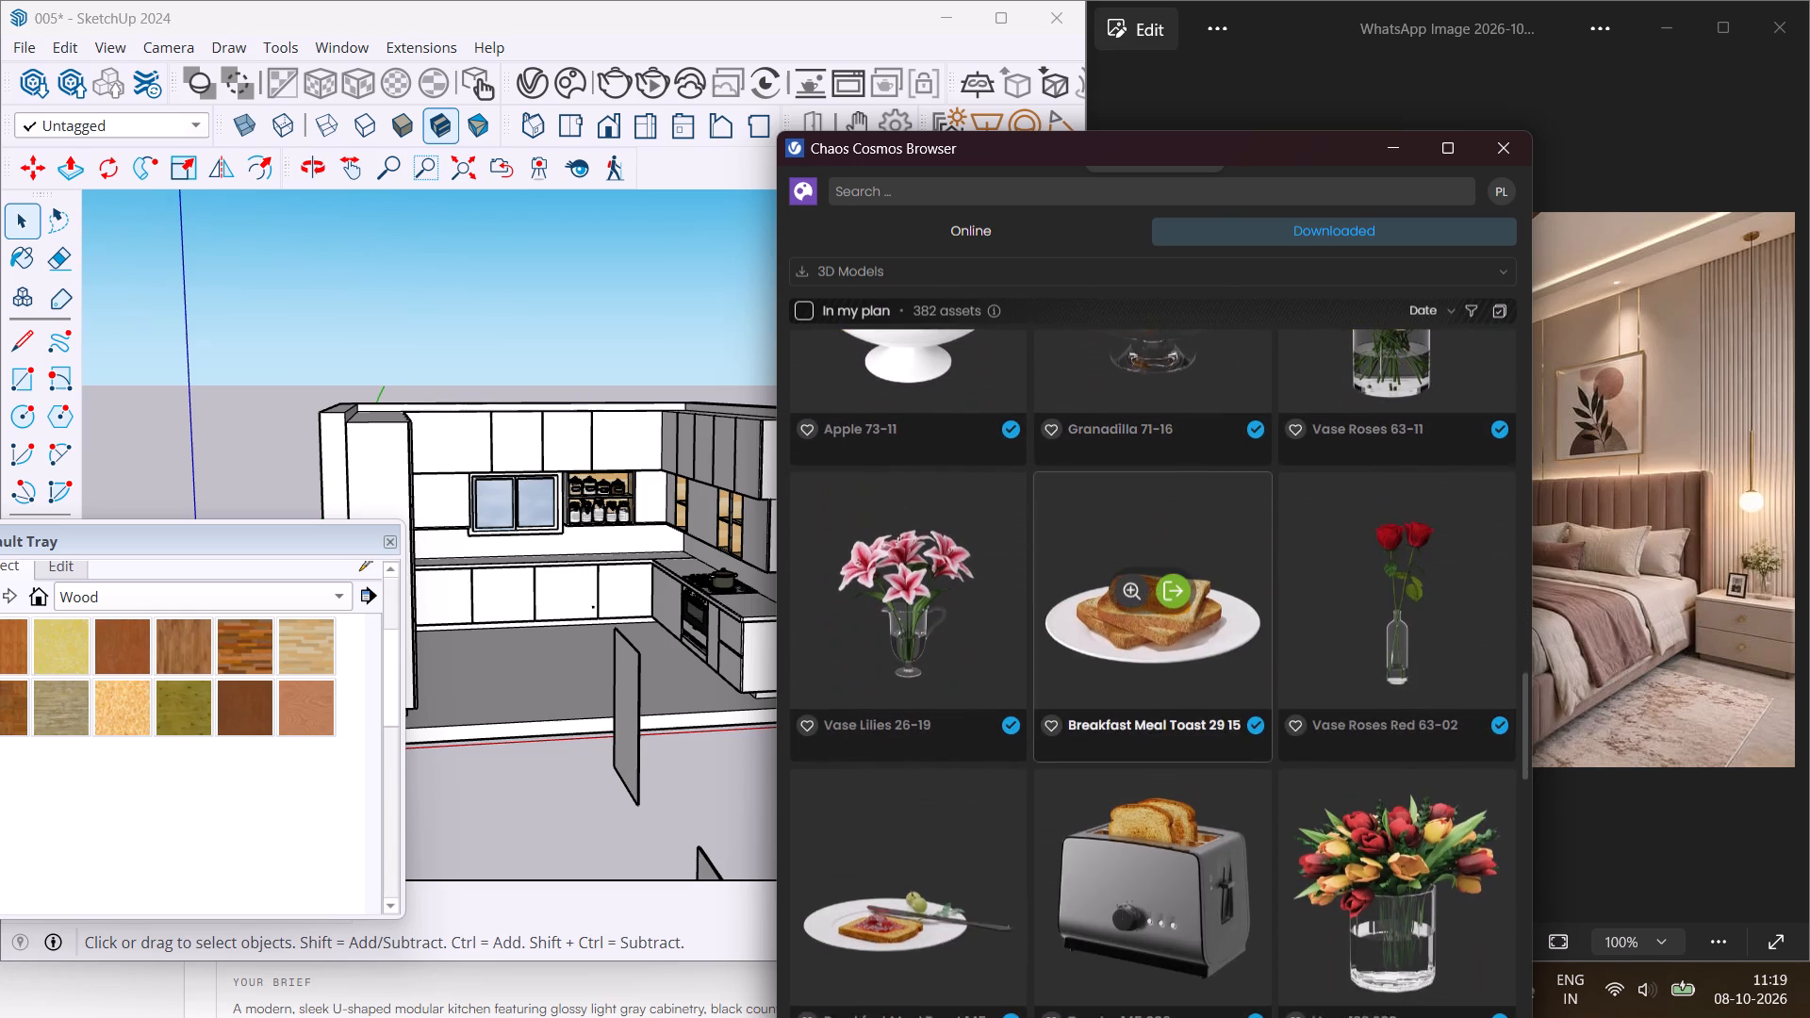
scroll(1137, 703, "up", 1)
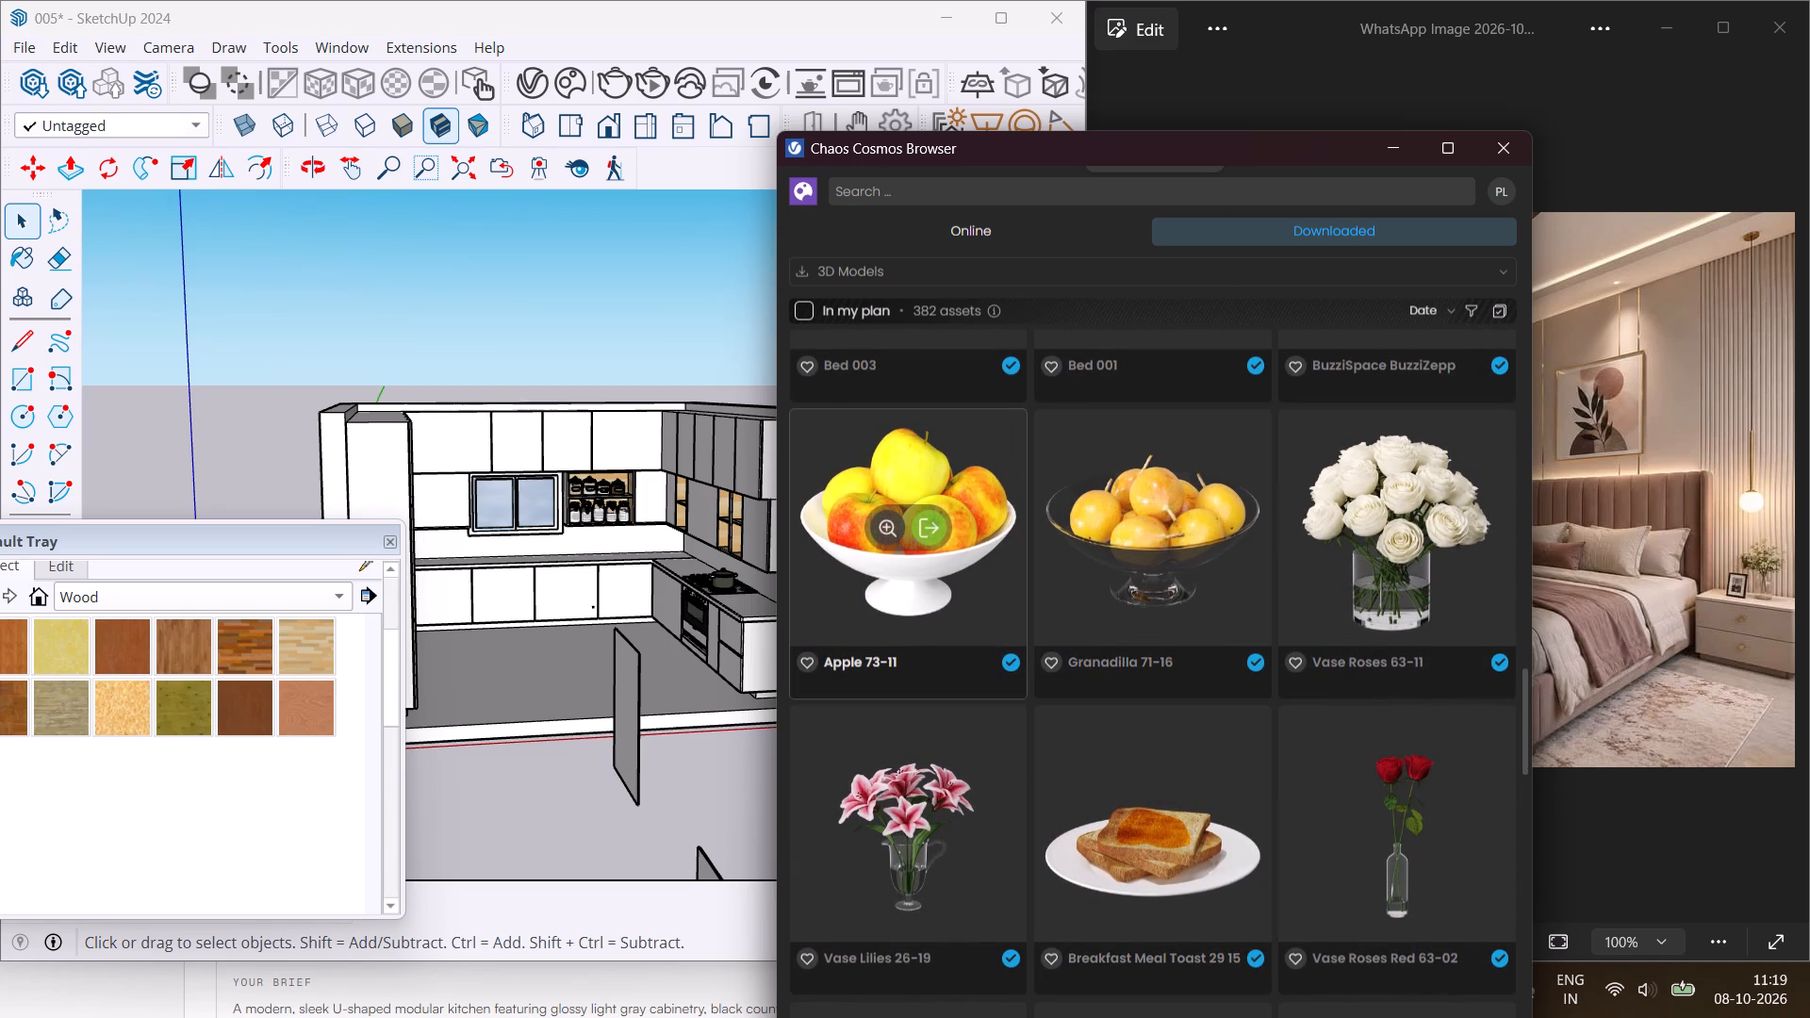
left_click(926, 528)
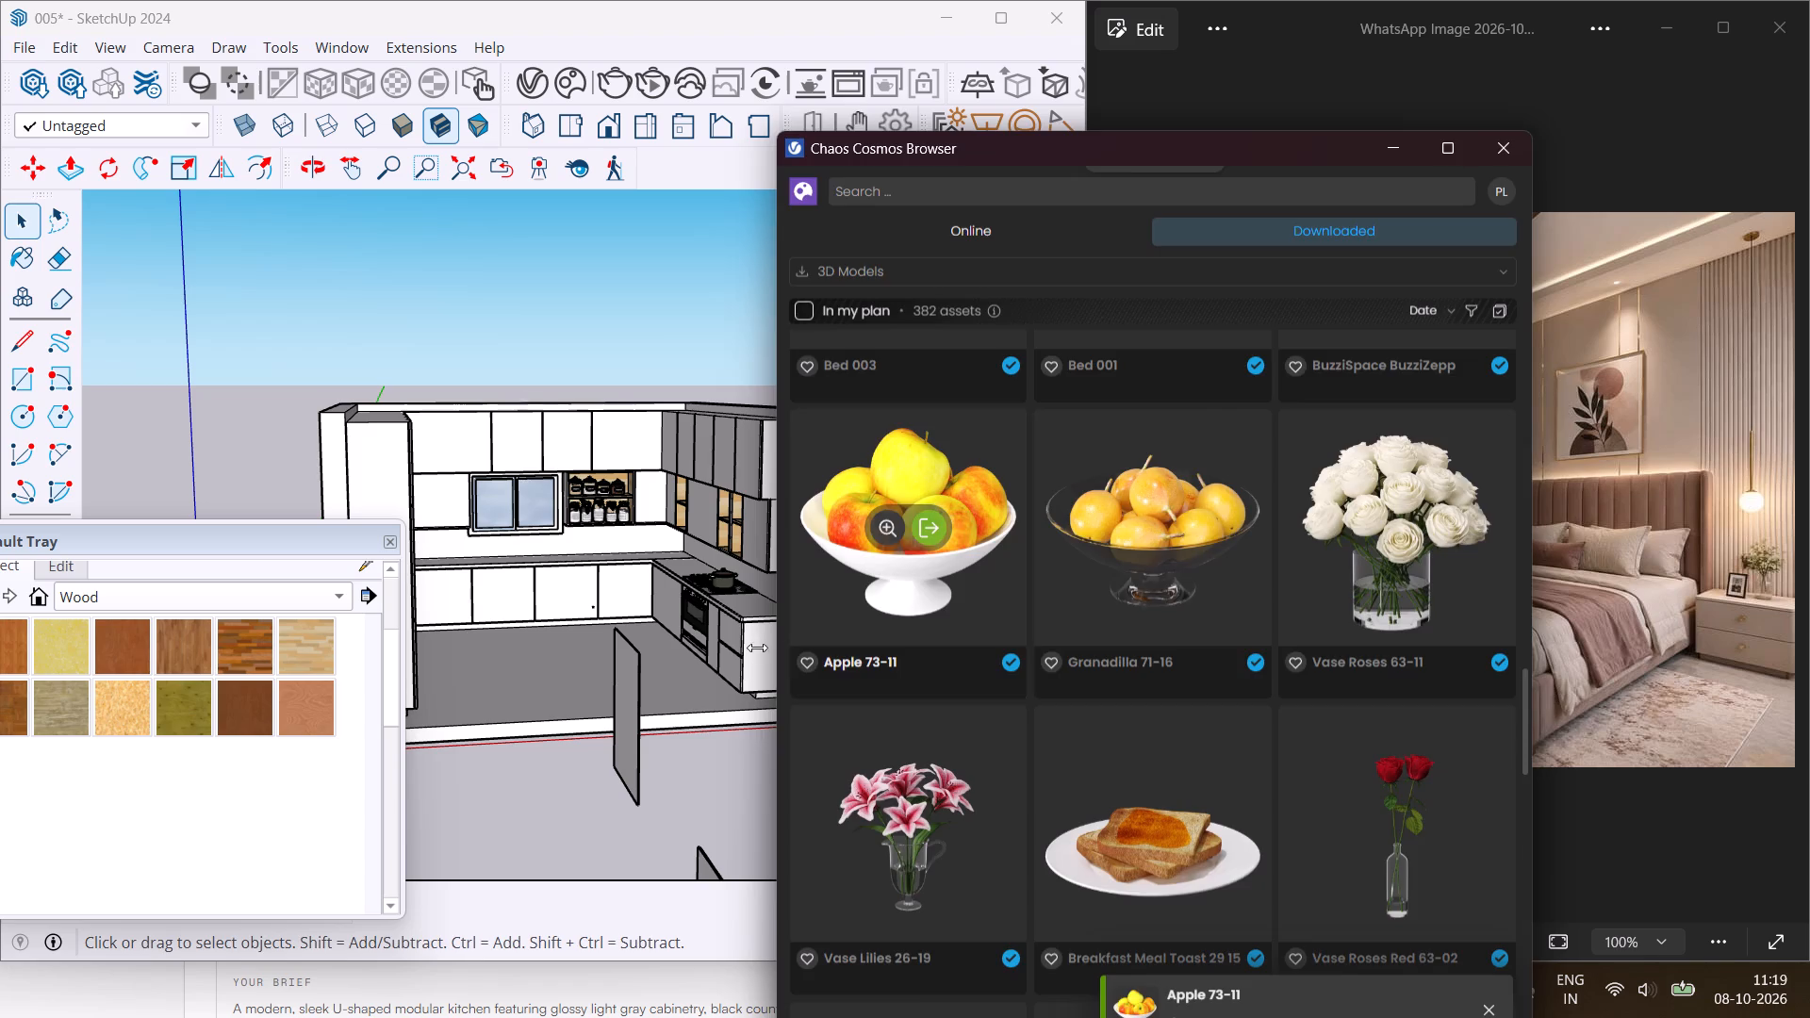
left_click(753, 785)
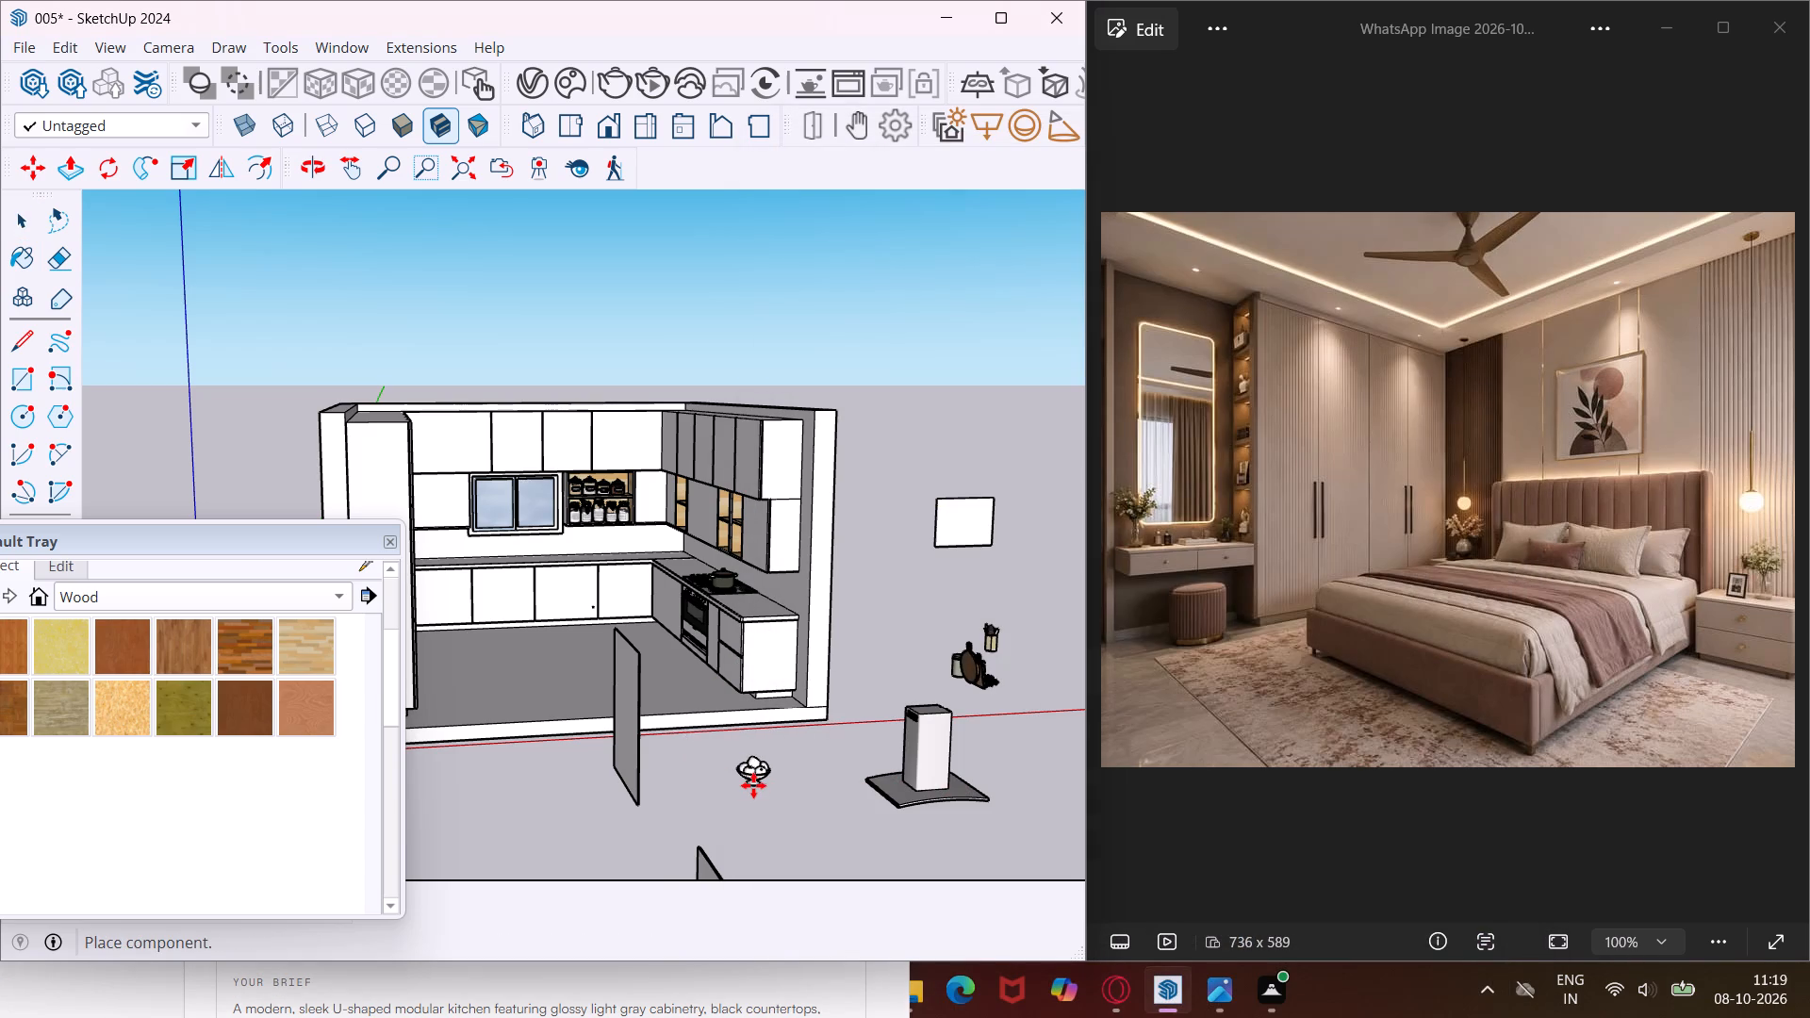
key("Escape")
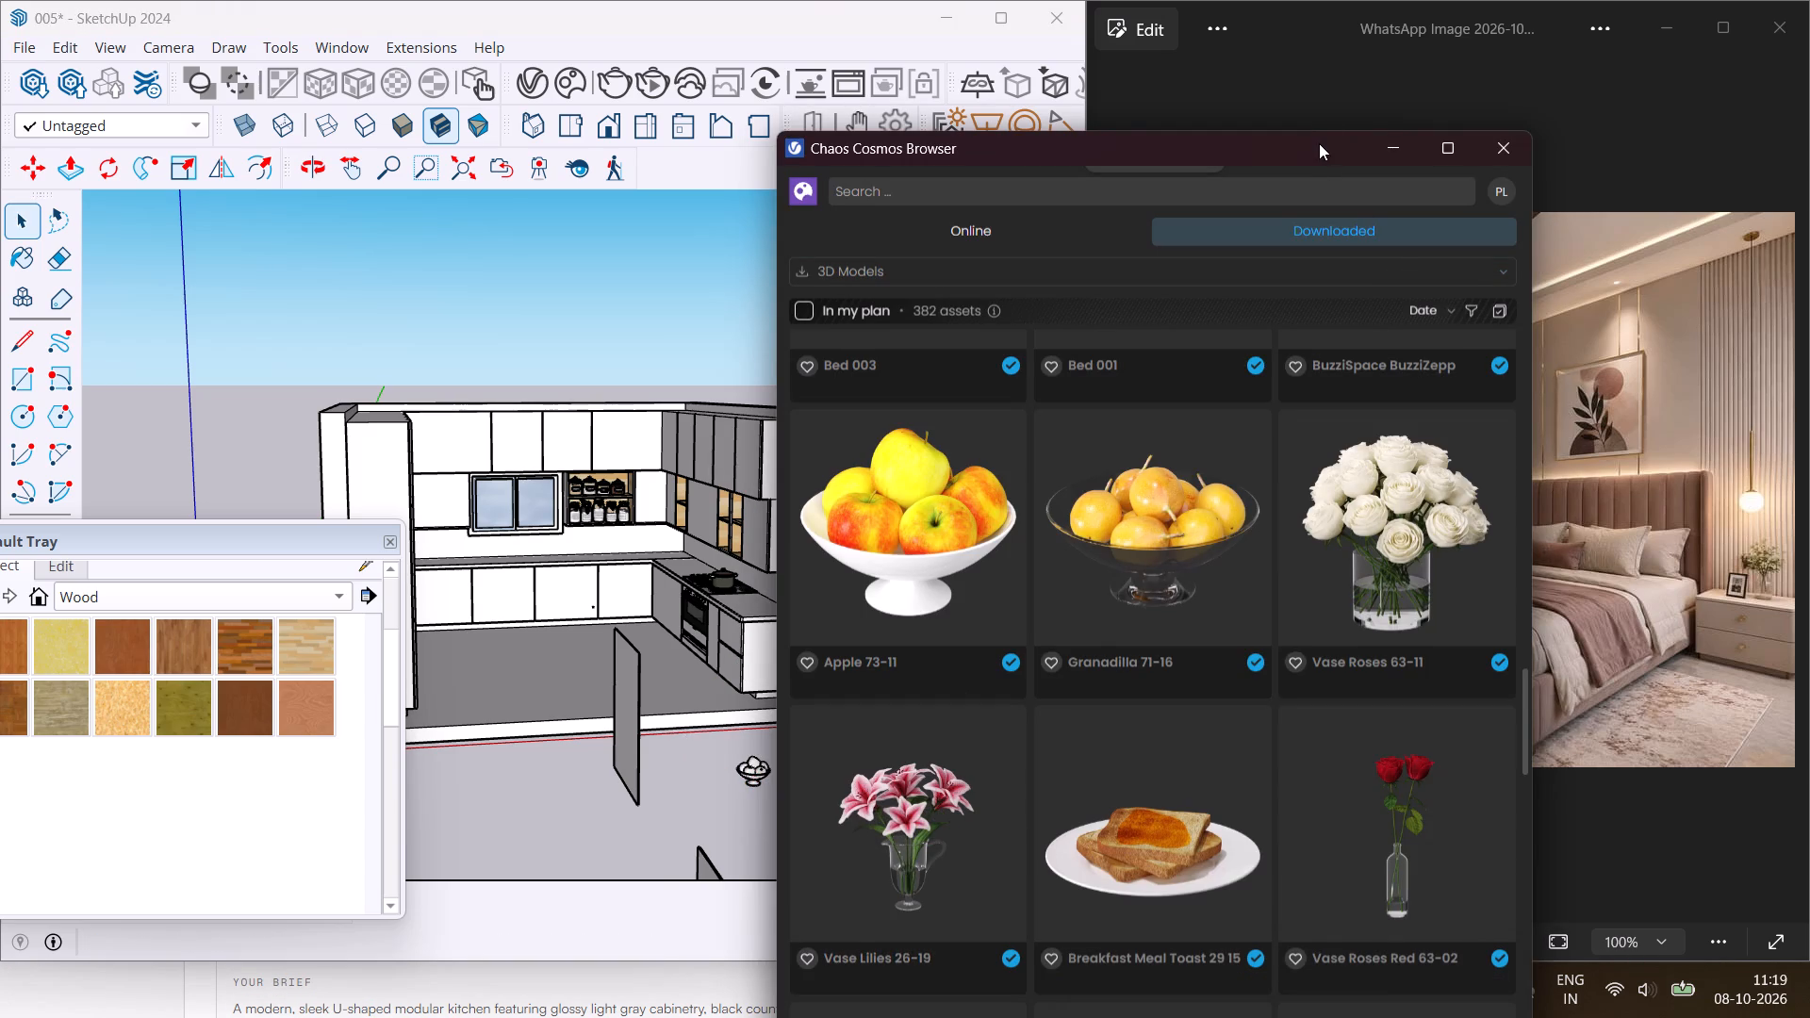
Move the Cosmos browser off the reference photo and bring up the kitchen reference image in Photos.
left_click_drag(1319, 143, 800, 130)
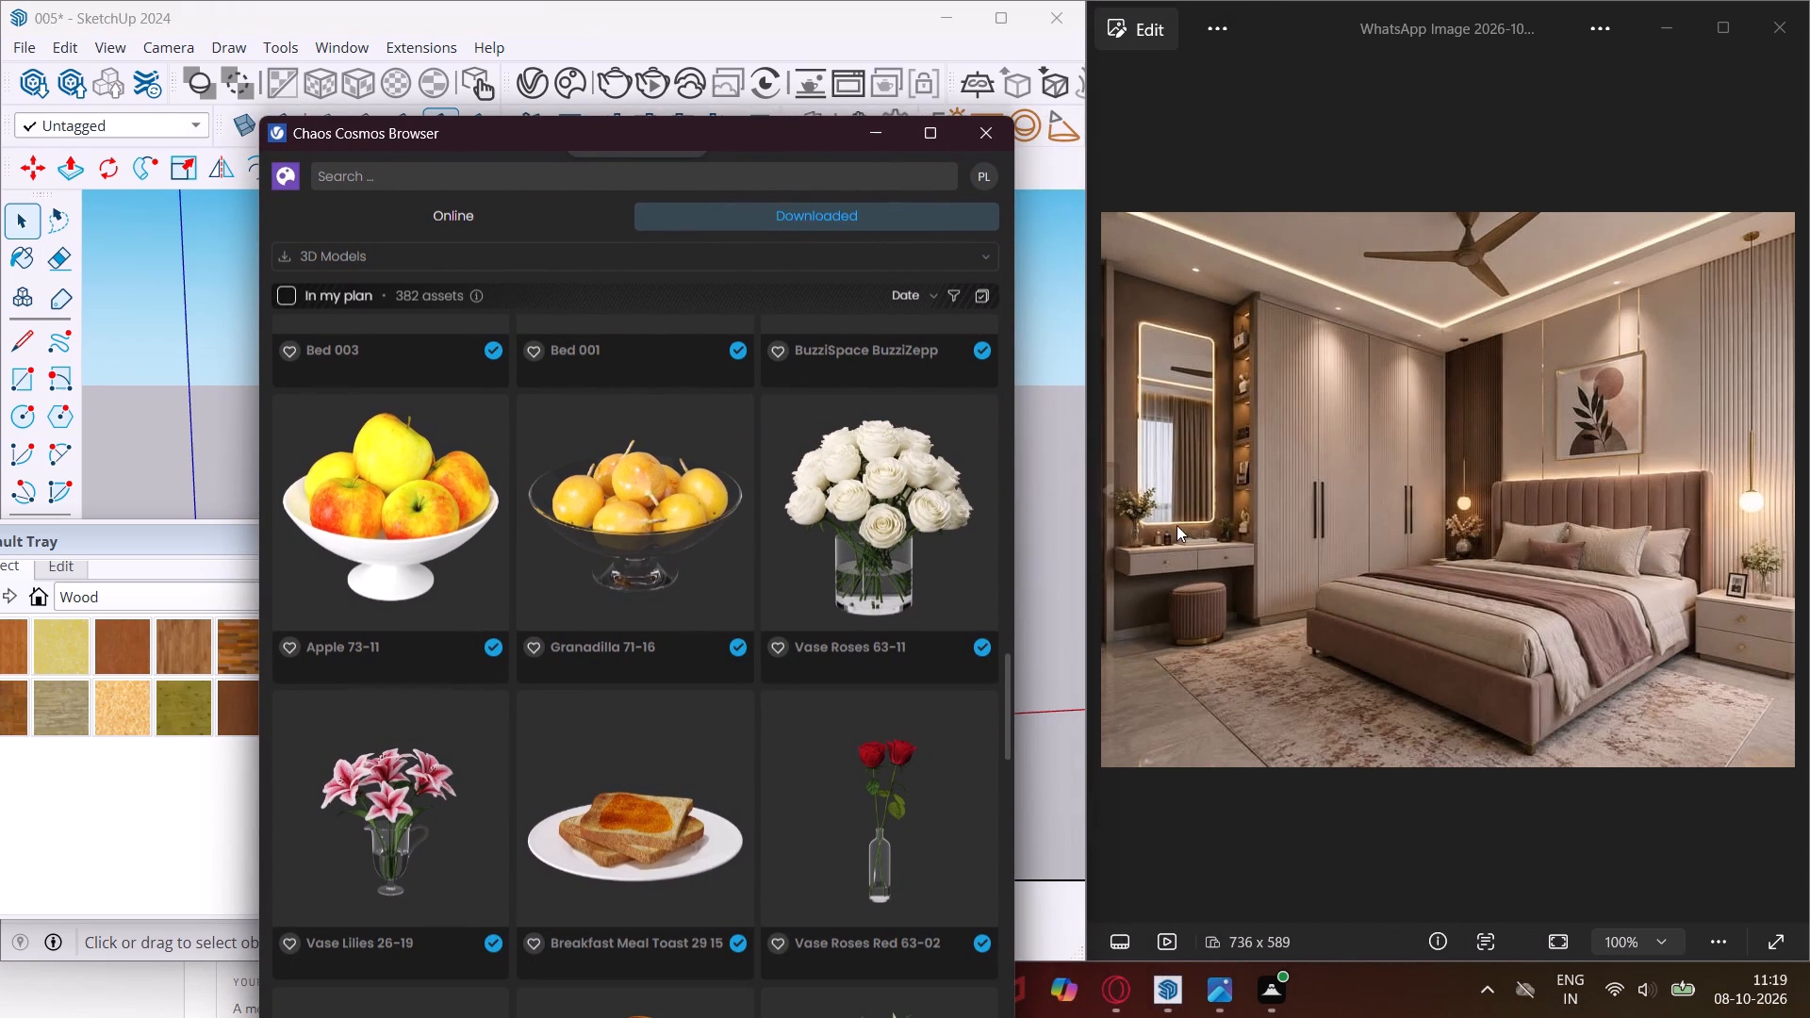
left_click(1102, 501)
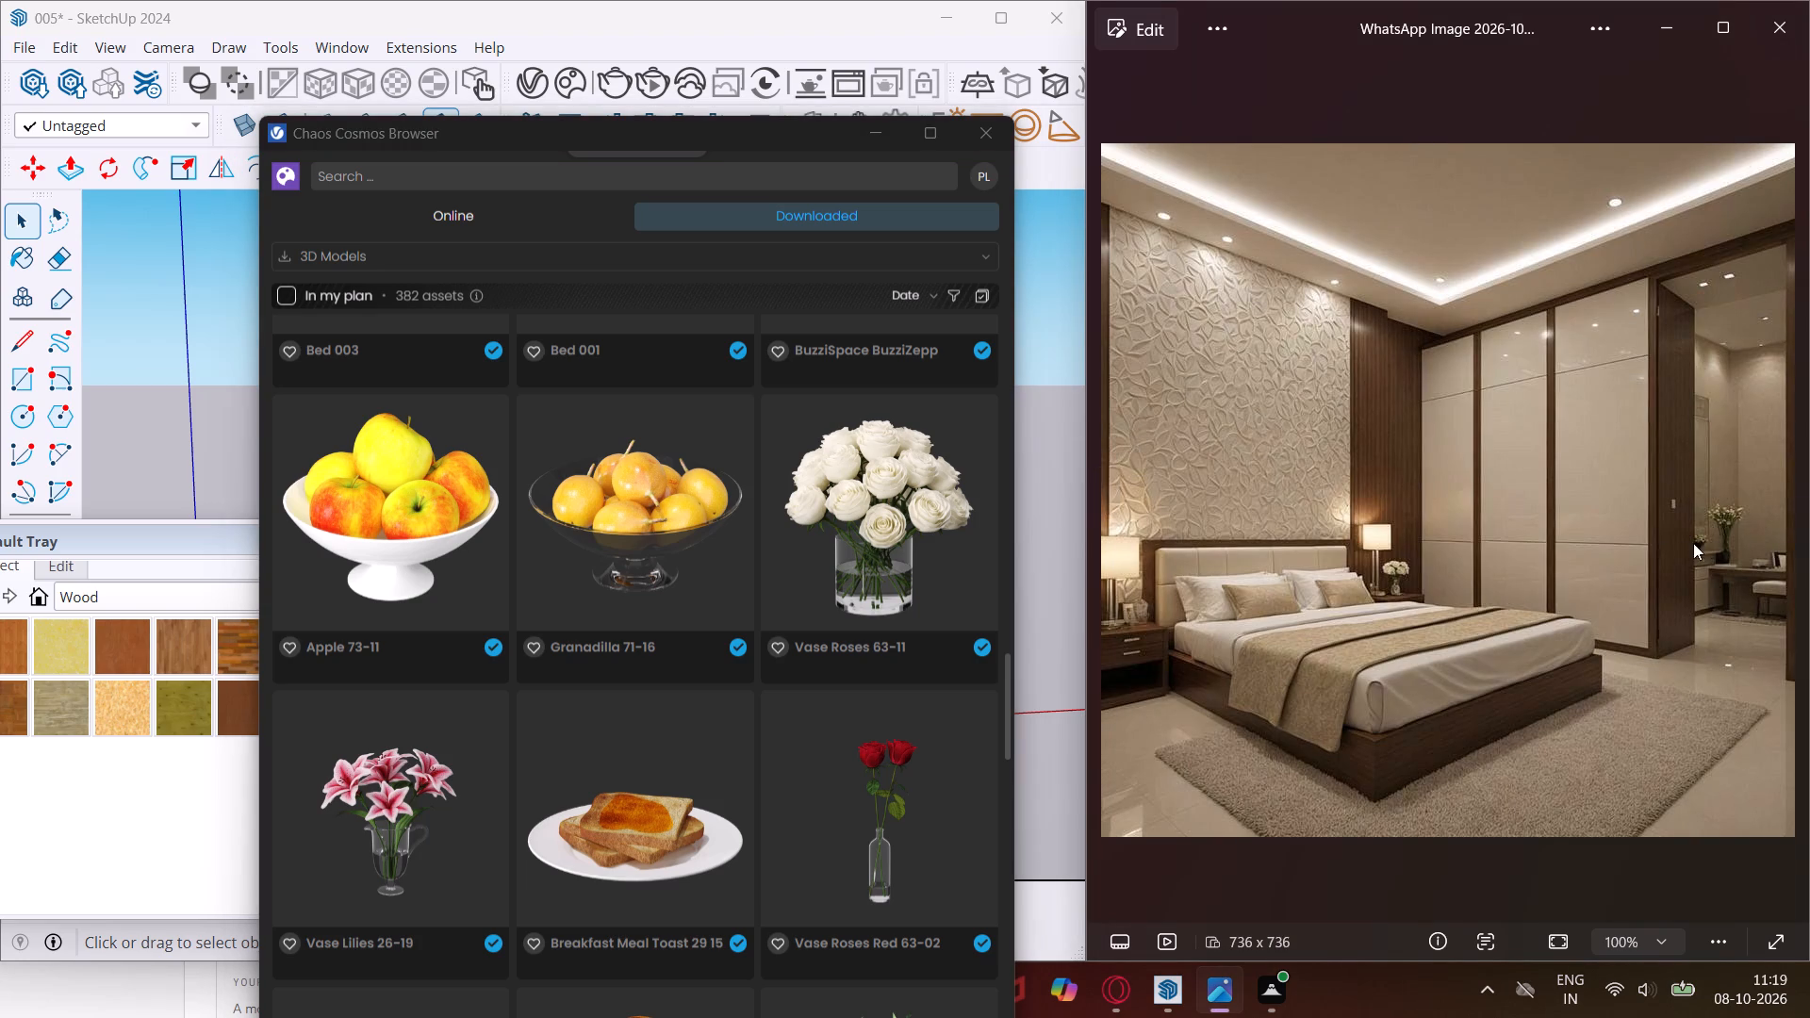
left_click(1786, 482)
left_click(1786, 482)
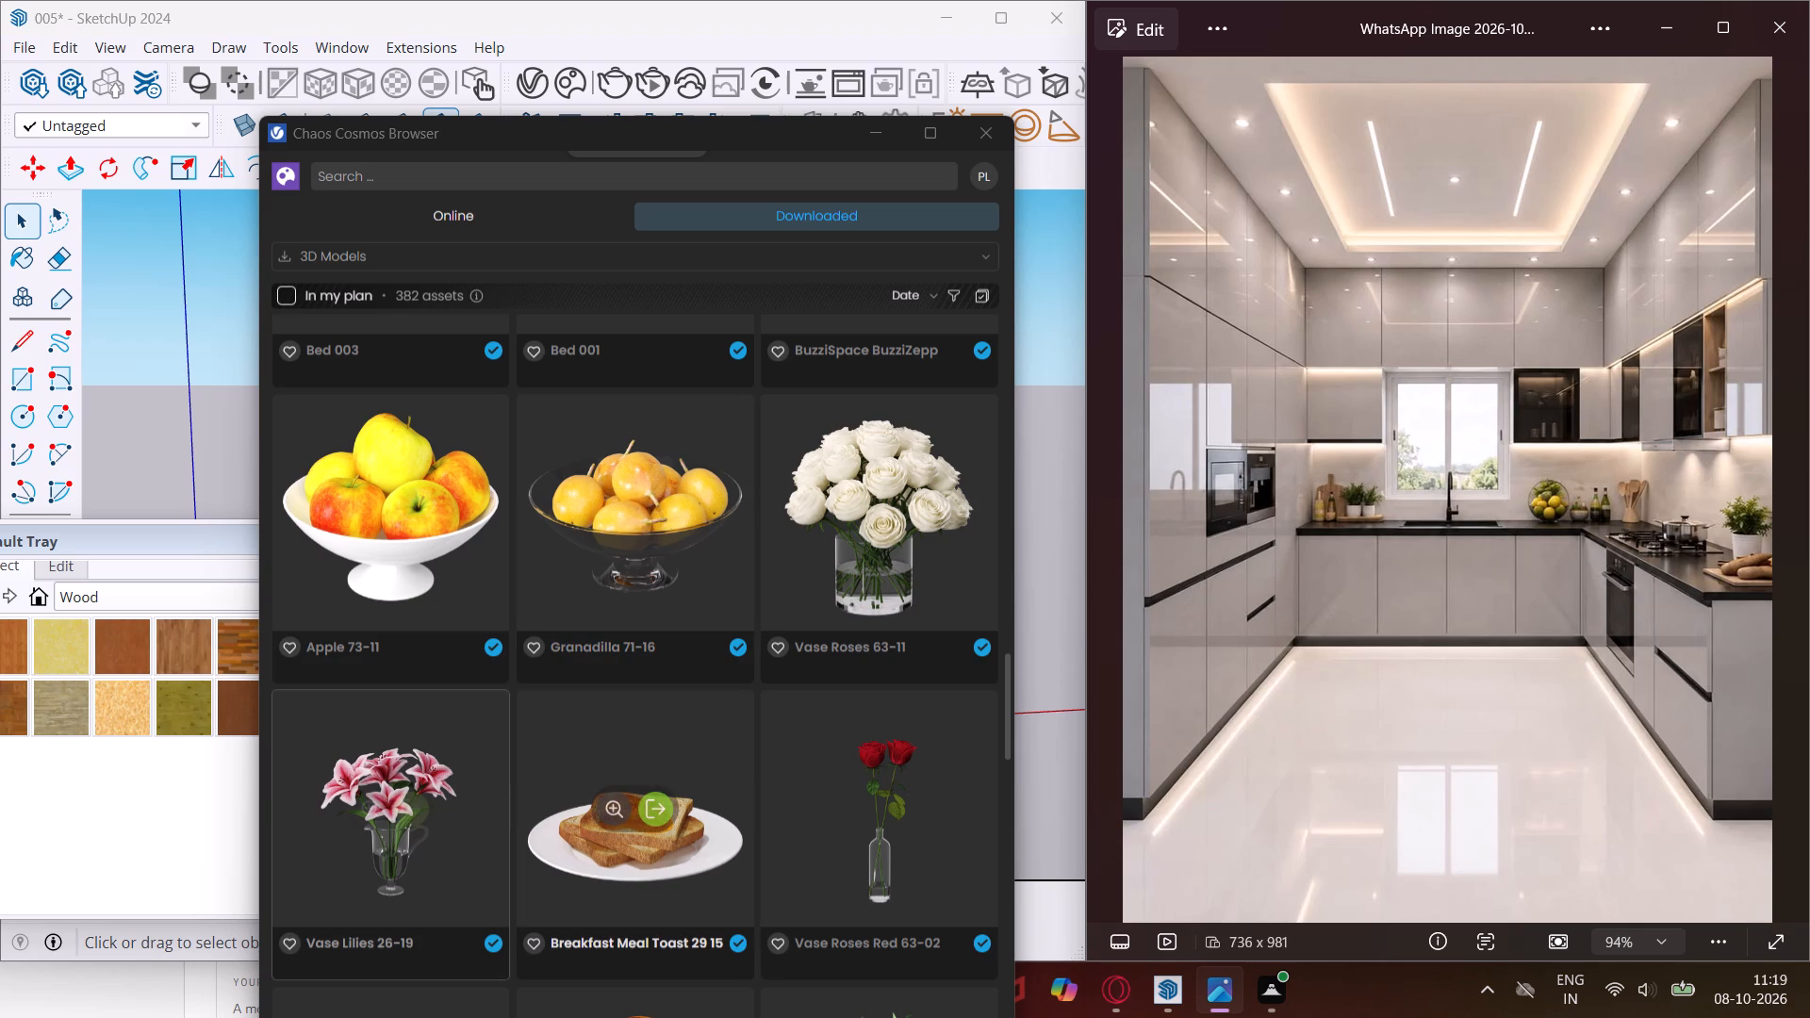
Import the Vase 193 003 model and place it on the ground between the fruit bowl and the range hood.
scroll(444, 831, "down", 3)
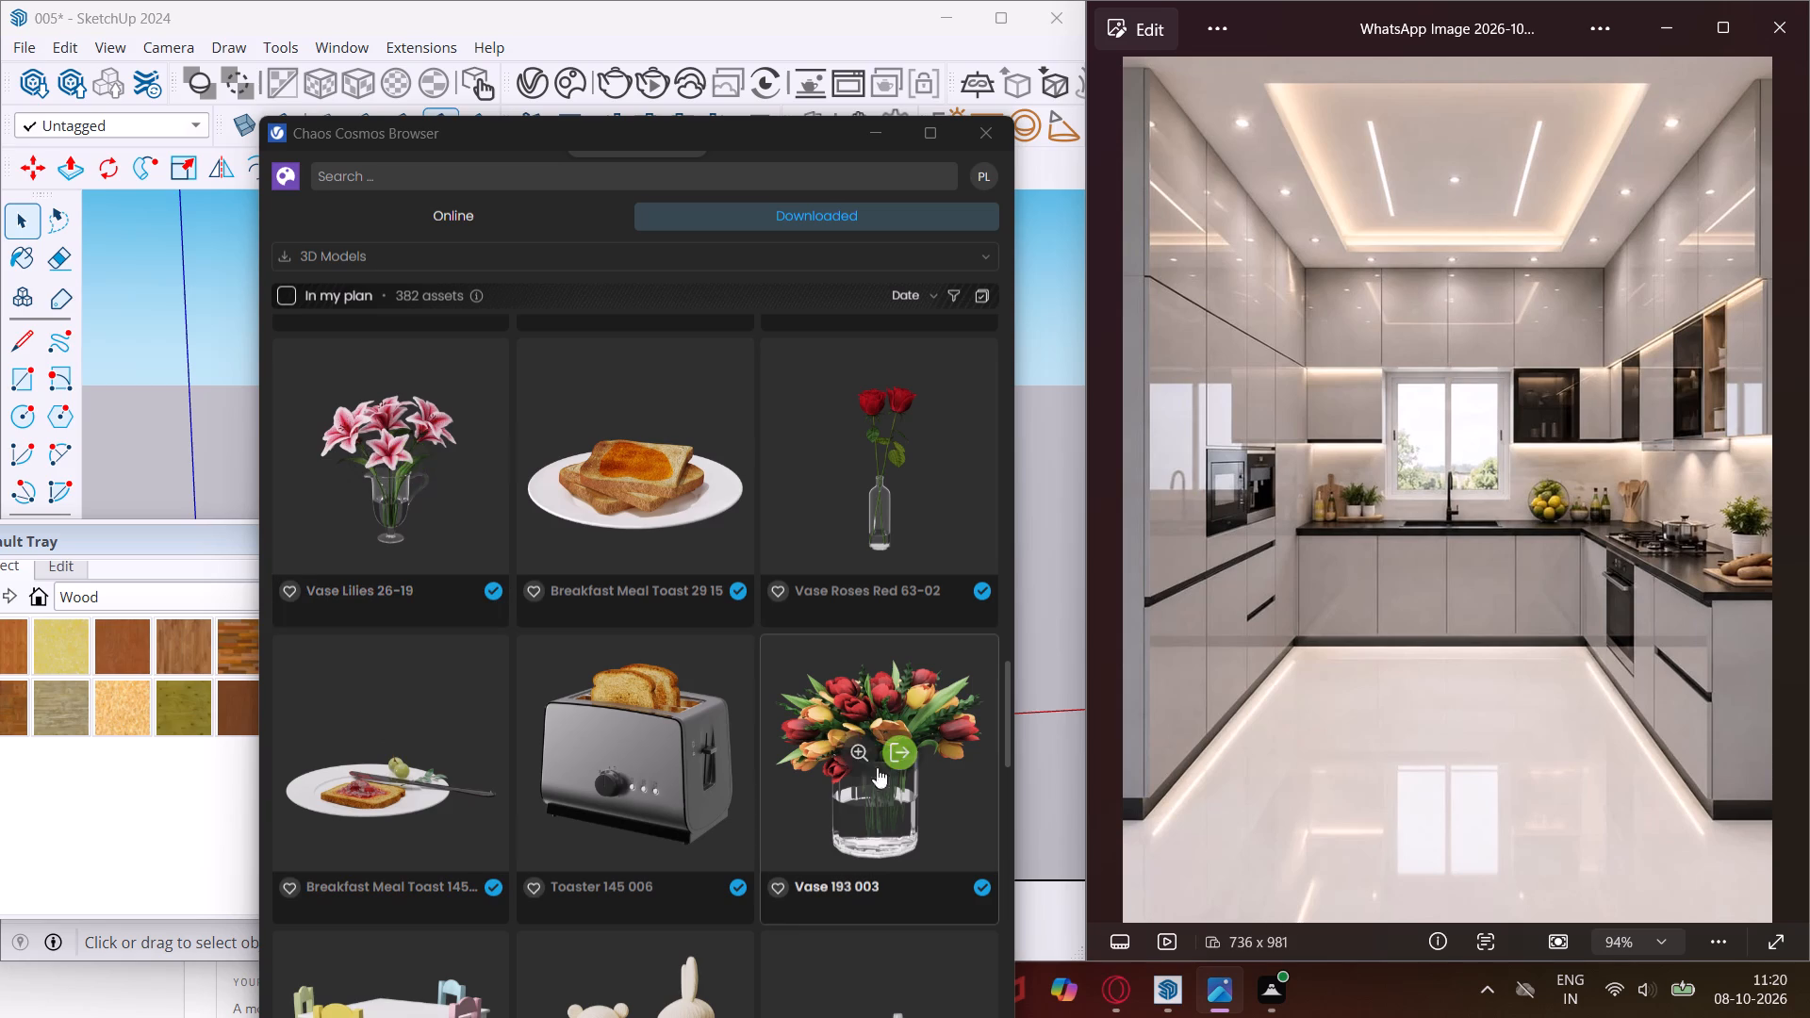
left_click(906, 756)
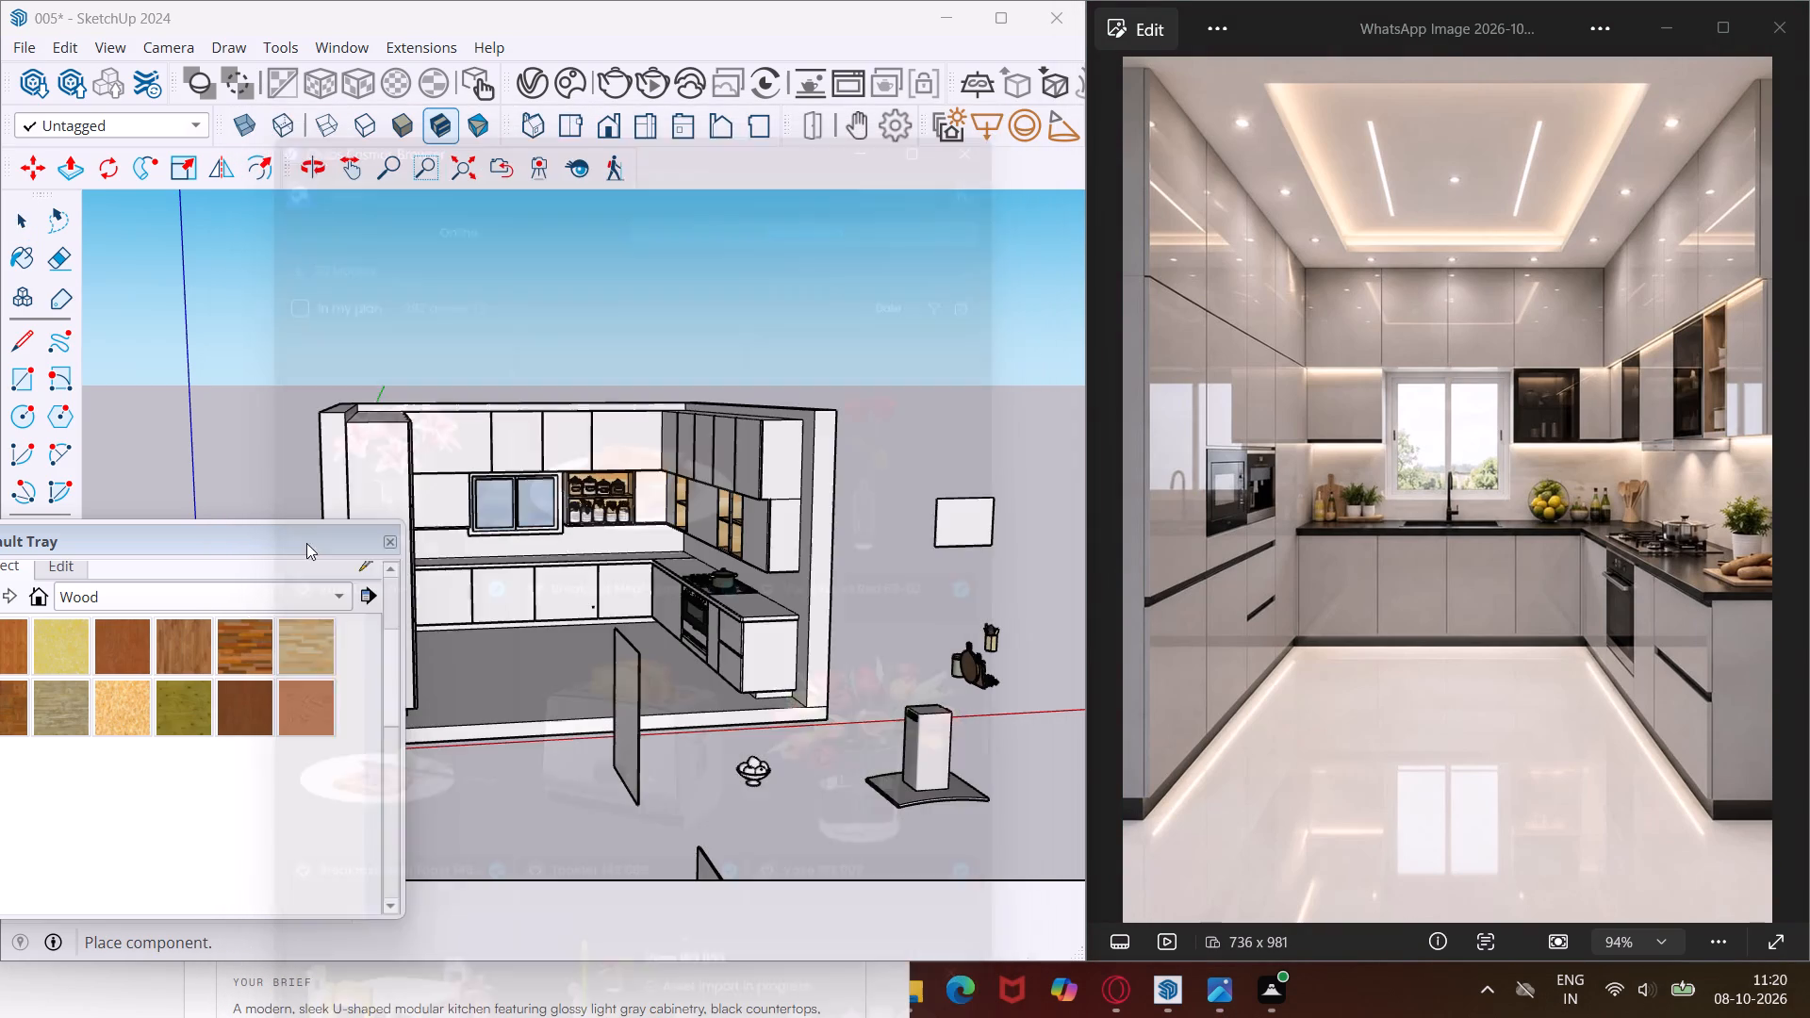
left_click(845, 826)
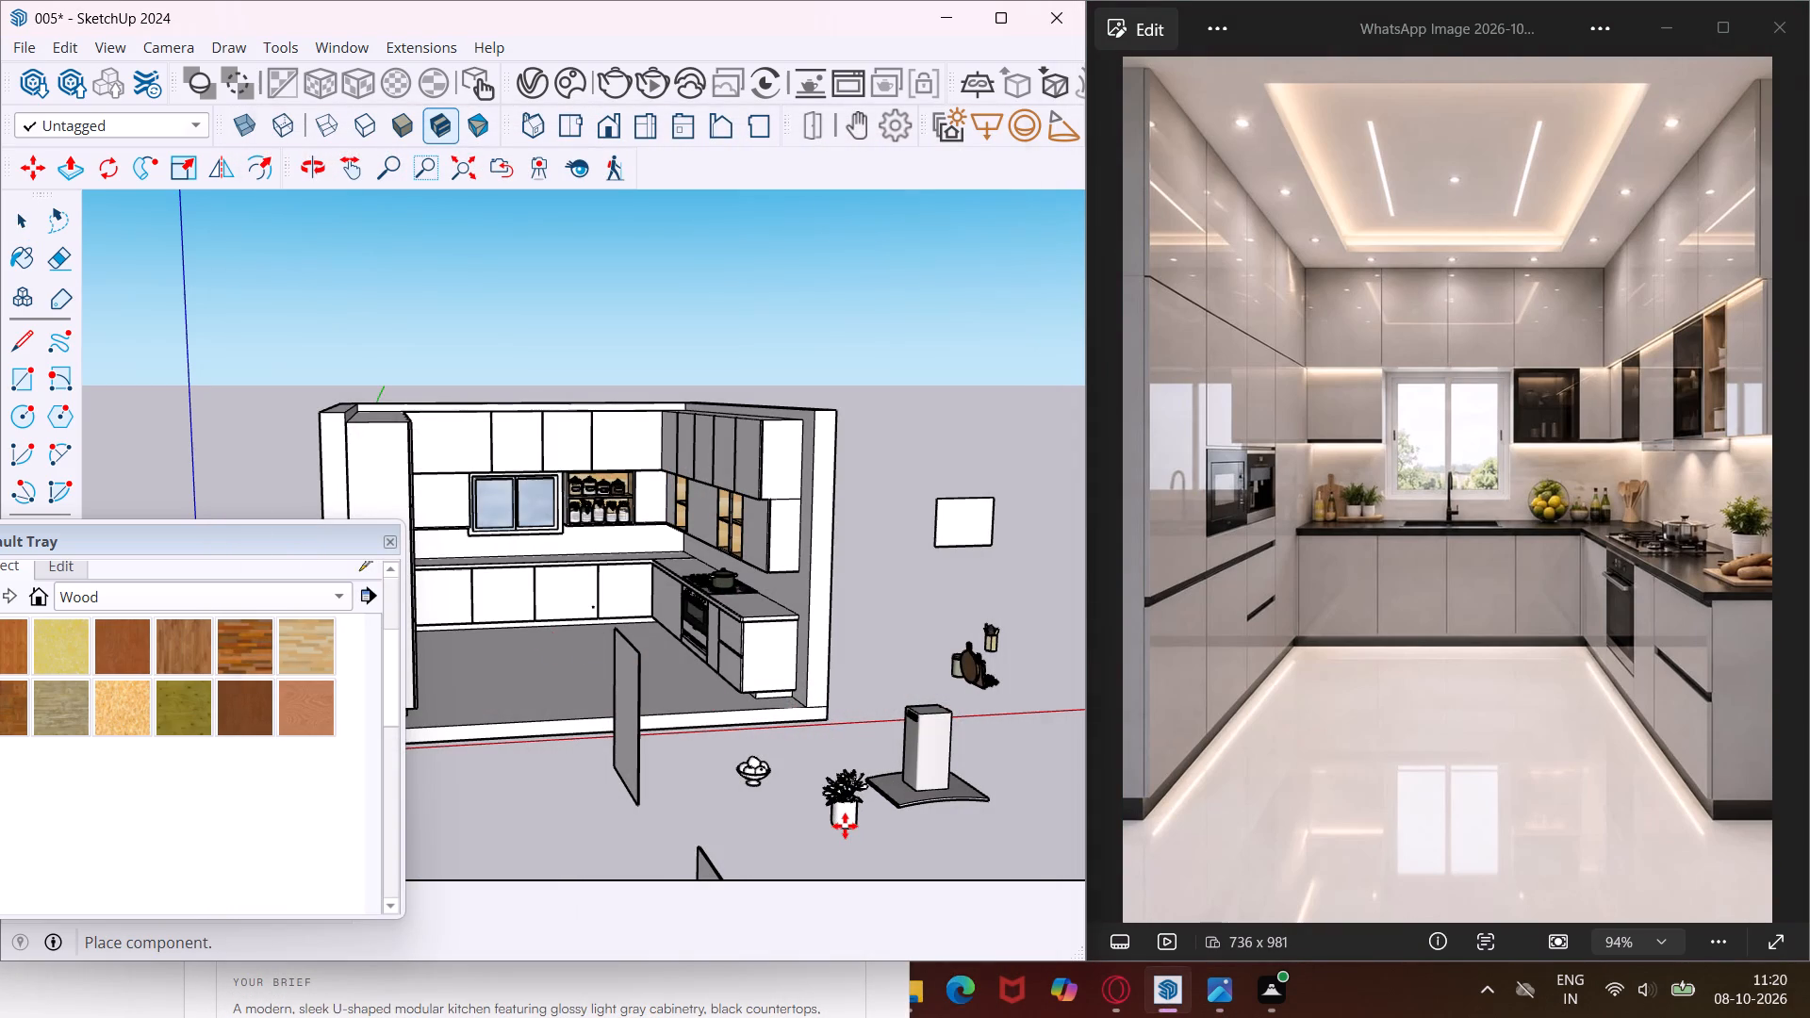
key("Escape")
Import the Jug 155 004 model and place it on the ground in front of the fruit bowl and the vase.
scroll(702, 792, "down", 4)
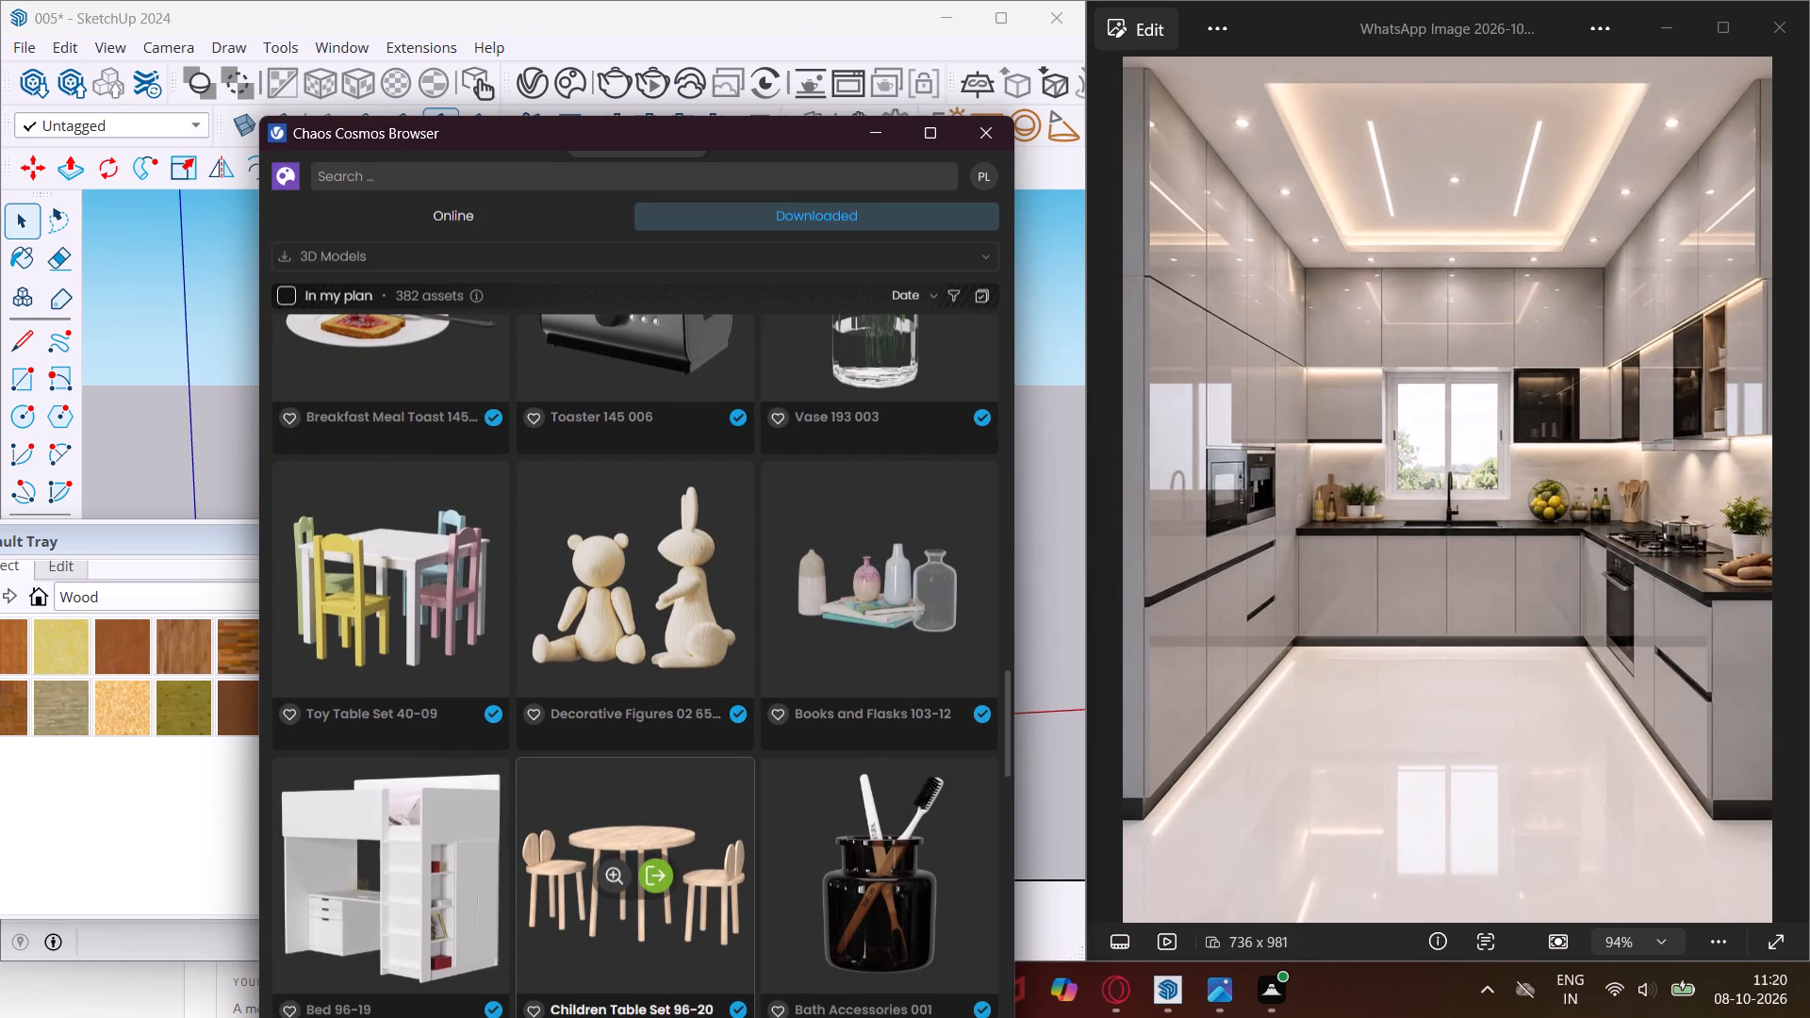
scroll(702, 792, "down", 5)
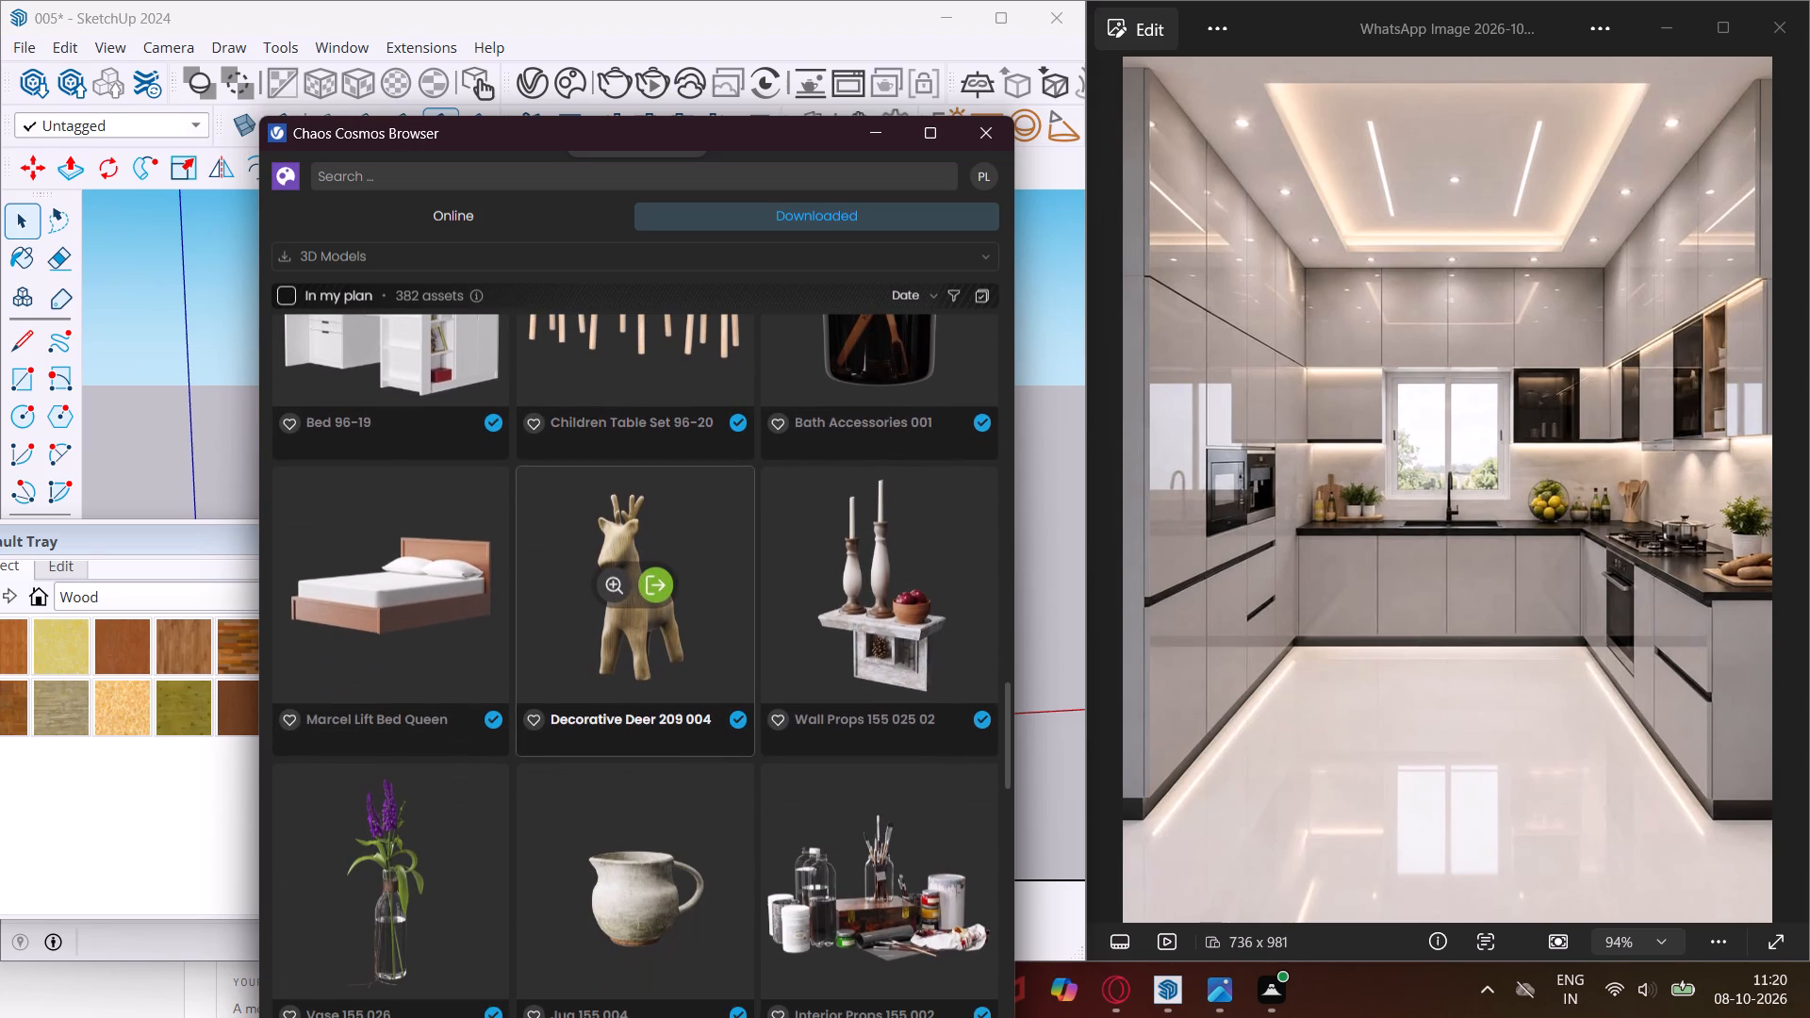
scroll(702, 792, "down", 2)
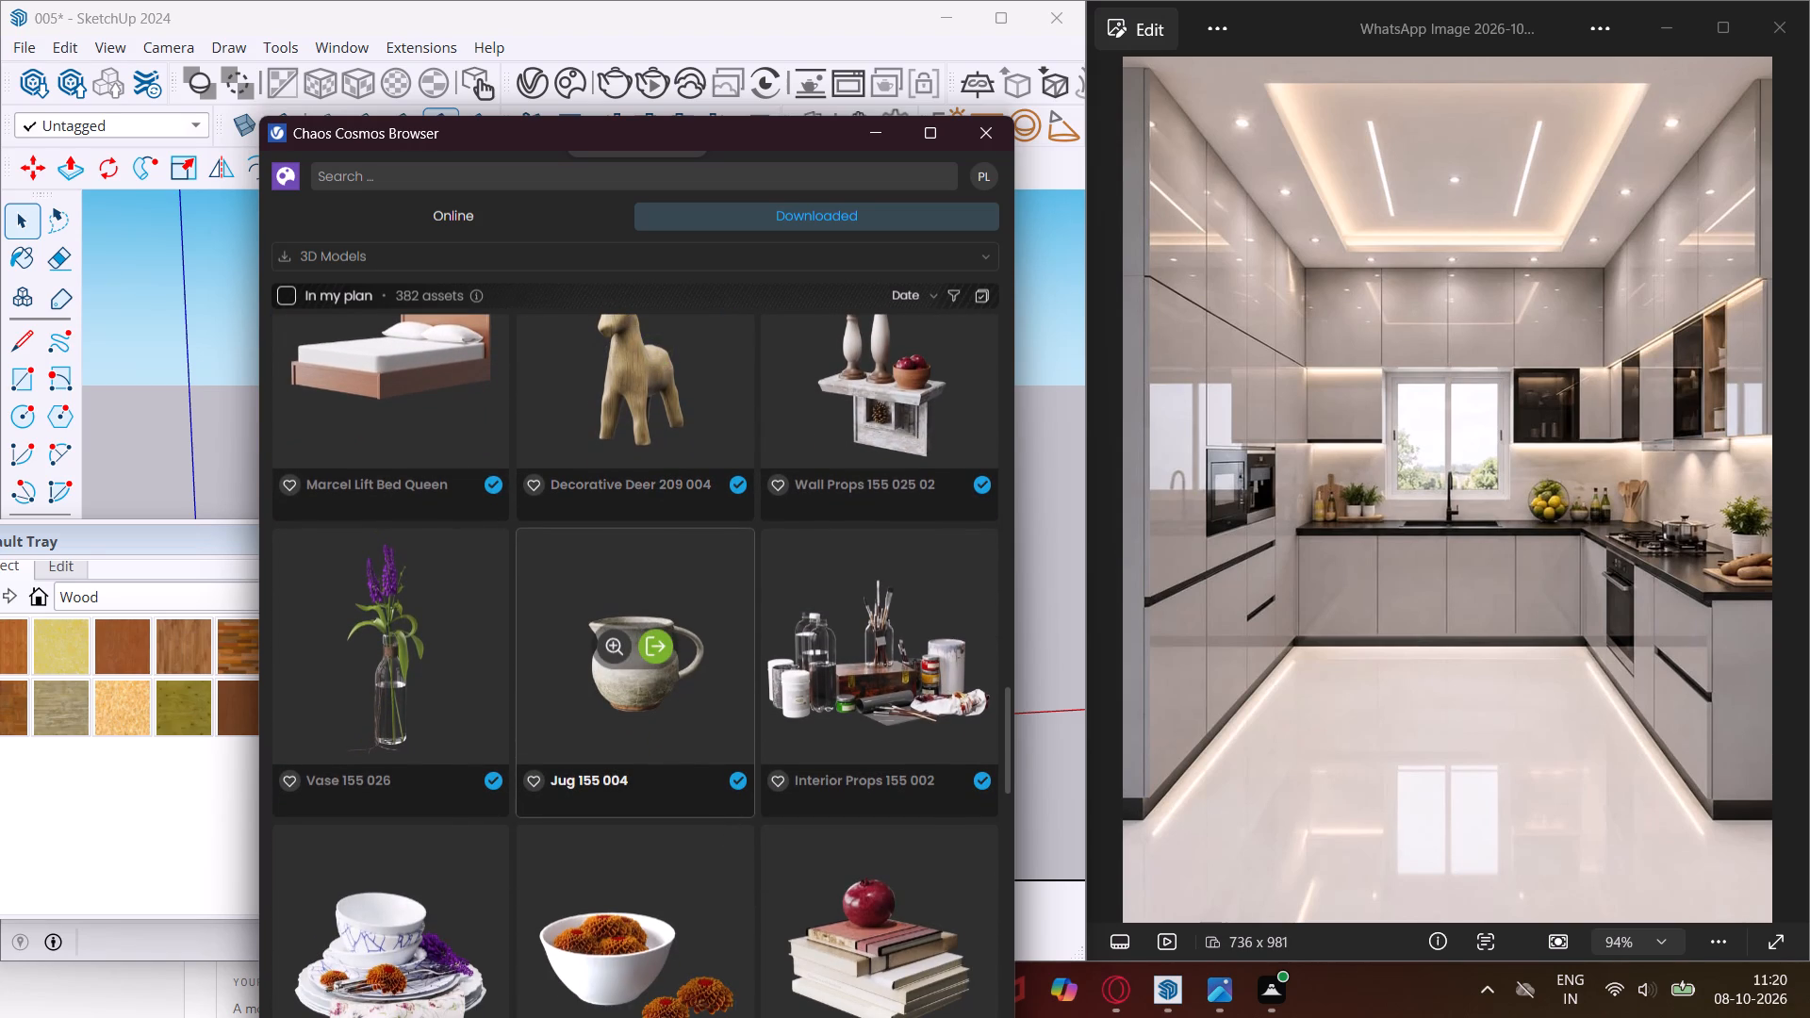
left_click(656, 643)
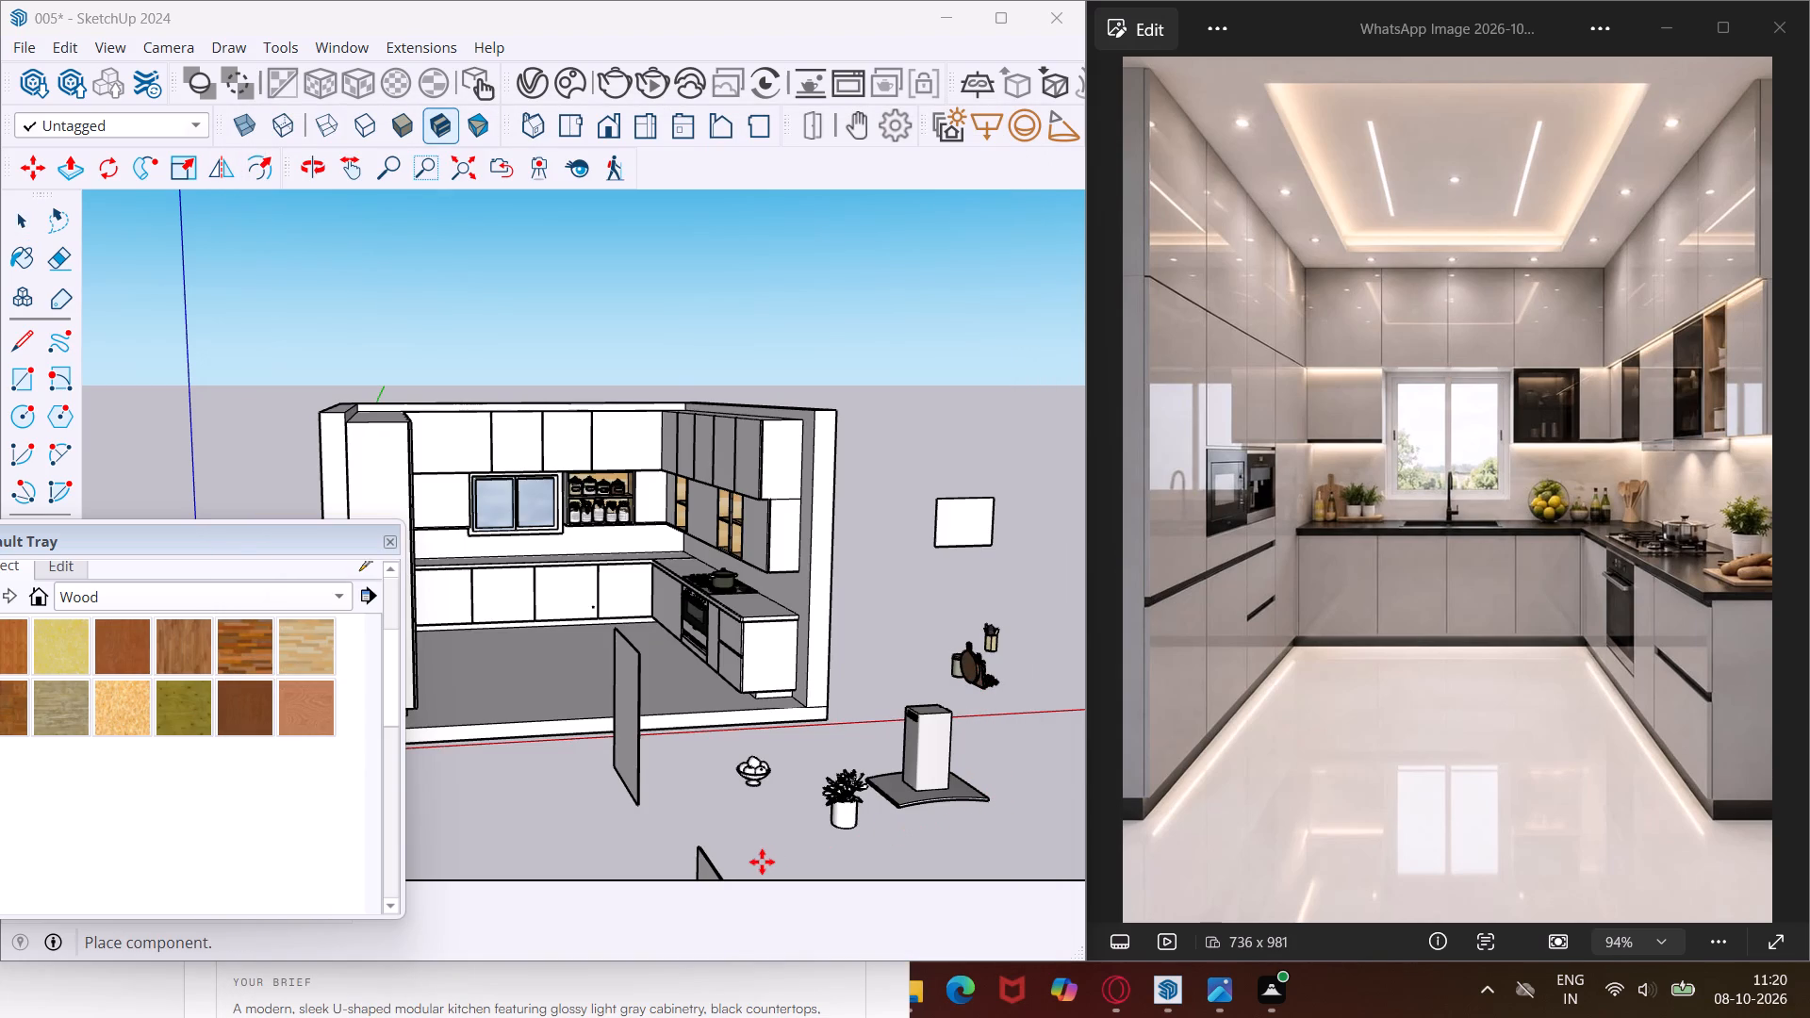
scroll(789, 816, "down", 1)
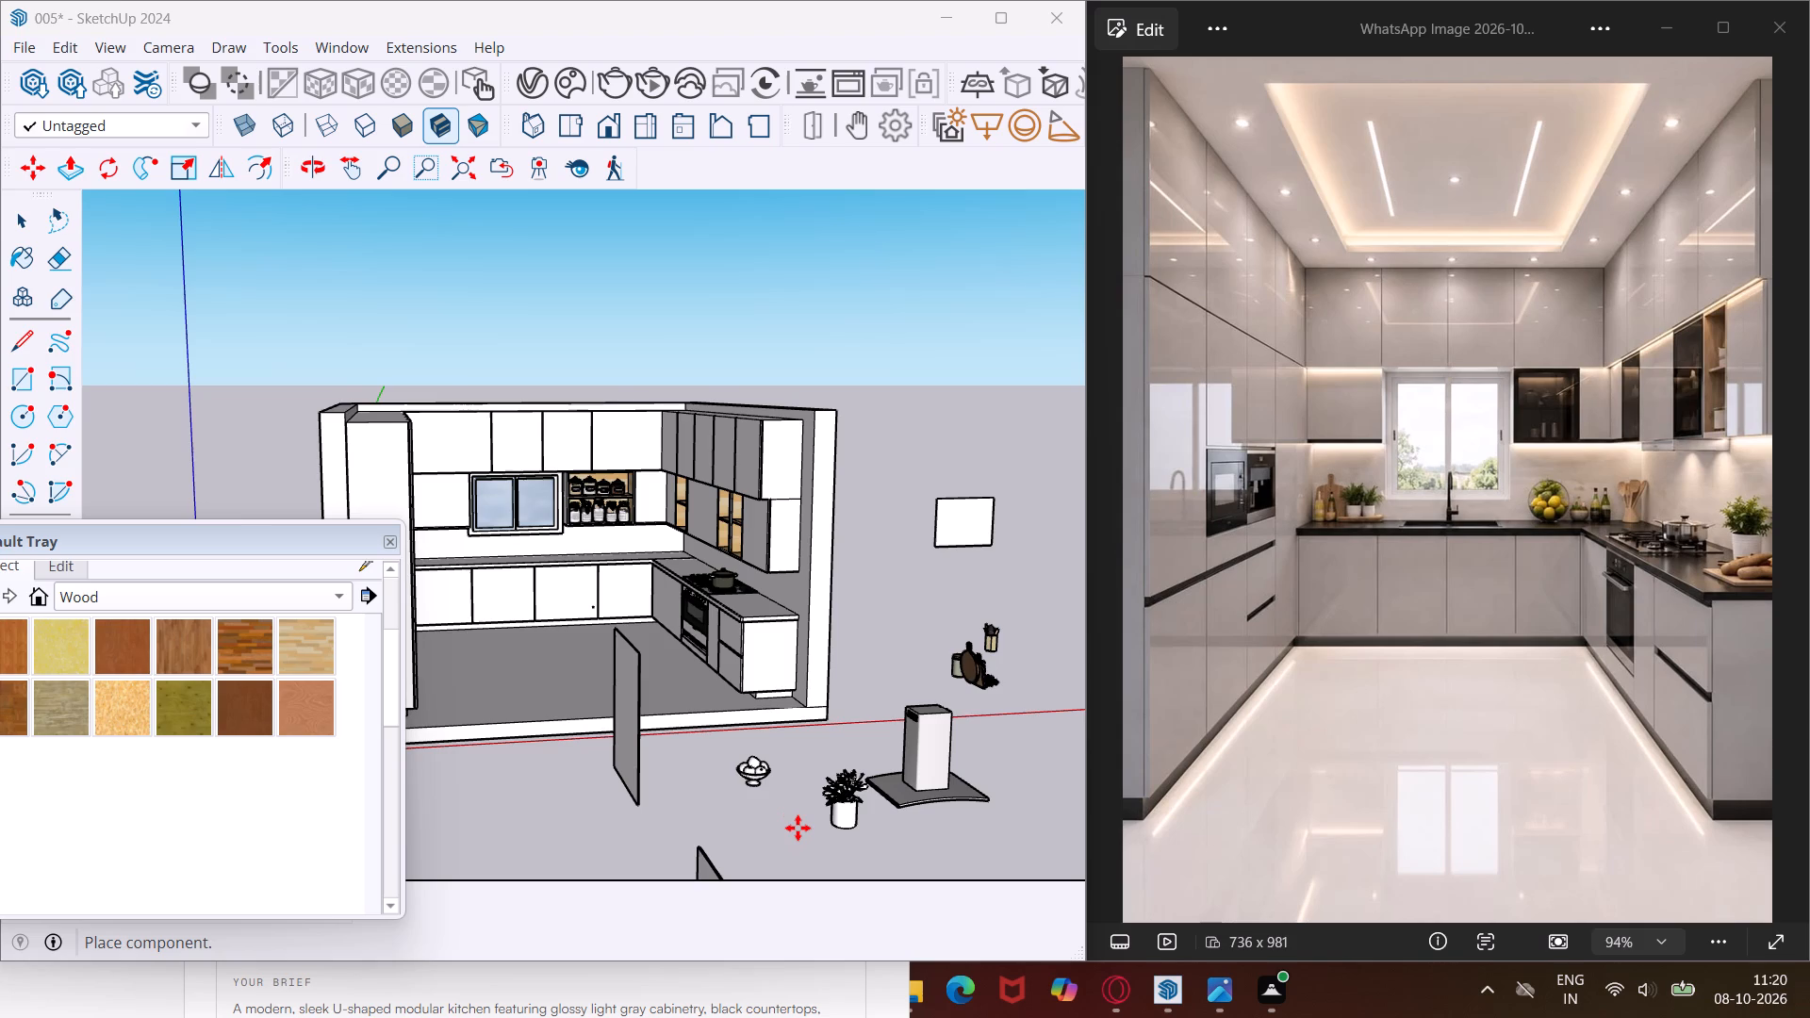
left_click(785, 846)
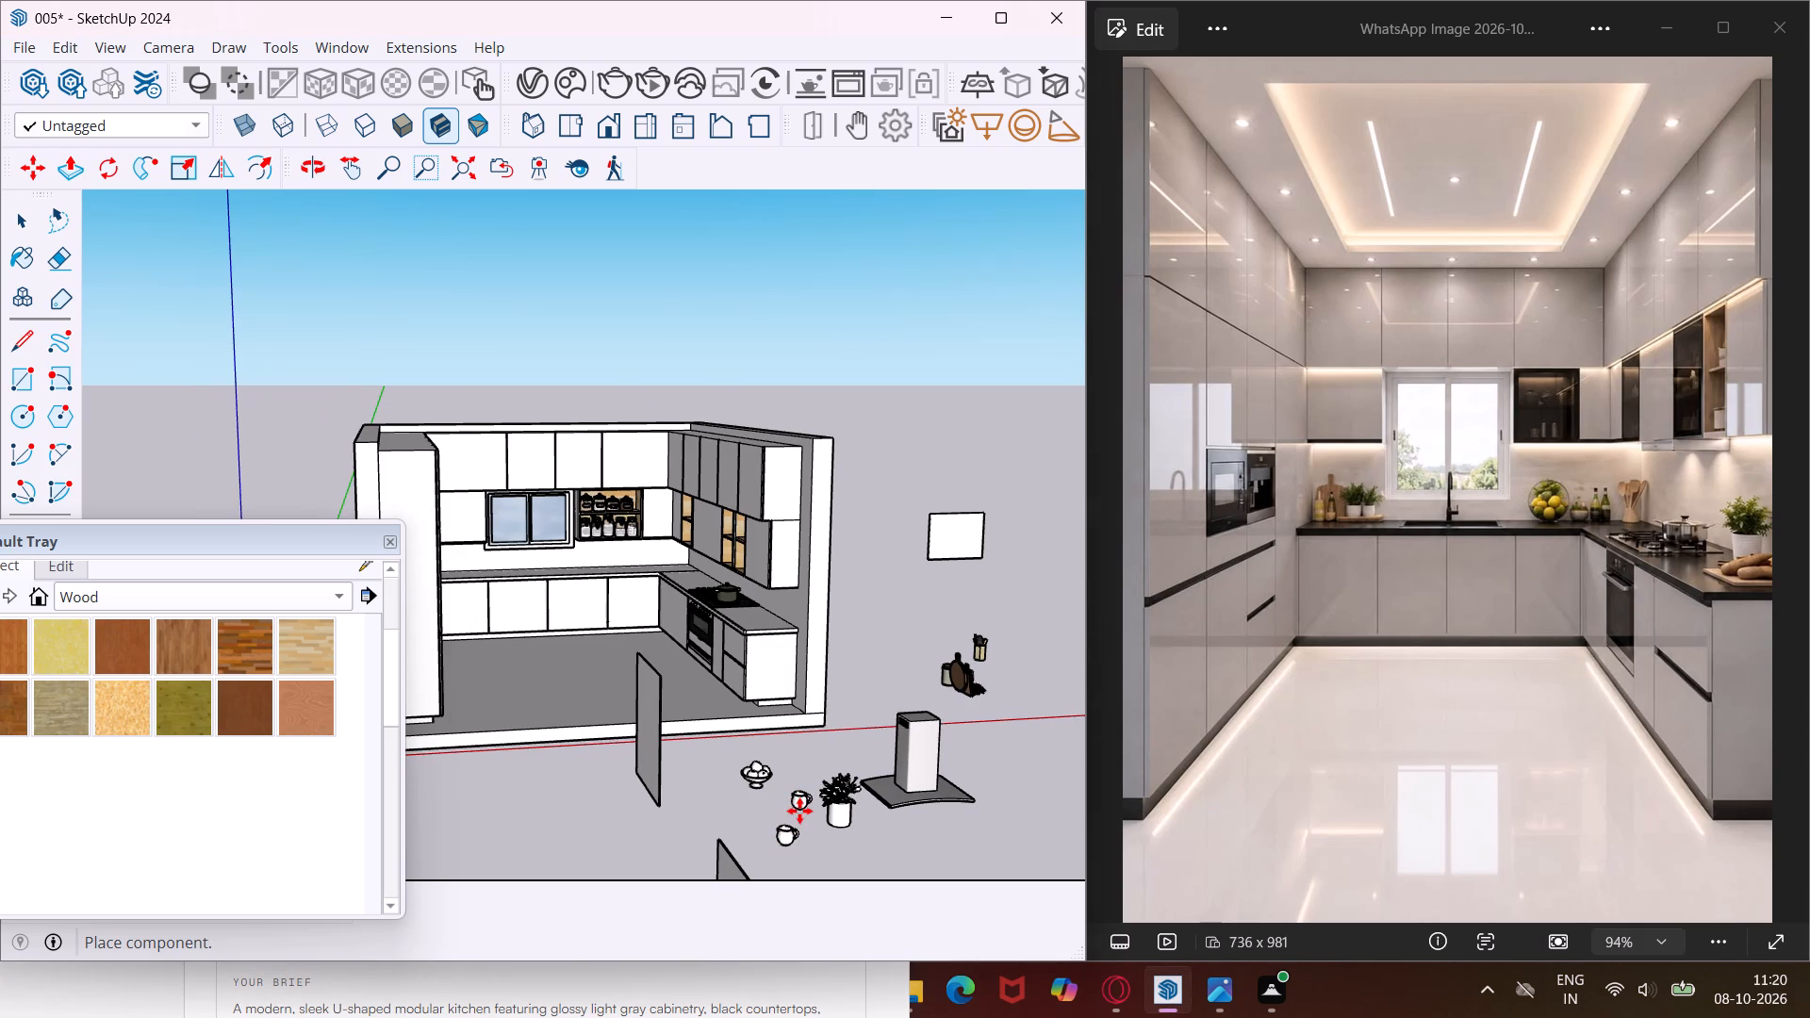
key("Escape")
Import the Bathroom Fixture 02 22-64 stone bowl and place it on the ground behind the range hood, near the kitchen wall.
scroll(709, 733, "down", 2)
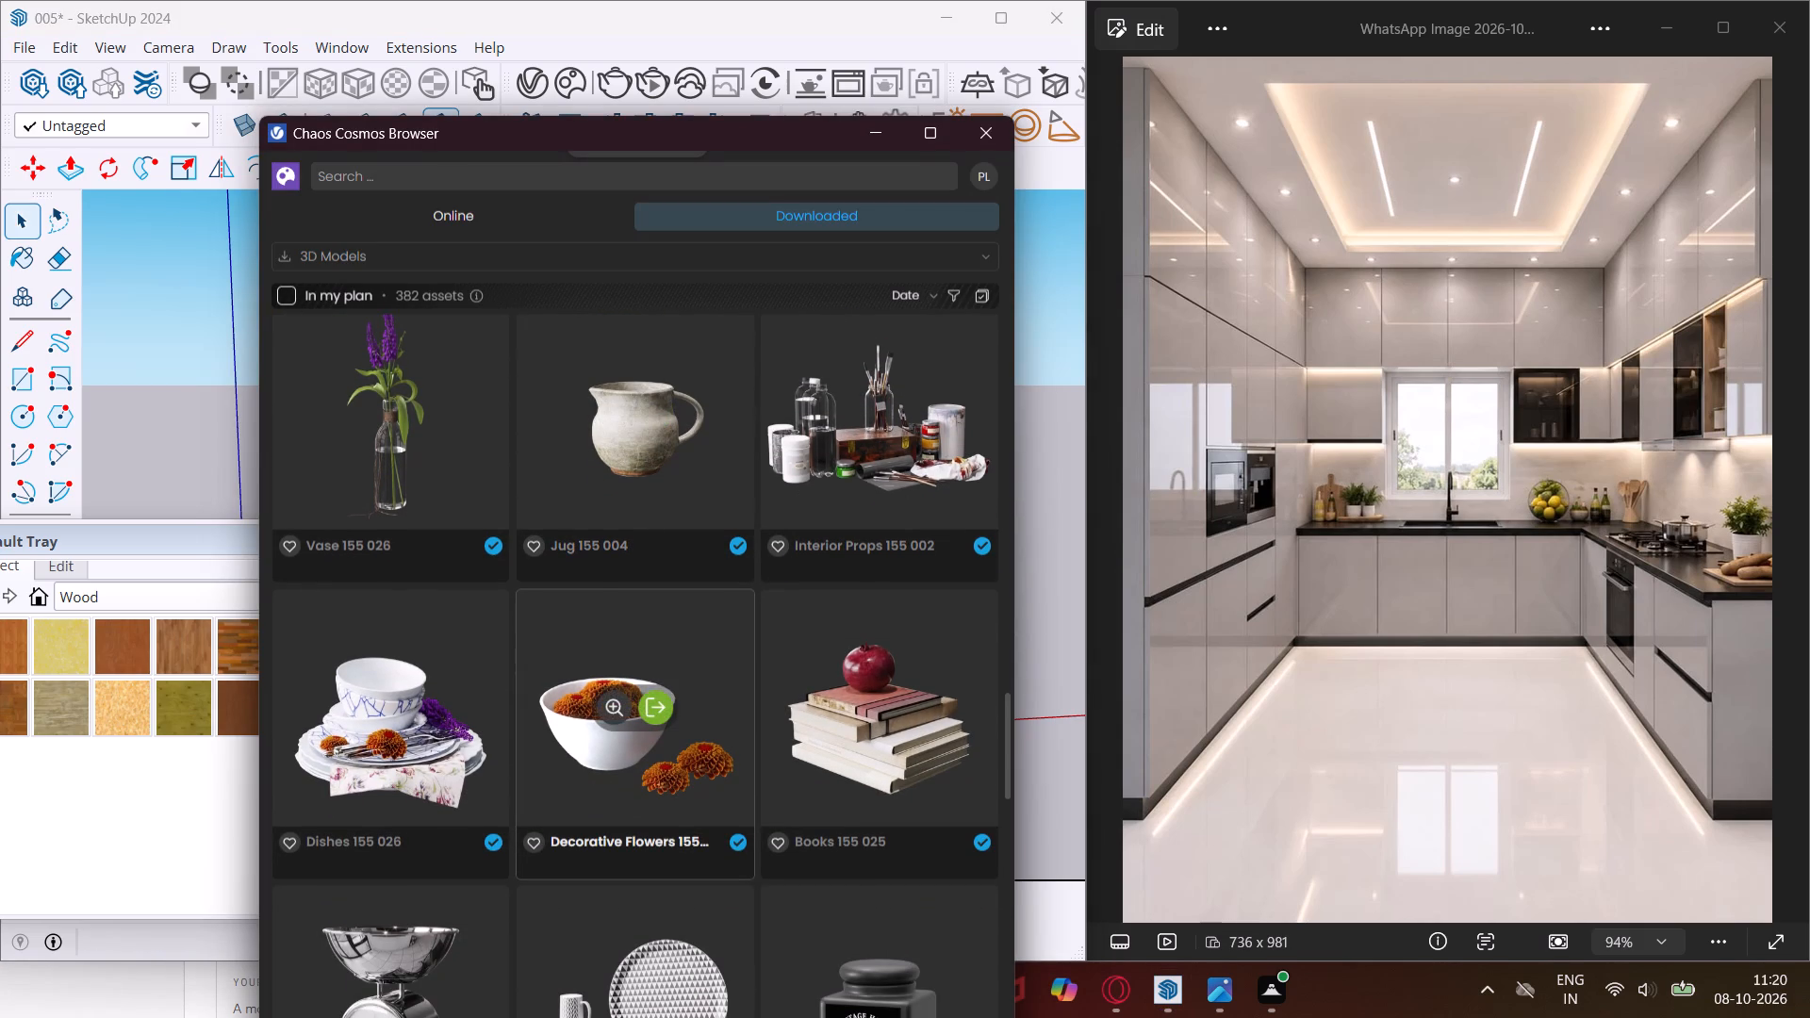
scroll(465, 779, "down", 3)
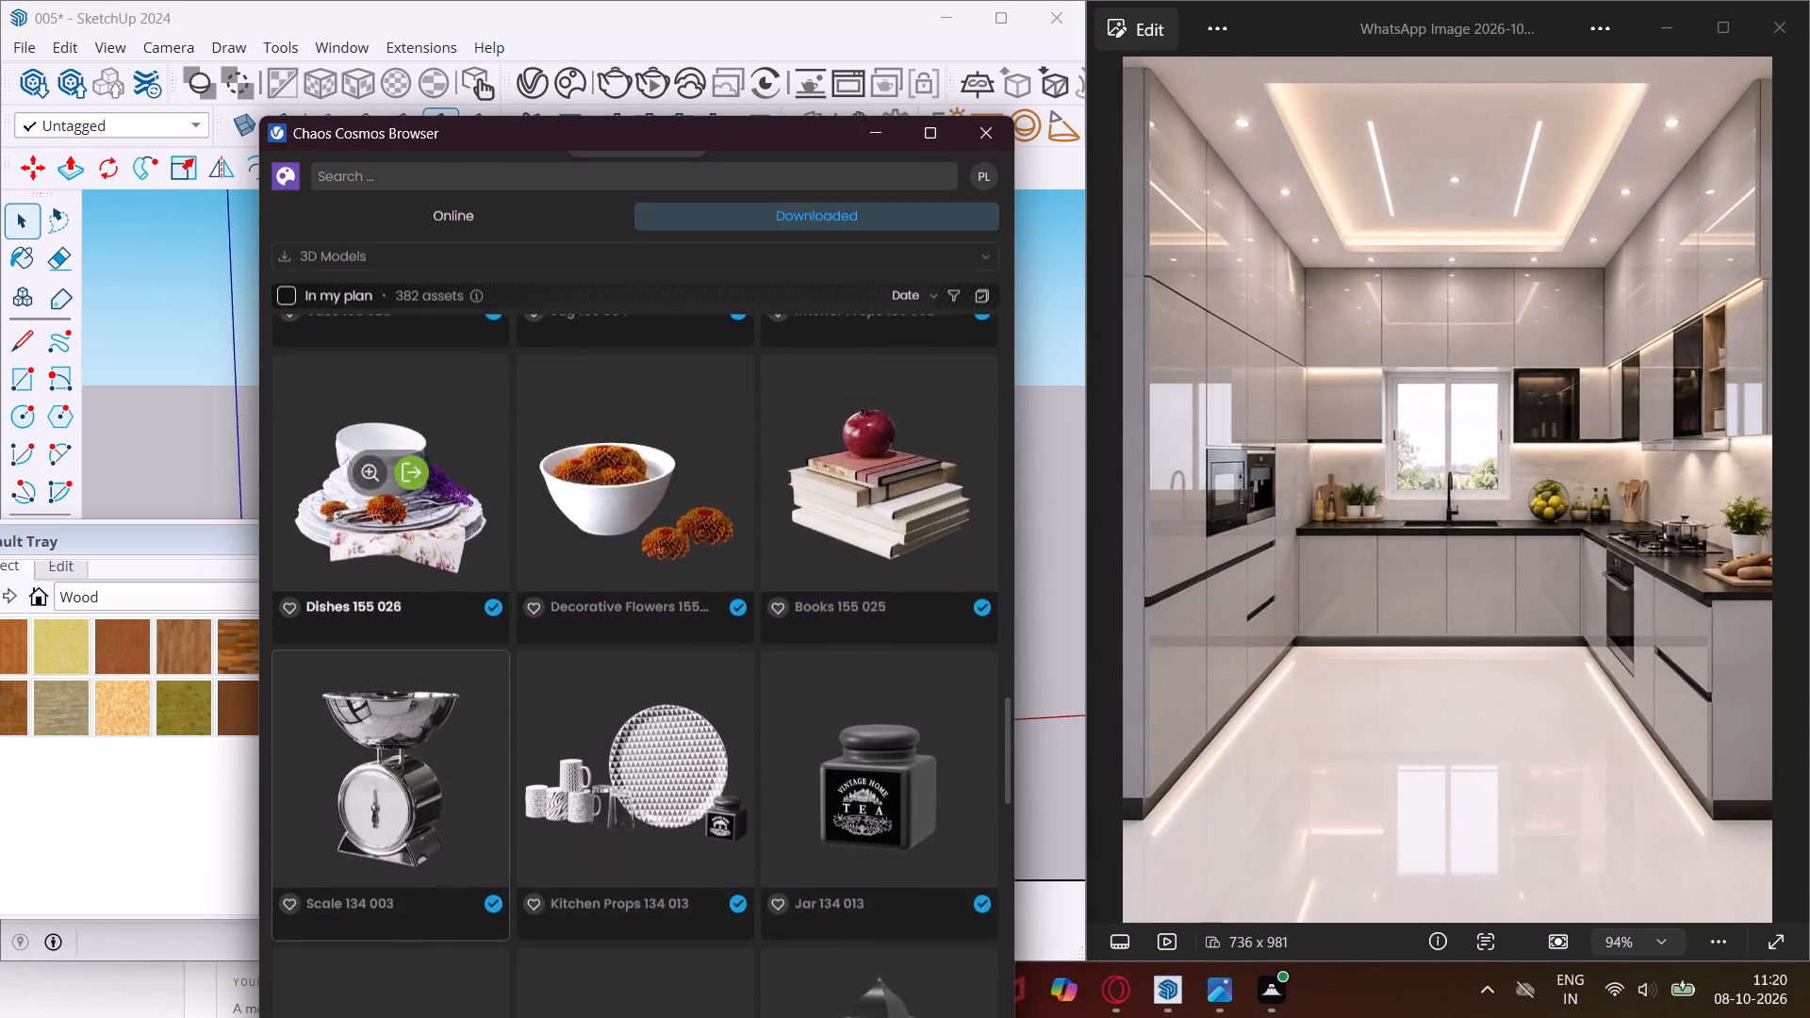
scroll(465, 779, "down", 1)
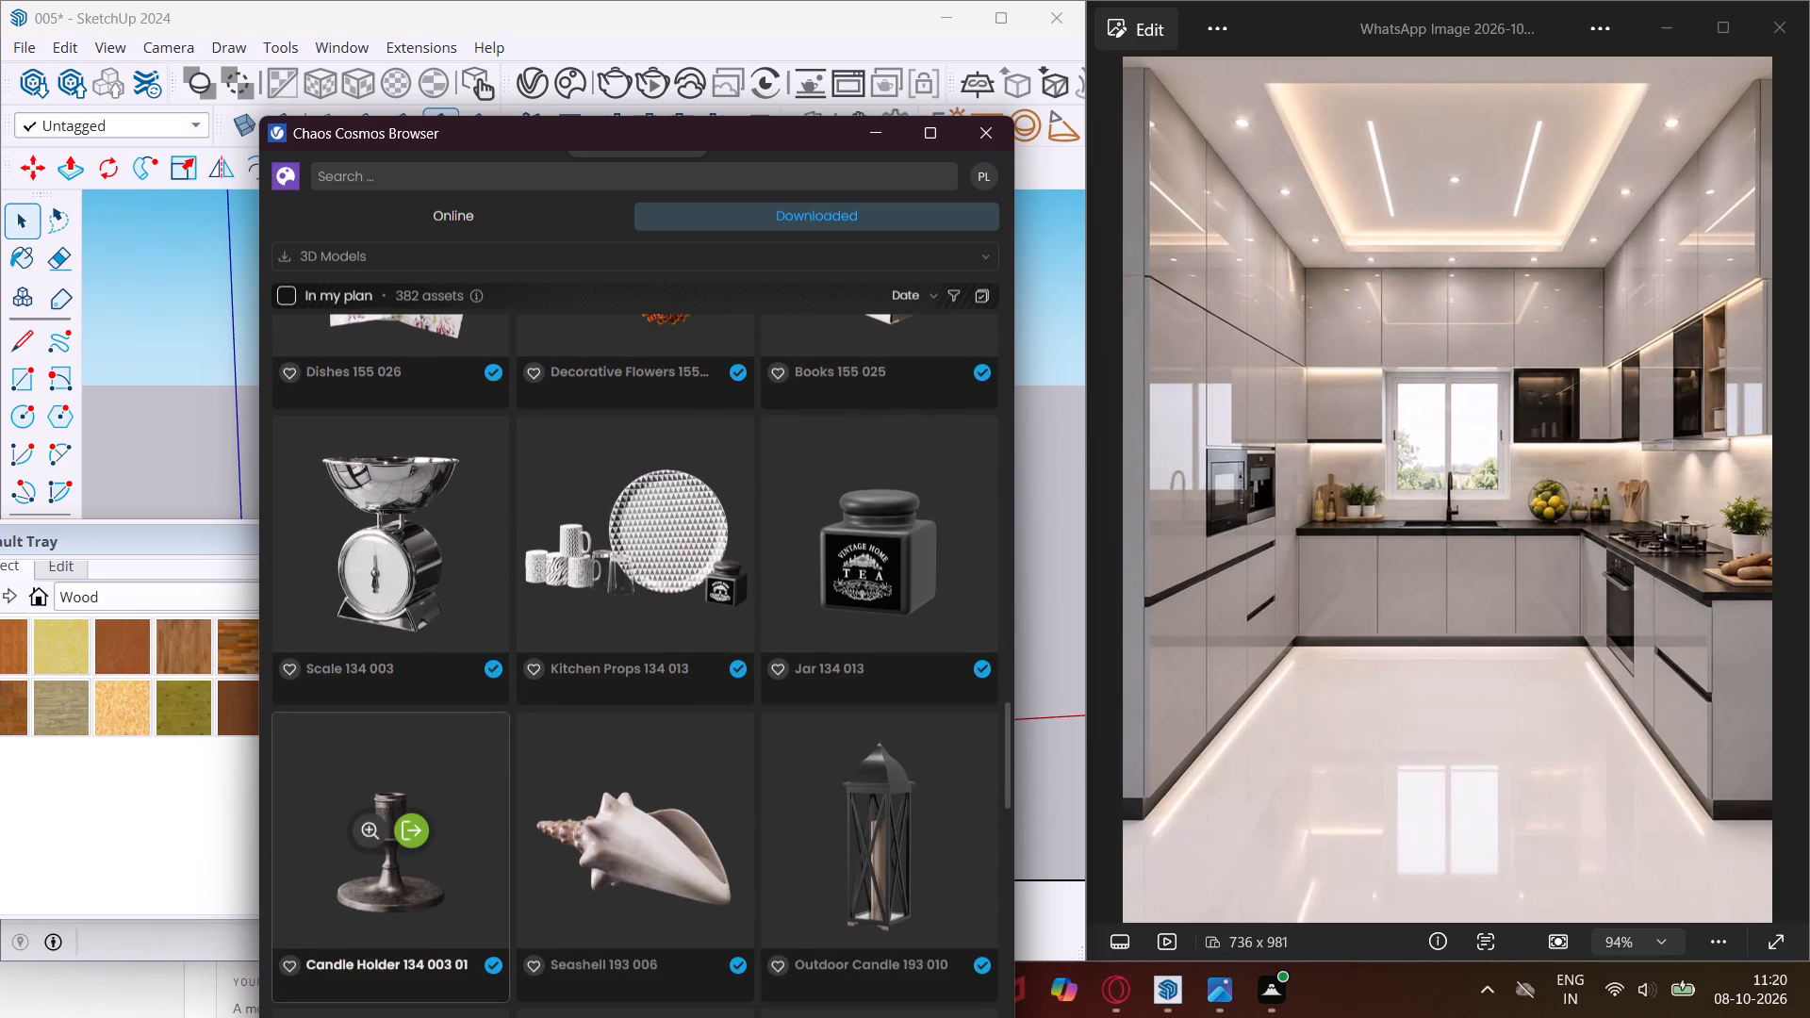
scroll(465, 780, "down", 5)
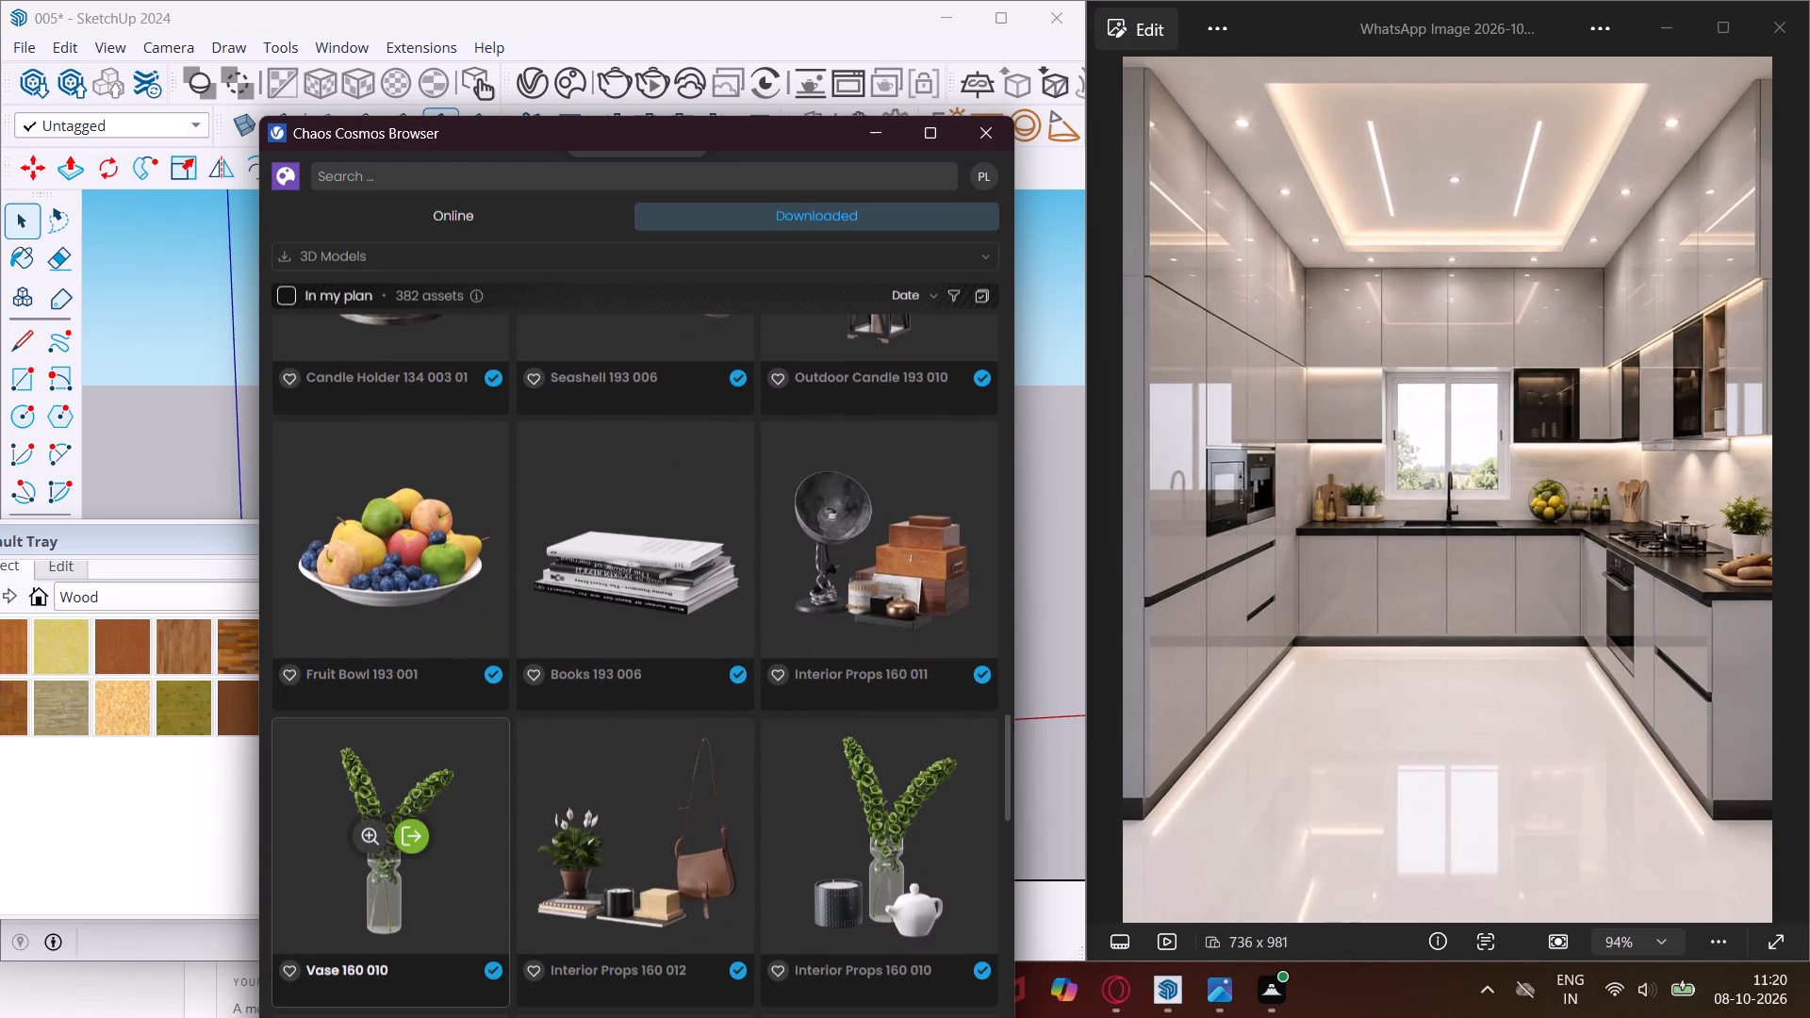
scroll(648, 633, "down", 3)
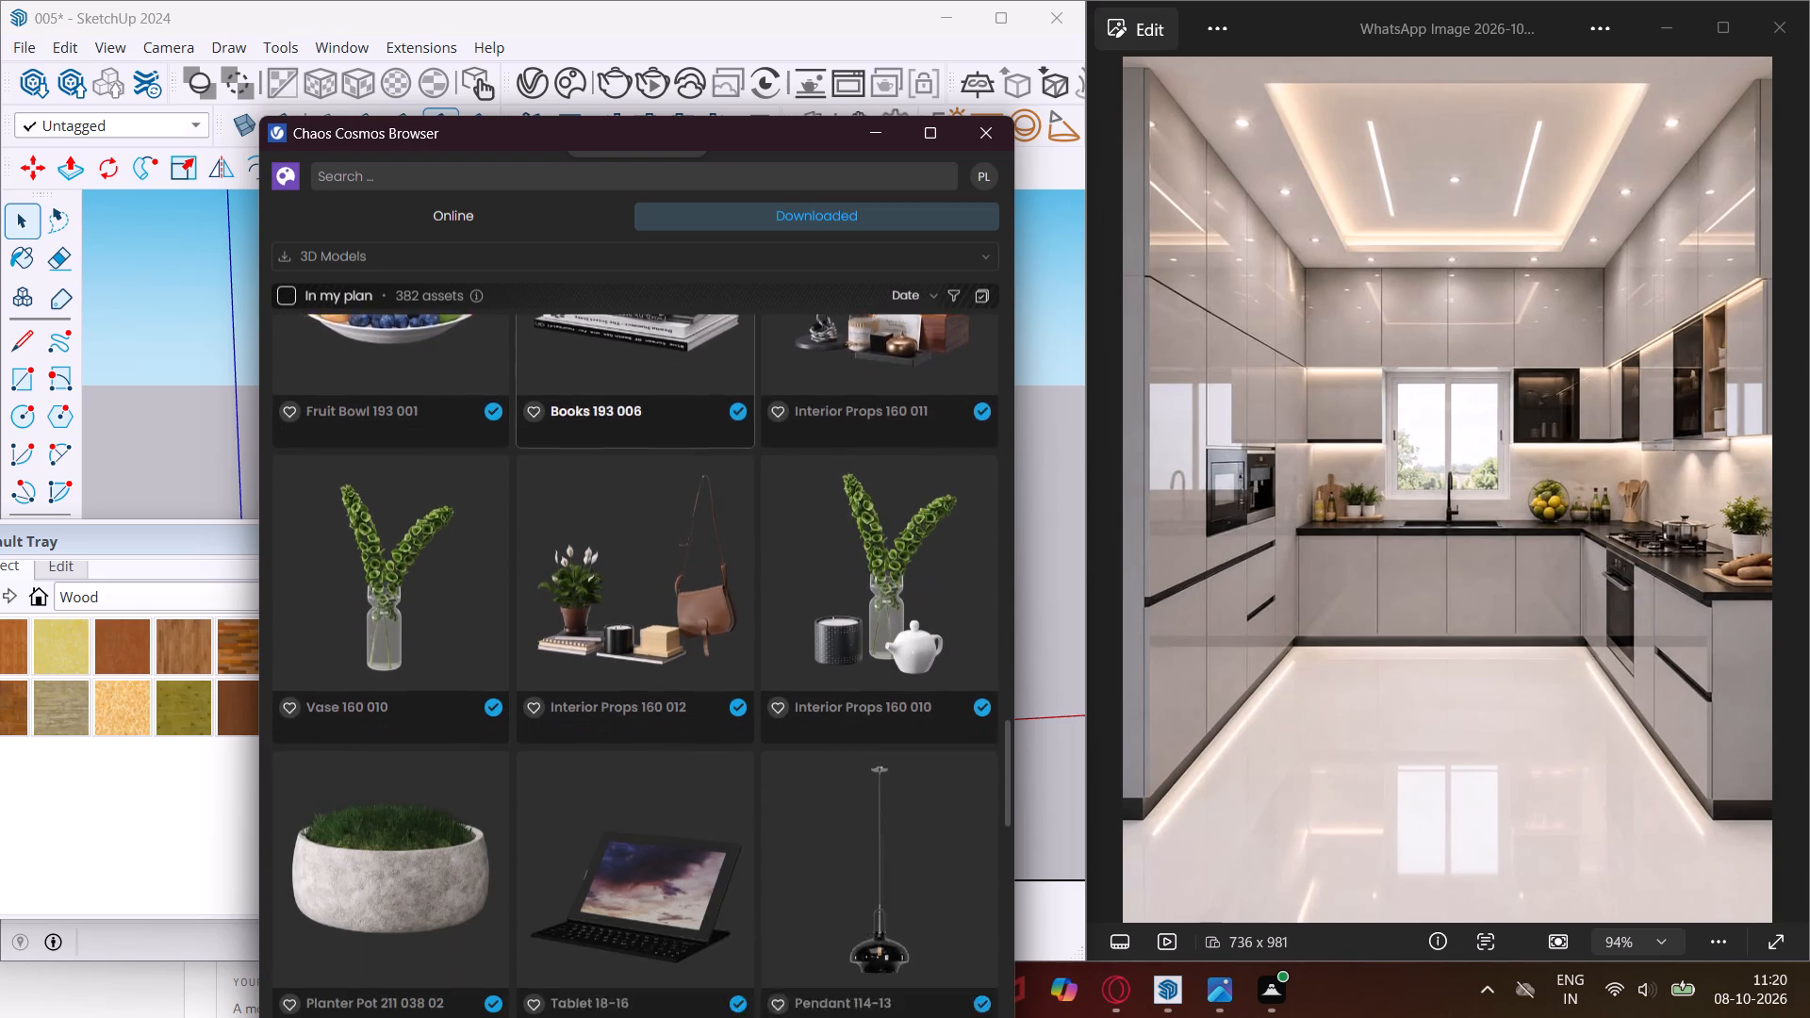
scroll(648, 633, "down", 1)
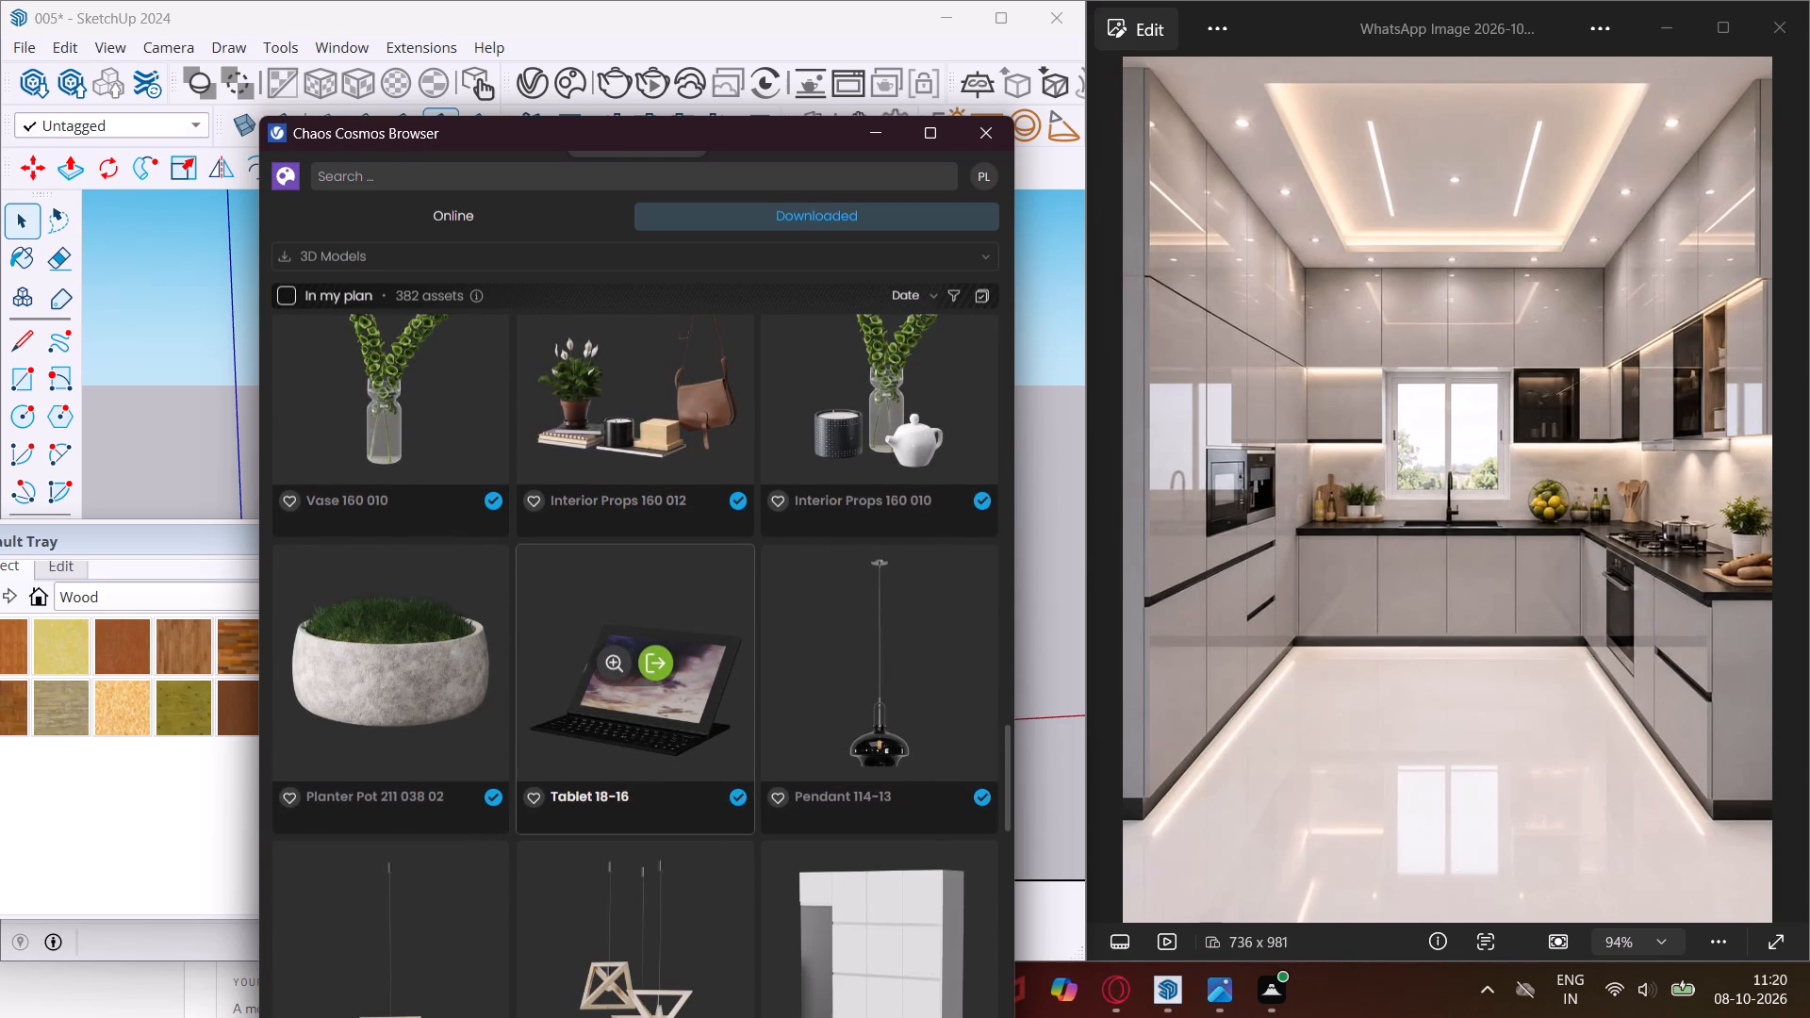
scroll(650, 636, "down", 10)
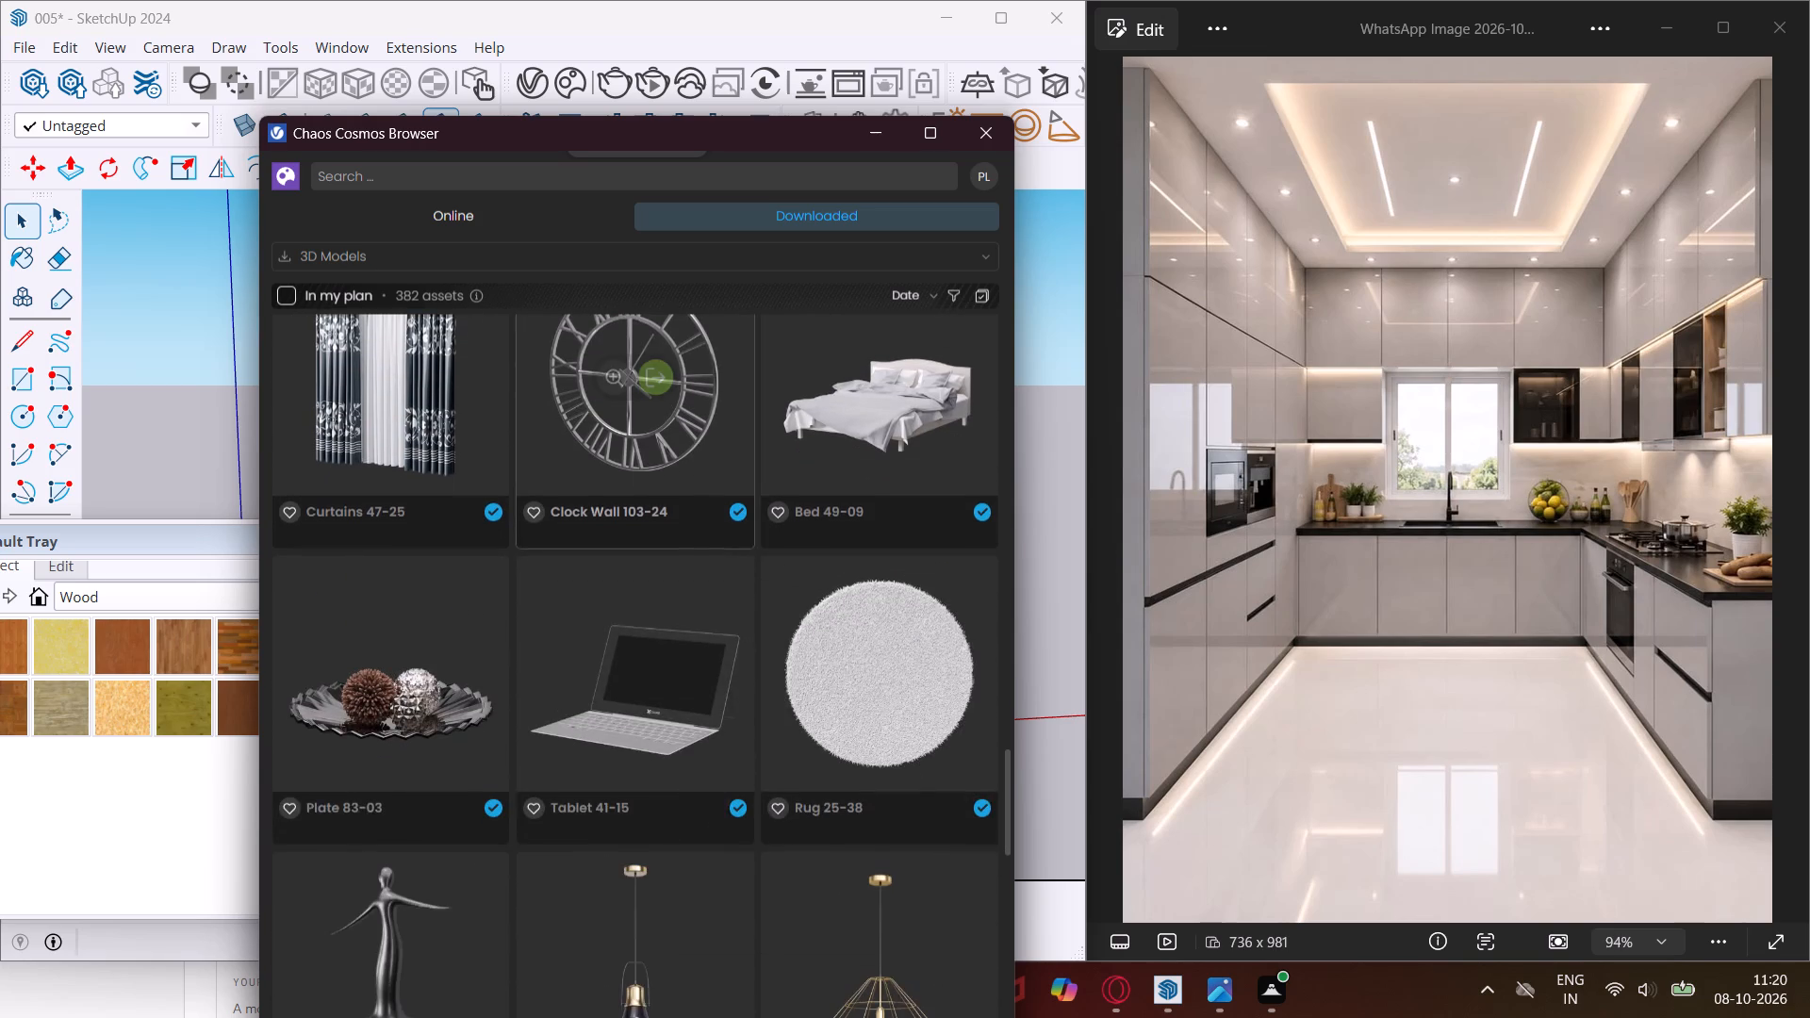
scroll(650, 636, "down", 13)
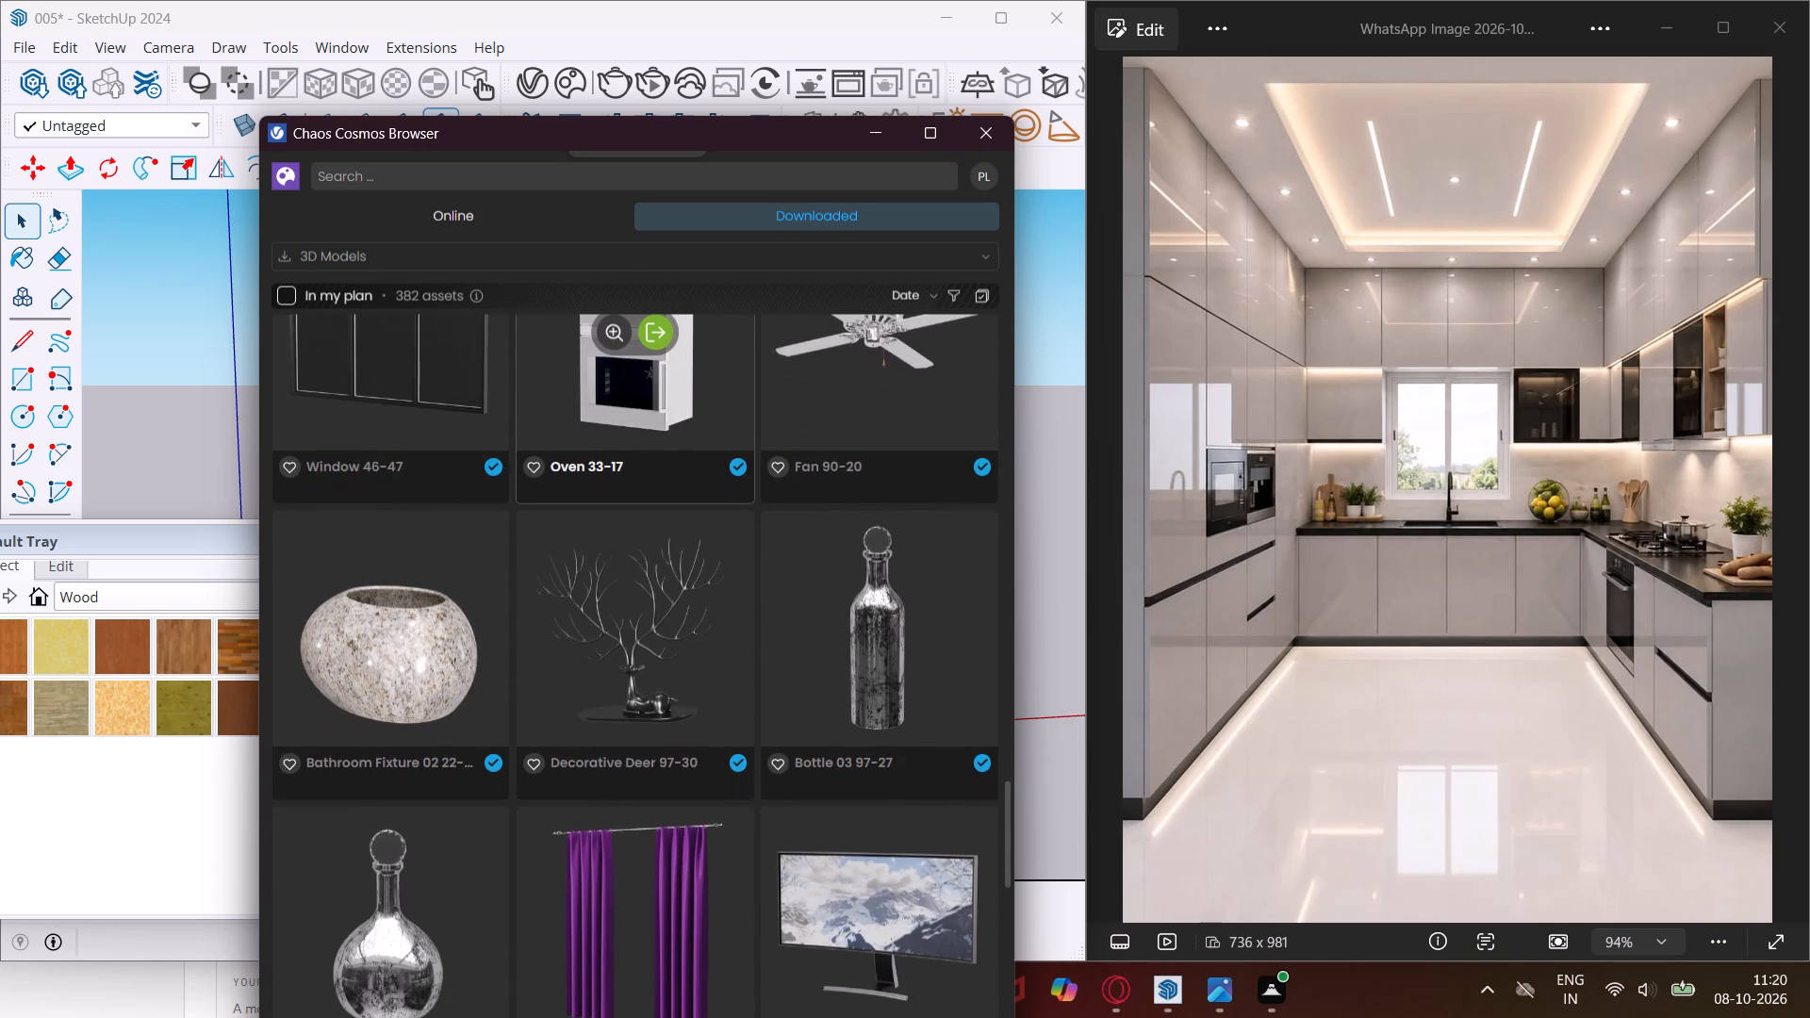
scroll(650, 636, "down", 2)
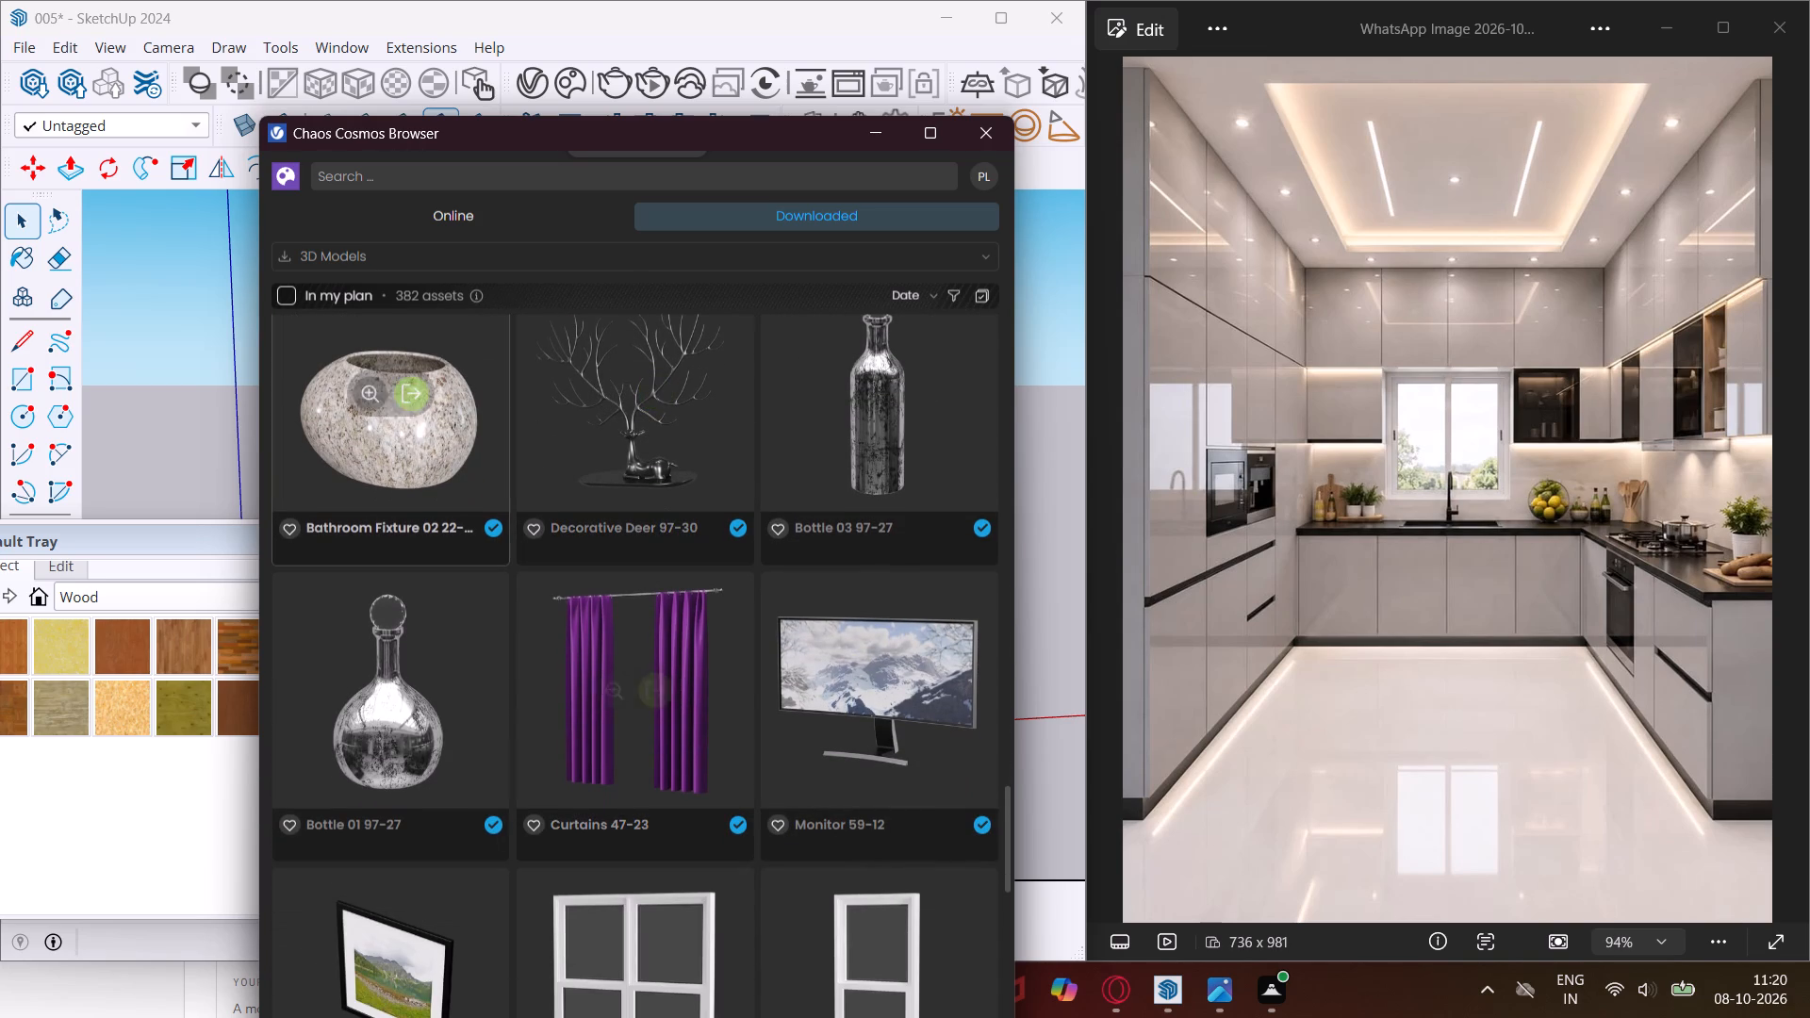
left_click(407, 397)
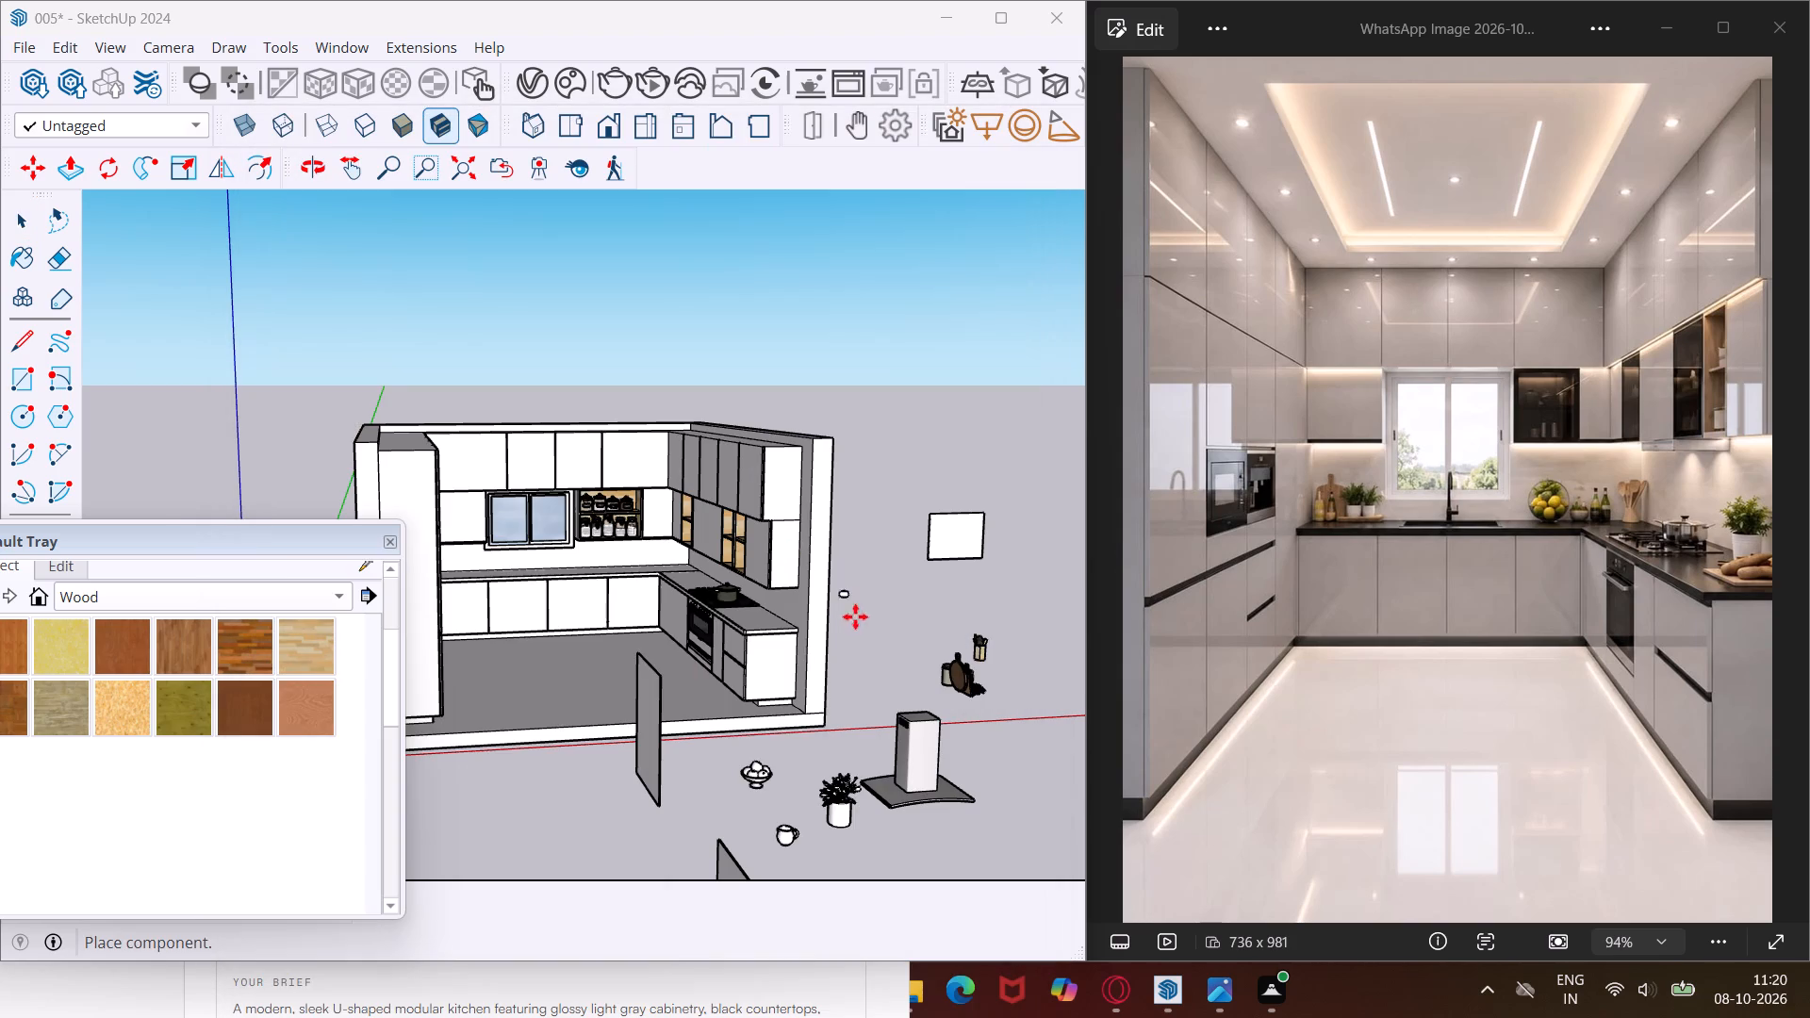
left_click(867, 712)
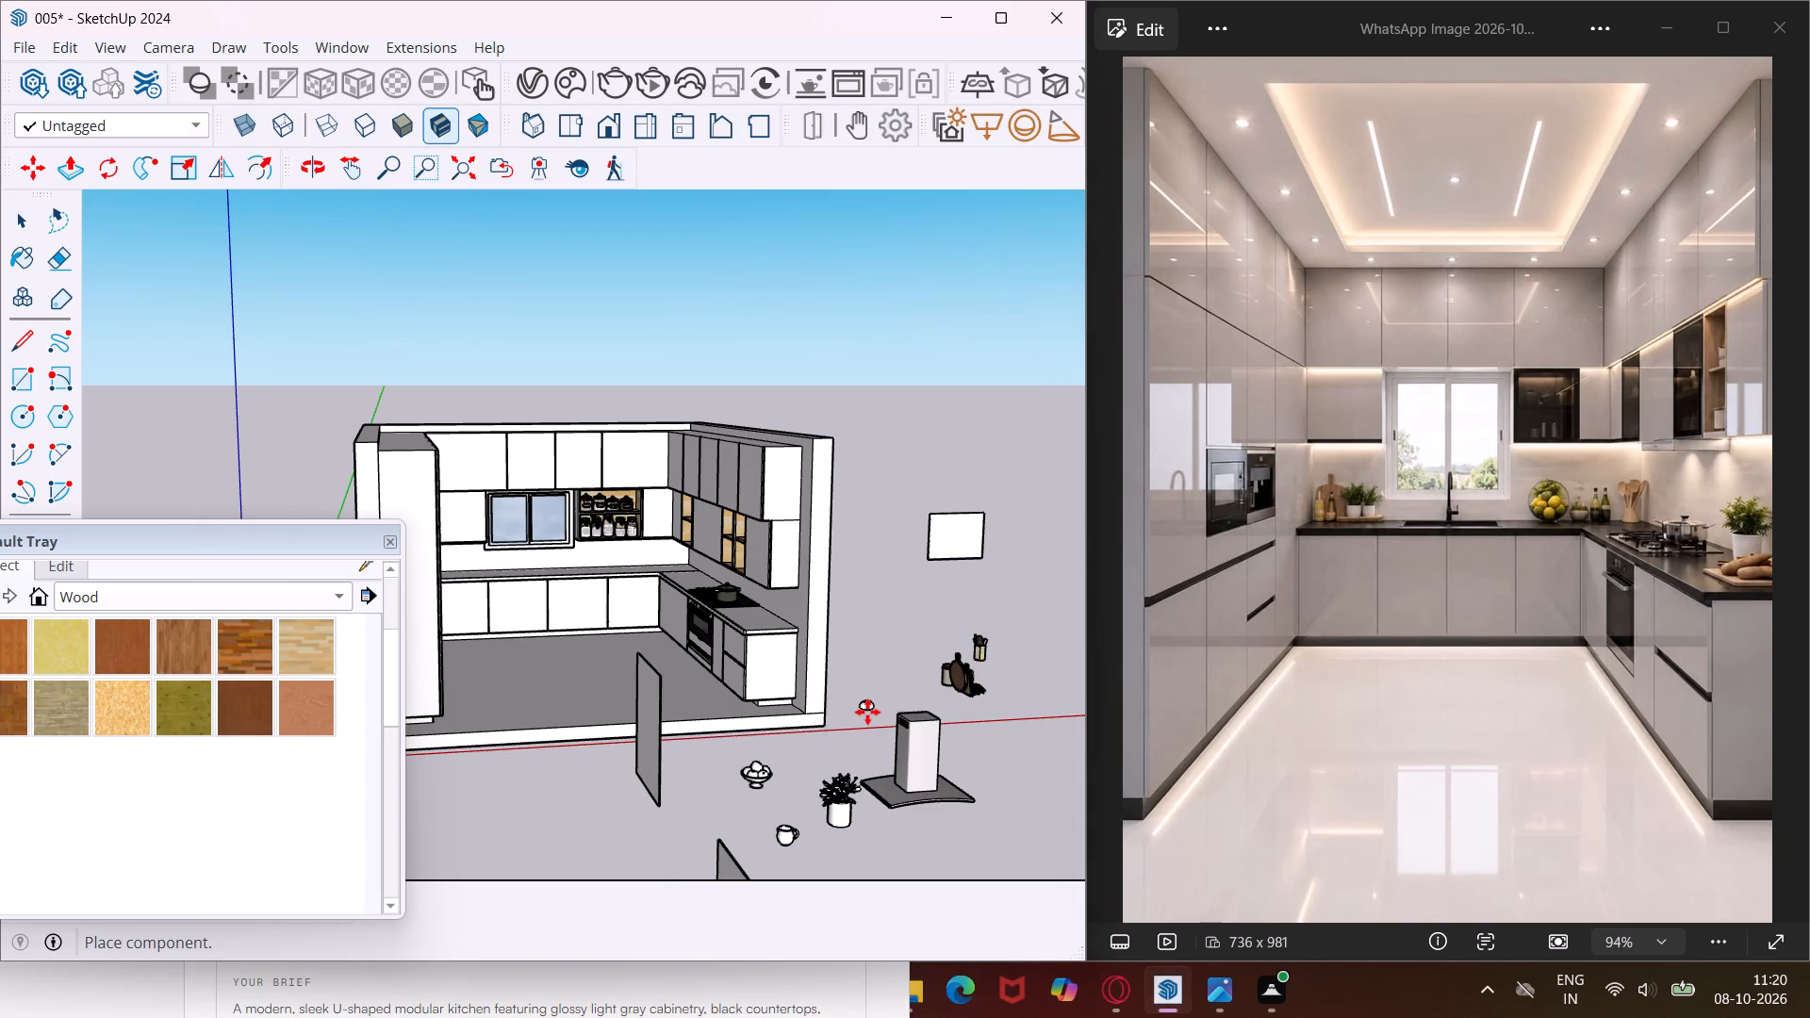
key("Escape")
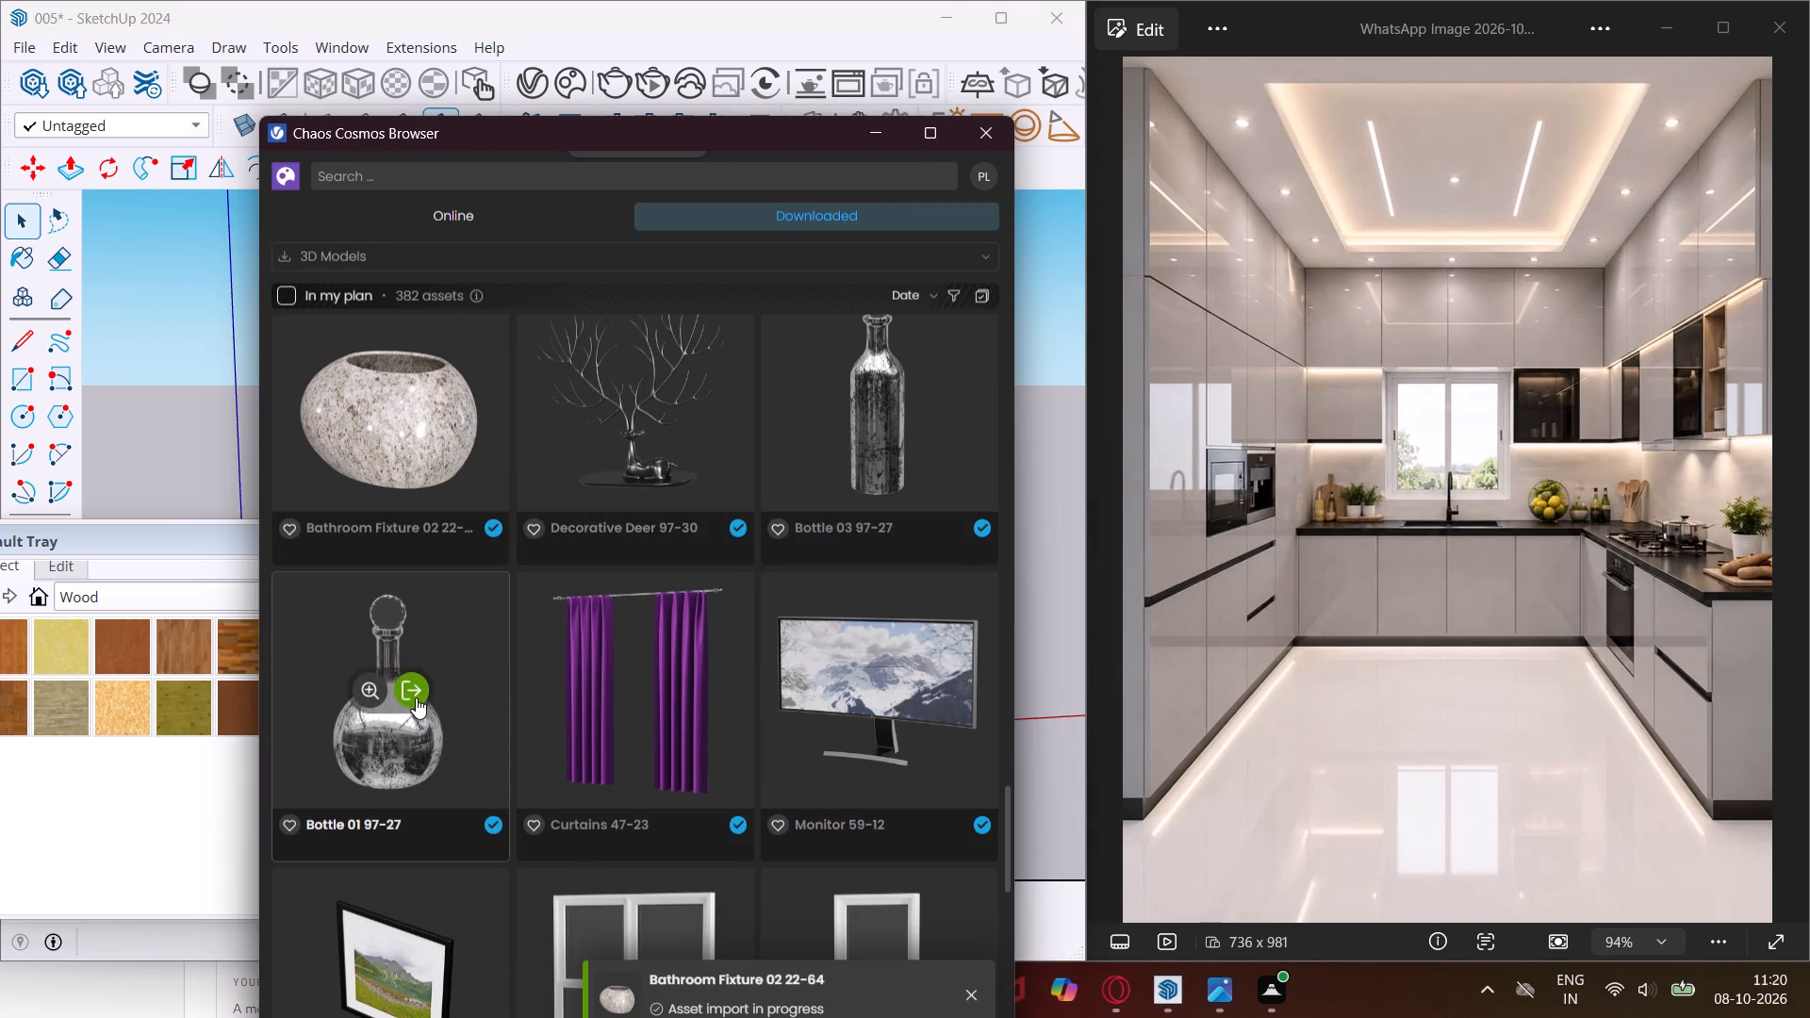
Import the Bottle 01 97-27 and Bottle 03 97-27 models and place them near each other on the ground beside the range hood.
left_click(416, 698)
left_click(976, 758)
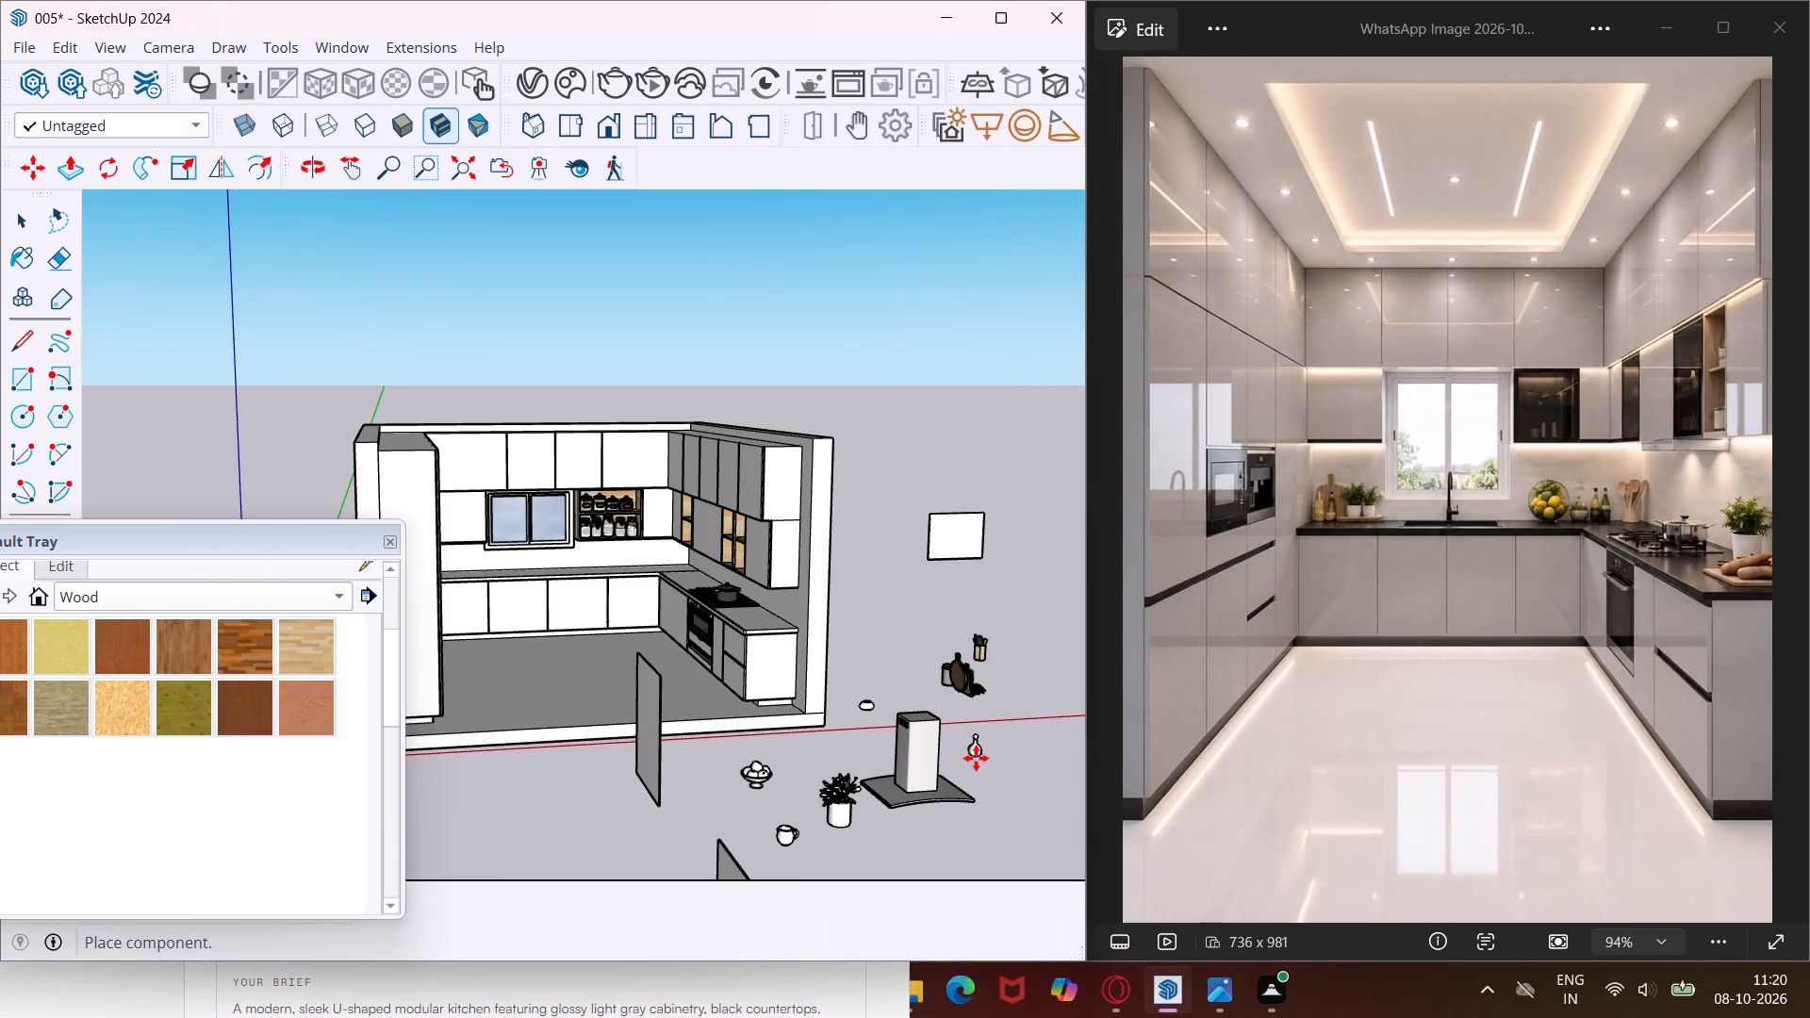
key("Escape")
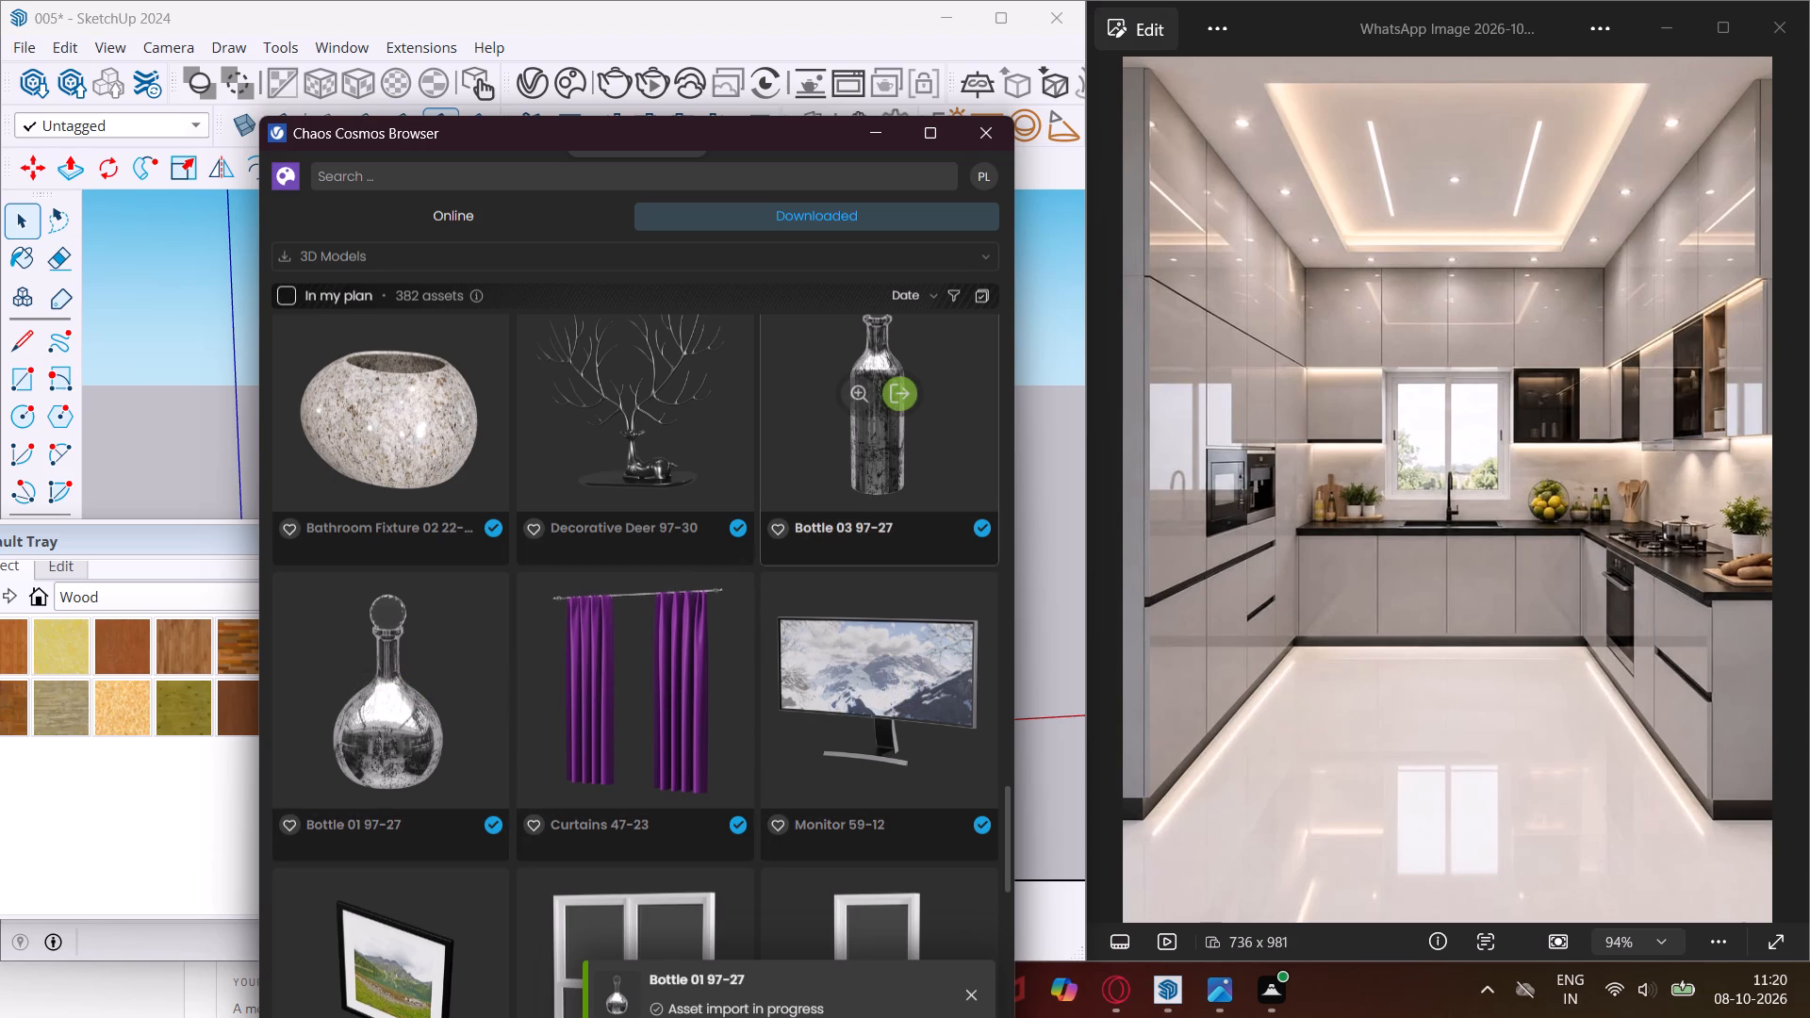
left_click(885, 414)
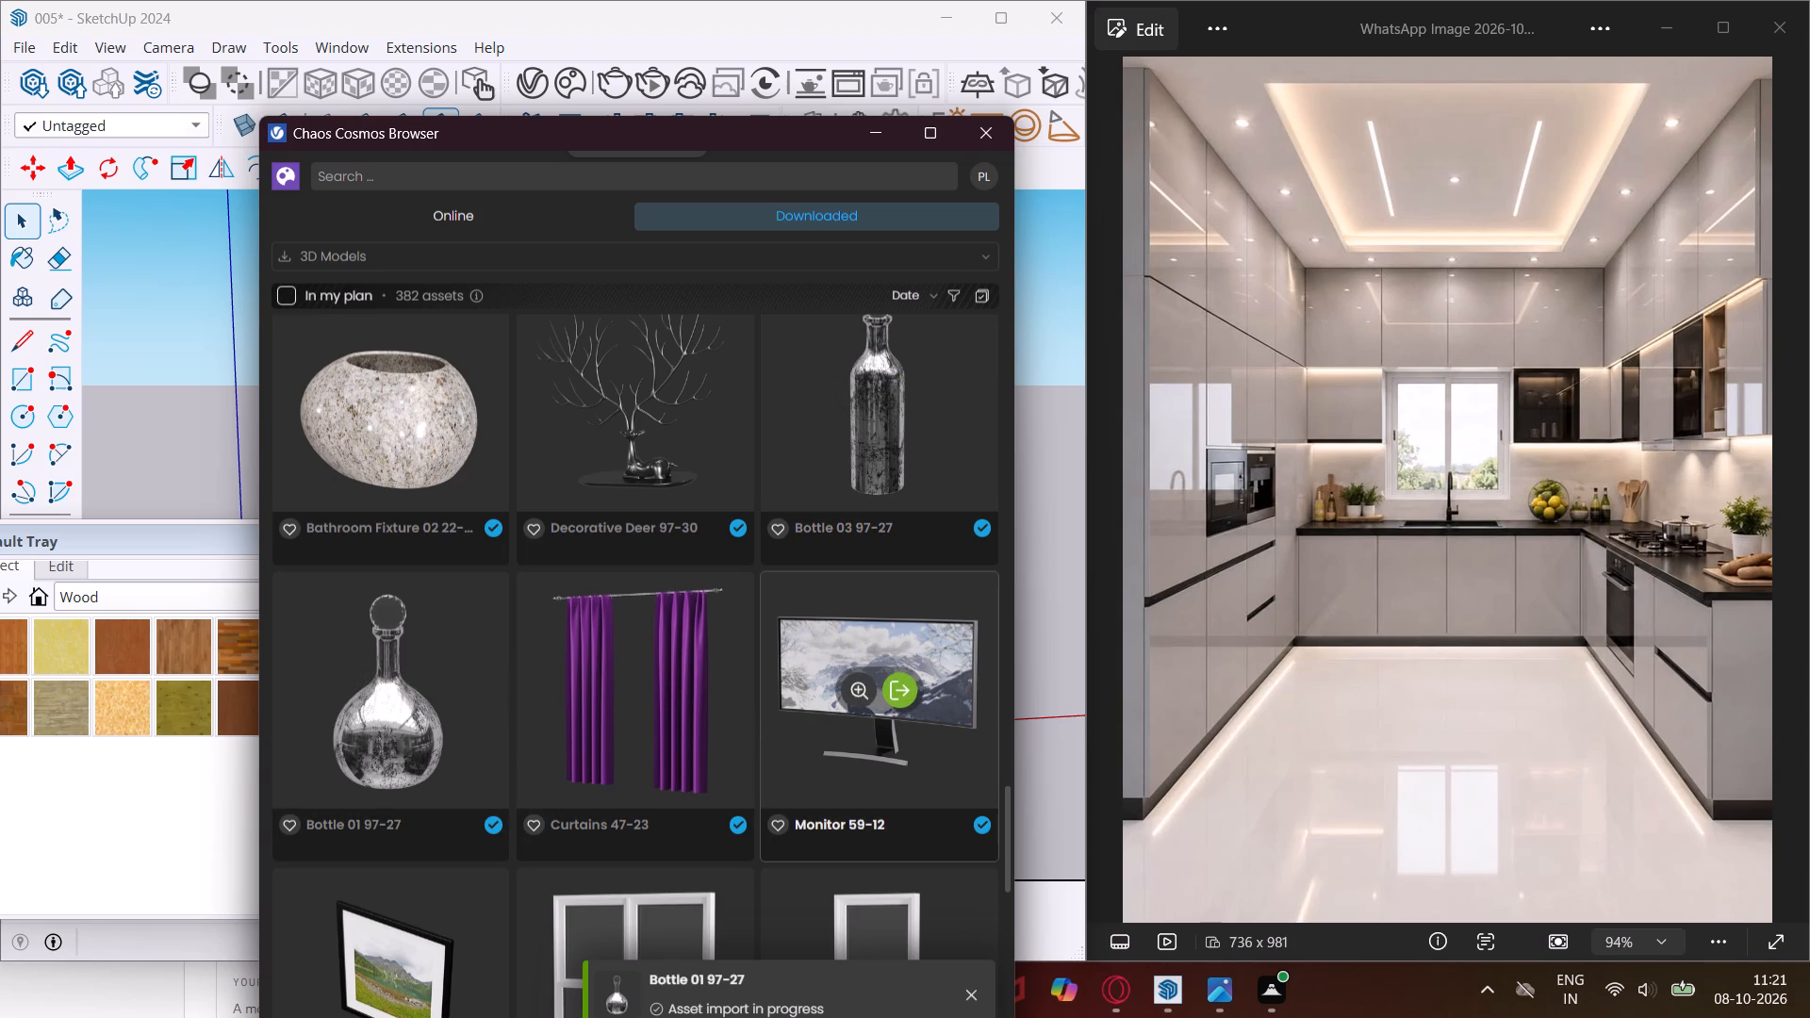
left_click(897, 392)
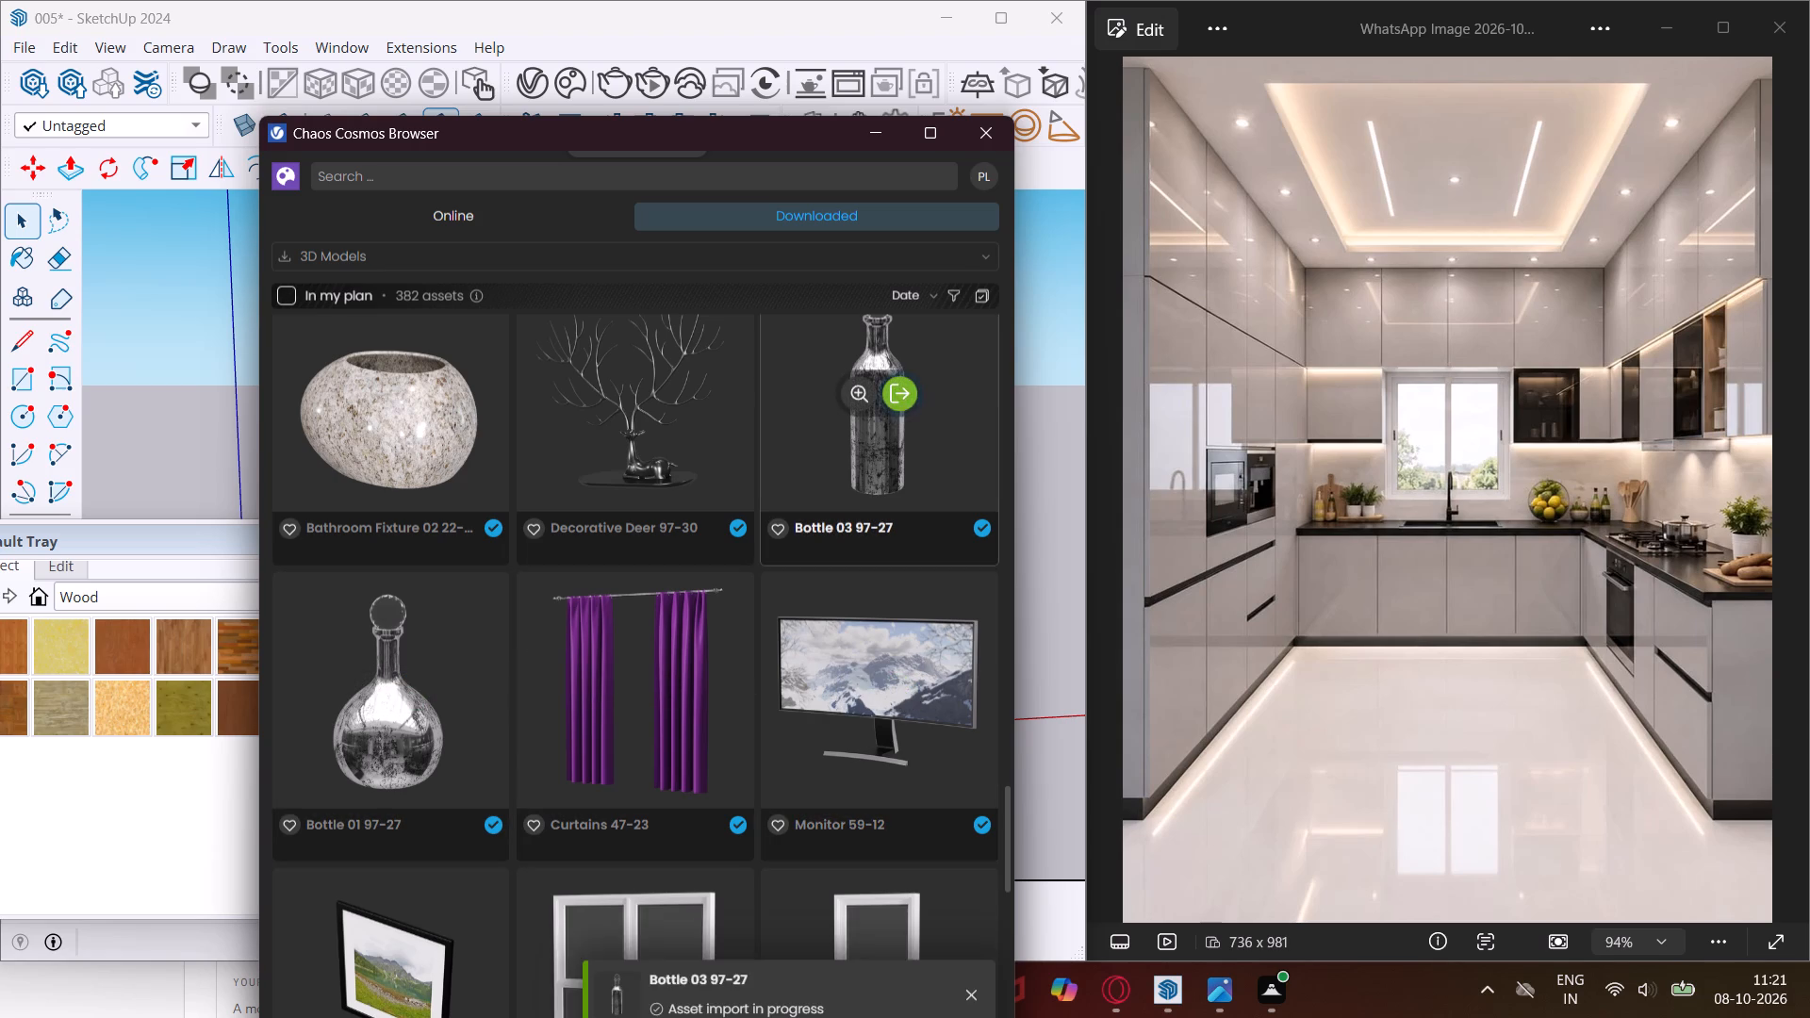
left_click(1012, 740)
key("Escape")
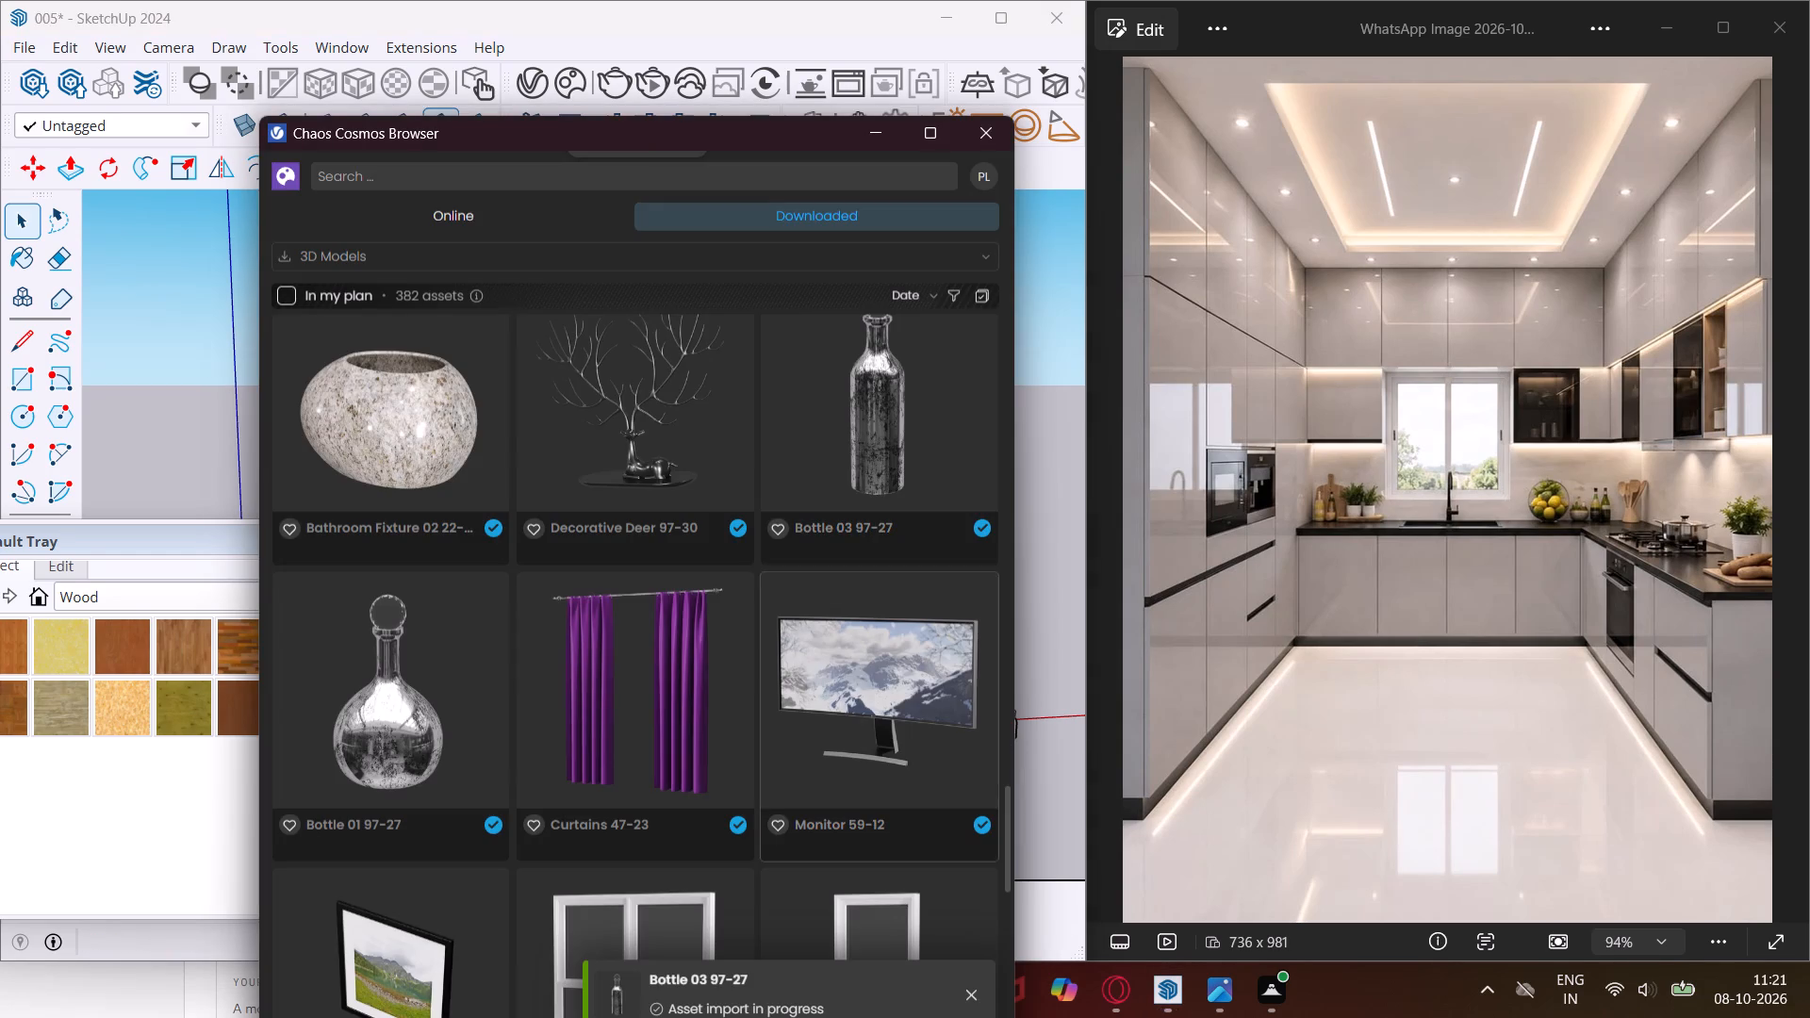
Import the Vase 010 model and place it on the ground between the stone bowl and the range hood.
scroll(617, 691, "down", 14)
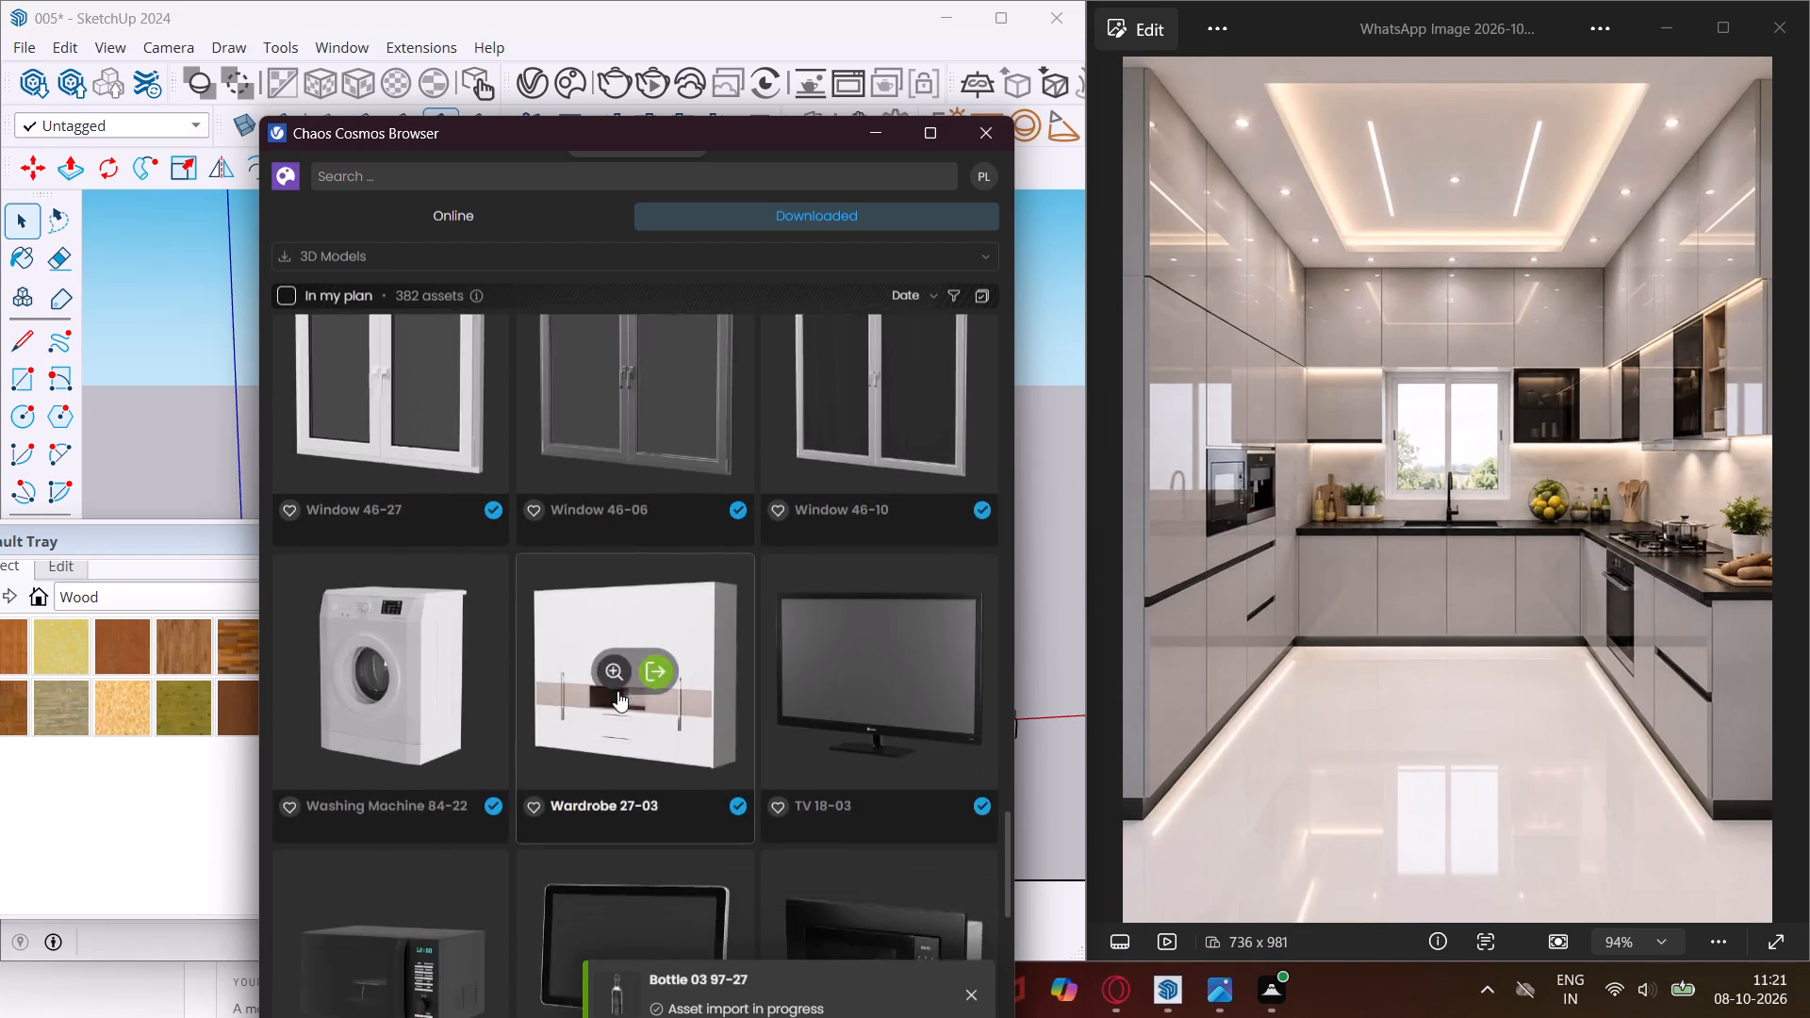
scroll(617, 691, "down", 4)
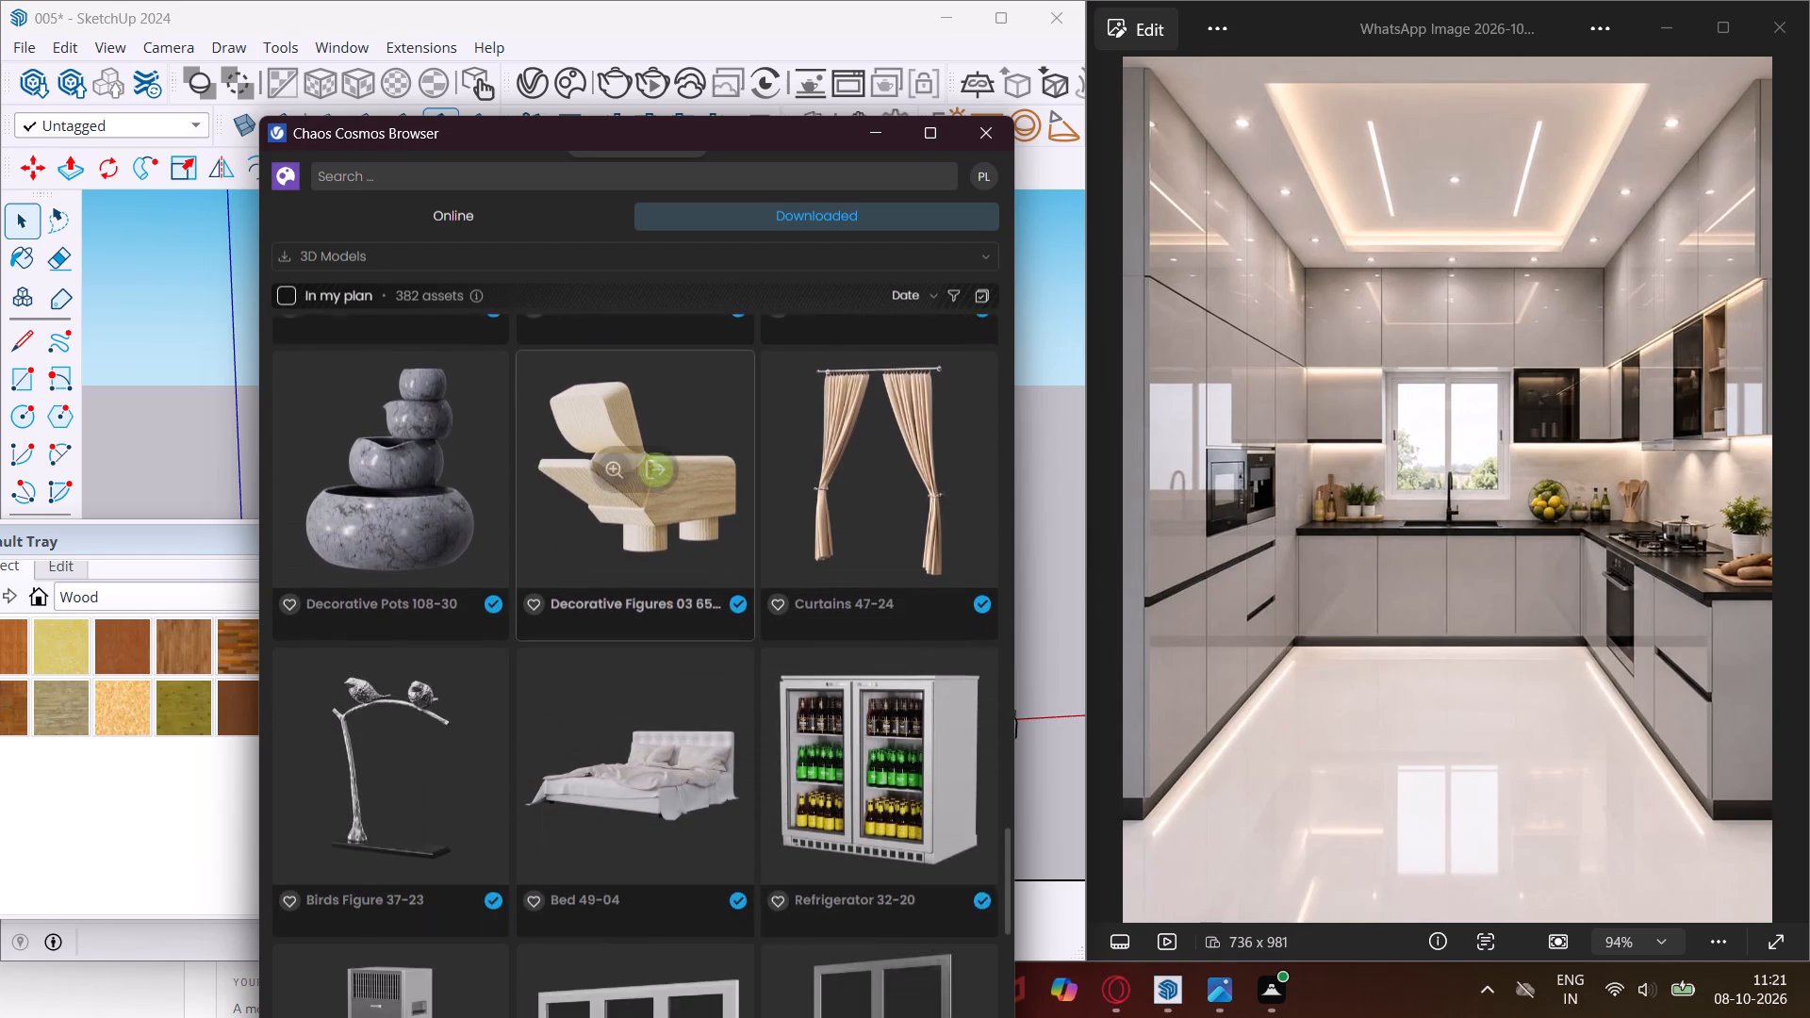
scroll(617, 691, "down", 7)
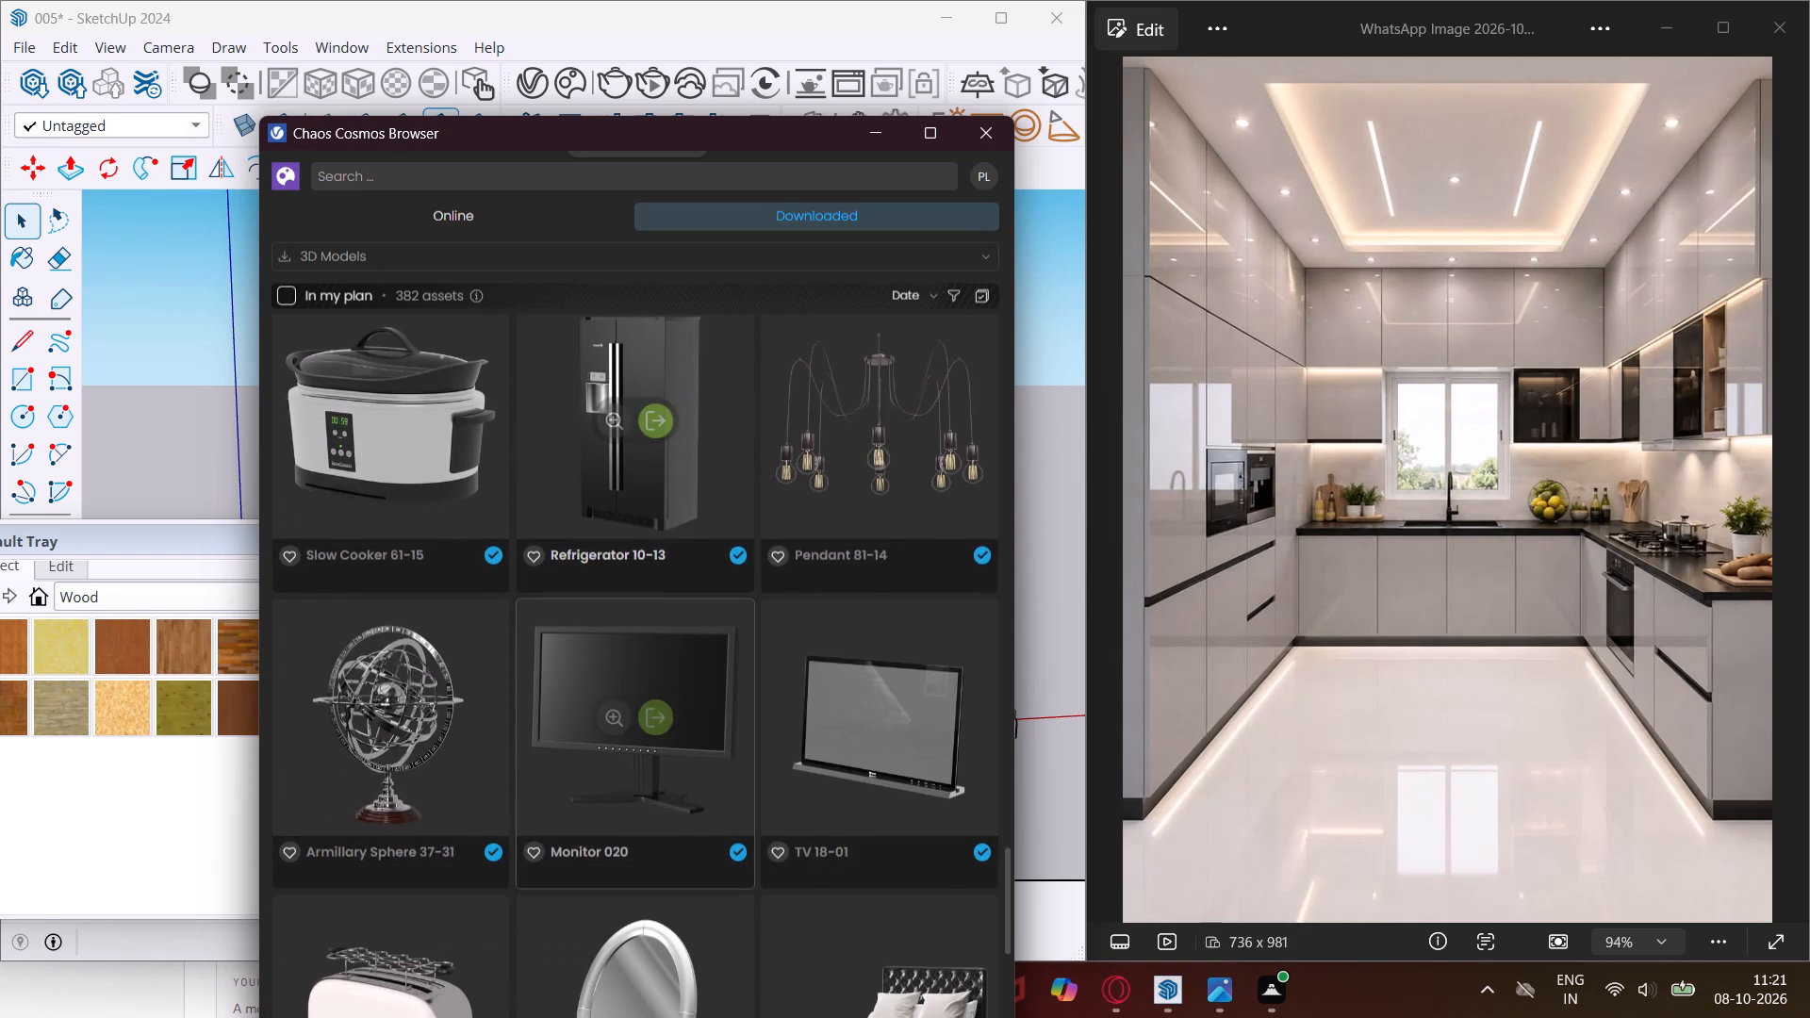
scroll(617, 691, "down", 6)
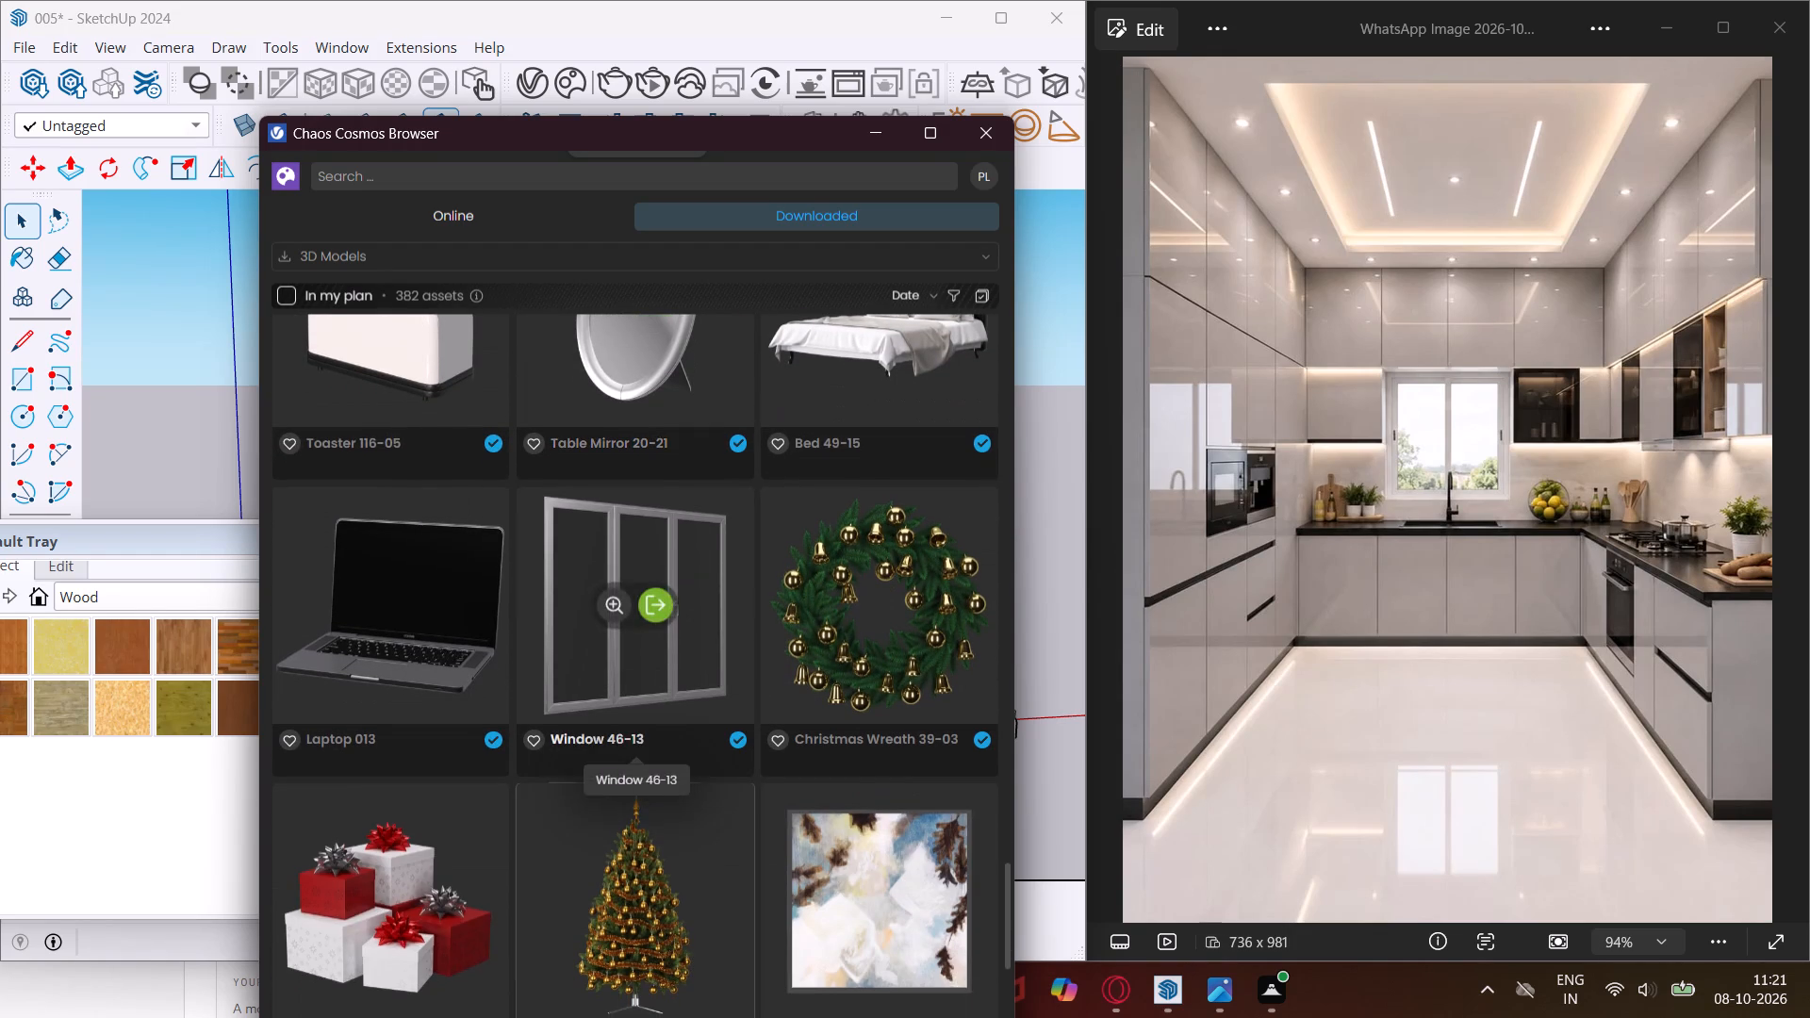
scroll(626, 821, "down", 6)
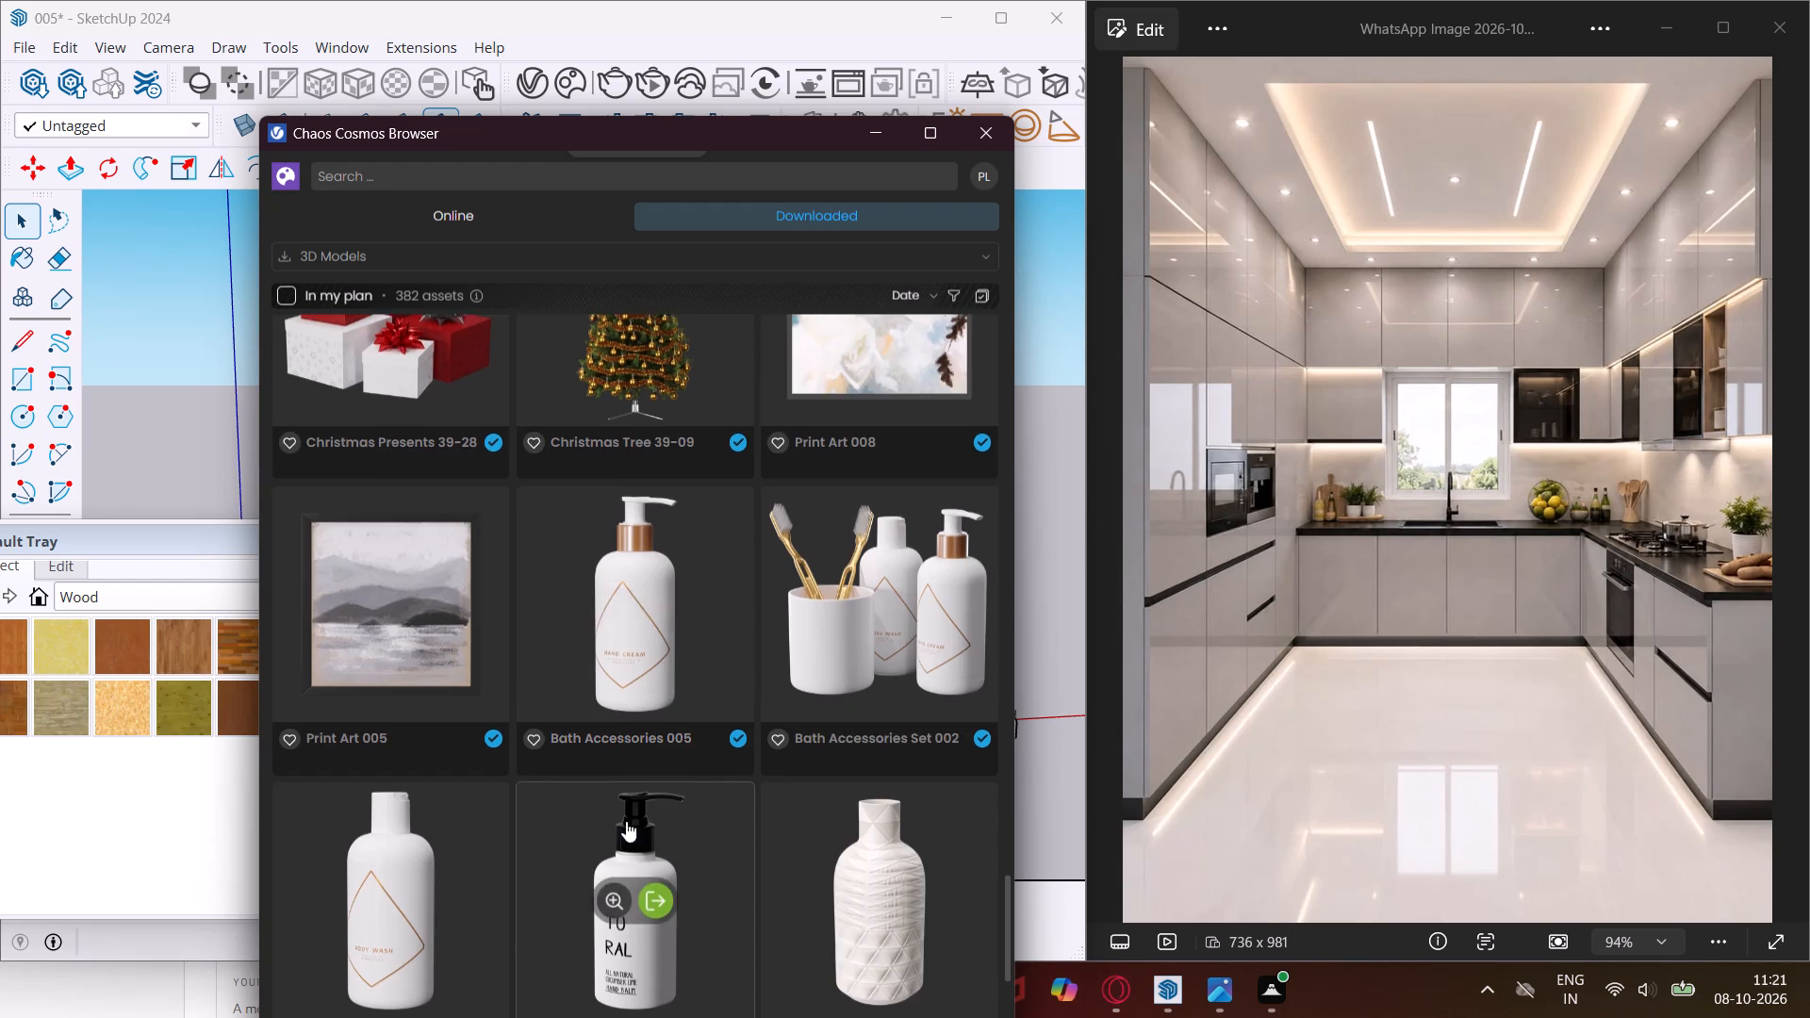
scroll(626, 821, "down", 2)
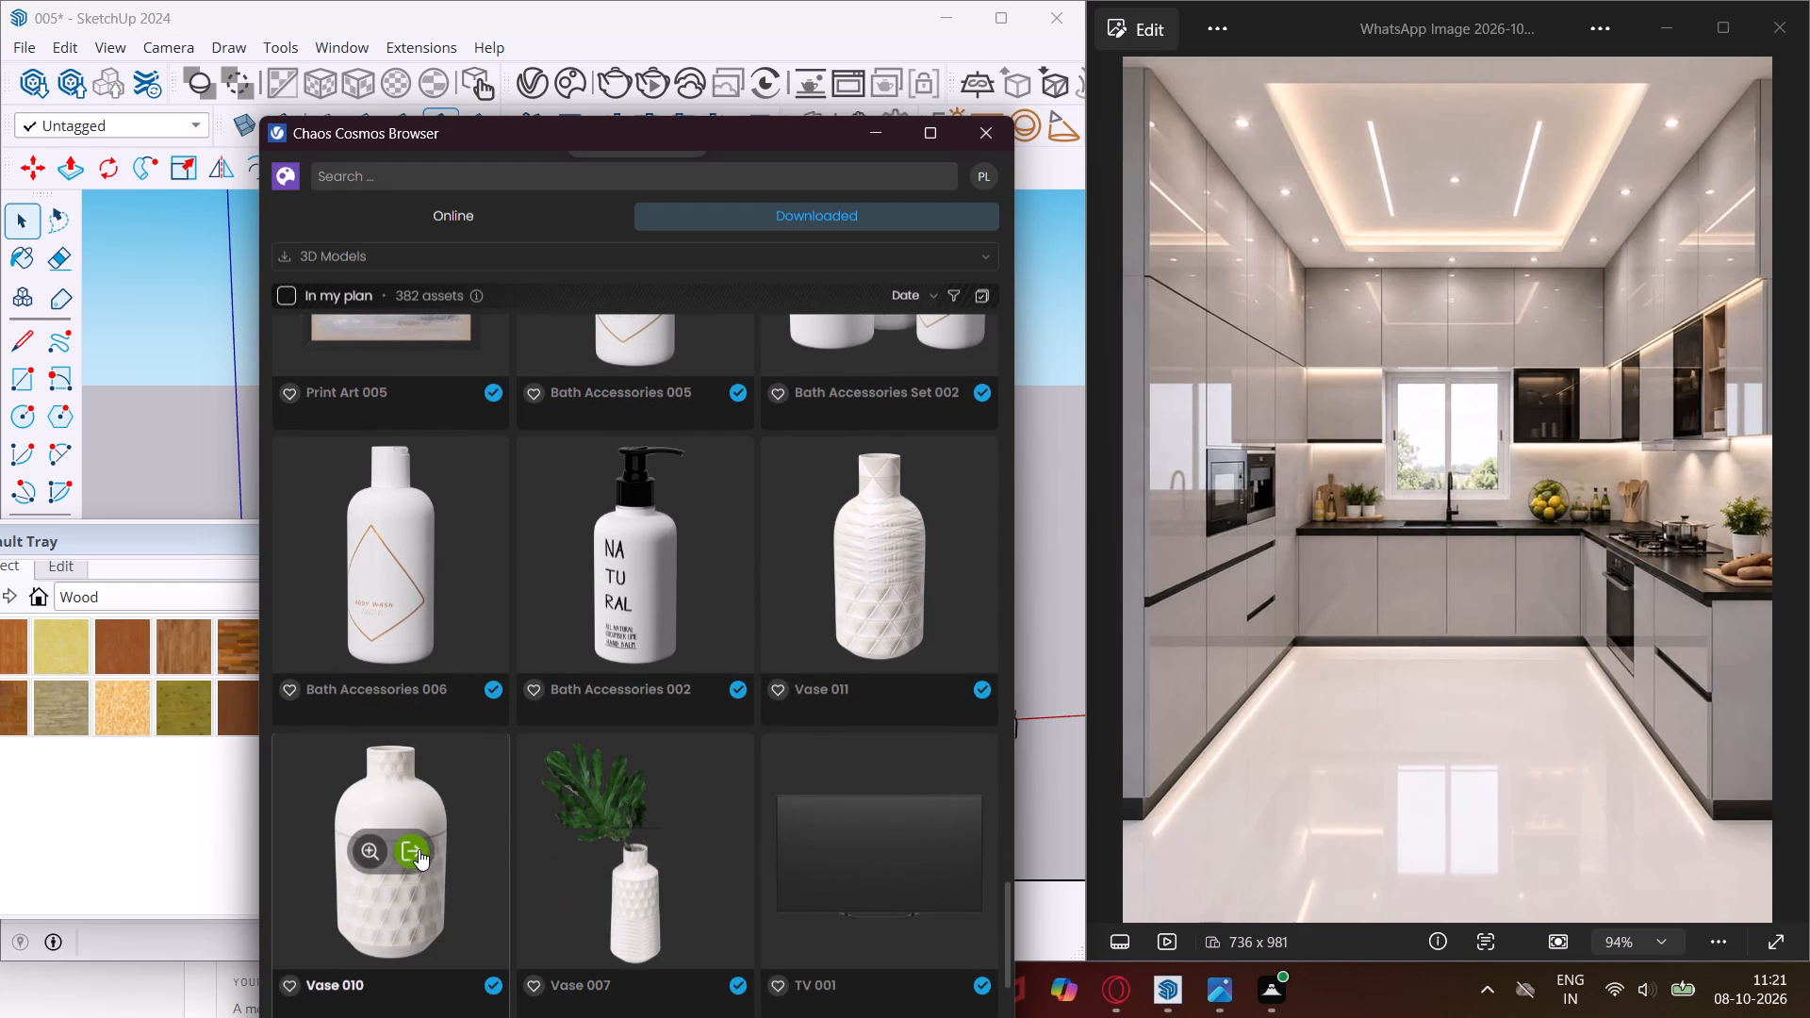
left_click(414, 846)
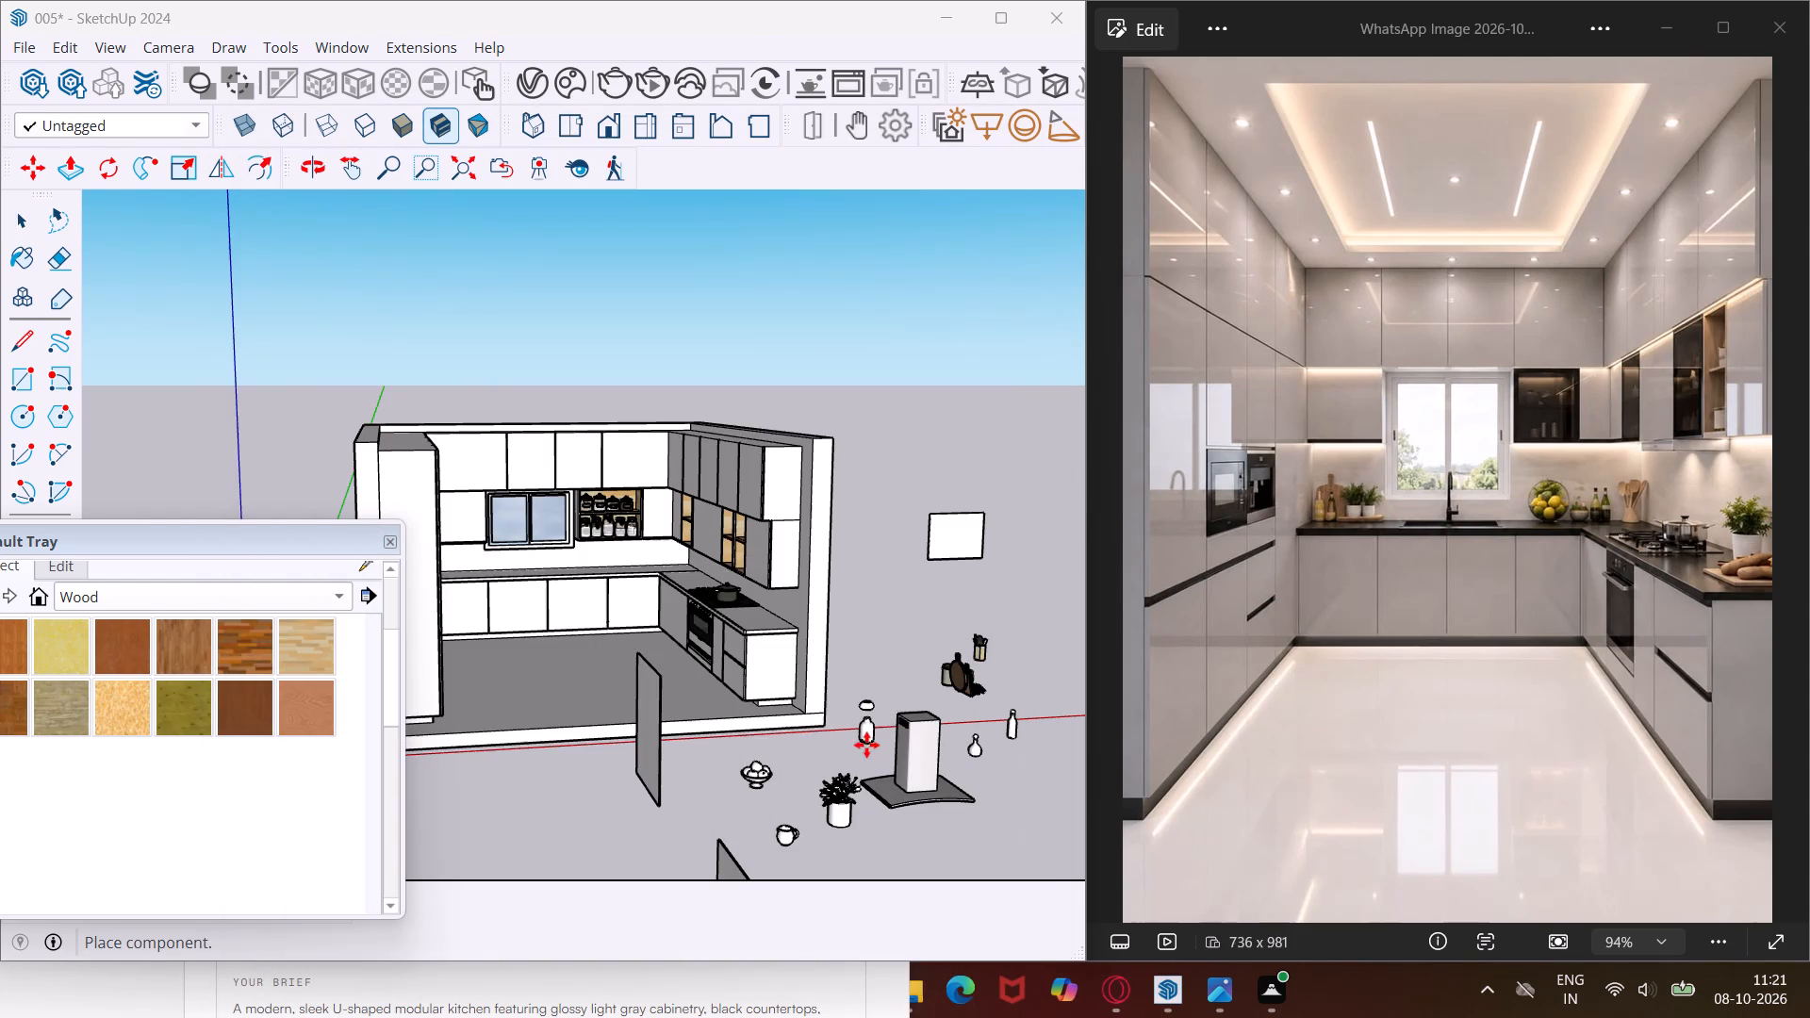
left_click(867, 738)
key("Escape")
Import the downloaded Bowl 010 model, place it on the ground beside the range hood's base, and close the asset browser.
scroll(601, 804, "down", 2)
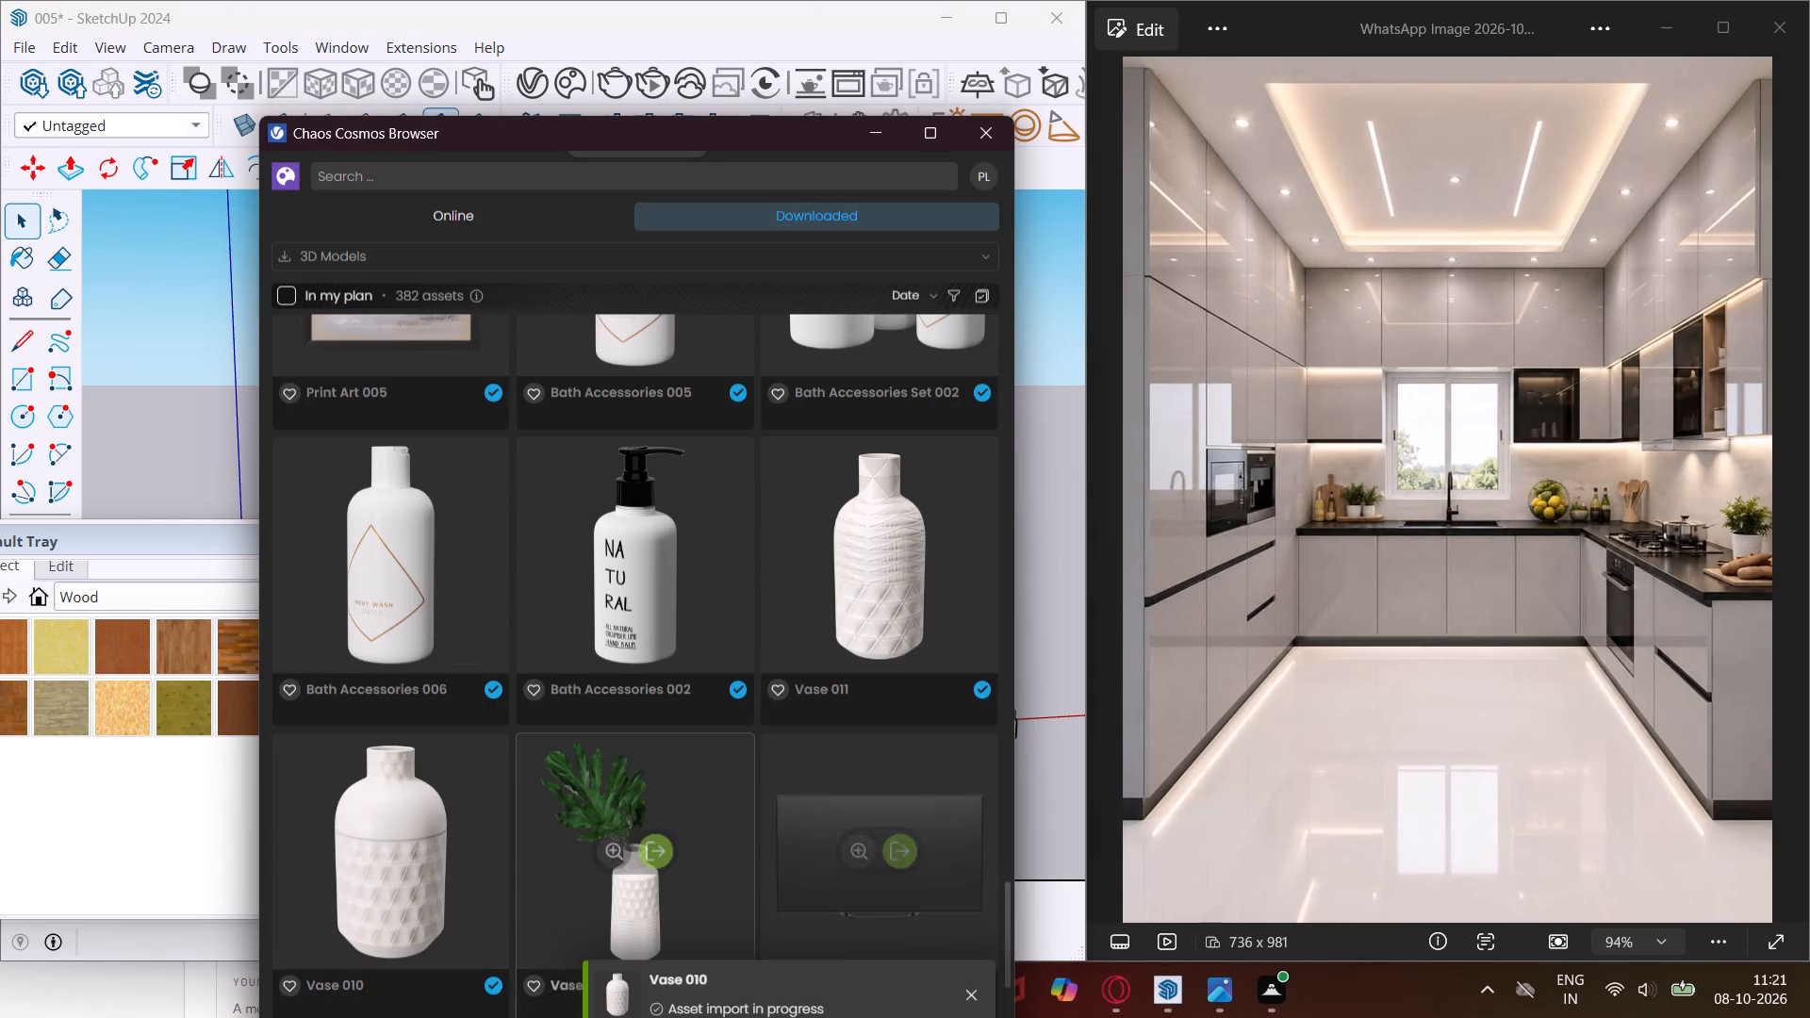
scroll(601, 804, "down", 8)
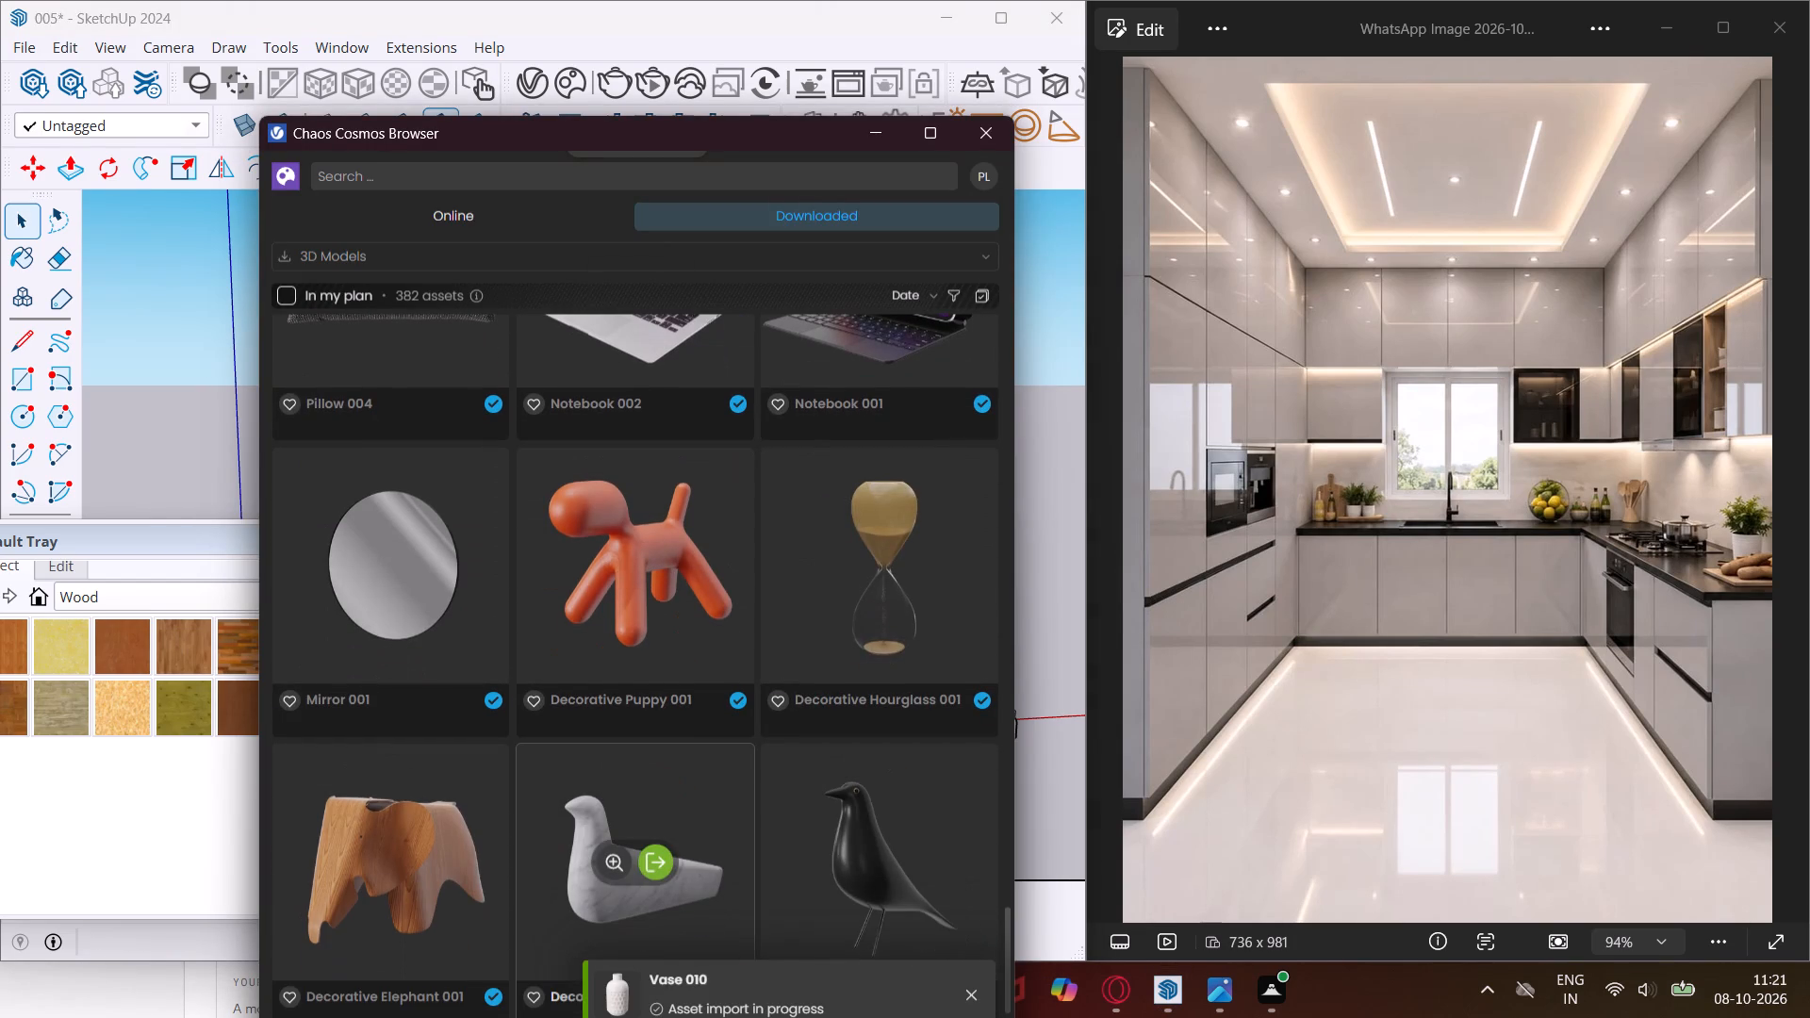
scroll(601, 804, "down", 6)
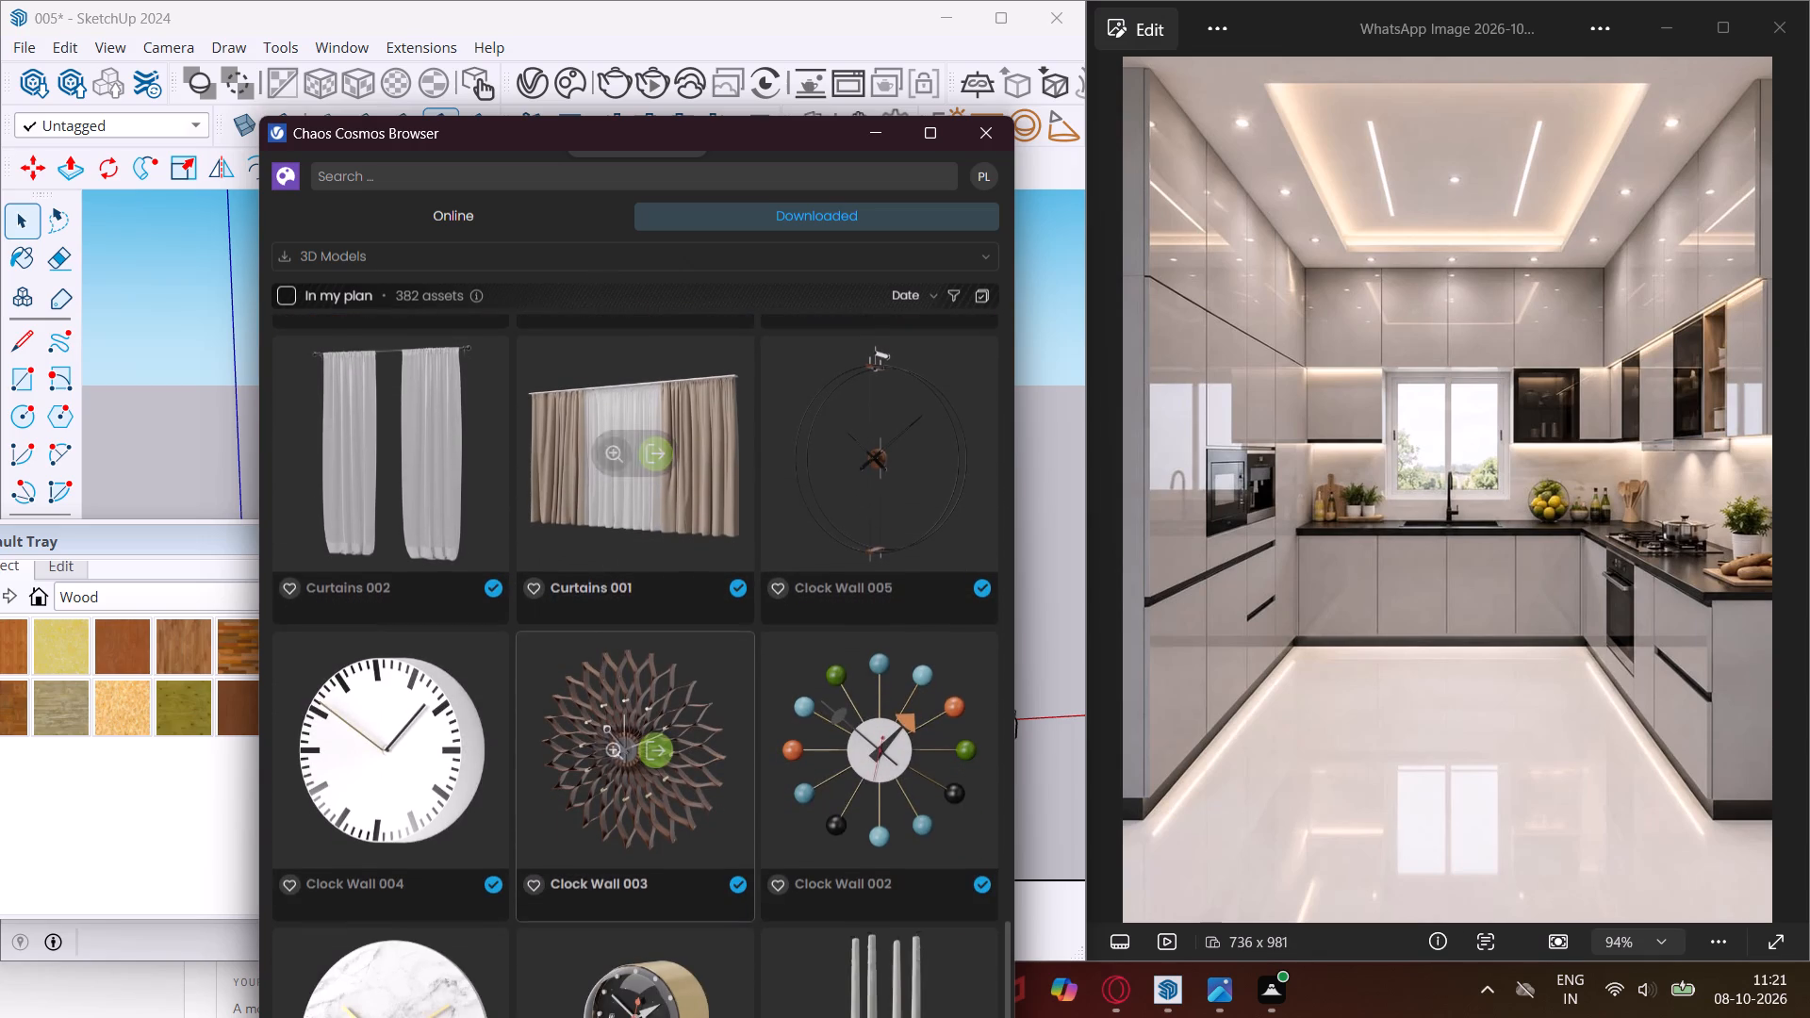
scroll(601, 804, "down", 8)
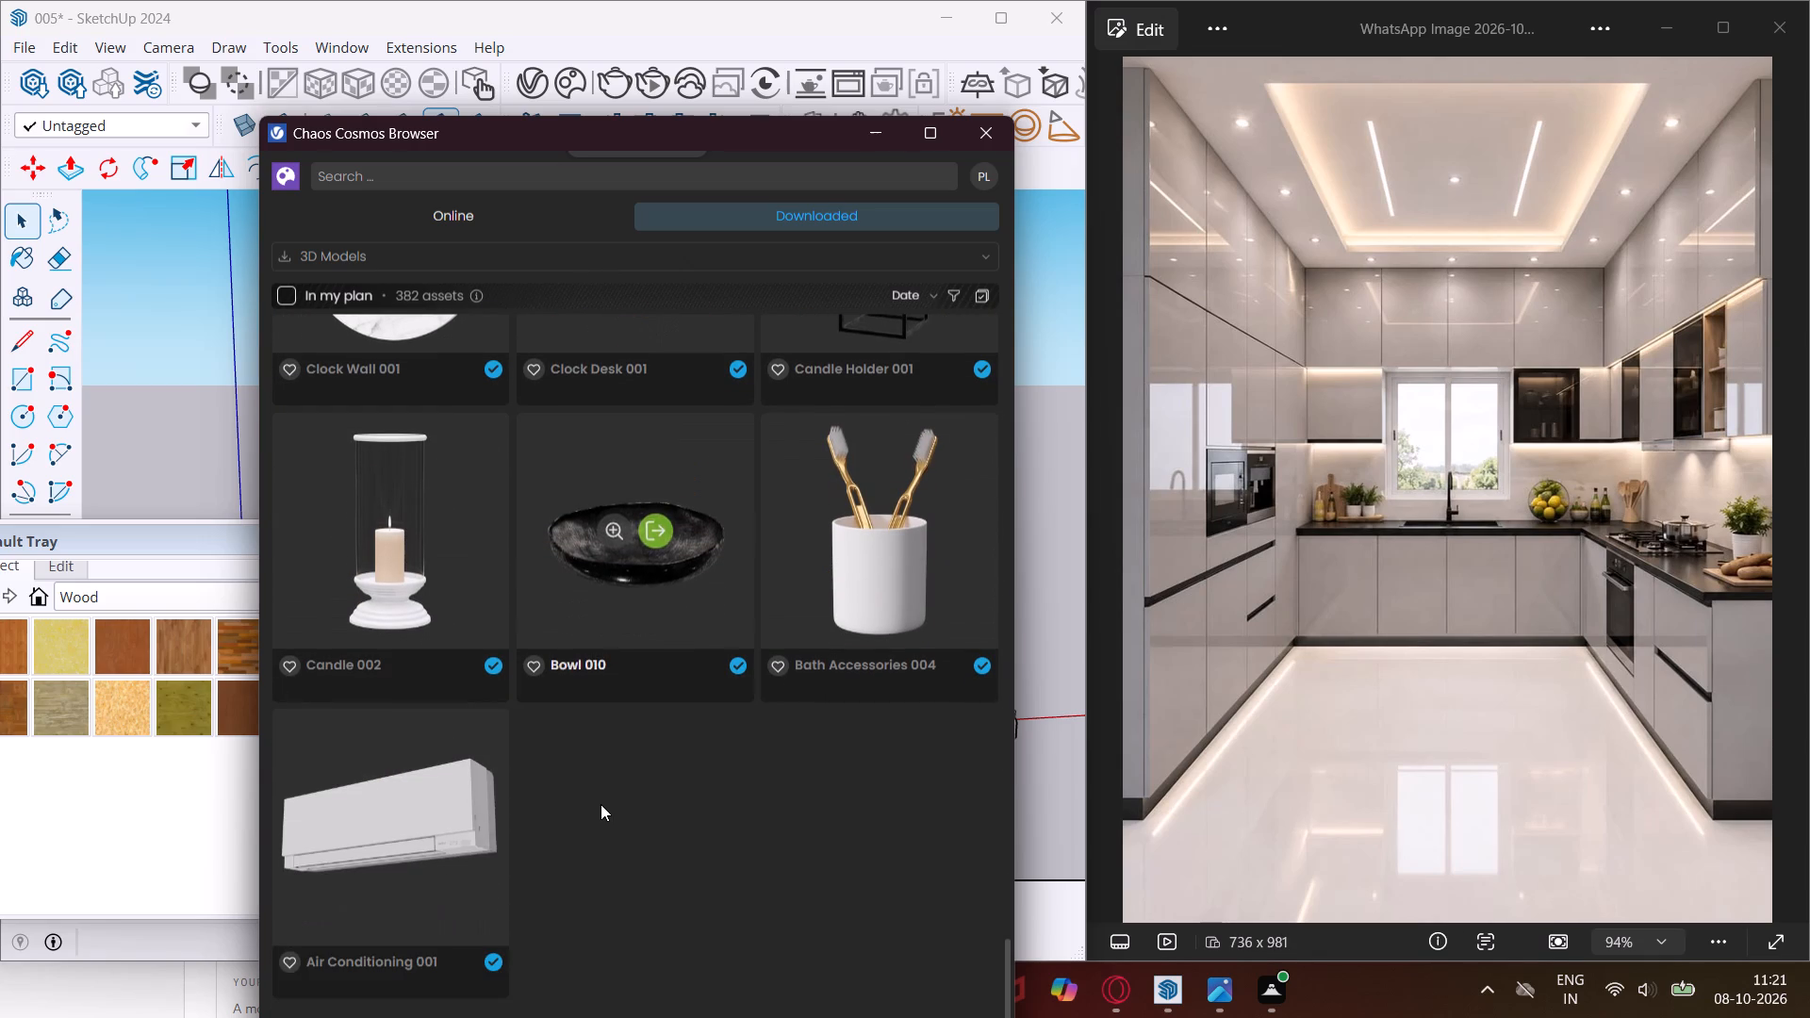
scroll(601, 804, "down", 2)
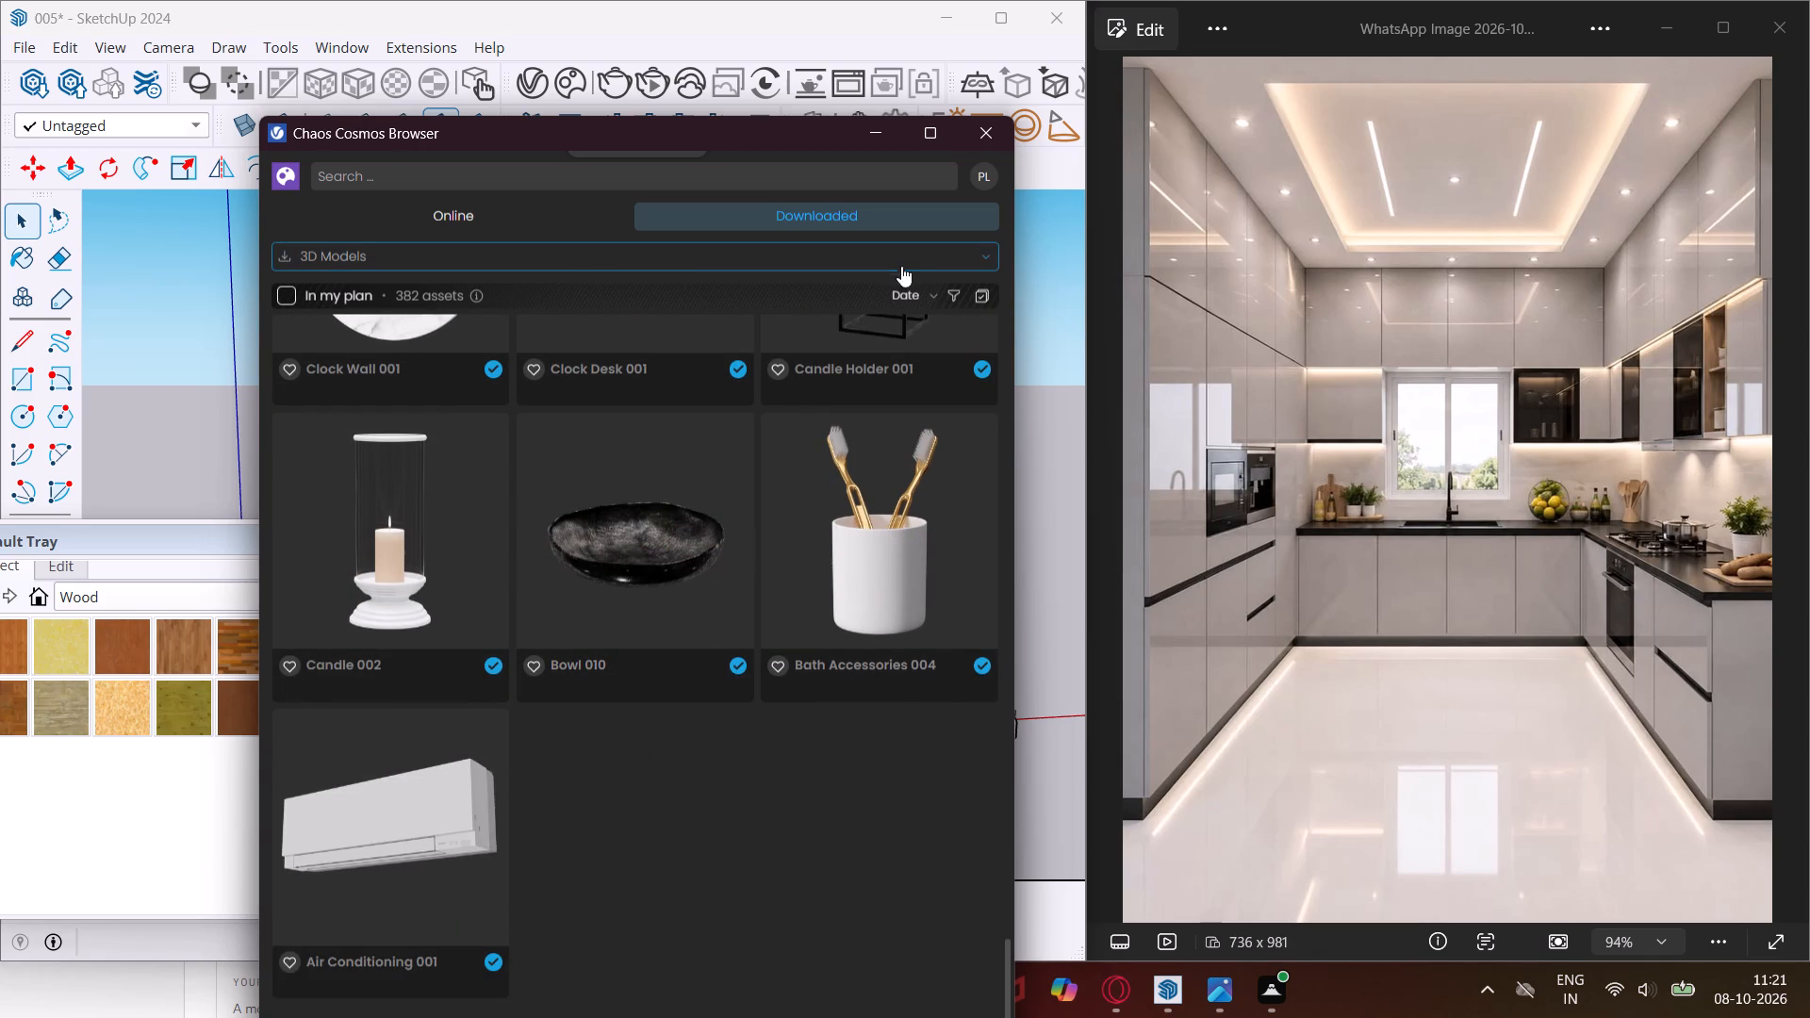
left_click(655, 534)
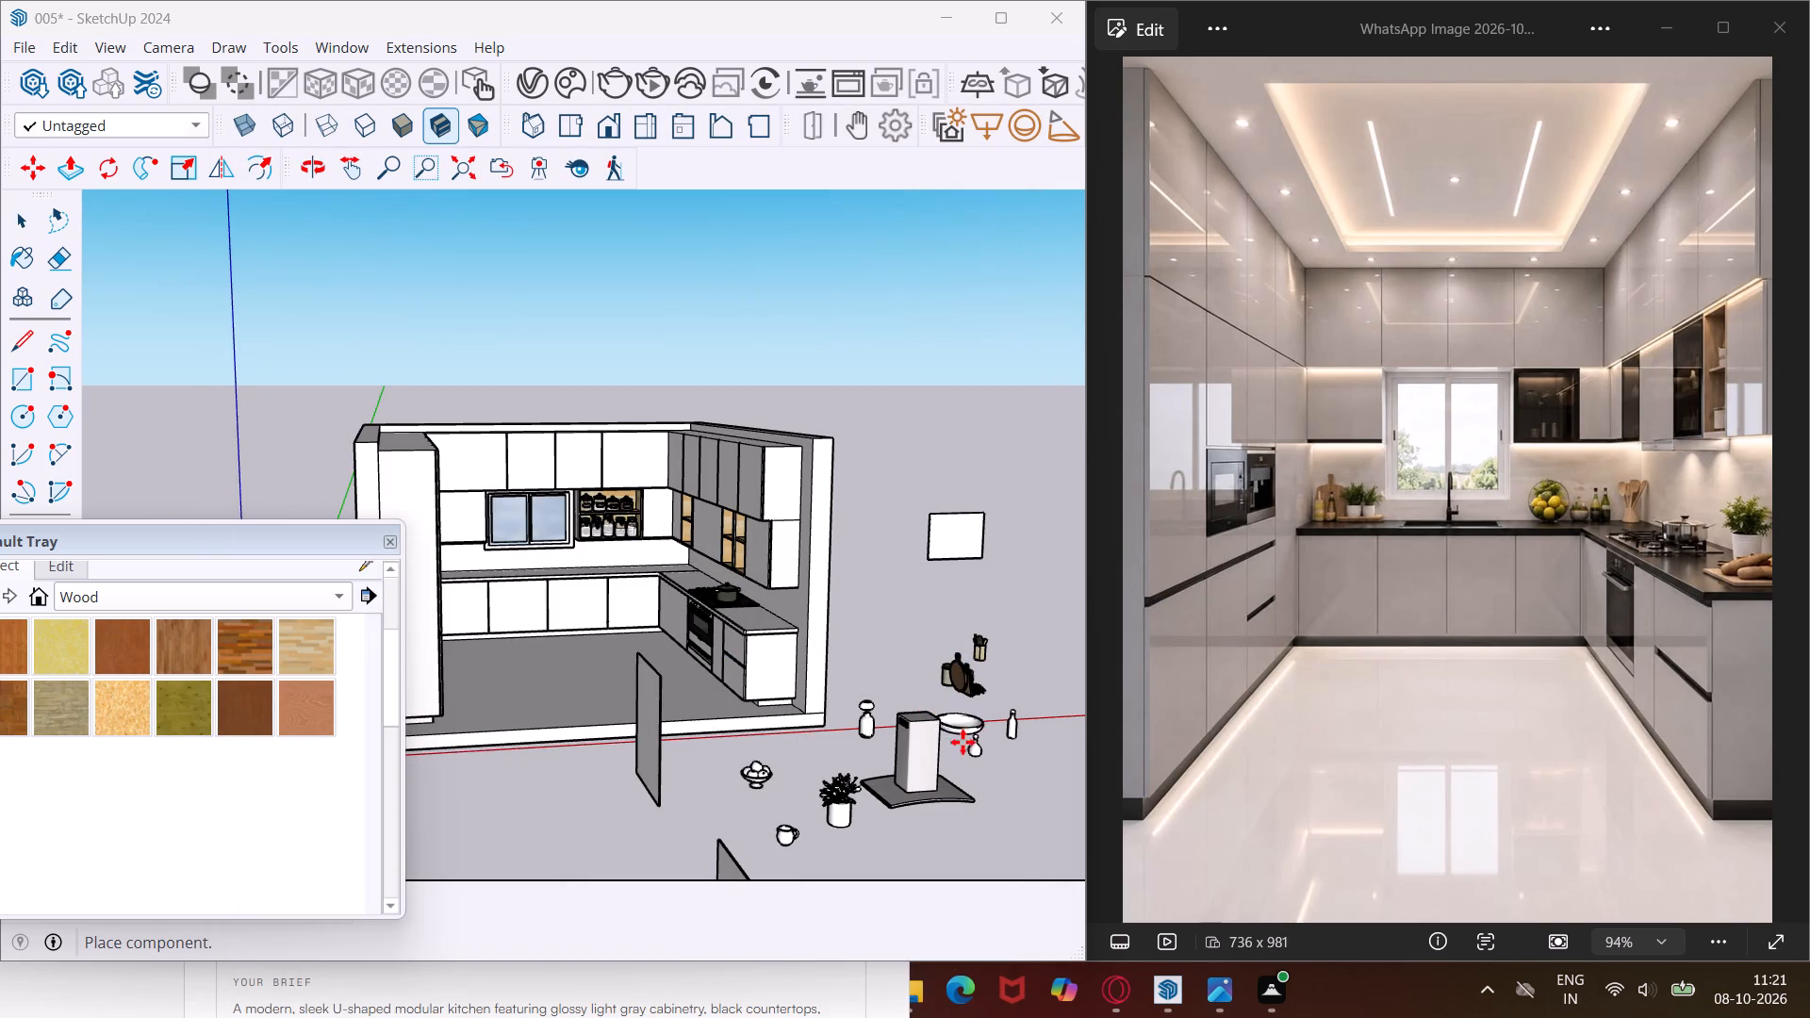
left_click(1001, 817)
key("Escape")
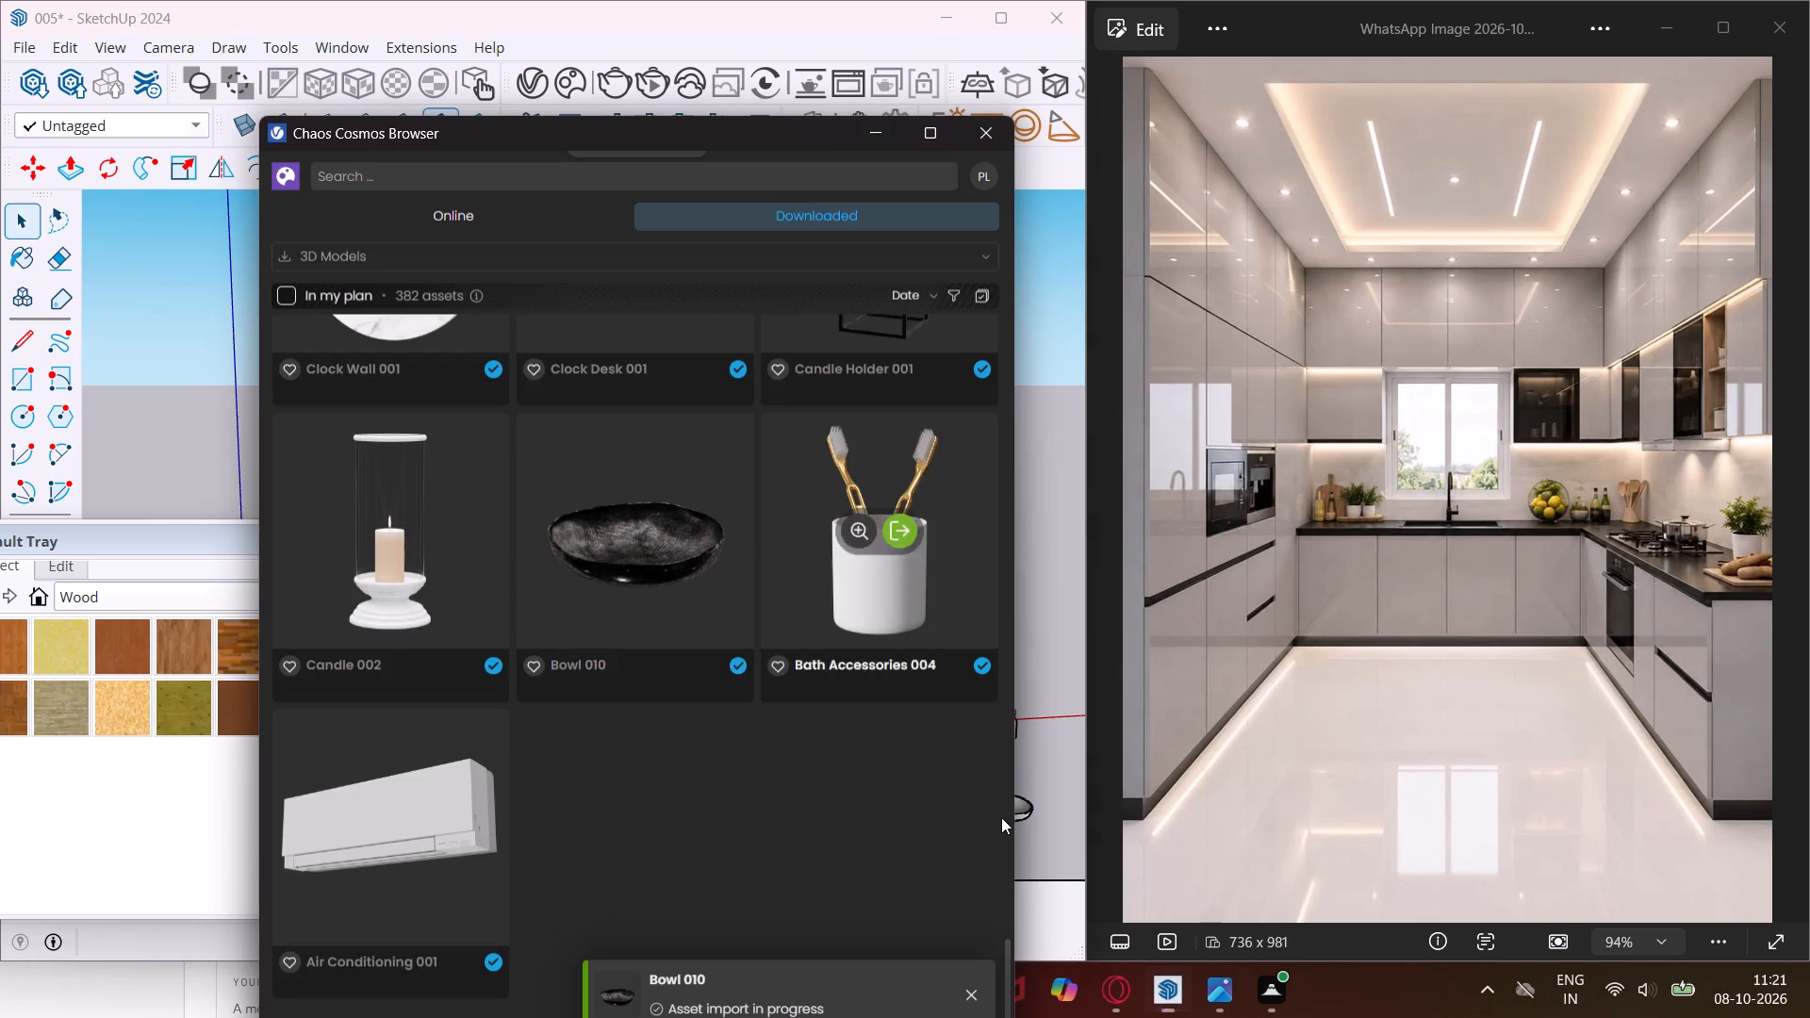
left_click(979, 140)
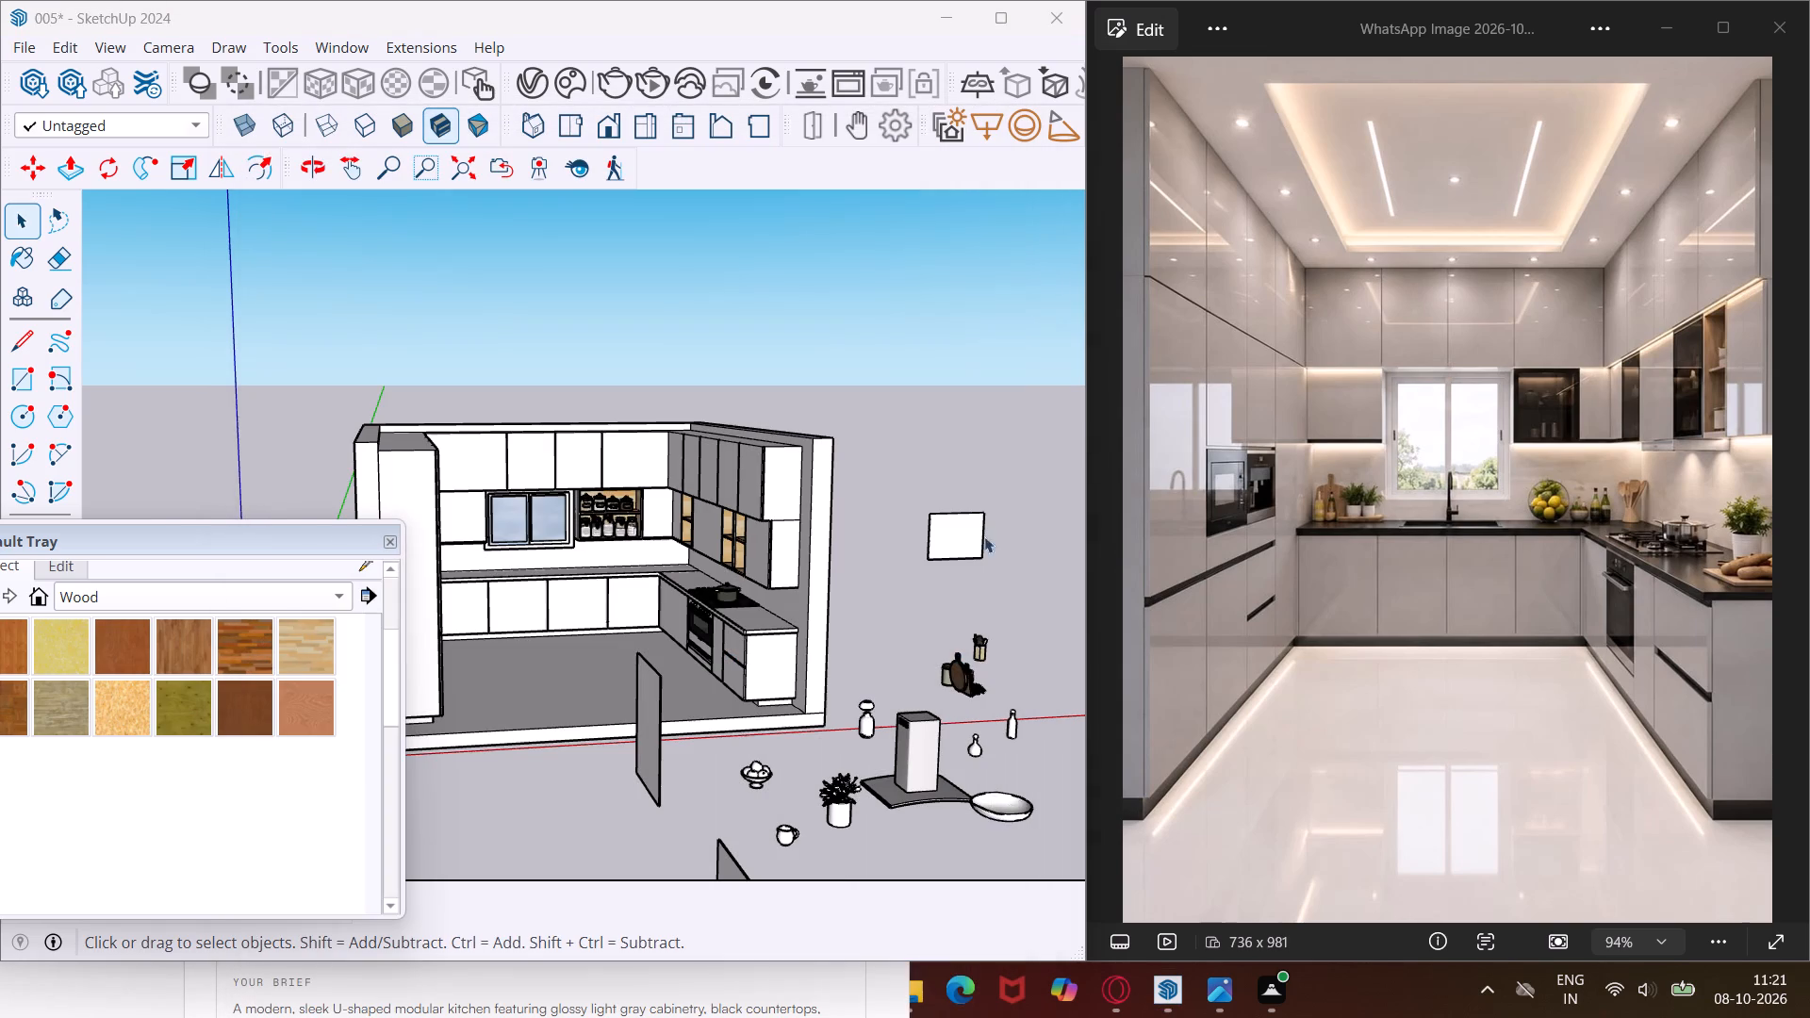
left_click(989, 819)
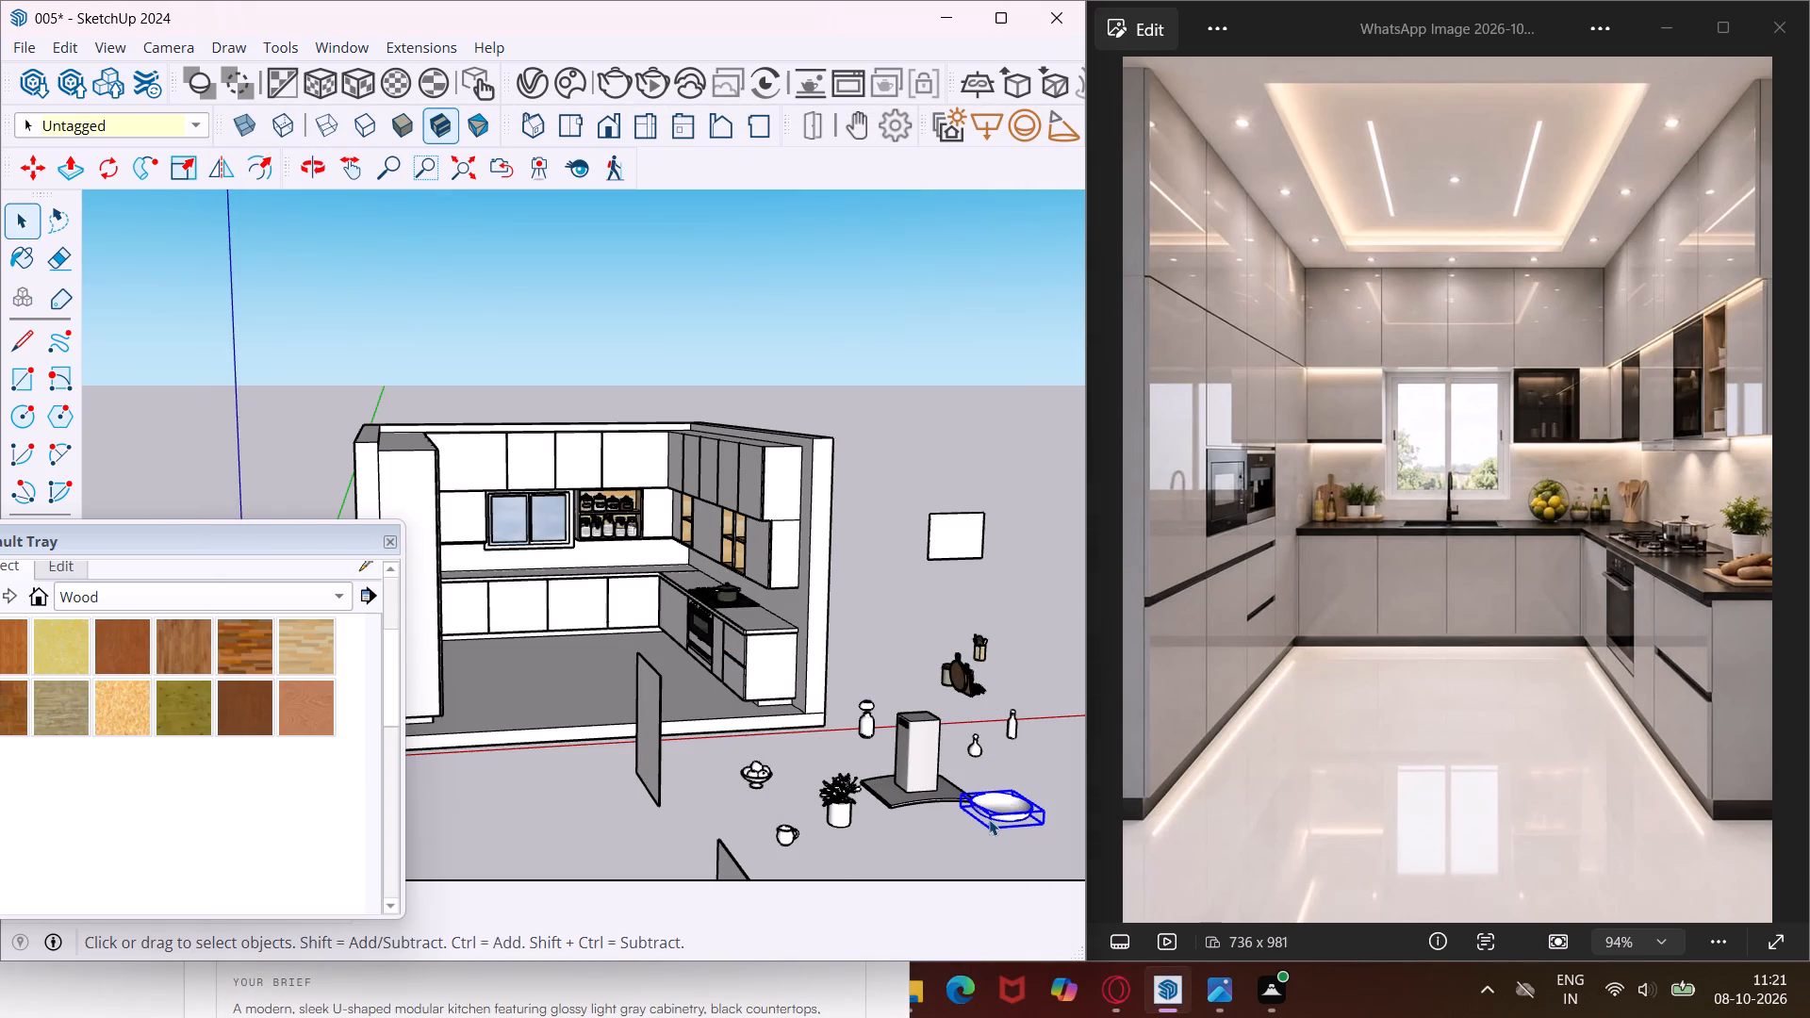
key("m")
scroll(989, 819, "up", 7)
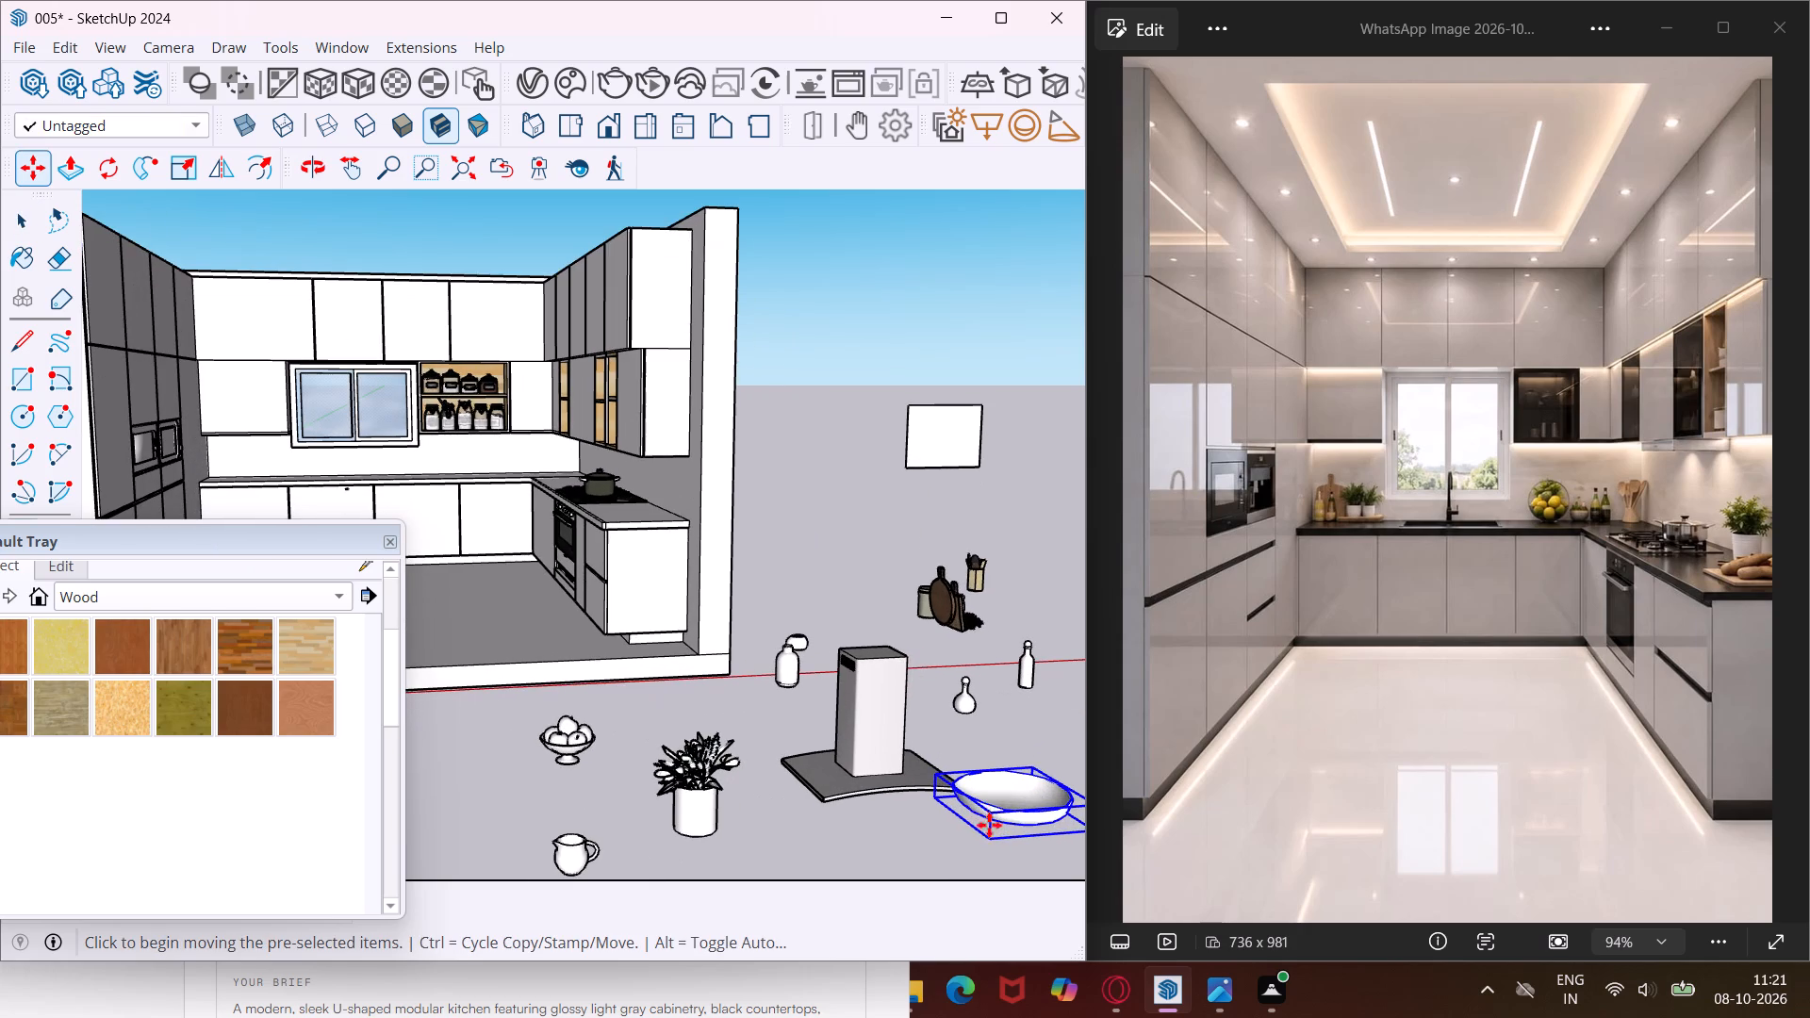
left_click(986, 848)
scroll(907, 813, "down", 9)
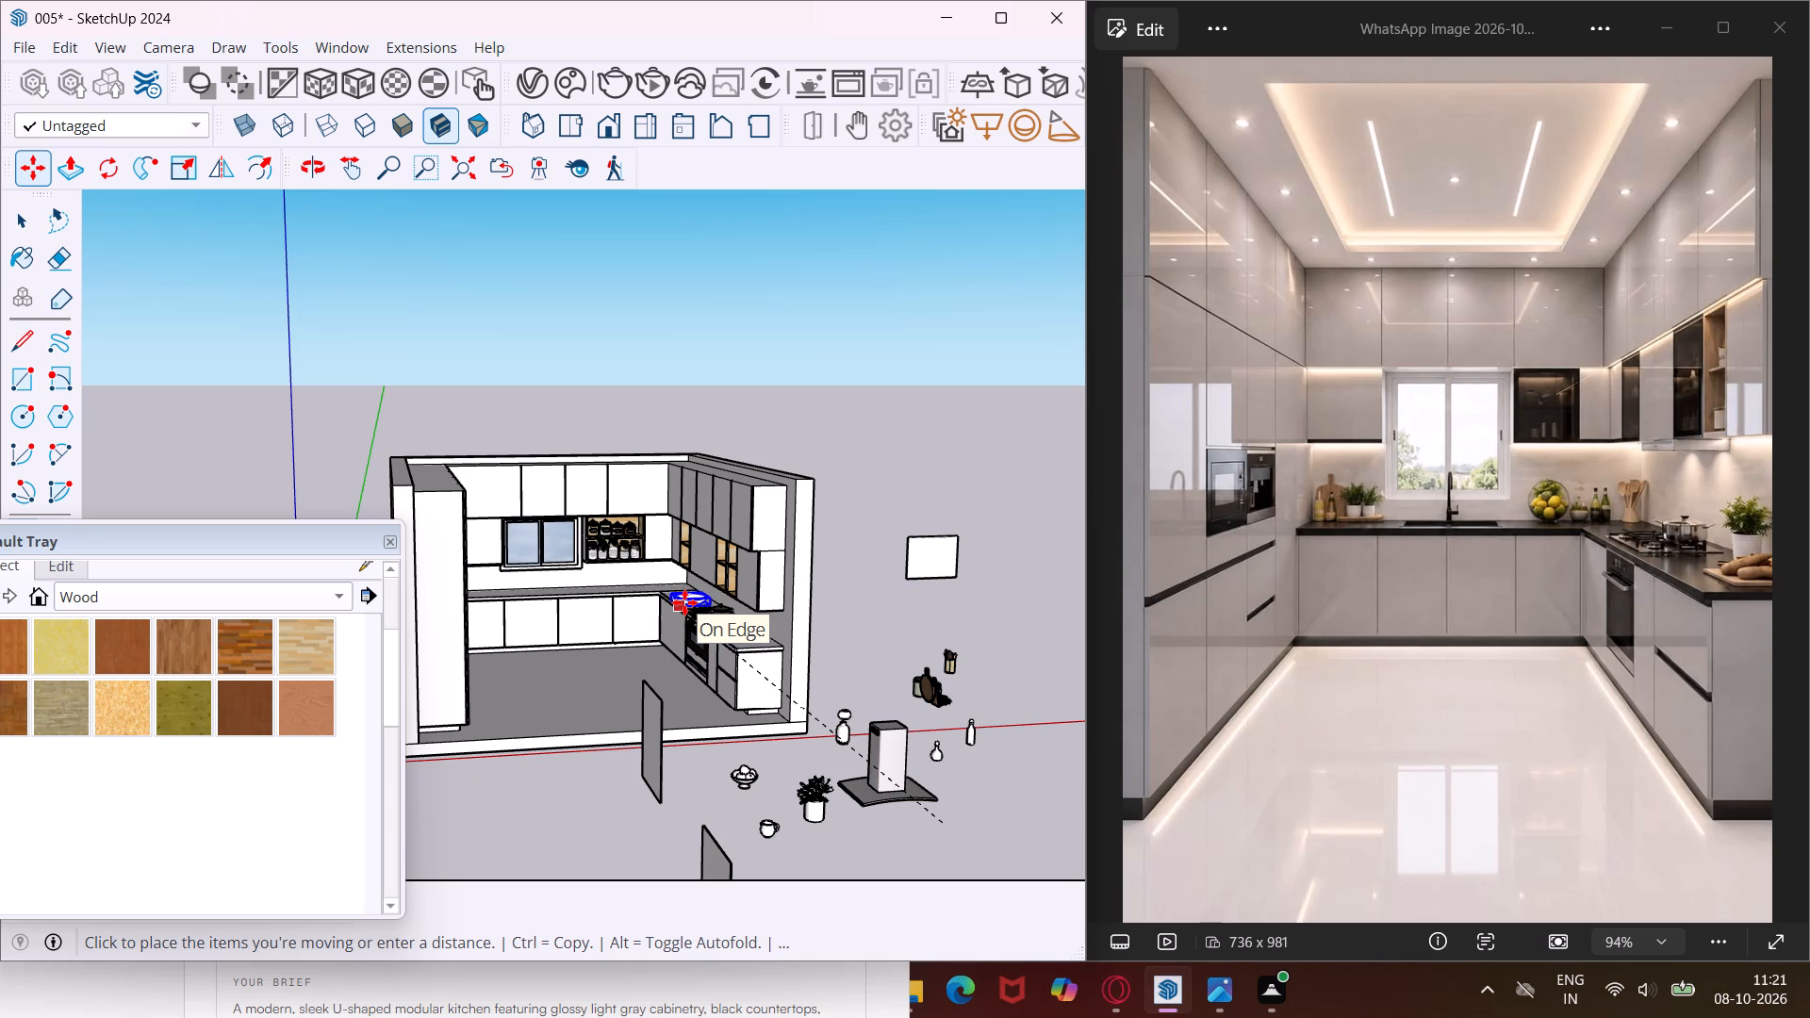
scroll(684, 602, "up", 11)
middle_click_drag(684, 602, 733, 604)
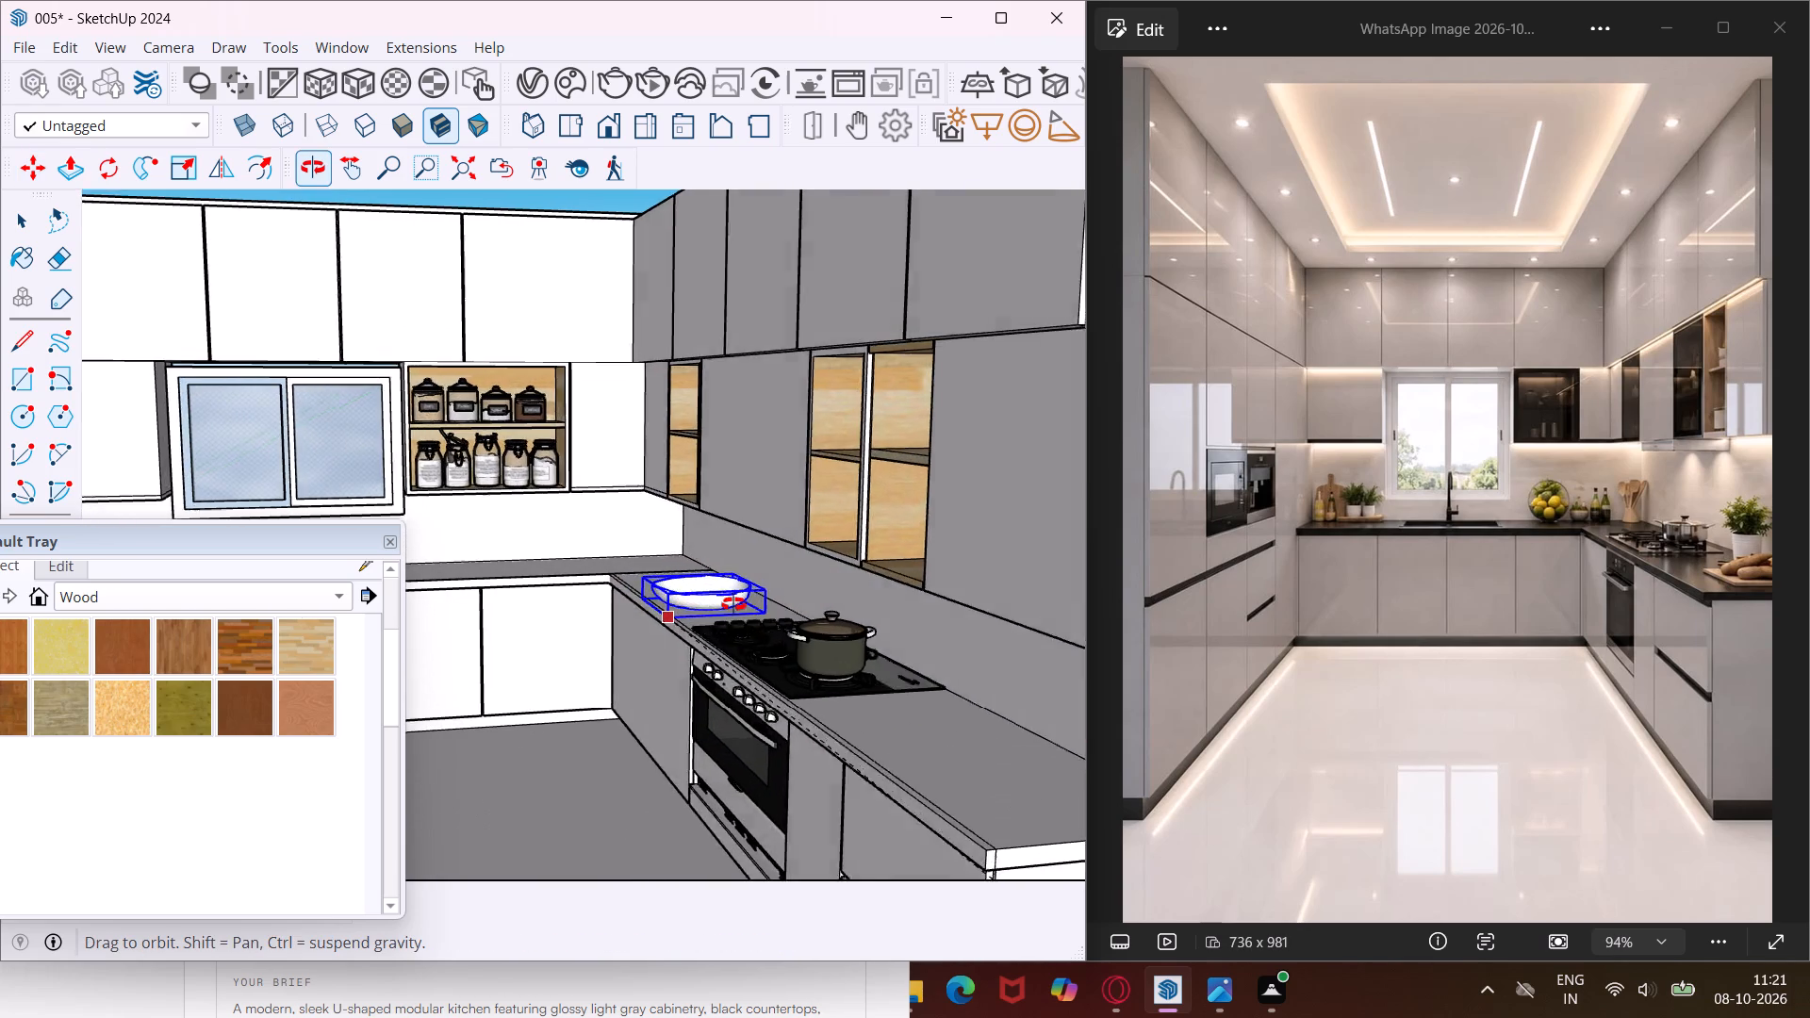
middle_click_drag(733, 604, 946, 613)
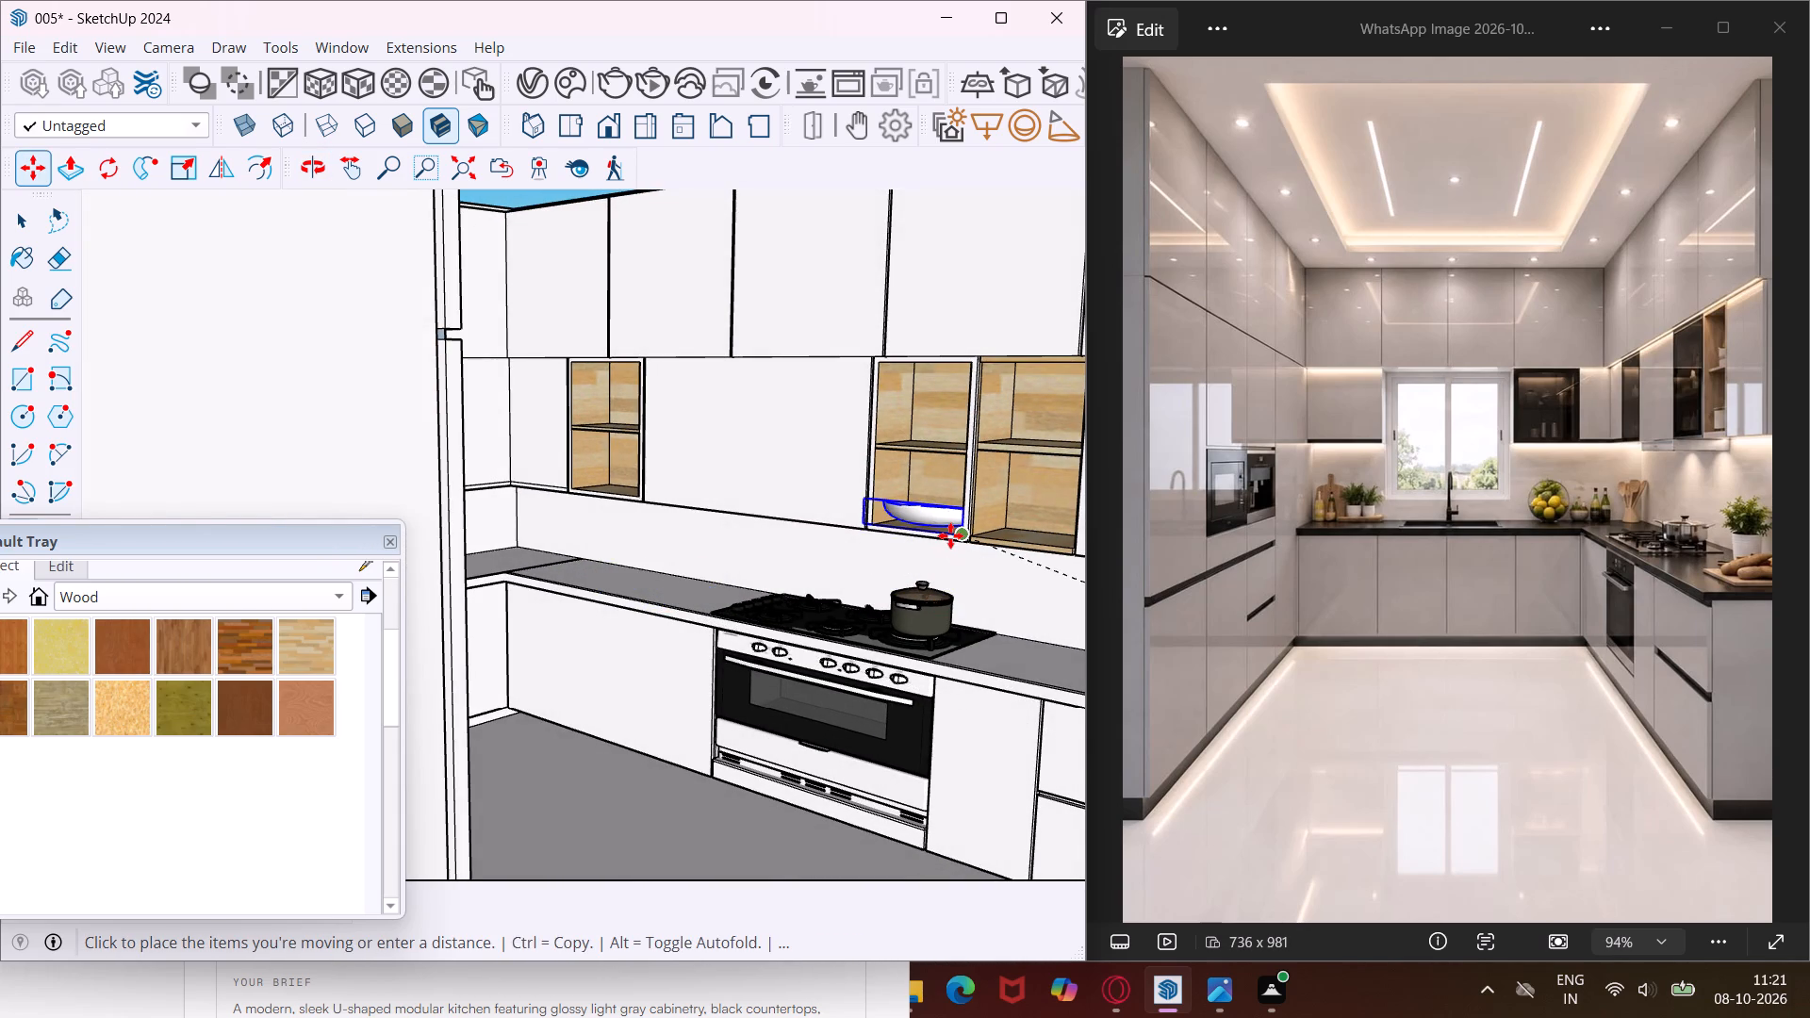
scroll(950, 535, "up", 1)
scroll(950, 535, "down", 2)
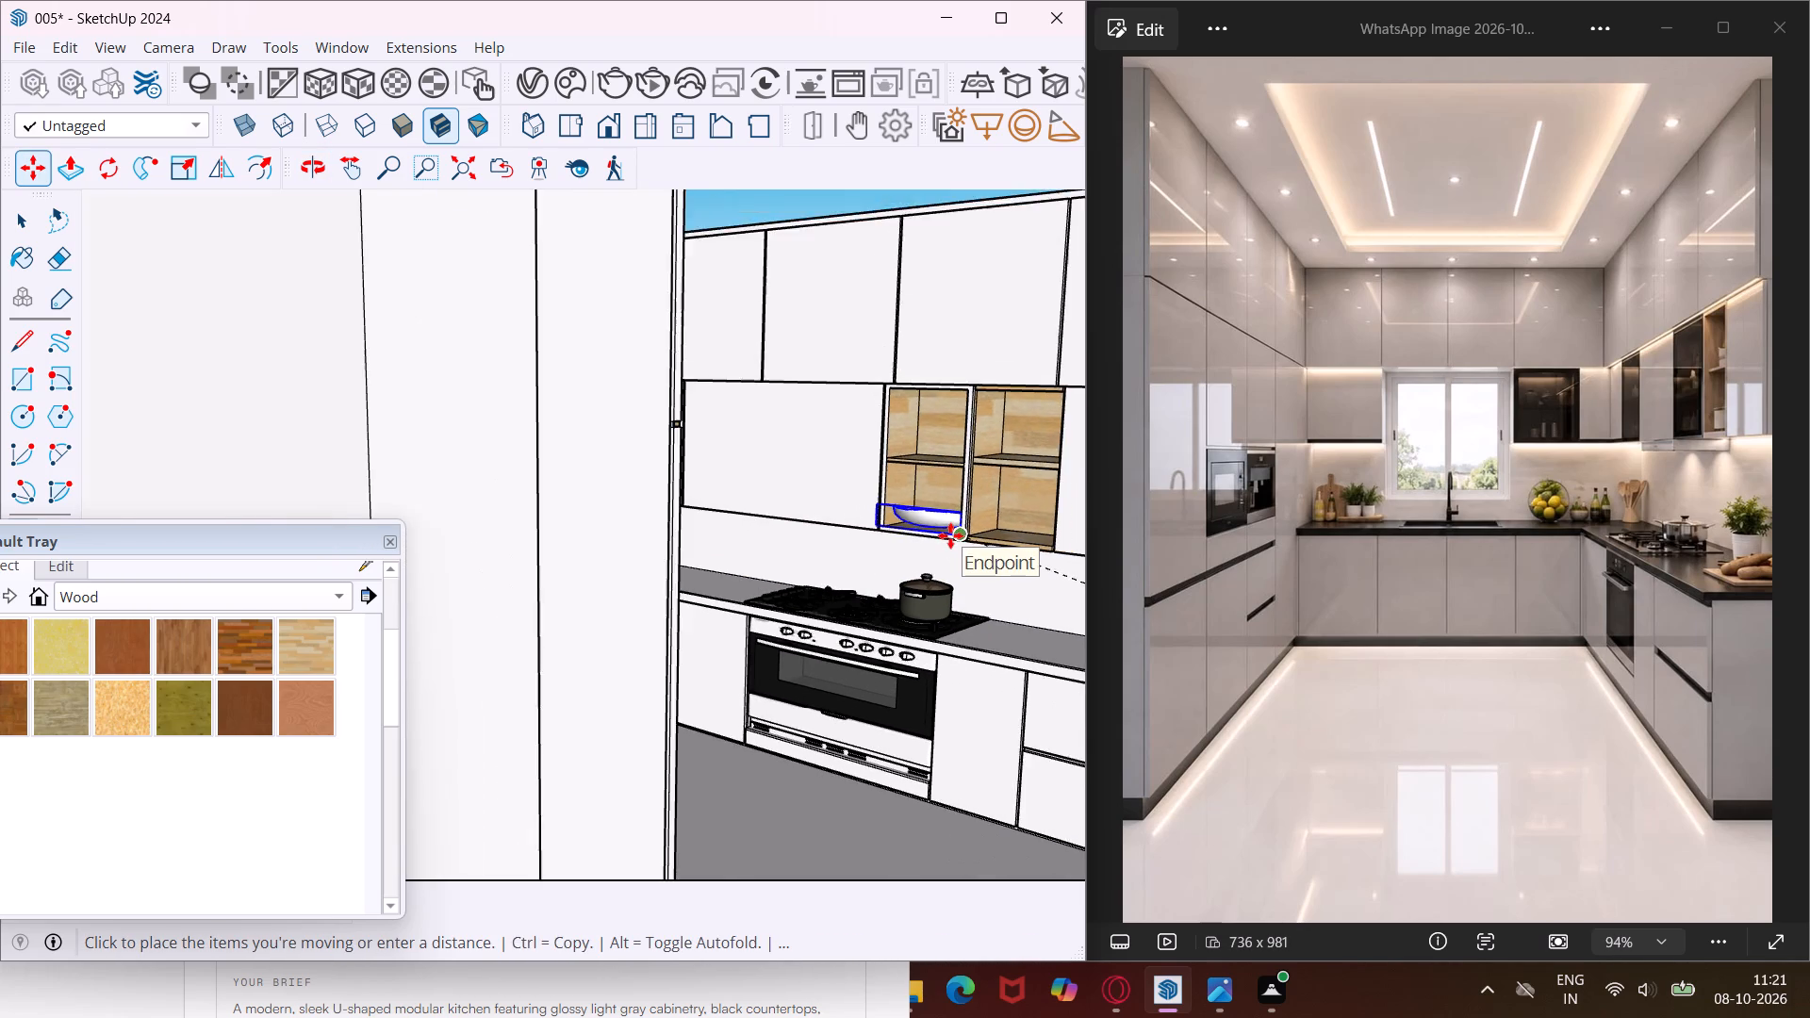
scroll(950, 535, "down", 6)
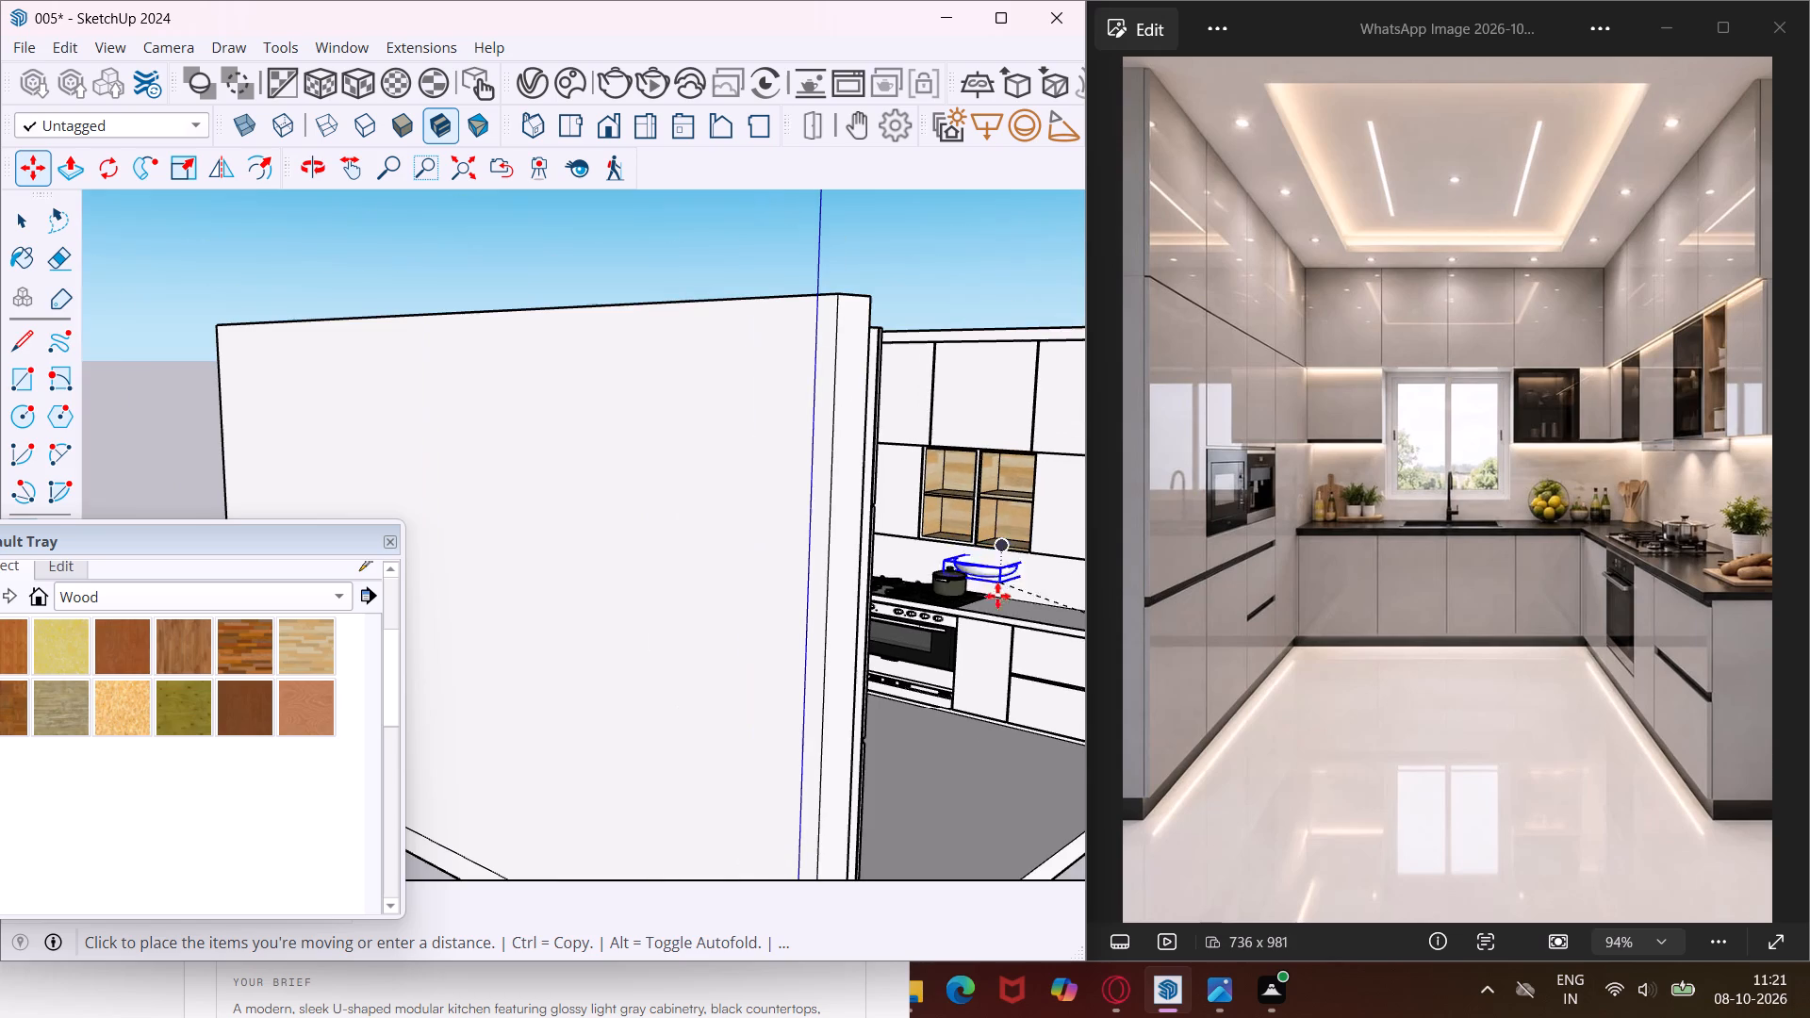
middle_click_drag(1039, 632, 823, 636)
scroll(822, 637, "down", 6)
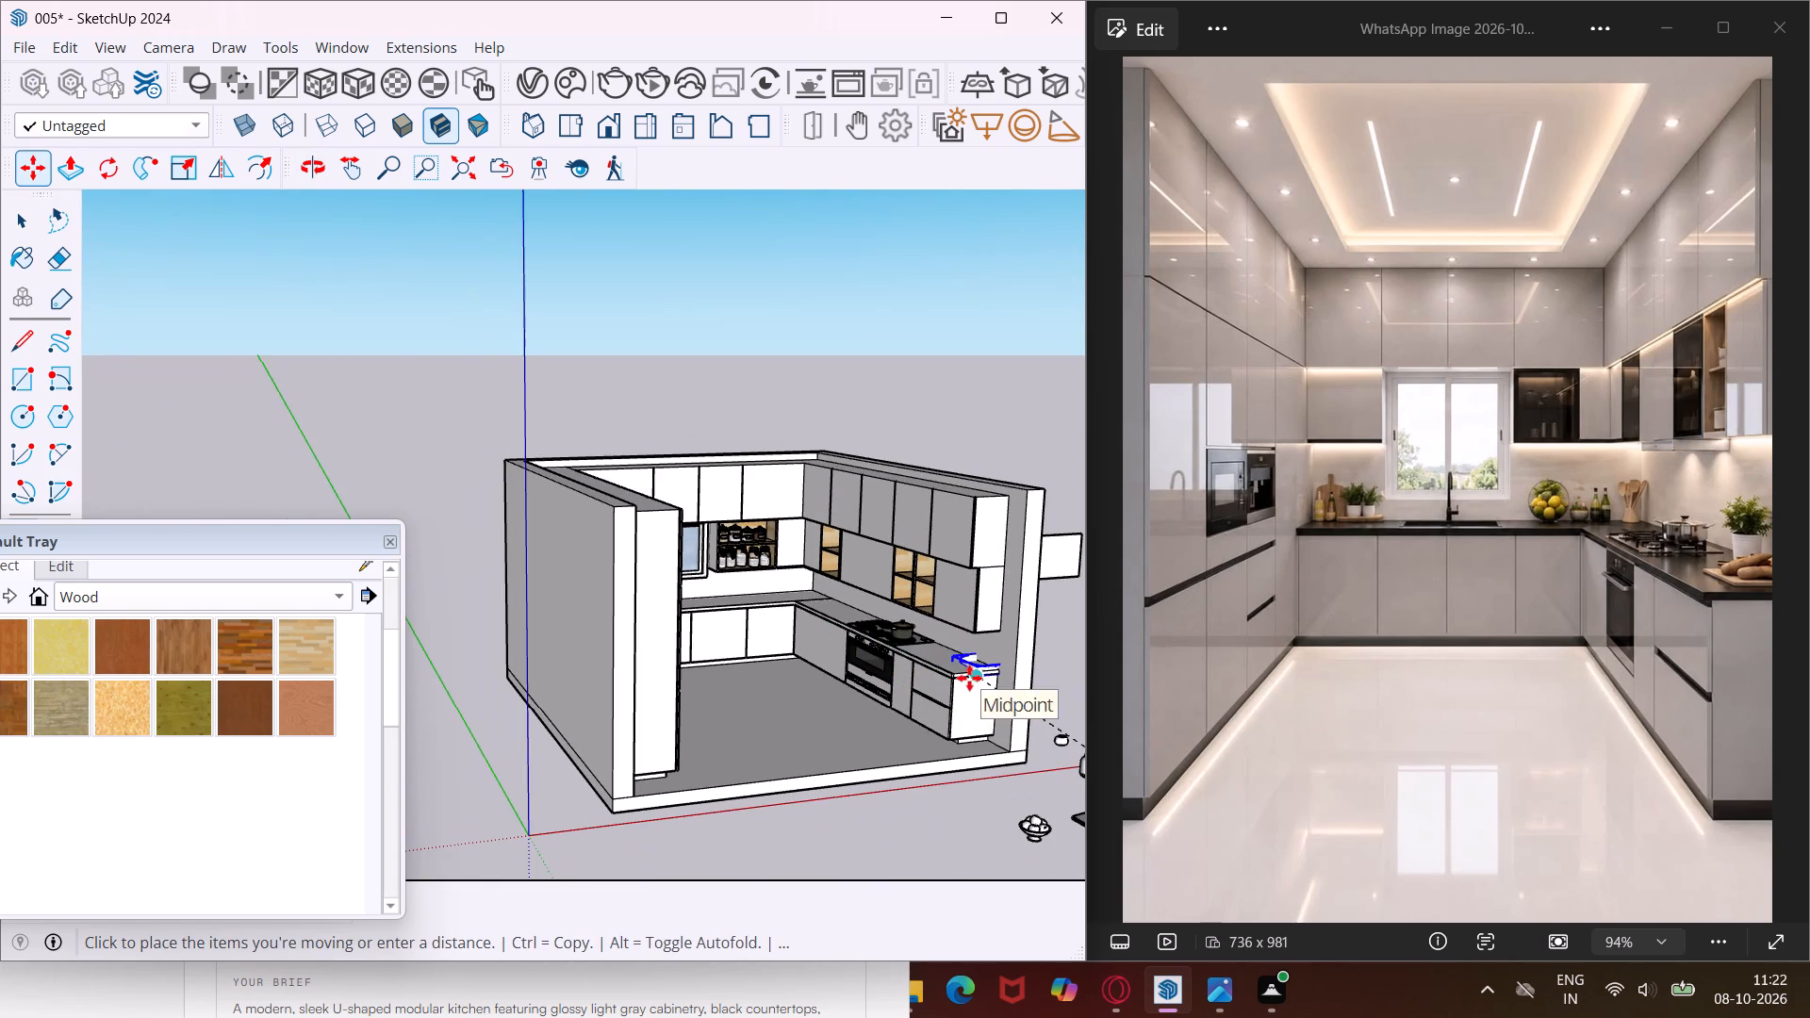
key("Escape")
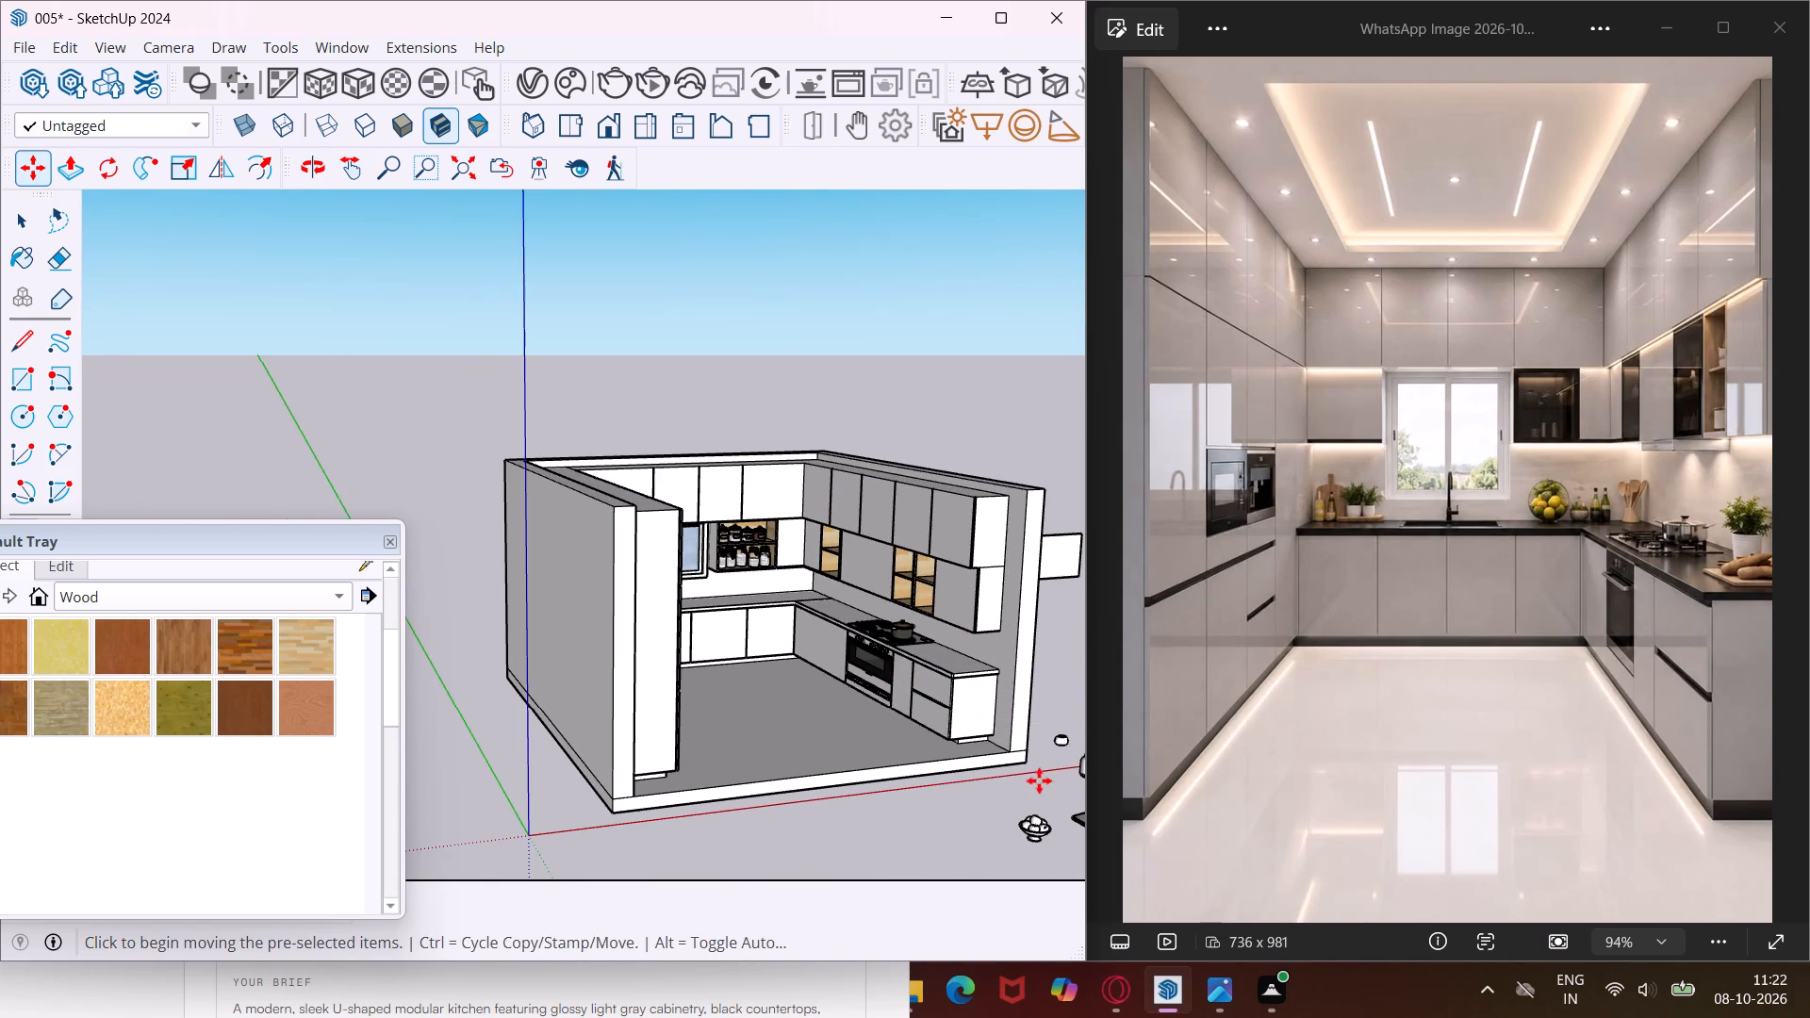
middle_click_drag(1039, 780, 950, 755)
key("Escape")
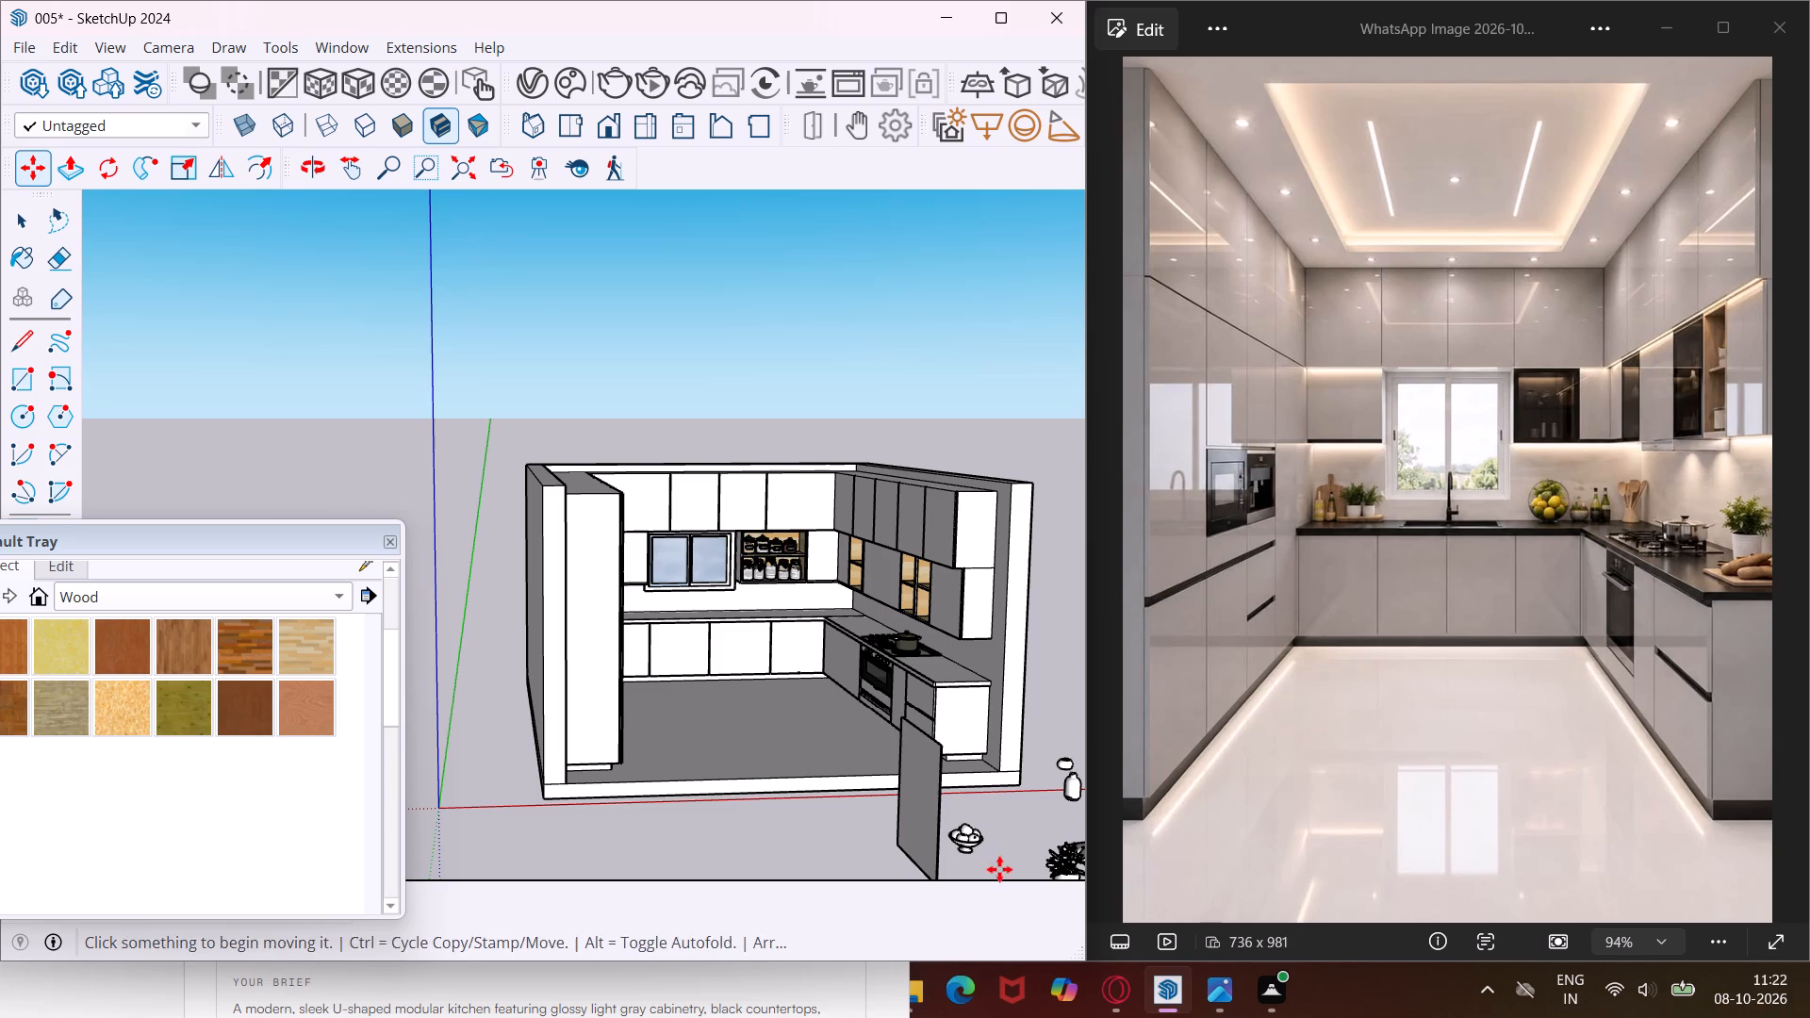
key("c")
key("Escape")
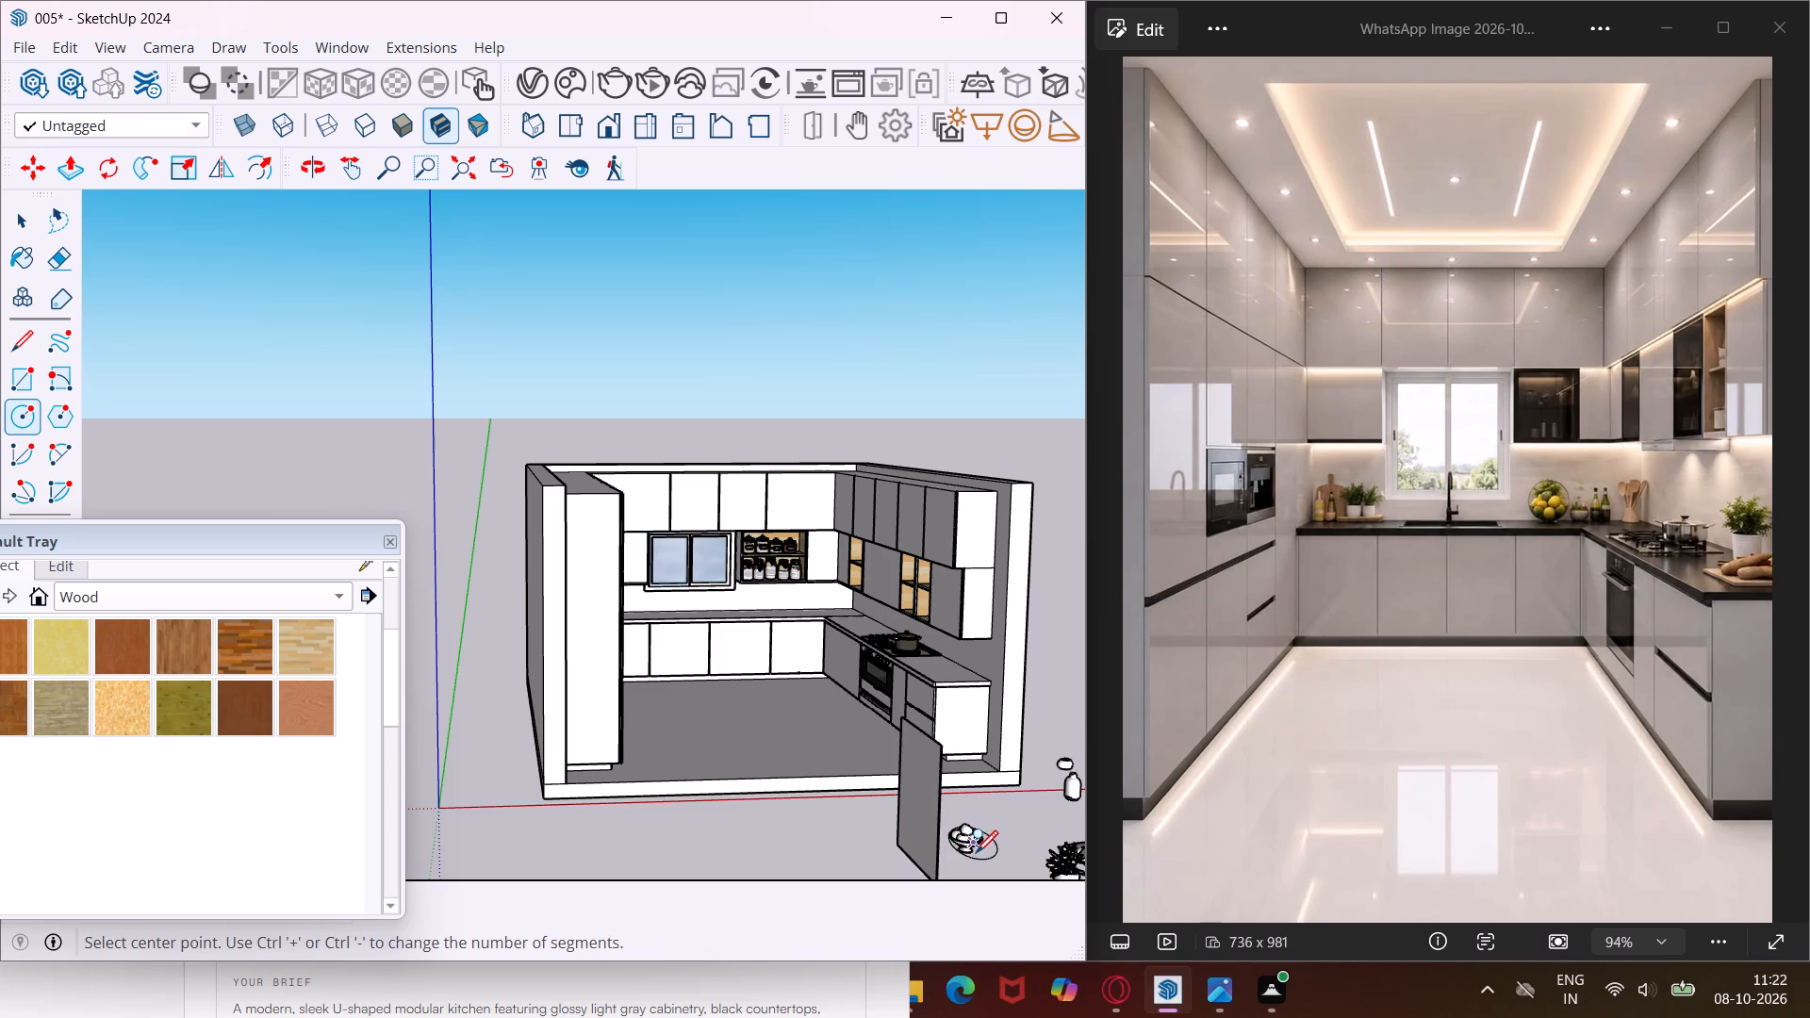
Move the fruit bowl from the ground onto the window-wall countertop, near the corner below the jar recess.
key("space")
type("v")
left_click(976, 851)
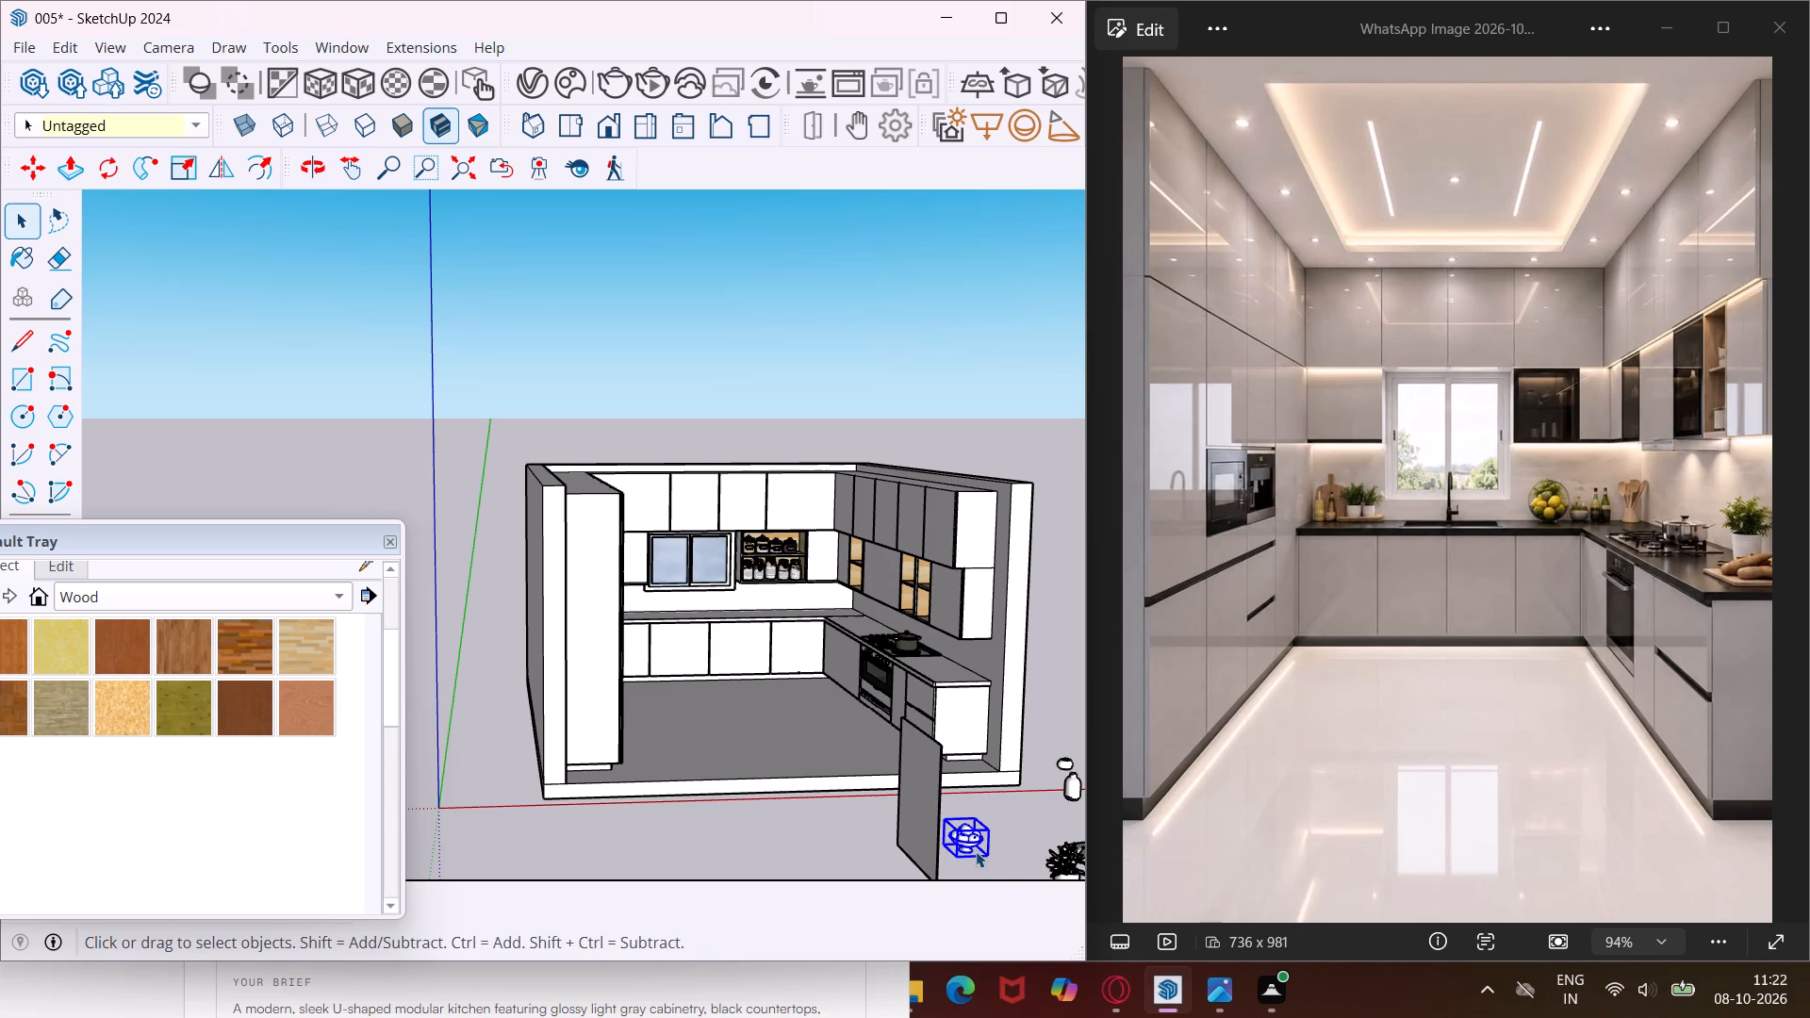
key("m")
scroll(977, 863, "up", 8)
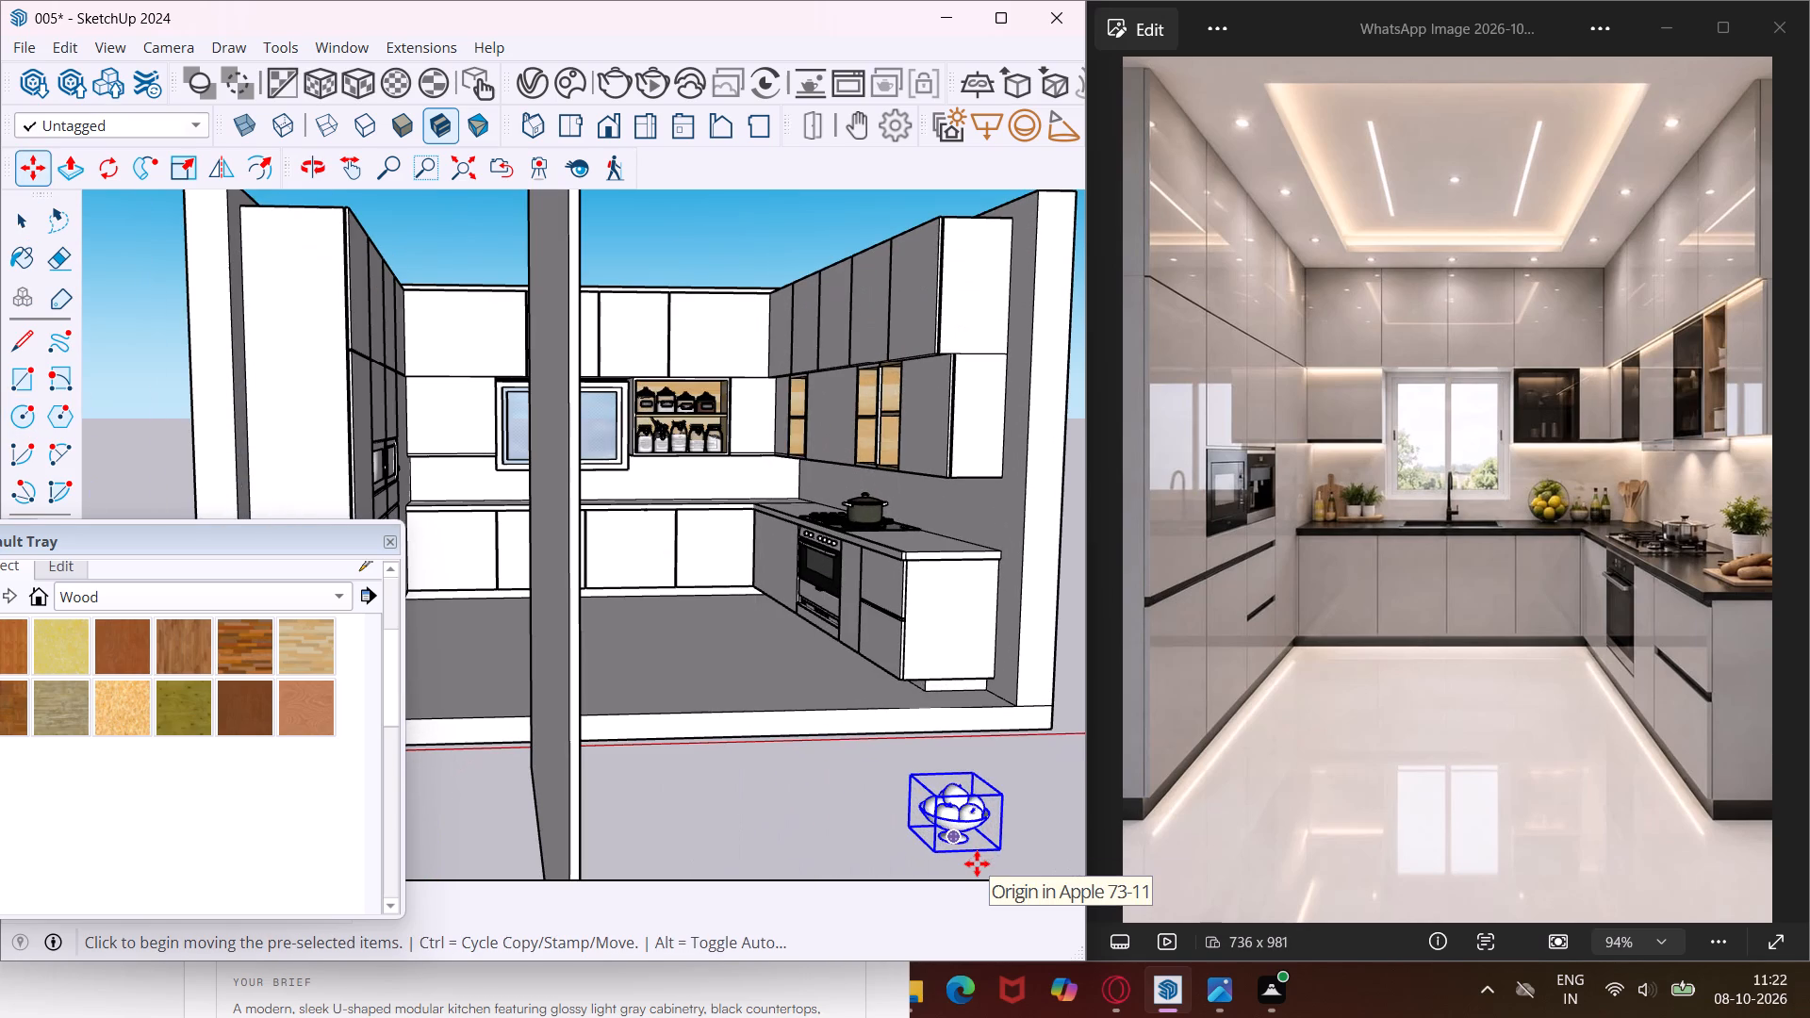
left_click(998, 851)
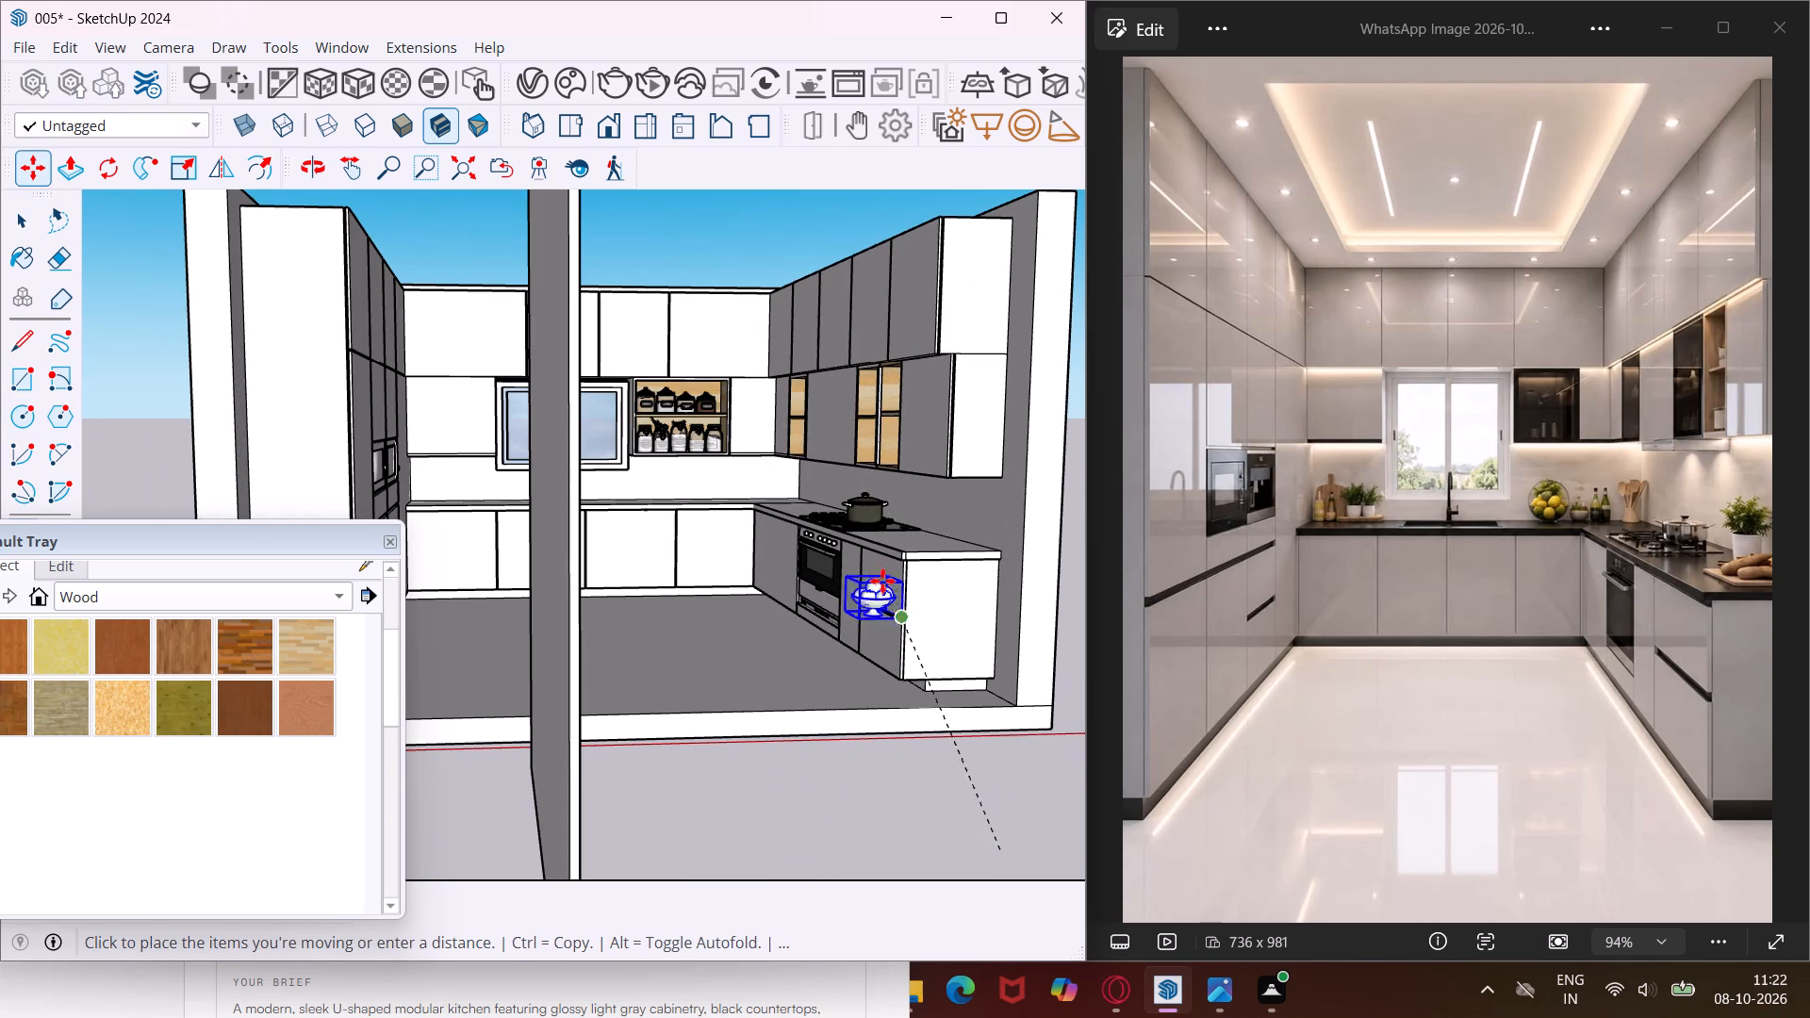
scroll(758, 499, "up", 7)
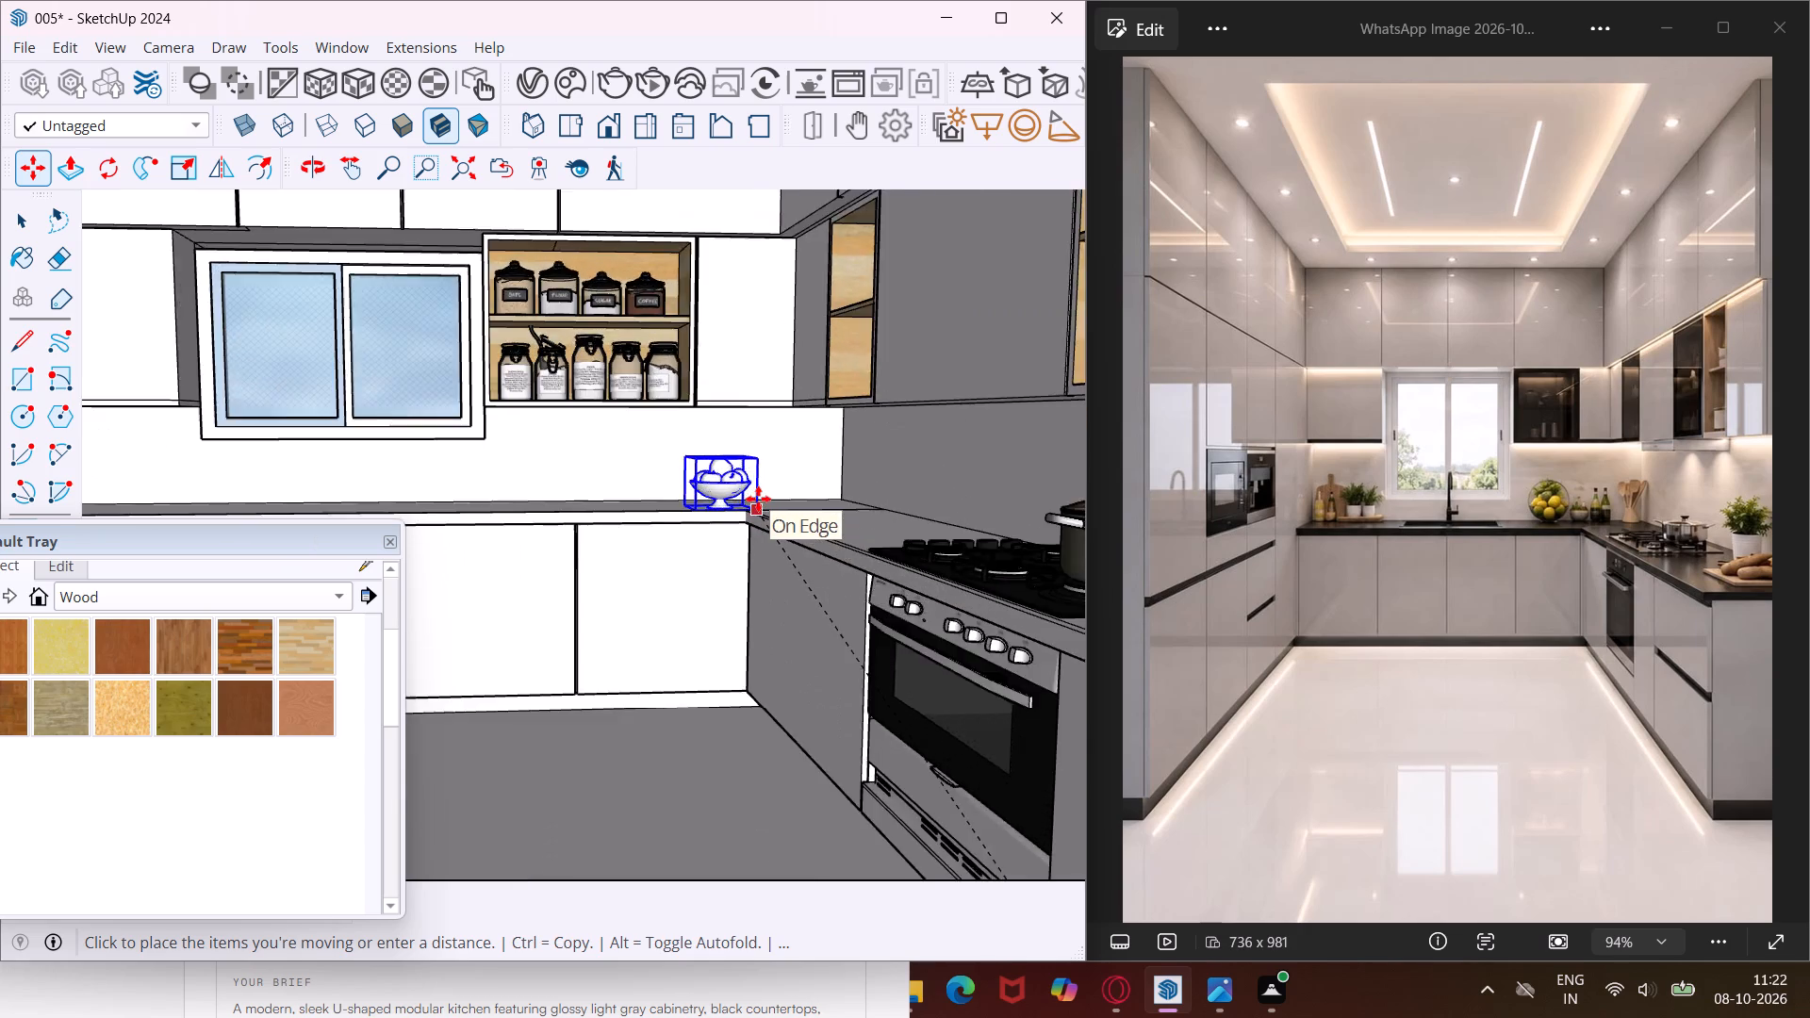
scroll(758, 499, "up", 3)
middle_click_drag(758, 499, 959, 583)
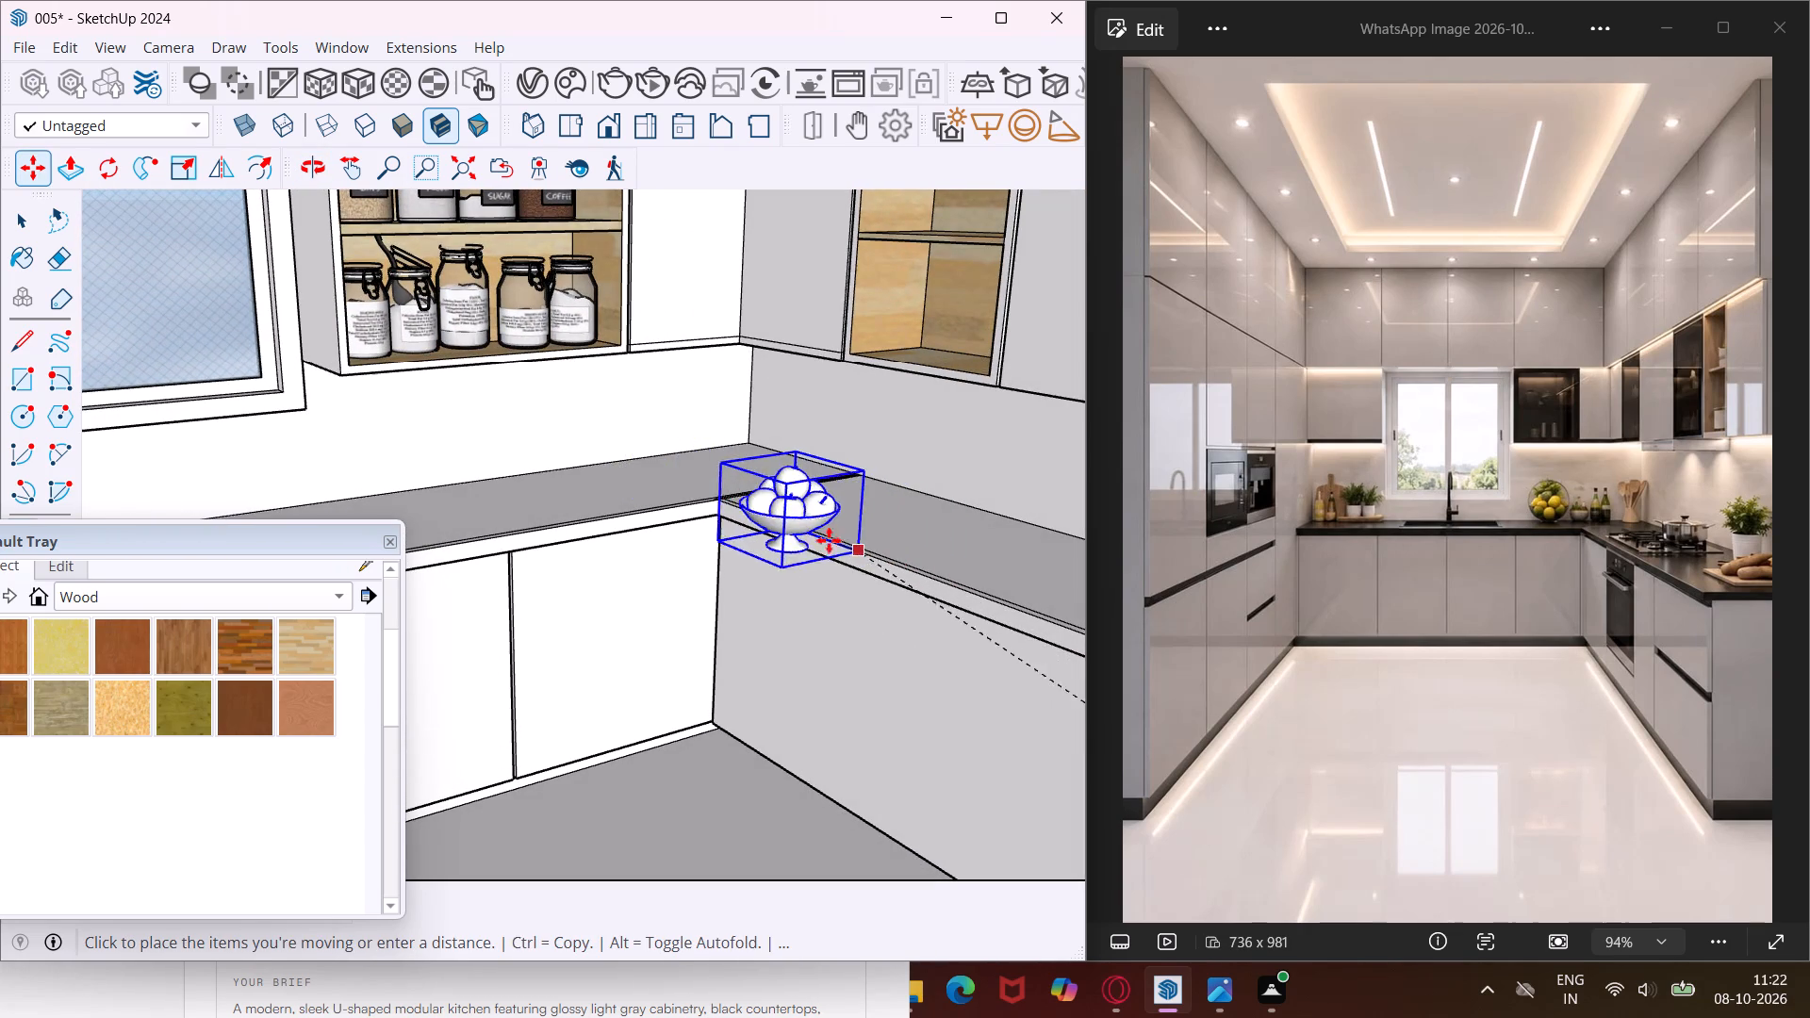
left_click(659, 484)
middle_click_drag(659, 484, 577, 502)
scroll(568, 493, "down", 2)
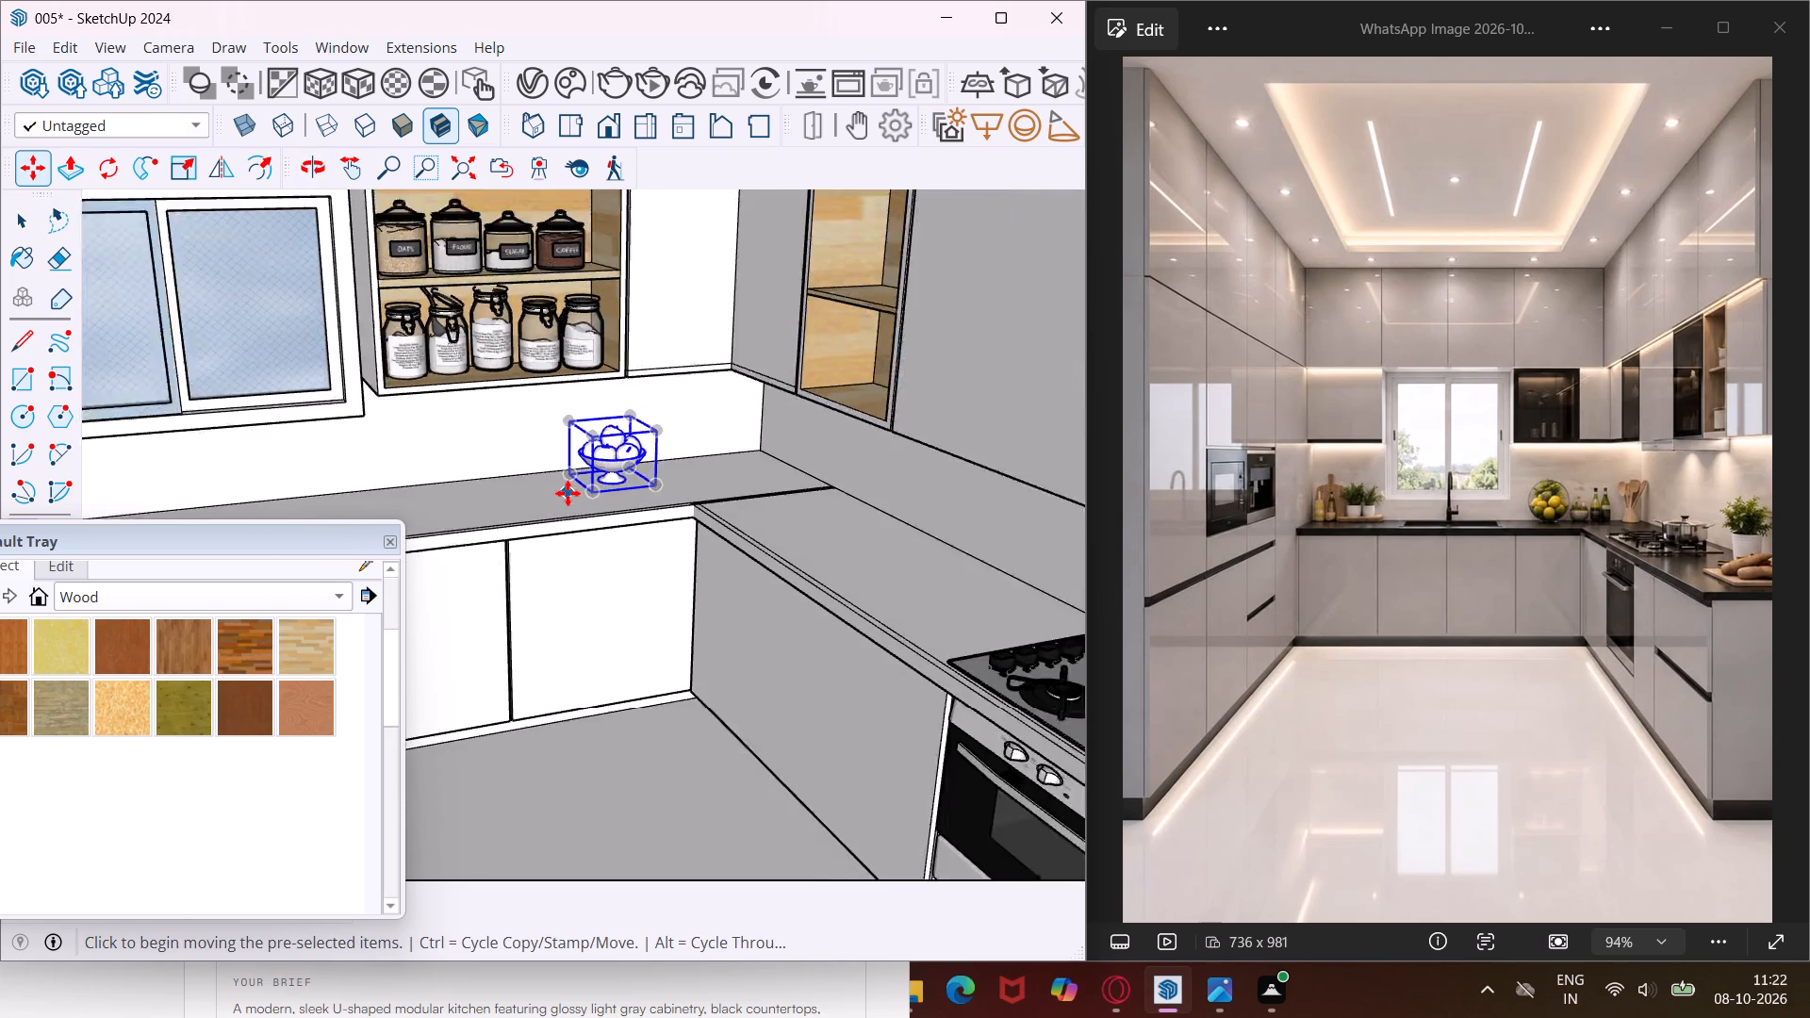
scroll(568, 493, "down", 13)
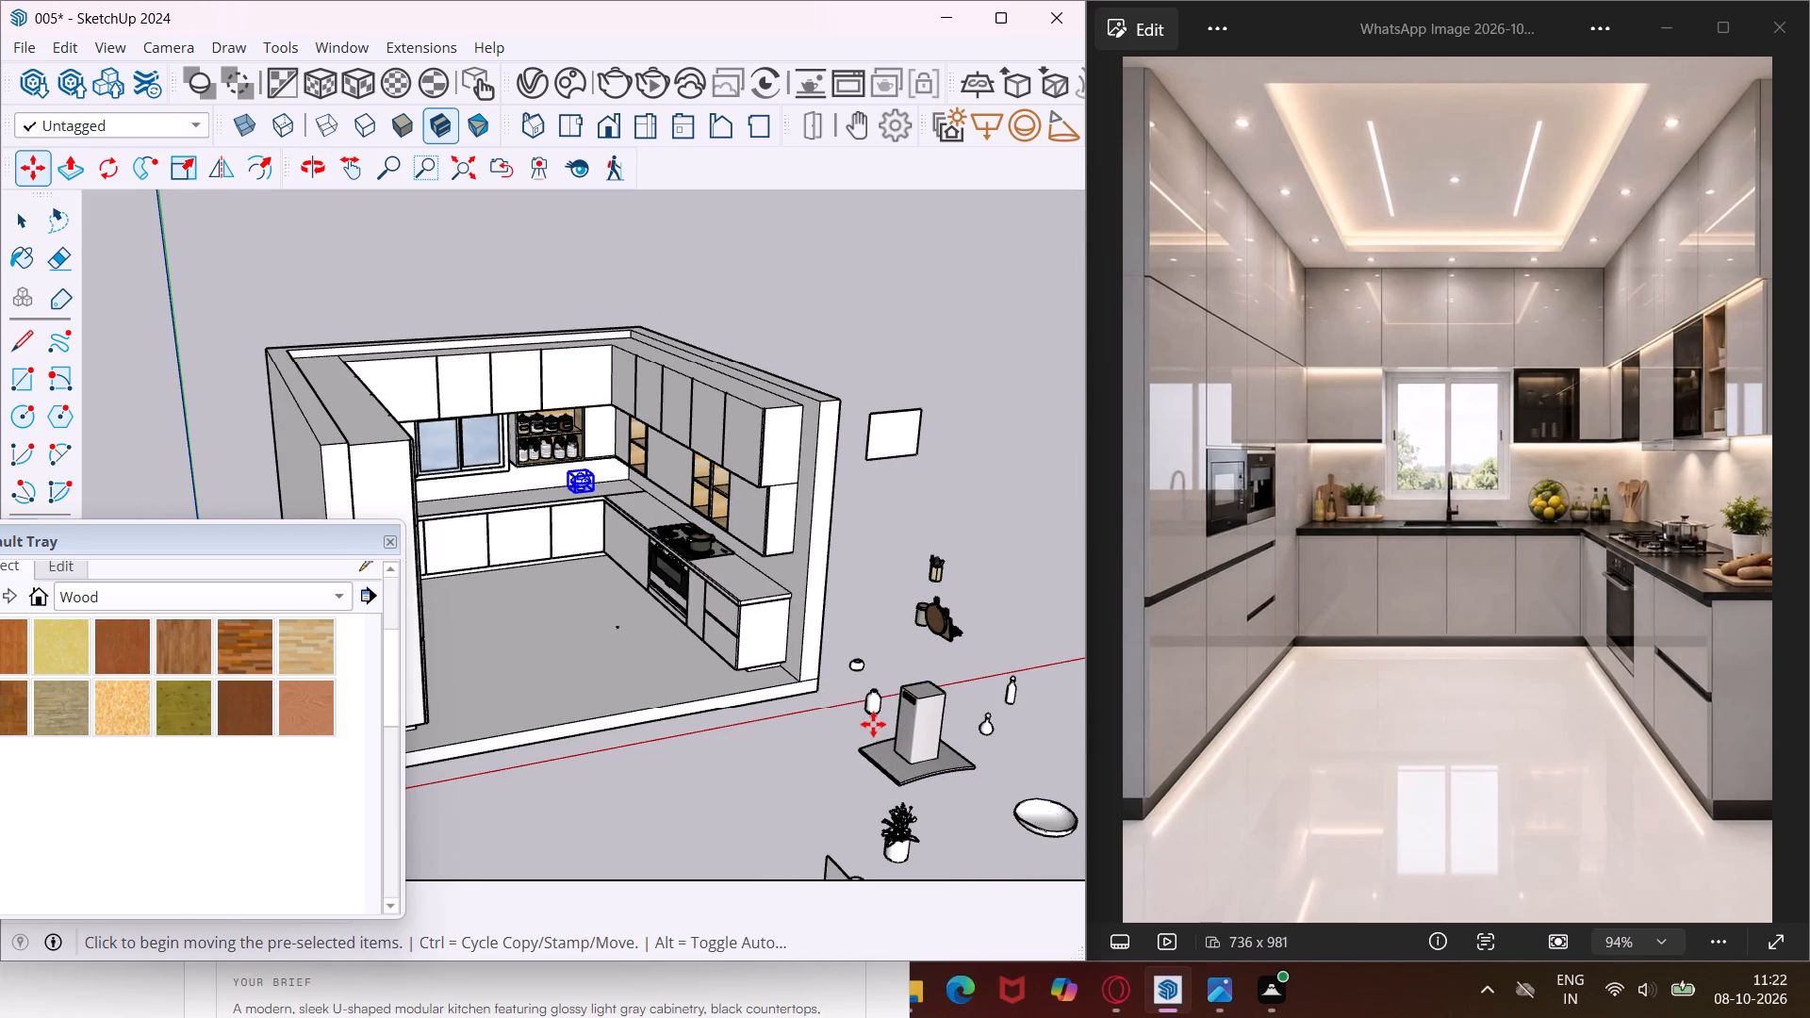
key("Escape")
key("space")
Move the Vase 010 model from the ground into the lower compartment of the double wood recess, on the side farther from the room corner.
scroll(911, 694, "up", 6)
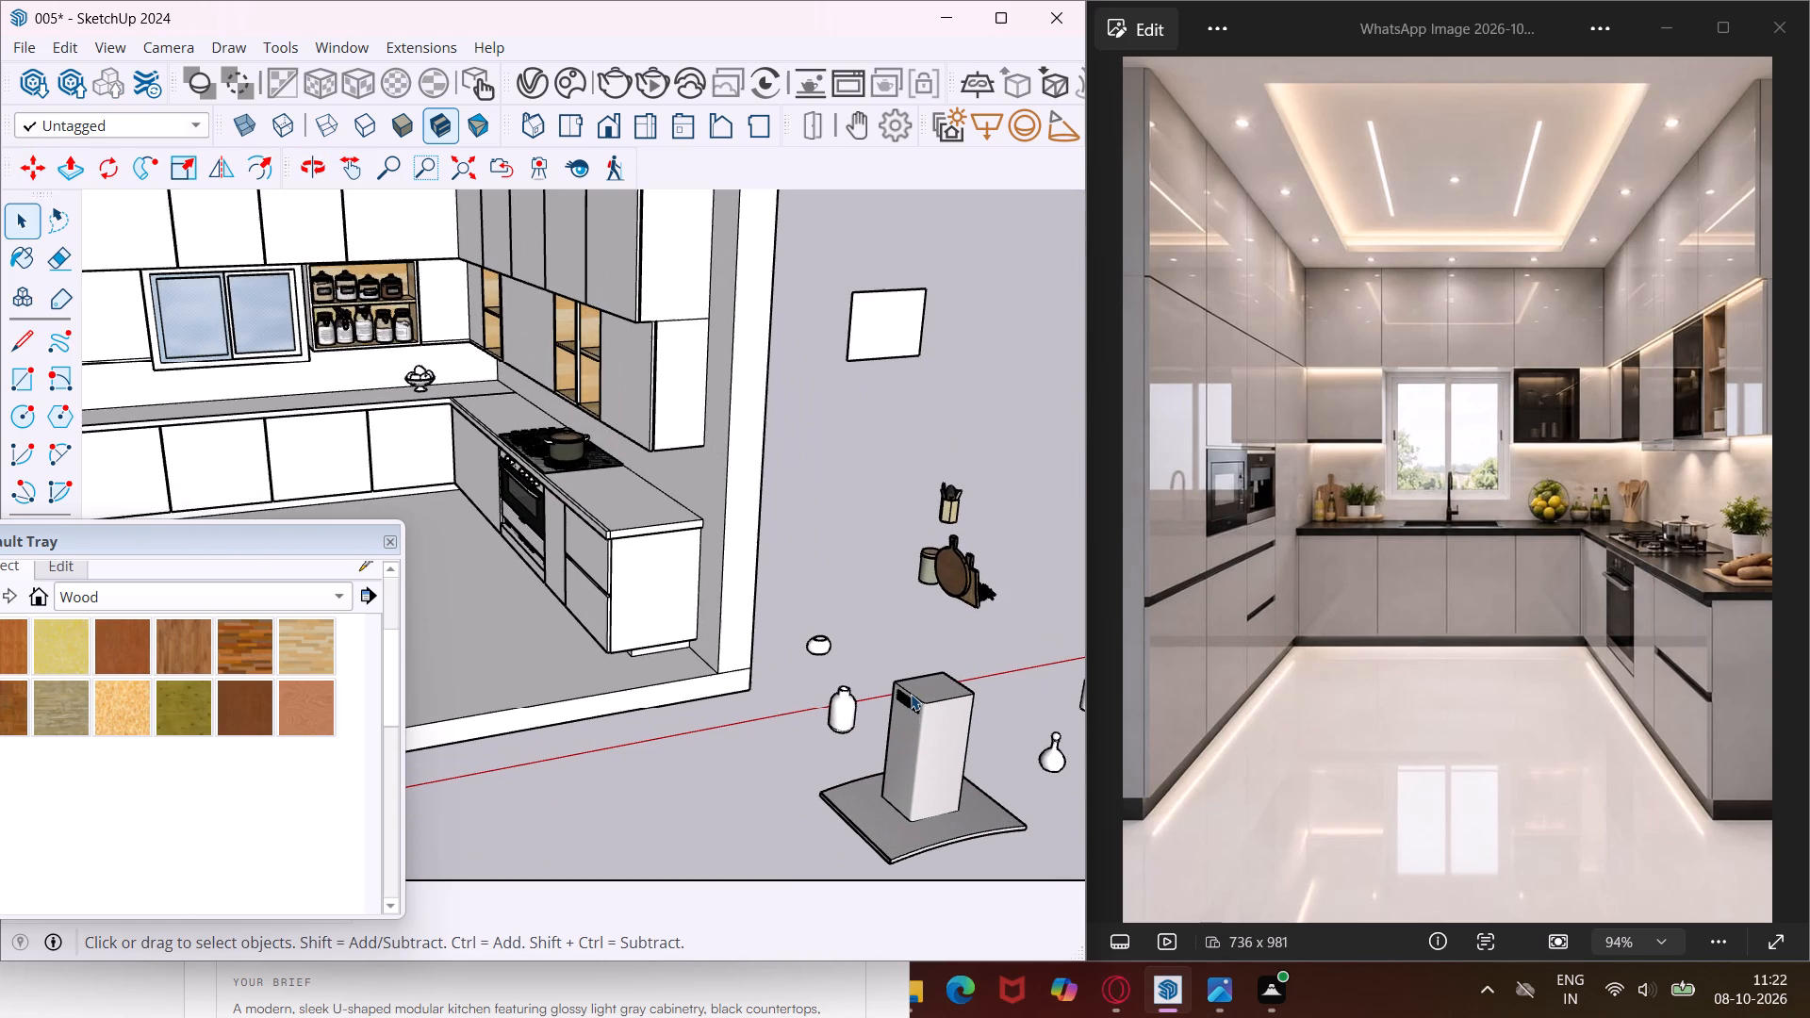
left_click(834, 727)
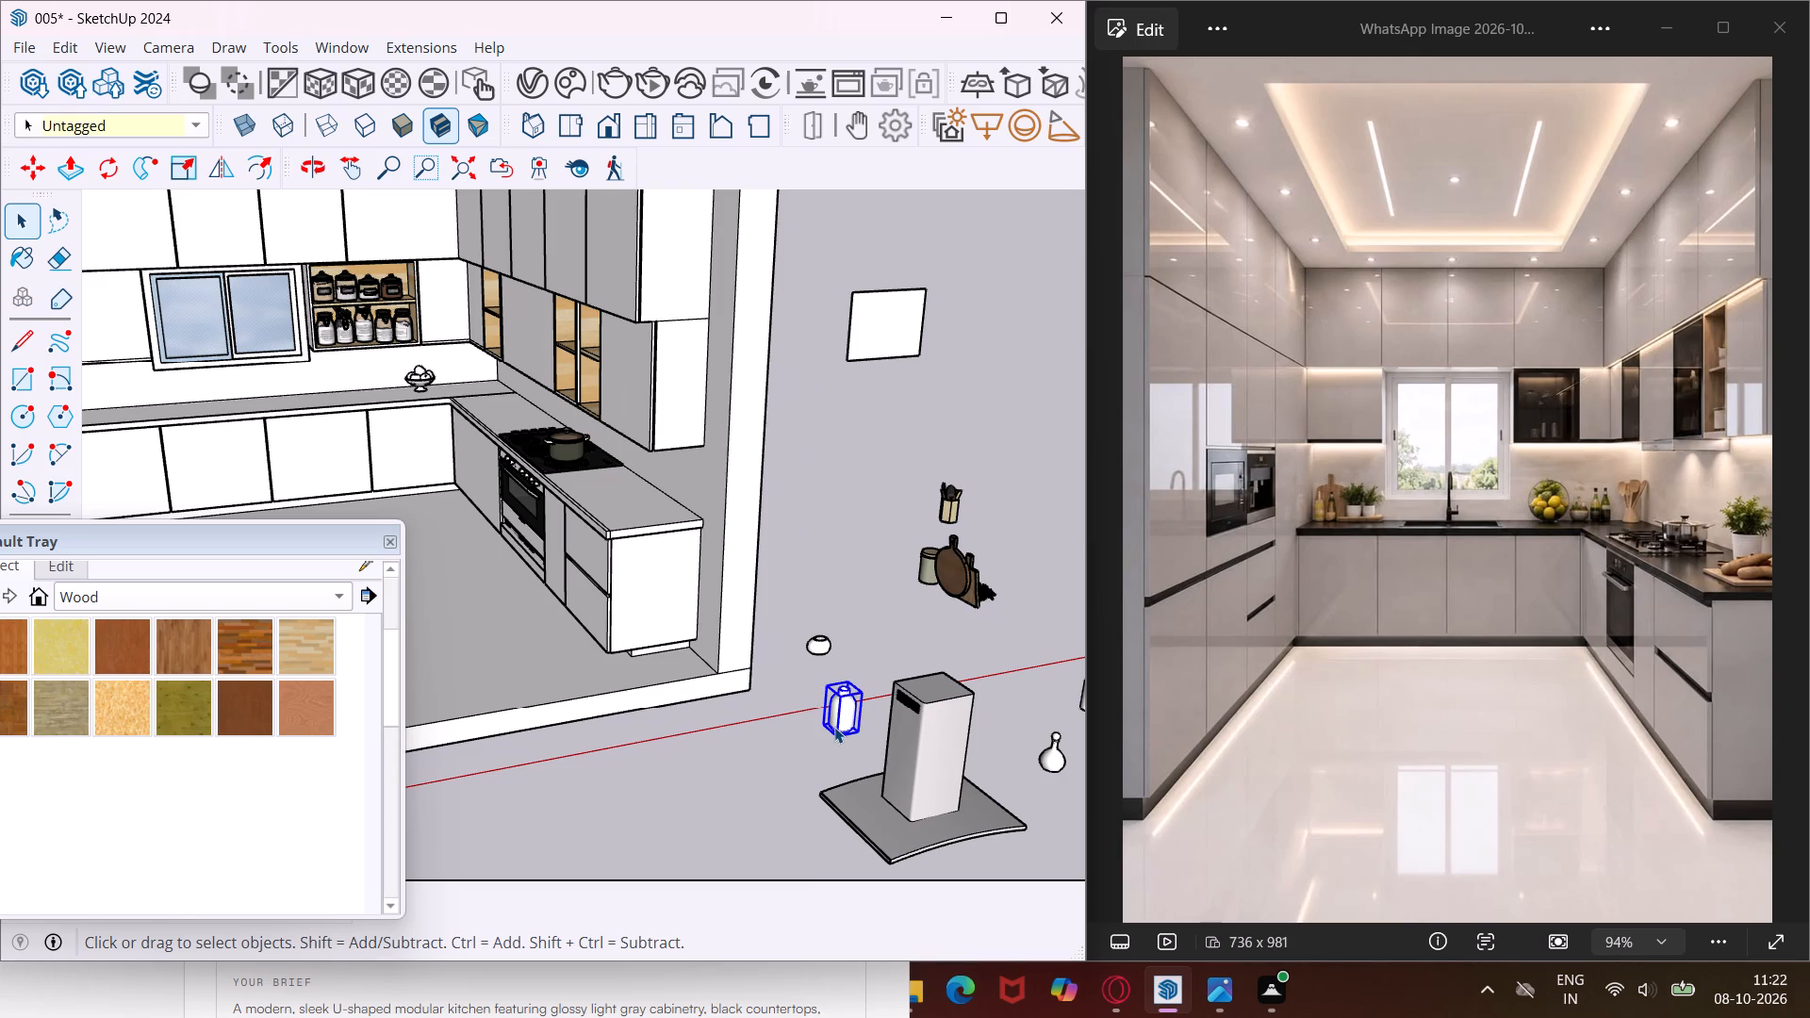
middle_click_drag(834, 727, 981, 698)
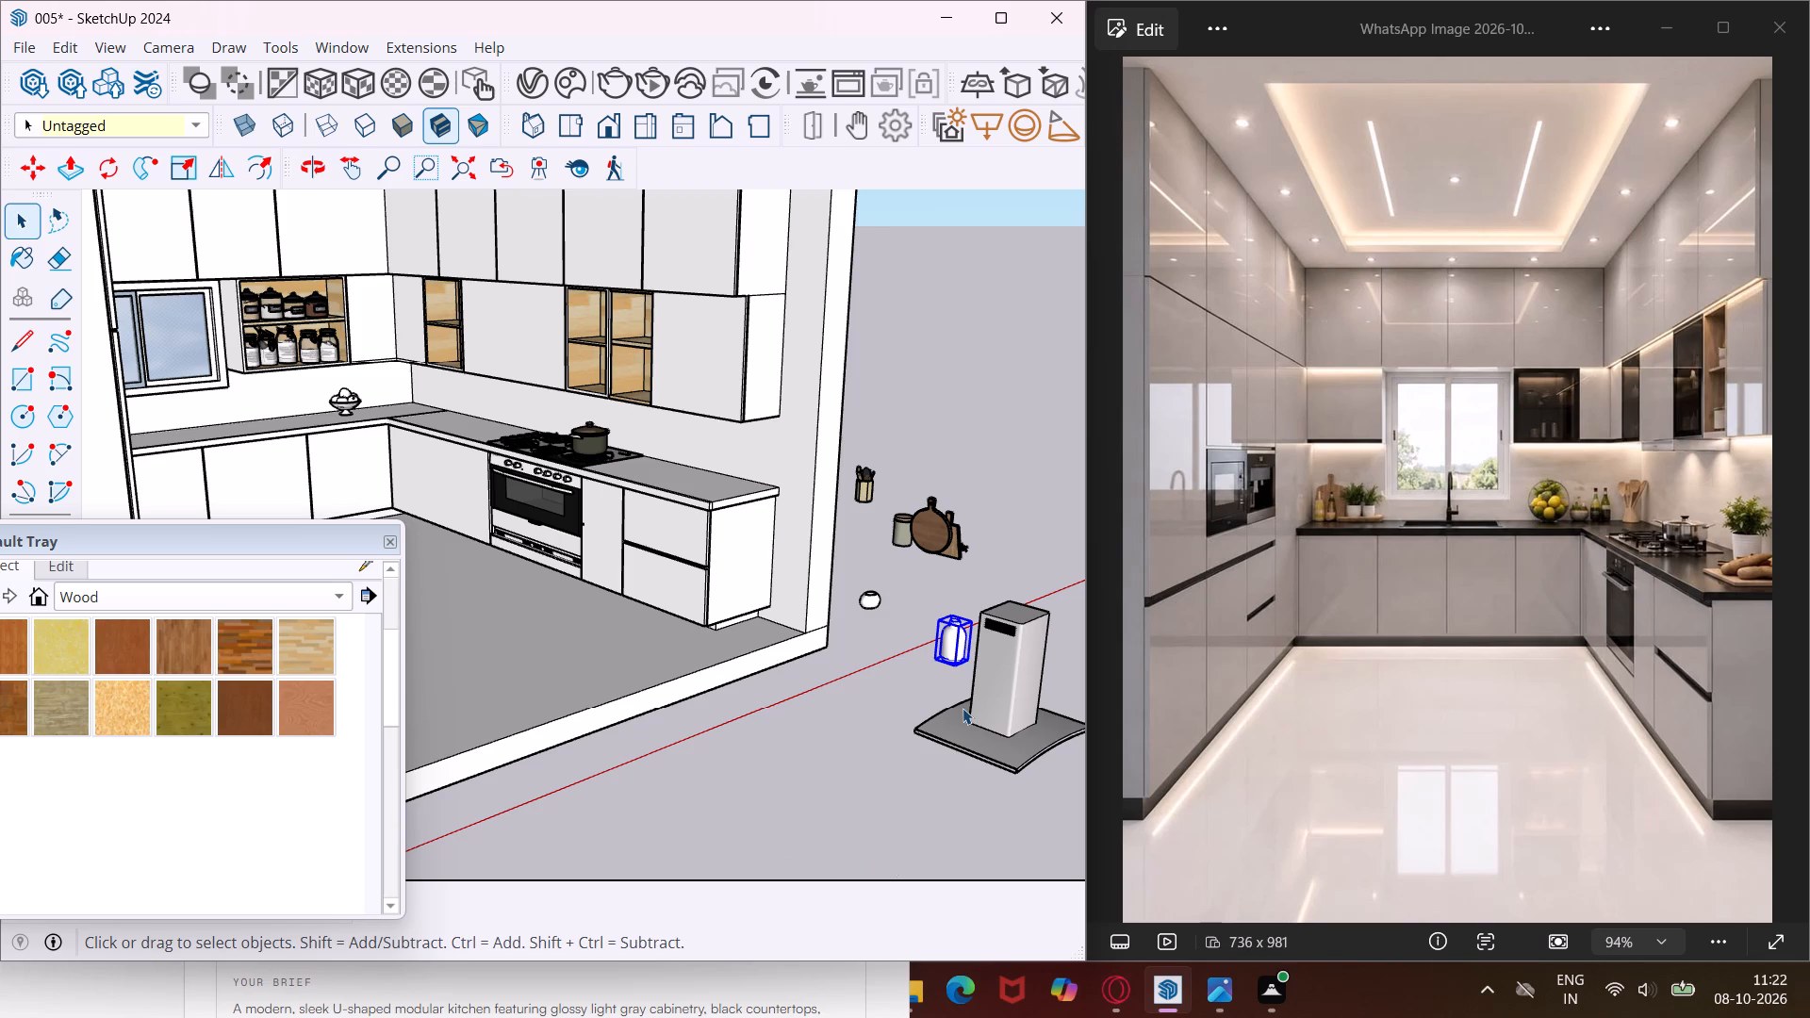
key("m")
scroll(955, 674, "up", 9)
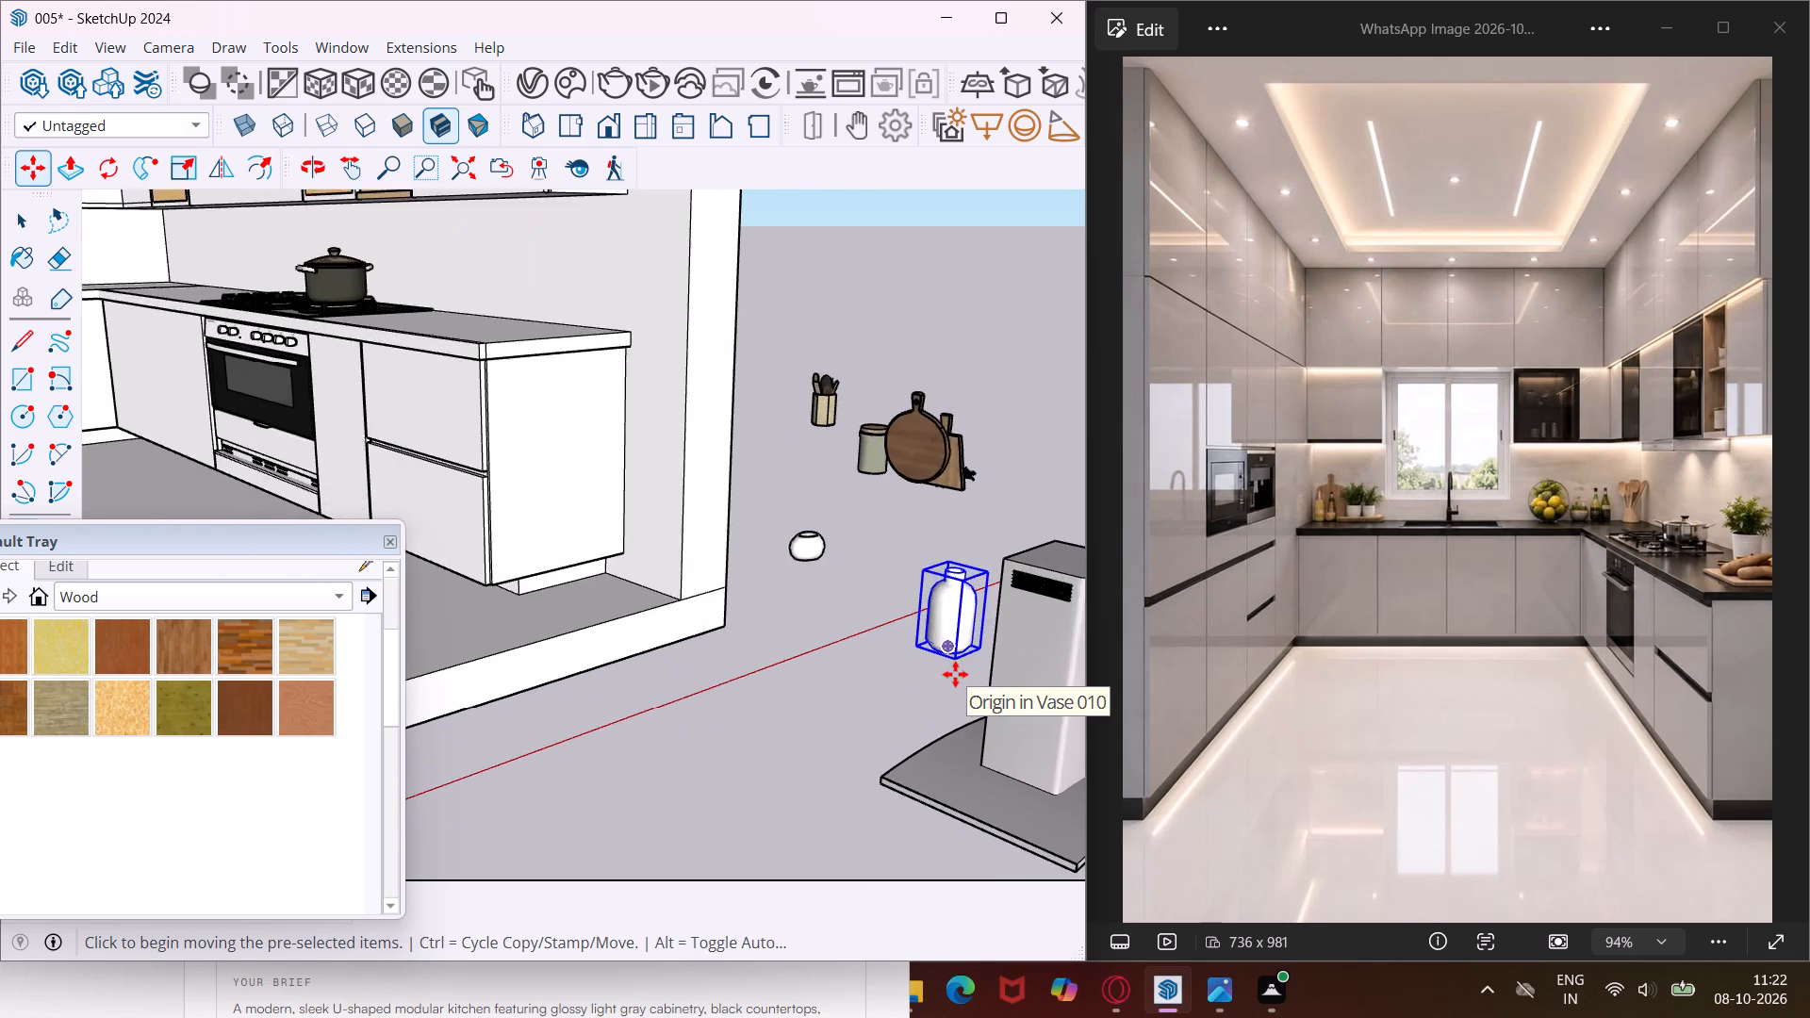
scroll(955, 674, "up", 7)
left_click(954, 642)
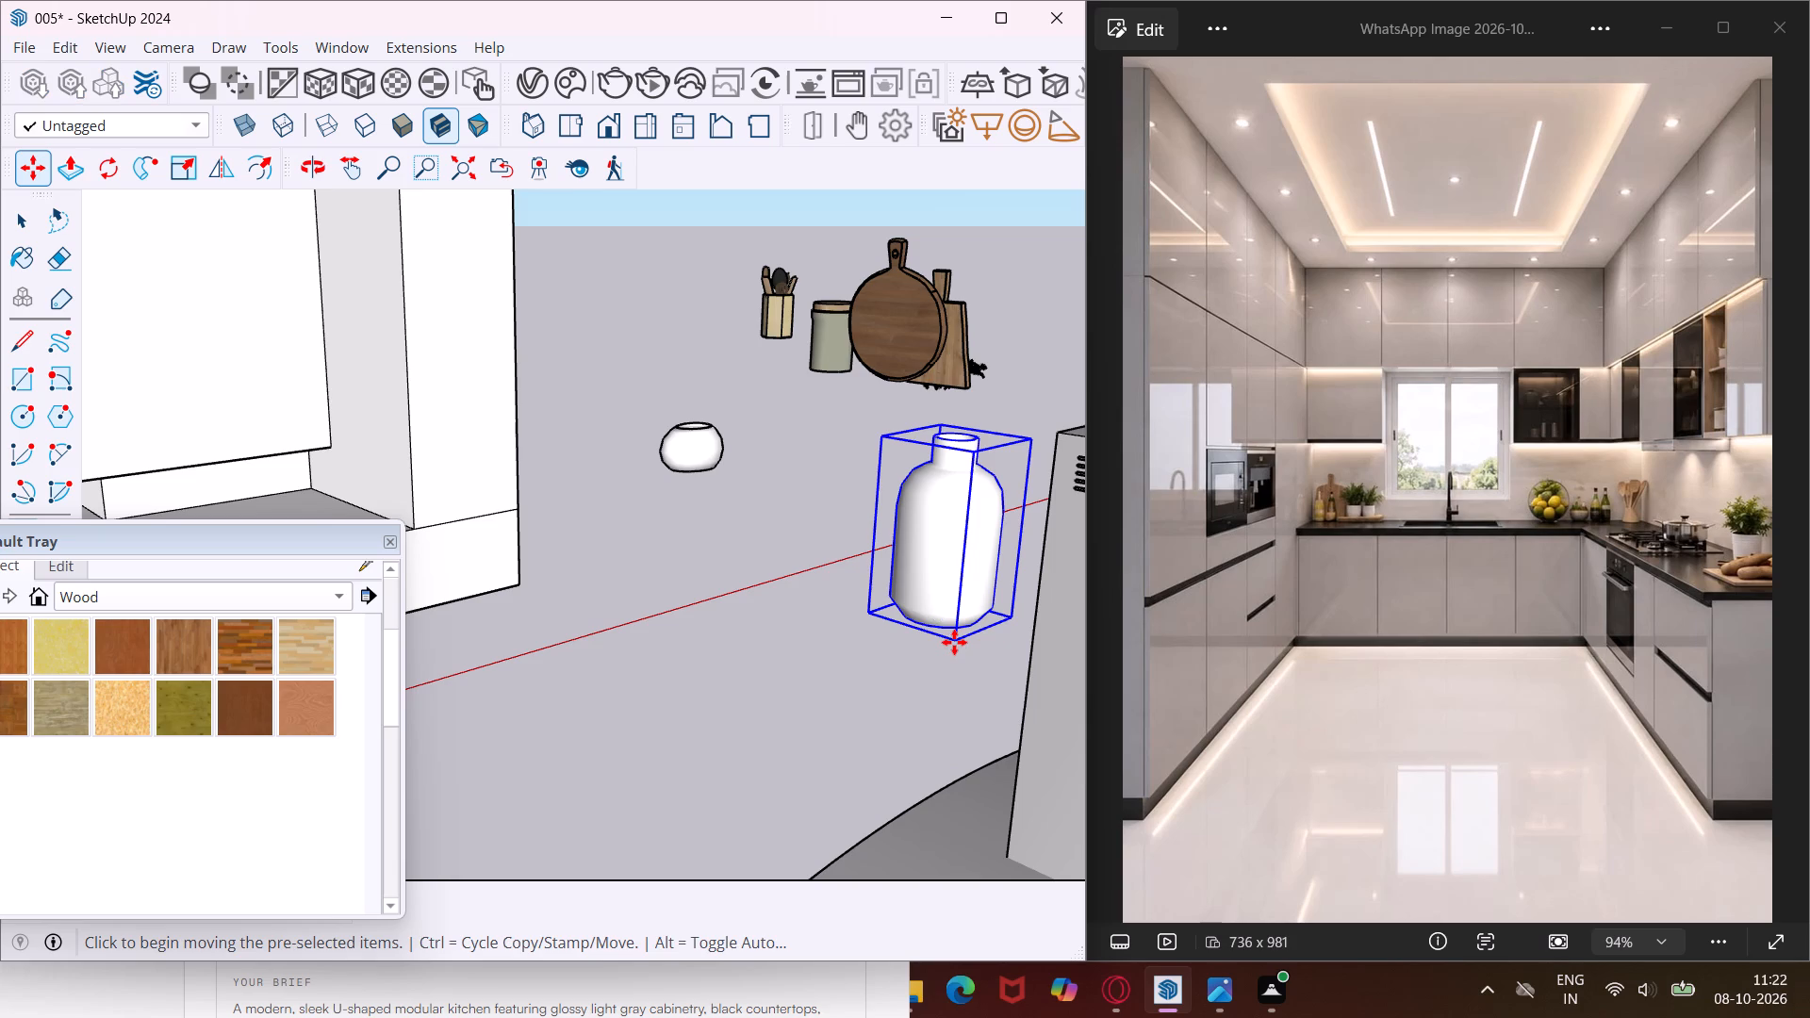
scroll(954, 642, "down", 19)
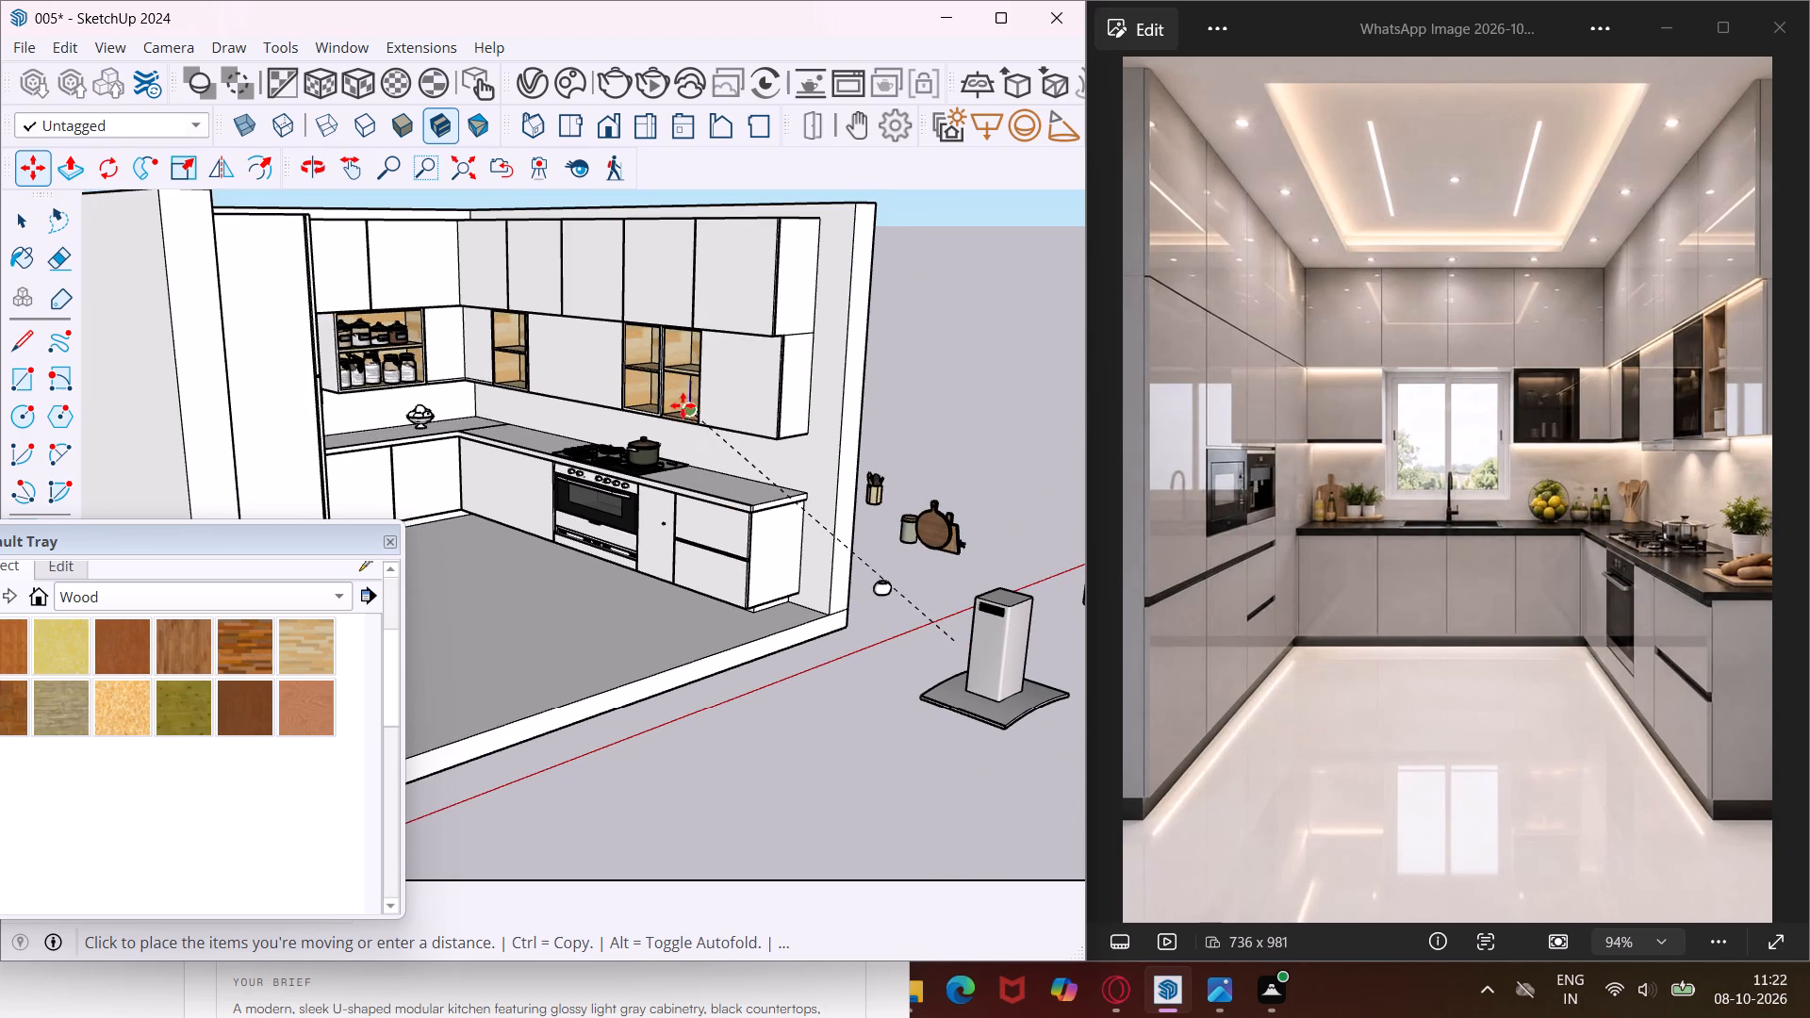
scroll(677, 405, "up", 16)
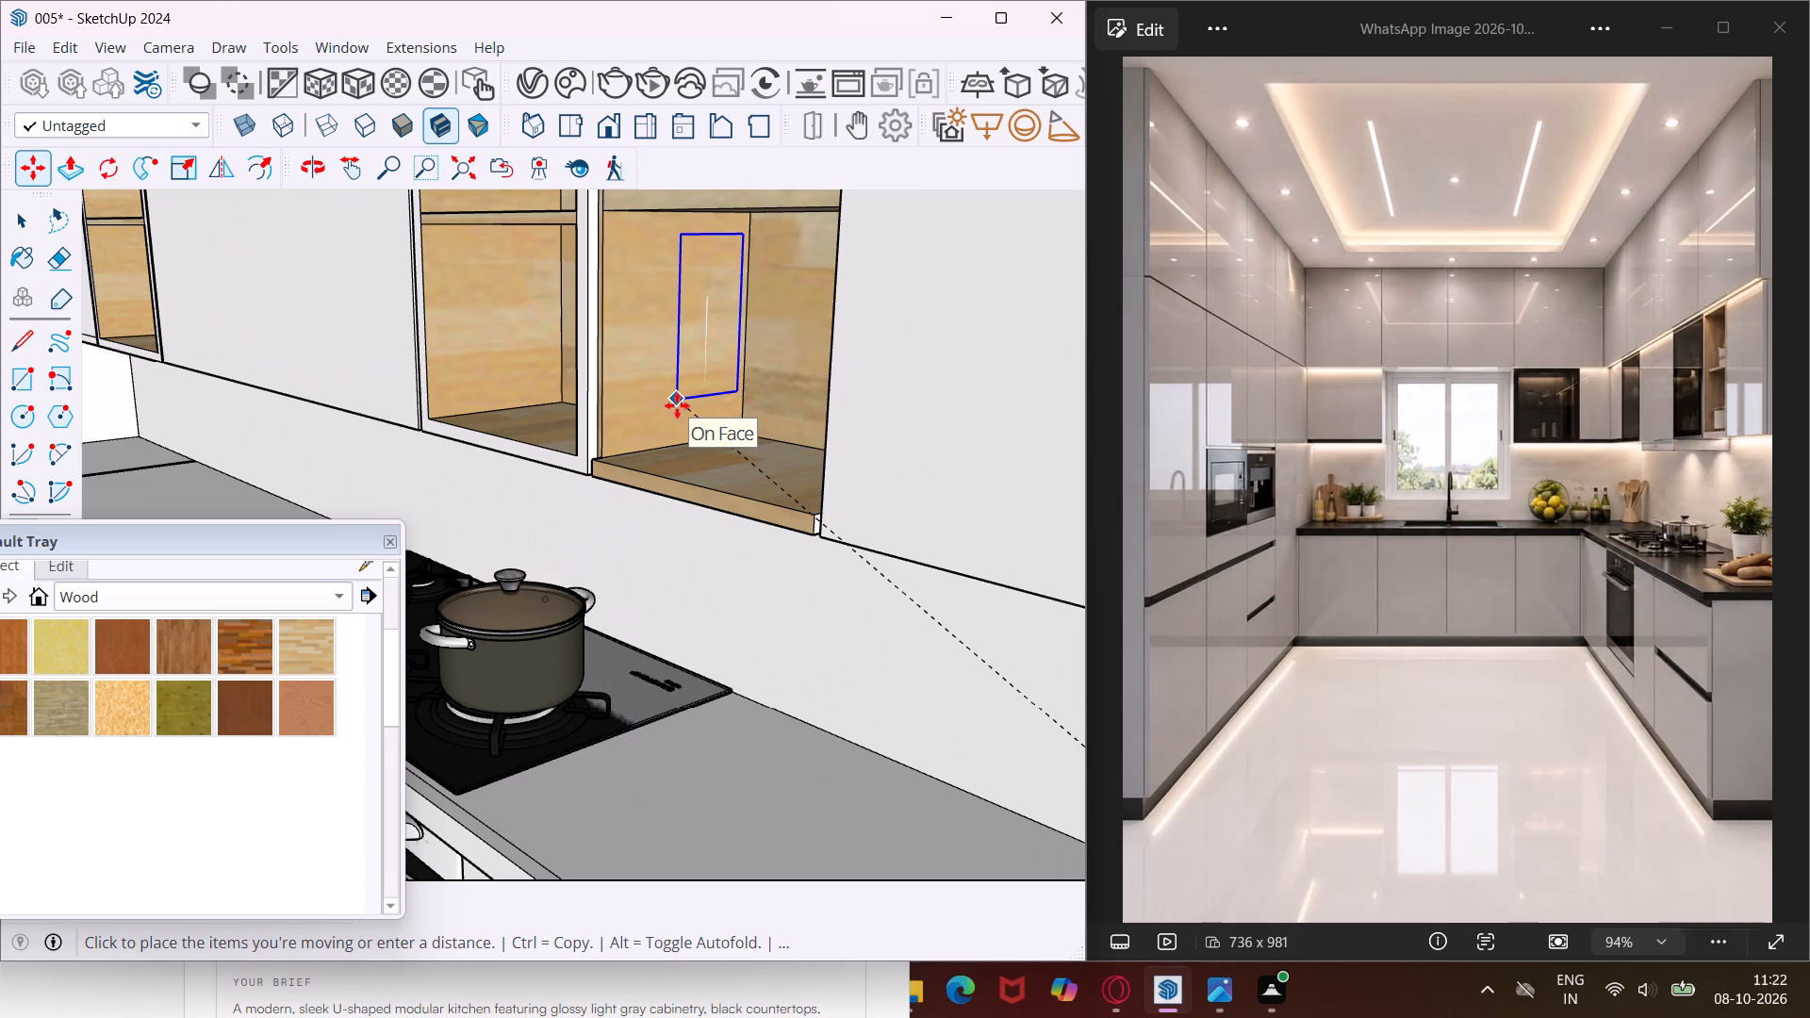
middle_click_drag(677, 405, 756, 413)
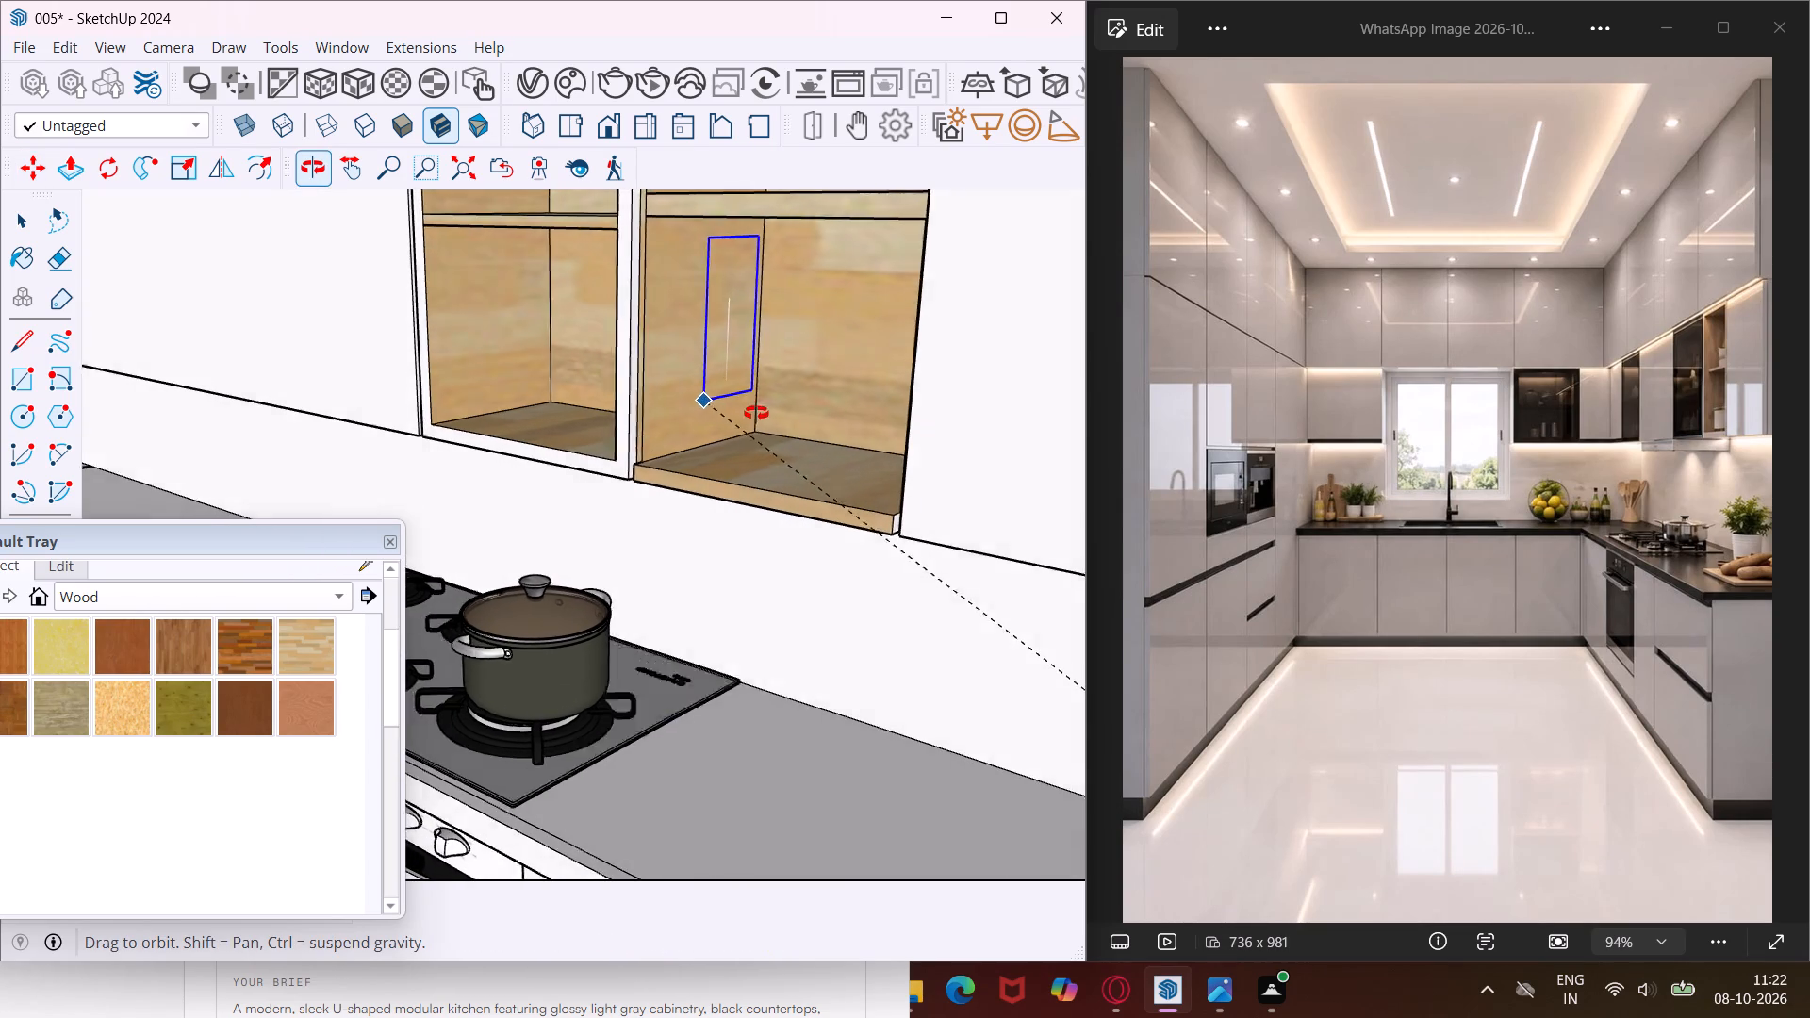
middle_click_drag(756, 413, 763, 414)
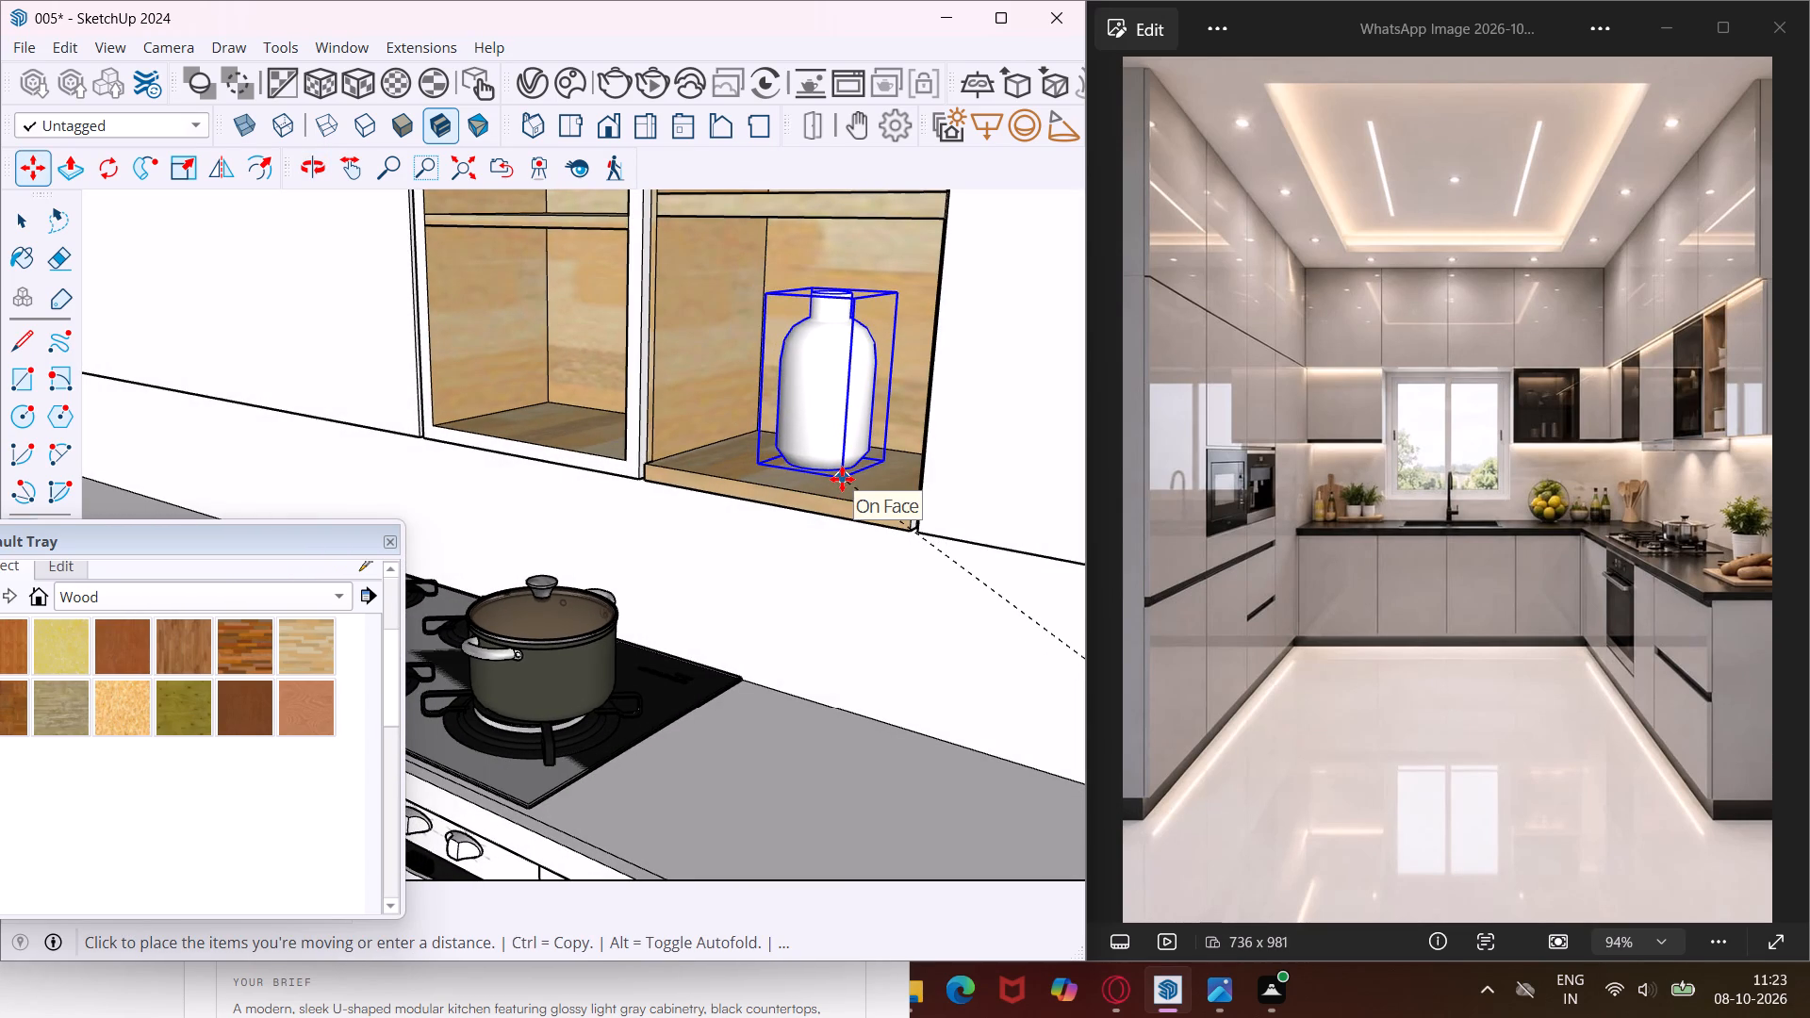
left_click(842, 479)
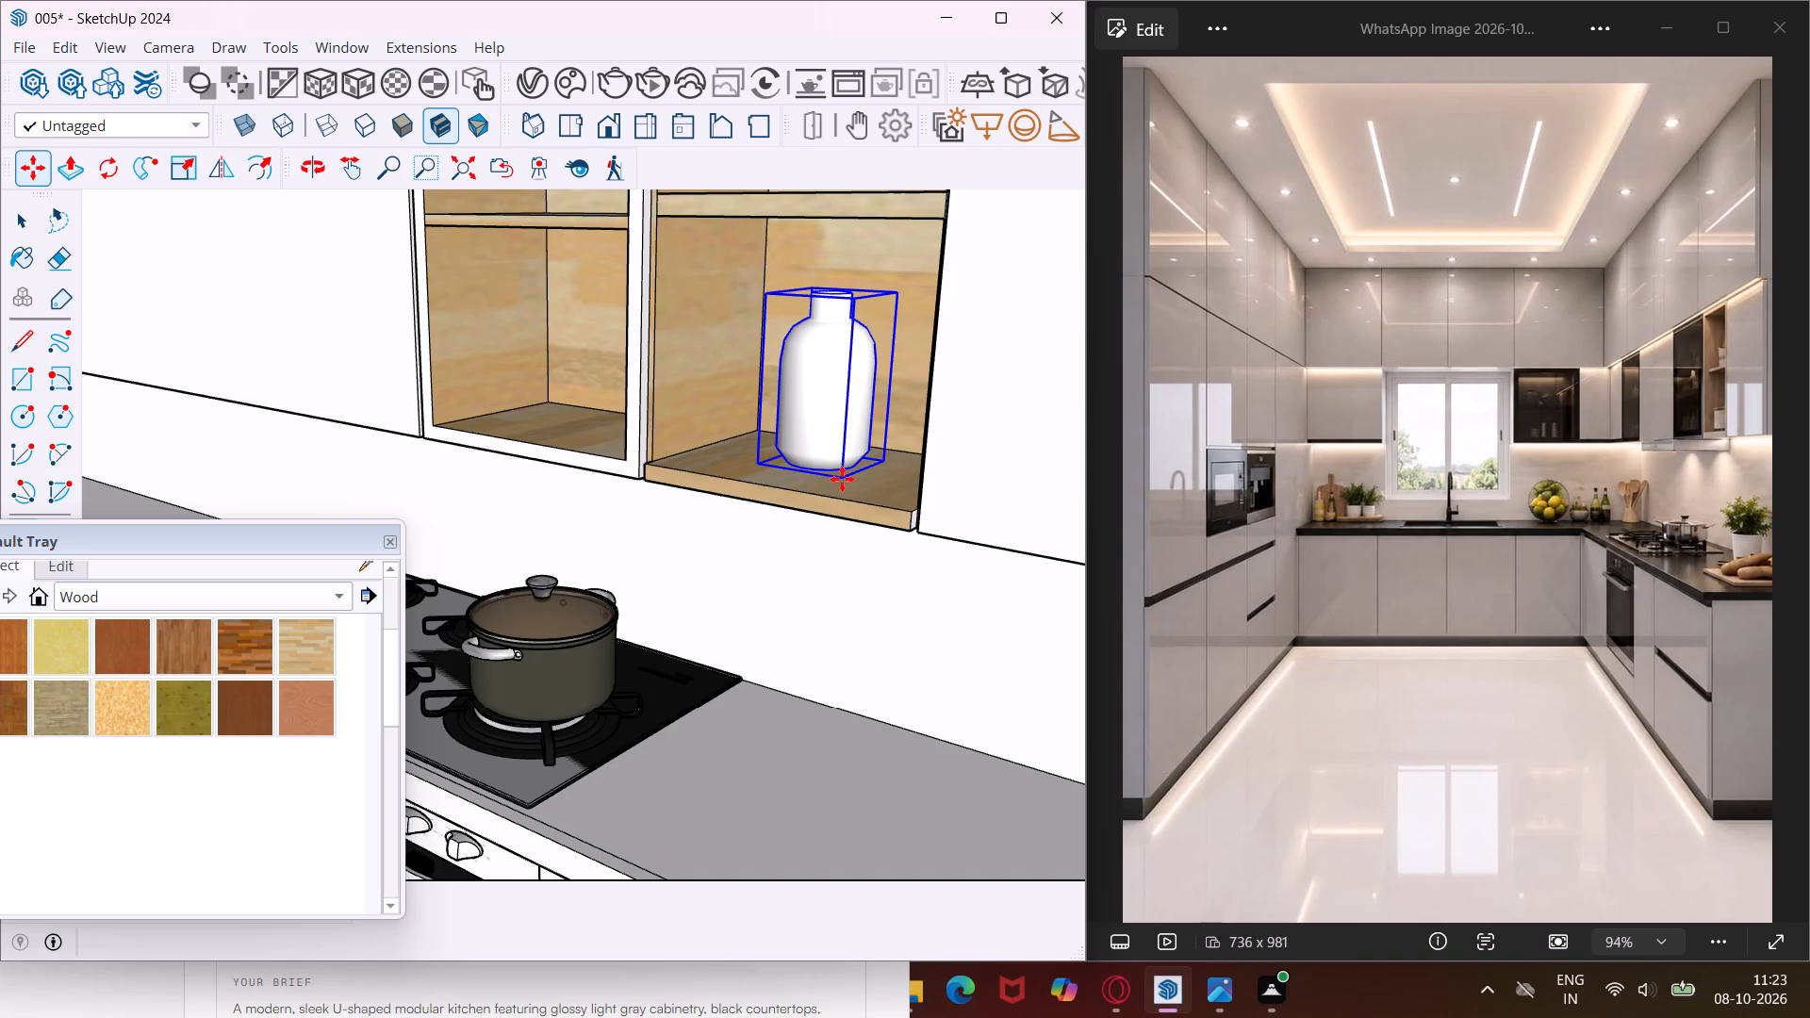
Shift the vase slightly toward the front edge of its wood recess shelf.
scroll(842, 479, "down", 3)
middle_click_drag(842, 479, 773, 458)
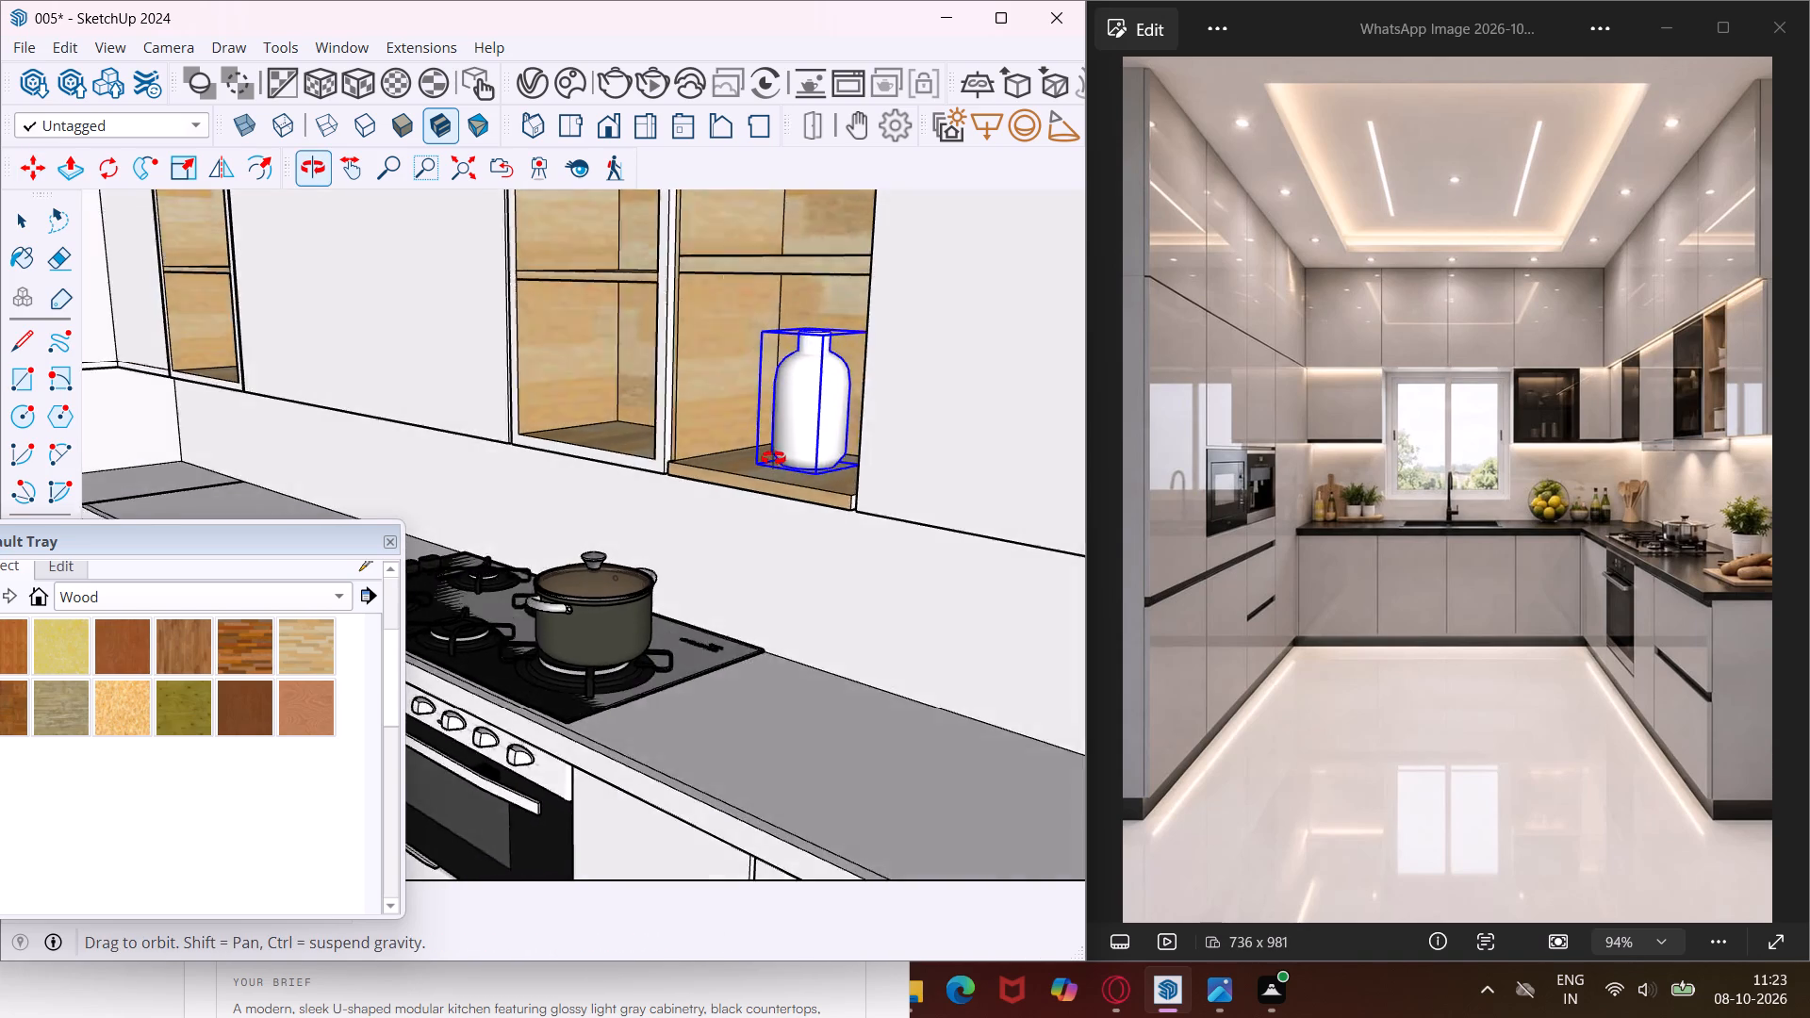
middle_click_drag(773, 458, 687, 456)
scroll(687, 456, "down", 5)
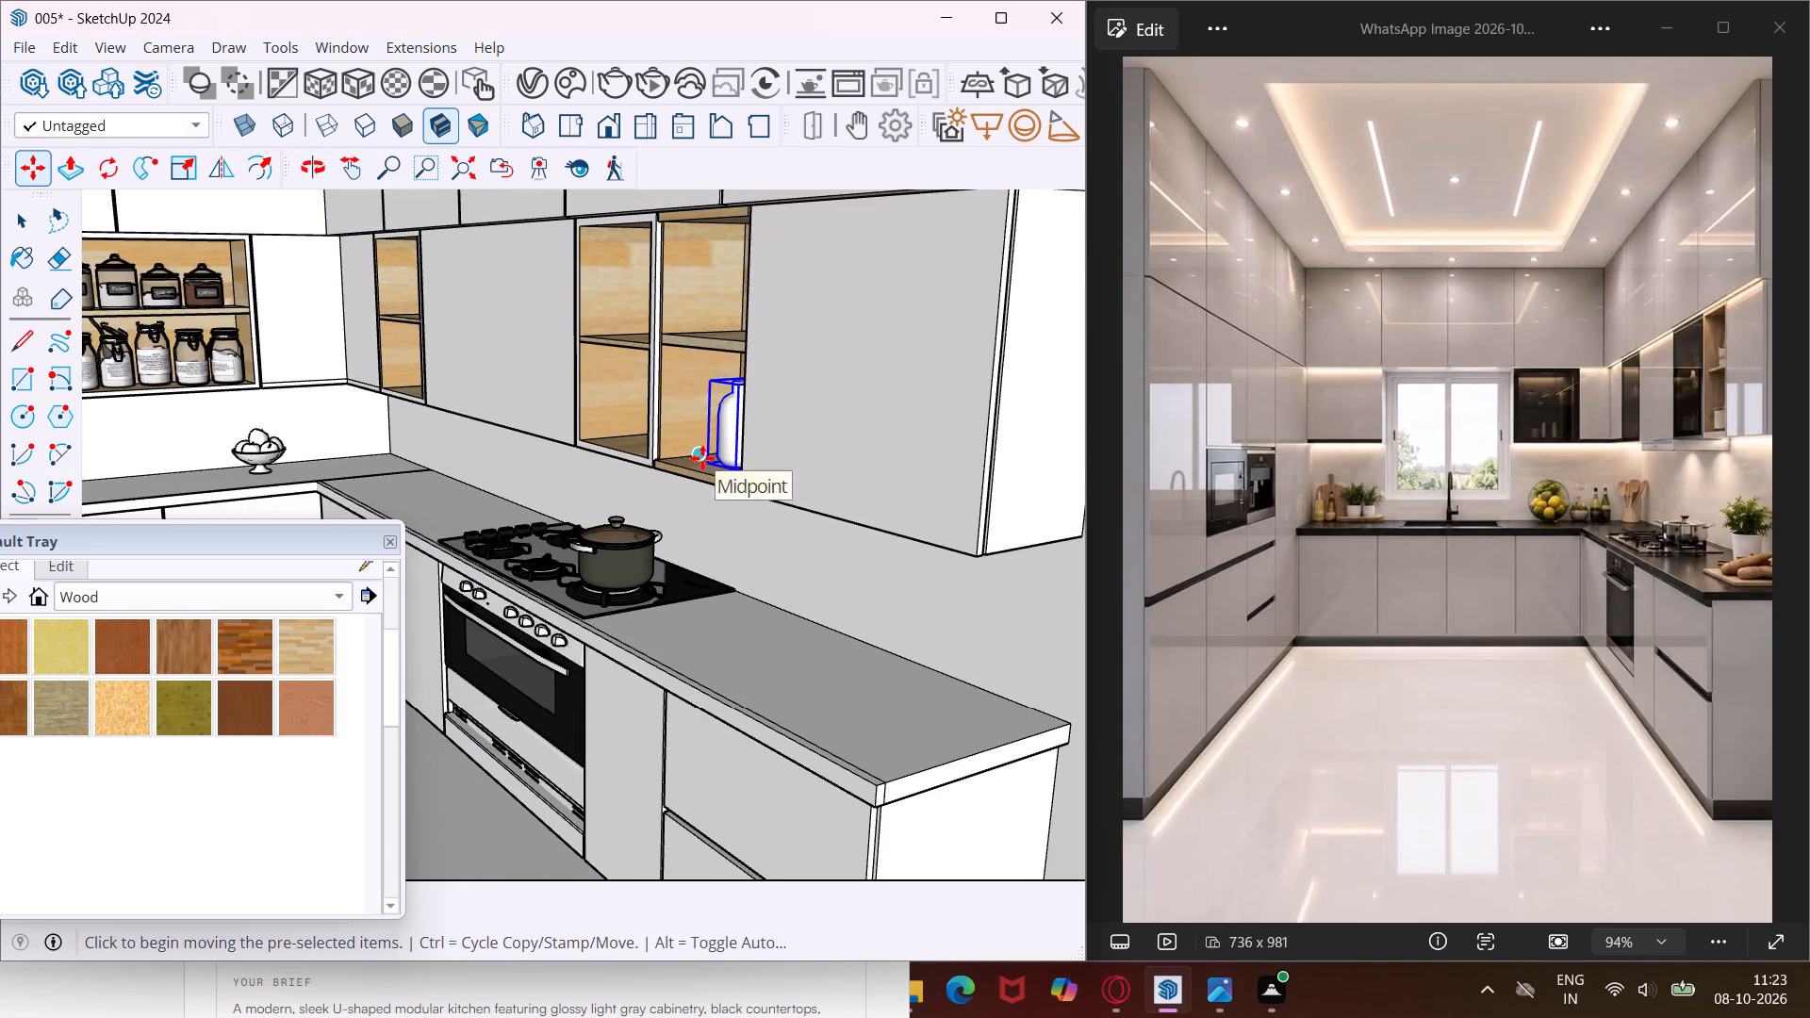
middle_click_drag(702, 458, 890, 485)
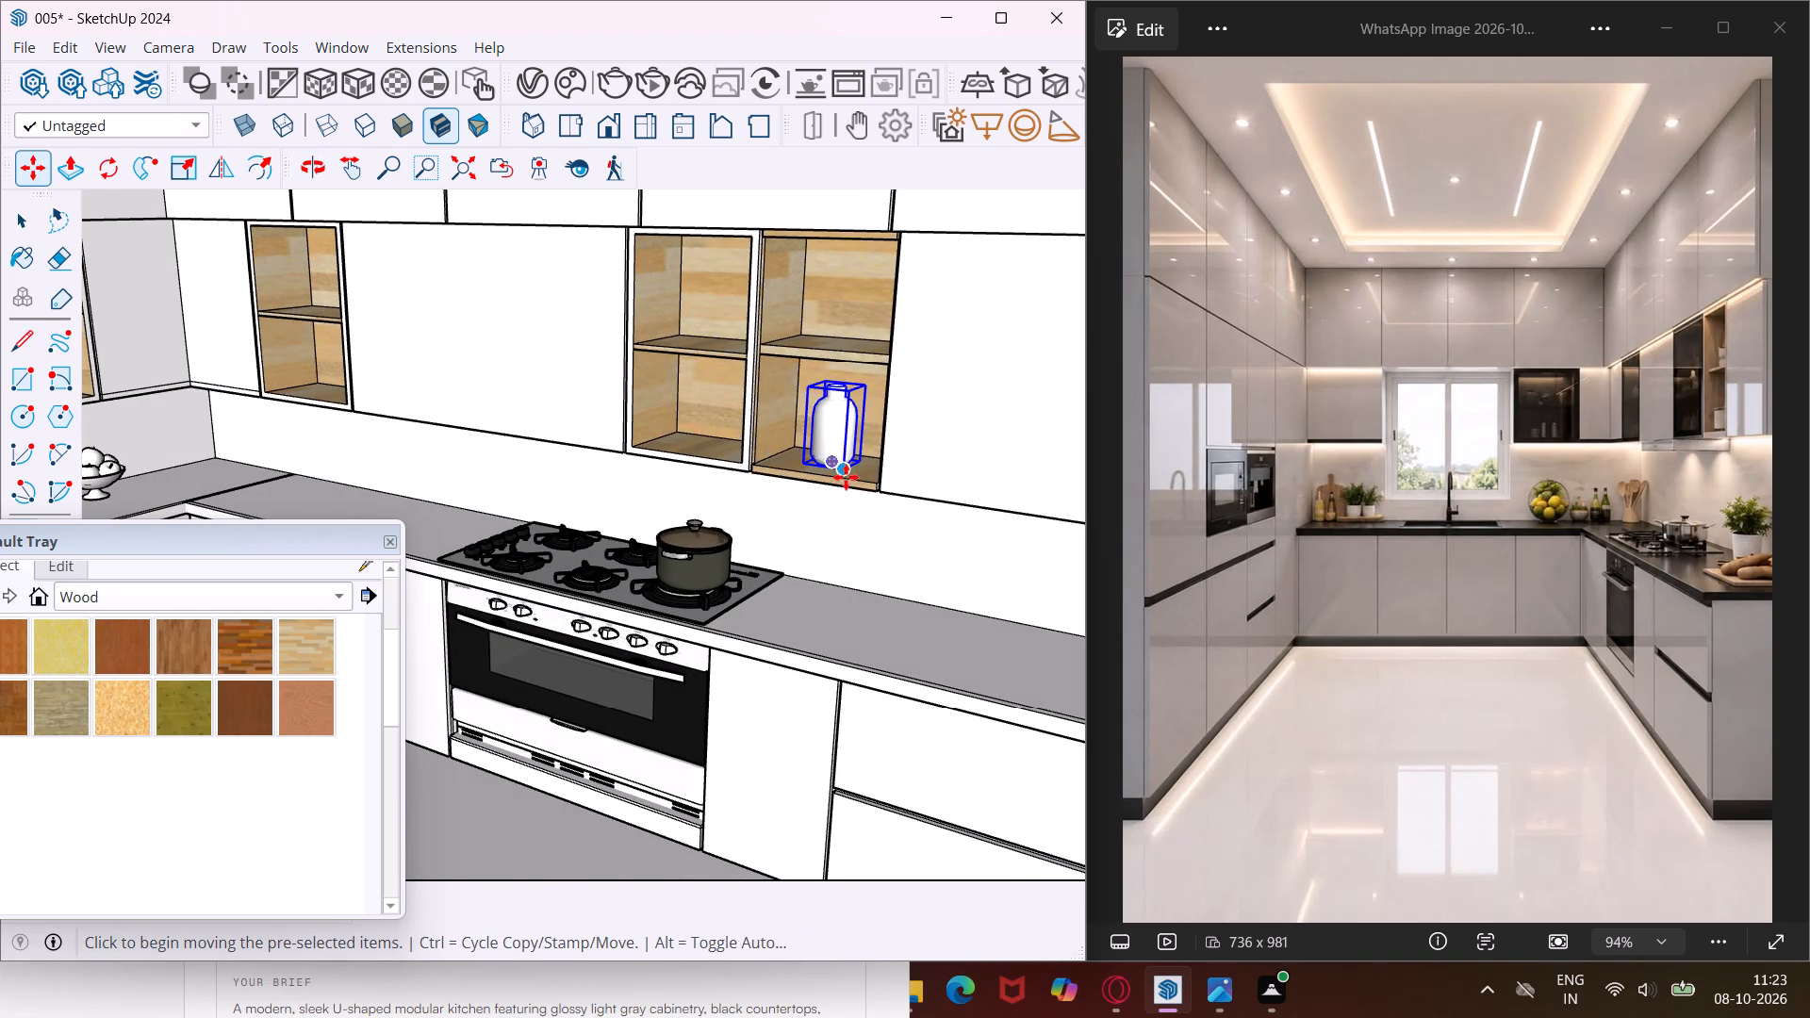
scroll(846, 477, "up", 14)
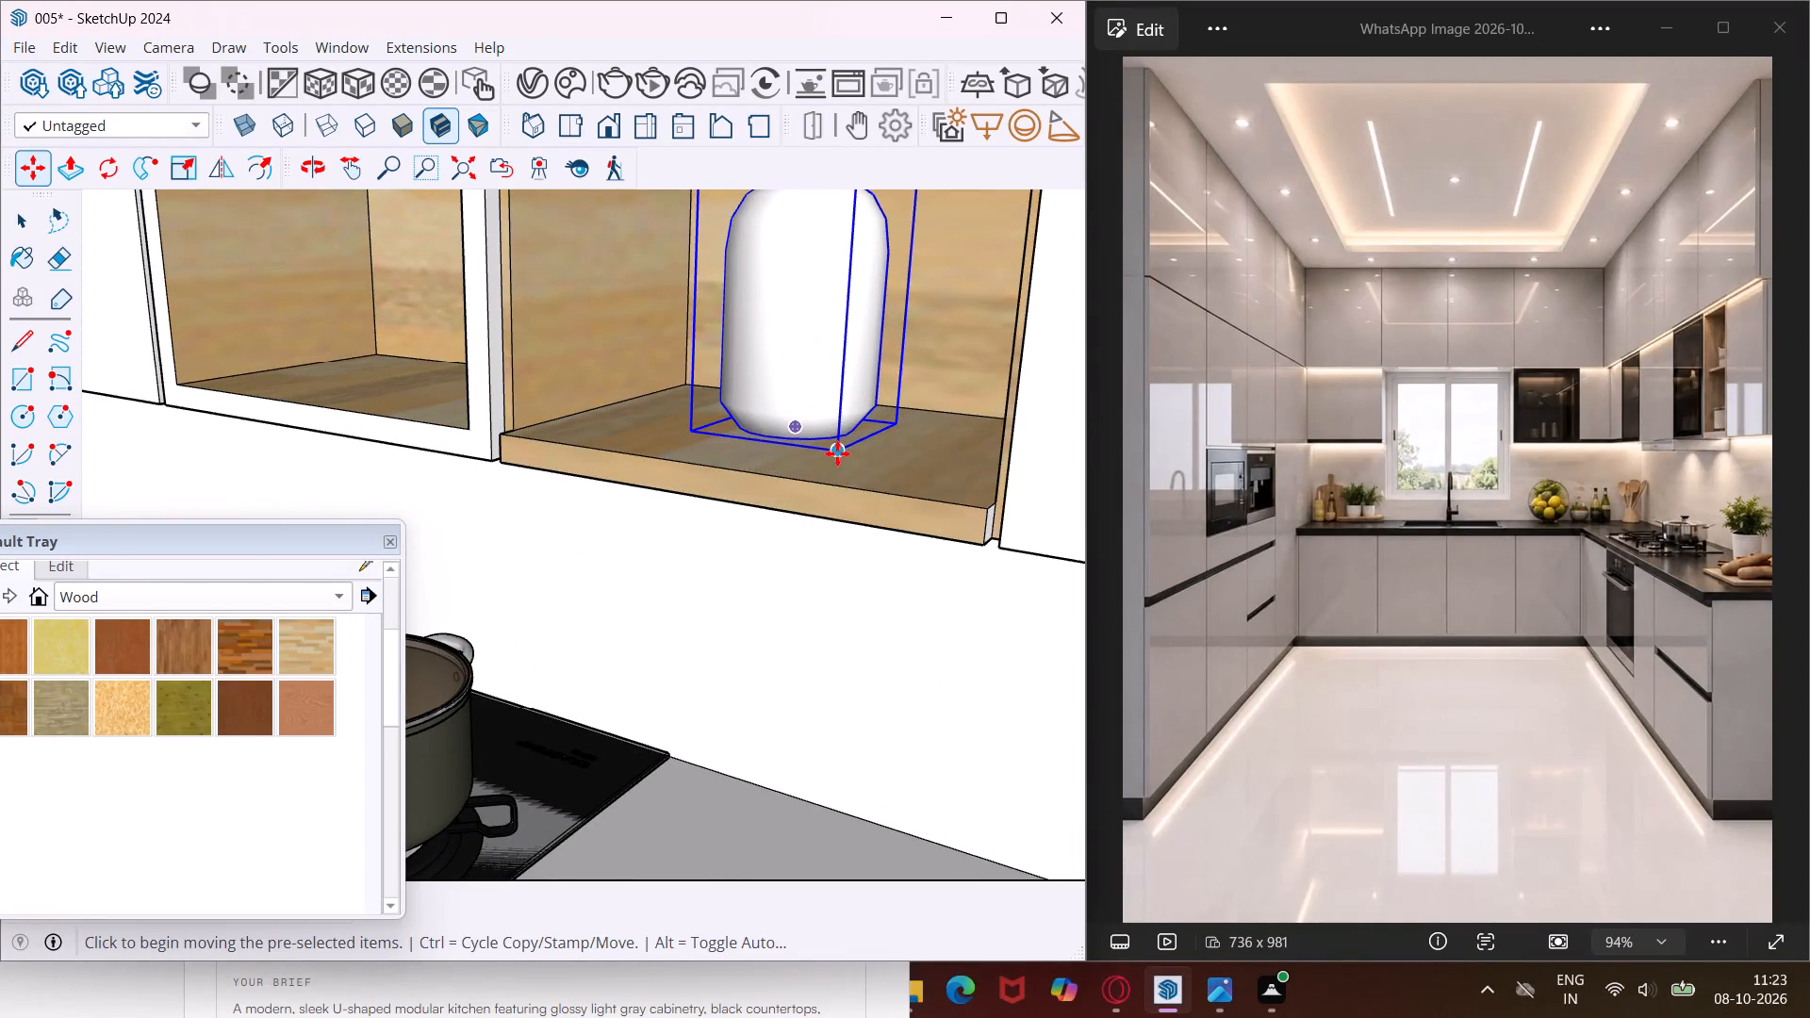
left_click(837, 453)
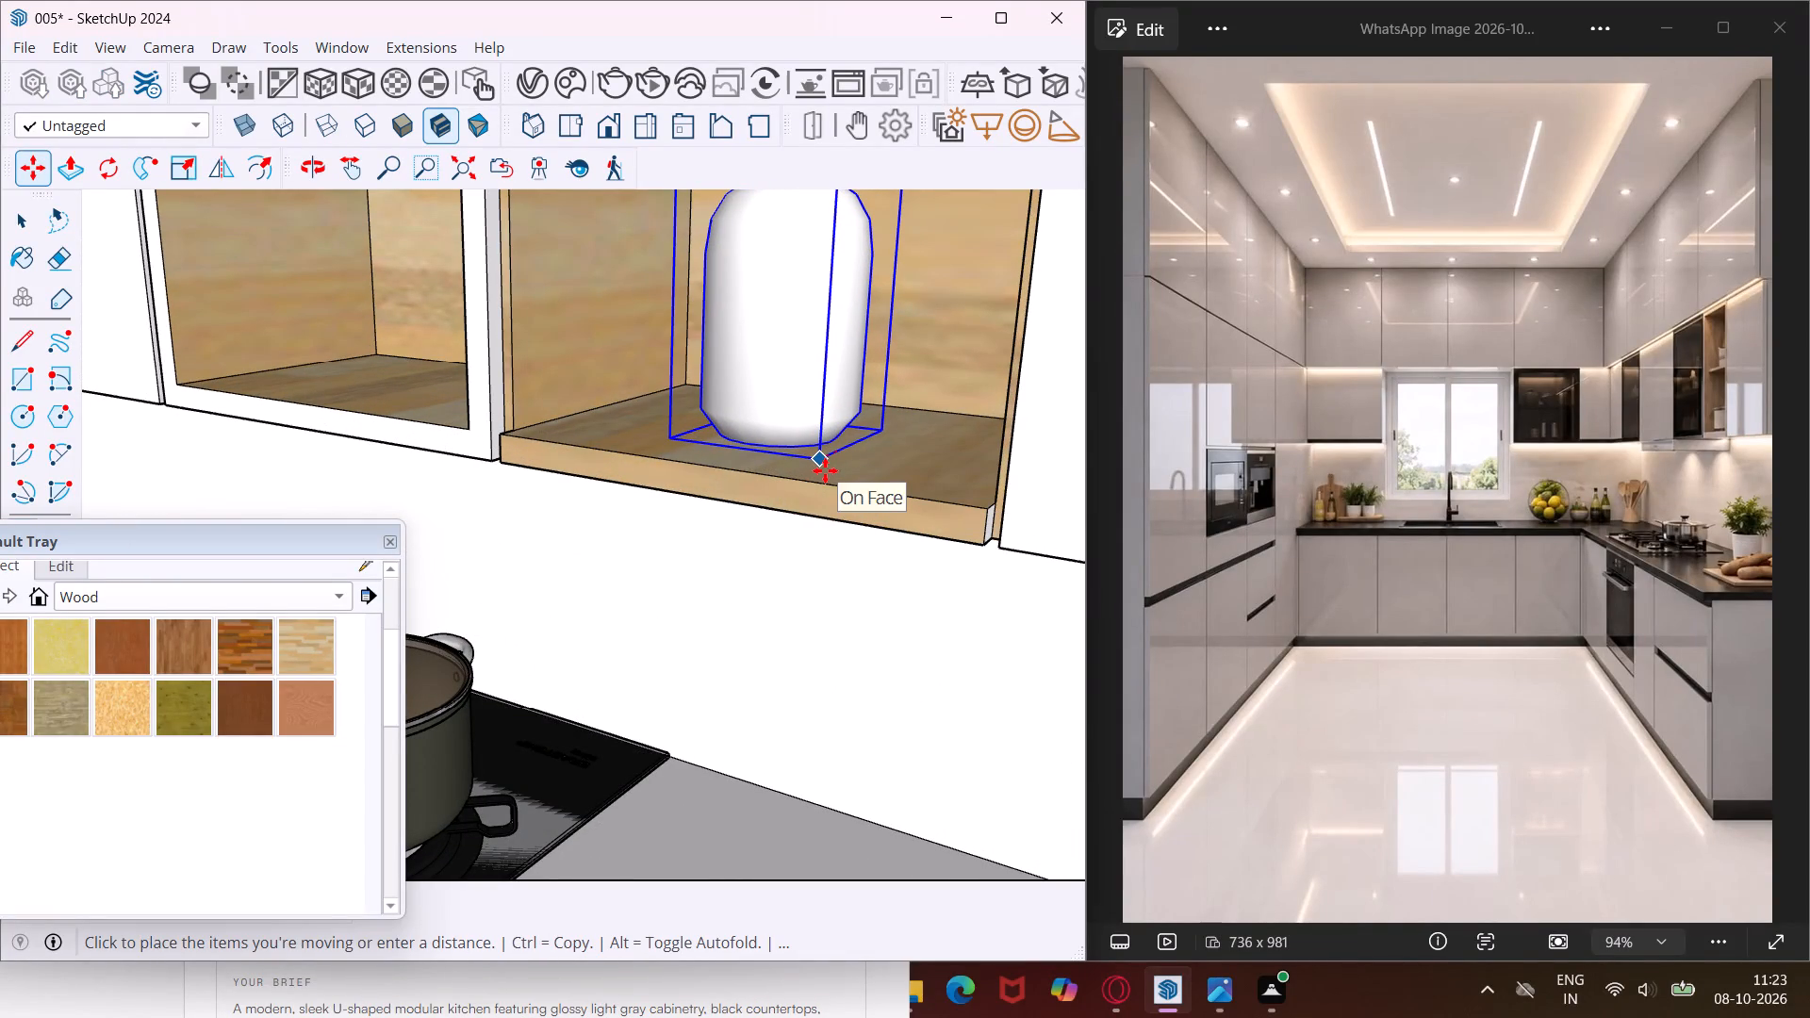
left_click(825, 470)
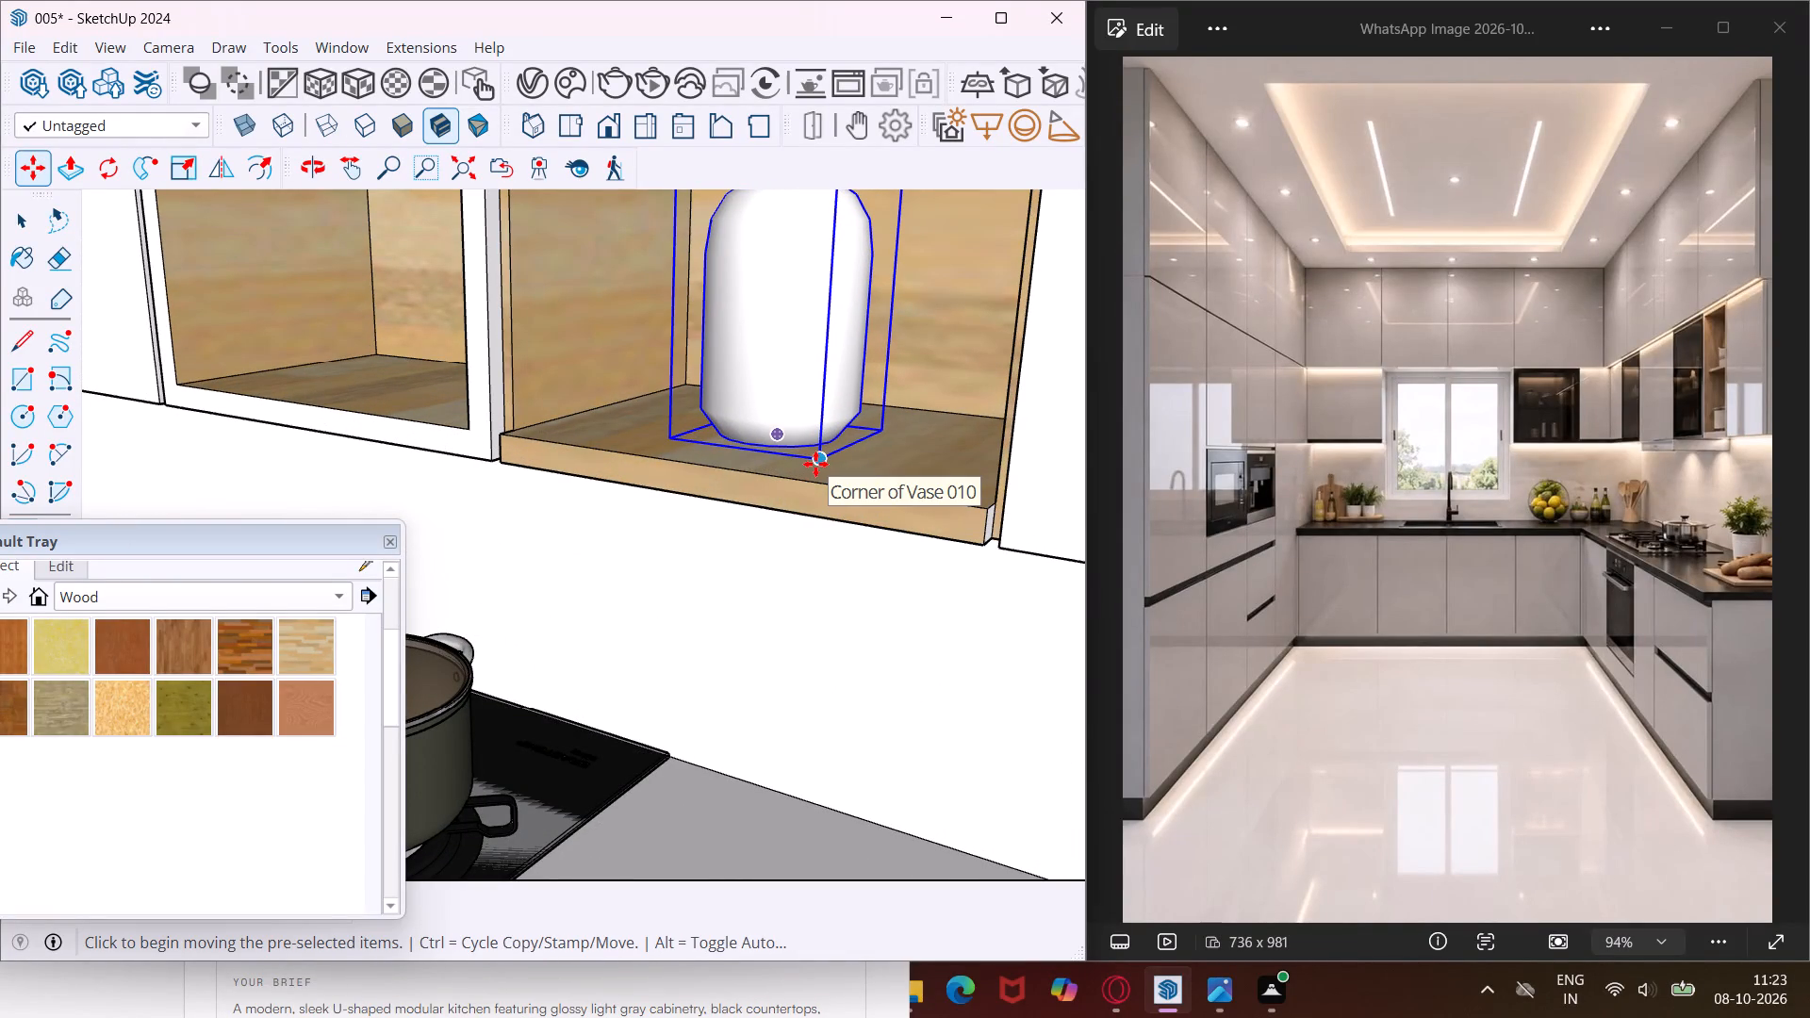
Copy the vase along the shelf into the adjacent lower compartment of the double wood recess.
left_click(815, 464)
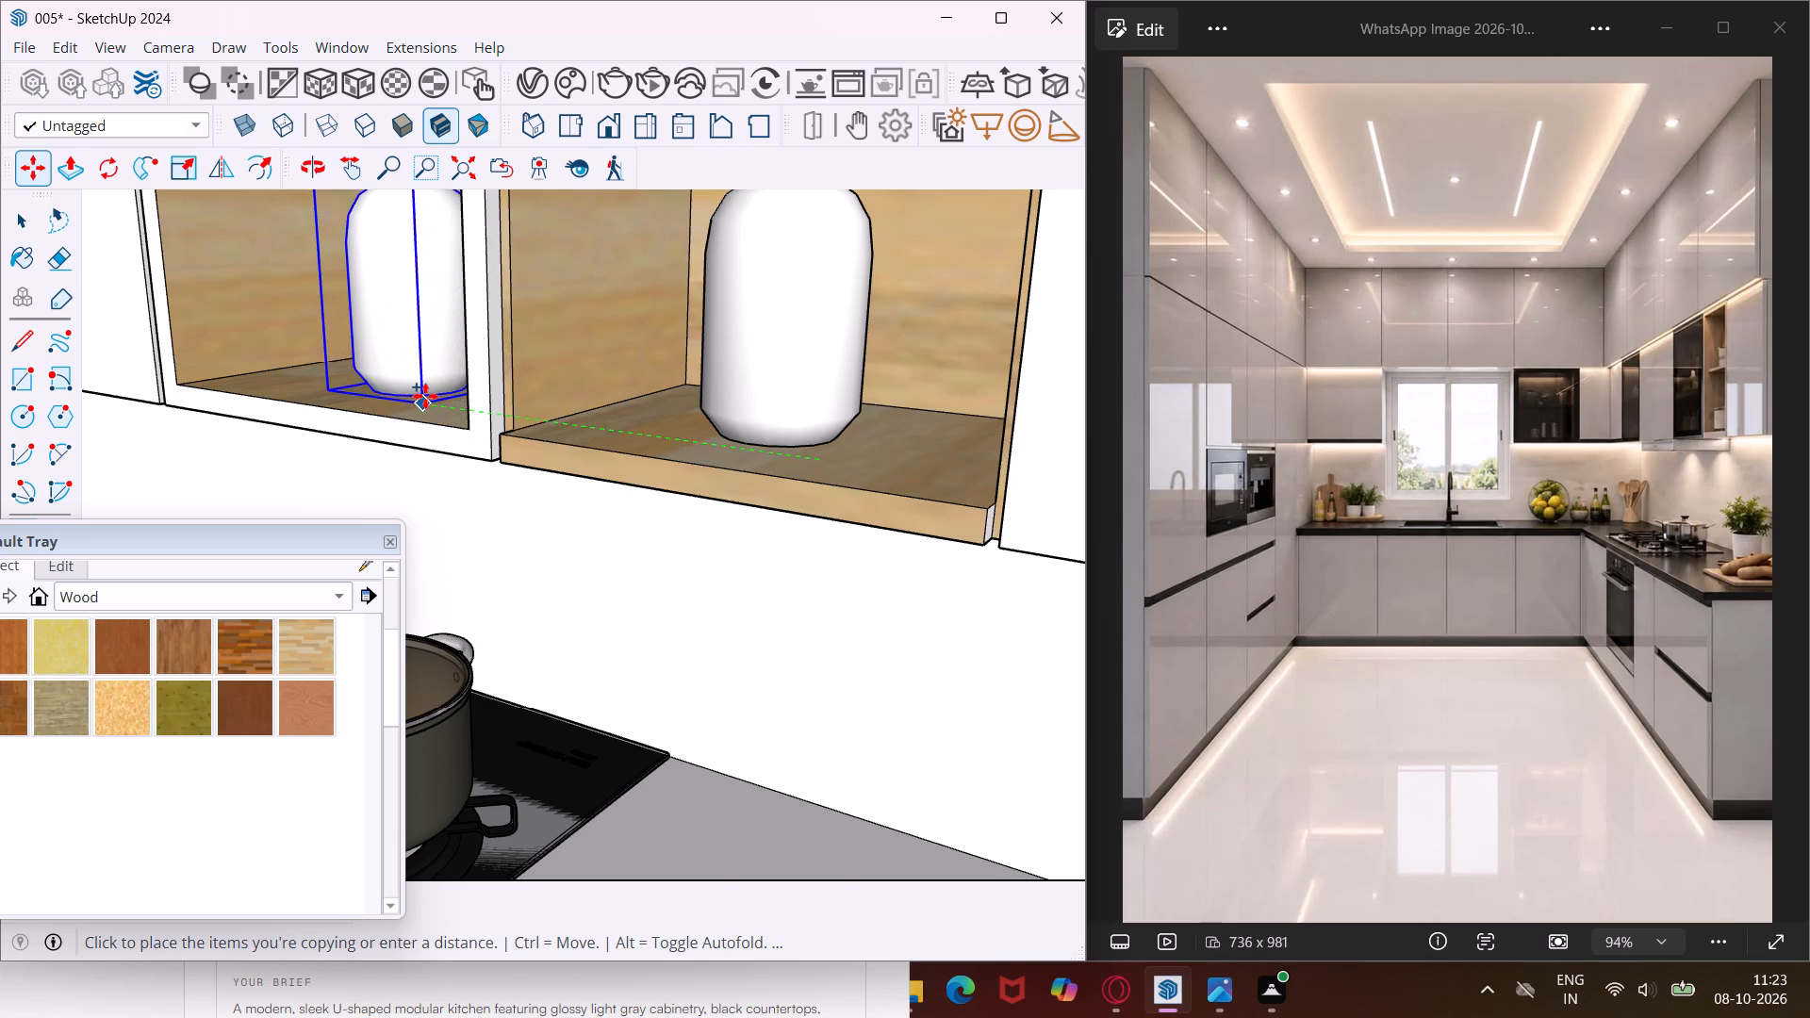
scroll(425, 396, "up", 5)
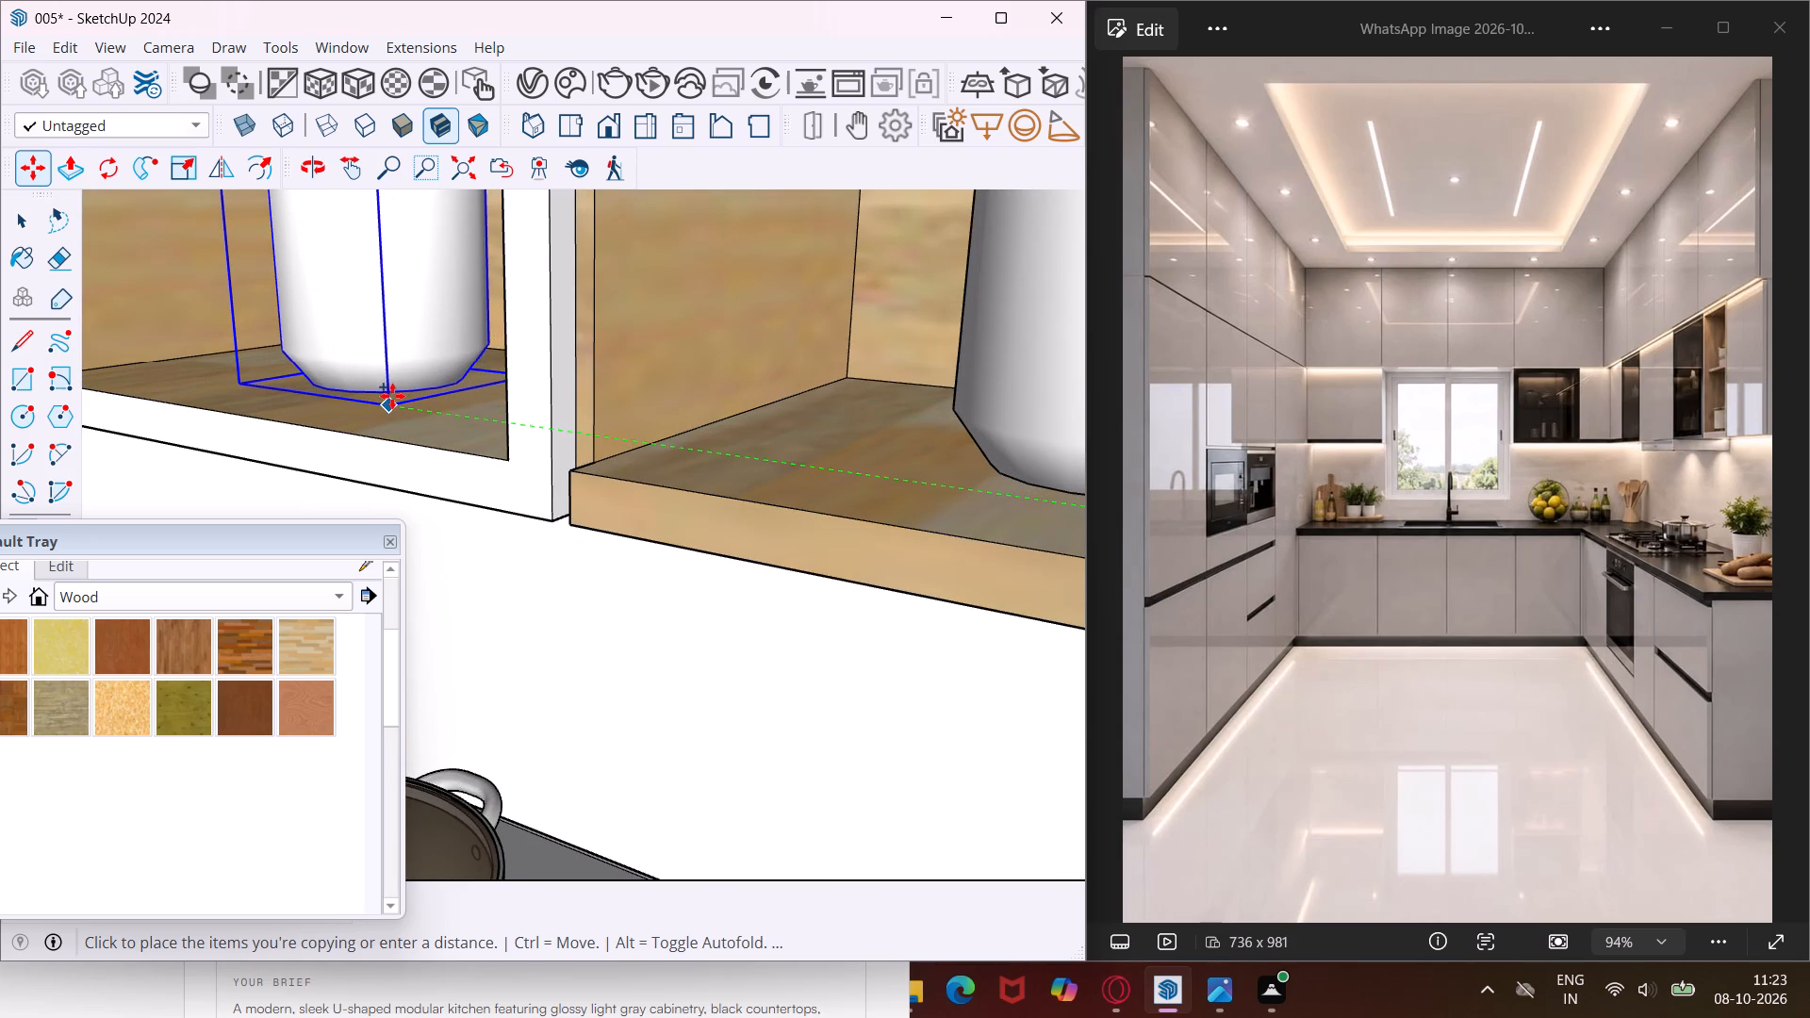
left_click(392, 396)
scroll(373, 406, "down", 5)
middle_click_drag(866, 335, 727, 367)
scroll(713, 363, "down", 17)
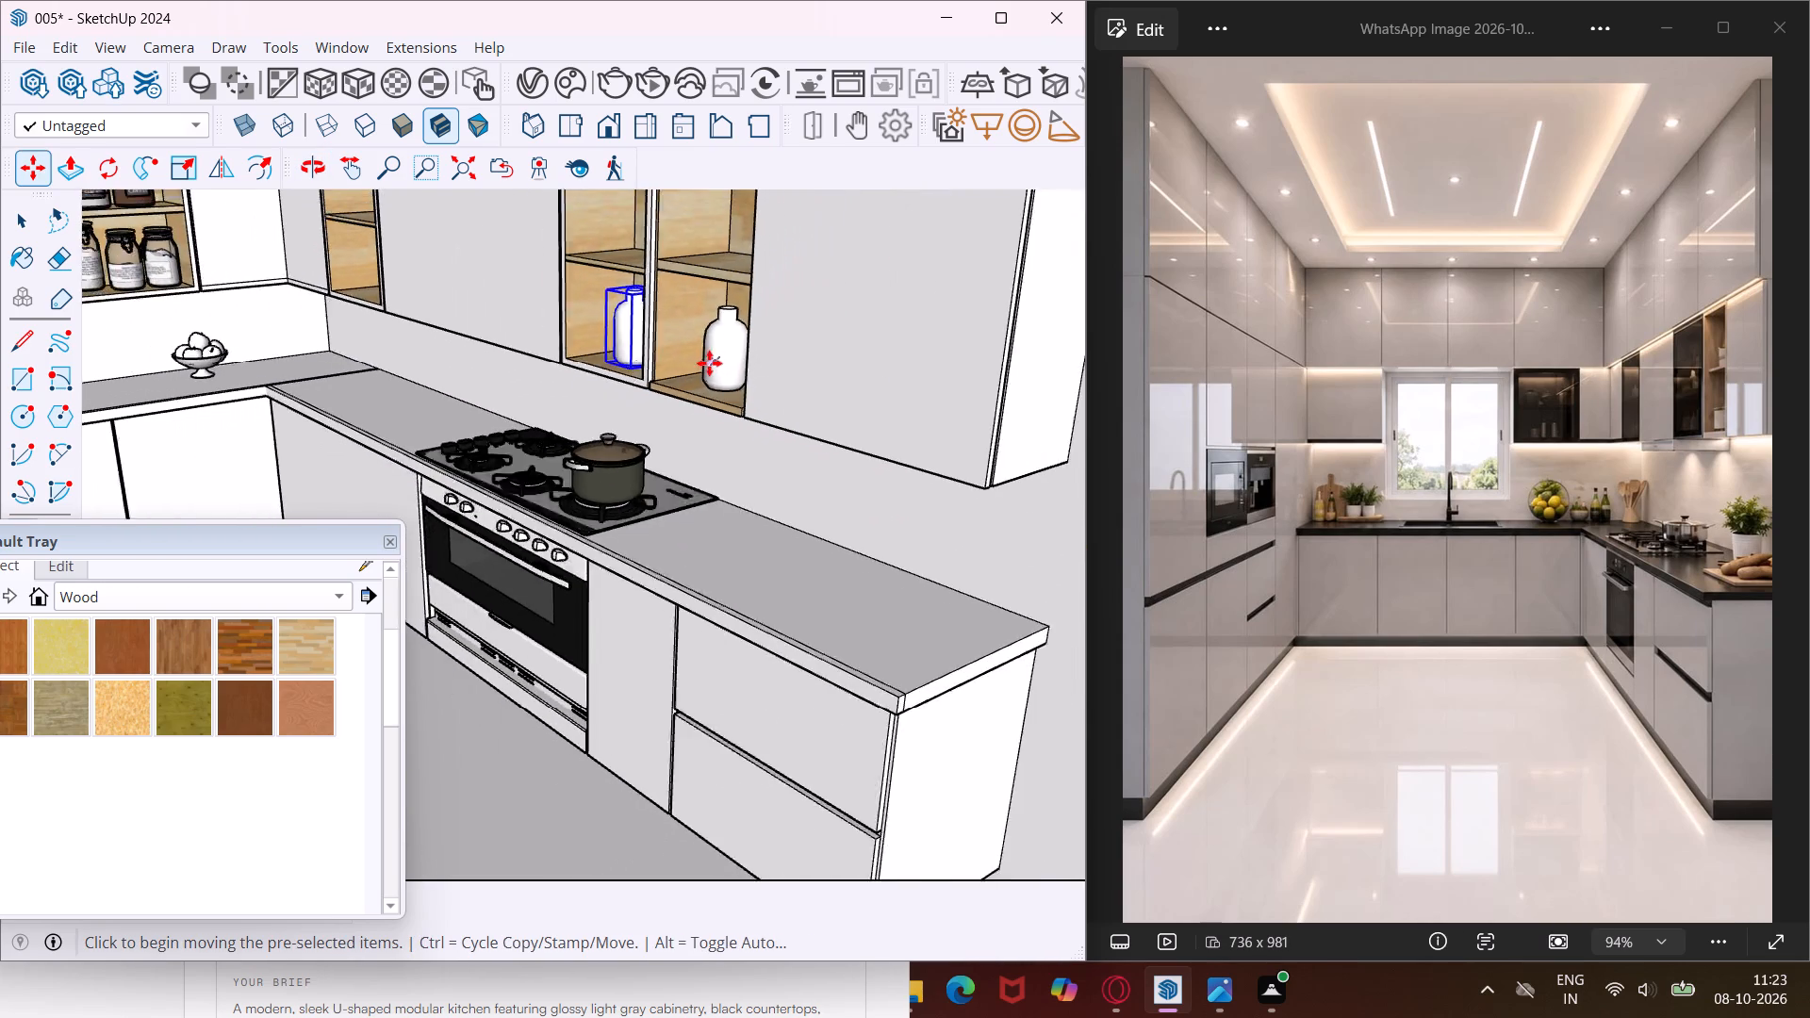
scroll(709, 363, "down", 2)
middle_click_drag(799, 496, 641, 512)
scroll(641, 512, "down", 3)
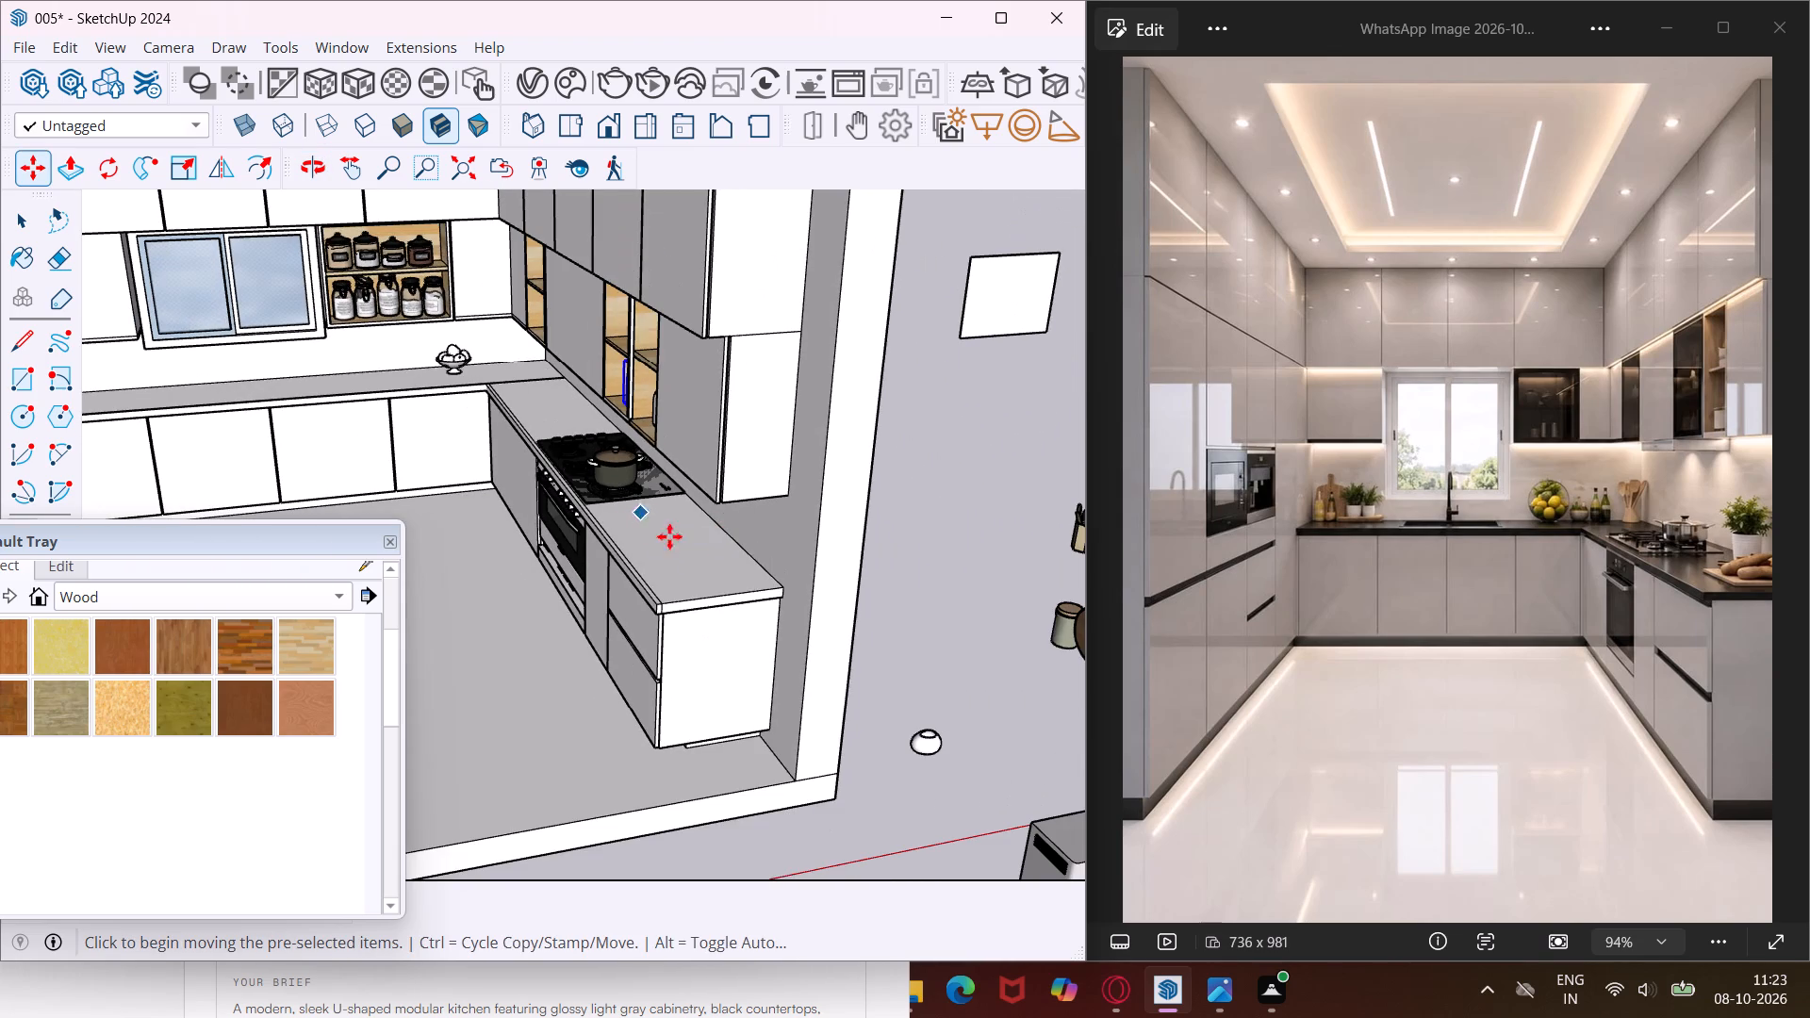
key("Escape")
key("space")
Move the small round stone bowl from the ground into the lower compartment of the narrow wood recess near the room corner.
left_click(913, 750)
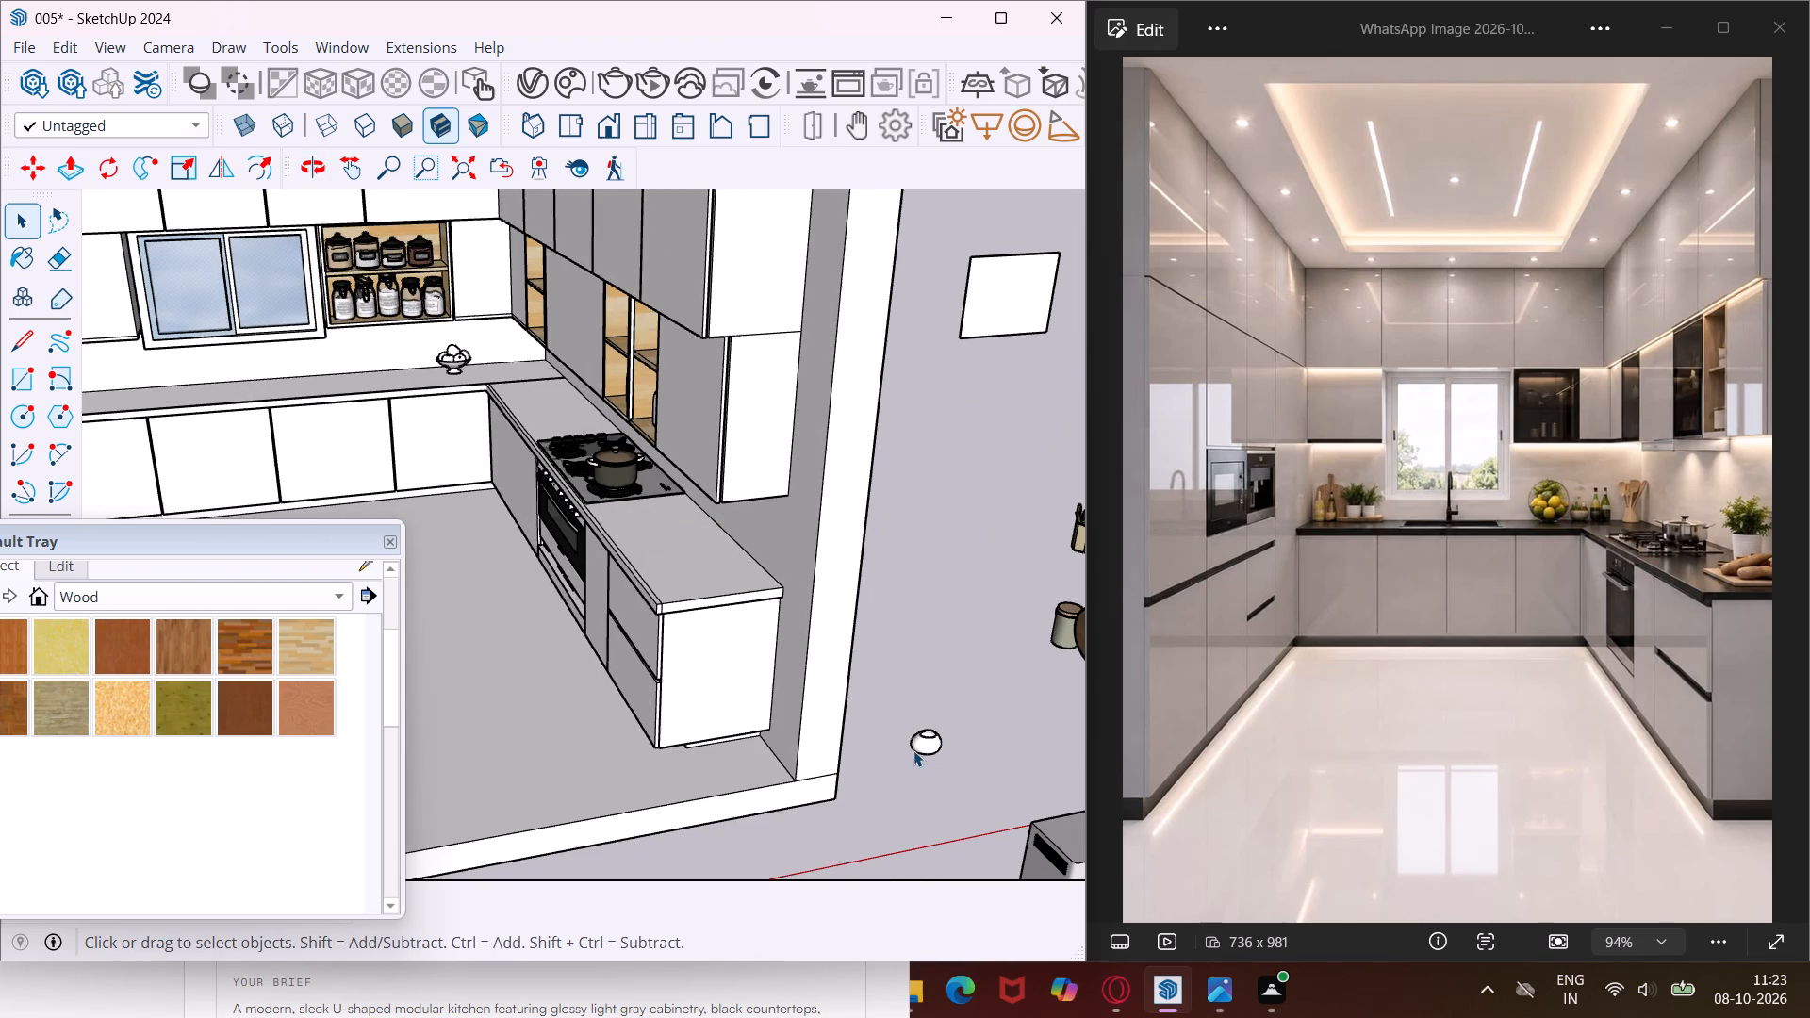
key("m")
scroll(929, 757, "up", 10)
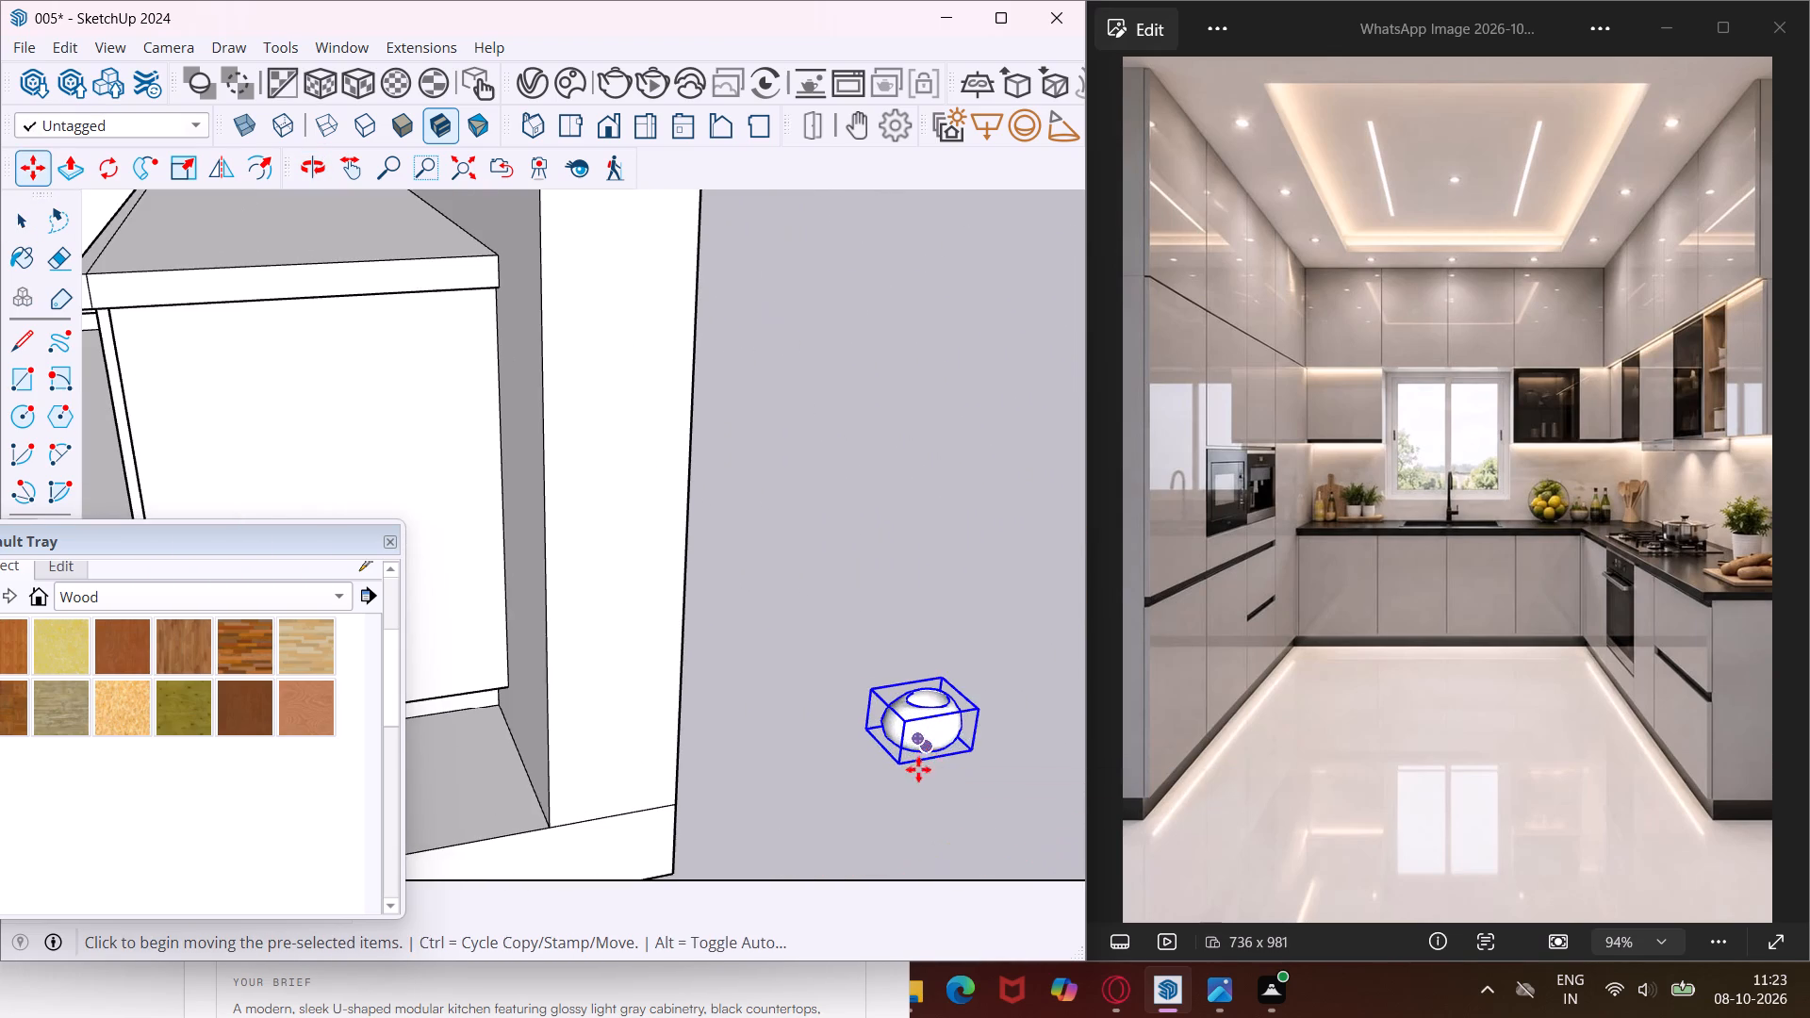
left_click(904, 760)
scroll(876, 769, "down", 5)
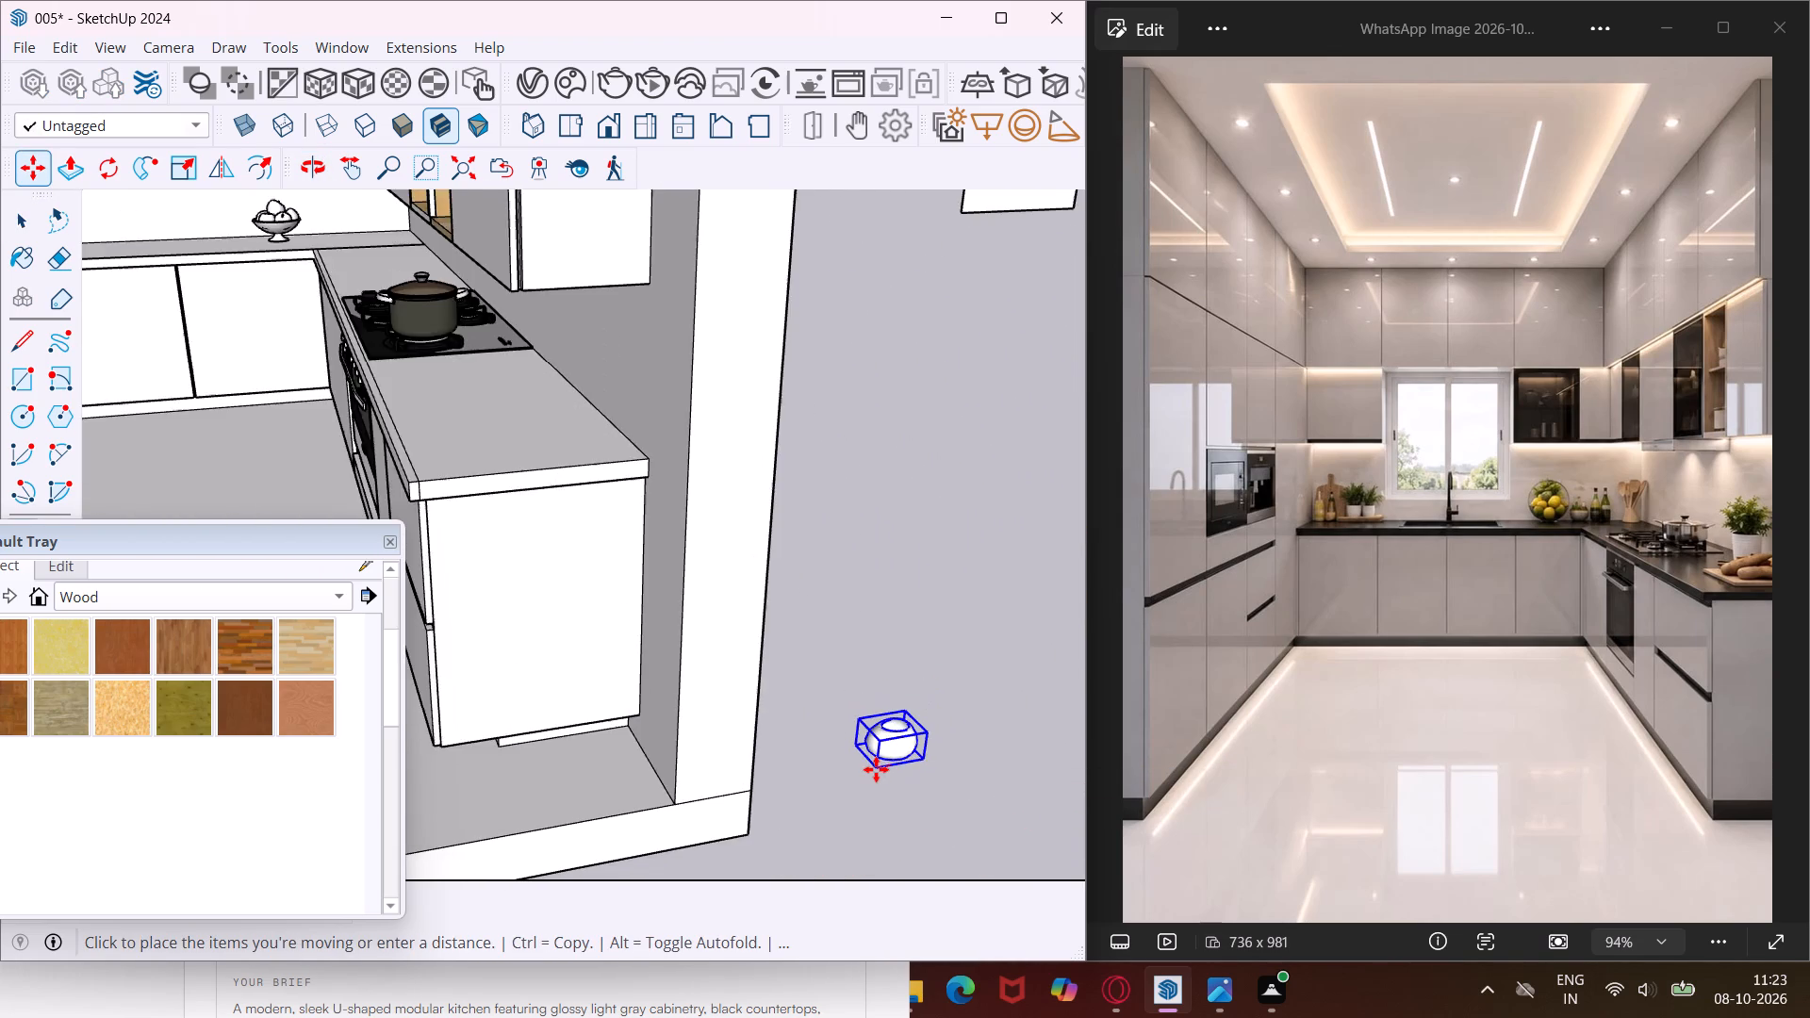
scroll(876, 769, "down", 14)
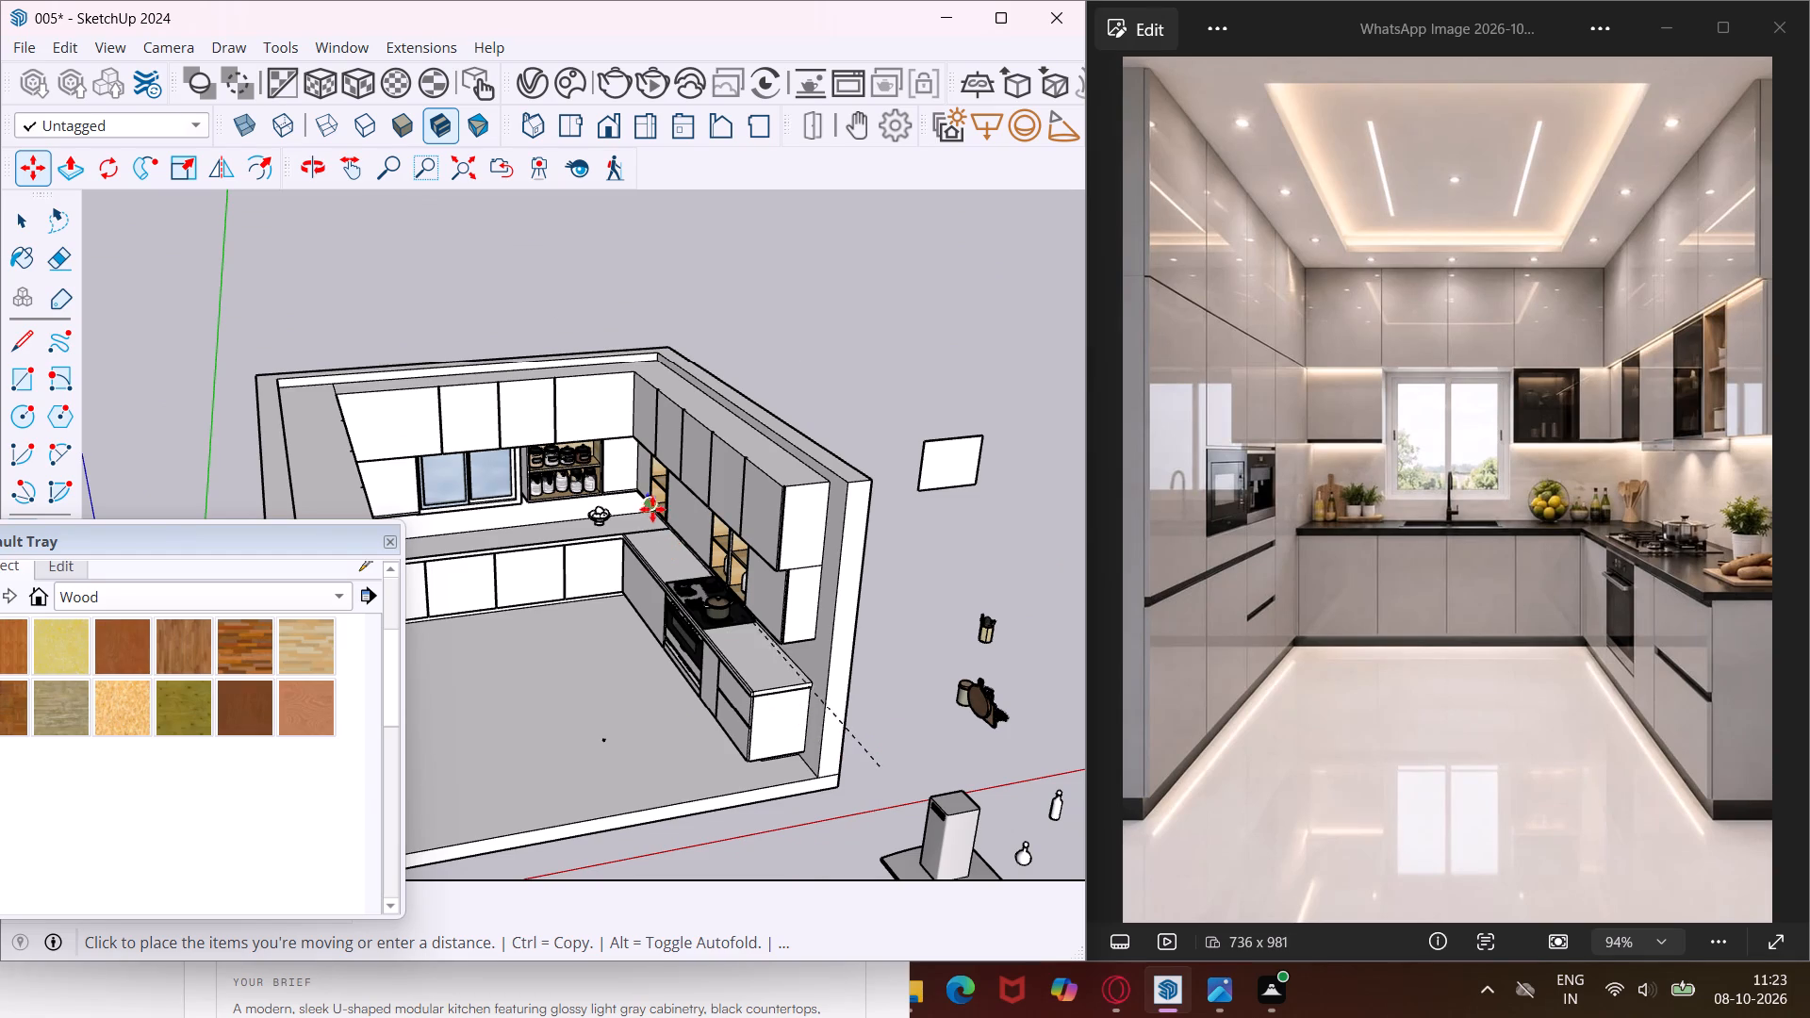
scroll(651, 506, "up", 15)
middle_click_drag(651, 506, 836, 483)
scroll(727, 497, "up", 8)
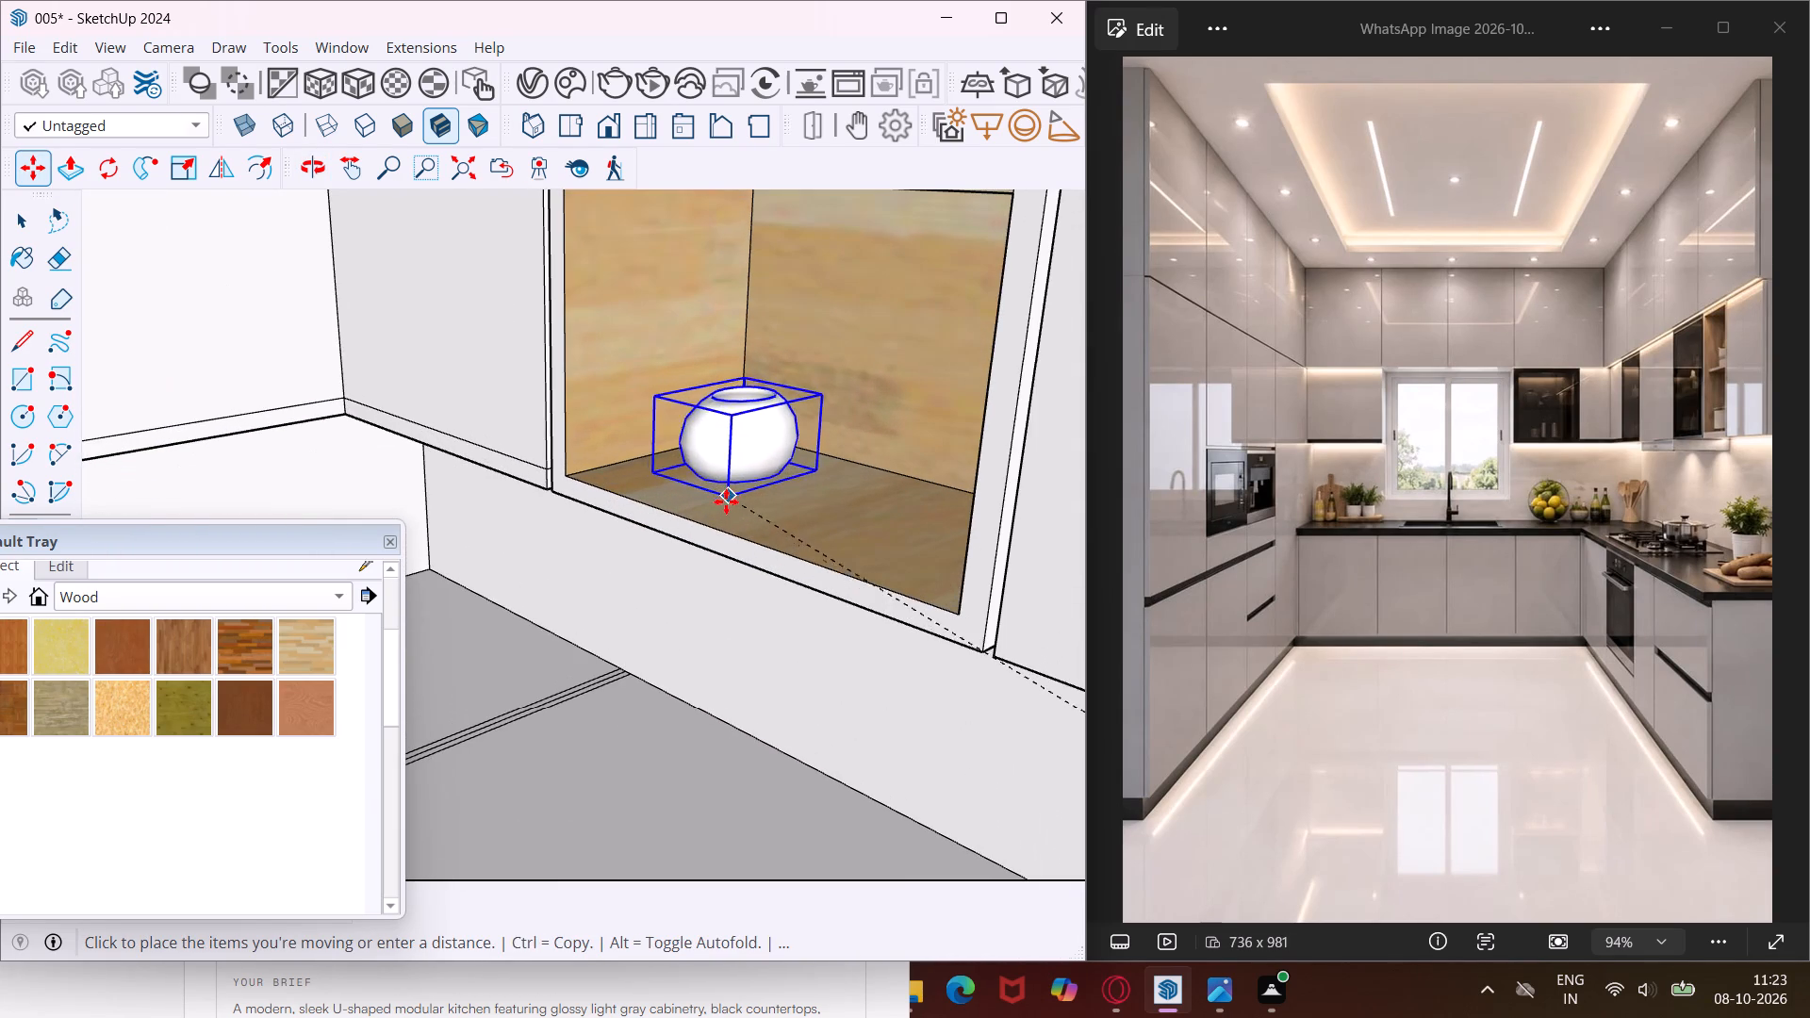
left_click(720, 504)
Copy the stone bowl along the same shelf so a second one sits beside it in the narrow recess.
left_click(719, 505)
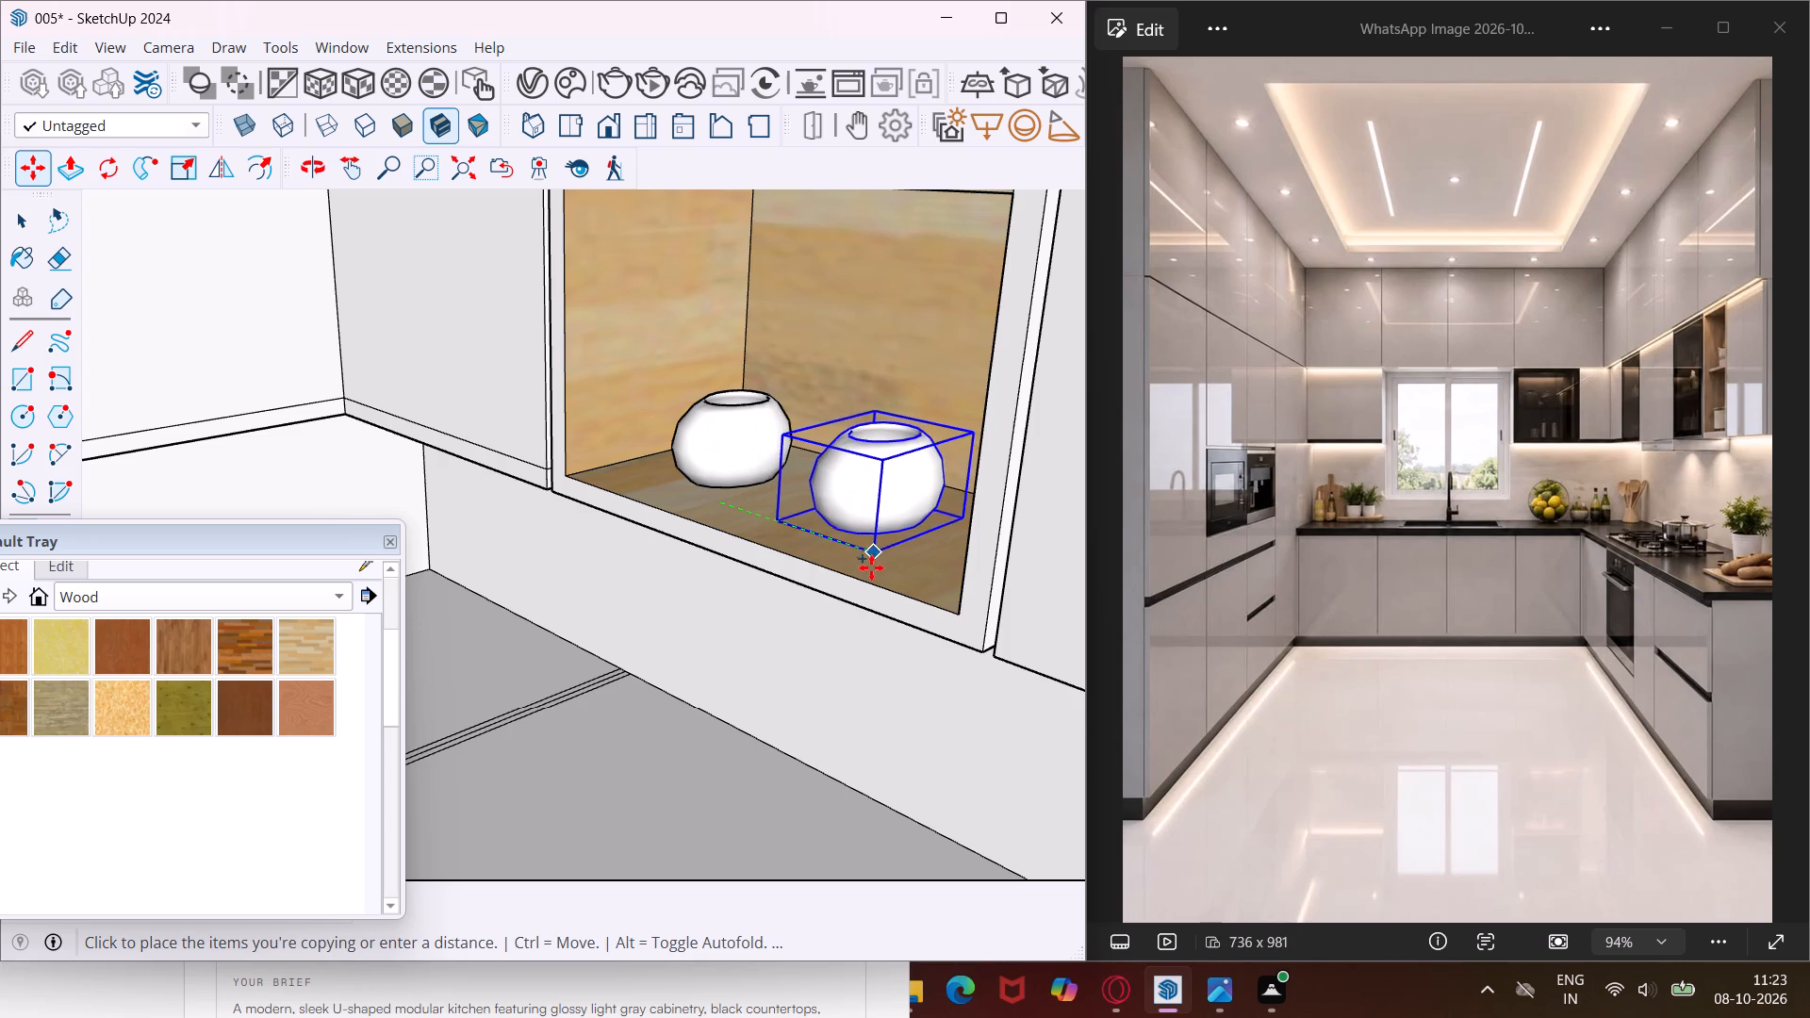
left_click(878, 568)
middle_click_drag(824, 536, 659, 573)
scroll(659, 573, "down", 14)
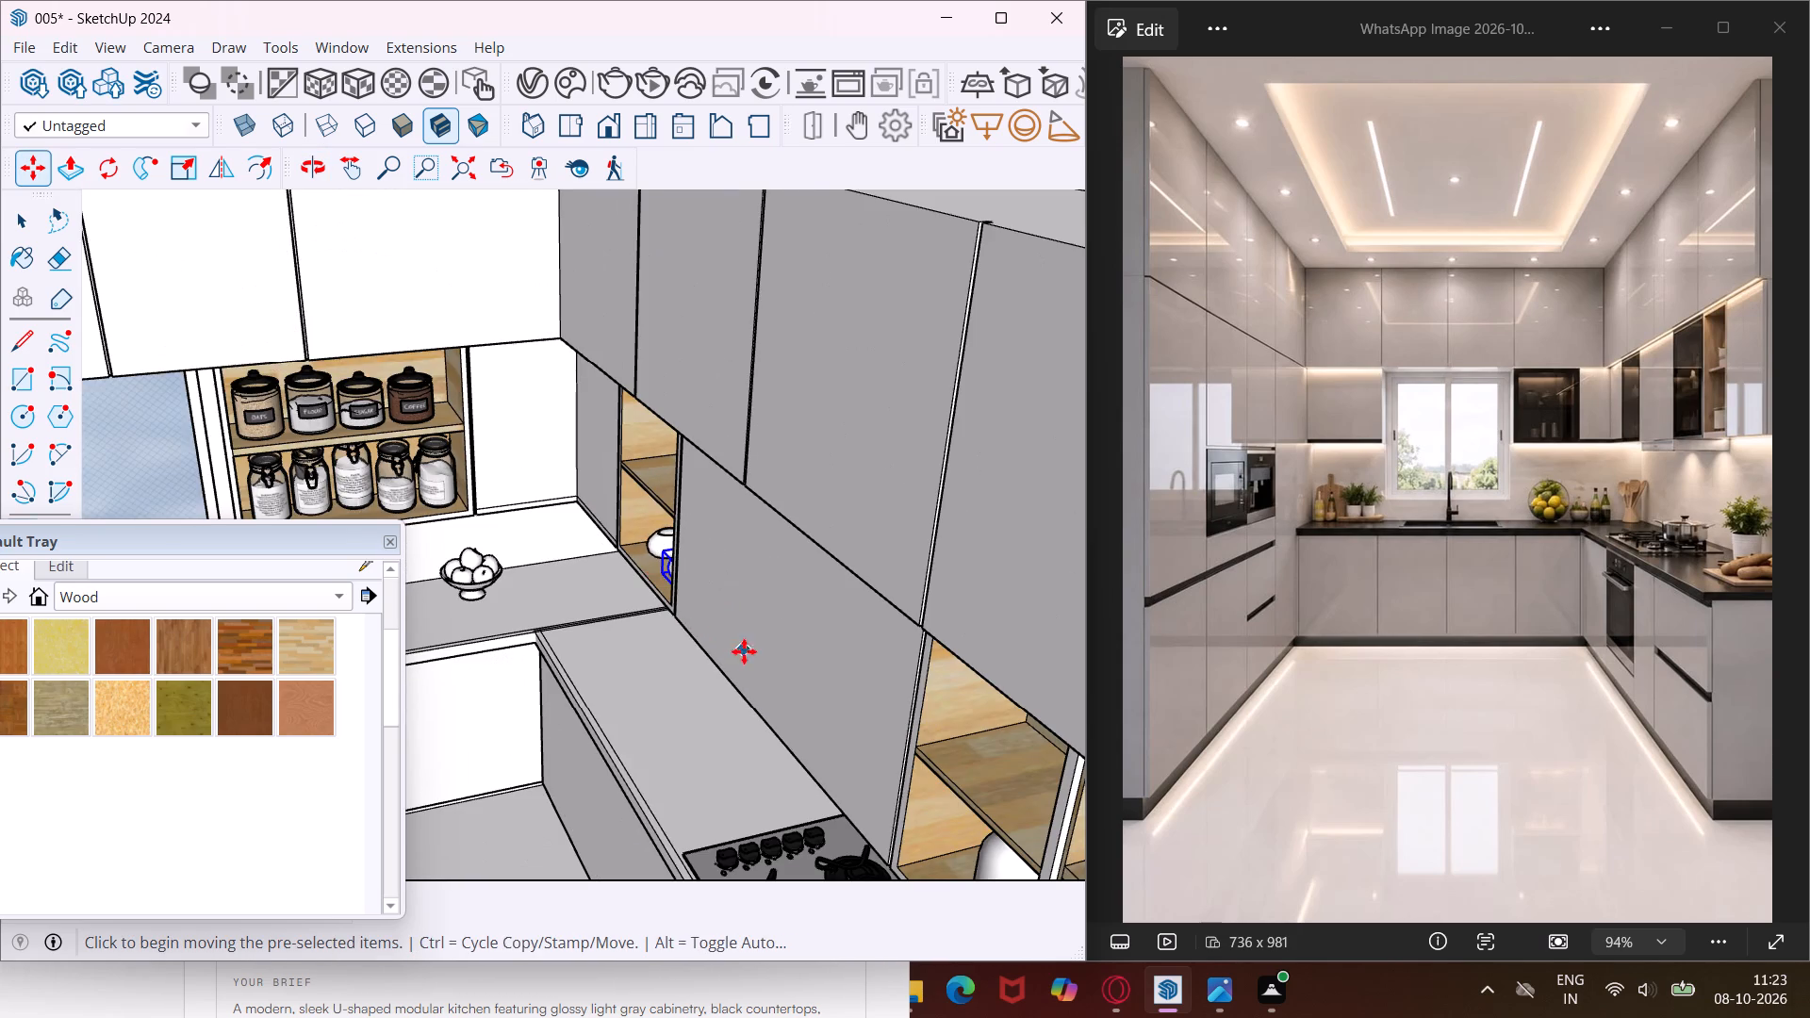
middle_click_drag(744, 651, 782, 520)
scroll(717, 518, "down", 12)
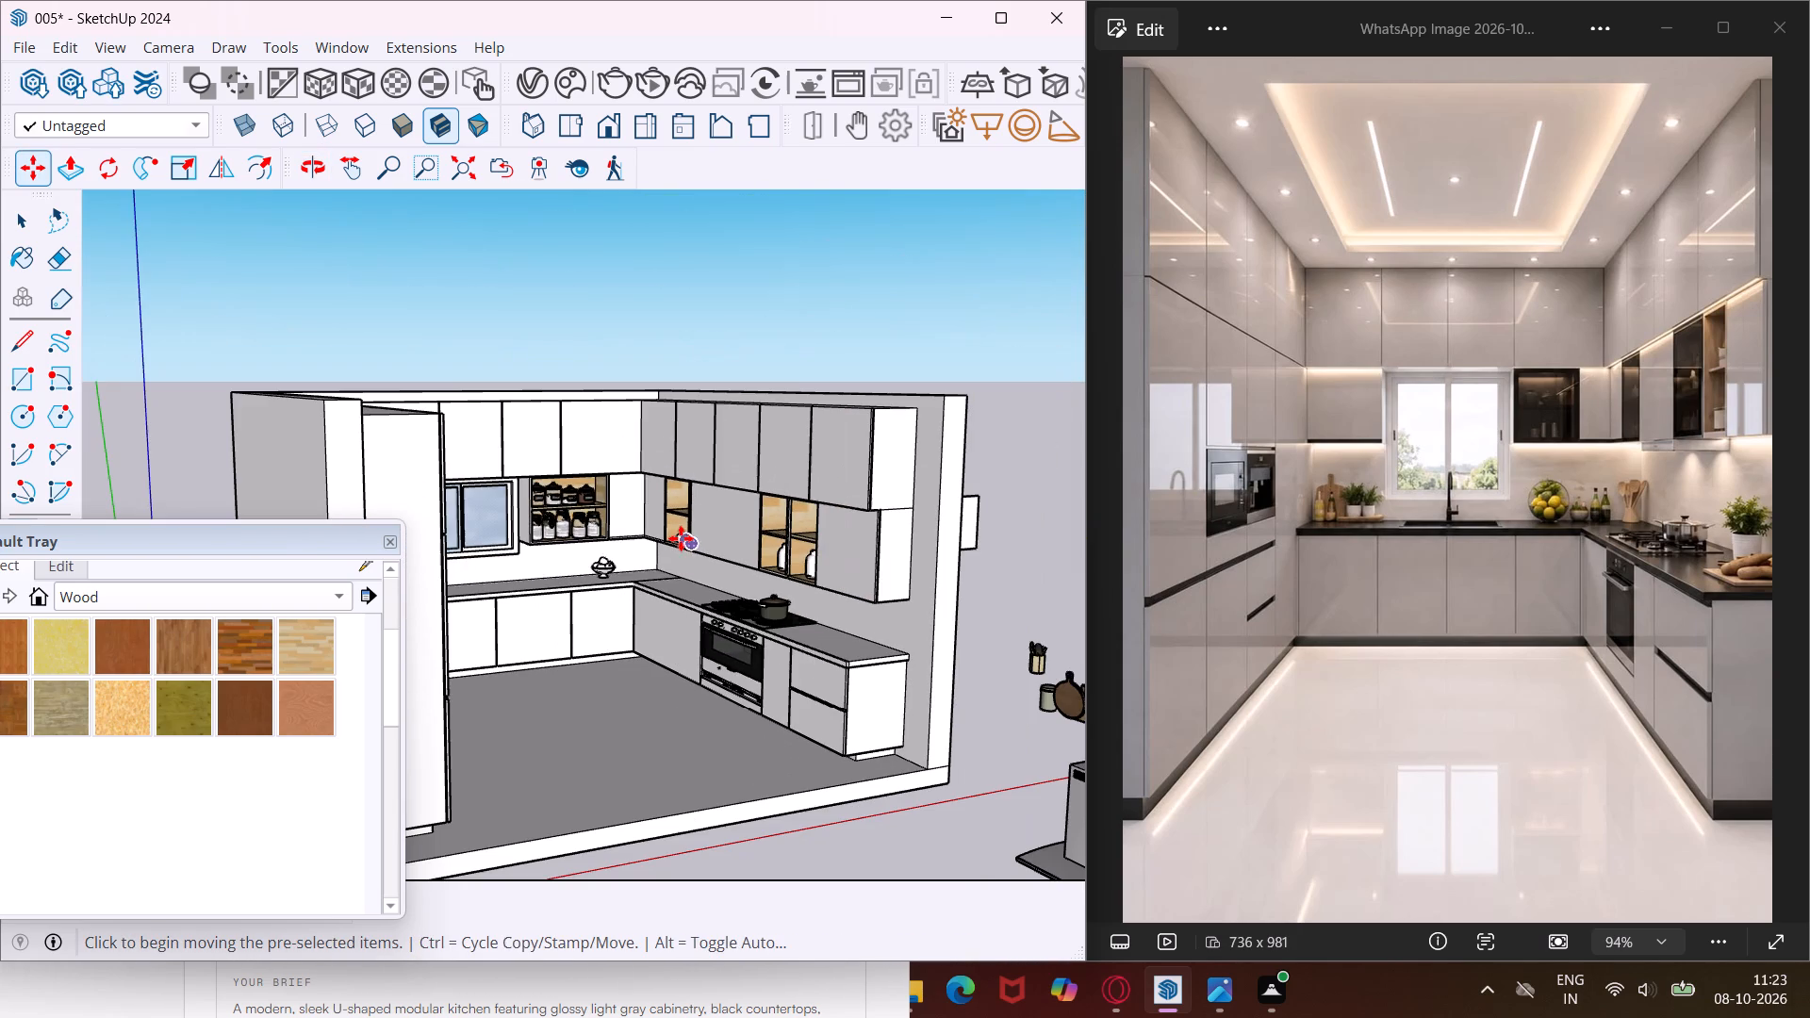
key("Escape")
key("space")
Move the round-bodied stoppered bottle from the ground onto the upper shelf of the narrow wood recess near the room corner.
middle_click_drag(1015, 765, 880, 751)
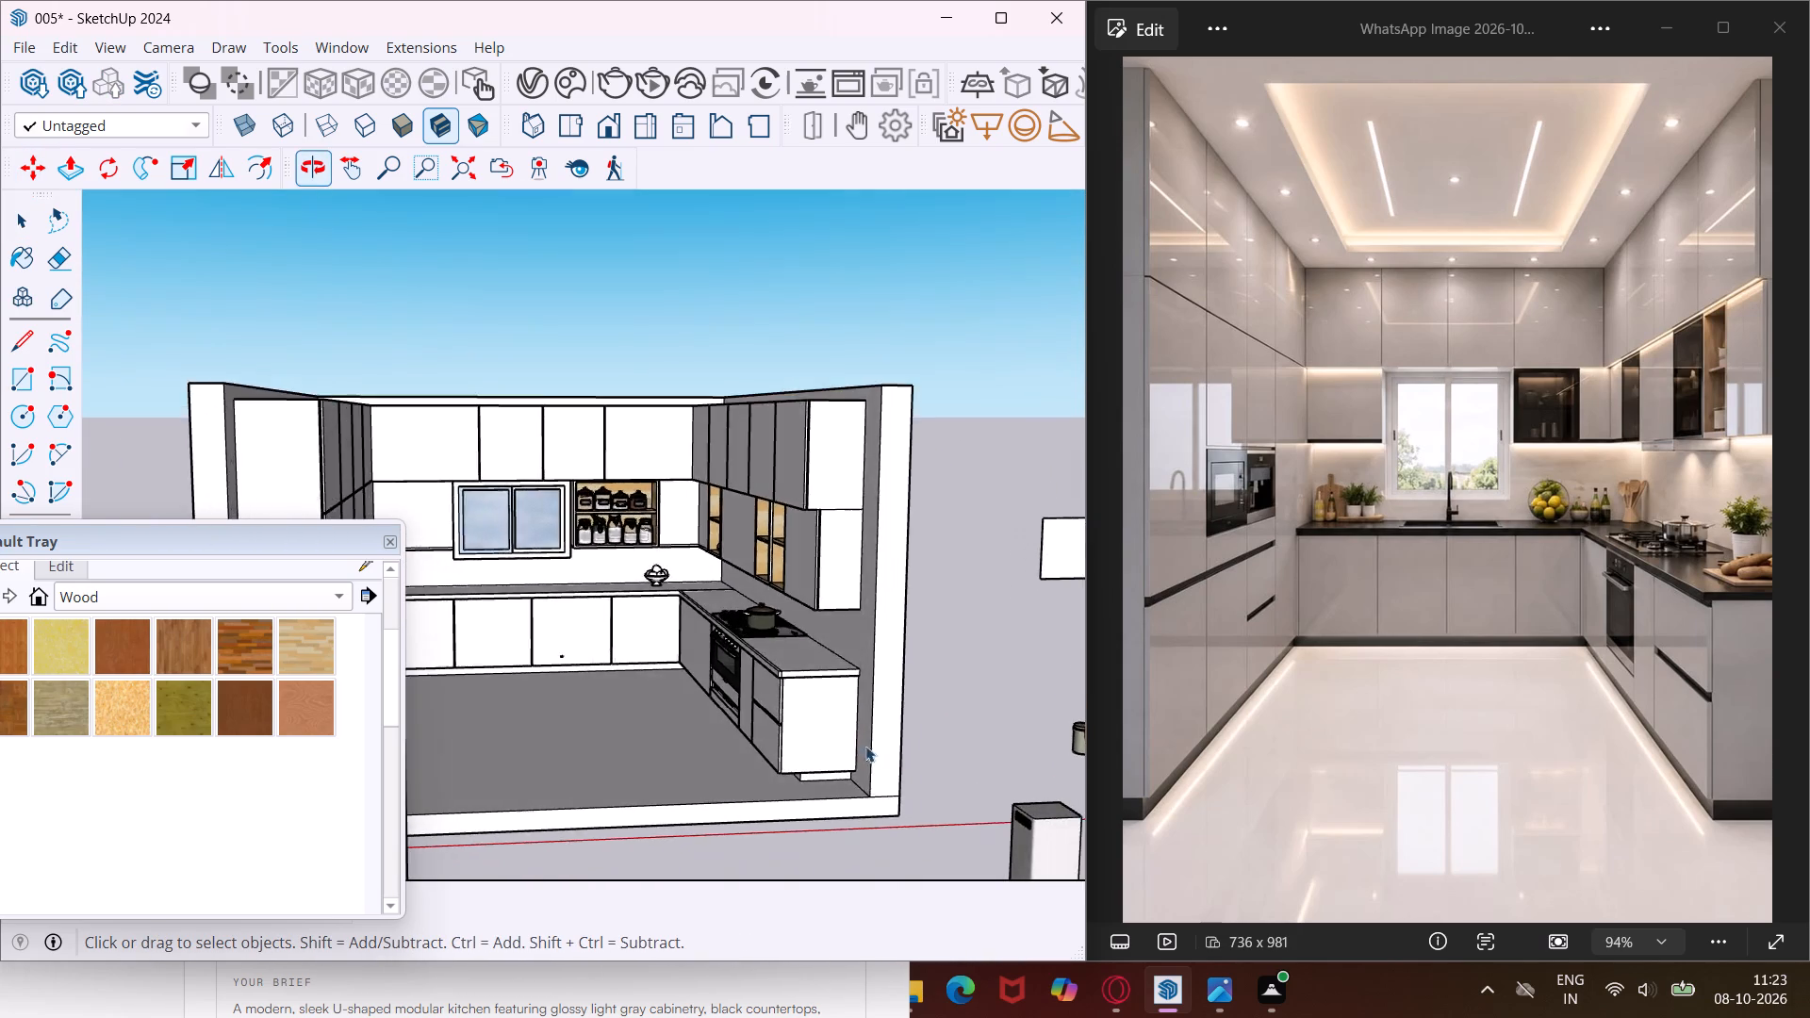
scroll(862, 745, "down", 8)
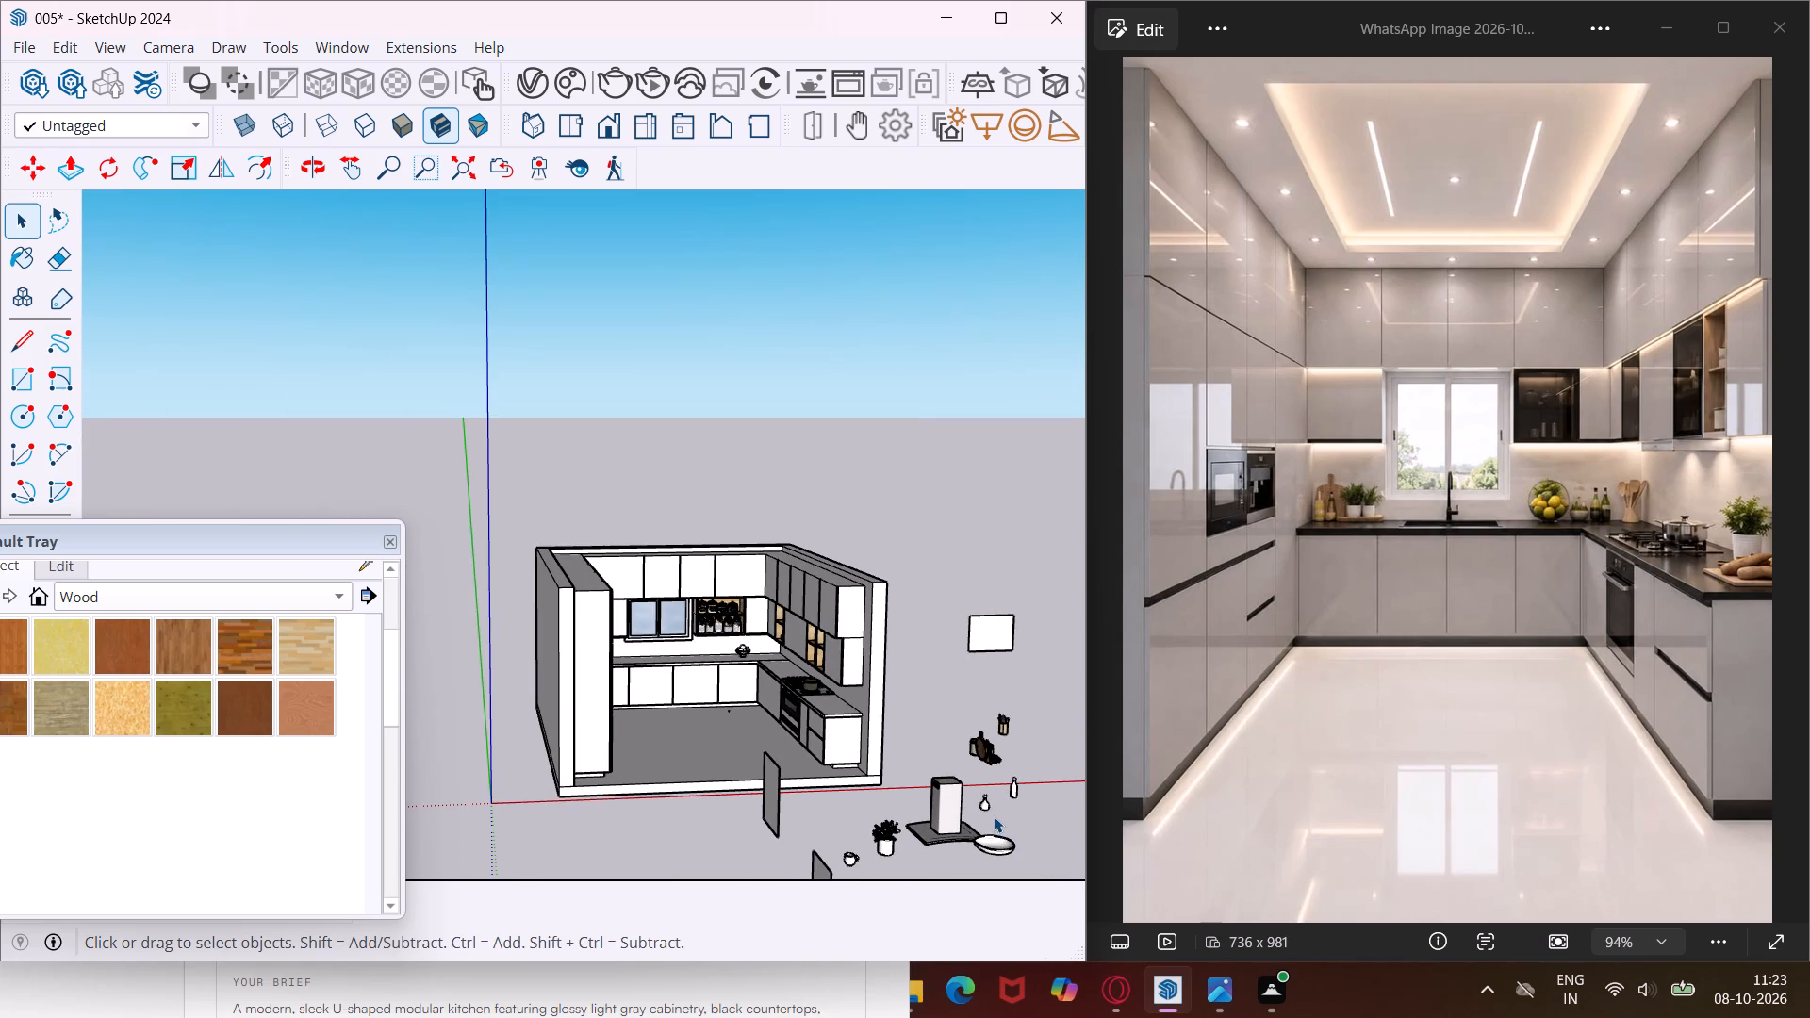
scroll(988, 812, "up", 7)
left_click(988, 812)
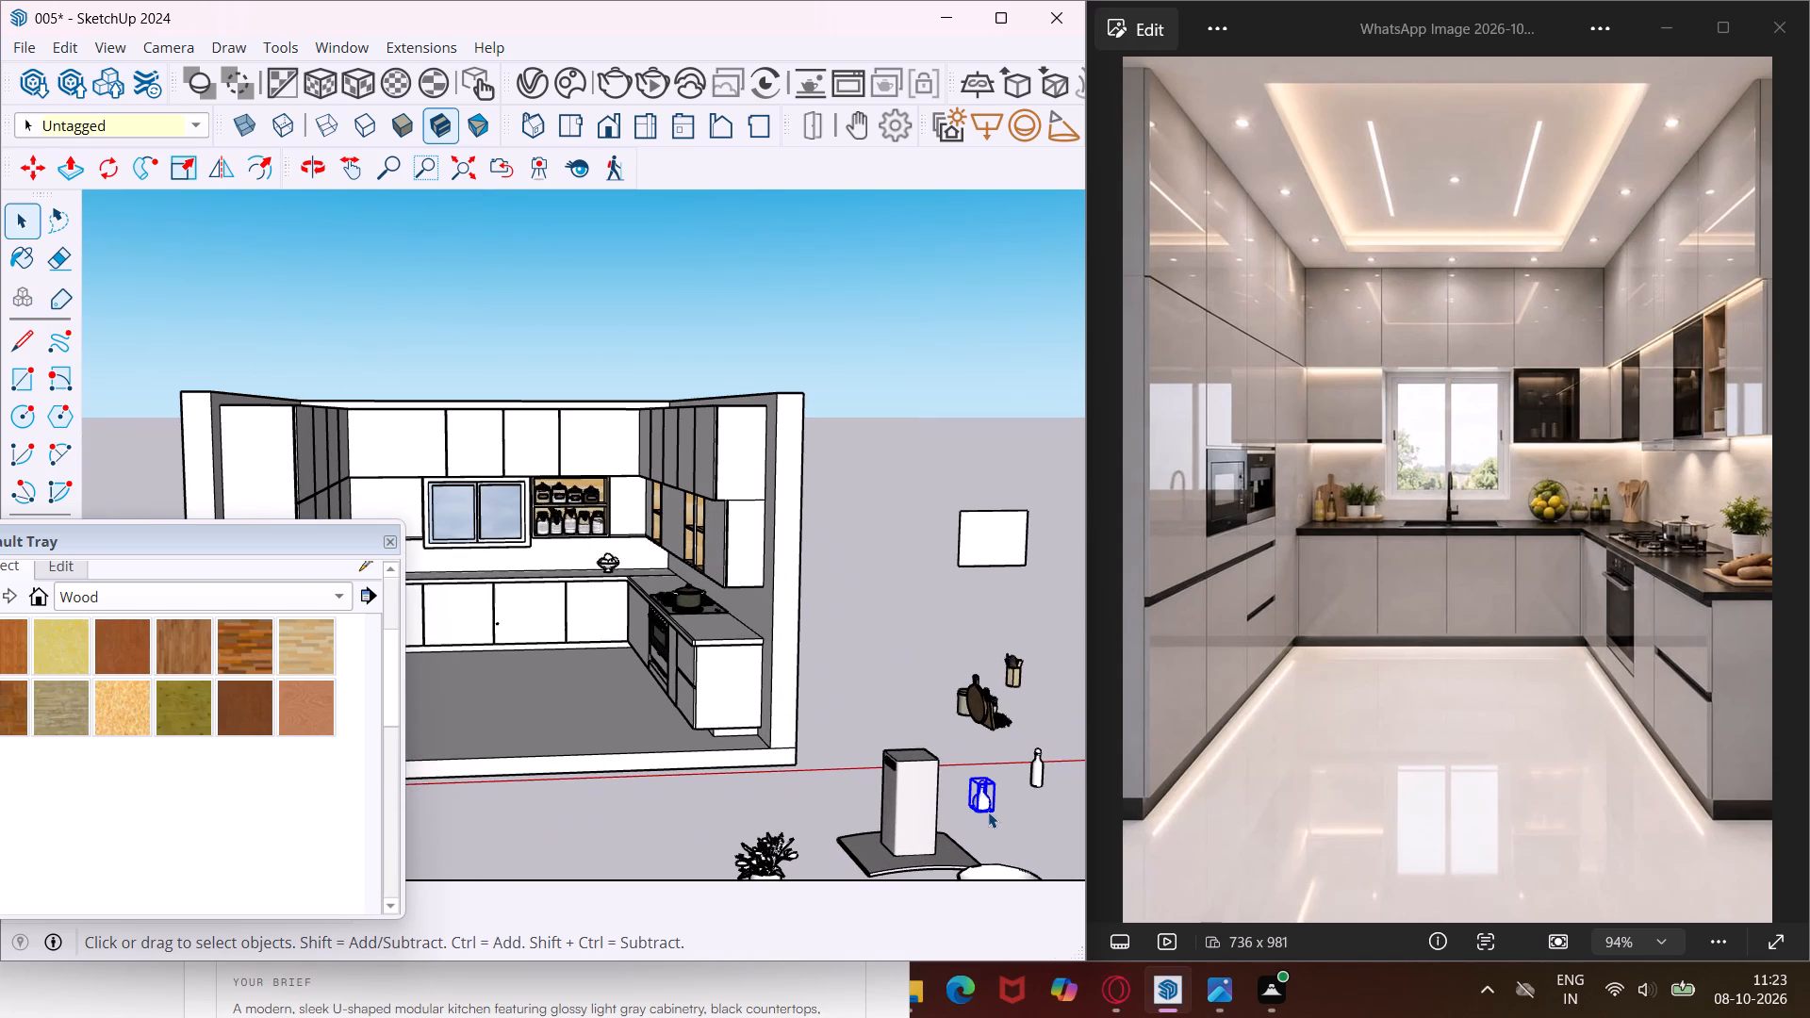
key("m")
scroll(986, 827, "up", 8)
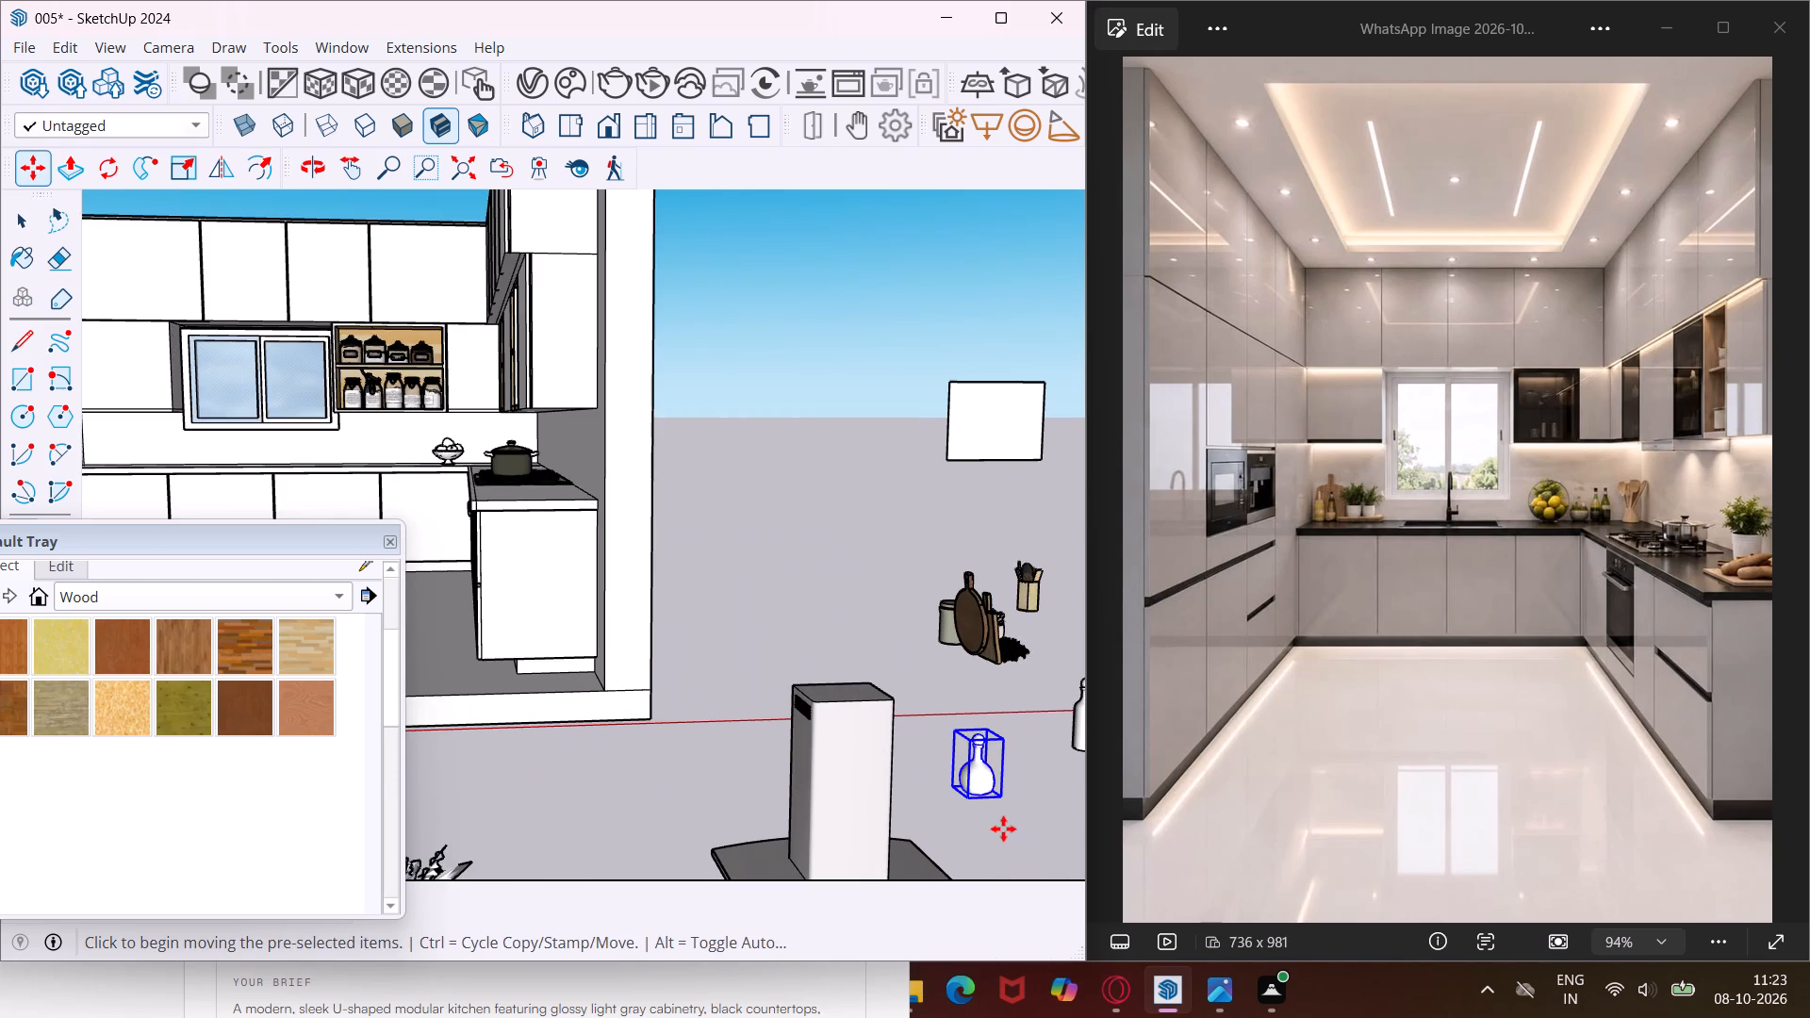
left_click(998, 799)
scroll(998, 799, "down", 9)
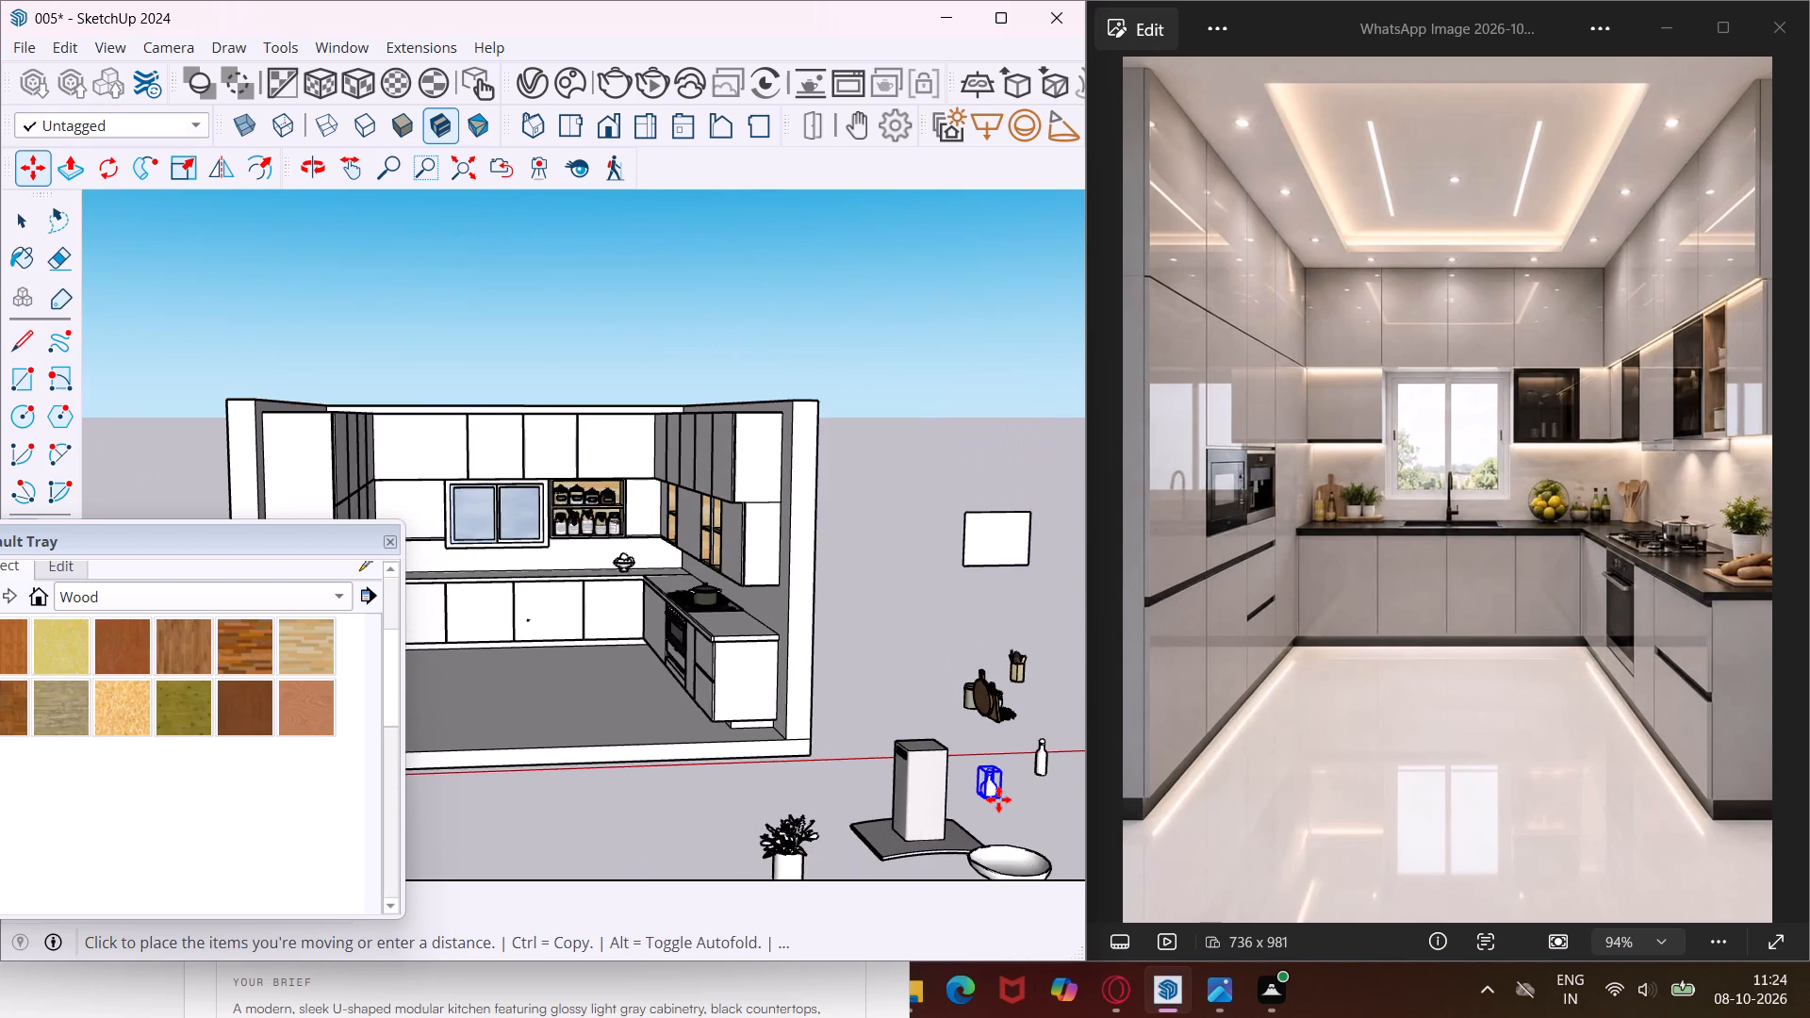
scroll(998, 799, "down", 3)
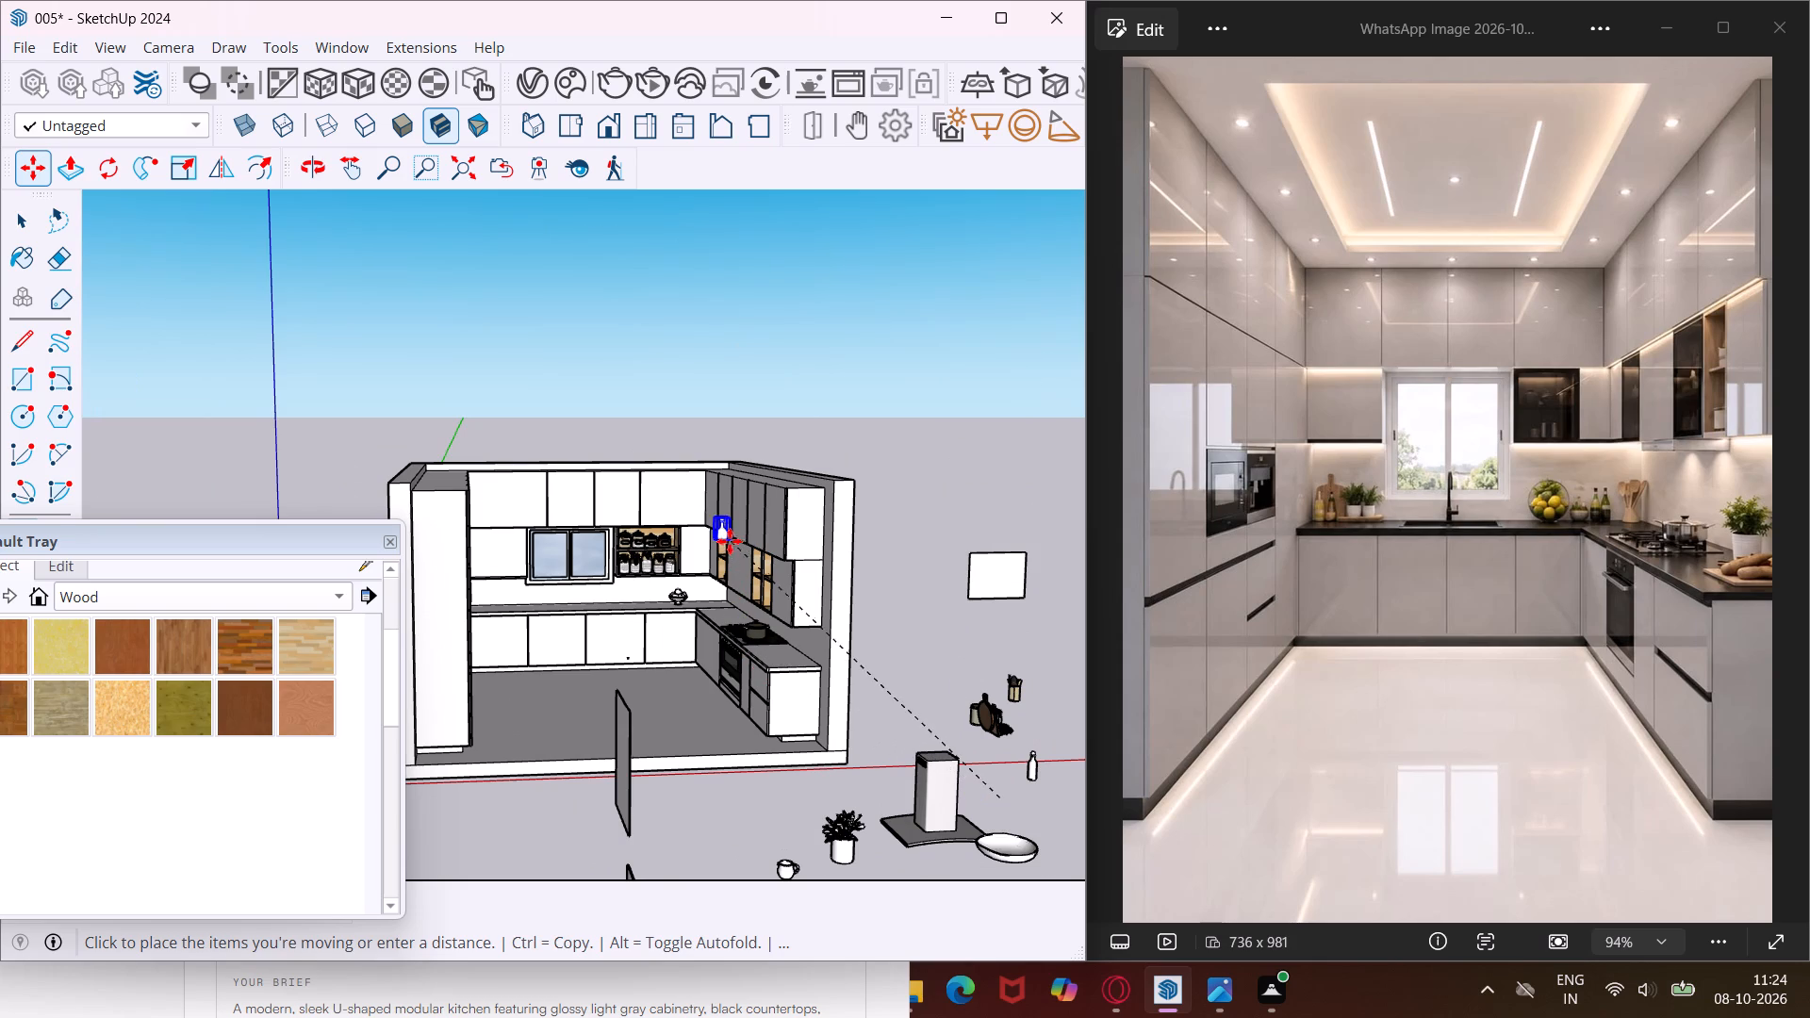
middle_click_drag(721, 544, 867, 563)
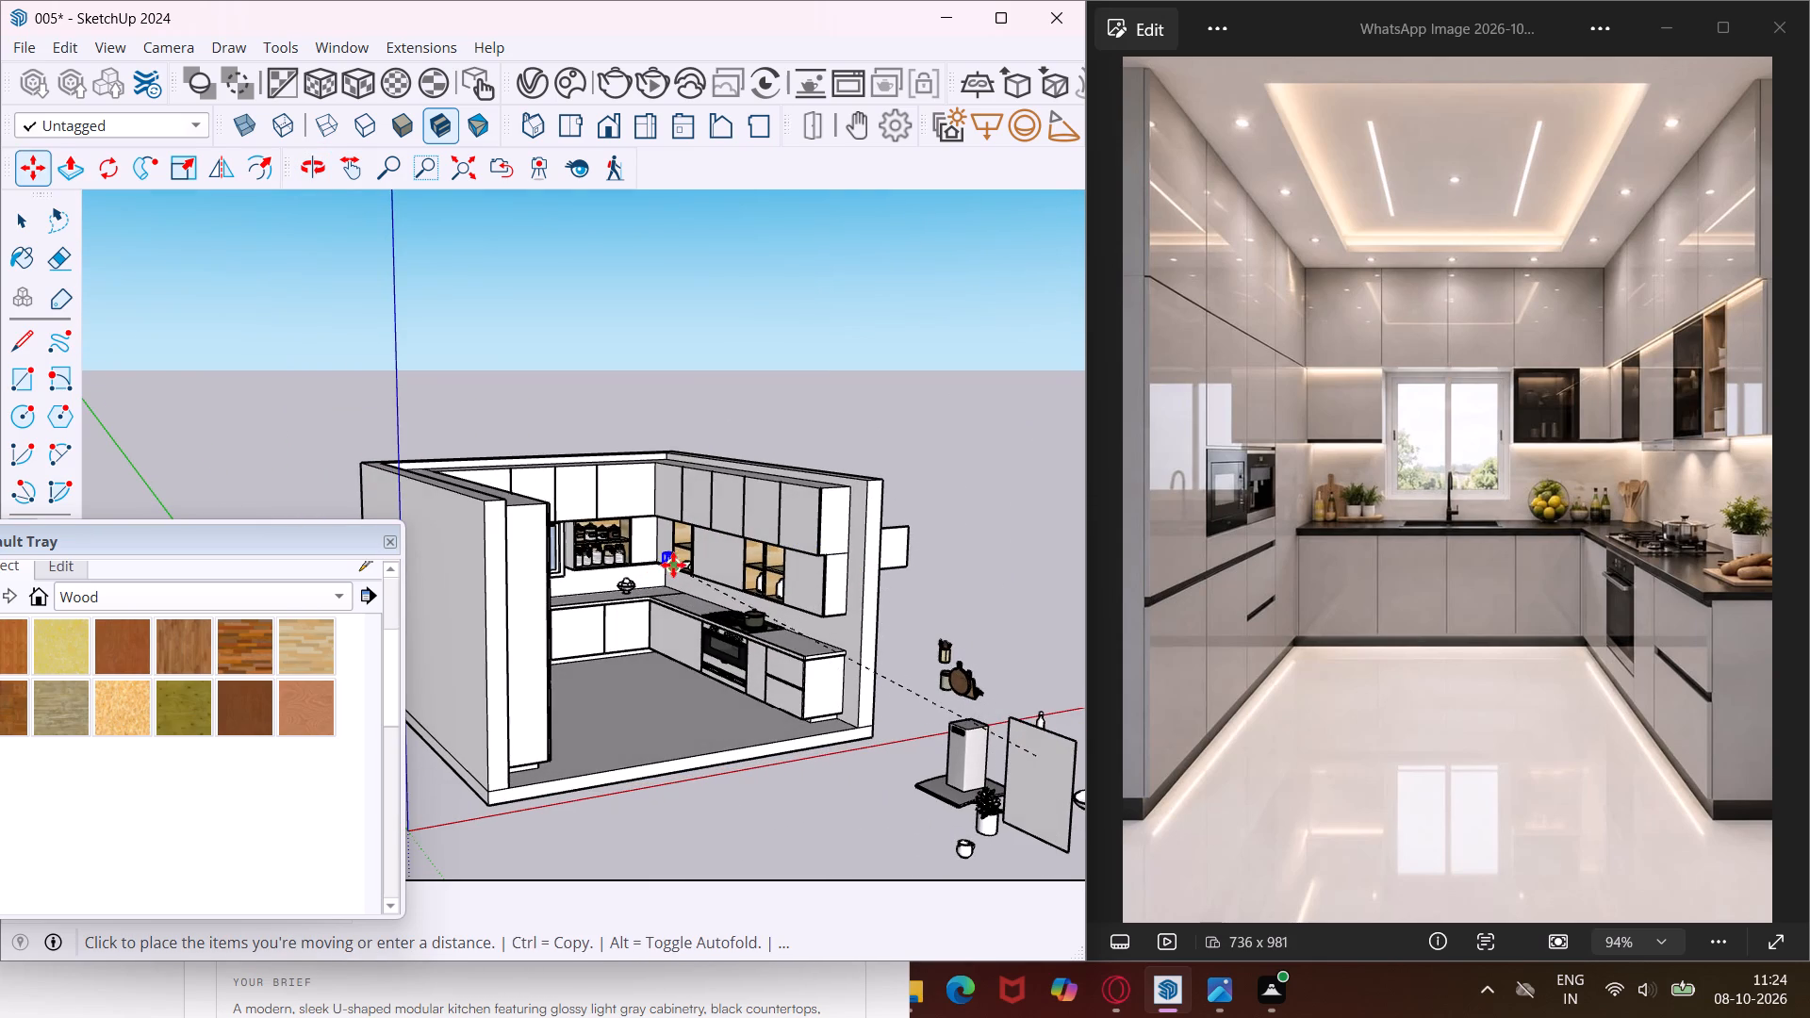
scroll(684, 546, "up", 20)
middle_click_drag(684, 546, 848, 571)
scroll(719, 541, "up", 5)
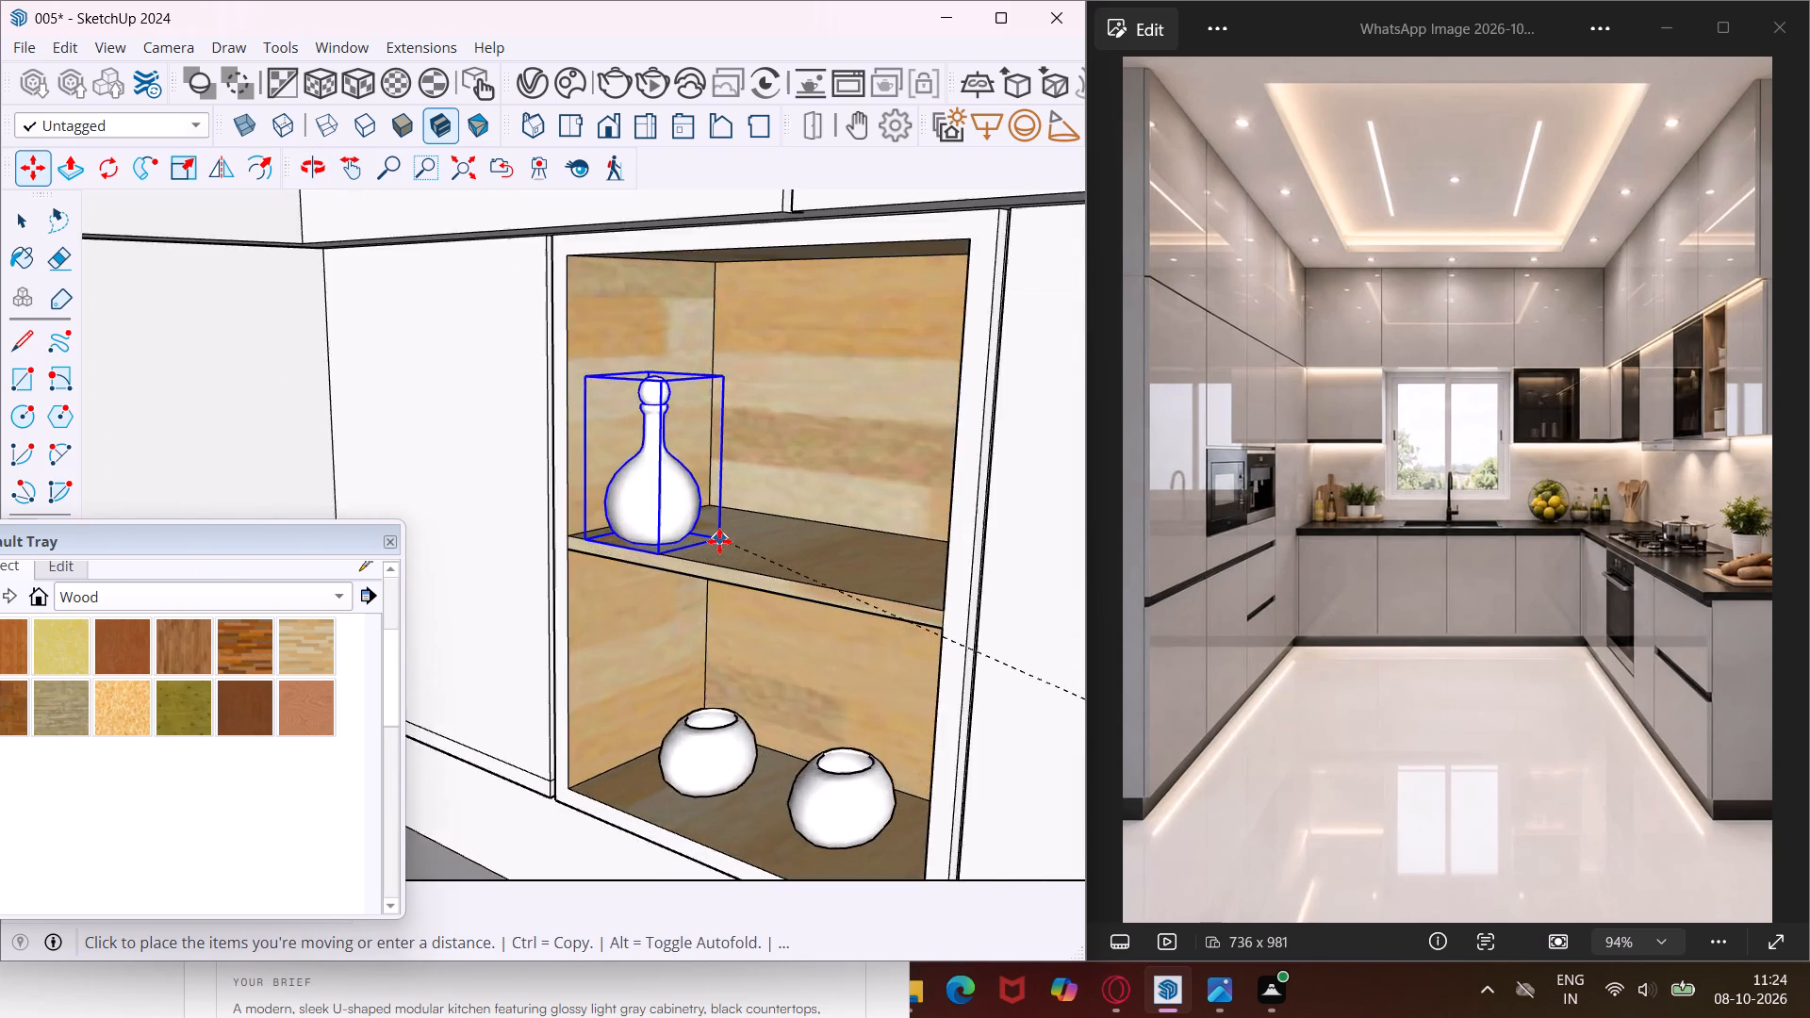
scroll(719, 541, "up", 8)
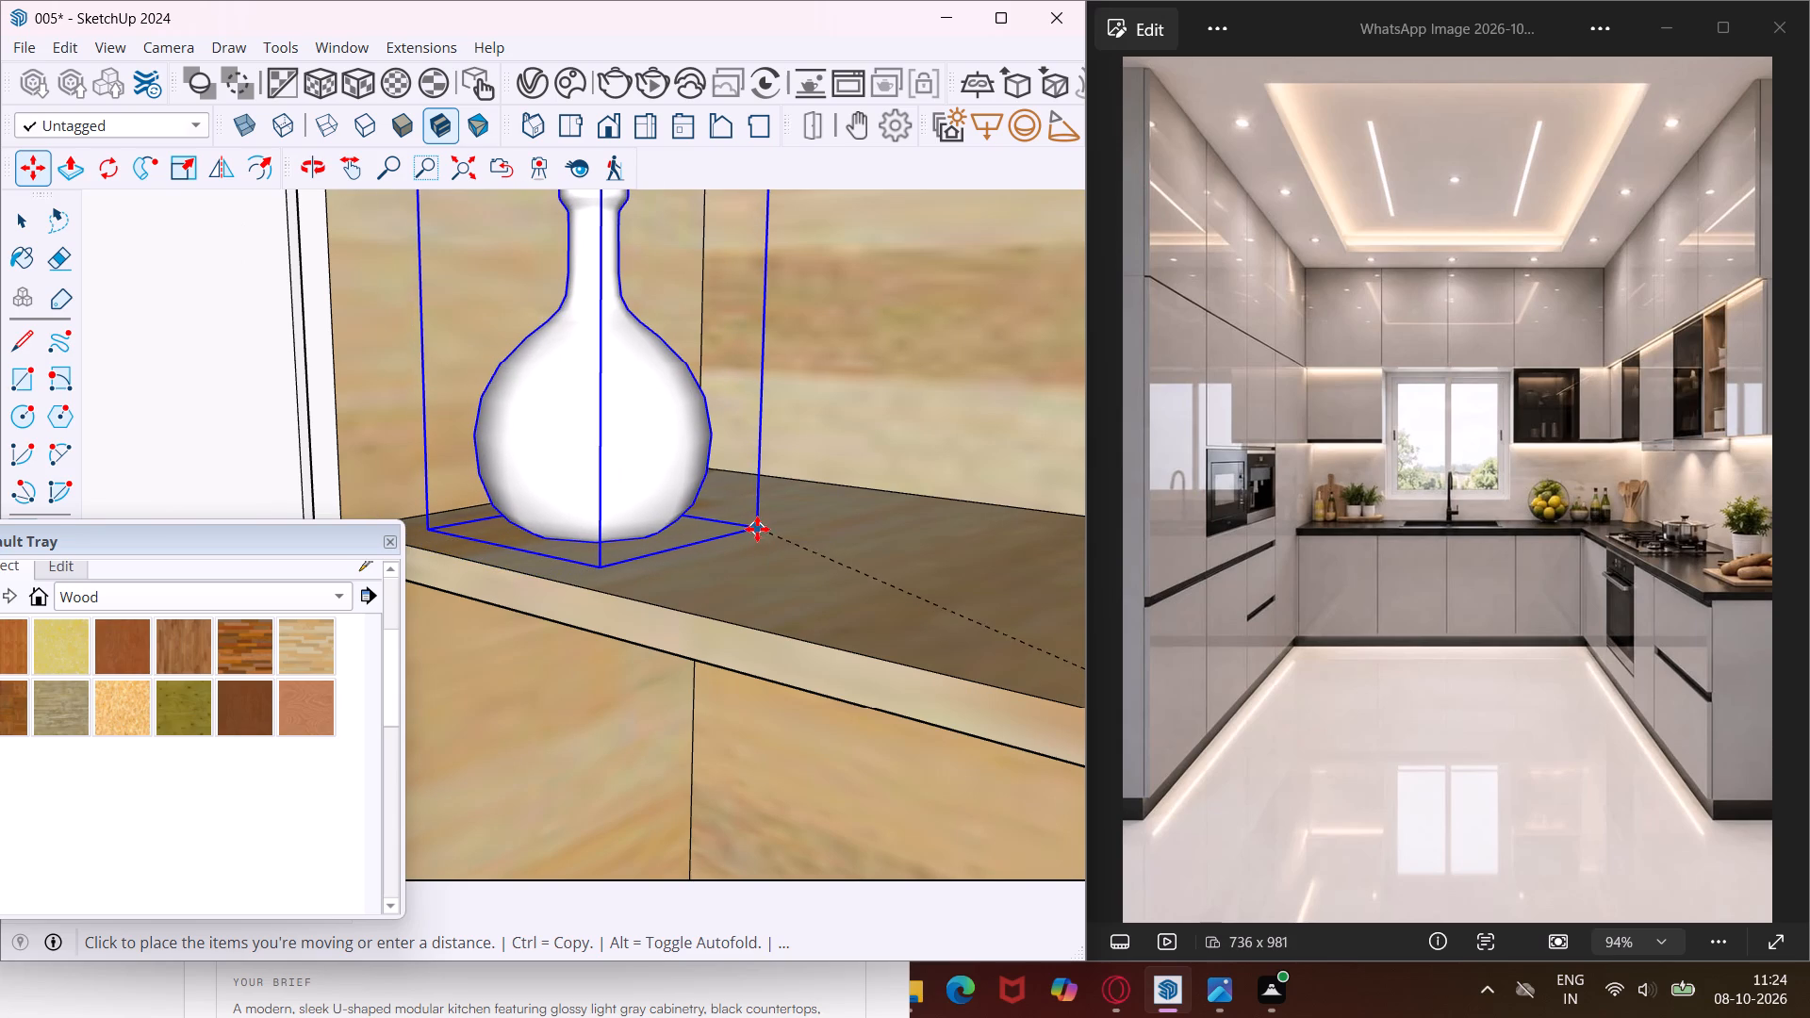
left_click(757, 529)
Copy the round-bodied bottle along the same upper shelf so a second one stands beside it in the narrow recess.
left_click(757, 525)
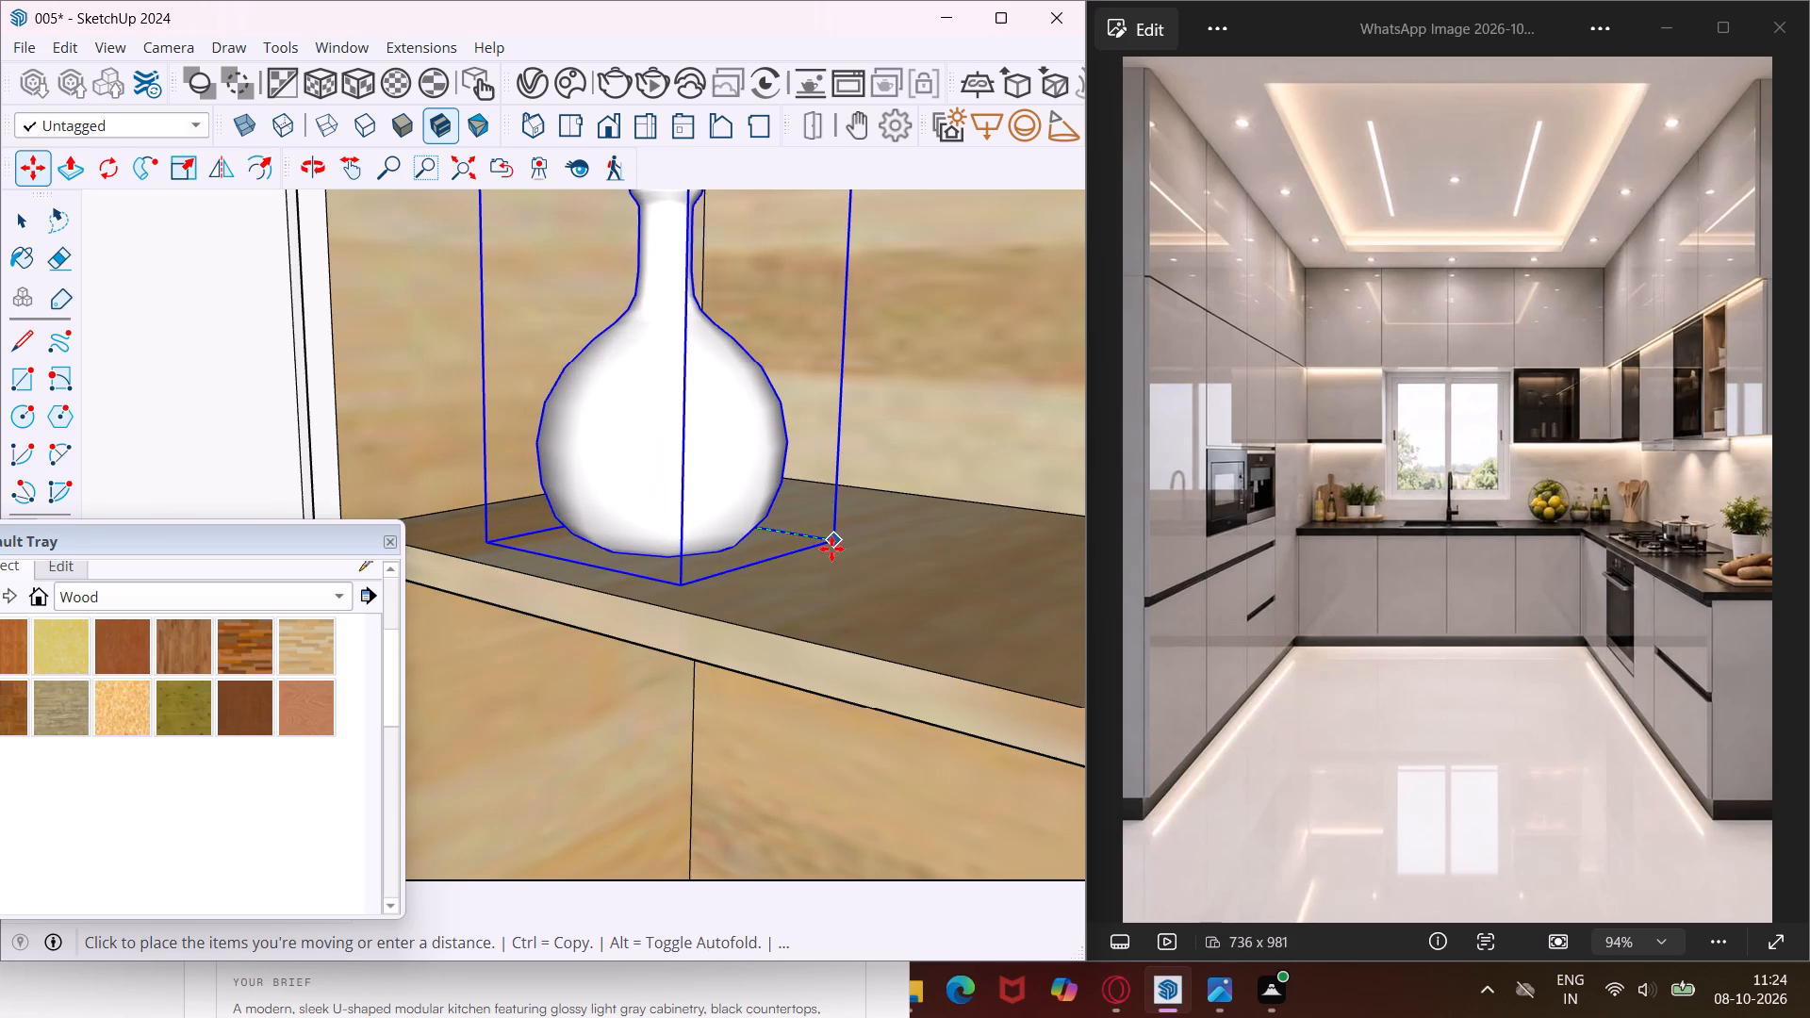
scroll(831, 549, "down", 9)
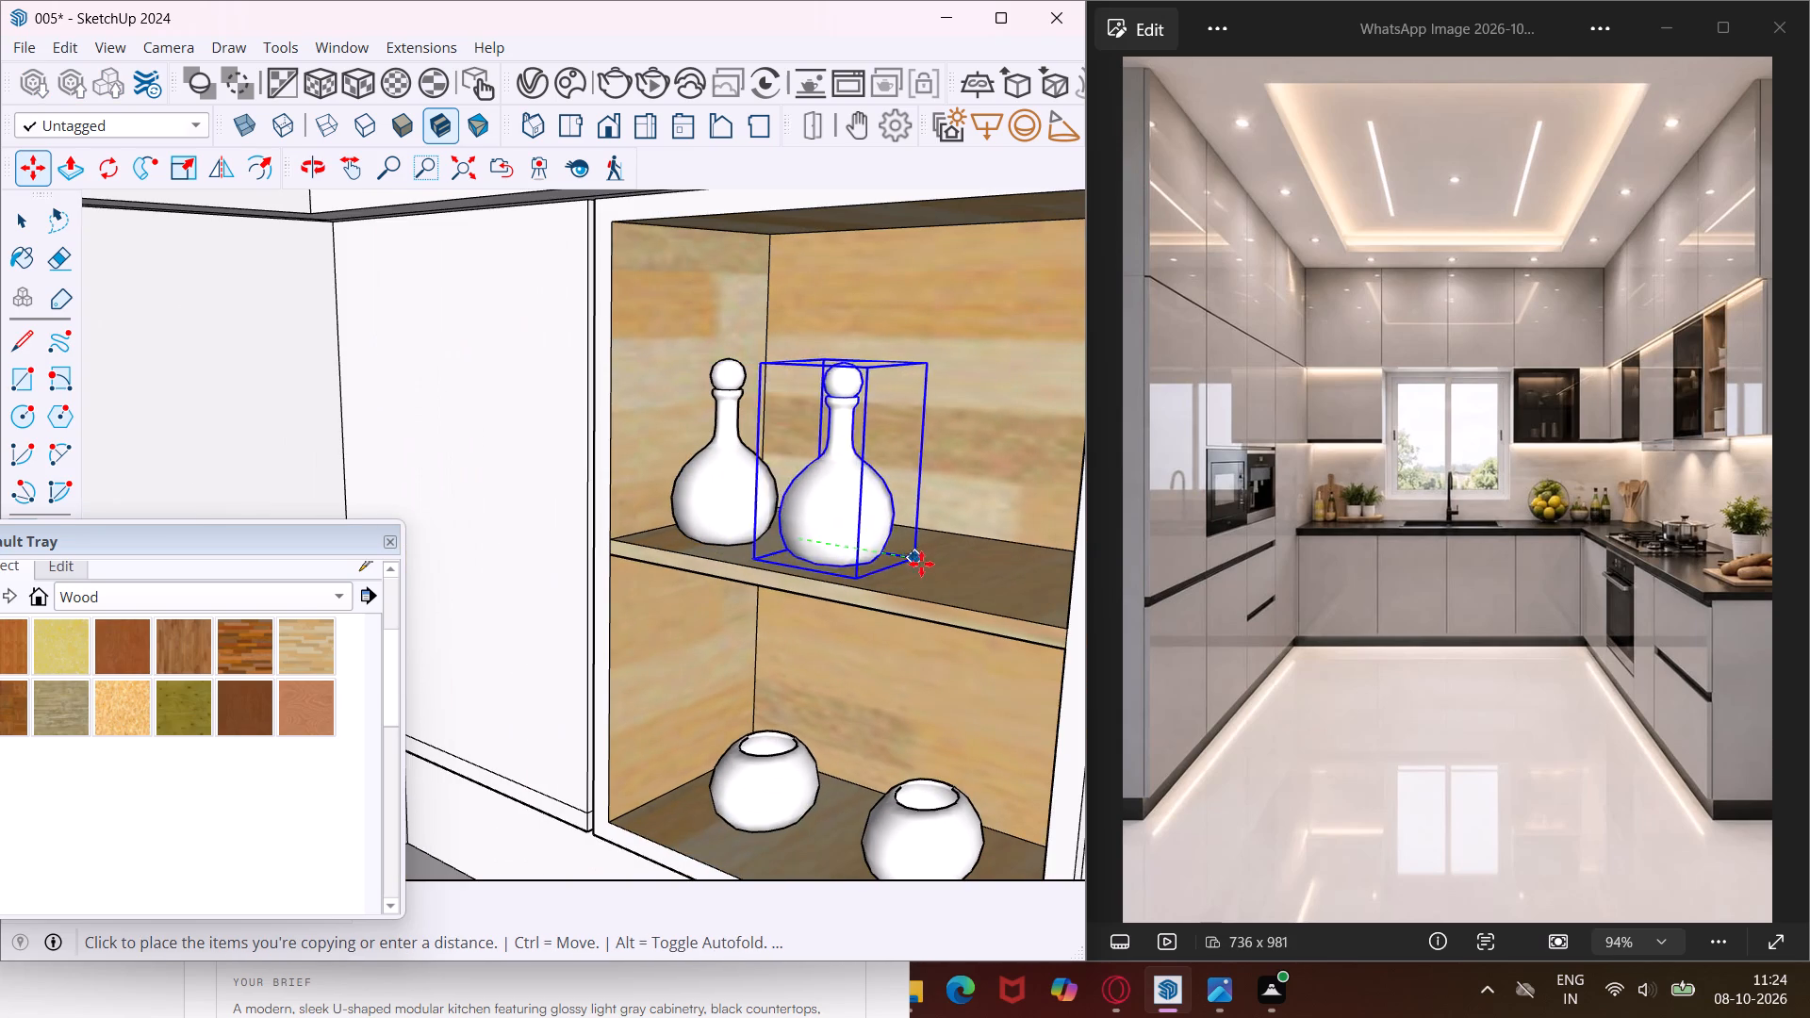
left_click(985, 577)
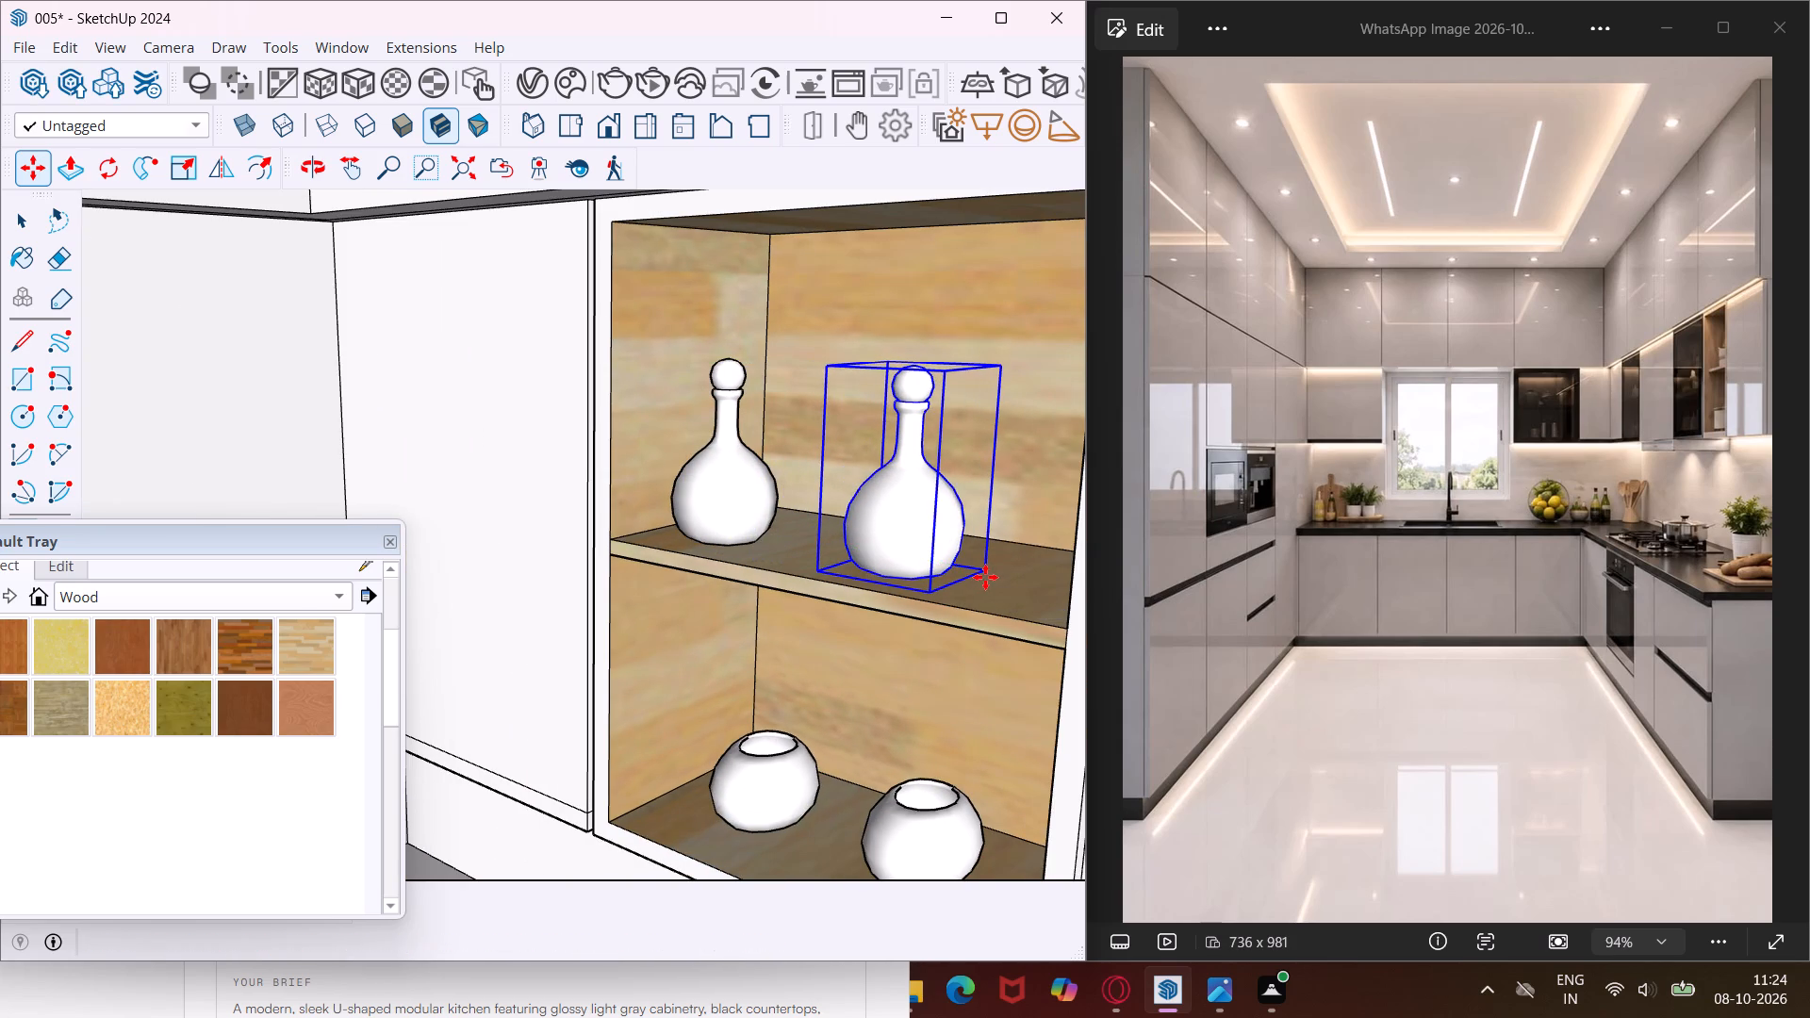
middle_click_drag(985, 577, 834, 586)
scroll(834, 586, "down", 11)
middle_click_drag(880, 670, 771, 637)
scroll(758, 629, "down", 20)
scroll(758, 629, "down", 1)
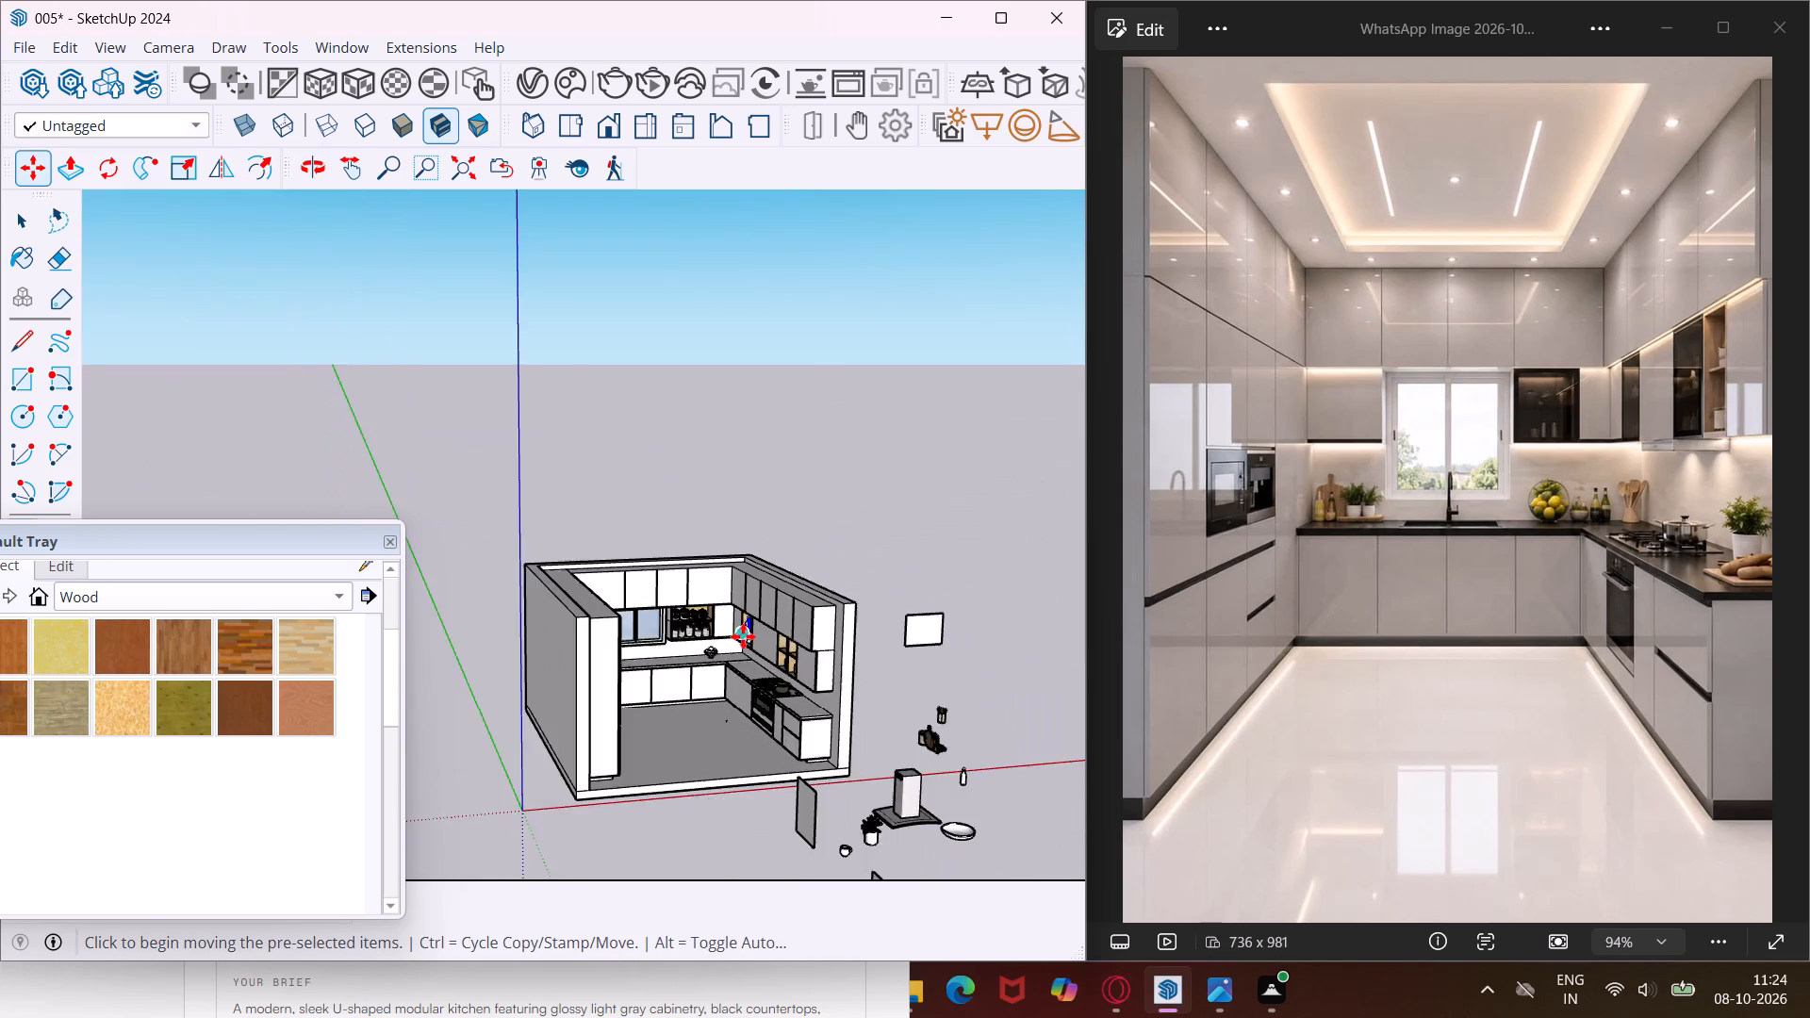
scroll(743, 636, "down", 4)
key("Escape")
key("space")
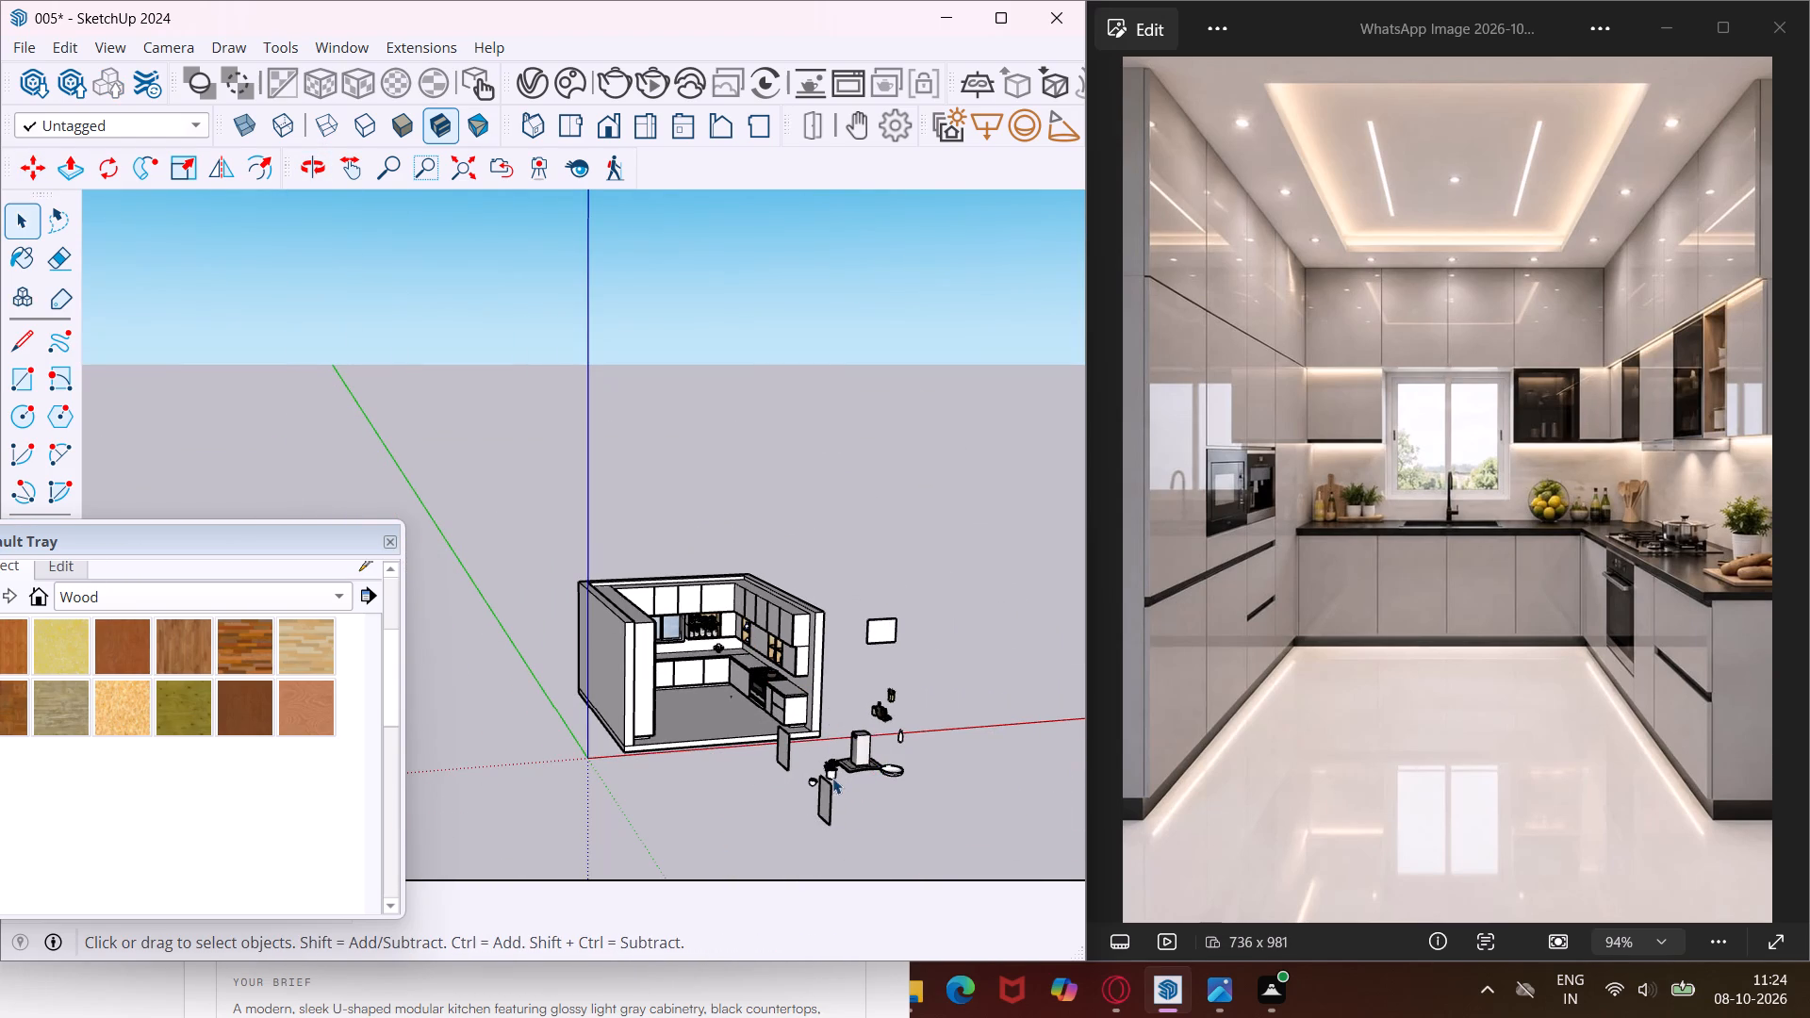
Move the slim stoppered bottle from the ground onto the upper shelf of the double wood recess, in the bay nearer the room corner.
scroll(829, 779, "up", 12)
middle_click_drag(829, 779, 810, 783)
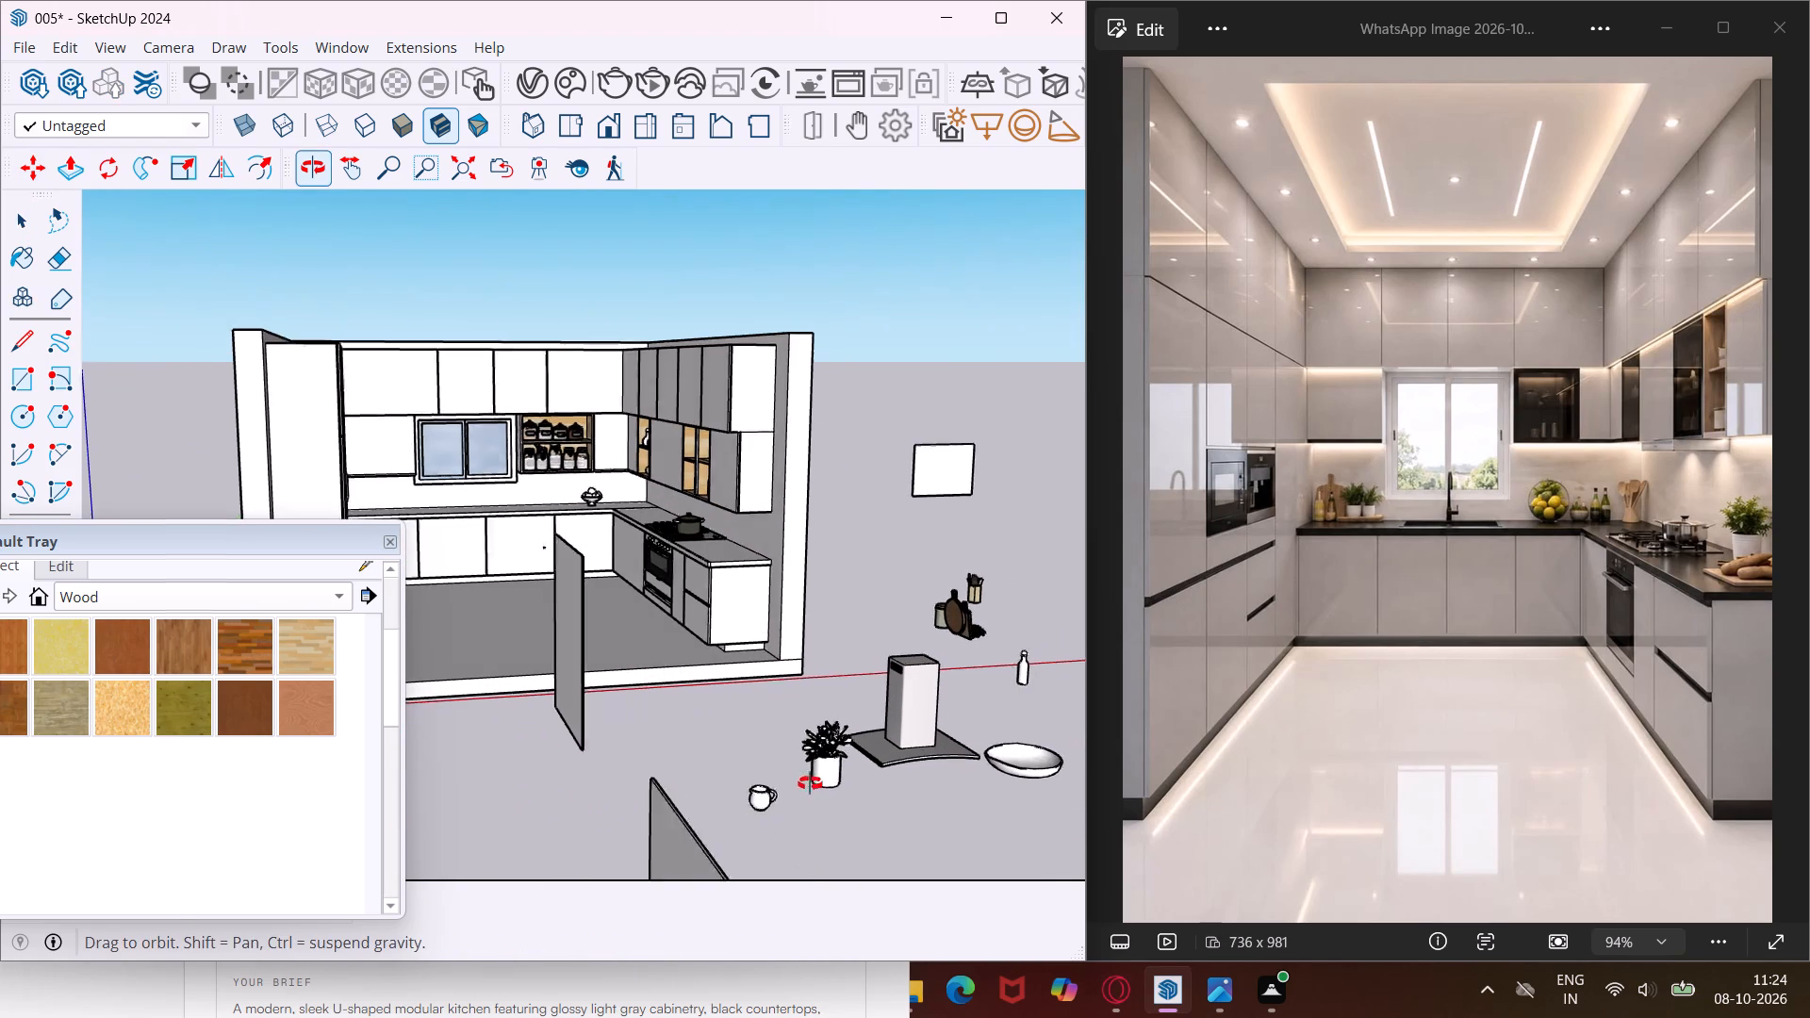
middle_click_drag(810, 783, 800, 785)
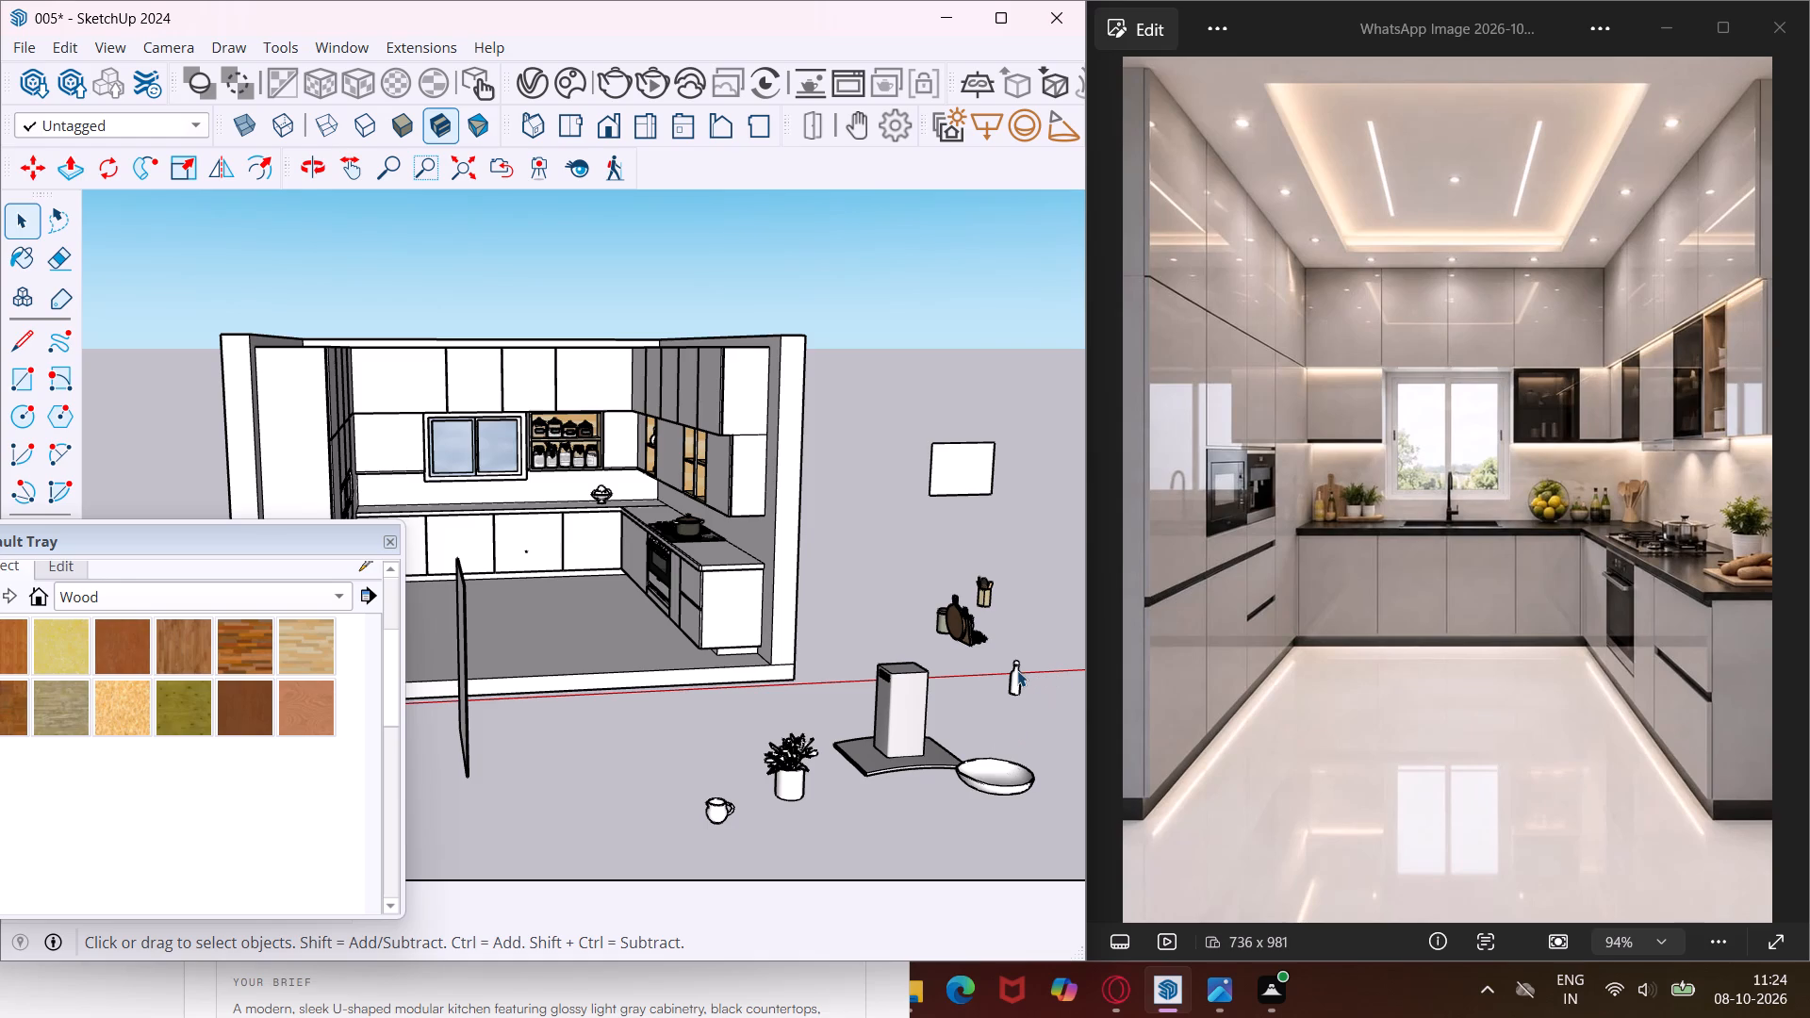
left_click(1016, 670)
key("m")
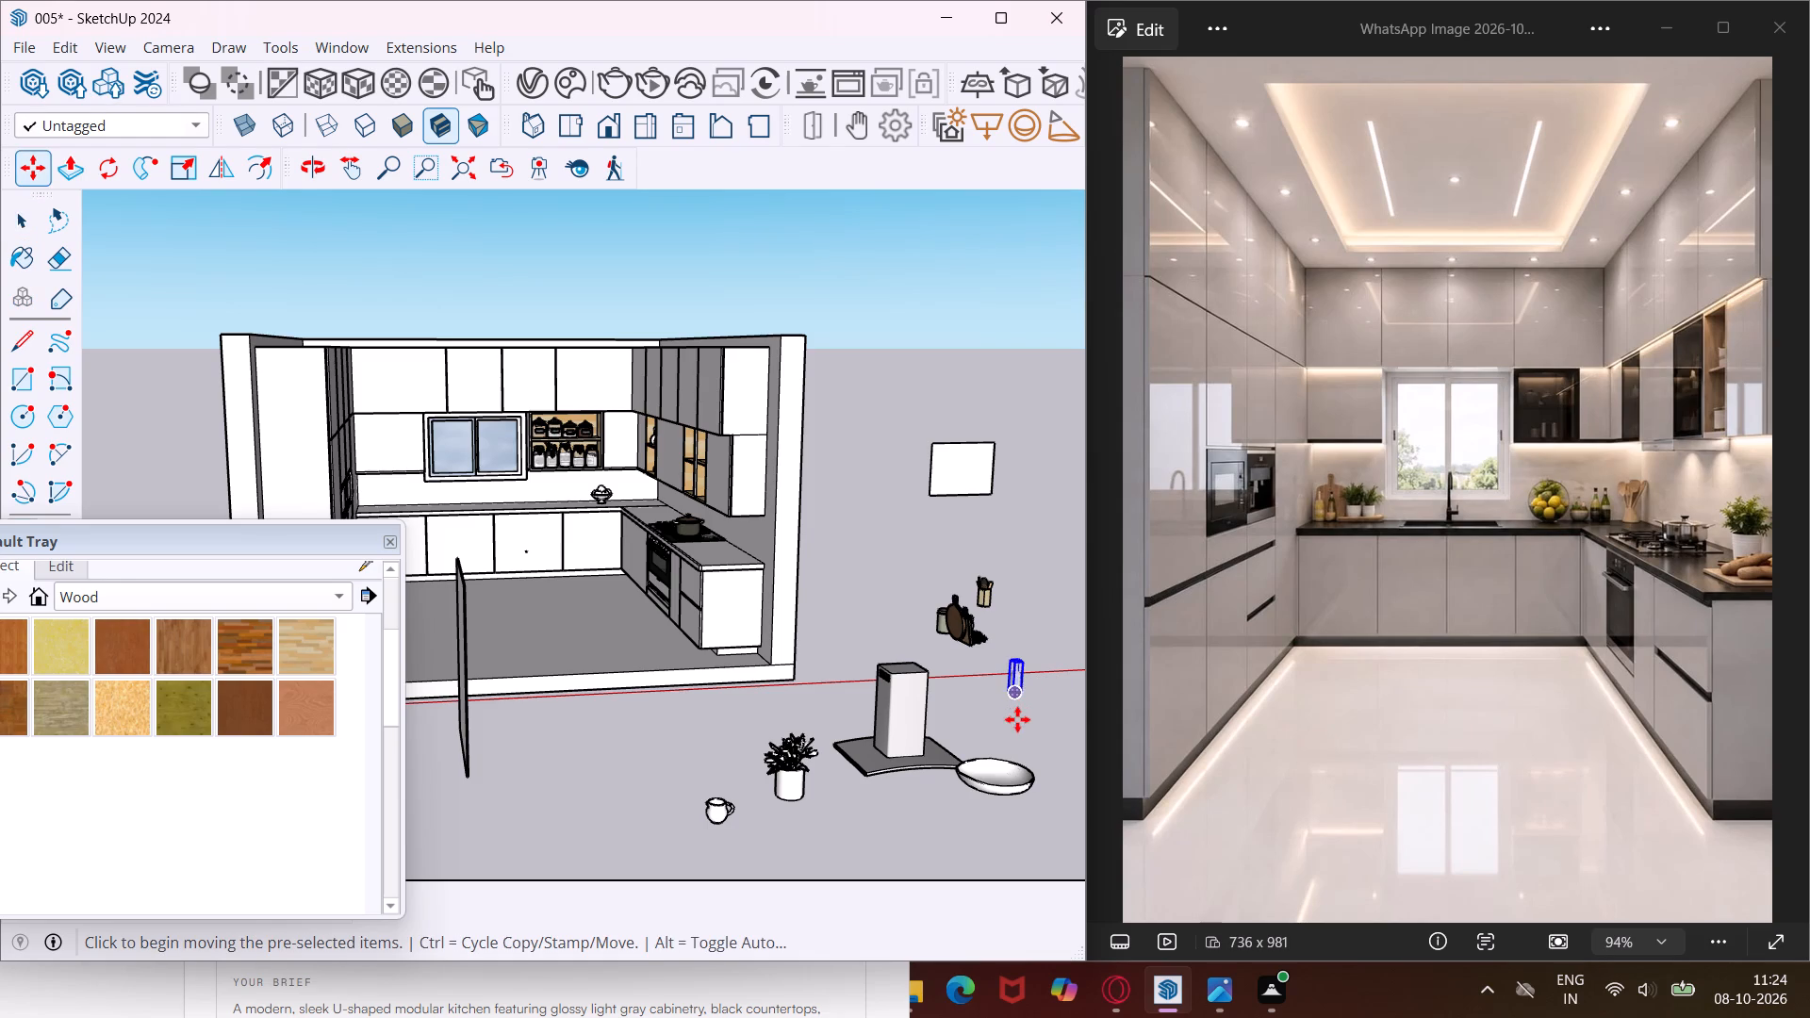
scroll(1015, 727, "up", 11)
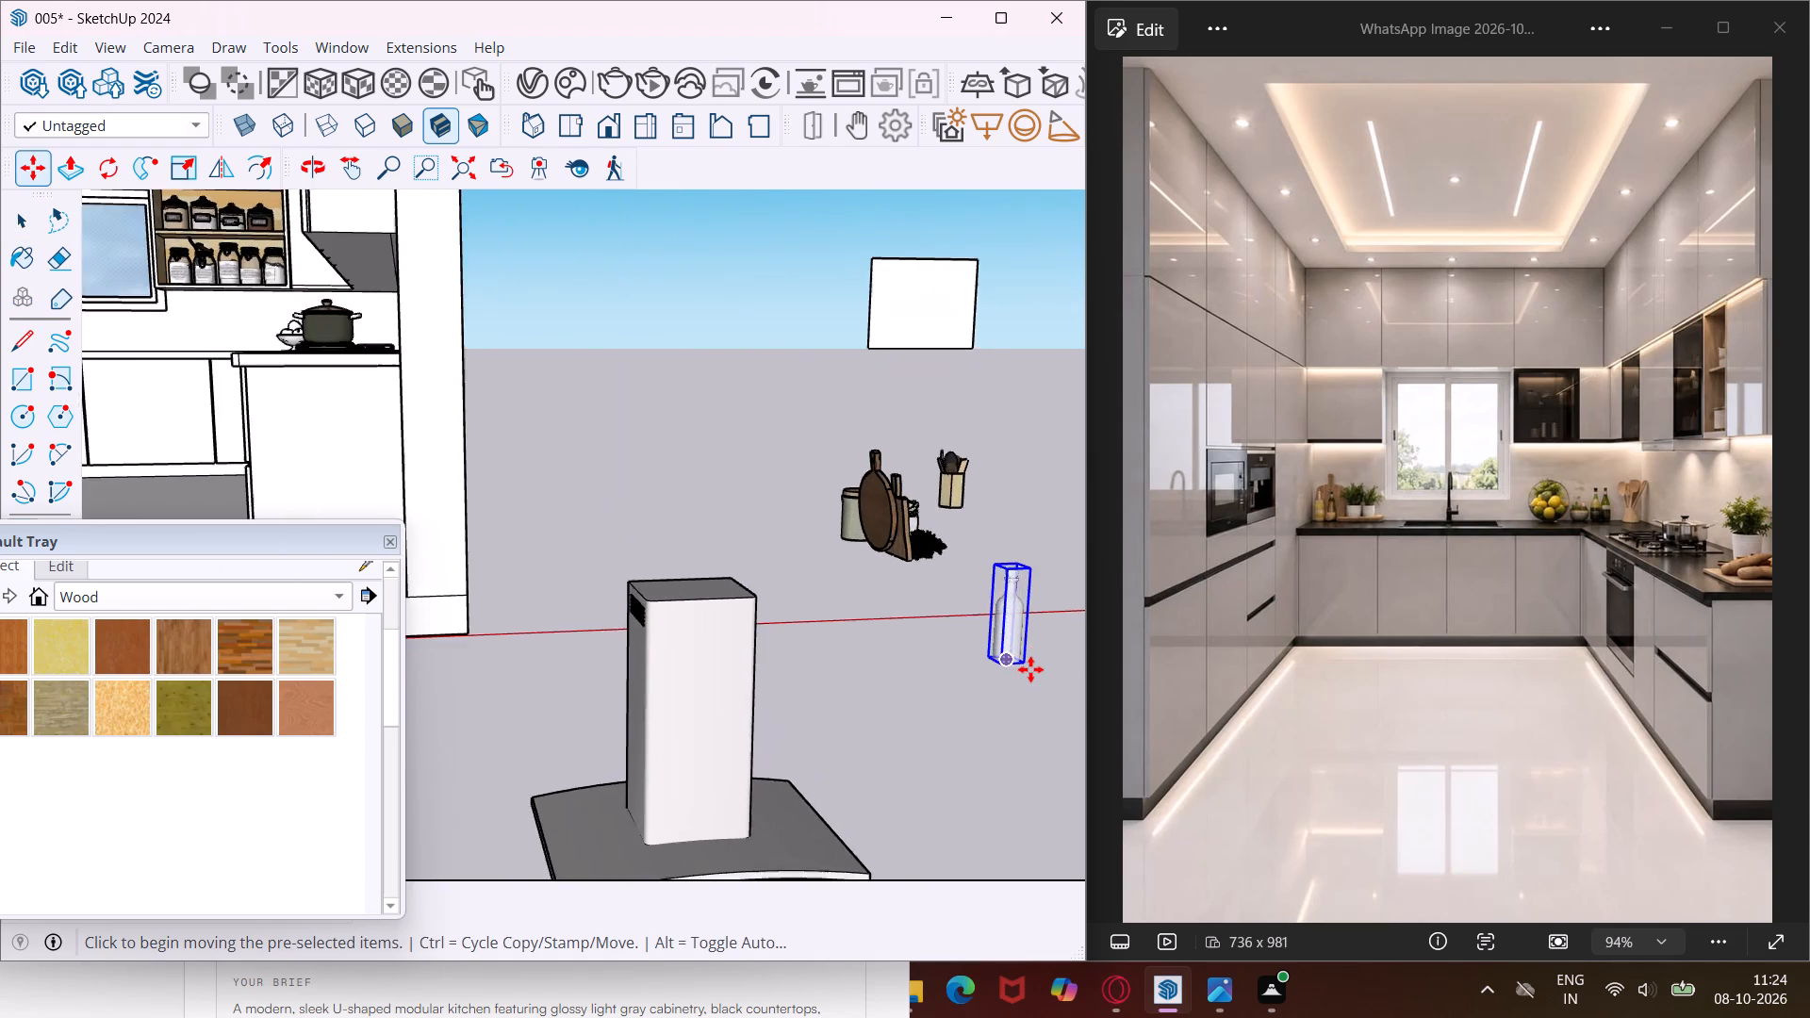
scroll(1030, 669, "up", 6)
left_click(1022, 656)
scroll(1022, 656, "down", 10)
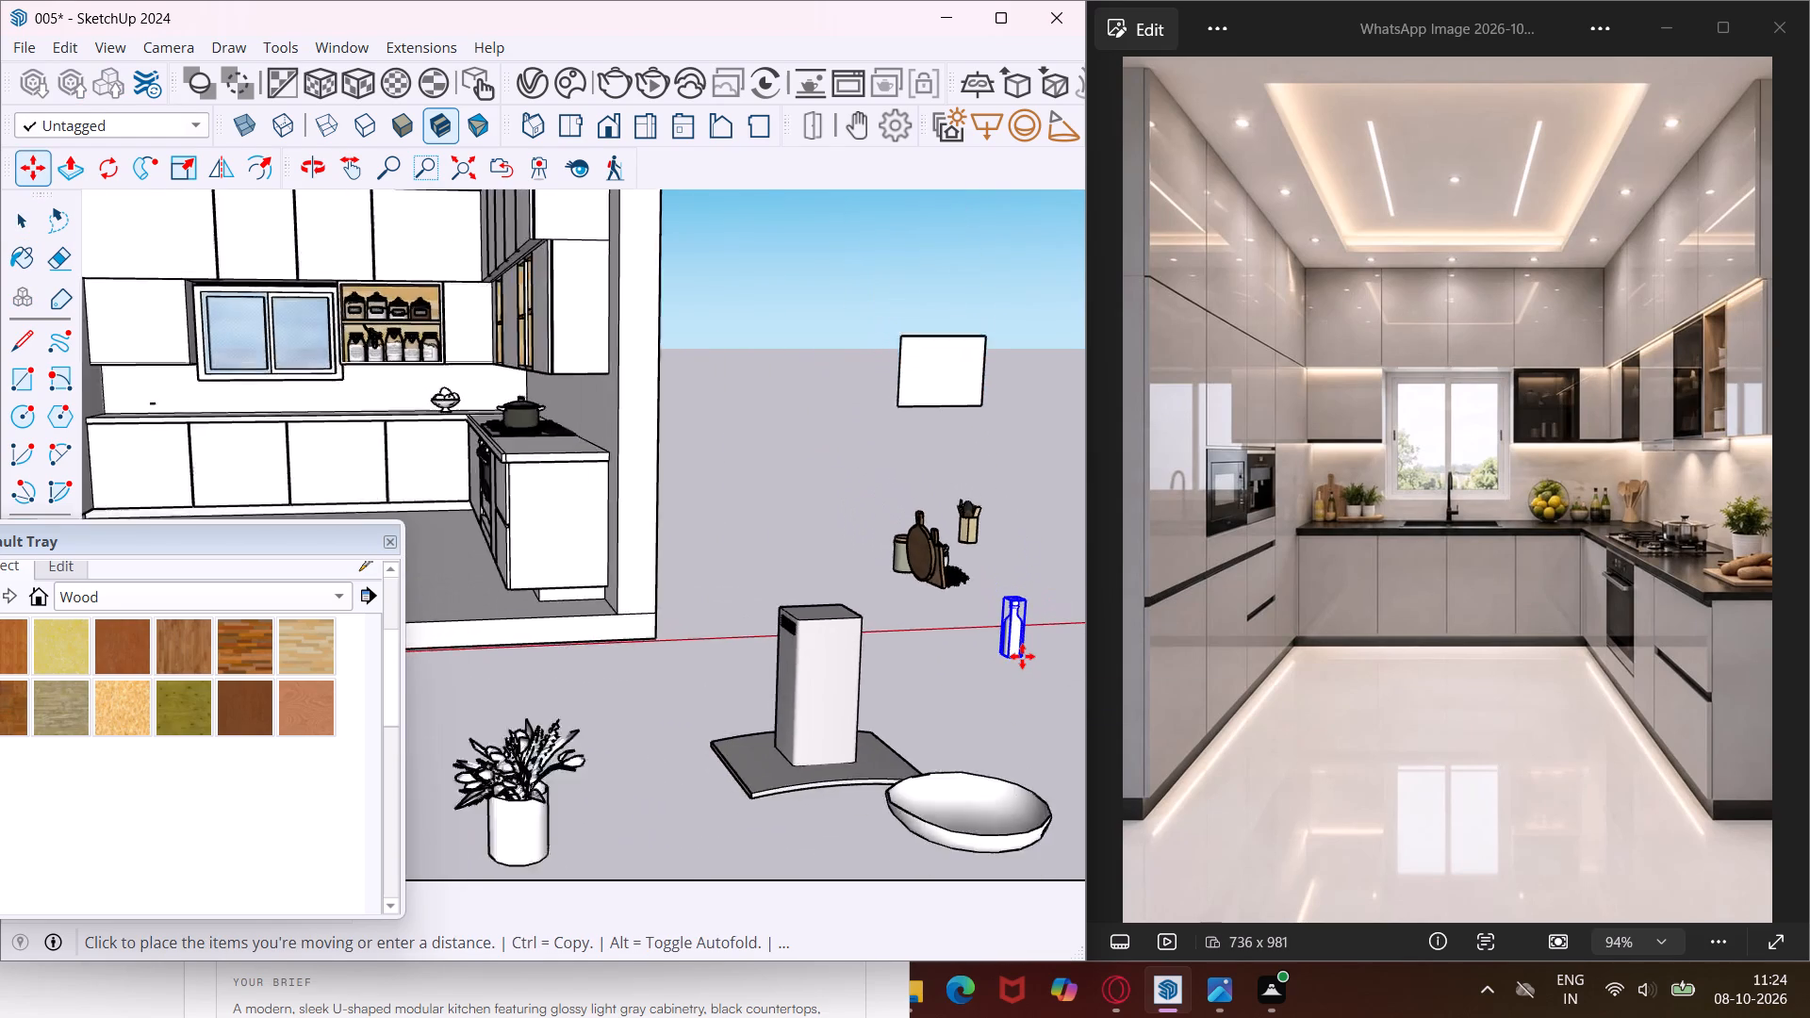
scroll(1022, 656, "down", 7)
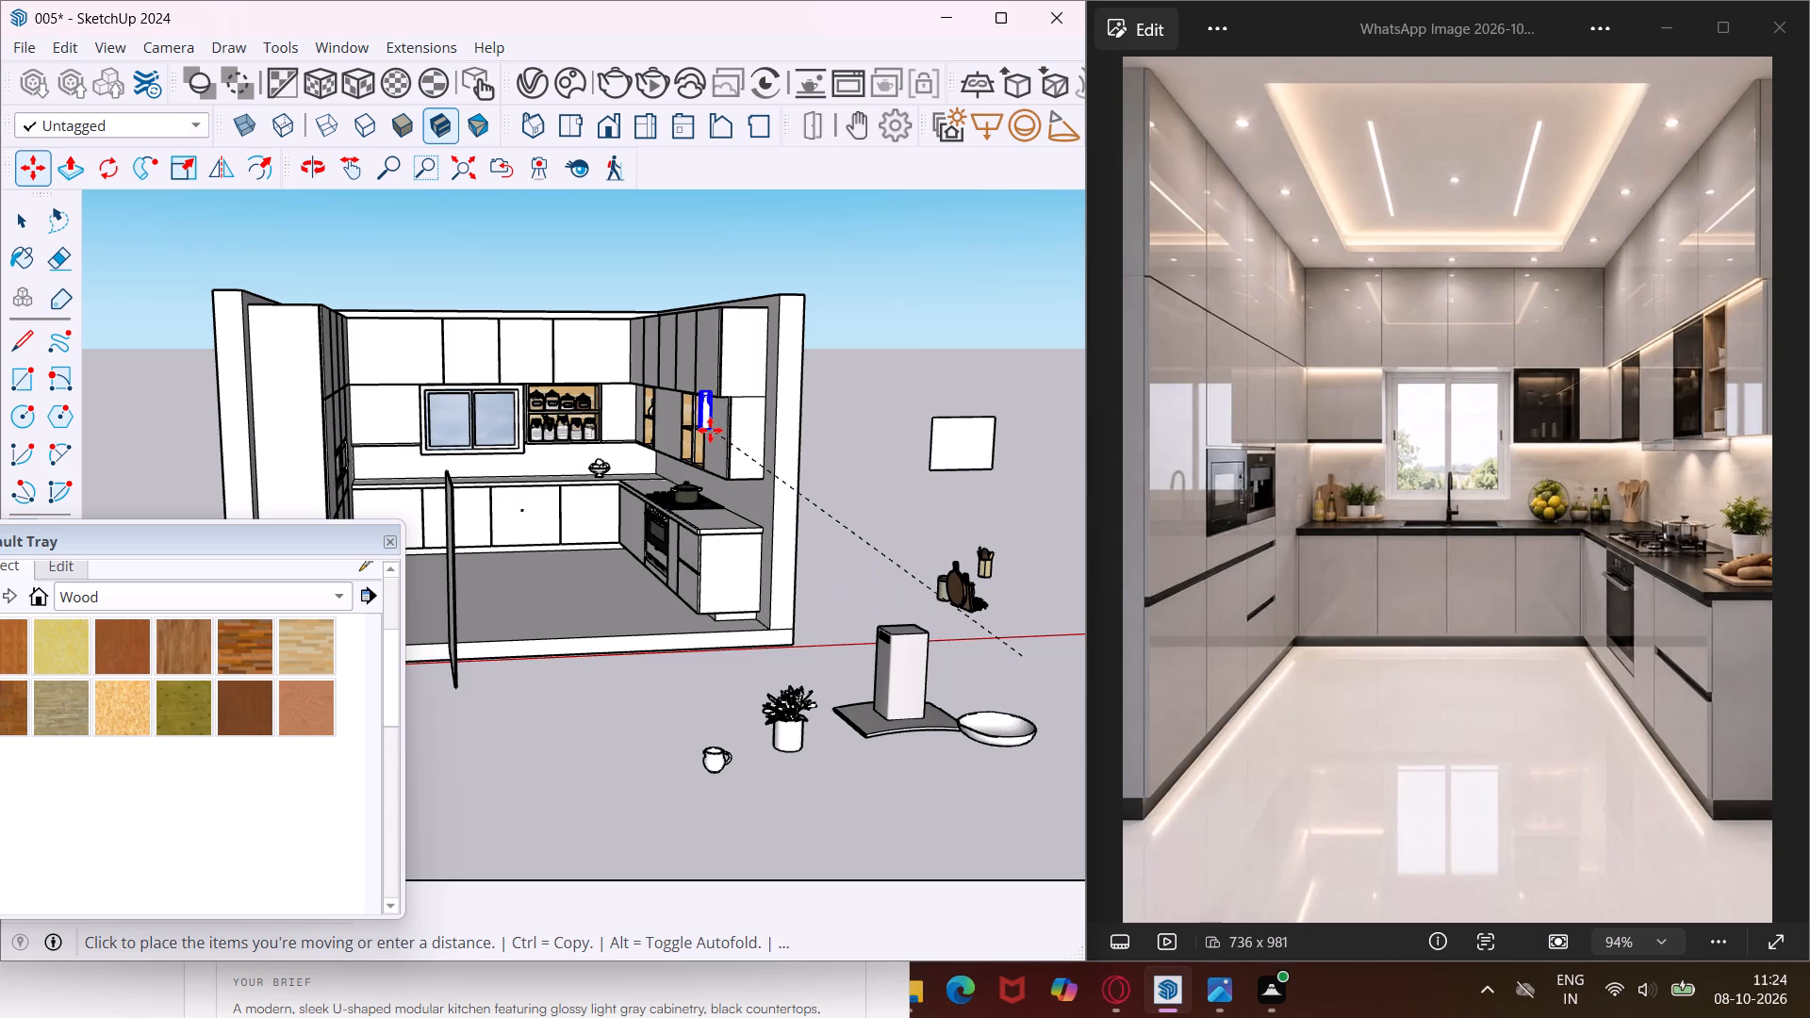
middle_click_drag(706, 430, 885, 469)
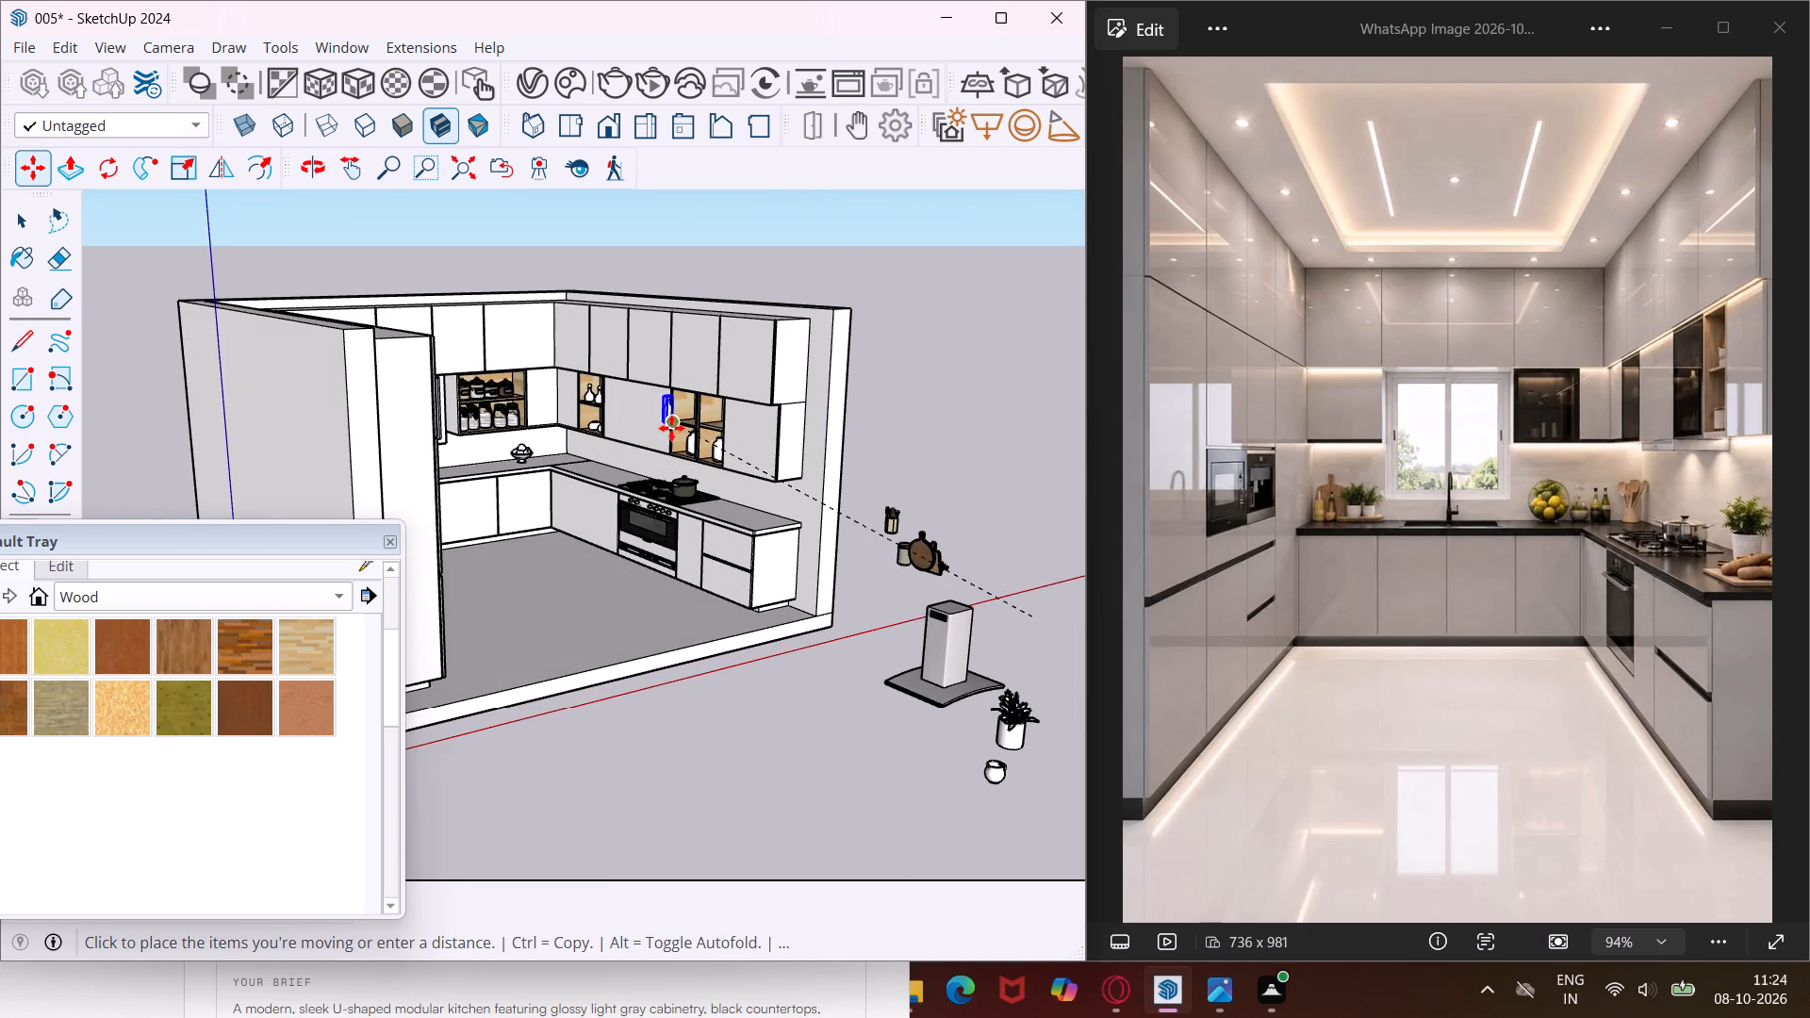
scroll(672, 428, "up", 20)
scroll(672, 428, "up", 1)
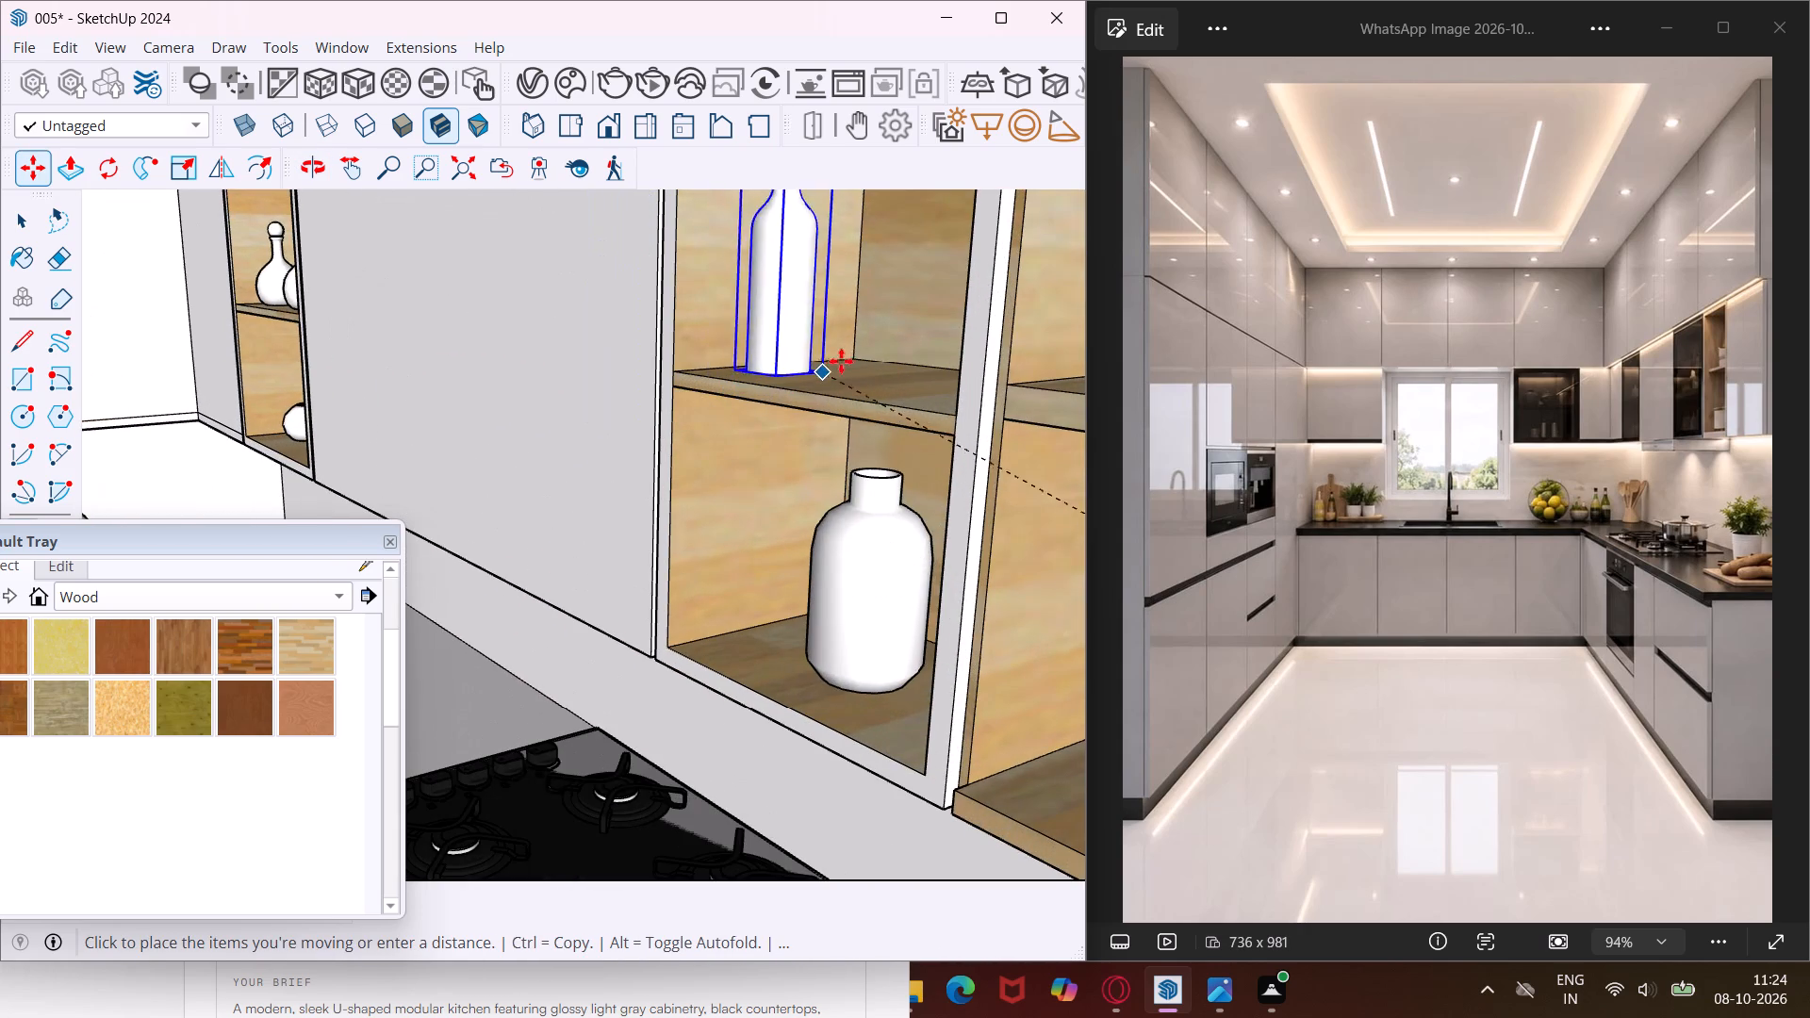
left_click(840, 375)
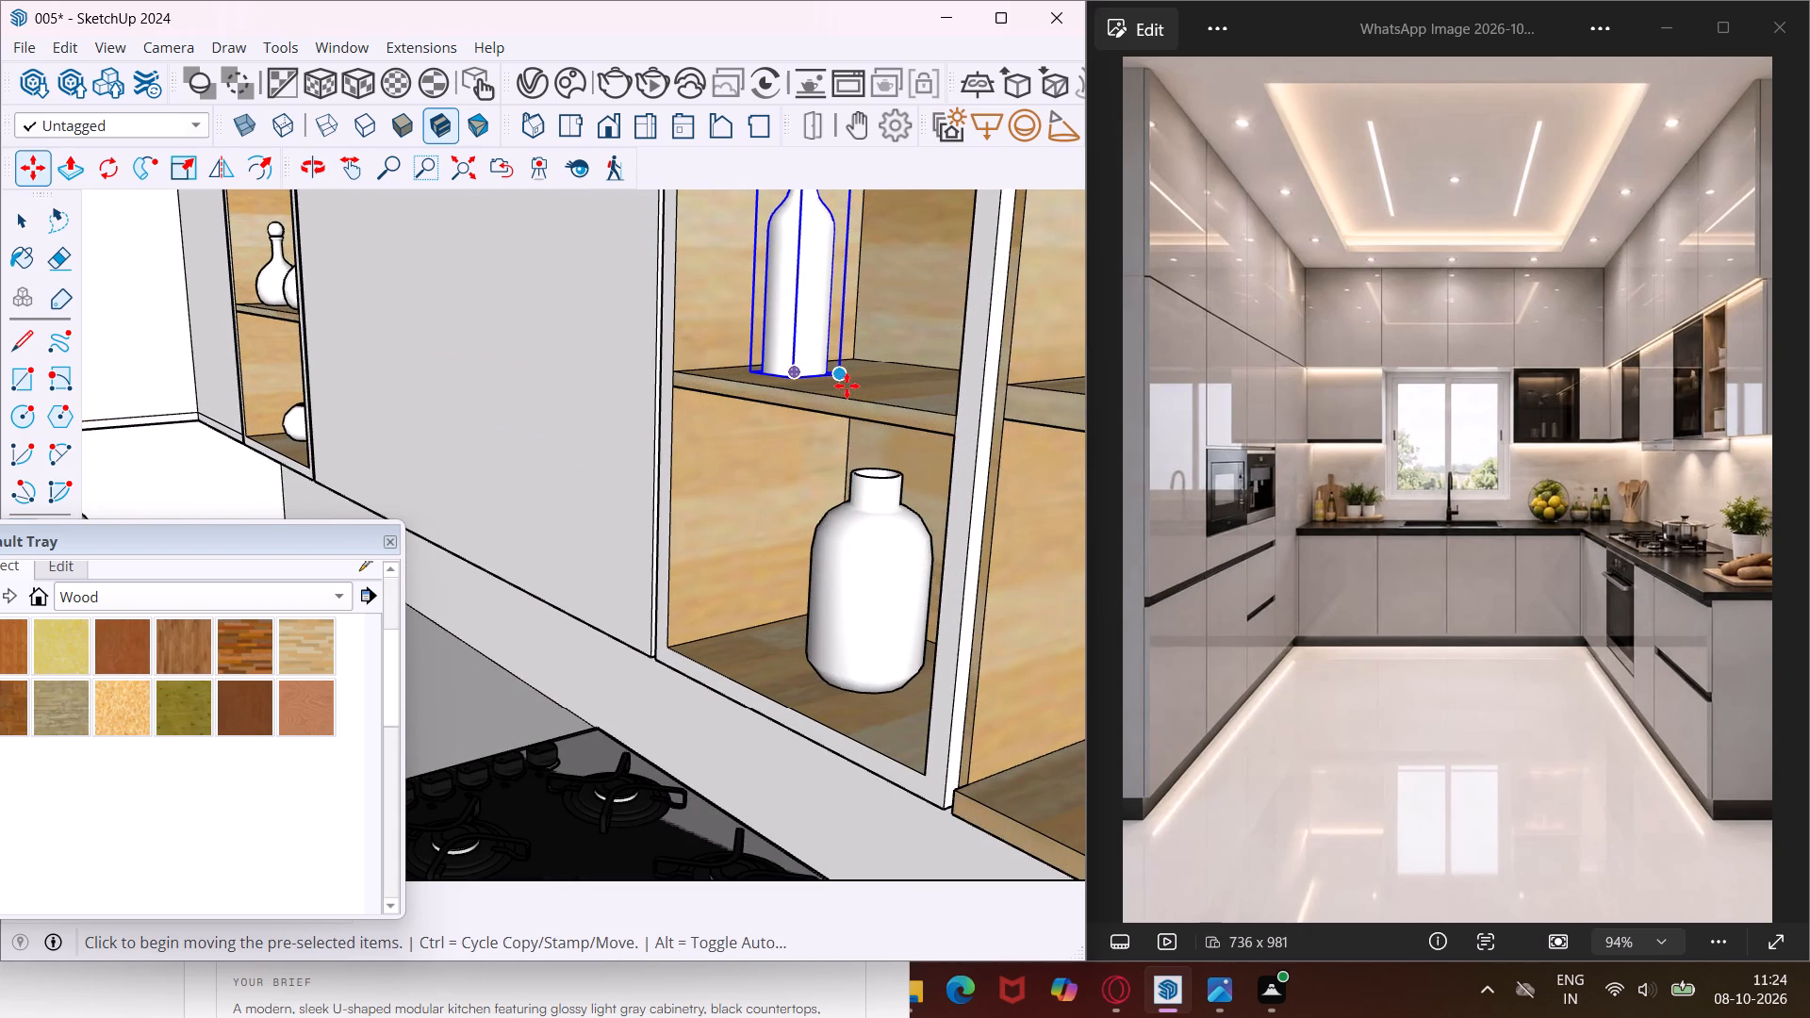
Copy the slim bottle straight down into the lower compartment of the same bay, beside the wide vase.
middle_click_drag(847, 386, 1001, 395)
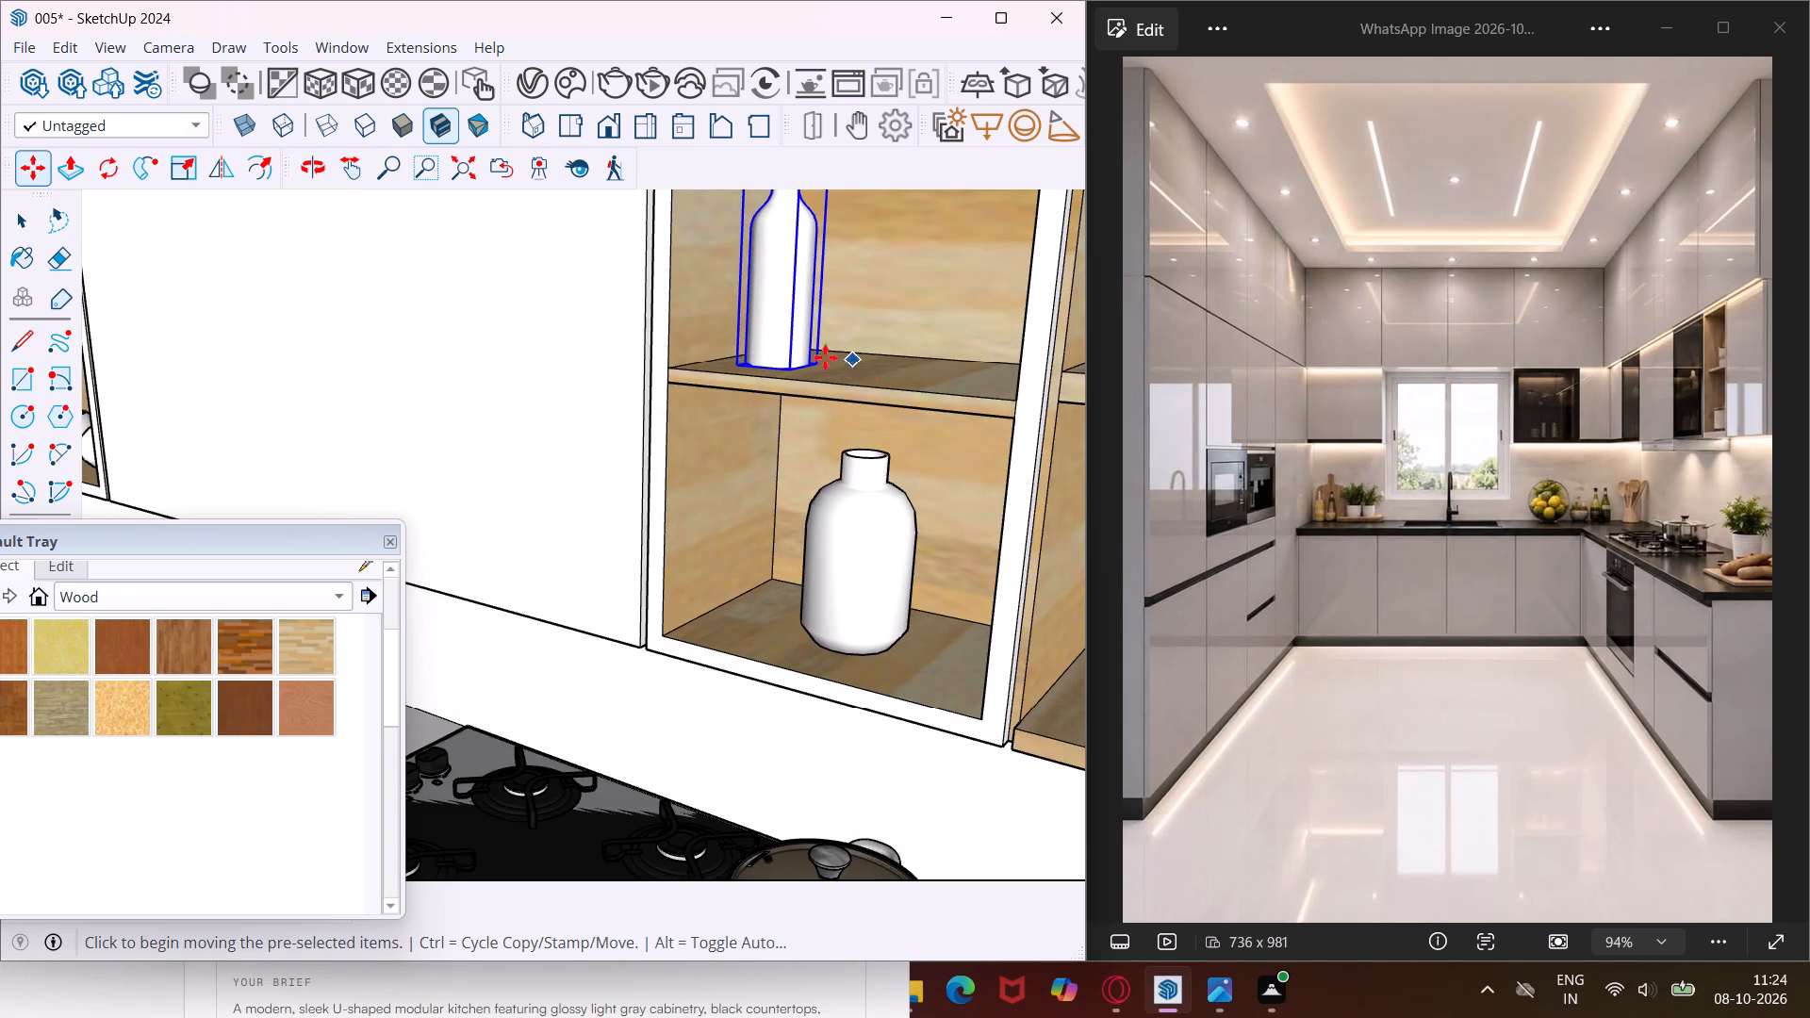
left_click(820, 361)
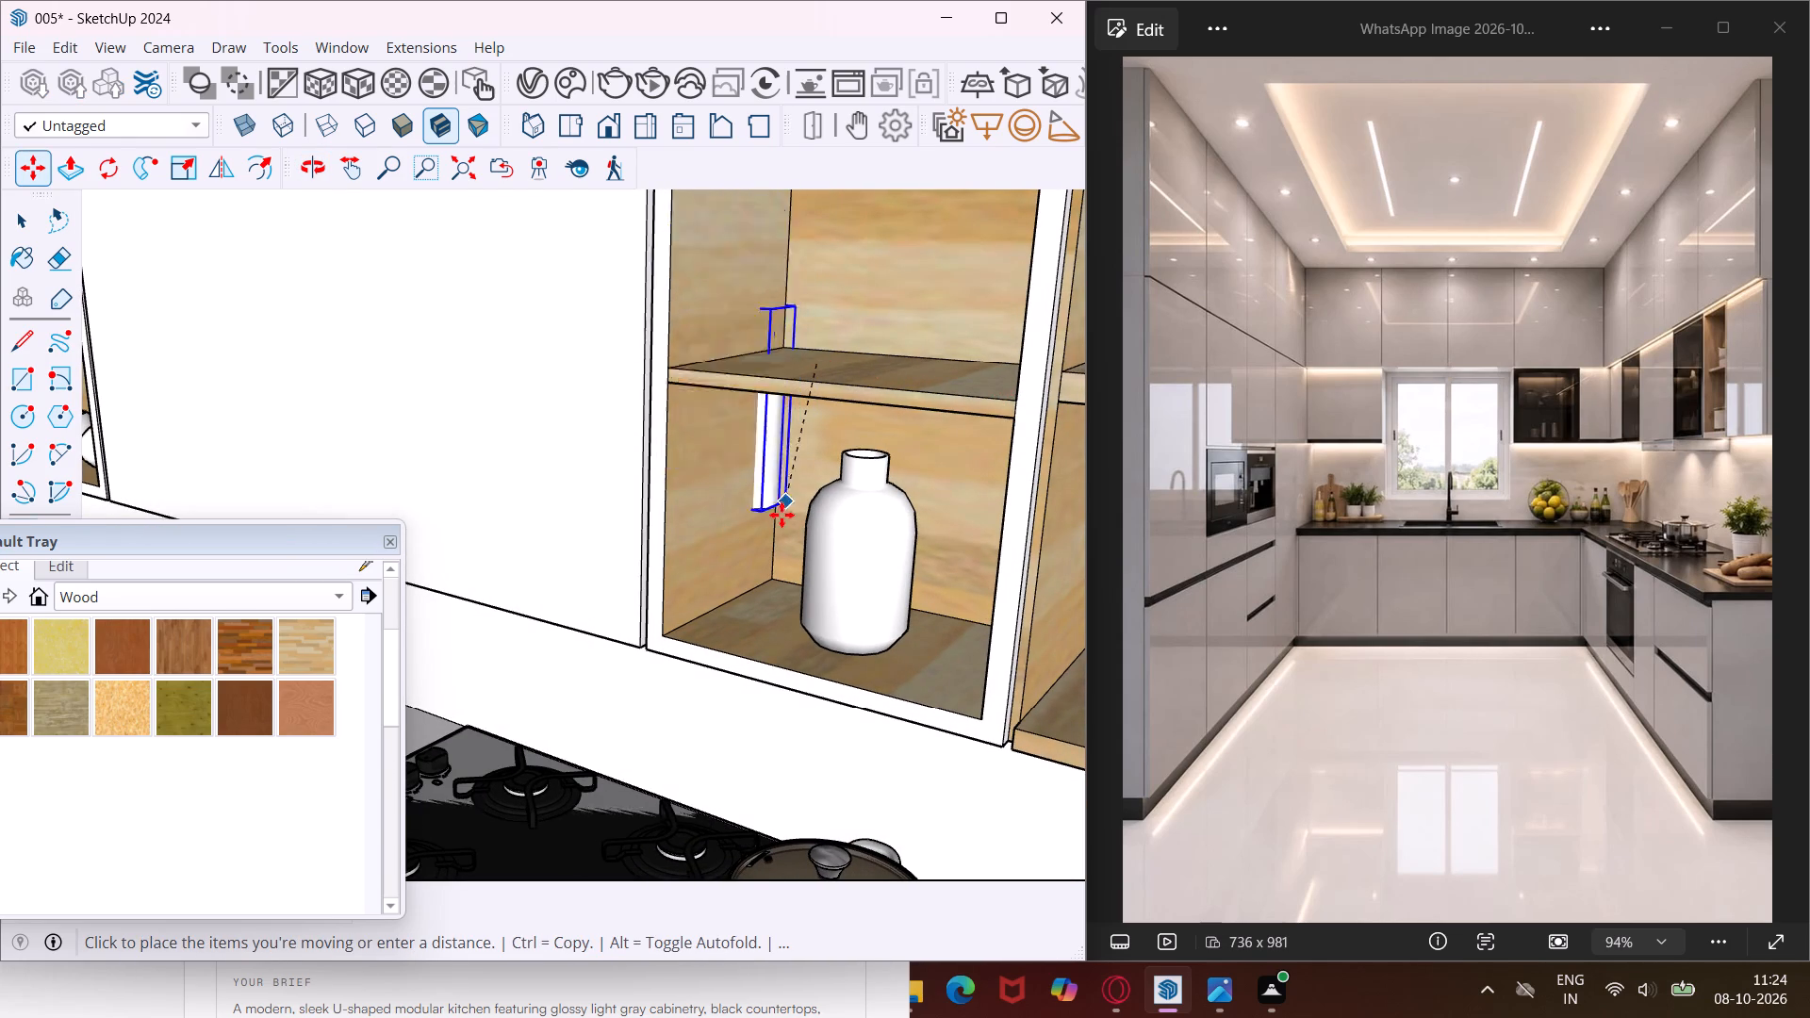
left_click(798, 633)
middle_click_drag(828, 624, 987, 613)
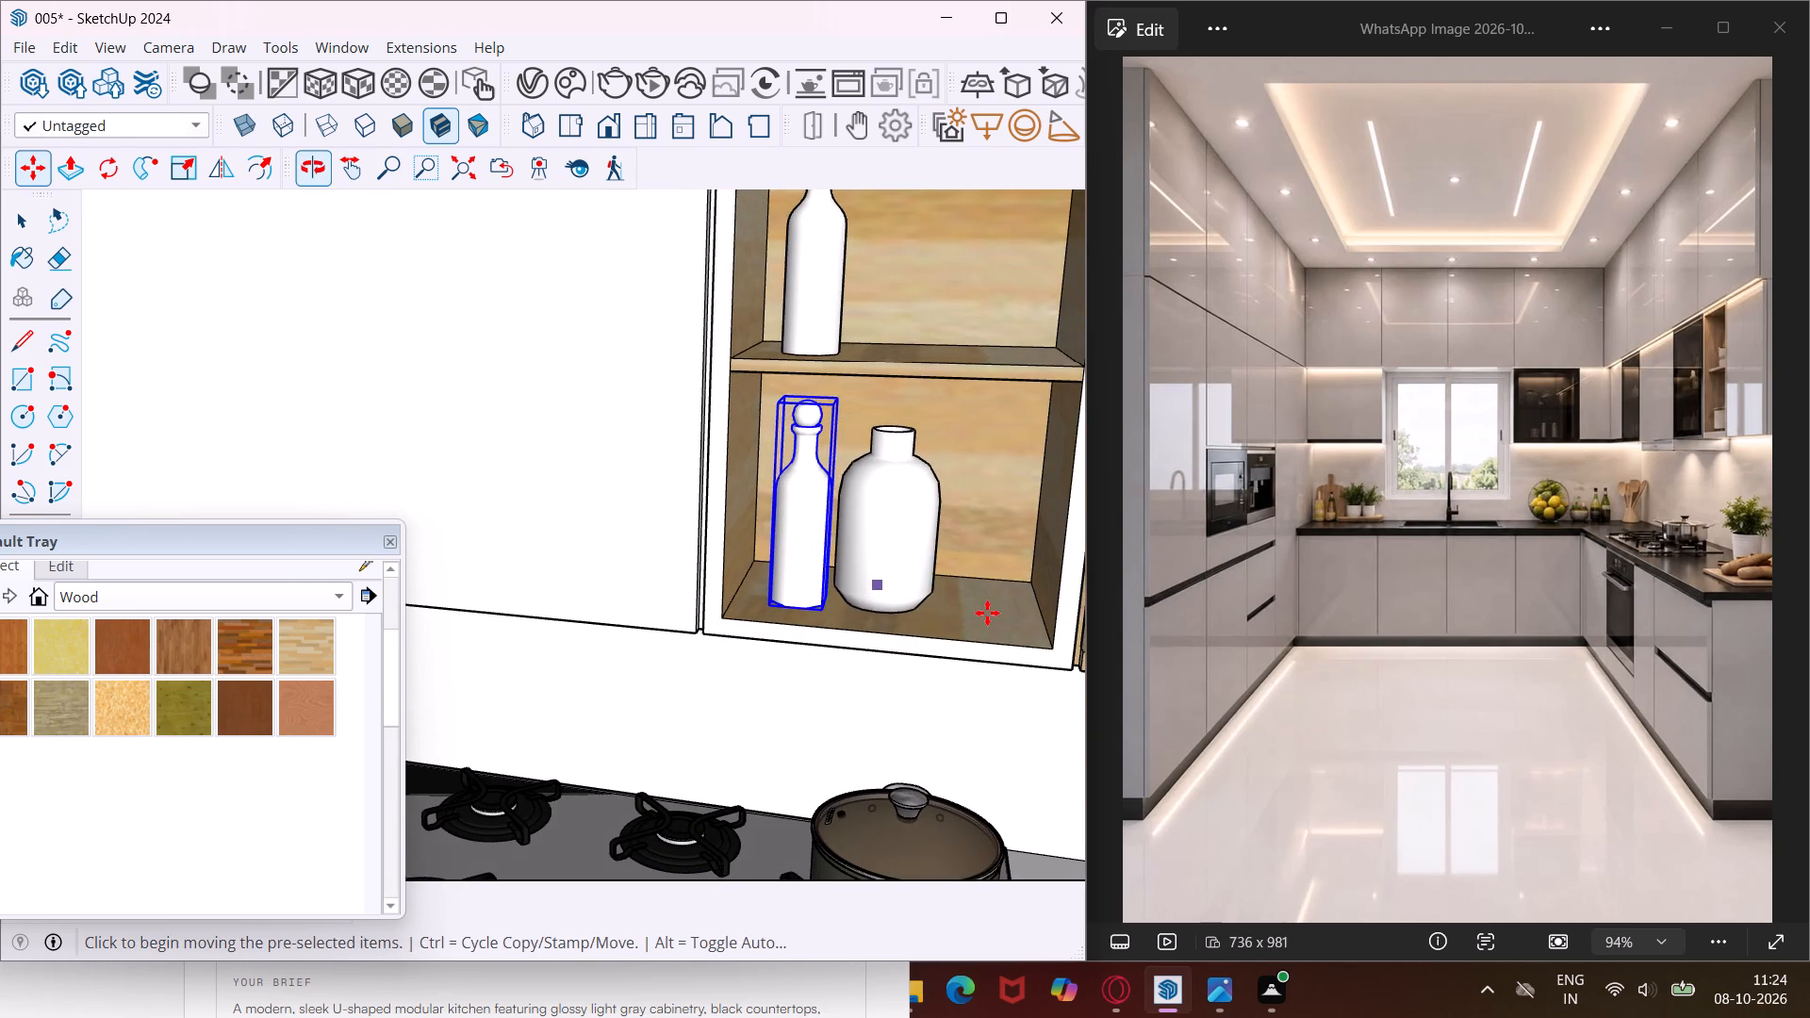
key("Escape")
key("space")
Shift the wide vase along its lower shelf, away from the slim bottle, to leave a gap between them.
left_click(908, 587)
key("m")
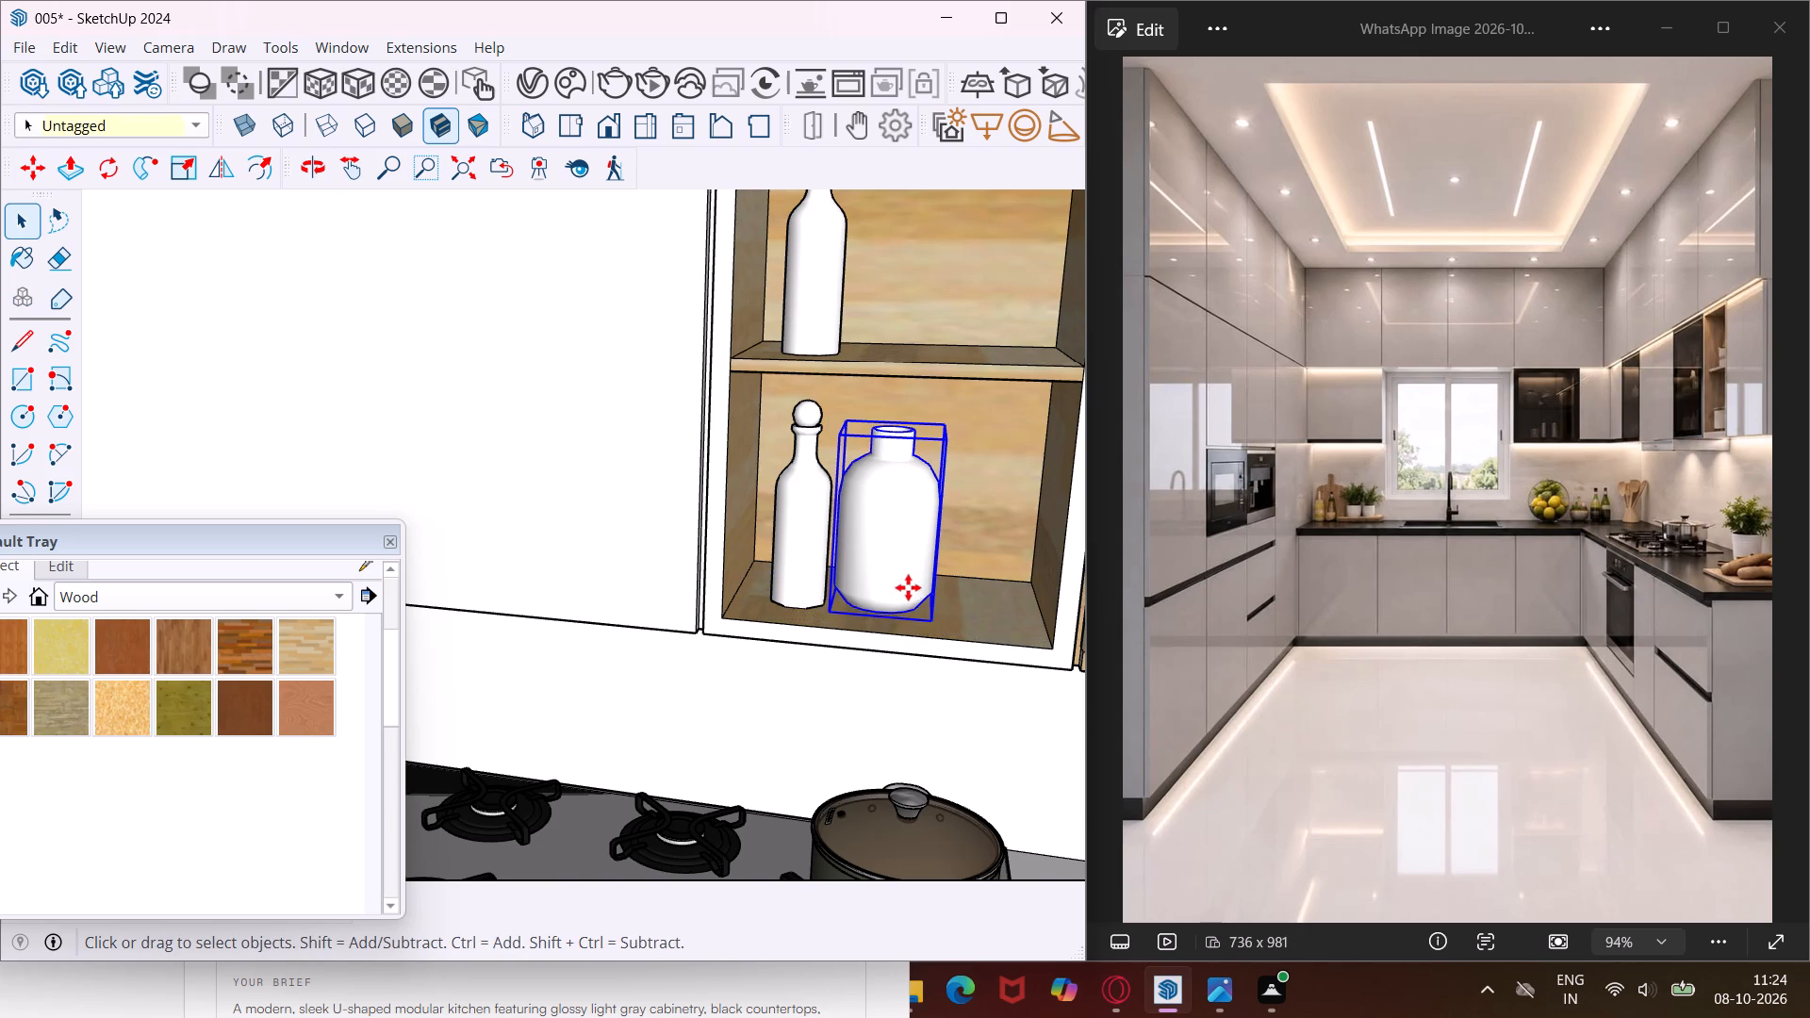
left_click(931, 621)
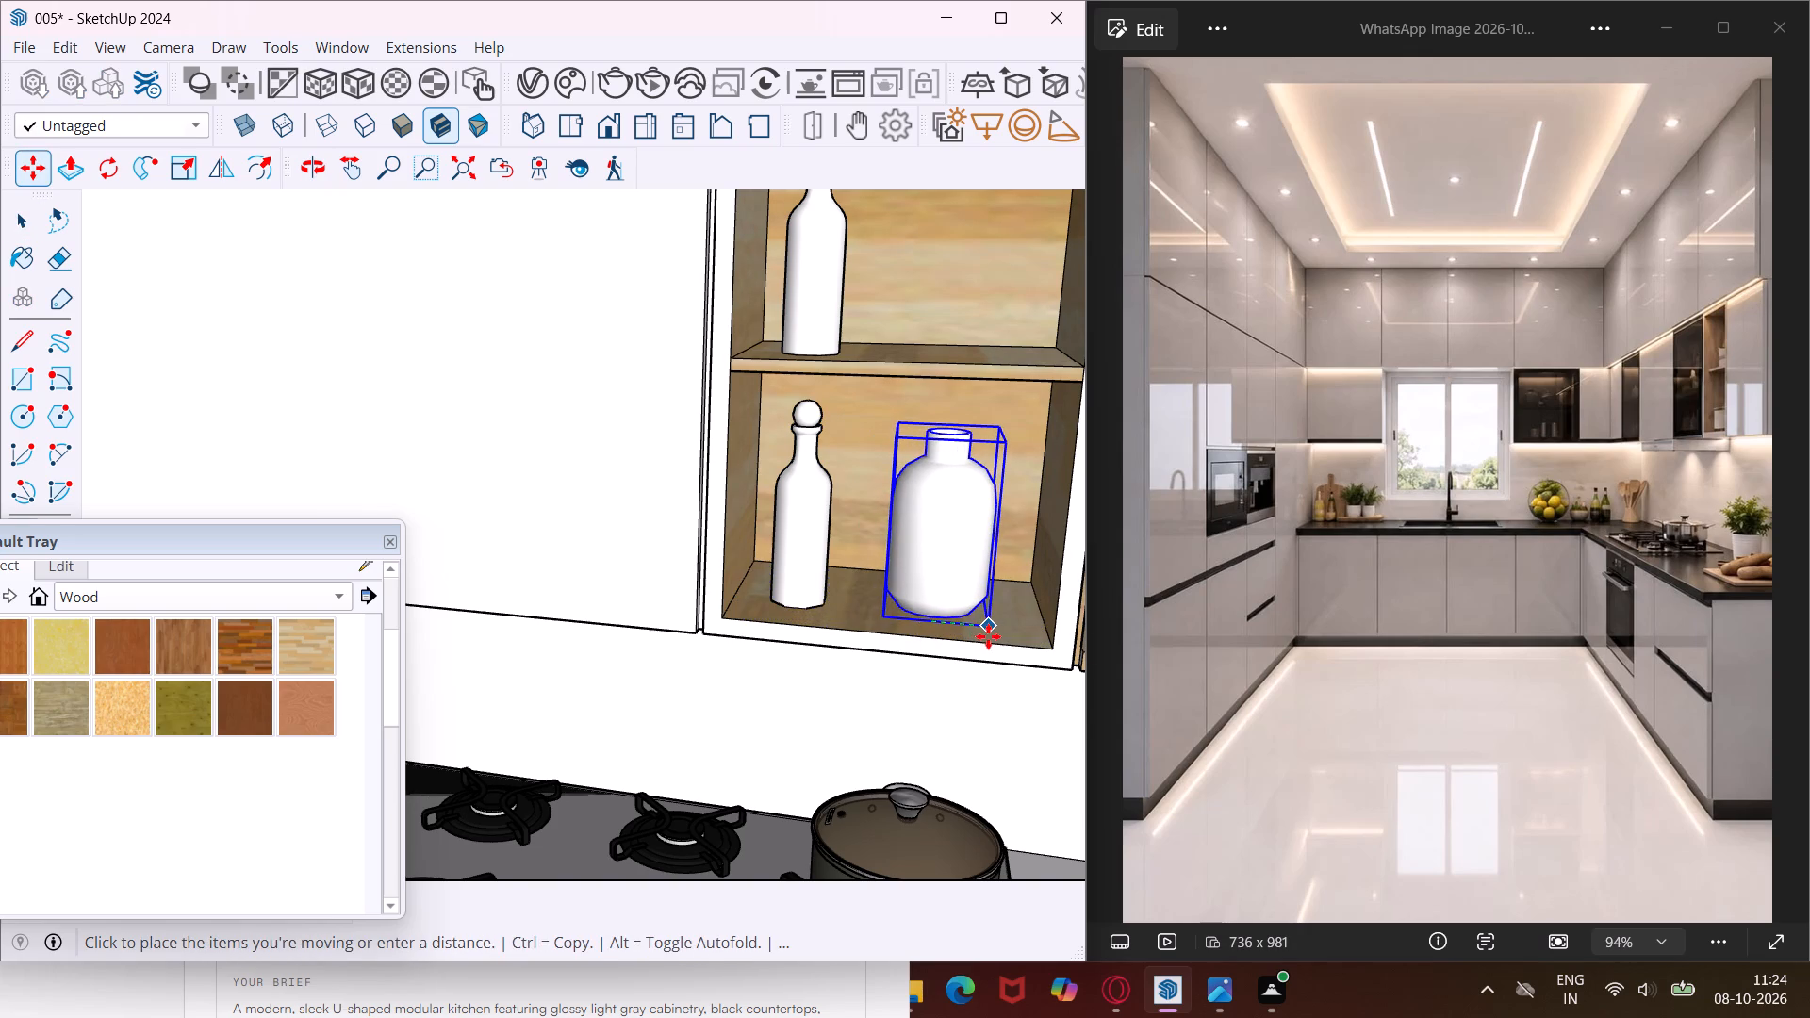
left_click(988, 636)
Copy the wide vase up to the upper shelf of the same bay, beside the slim bottle.
left_click(989, 628)
left_click(1019, 359)
middle_click_drag(1017, 361, 799, 380)
scroll(799, 380, "down", 5)
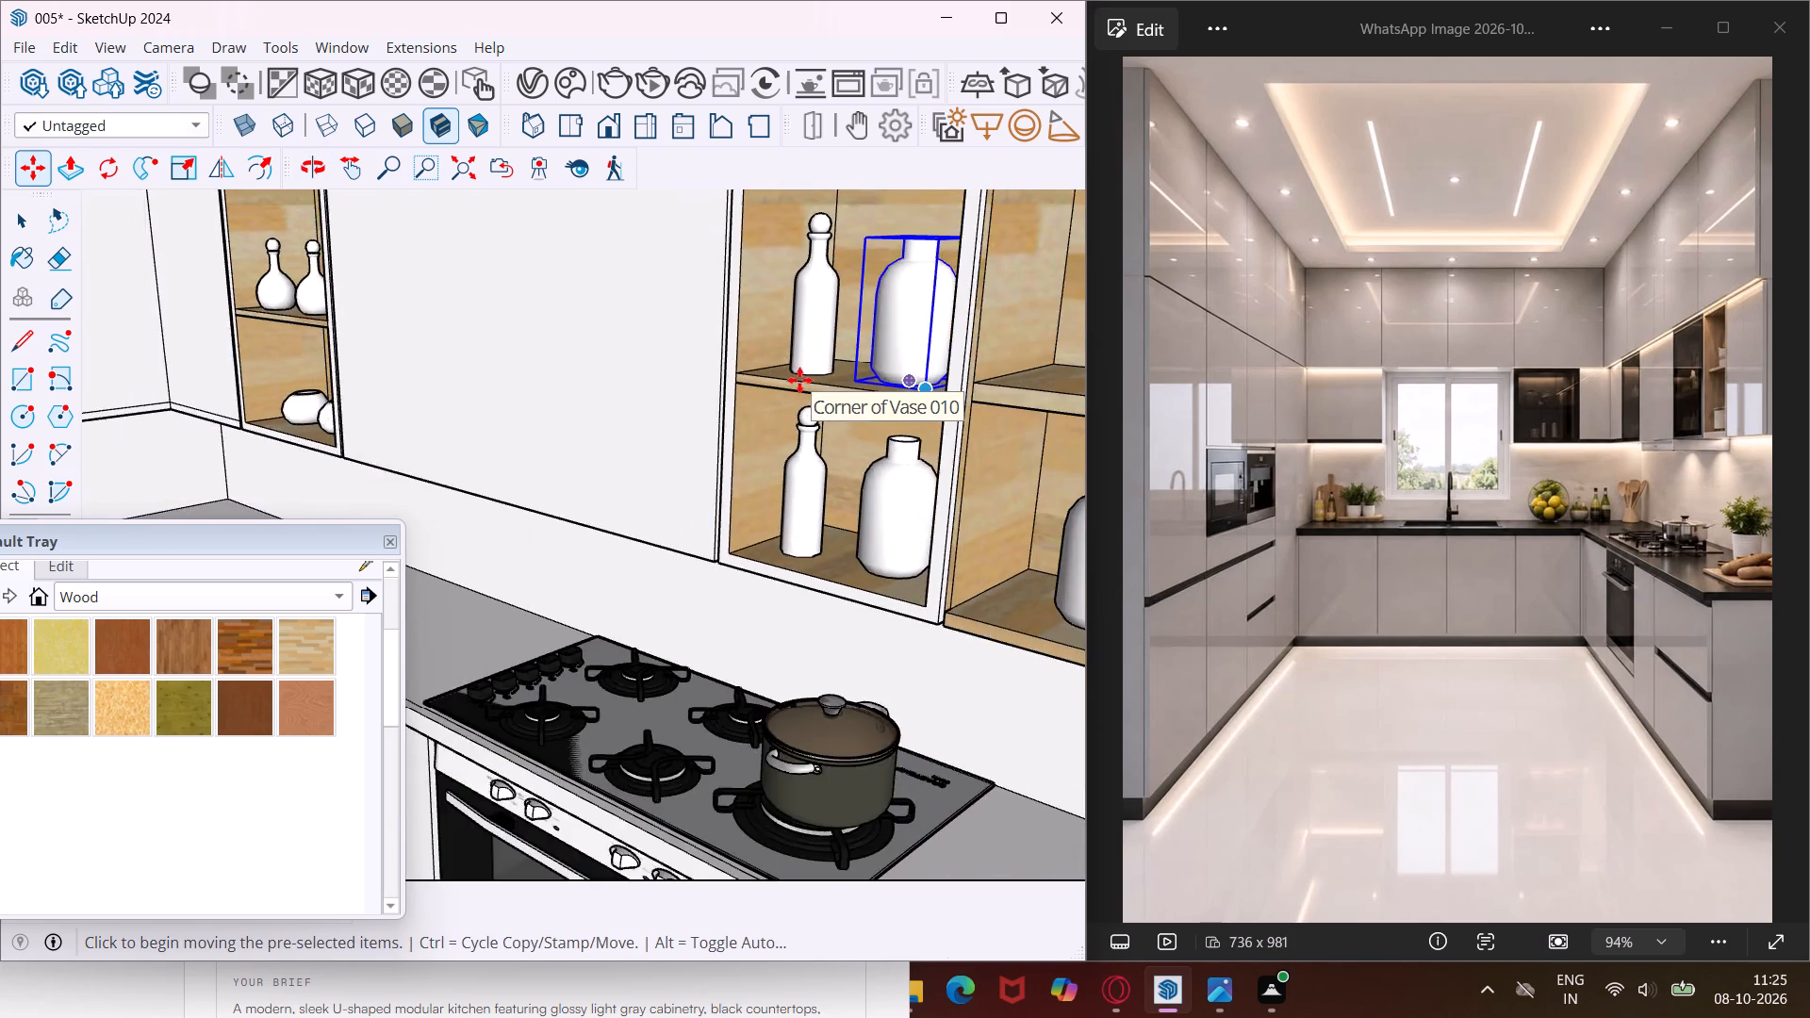
scroll(799, 380, "down", 4)
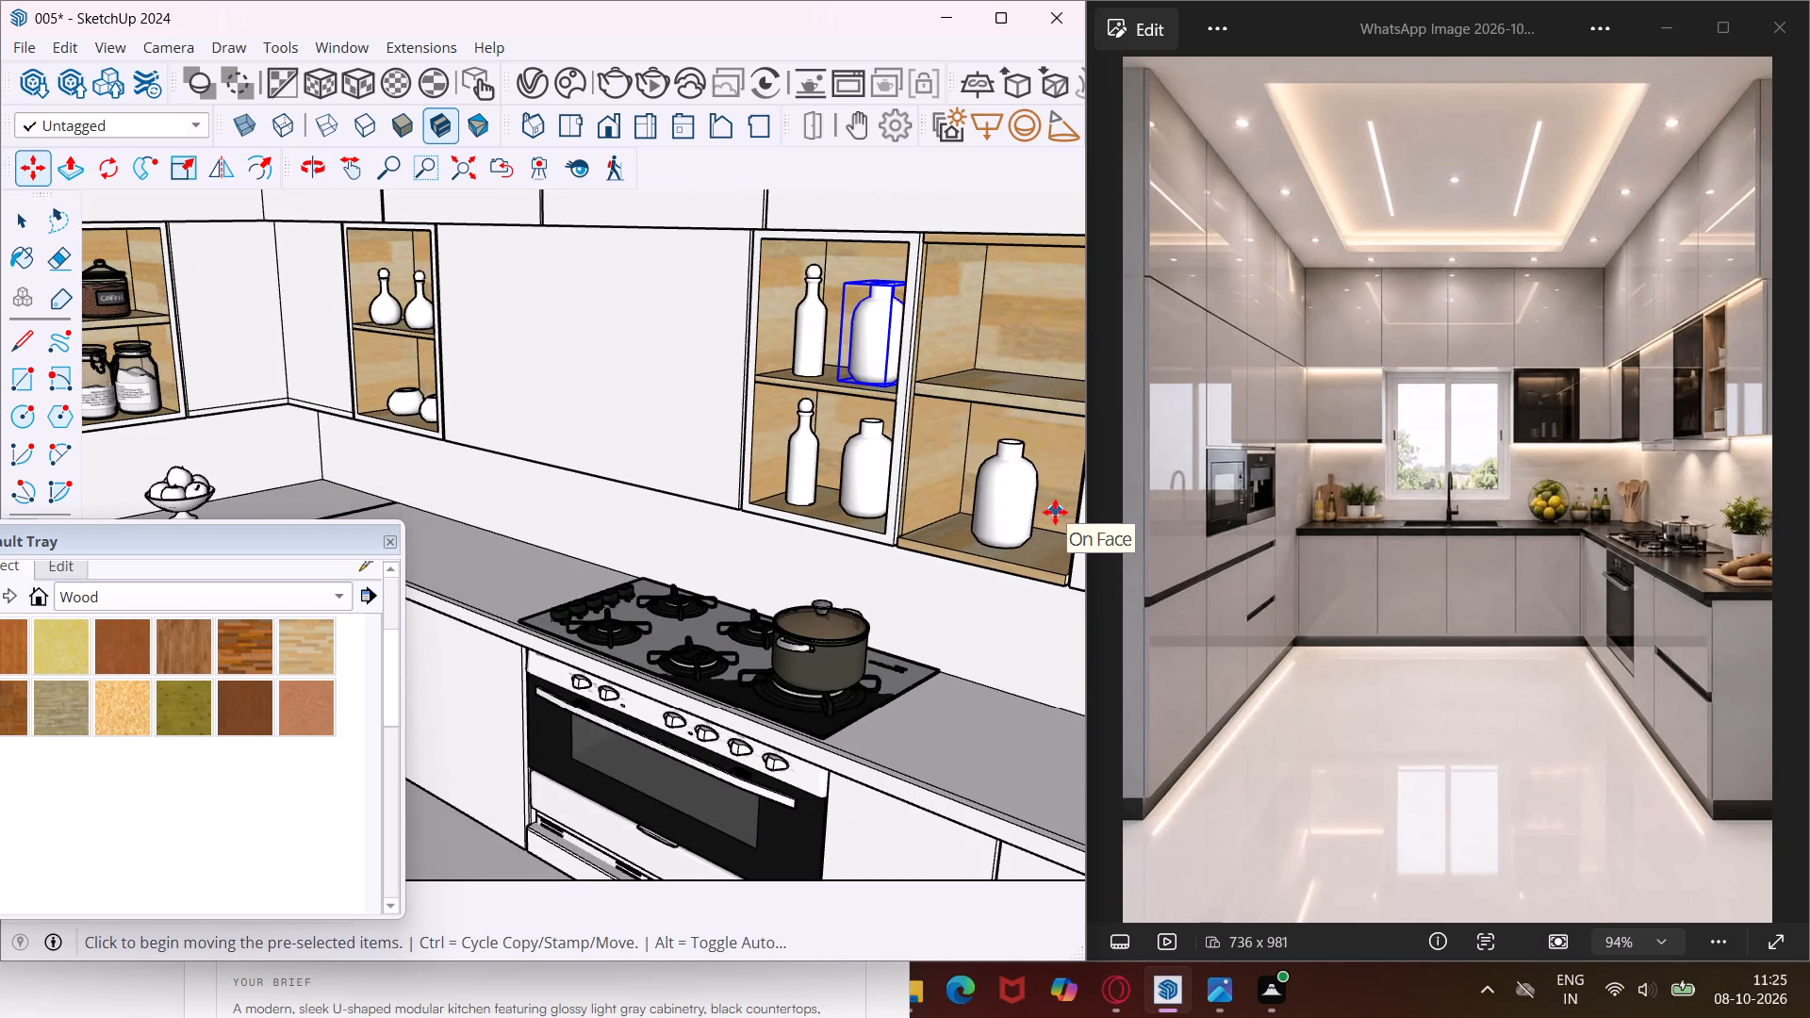
key("Escape")
key("space")
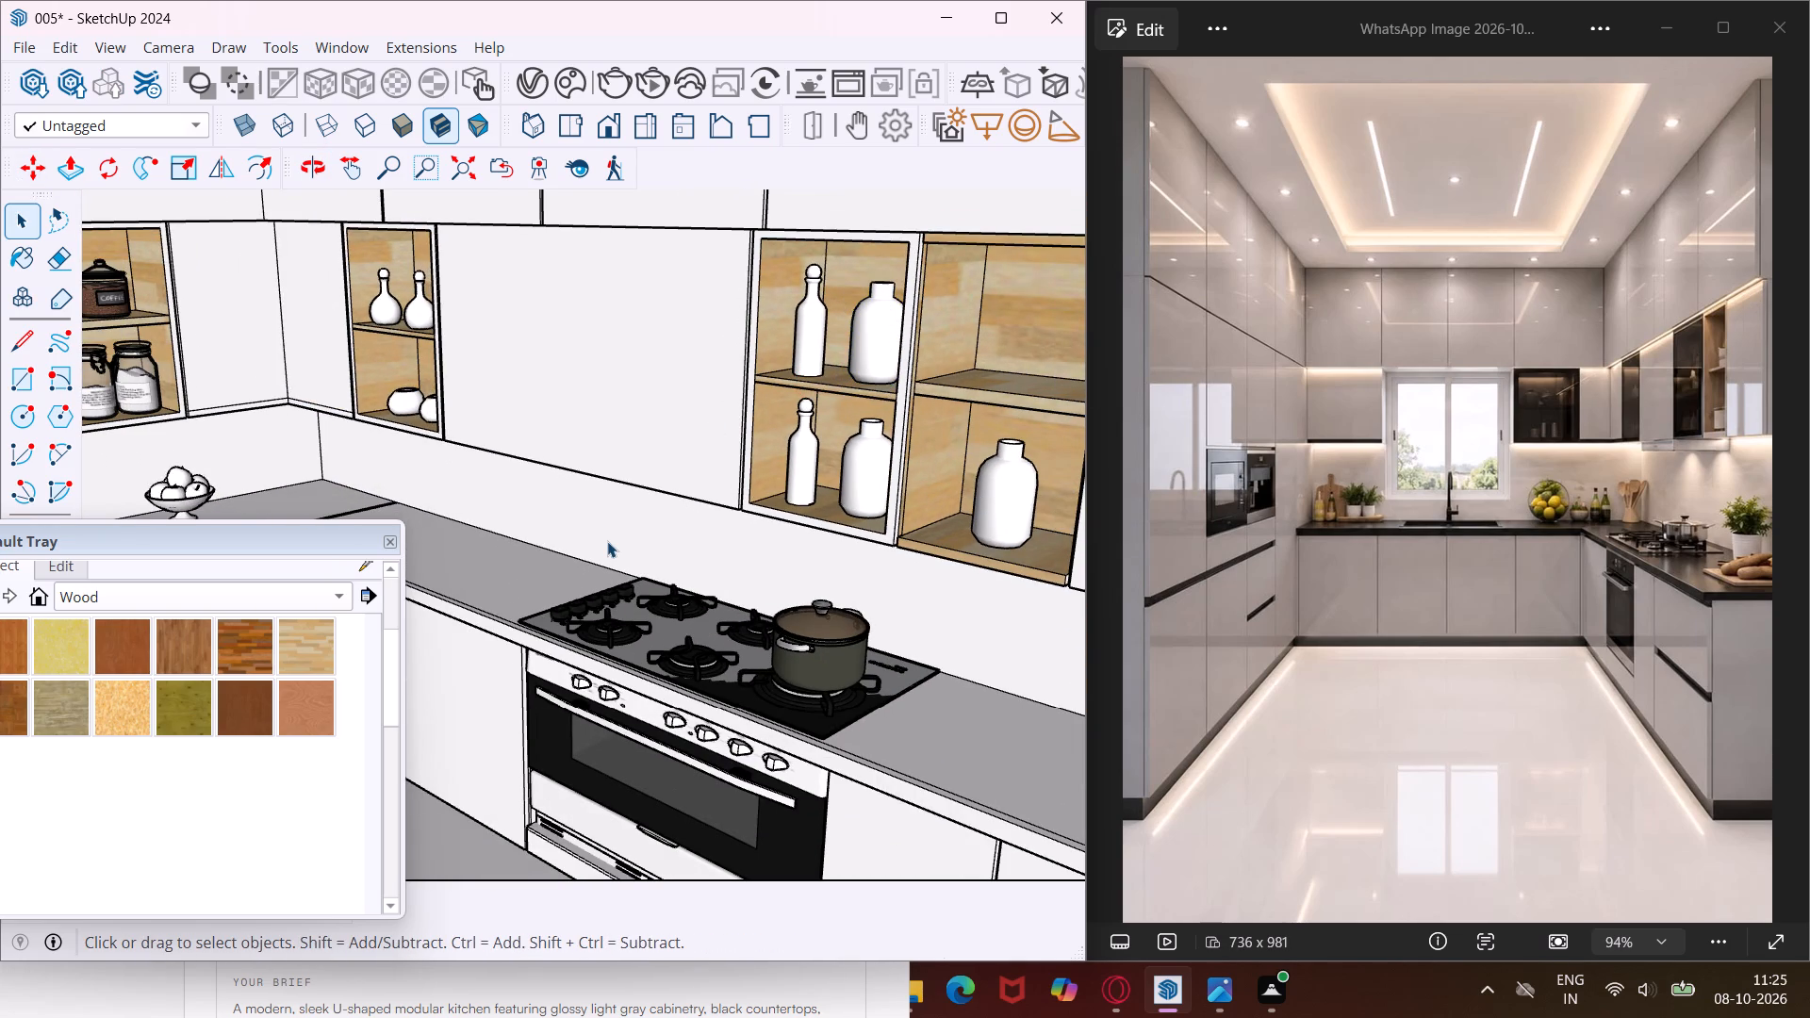
Copy the round-bellied stoppered bottle from the small recess to the upper shelf of the double recess's bay farther from the corner.
left_click(388, 296)
key("m")
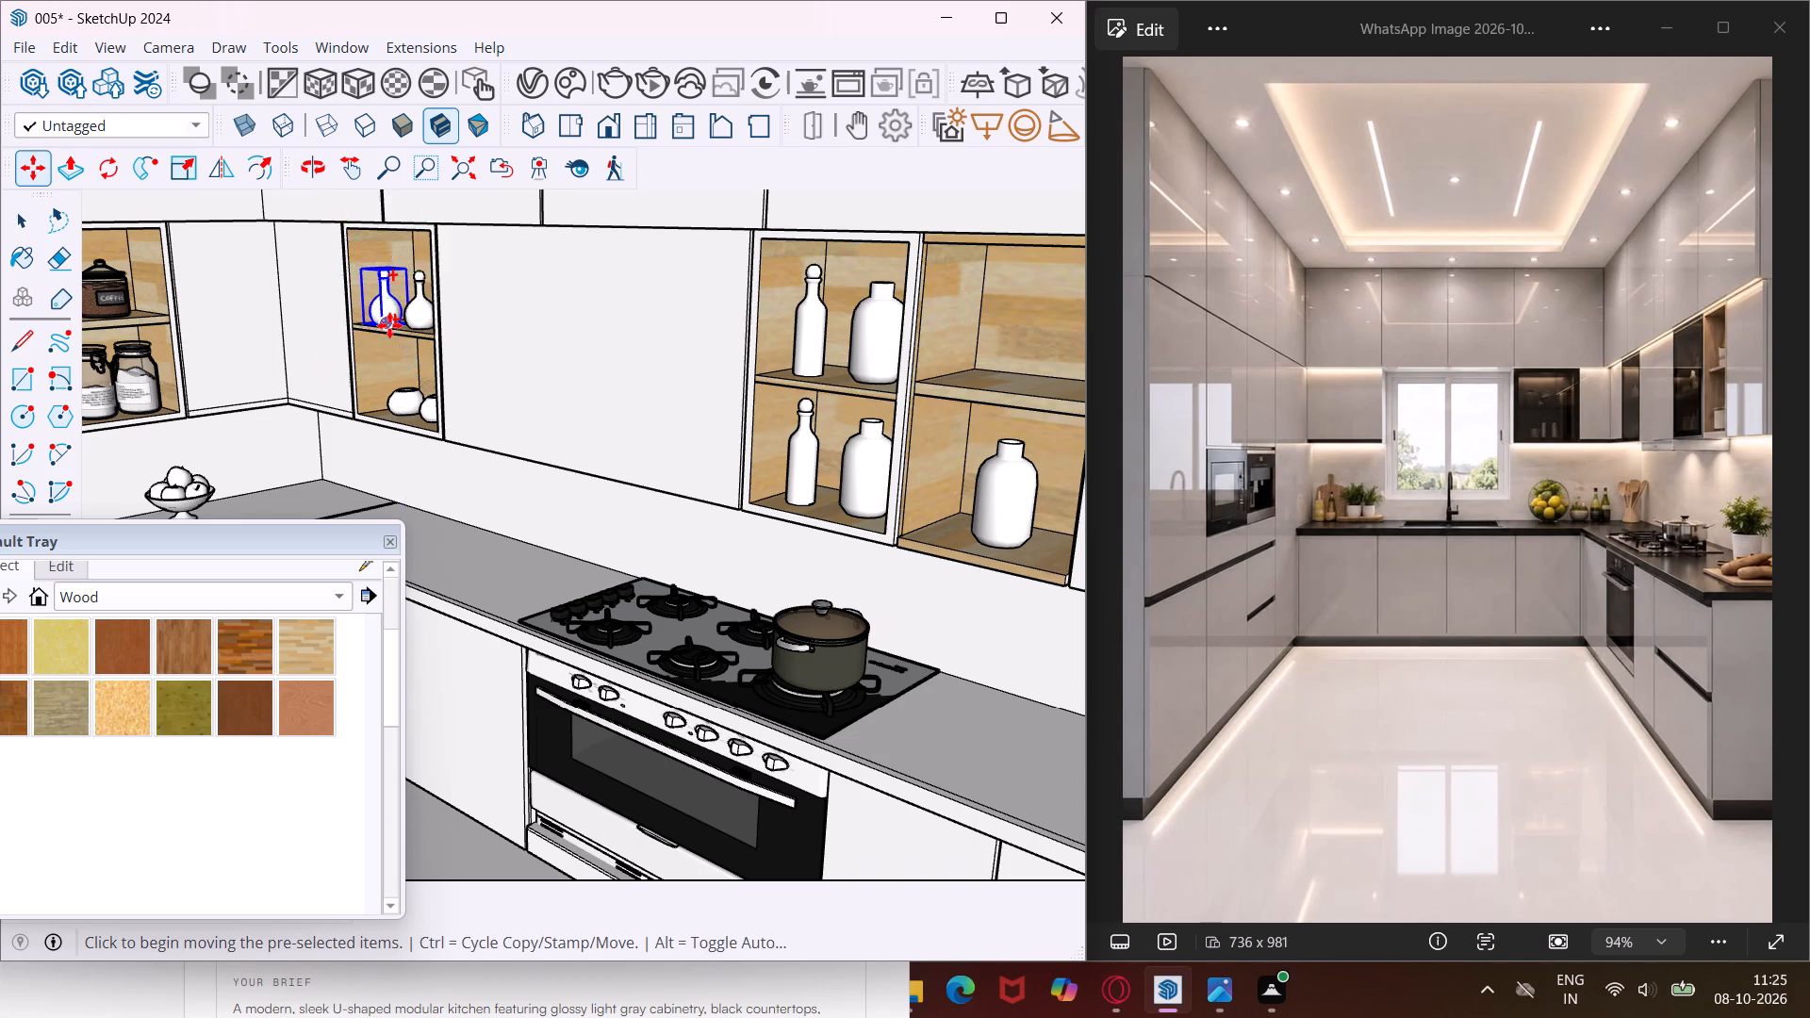
scroll(389, 325, "up", 14)
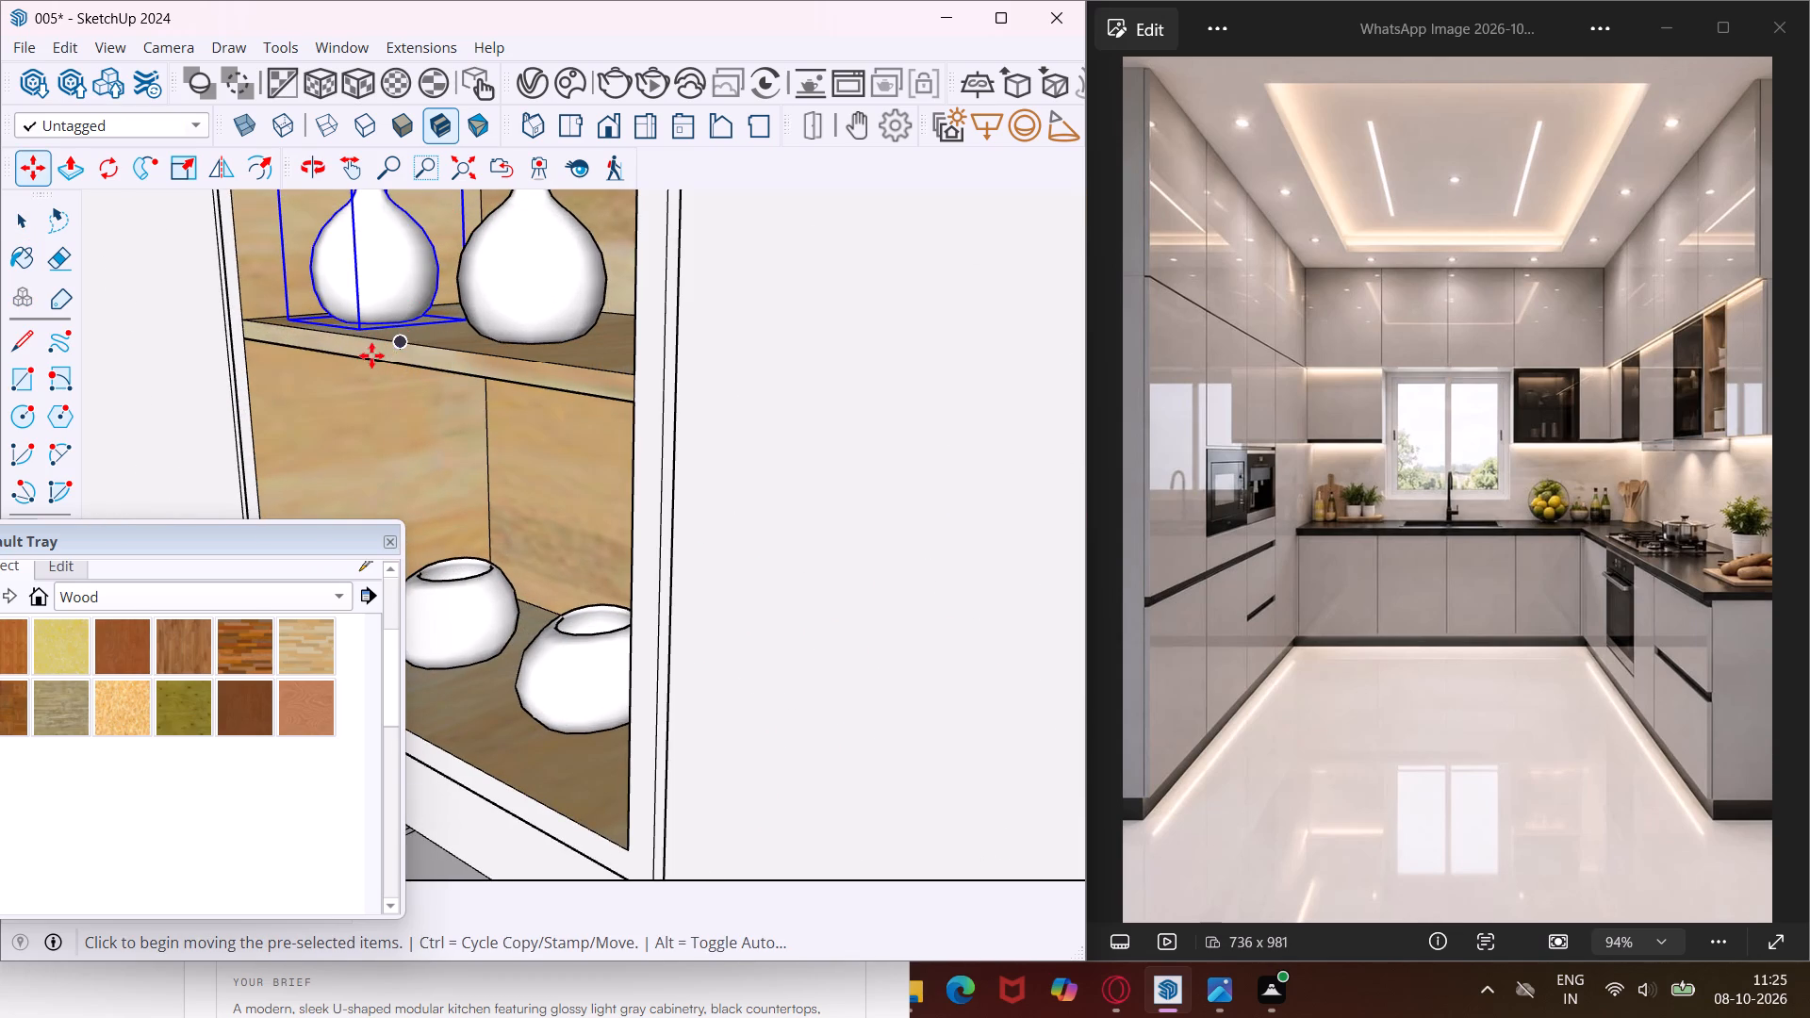
left_click(343, 351)
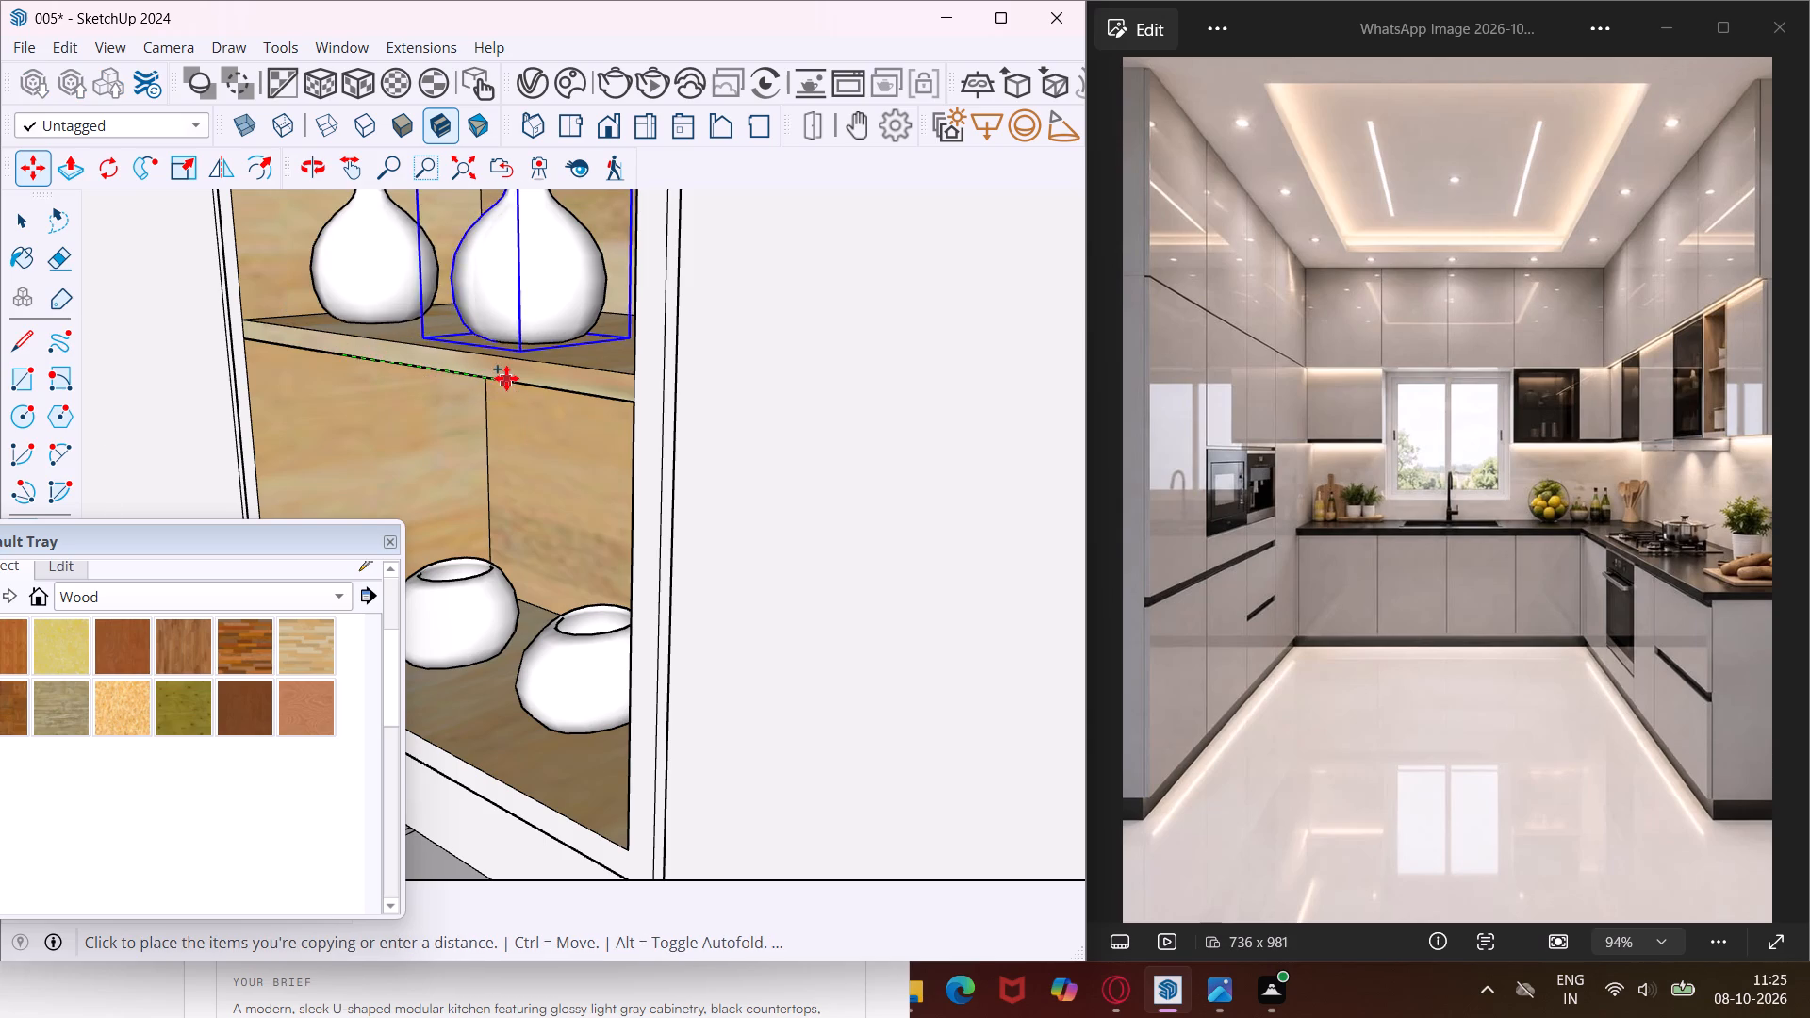
scroll(506, 378, "down", 11)
scroll(506, 378, "down", 14)
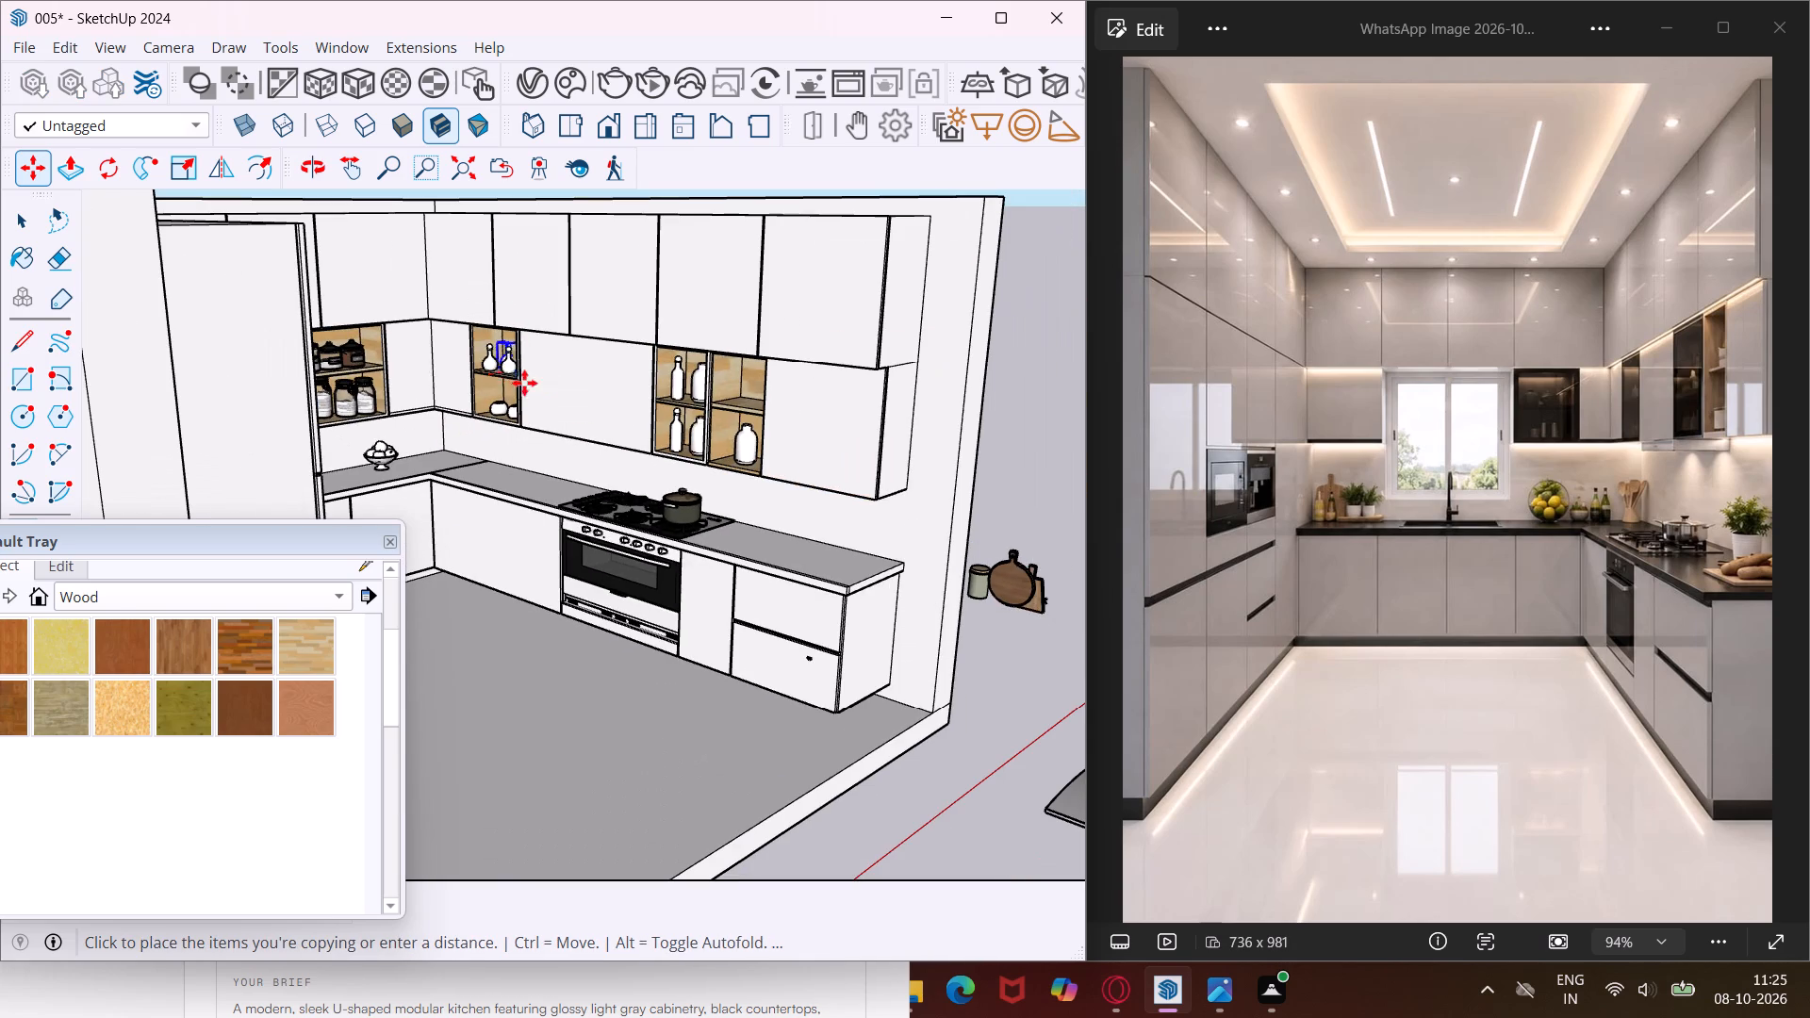
scroll(724, 416, "up", 6)
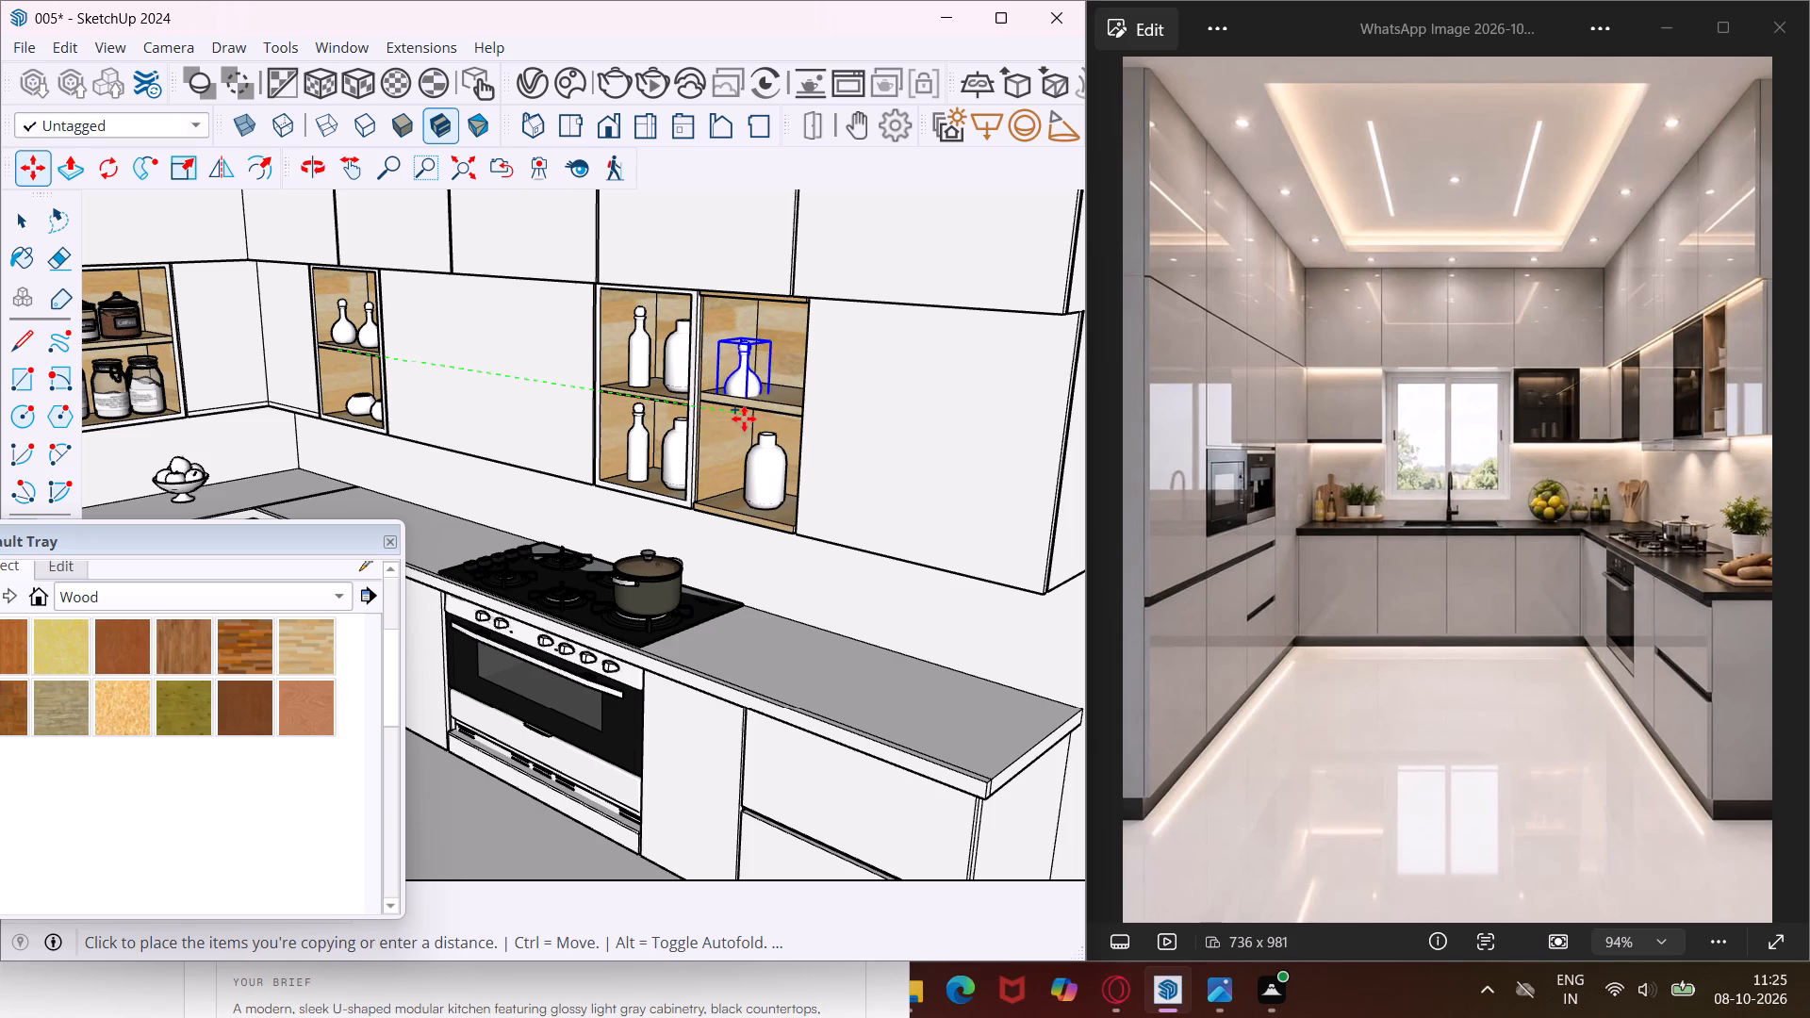
left_click(747, 419)
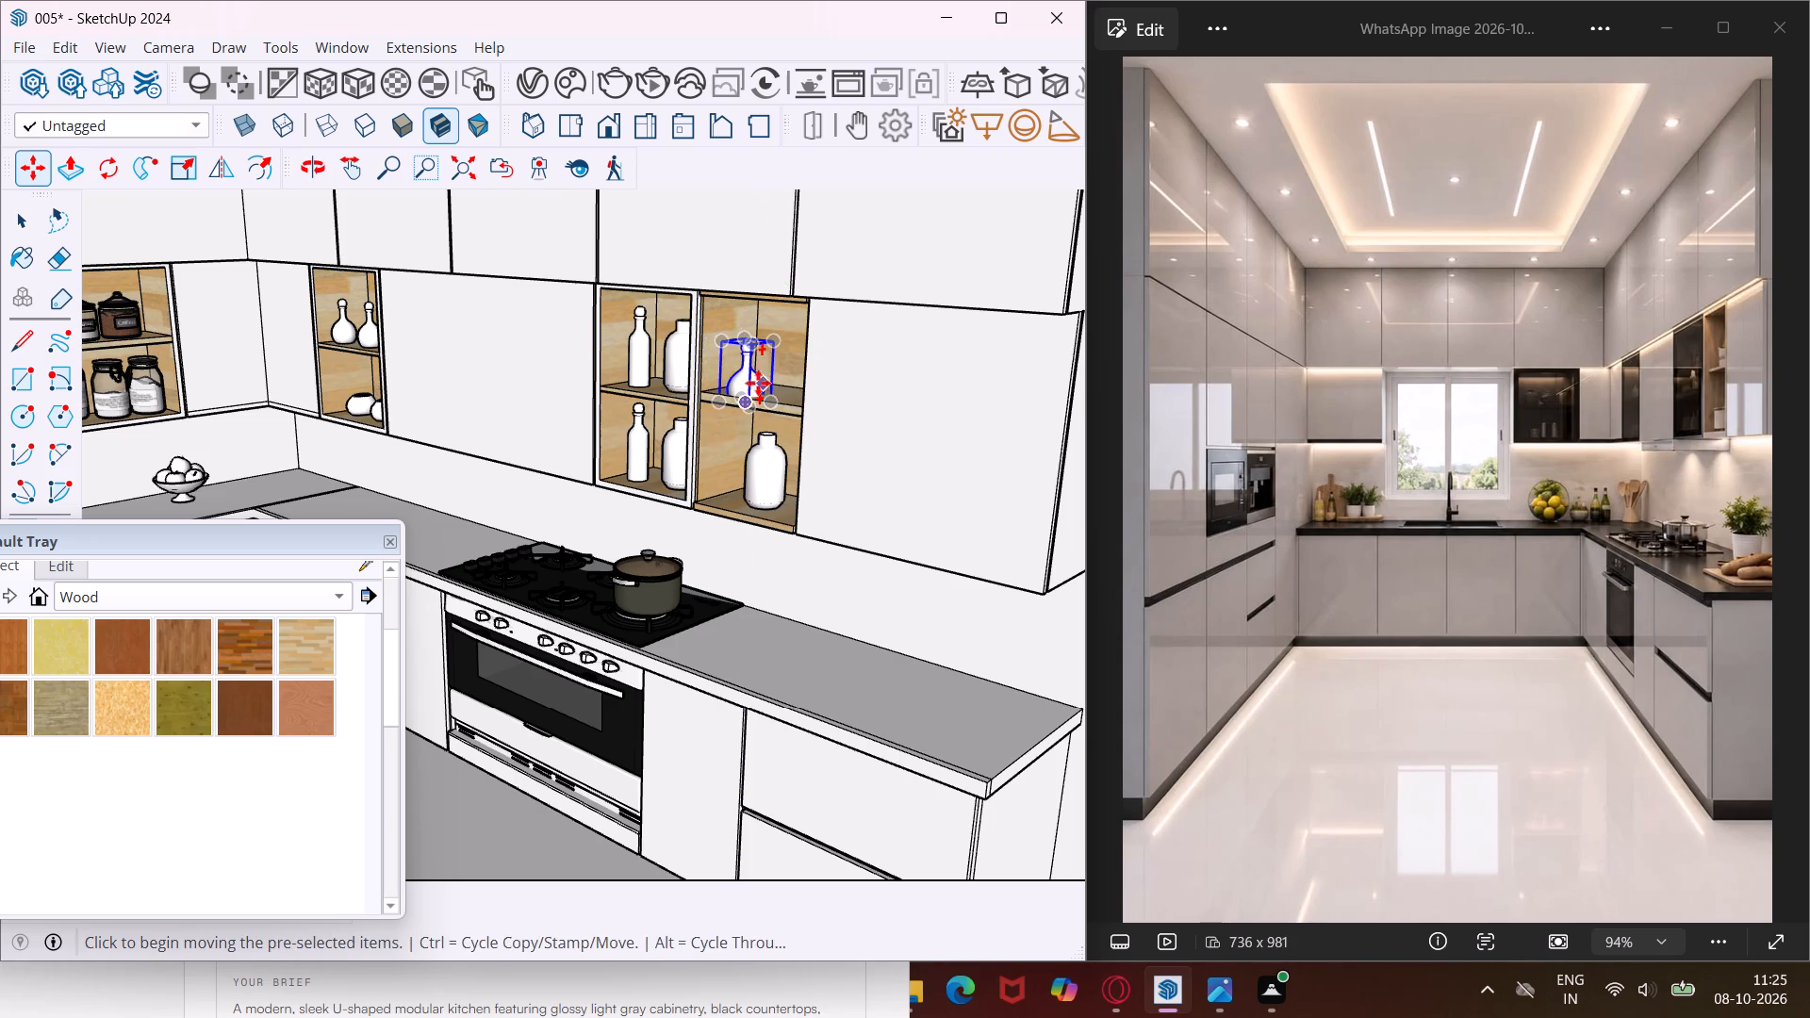
Raise the copied round-bellied bottle slightly so its base rests on the upper shelf.
scroll(757, 383, "up", 13)
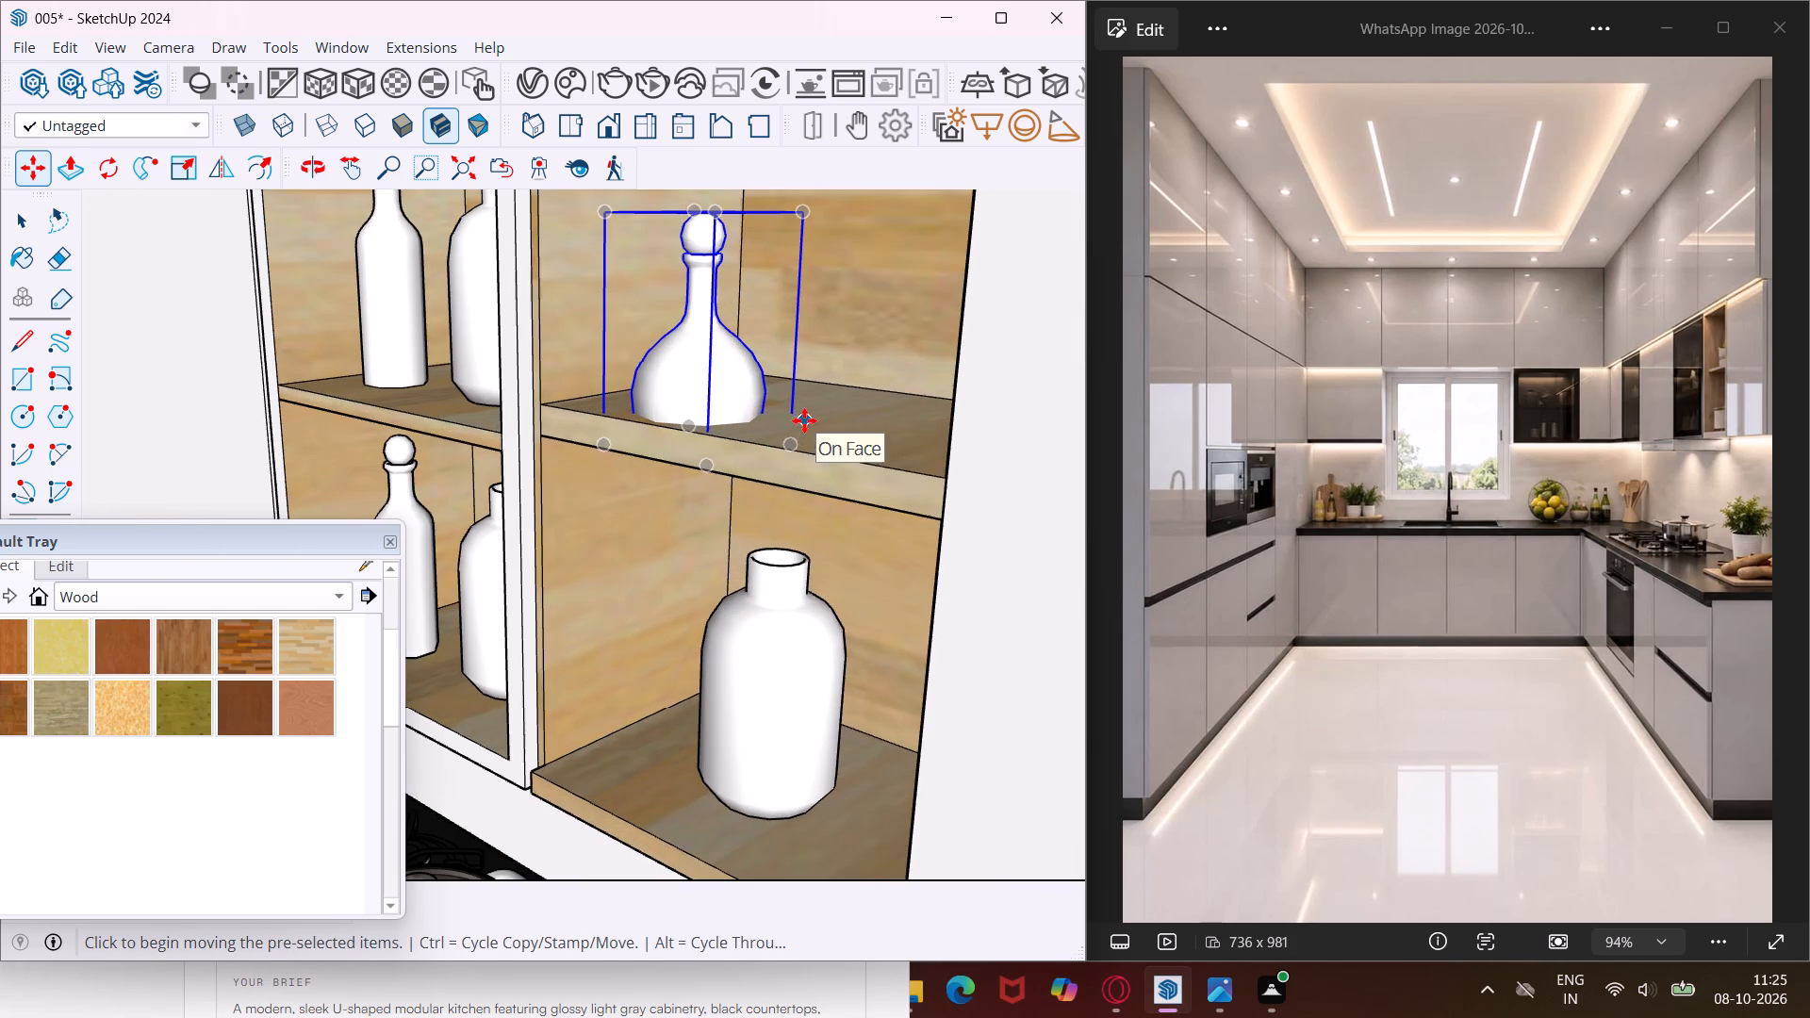
left_click(874, 370)
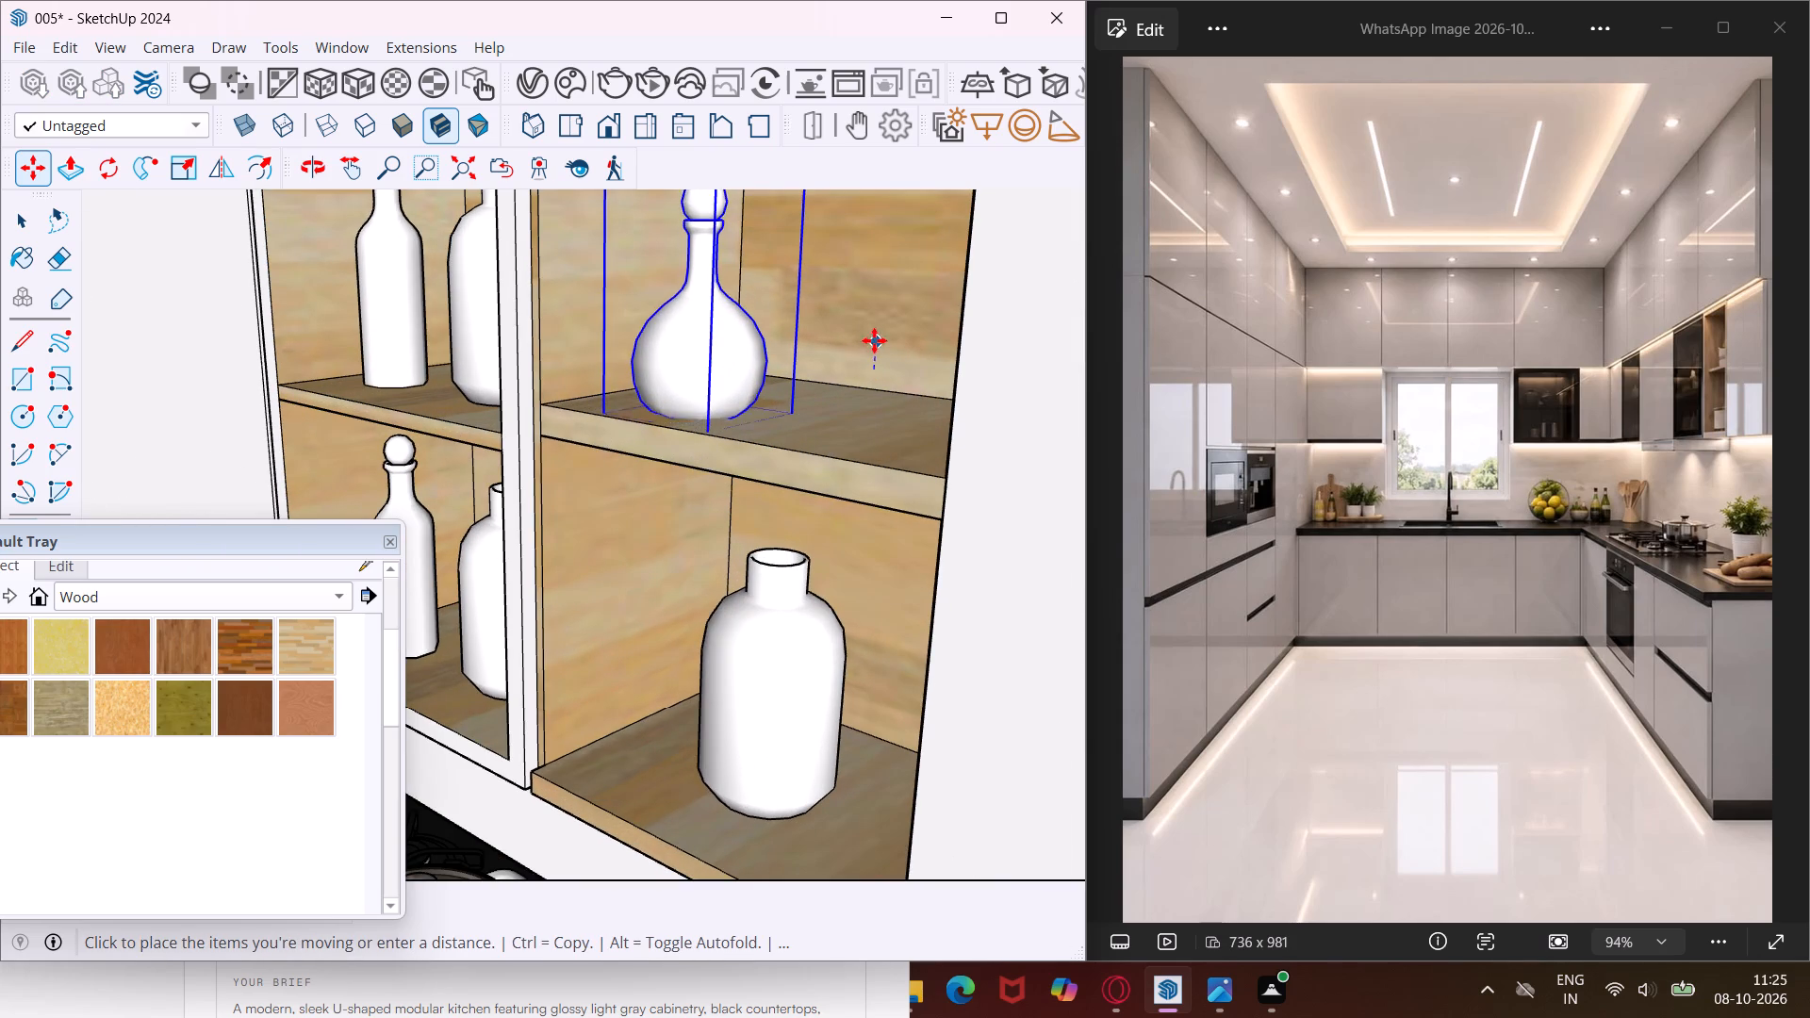
left_click(865, 338)
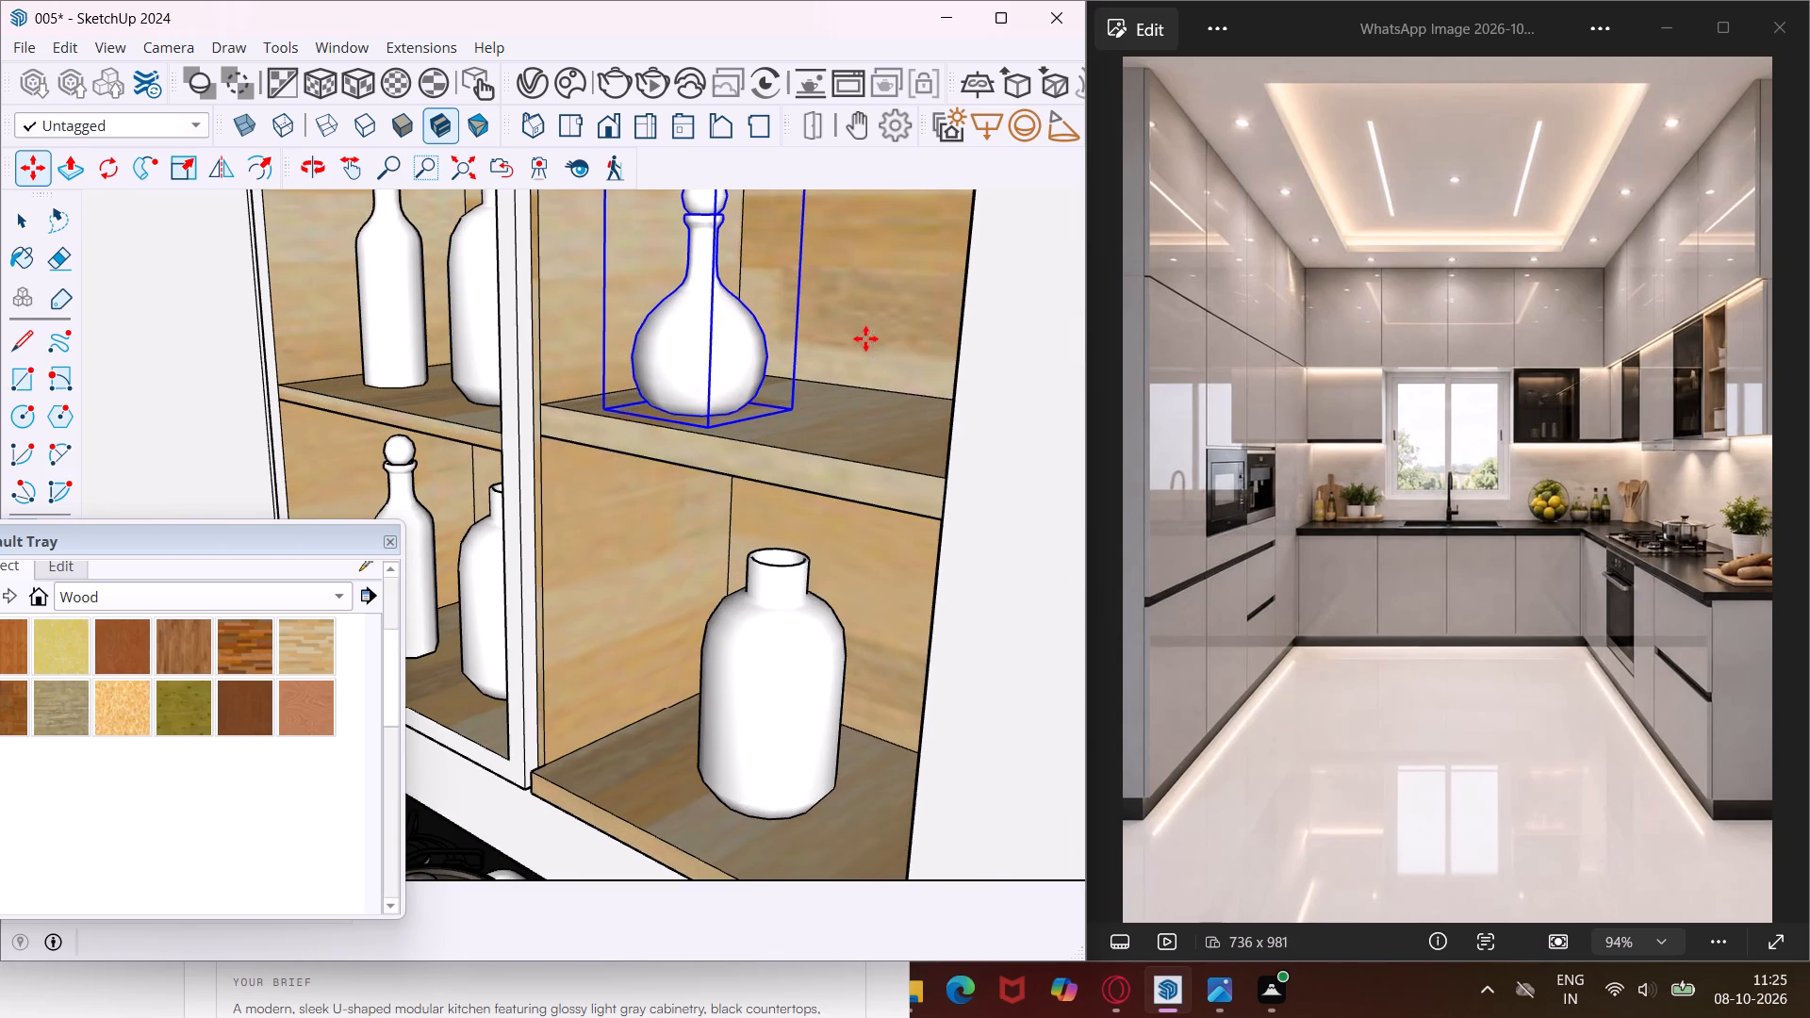
Reposition the round-bellied bottle on the upper shelf, nearer the bay divider and set back from the front edge.
scroll(722, 425, "up", 9)
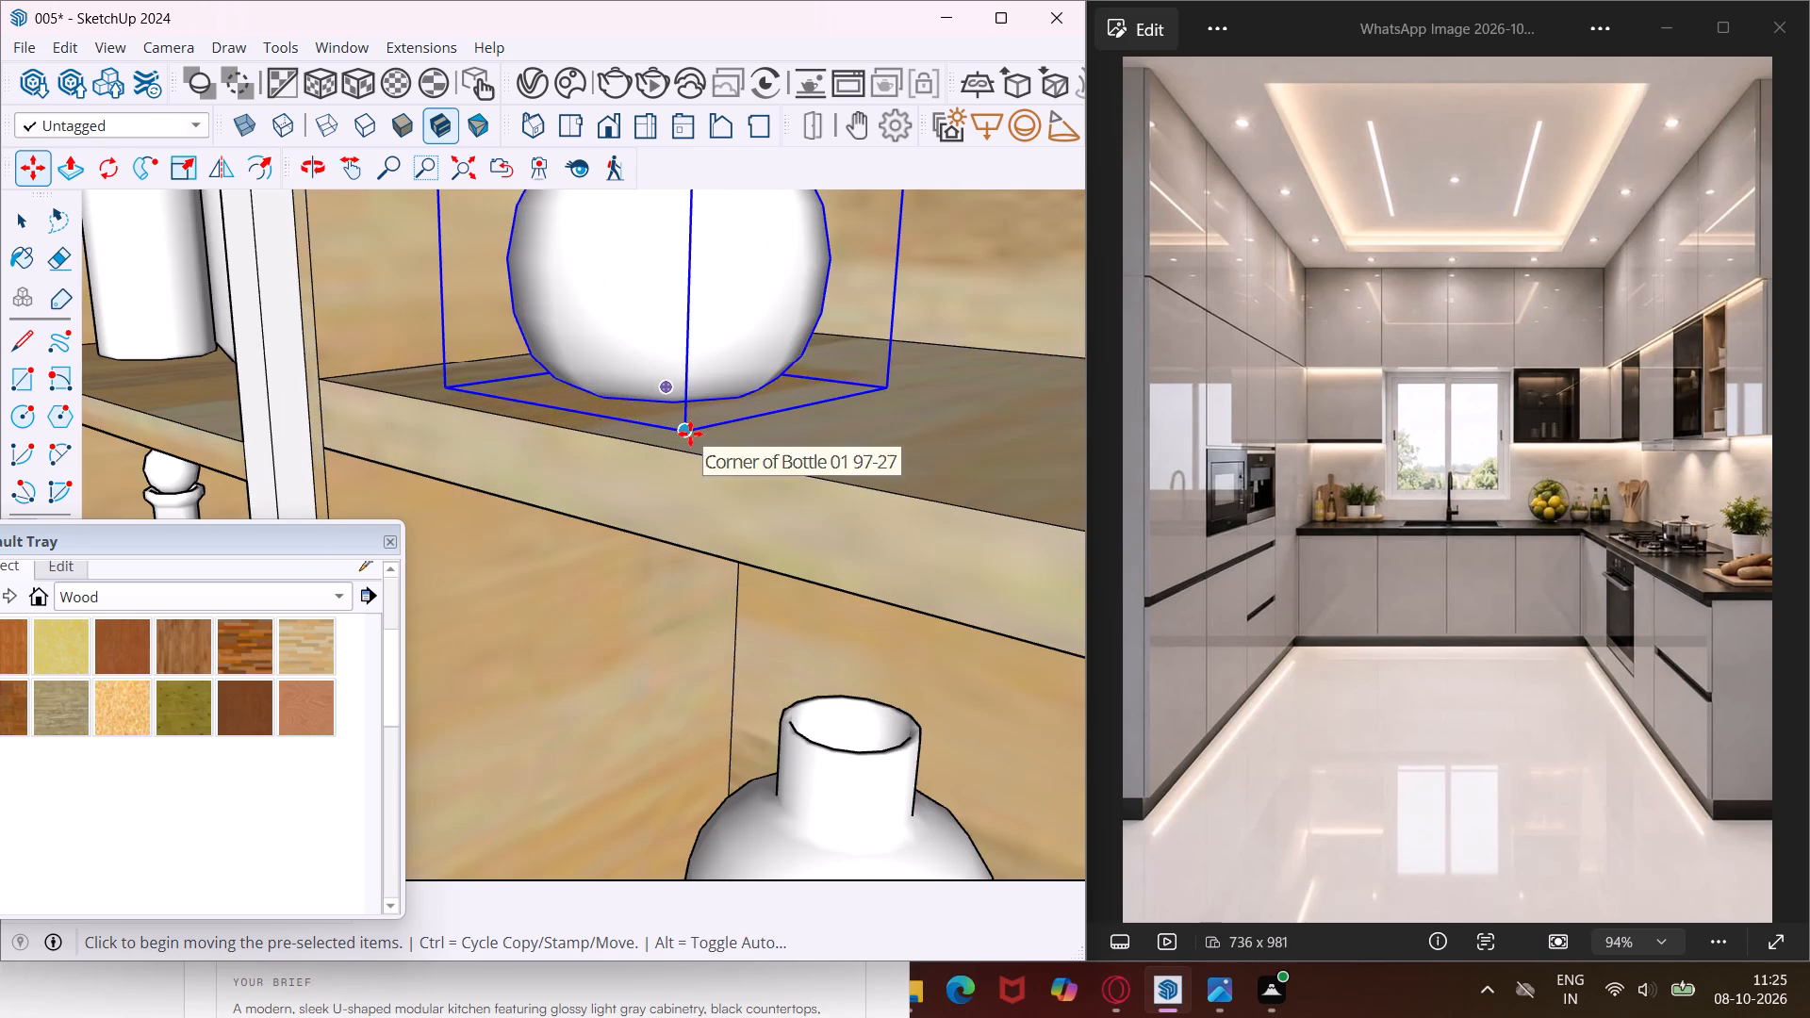
left_click(690, 434)
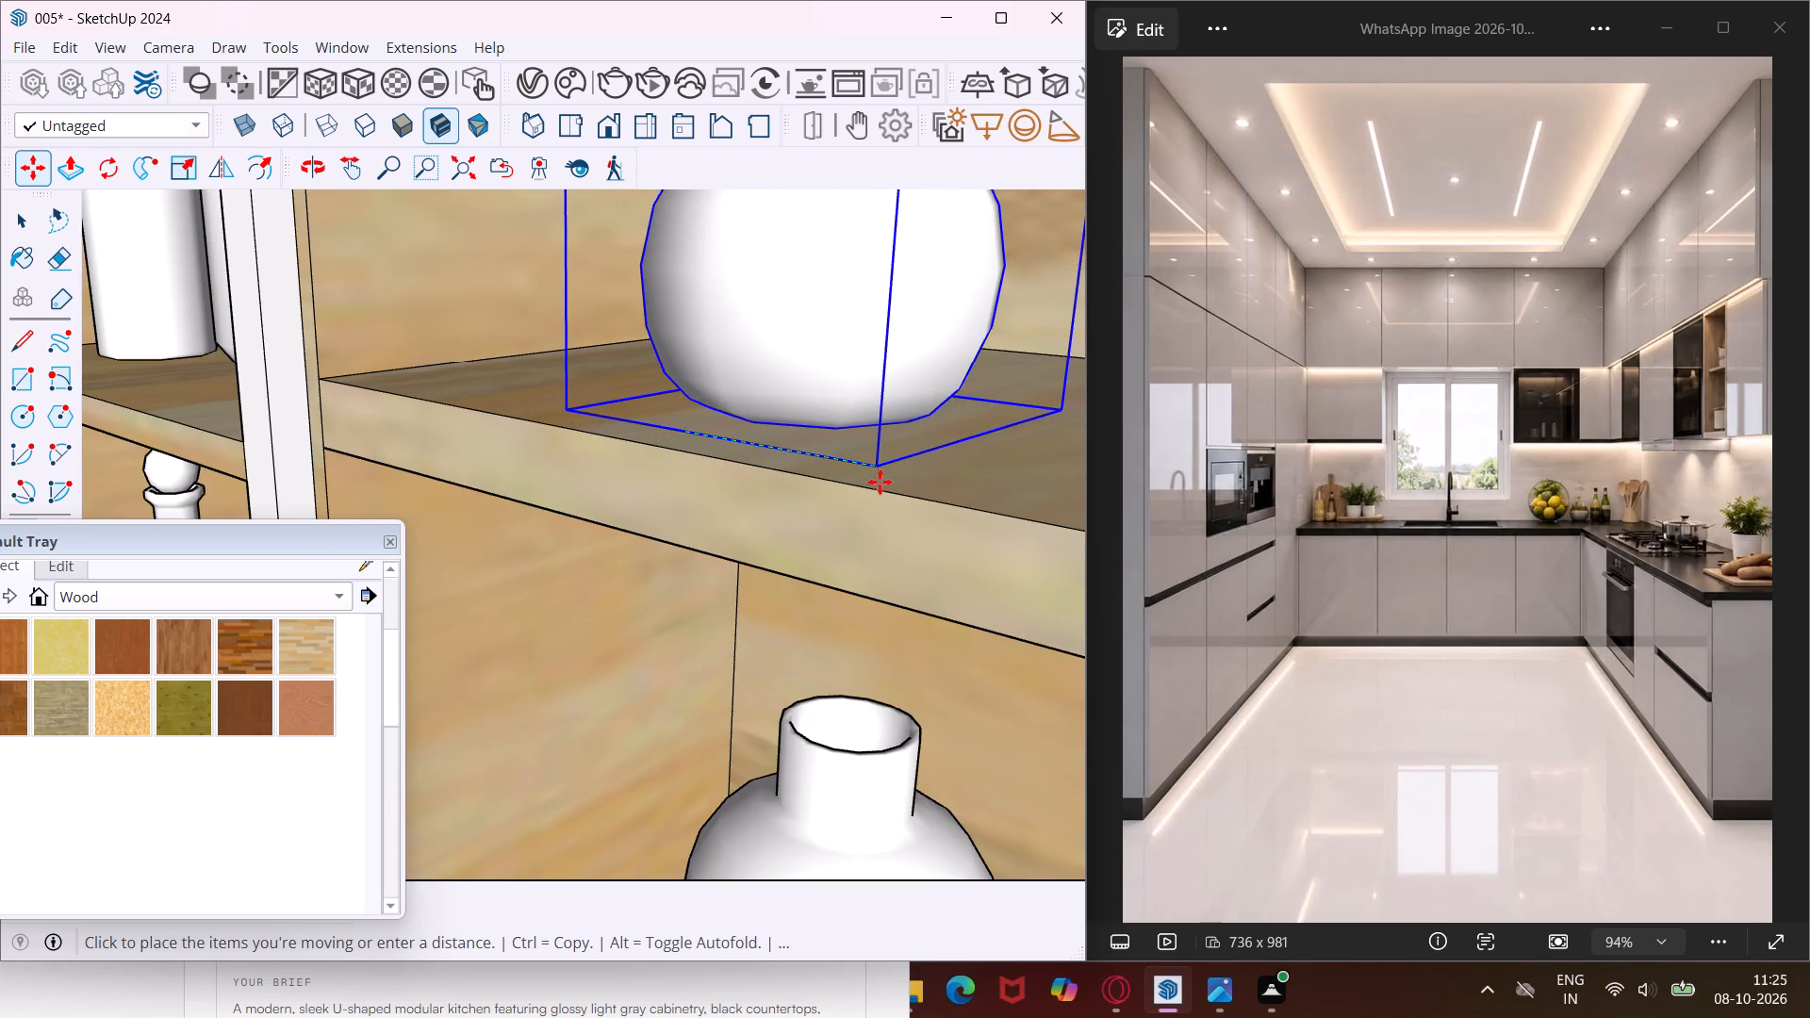
left_click(881, 483)
scroll(818, 414, "down", 5)
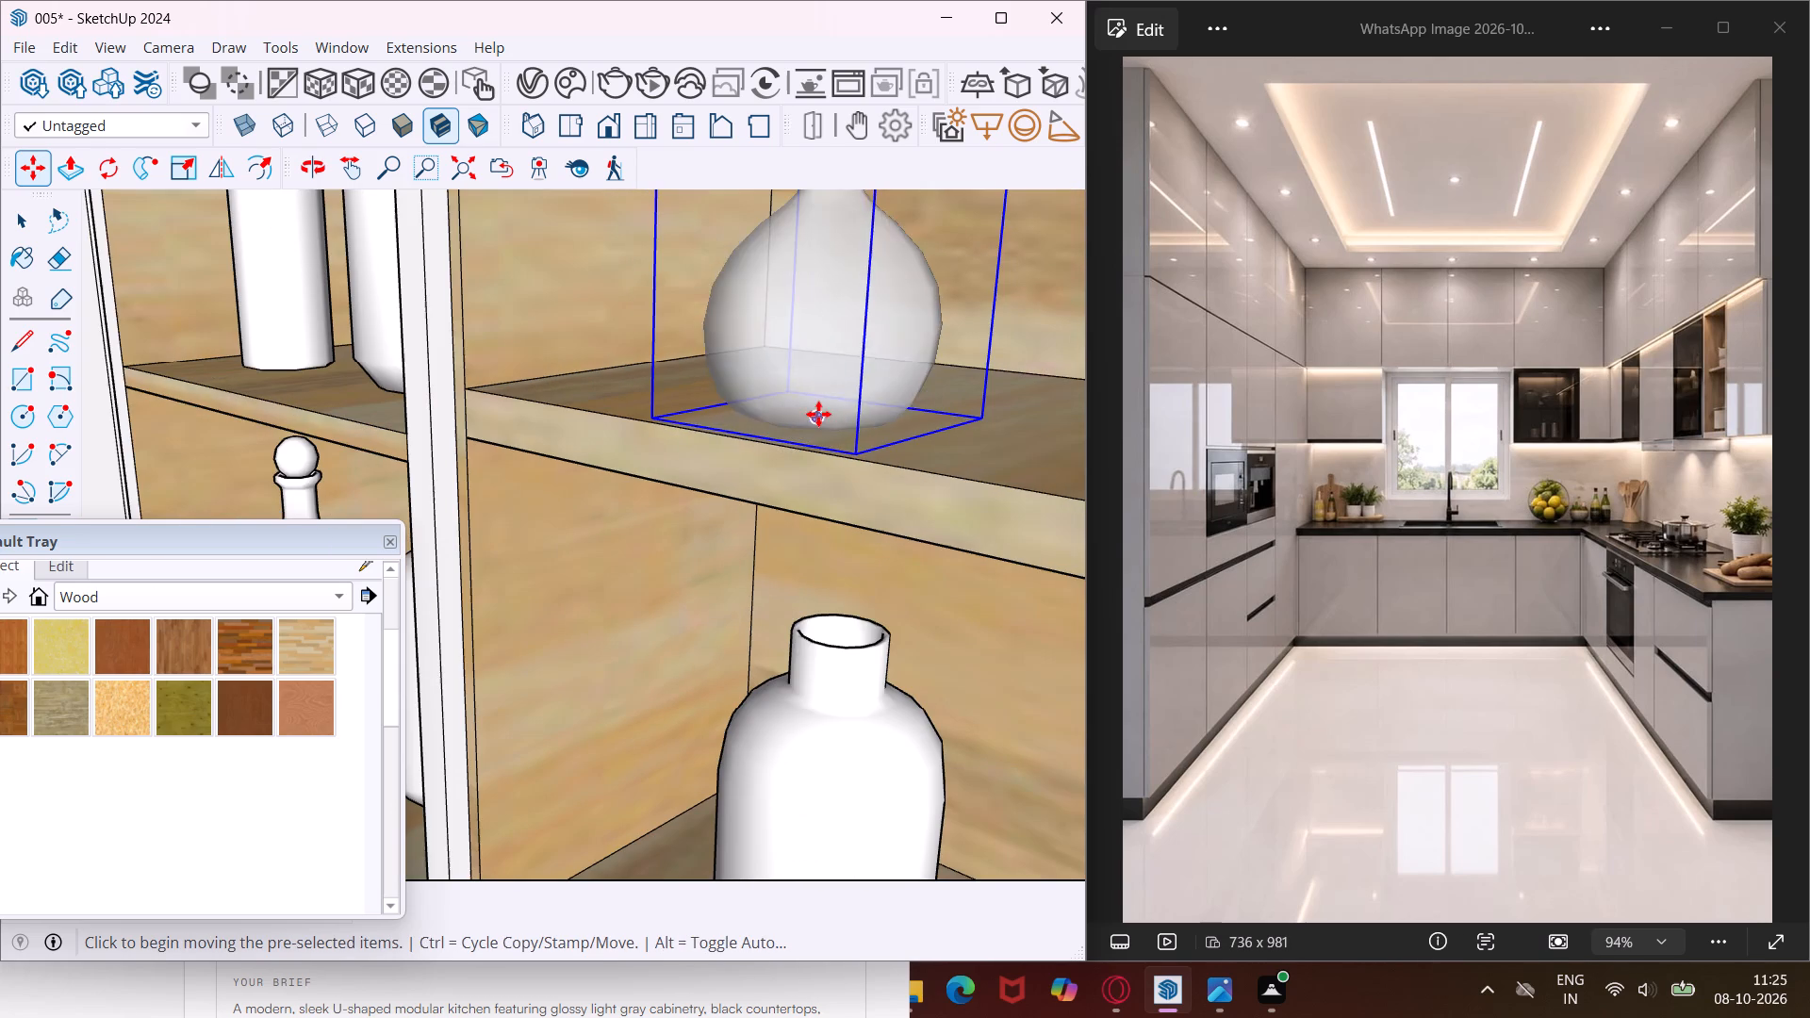
middle_click_drag(885, 429, 1022, 447)
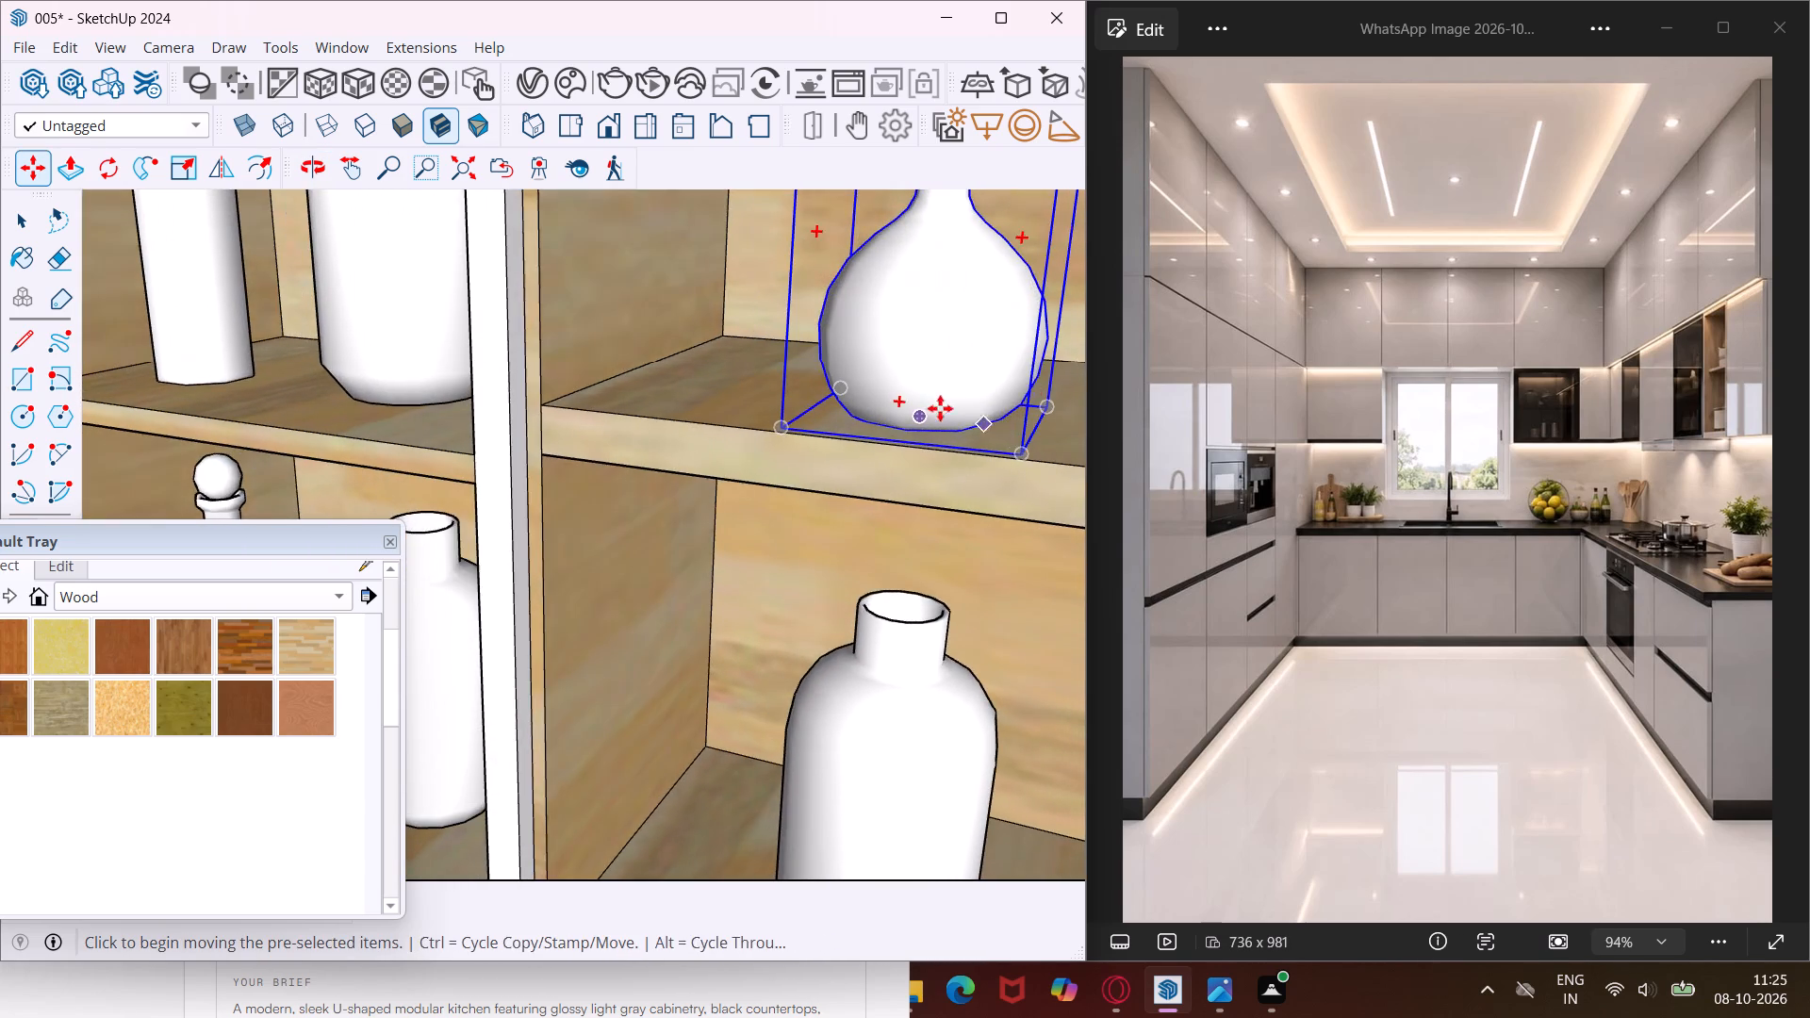
scroll(927, 402, "down", 5)
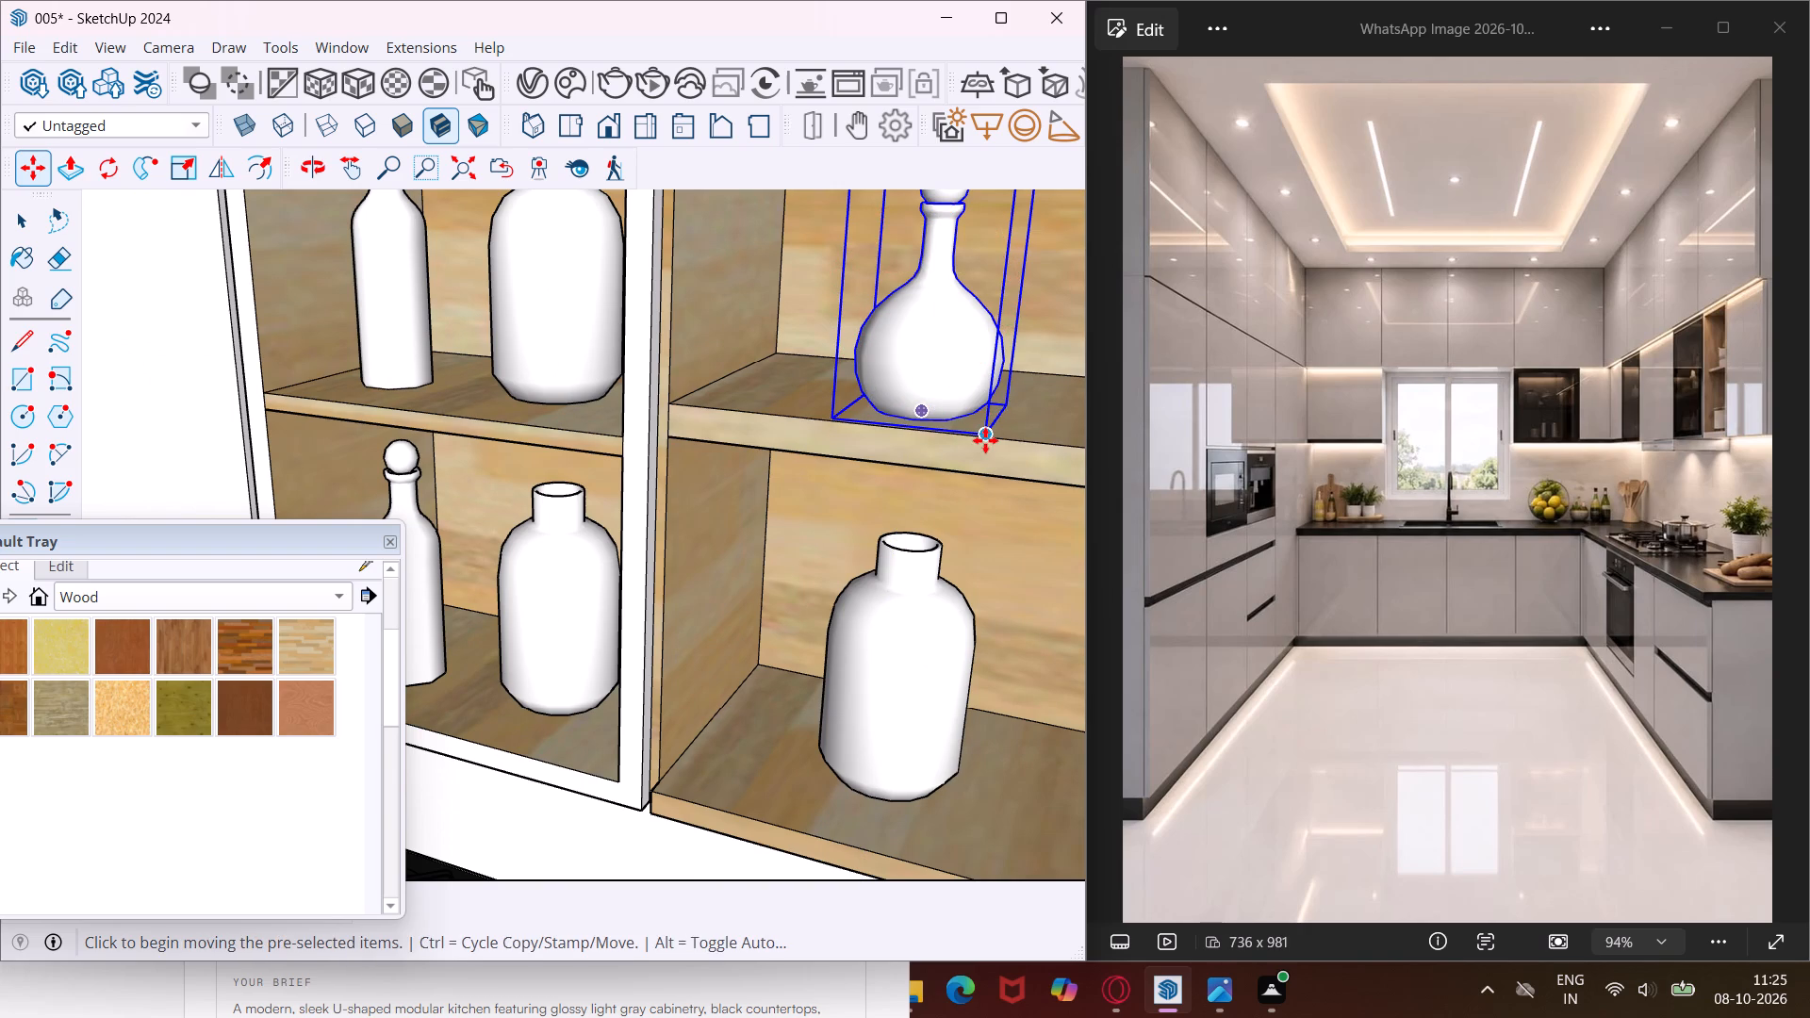
scroll(840, 403, "up", 6)
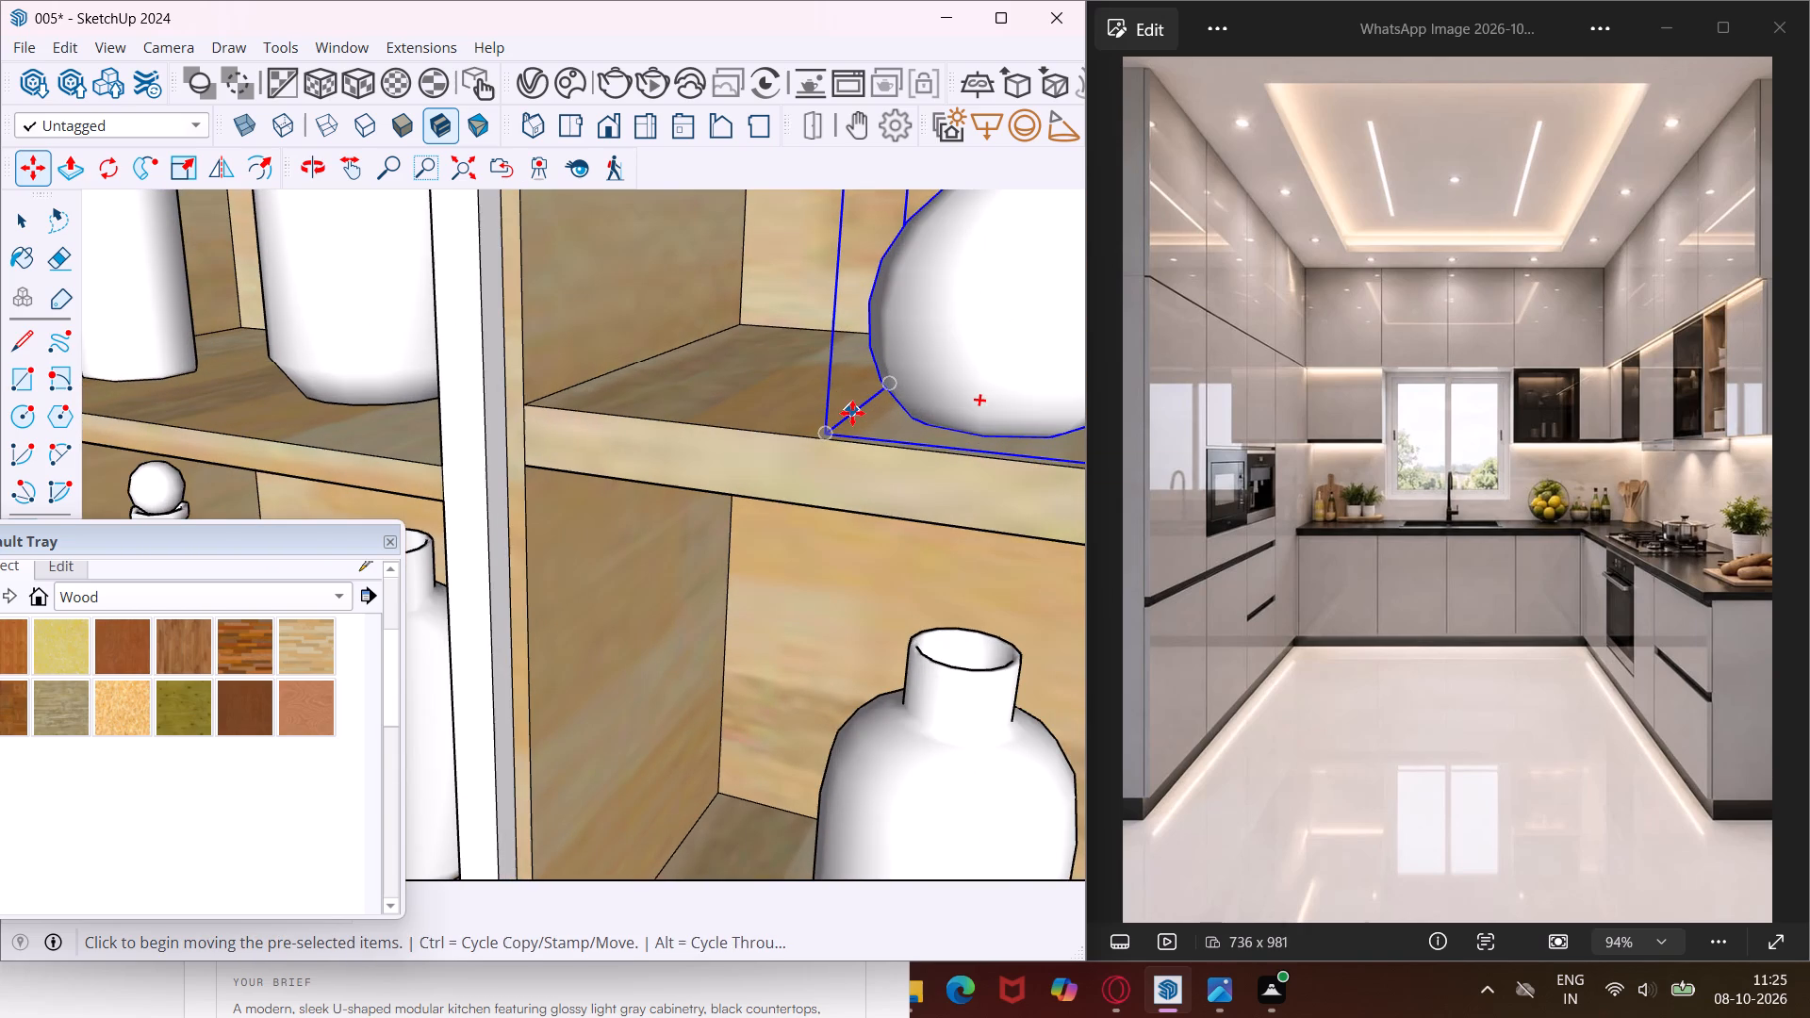
left_click(853, 415)
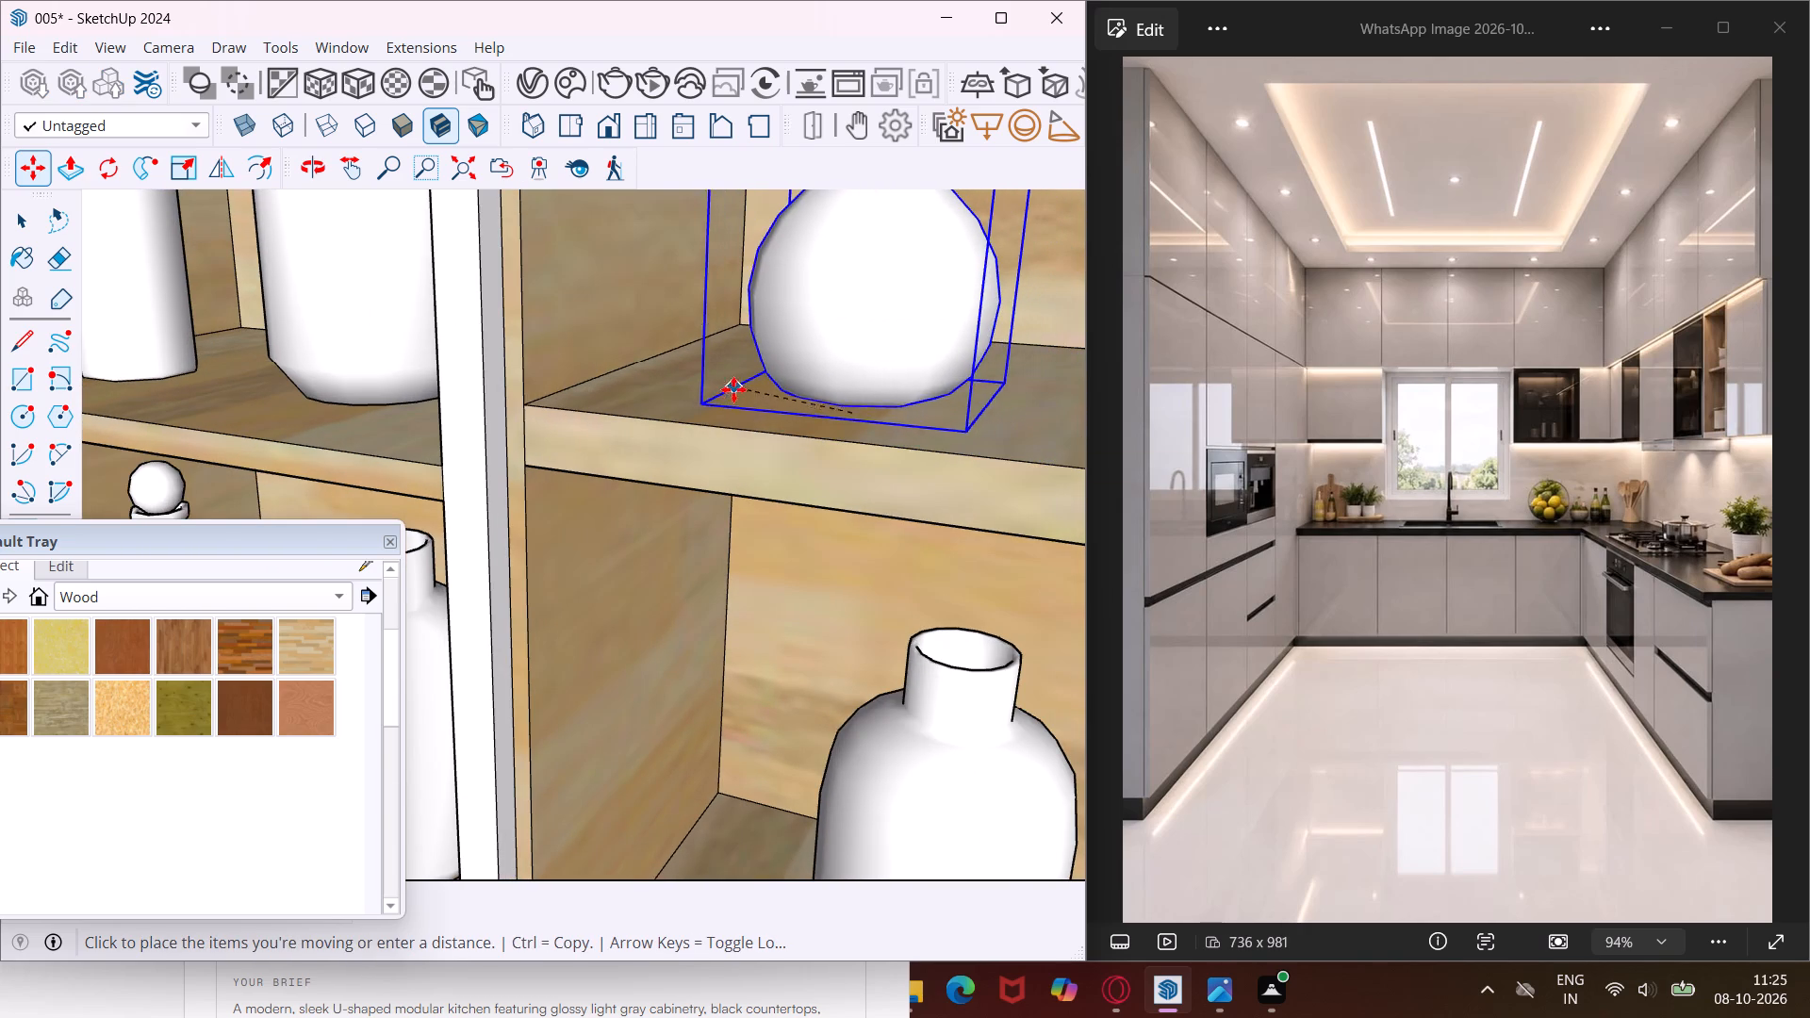
left_click(725, 398)
scroll(922, 398, "down", 4)
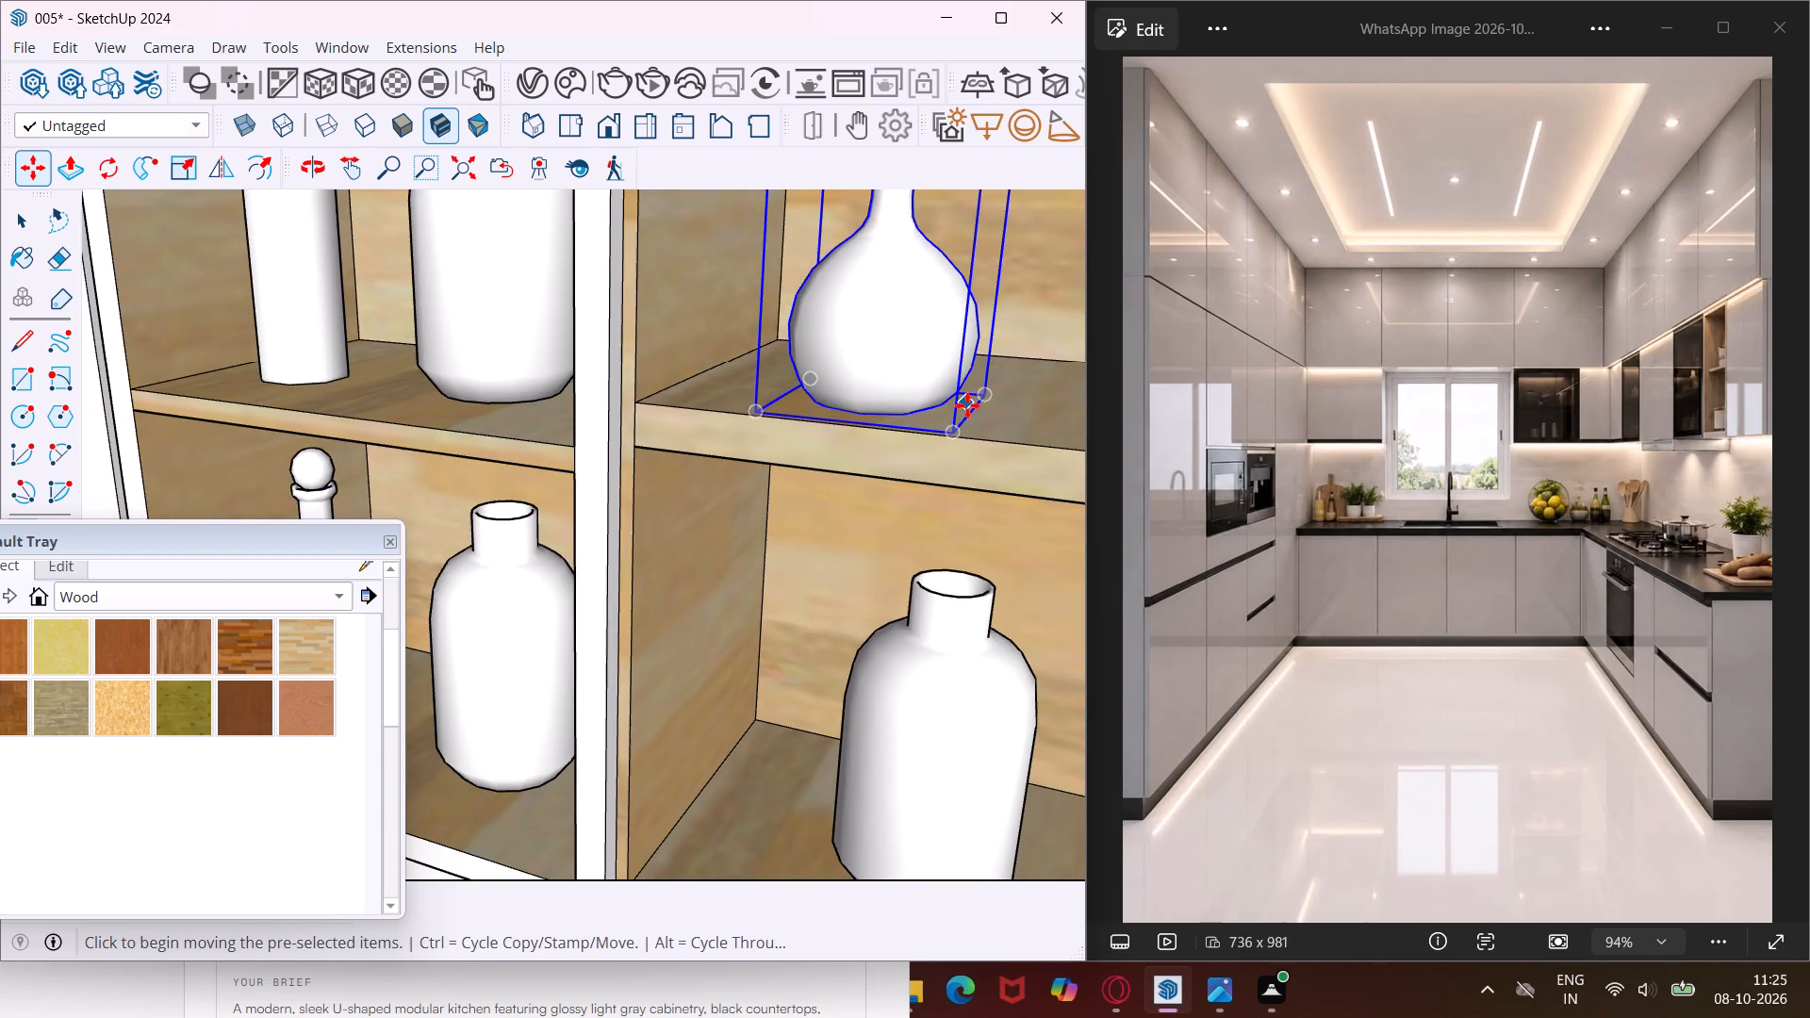
middle_click_drag(967, 405, 927, 392)
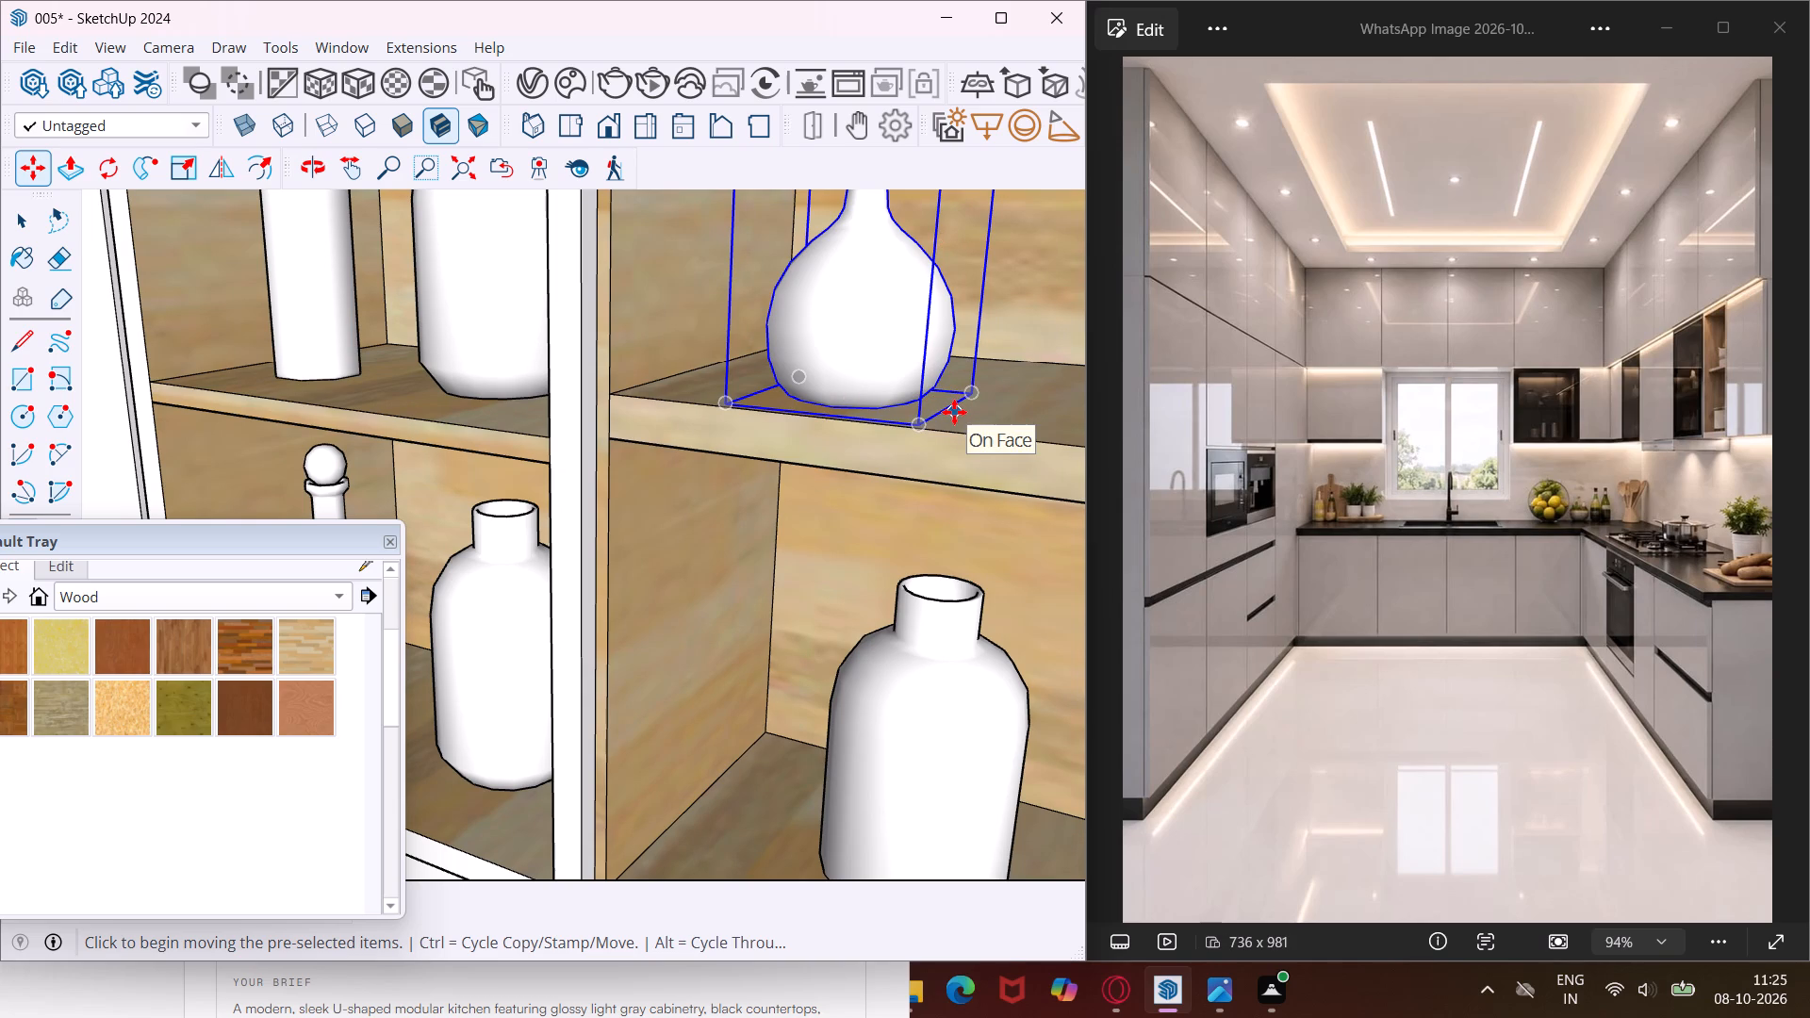
middle_click_drag(954, 411, 764, 453)
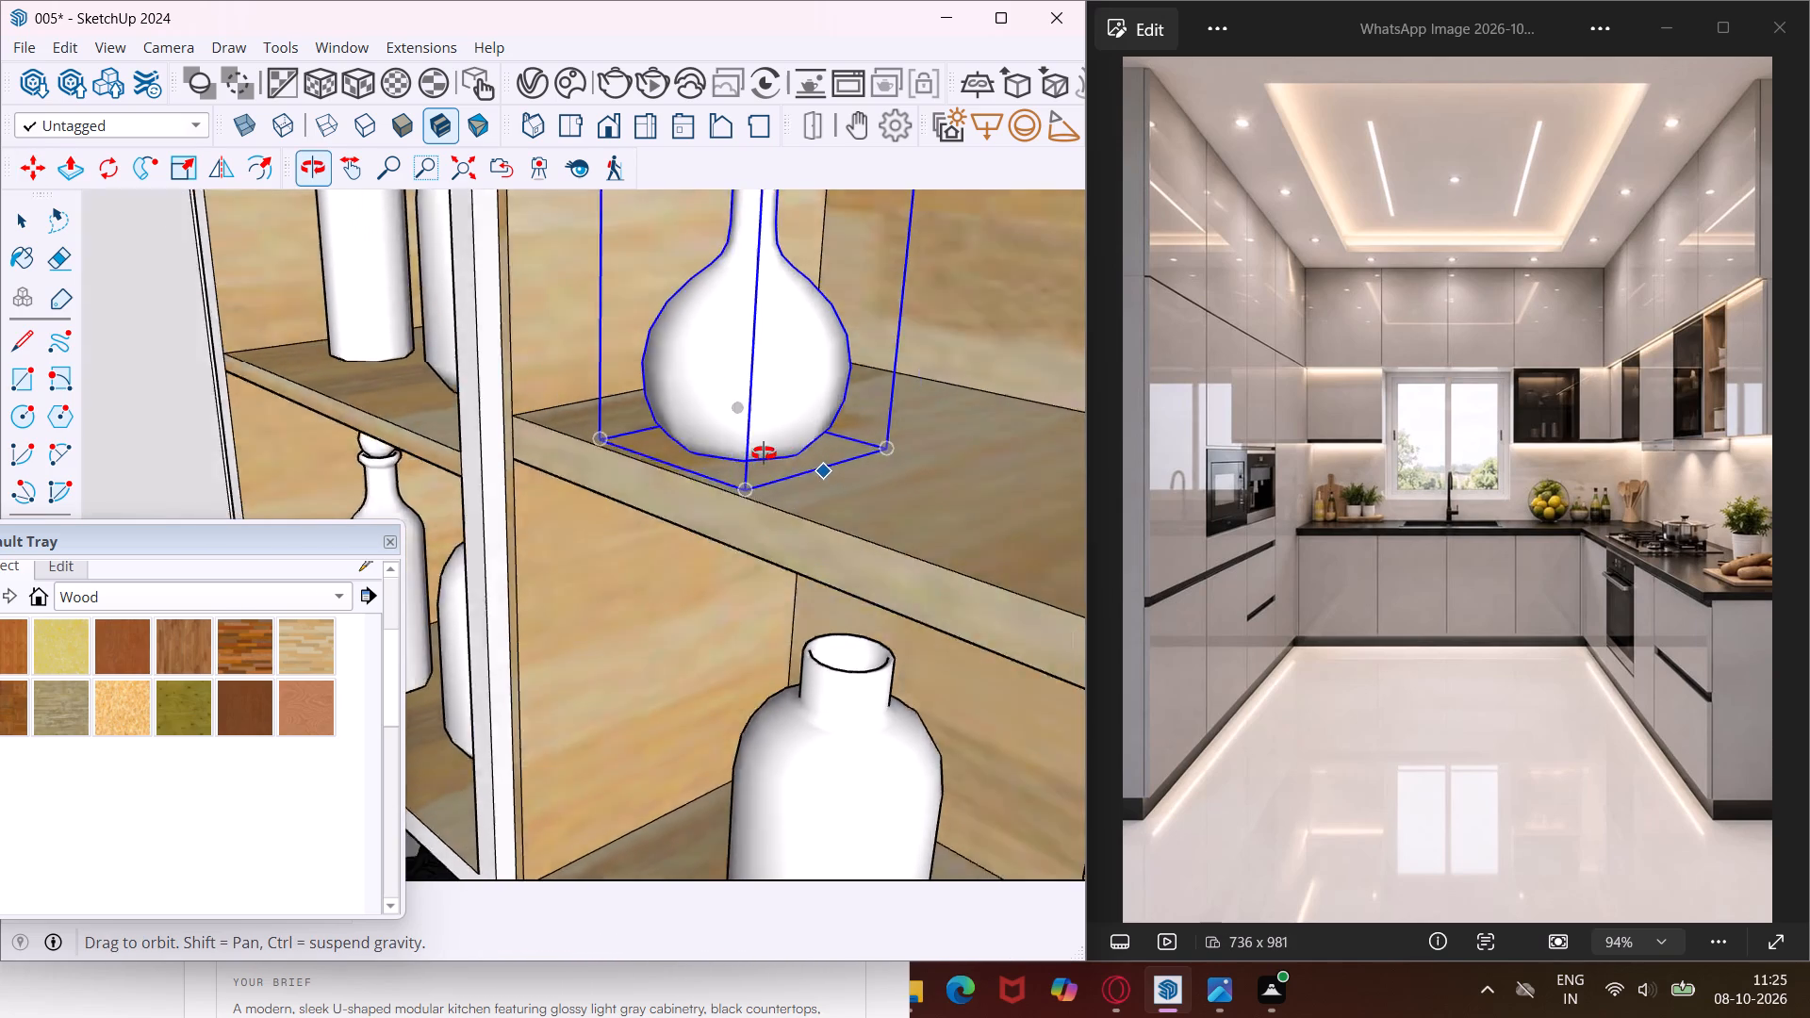
middle_click_drag(764, 453, 762, 453)
left_click(810, 487)
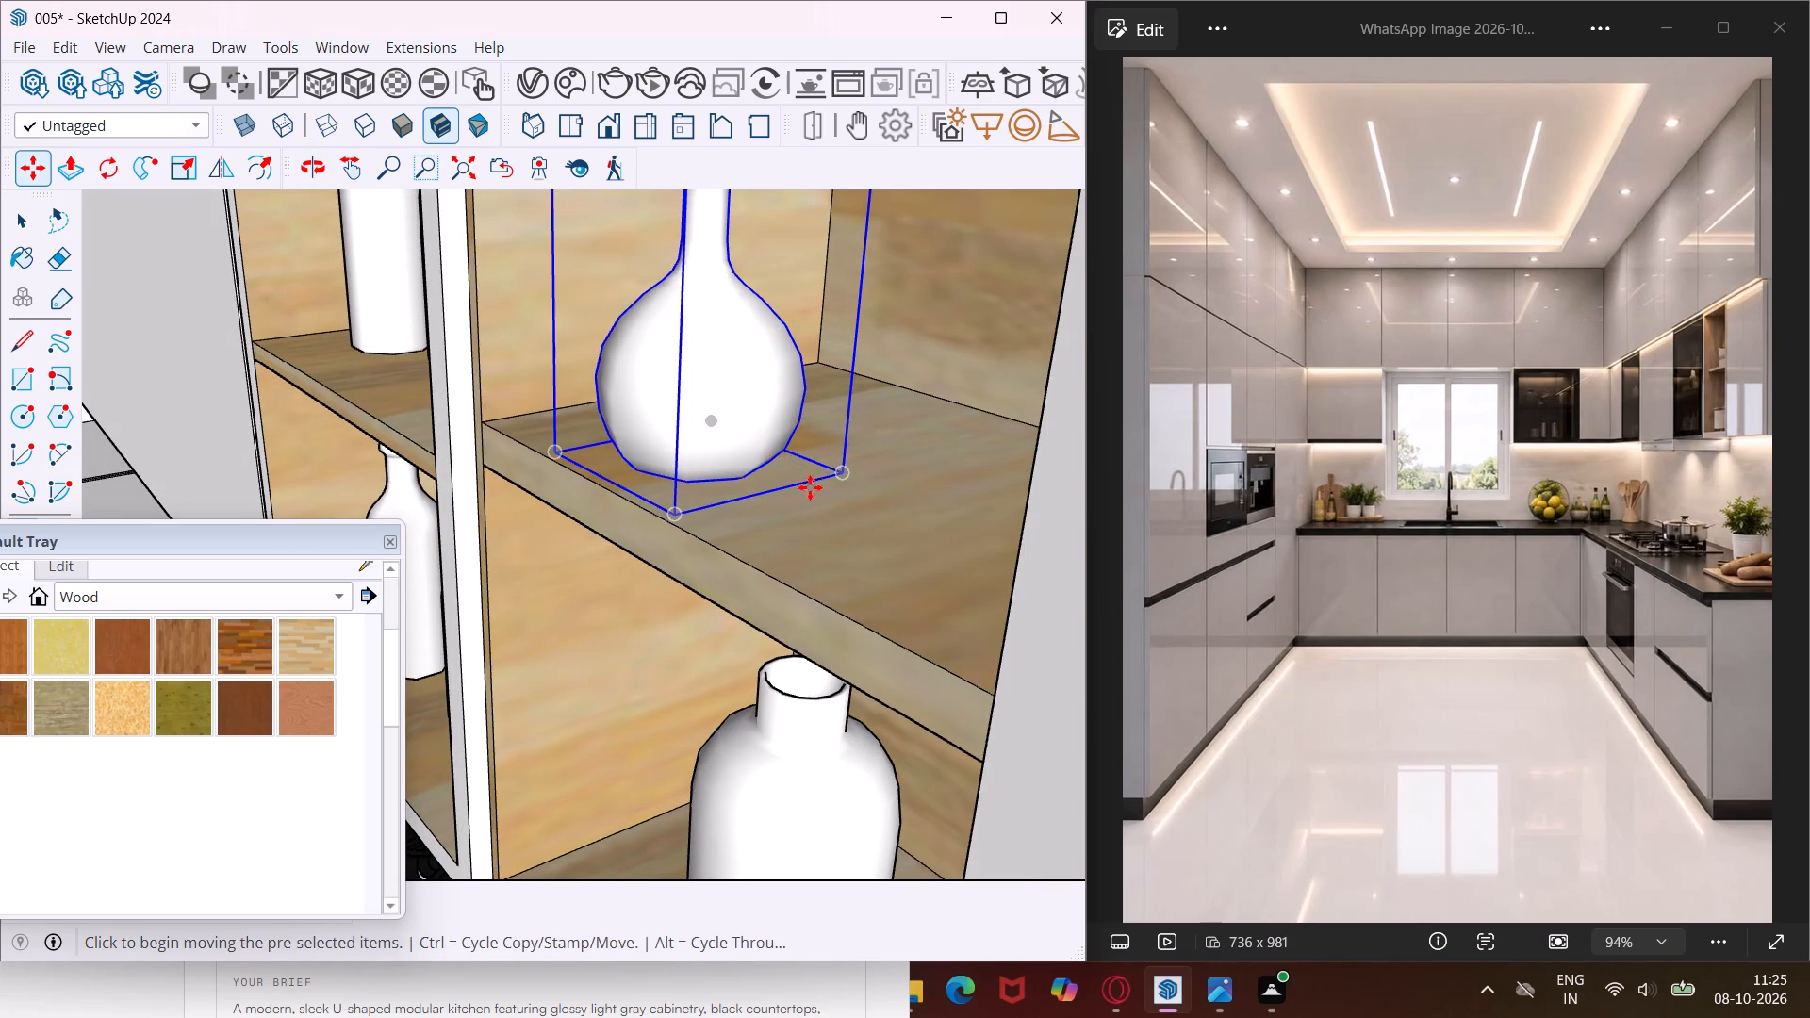
left_click(861, 475)
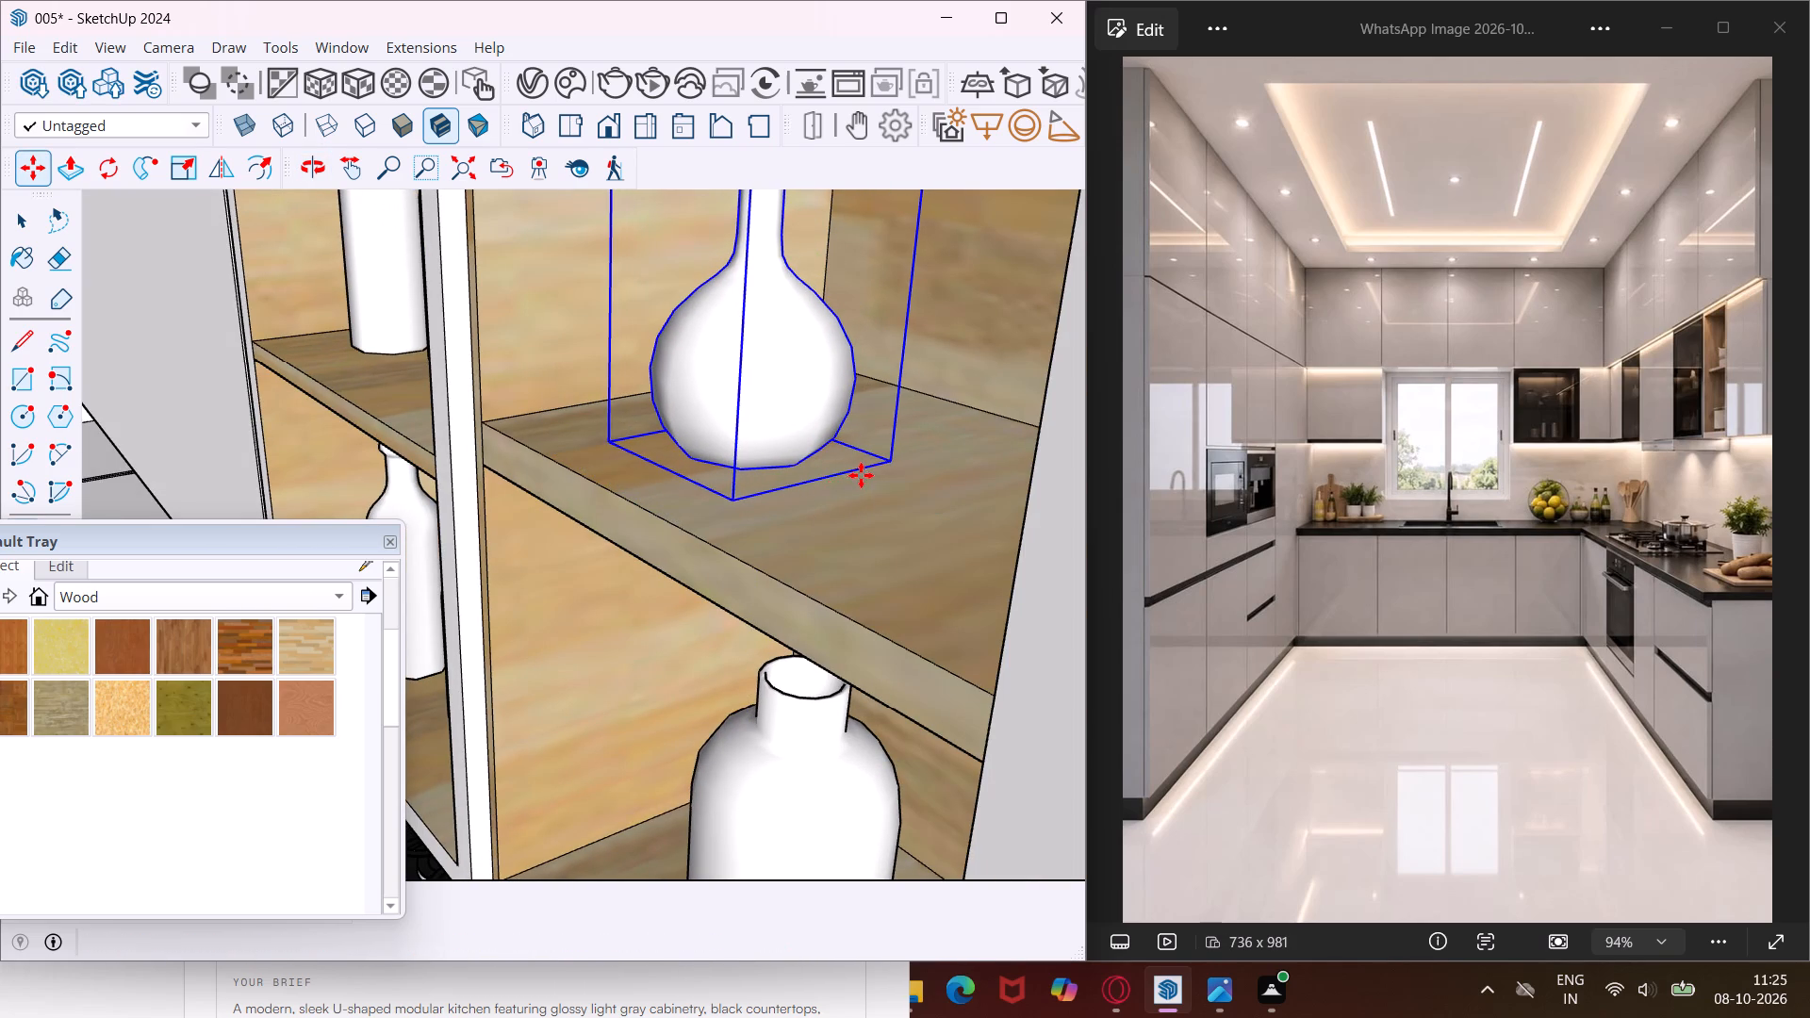
Copy the round-bellied bottle along the same upper shelf, away from the divider, to form a side-by-side pair.
left_click(822, 477)
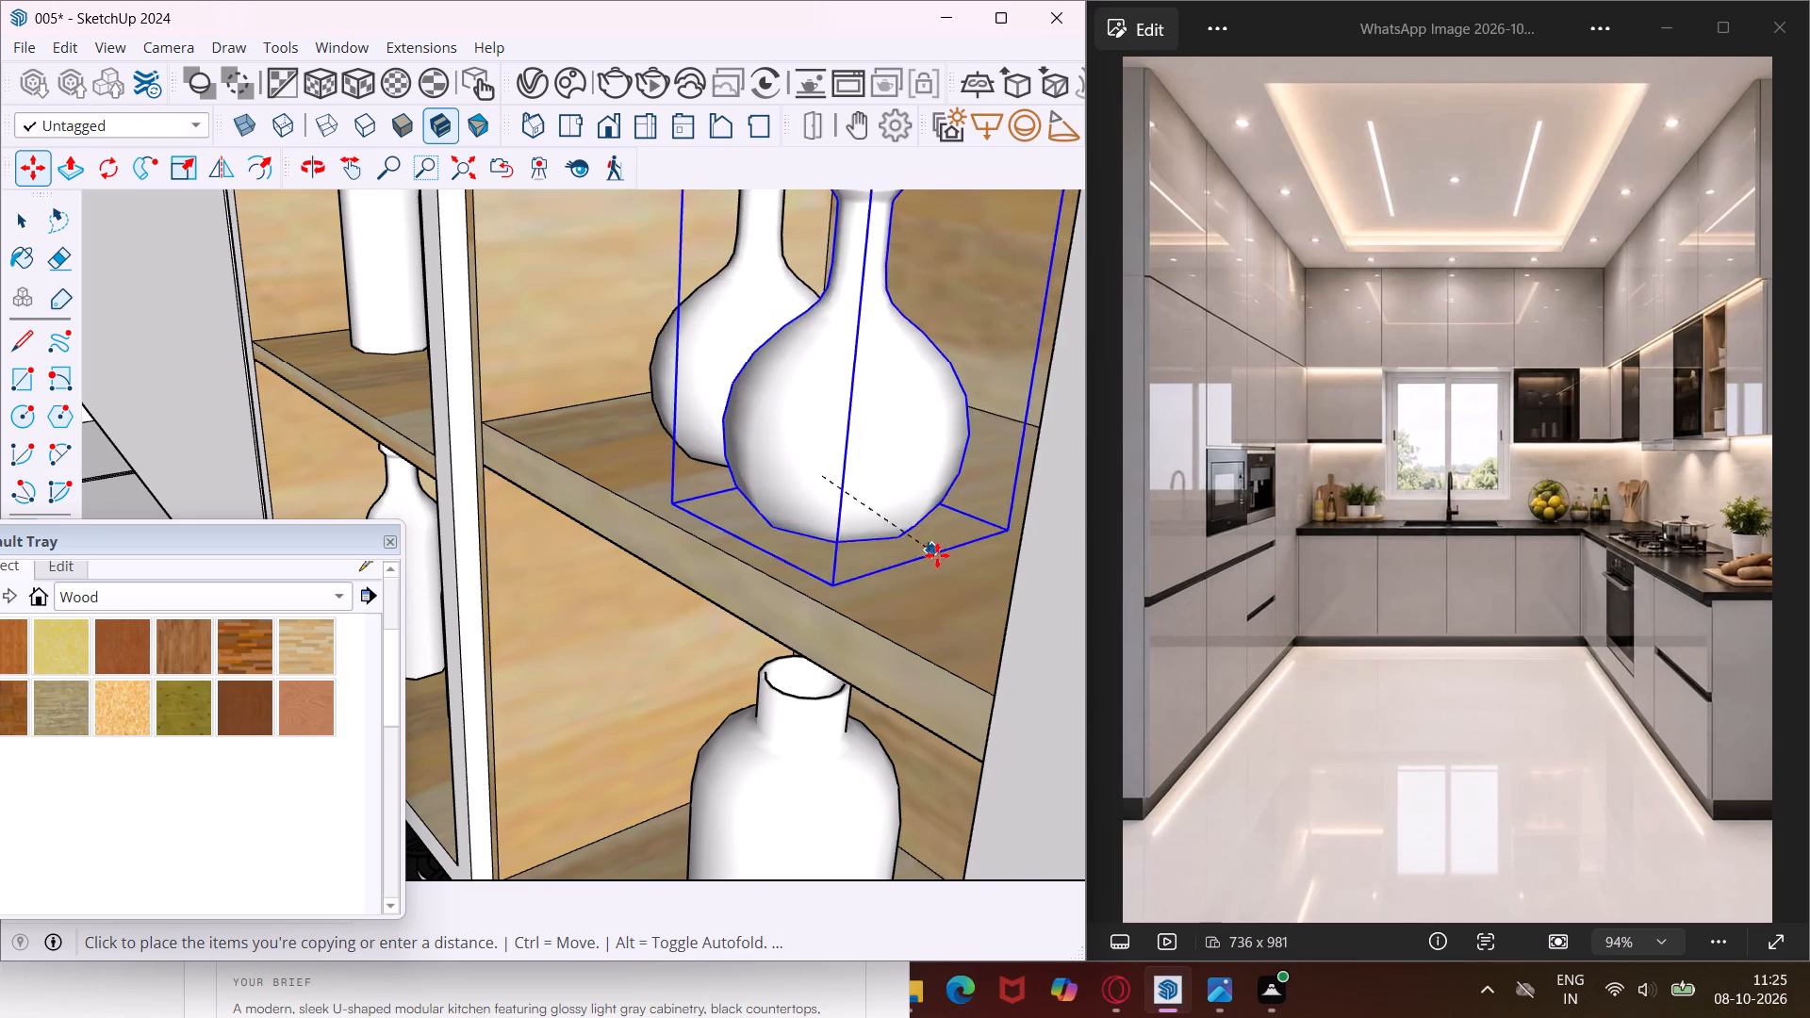
middle_click_drag(1005, 586, 1178, 583)
scroll(992, 499, "down", 3)
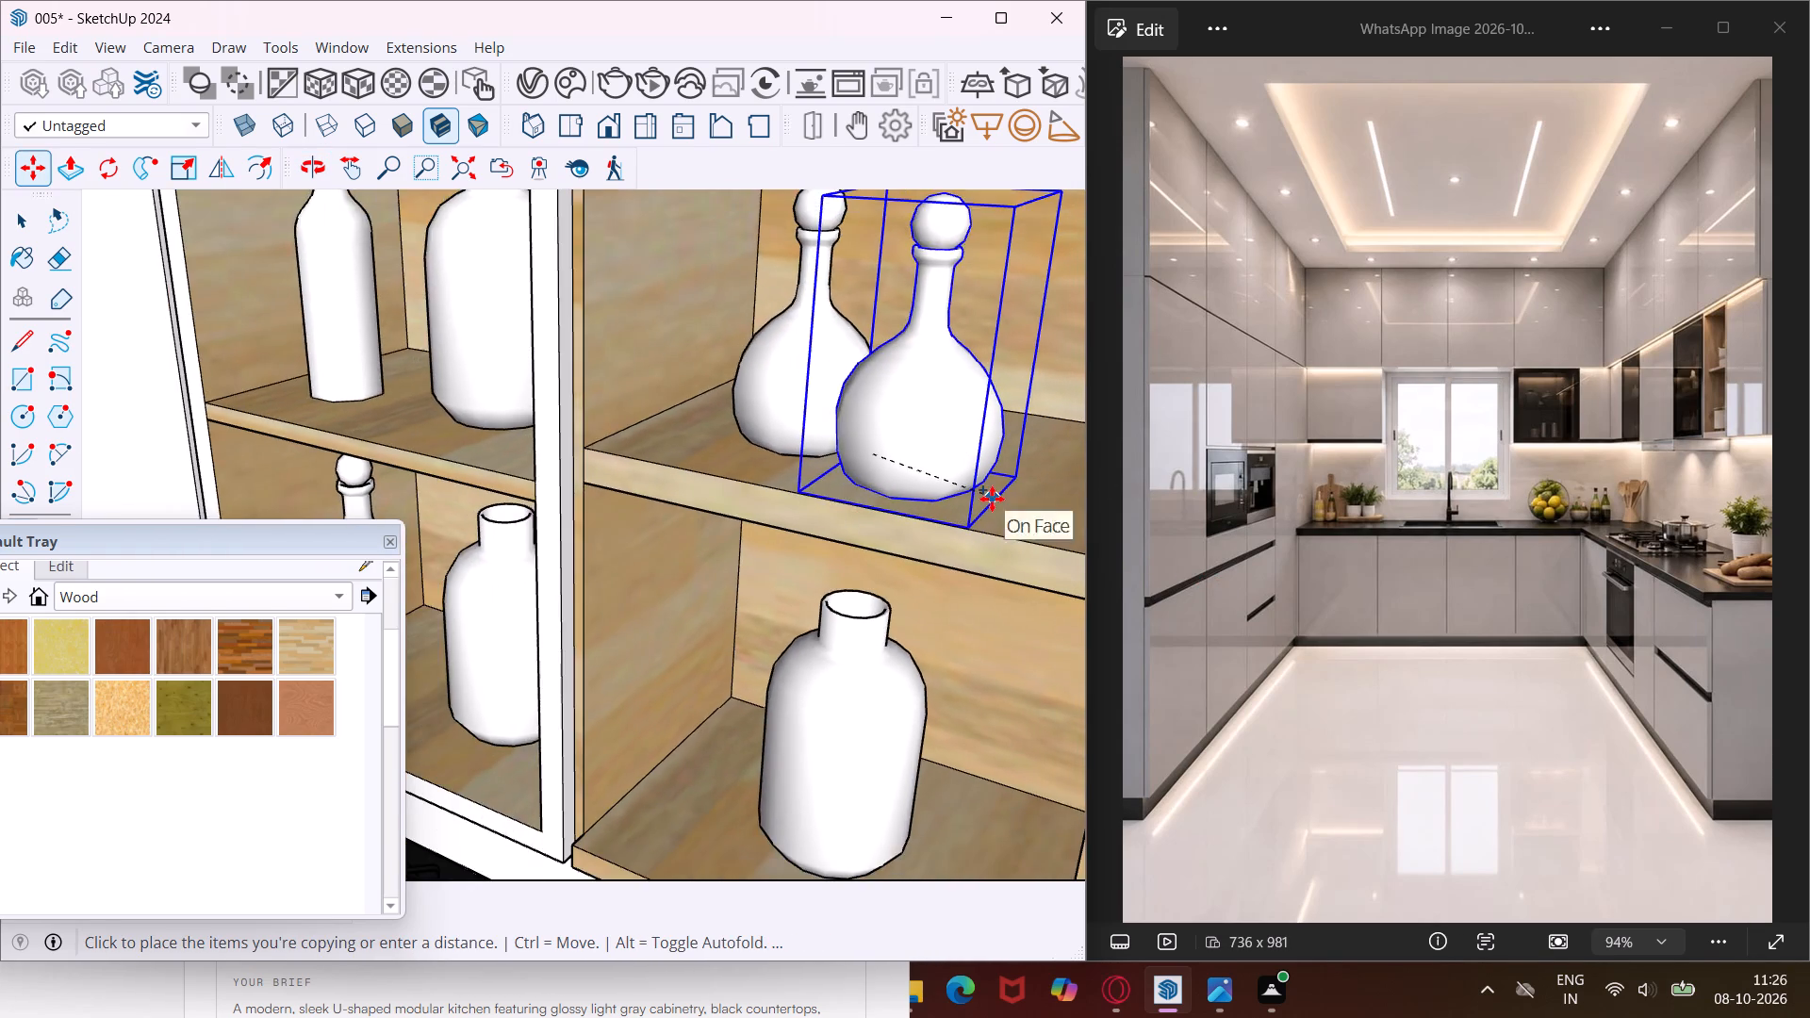
scroll(989, 499, "down", 4)
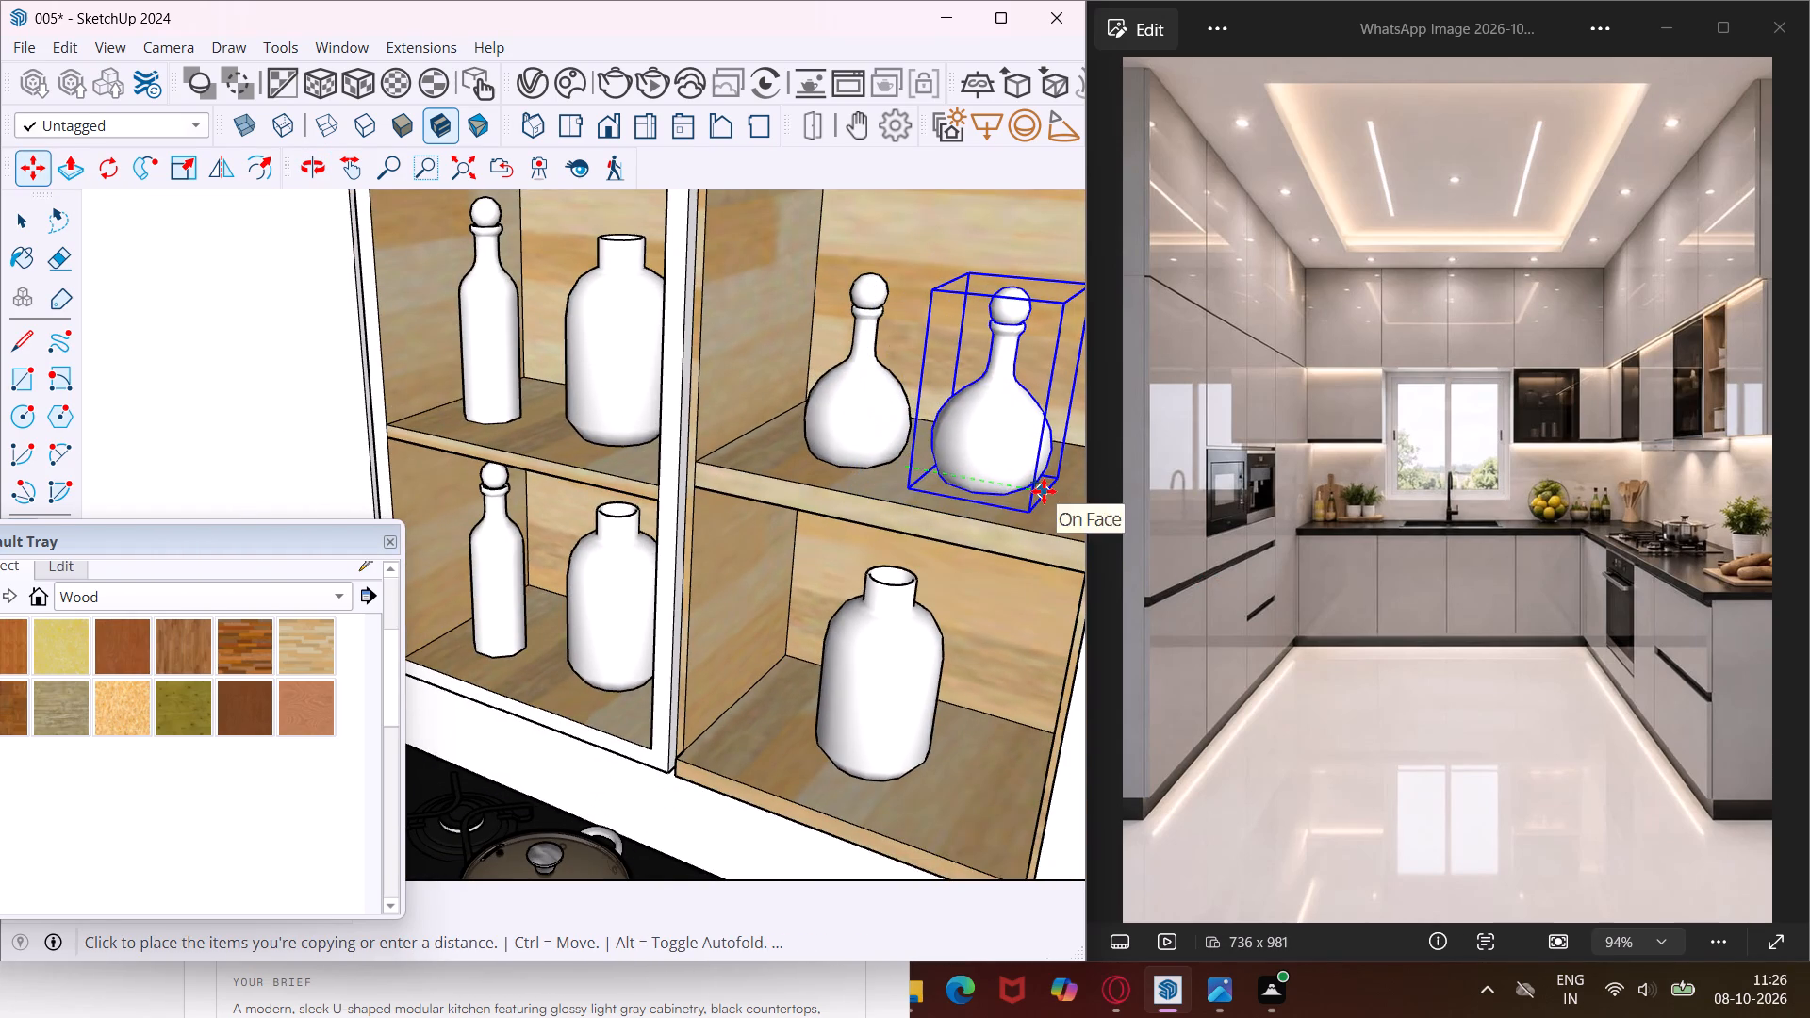
left_click(1044, 491)
key("Escape")
key("space")
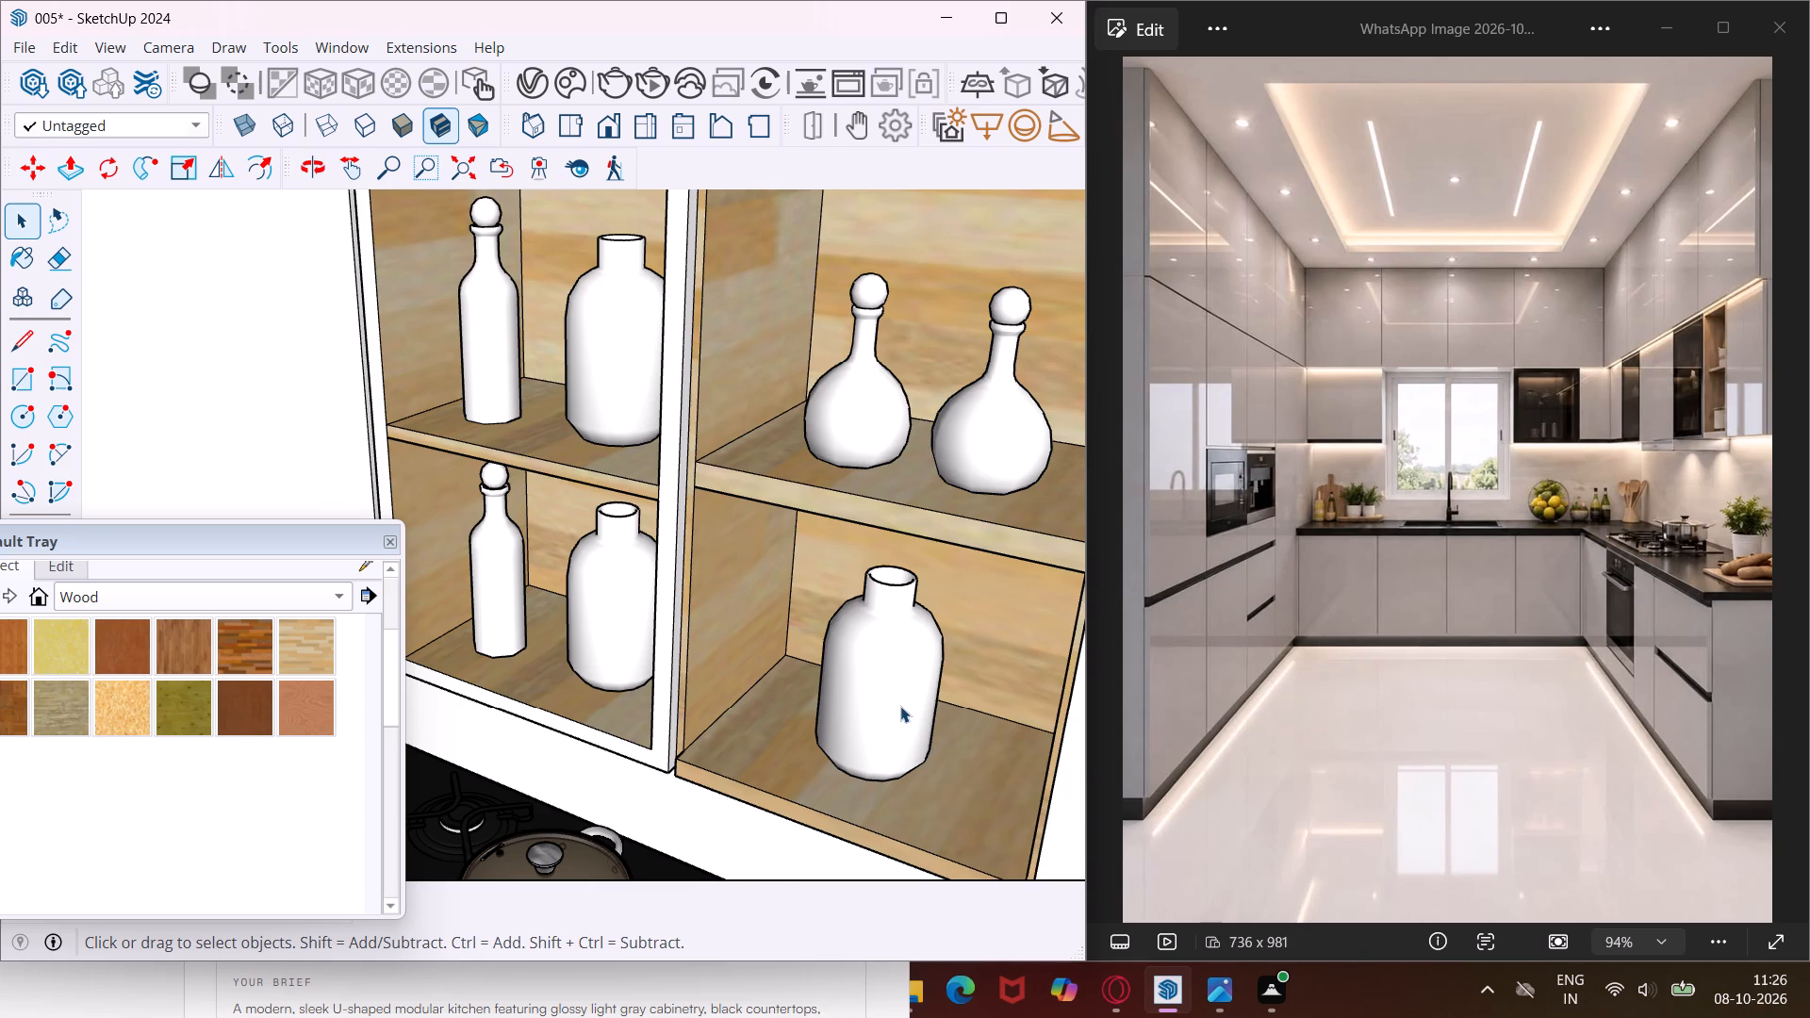
Examine the bottles in the double recess and the jars in the recess beside the window from several angles.
scroll(900, 706, "down", 2)
middle_click_drag(900, 706, 830, 682)
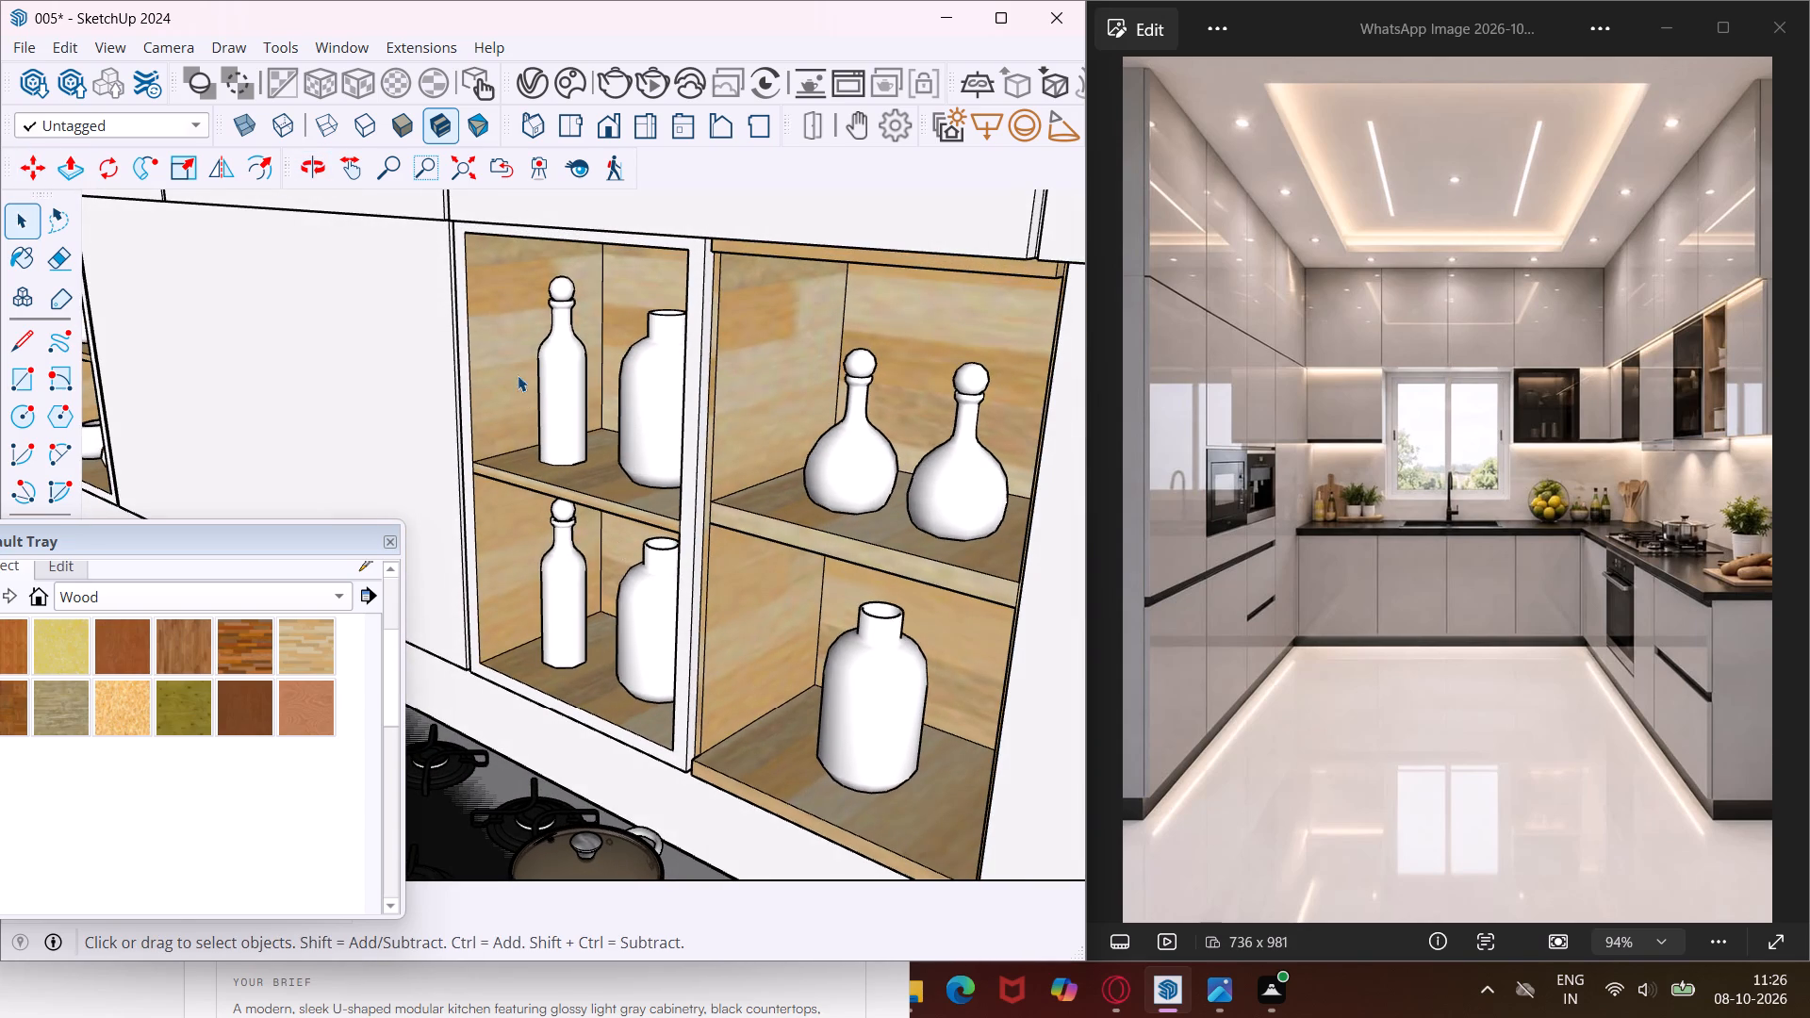
middle_click_drag(513, 344, 631, 244)
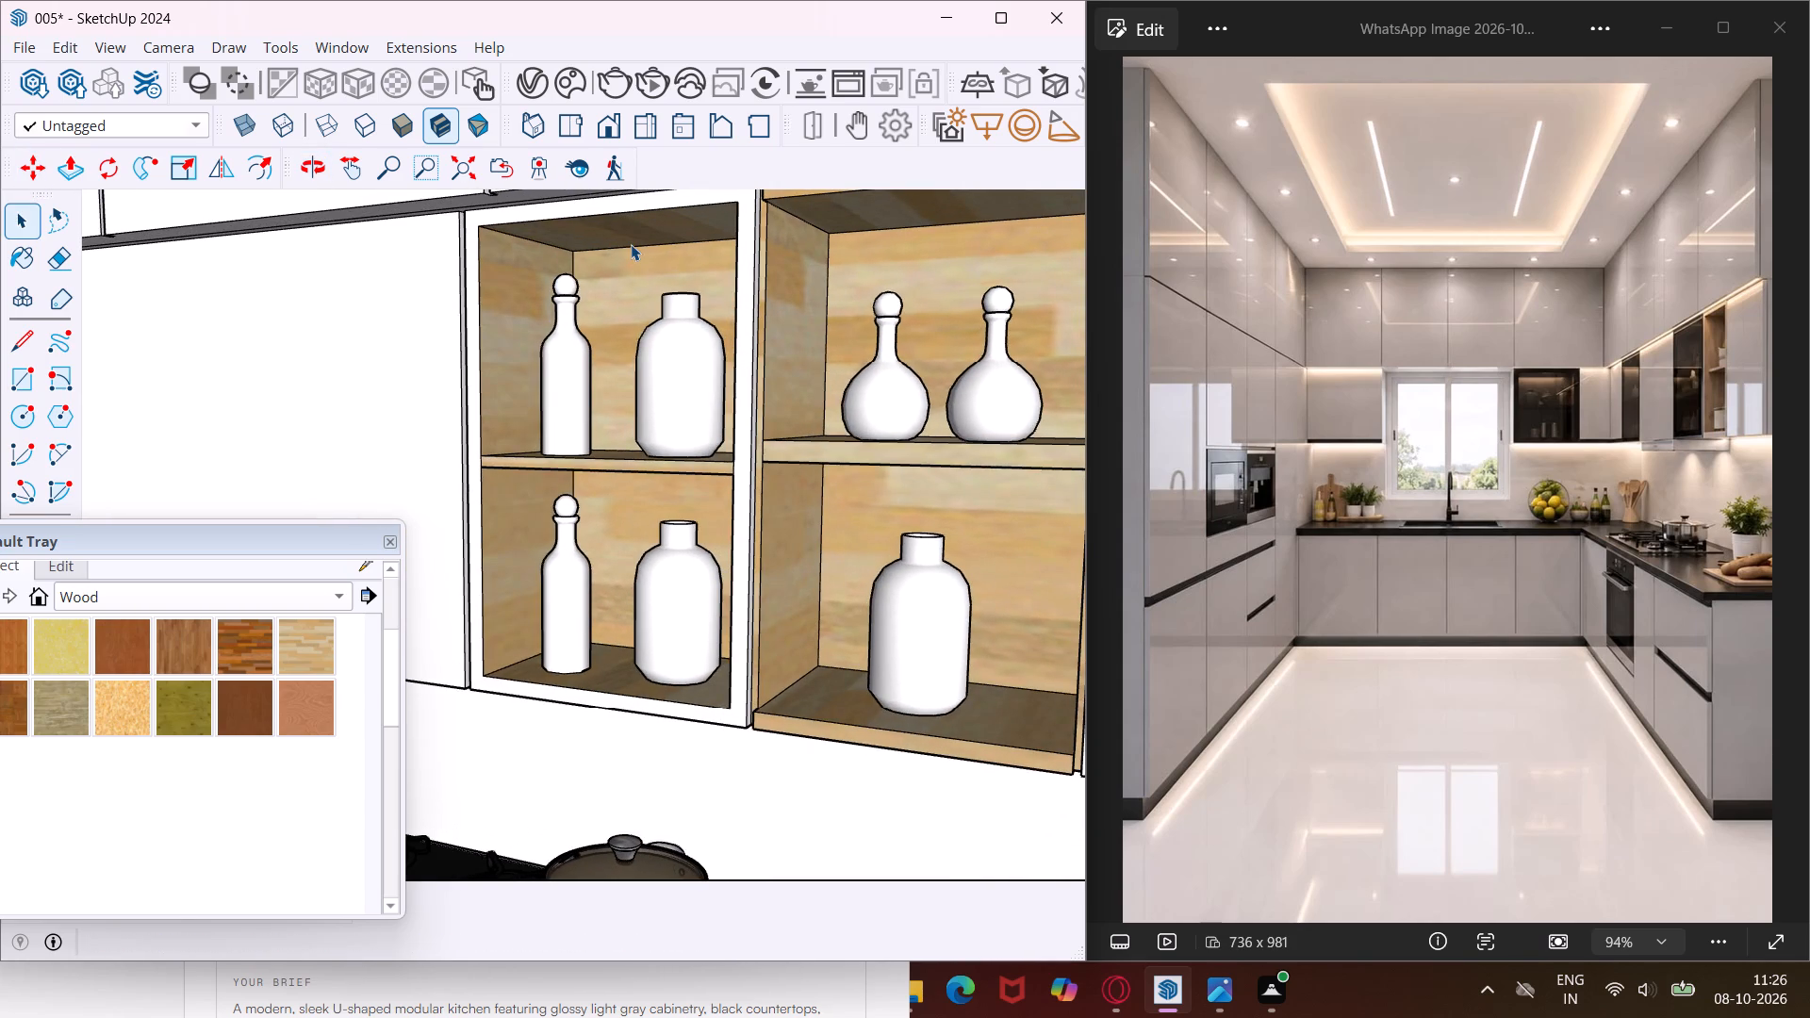
scroll(631, 244, "up", 7)
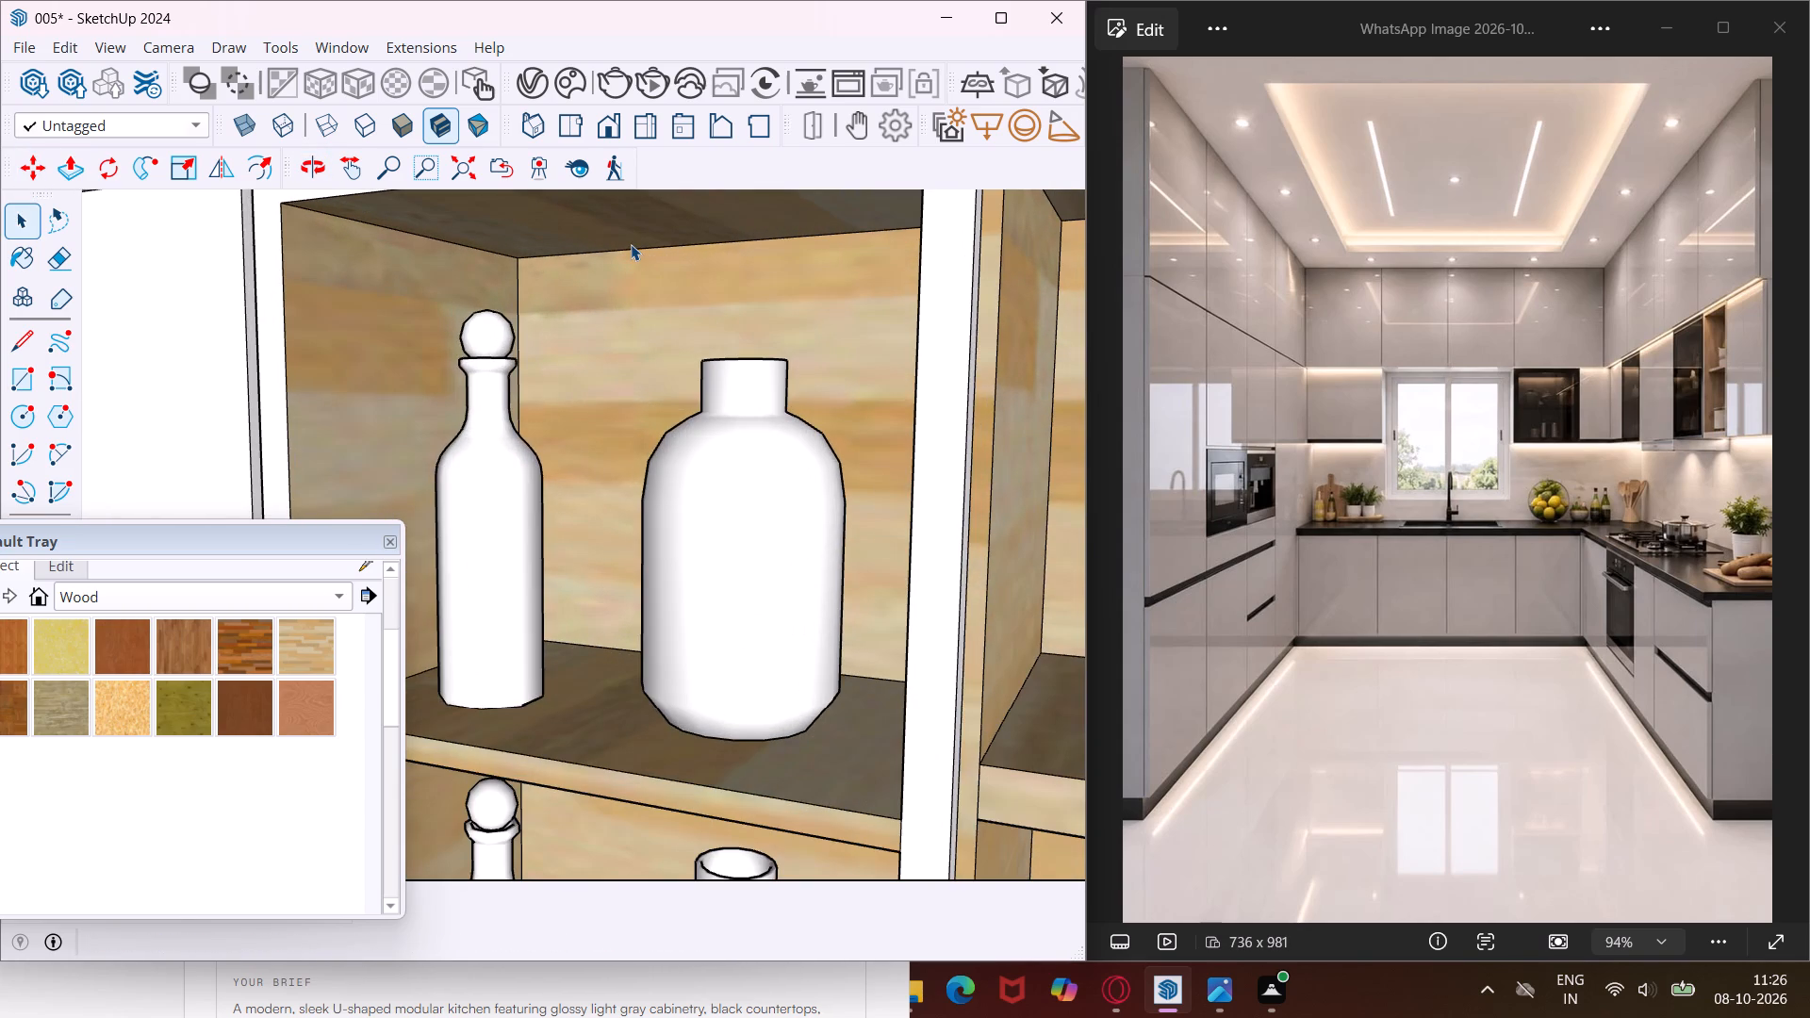
scroll(631, 244, "down", 6)
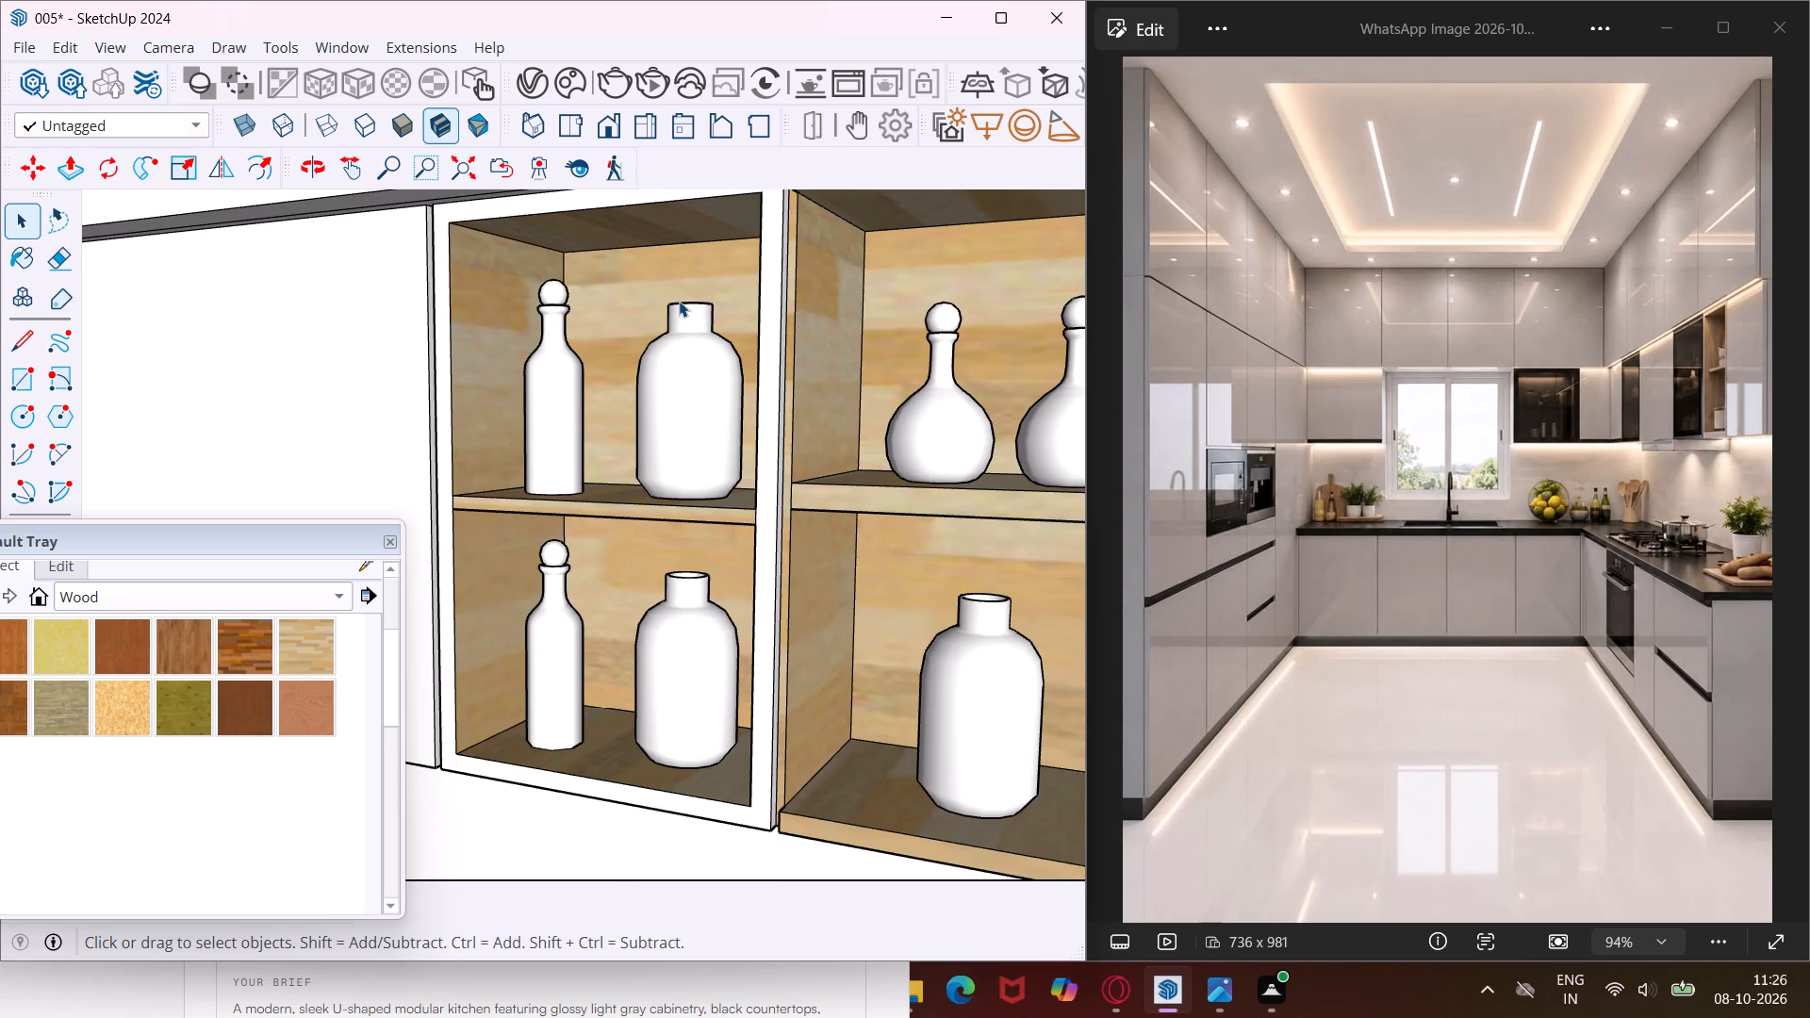
scroll(679, 301, "down", 10)
scroll(771, 332, "up", 1)
middle_click_drag(771, 332, 723, 347)
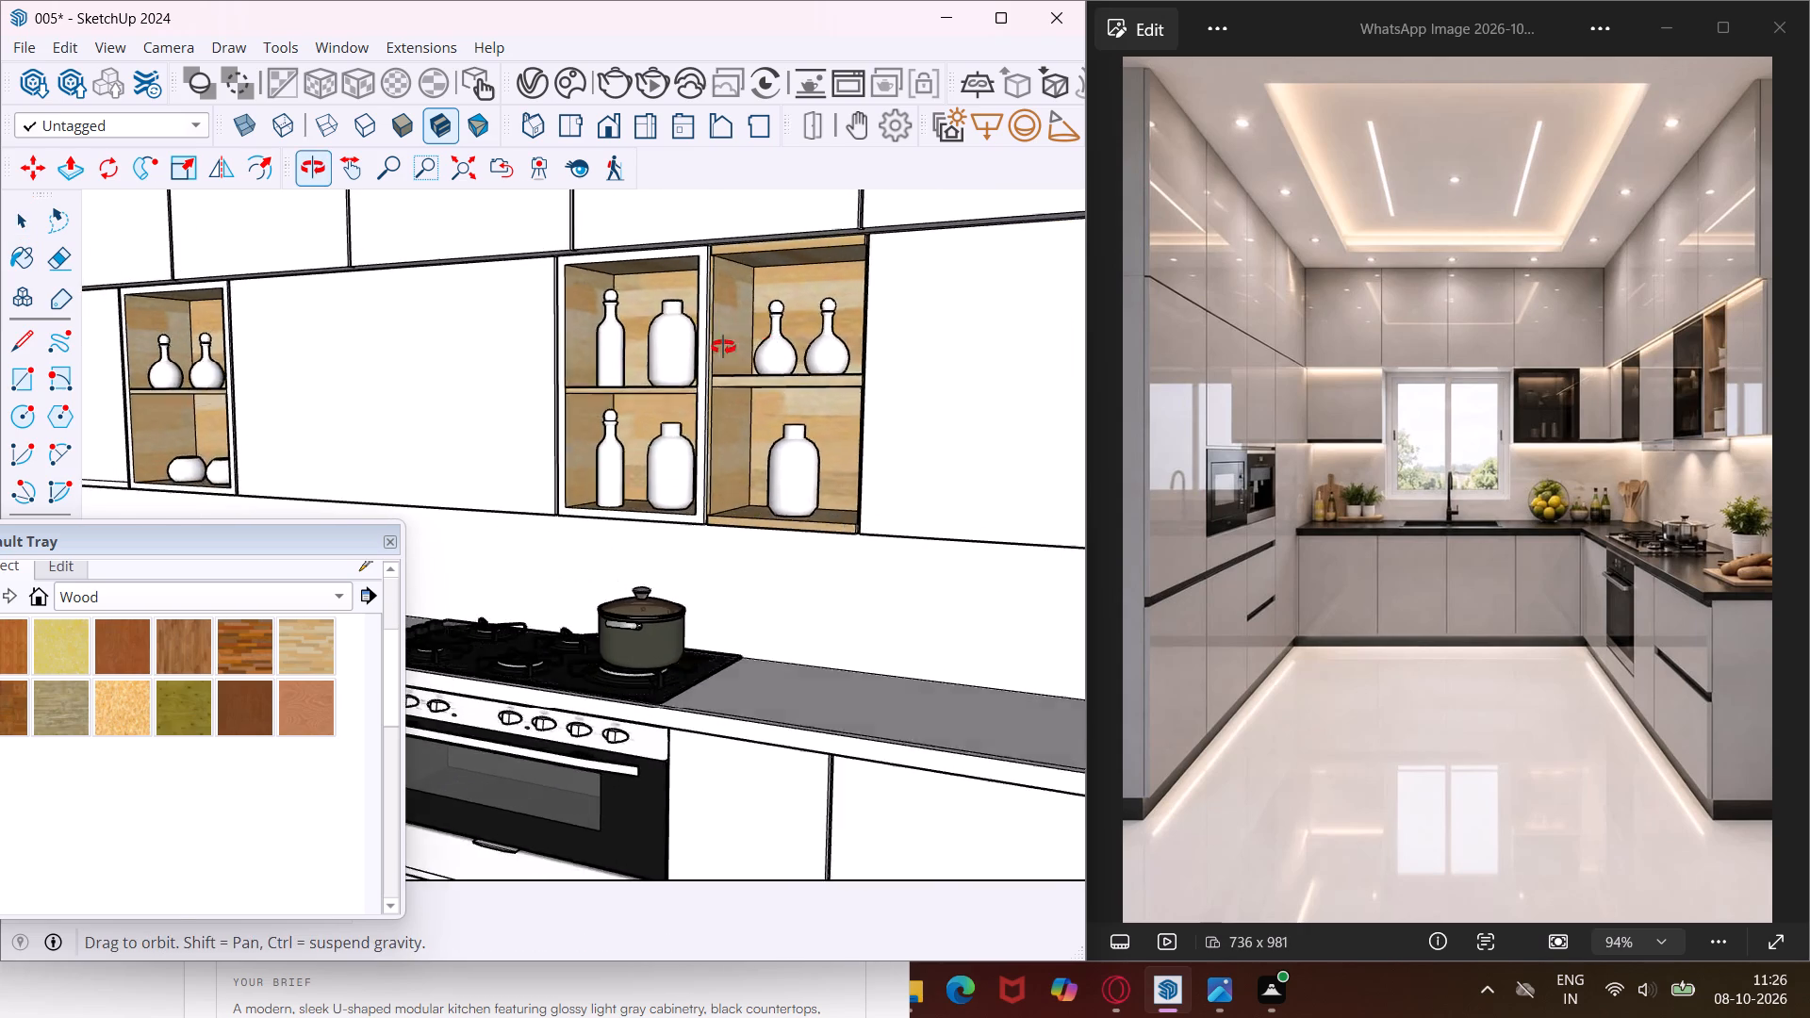
middle_click_drag(723, 347, 586, 371)
scroll(554, 360, "down", 10)
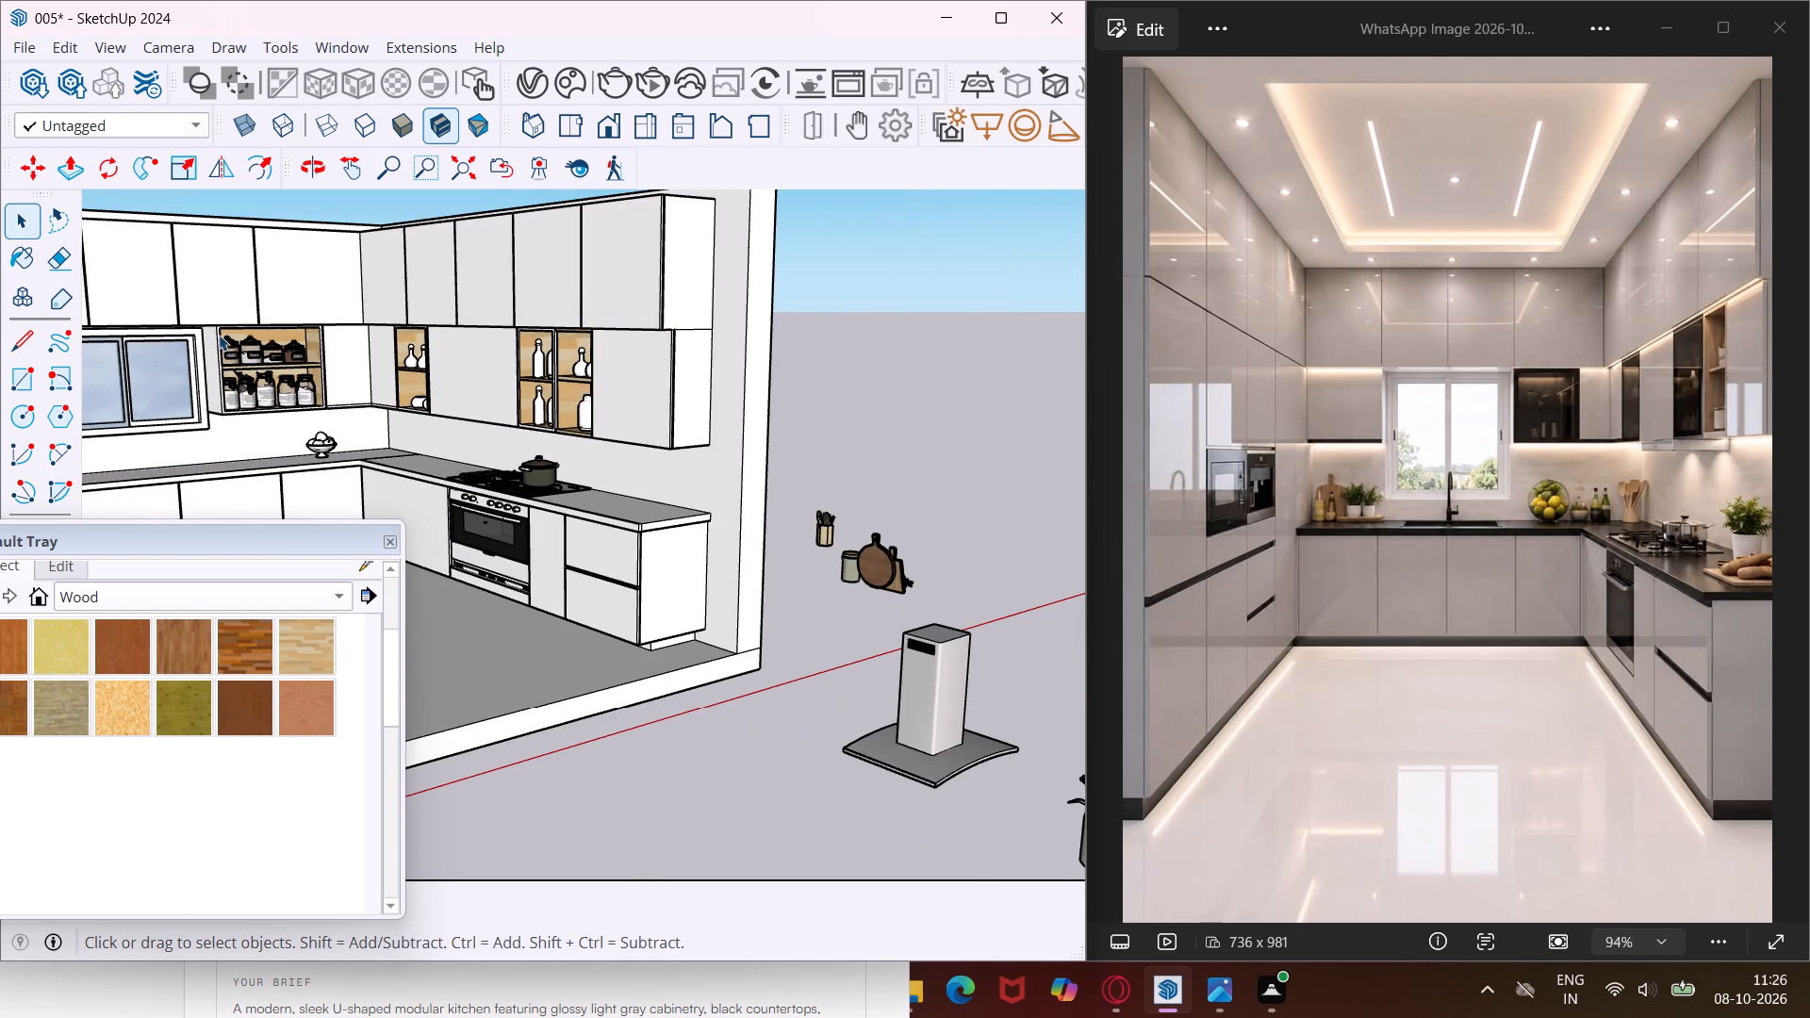
scroll(222, 341, "up", 7)
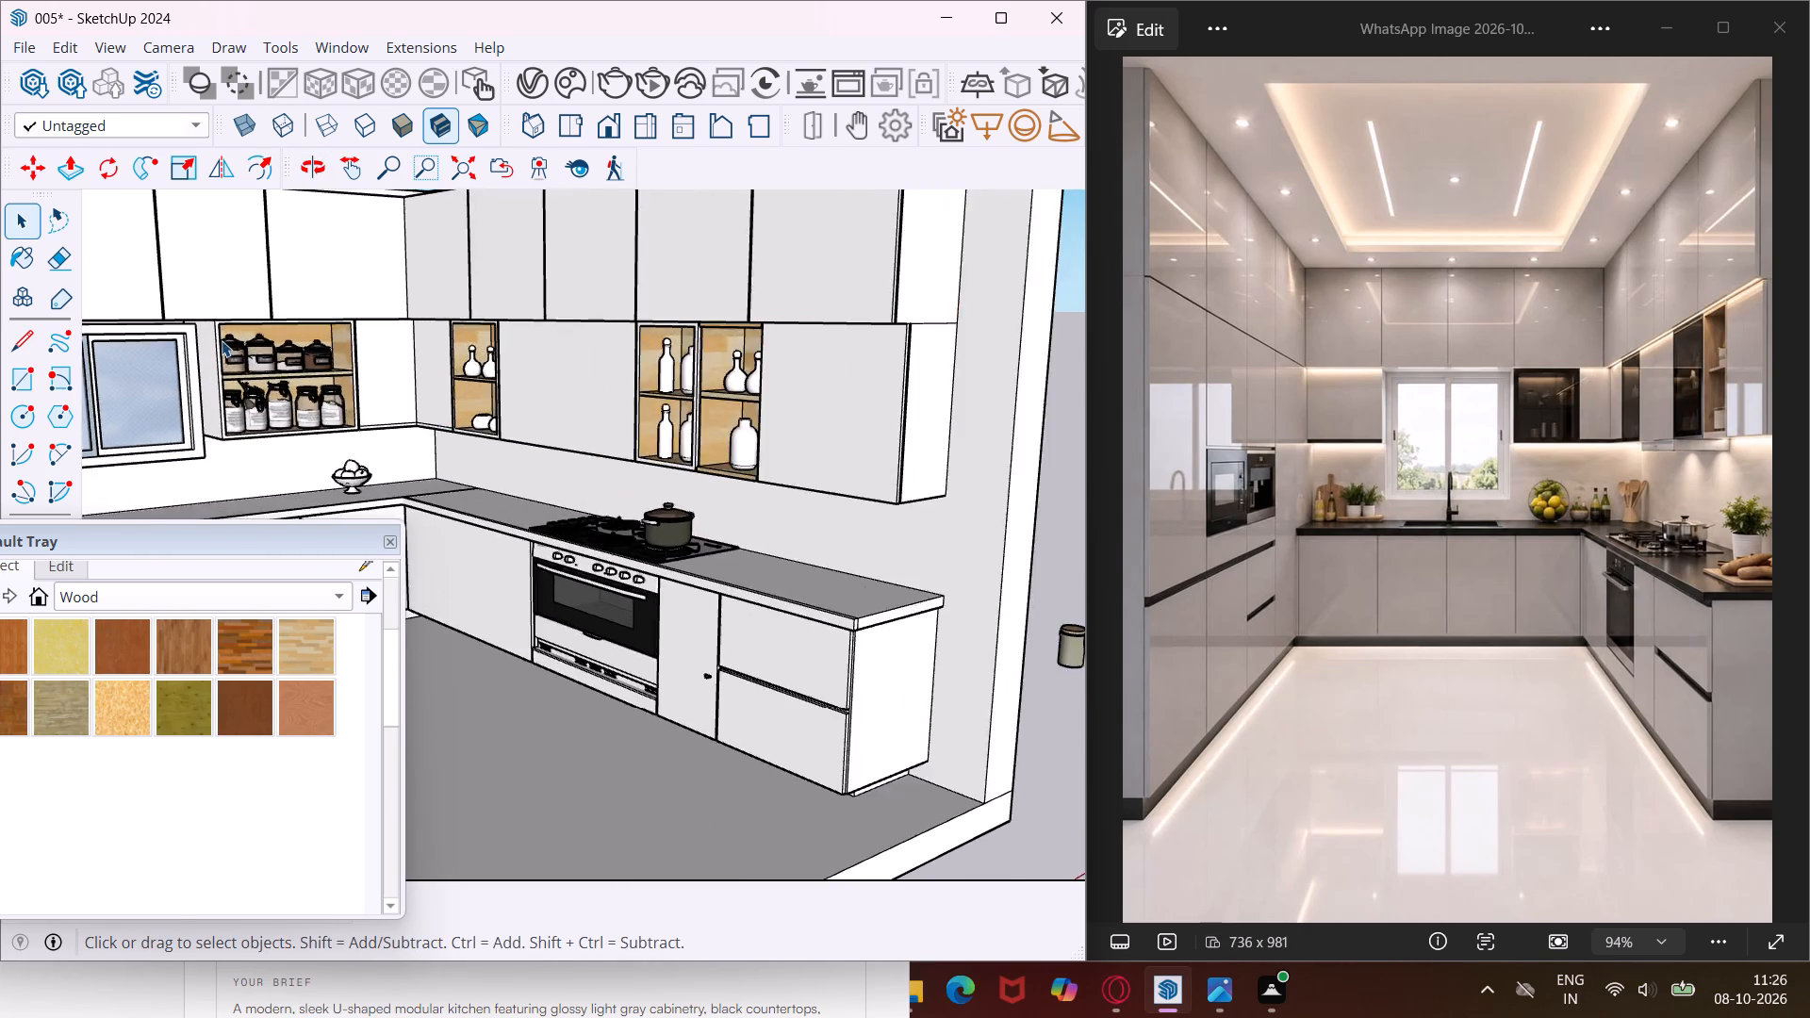
scroll(222, 340, "up", 8)
scroll(341, 341, "up", 1)
middle_click_drag(341, 341, 204, 328)
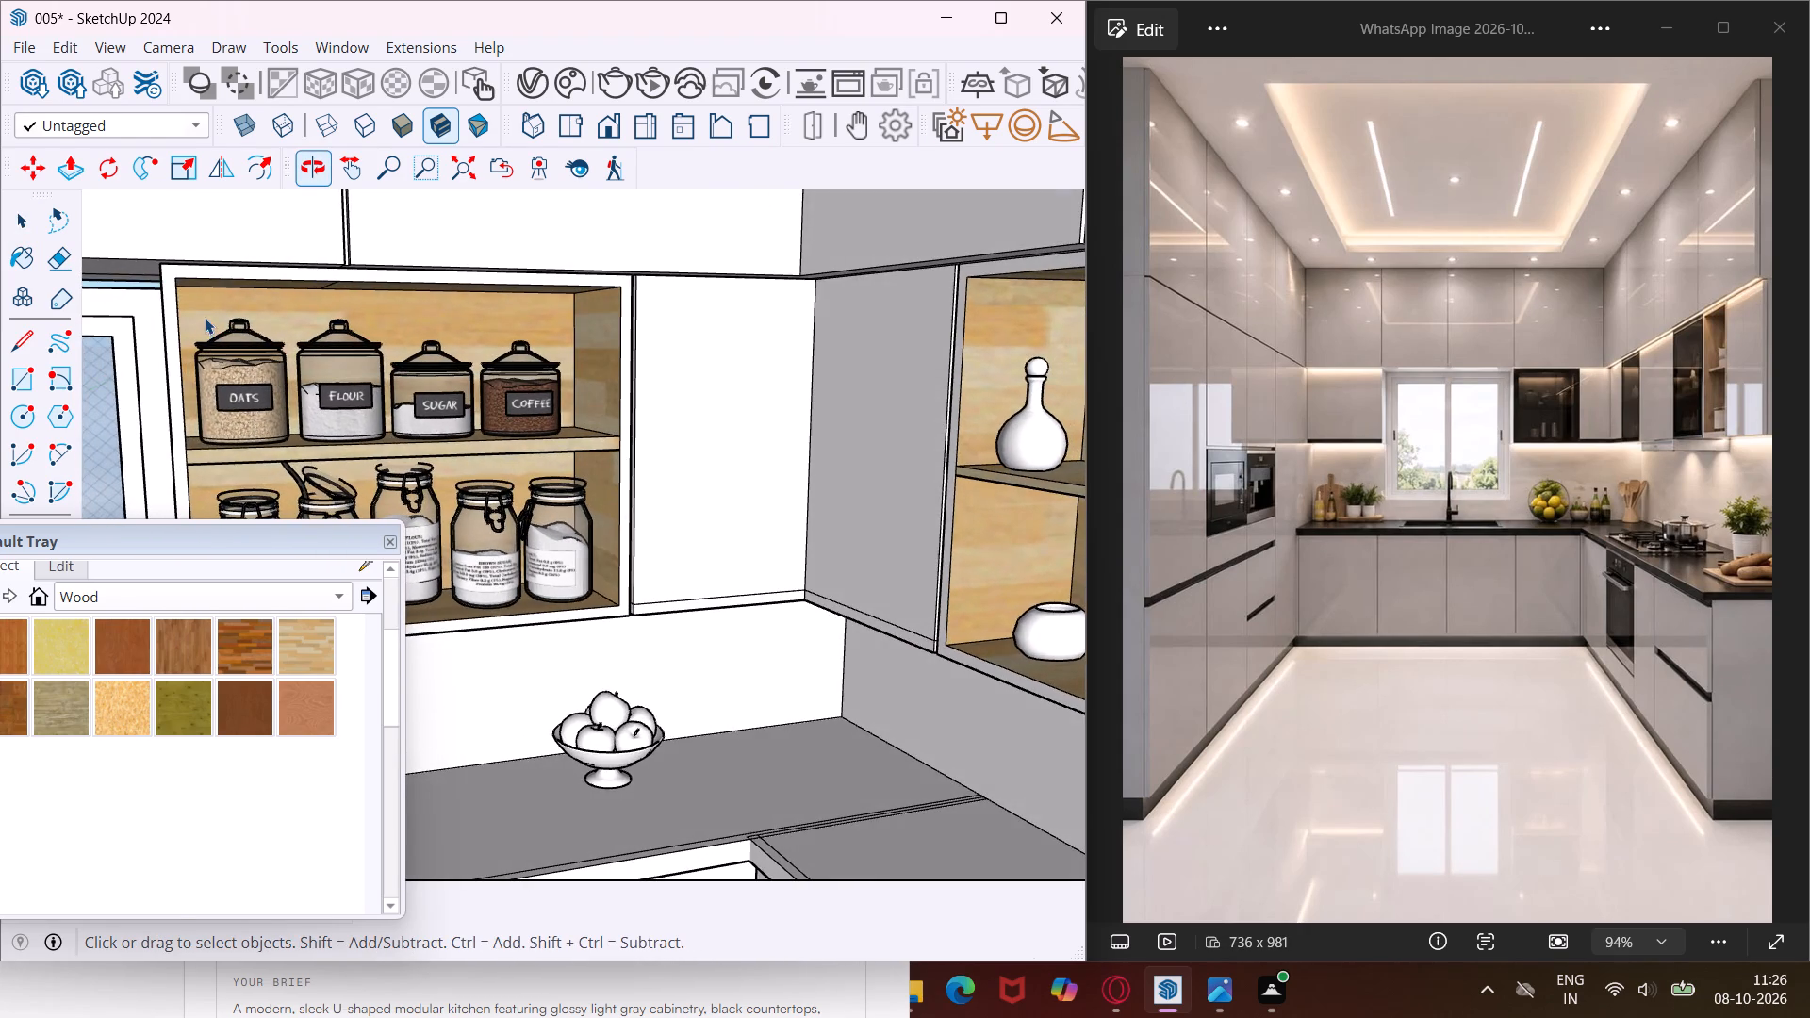
scroll(205, 315, "up", 8)
middle_click_drag(257, 296, 218, 239)
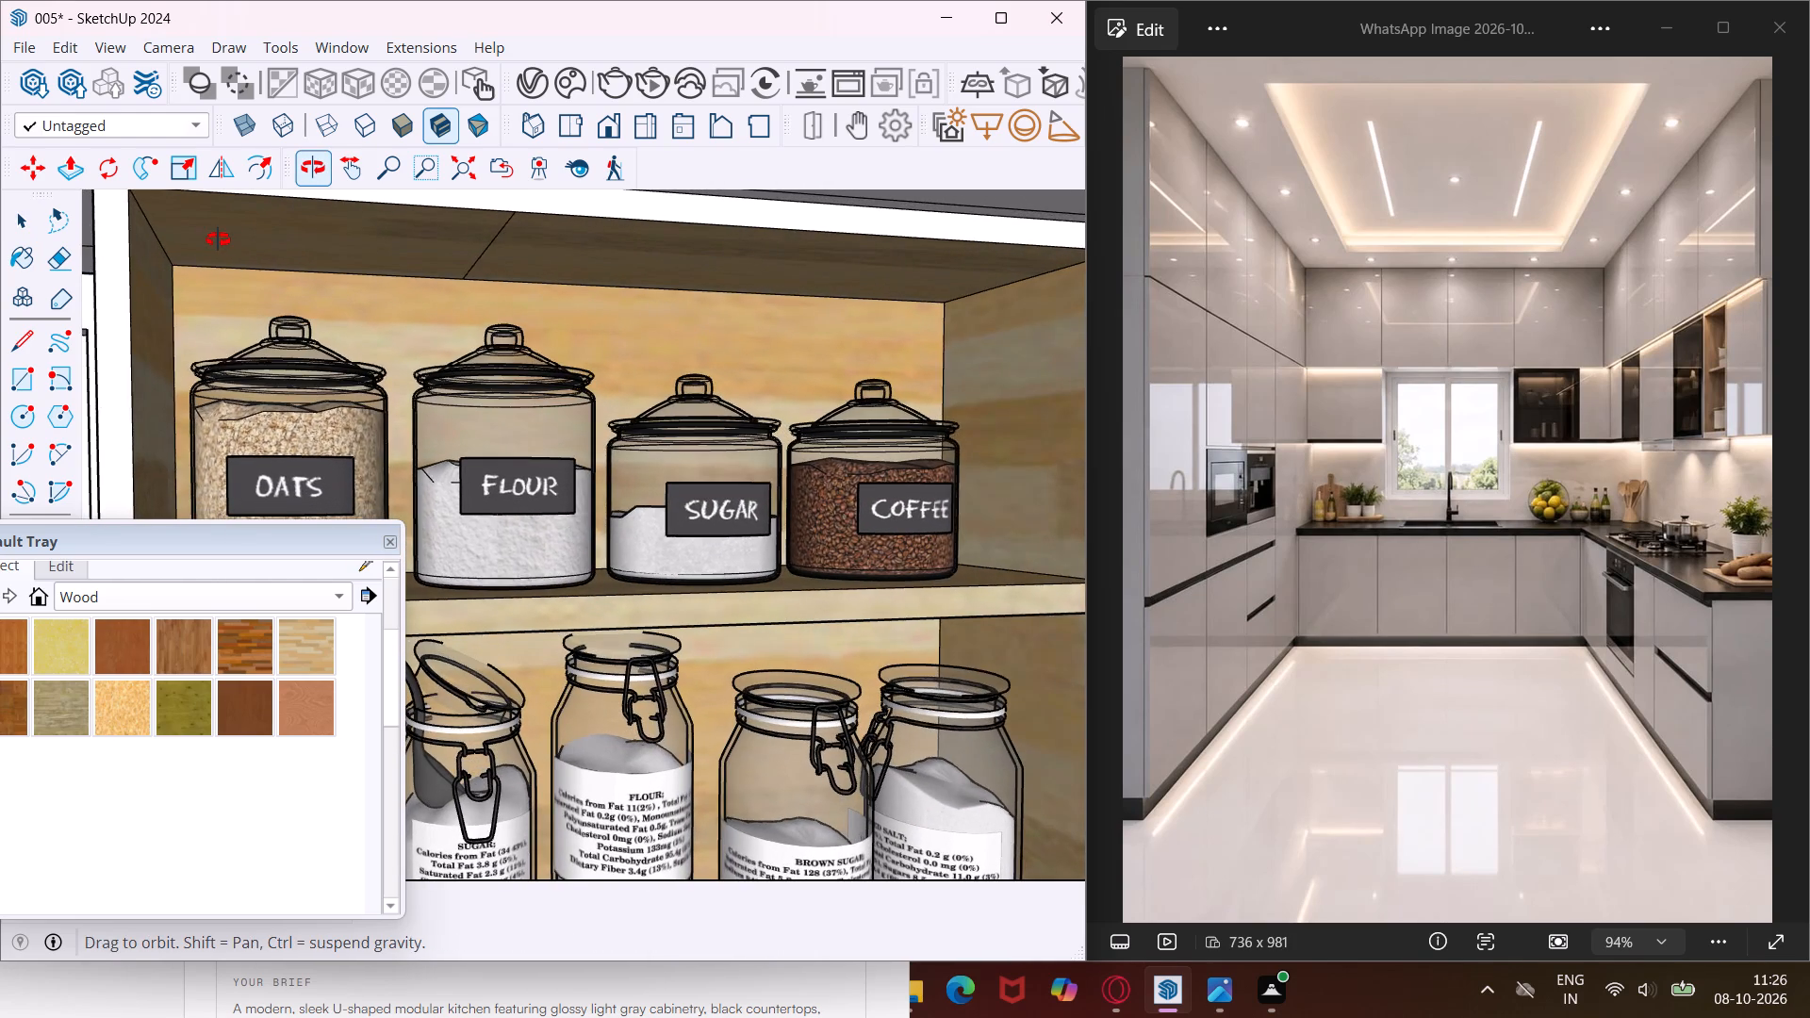
Copy both rear ceiling edge segments of the jar recess beside the window 1" forward, marking a thin strip along the back.
middle_click_drag(218, 239, 197, 239)
scroll(197, 239, "up", 3)
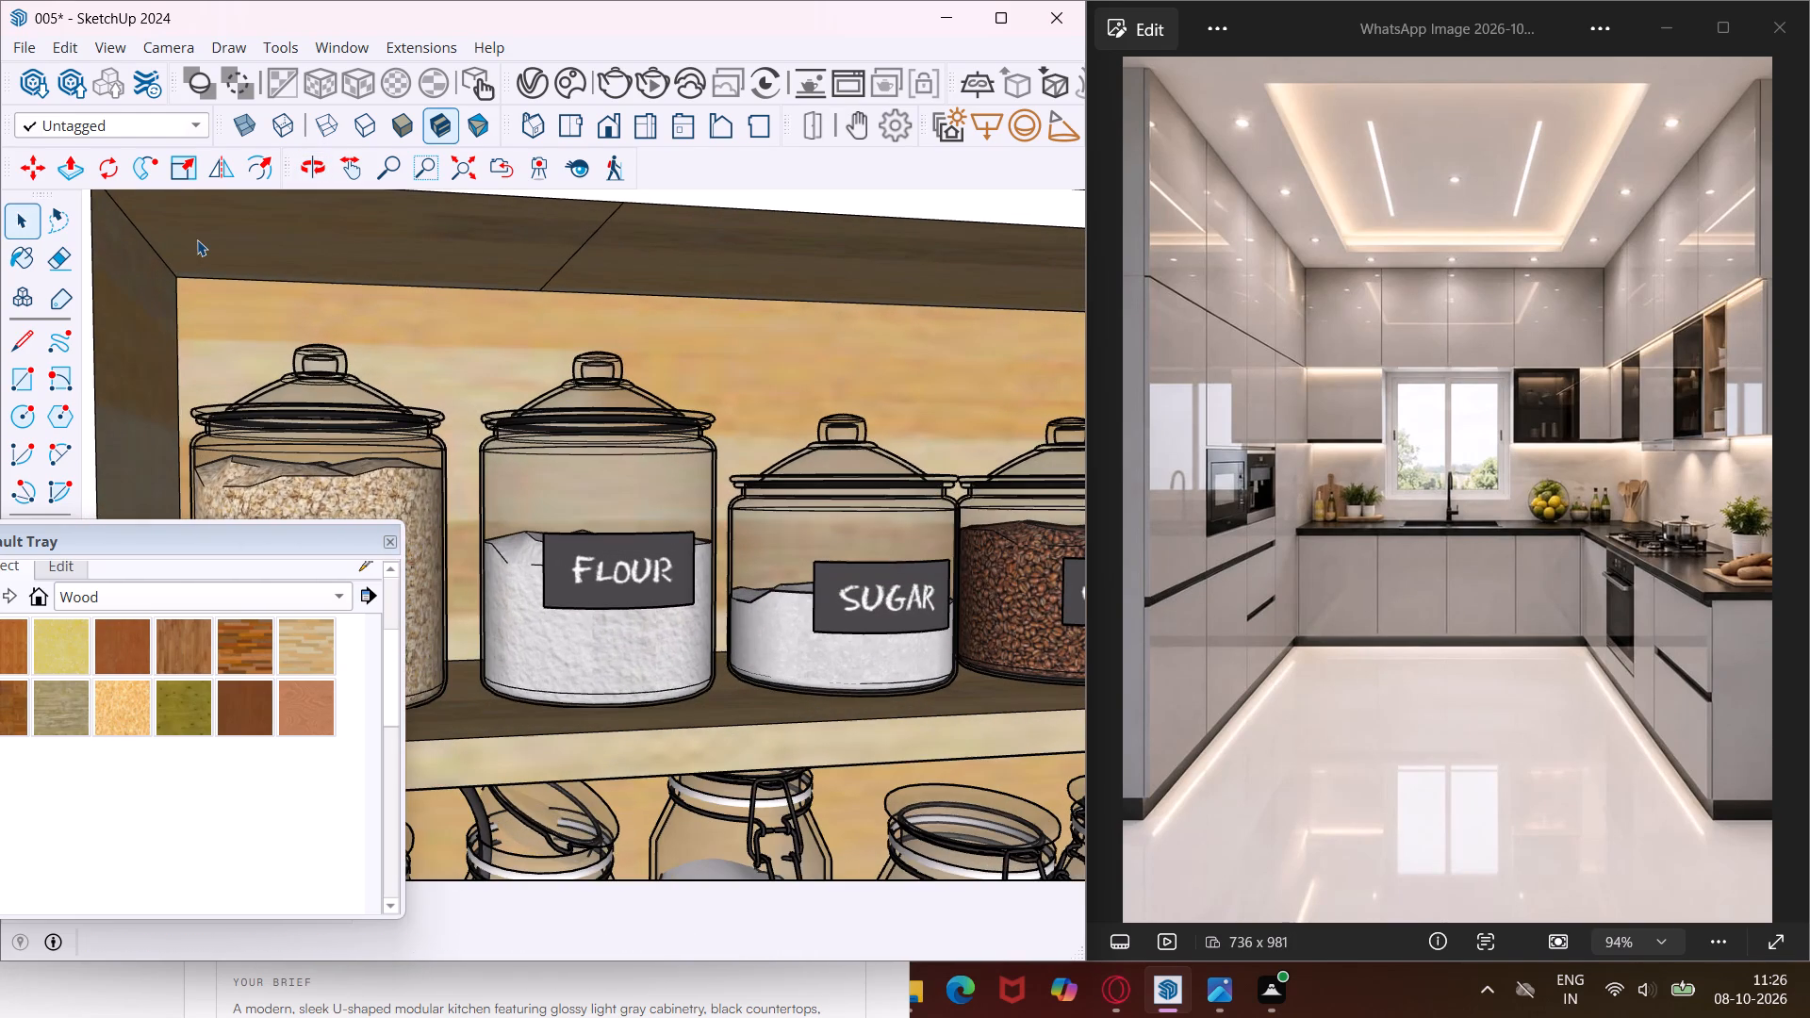
left_click(267, 283)
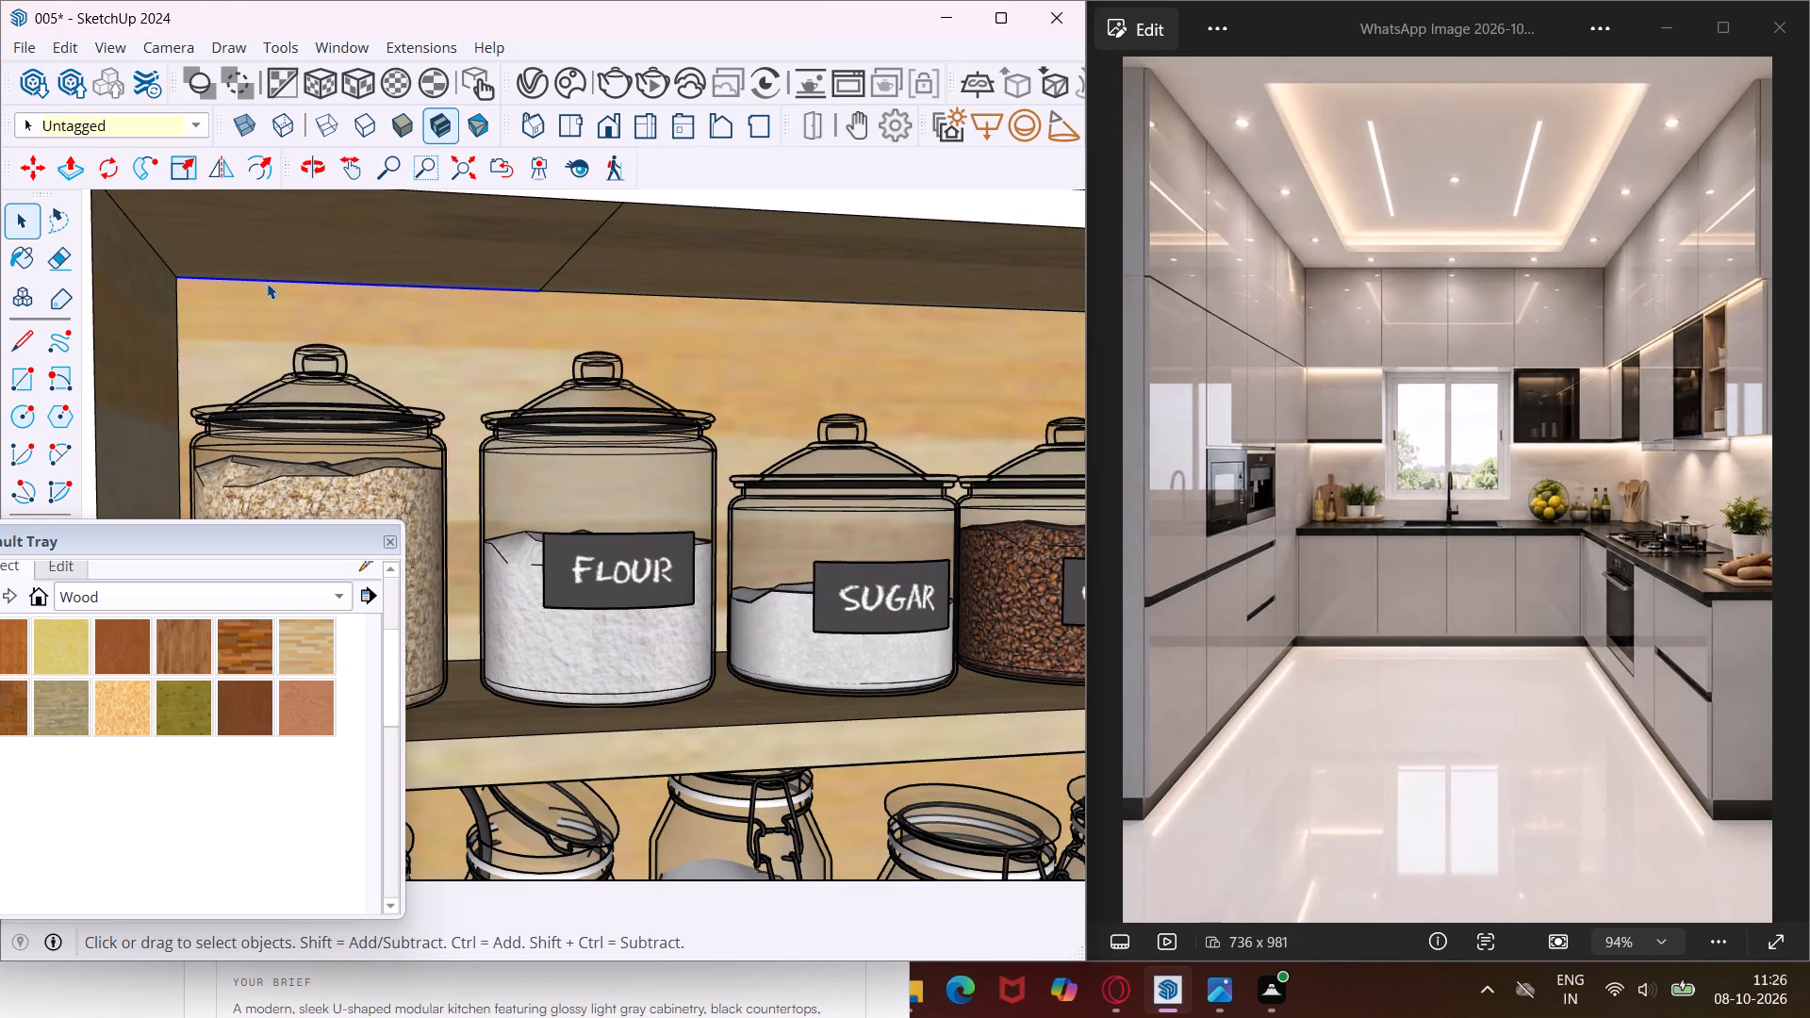
left_click(559, 289, "ctrl")
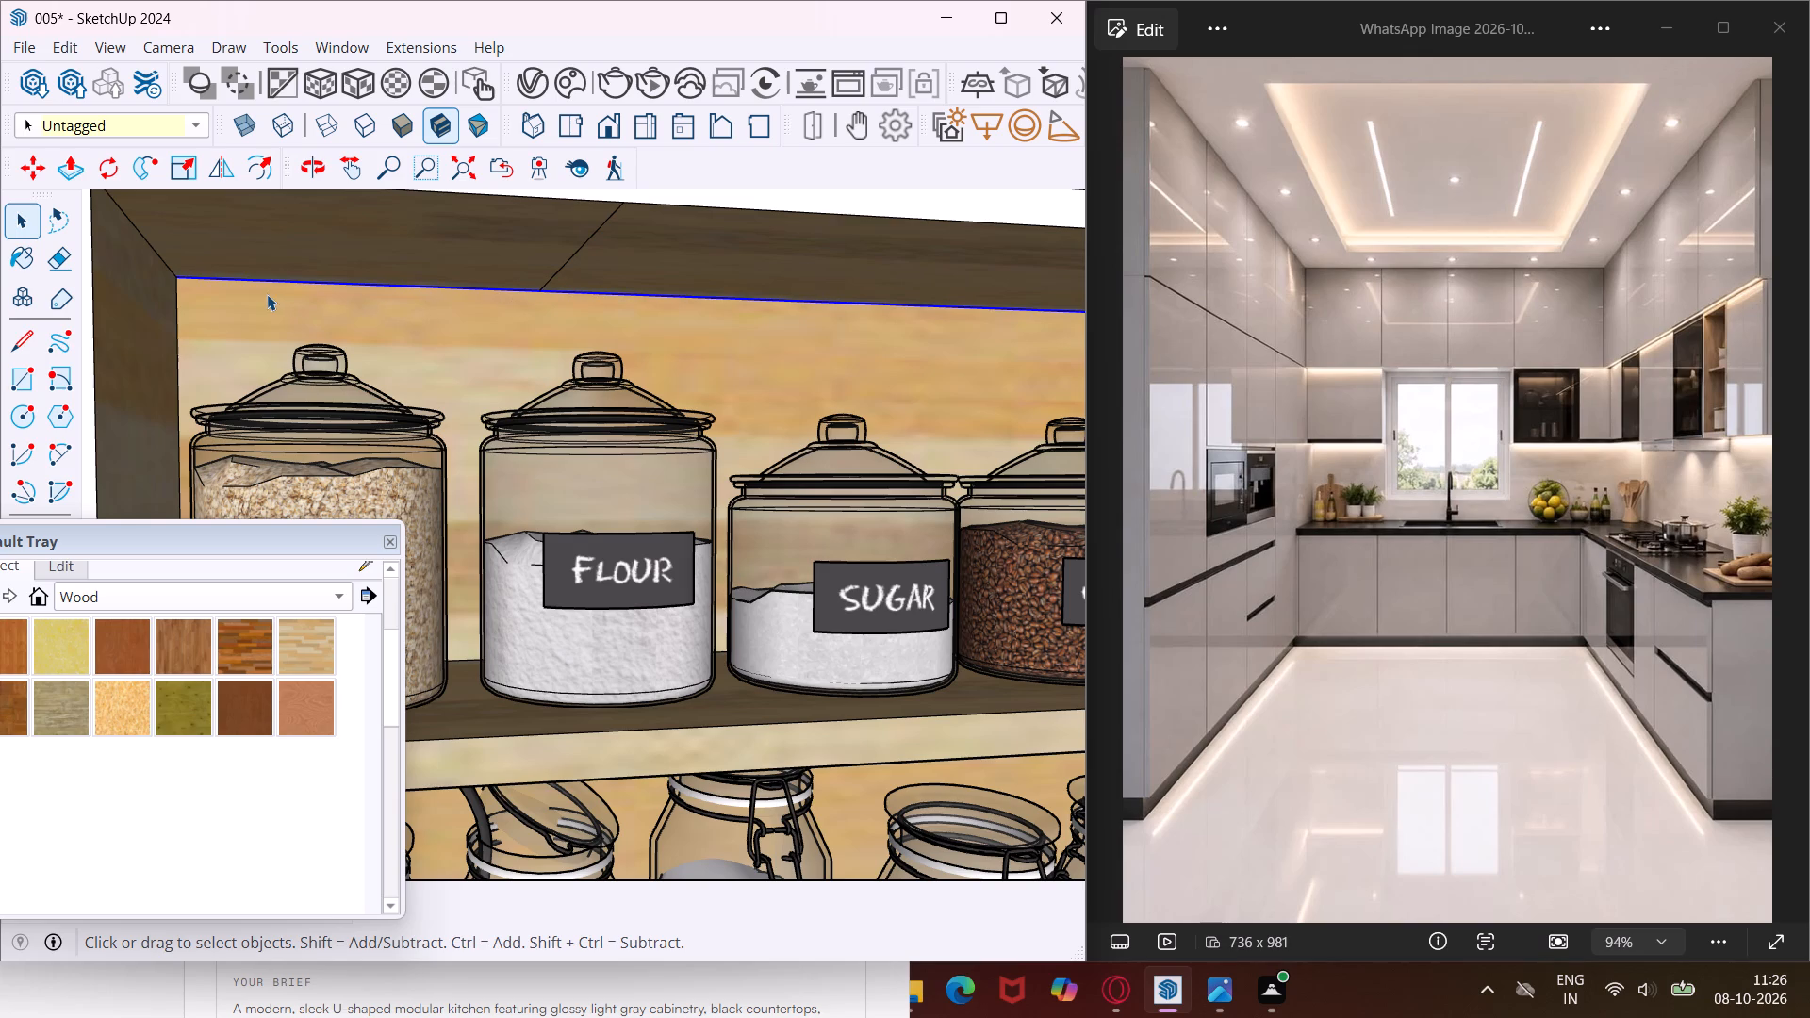
key("m")
left_click(175, 273)
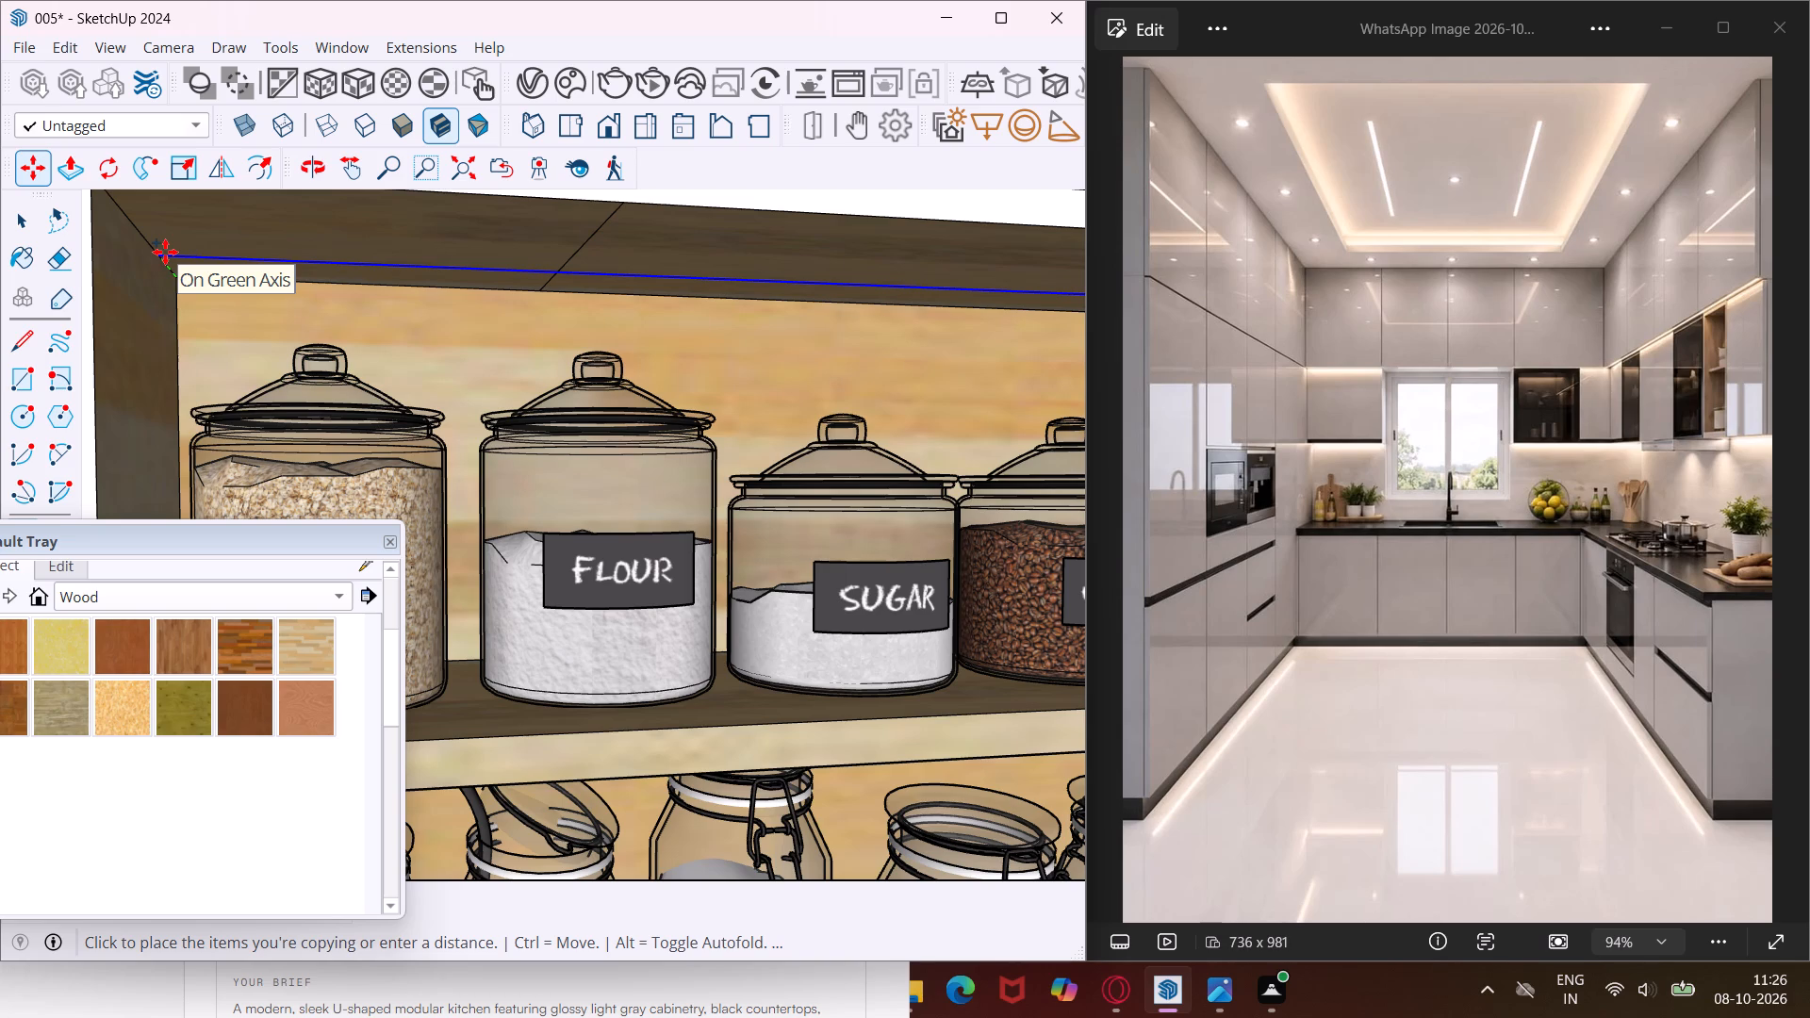
type("1\"")
key("Return")
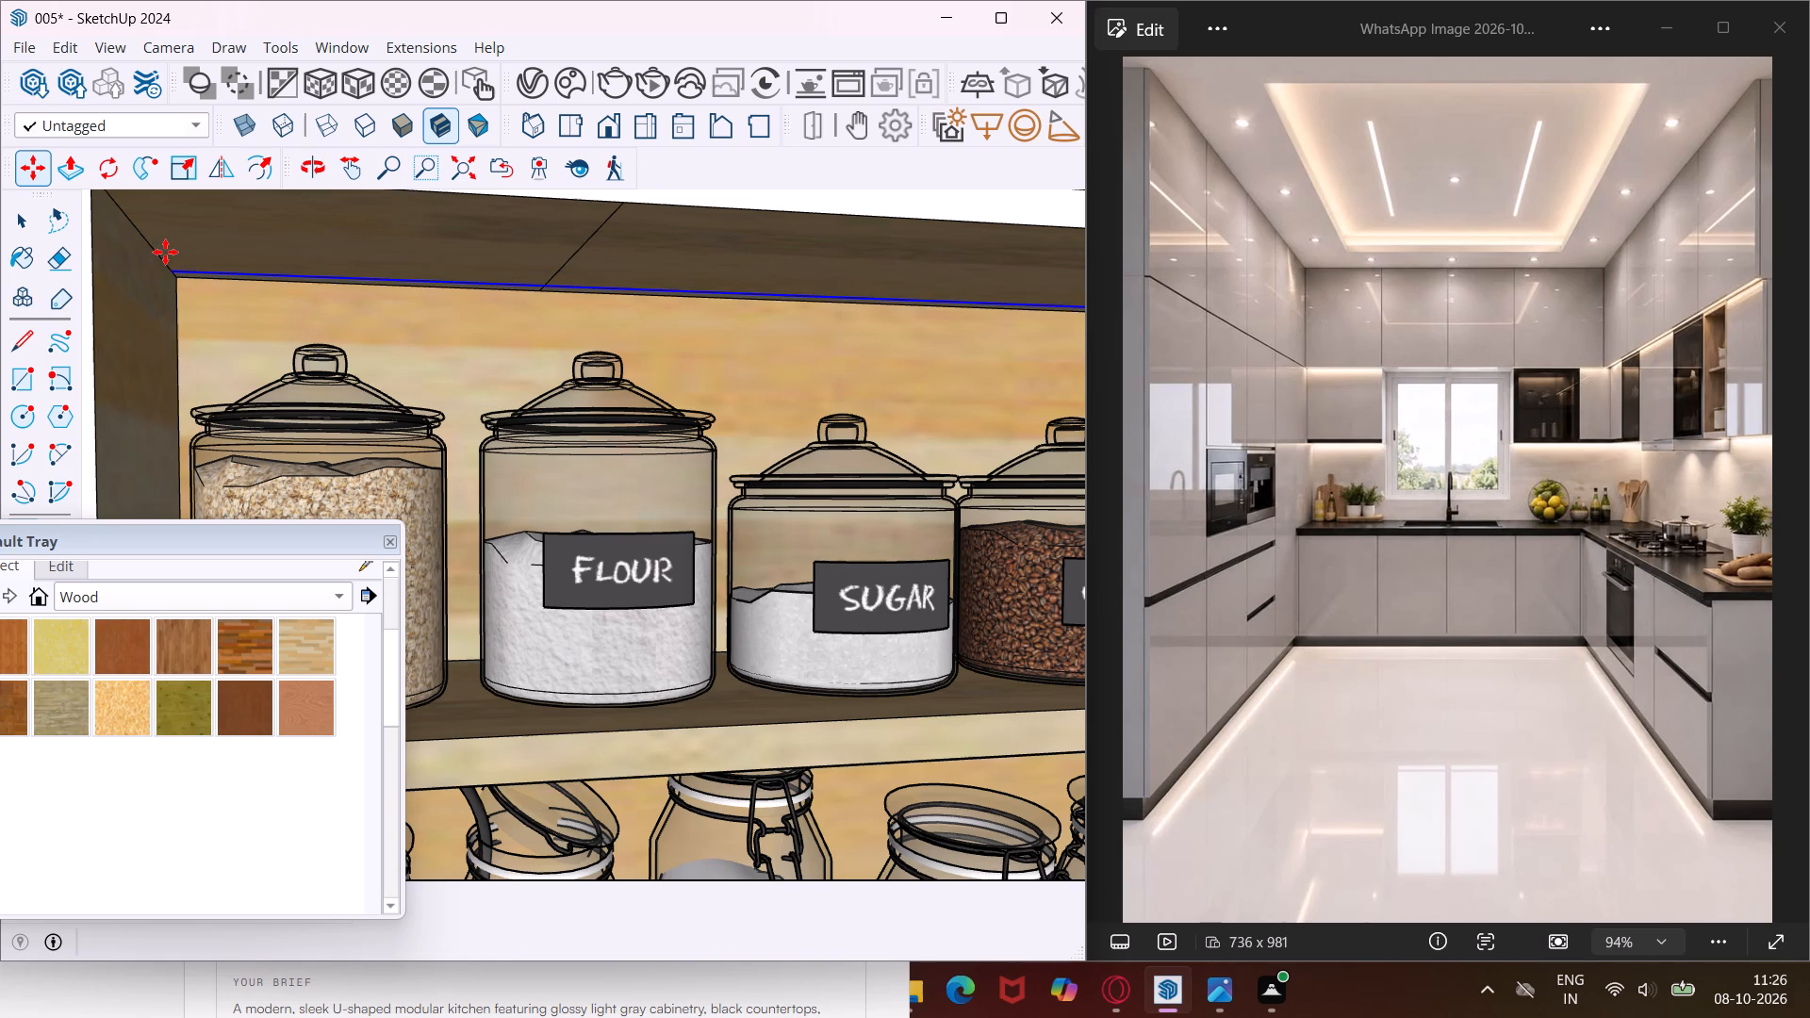
scroll(165, 252, "down", 13)
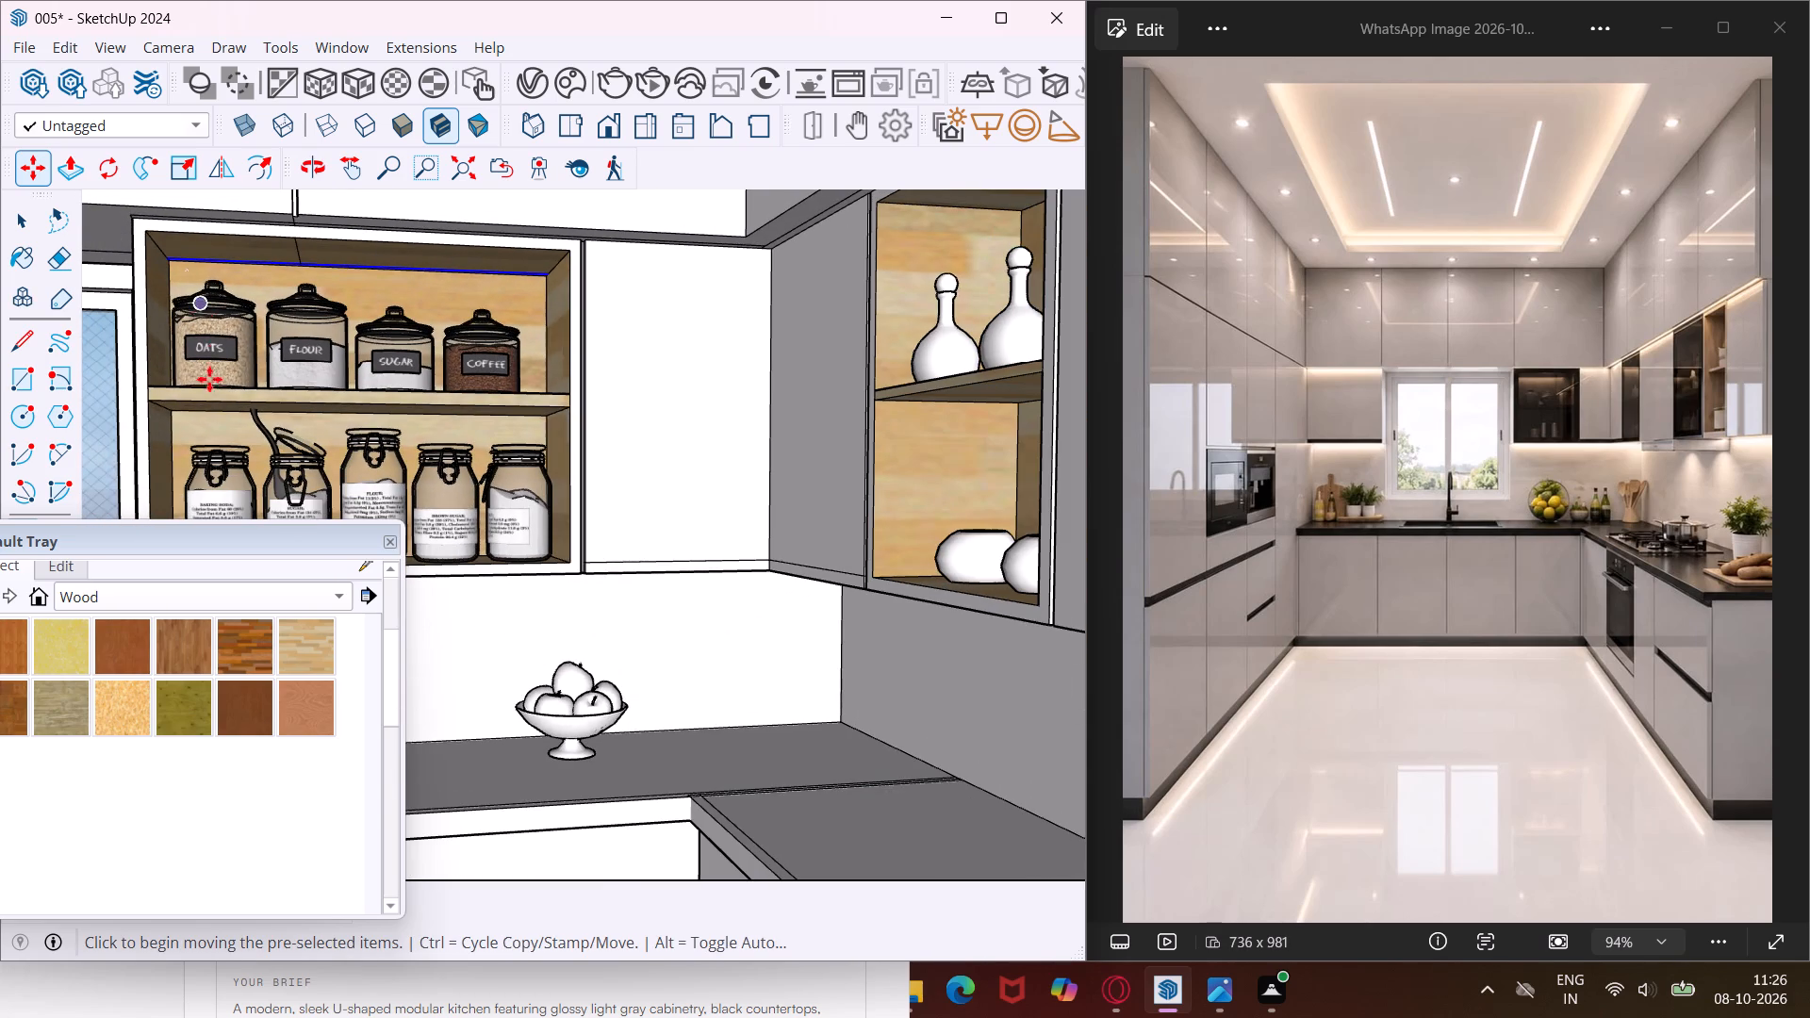
middle_click_drag(169, 433, 238, 351)
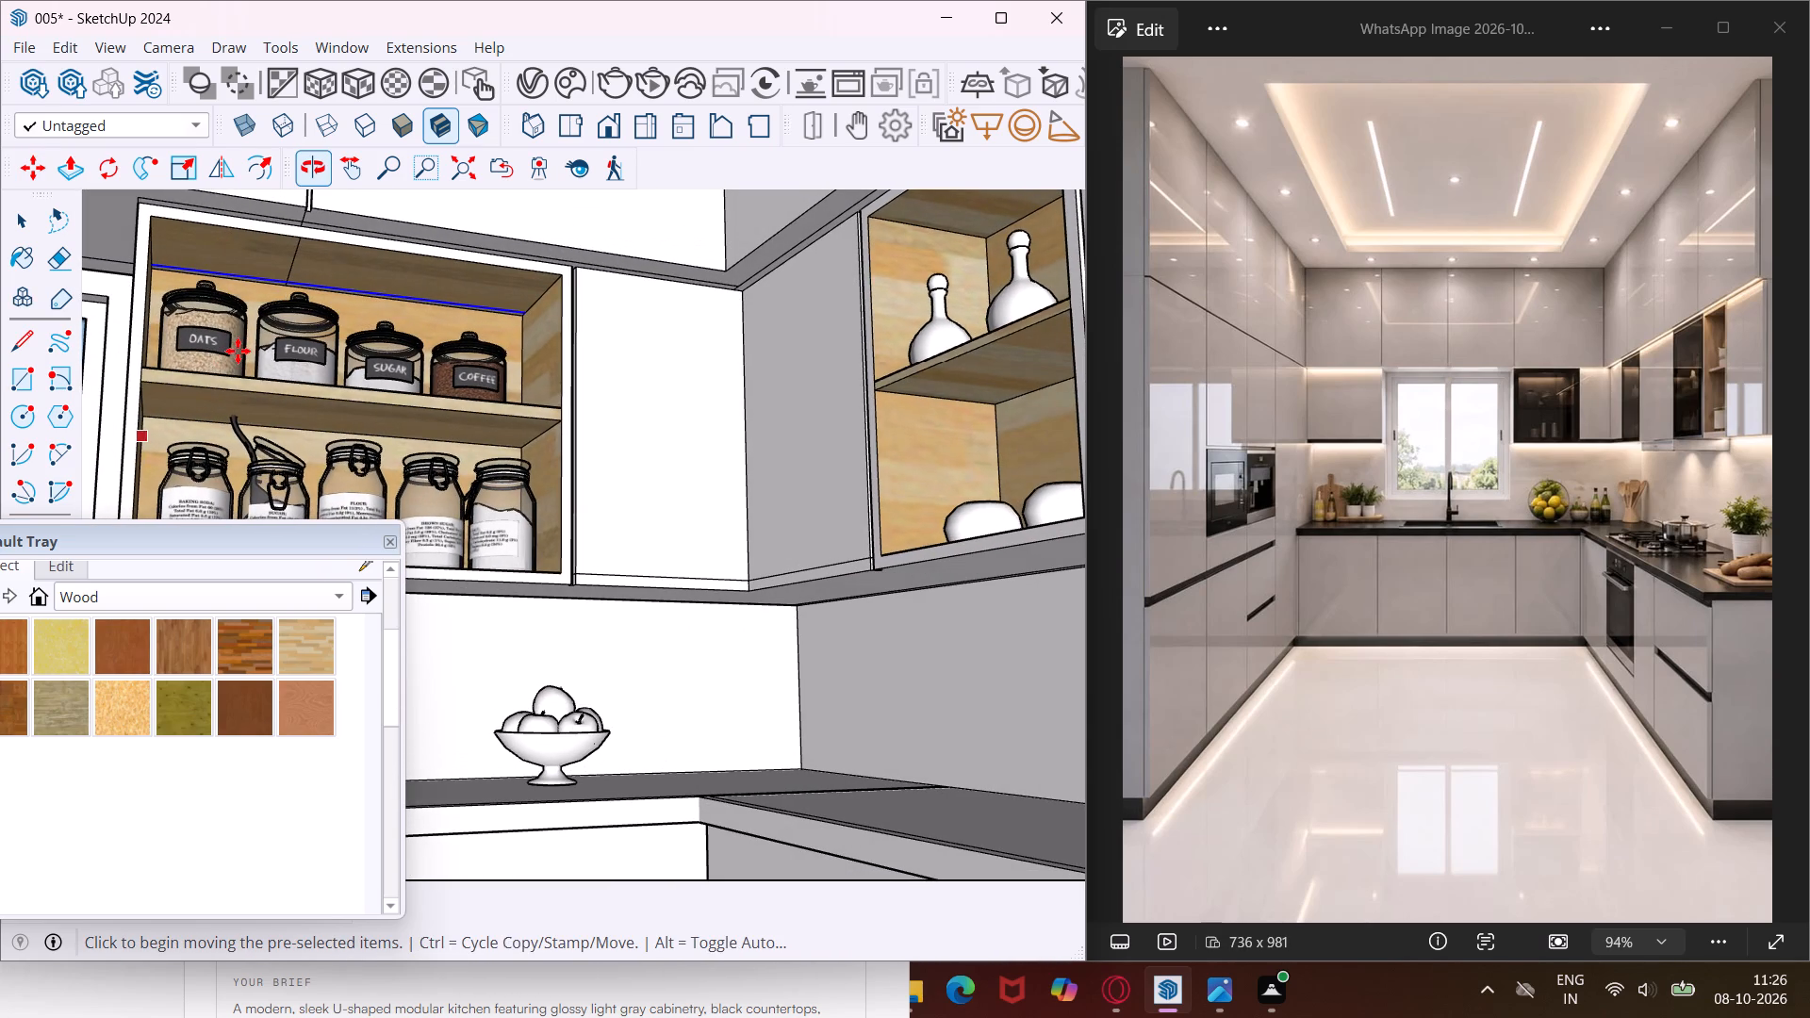
key("Escape")
key("space")
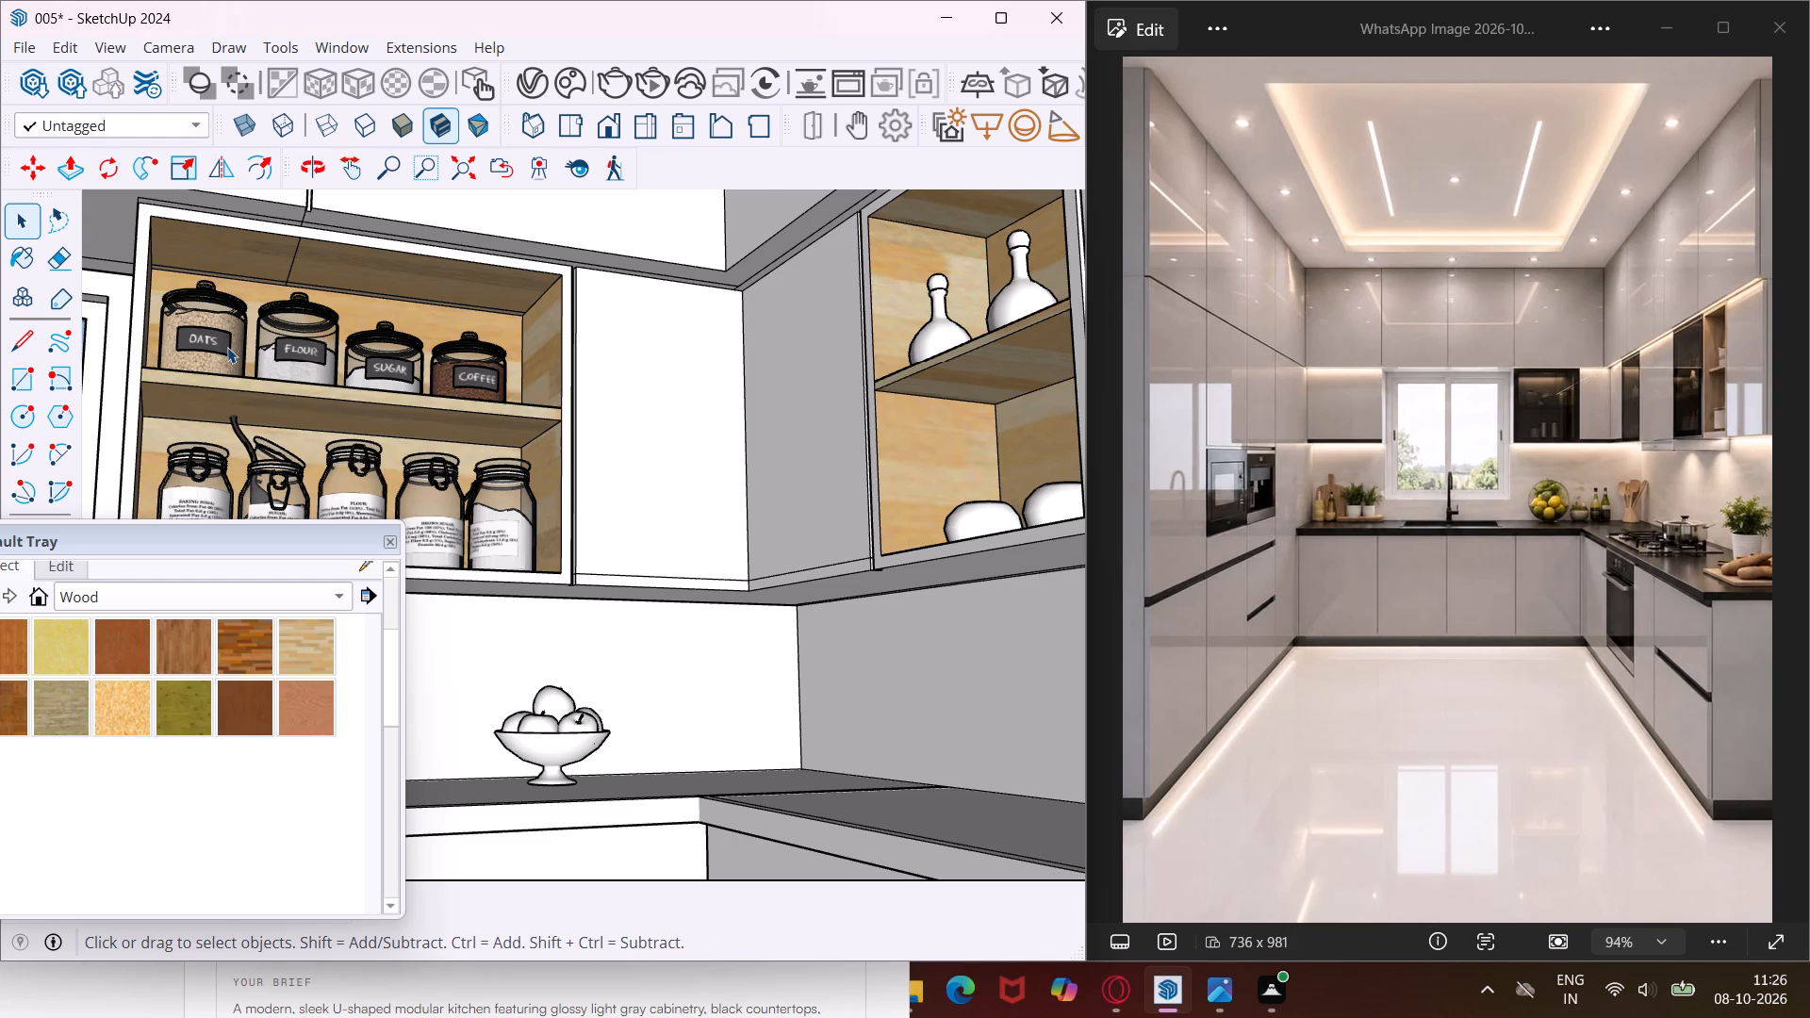
Copy the rear edge under the middle shelf of the jar recess 1" forward across the shelf's underside.
scroll(227, 347, "up", 7)
scroll(227, 347, "down", 5)
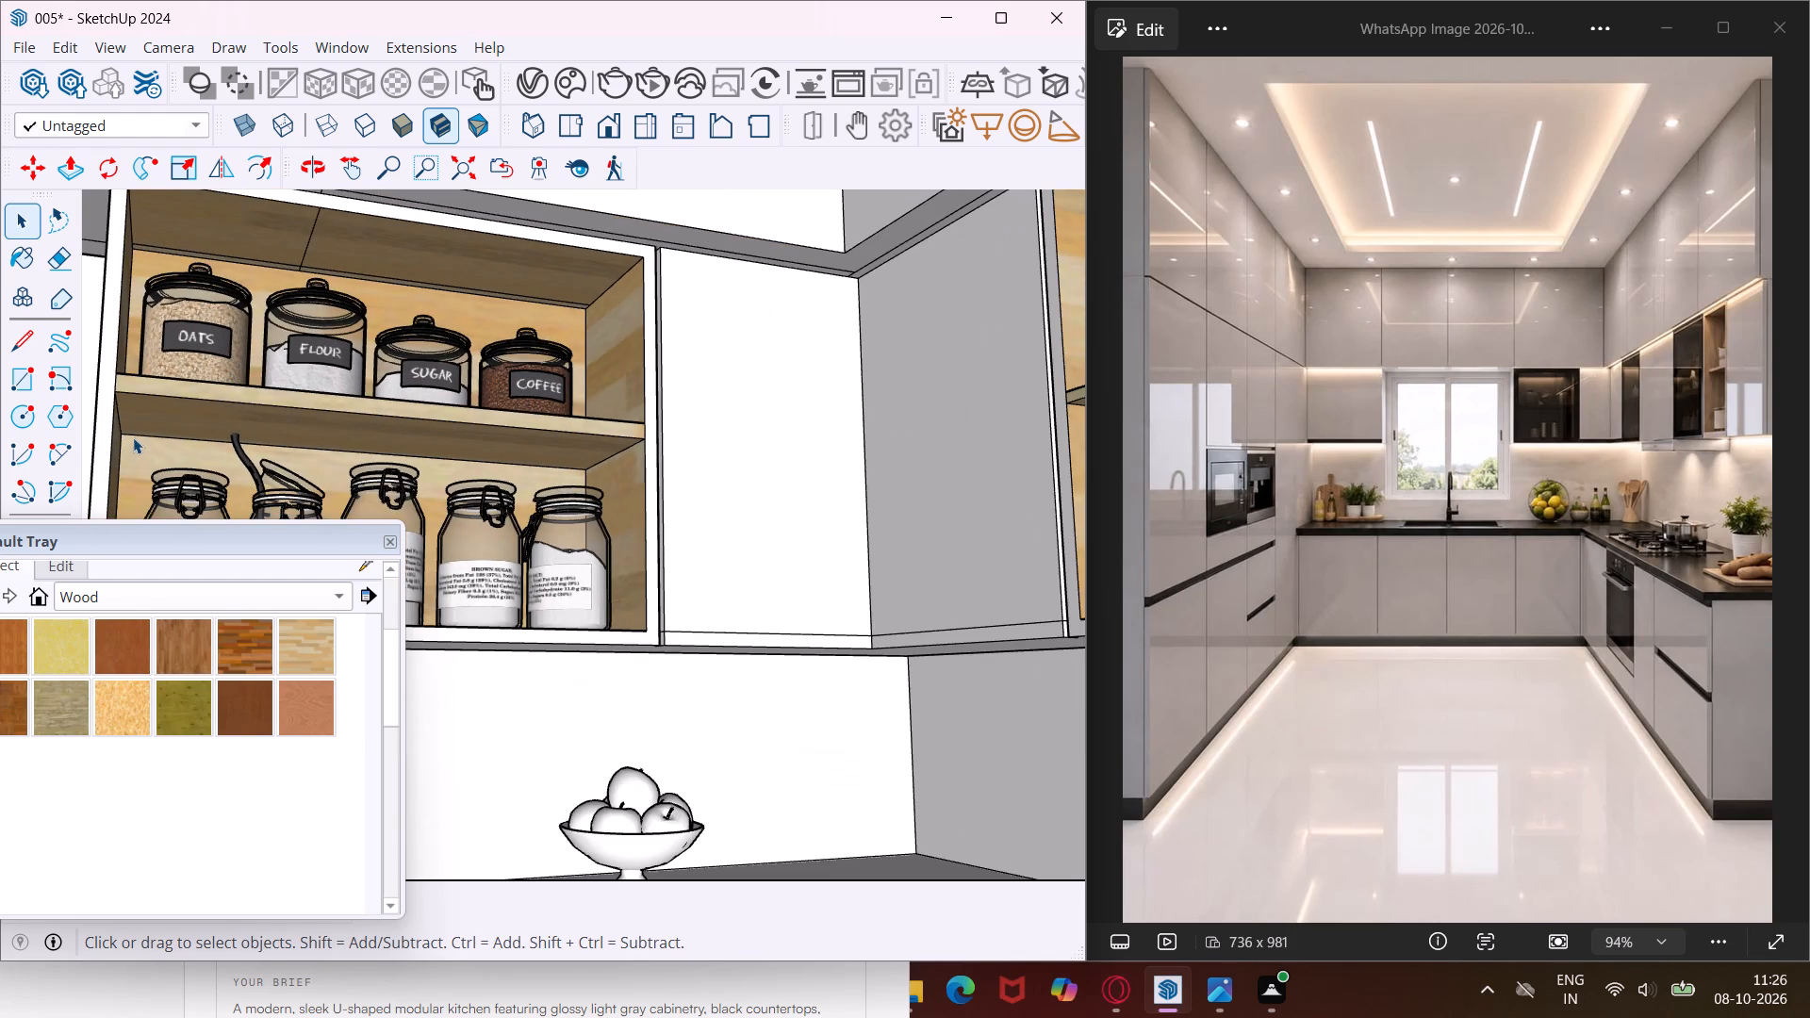
scroll(132, 435, "up", 3)
left_click(132, 435)
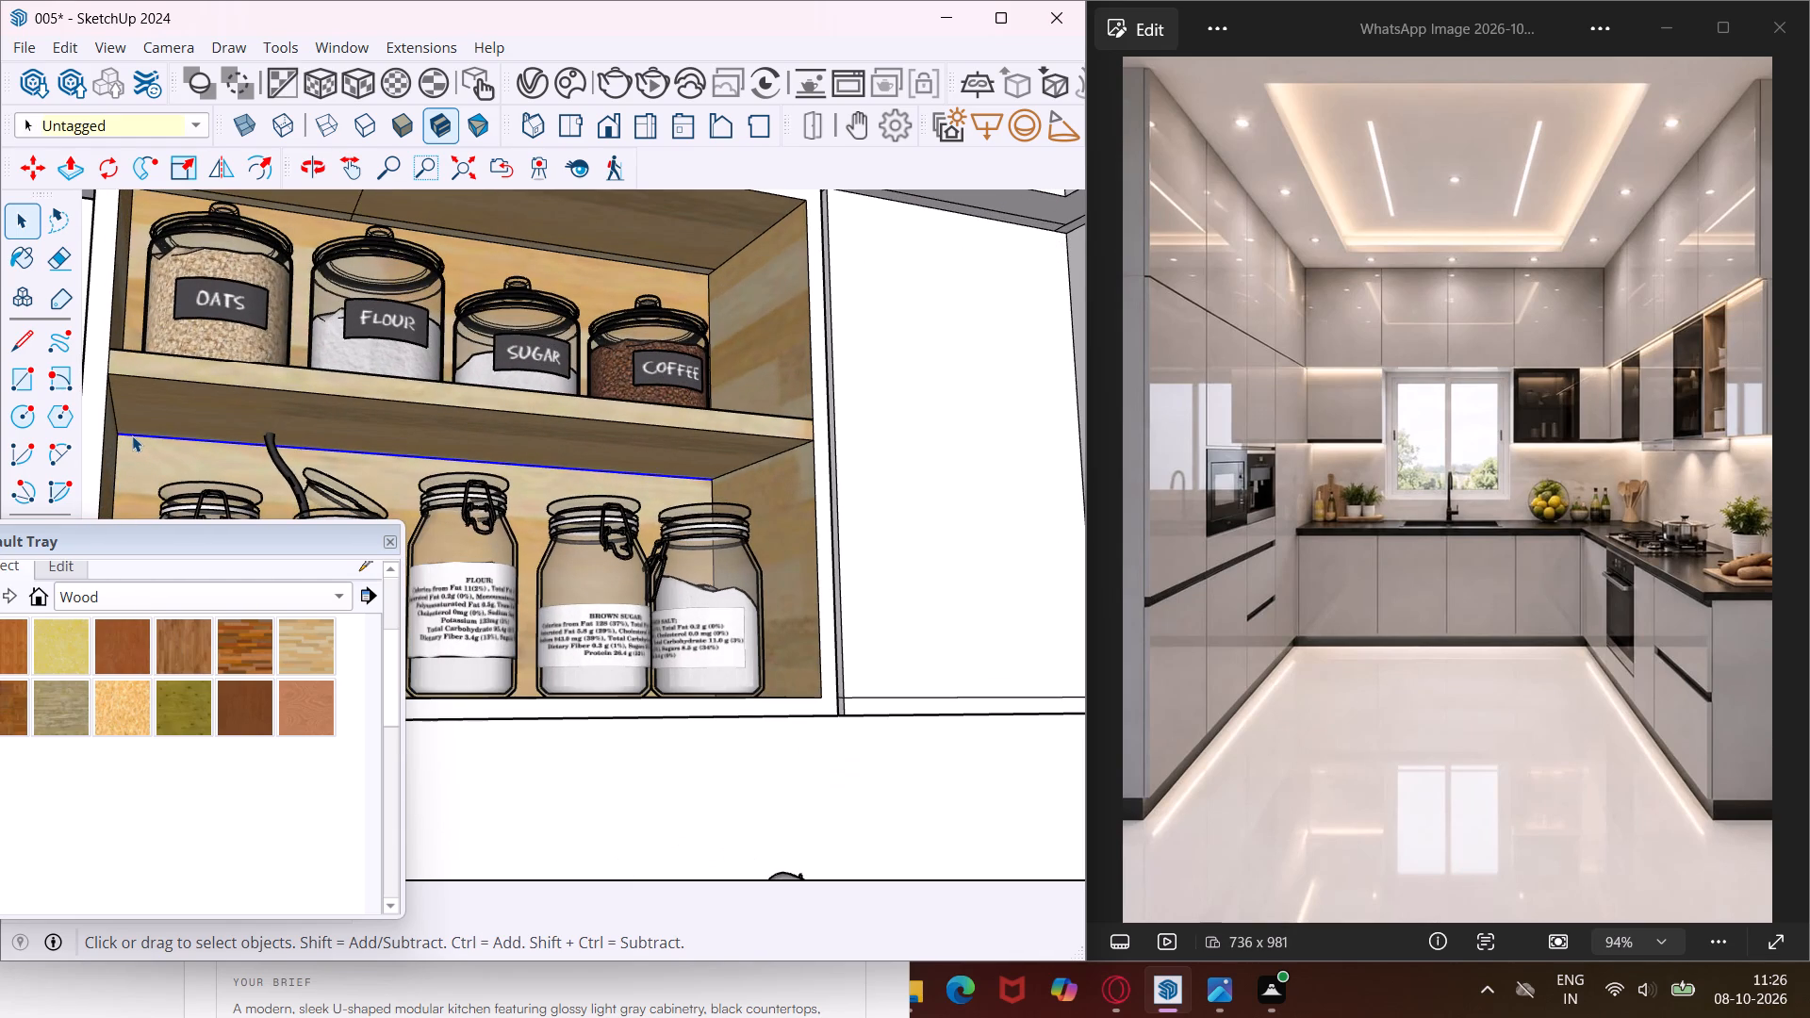
key("m")
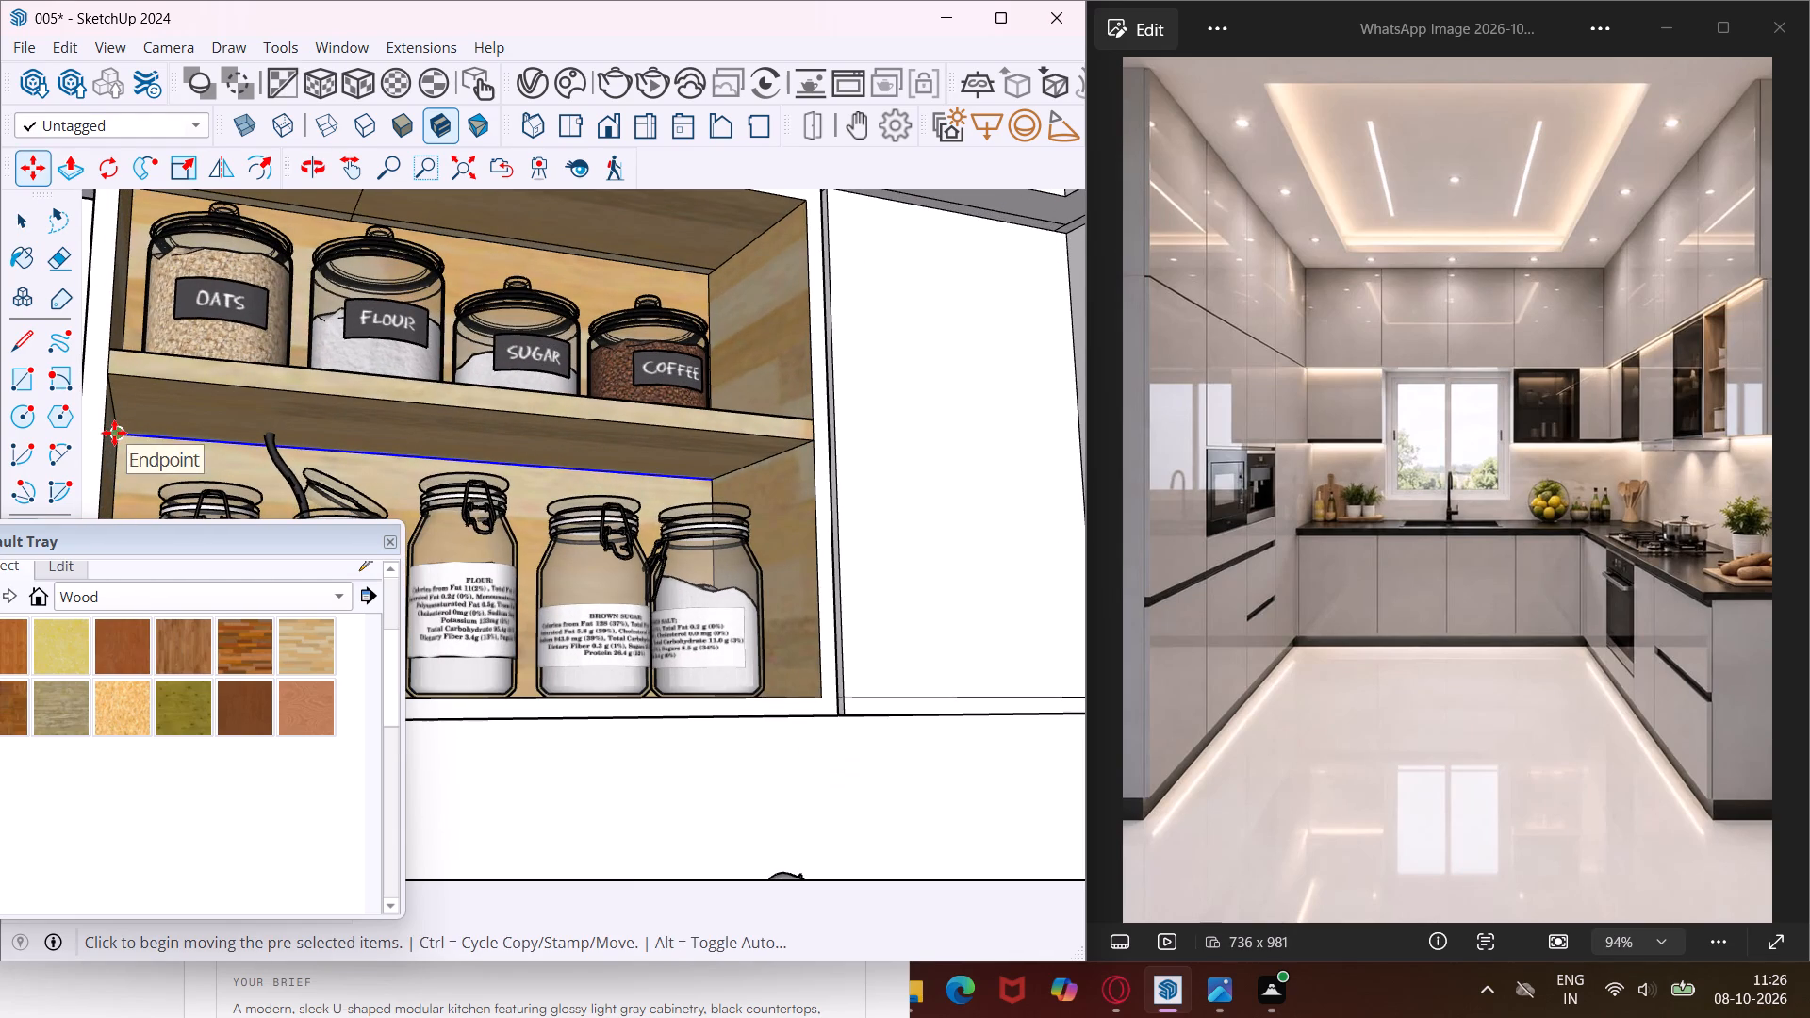
left_click(114, 433)
scroll(119, 408, "up", 11)
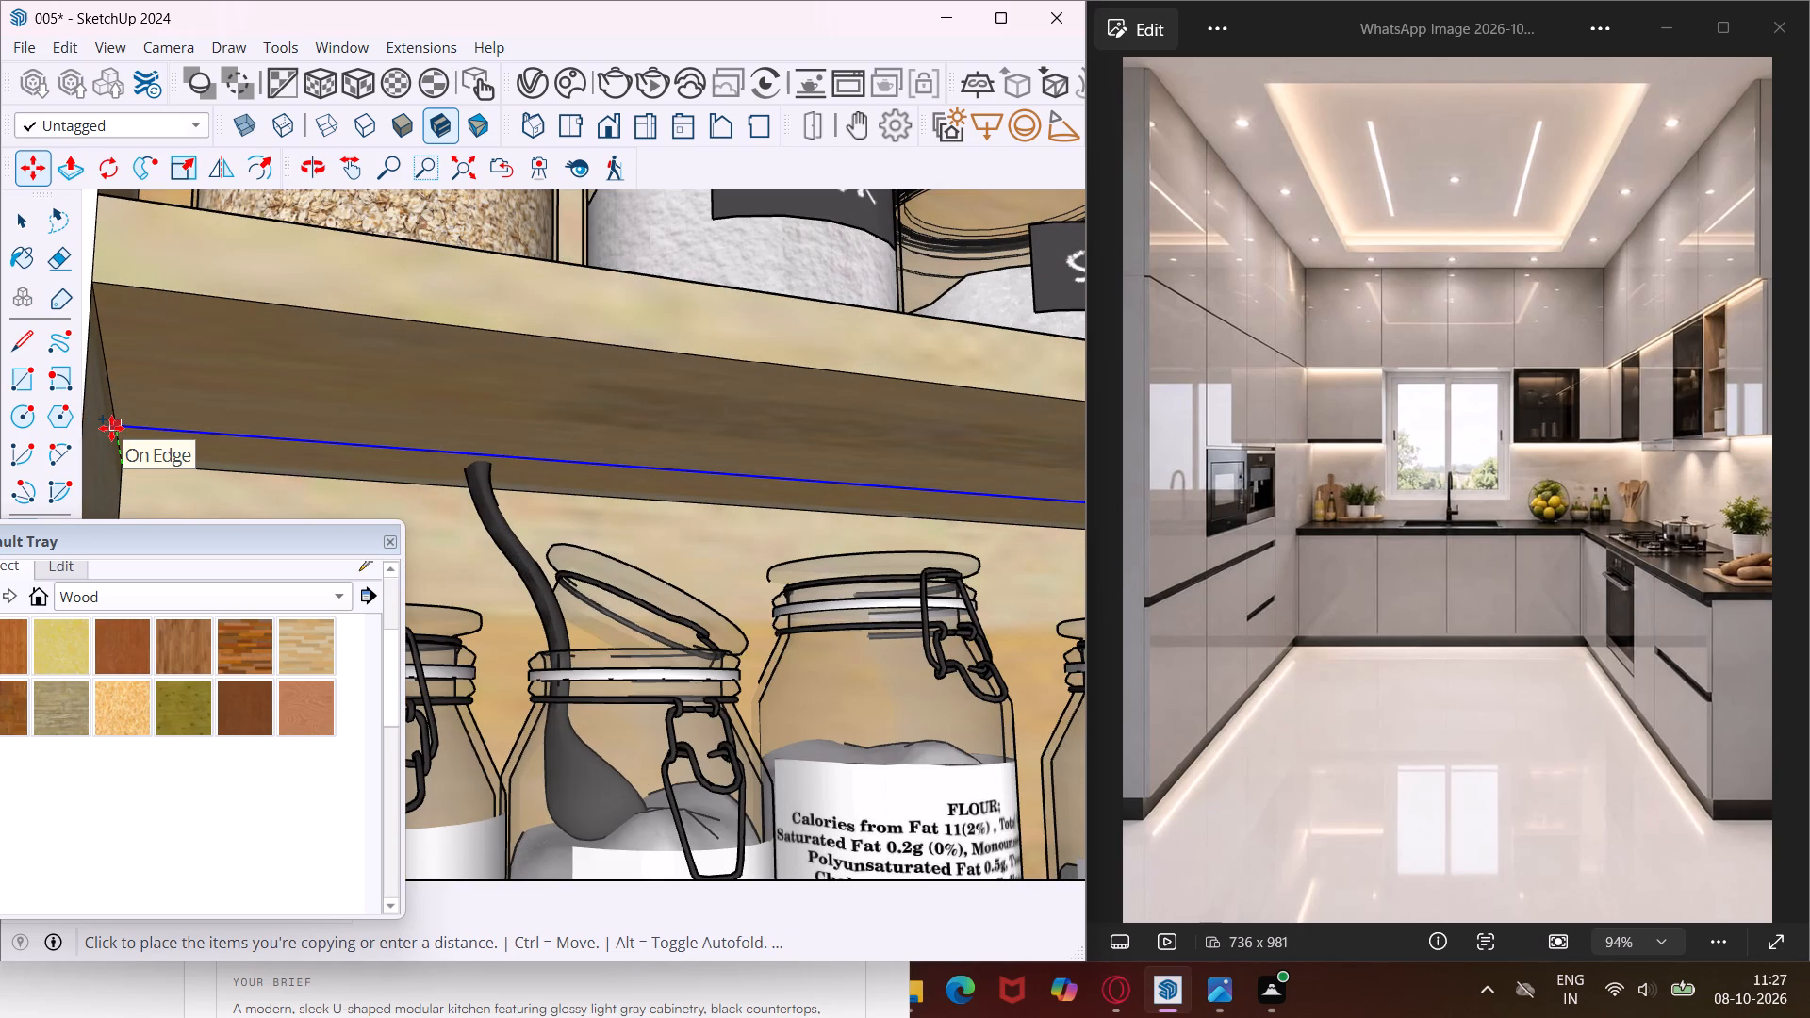
type("1\"")
key("Return")
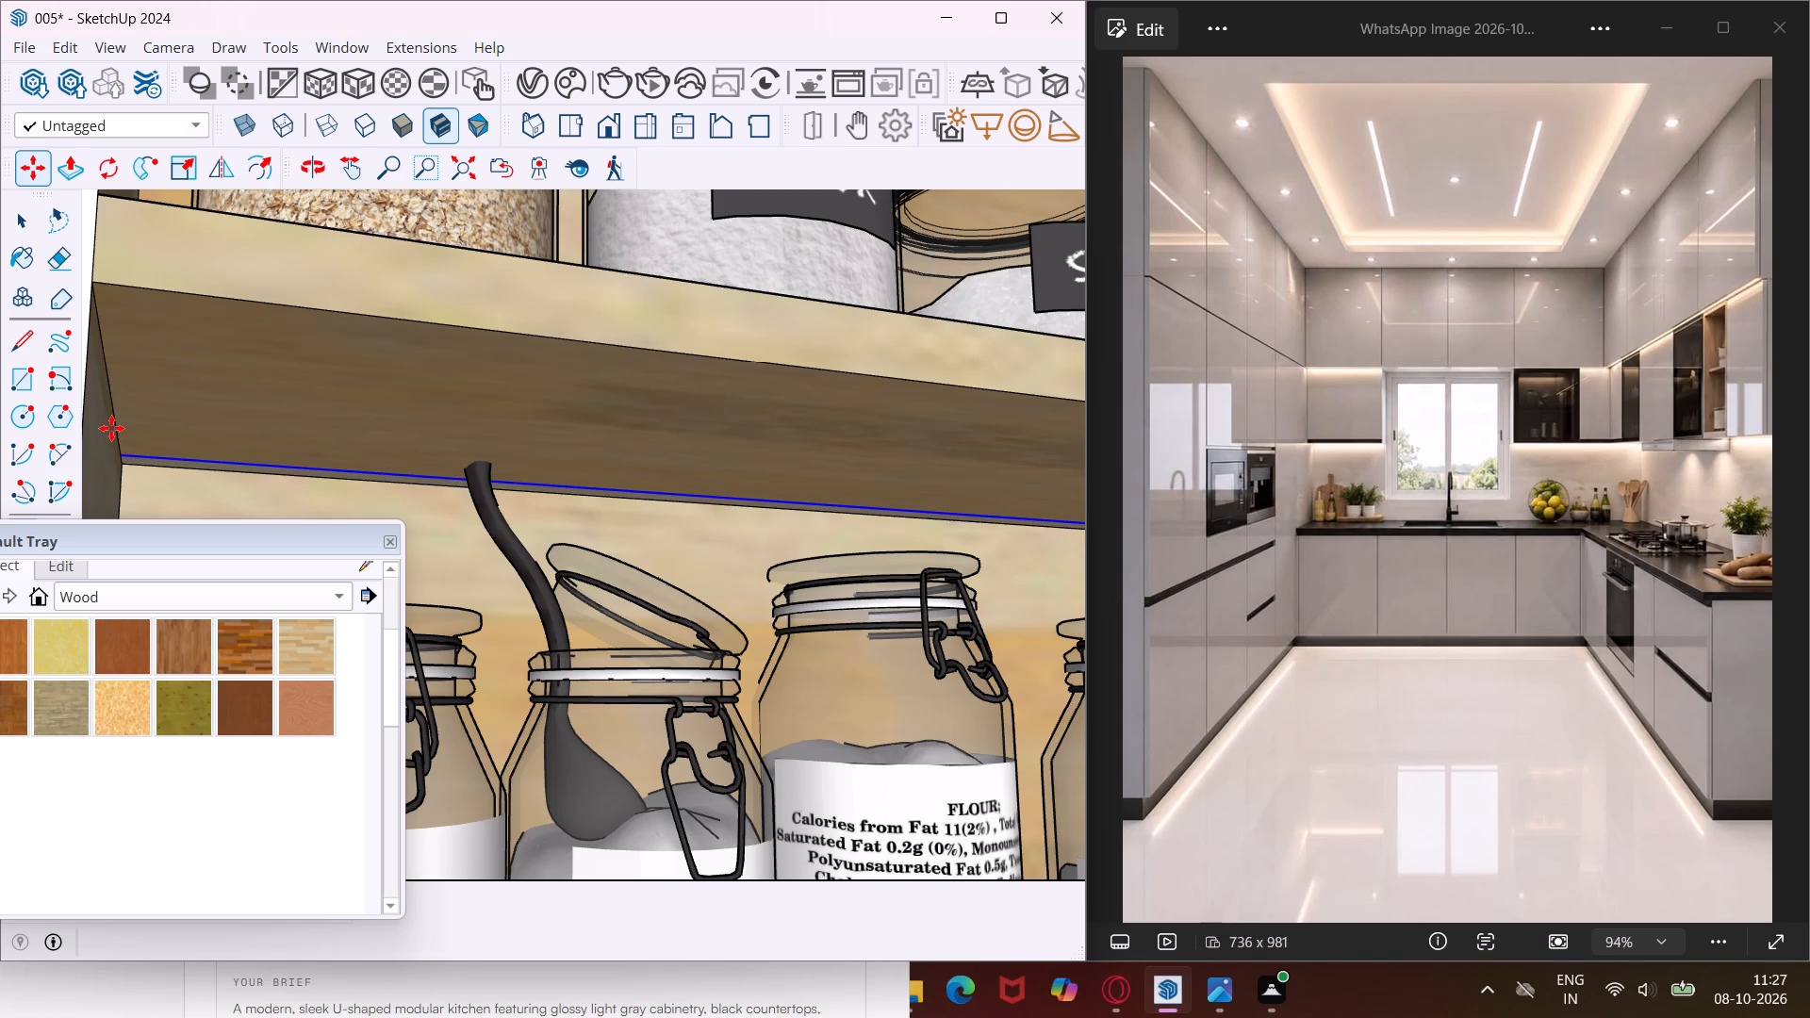
key("Escape")
key("space")
Copy the rear ceiling edge of the recess holding the round-bellied bottles 1" forward across its ceiling.
scroll(111, 428, "down", 10)
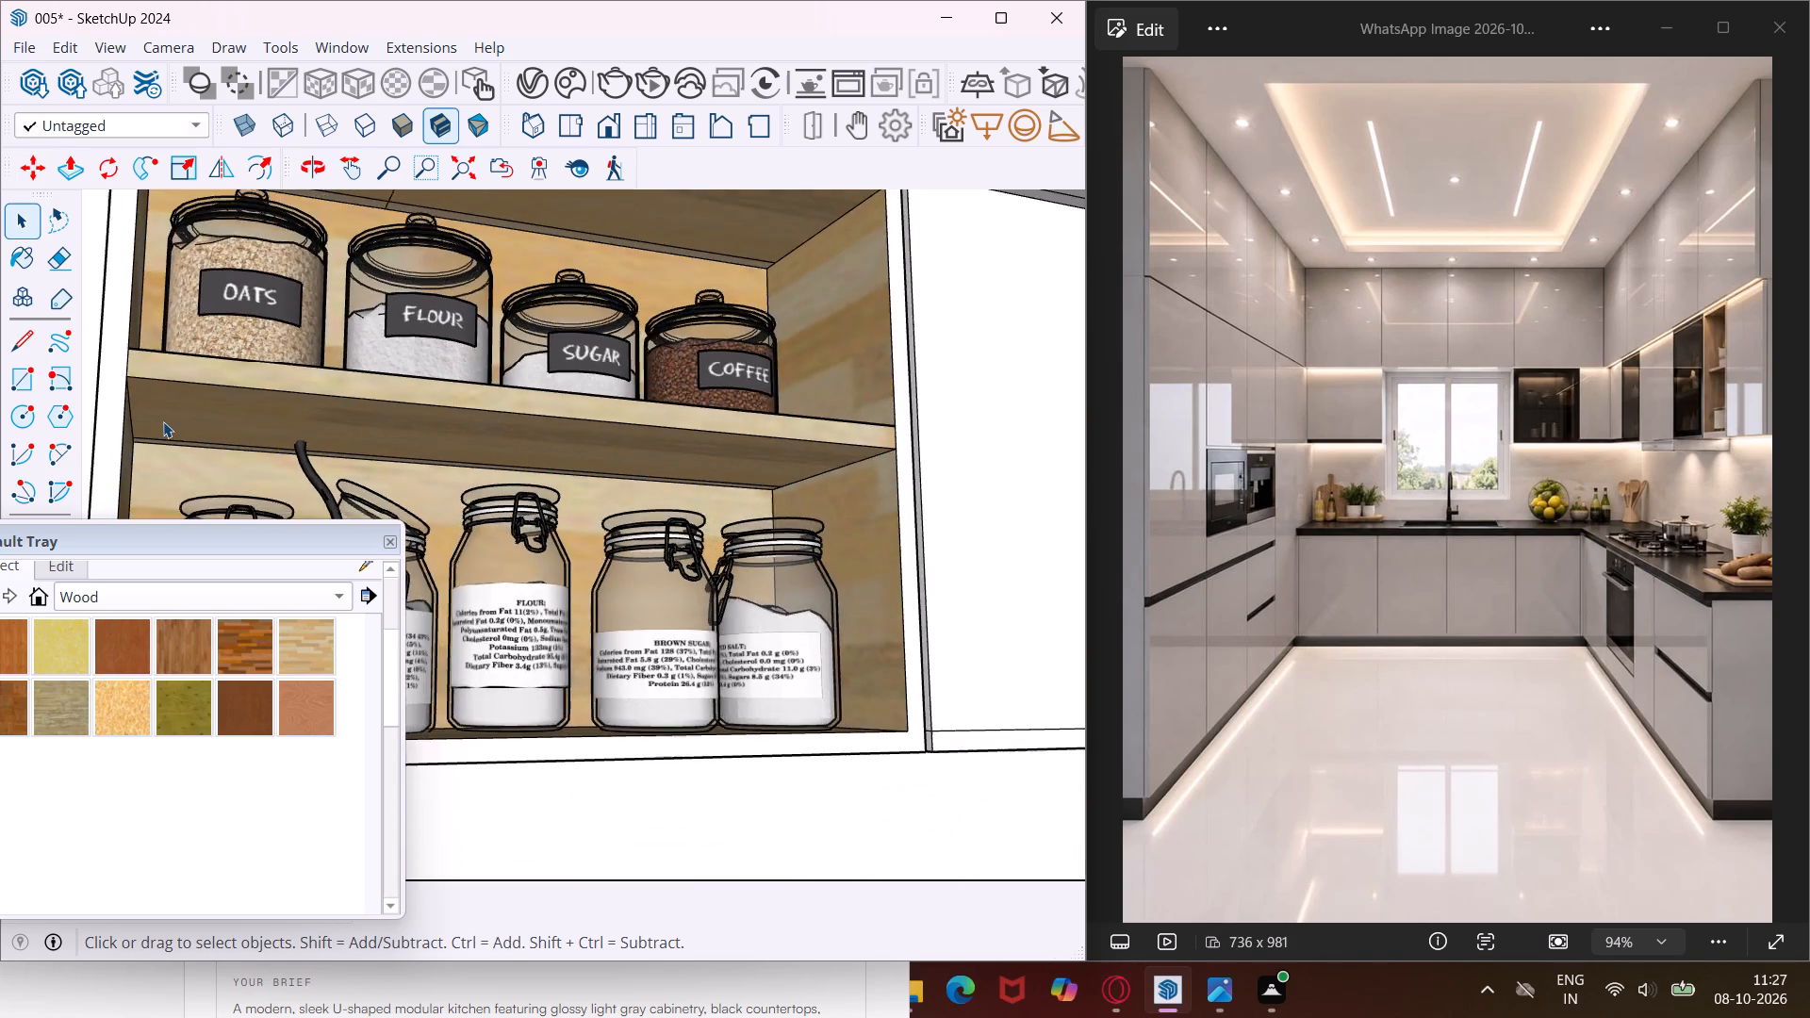
scroll(163, 421, "down", 8)
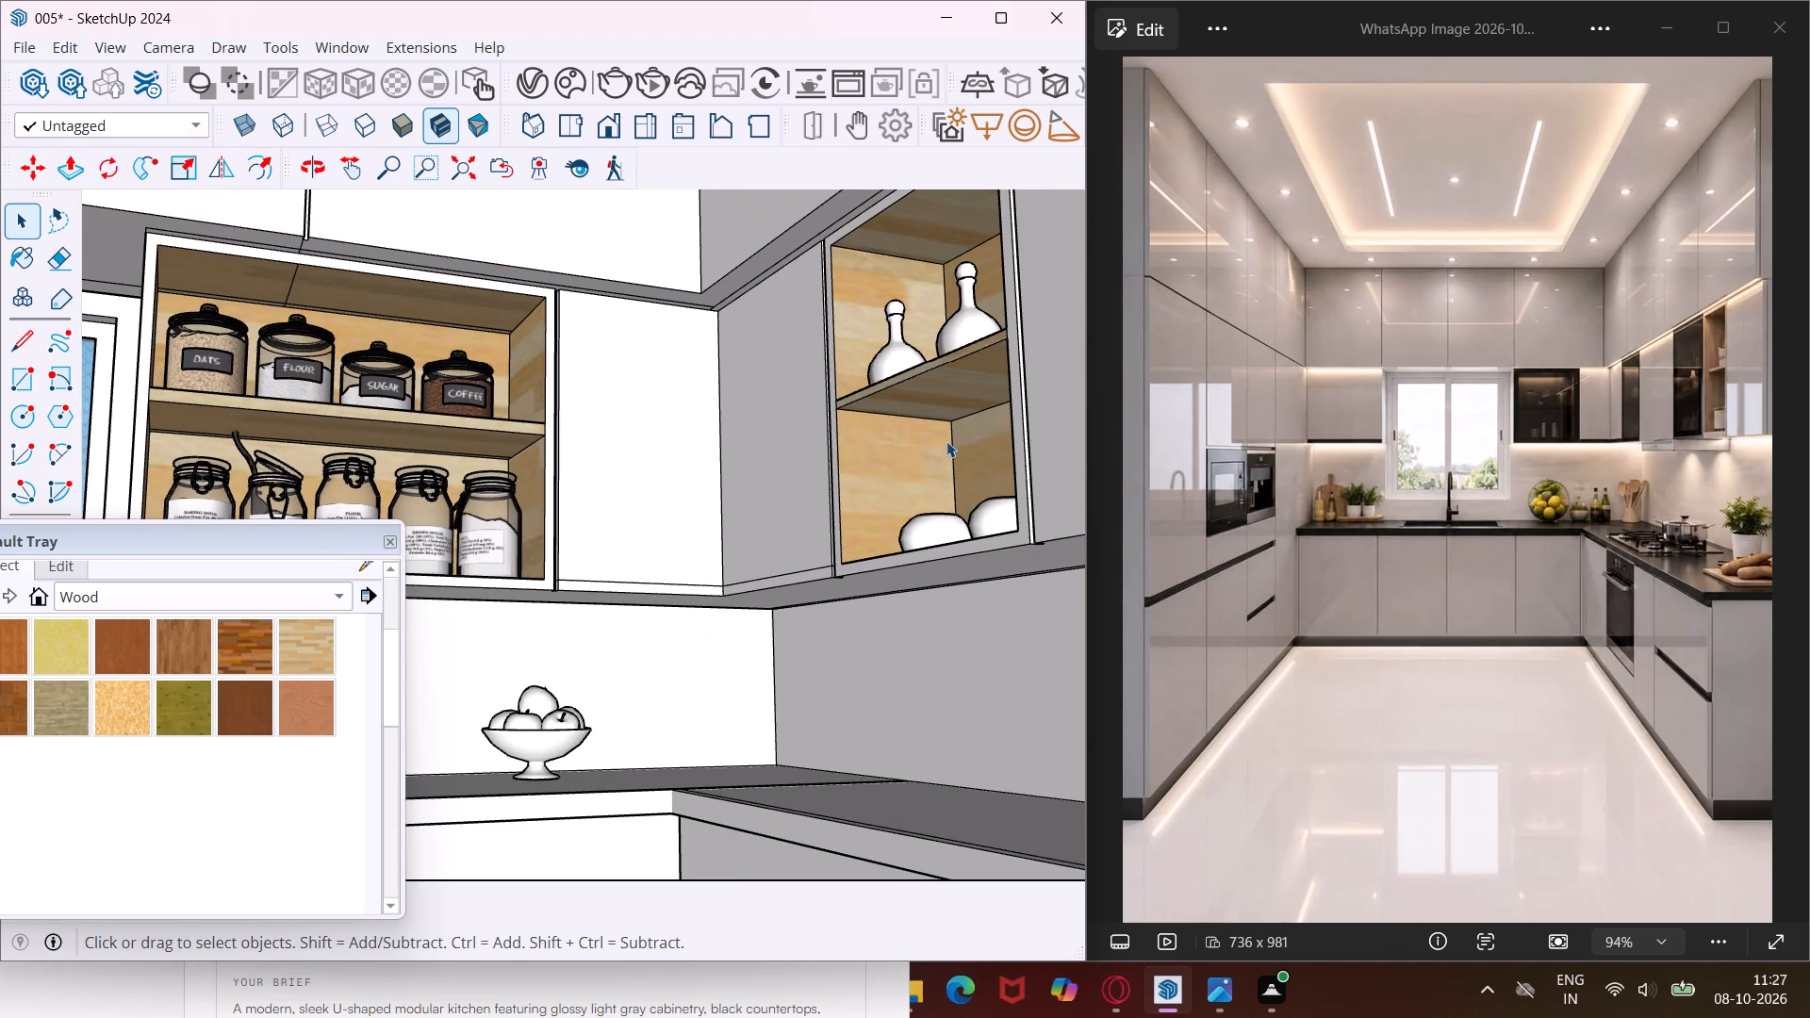
middle_click_drag(946, 441, 1184, 505)
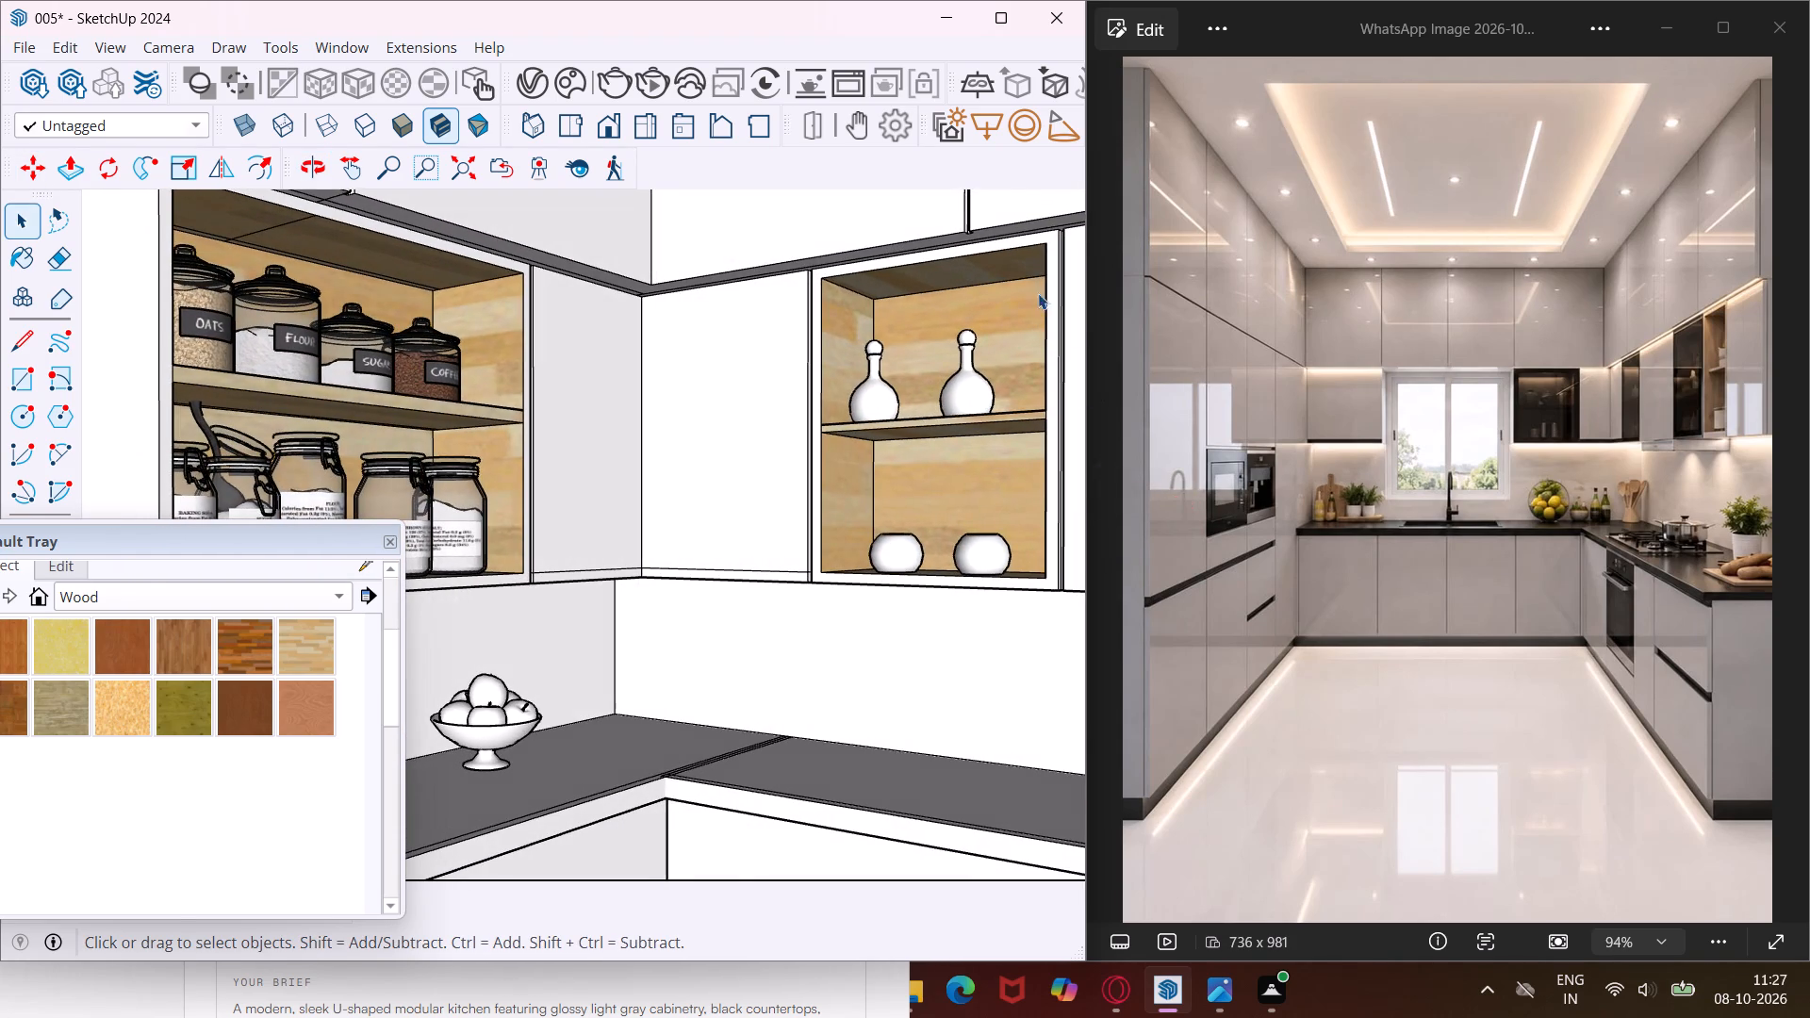
scroll(1012, 272, "up", 11)
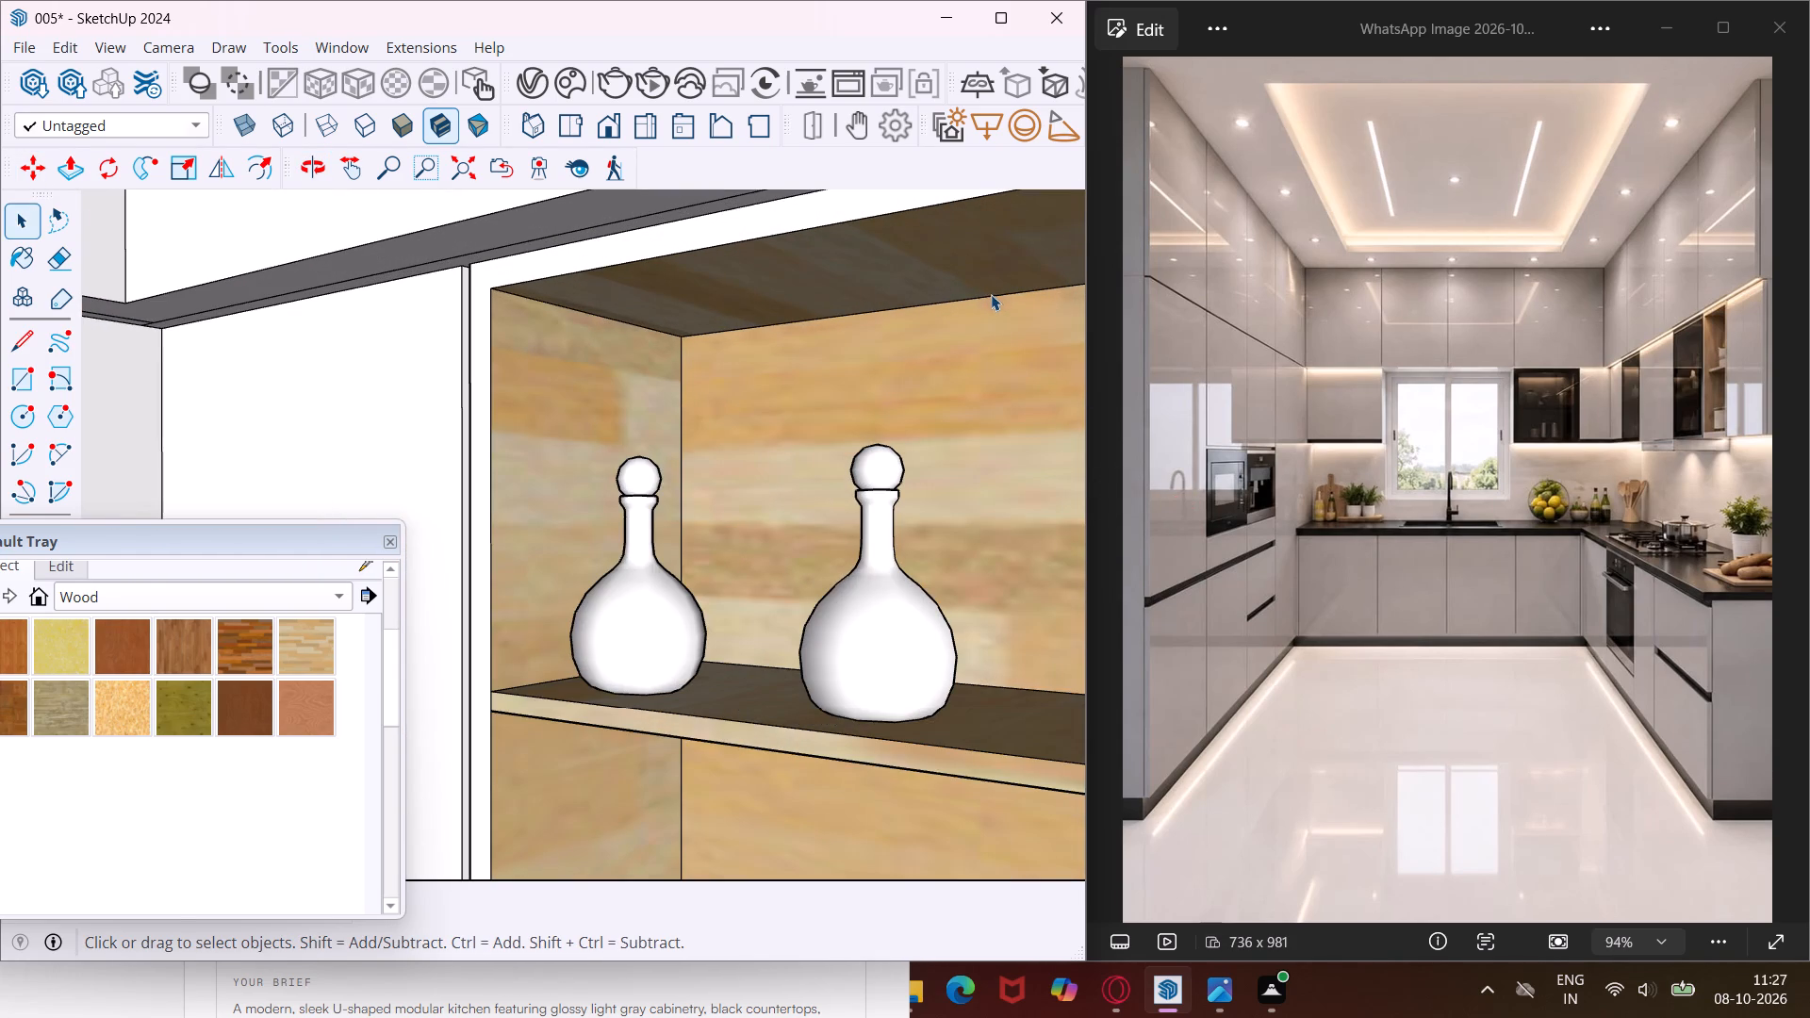
left_click(992, 296)
key("m")
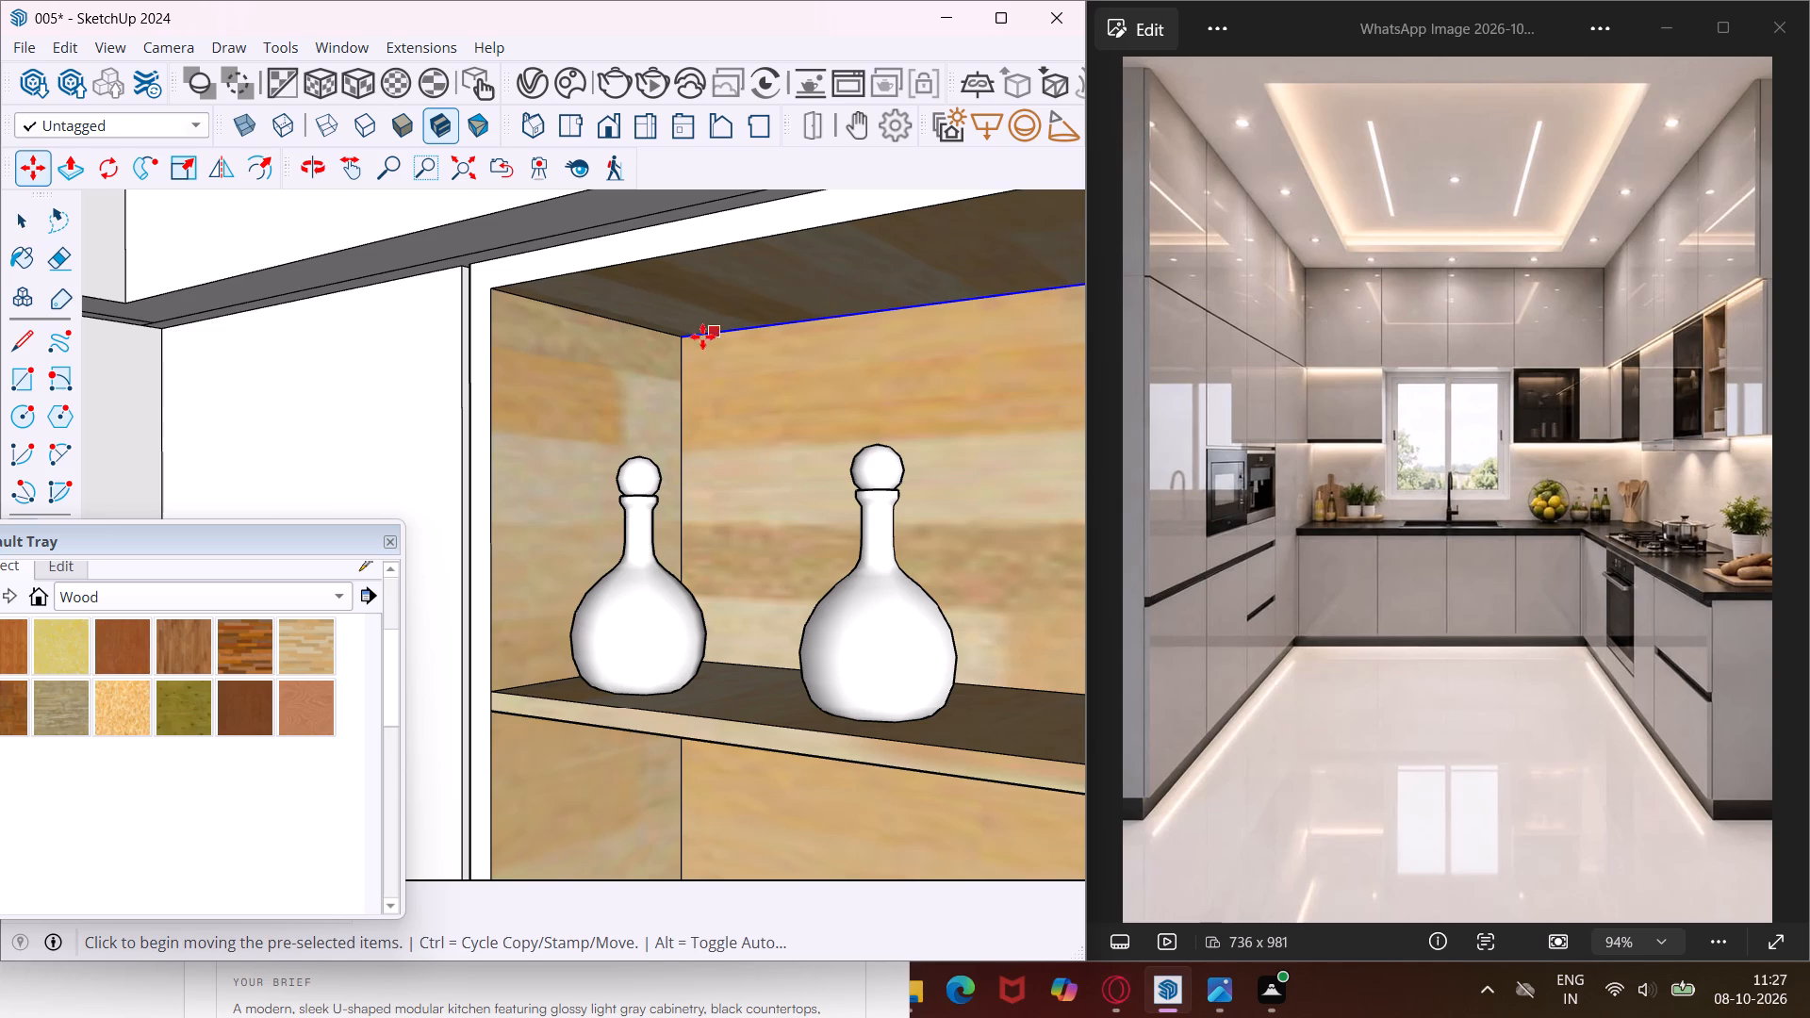
left_click(678, 339)
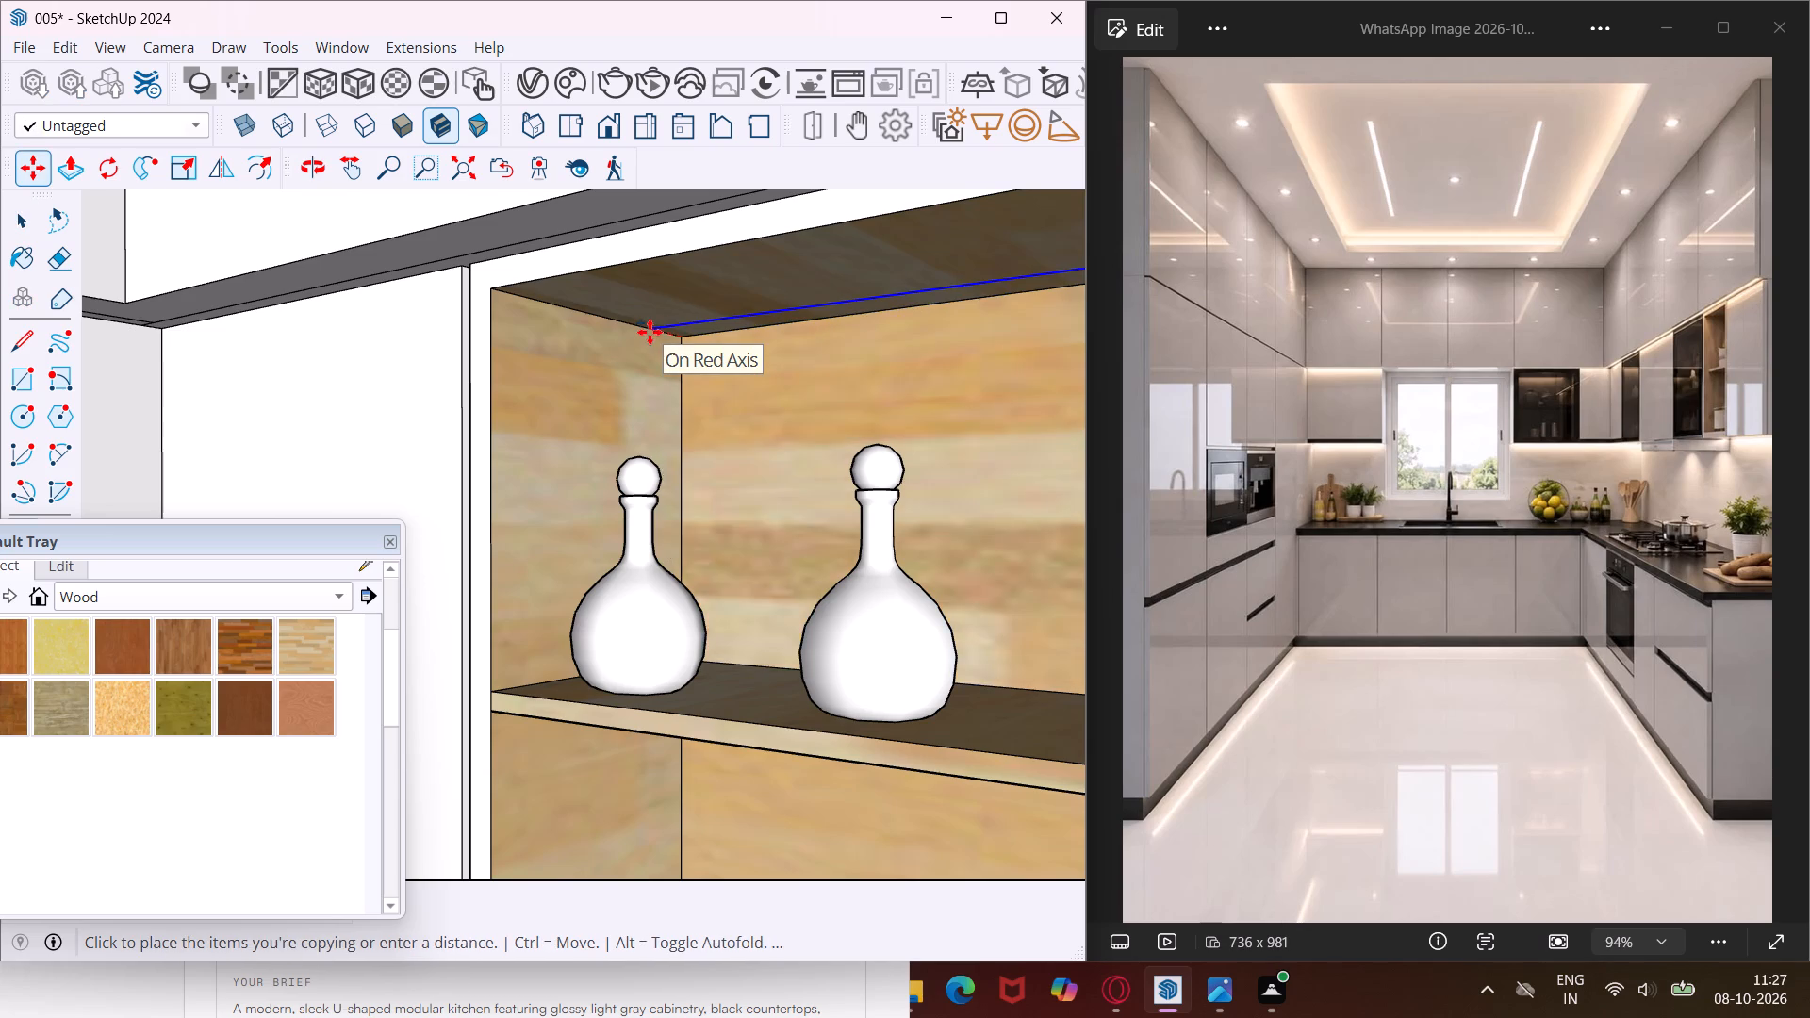
scroll(650, 332, "up", 2)
type("1\"")
key("Return")
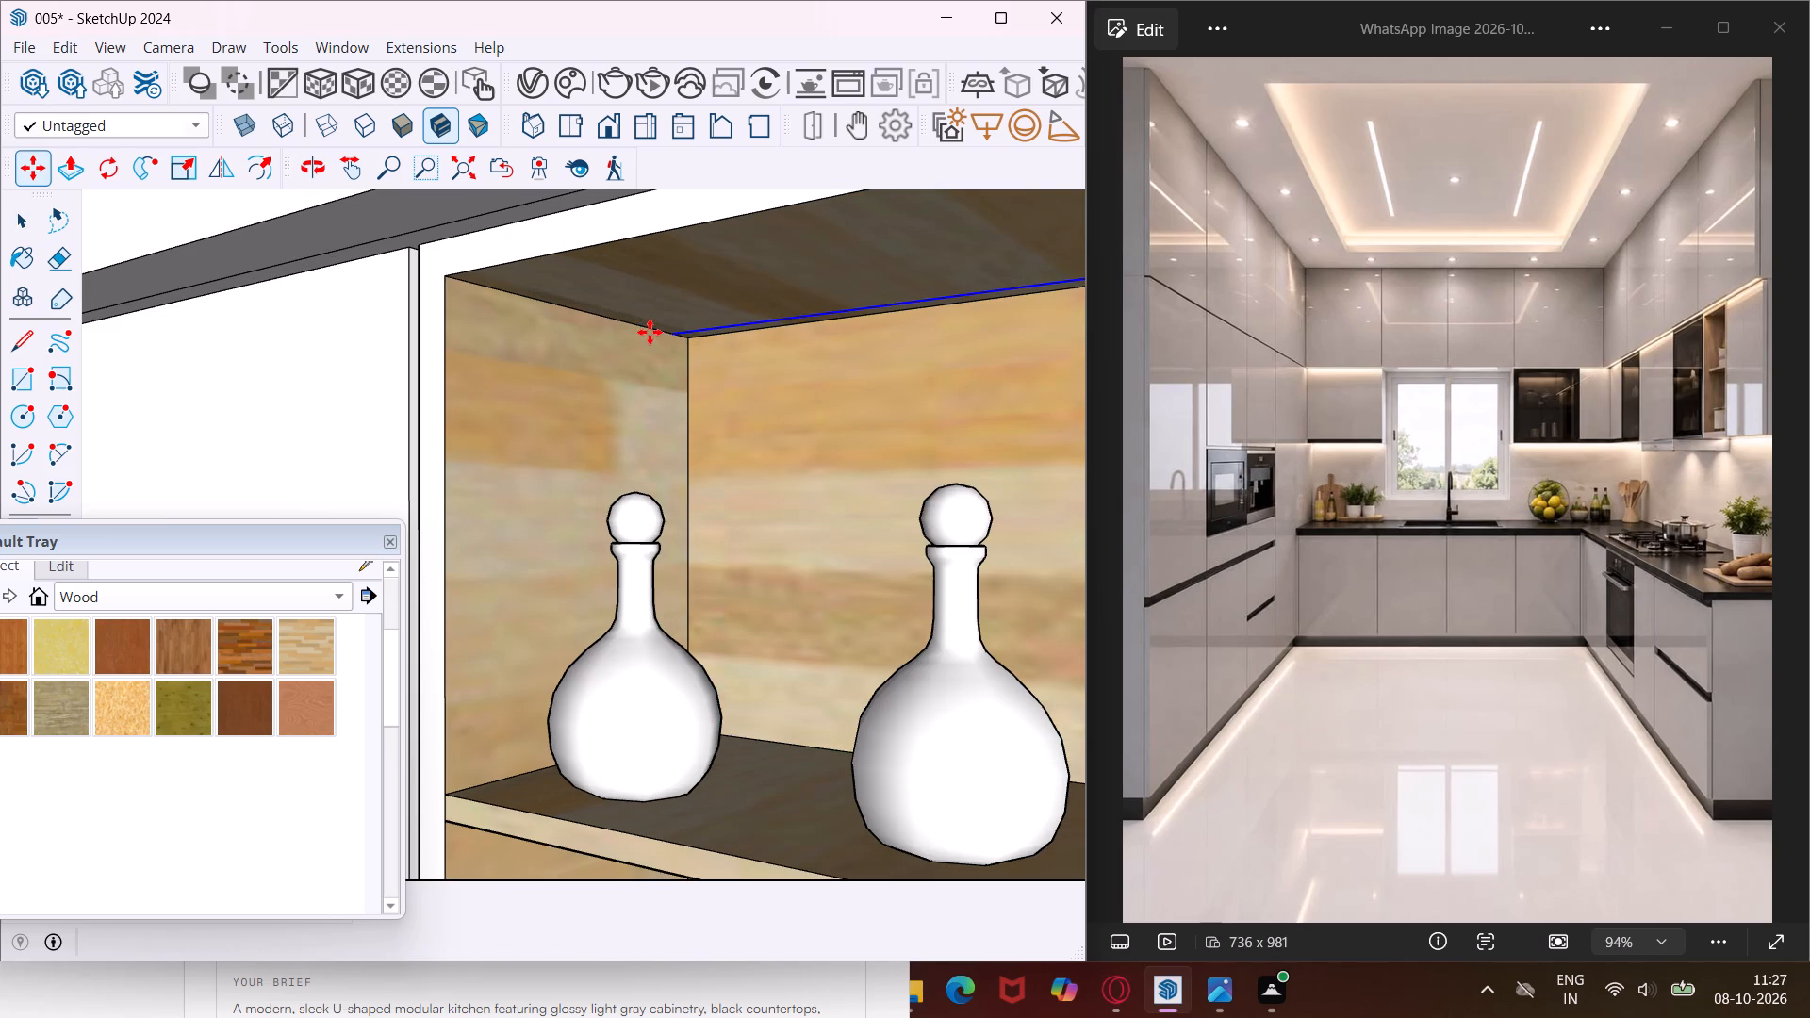
scroll(650, 332, "down", 9)
middle_click_drag(699, 577, 716, 553)
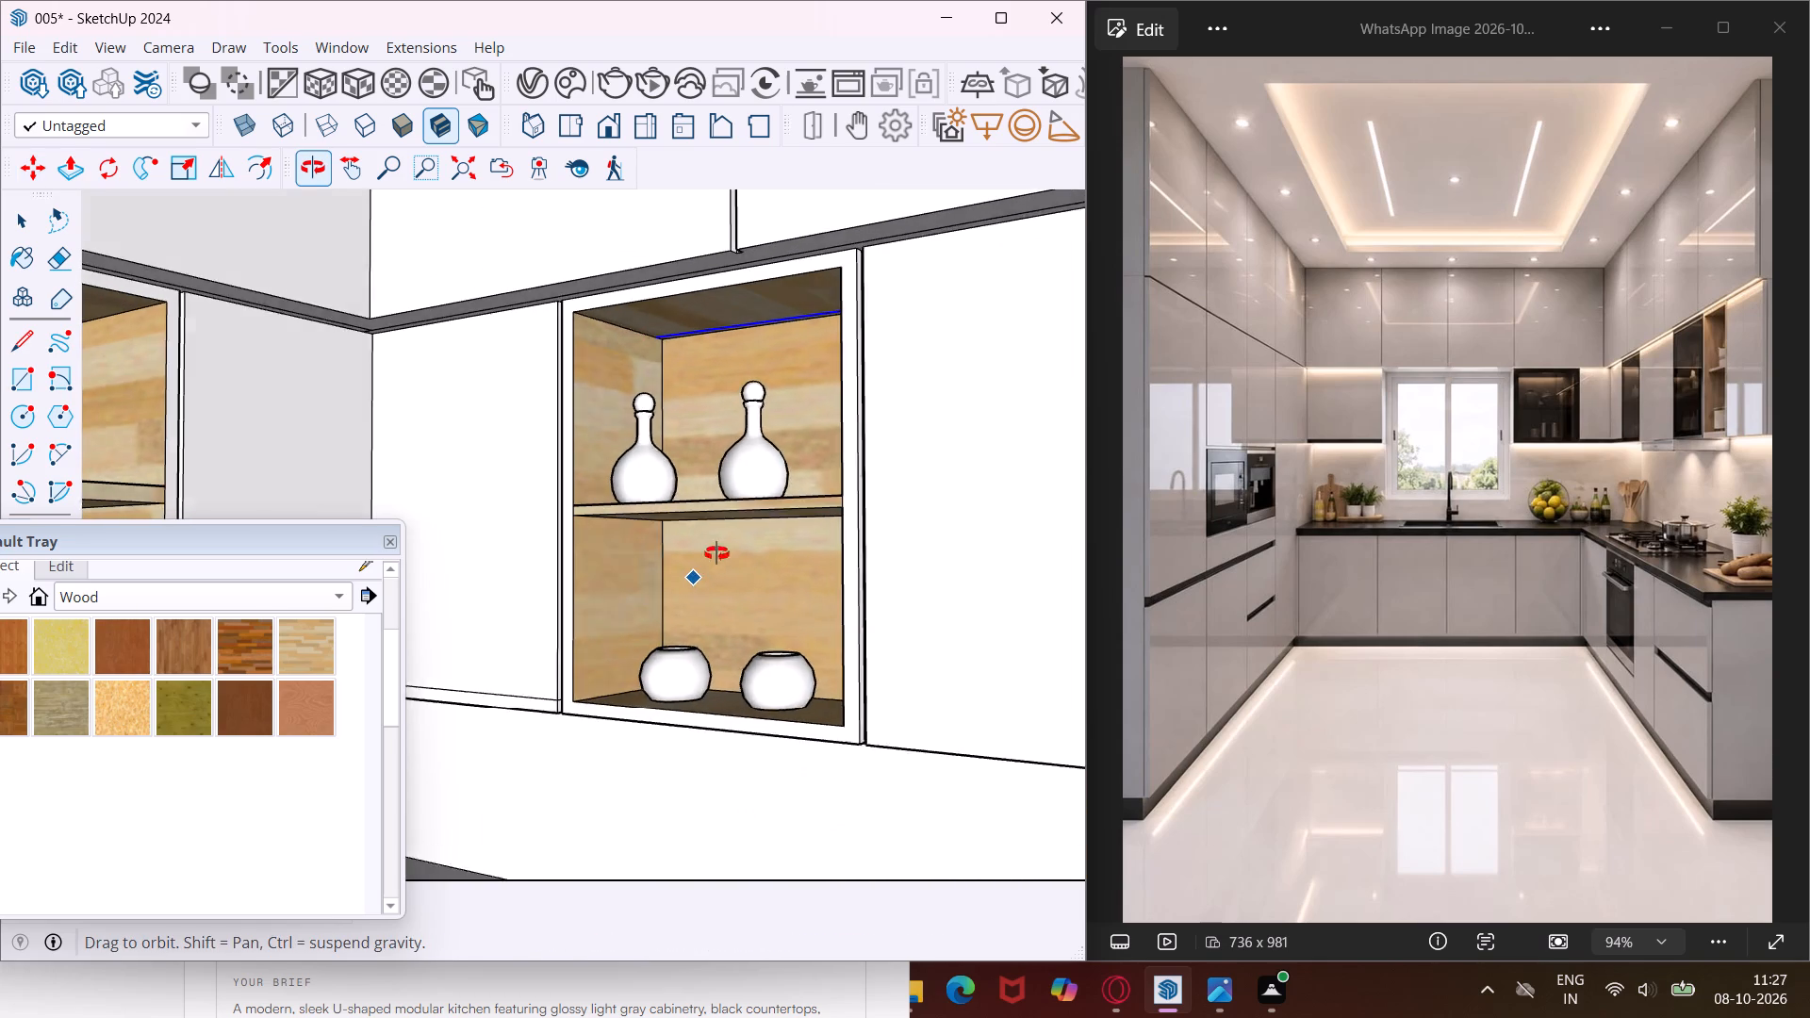
middle_click_drag(716, 553, 749, 480)
key("Escape")
key("space")
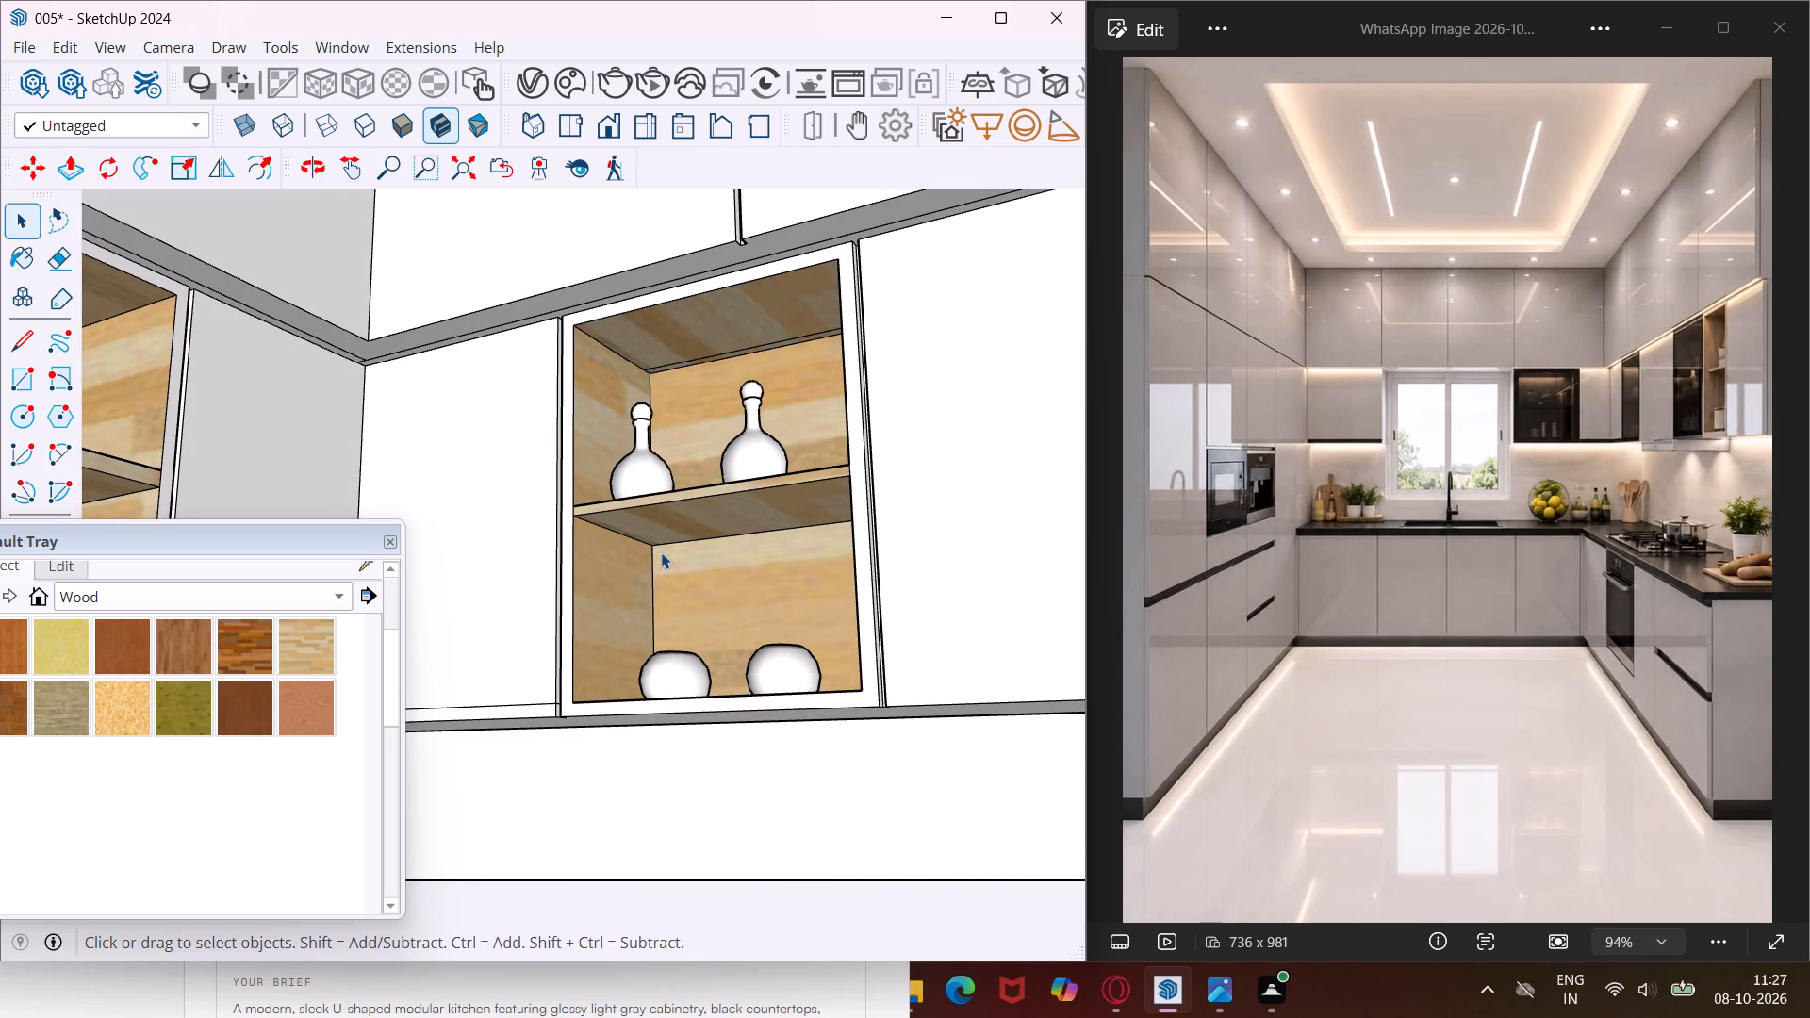
Copy the rear edge under the bottle recess's middle shelf 1" forward, marking a thin strip on the shelf's underside.
scroll(661, 552, "up", 7)
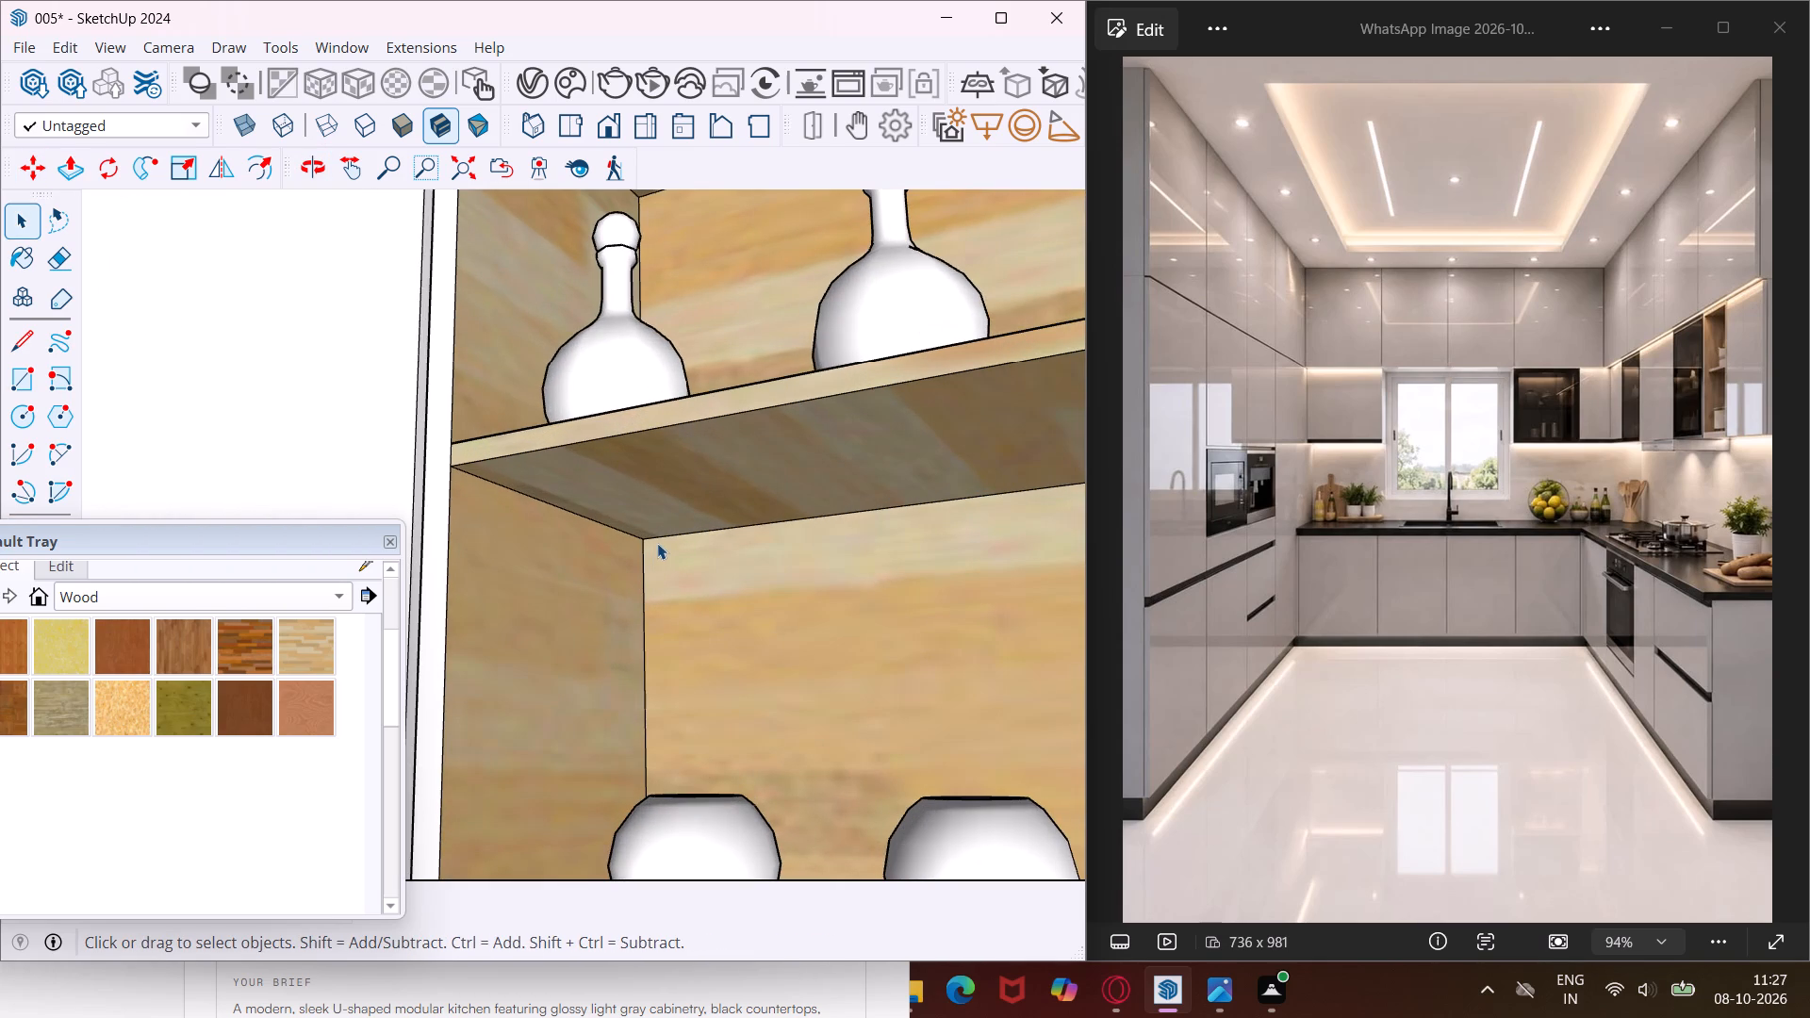
left_click(660, 536)
key("m")
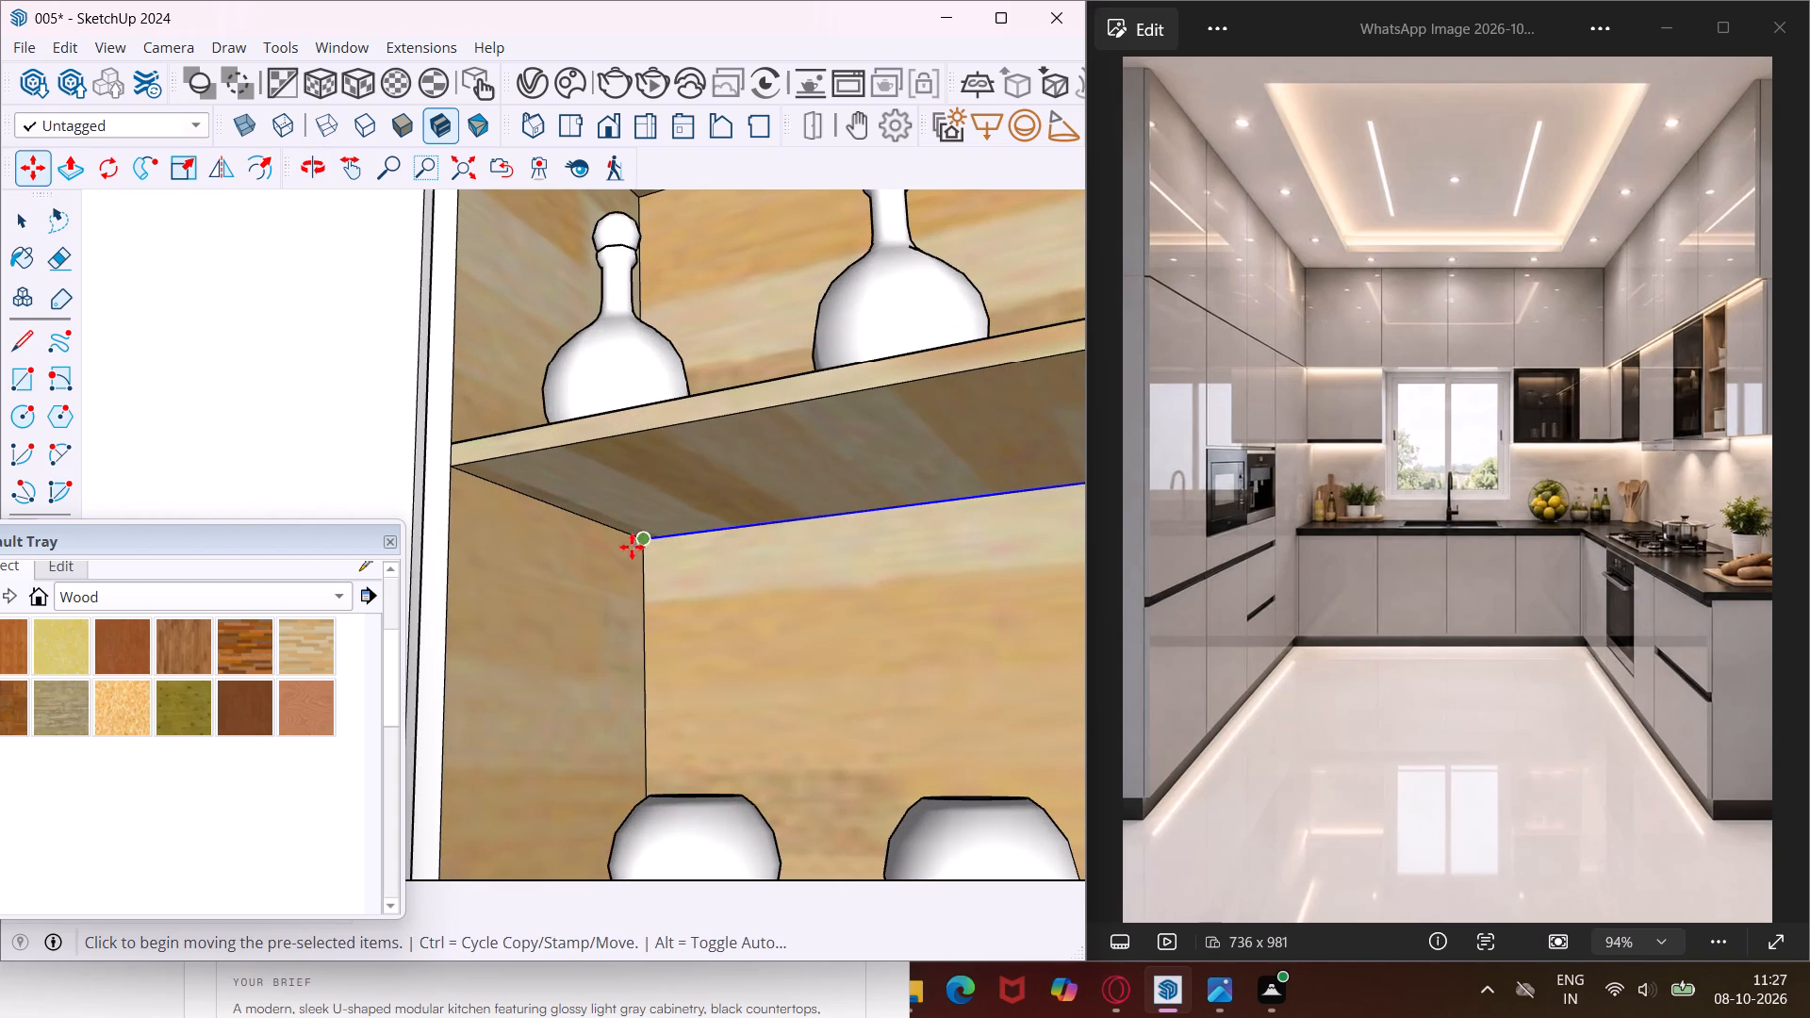
left_click(647, 544)
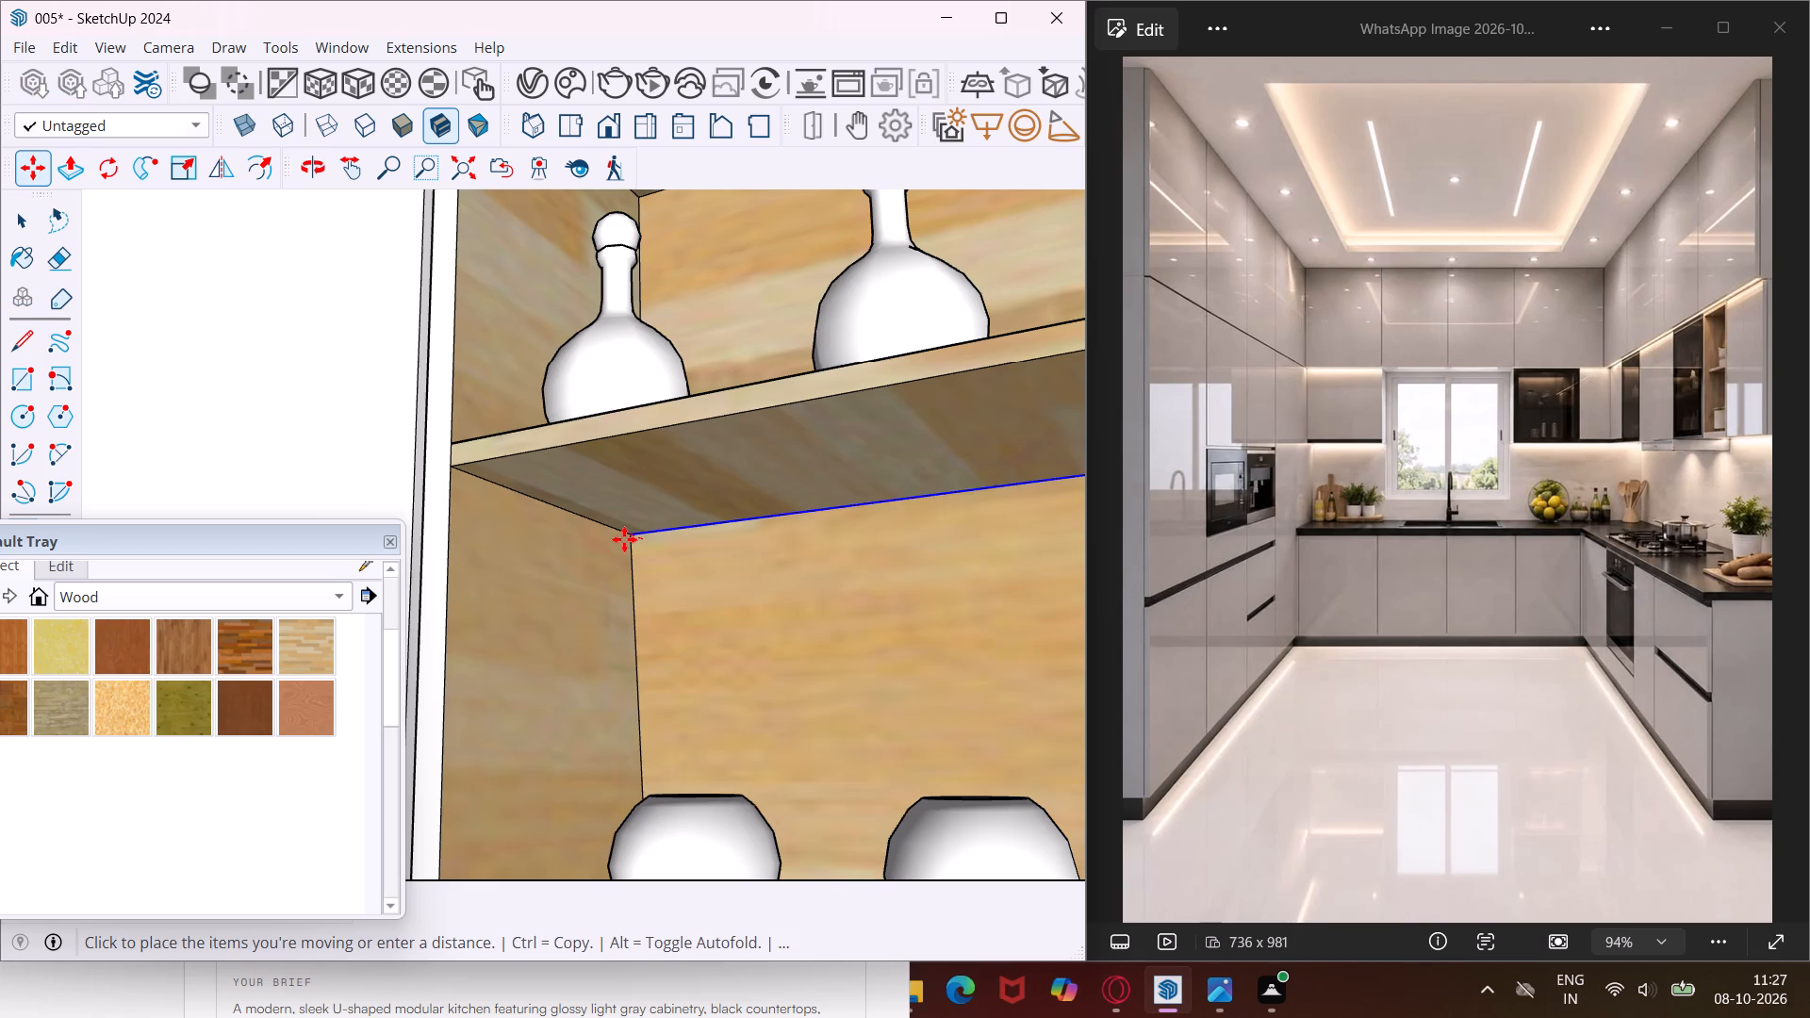
scroll(624, 539, "up", 7)
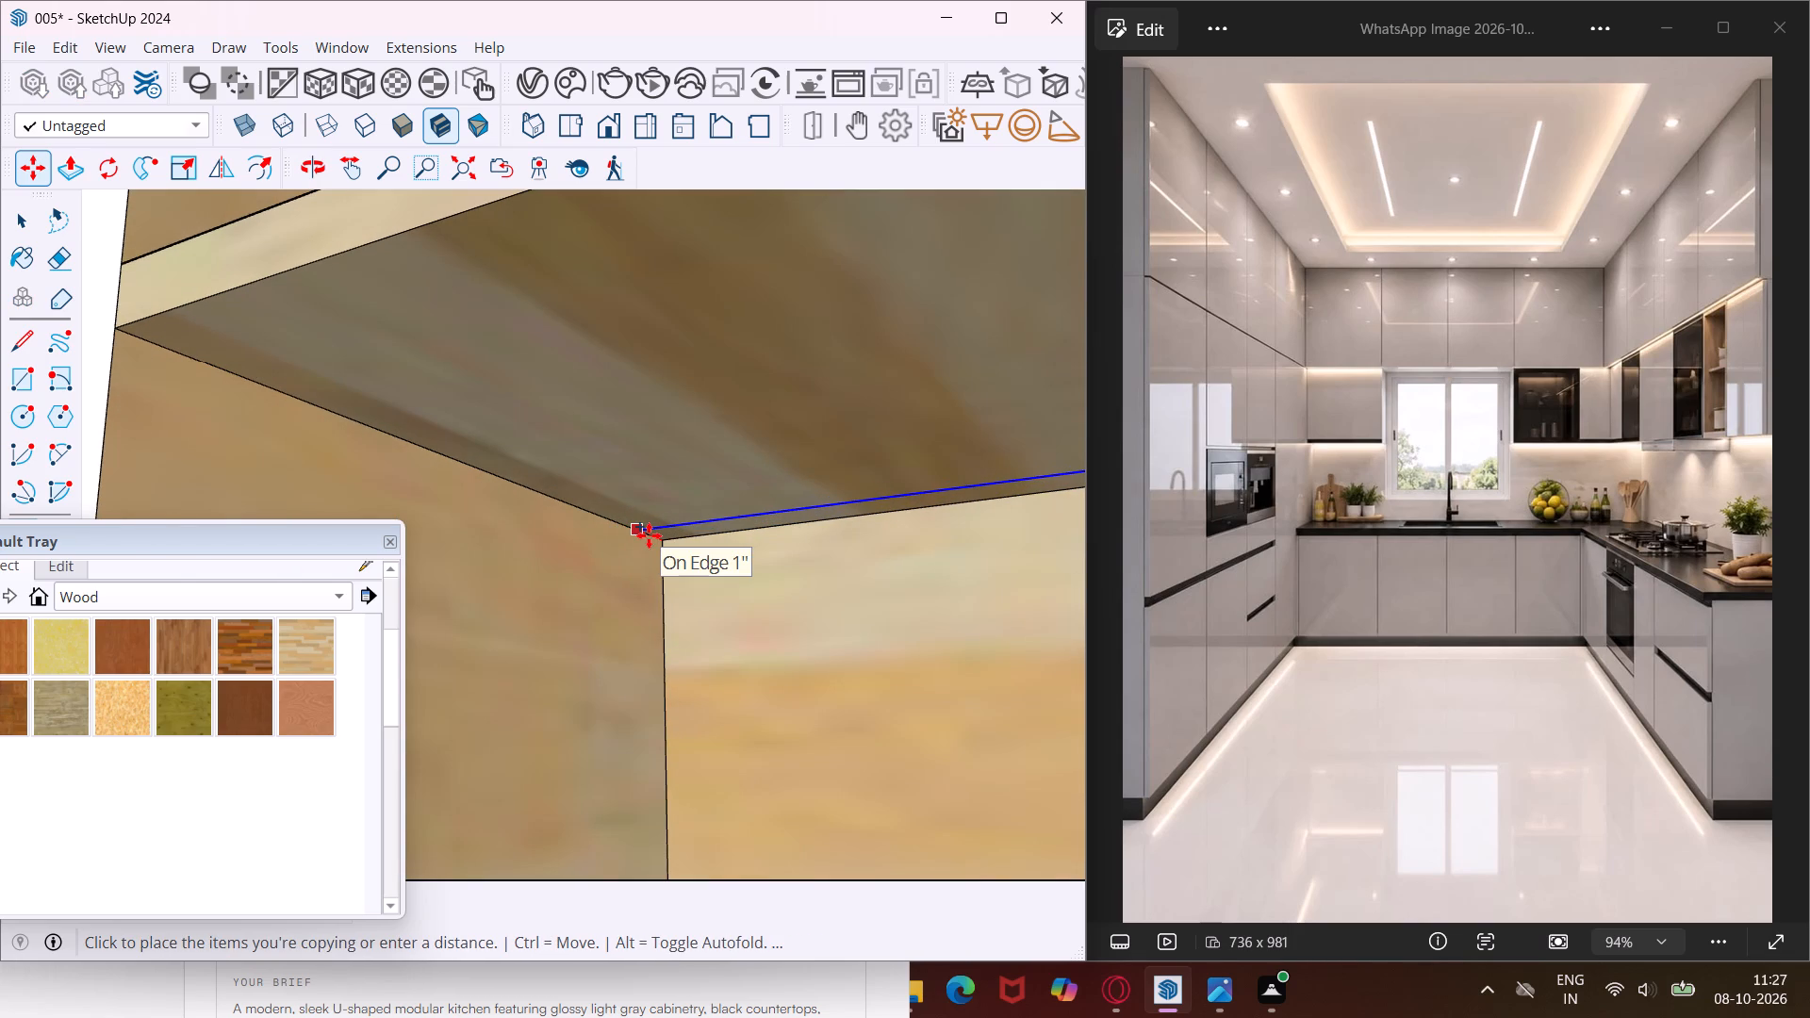
type("1\"")
key("Return")
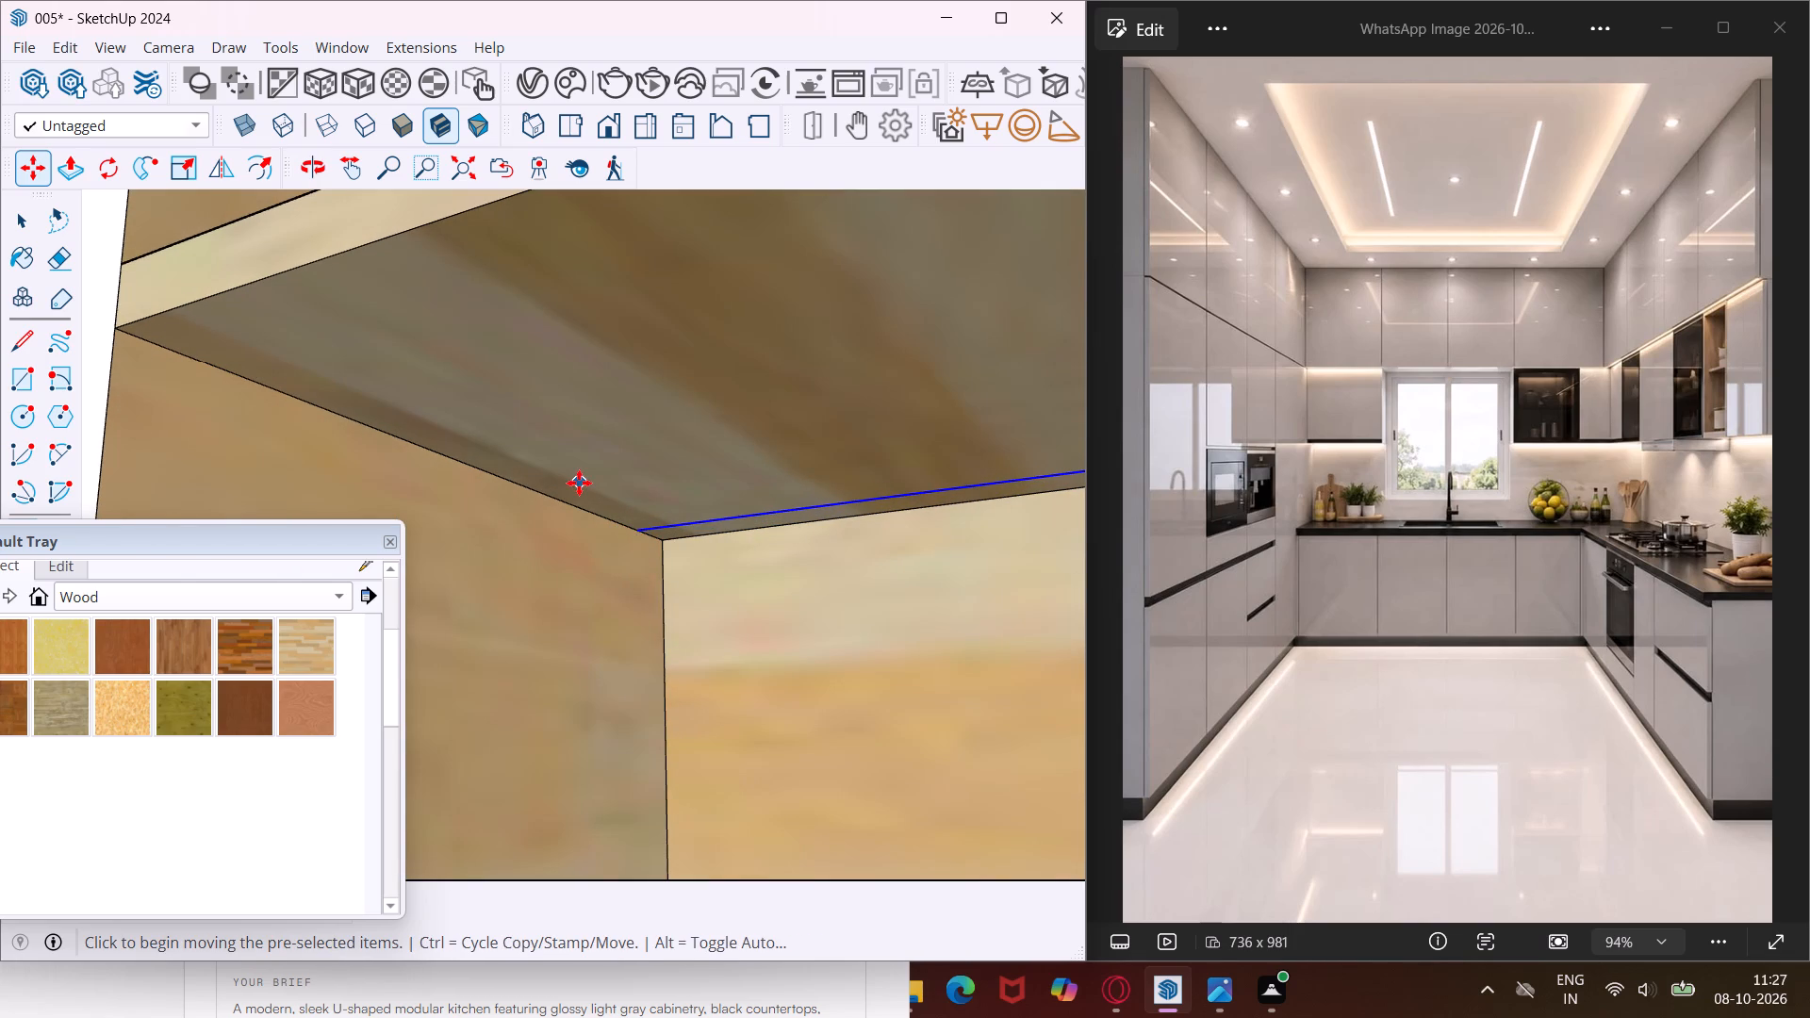
scroll(578, 483, "down", 14)
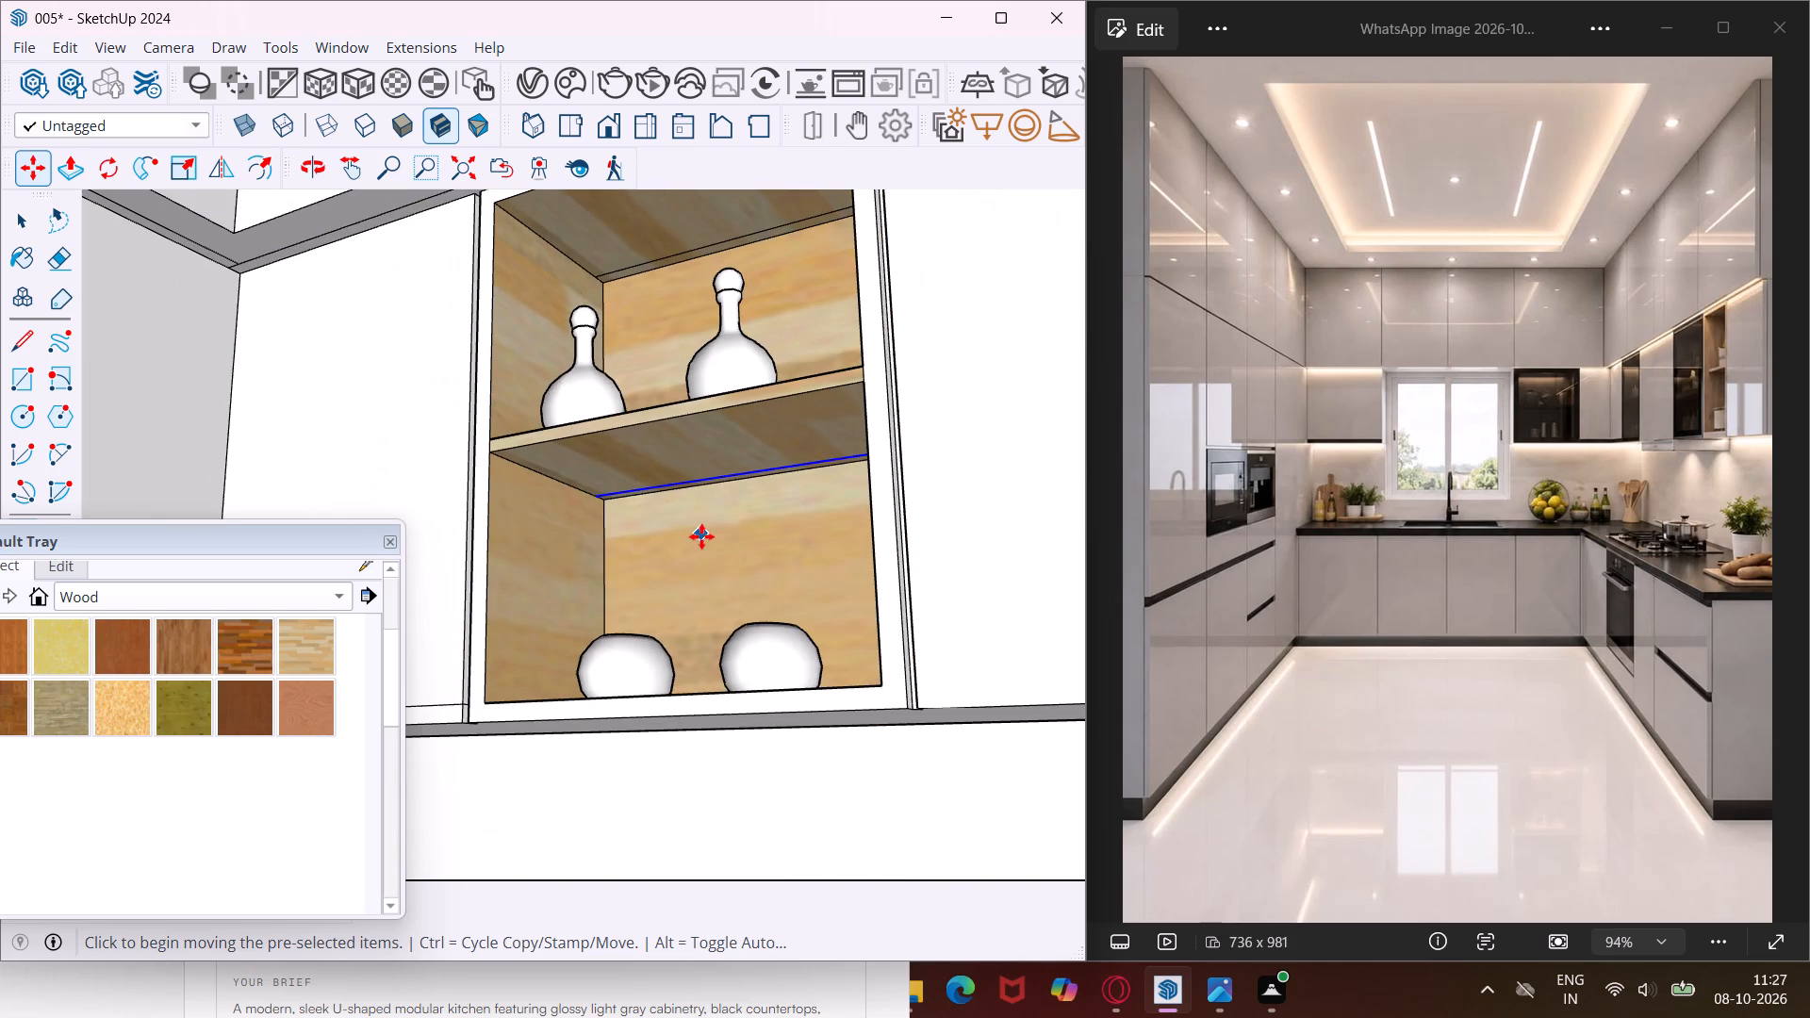
middle_click_drag(701, 536, 641, 535)
scroll(622, 514, "up", 7)
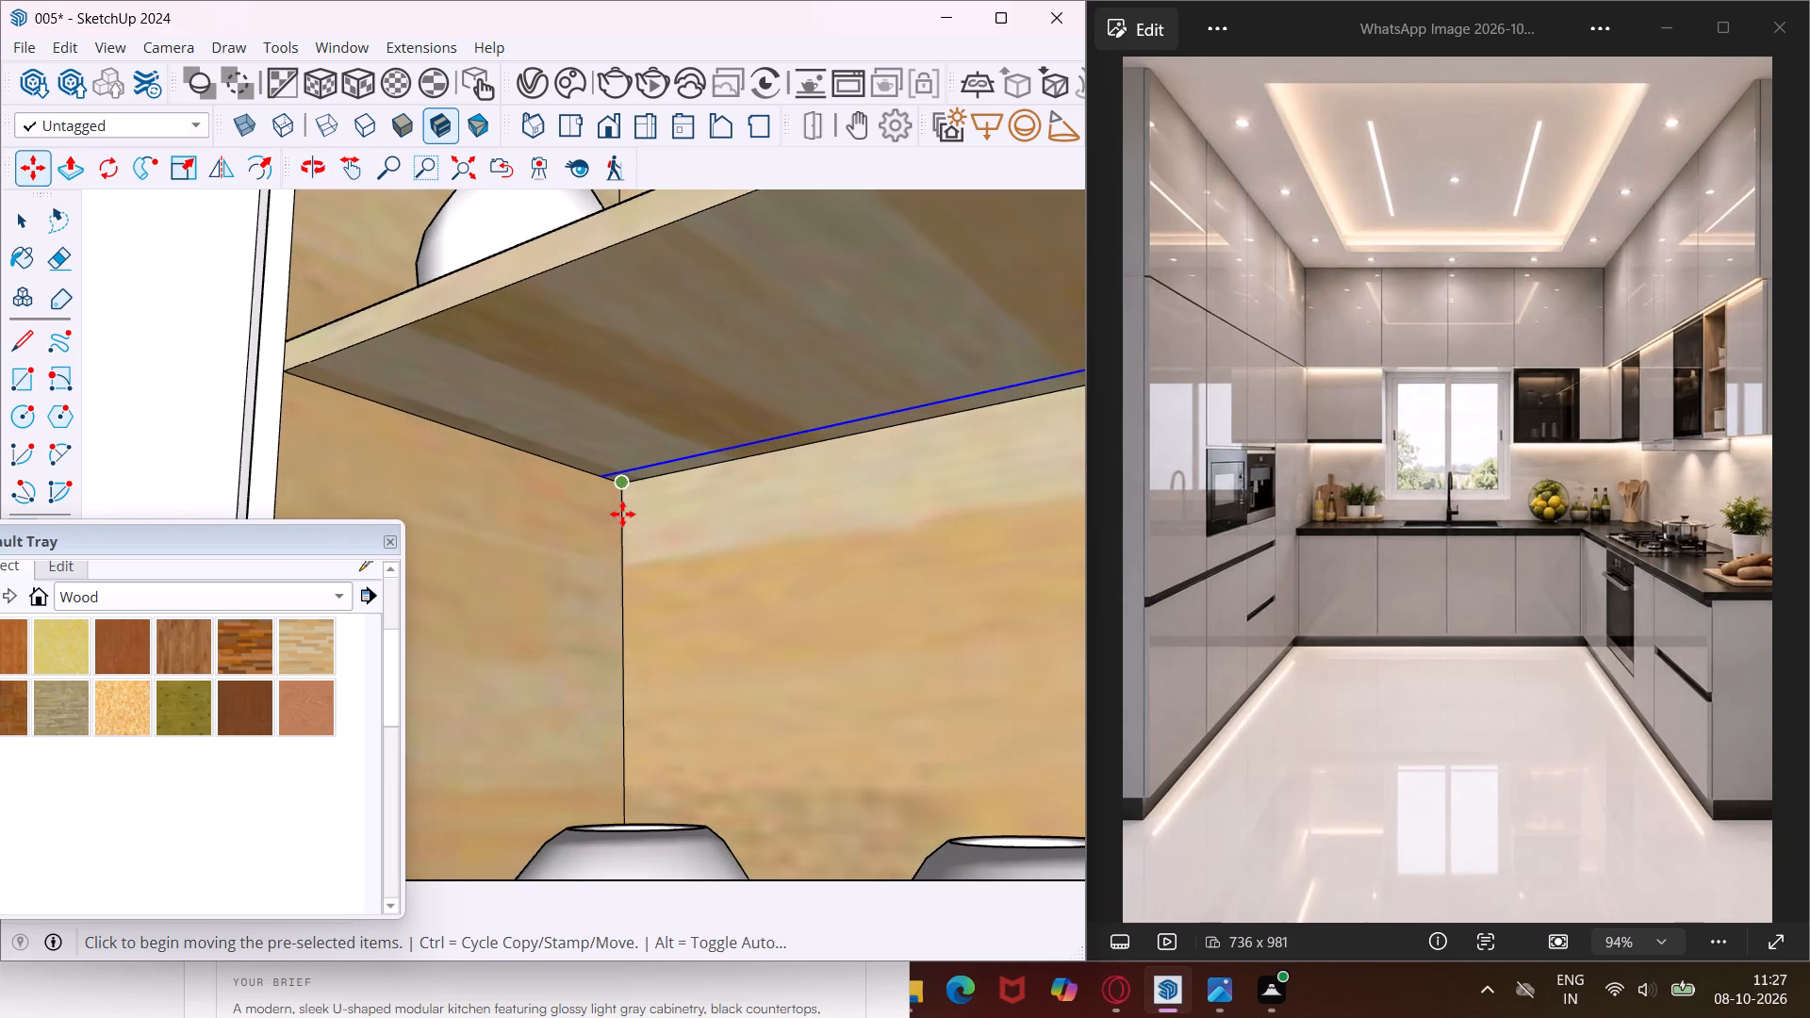
key("Escape")
key("space")
scroll(651, 478, "up", 4)
left_click(650, 468)
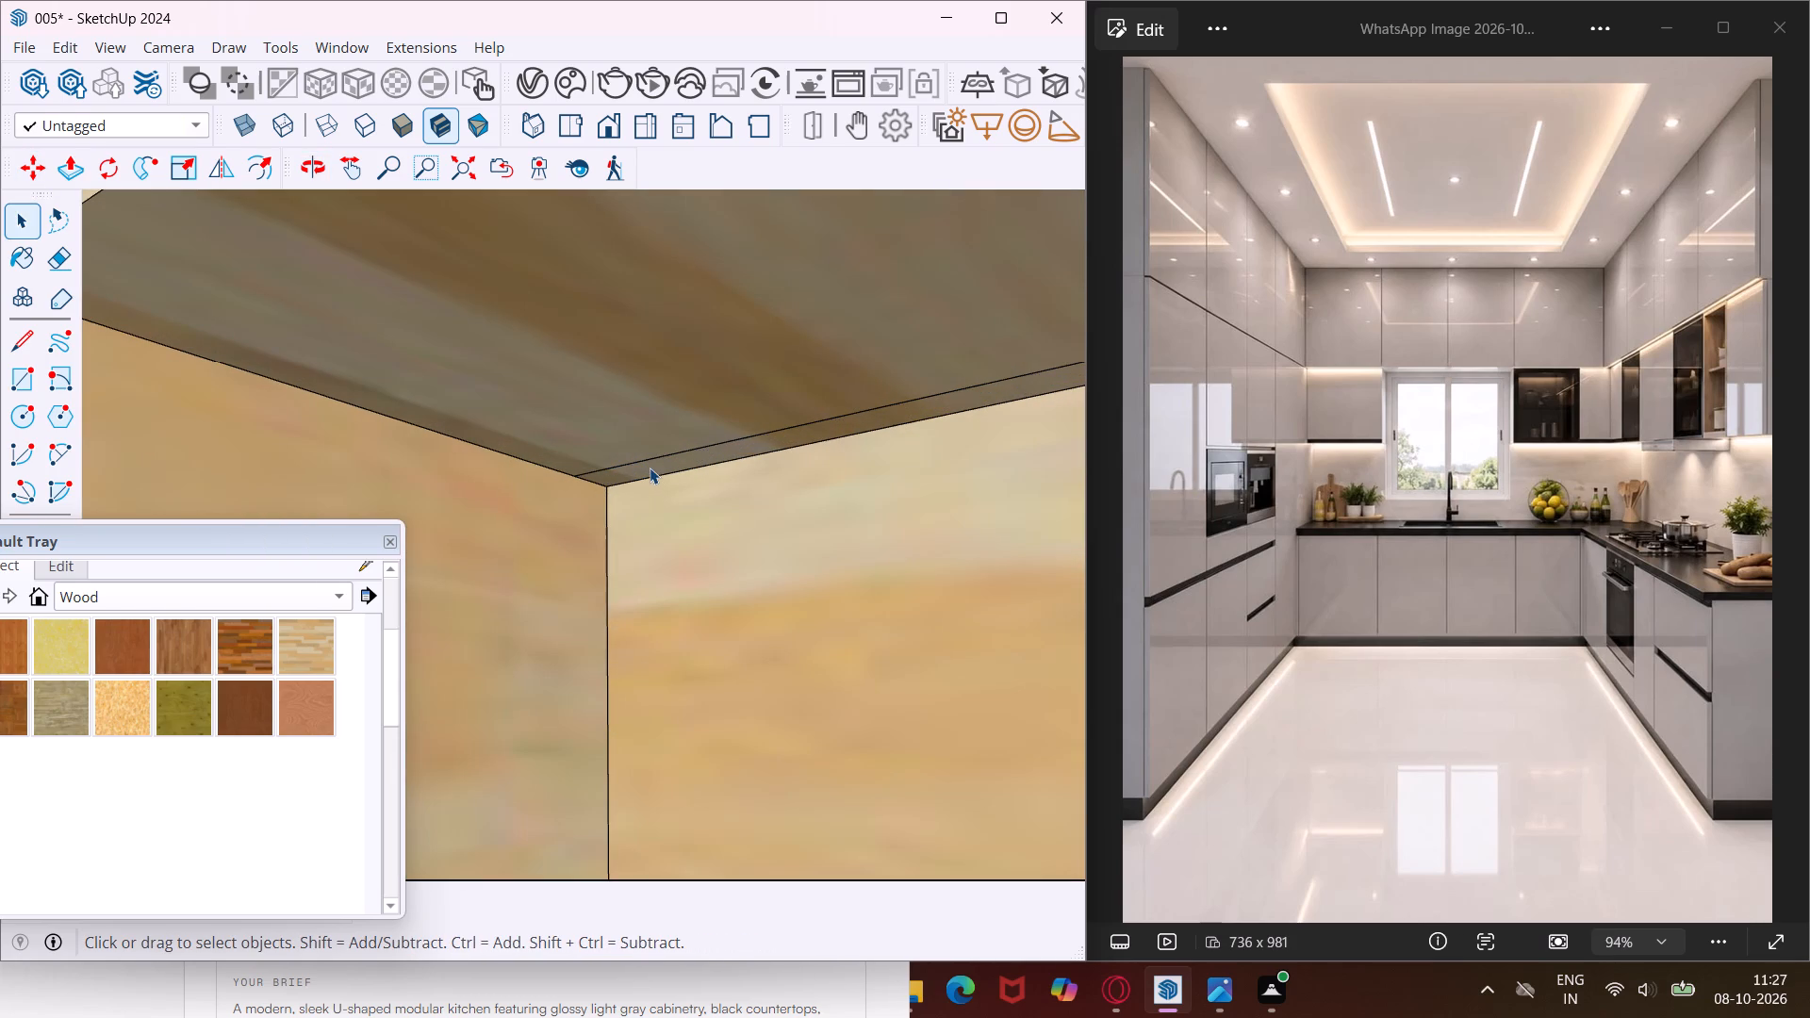
scroll(650, 468, "down", 10)
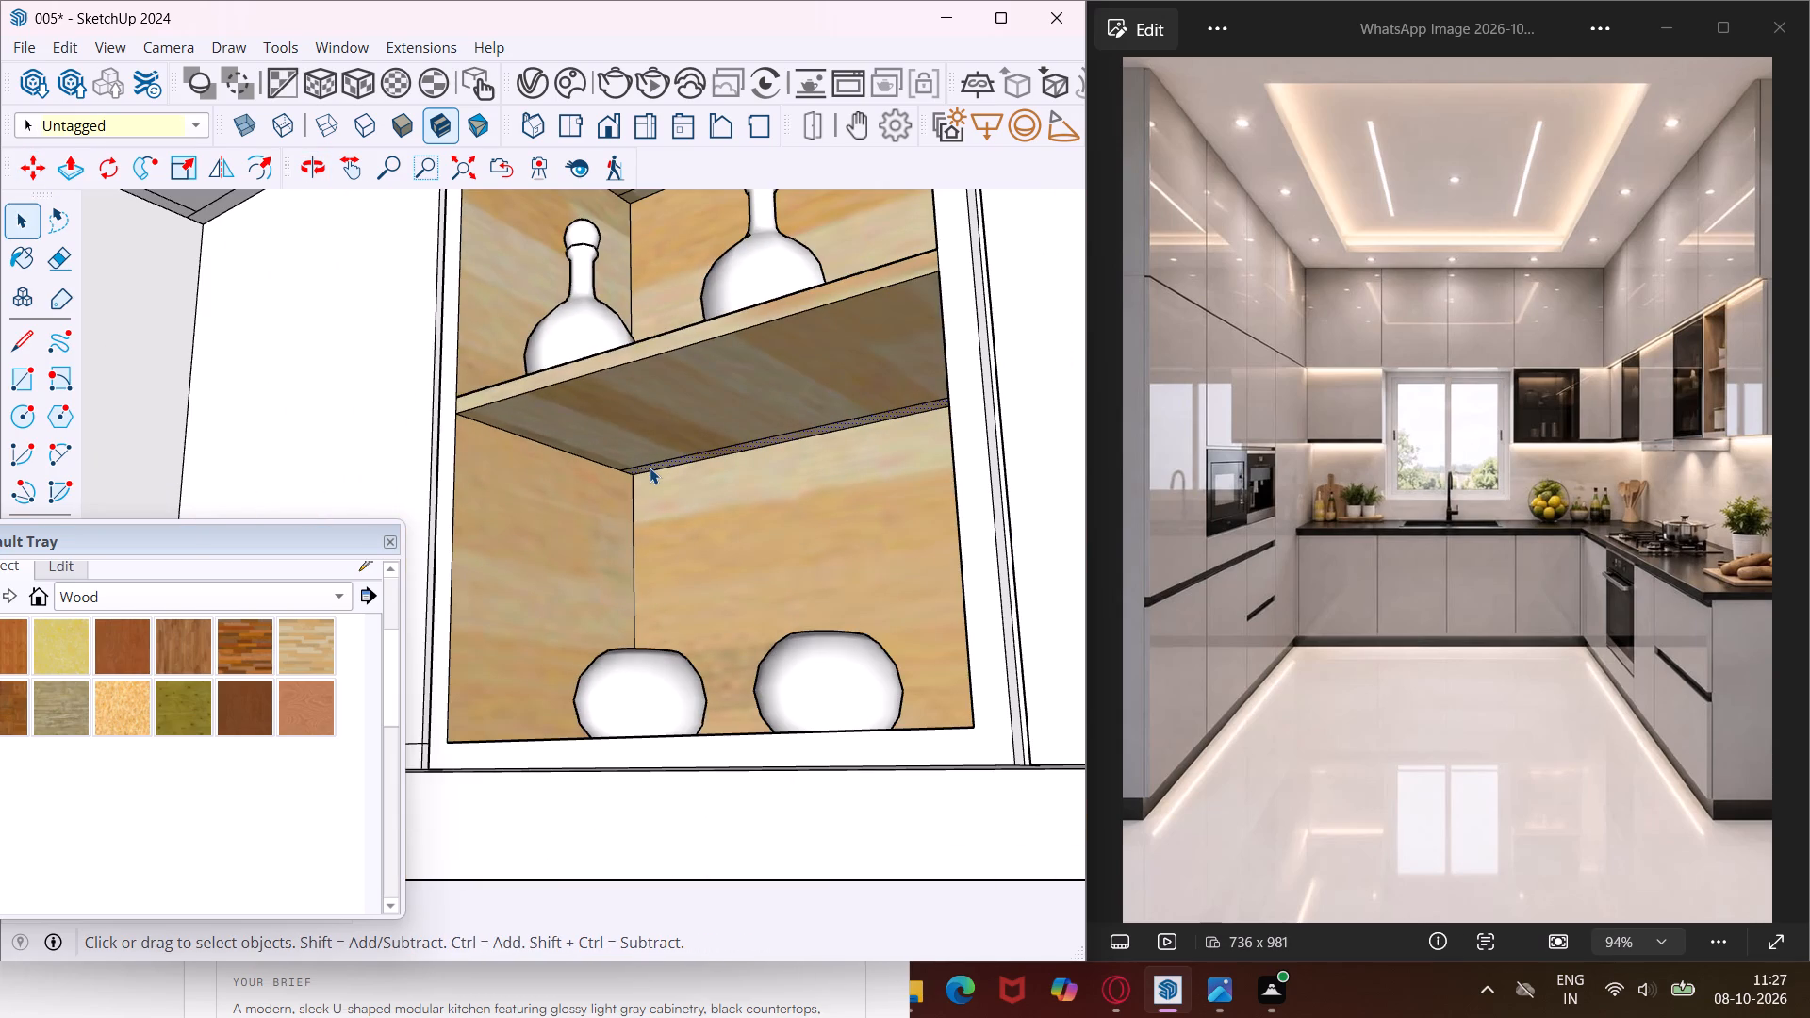
key("Escape")
Examine the whole kitchen from outside, including the tall units and the accessories lying in front of it.
scroll(564, 477, "down", 10)
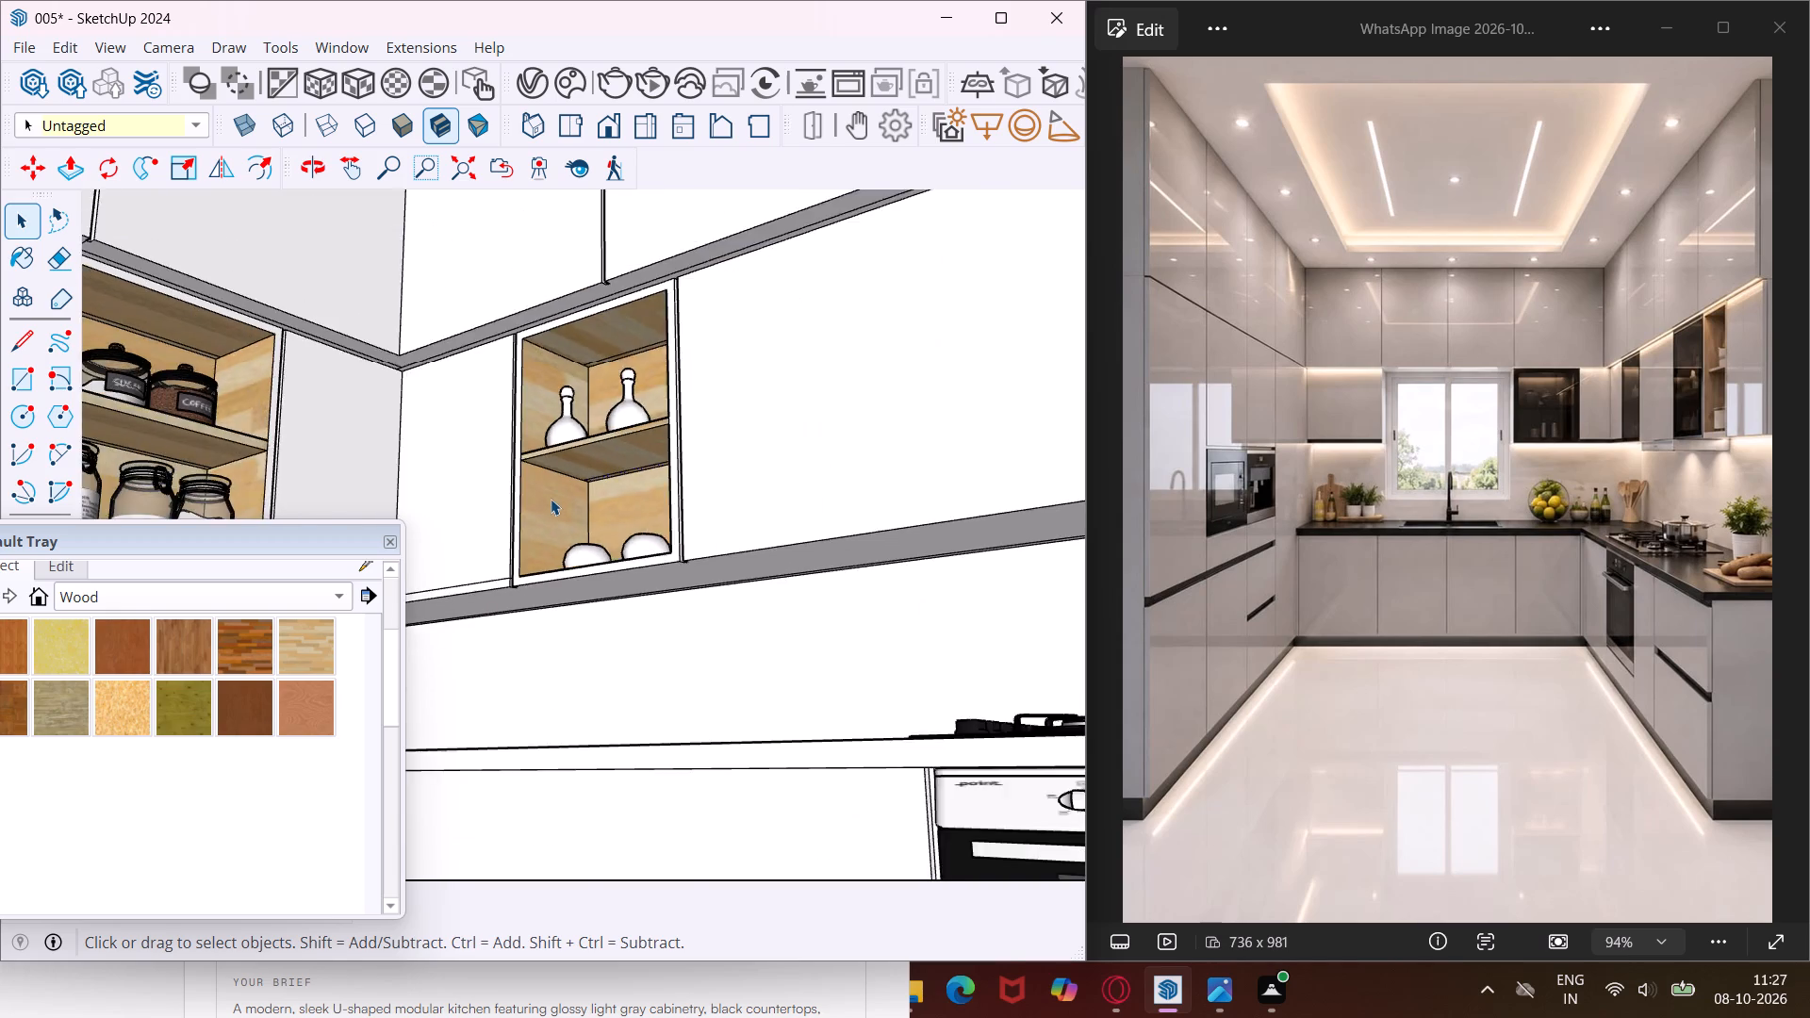
scroll(551, 499, "down", 7)
middle_click_drag(780, 501, 346, 613)
scroll(354, 598, "down", 4)
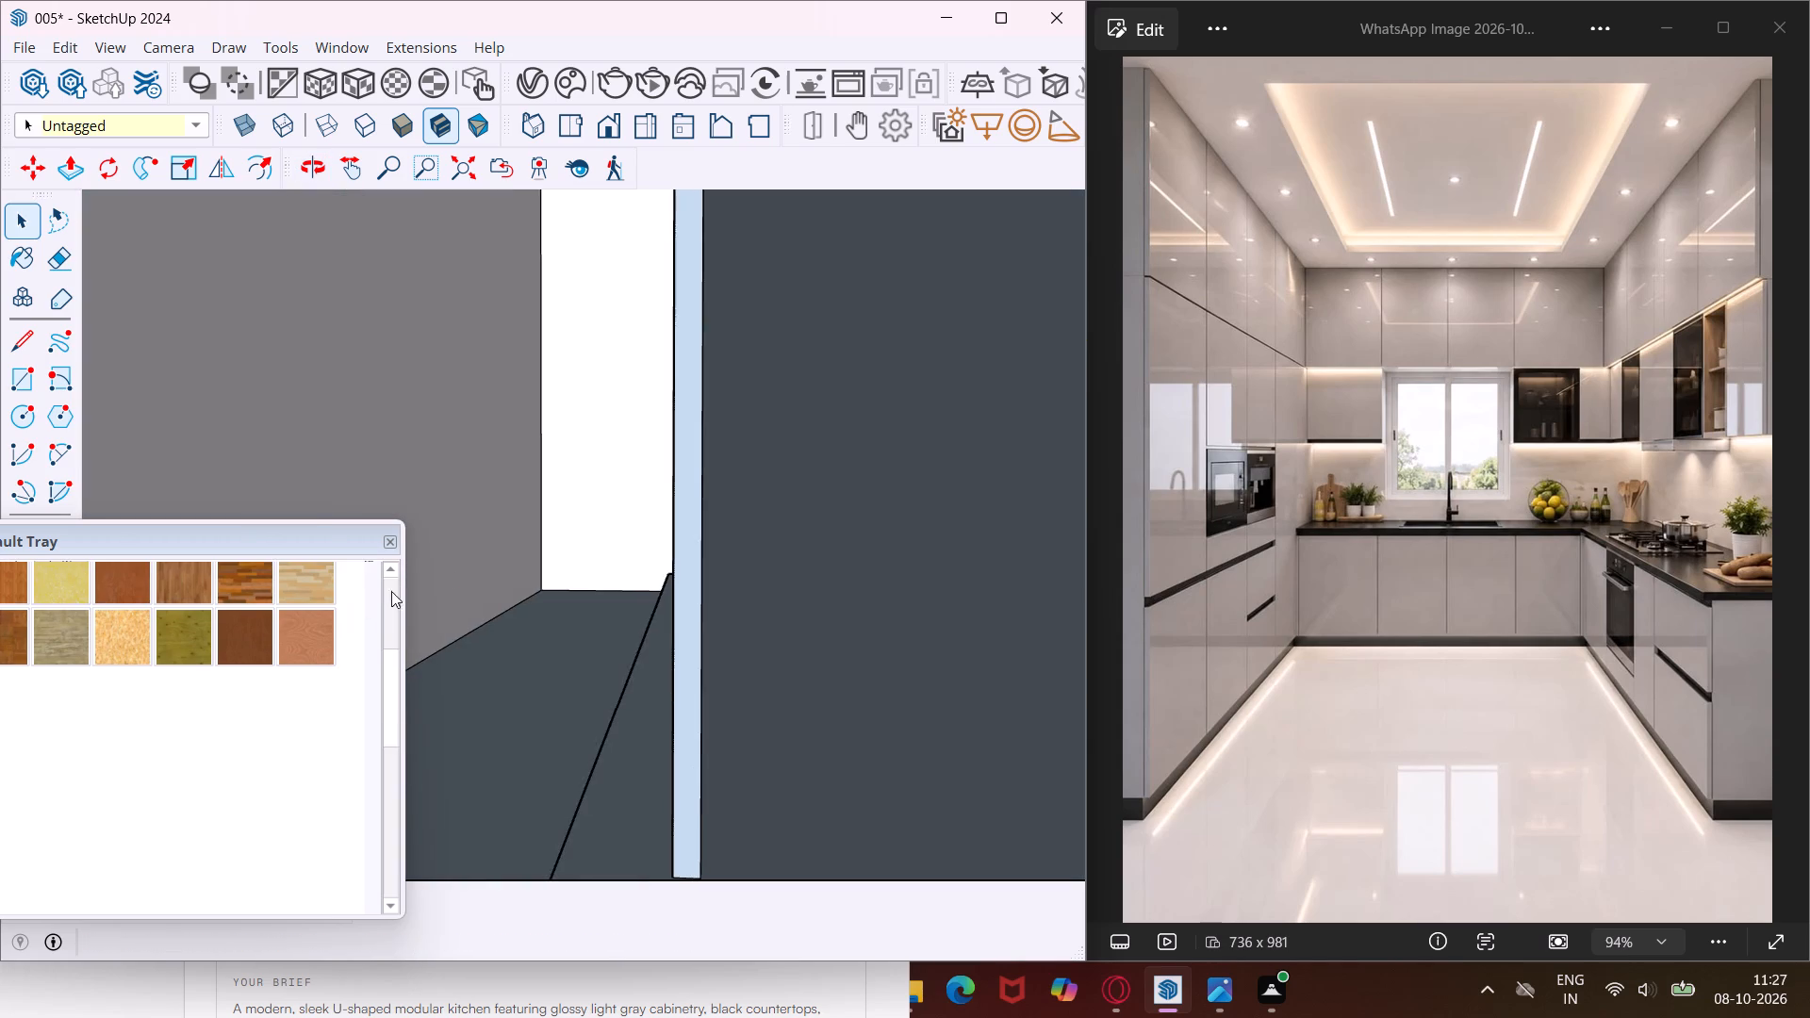
scroll(391, 591, "down", 6)
scroll(642, 495, "down", 19)
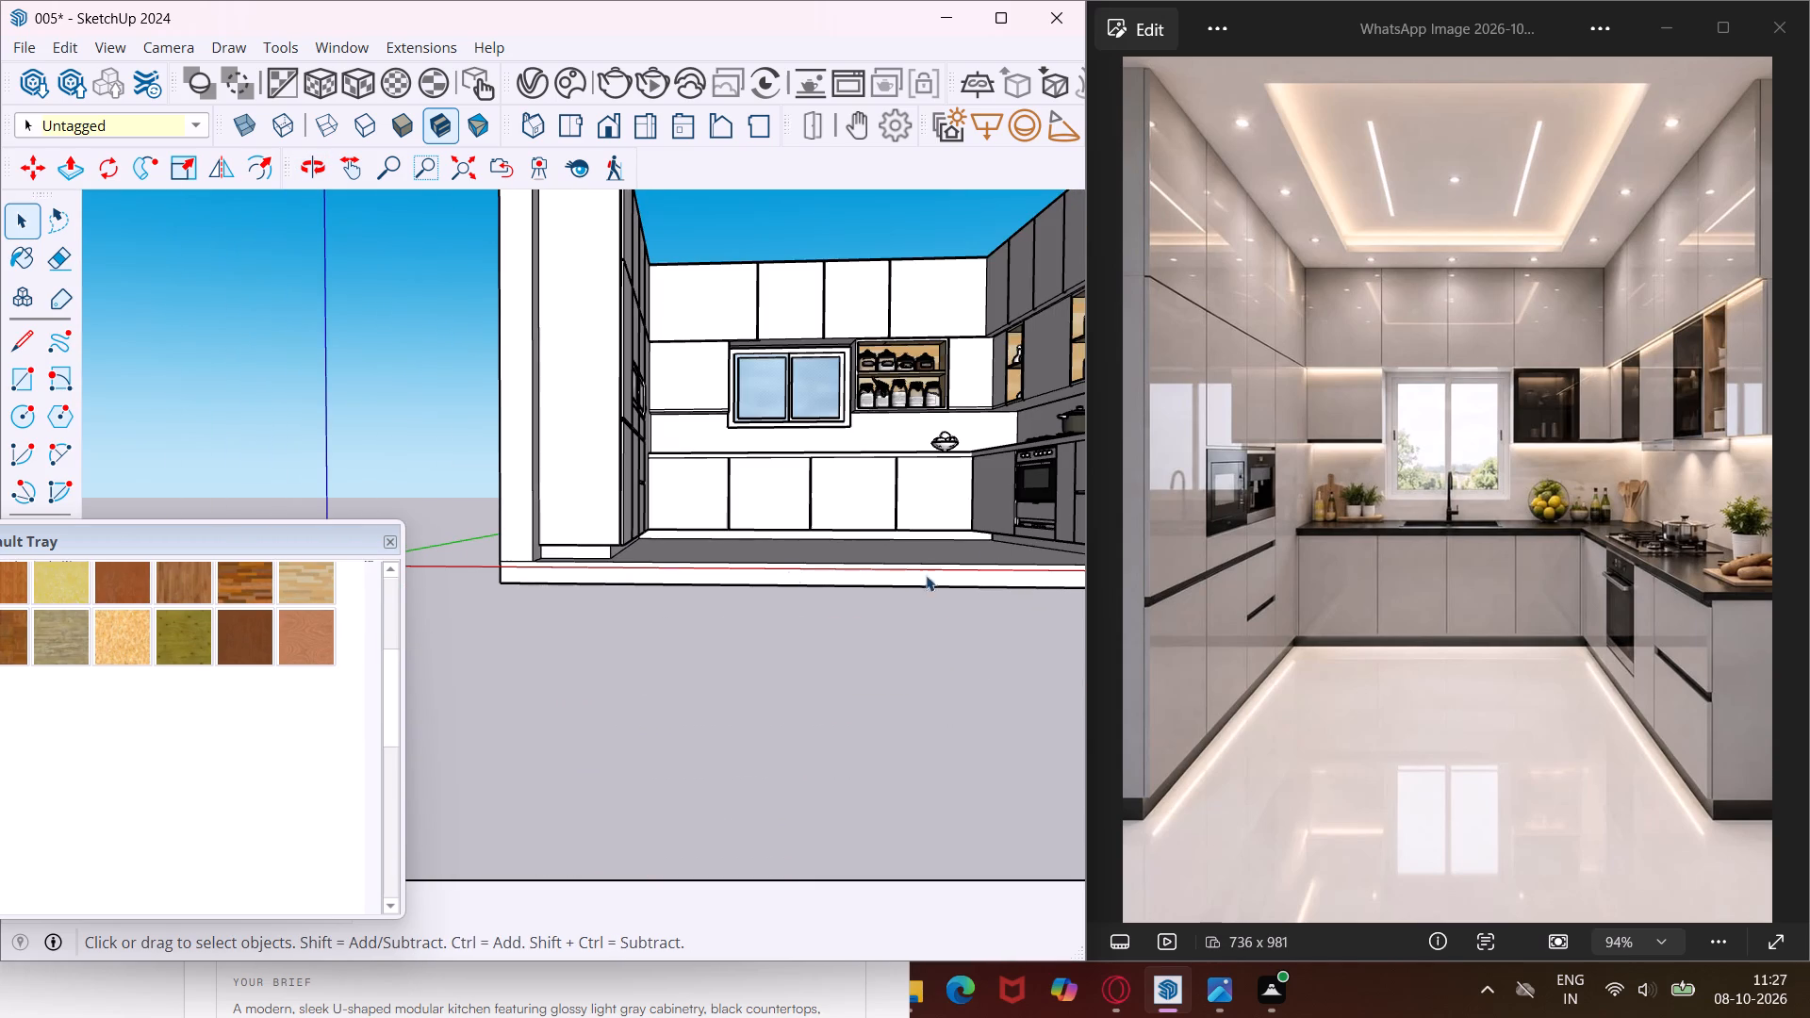
middle_click_drag(1066, 503, 870, 518)
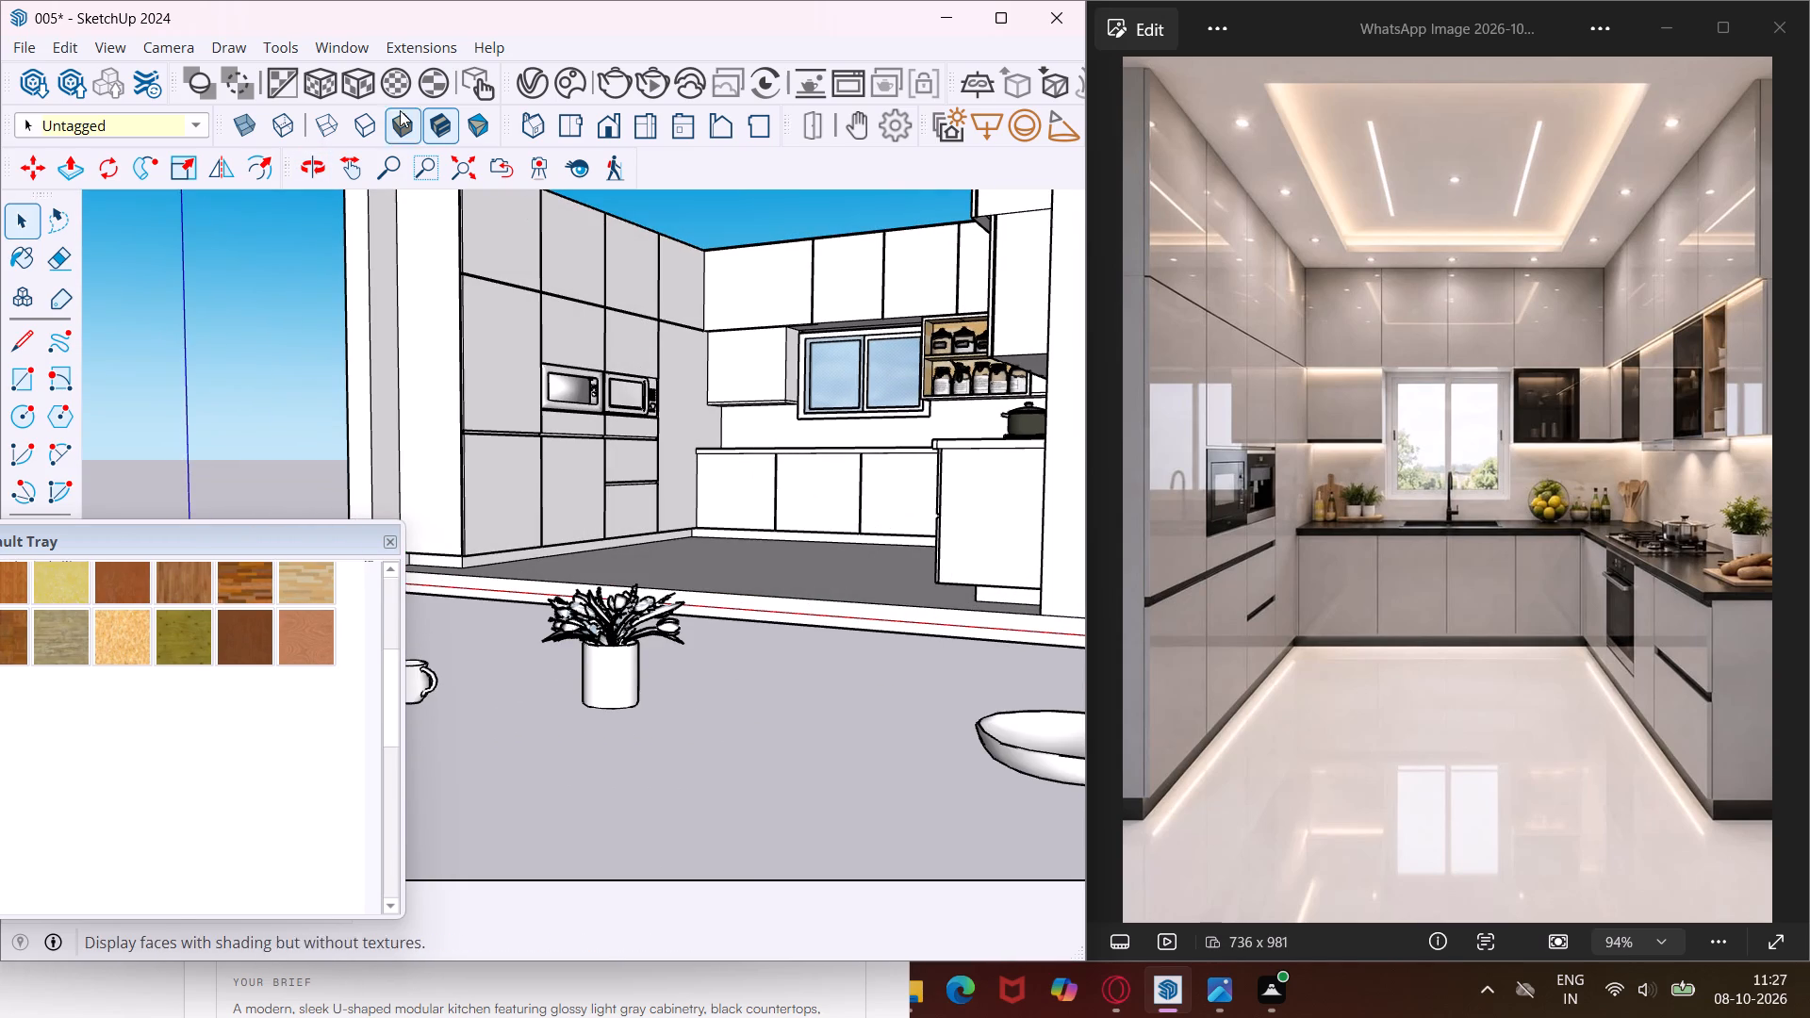
Copy the rear ceiling edge of the white-framed bottle recess above the hob 1" forward across its ceiling.
left_click(359, 165)
left_click_drag(809, 556, 714, 570)
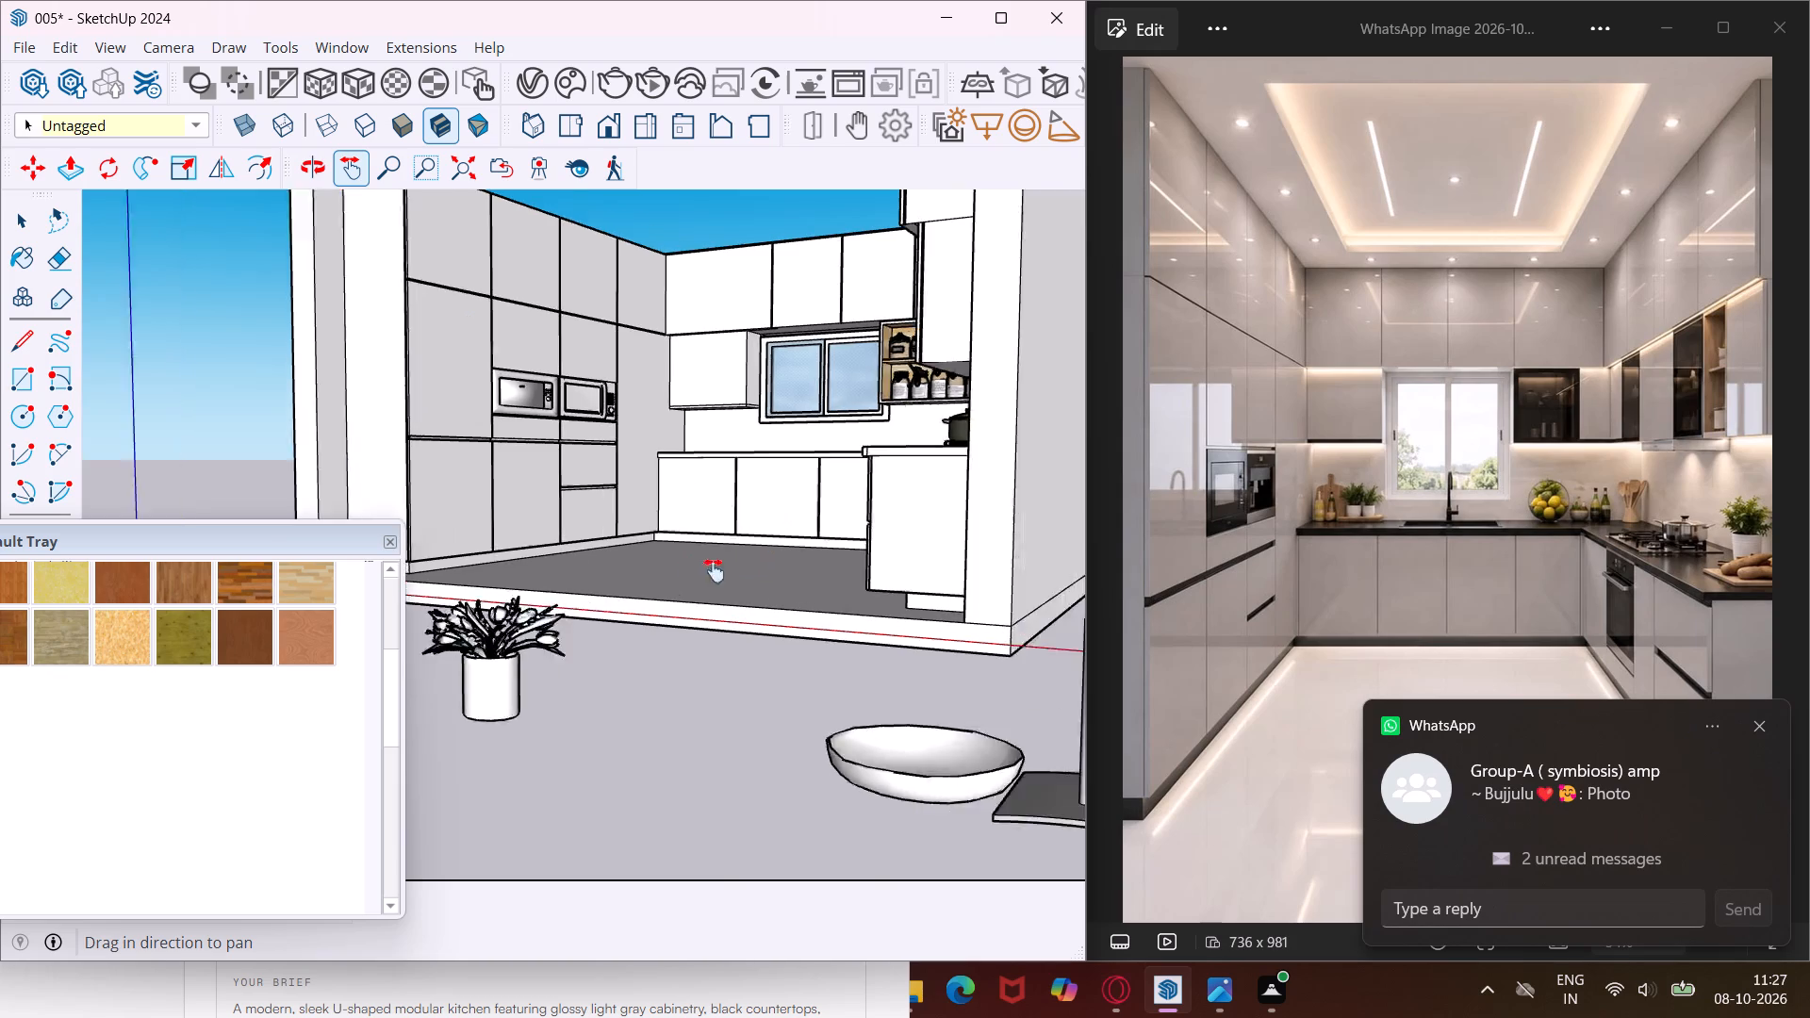
left_click_drag(714, 570, 636, 589)
middle_click_drag(636, 589, 1027, 694)
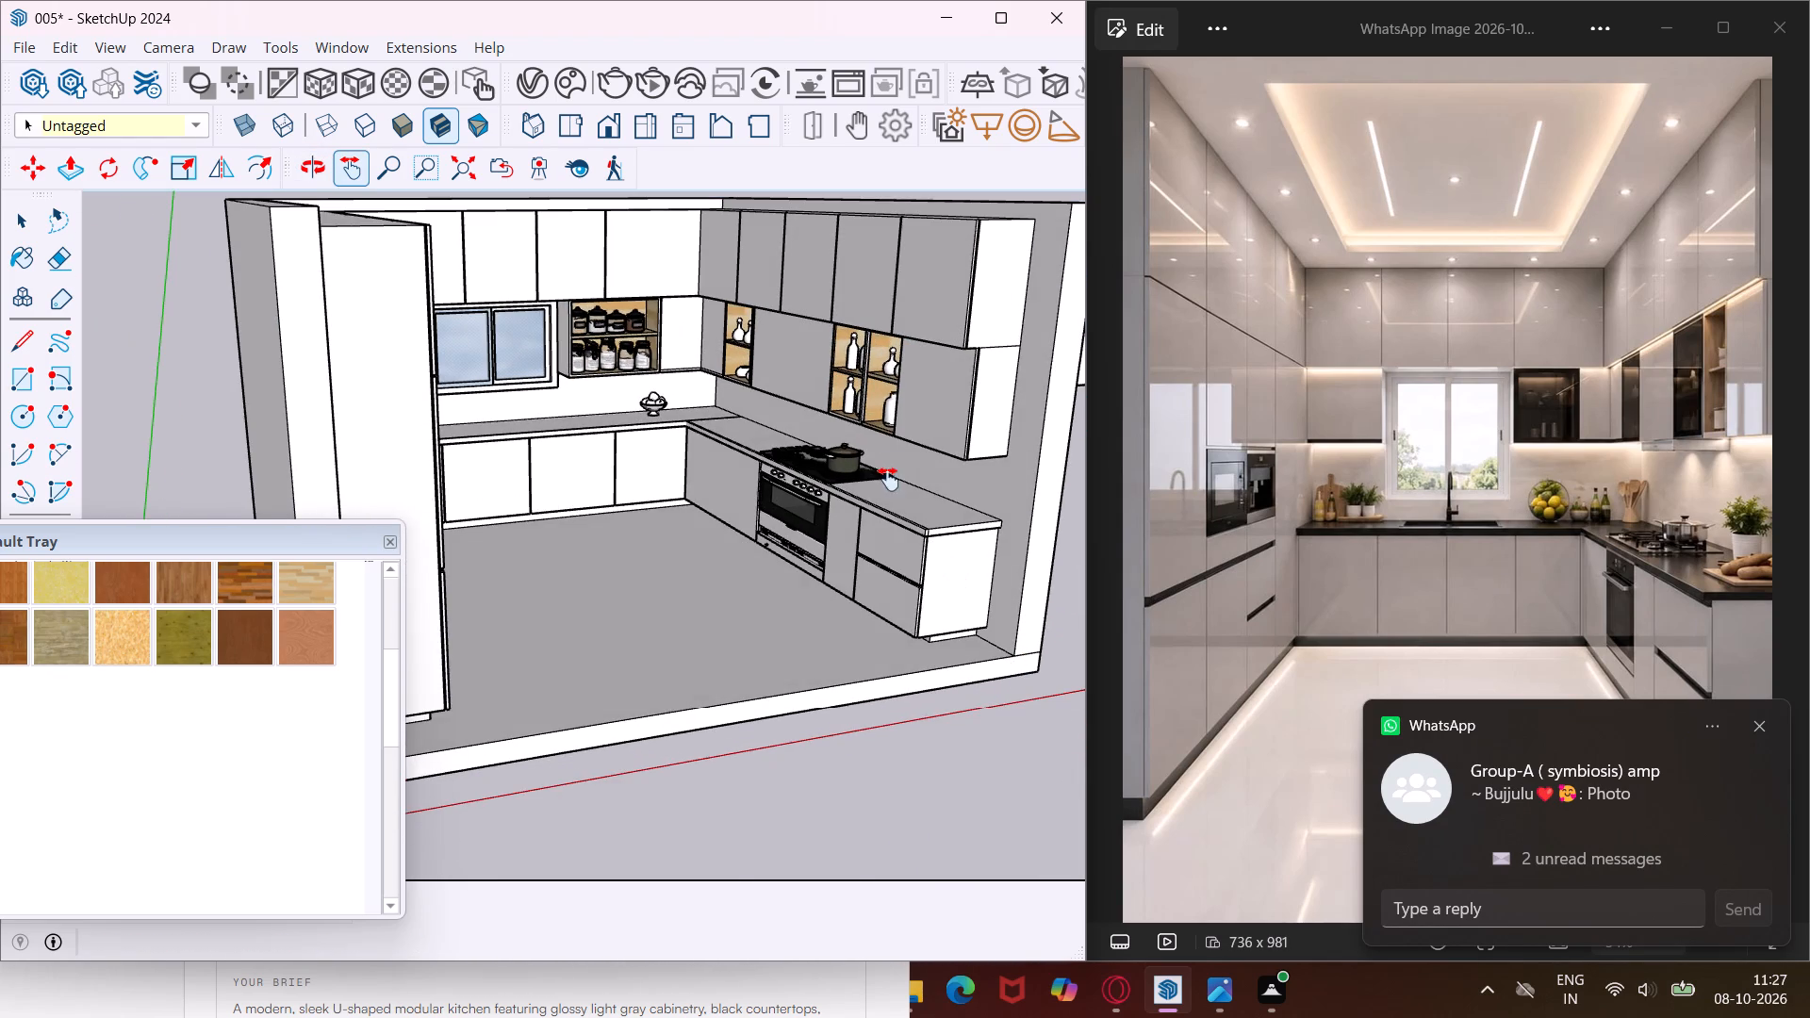
scroll(887, 402, "up", 14)
middle_click_drag(889, 401, 1095, 390)
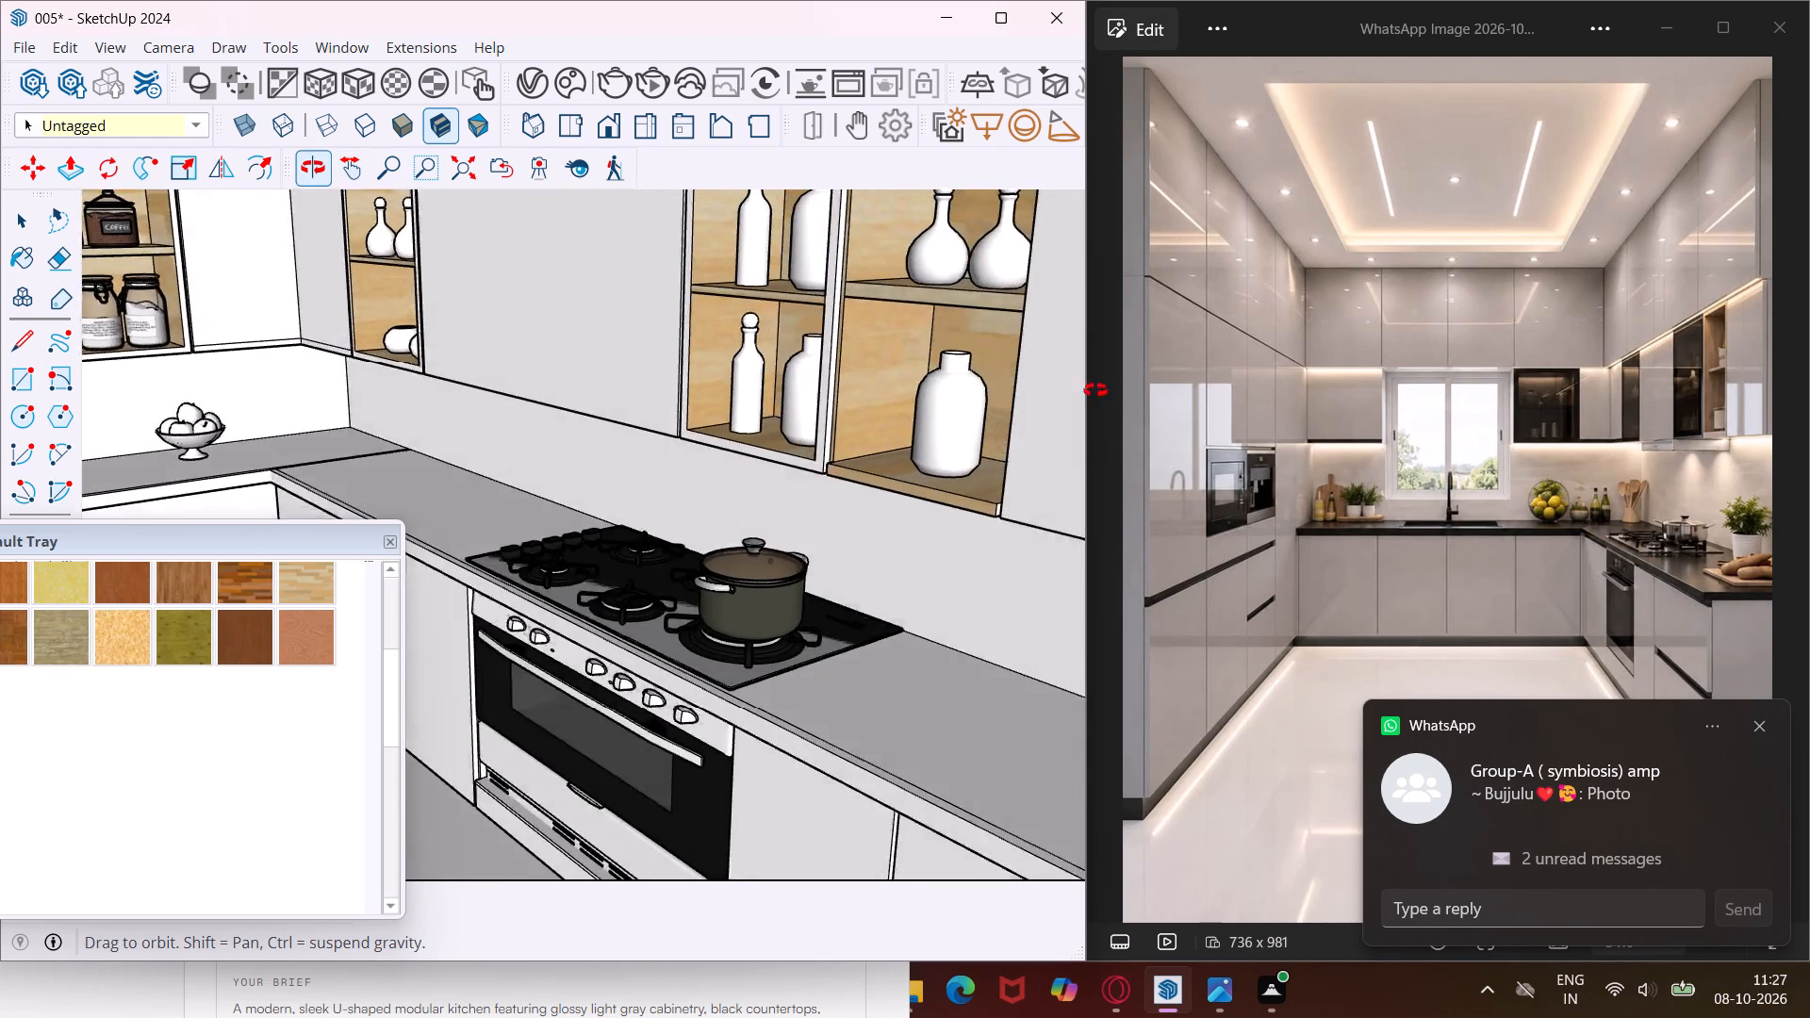
middle_click_drag(1095, 390, 1144, 379)
left_click_drag(829, 552, 648, 682)
middle_click_drag(648, 682, 853, 681)
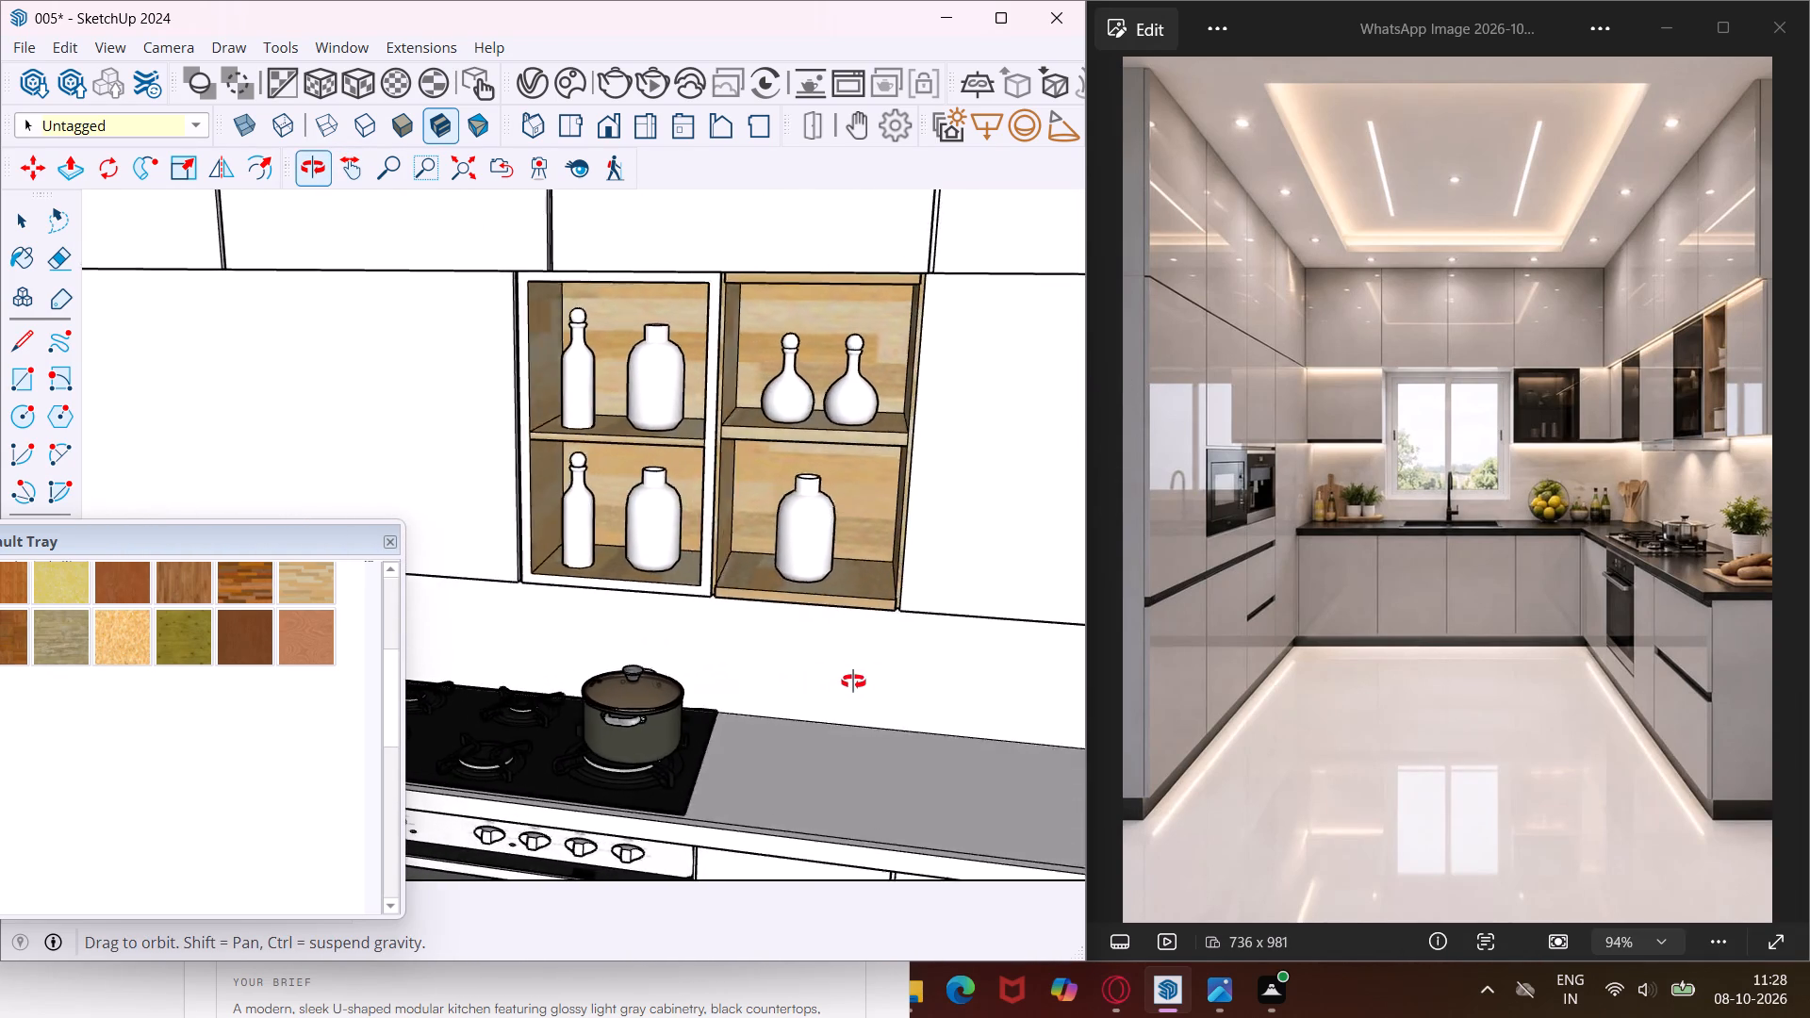
middle_click_drag(853, 681, 911, 668)
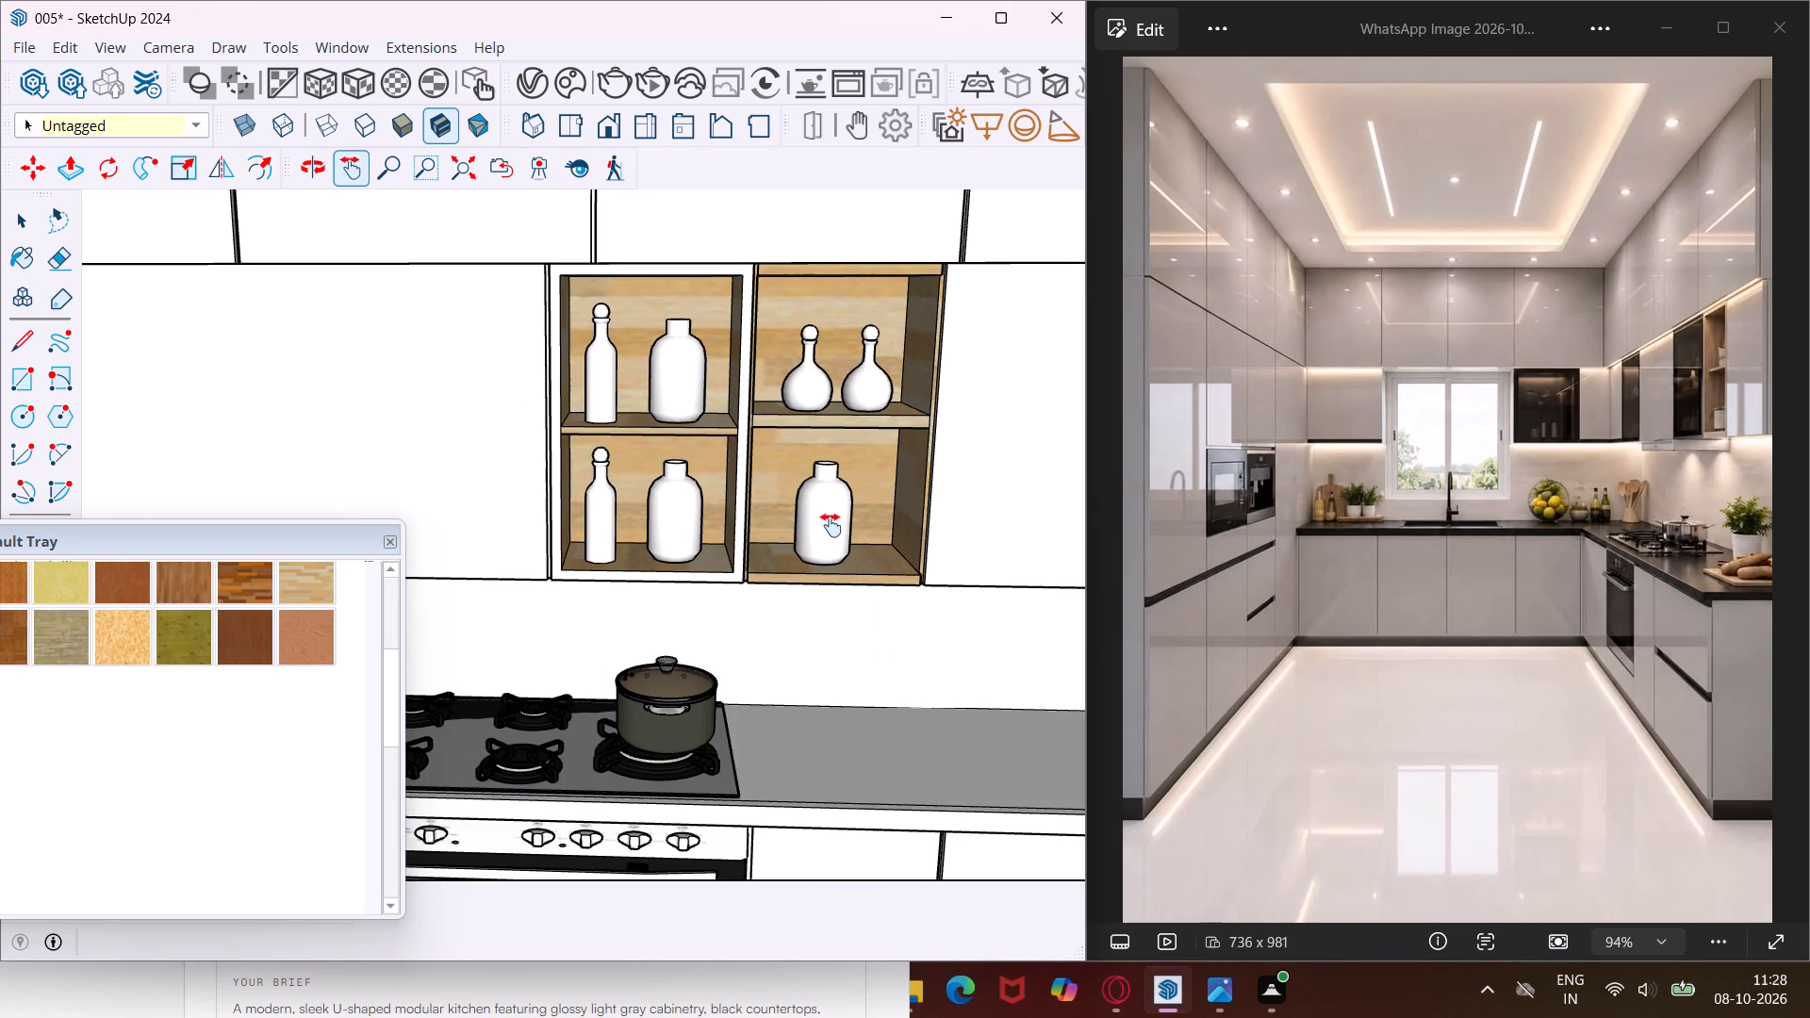
key("Escape")
key("space")
middle_click_drag(685, 320, 713, 276)
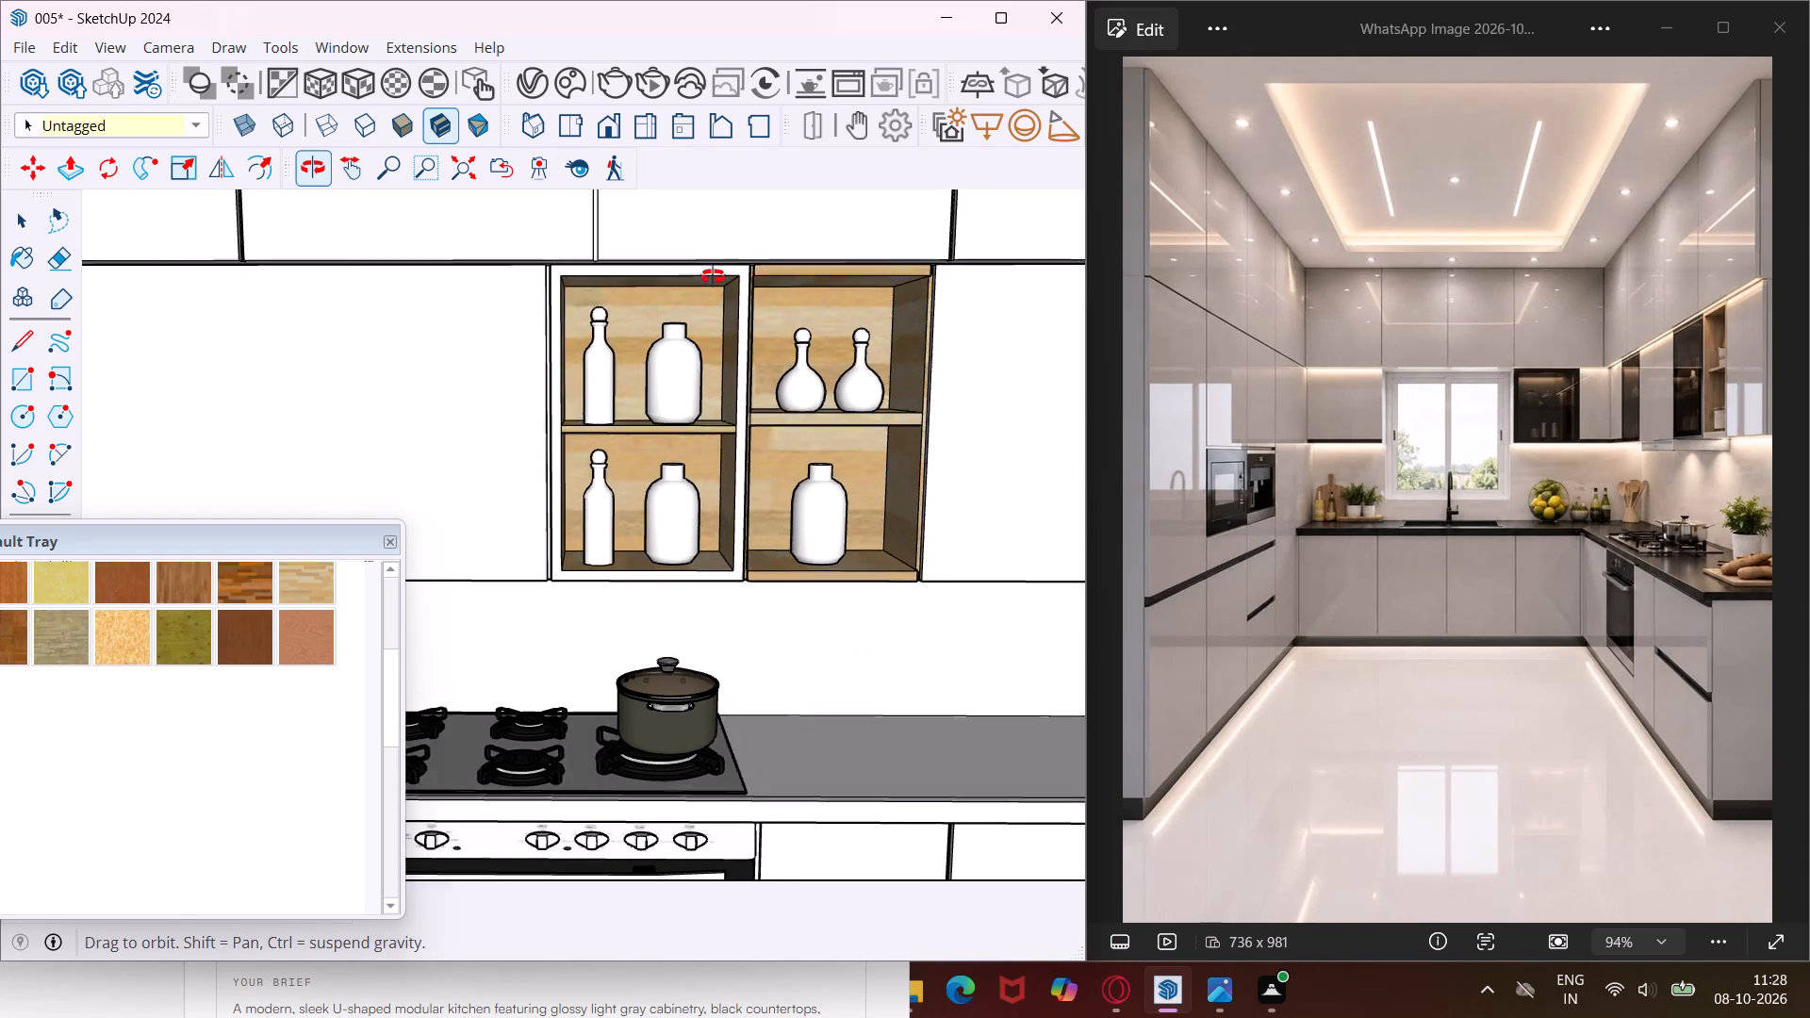
middle_click_drag(713, 276, 718, 267)
scroll(670, 288, "up", 6)
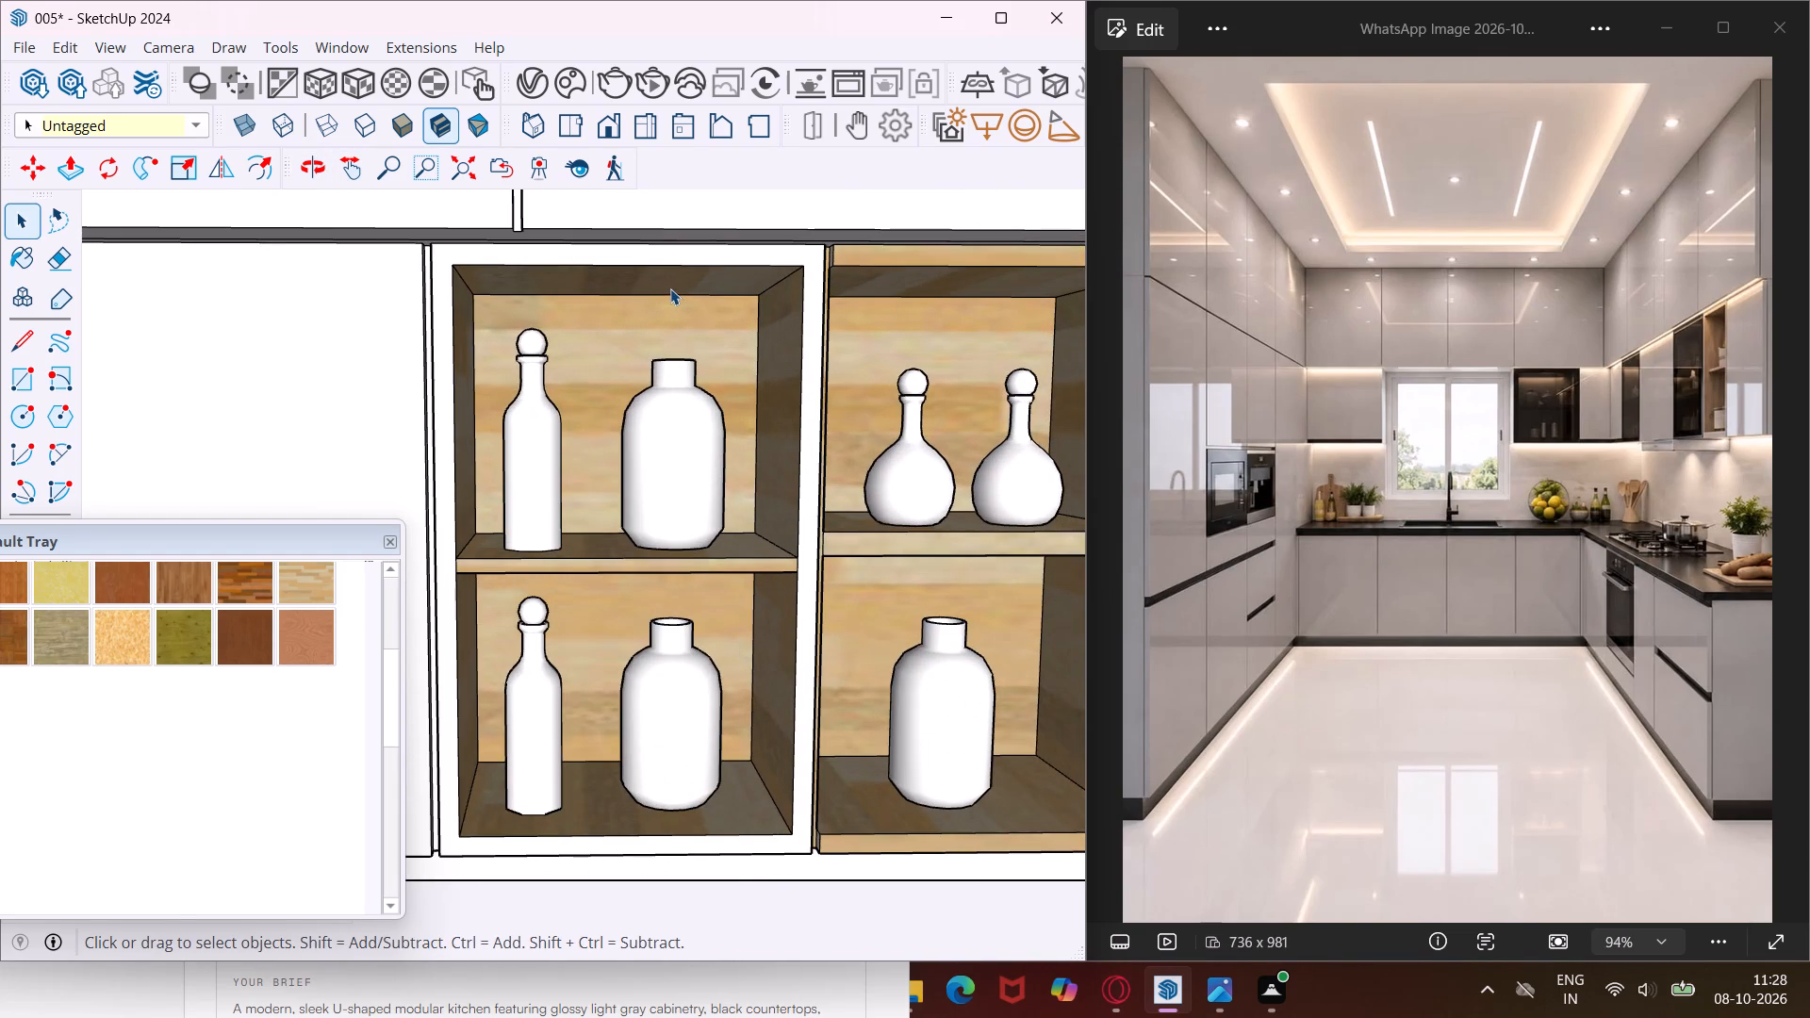
middle_click_drag(662, 303, 725, 303)
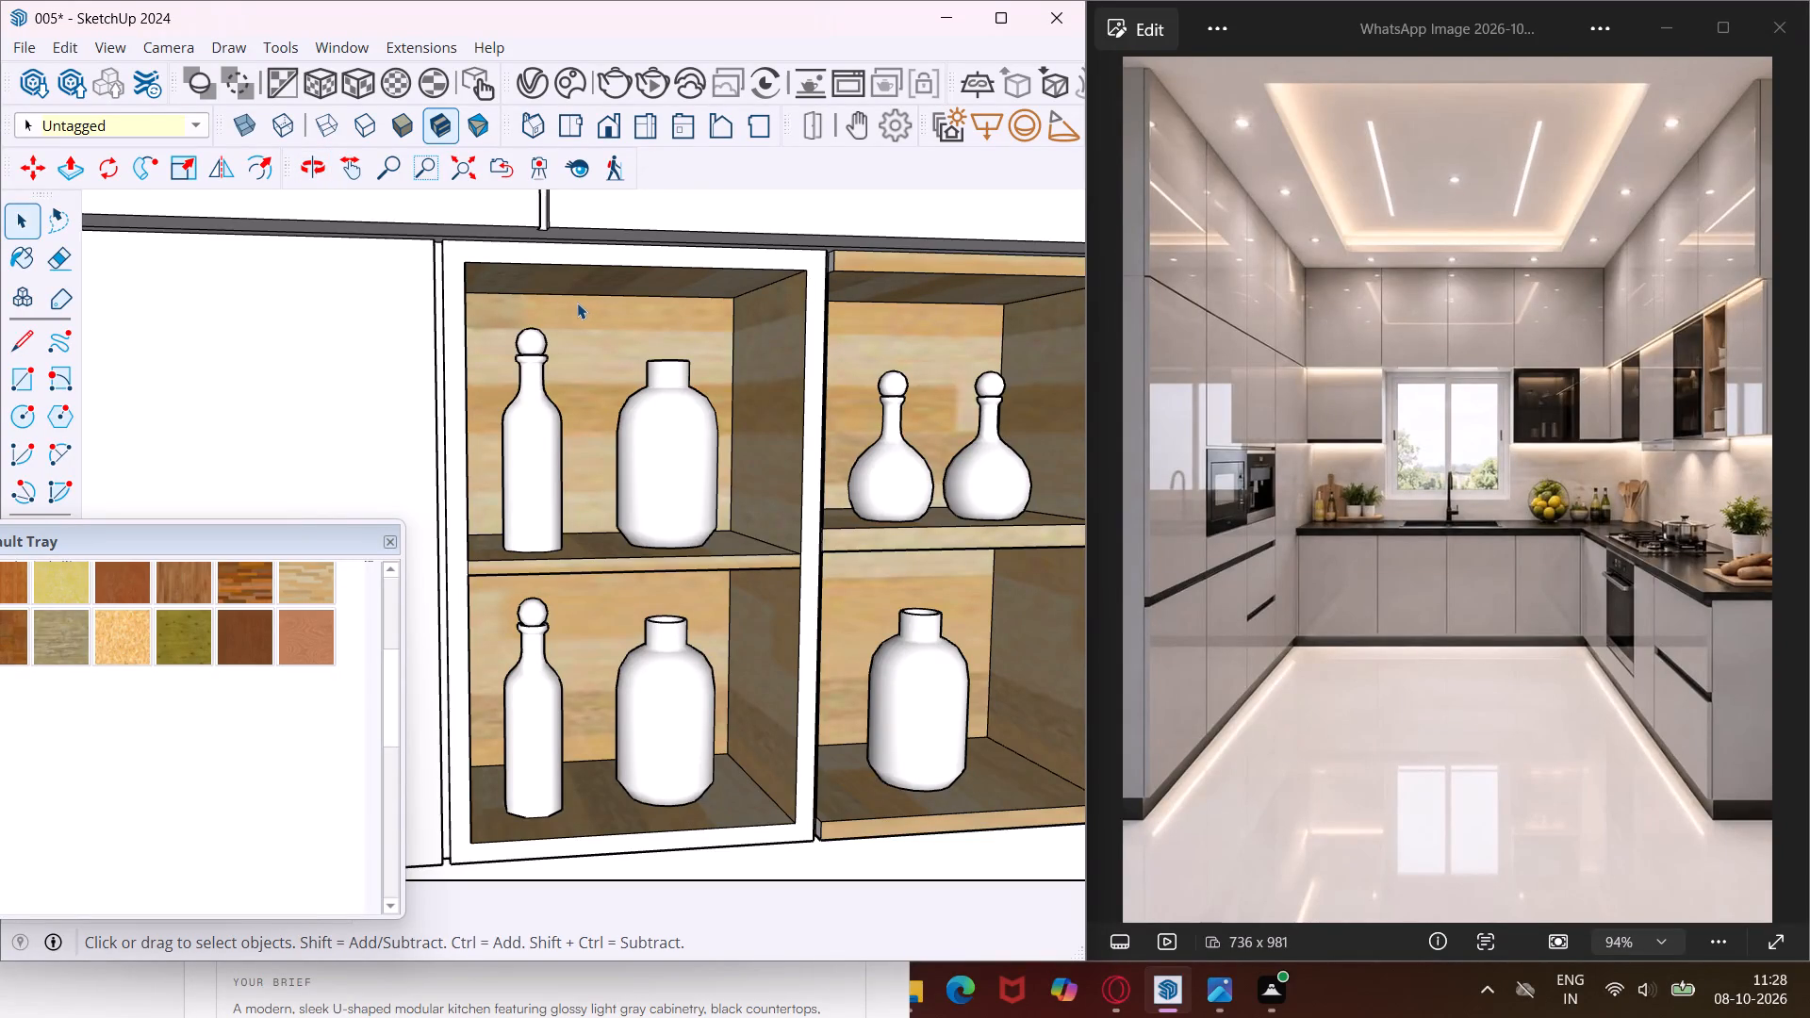
scroll(568, 300, "up", 3)
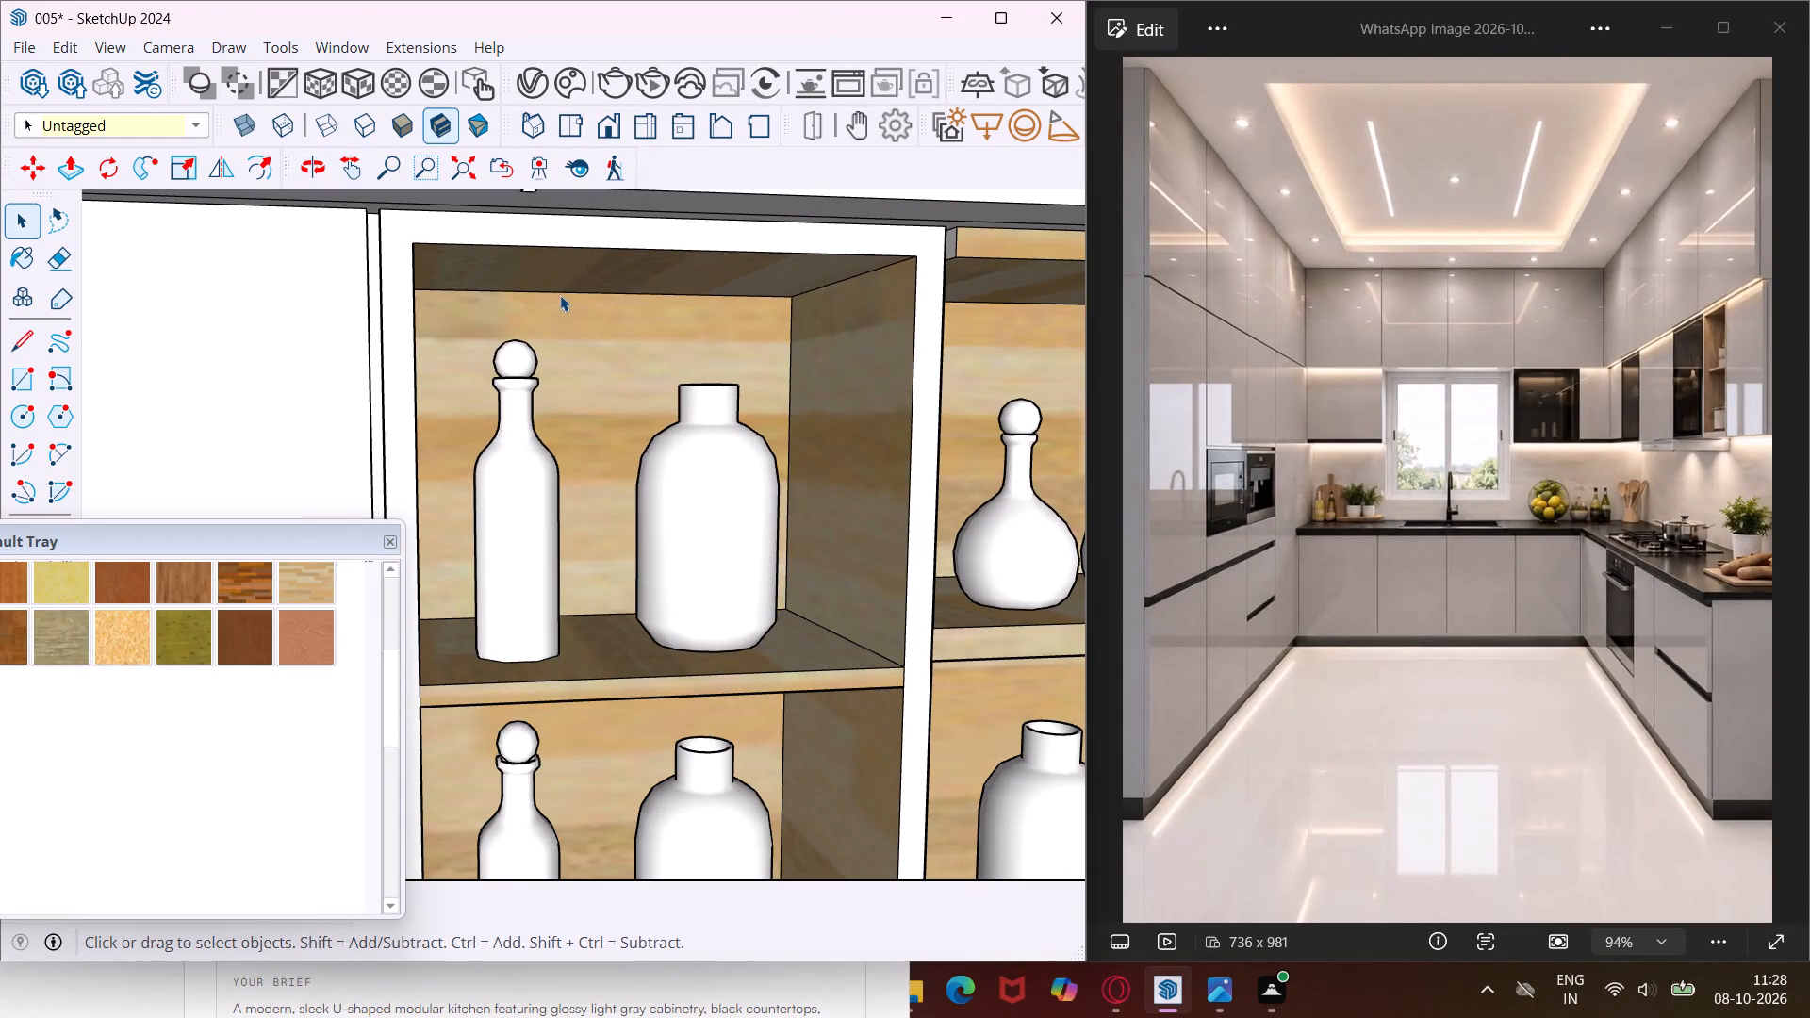
left_click(560, 295)
key("m")
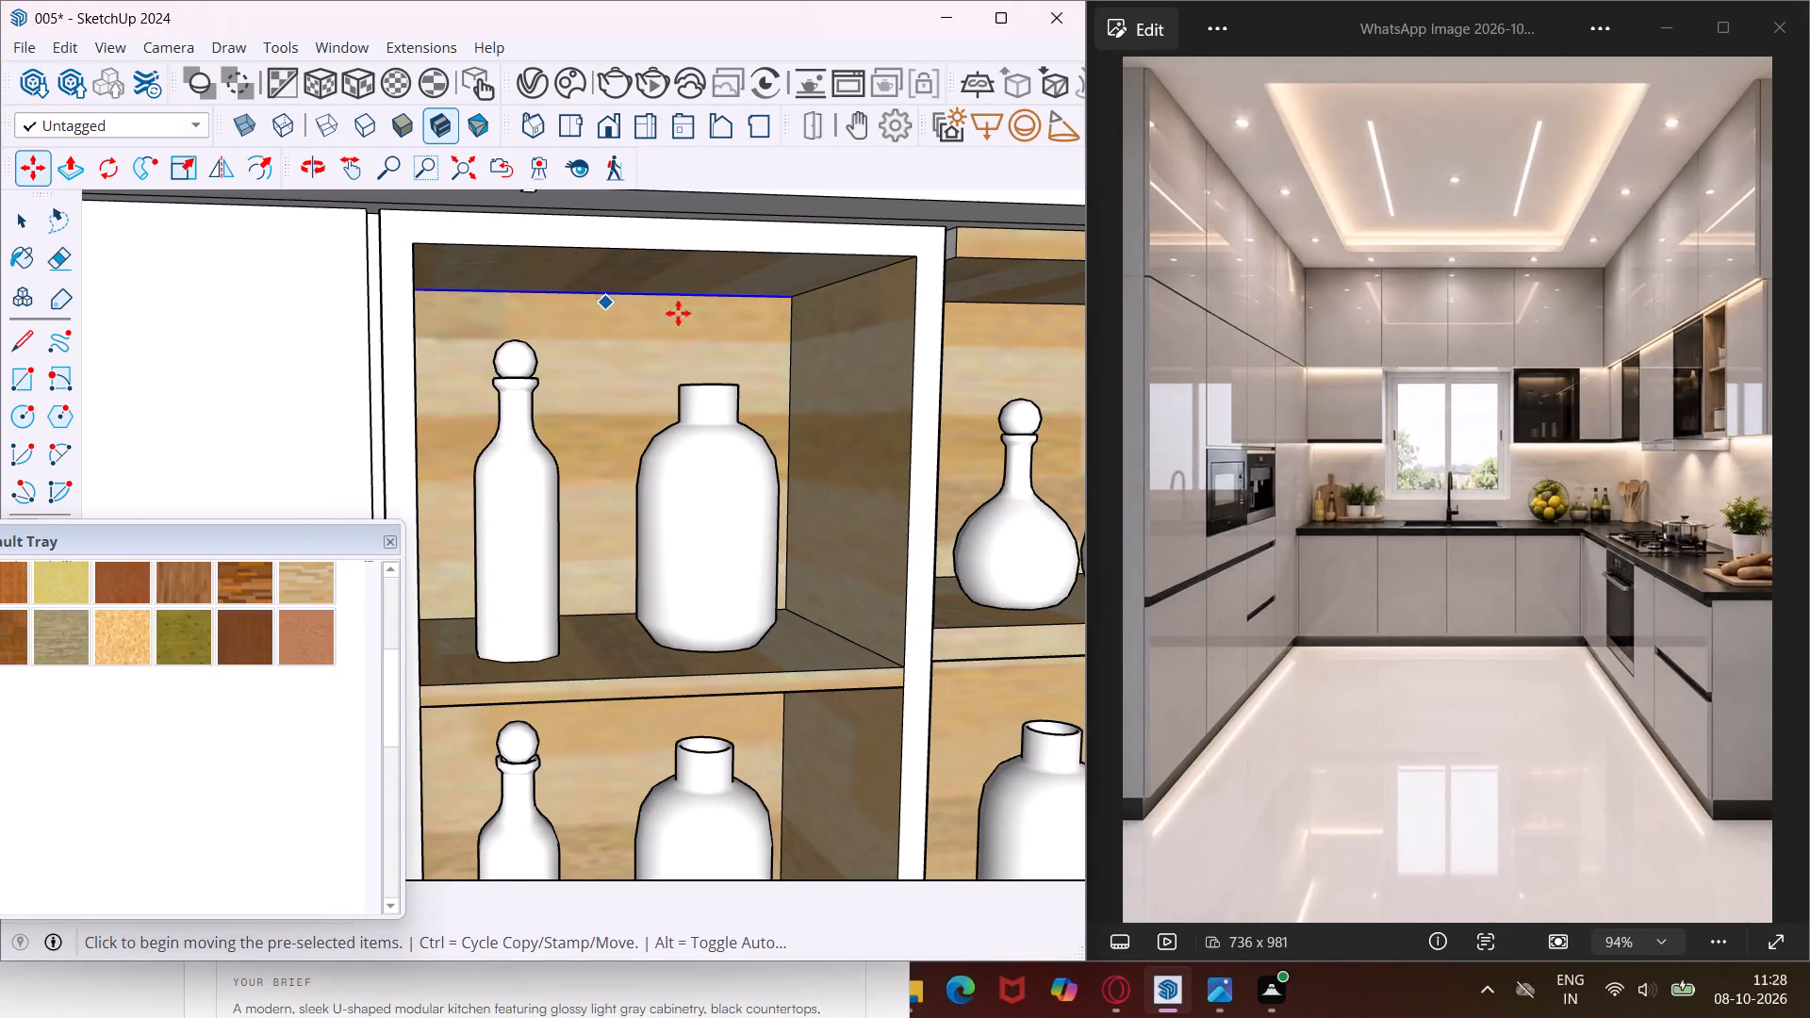
left_click(794, 299)
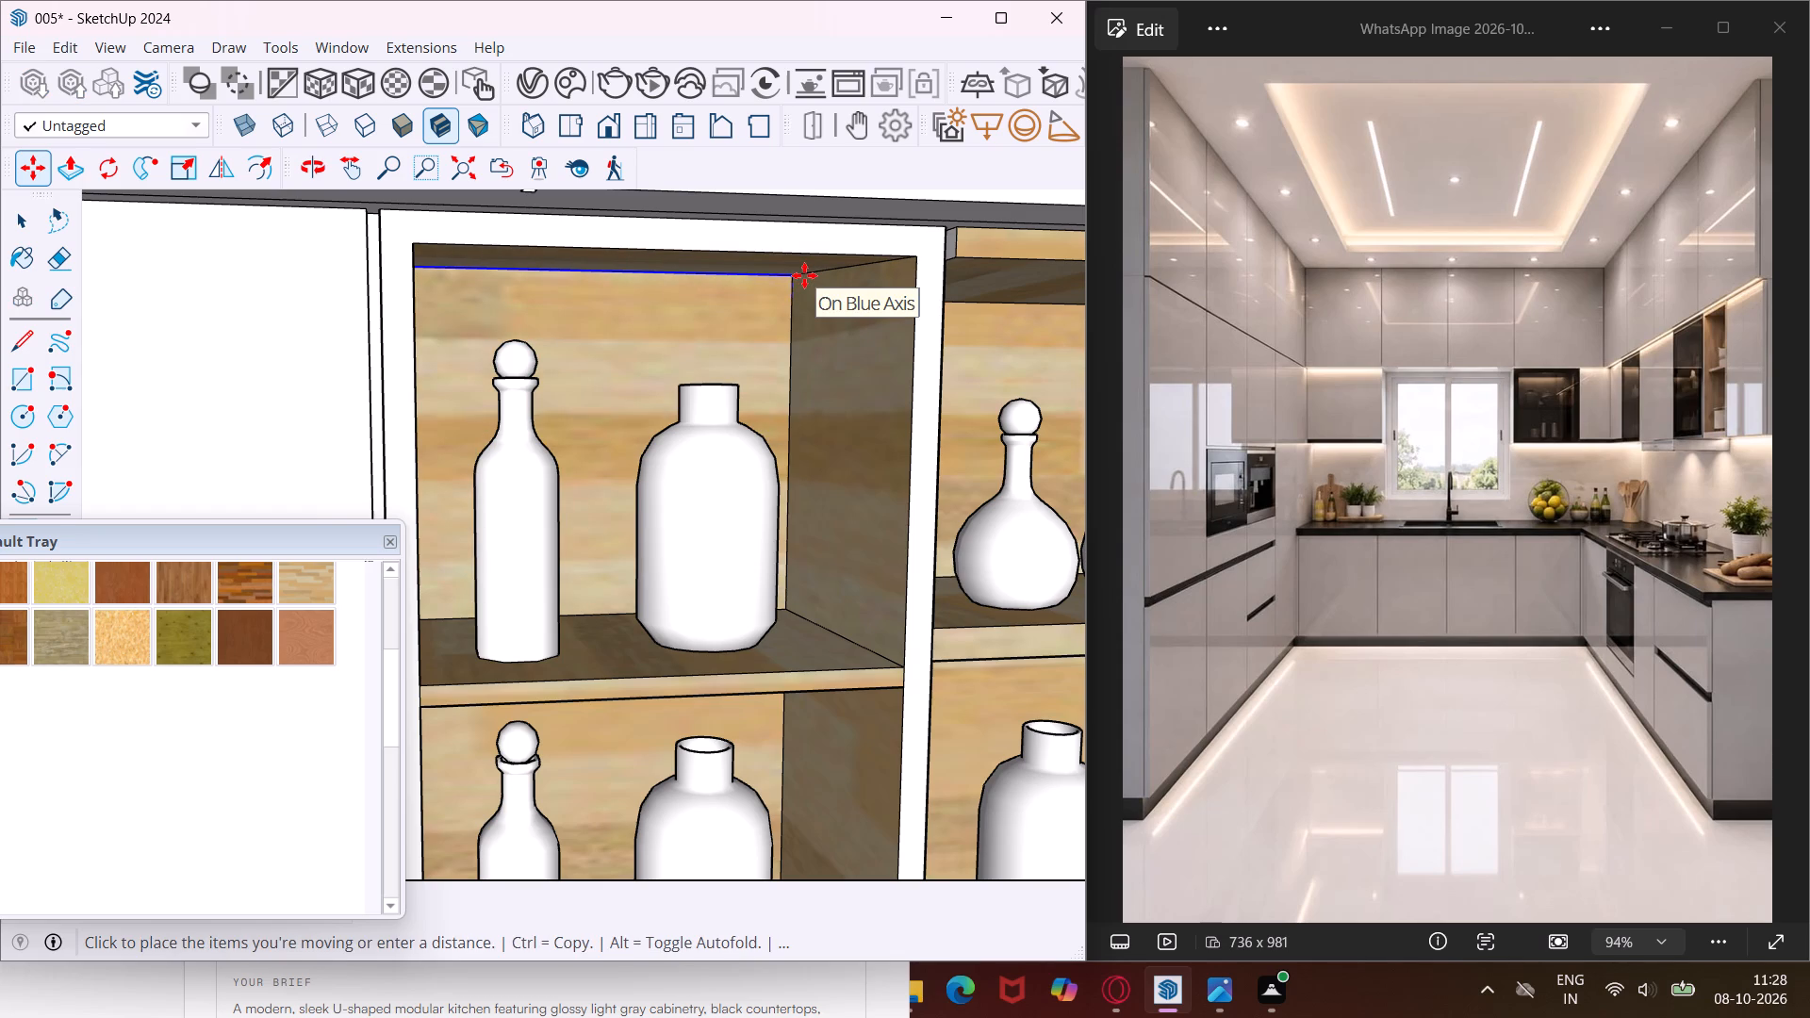
scroll(804, 275, "up", 8)
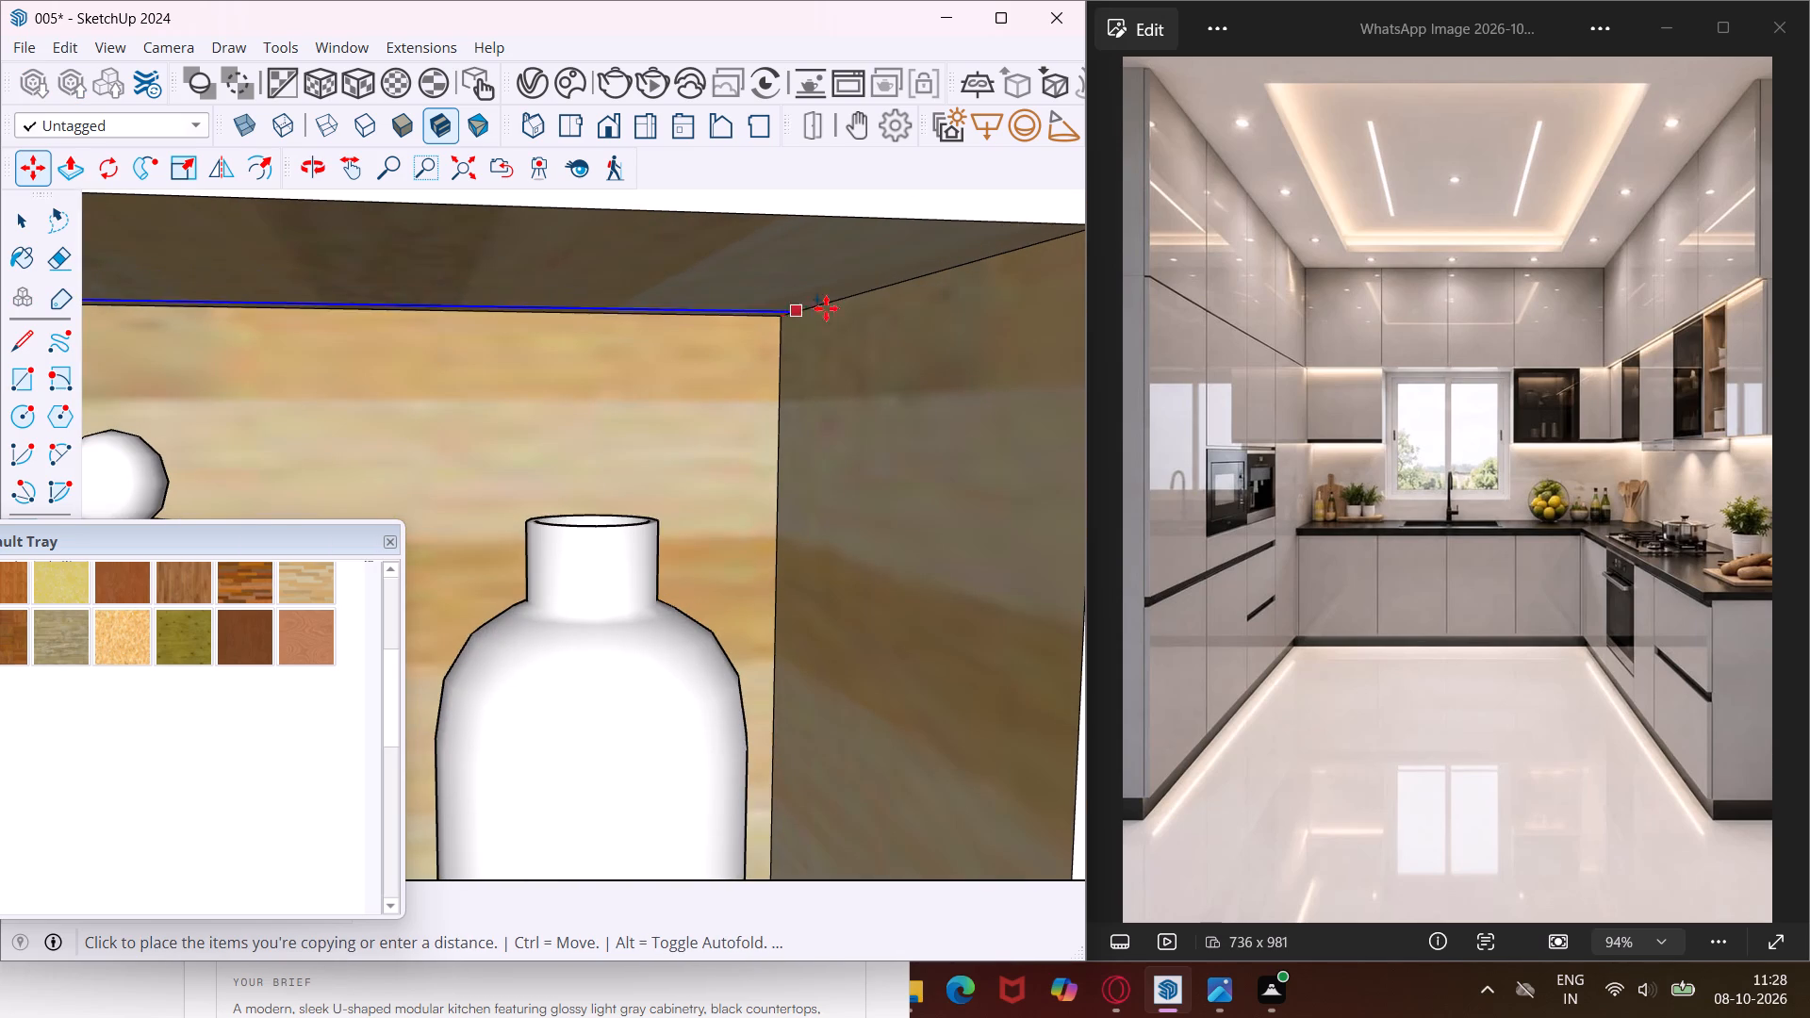
scroll(836, 308, "up", 4)
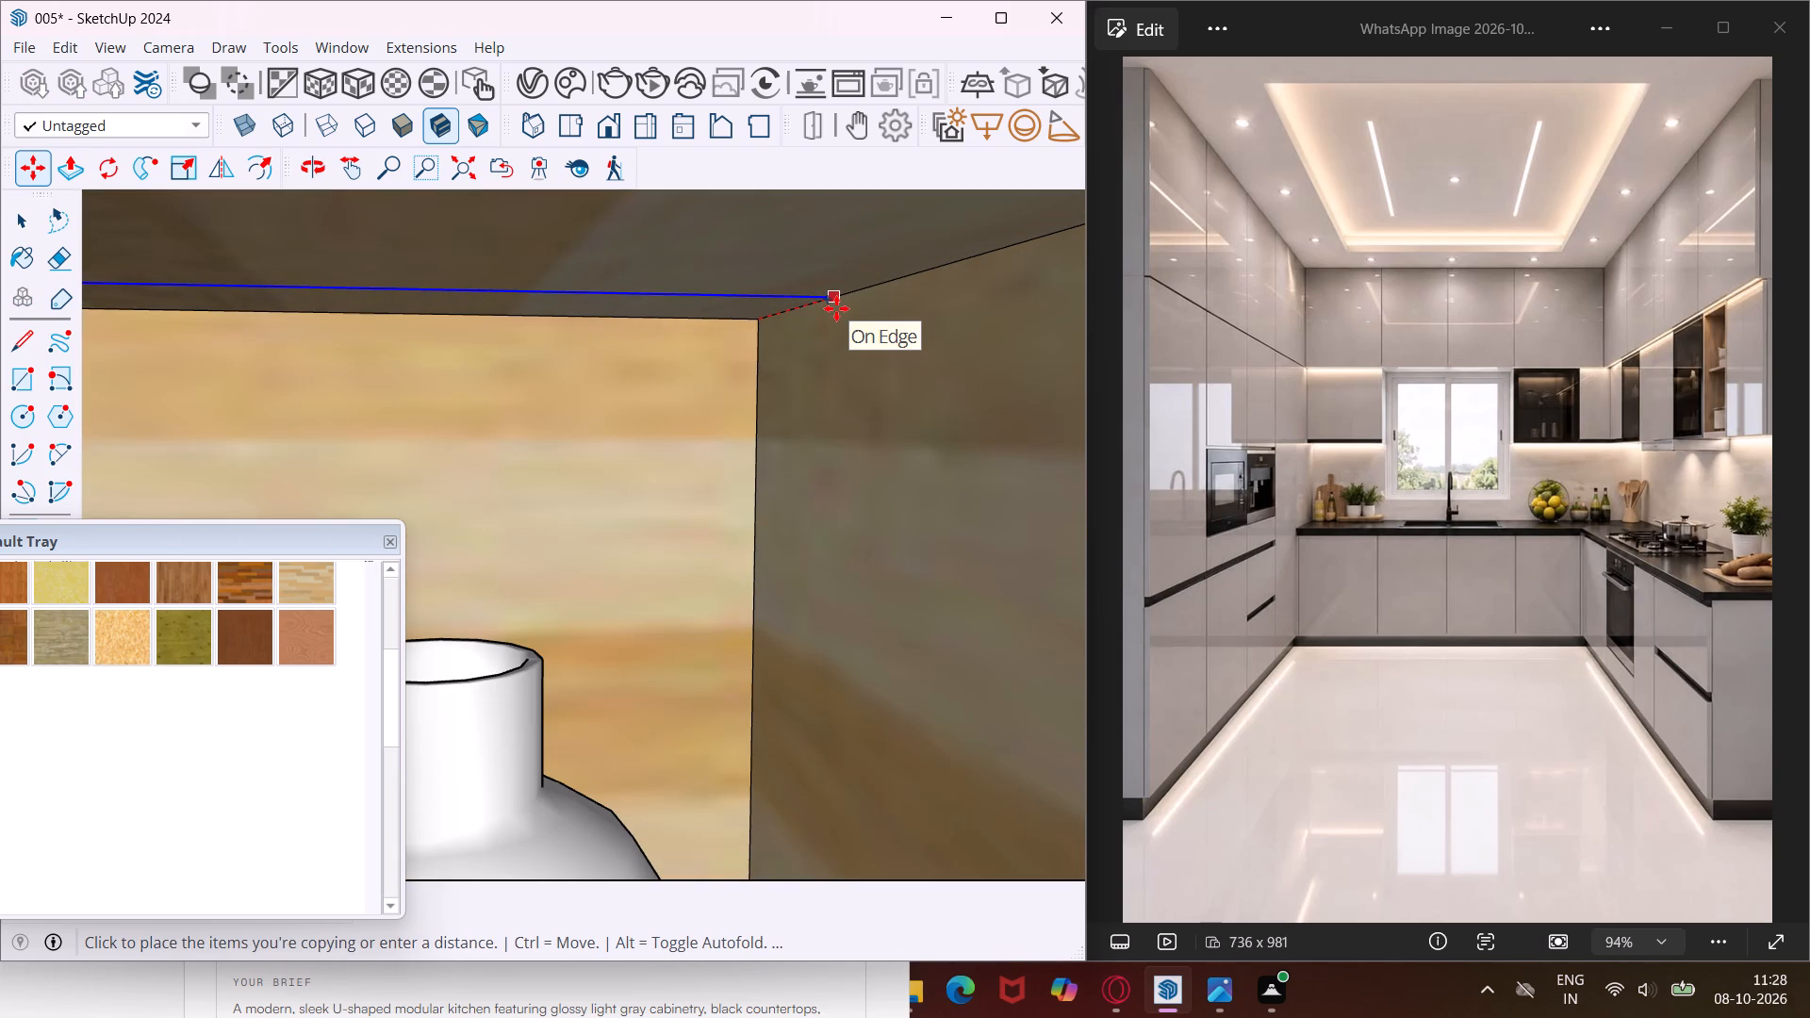
type("1\"")
key("Return")
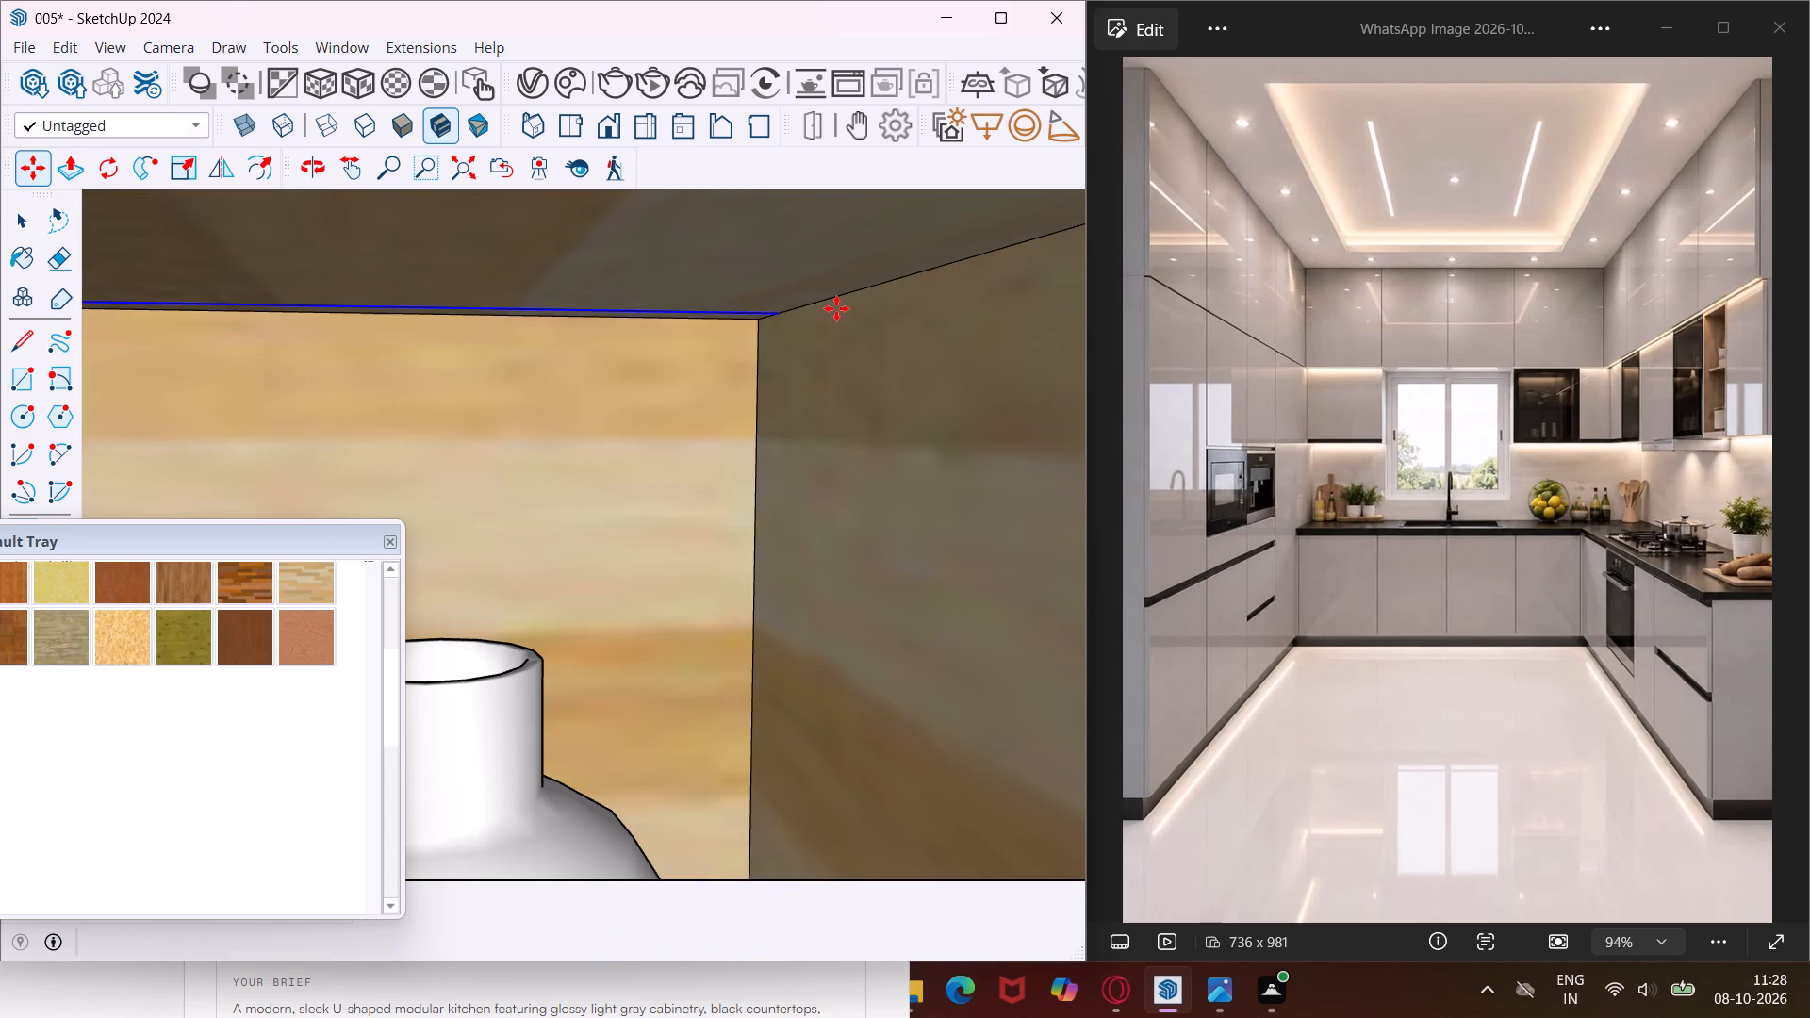
Copy the rear edge under the middle shelf of the white-framed bottle recess 1" forward across the shelf's underside.
scroll(836, 308, "down", 15)
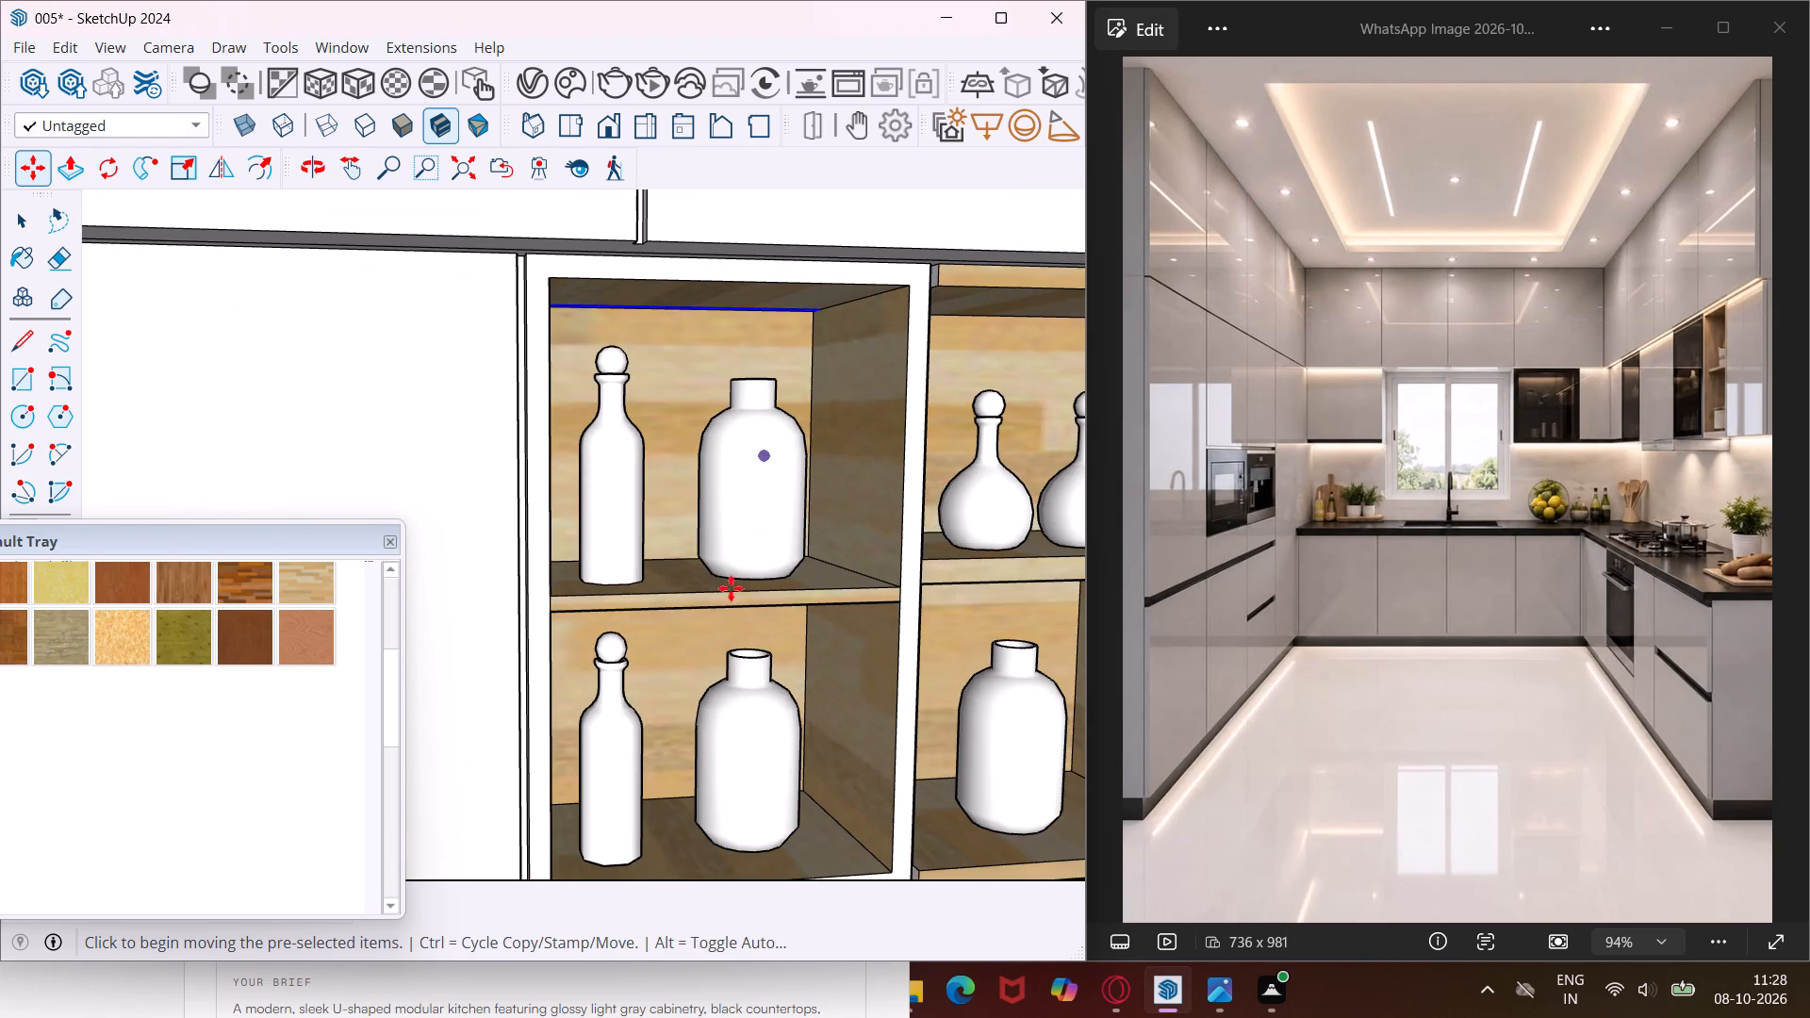
middle_click_drag(702, 658, 710, 491)
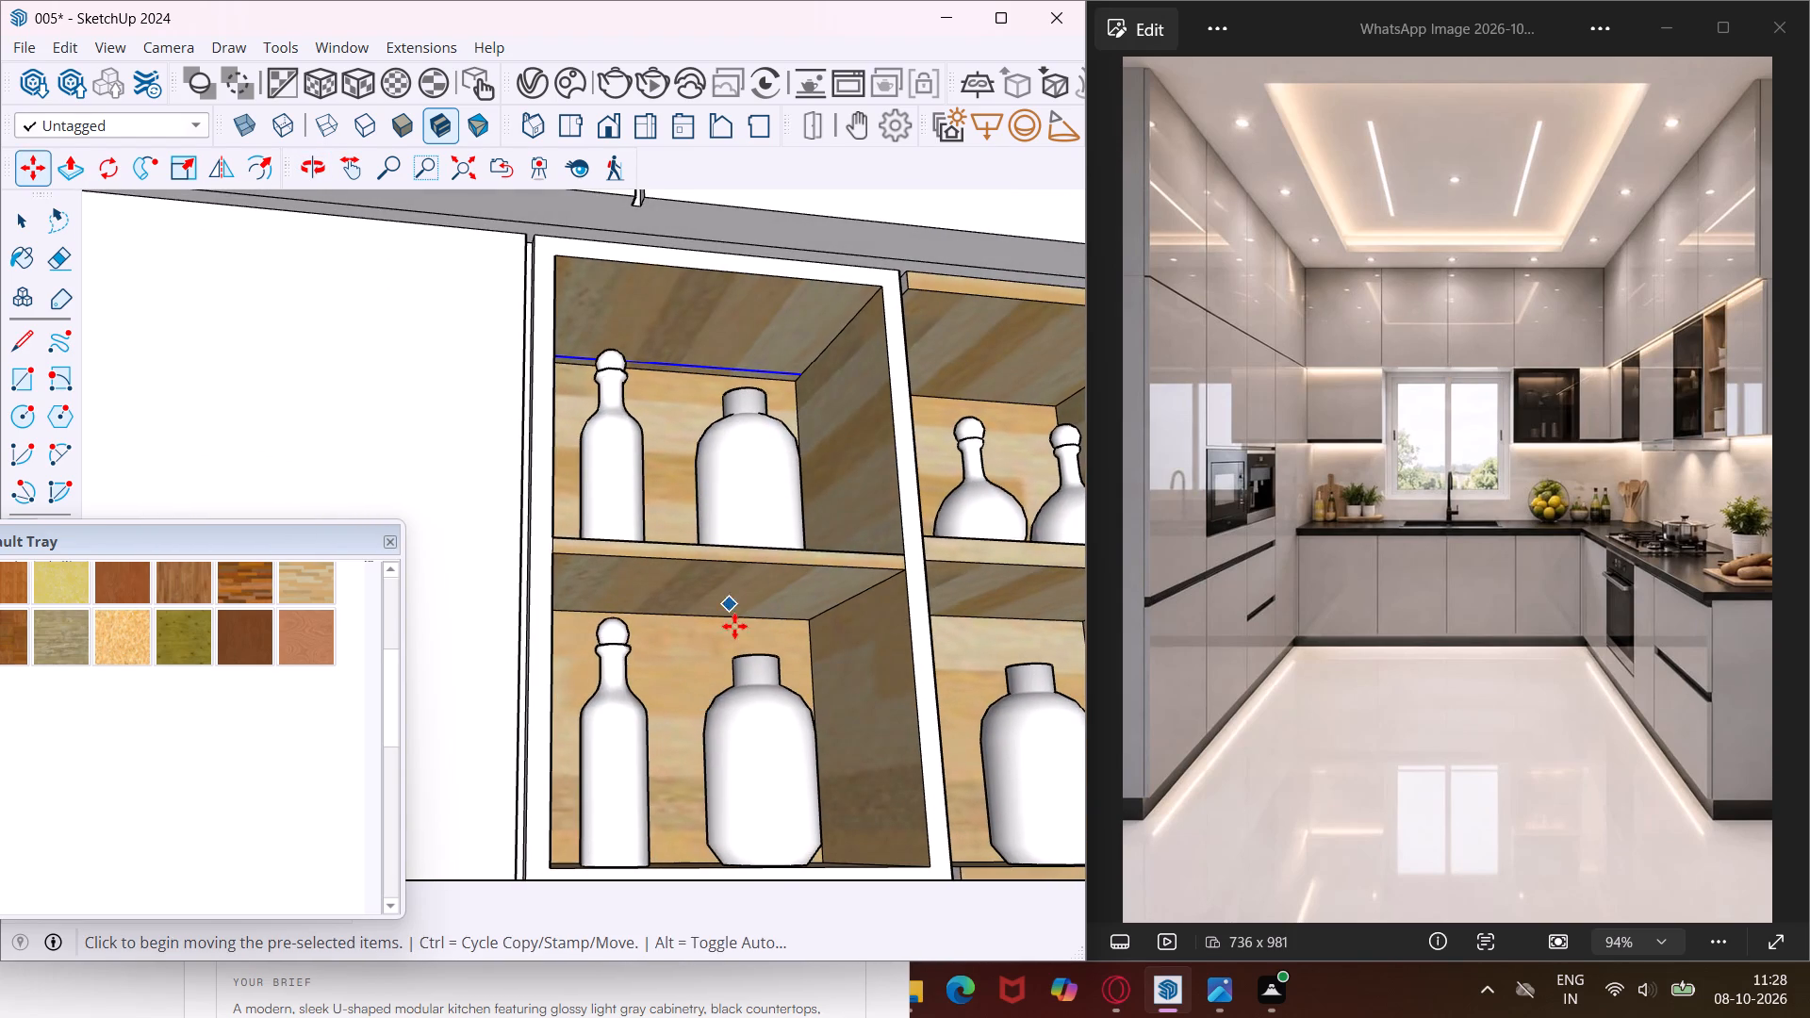
key("Escape")
key("space")
scroll(803, 622, "up", 7)
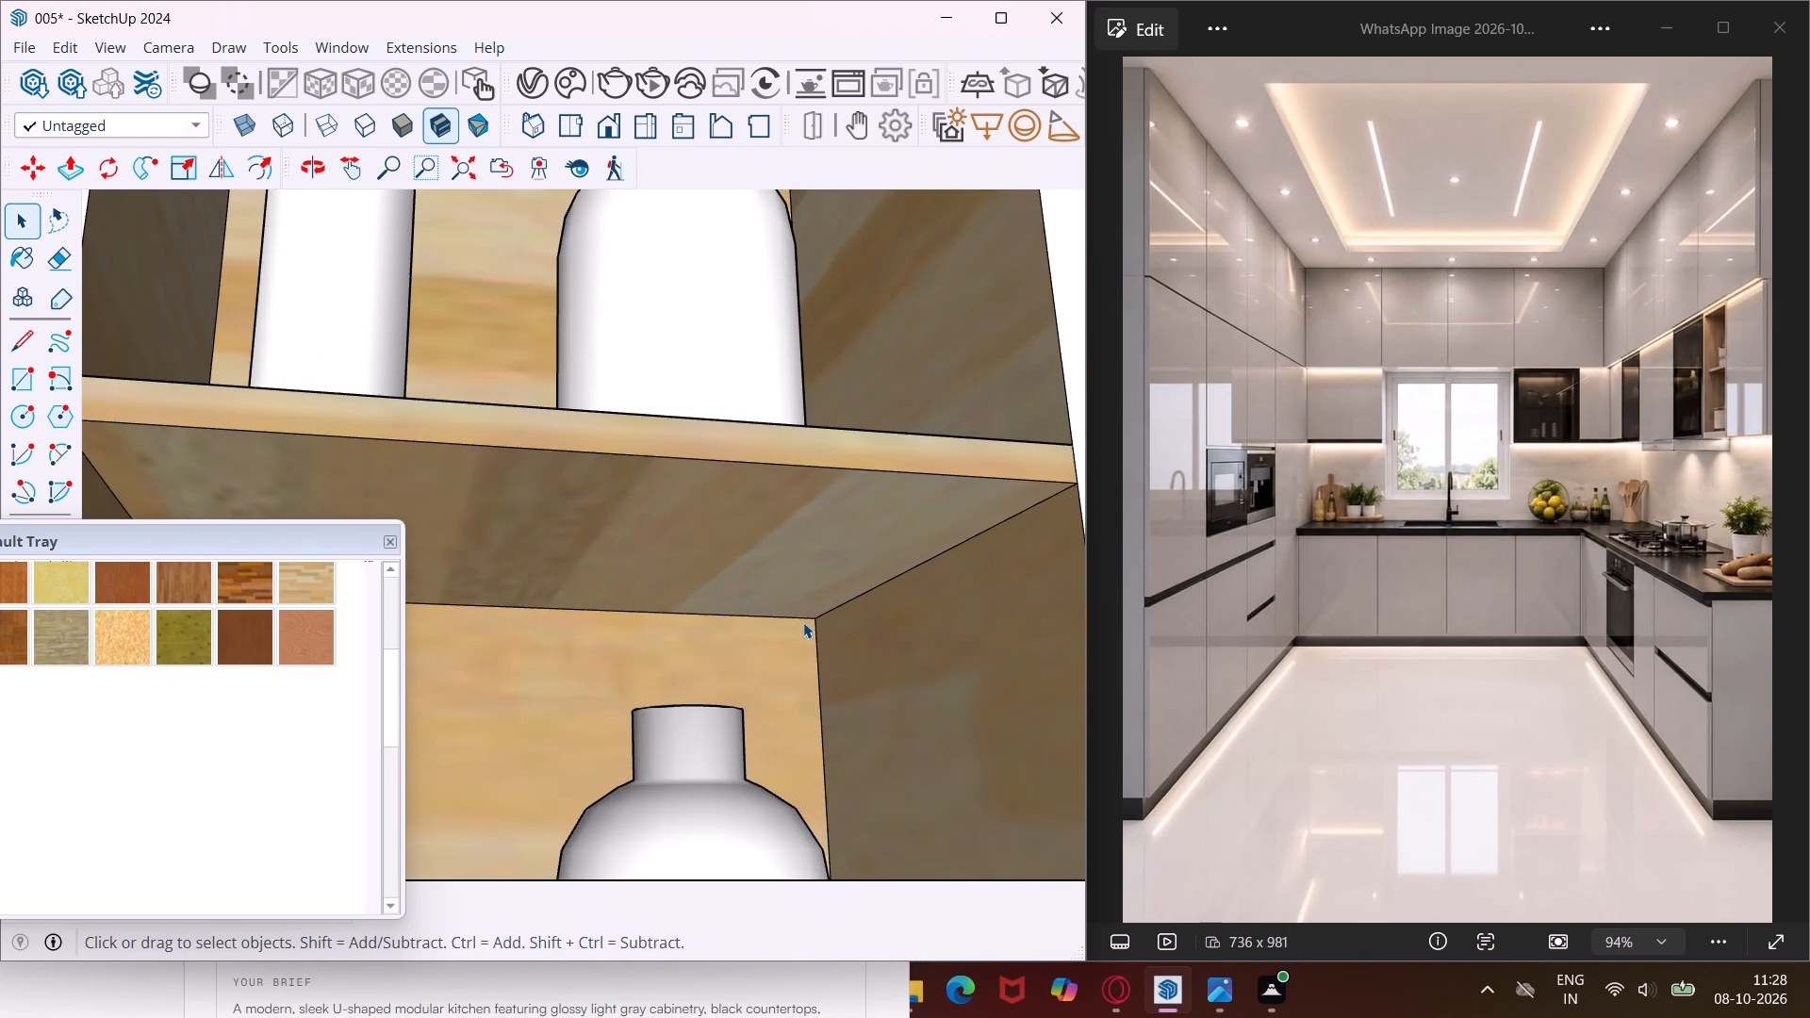
left_click(798, 621)
key("m")
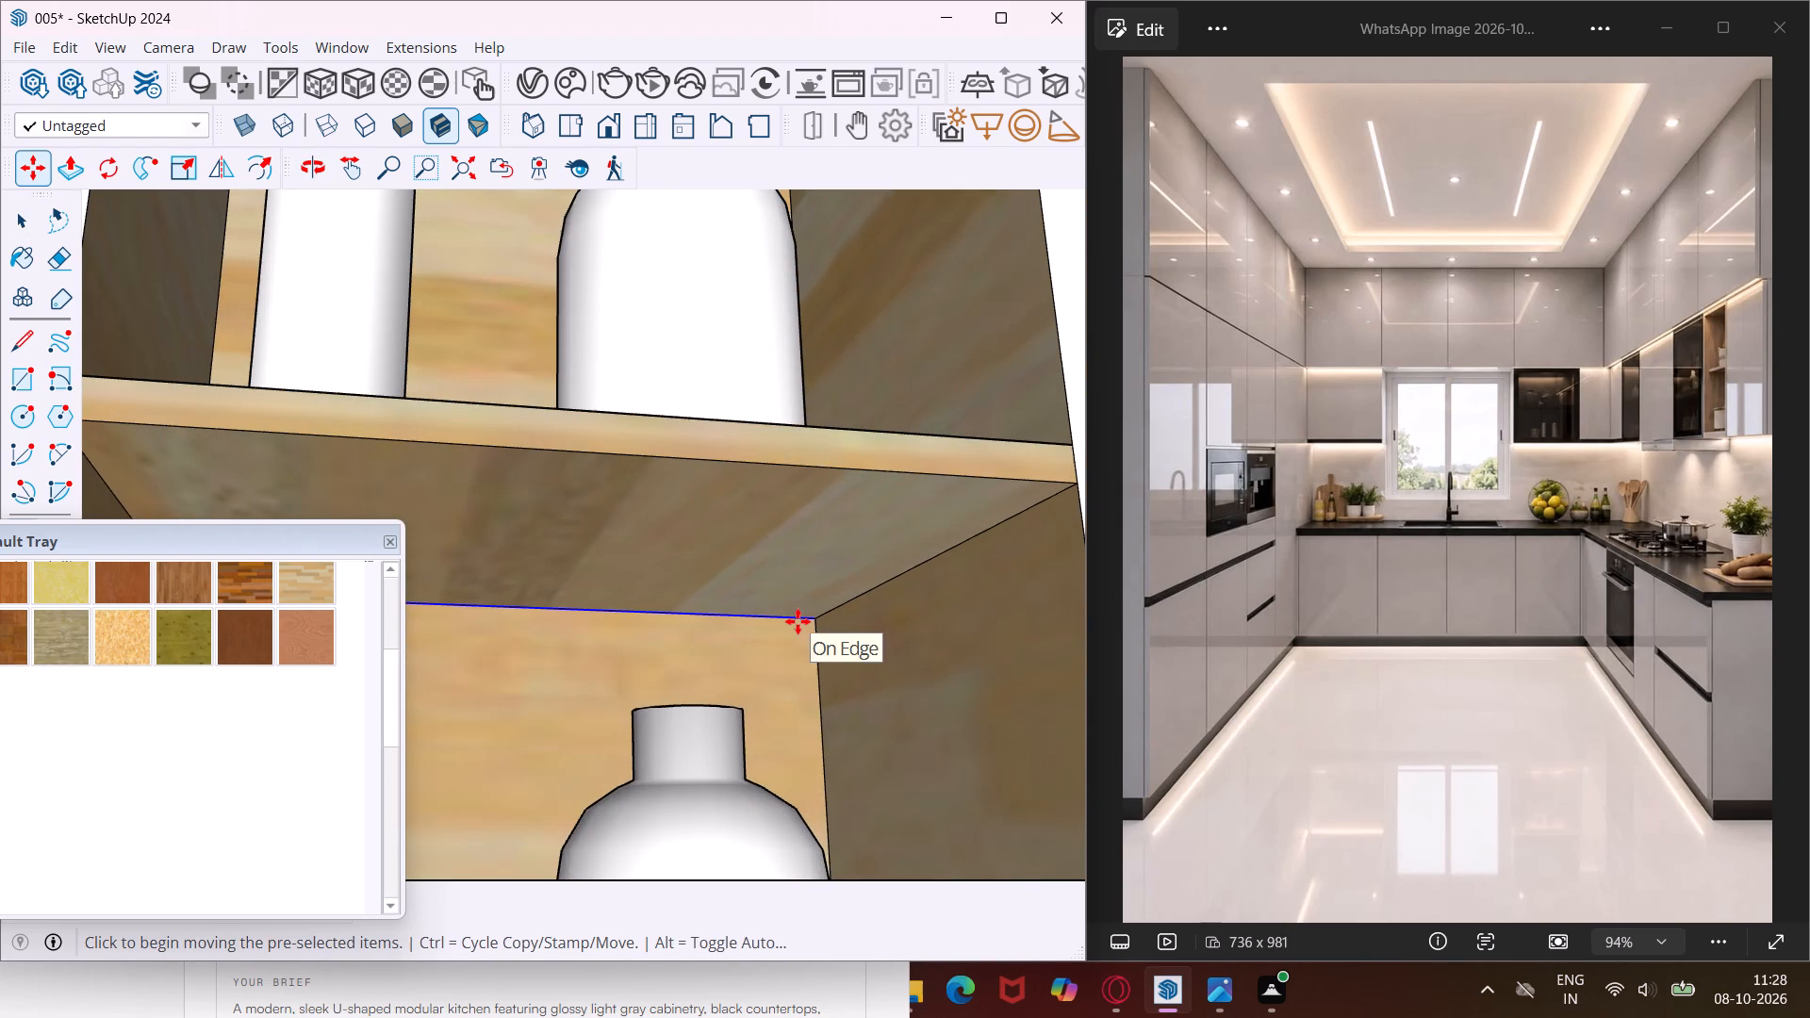
left_click(819, 627)
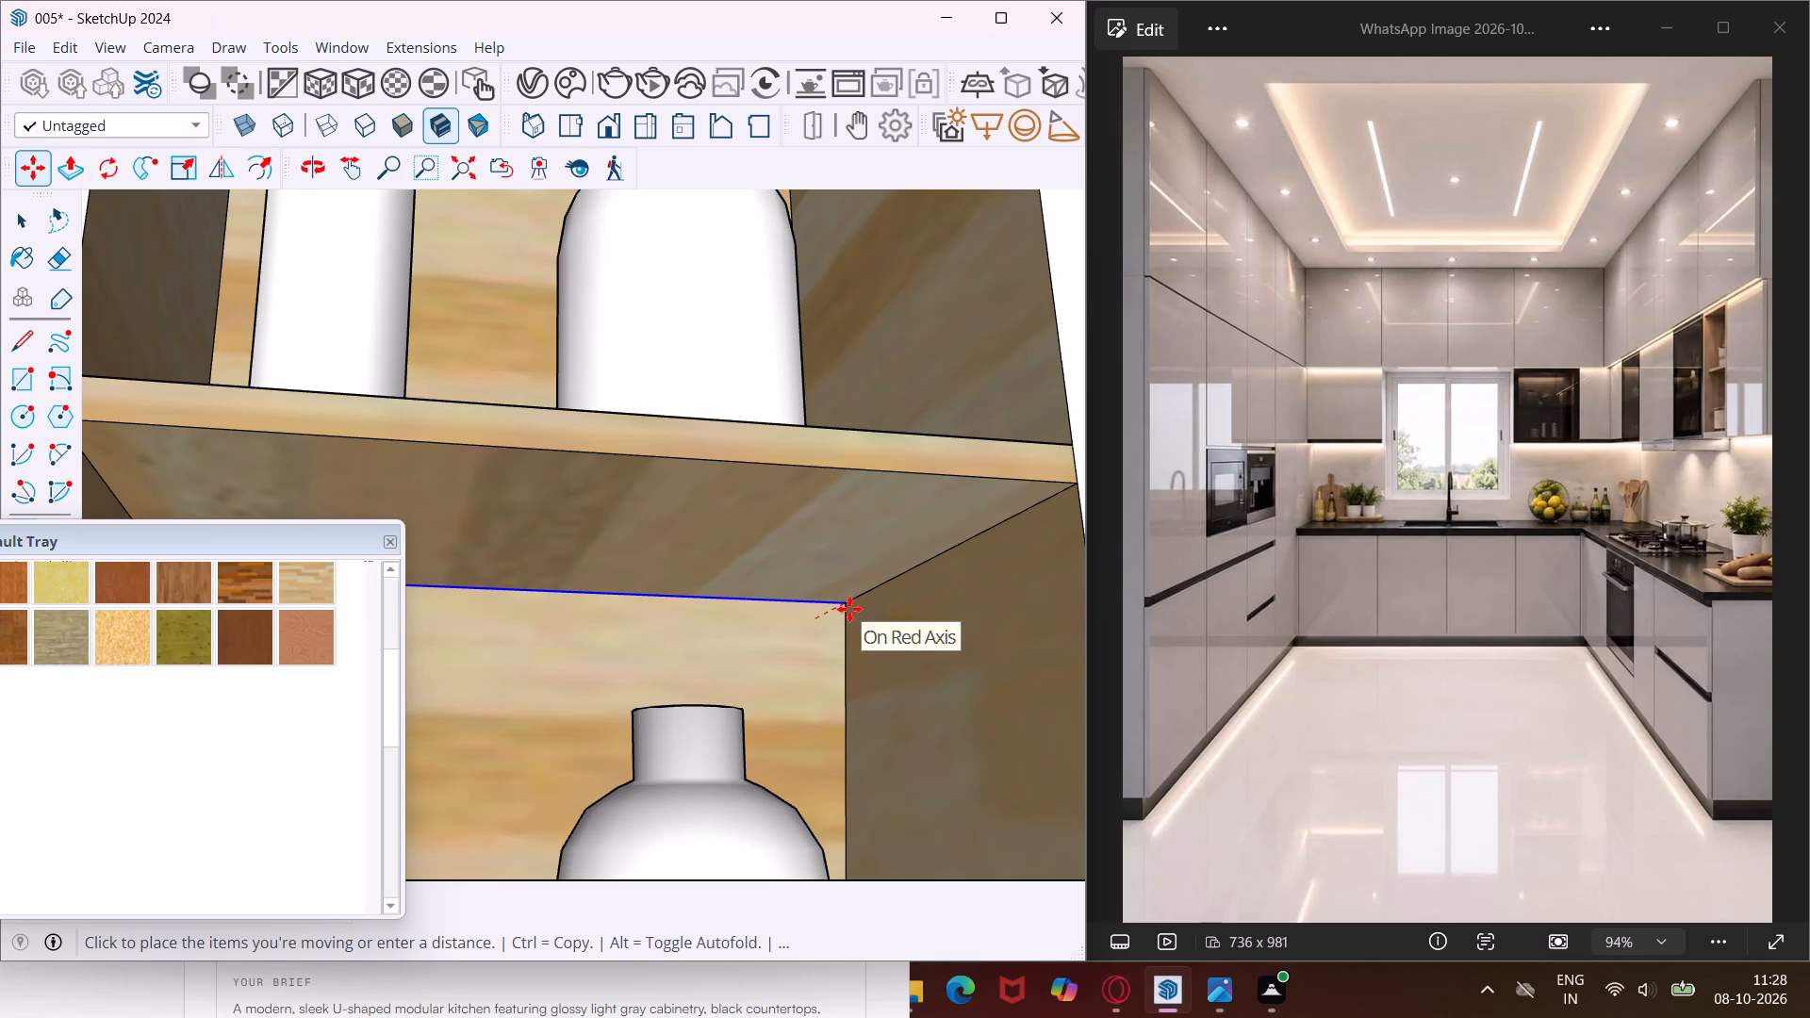
type("1\"")
key("Return")
key("Escape")
key("space")
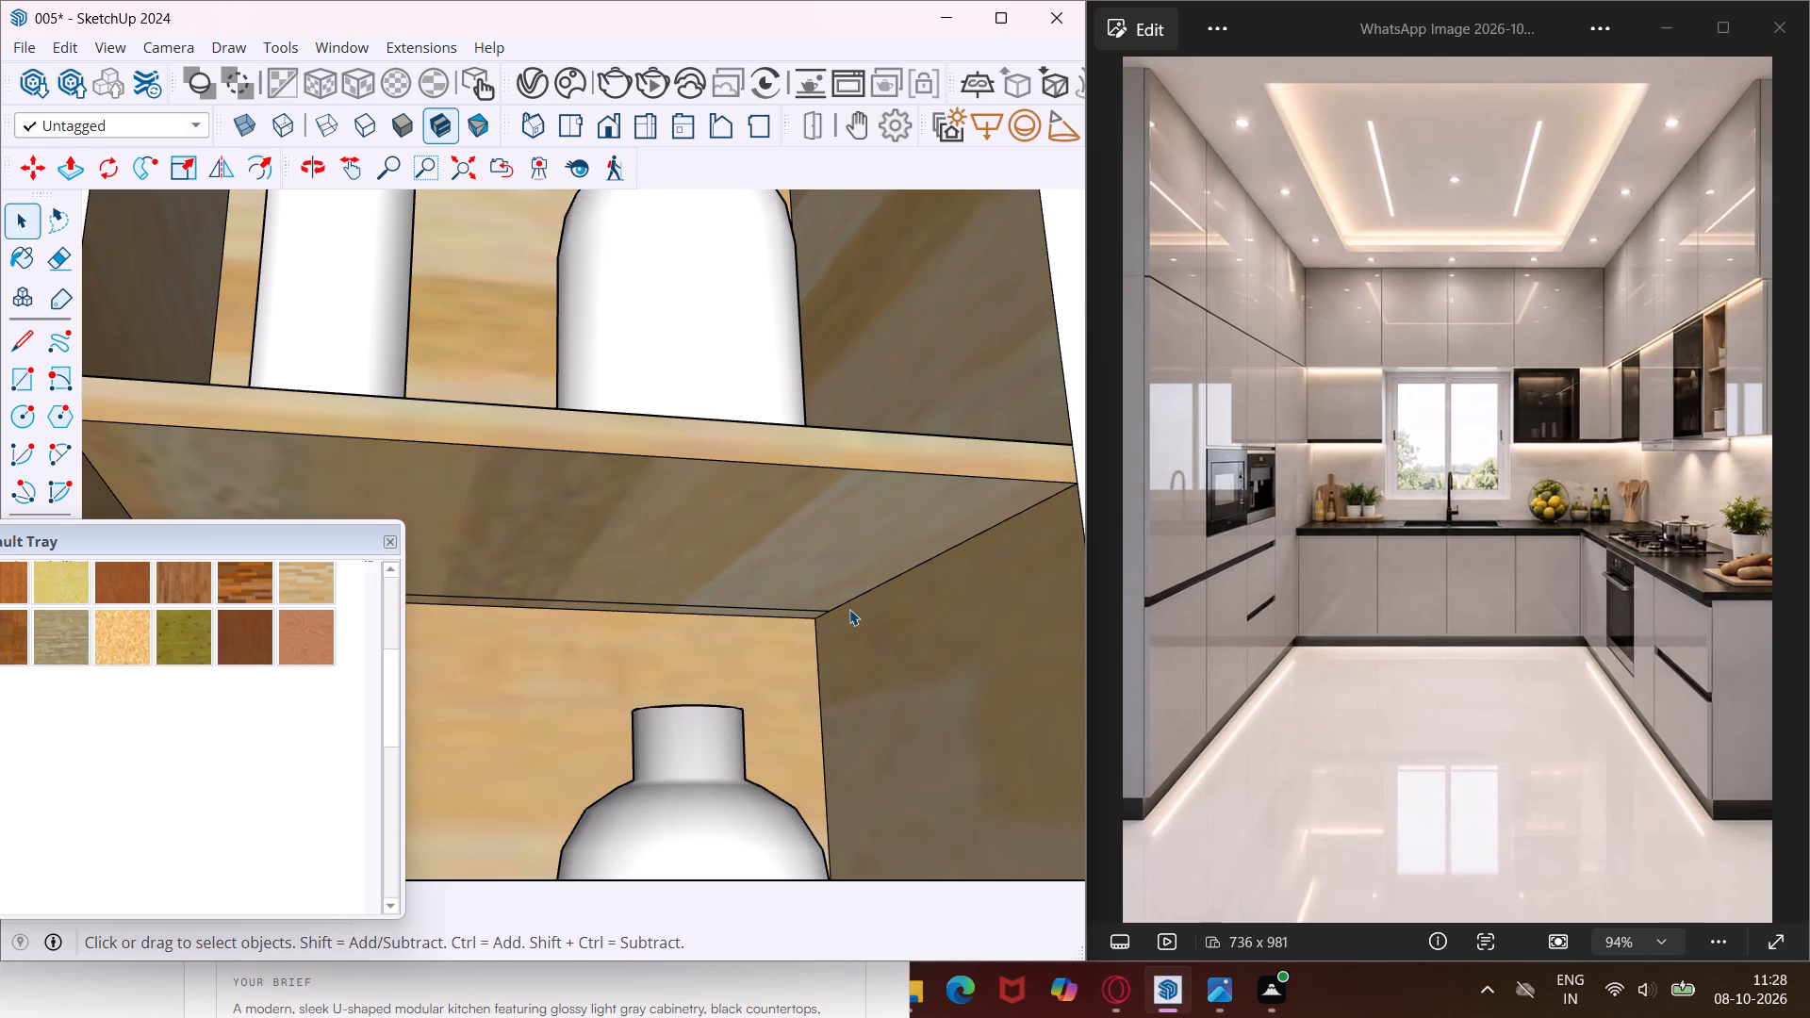
Examine the bottle recesses above the hob, the wall cabinets around them and the jar recess near the corner.
middle_click_drag(849, 609, 748, 606)
scroll(748, 606, "down", 6)
middle_click_drag(750, 610, 705, 612)
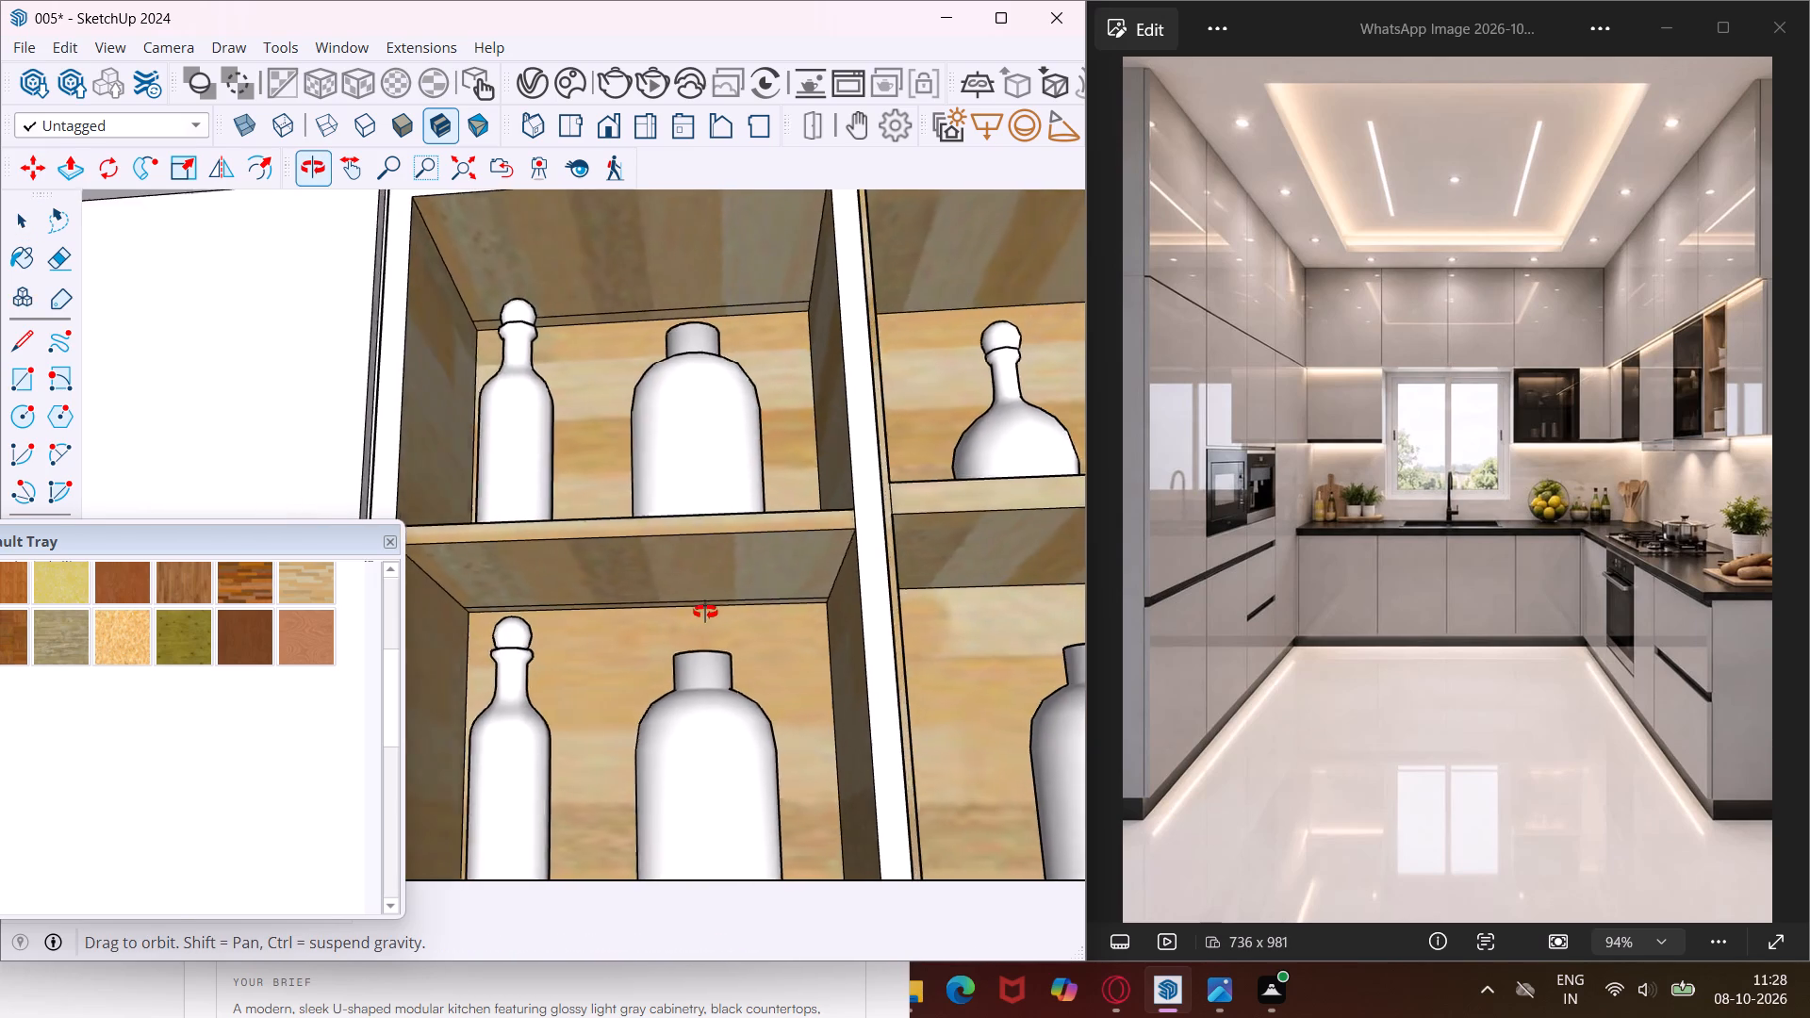
middle_click_drag(705, 612, 562, 633)
scroll(562, 633, "down", 5)
middle_click_drag(795, 655, 699, 667)
scroll(699, 667, "down", 5)
middle_click_drag(777, 698, 736, 699)
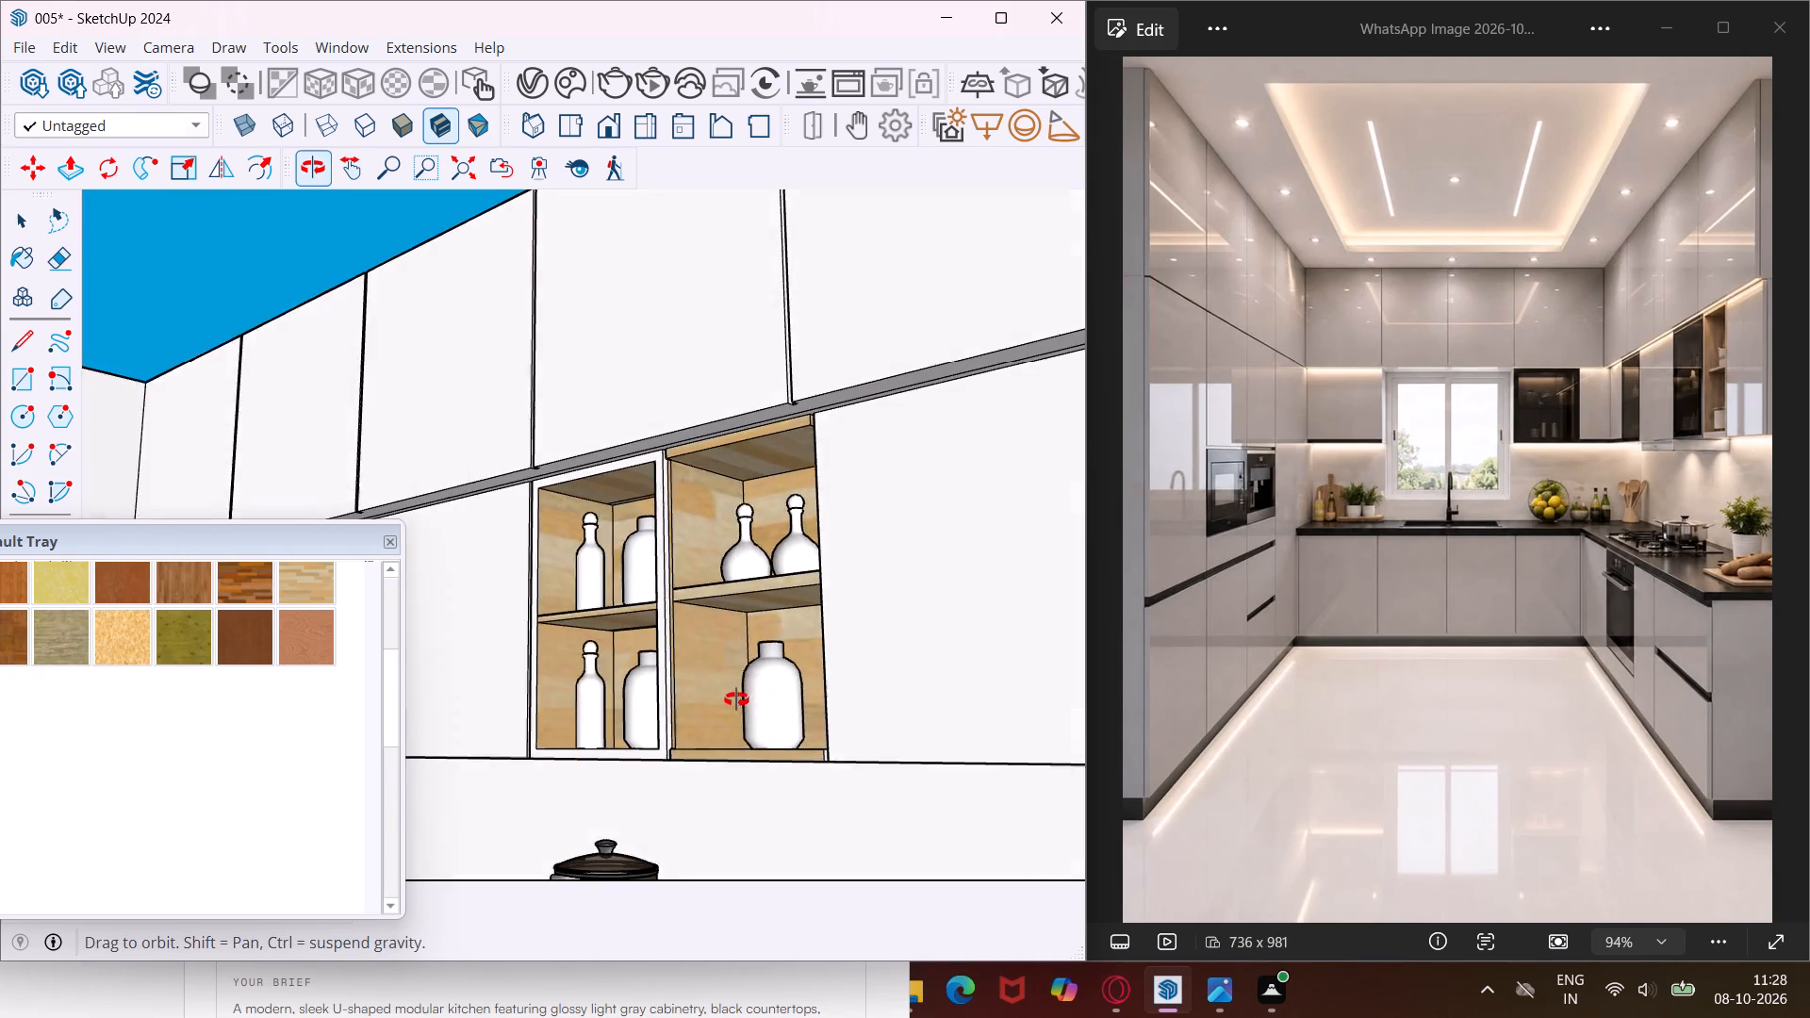
middle_click_drag(736, 699, 701, 711)
scroll(700, 711, "down", 13)
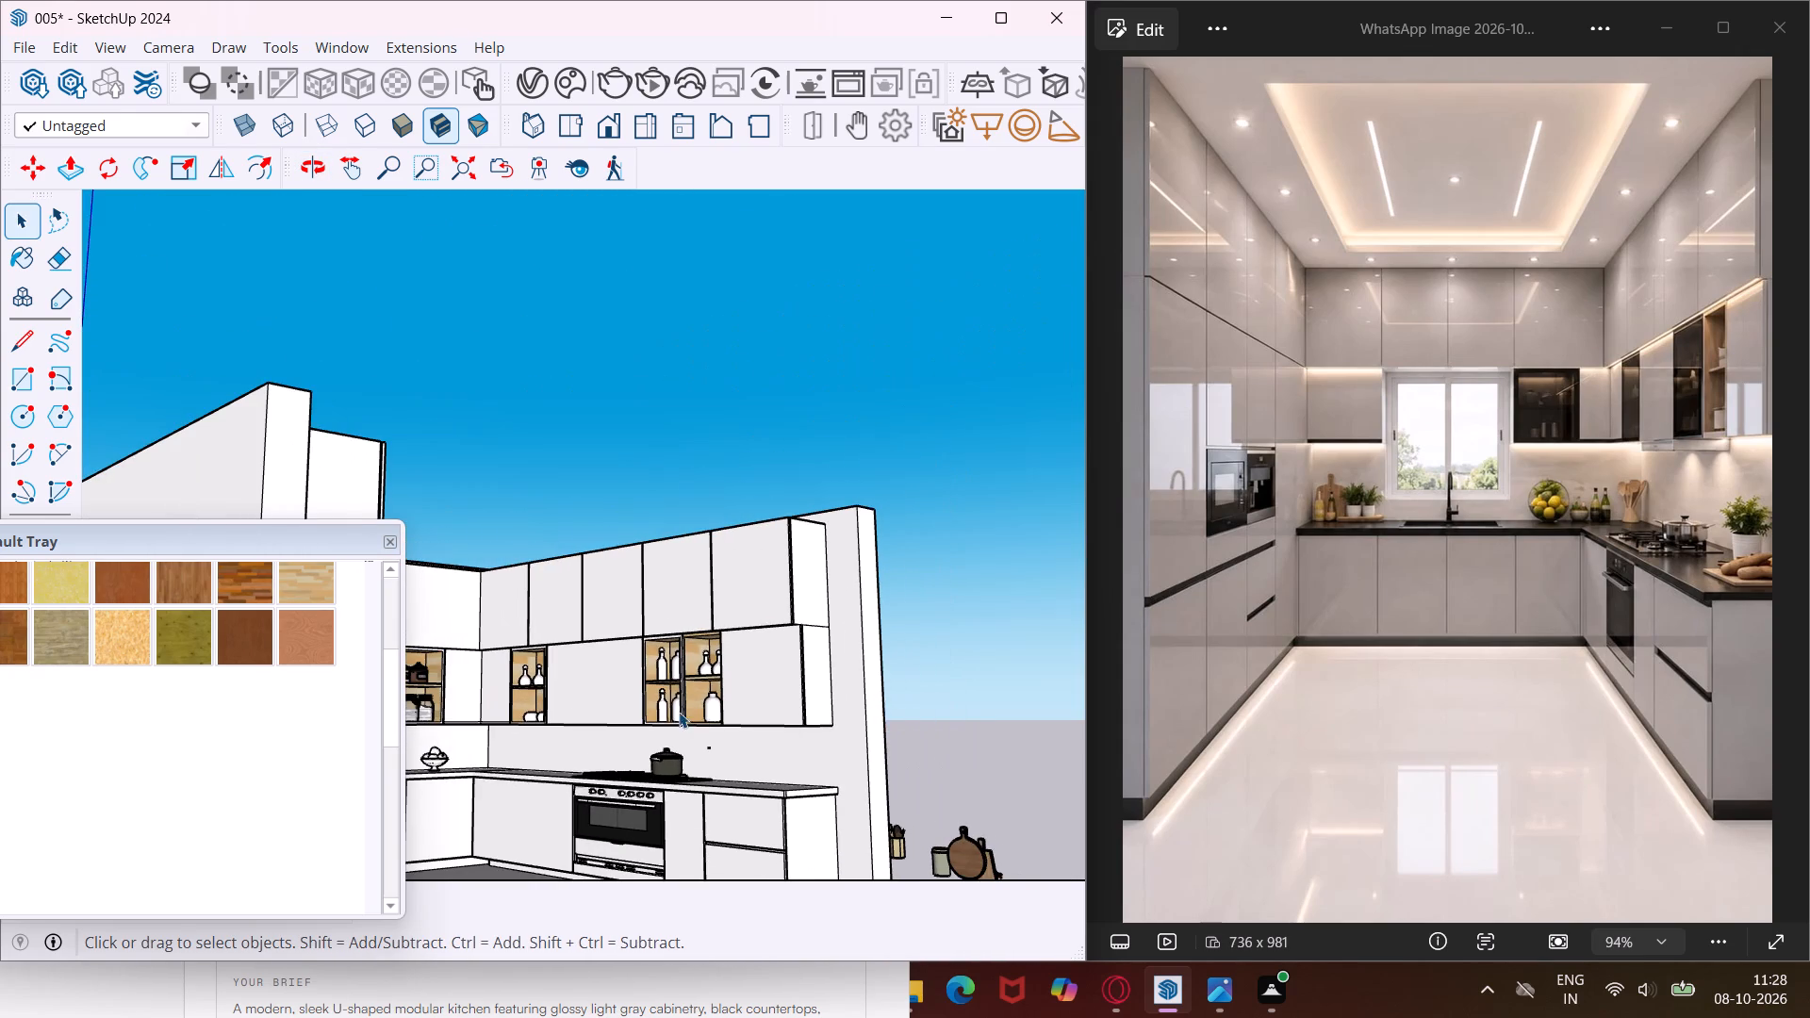
middle_click_drag(672, 711, 504, 735)
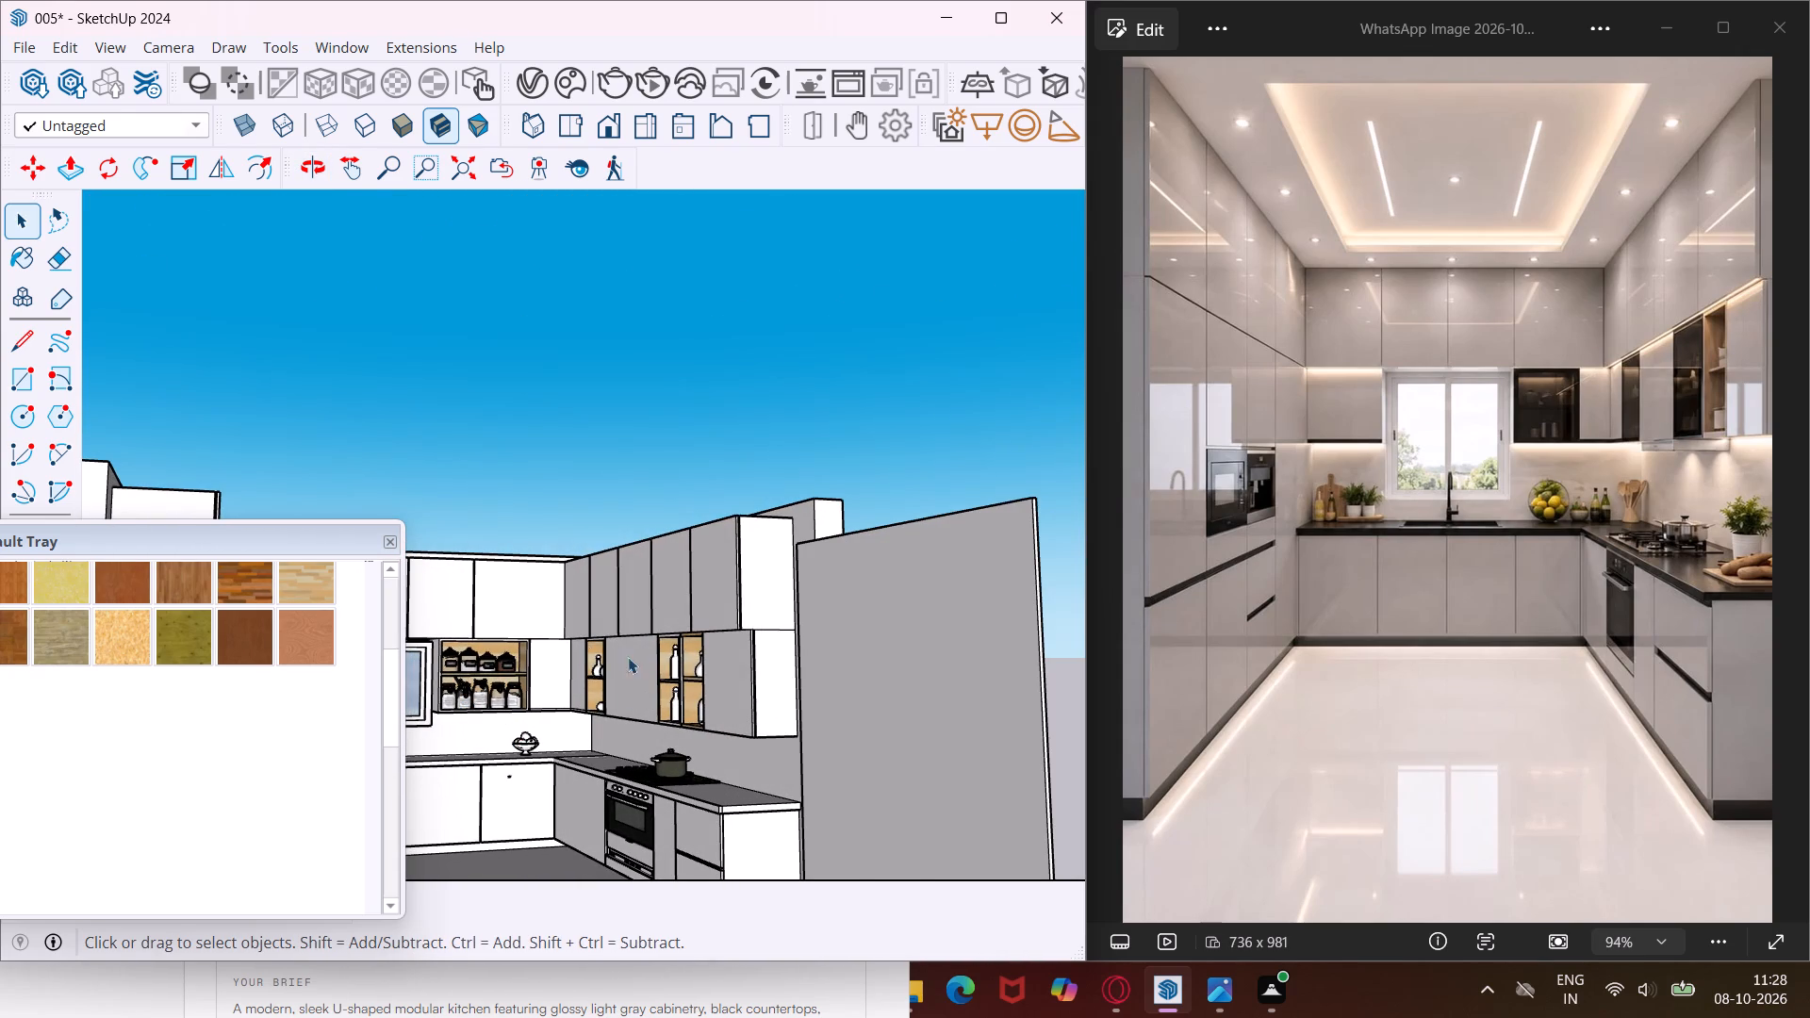
scroll(443, 651, "up", 9)
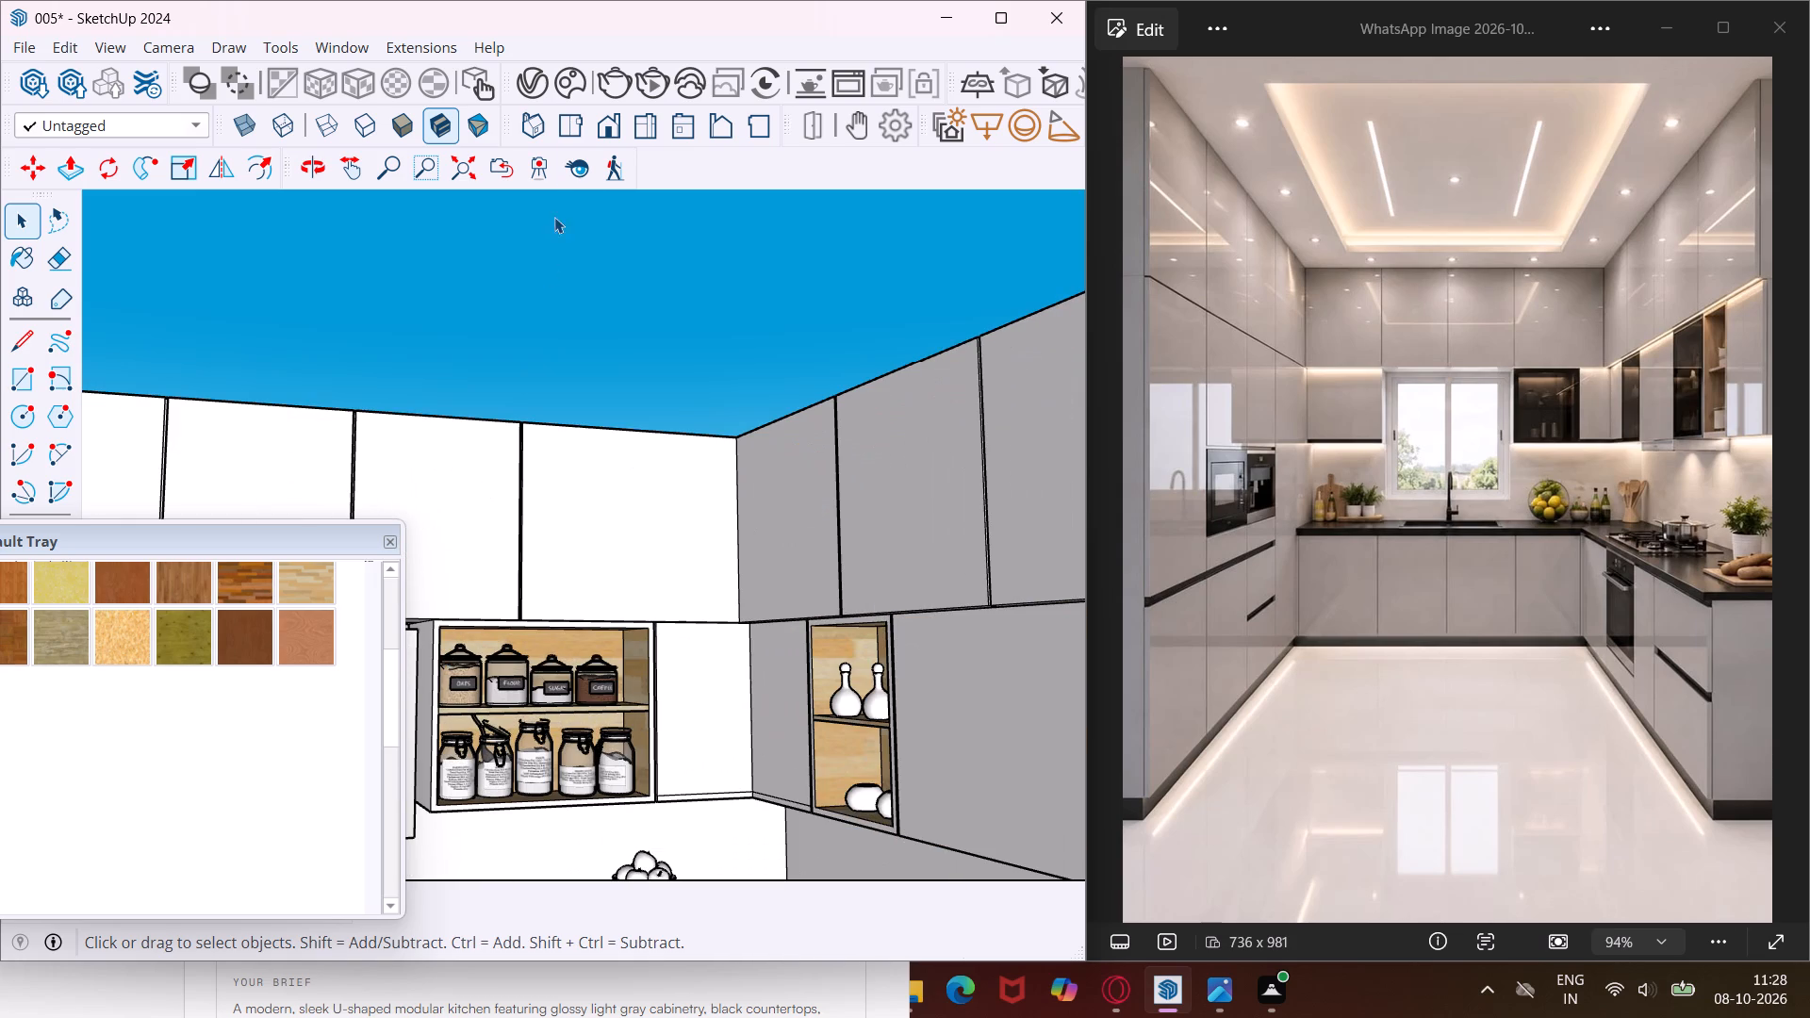
Create a new Emissive material in the V-Ray Asset Editor.
left_click(535, 73)
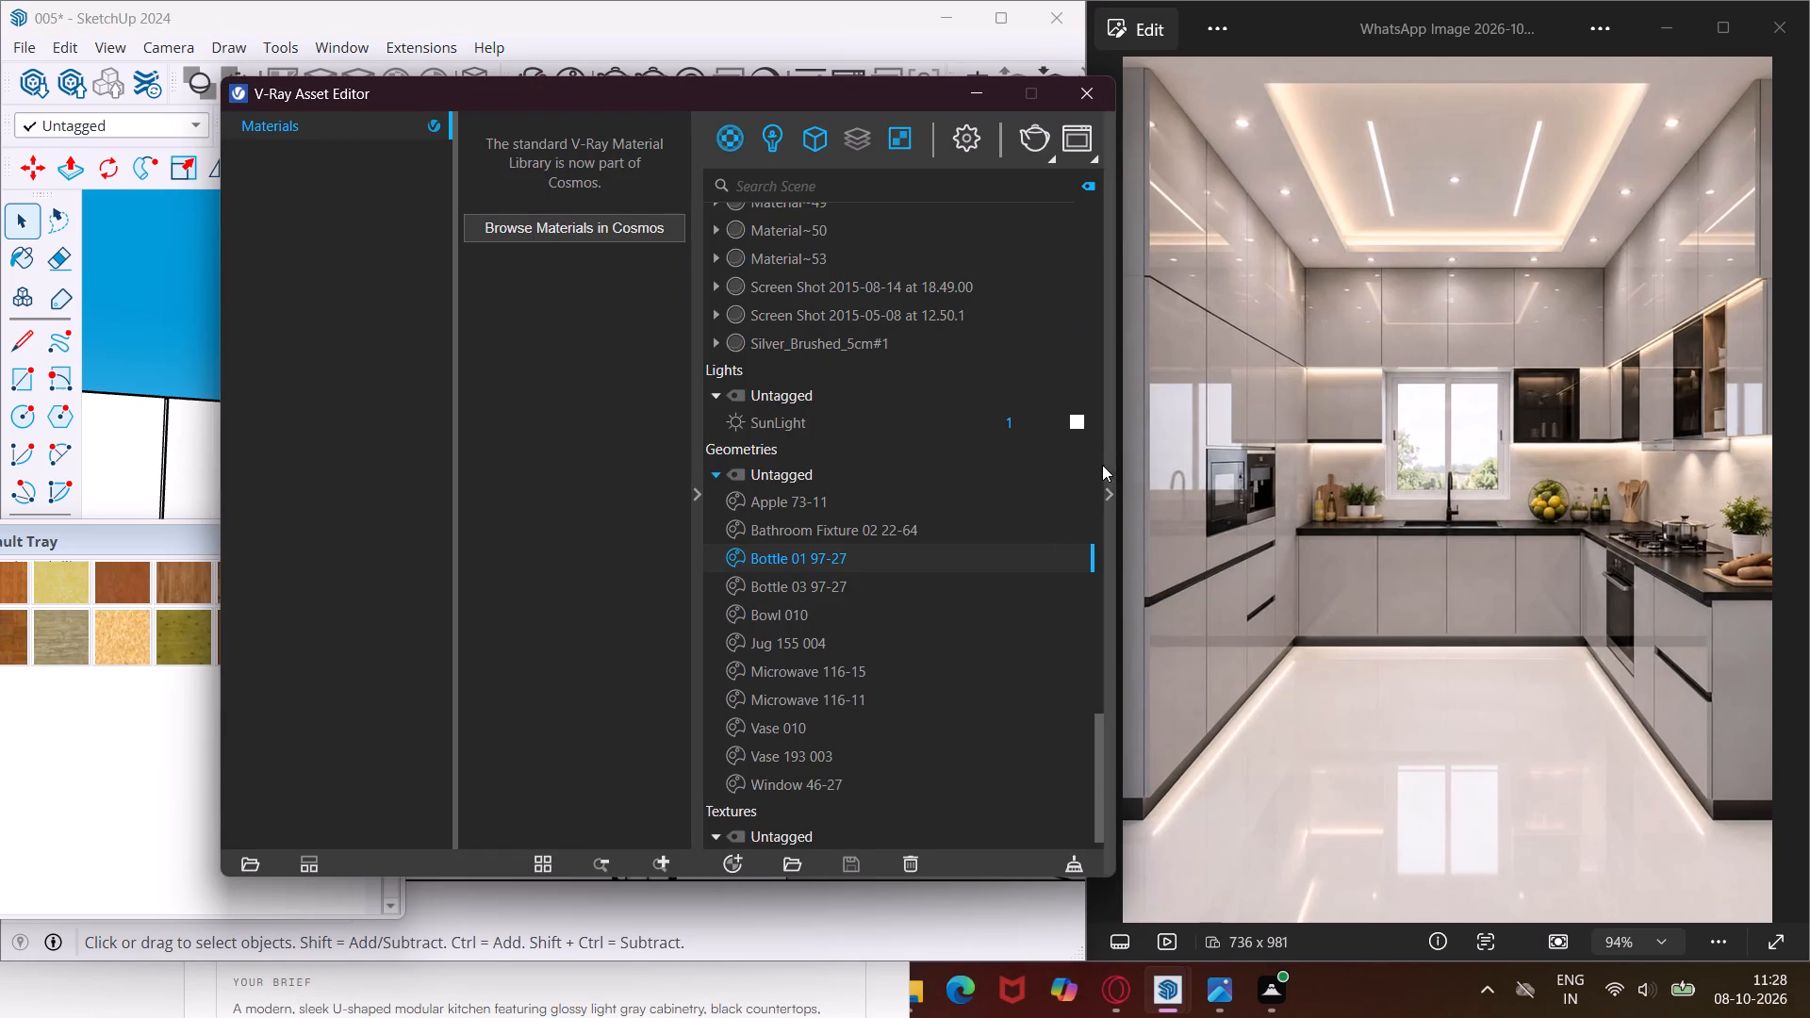
left_click_drag(920, 82, 849, 82)
left_click_drag(847, 103, 638, 98)
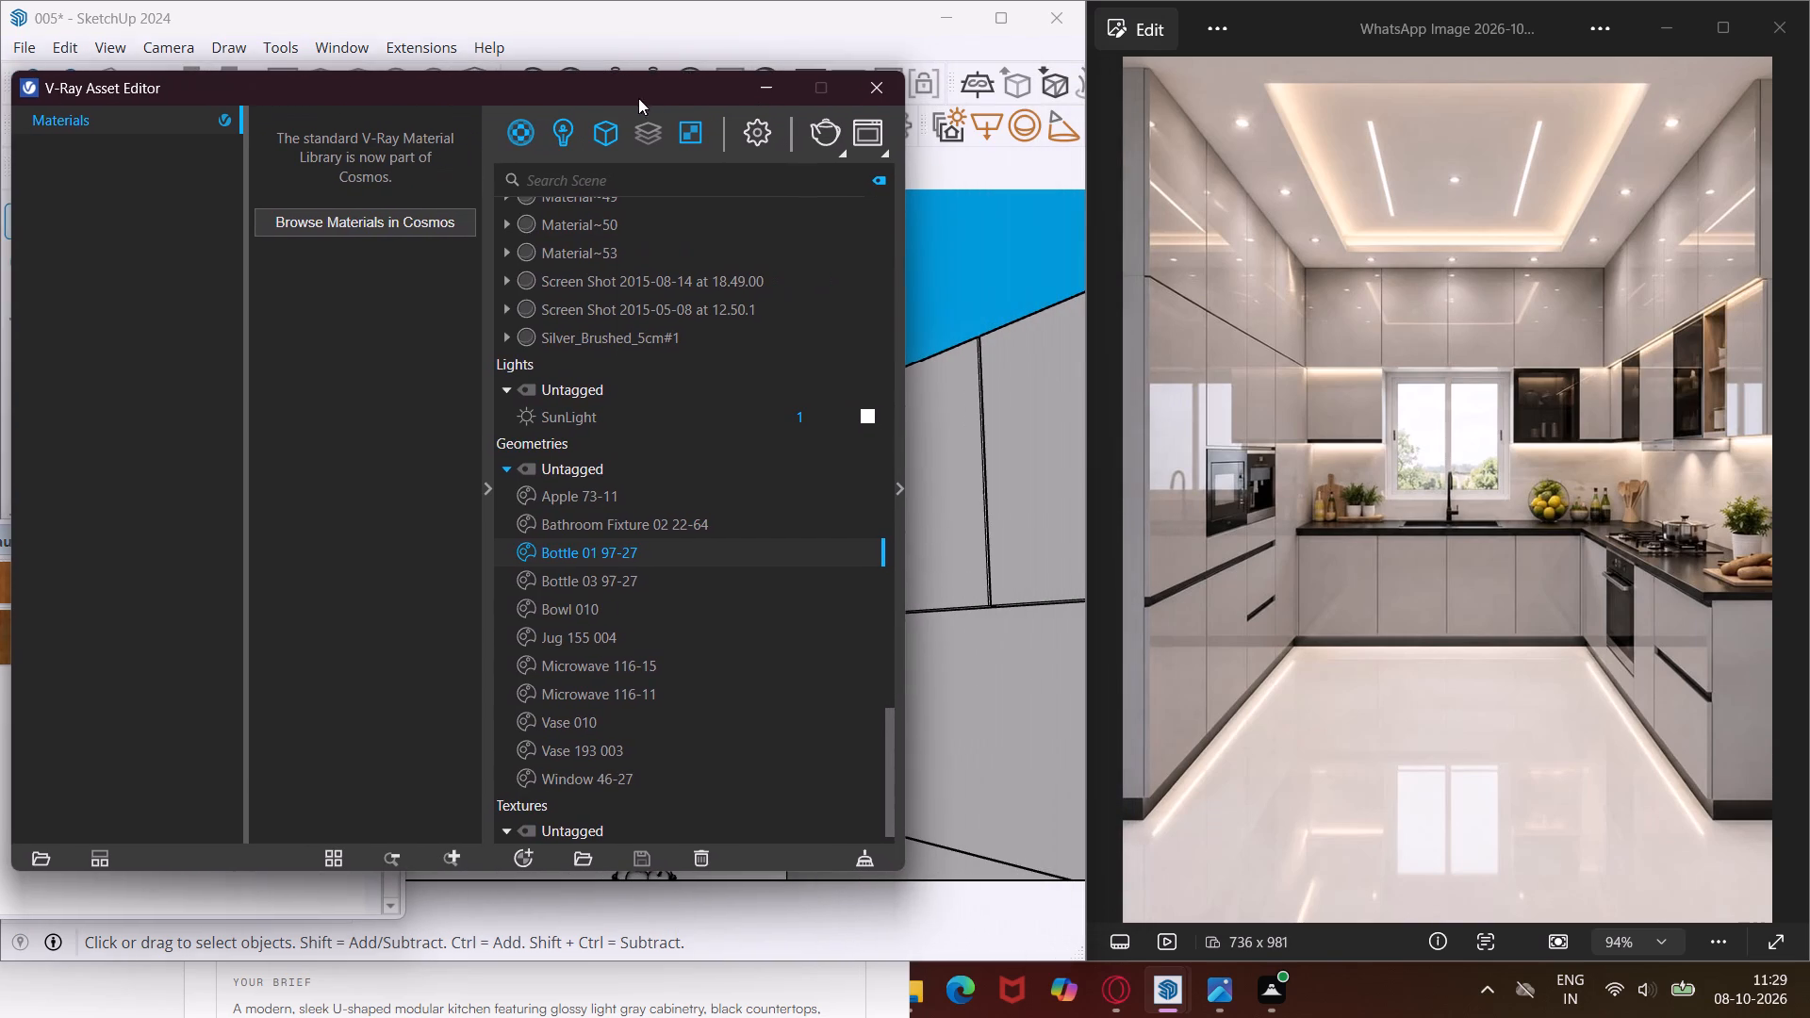
left_click(485, 493)
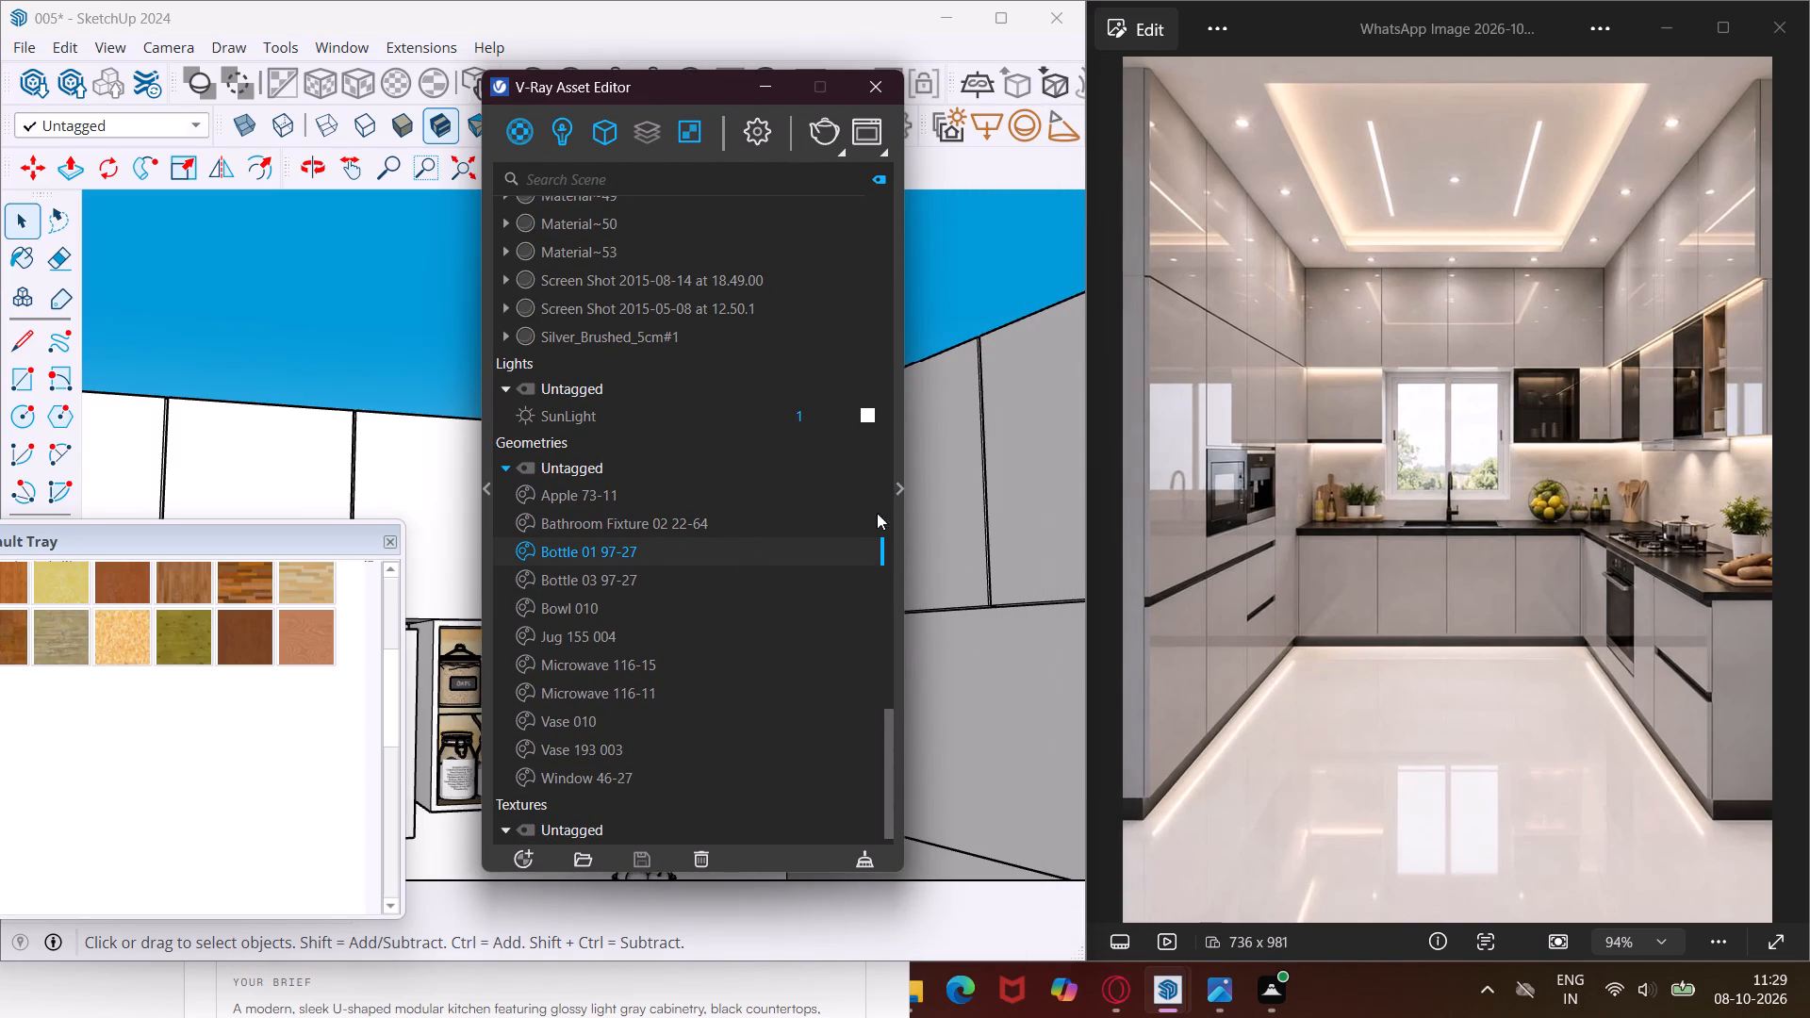
left_click(896, 495)
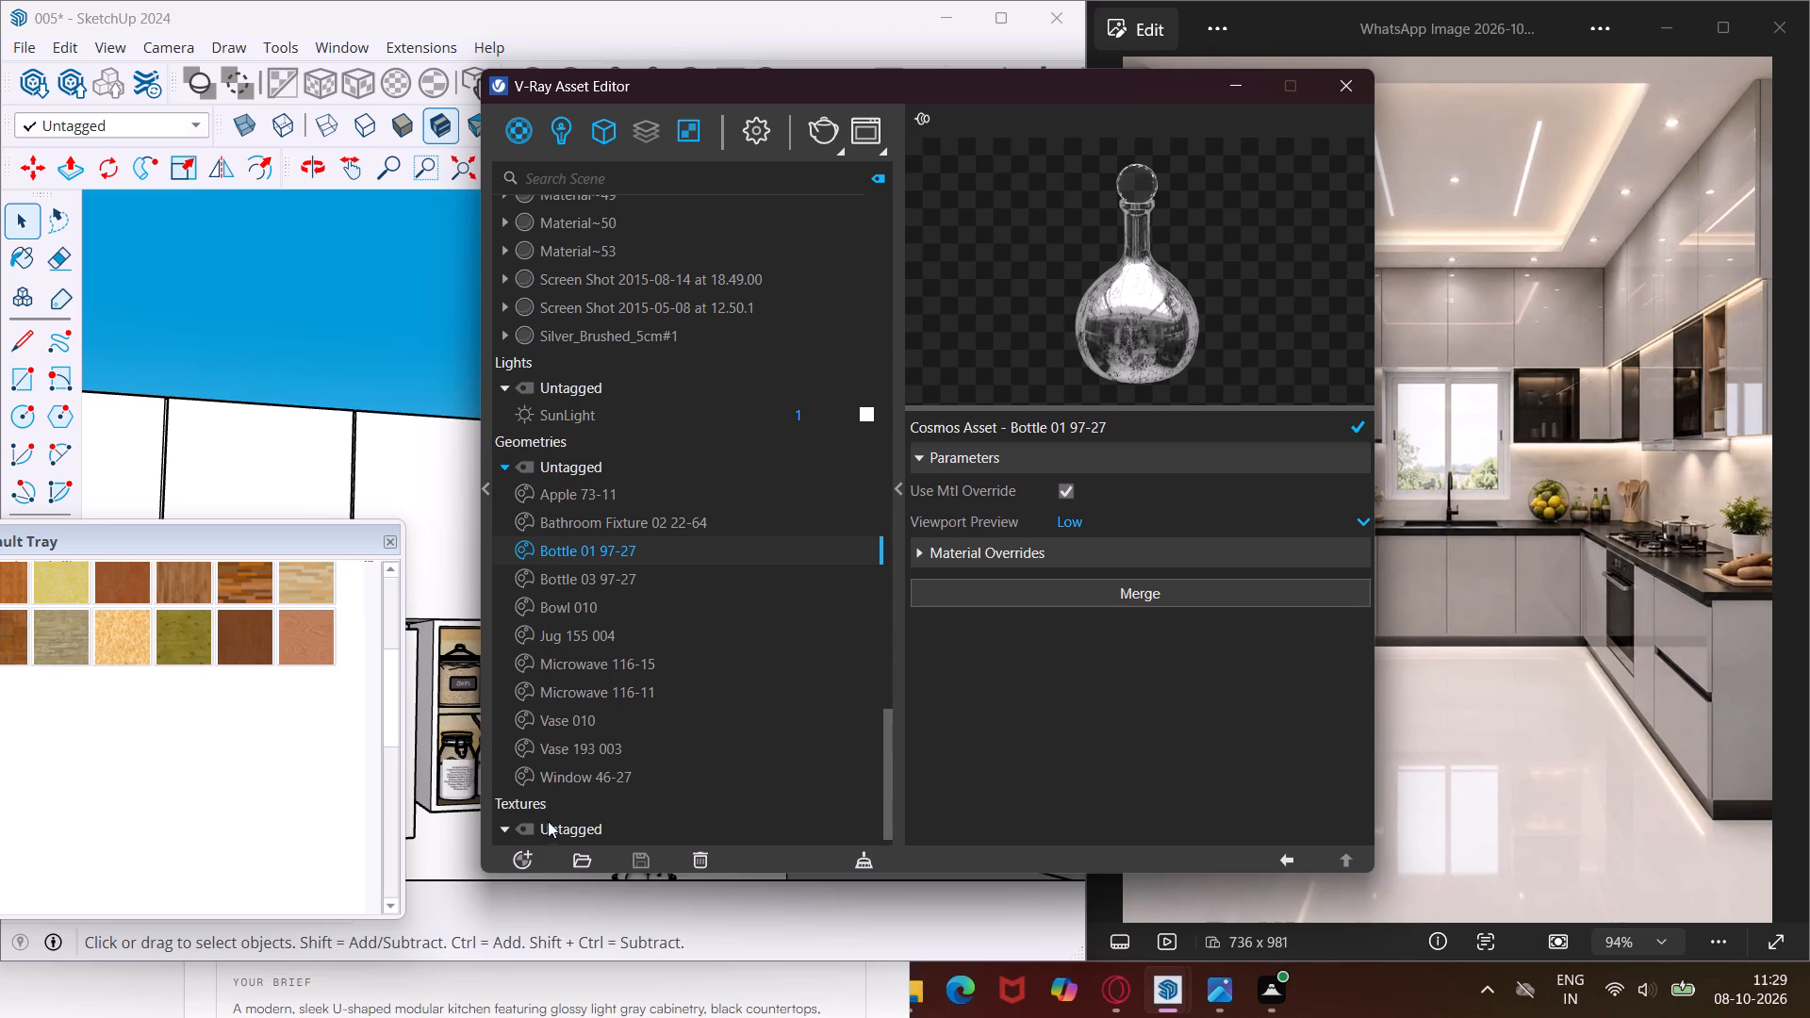
left_click(525, 861)
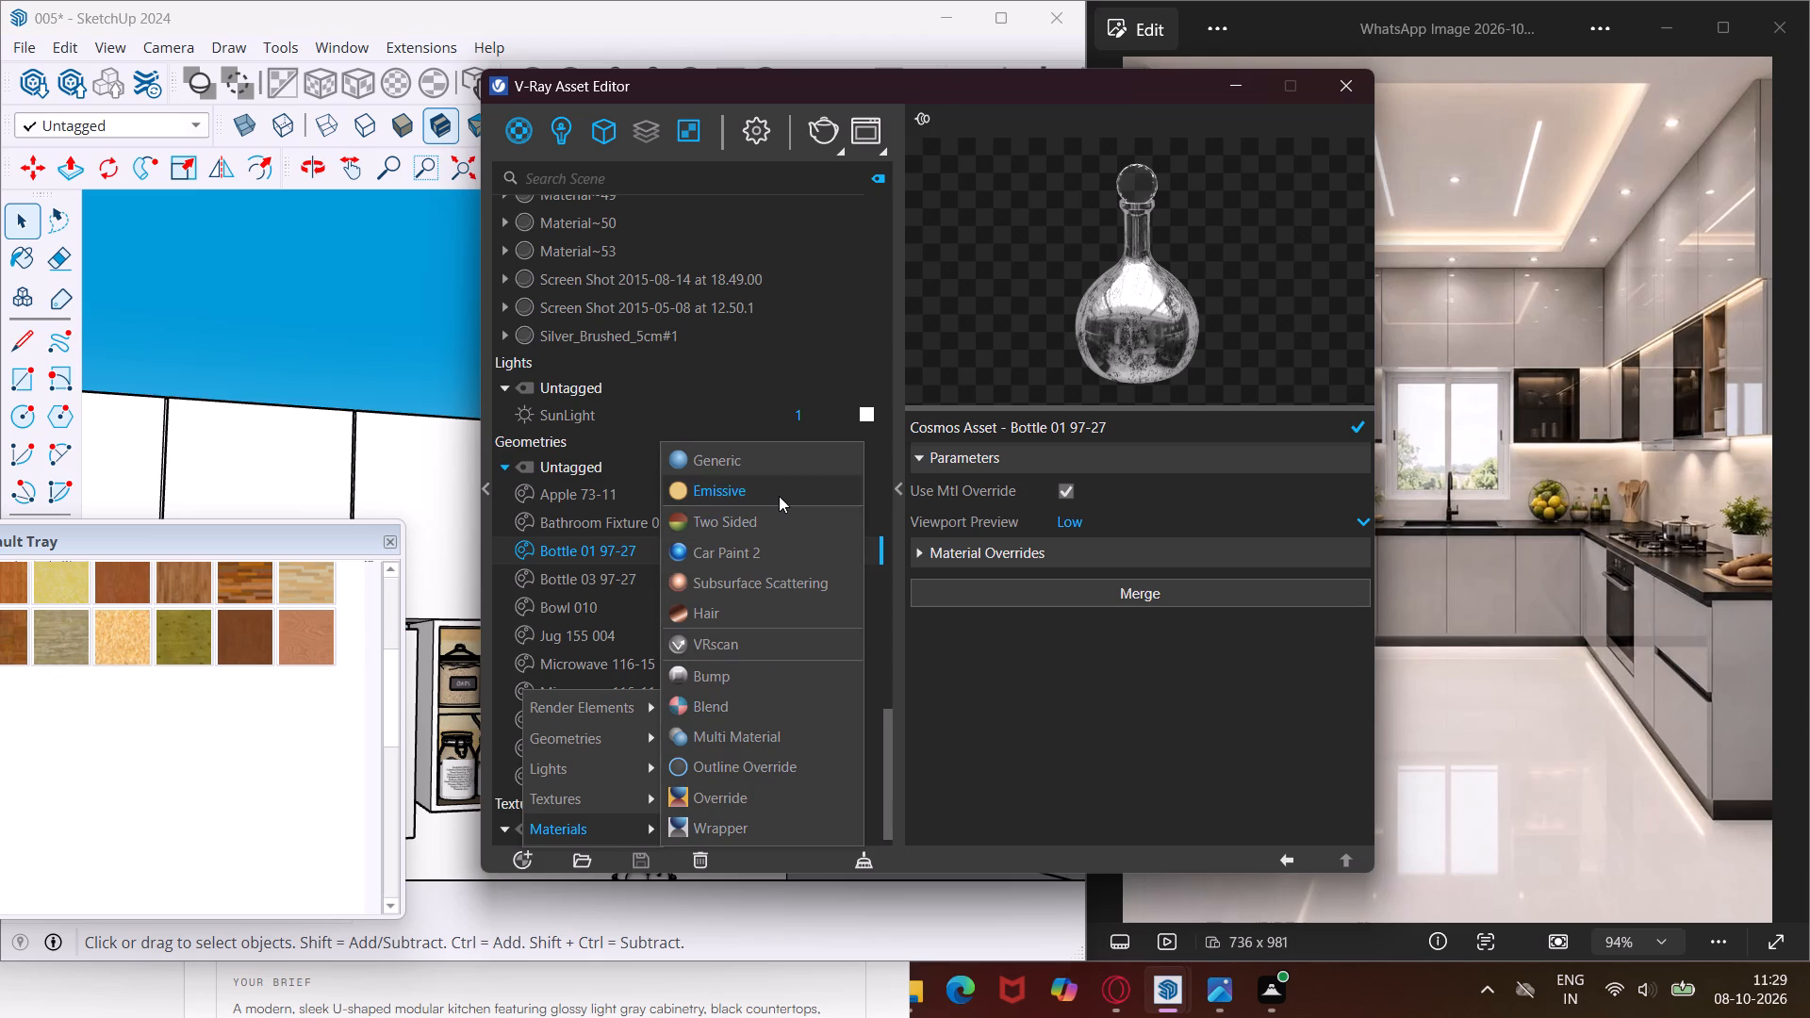
left_click(779, 495)
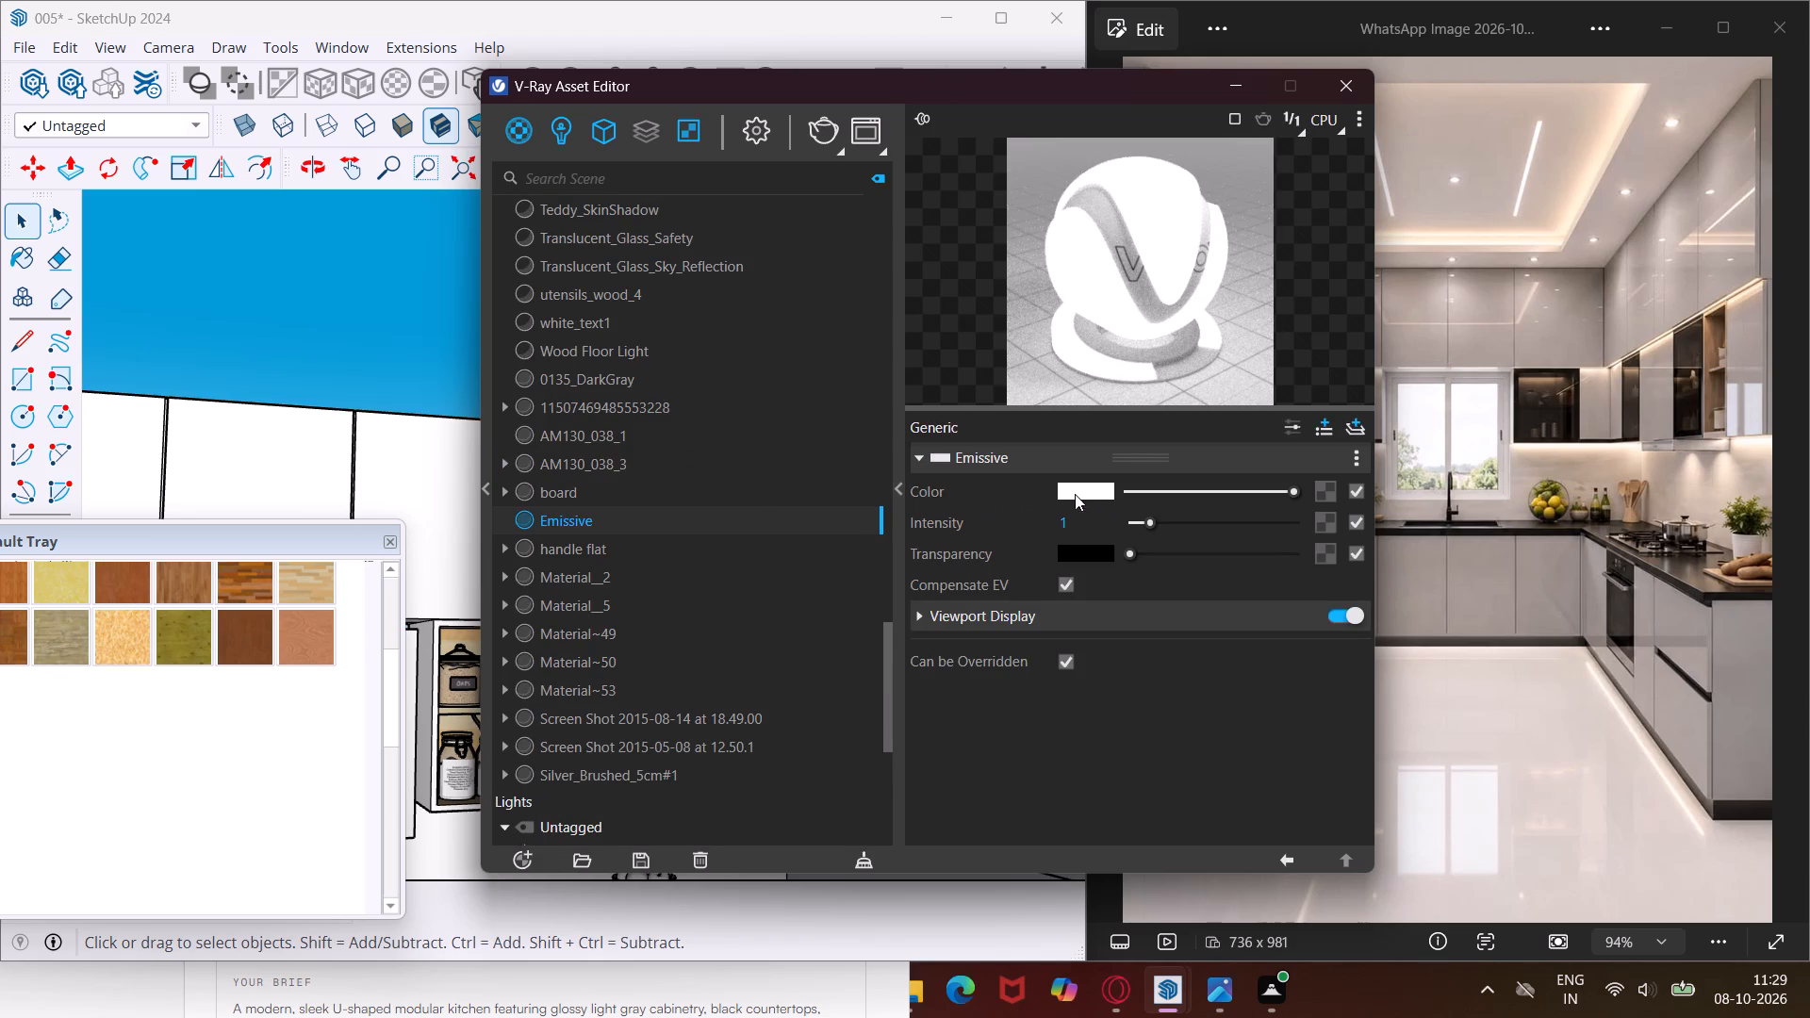
Set the Emissive material's colour to a pale warm yellow, R 0.956, G 0.954, B 0.787.
left_click(1065, 491)
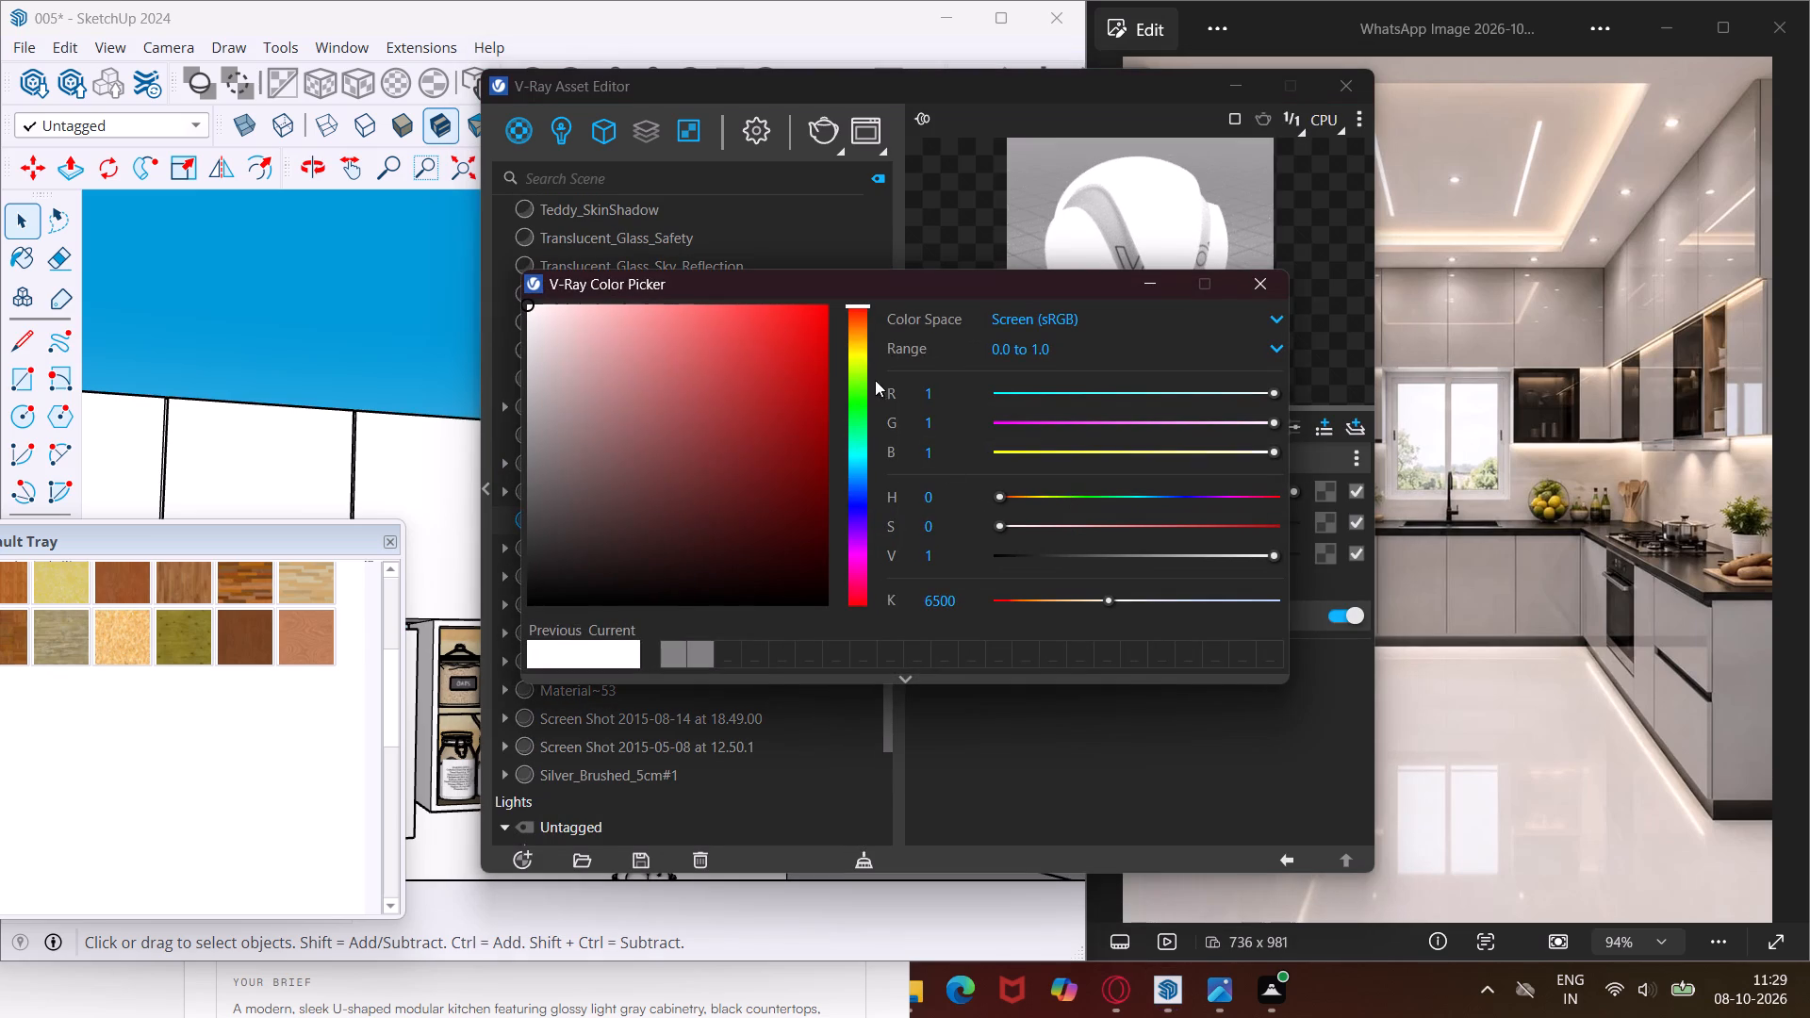
left_click(852, 354)
left_click(570, 328)
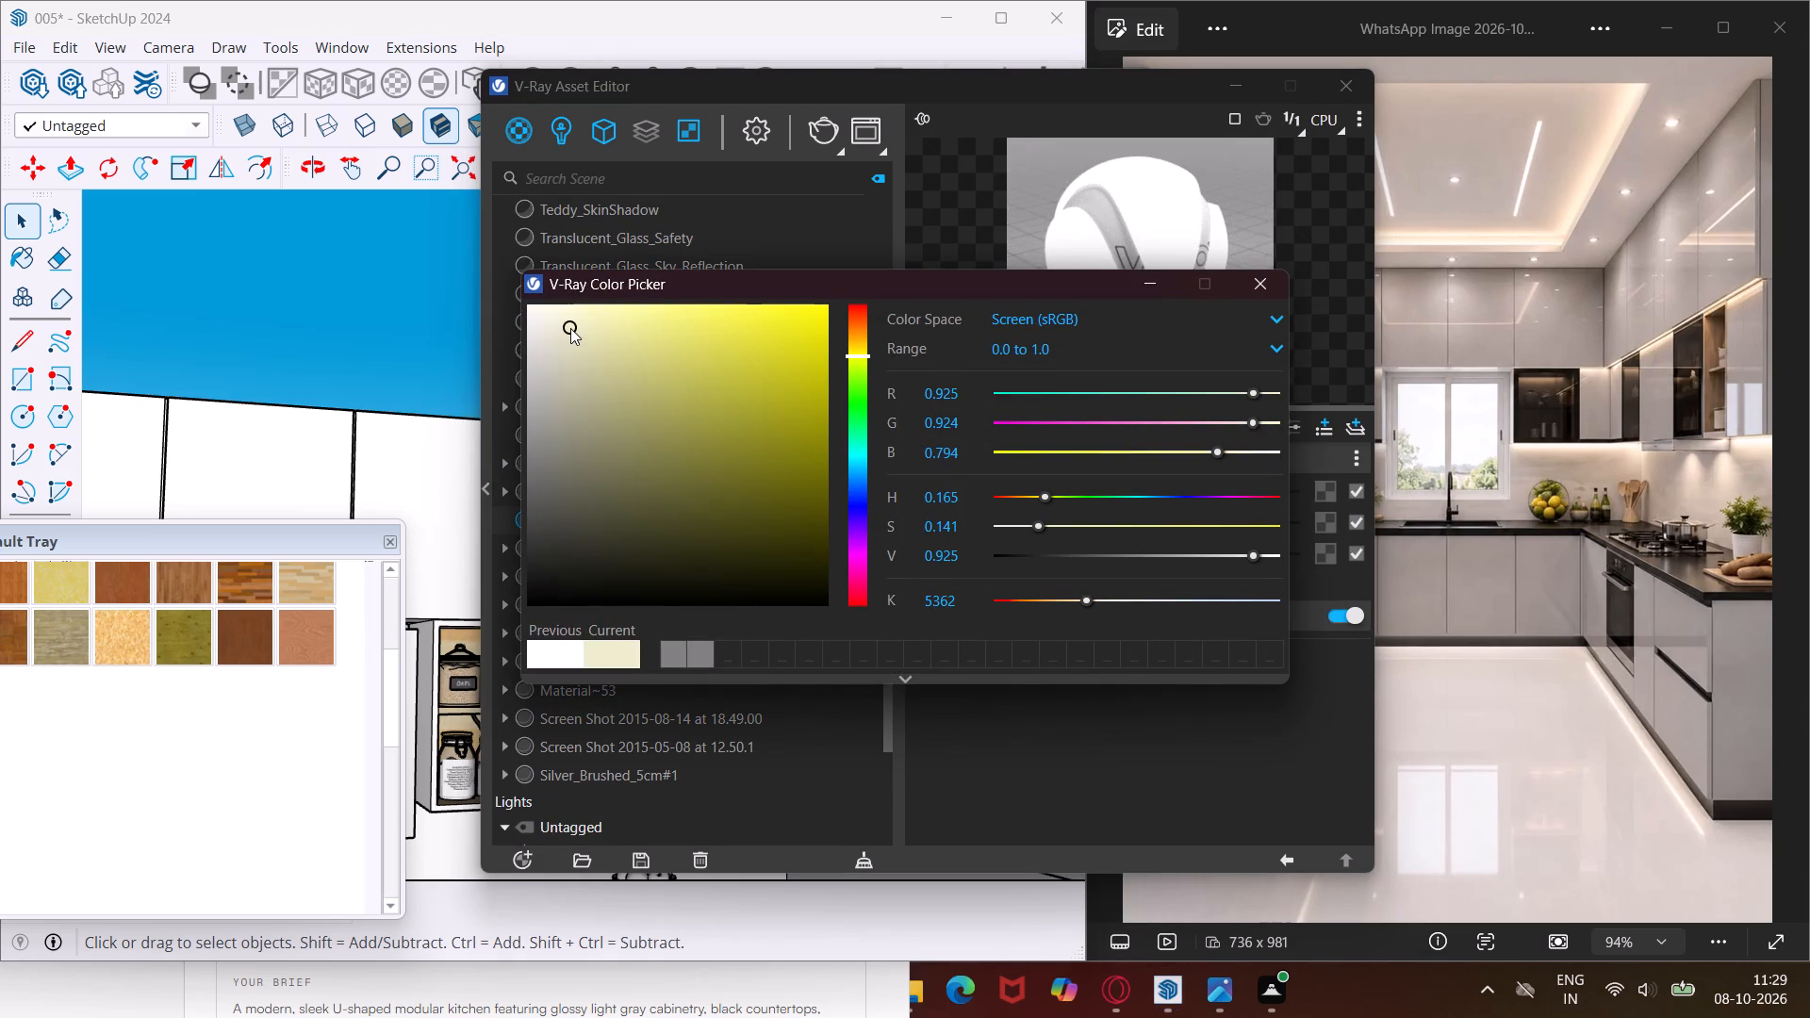
left_click(558, 318)
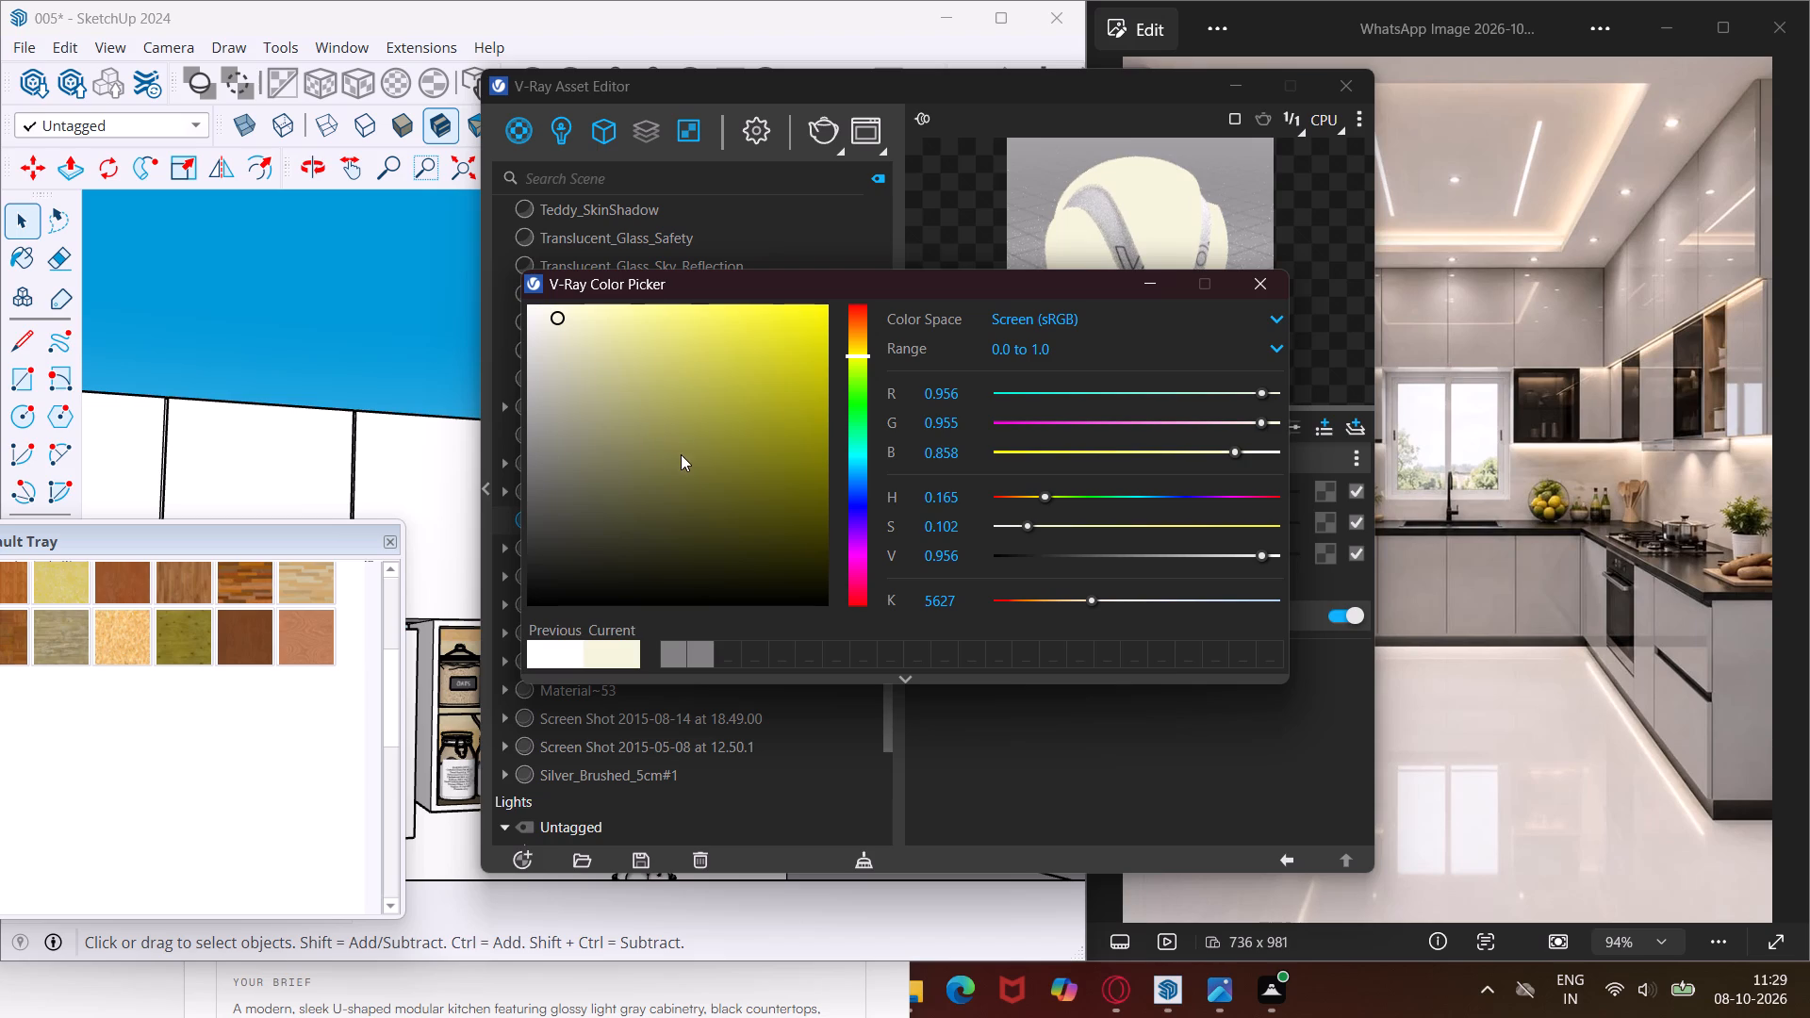
left_click(593, 317)
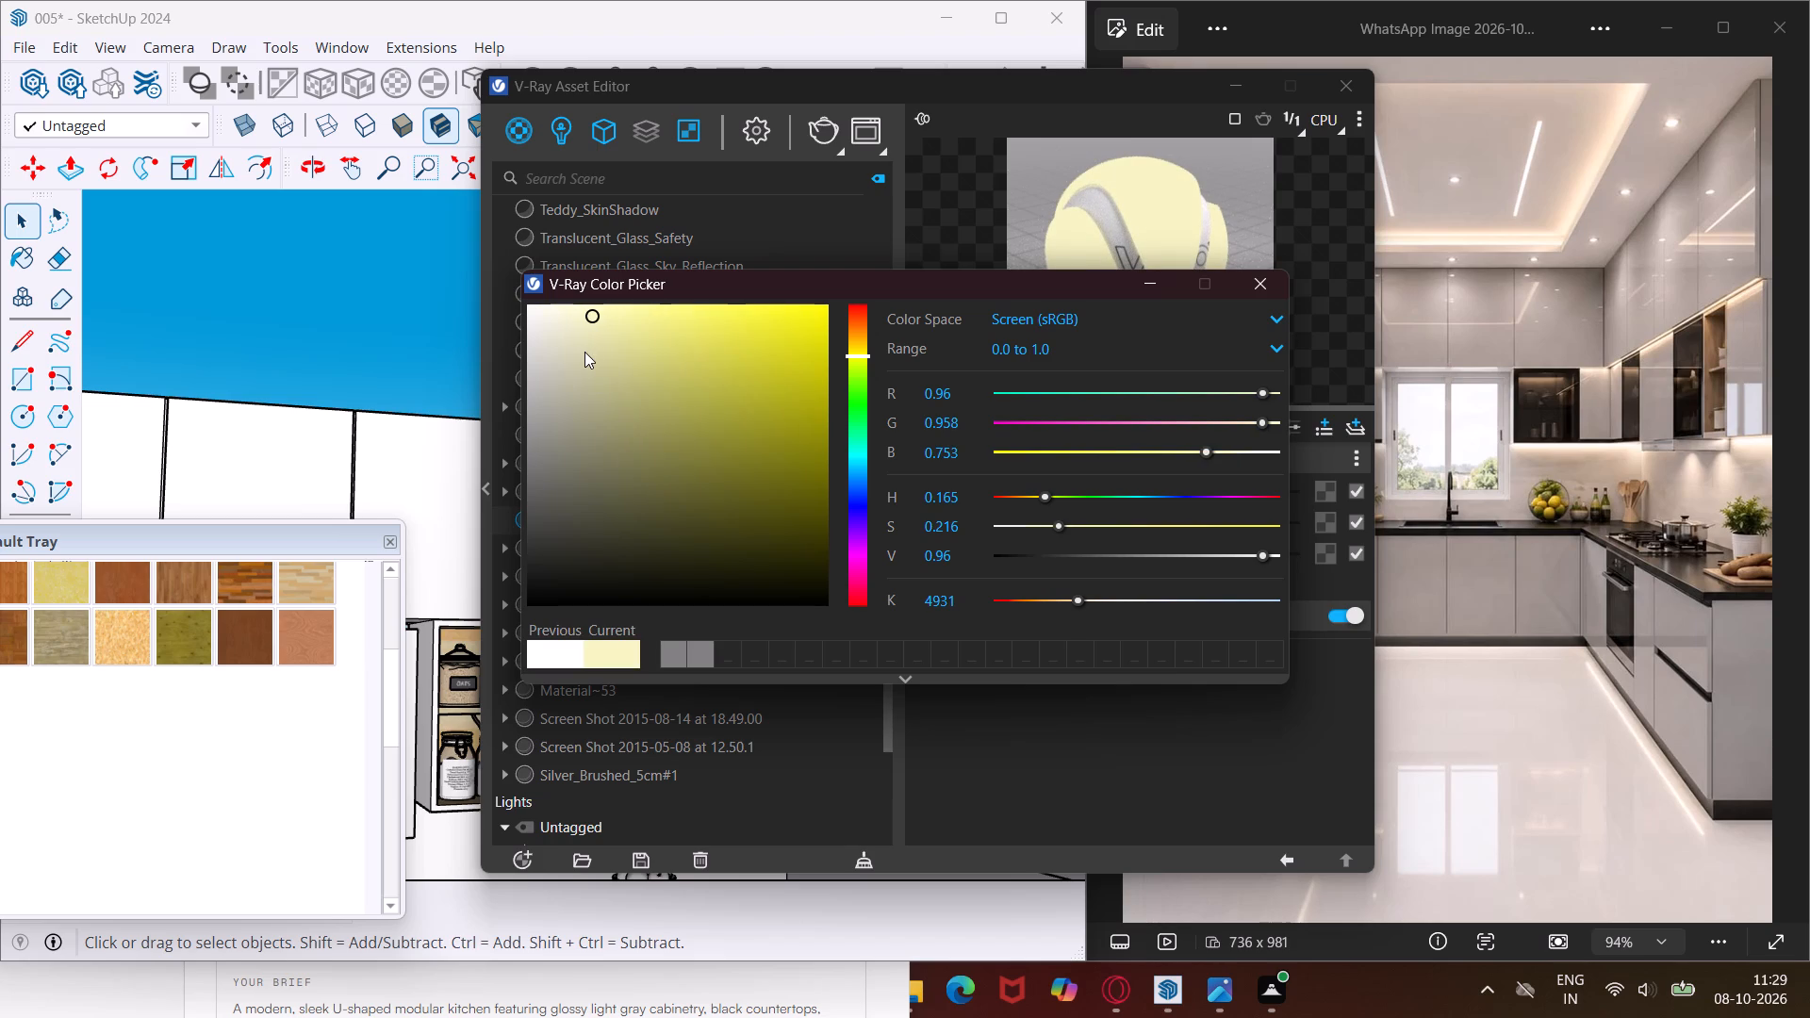
left_click(584, 352)
left_click(581, 319)
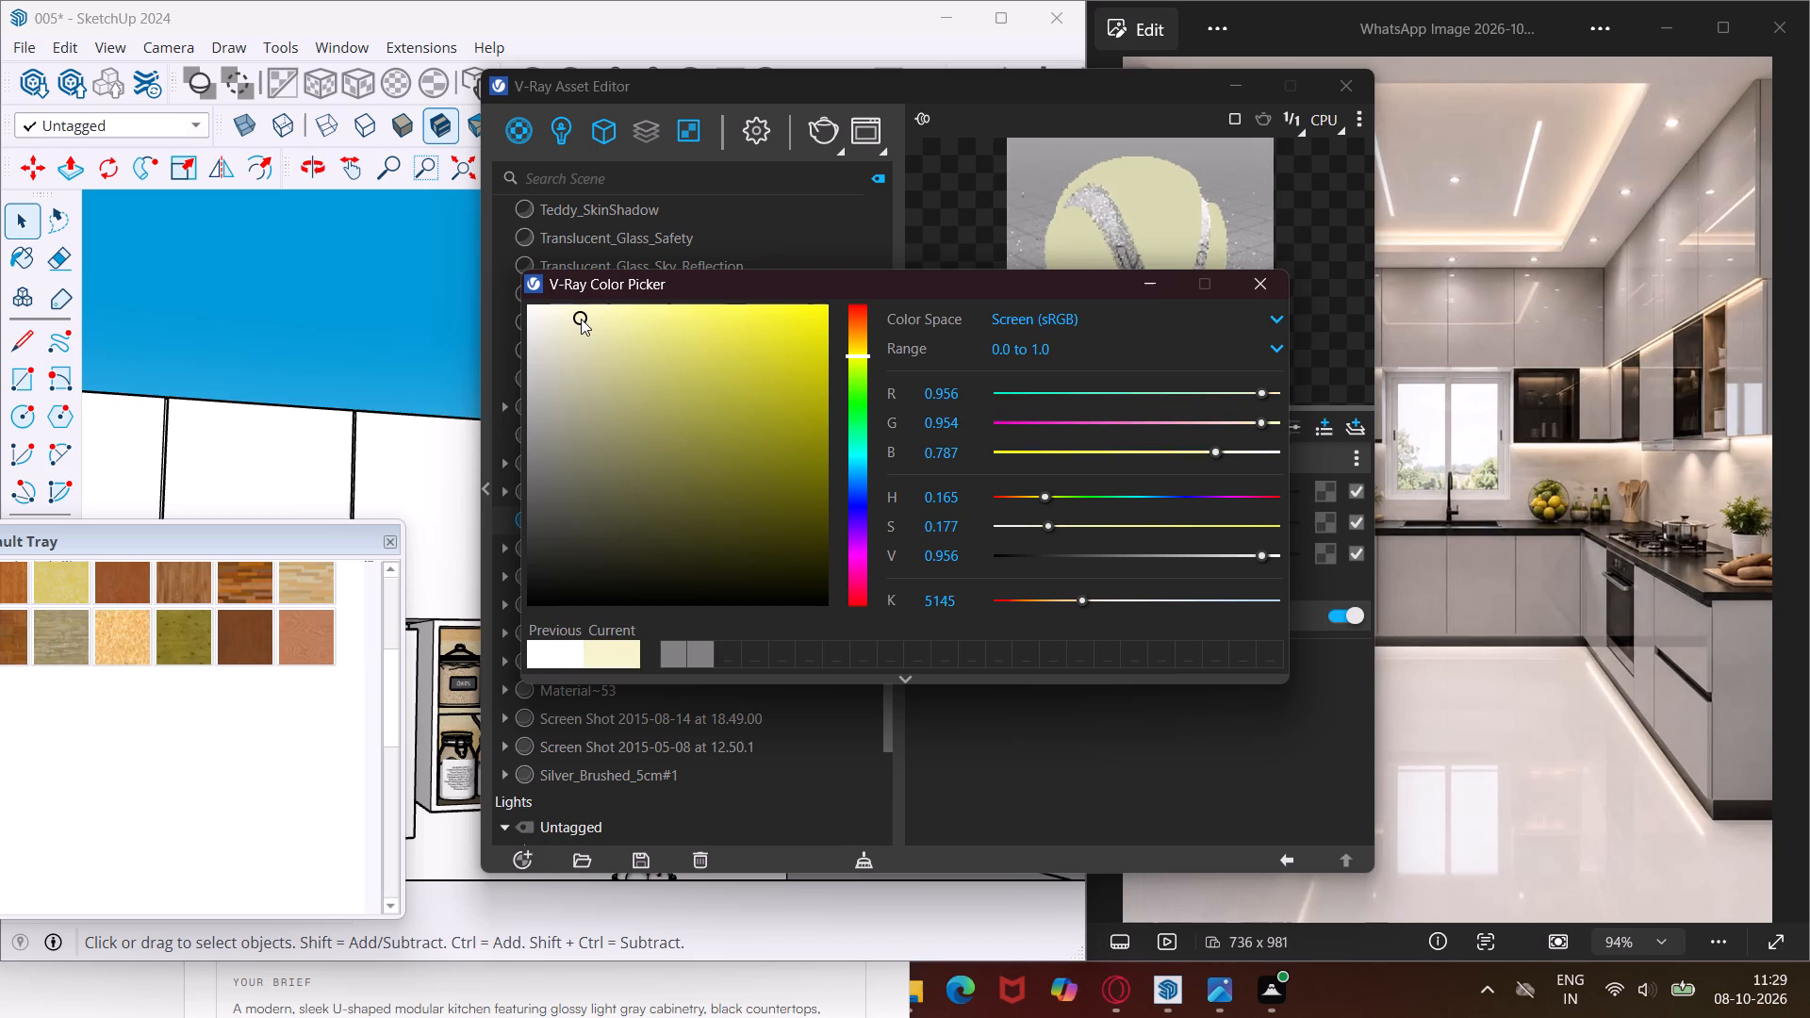
left_click(1250, 283)
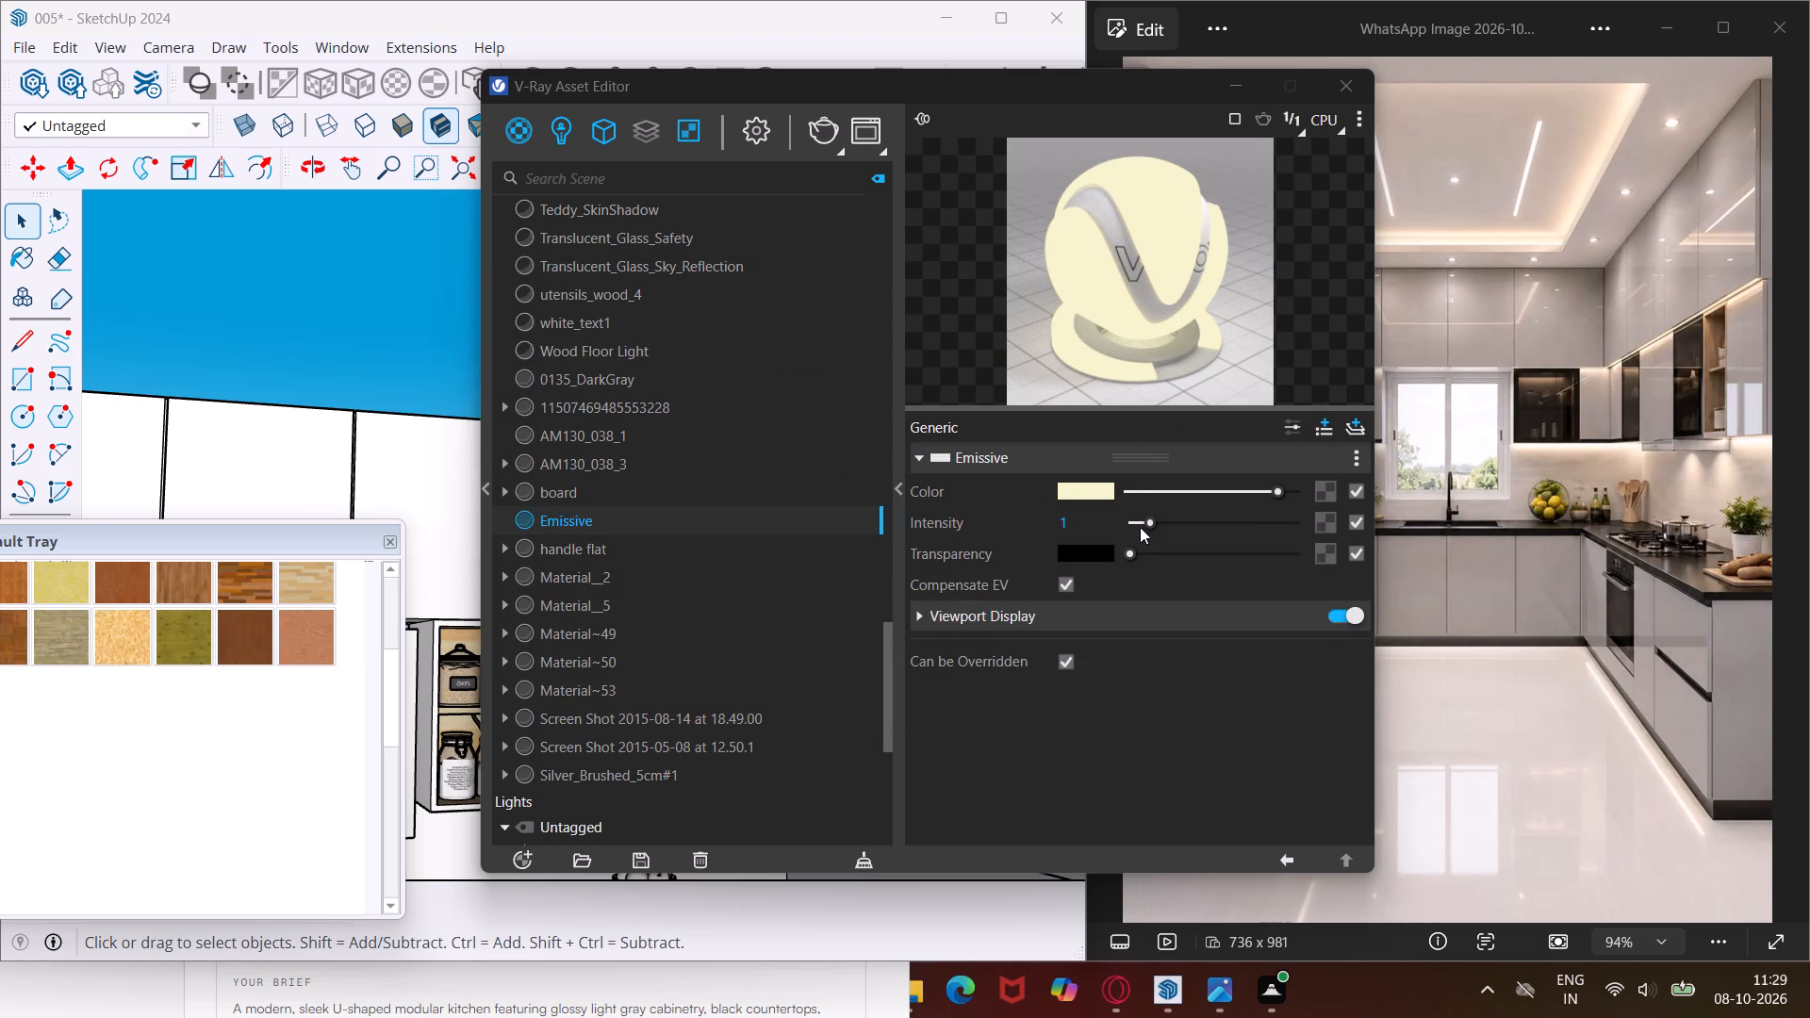
Raise the Emissive material's intensity to 3.2.
left_click_drag(1147, 522, 1175, 522)
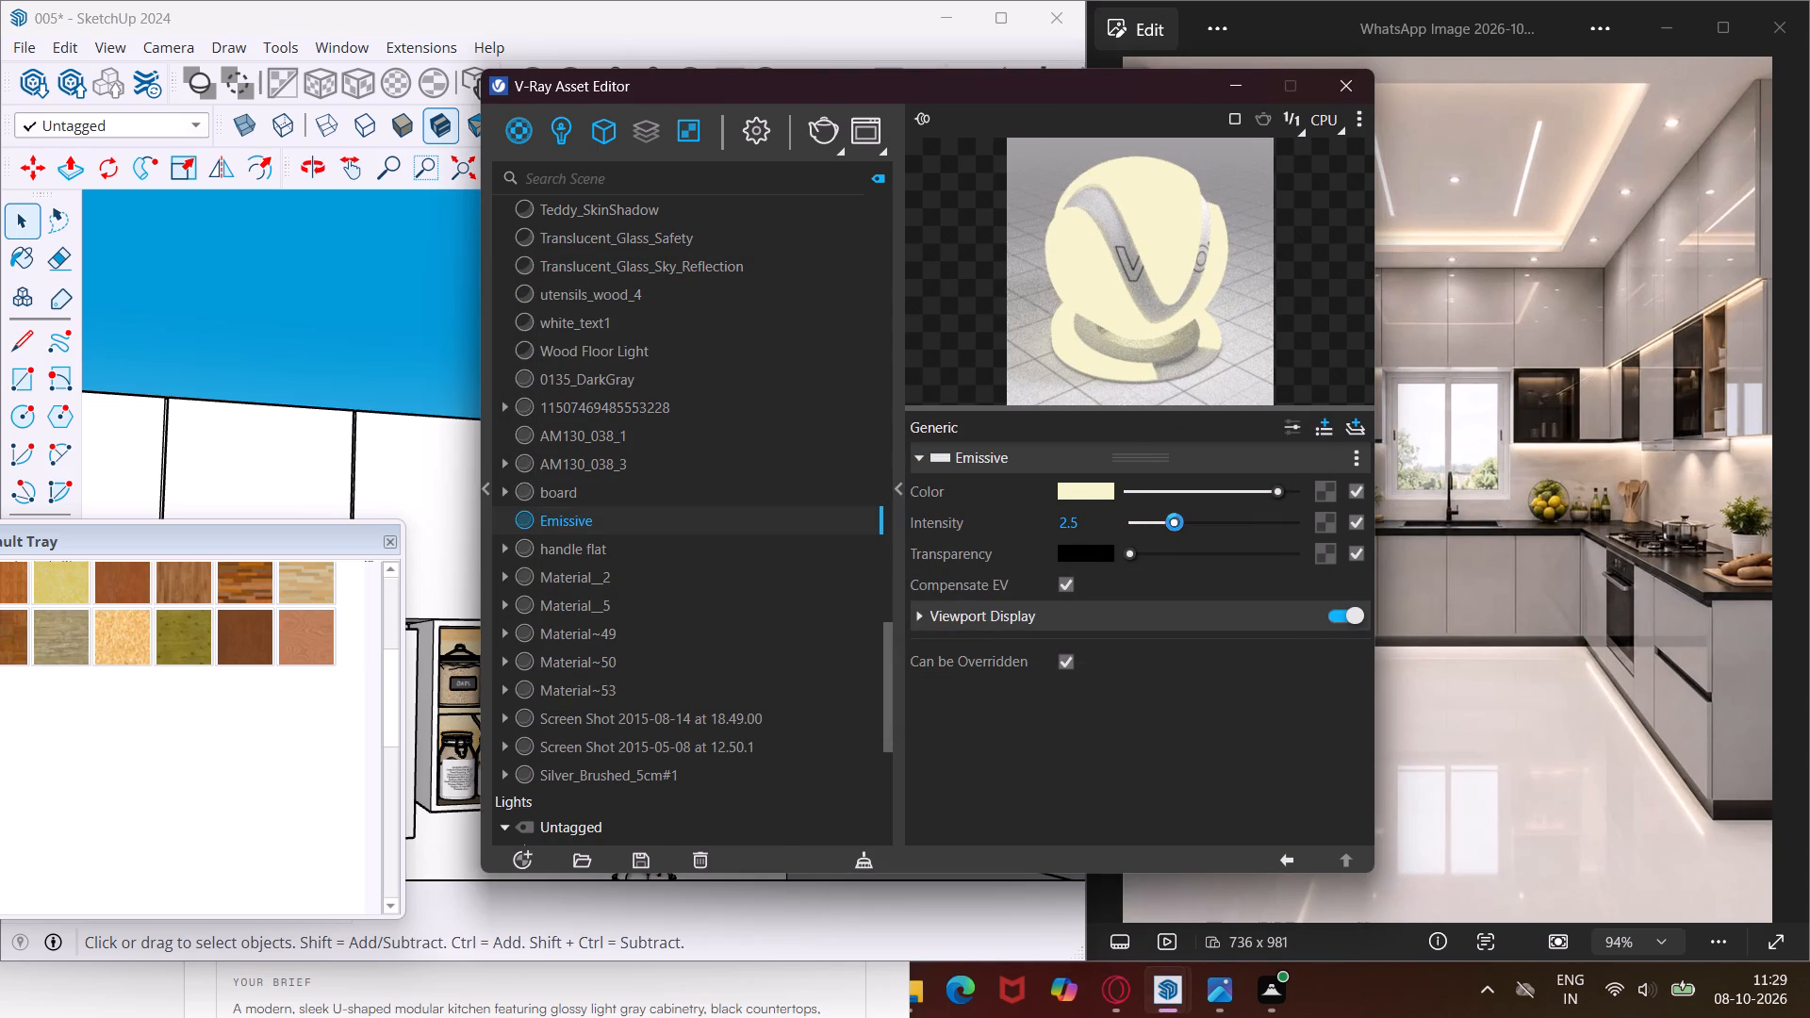
left_click_drag(1175, 522, 1186, 522)
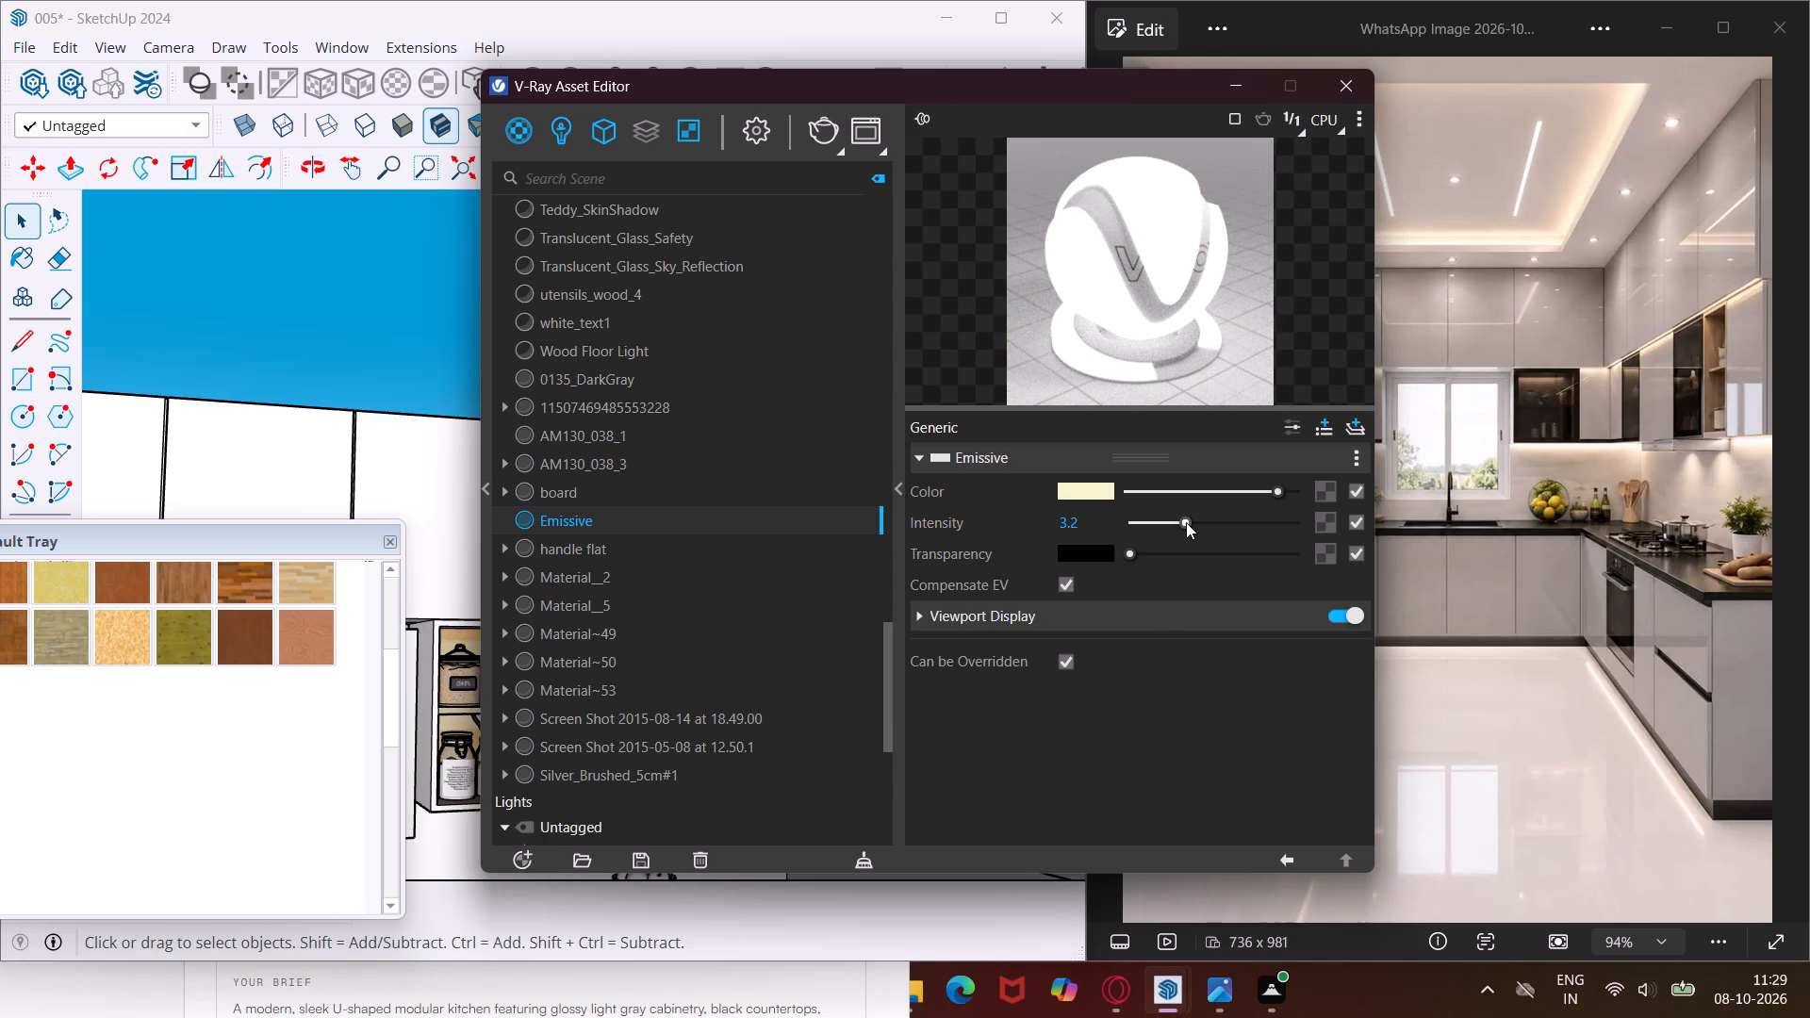
Disable the Color and Opacity options in the Emissive material's viewport display settings and close the V-Ray Asset Editor.
left_click(924, 613)
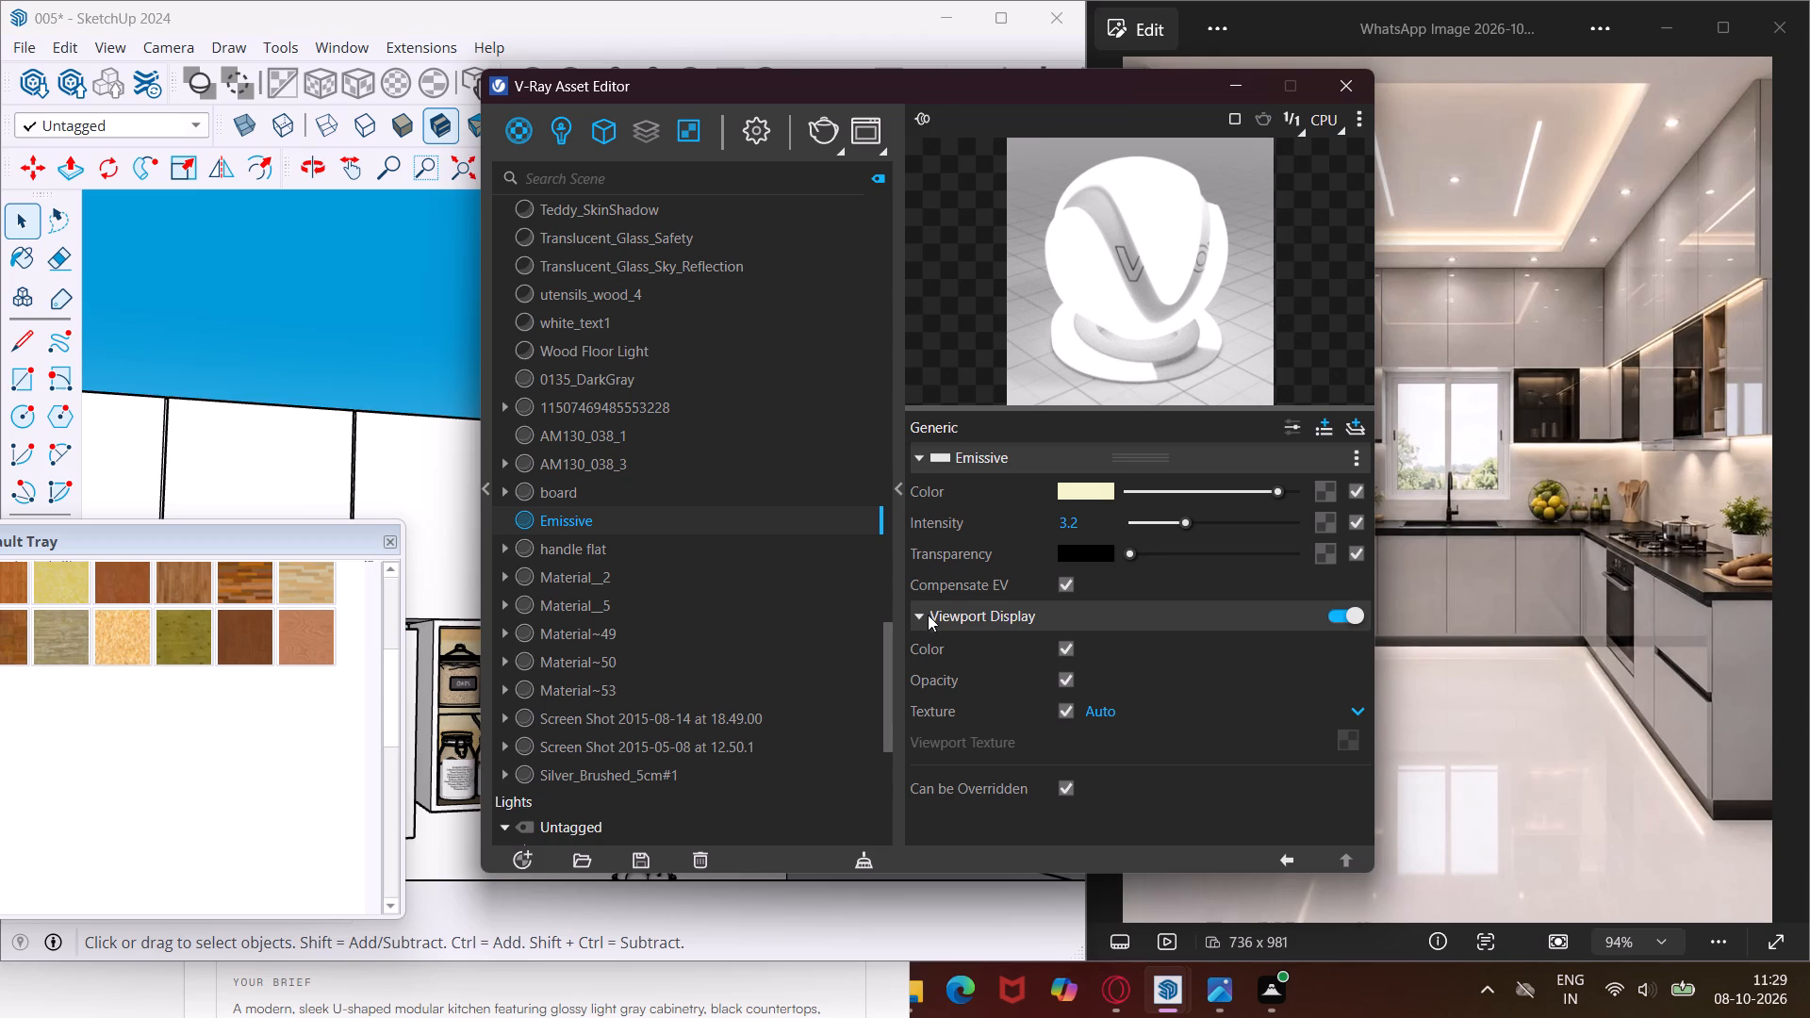
left_click(1065, 643)
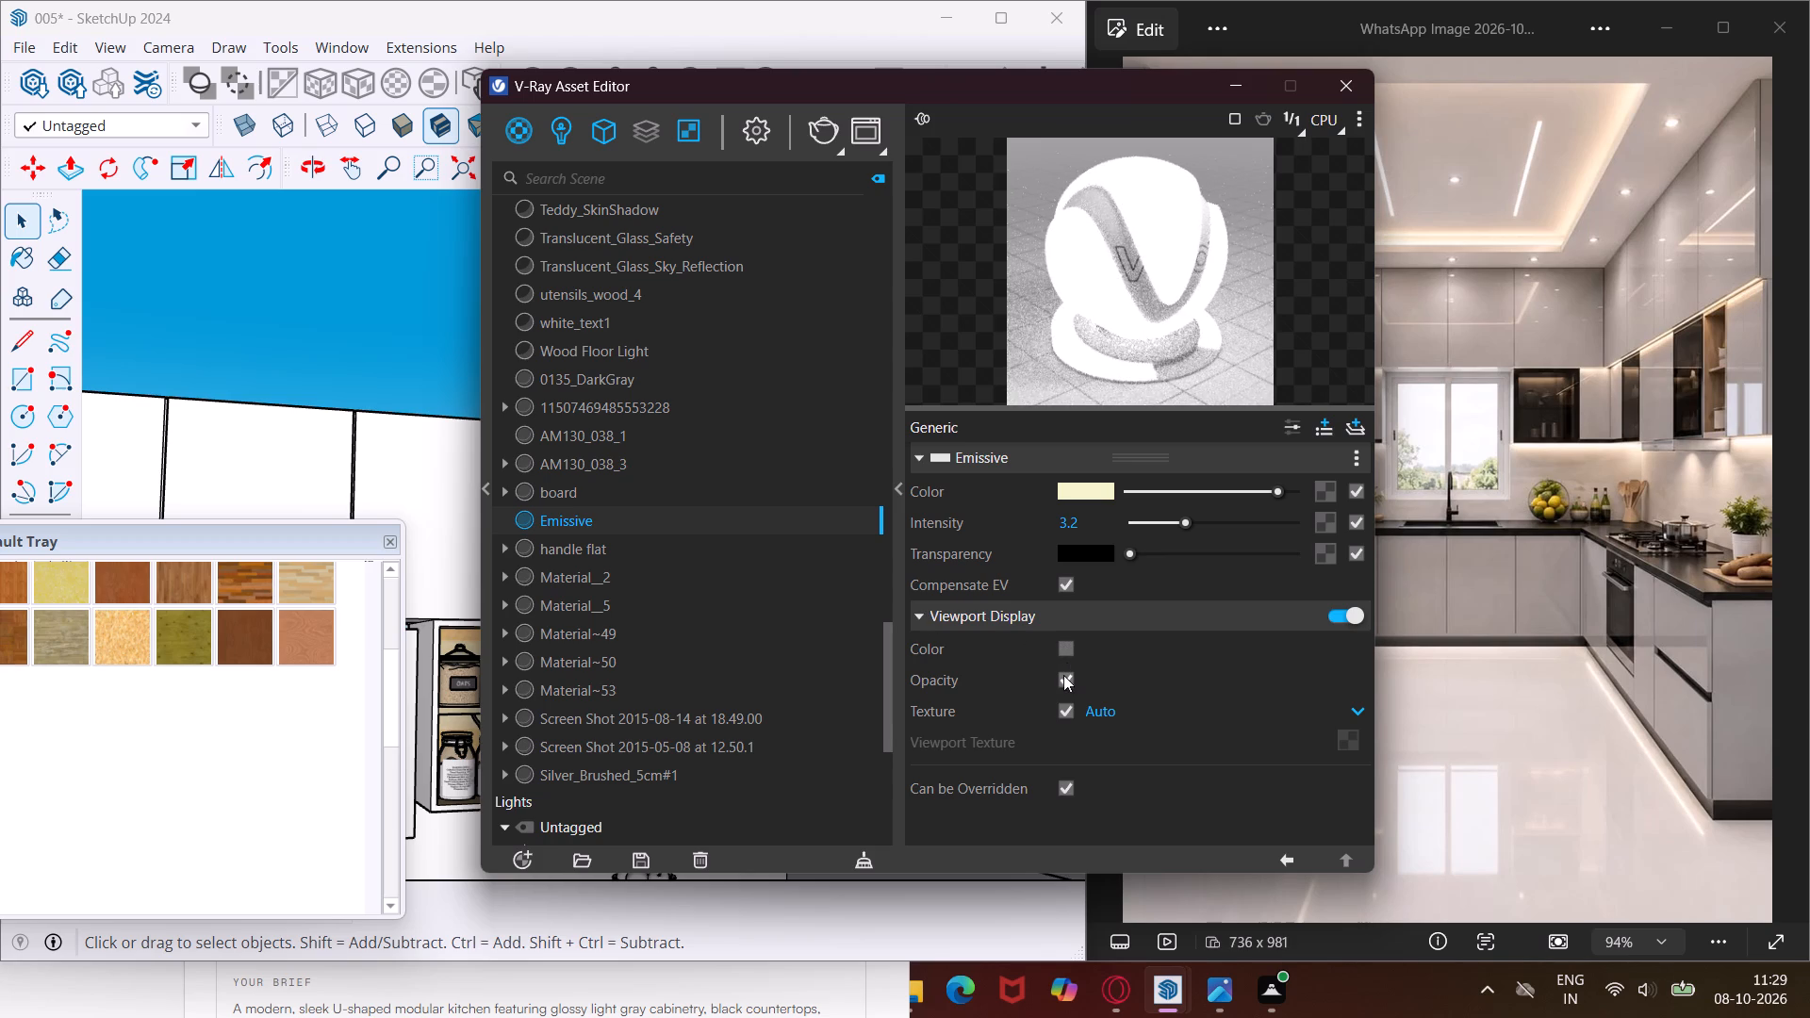
left_click(1063, 681)
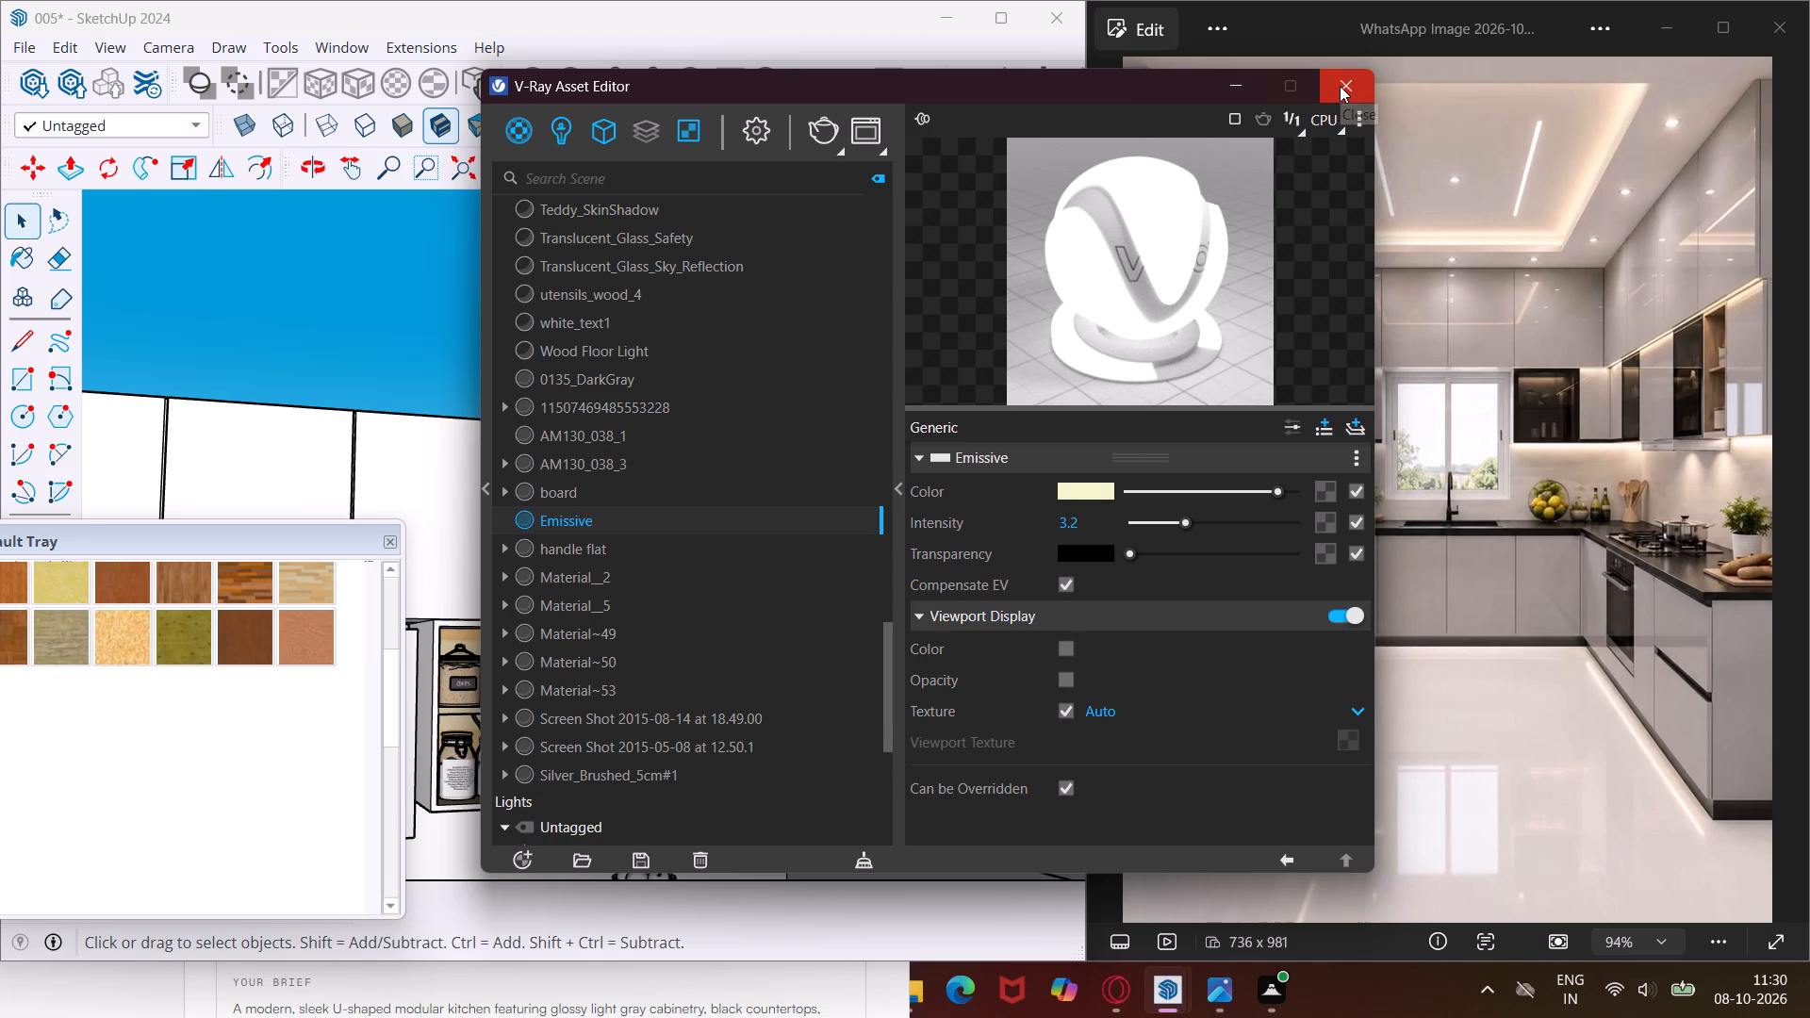
double_click(693, 517)
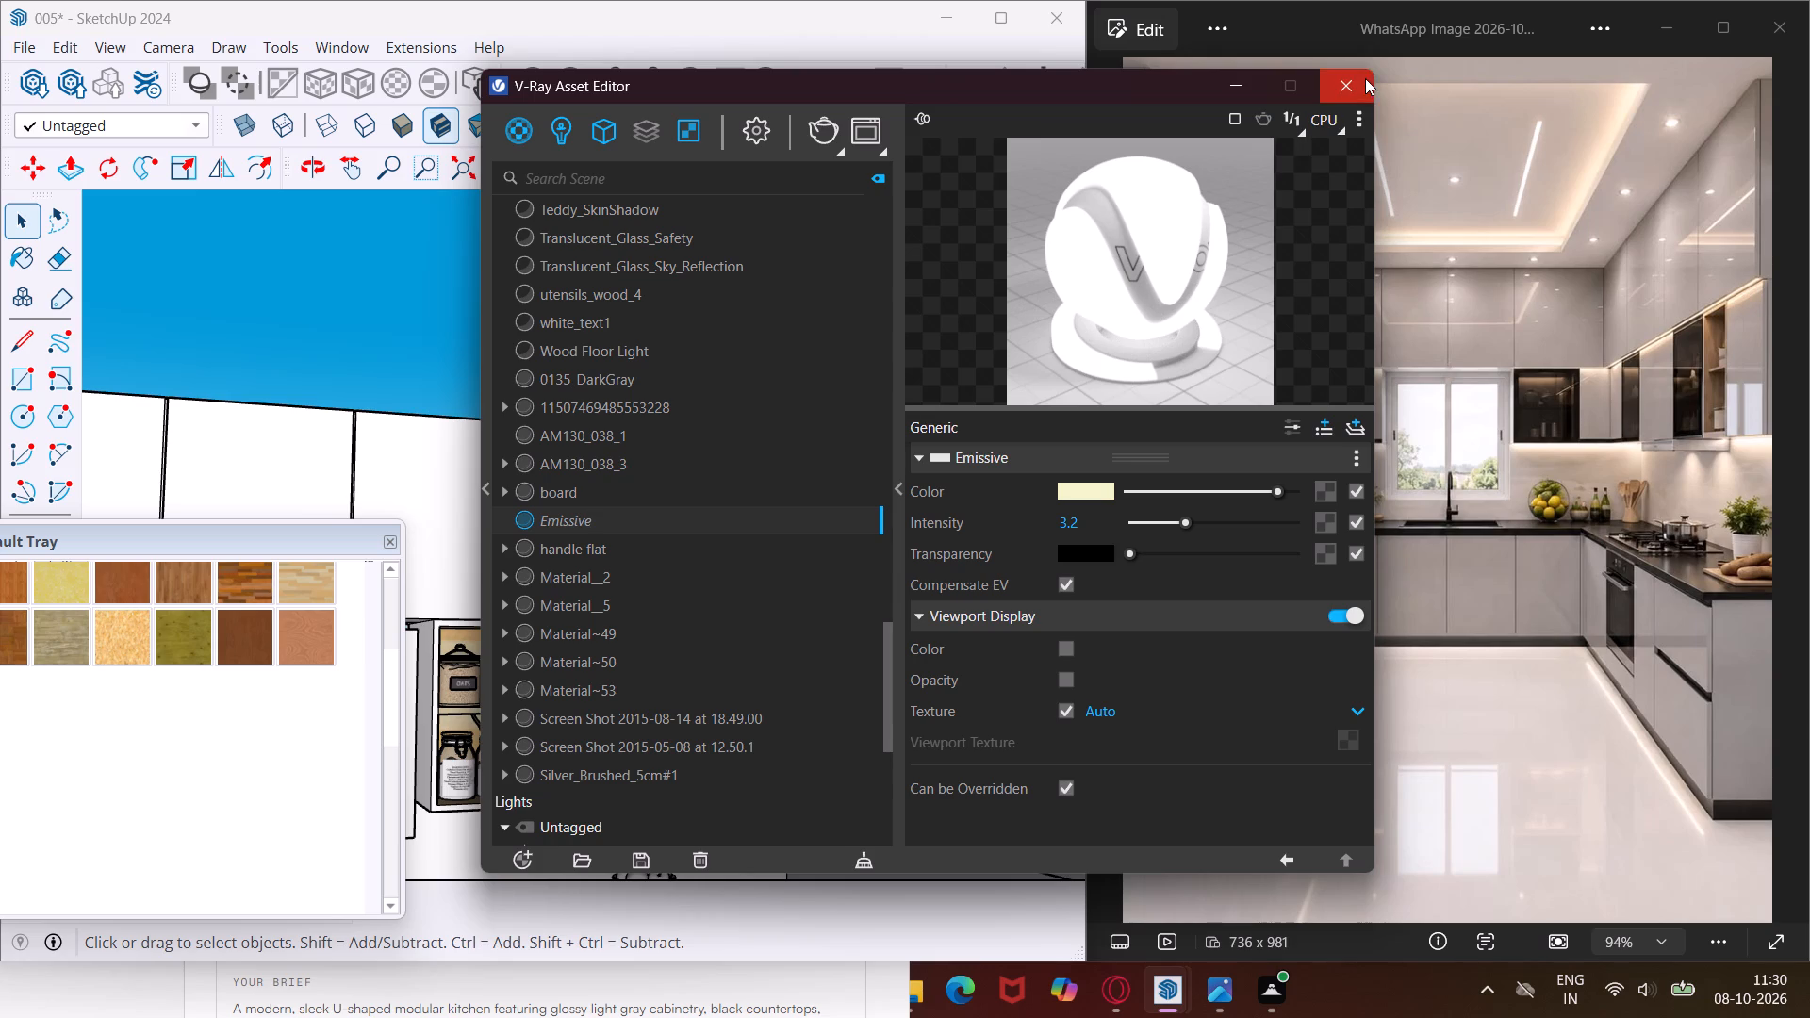
left_click(1362, 76)
Reposition and enlarge the Default Tray, collapse its Scenes section, and bring the Materials section's Emissive swatch into view.
scroll(61, 640, "up", 8)
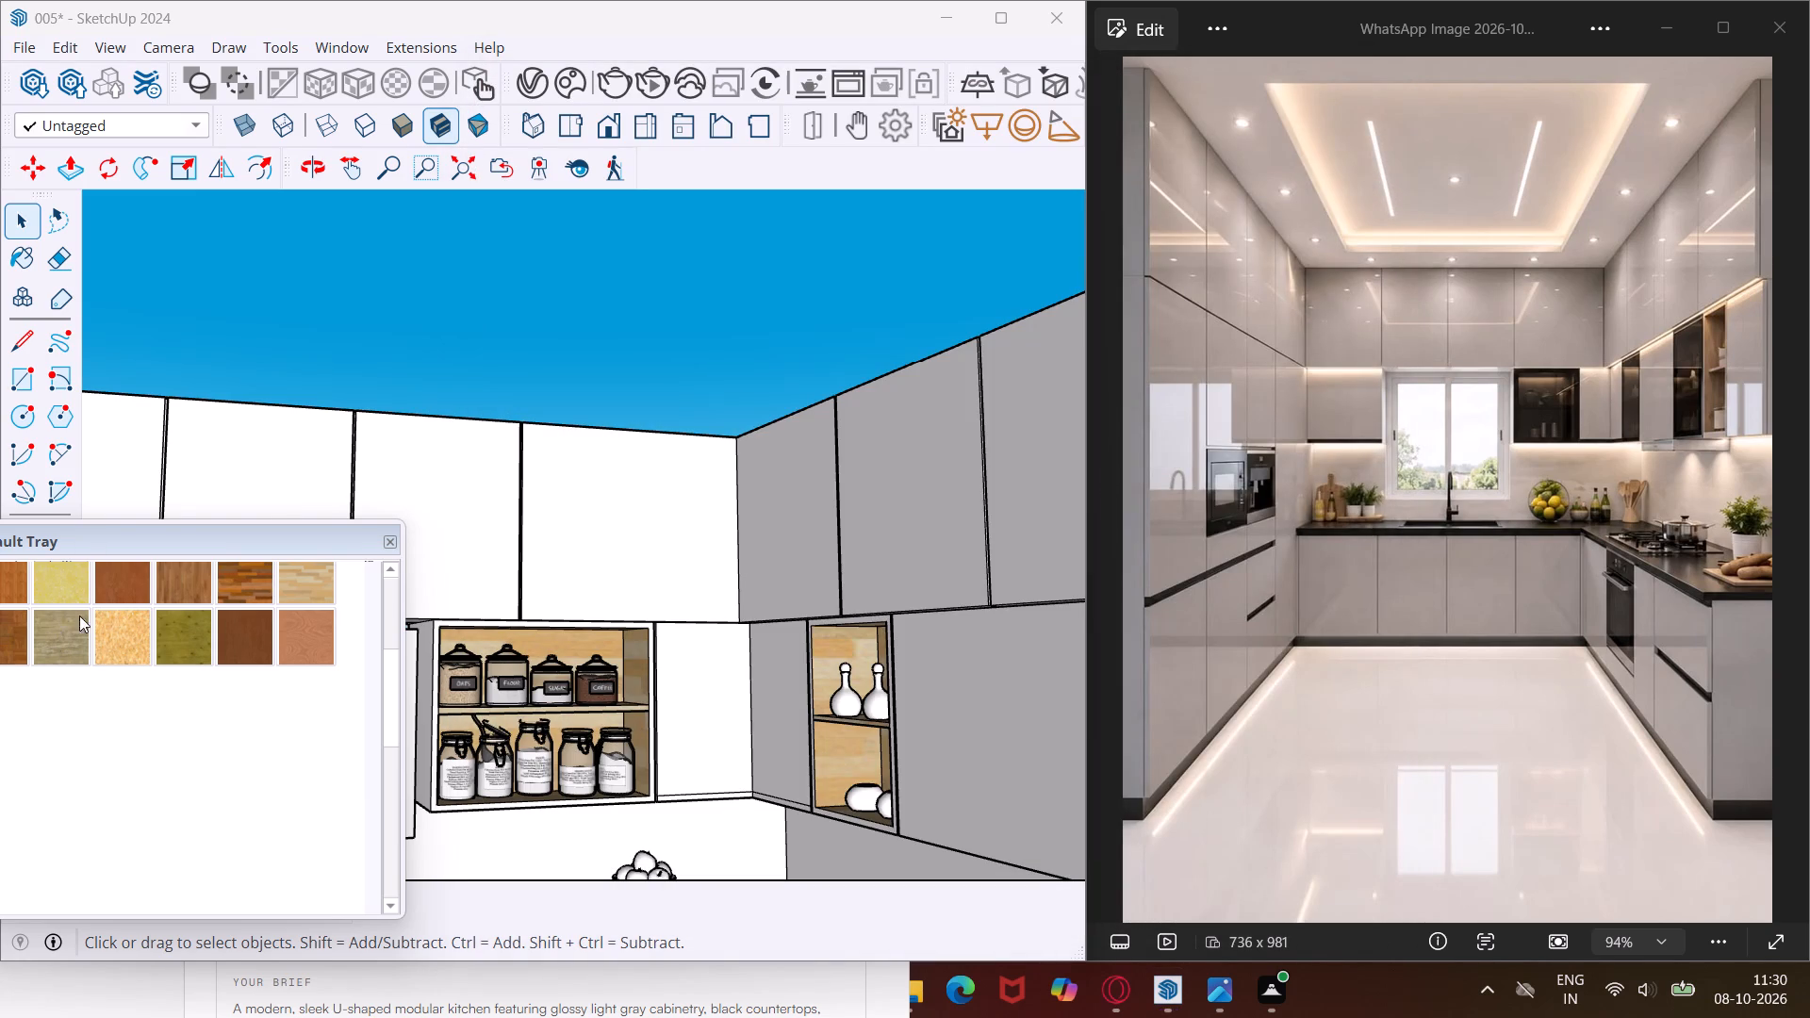
left_click_drag(187, 534, 290, 448)
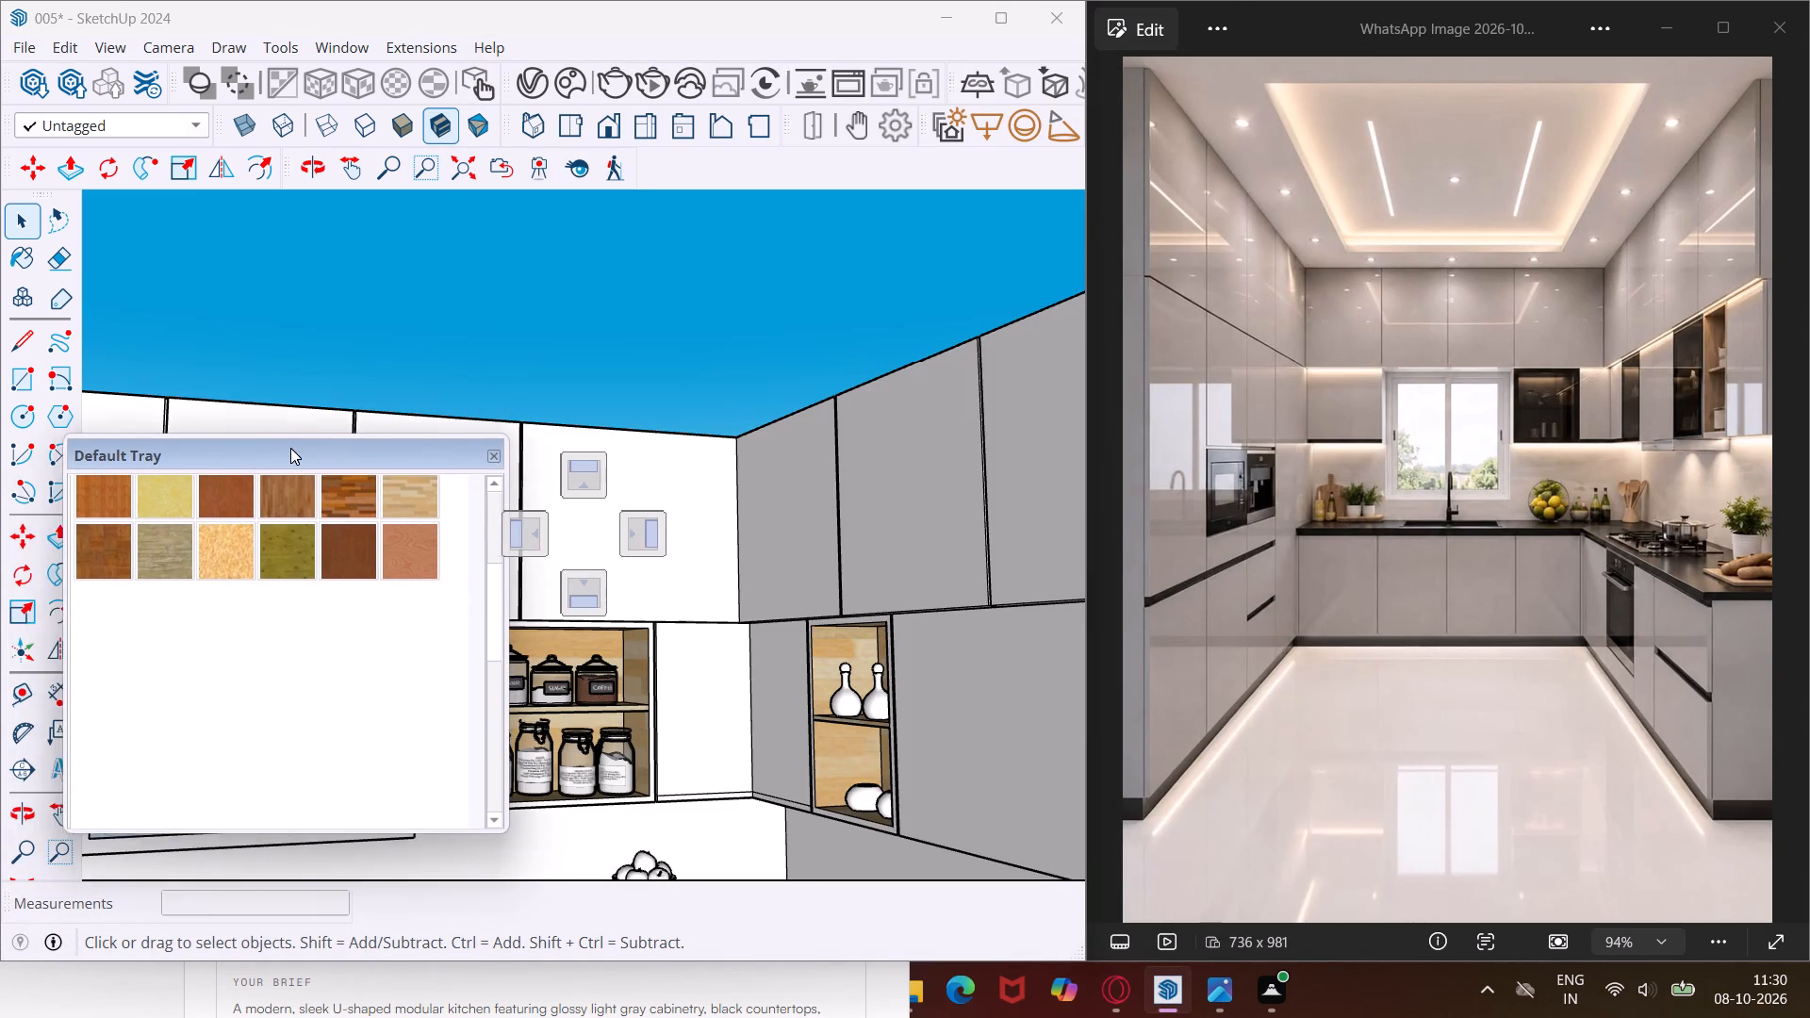
left_click_drag(290, 448, 280, 267)
scroll(210, 345, "up", 3)
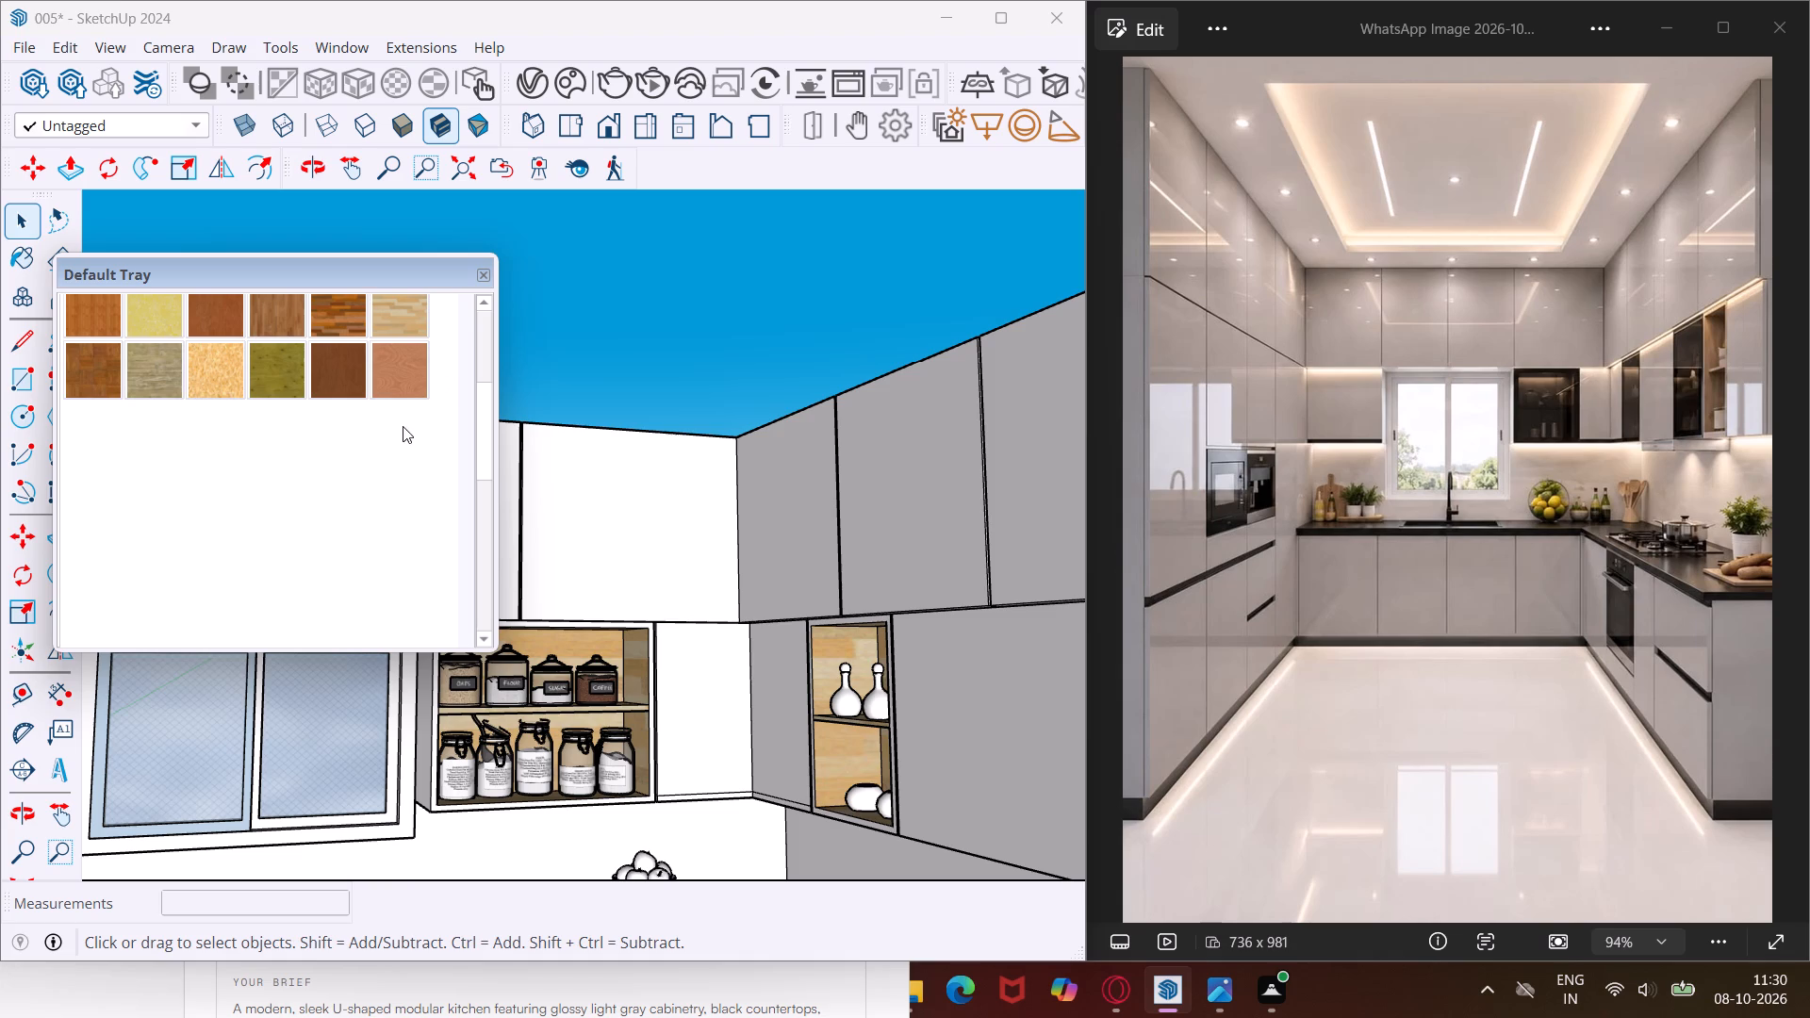
scroll(374, 379, "up", 4)
scroll(317, 416, "down", 3)
left_click_drag(343, 649, 330, 824)
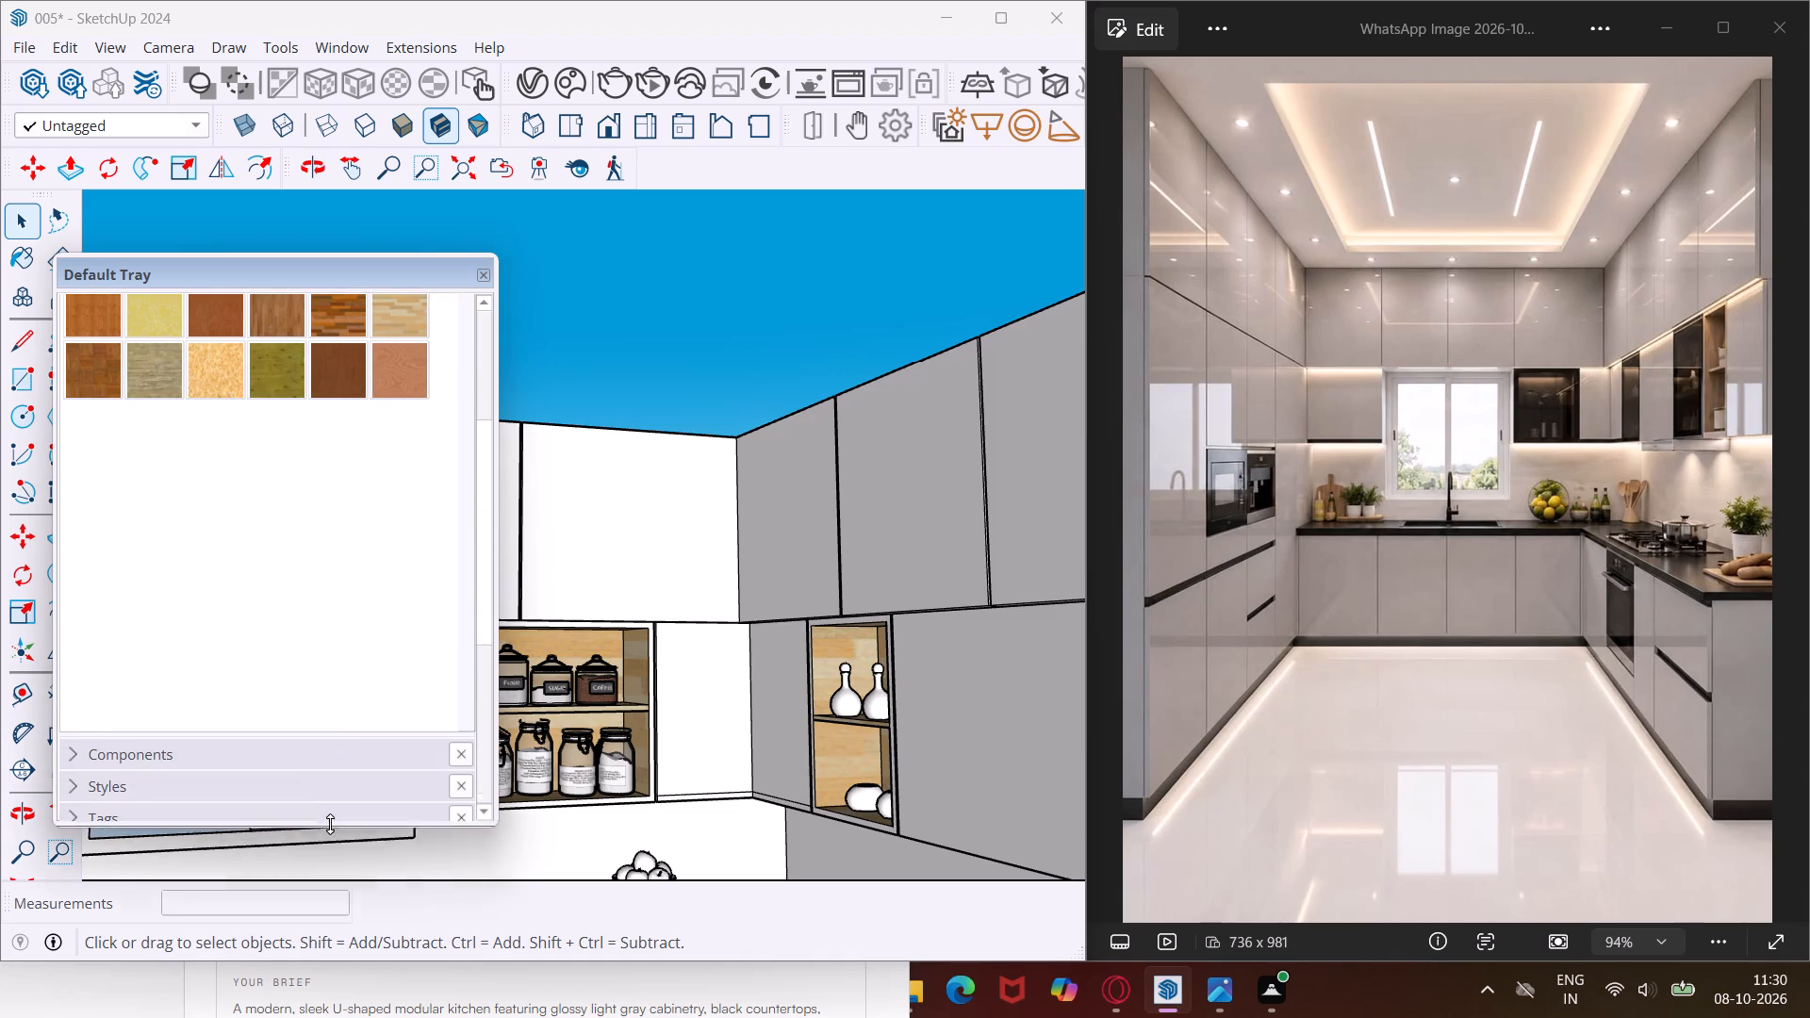
left_click_drag(330, 824, 330, 851)
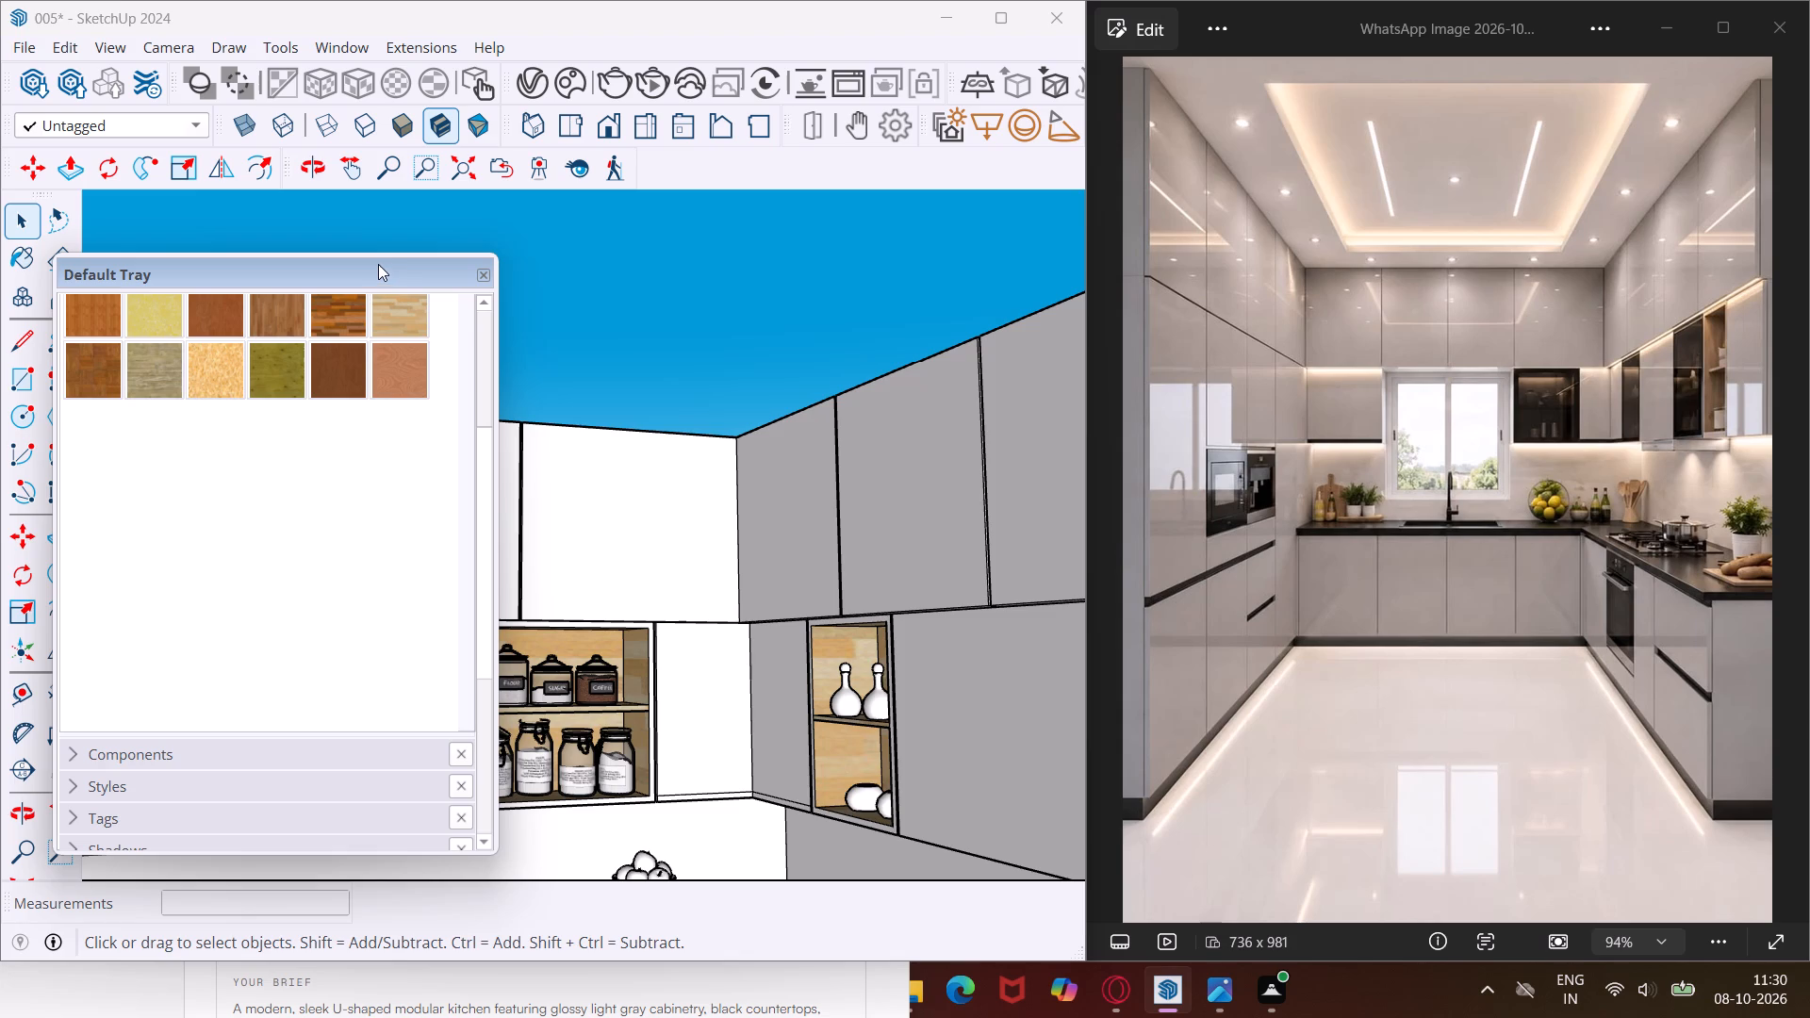
left_click_drag(370, 254, 368, 207)
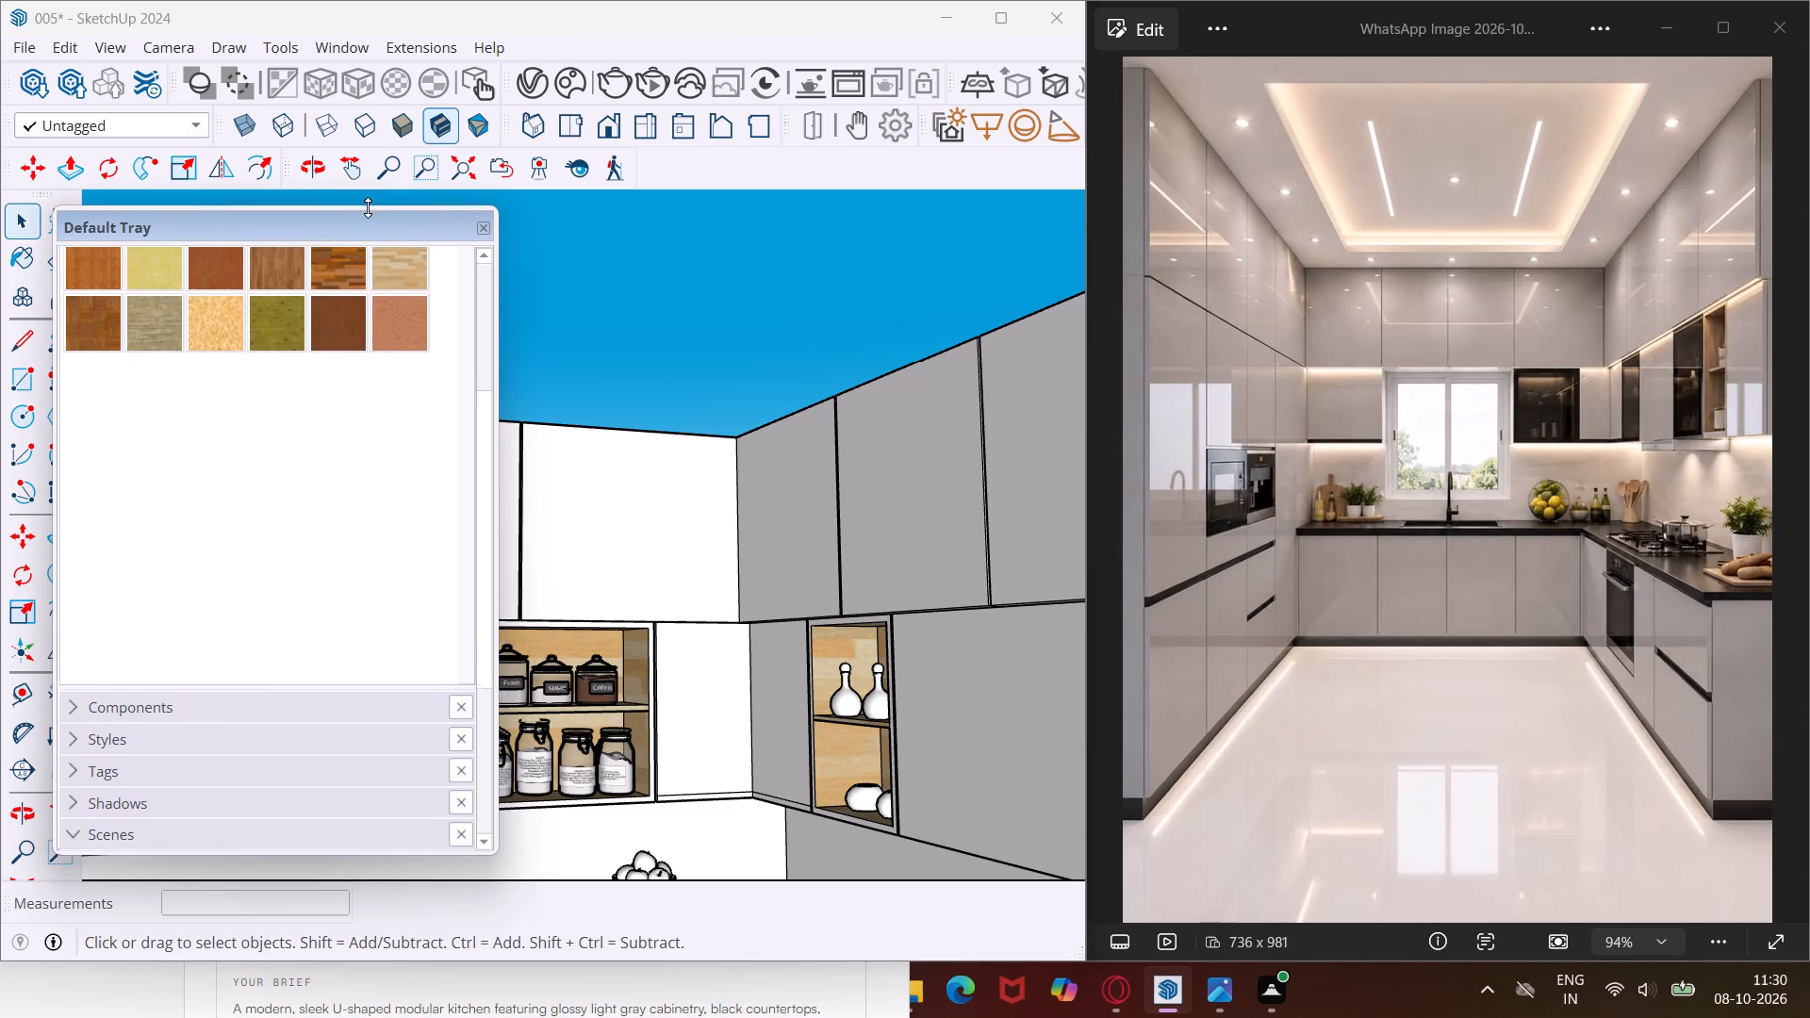
scroll(75, 696, "up", 3)
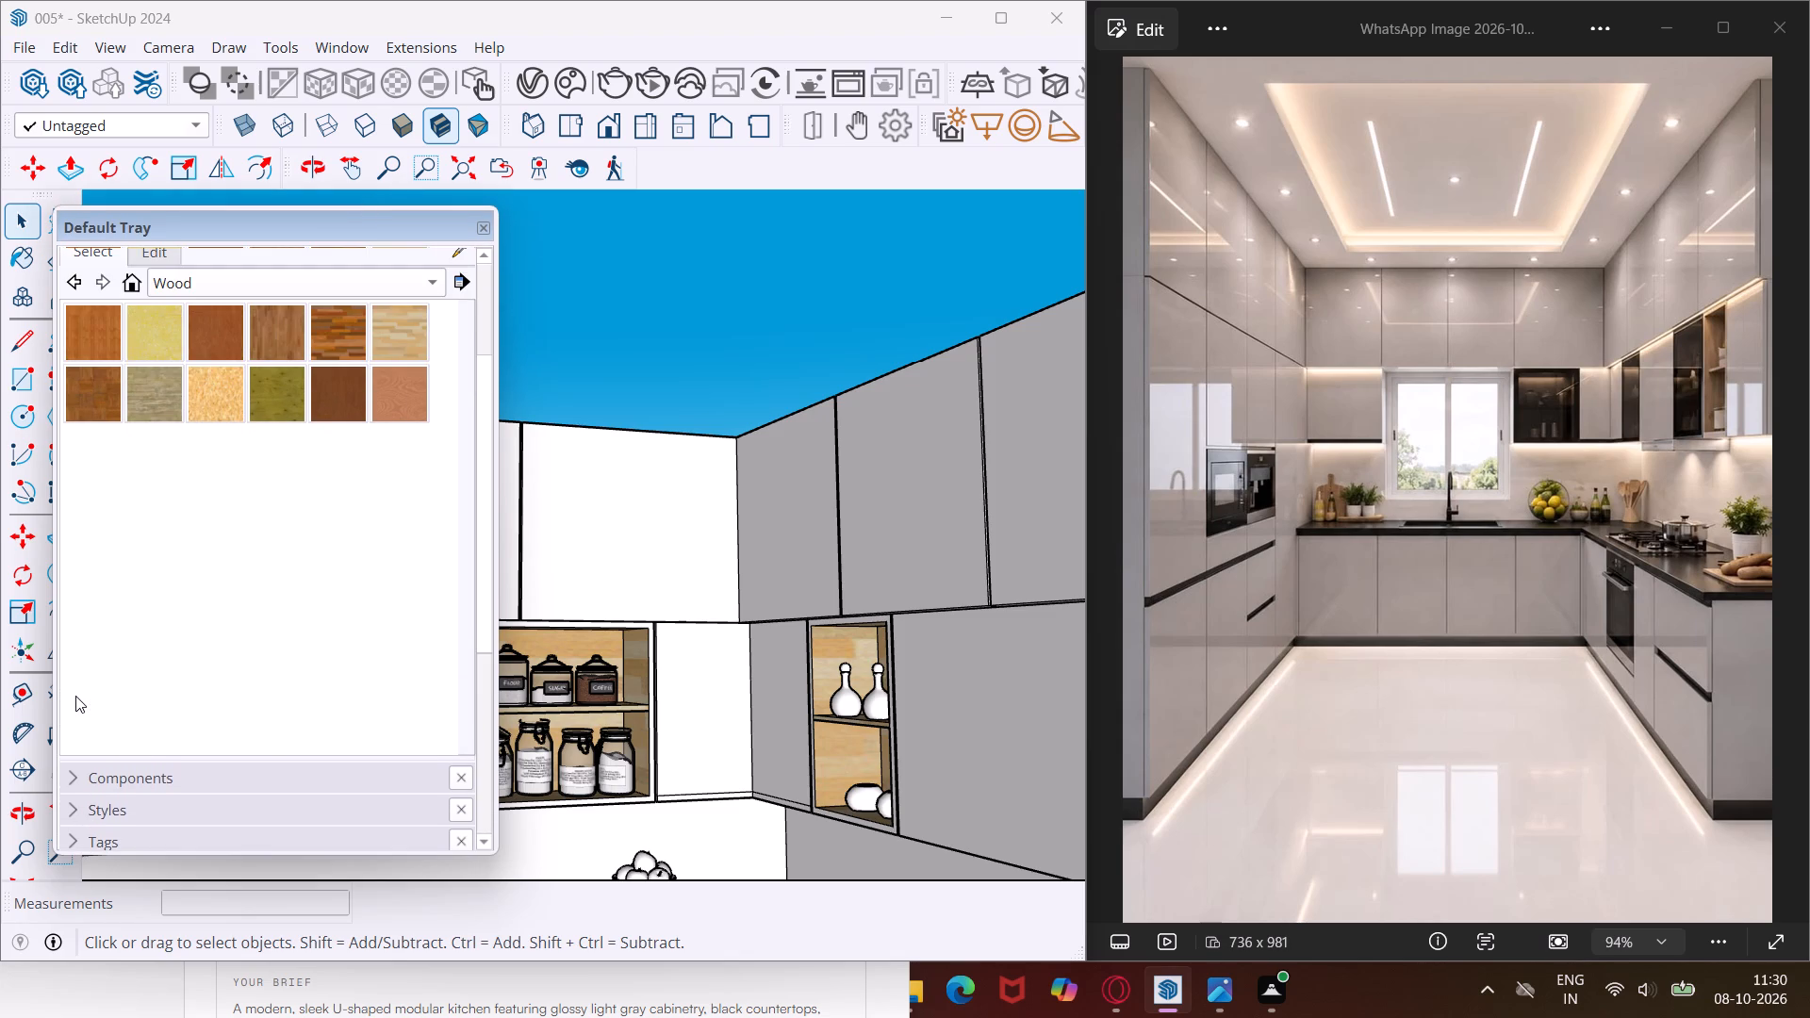
scroll(75, 696, "up", 8)
scroll(130, 300, "up", 4)
scroll(125, 559, "up", 17)
left_click_drag(106, 212, 107, 176)
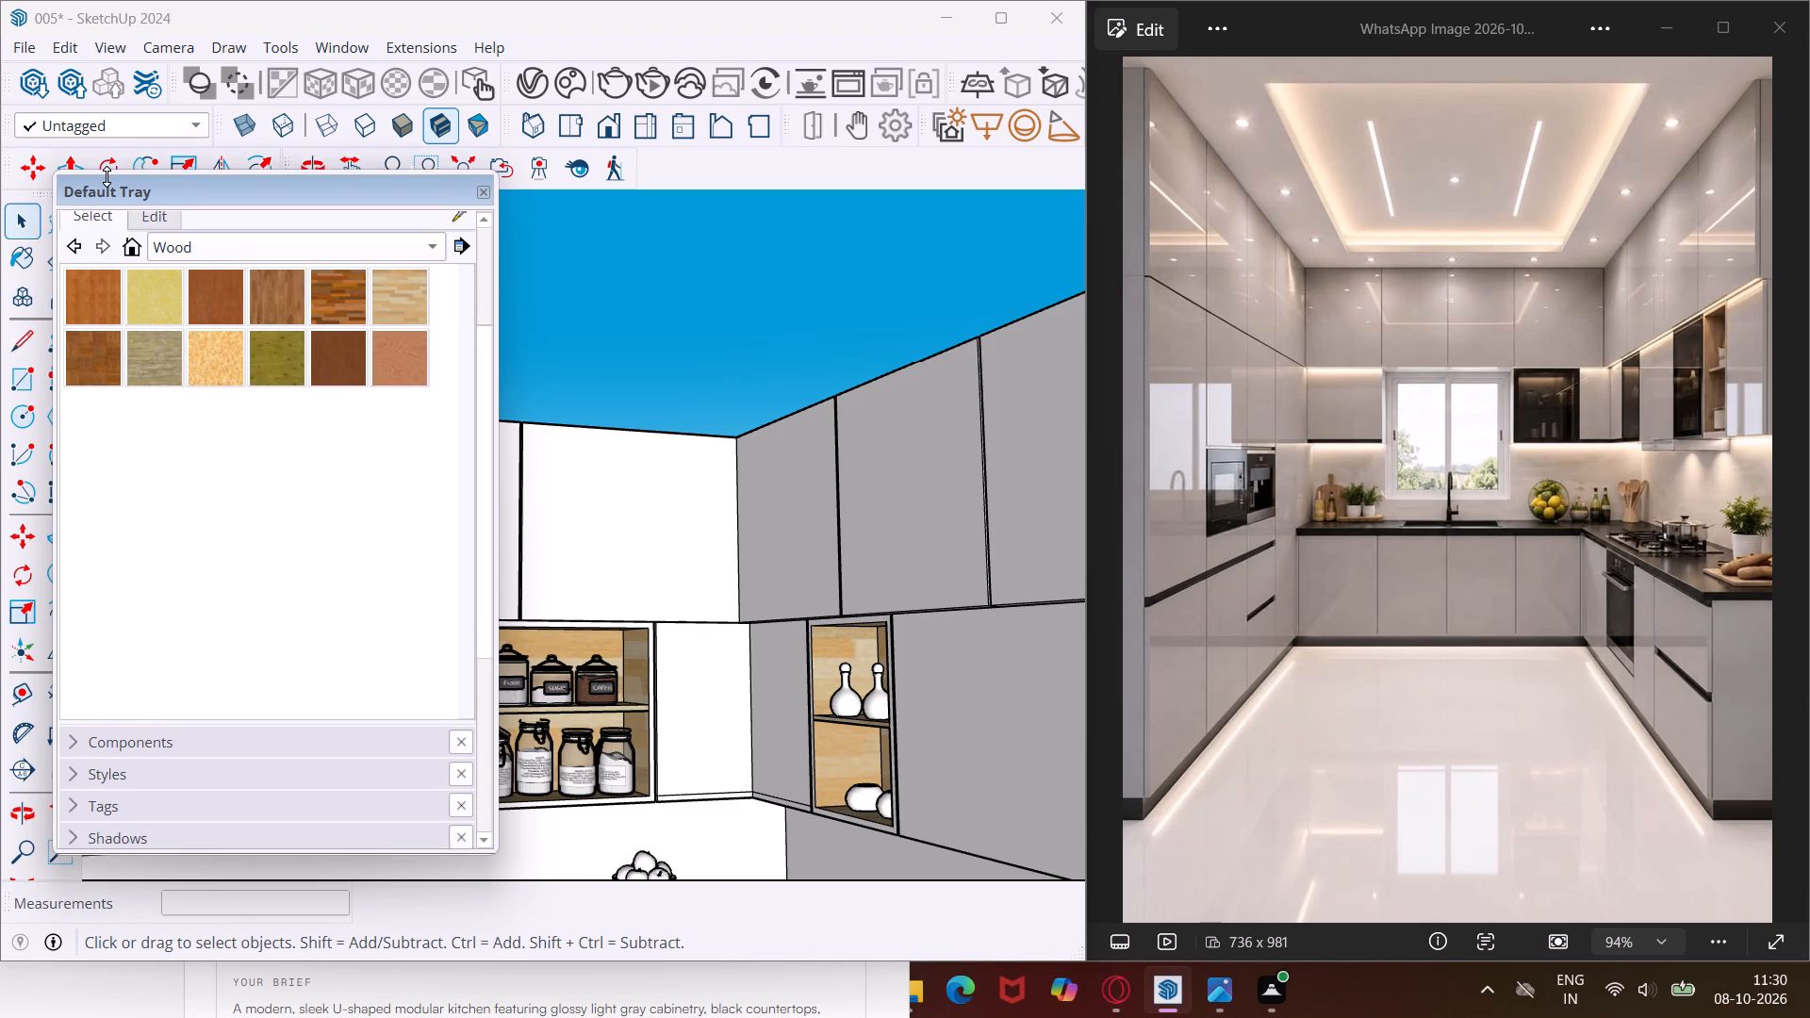
left_click_drag(107, 176, 123, 105)
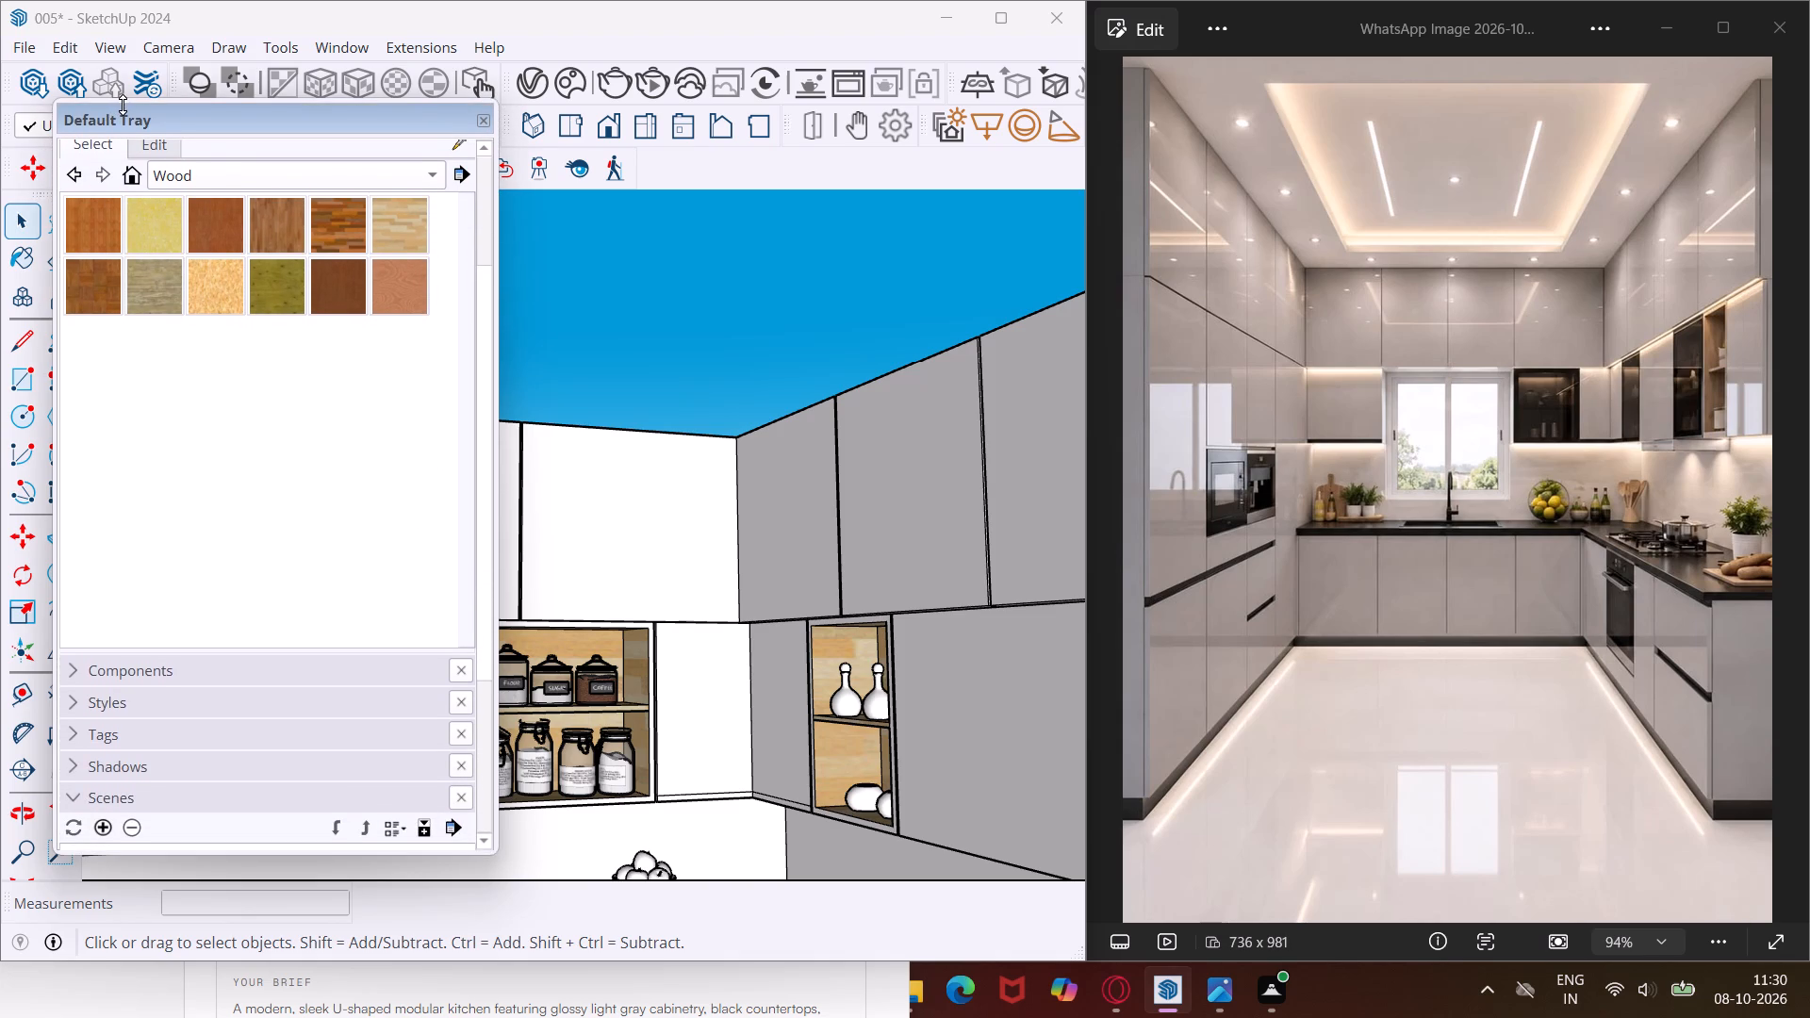
left_click_drag(123, 105, 123, 103)
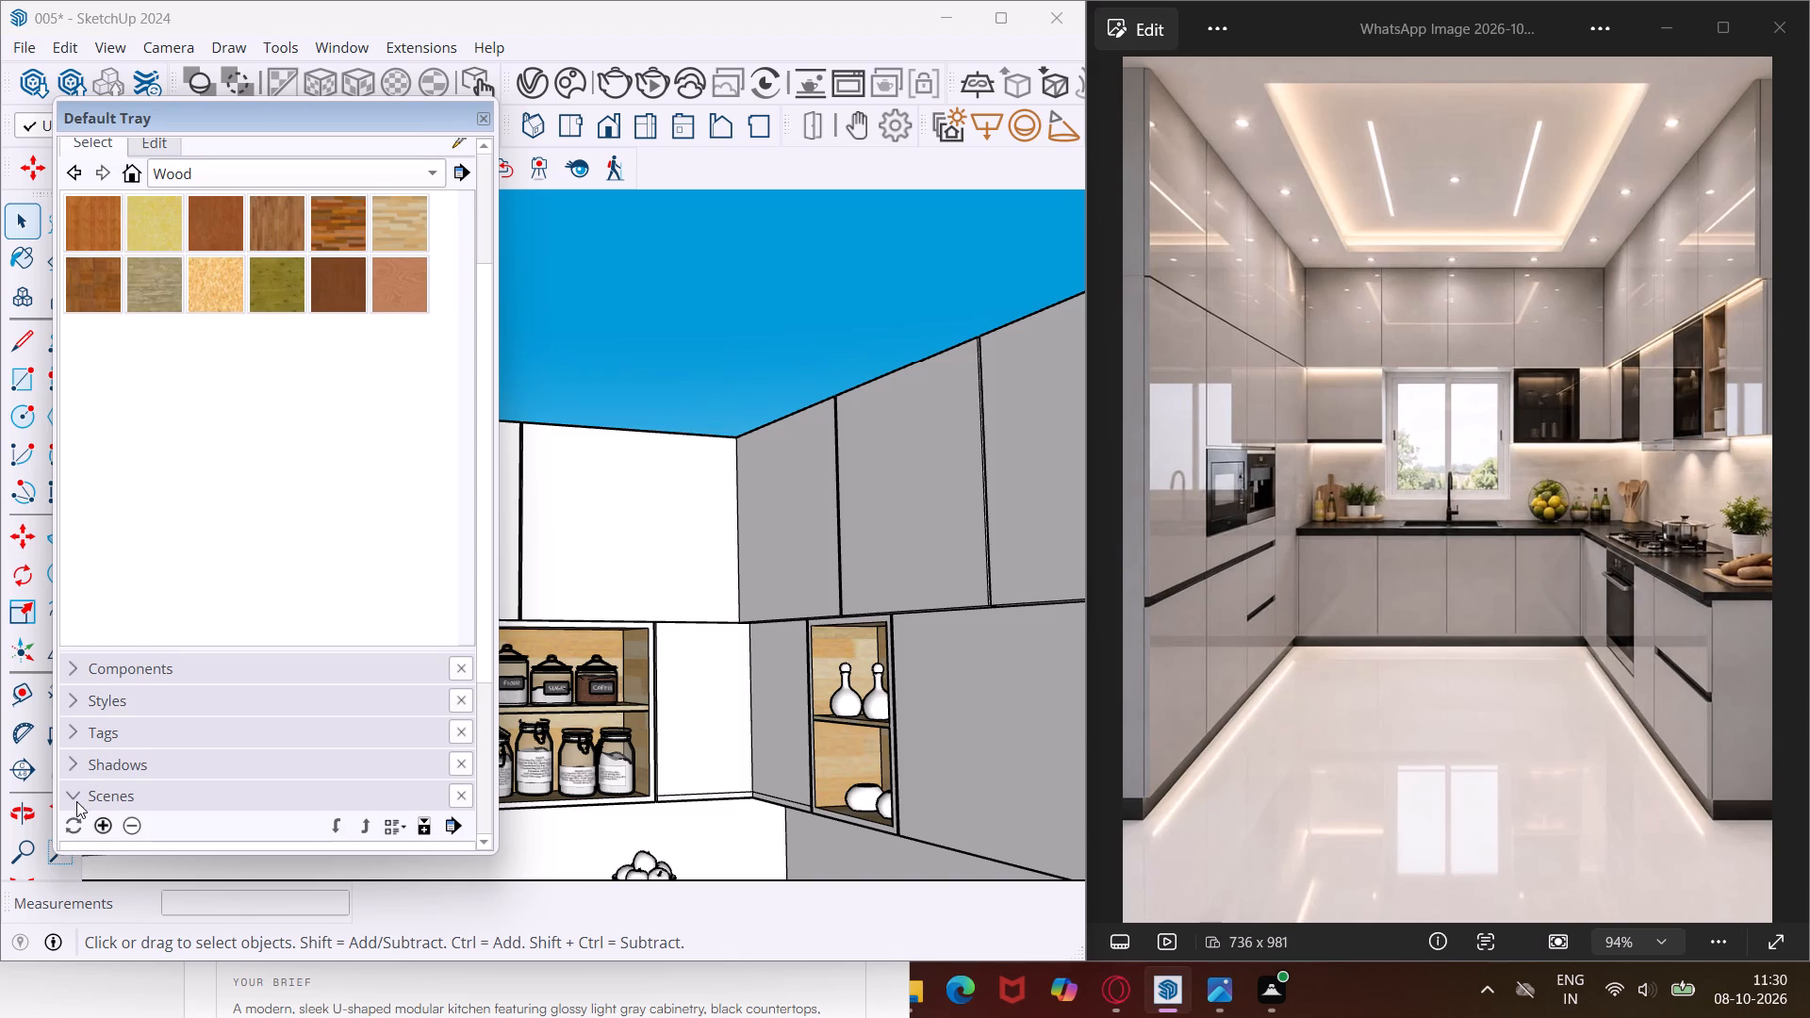
left_click(76, 801)
middle_click_drag(297, 475, 297, 537)
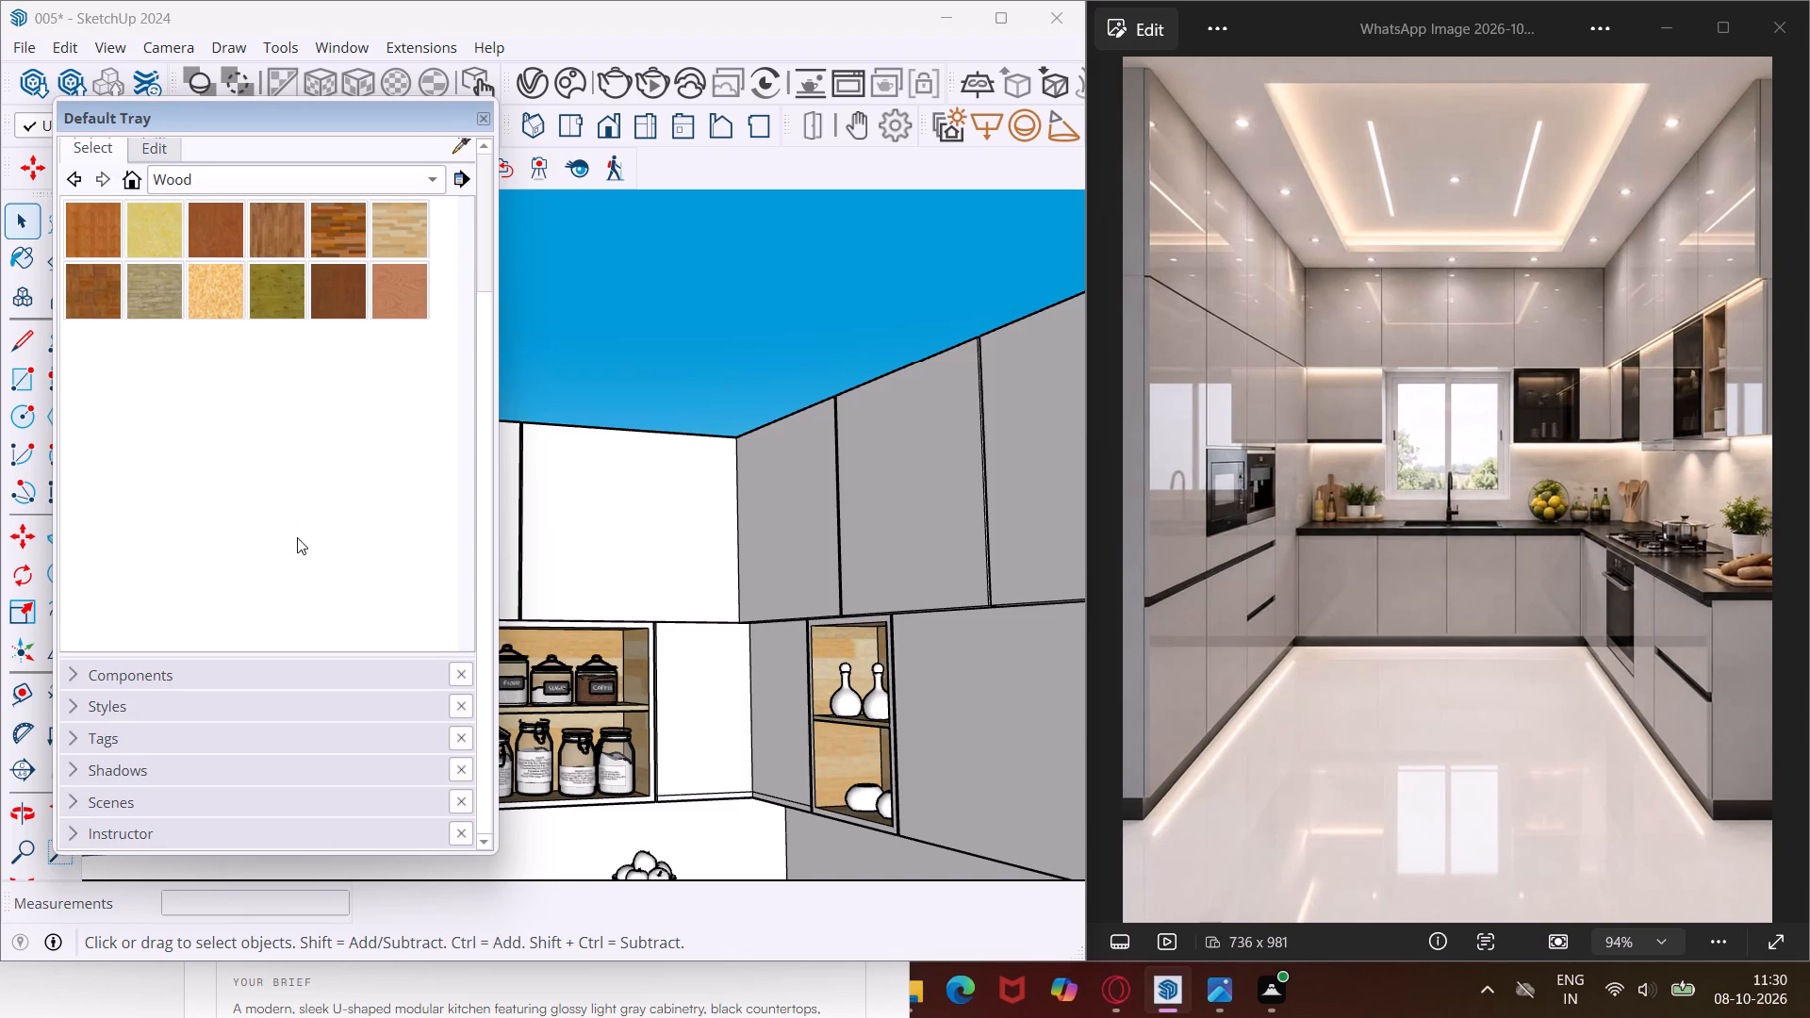
middle_click_drag(297, 537, 297, 600)
scroll(241, 435, "up", 13)
left_click_drag(461, 449, 469, 337)
left_click_drag(489, 273, 489, 260)
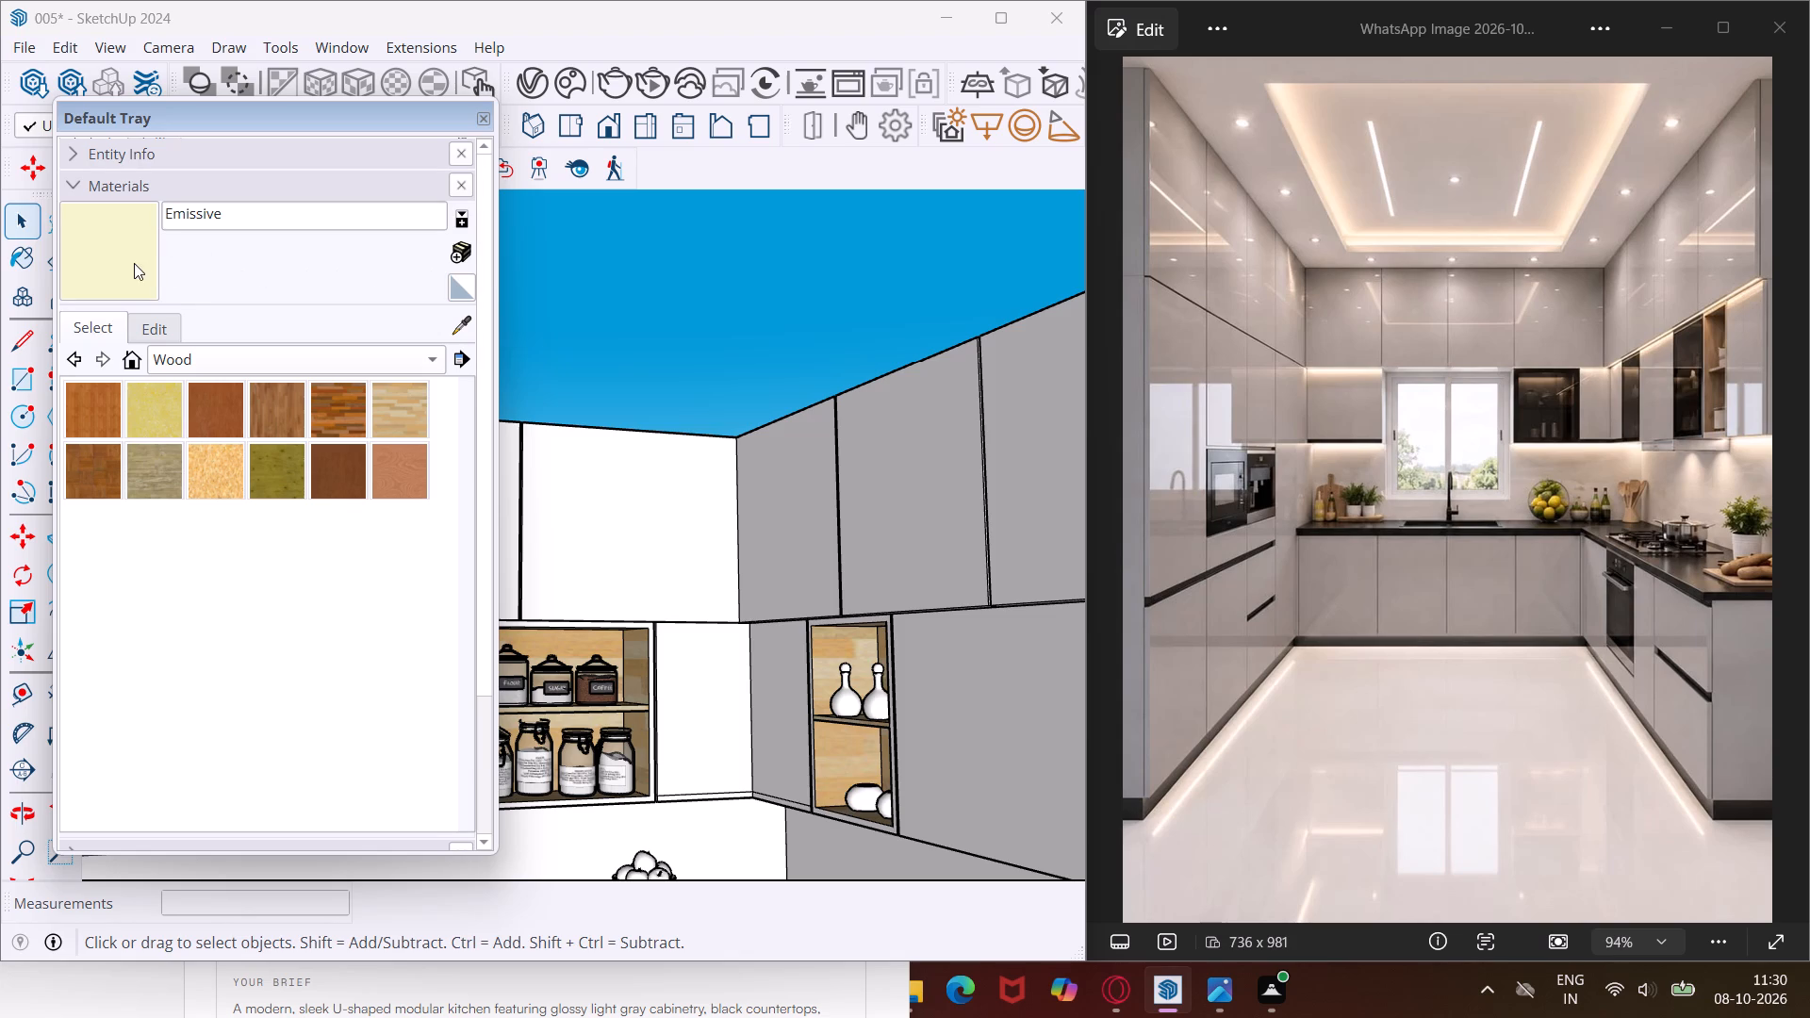
Paint the thin light strip at the top back edge of the jar niche with the Emissive material.
left_click(132, 263)
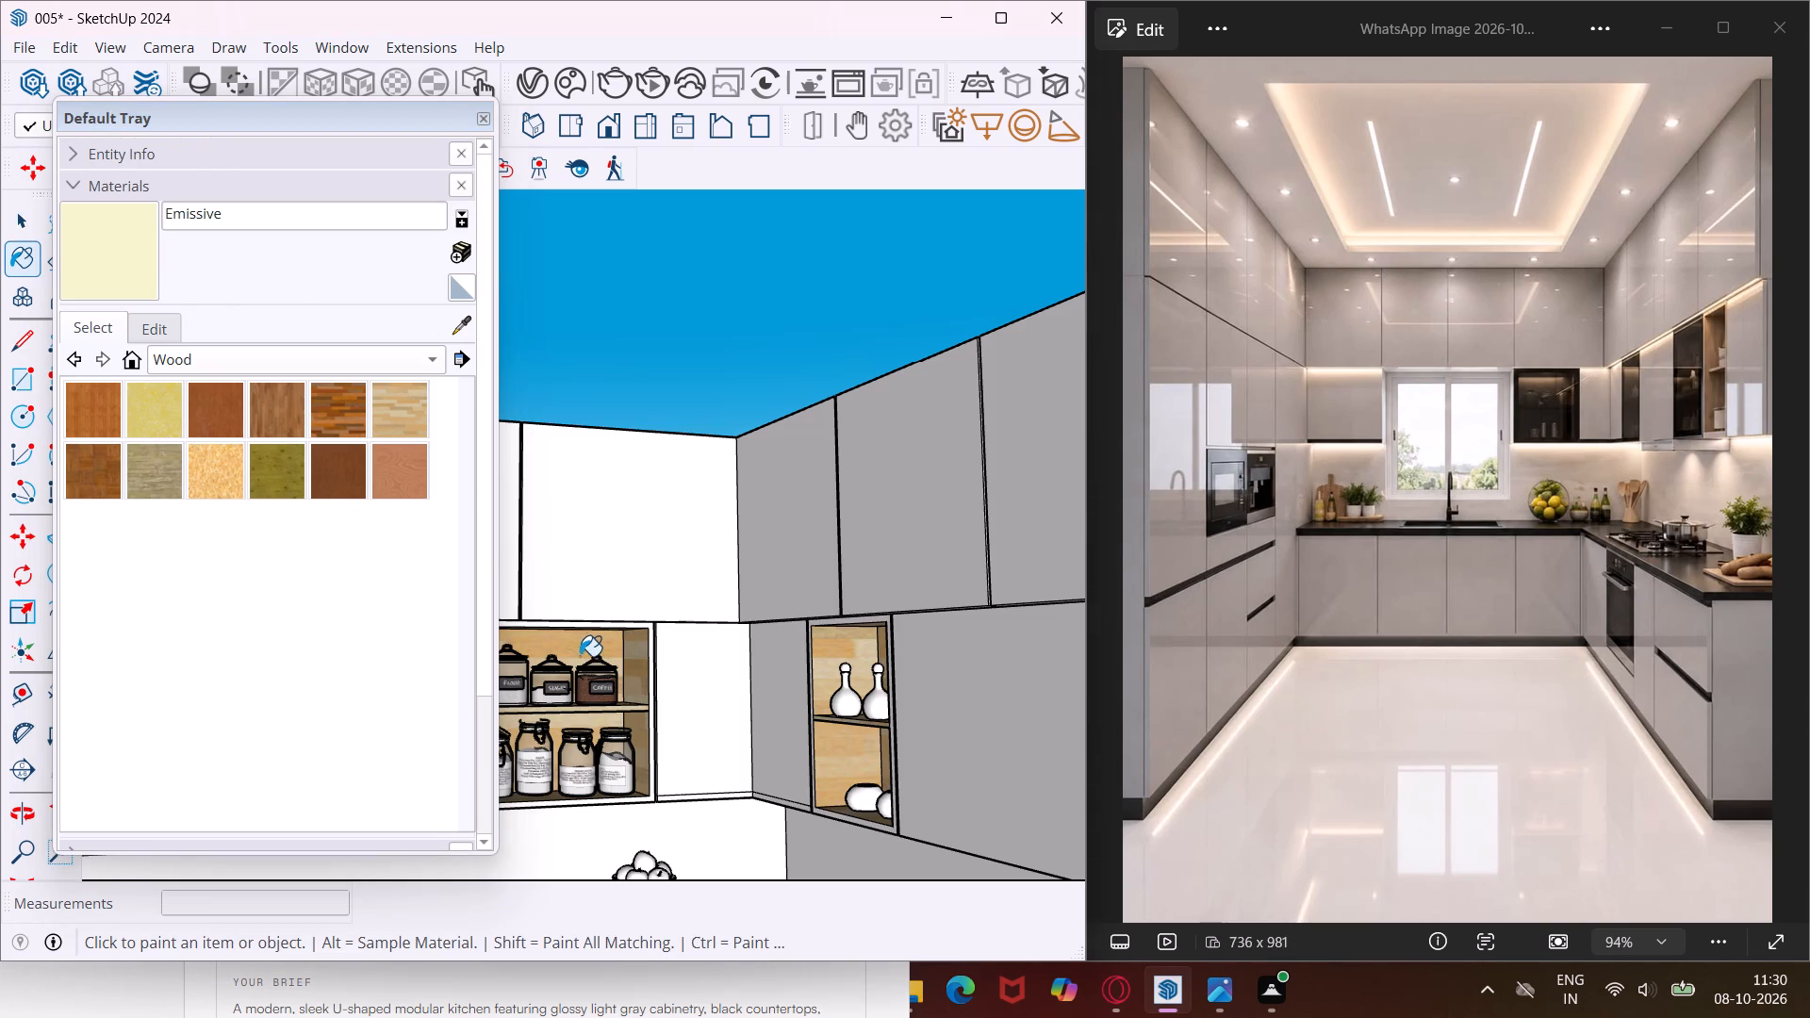
scroll(554, 658, "up", 5)
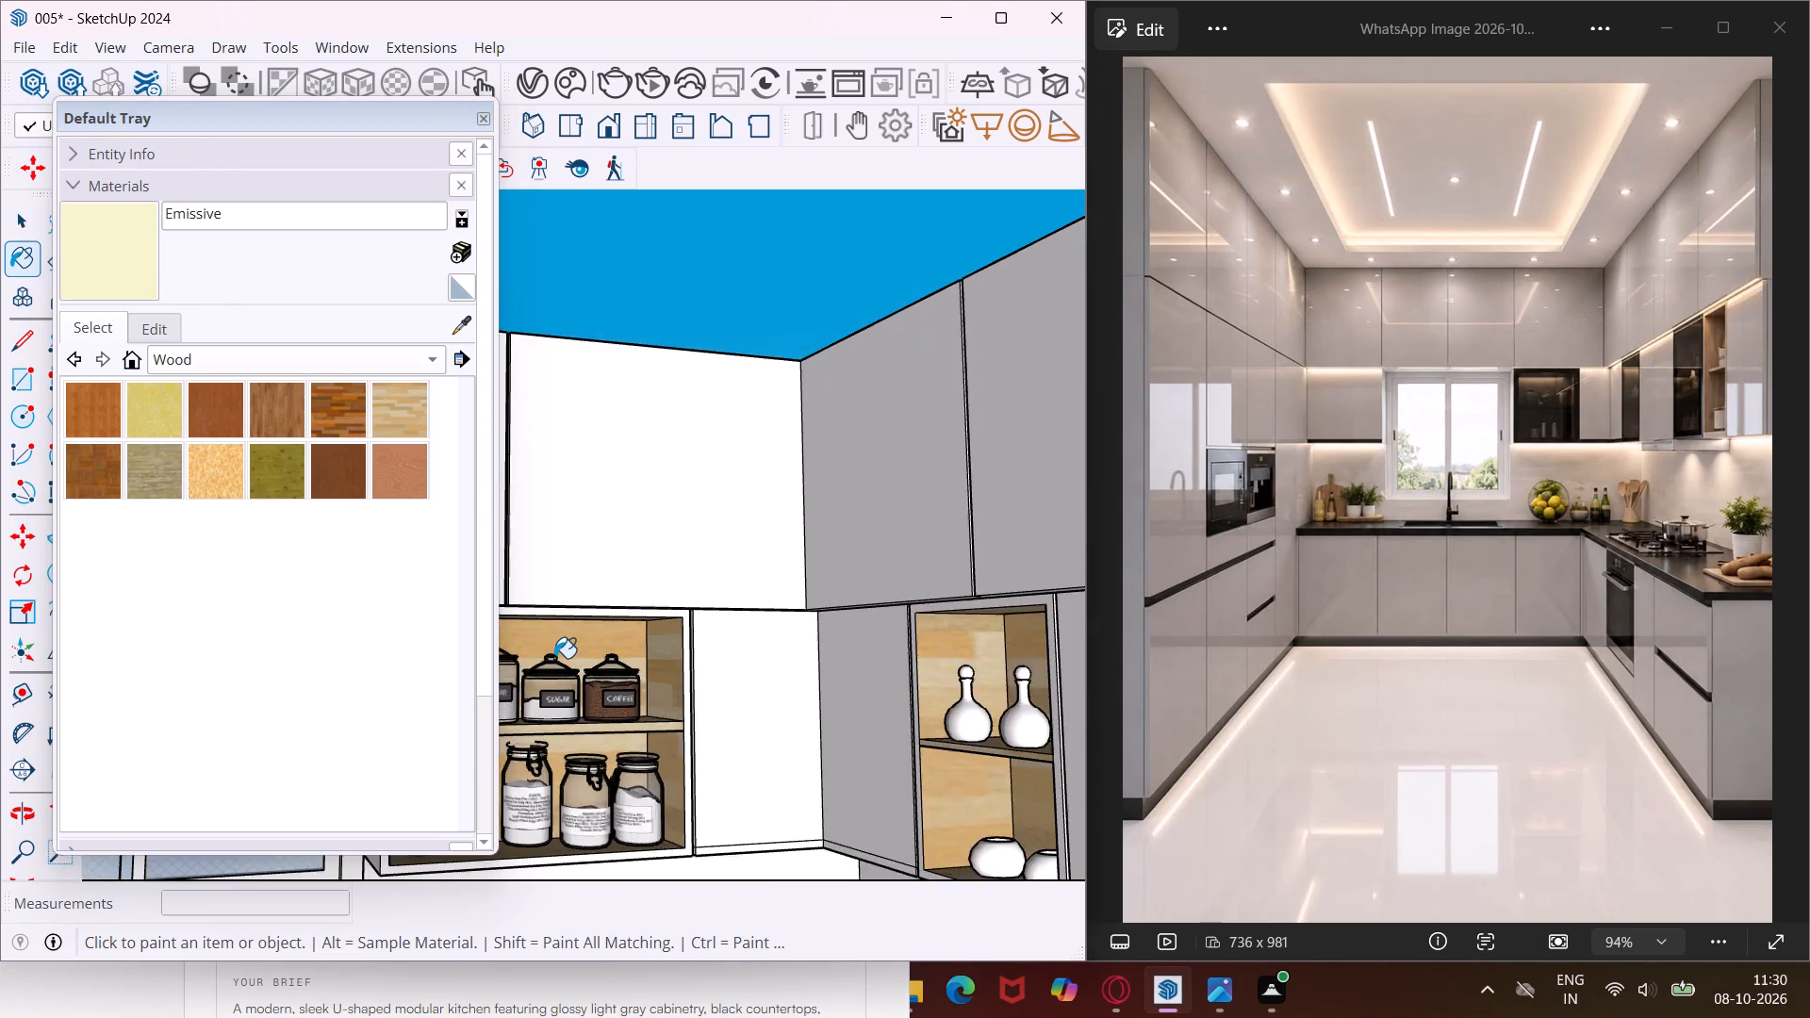
scroll(554, 658, "up", 2)
middle_click_drag(554, 658, 615, 542)
scroll(592, 581, "up", 1)
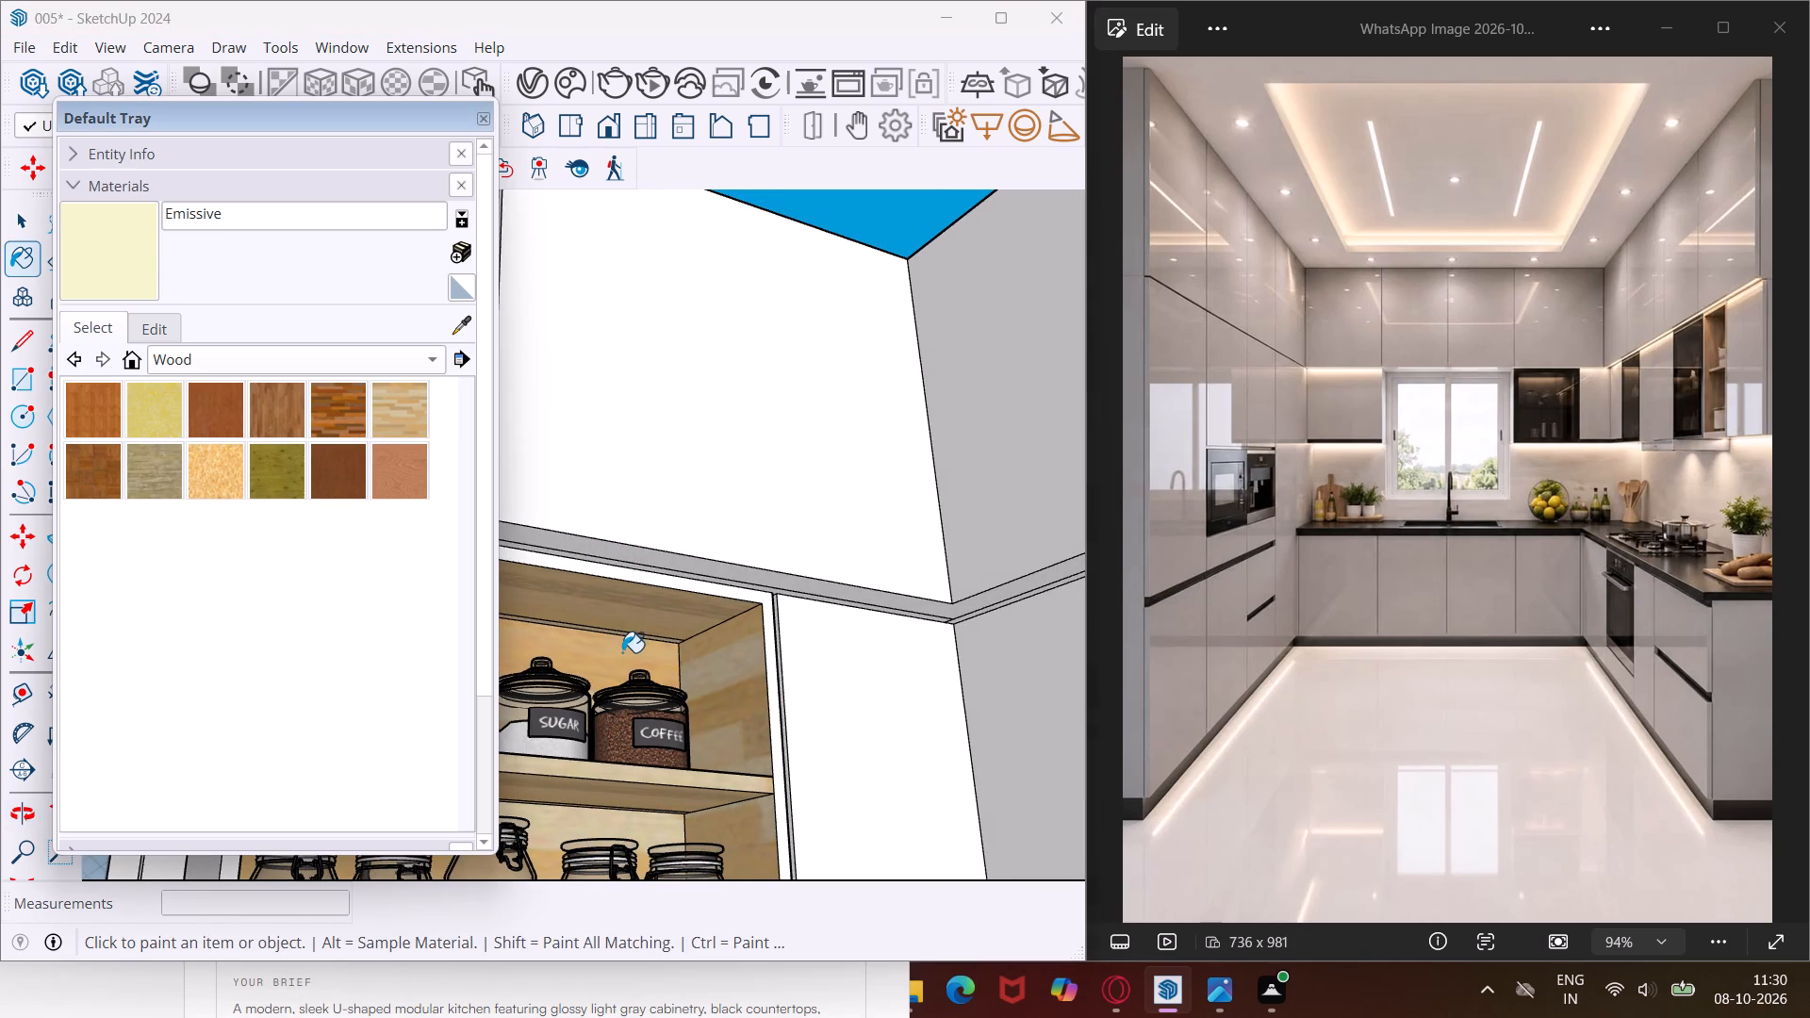
scroll(608, 635, "up", 18)
scroll(608, 635, "up", 3)
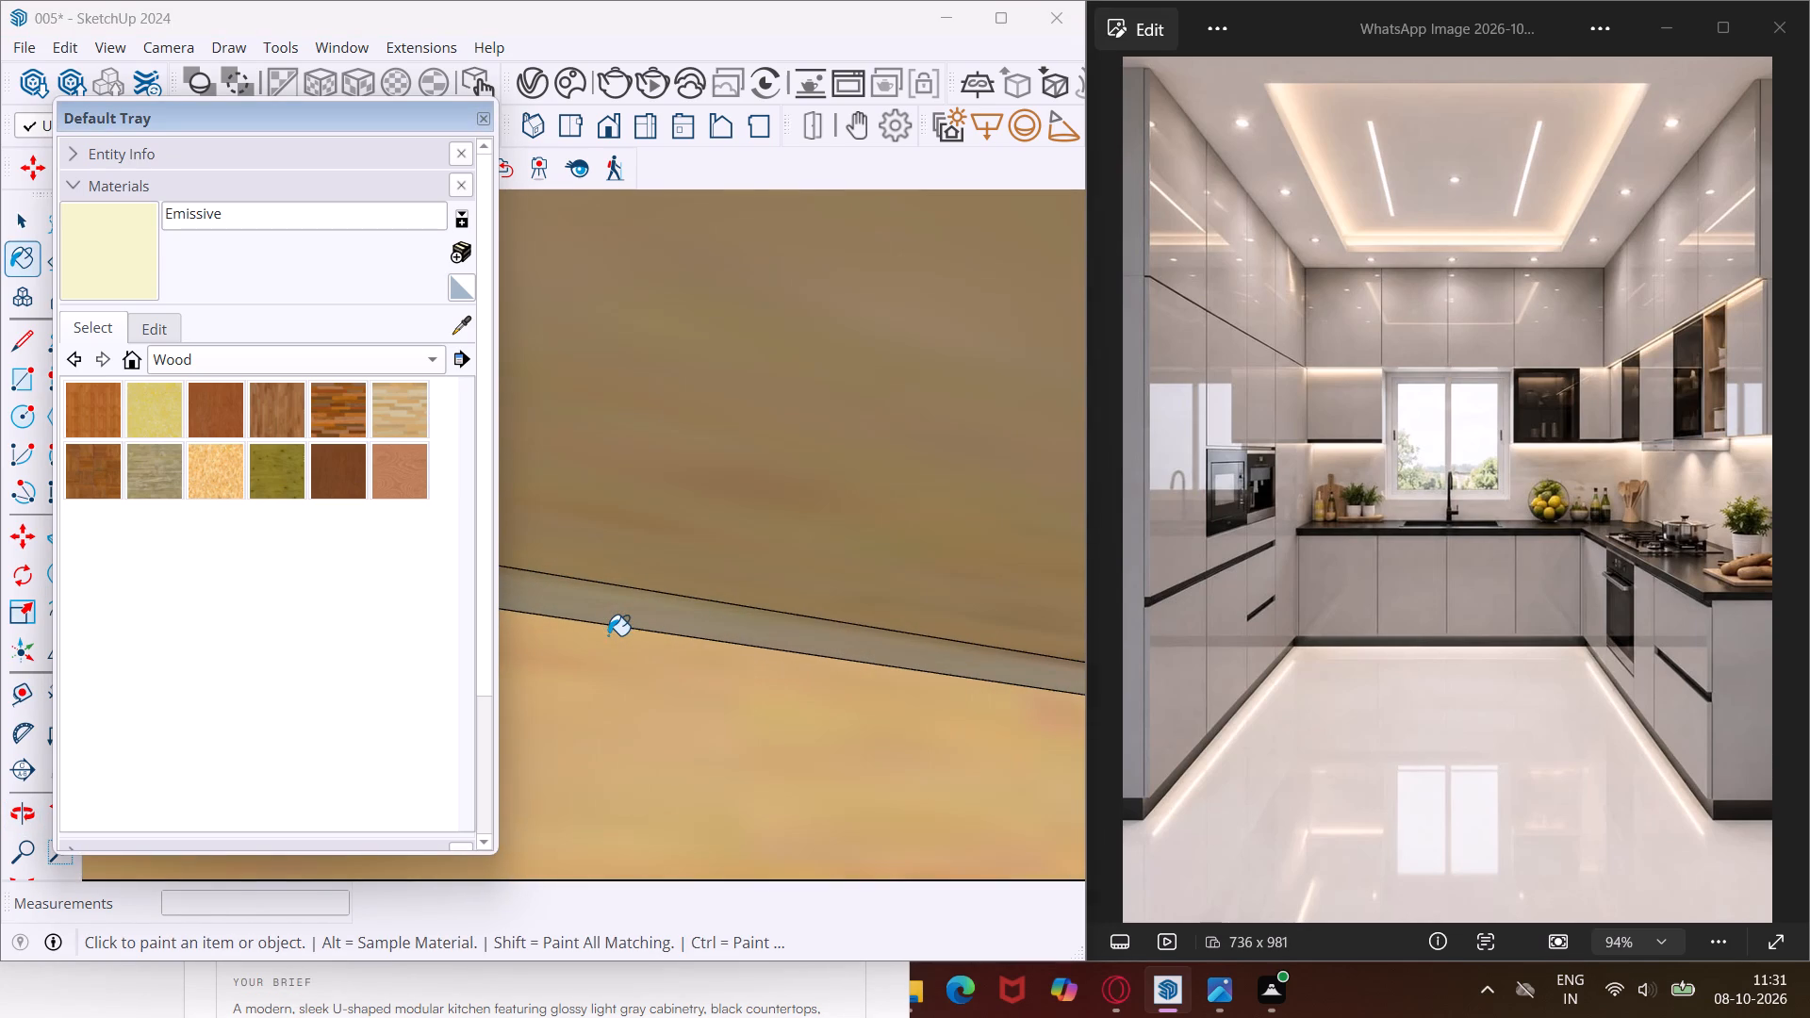
left_click(619, 615)
scroll(619, 615, "down", 6)
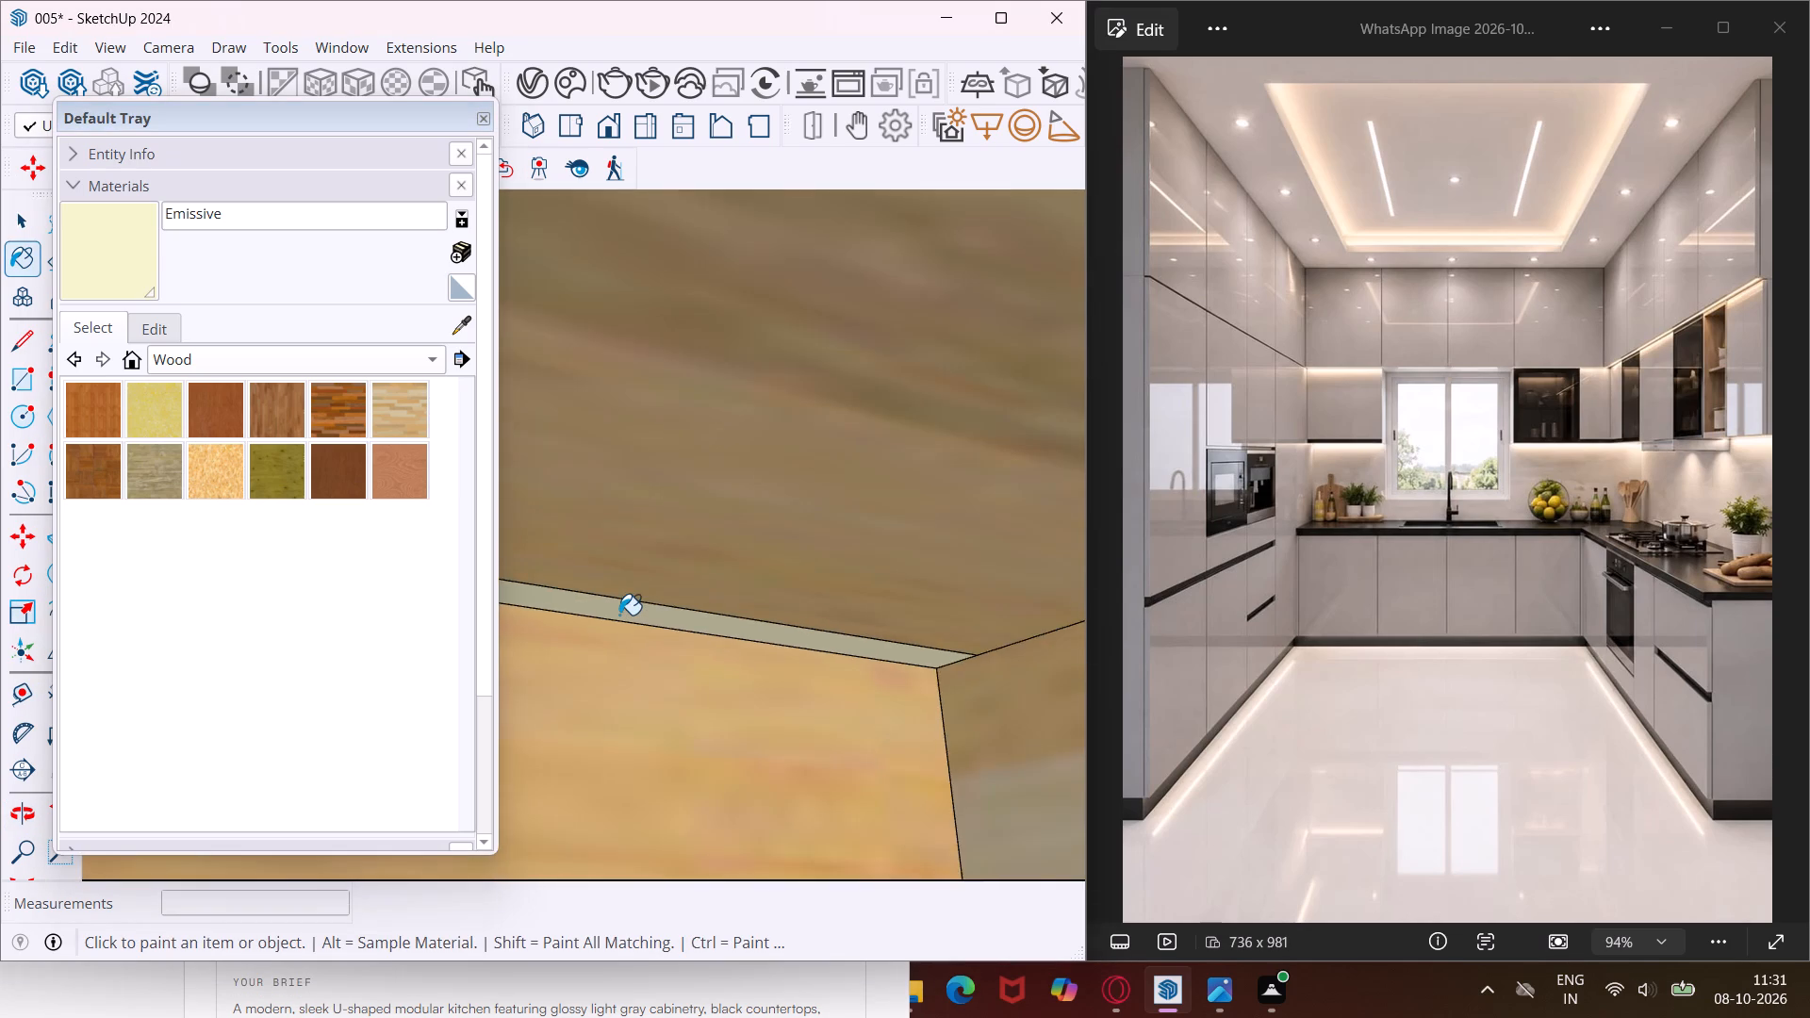
scroll(619, 615, "down", 20)
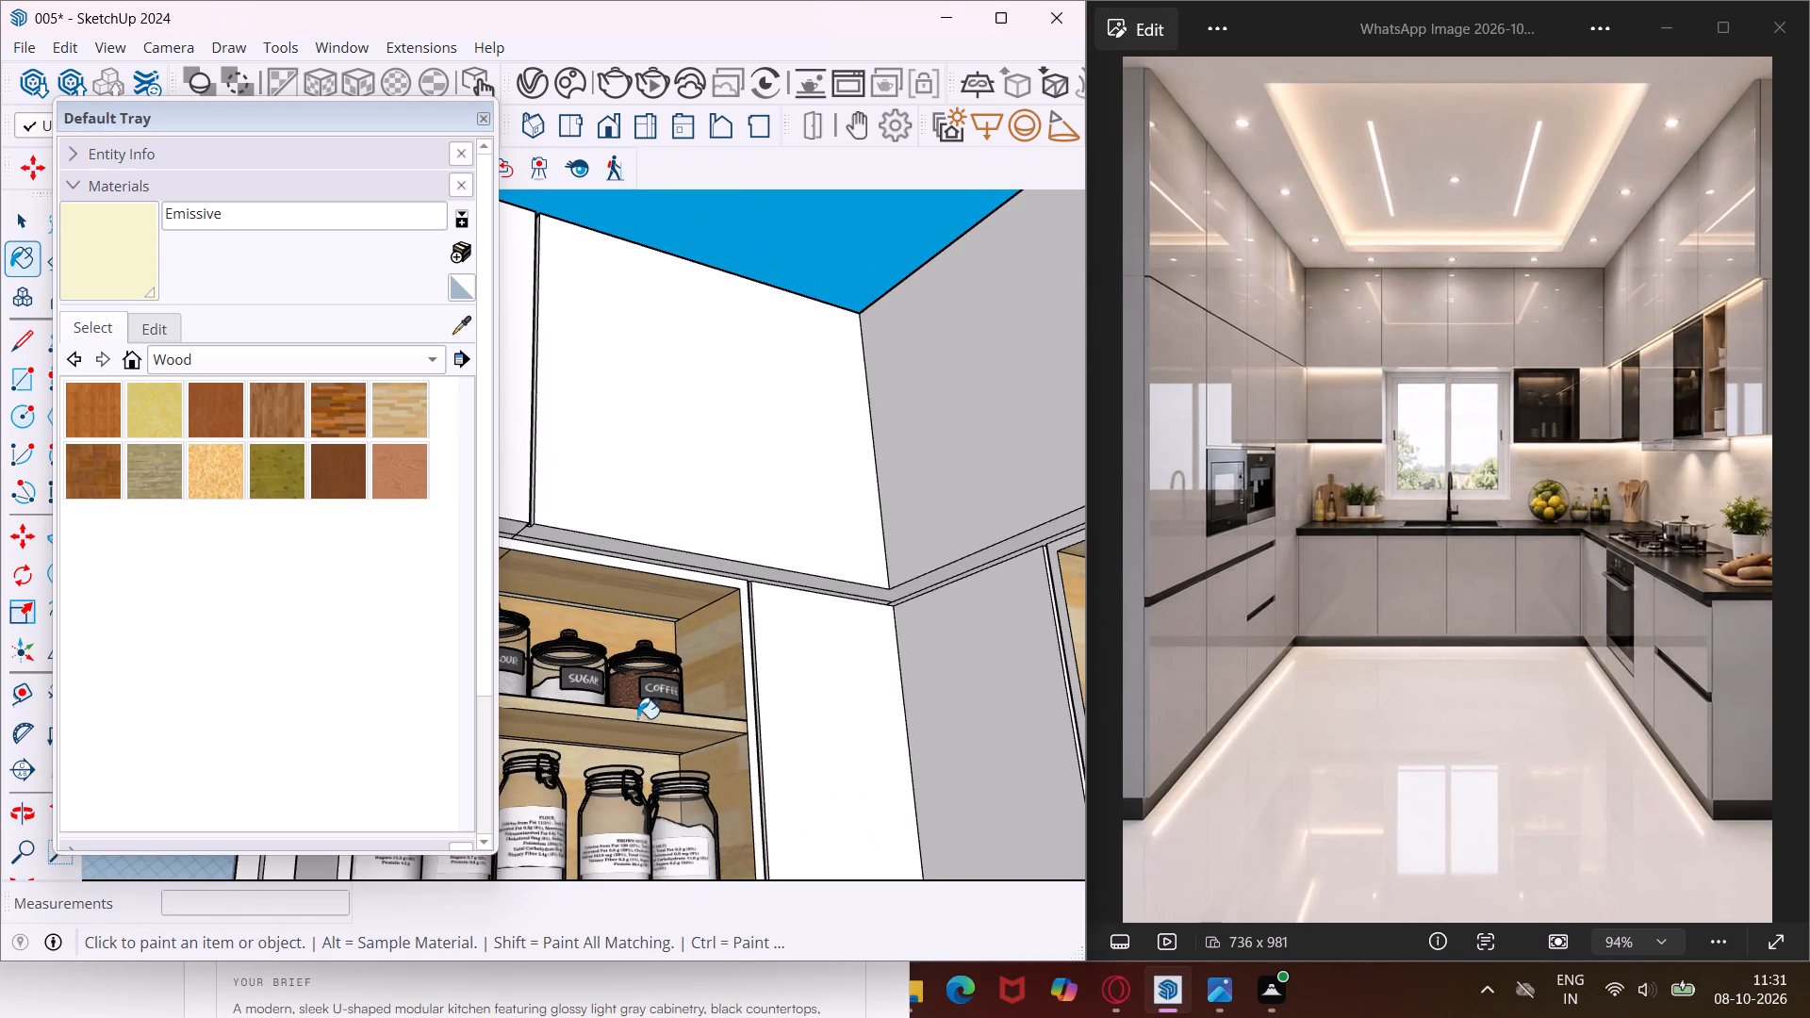
Paint the light strip beneath the middle shelf of the jar niche with the Emissive material.
scroll(596, 771, "up", 18)
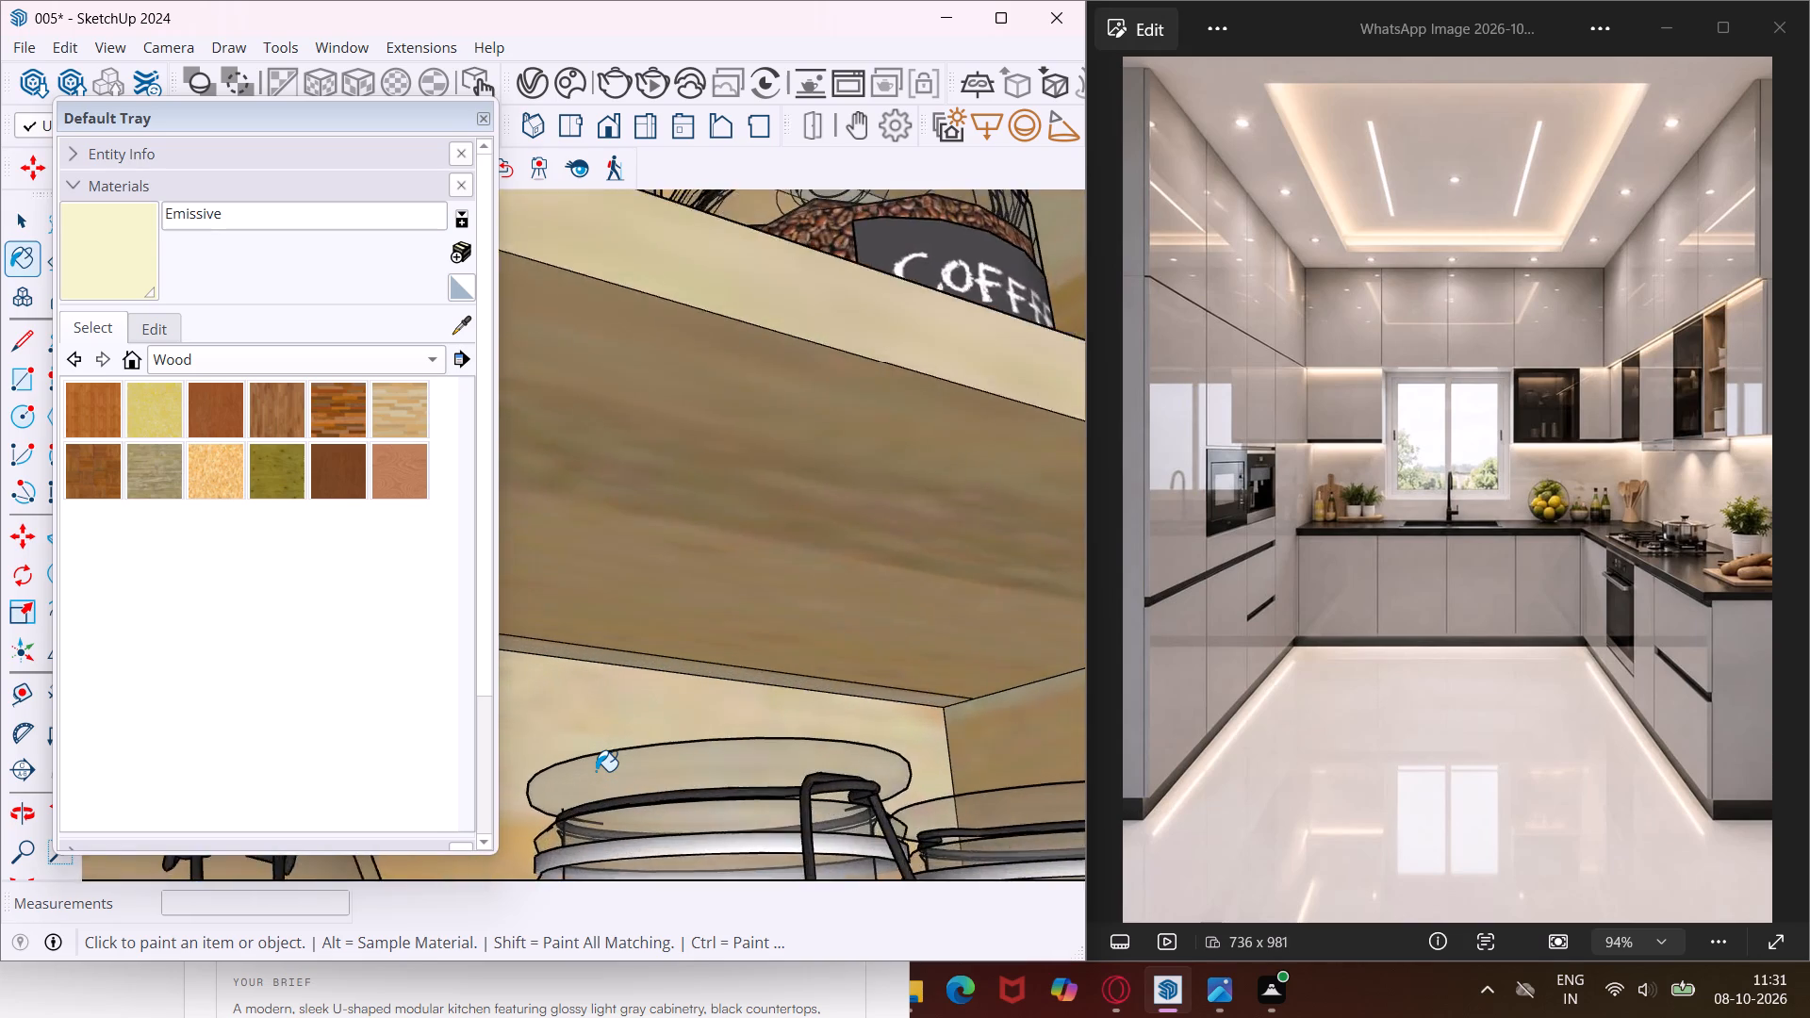
scroll(596, 771, "up", 4)
scroll(644, 648, "up", 8)
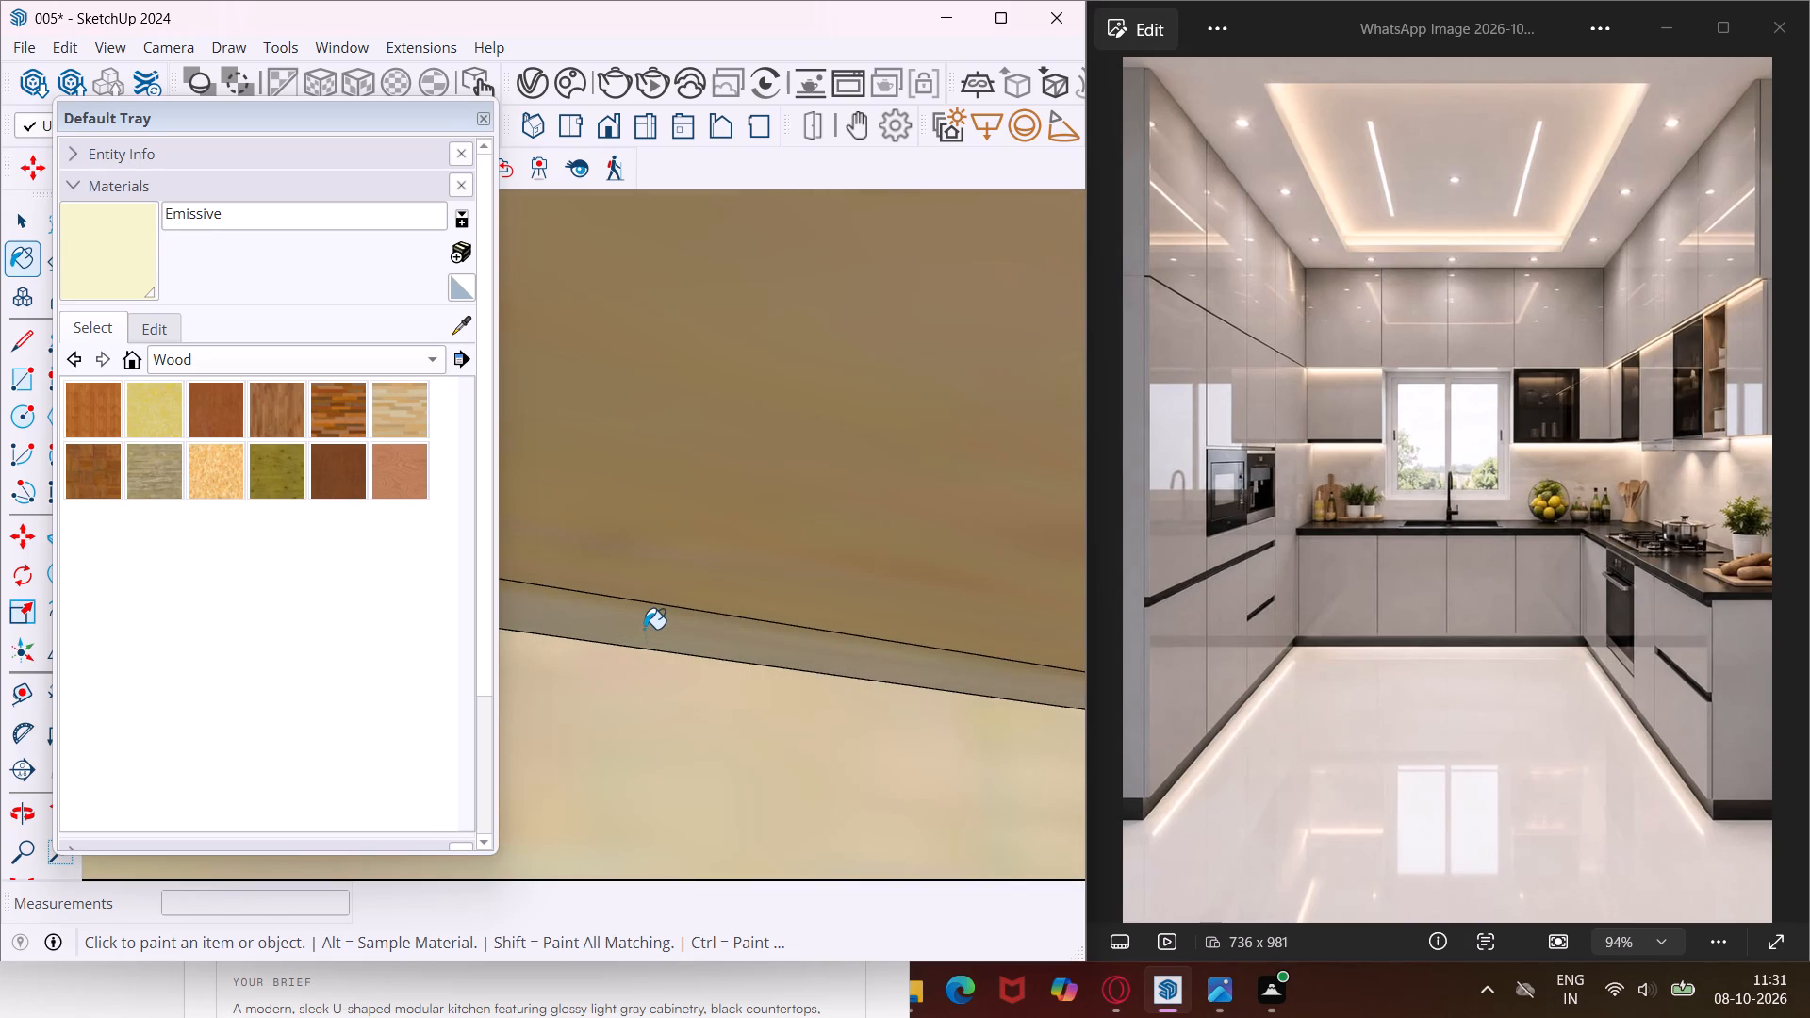
left_click(644, 629)
scroll(644, 629, "down", 19)
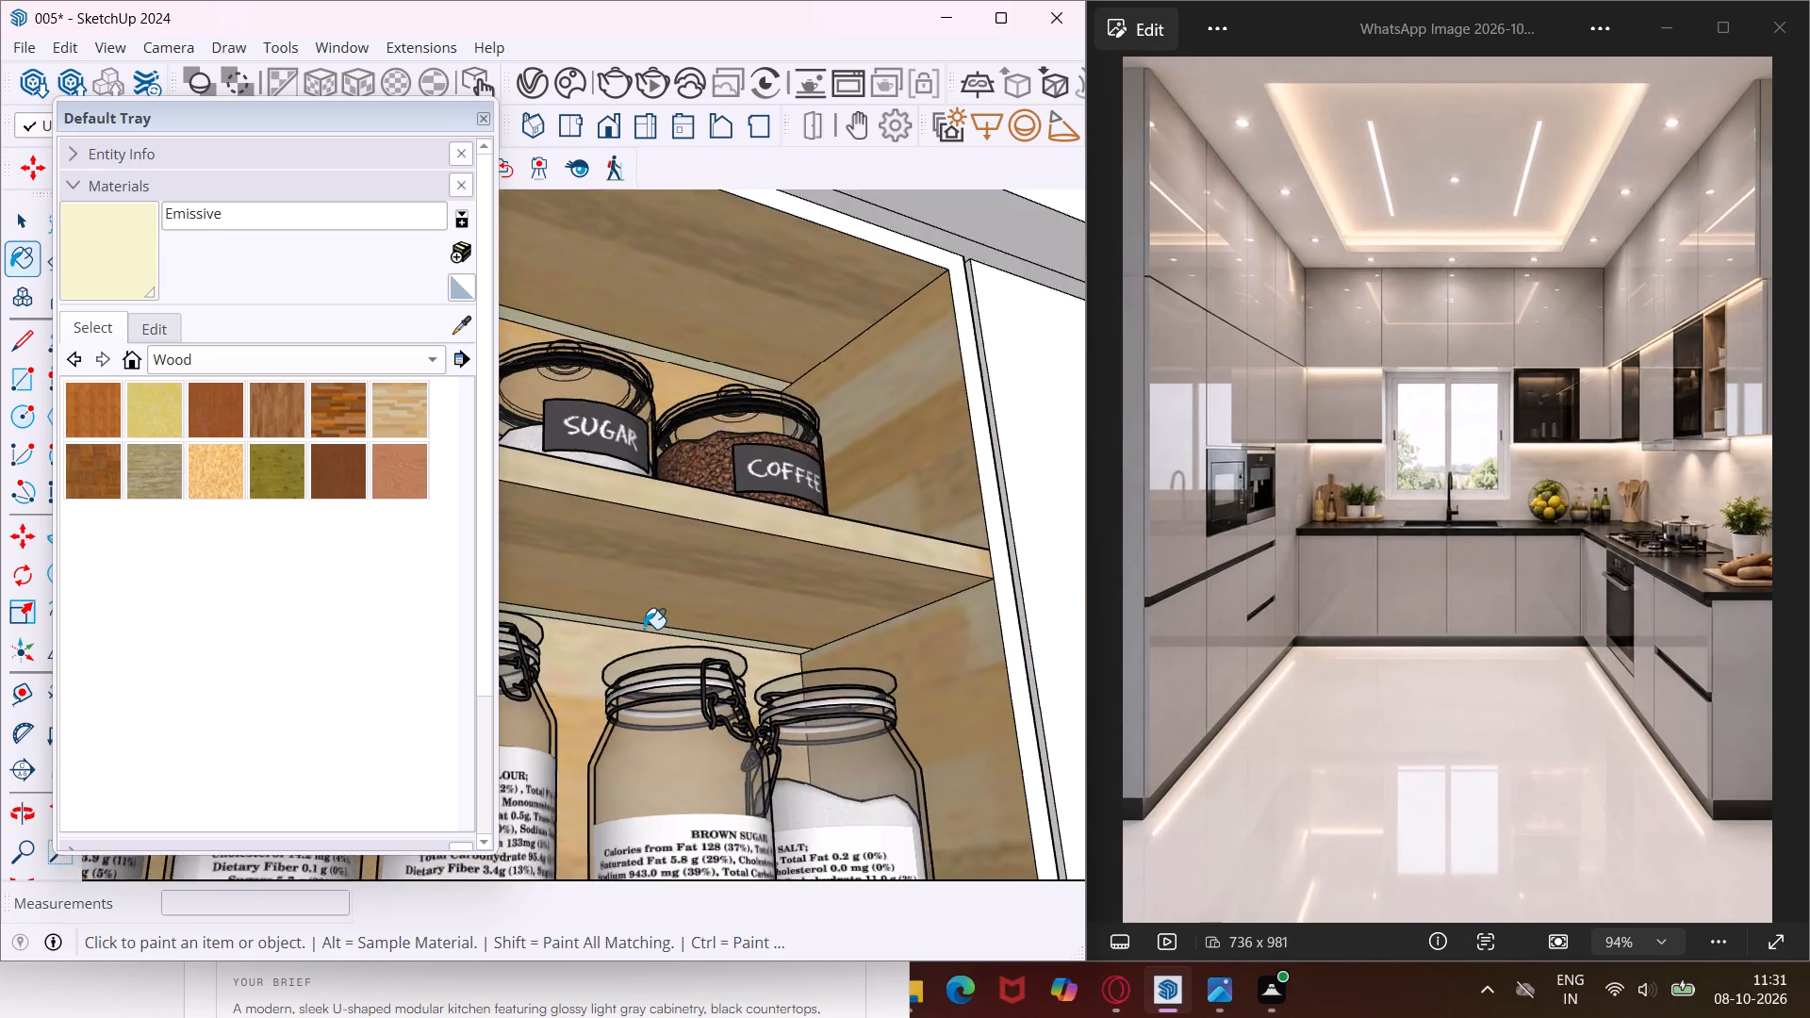
scroll(644, 629, "down", 16)
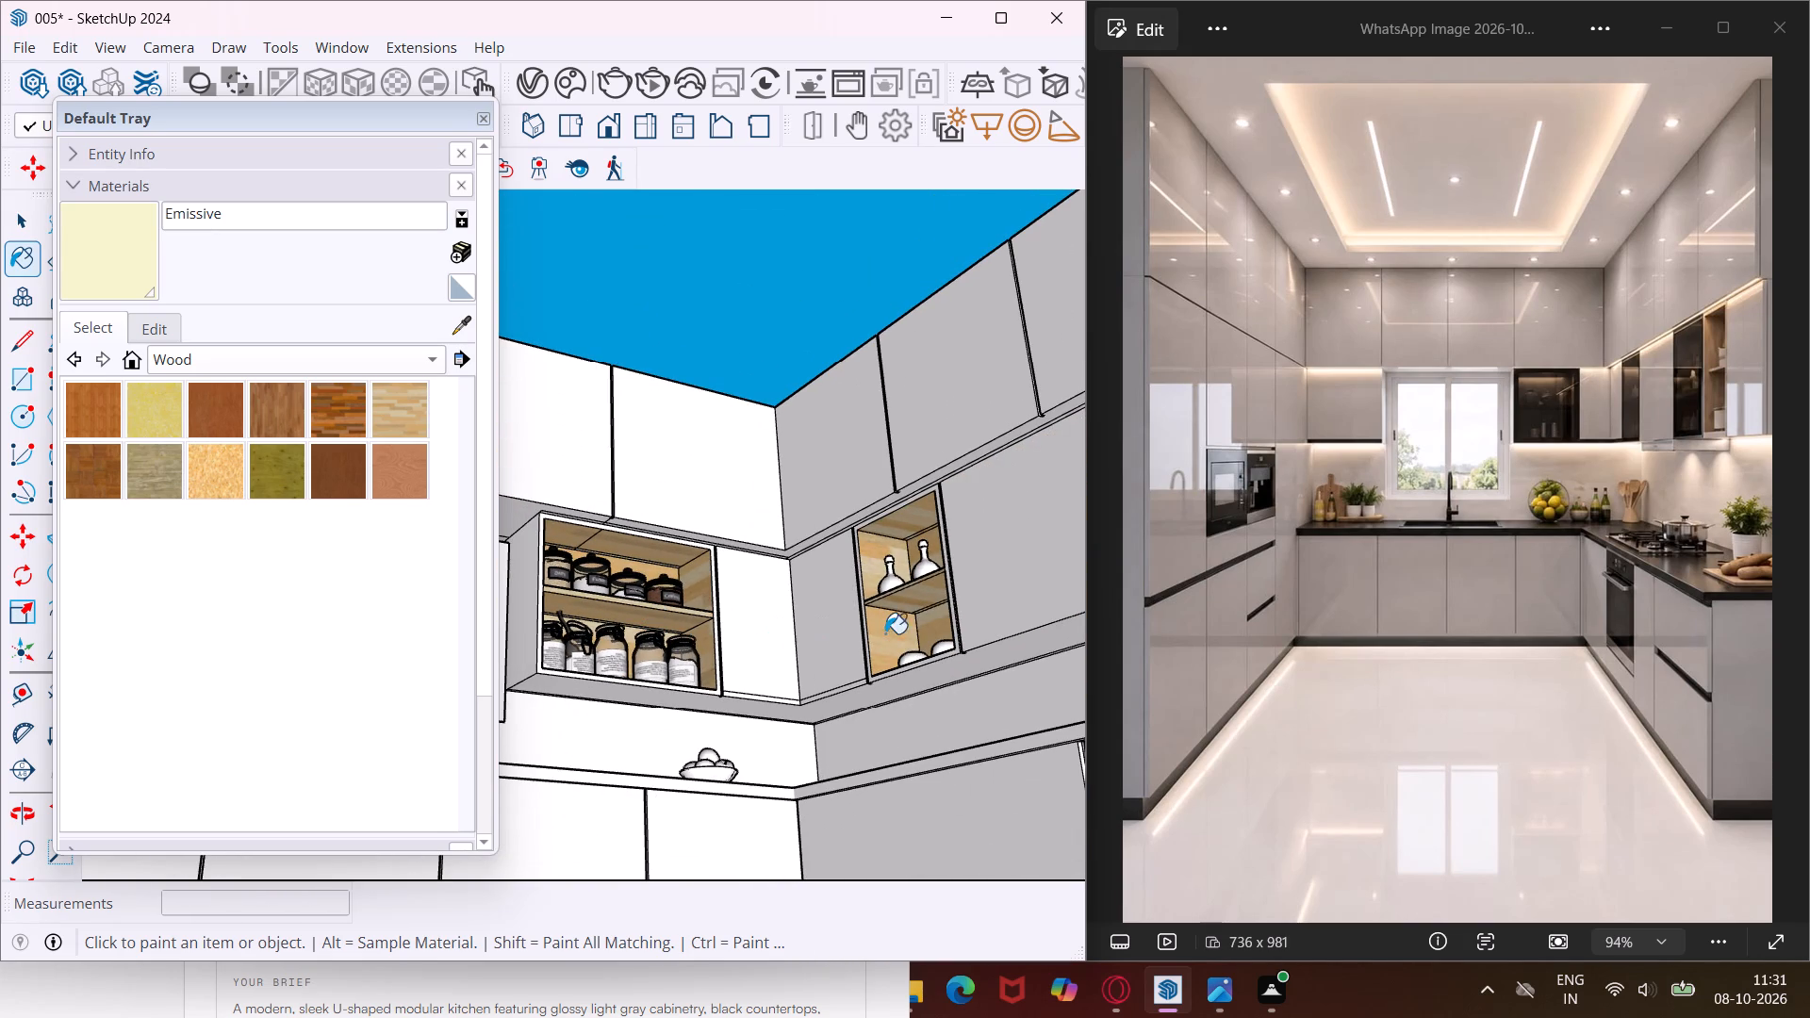
Paint both light strips in the narrow corner niche, beneath its shelf and at its top, with the Emissive material.
scroll(921, 623, "up", 13)
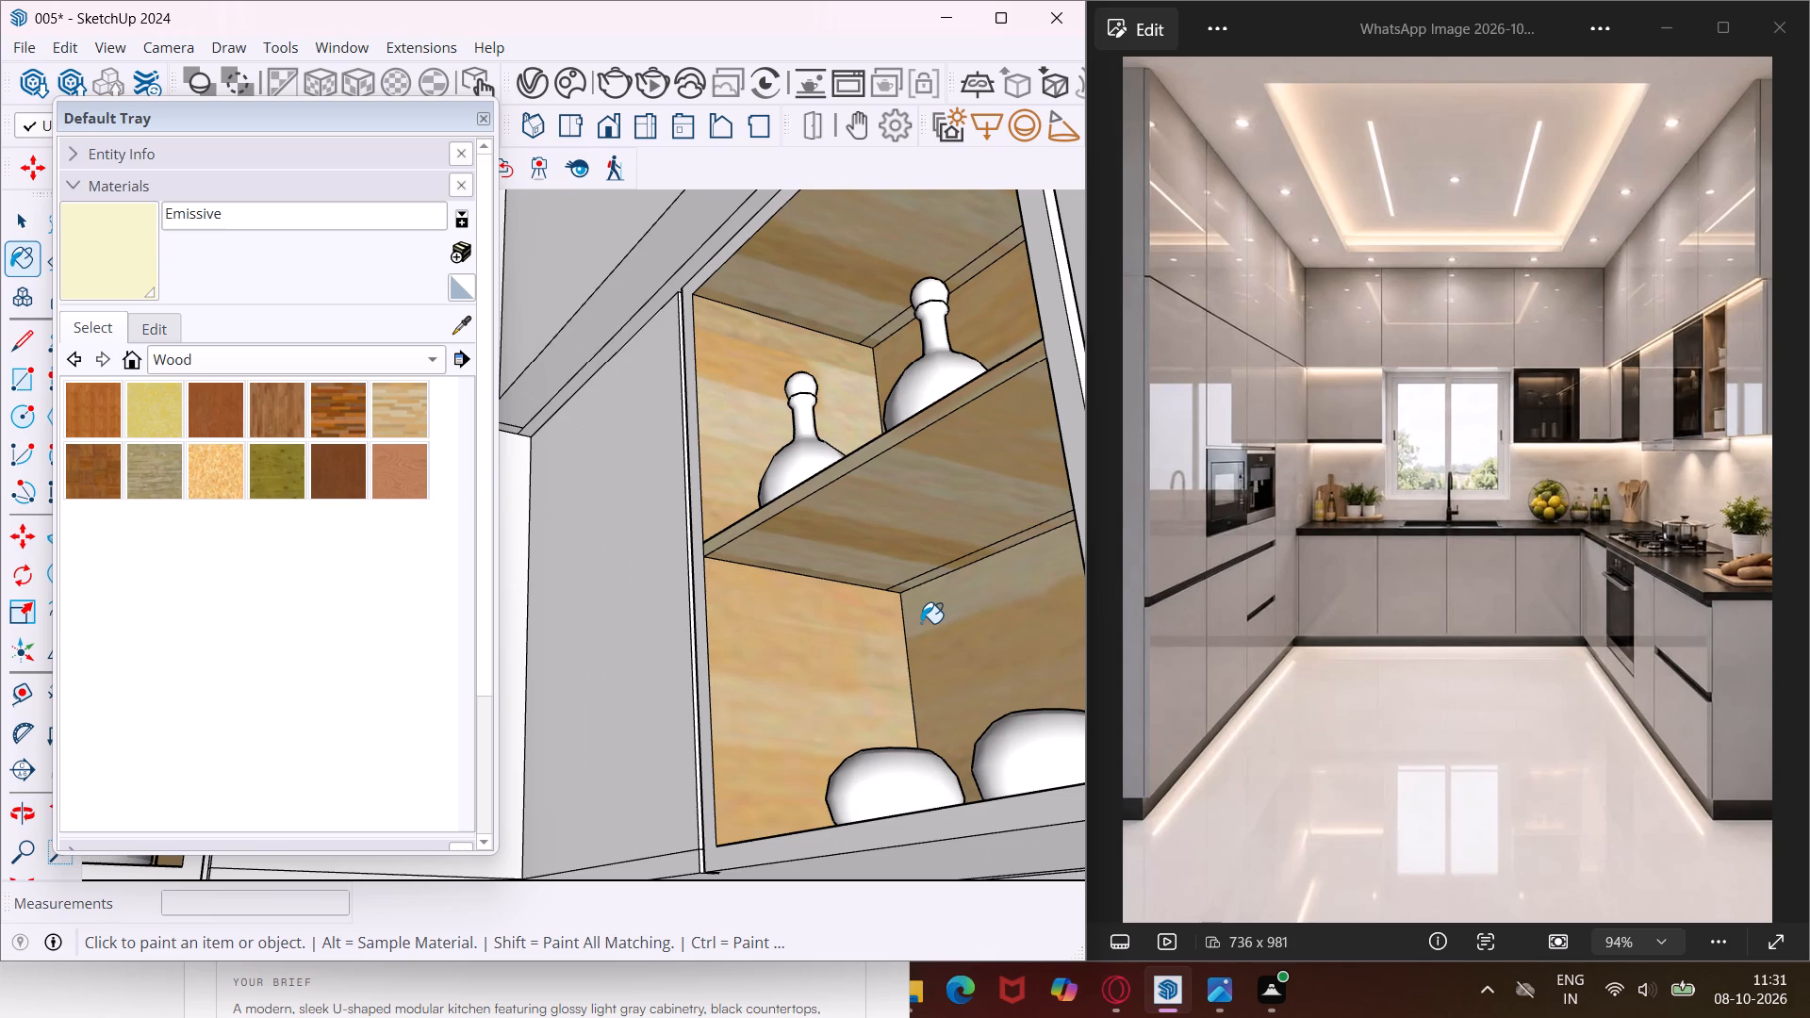
scroll(952, 585, "up", 8)
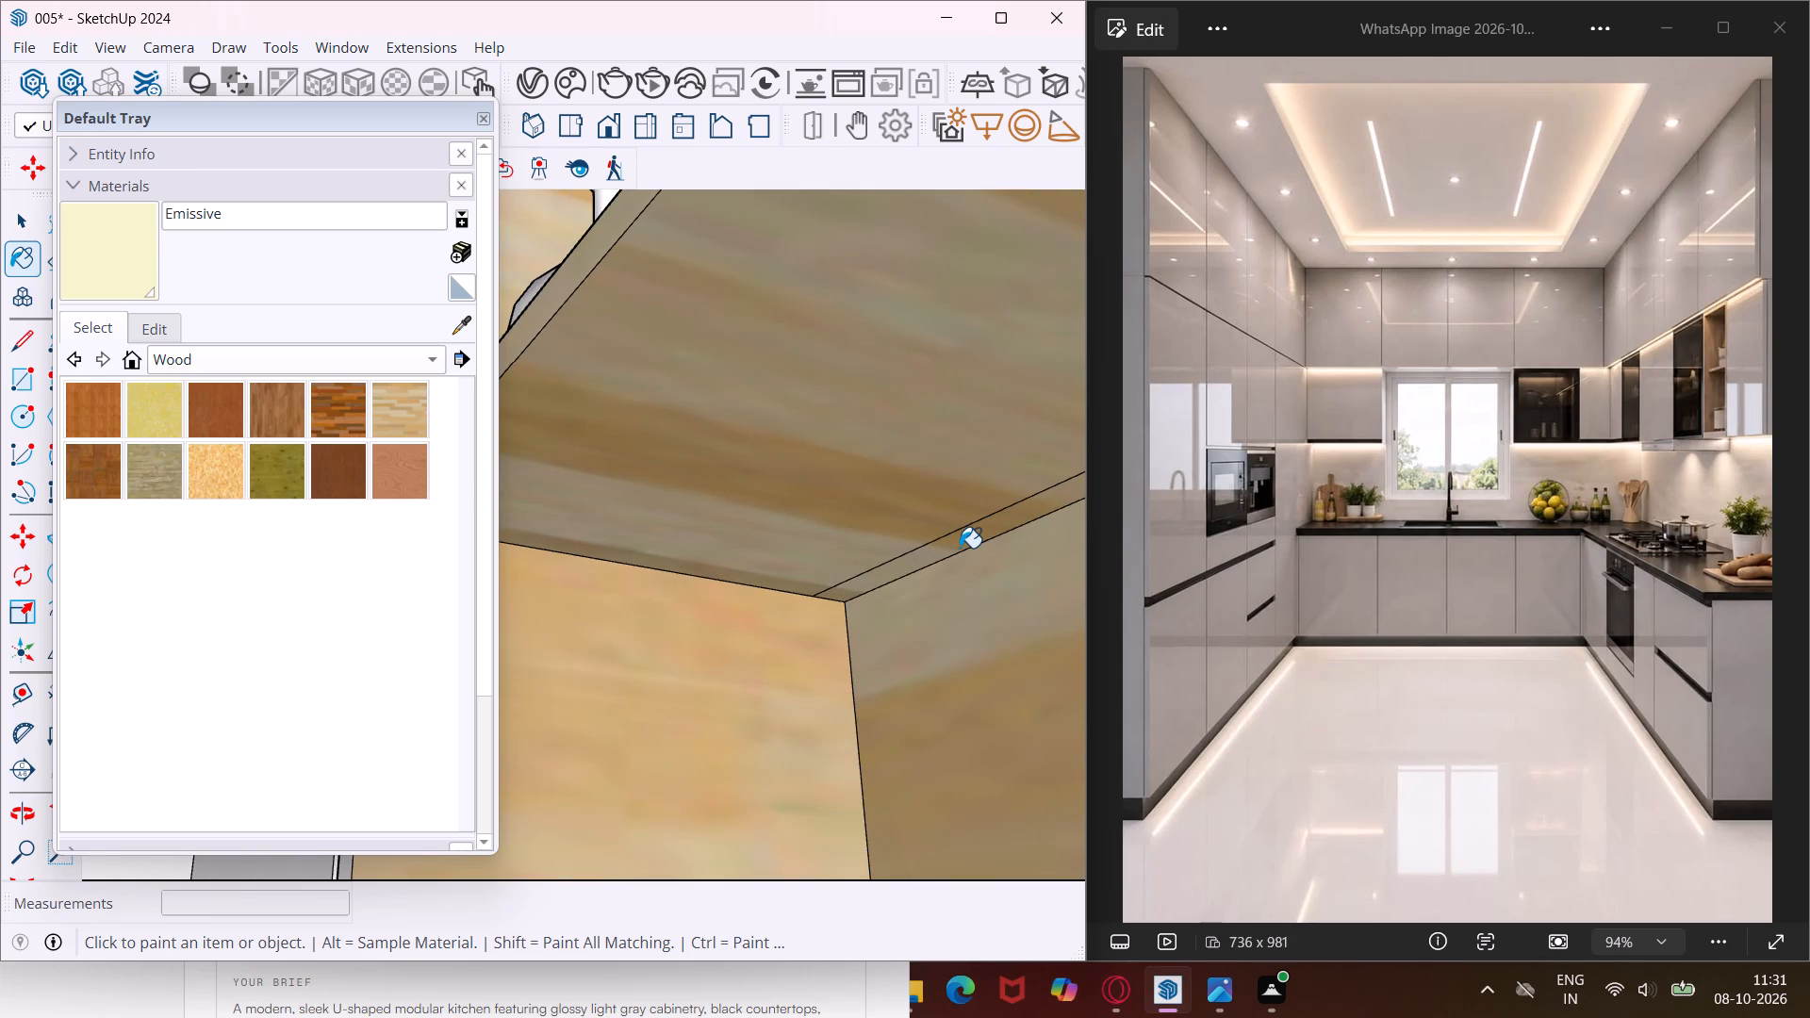
left_click(960, 548)
scroll(960, 548, "down", 14)
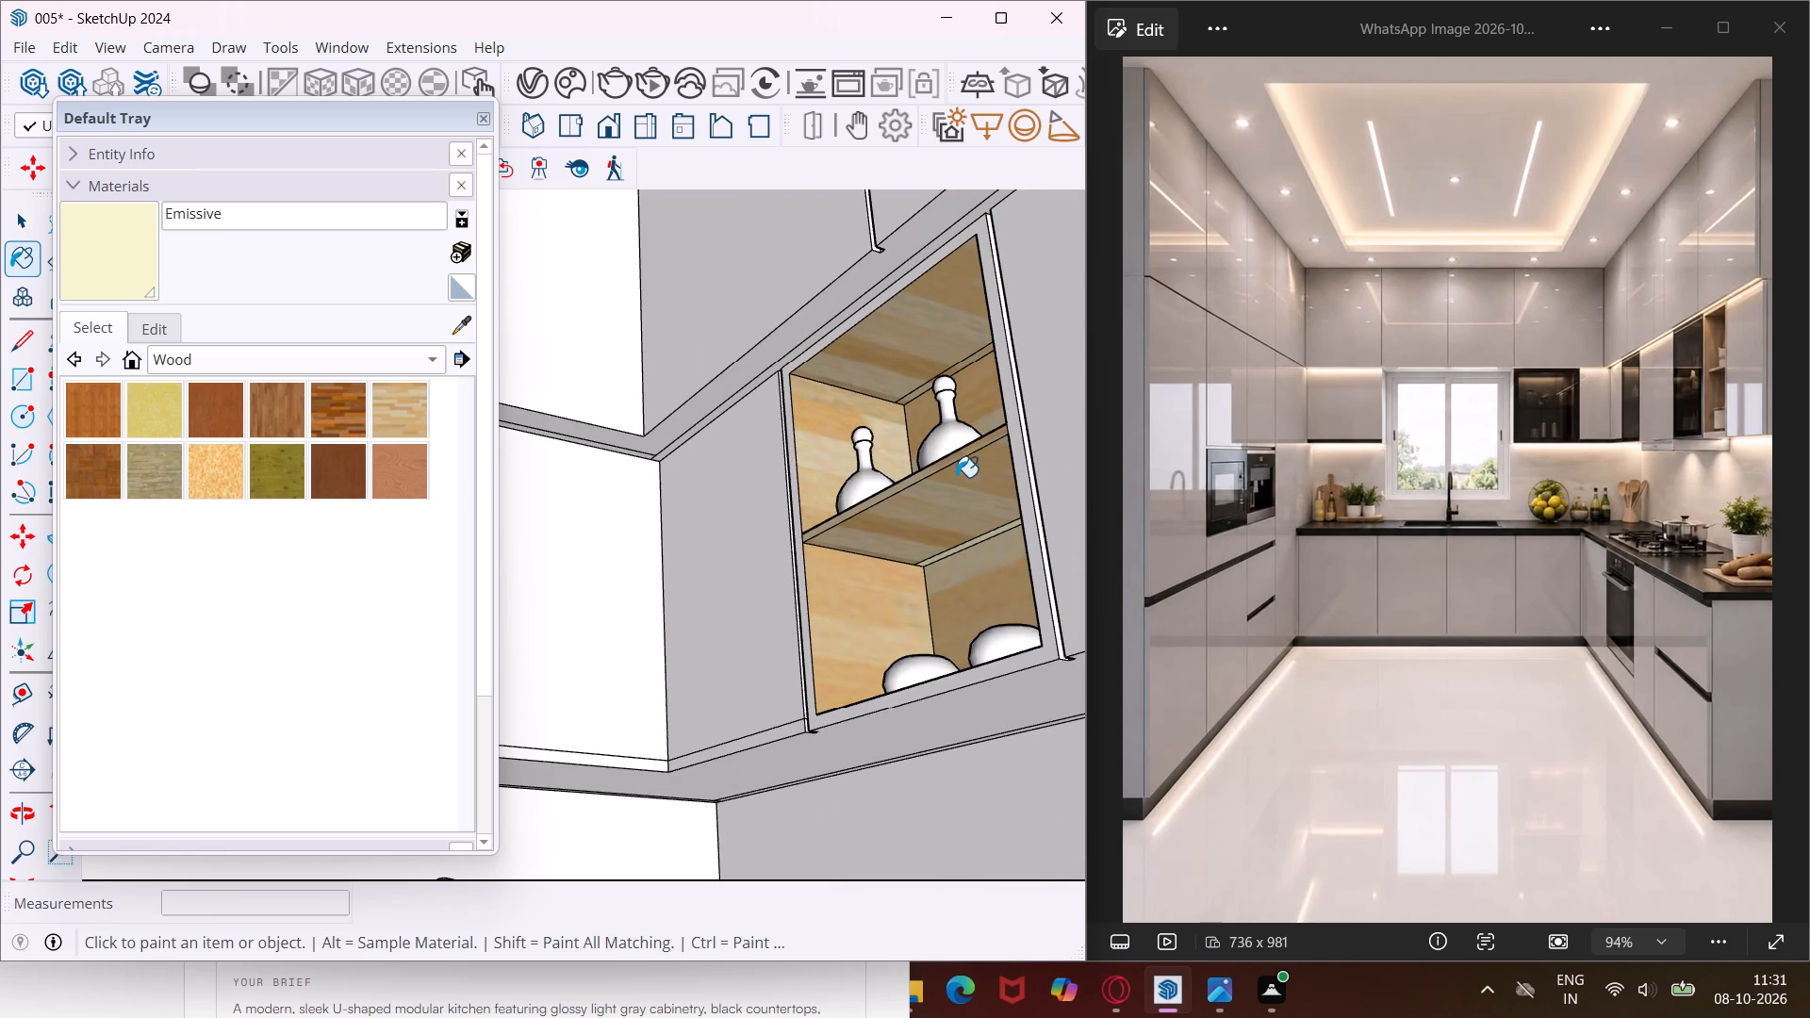
scroll(915, 402, "up", 18)
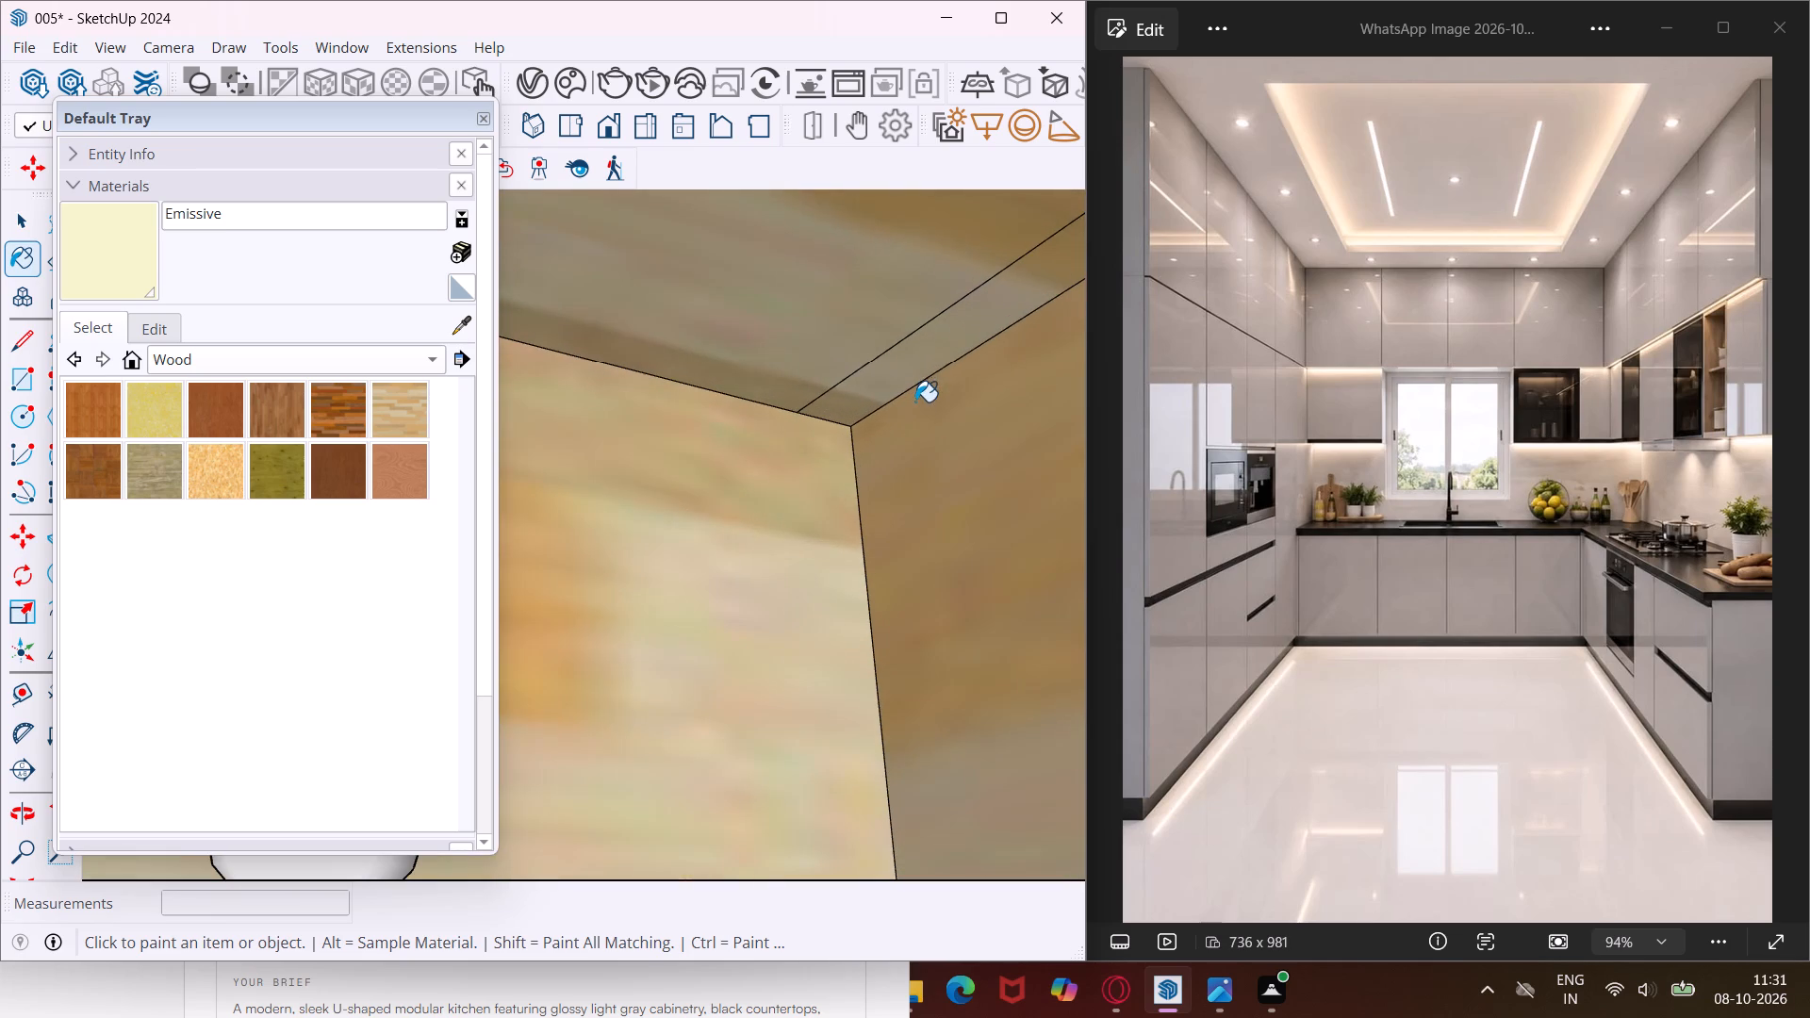
left_click(925, 361)
scroll(923, 360, "down", 17)
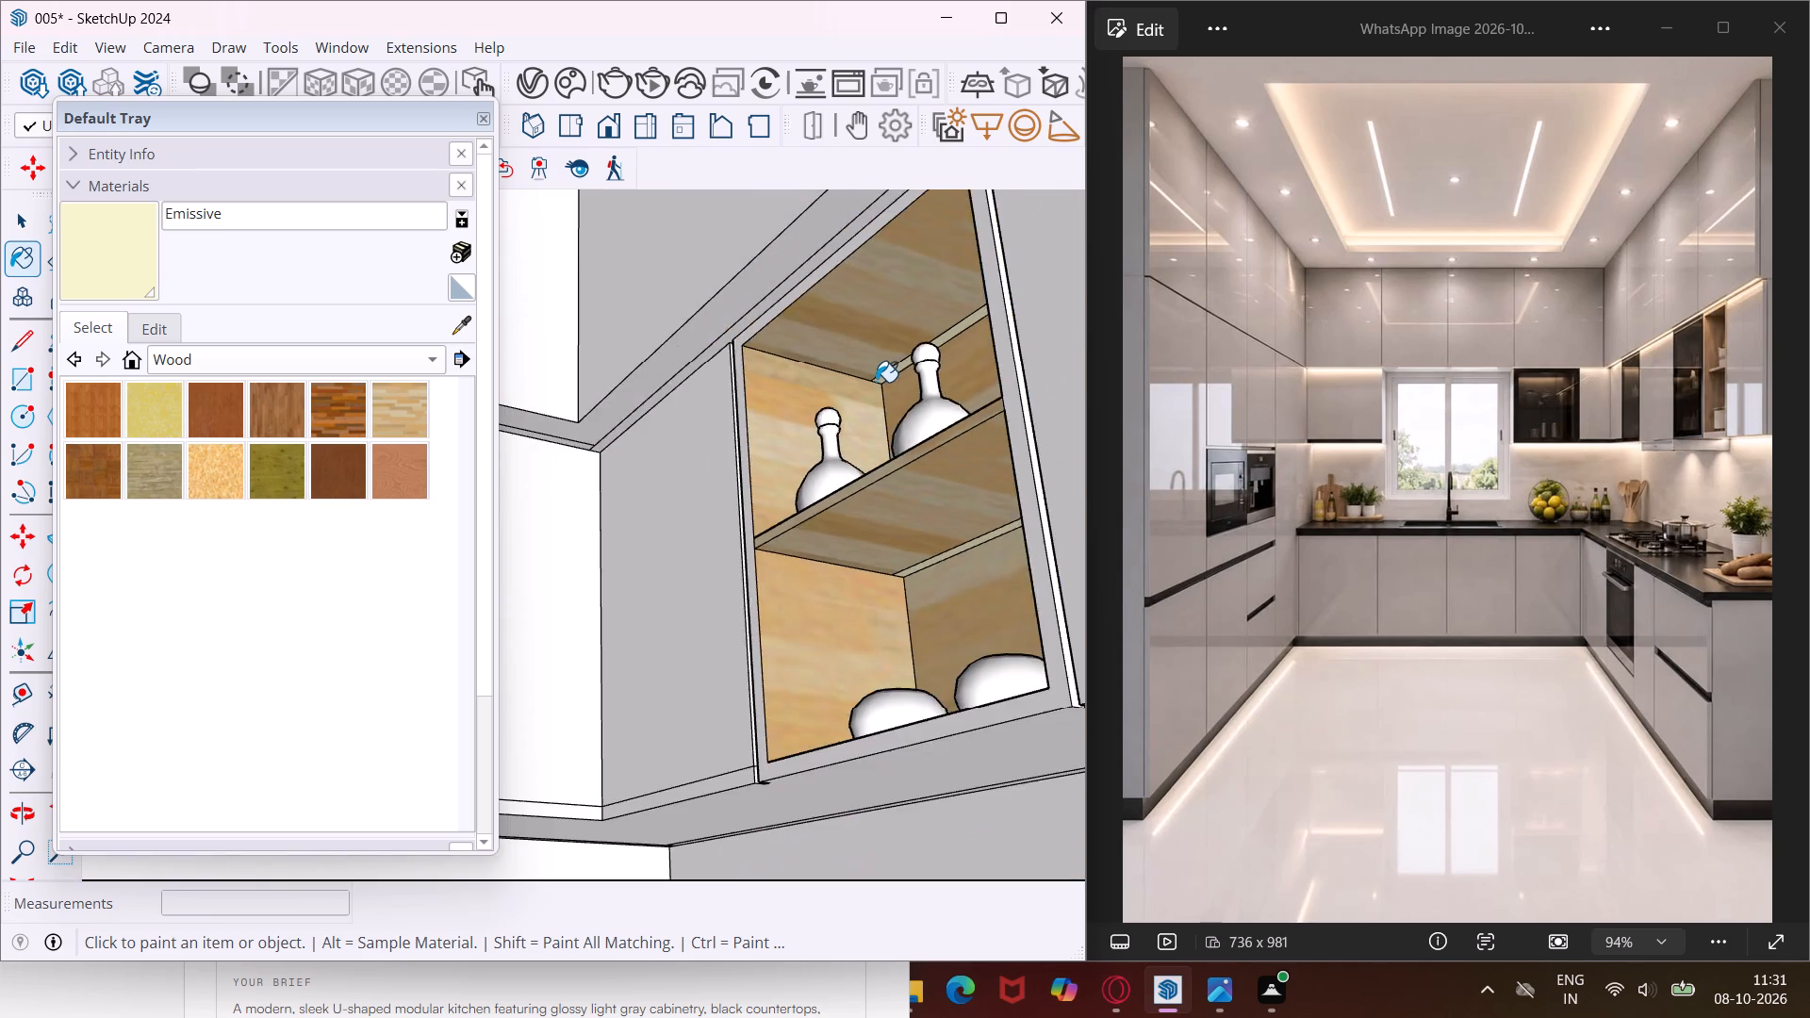
scroll(876, 382, "down", 11)
Apply the Emissive material to the light strip beneath the middle shelf of the bottle niche above the hob.
middle_click_drag(867, 389, 737, 647)
scroll(730, 614, "down", 19)
scroll(850, 420, "down", 11)
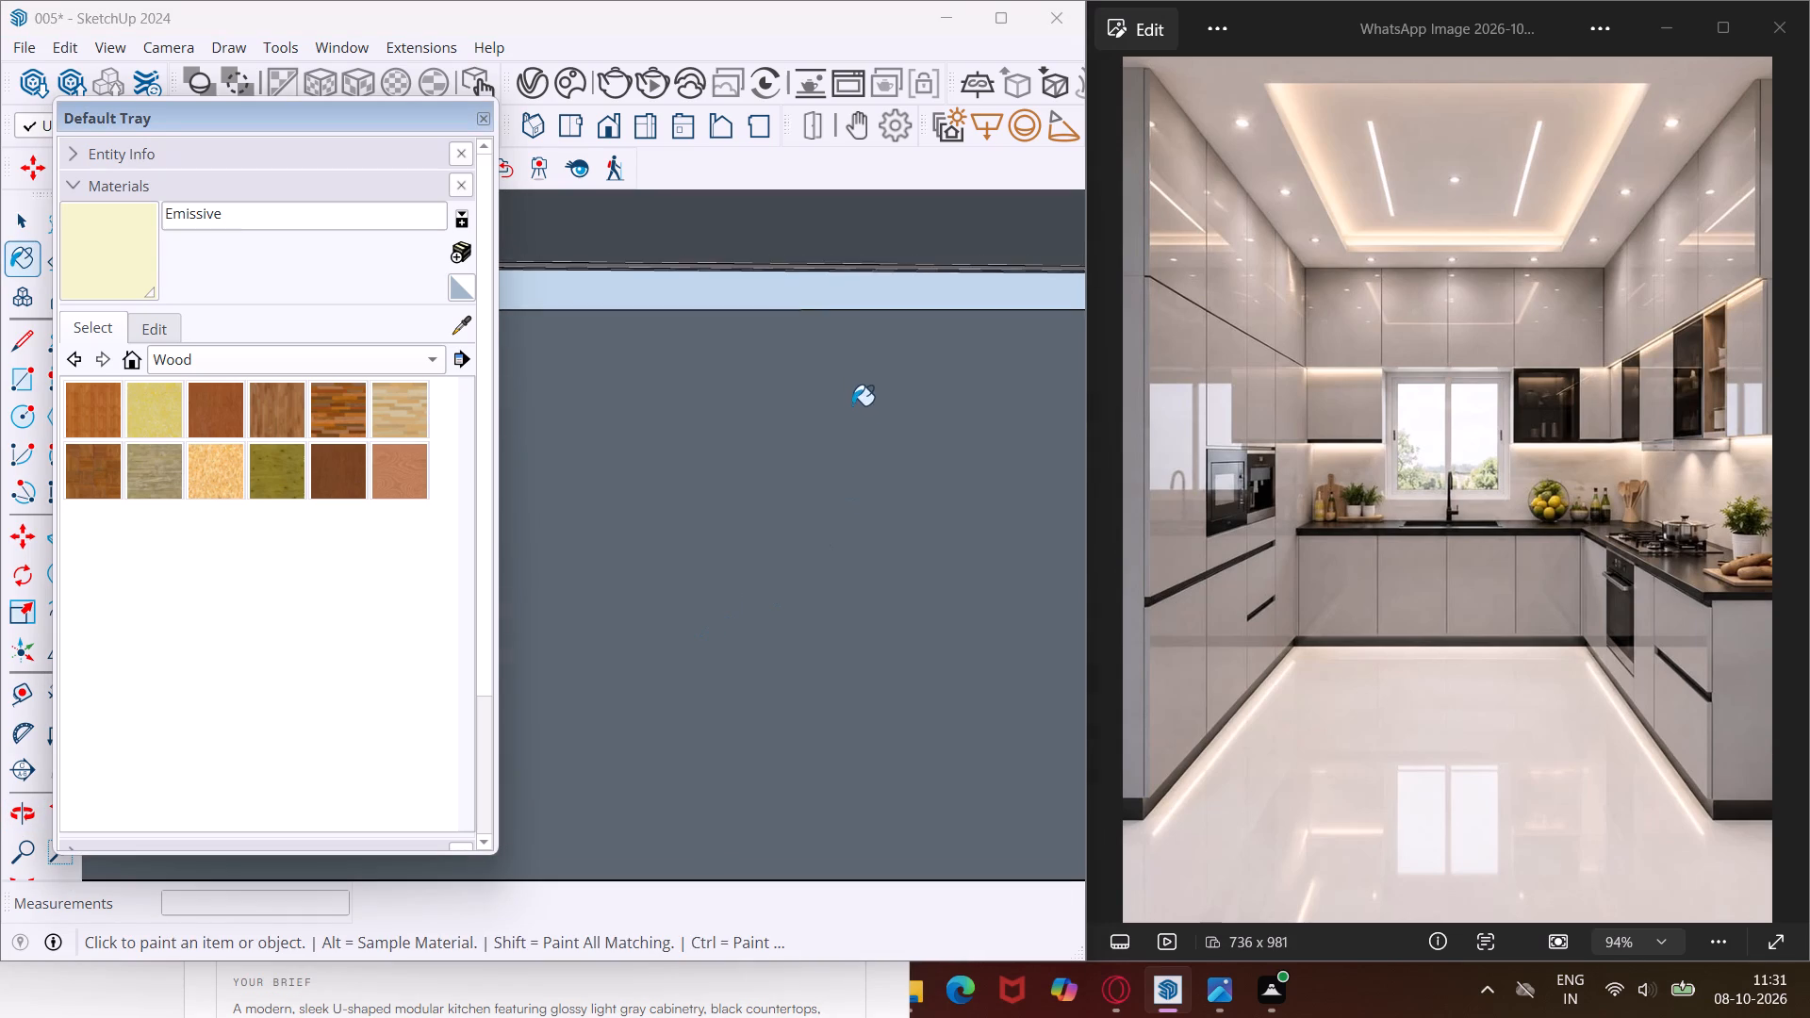
scroll(852, 405, "down", 20)
scroll(852, 405, "down", 19)
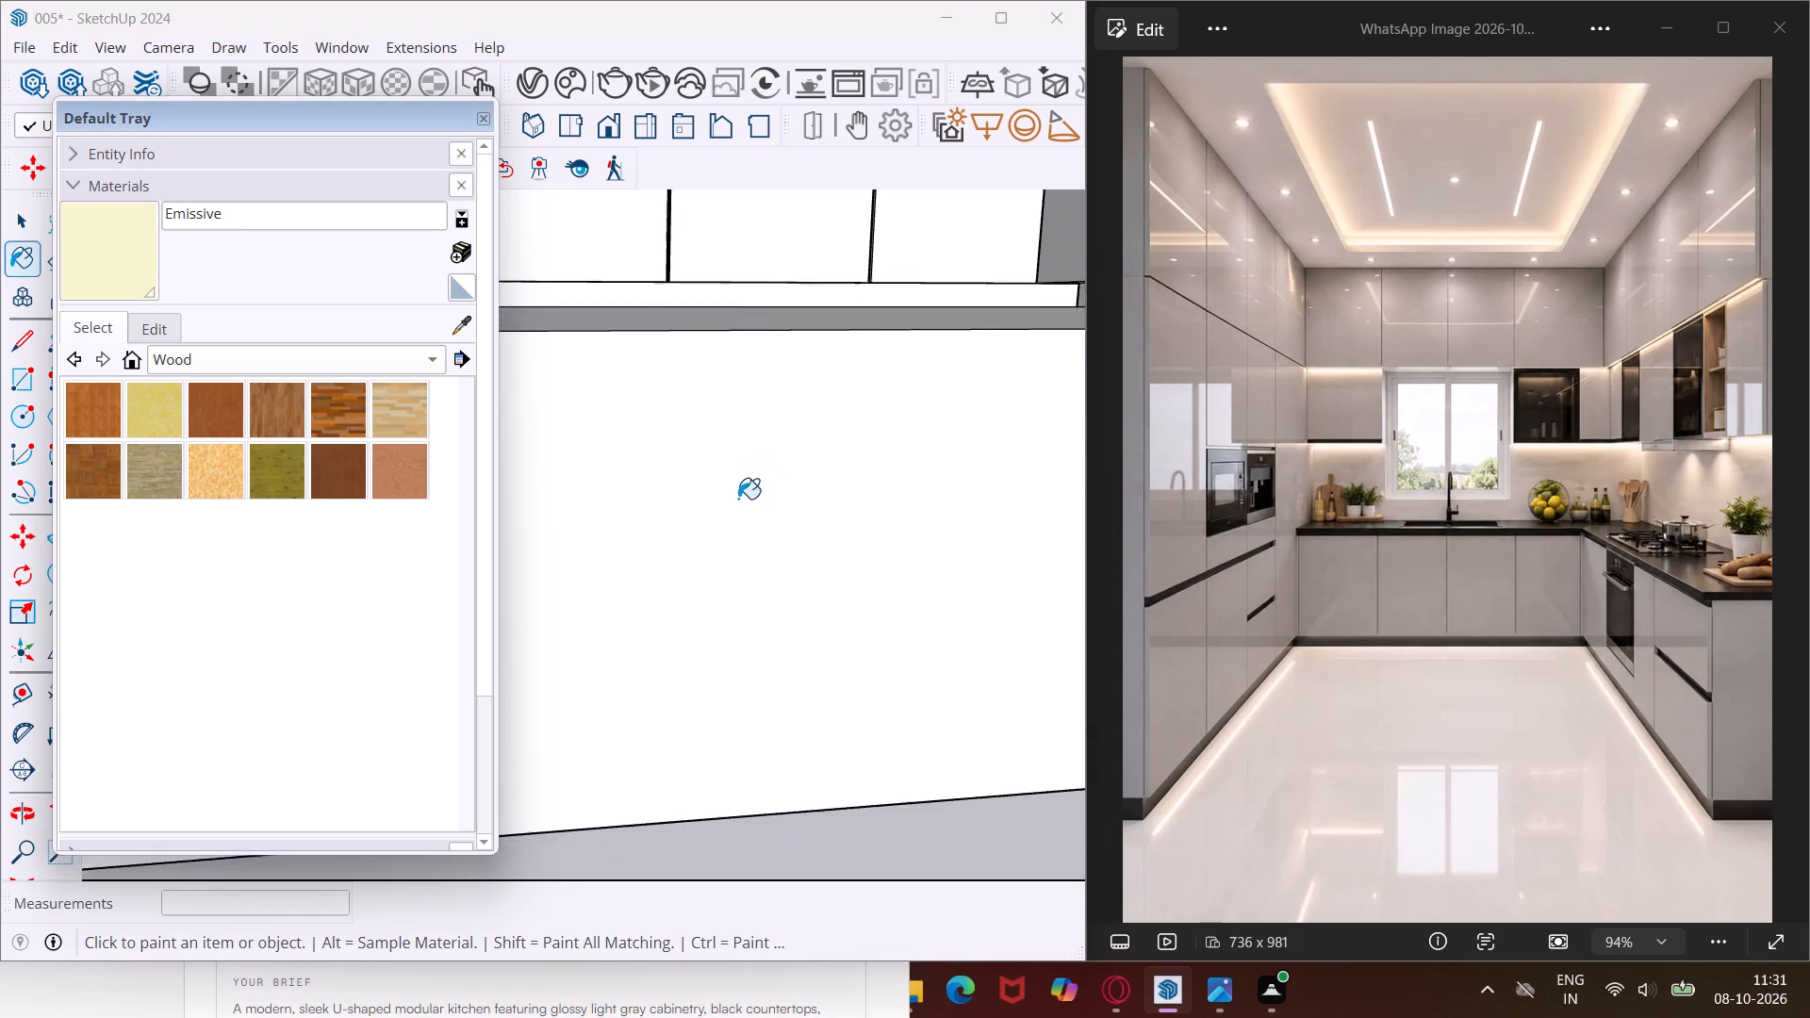
scroll(738, 499, "down", 20)
scroll(738, 499, "down", 19)
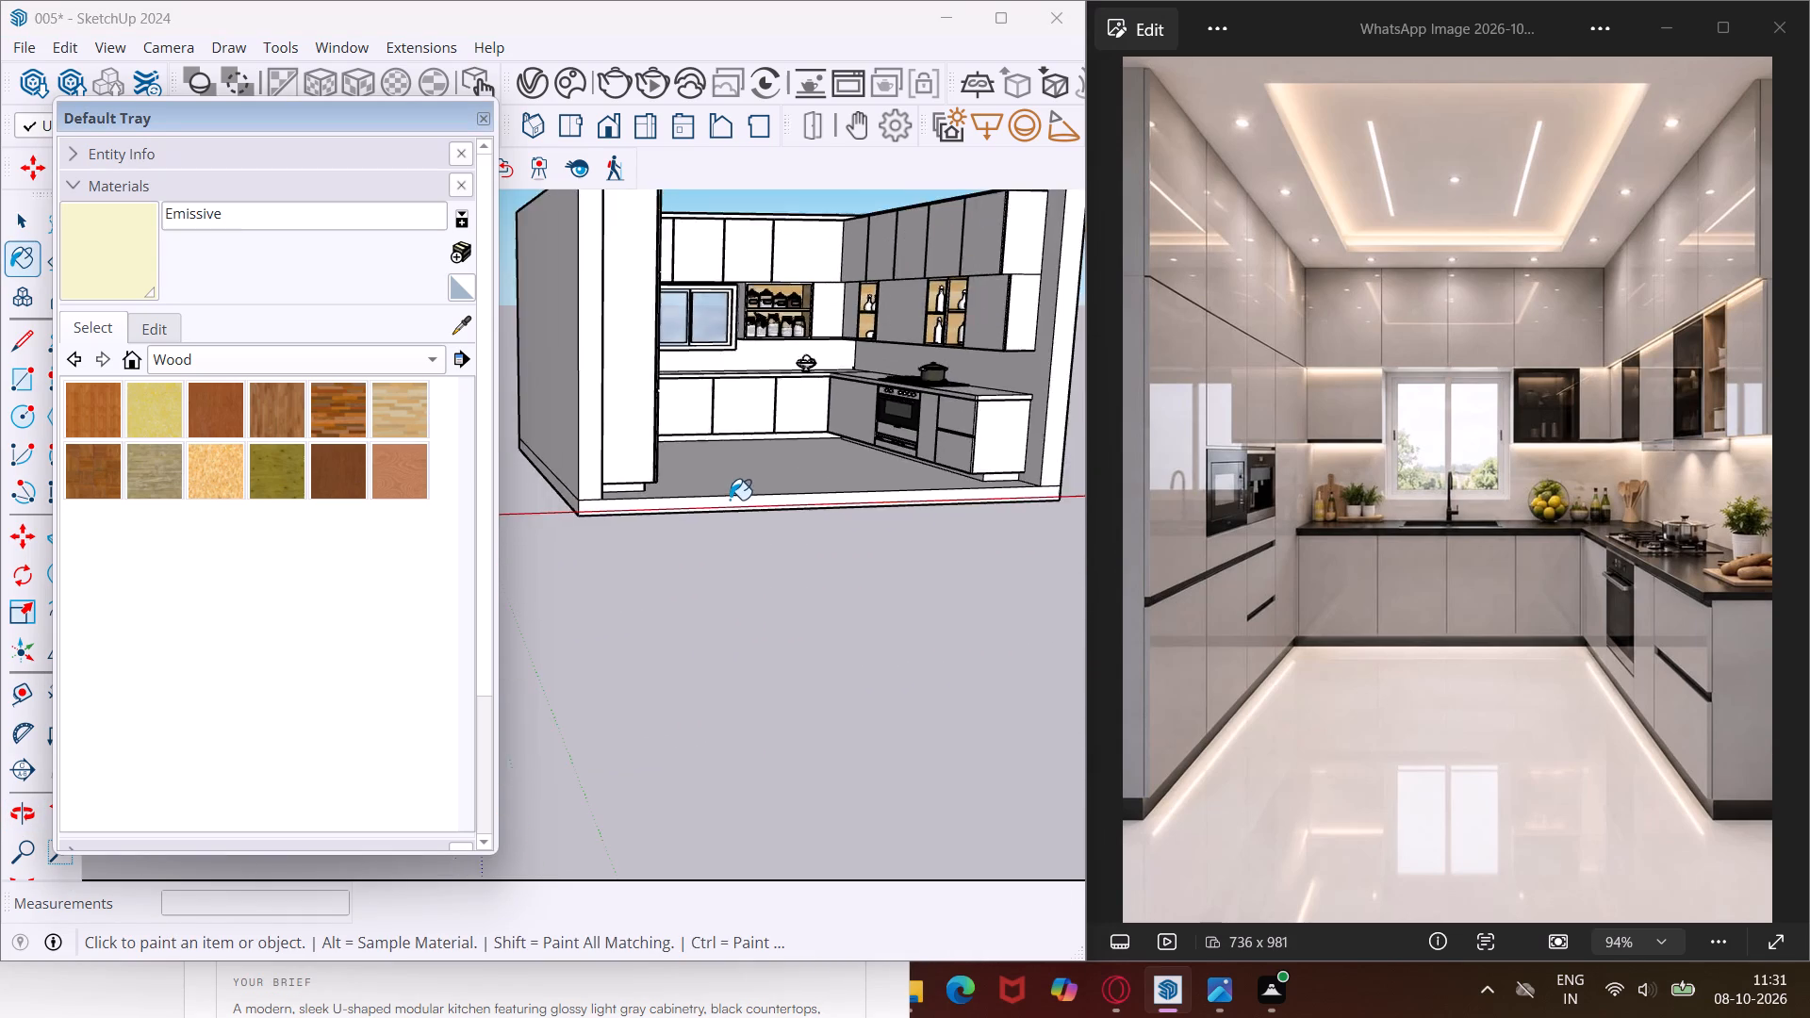
scroll(730, 500, "down", 6)
scroll(893, 360, "up", 6)
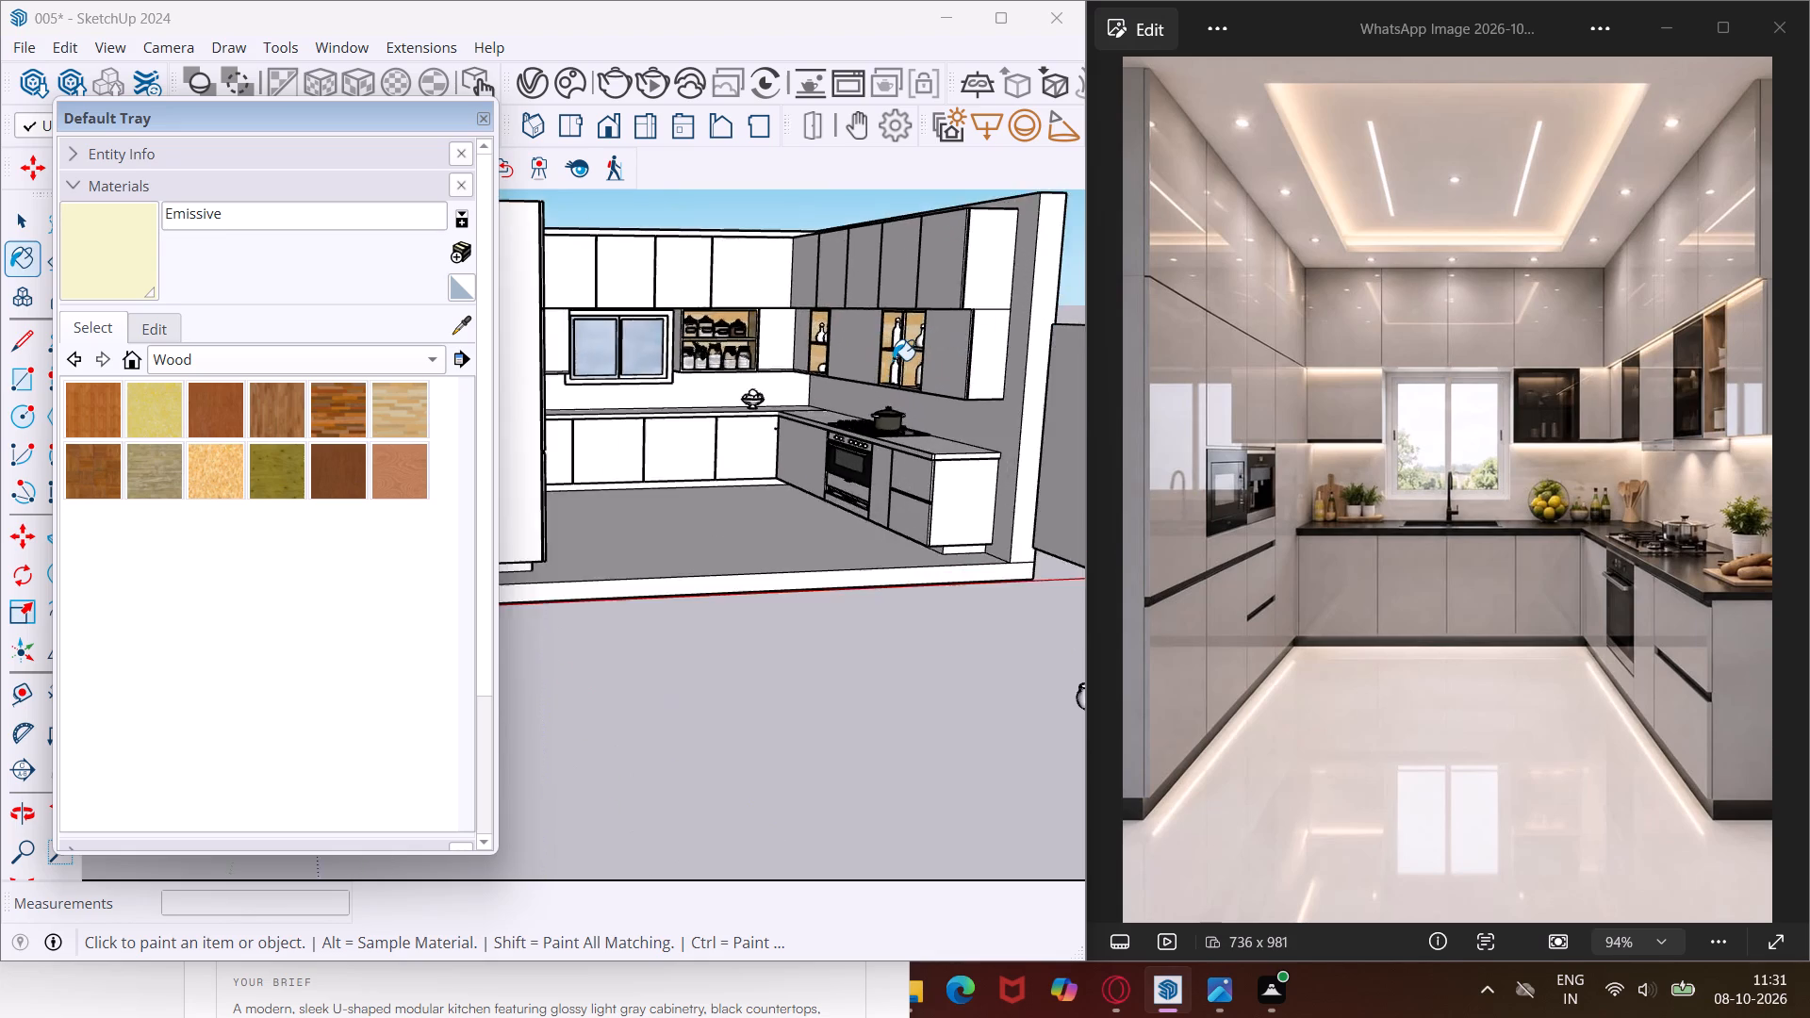
scroll(893, 360, "up", 15)
middle_click_drag(893, 360, 1070, 364)
scroll(1054, 335, "up", 4)
middle_click_drag(1054, 335, 1054, 239)
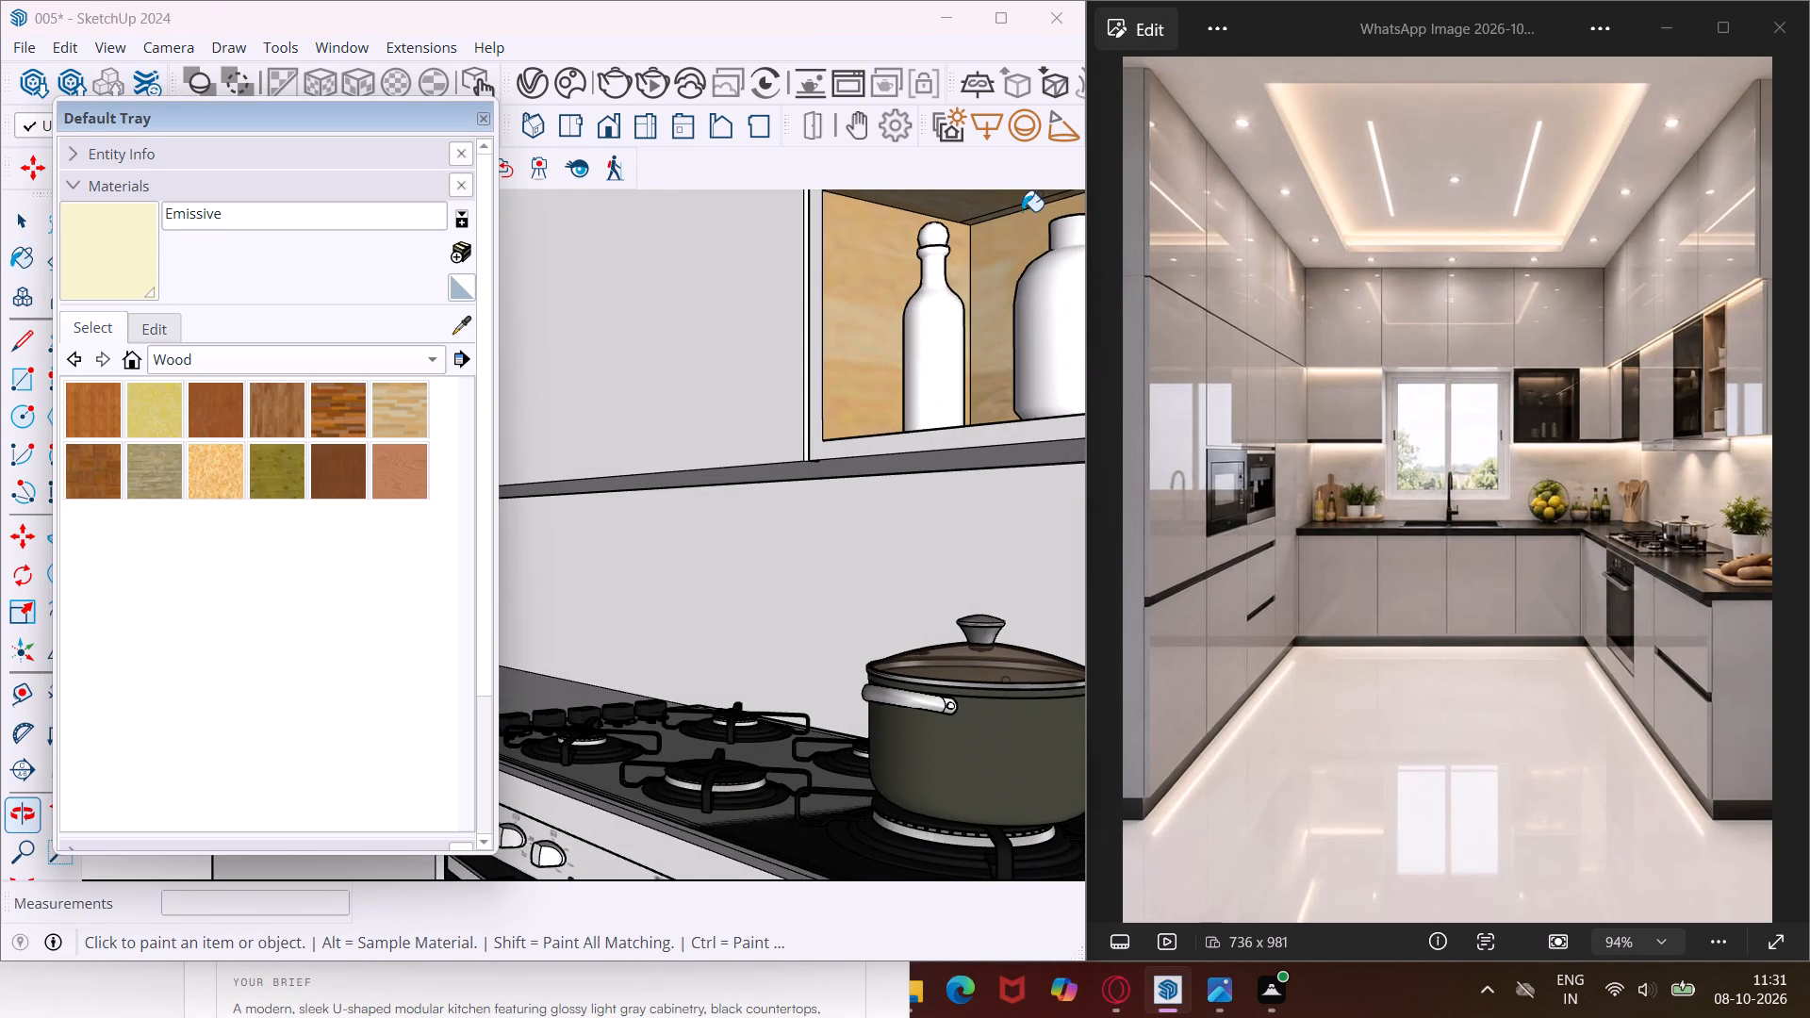
scroll(1010, 216, "up", 8)
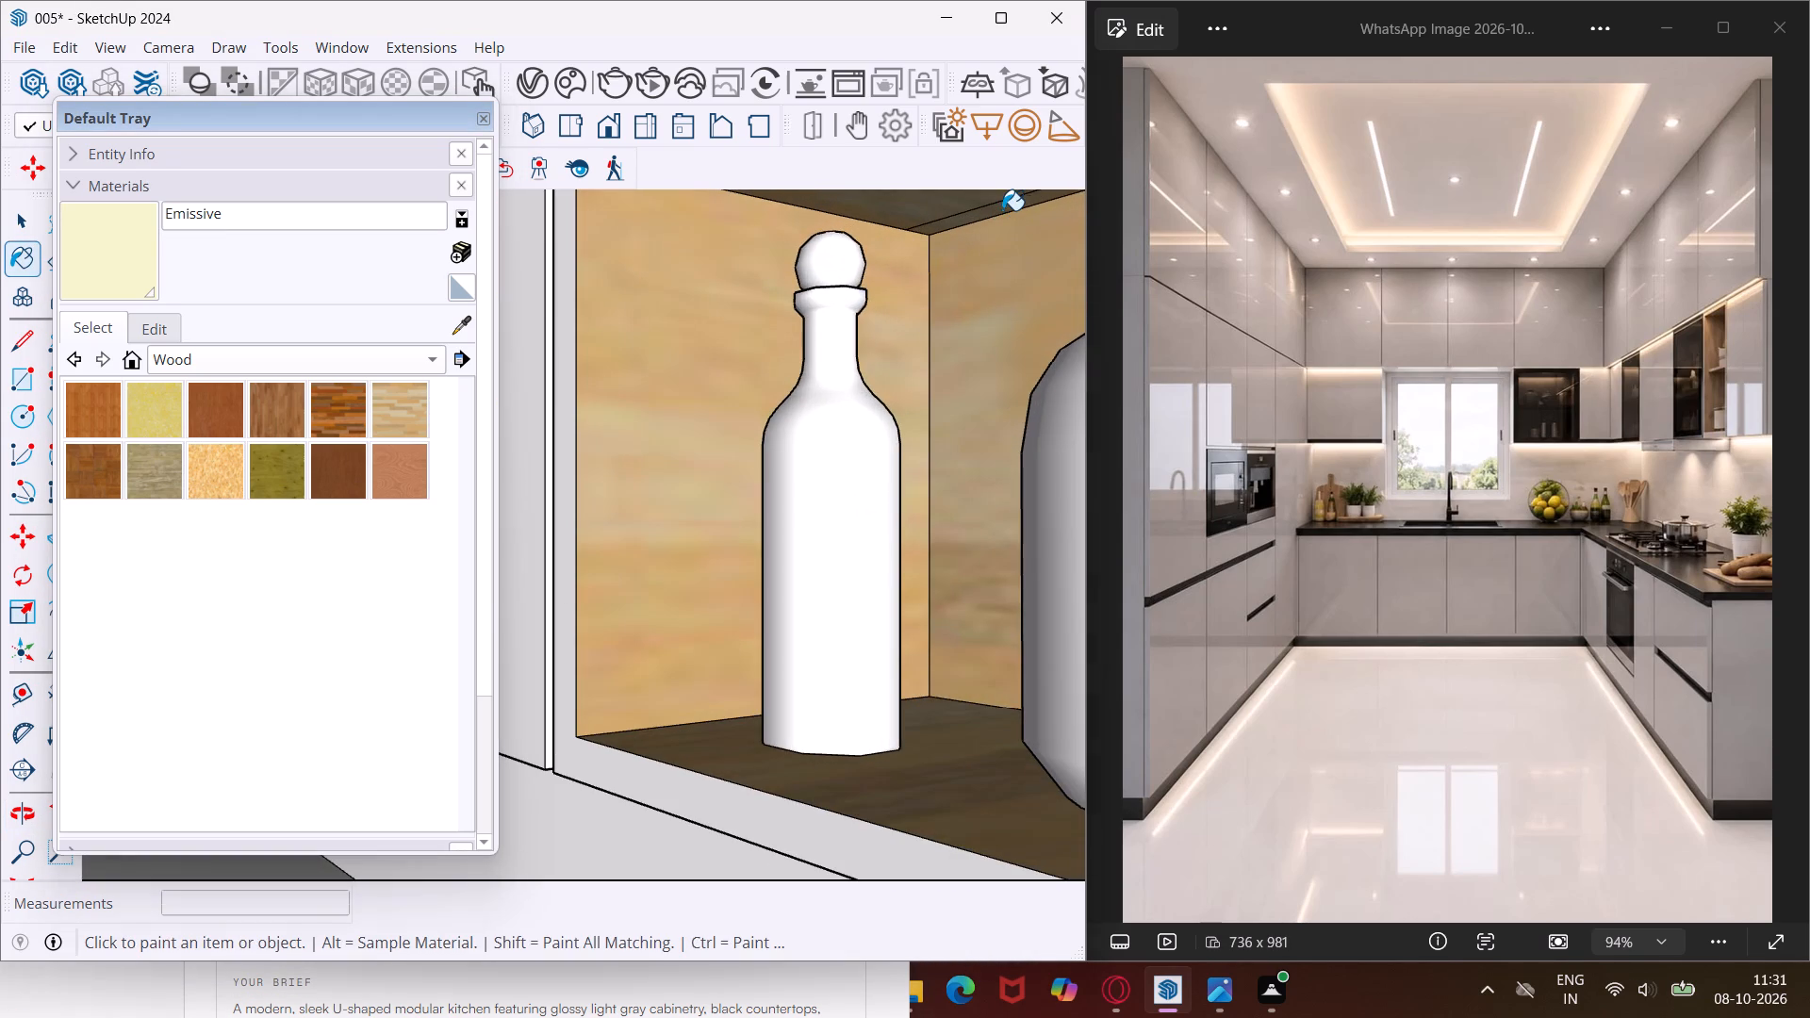
left_click(1002, 210)
Apply the Emissive material to the light strip at the top of the upper compartment in the same bottle niche.
middle_click_drag(974, 218, 879, 357)
scroll(831, 334, "down", 7)
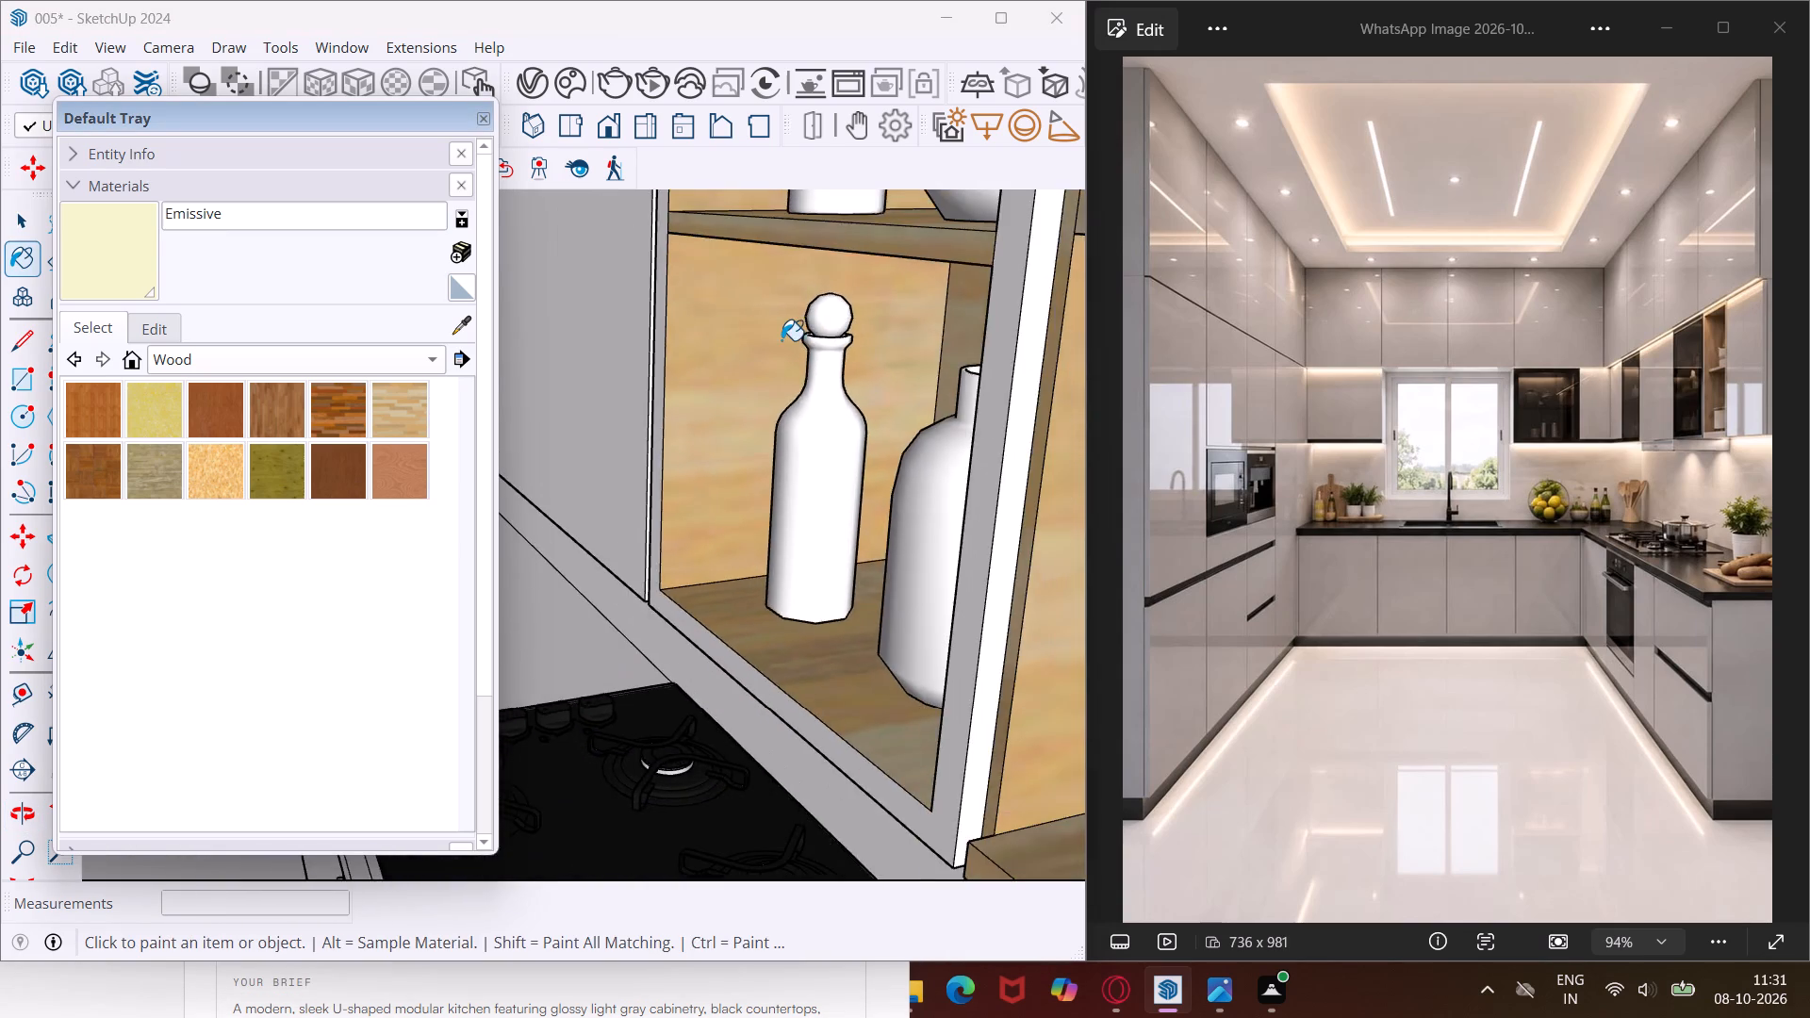
scroll(782, 340, "down", 13)
middle_click_drag(882, 368, 930, 366)
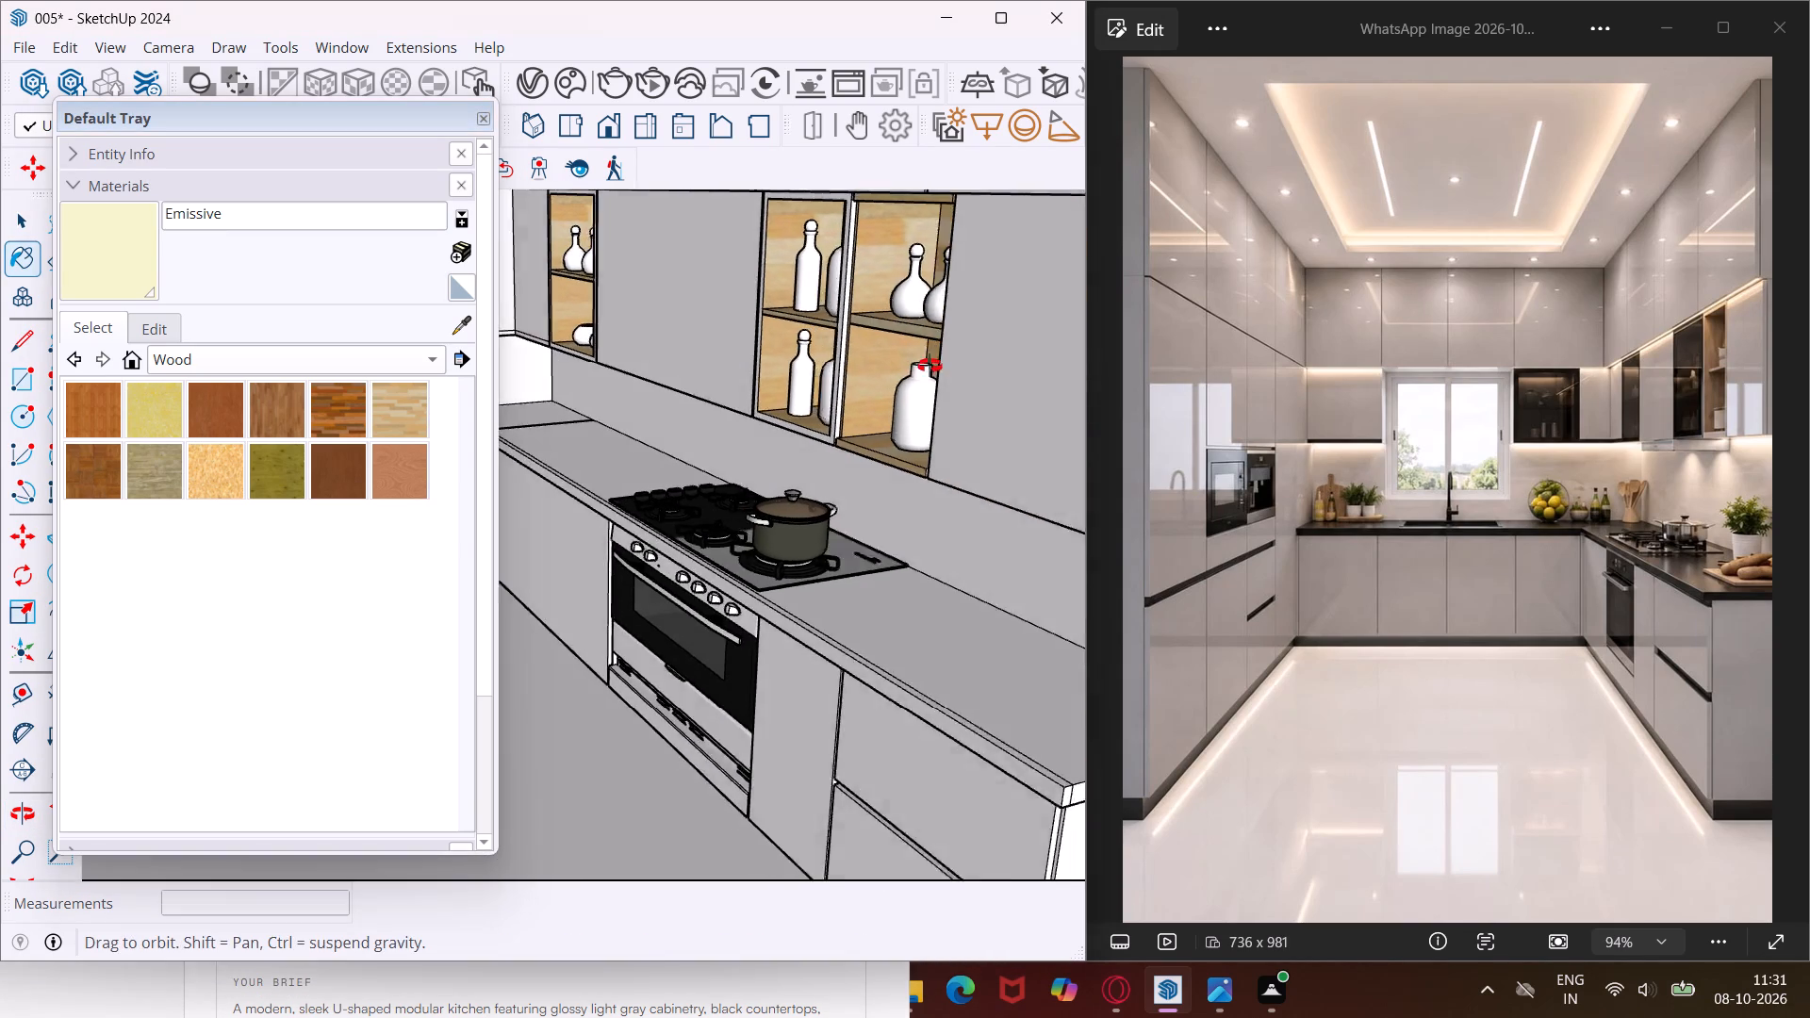
middle_click_drag(930, 366, 1010, 372)
scroll(1008, 231, "up", 8)
middle_click_drag(1007, 230, 1154, 191)
scroll(917, 404, "up", 7)
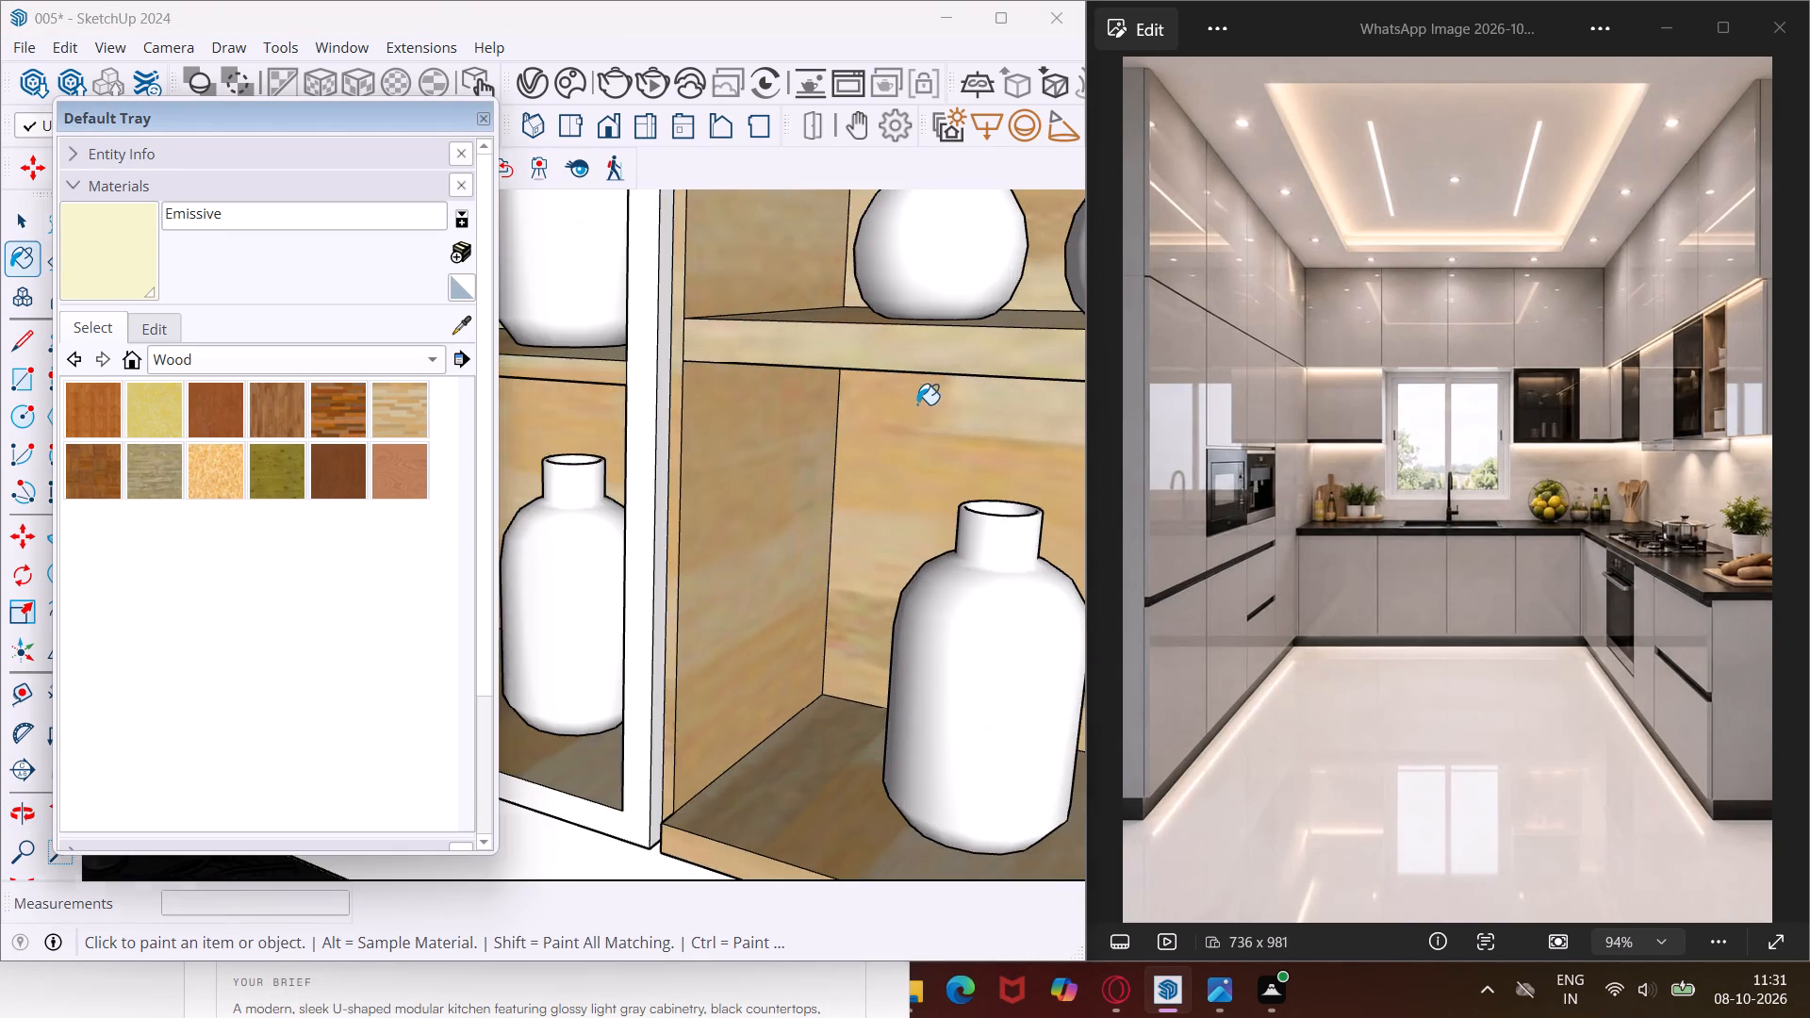
middle_click_drag(917, 404, 966, 283)
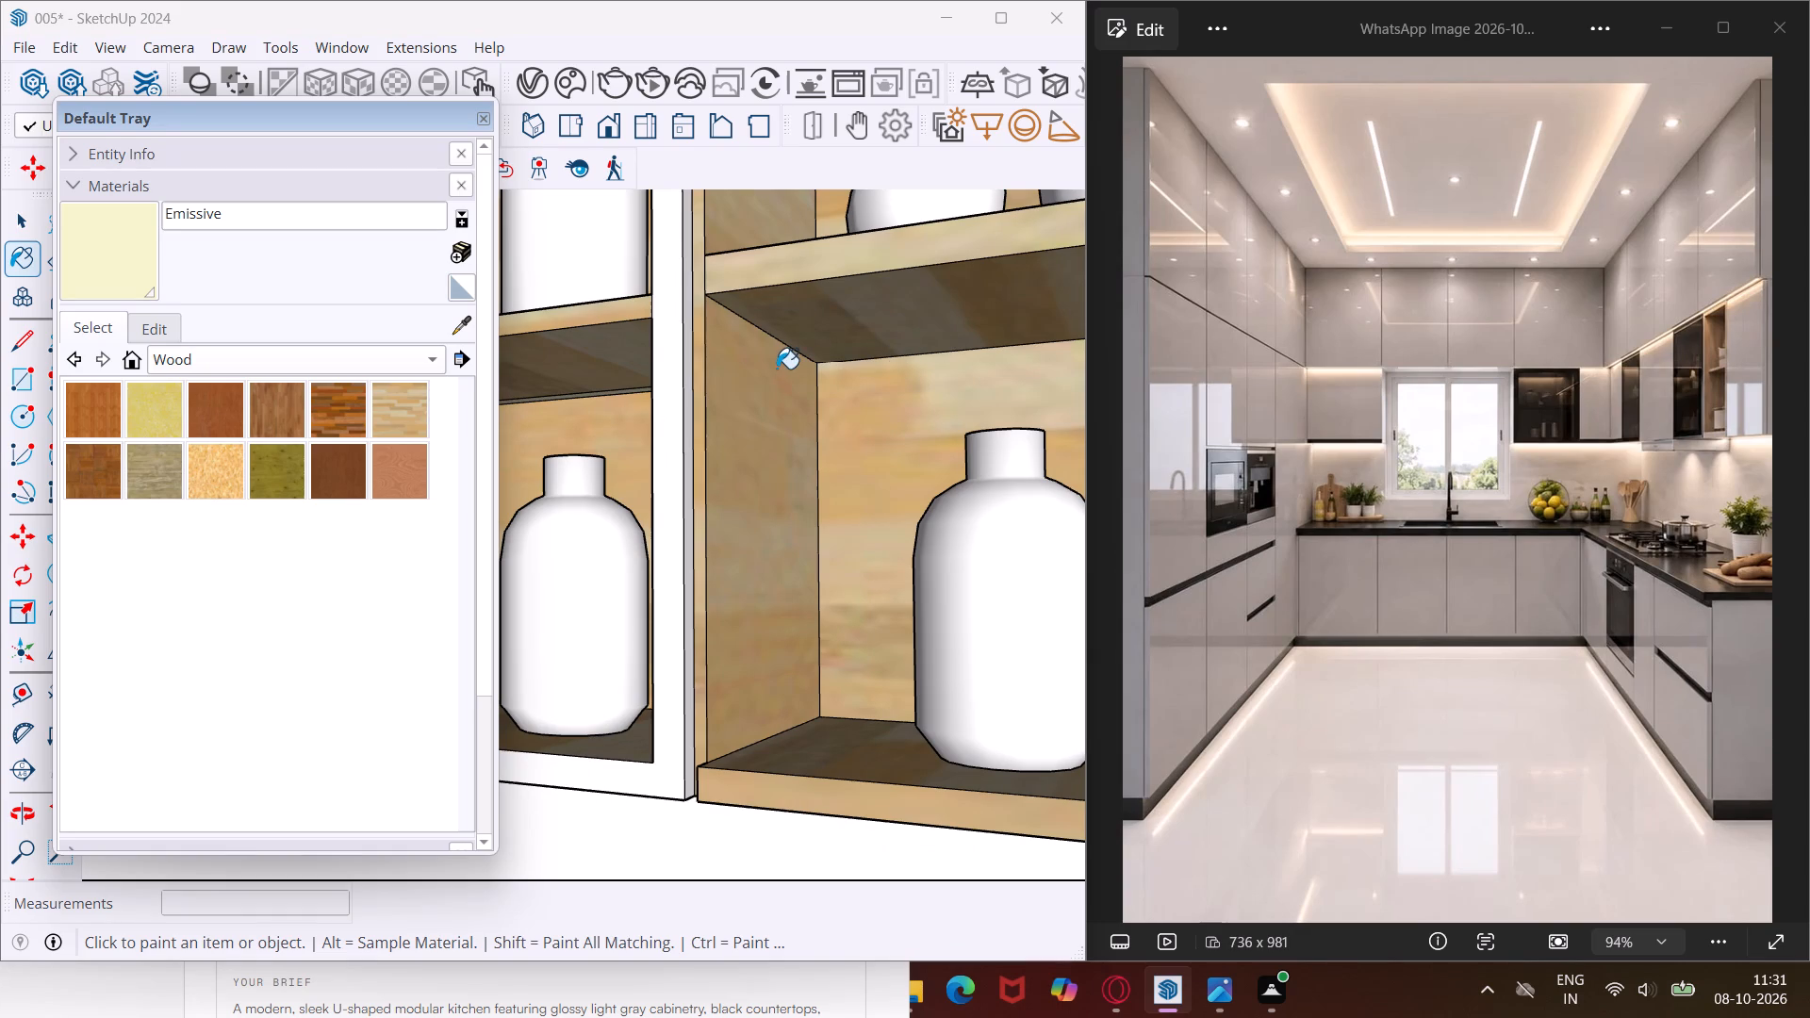
middle_click_drag(636, 349, 792, 440)
scroll(716, 392, "down", 5)
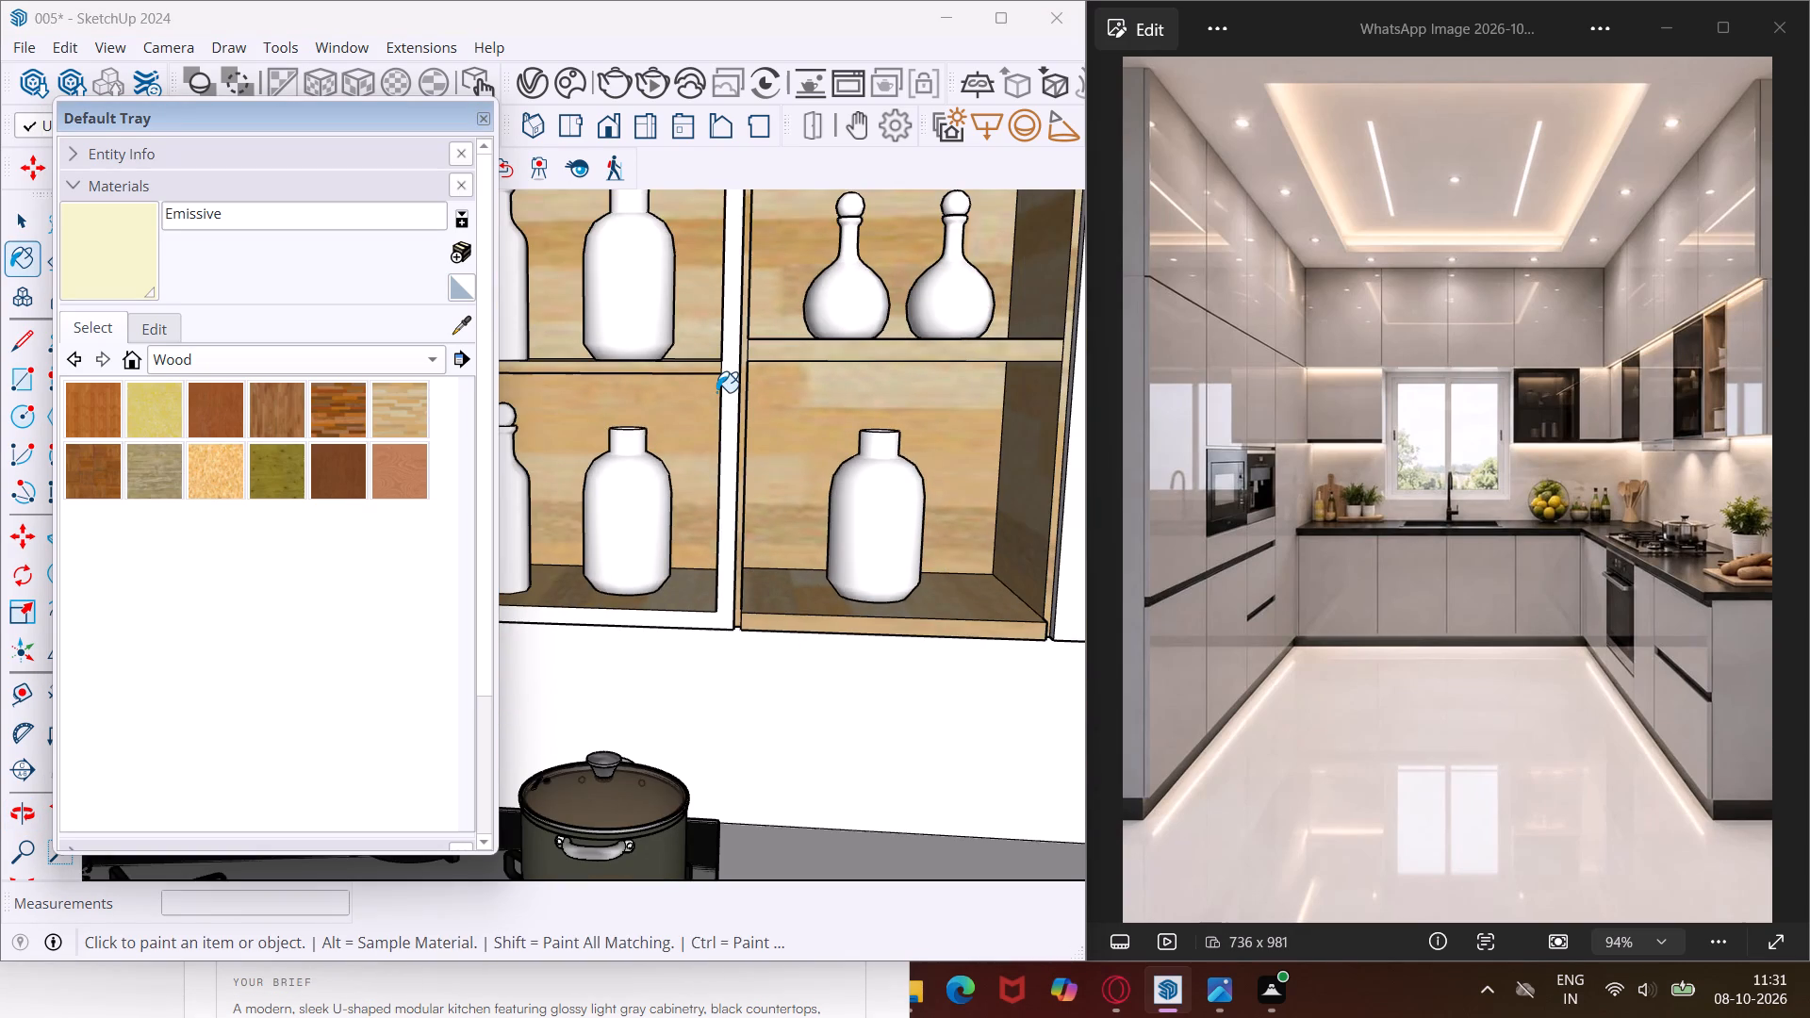
middle_click_drag(716, 392, 795, 409)
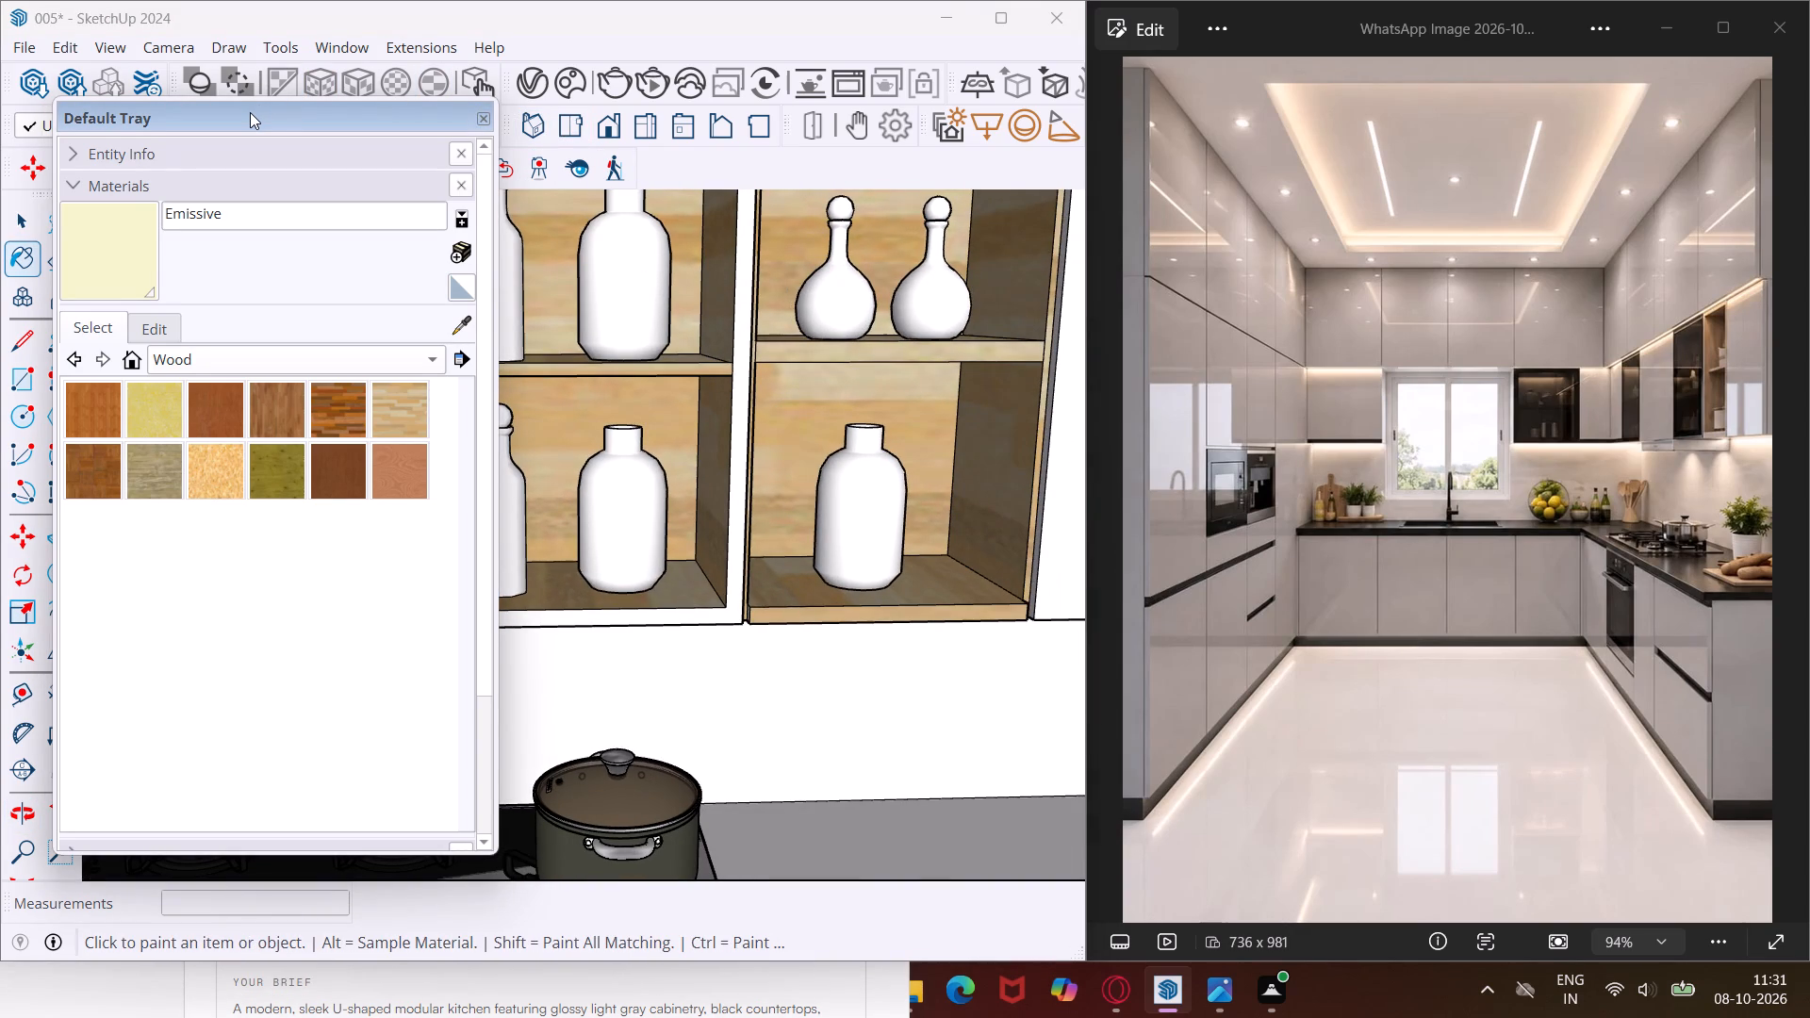
left_click_drag(250, 112, 210, 204)
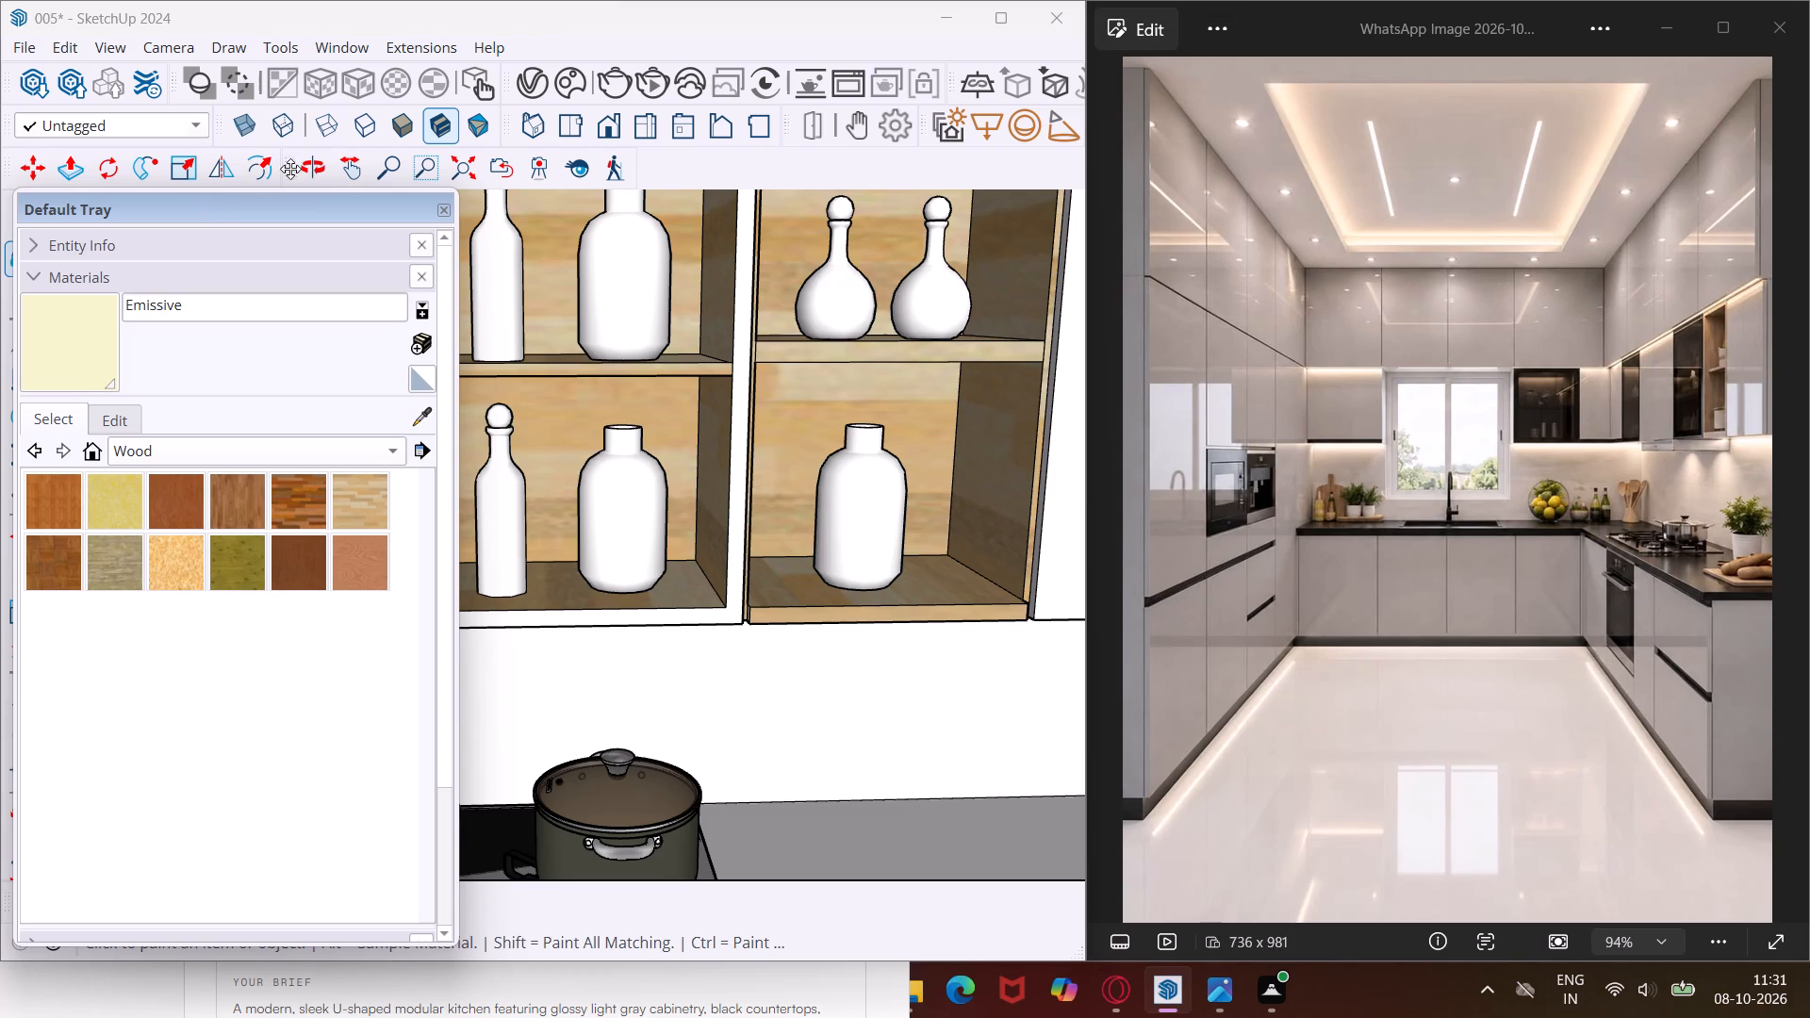
left_click(338, 166)
left_click_drag(528, 323, 697, 418)
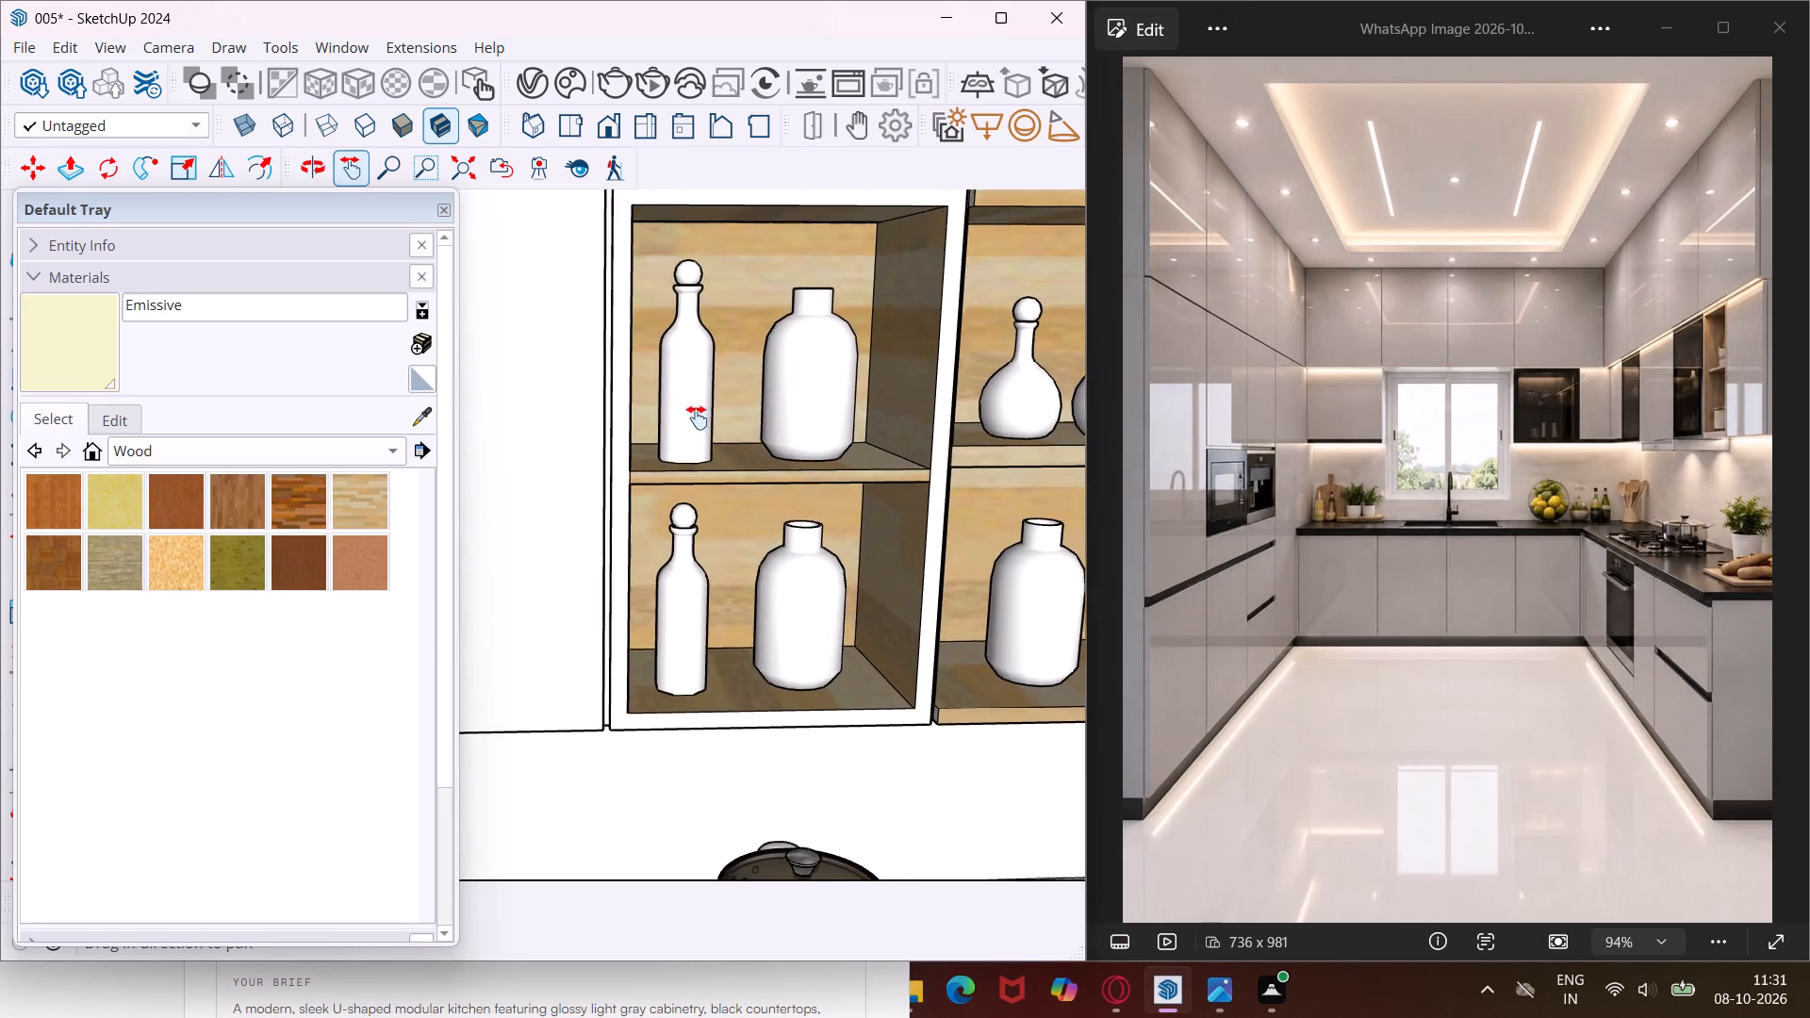
left_click_drag(697, 418, 700, 421)
middle_click_drag(791, 333, 742, 228)
scroll(745, 242, "up", 7)
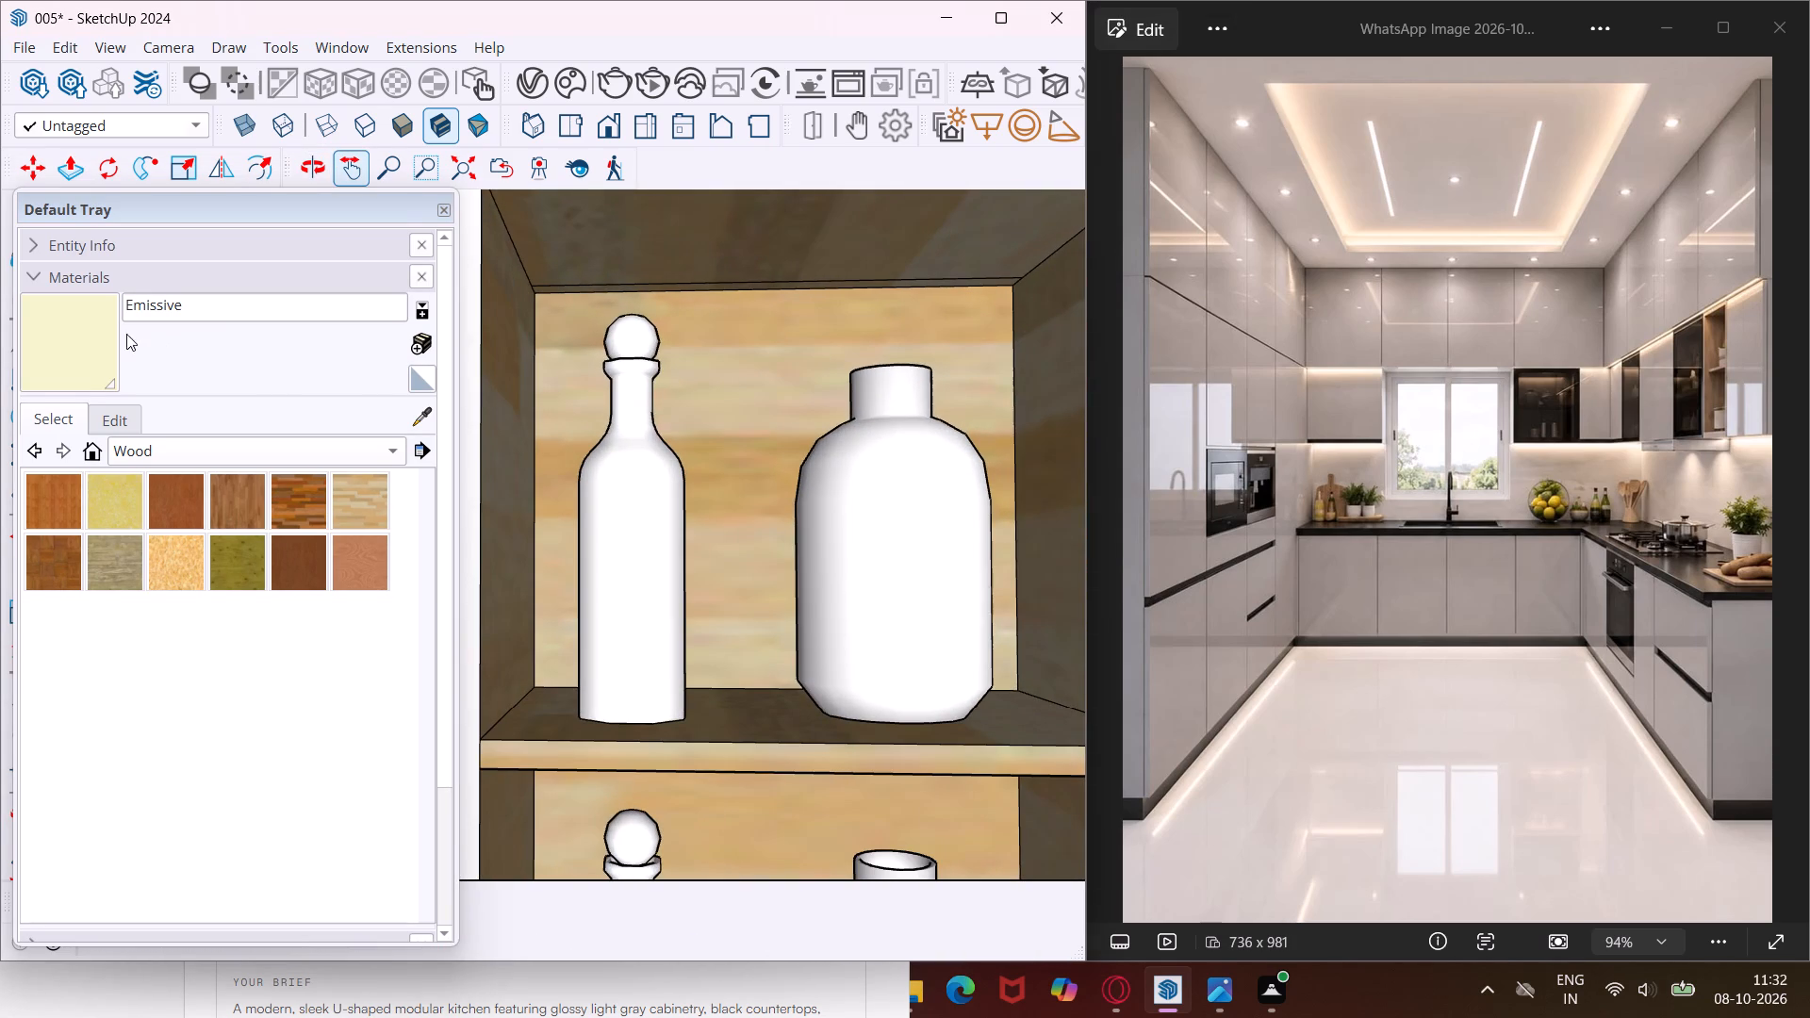
left_click(61, 349)
scroll(694, 293, "up", 5)
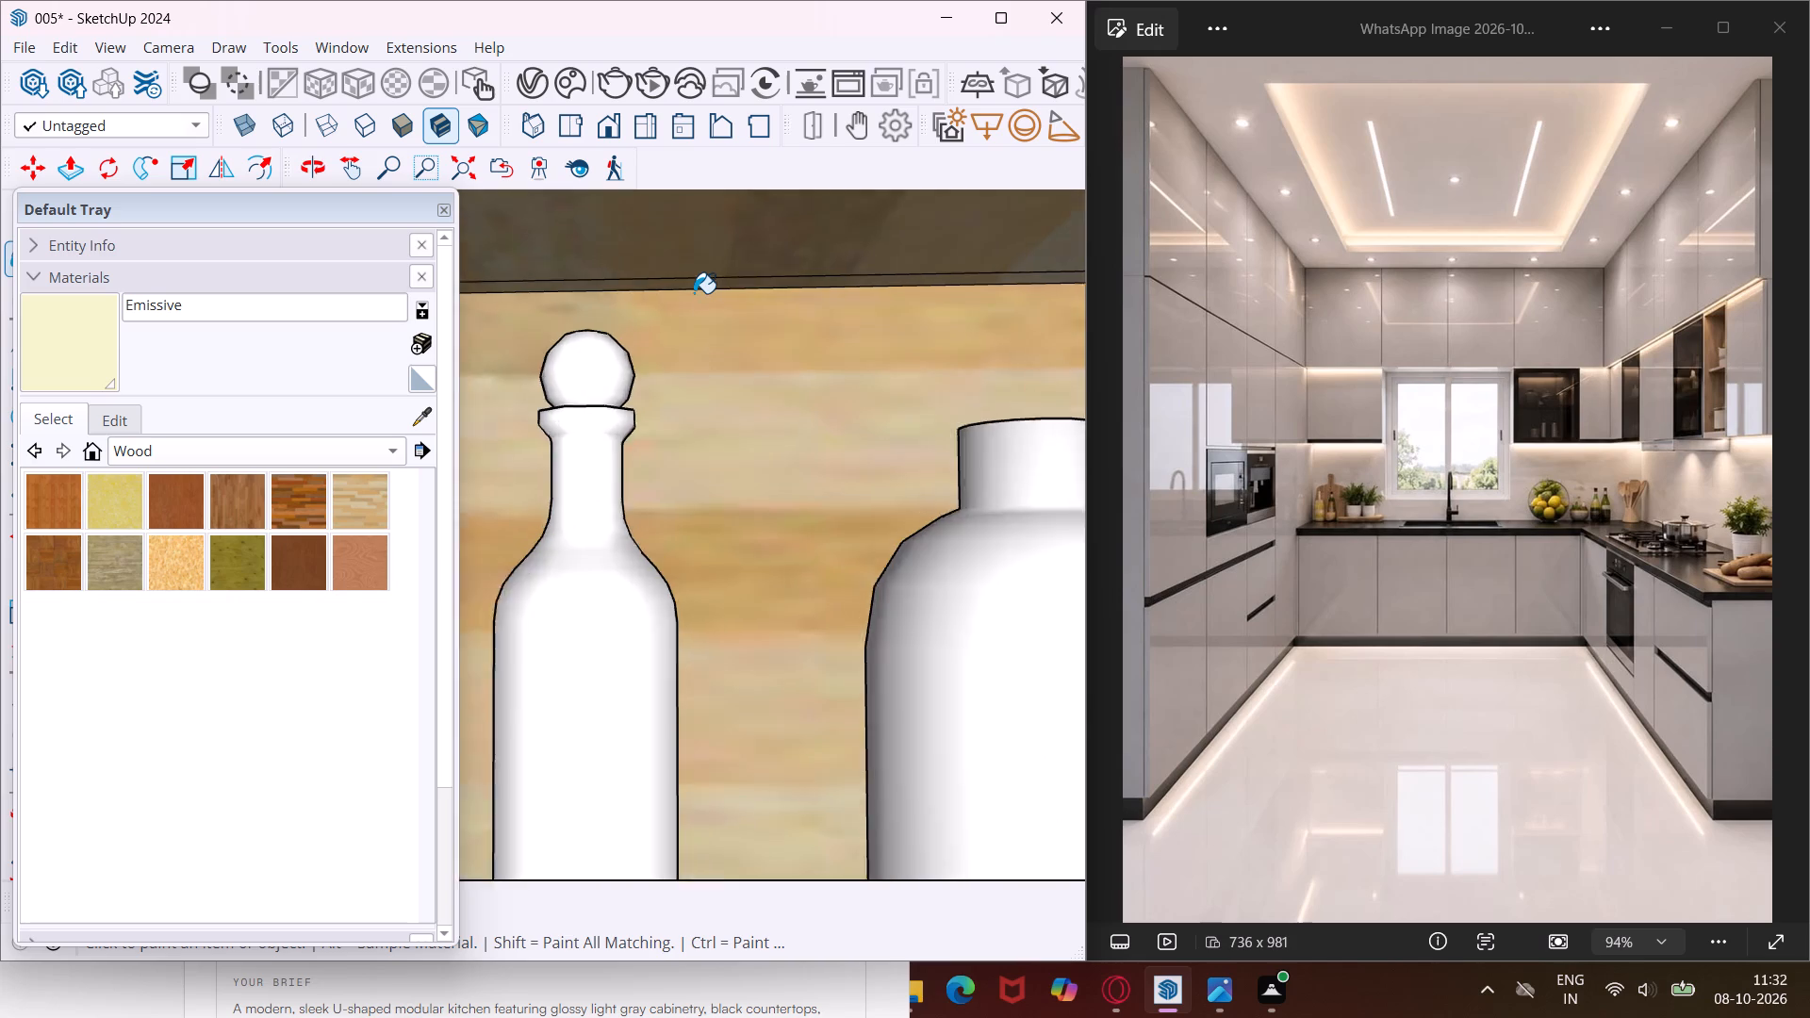
scroll(694, 293, "up", 2)
left_click(707, 282)
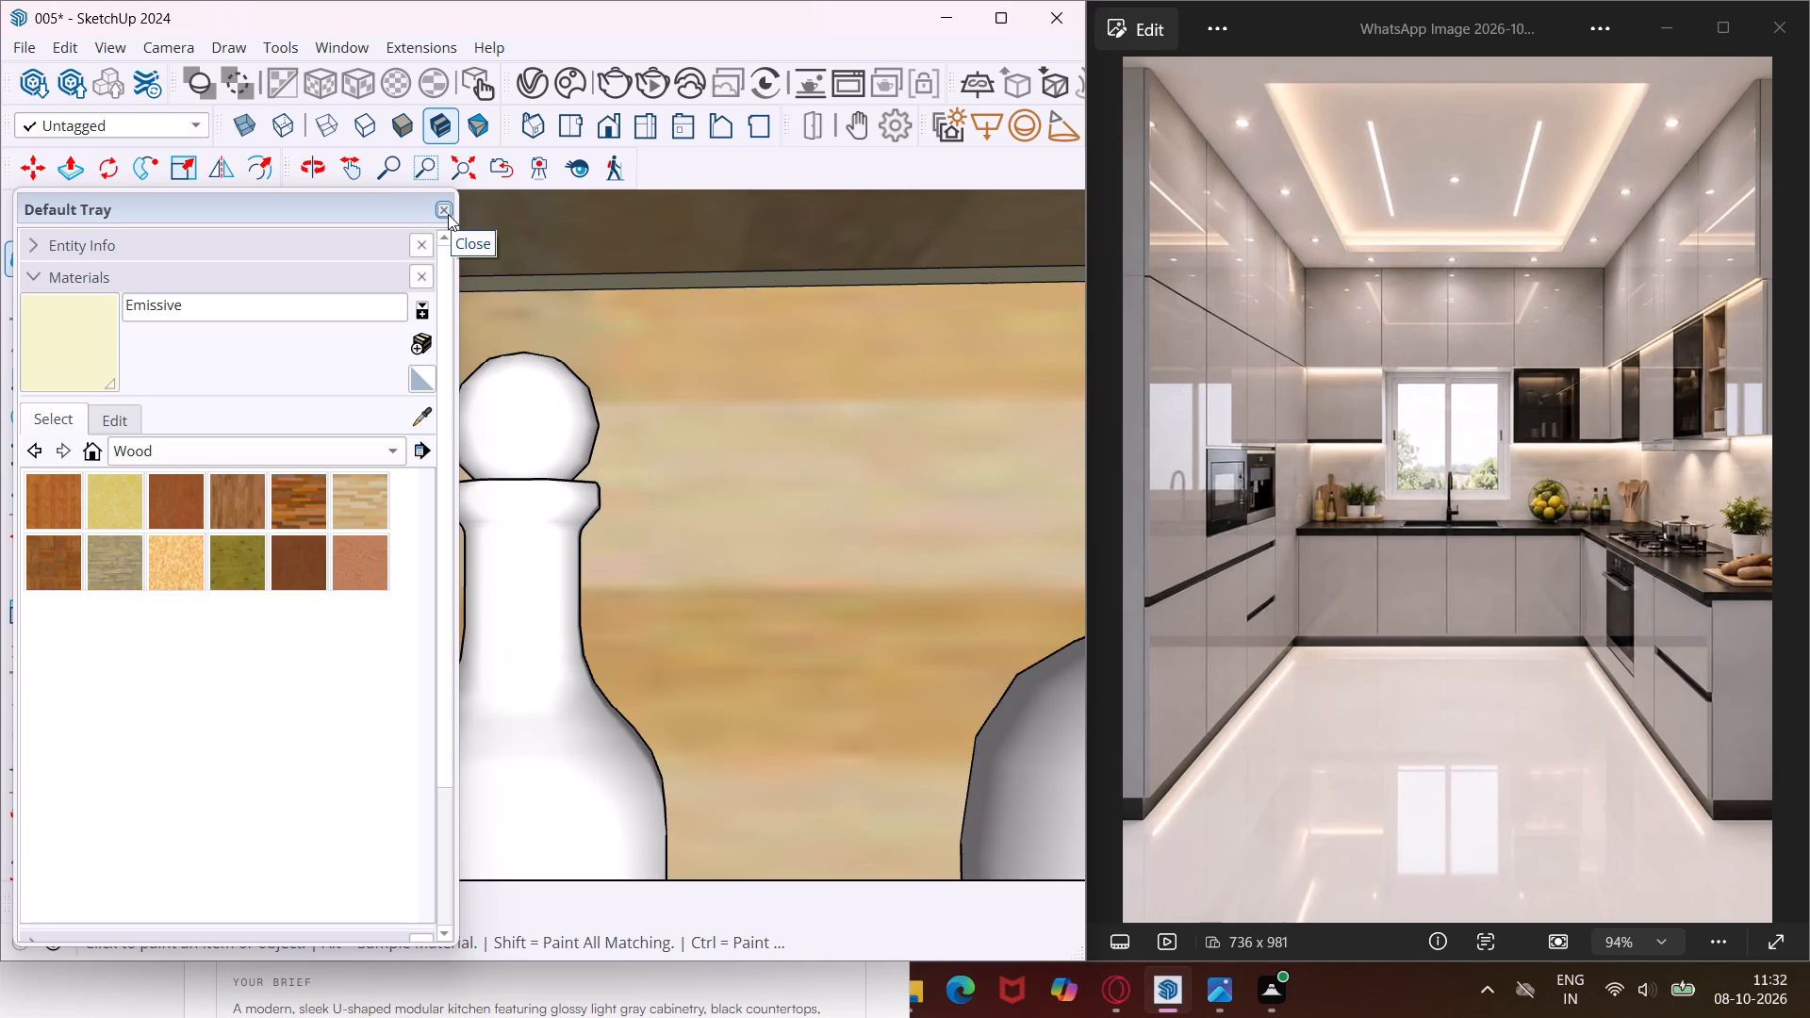
Move the Default Tray aside to uncover more of the model view around the bottle niches.
left_click_drag(387, 205, 370, 223)
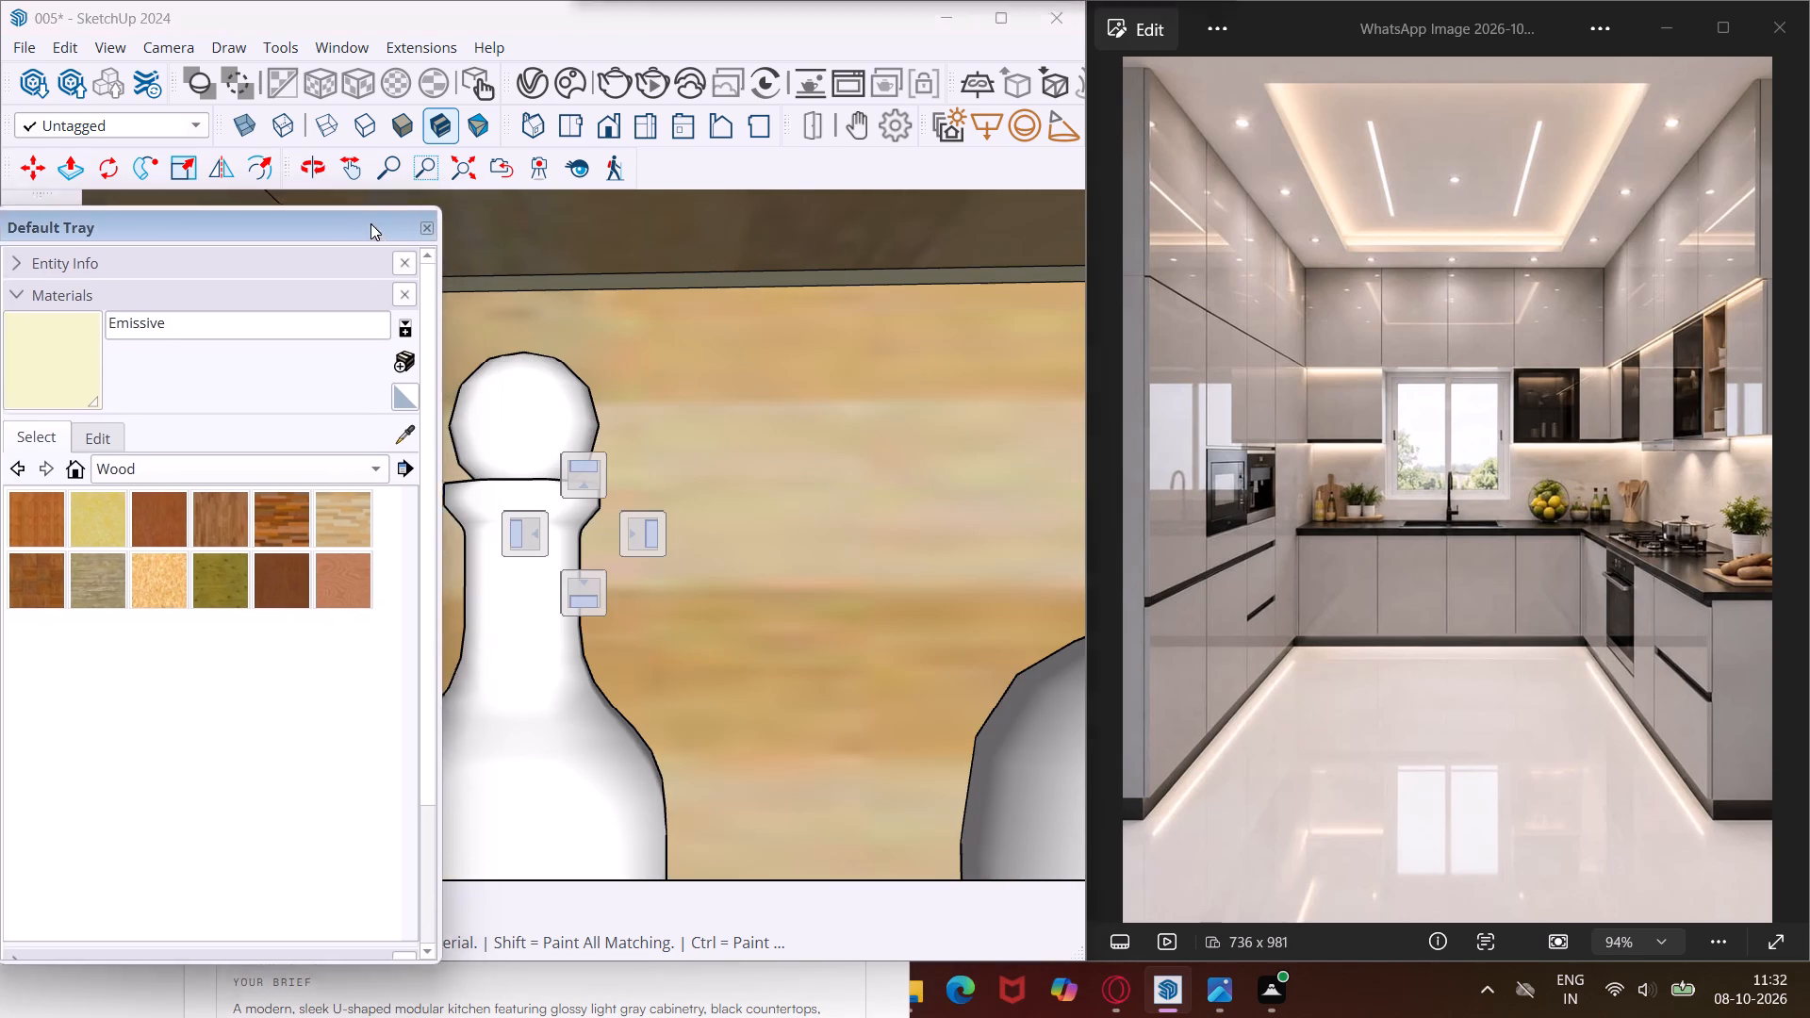
left_click_drag(370, 223, 229, 457)
scroll(552, 365, "down", 5)
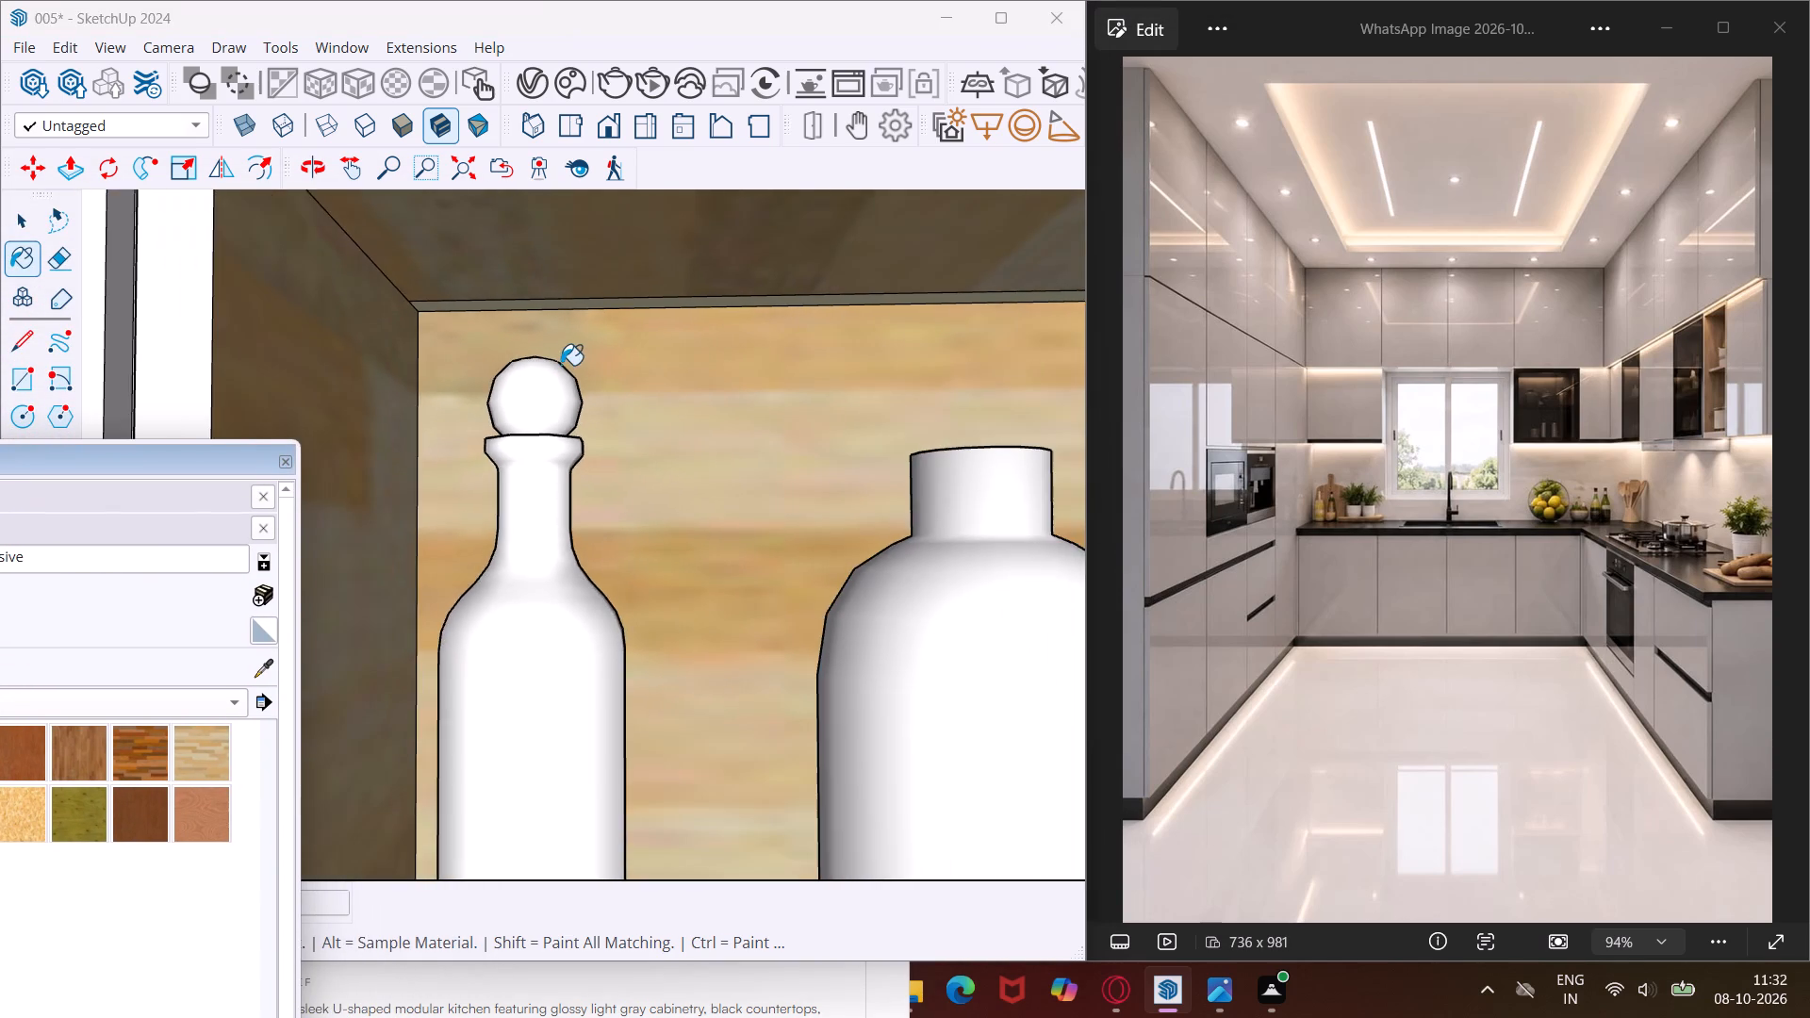
scroll(563, 365, "down", 10)
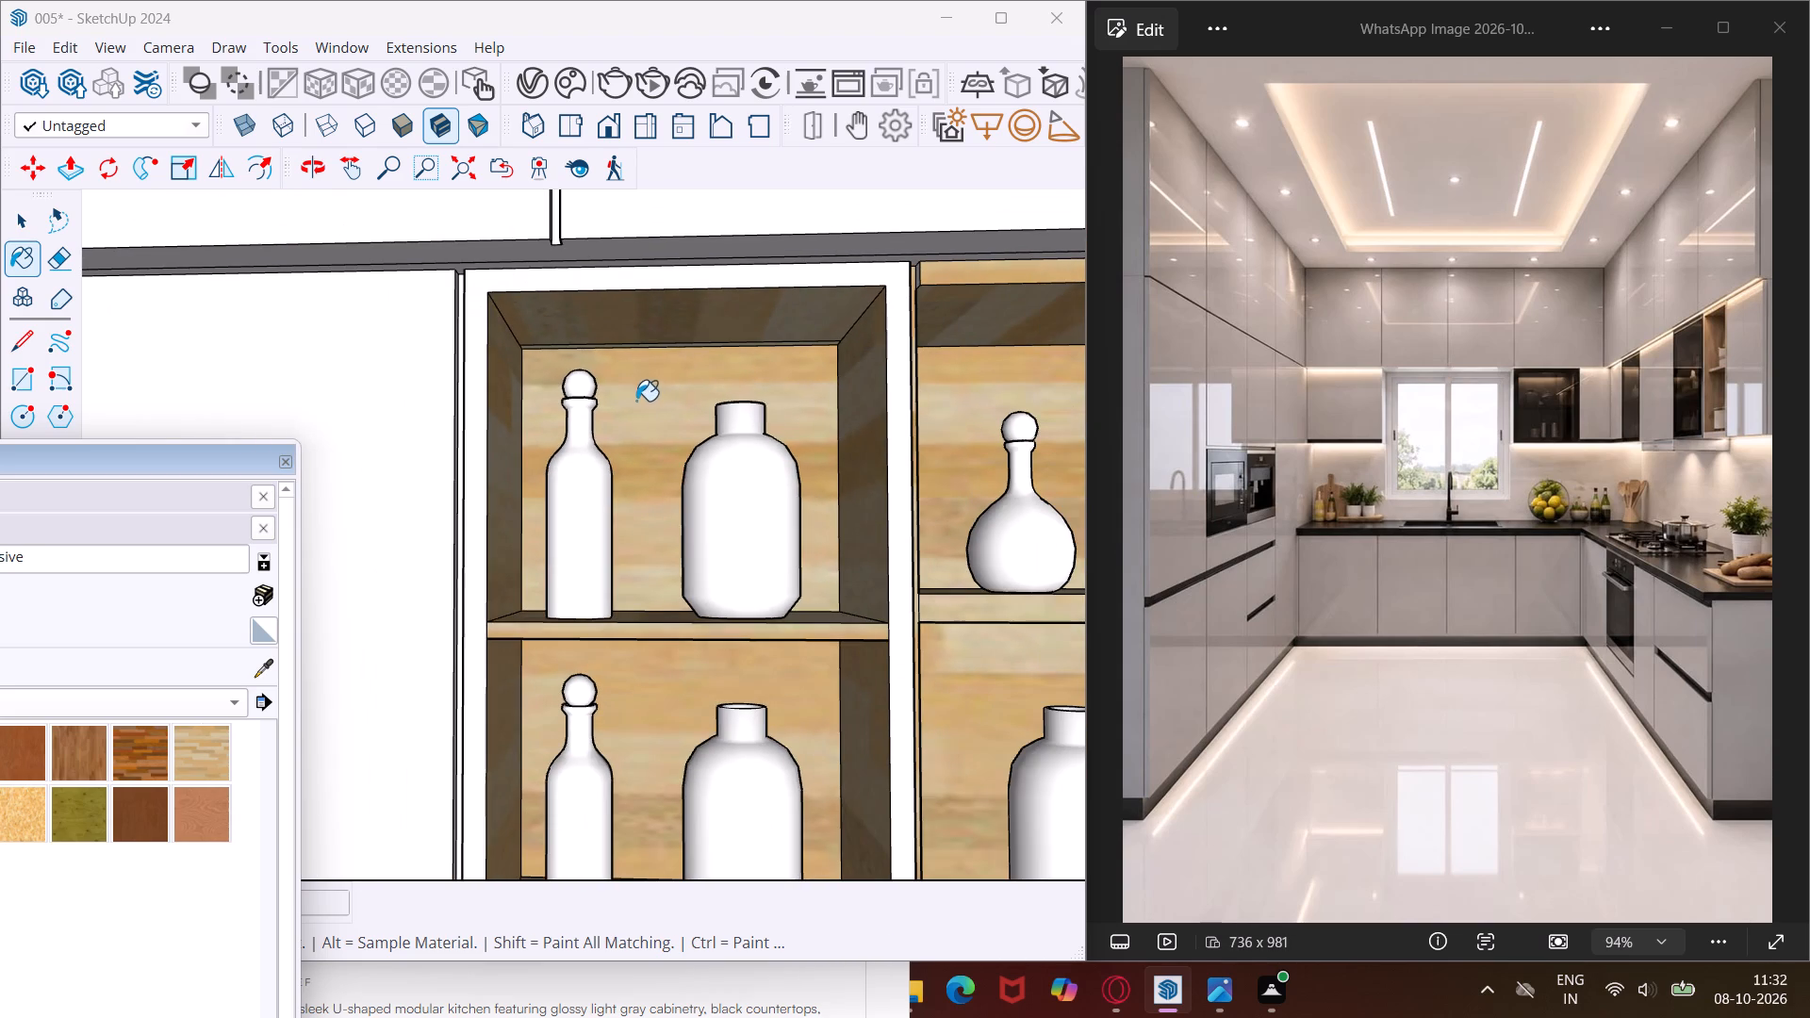
Run a V-Ray render of the bottle niche above the hob and check its lit strips.
middle_click_drag(650, 538, 650, 498)
left_click(610, 98)
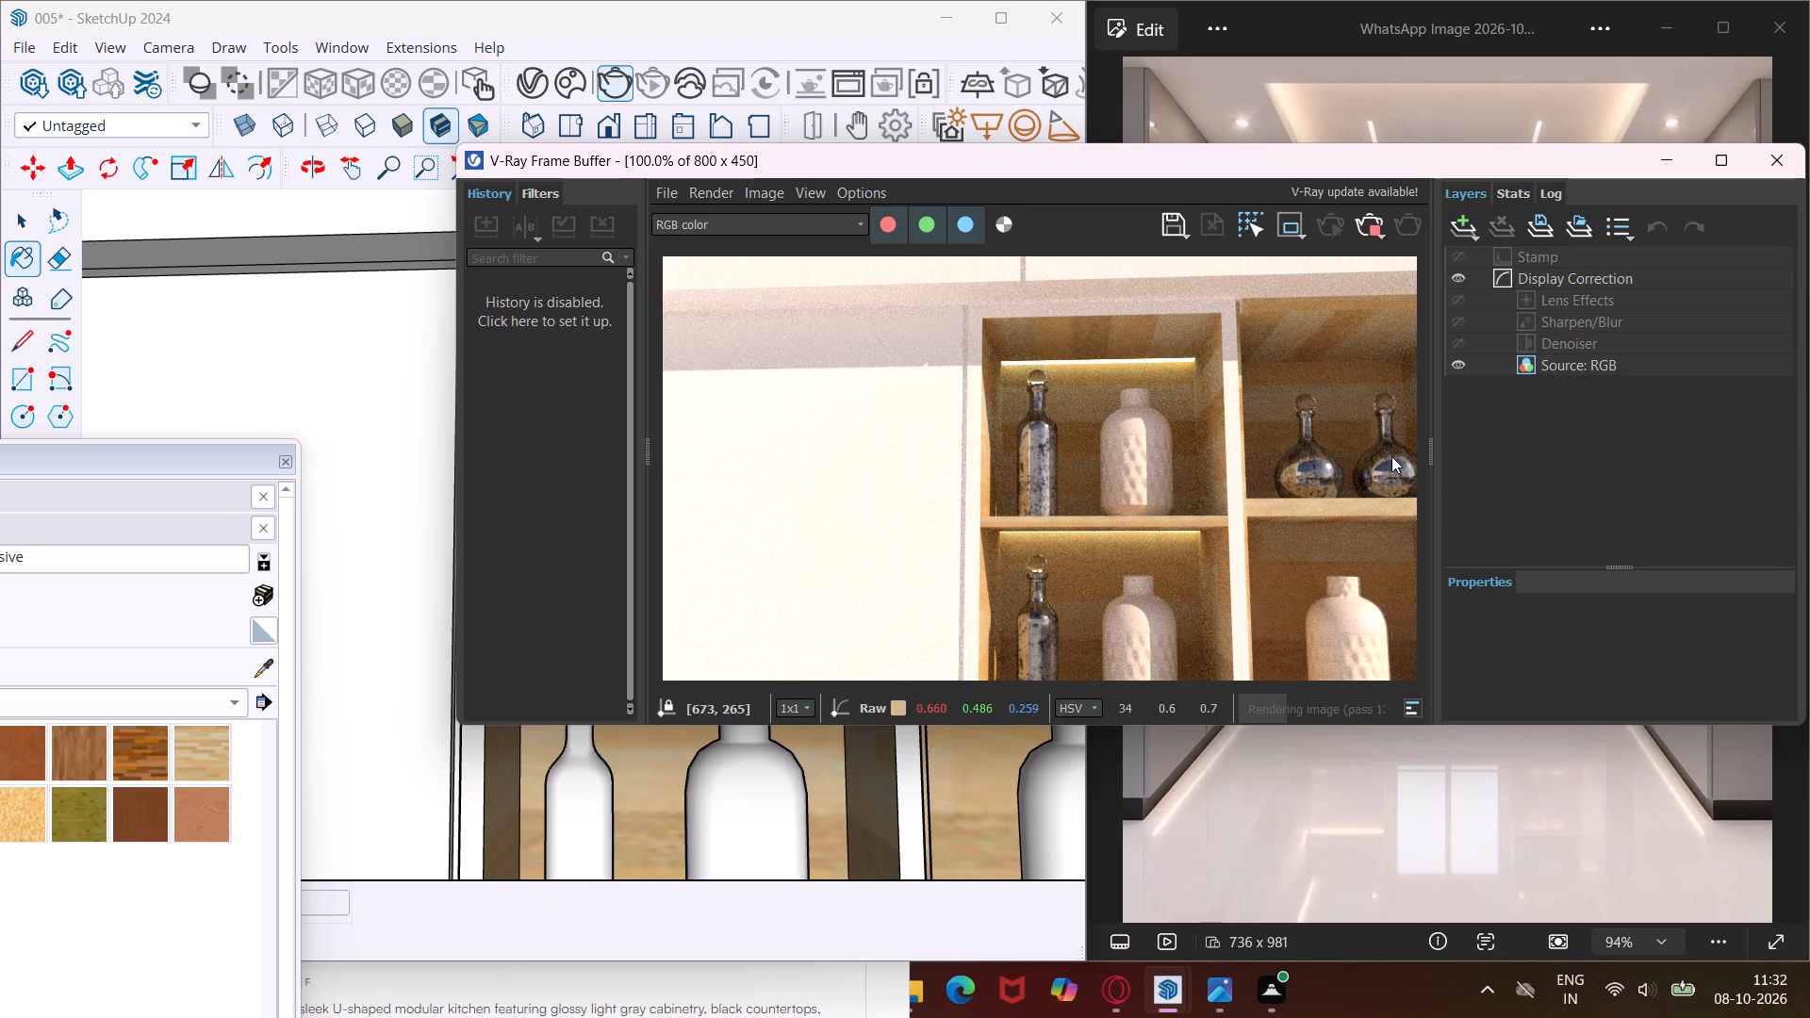
left_click(1768, 169)
Inspect the wall cabinets and bottle niches along the hob wall from several distances and angles.
scroll(712, 514, "down", 3)
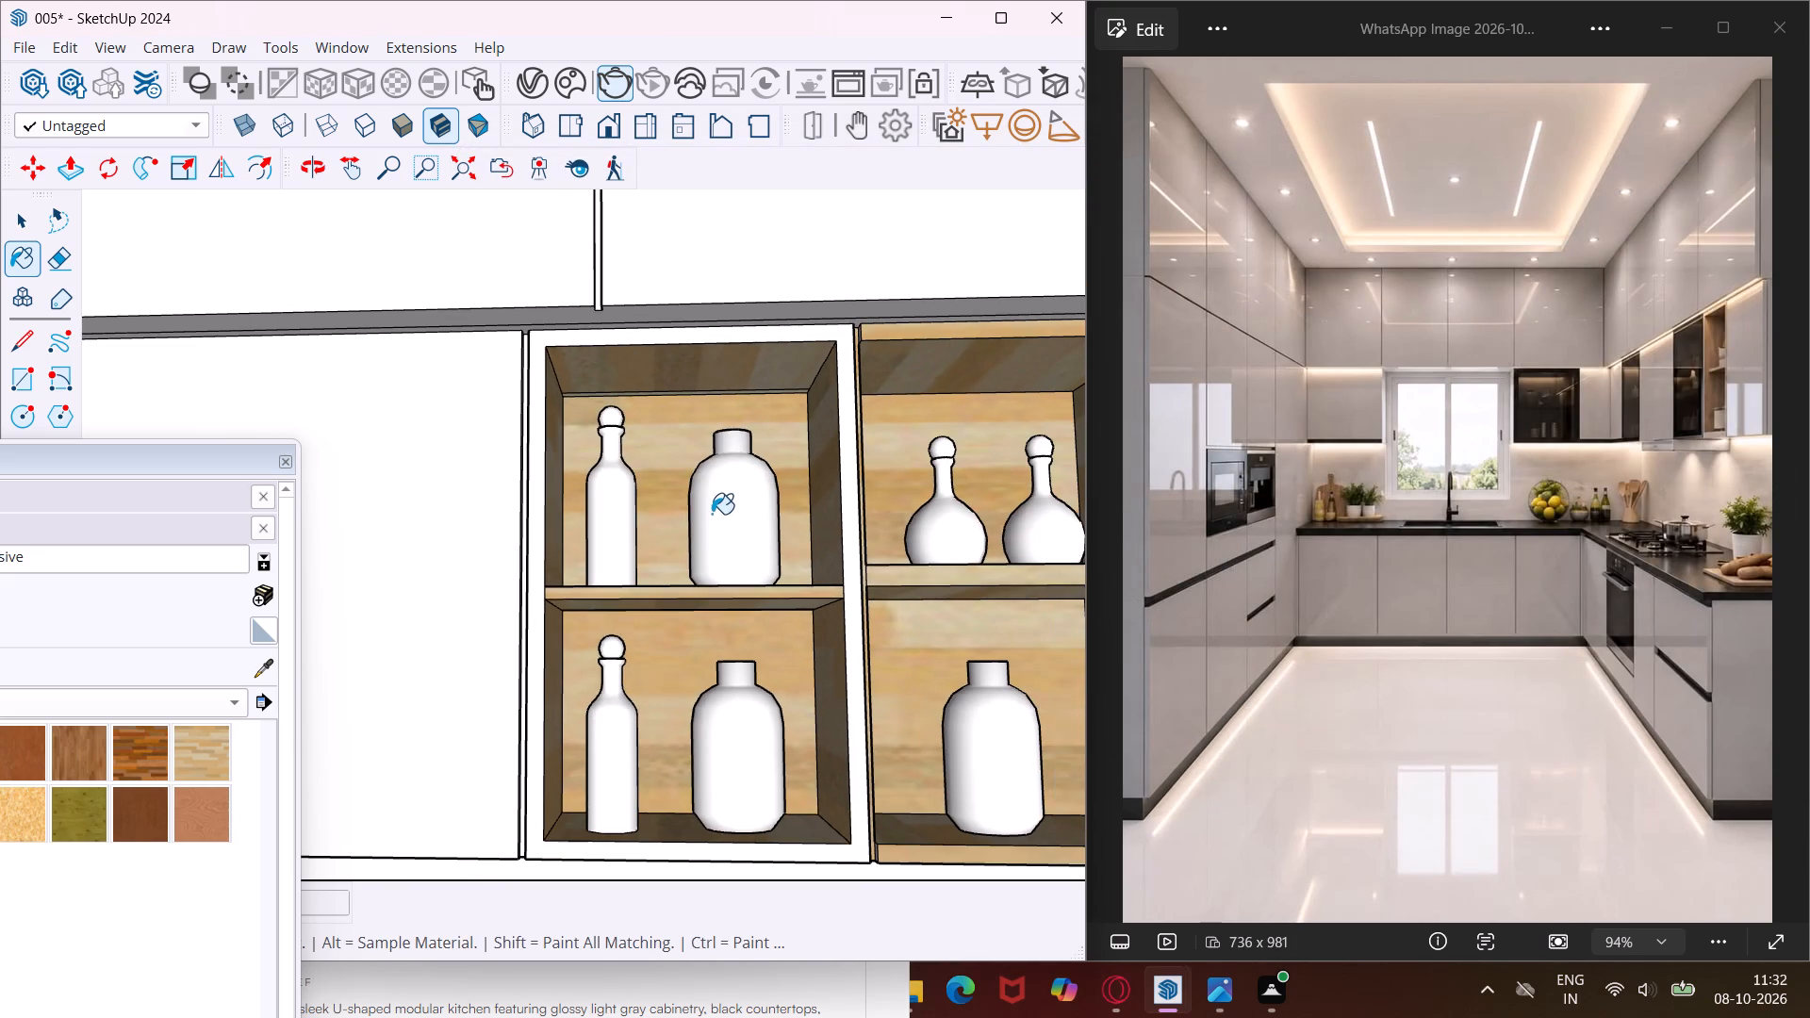
middle_click_drag(788, 534, 545, 604)
scroll(545, 604, "down", 6)
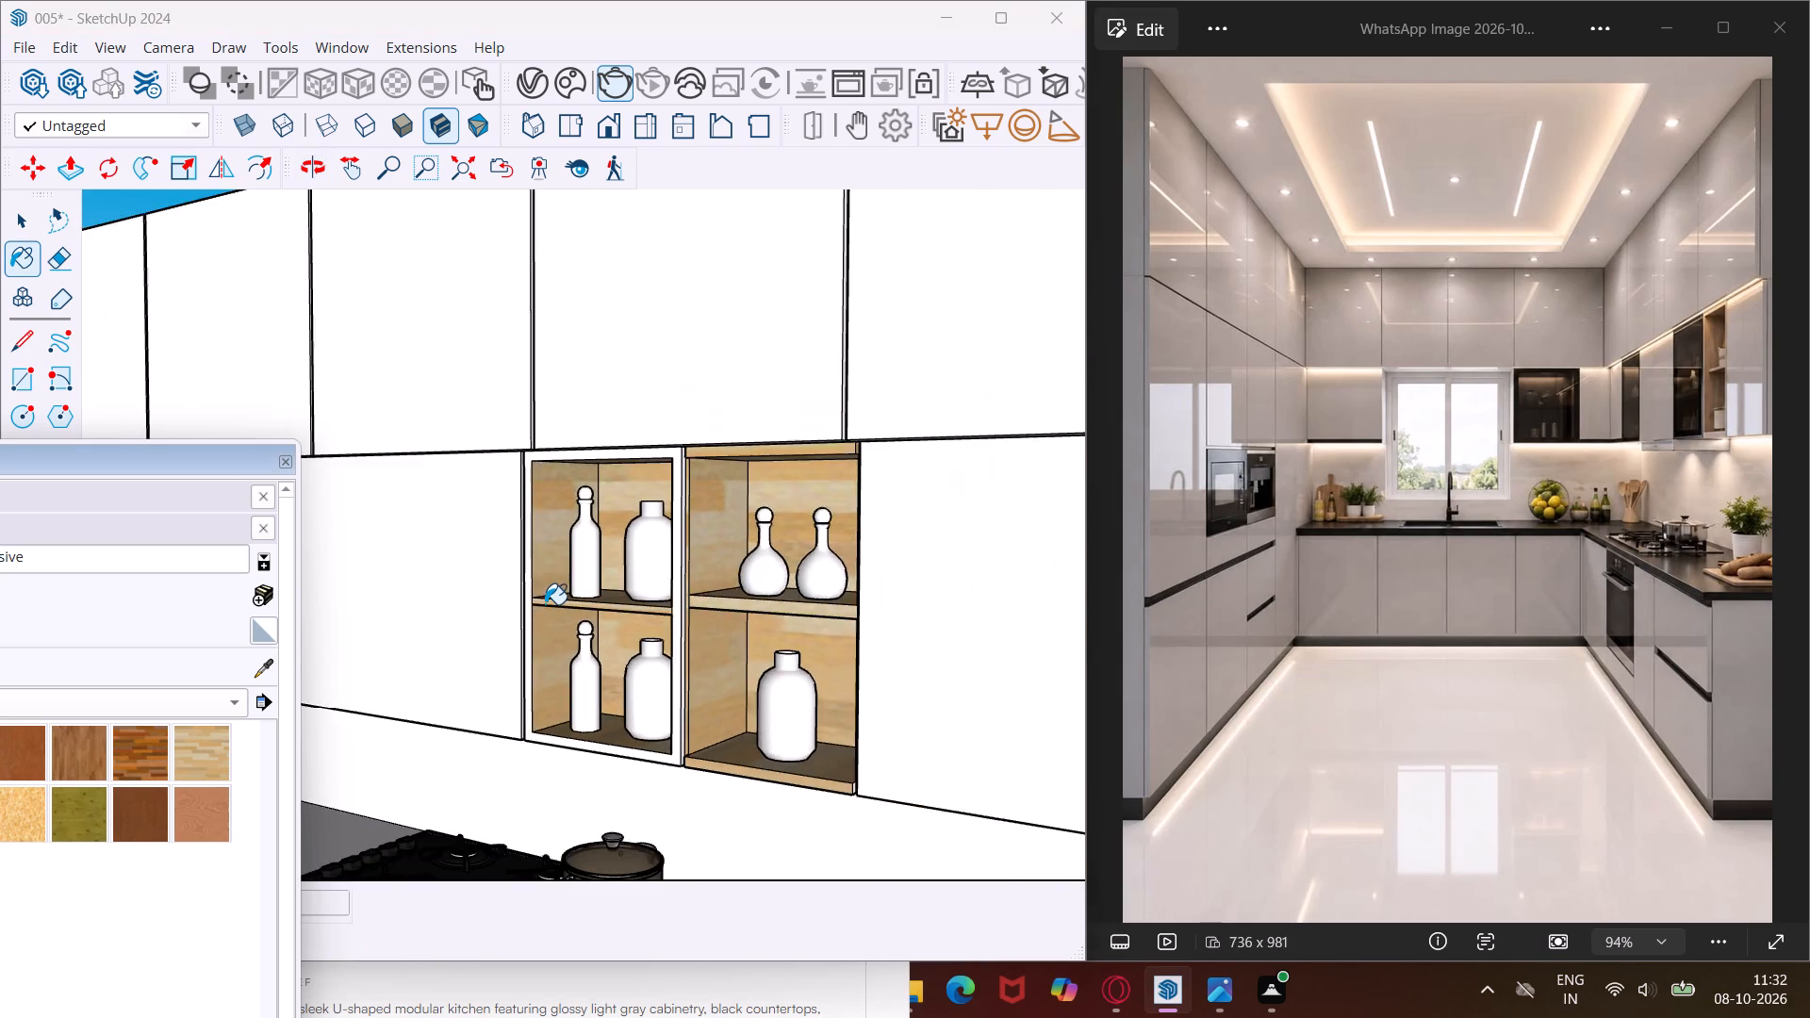
scroll(545, 604, "down", 7)
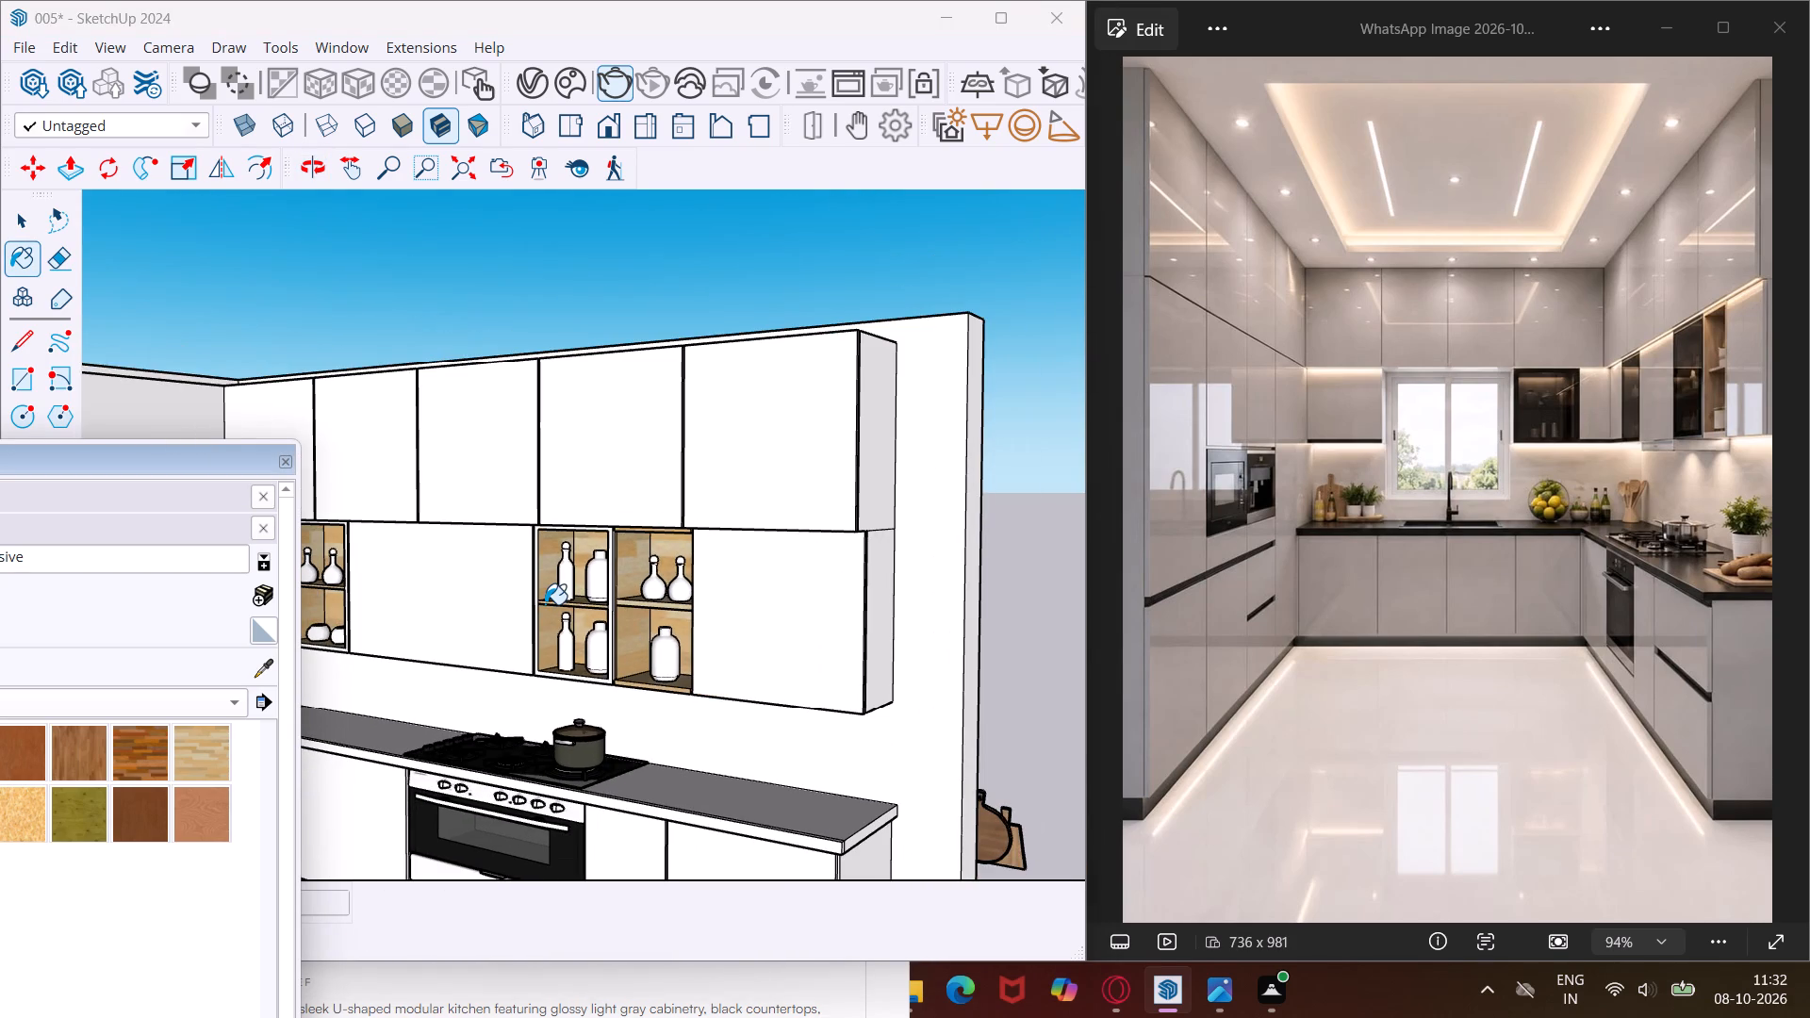
middle_click_drag(610, 604, 564, 616)
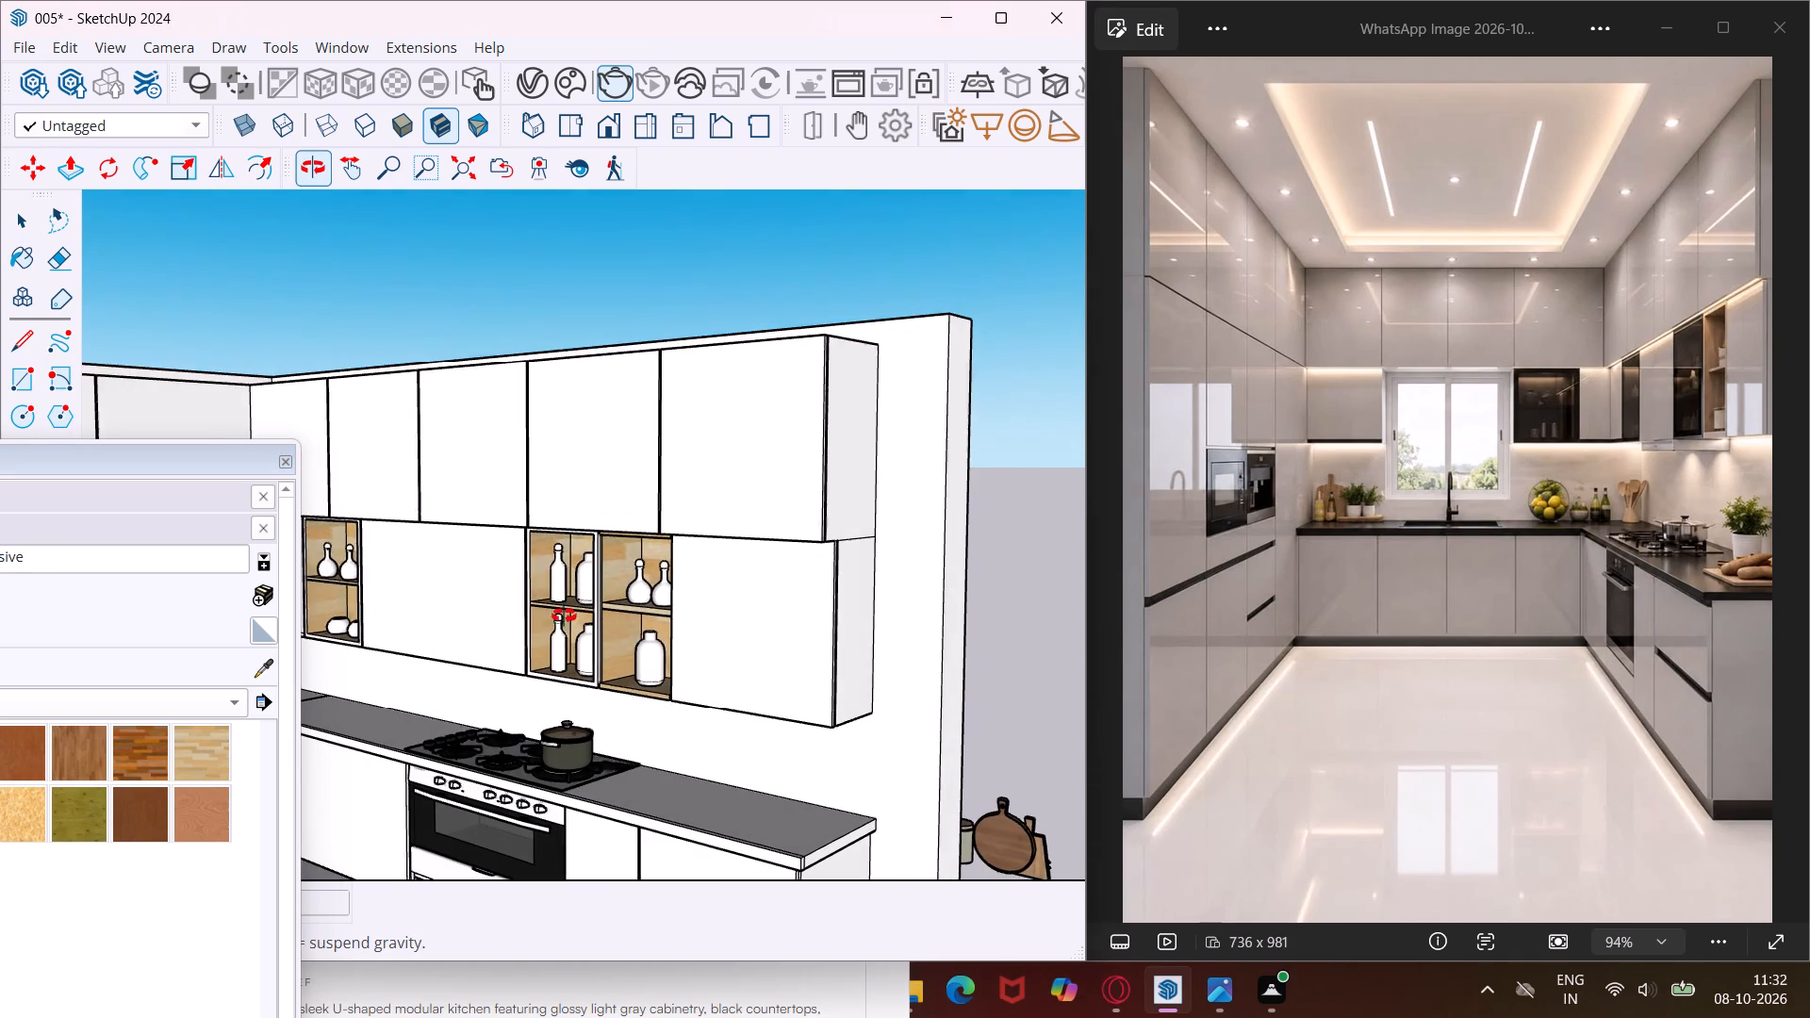
middle_click_drag(564, 616, 558, 617)
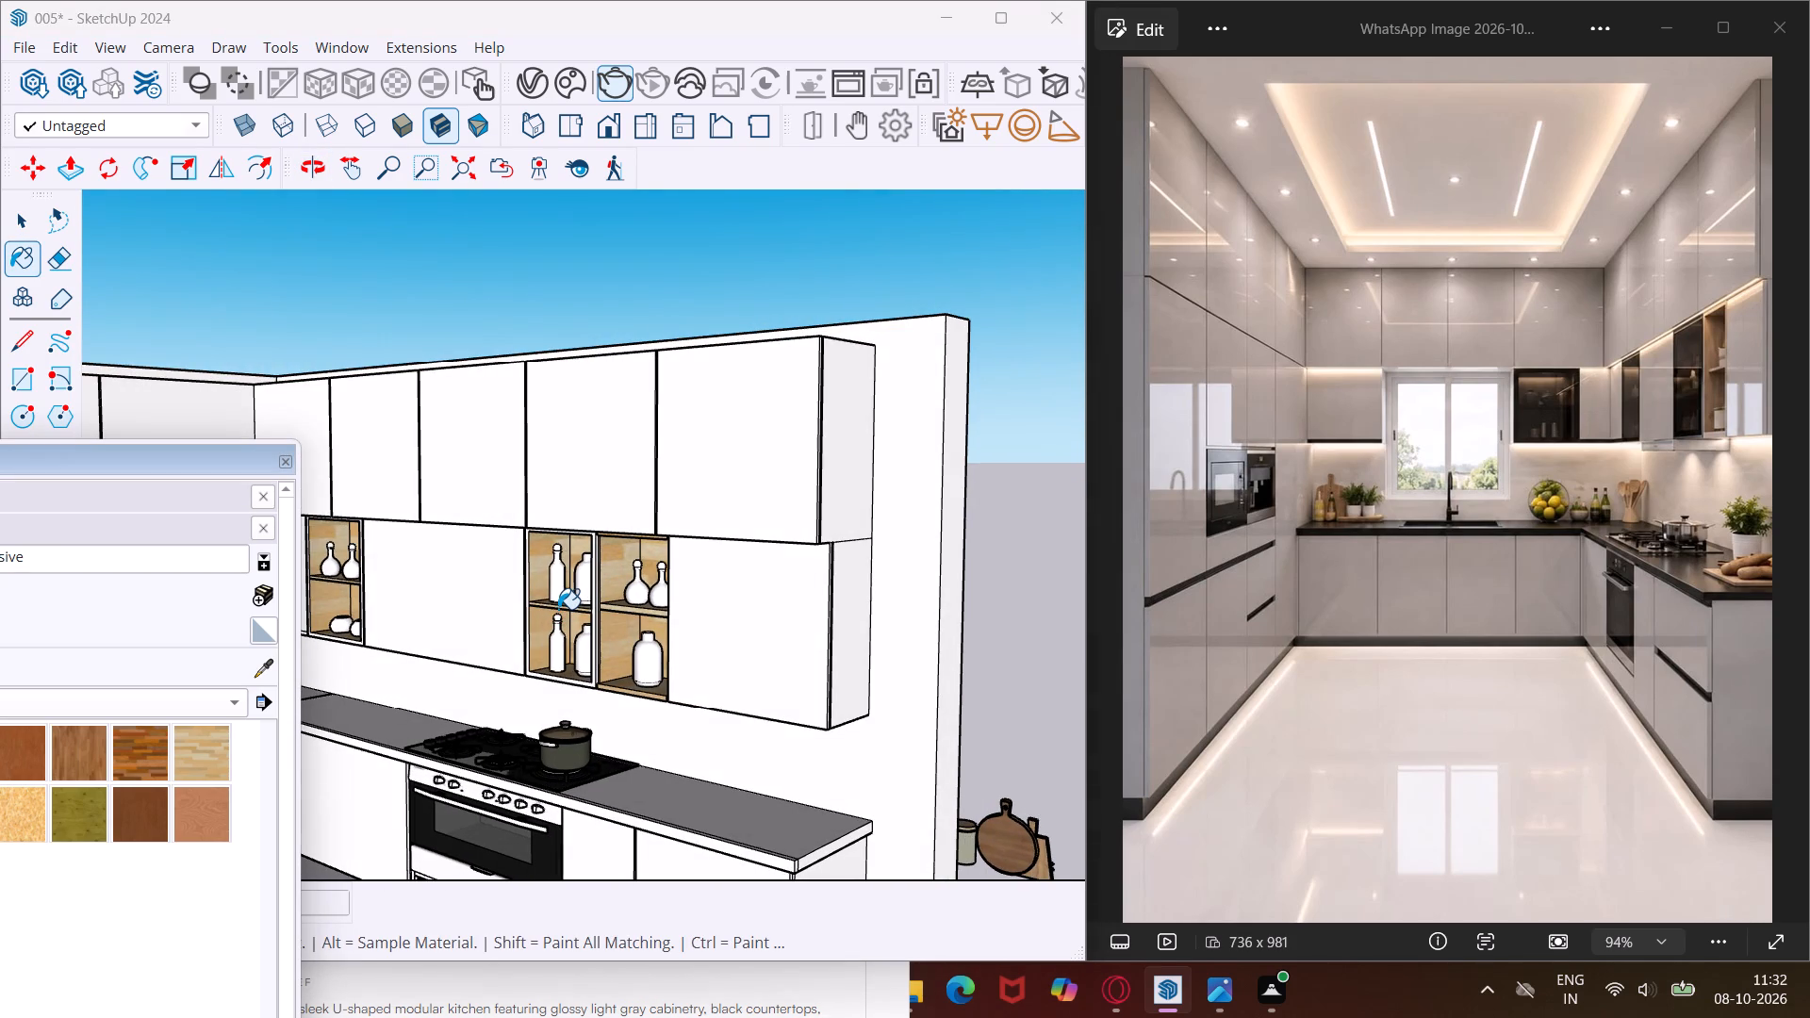
middle_click_drag(558, 609, 702, 603)
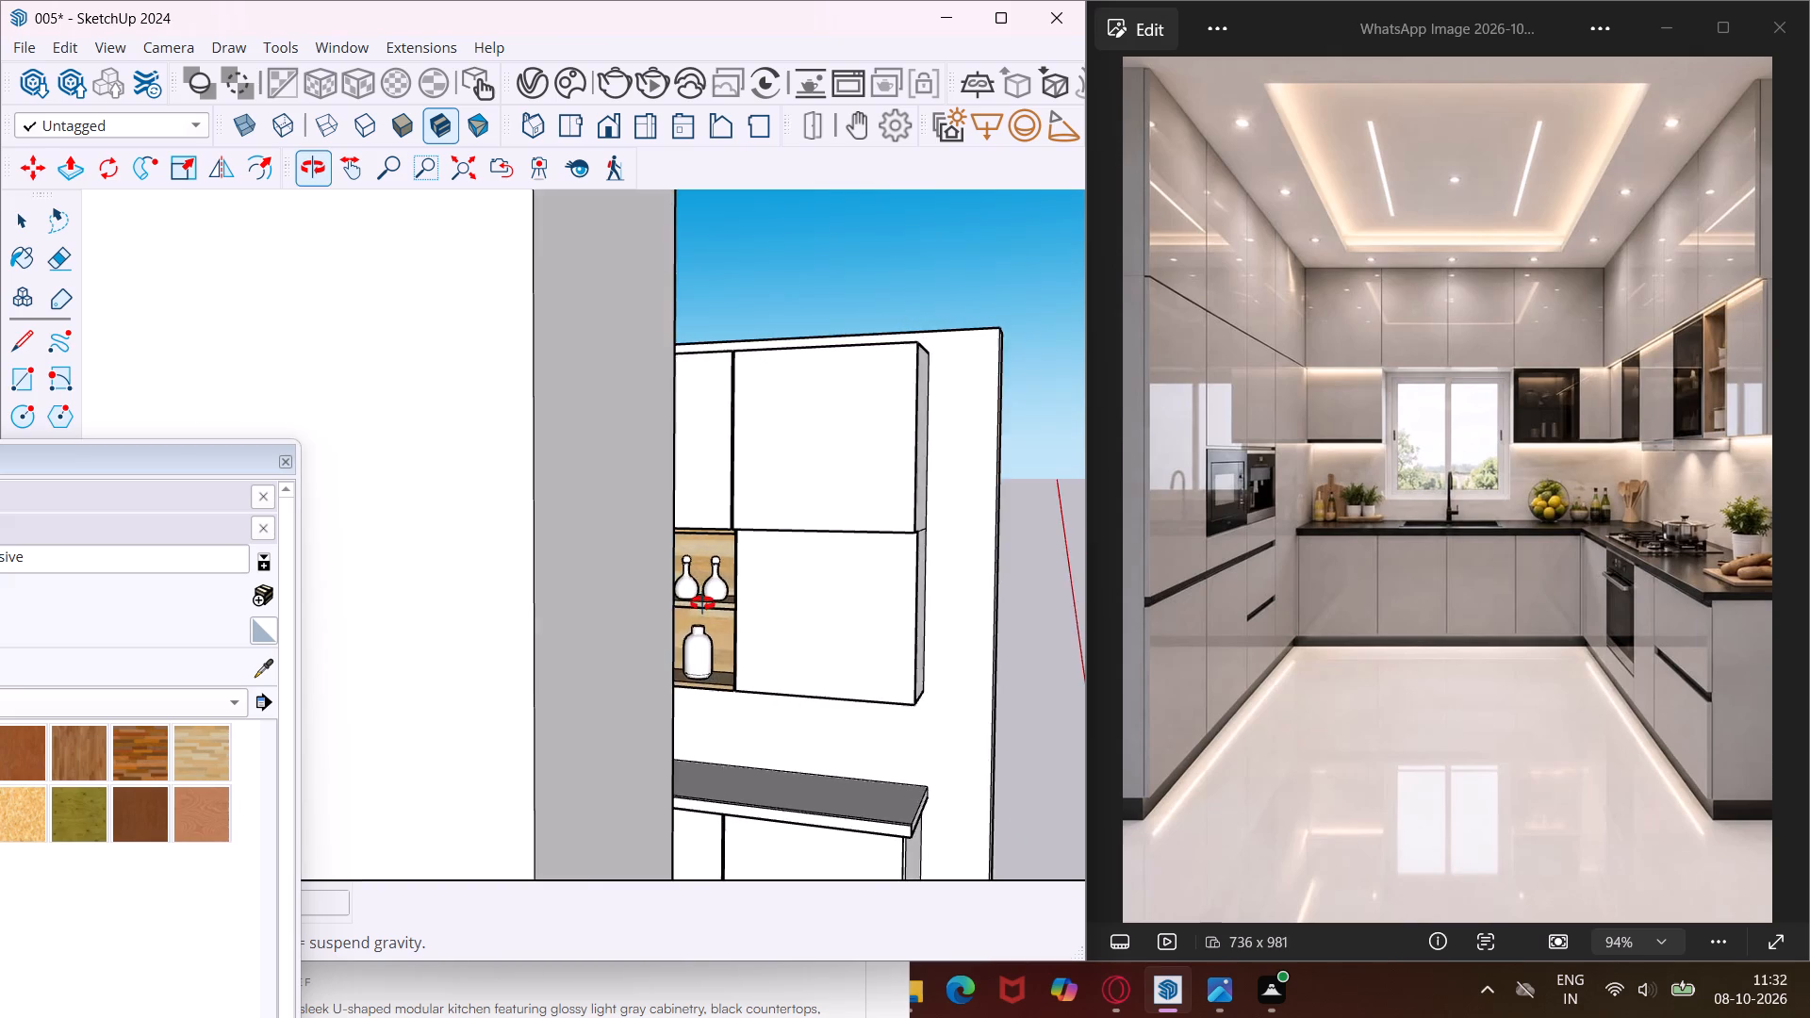
middle_click_drag(702, 603, 603, 628)
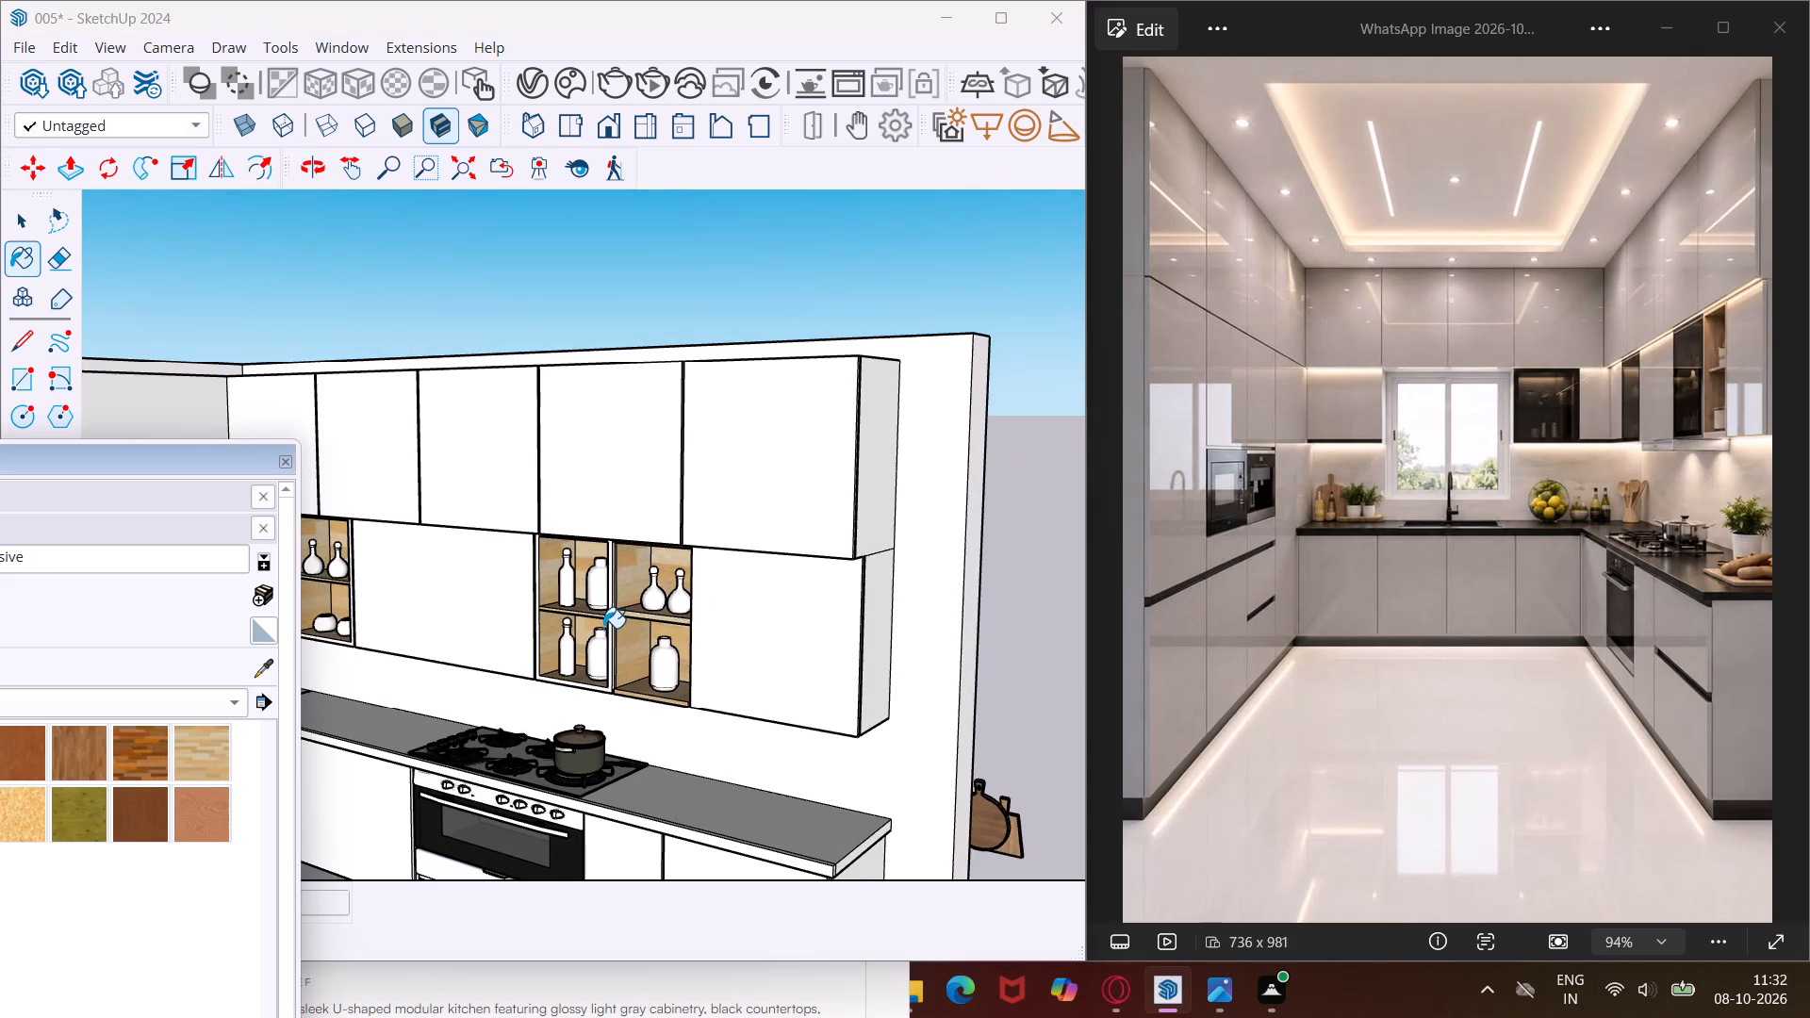
scroll(603, 628, "down", 5)
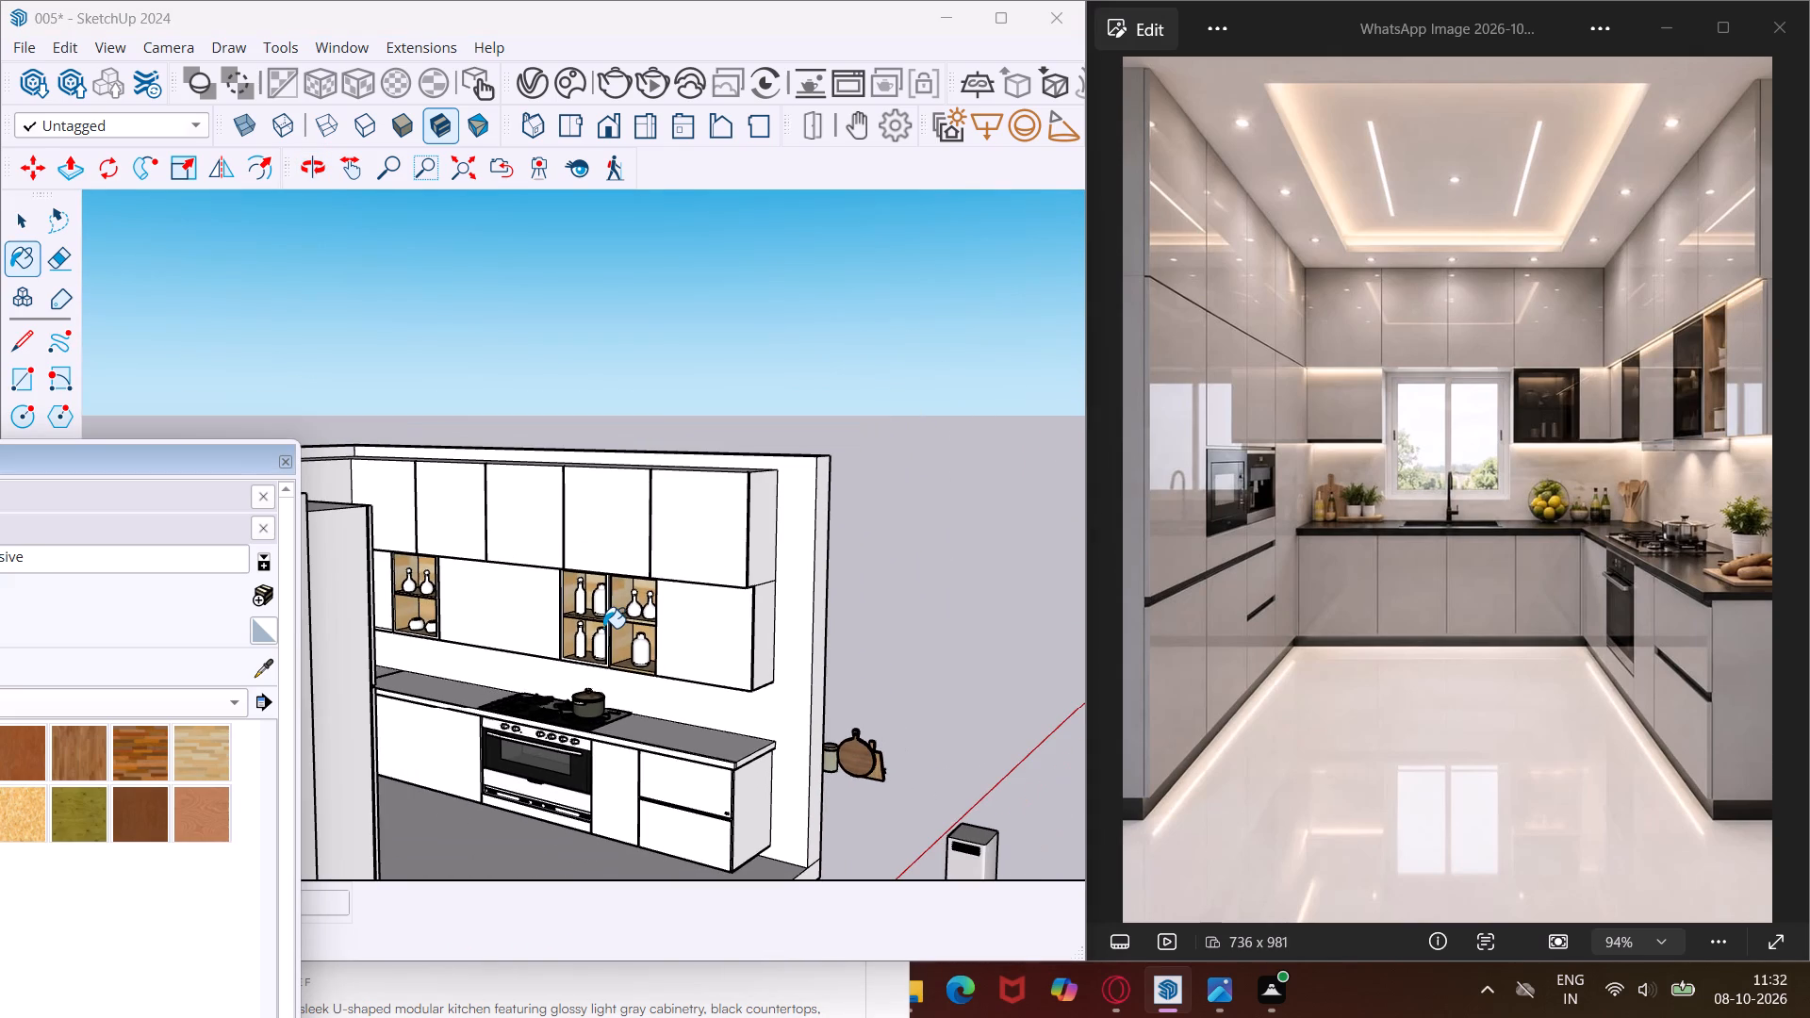
middle_click_drag(603, 628, 469, 616)
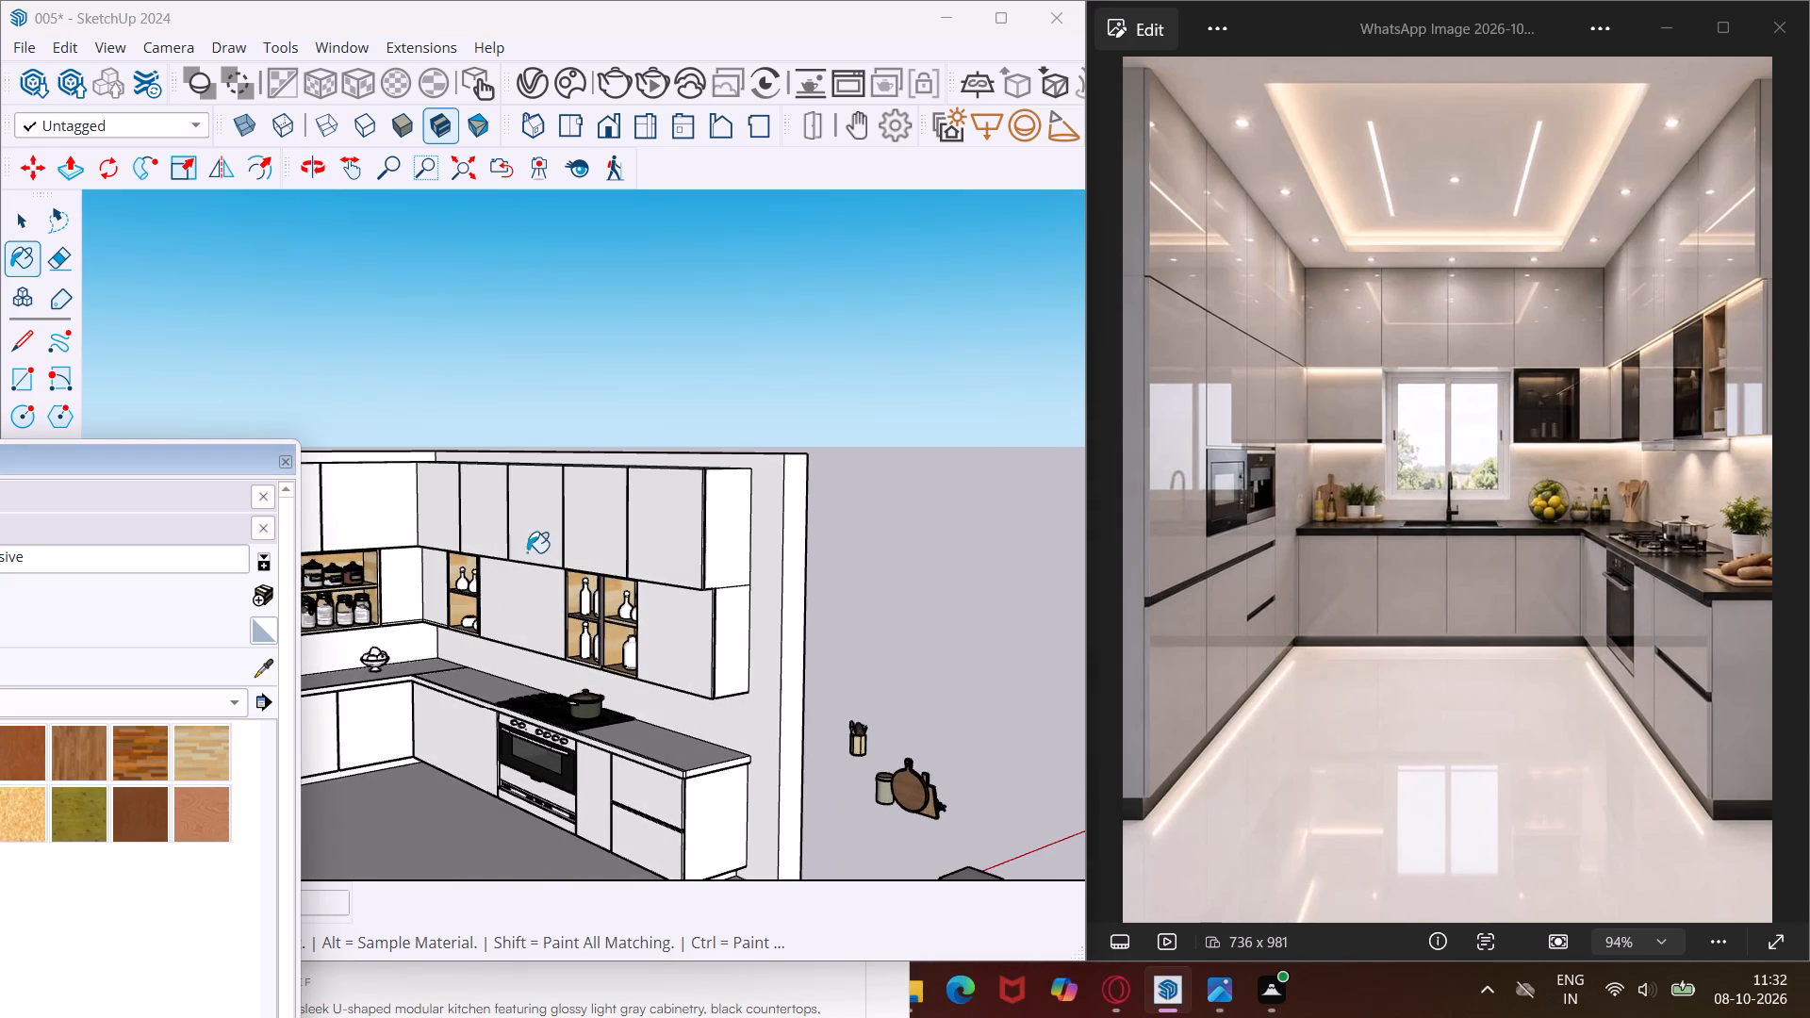
scroll(549, 542, "up", 14)
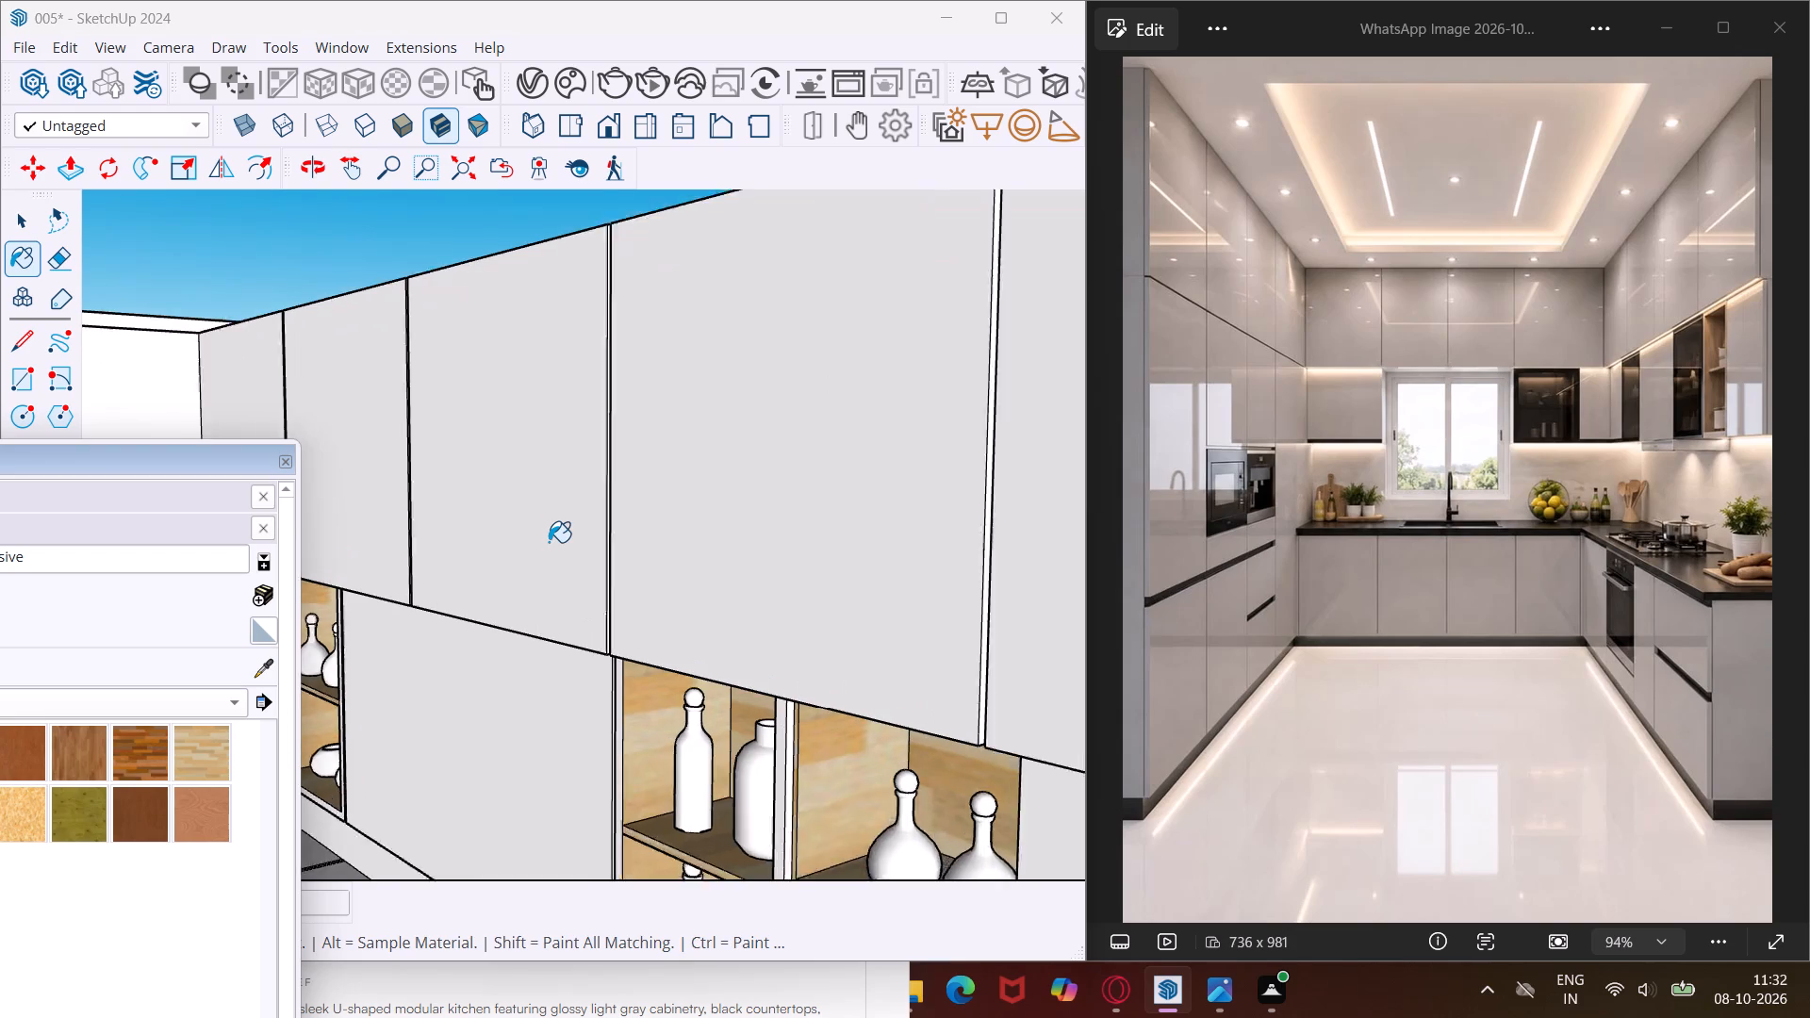
Paint the inner faces of the upper-cabinet door gap above the tall-bottle niche with Color M08 from the Colors collection.
middle_click_drag(549, 542, 771, 562)
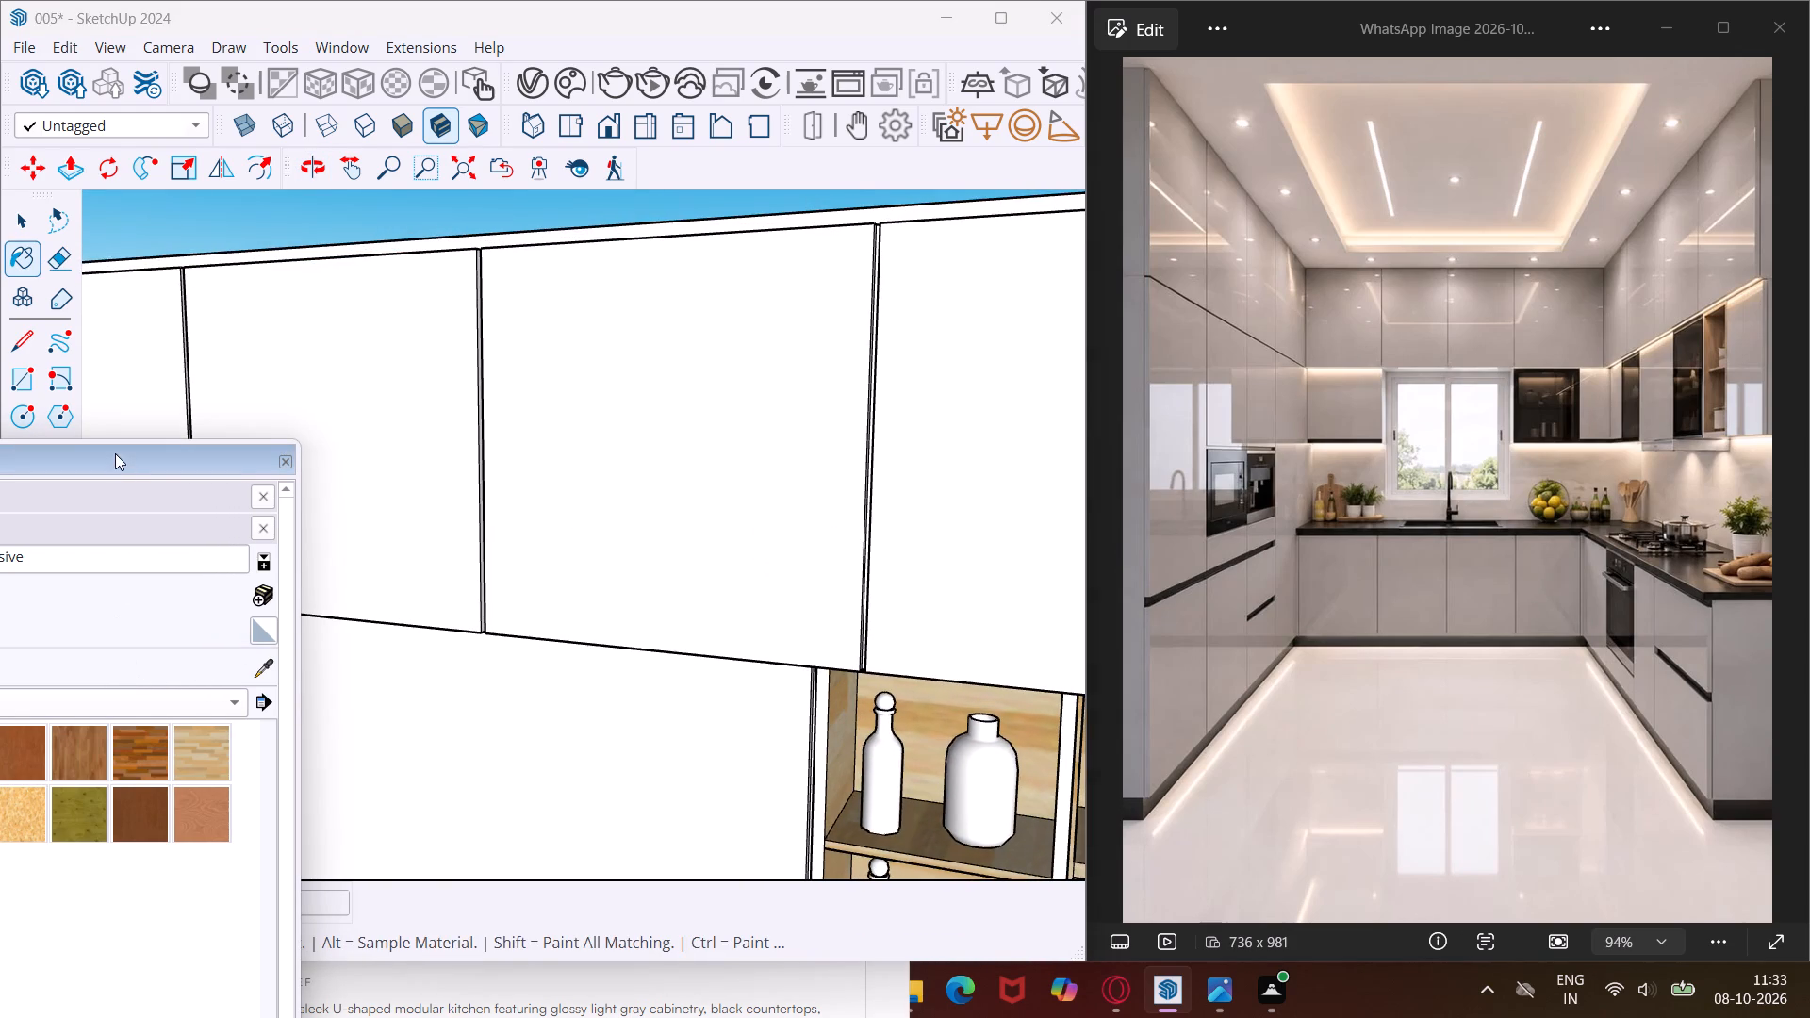
left_click_drag(115, 453, 352, 400)
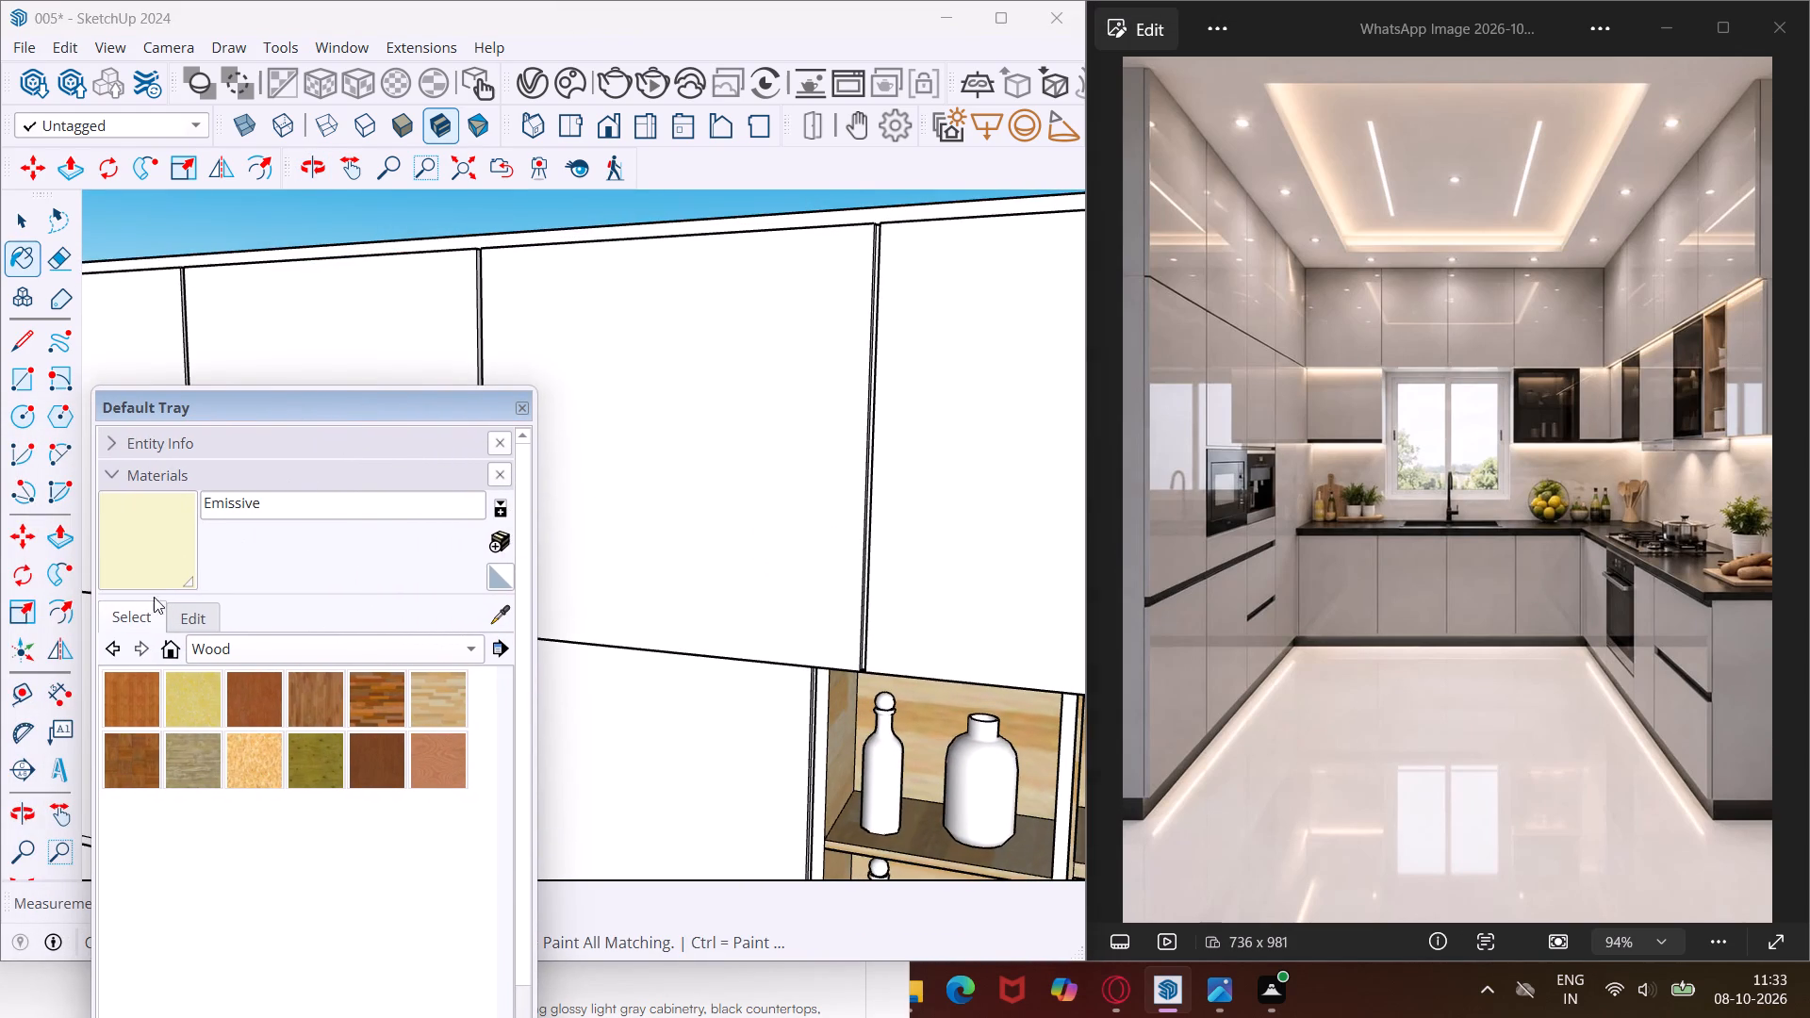
left_click(397, 653)
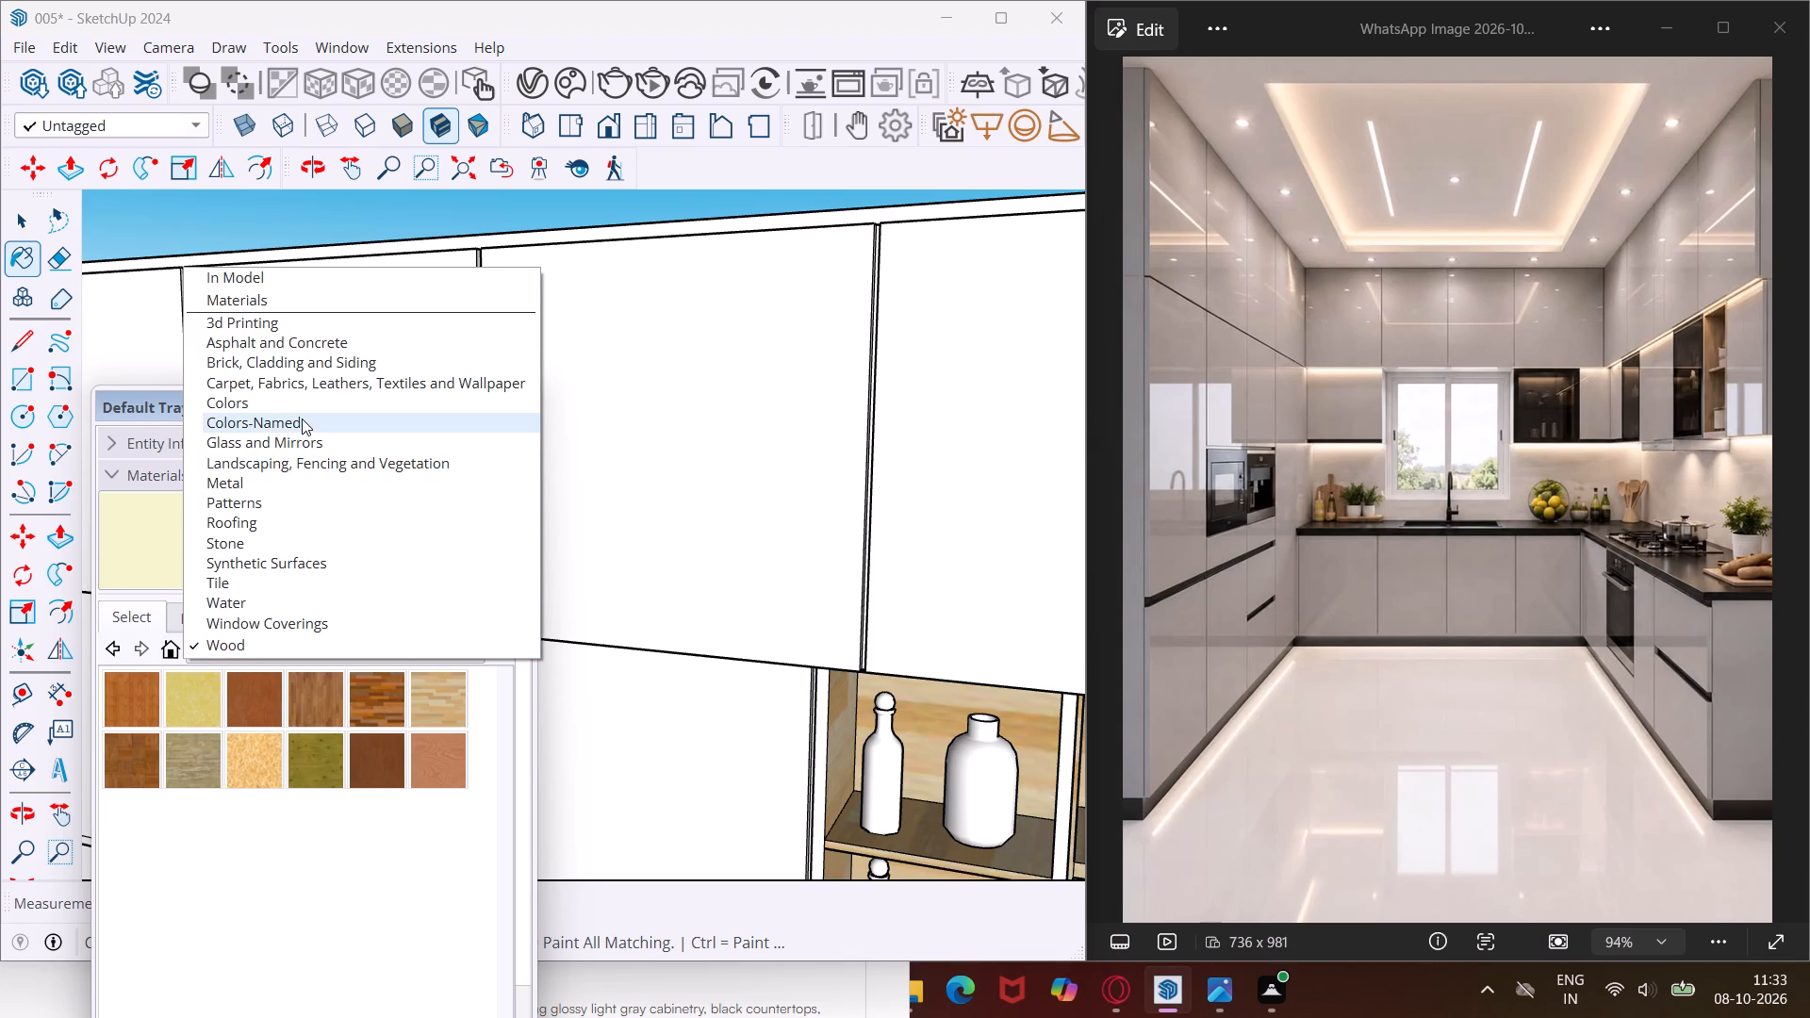
left_click(301, 410)
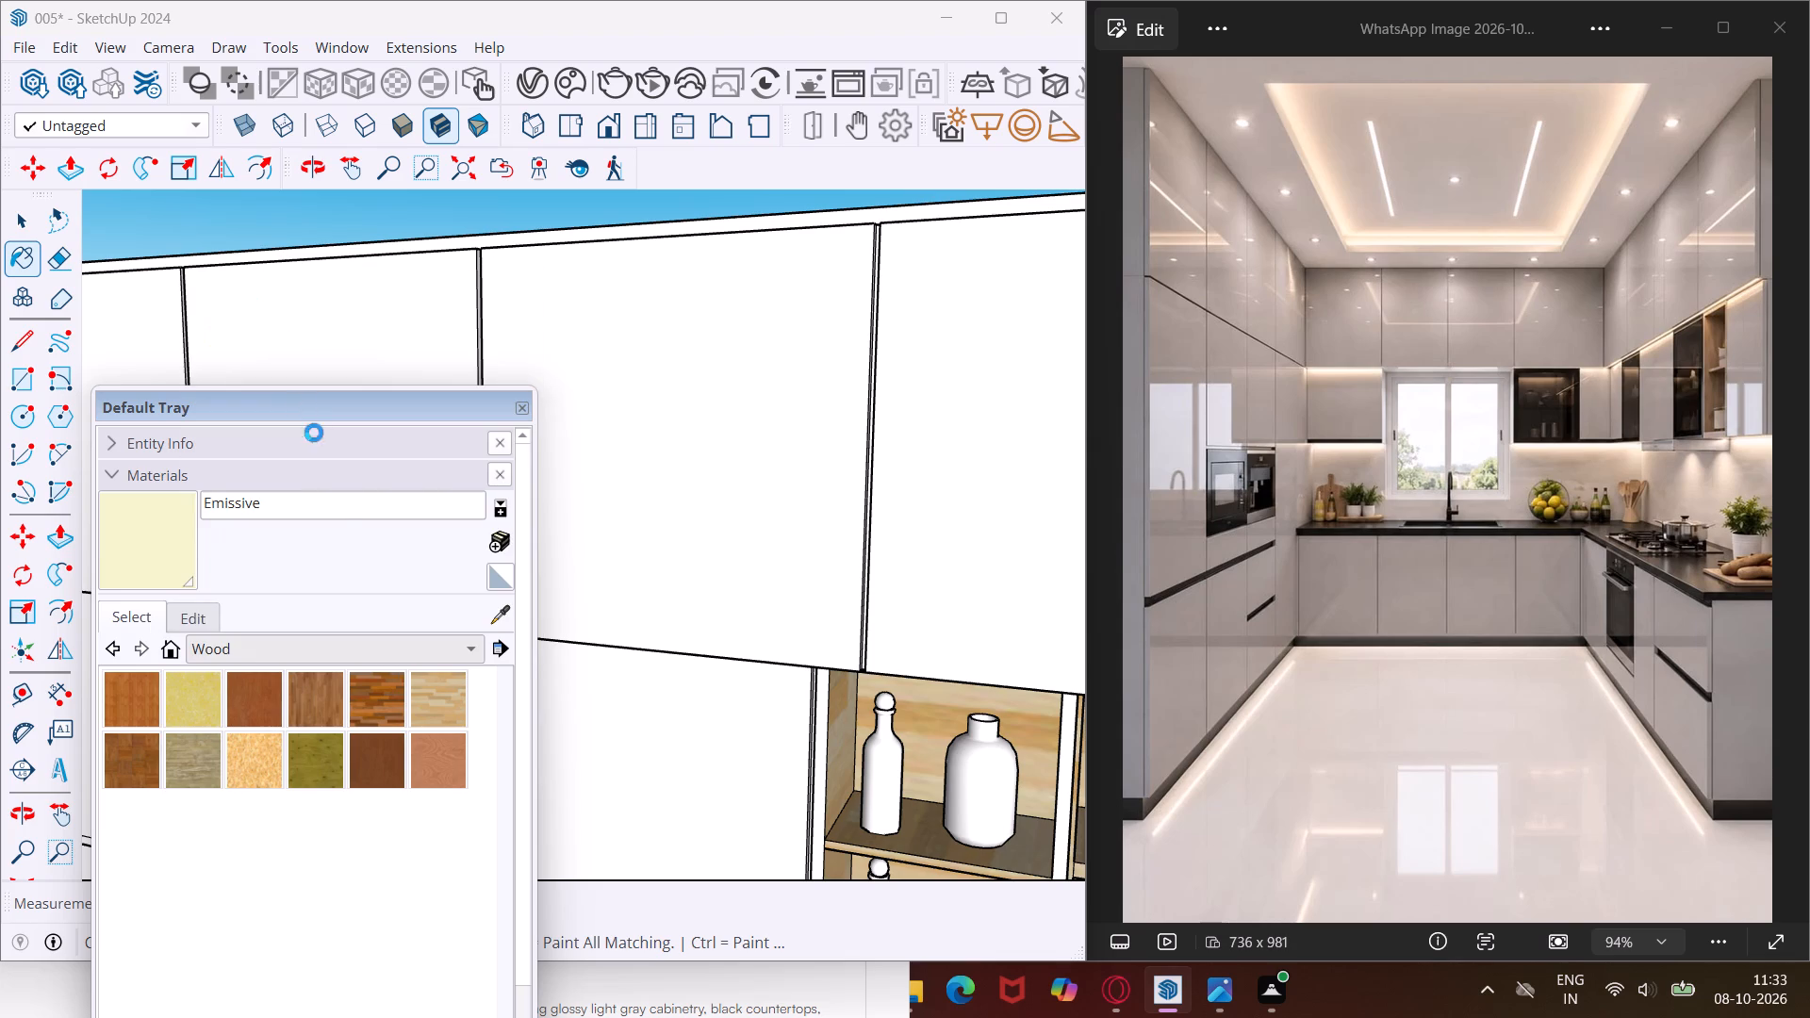
scroll(312, 826, "down", 4)
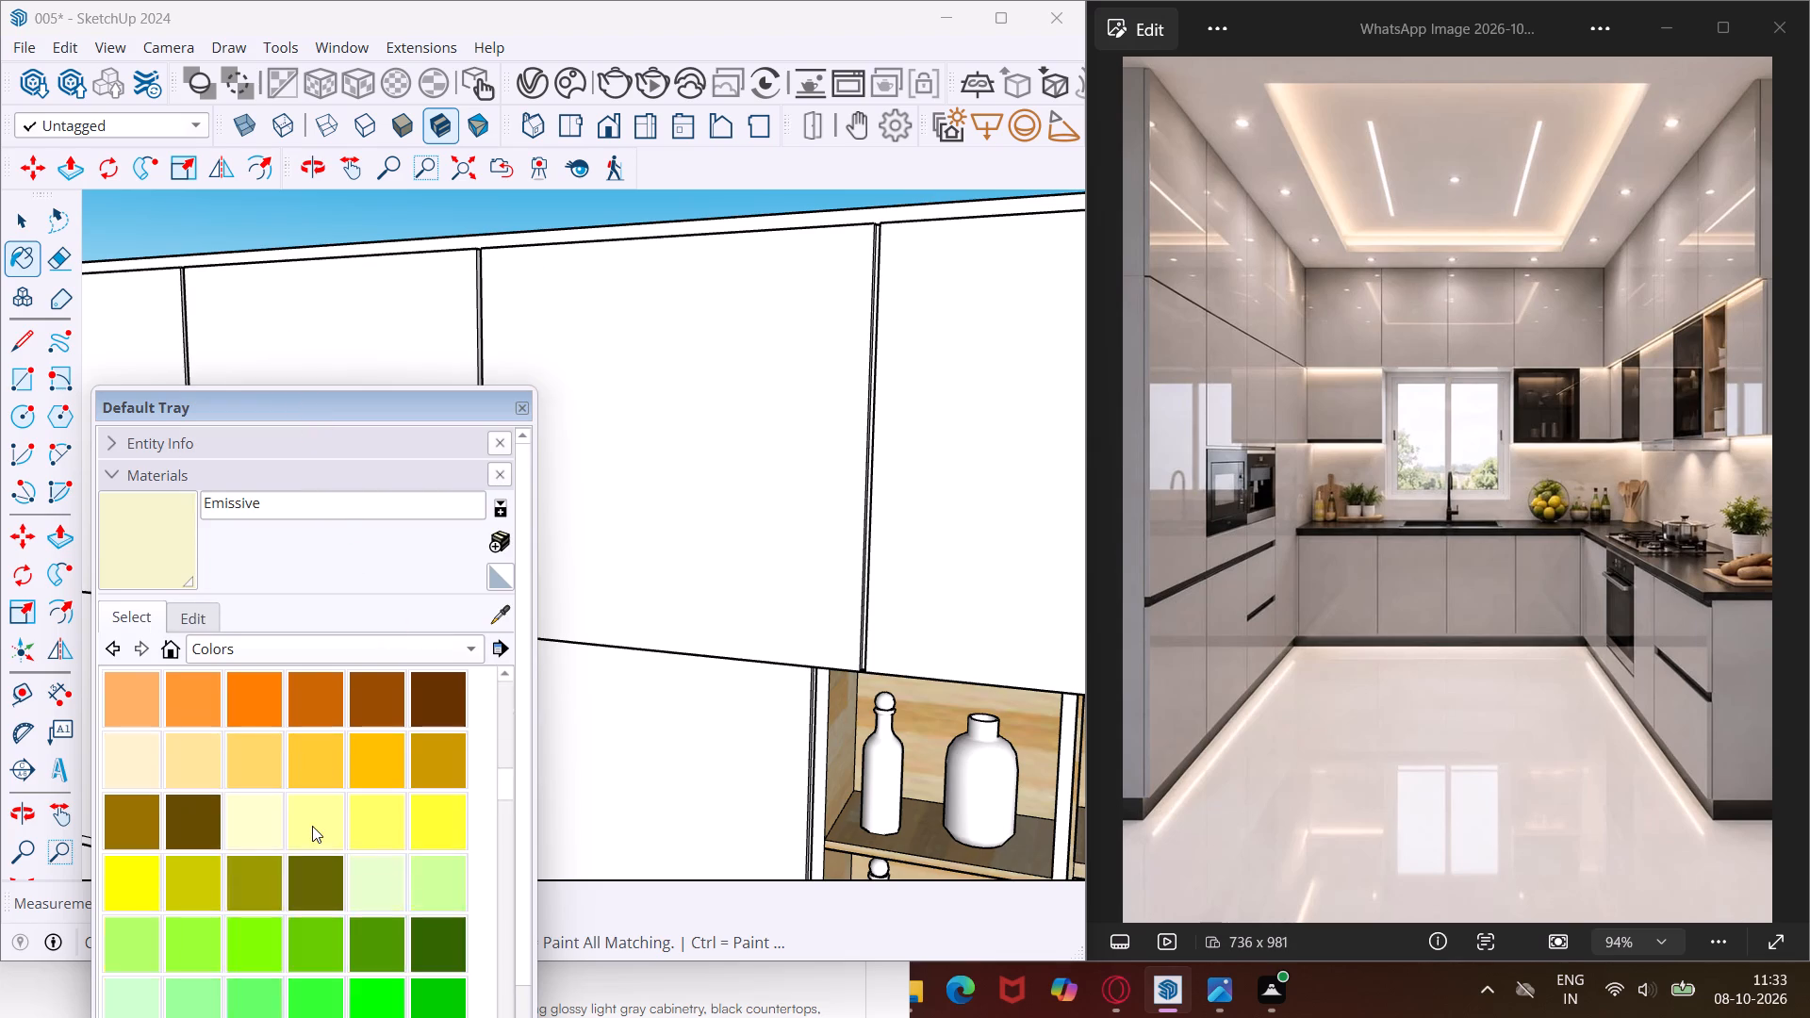
scroll(312, 826, "down", 12)
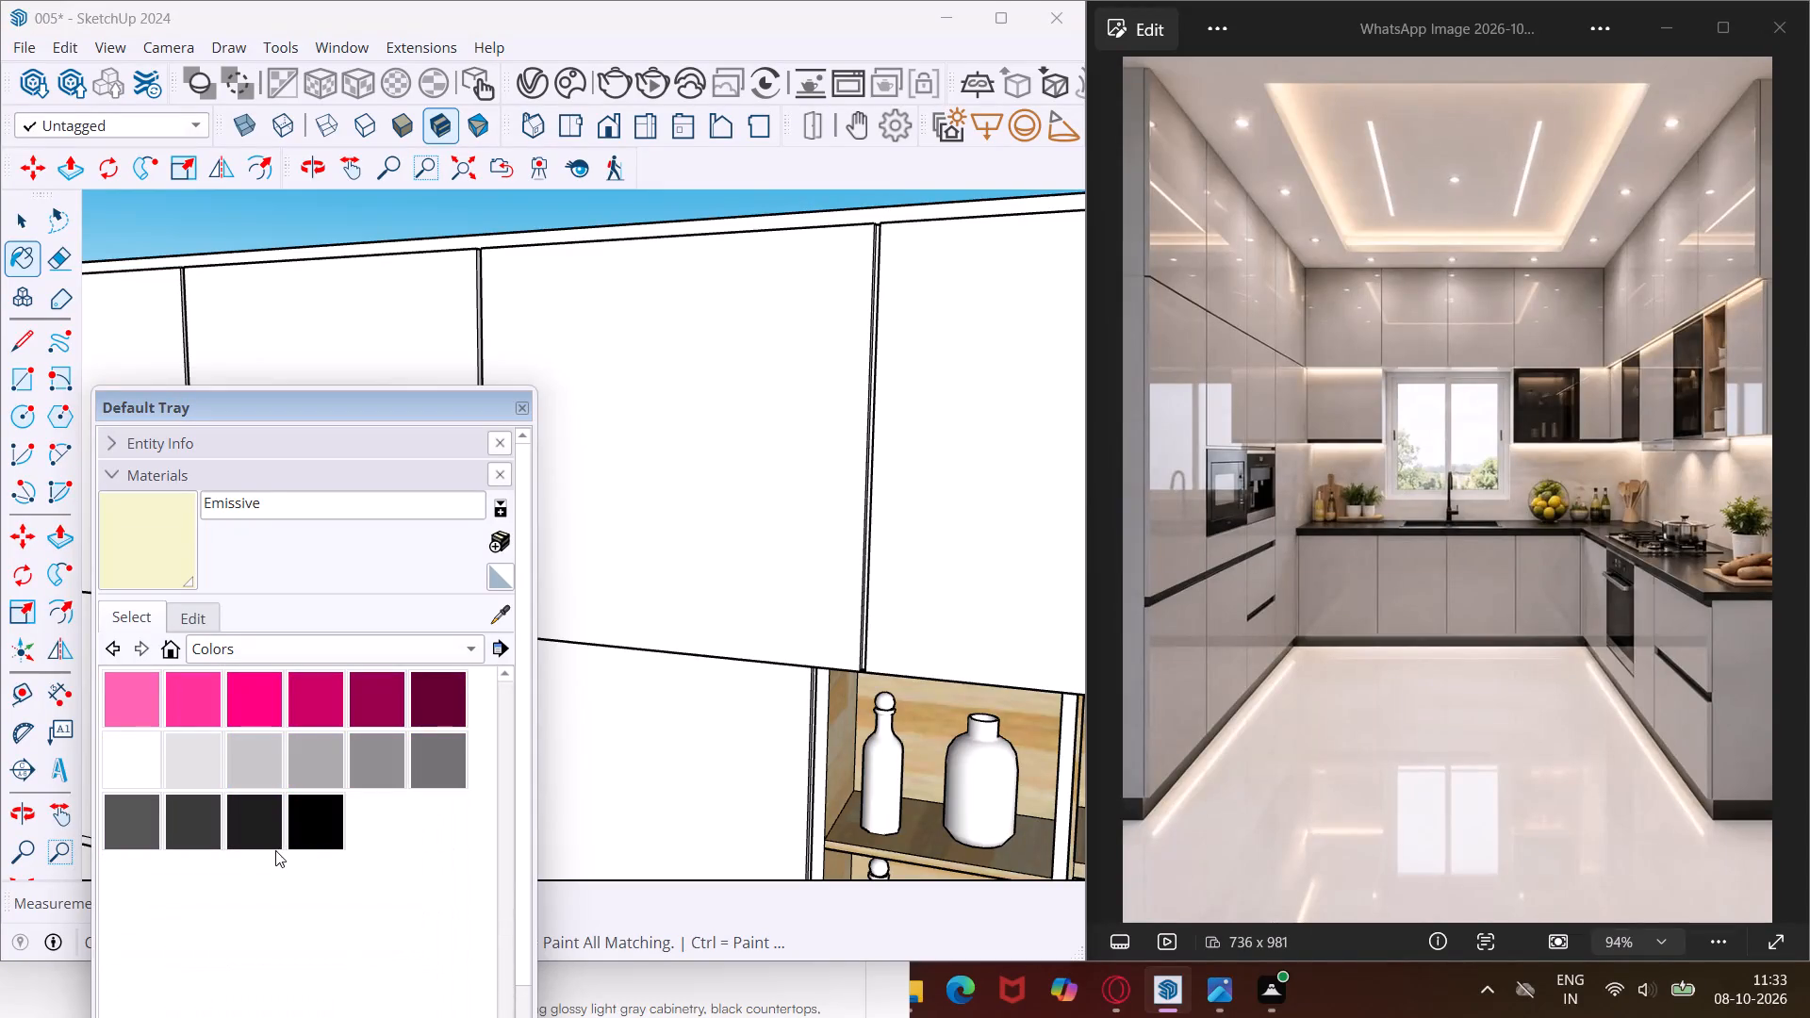
left_click(248, 837)
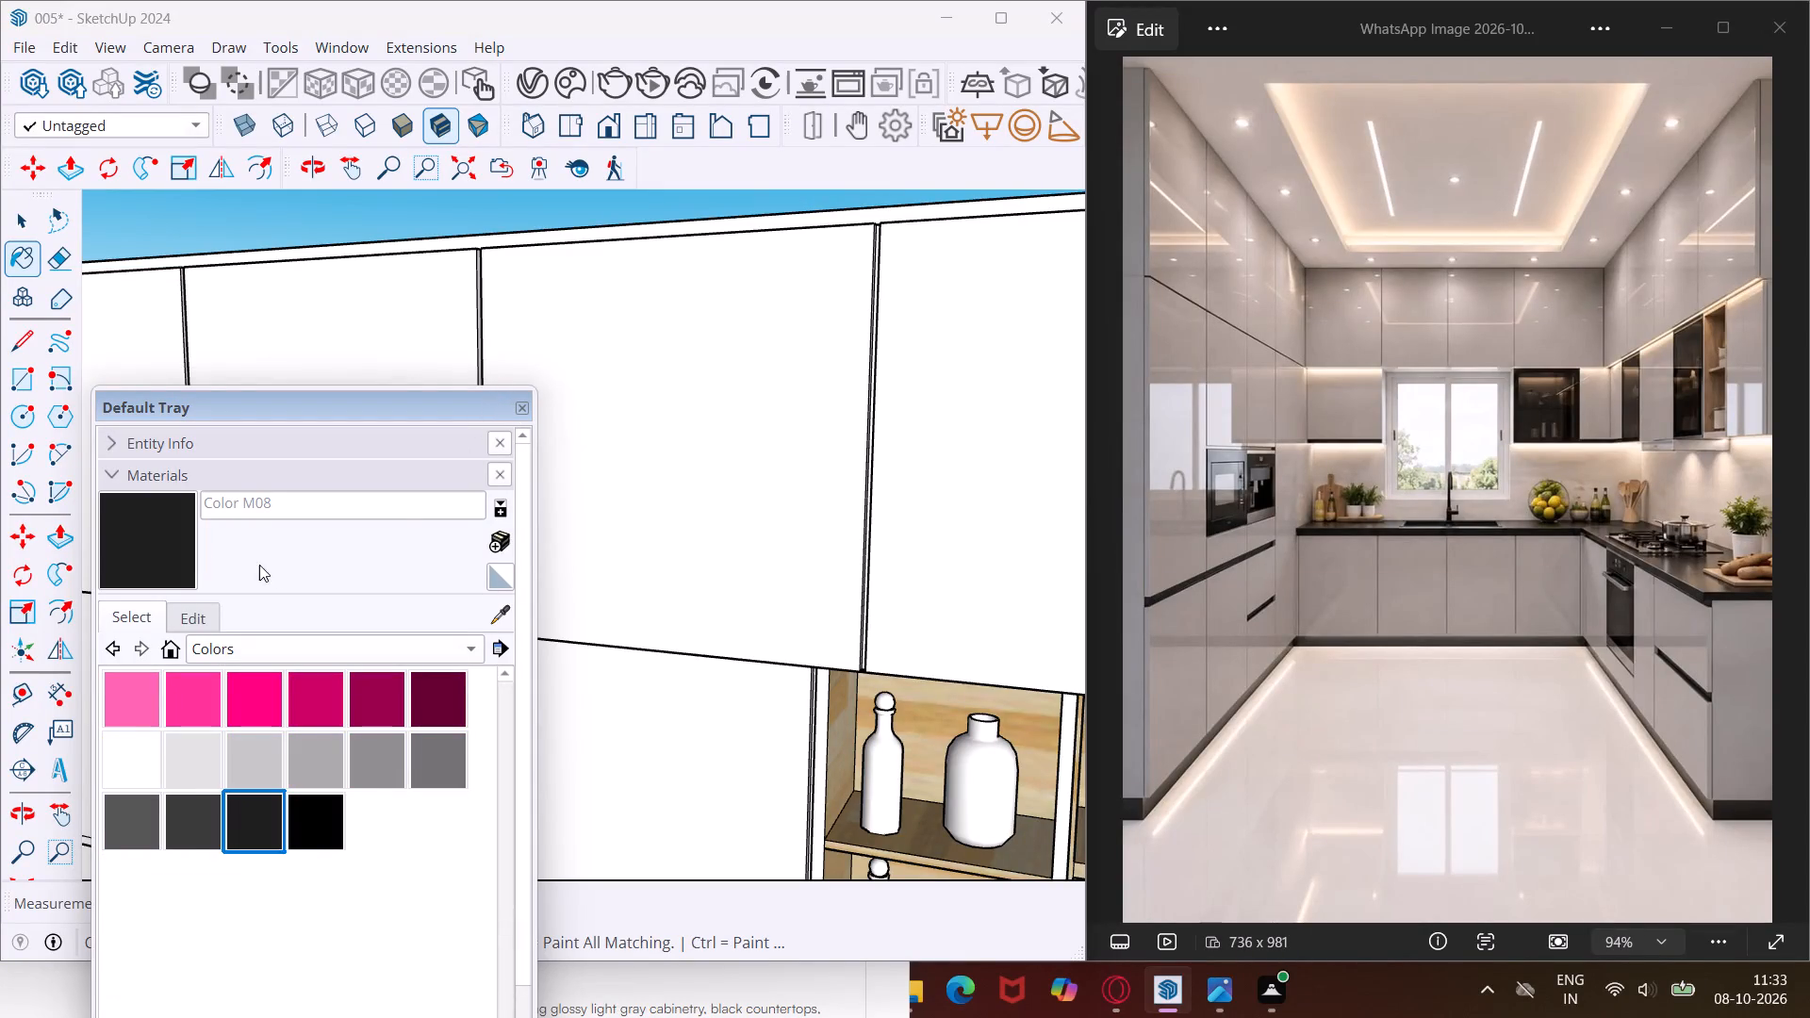
left_click(175, 552)
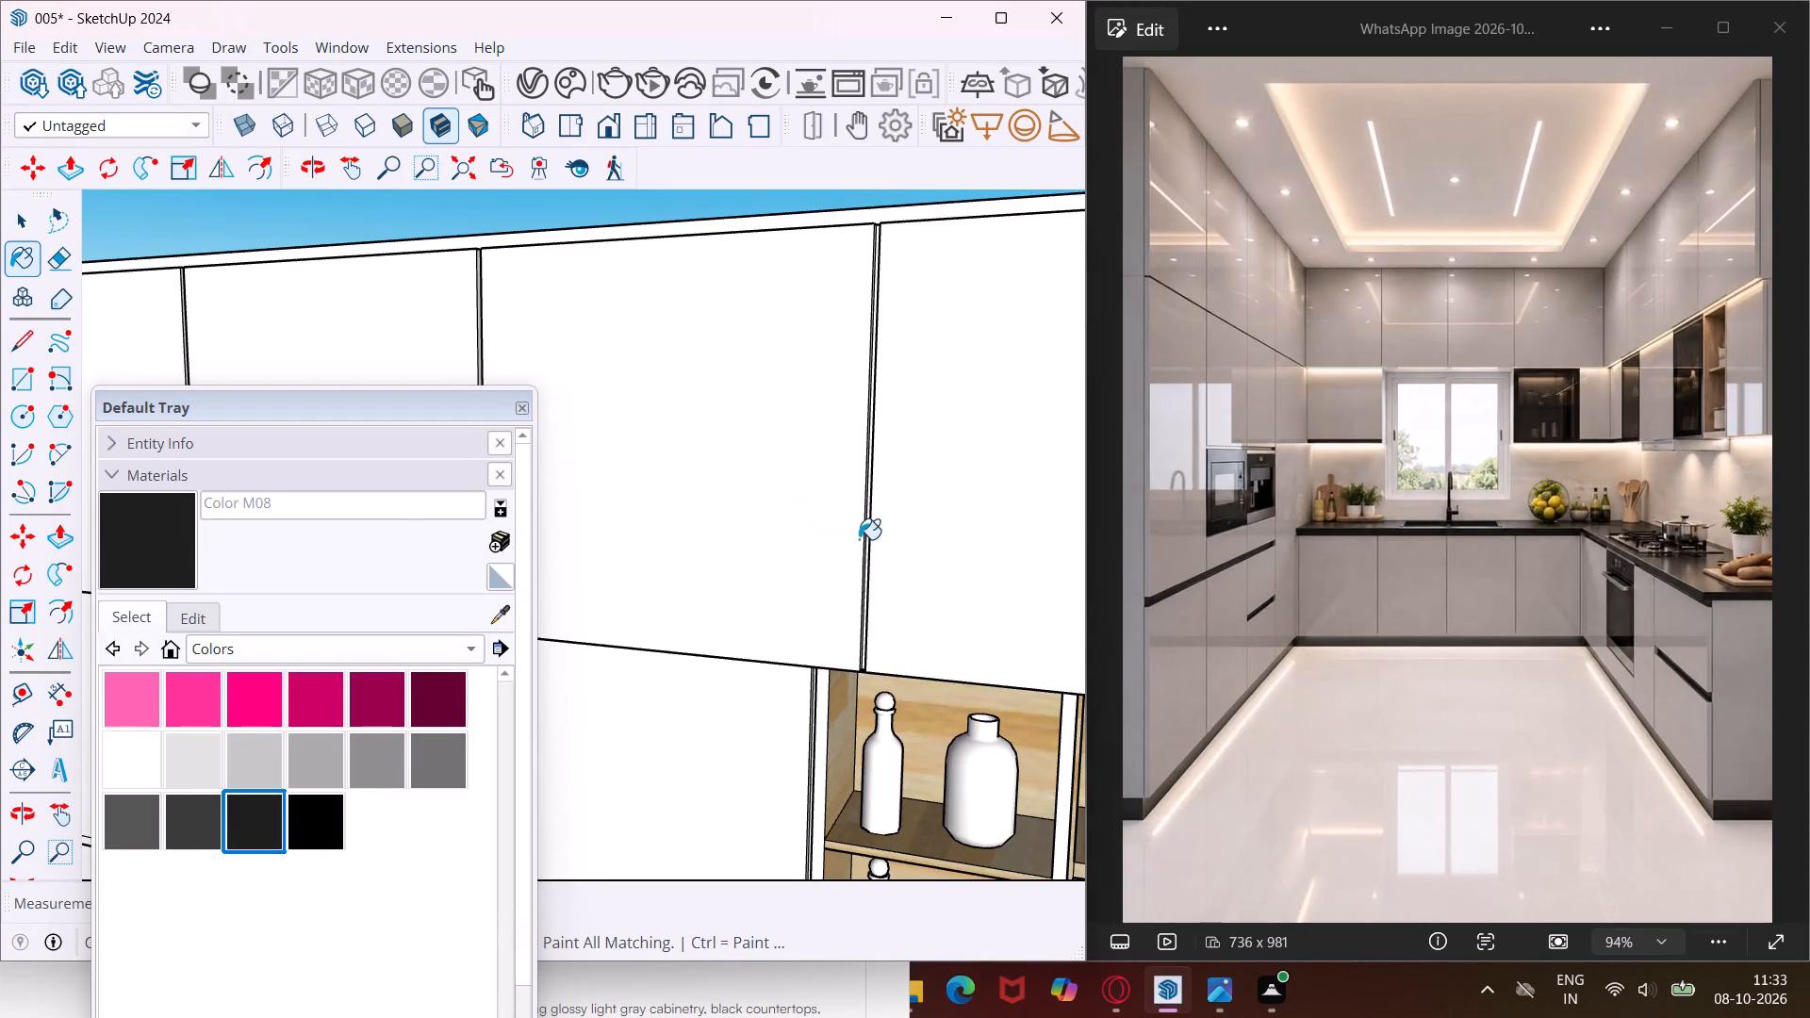
scroll(865, 541, "up", 16)
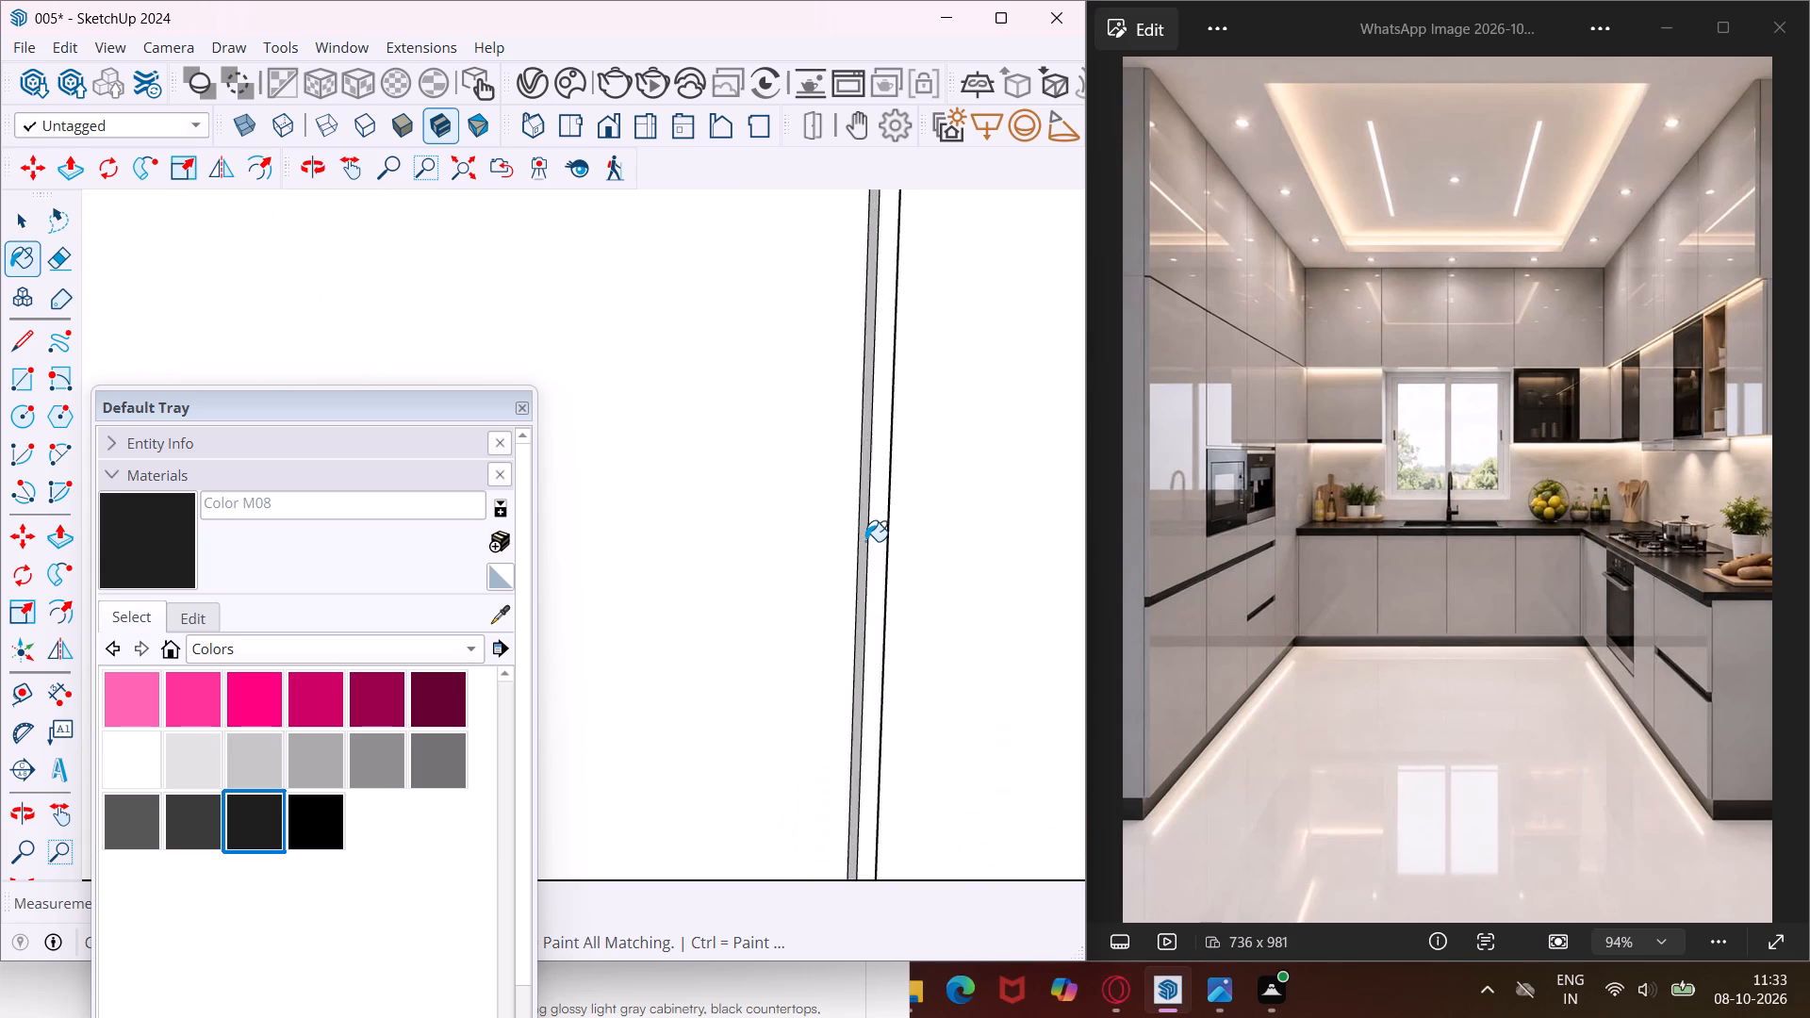
scroll(865, 541, "up", 5)
left_click(864, 539)
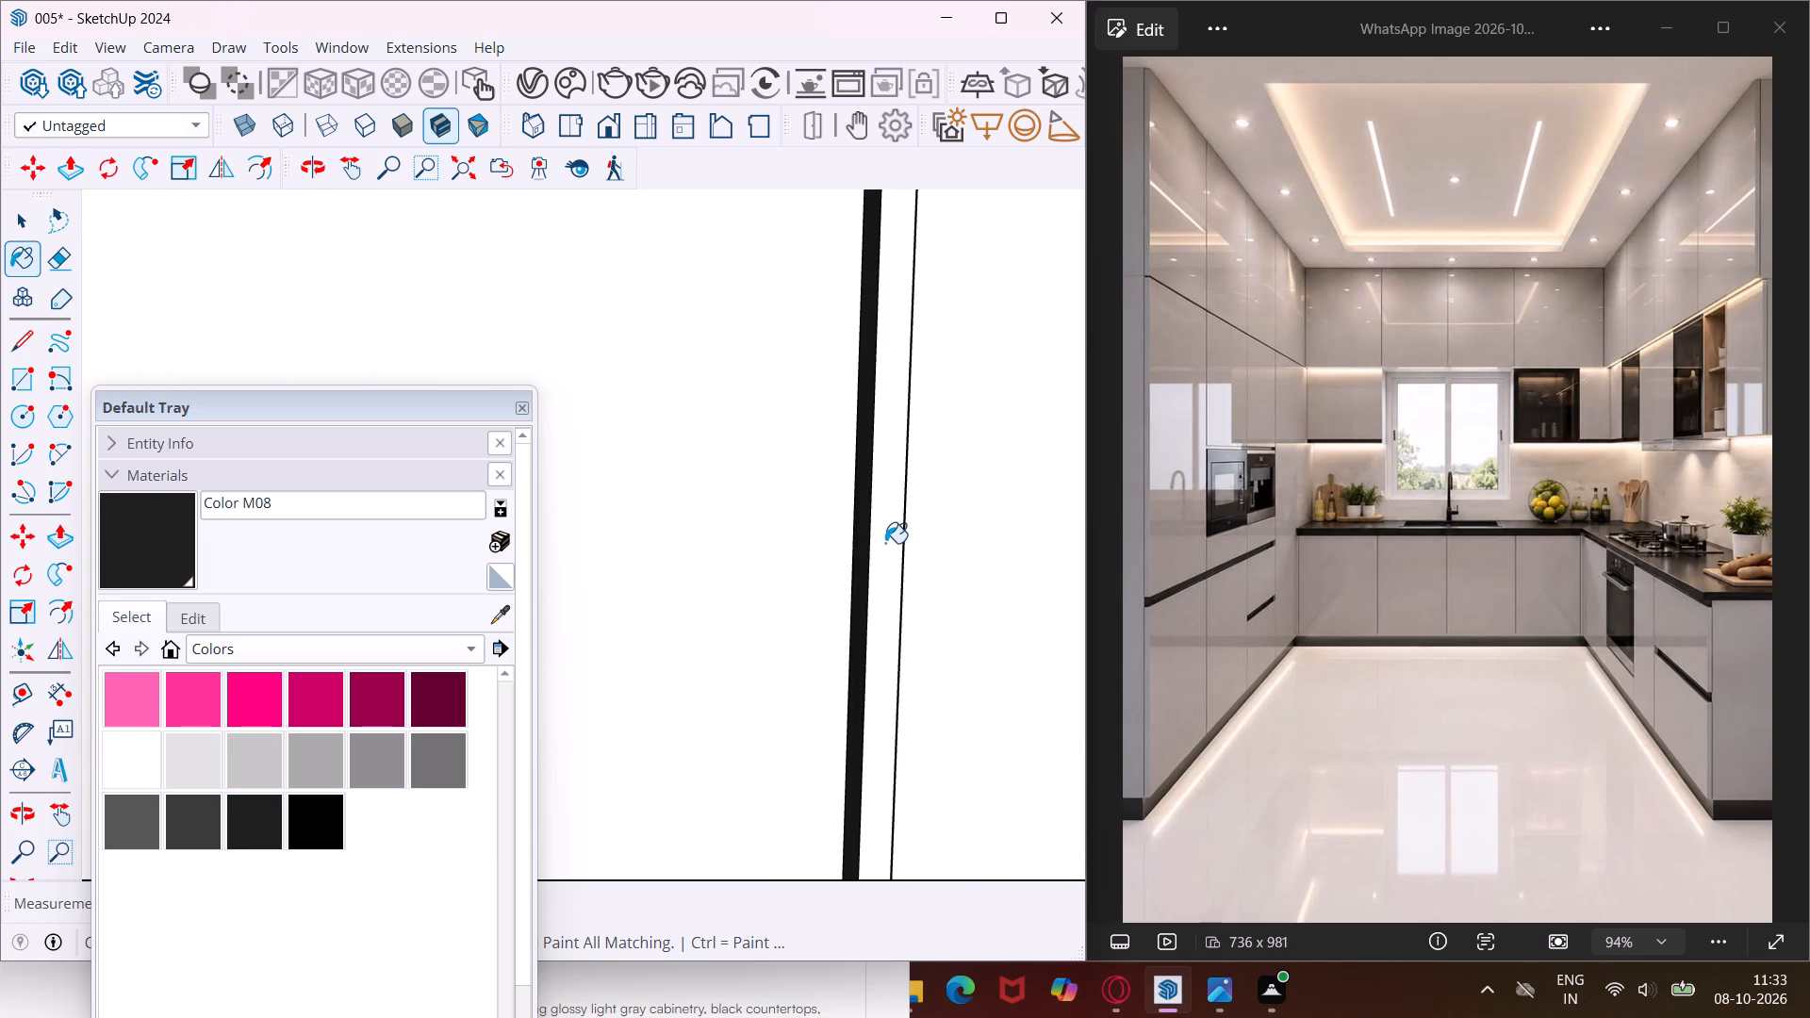
left_click(887, 545)
middle_click_drag(897, 546, 1166, 593)
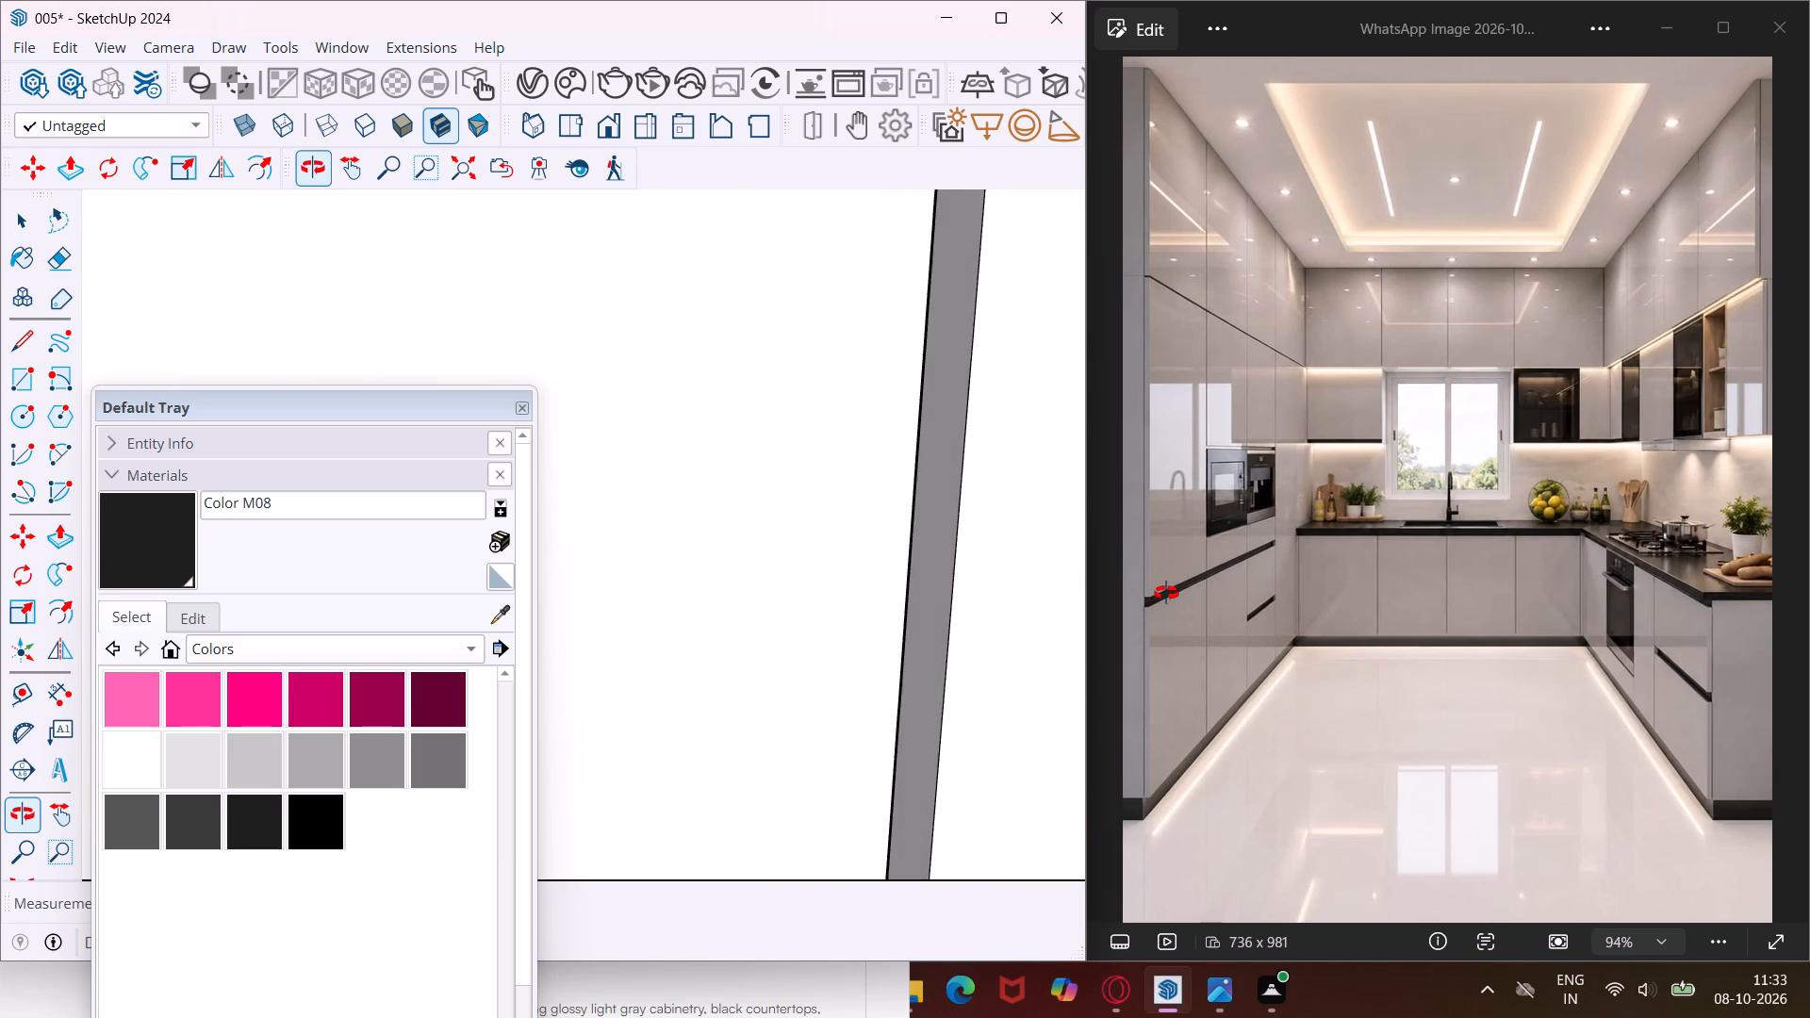
middle_click_drag(1166, 593, 1203, 605)
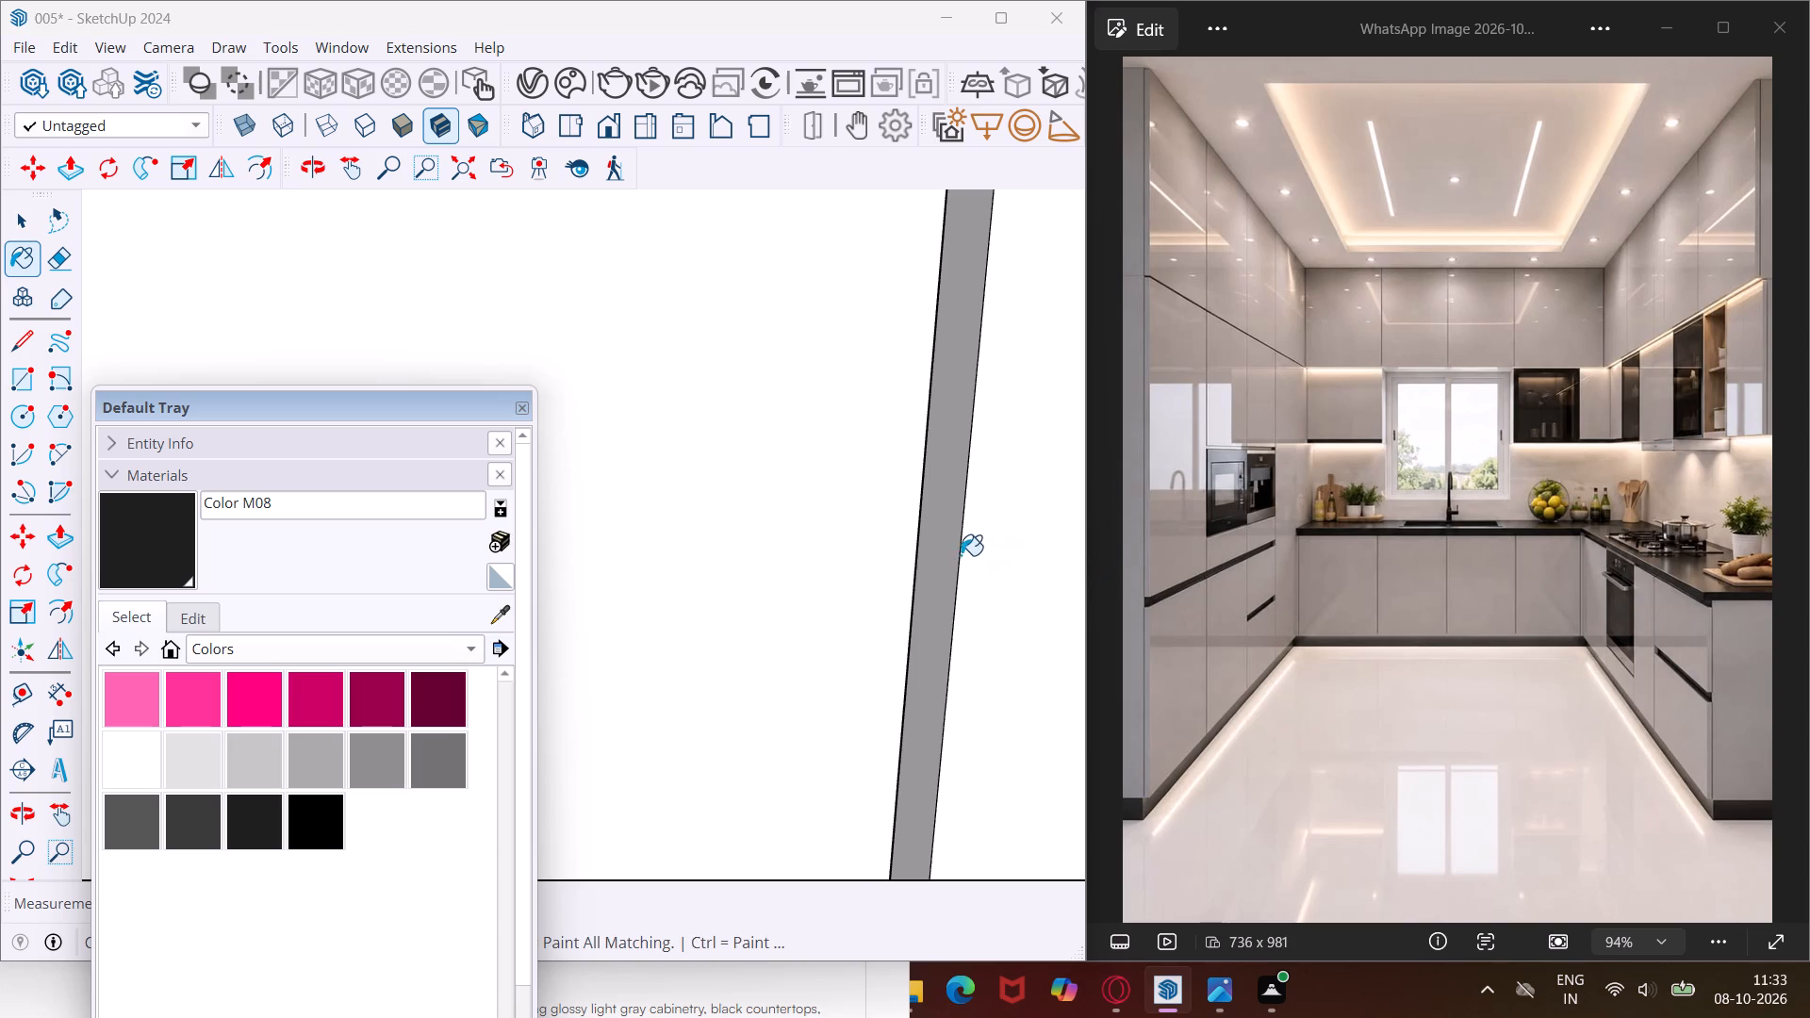
scroll(954, 558, "up", 4)
left_click(954, 558)
Paint all inner faces of the adjacent upper-cabinet door gap, above the outer edge of the round-bottle niche, with Color M08.
scroll(954, 558, "down", 4)
middle_click_drag(954, 558, 928, 565)
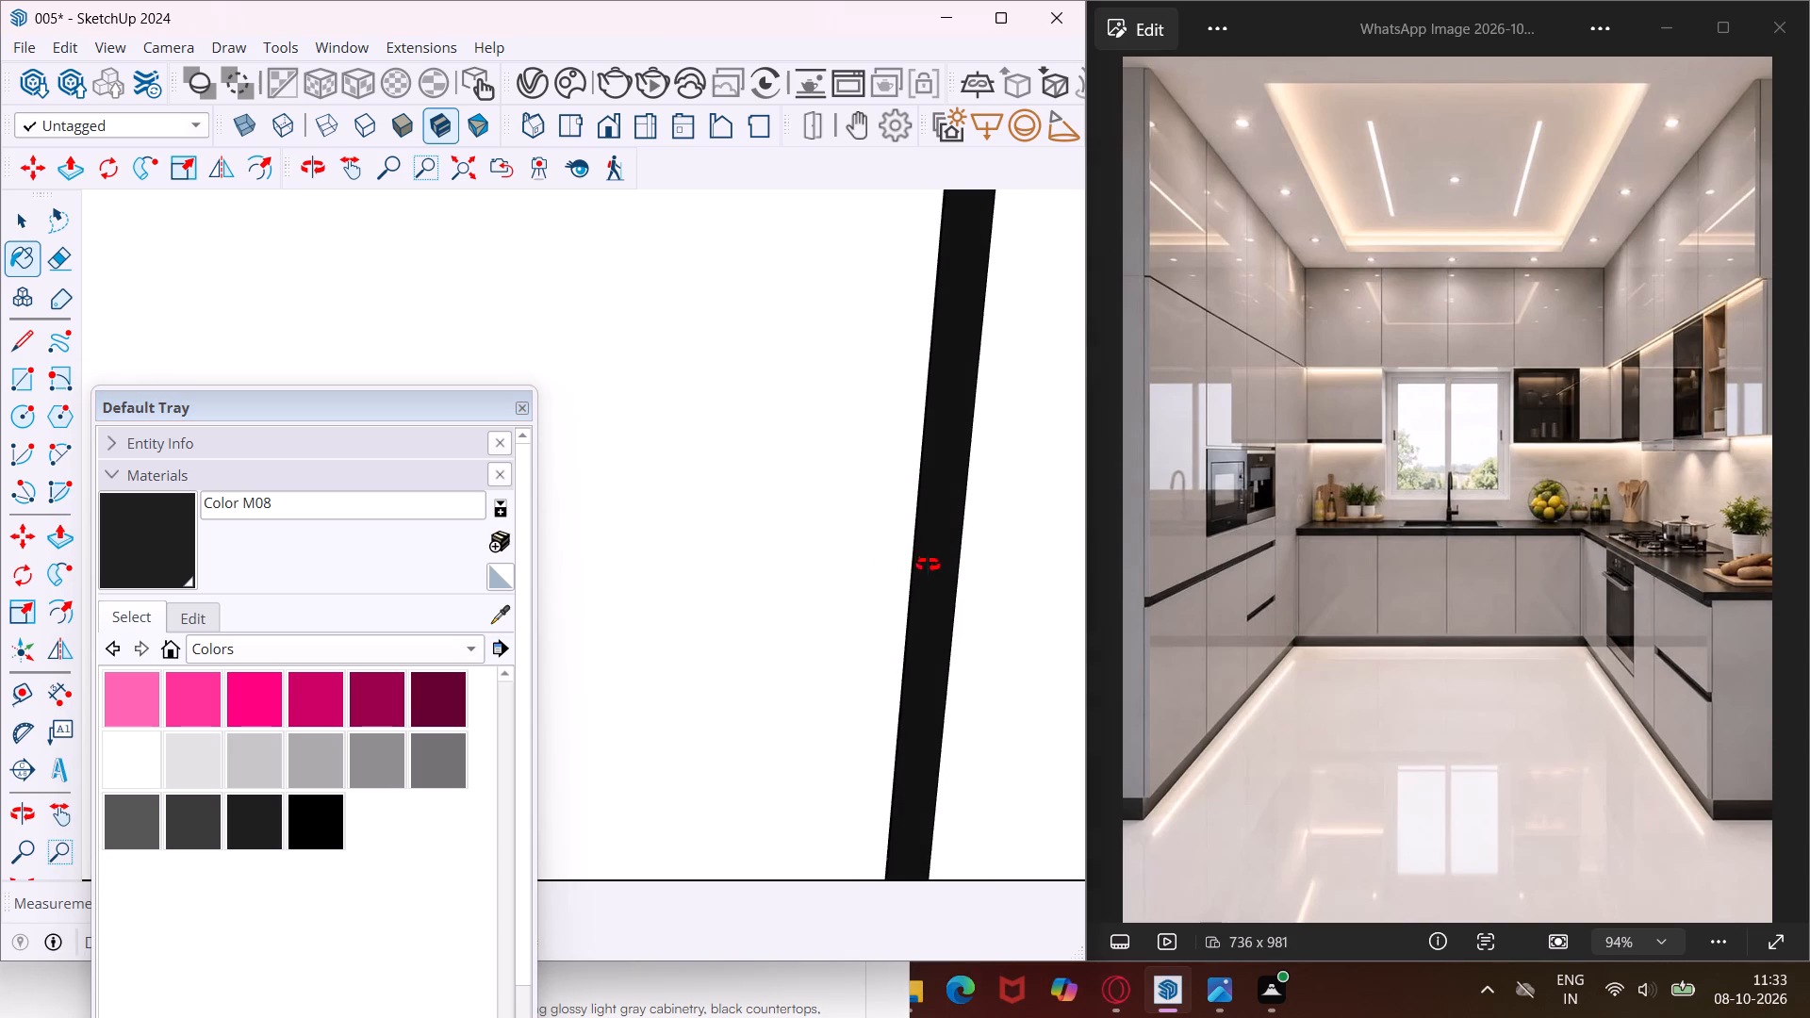
middle_click_drag(928, 565, 741, 571)
scroll(741, 571, "down", 14)
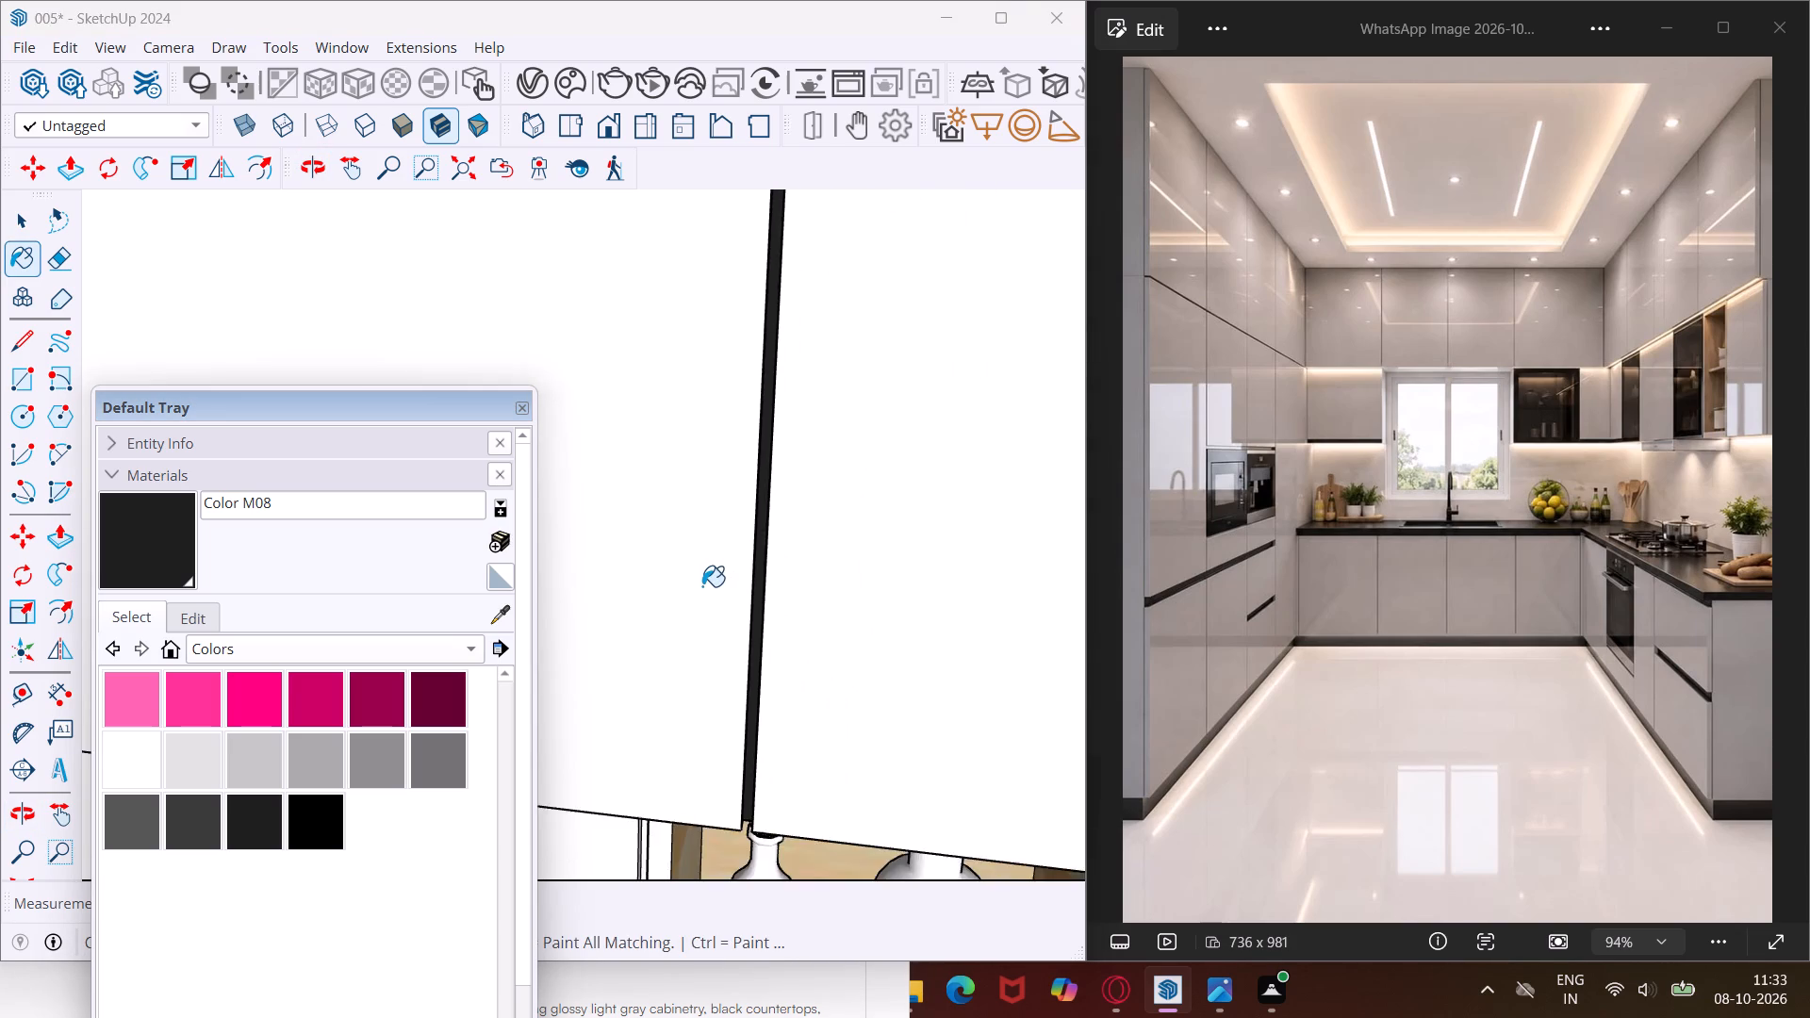
scroll(702, 586, "down", 14)
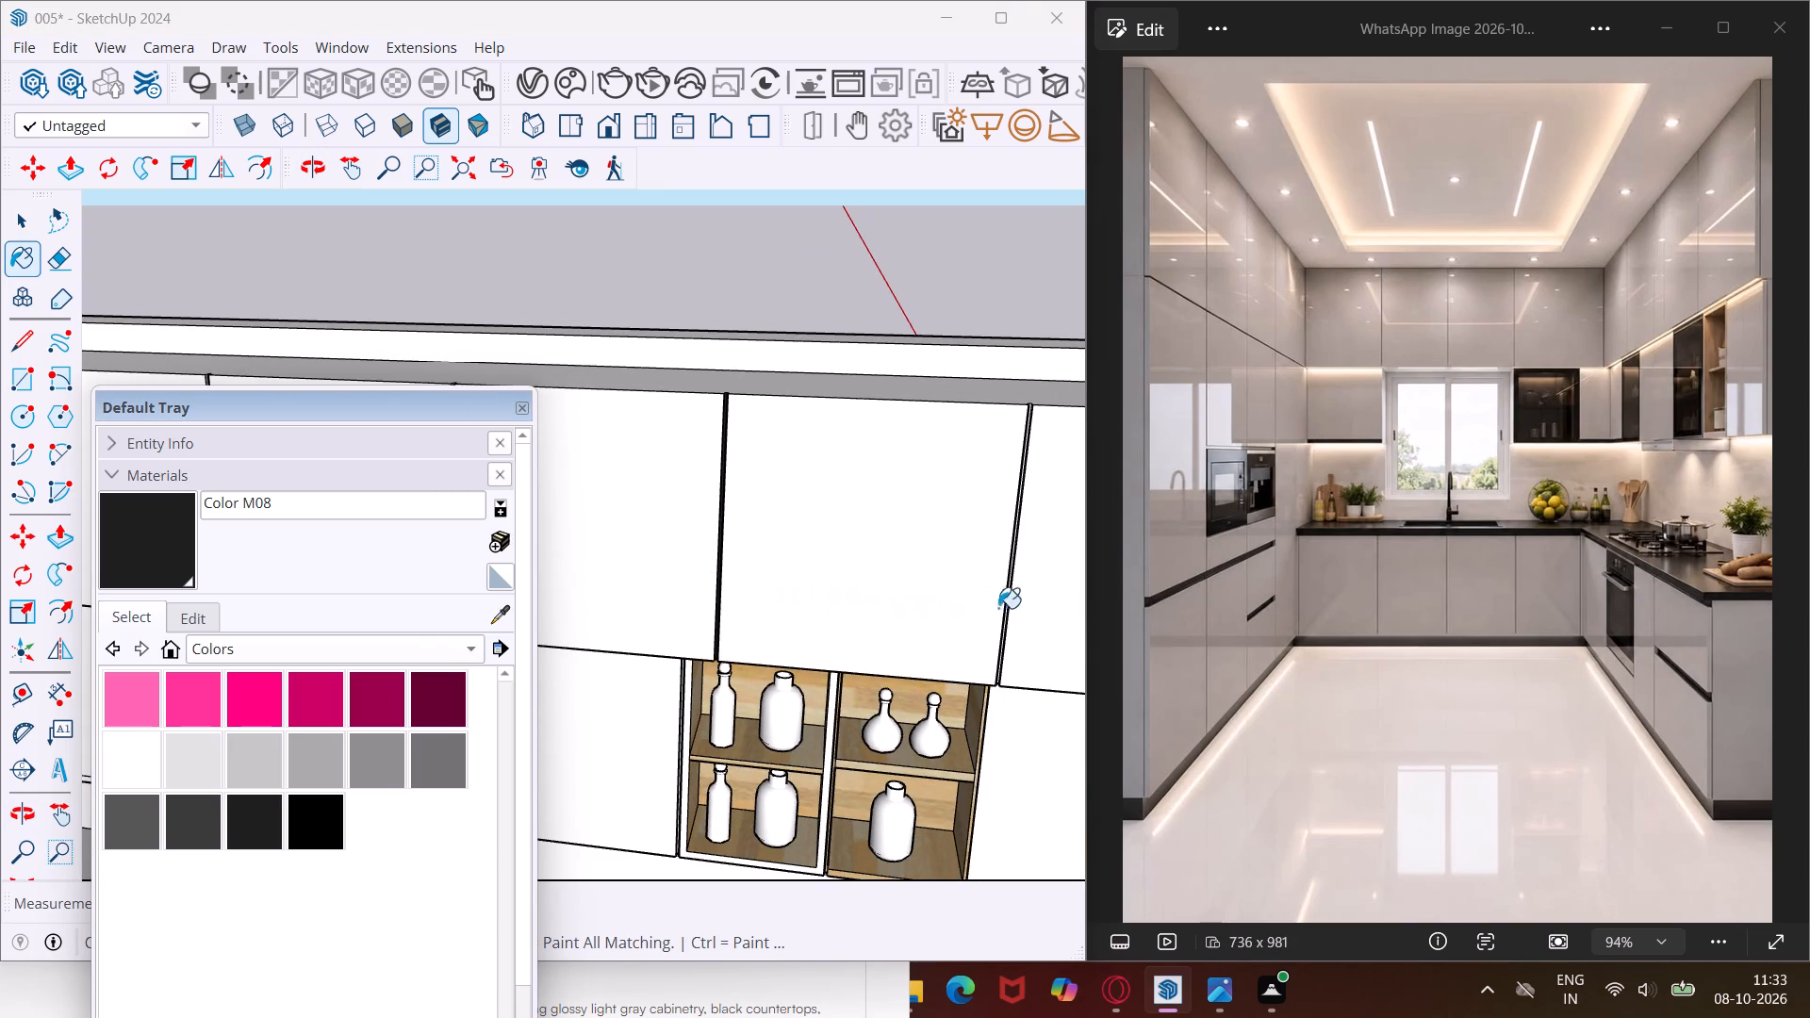
middle_click_drag(1012, 599, 865, 550)
scroll(969, 567, "up", 5)
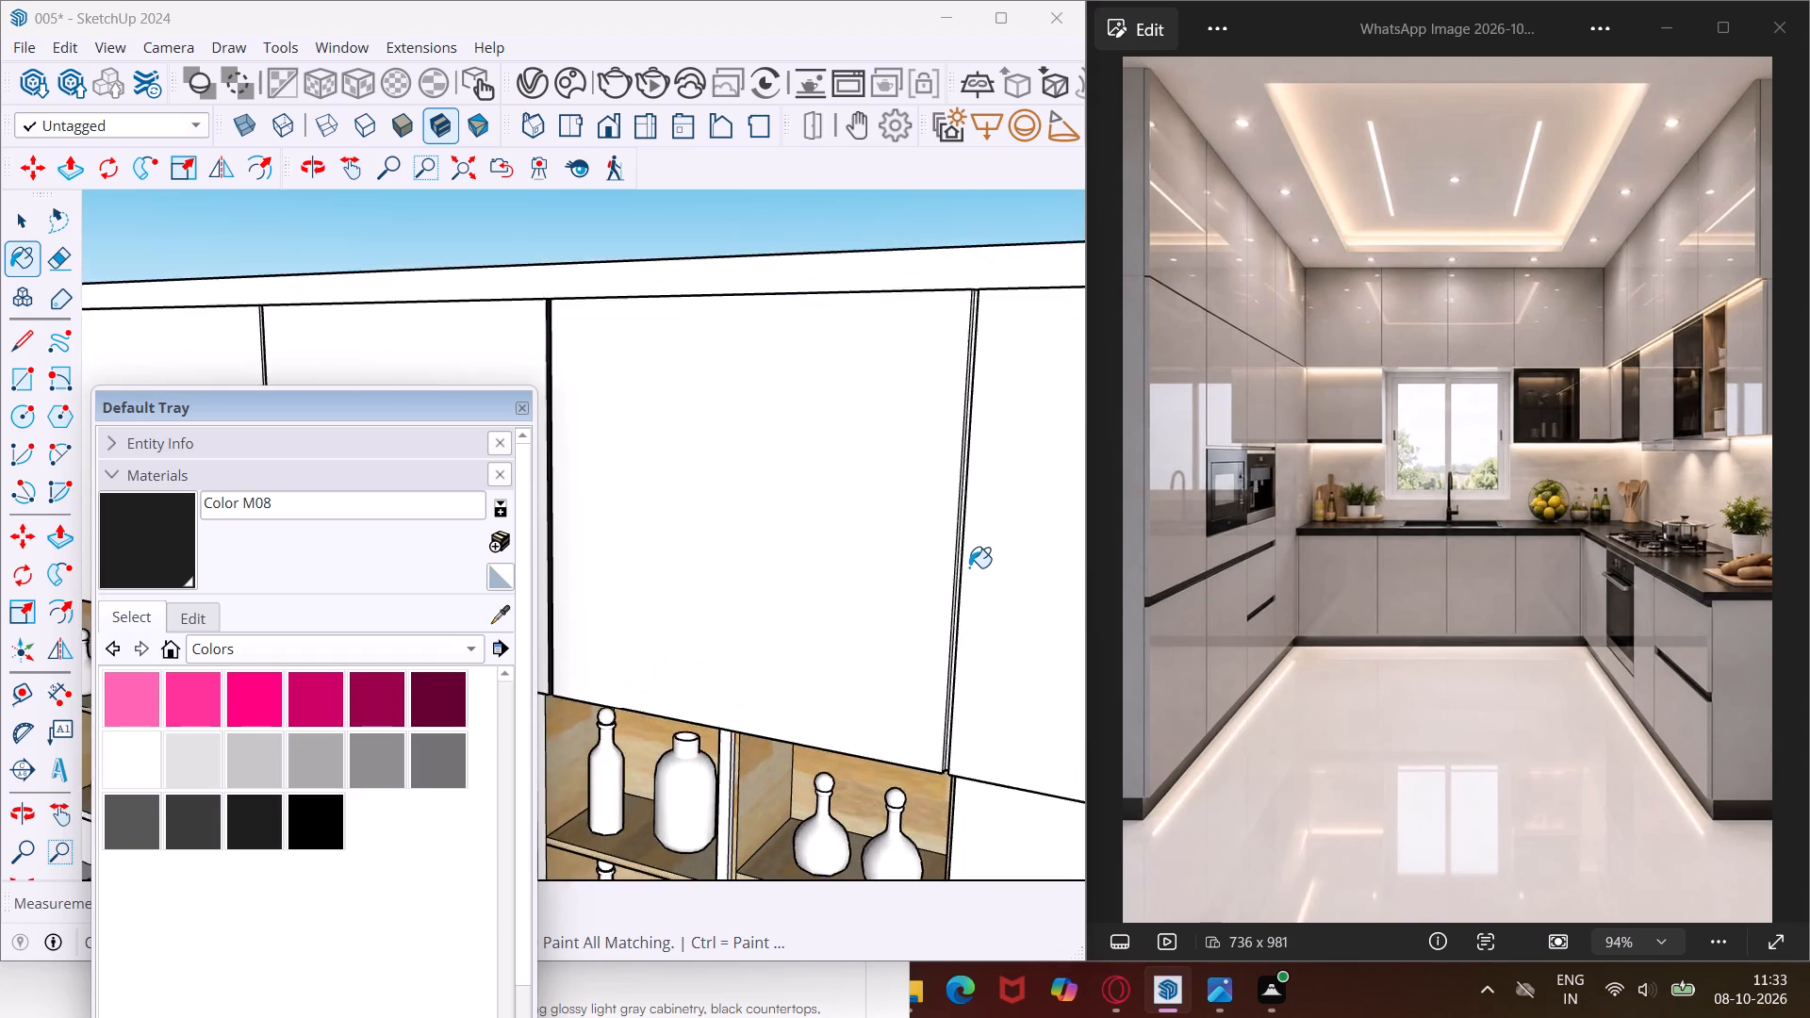
scroll(969, 567, "up", 17)
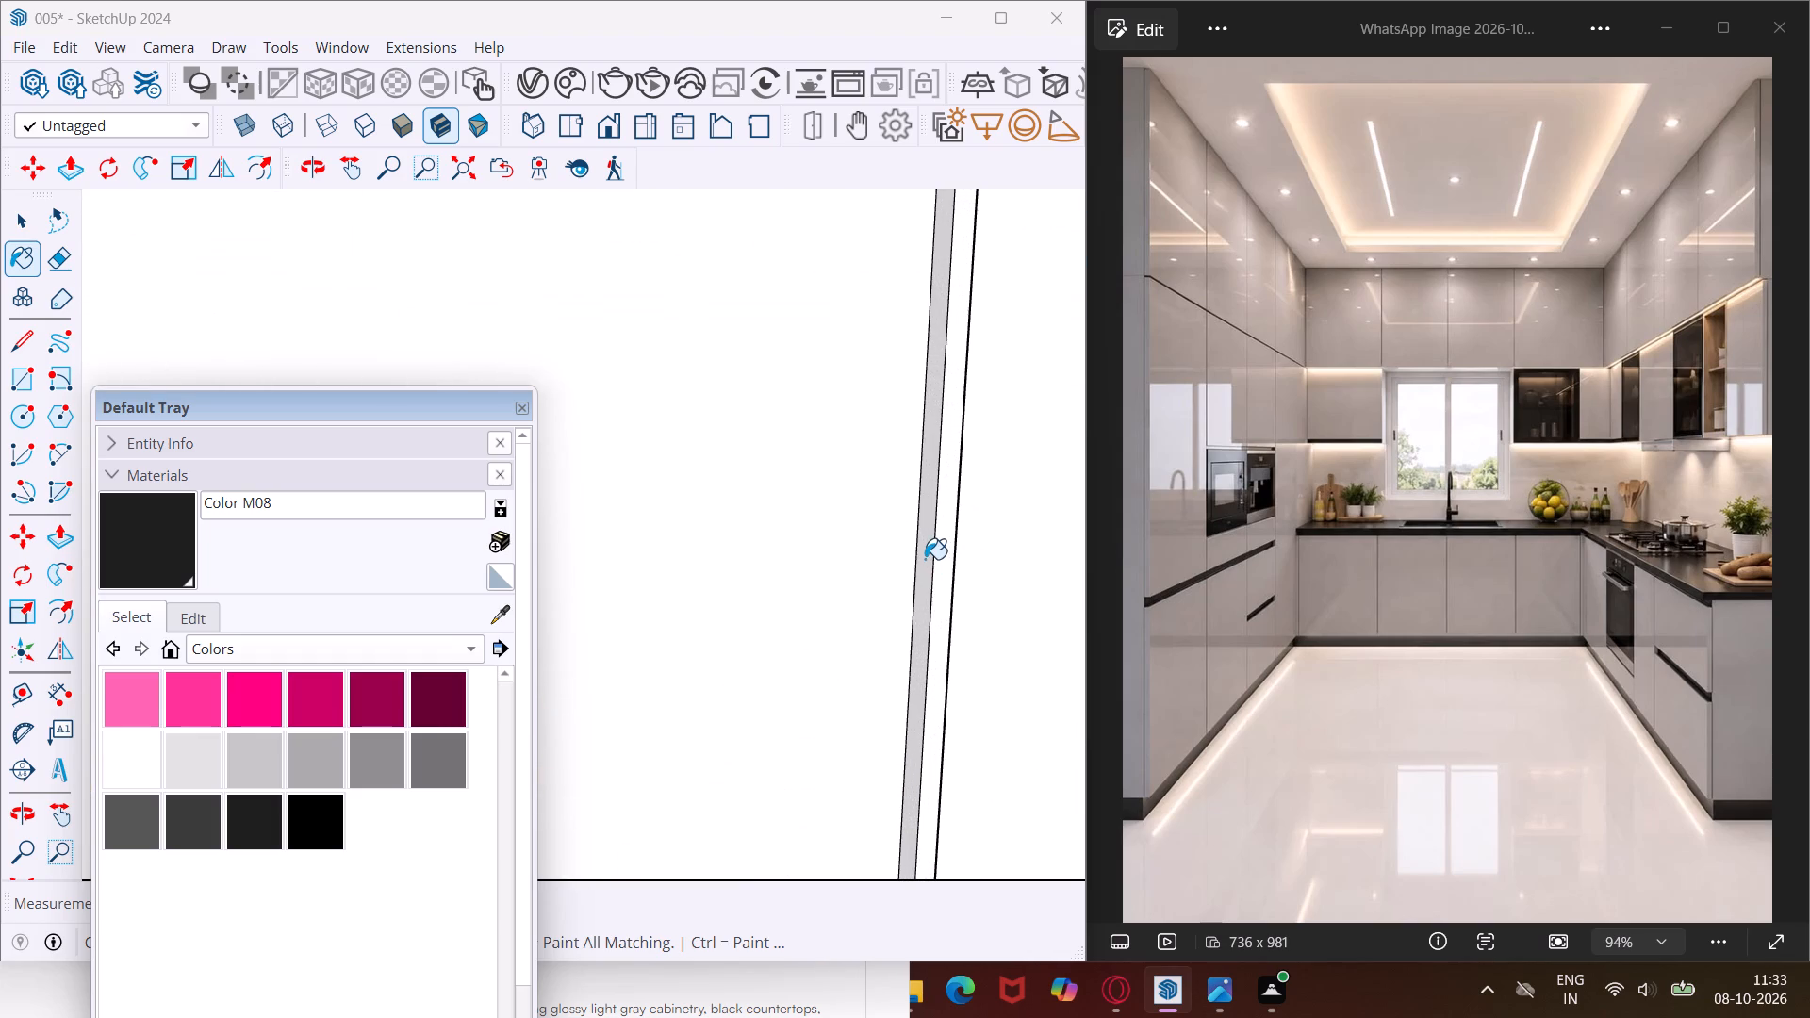
left_click(924, 559)
middle_click_drag(928, 558, 1112, 553)
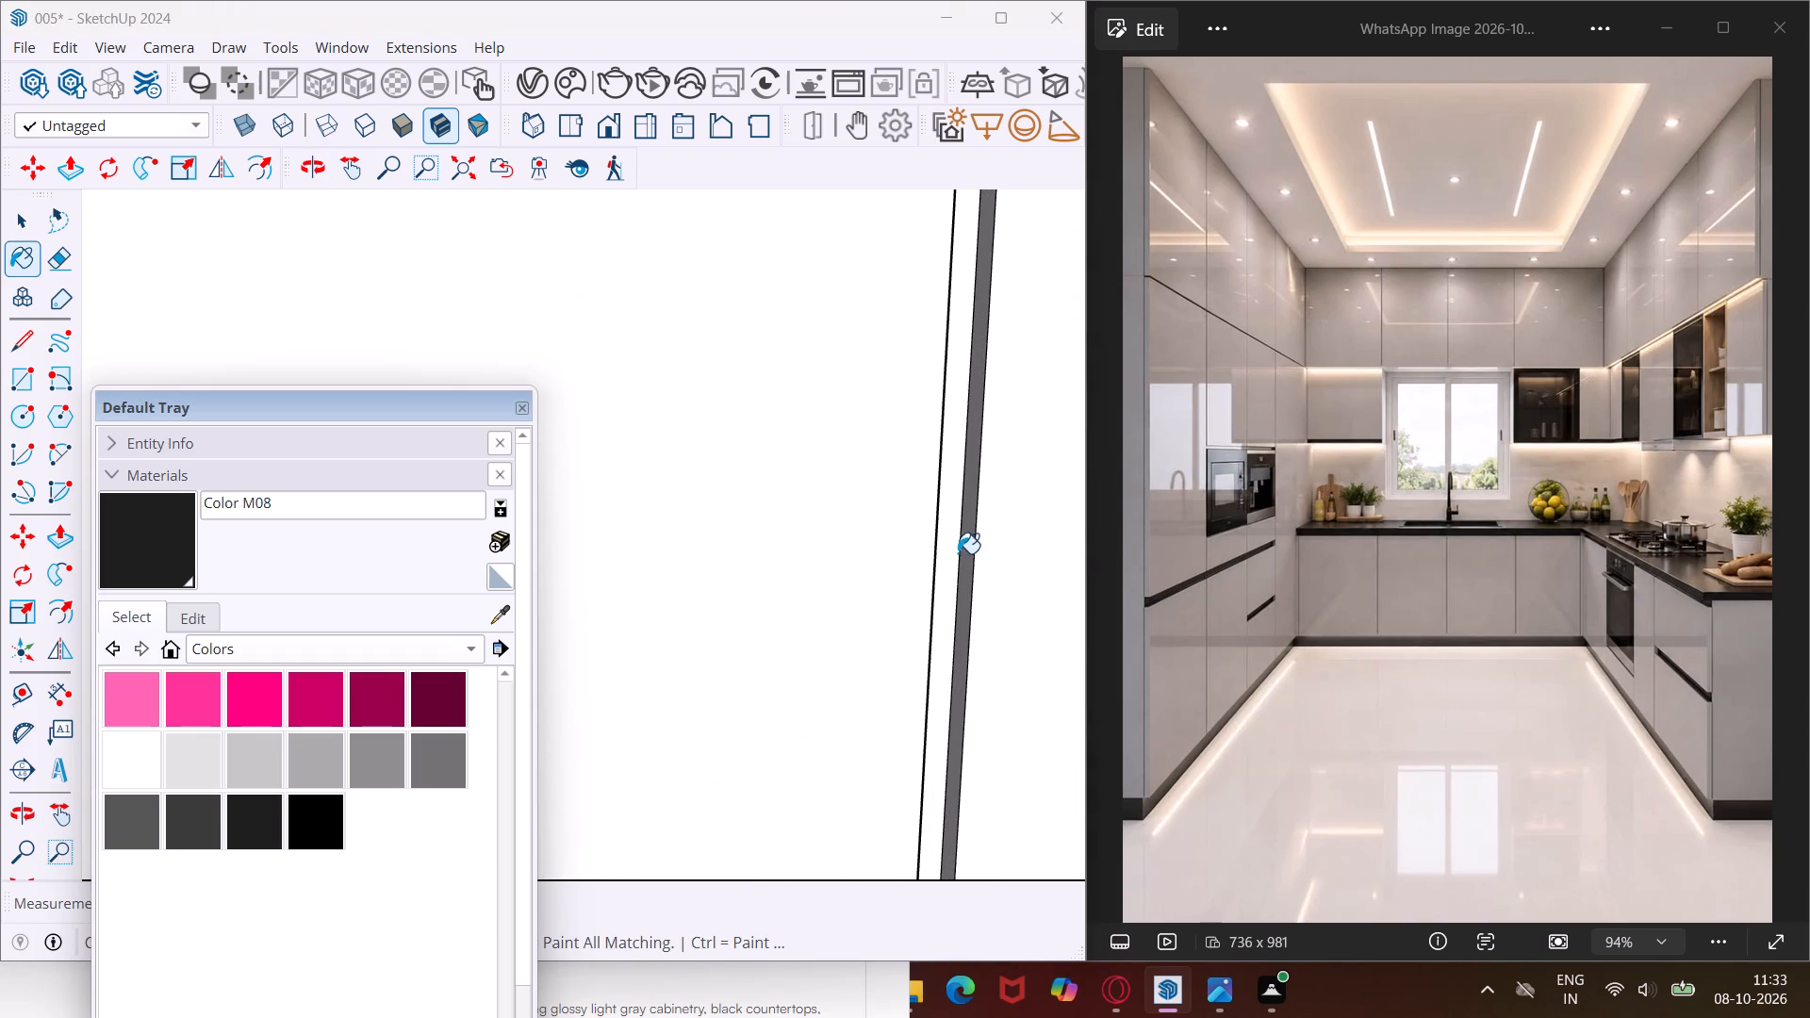
scroll(955, 554, "up", 4)
left_click(955, 554)
left_click(974, 555)
Paint the inner faces of the gap between the end upper cabinet's door and its side panel with Color M08.
middle_click_drag(974, 555, 939, 565)
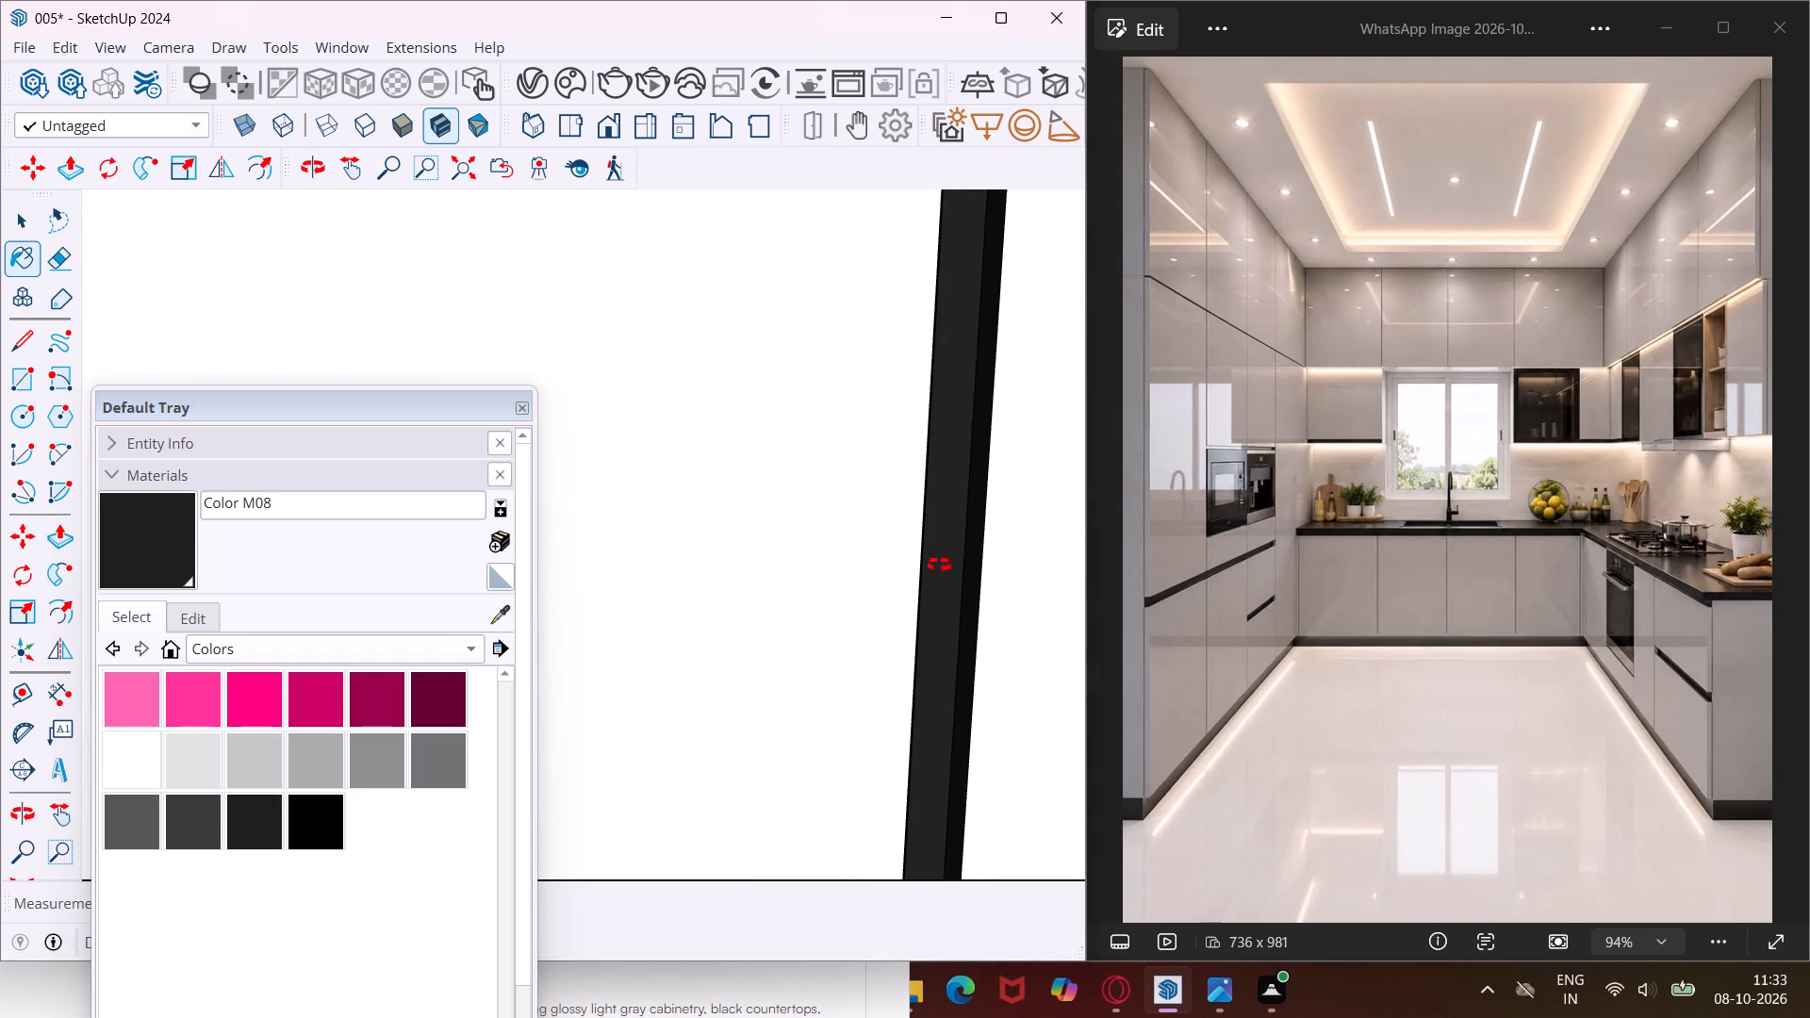
middle_click_drag(939, 565, 743, 616)
scroll(726, 615, "down", 16)
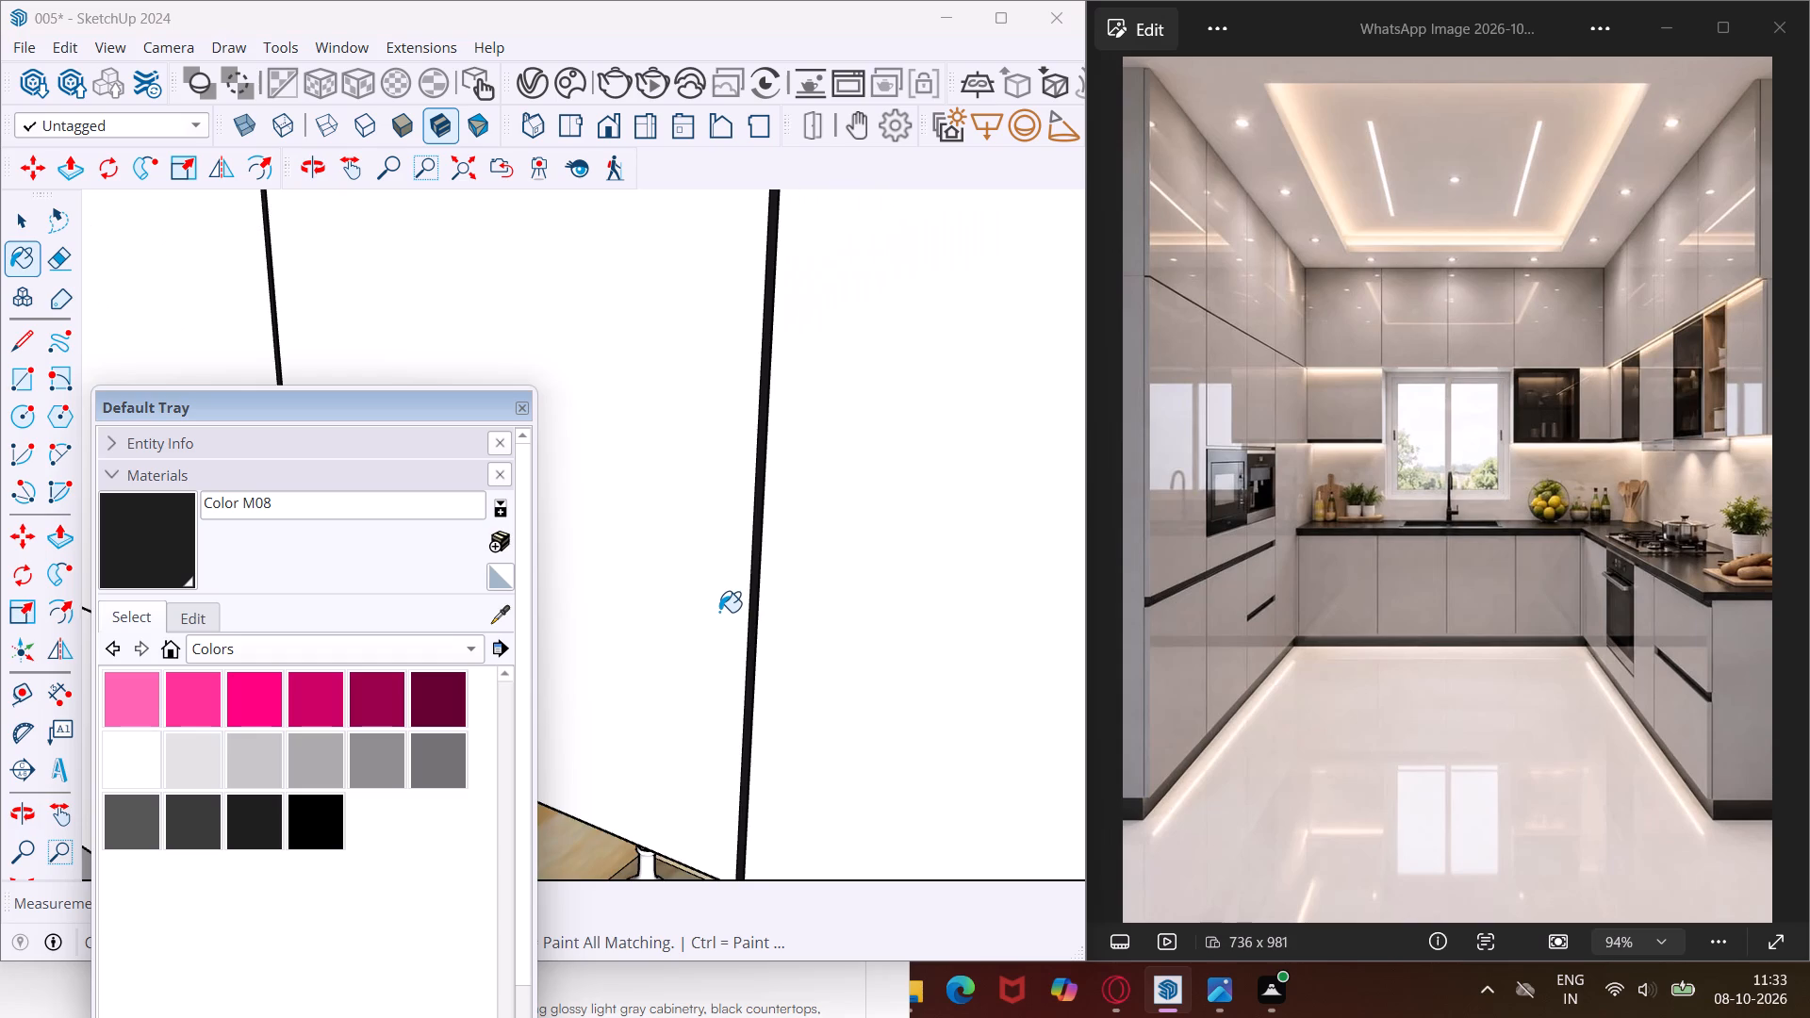
scroll(719, 612, "down", 15)
middle_click_drag(960, 639, 940, 639)
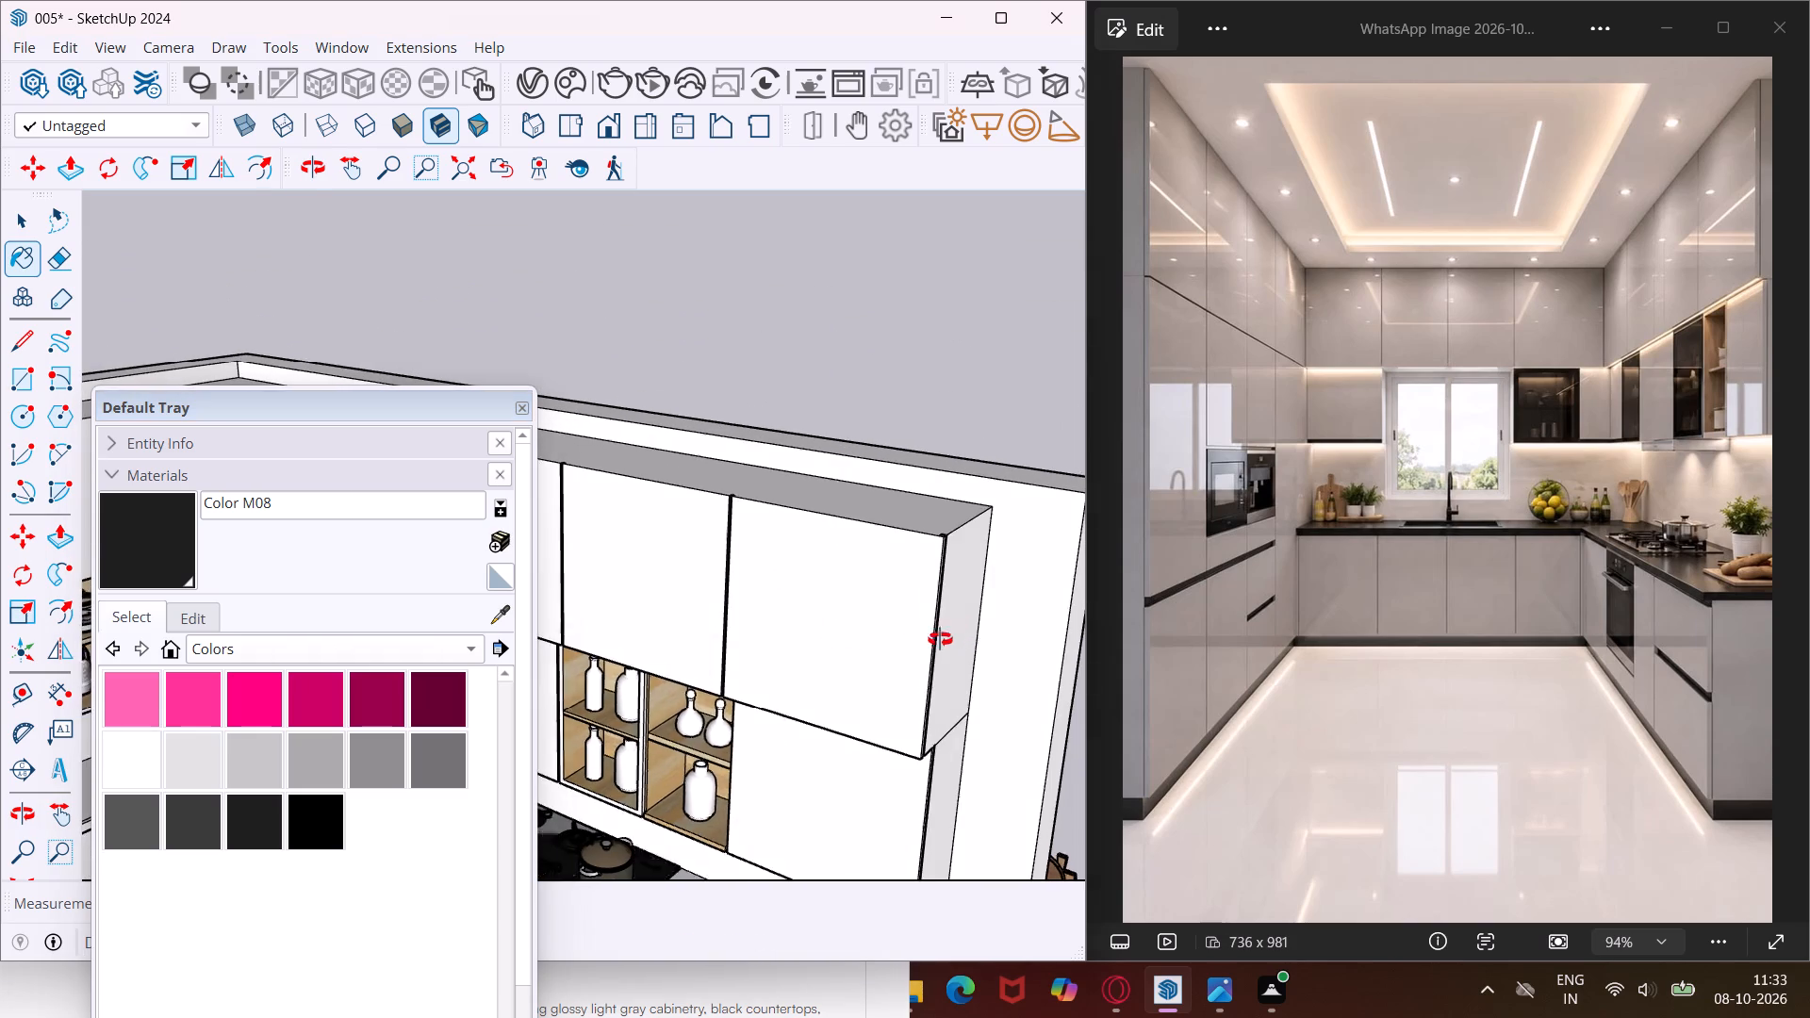
middle_click_drag(940, 639, 790, 616)
scroll(733, 643, "up", 6)
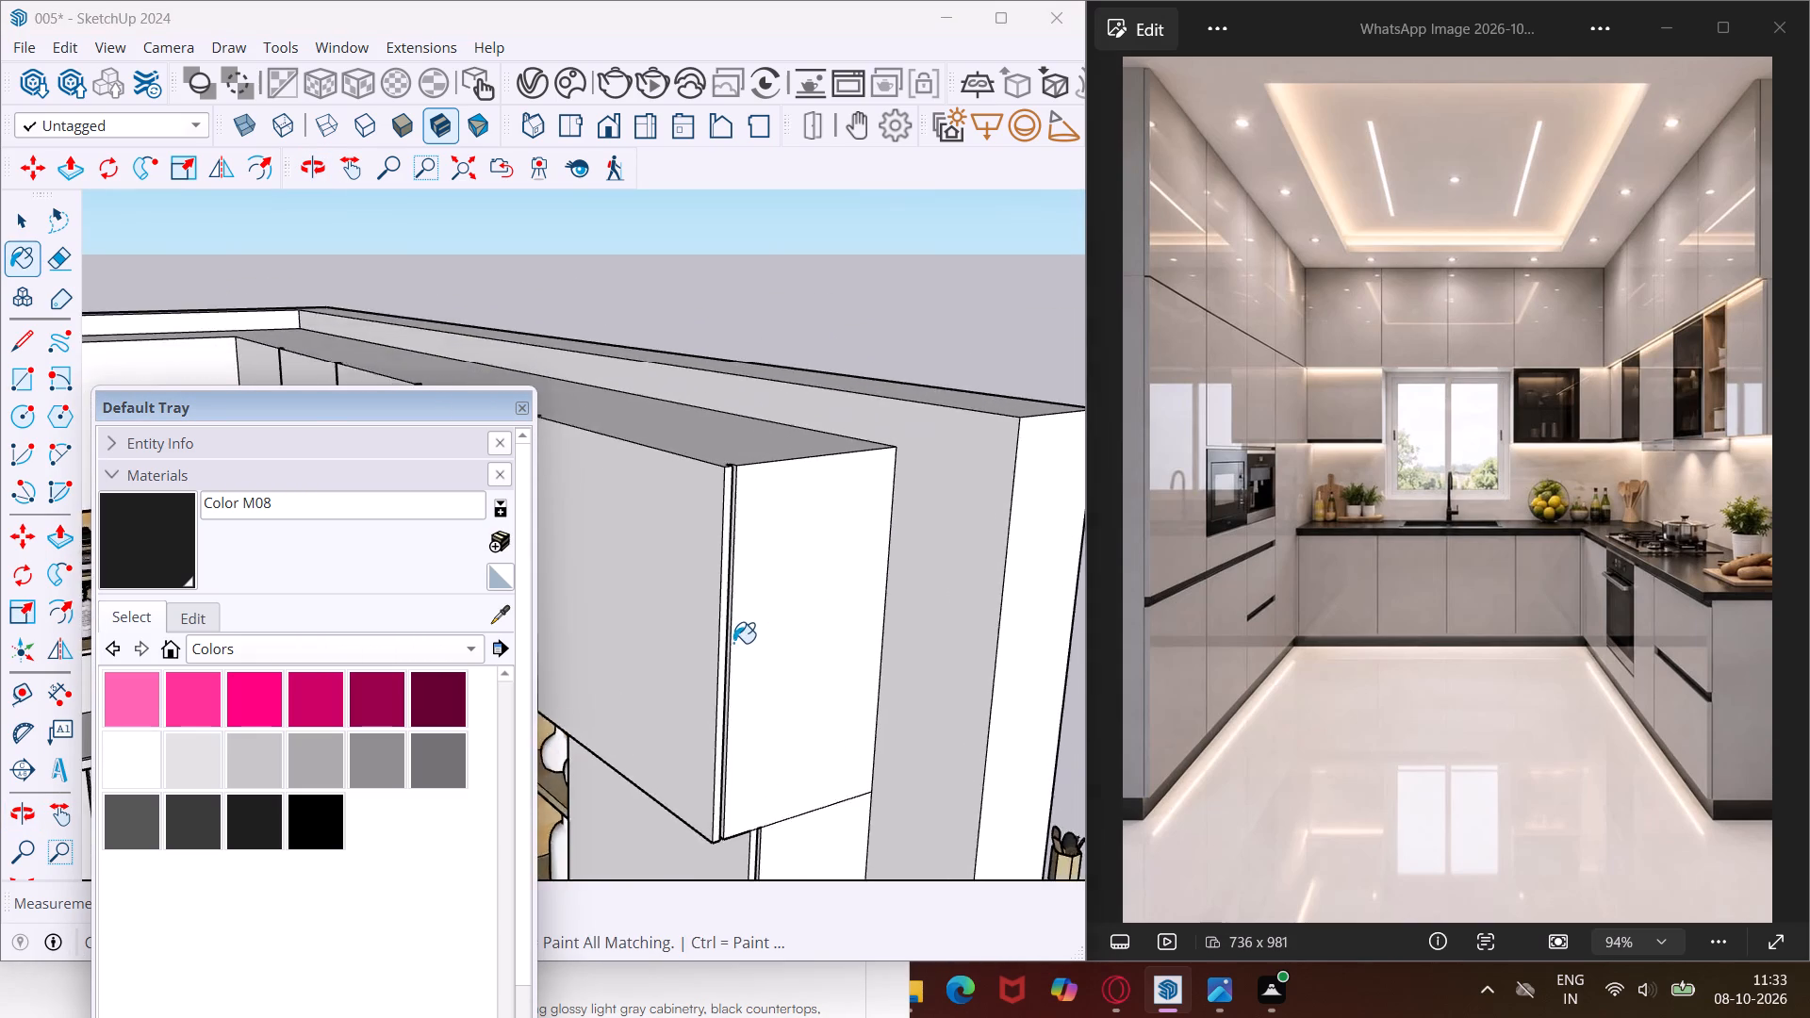
scroll(733, 643, "up", 13)
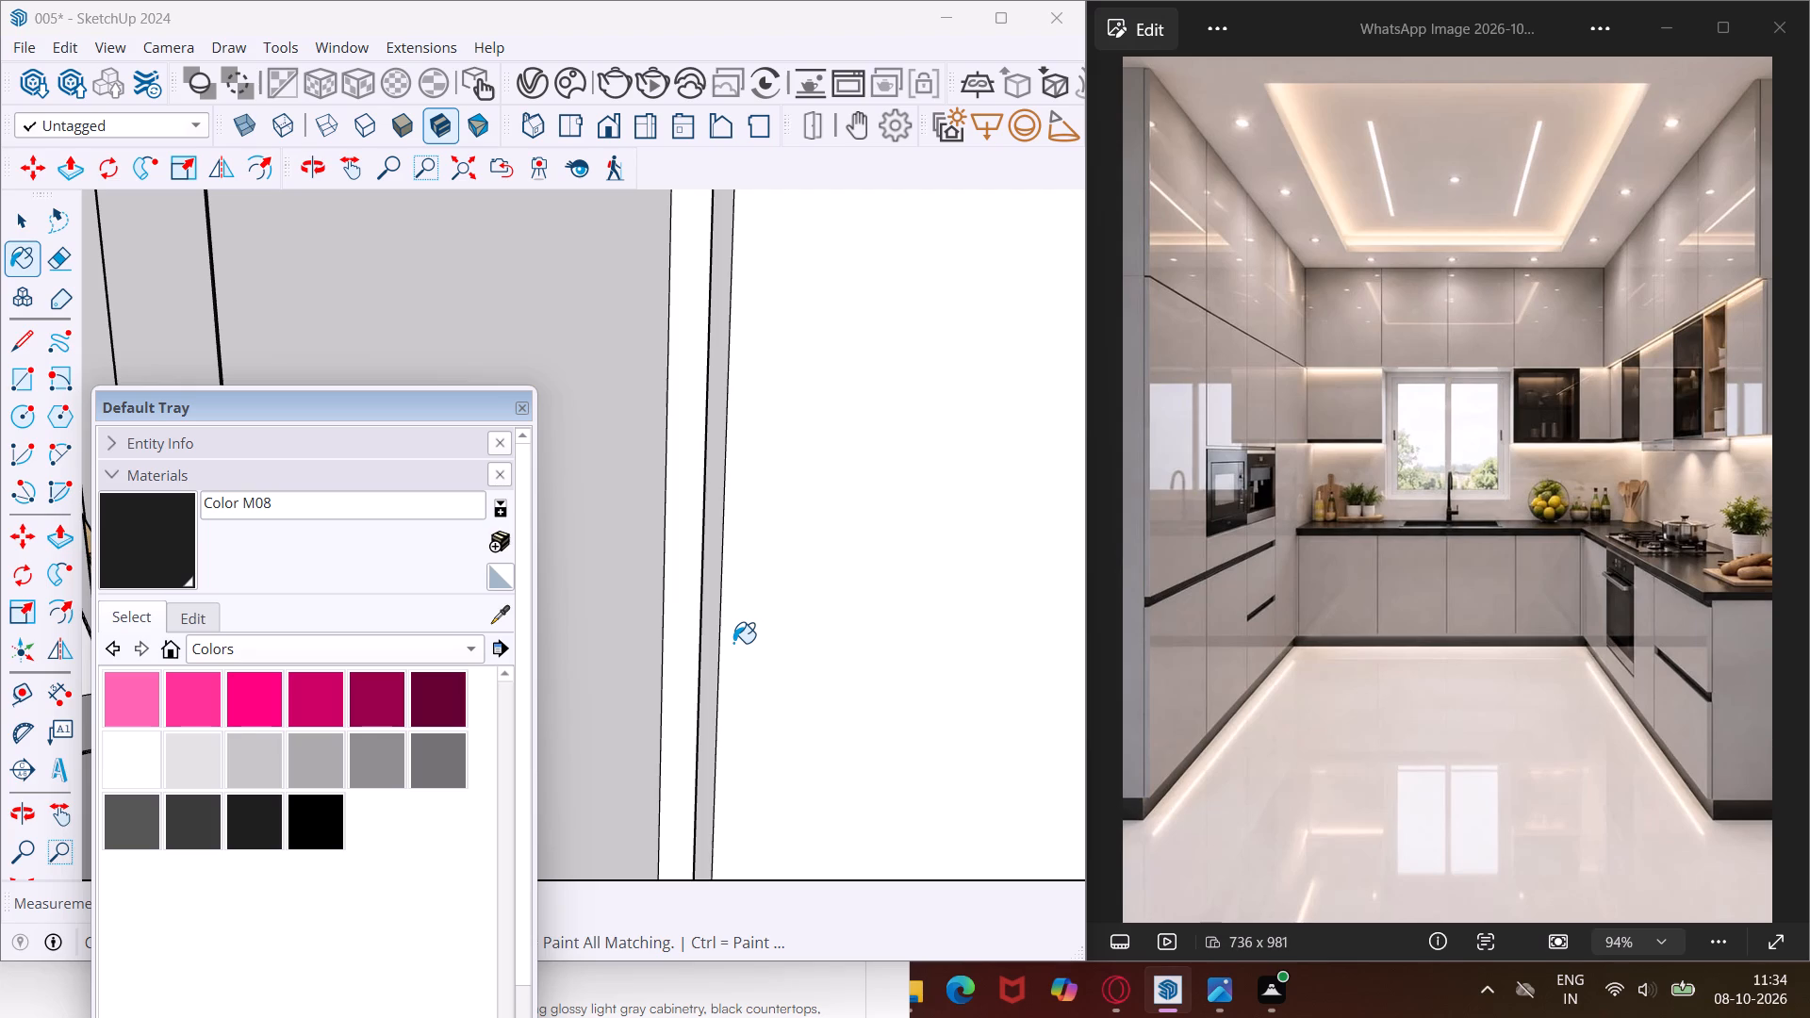
scroll(693, 606, "down", 3)
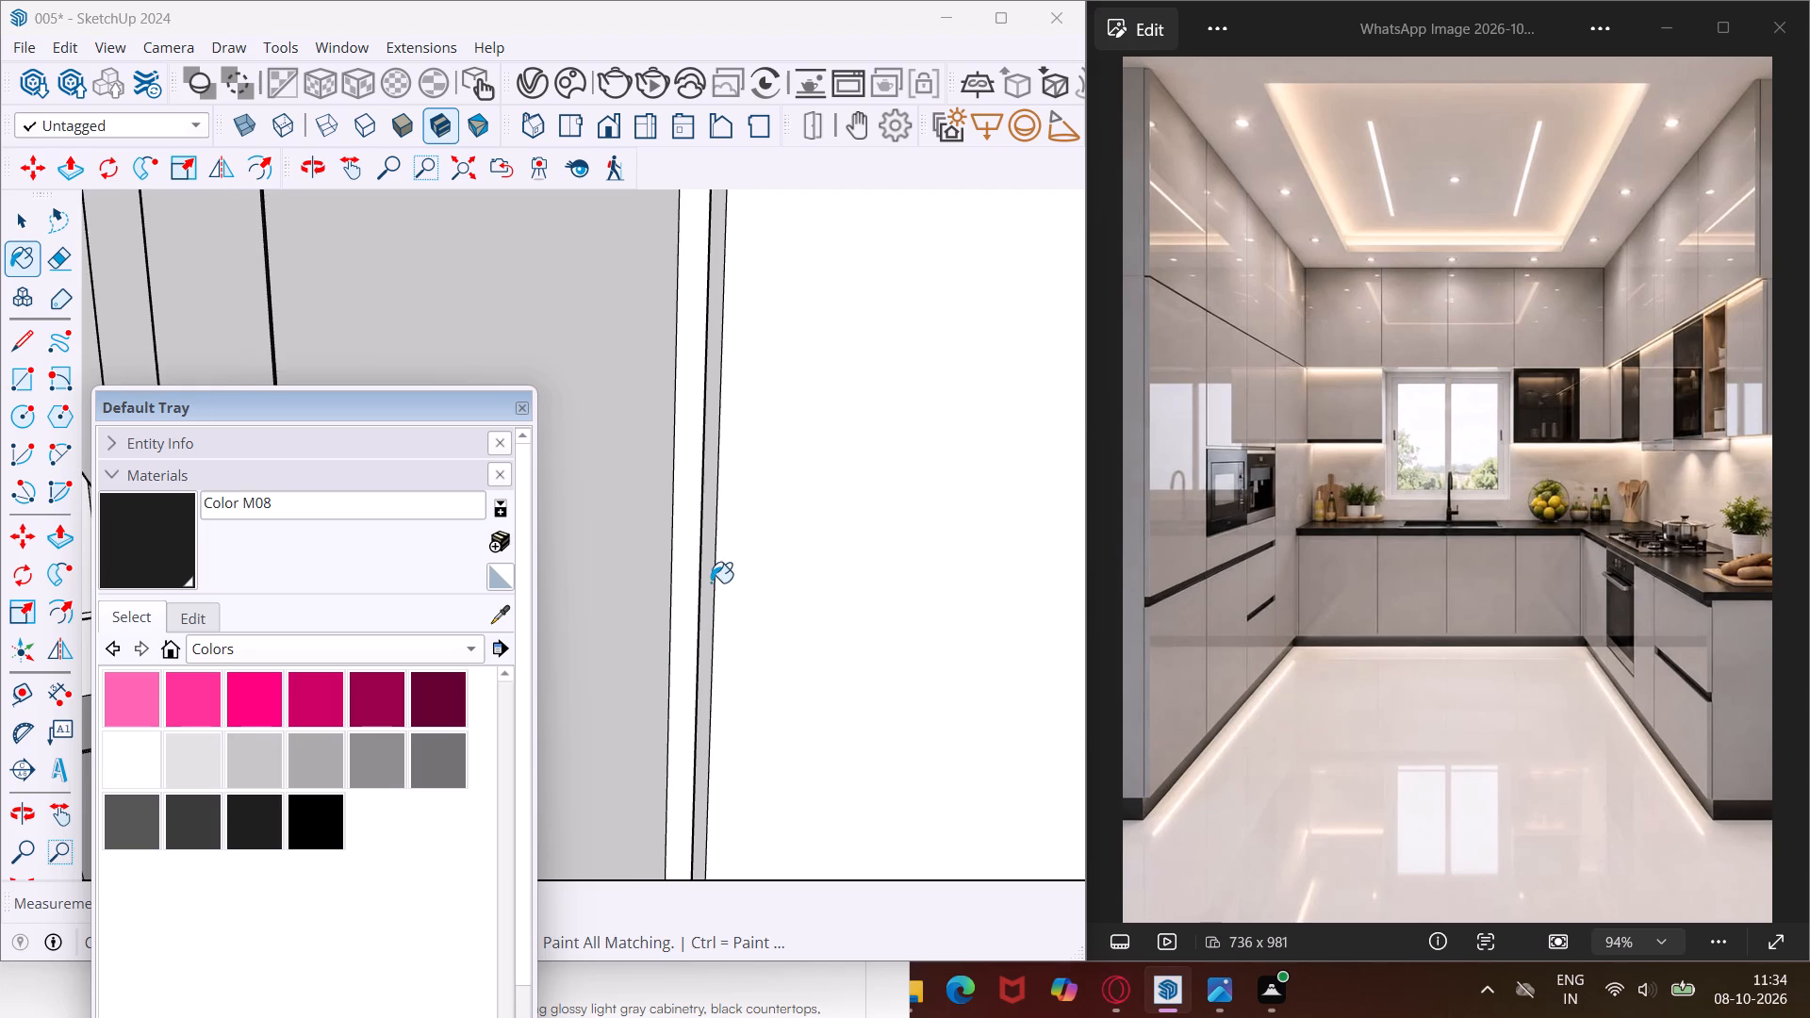
middle_click_drag(711, 583, 528, 582)
scroll(702, 535, "up", 4)
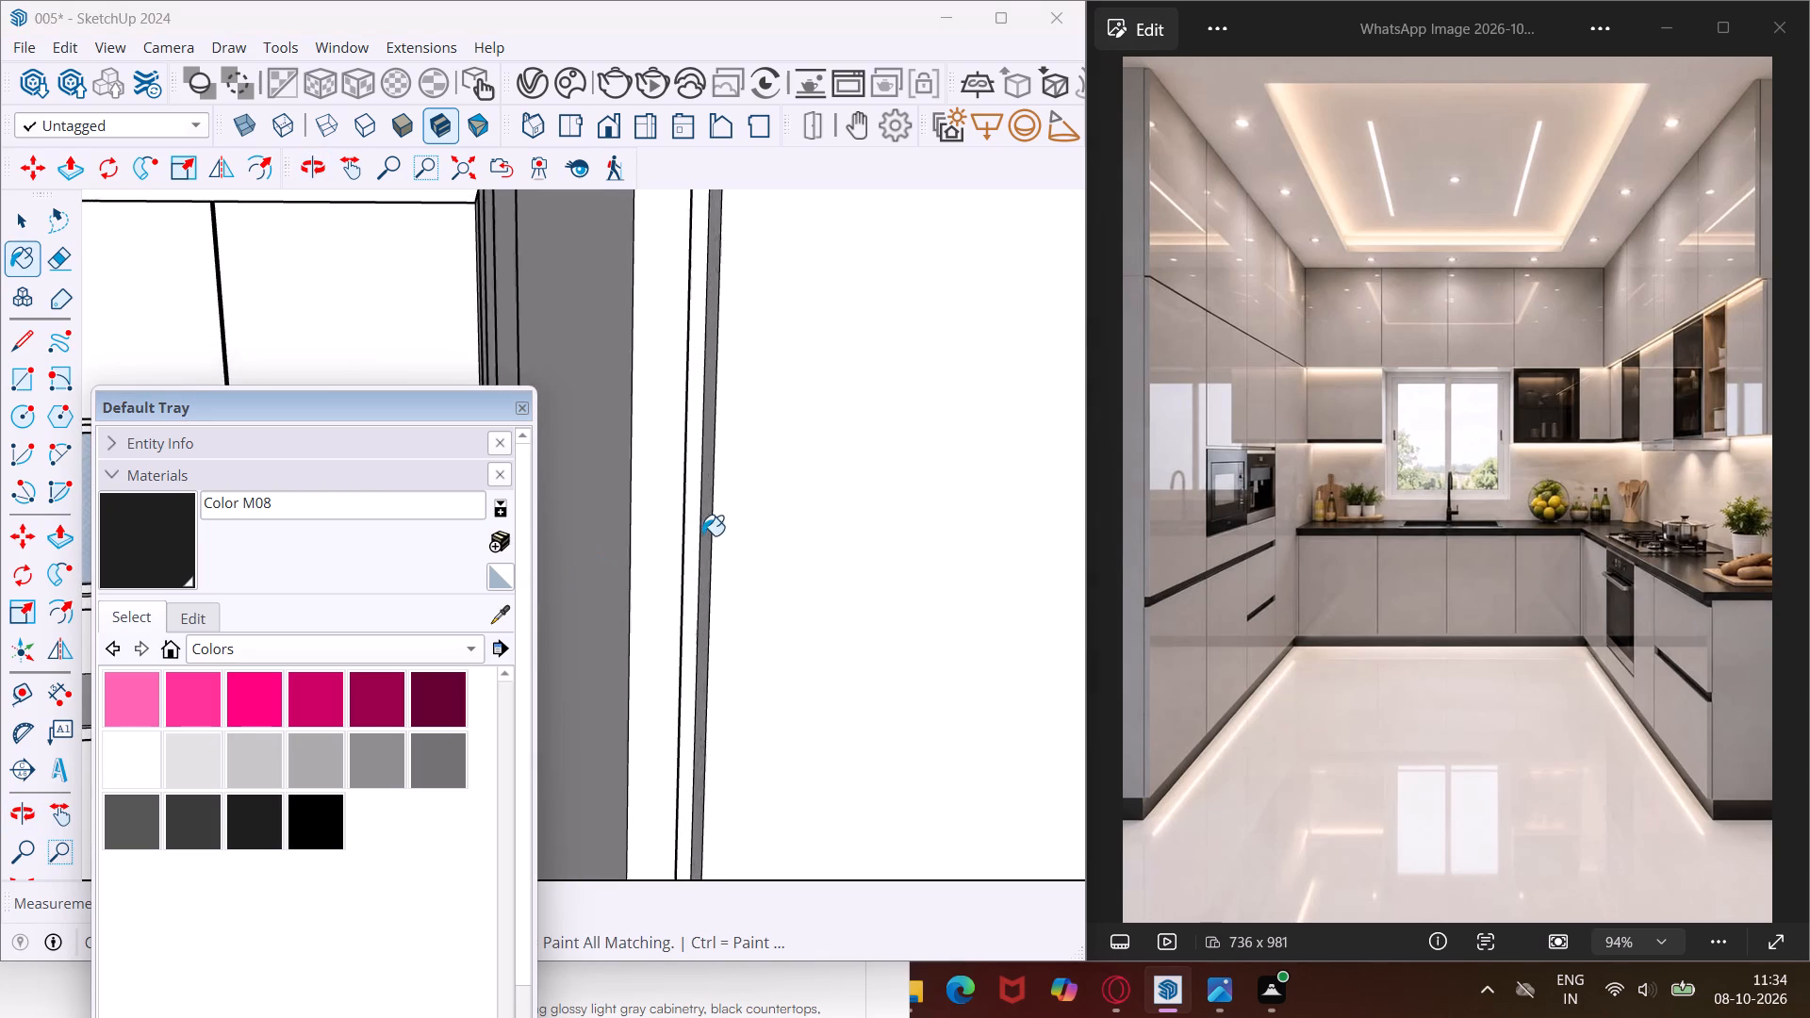
scroll(702, 535, "up", 5)
left_click(688, 521)
middle_click_drag(688, 521, 558, 542)
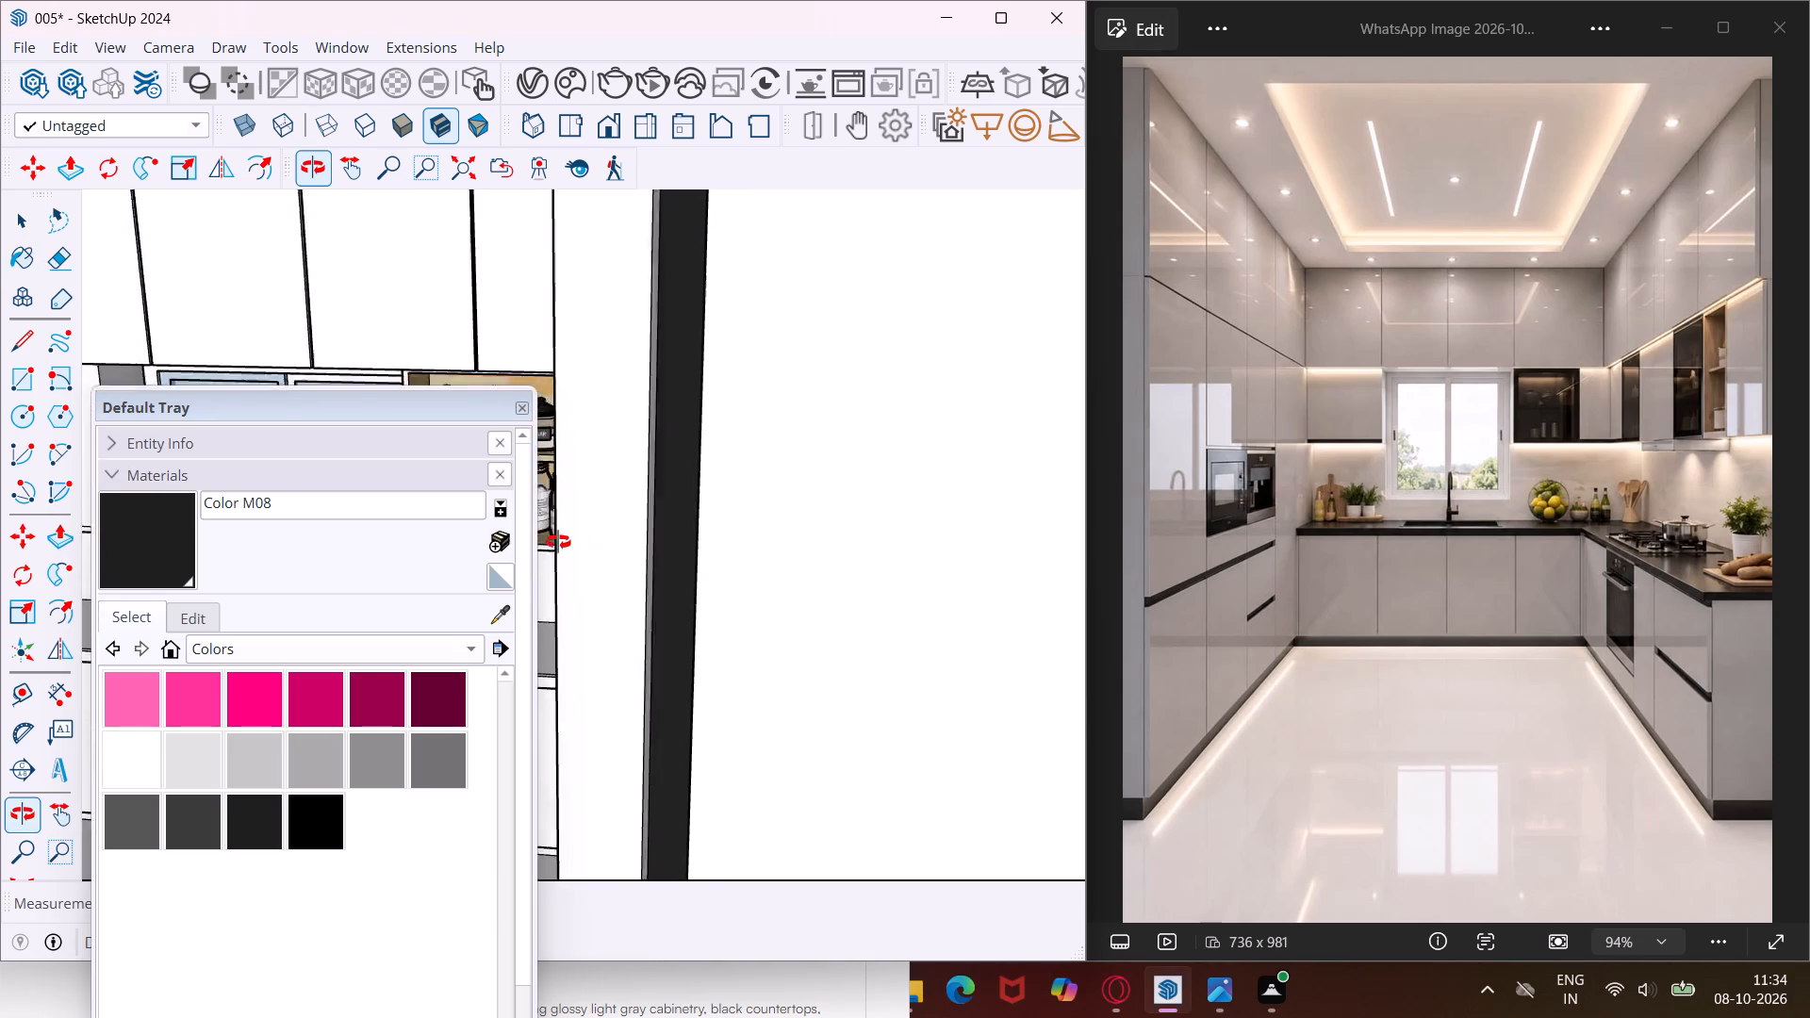
middle_click_drag(558, 542, 528, 547)
scroll(660, 548, "up", 3)
left_click(638, 534)
middle_click_drag(638, 534, 991, 531)
scroll(721, 532, "up", 2)
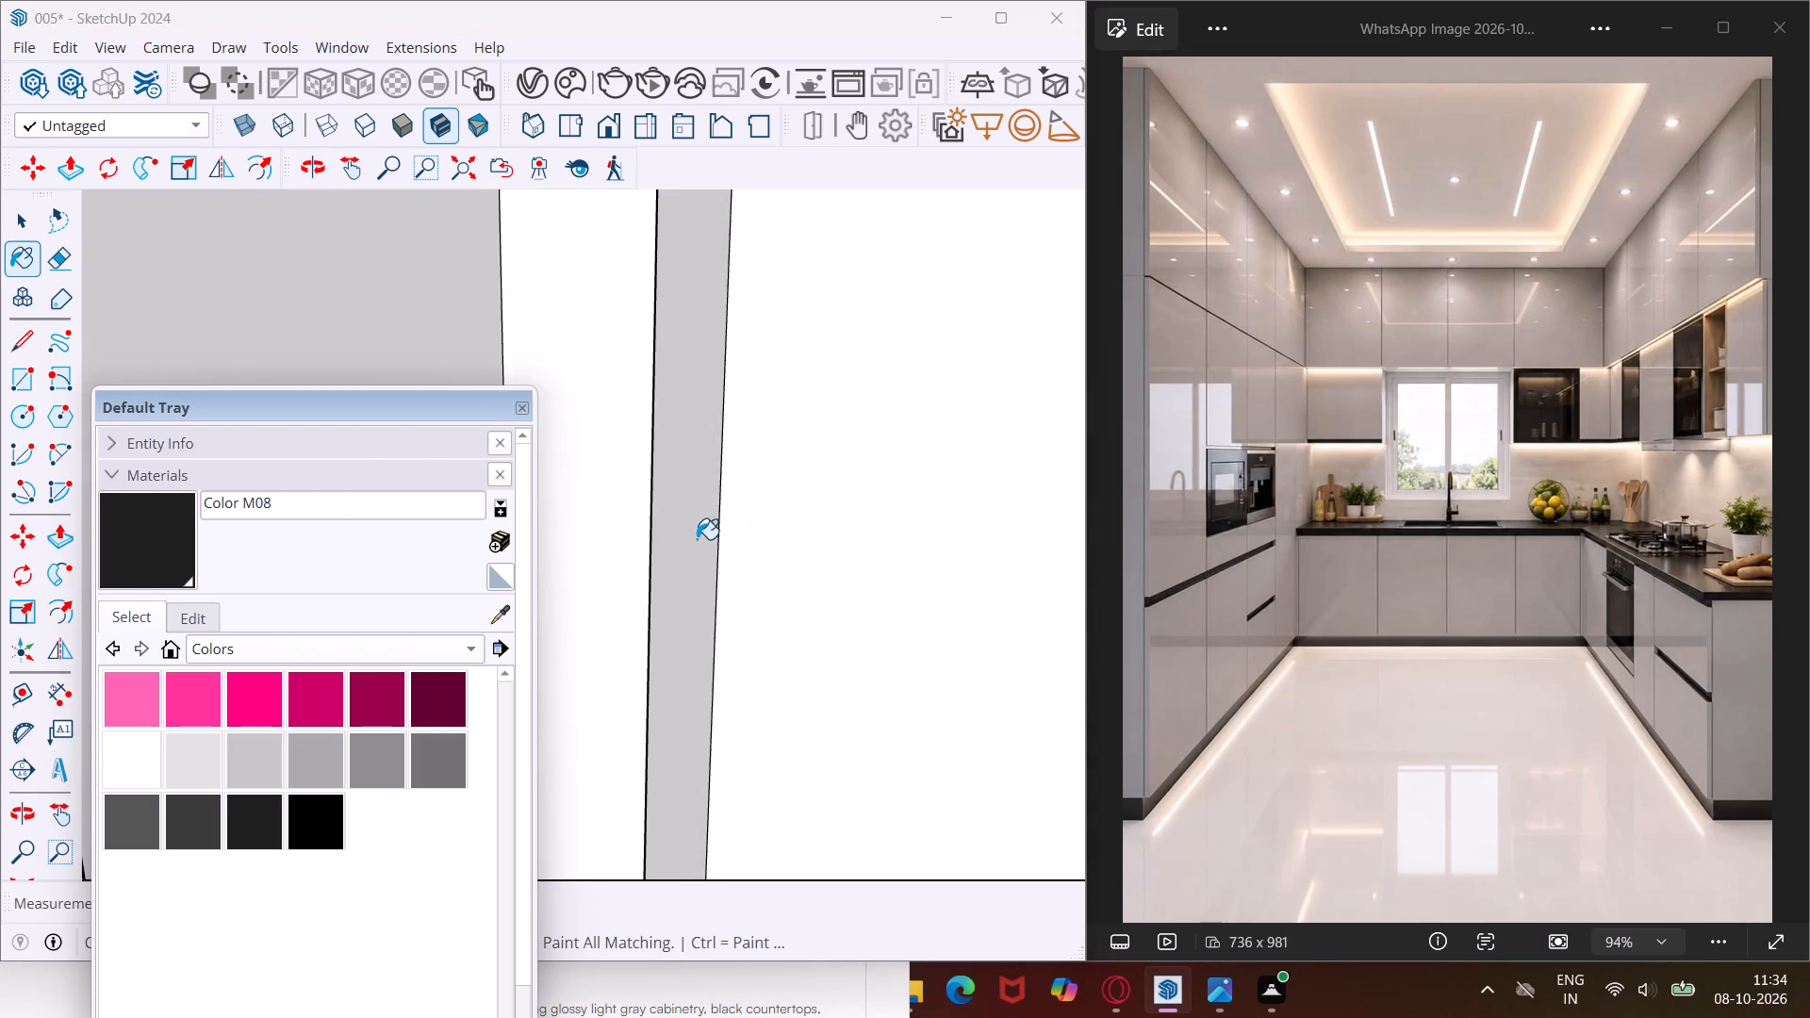
left_click(697, 539)
Paint the gap behind the door of the end lower wall cabinet, beside the round-bottle niche, with Color M08.
scroll(697, 539, "down", 20)
scroll(697, 539, "down", 6)
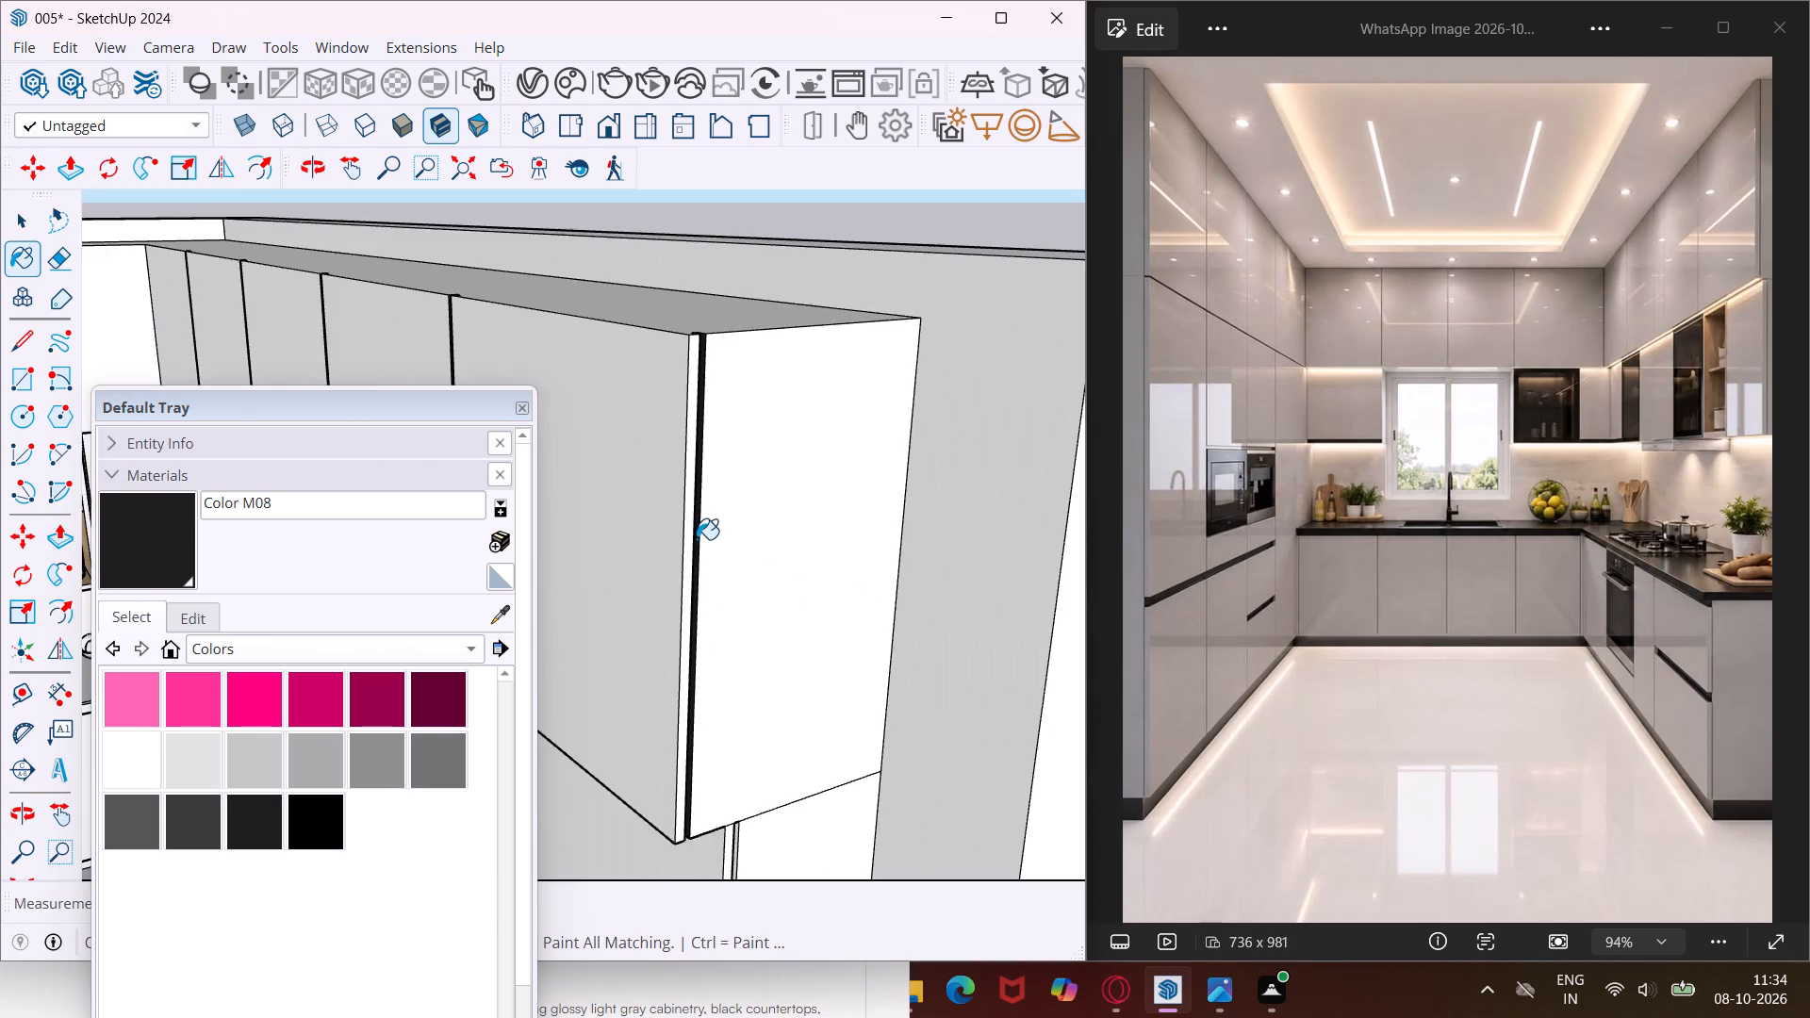
scroll(697, 539, "down", 4)
scroll(724, 781, "up", 4)
middle_click_drag(724, 781, 724, 782)
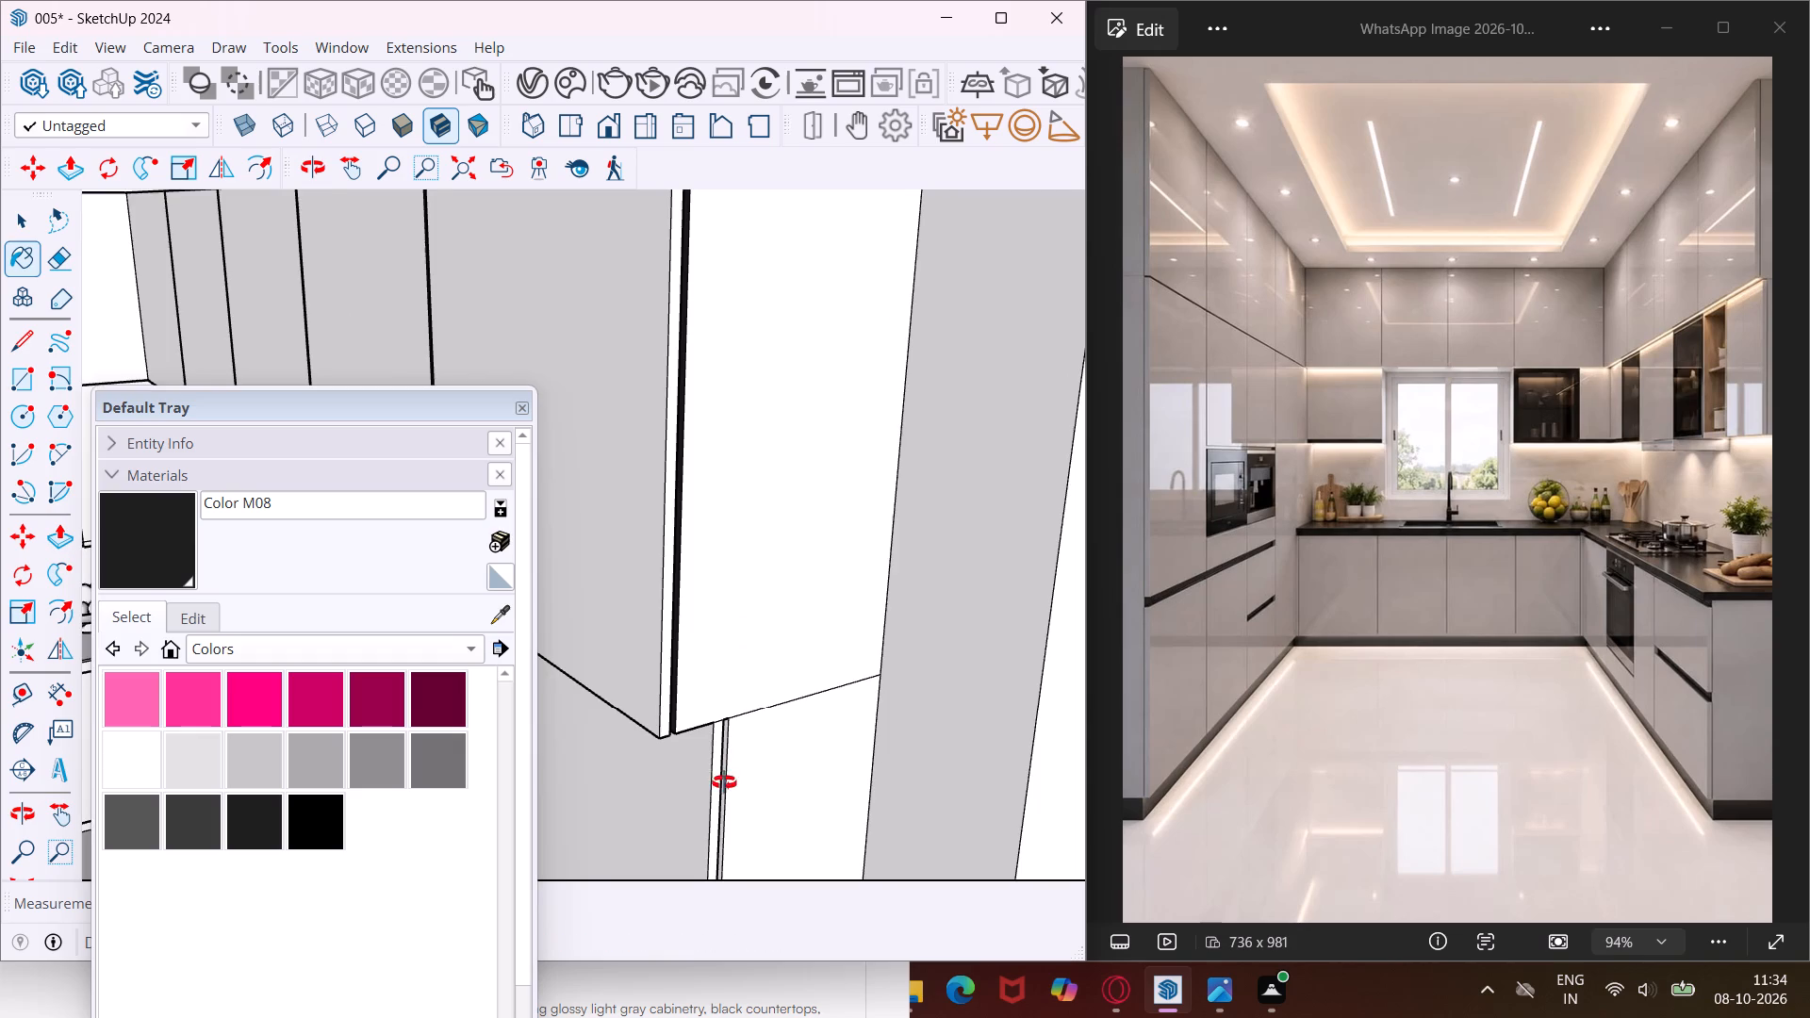
middle_click_drag(724, 782, 736, 619)
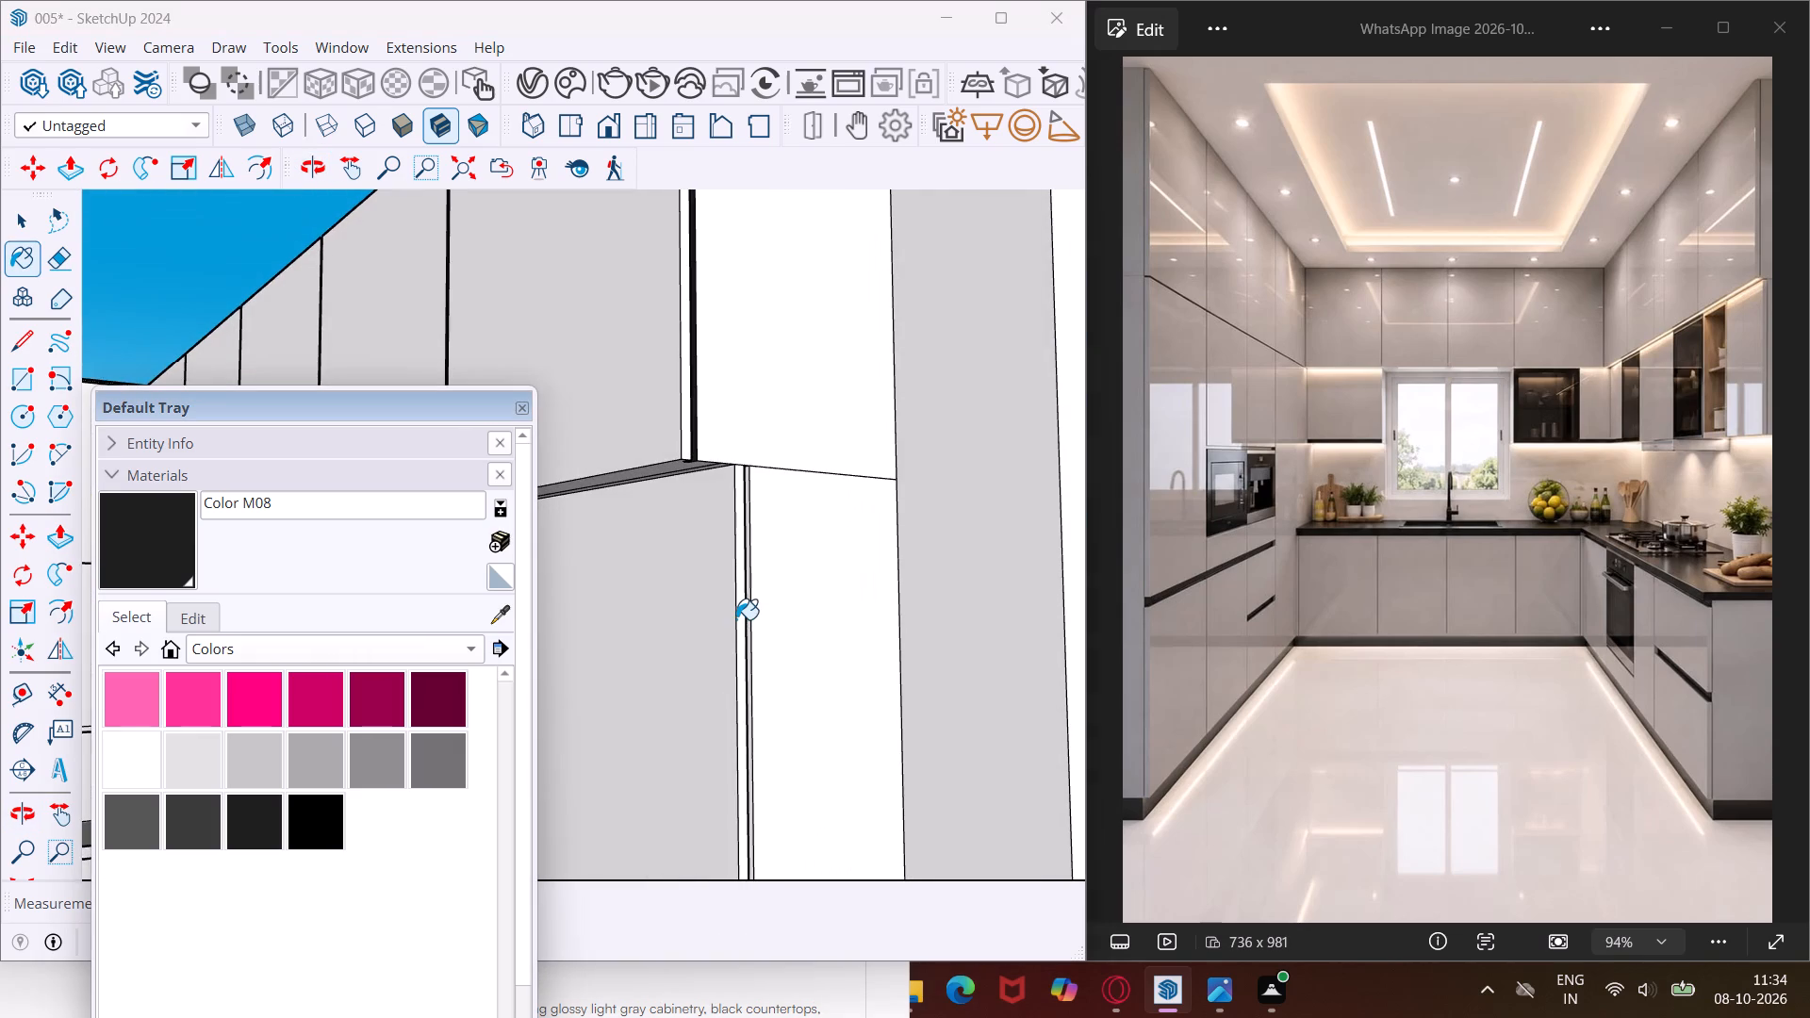
scroll(736, 619, "up", 13)
left_click(779, 612)
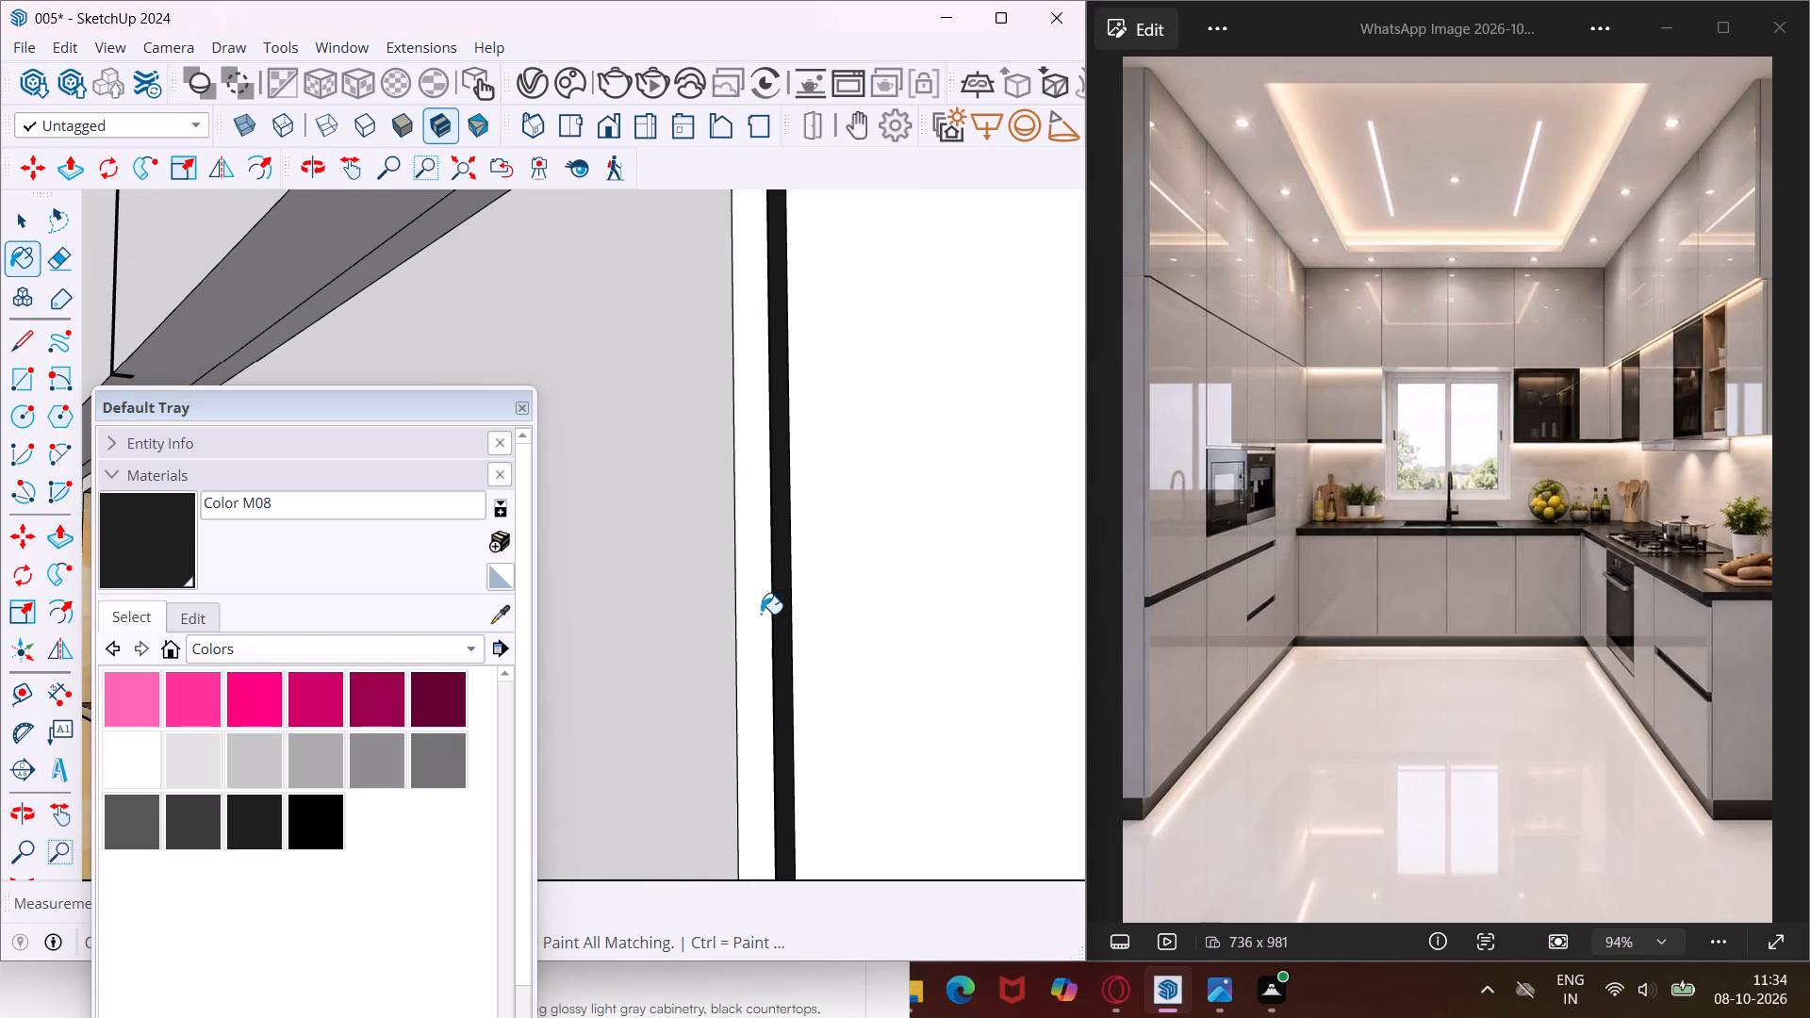
middle_click_drag(761, 614, 943, 653)
middle_click_drag(762, 636, 863, 649)
Paint the front frame of the tall-bottle niche and its edge facing the round-bottle niche with Color M08.
scroll(771, 651, "down", 17)
scroll(778, 662, "down", 4)
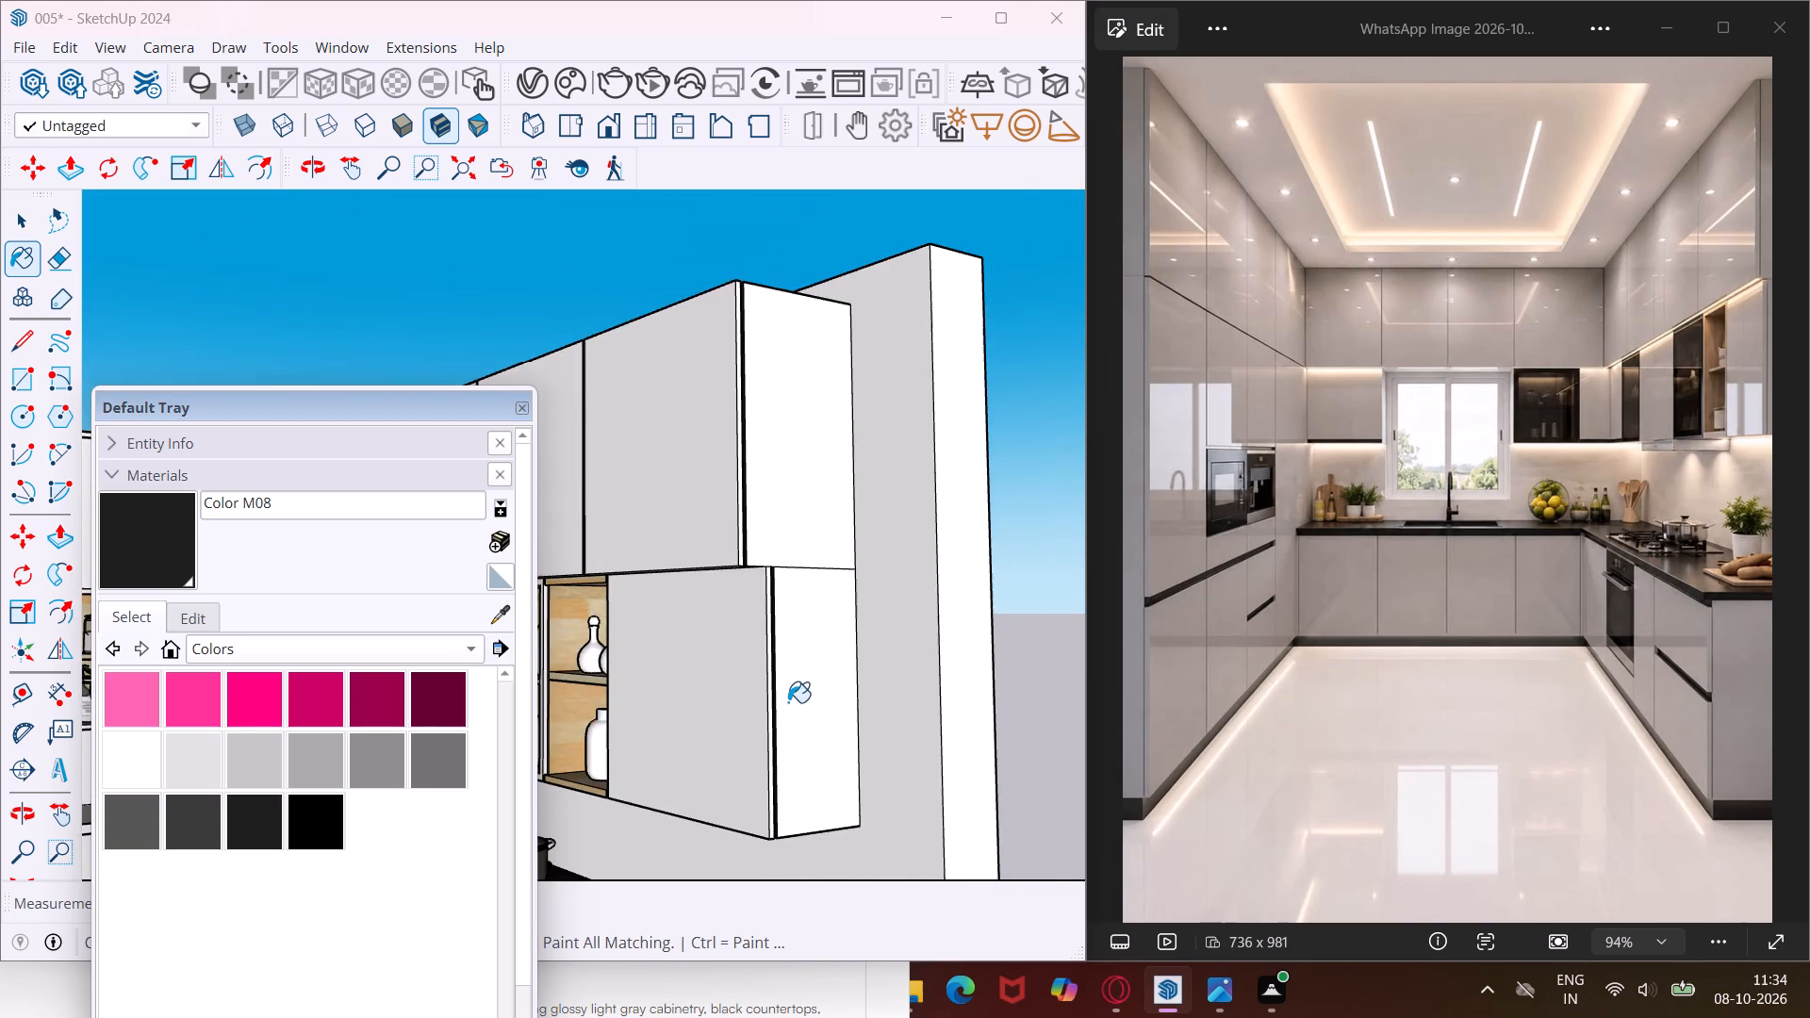
scroll(788, 702, "down", 3)
middle_click_drag(589, 755, 907, 794)
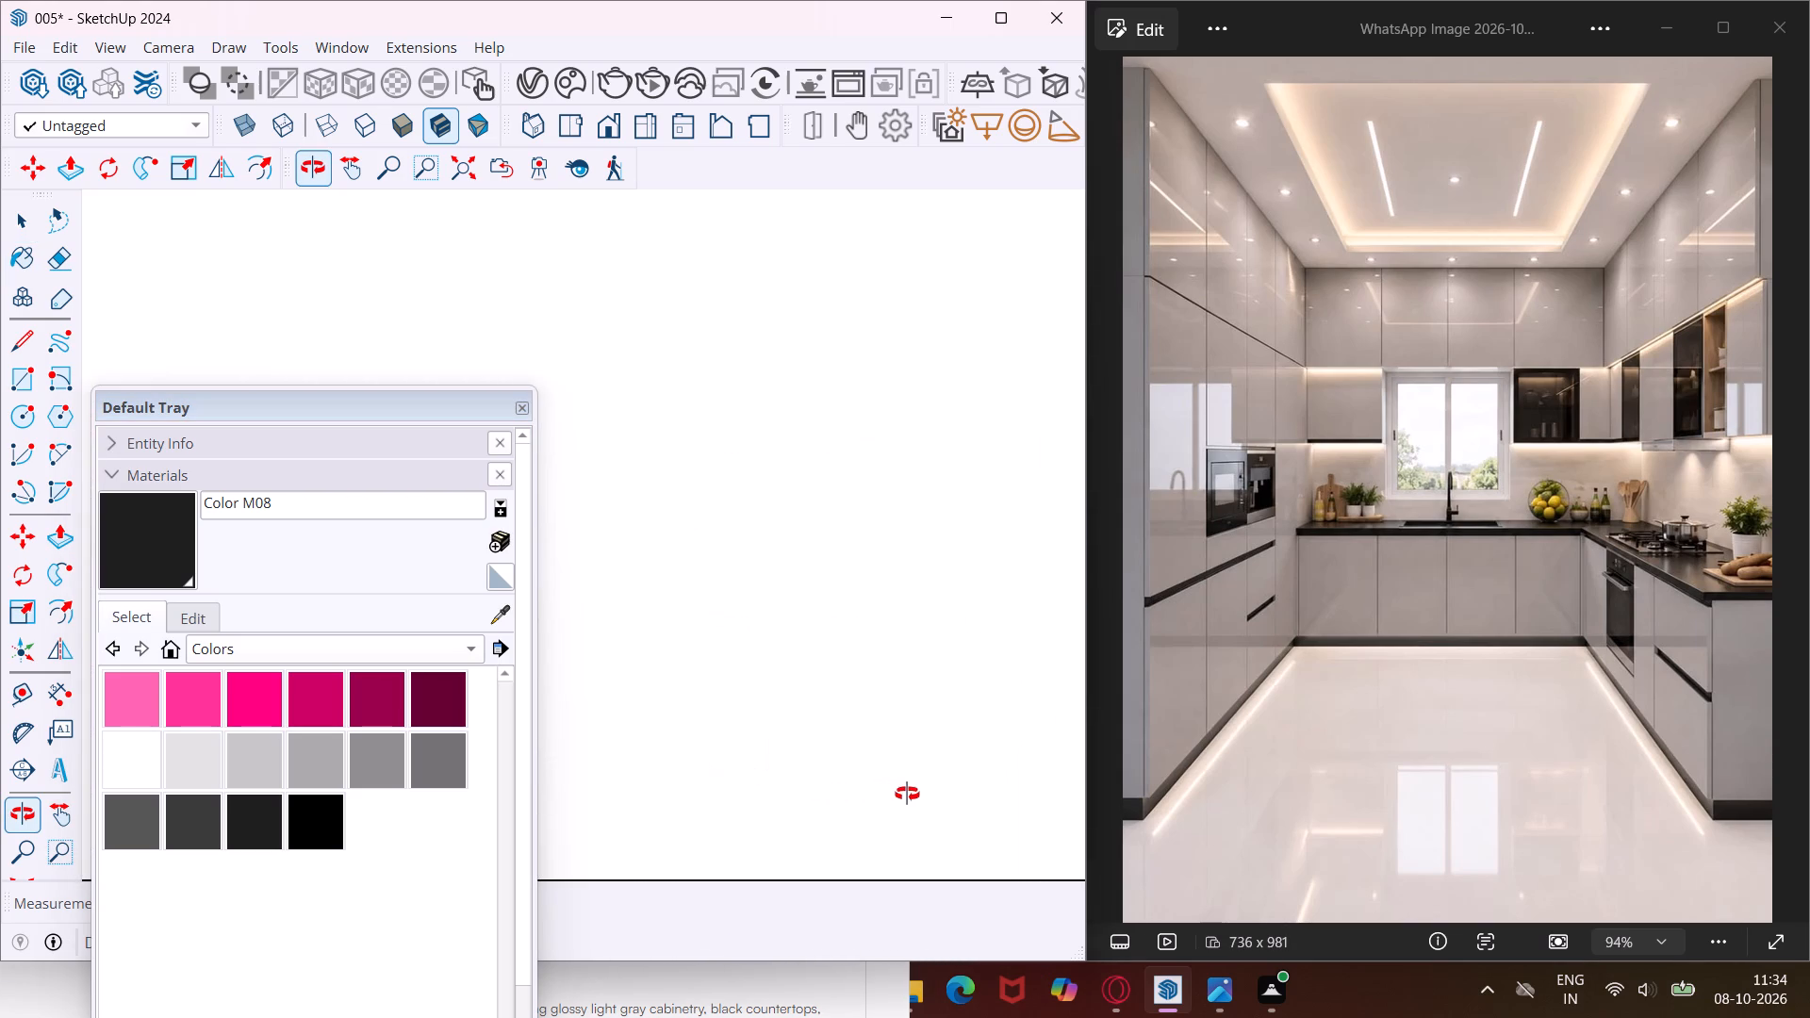
middle_click_drag(907, 794, 774, 807)
scroll(717, 739, "up", 8)
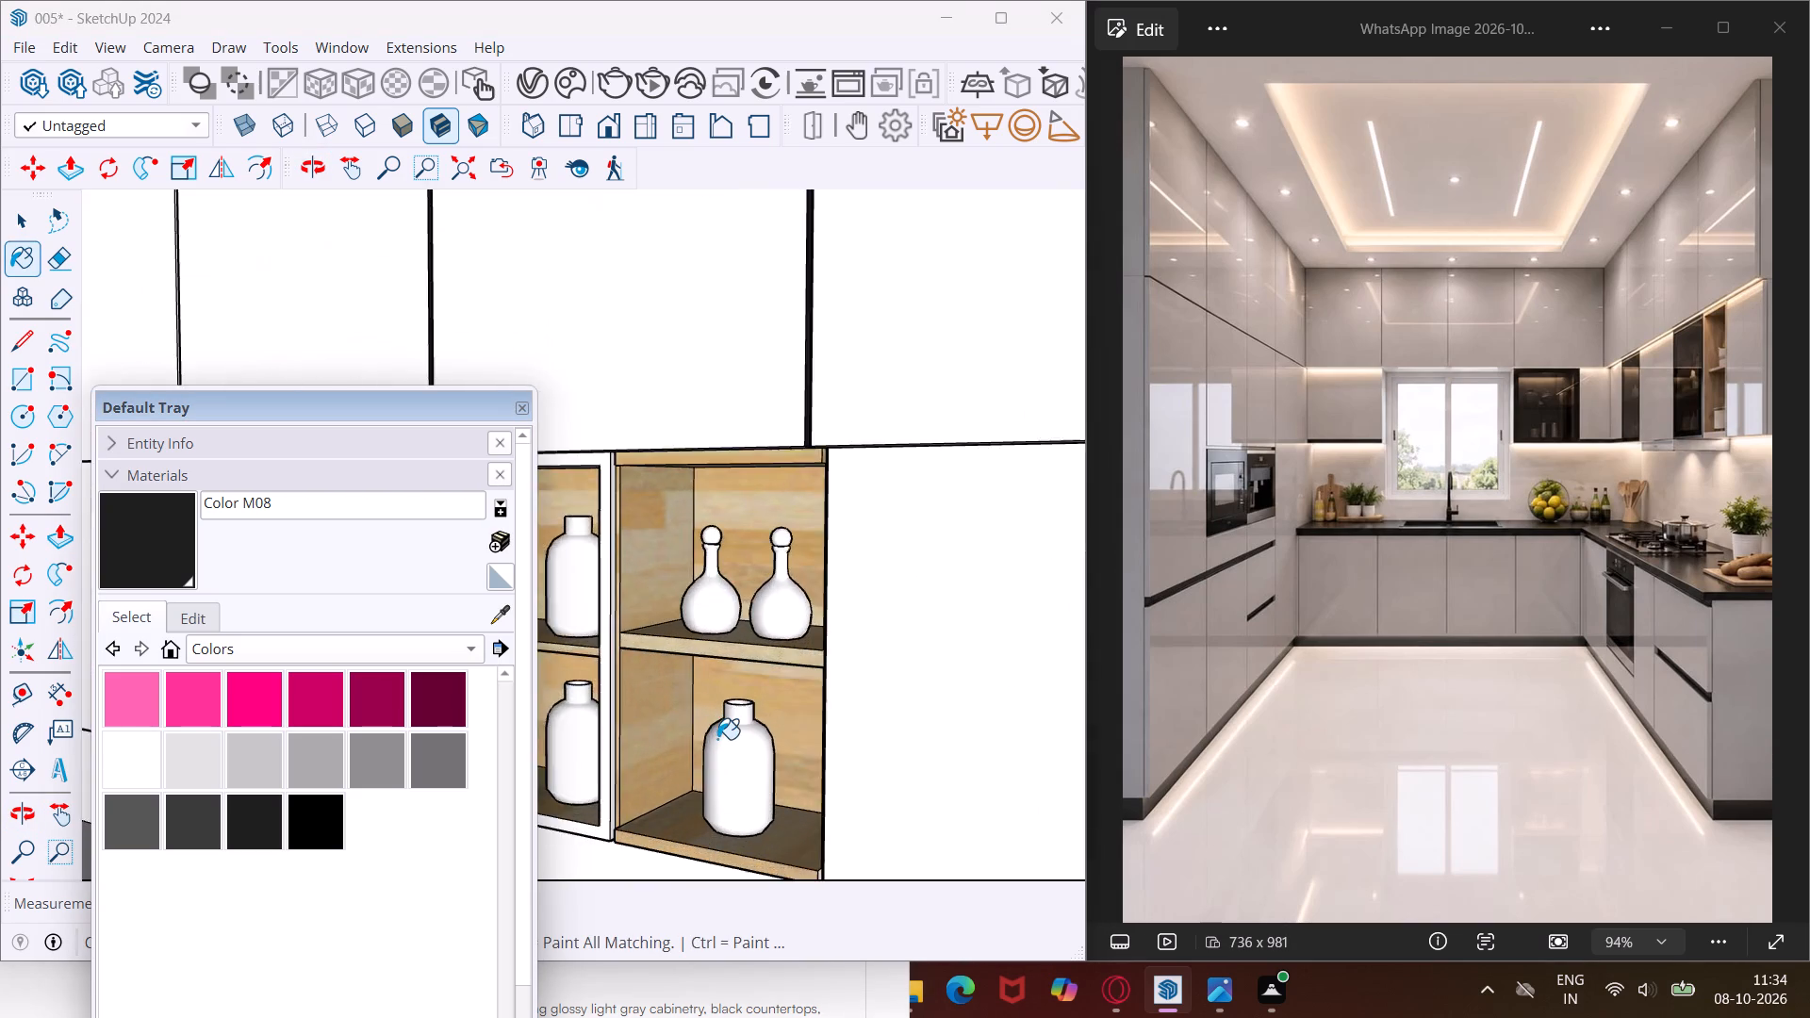
scroll(717, 739, "up", 4)
middle_click_drag(717, 739, 891, 768)
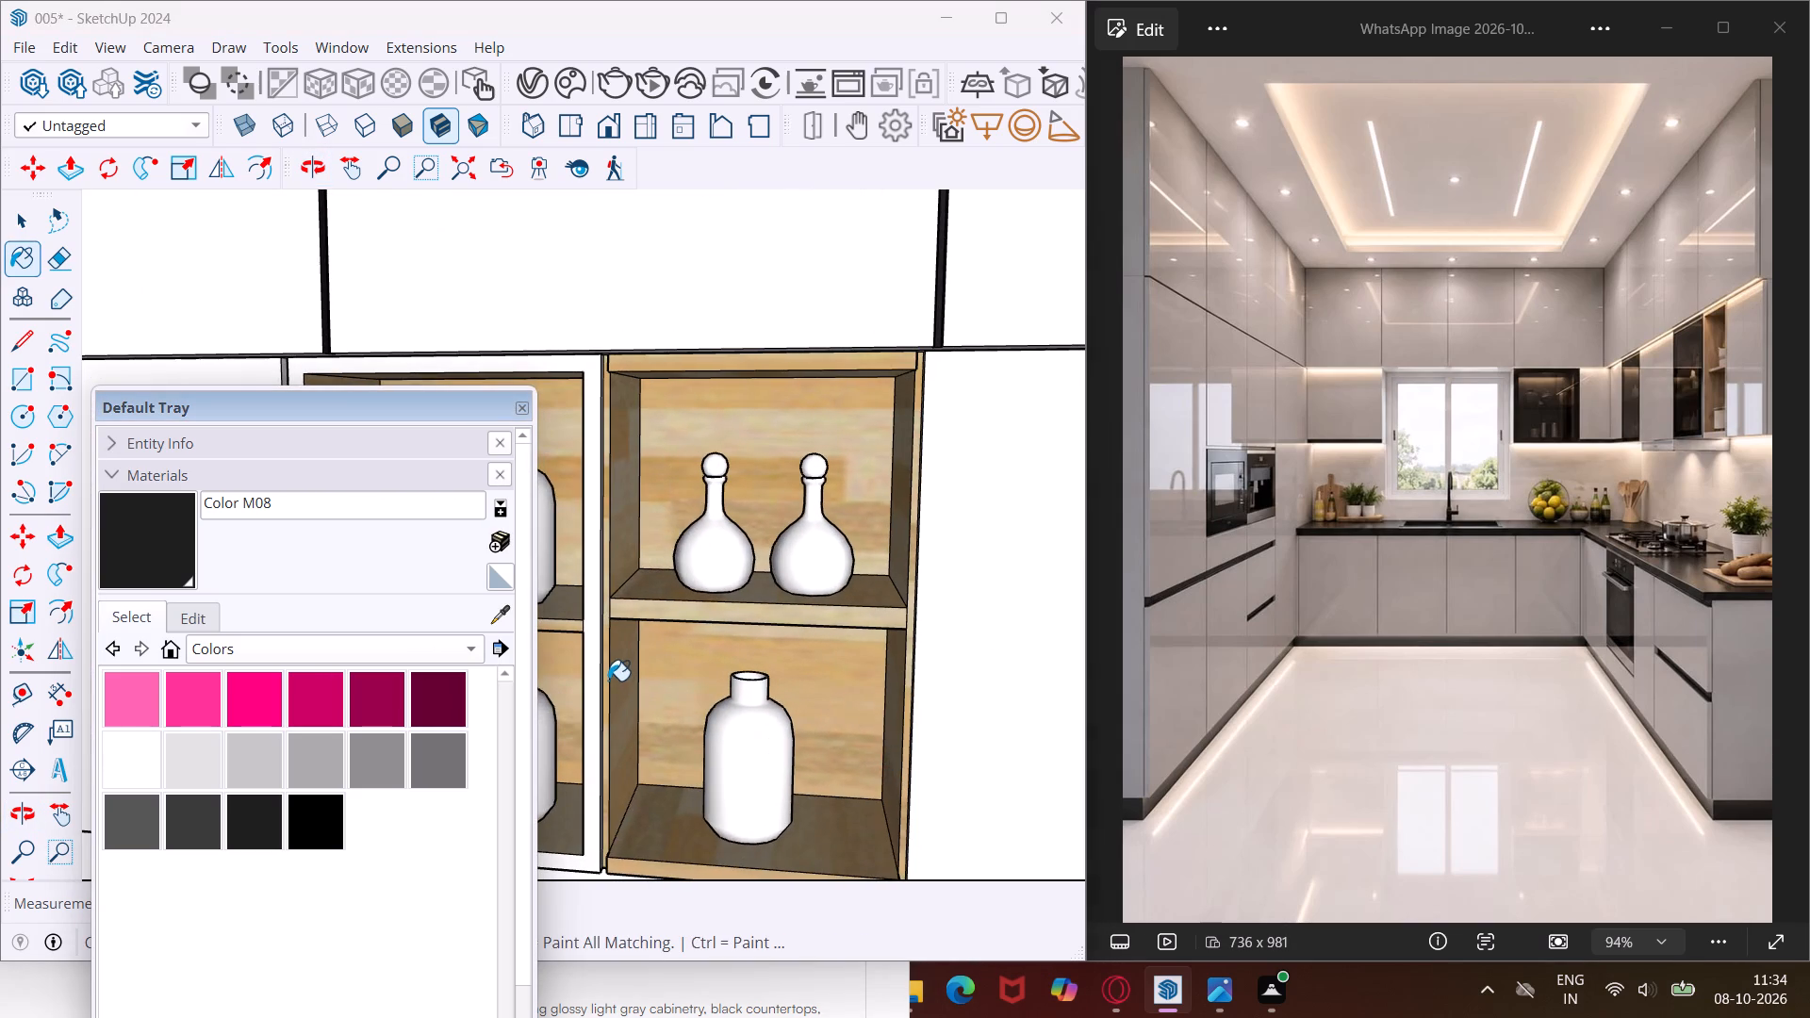
scroll(607, 679, "up", 8)
middle_click_drag(595, 677, 556, 689)
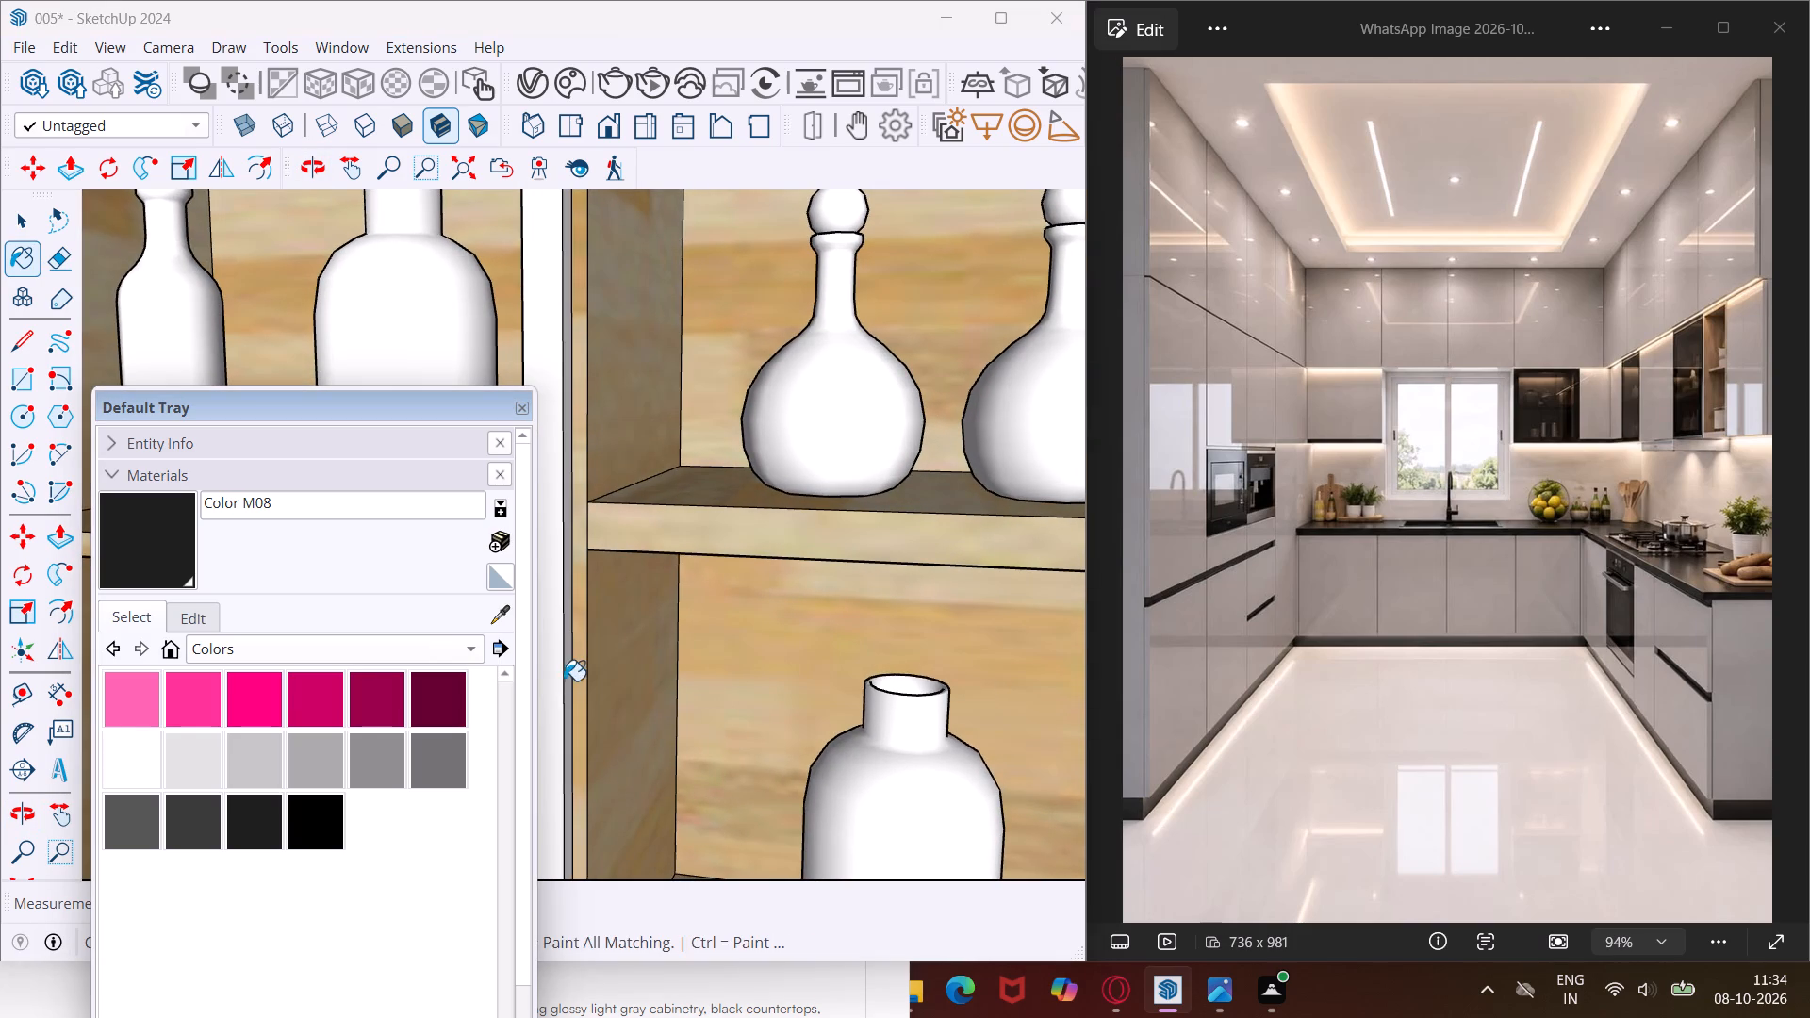
left_click(568, 667)
left_click(544, 682)
middle_click_drag(553, 688, 724, 697)
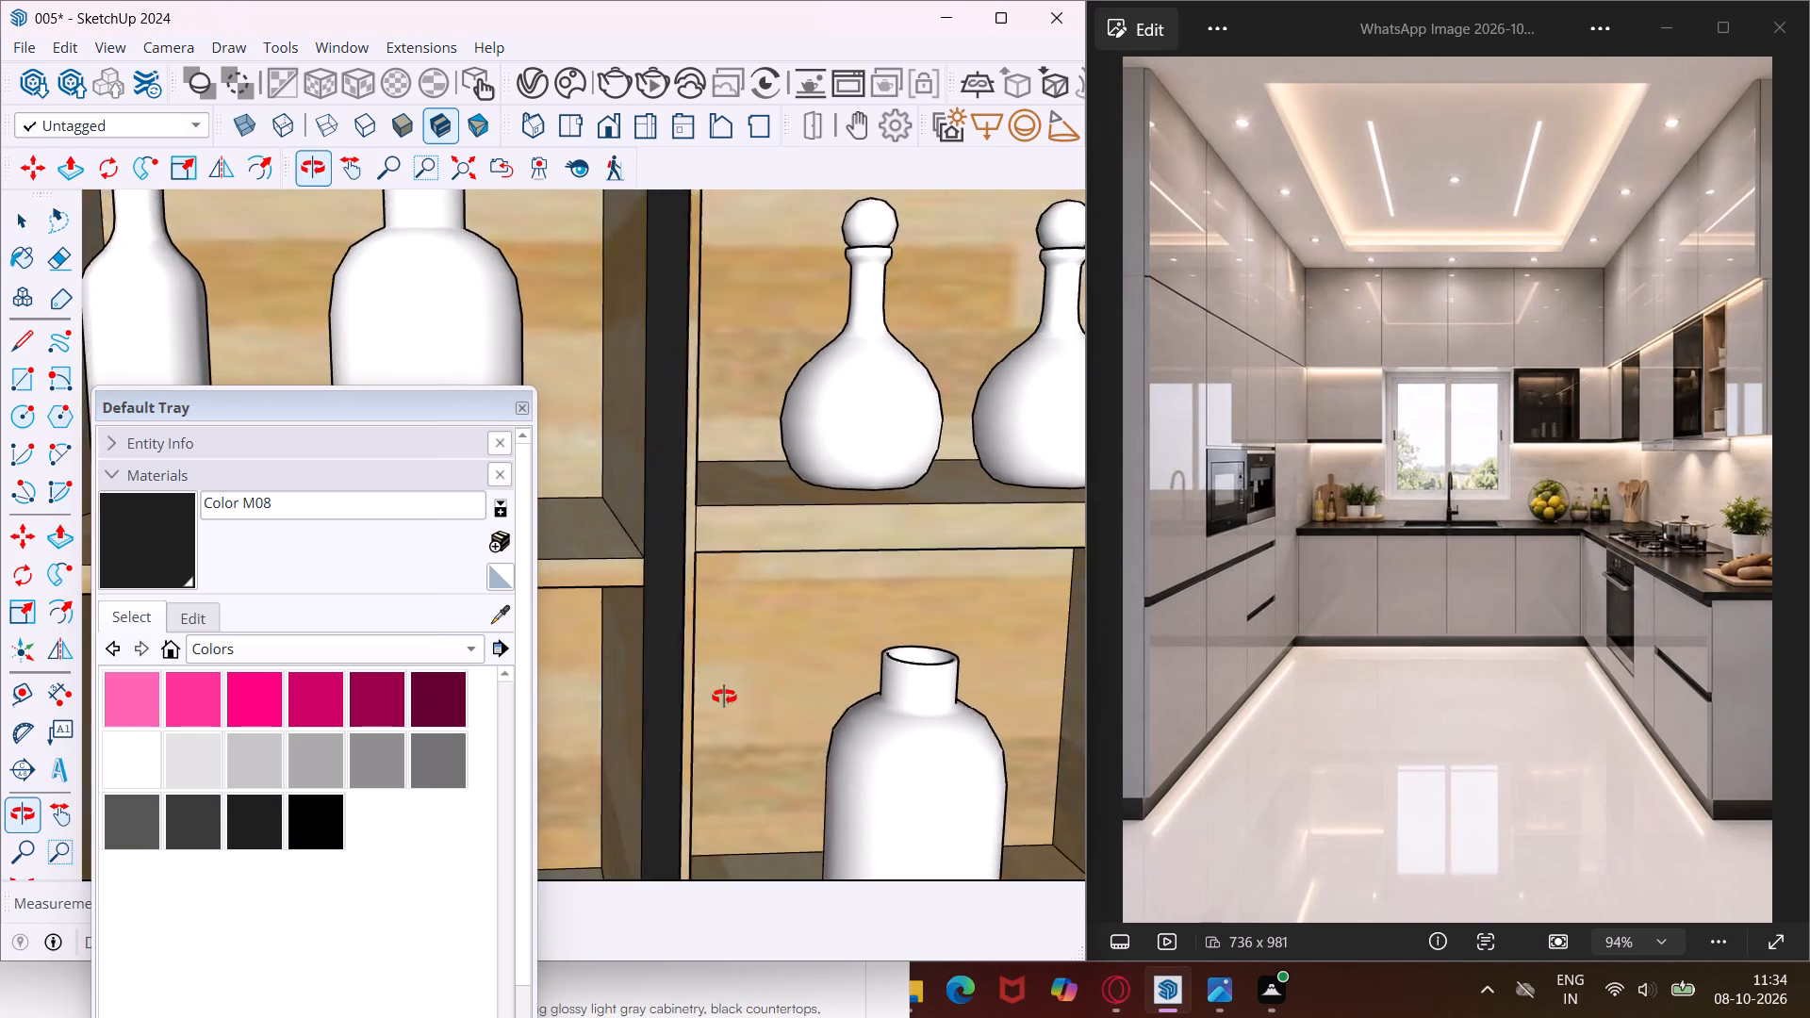
middle_click_drag(724, 697, 1017, 698)
scroll(945, 677, "down", 5)
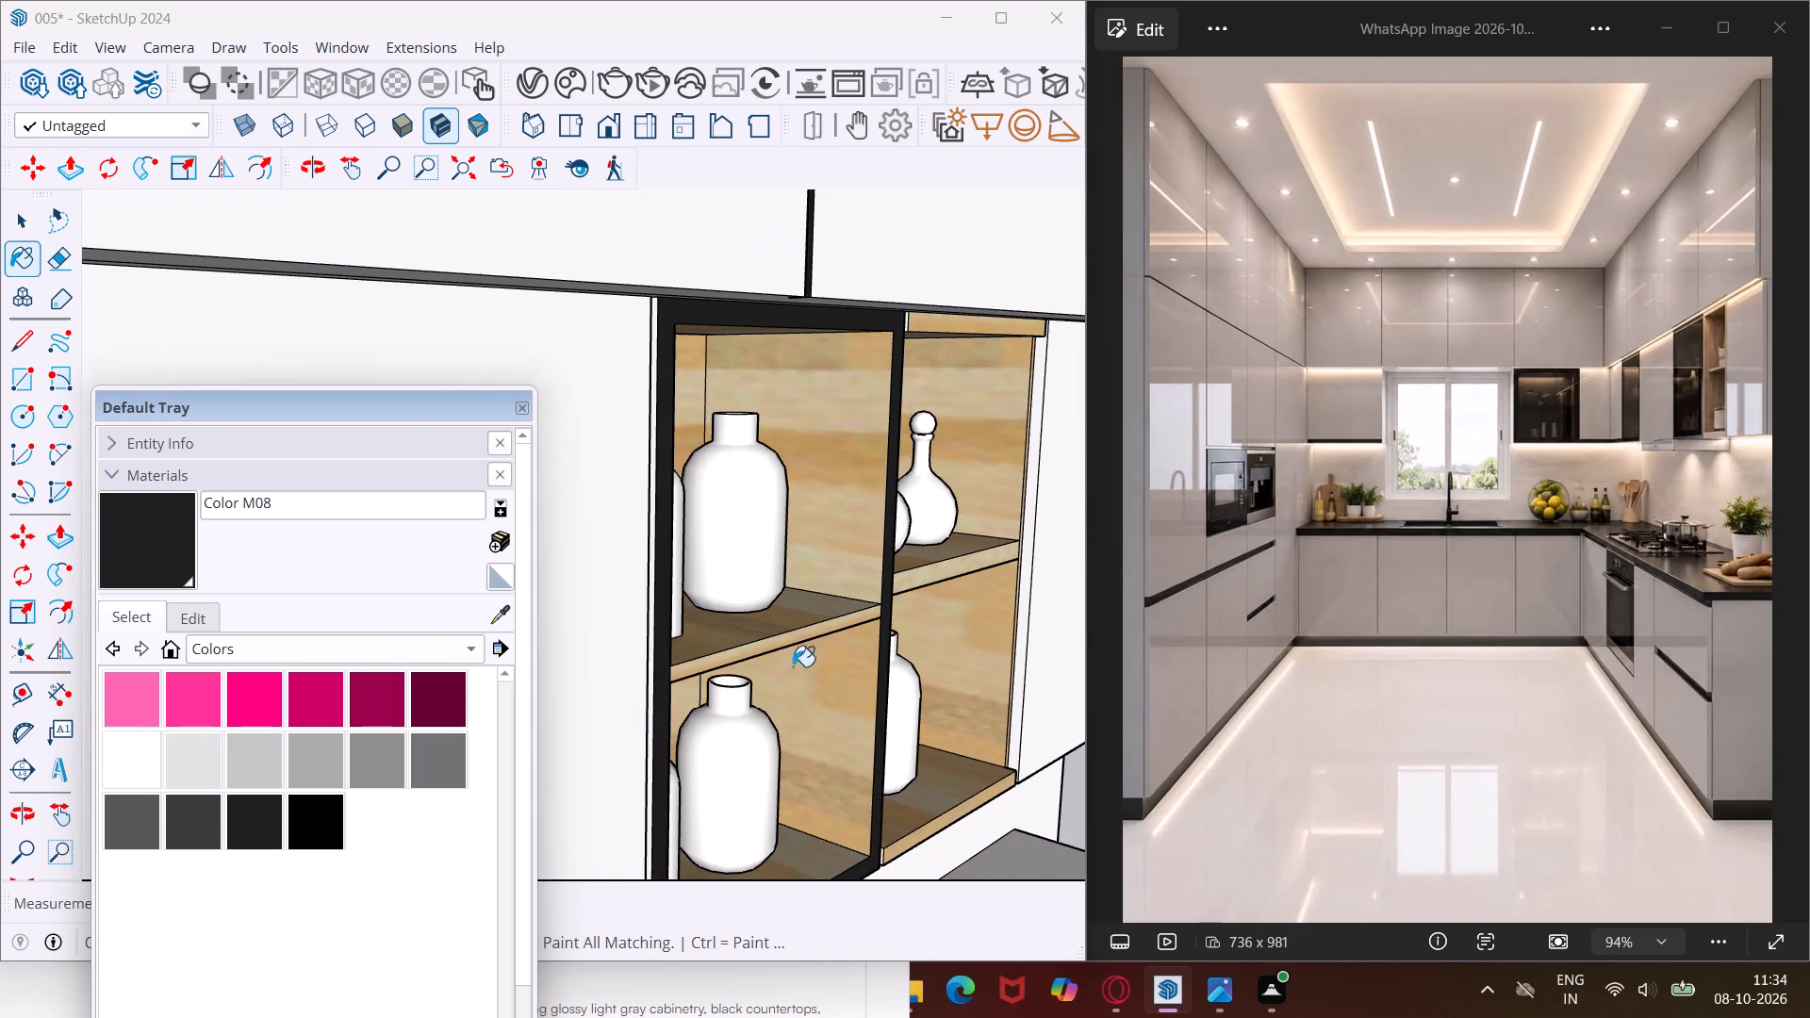
Paint the gap faces between the tall-bottle niche frame and the adjoining closed cabinet door with Color M08.
scroll(653, 632, "up", 7)
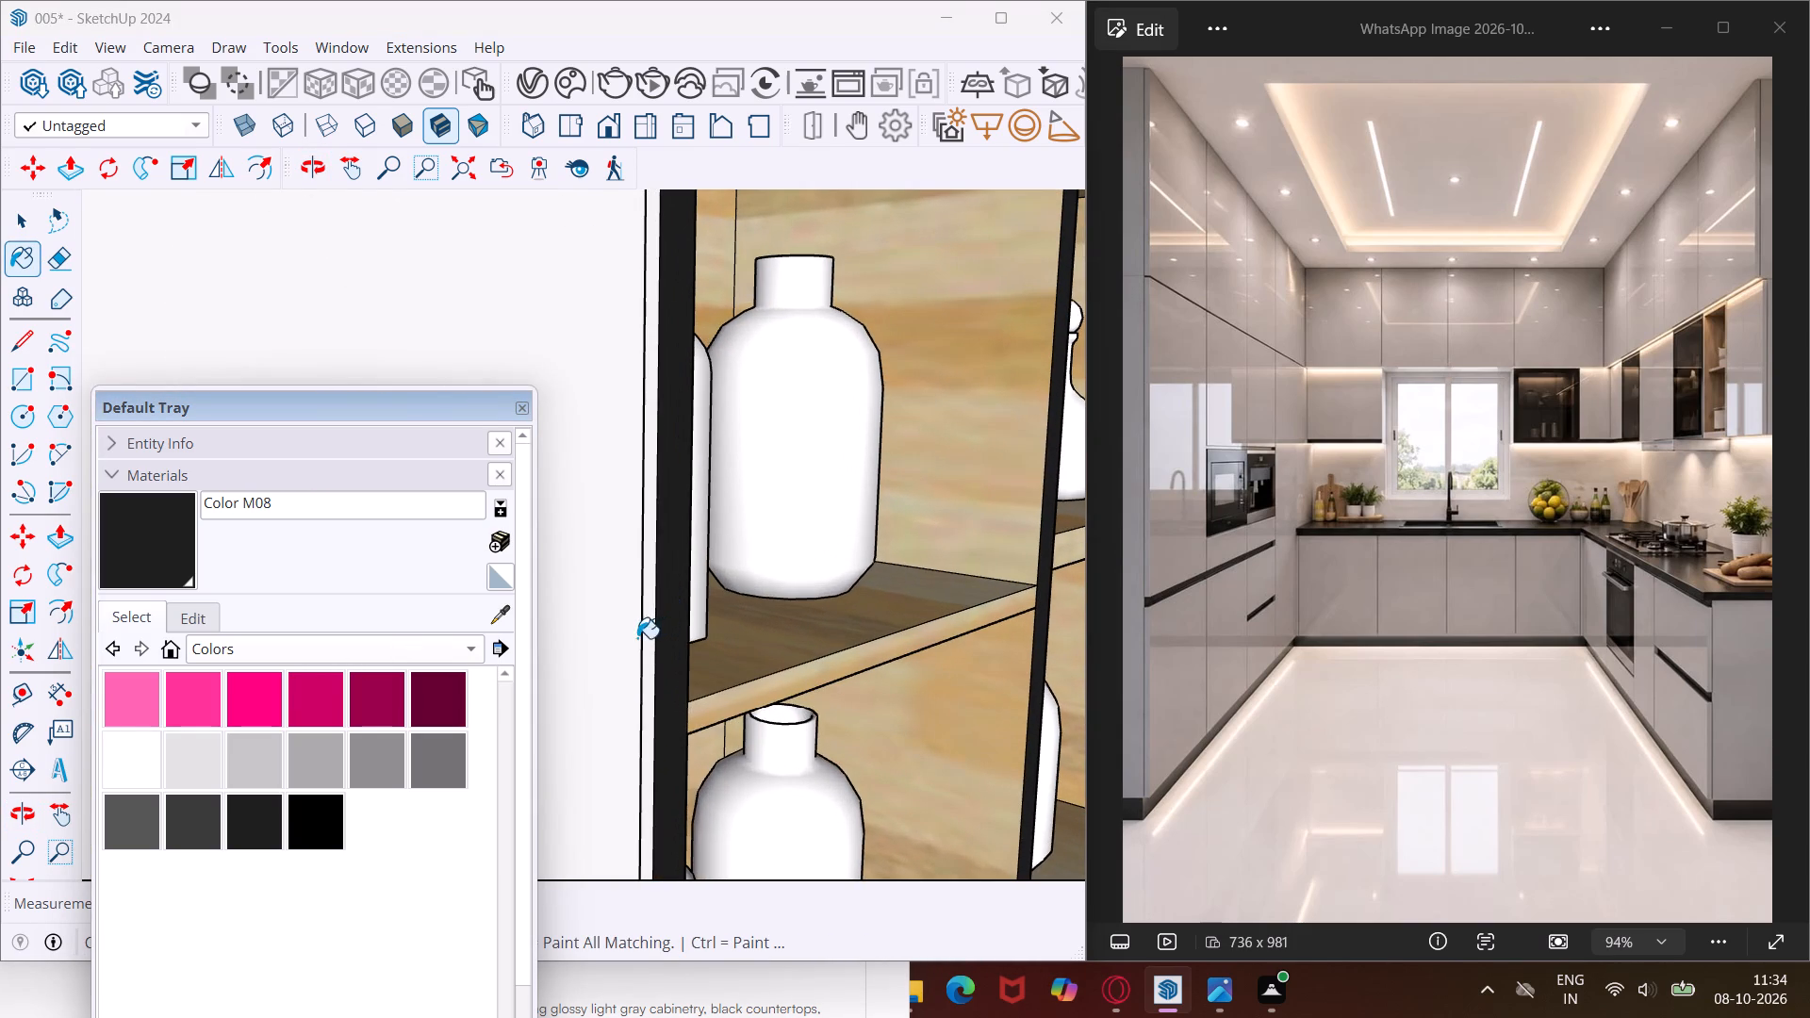
left_click(648, 643)
middle_click_drag(648, 643, 487, 669)
scroll(417, 315, "up", 8)
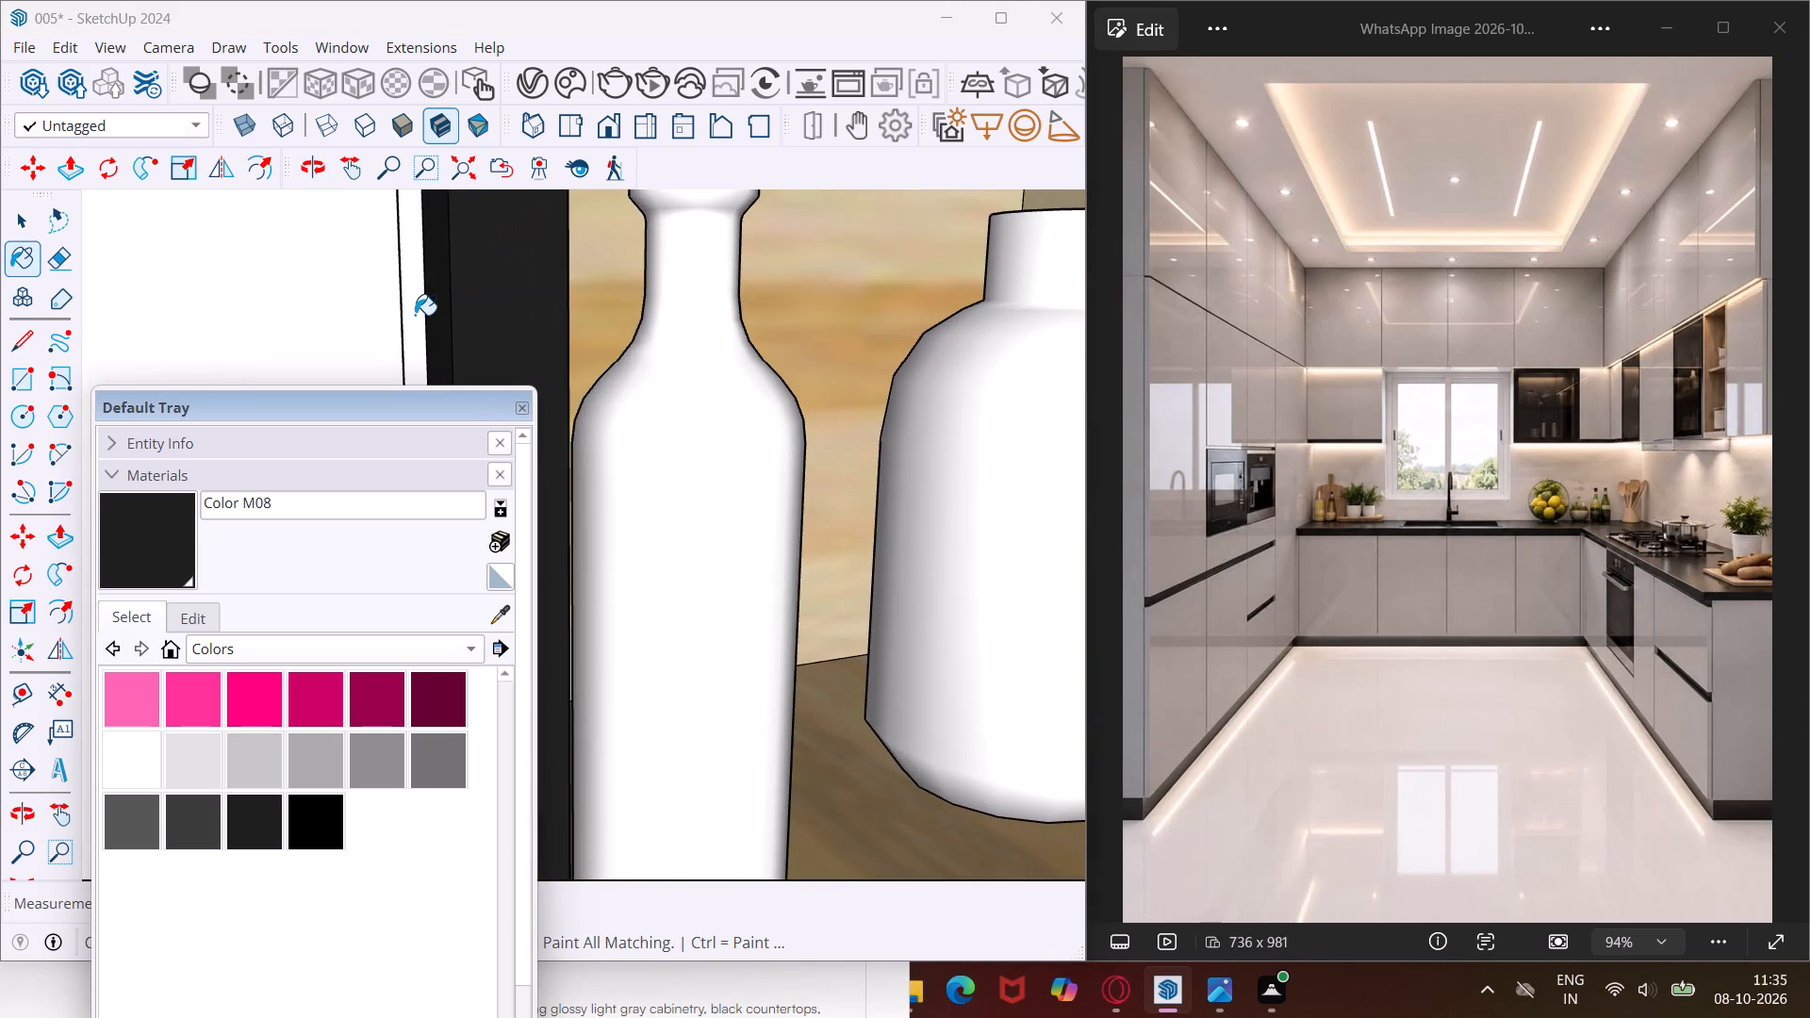
left_click(415, 315)
middle_click_drag(415, 315, 302, 336)
left_click(194, 330)
Paint the edge of the end cabinet door beside the round-bottle niche with Color M08.
scroll(194, 330, "down", 5)
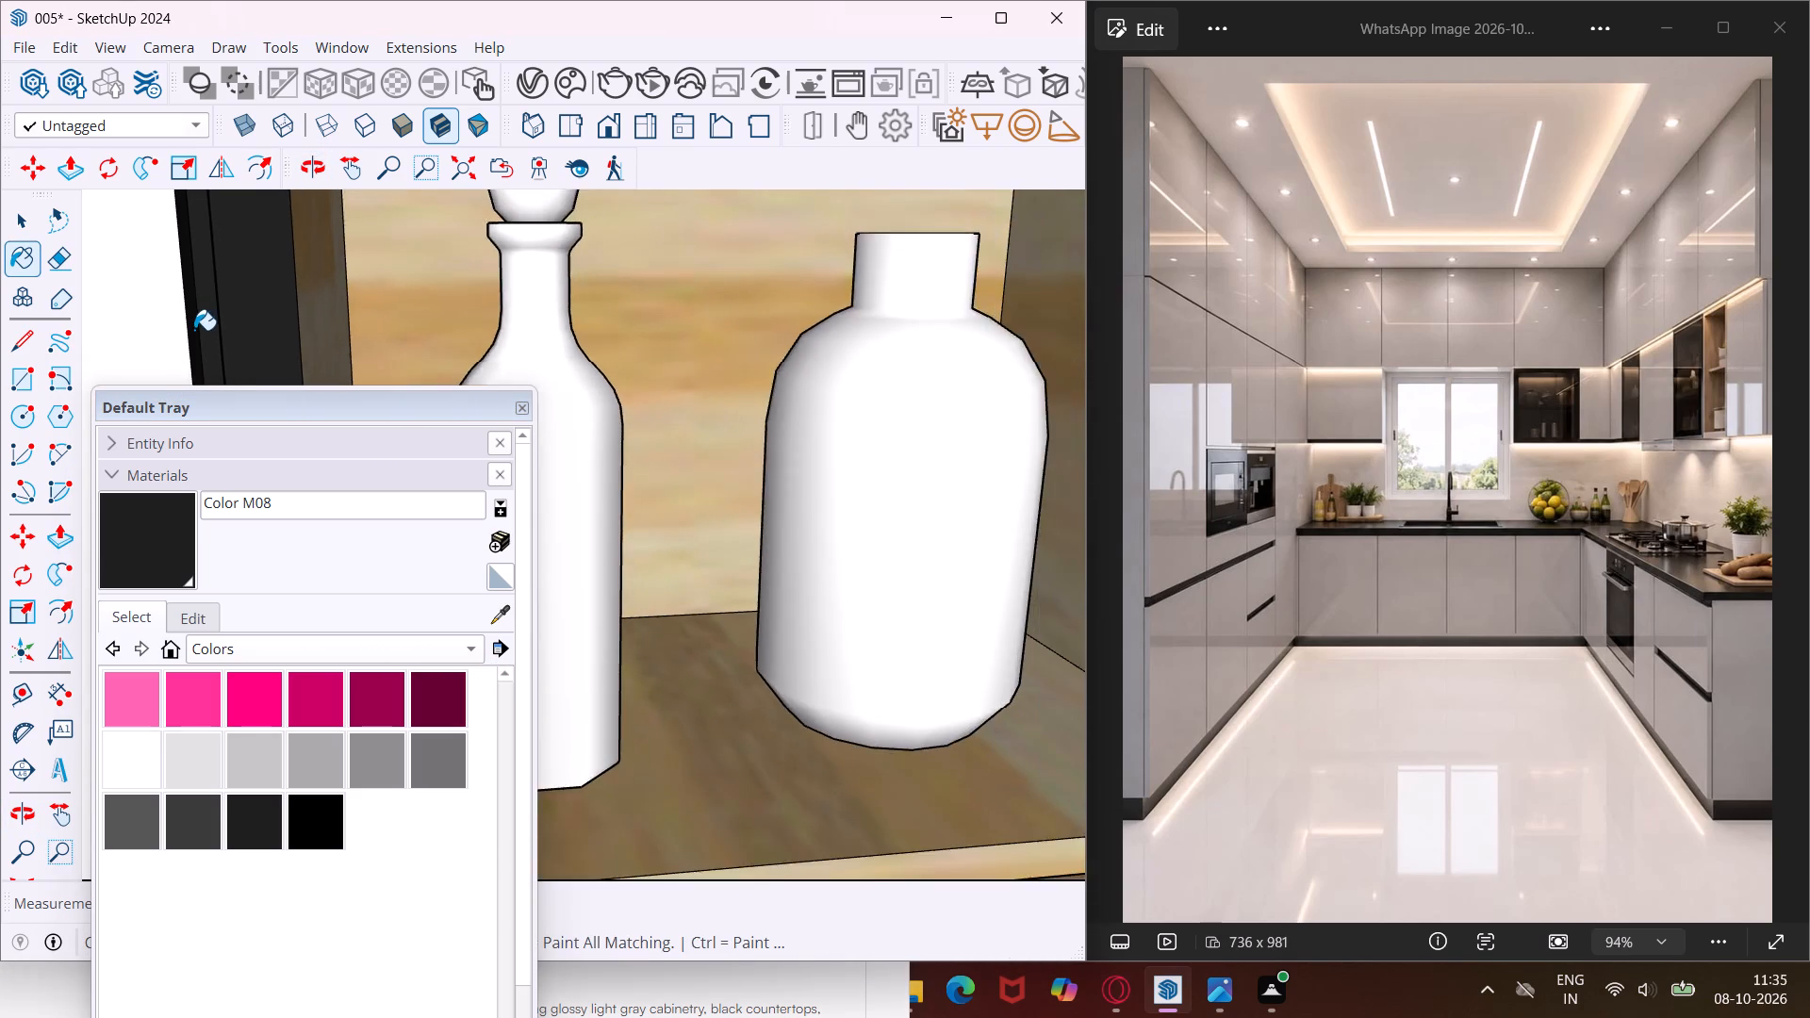
scroll(194, 330, "down", 8)
scroll(430, 339, "down", 4)
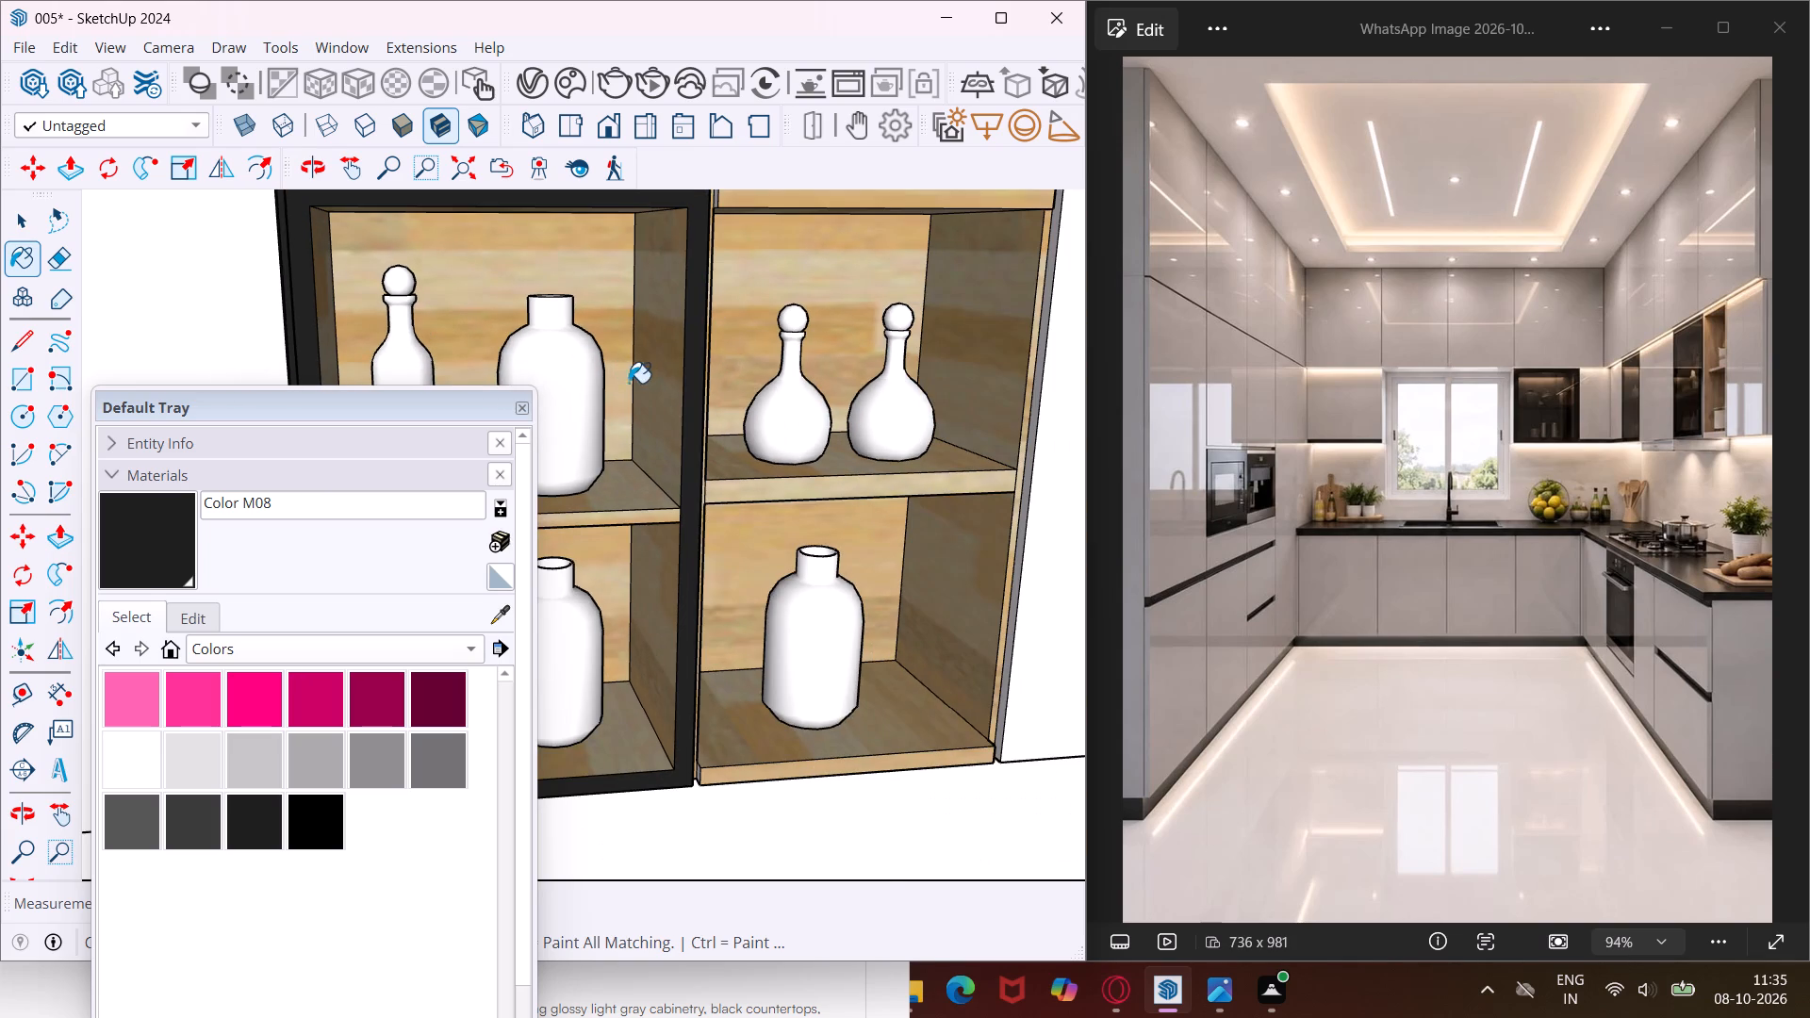
scroll(702, 397, "up", 12)
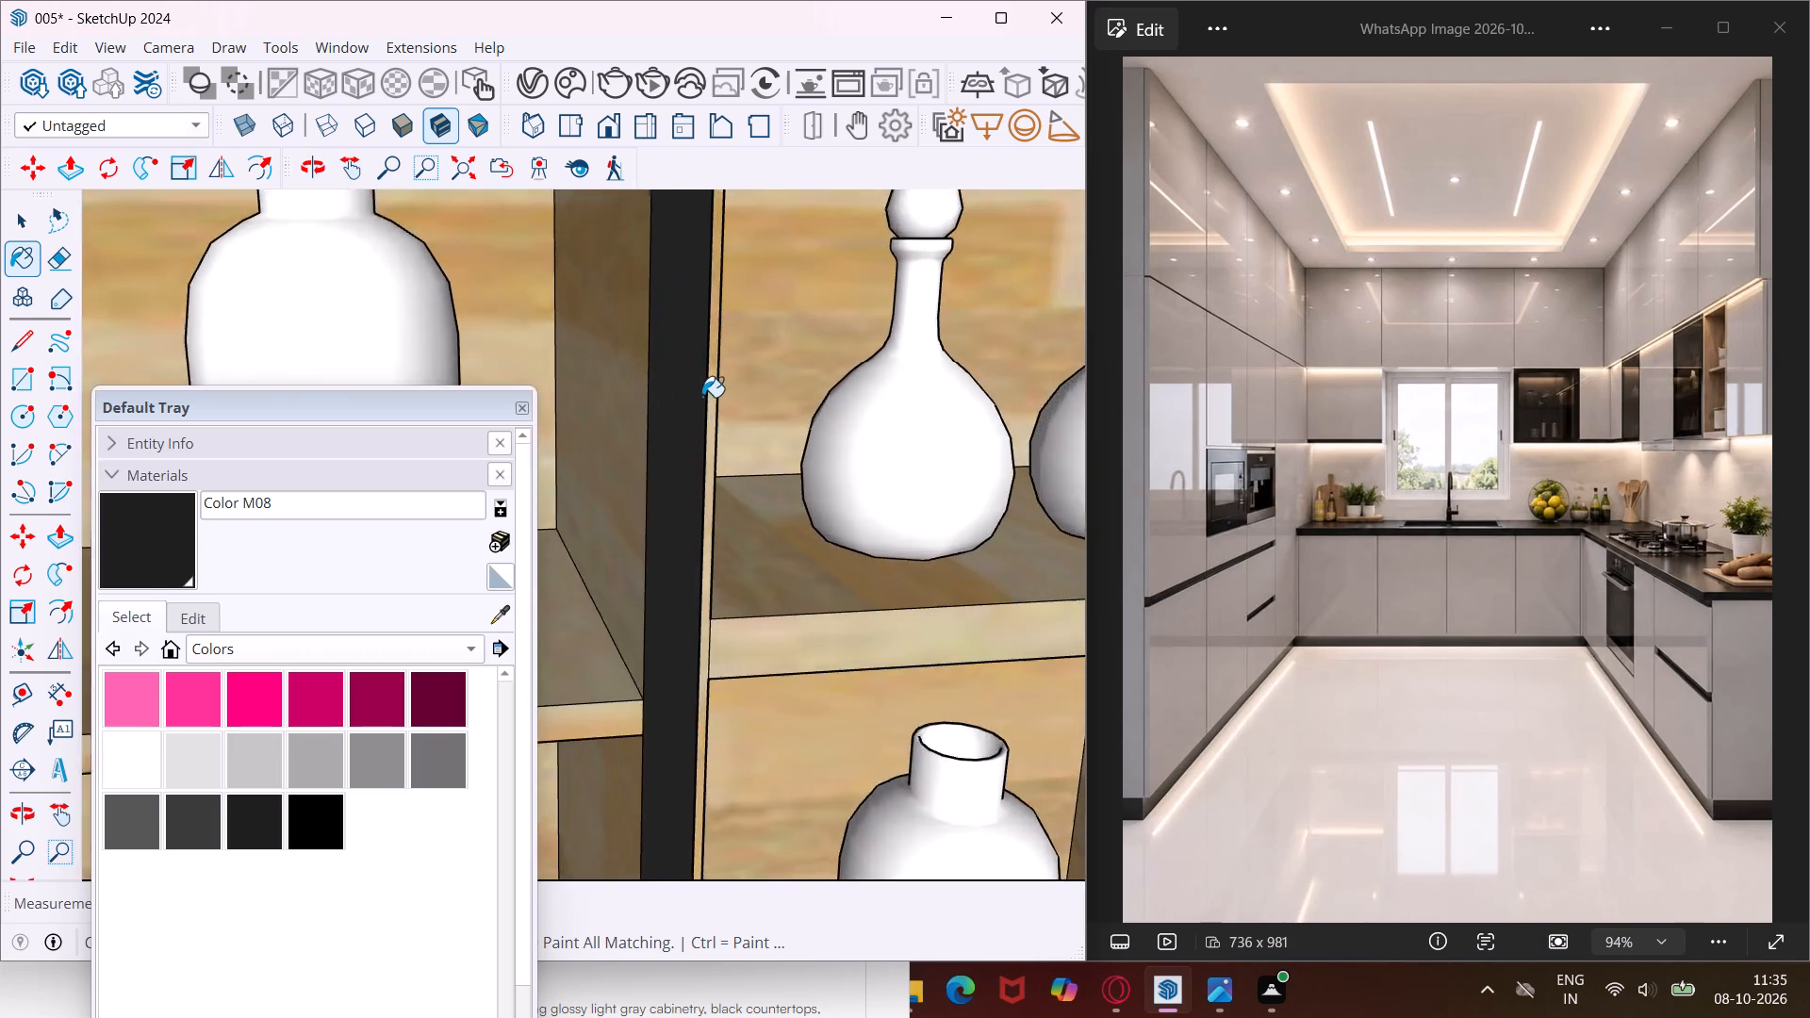
scroll(702, 397, "up", 2)
scroll(702, 397, "down", 20)
scroll(921, 421, "up", 5)
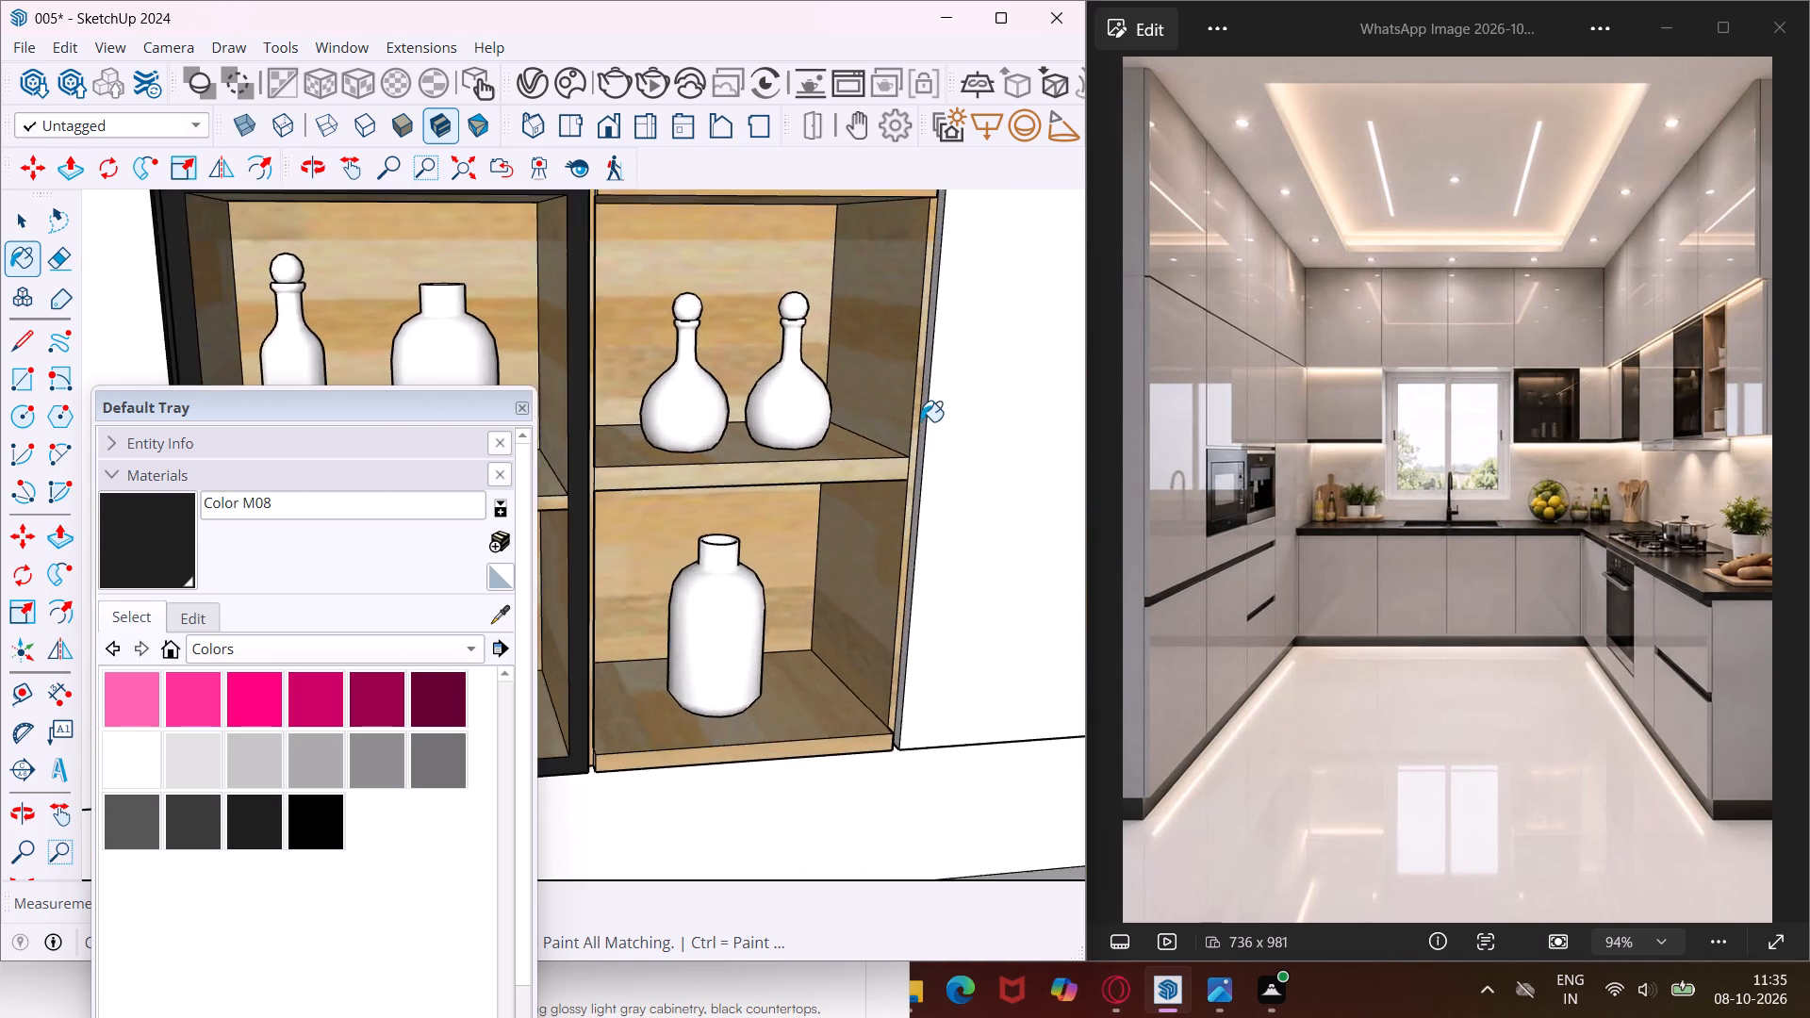
scroll(921, 421, "up", 7)
left_click(923, 413)
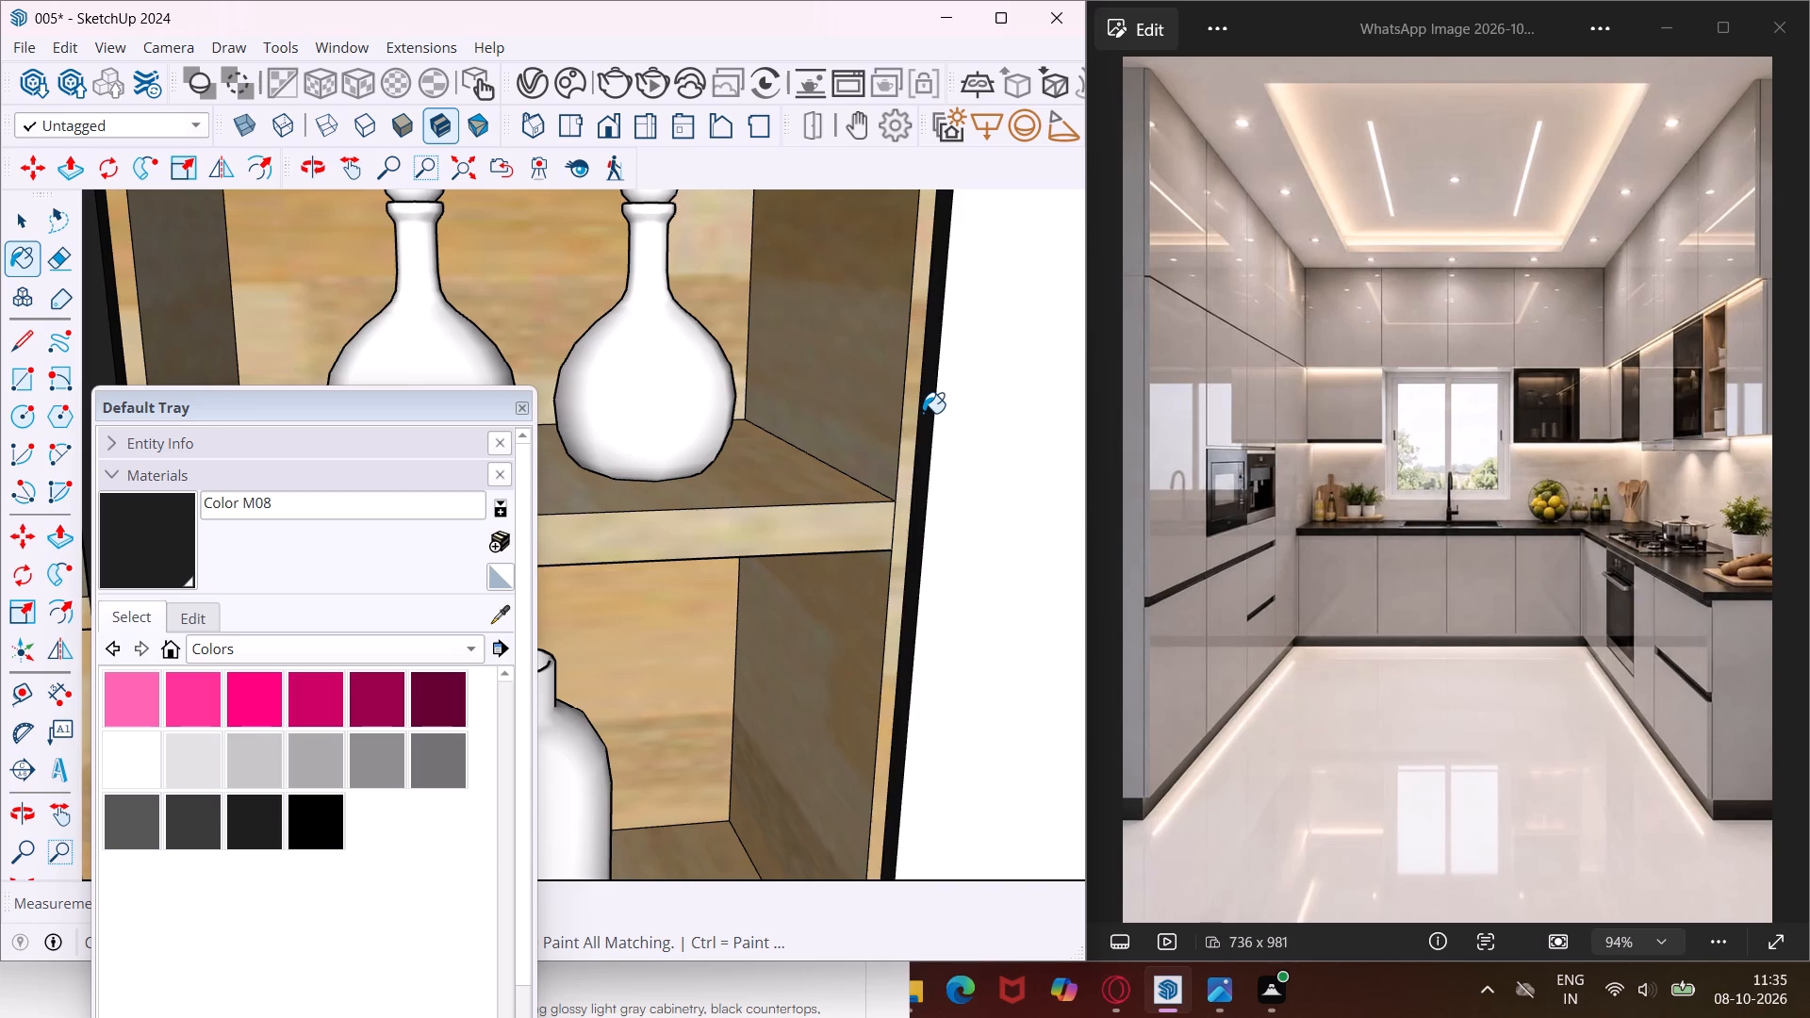
Examine the whole kitchen from outside, including the wall cabinets and jar niche along the window wall.
scroll(923, 413, "down", 16)
scroll(923, 413, "down", 5)
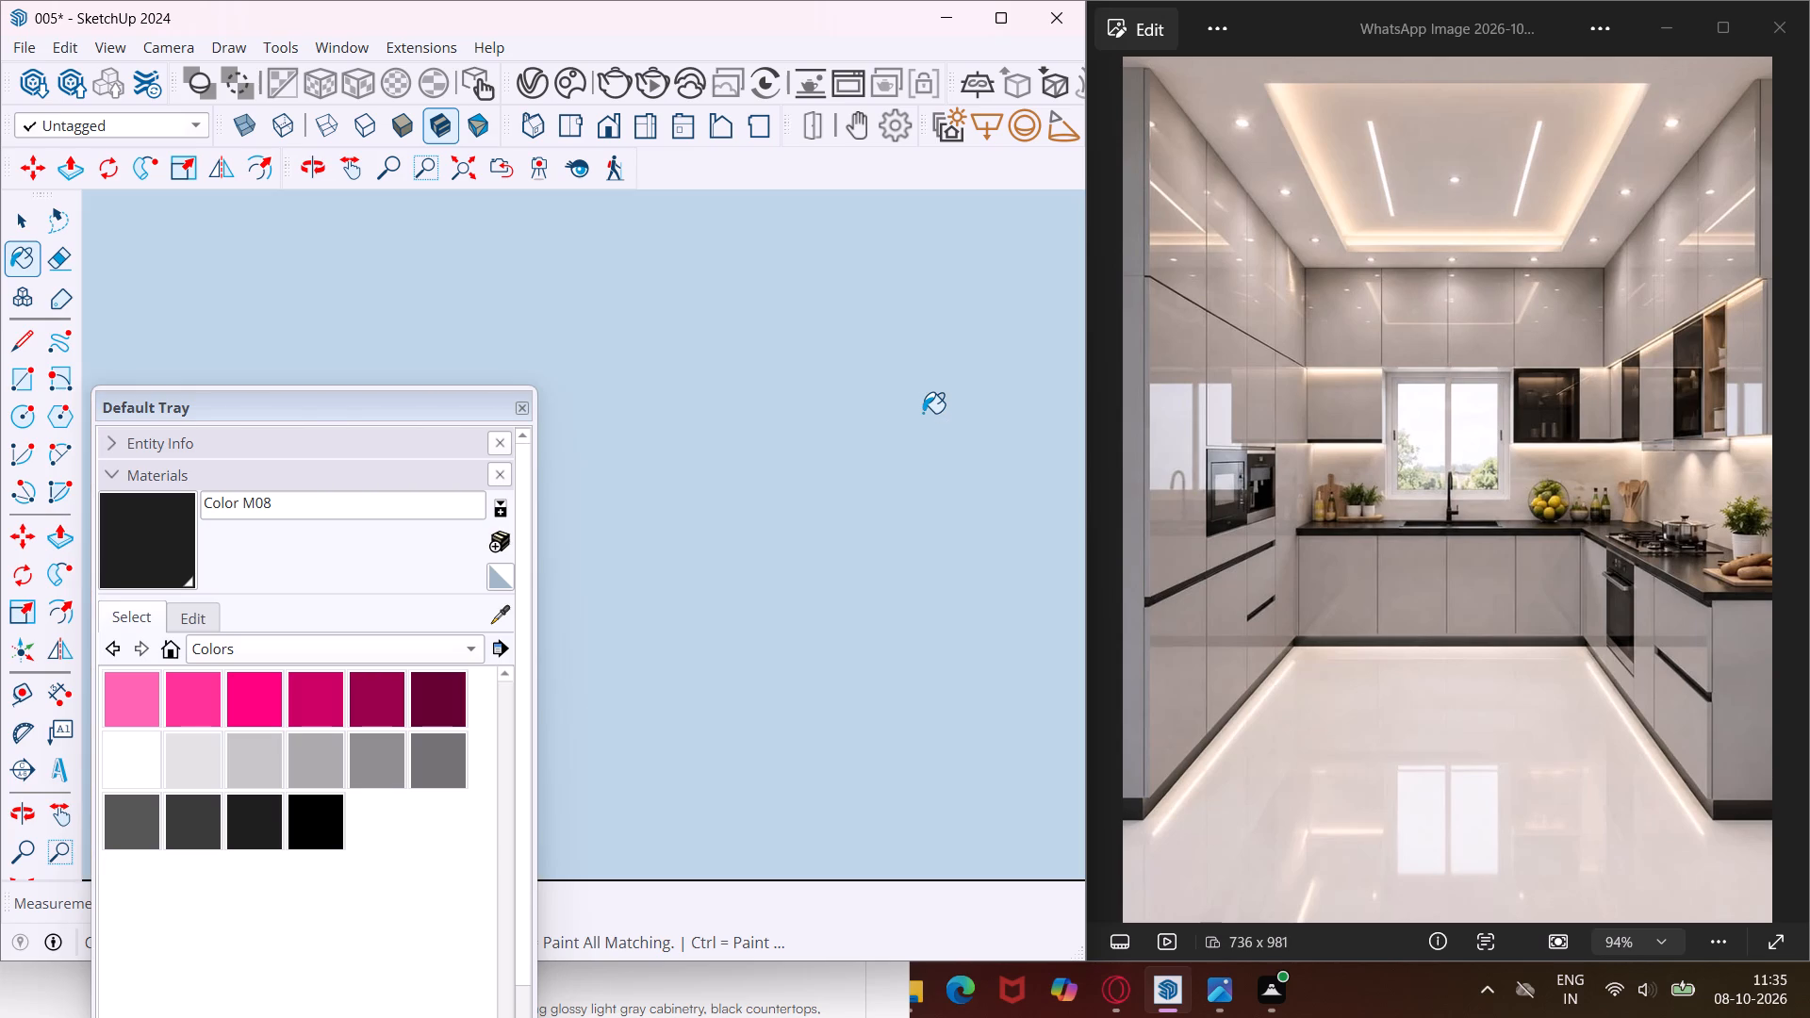
scroll(923, 413, "down", 20)
scroll(923, 413, "down", 9)
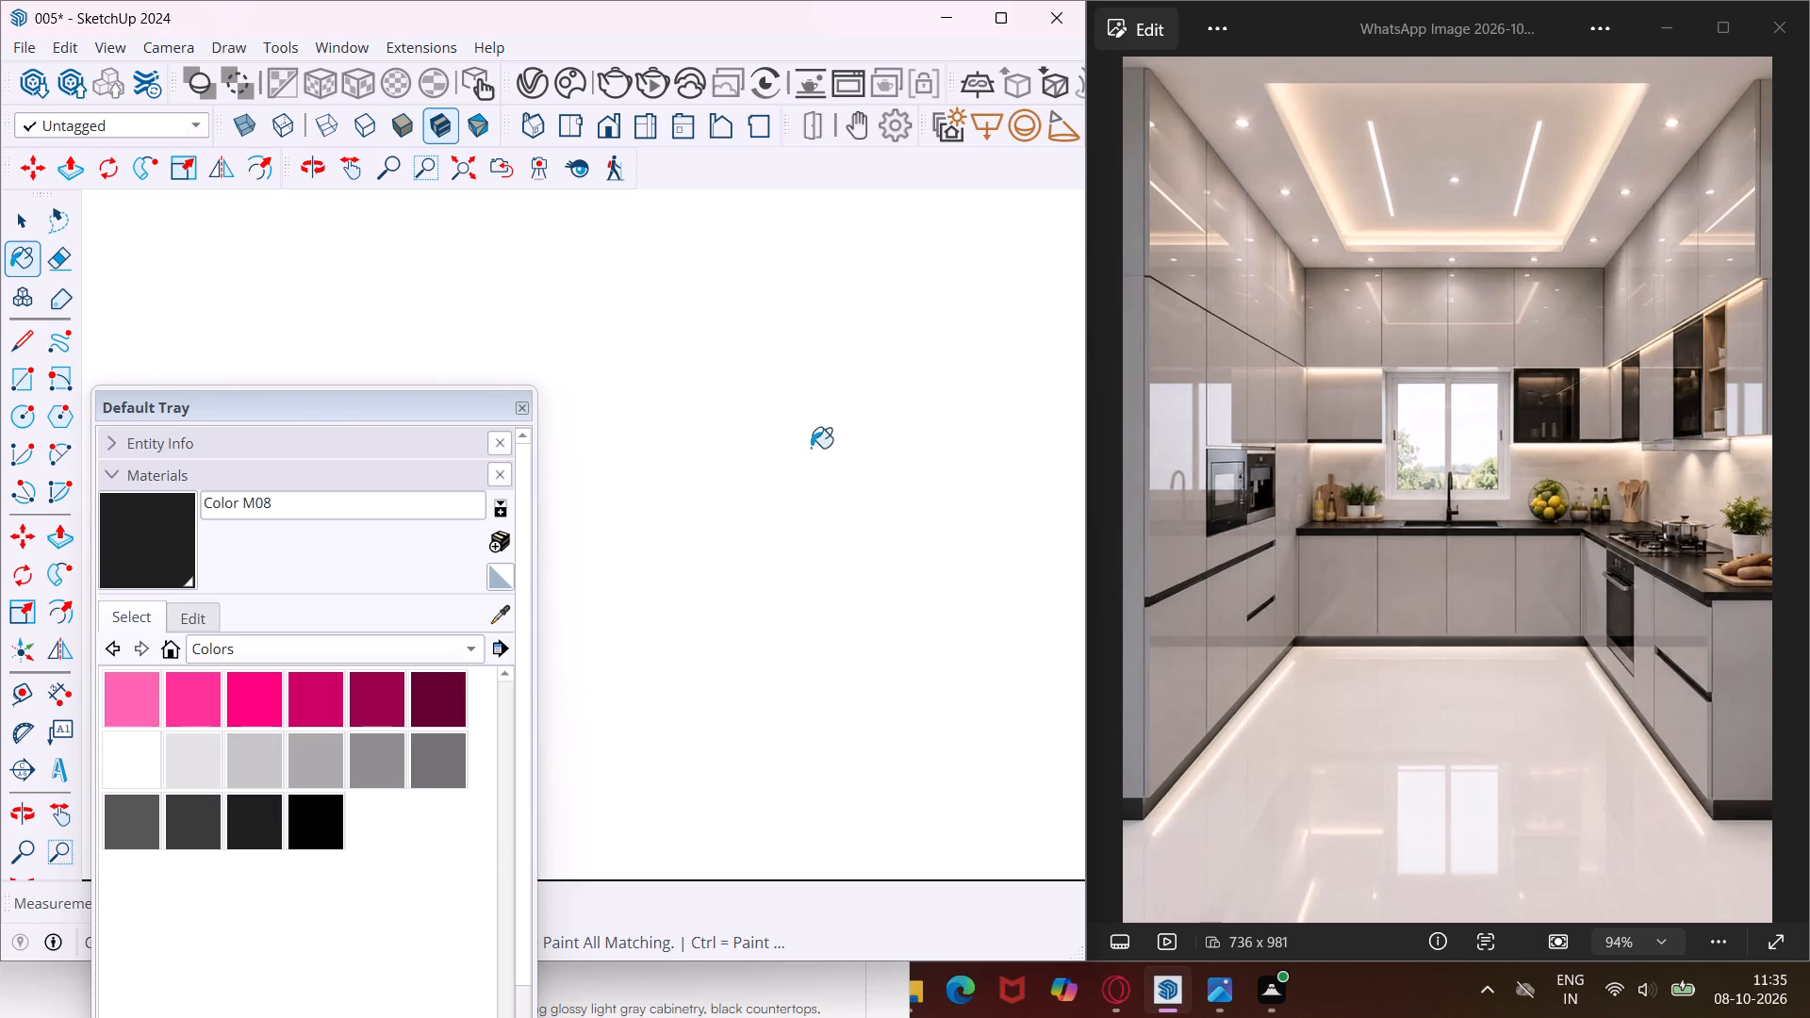
scroll(811, 448, "down", 20)
scroll(811, 448, "down", 16)
scroll(760, 437, "down", 20)
scroll(760, 437, "down", 14)
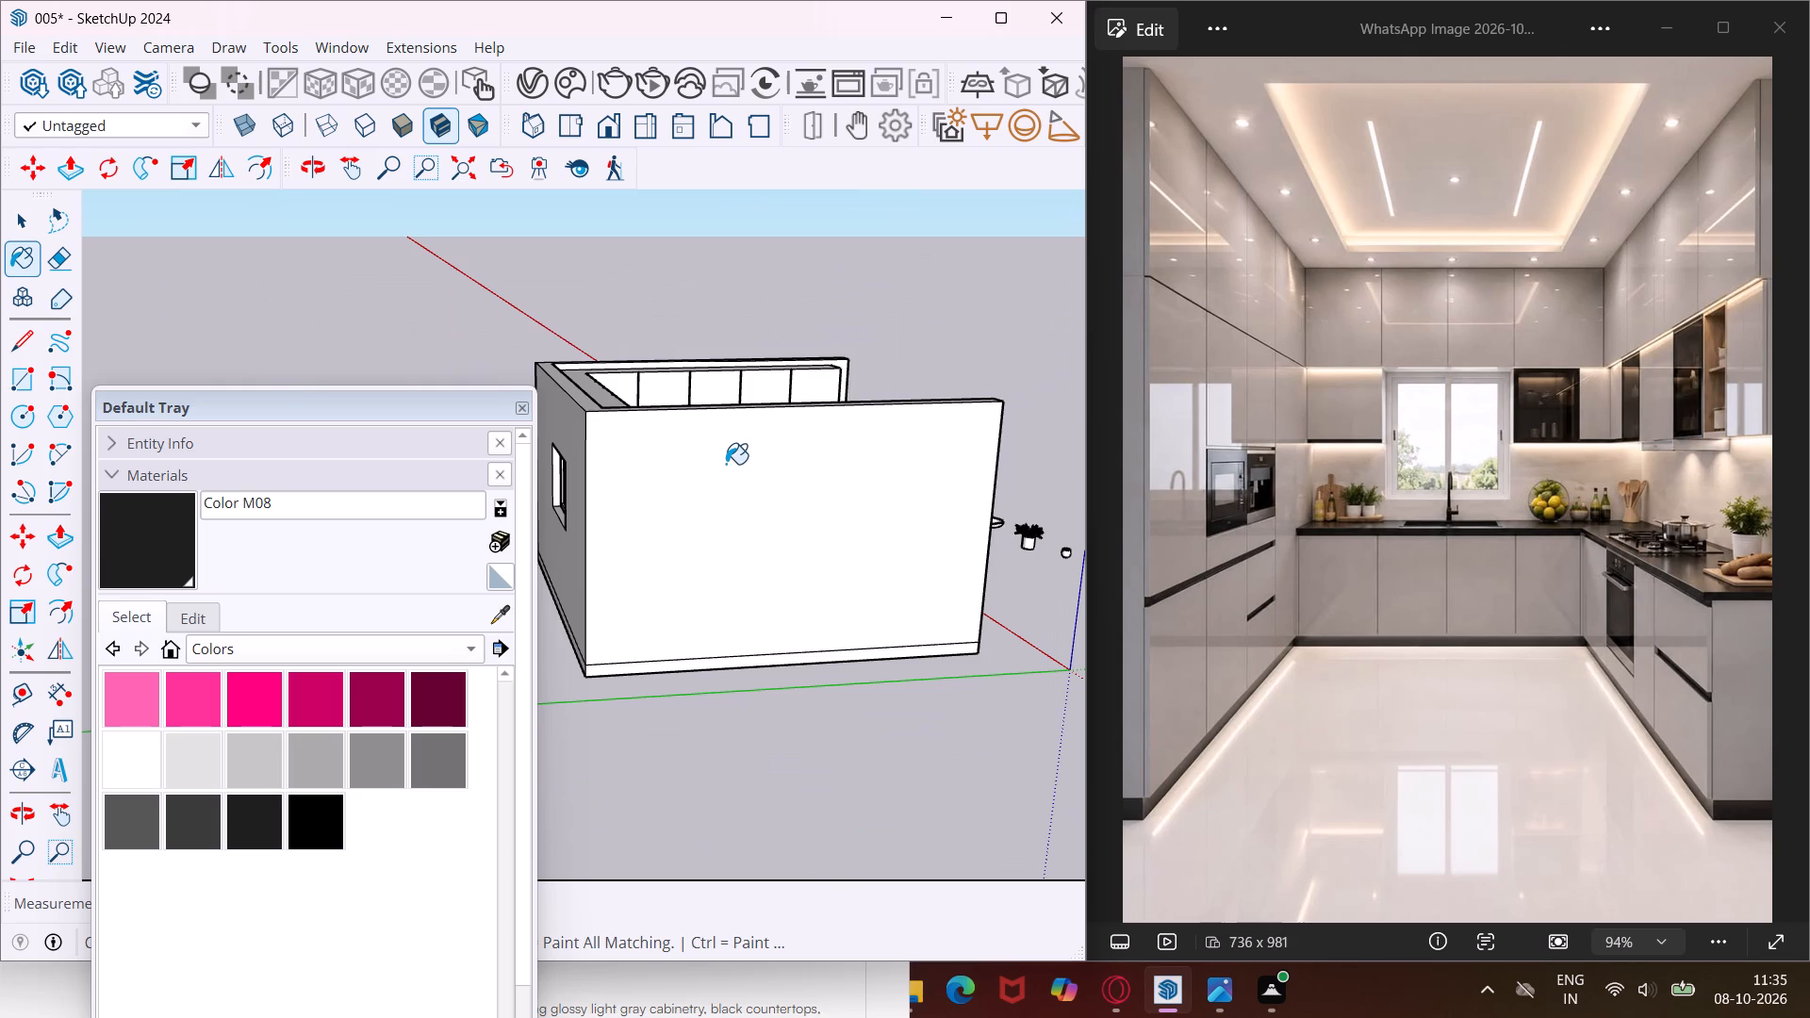
middle_click_drag(788, 363, 484, 442)
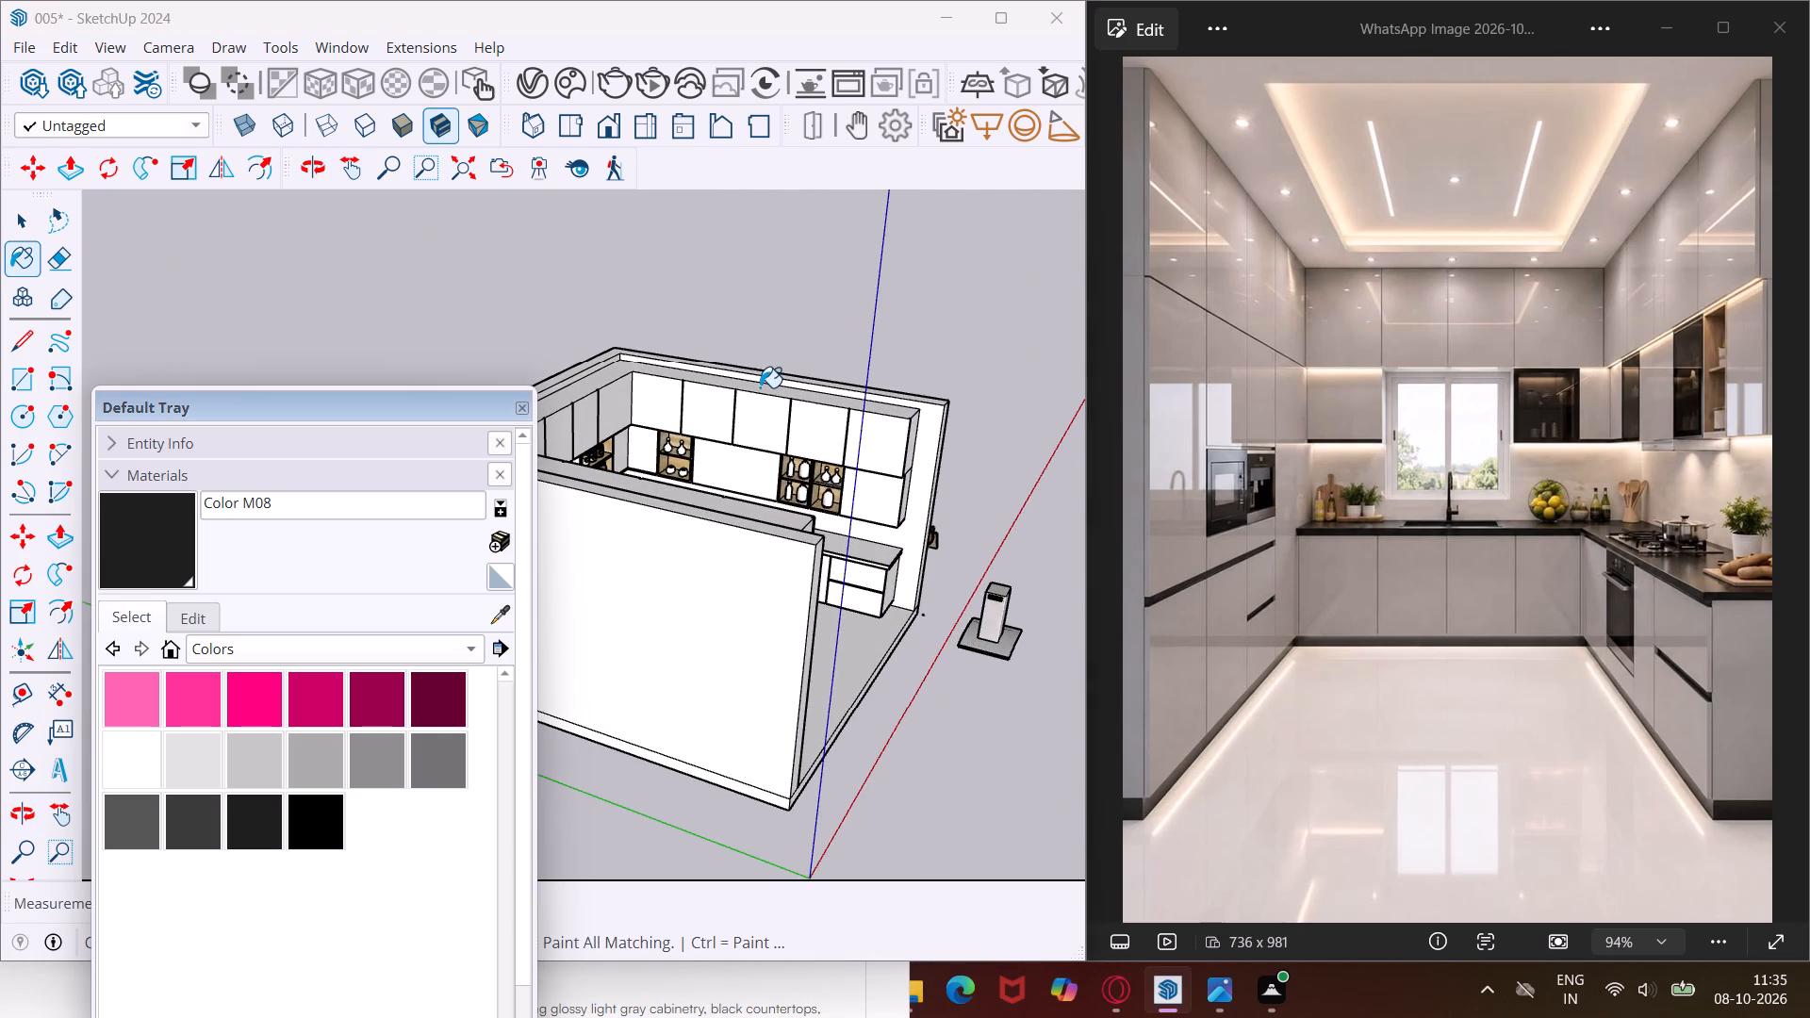
scroll(760, 387, "down", 10)
middle_click_drag(782, 452, 535, 474)
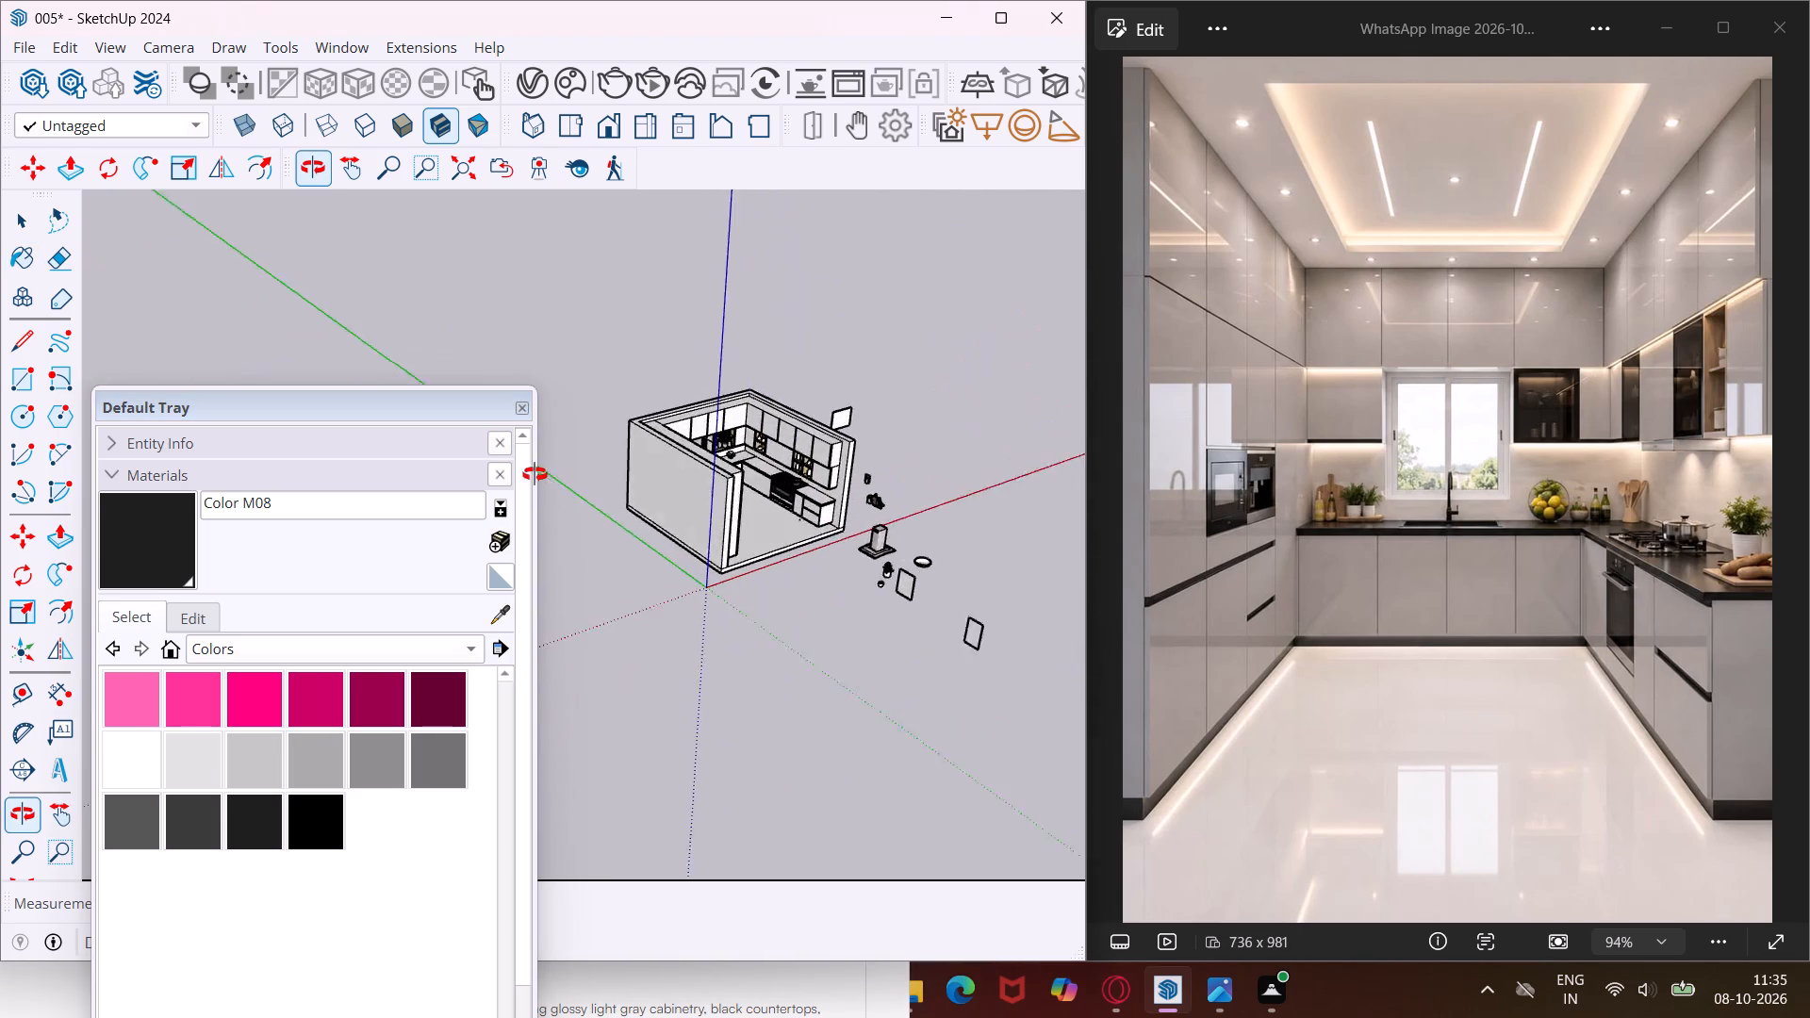
middle_click_drag(535, 474, 455, 455)
scroll(713, 454, "up", 14)
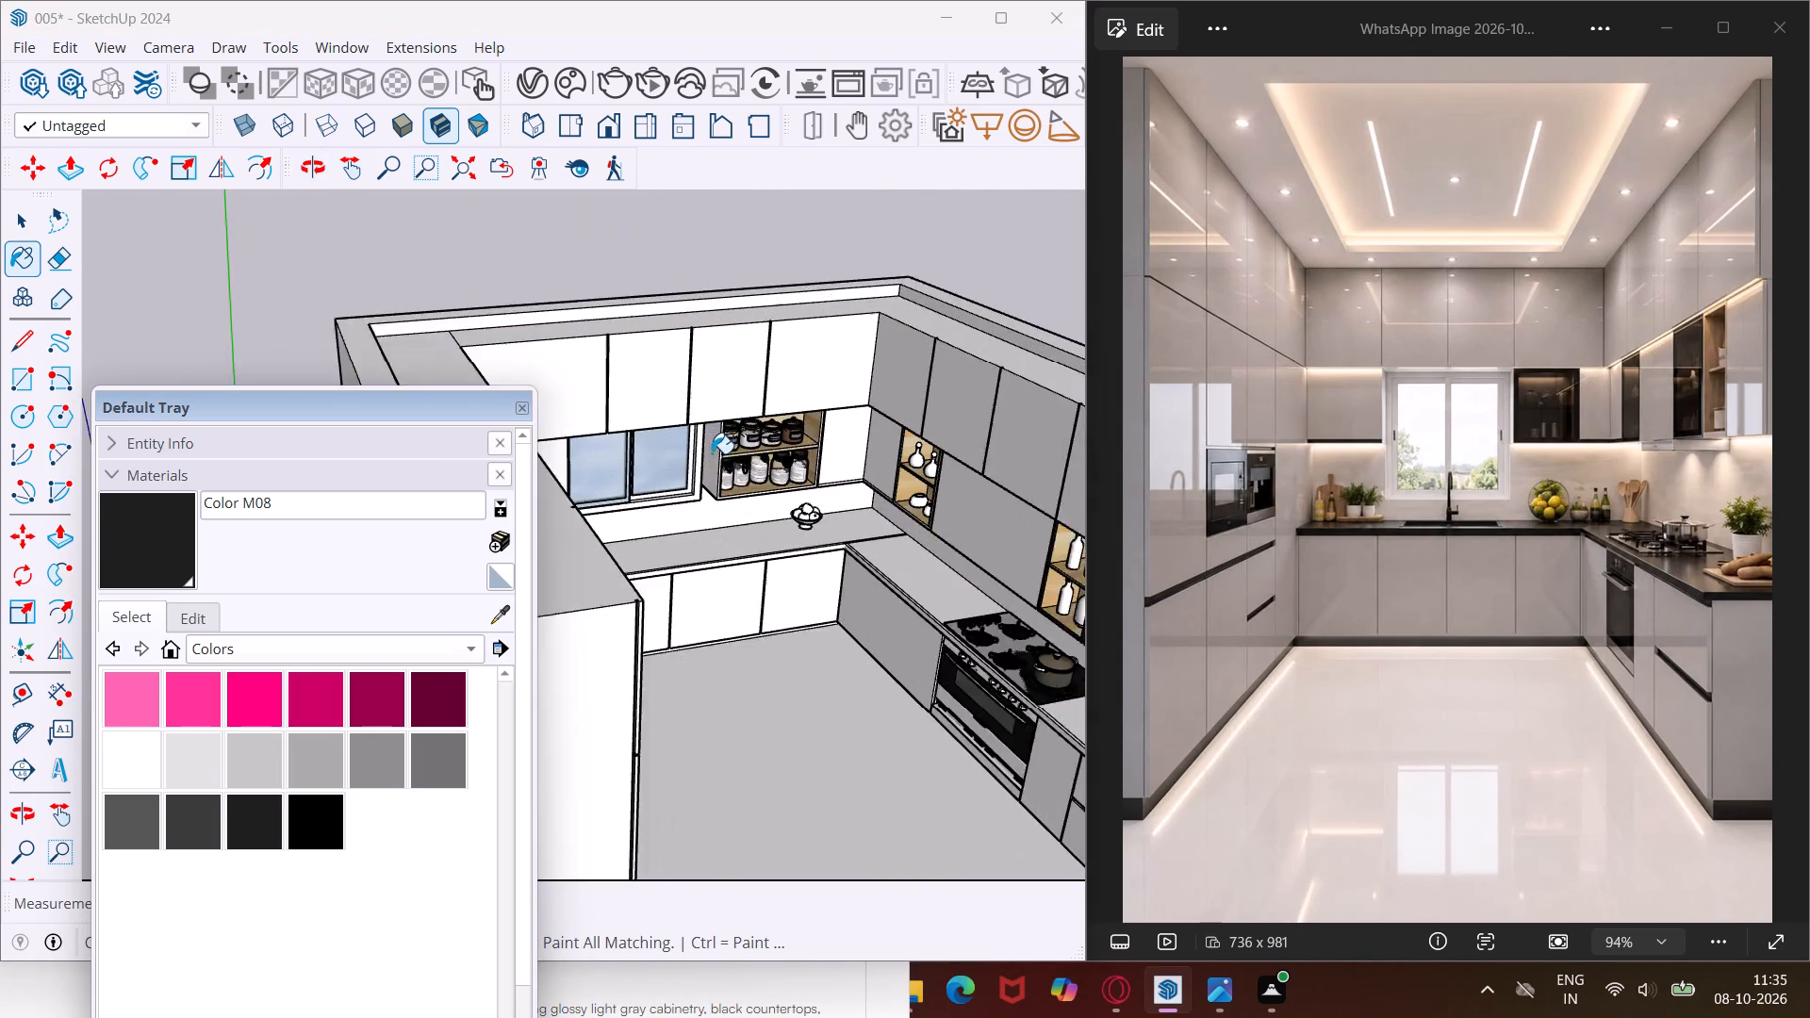
Paint all faces of the gap between the upper cabinet doors above the middle of the window with Color M08.
middle_click_drag(712, 453, 596, 429)
scroll(613, 401, "up", 7)
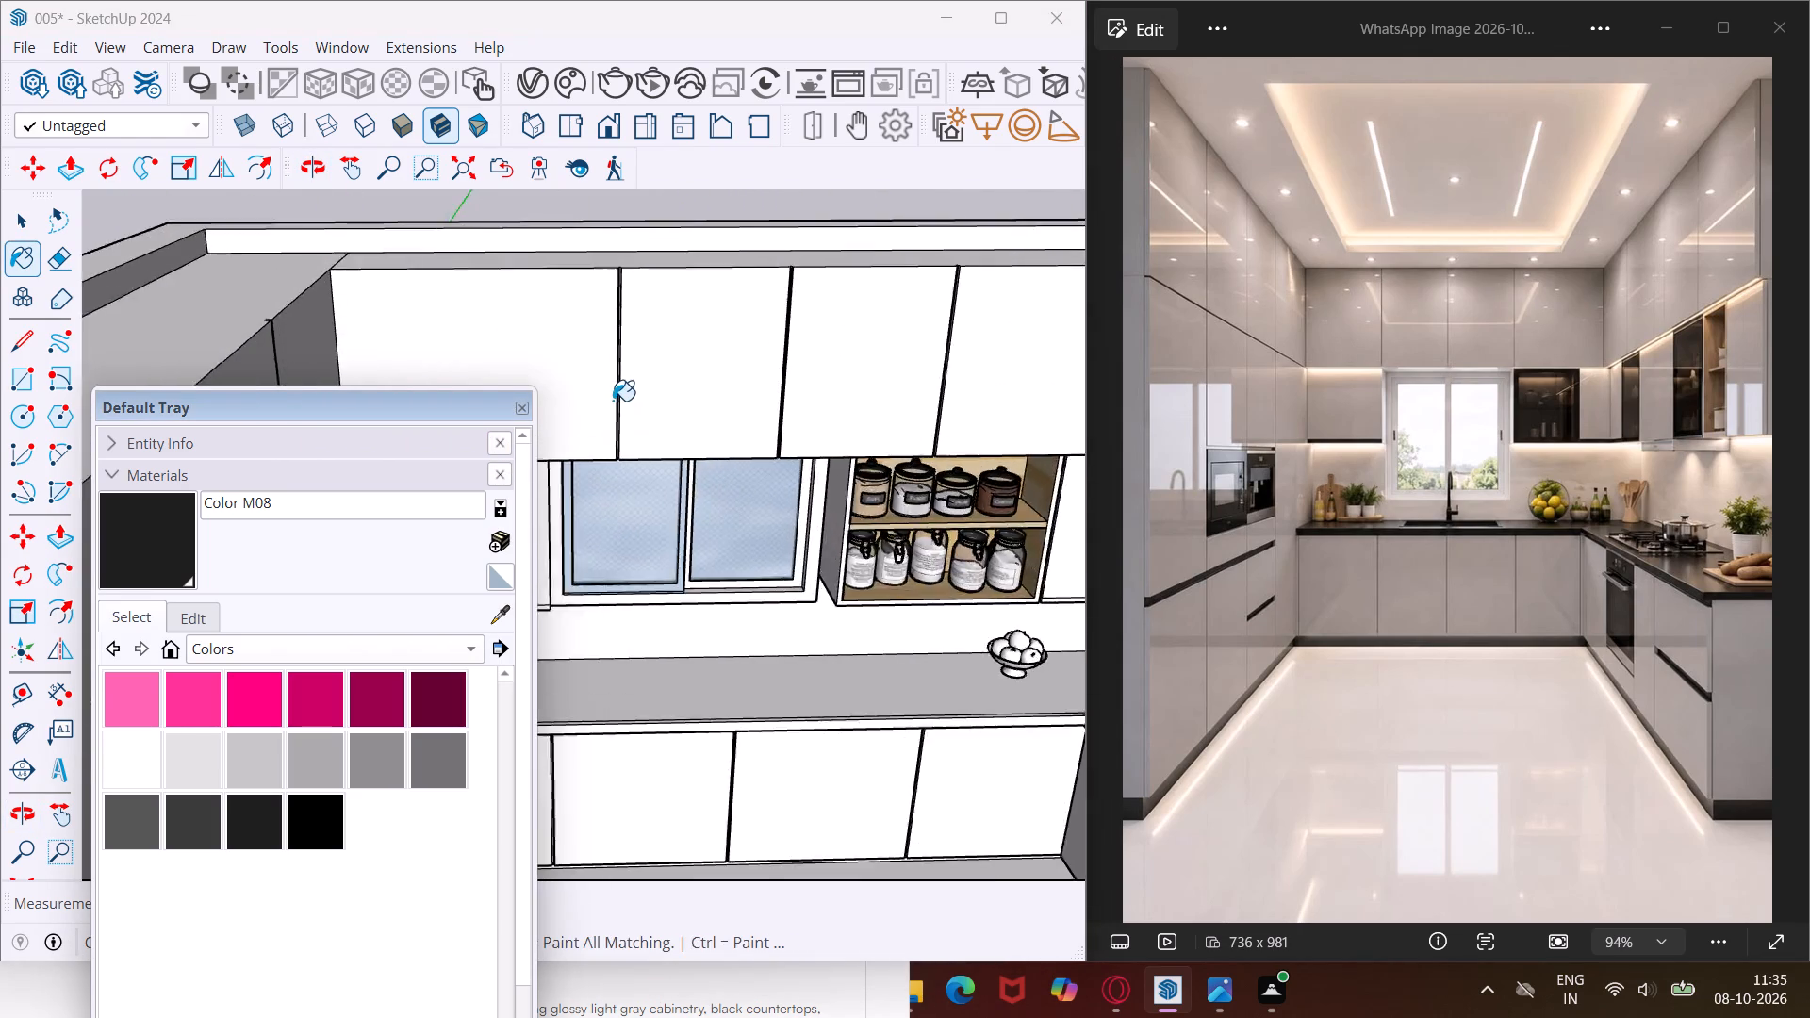
scroll(613, 401, "up", 13)
middle_click_drag(639, 415, 568, 415)
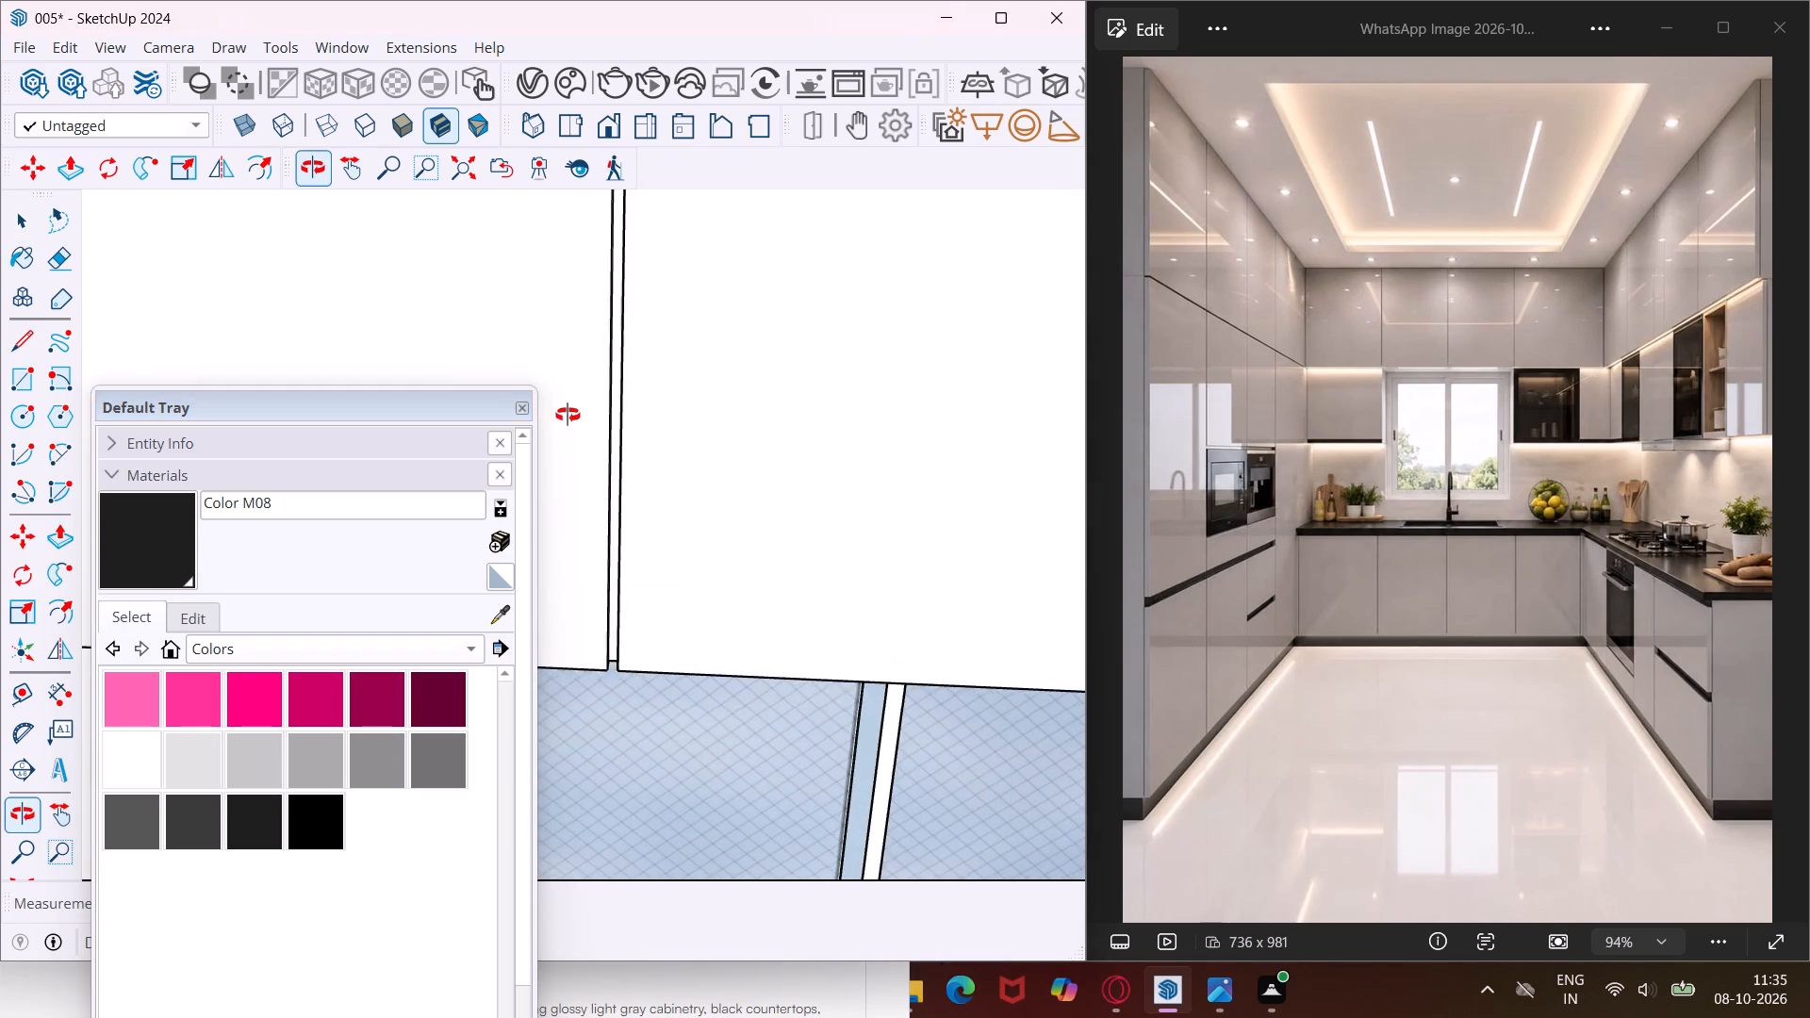
middle_click_drag(568, 415, 565, 415)
scroll(604, 433, "up", 12)
left_click(604, 433)
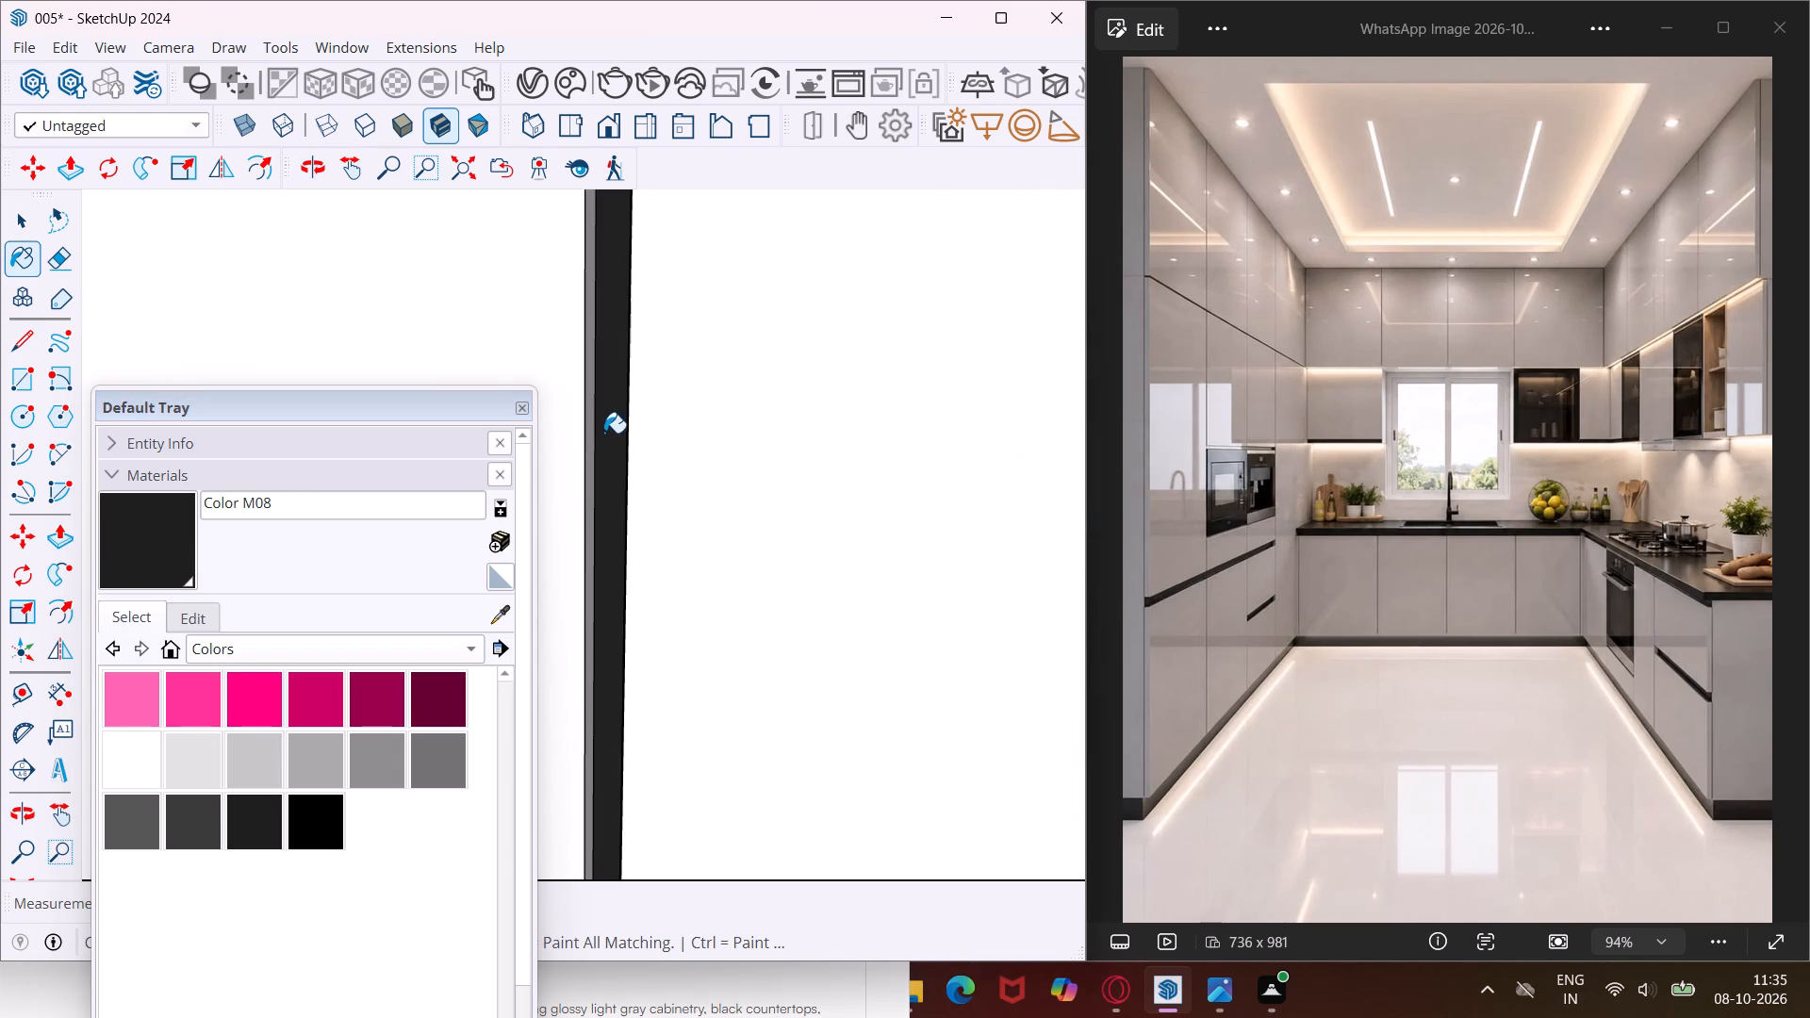
left_click(593, 444)
middle_click_drag(593, 444, 667, 454)
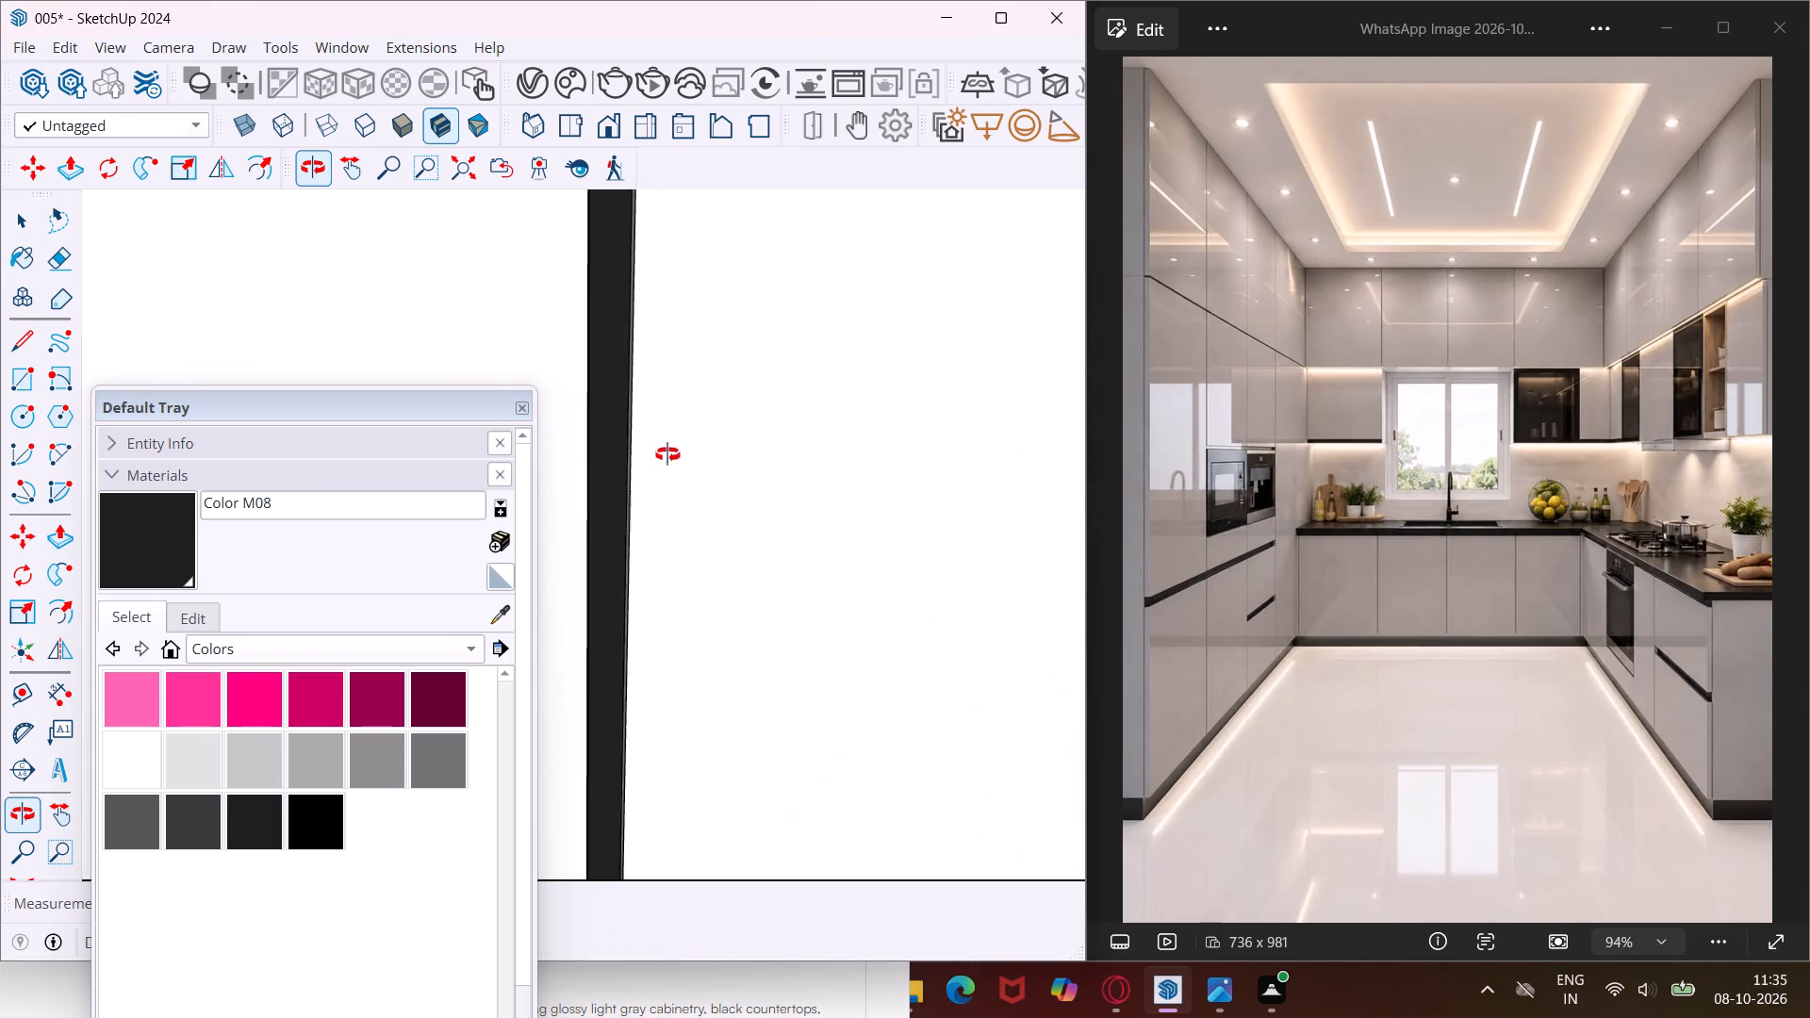
middle_click_drag(667, 454, 797, 470)
left_click(625, 486)
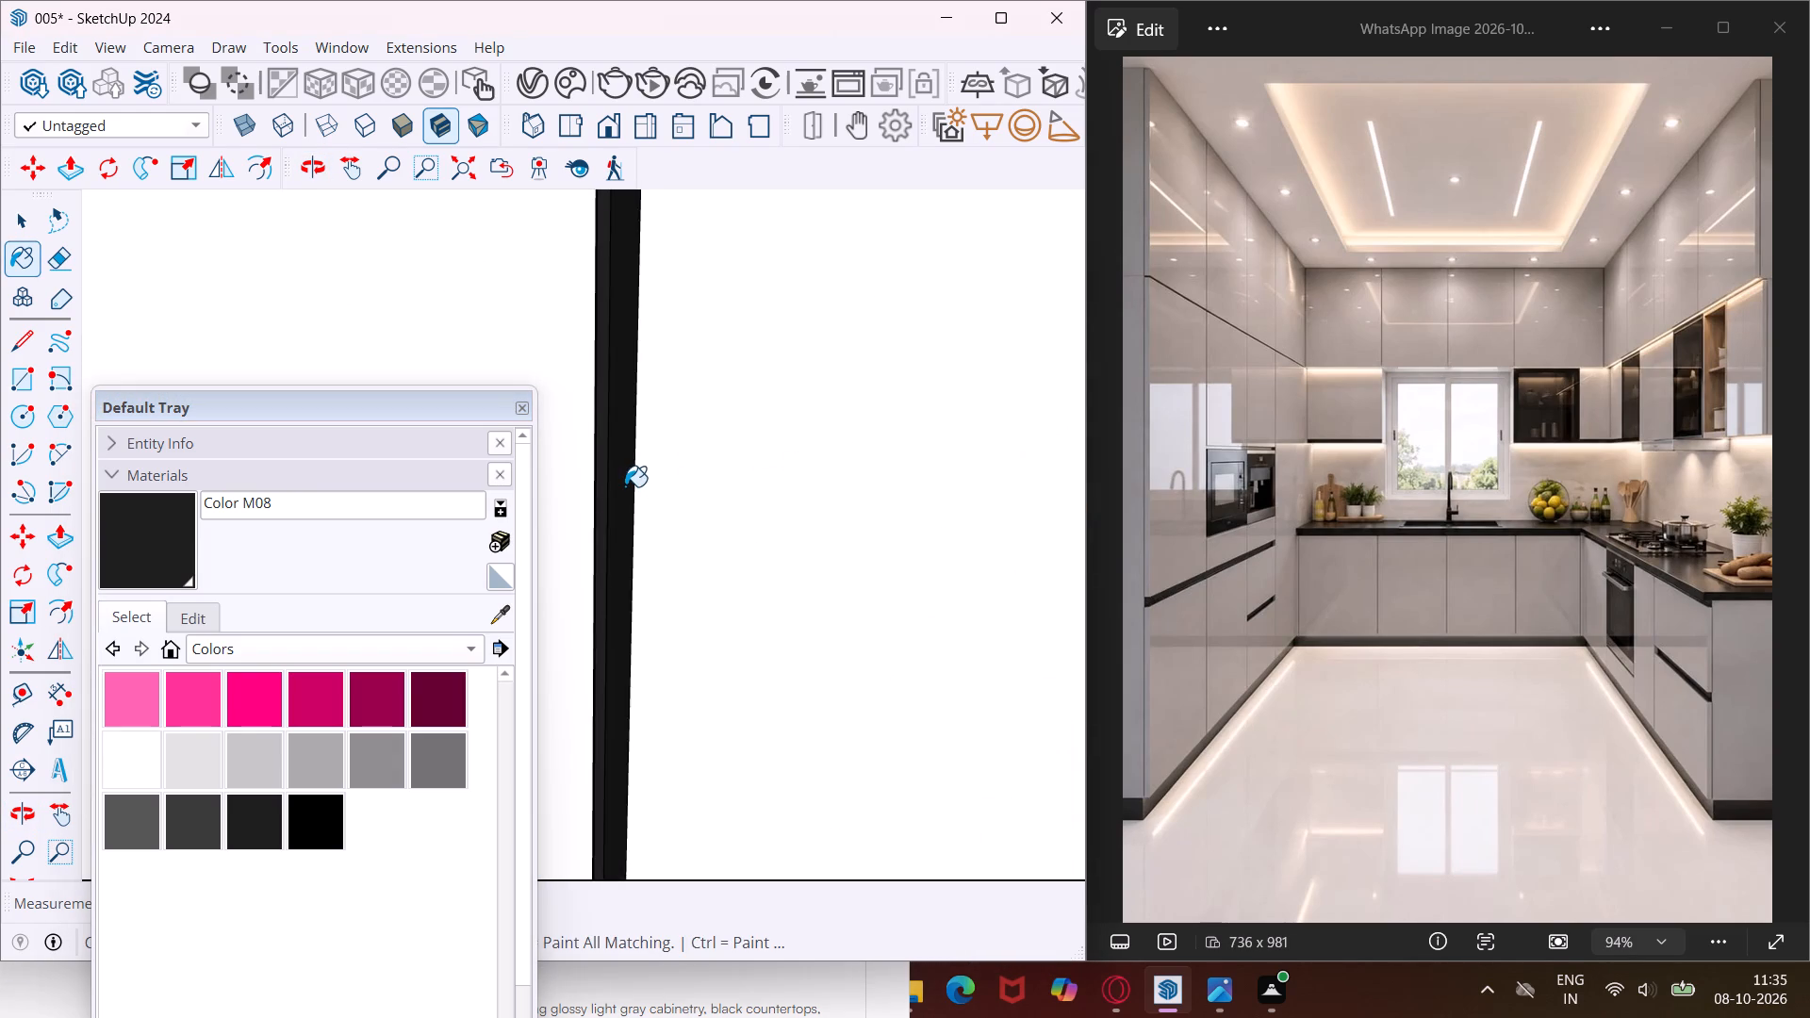
Paint the faces of the upper door gap above the window's edge beside the jar niche with Color M08.
scroll(619, 483, "down", 20)
scroll(619, 483, "down", 6)
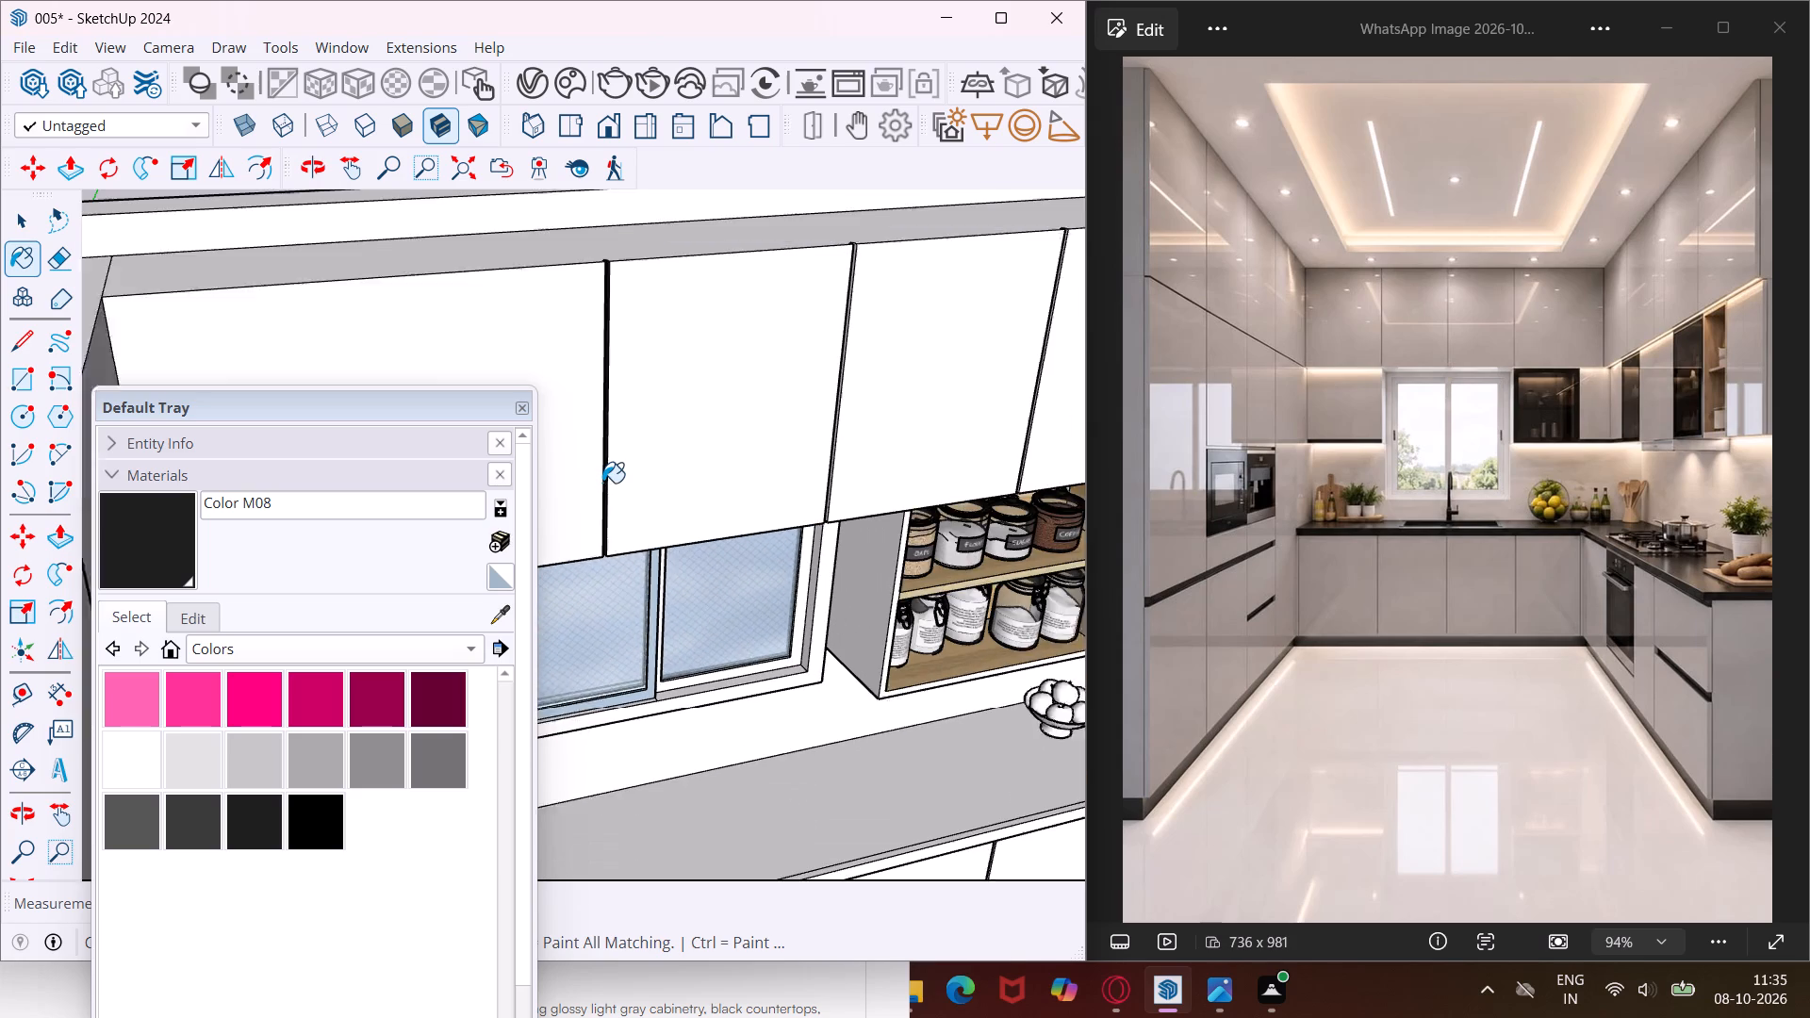
scroll(822, 429, "up", 17)
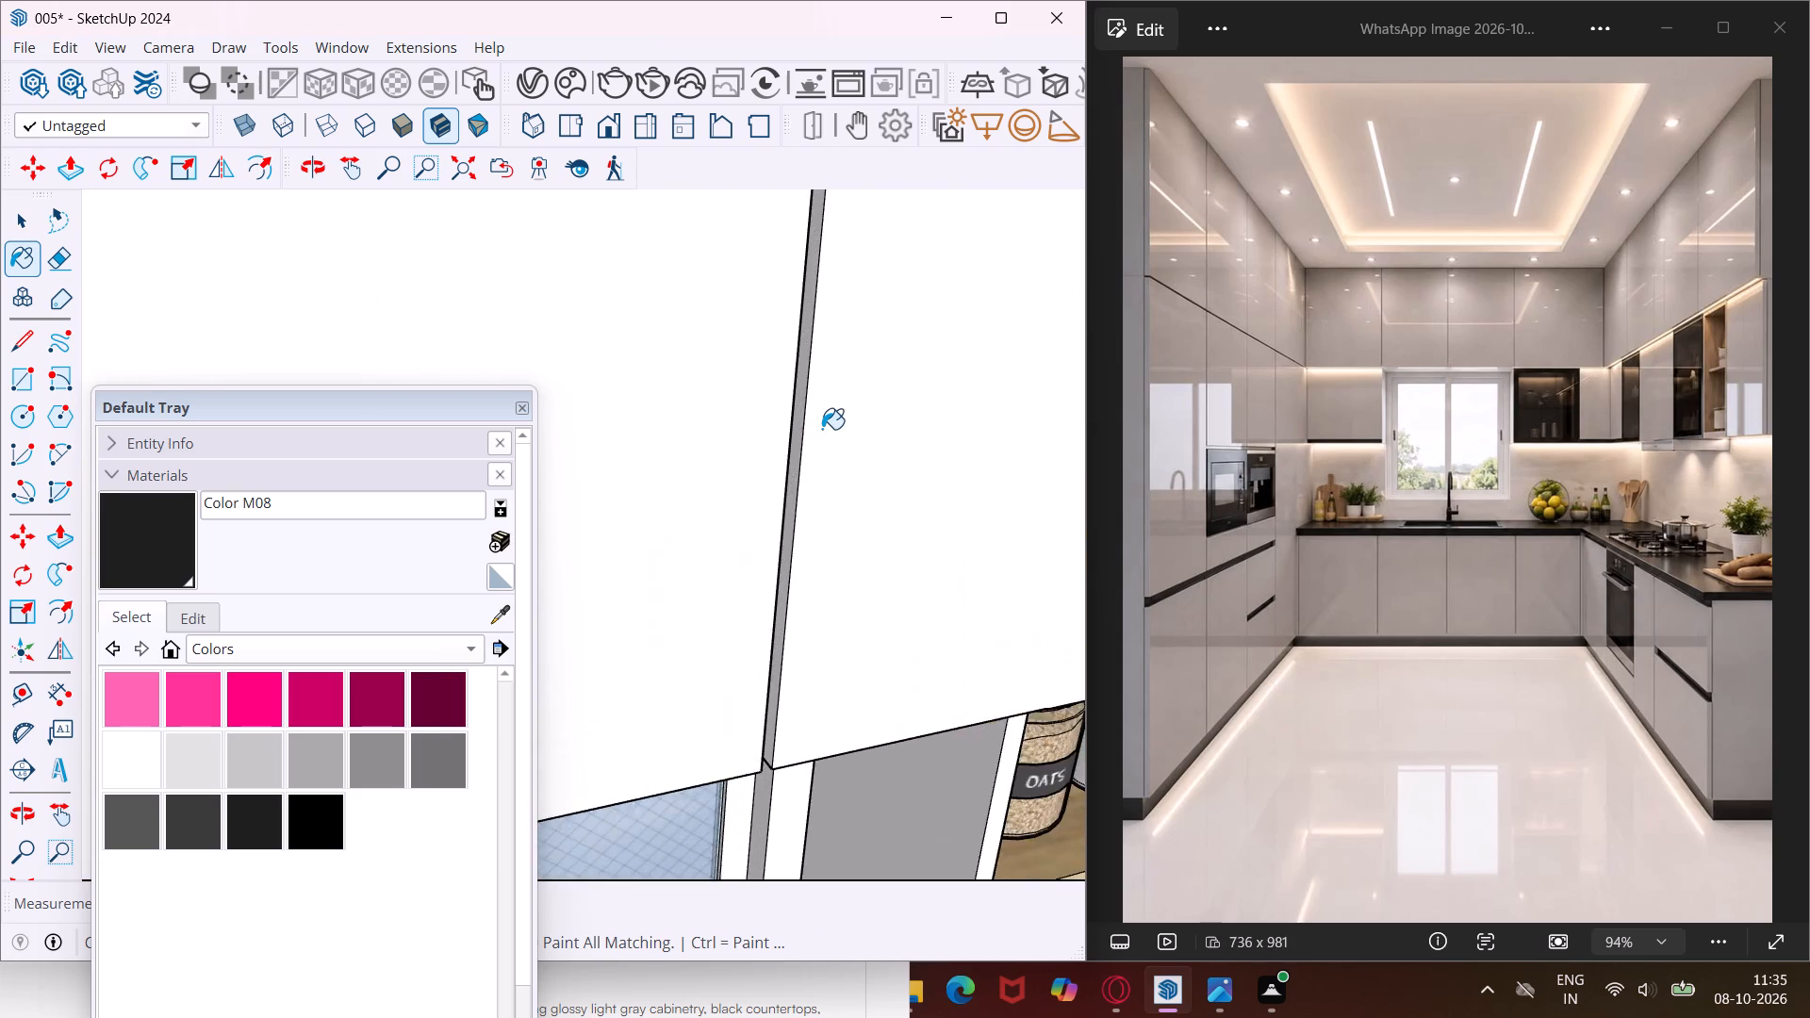
scroll(822, 429, "up", 8)
middle_click_drag(822, 429, 638, 505)
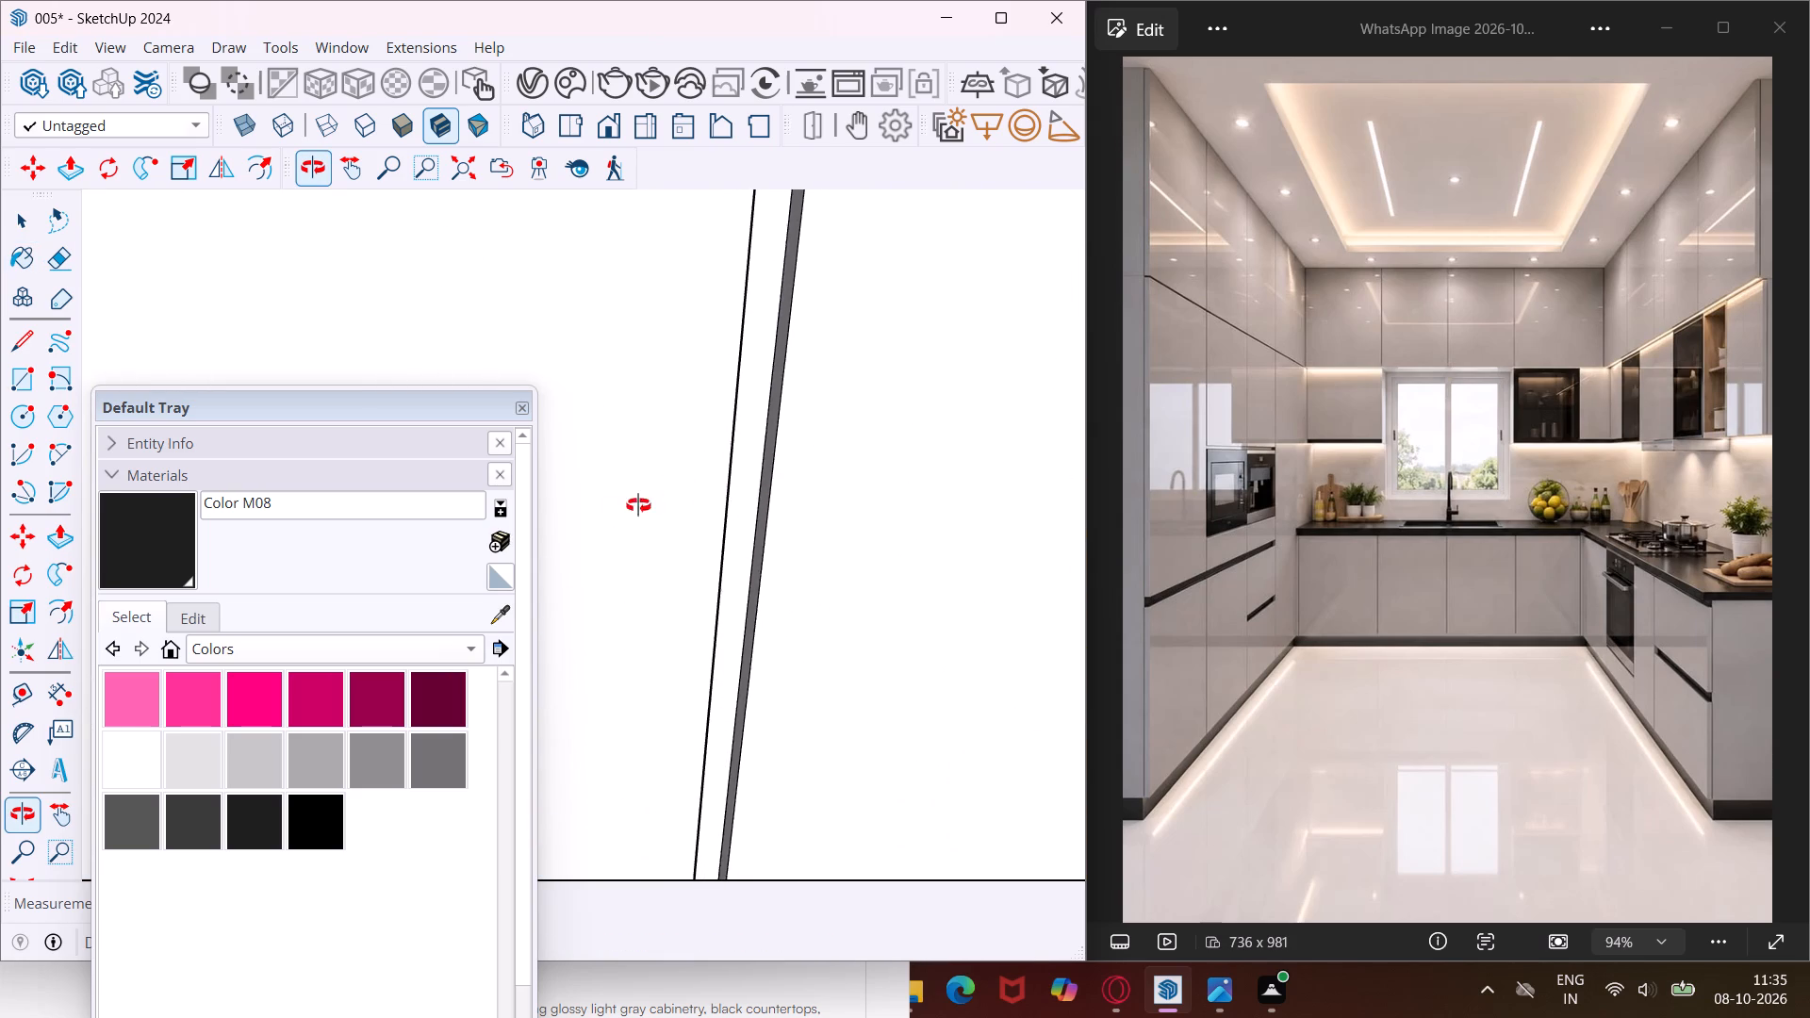
middle_click_drag(638, 505, 530, 571)
left_click(751, 476)
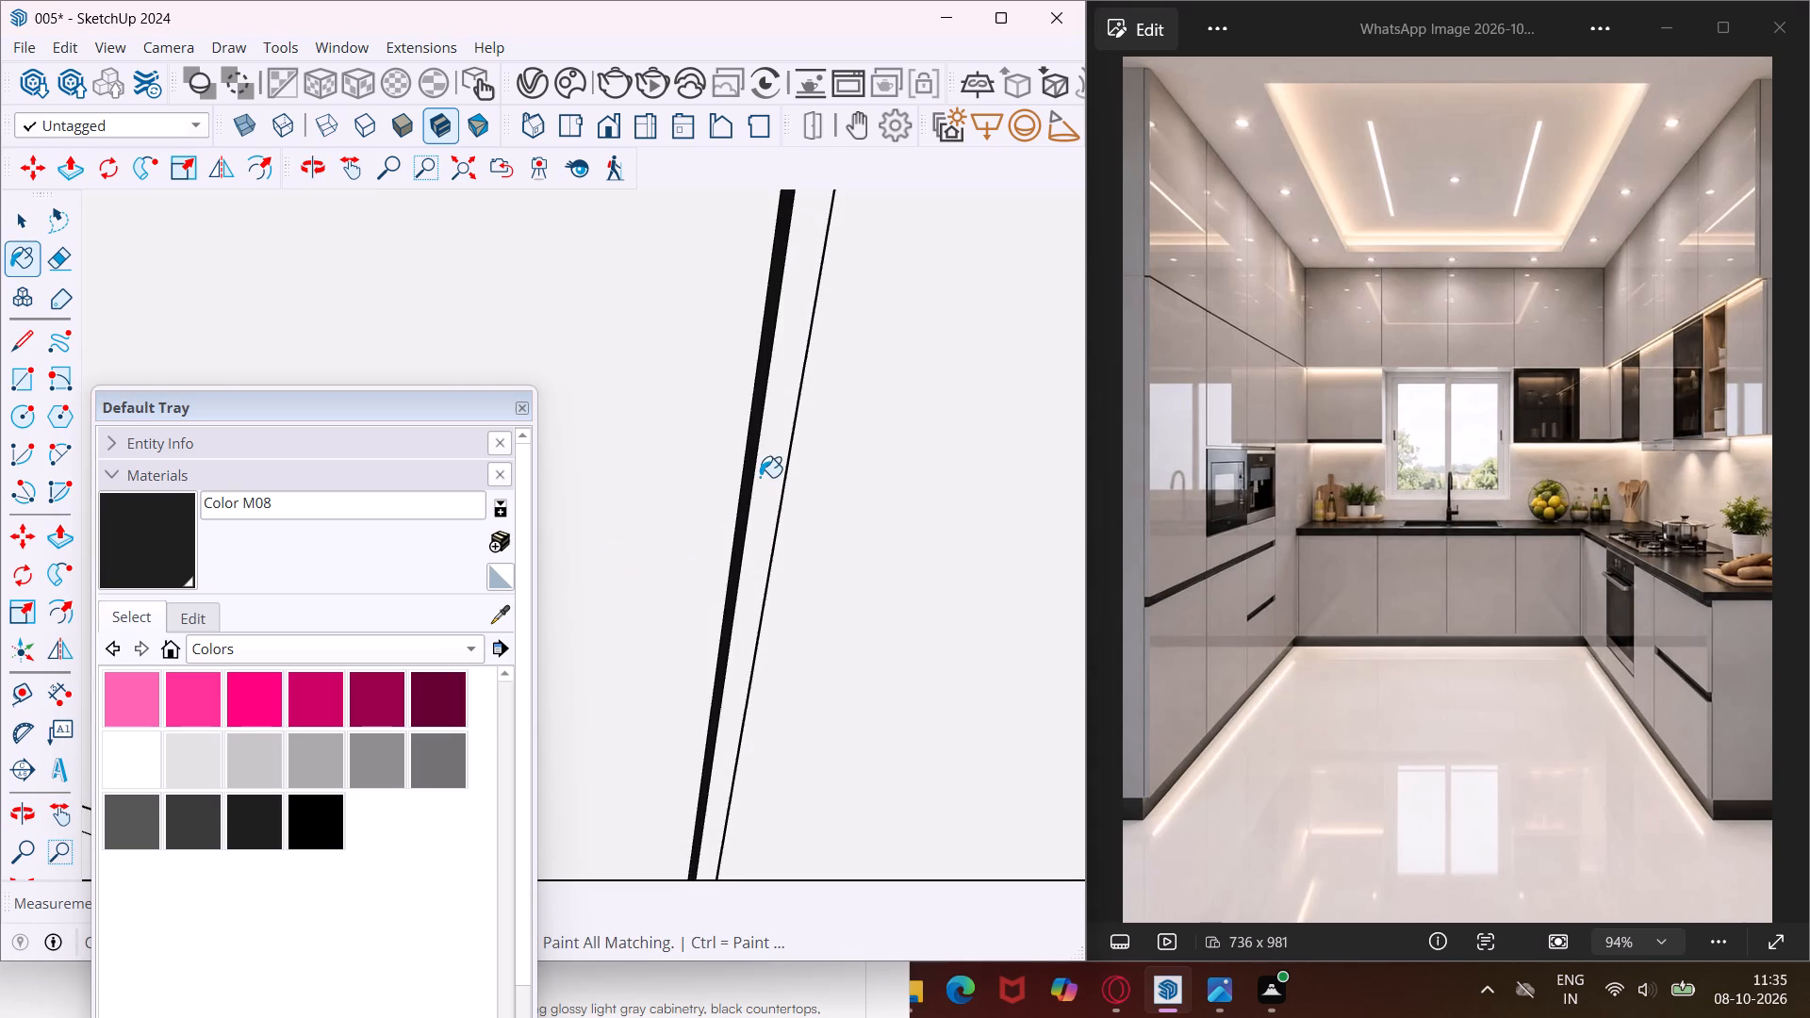
left_click(763, 477)
middle_click_drag(765, 477, 1015, 466)
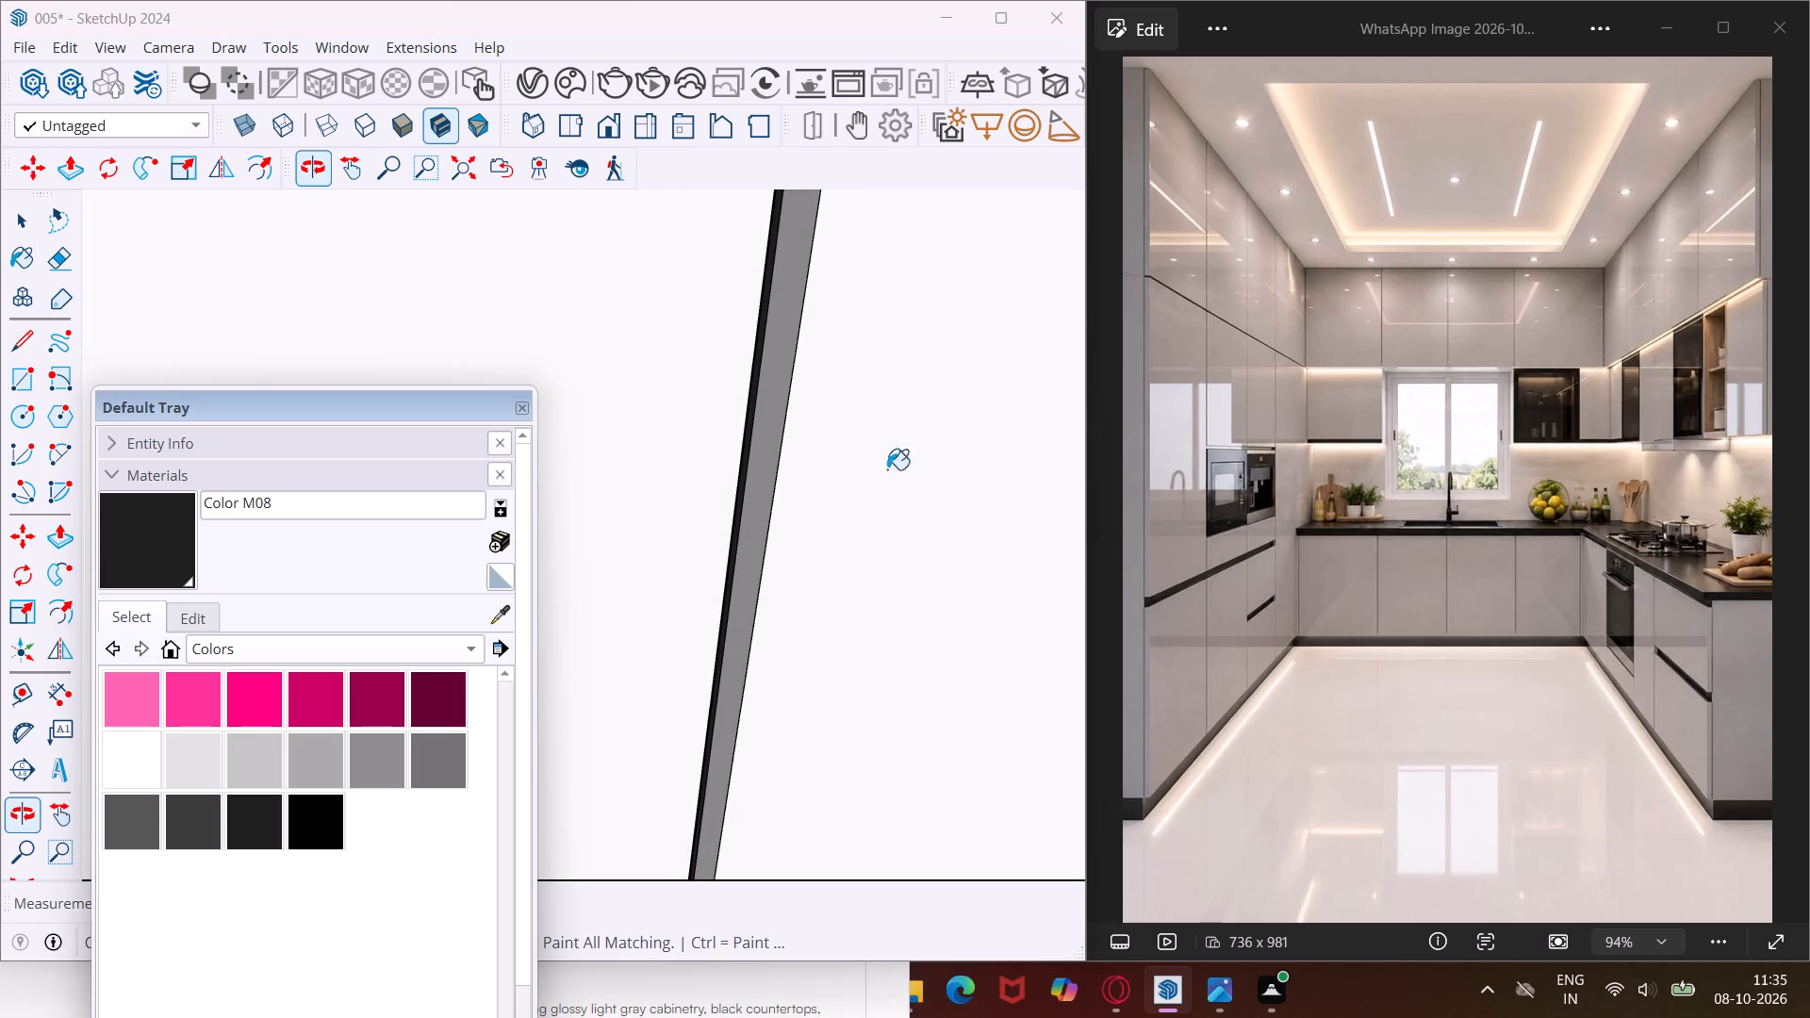
left_click(758, 517)
scroll(758, 517, "down", 8)
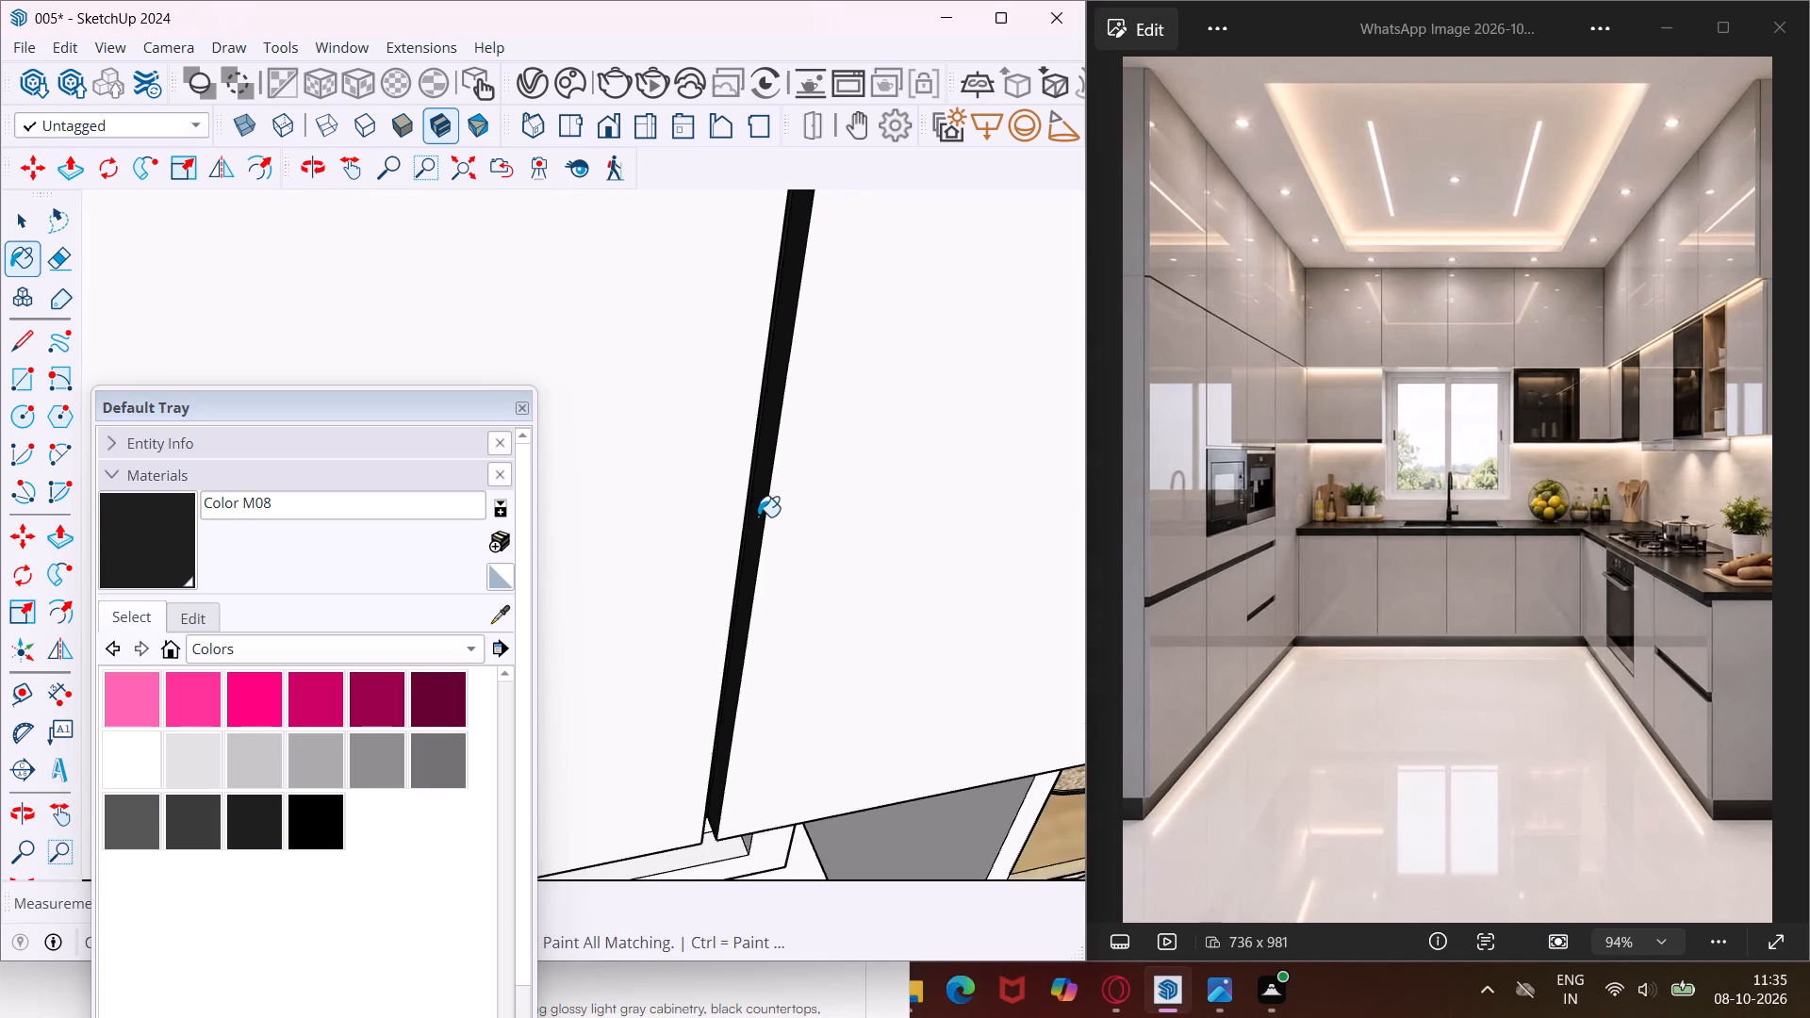
Paint the faces of the upper door gap above the jar niche with Color M08.
scroll(758, 517, "down", 18)
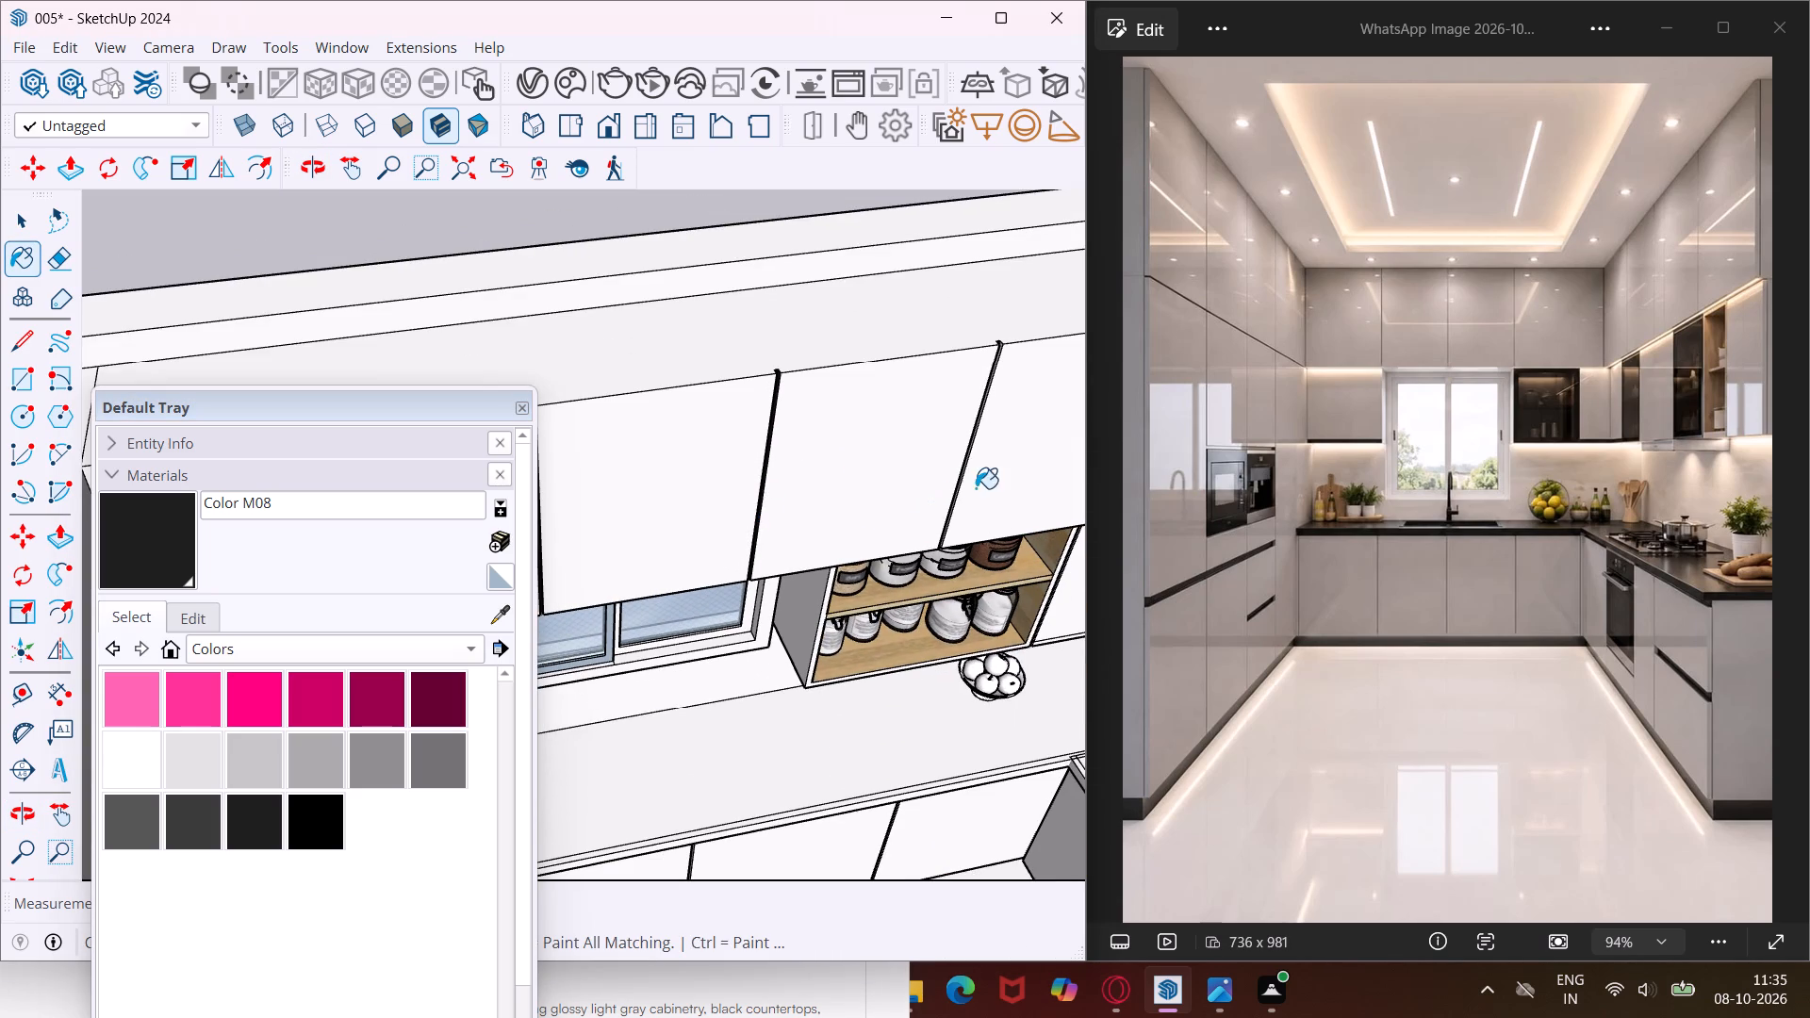
middle_click_drag(976, 488, 683, 375)
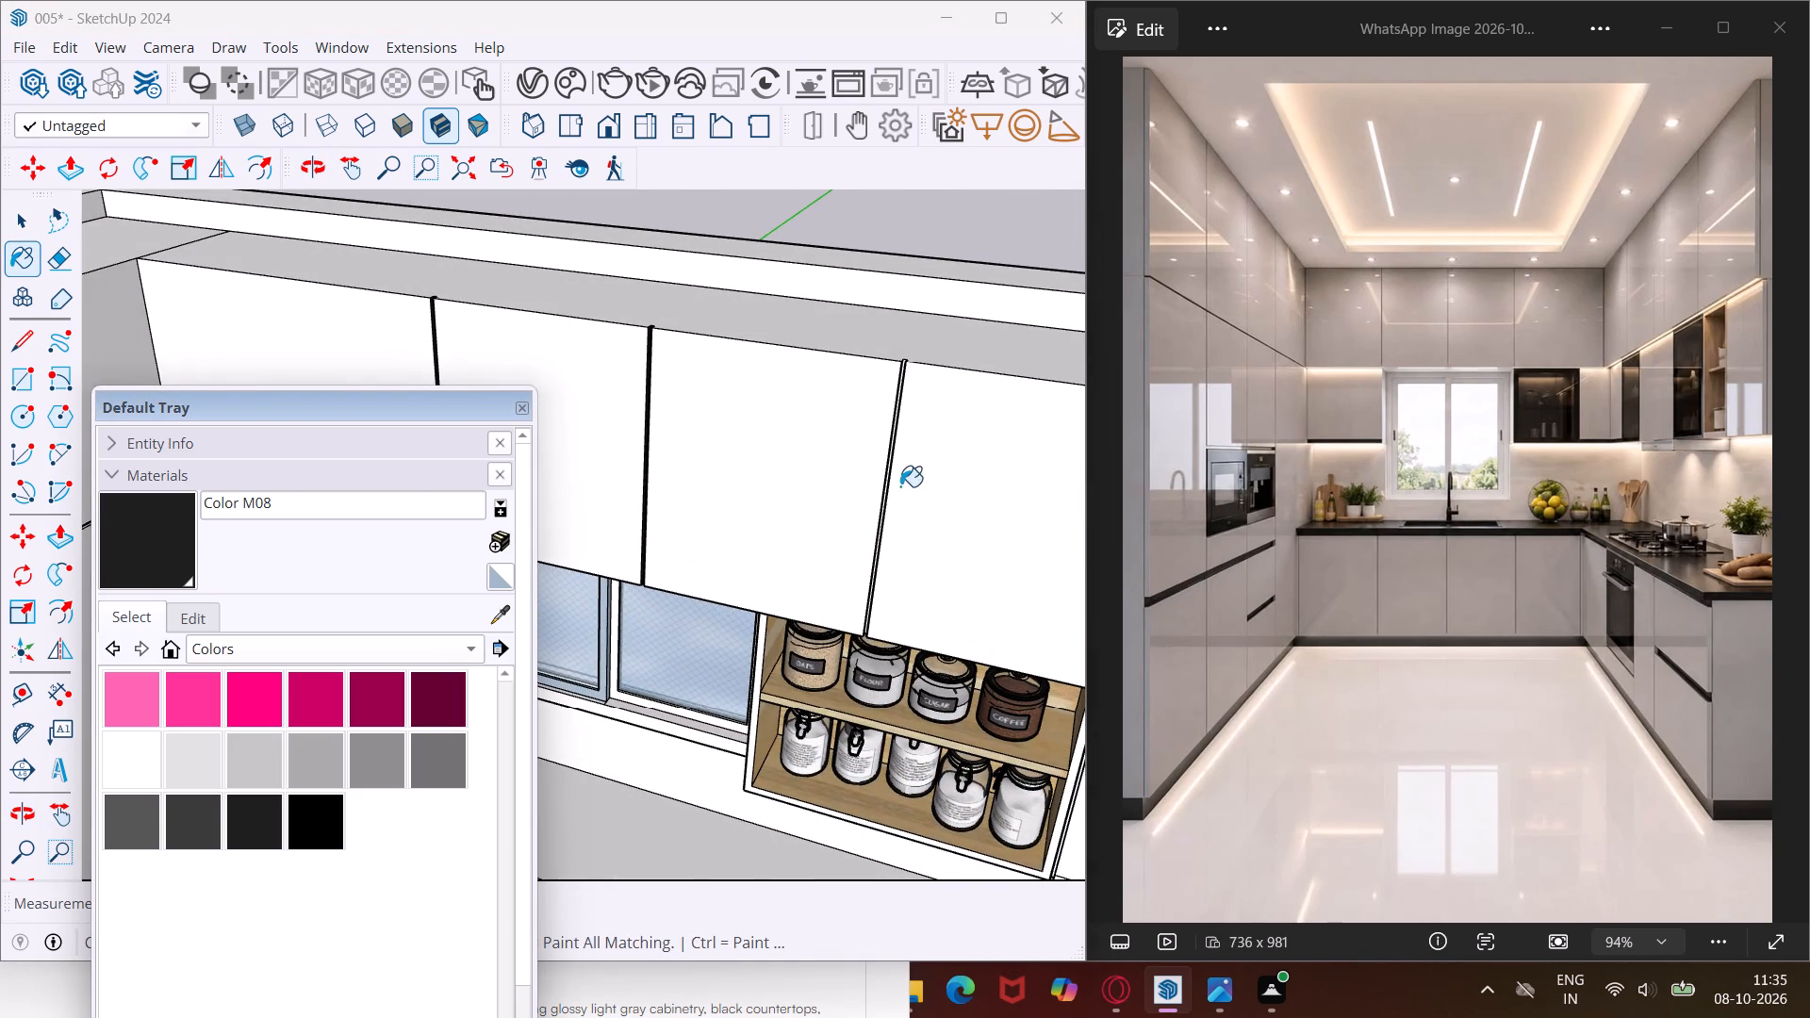
scroll(883, 503, "up", 20)
scroll(883, 503, "up", 4)
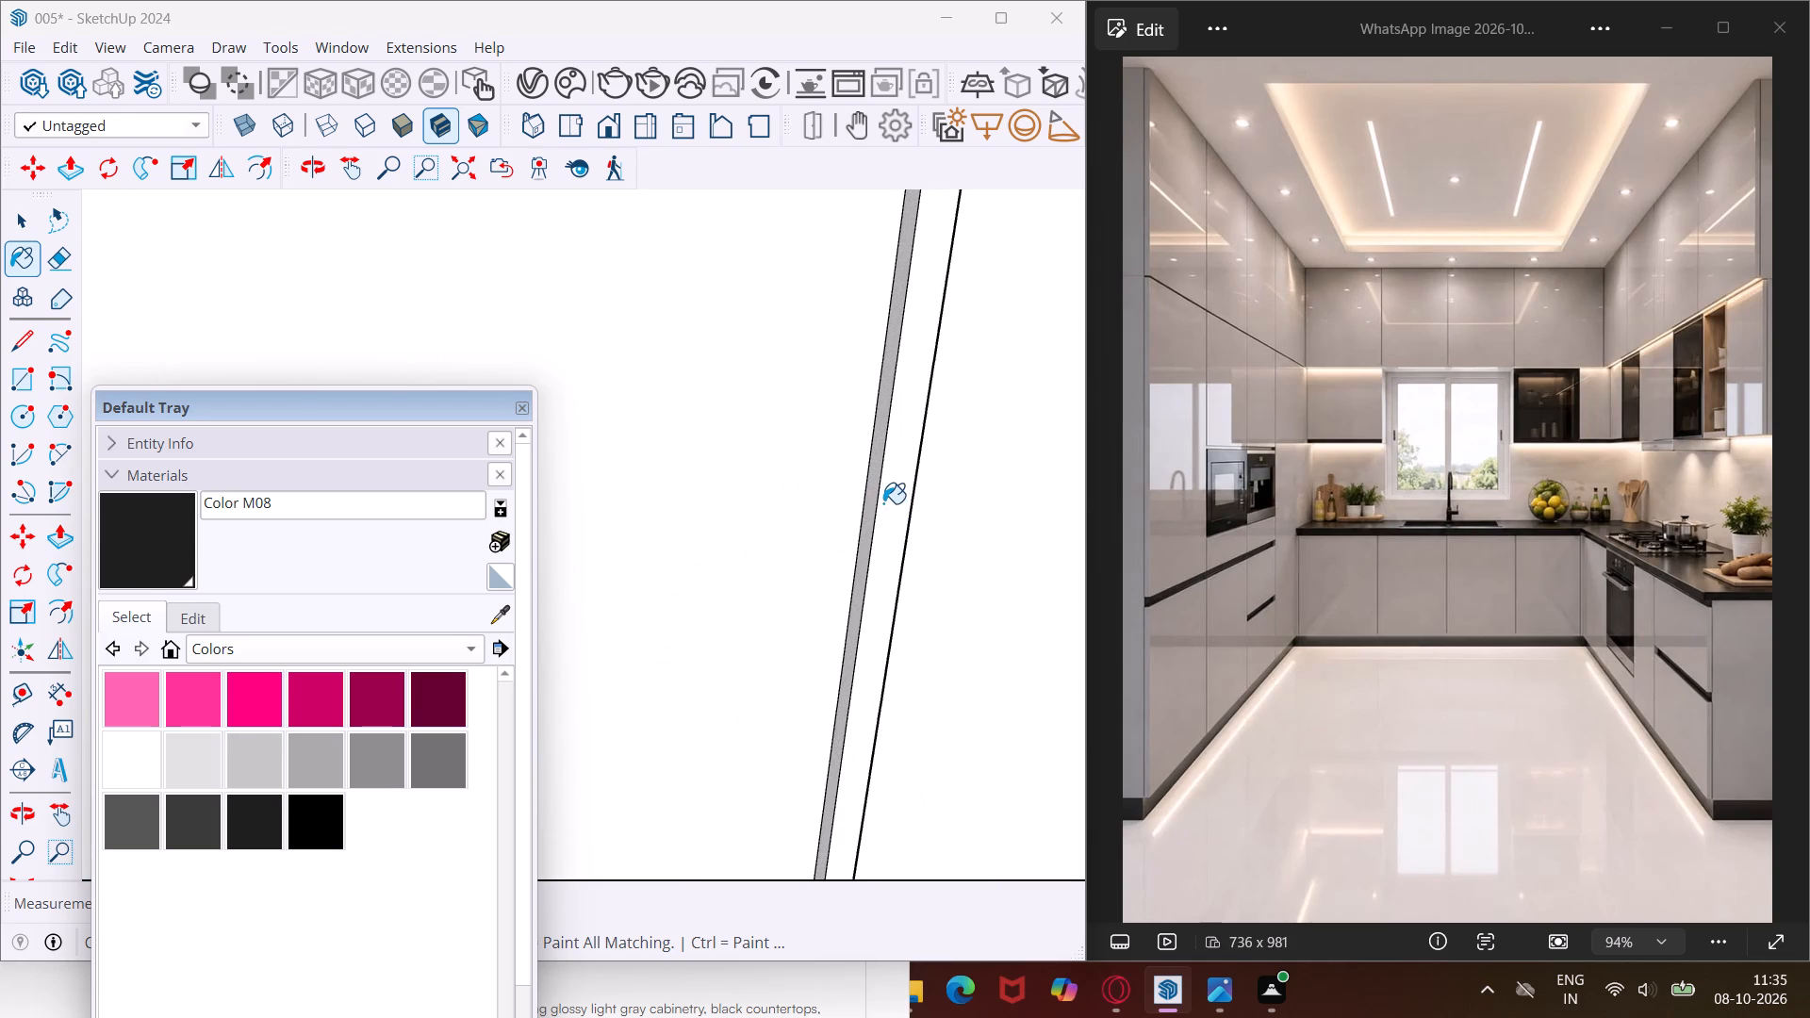
left_click(876, 496)
left_click(901, 495)
middle_click_drag(901, 495, 1010, 495)
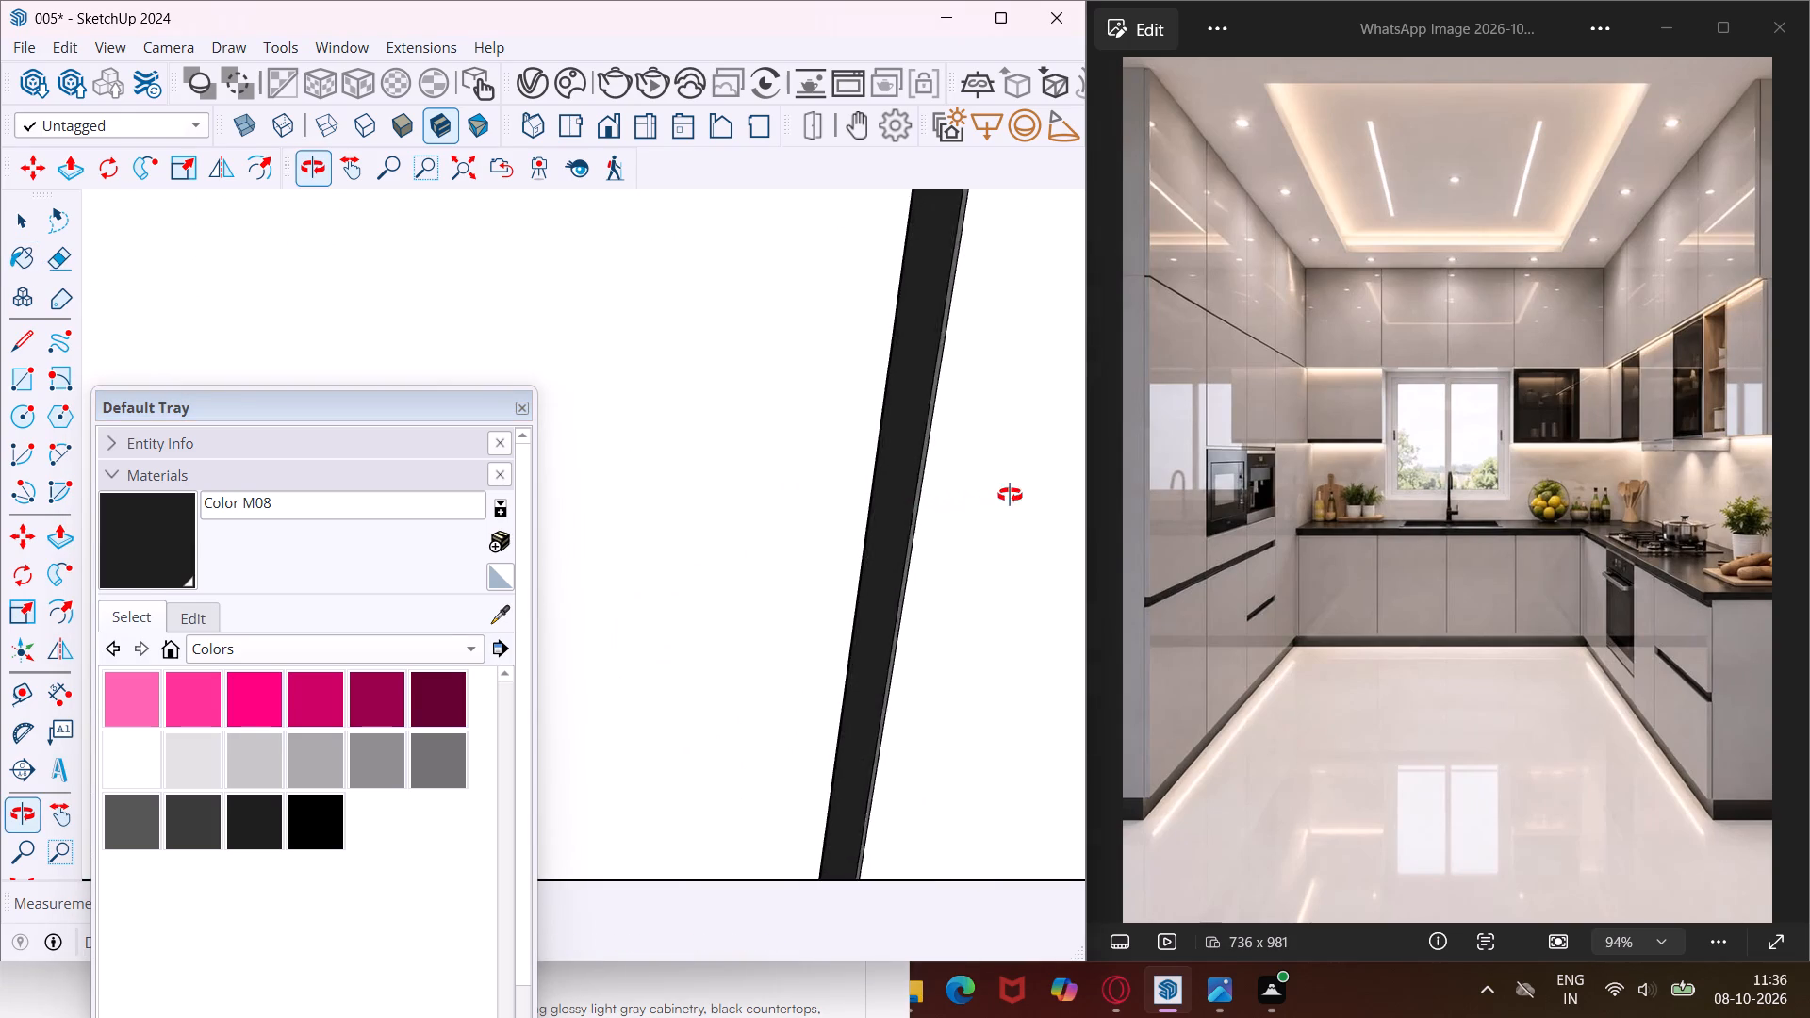
middle_click_drag(1010, 495, 1210, 516)
left_click(907, 513)
scroll(907, 513, "down", 5)
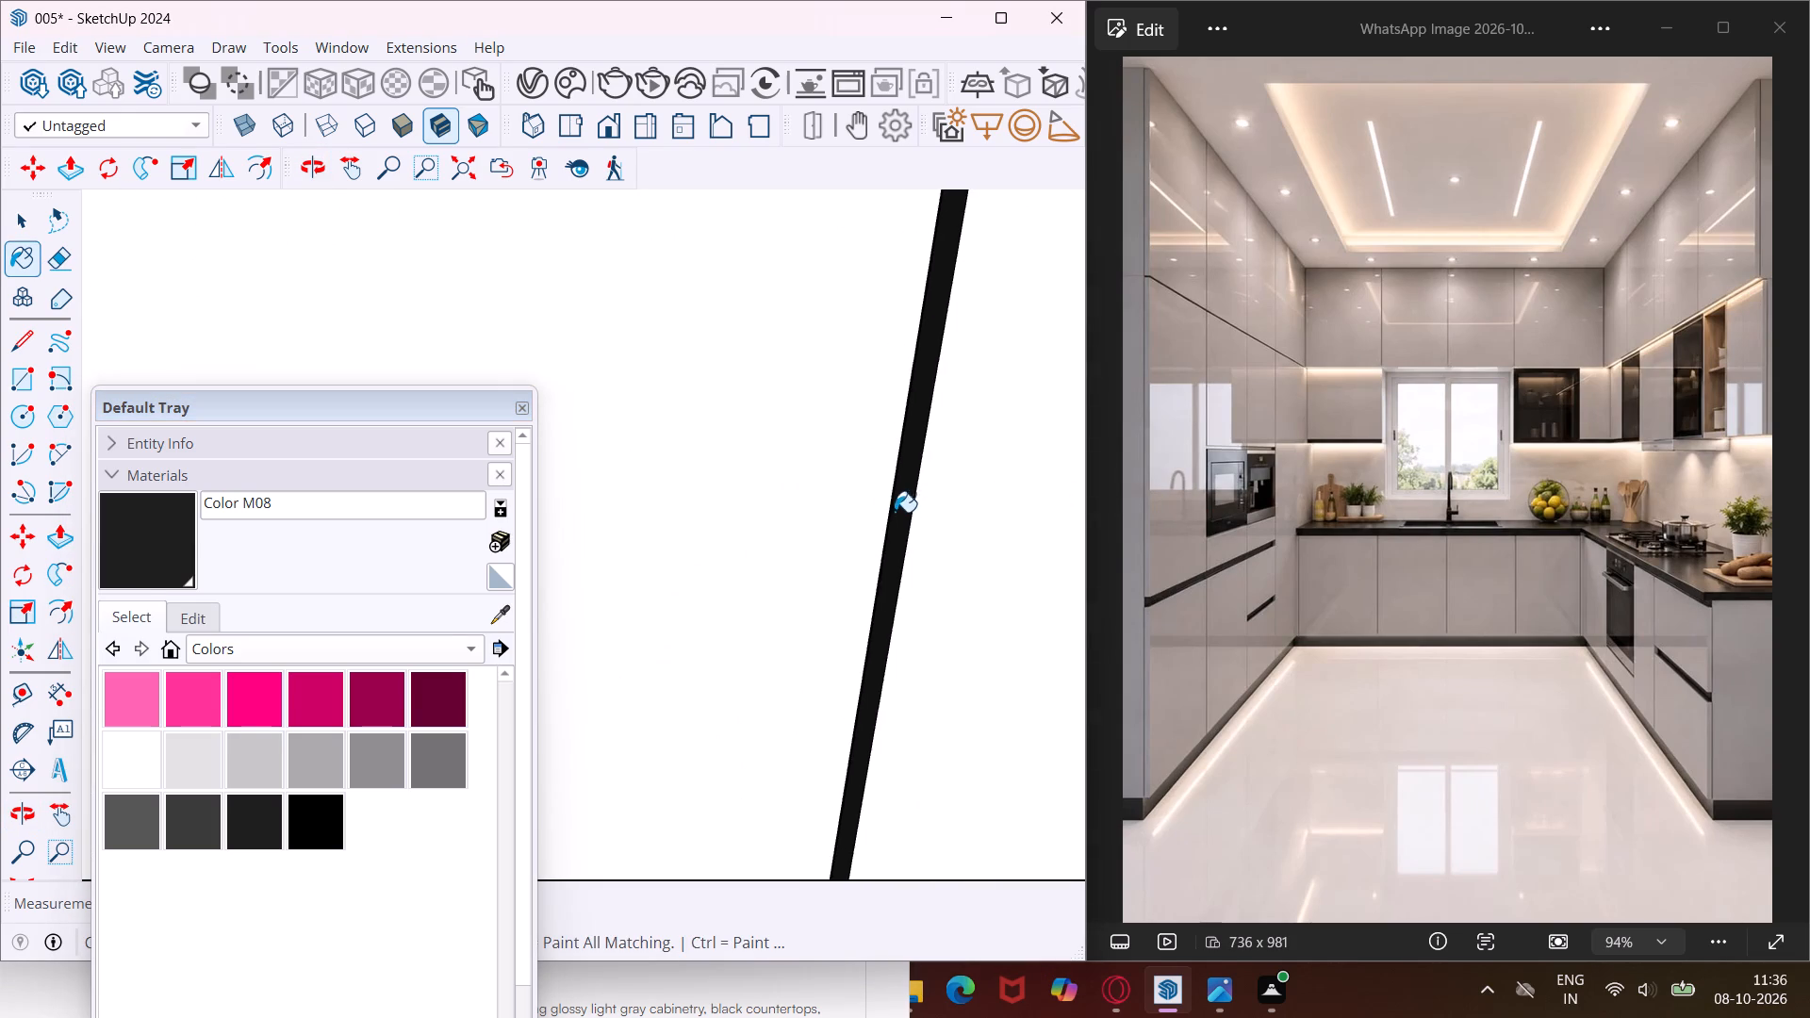
scroll(895, 512, "down", 20)
scroll(895, 512, "down", 2)
scroll(658, 572, "down", 3)
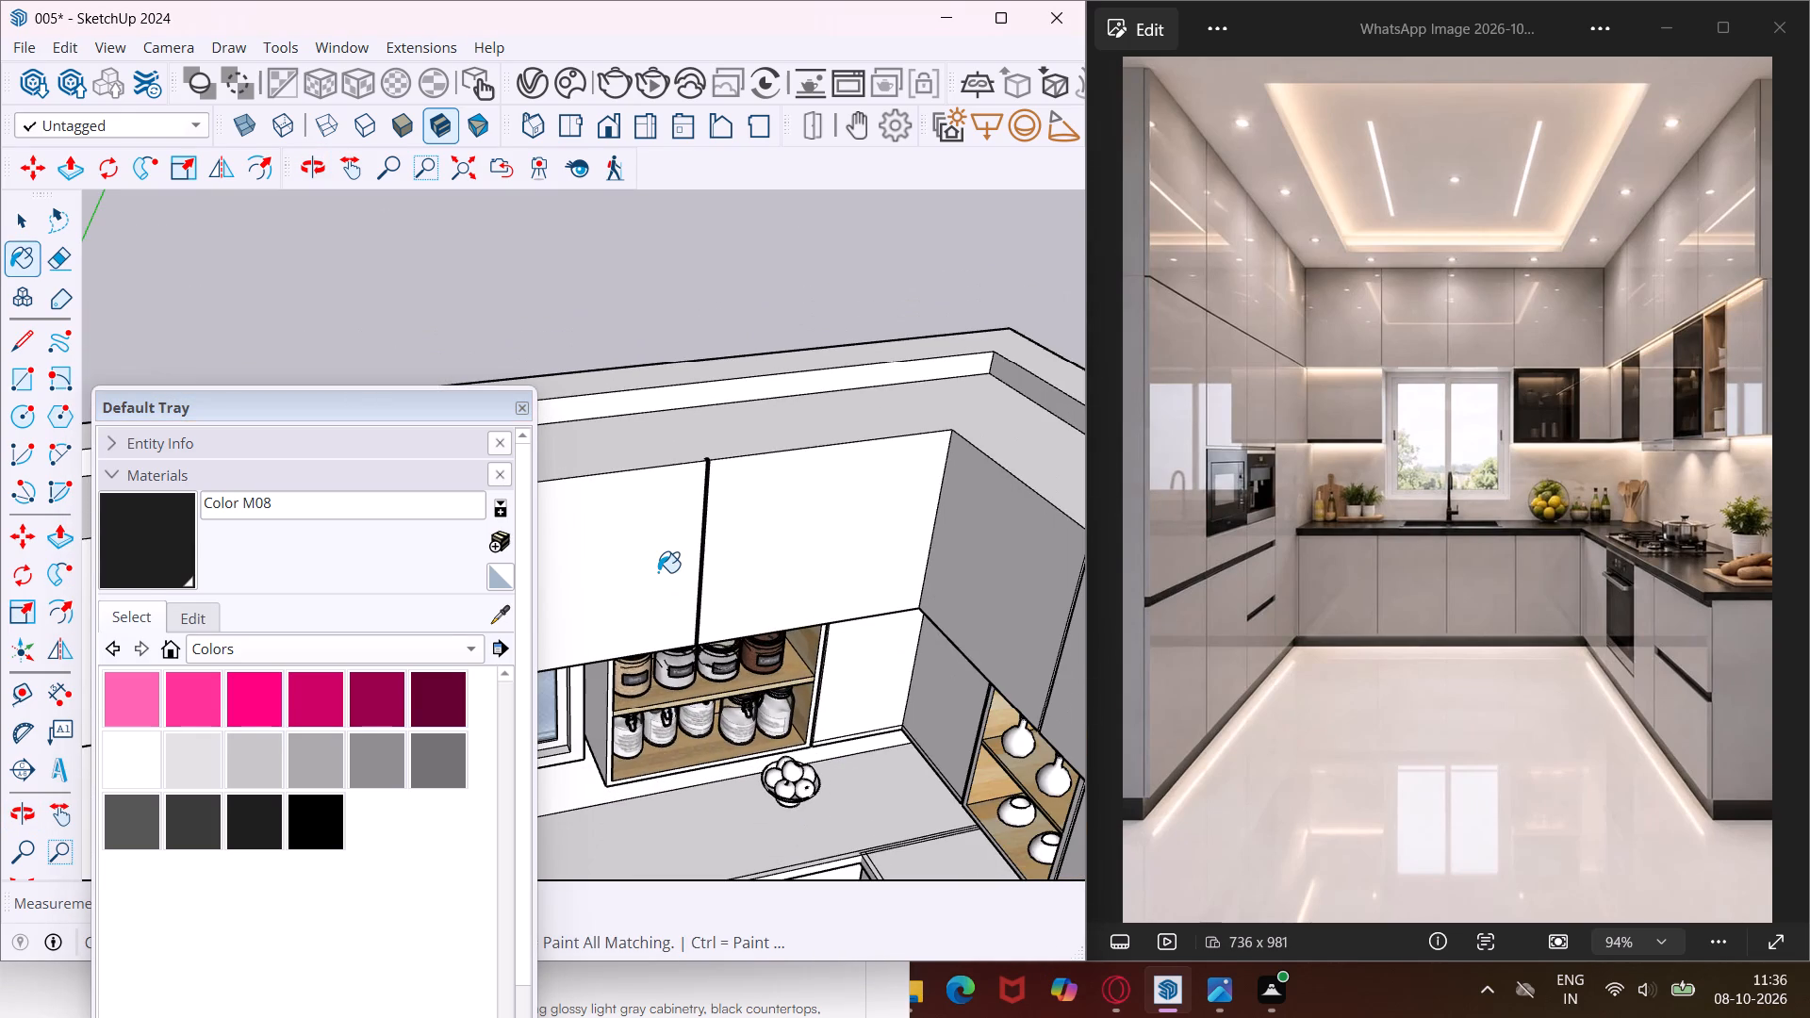
Paint the visible face of the upper door gap above the round-bottle niche with Color M08.
scroll(1045, 711, "up", 5)
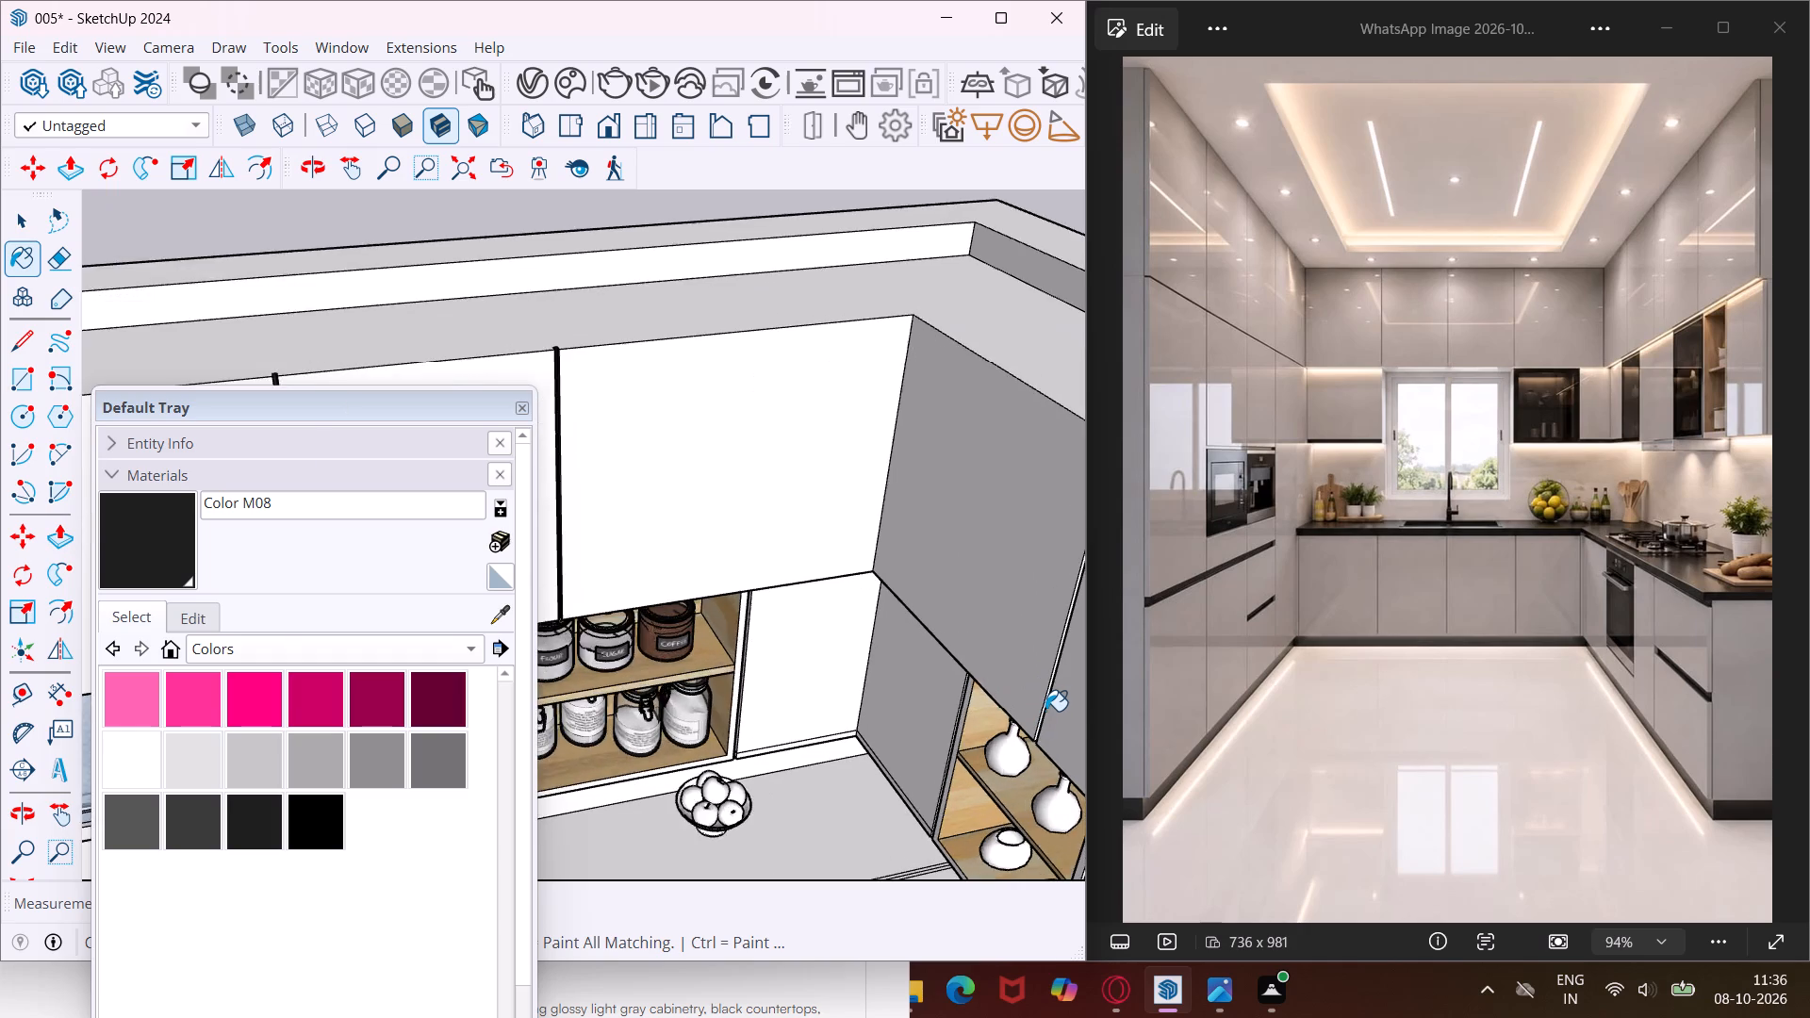
scroll(1045, 711, "up", 20)
scroll(1045, 711, "up", 2)
left_click(1026, 714)
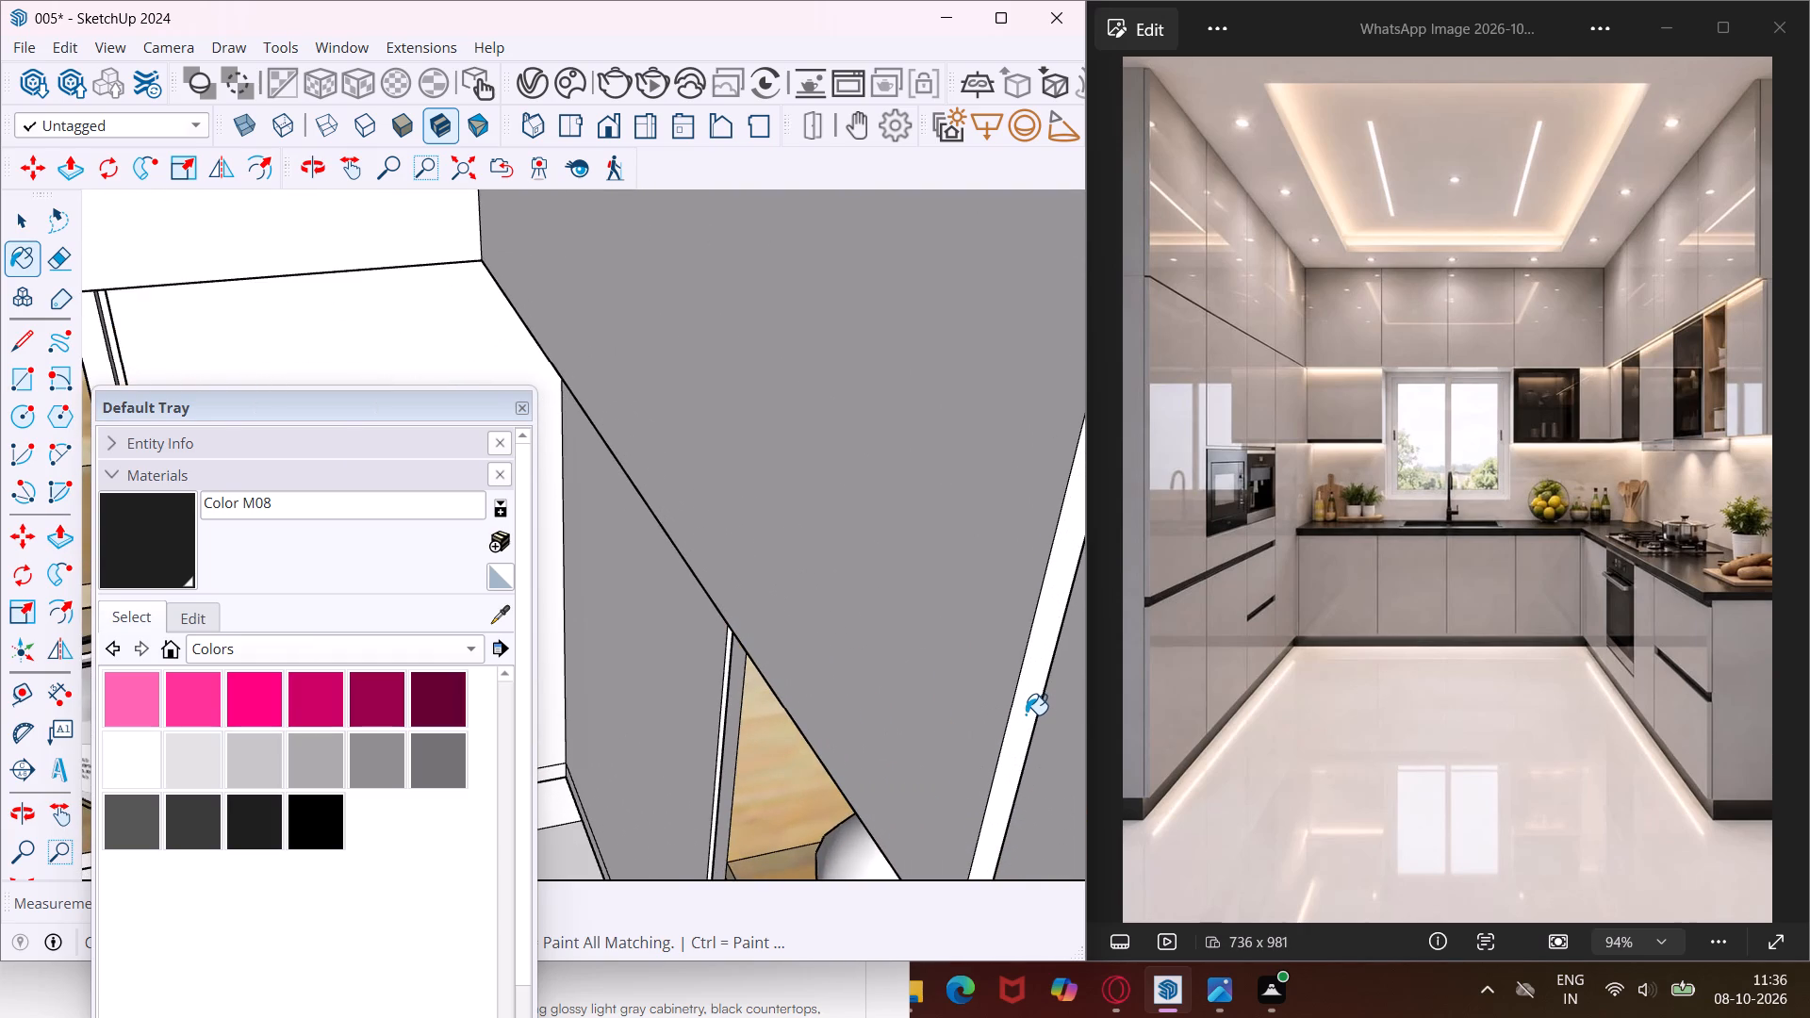
scroll(1026, 714, "down", 20)
scroll(1026, 714, "down", 6)
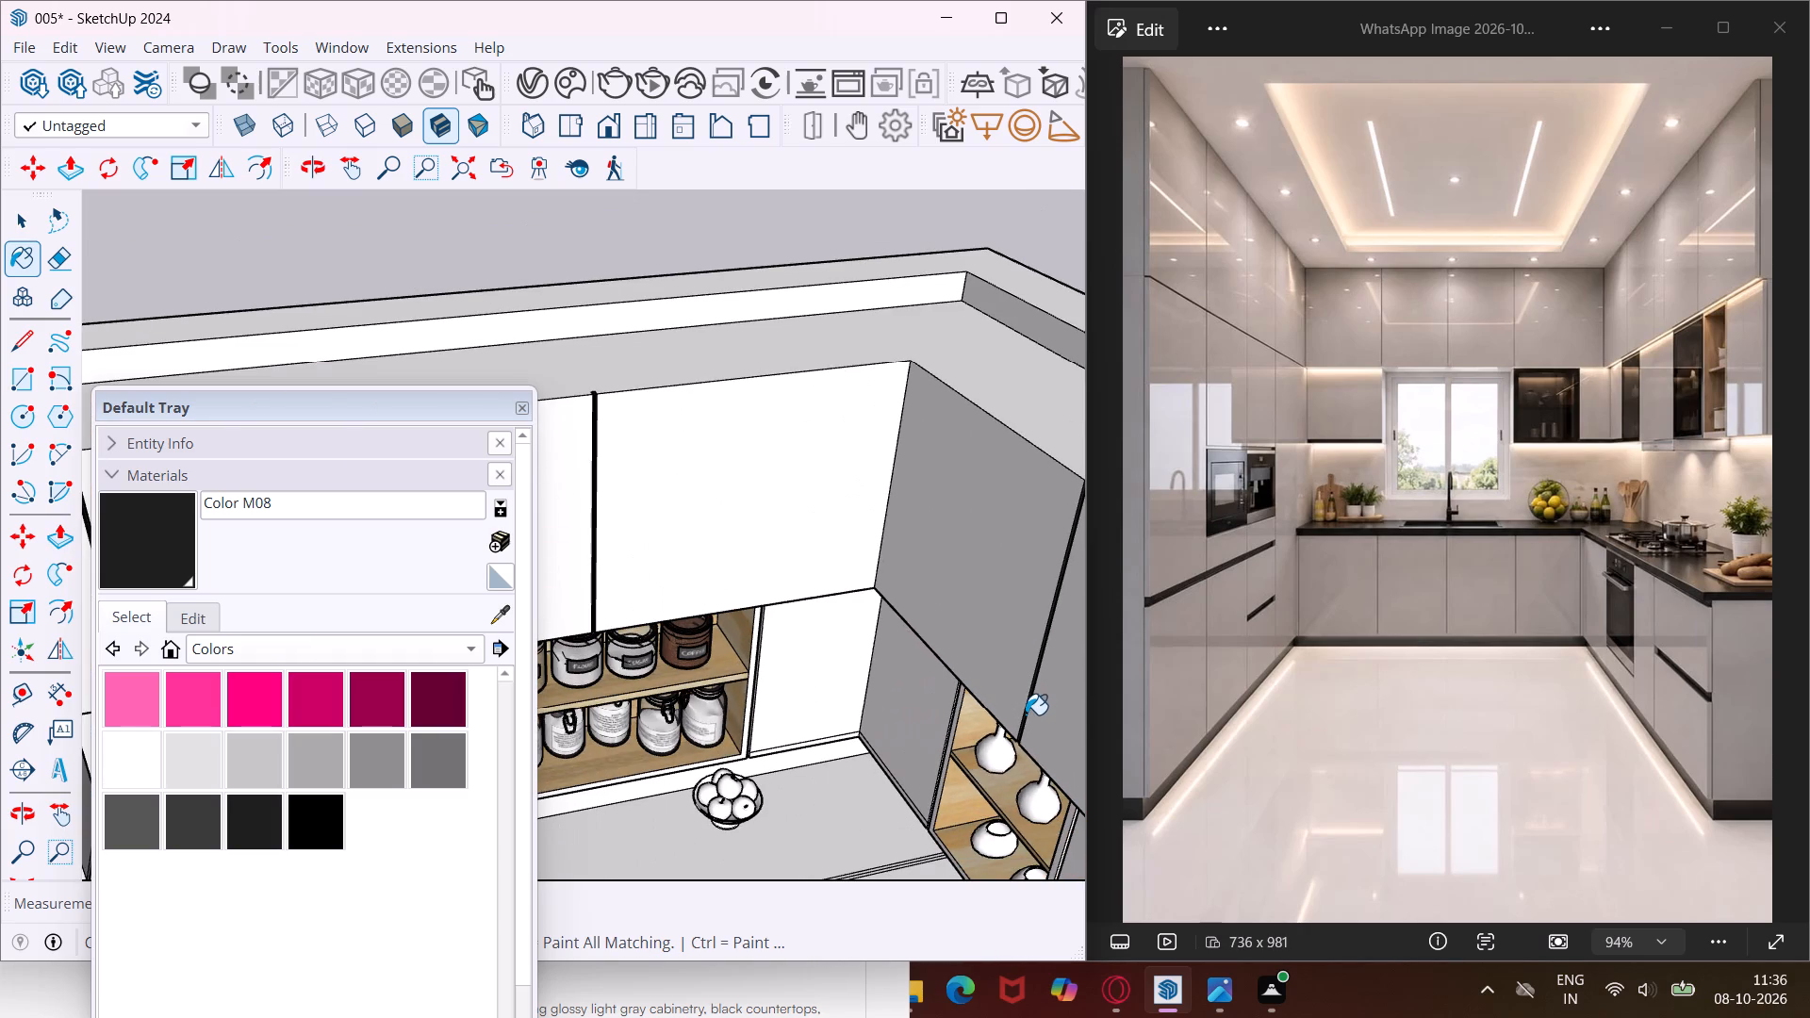
Paint the faces of the upper door gap above the closed cabinet between the two bottle niches with Color M08.
left_click(339, 172)
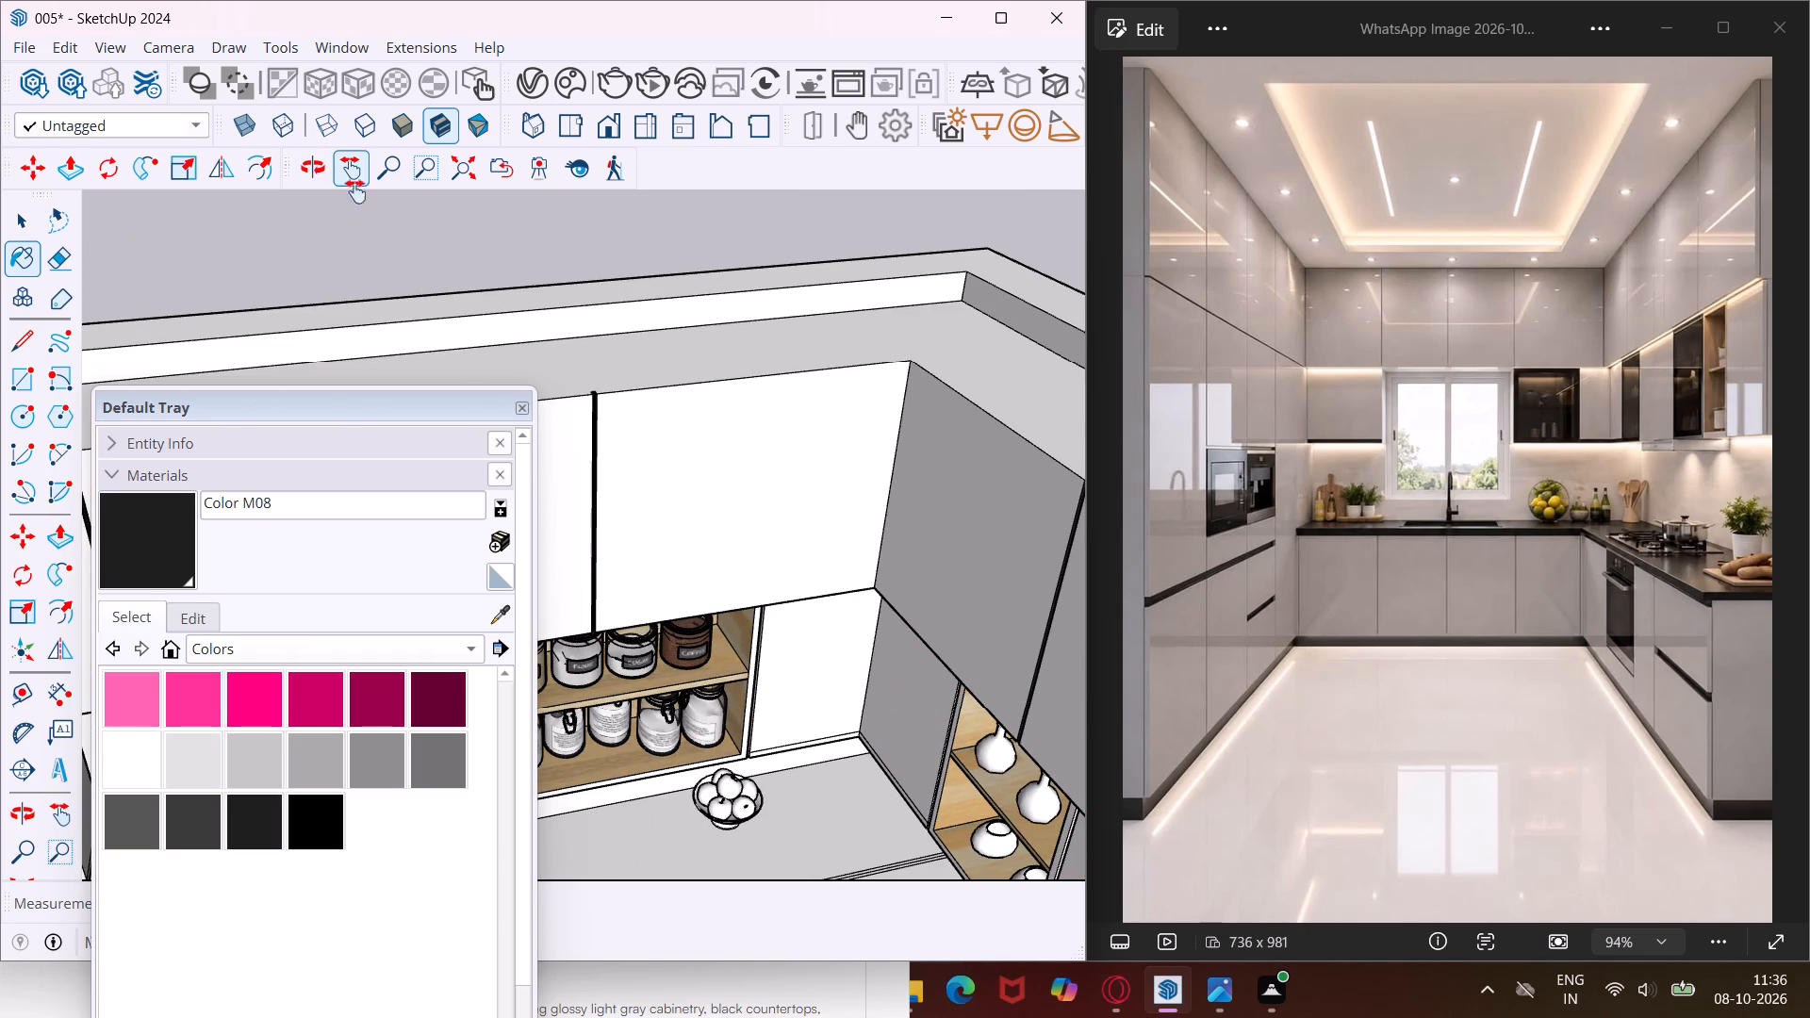
left_click_drag(849, 642, 526, 583)
left_click_drag(766, 649, 766, 641)
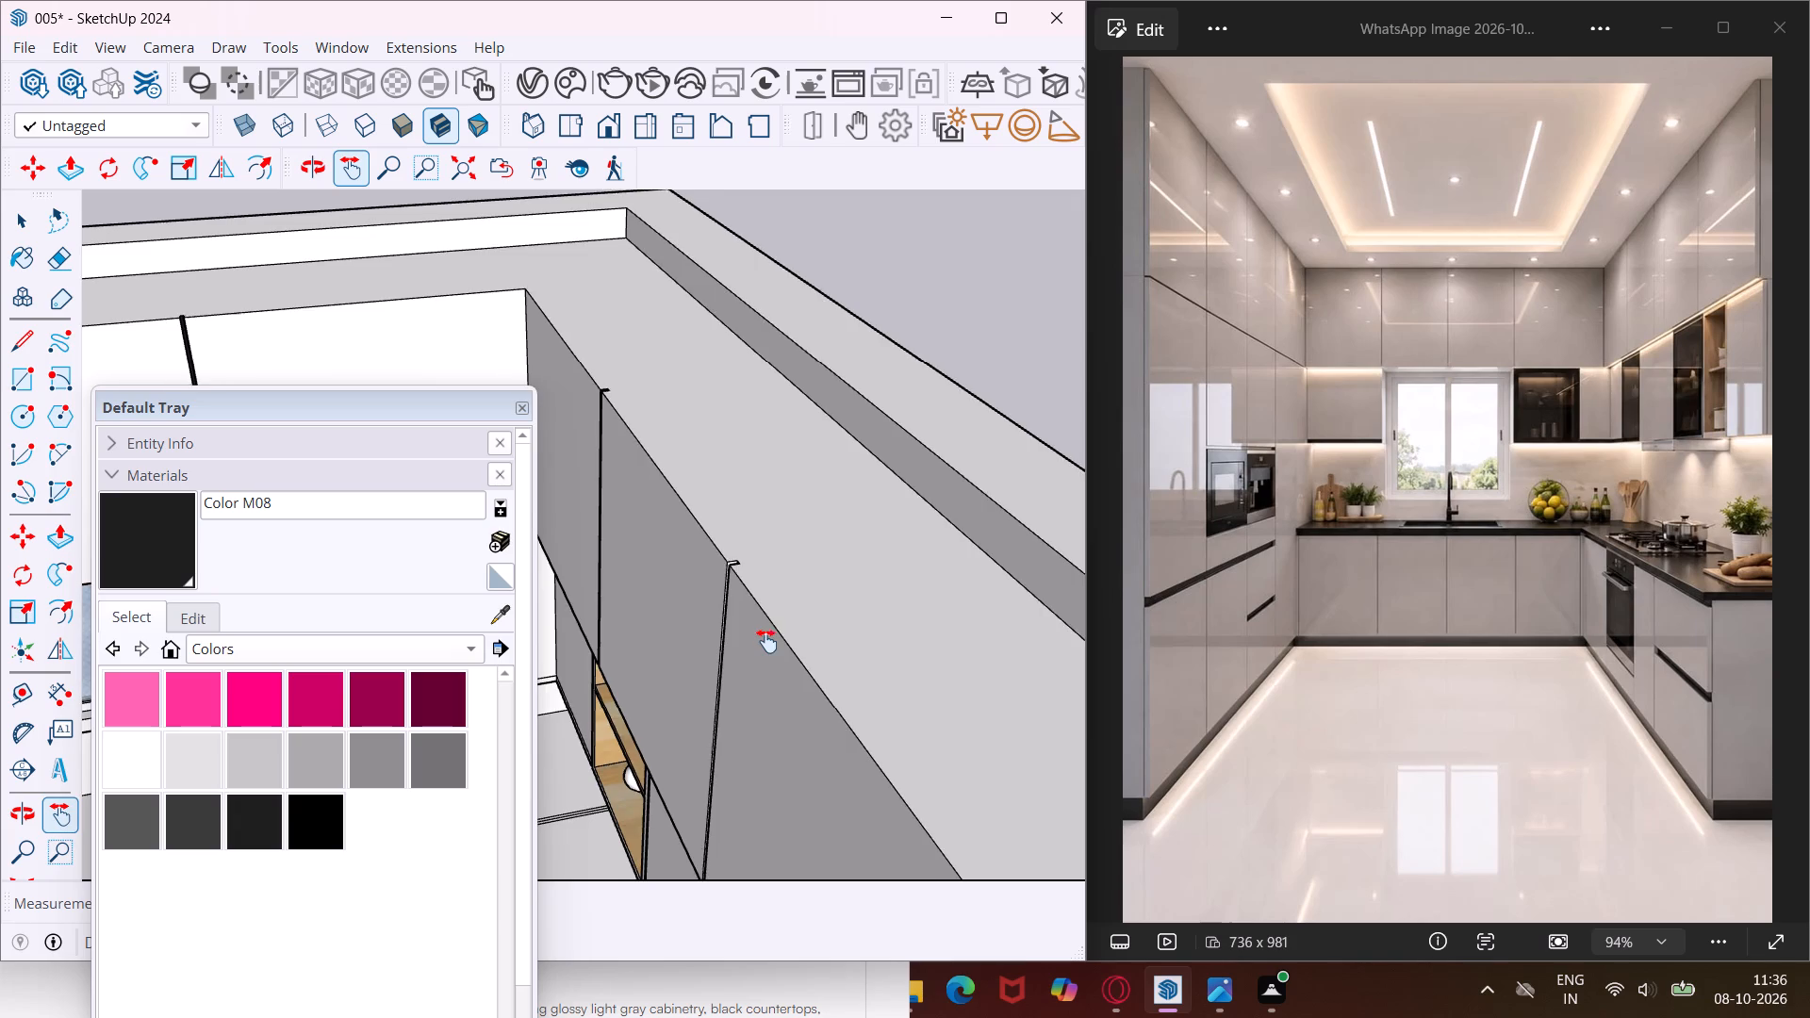
left_click_drag(766, 641, 808, 499)
middle_click_drag(808, 499, 1052, 535)
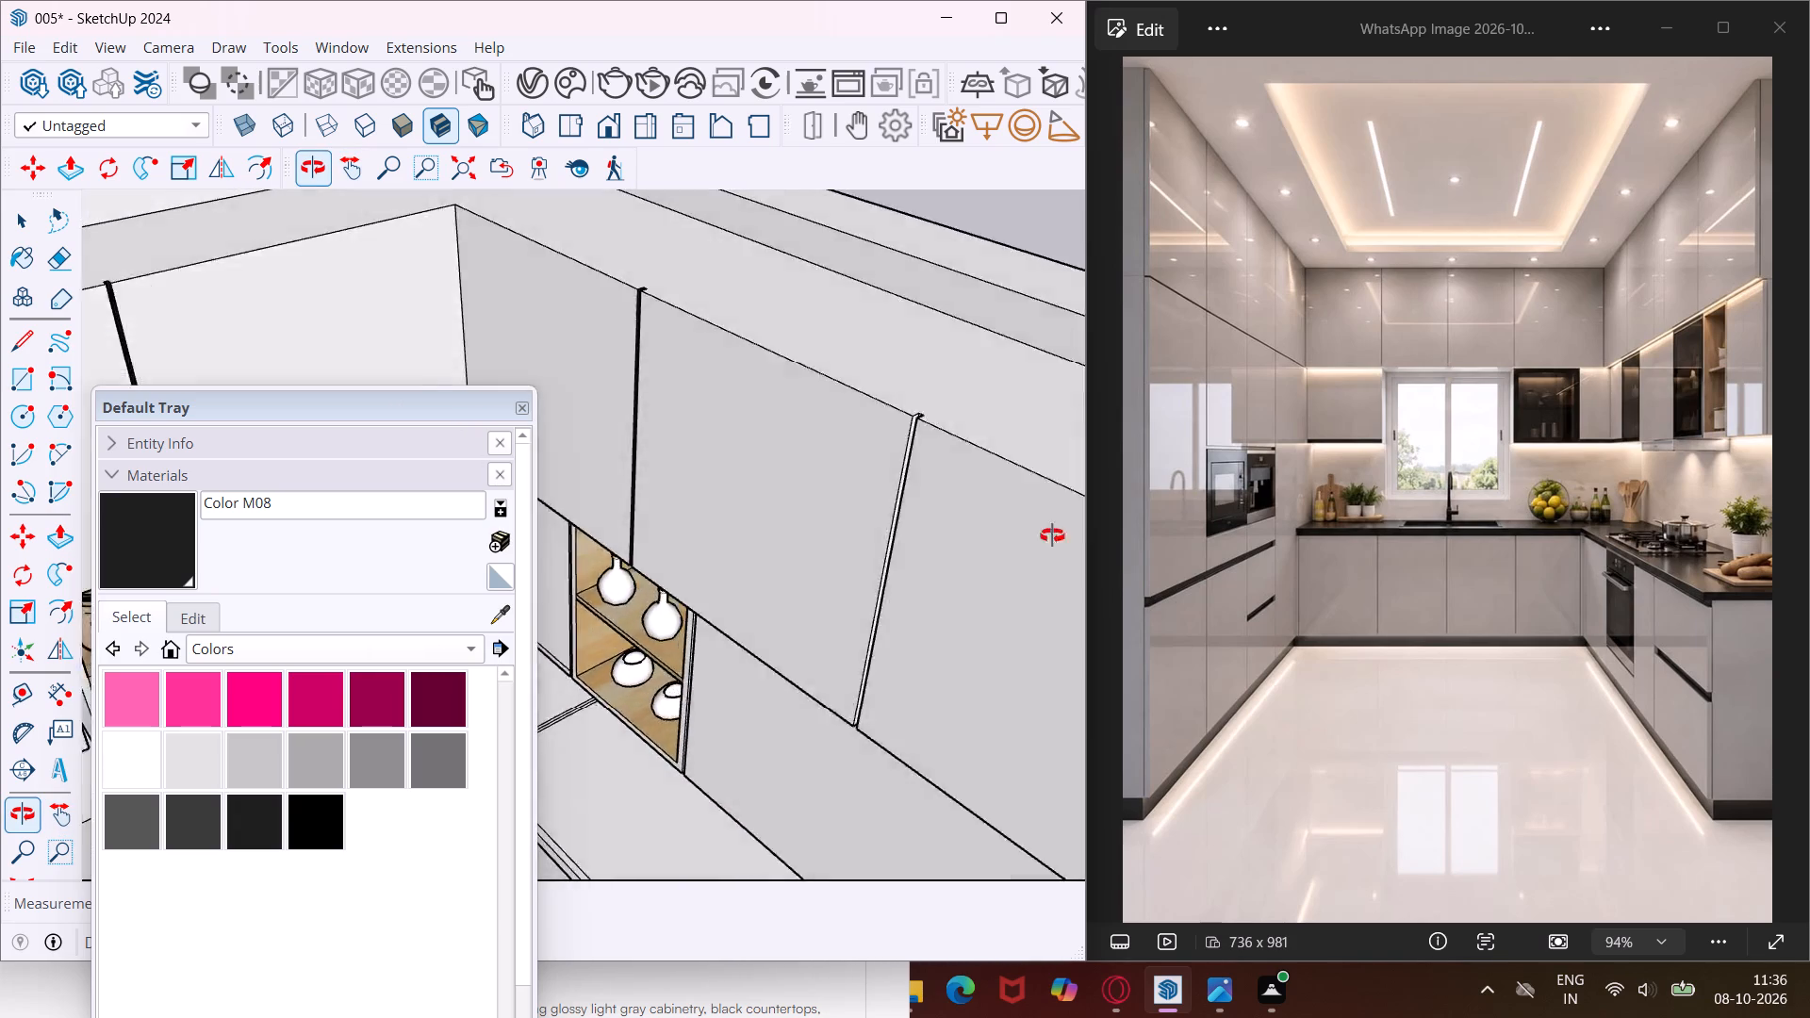
middle_click_drag(1052, 535, 1213, 537)
scroll(954, 487, "up", 4)
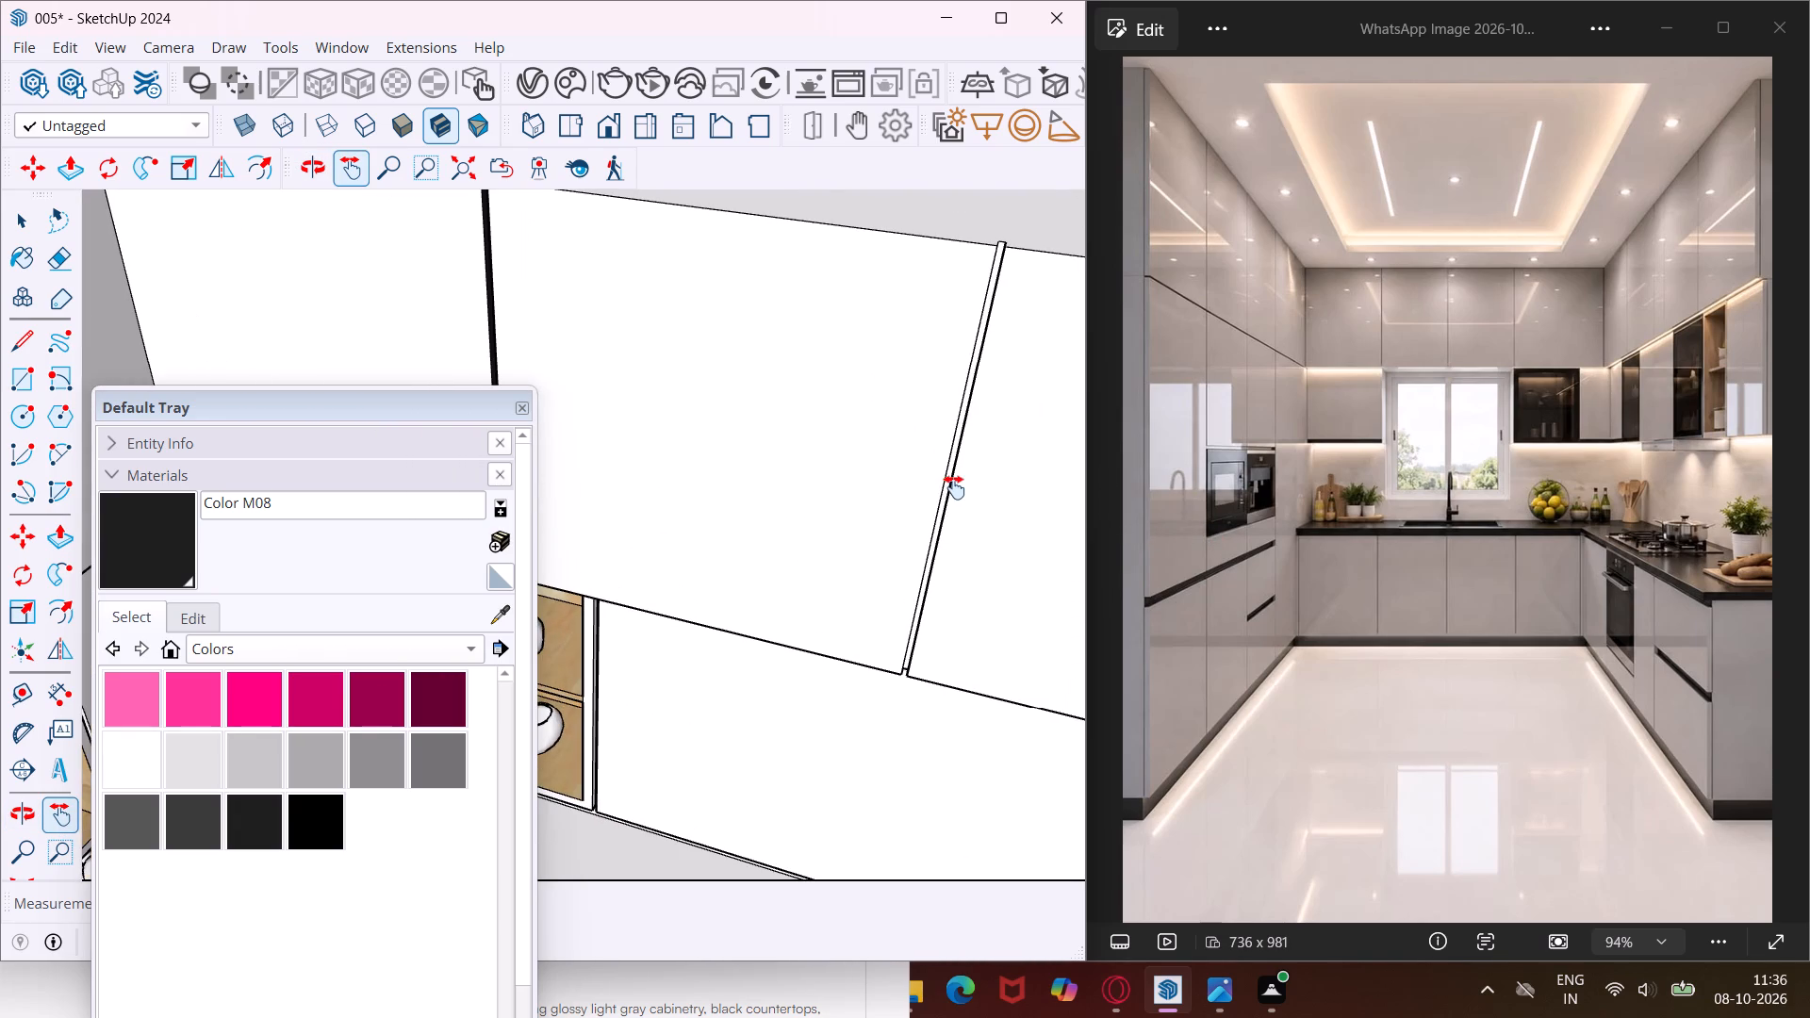
left_click(138, 562)
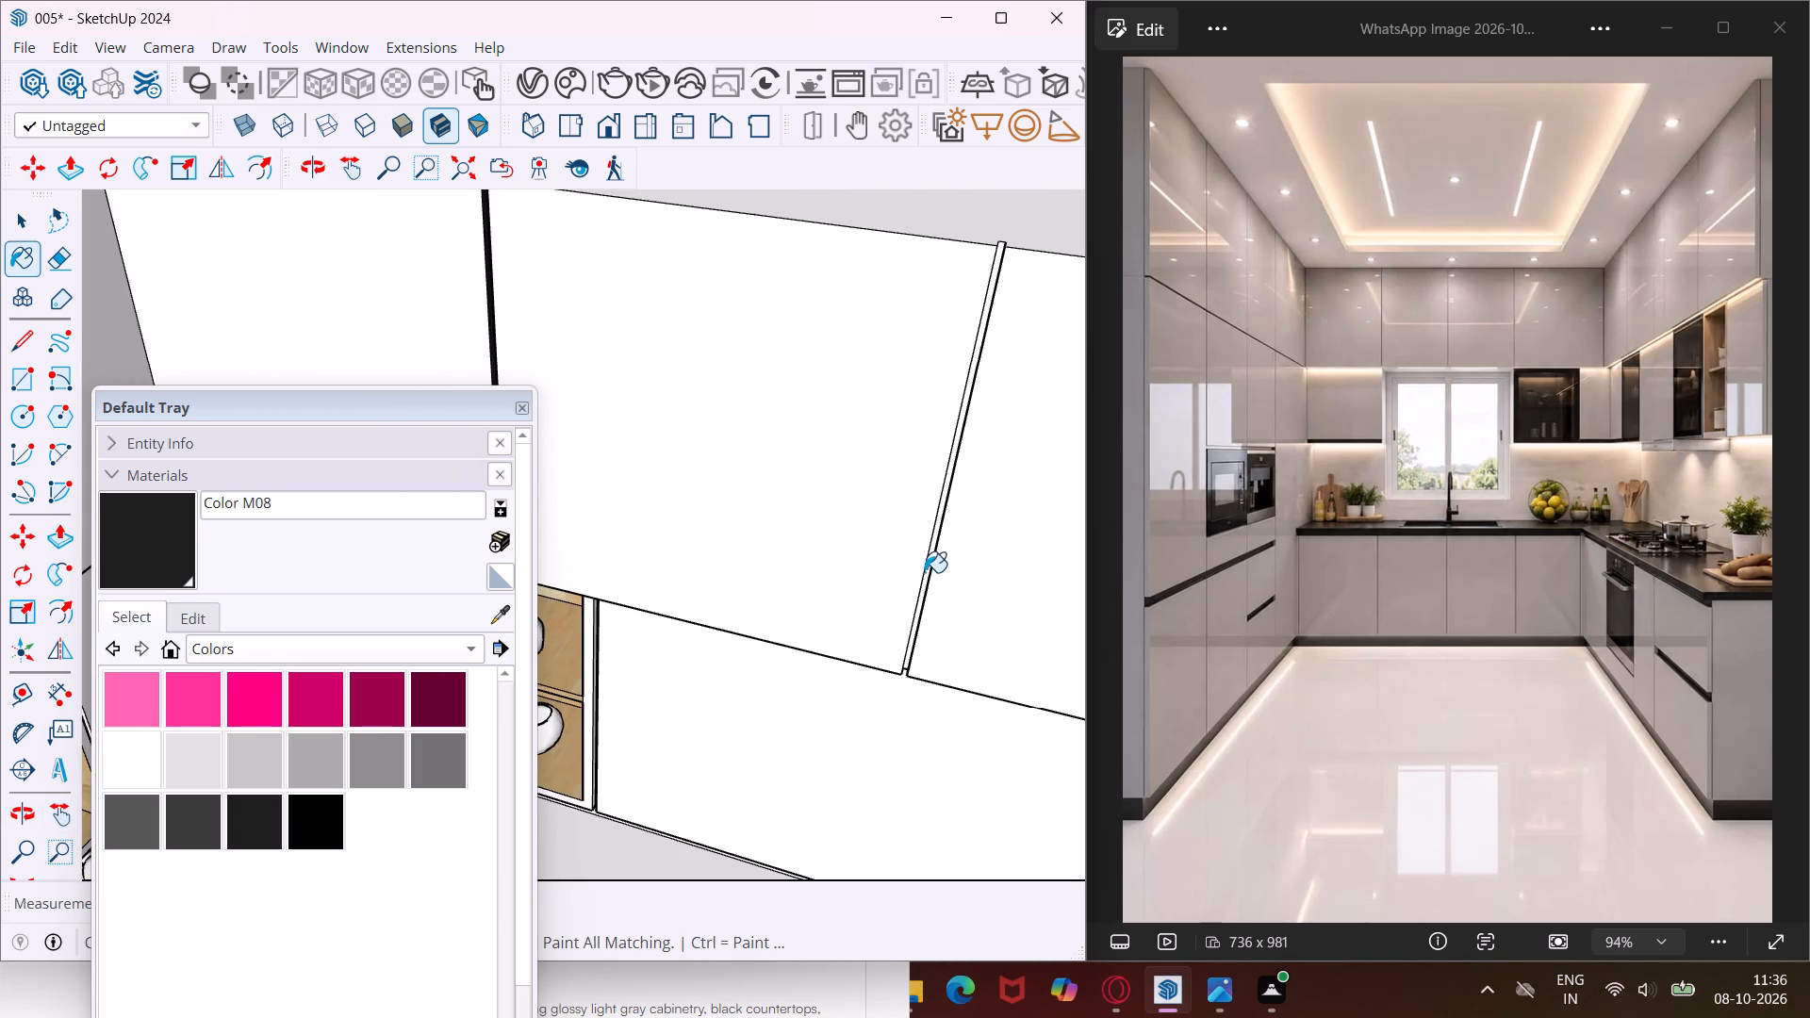
scroll(925, 572, "up", 13)
left_click(950, 533)
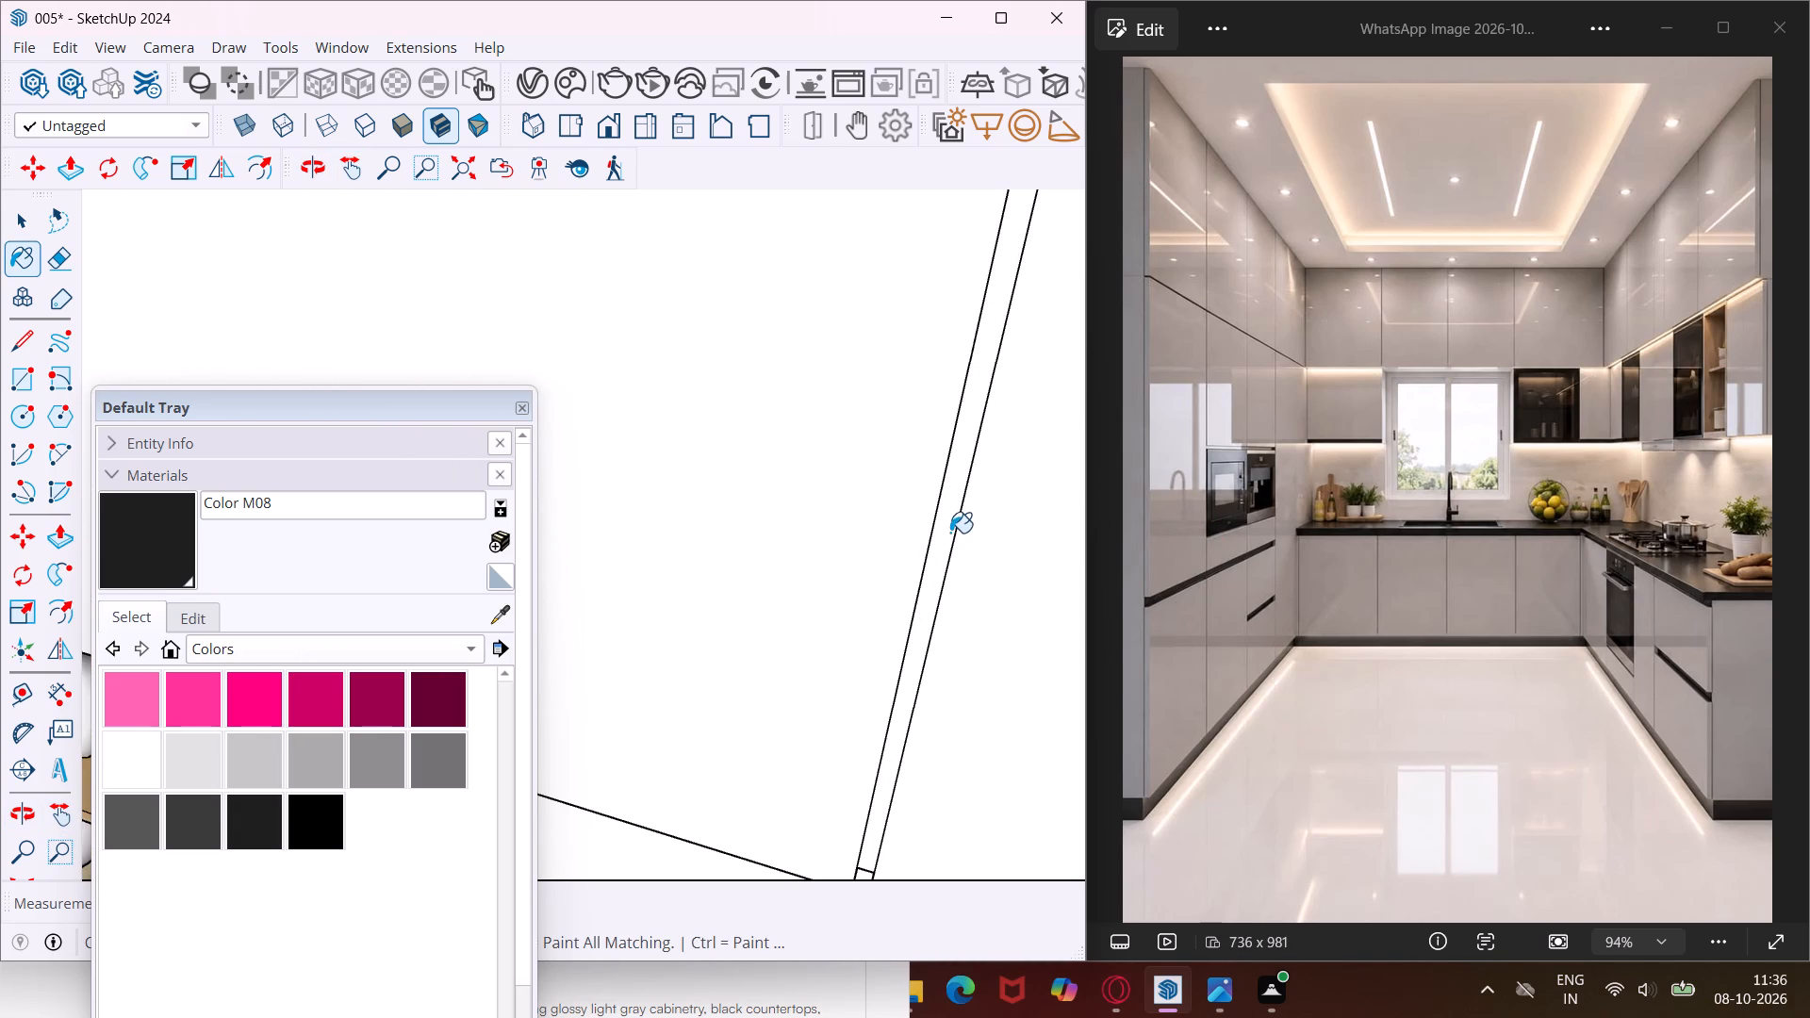
middle_click_drag(950, 533, 861, 552)
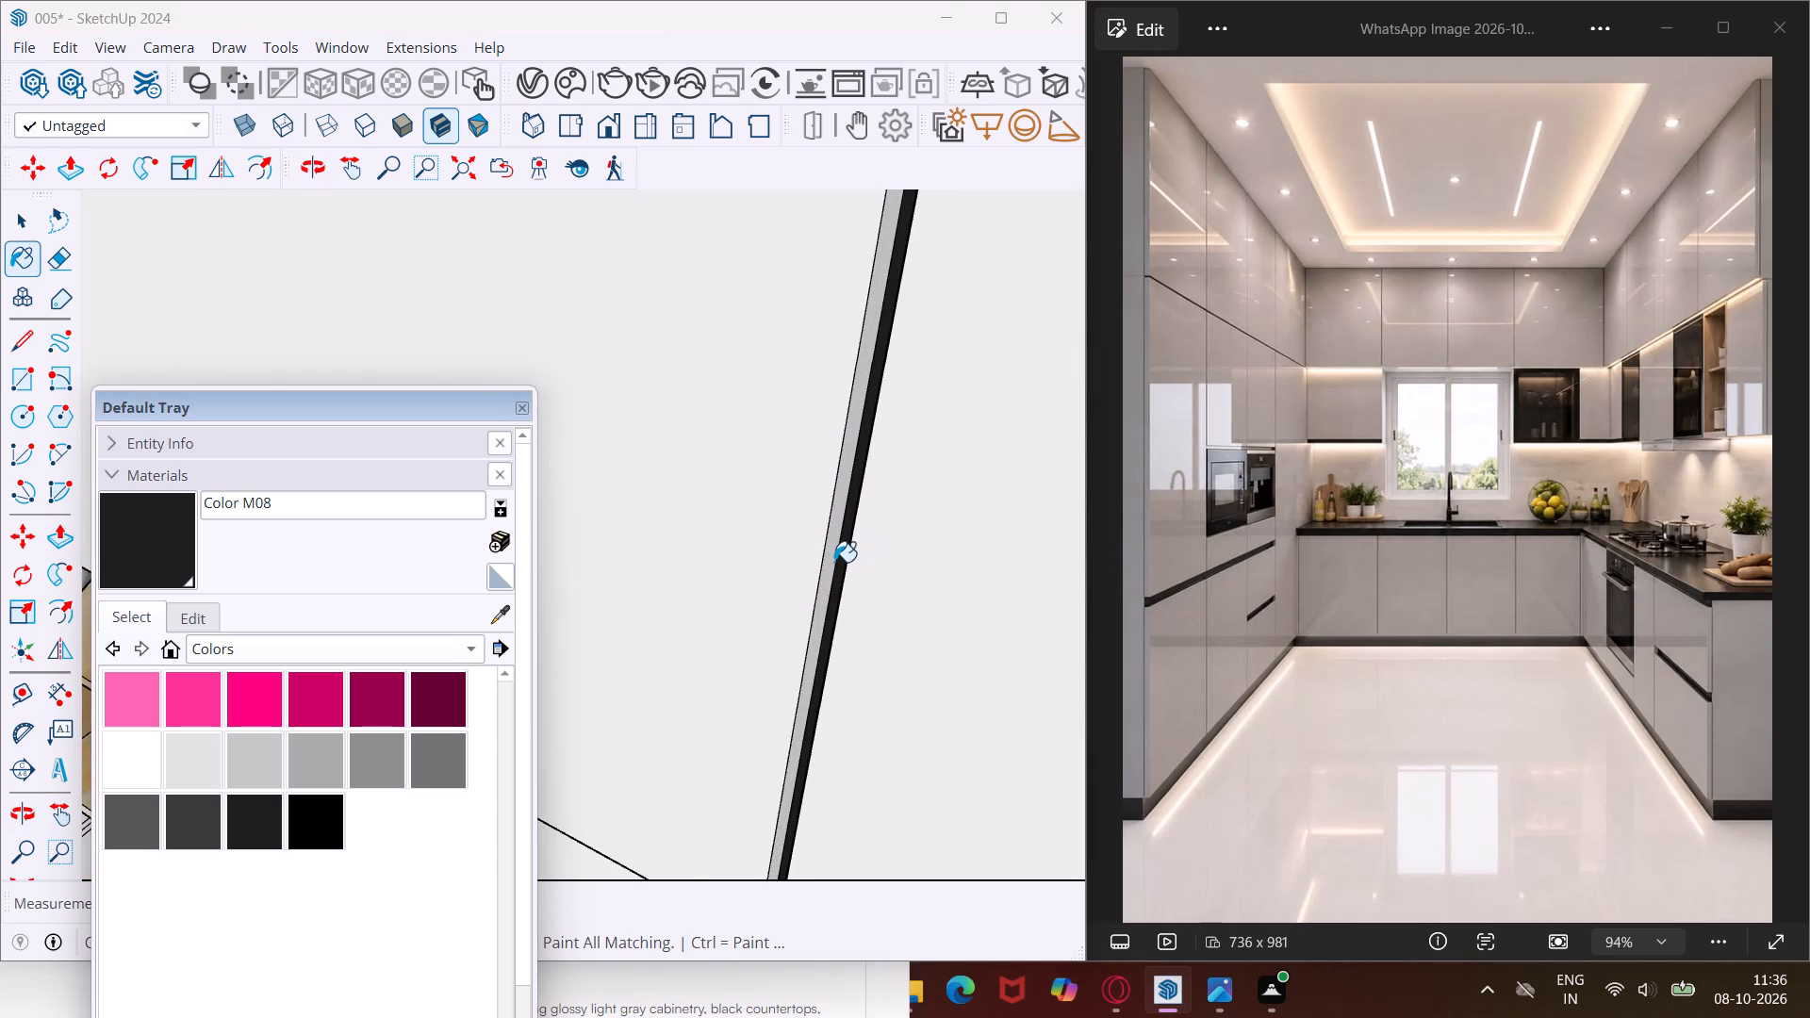
left_click(834, 562)
middle_click_drag(834, 562, 1189, 587)
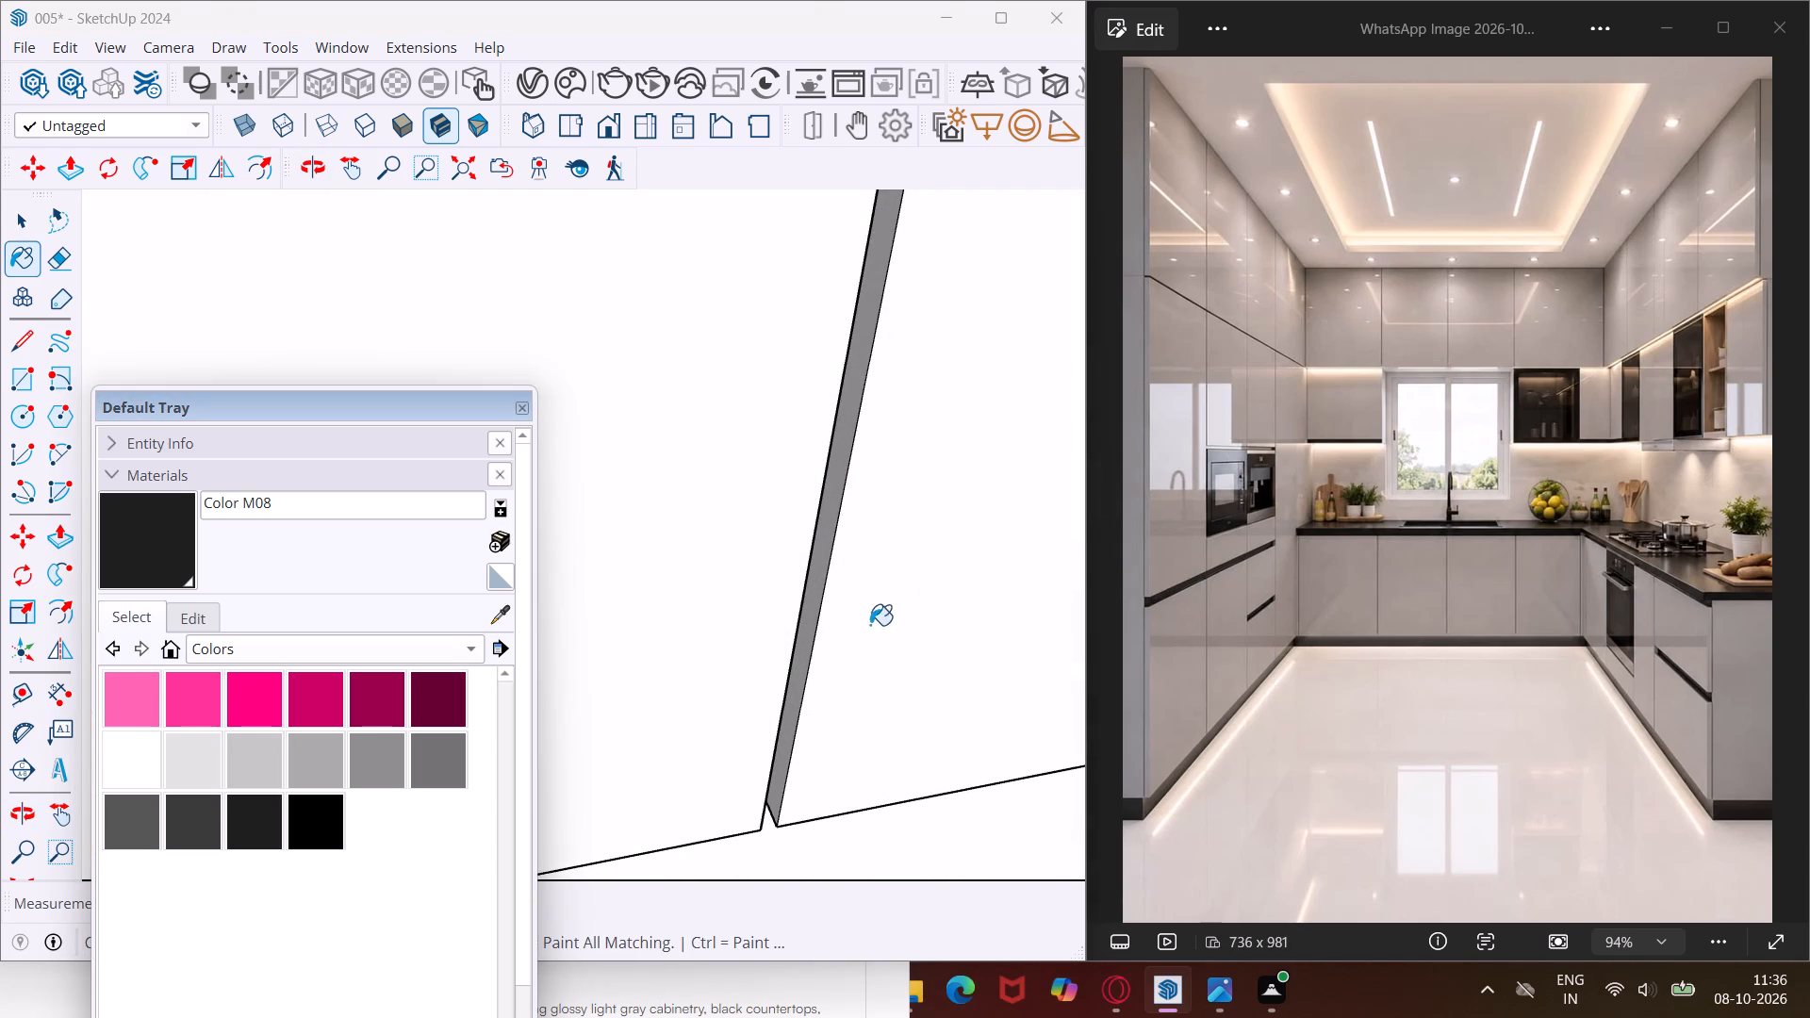
left_click(820, 585)
scroll(820, 585, "down", 8)
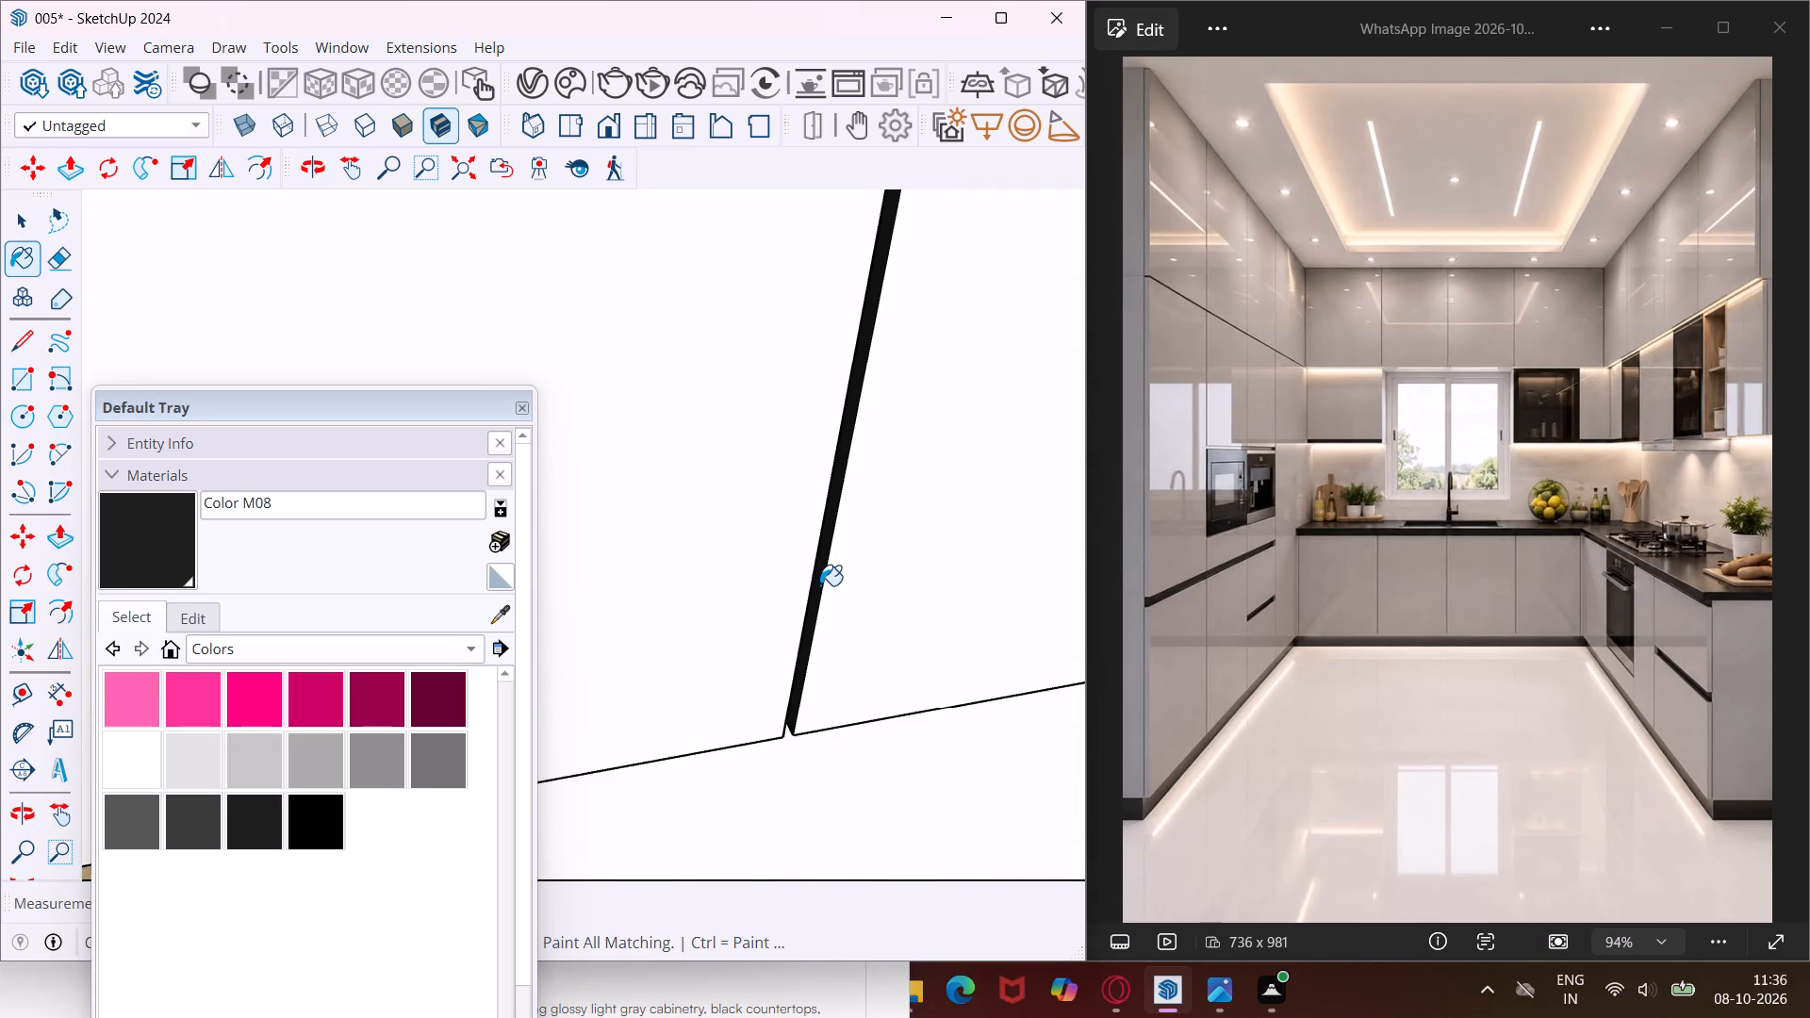
Paint the remaining side faces of the upper door gap above the round-bottle niche with Color M08.
scroll(820, 585, "down", 16)
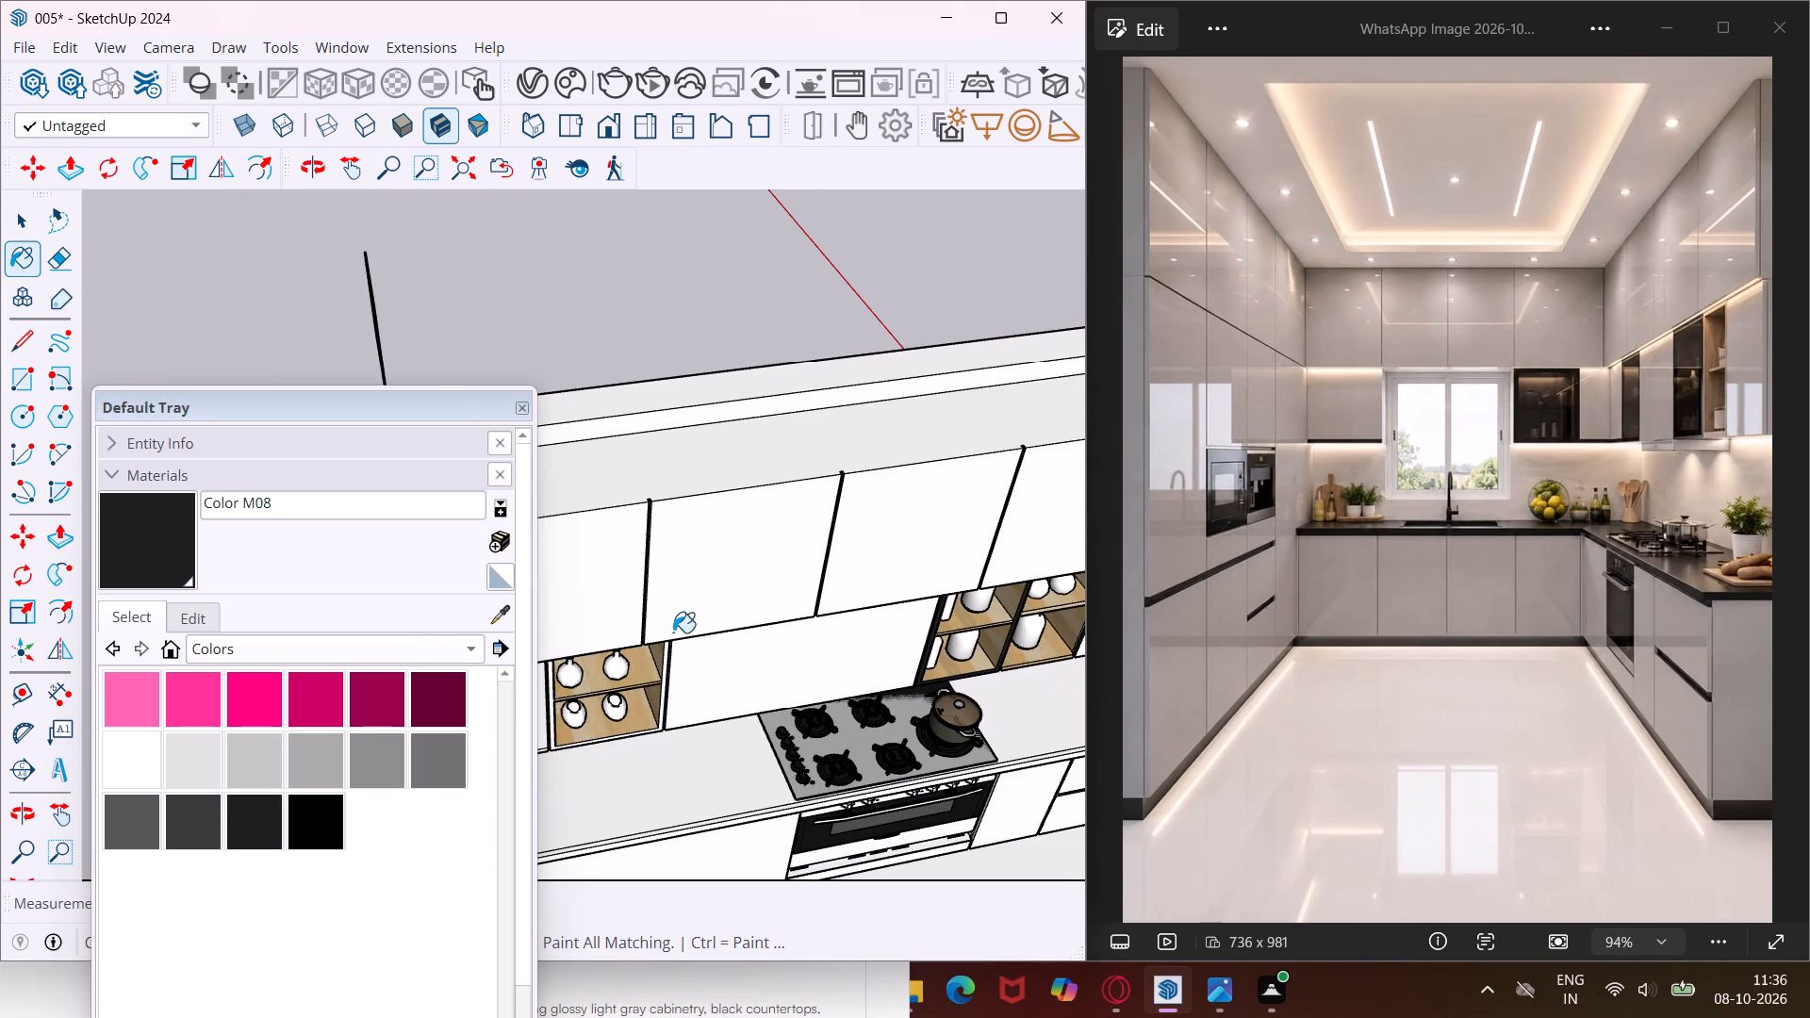
scroll(645, 636, "up", 20)
scroll(645, 636, "up", 7)
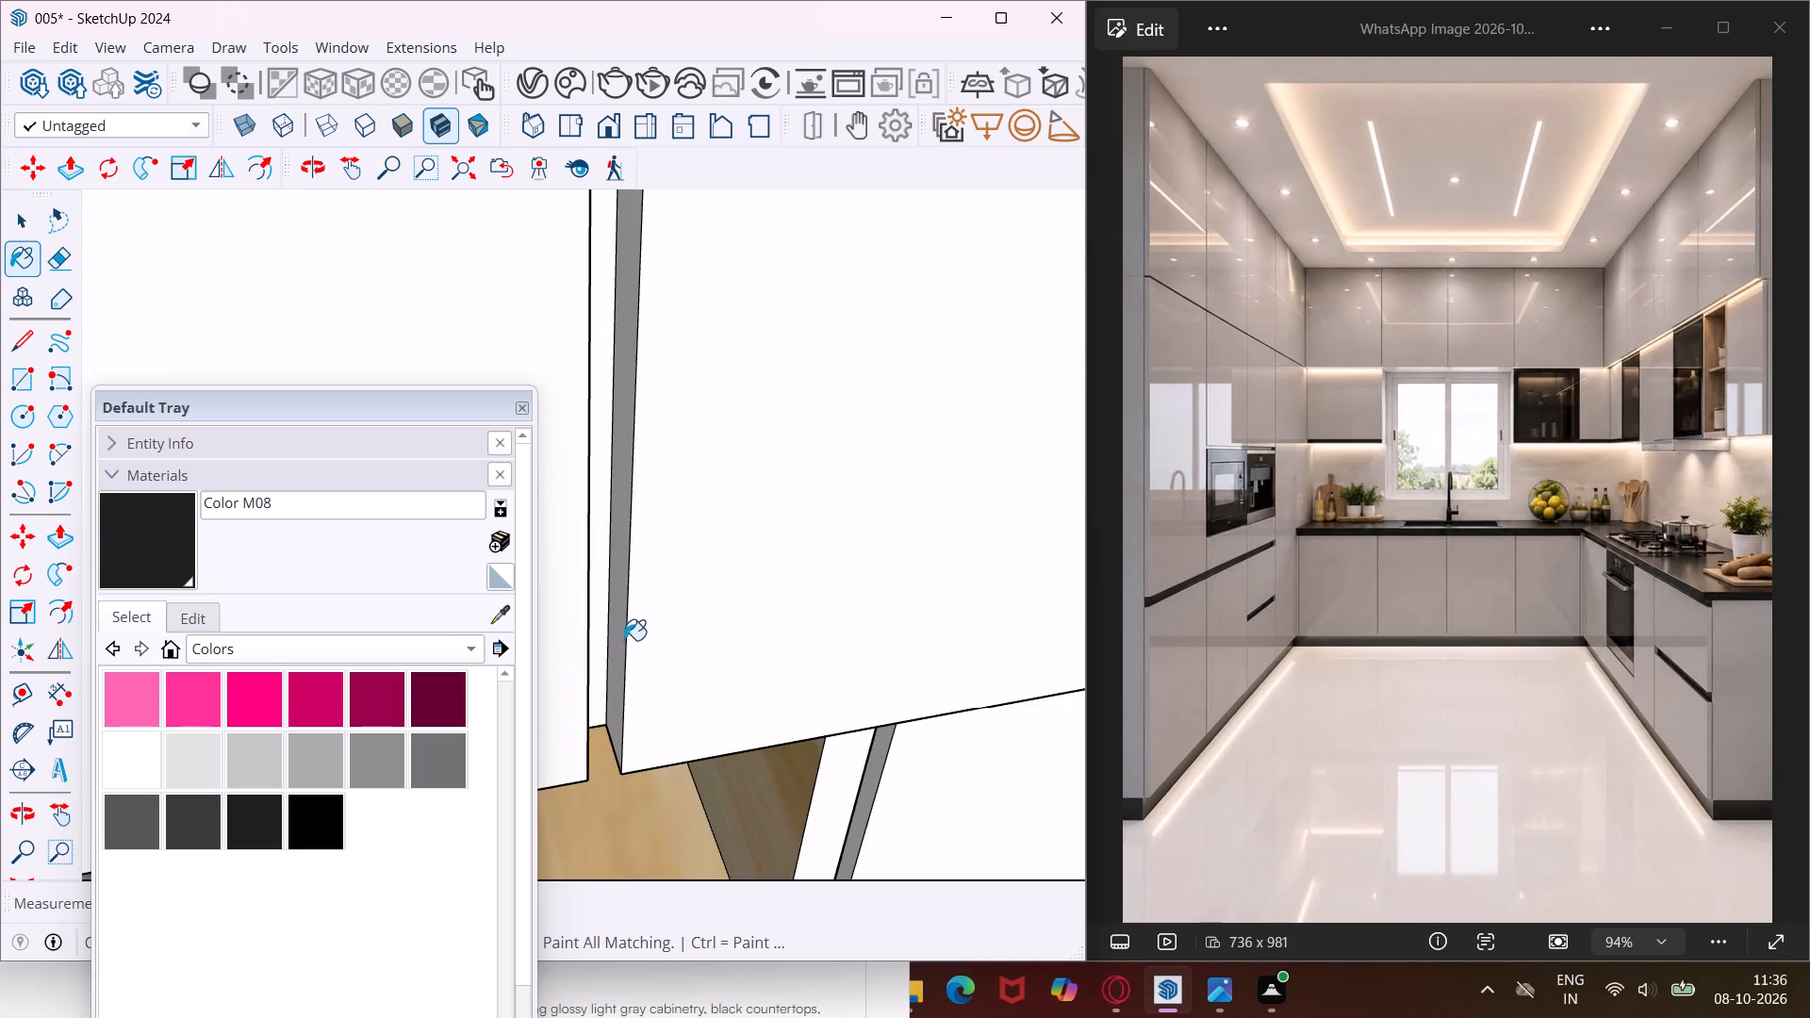
left_click(601, 632)
middle_click_drag(622, 638, 717, 583)
left_click(685, 595)
scroll(813, 687, "down", 6)
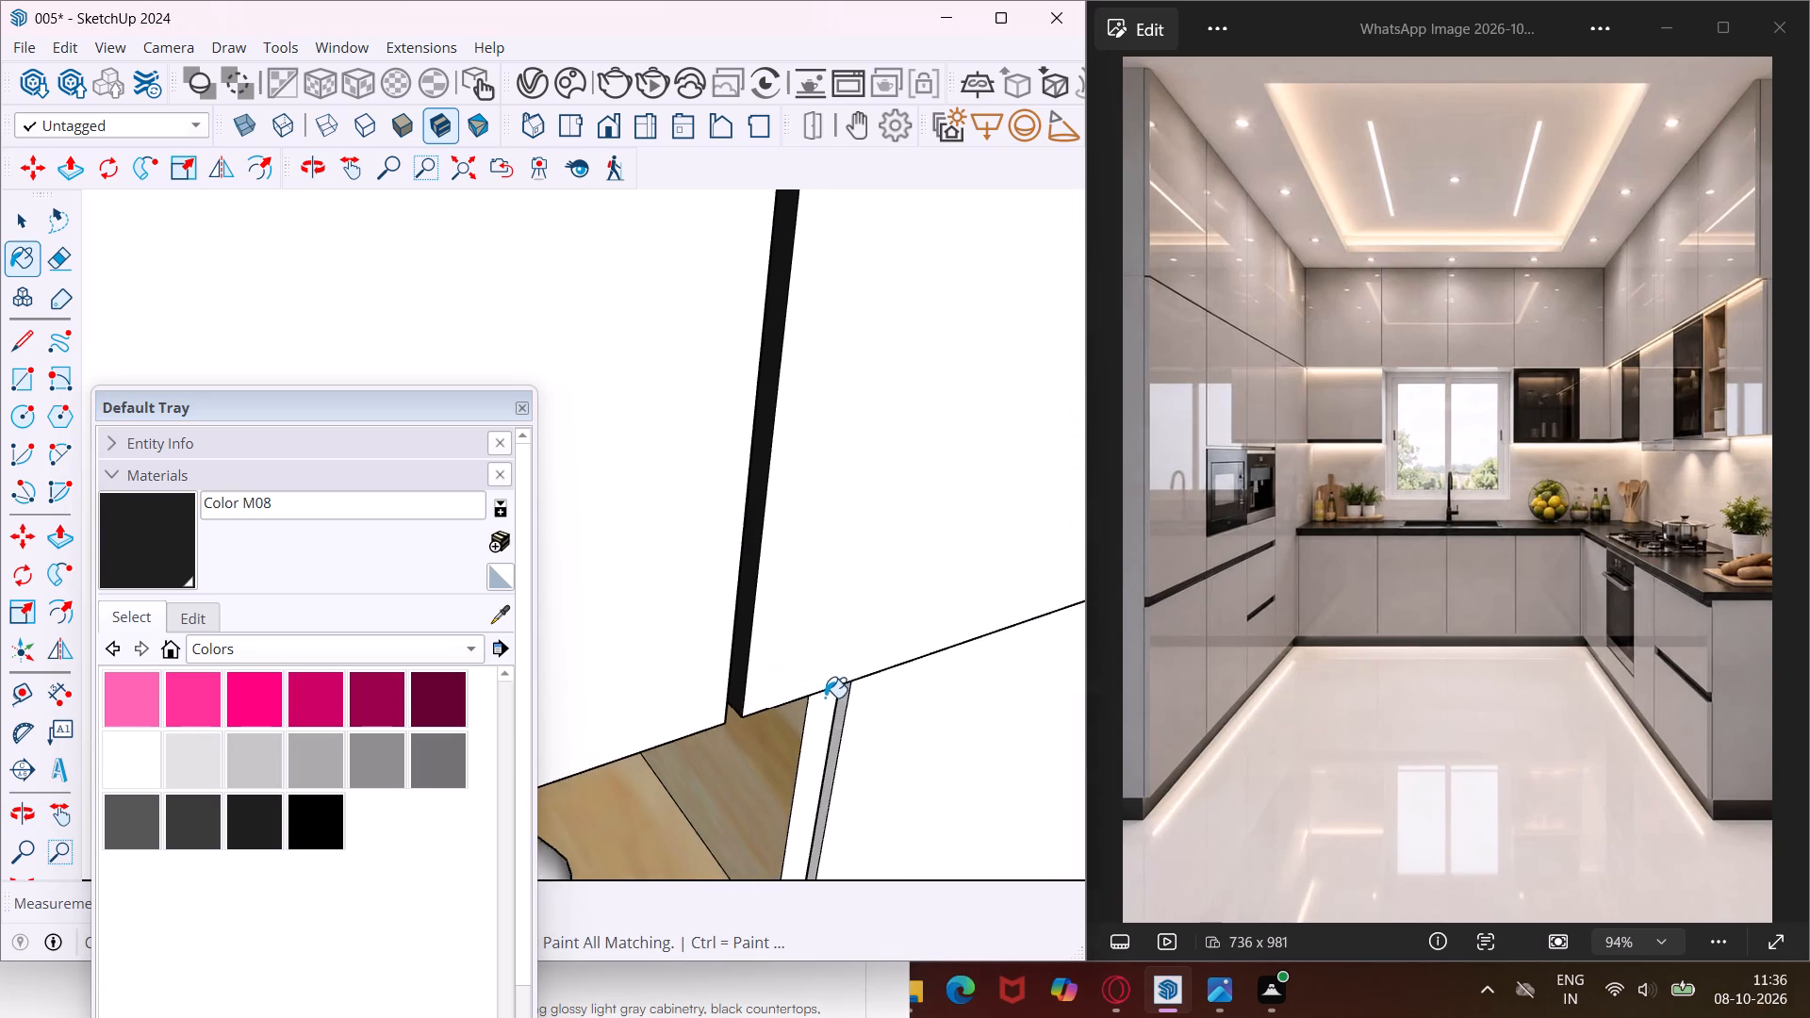
Paint the faces of the vertical gap between the round-bottle niche and the wide closed cabinet beside it with Color M08.
scroll(825, 698, "down", 6)
middle_click_drag(855, 757, 863, 632)
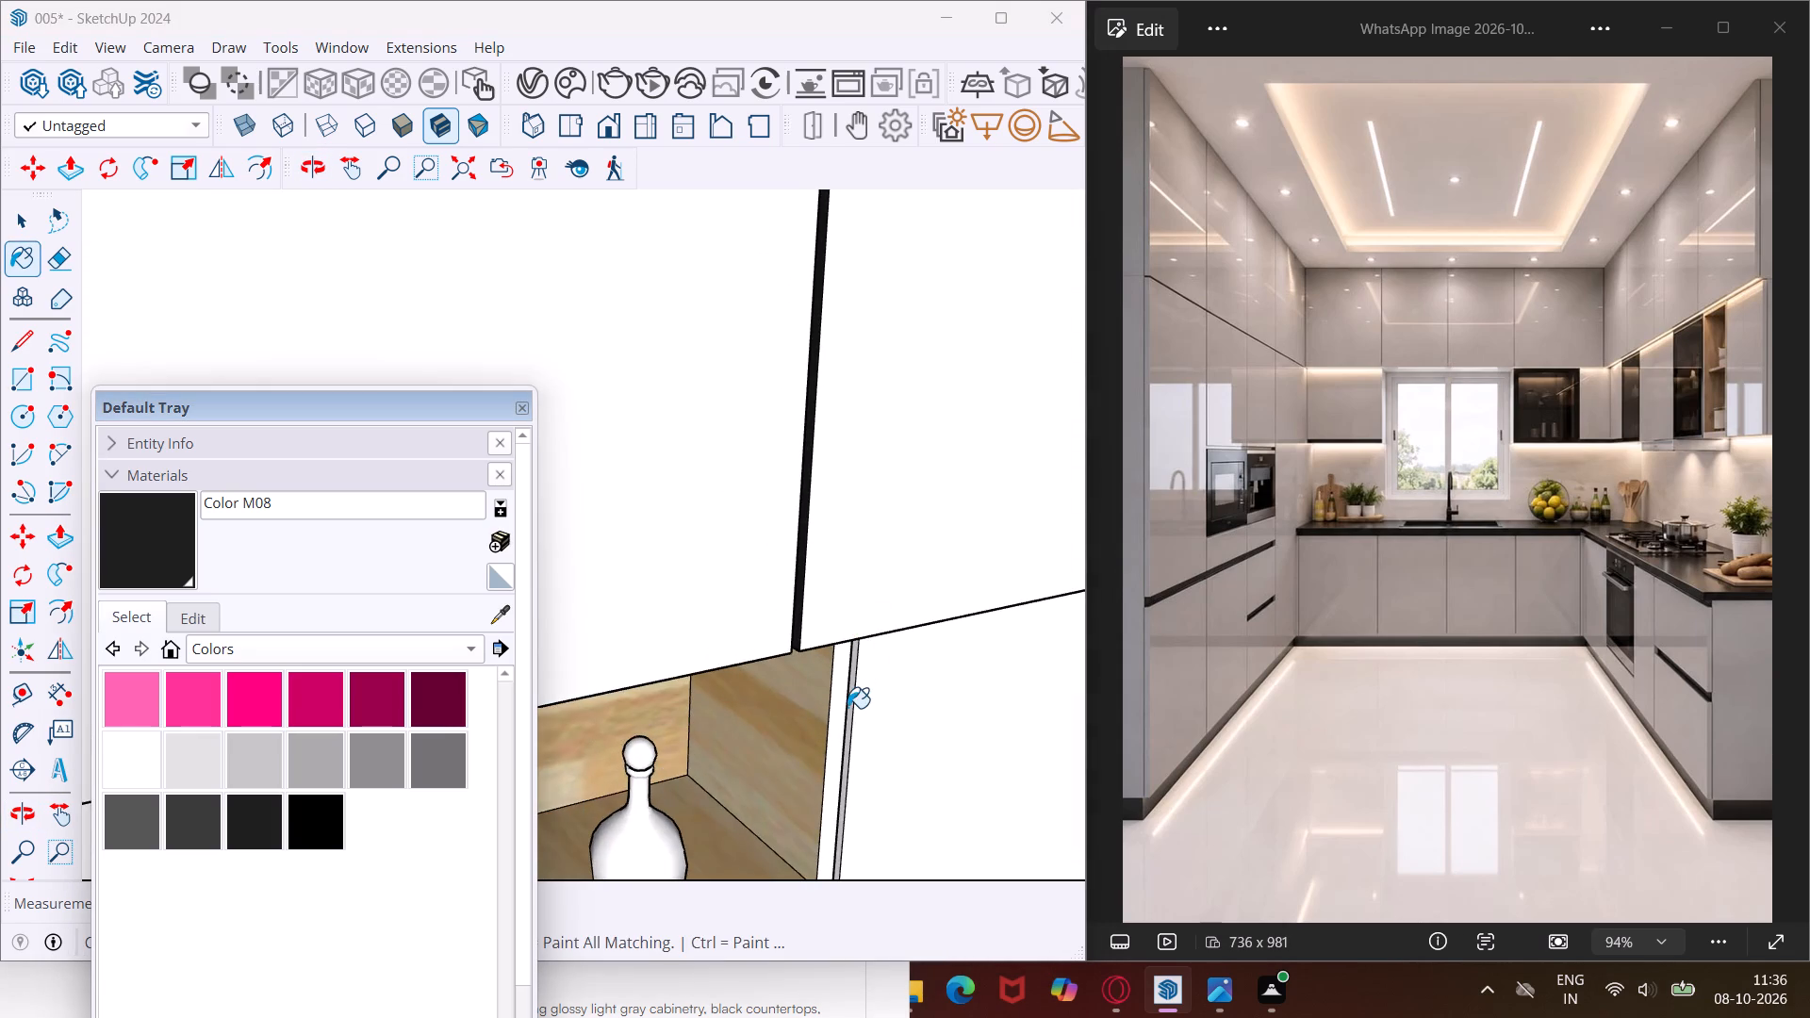
scroll(847, 708, "up", 12)
left_click(850, 694)
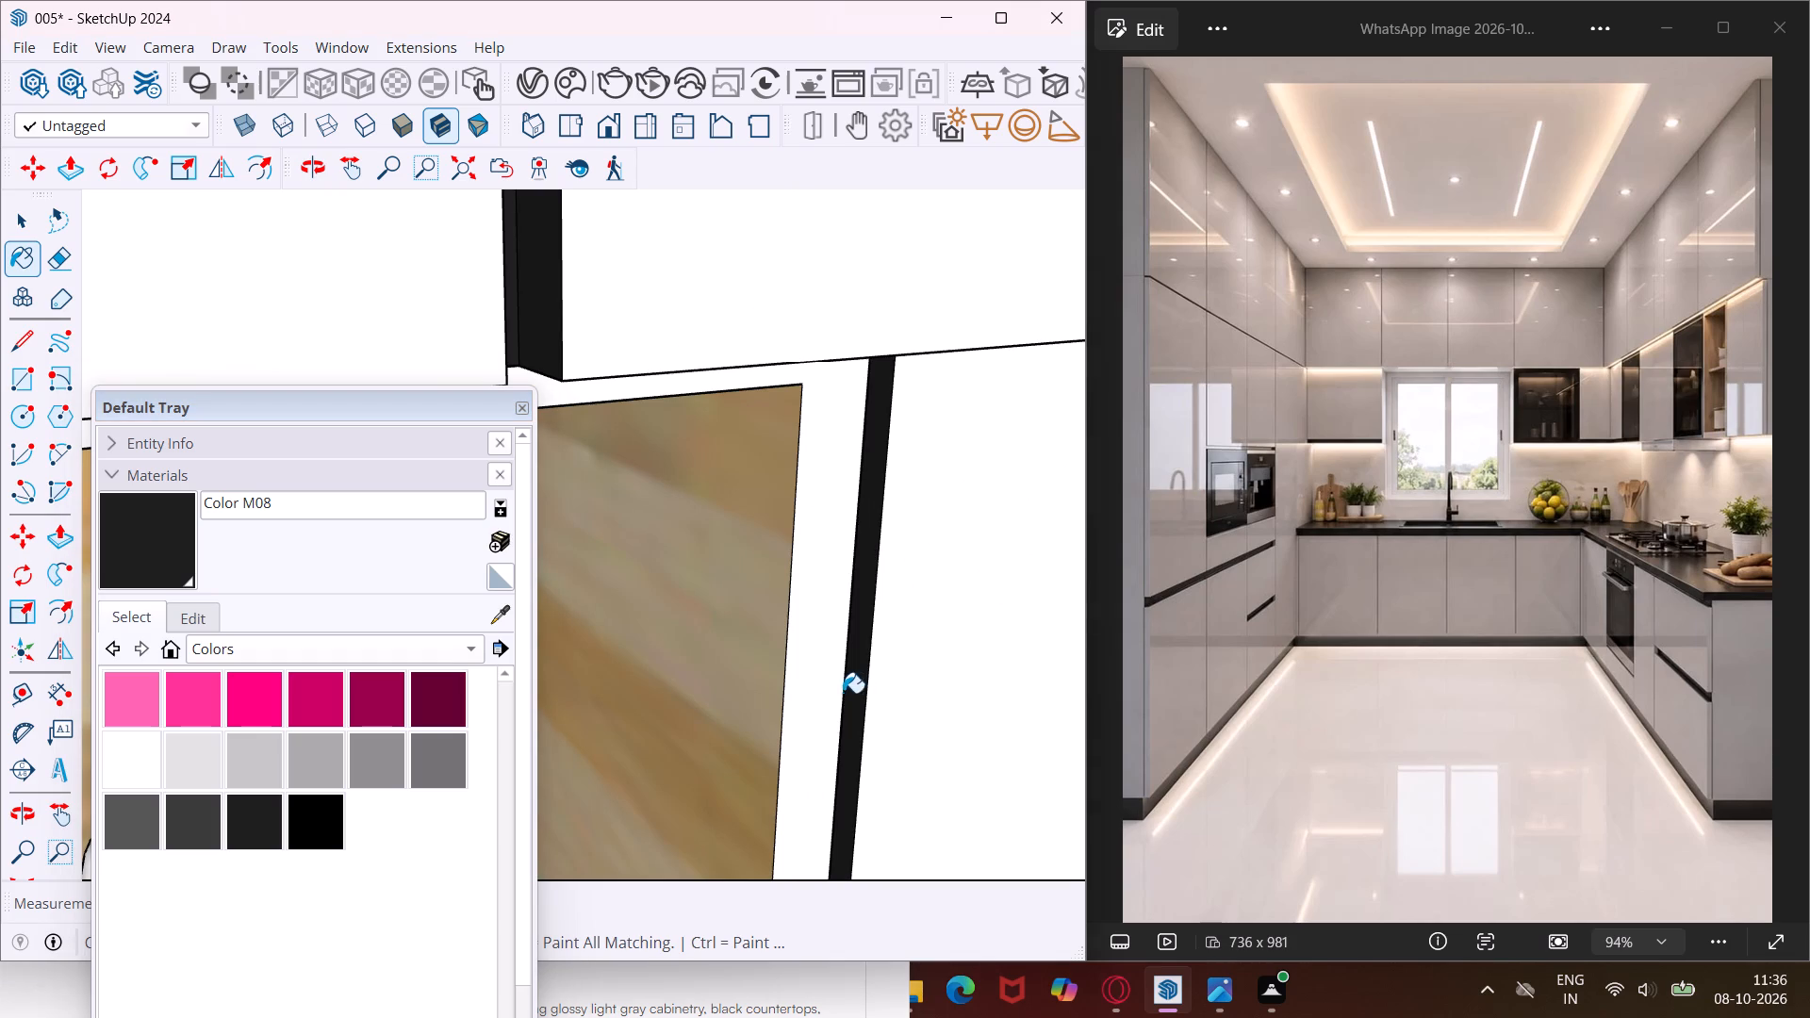
left_click(831, 696)
middle_click_drag(831, 696, 641, 671)
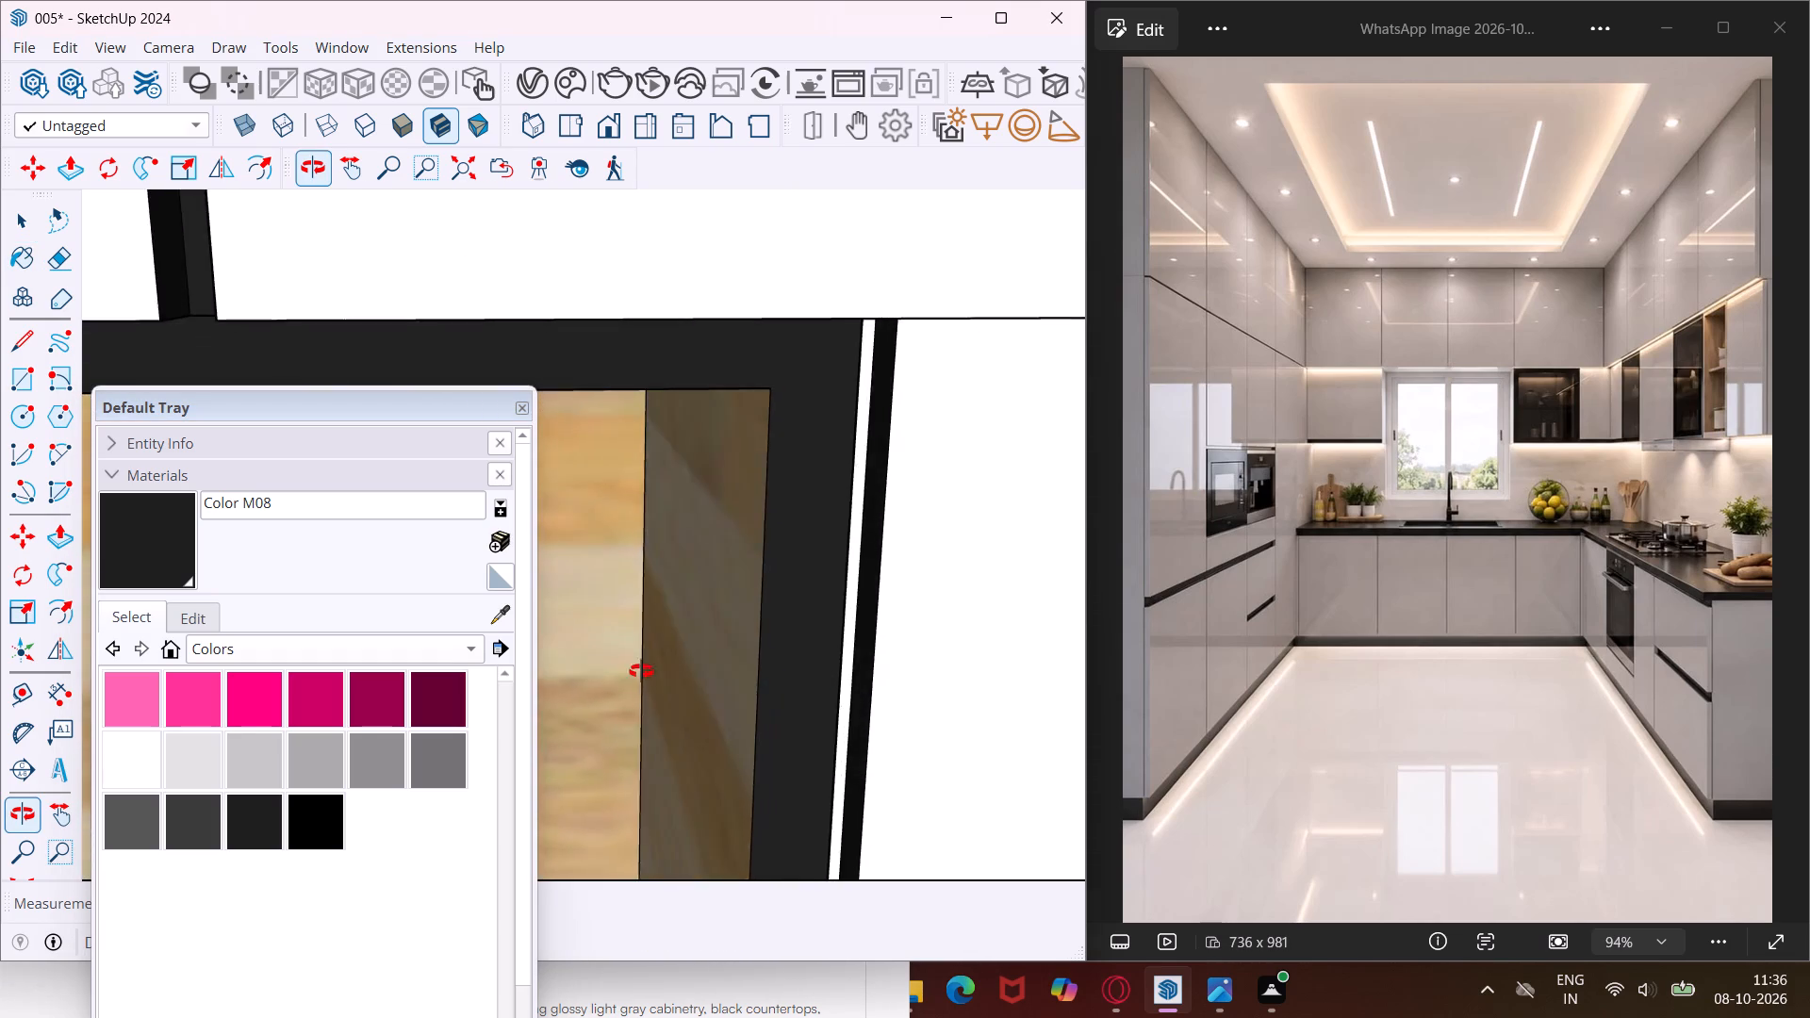
middle_click_drag(641, 671, 557, 667)
left_click(837, 571)
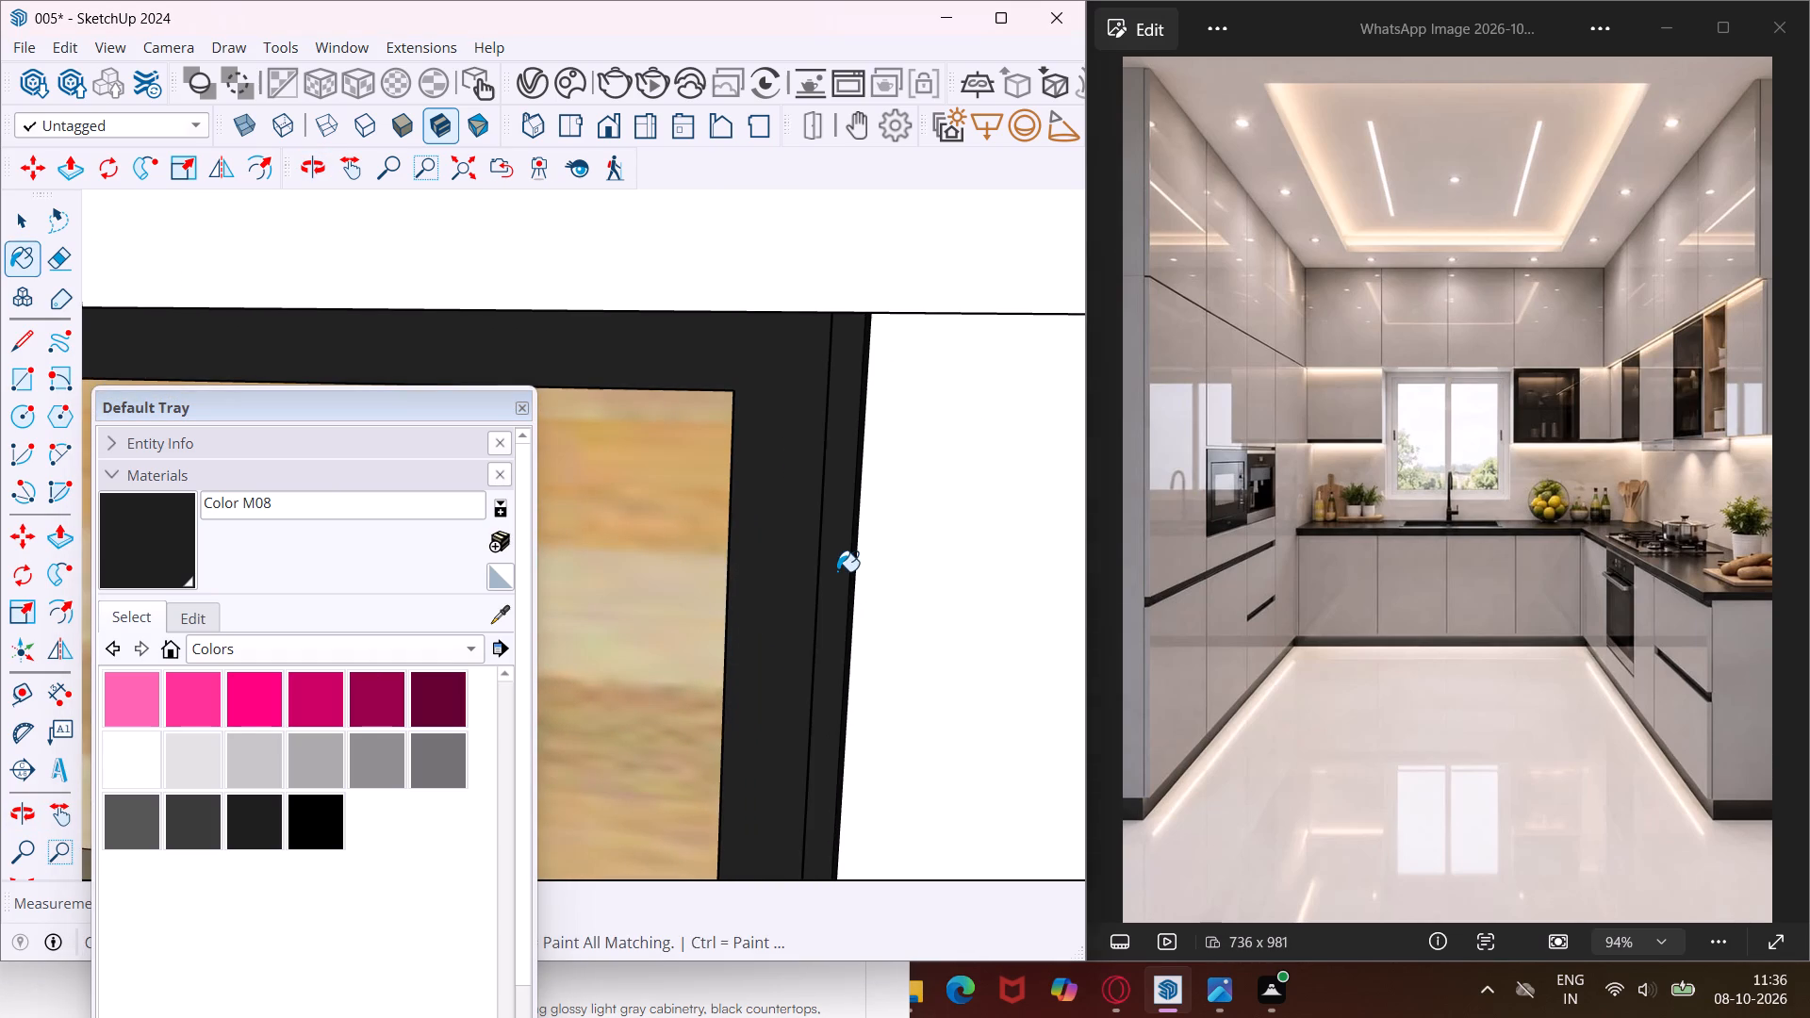
middle_click_drag(837, 571, 690, 566)
scroll(745, 556, "up", 4)
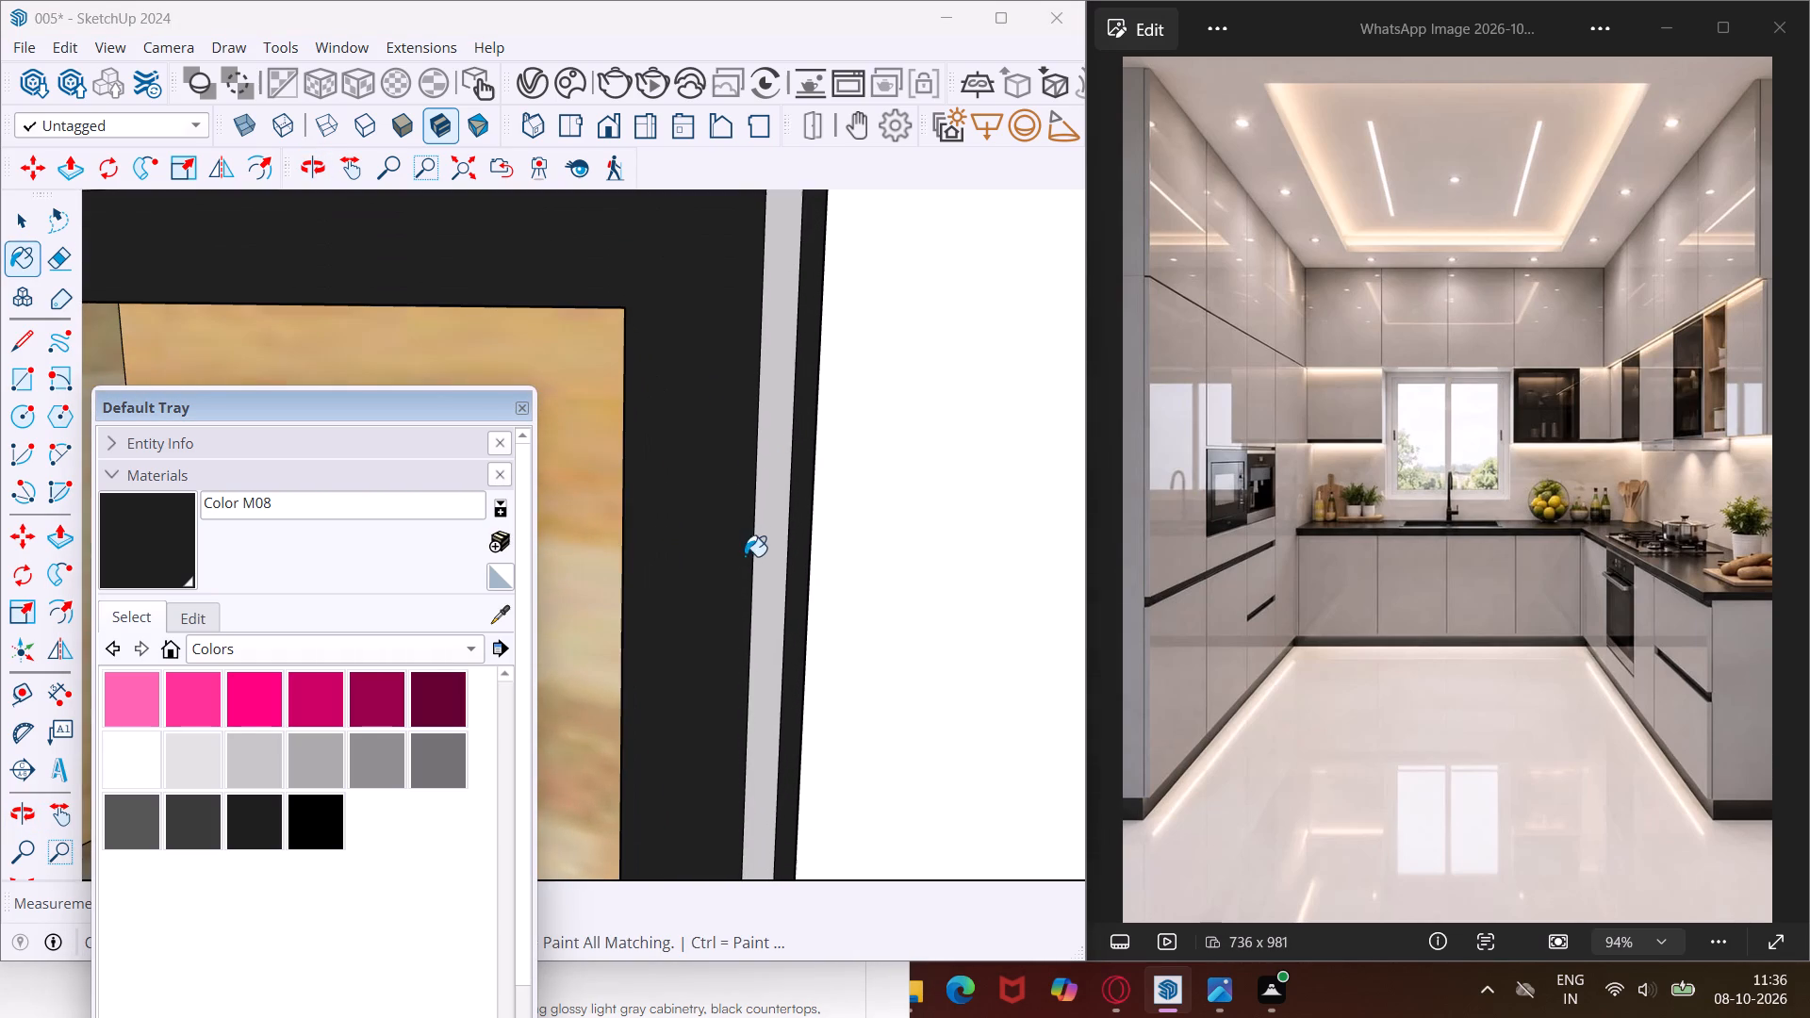
left_click(769, 546)
Paint the faces of the vertical gap between the corner cabinet and the round-bottle niche with Color M08.
scroll(769, 546, "down", 17)
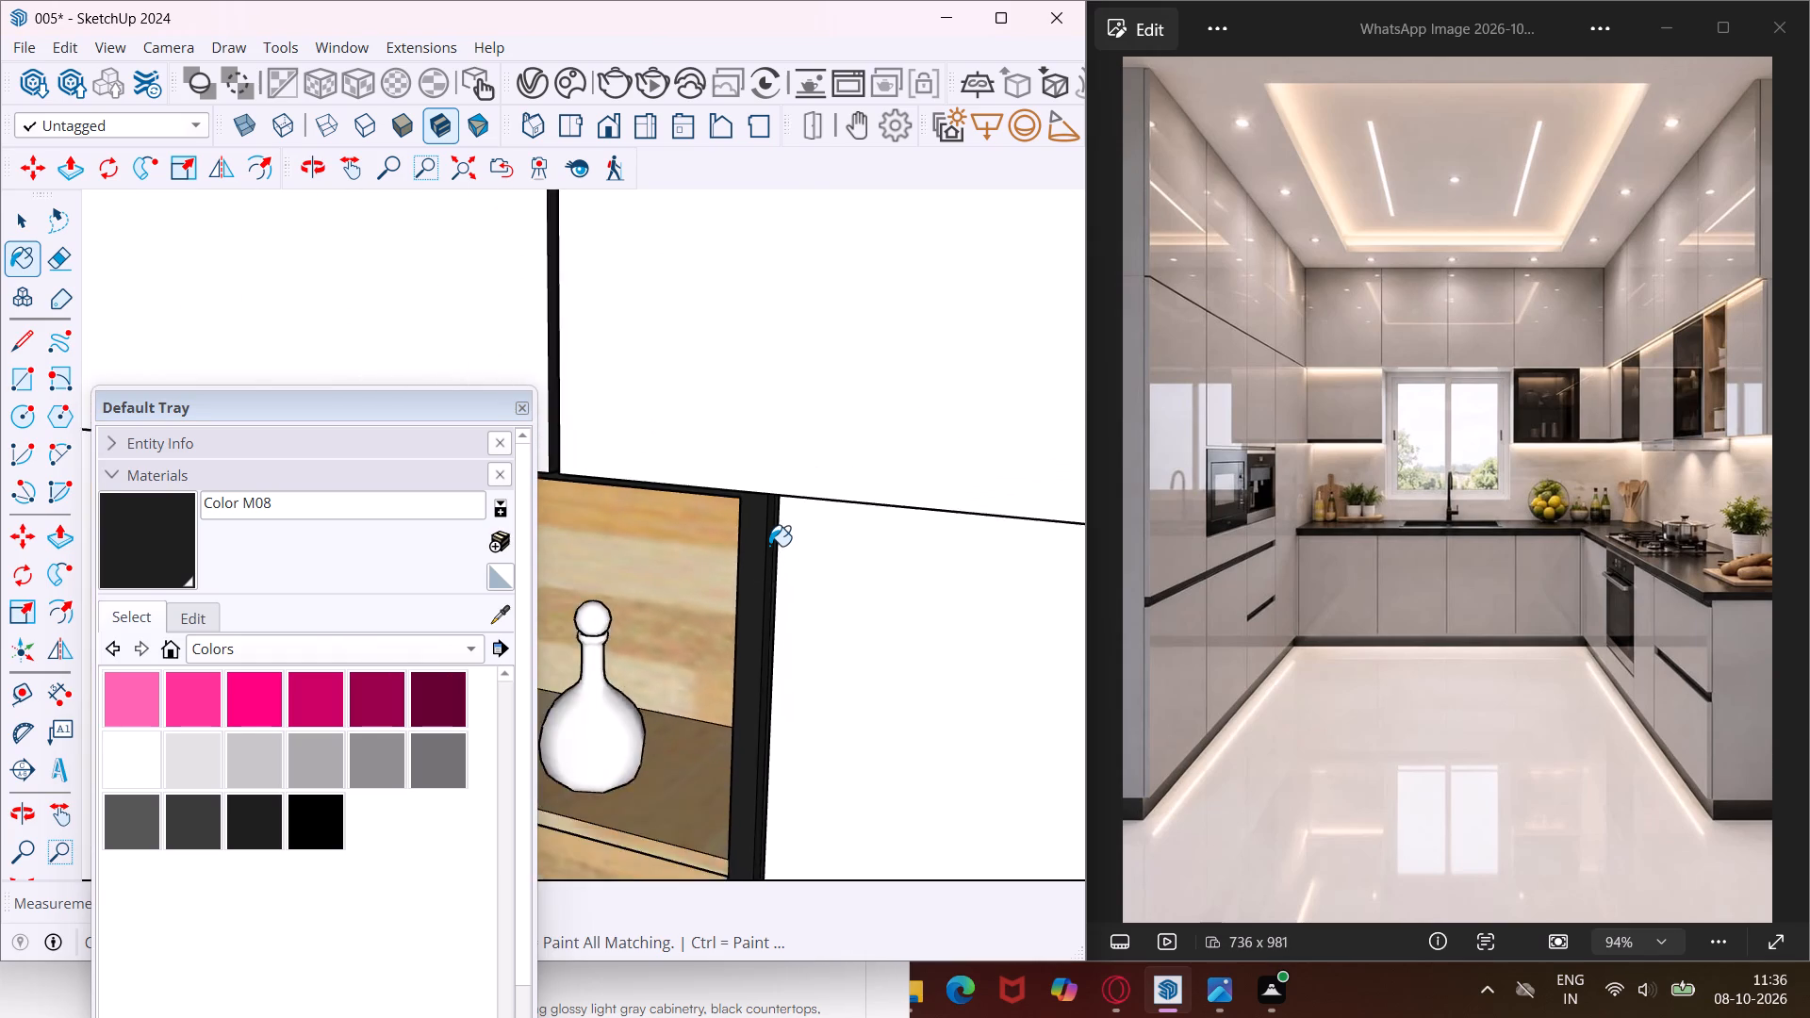
scroll(769, 546, "down", 18)
middle_click_drag(774, 546, 736, 599)
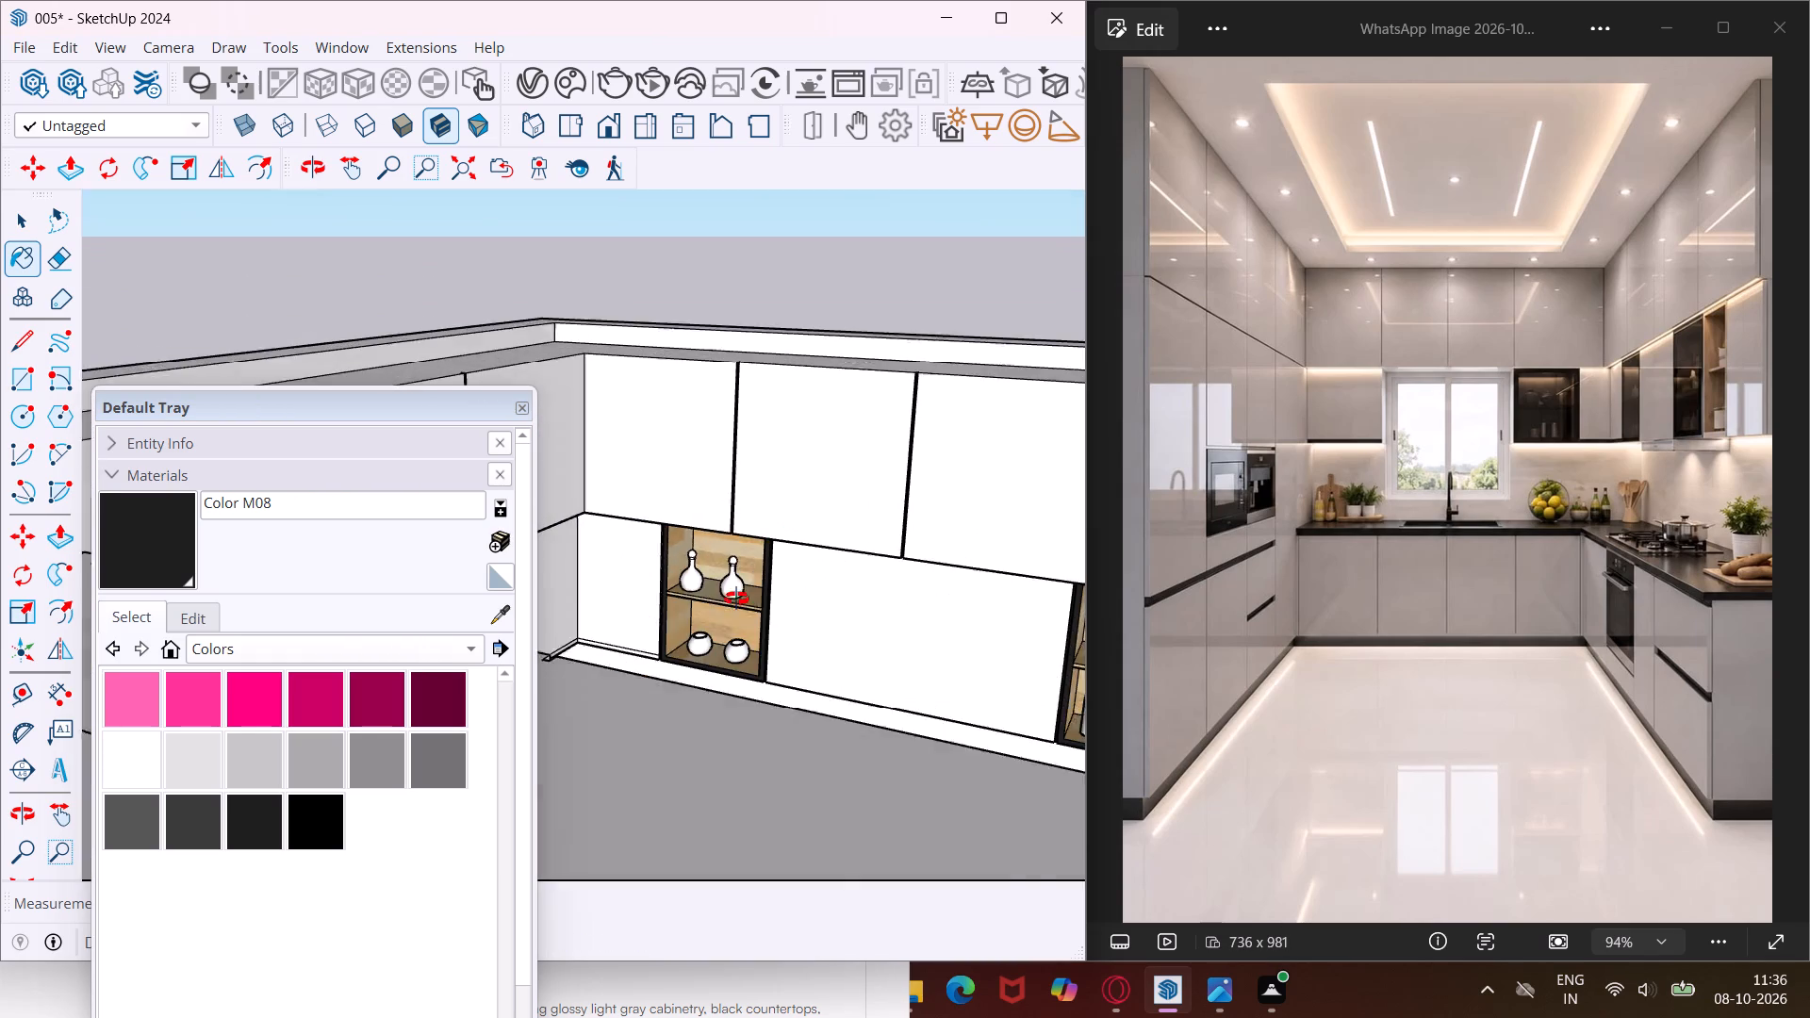
middle_click_drag(736, 599, 721, 618)
scroll(659, 652, "up", 14)
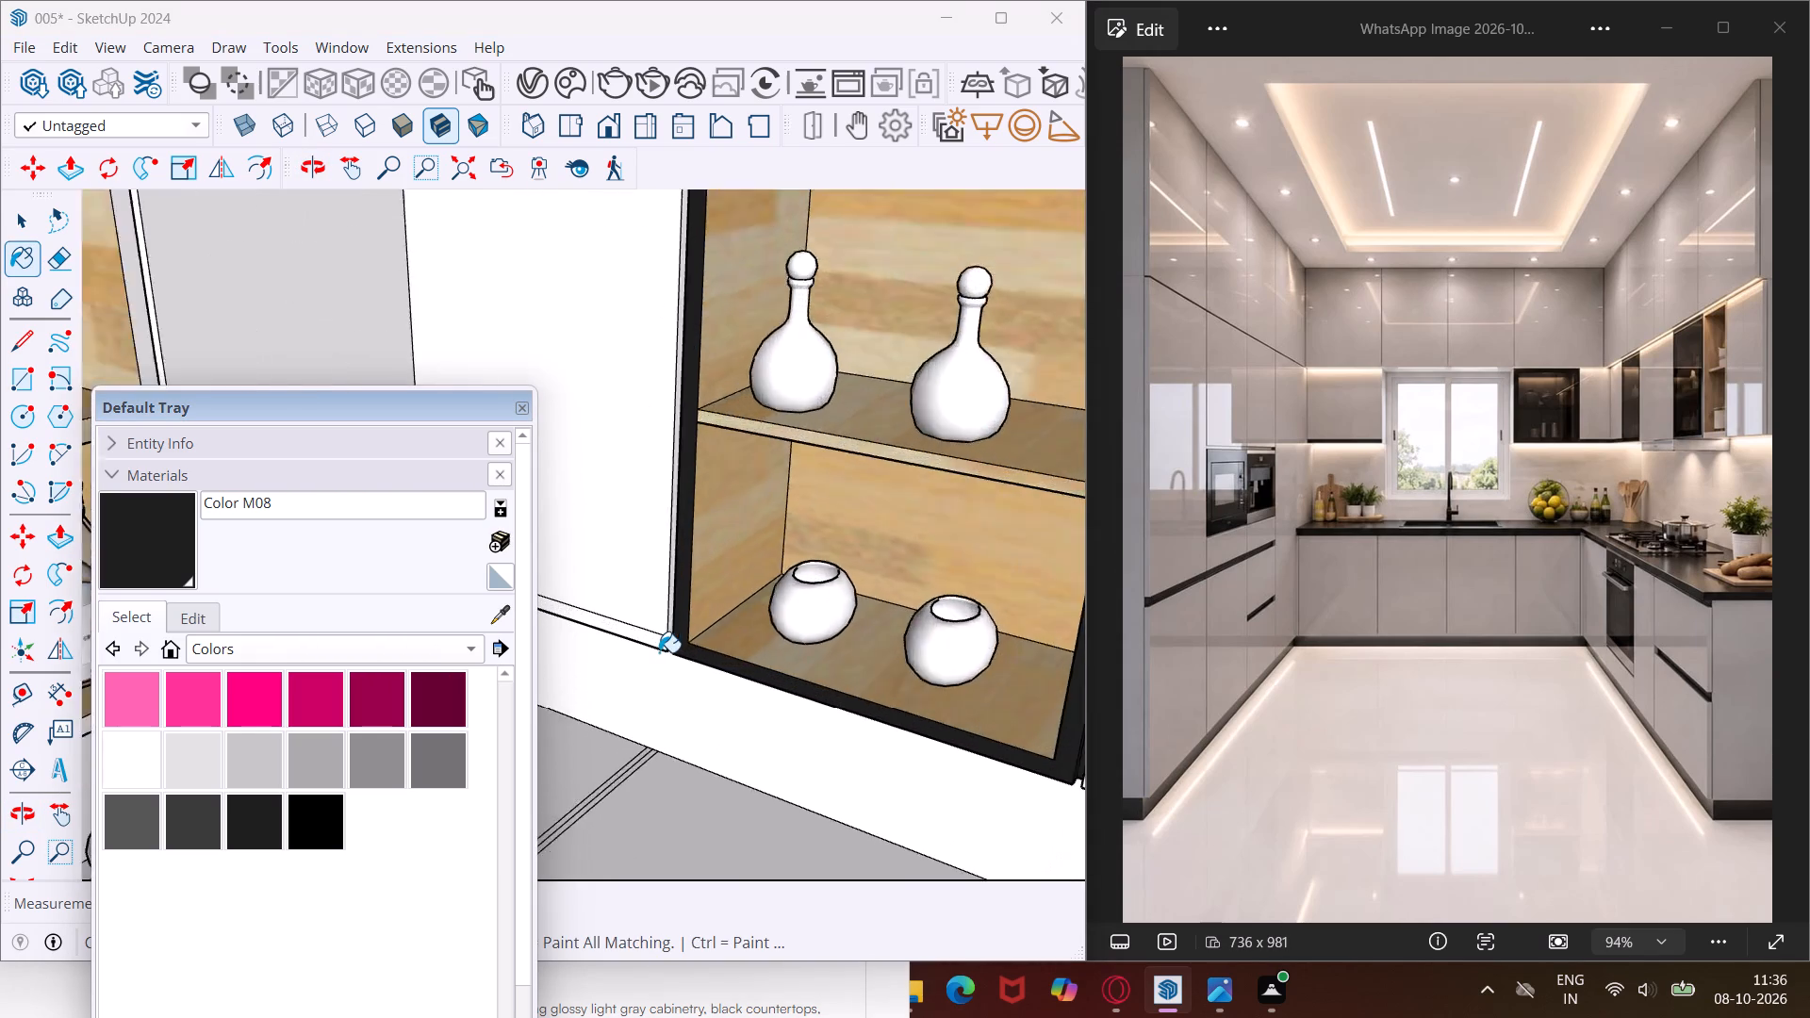
scroll(659, 652, "up", 7)
middle_click_drag(683, 645, 830, 618)
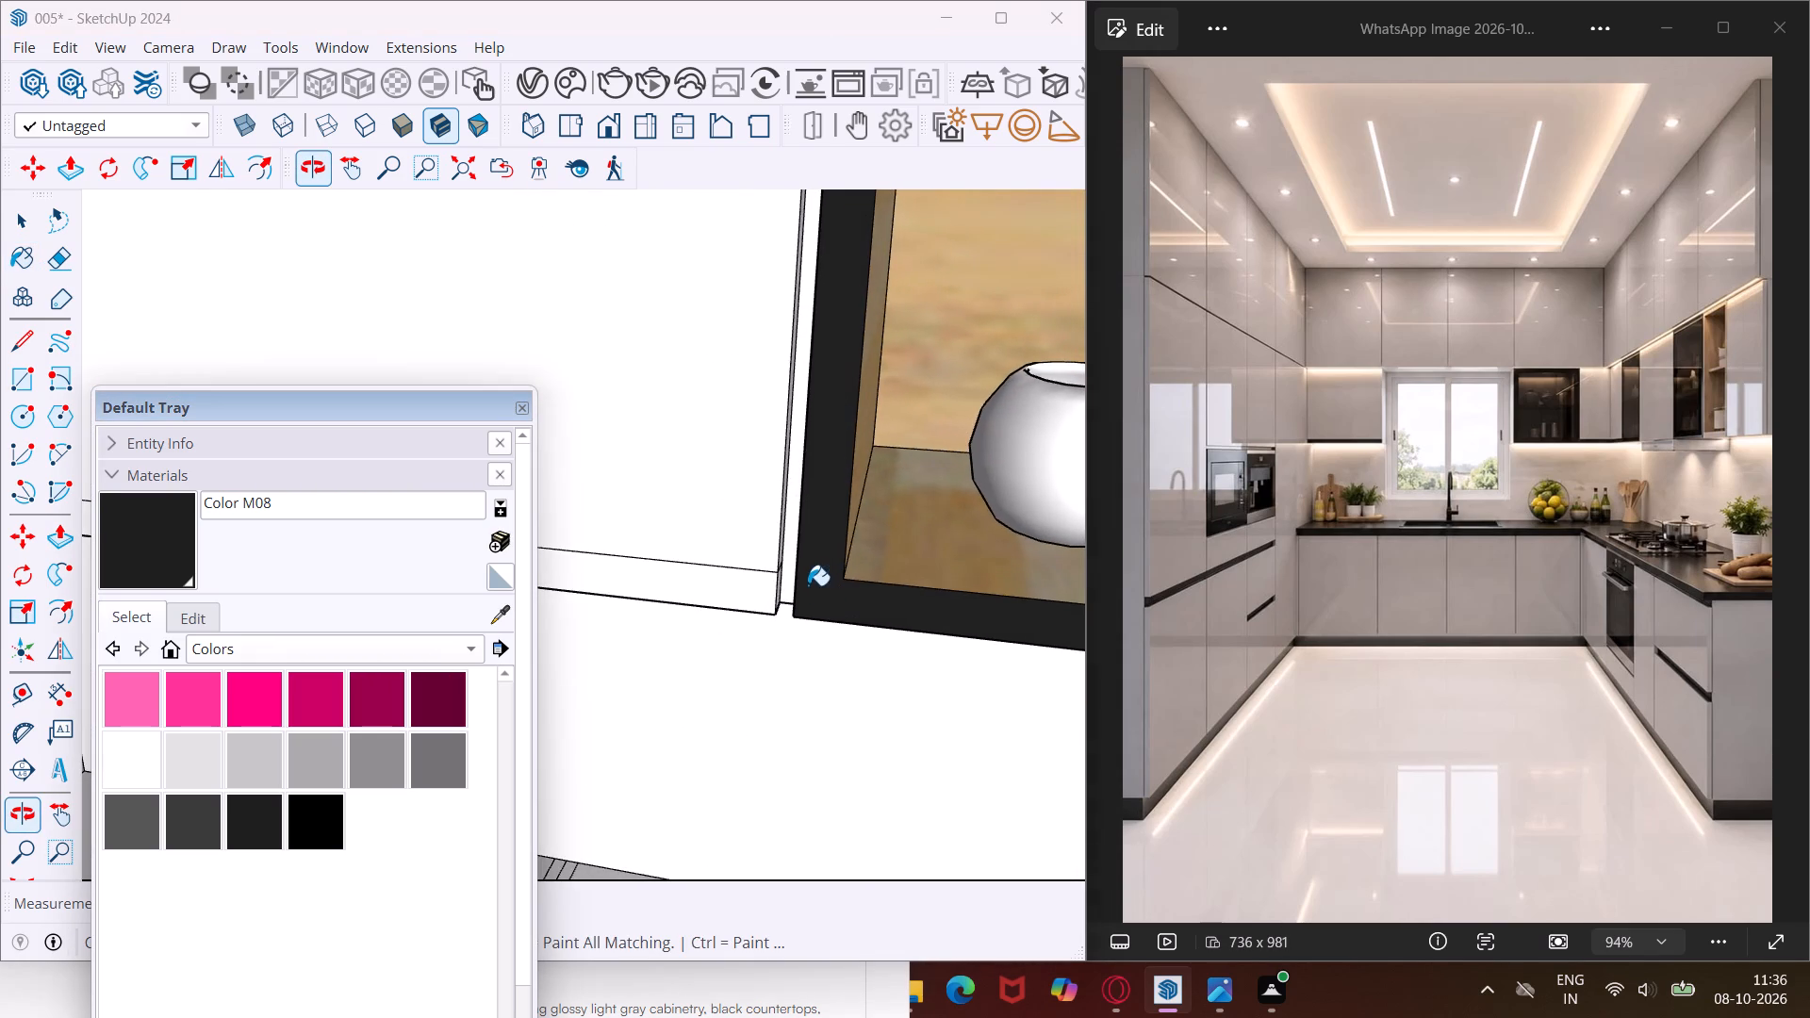
scroll(799, 579, "up", 9)
left_click(752, 580)
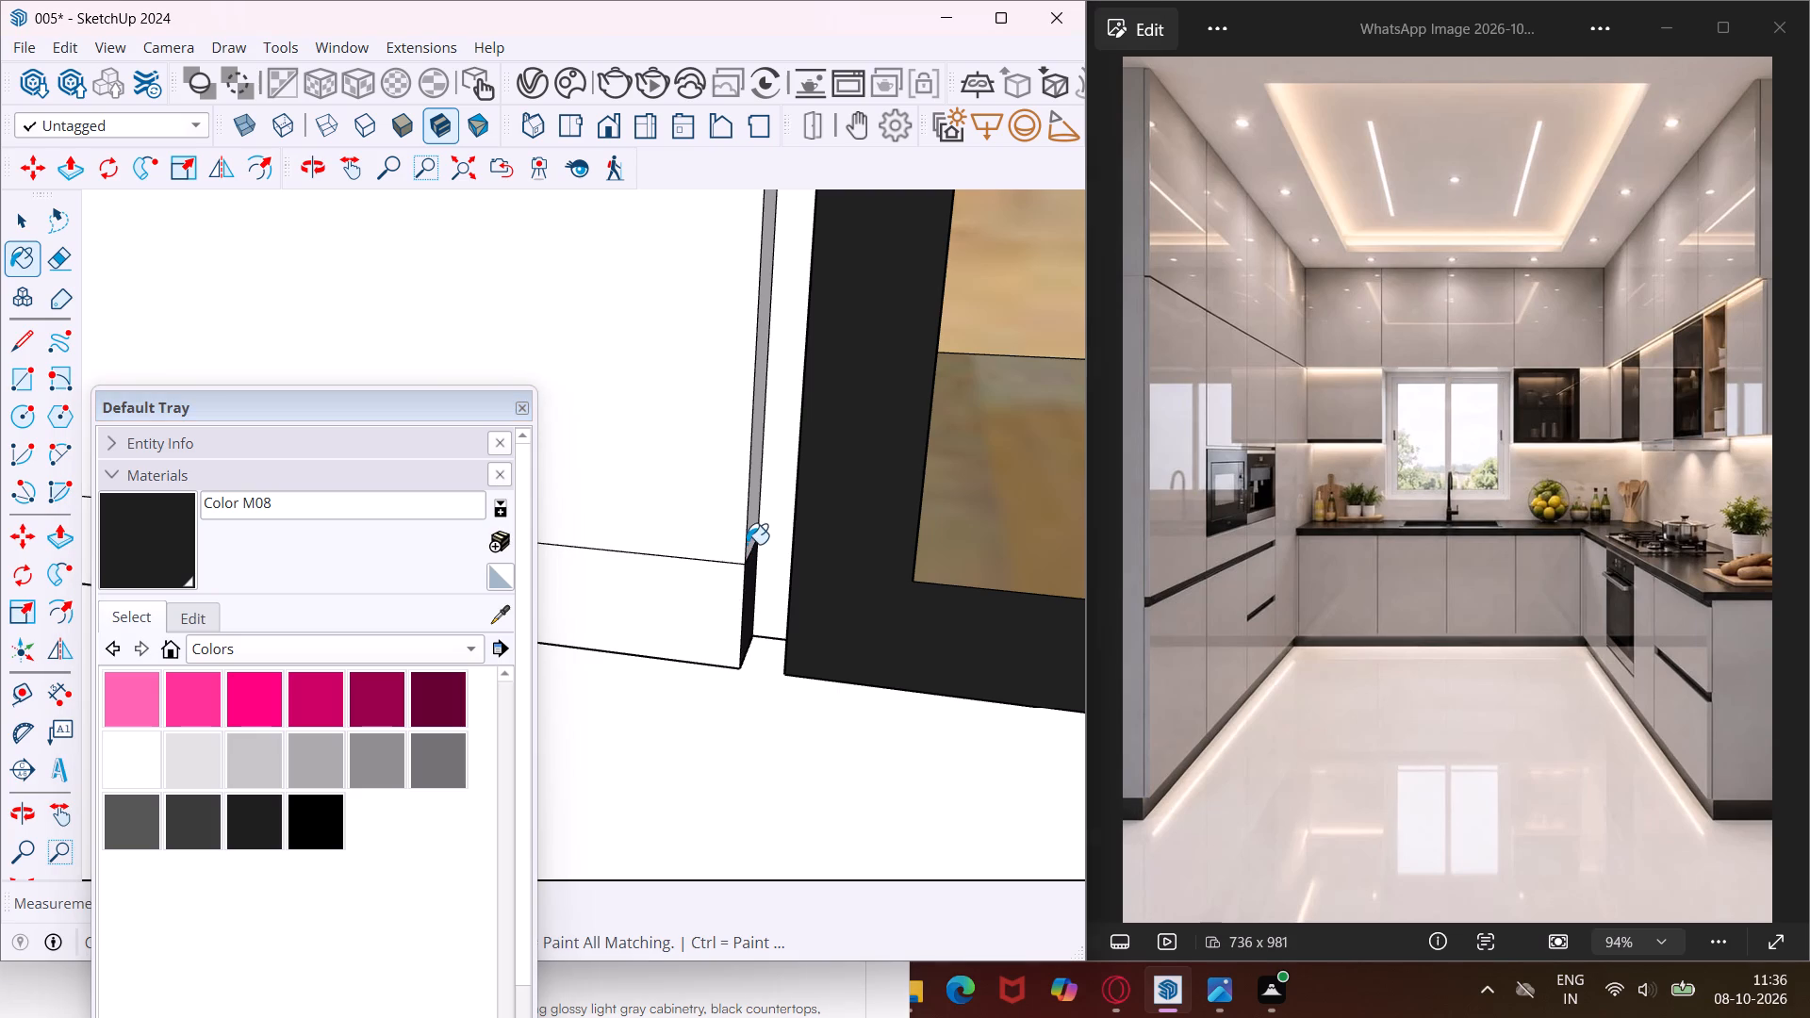
left_click(747, 544)
left_click(749, 528)
left_click(759, 512)
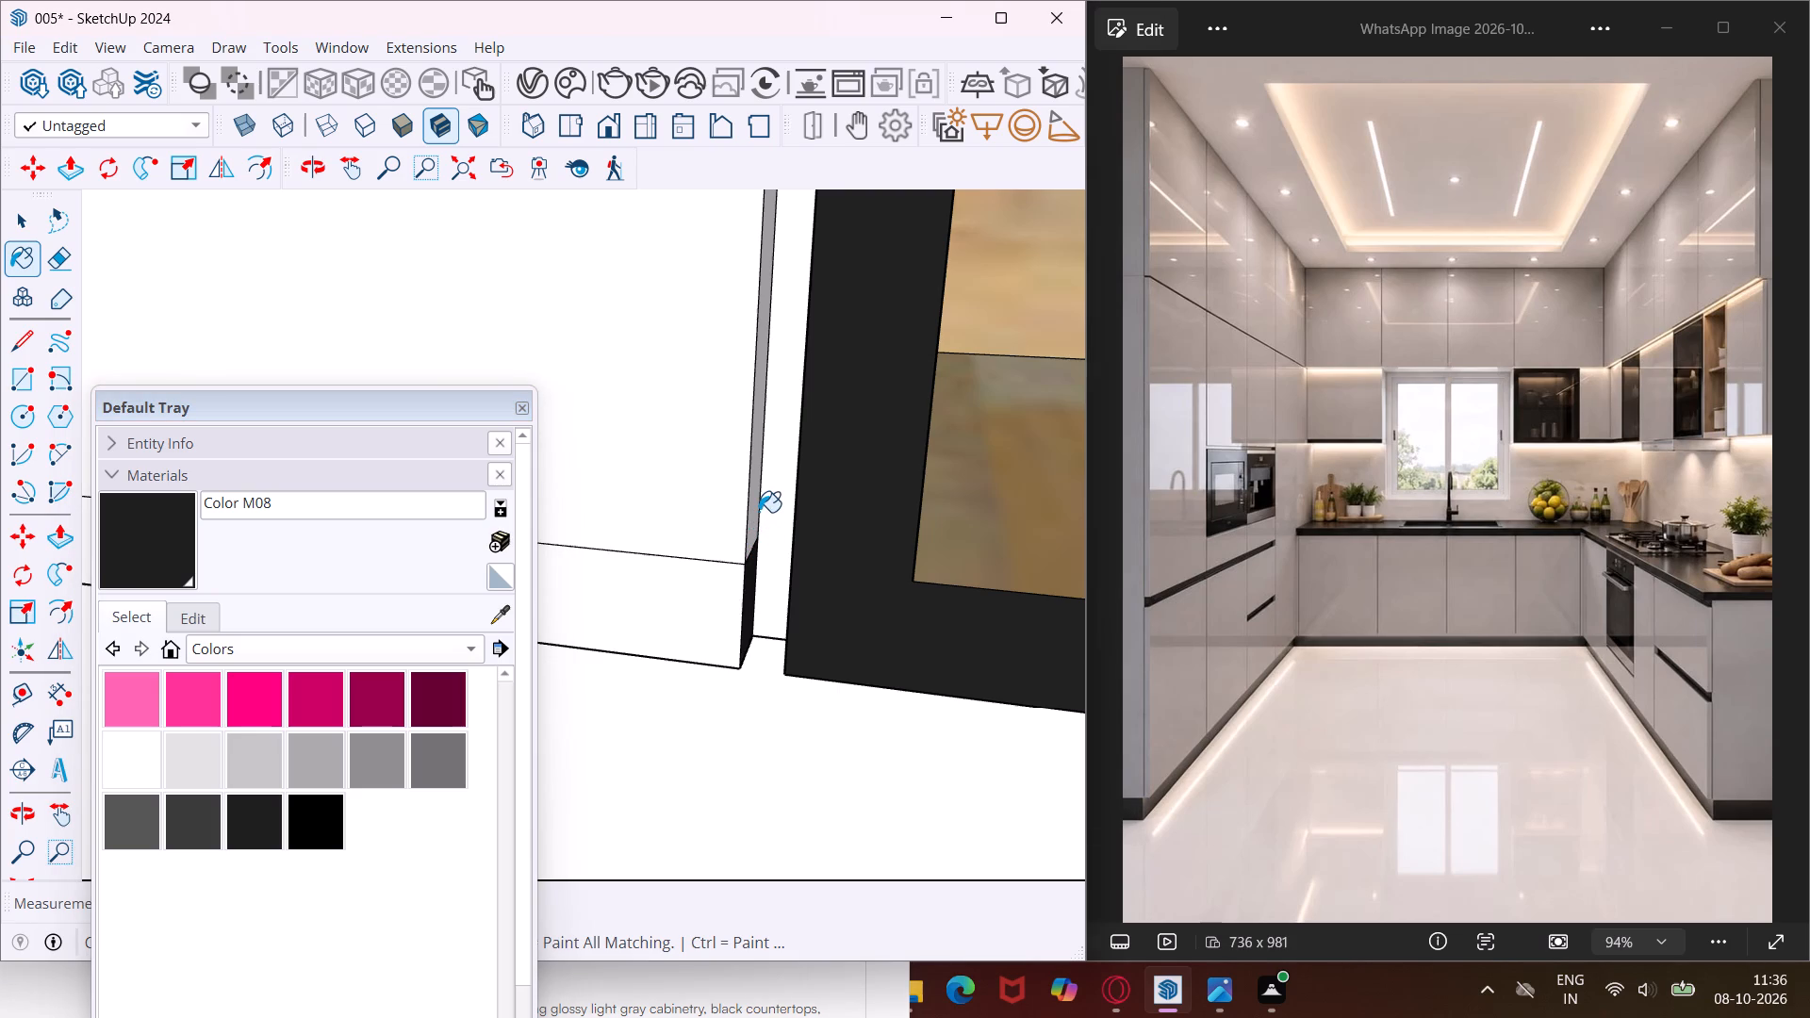
scroll(759, 498, "up", 5)
left_click(759, 498)
left_click(798, 479)
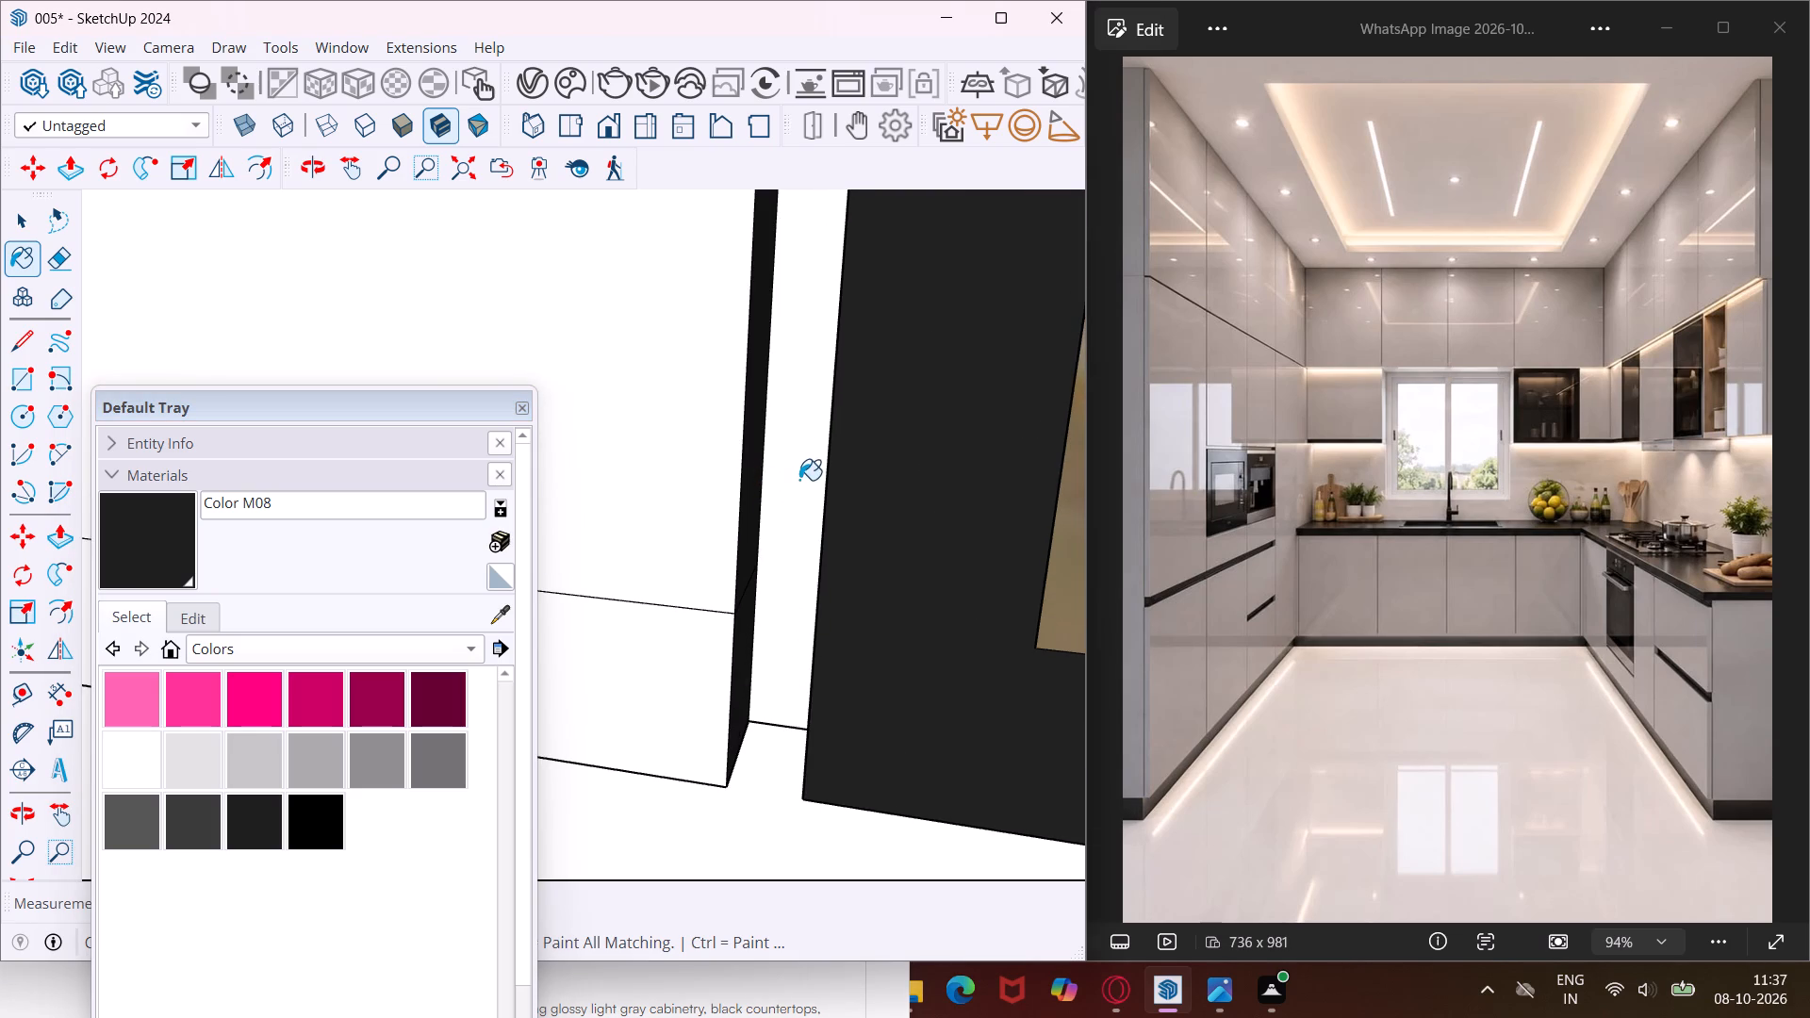
middle_click_drag(799, 480, 999, 503)
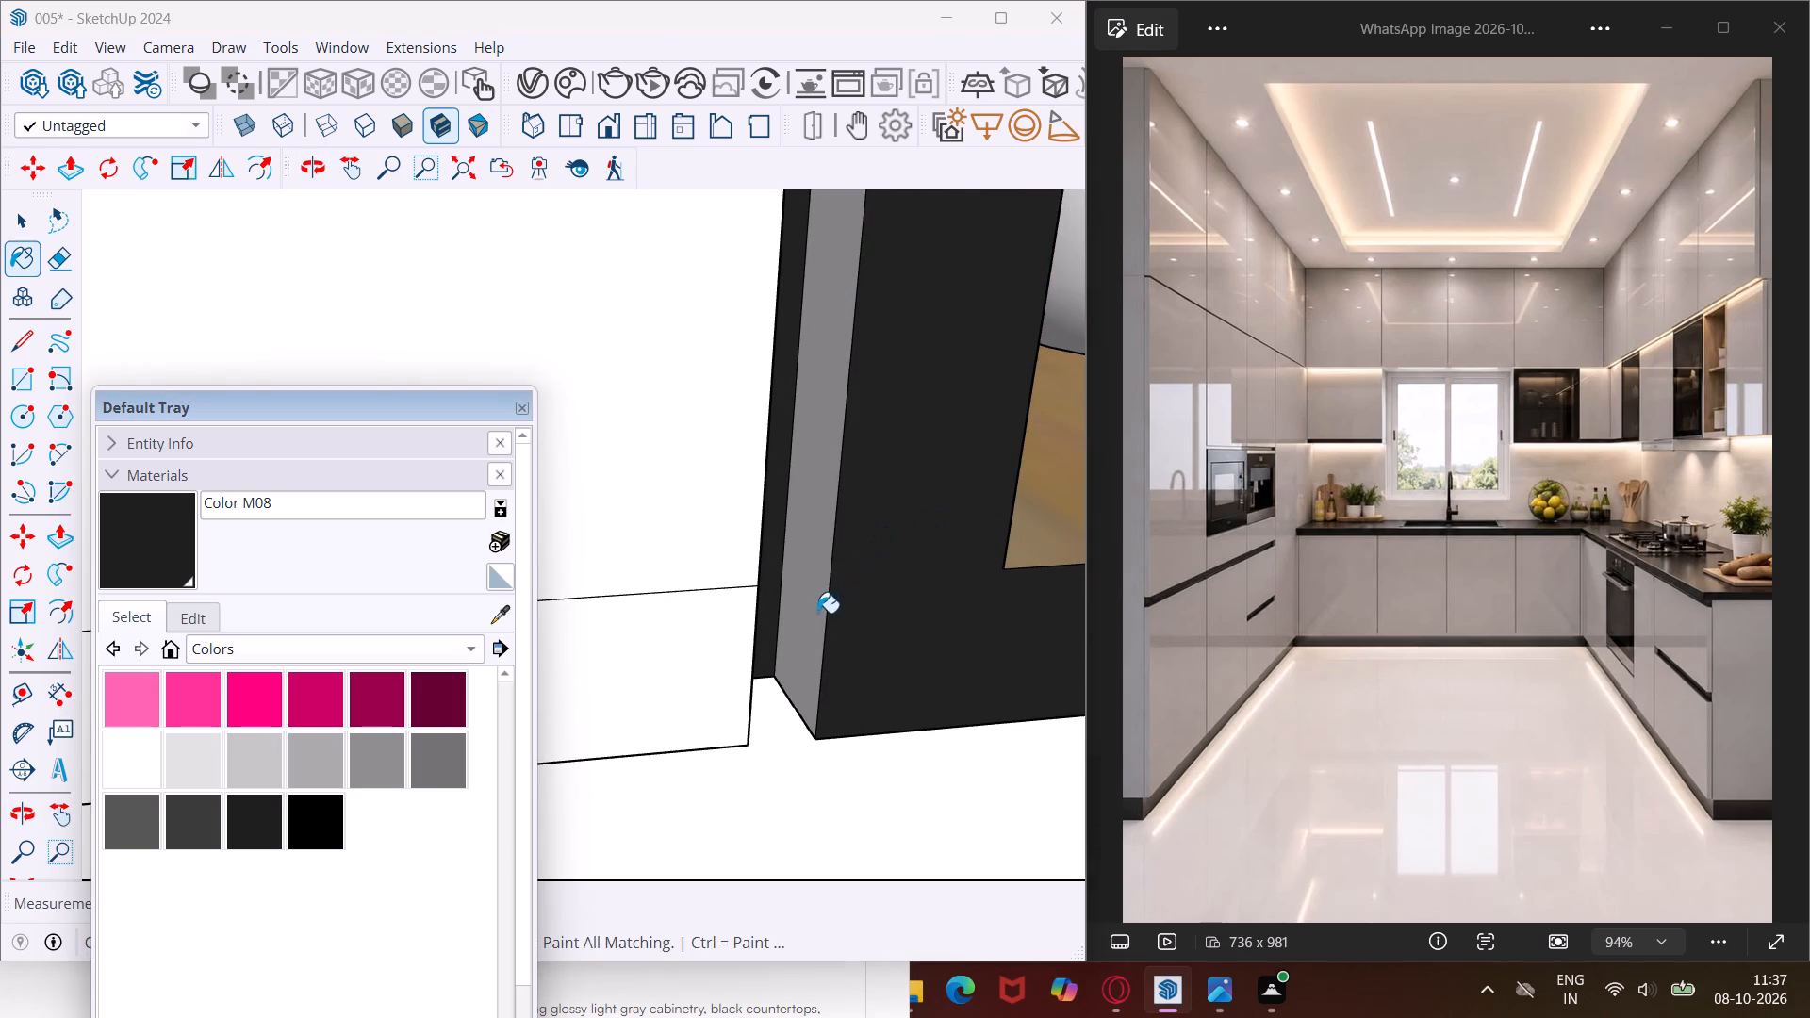
left_click(817, 613)
Paint the bottom edge strips of the wall cabinets on both sides of the inner corner with Color M08.
left_click(717, 680)
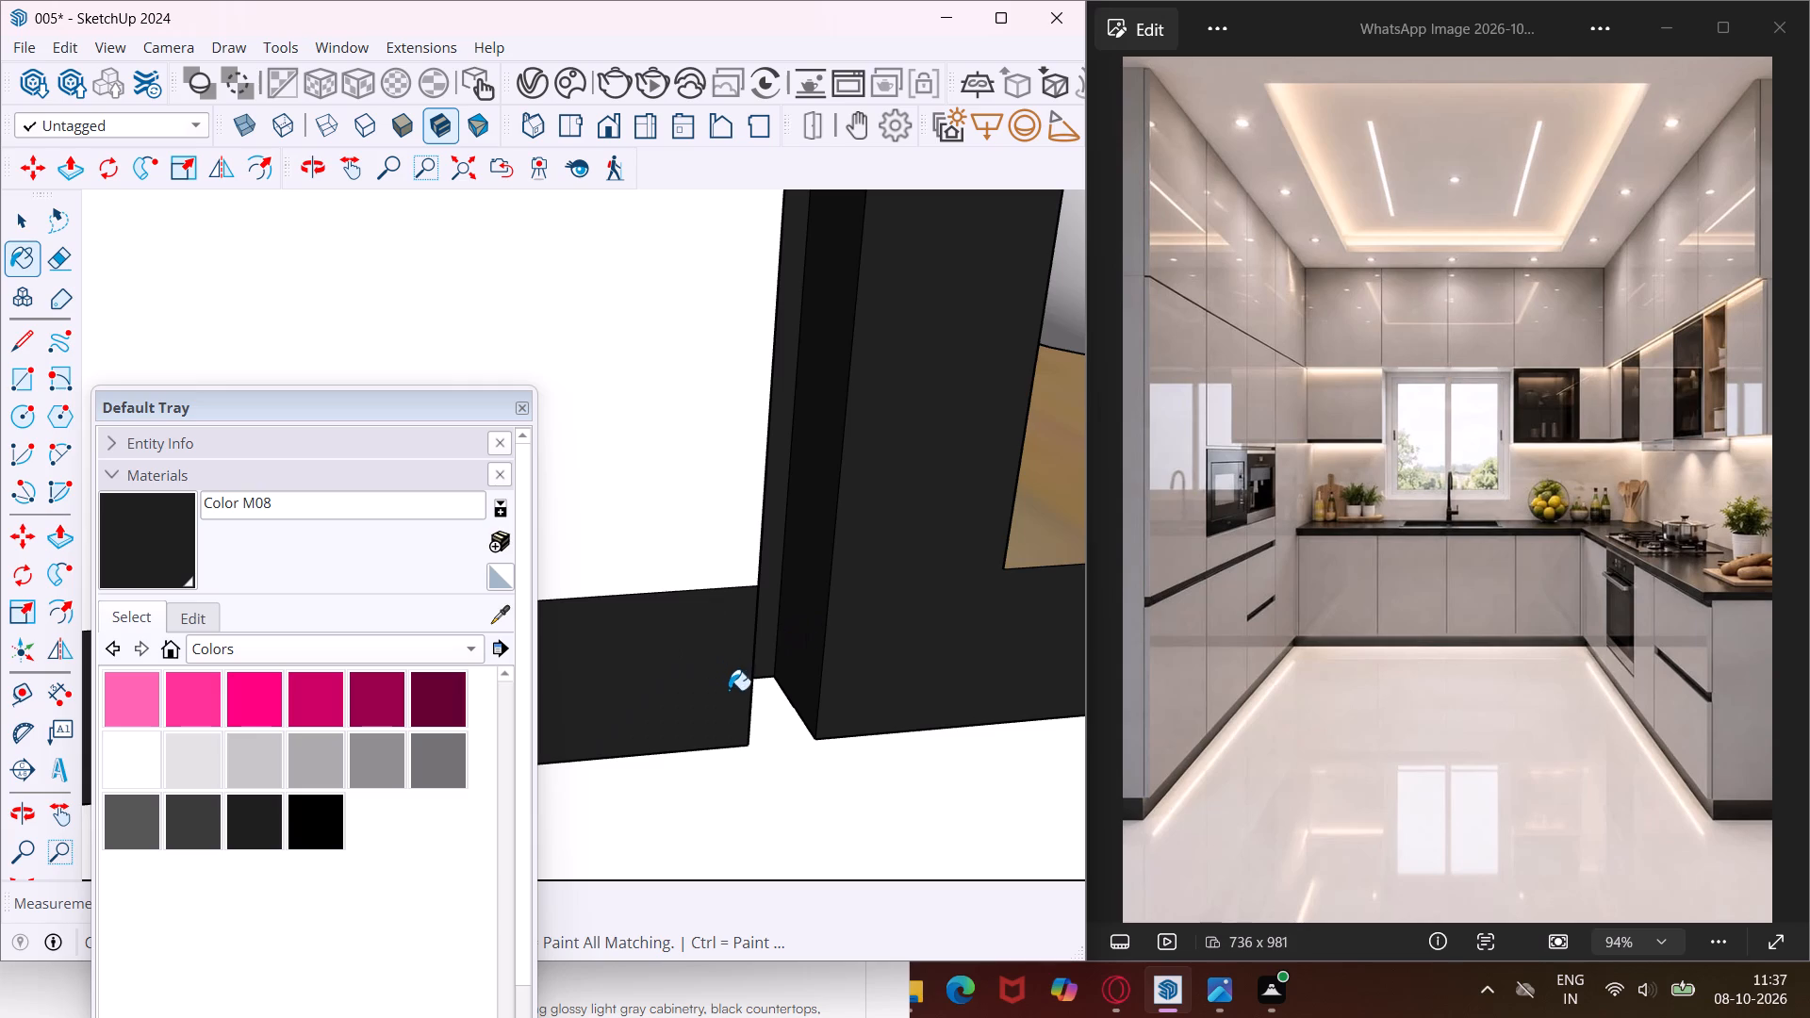
scroll(797, 623, "down", 6)
middle_click_drag(812, 601, 691, 626)
scroll(690, 627, "down", 3)
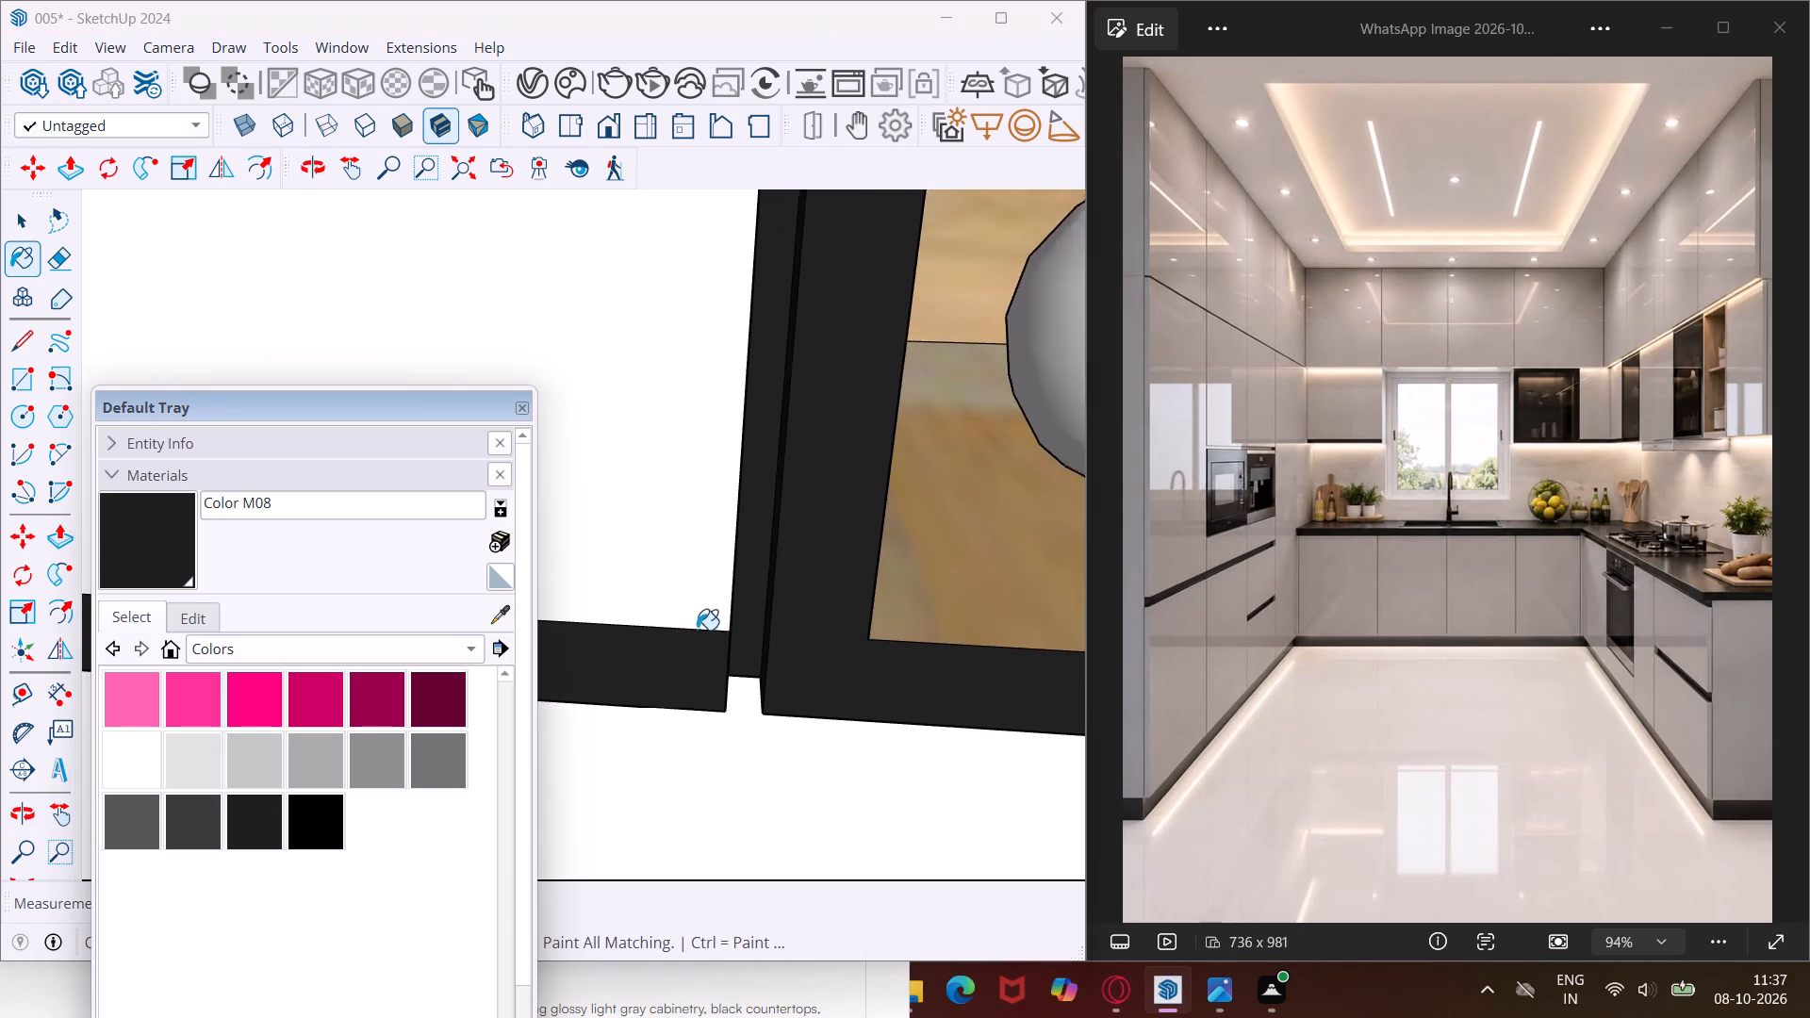
scroll(697, 630, "down", 3)
scroll(782, 614, "down", 20)
scroll(782, 614, "down", 1)
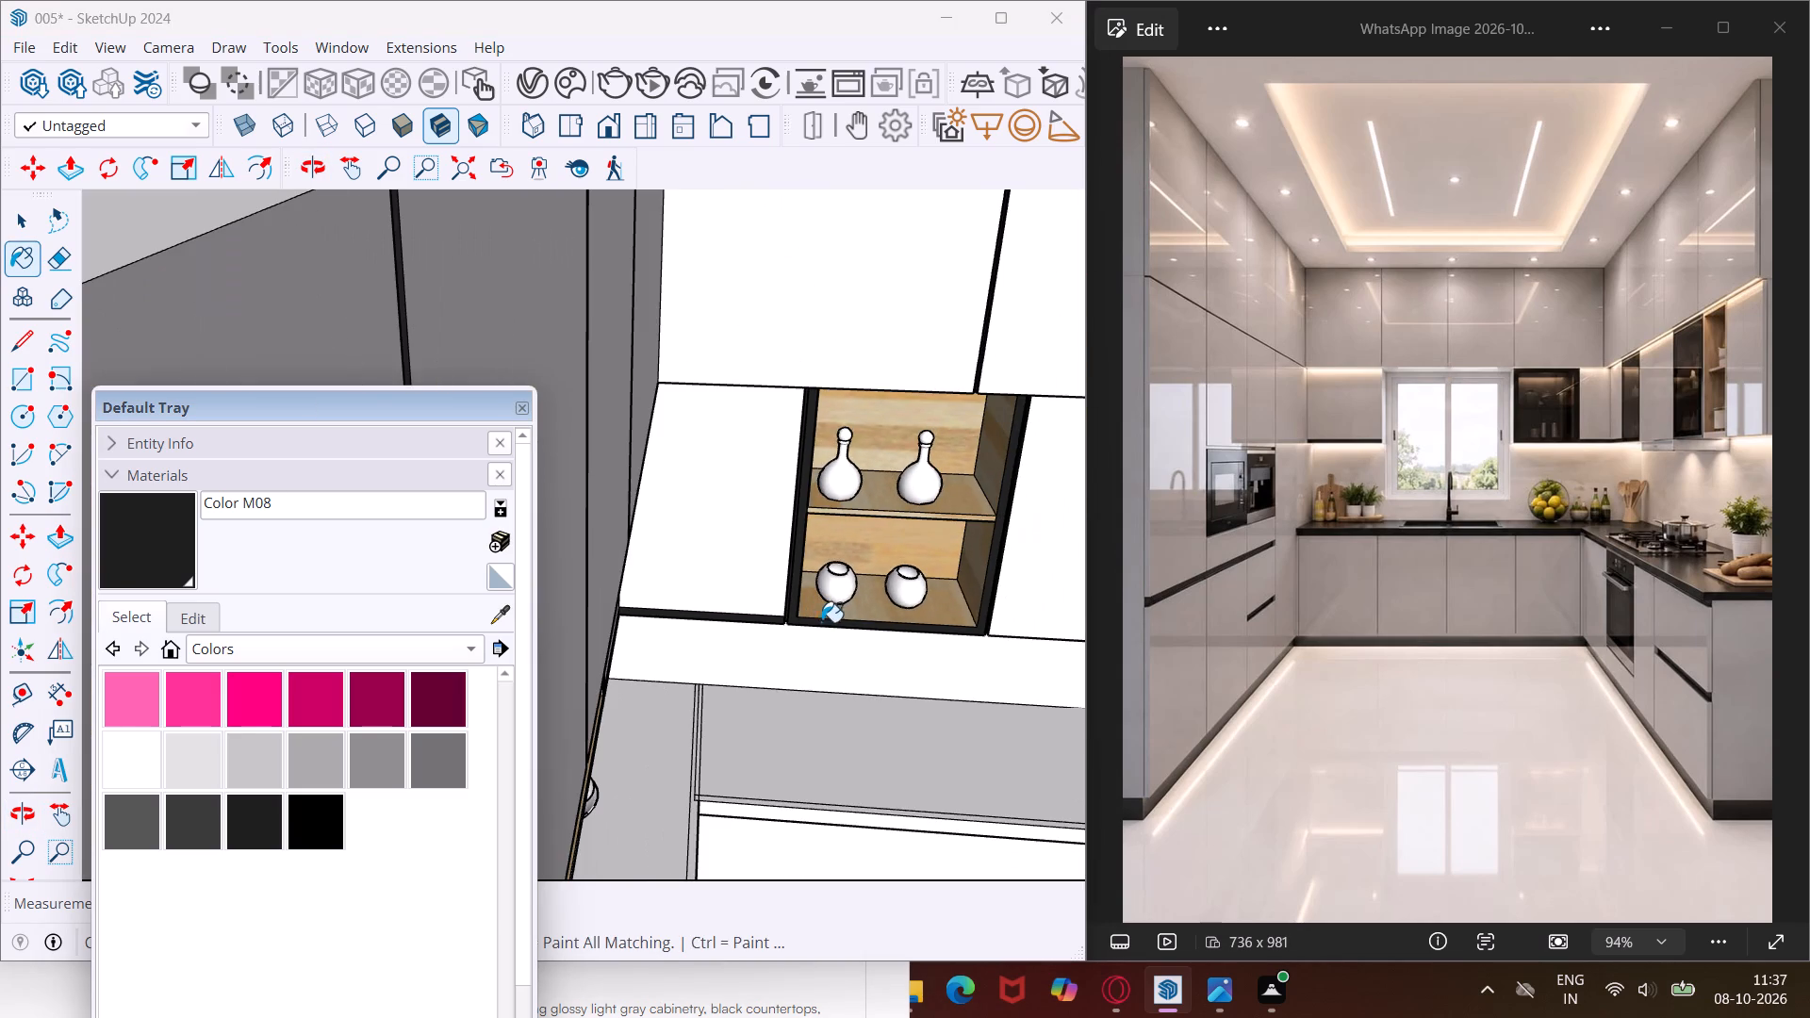
middle_click_drag(876, 637, 571, 603)
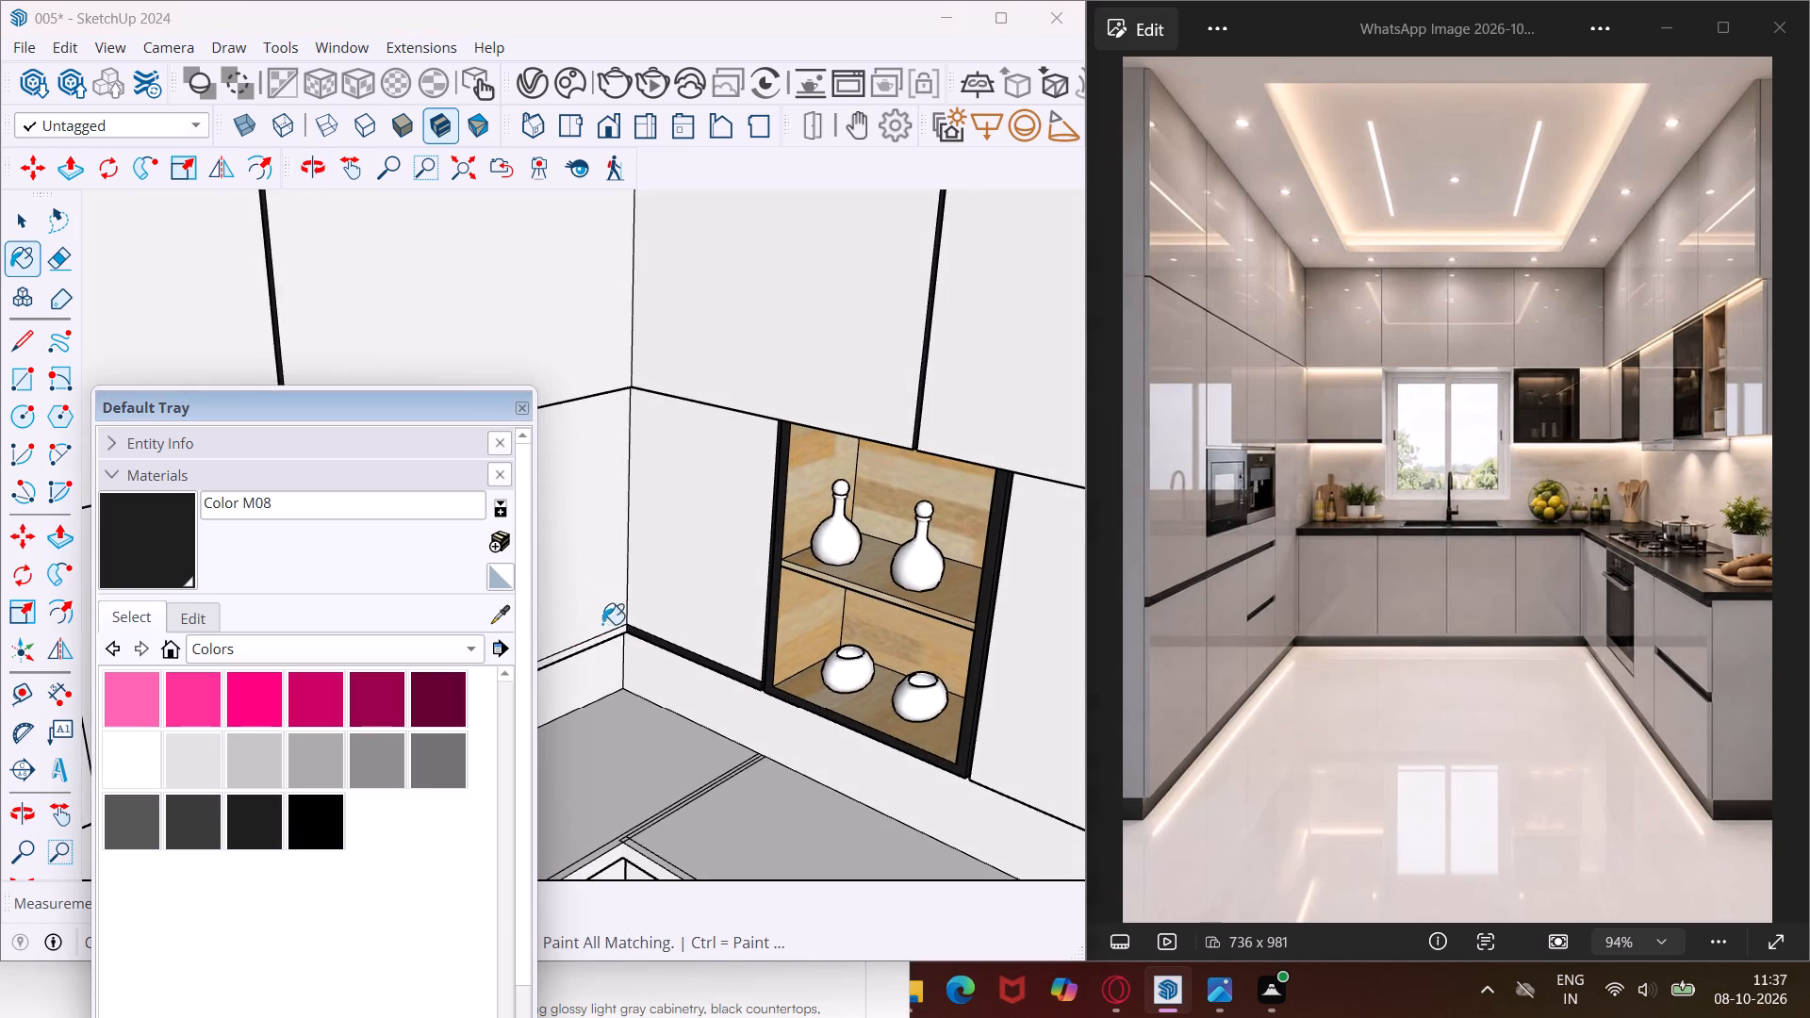
scroll(603, 641, "up", 13)
left_click(628, 624)
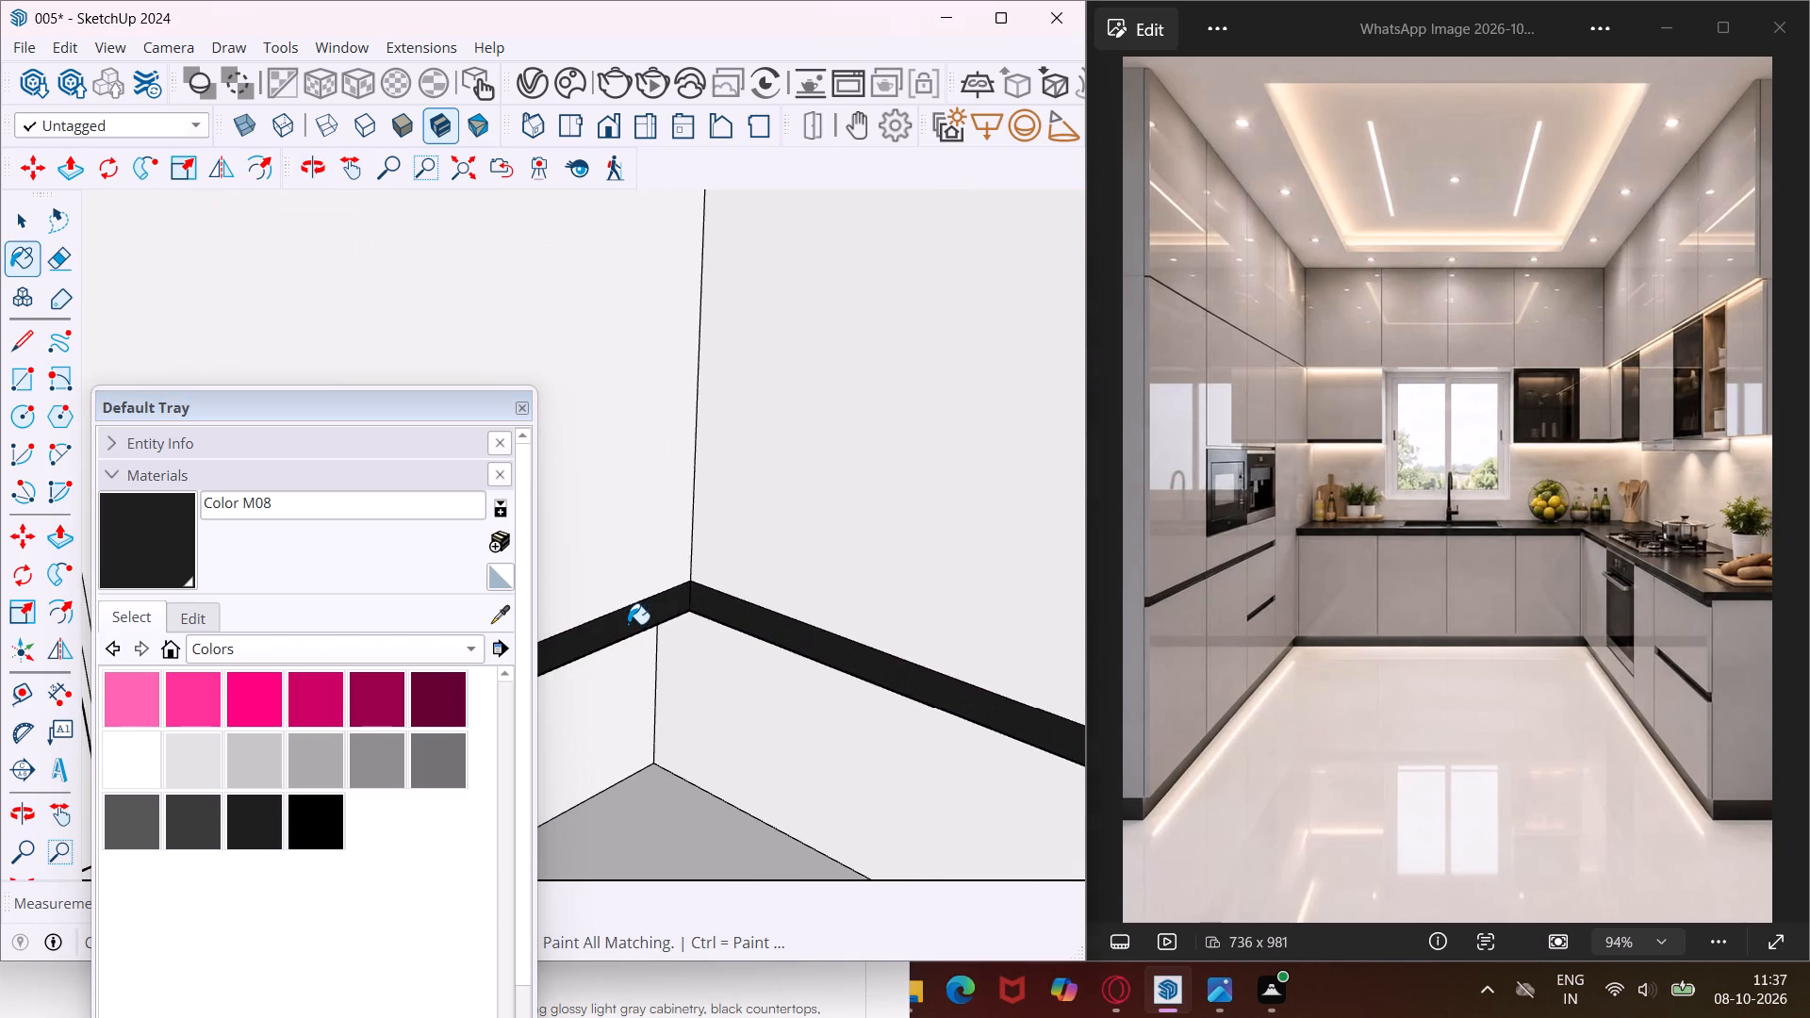
Paint the vertical gap between the jar niche and the corner cabinet with Color M08.
scroll(628, 624, "down", 18)
scroll(628, 624, "down", 5)
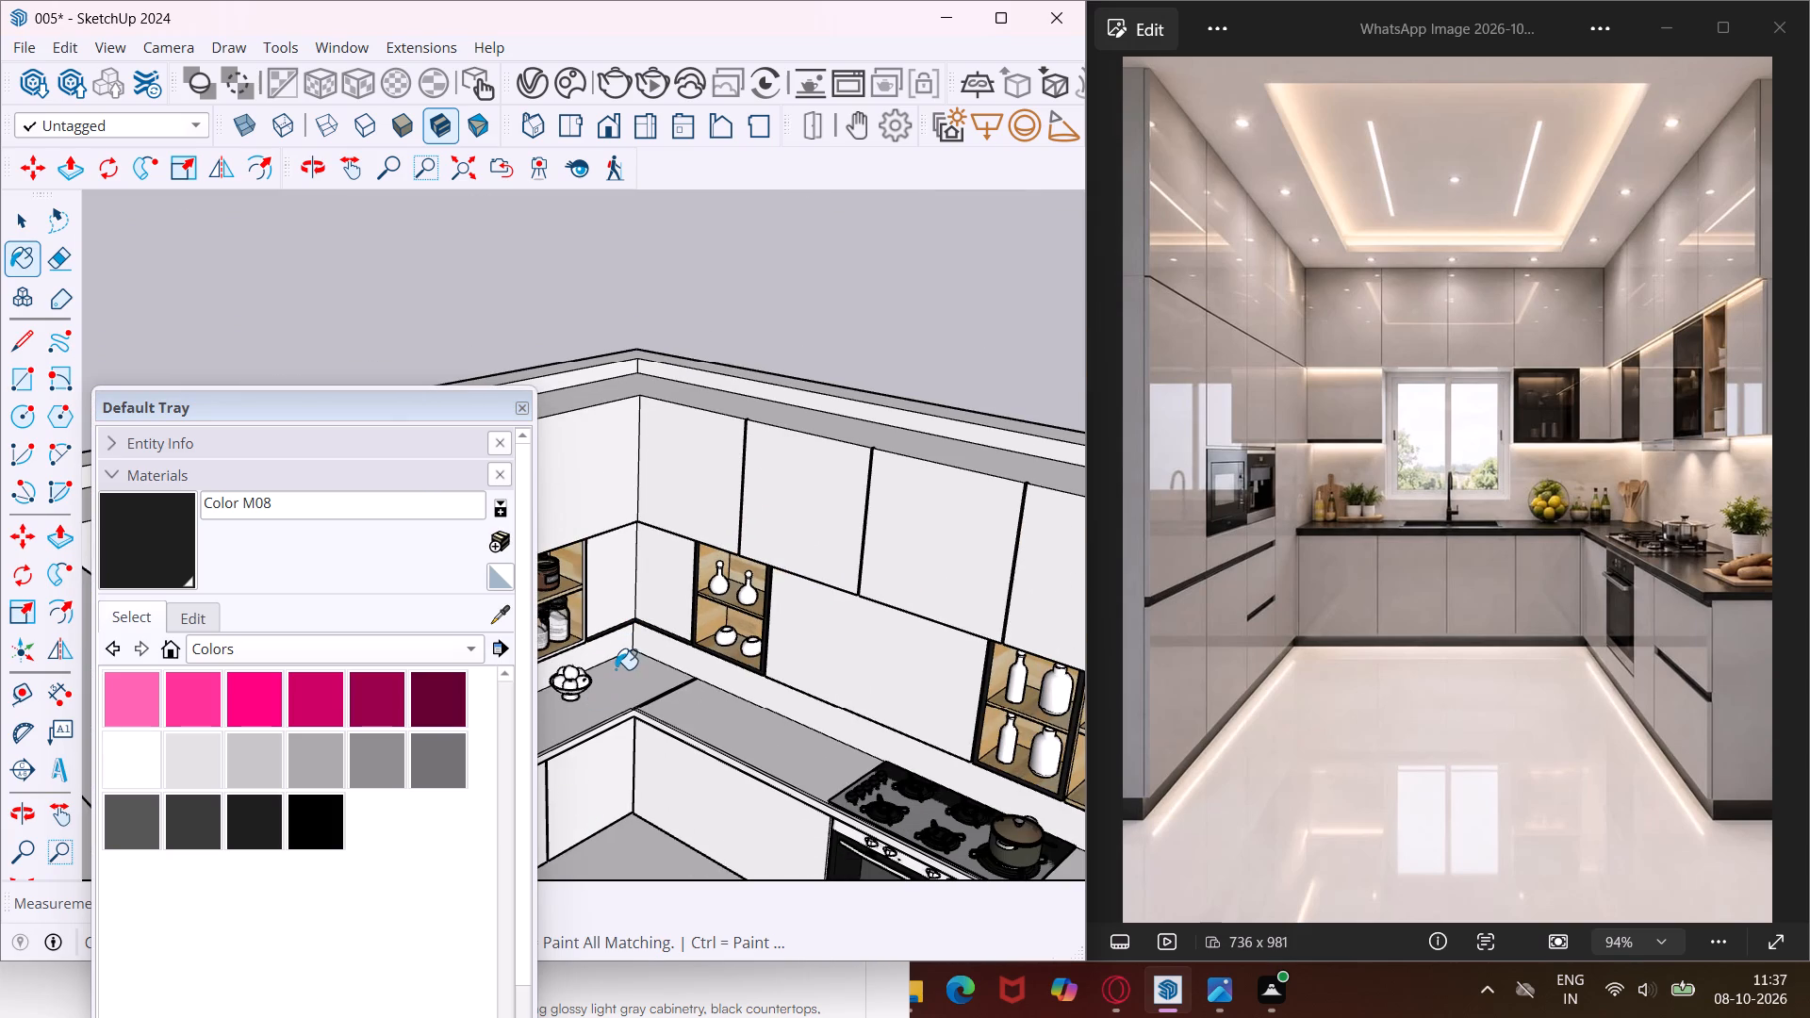
middle_click_drag(616, 669, 484, 566)
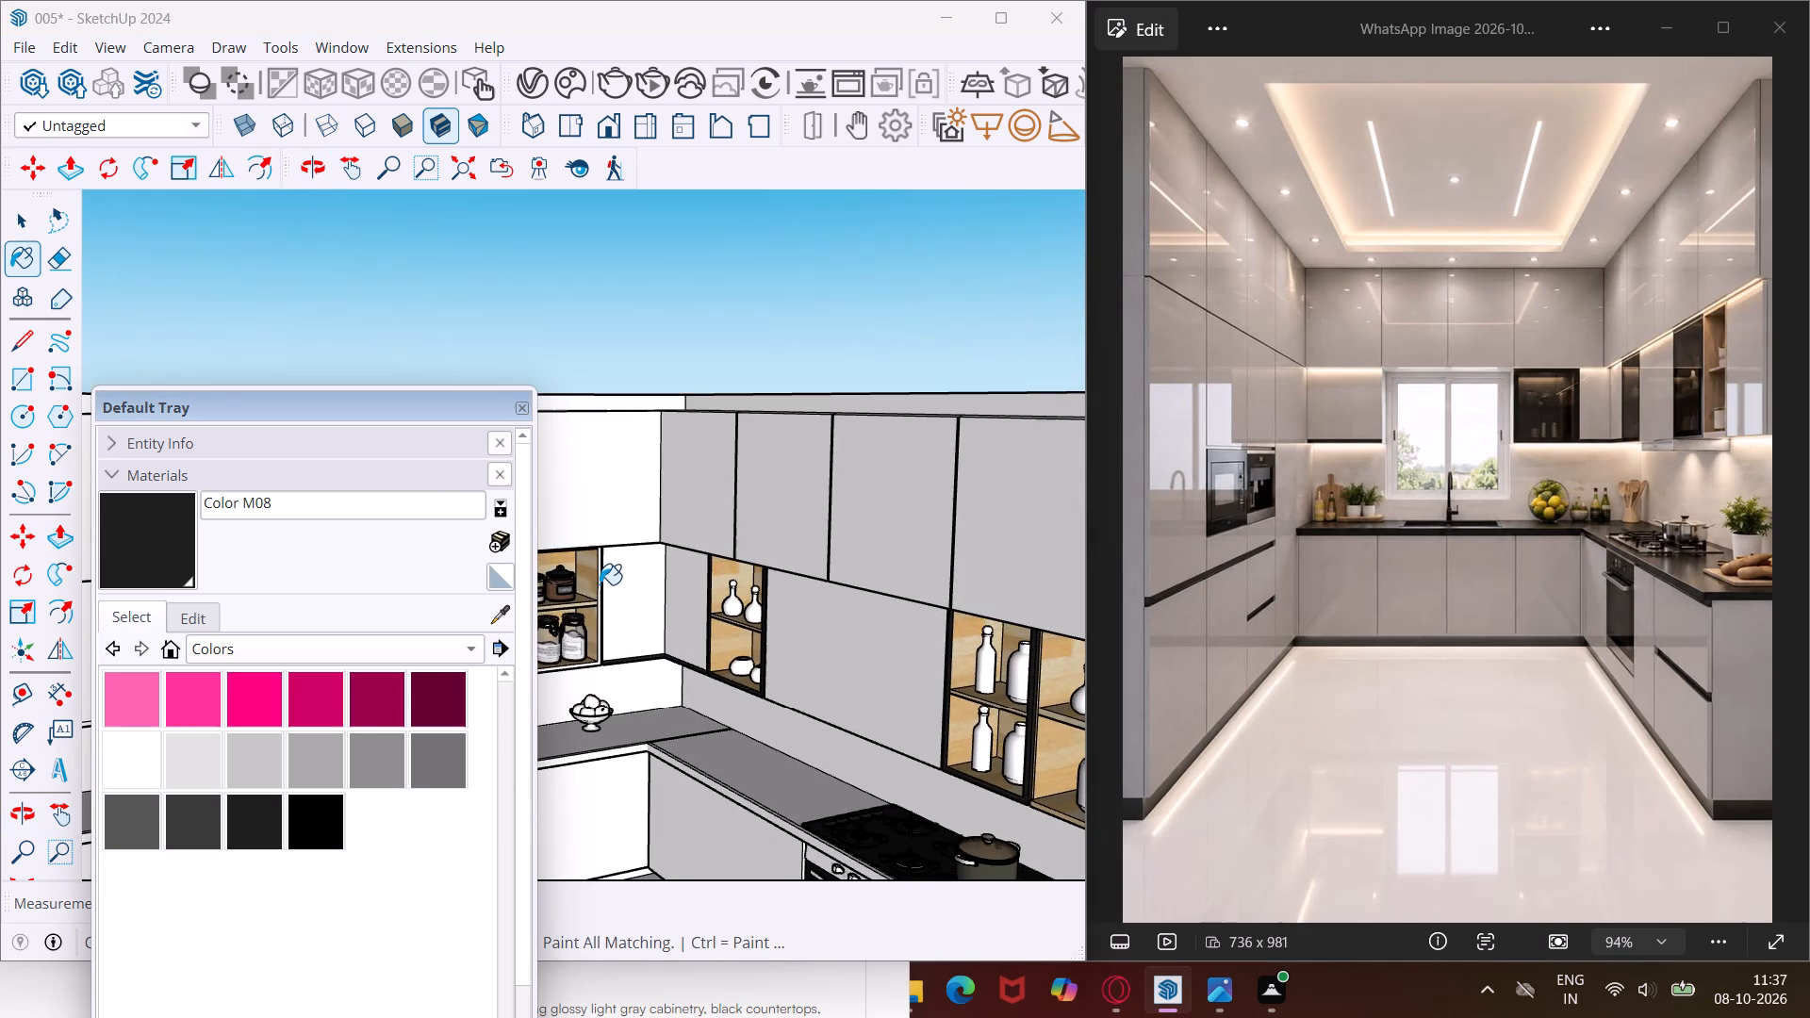
scroll(600, 584, "up", 19)
left_click(600, 585)
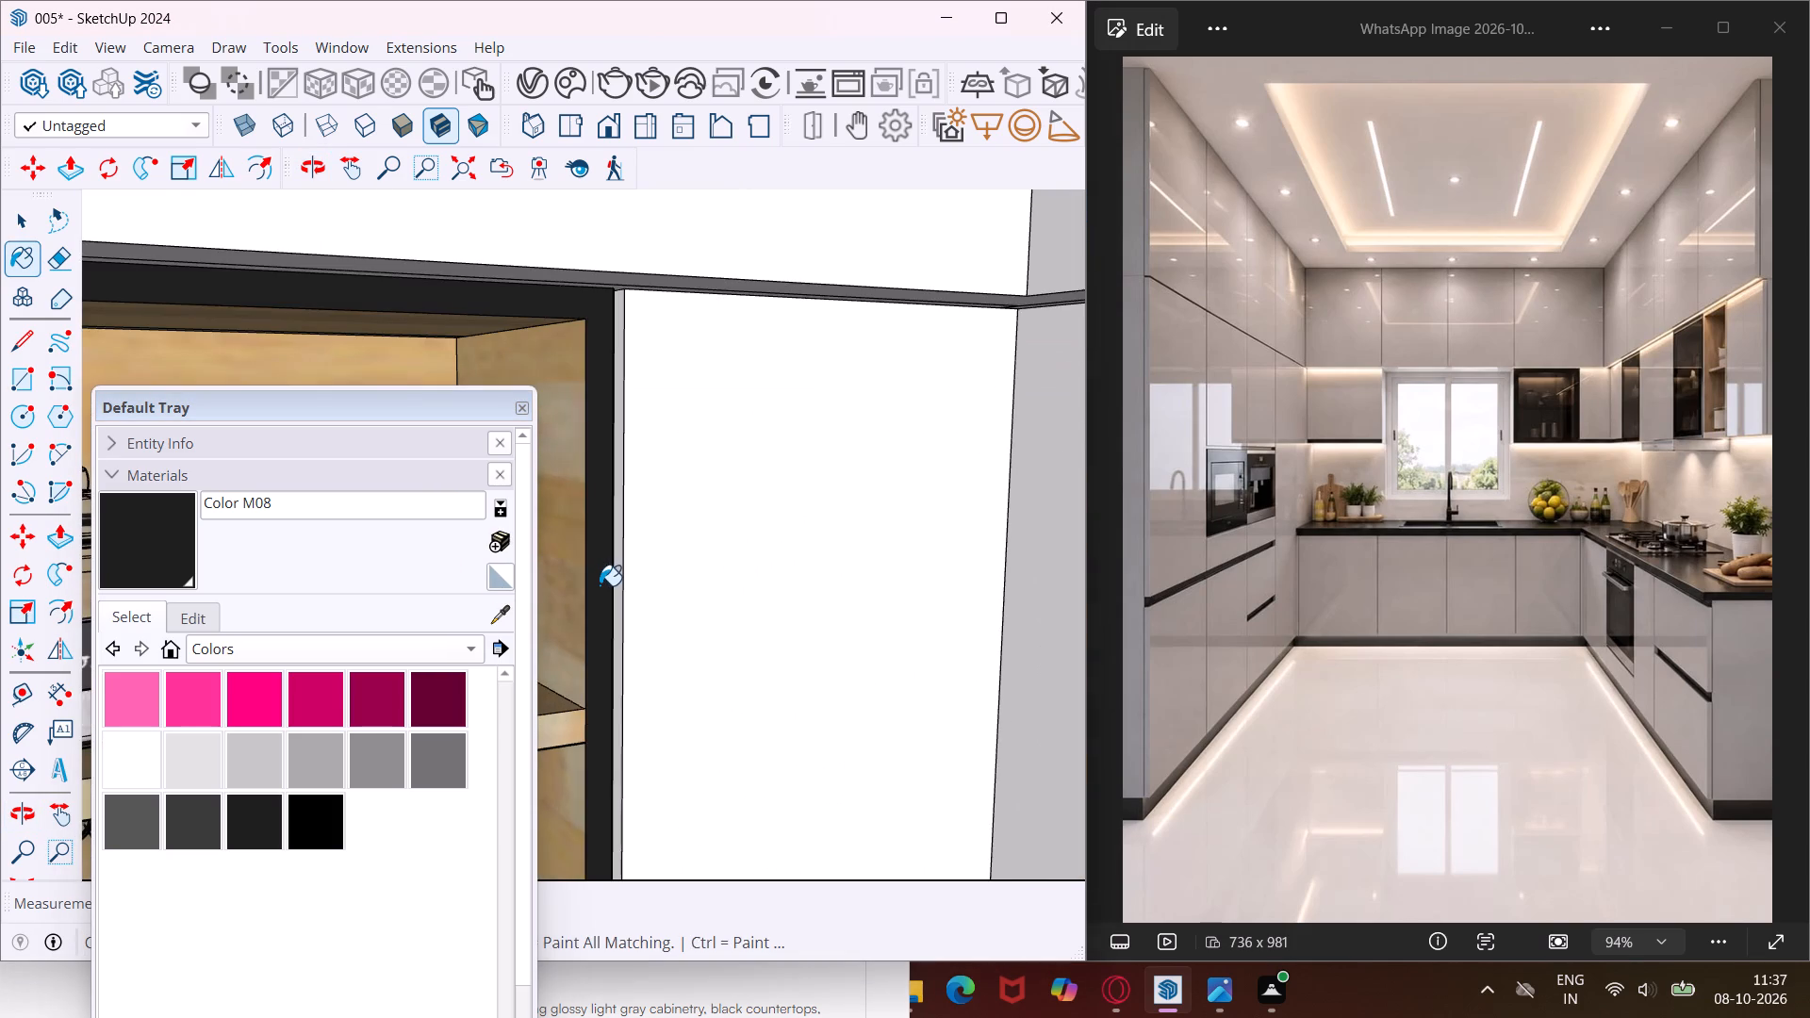
scroll(600, 585, "up", 5)
left_click(628, 585)
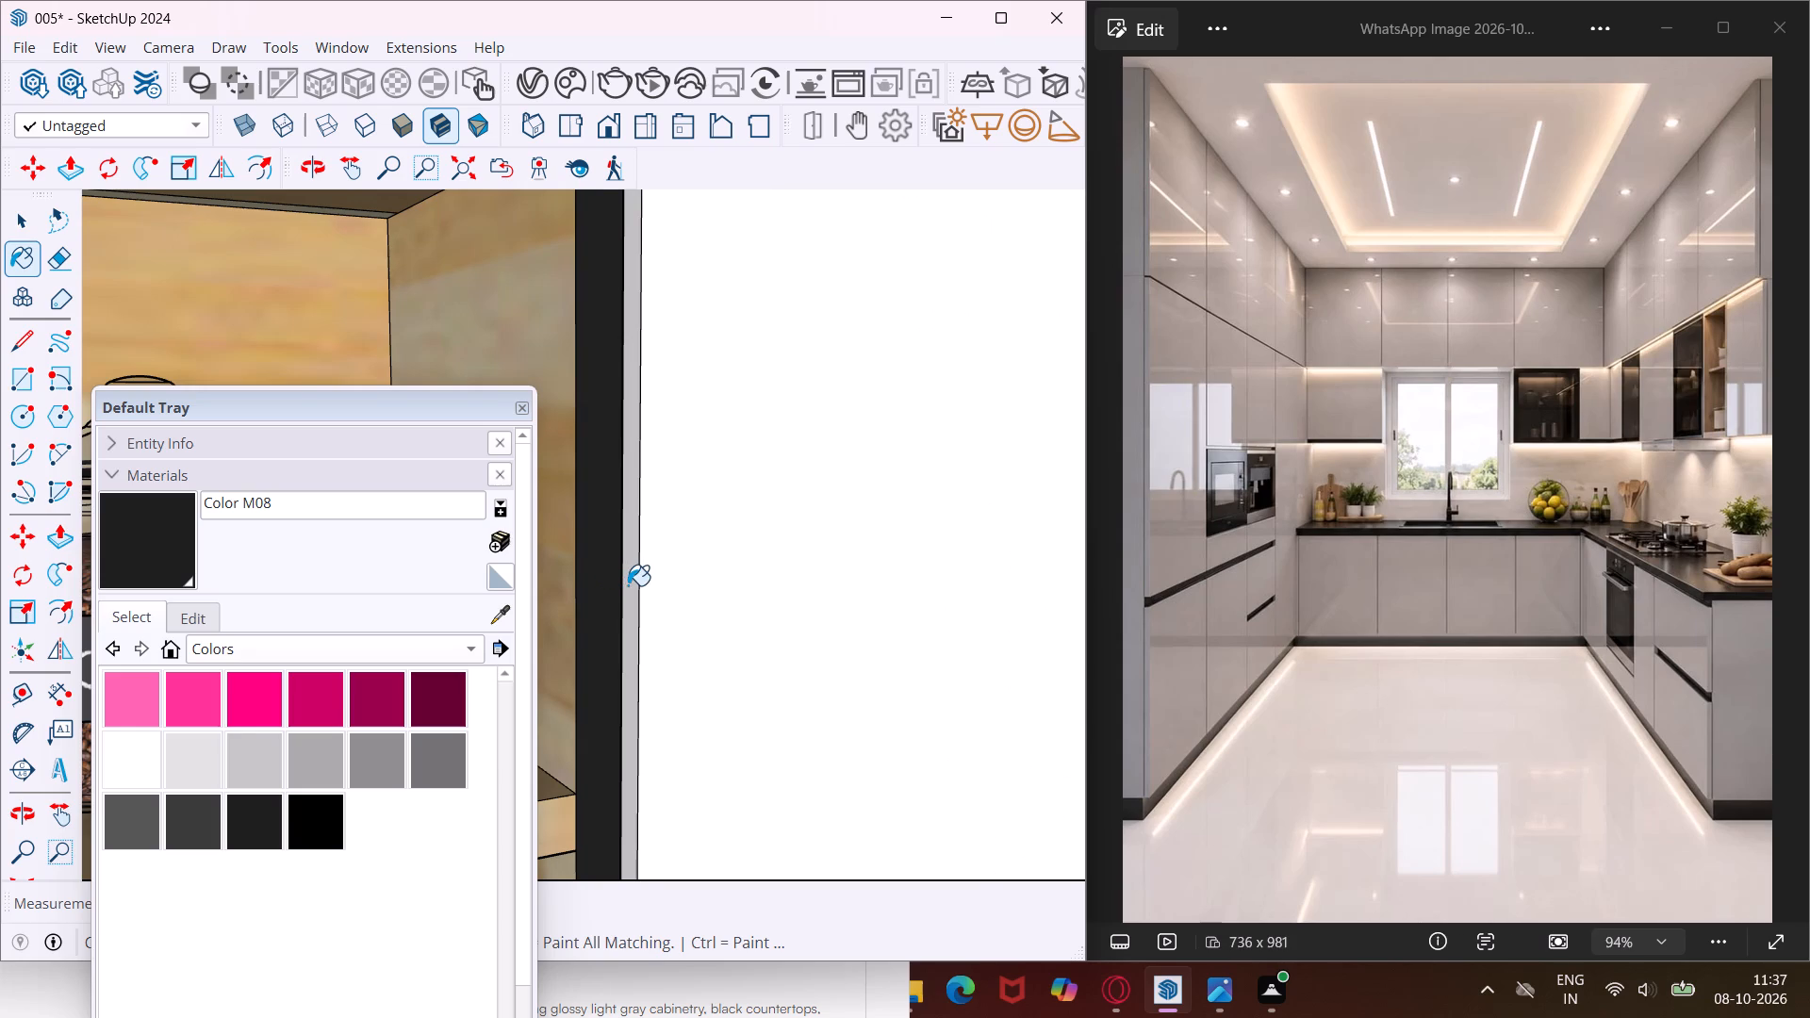
Paint the bottom edge strip of the closed wall cabinet beside the window with Color M08.
scroll(628, 585, "down", 10)
middle_click_drag(608, 516, 627, 371)
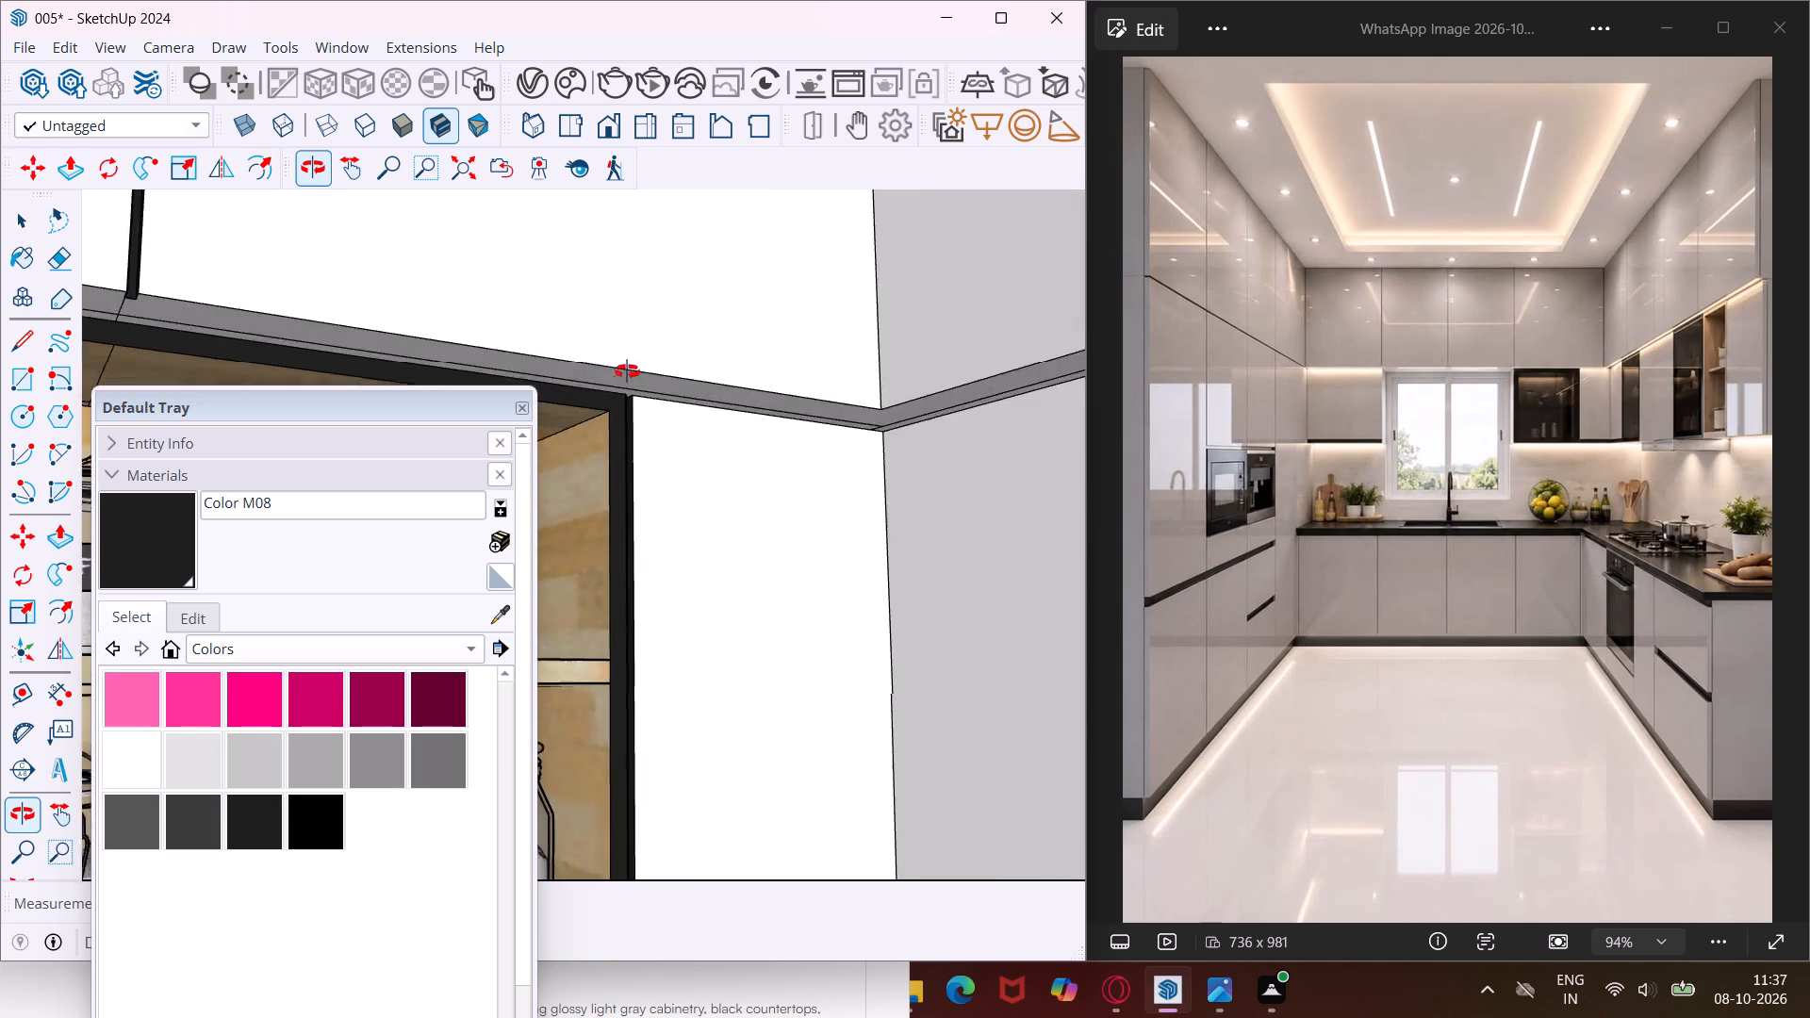
middle_click_drag(627, 371, 628, 345)
scroll(628, 345, "down", 11)
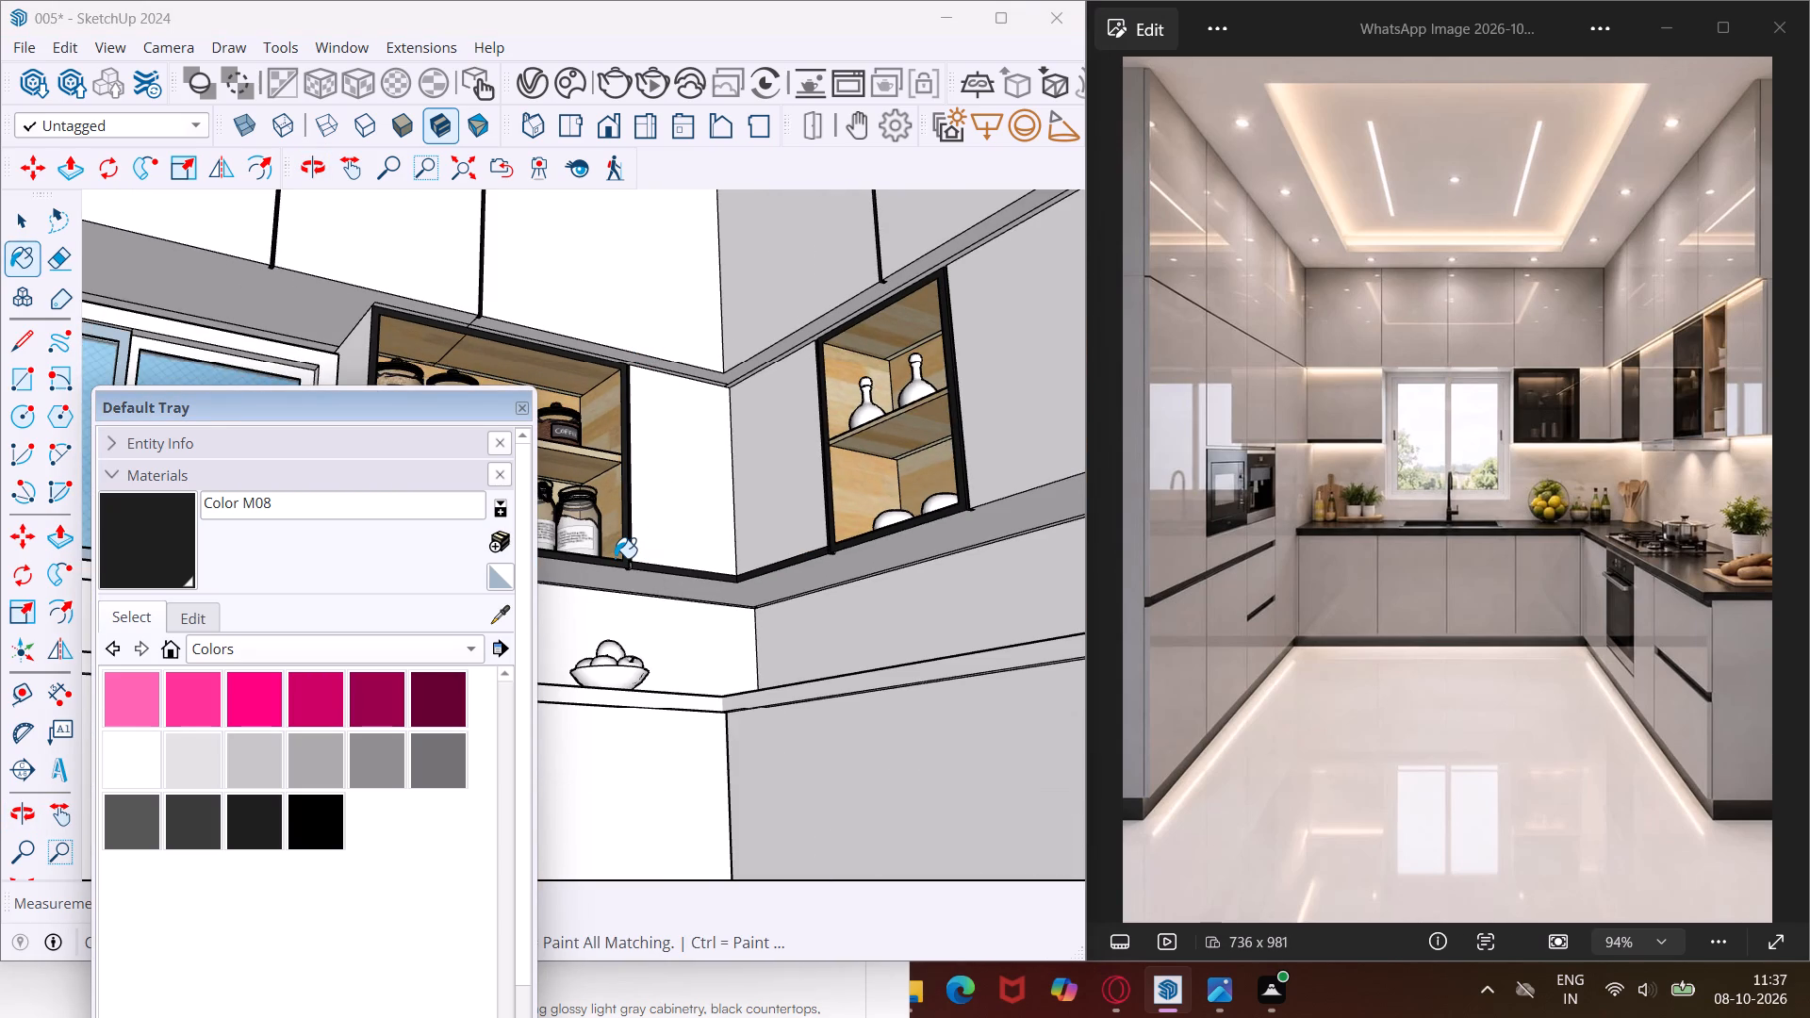
scroll(615, 558, "down", 10)
middle_click_drag(615, 558, 494, 586)
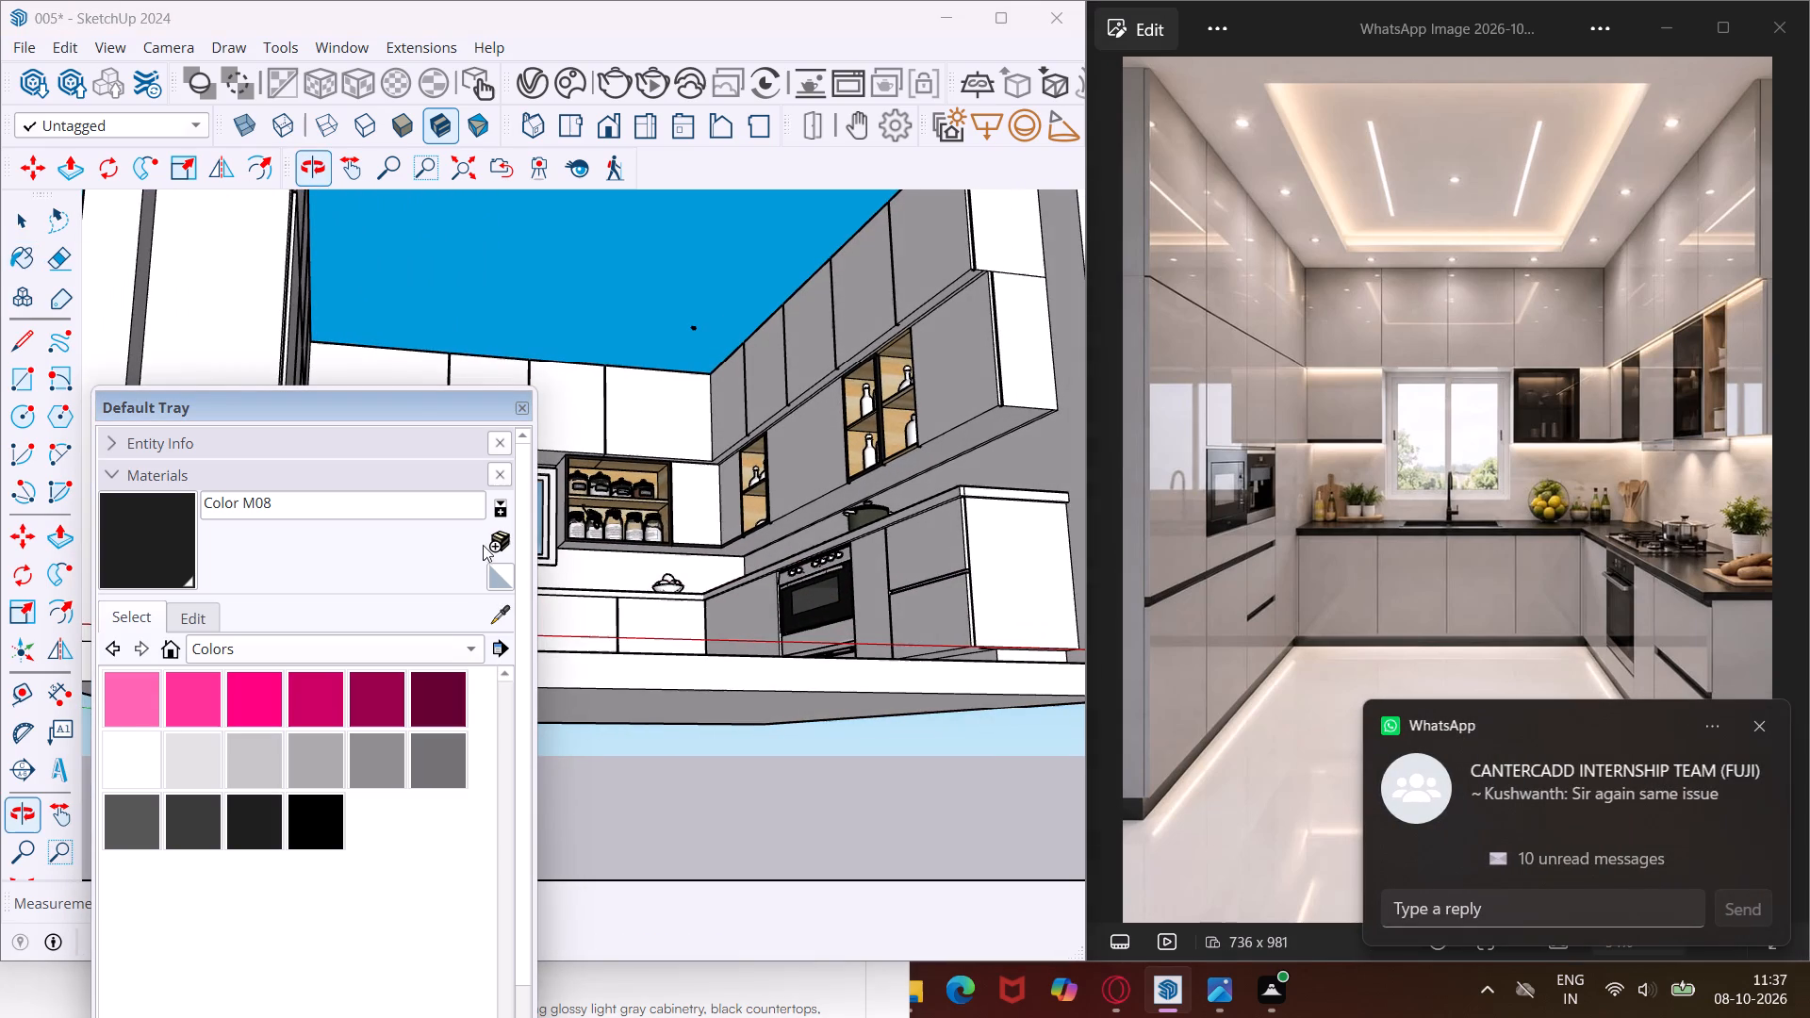
left_click_drag(411, 398, 254, 632)
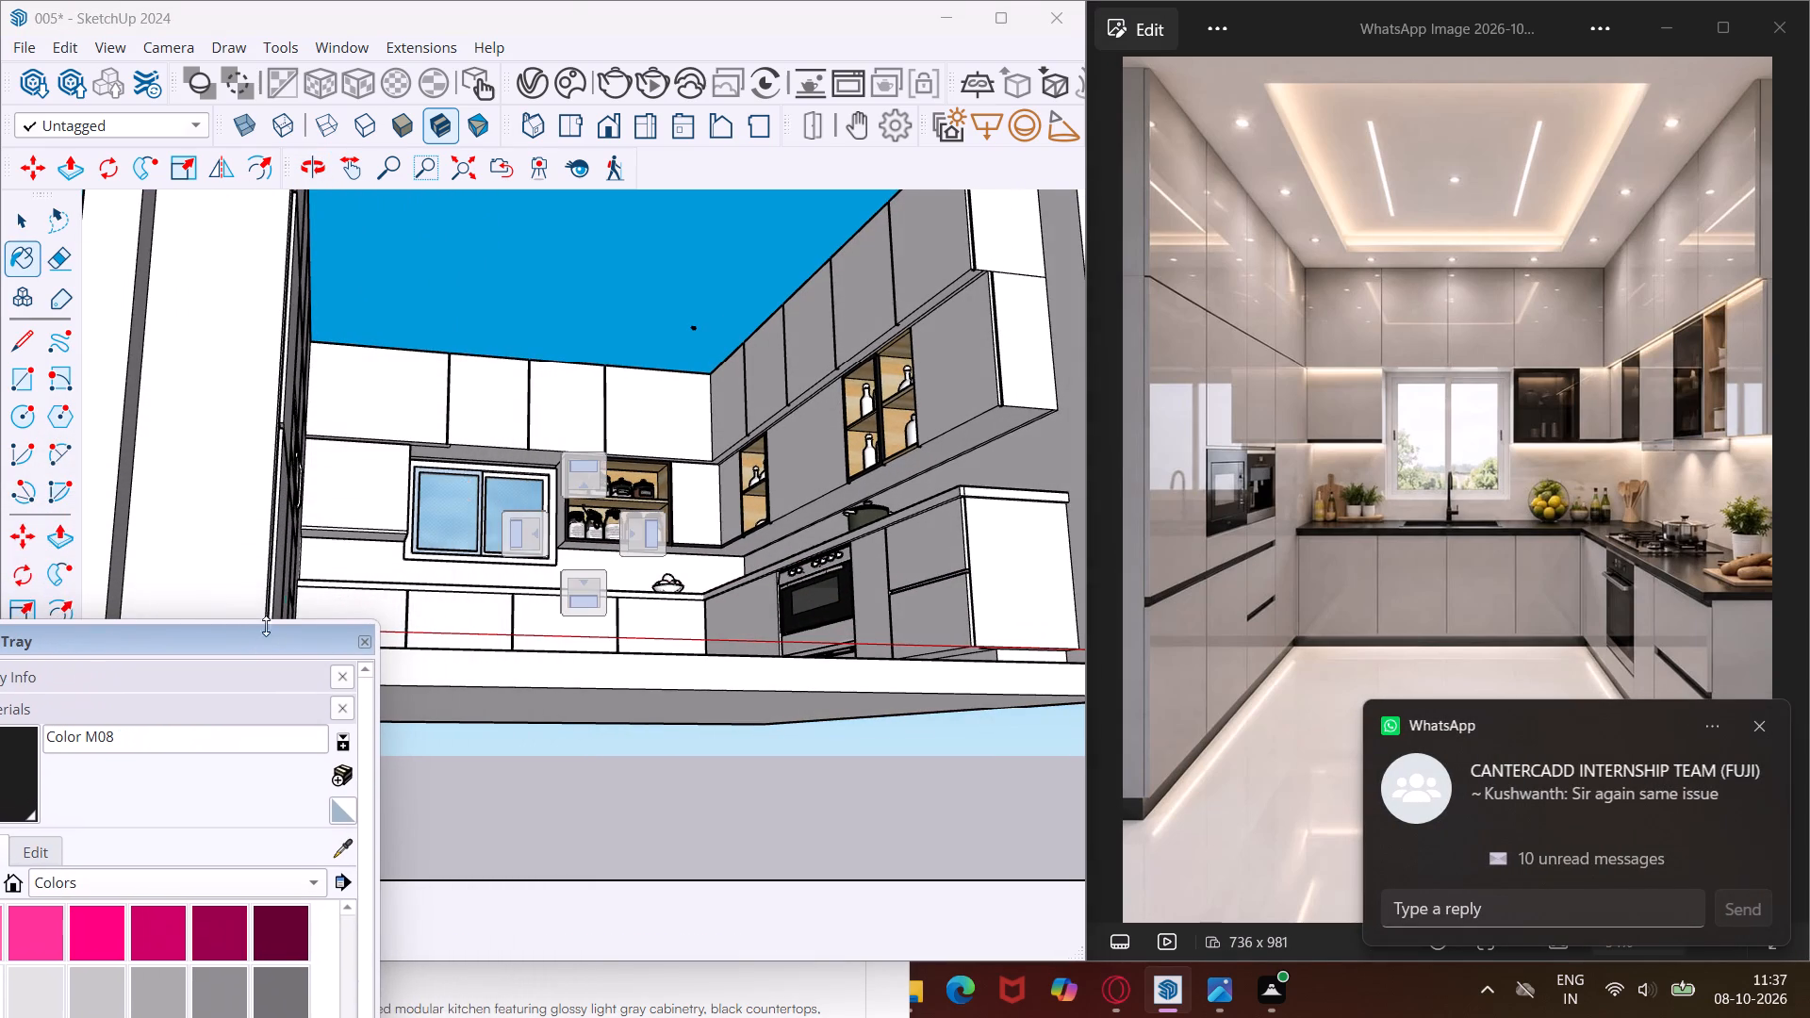
scroll(344, 558, "up", 13)
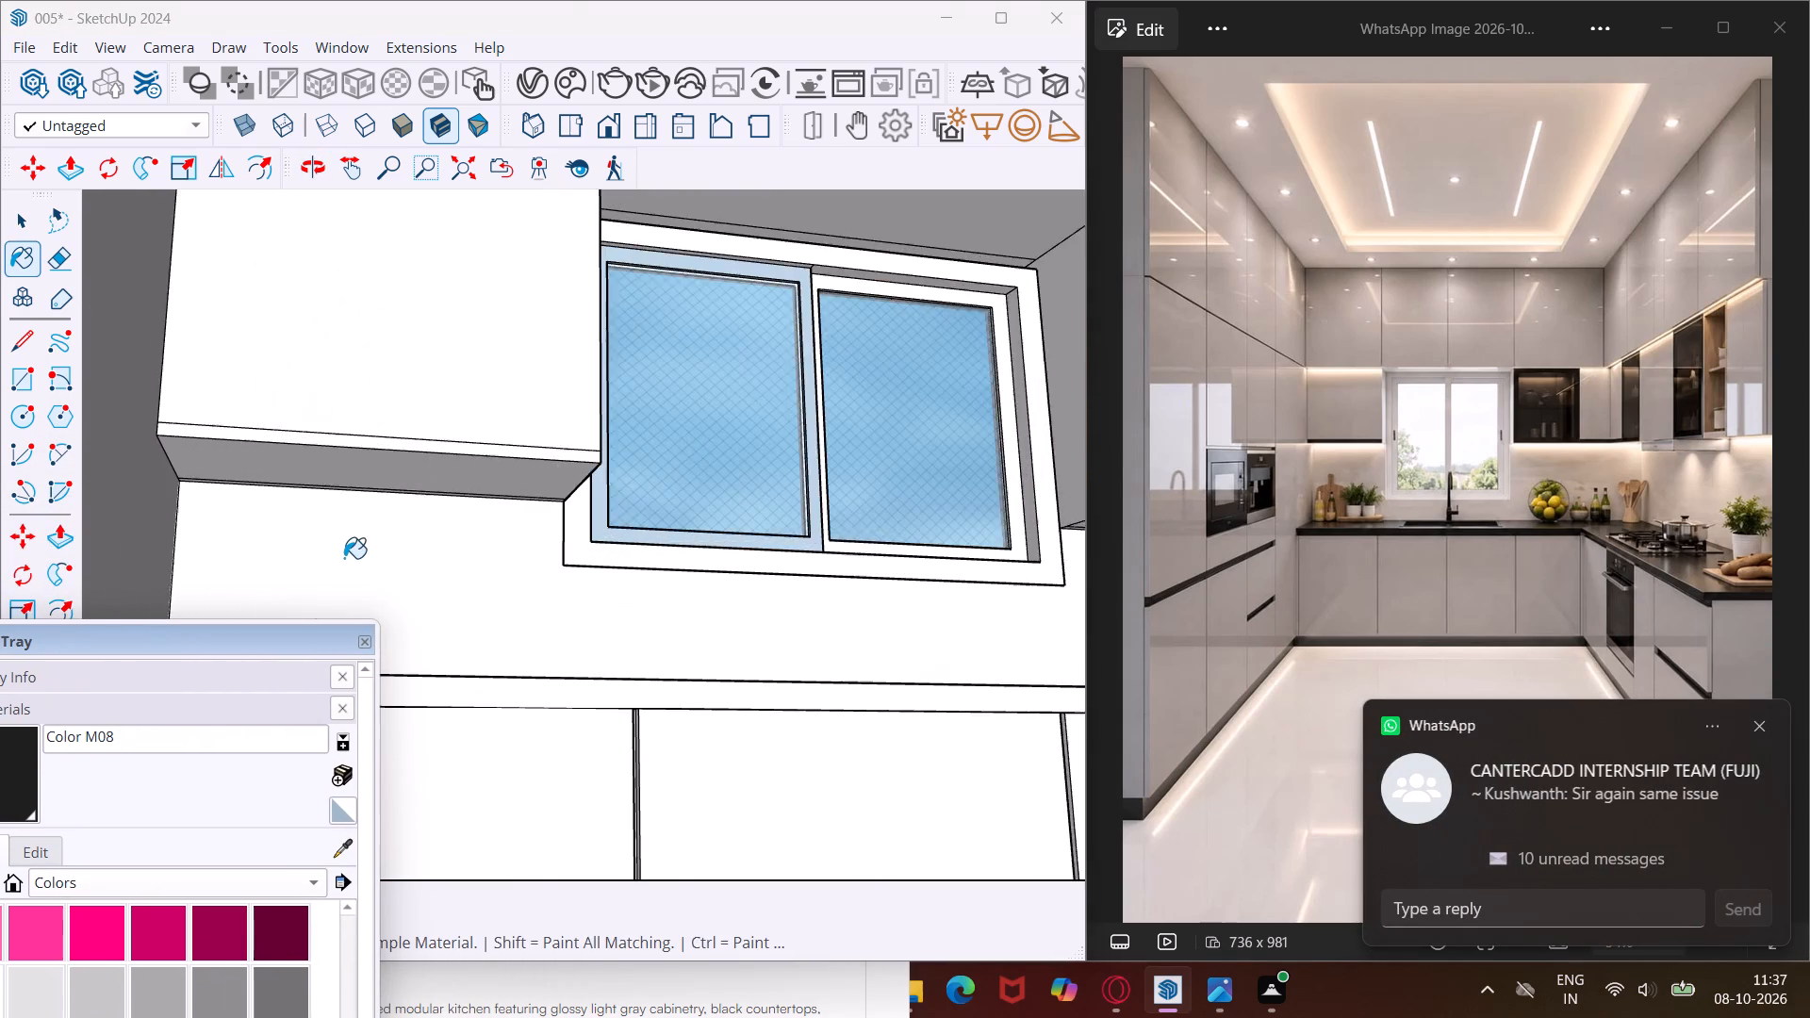
scroll(344, 558, "up", 4)
left_click(532, 391)
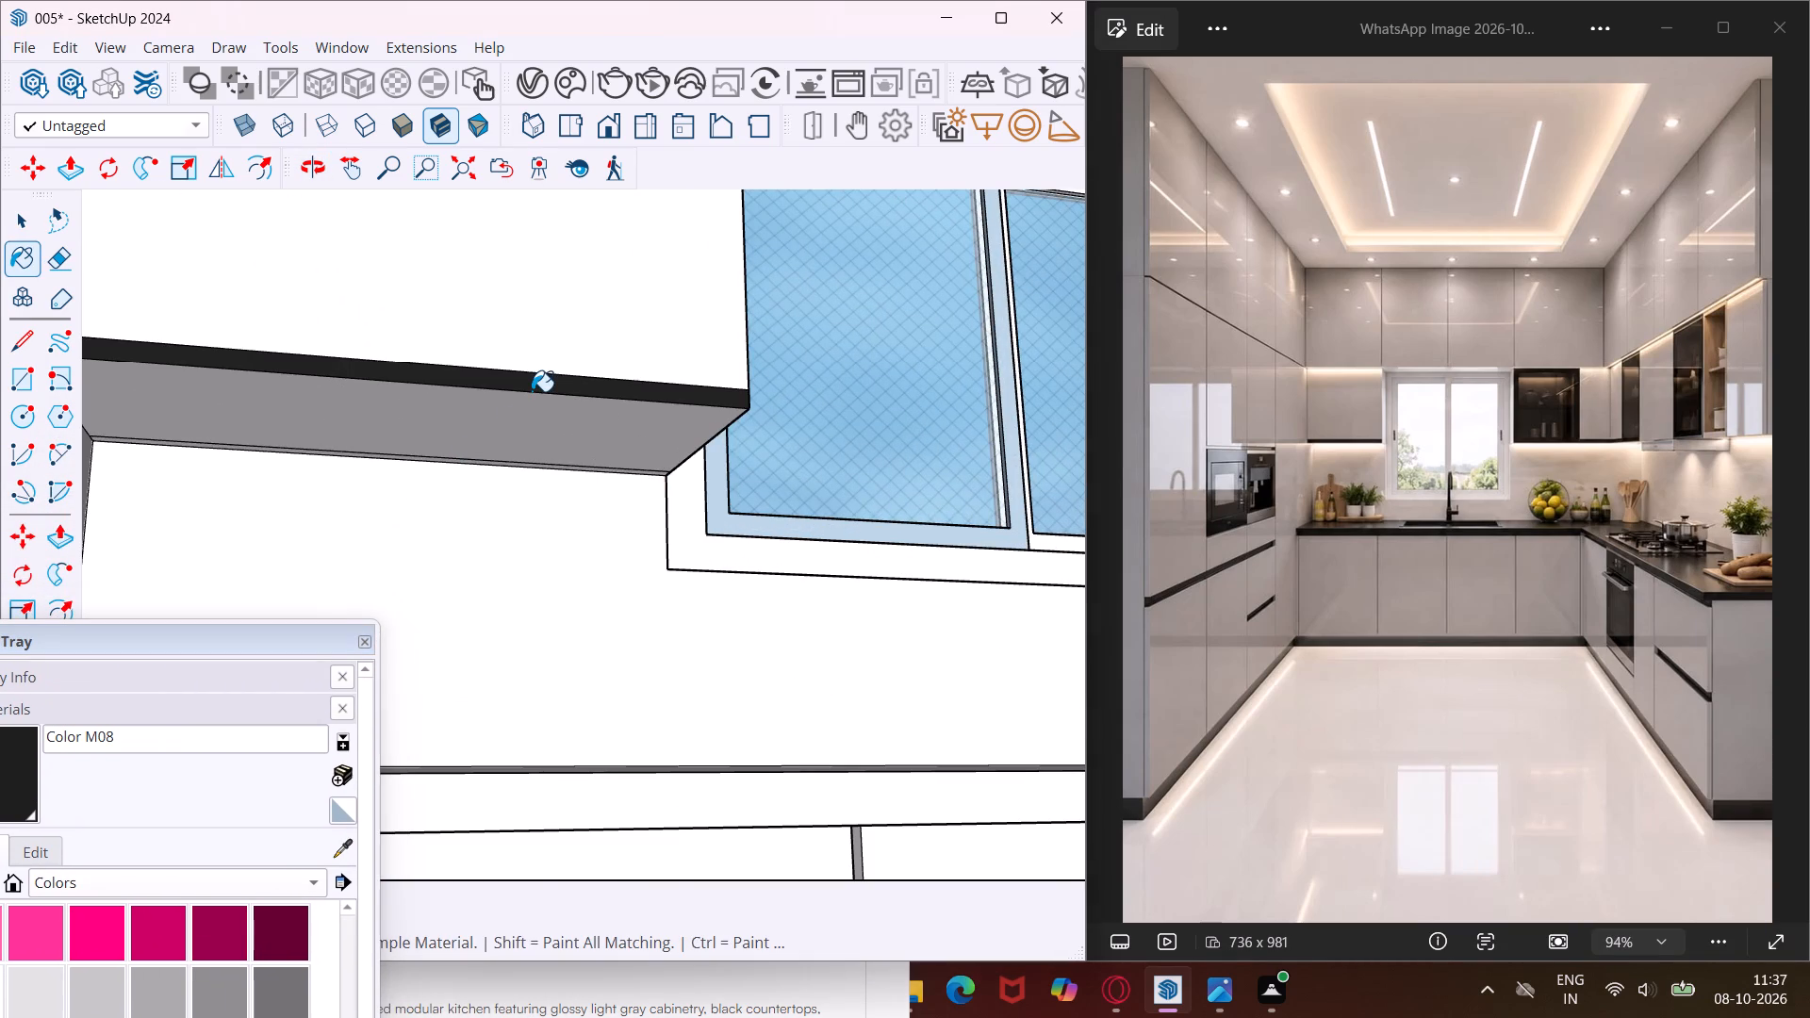
Paint the front and end faces of the plinth under the tall oven cabinets with Color M08.
middle_click_drag(532, 391, 439, 443)
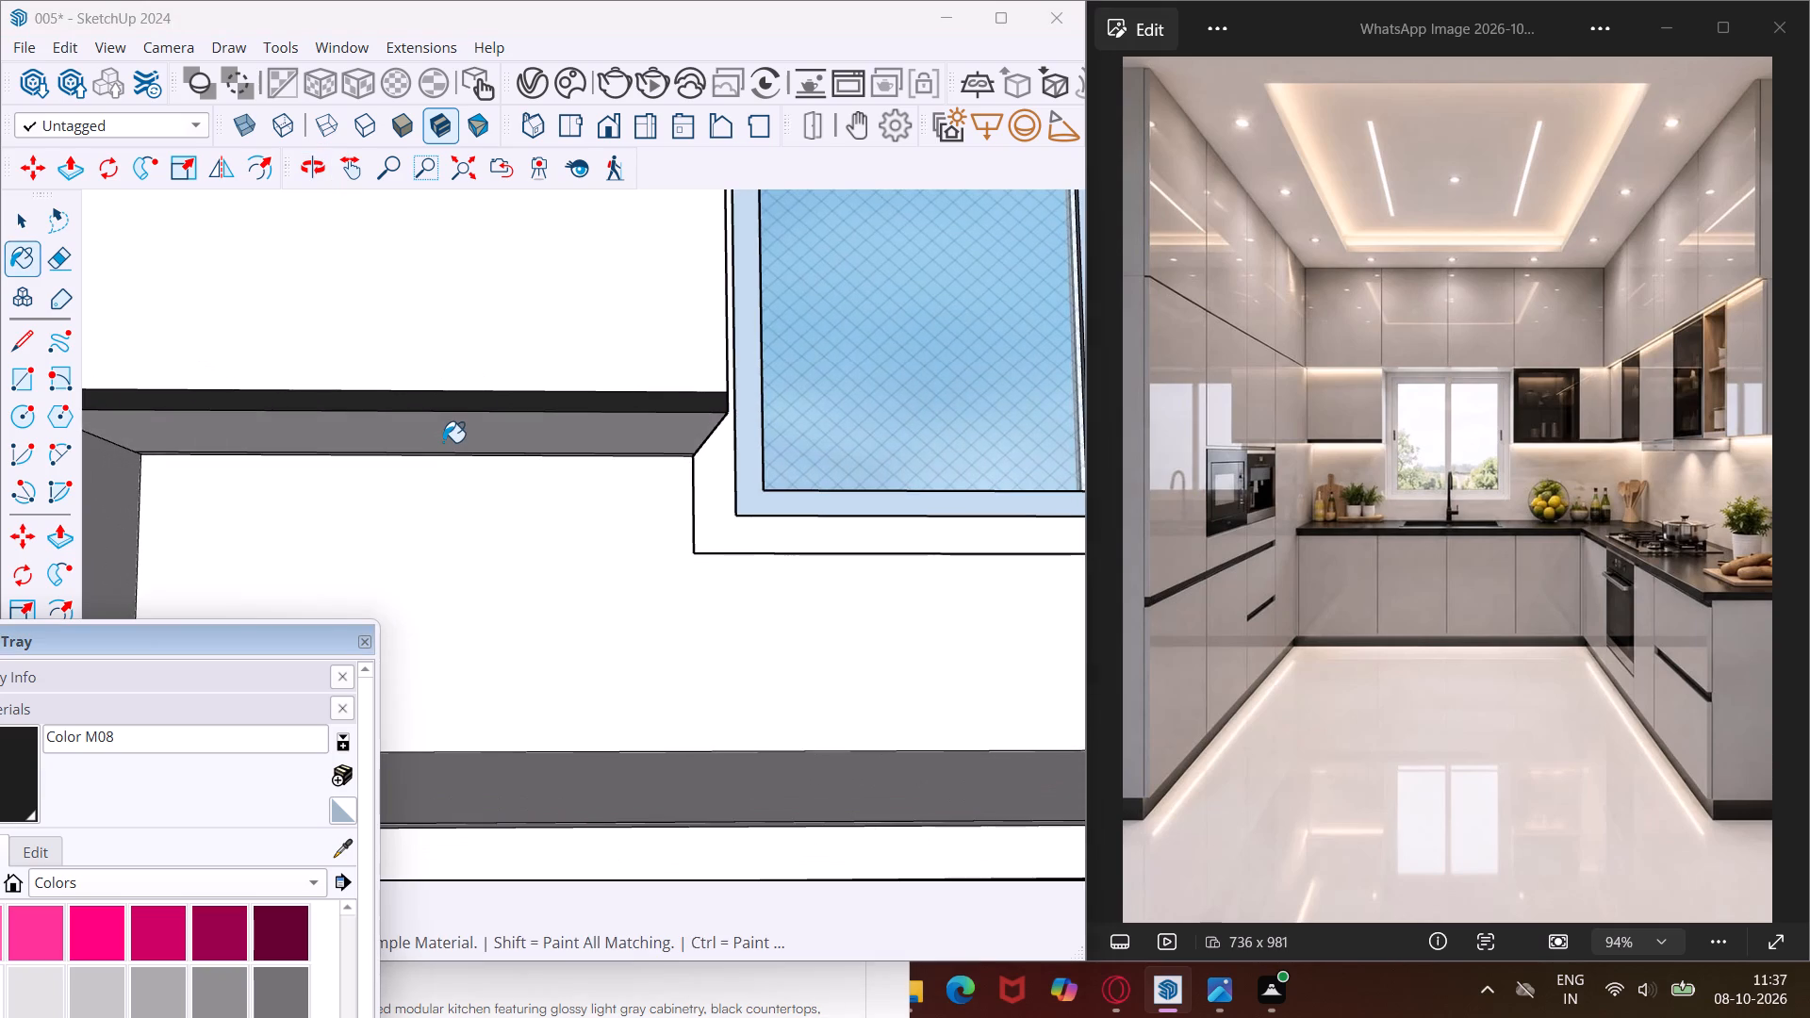
scroll(443, 442, "down", 15)
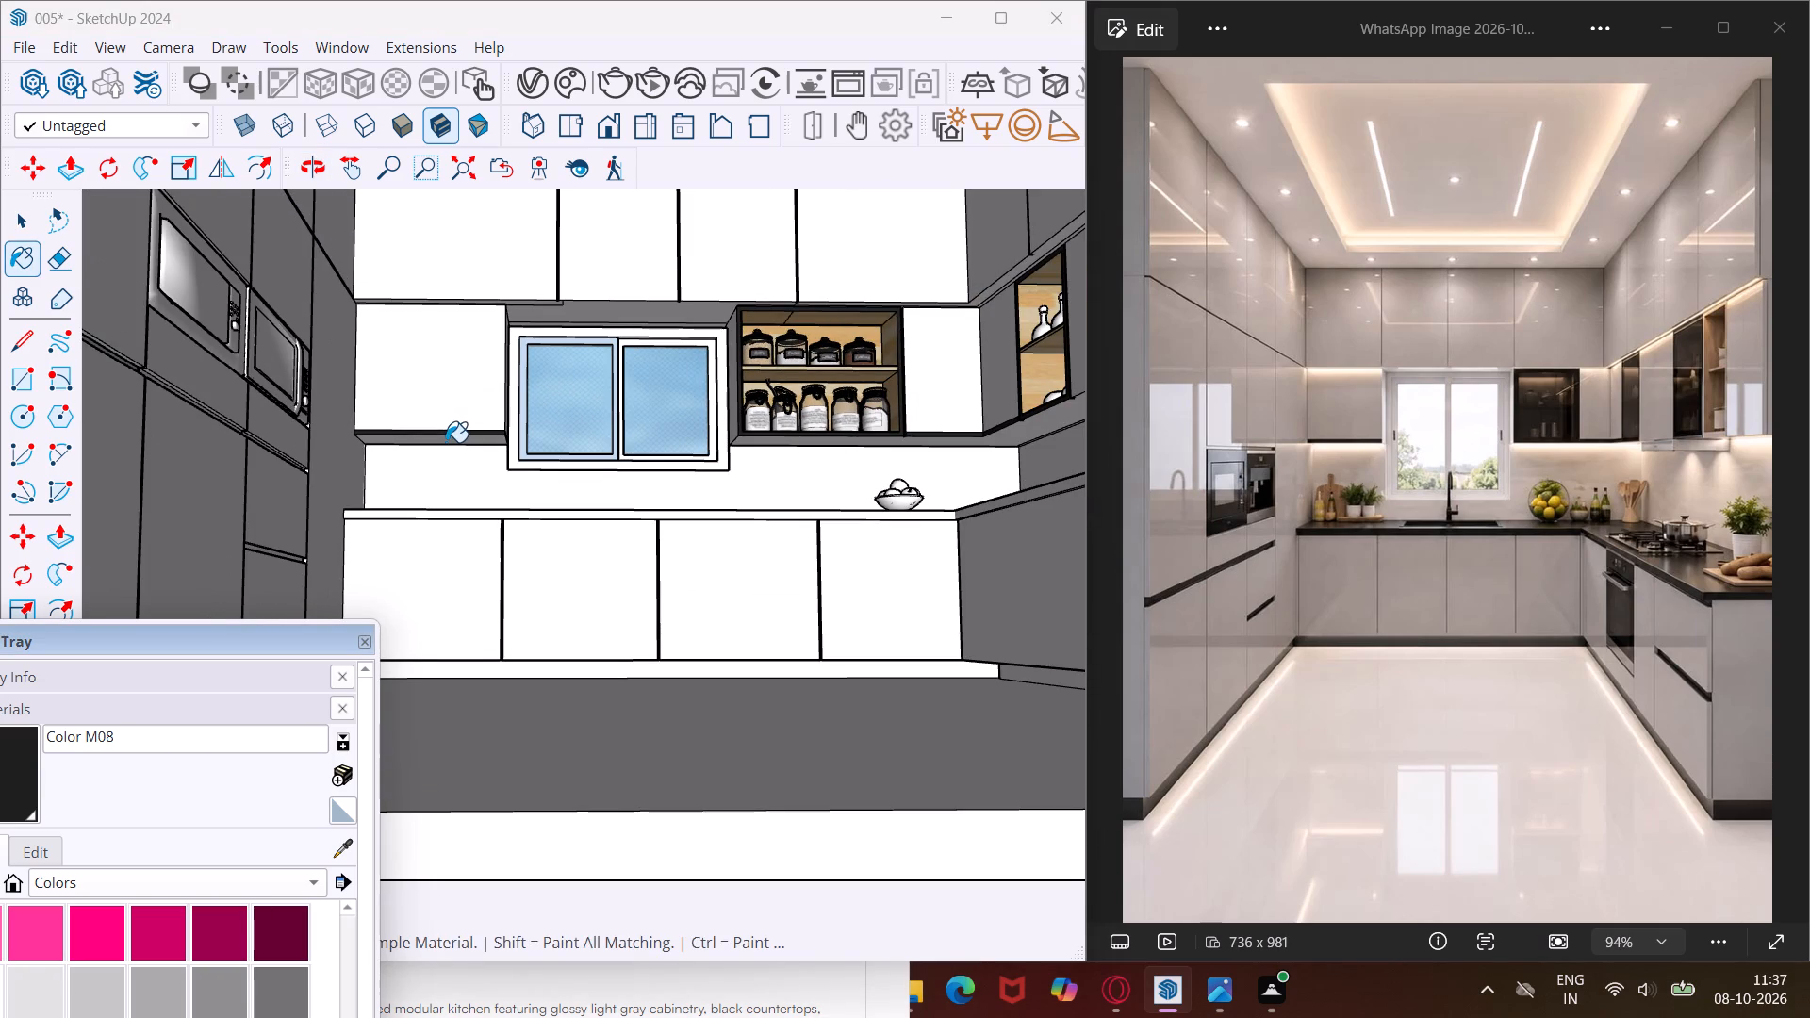
scroll(546, 418, "down", 6)
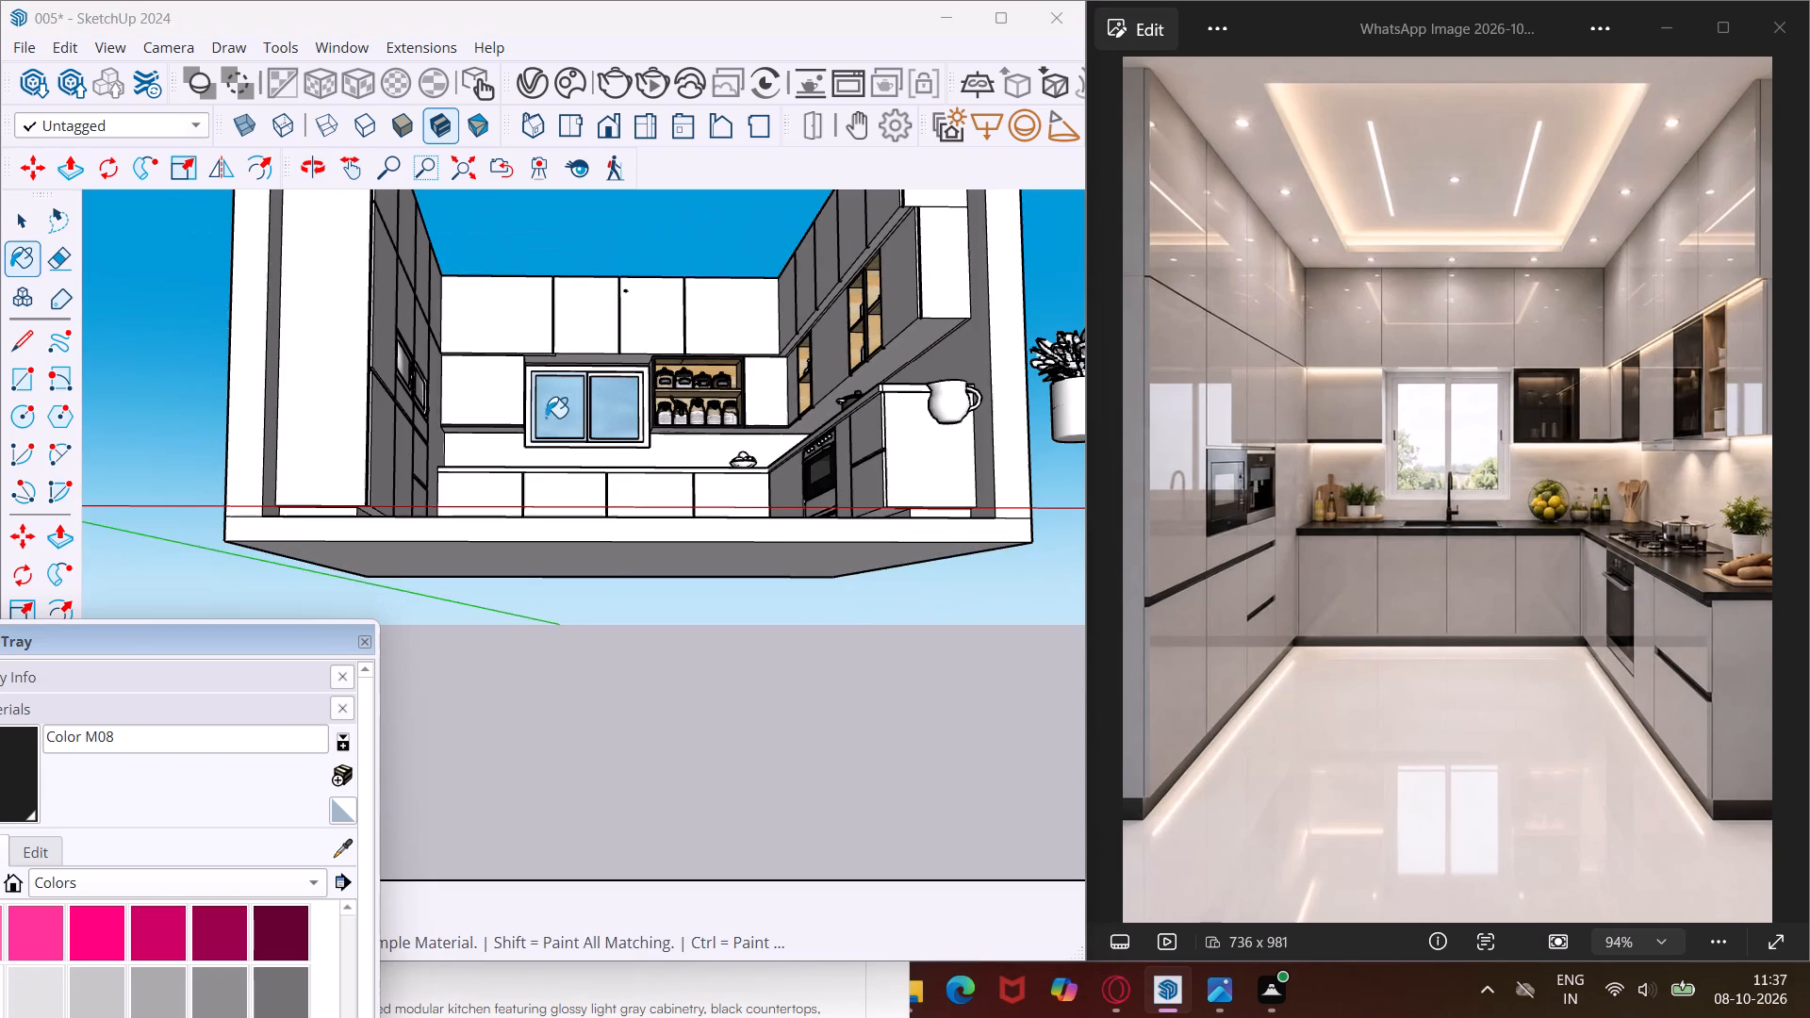
middle_click_drag(560, 441, 380, 538)
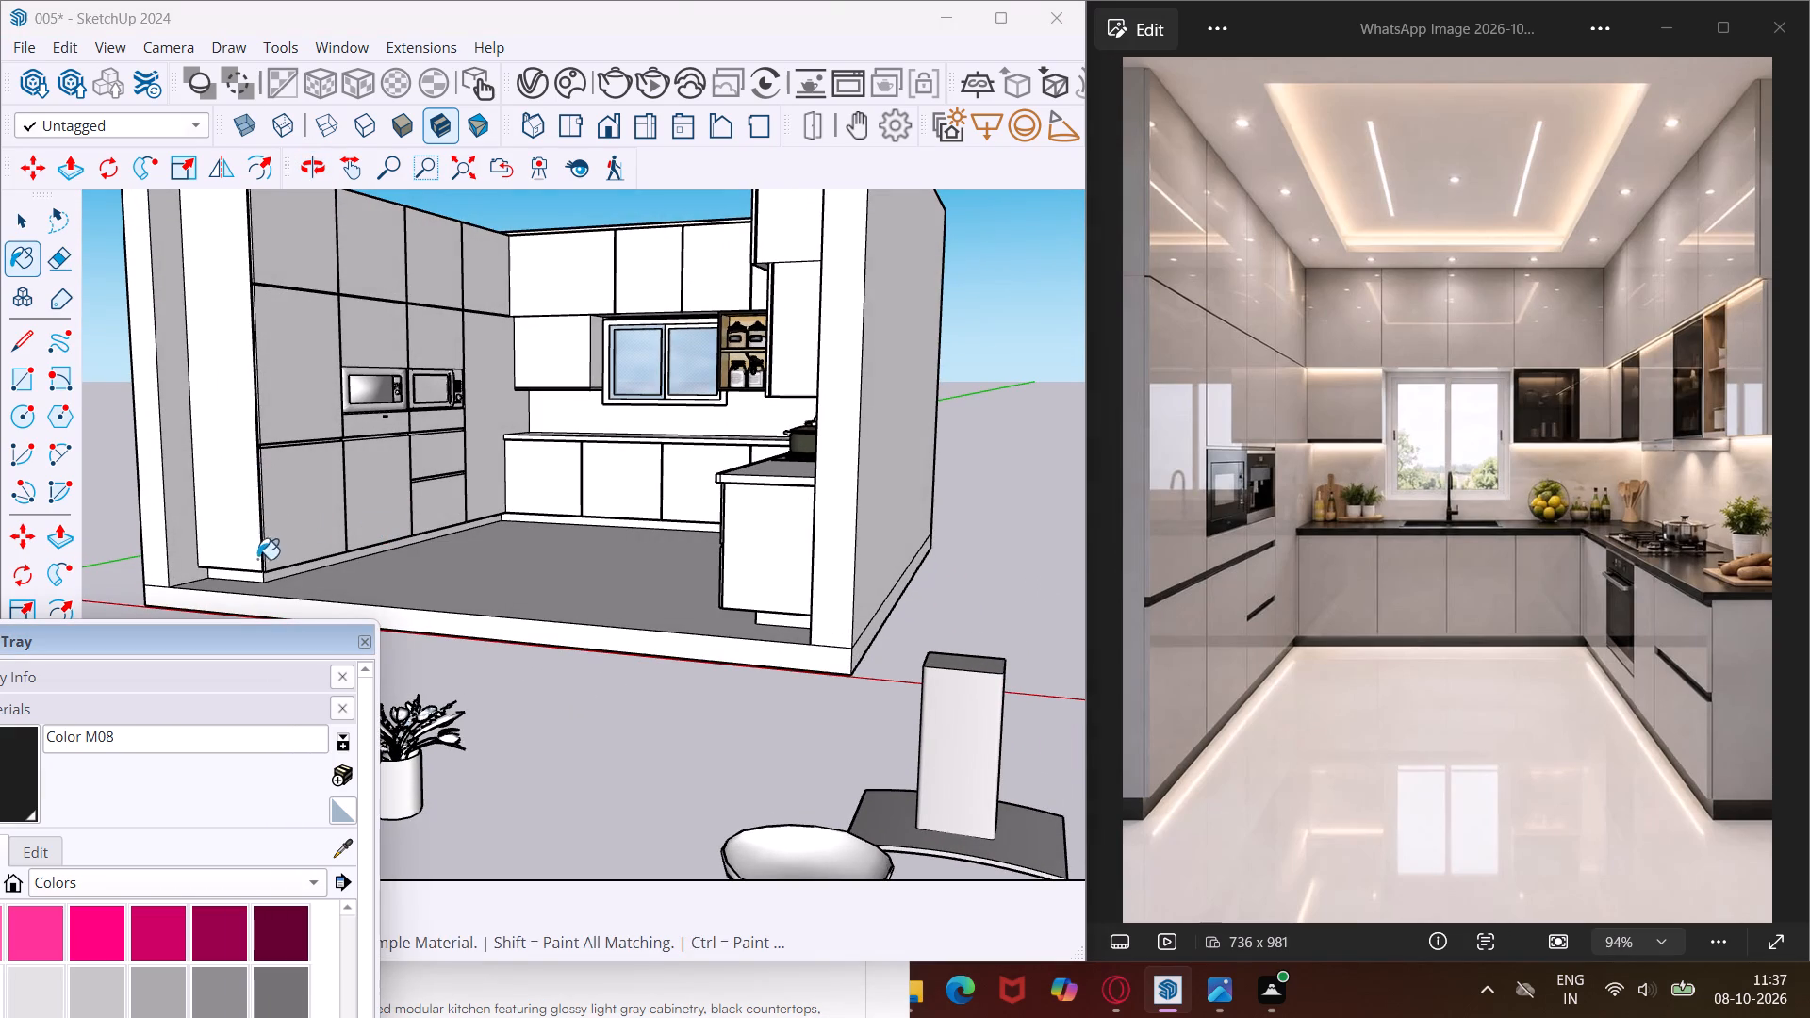
scroll(270, 588, "up", 20)
scroll(270, 588, "up", 1)
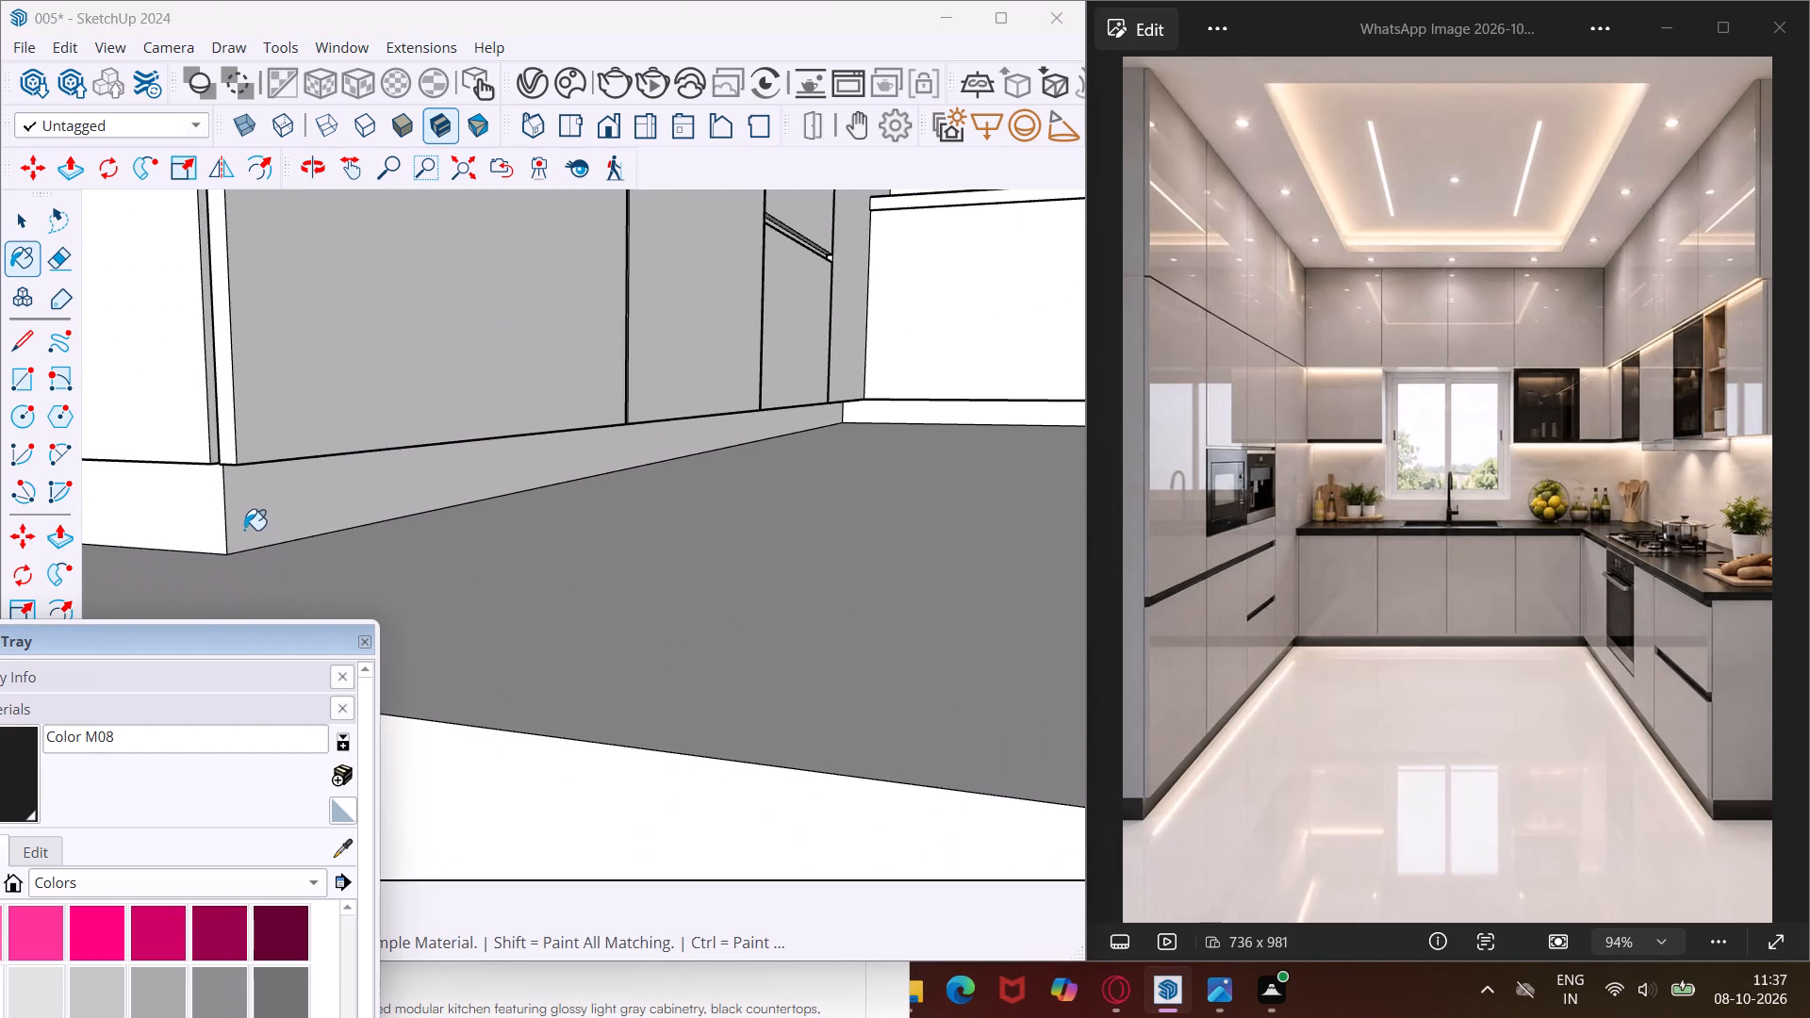
left_click(244, 517)
left_click(207, 521)
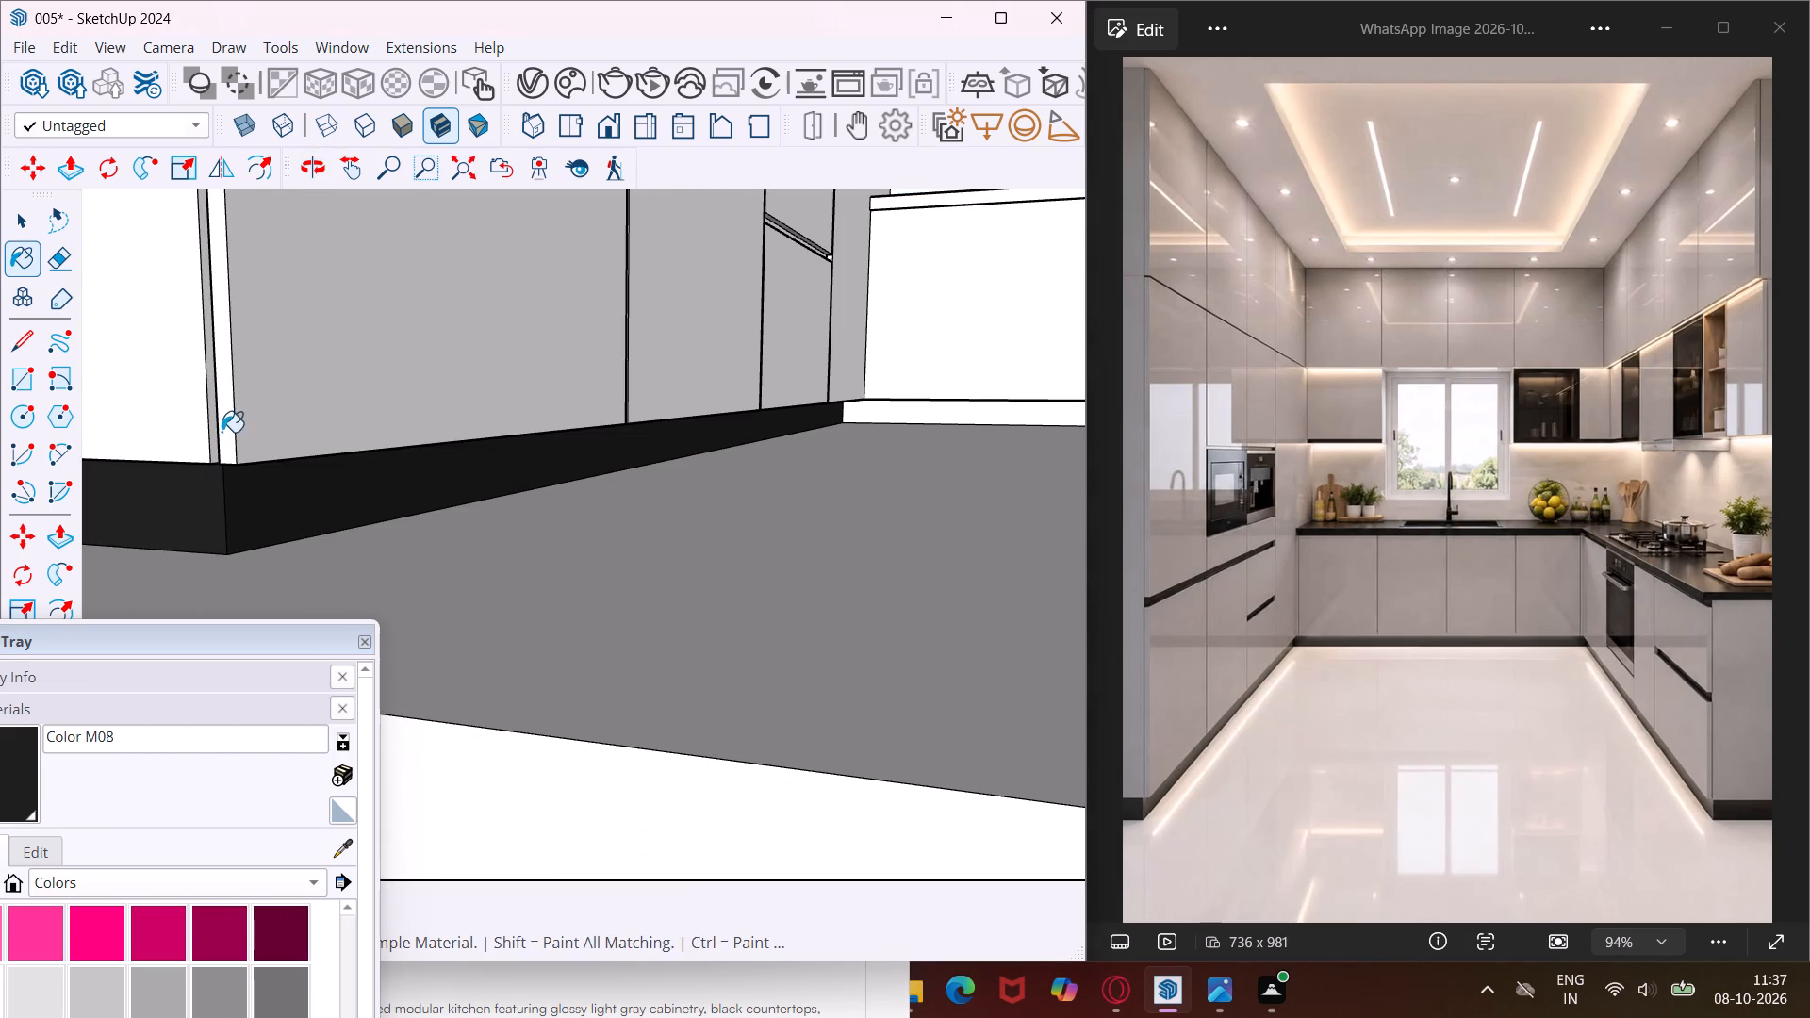
Paint the vertical gap face behind the door at the open end of the tall cabinets with Color M08.
middle_click_drag(216, 428, 375, 439)
scroll(375, 439, "up", 14)
left_click(348, 423)
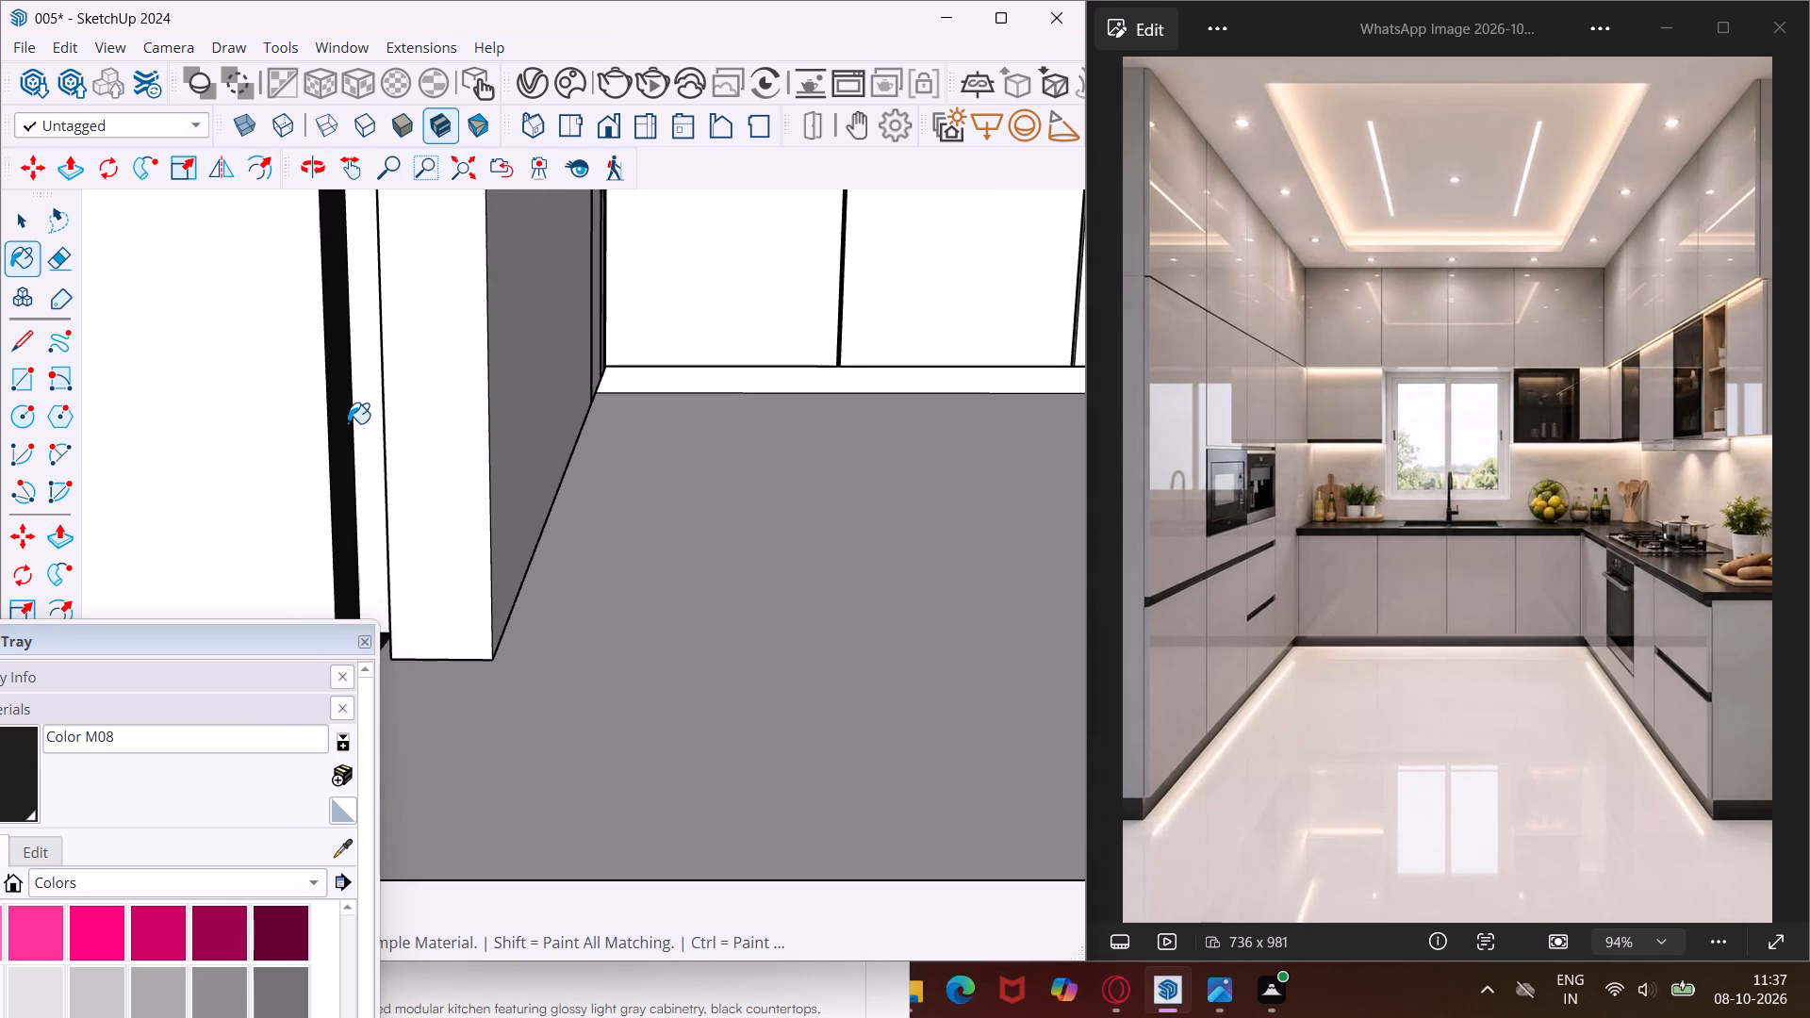
Paint the remaining vertical gap faces behind the lower door at the open end of the tall cabinets with Color M08.
left_click(361, 413)
middle_click_drag(369, 410, 485, 397)
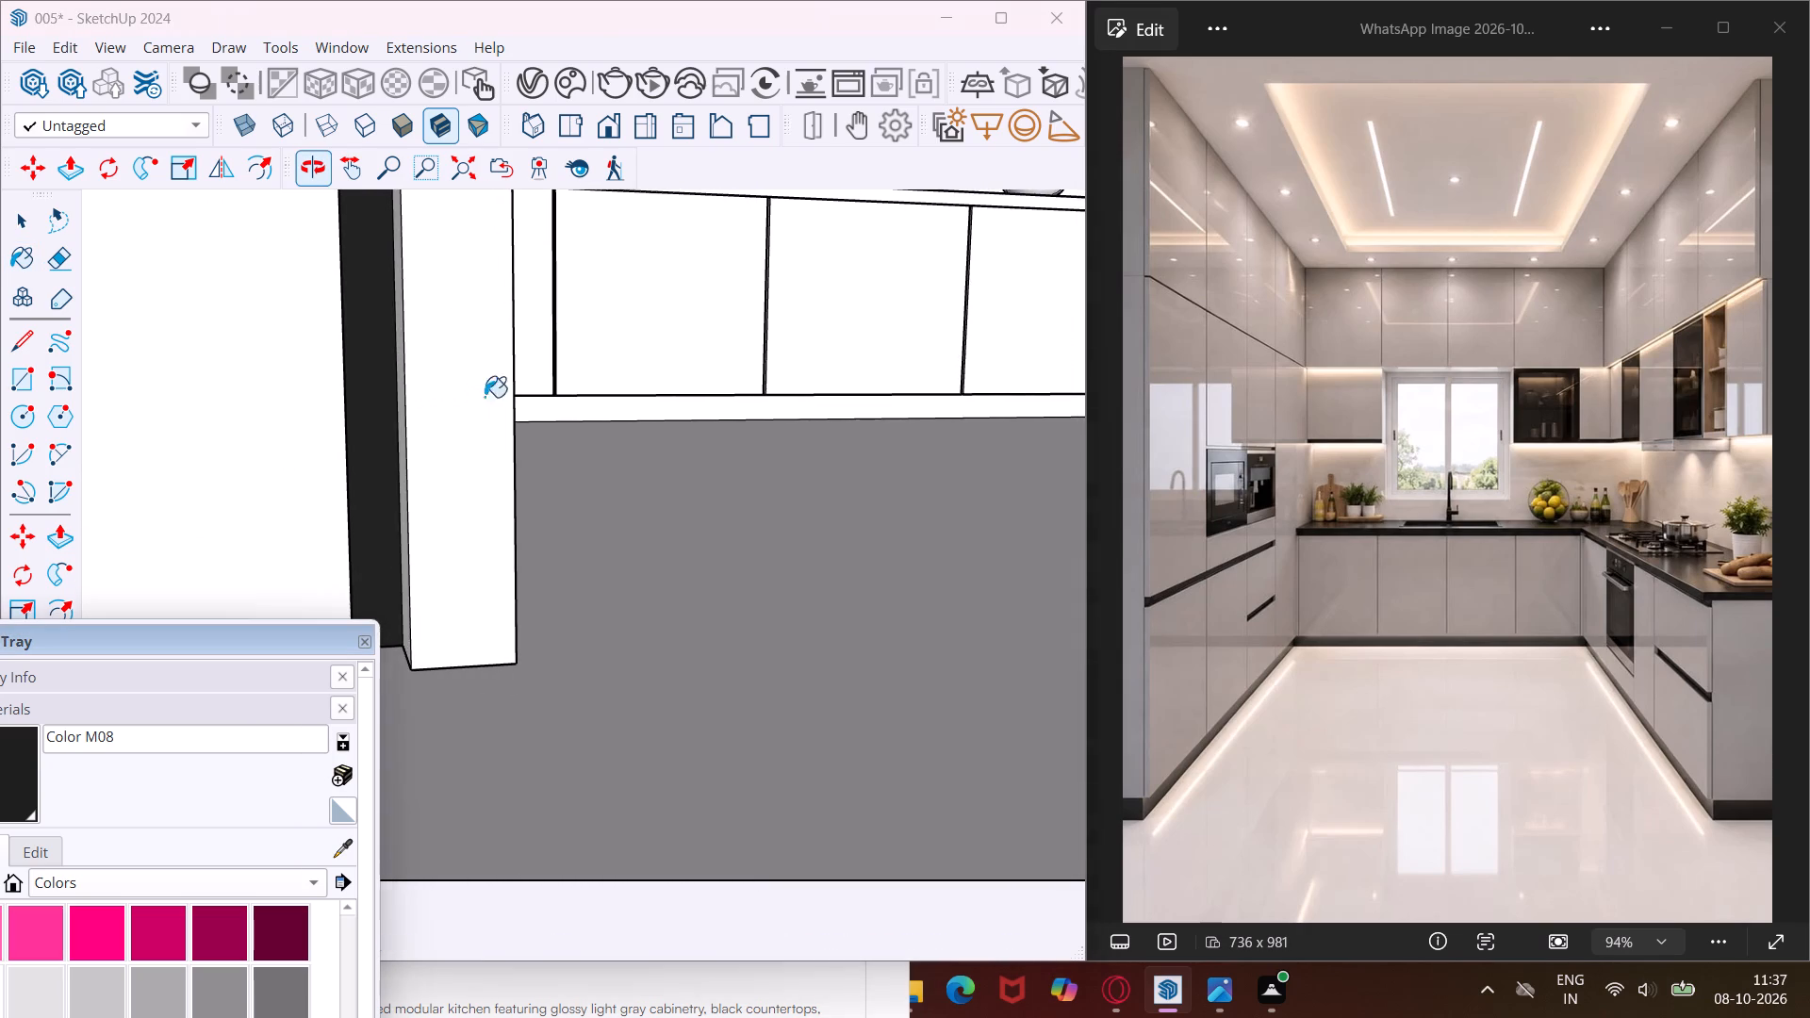
scroll(408, 429, "up", 4)
middle_click_drag(411, 422, 506, 407)
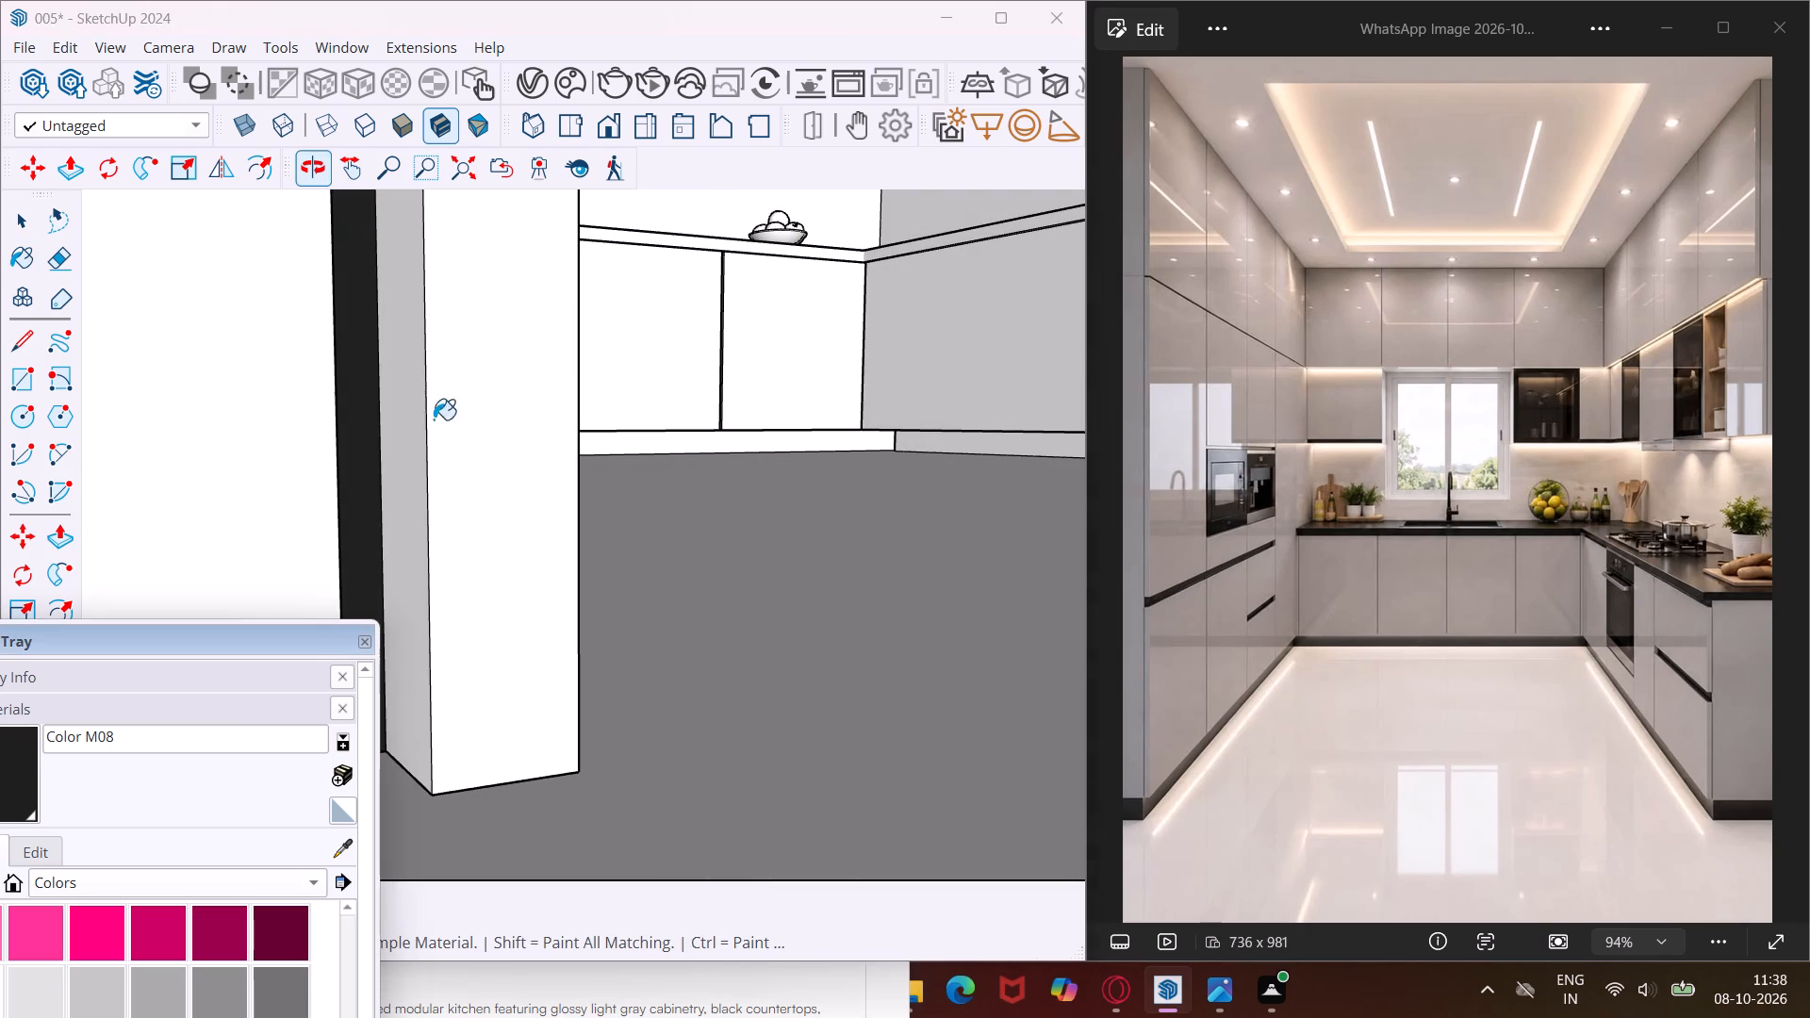
left_click(418, 424)
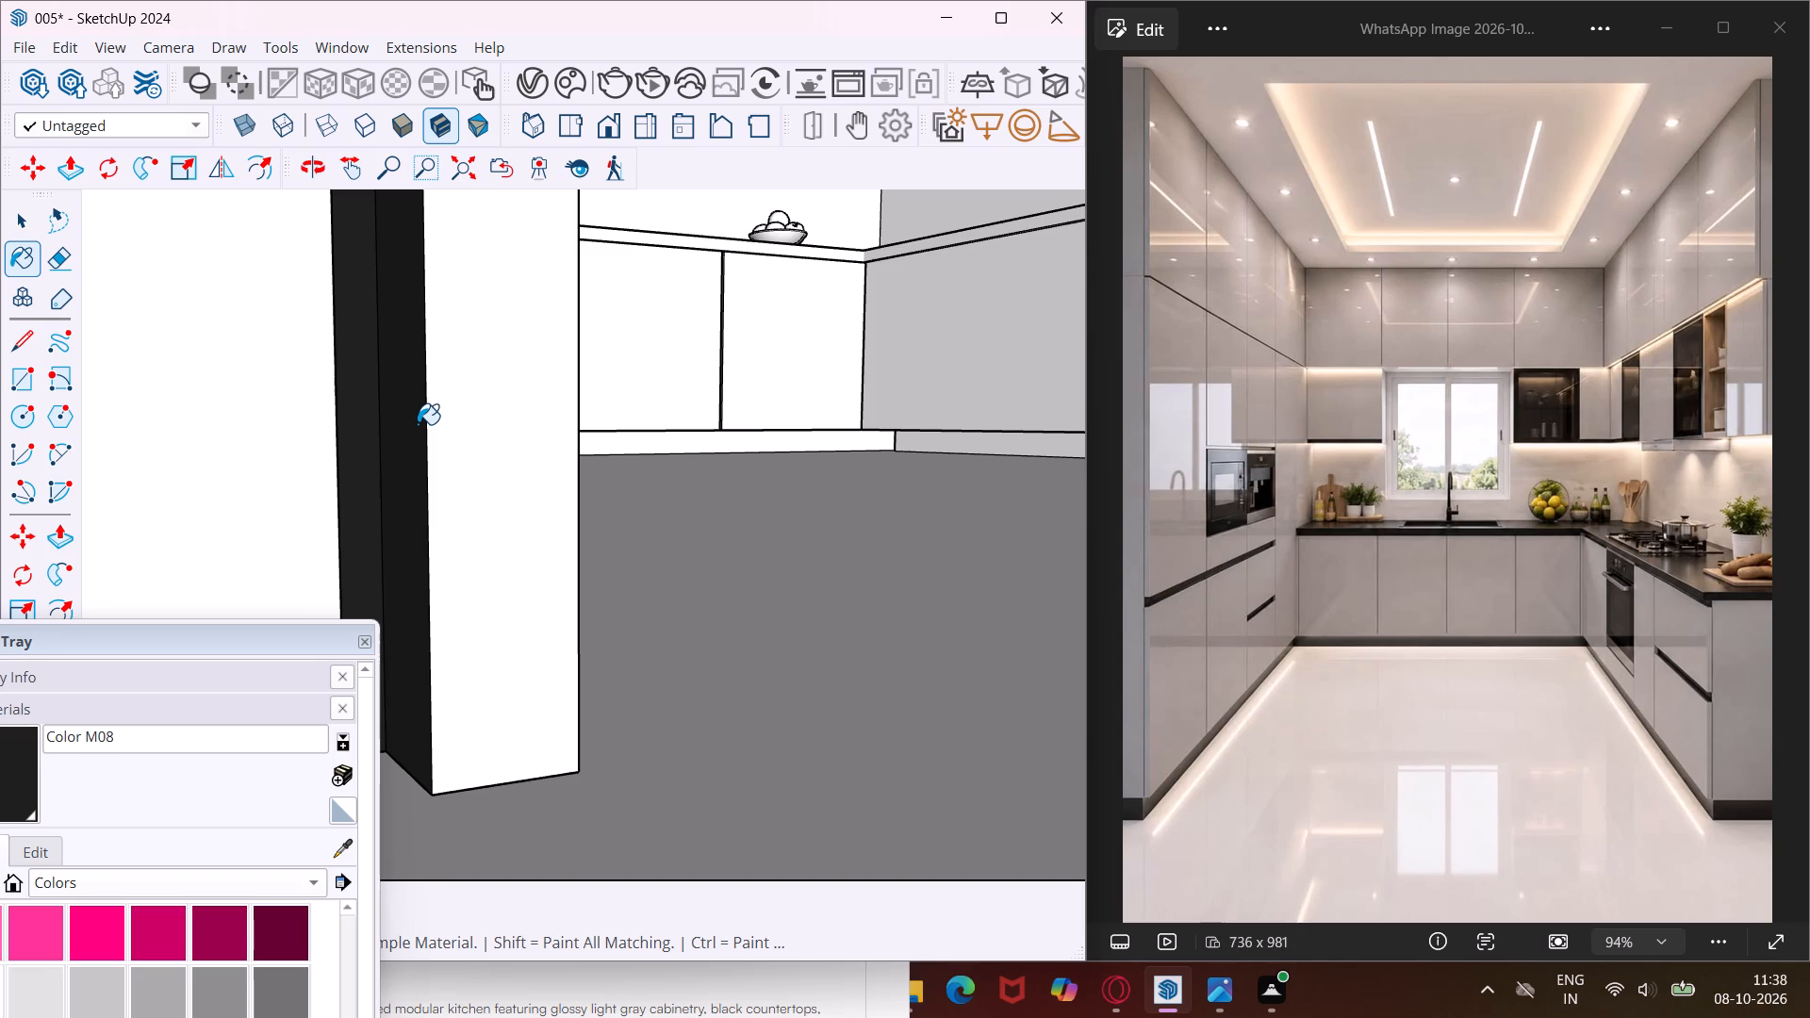
Paint the upper vertical gap face at the open end of the tall cabinets with Color M08.
scroll(418, 424, "down", 5)
middle_click_drag(418, 424, 349, 488)
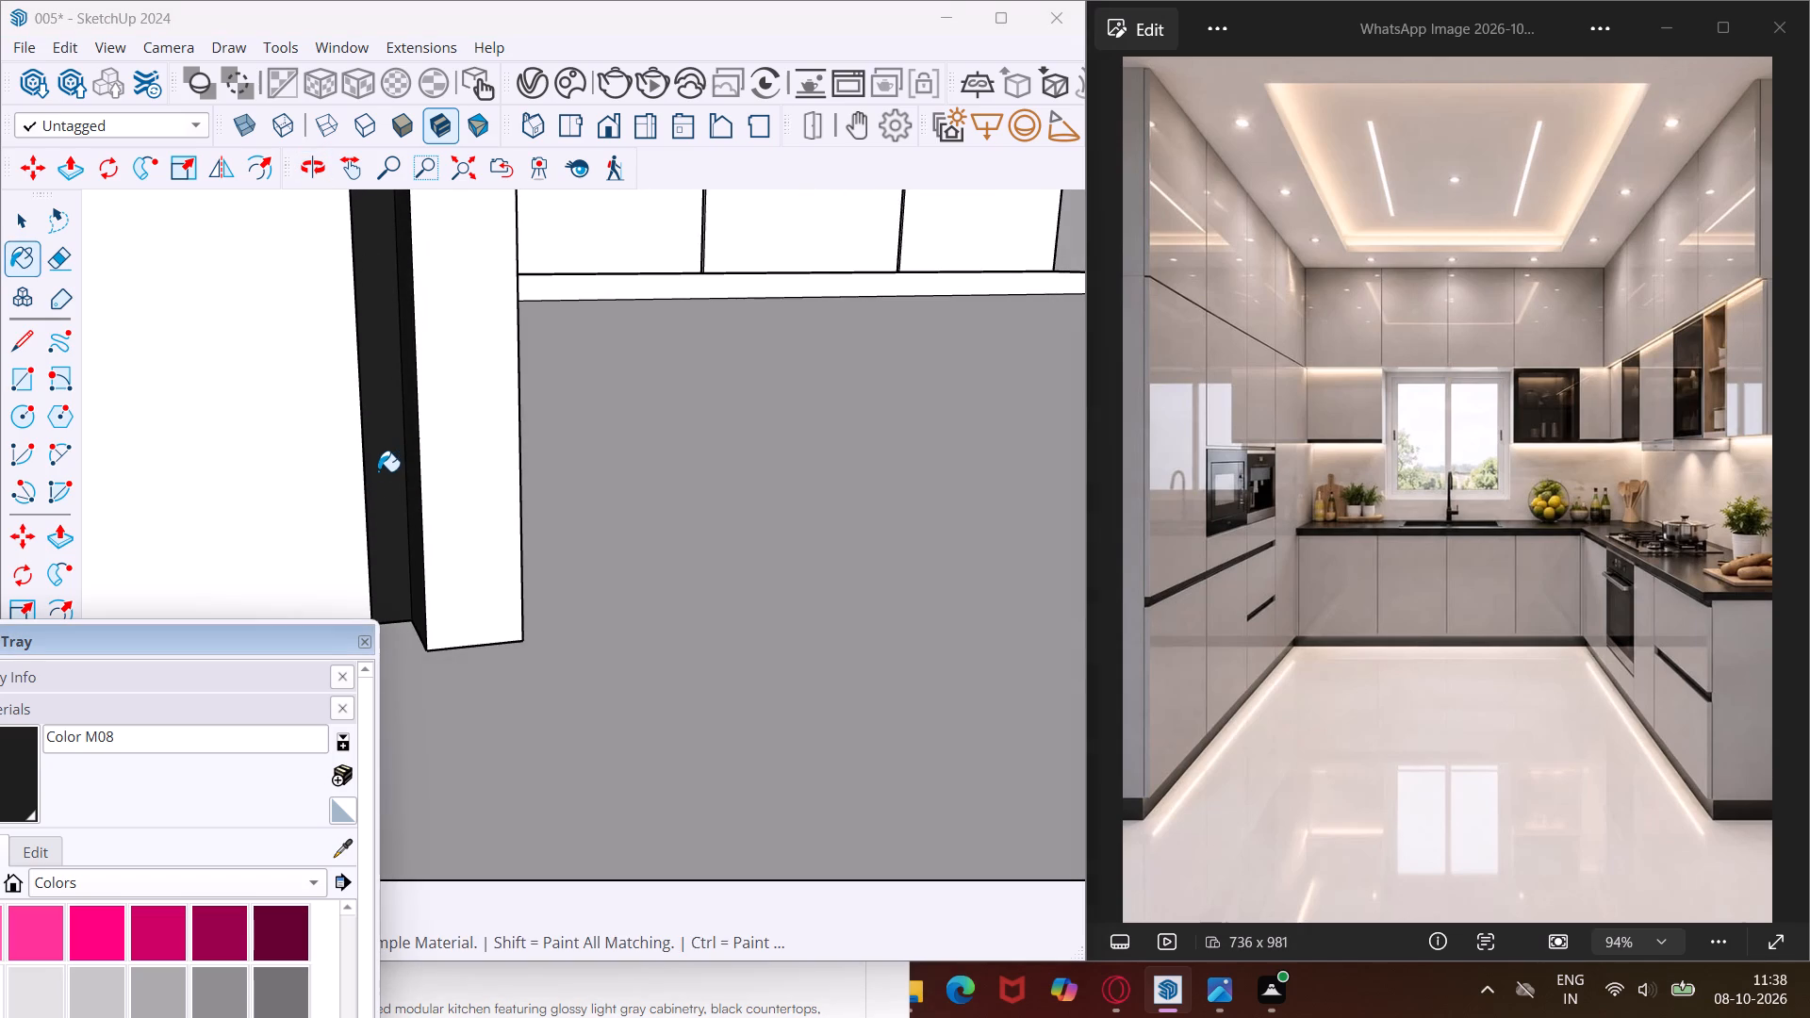
scroll(379, 468, "down", 20)
scroll(379, 468, "down", 9)
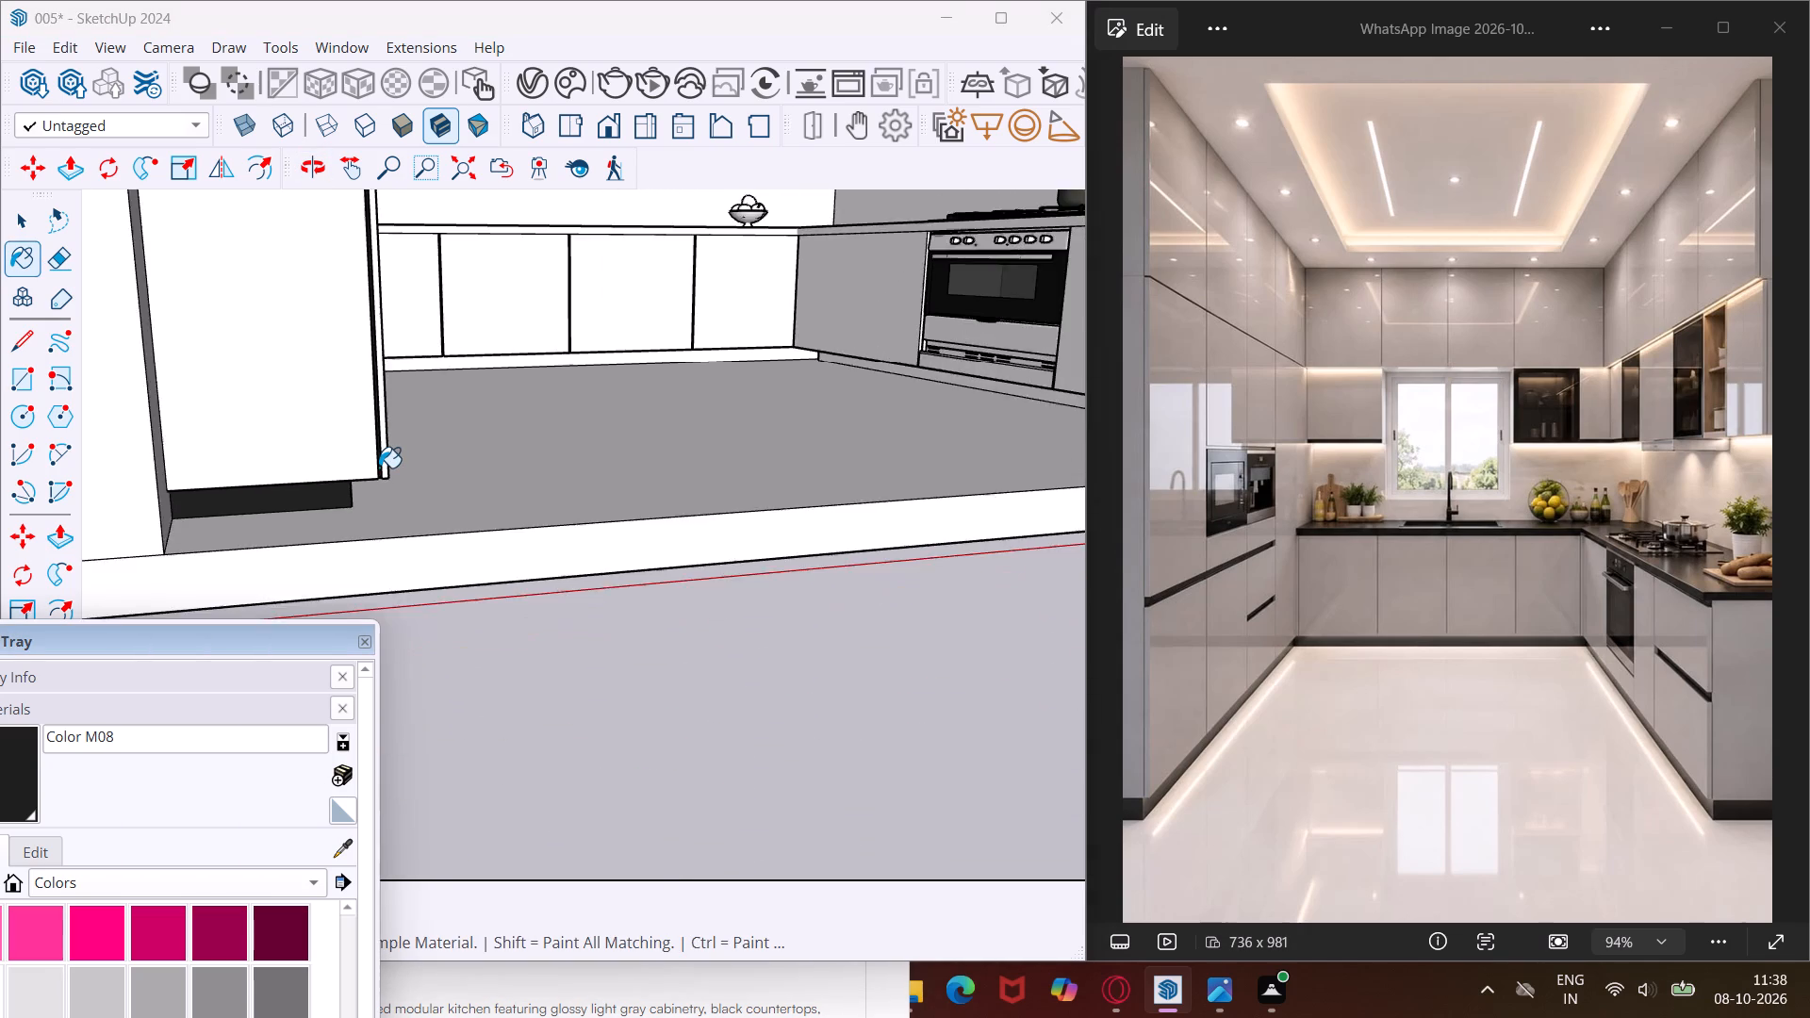
scroll(379, 468, "down", 17)
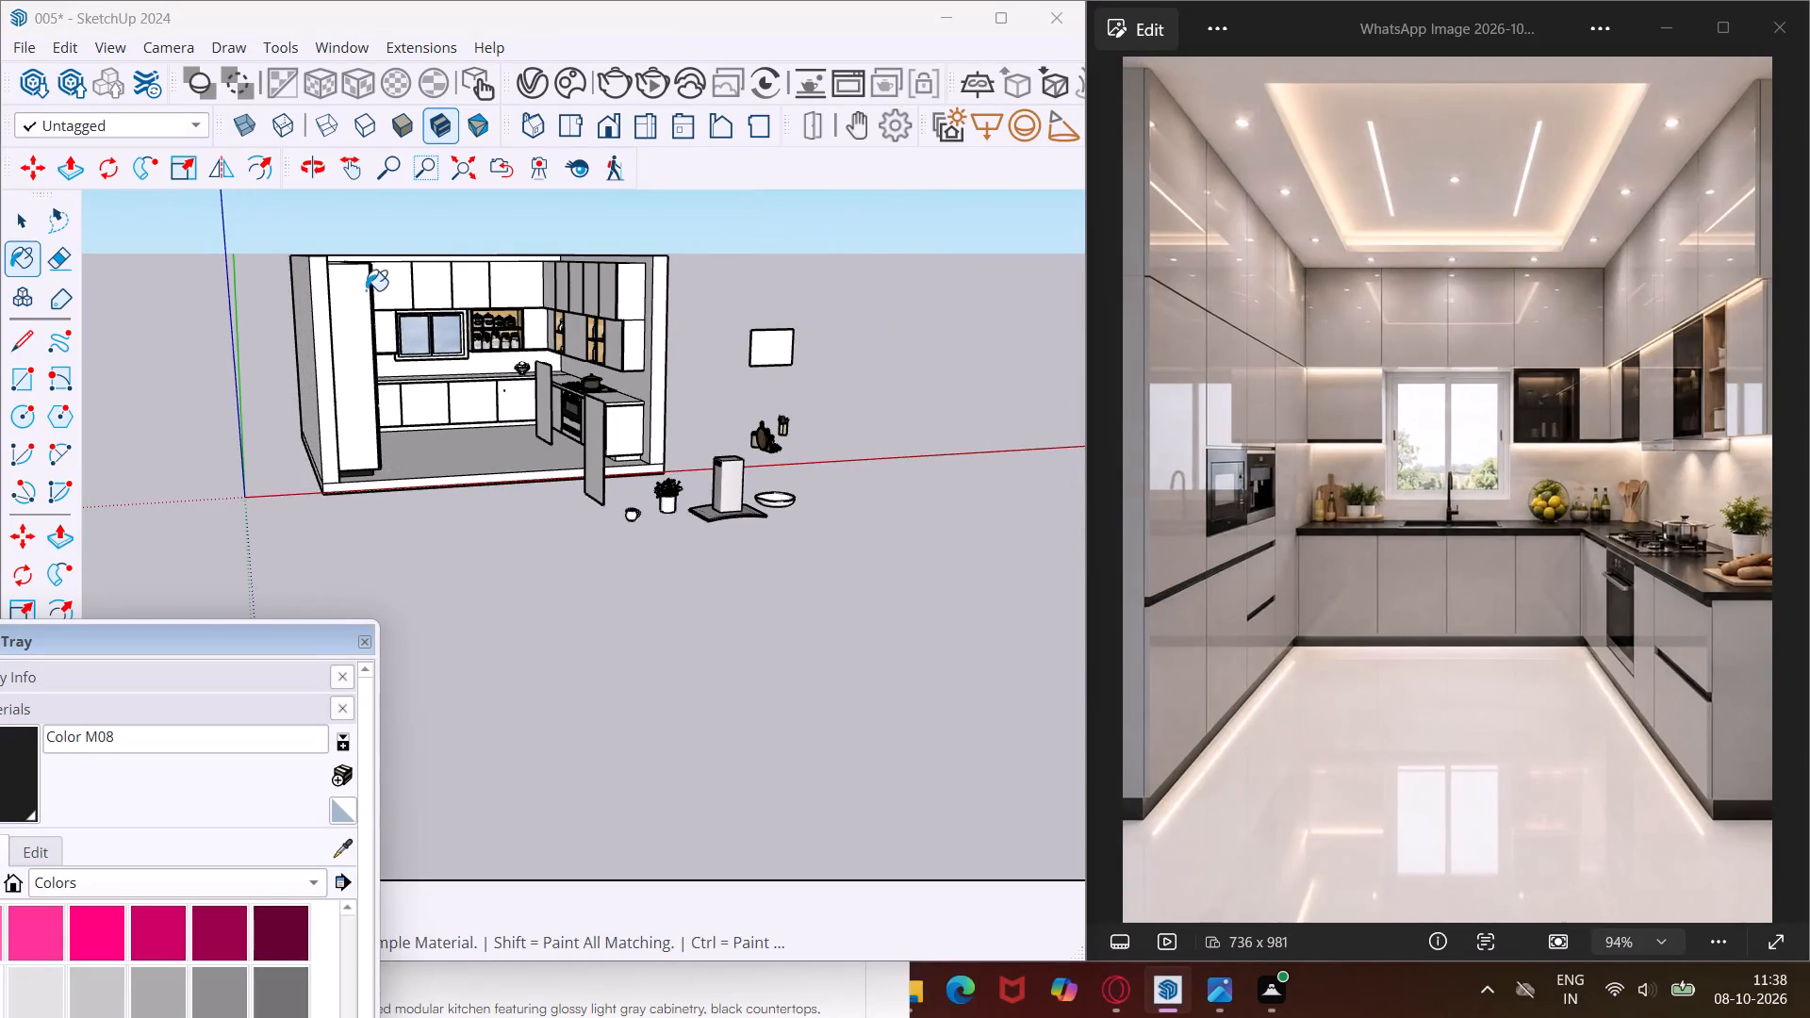
middle_click_drag(370, 259, 296, 304)
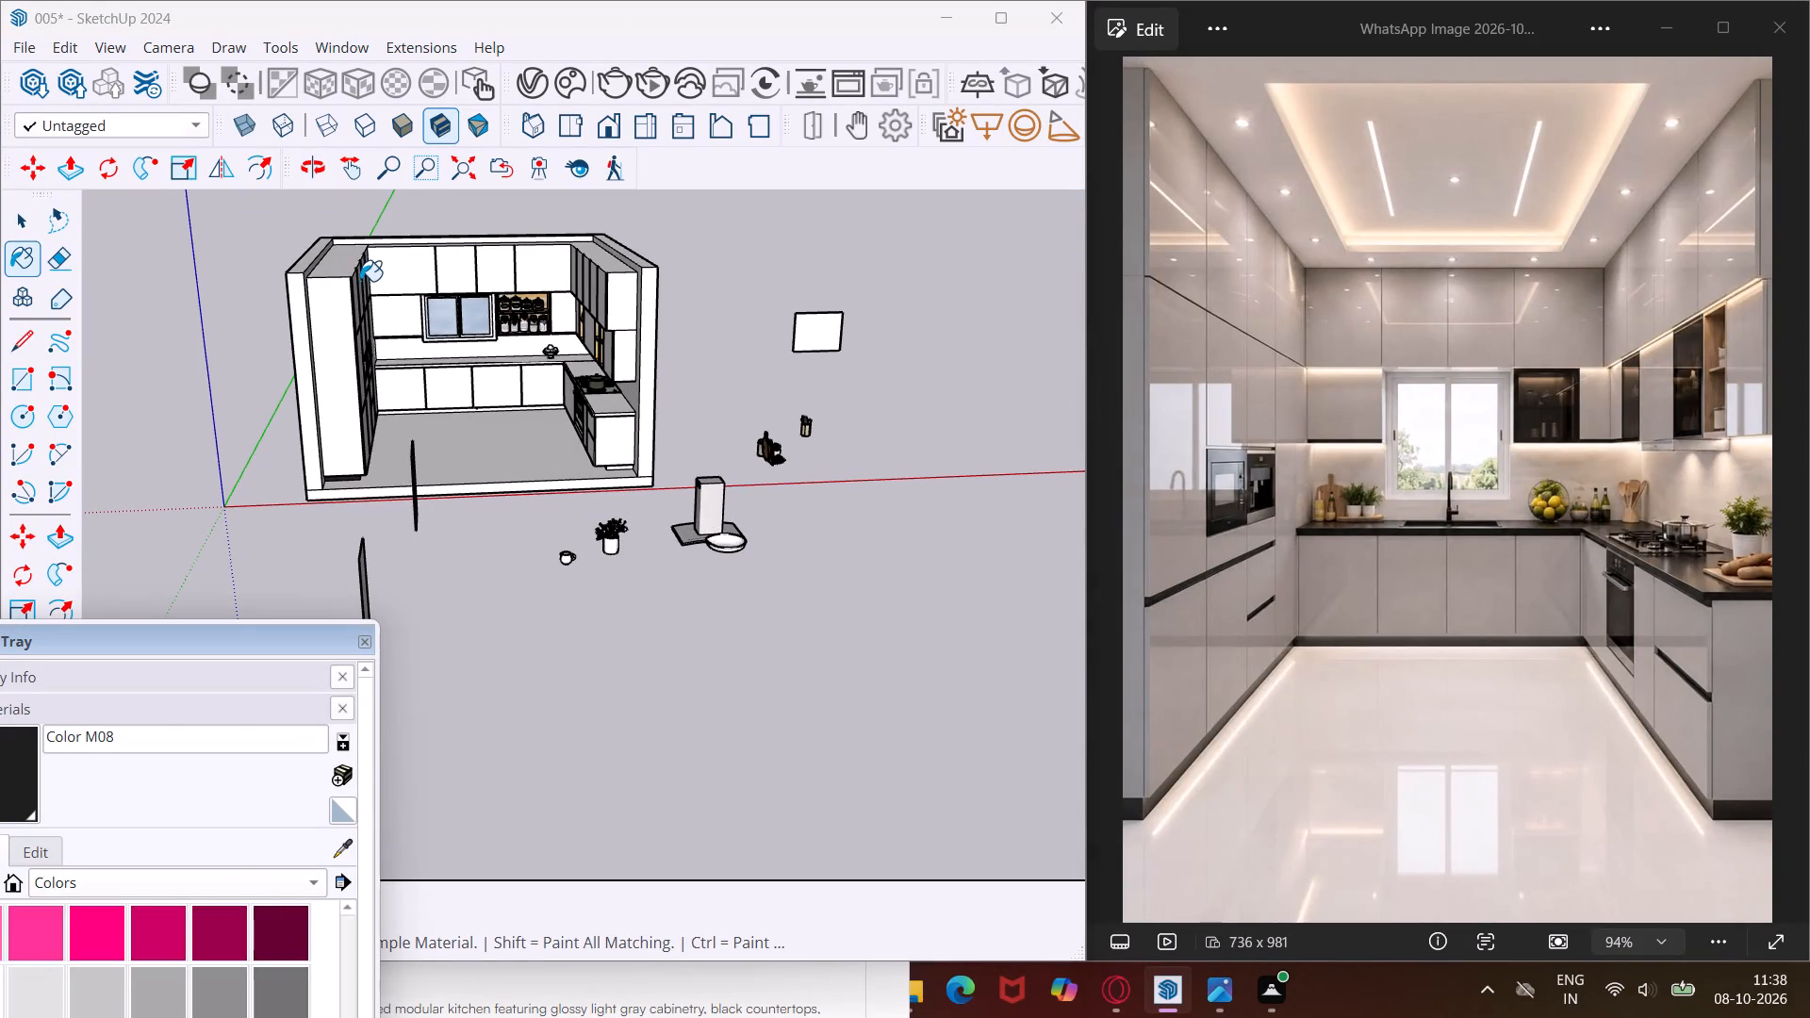
scroll(360, 281, "up", 20)
middle_click_drag(192, 408, 486, 395)
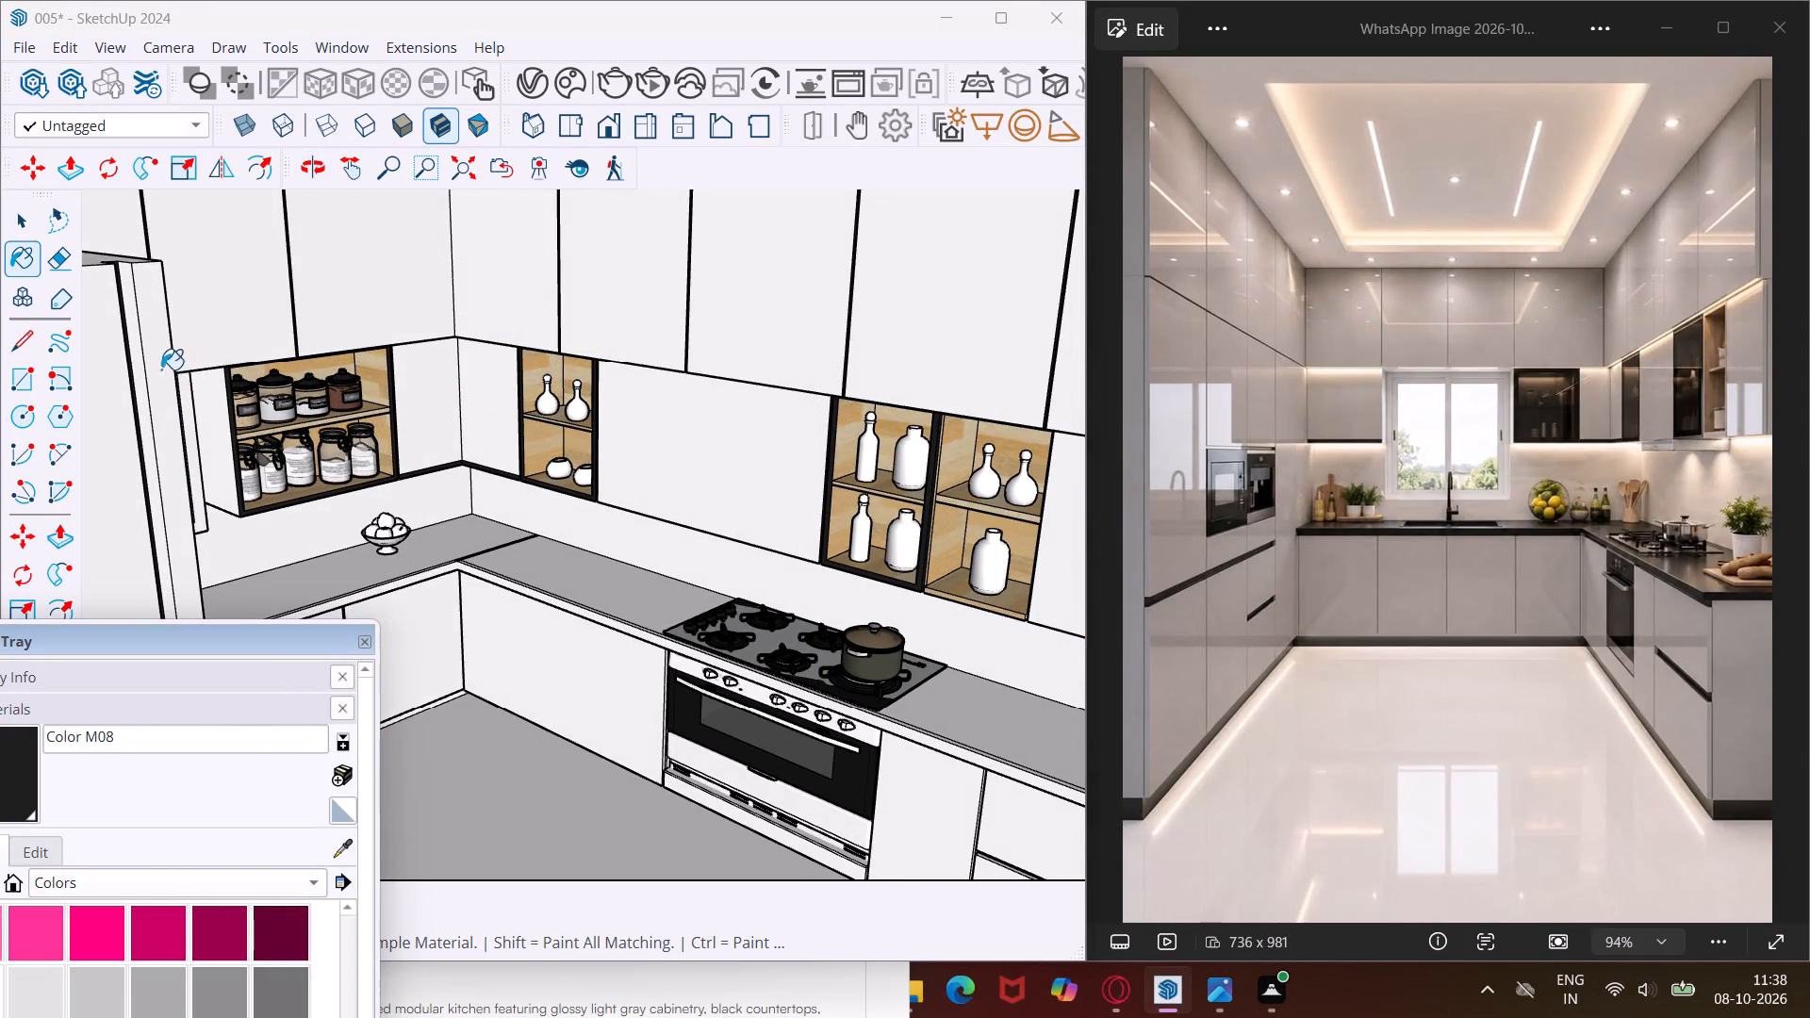
scroll(136, 376, "up", 7)
left_click(142, 366)
Paint the unpainted vertical gap segments near and below the horizontal door gap on the tall cabinets with Color M08.
scroll(142, 366, "down", 2)
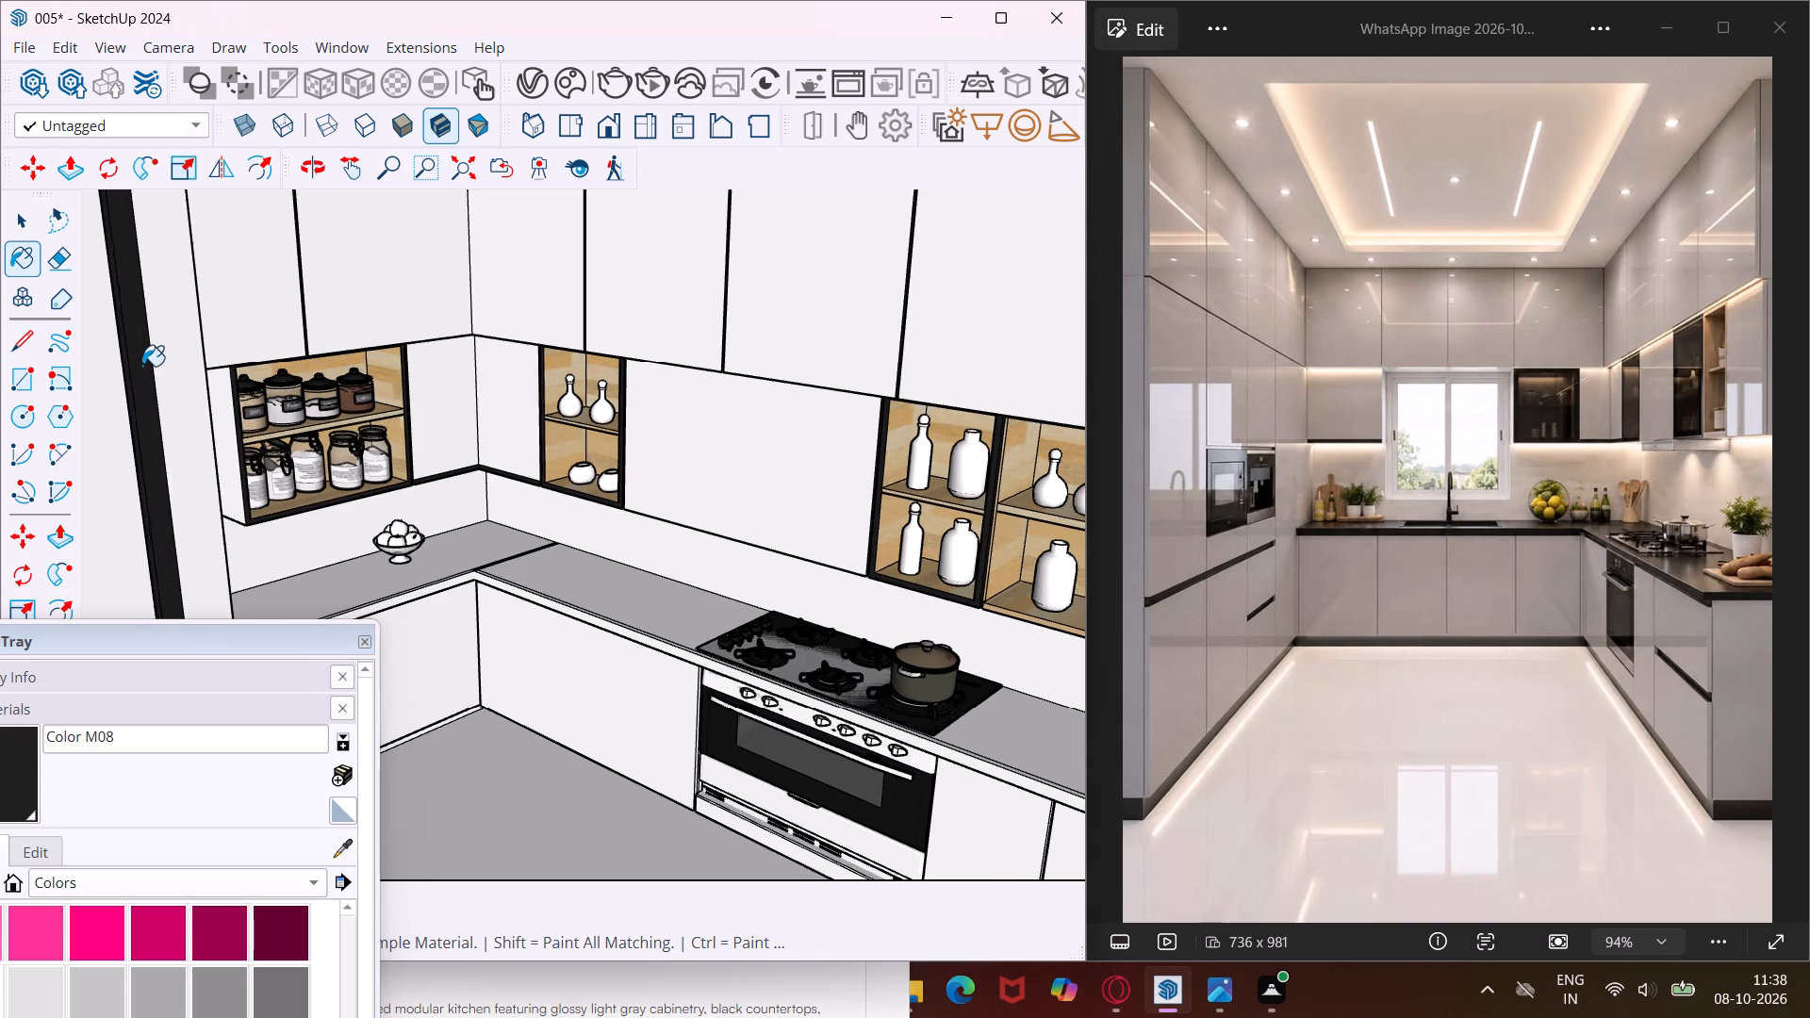
scroll(142, 366, "down", 20)
scroll(142, 366, "down", 16)
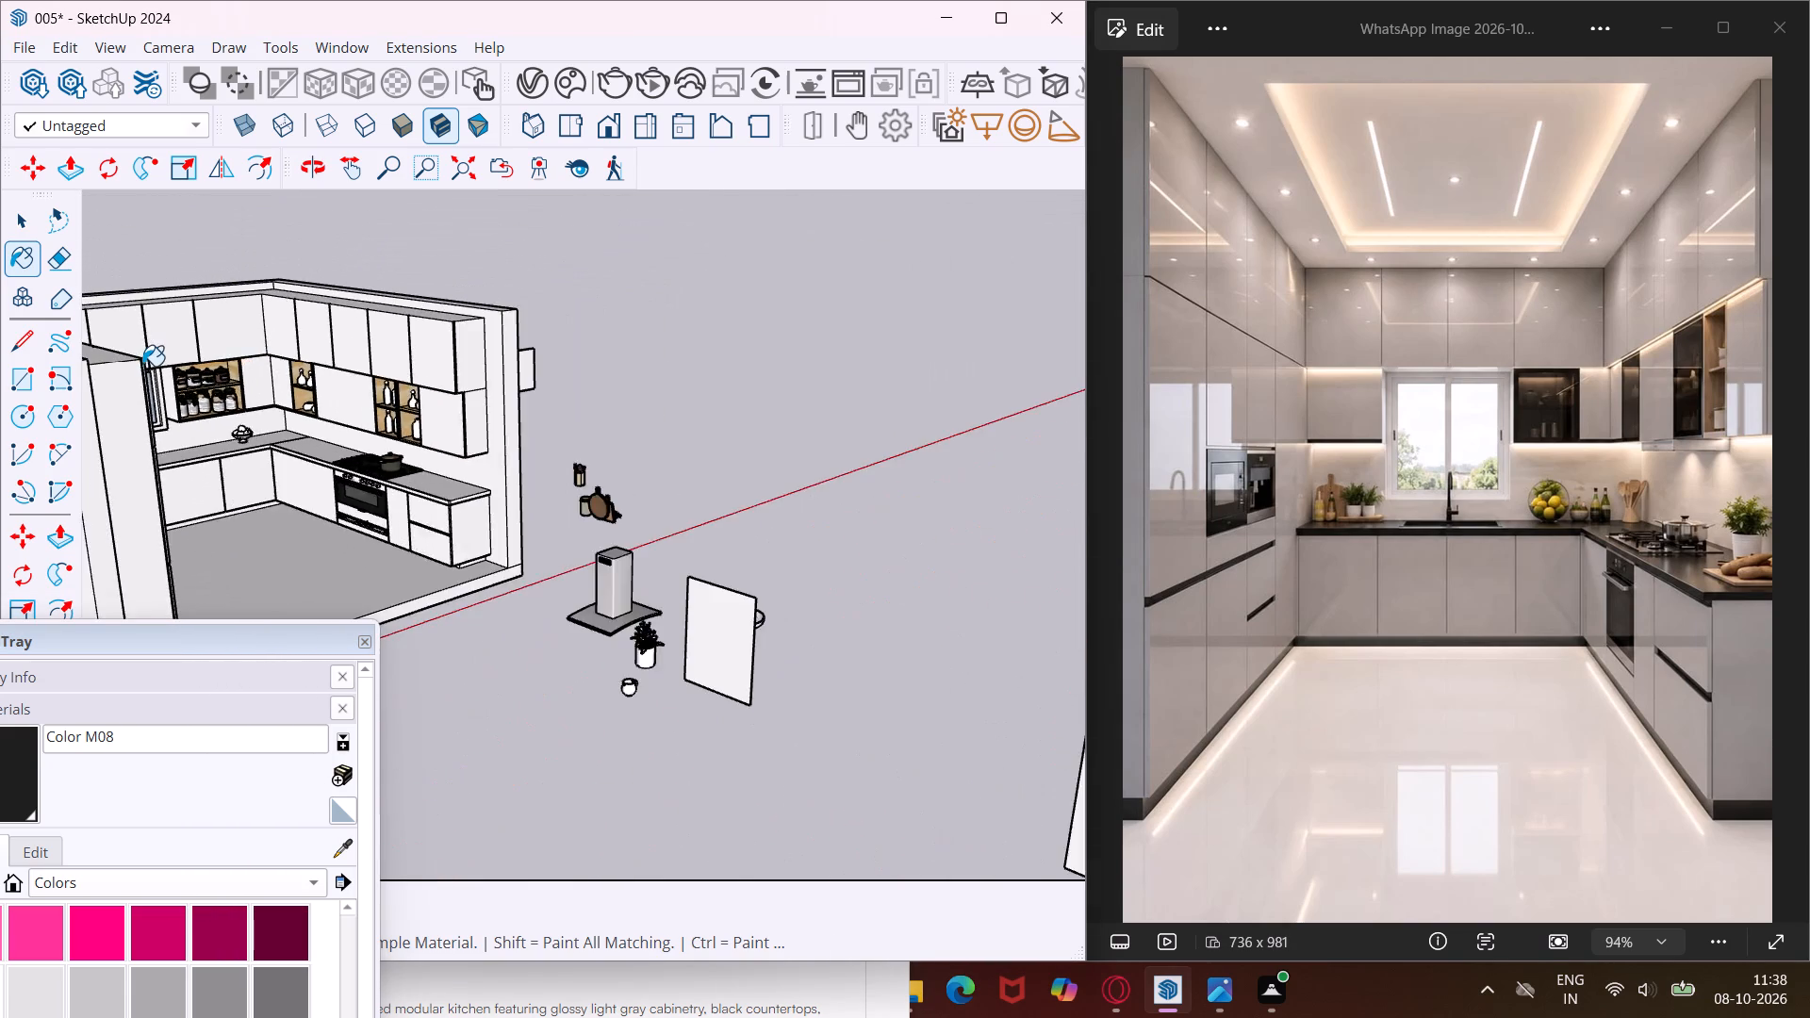
scroll(142, 366, "down", 4)
scroll(156, 521, "up", 11)
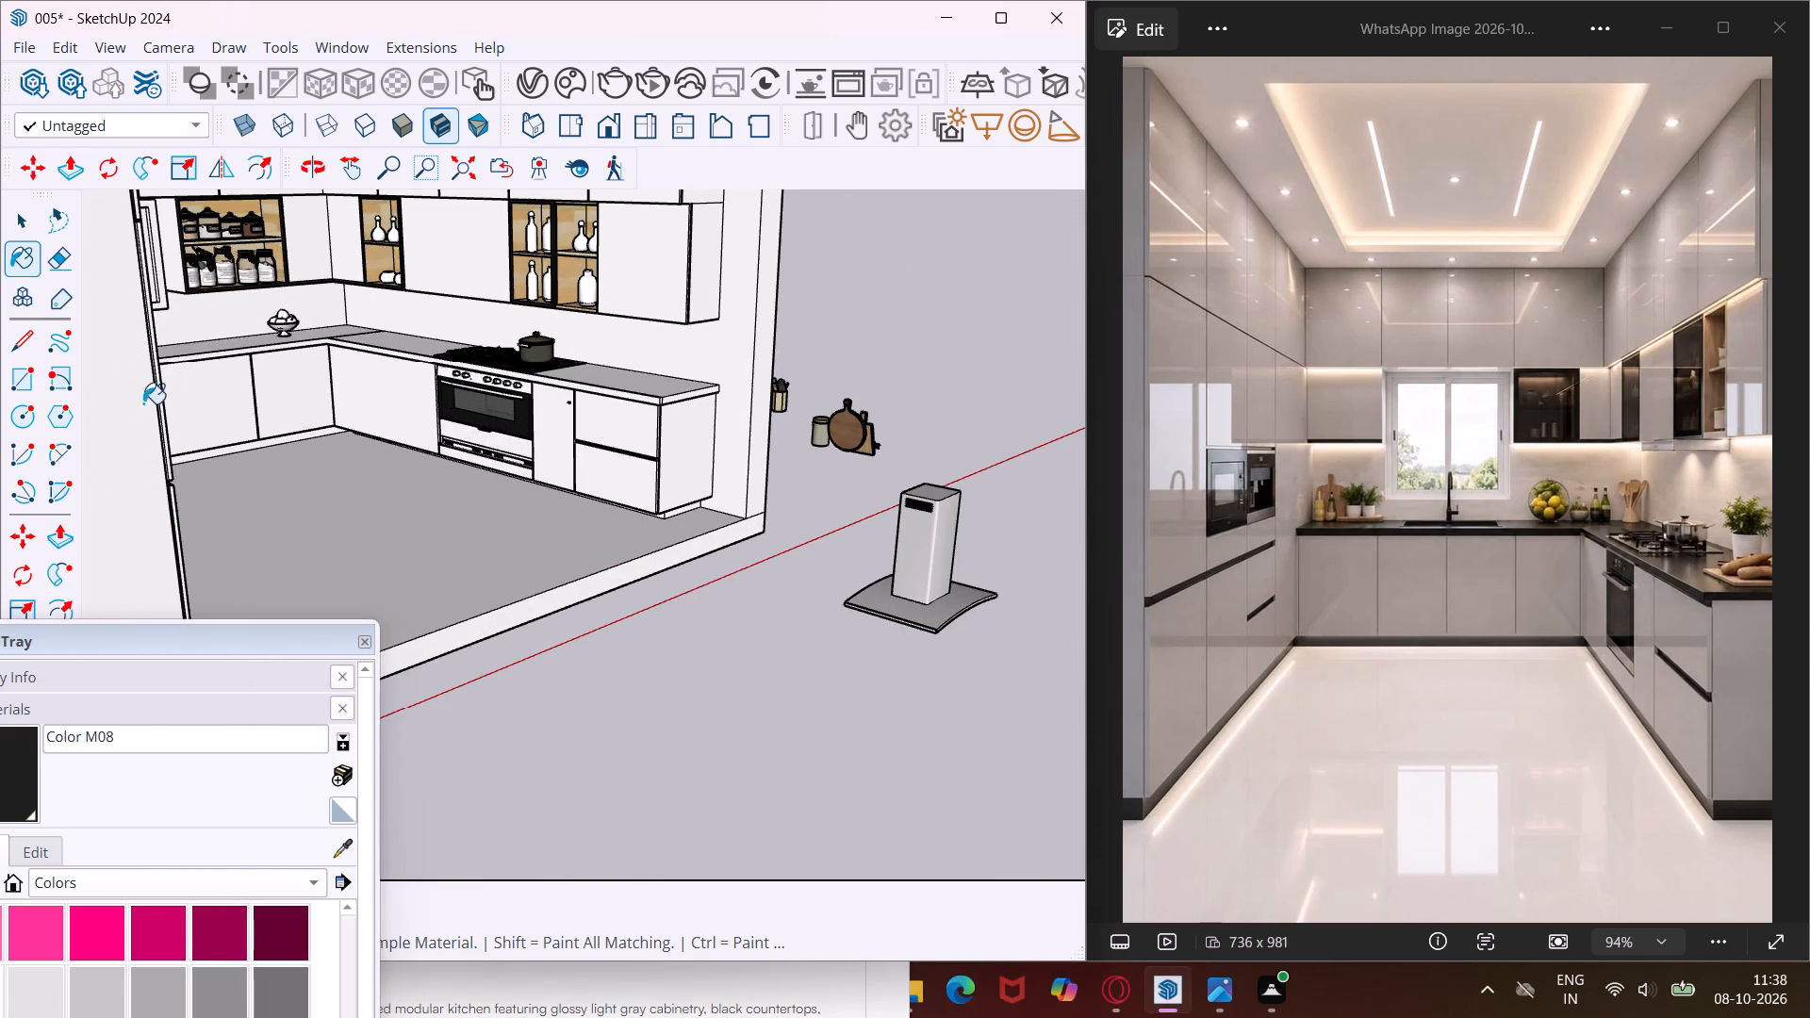
scroll(143, 271, "up", 8)
middle_click_drag(143, 271, 216, 293)
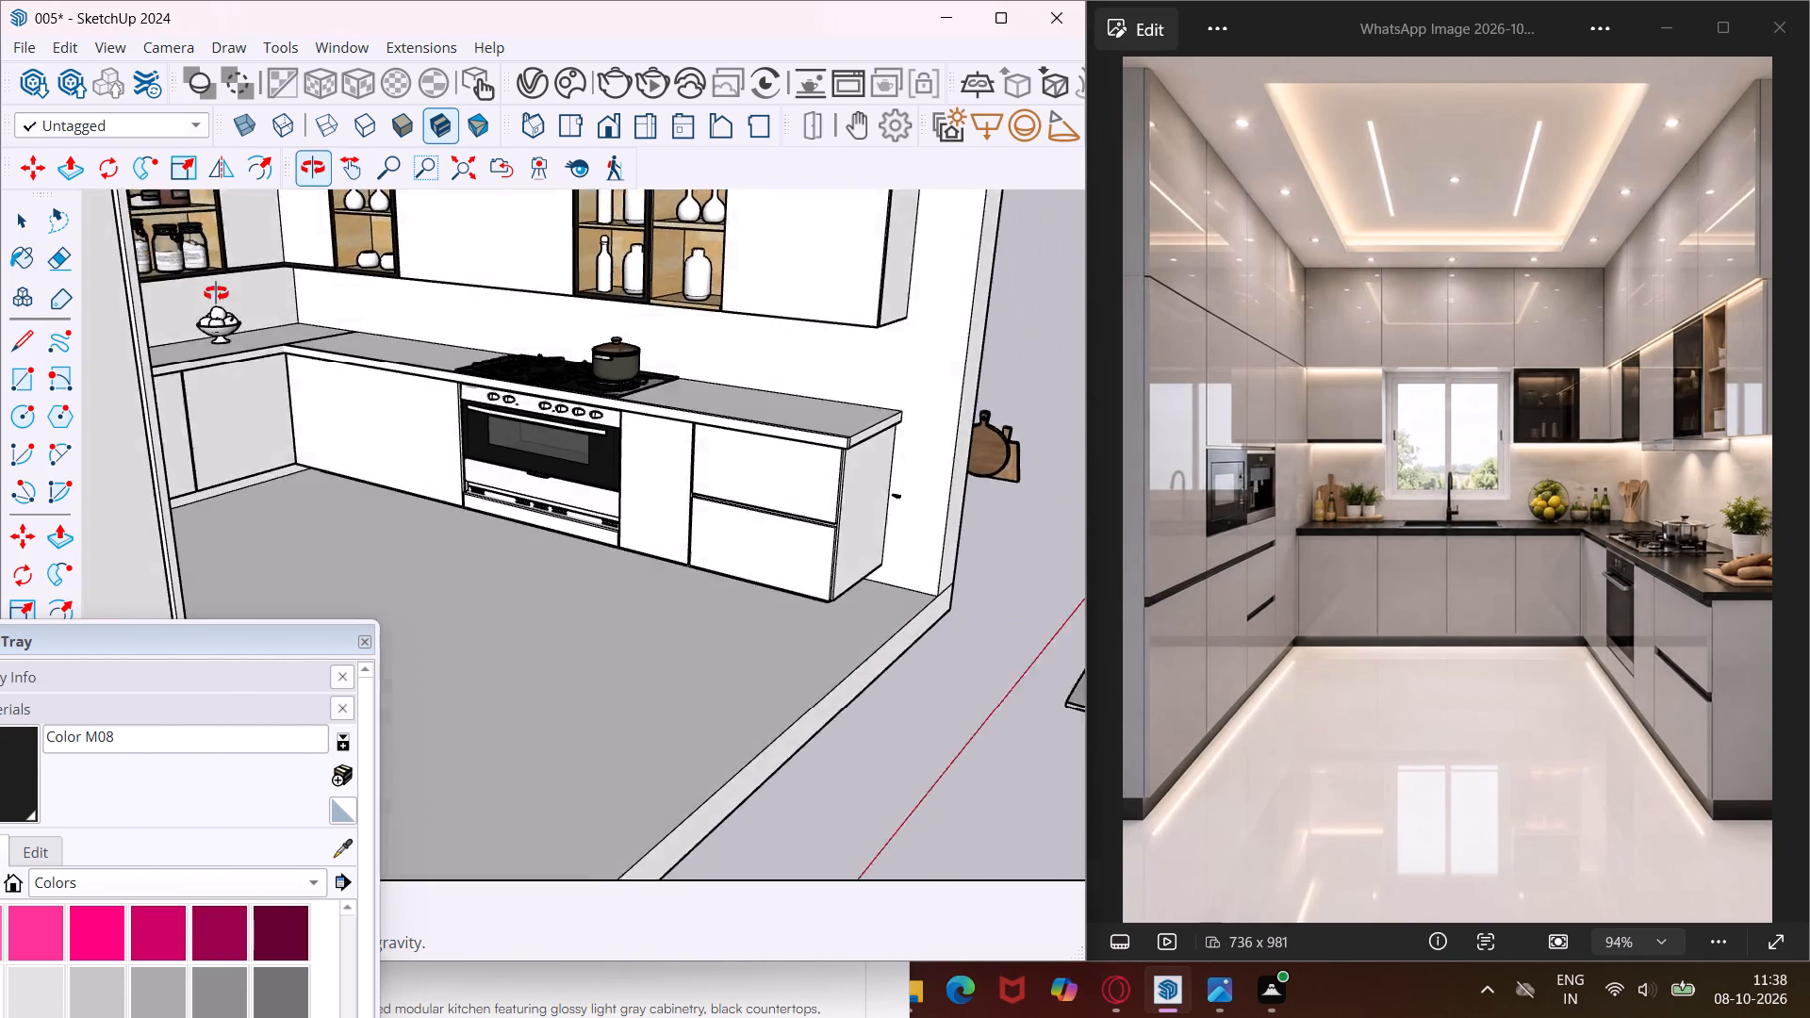
middle_click_drag(216, 293, 362, 364)
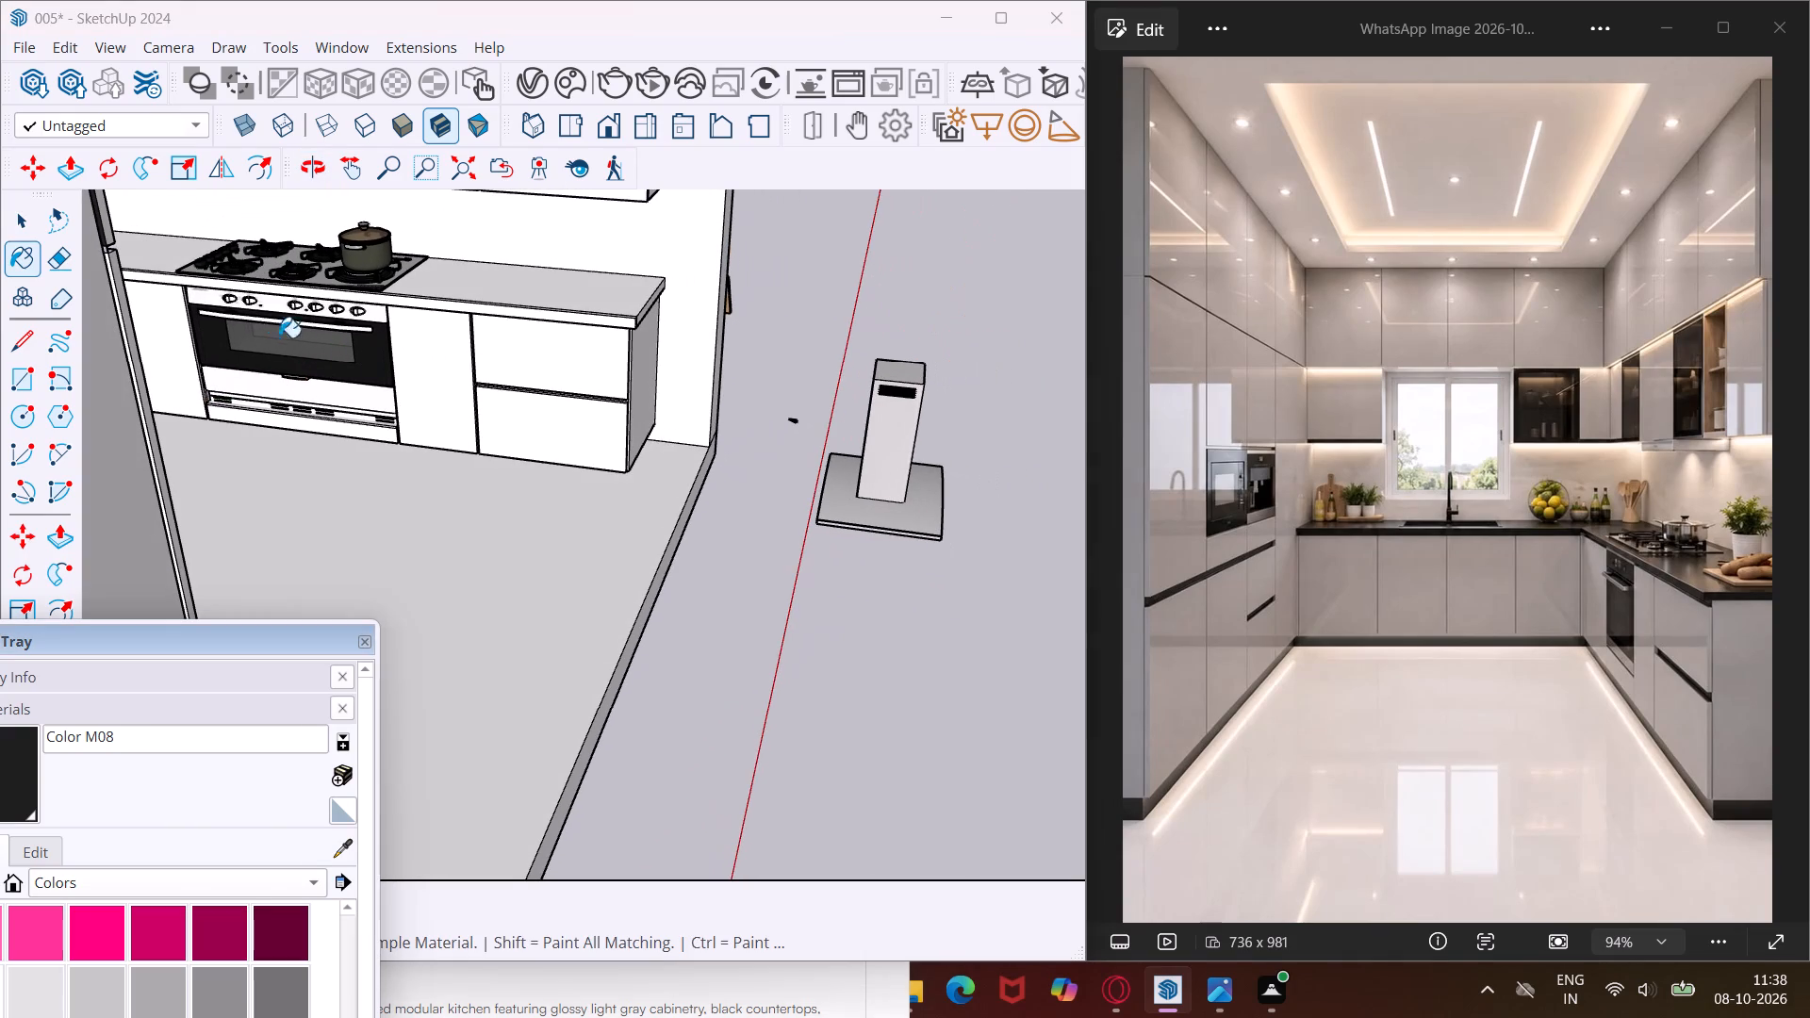
scroll(104, 261, "up", 16)
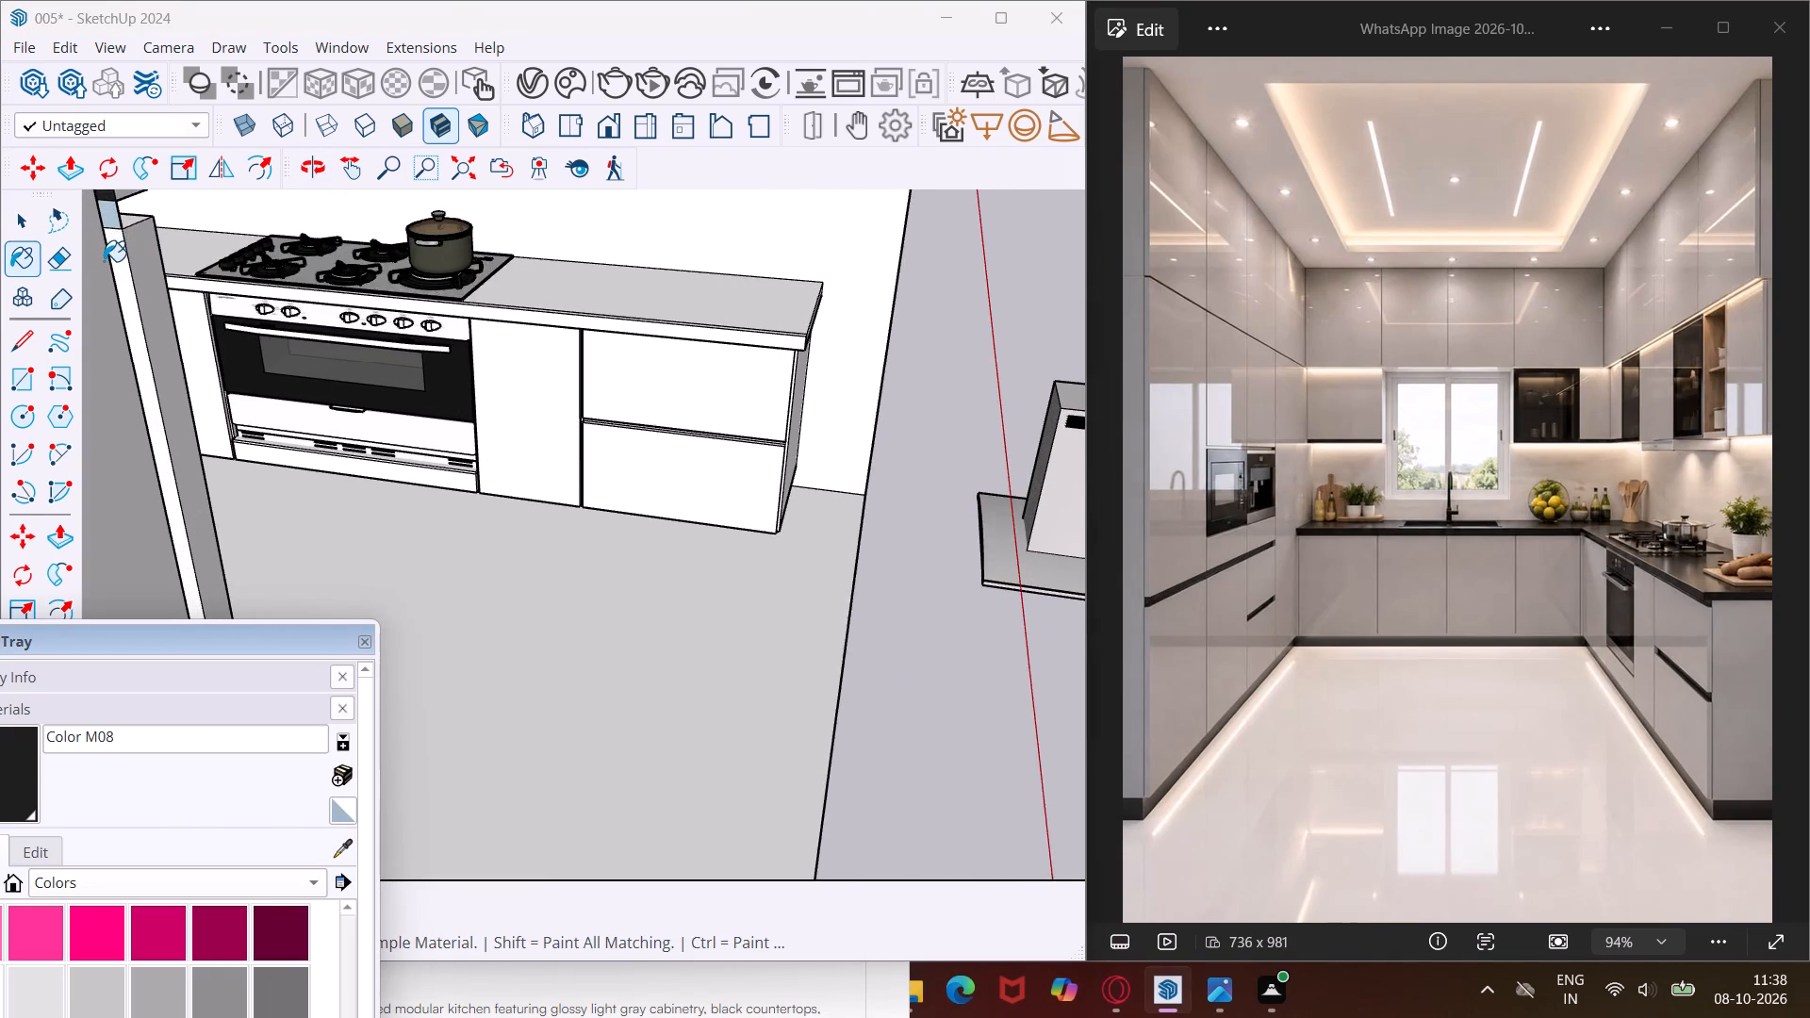
left_click(106, 209)
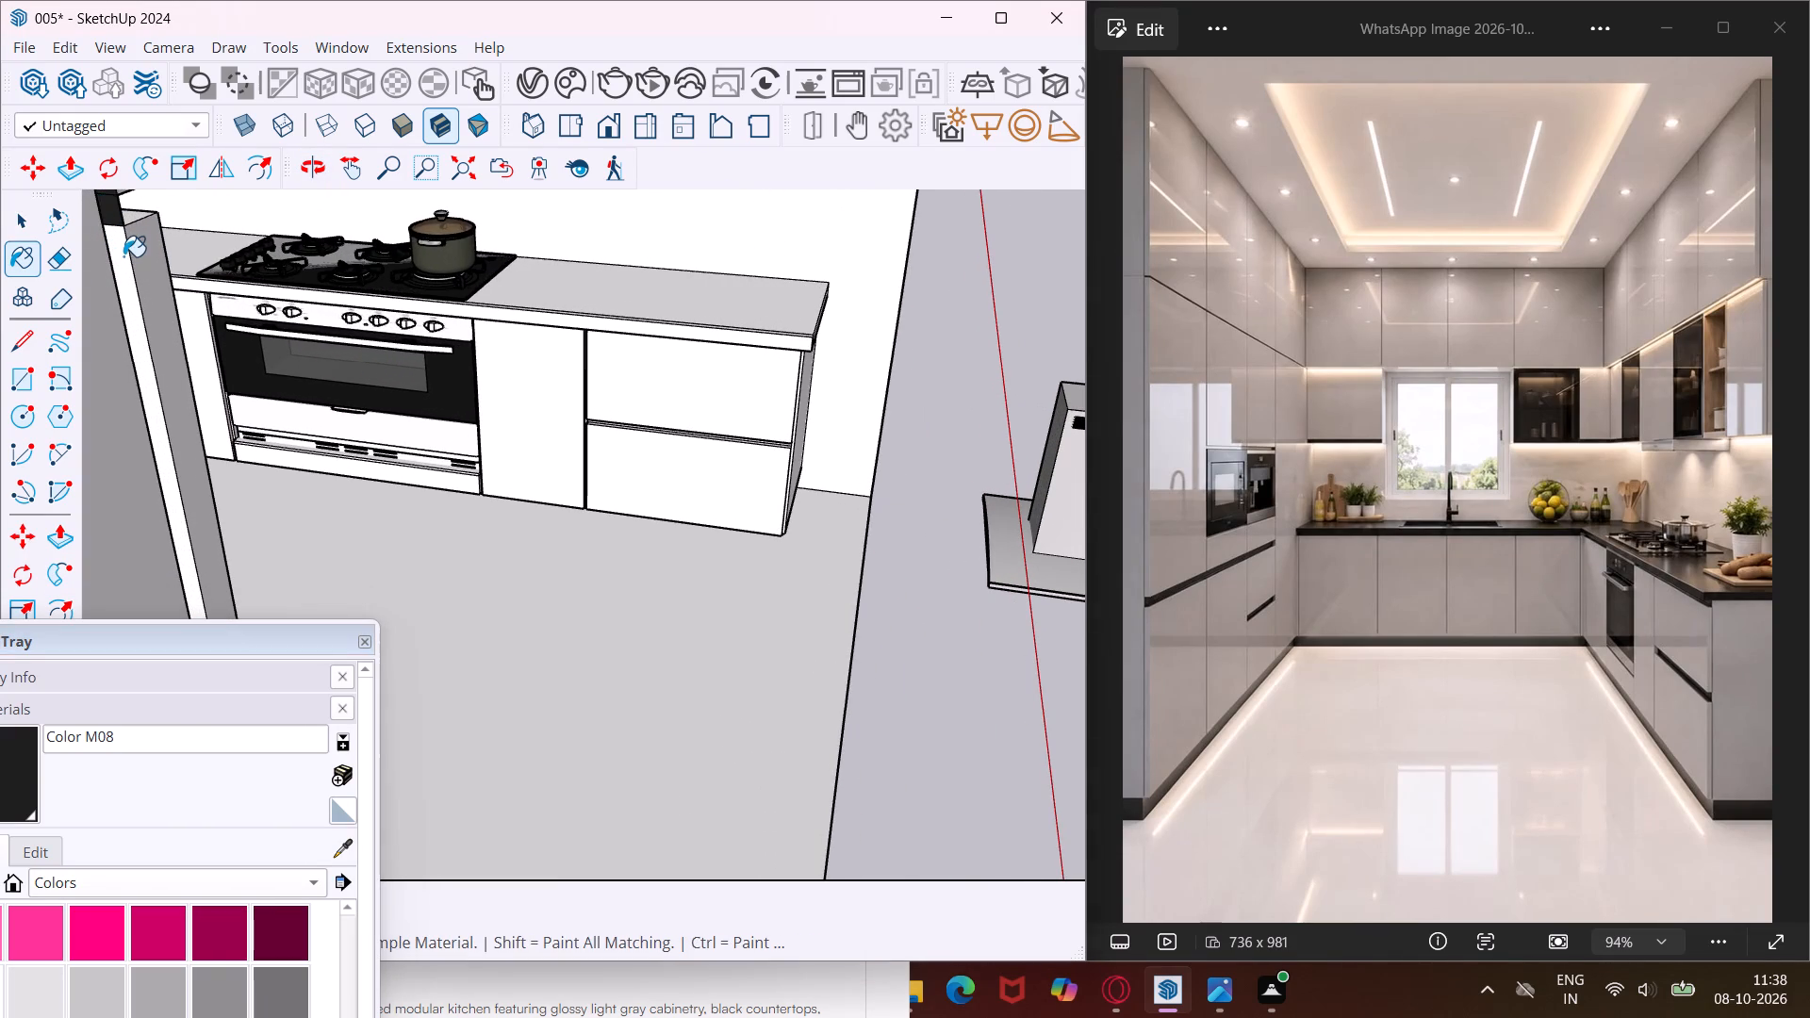
left_click(123, 256)
middle_click_drag(123, 259, 0, 280)
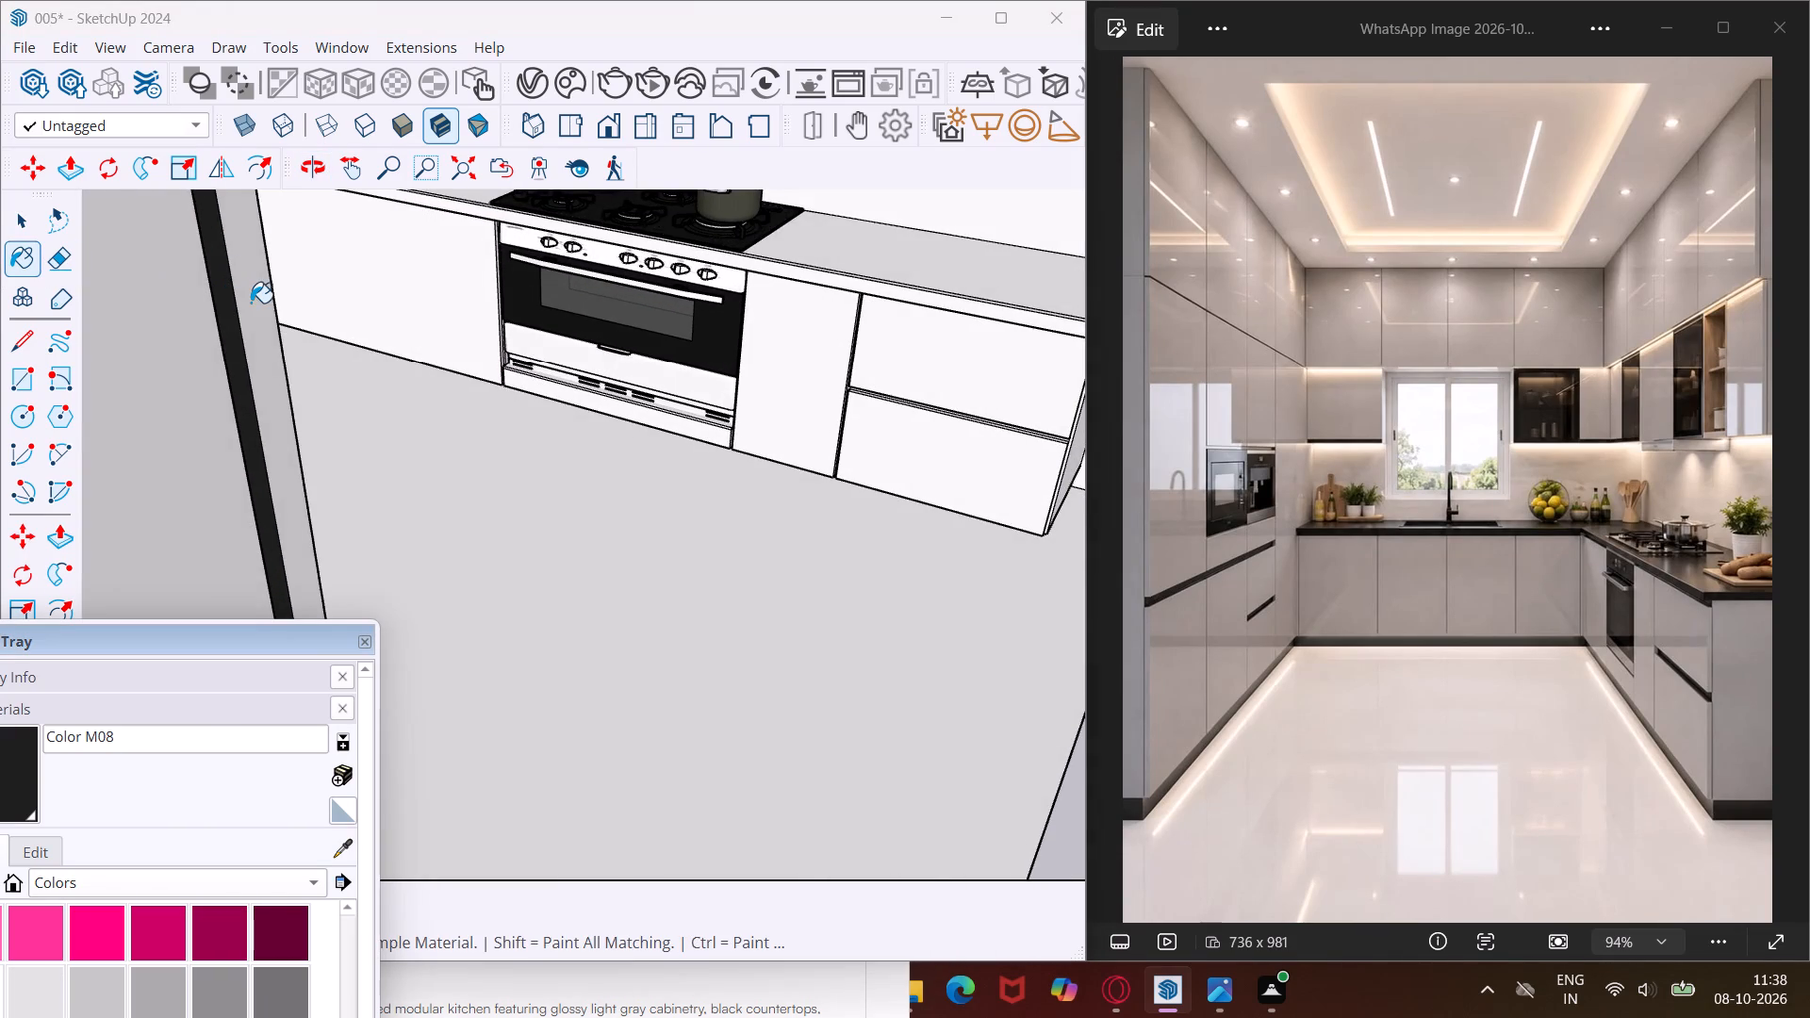
Paint the short piece of the vertical gap where it meets the horizontal gap between the tall cabinet doors with Color M08.
scroll(251, 303, "down", 20)
scroll(251, 303, "down", 11)
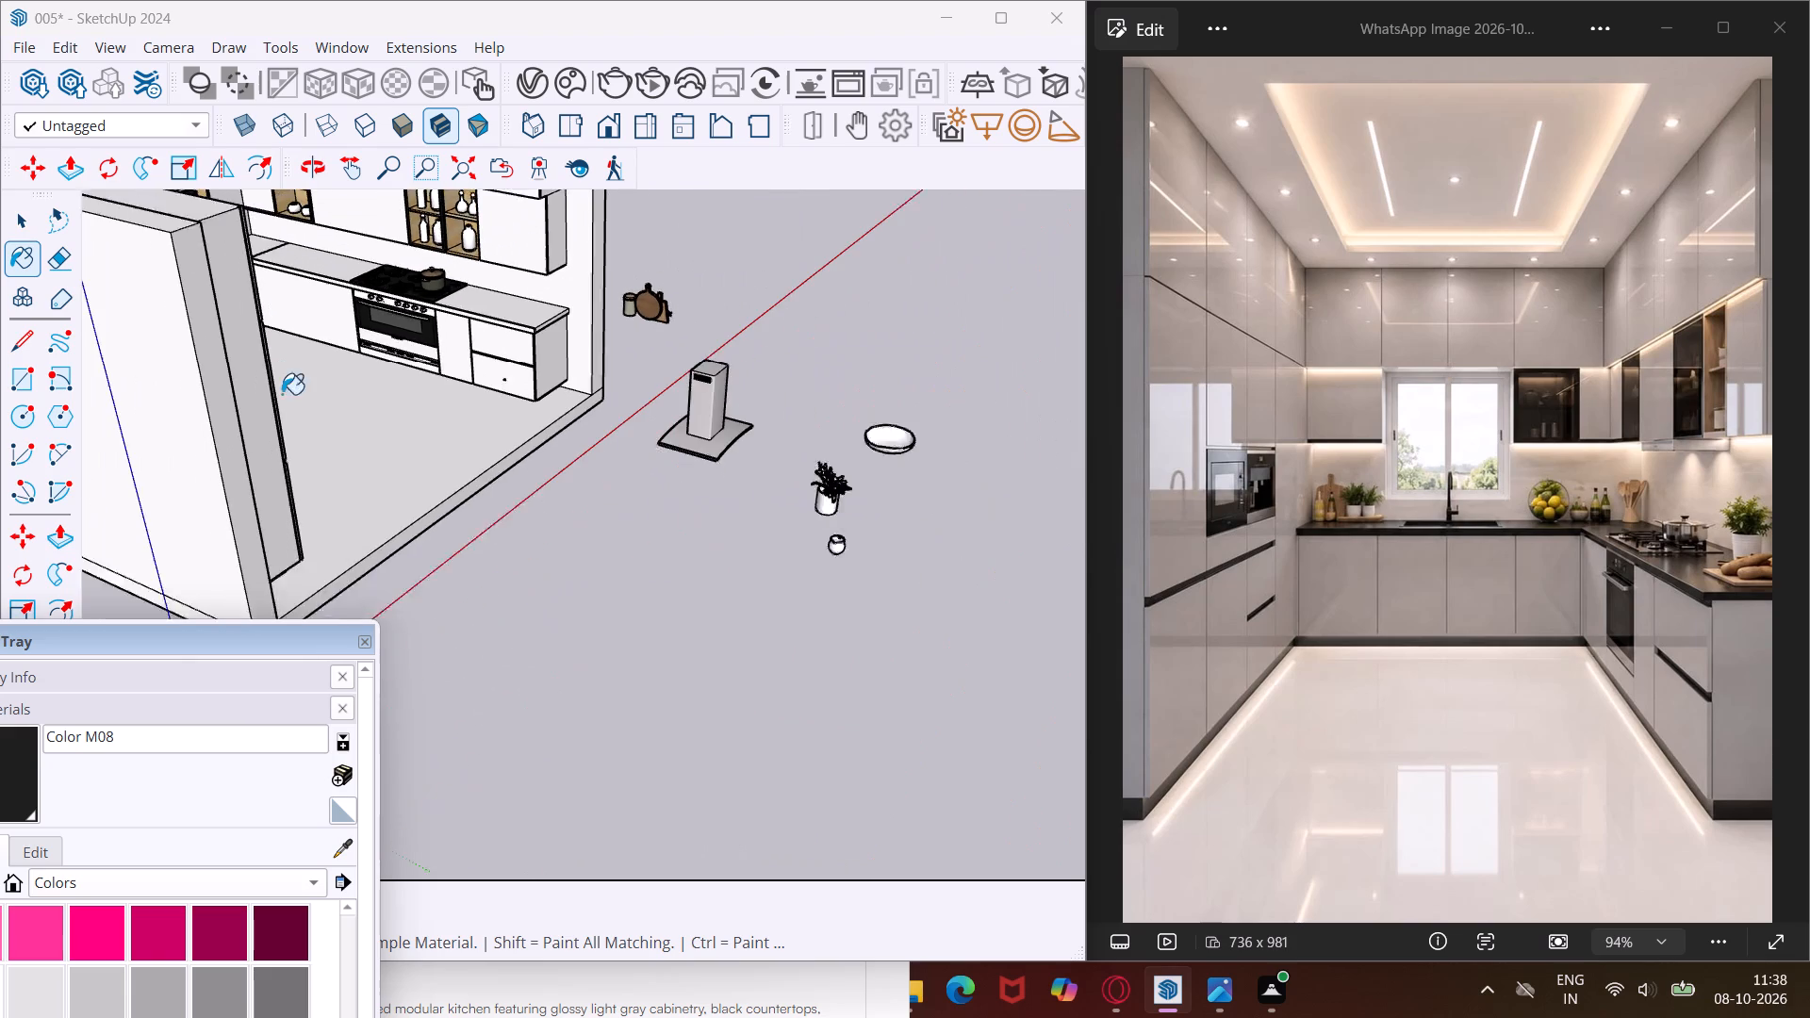
scroll(282, 394, "down", 2)
scroll(292, 477, "up", 20)
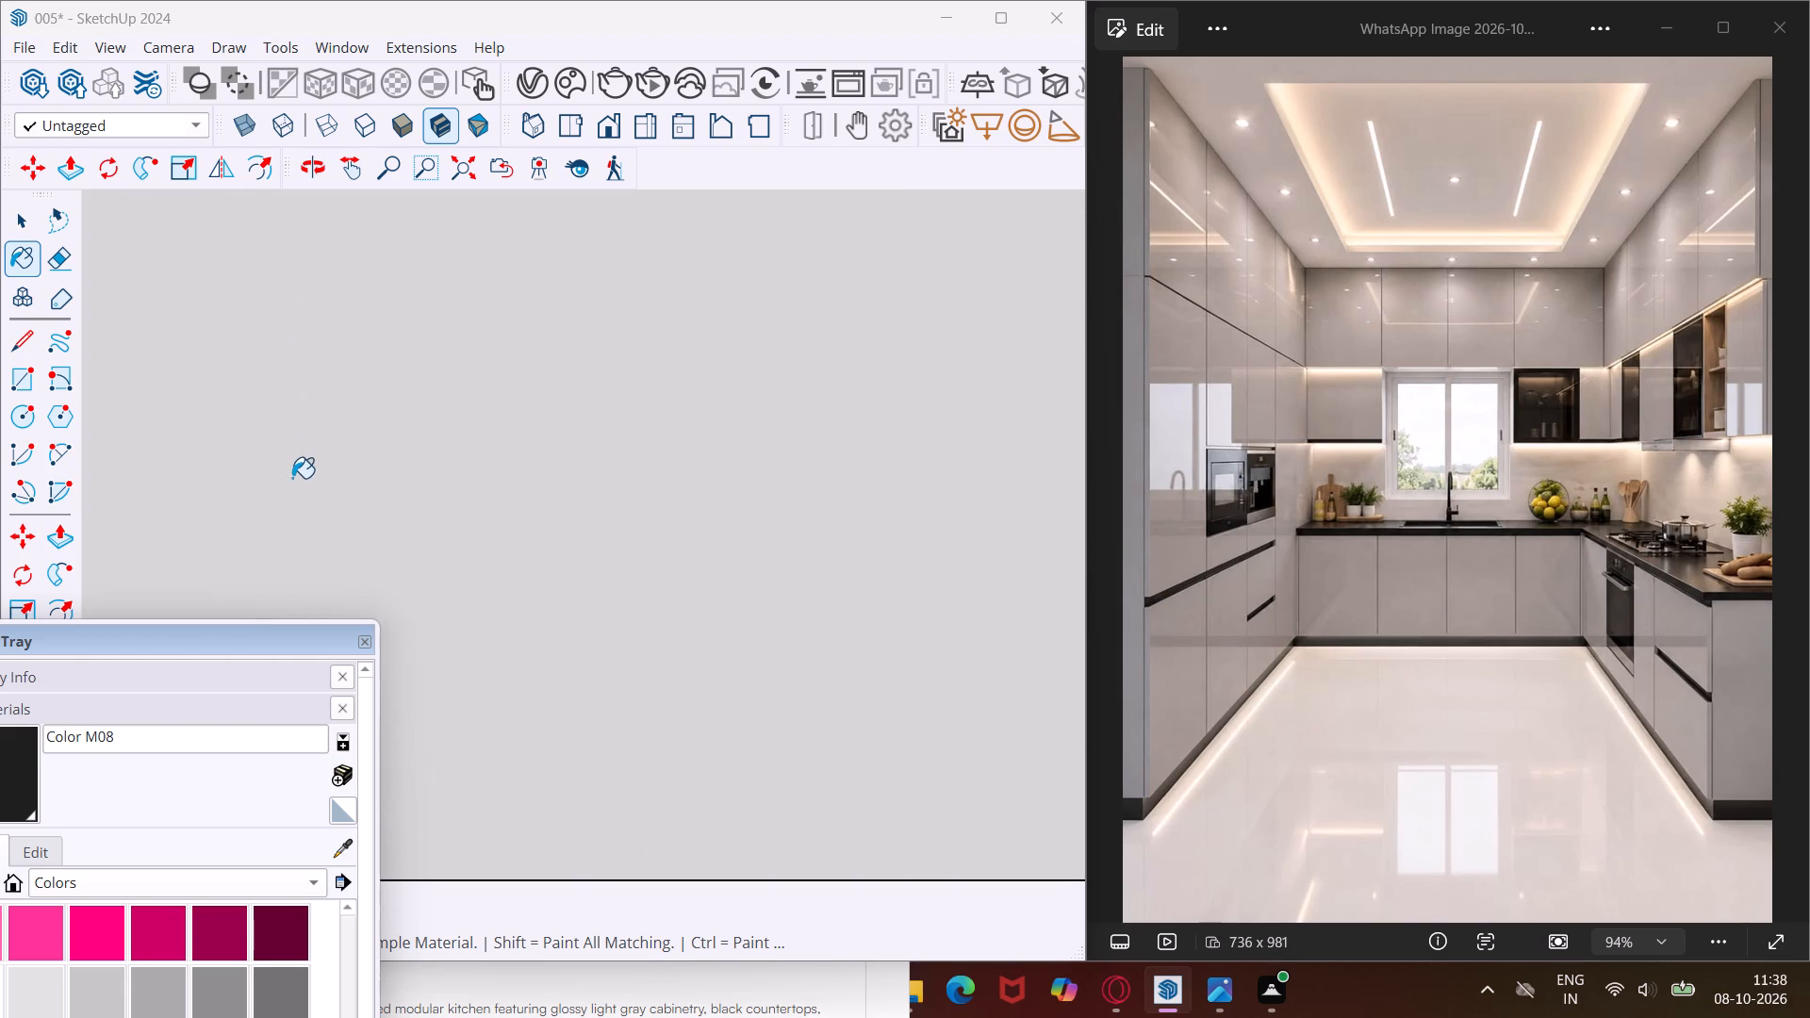
scroll(206, 478, "down", 6)
scroll(117, 288, "up", 4)
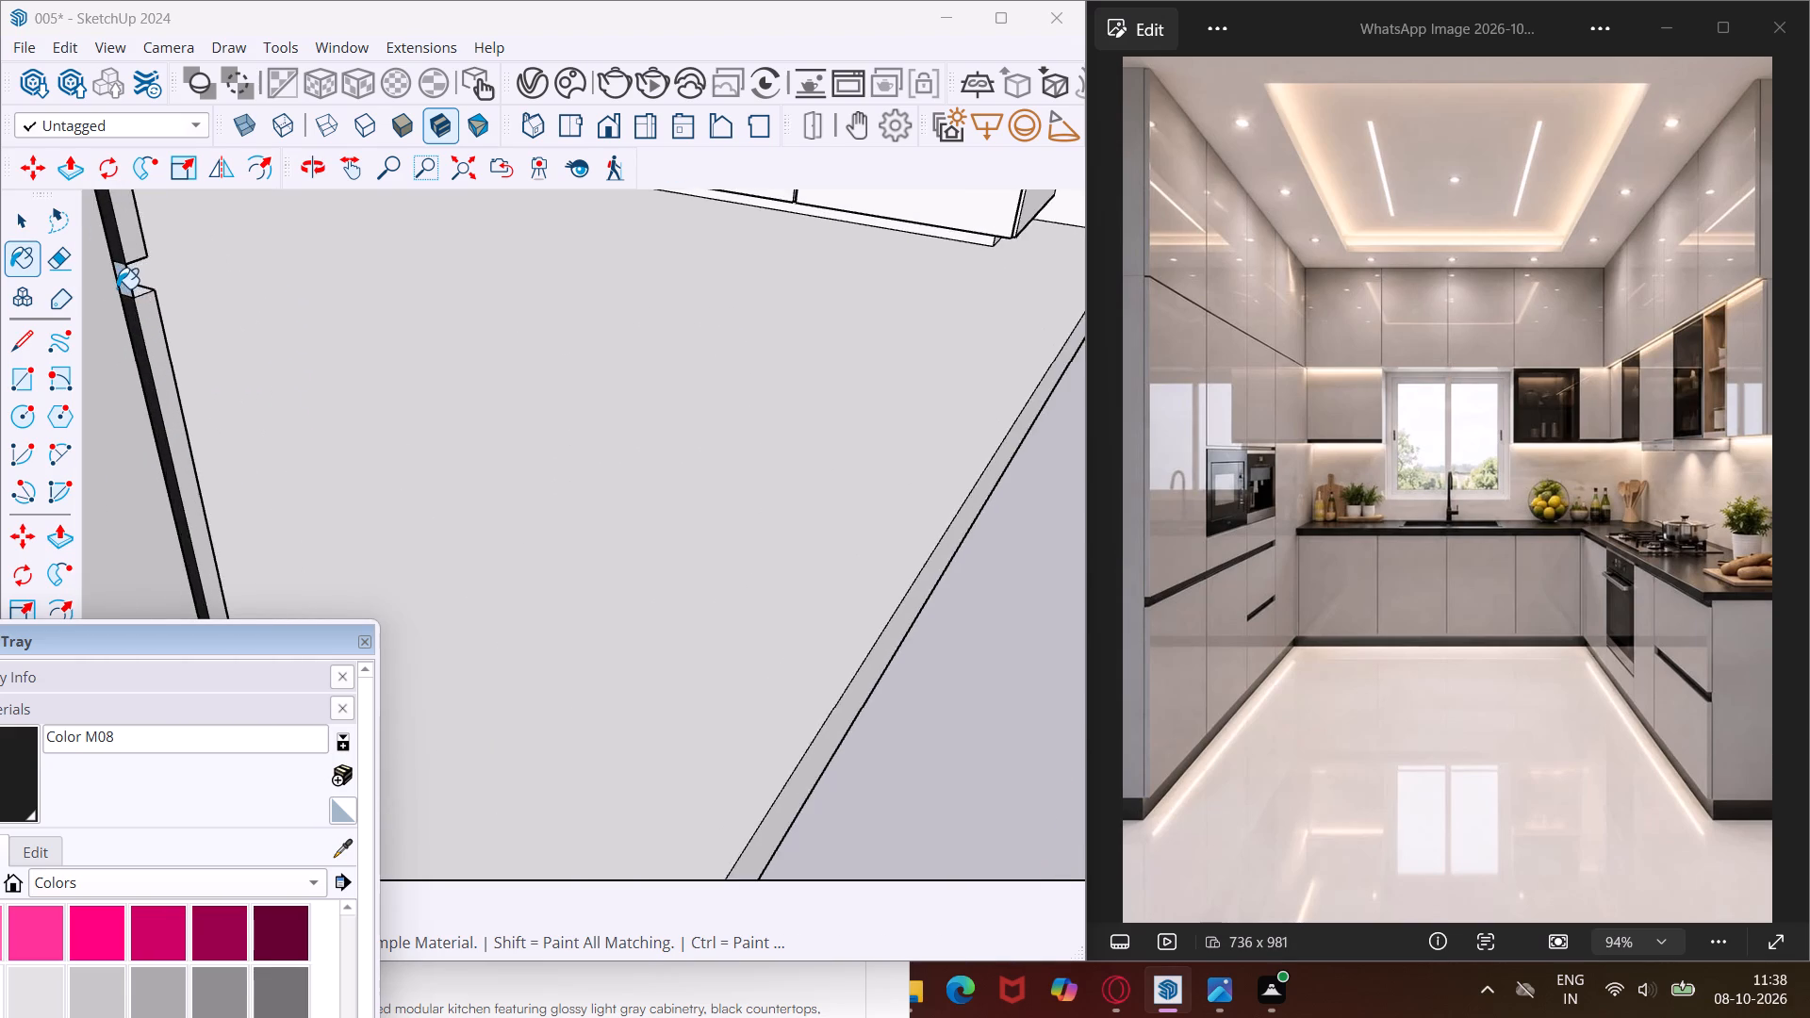
scroll(117, 288, "up", 3)
left_click(121, 284)
Paint the end, back and lower ledge faces of the horizontal gap between the first tall cabinet's doors with Color M08.
middle_click_drag(139, 283, 114, 287)
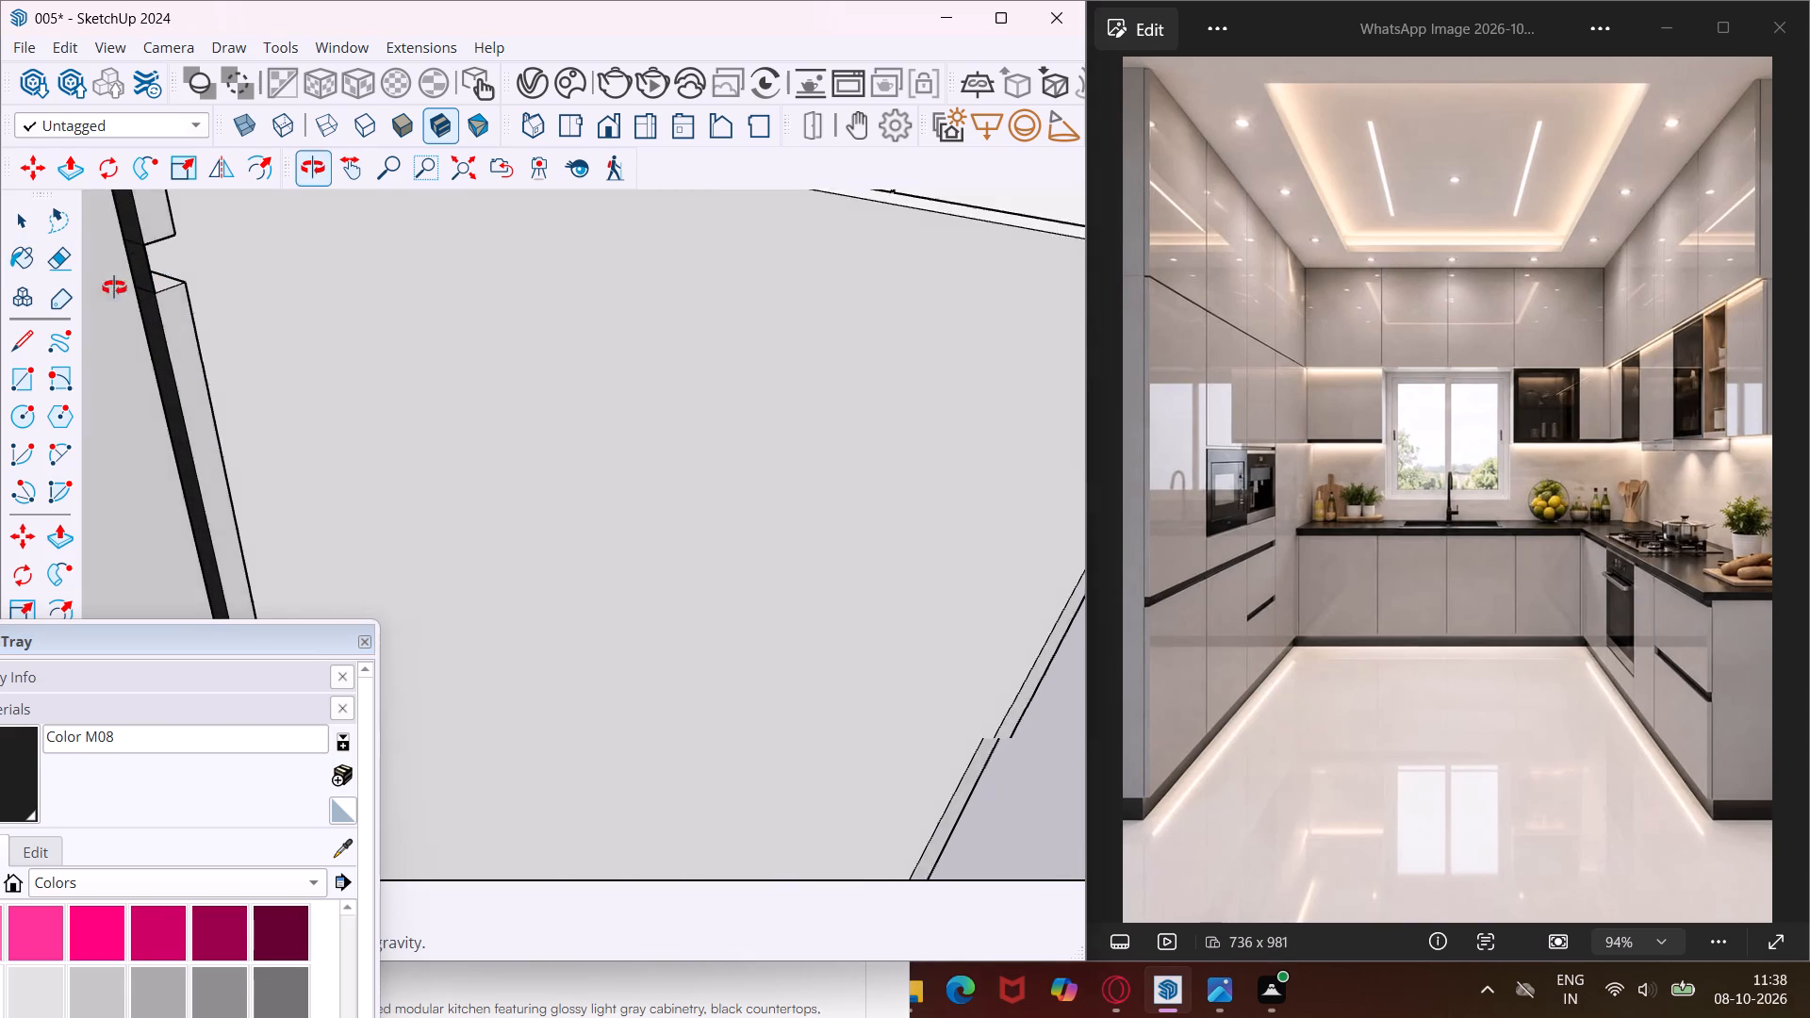
middle_click_drag(114, 287, 0, 323)
middle_click_drag(304, 245, 90, 279)
scroll(92, 282, "down", 5)
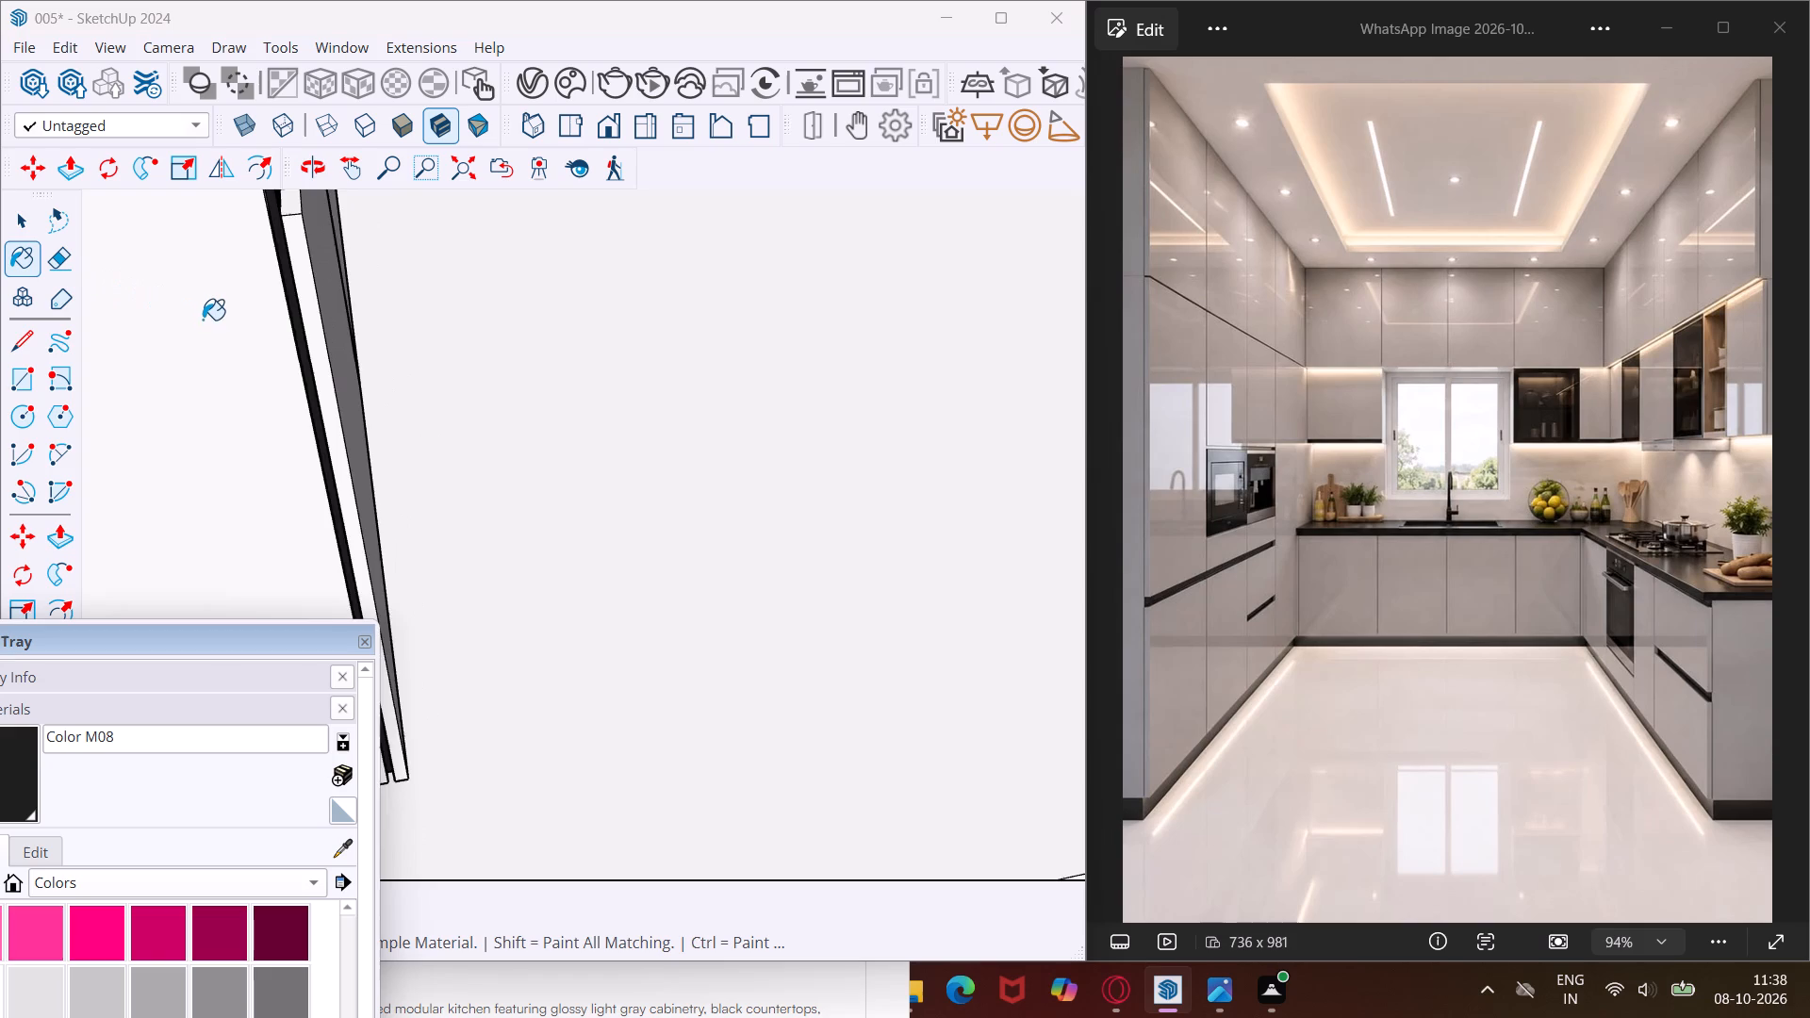
scroll(206, 320, "down", 18)
scroll(208, 320, "down", 10)
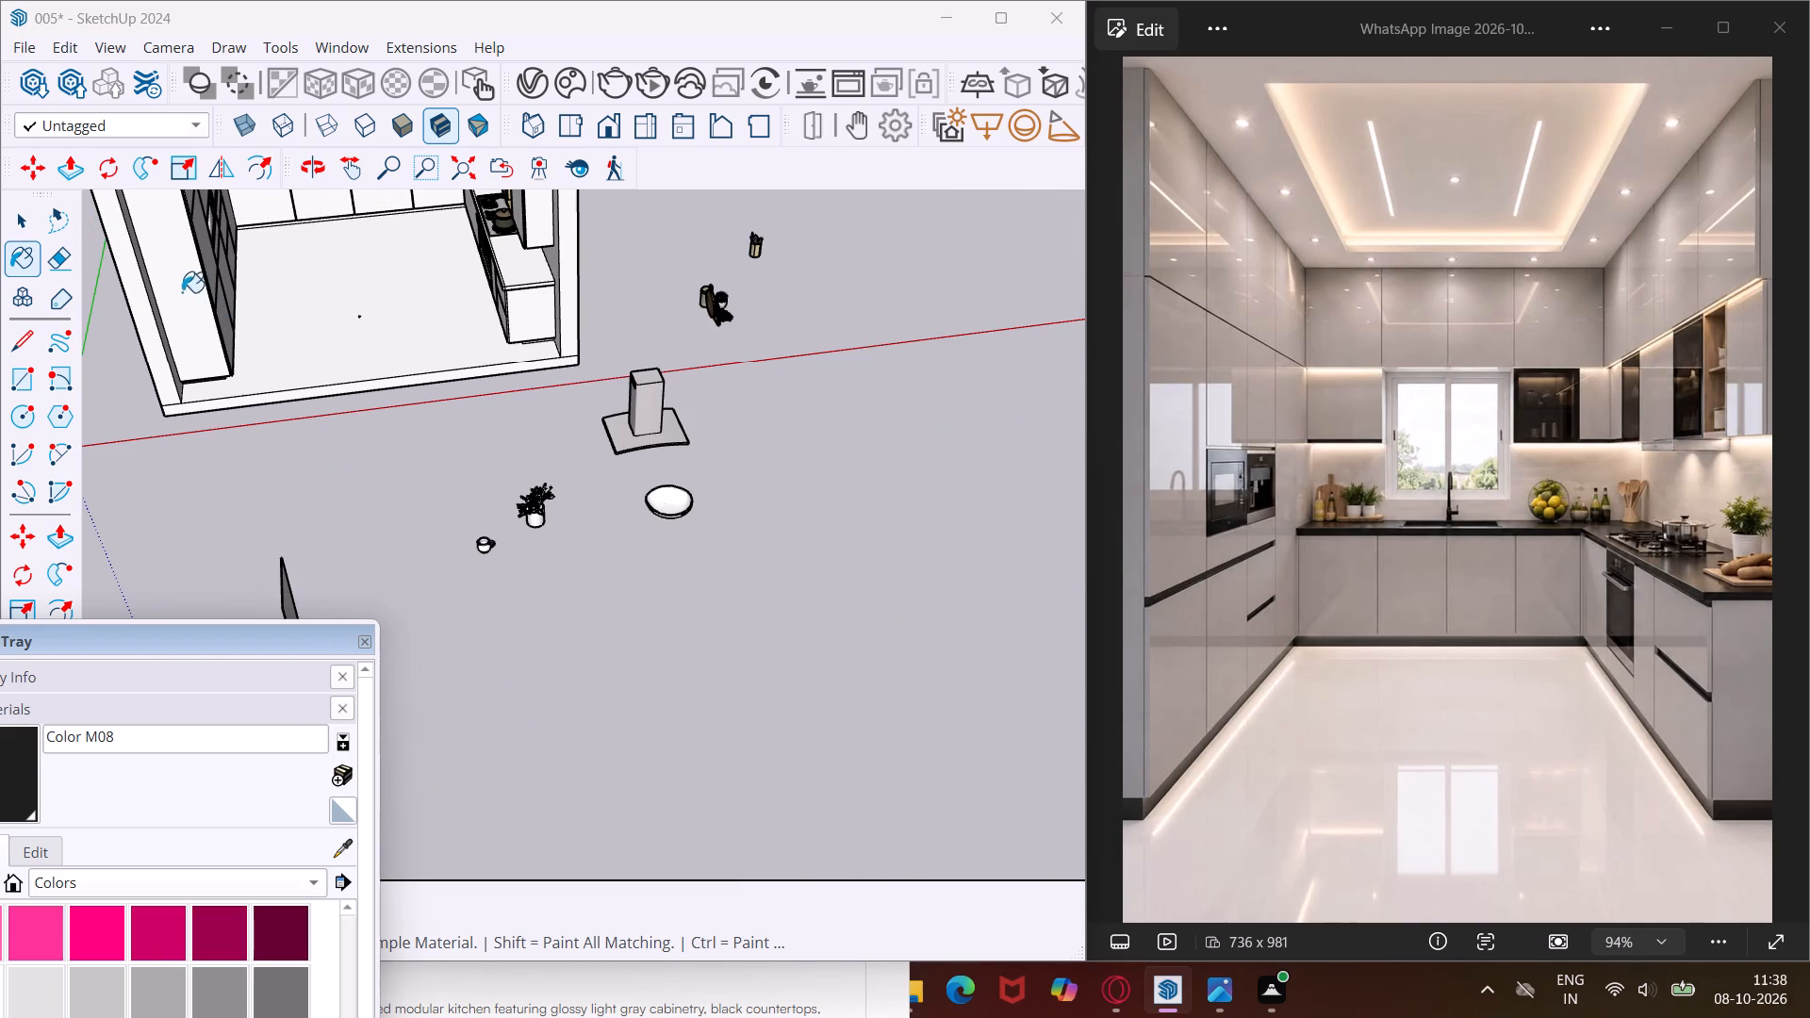
scroll(205, 242, "up", 8)
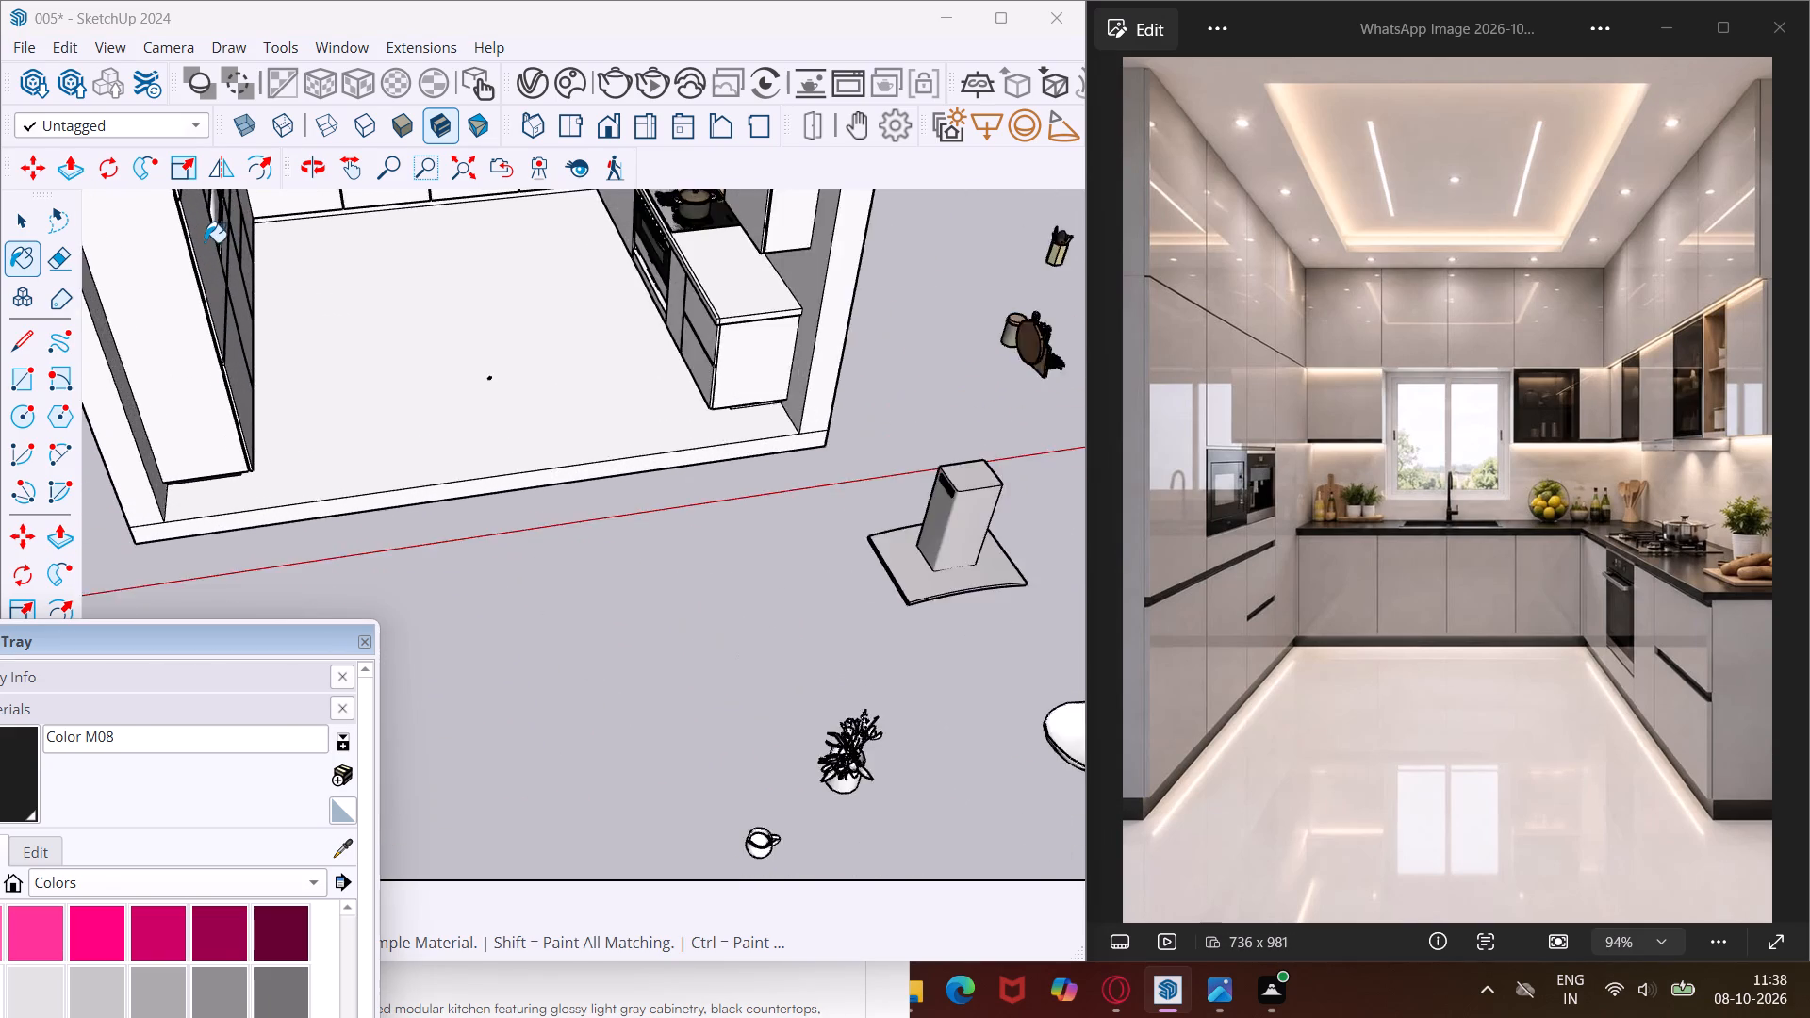
scroll(205, 242, "up", 2)
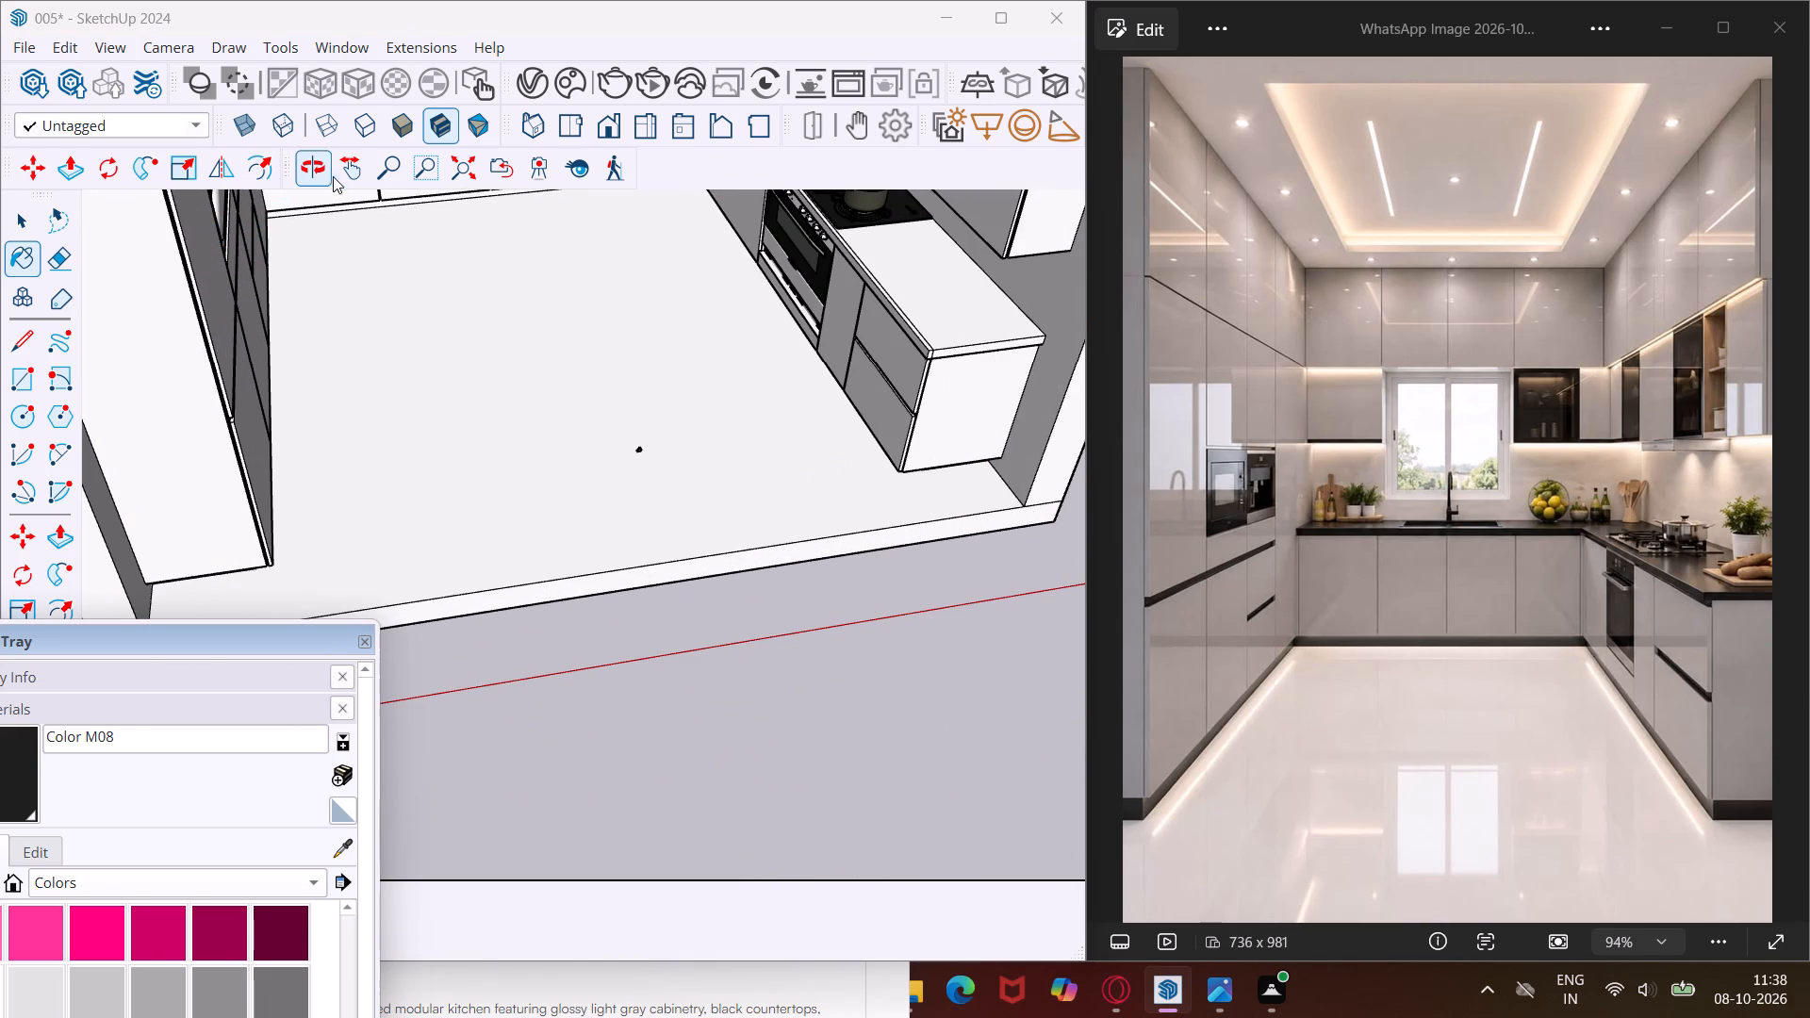
left_click(342, 173)
left_click_drag(398, 420, 633, 642)
middle_click_drag(632, 642, 601, 650)
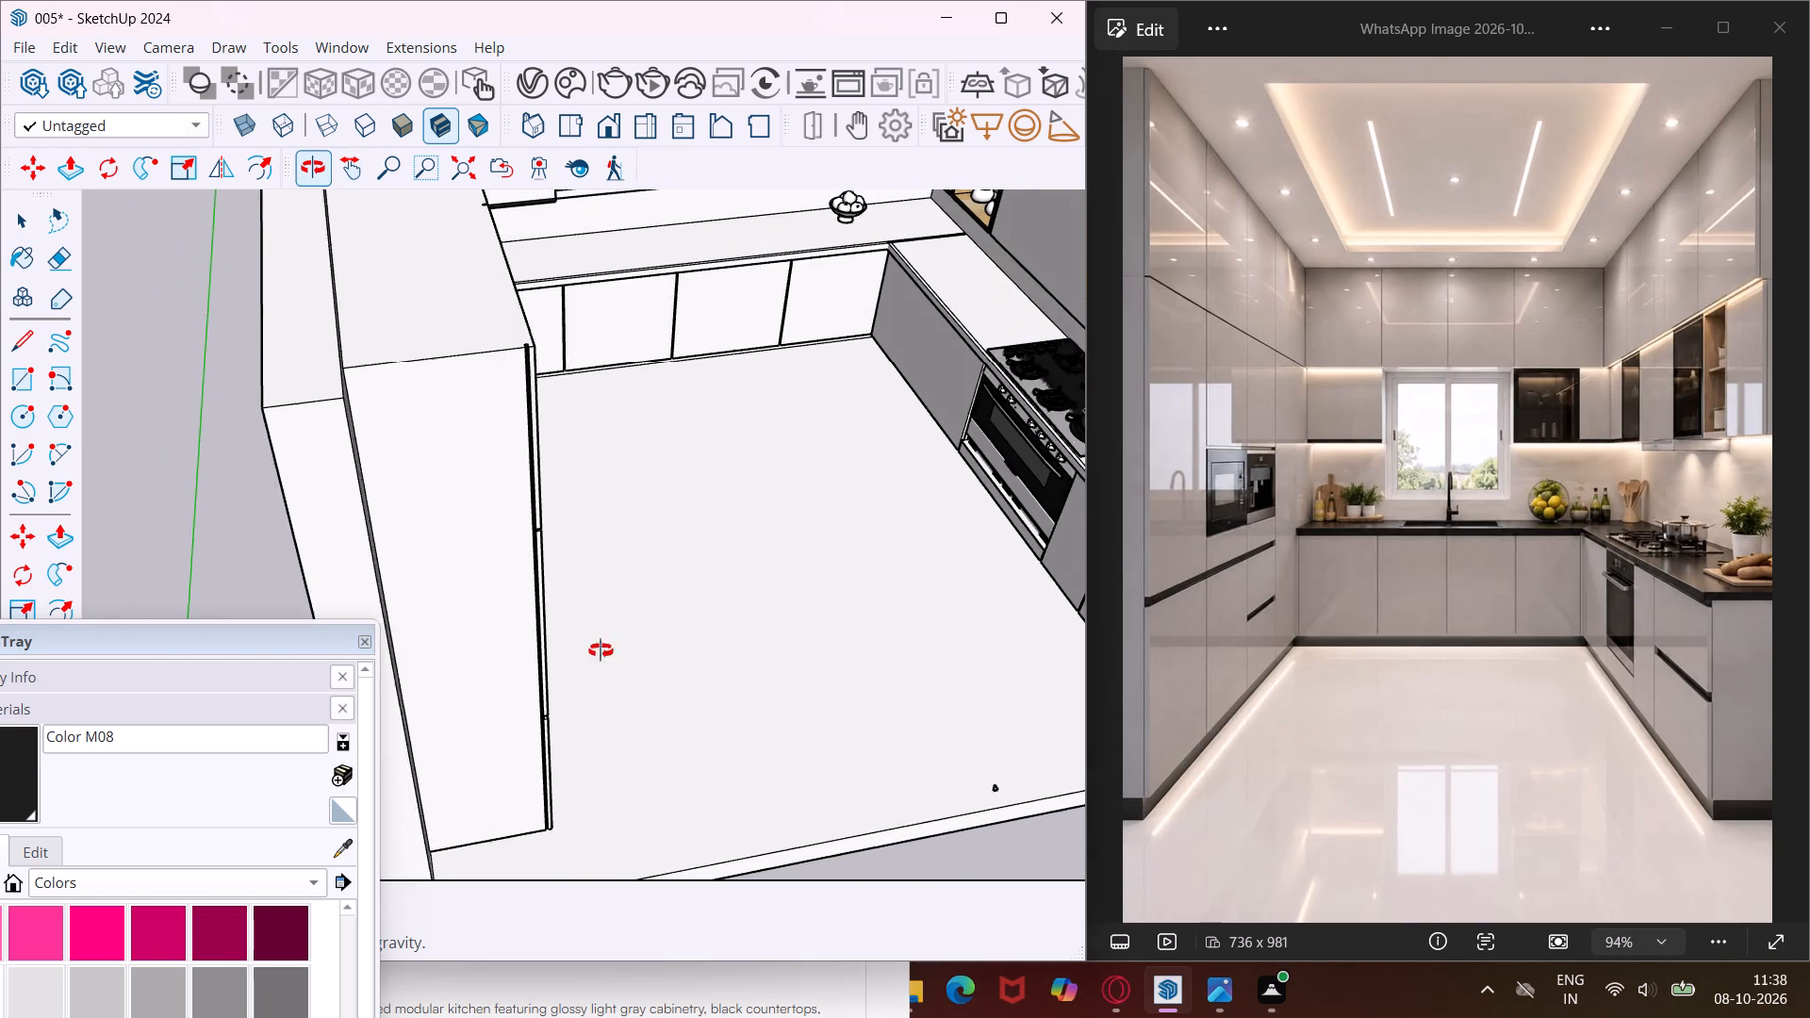
middle_click_drag(601, 650, 255, 501)
scroll(274, 505, "up", 5)
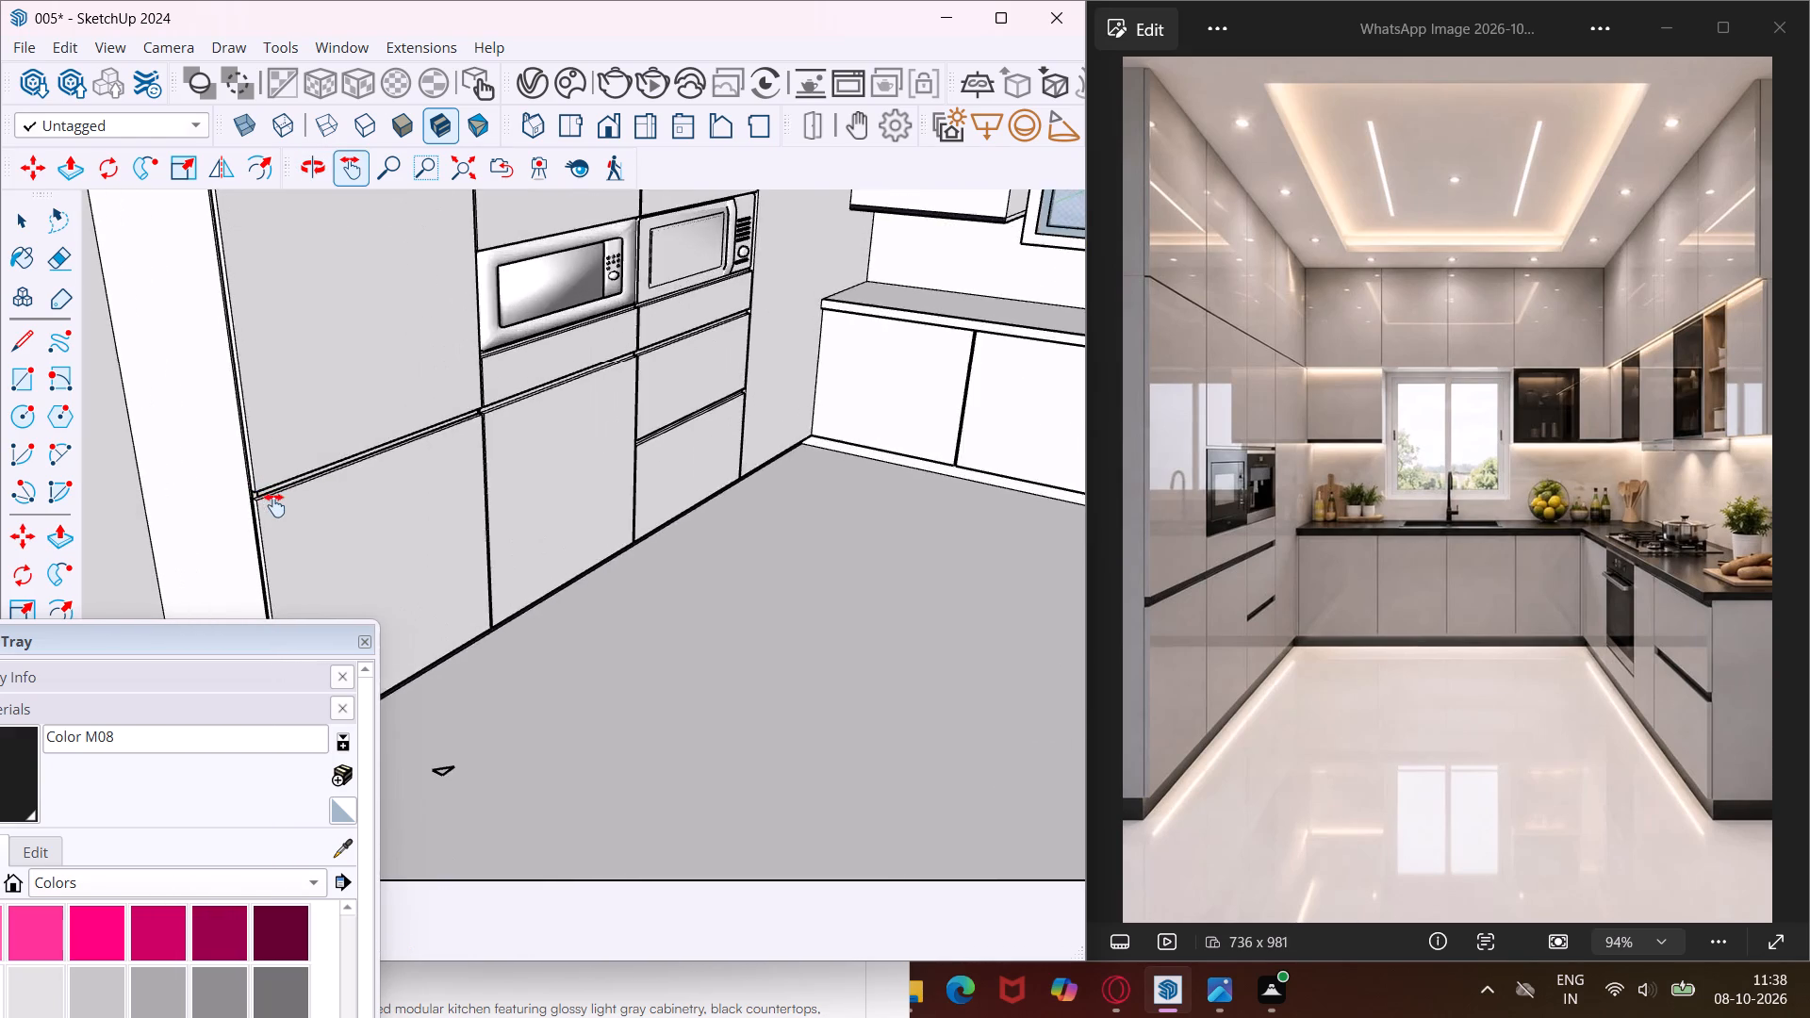
scroll(274, 505, "up", 8)
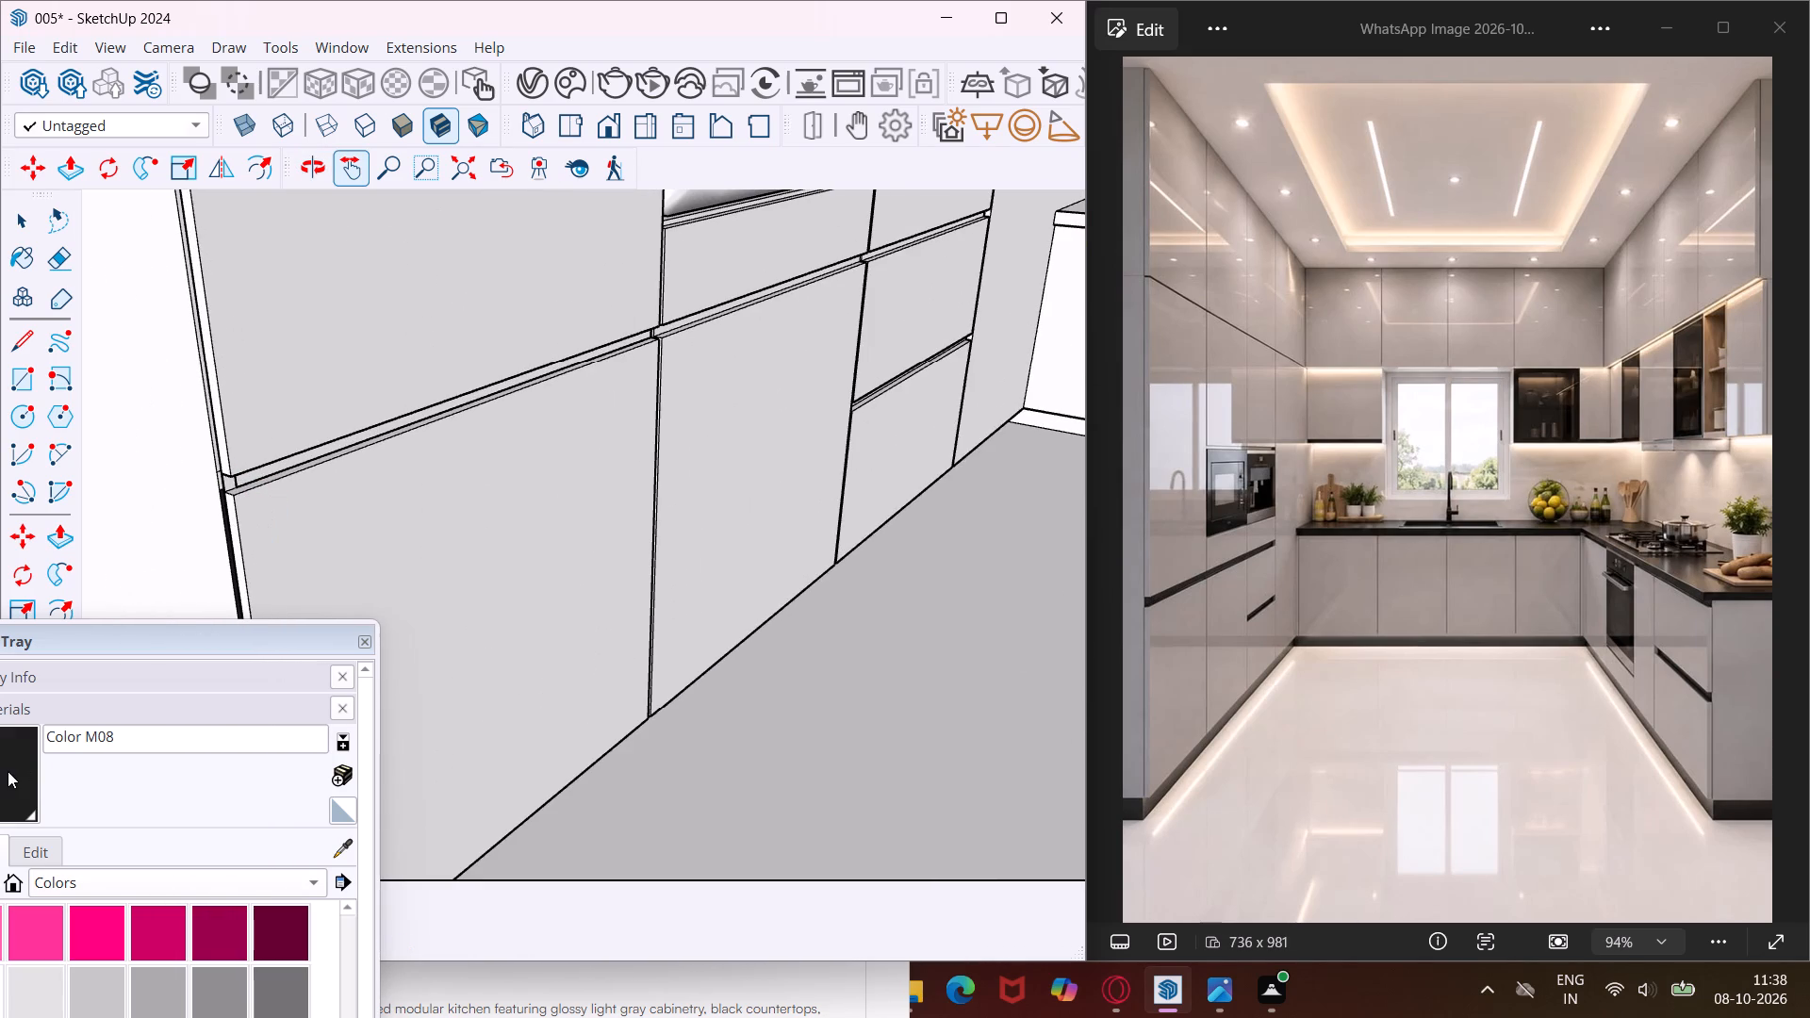
left_click(8, 771)
scroll(250, 481, "up", 7)
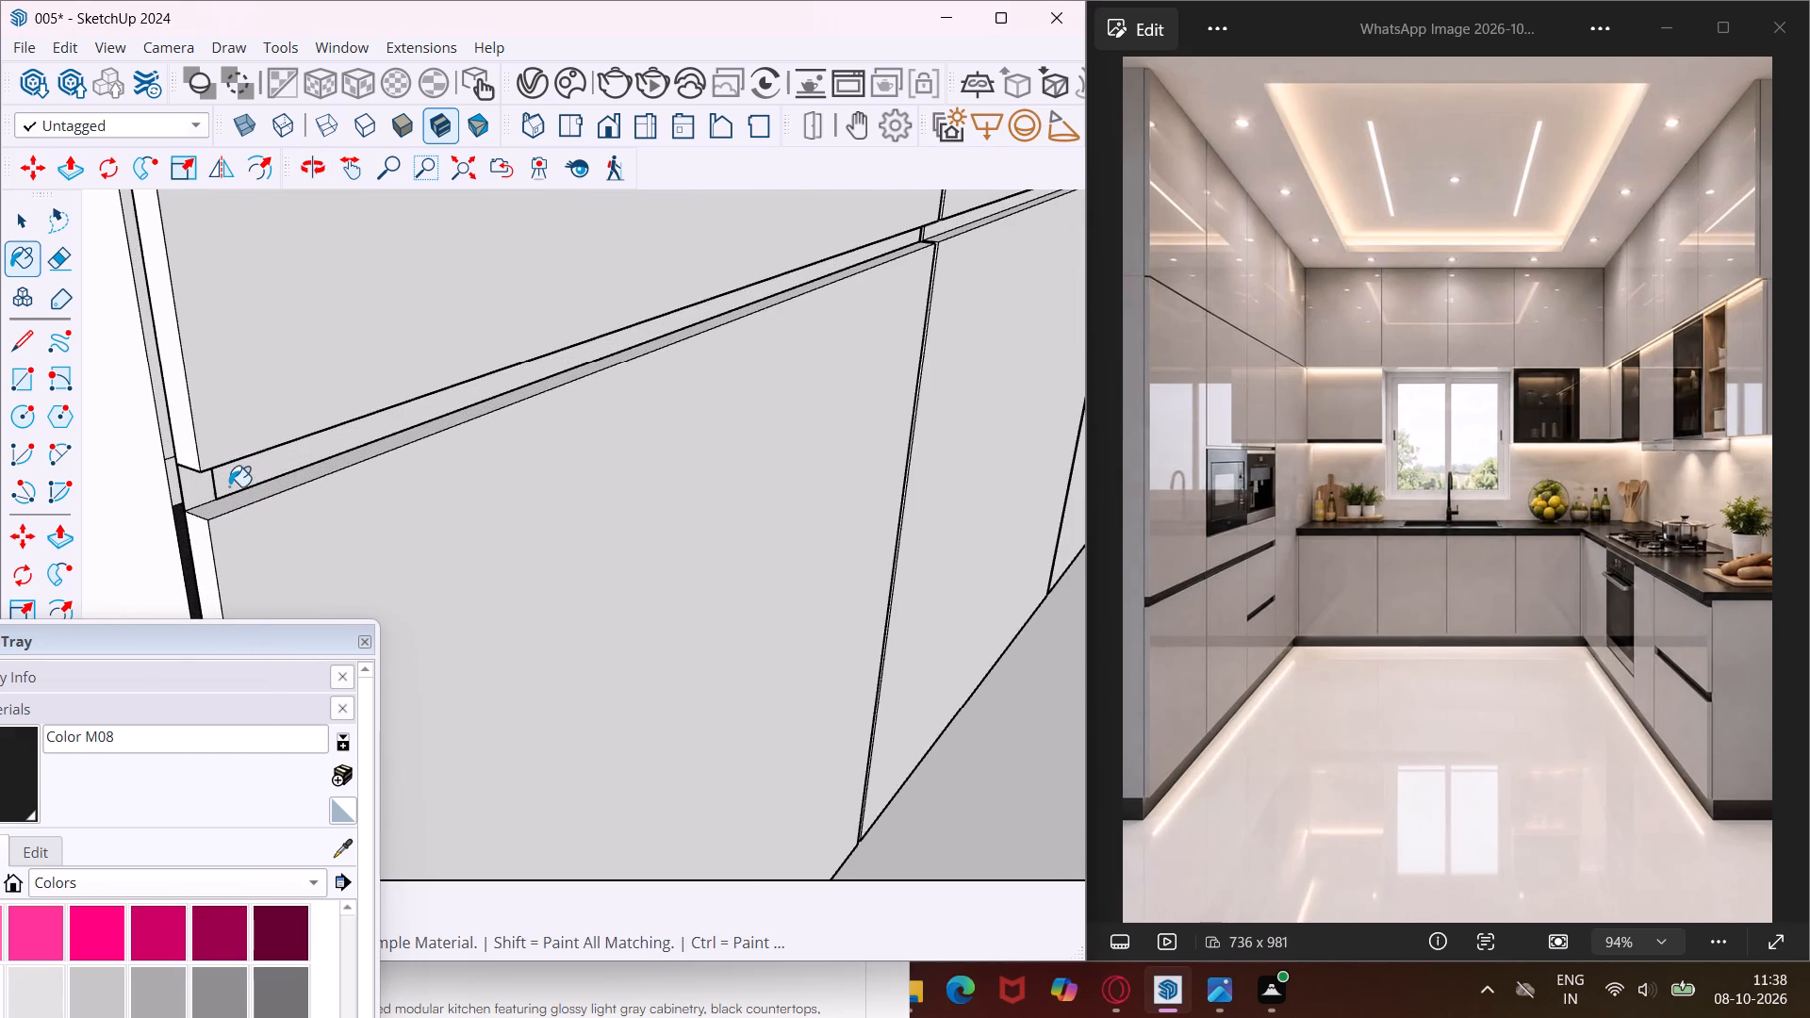
left_click(206, 487)
left_click(241, 479)
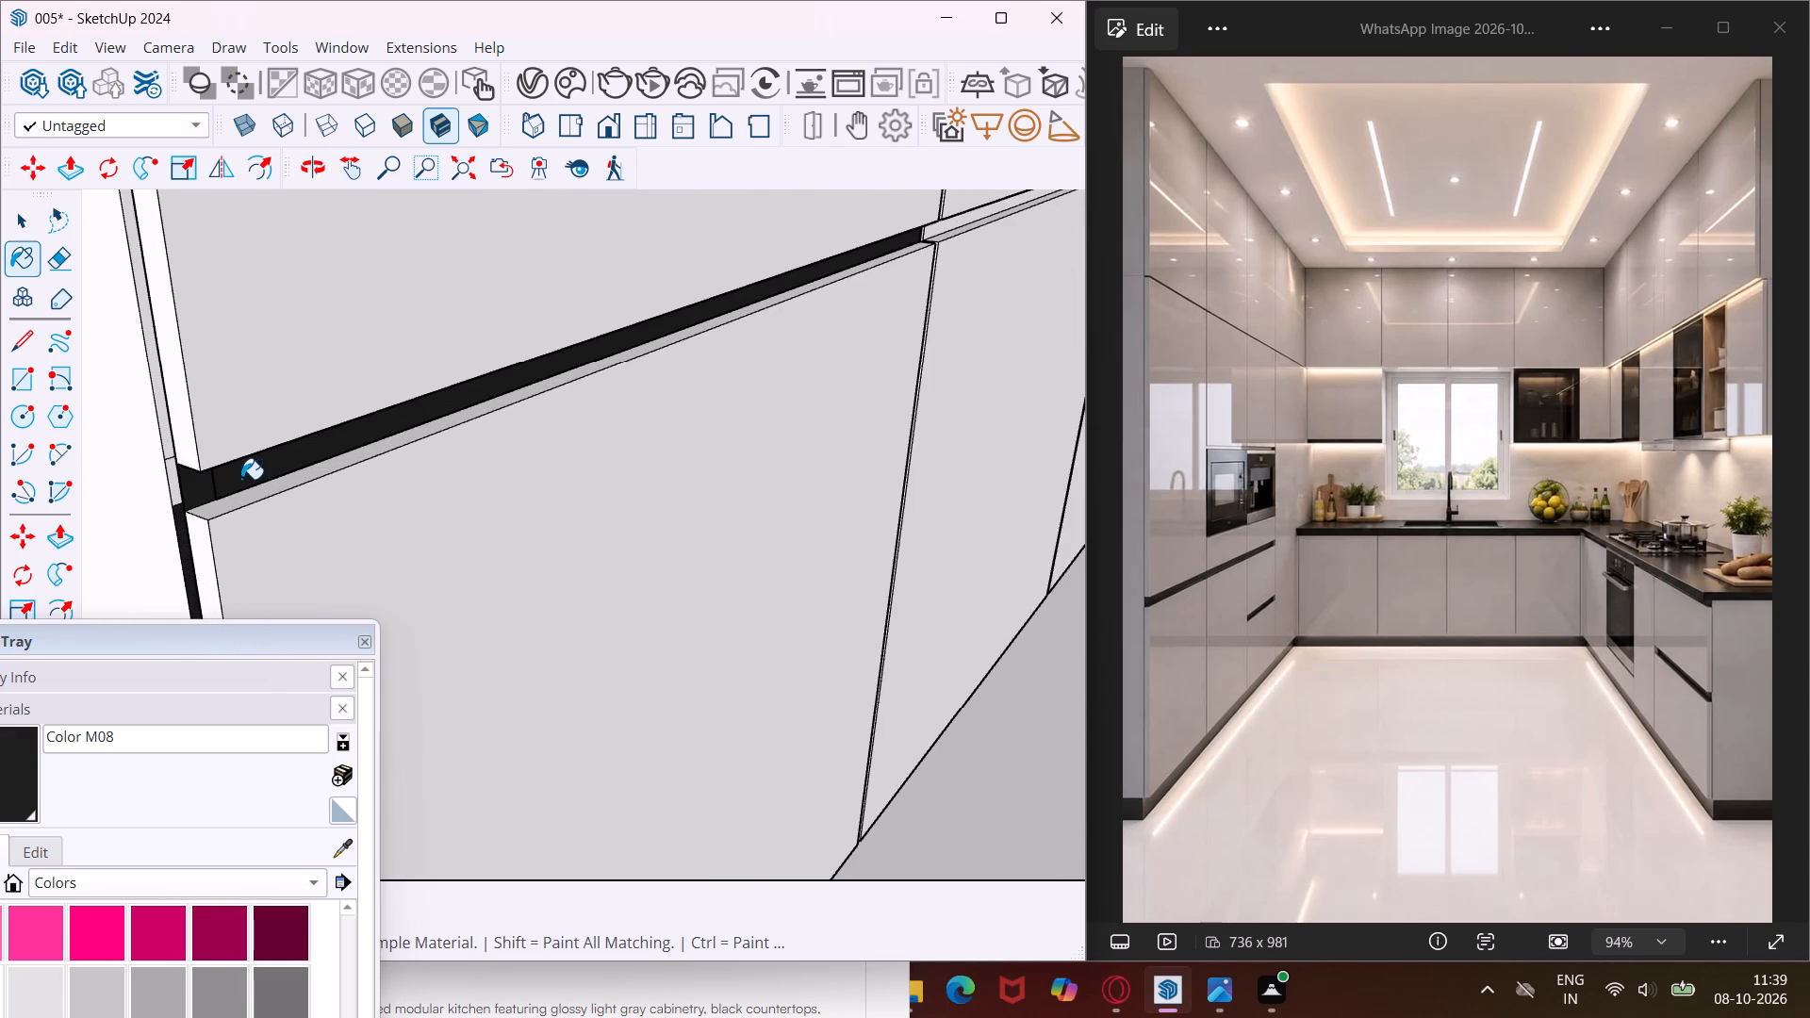
scroll(241, 479, "up", 3)
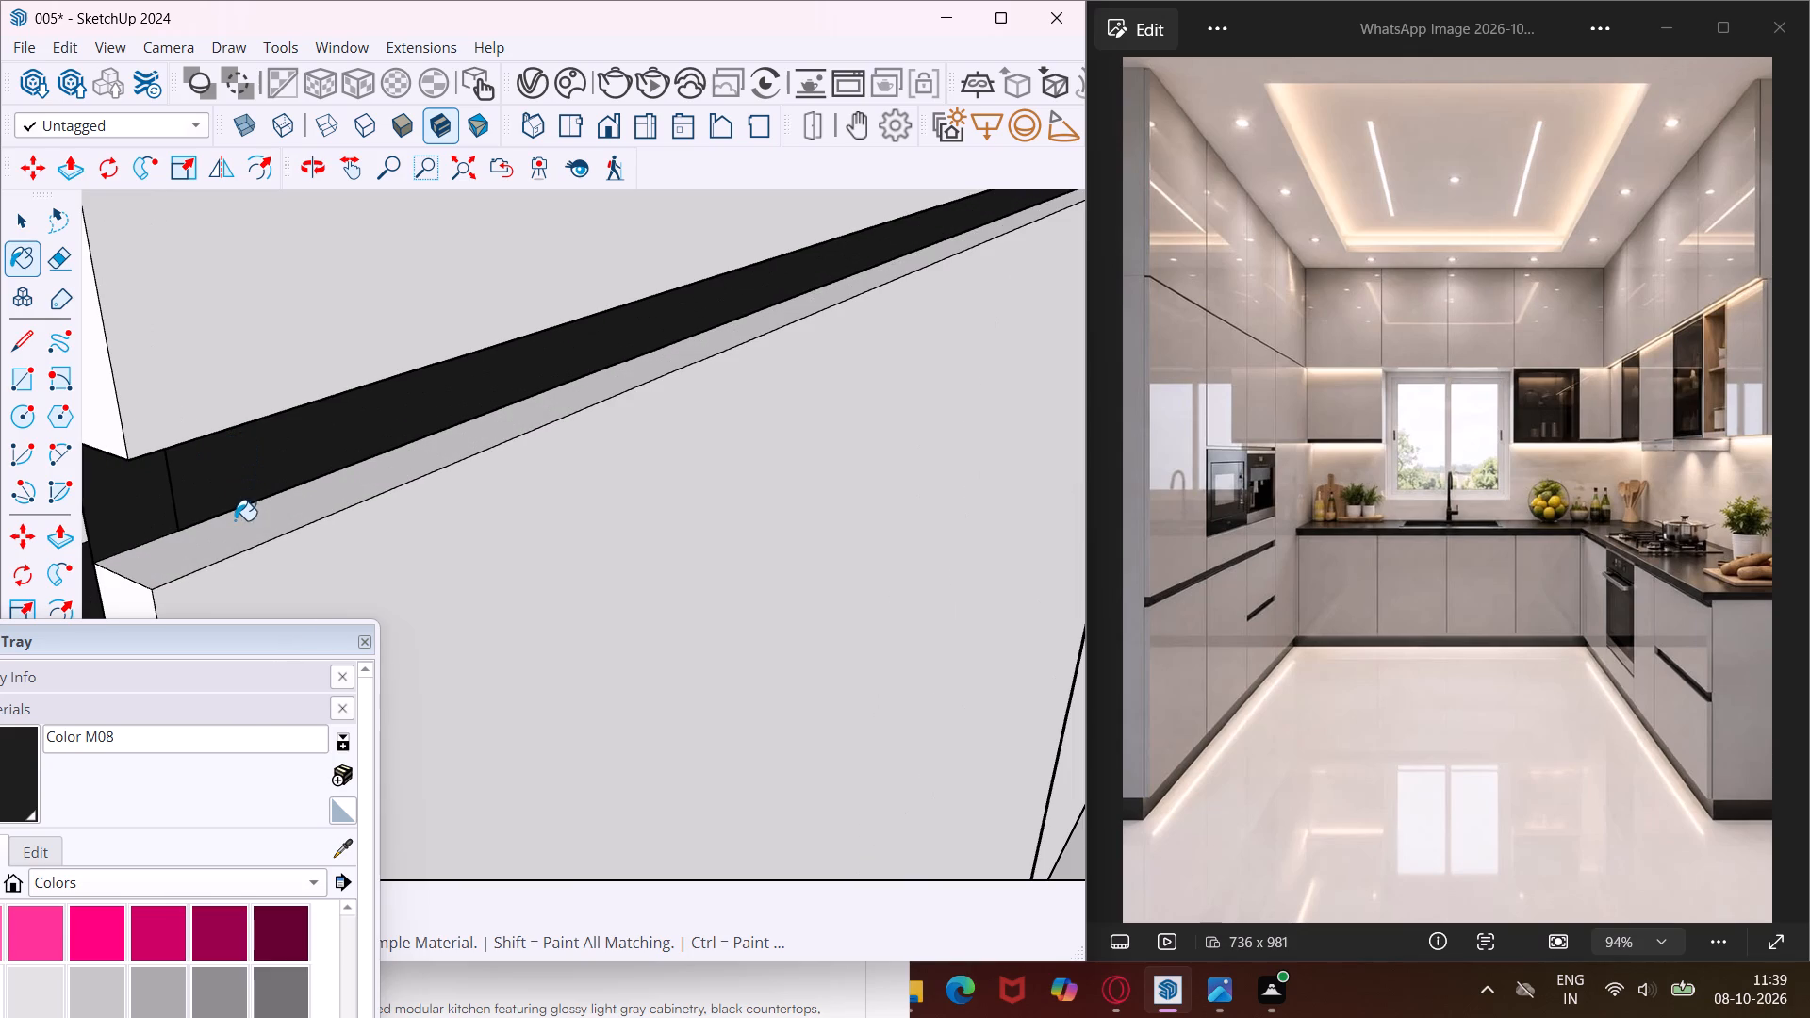
left_click(235, 541)
Paint the narrow side faces beside the horizontal gap at the open end of the tall cabinets with Color M08.
middle_click_drag(226, 519, 355, 399)
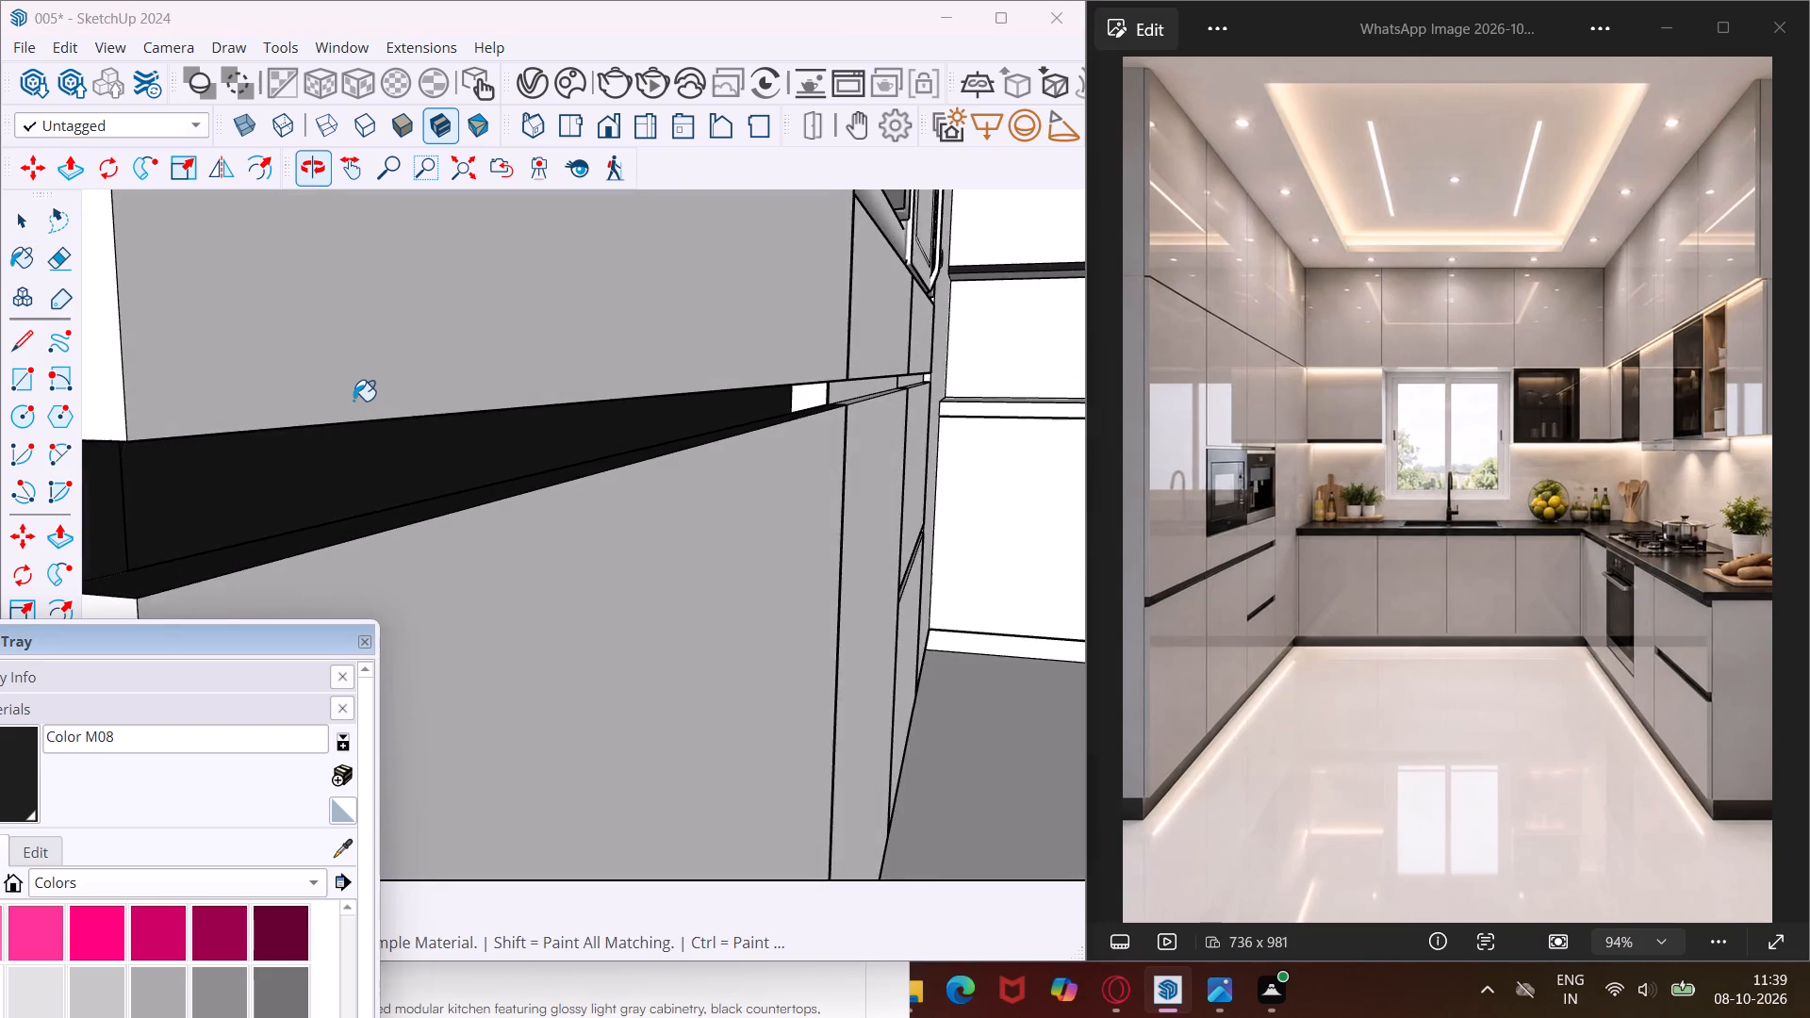
scroll(354, 401, "down", 4)
middle_click_drag(228, 459, 258, 462)
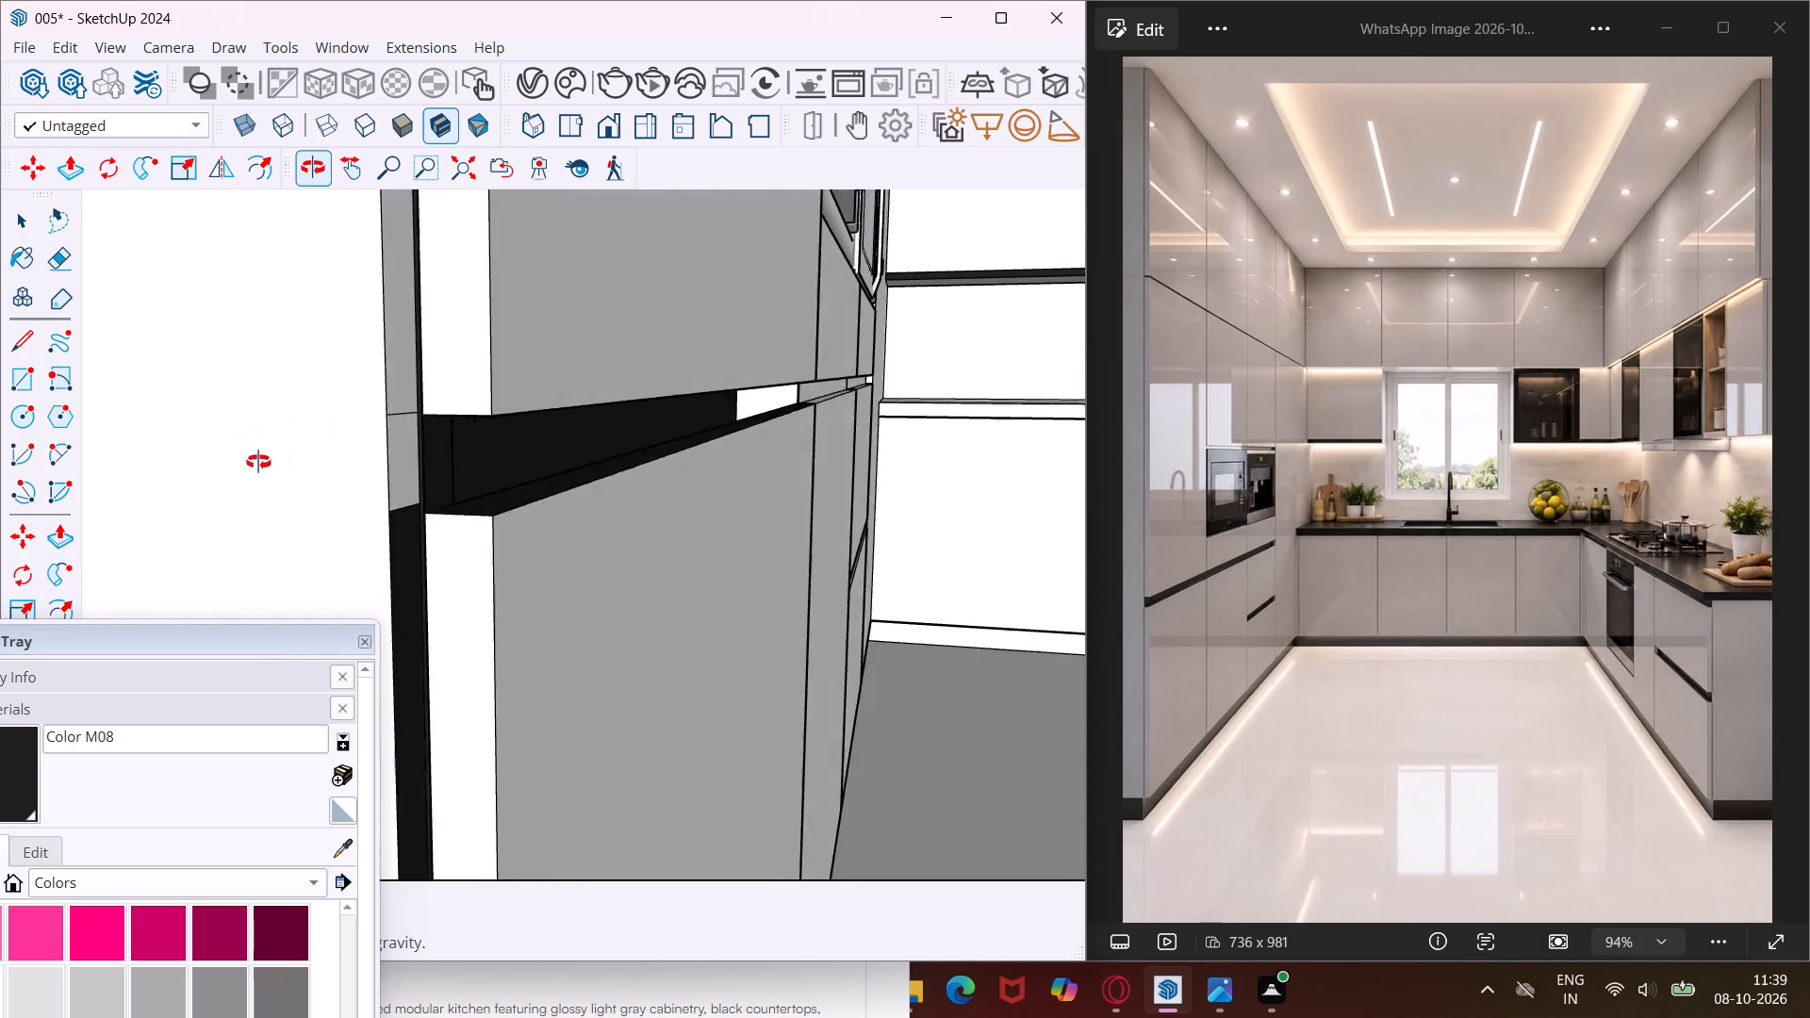
middle_click_drag(258, 462, 273, 468)
scroll(592, 575, "up", 2)
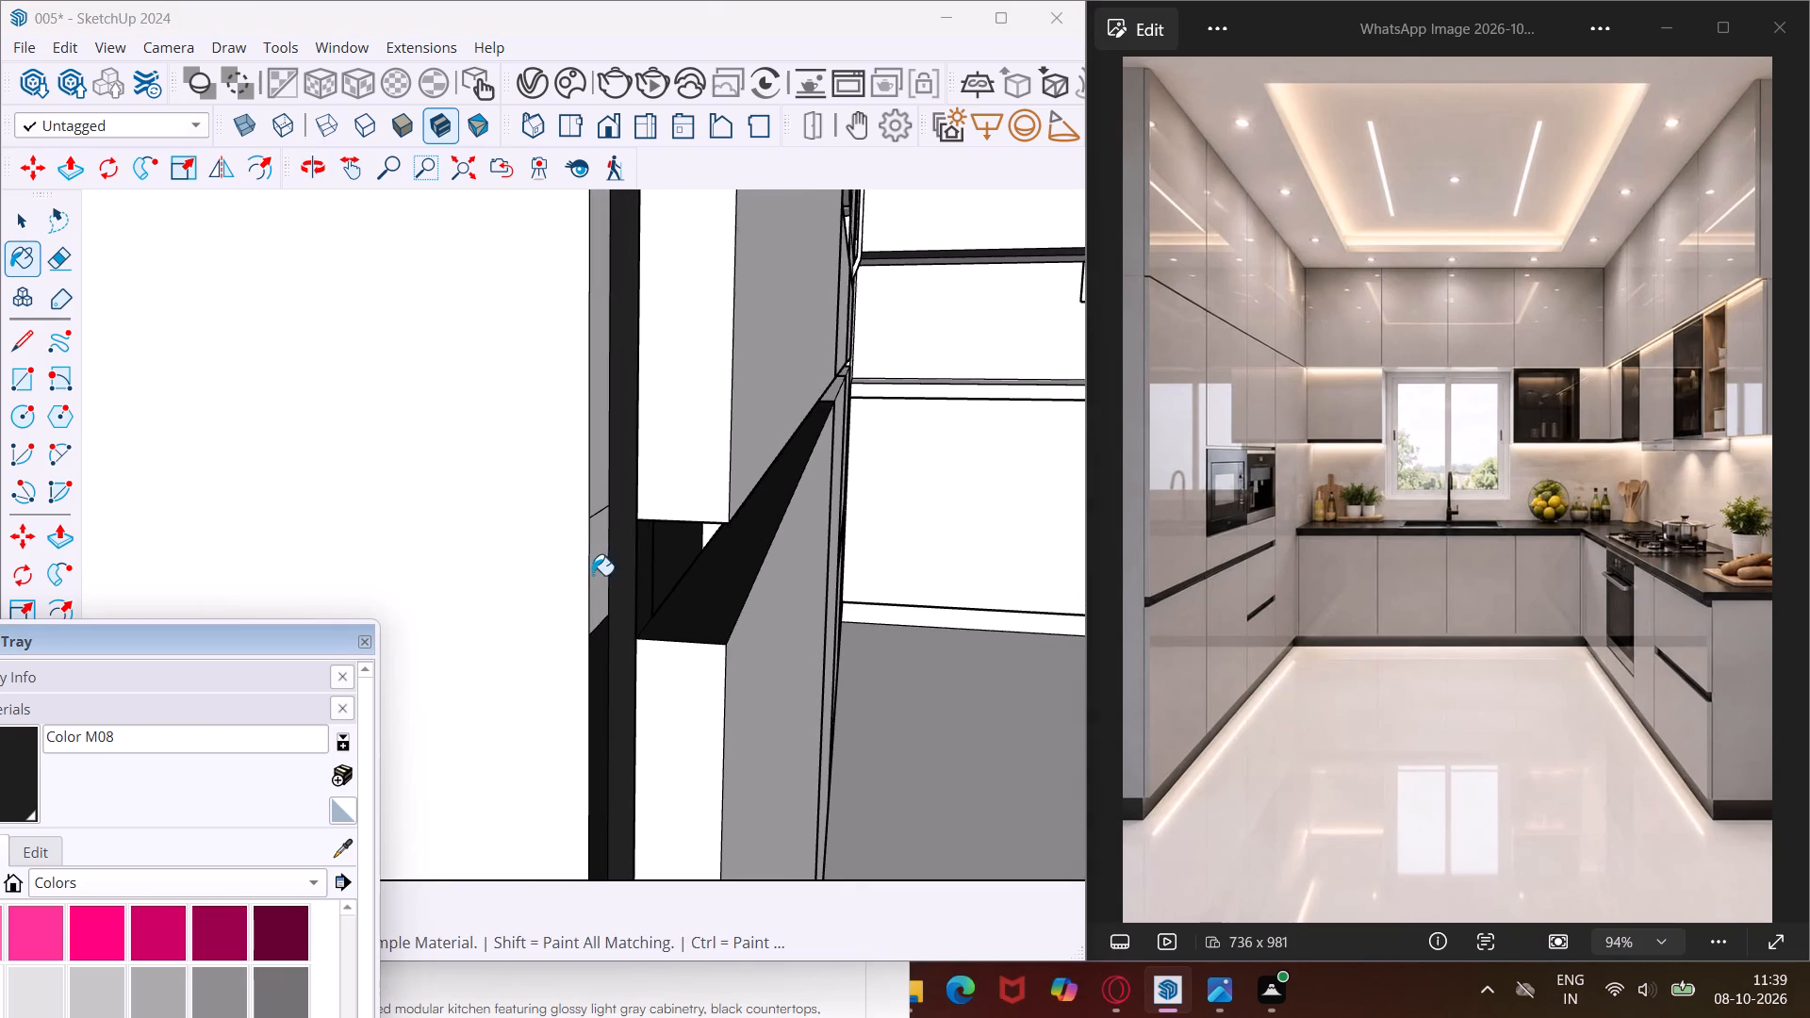
left_click(595, 574)
left_click(595, 498)
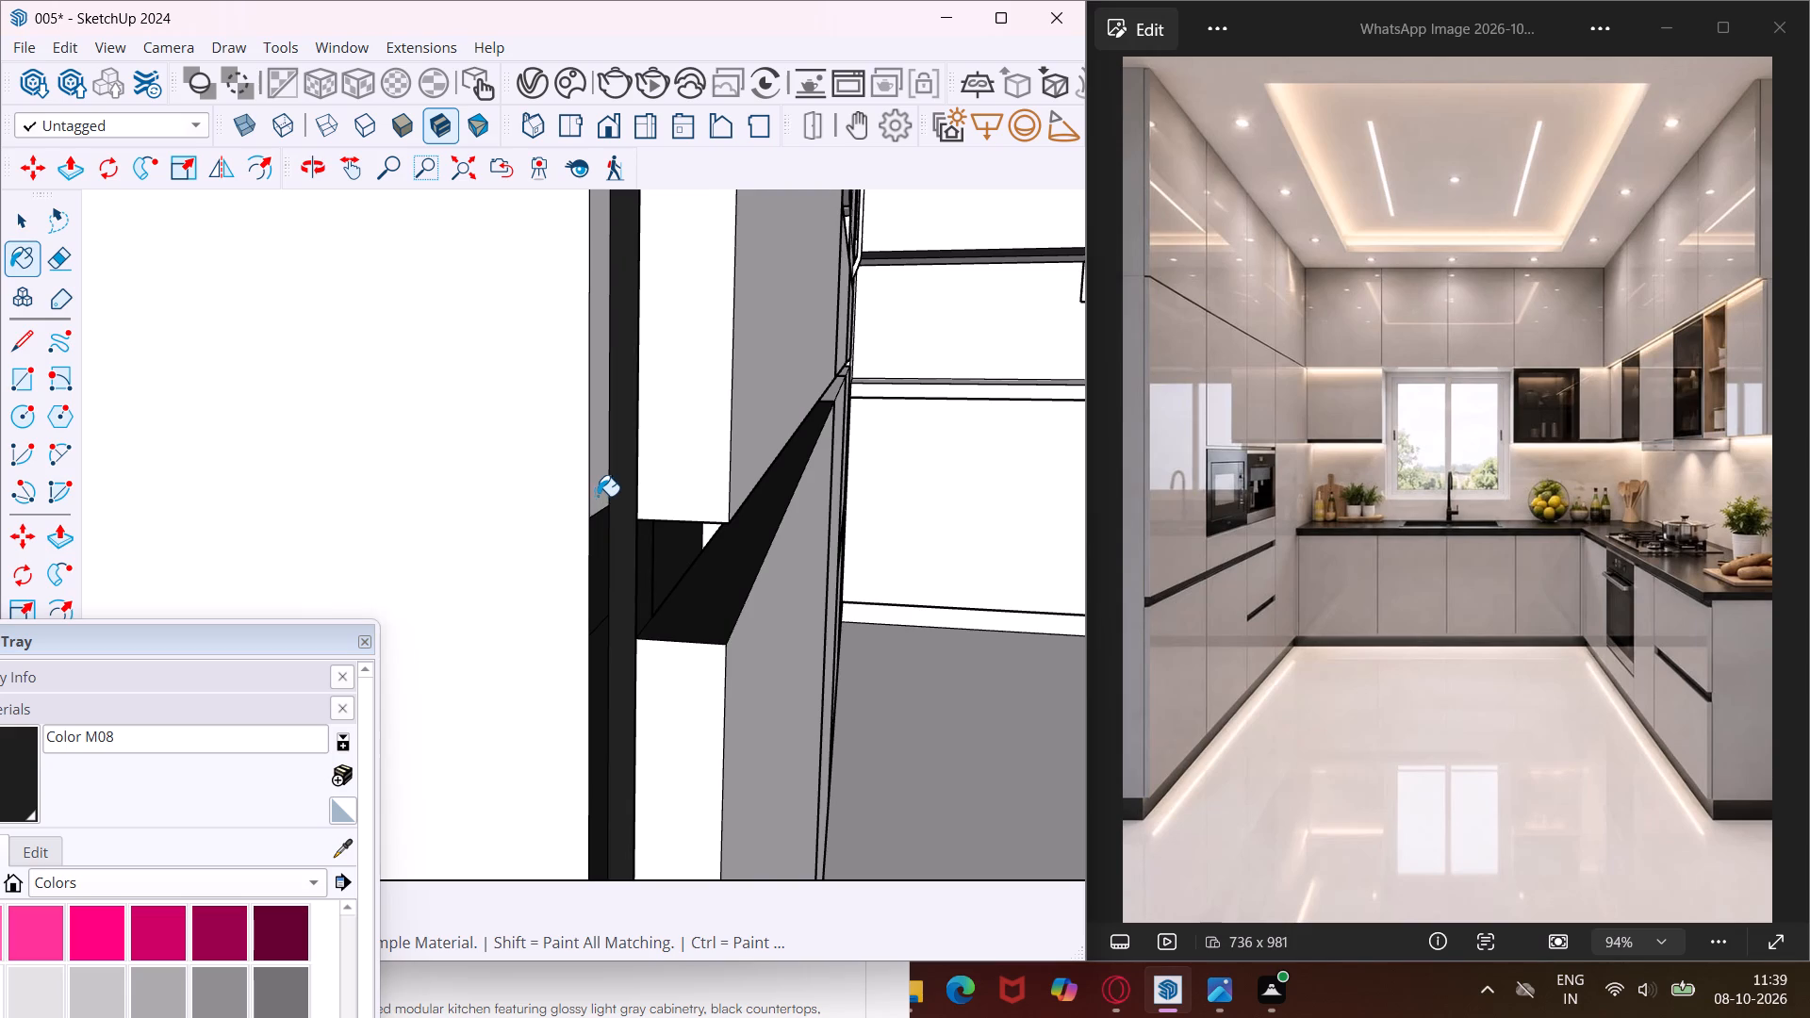
middle_click(680, 552)
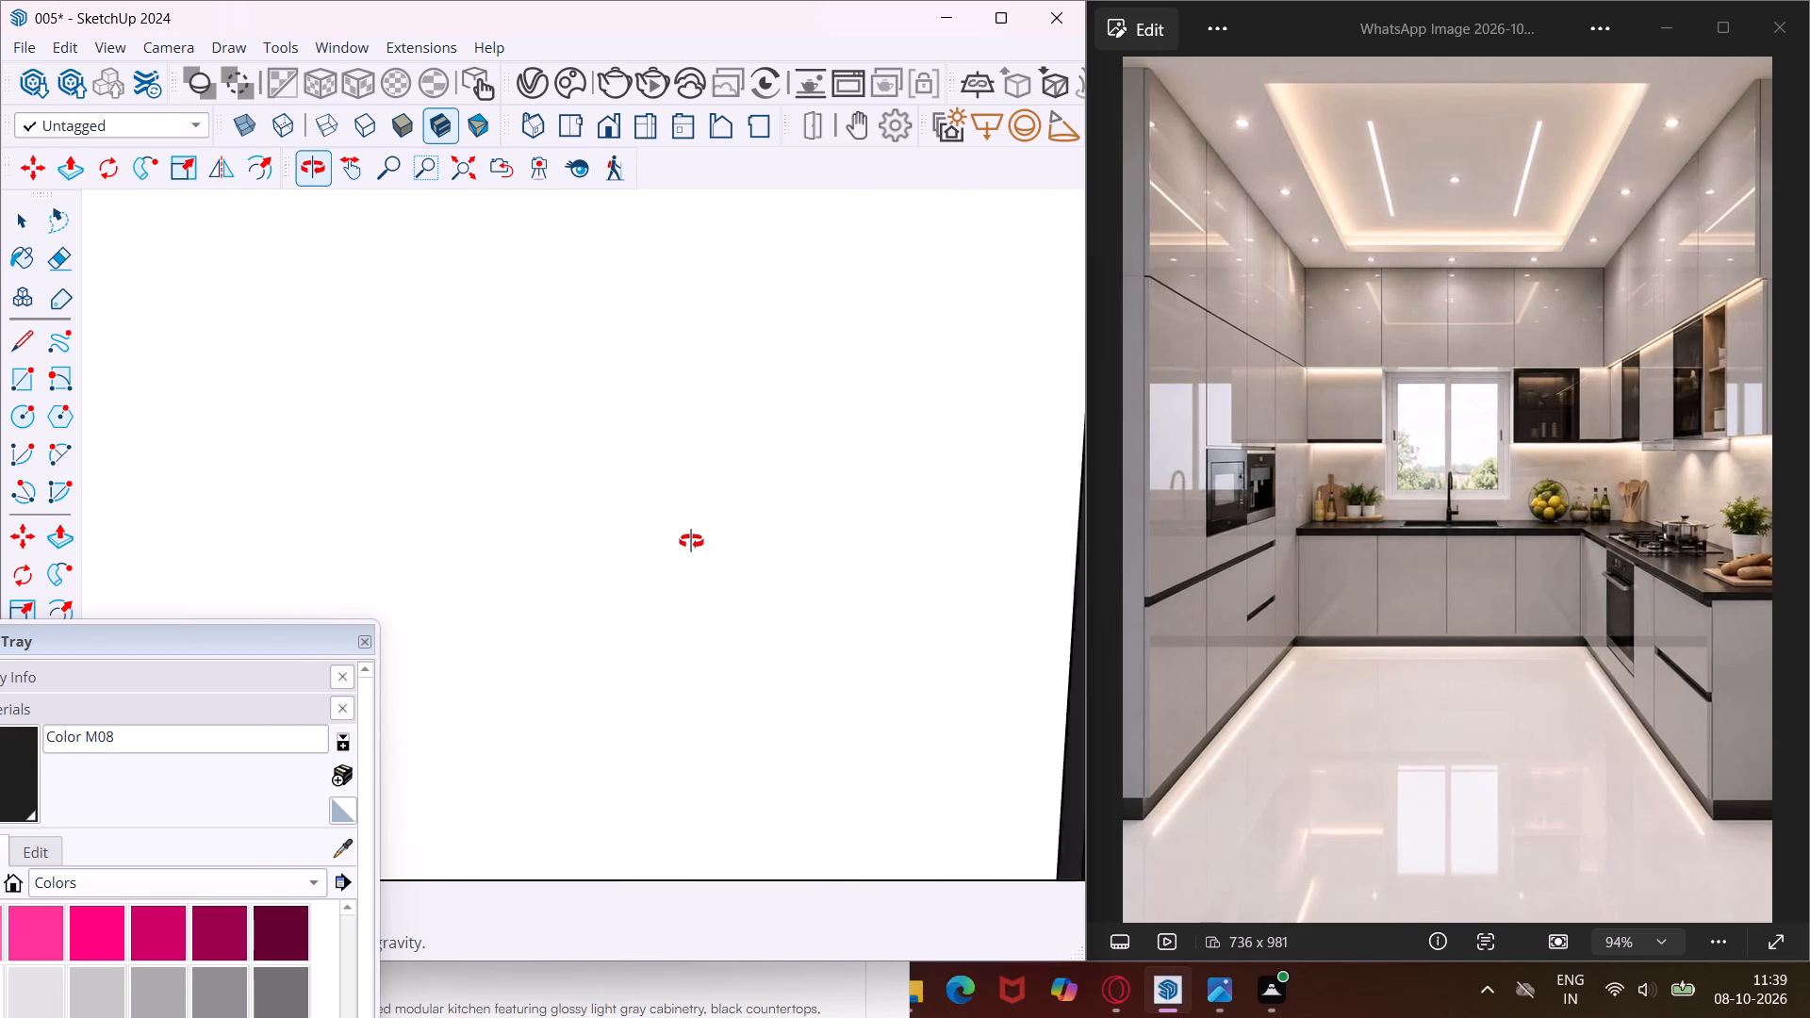
Paint the underside face above the horizontal gap on the first tall cabinet with Color M08.
scroll(698, 451, "up", 2)
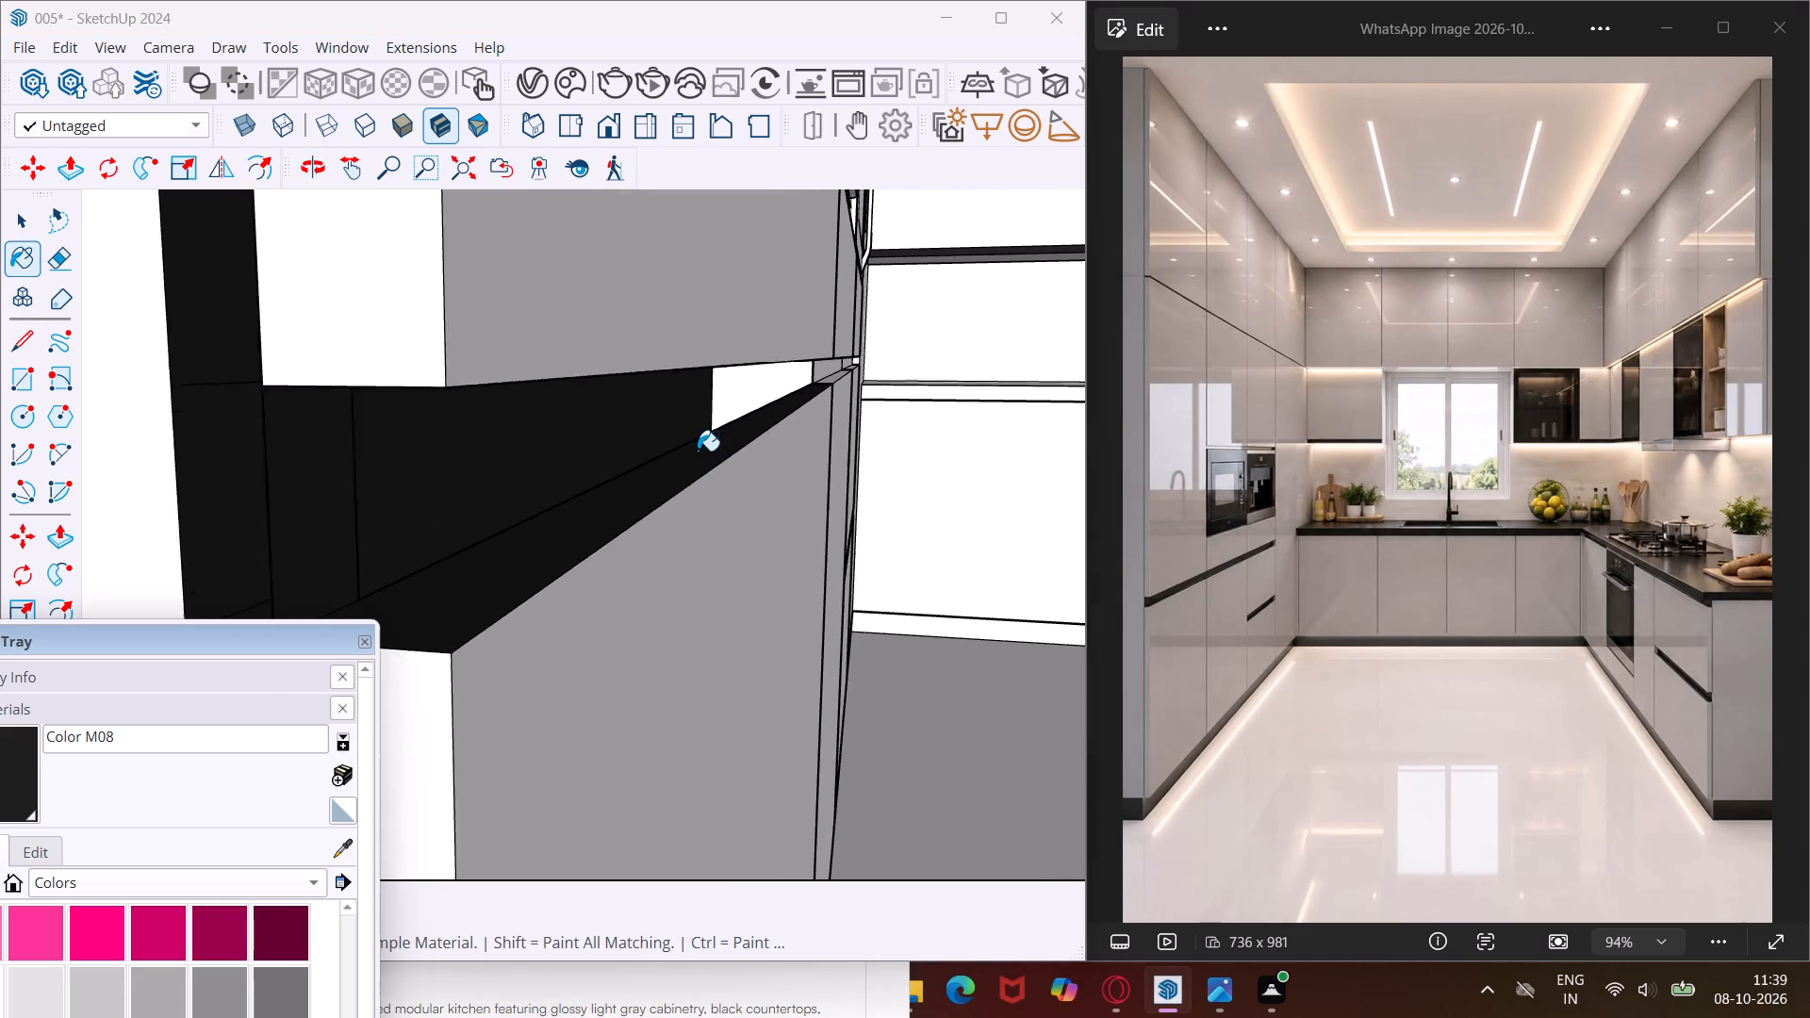
scroll(698, 451, "up", 5)
middle_click_drag(698, 450, 710, 412)
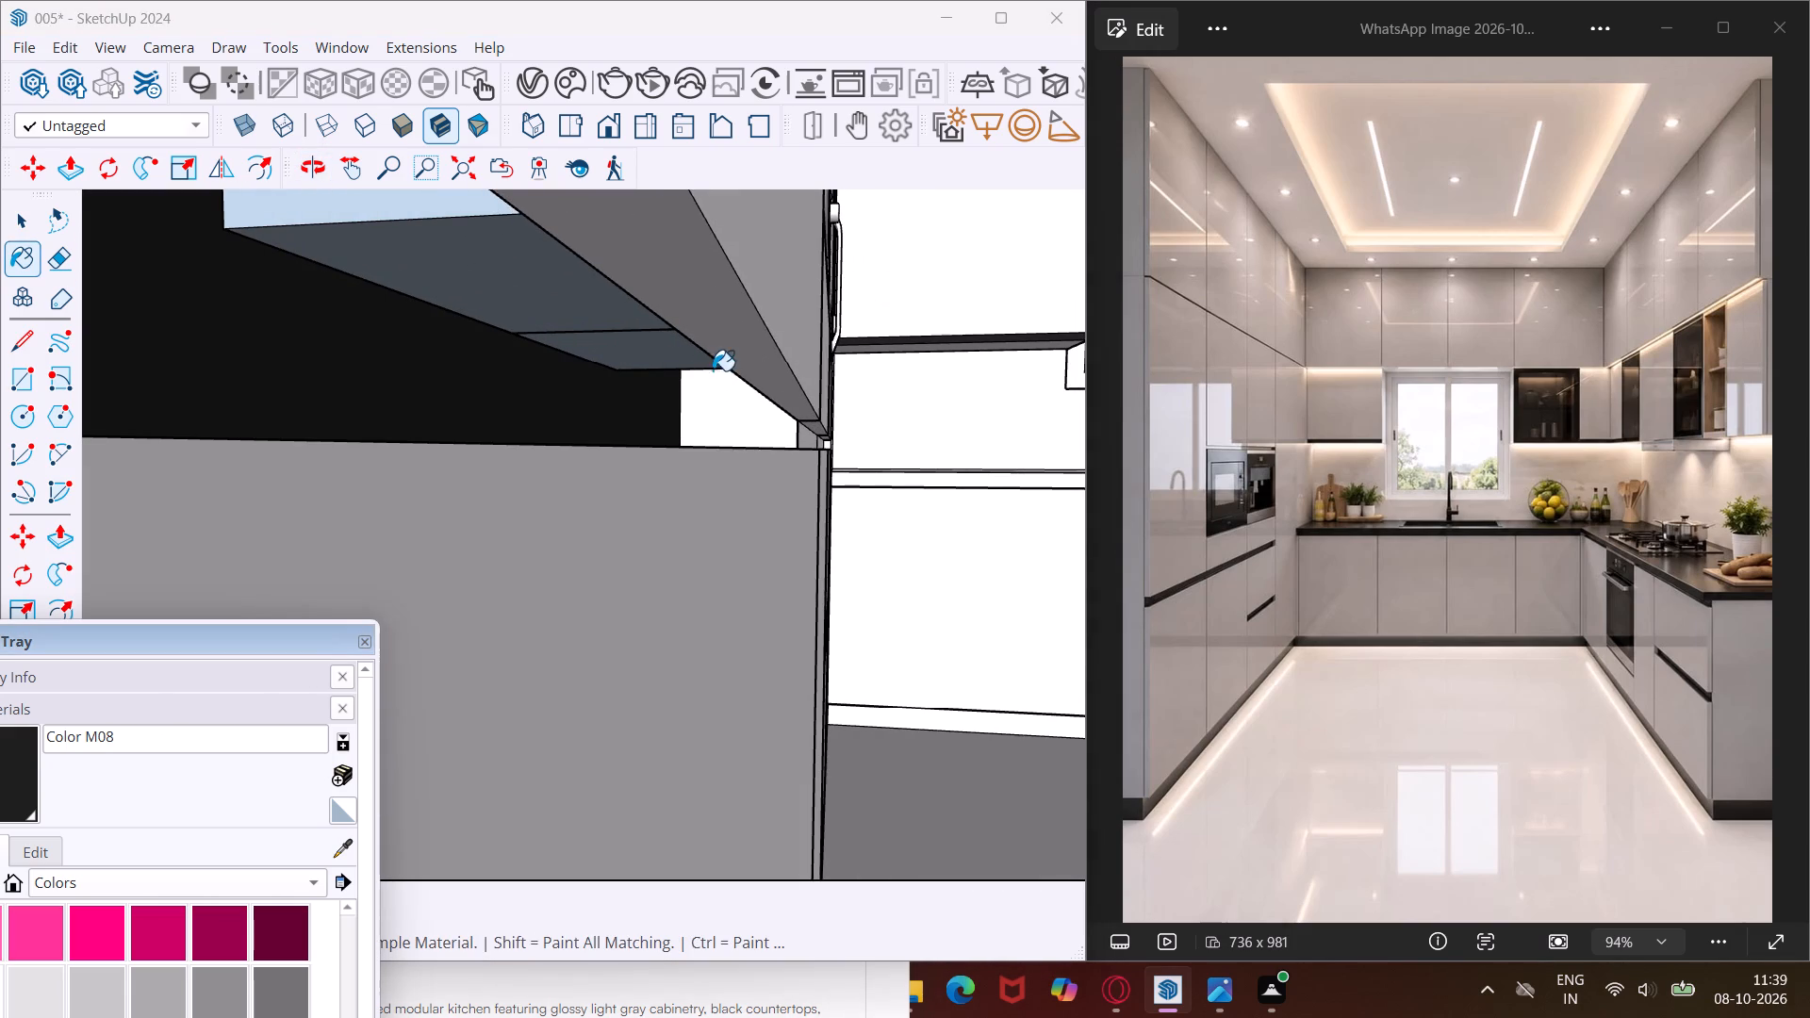
left_click(713, 341)
Paint the back face and narrow end strip of the horizontal gap on the microwave cabinet with Color M08.
middle_click_drag(672, 407, 675, 407)
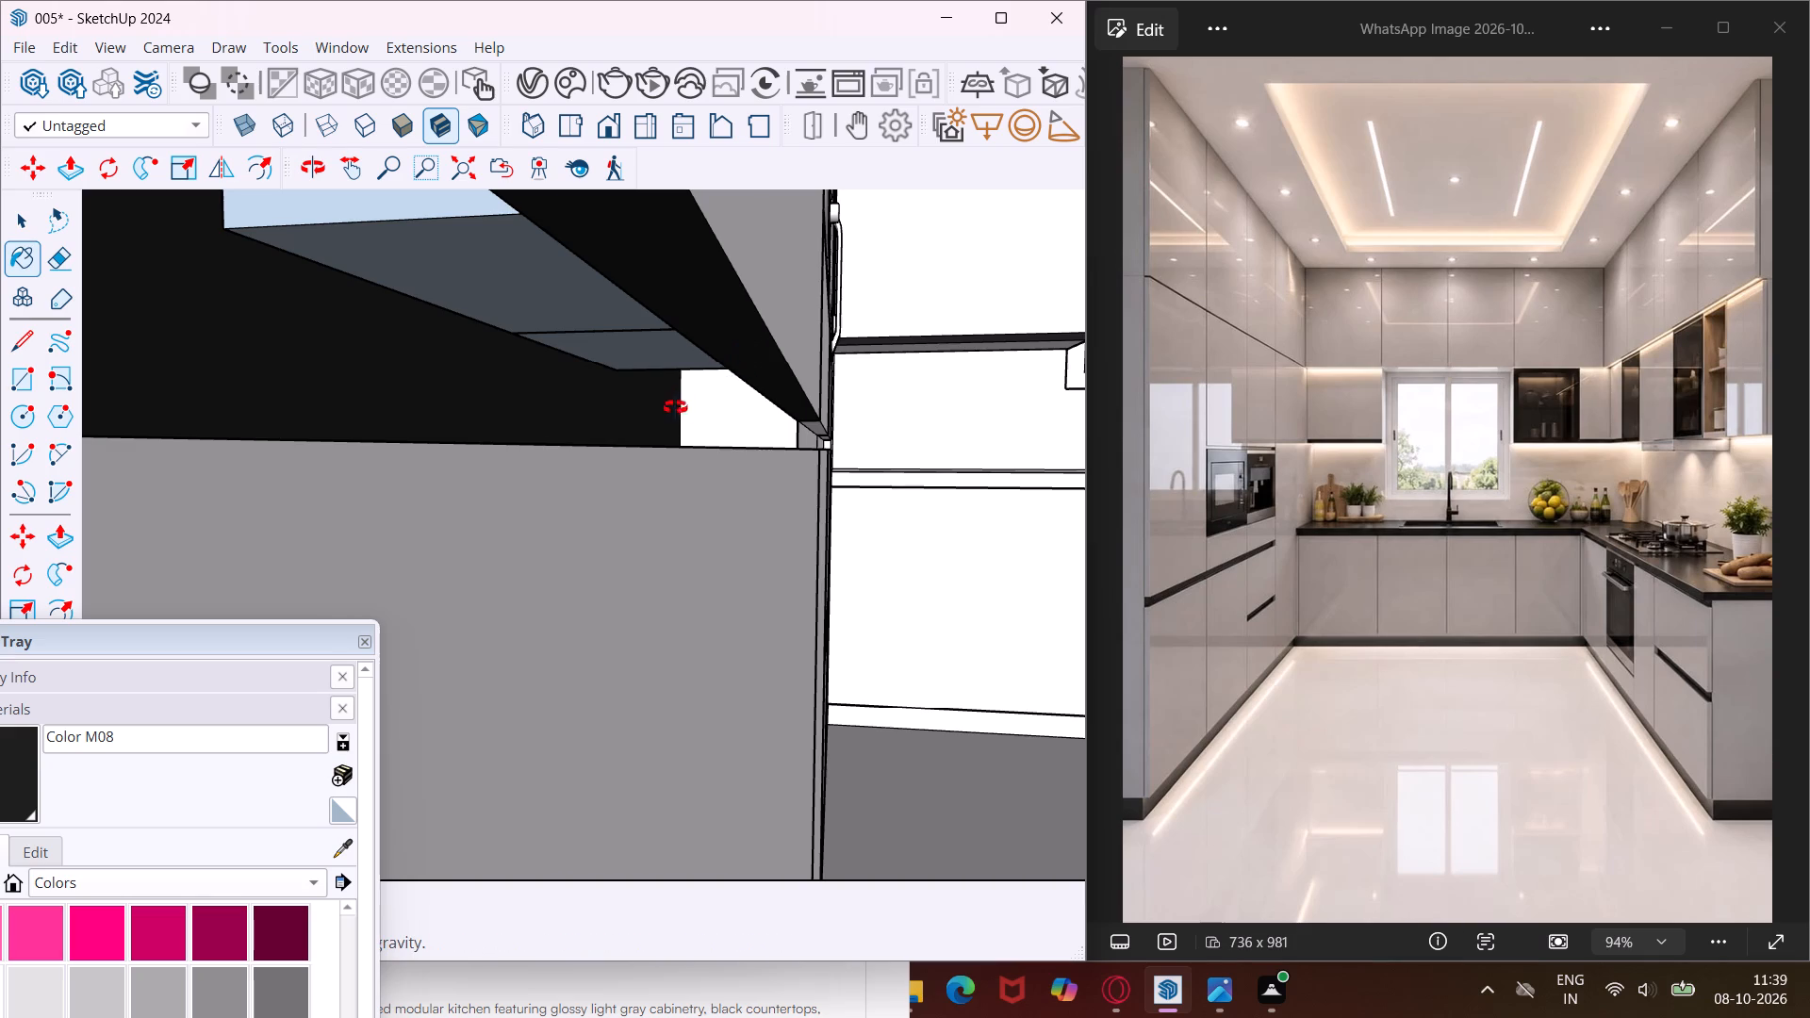
middle_click_drag(675, 407, 646, 415)
scroll(653, 464, "down", 2)
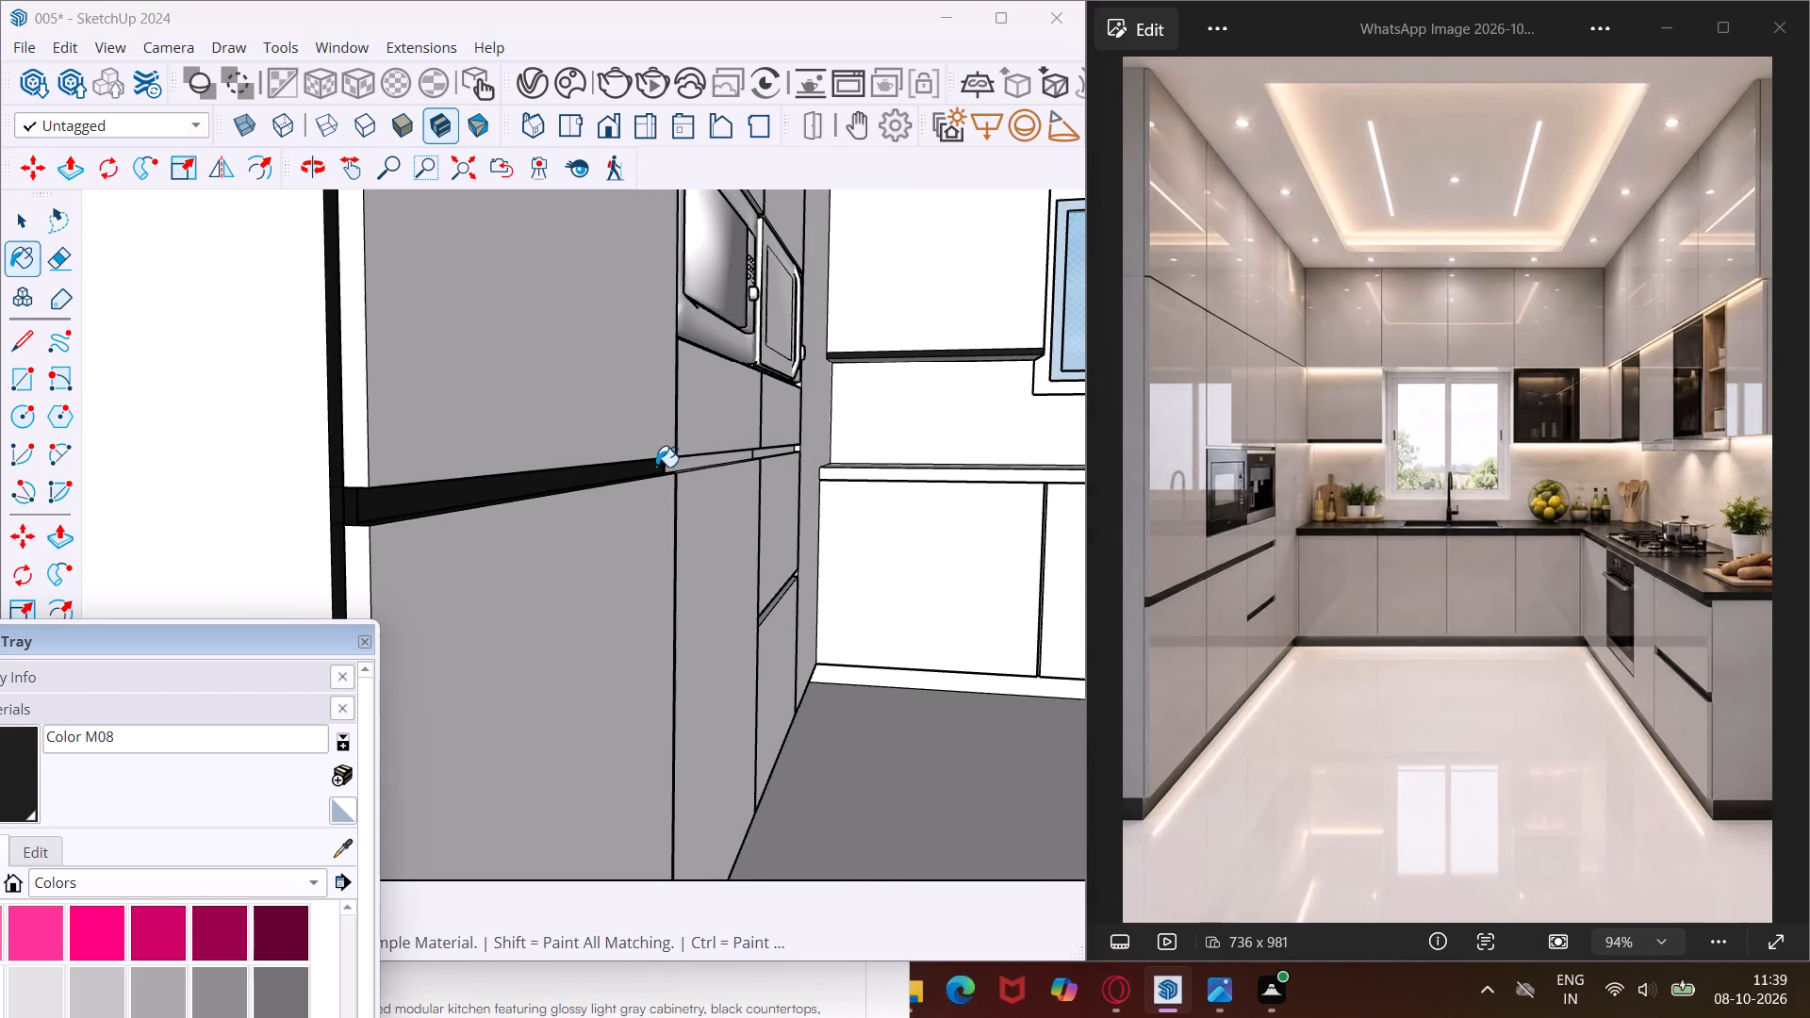
scroll(689, 465, "up", 12)
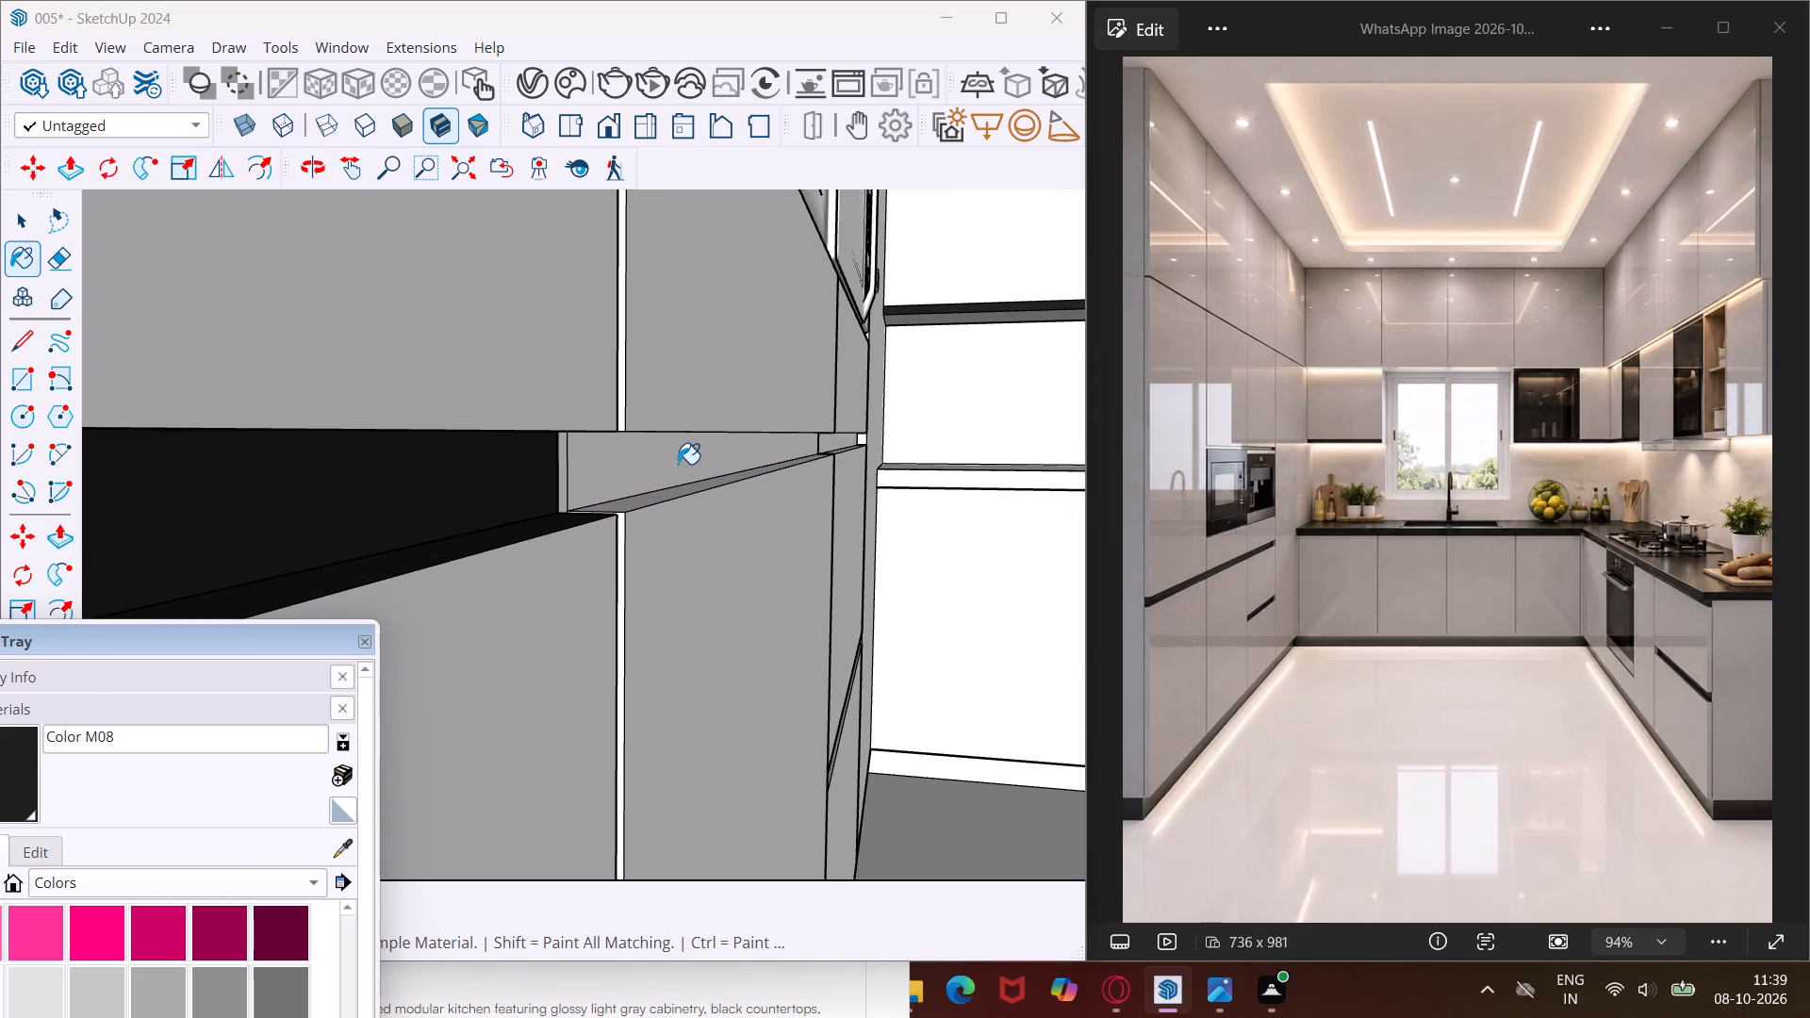
left_click(678, 464)
left_click(570, 484)
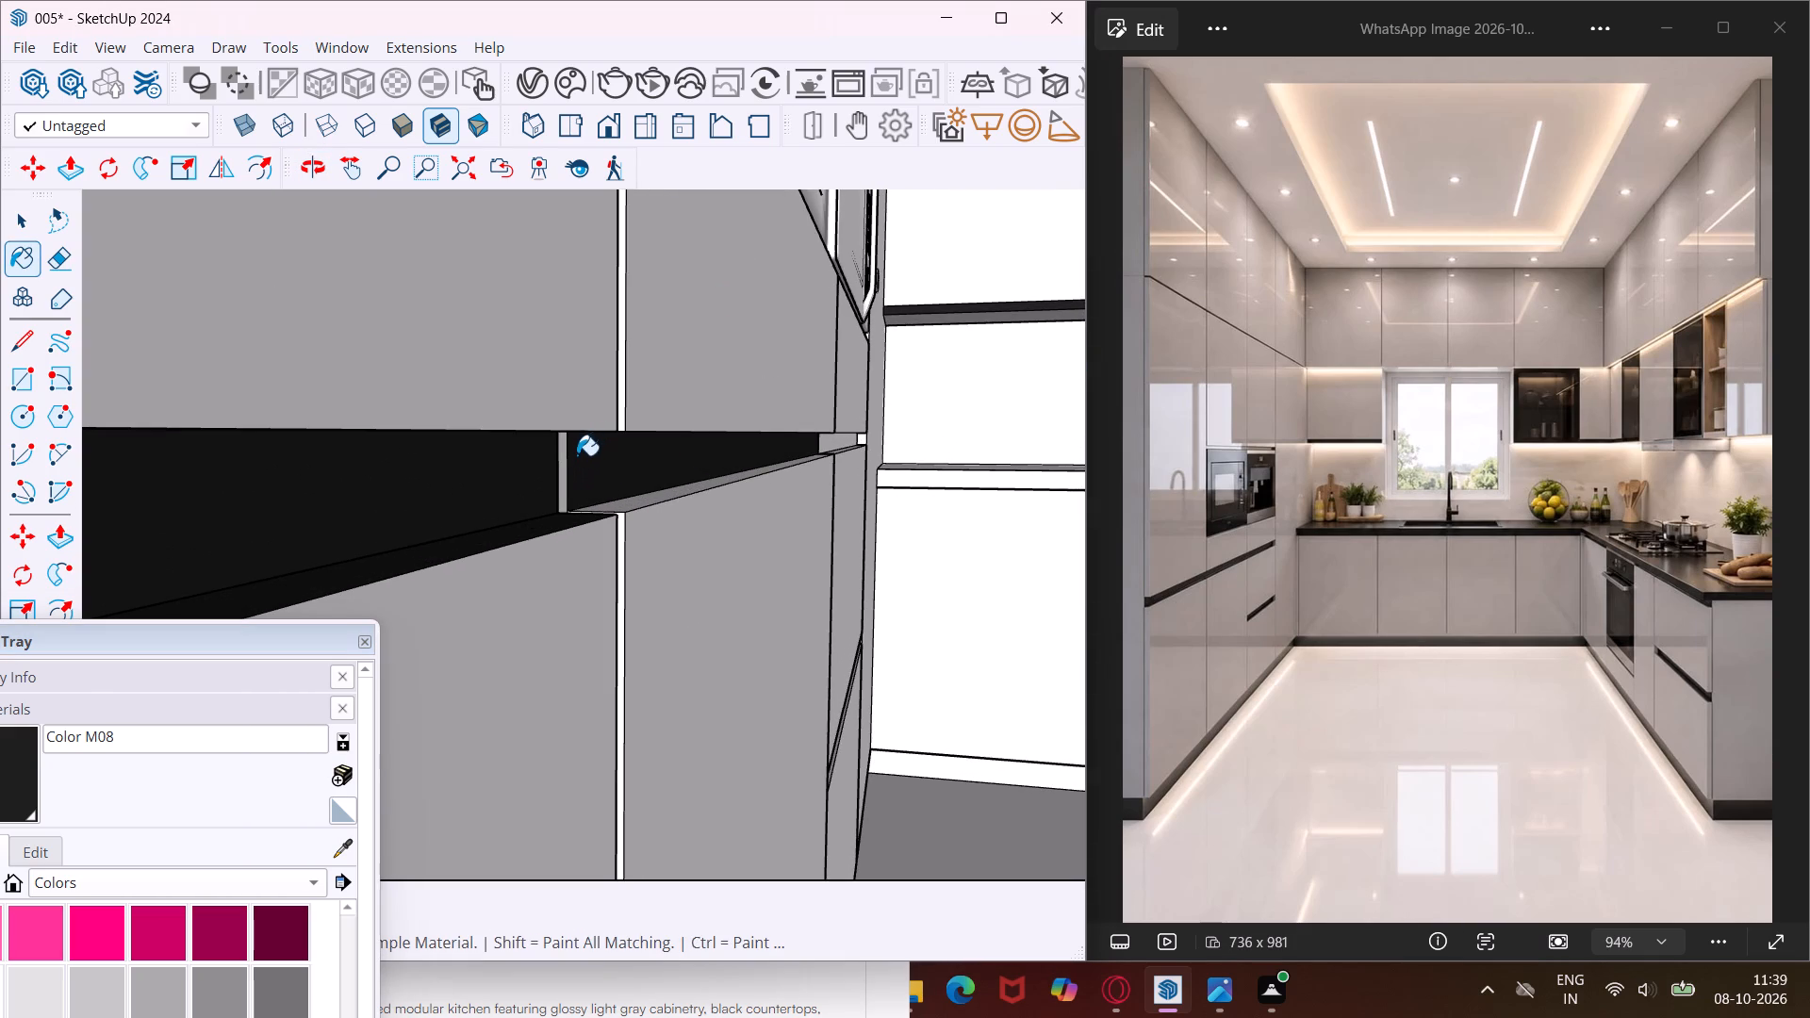
left_click(568, 467)
left_click(567, 468)
scroll(567, 468, "up", 4)
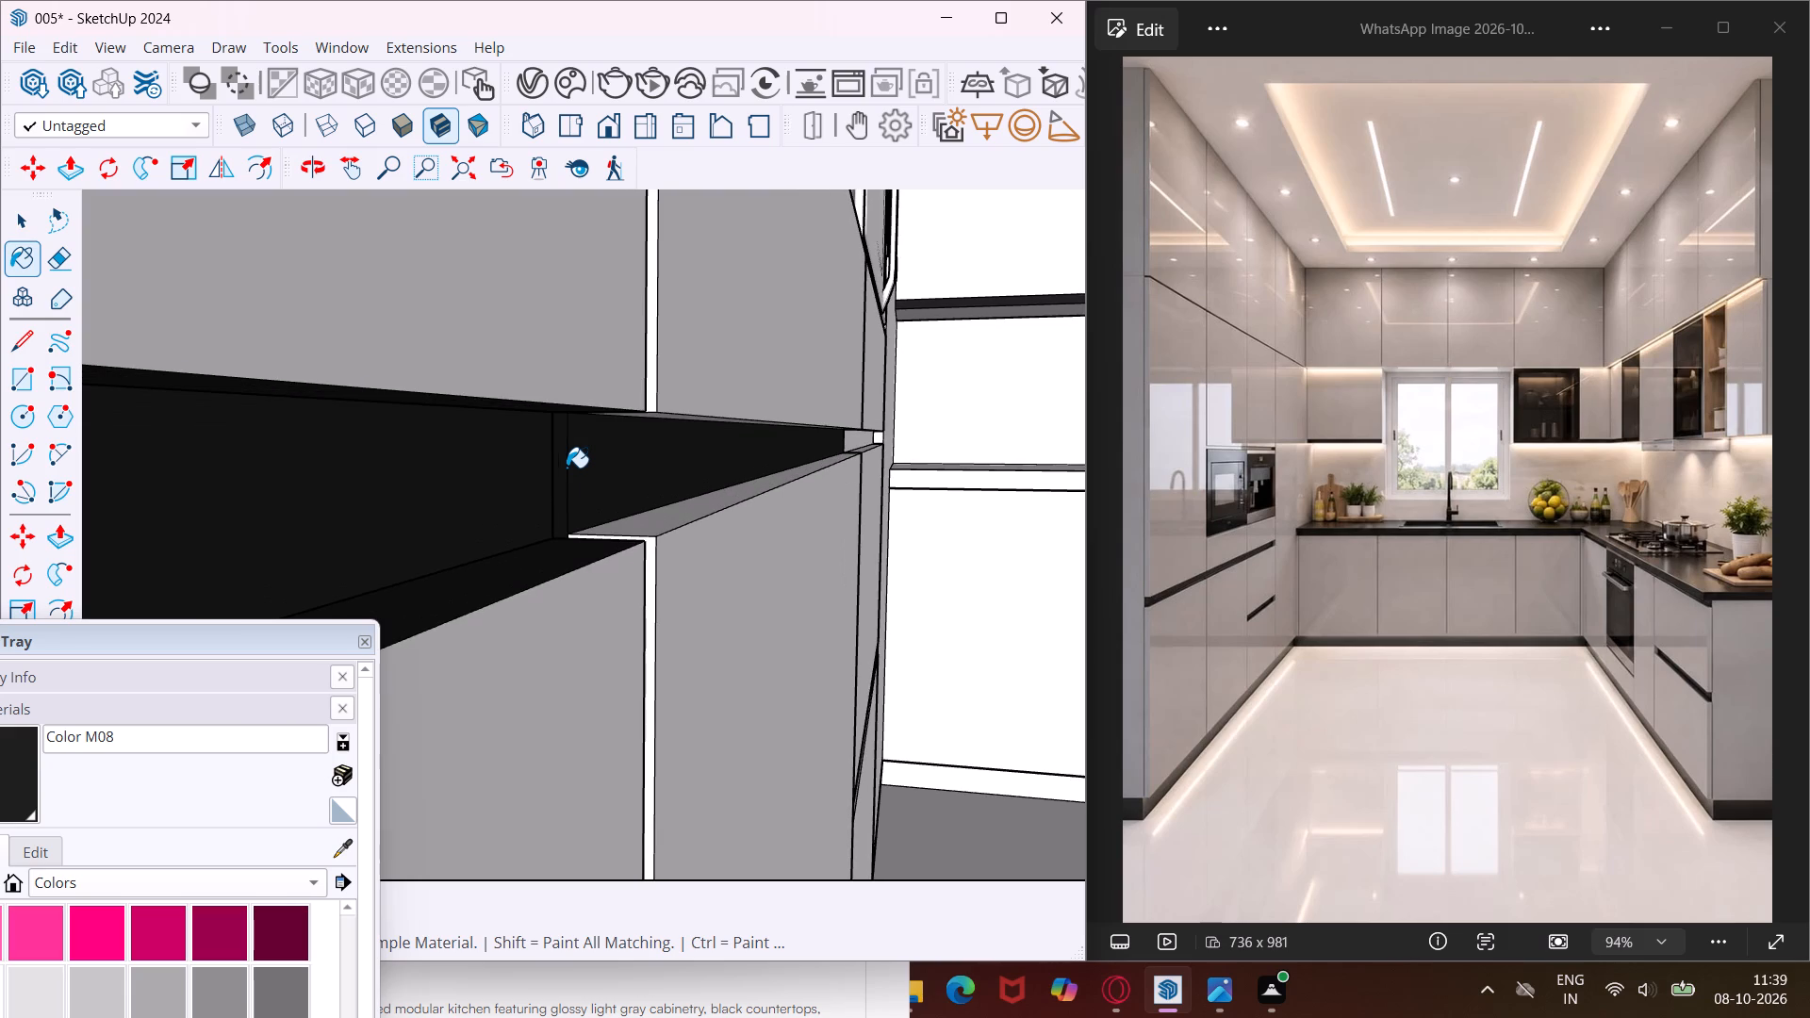
scroll(645, 470, "down", 2)
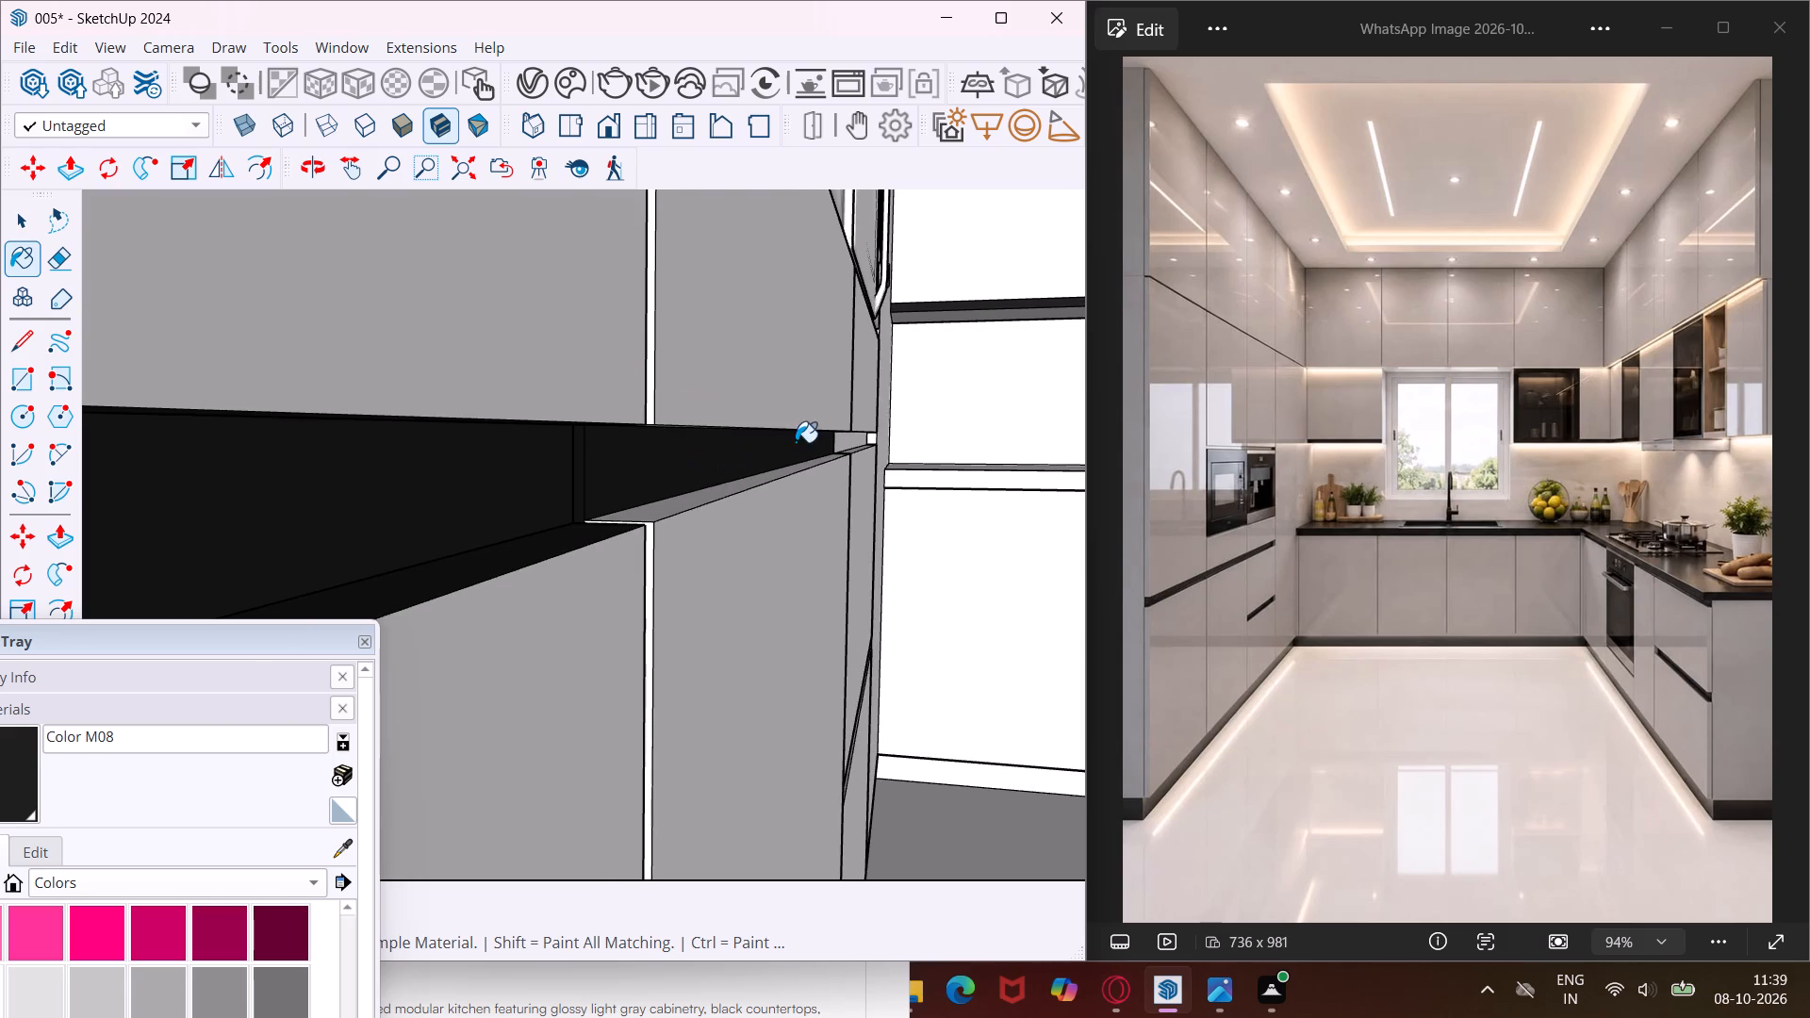
Paint the back of the horizontal gap on the drawer cabinet and the vertical gap crossing it beside the microwave cabinet with Color M08.
middle_click_drag(794, 442, 596, 480)
scroll(679, 468, "down", 4)
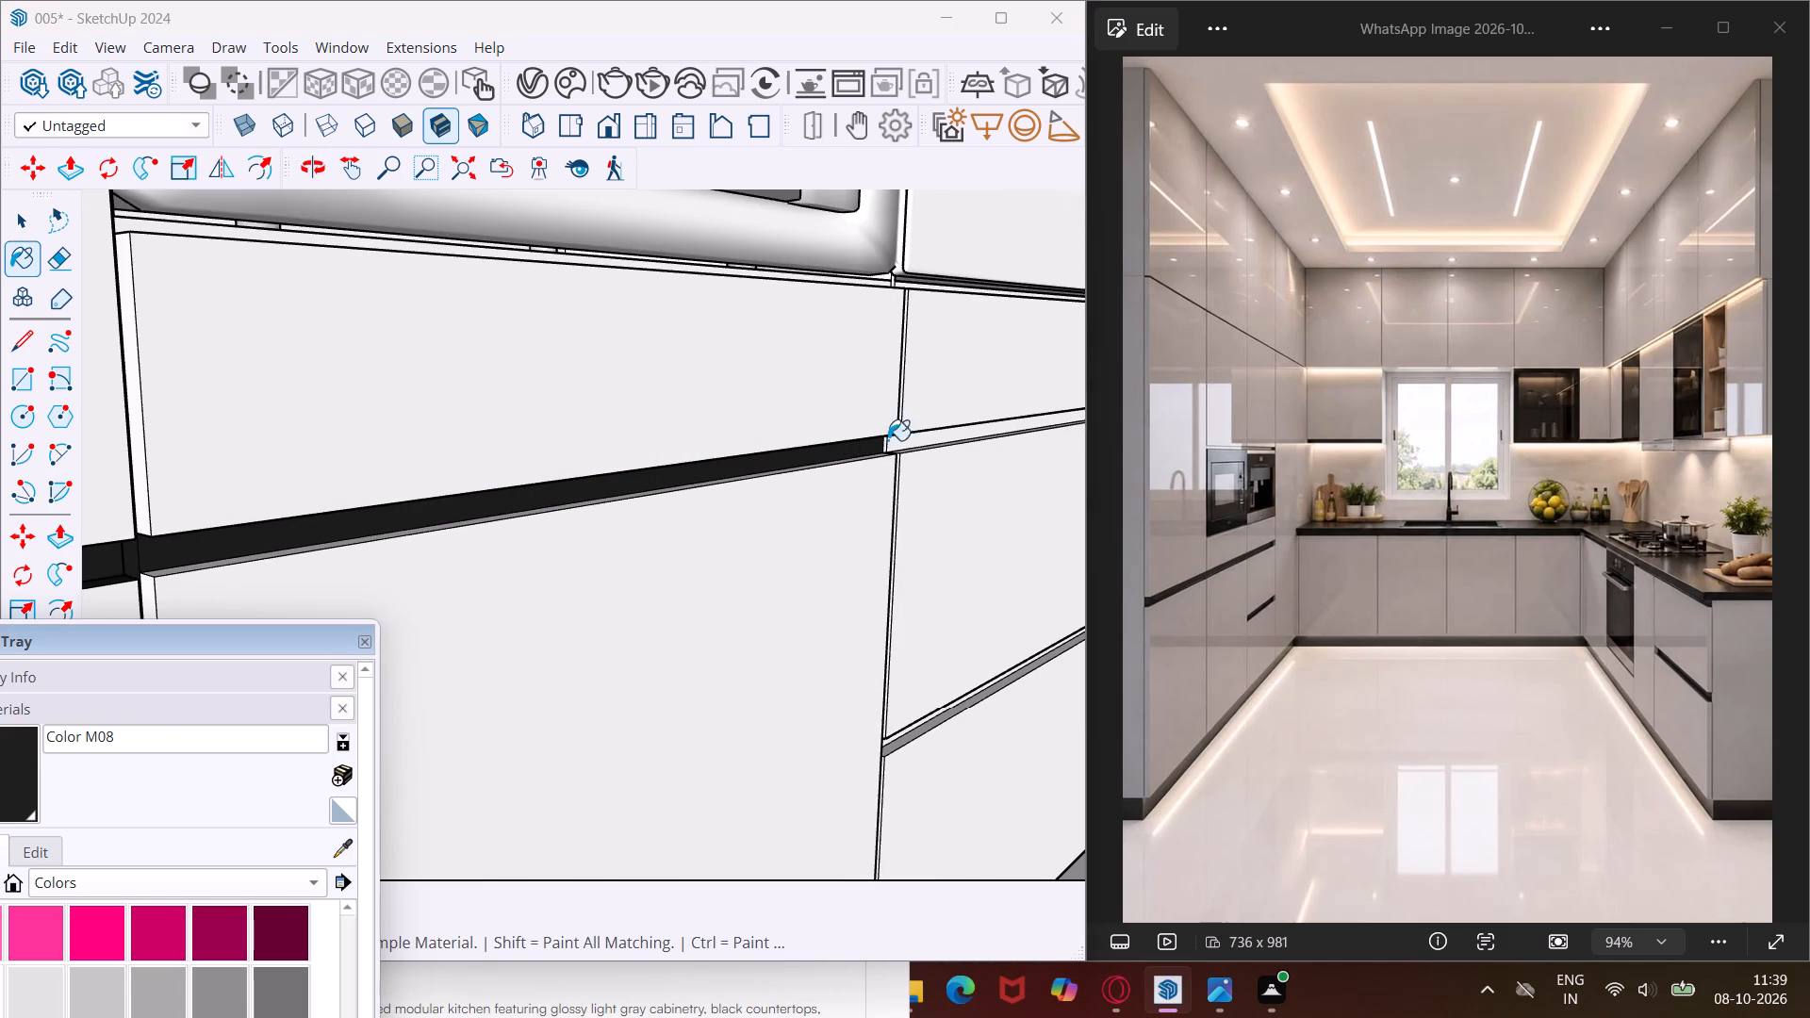
scroll(910, 450, "up", 17)
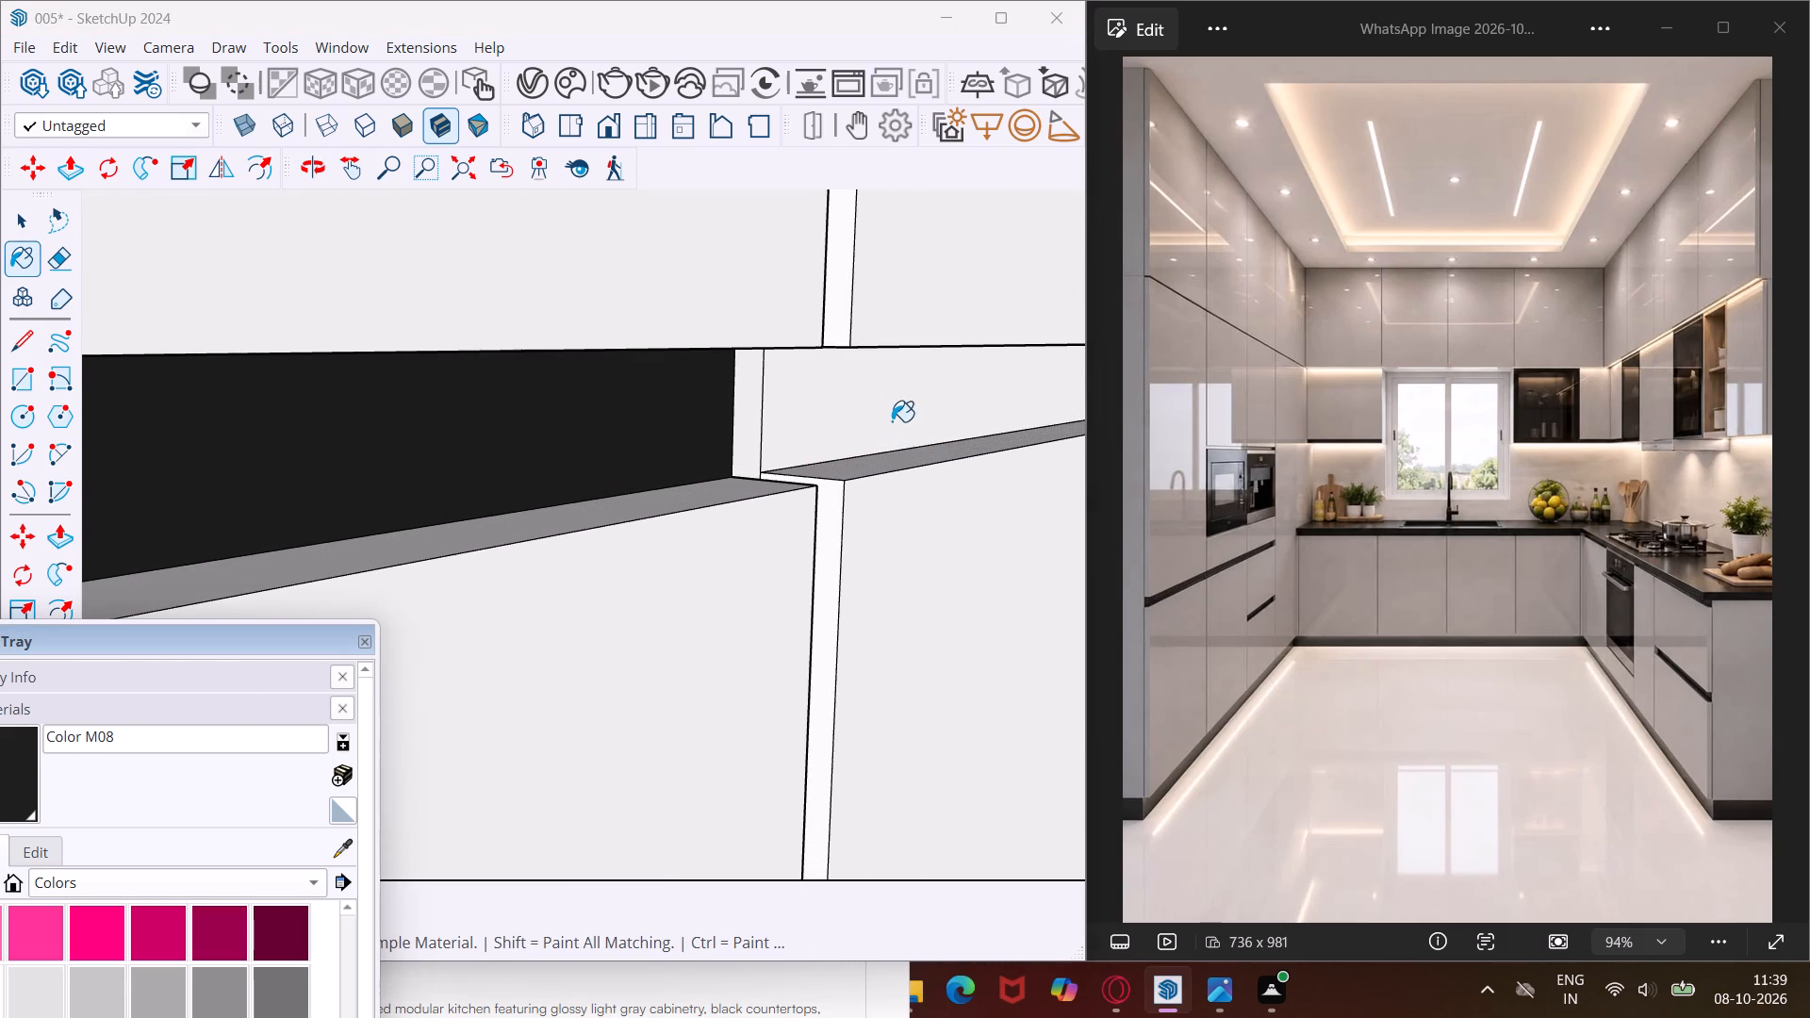
left_click(892, 421)
left_click(757, 433)
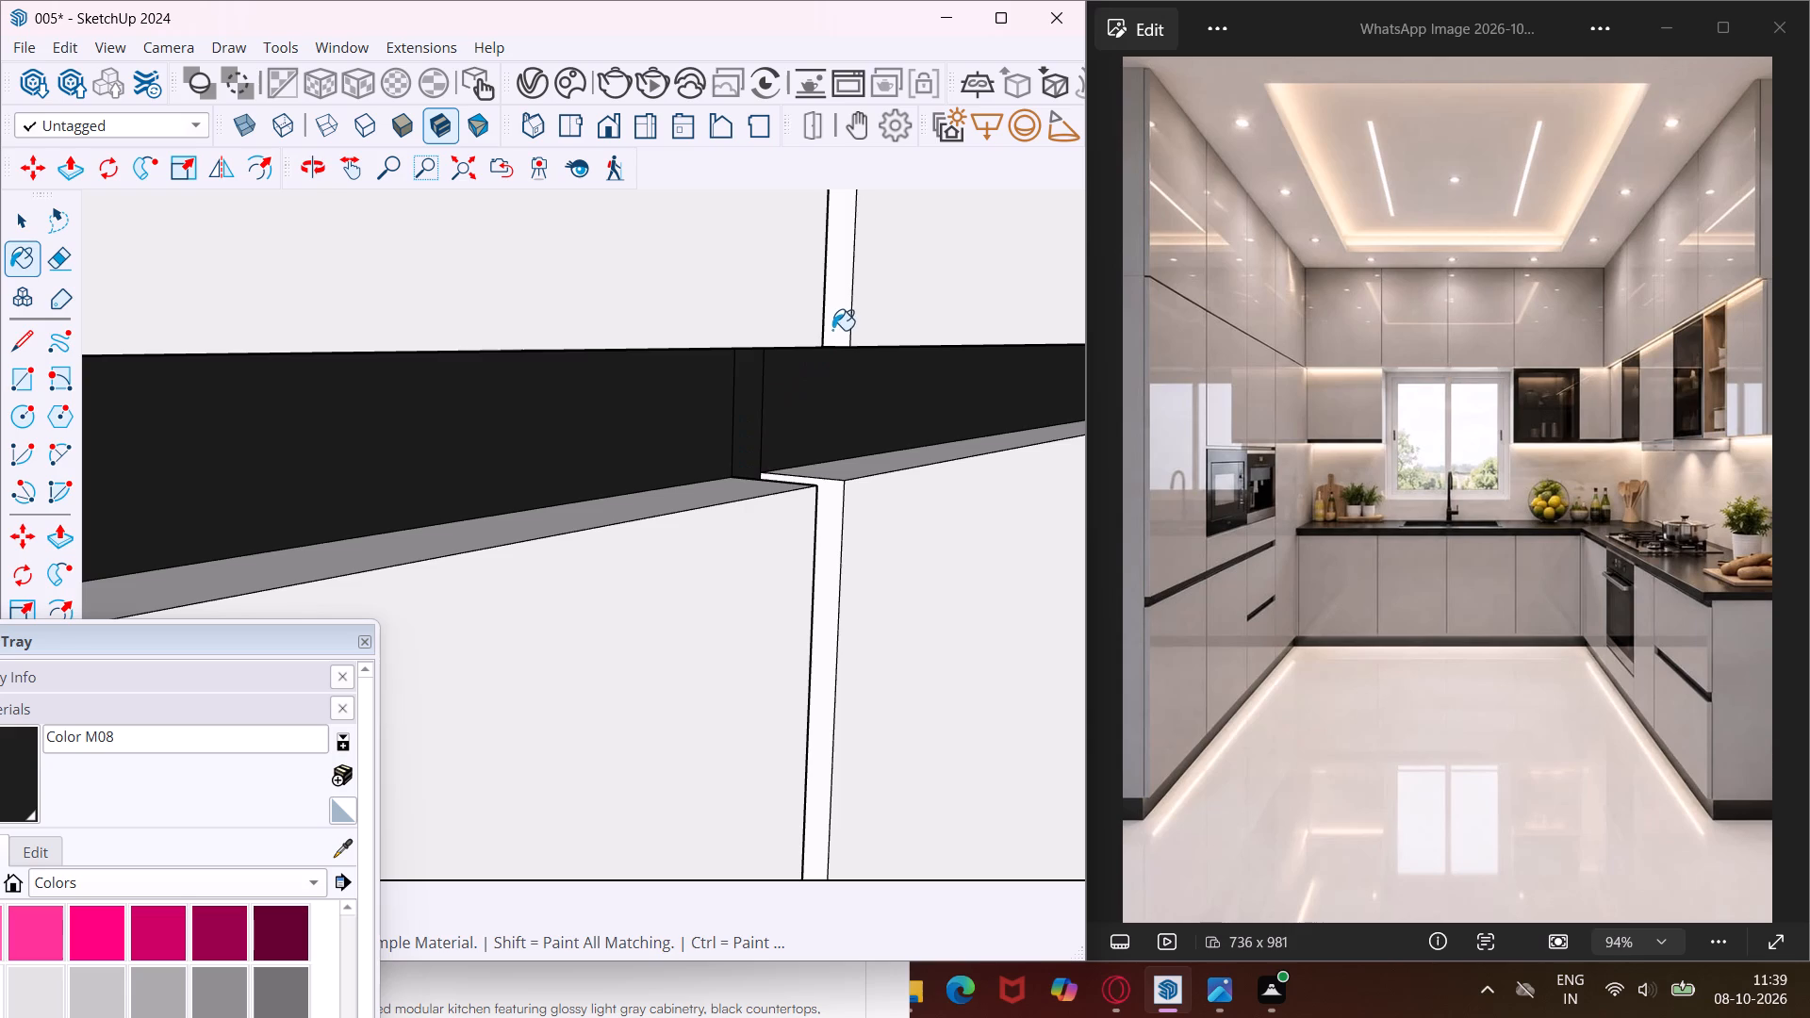
left_click(839, 325)
left_click(833, 534)
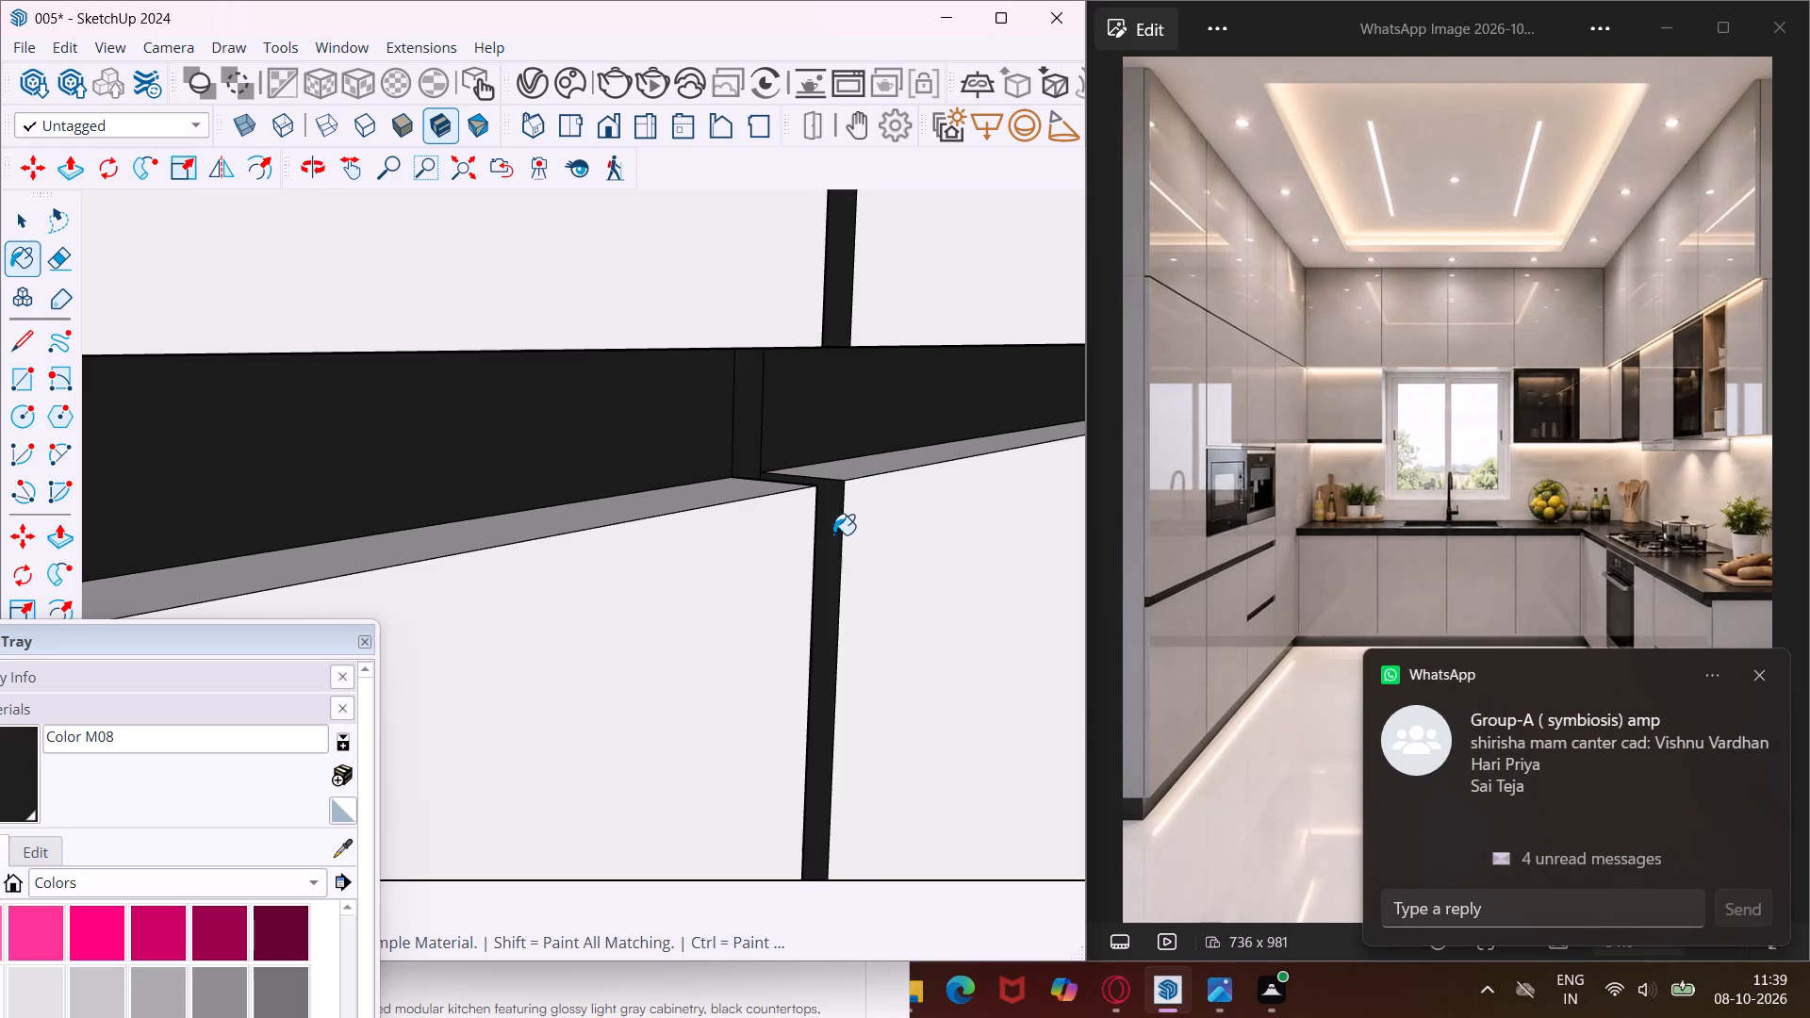
Paint the lower ledge faces of the horizontal gap on the drawer and microwave cabinets with Color M08.
left_click(847, 462)
left_click(848, 476)
left_click(773, 496)
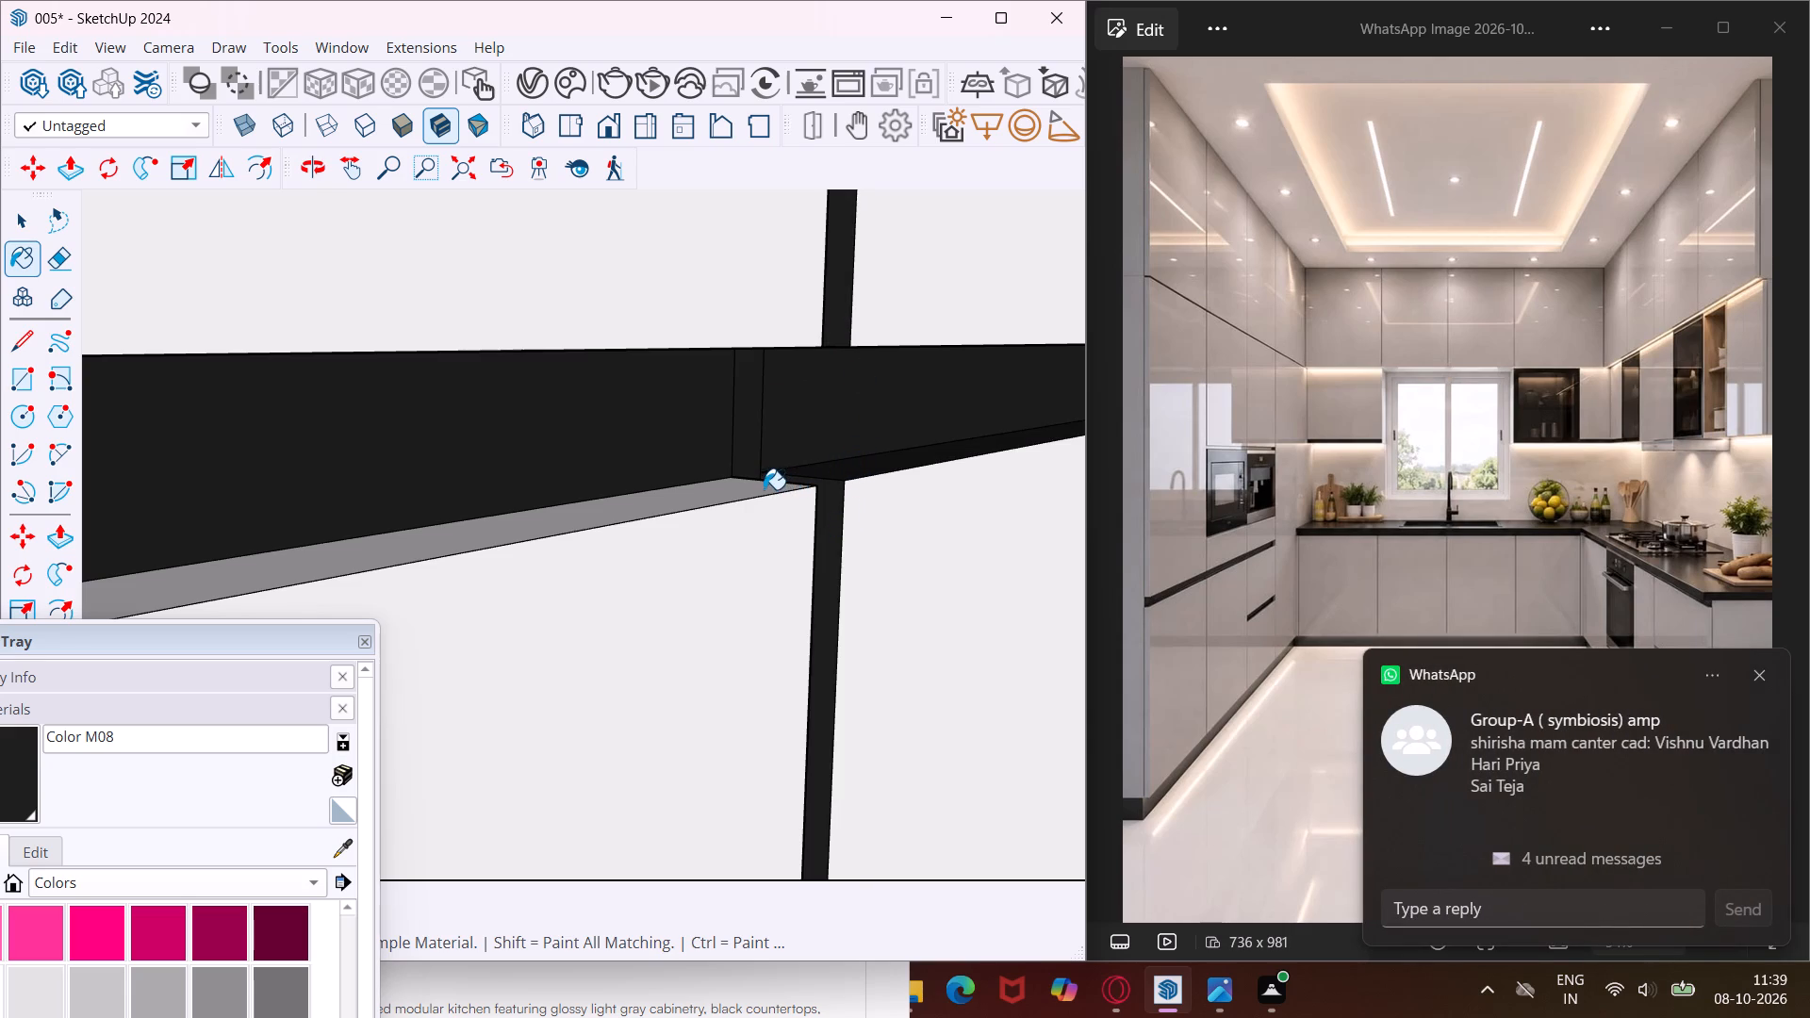
left_click(762, 485)
Paint the side faces of the vertical gap above and below the horizontal gap, between the microwave and drawer cabinets, with Color M08.
middle_click_drag(821, 435, 615, 481)
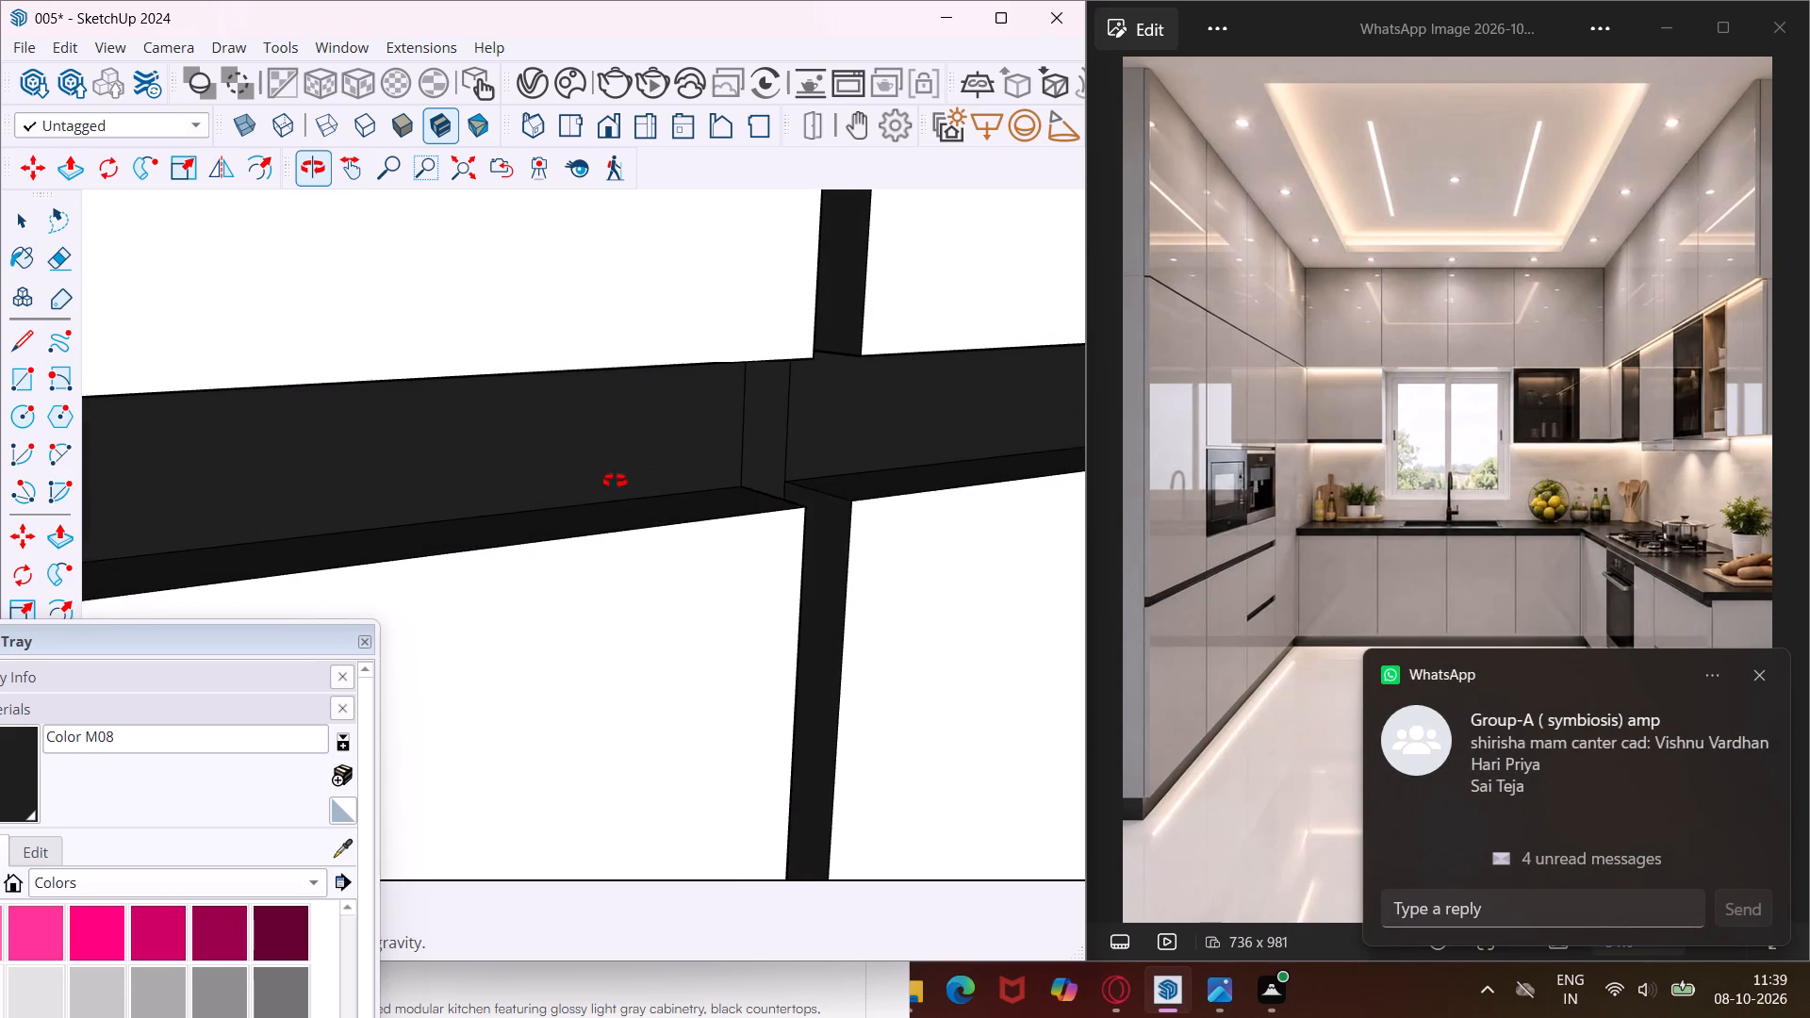
middle_click_drag(615, 481, 410, 494)
middle_click_drag(835, 386, 650, 402)
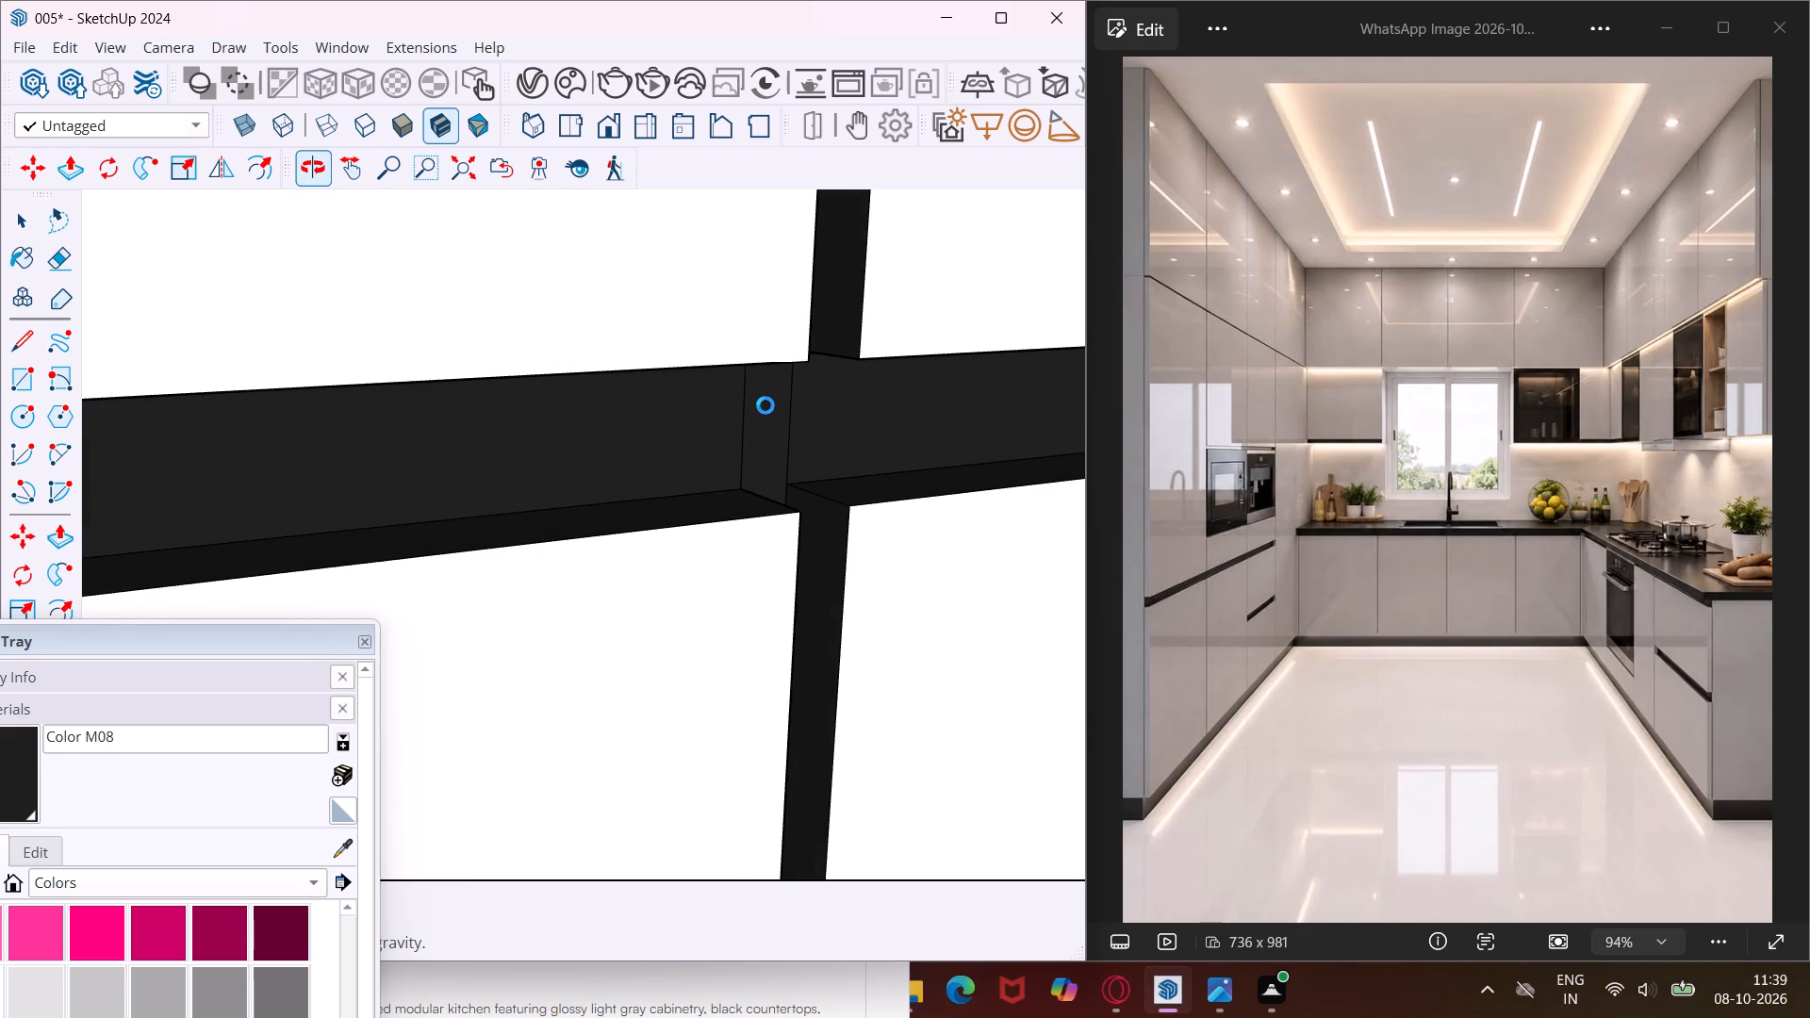
scroll(765, 405, "down", 9)
middle_click_drag(810, 423, 442, 427)
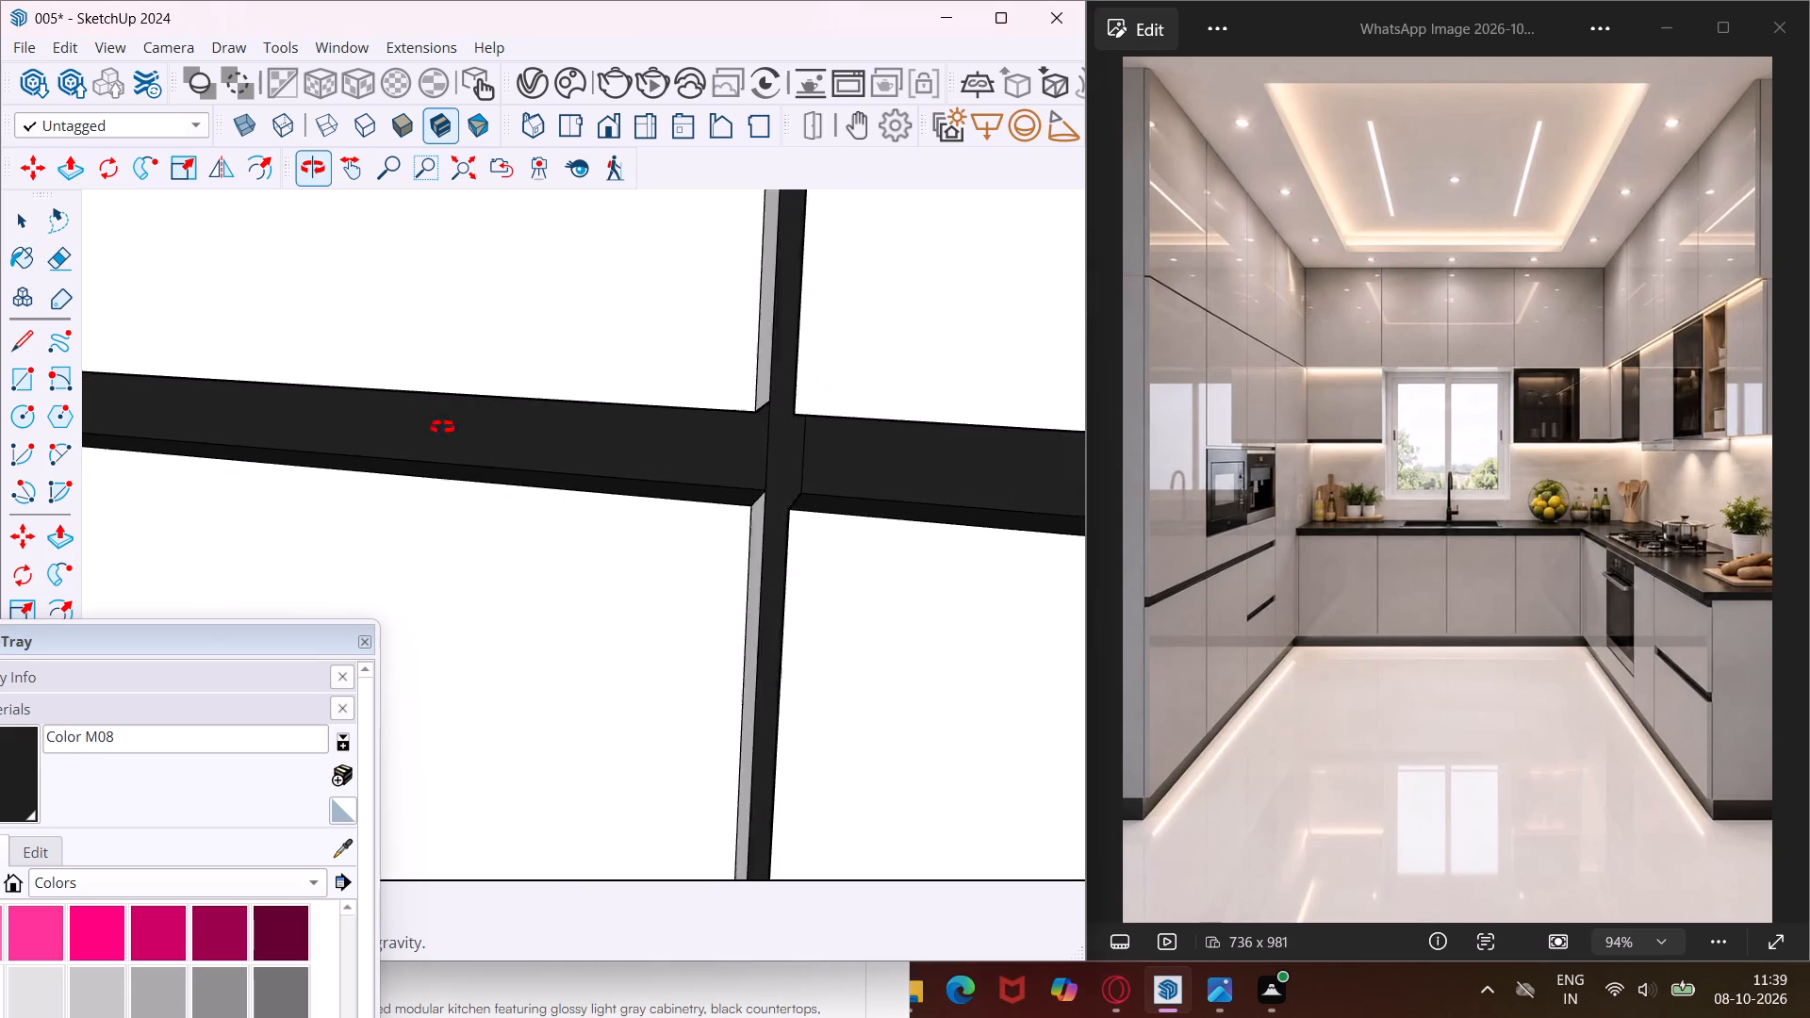
middle_click_drag(442, 427, 392, 427)
scroll(729, 402, "up", 3)
left_click(730, 399)
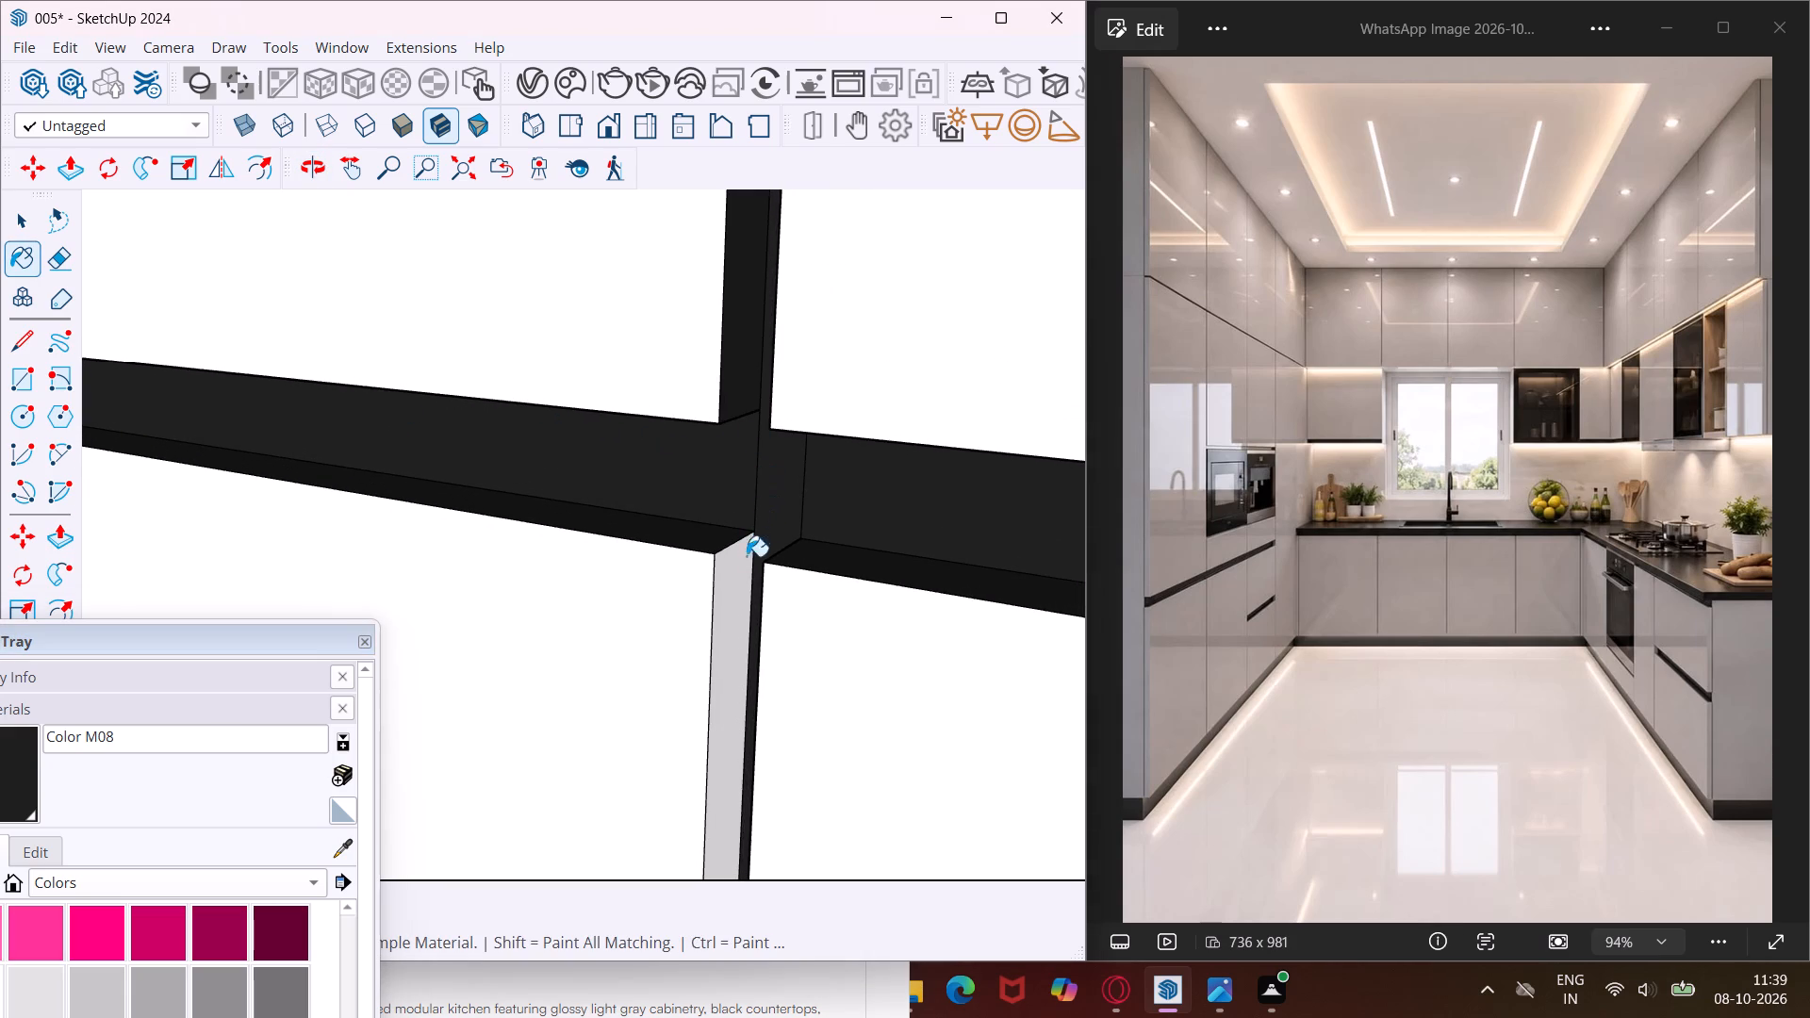
left_click(734, 580)
Paint the top, back, ledge and end faces of the horizontal gap between the two lower drawer fronts with Color M08.
middle_click_drag(734, 580, 1212, 540)
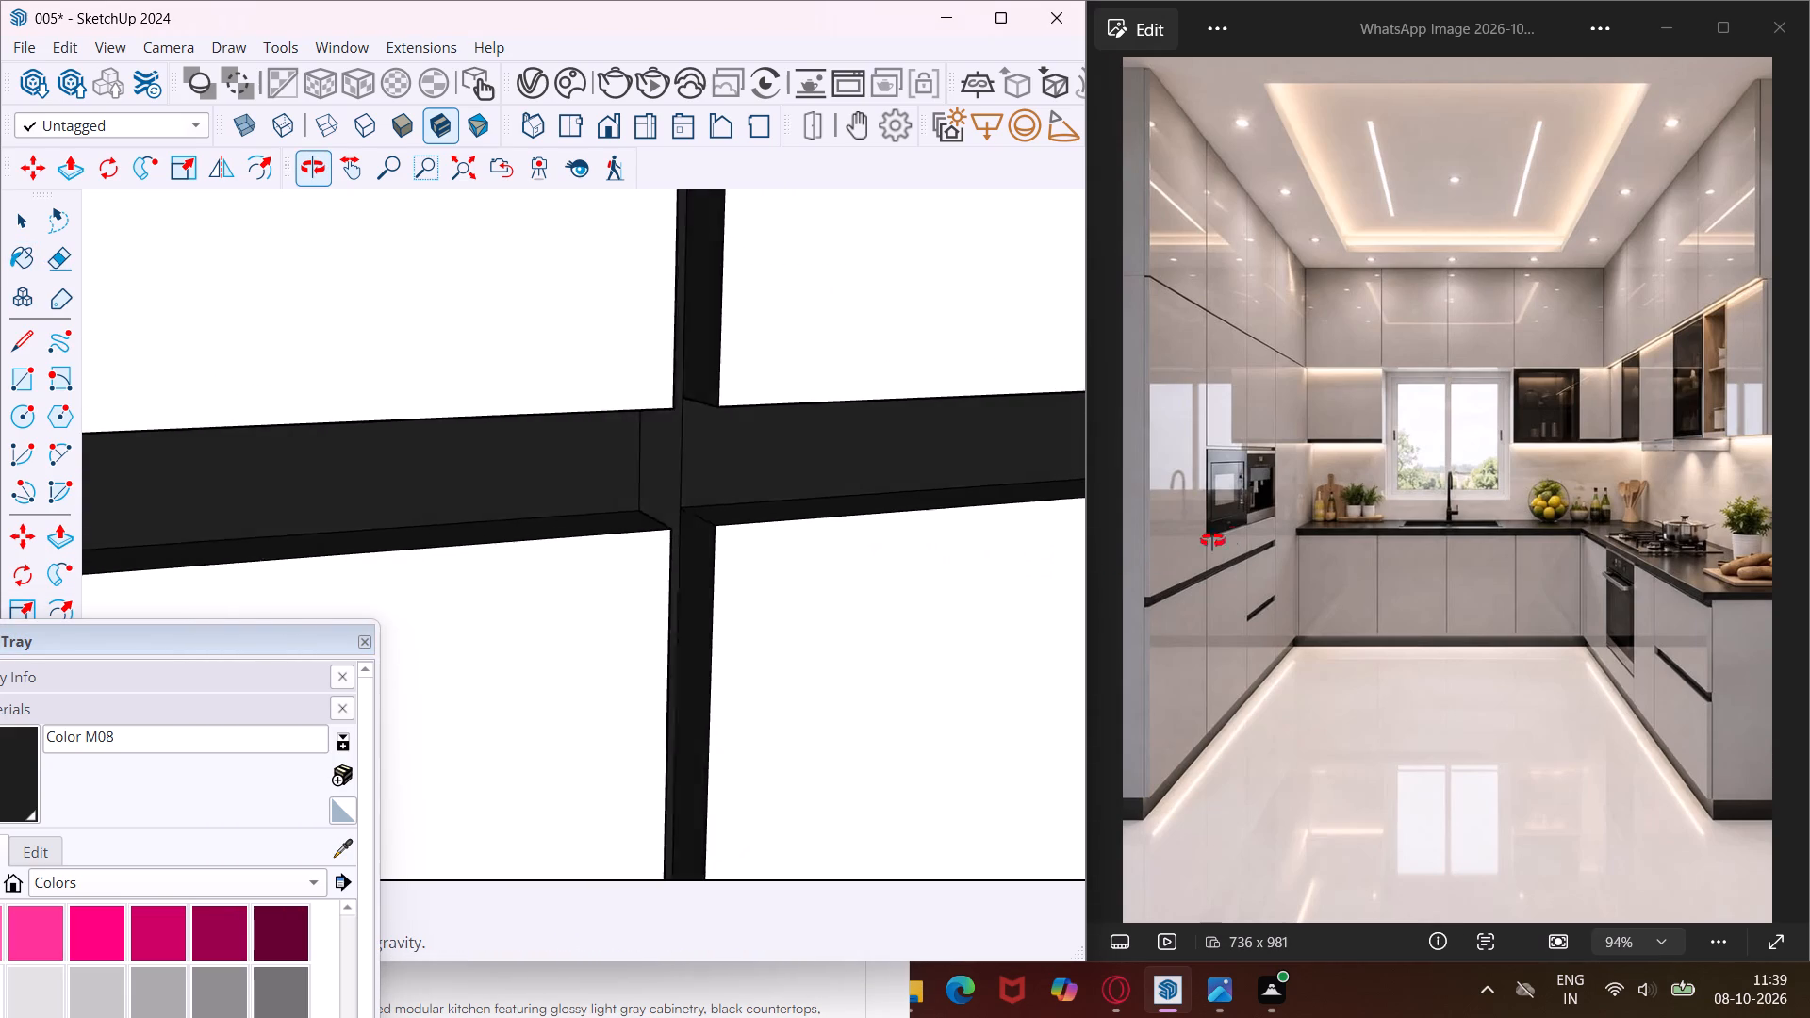
middle_click_drag(1212, 540, 1250, 529)
scroll(728, 459, "down", 6)
scroll(613, 498, "down", 5)
middle_click_drag(592, 494, 649, 493)
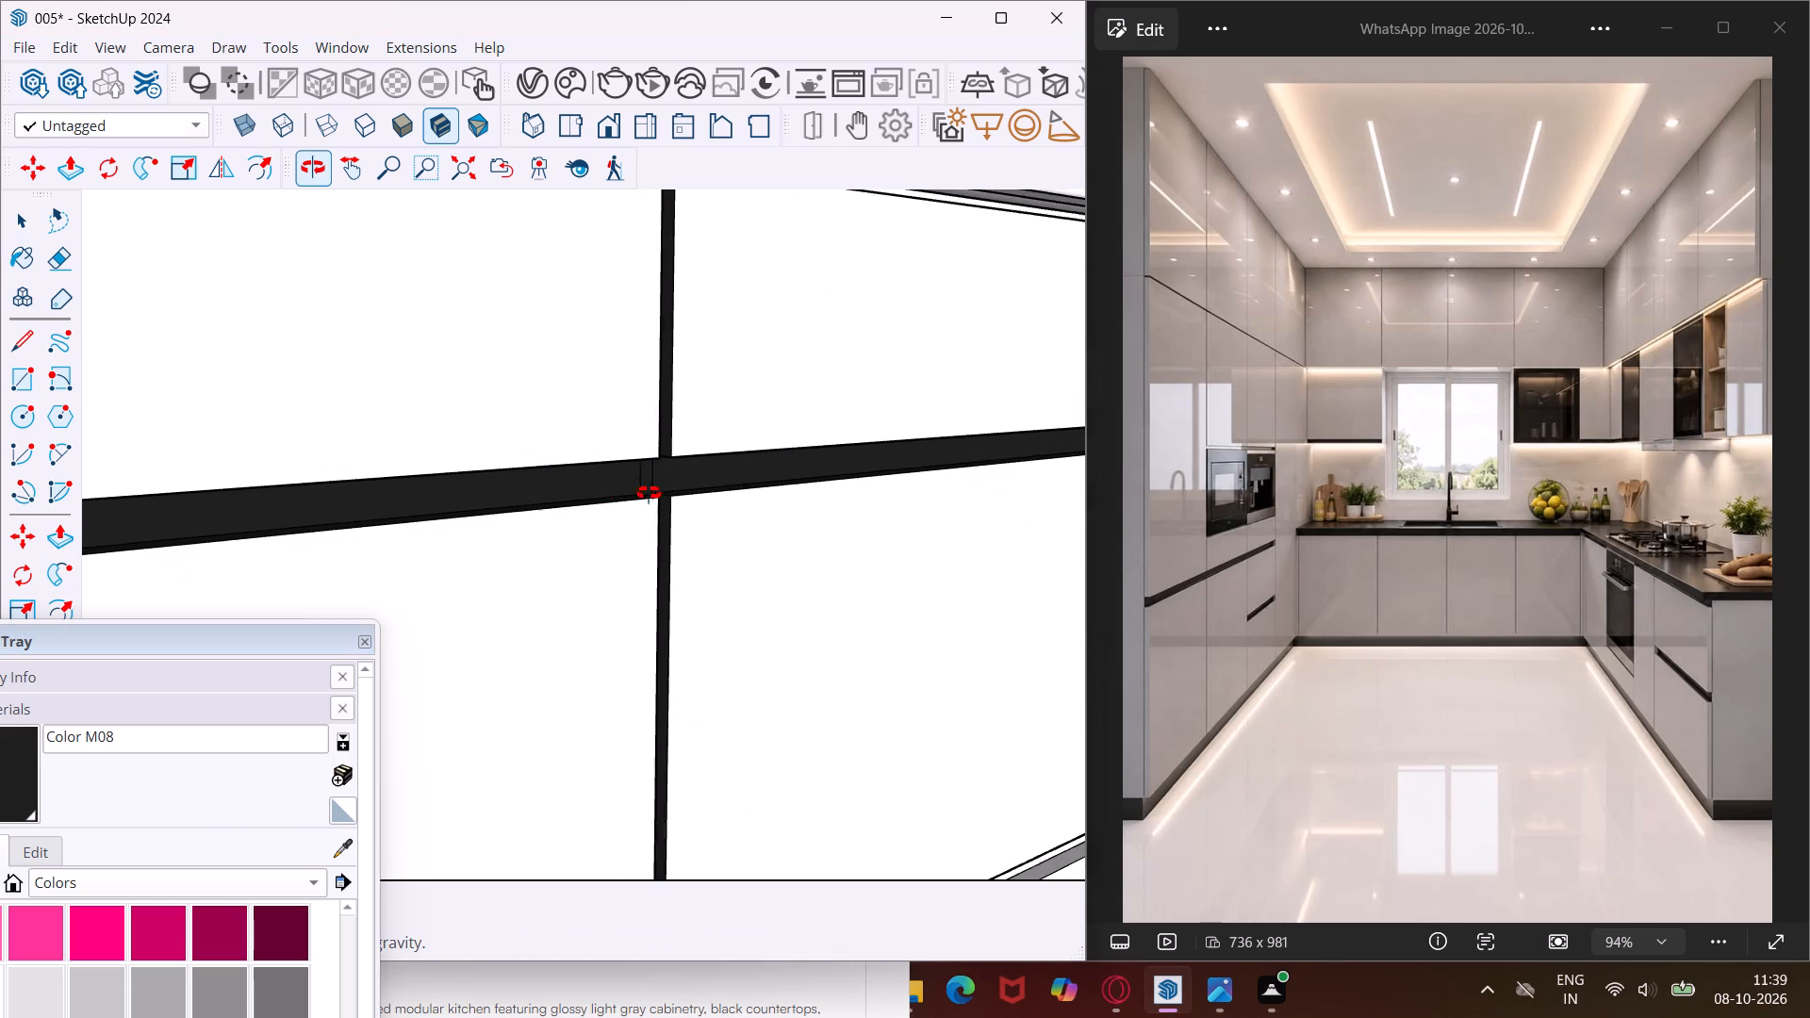
middle_click_drag(649, 493, 840, 493)
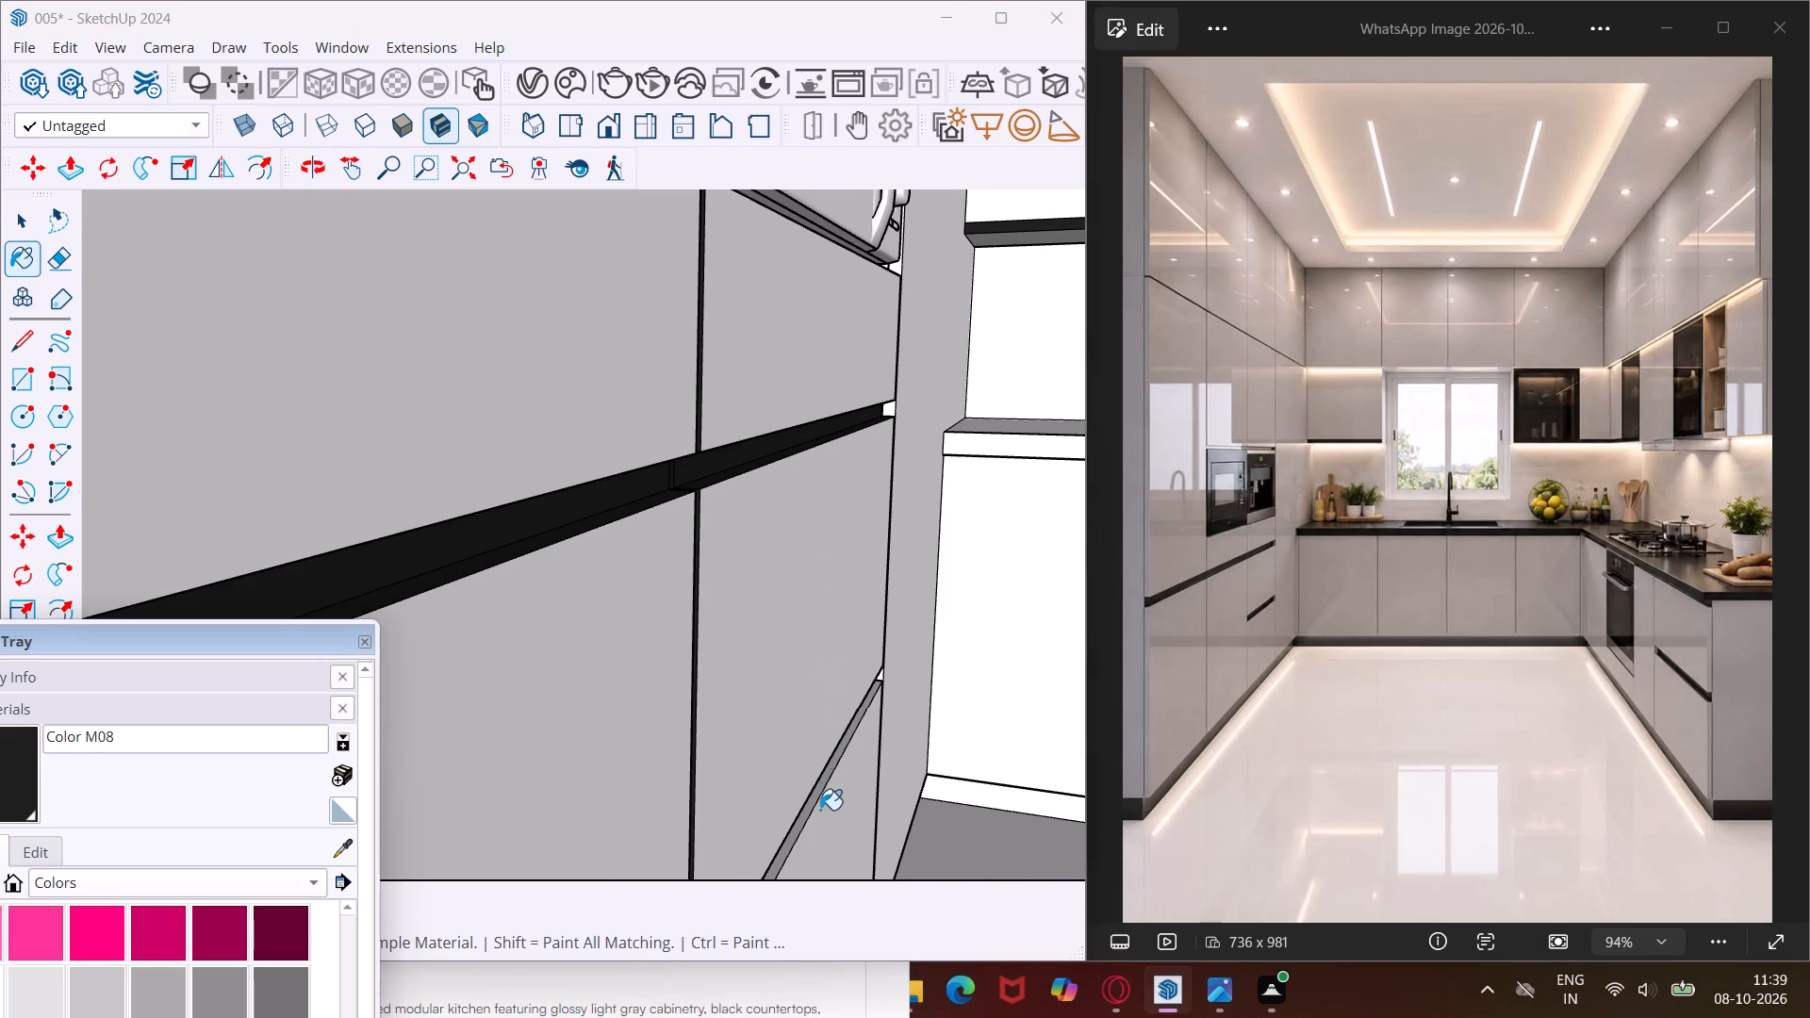
scroll(819, 813, "up", 8)
middle_click_drag(819, 813, 749, 693)
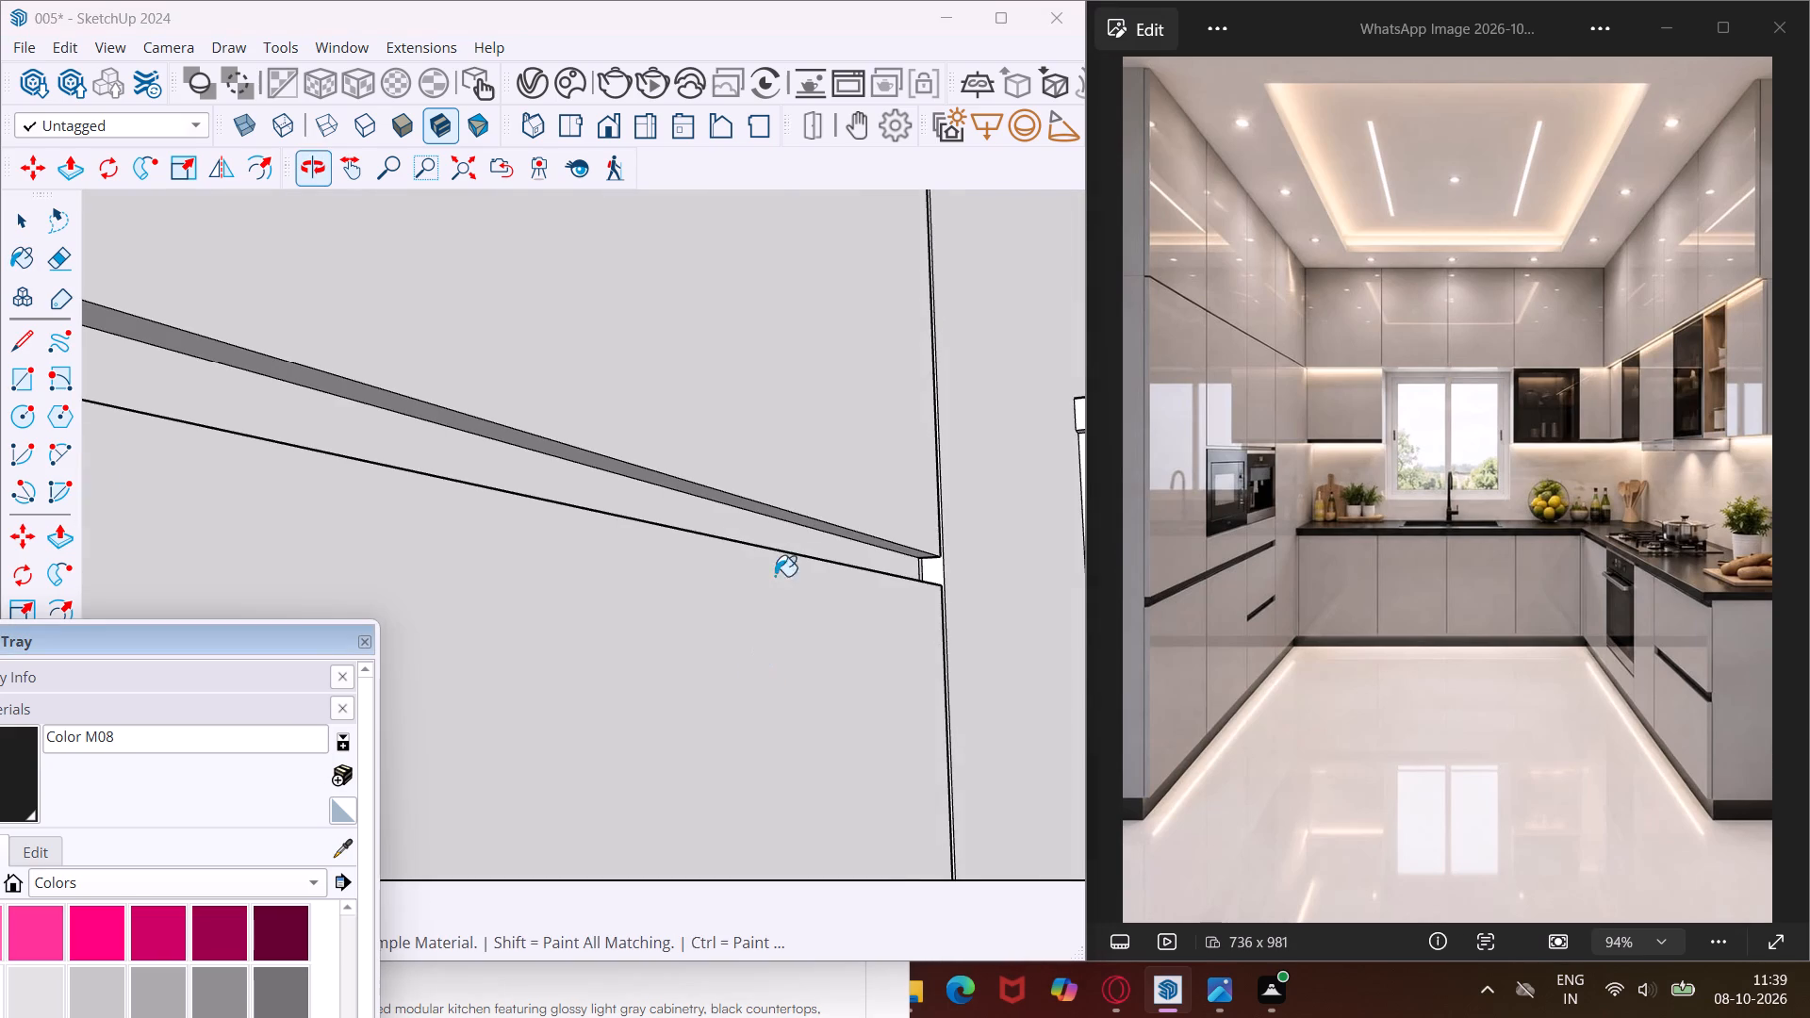
scroll(785, 516, "up", 3)
left_click(785, 516)
left_click(751, 532)
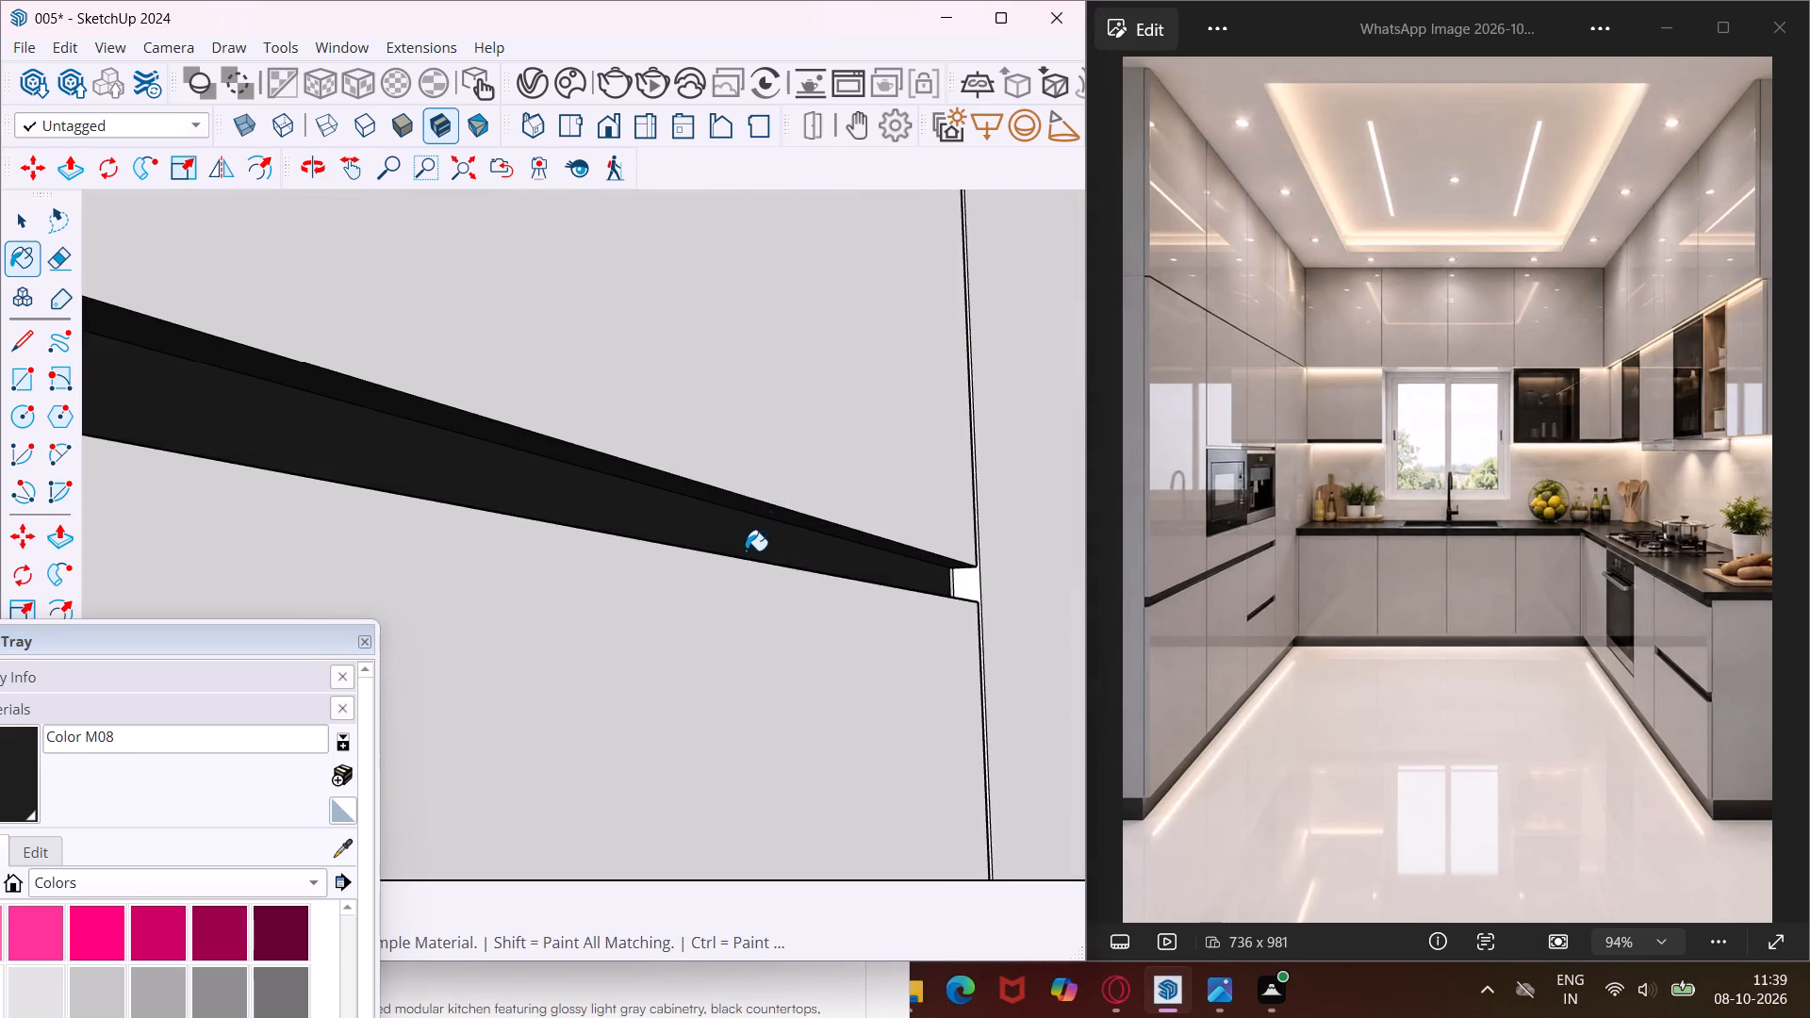
middle_click_drag(746, 550, 795, 626)
left_click(801, 715)
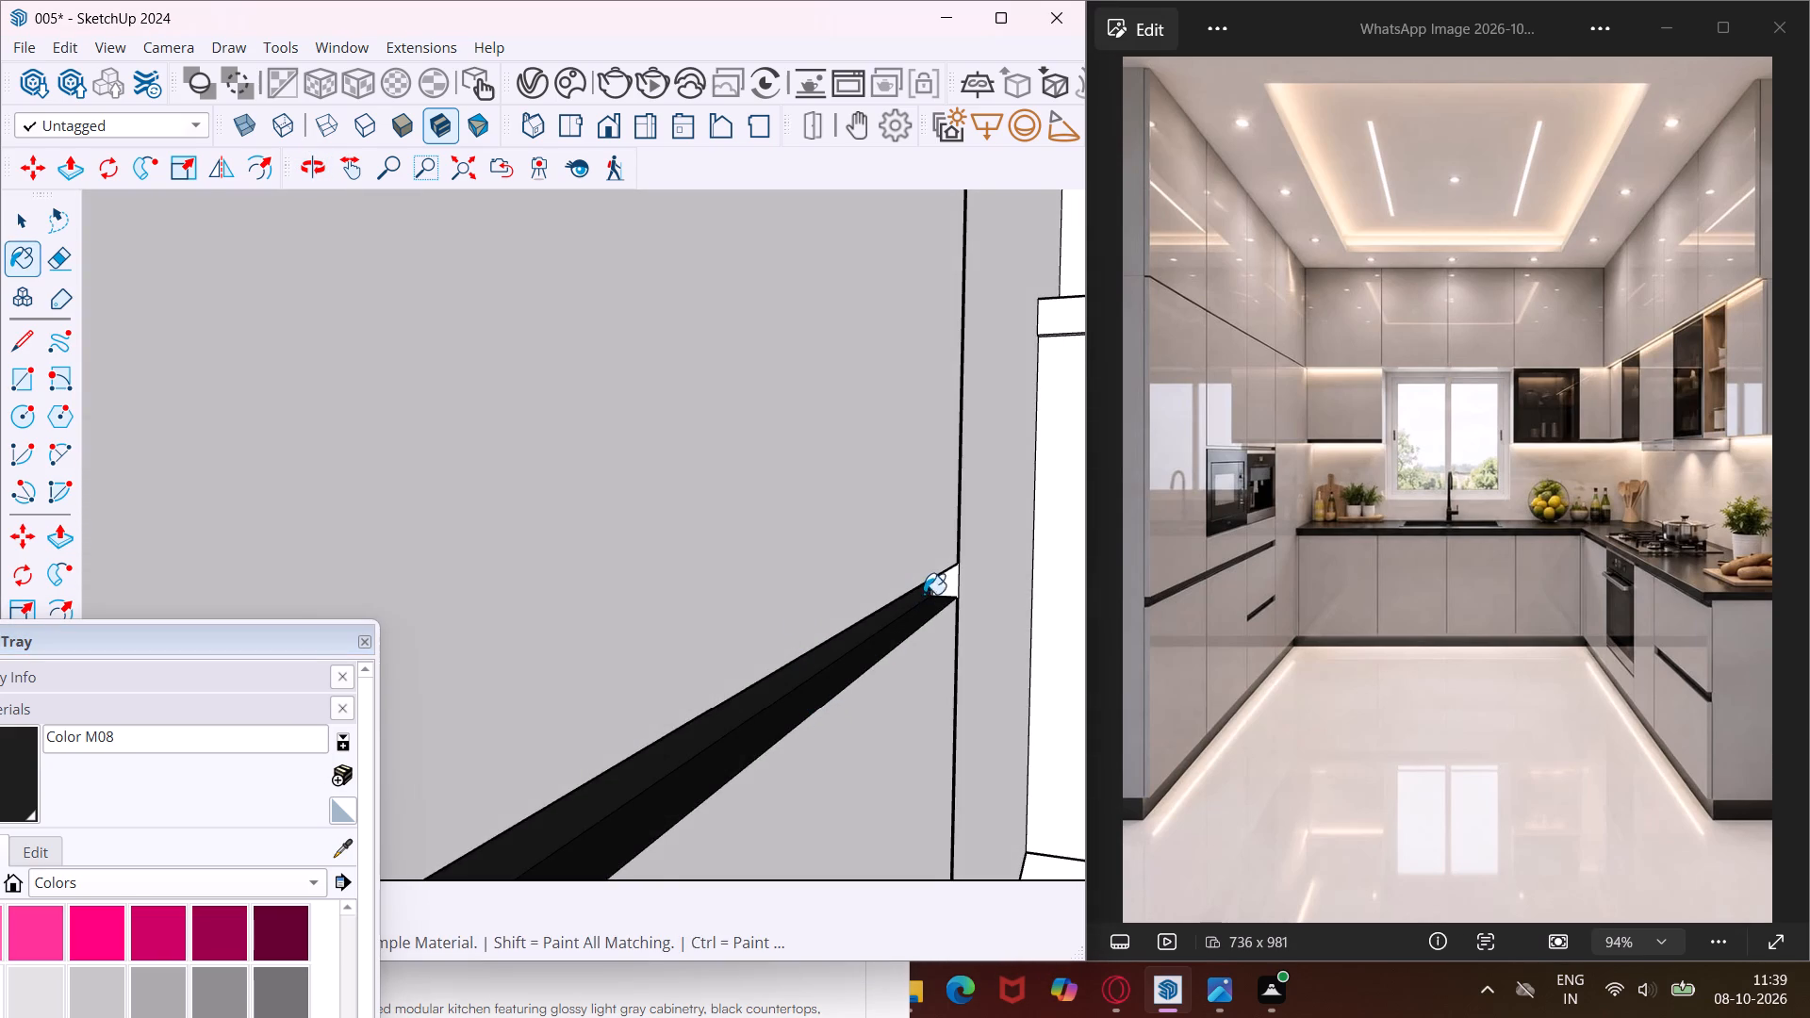
scroll(942, 589, "up", 13)
left_click(942, 589)
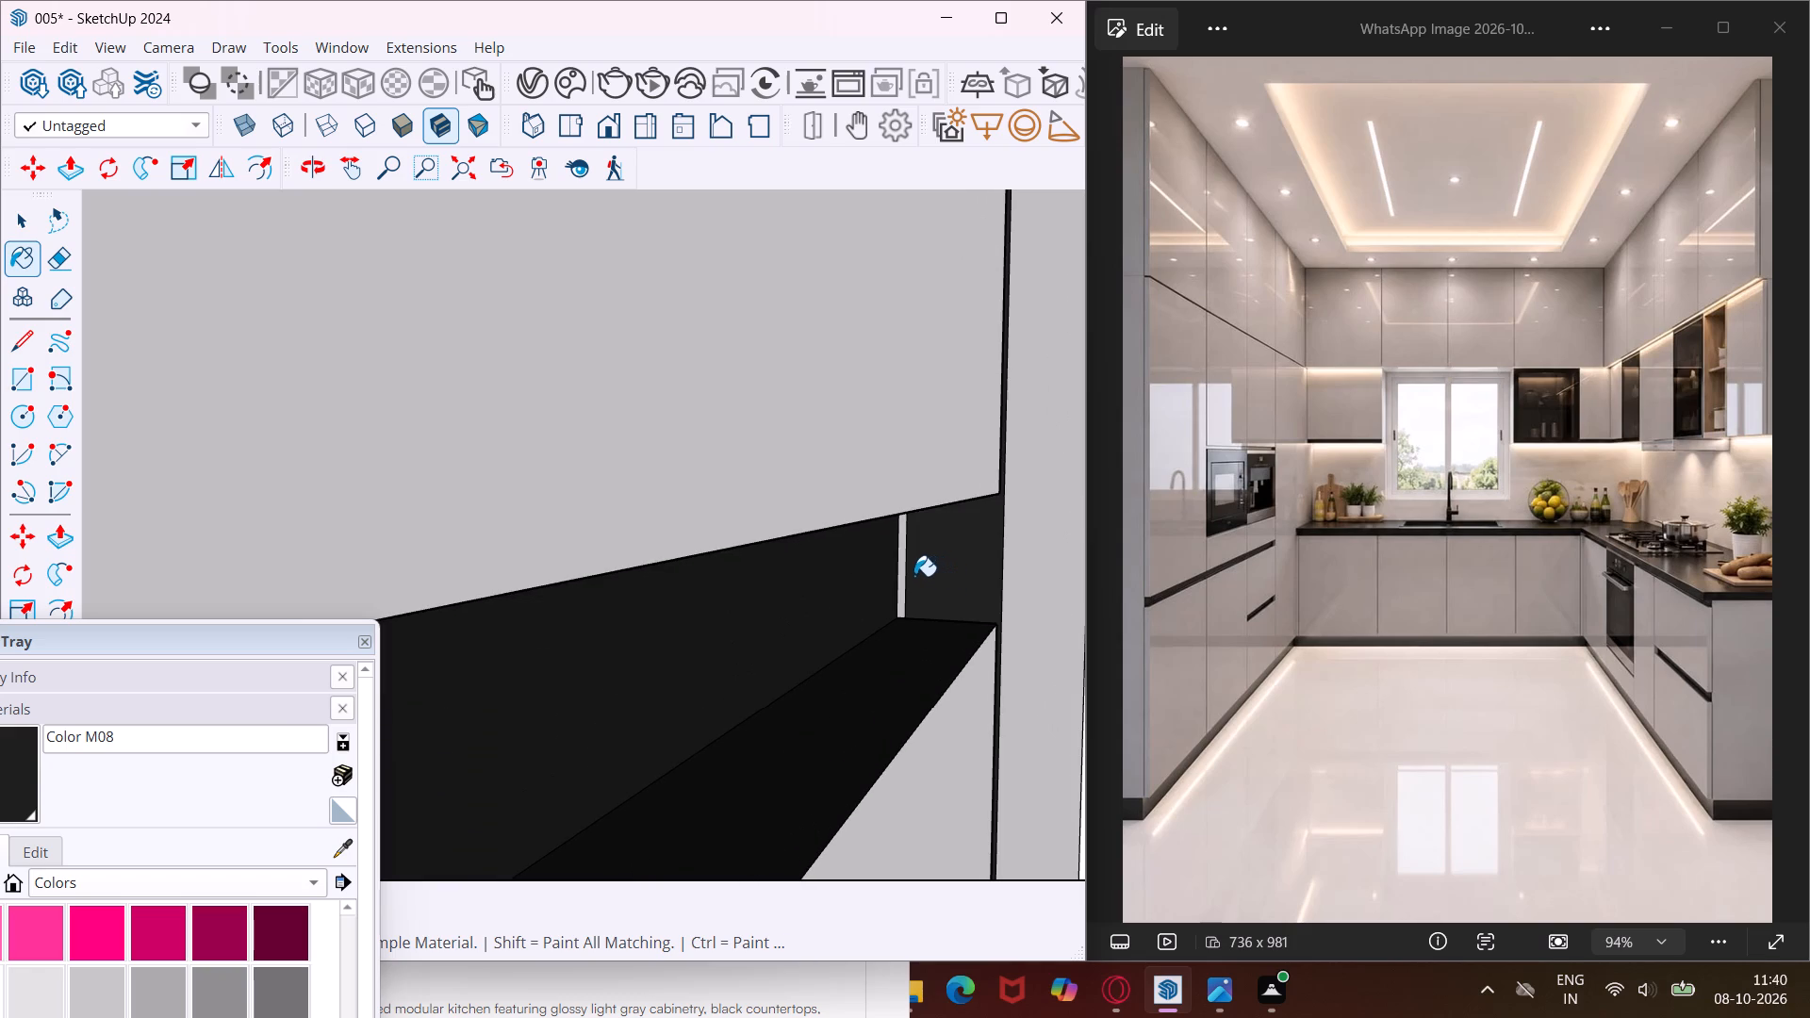
left_click(910, 576)
left_click(900, 577)
Paint the remaining underside faces of the long horizontal gap where the microwave and drawer cabinets meet with Color M08.
scroll(900, 577, "down", 4)
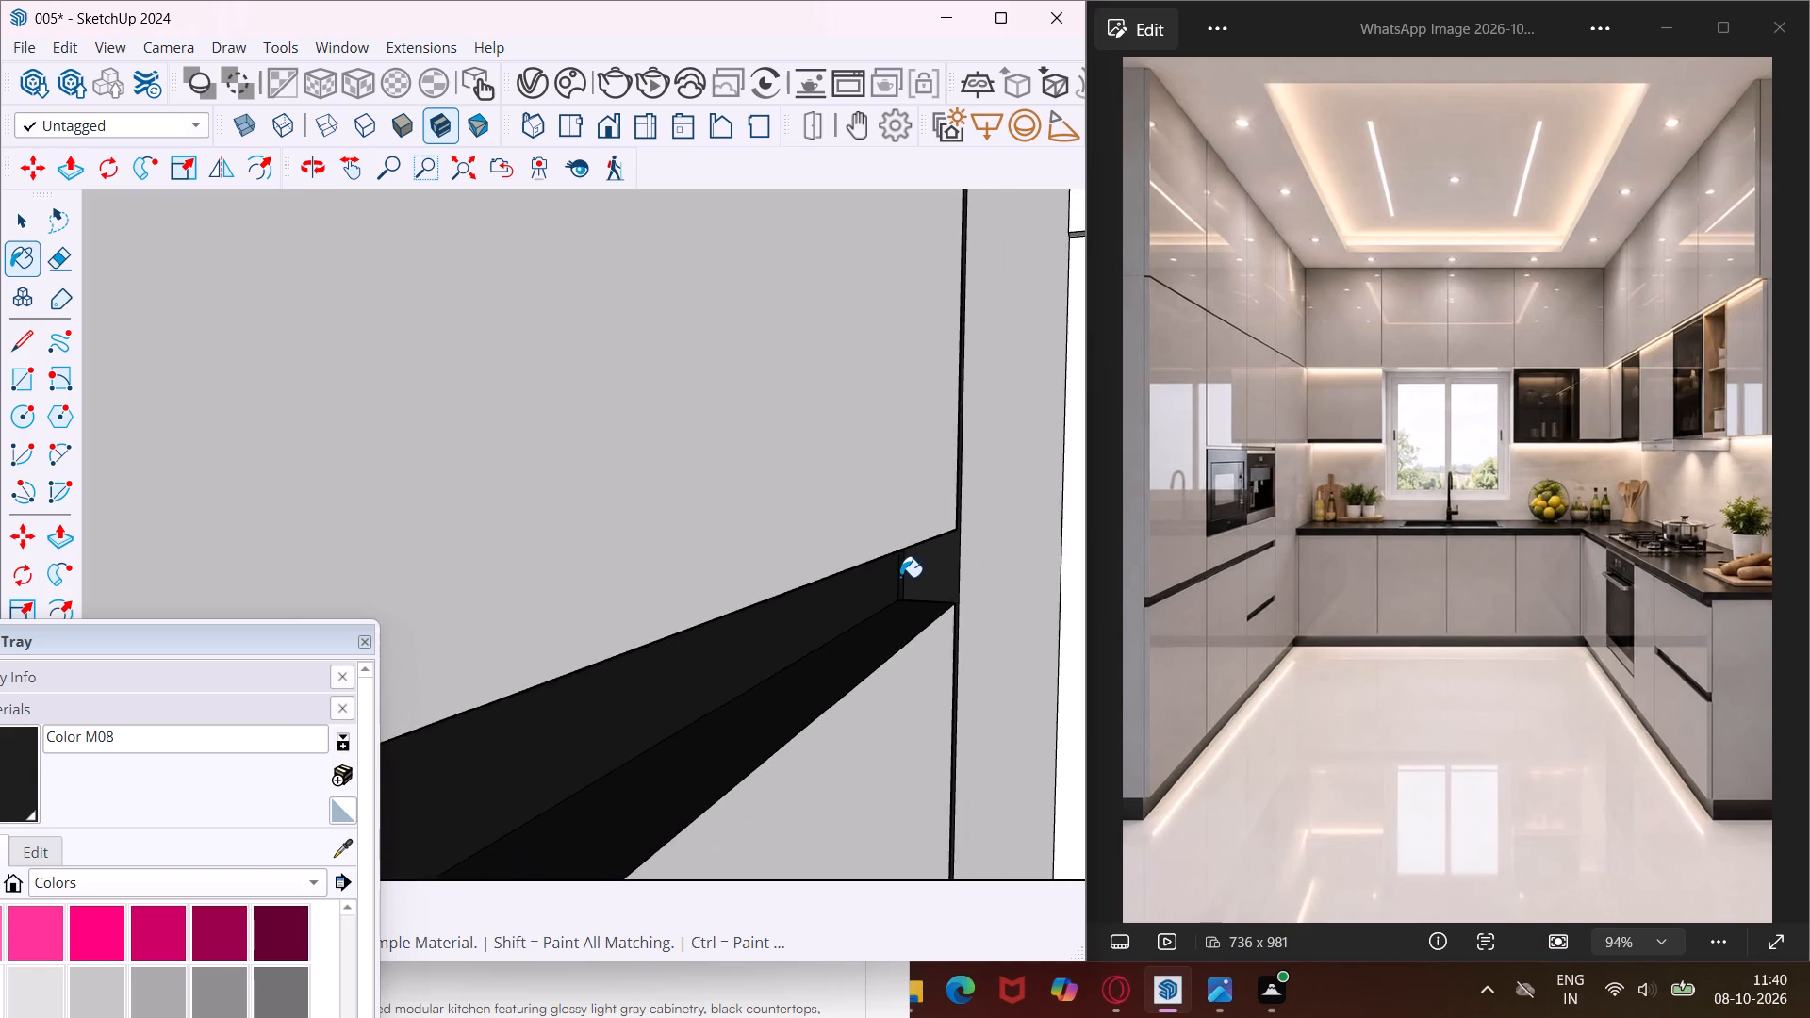
scroll(900, 577, "down", 19)
scroll(900, 577, "down", 4)
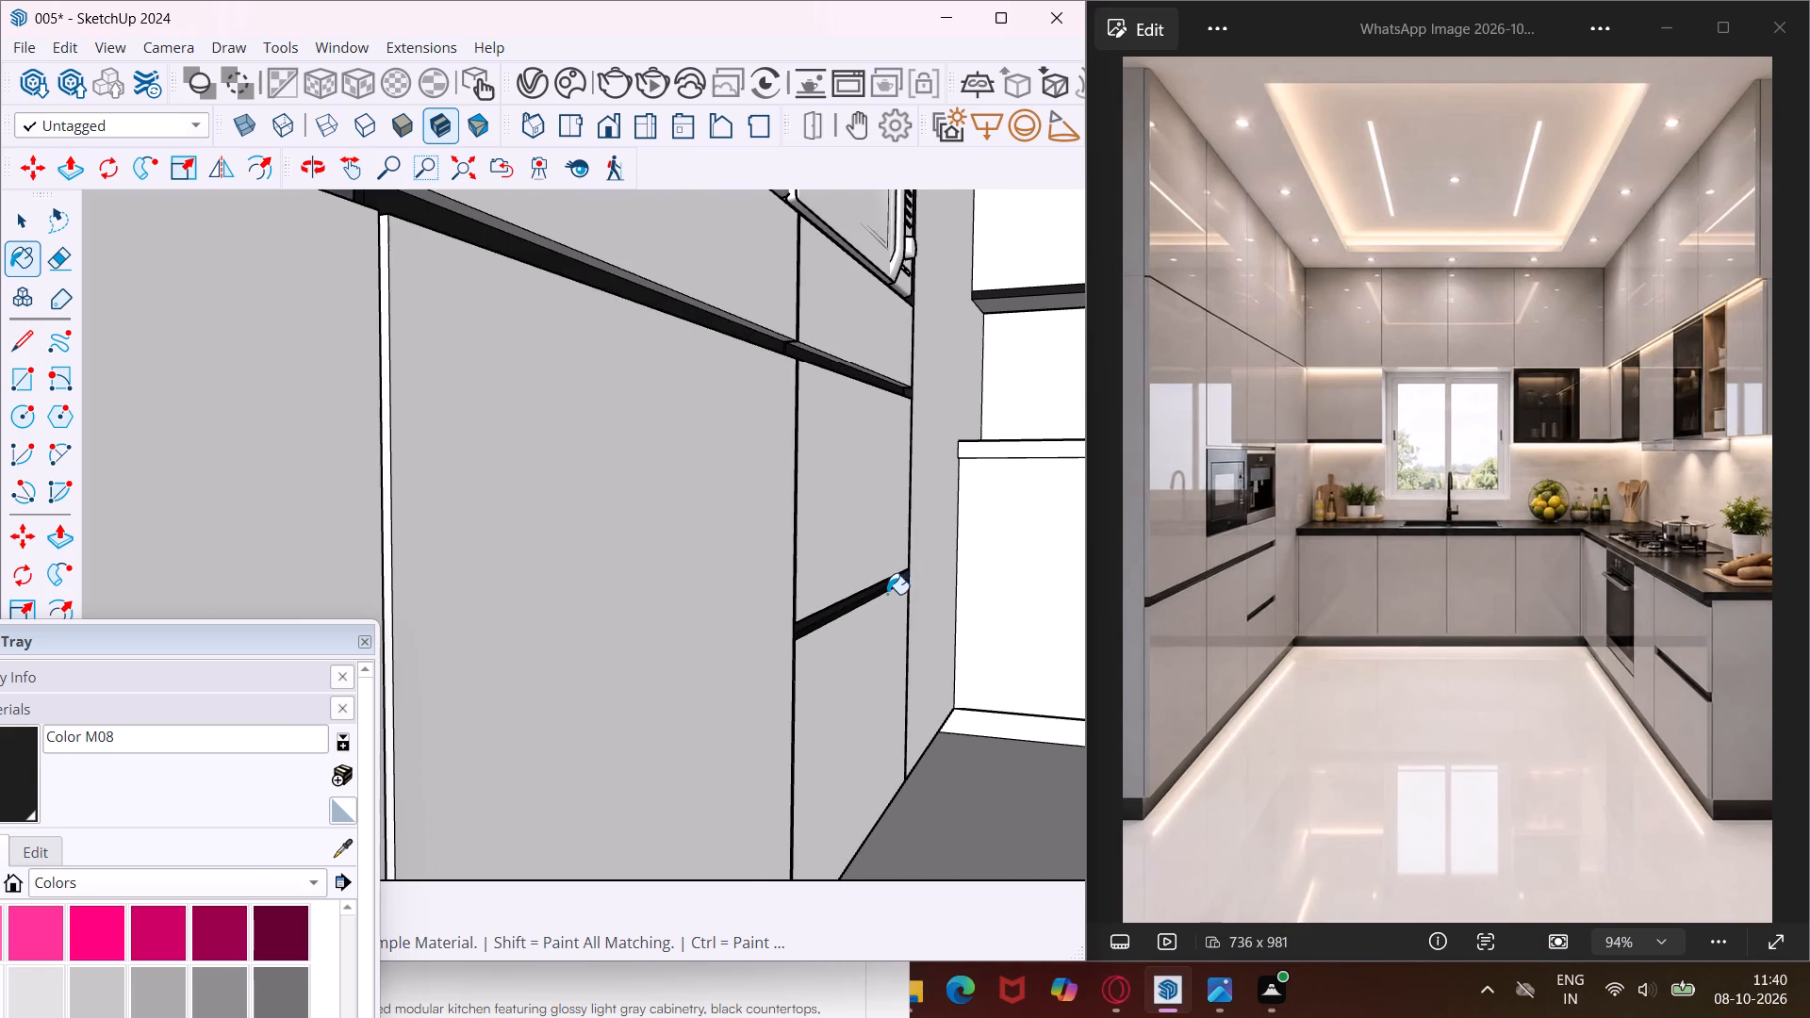
scroll(815, 629, "up", 3)
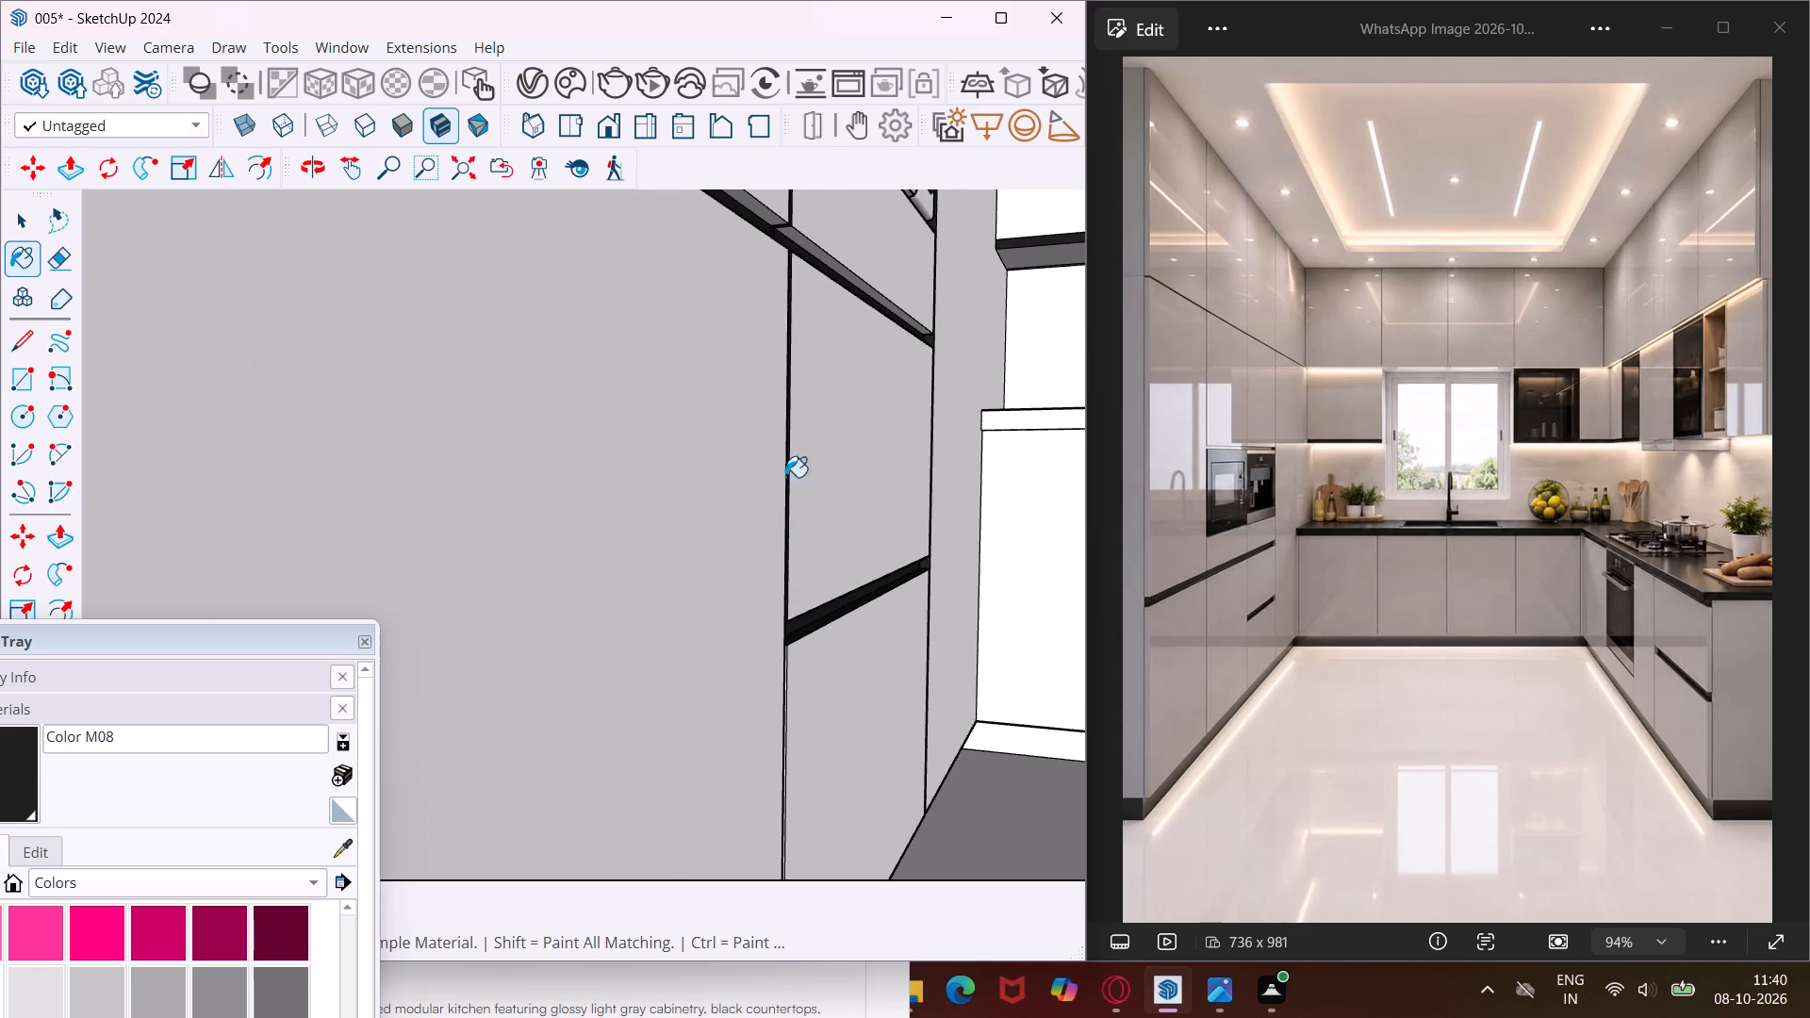
scroll(791, 244, "up", 7)
left_click(791, 231)
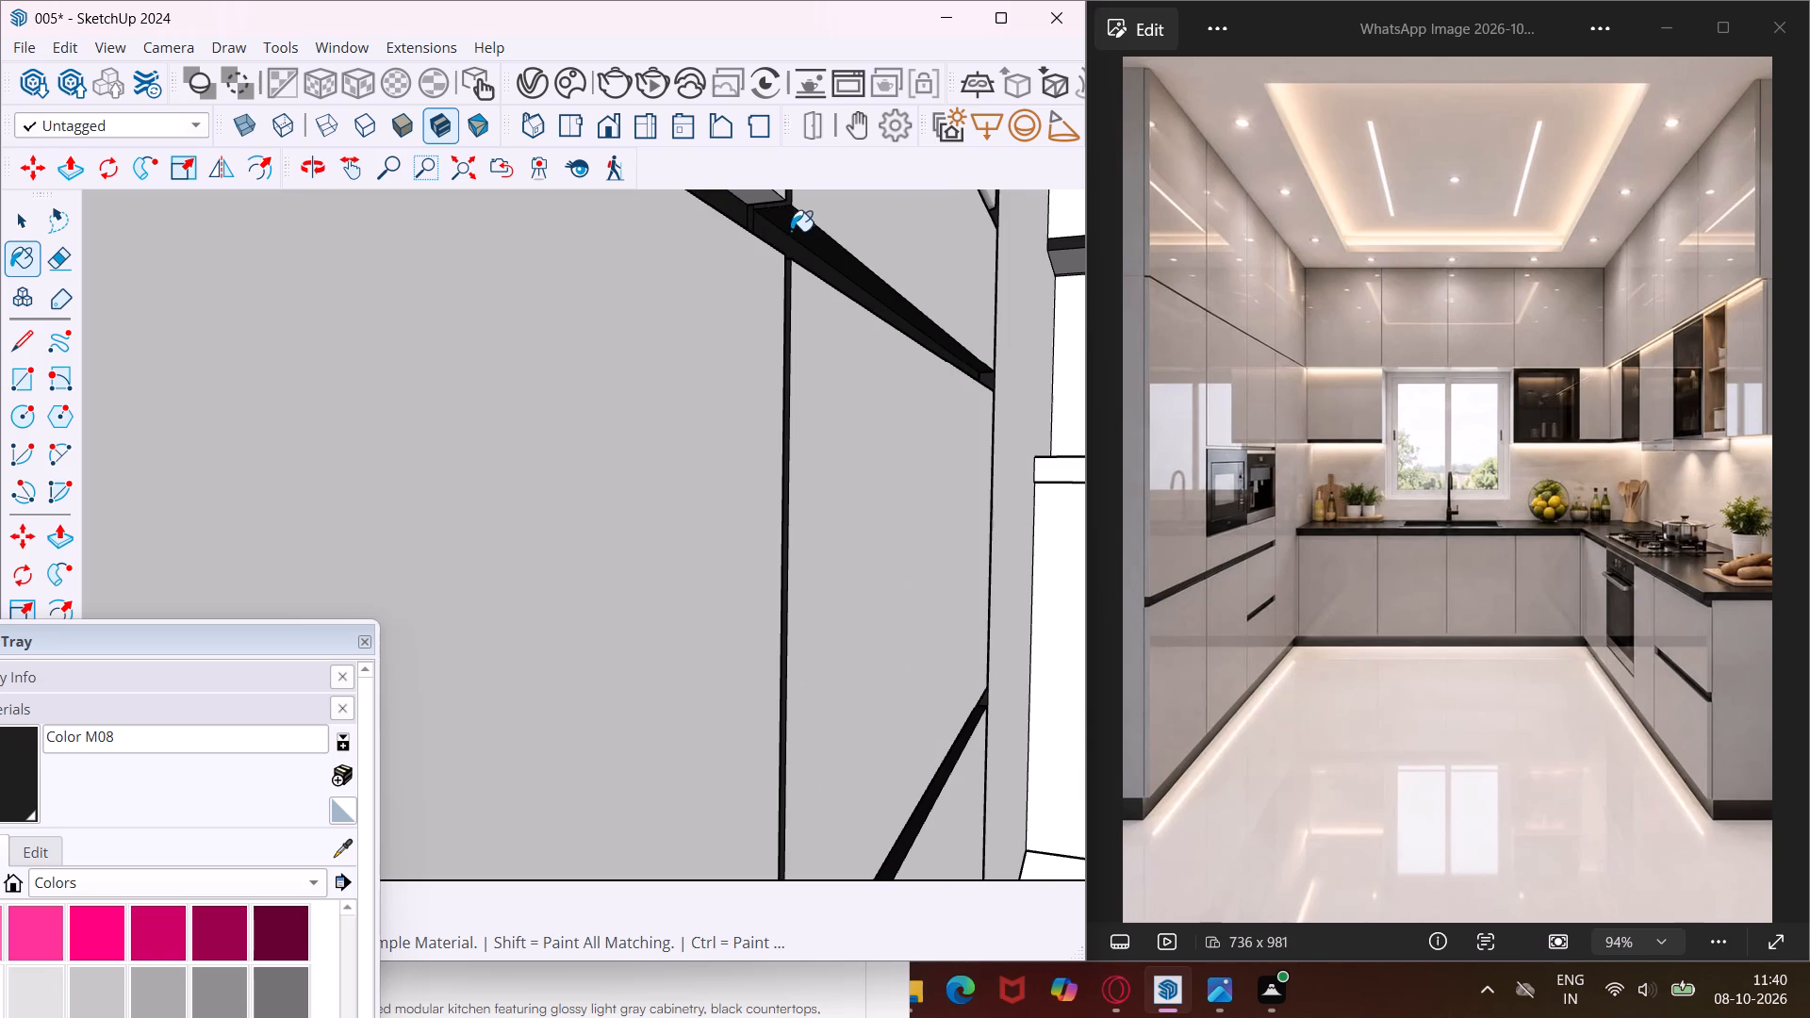
left_click(757, 208)
left_click(760, 201)
Paint the vertical gap segment below the drawer gap, between the microwave and drawer cabinets, with Color M08.
middle_click_drag(789, 262, 524, 420)
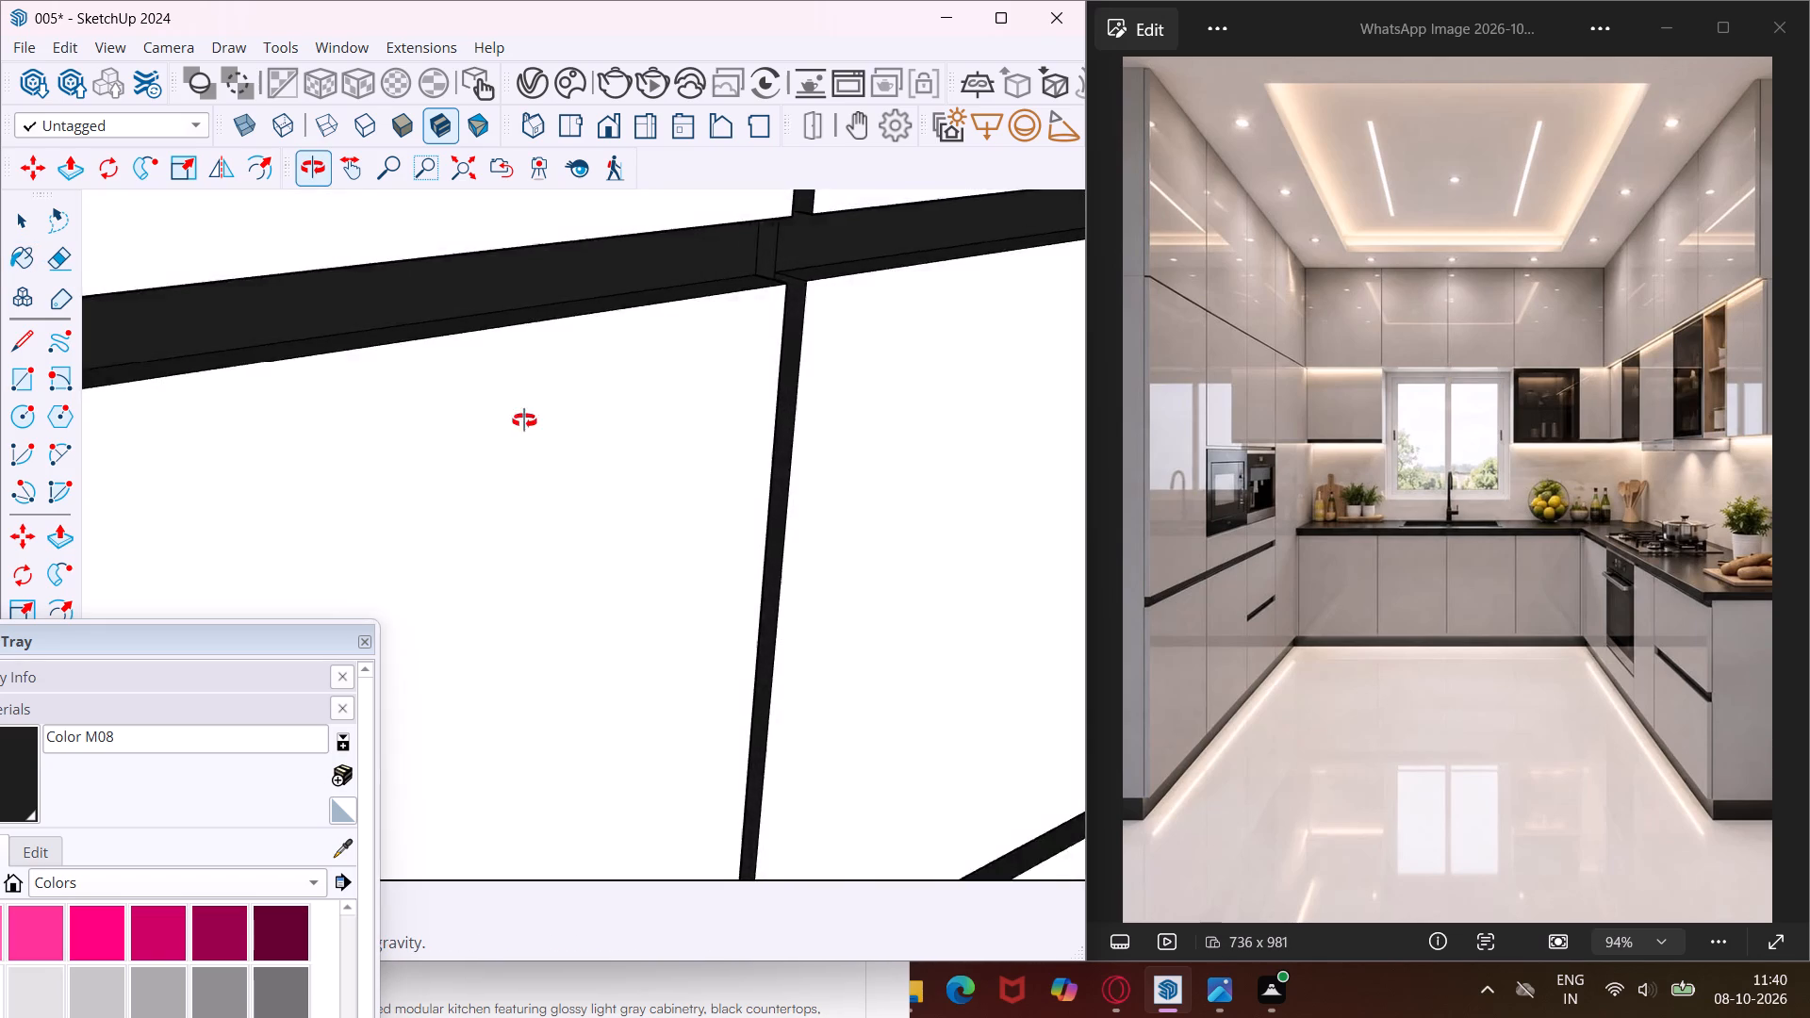
middle_click_drag(524, 420, 477, 363)
scroll(821, 619, "down", 15)
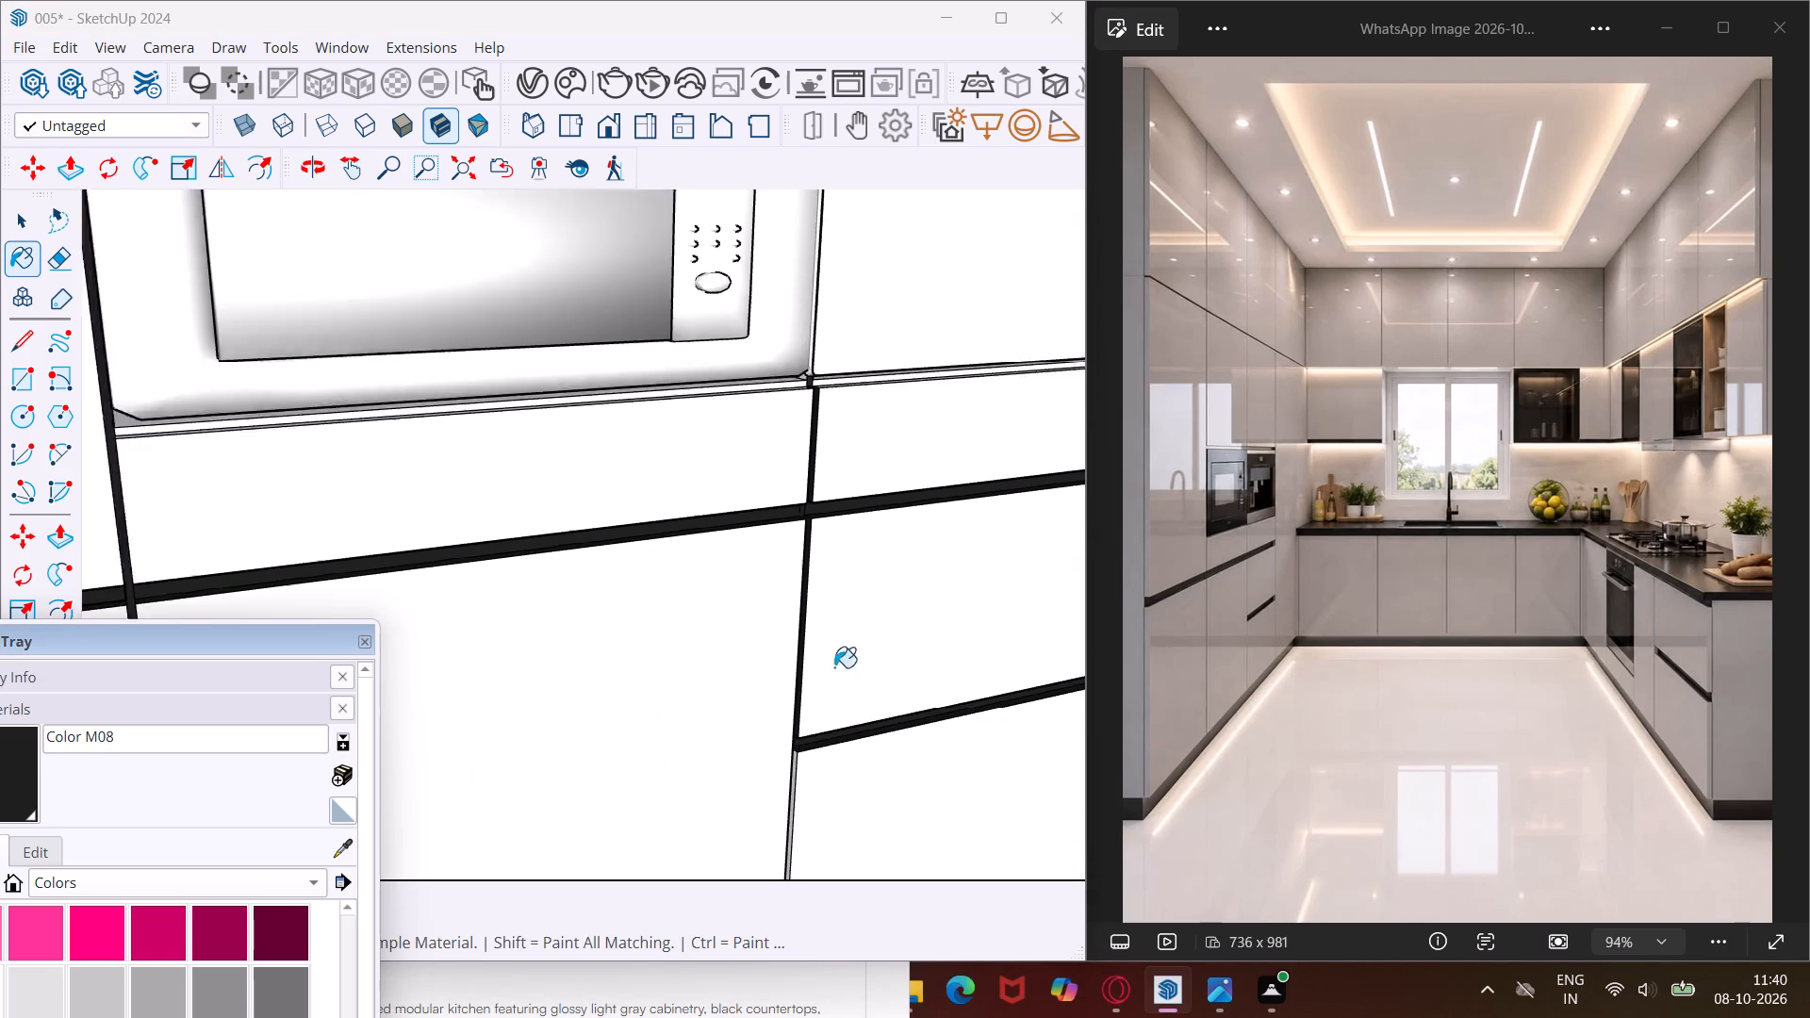
middle_click_drag(798, 810, 787, 667)
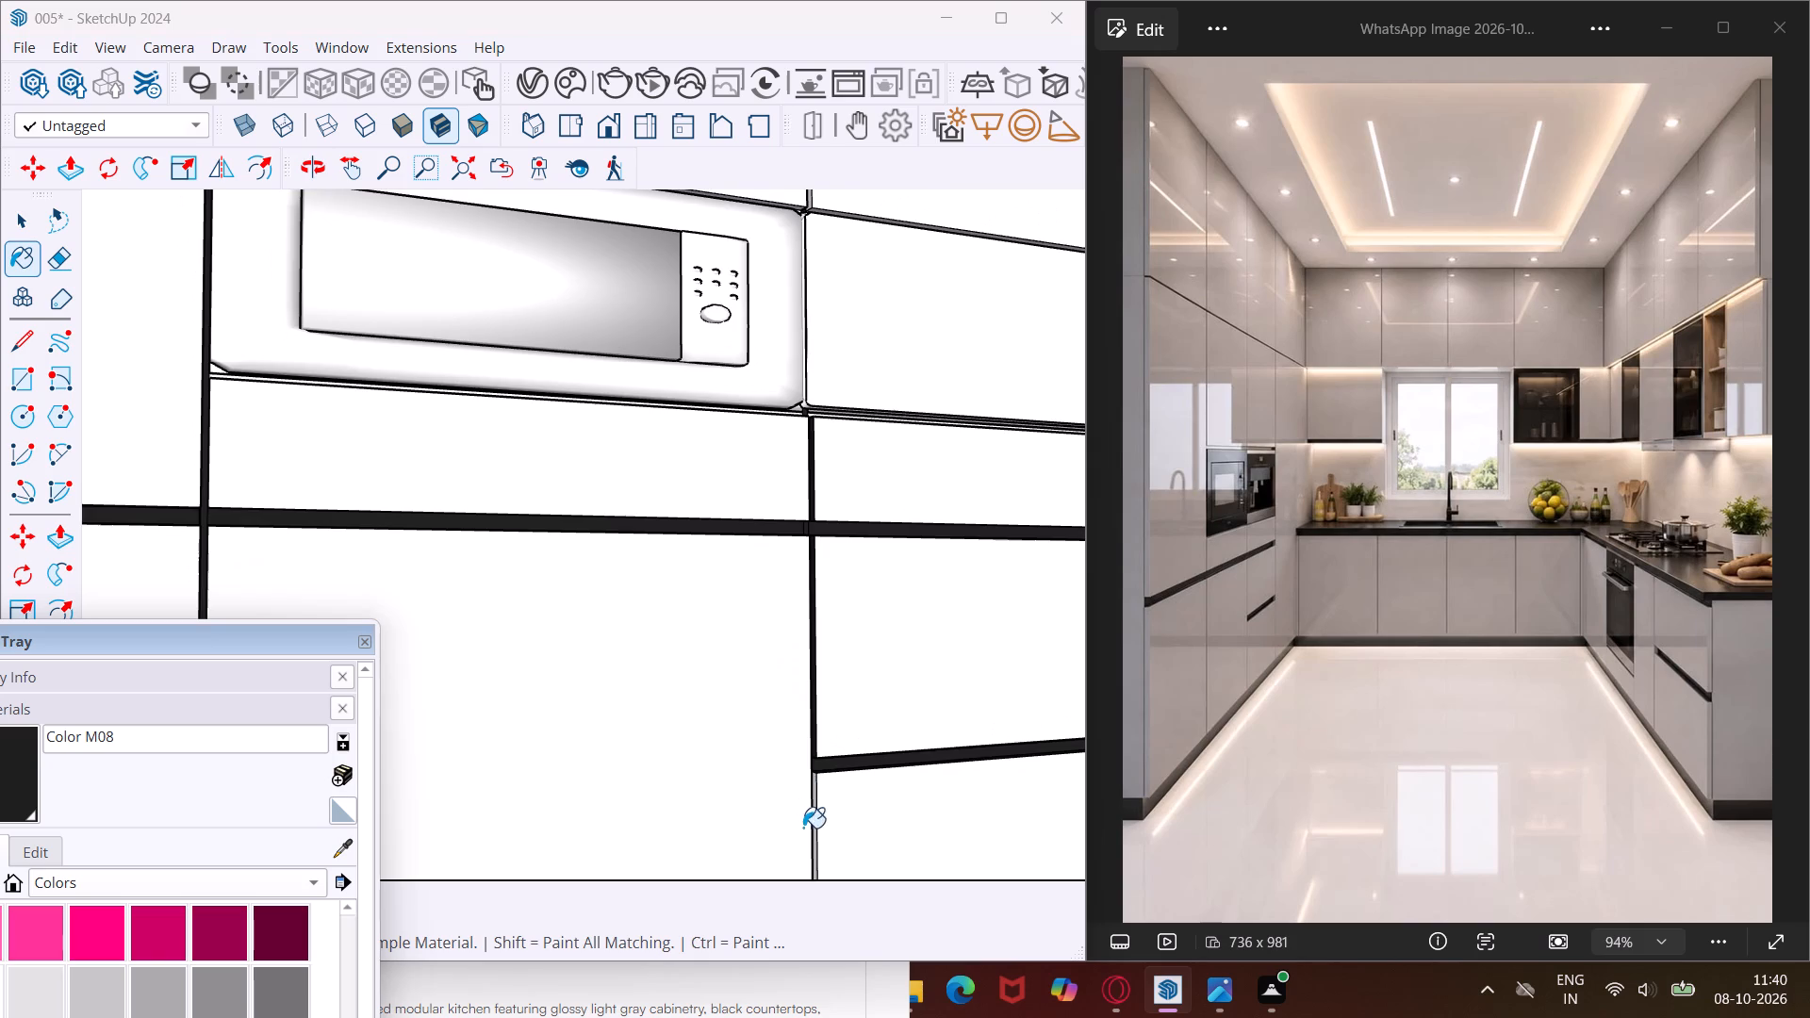
scroll(806, 828, "up", 15)
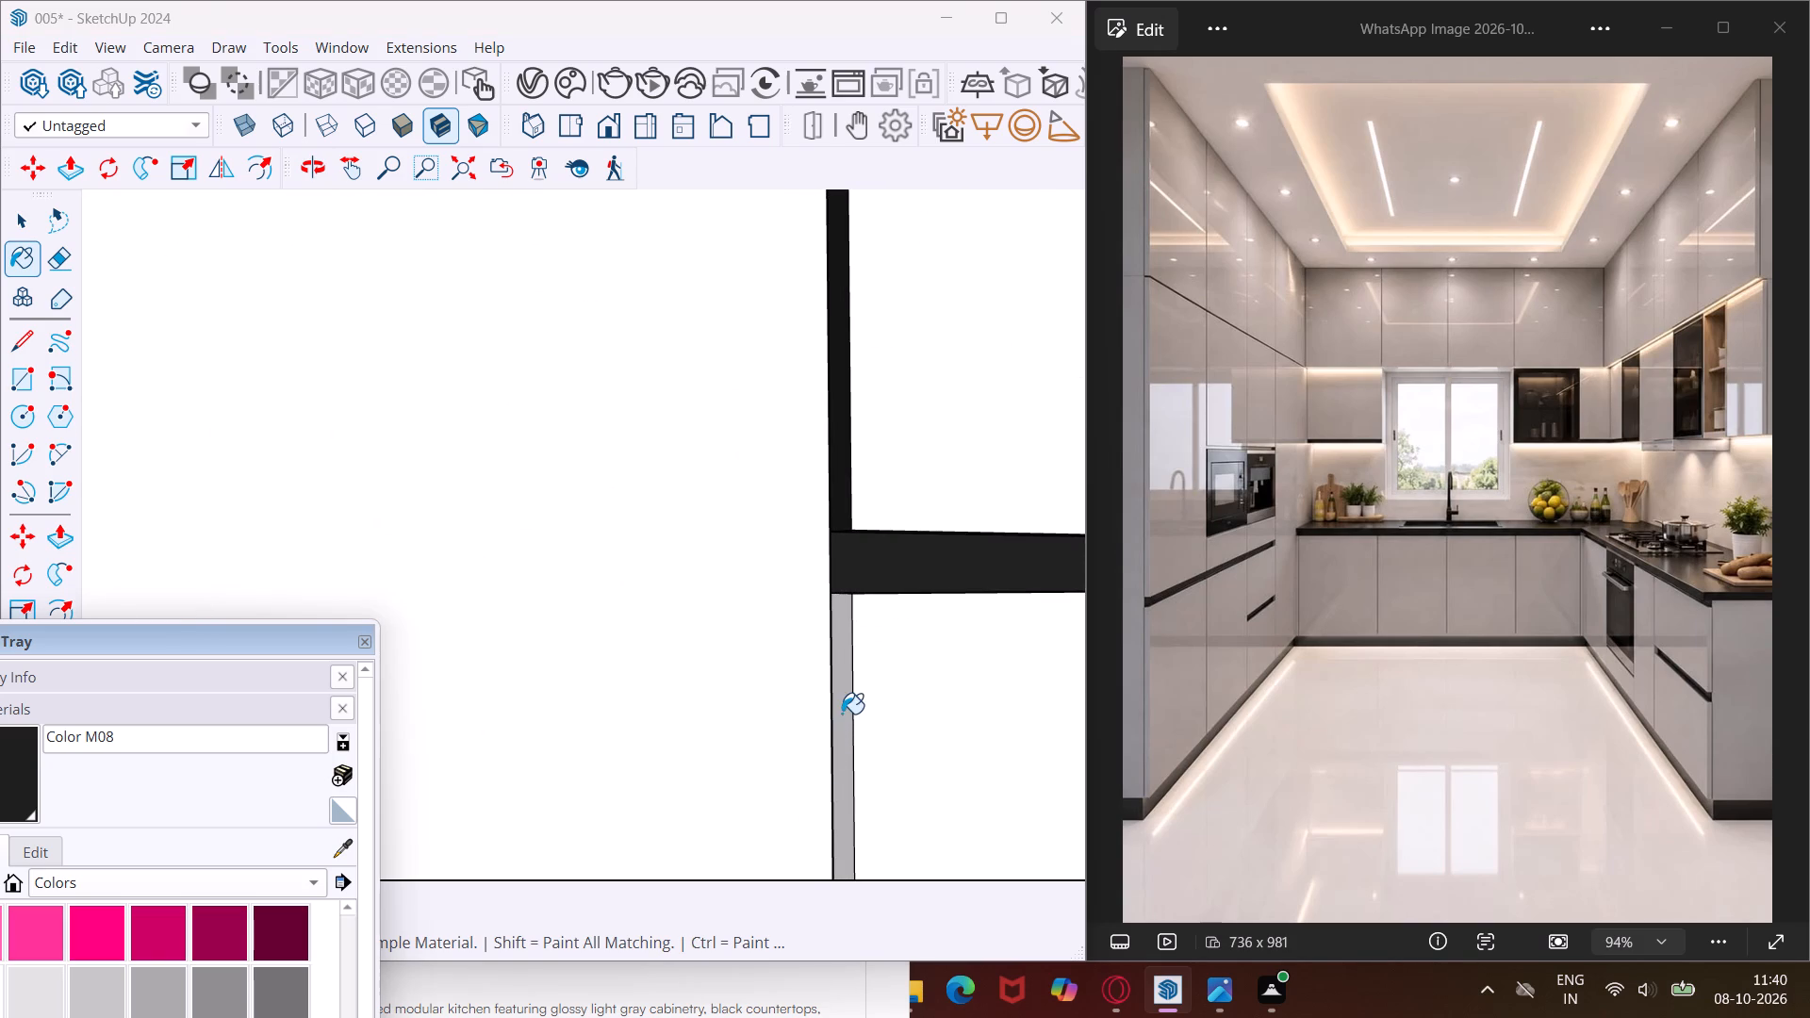
left_click(842, 714)
middle_click_drag(842, 714, 396, 732)
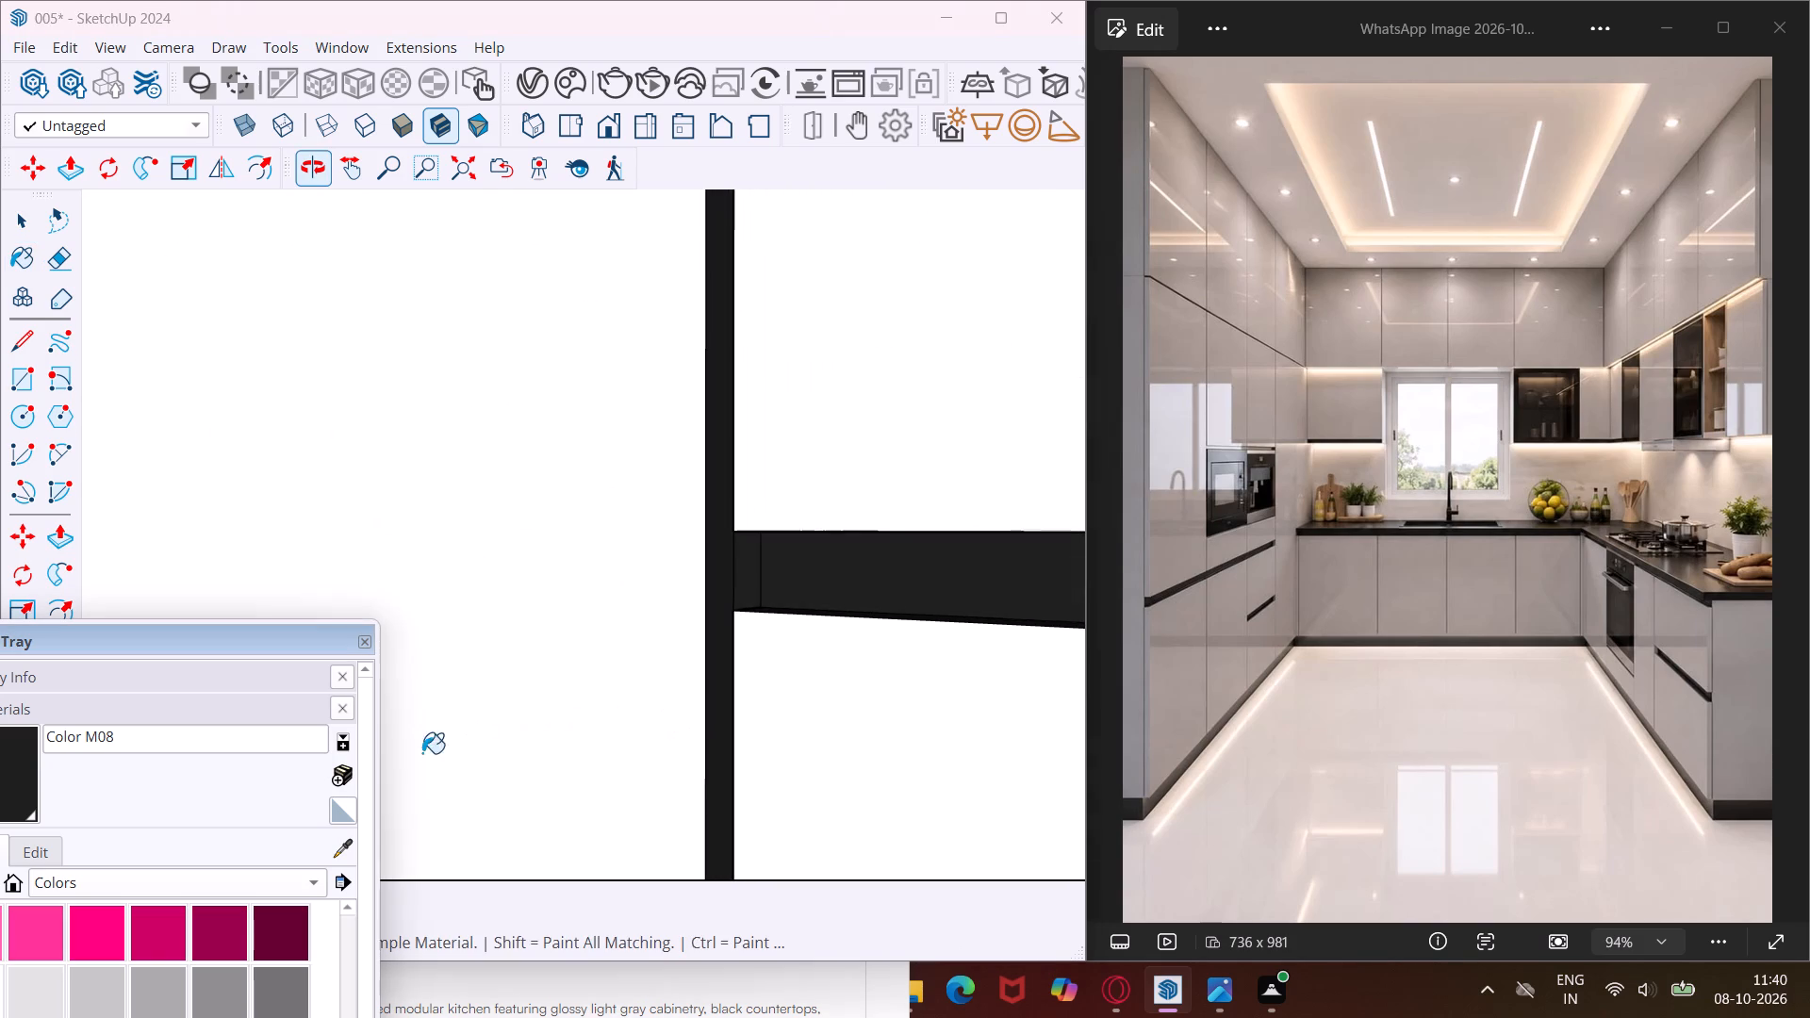
scroll(690, 754, "down", 16)
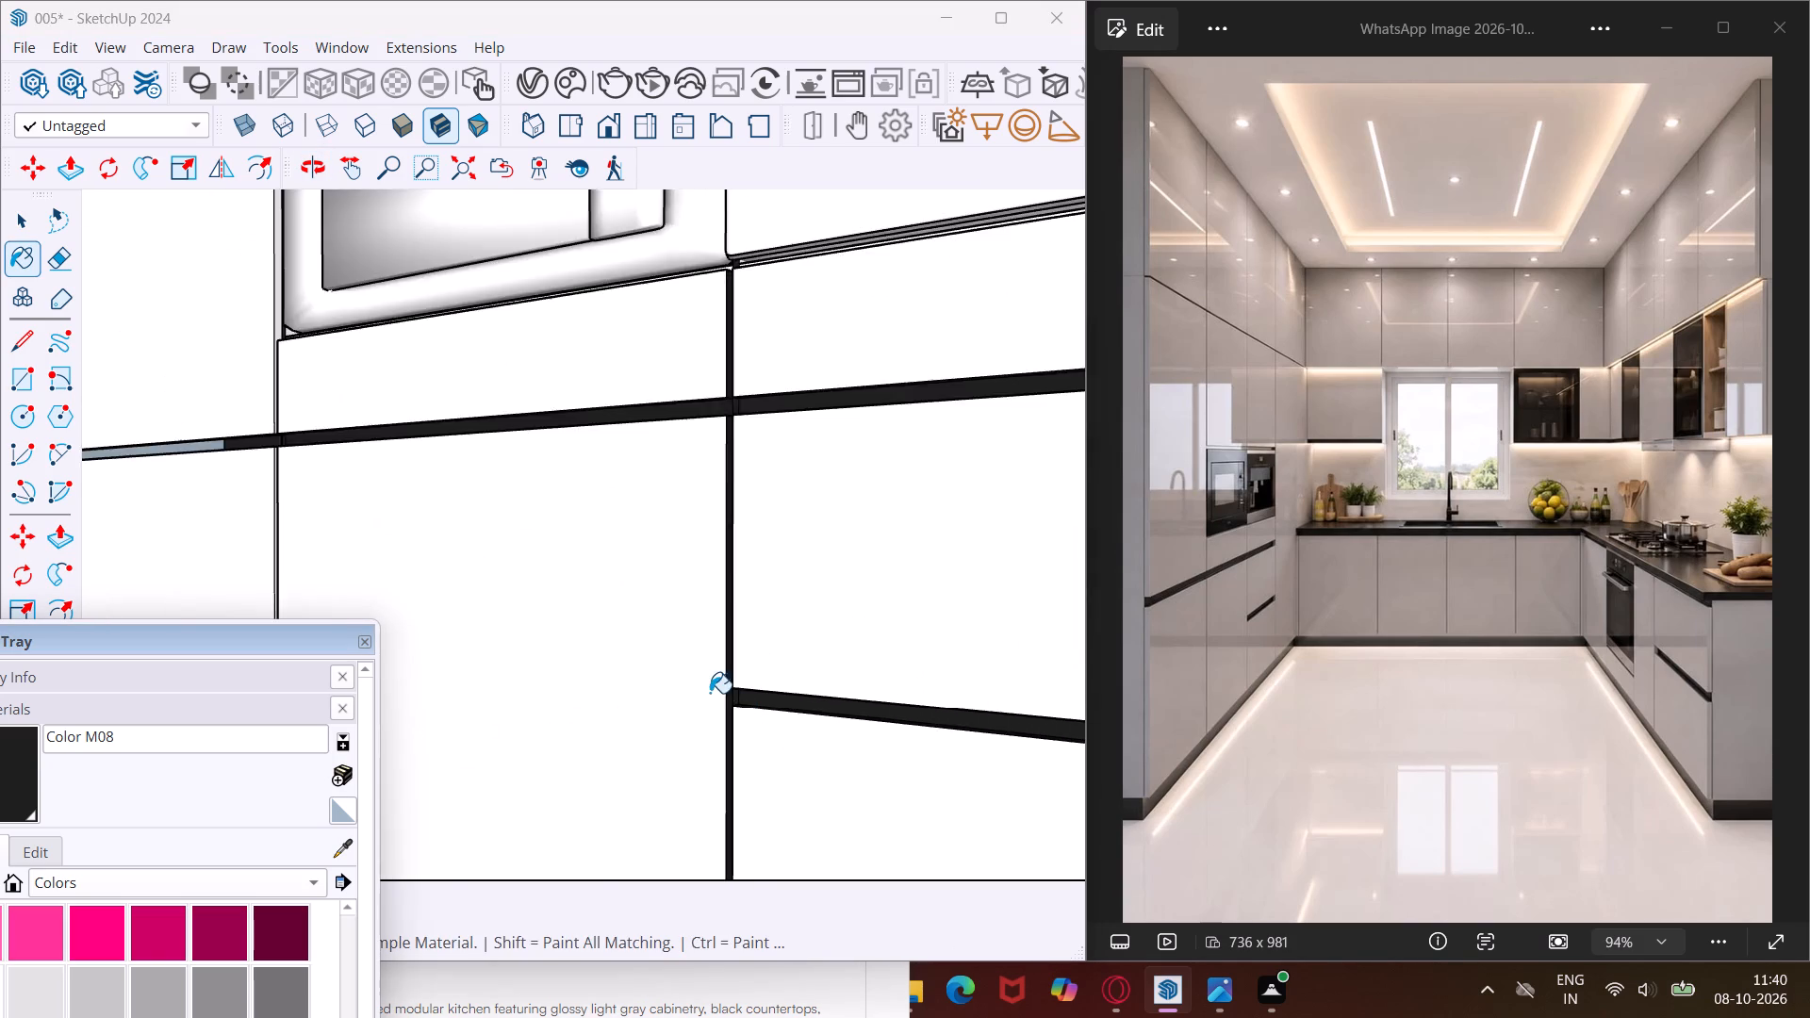
Paint the back and ledge faces of the horizontal gap below both microwaves, either side of the vertical gap, with Color M08.
scroll(709, 692, "down", 5)
scroll(726, 429, "up", 4)
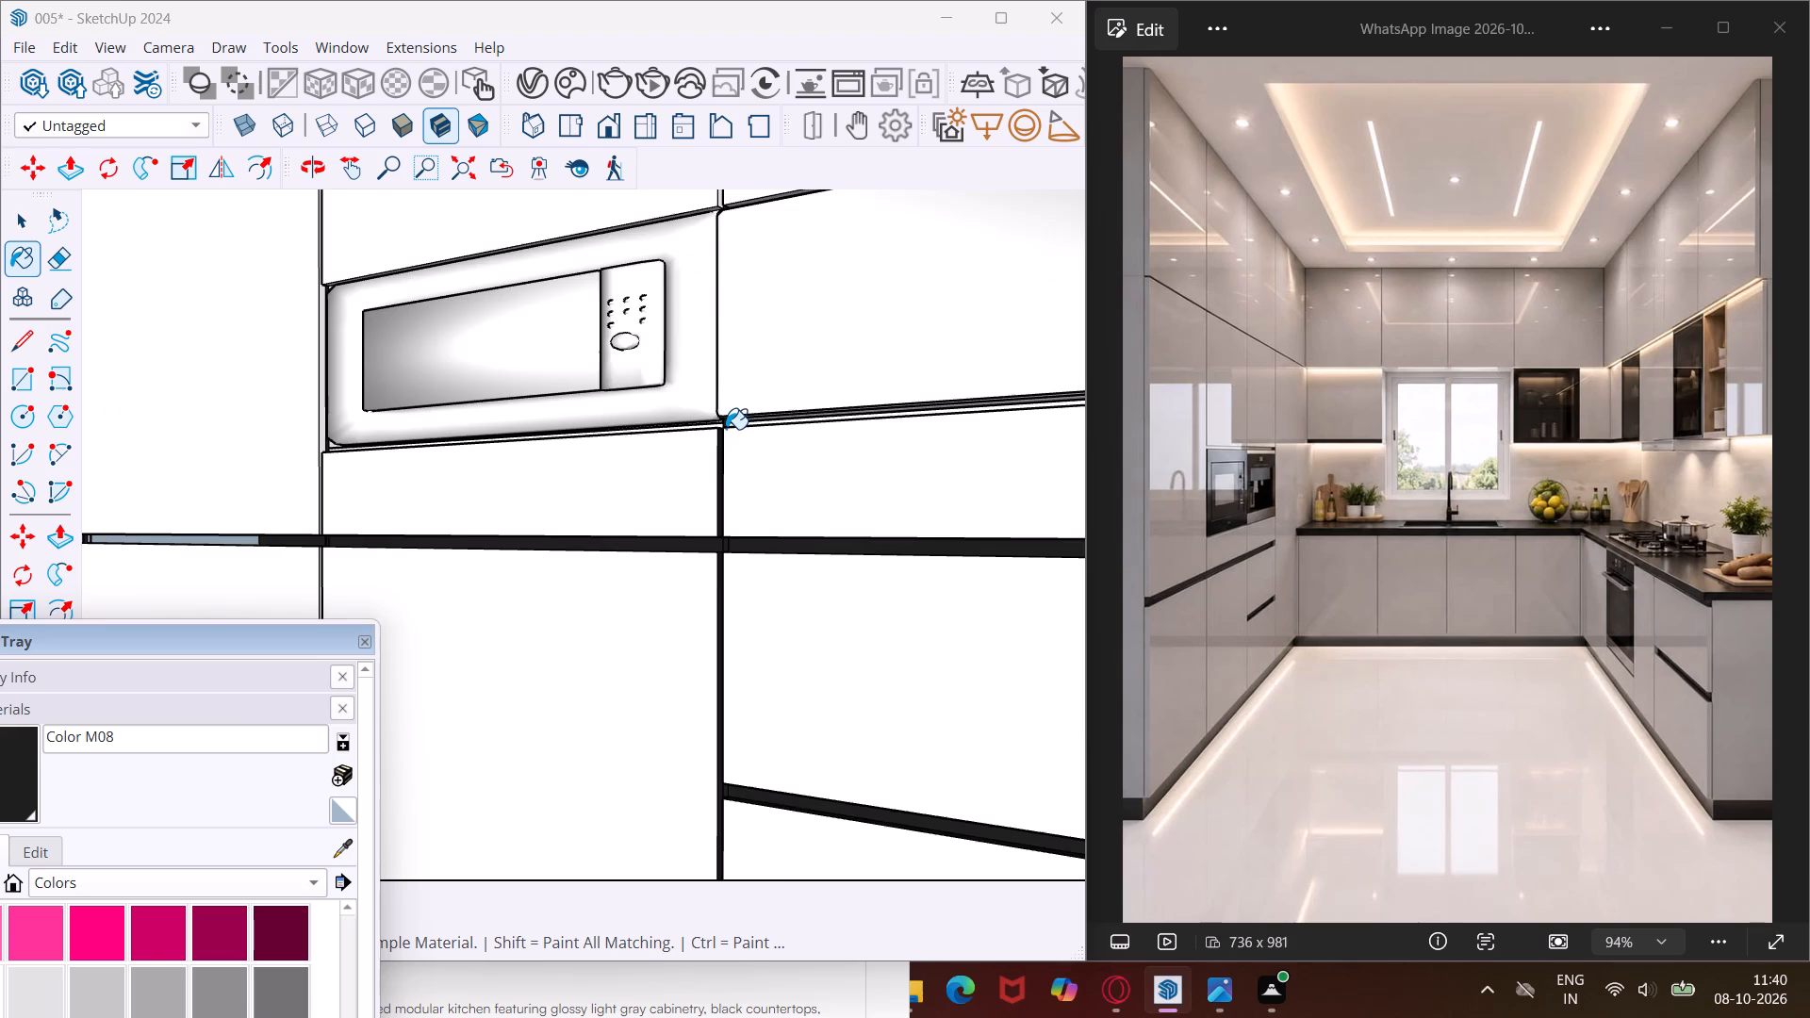
scroll(726, 429, "up", 20)
scroll(726, 429, "up", 7)
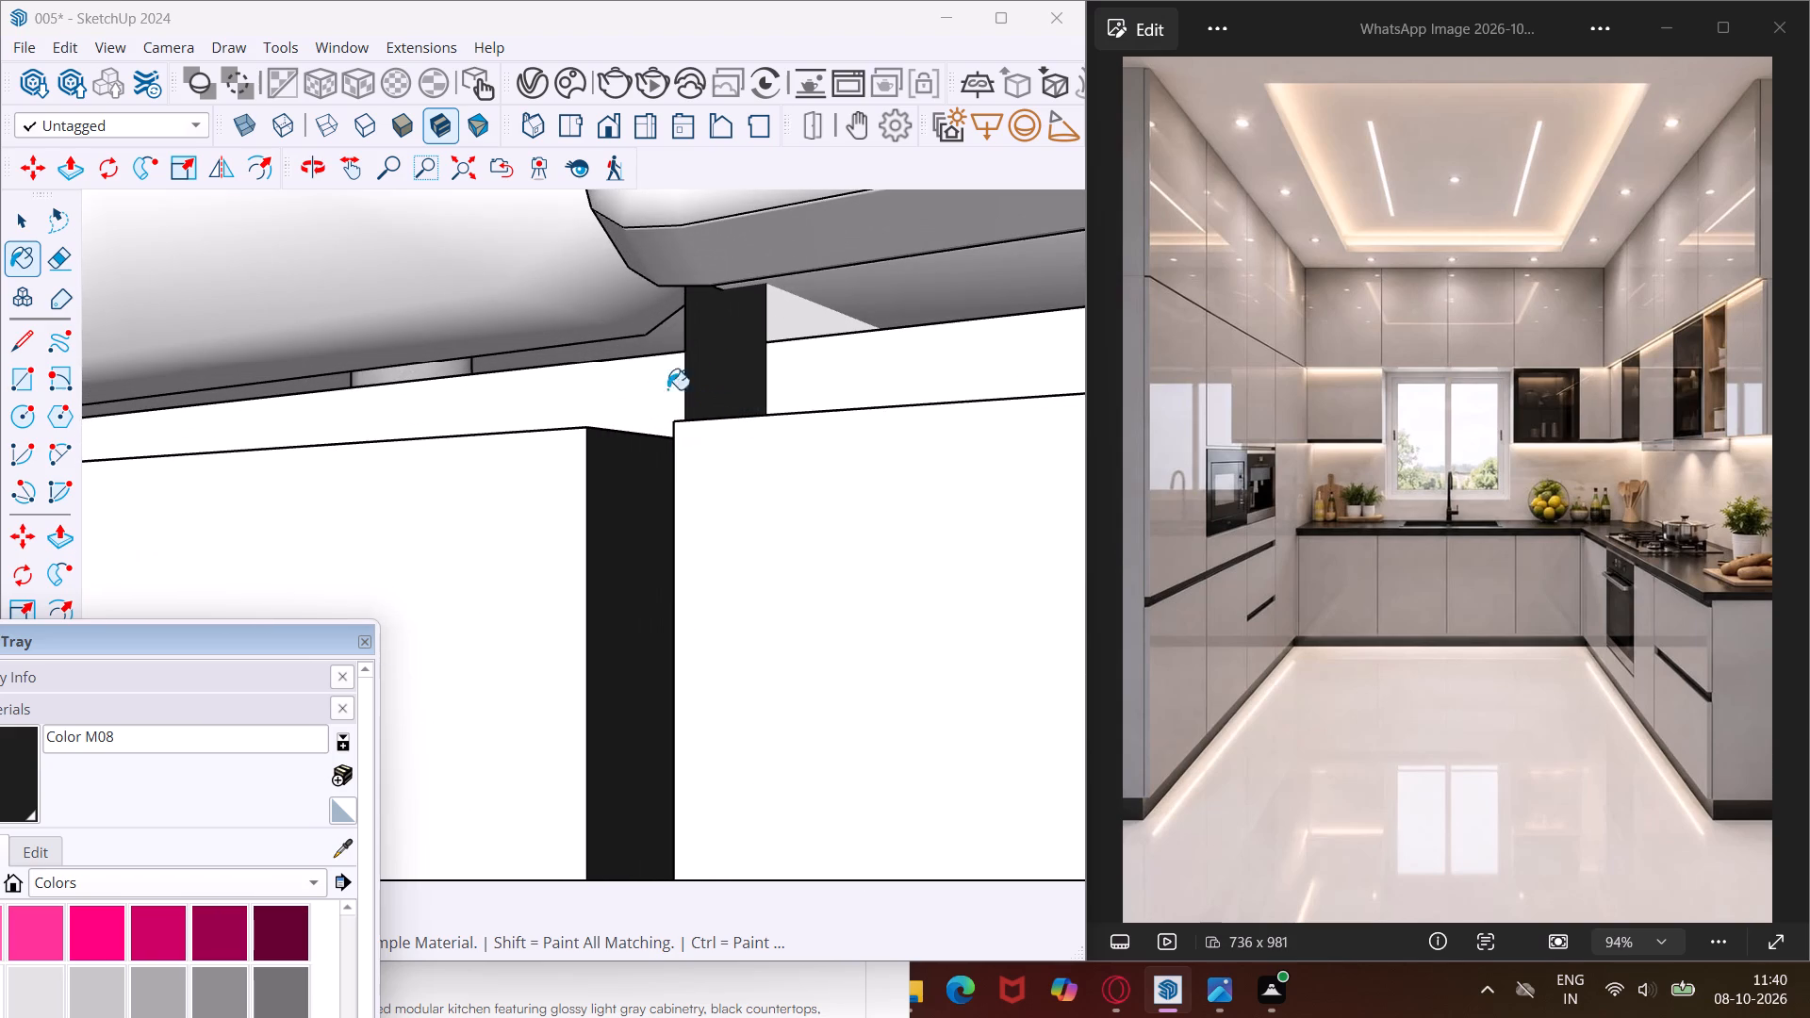
left_click(633, 362)
middle_click_drag(613, 403, 617, 418)
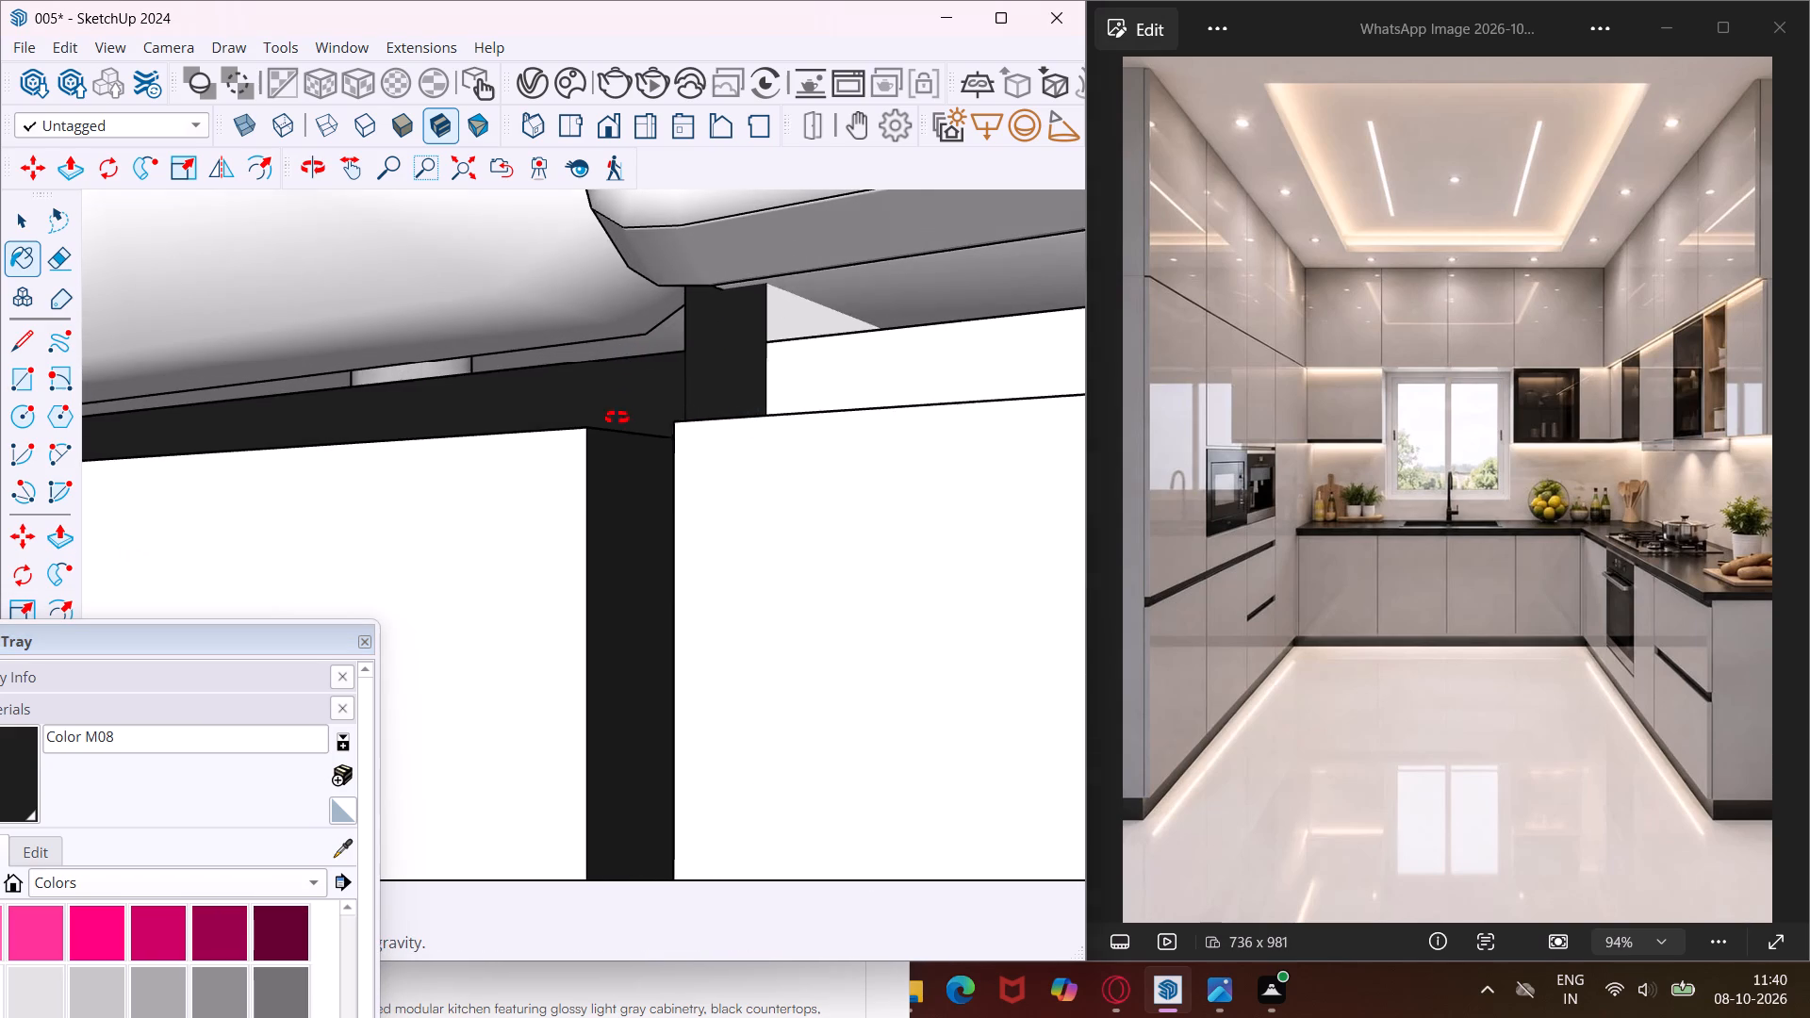
middle_click_drag(617, 418, 701, 539)
left_click(617, 418)
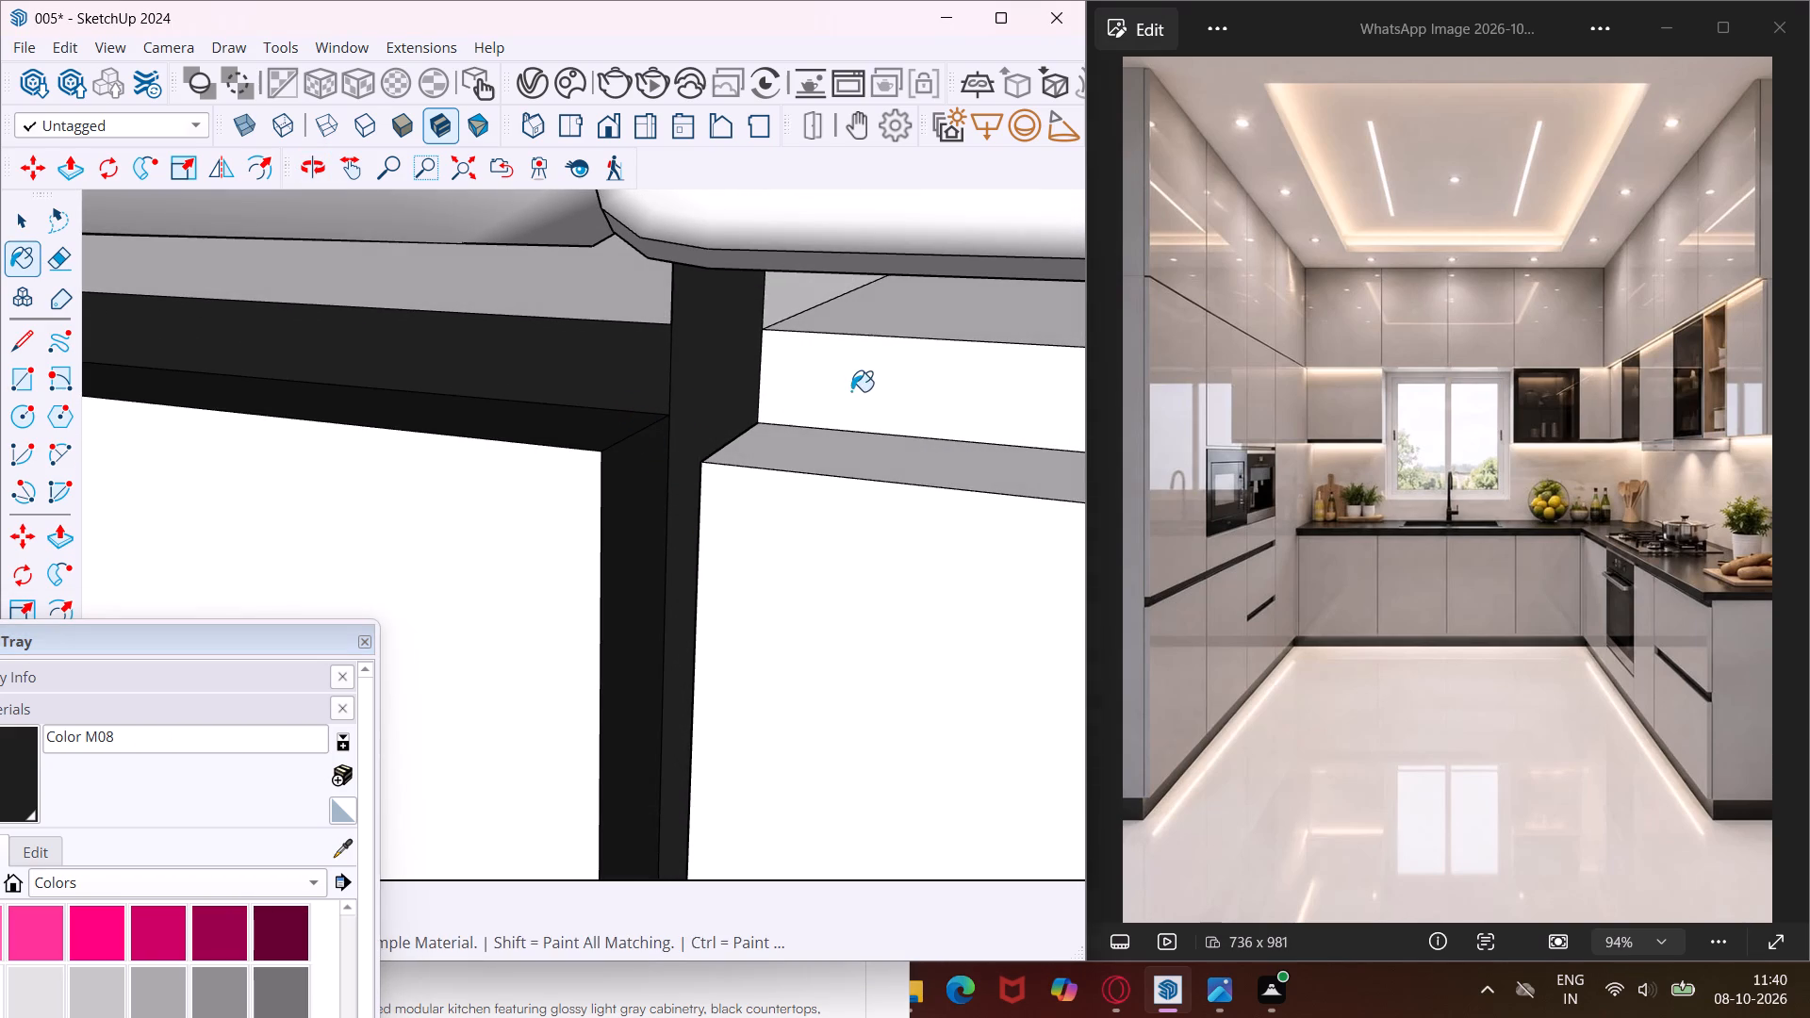
left_click(851, 386)
left_click(840, 438)
Paint the upper inner faces of the horizontal gap beneath the two microwaves, including the angled corner pieces, with Color M08.
scroll(838, 457, "down", 5)
middle_click_drag(848, 458, 1036, 422)
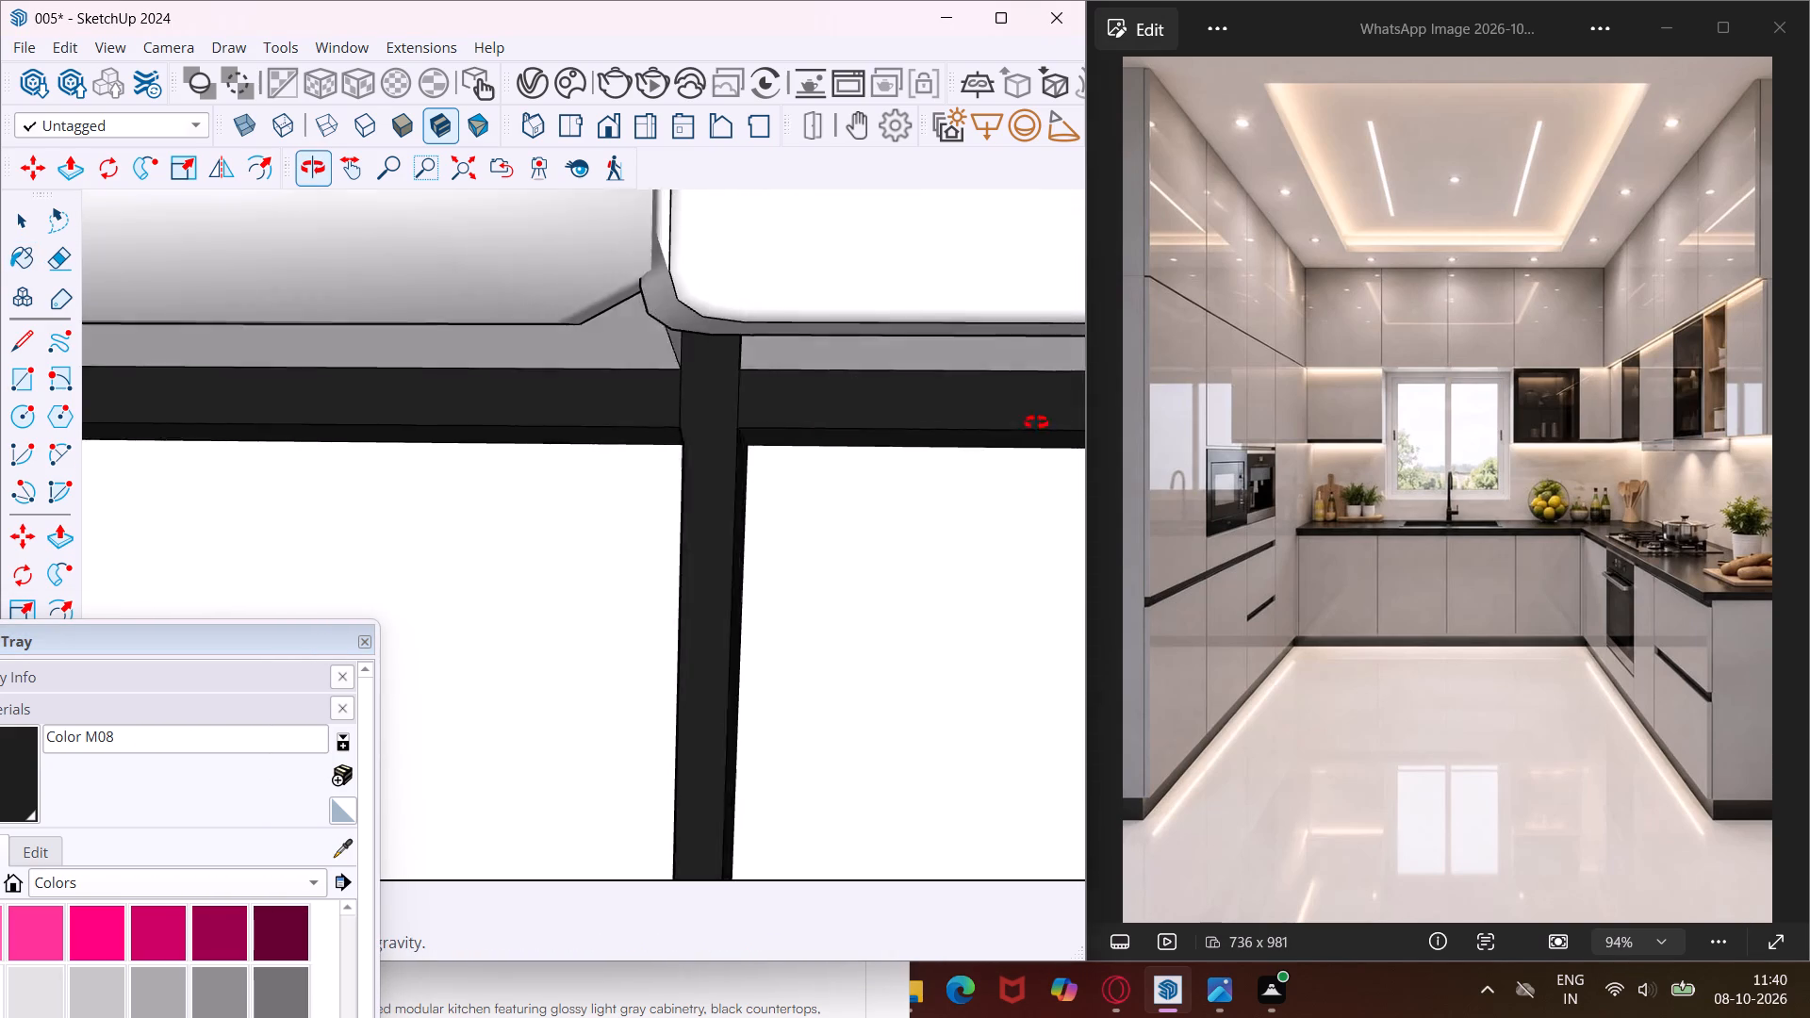
middle_click_drag(1036, 422, 1094, 406)
scroll(758, 403, "down", 10)
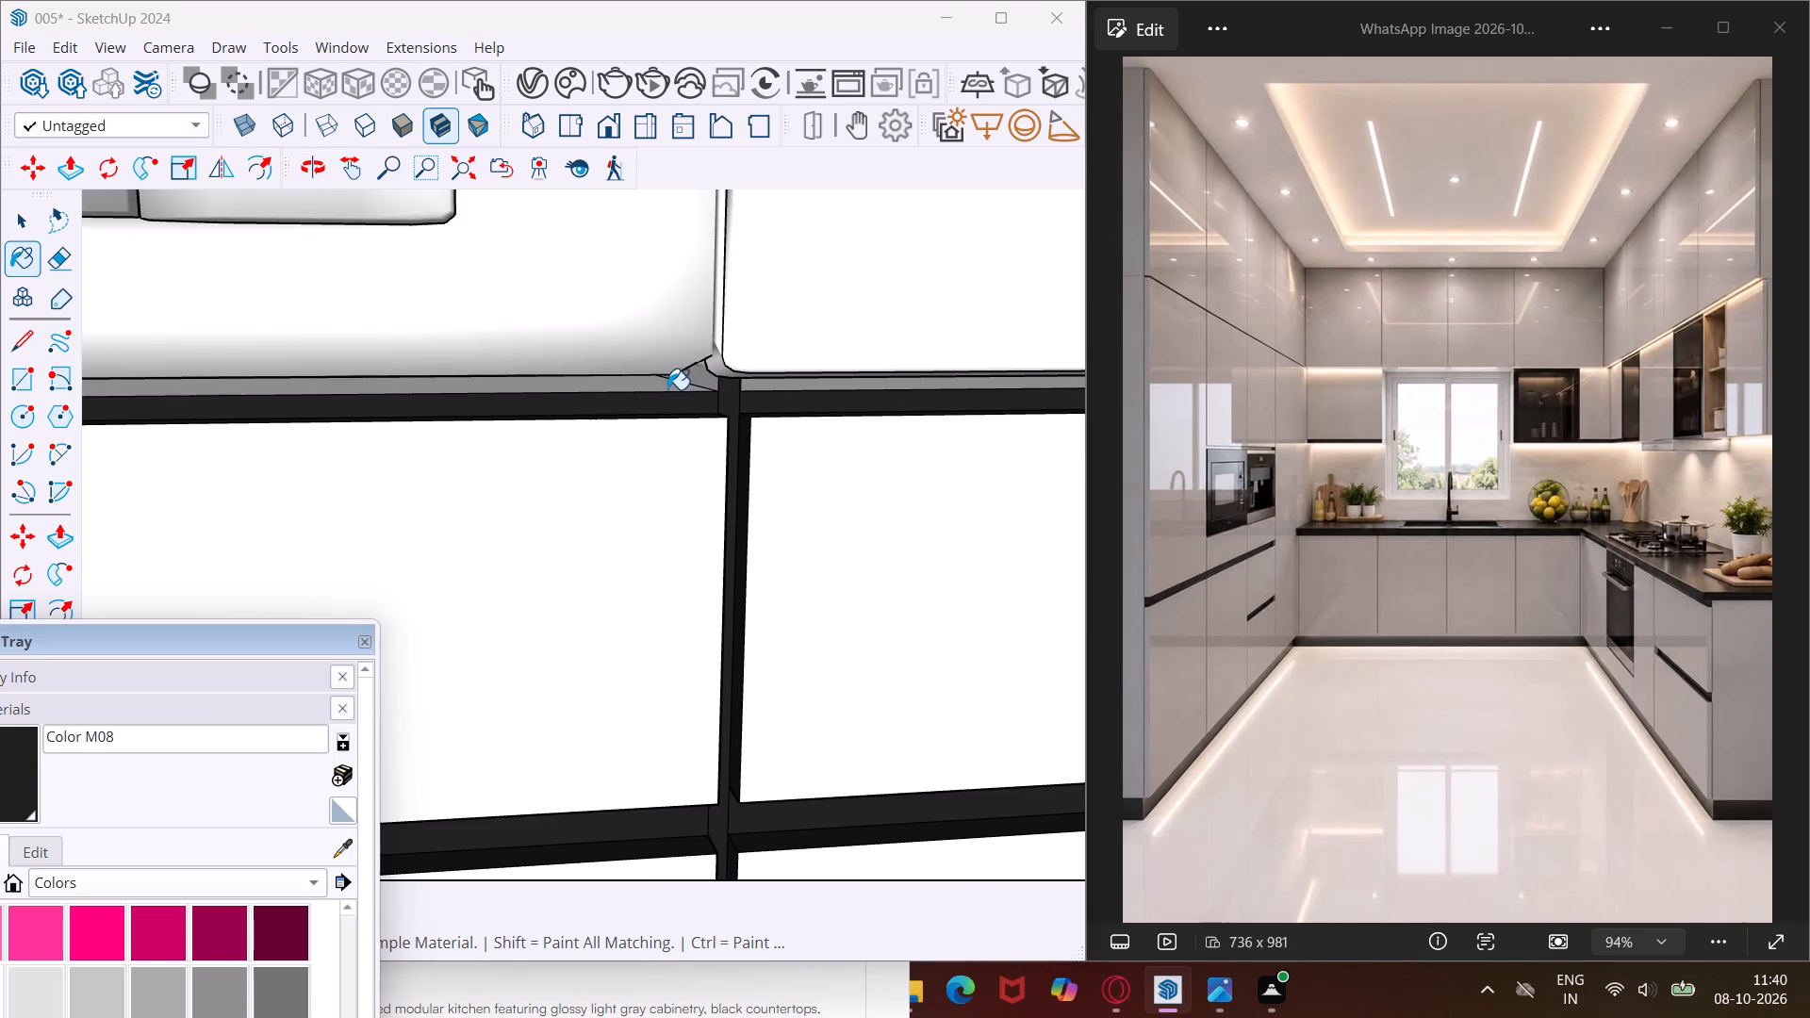
scroll(666, 389, "up", 7)
left_click(666, 389)
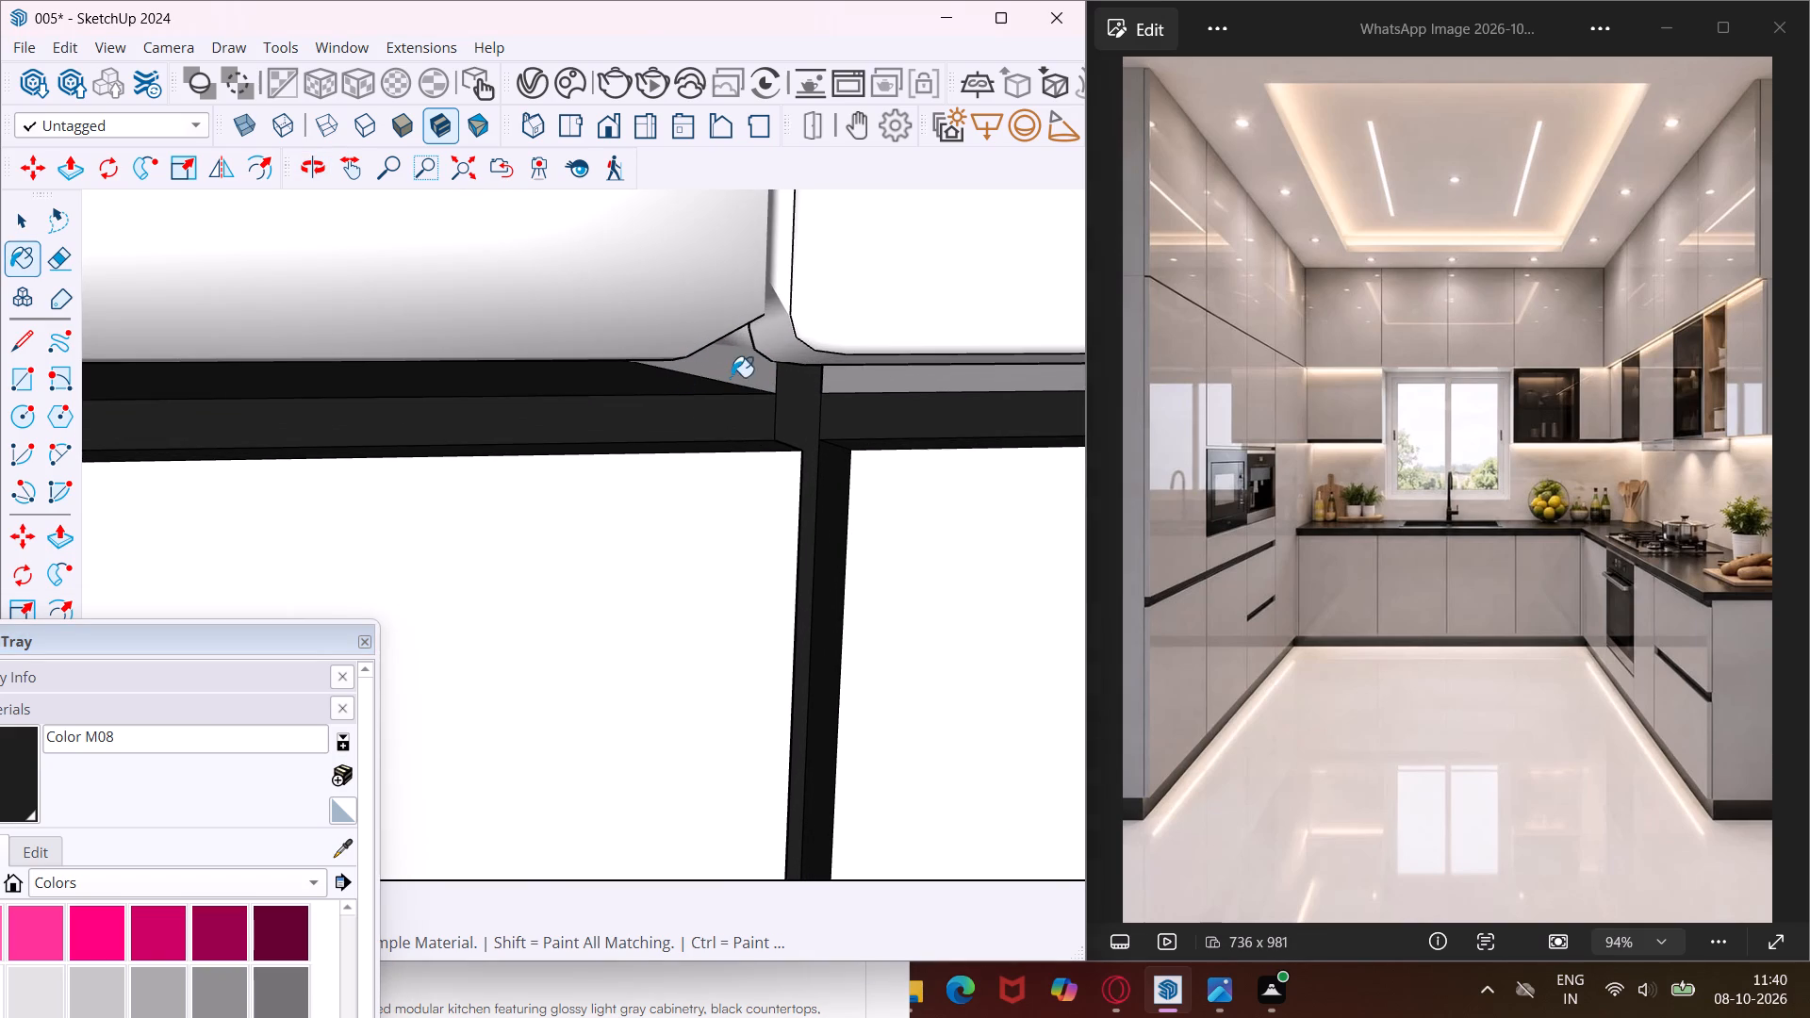
left_click(749, 365)
left_click(847, 383)
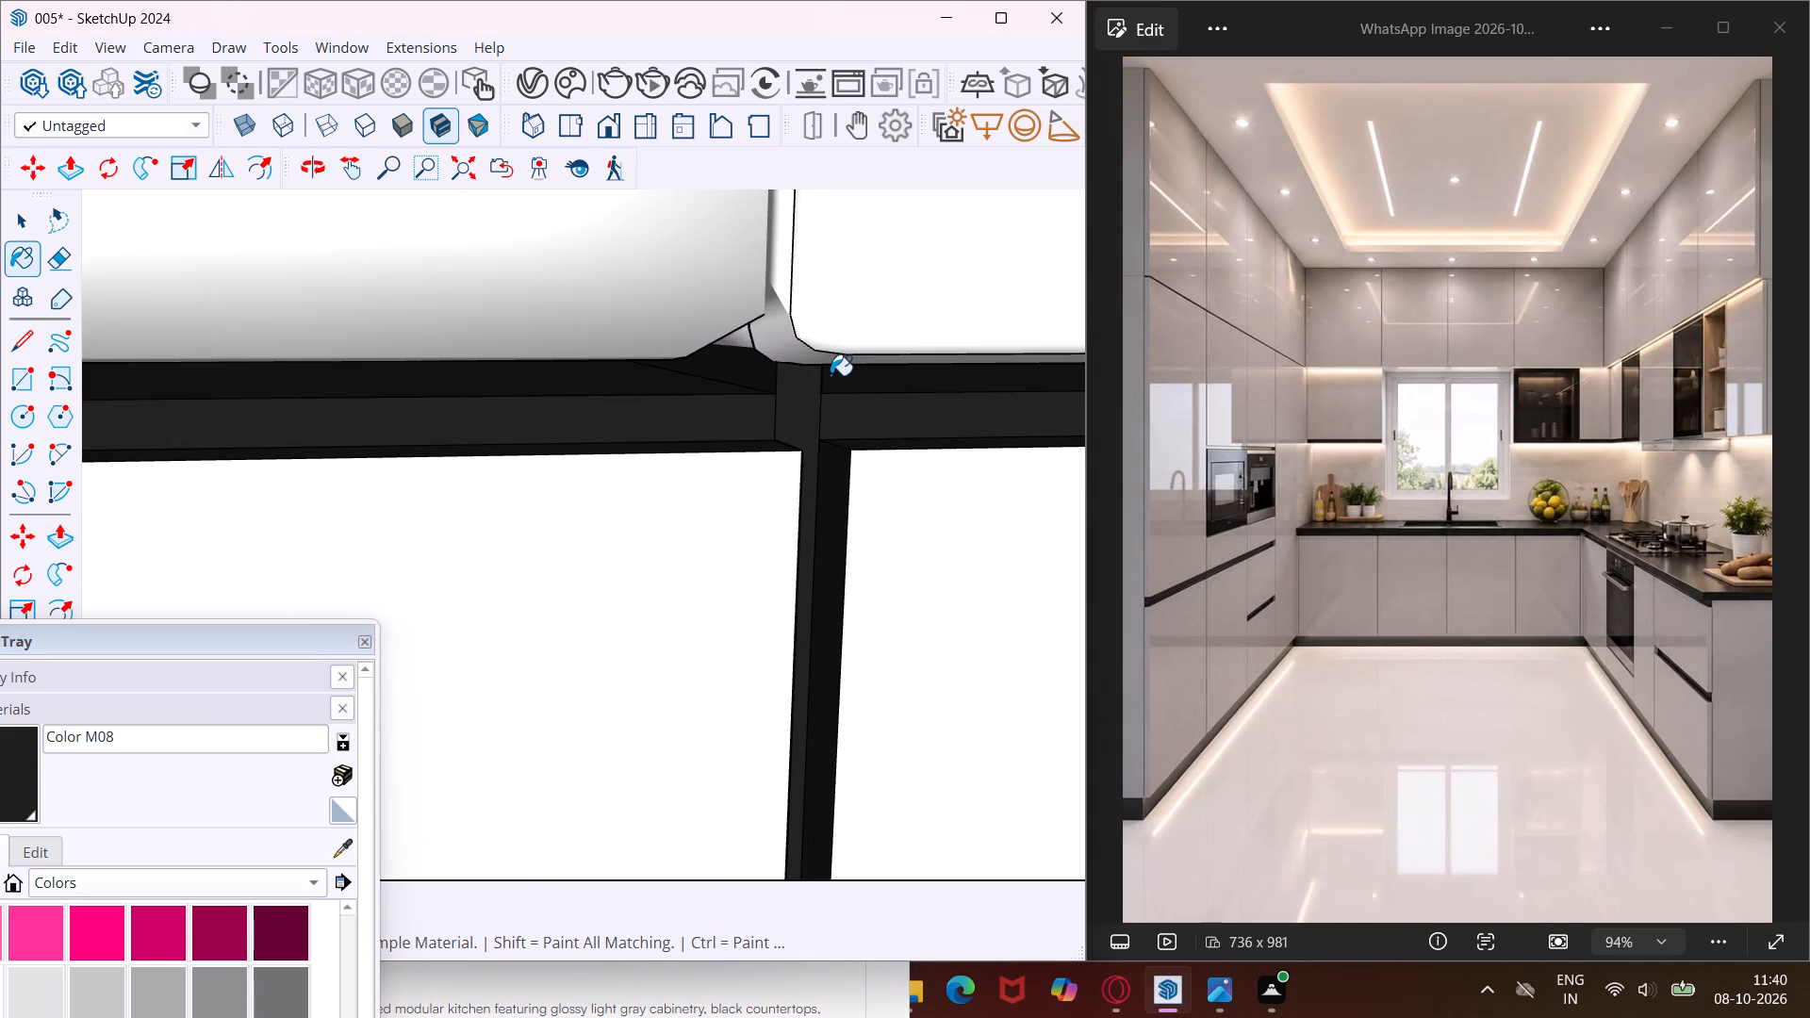
scroll(847, 420, "down", 12)
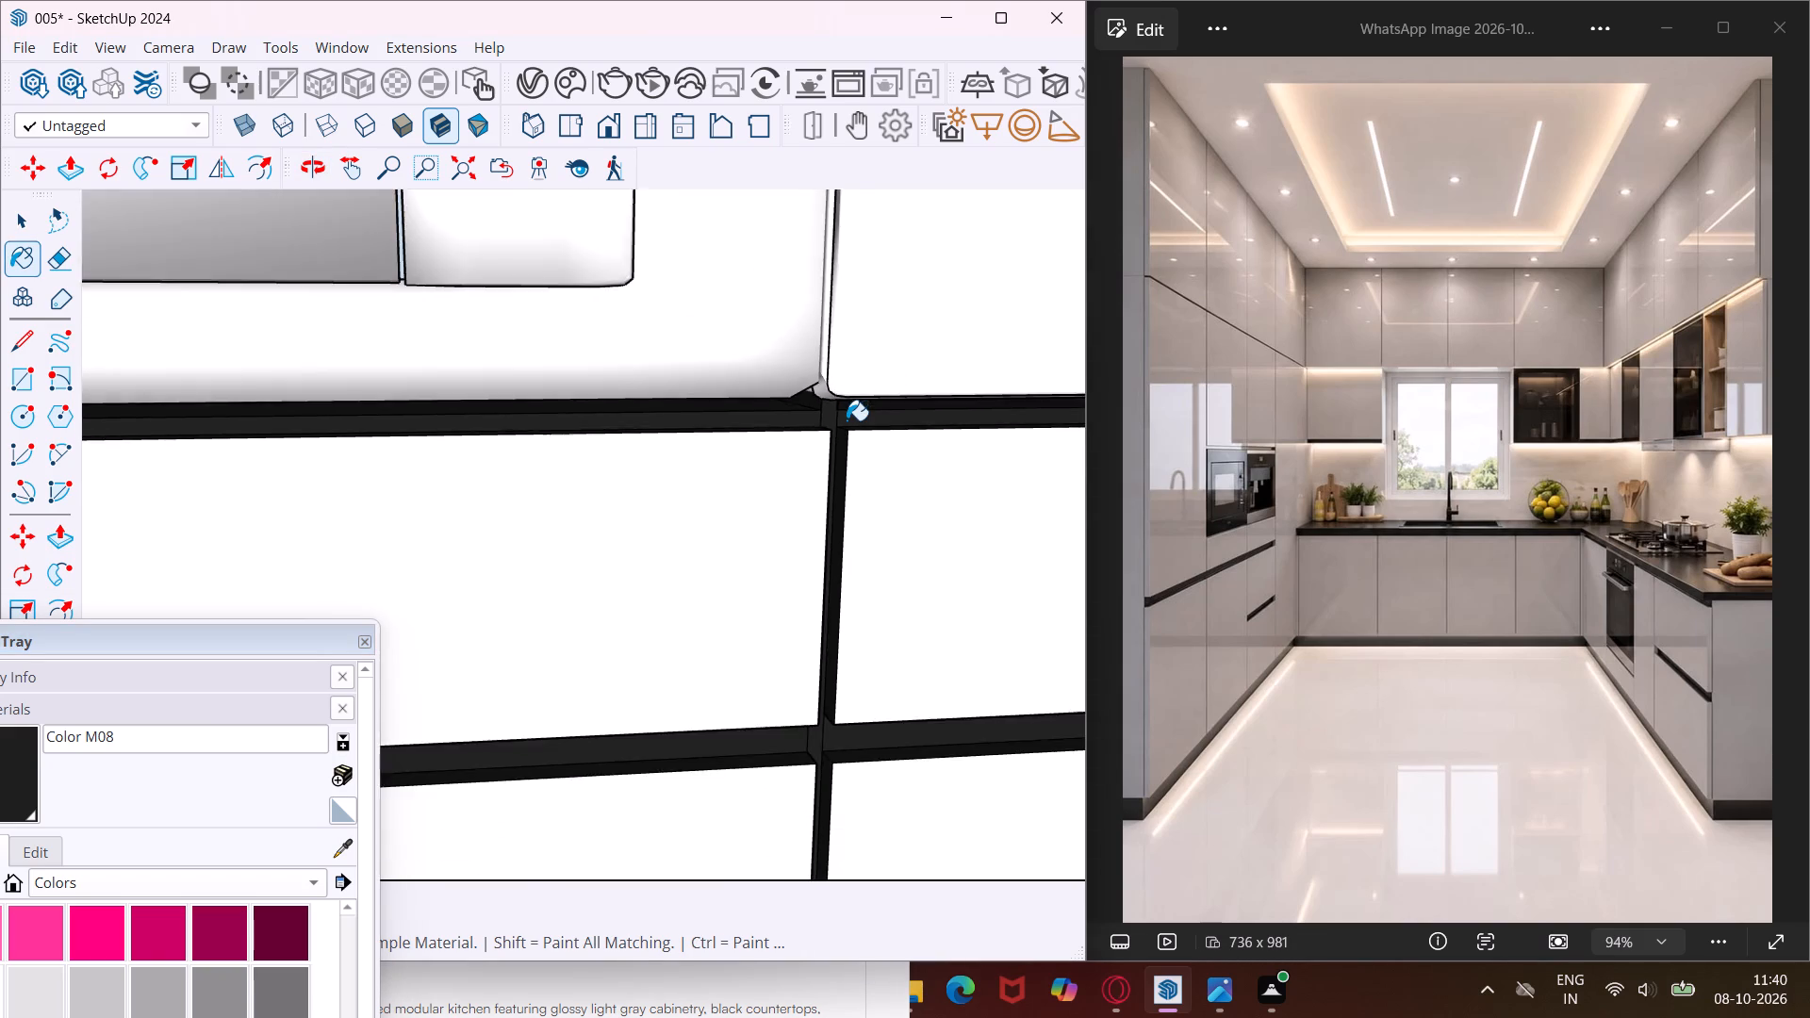
scroll(847, 420, "down", 10)
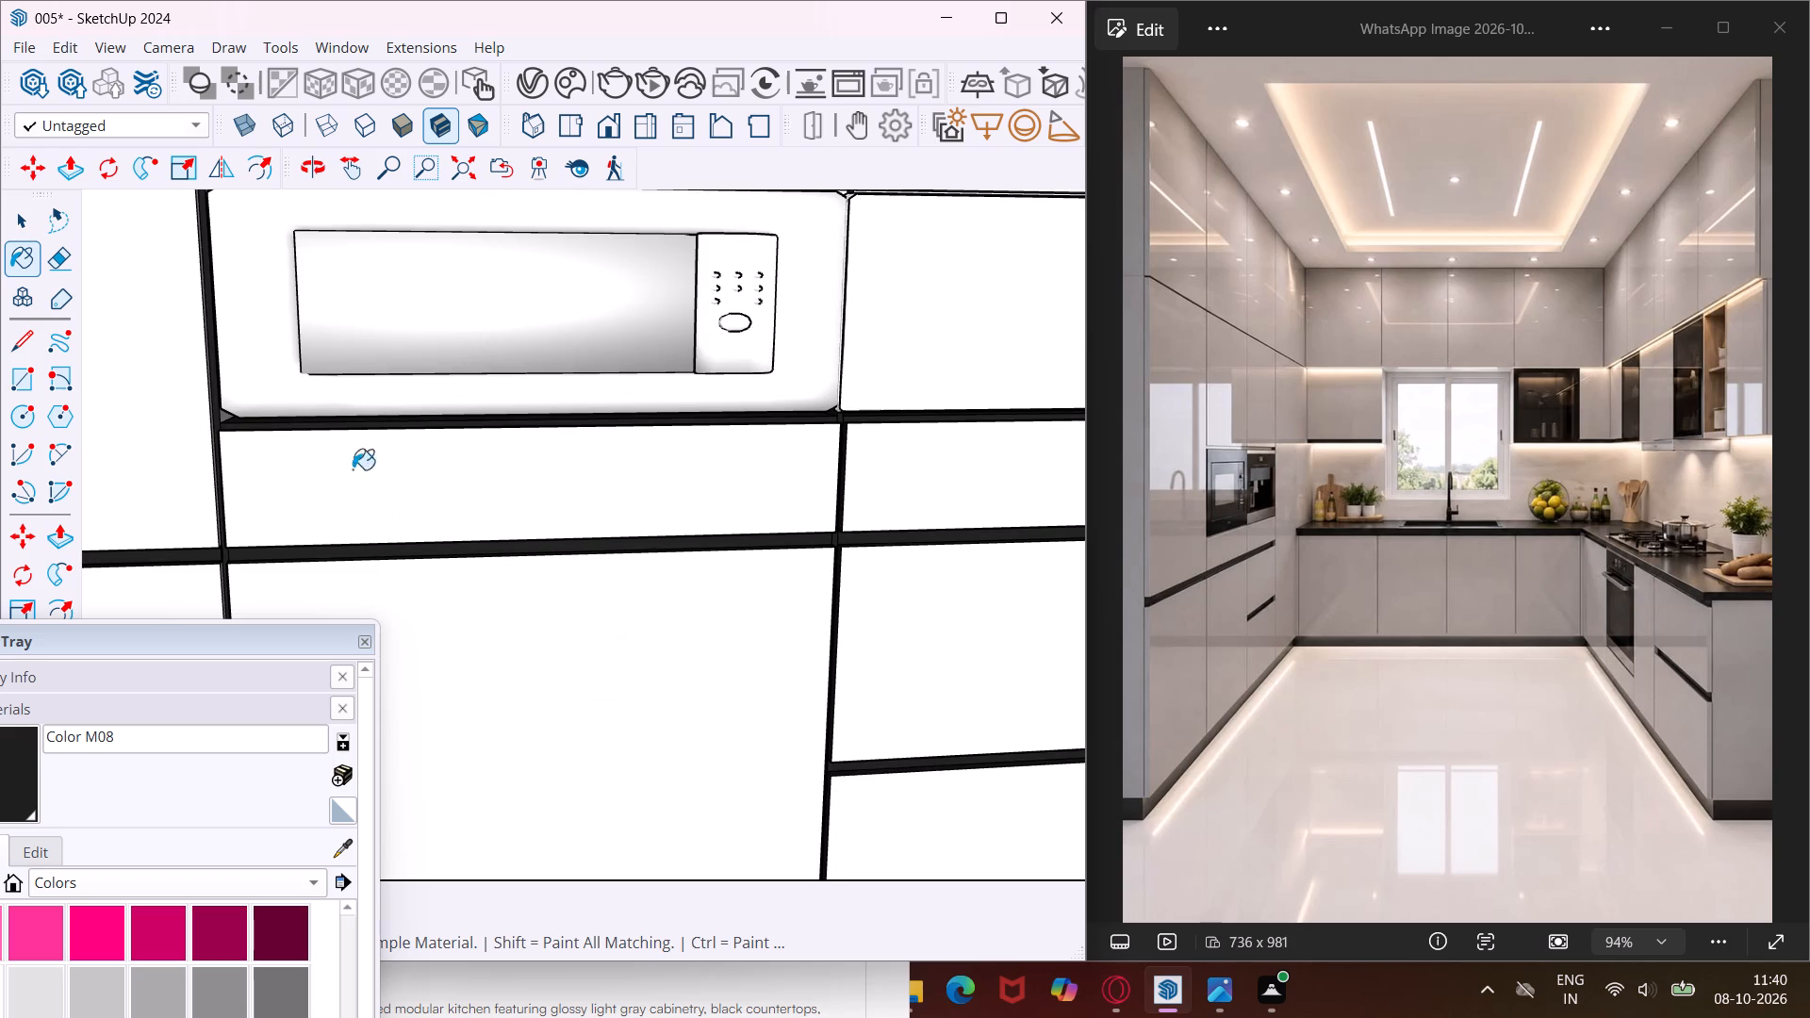
scroll(227, 423, "up", 18)
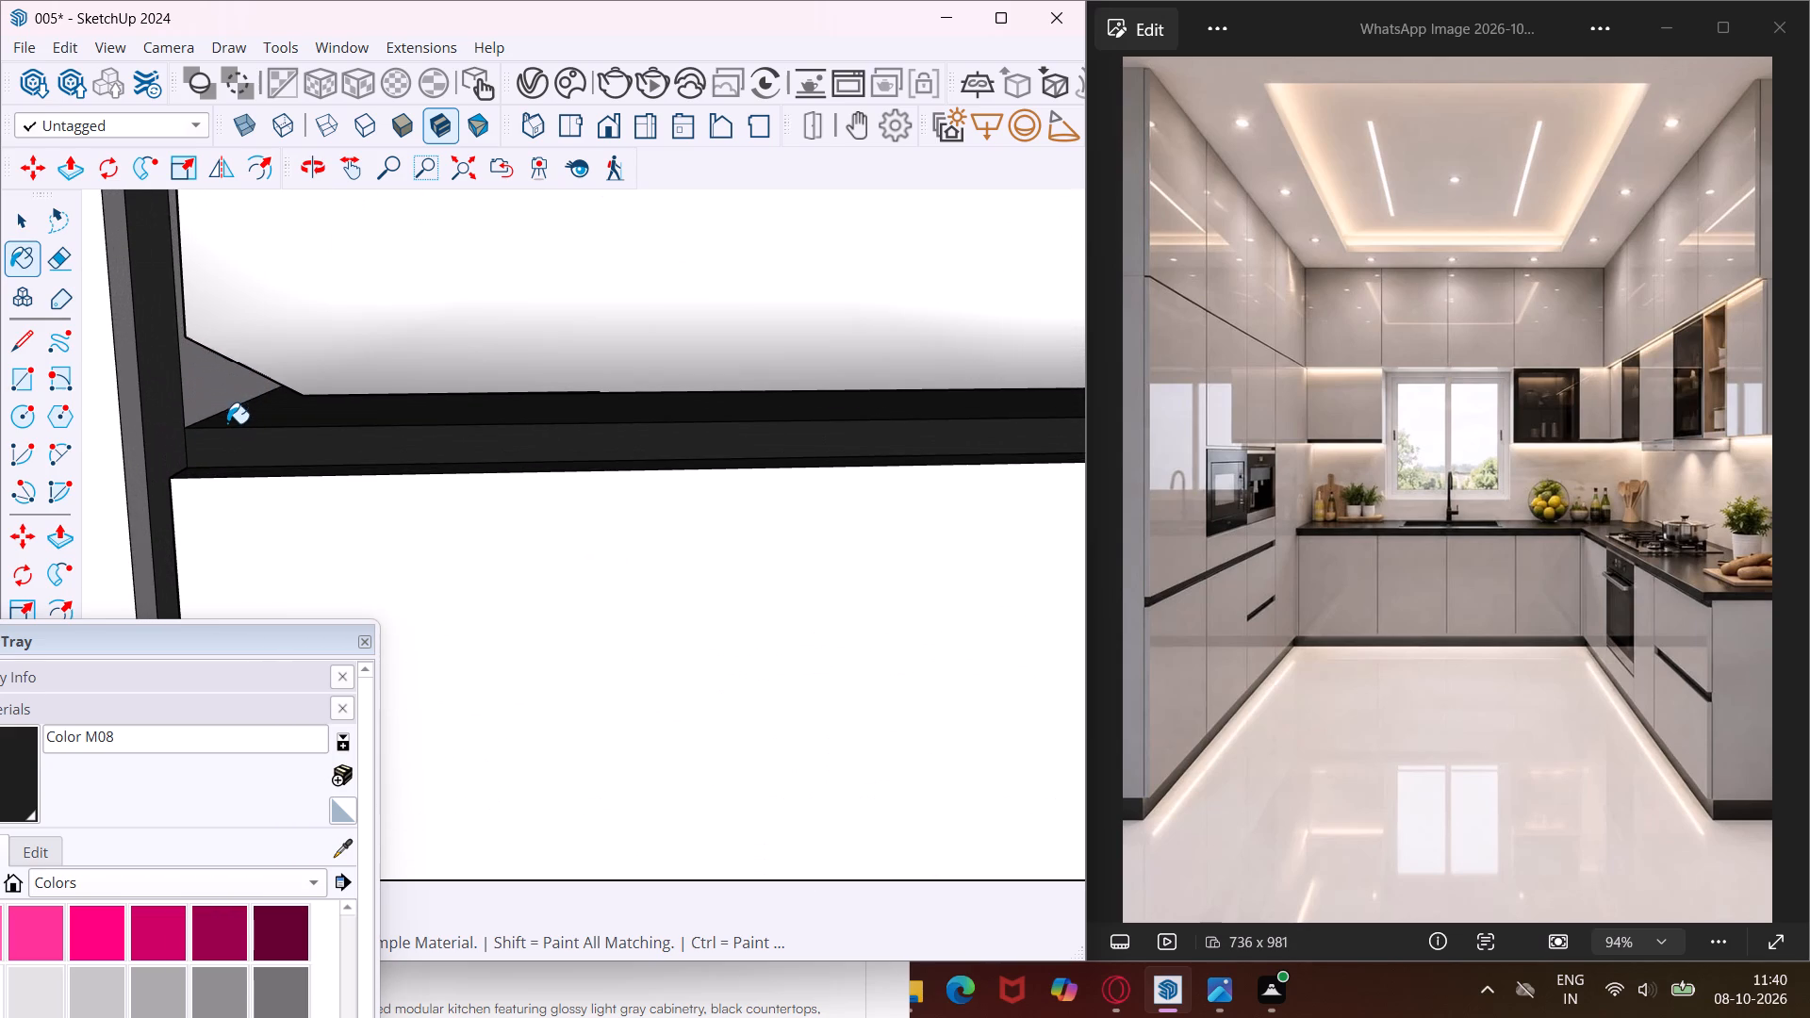
left_click(204, 386)
Paint the side face of the vertical gap beside the microwave with the slotted control panel with Color M08.
scroll(195, 386, "down", 20)
scroll(195, 386, "down", 1)
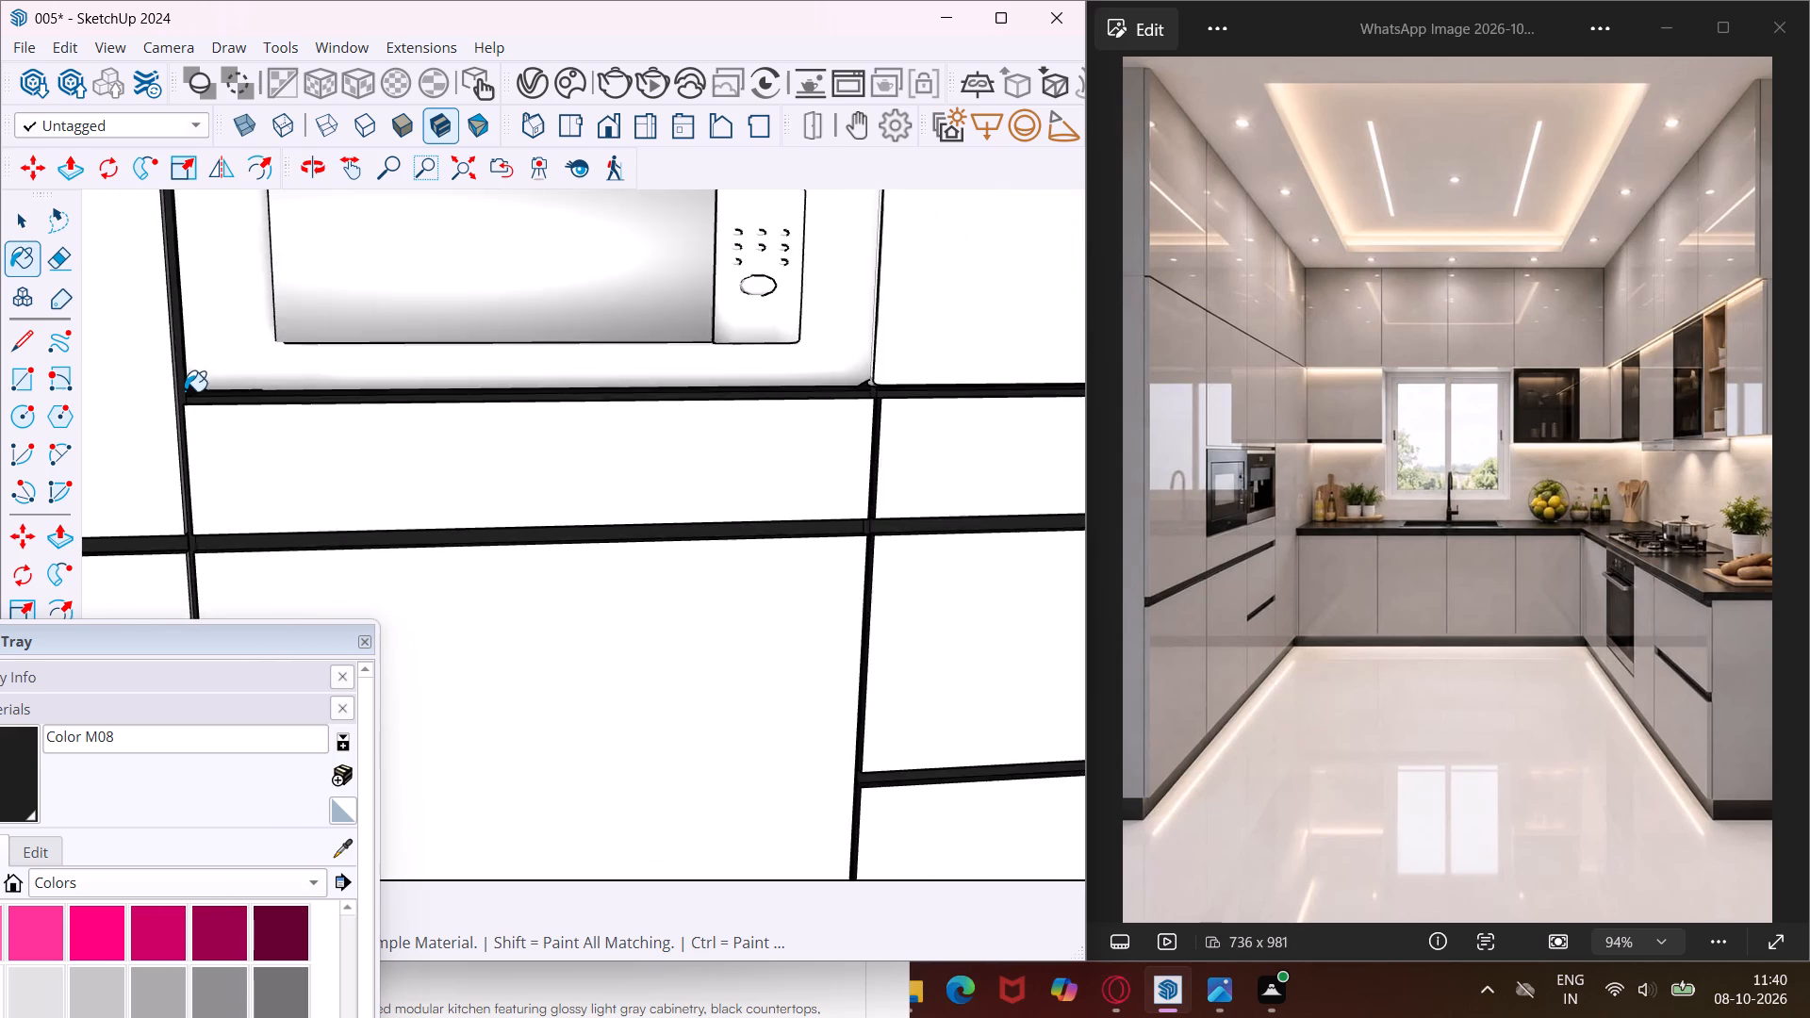
scroll(185, 391, "down", 7)
scroll(818, 297, "up", 3)
scroll(818, 297, "up", 18)
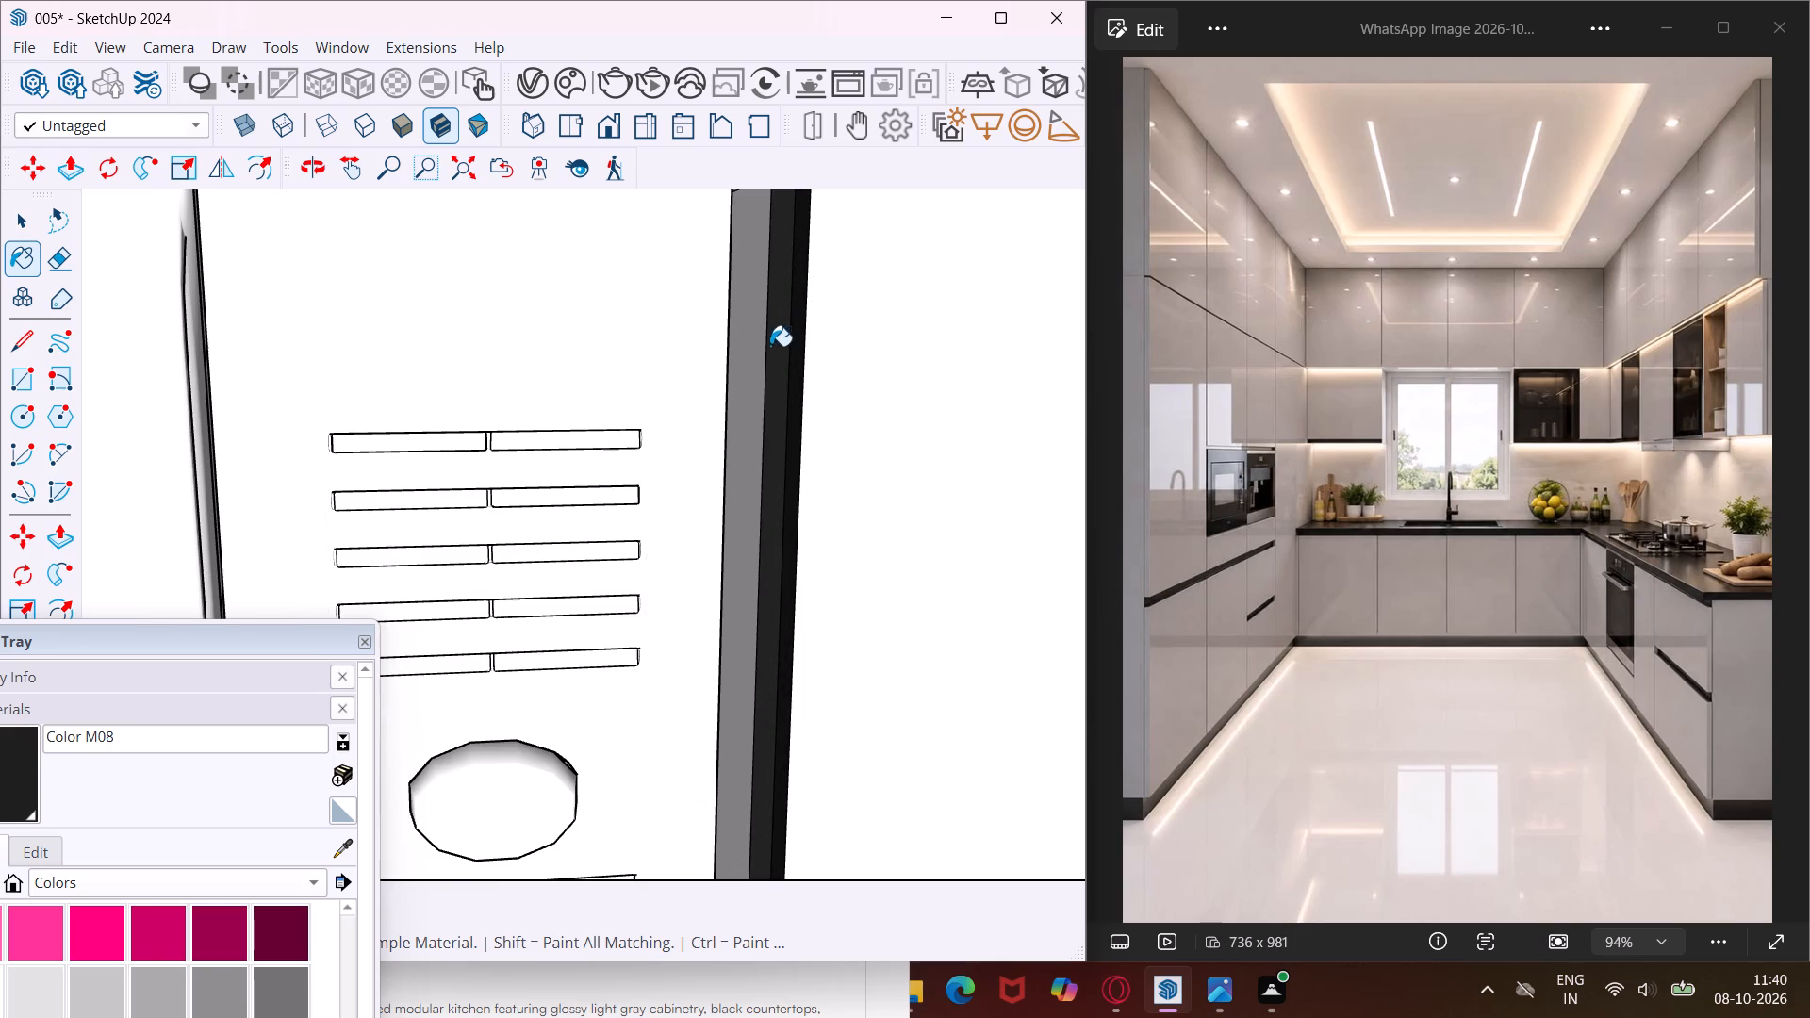
left_click(755, 364)
Paint the gap faces above the slotted-panel microwave and the small angled faces at its top outer corner with Color M08.
scroll(755, 364, "down", 10)
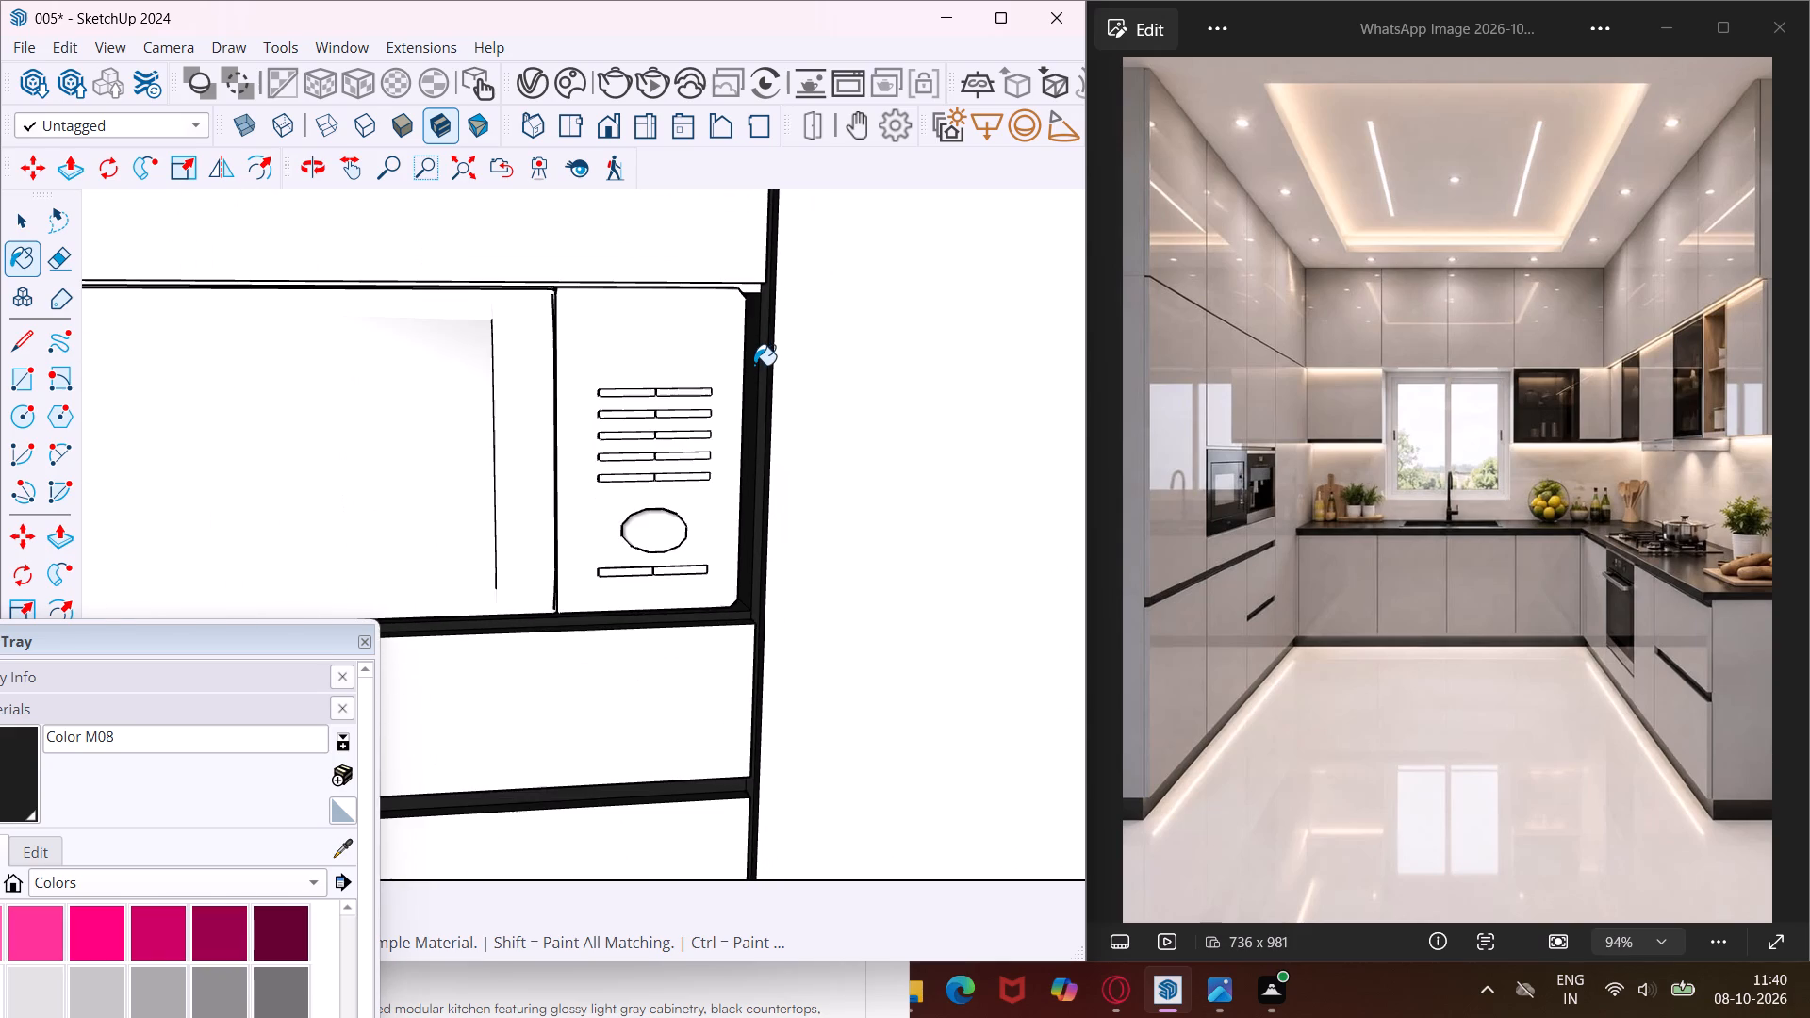
middle_click_drag(745, 323, 766, 269)
scroll(731, 302, "up", 1)
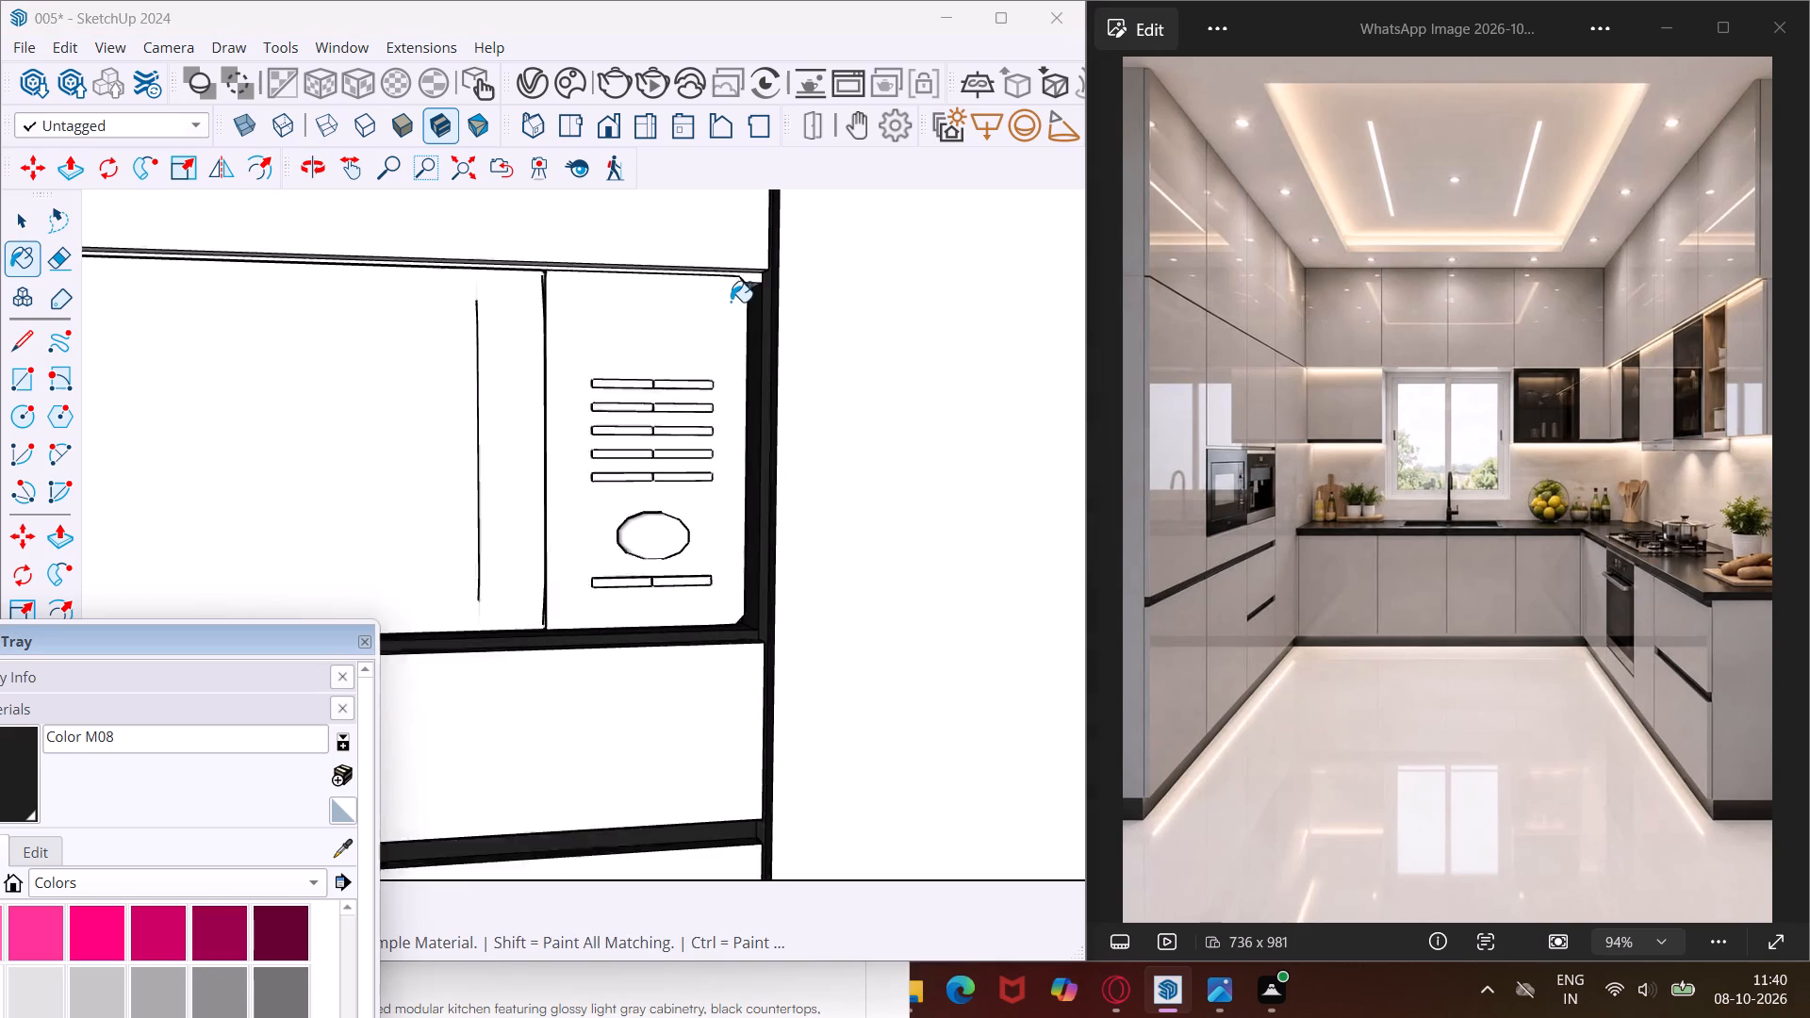
scroll(731, 302, "up", 8)
left_click(774, 254)
scroll(782, 242, "up", 3)
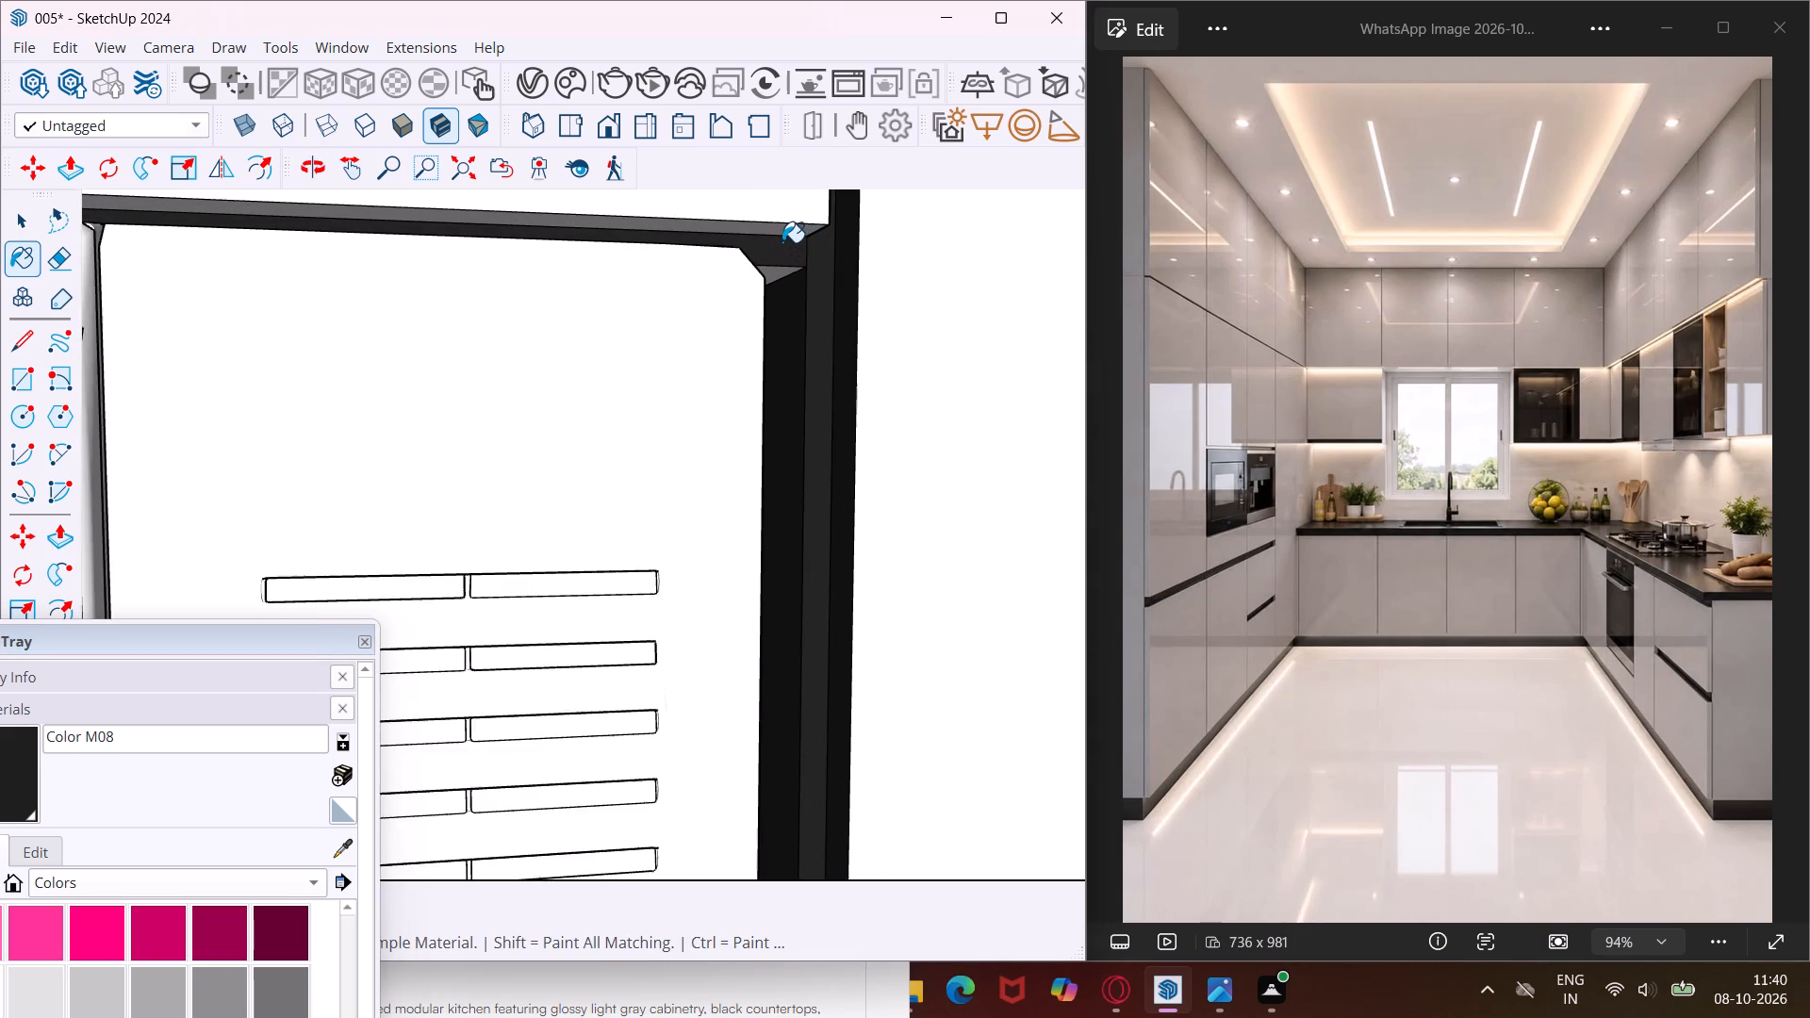
scroll(782, 242, "up", 4)
left_click(814, 224)
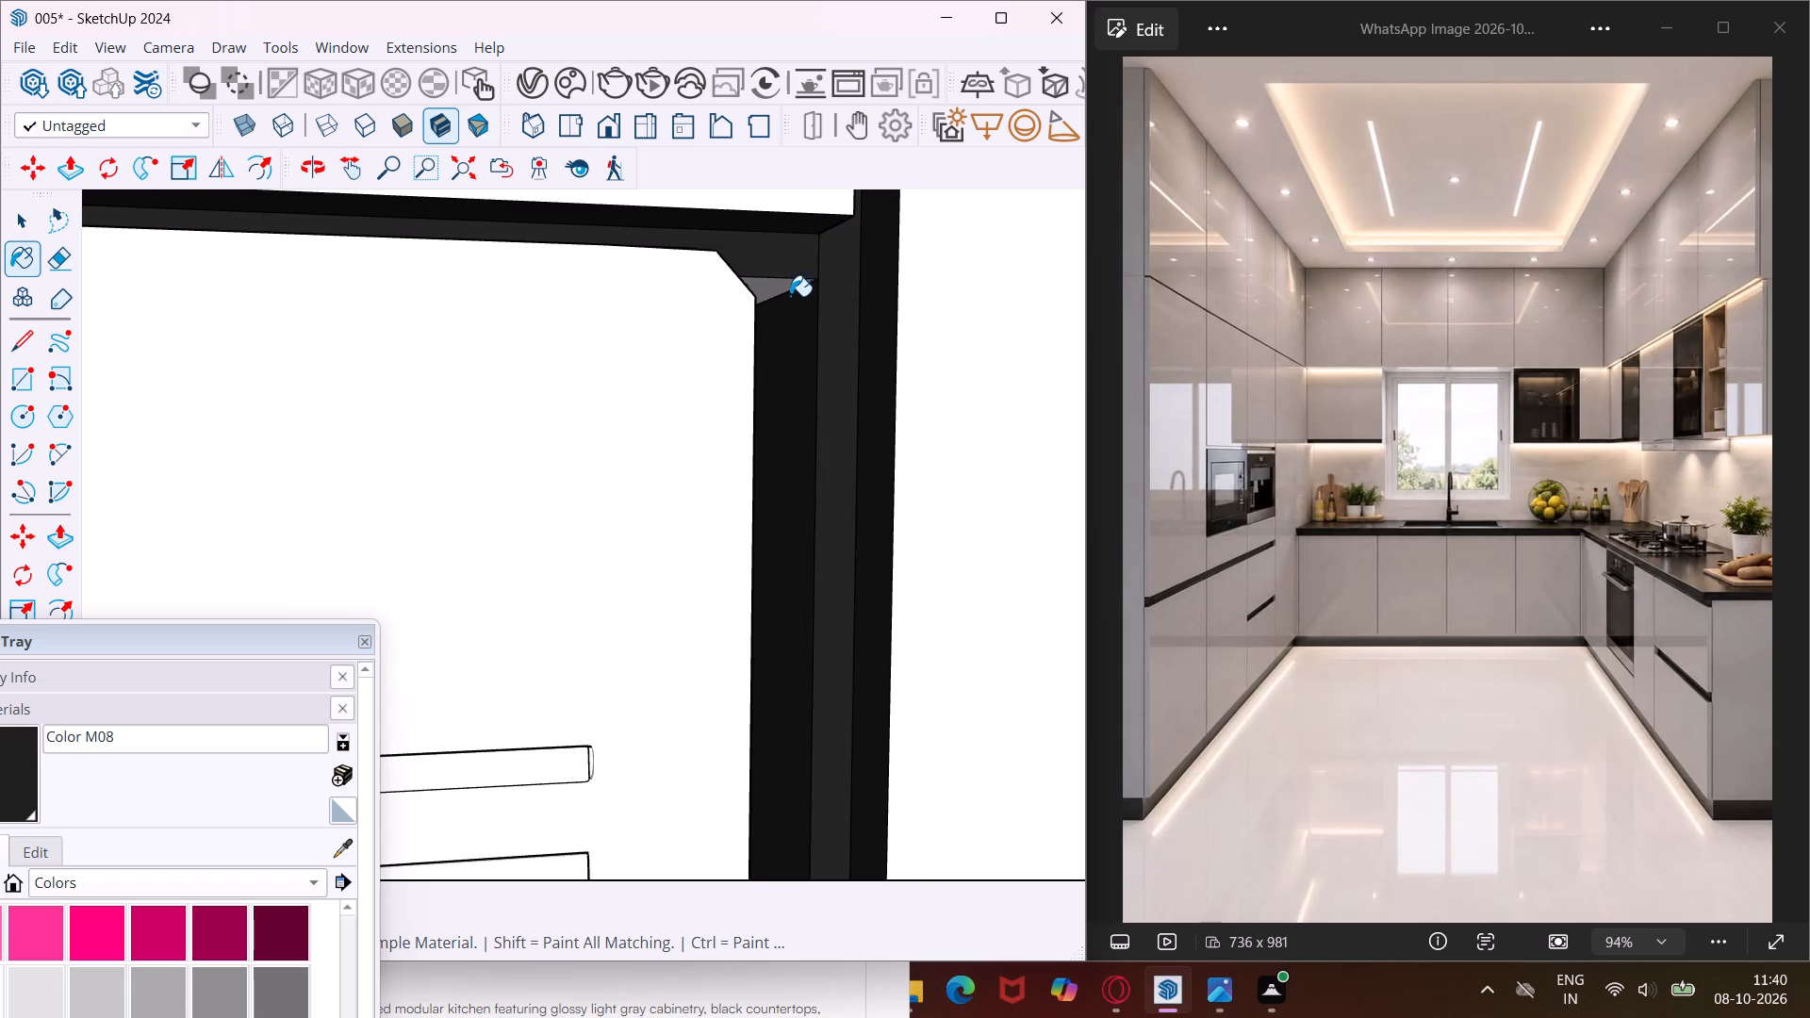
left_click(790, 296)
scroll(787, 291, "up", 10)
left_click(784, 278)
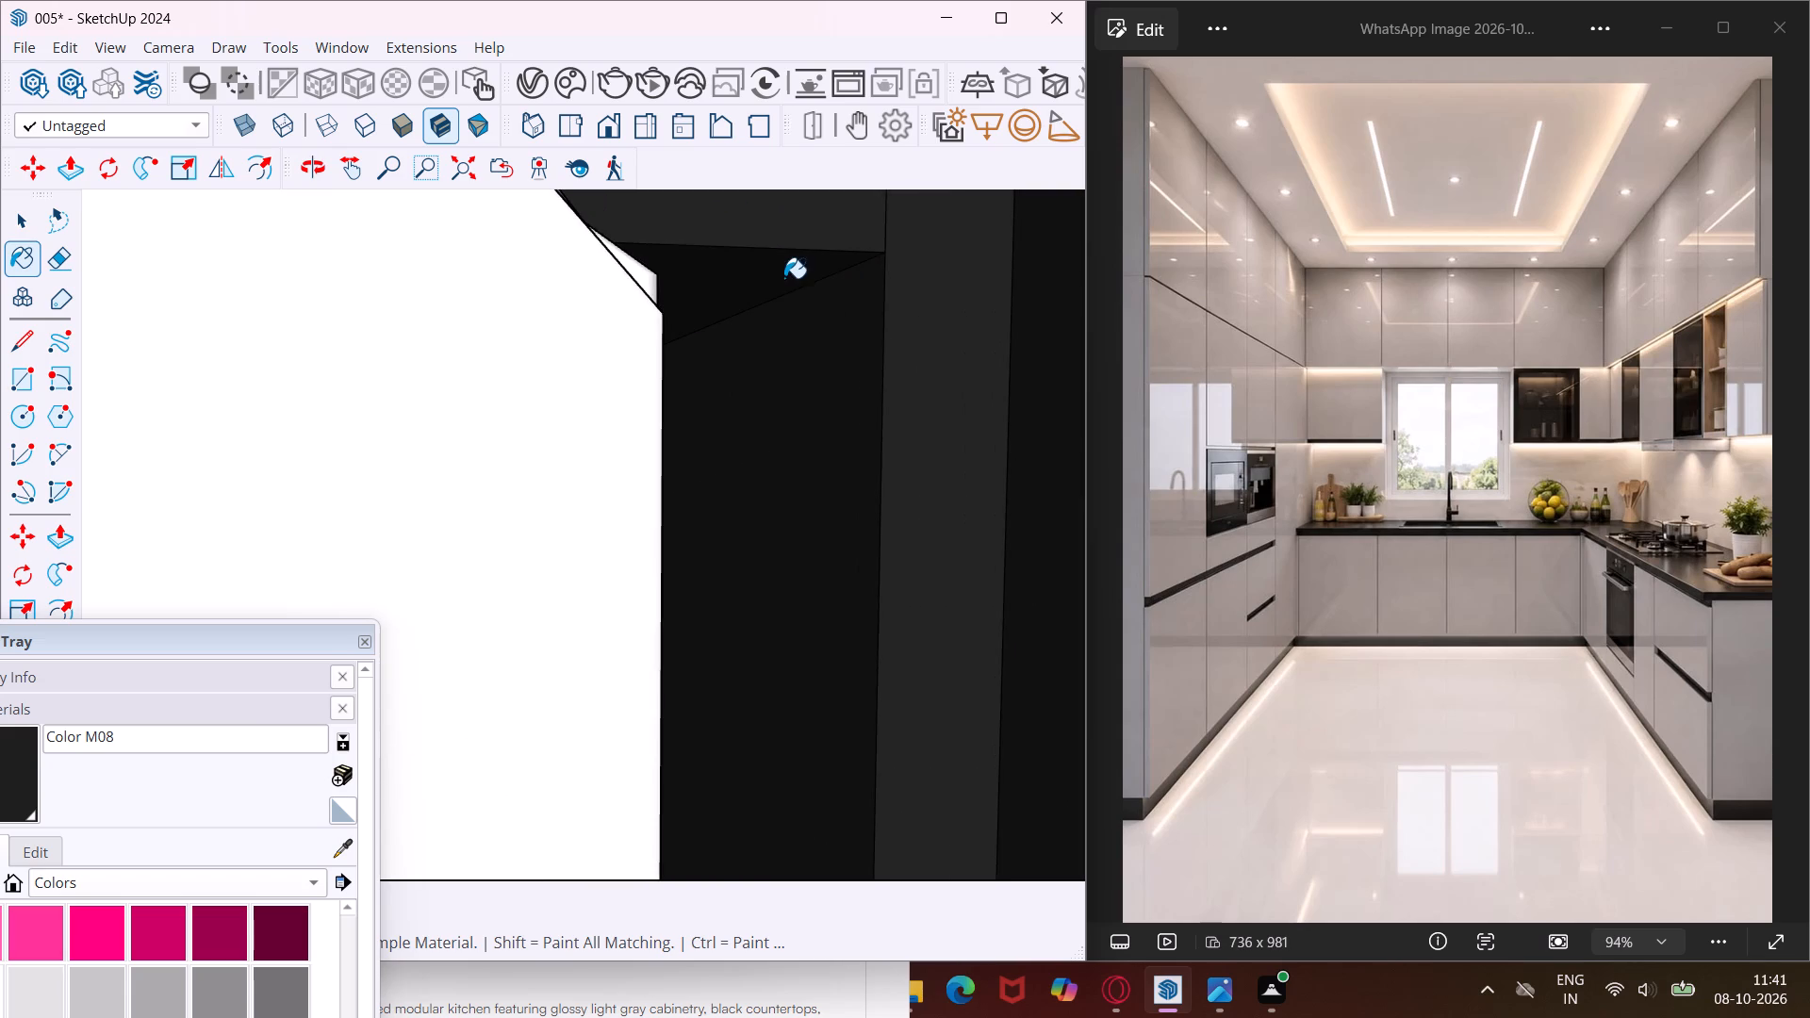
Paint the underside and back faces of the horizontal gap above the other microwave with Color M08.
middle_click_drag(784, 278, 847, 403)
scroll(848, 402, "down", 18)
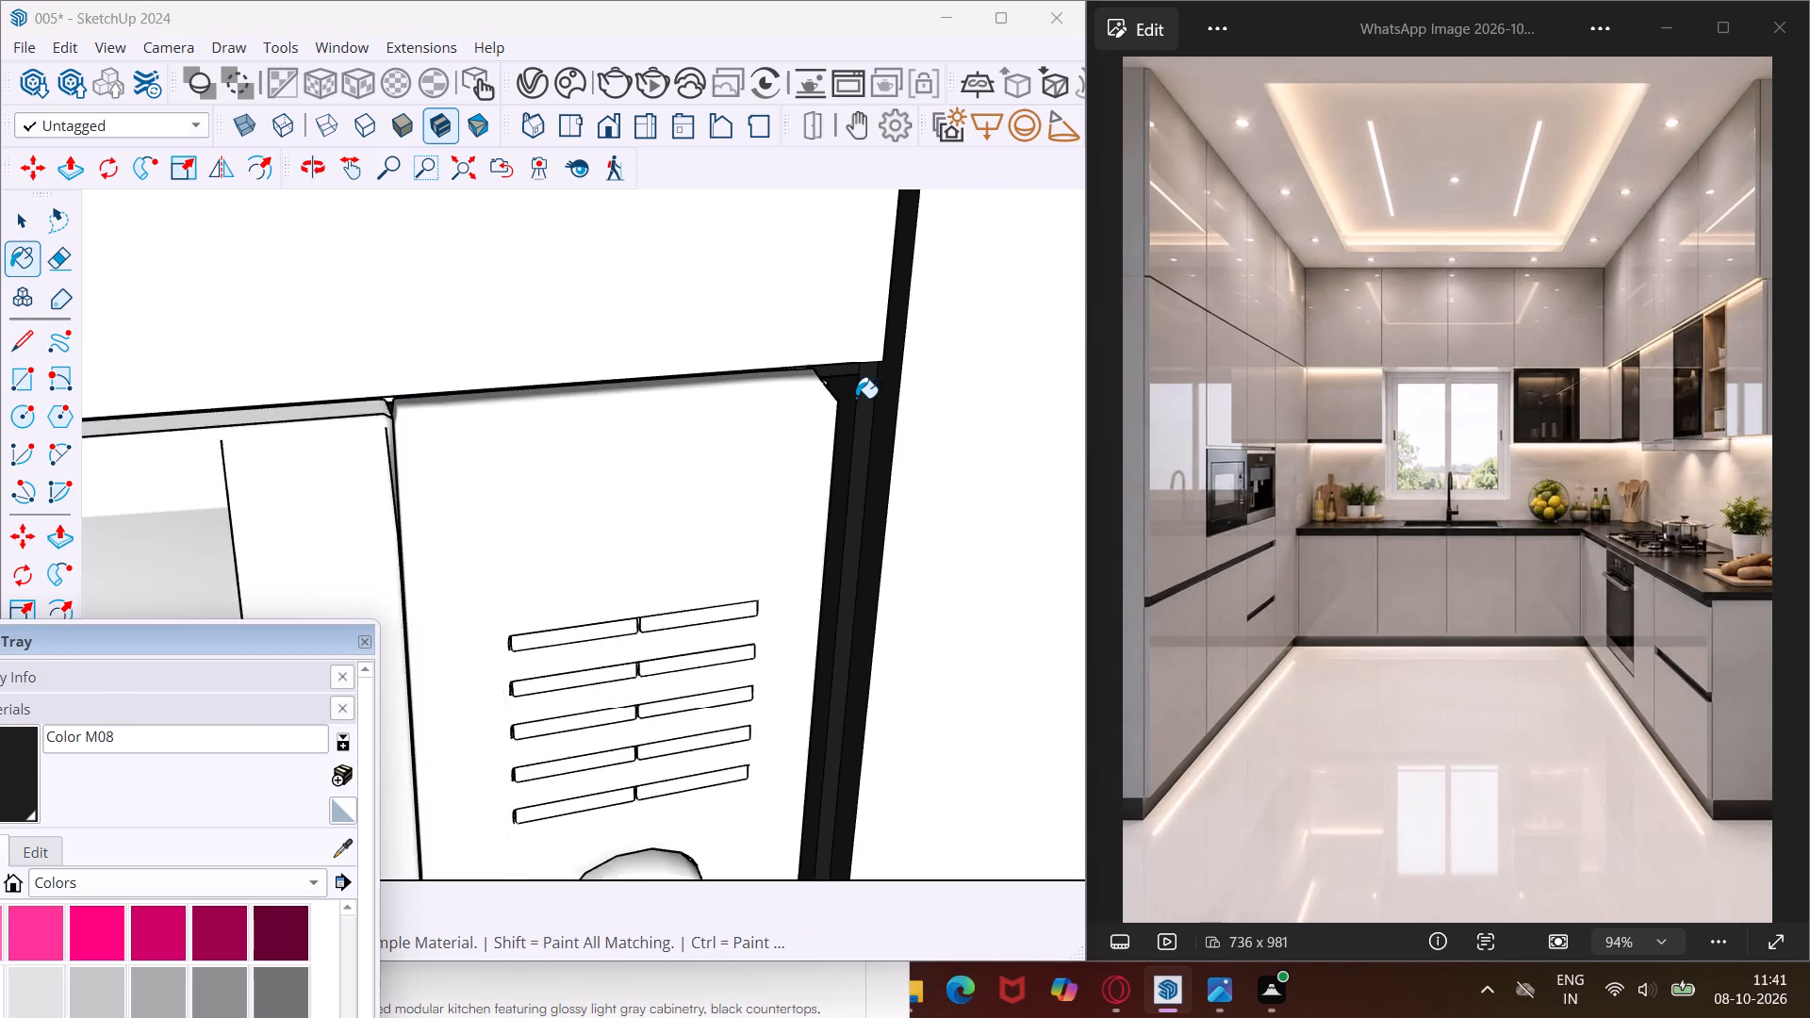
scroll(856, 398, "down", 20)
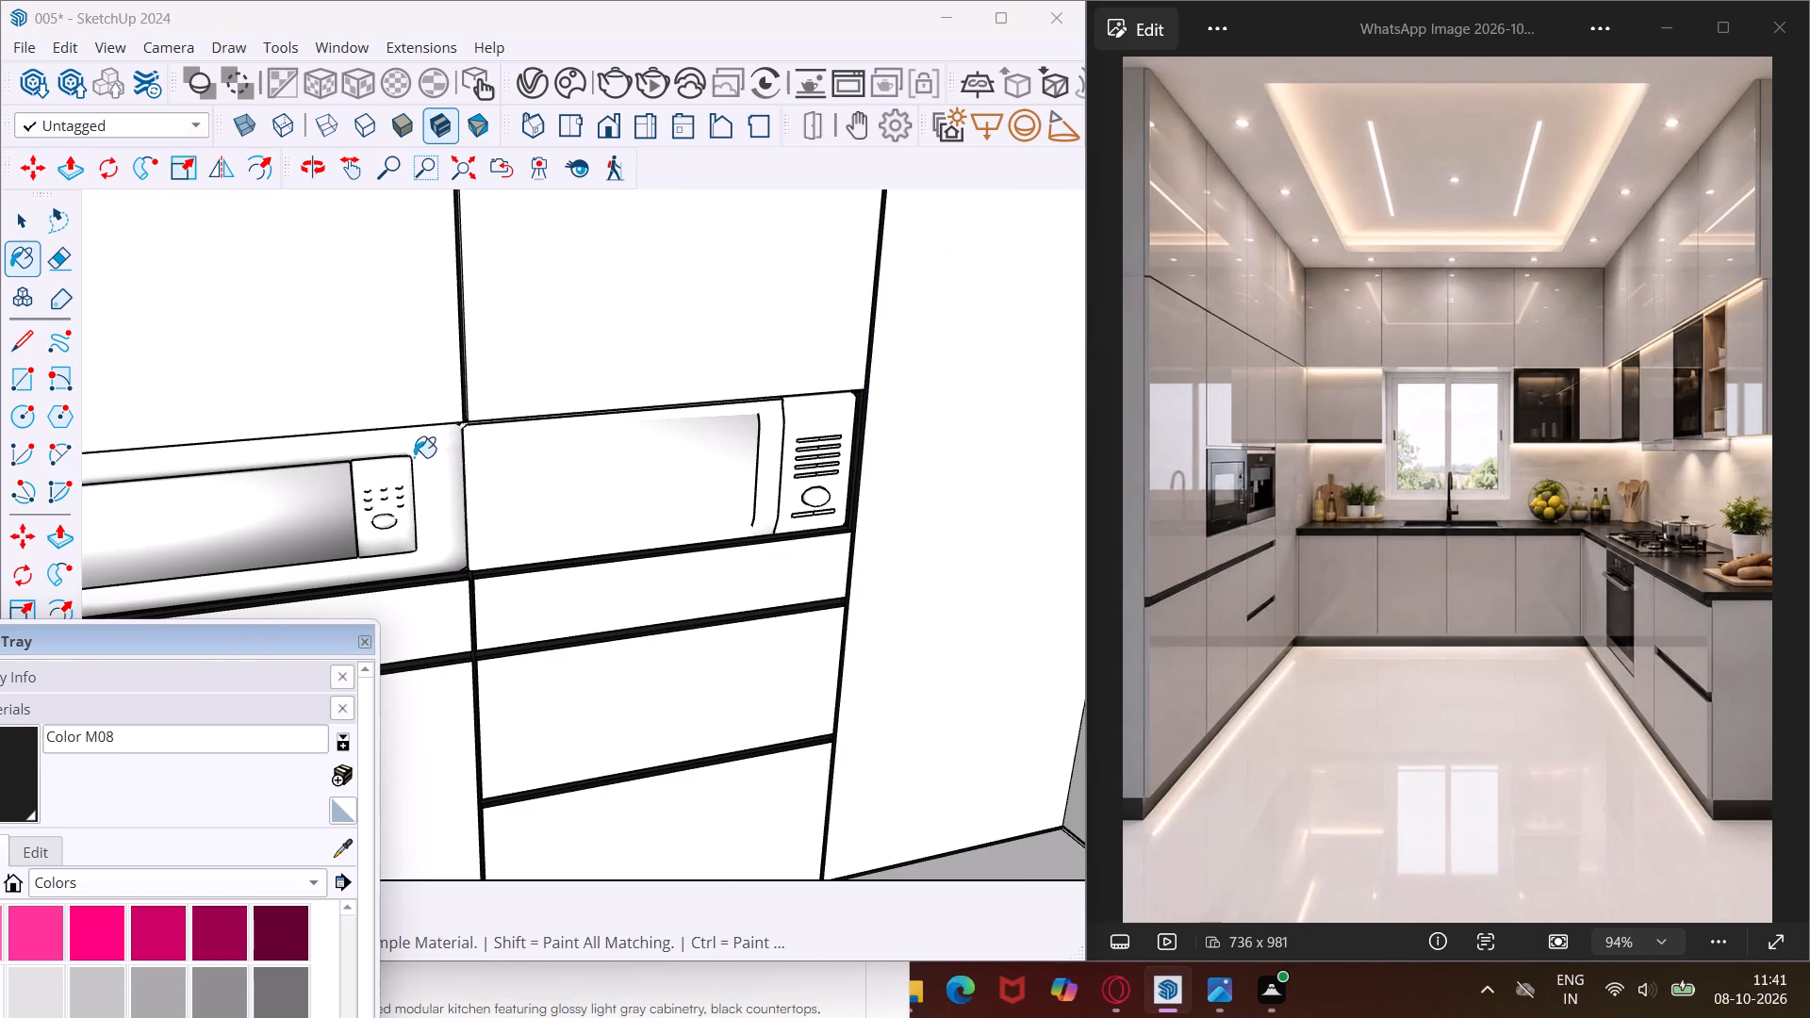
scroll(411, 436, "up", 20)
scroll(411, 436, "up", 2)
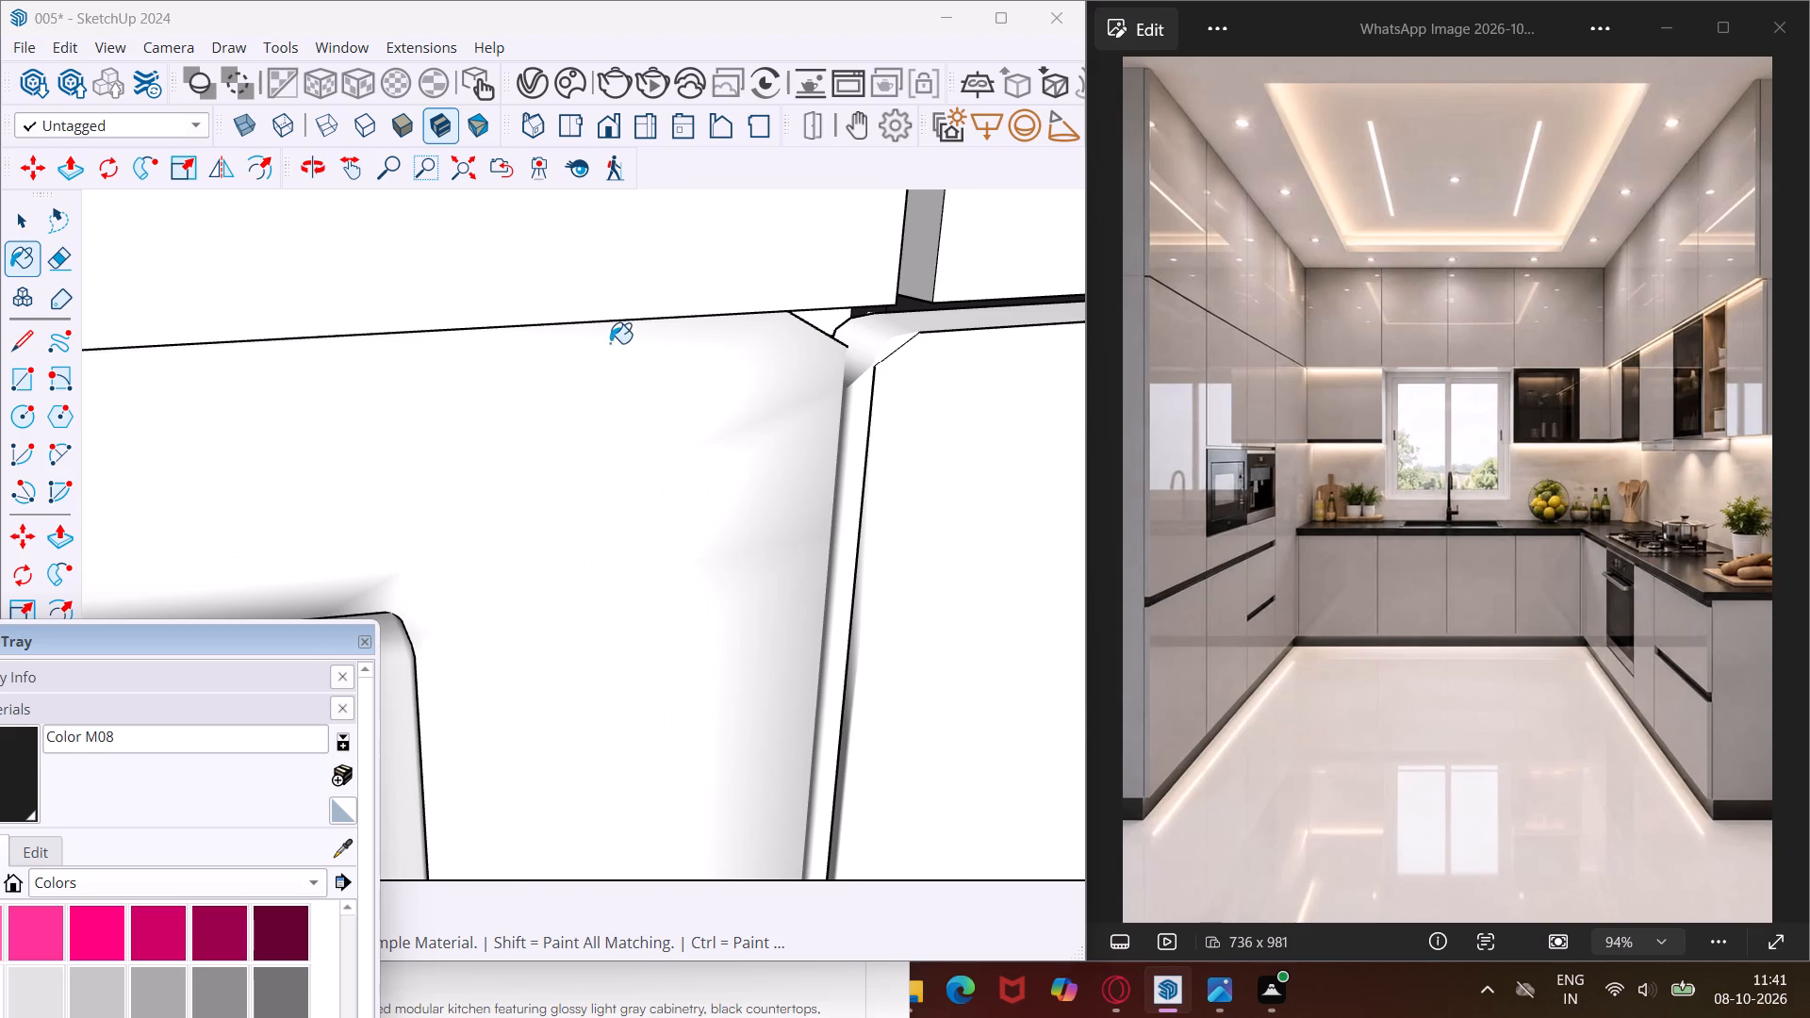
scroll(610, 343, "up", 1)
middle_click_drag(610, 343, 541, 231)
scroll(685, 304, "up", 4)
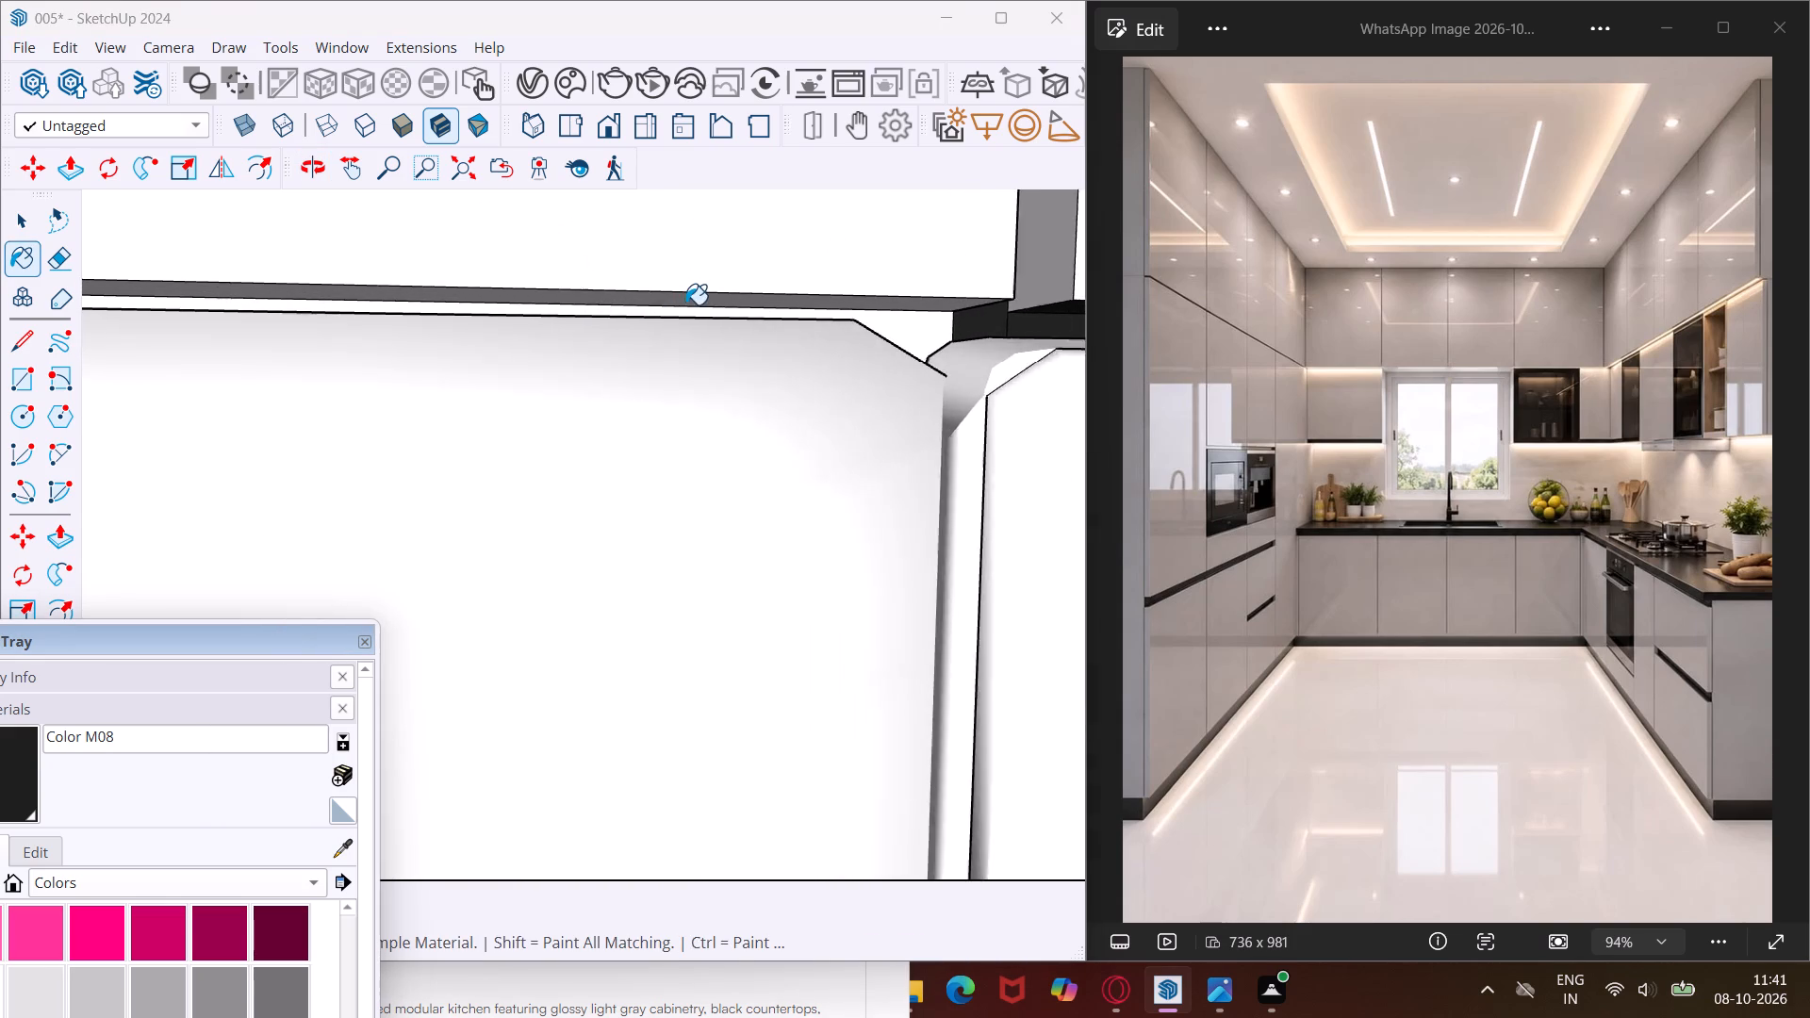
scroll(685, 304, "up", 5)
left_click(687, 304)
left_click(707, 322)
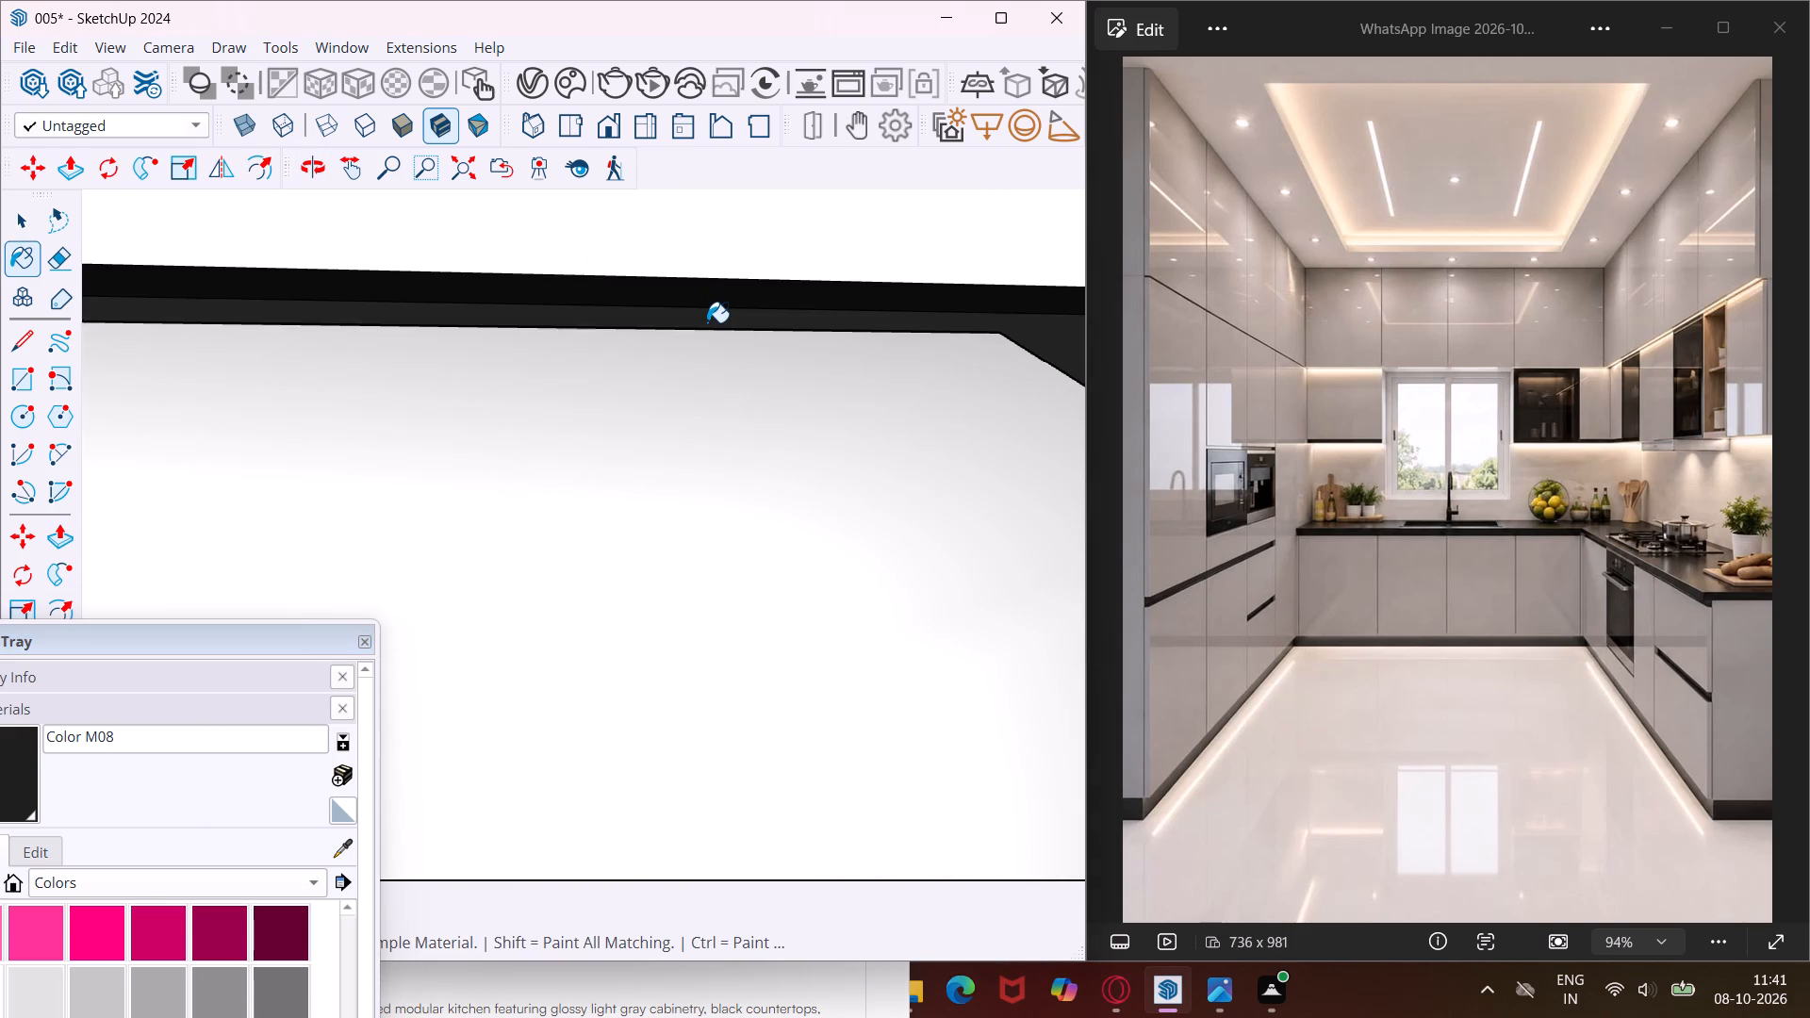
Paint the back and both side faces of the upper vertical gap on the outer side of the first microwave column with Color M08.
scroll(702, 320, "down", 5)
scroll(701, 319, "down", 20)
scroll(701, 319, "down", 1)
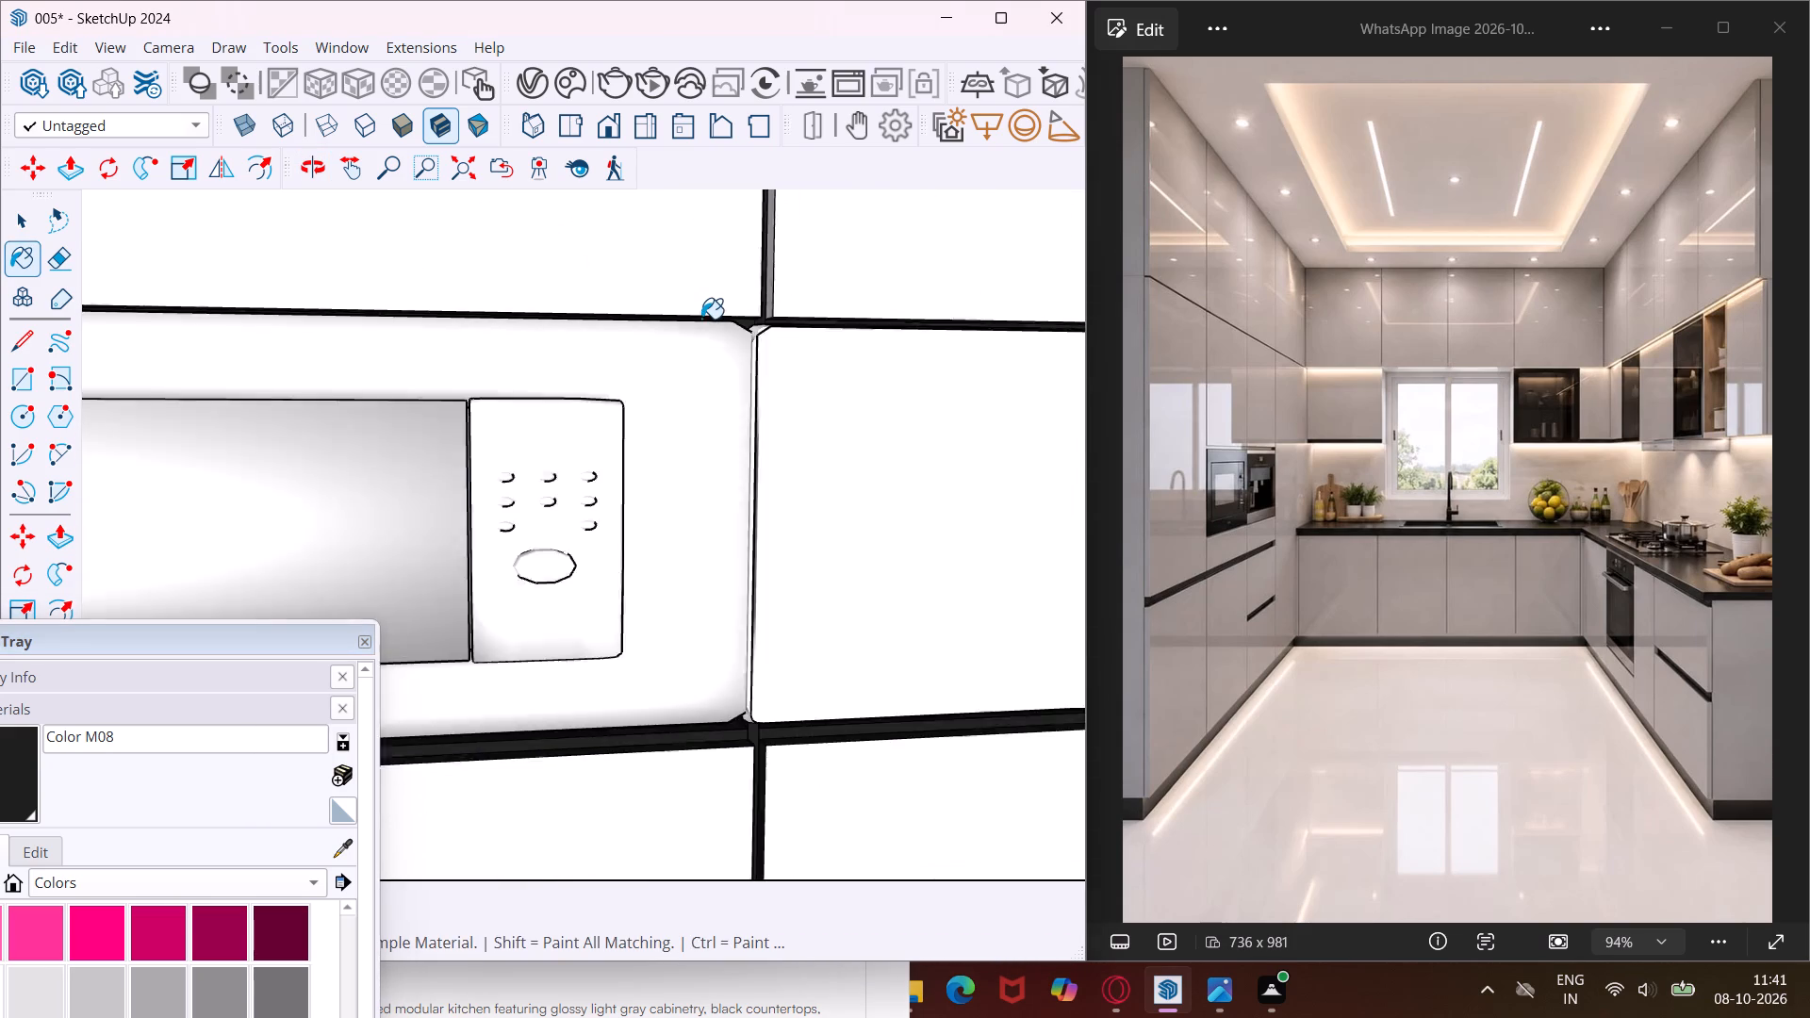
scroll(701, 319, "down", 16)
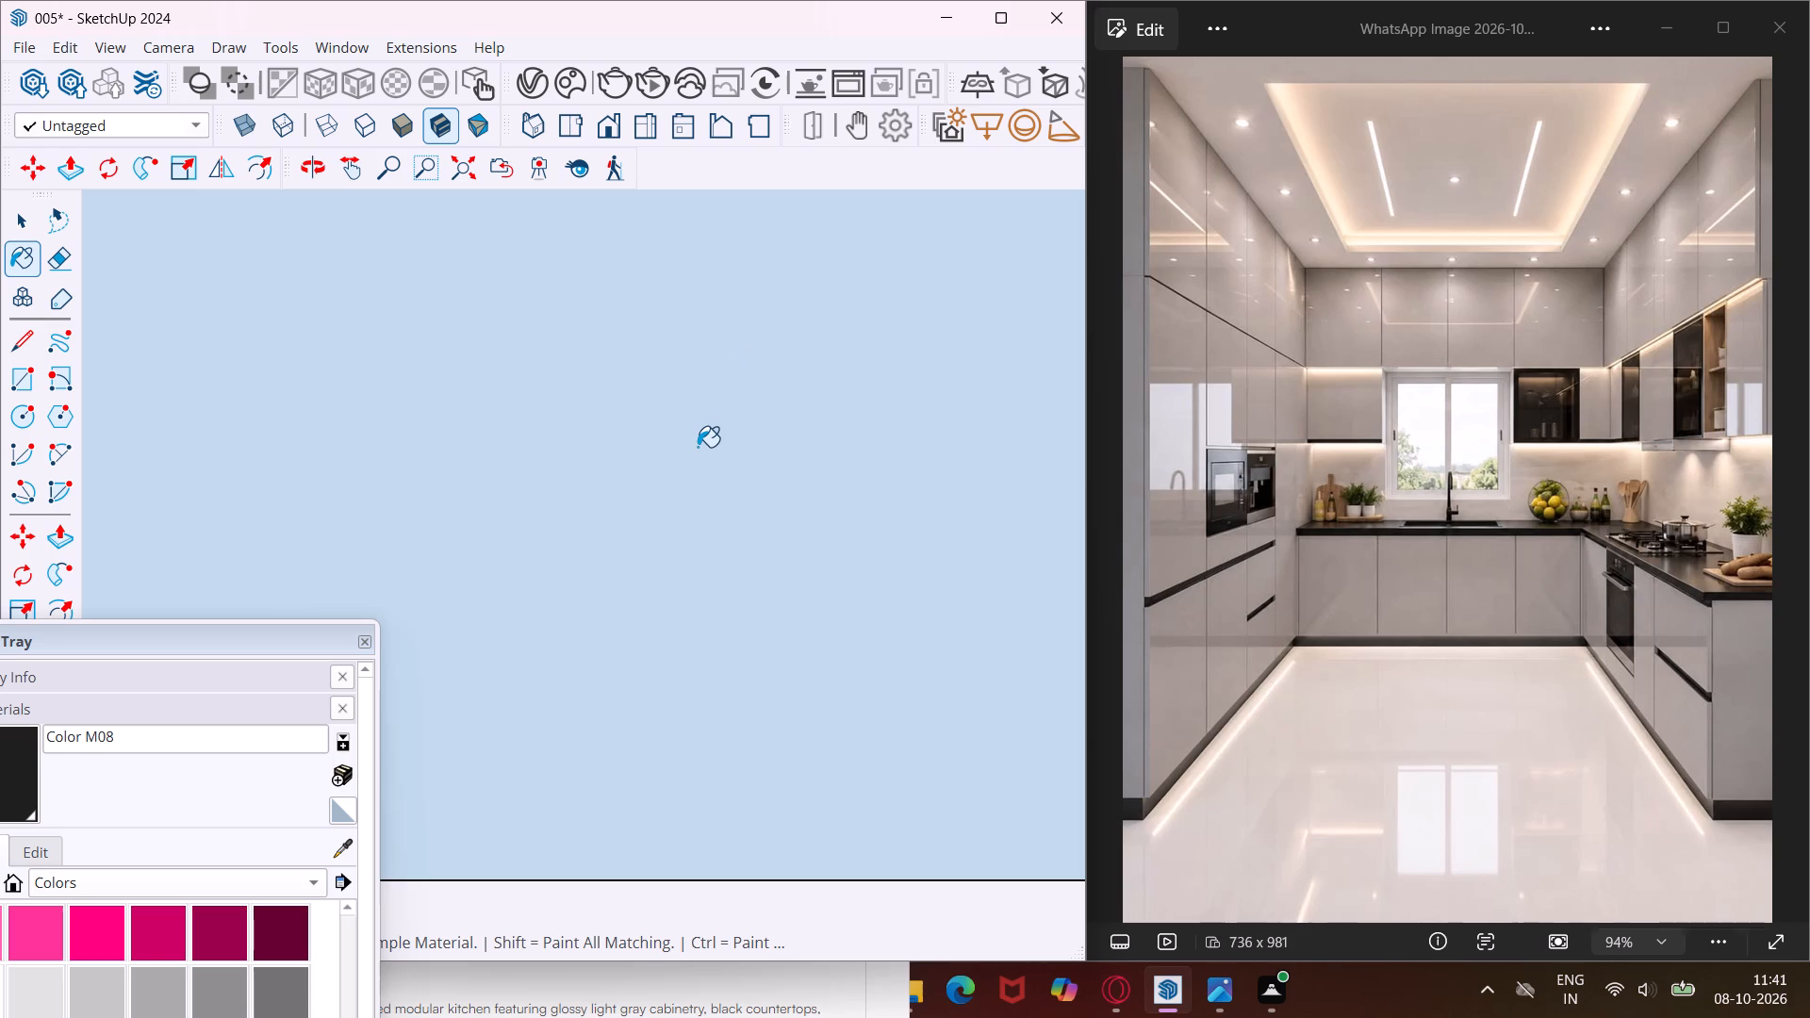
scroll(698, 447, "down", 20)
scroll(698, 447, "down", 20)
scroll(698, 447, "down", 2)
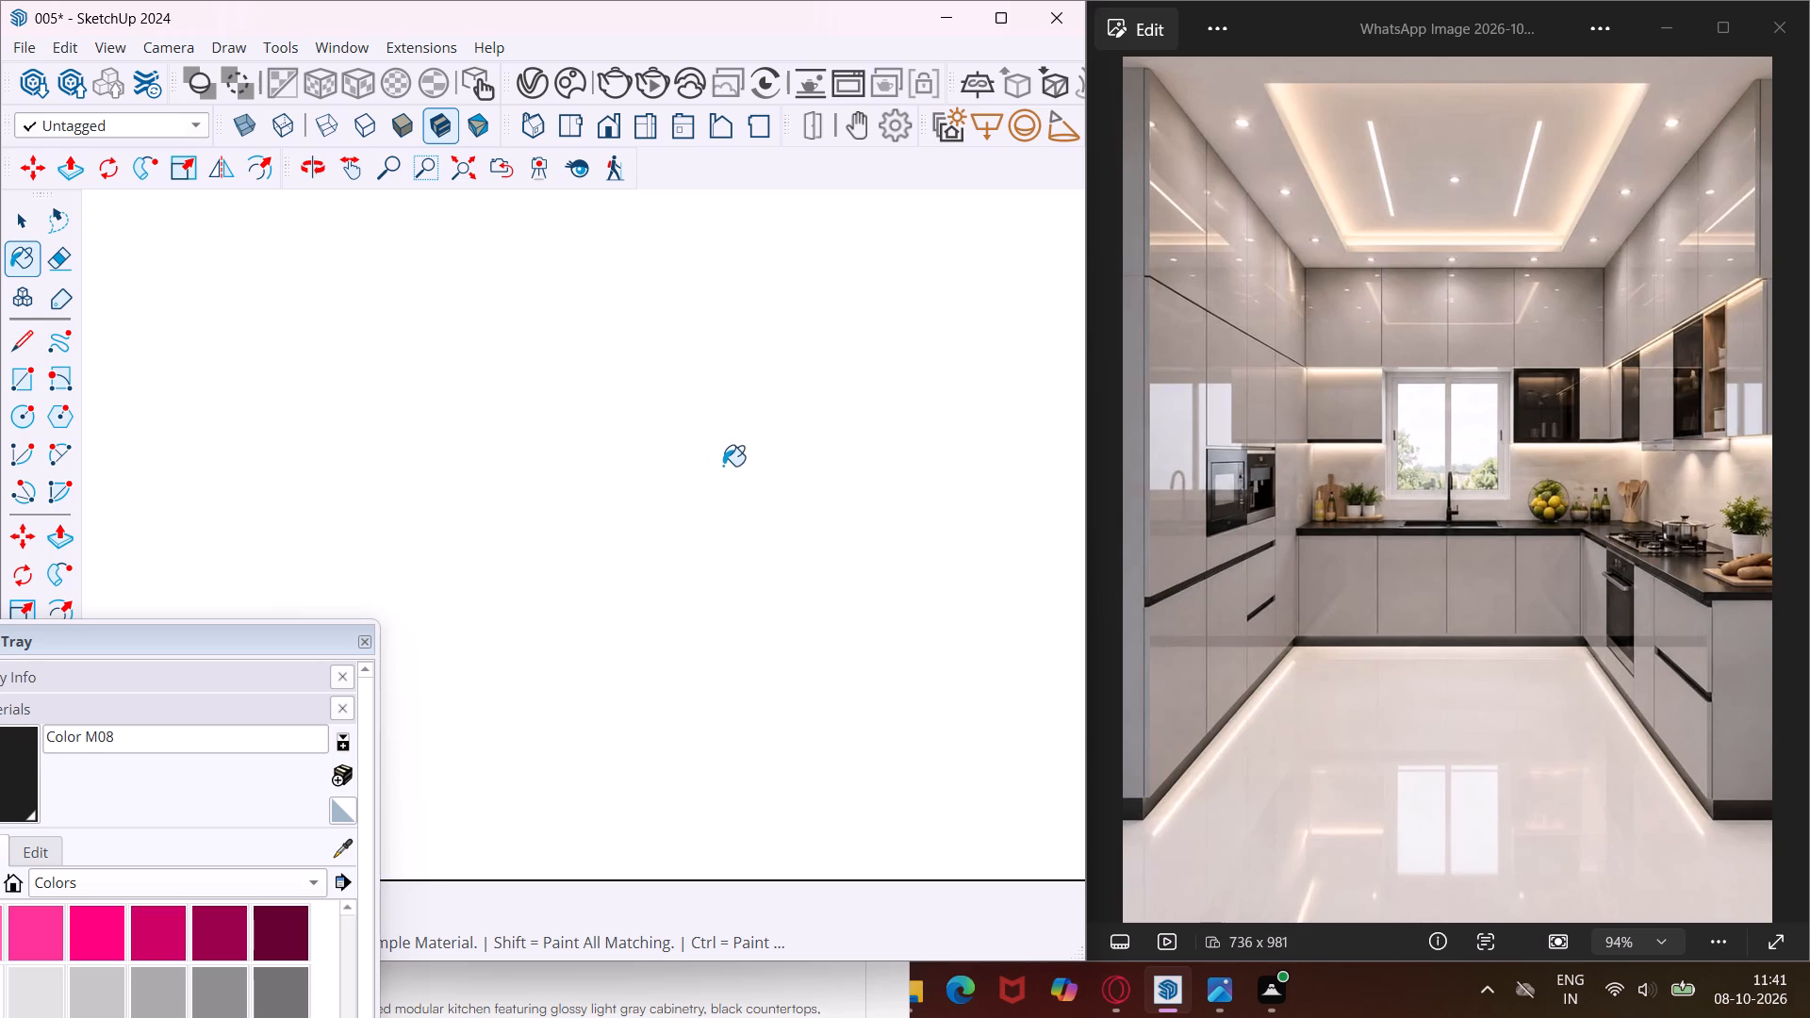
scroll(723, 466, "down", 17)
scroll(728, 474, "up", 2)
scroll(728, 474, "down", 12)
scroll(734, 482, "up", 1)
scroll(734, 482, "down", 6)
scroll(734, 482, "up", 2)
scroll(734, 482, "down", 5)
scroll(734, 482, "up", 1)
scroll(734, 482, "down", 4)
middle_click_drag(488, 557, 742, 663)
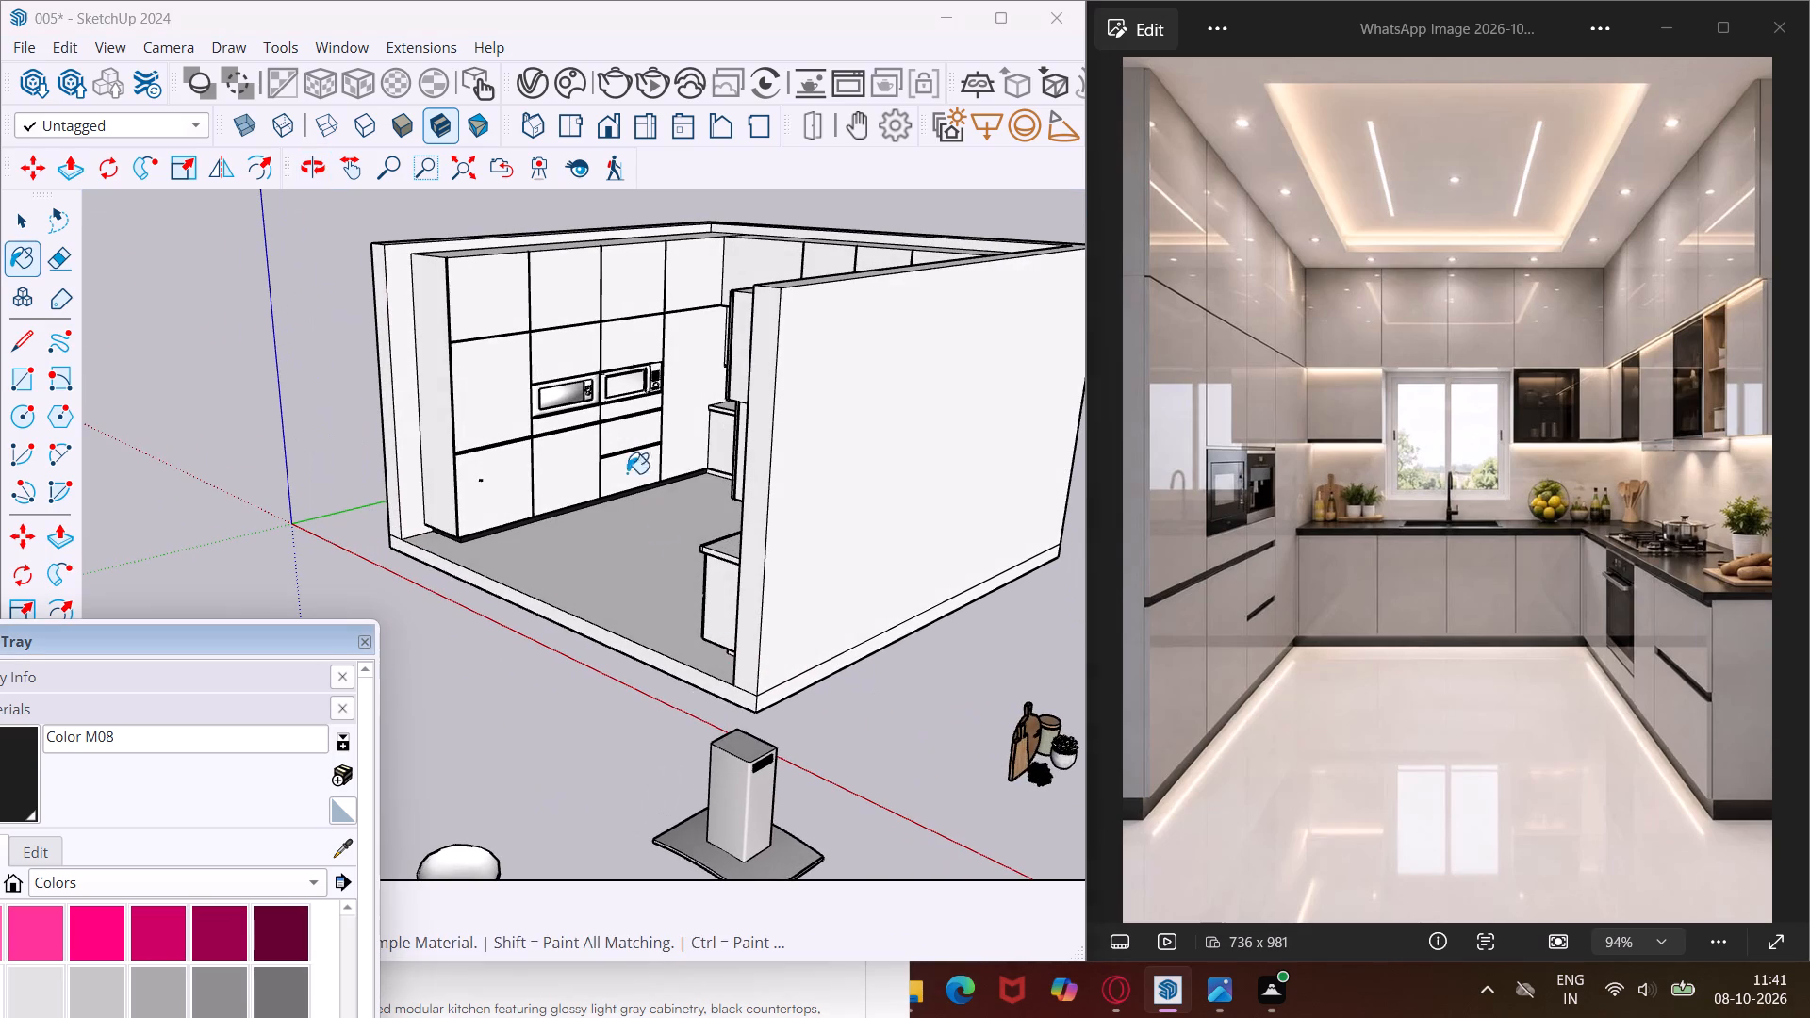
scroll(531, 288, "up", 20)
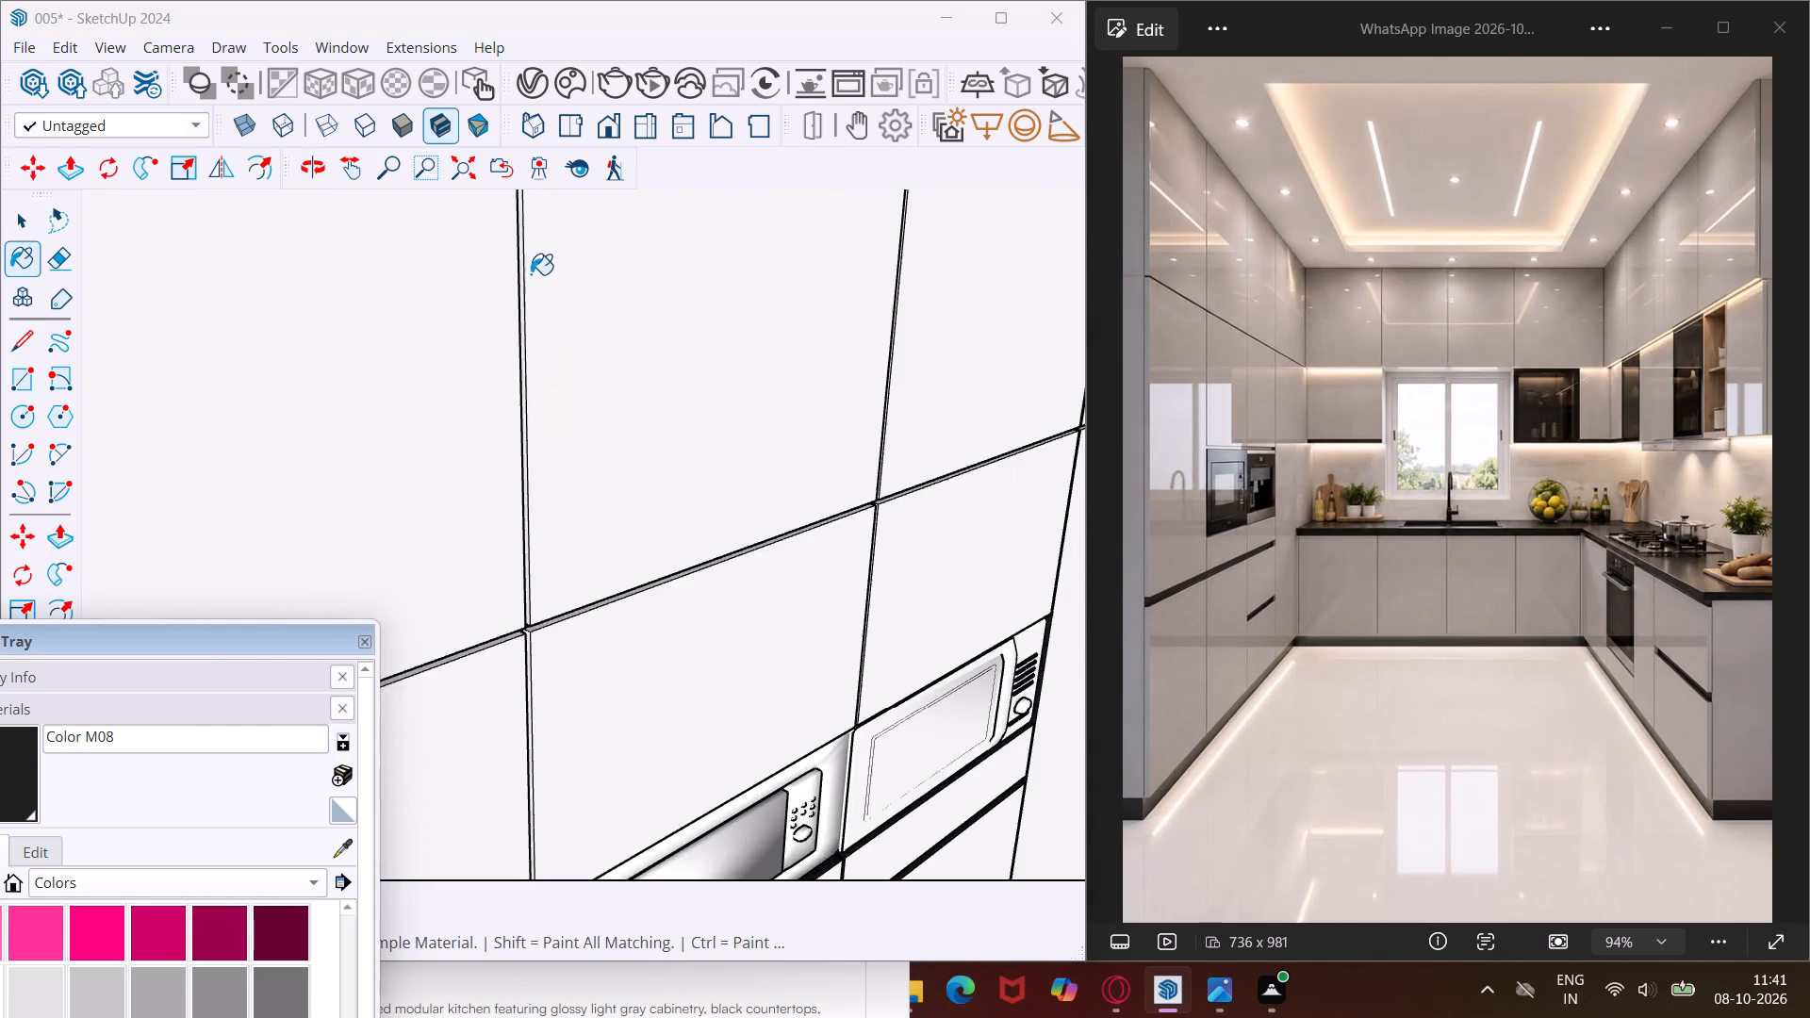
middle_click_drag(534, 369, 426, 344)
scroll(406, 339, "up", 14)
middle_click_drag(436, 345, 357, 348)
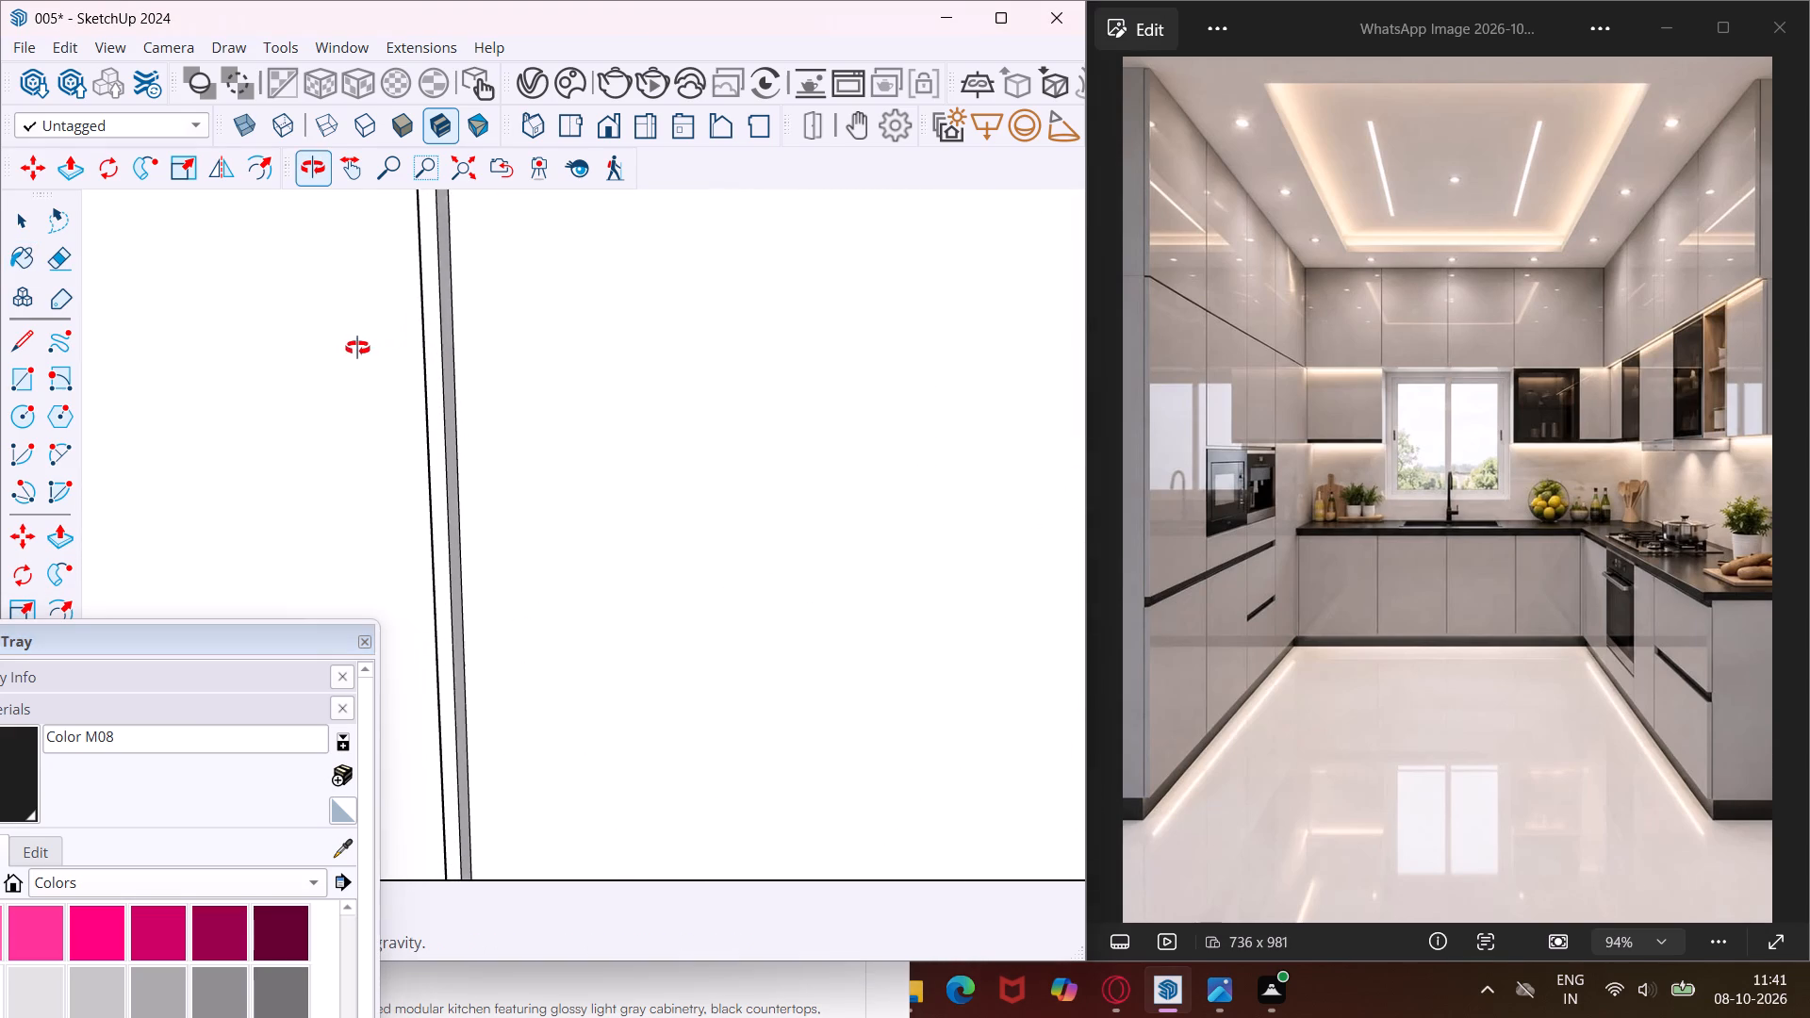
middle_click_drag(357, 348, 356, 348)
left_click(436, 368)
scroll(436, 368, "up", 8)
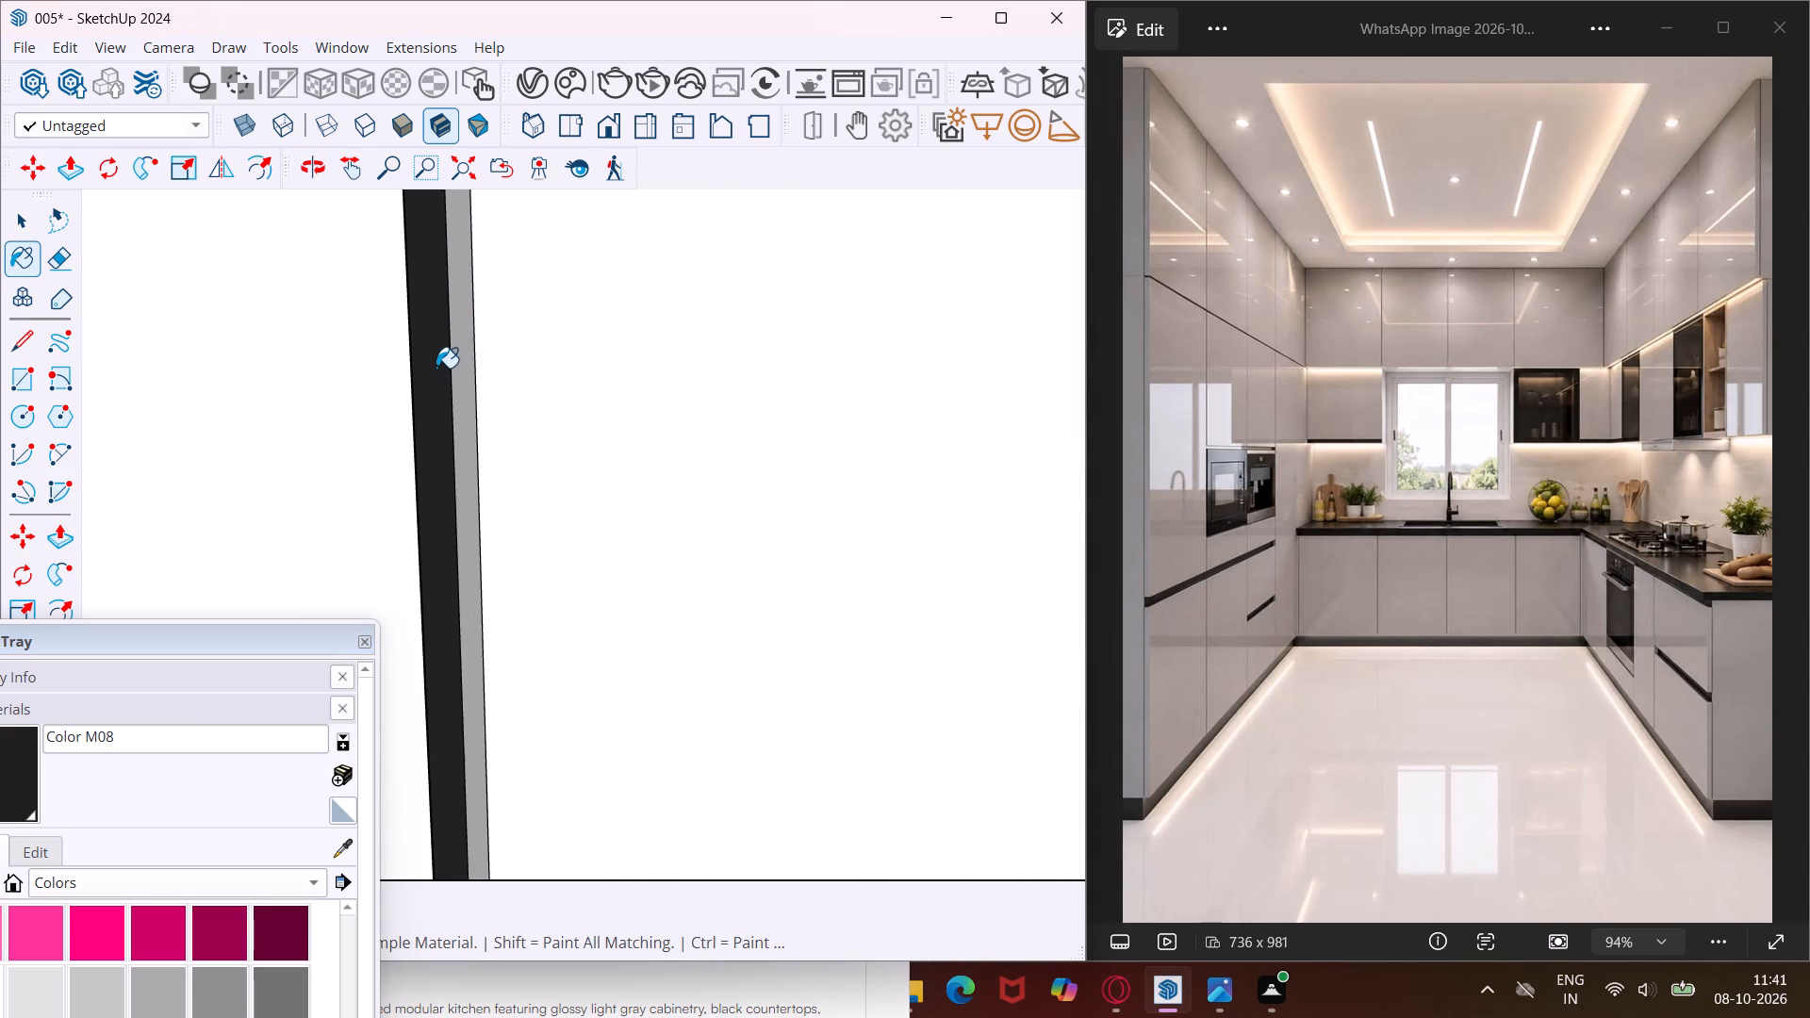
scroll(436, 368, "up", 1)
left_click(463, 372)
middle_click_drag(463, 372, 341, 389)
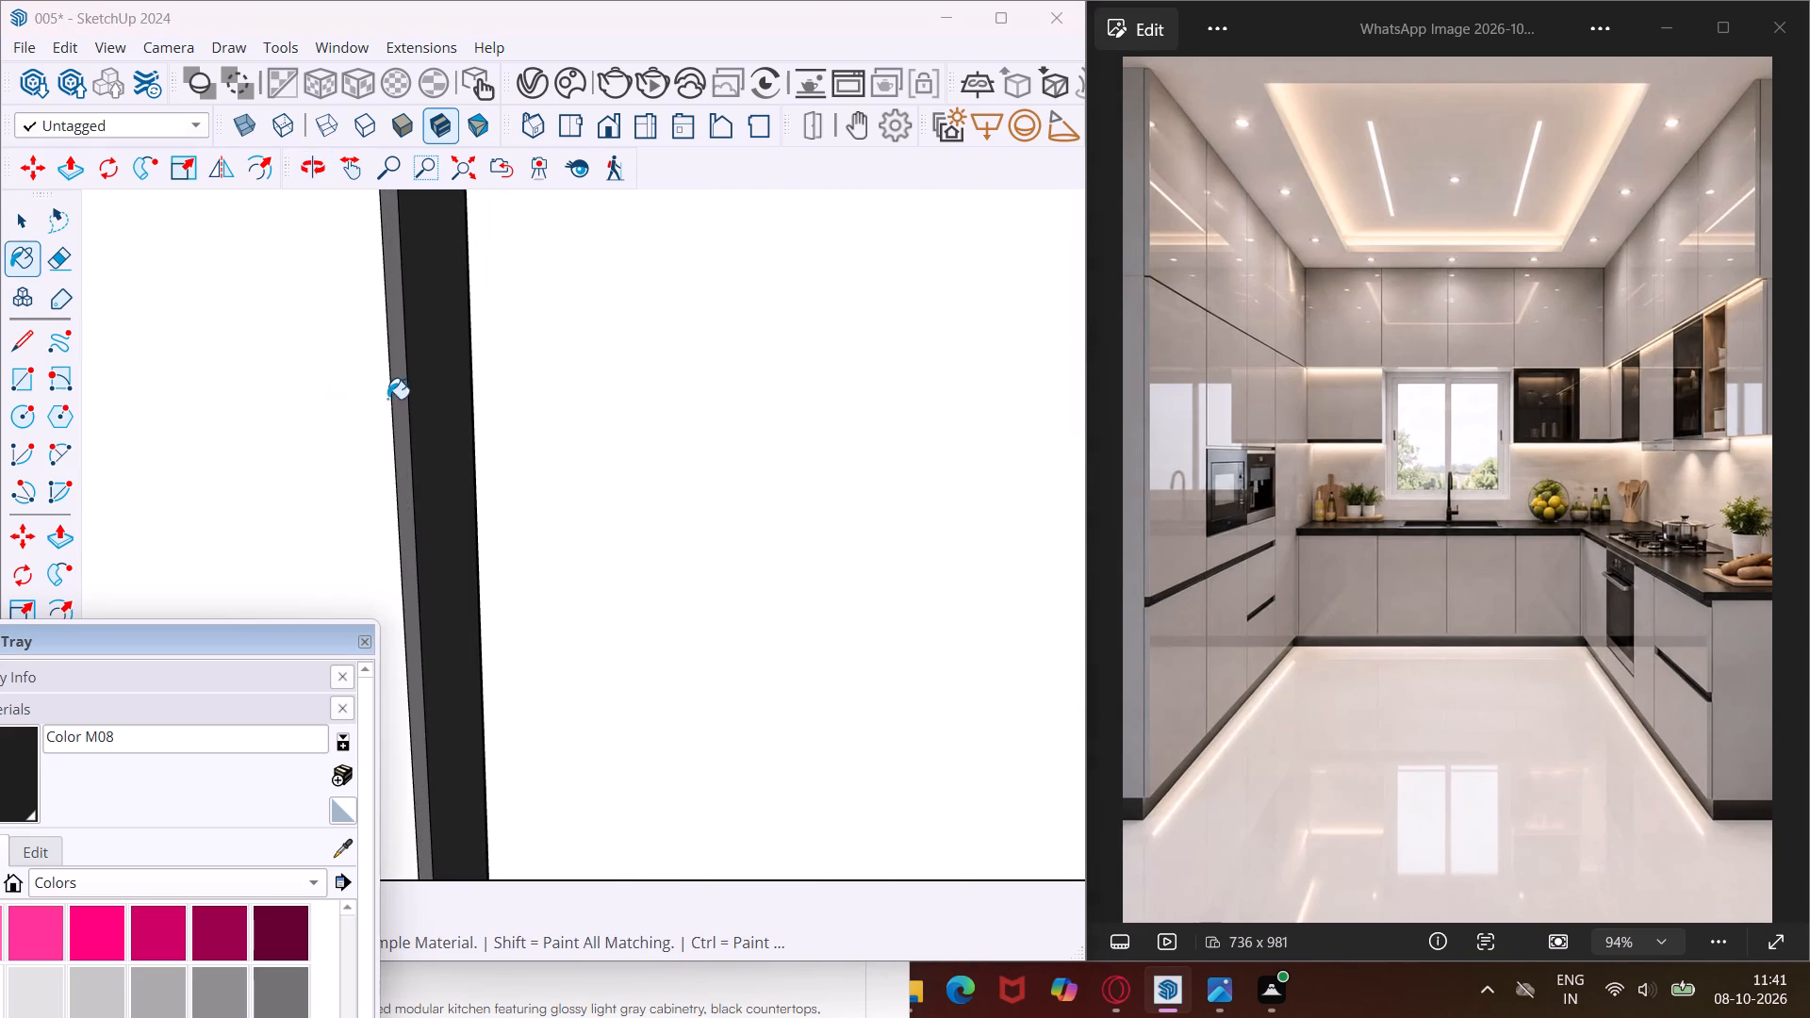
left_click(399, 401)
Paint the side and back faces of the upper vertical gap between the two microwave columns with Color M08.
scroll(415, 409, "down", 19)
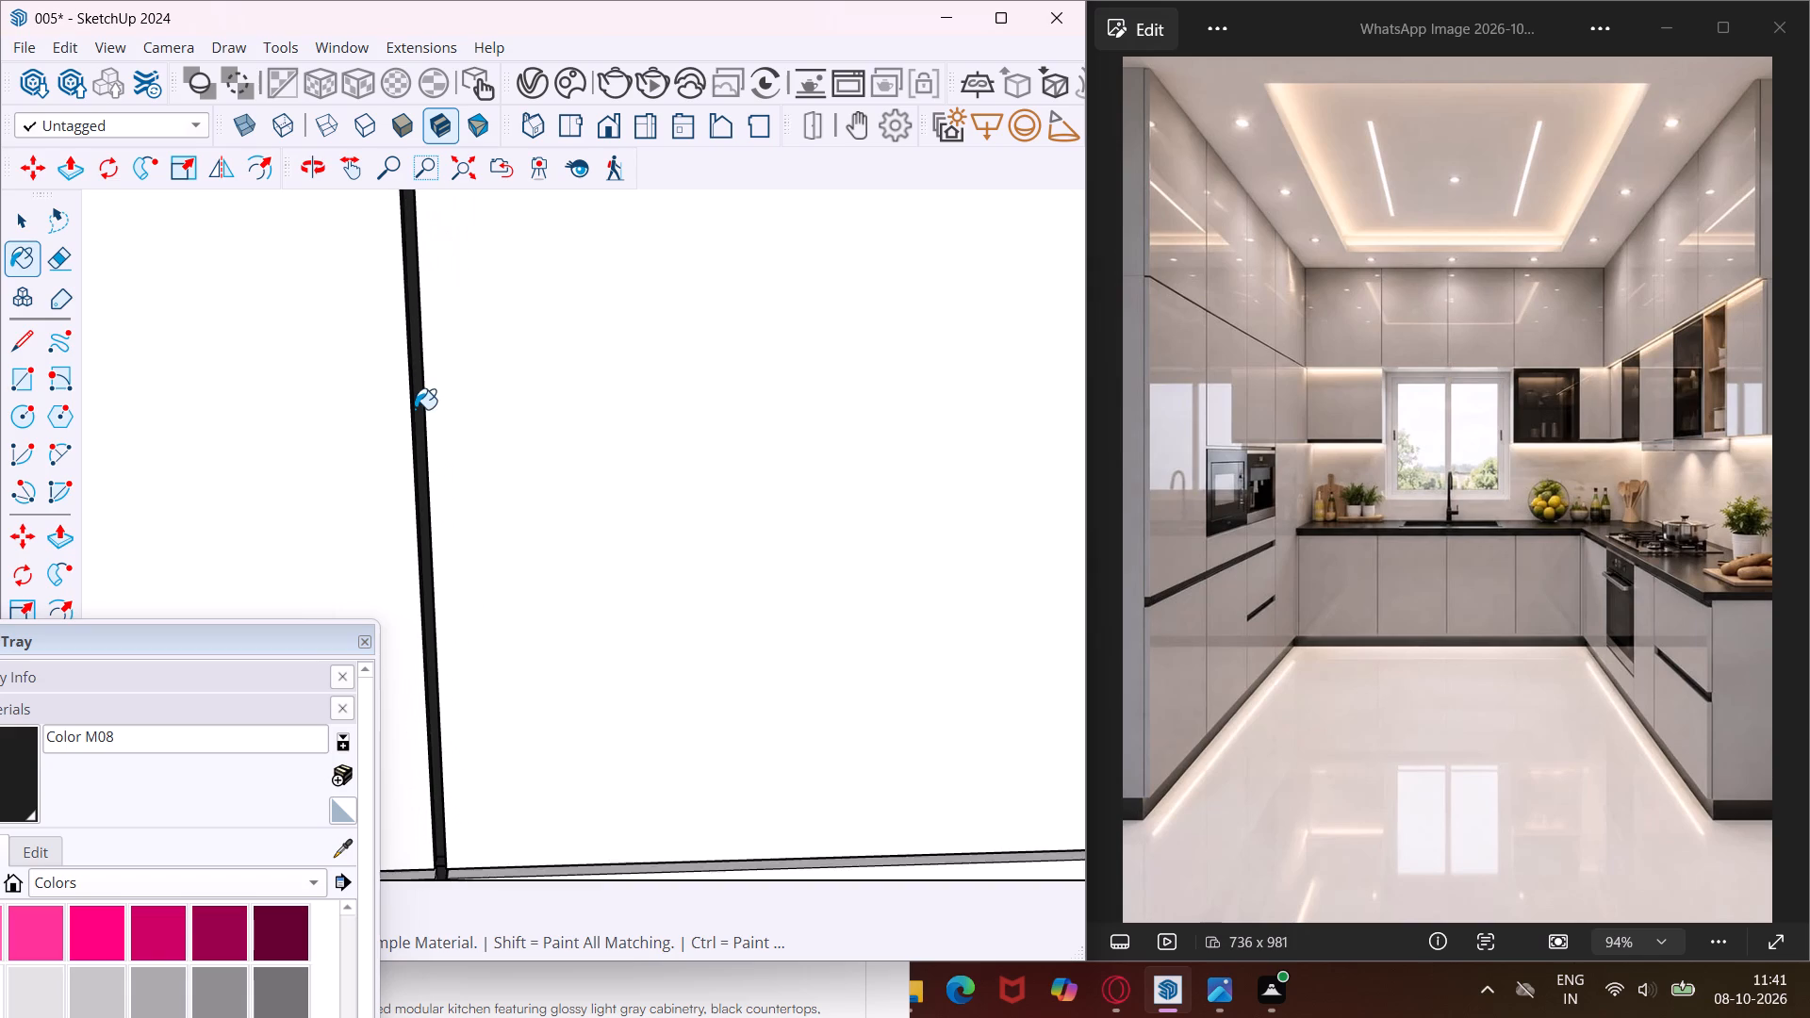
scroll(415, 409, "down", 12)
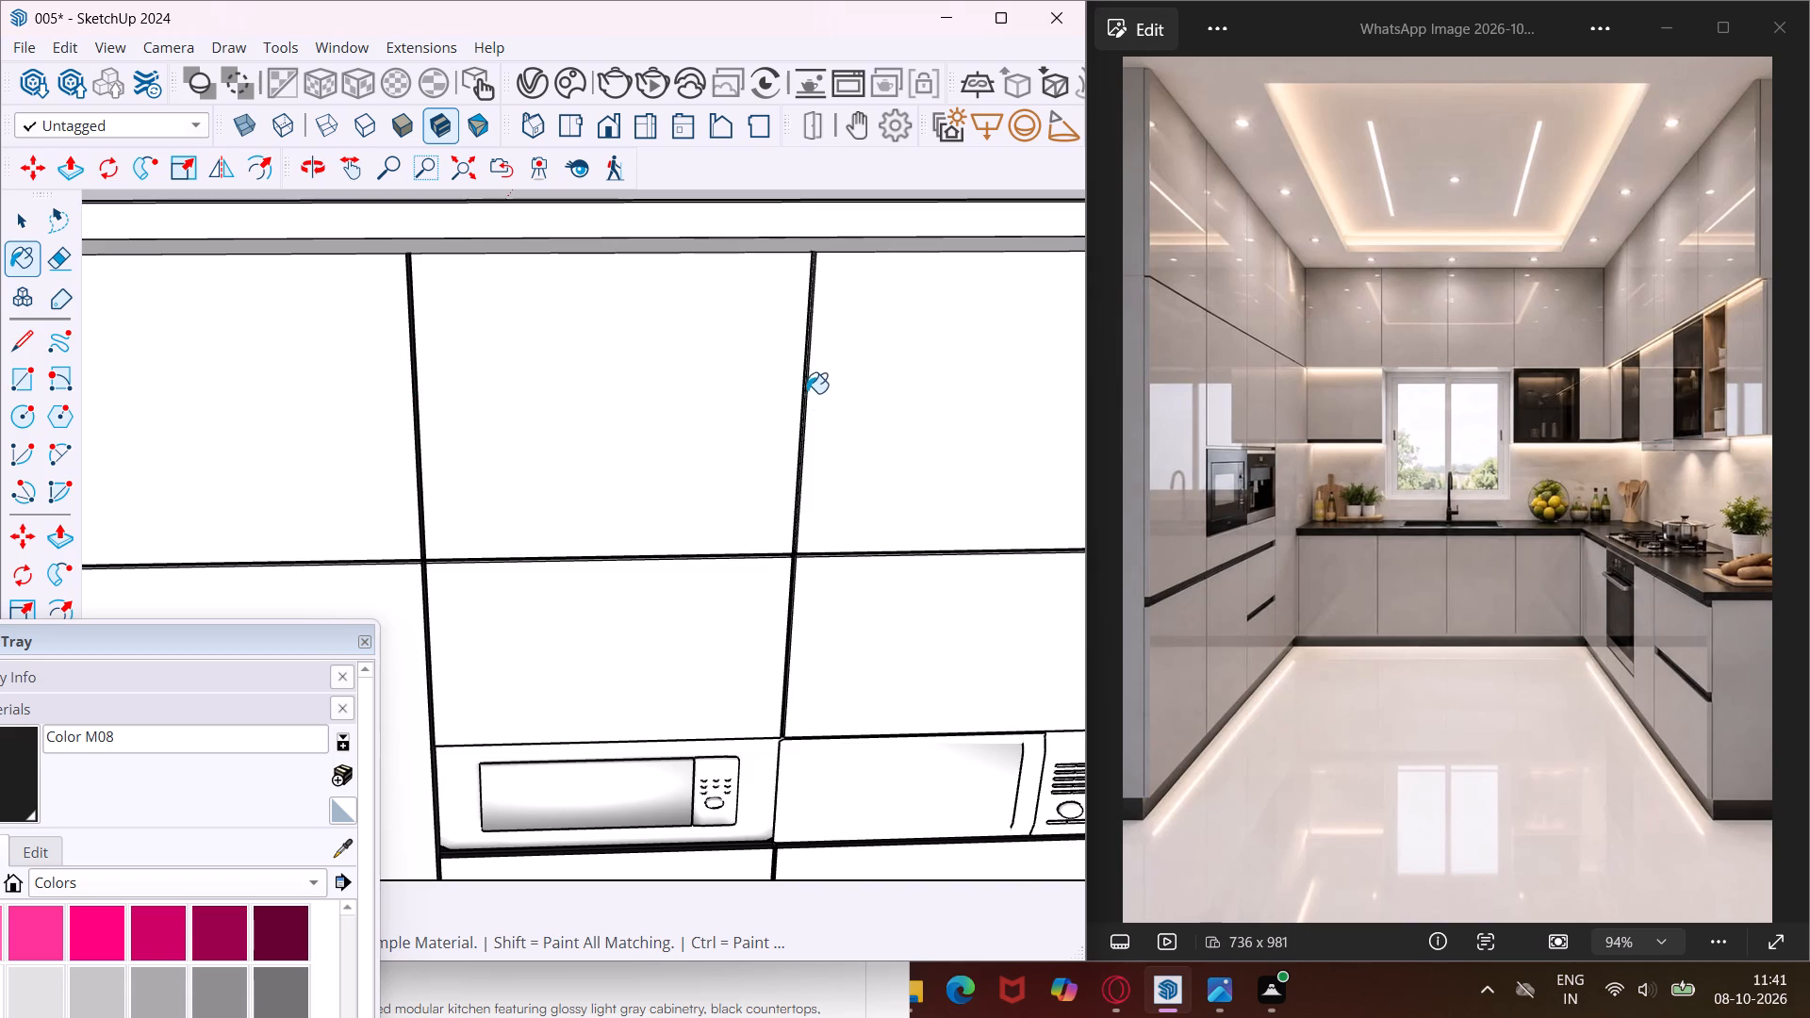
scroll(805, 391, "up", 20)
scroll(805, 391, "up", 4)
middle_click_drag(805, 391, 698, 414)
scroll(801, 421, "up", 8)
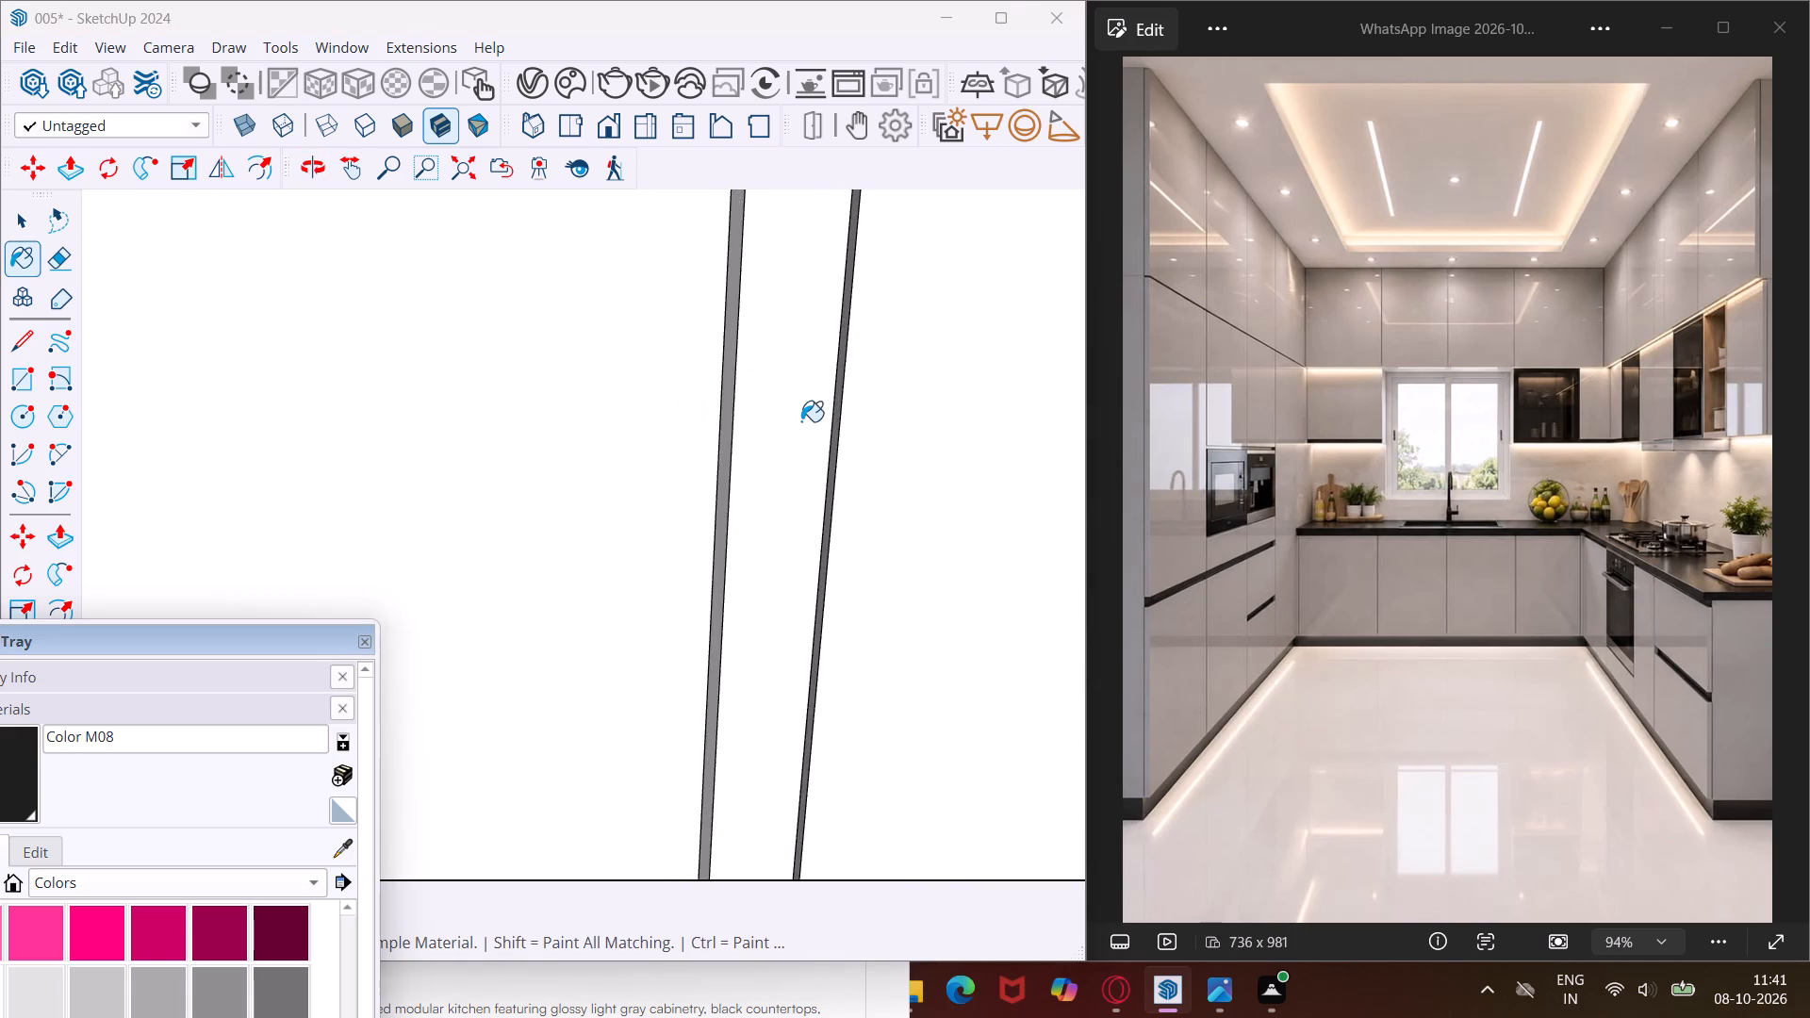
middle_click_drag(792, 419, 733, 435)
left_click(723, 430)
left_click(765, 423)
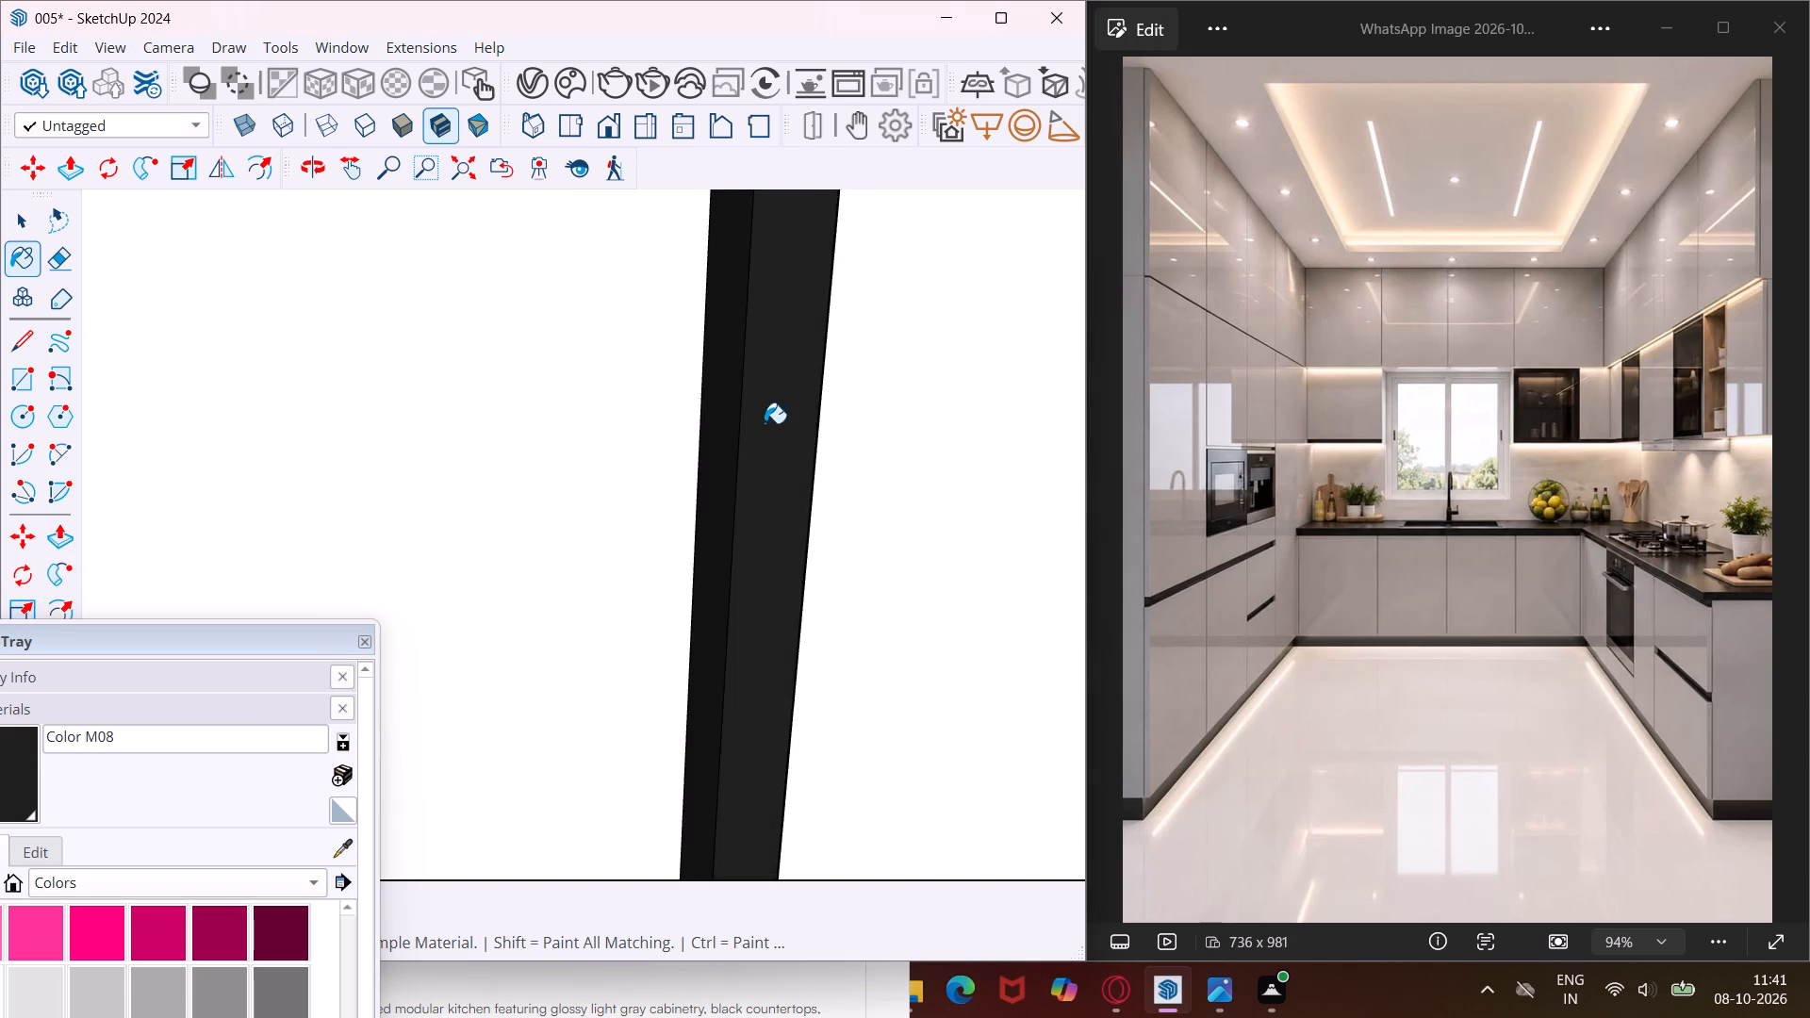
Paint the remaining side face of the upper vertical gap between the two microwave columns with Color M08.
middle_click_drag(765, 423, 951, 418)
left_click(862, 424)
Paint the downward-facing top face of the horizontal gap above the first microwave with Color M08.
scroll(862, 424, "down", 4)
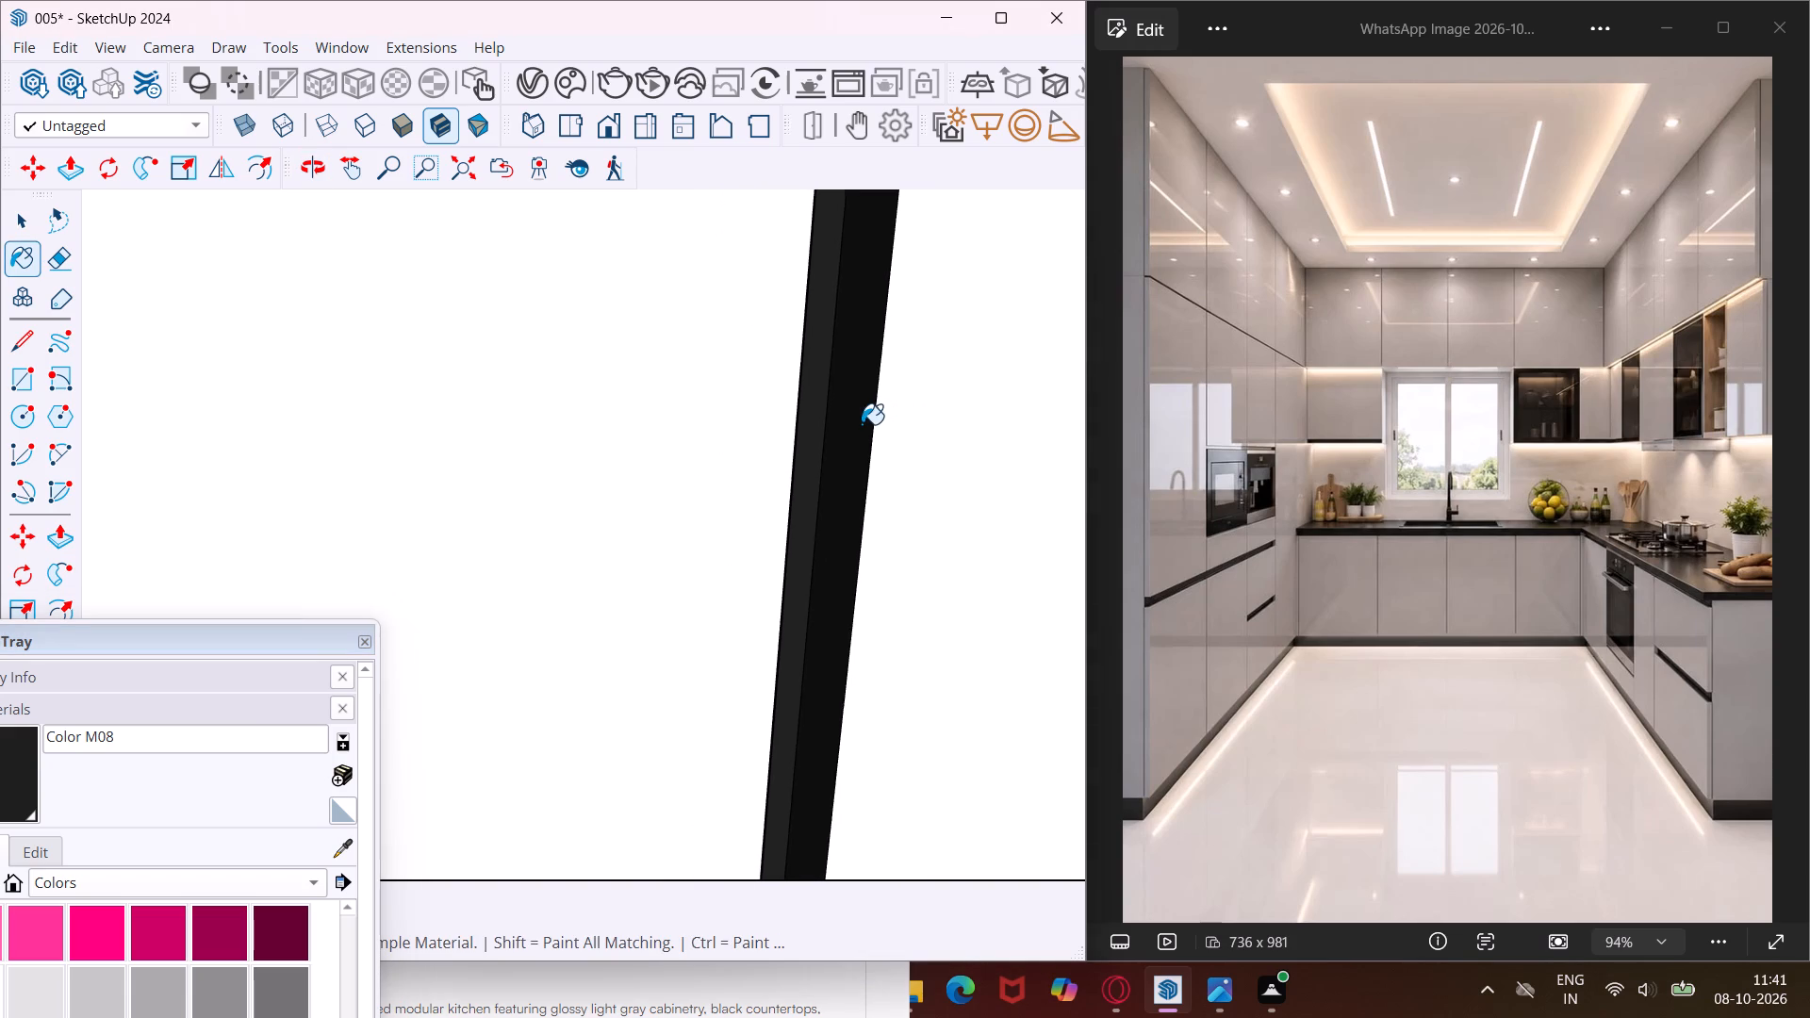
scroll(862, 424, "down", 12)
scroll(862, 424, "down", 11)
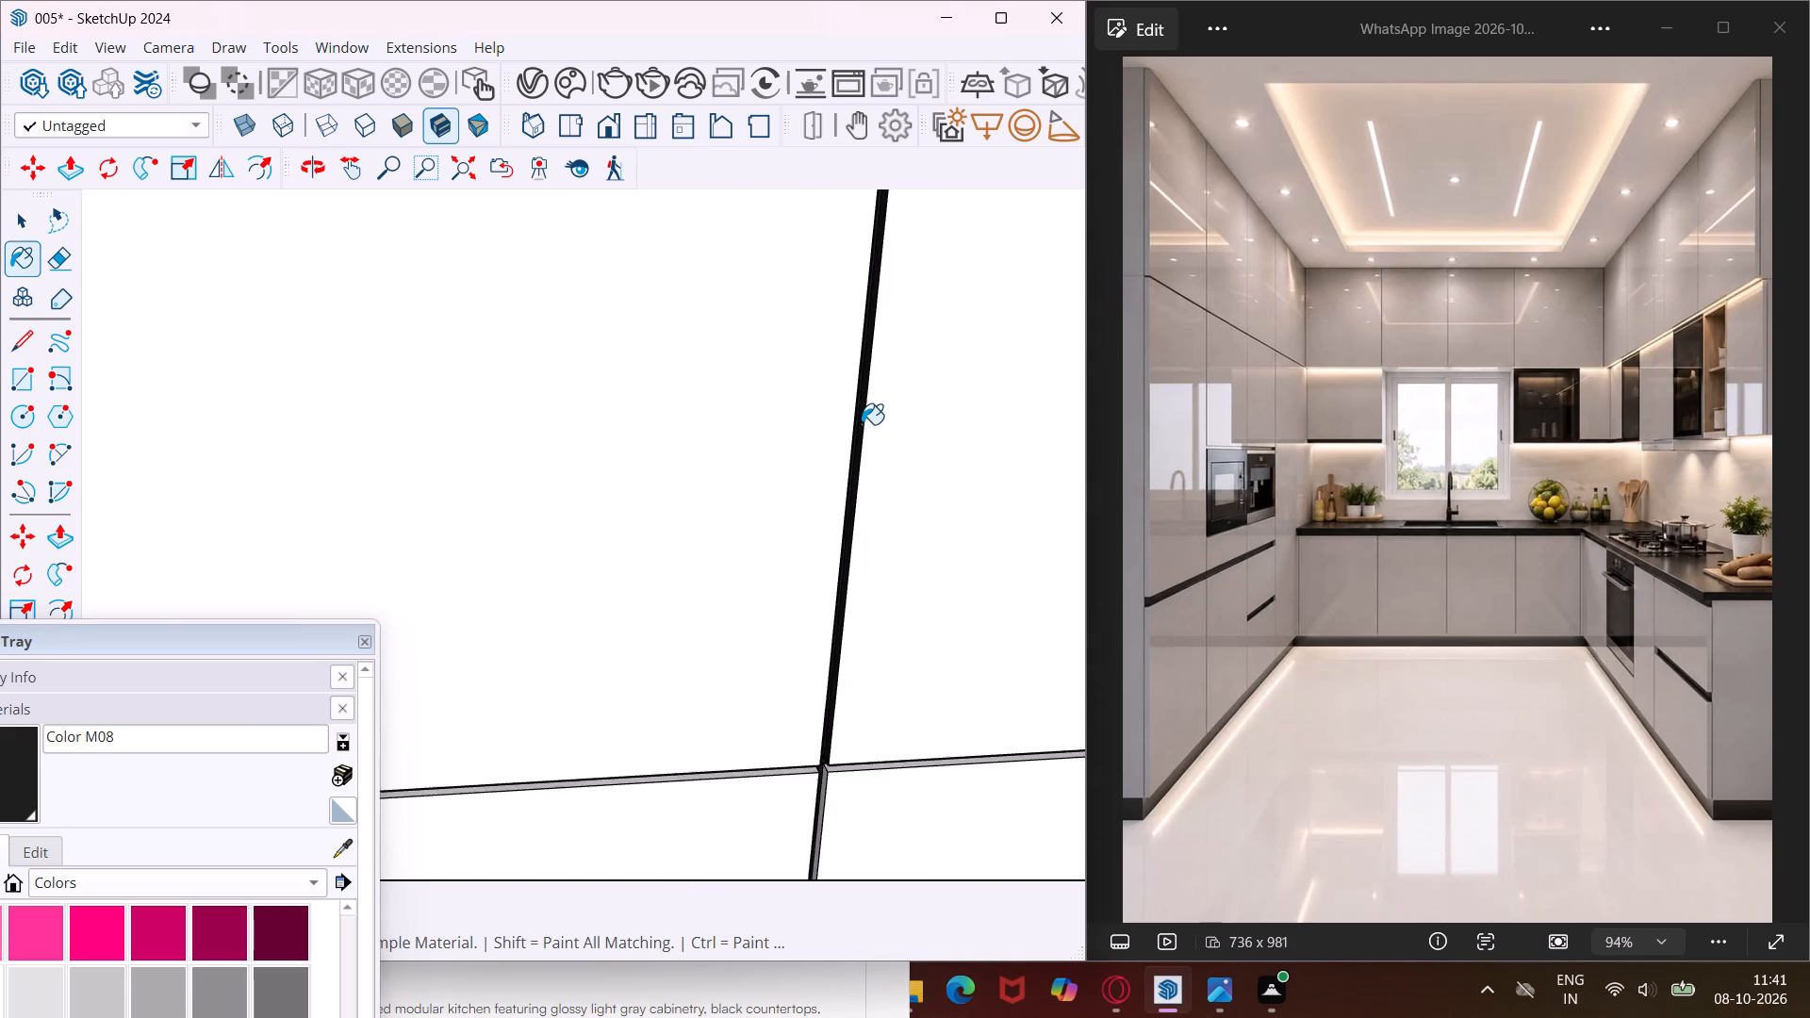
scroll(862, 424, "down", 3)
middle_click_drag(833, 684, 888, 537)
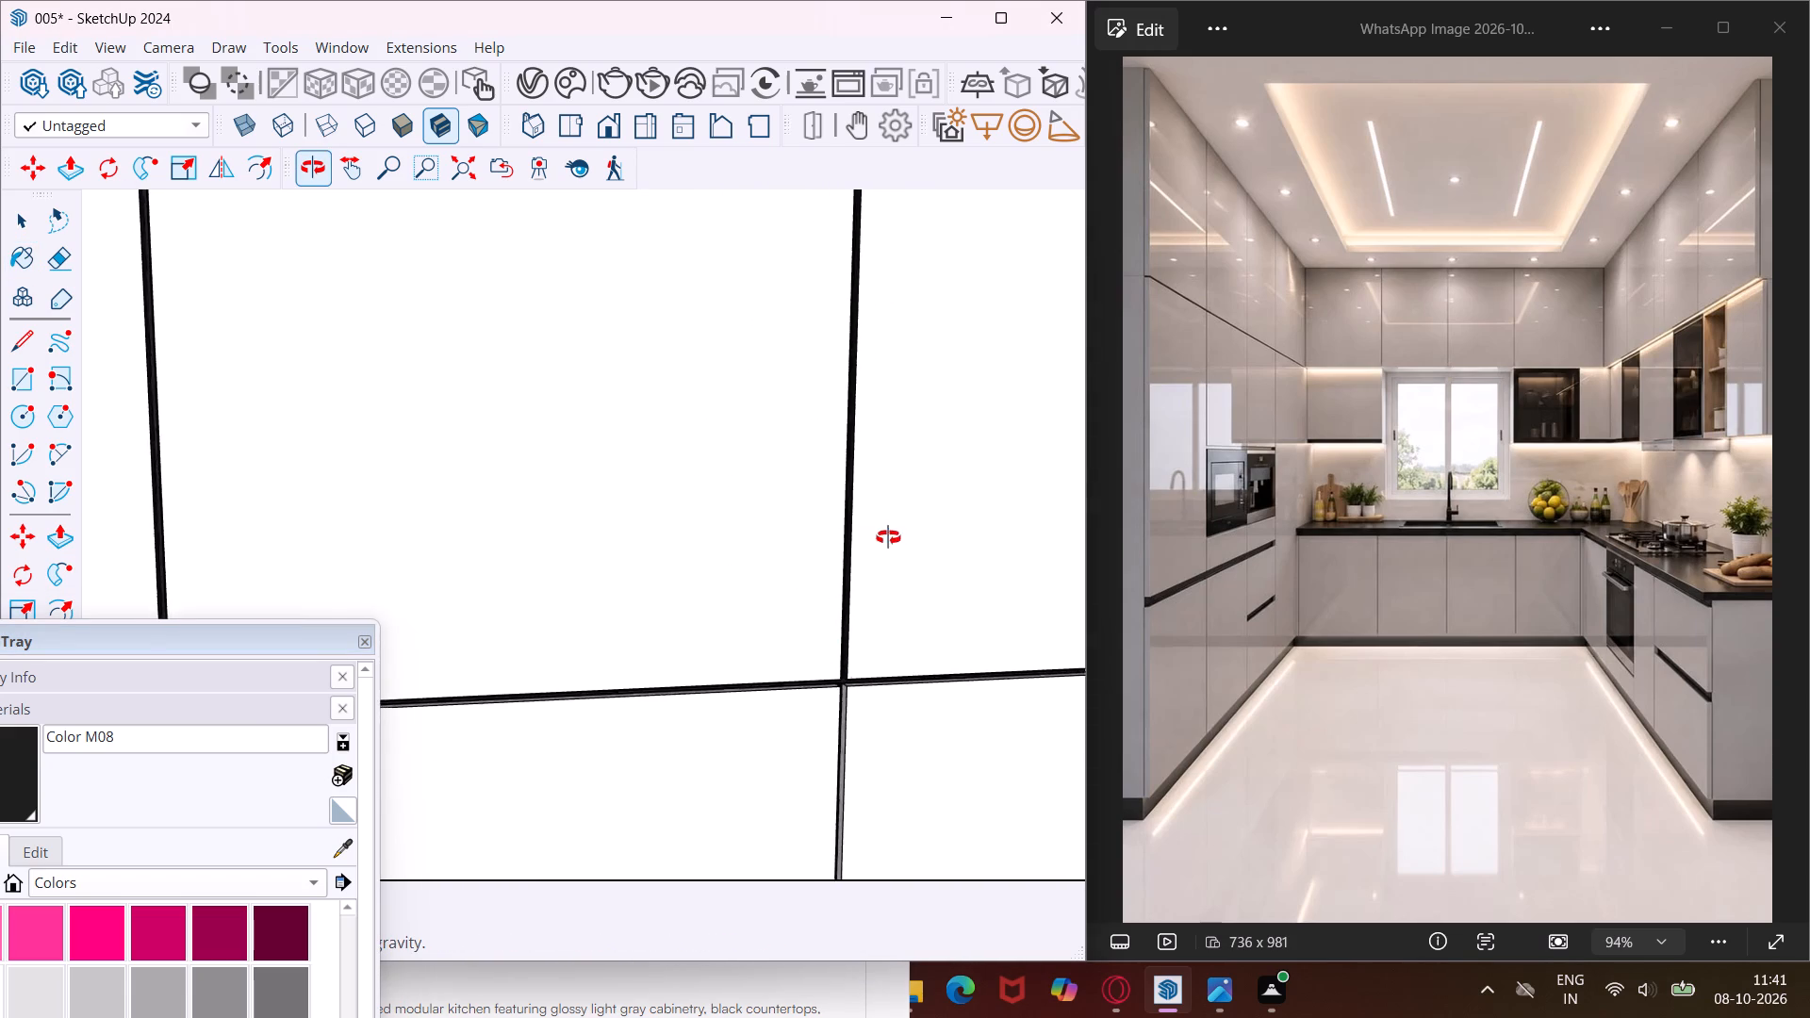
middle_click_drag(888, 537, 928, 500)
scroll(704, 696, "up", 7)
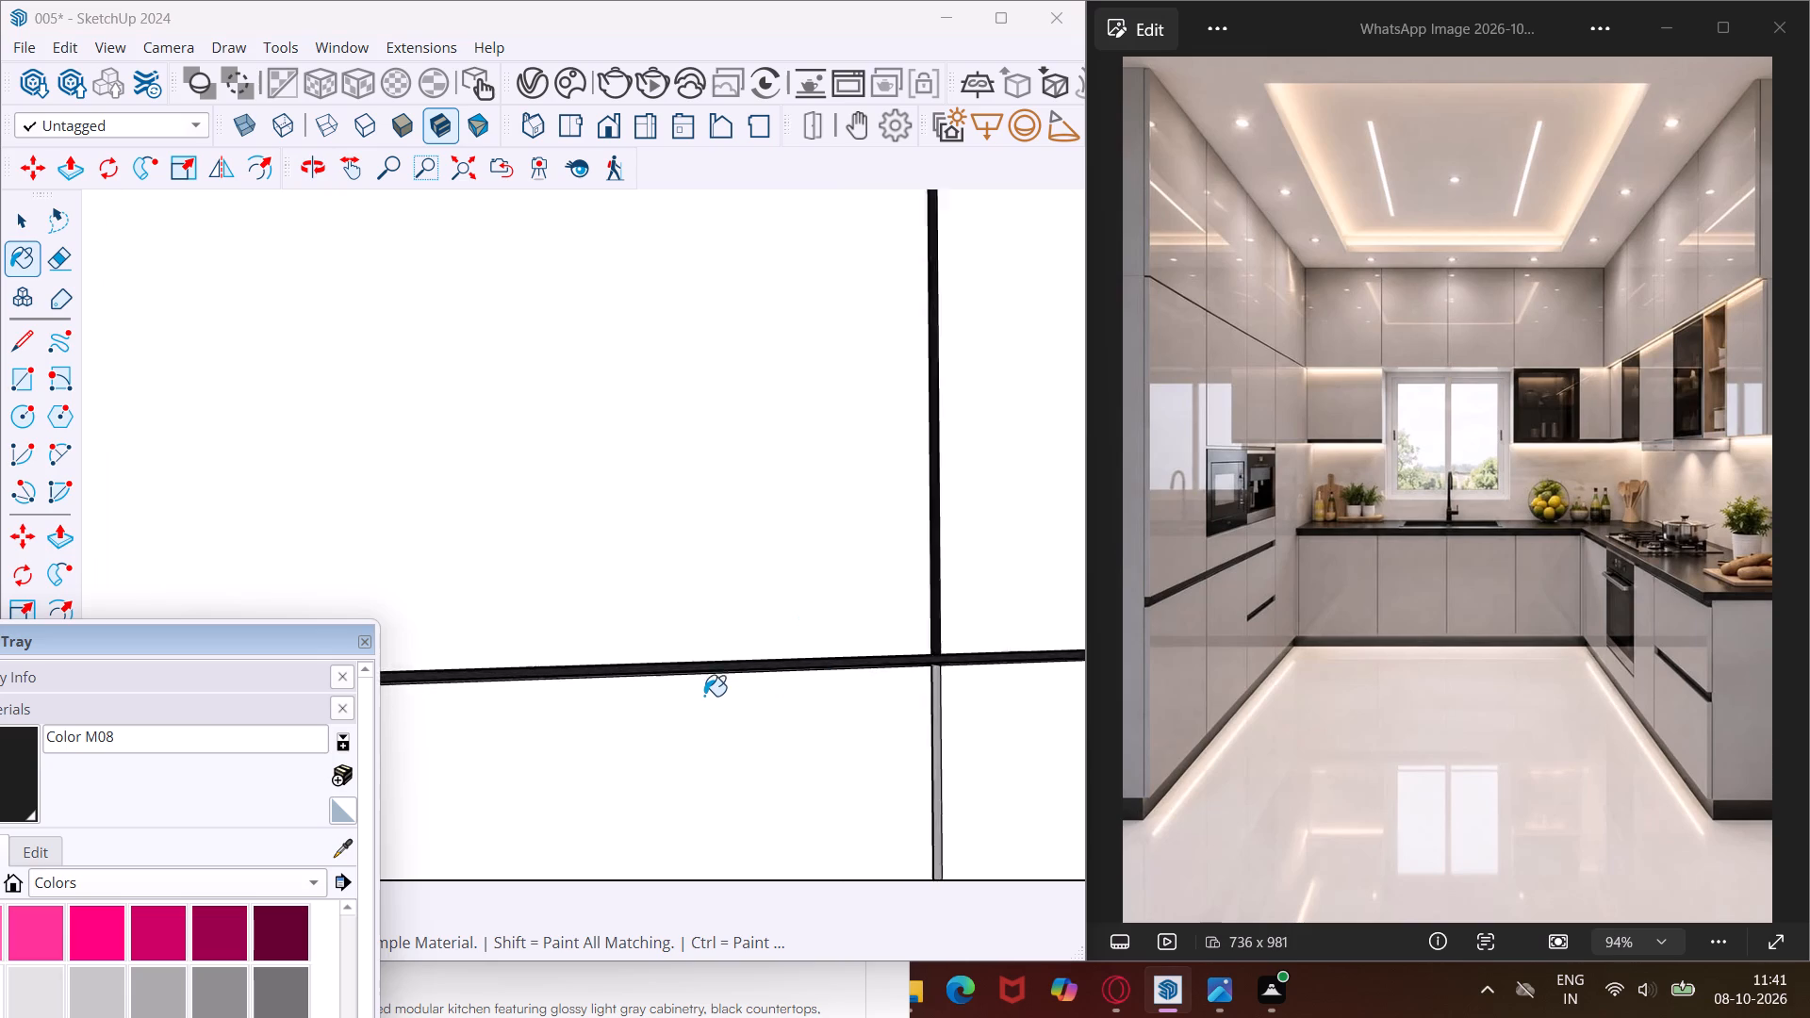
scroll(704, 696, "up", 13)
middle_click_drag(699, 596, 721, 538)
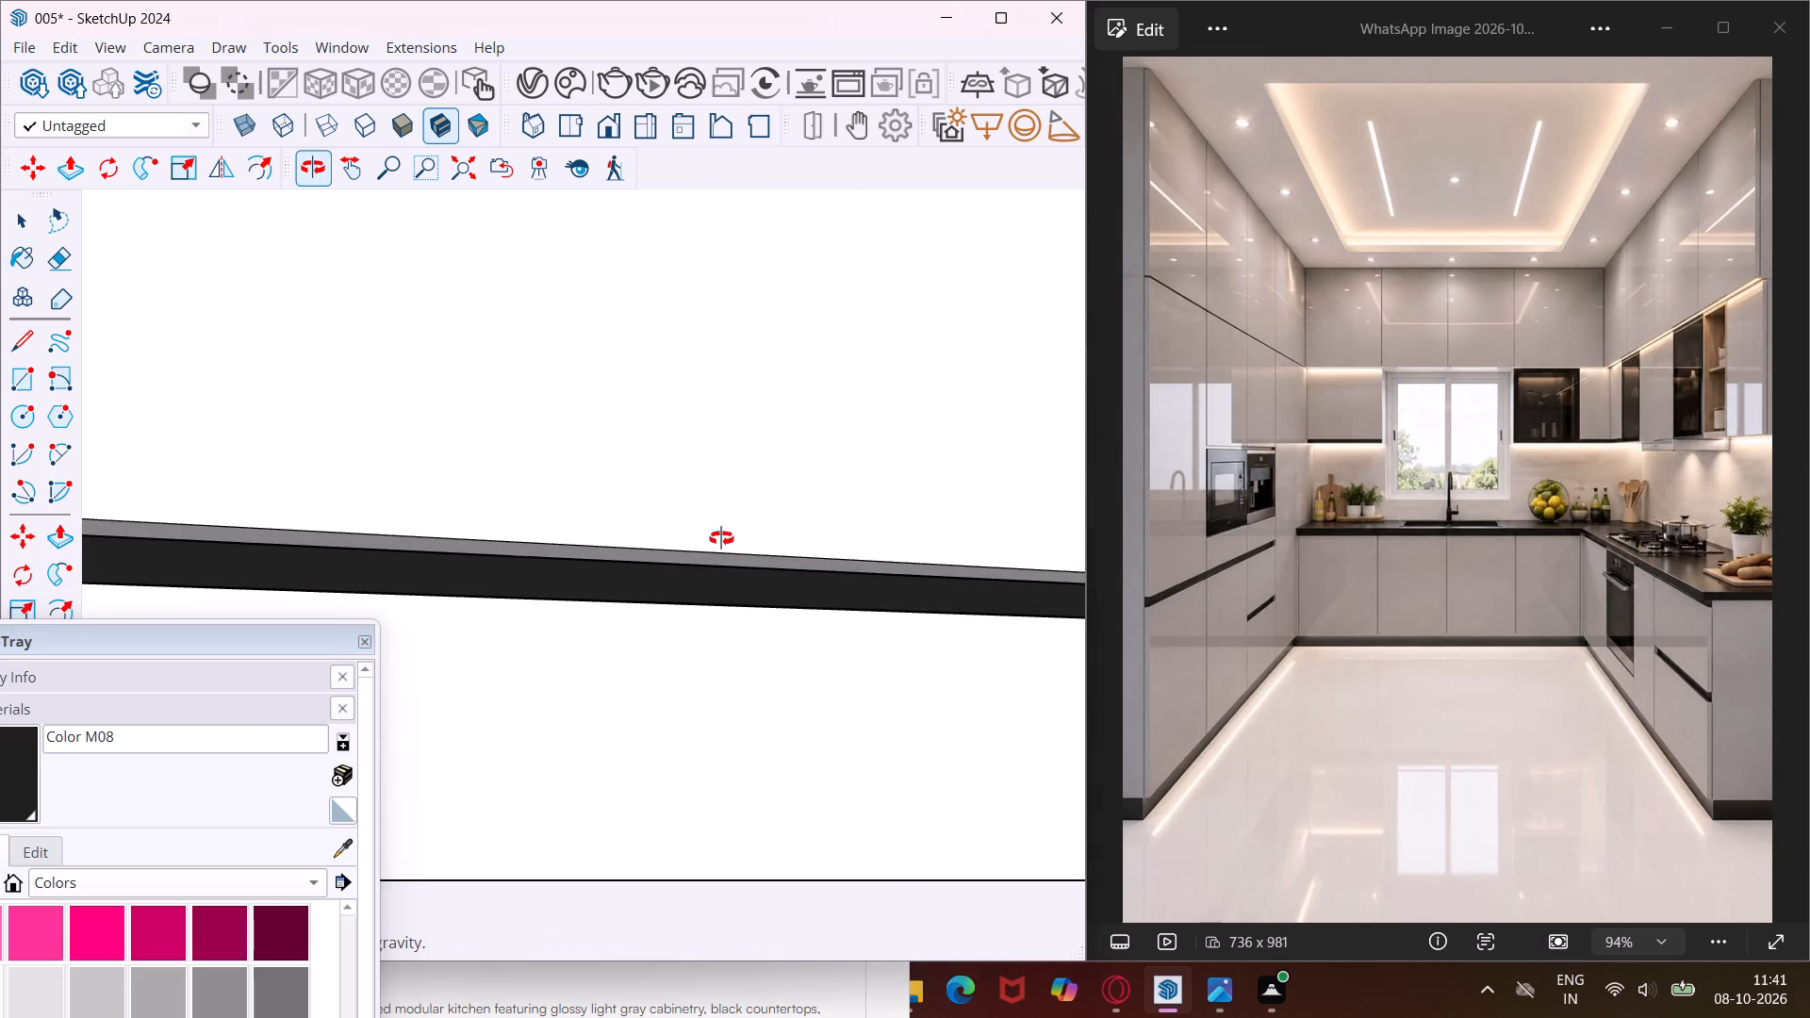
middle_click_drag(721, 538, 722, 537)
left_click(711, 561)
Paint the downward-facing top face of the upper horizontal gap on the outermost tall column with Color M08.
middle_click_drag(714, 575, 726, 617)
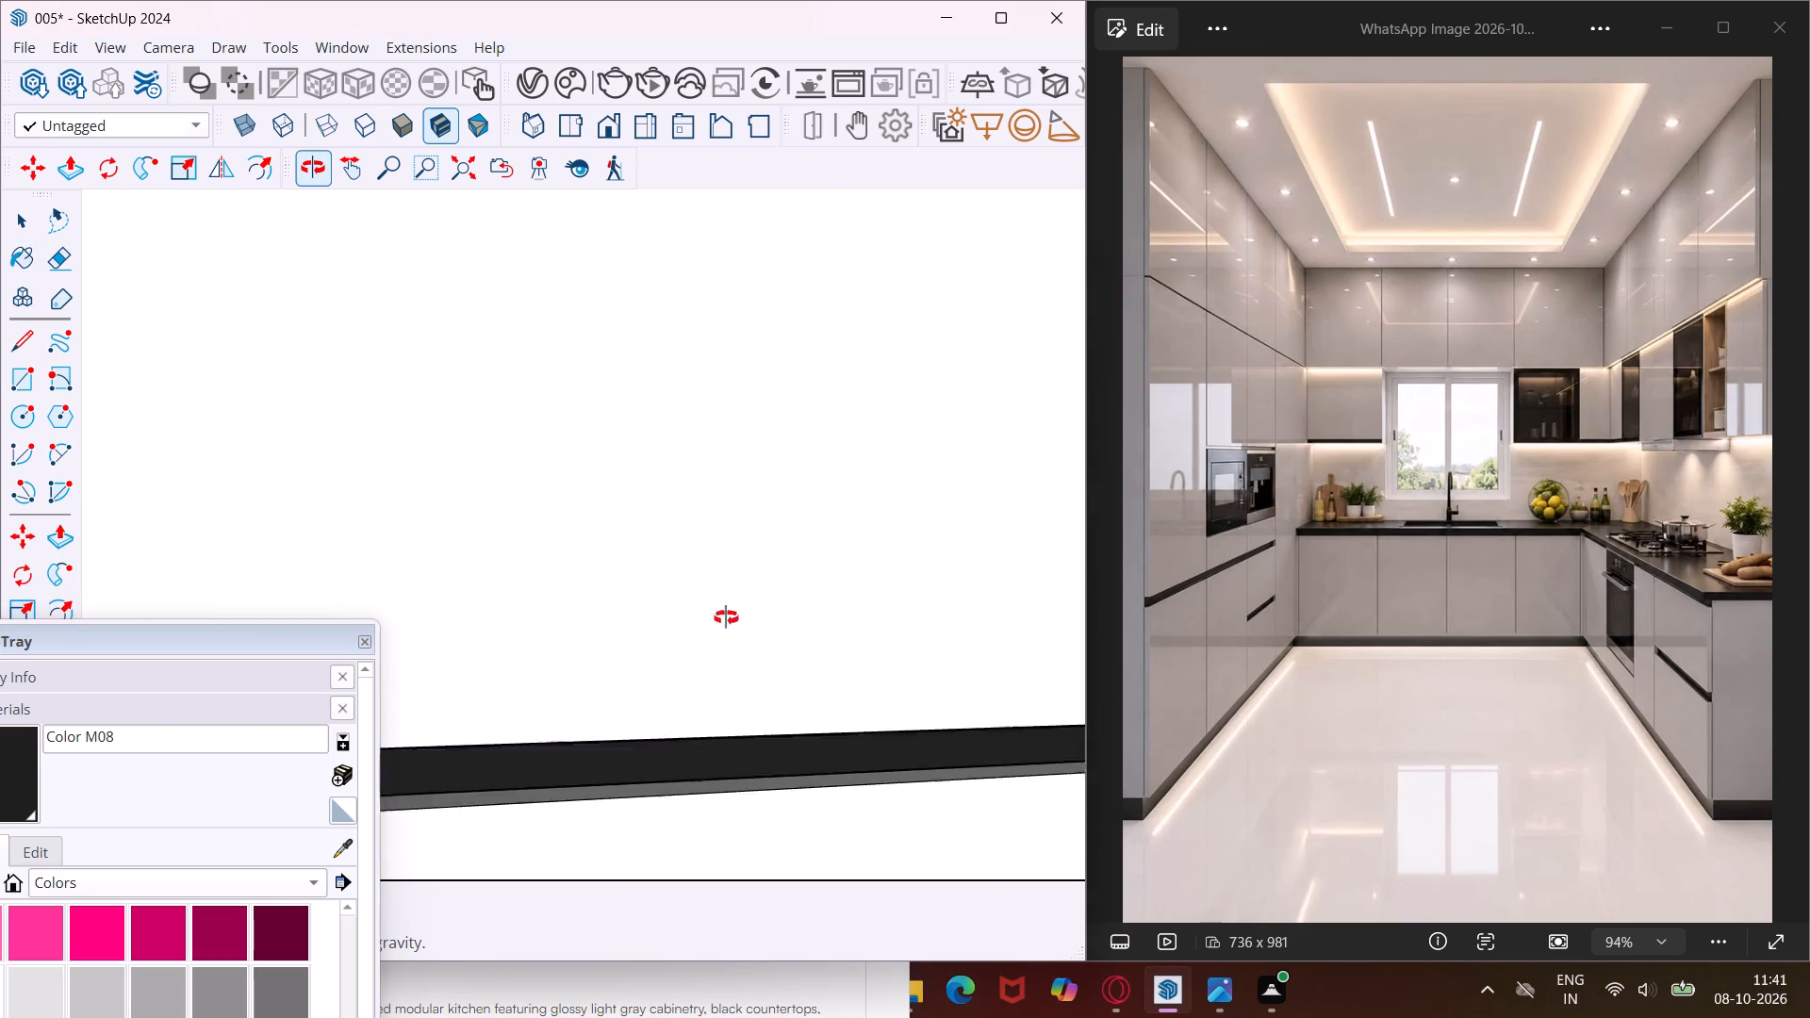
middle_click_drag(726, 617, 735, 593)
scroll(735, 593, "down", 2)
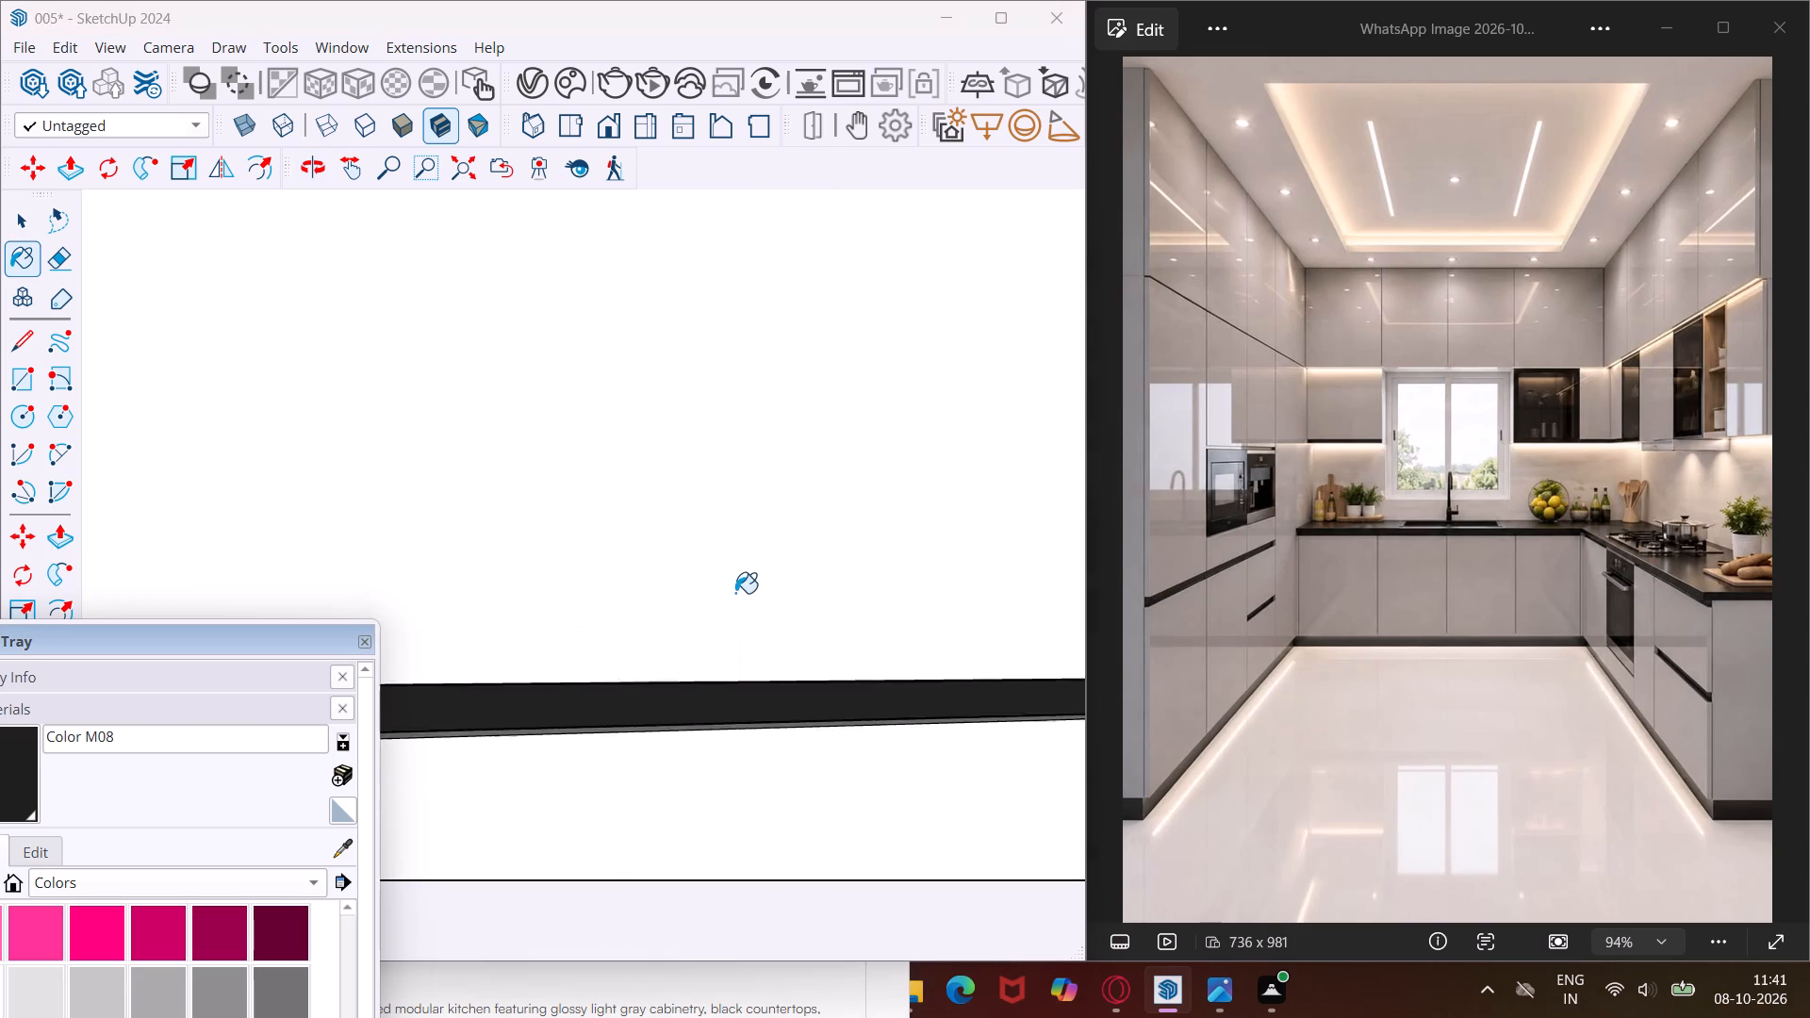
scroll(735, 593, "down", 2)
scroll(747, 692, "up", 5)
scroll(747, 692, "down", 4)
middle_click_drag(747, 698, 748, 679)
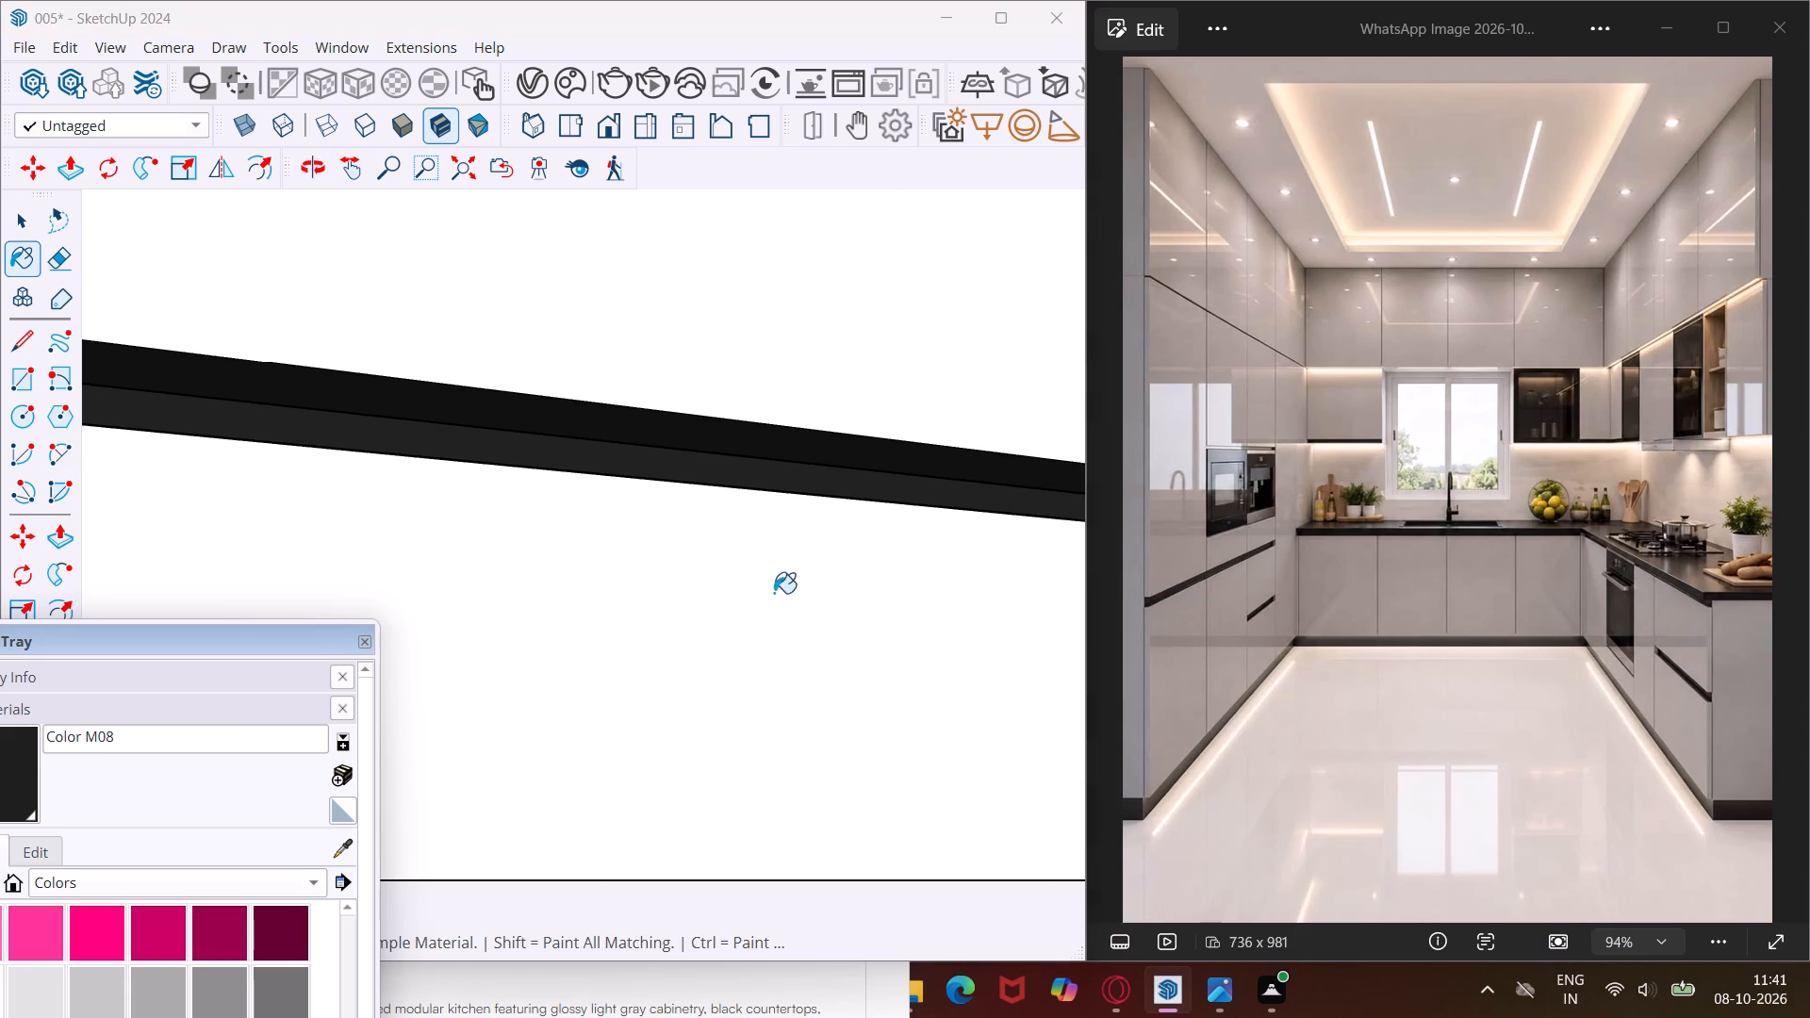
scroll(815, 509, "down", 20)
scroll(815, 509, "down", 6)
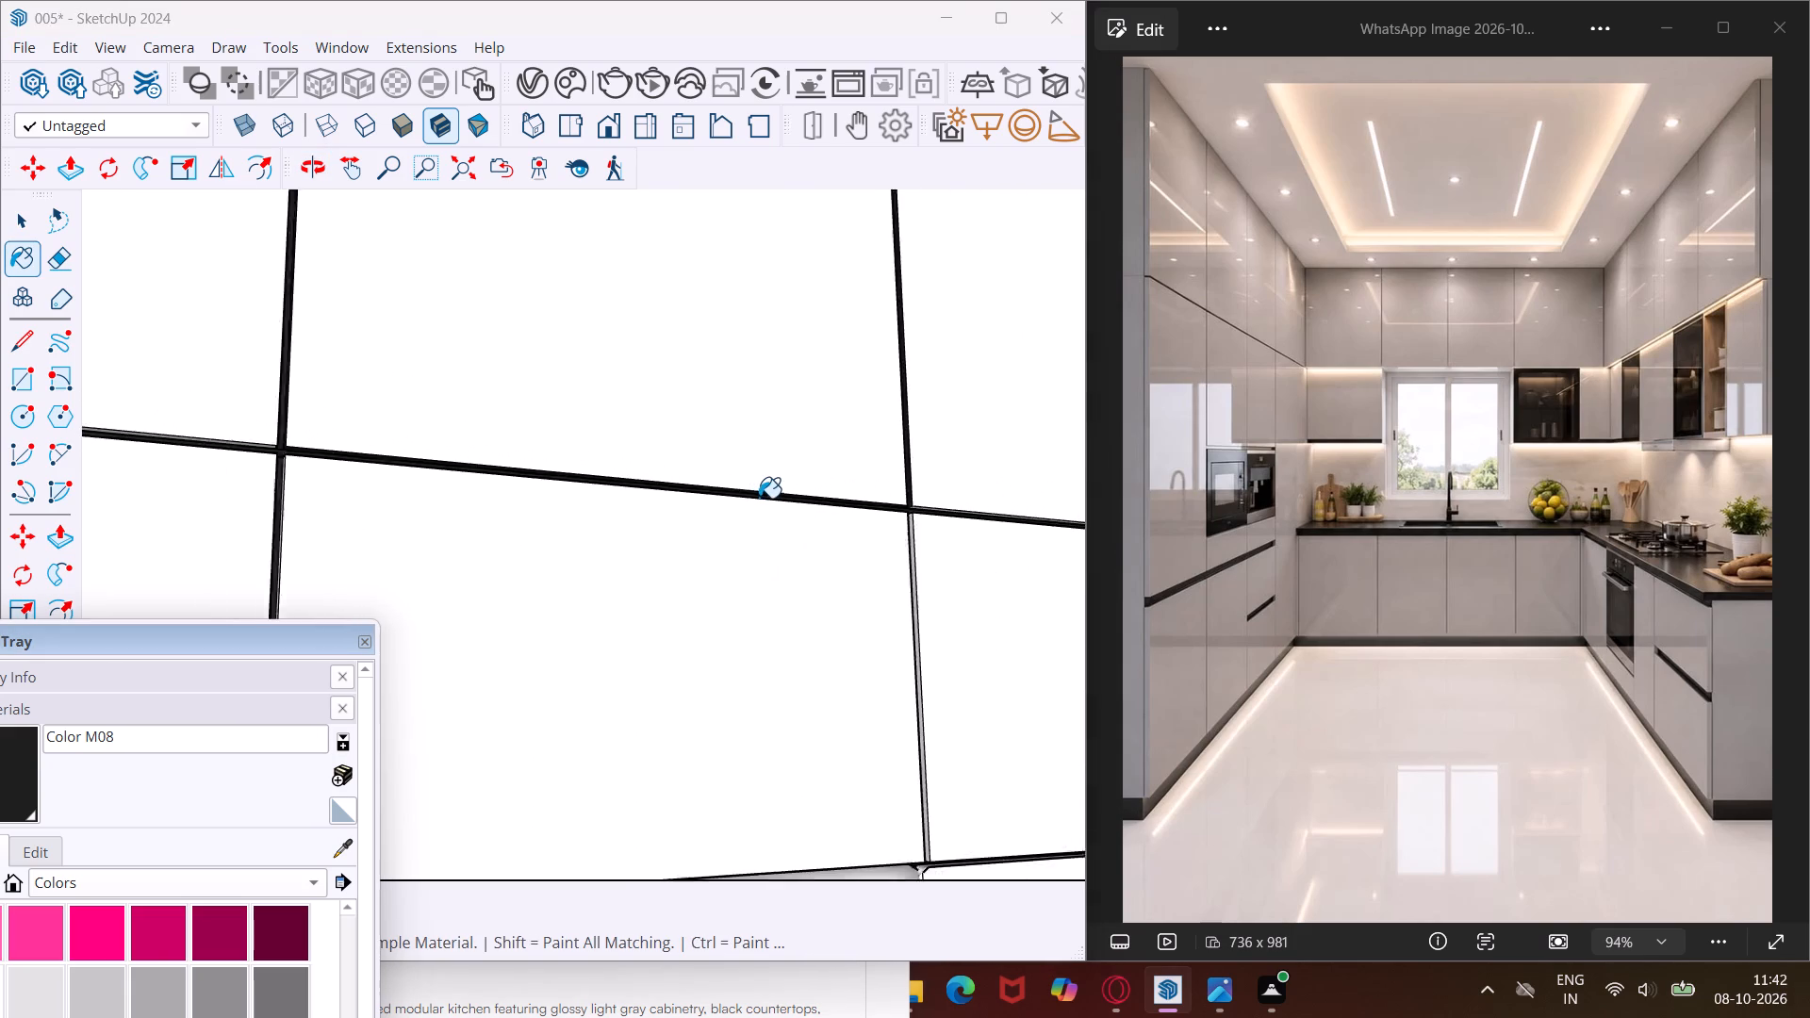
scroll(759, 498, "down", 3)
scroll(374, 463, "up", 13)
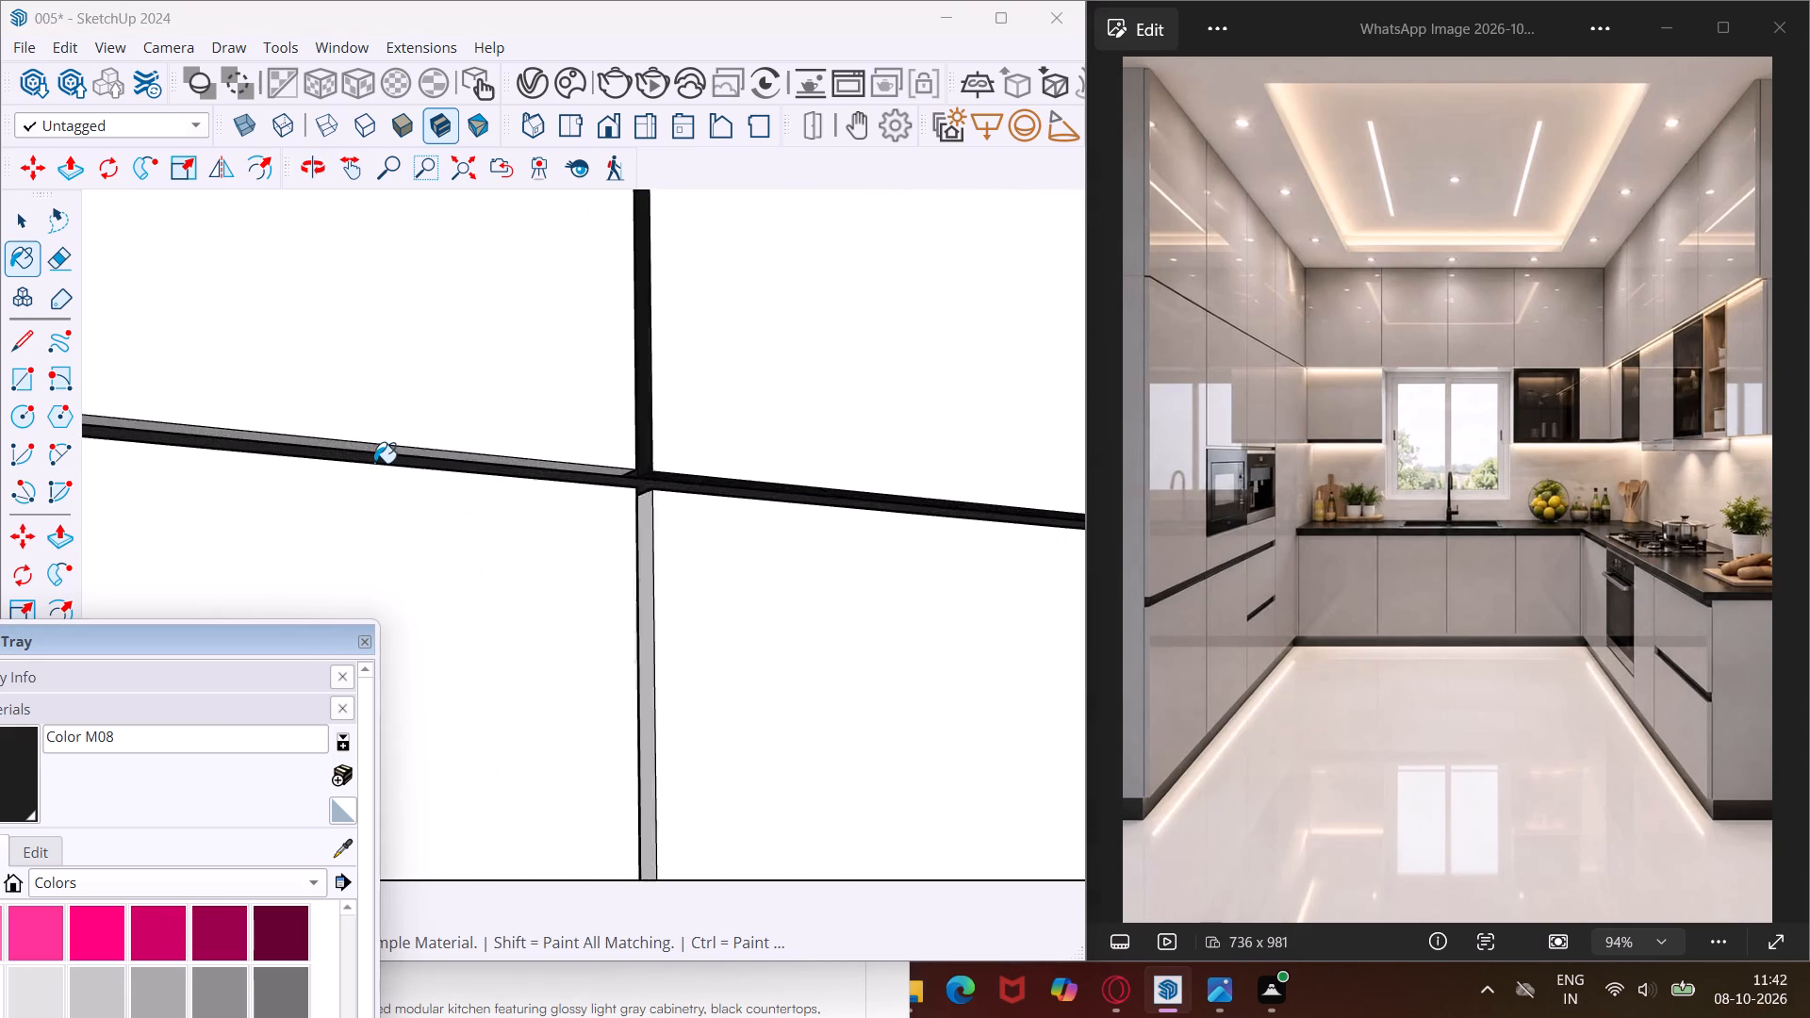
scroll(374, 463, "up", 12)
left_click(442, 355)
Paint the faces of the vertical gap just below the upper crossing, between the outermost and first microwave columns, with Color M08.
scroll(442, 355, "down", 7)
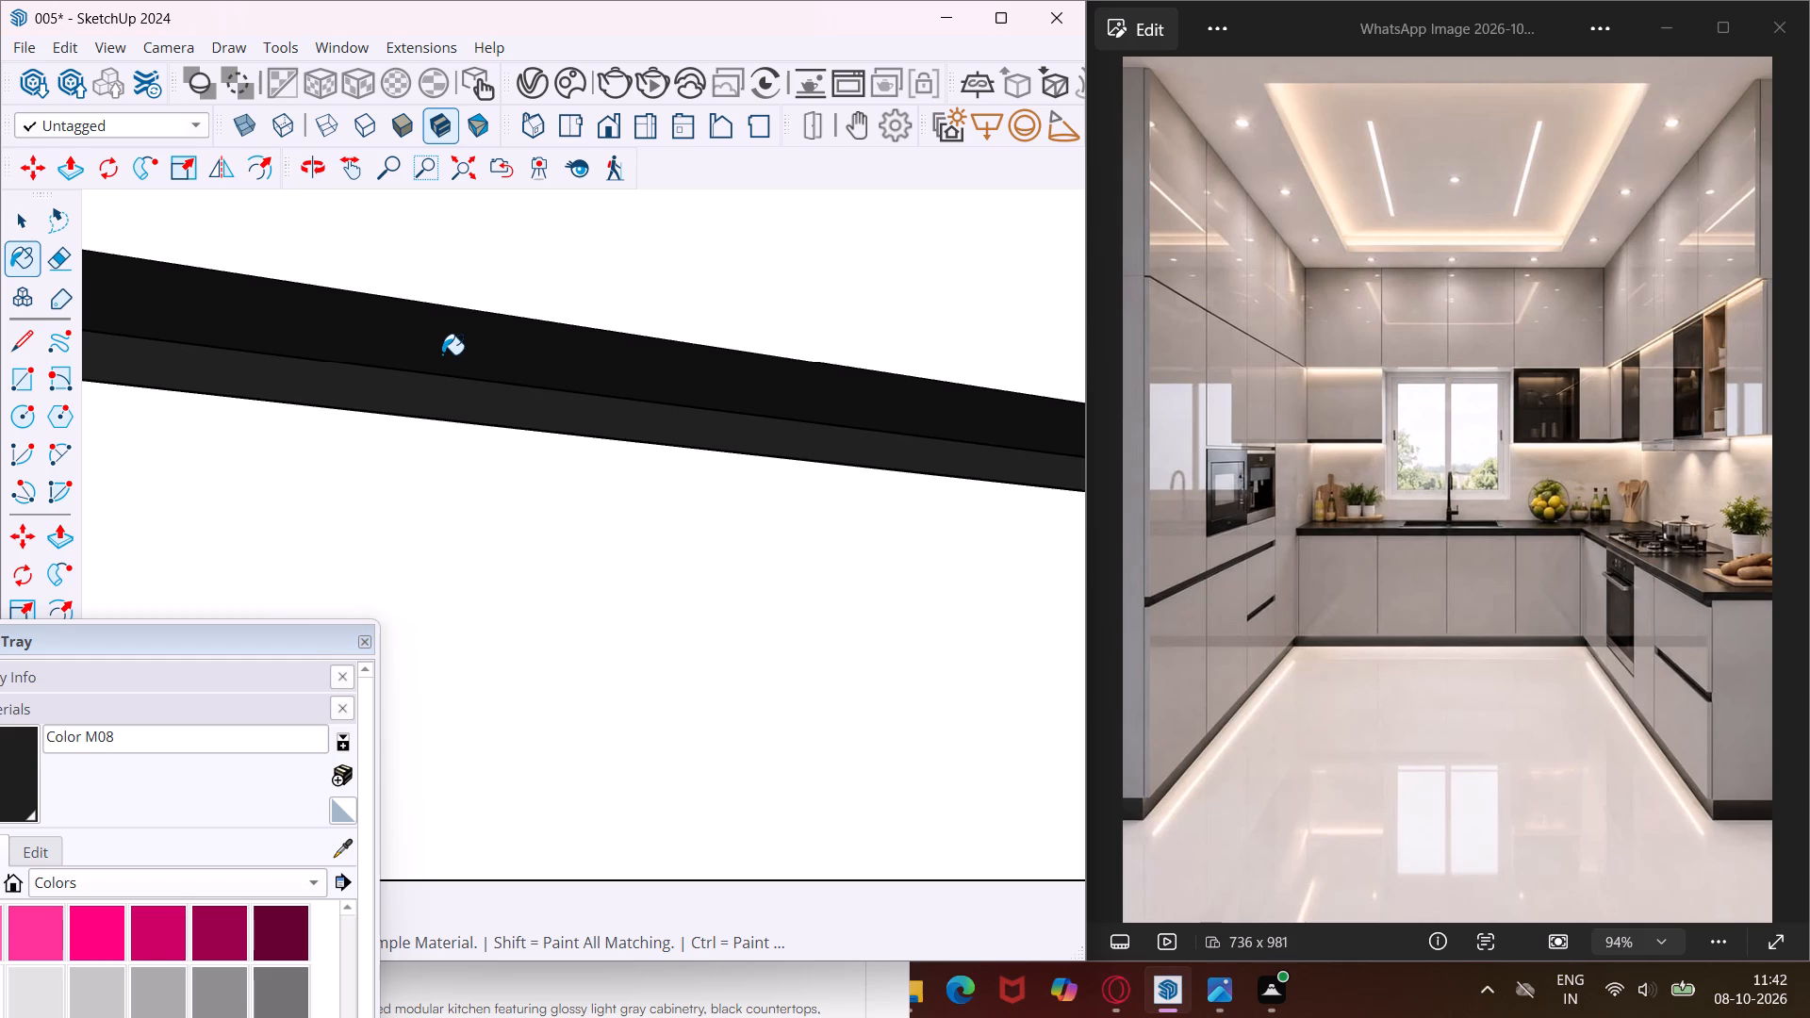
scroll(442, 354, "down", 14)
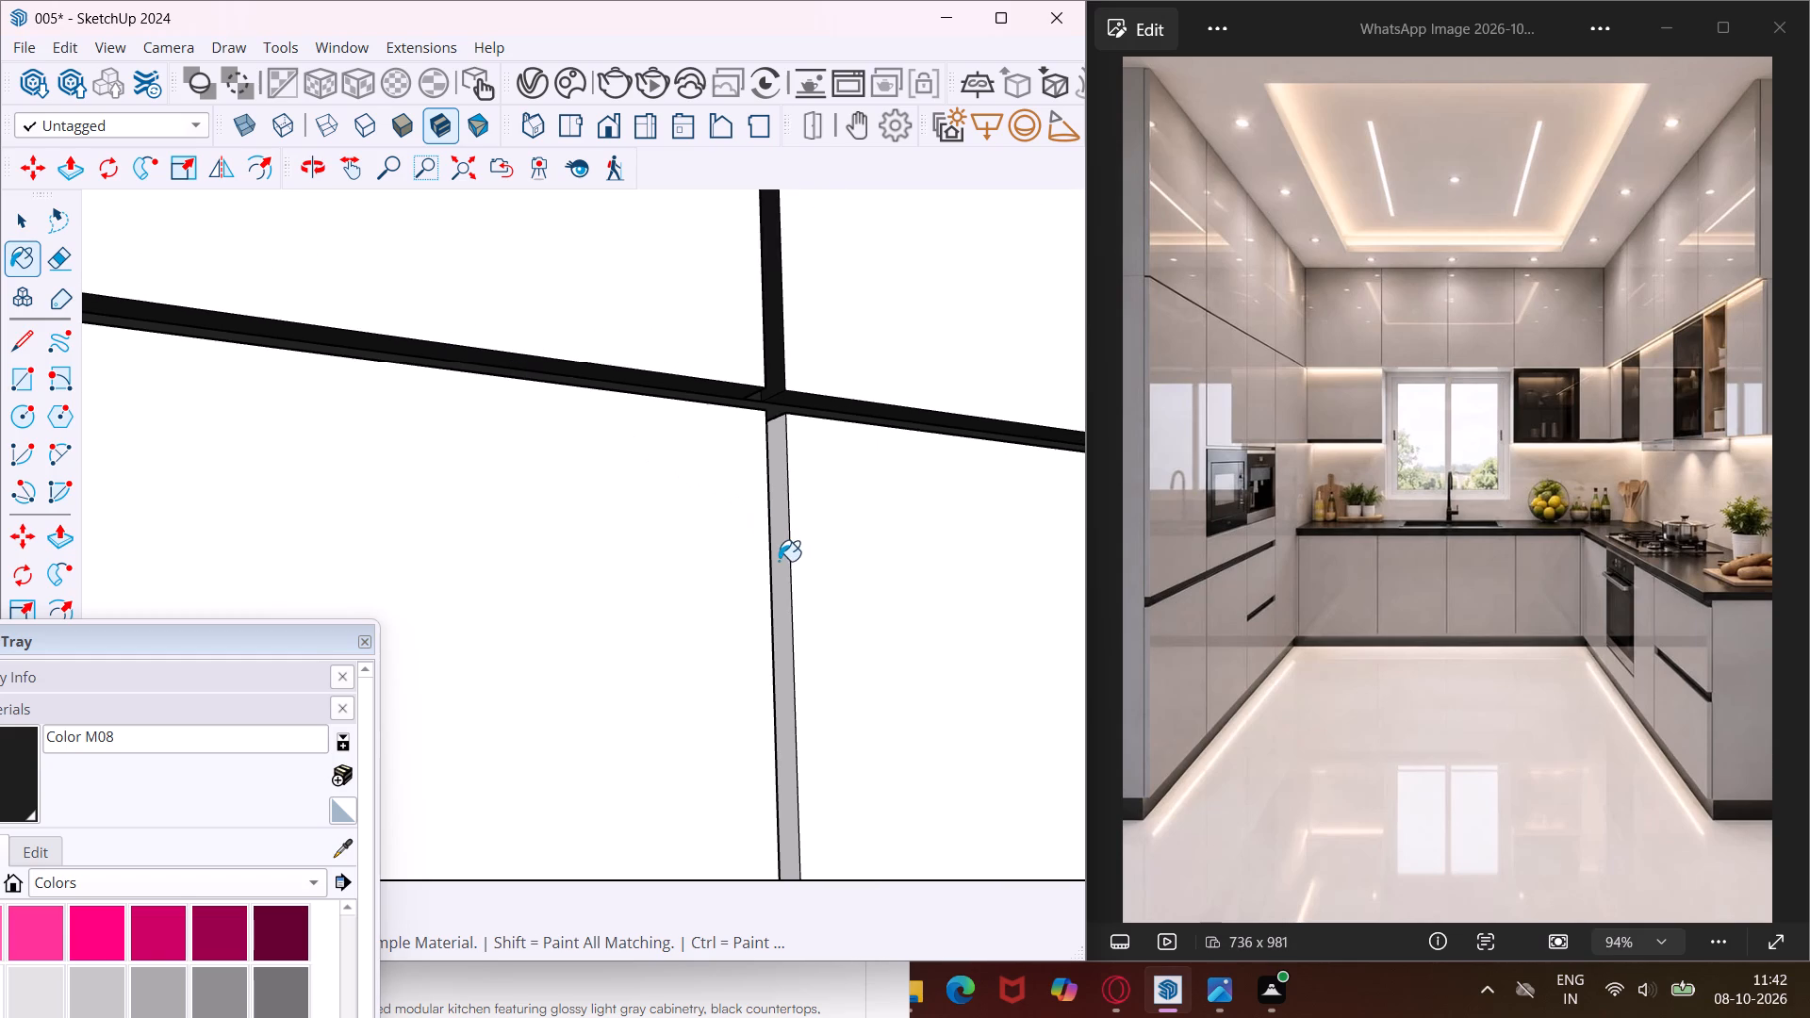
scroll(779, 561, "up", 16)
left_click(779, 561)
middle_click_drag(779, 561, 769, 566)
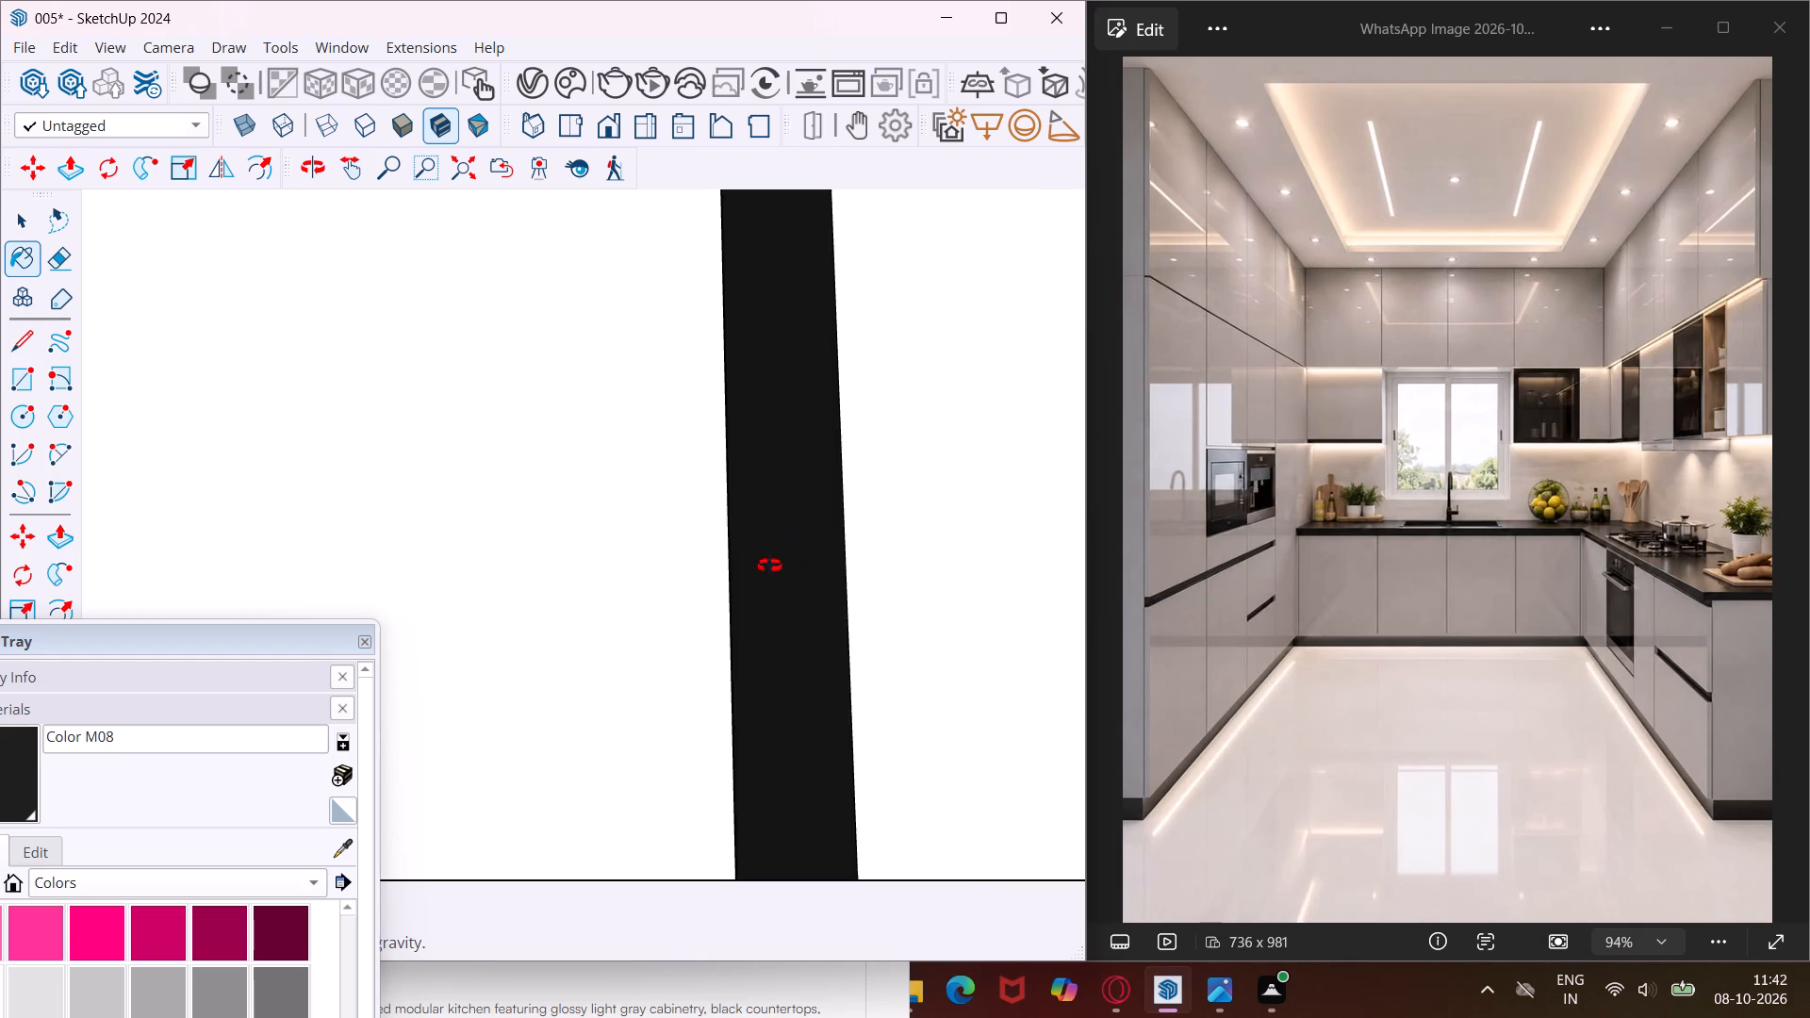
middle_click_drag(769, 566, 457, 618)
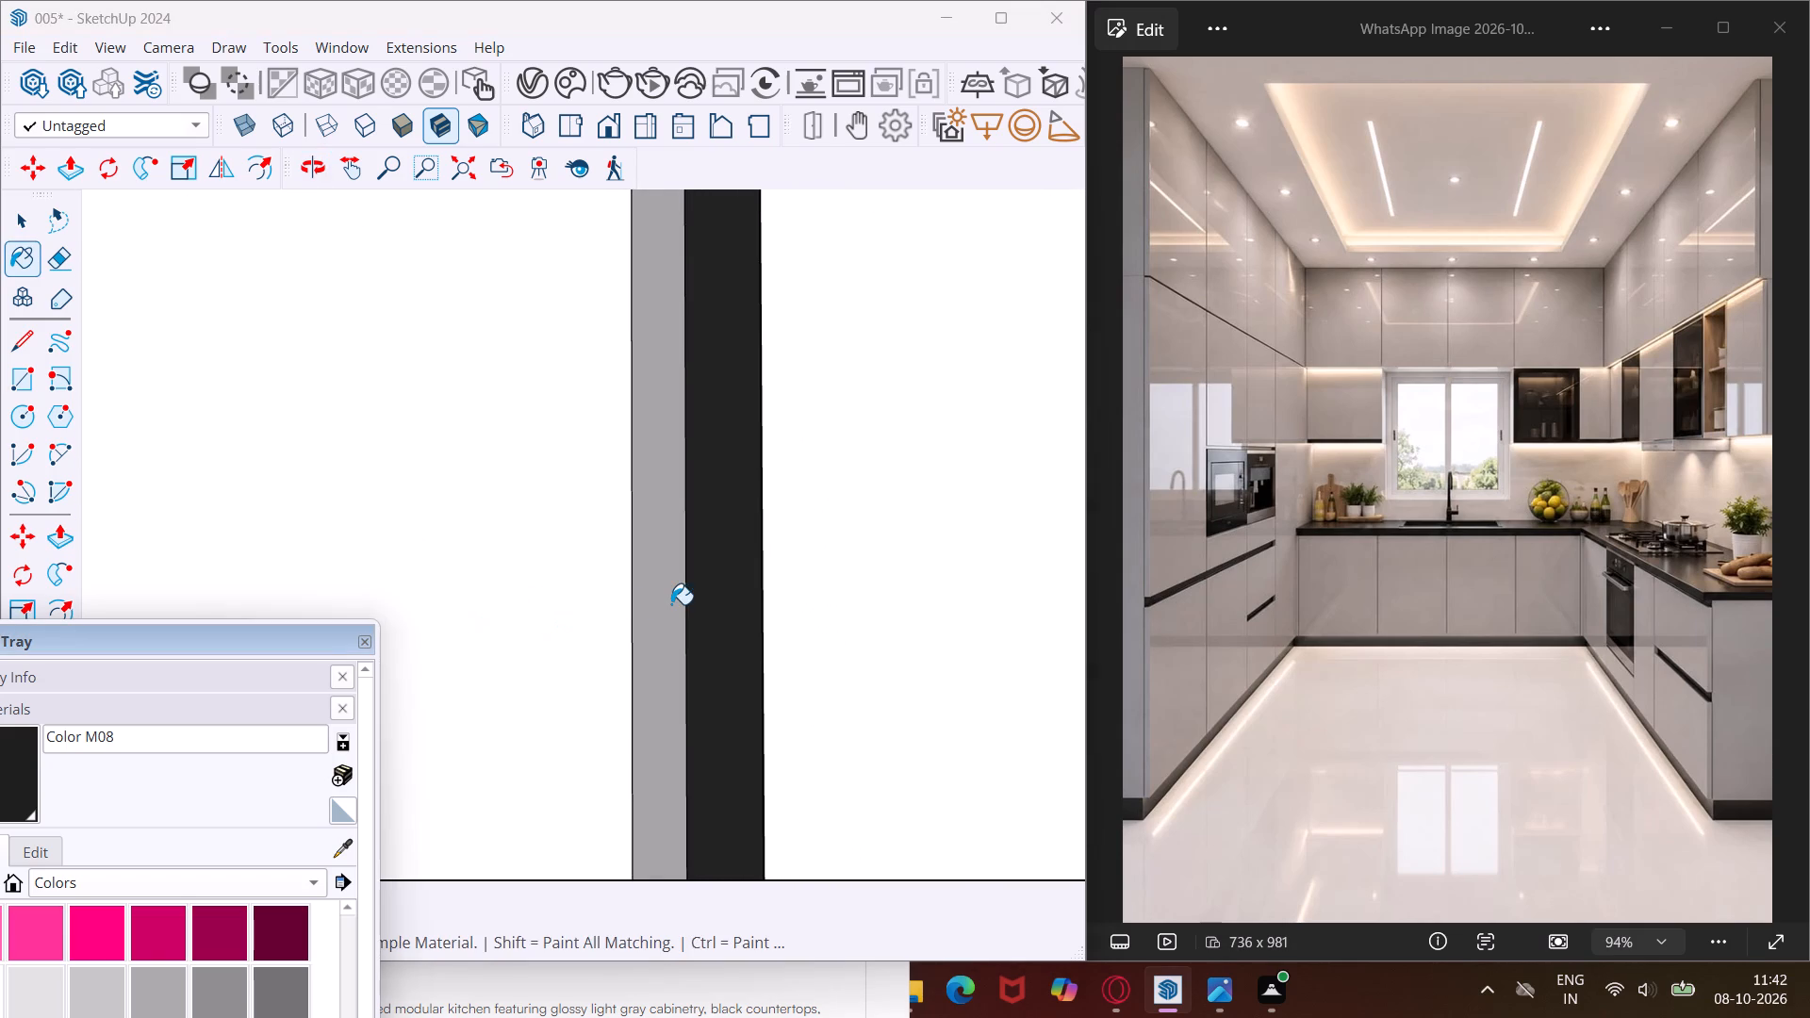
left_click(672, 603)
Paint the upward-facing bottom faces of the upper horizontal gap on both sides of that crossing with Color M08.
scroll(650, 594, "down", 15)
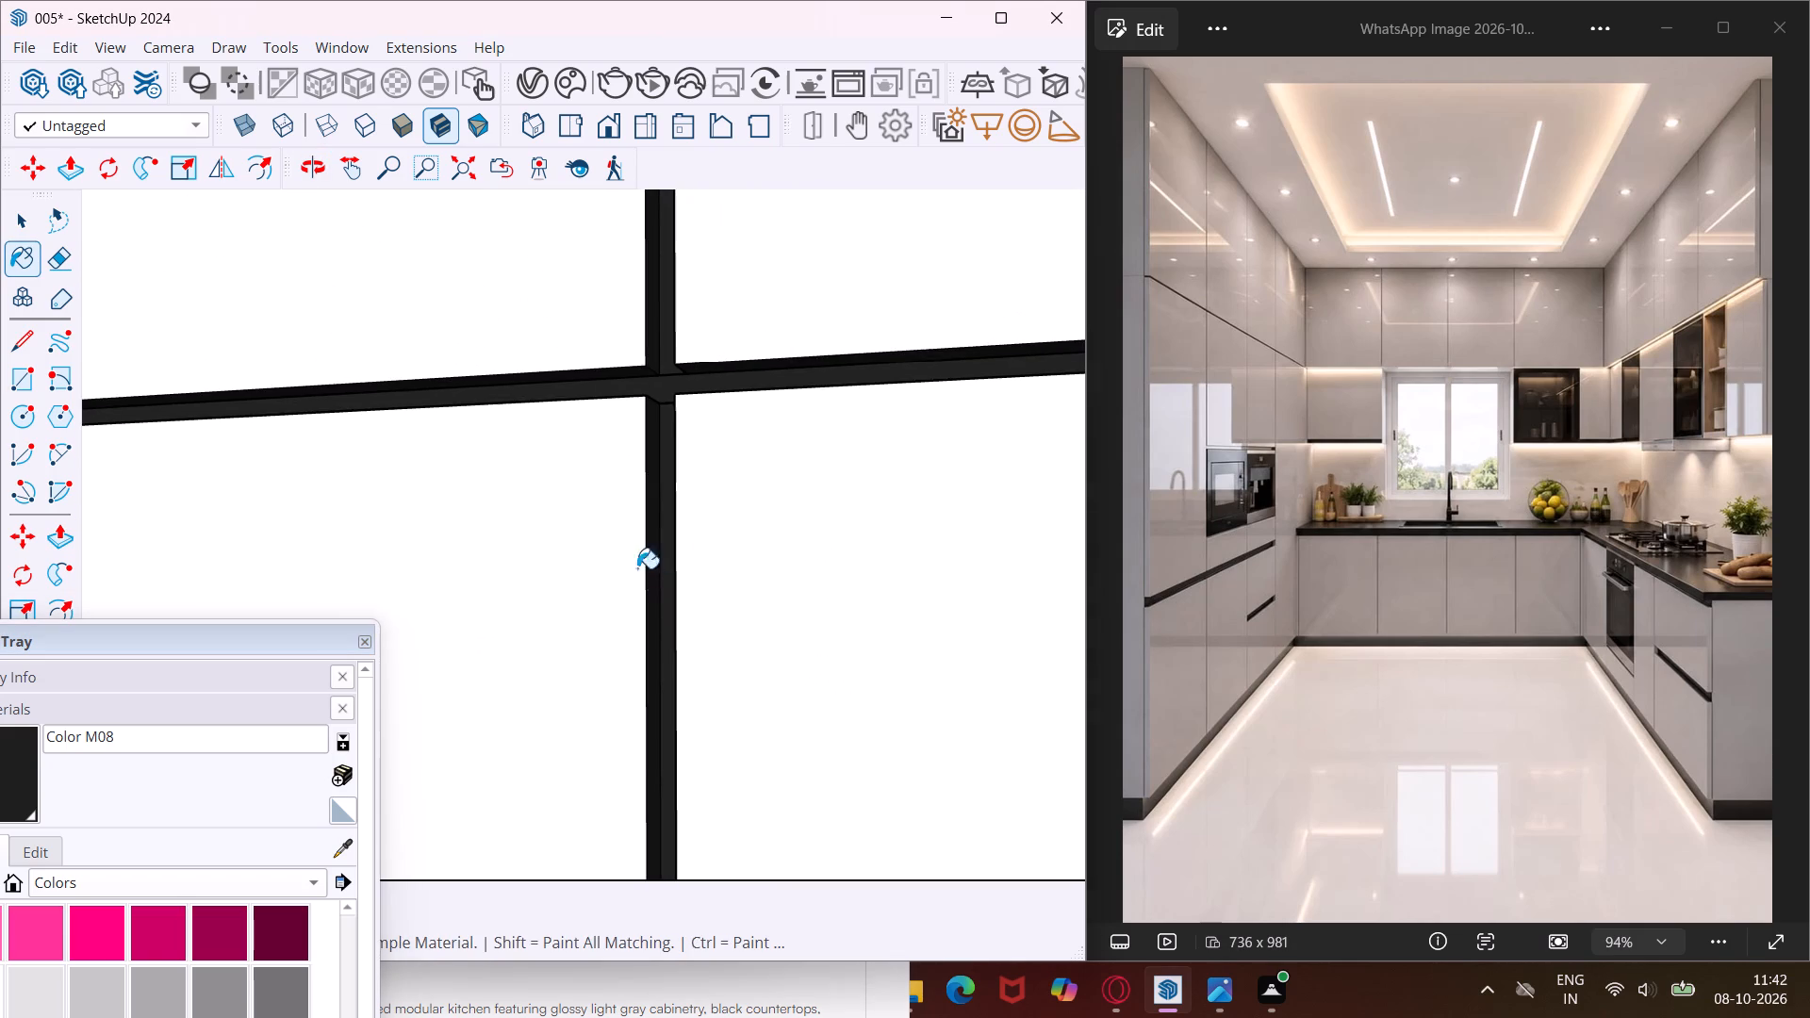
middle_click_drag(610, 390, 662, 673)
left_click(626, 419)
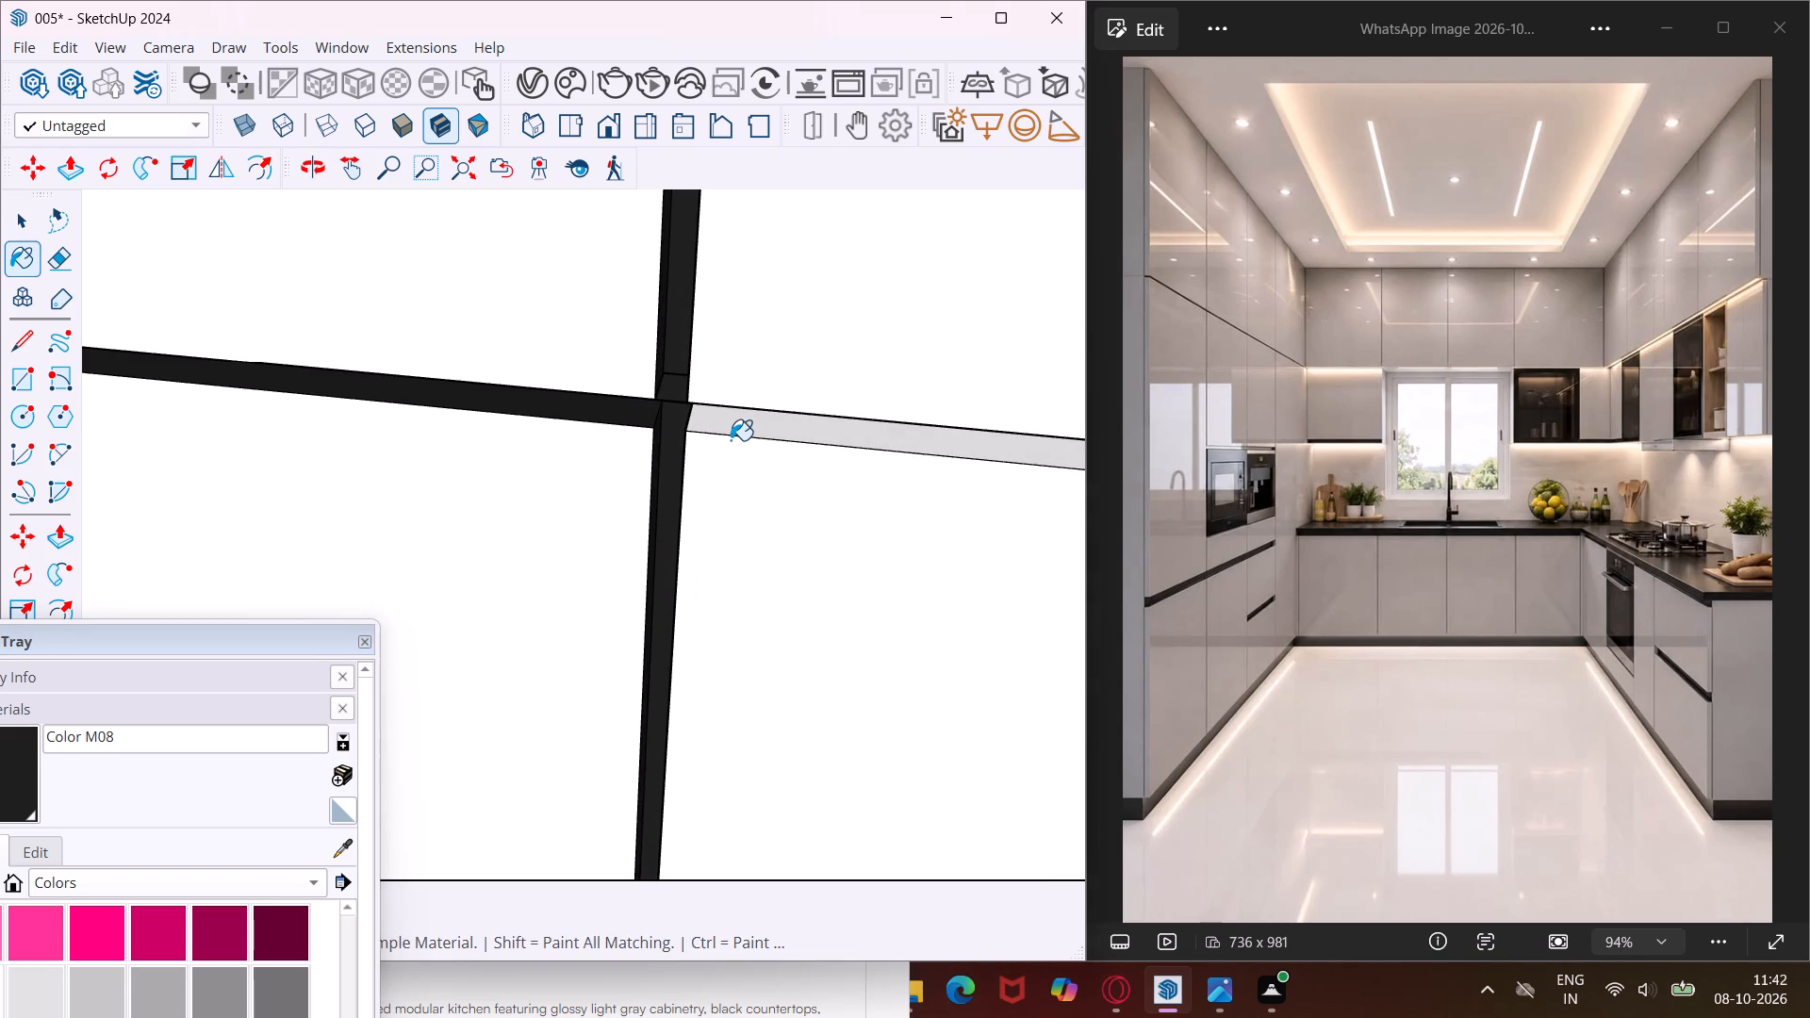
left_click(739, 435)
Paint the faces of the vertical gap below the lower horizontal gap, between the outermost and first microwave columns, with Color M08.
scroll(693, 423, "down", 8)
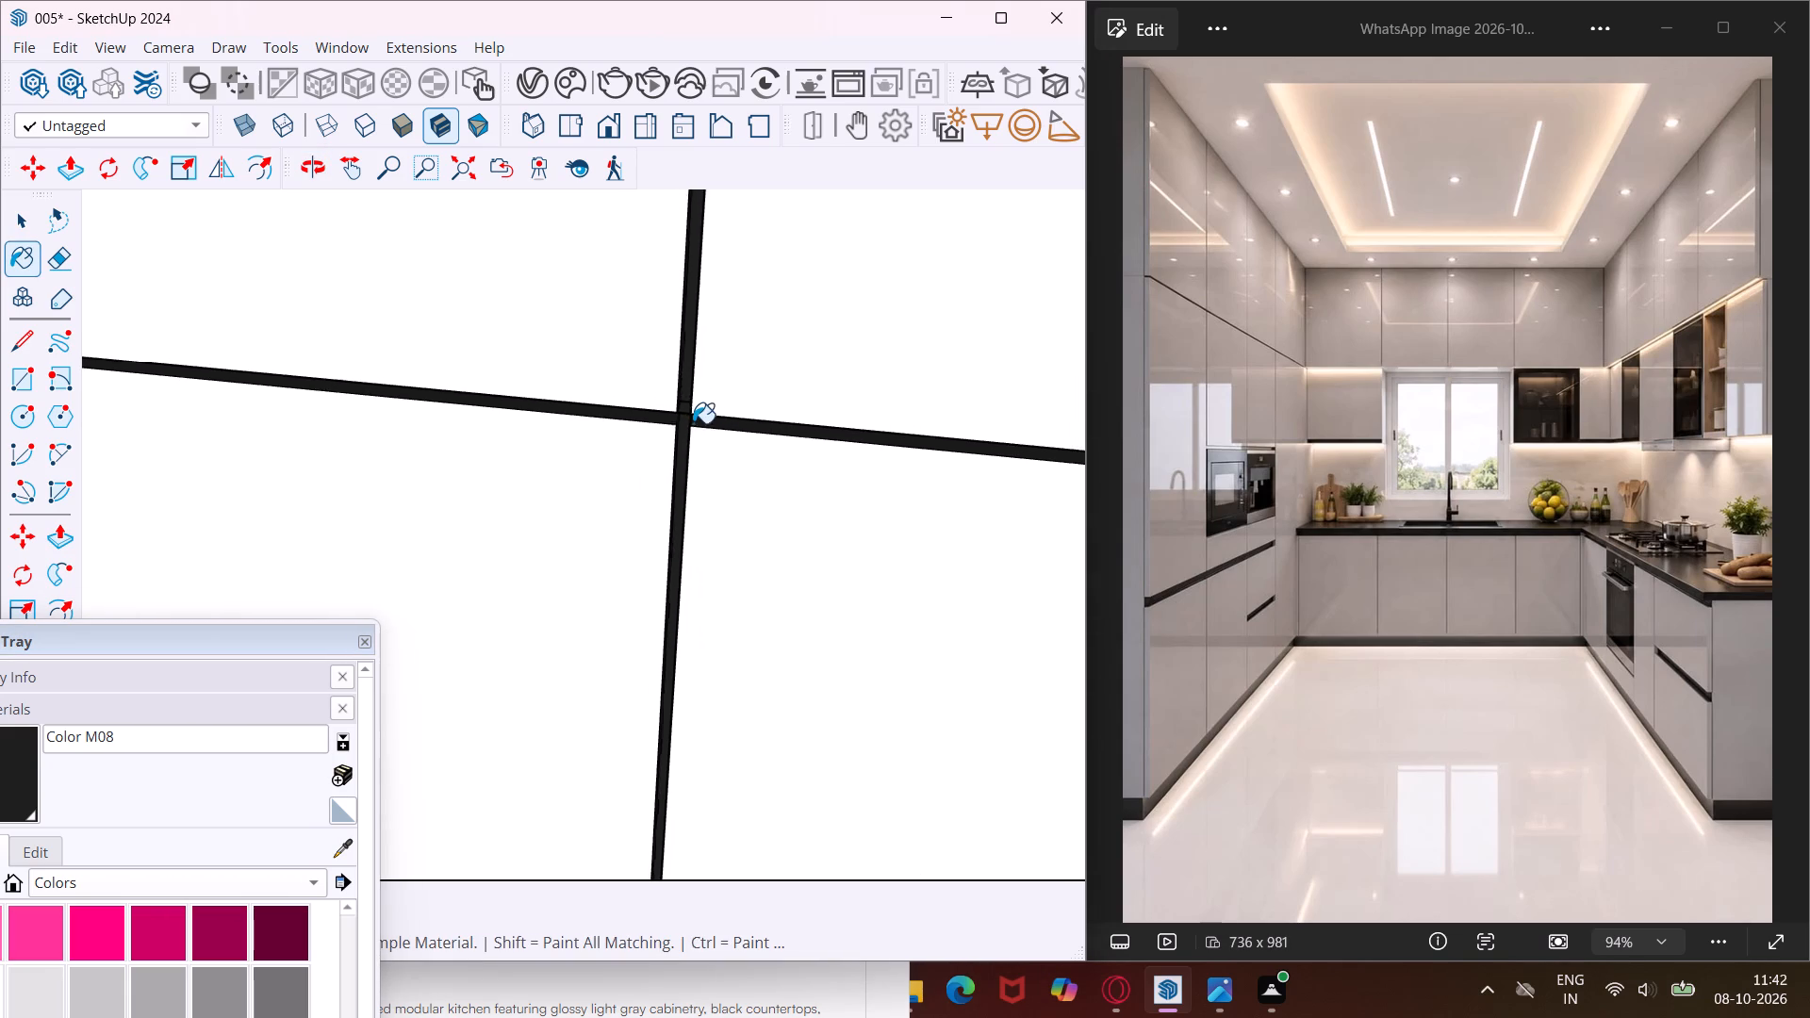
scroll(693, 423, "down", 14)
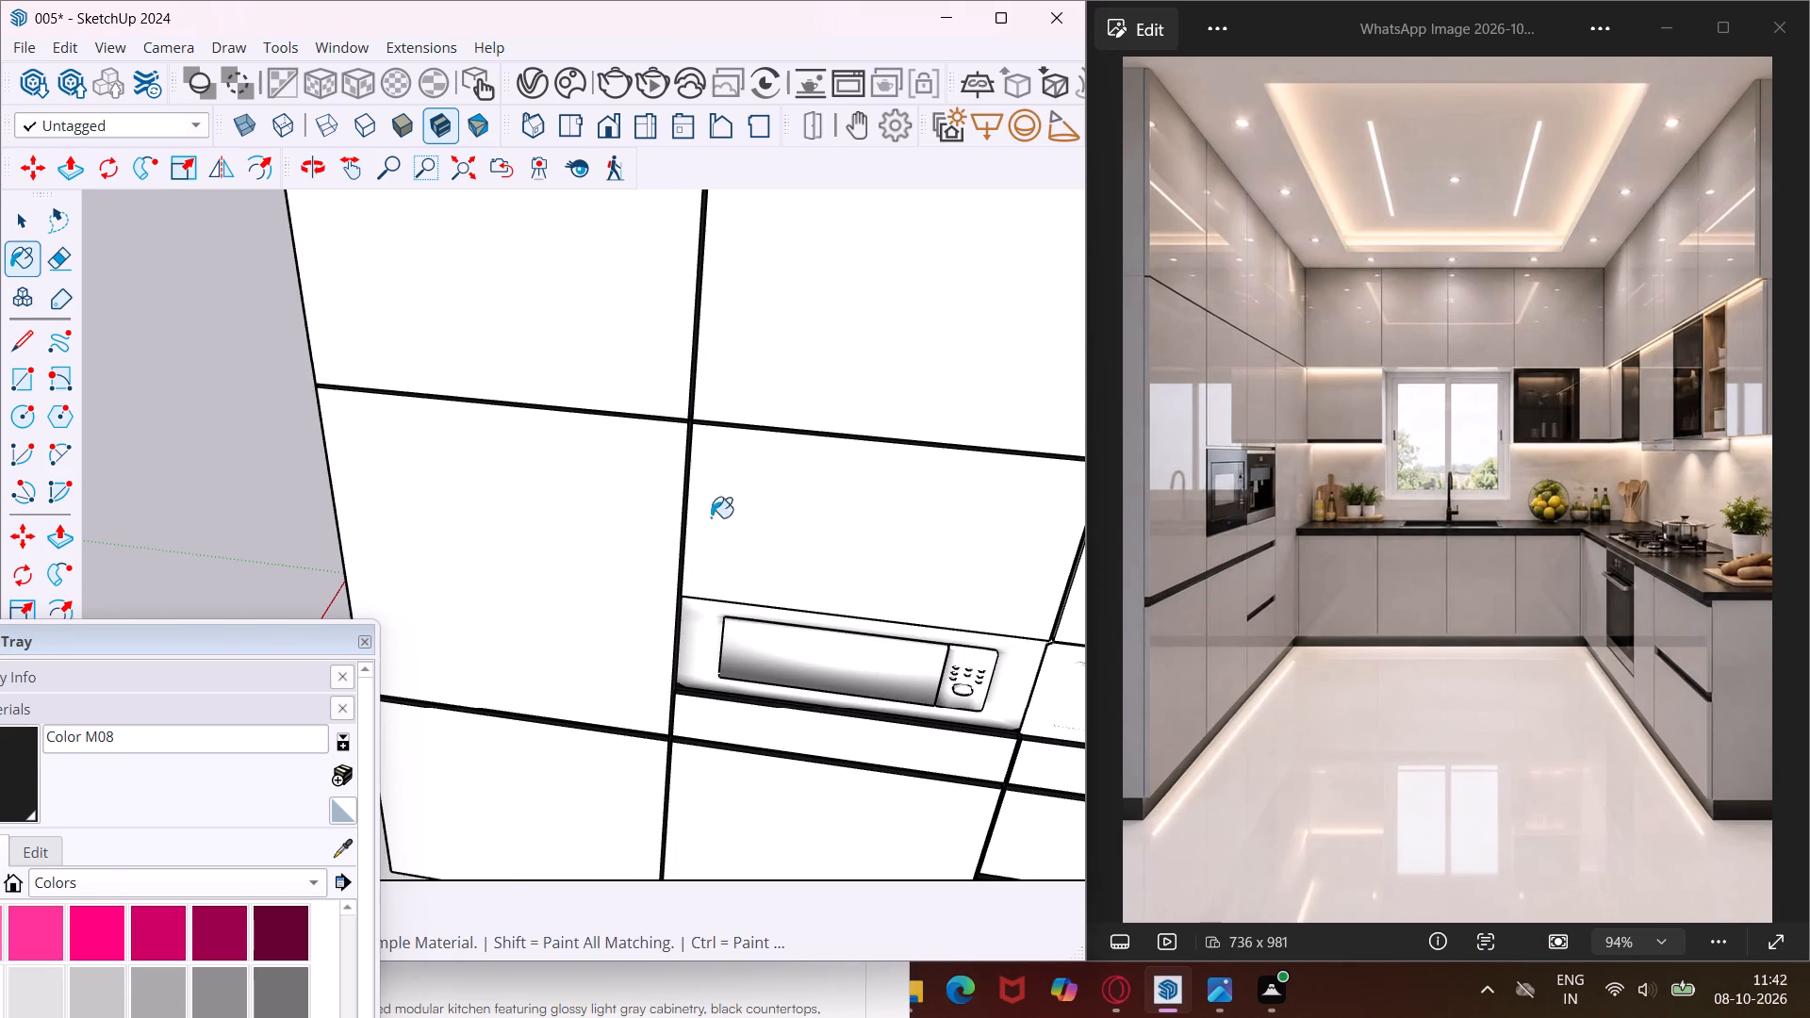
scroll(669, 533, "down", 5)
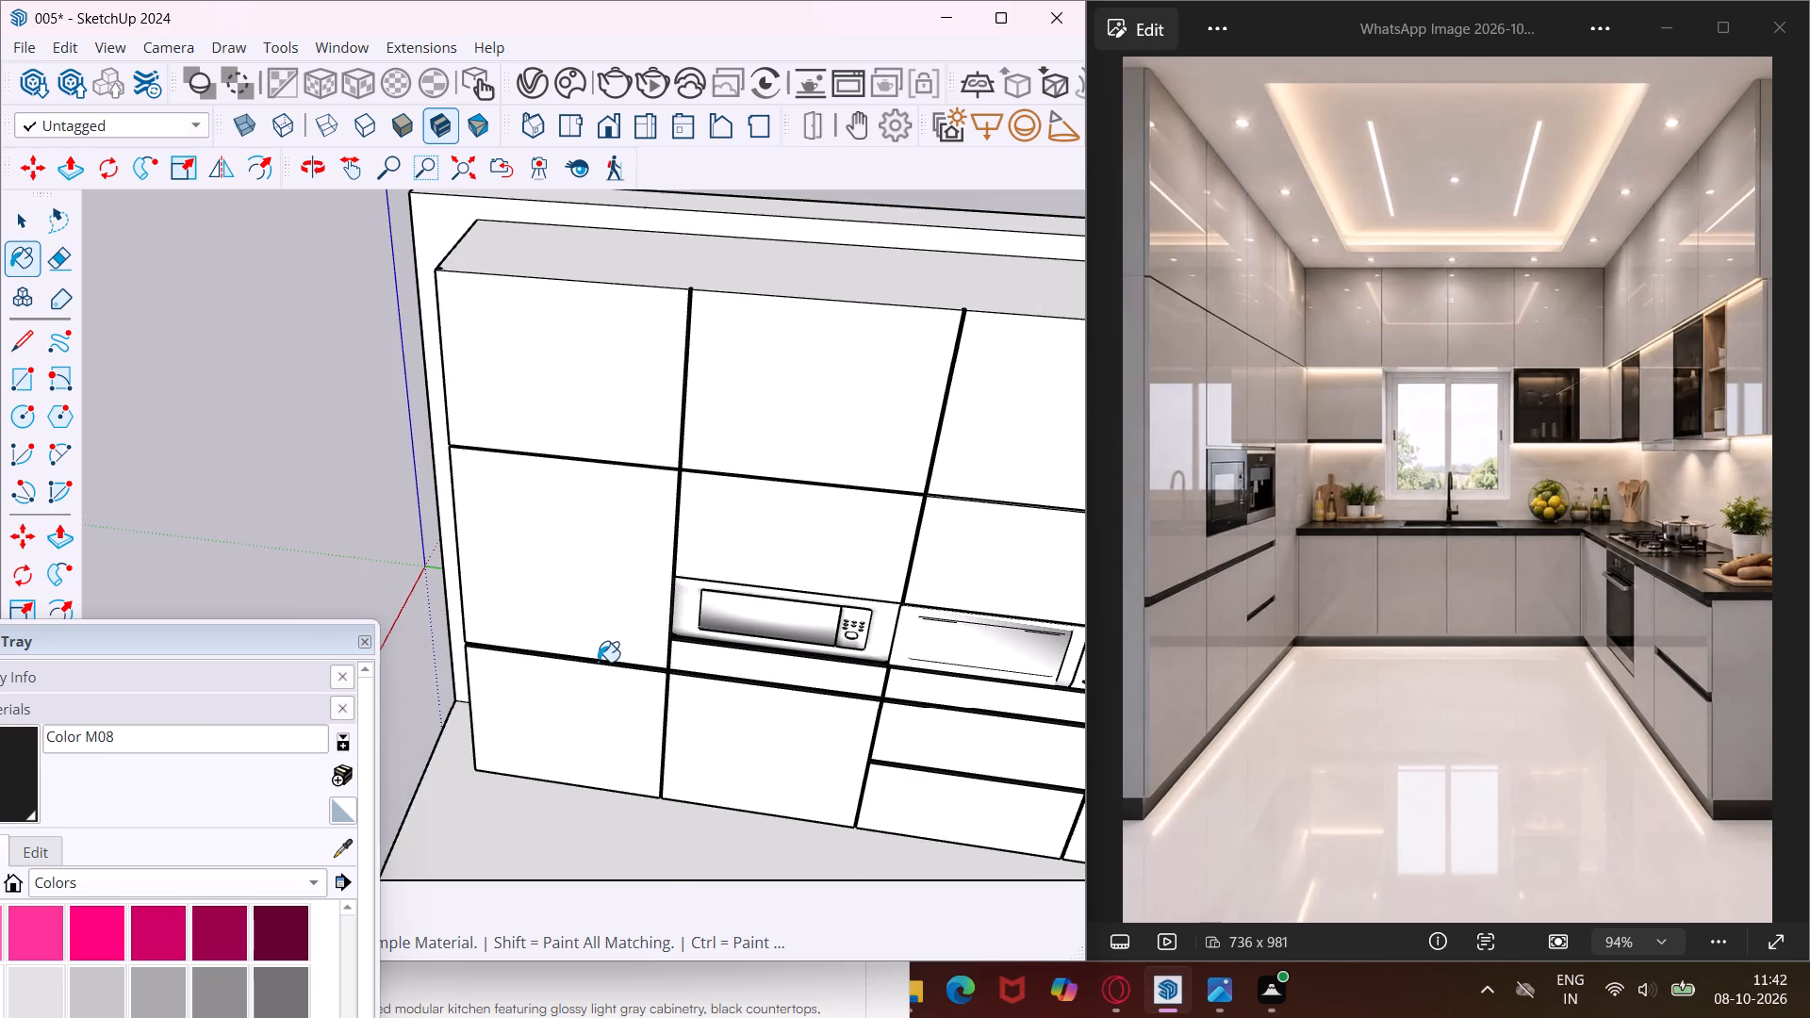
scroll(598, 662, "up", 20)
middle_click_drag(648, 676, 757, 345)
middle_click_drag(666, 658, 696, 607)
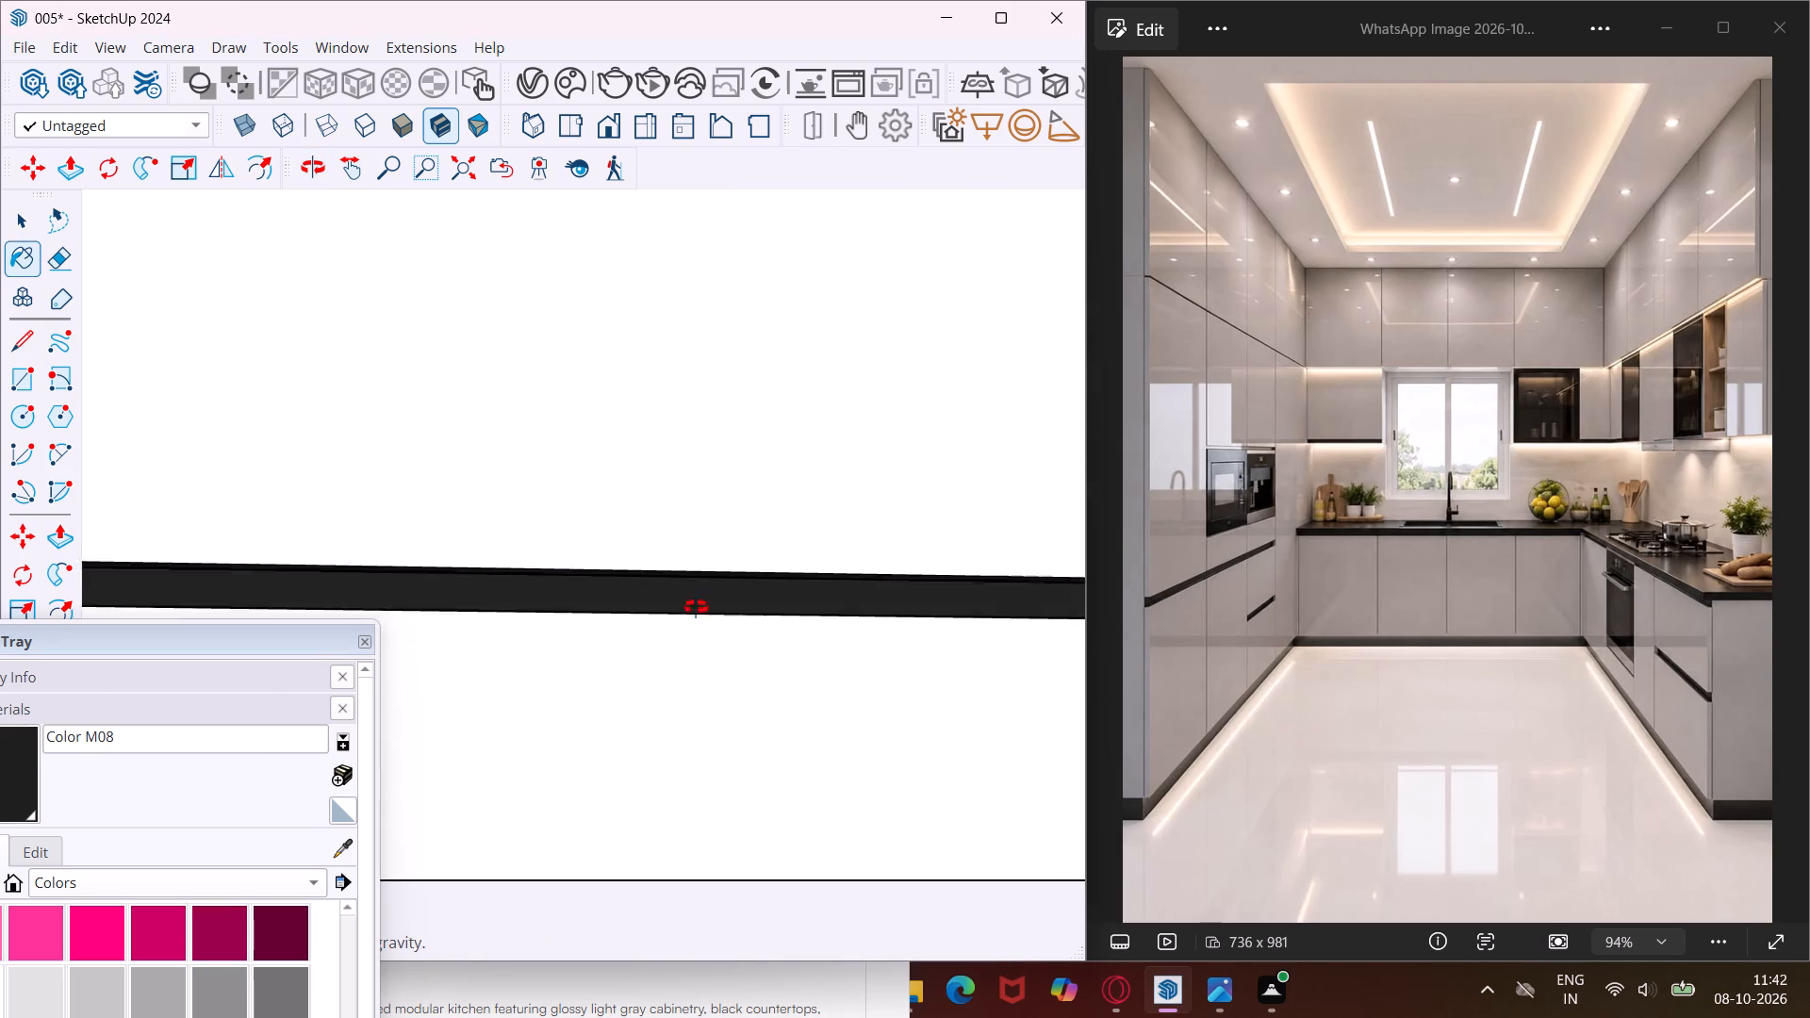
middle_click_drag(696, 607, 595, 571)
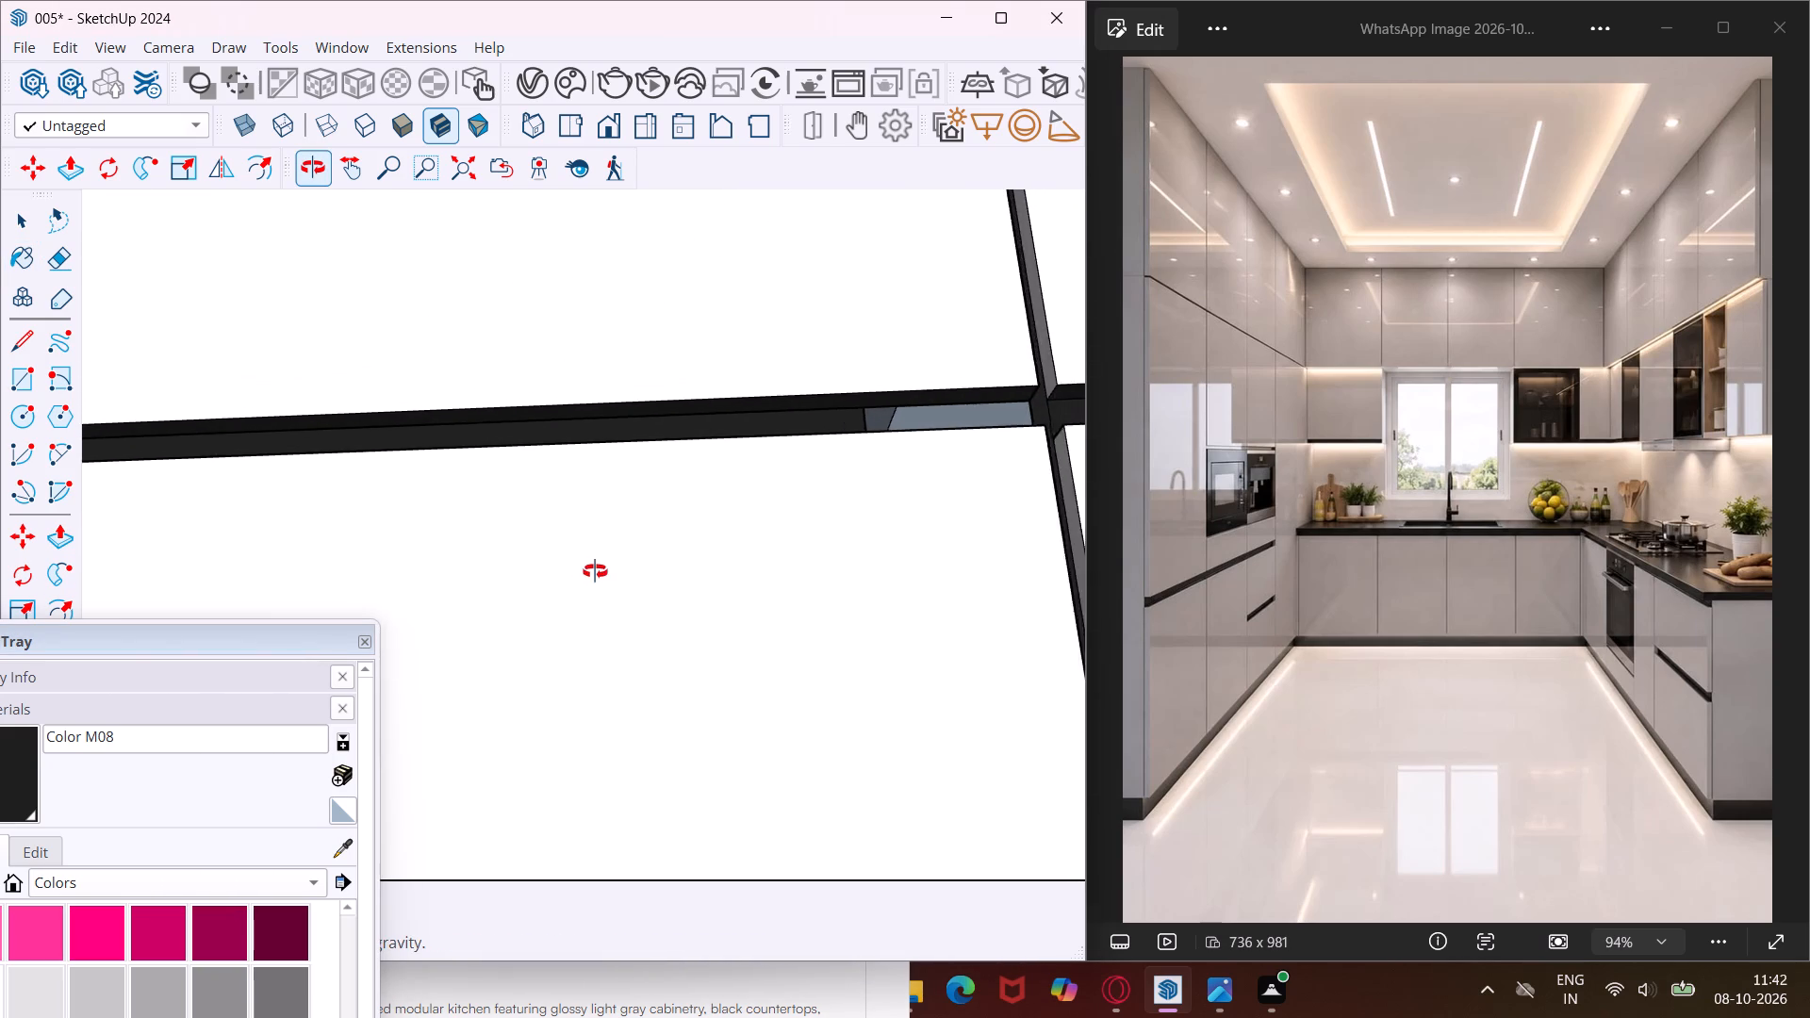
middle_click_drag(595, 571, 531, 615)
scroll(531, 615, "down", 5)
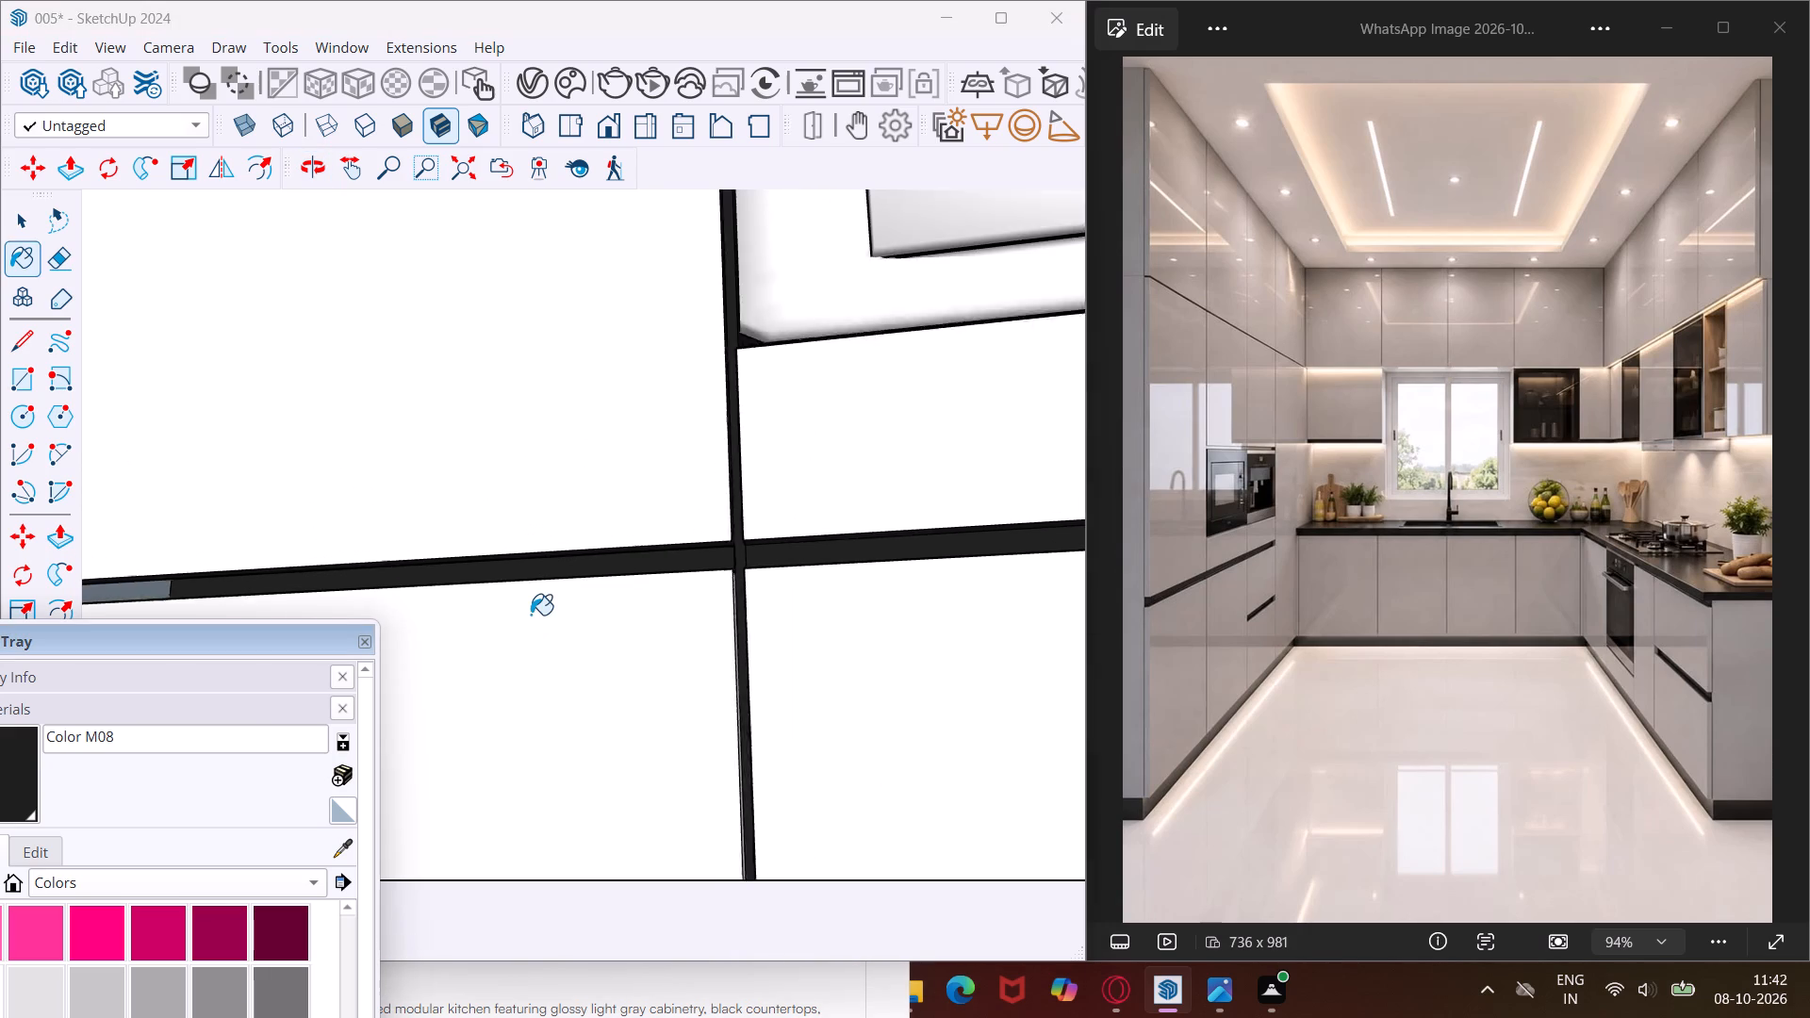
scroll(531, 615, "down", 1)
scroll(710, 758, "up", 9)
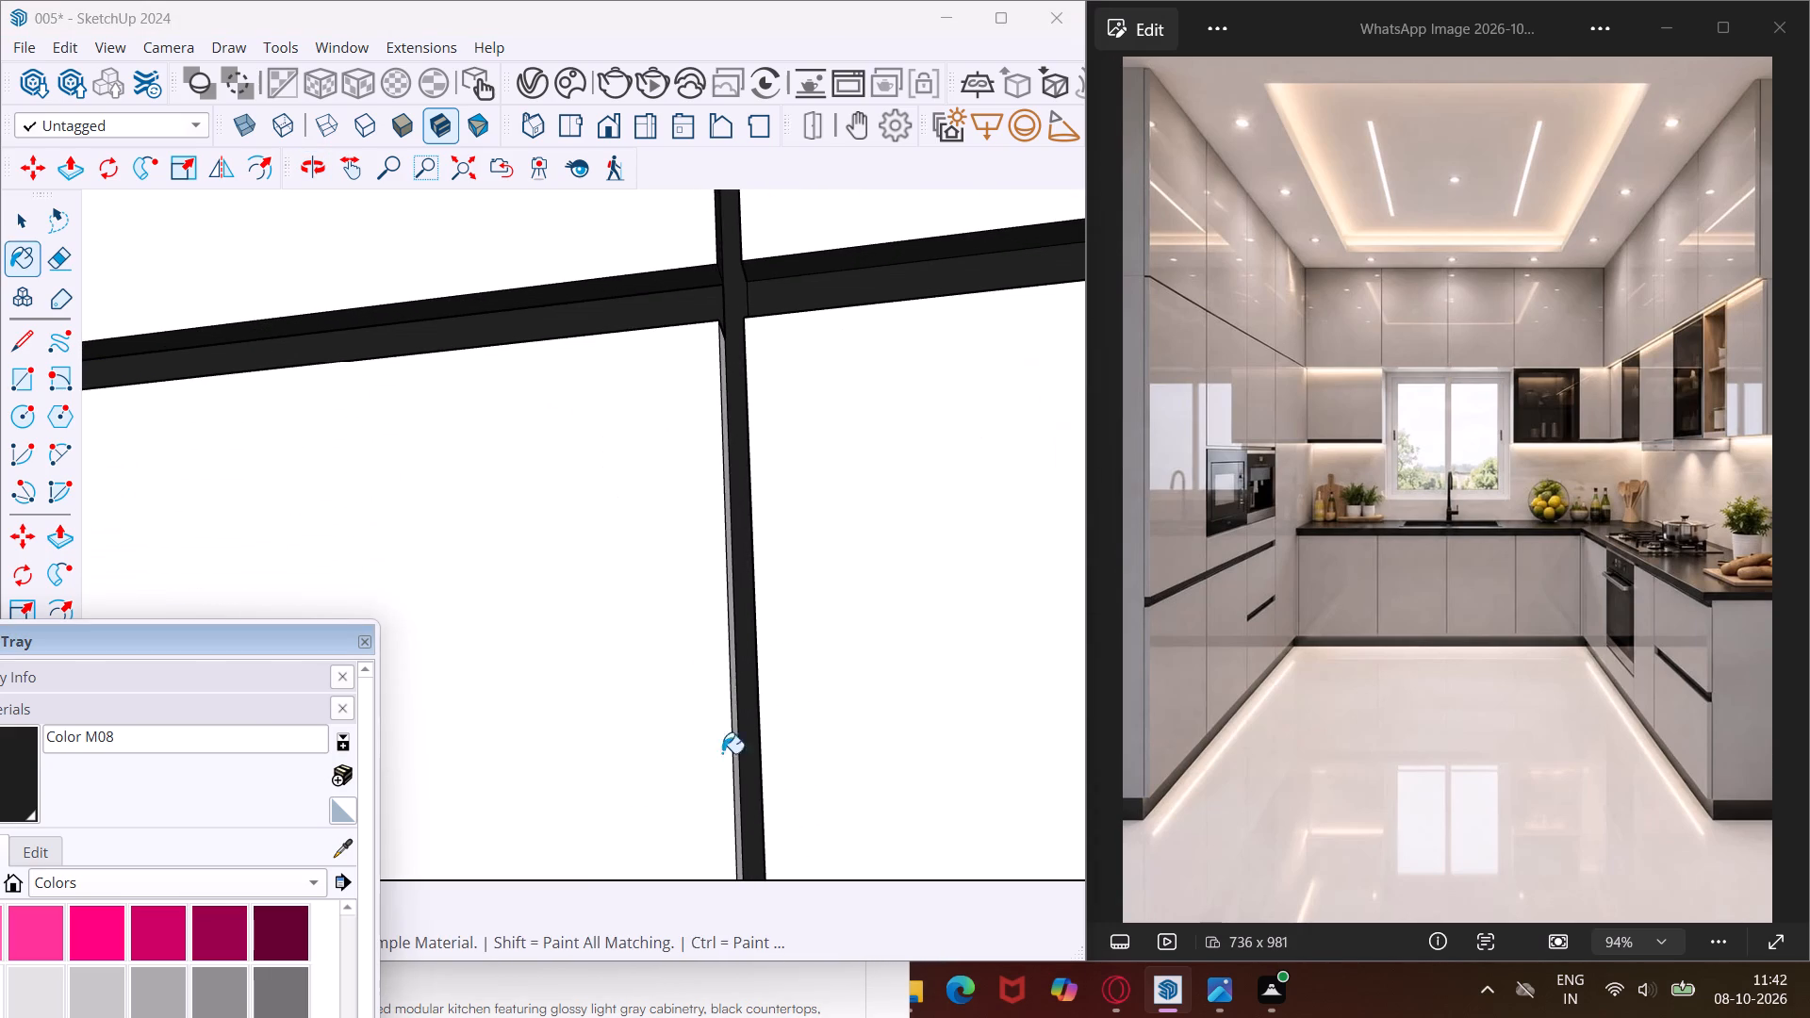
middle_click_drag(738, 747, 899, 784)
scroll(759, 737, "up", 5)
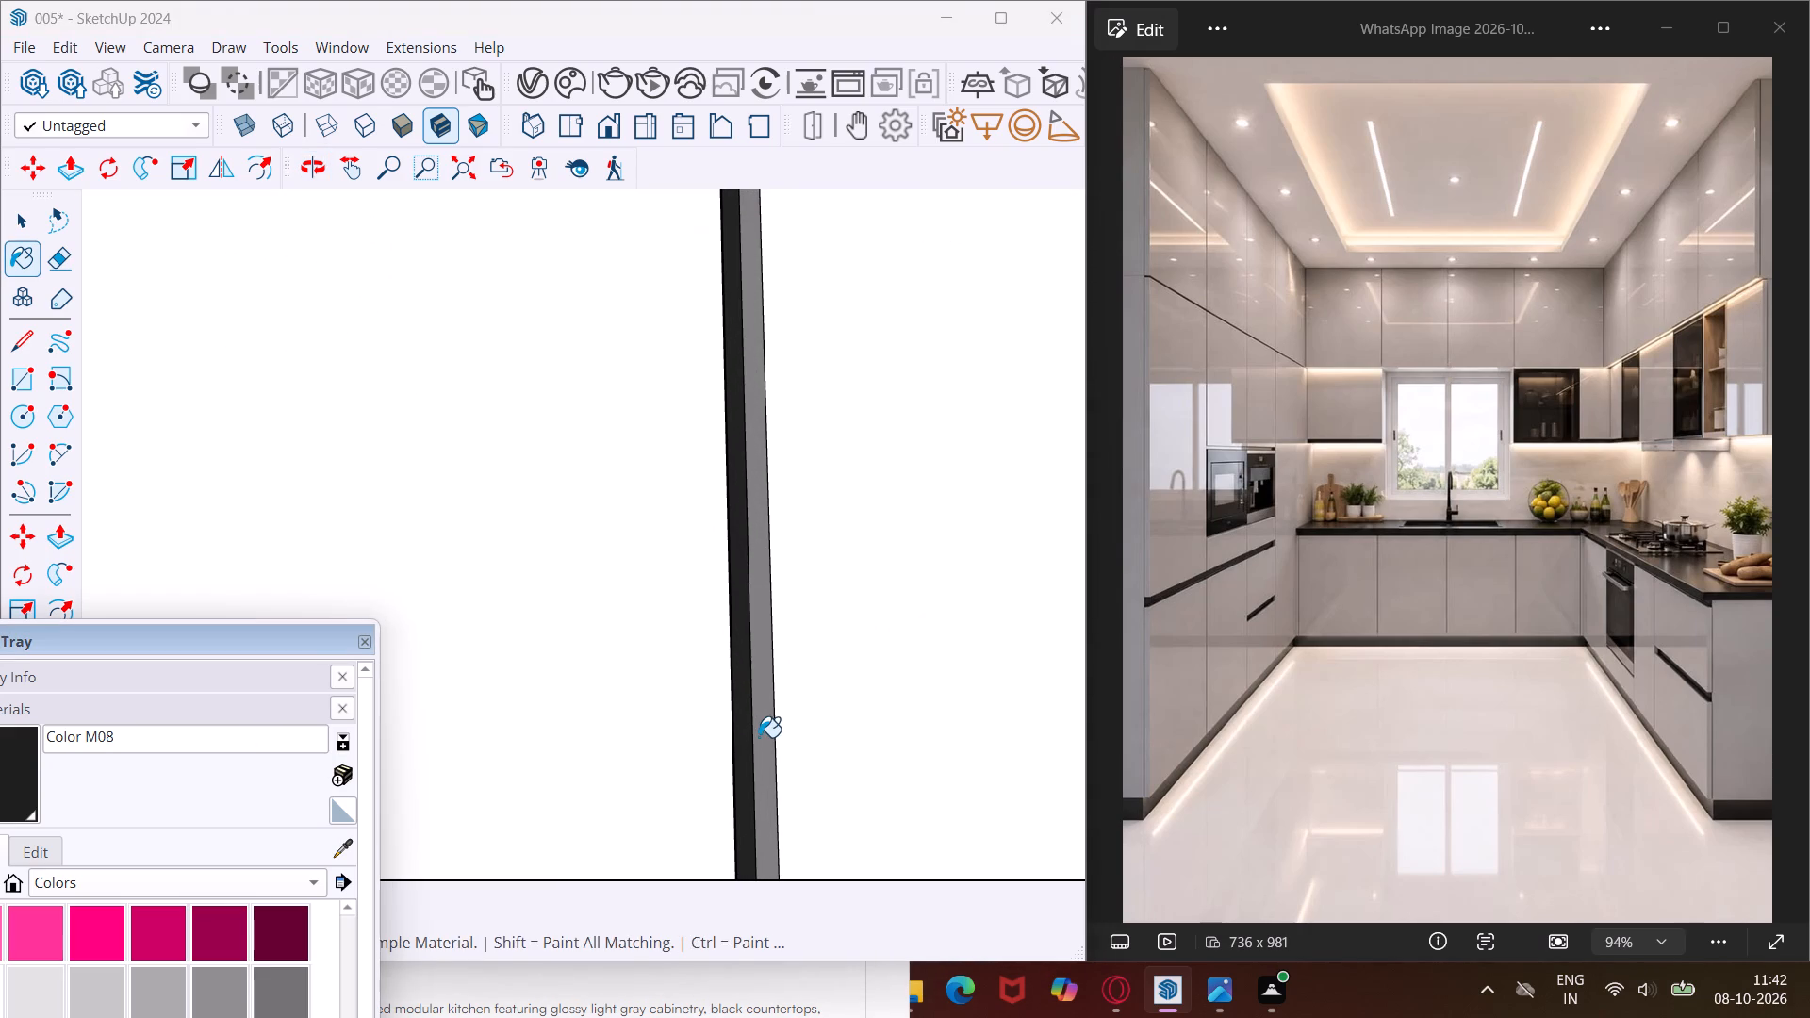
left_click(759, 724)
middle_click_drag(745, 727, 641, 754)
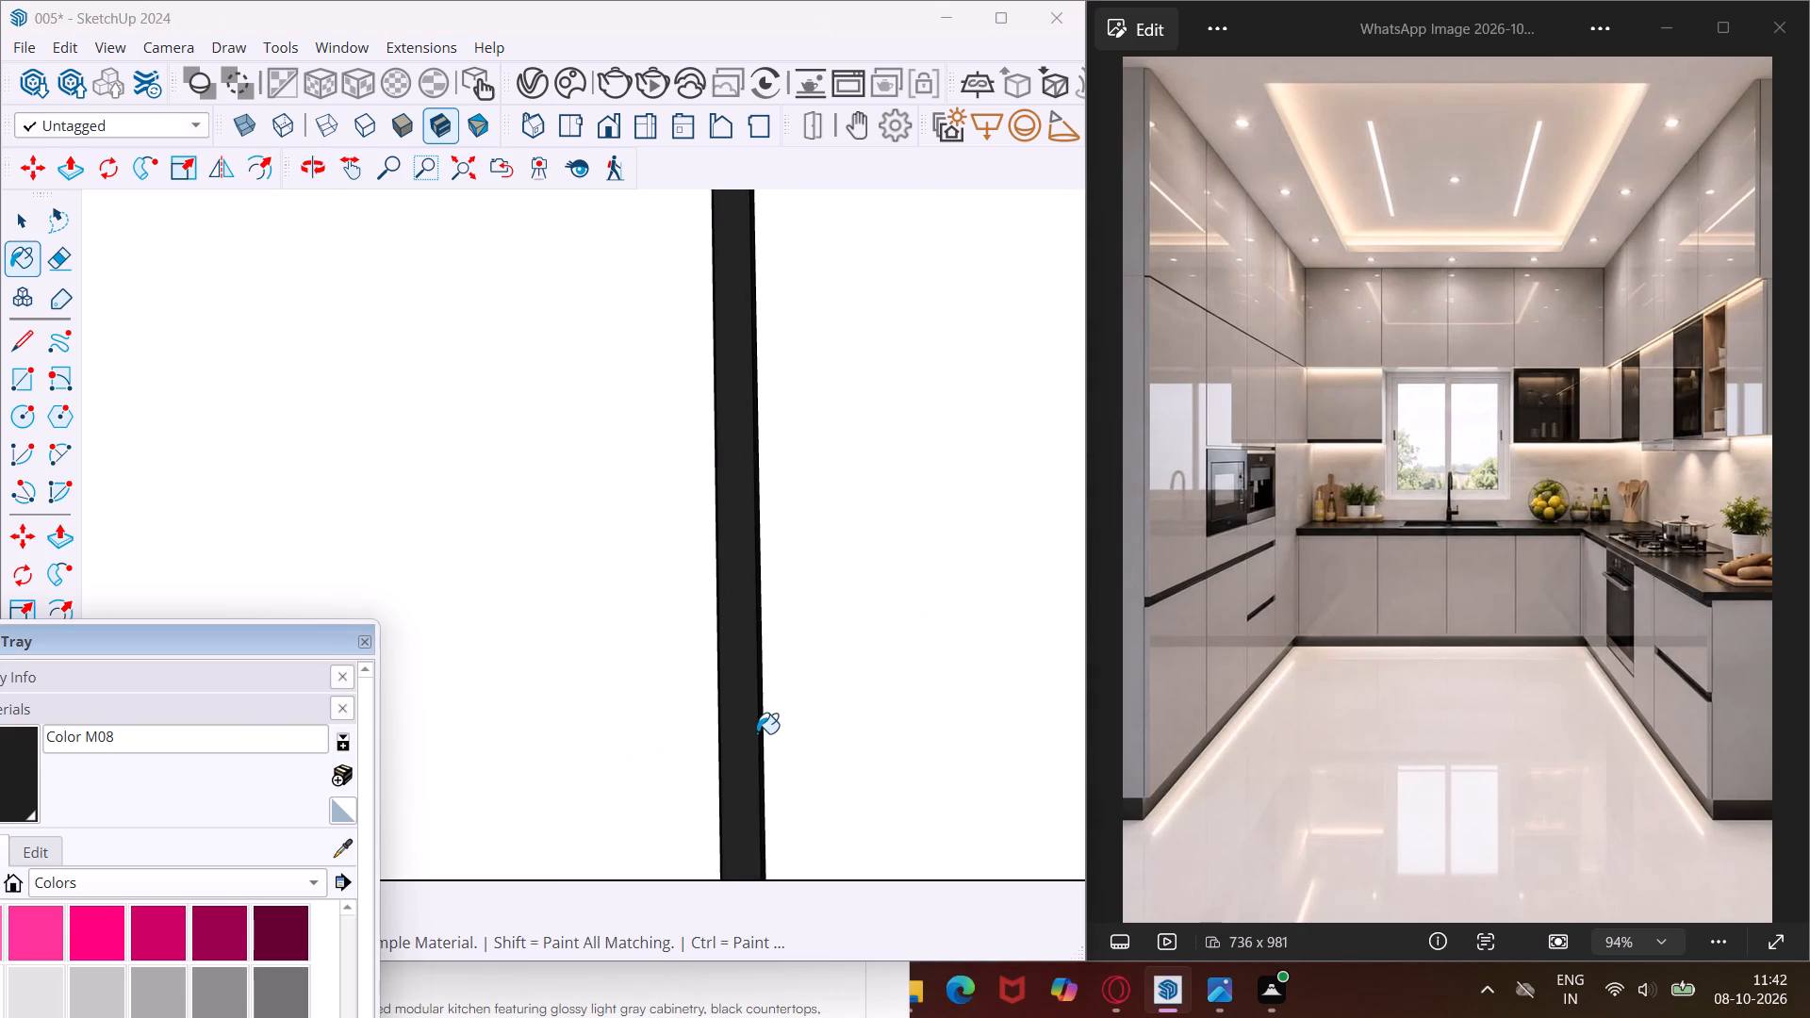
middle_click_drag(758, 731, 671, 750)
left_click(719, 726)
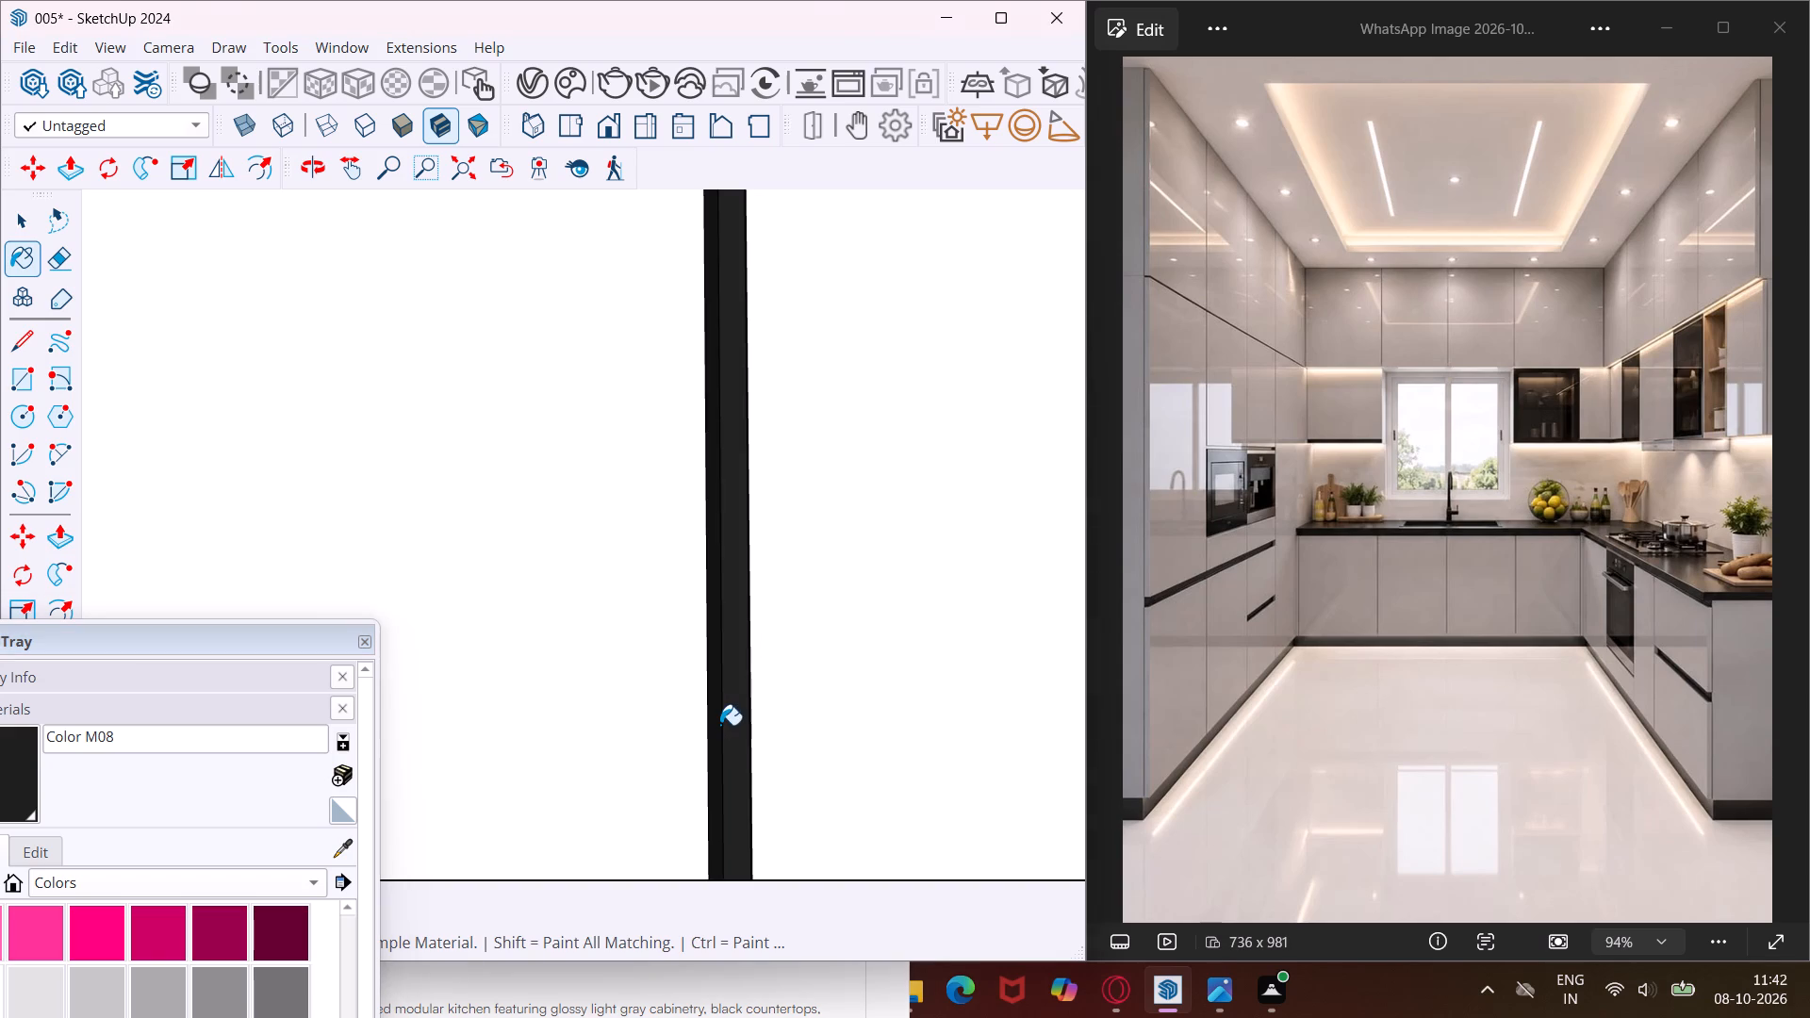
Paint the remaining side face of the same vertical gap just above the lower horizontal gap with Color M08.
middle_click_drag(720, 724, 825, 811)
scroll(778, 733, "down", 11)
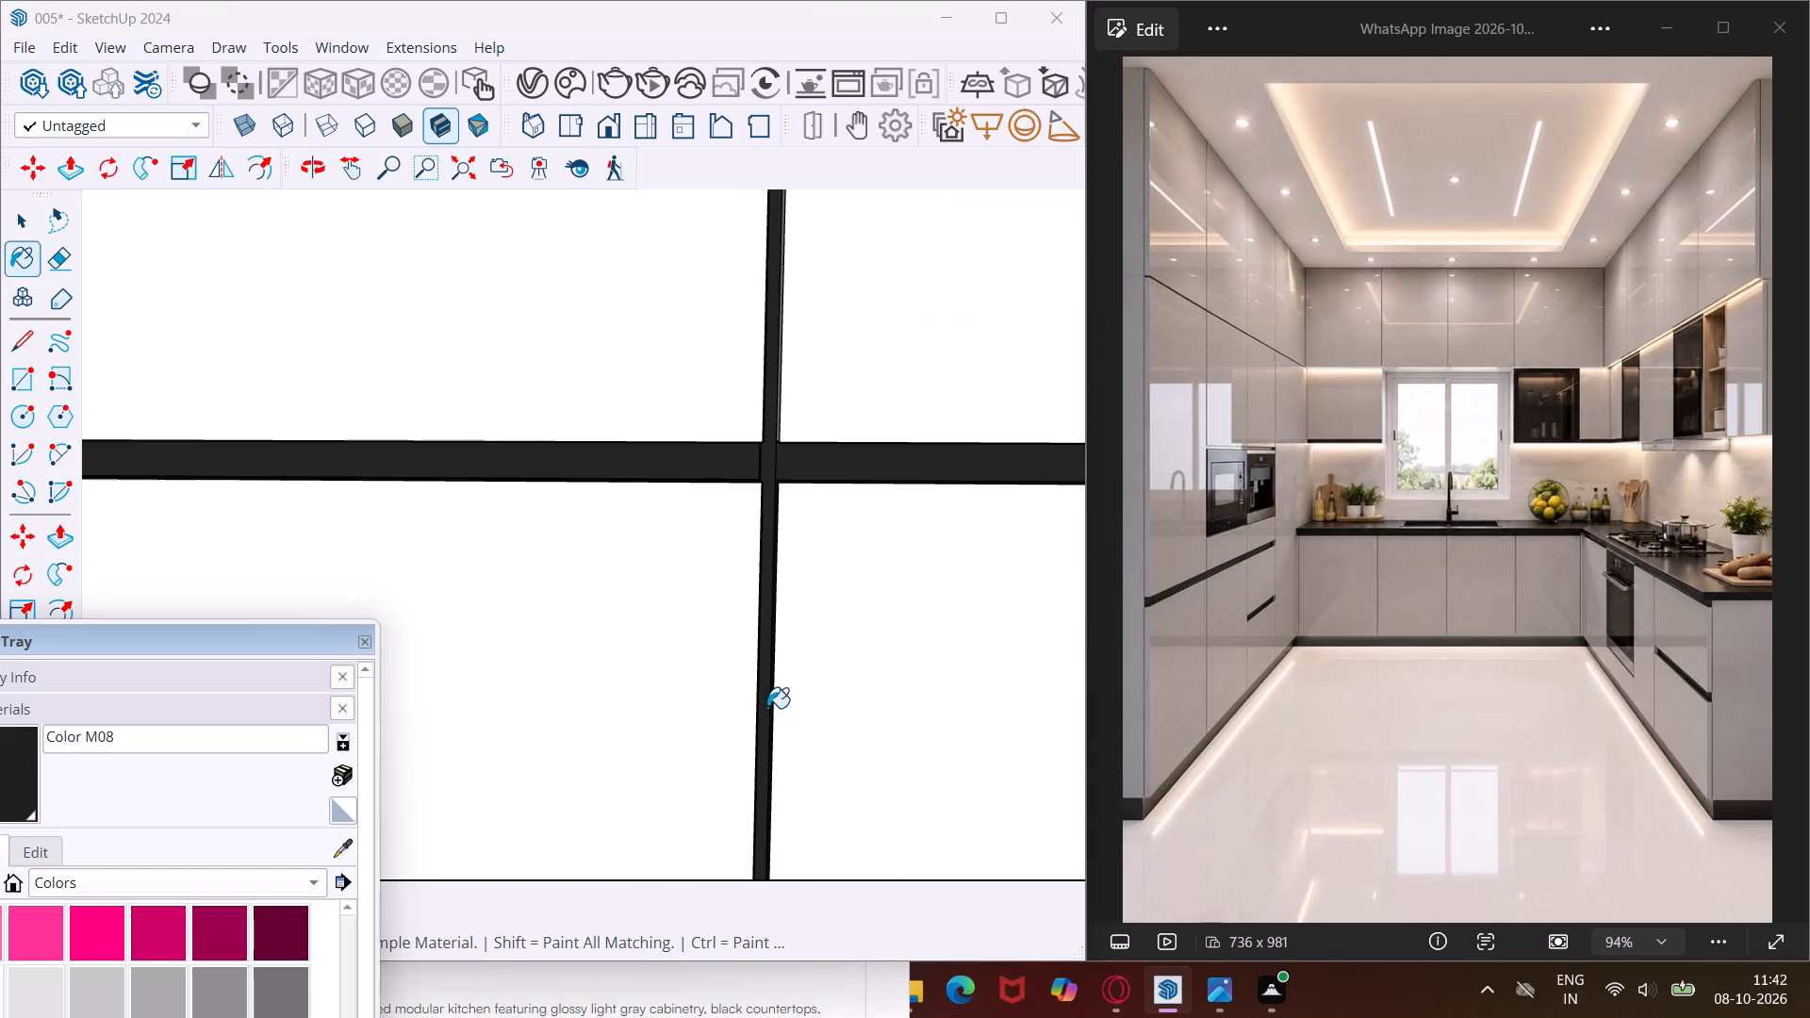
scroll(782, 412, "up", 20)
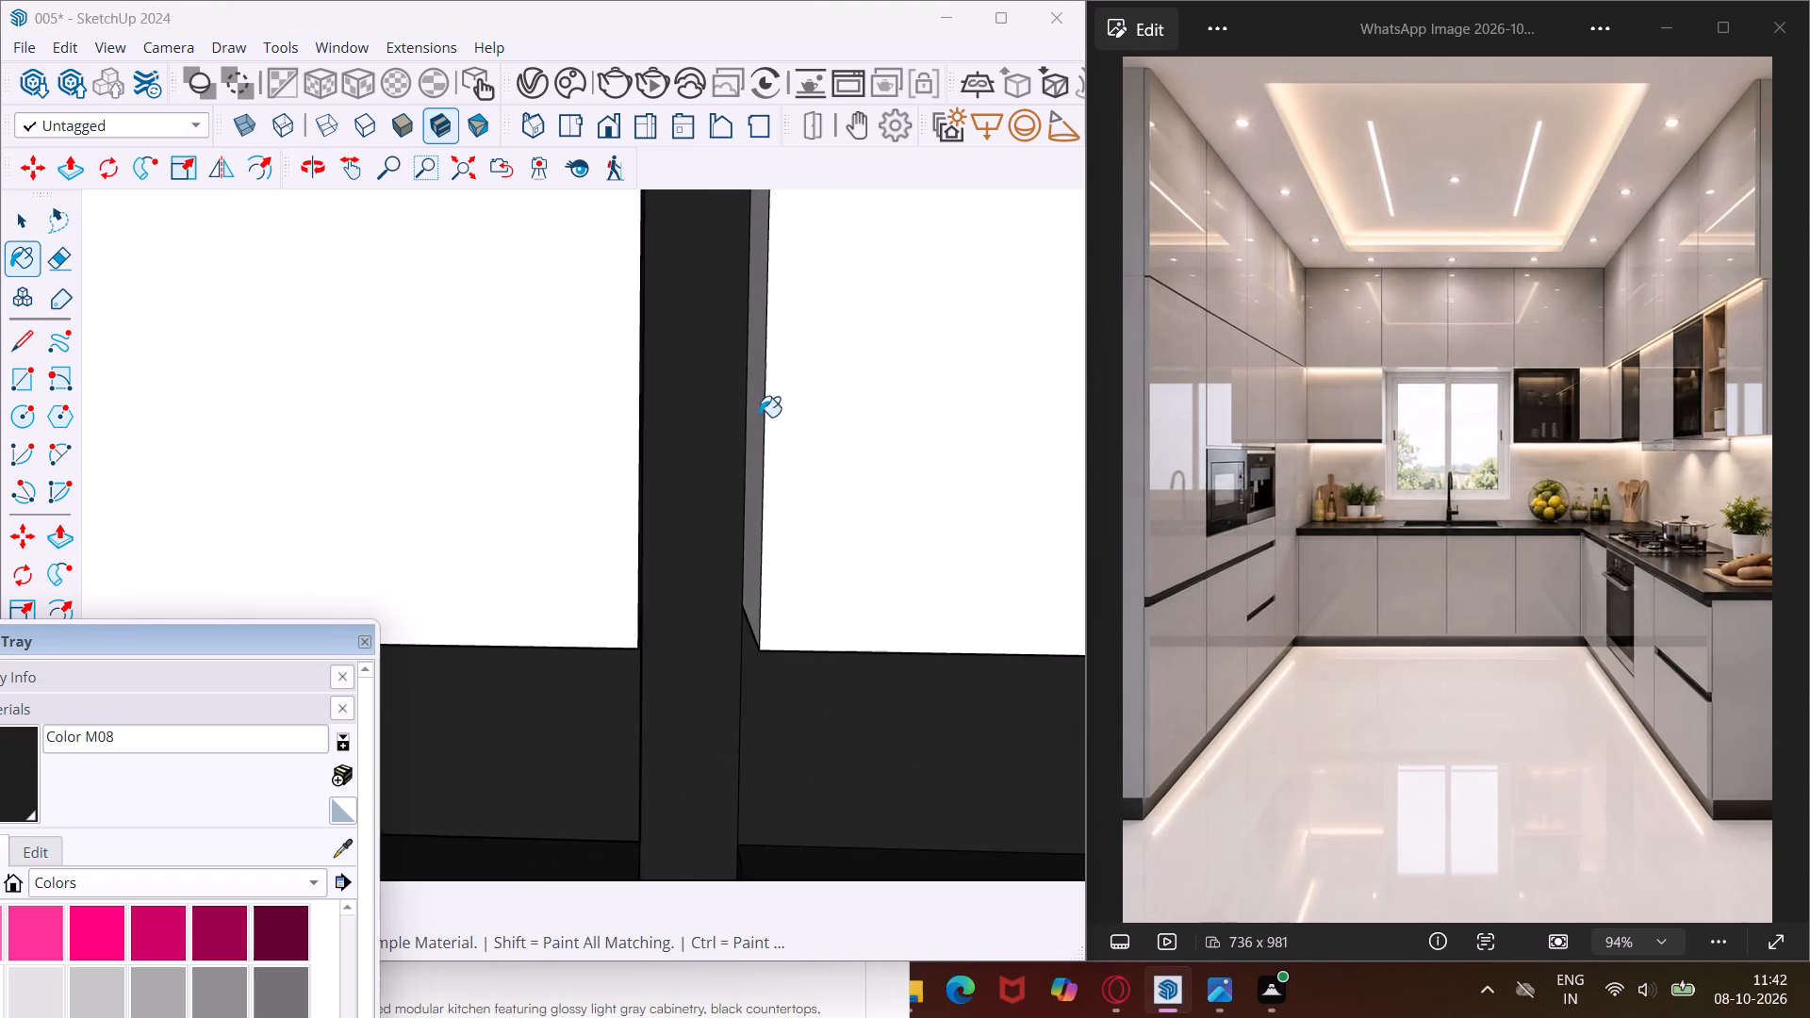
middle_click_drag(741, 427, 935, 559)
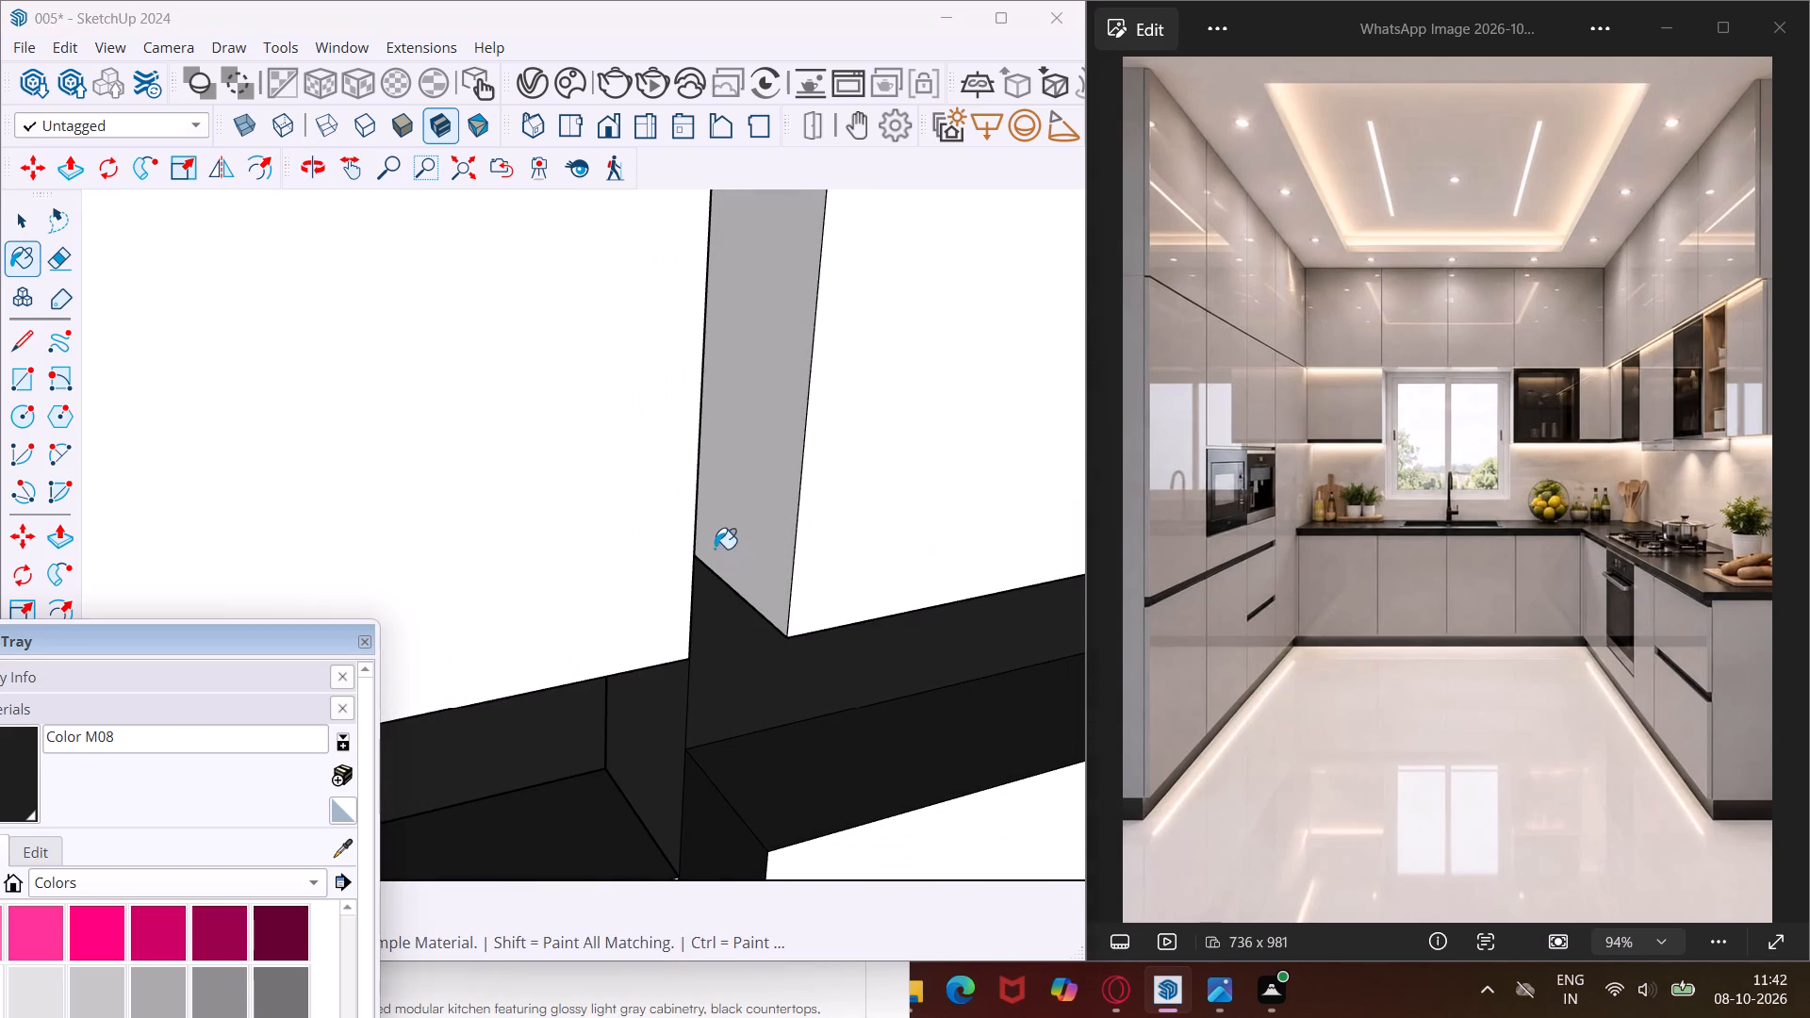
left_click(766, 518)
Examine the gaps across the tall microwave cabinet wall for faces still lacking the dark colour.
middle_click_drag(814, 673, 857, 460)
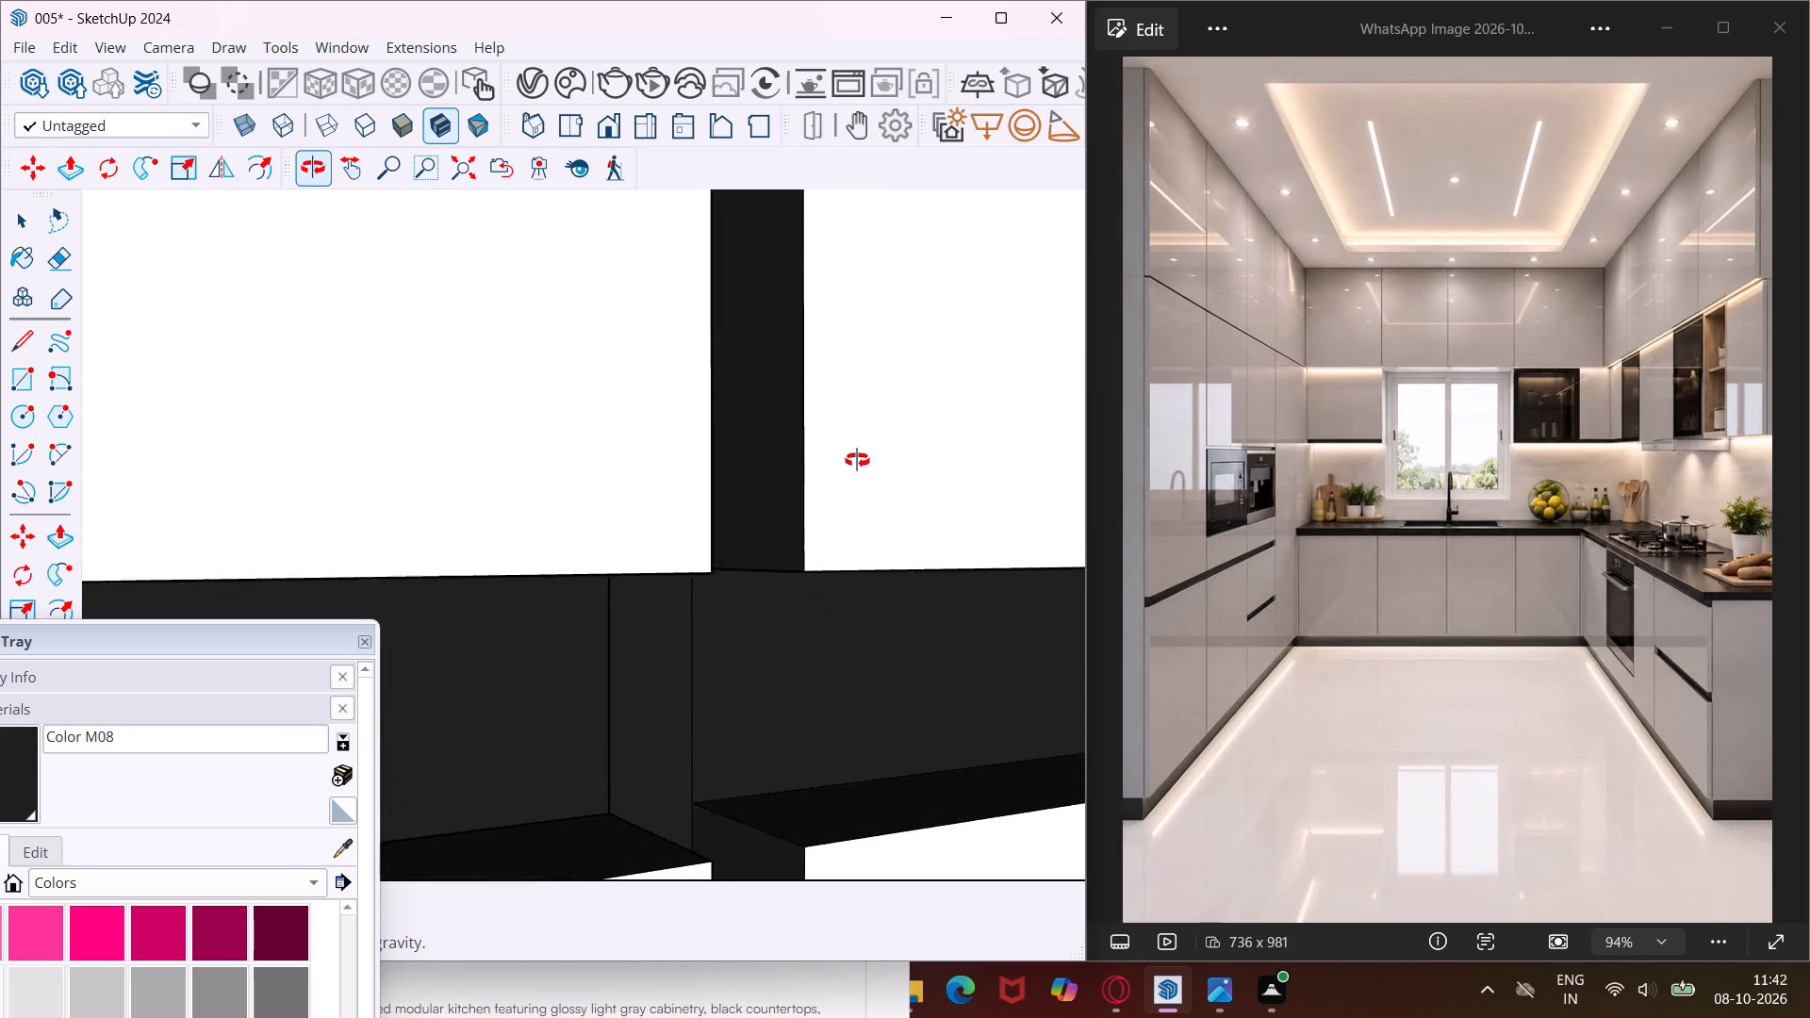
middle_click_drag(857, 460, 832, 664)
scroll(750, 638, "down", 8)
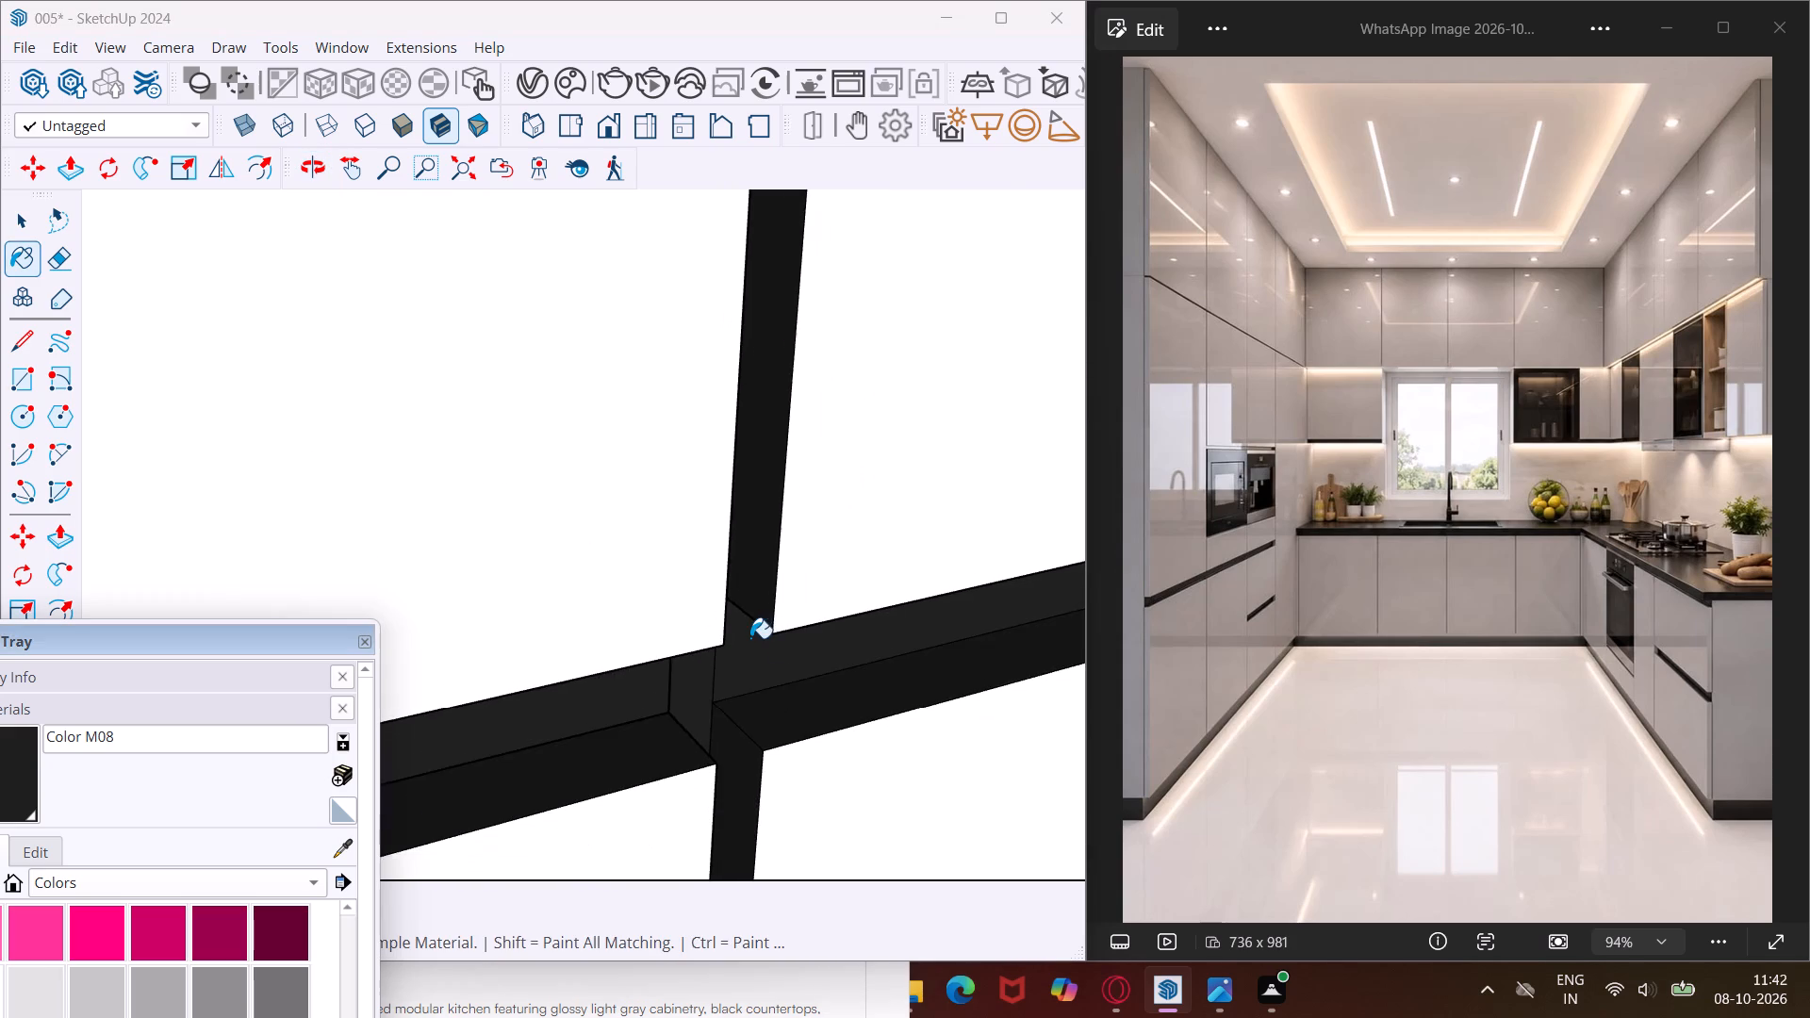
scroll(750, 638, "down", 18)
scroll(750, 638, "down", 9)
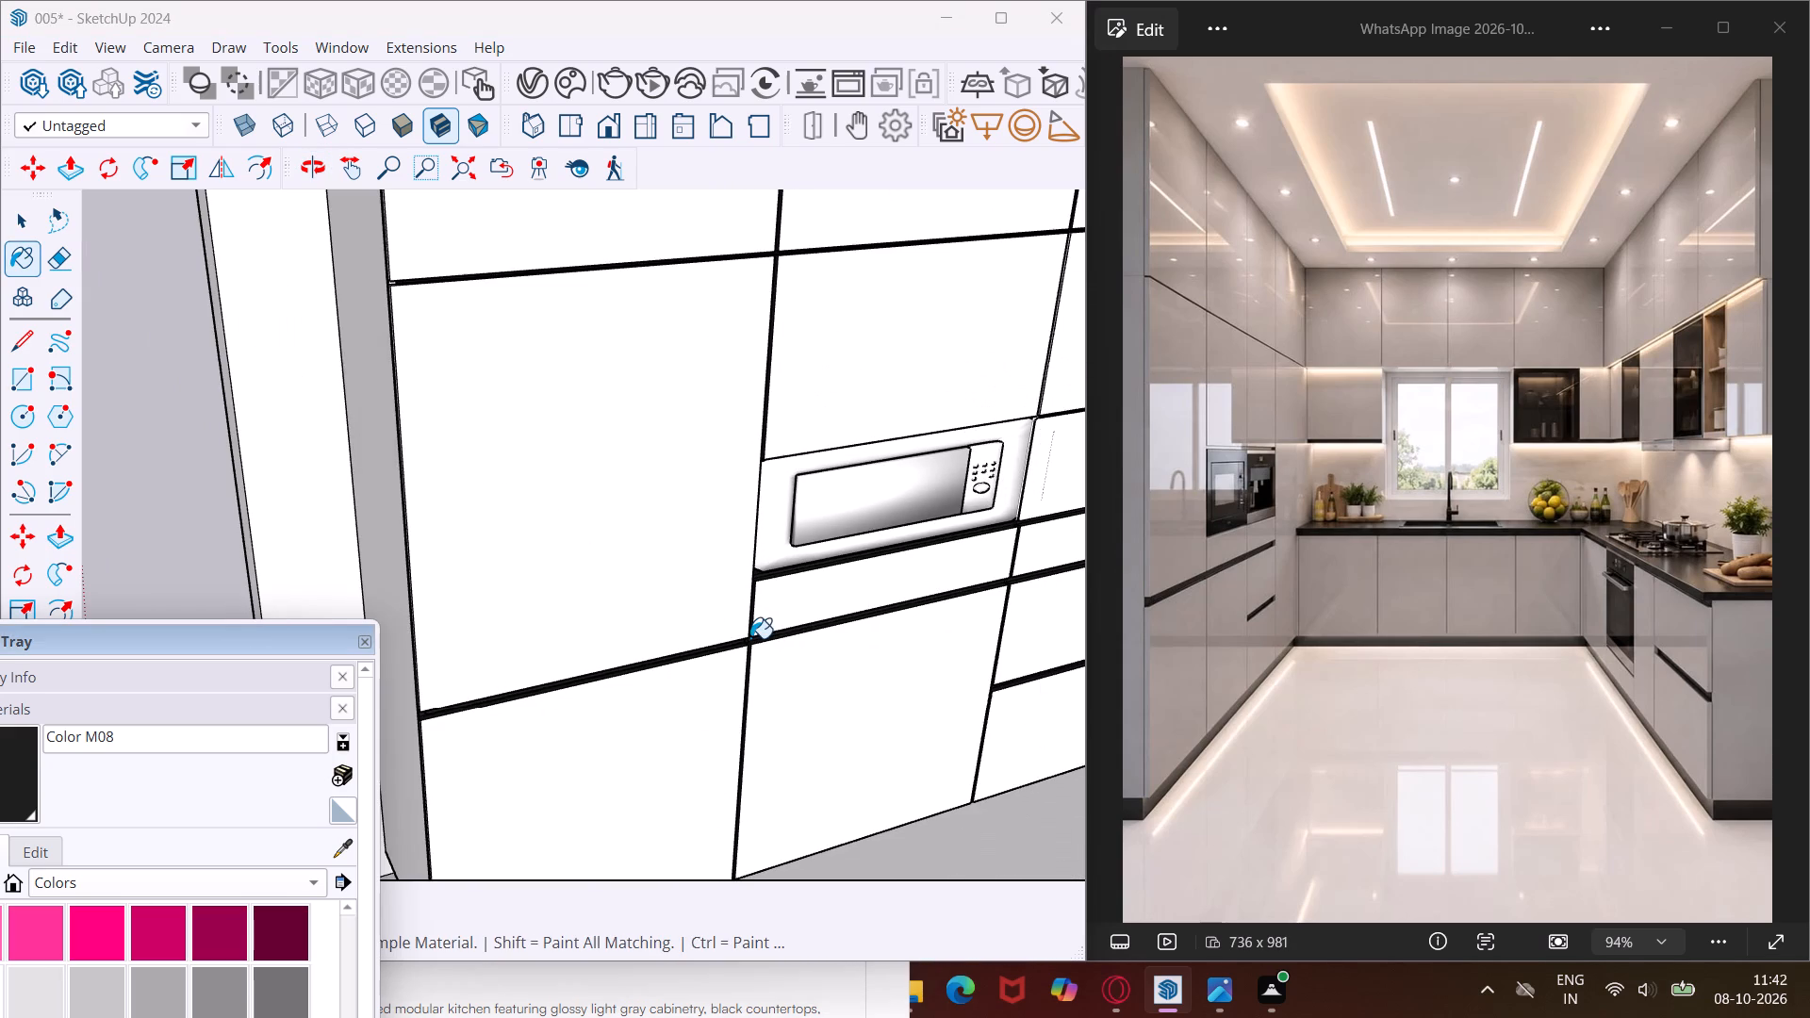
middle_click_drag(997, 628, 575, 599)
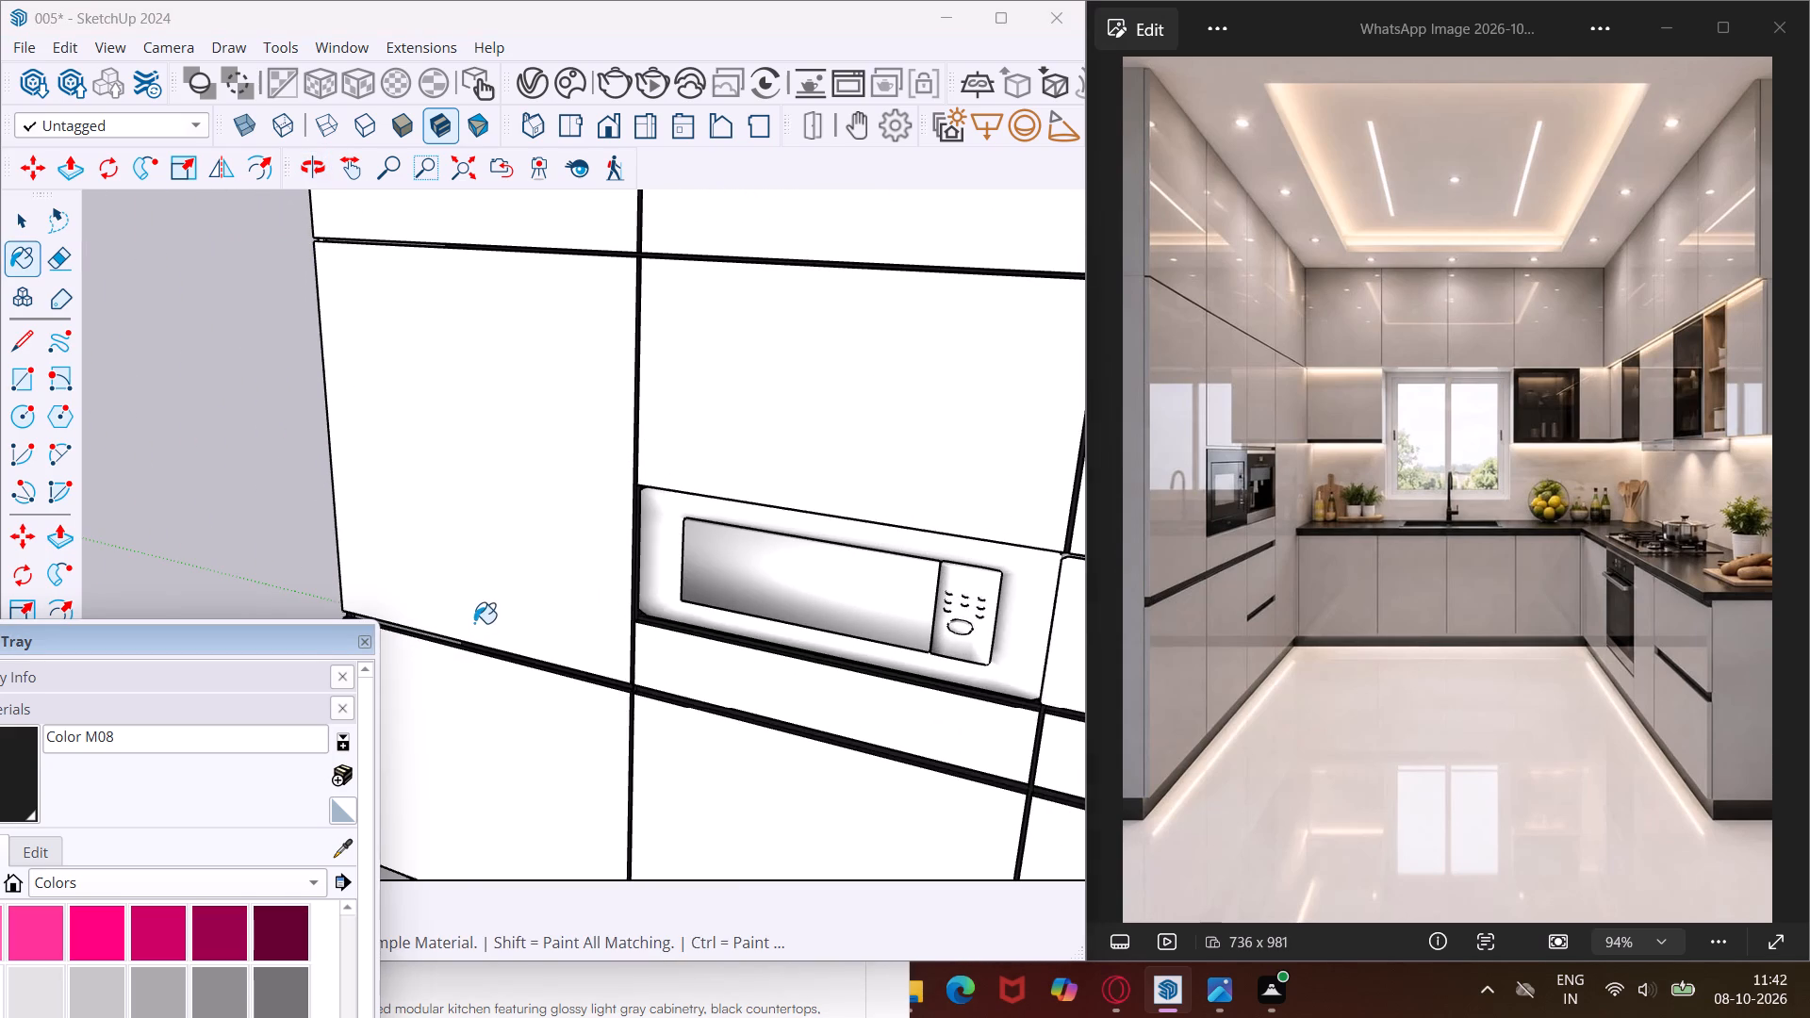
scroll(521, 681, "down", 9)
middle_click_drag(897, 706, 895, 706)
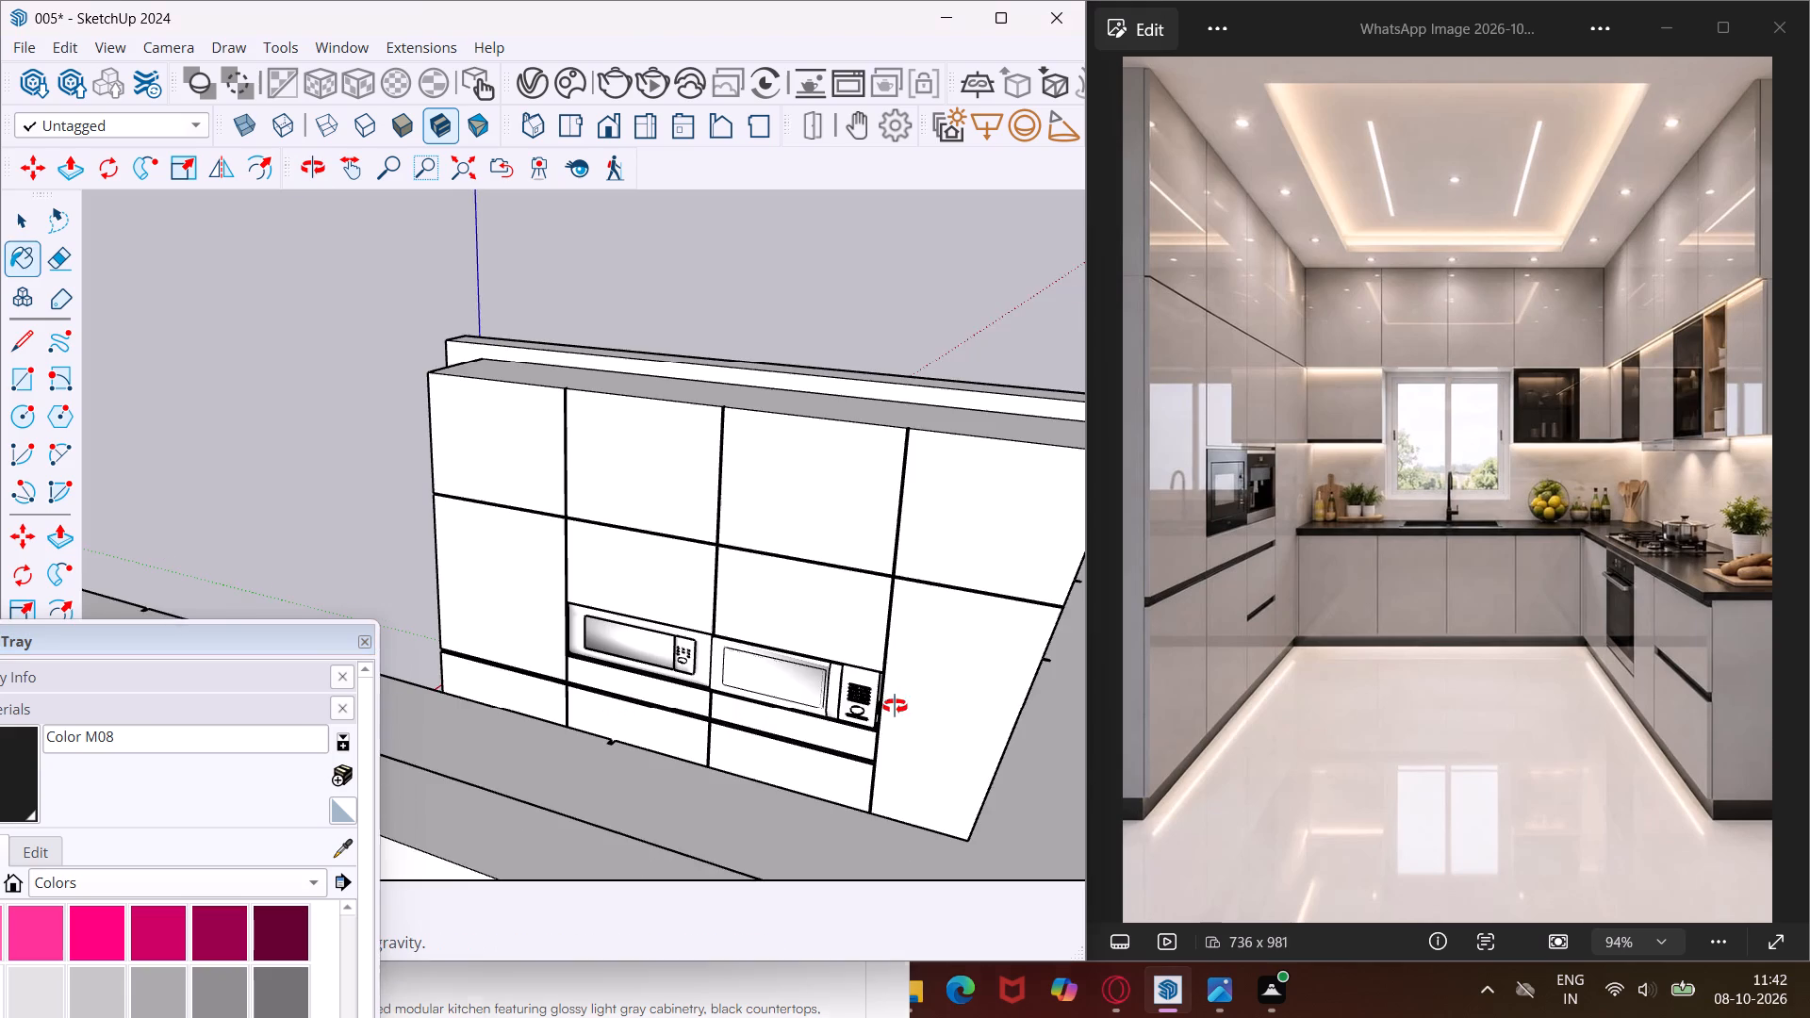
middle_click_drag(895, 706, 814, 750)
scroll(897, 543, "up", 2)
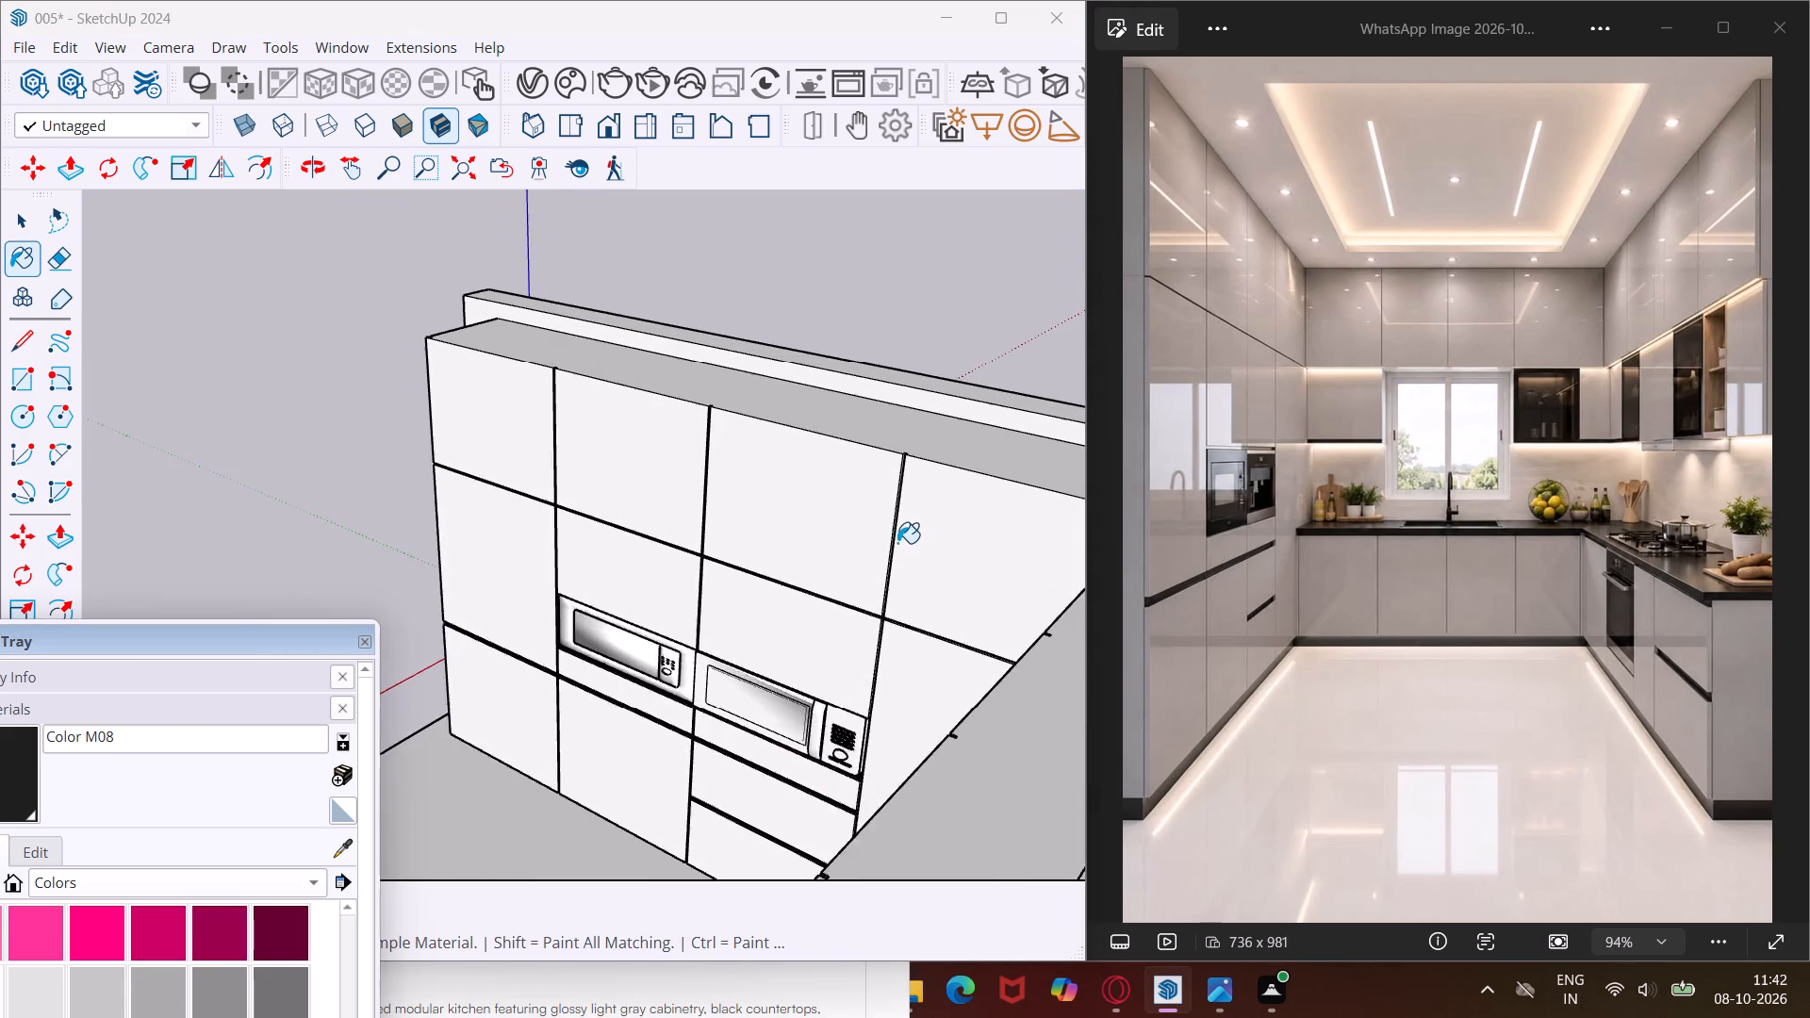
Paint the faces of the vertical gap above the upper horizontal gap, between the second microwave column and the corner panel, with Color M08.
scroll(897, 543, "up", 19)
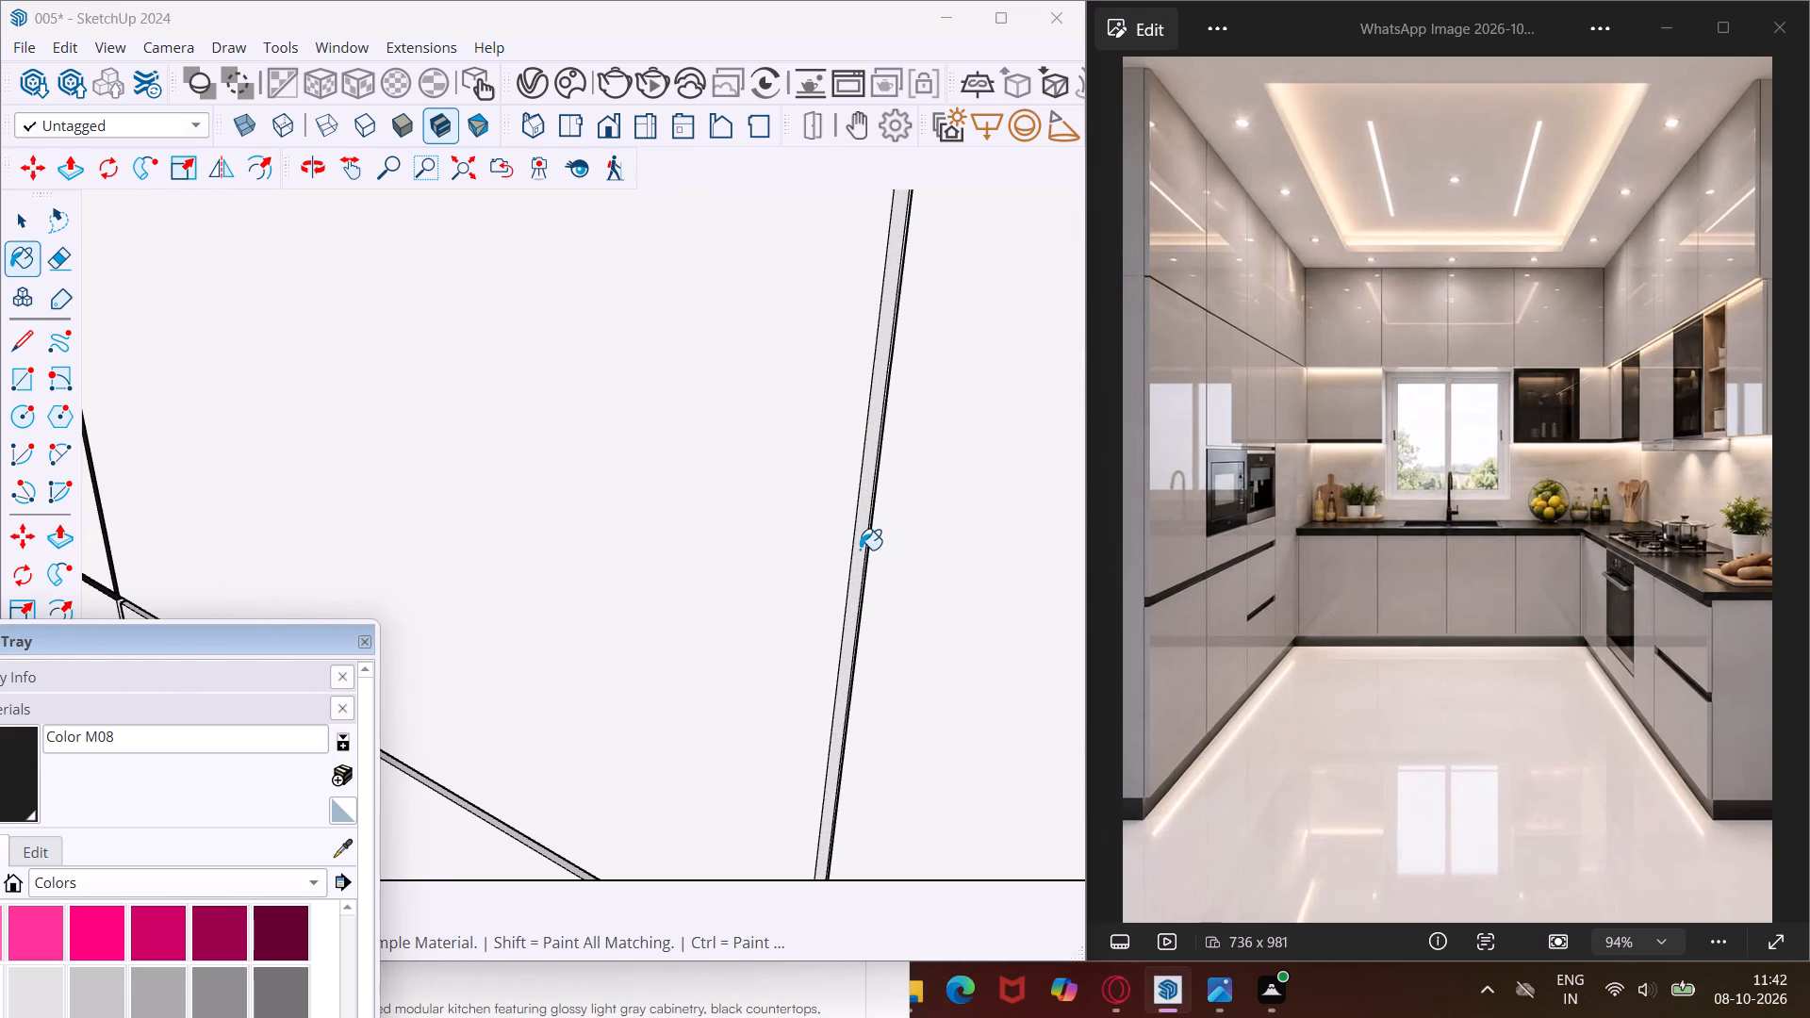
left_click(860, 550)
scroll(860, 550, "up", 1)
middle_click_drag(860, 550, 1119, 529)
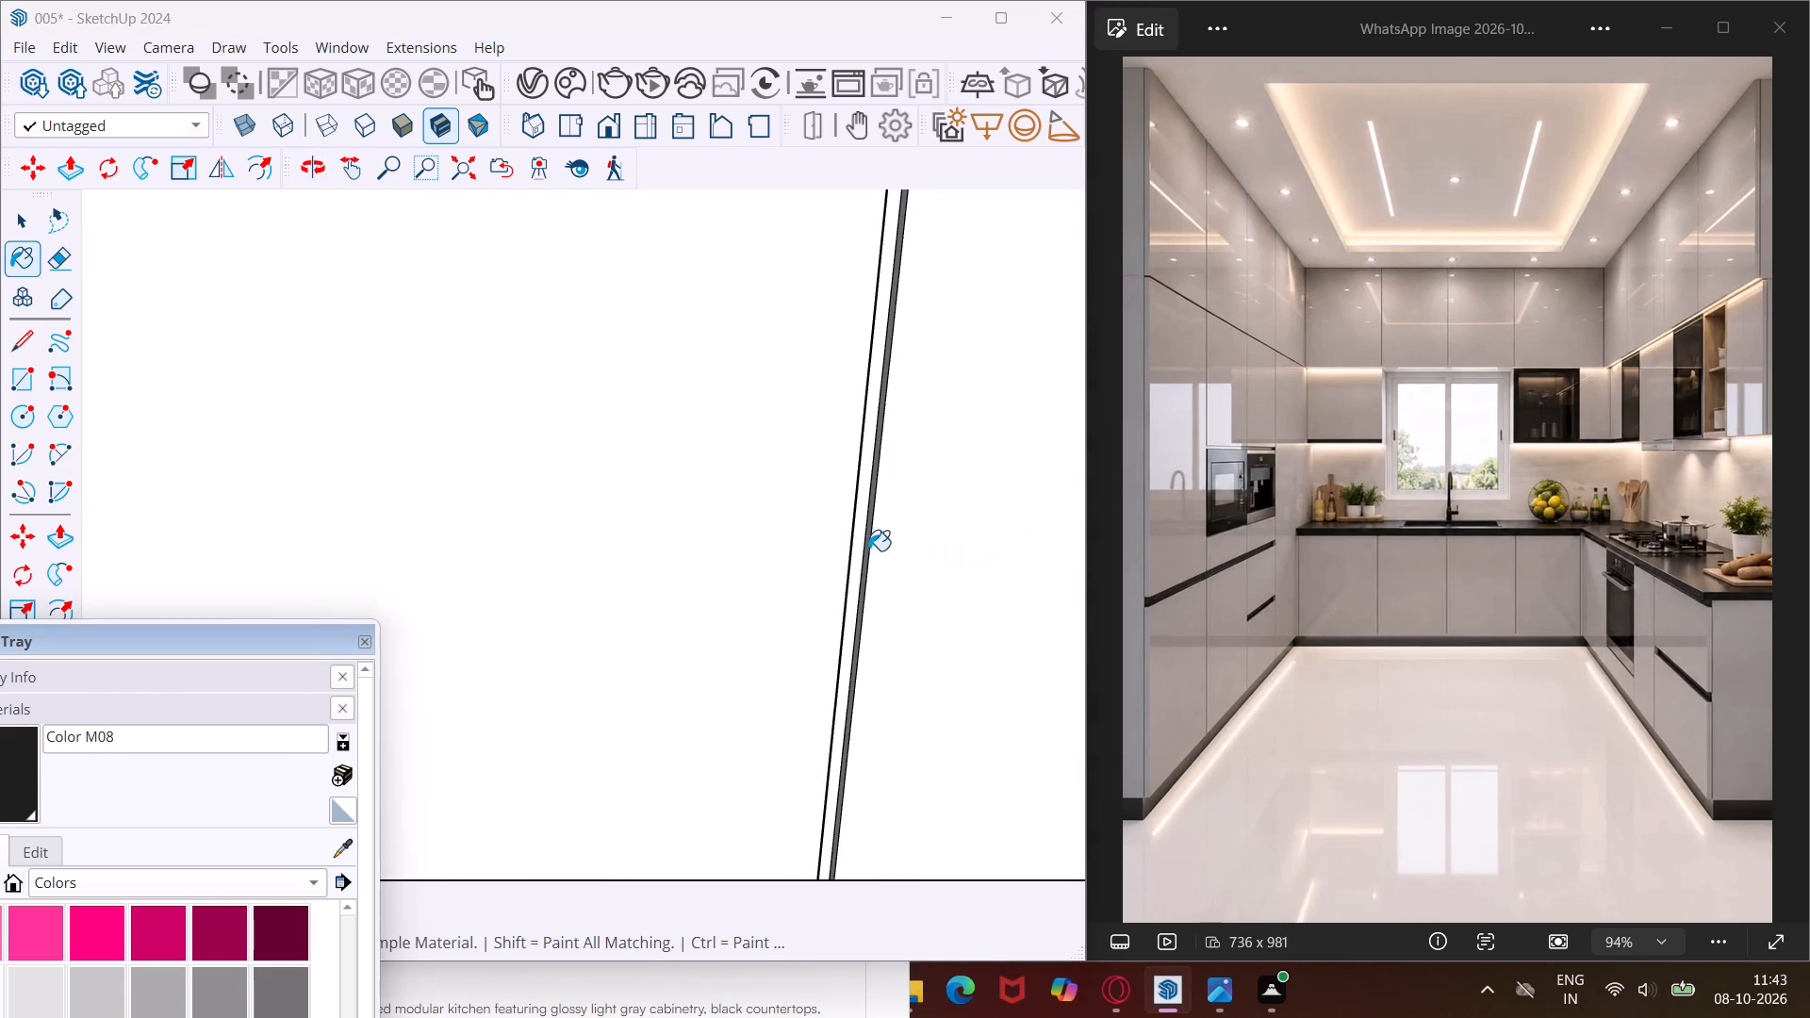
scroll(868, 550, "up", 8)
left_click(865, 551)
left_click(857, 551)
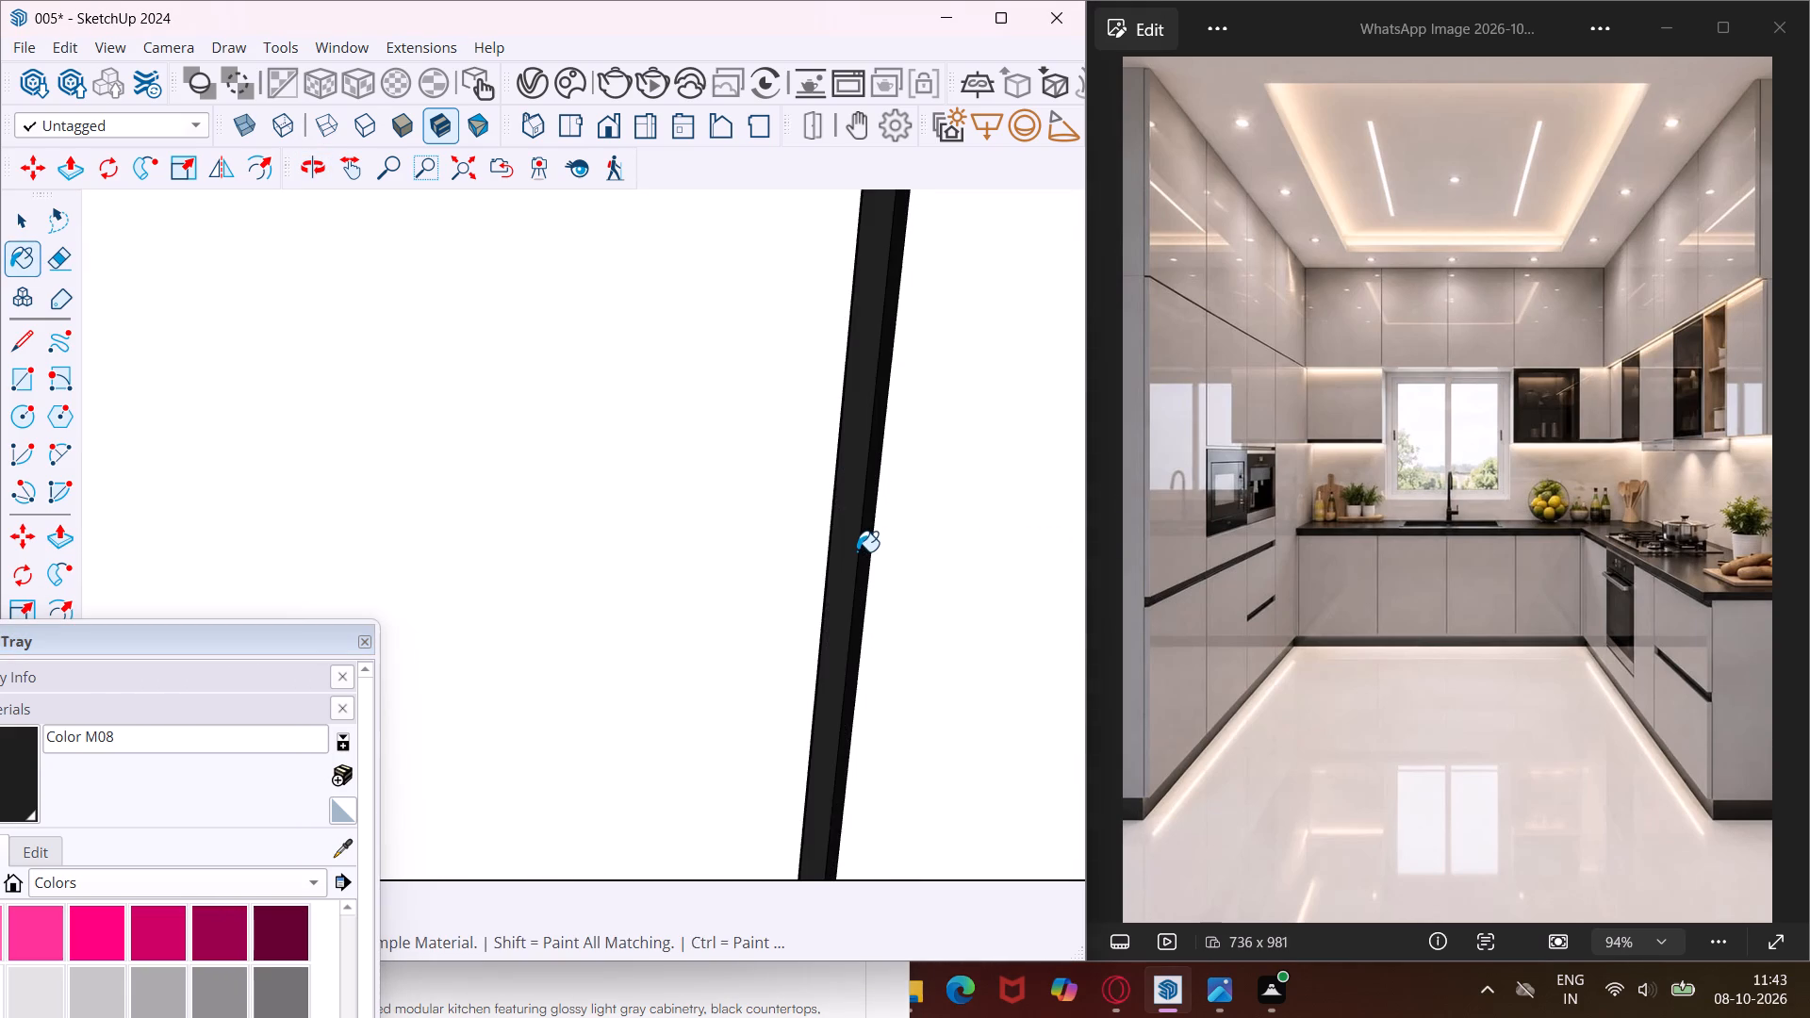
scroll(857, 551, "down", 20)
scroll(857, 551, "down", 3)
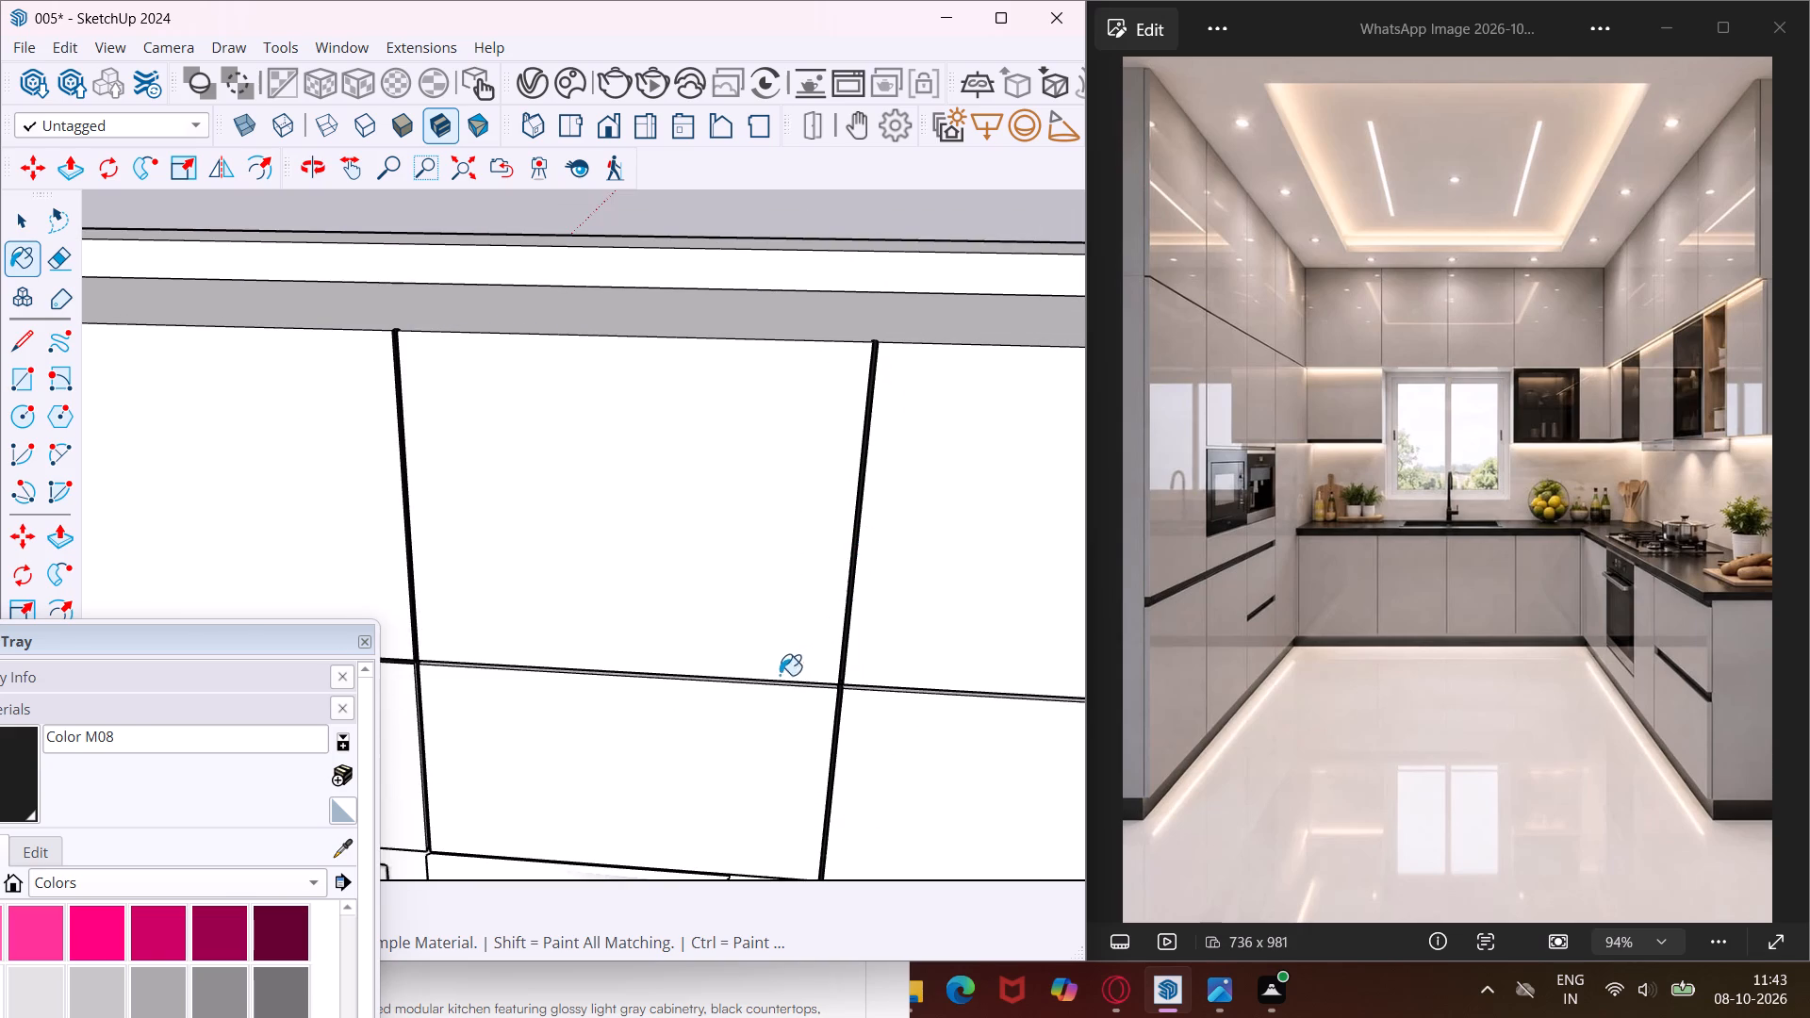
Paint the upward-facing bottom faces of the upper horizontal gap on both sides of its crossing with that vertical gap with Color M08.
middle_click_drag(765, 694, 841, 570)
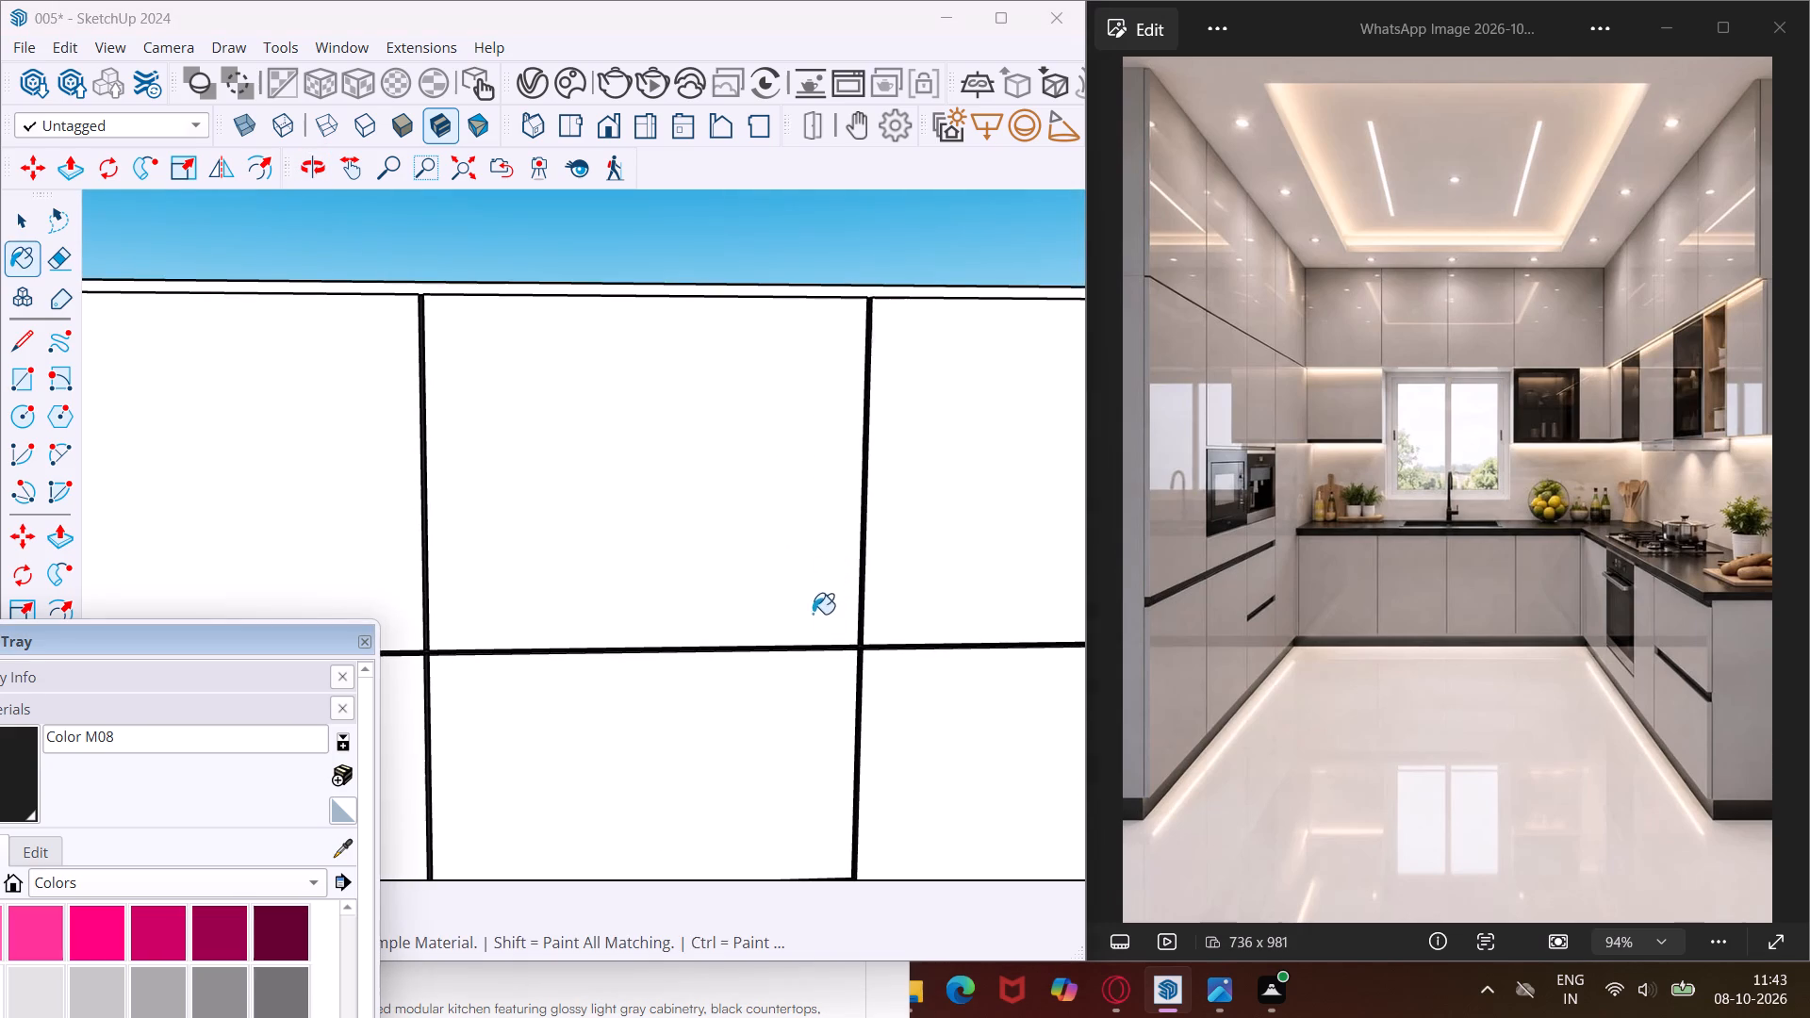
scroll(833, 648, "up", 20)
scroll(833, 648, "up", 3)
scroll(839, 653, "down", 2)
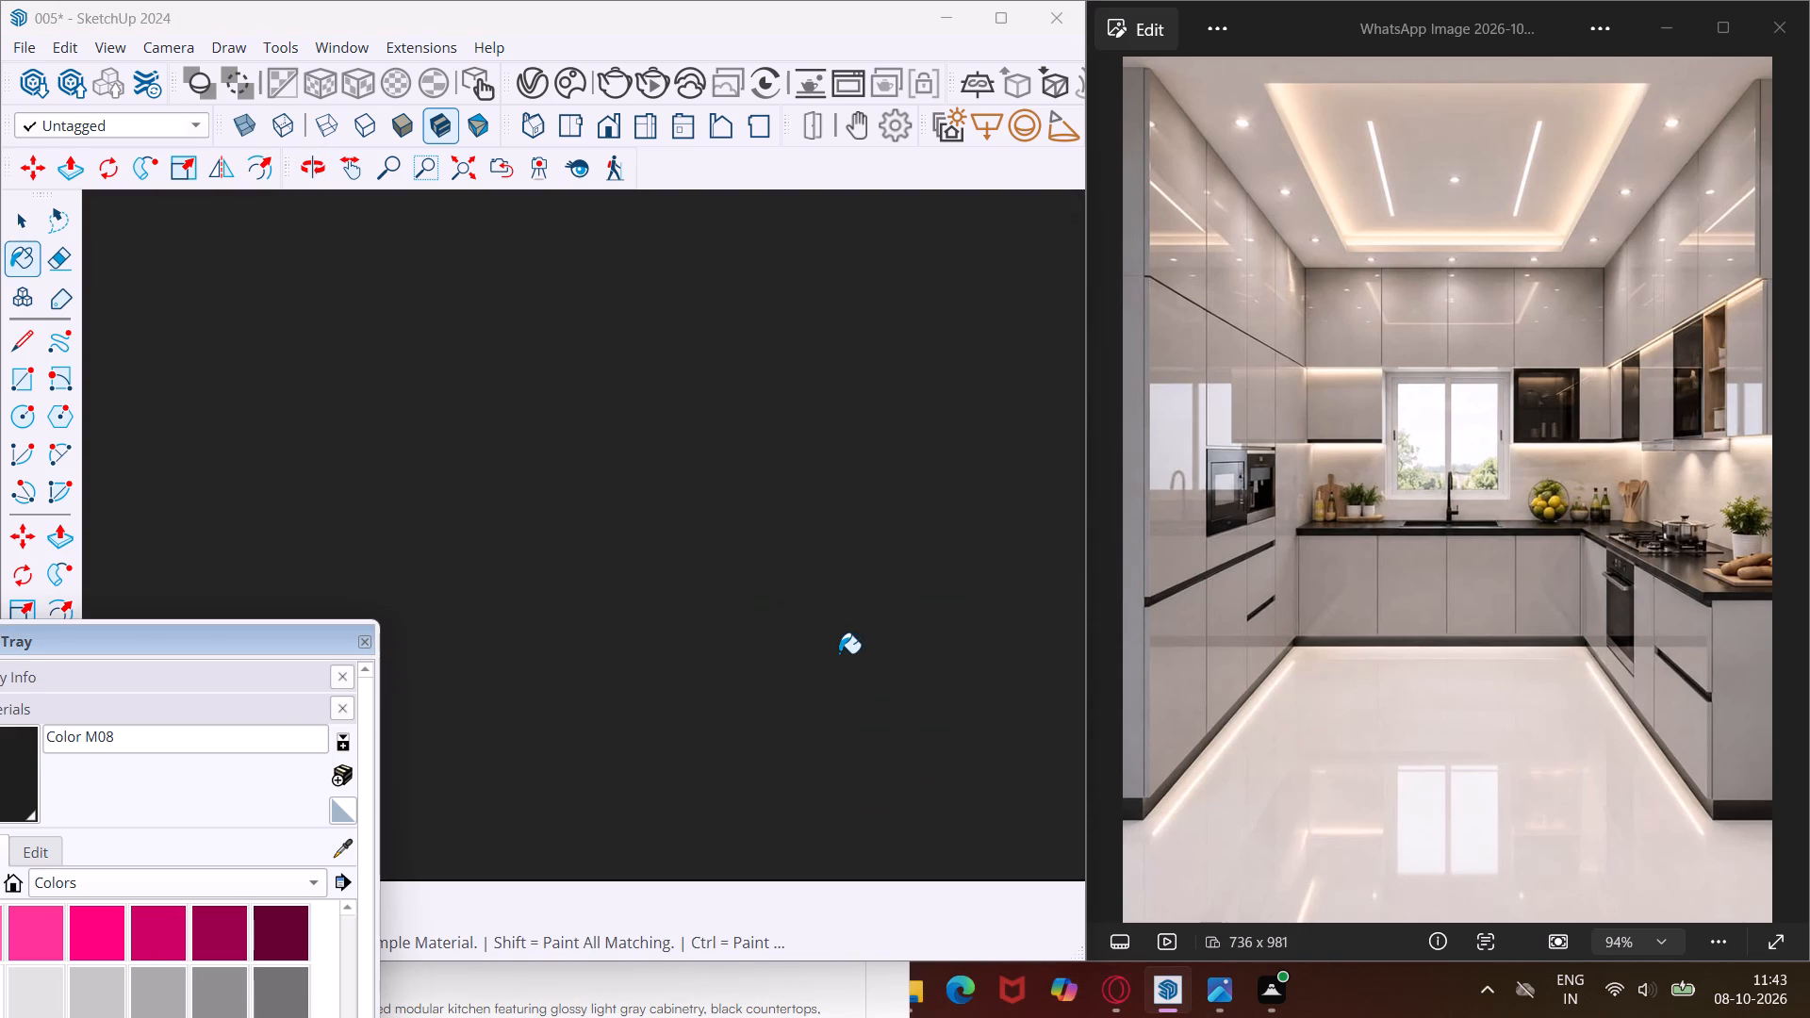
scroll(839, 653, "down", 3)
left_click(865, 698)
scroll(800, 671, "down", 5)
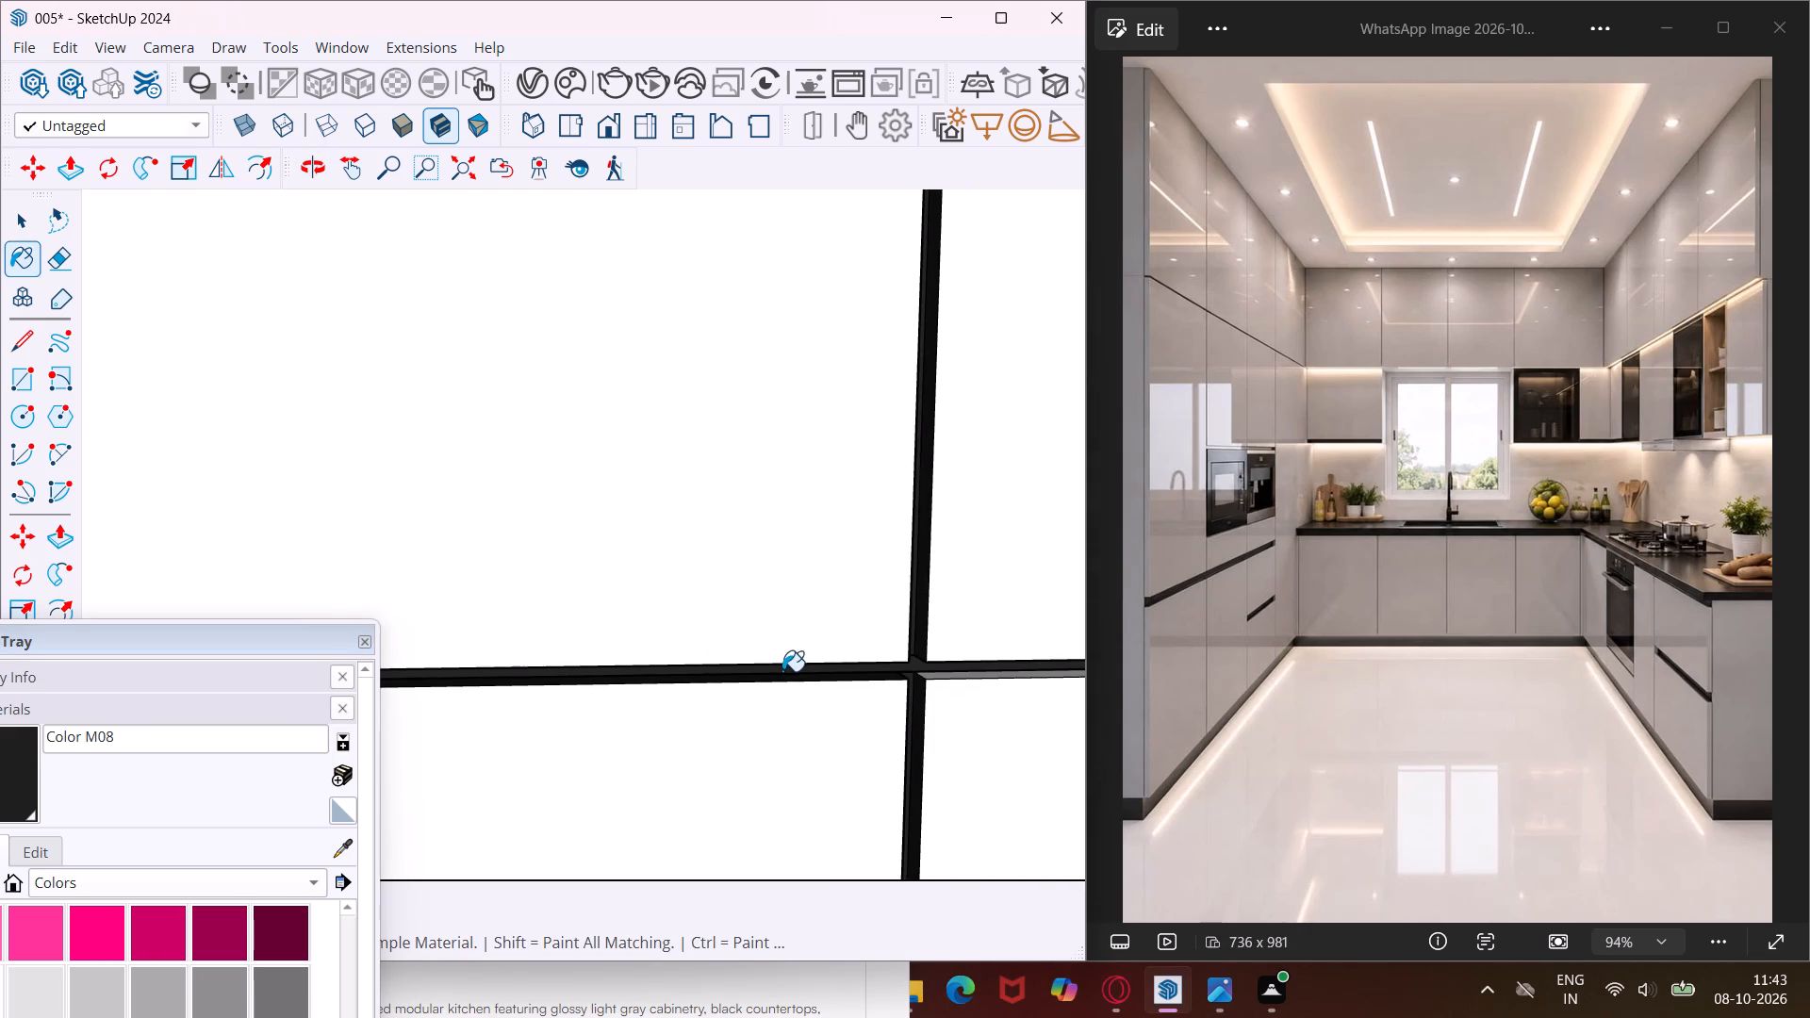
scroll(979, 683, "up", 10)
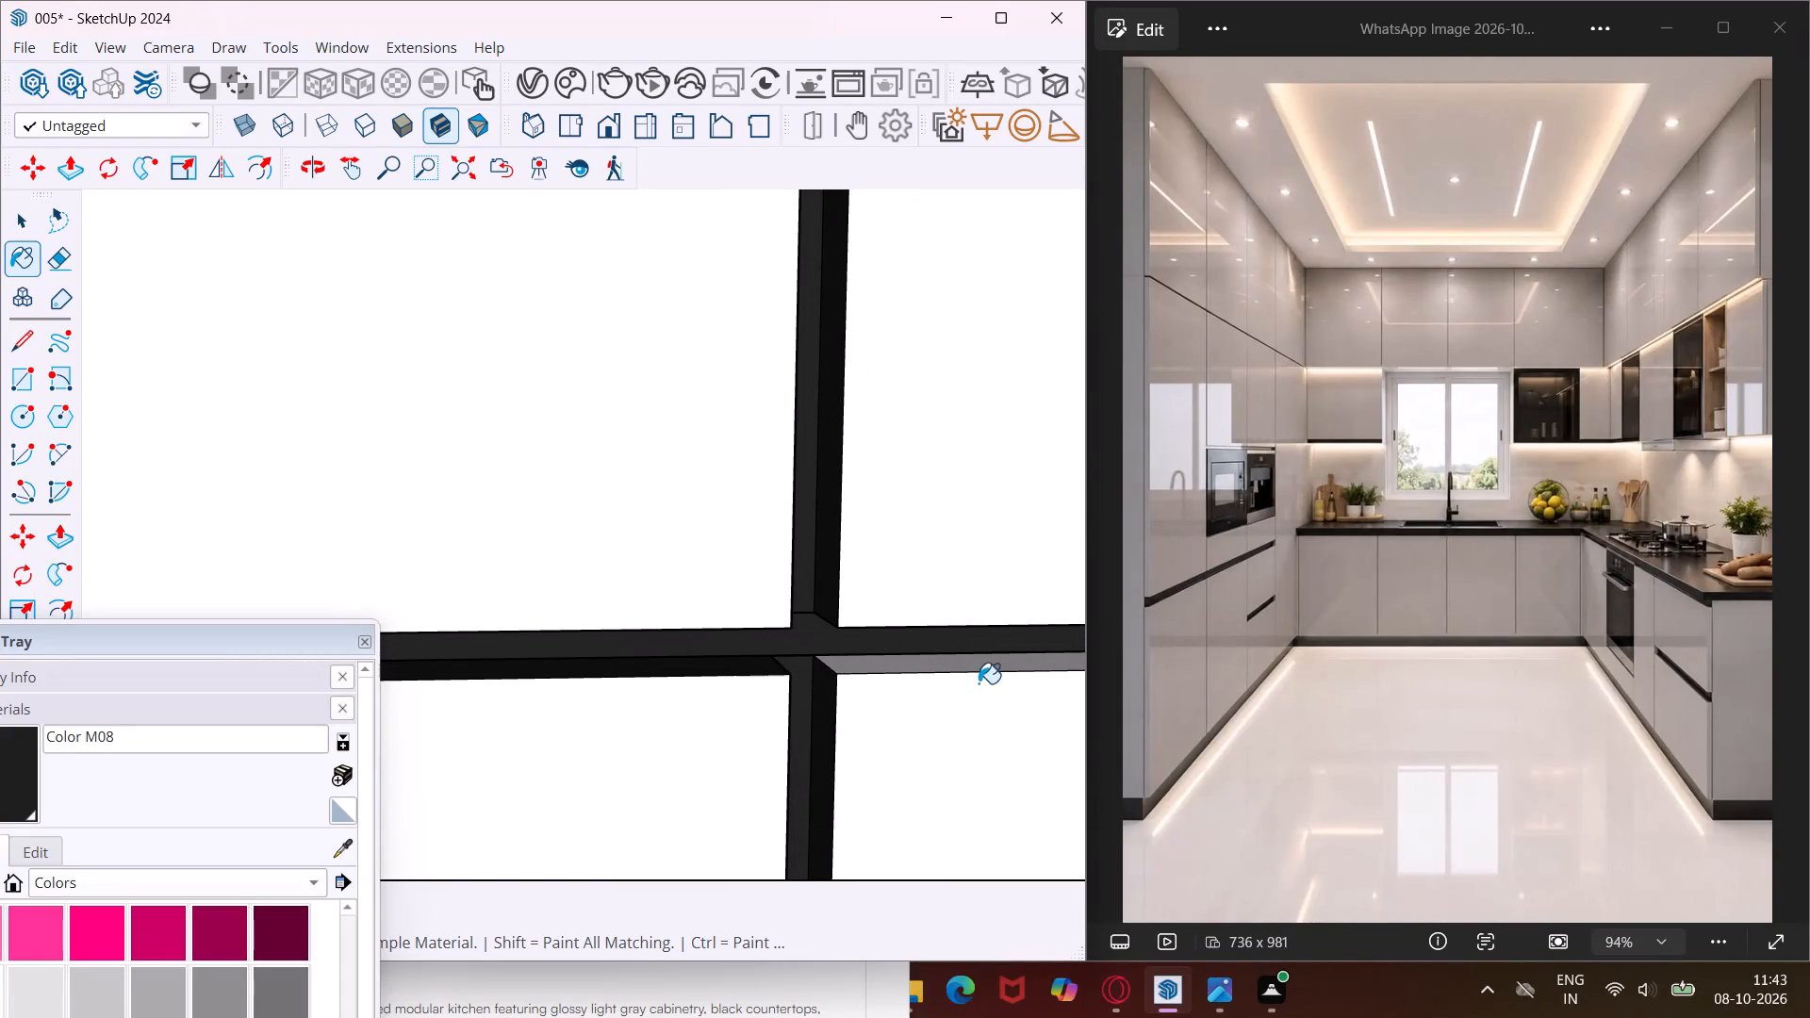
left_click(970, 671)
middle_click_drag(970, 671, 1061, 590)
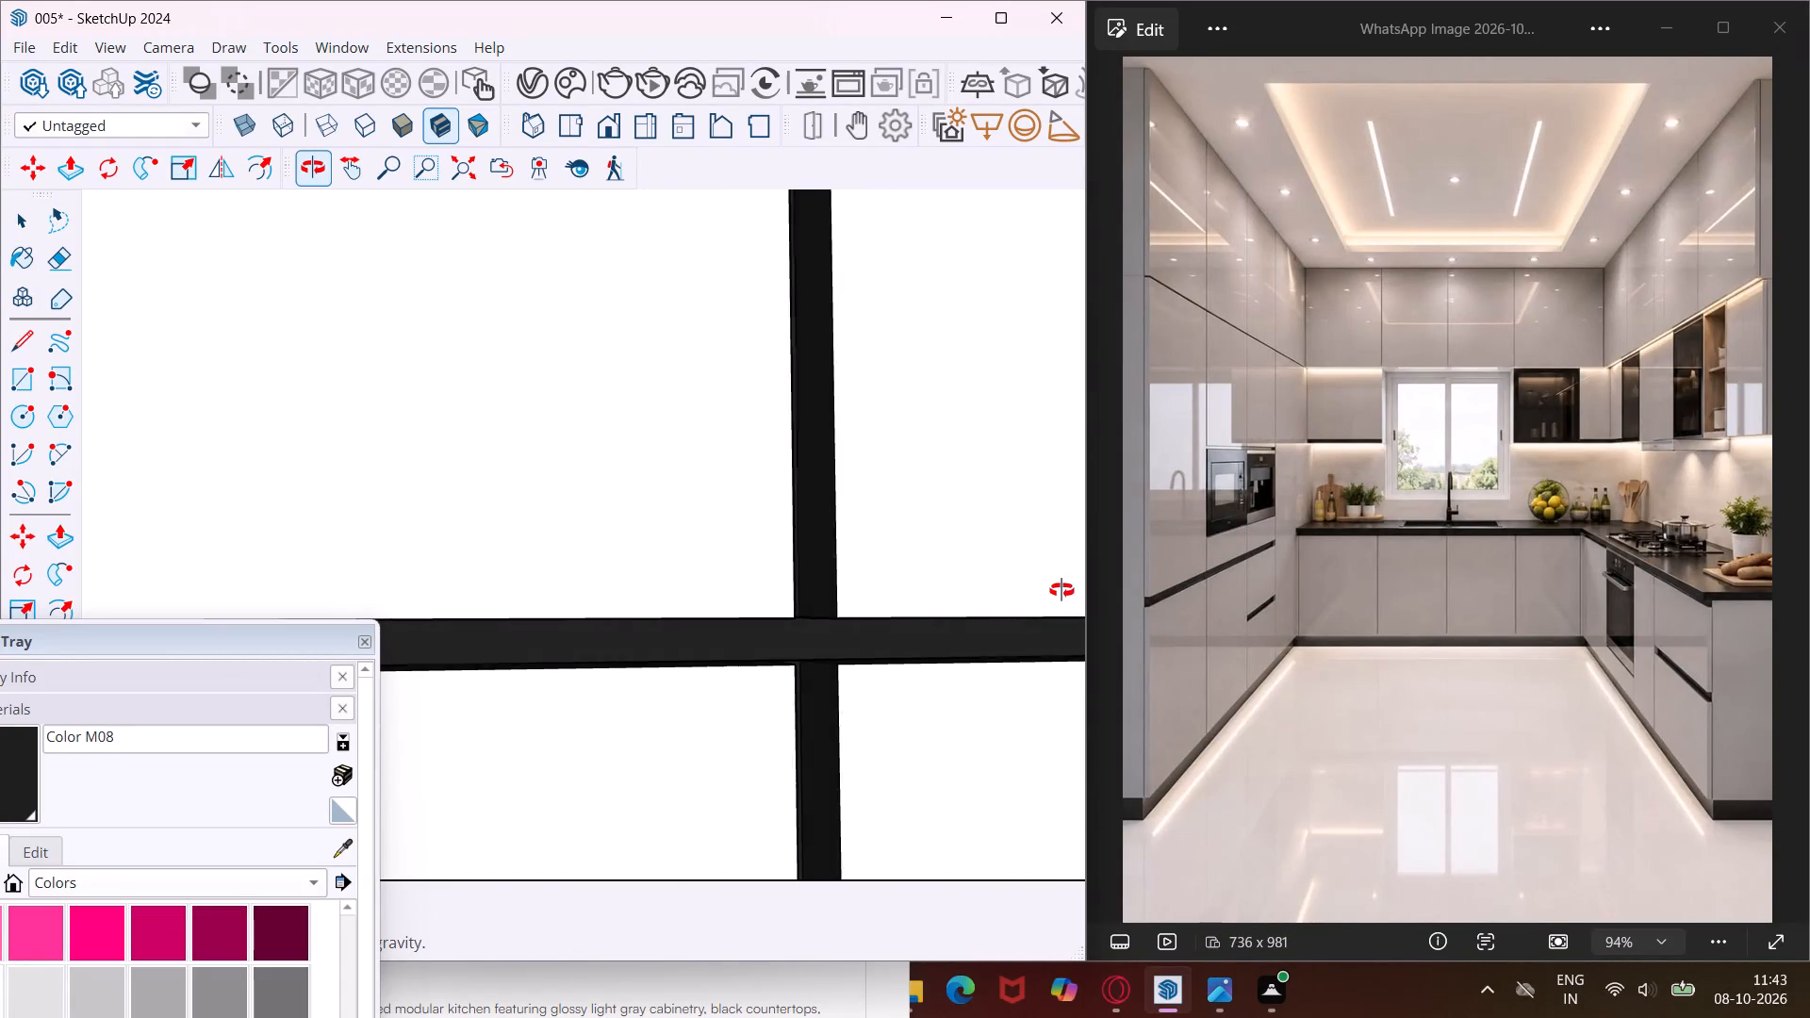
middle_click_drag(1061, 590, 1069, 577)
scroll(762, 627, "up", 4)
scroll(762, 627, "down", 6)
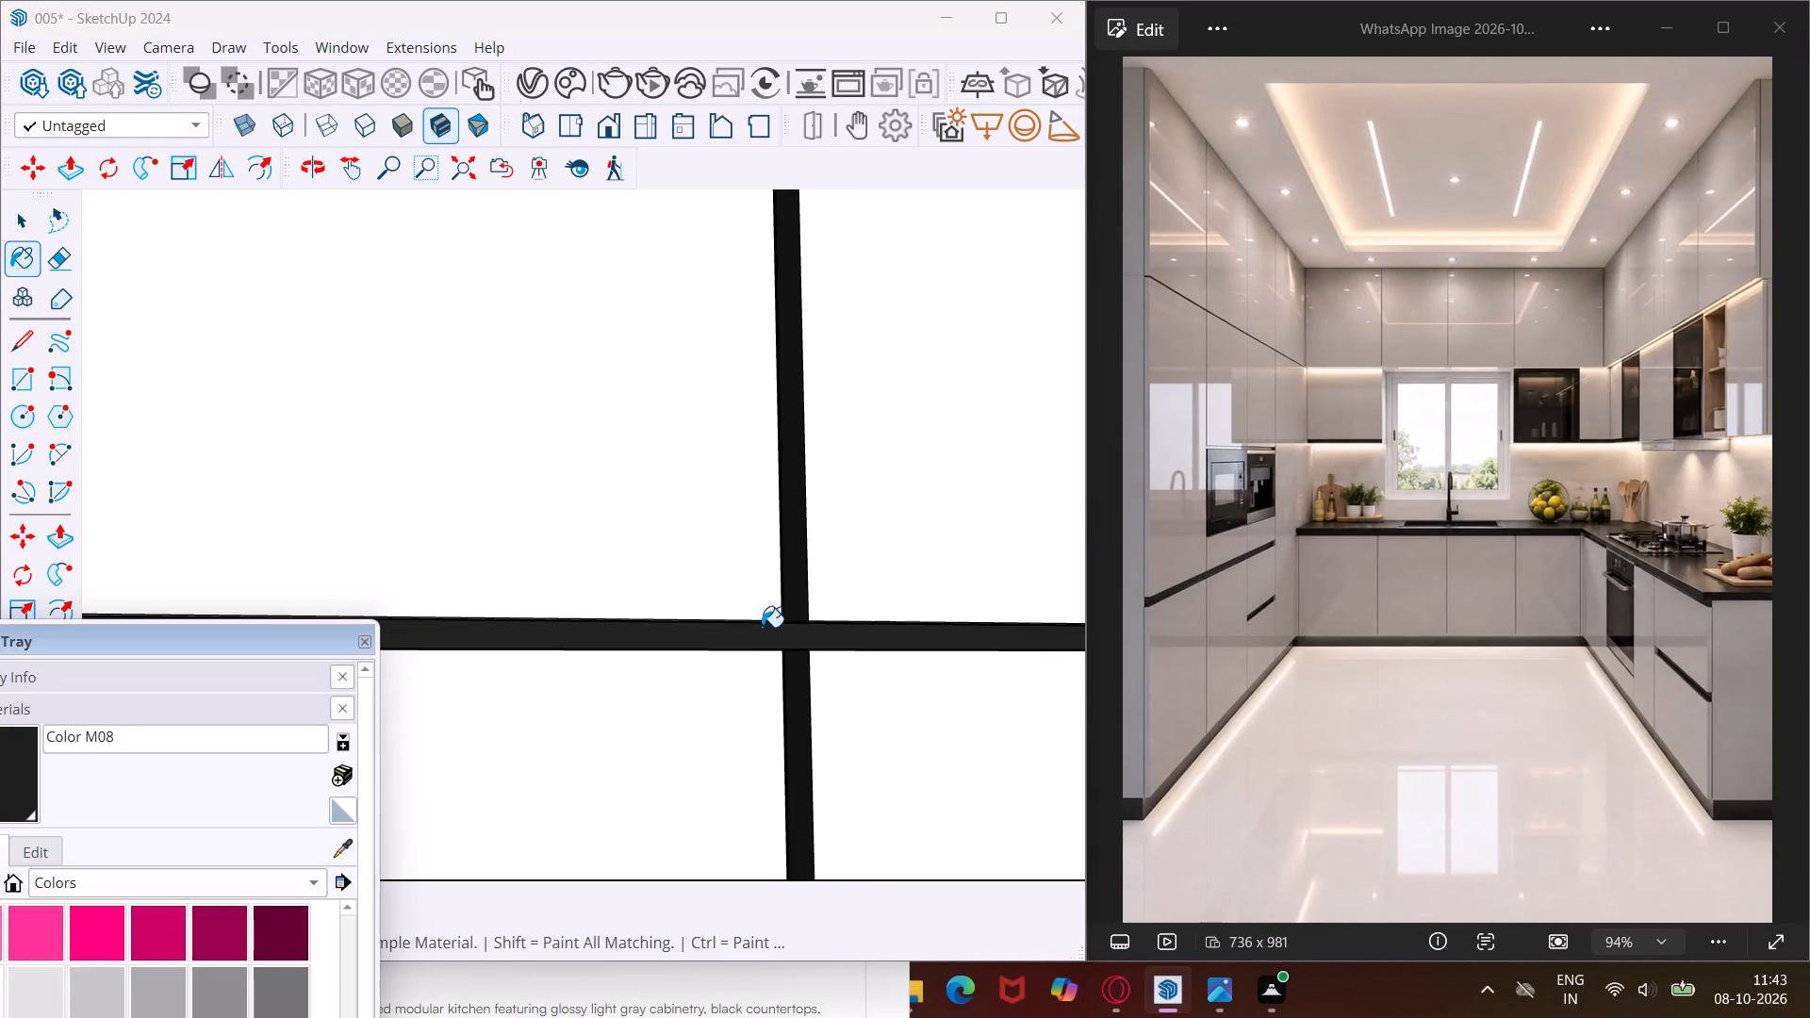
Paint the downward-facing top faces of the upper horizontal gap on both sides of the same crossing with Color M08.
middle_click_drag(762, 627, 949, 539)
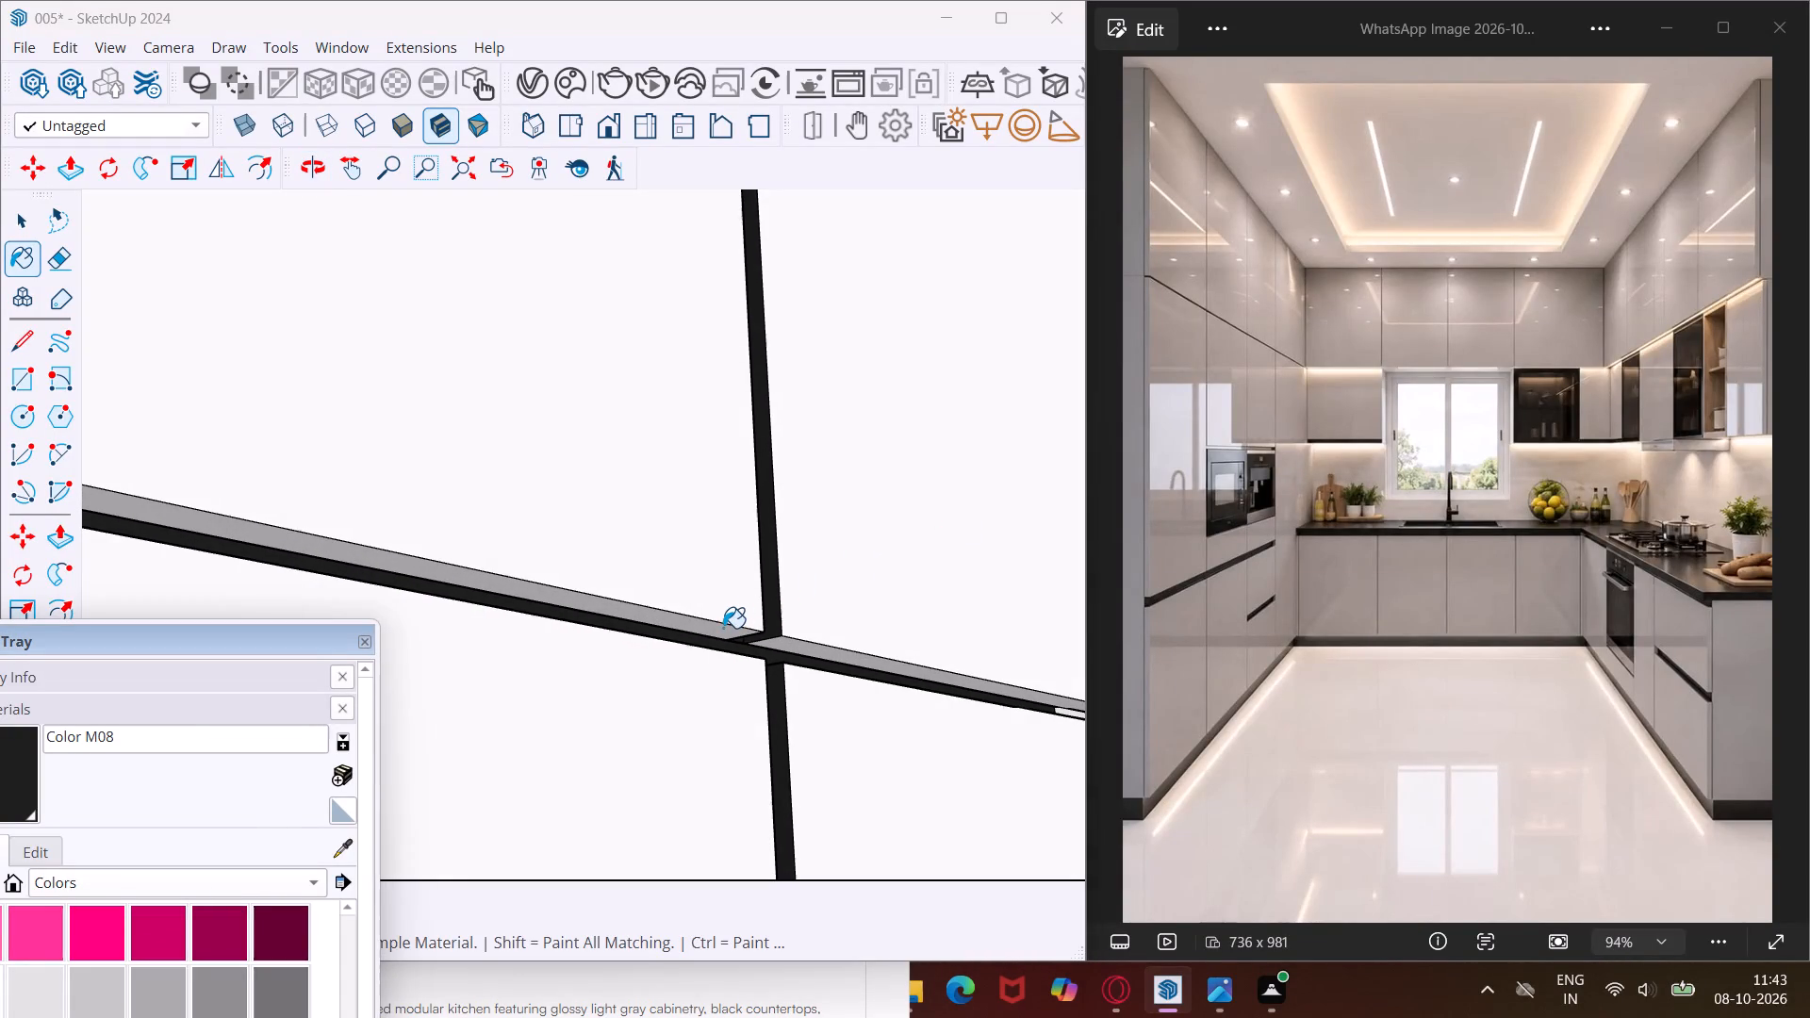
left_click(716, 634)
left_click(797, 654)
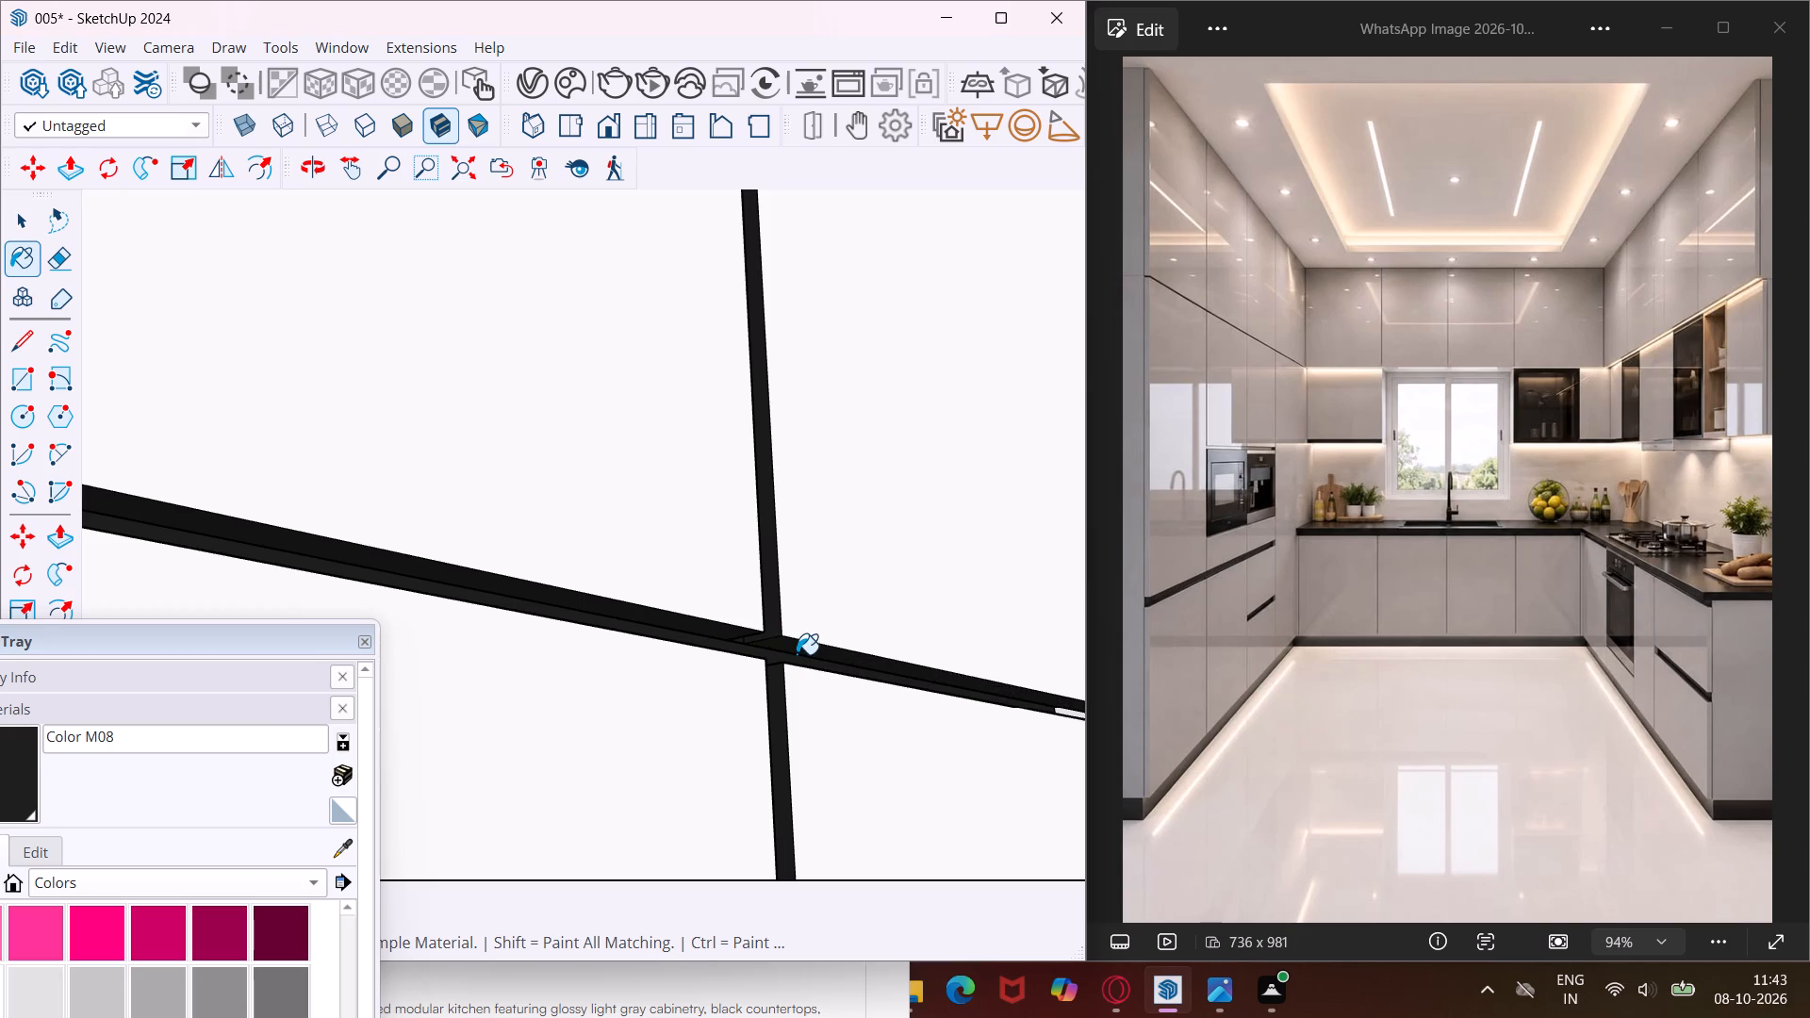
Examine the kitchen overall and its tall microwave cabinet wall for gap faces still lacking the dark colour.
middle_click_drag(797, 654, 646, 698)
scroll(643, 652, "down", 13)
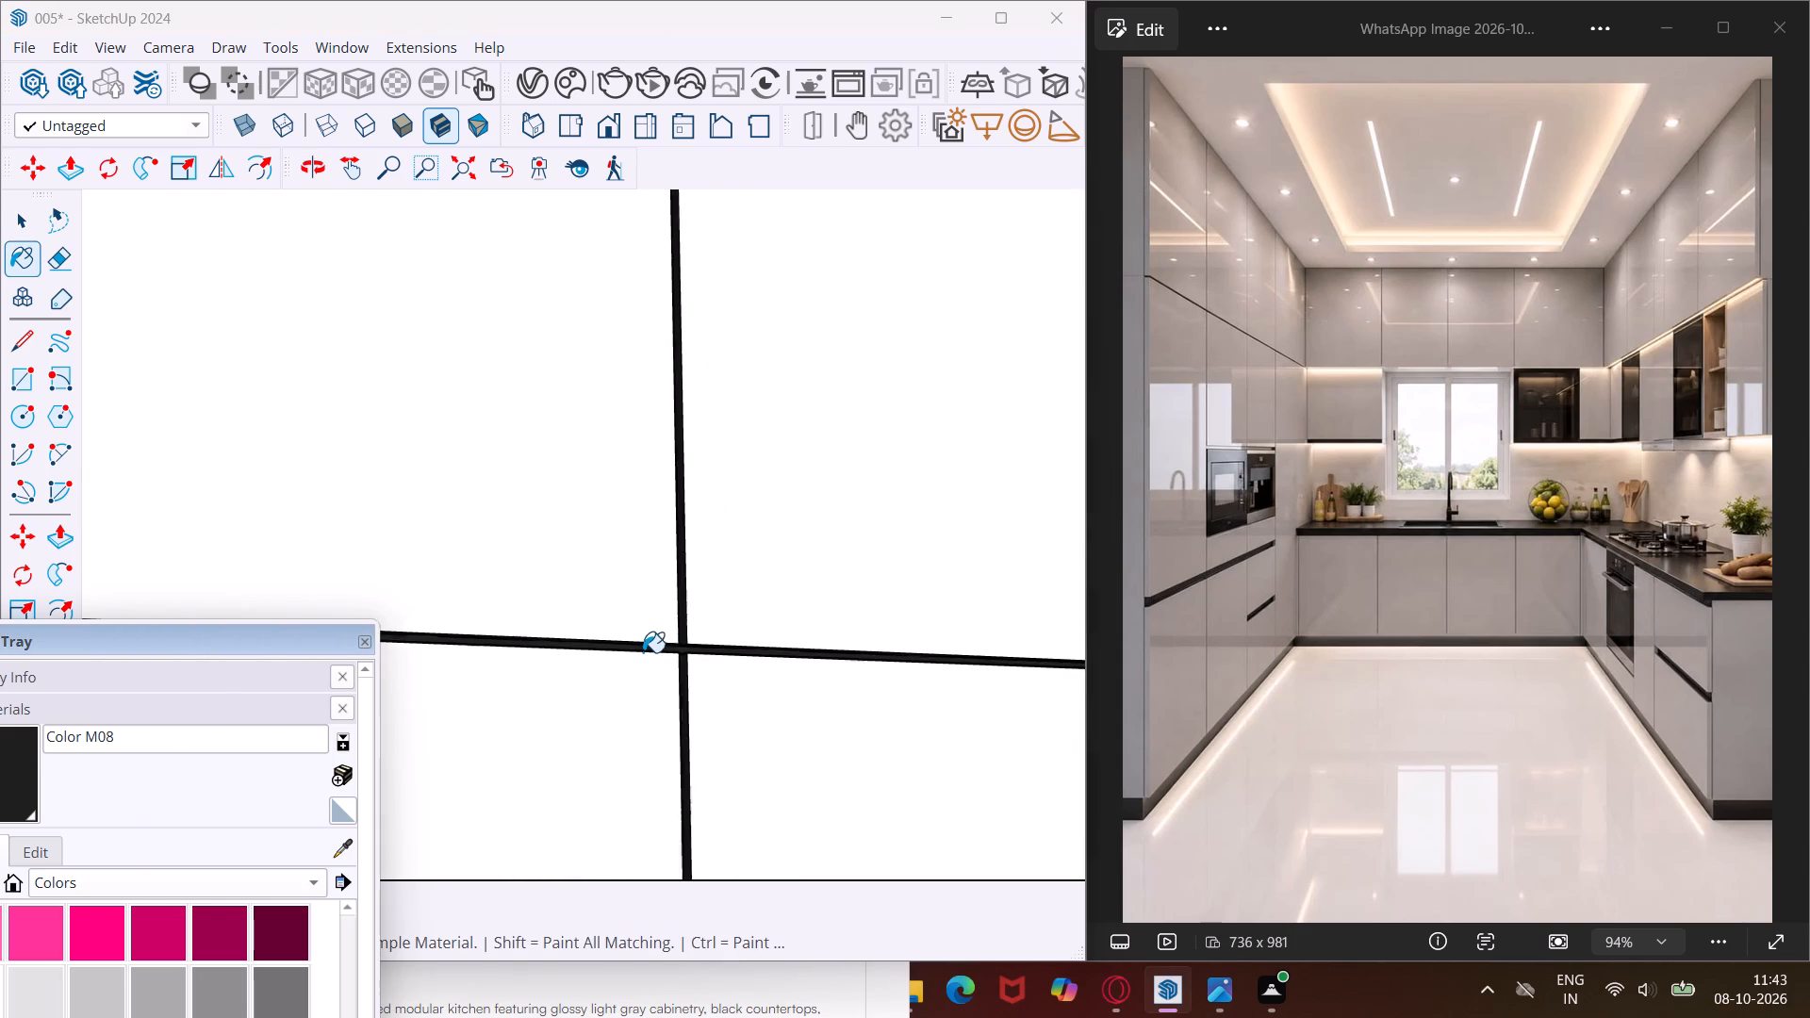
scroll(643, 652, "down", 15)
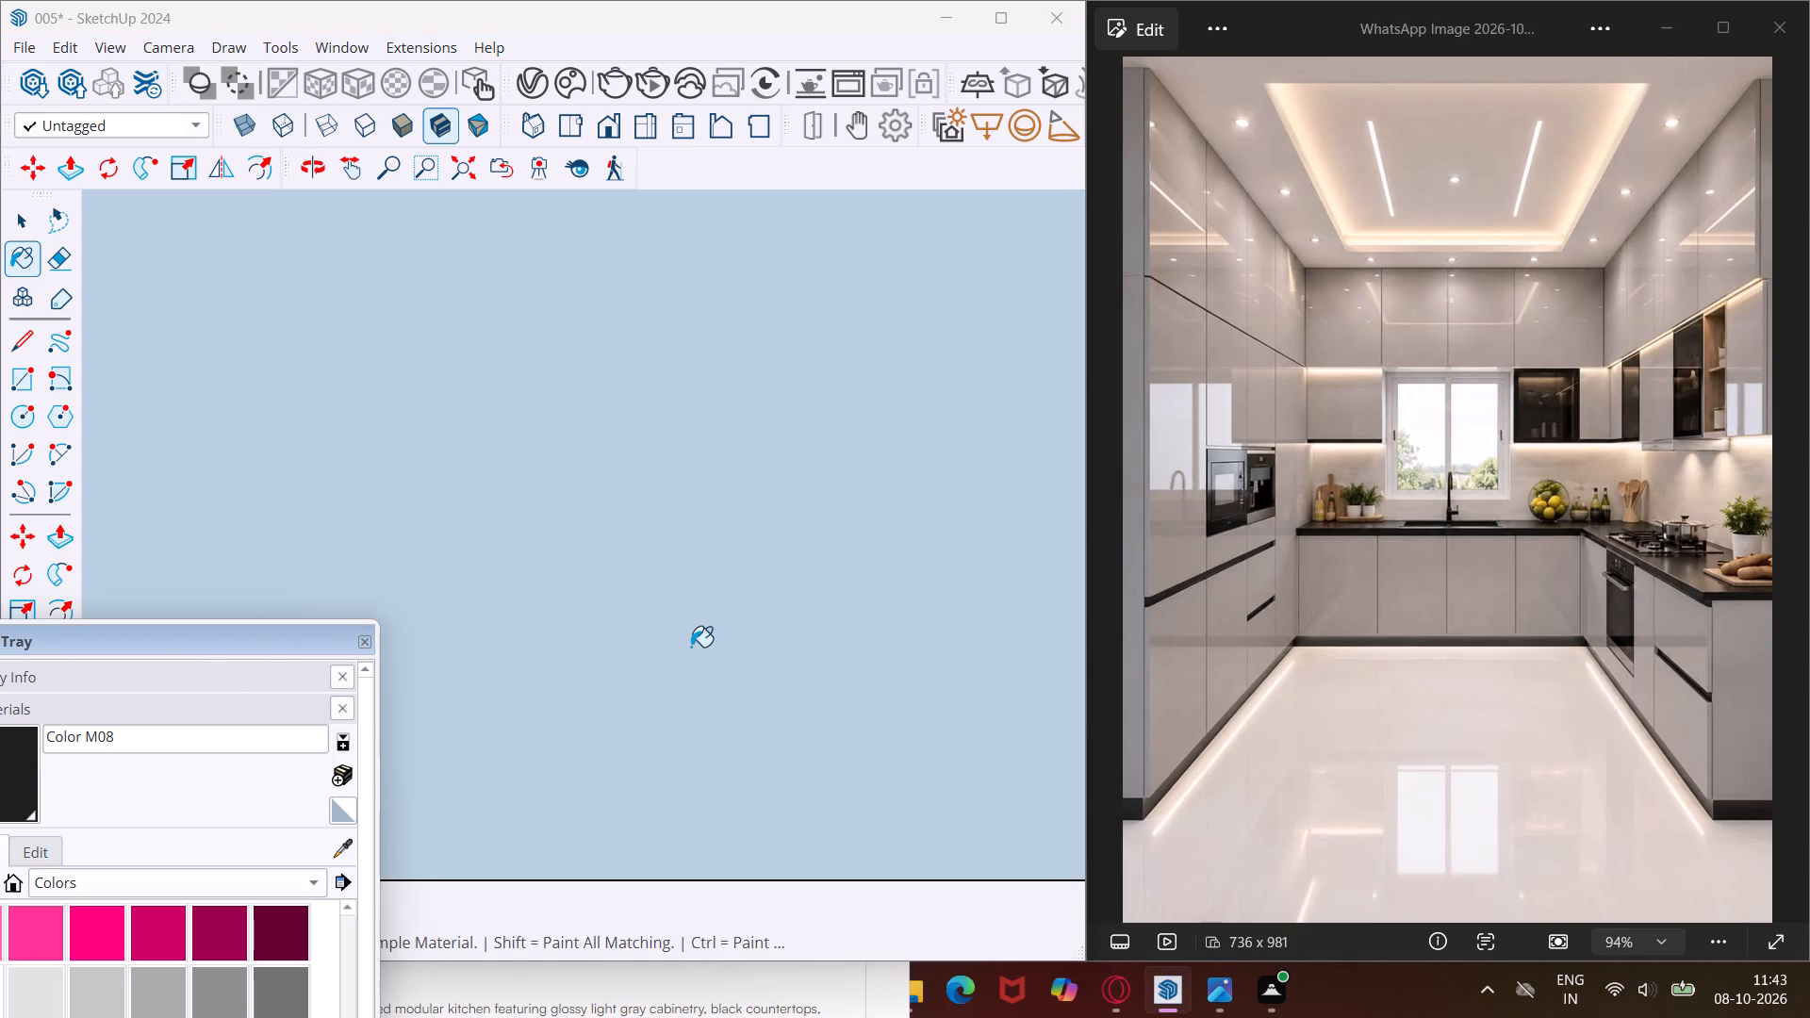
scroll(691, 647, "down", 1)
scroll(699, 664, "down", 20)
scroll(699, 664, "down", 15)
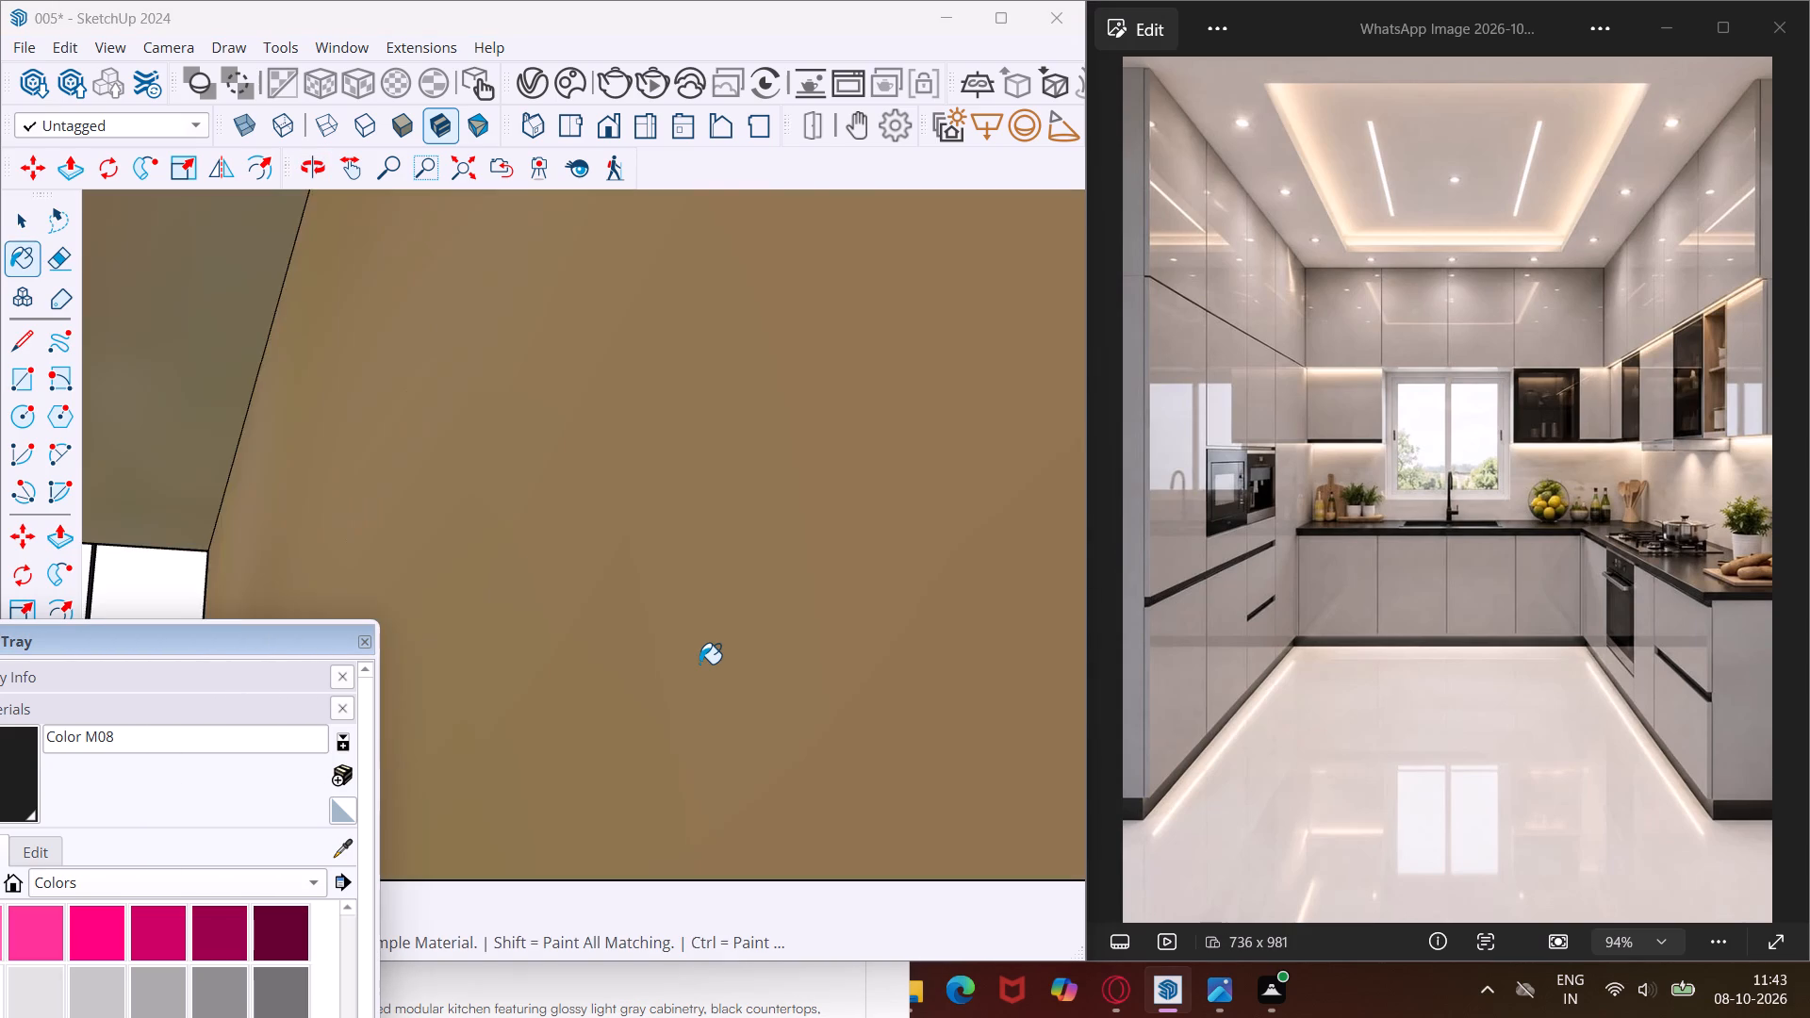
scroll(699, 664, "down", 20)
scroll(699, 664, "down", 20)
scroll(699, 664, "down", 2)
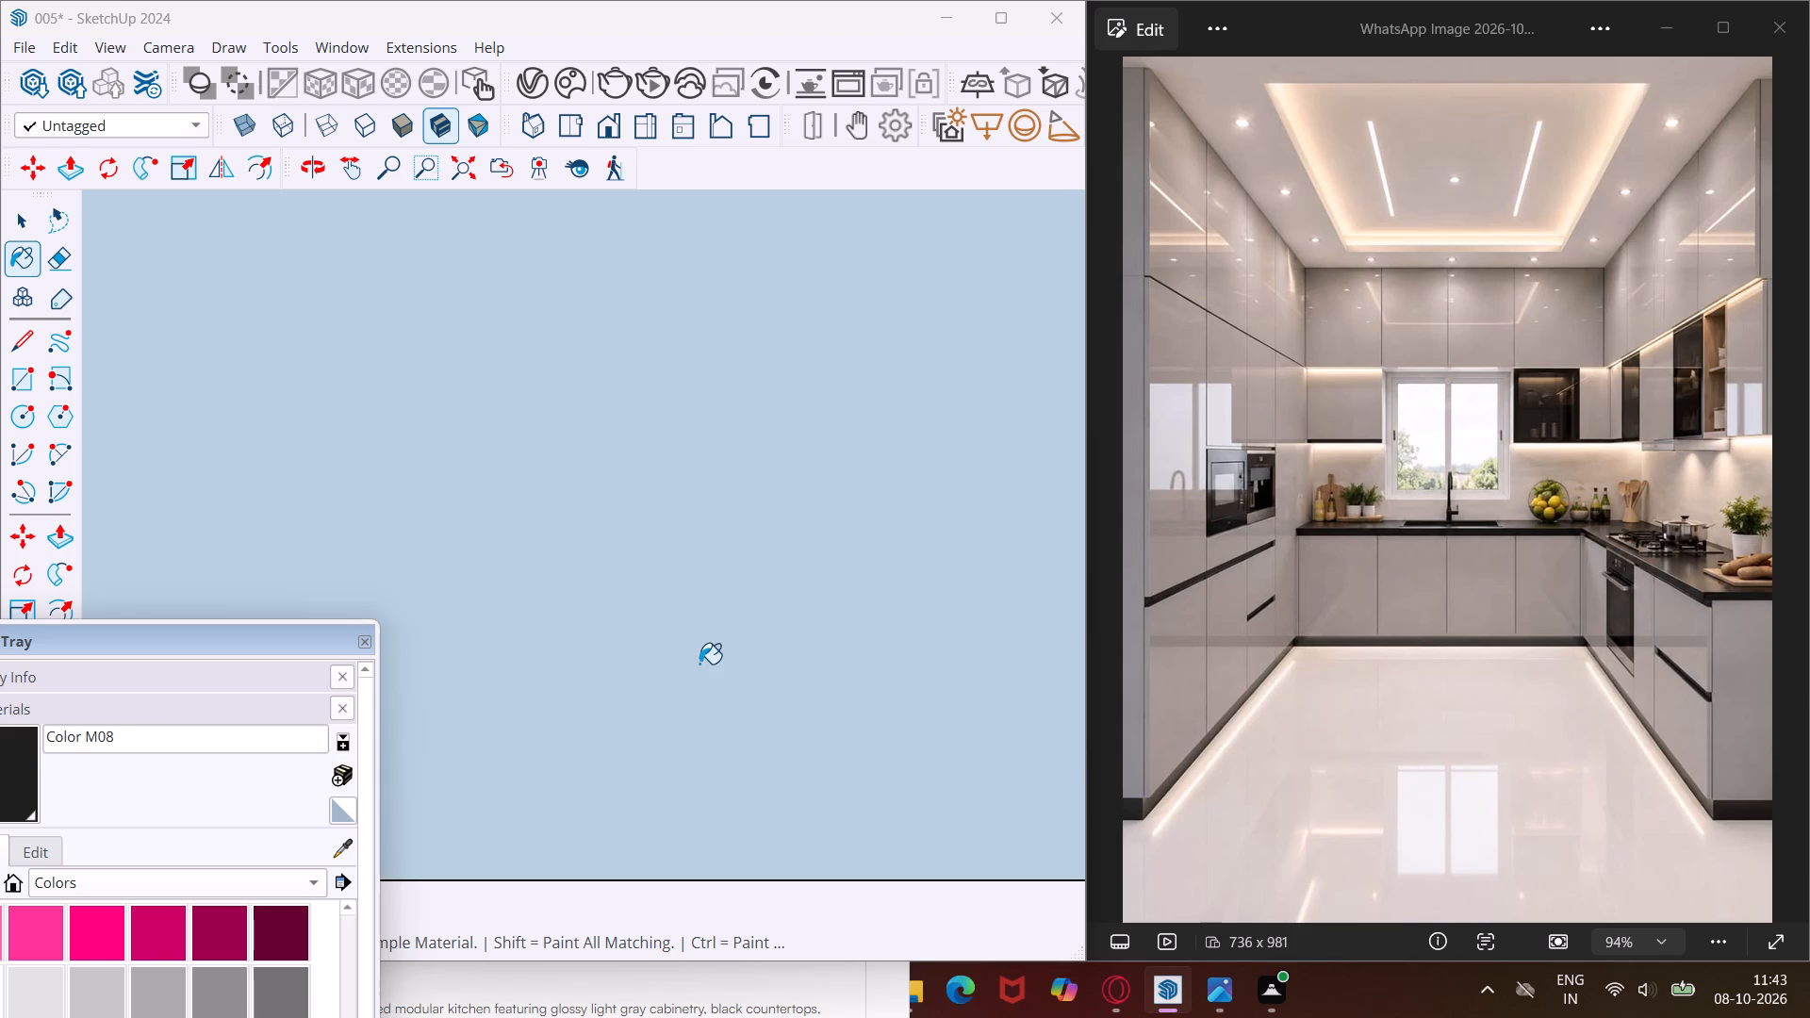
scroll(699, 664, "down", 20)
scroll(699, 664, "down", 20)
scroll(699, 664, "down", 2)
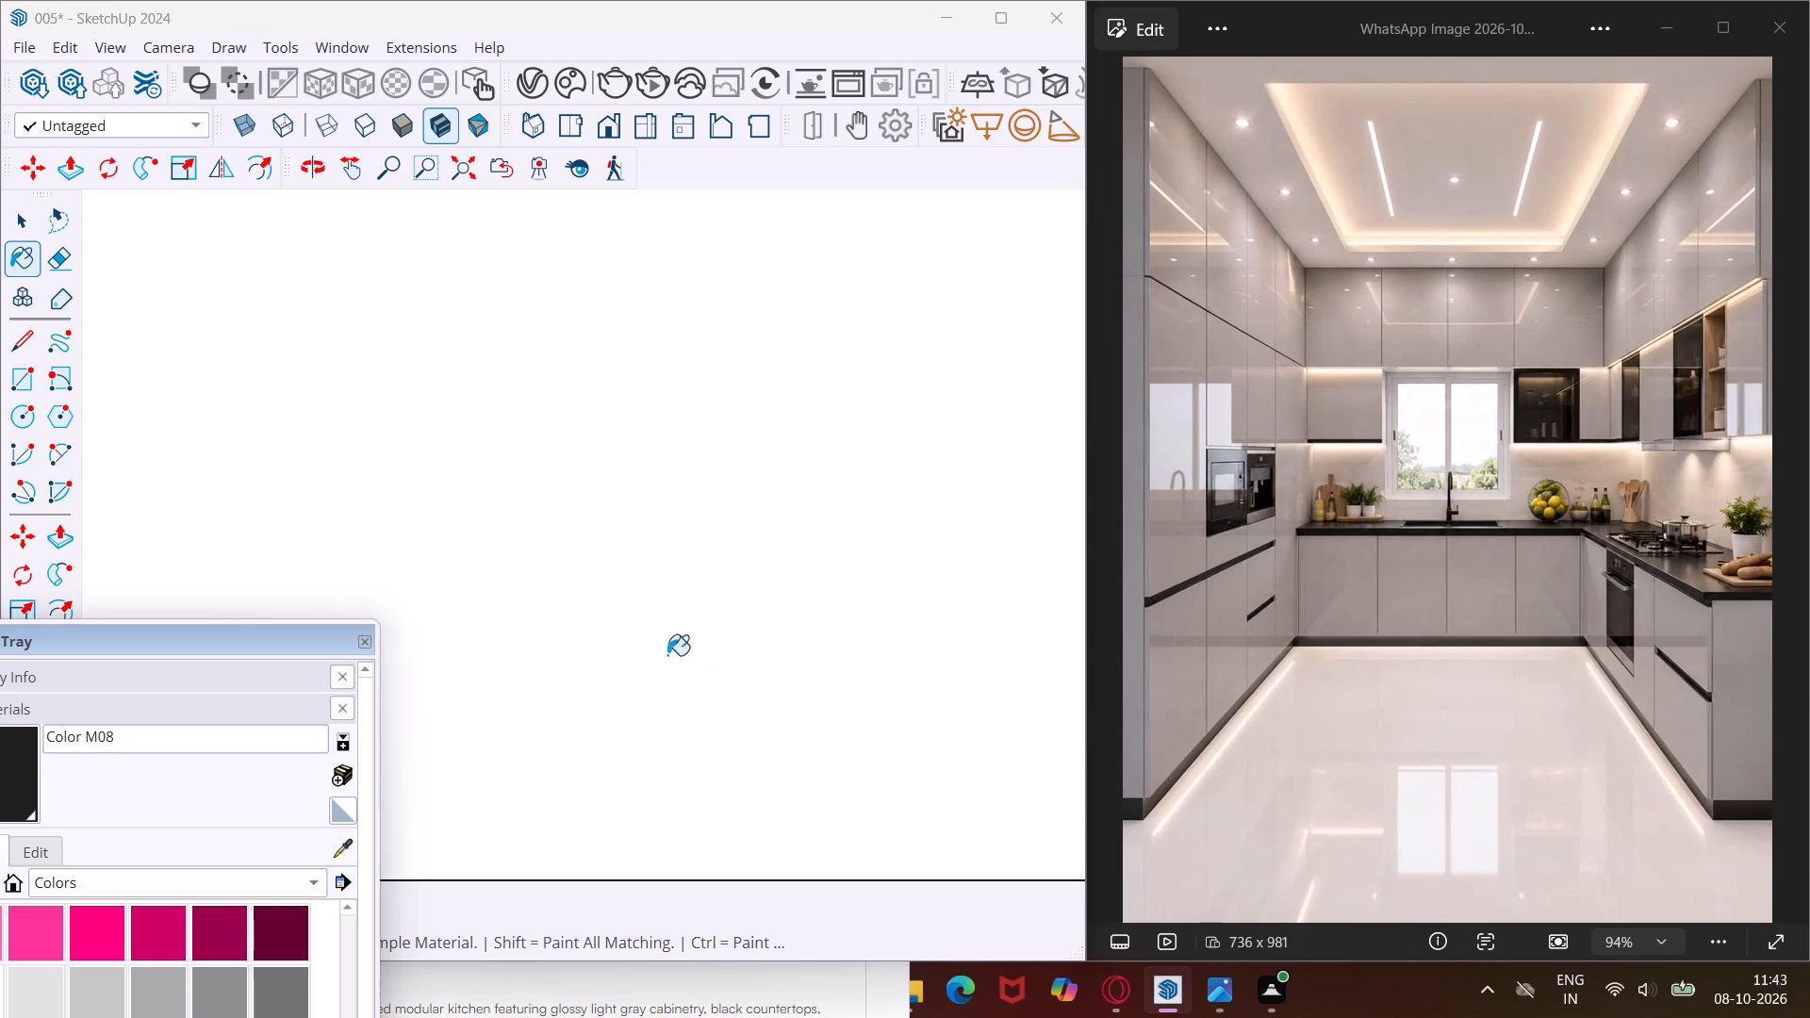
scroll(667, 655, "down", 20)
scroll(667, 655, "down", 20)
scroll(667, 655, "down", 2)
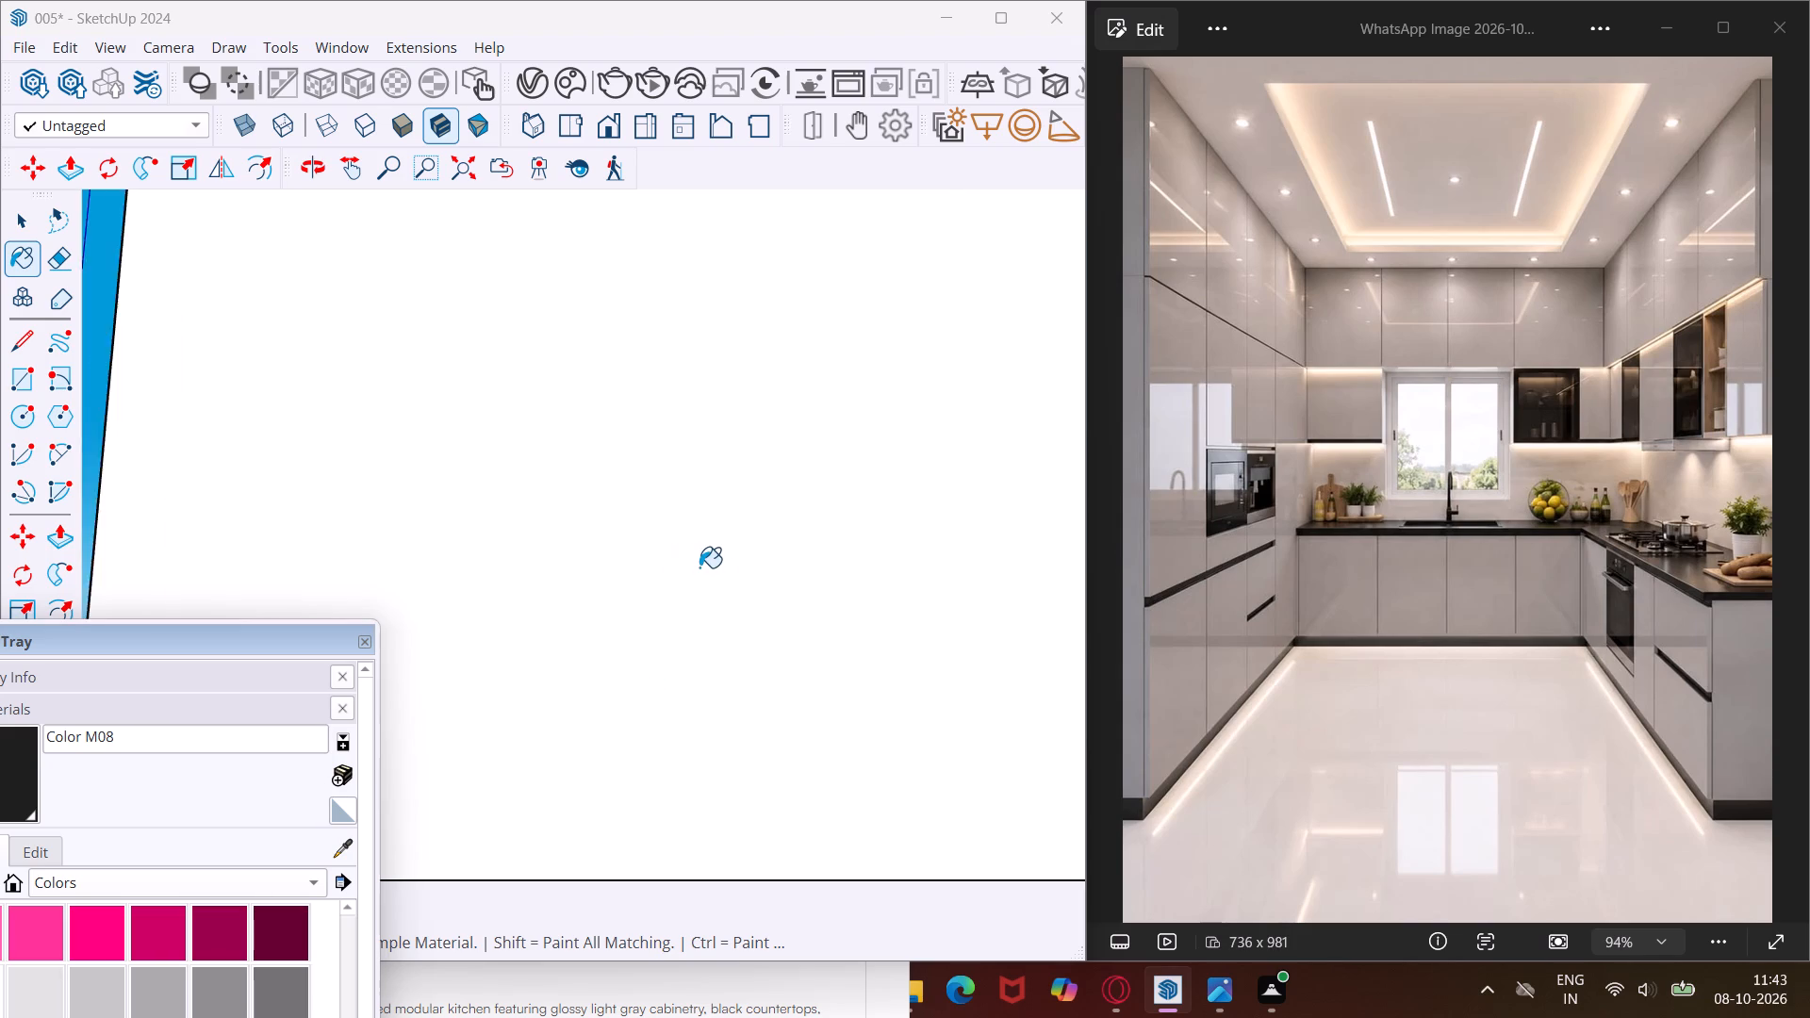
scroll(699, 567, "down", 17)
middle_click_drag(533, 624, 585, 643)
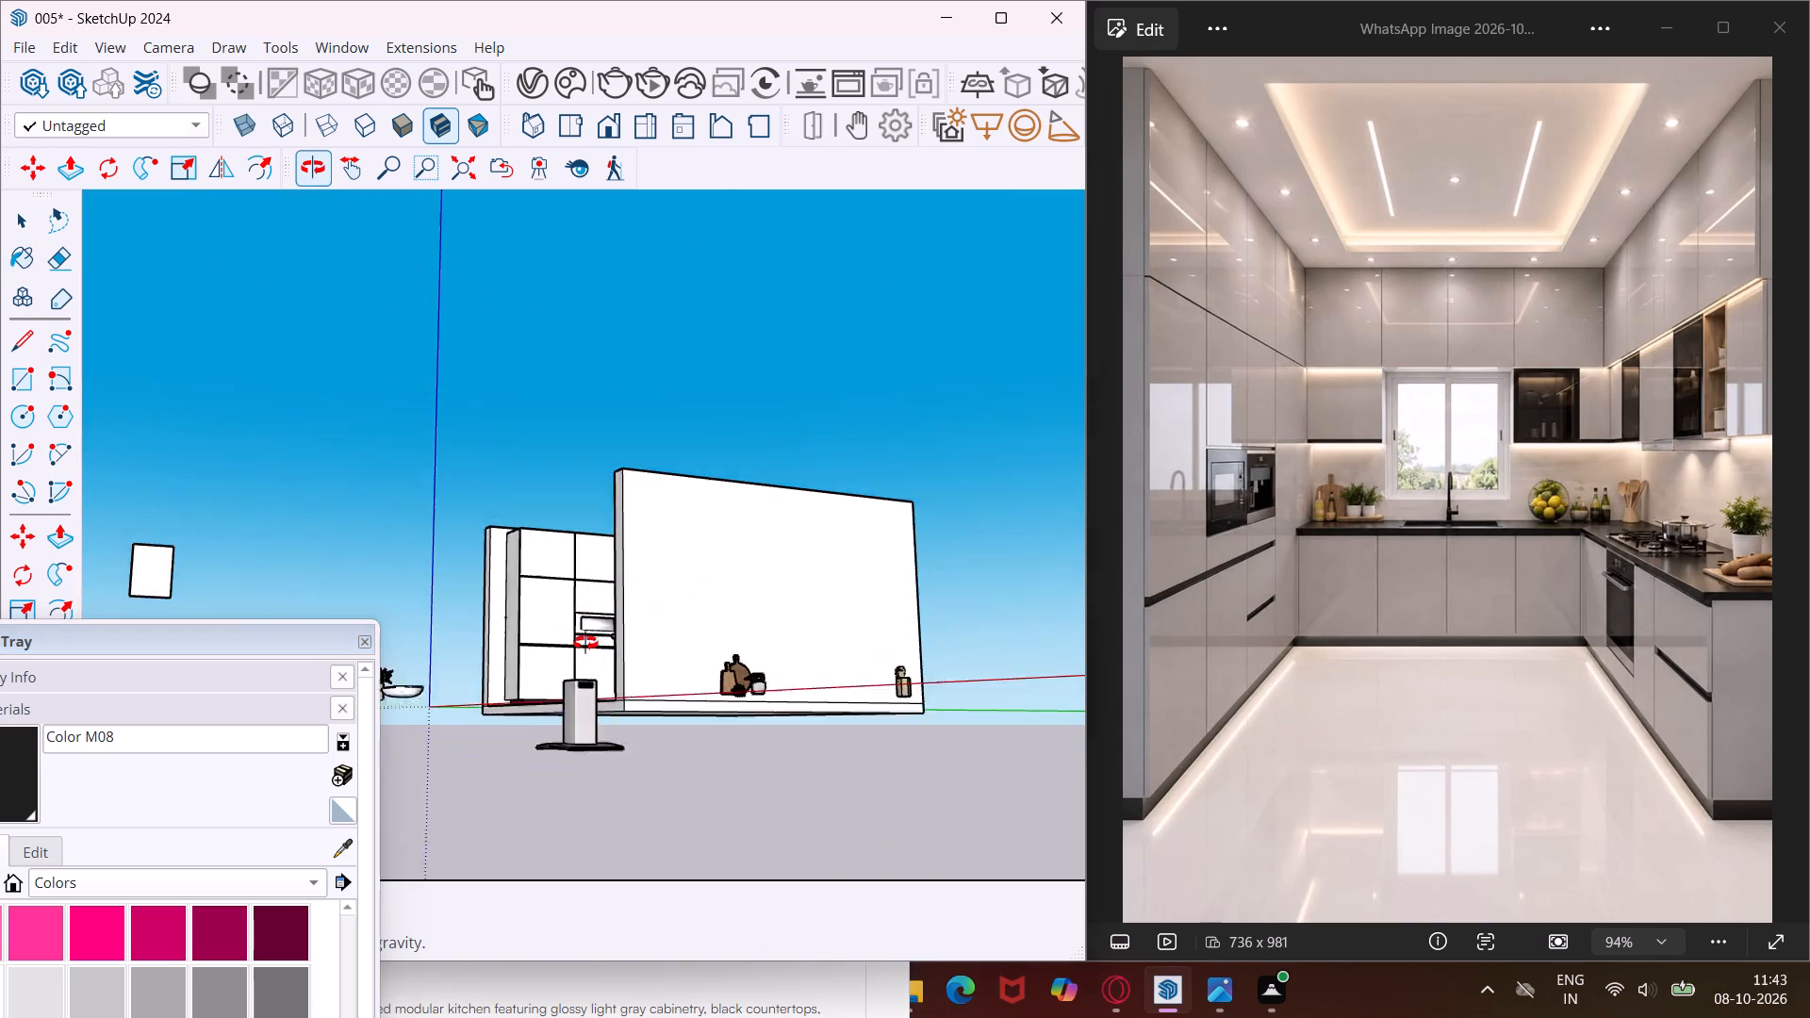
middle_click_drag(585, 643, 1034, 740)
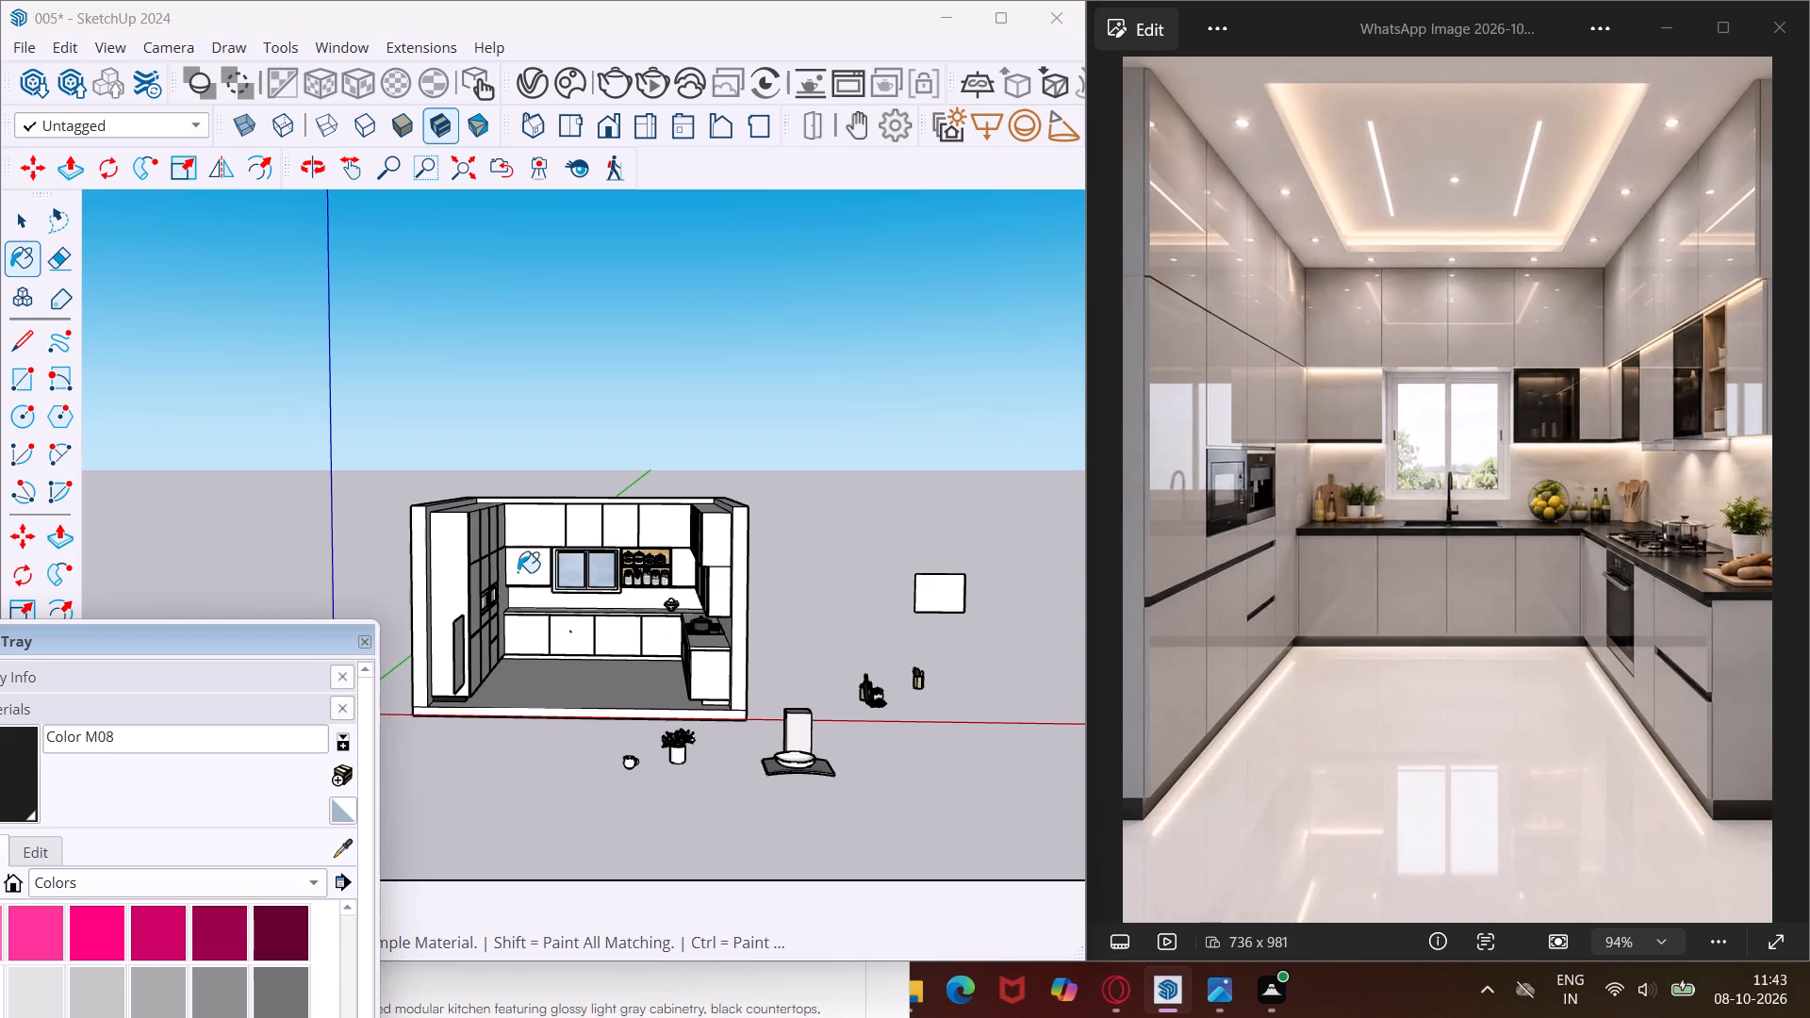
scroll(525, 577, "up", 5)
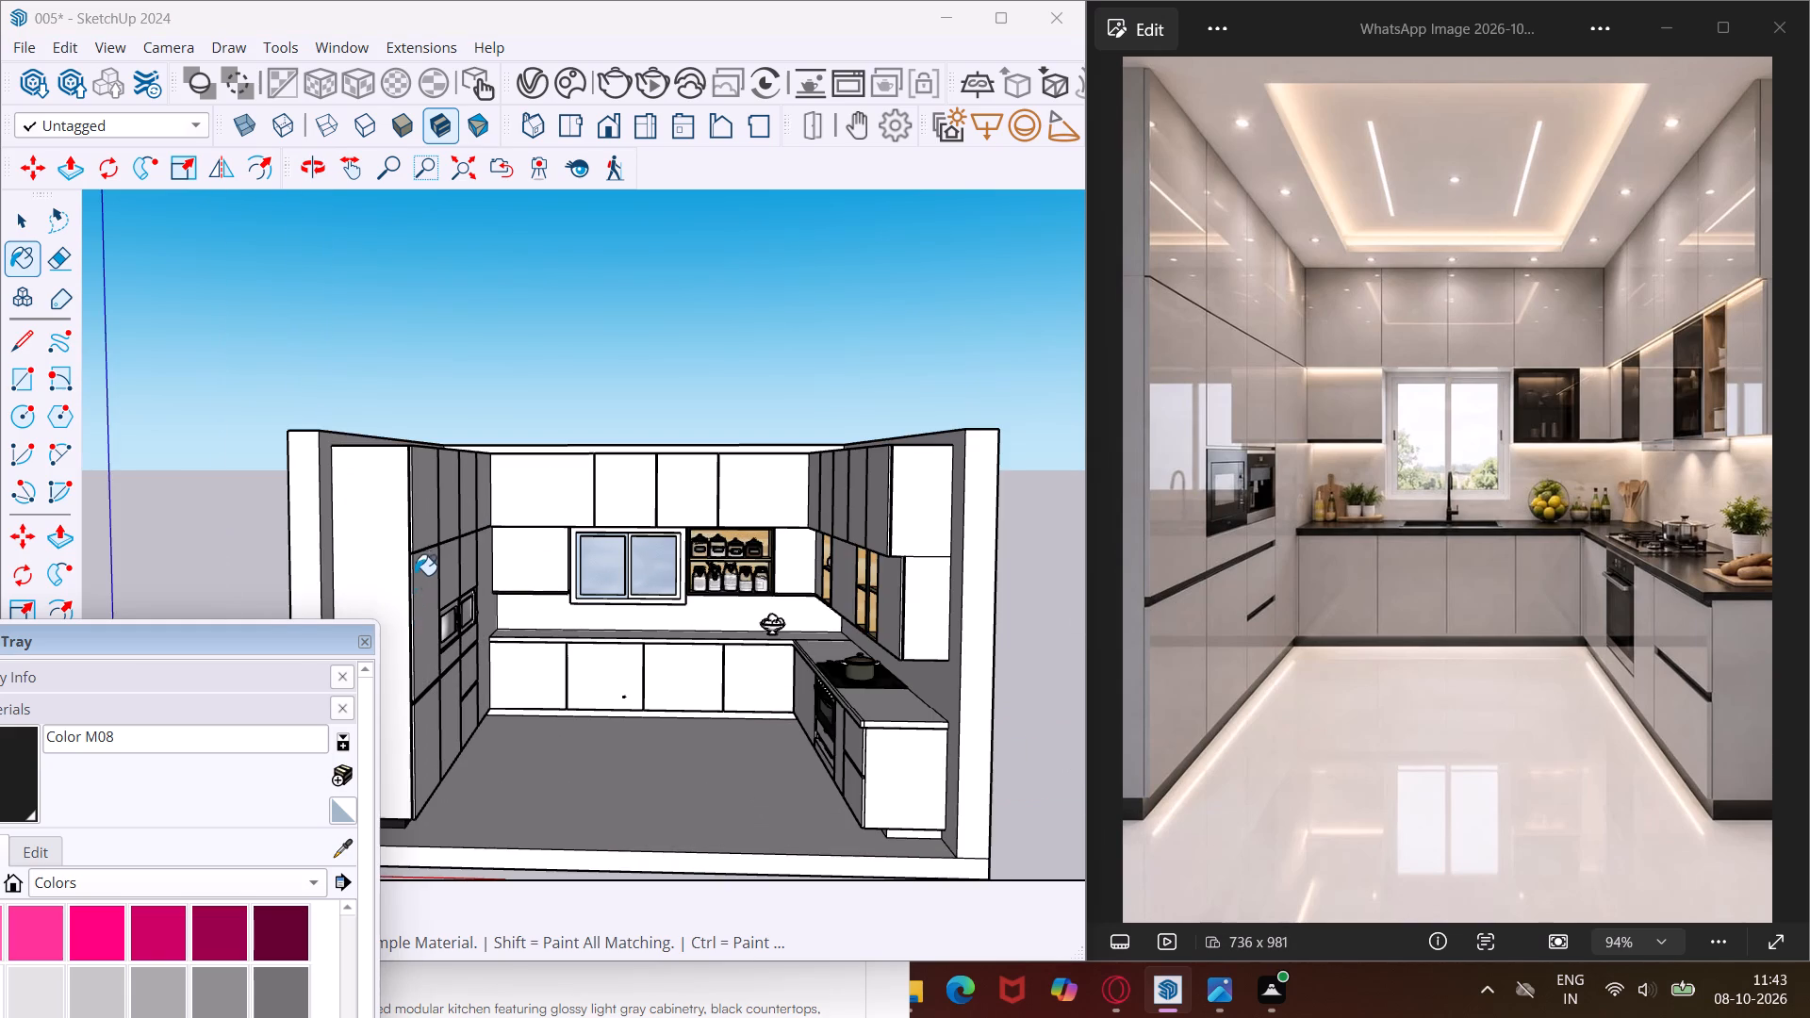
scroll(415, 570, "up", 10)
middle_click_drag(575, 620, 382, 624)
scroll(451, 795, "up", 3)
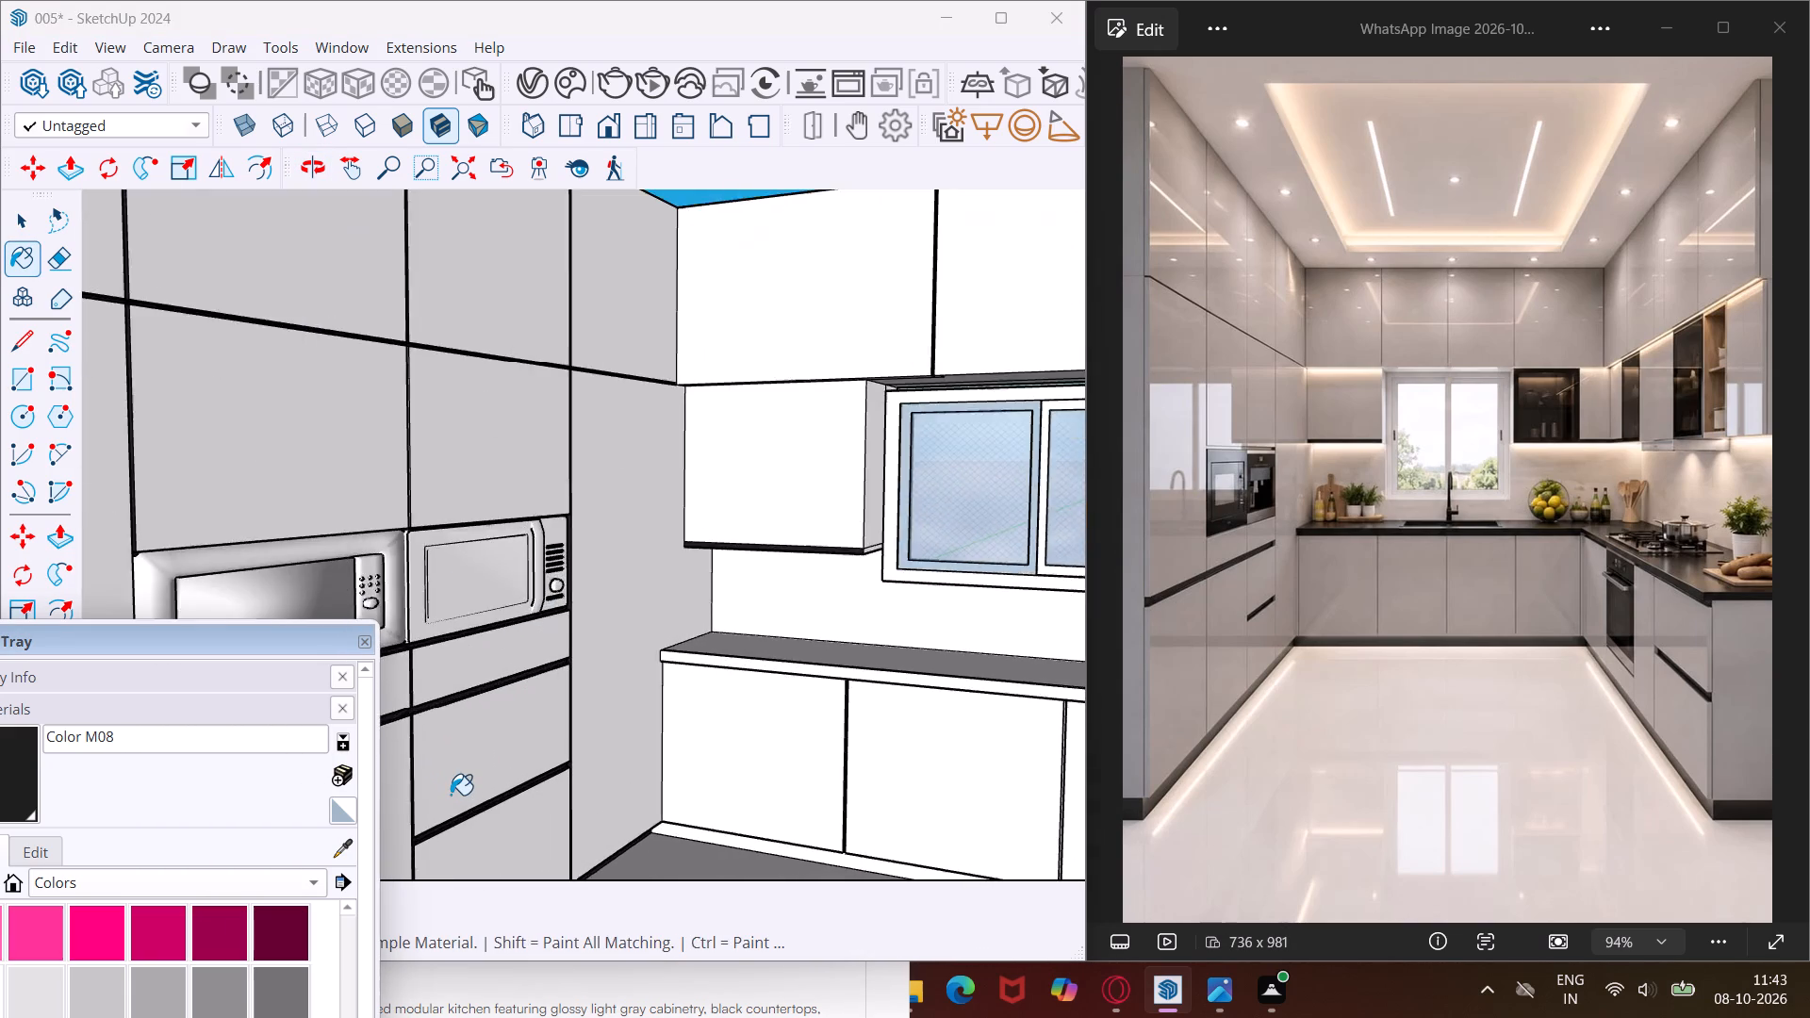
Paint the light faces of the vertical gap just above the two microwaves, between their columns, with Color M08.
scroll(451, 795, "up", 5)
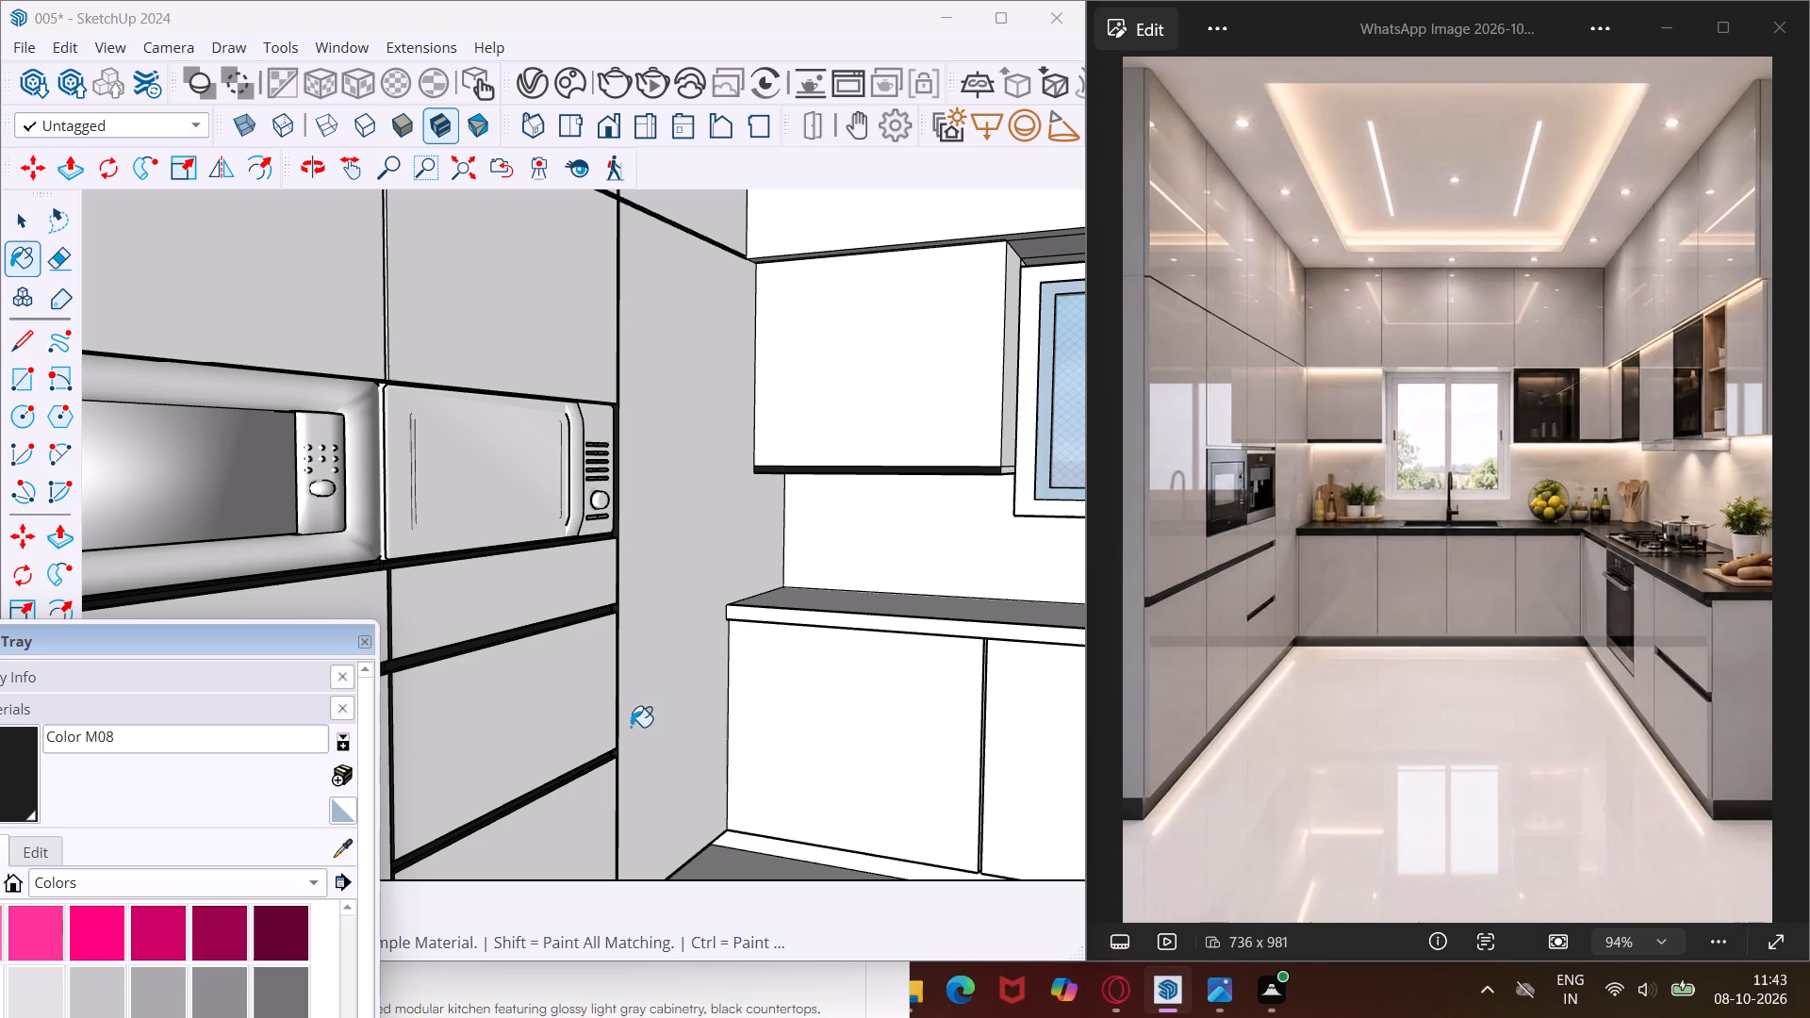
scroll(373, 684, "up", 2)
scroll(445, 629, "up", 3)
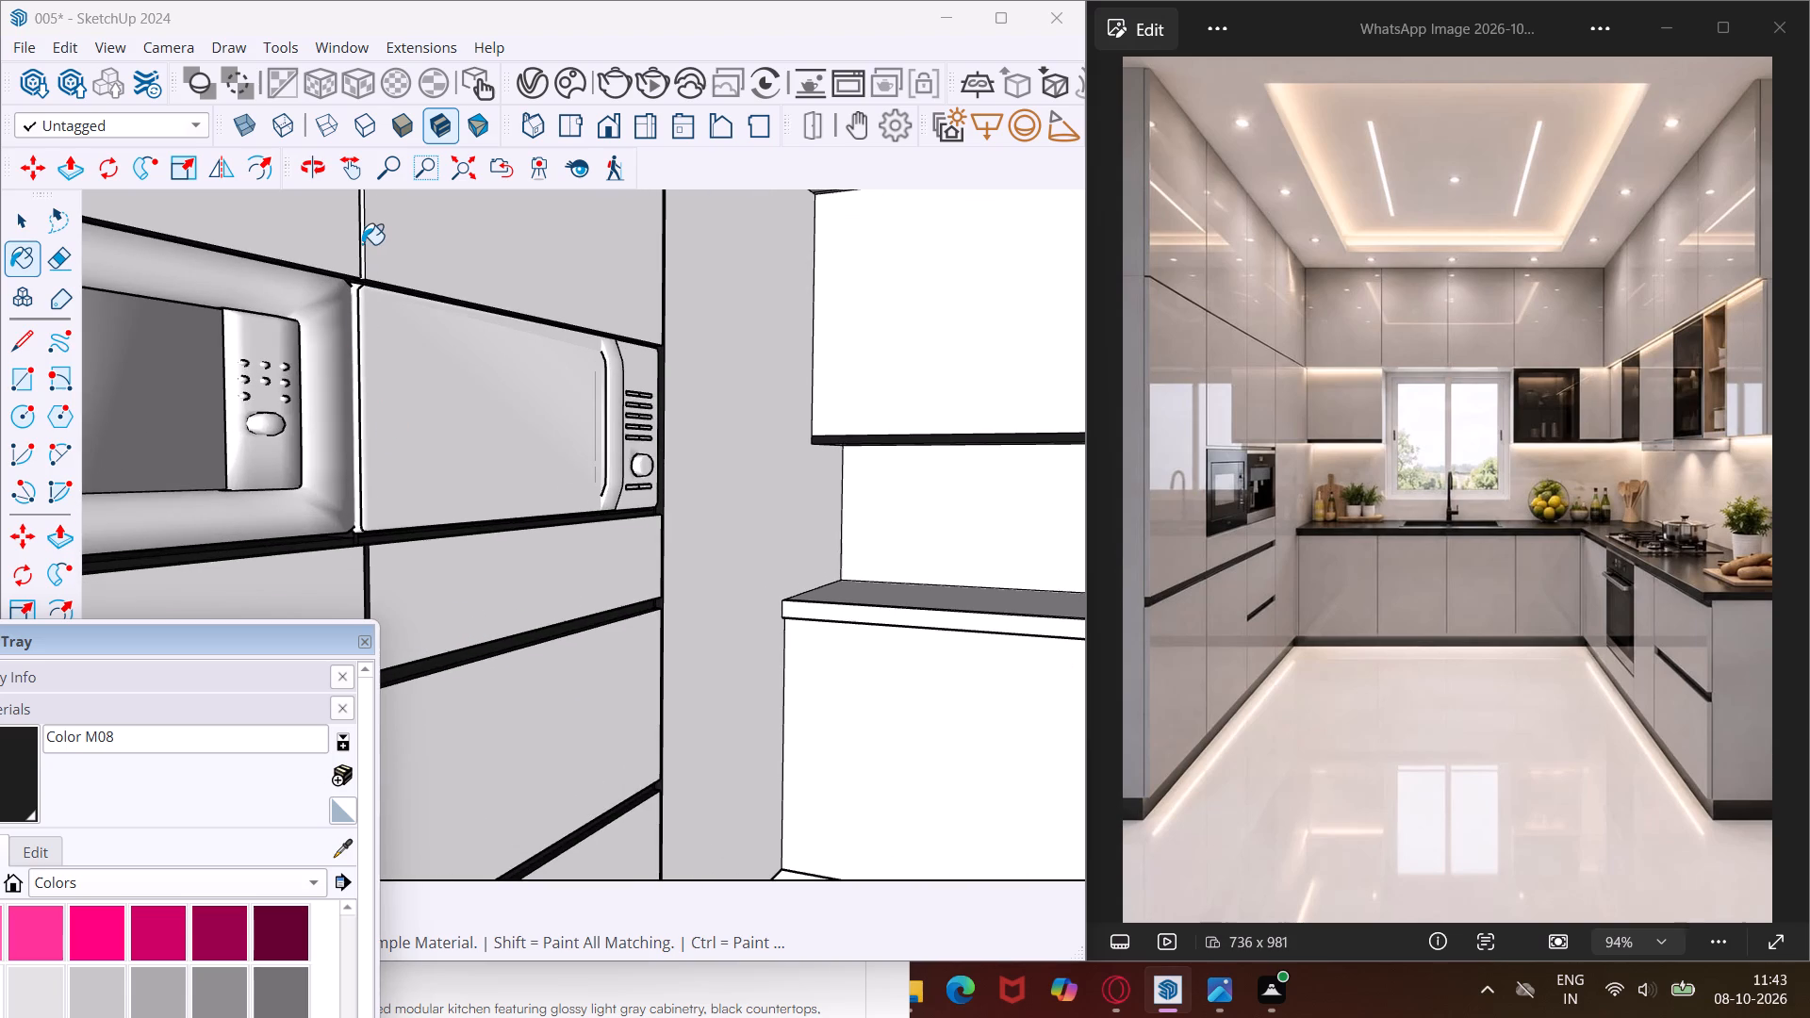
scroll(362, 244, "up", 15)
left_click(360, 254)
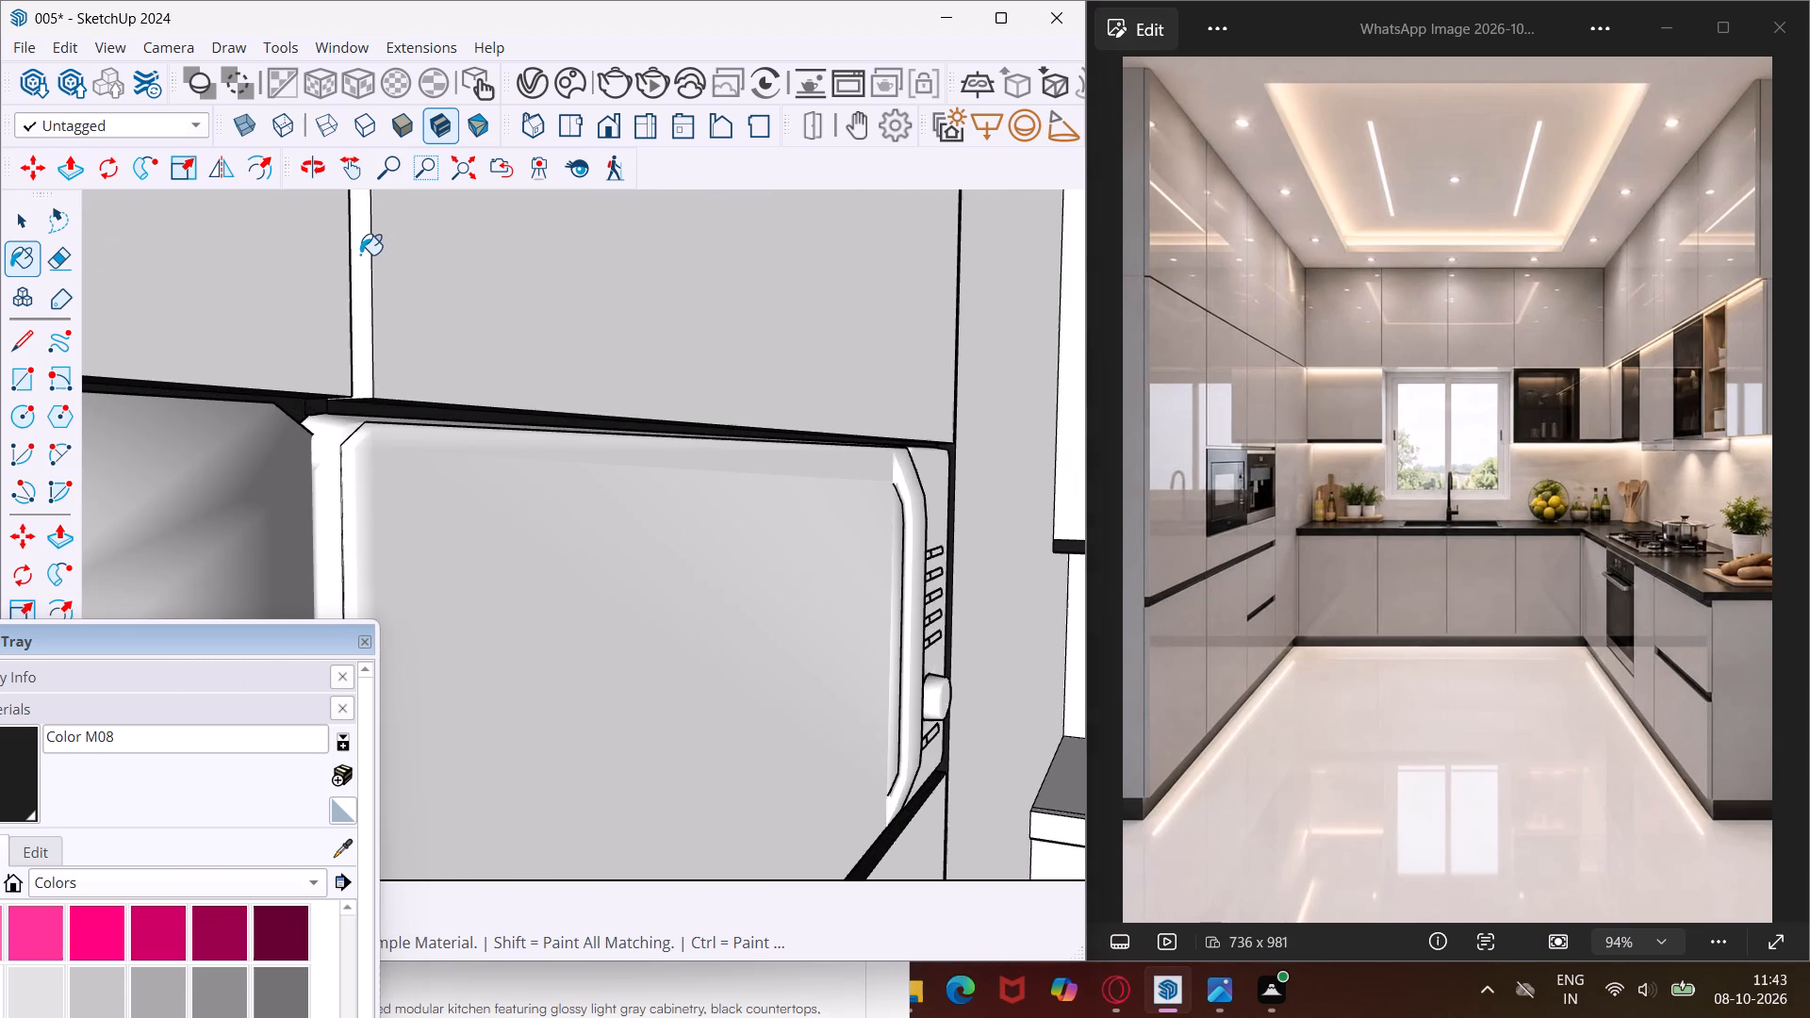
middle_click_drag(360, 254, 192, 292)
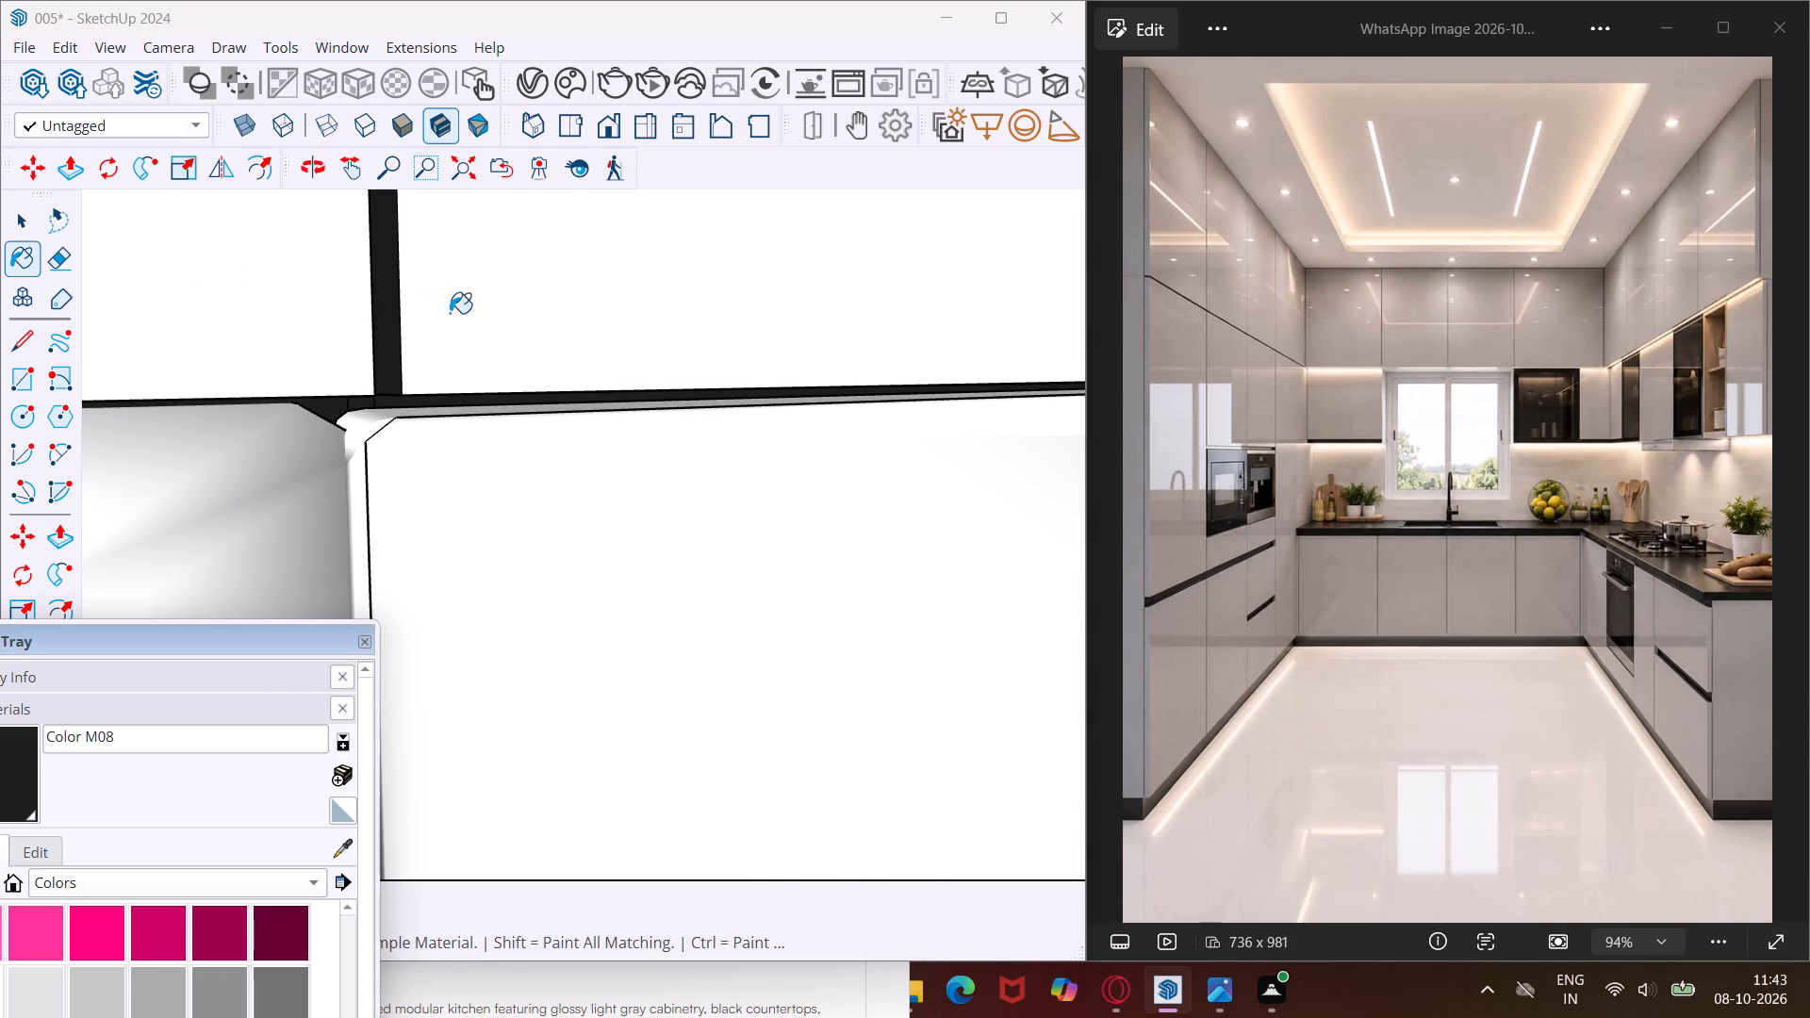
scroll(450, 313, "down", 4)
middle_click_drag(761, 319, 393, 393)
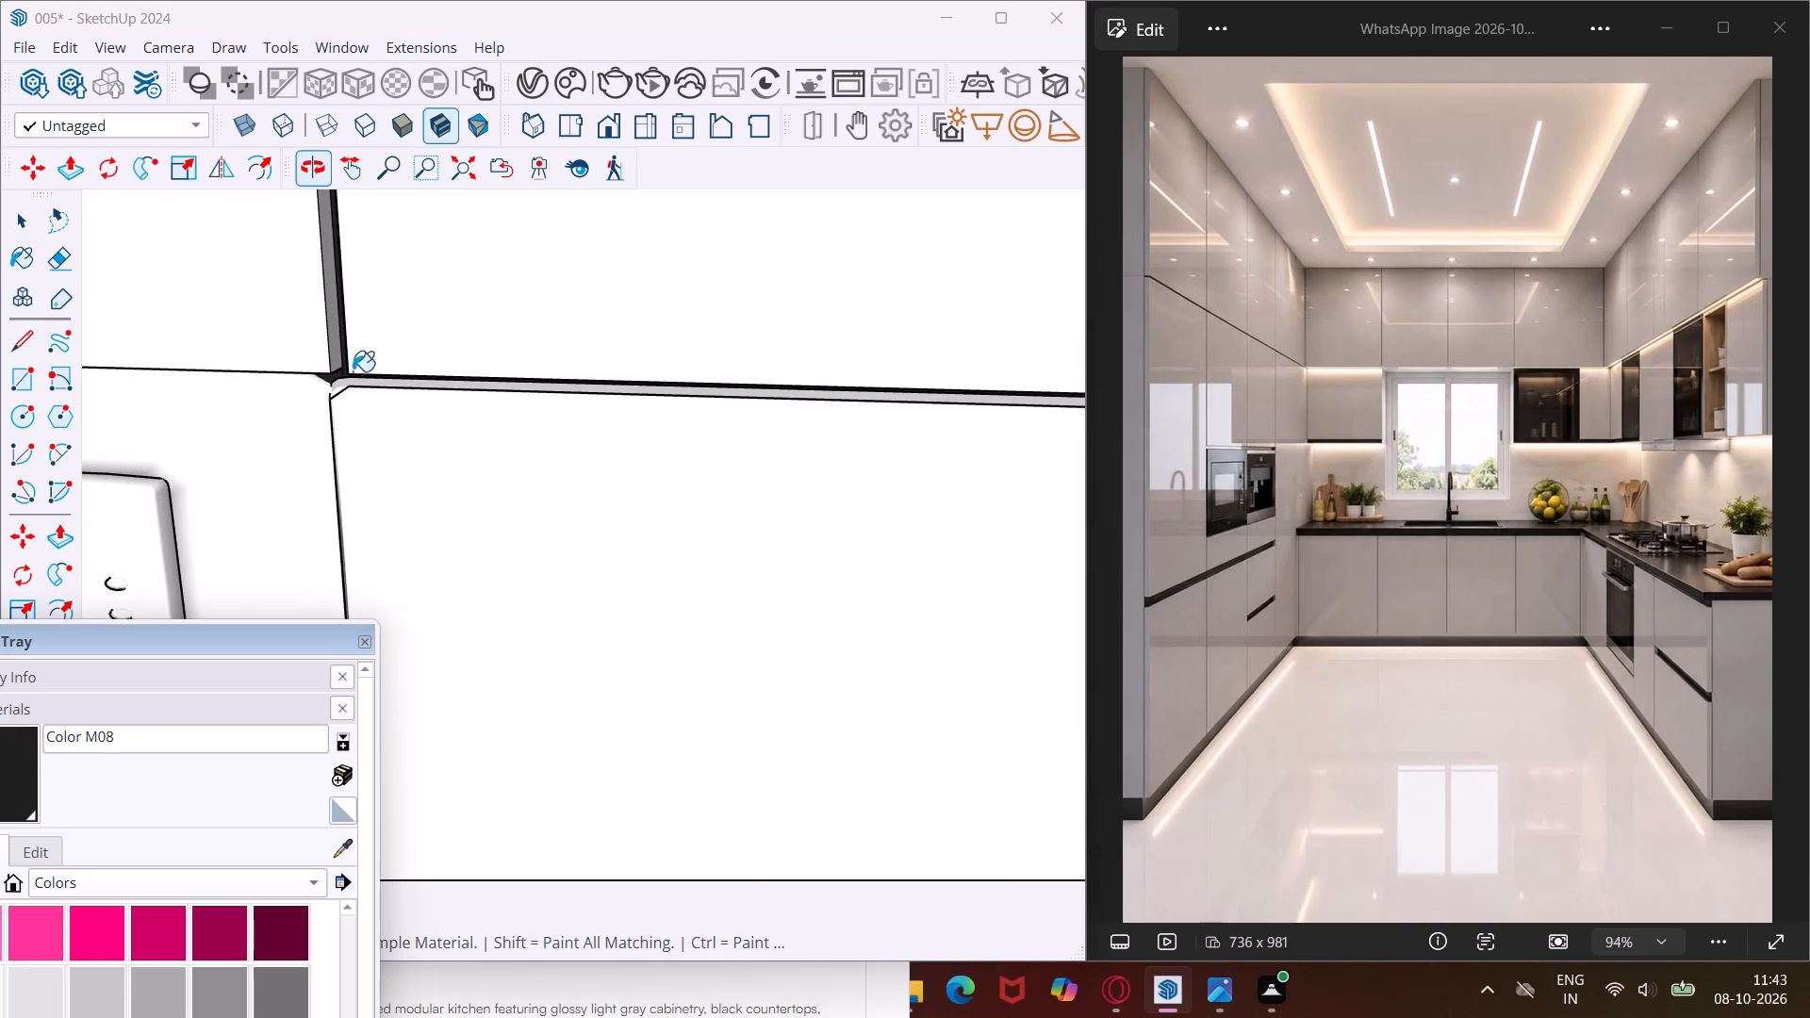
scroll(333, 359, "up", 7)
left_click(333, 358)
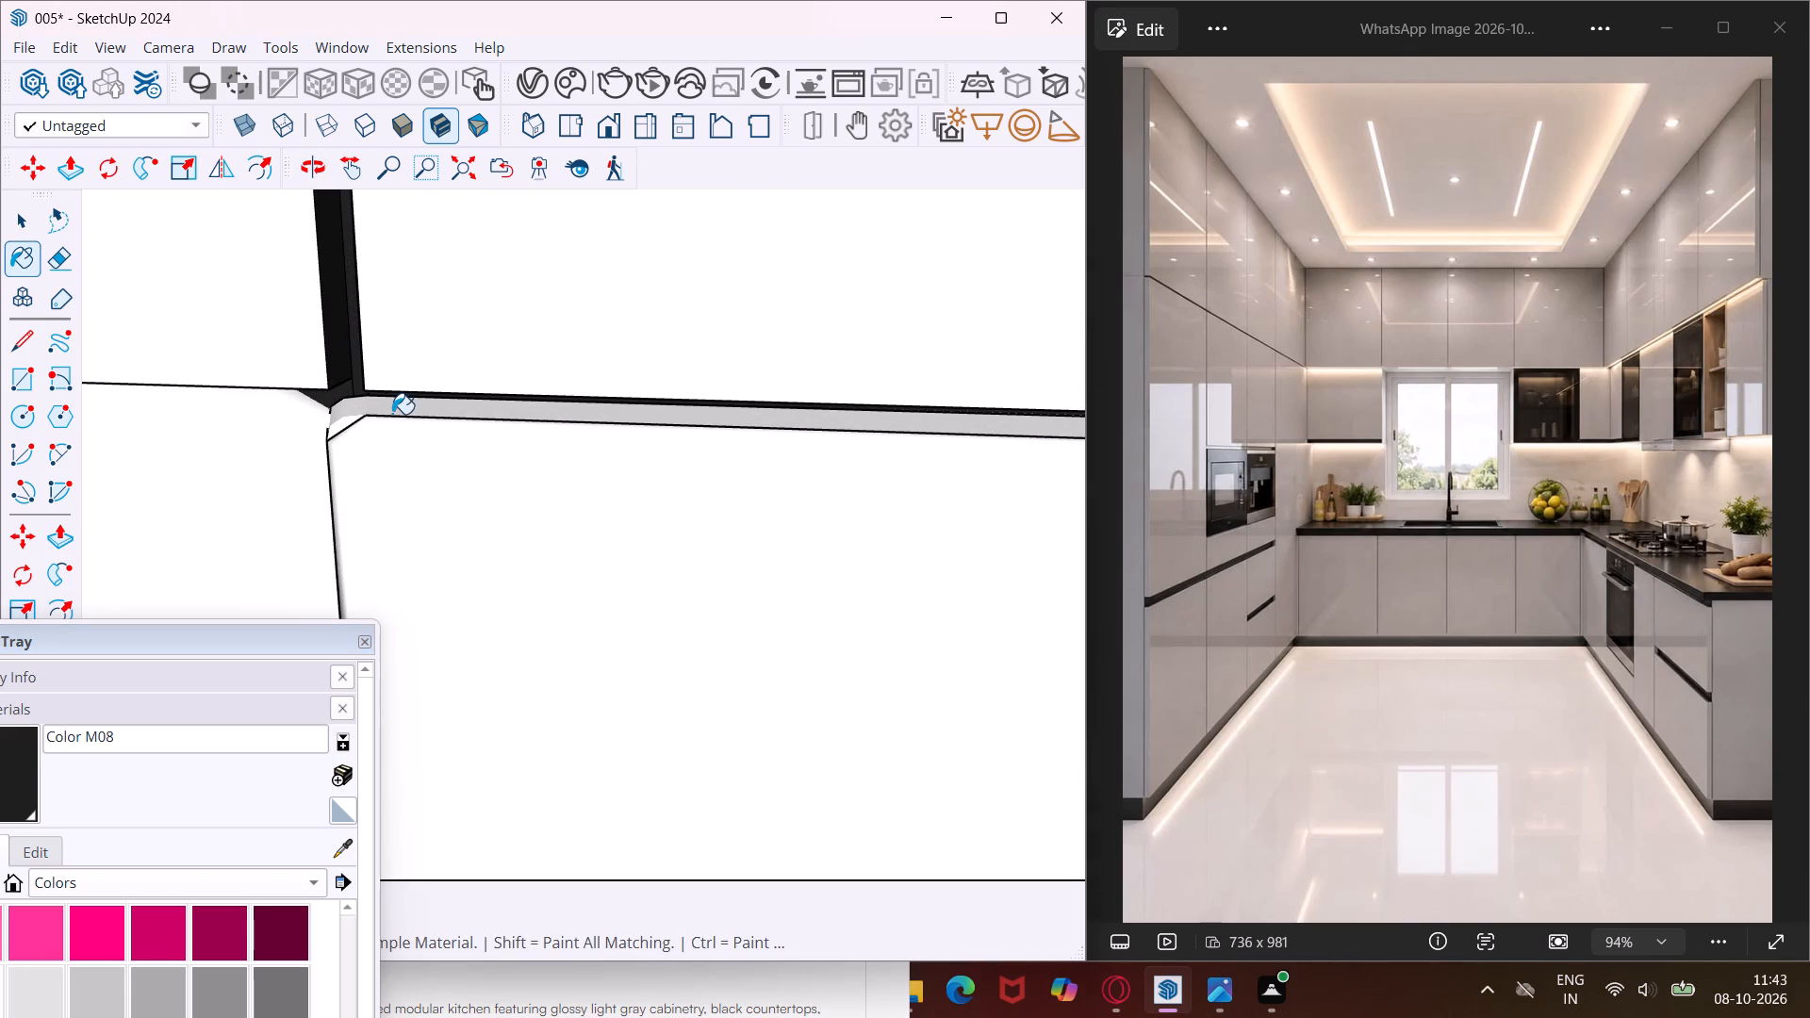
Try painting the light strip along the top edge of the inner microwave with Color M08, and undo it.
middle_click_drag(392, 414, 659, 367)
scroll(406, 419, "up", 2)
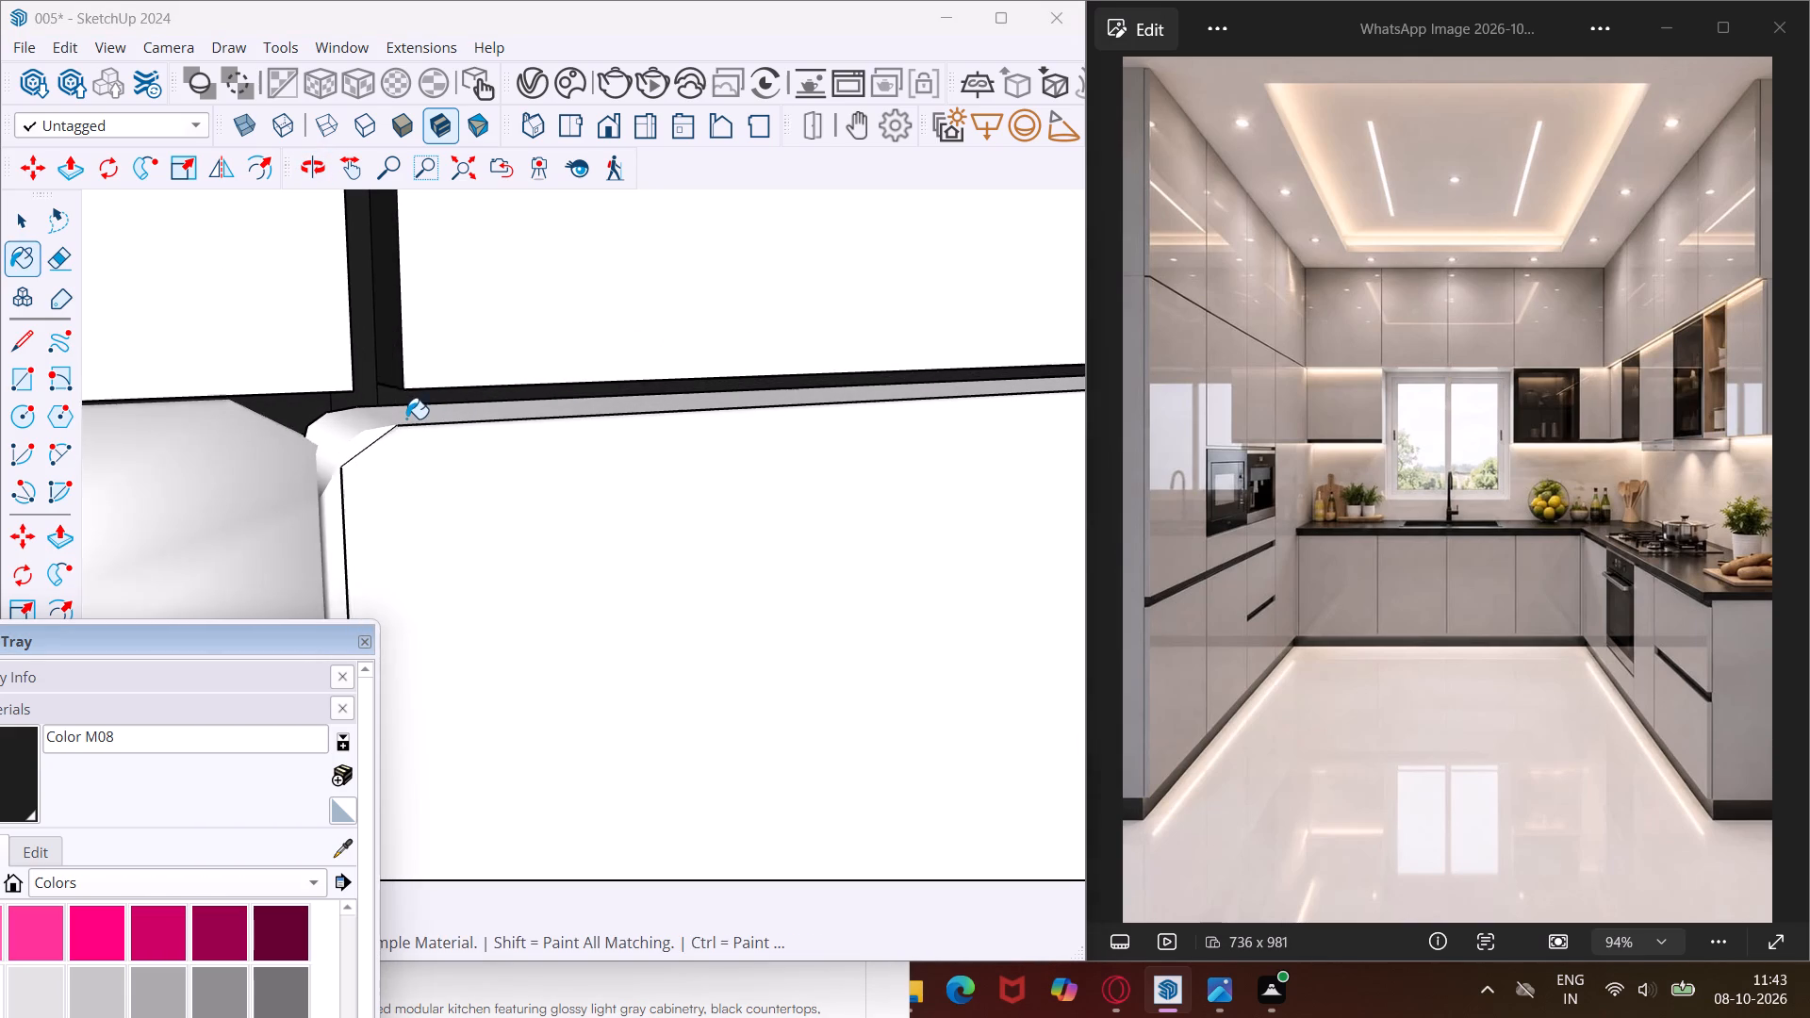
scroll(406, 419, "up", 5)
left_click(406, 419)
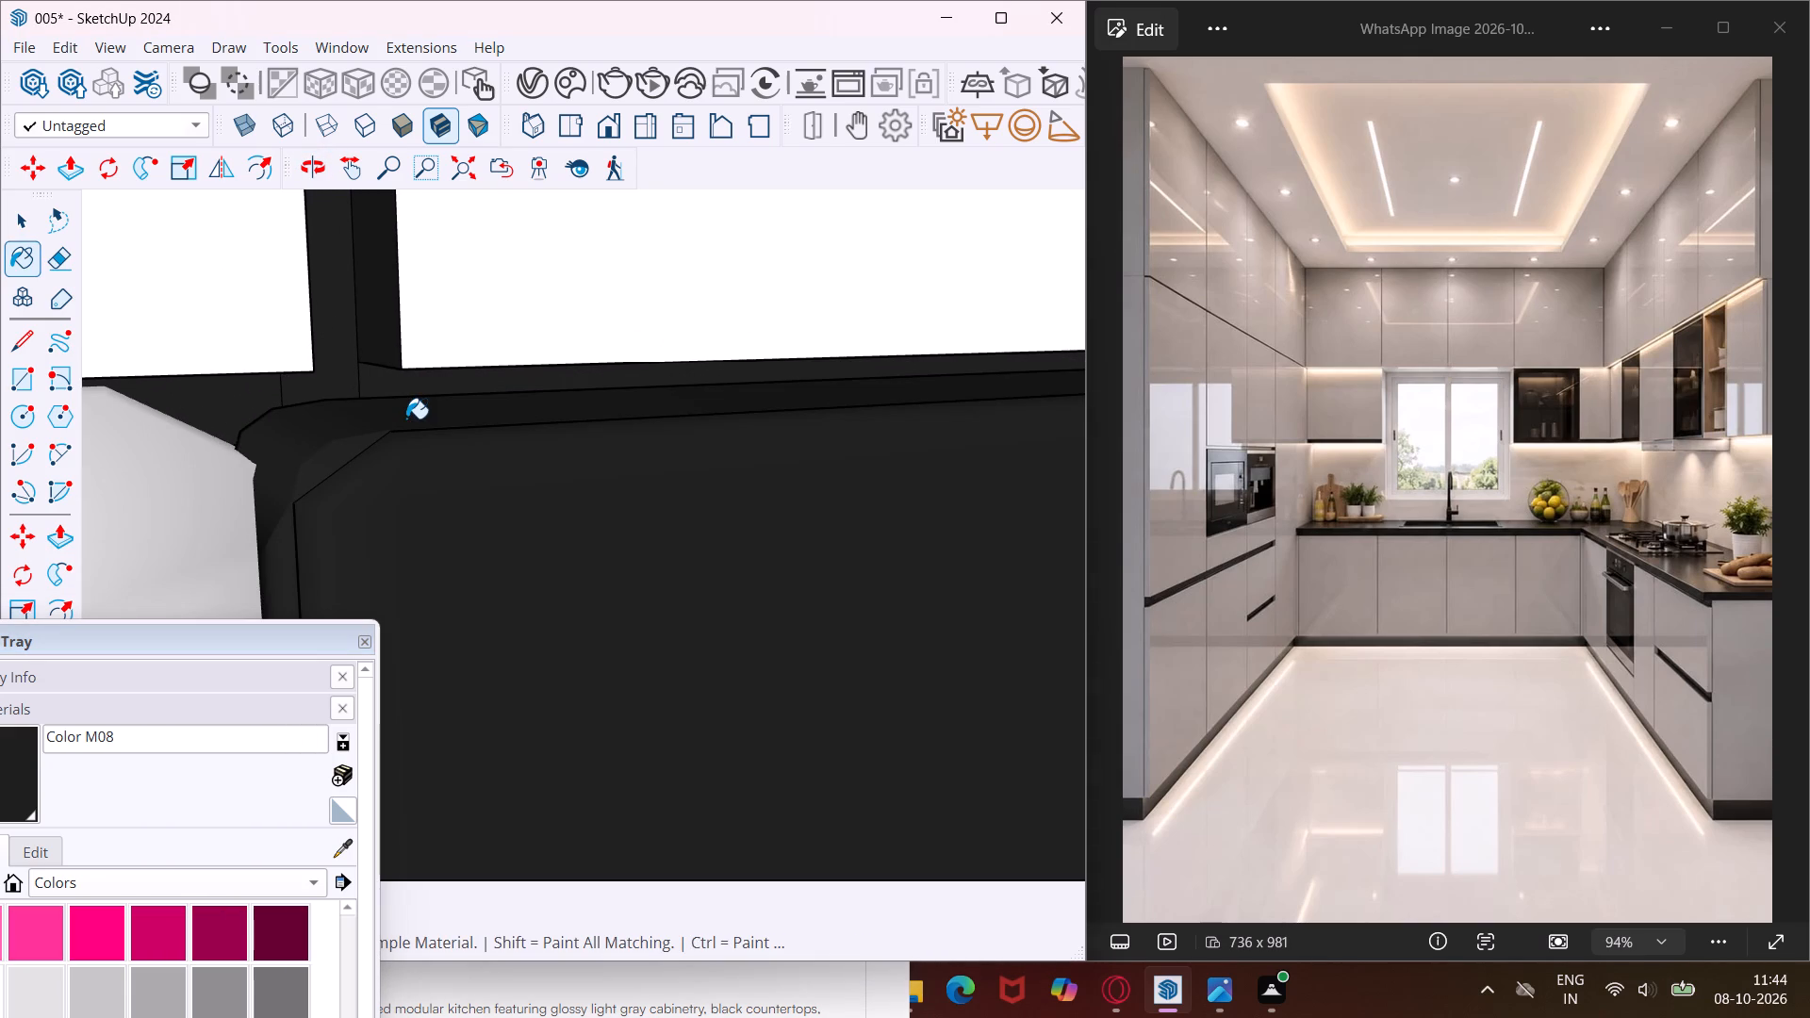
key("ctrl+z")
Review the tall microwave cabinet wall and the adjoining back-wall cabinets for gaps still lacking the dark colour.
scroll(406, 419, "down", 12)
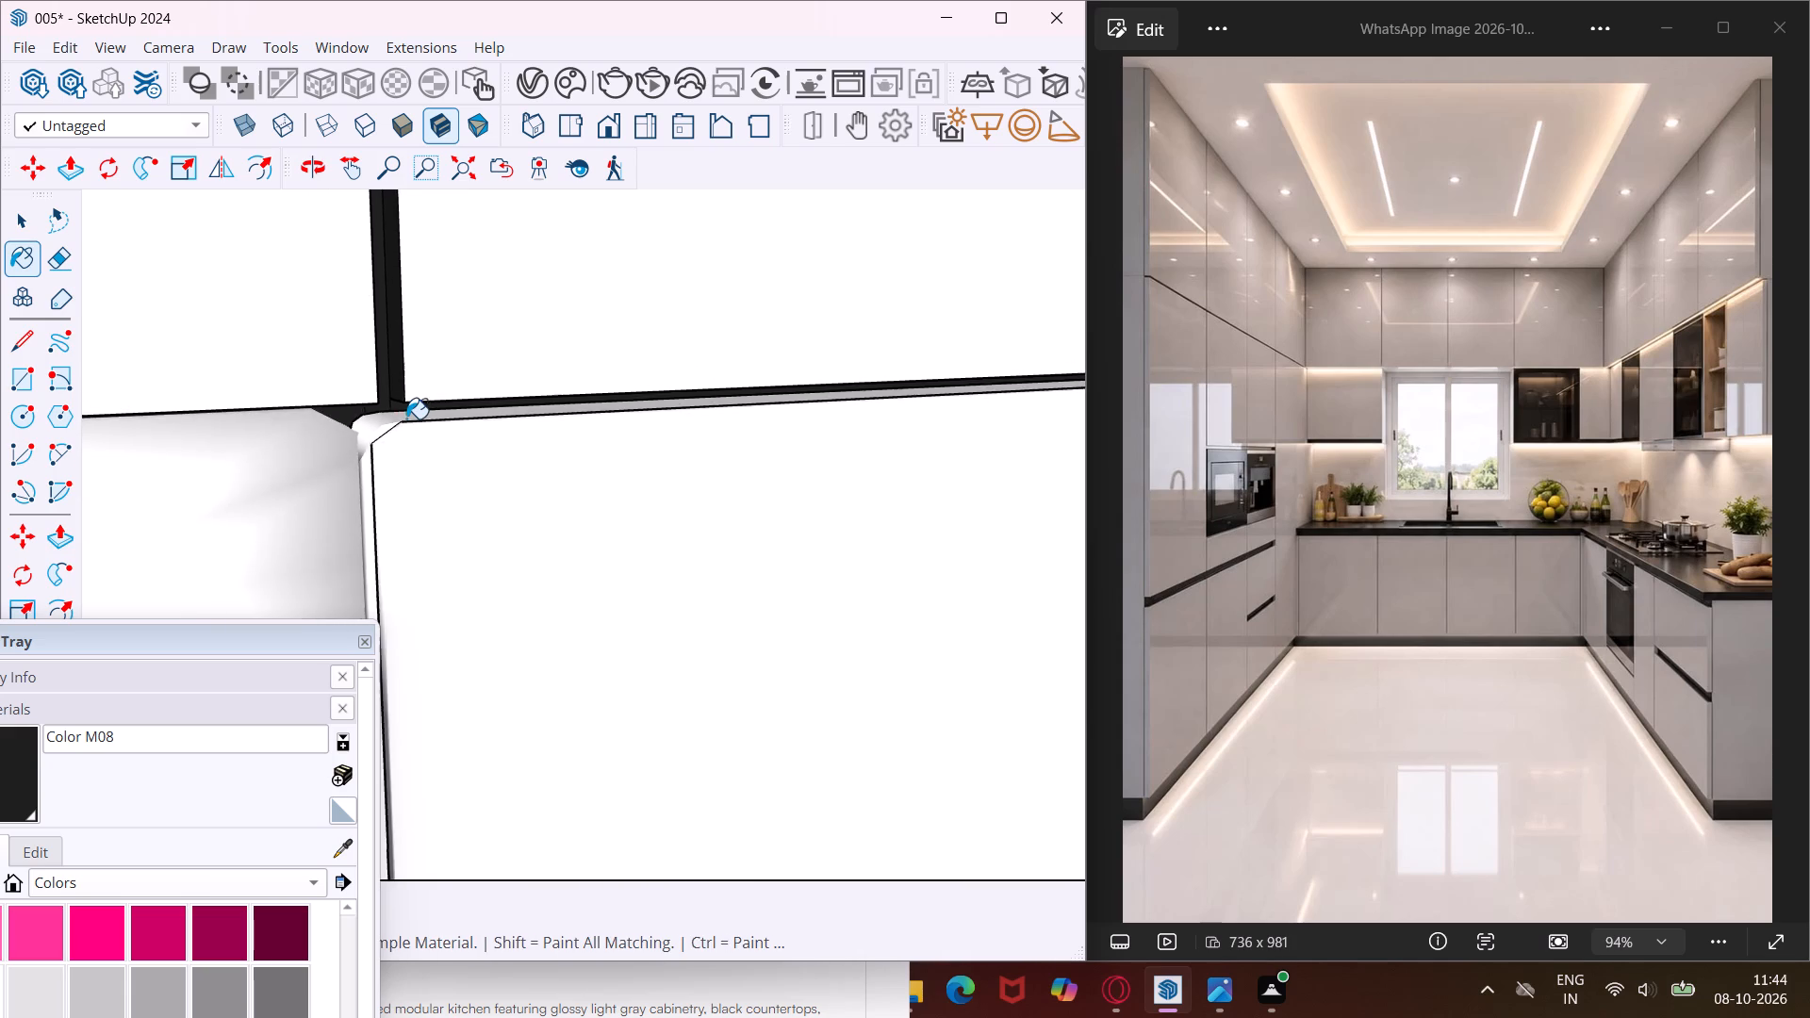
scroll(406, 419, "down", 12)
middle_click_drag(406, 419, 644, 441)
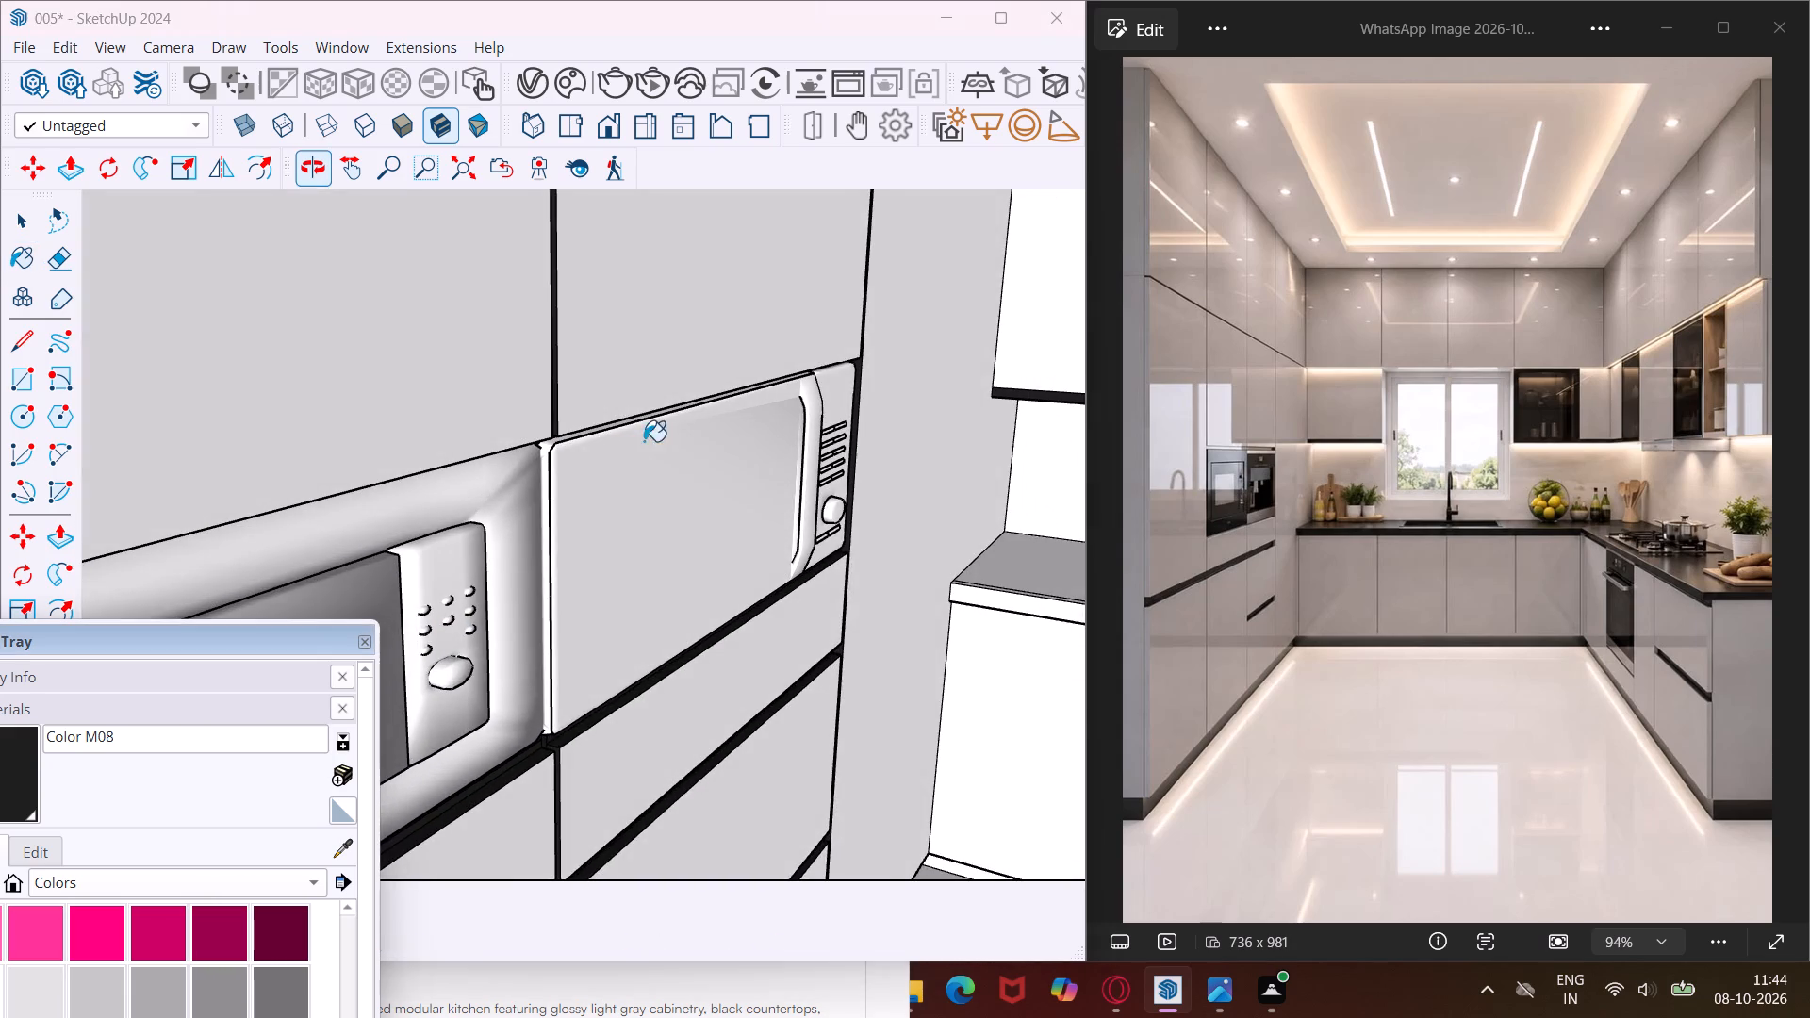
scroll(625, 426, "down", 10)
scroll(505, 448, "down", 8)
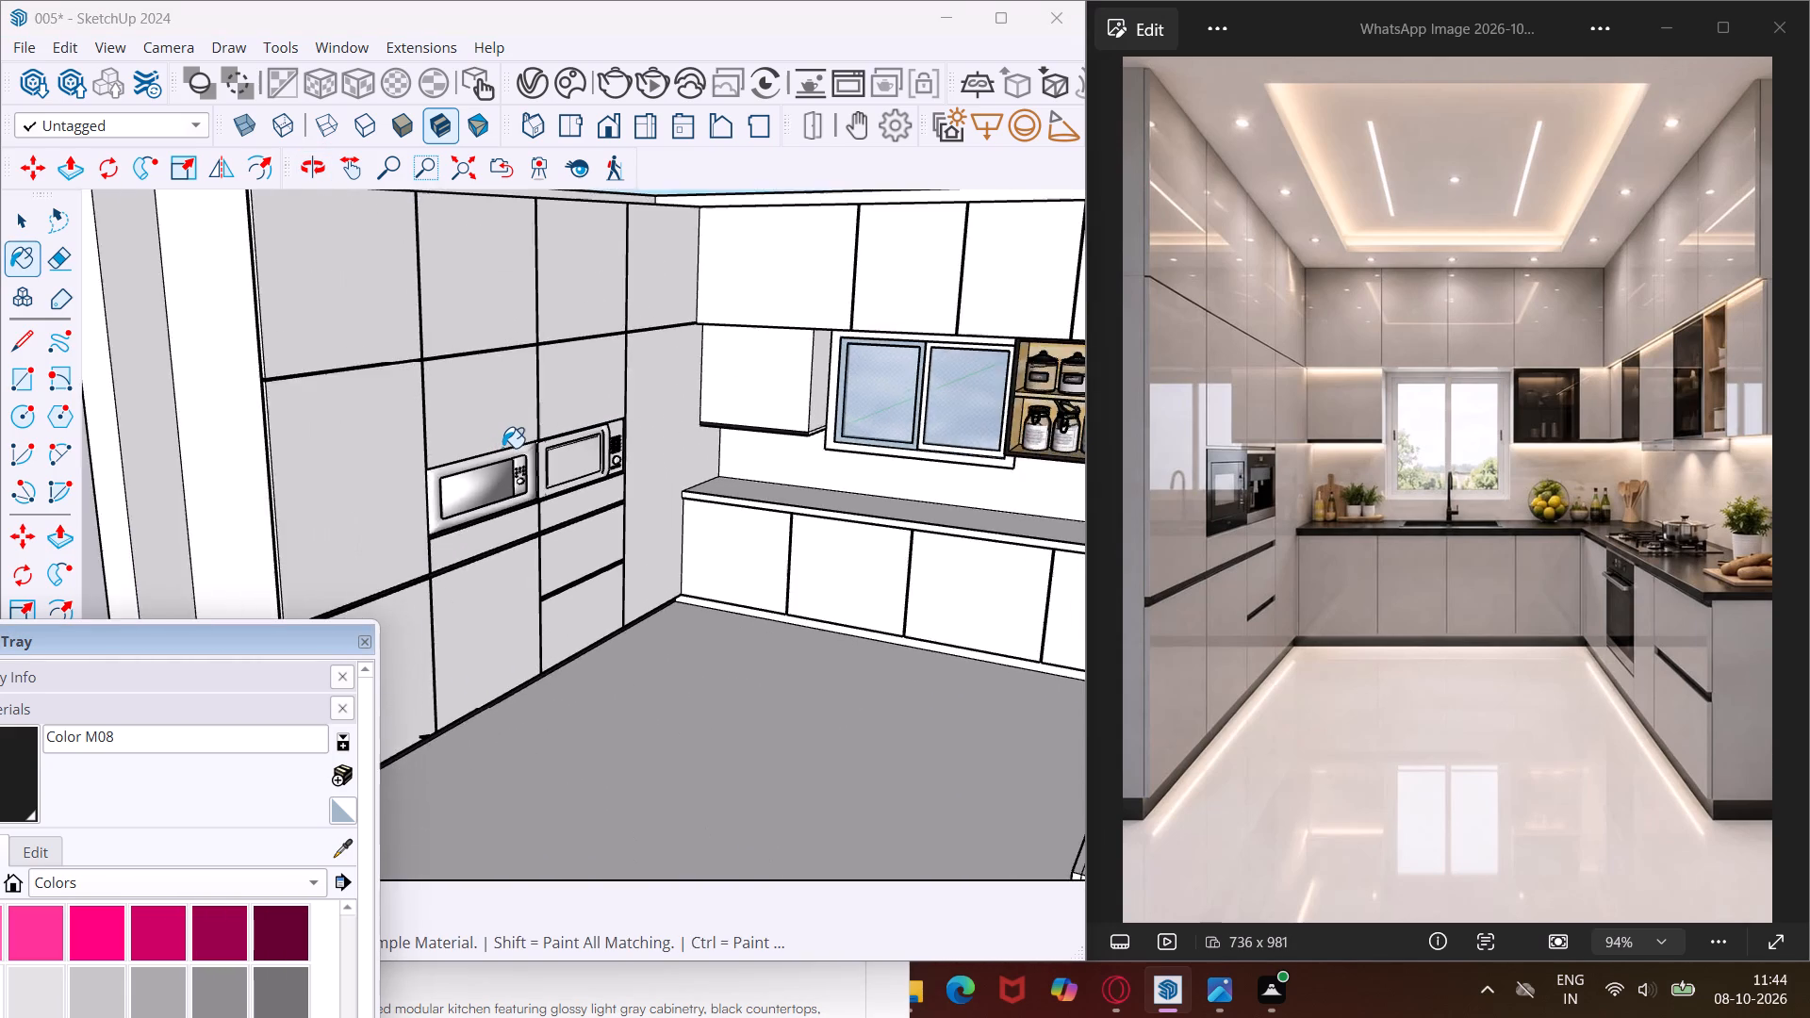
scroll(502, 448, "down", 3)
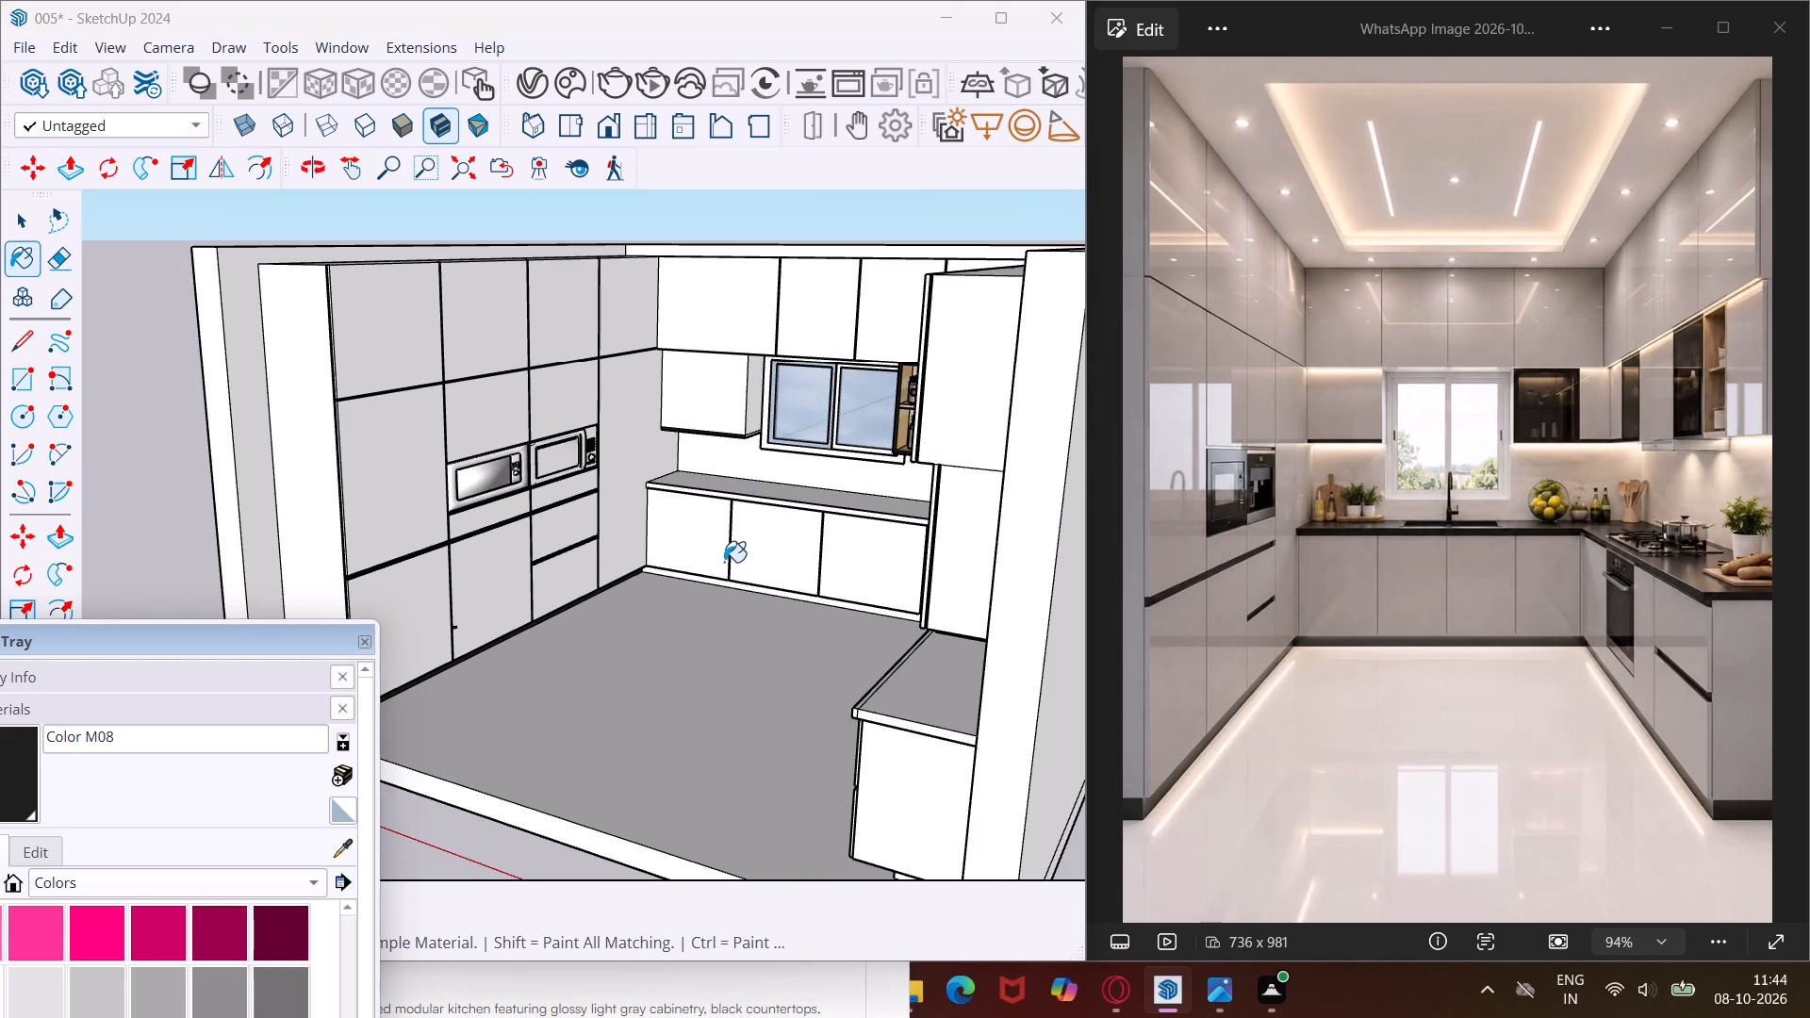
Paint the back and side faces of the back-wall base cabinets' vertical gap nearest the oven-side corner with Color M08.
middle_click_drag(724, 563, 1029, 580)
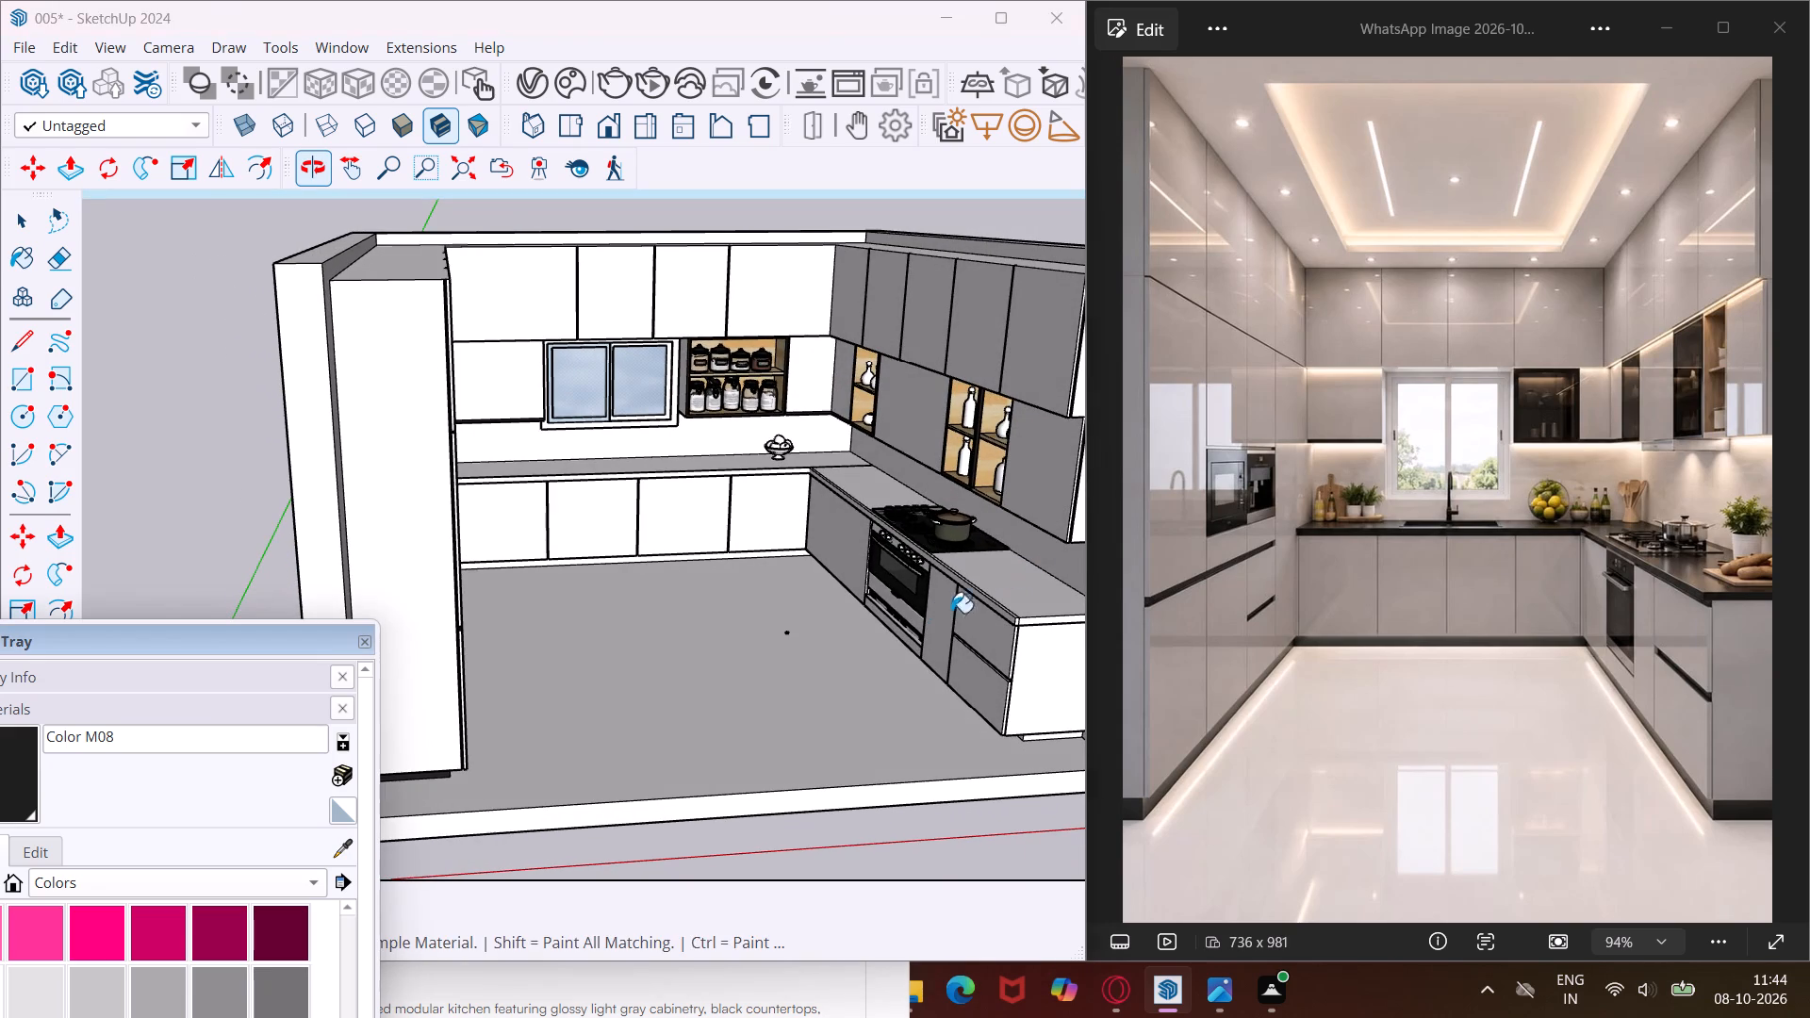
scroll(833, 575, "up", 14)
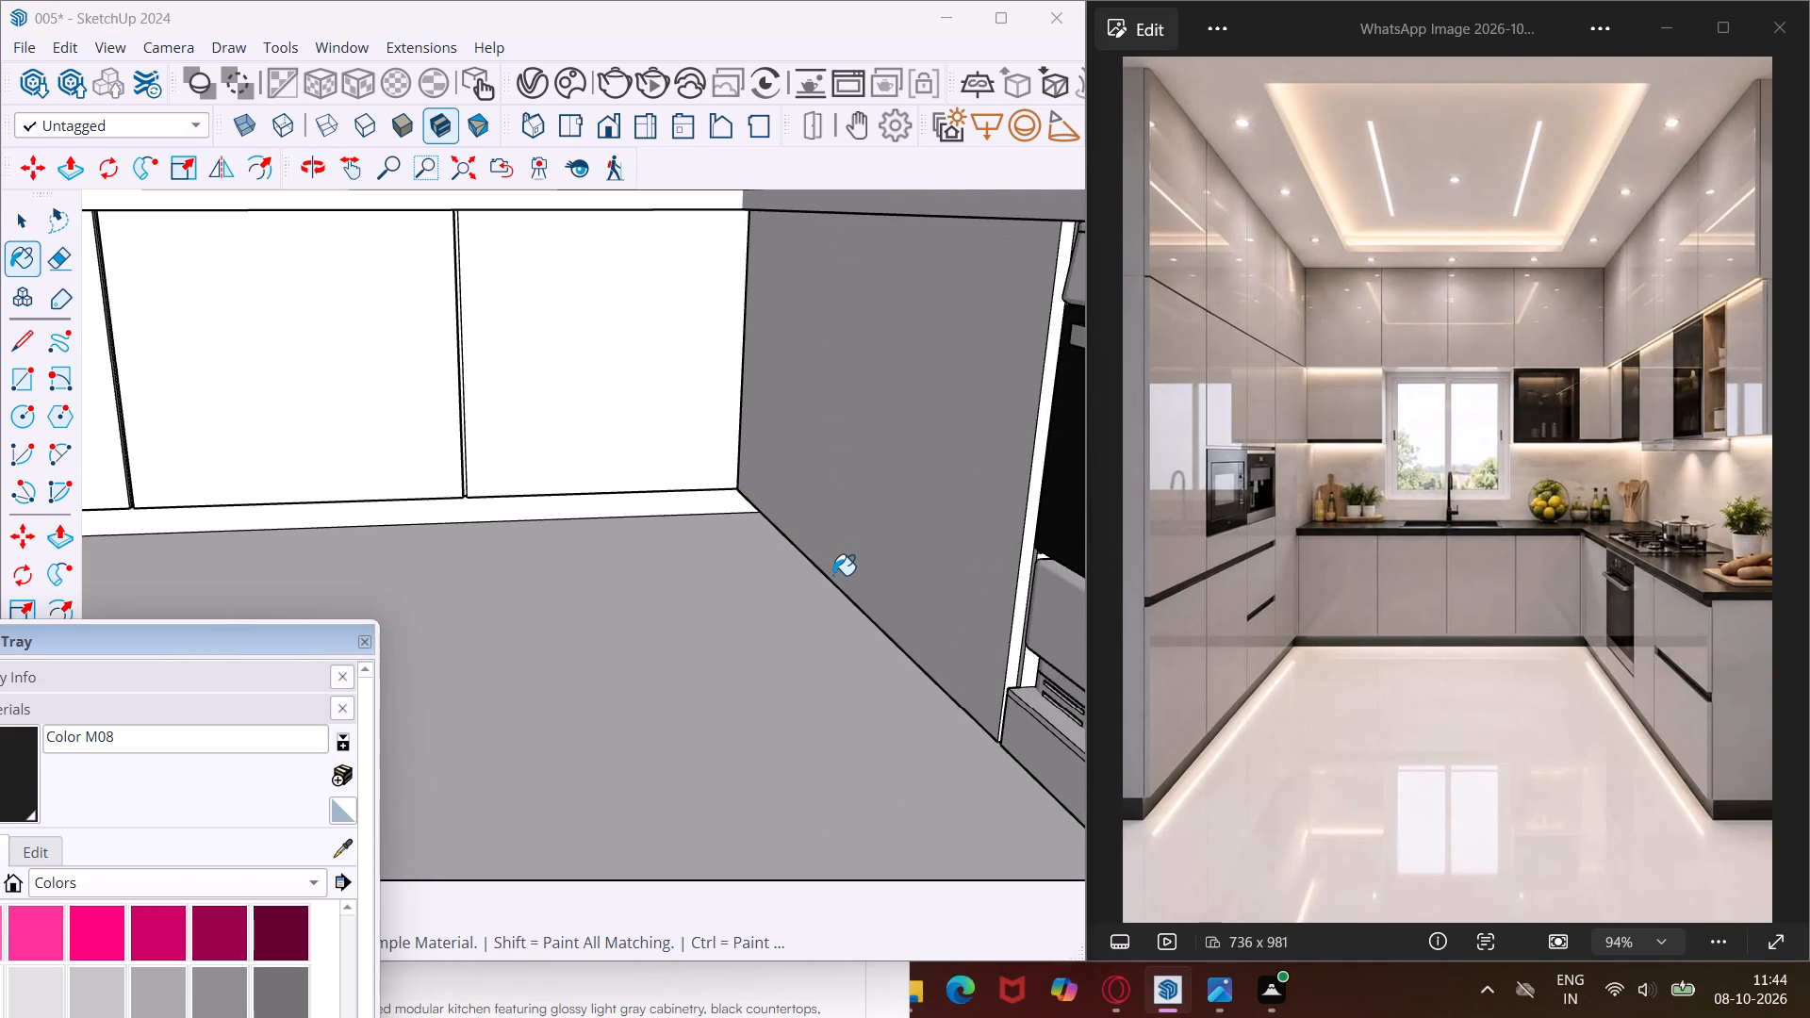
middle_click_drag(1017, 650, 1110, 654)
scroll(412, 473, "up", 18)
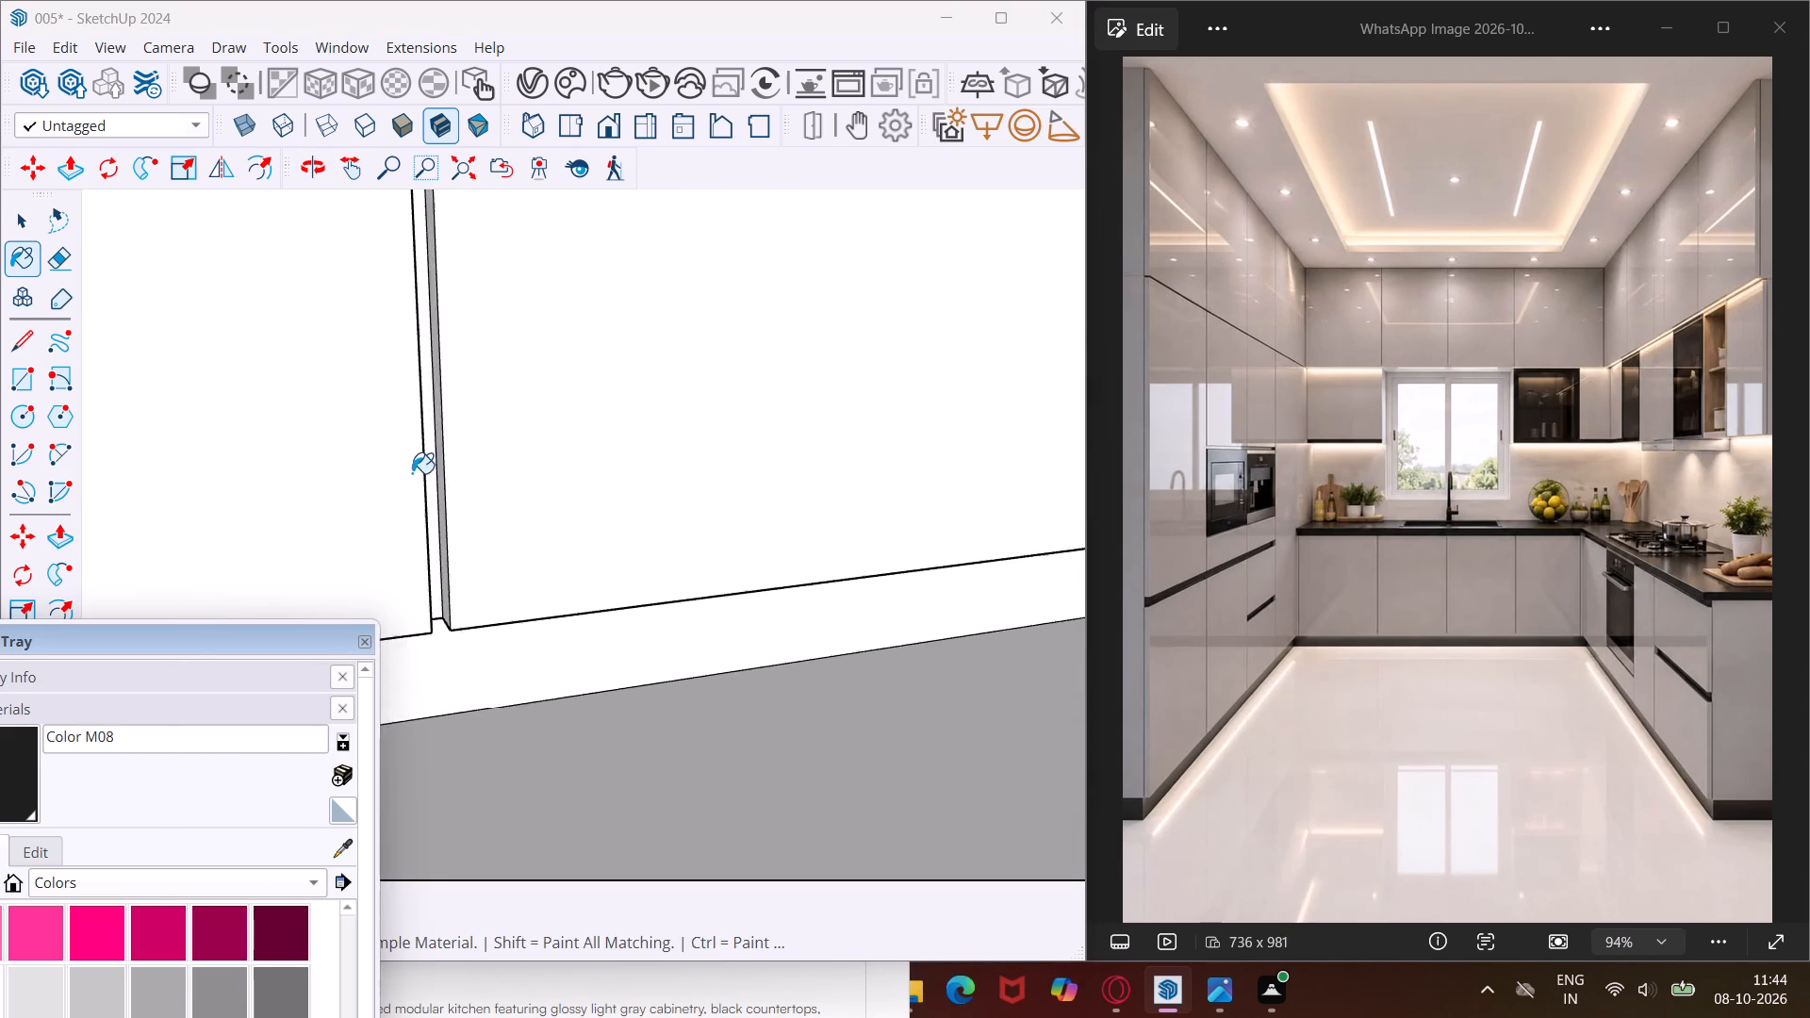
scroll(412, 473, "up", 4)
left_click(452, 462)
middle_click_drag(452, 462, 312, 492)
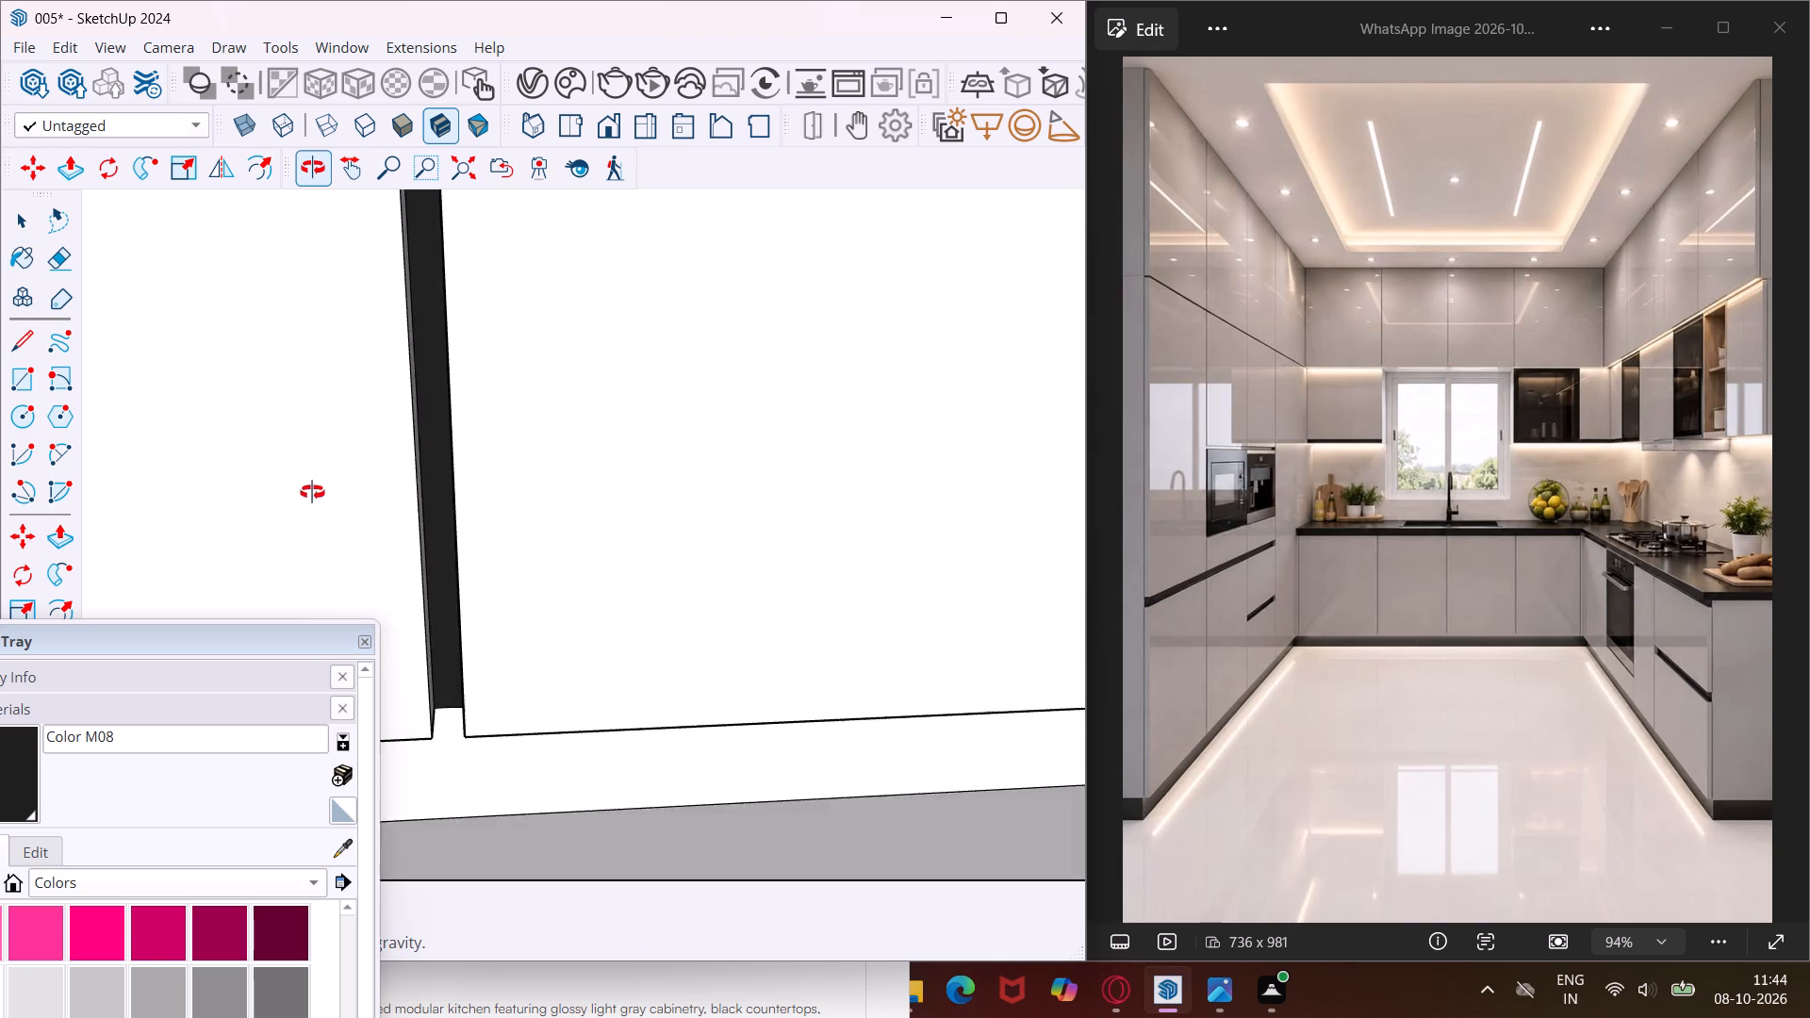
middle_click_drag(312, 492, 175, 495)
left_click(426, 534)
middle_click_drag(426, 534, 551, 534)
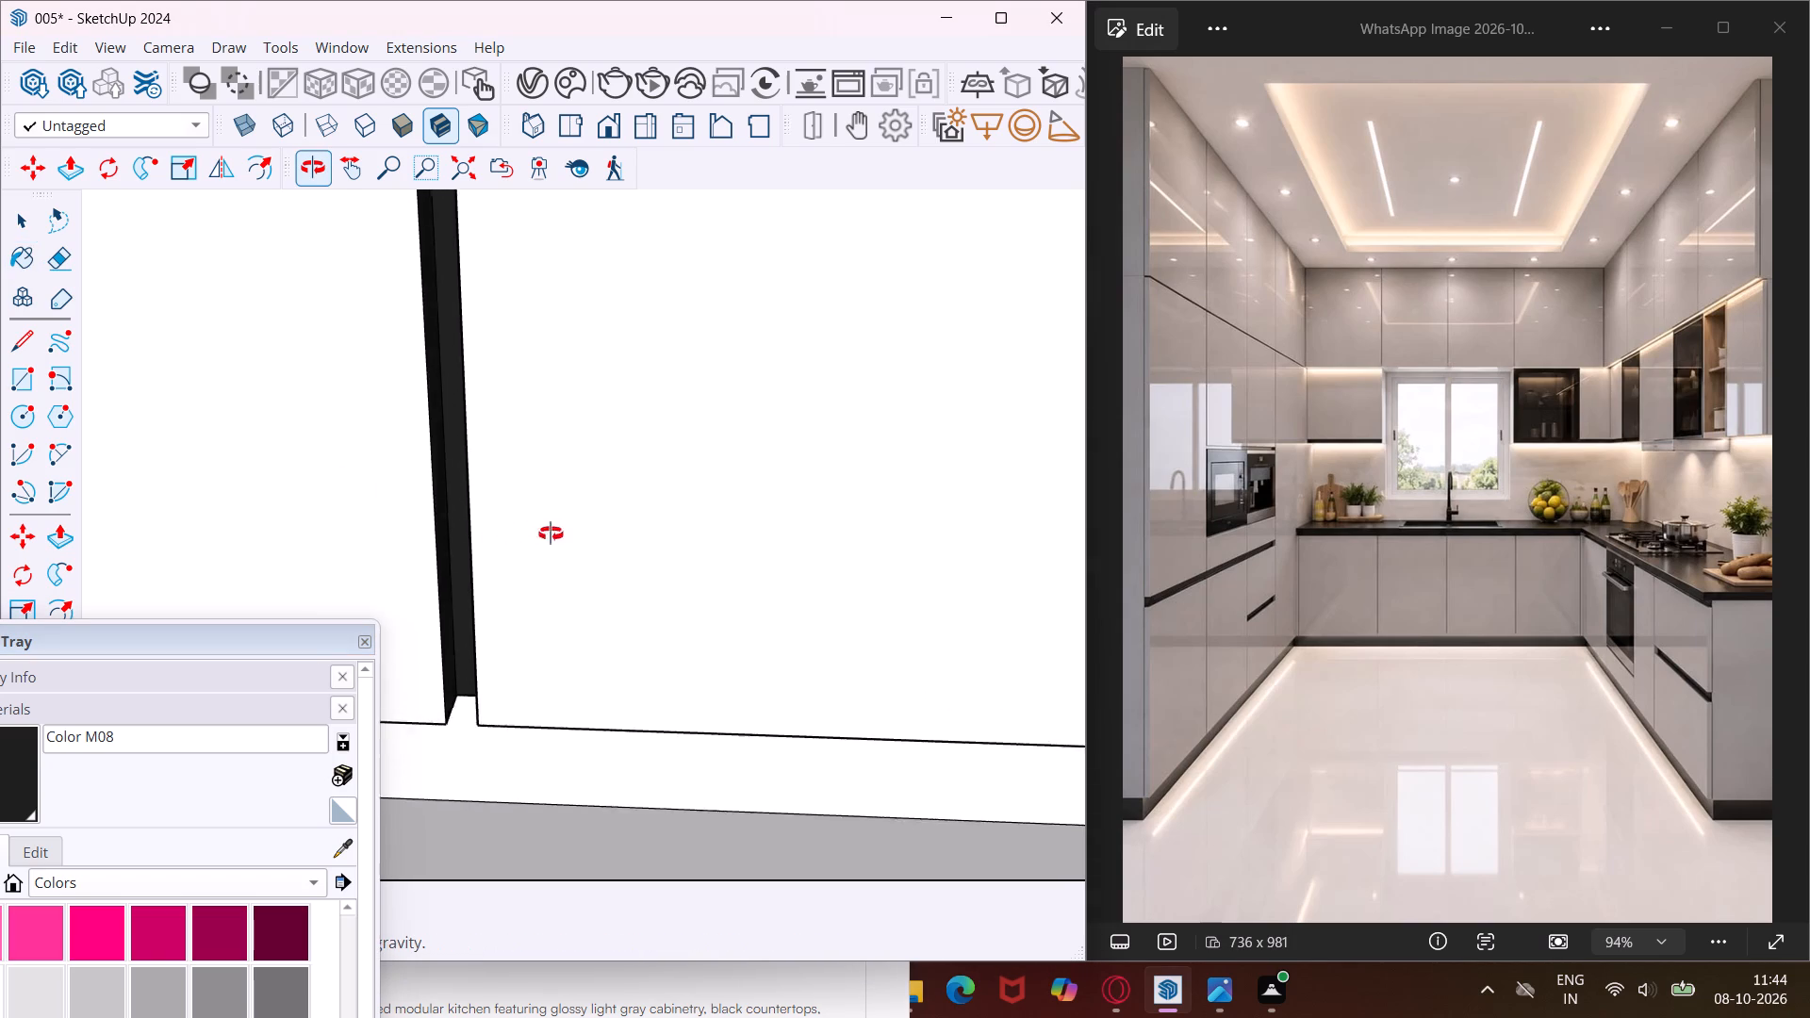
middle_click_drag(551, 534, 815, 534)
left_click(564, 592)
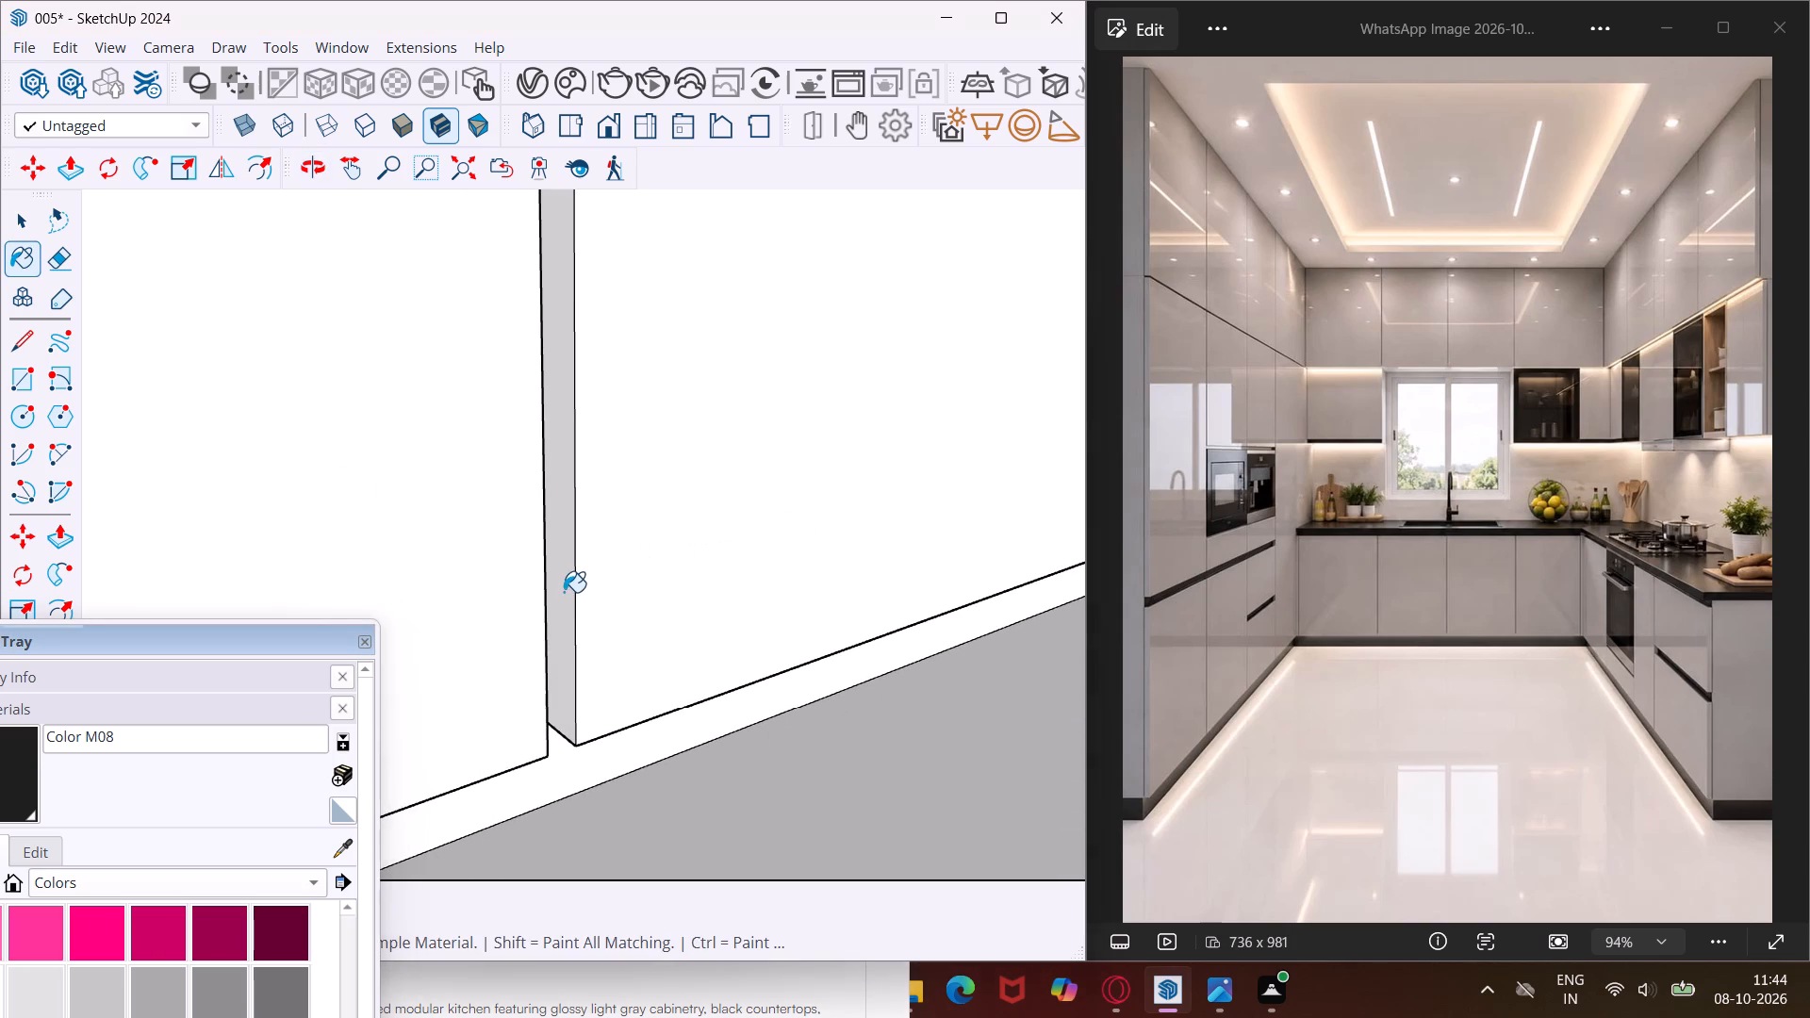
Paint the plinth strip beneath the back-wall base cabinets with Color M08.
scroll(564, 592, "down", 15)
left_click(557, 652)
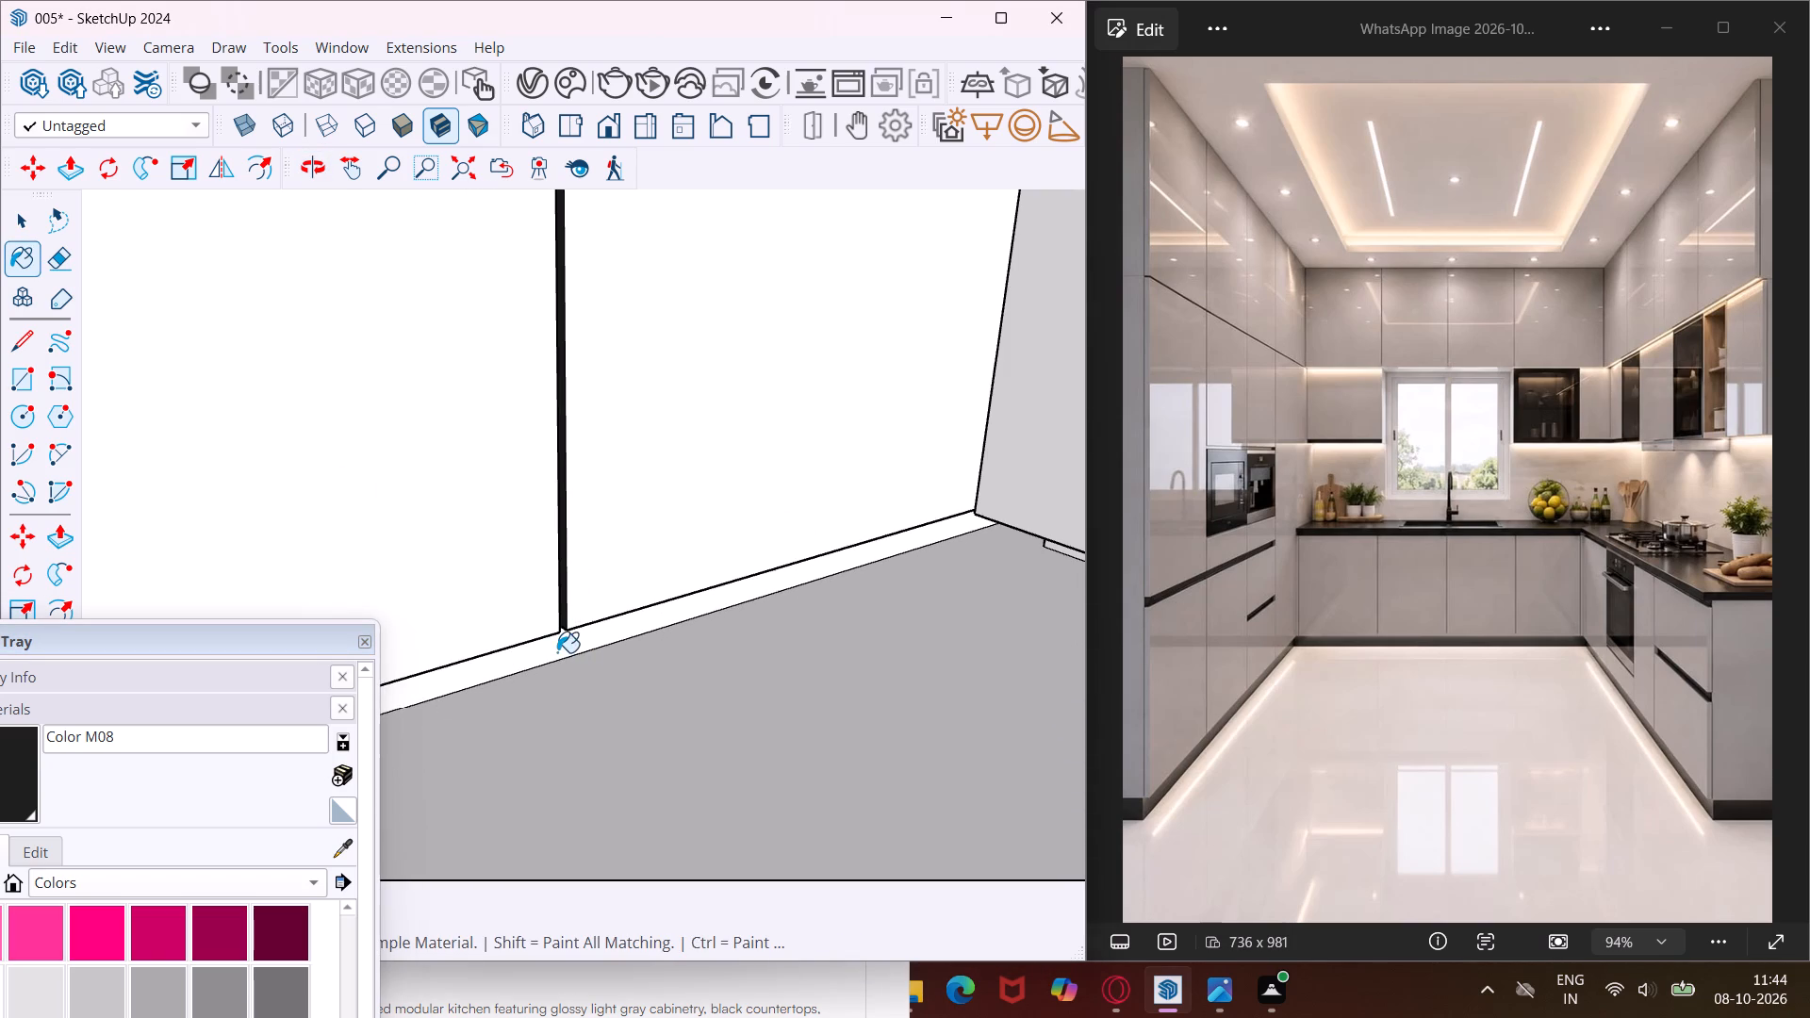
Paint the first face of the vertical gap between the corner base cabinet and the oven with Color M08.
middle_click_drag(557, 652, 452, 655)
scroll(452, 655, "down", 11)
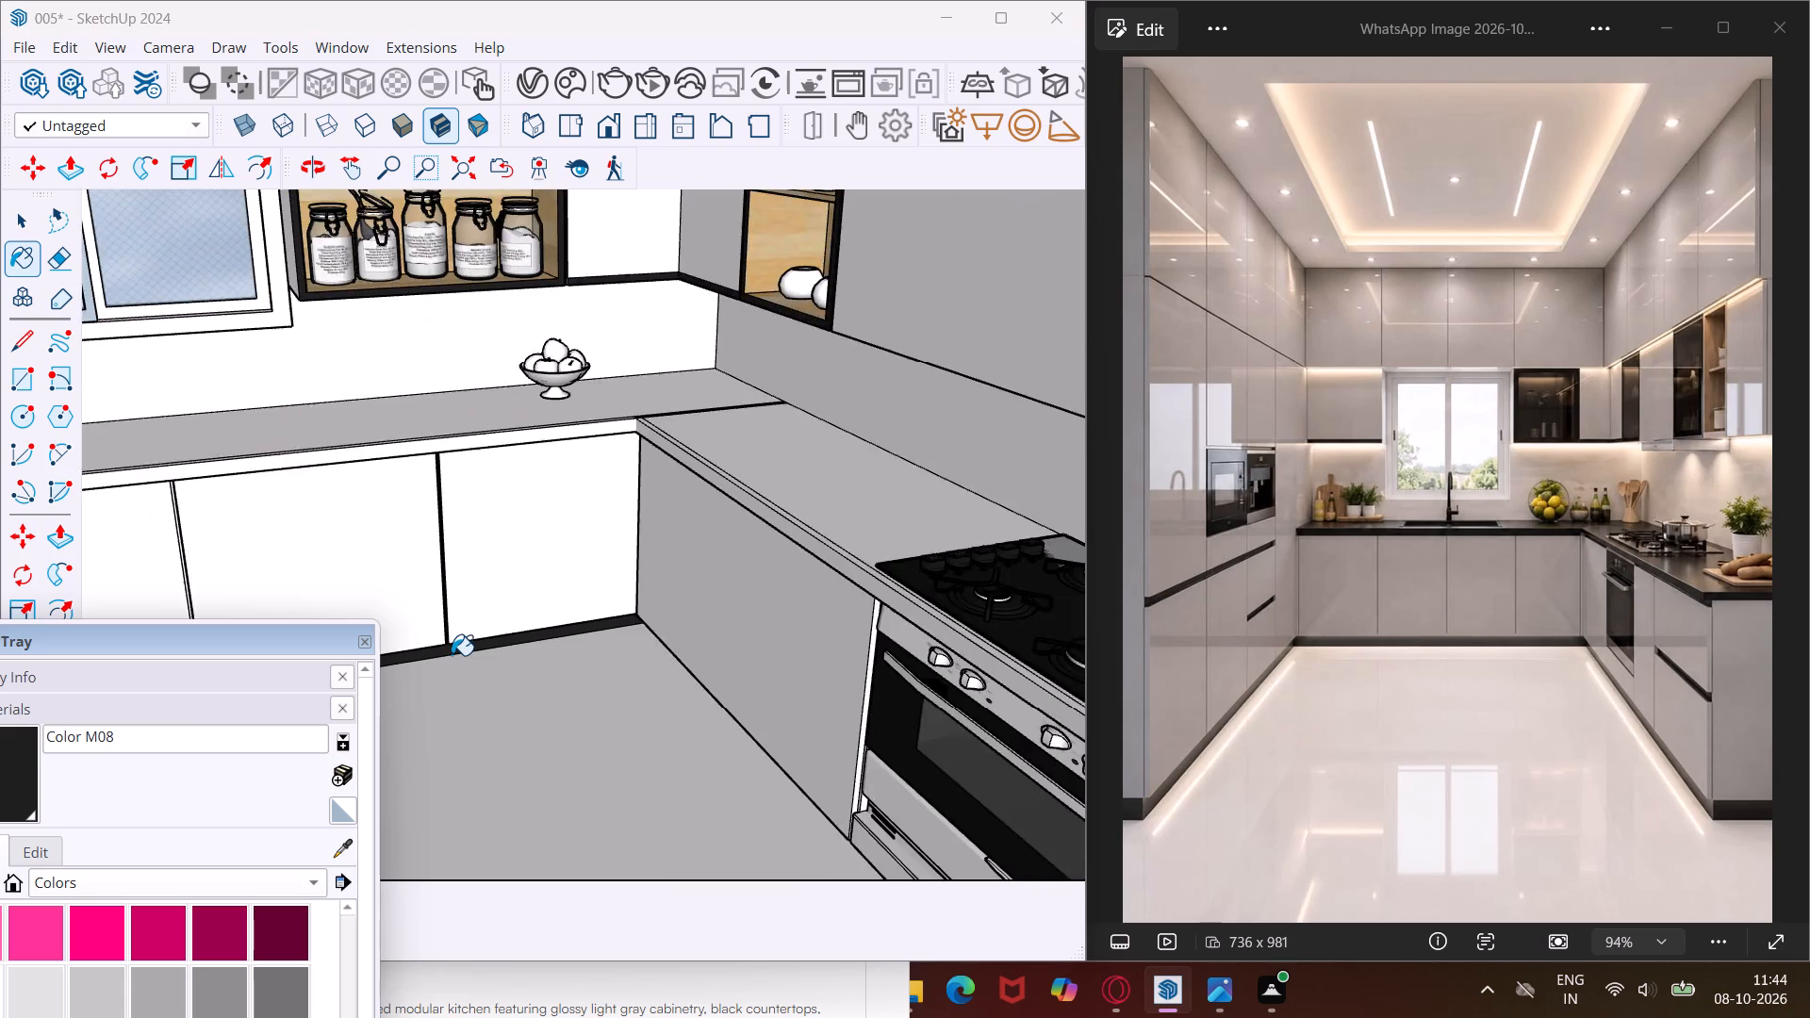
scroll(452, 655, "down", 3)
middle_click_drag(452, 655, 545, 613)
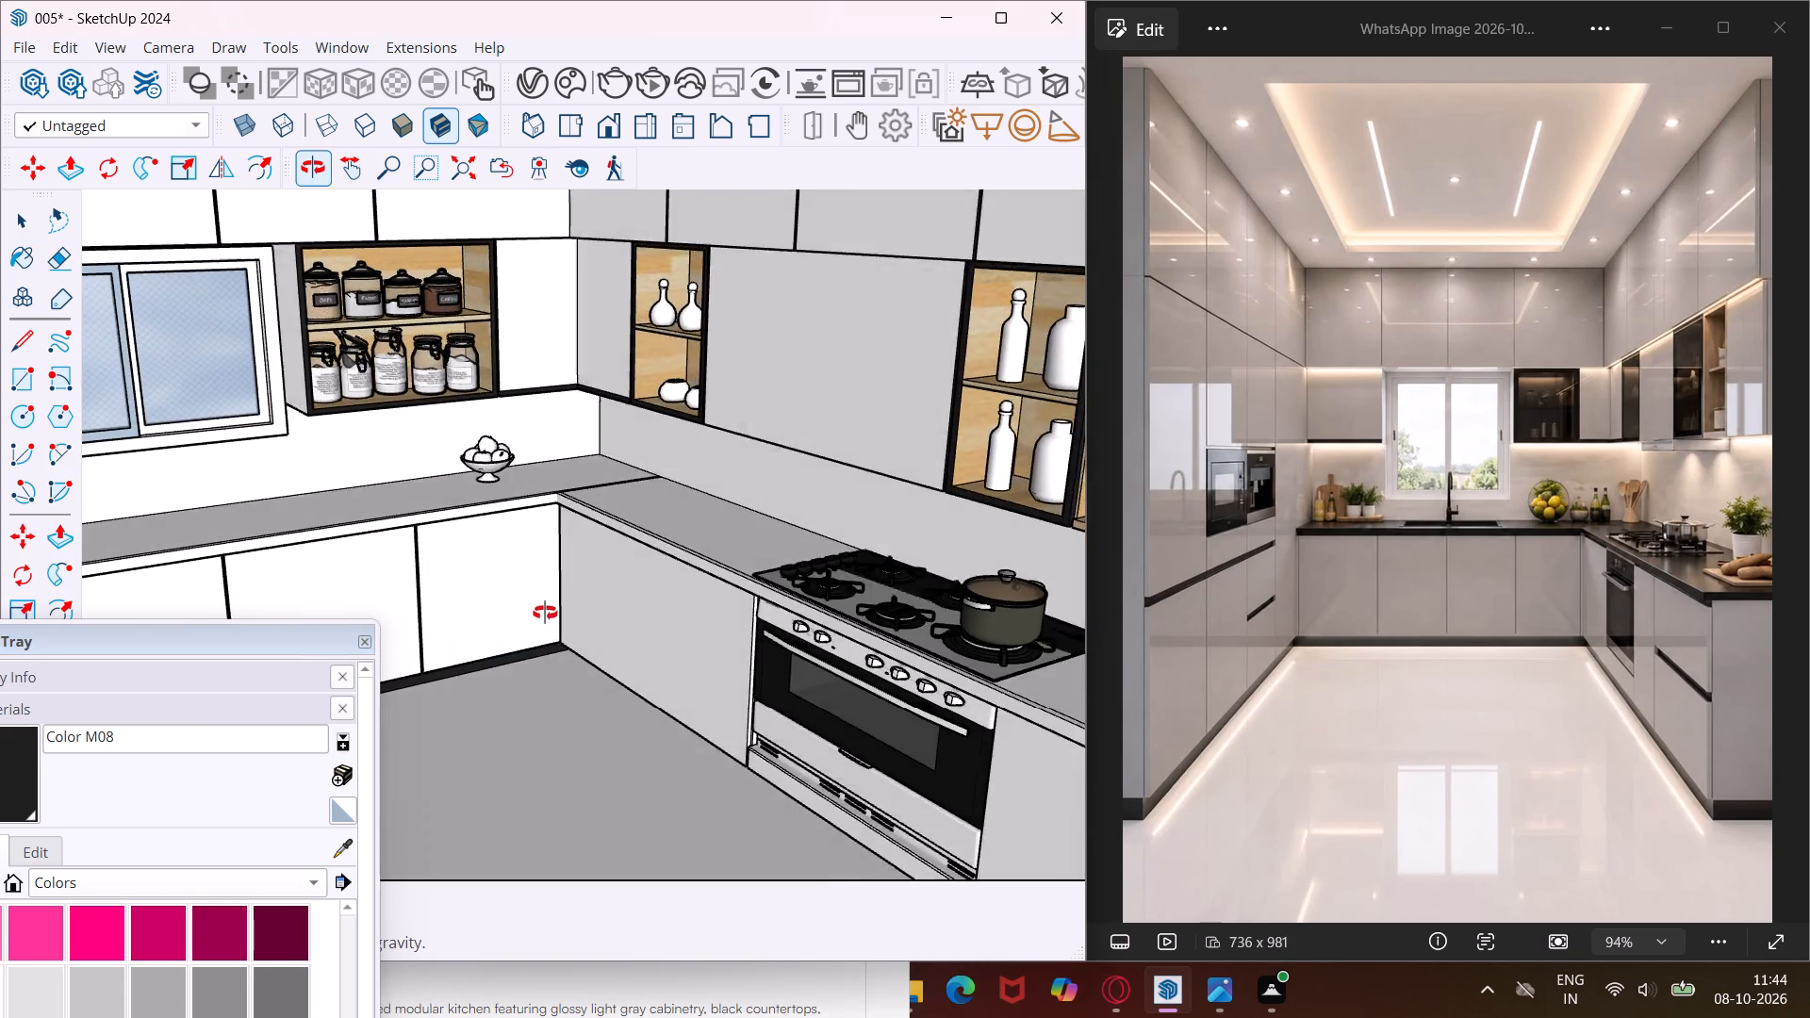
middle_click_drag(545, 613, 620, 472)
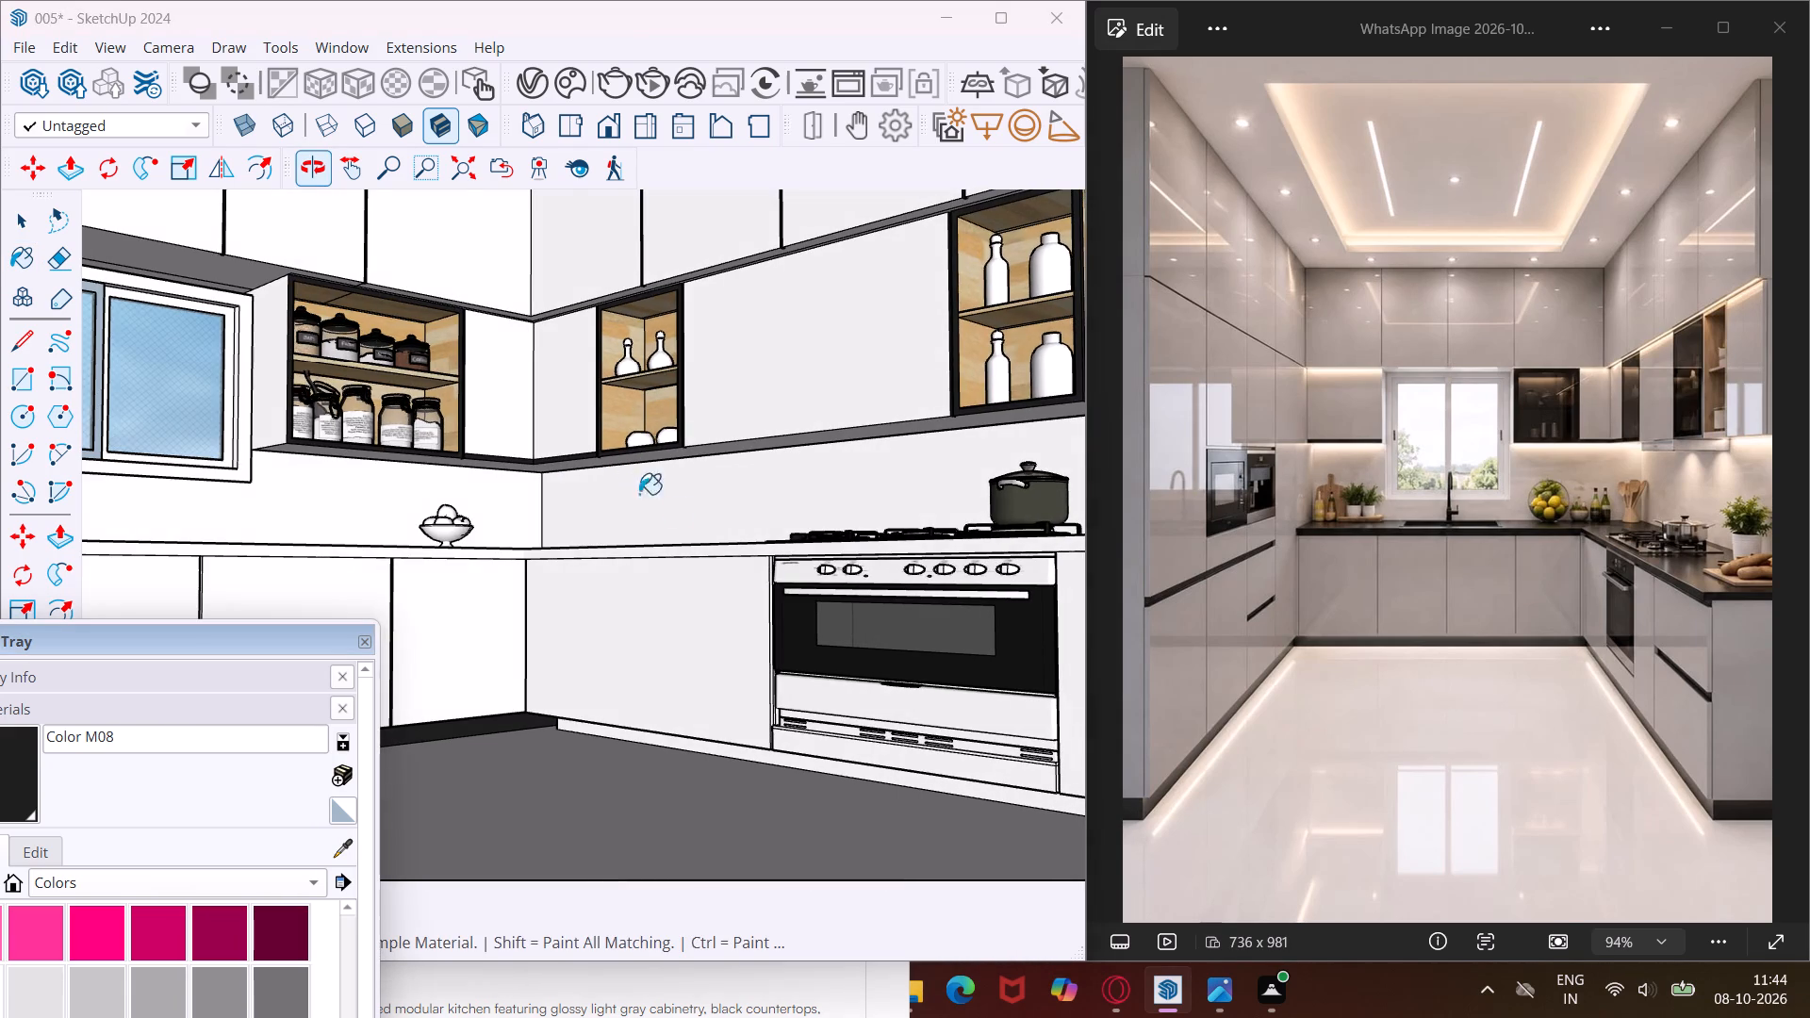
scroll(765, 629, "up", 17)
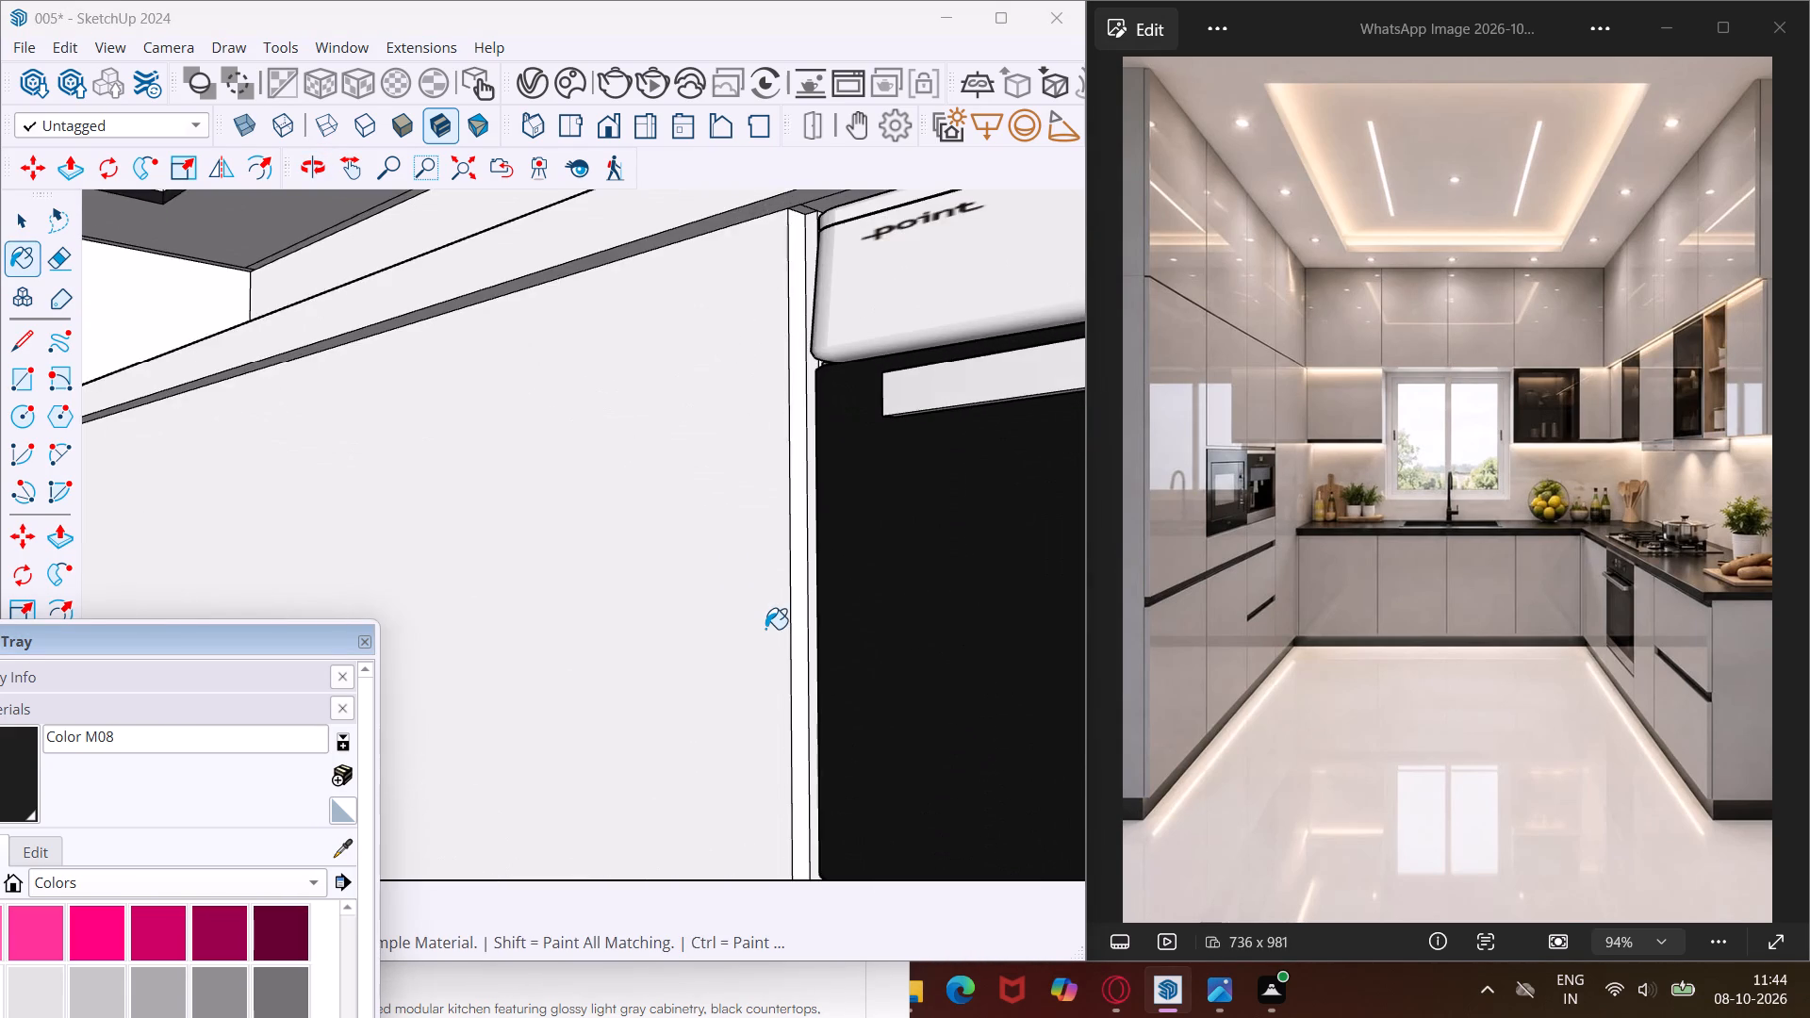
scroll(765, 629, "up", 8)
left_click(834, 582)
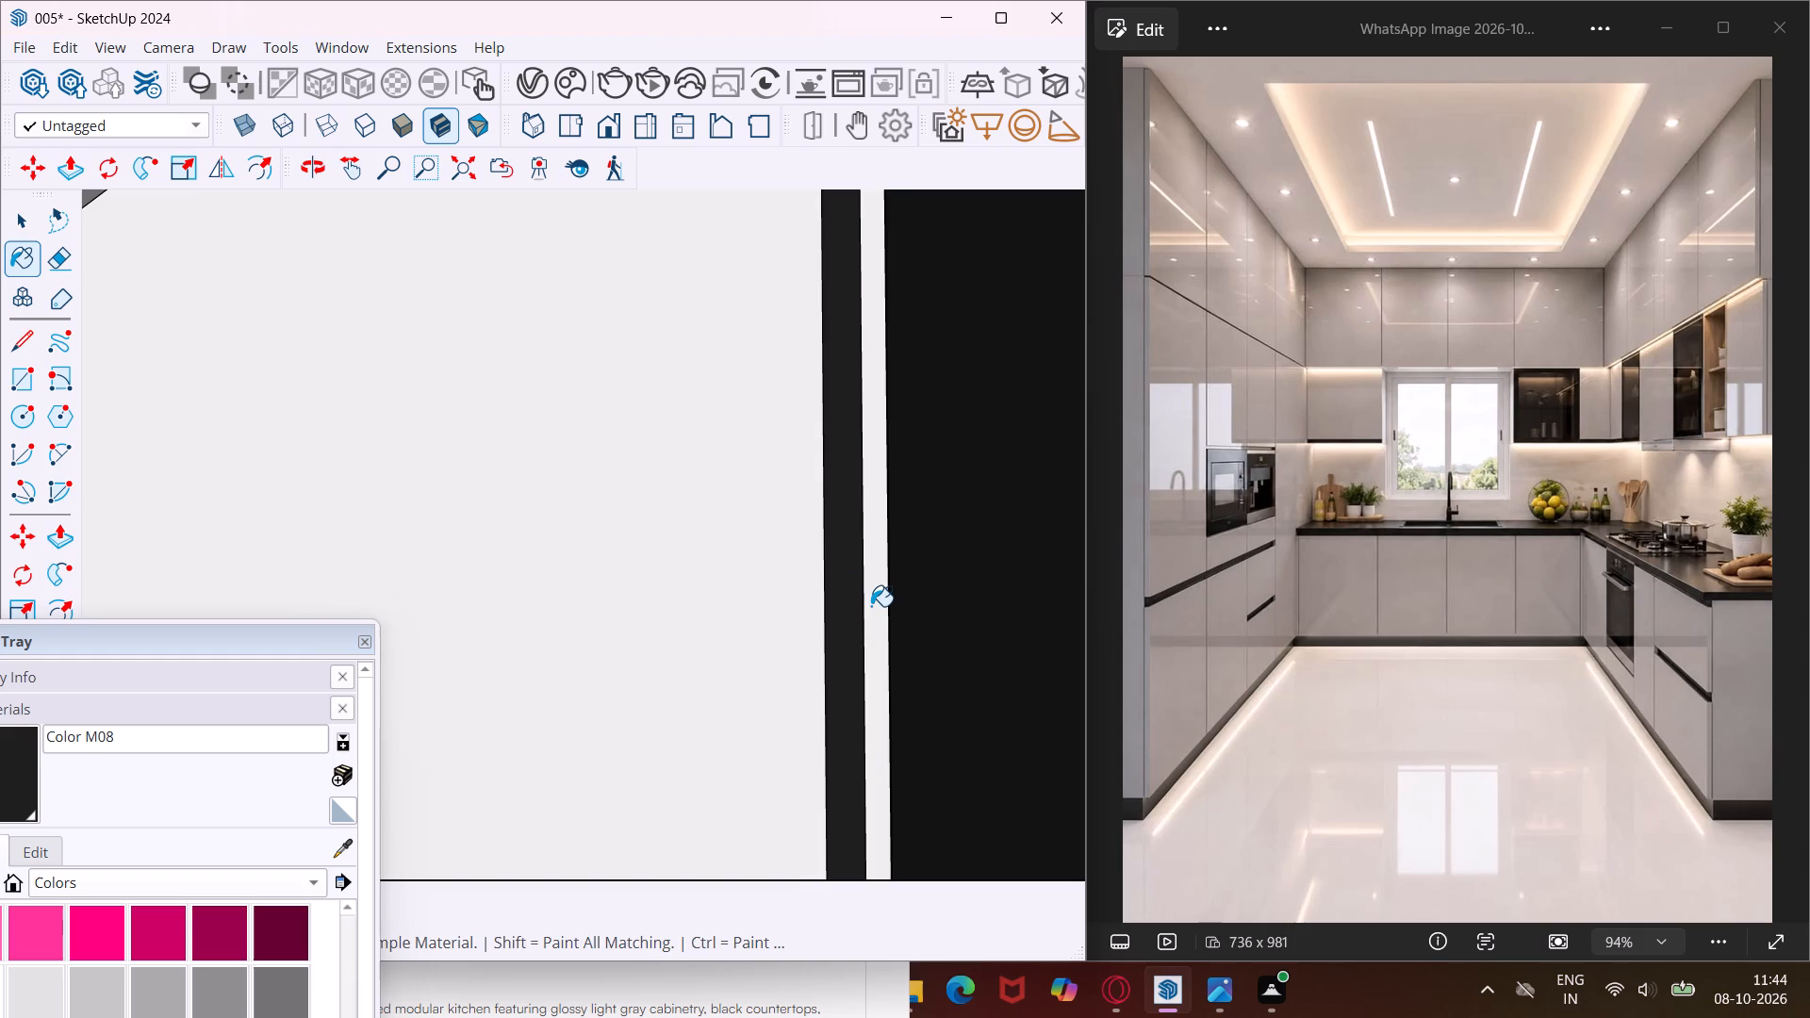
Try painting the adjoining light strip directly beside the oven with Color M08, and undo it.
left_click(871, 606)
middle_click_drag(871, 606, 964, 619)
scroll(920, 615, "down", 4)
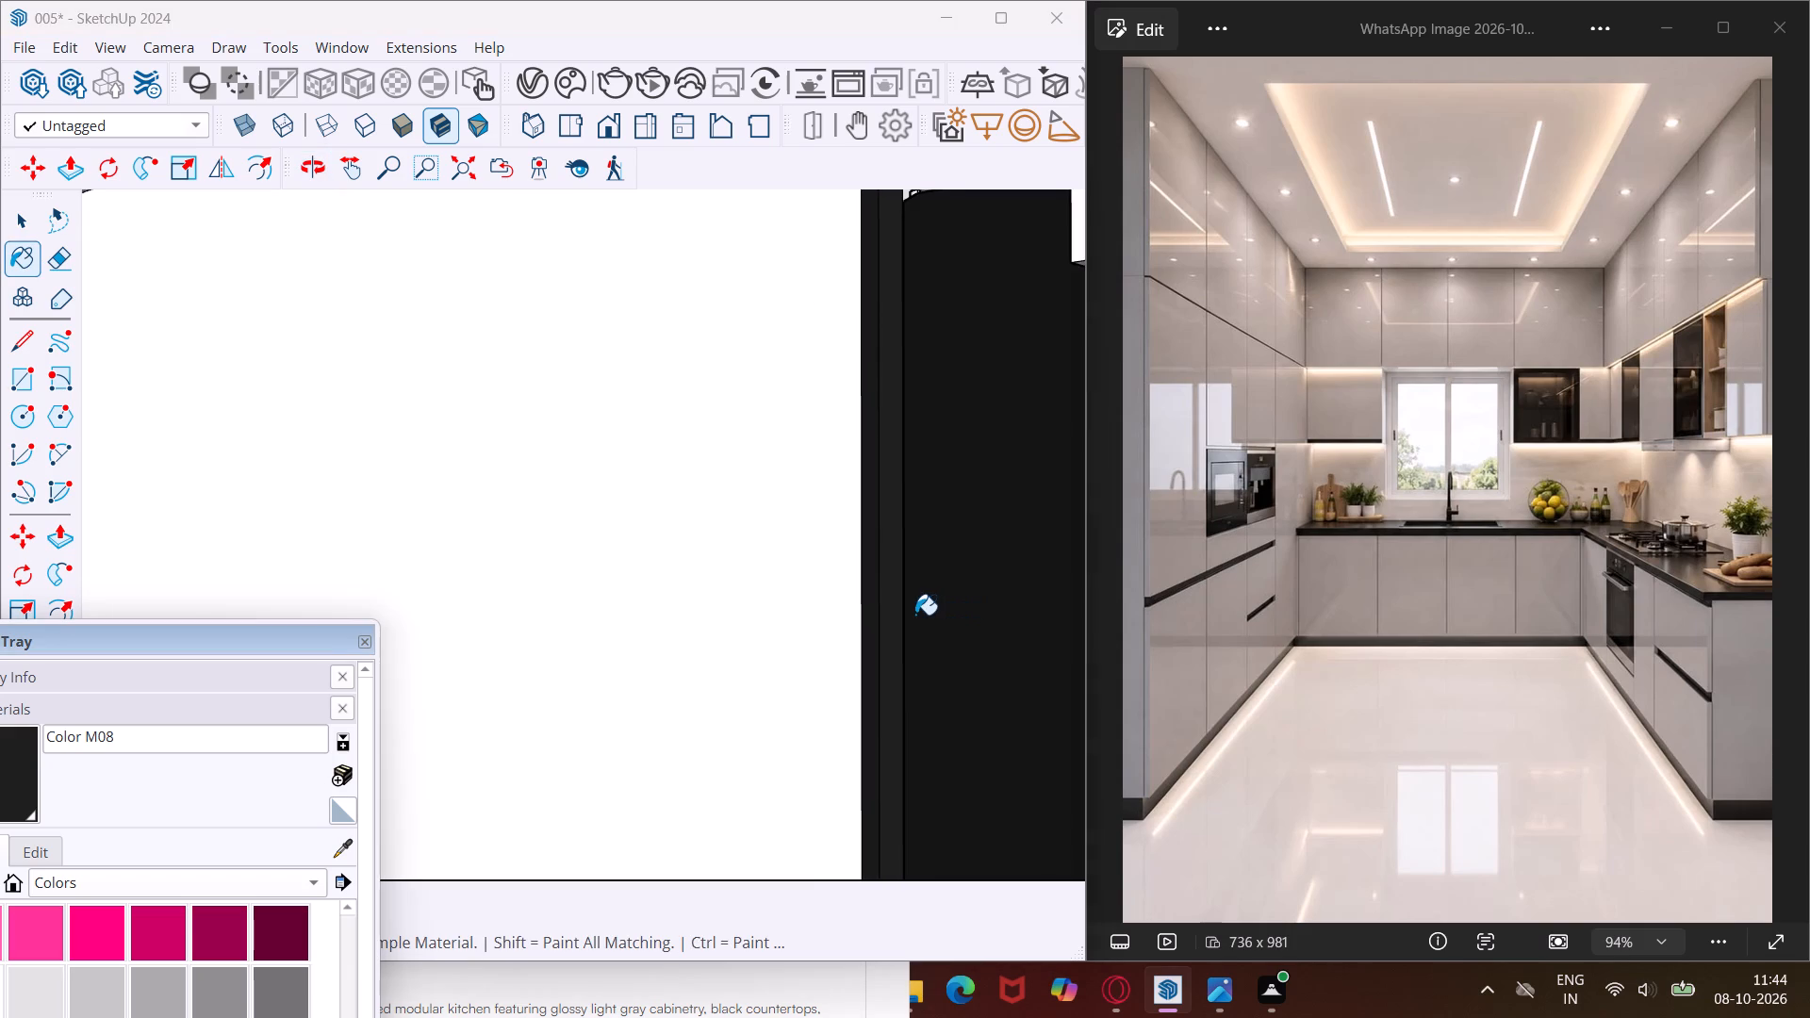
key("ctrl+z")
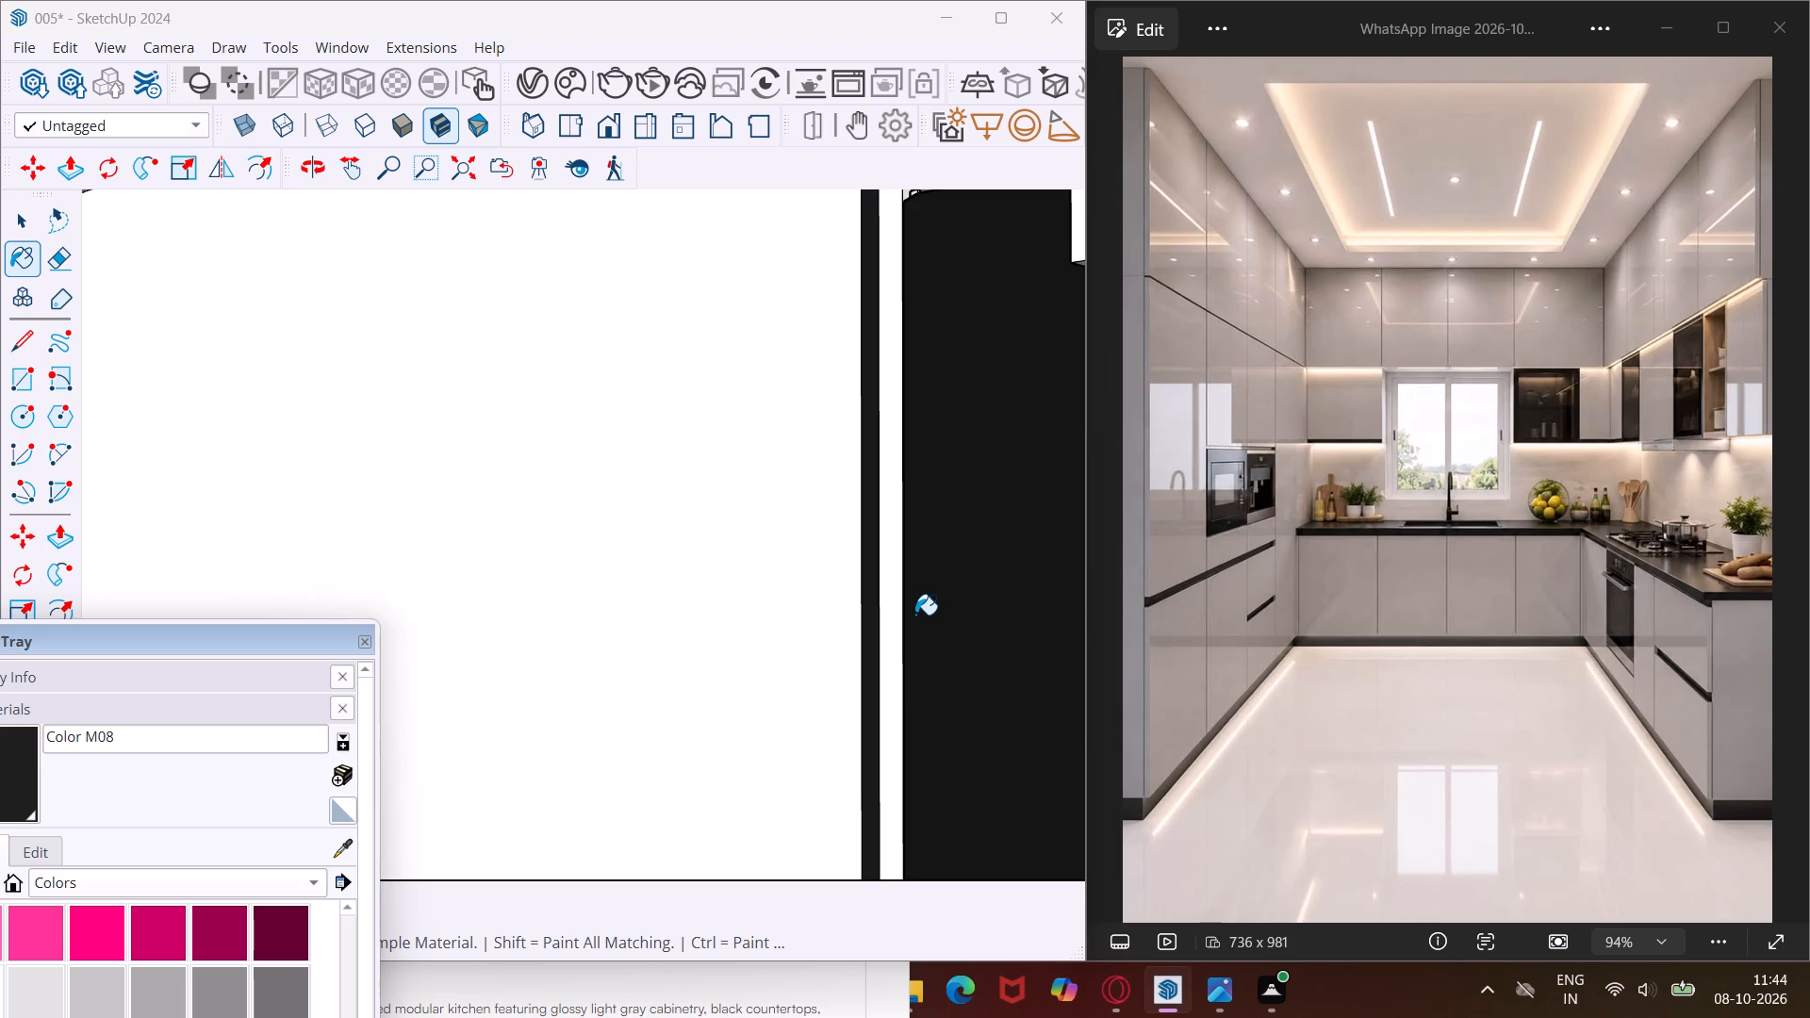
Paint the light strip directly beside the oven and the top end of that corner-side gap with Color M08.
scroll(913, 612, "down", 6)
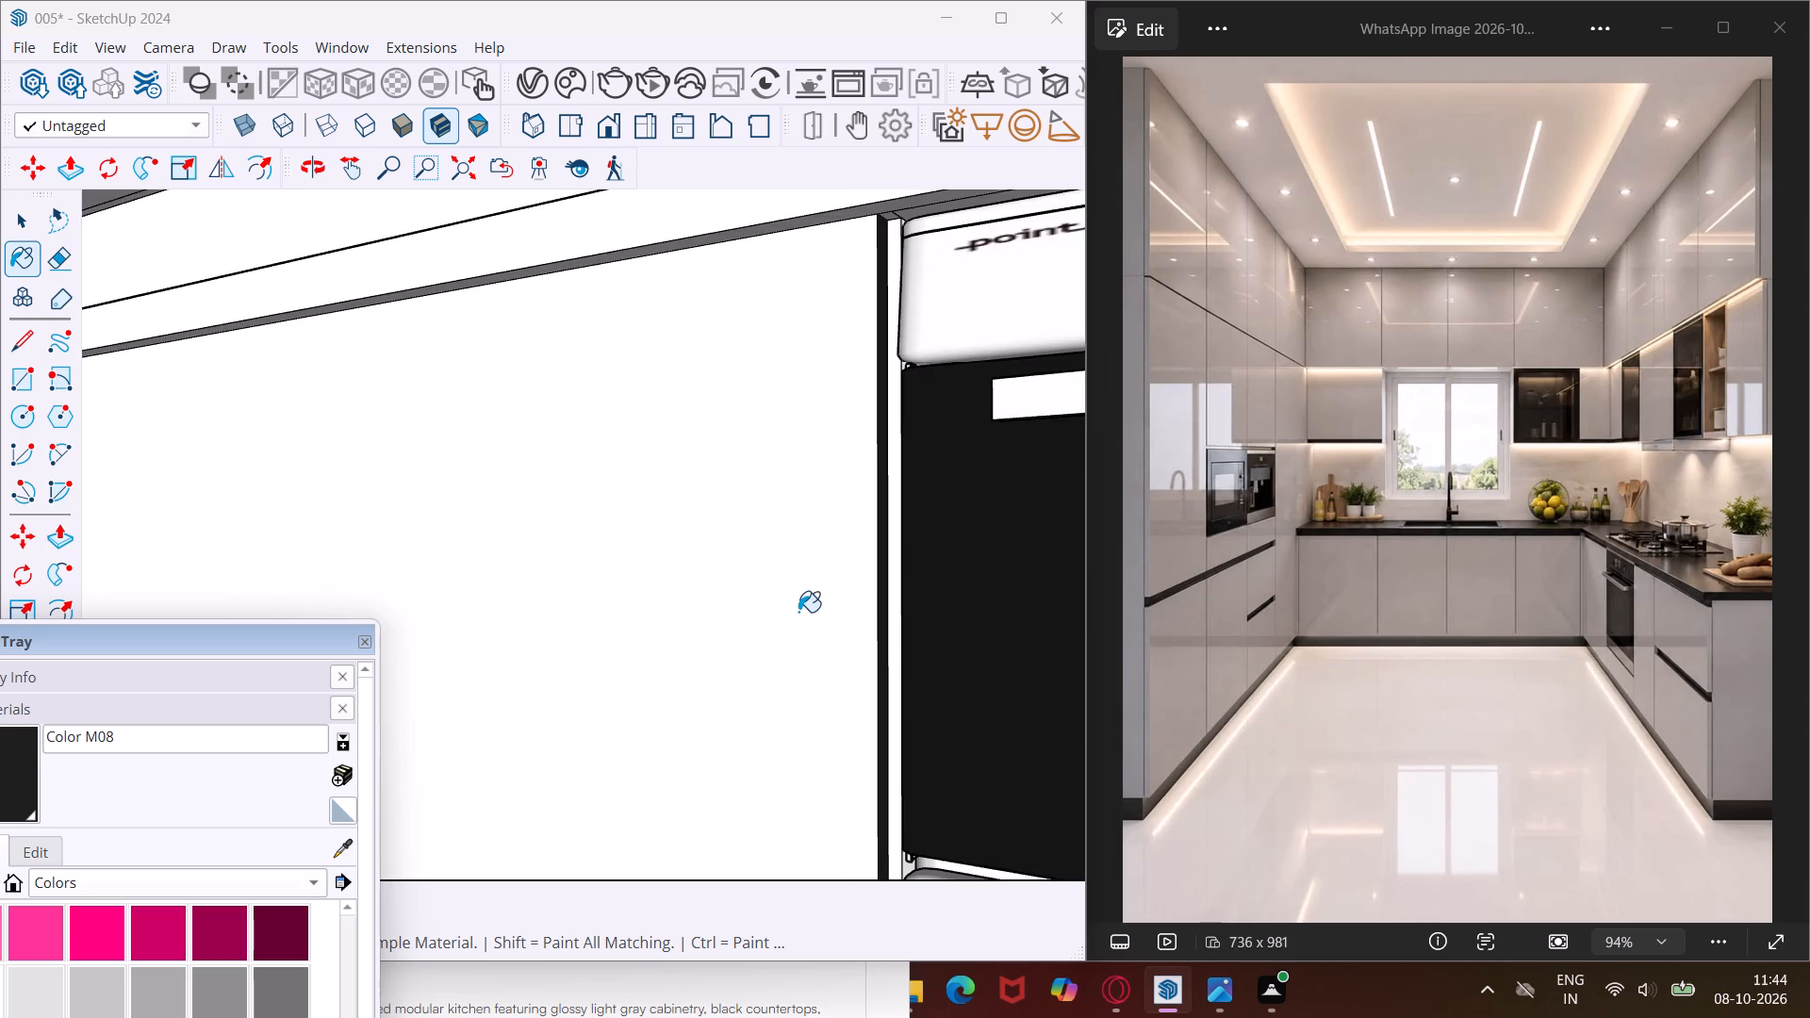
scroll(798, 612, "down", 3)
scroll(857, 321, "up", 7)
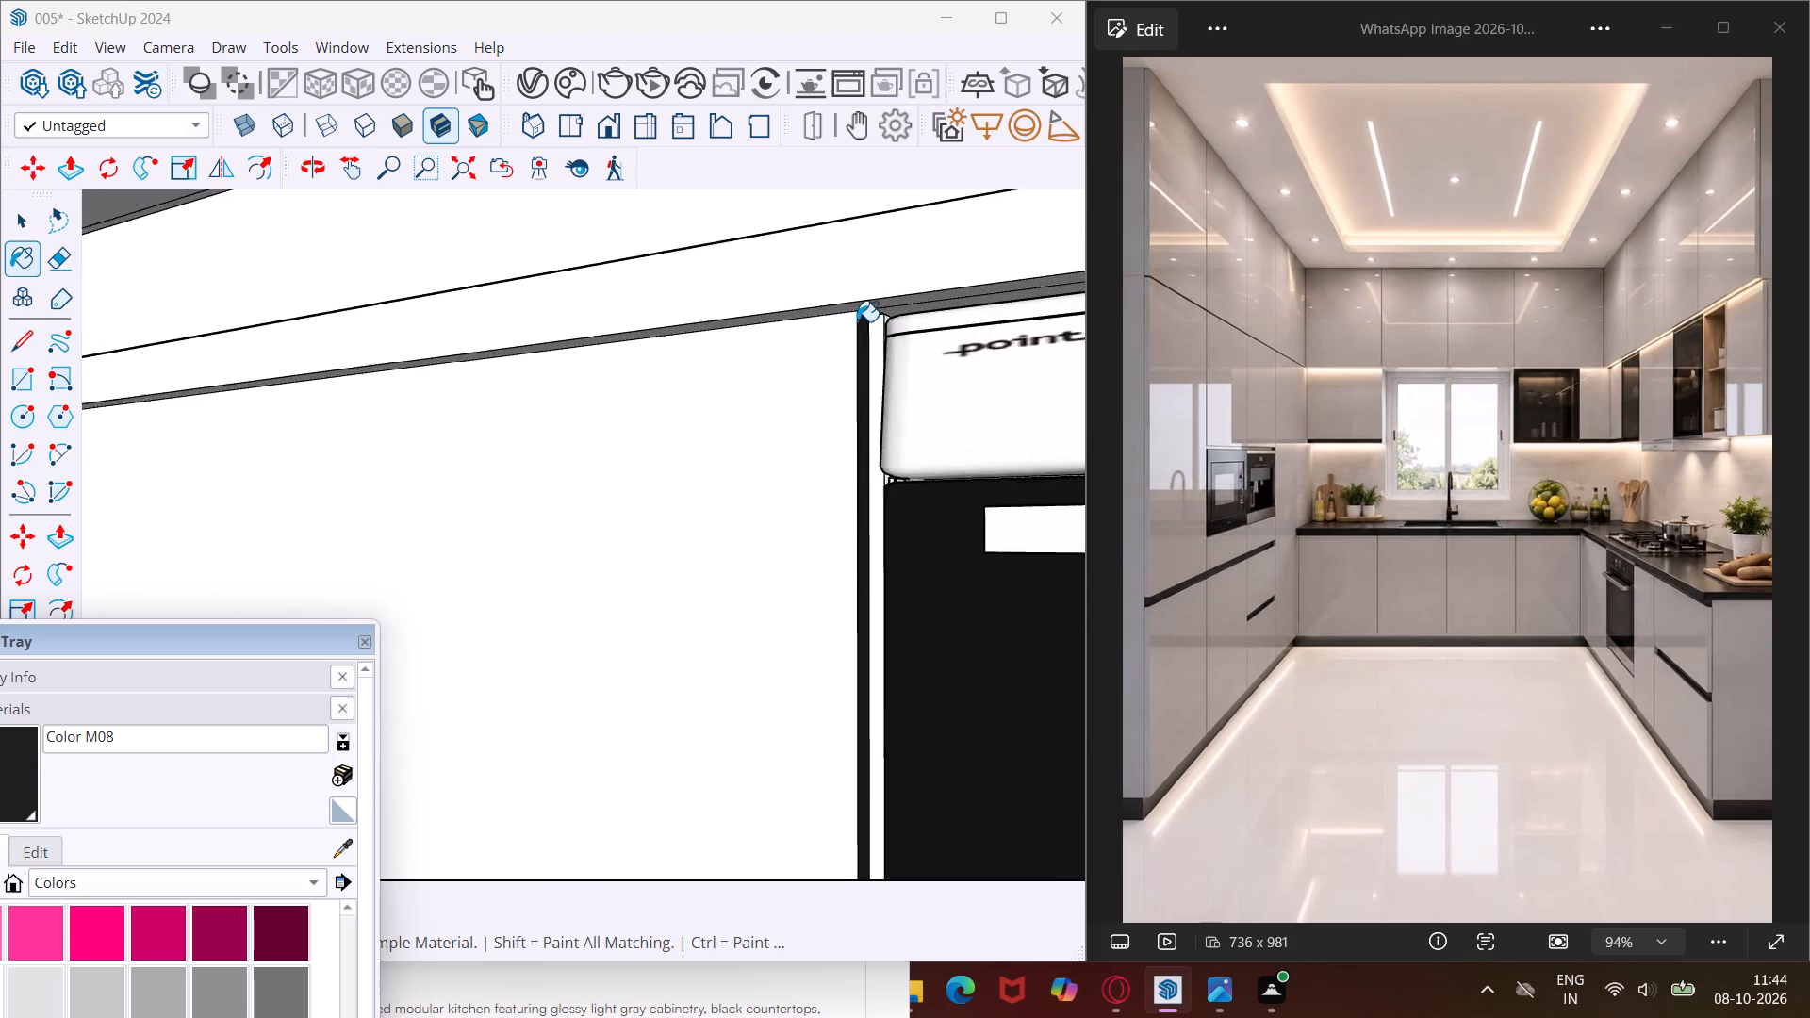
scroll(857, 321, "up", 6)
left_click(901, 337)
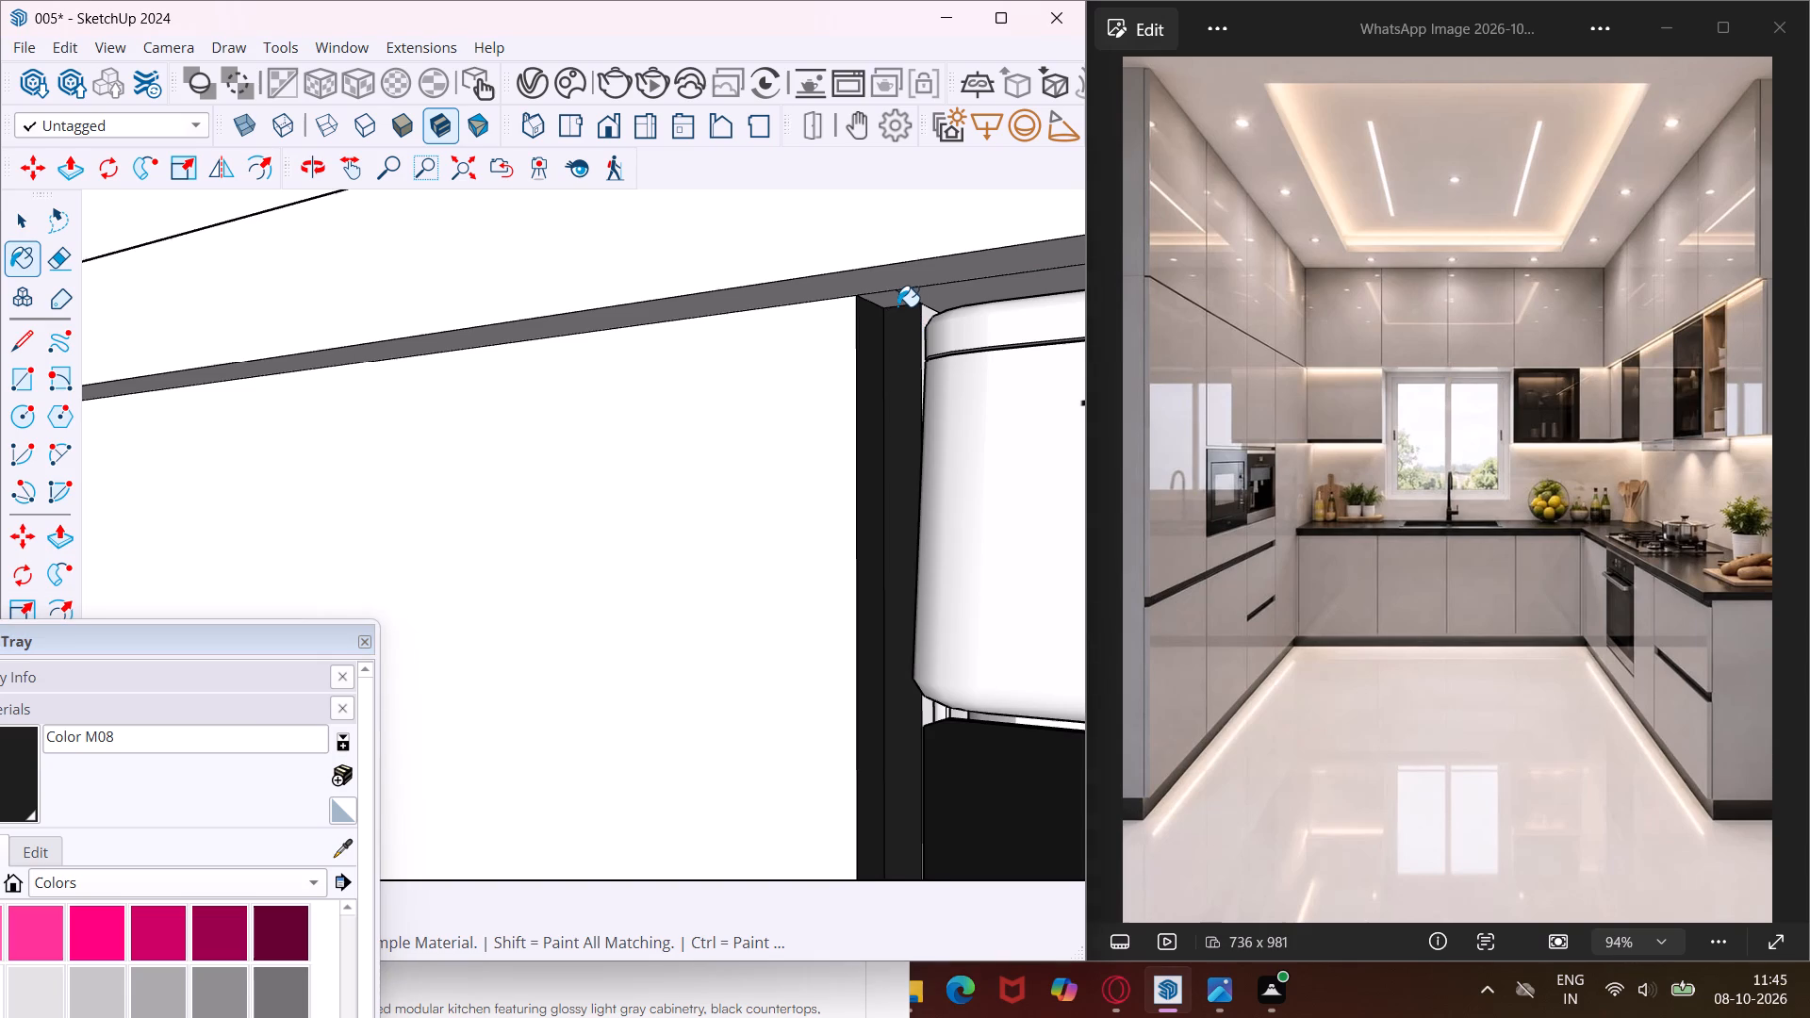
scroll(897, 306, "up", 3)
left_click(897, 290)
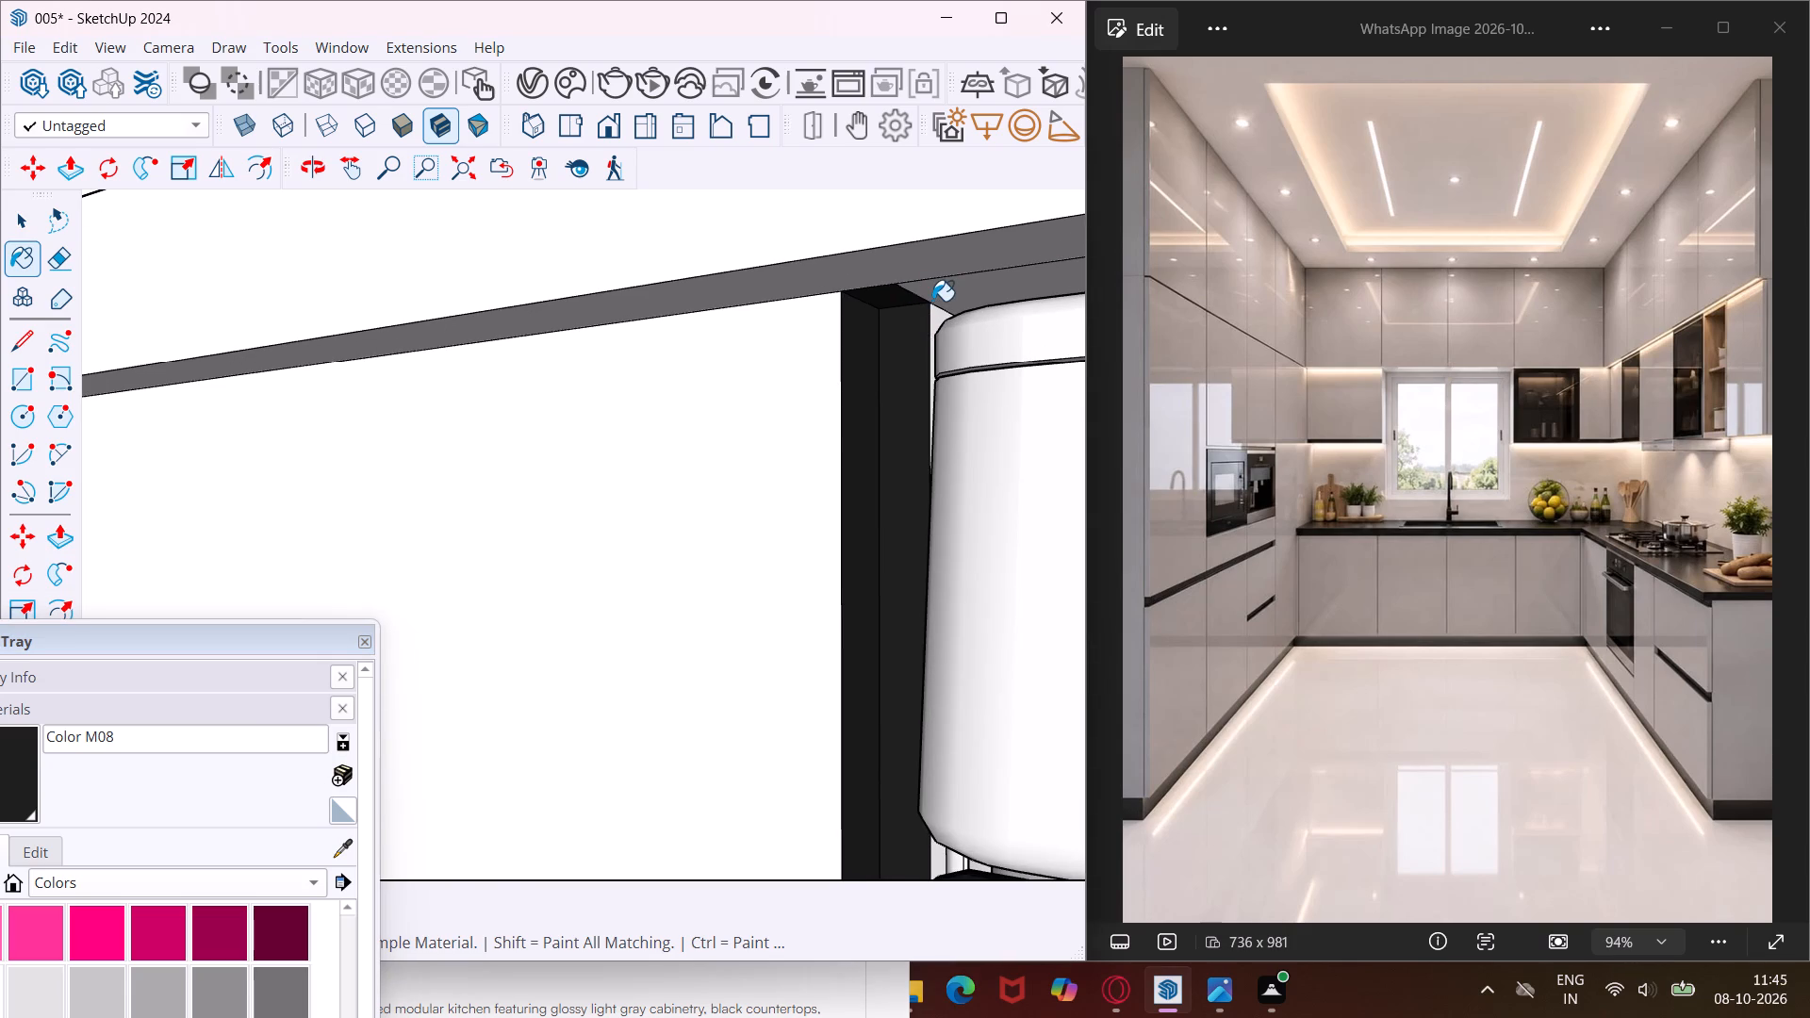
Paint the remaining side face behind the oven's corner-side edge and the countertop underside above the oven with Color M08.
scroll(932, 301, "down", 1)
middle_click_drag(932, 301, 1067, 300)
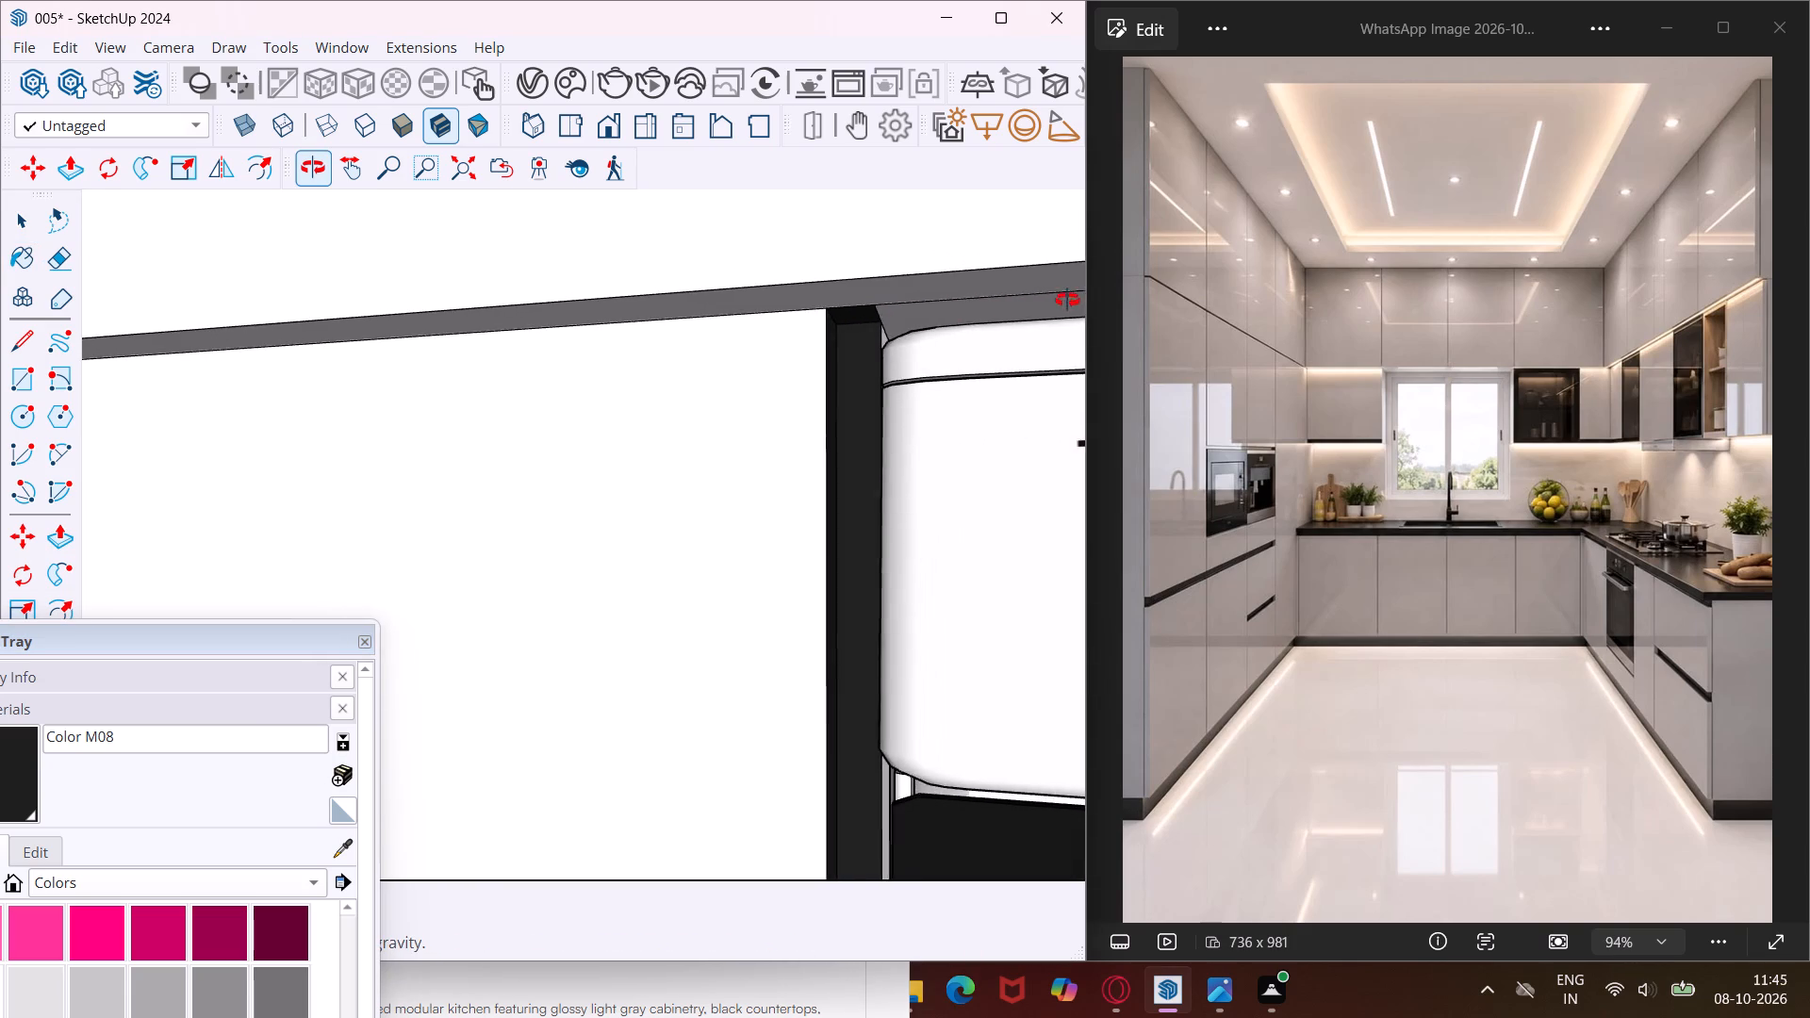
middle_click_drag(1067, 300, 1093, 295)
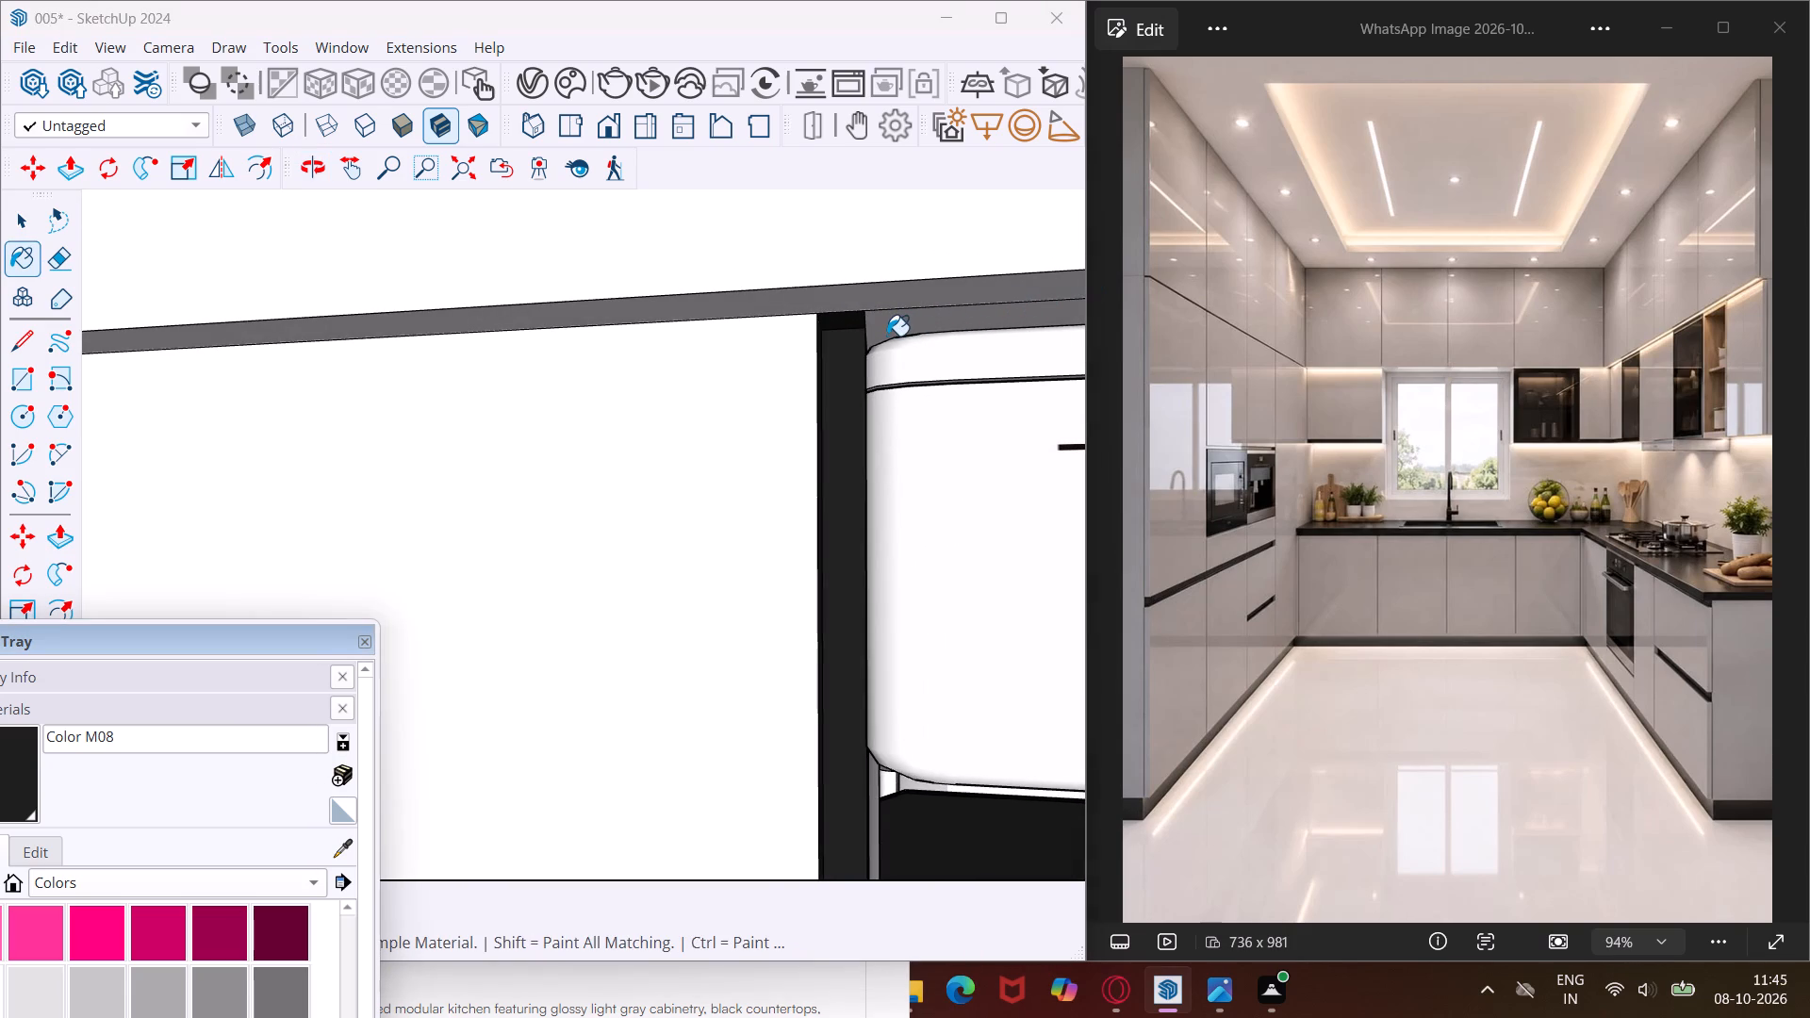
scroll(887, 336, "up", 10)
middle_click_drag(870, 342, 823, 353)
left_click(852, 340)
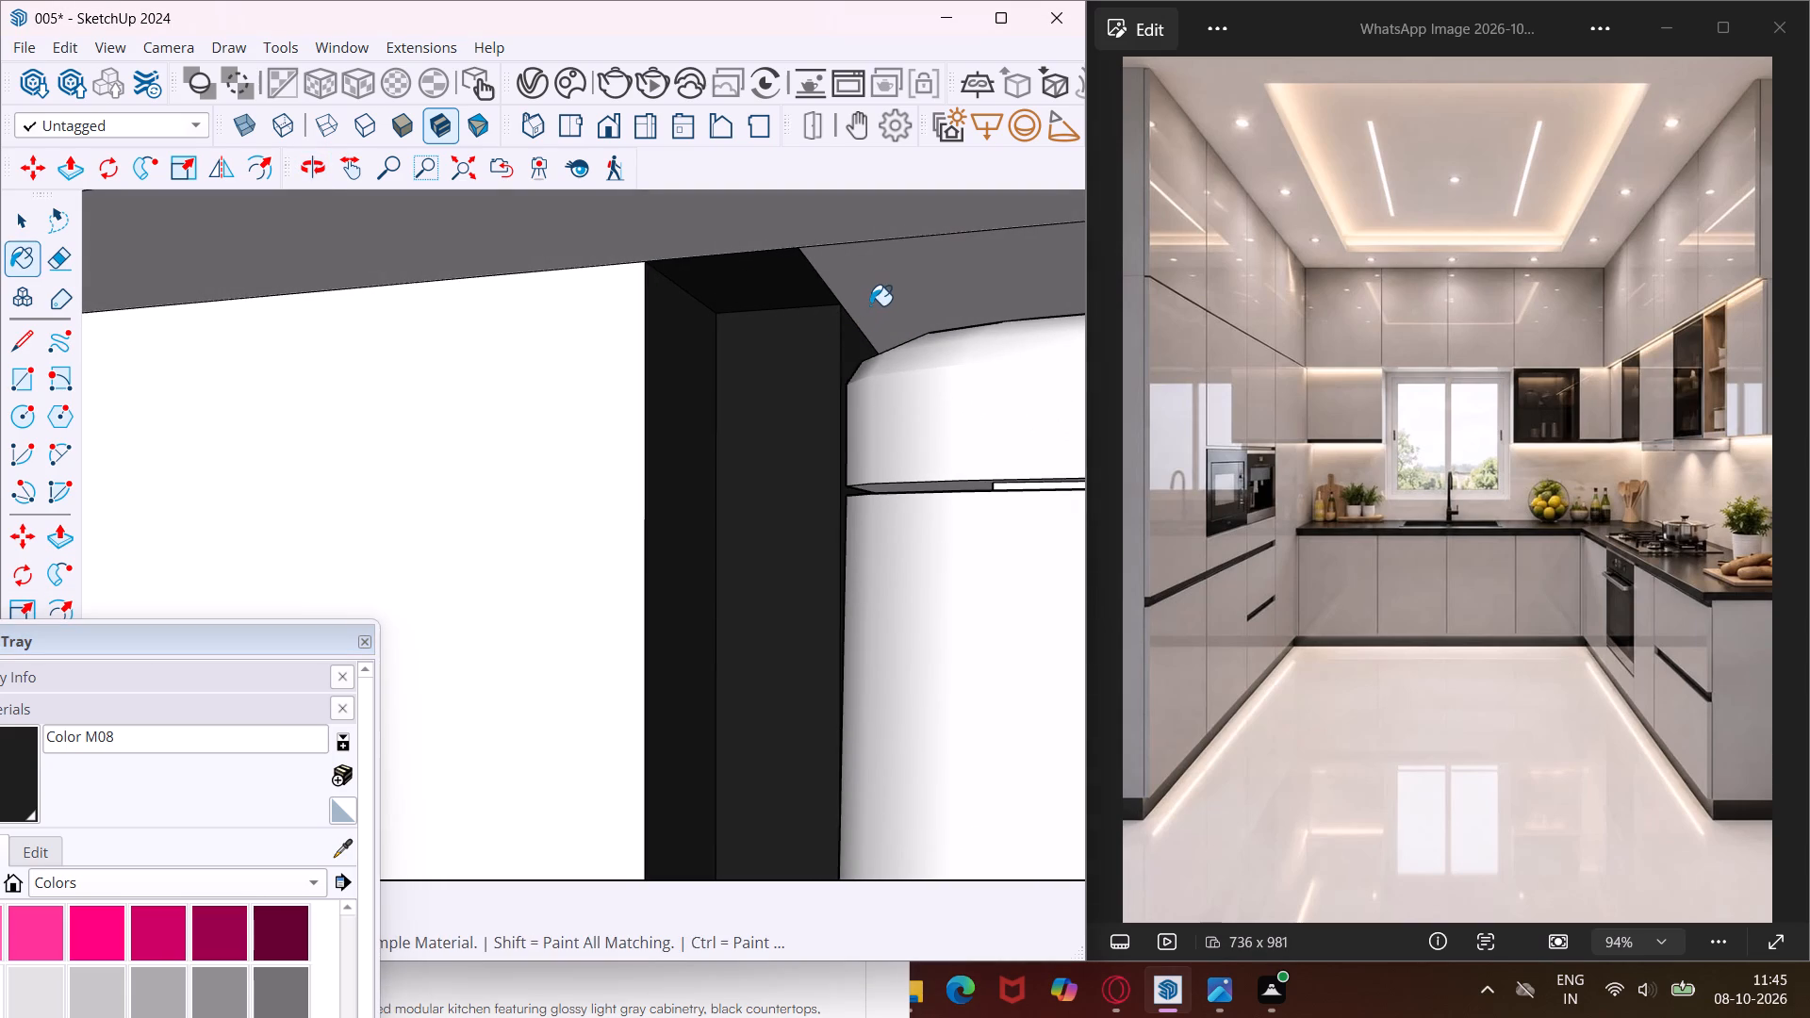
scroll(870, 298, "down", 5)
left_click(873, 295)
middle_click_drag(873, 295, 843, 303)
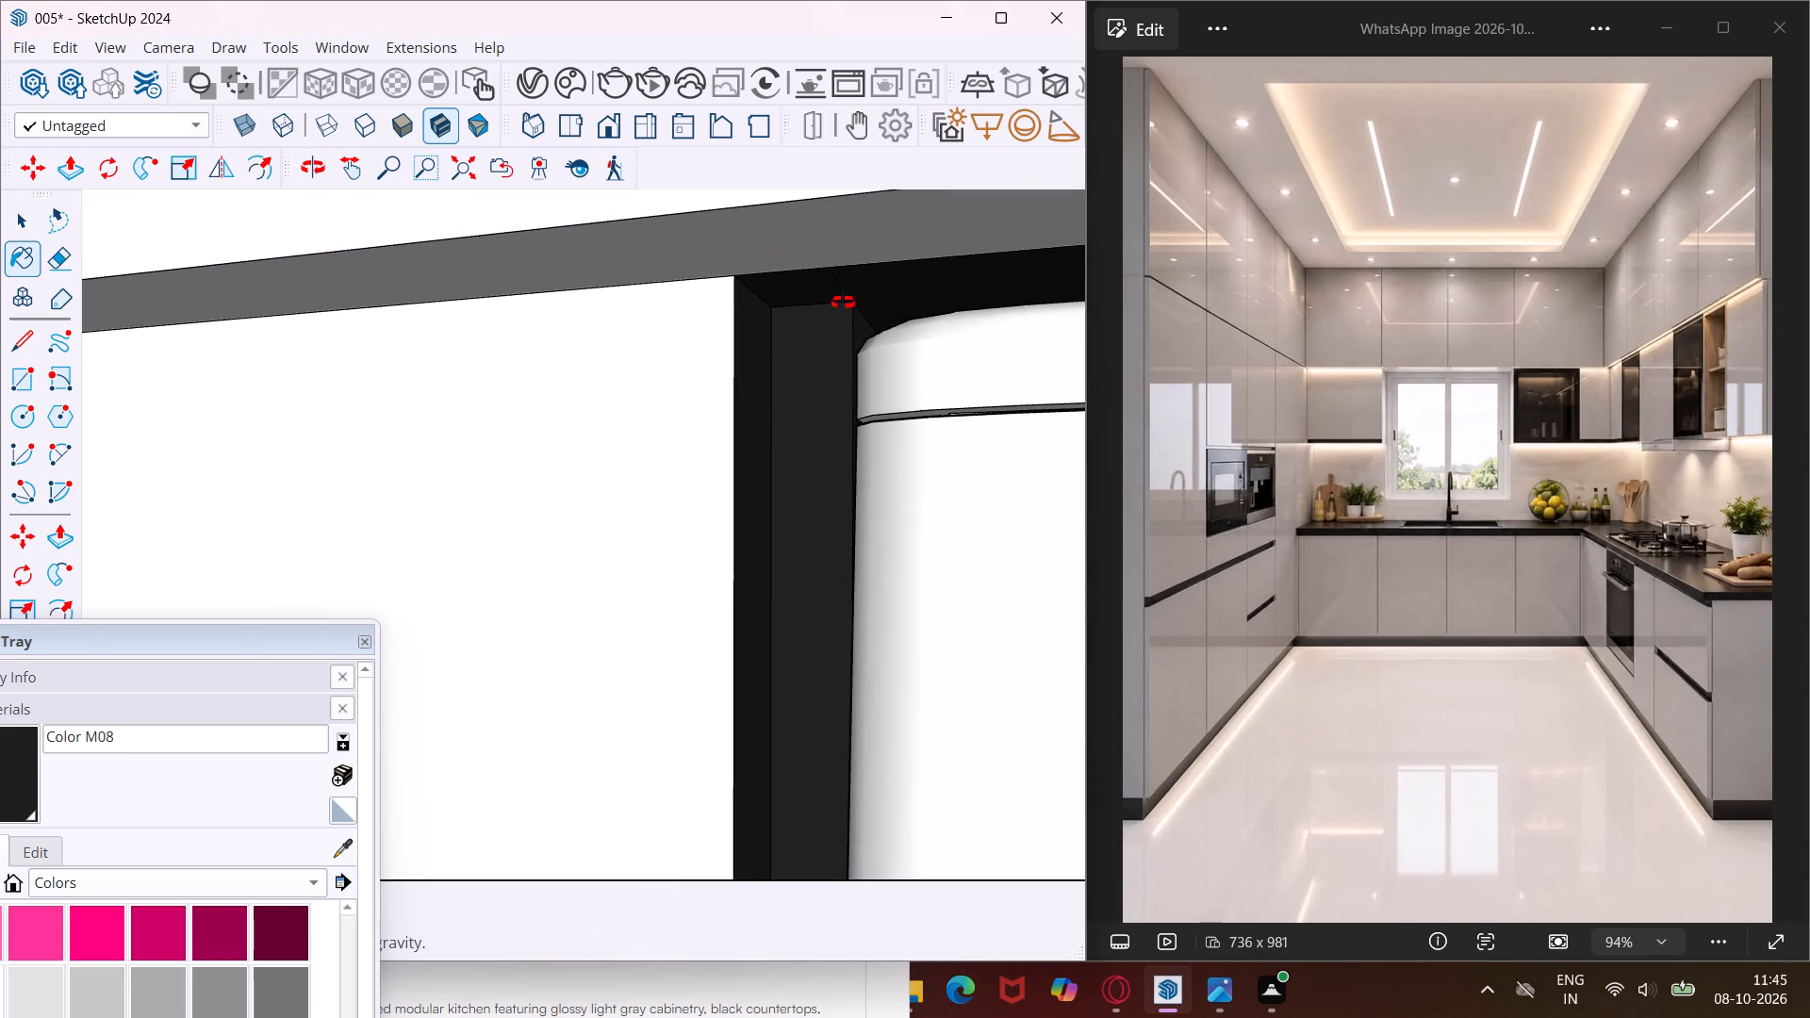
middle_click_drag(843, 303, 814, 312)
Paint the faces and top end of the vertical gap on the oven's other side, next to the plain cabinet panel, with Color M08.
scroll(811, 312, "down", 15)
scroll(822, 353, "down", 10)
middle_click_drag(957, 518, 706, 557)
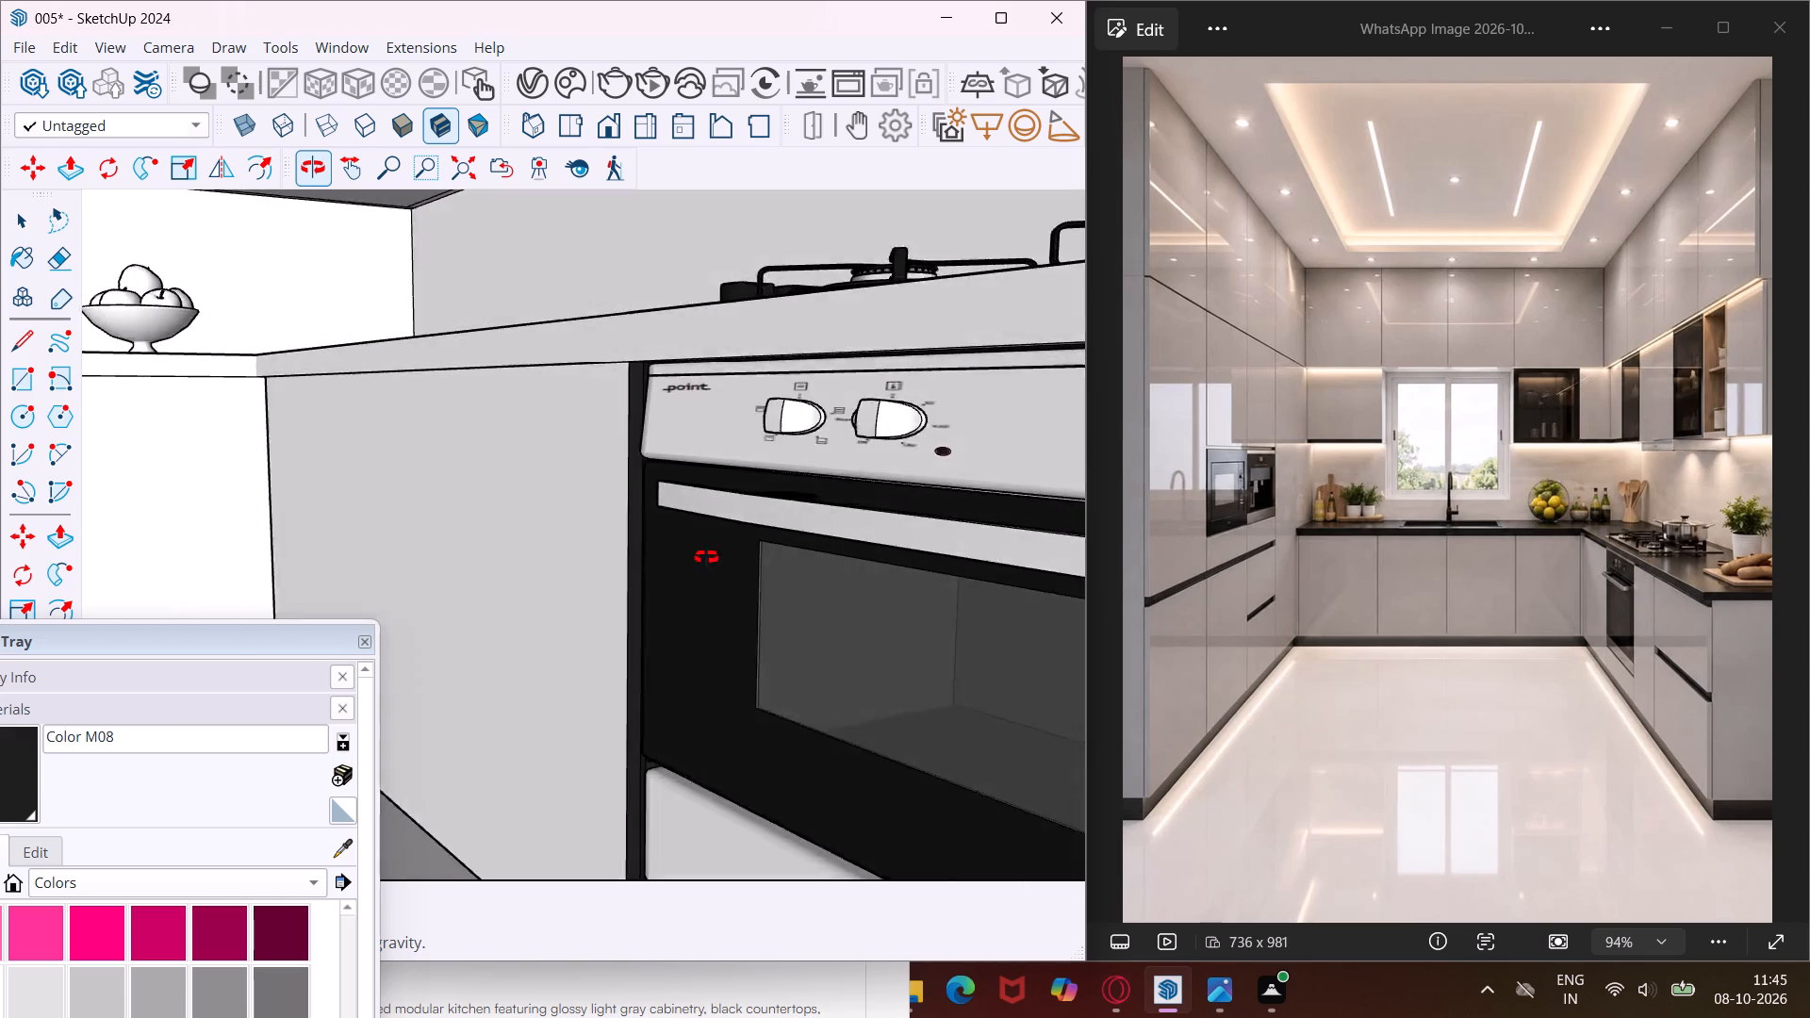
middle_click_drag(706, 557, 632, 565)
scroll(524, 554, "down", 9)
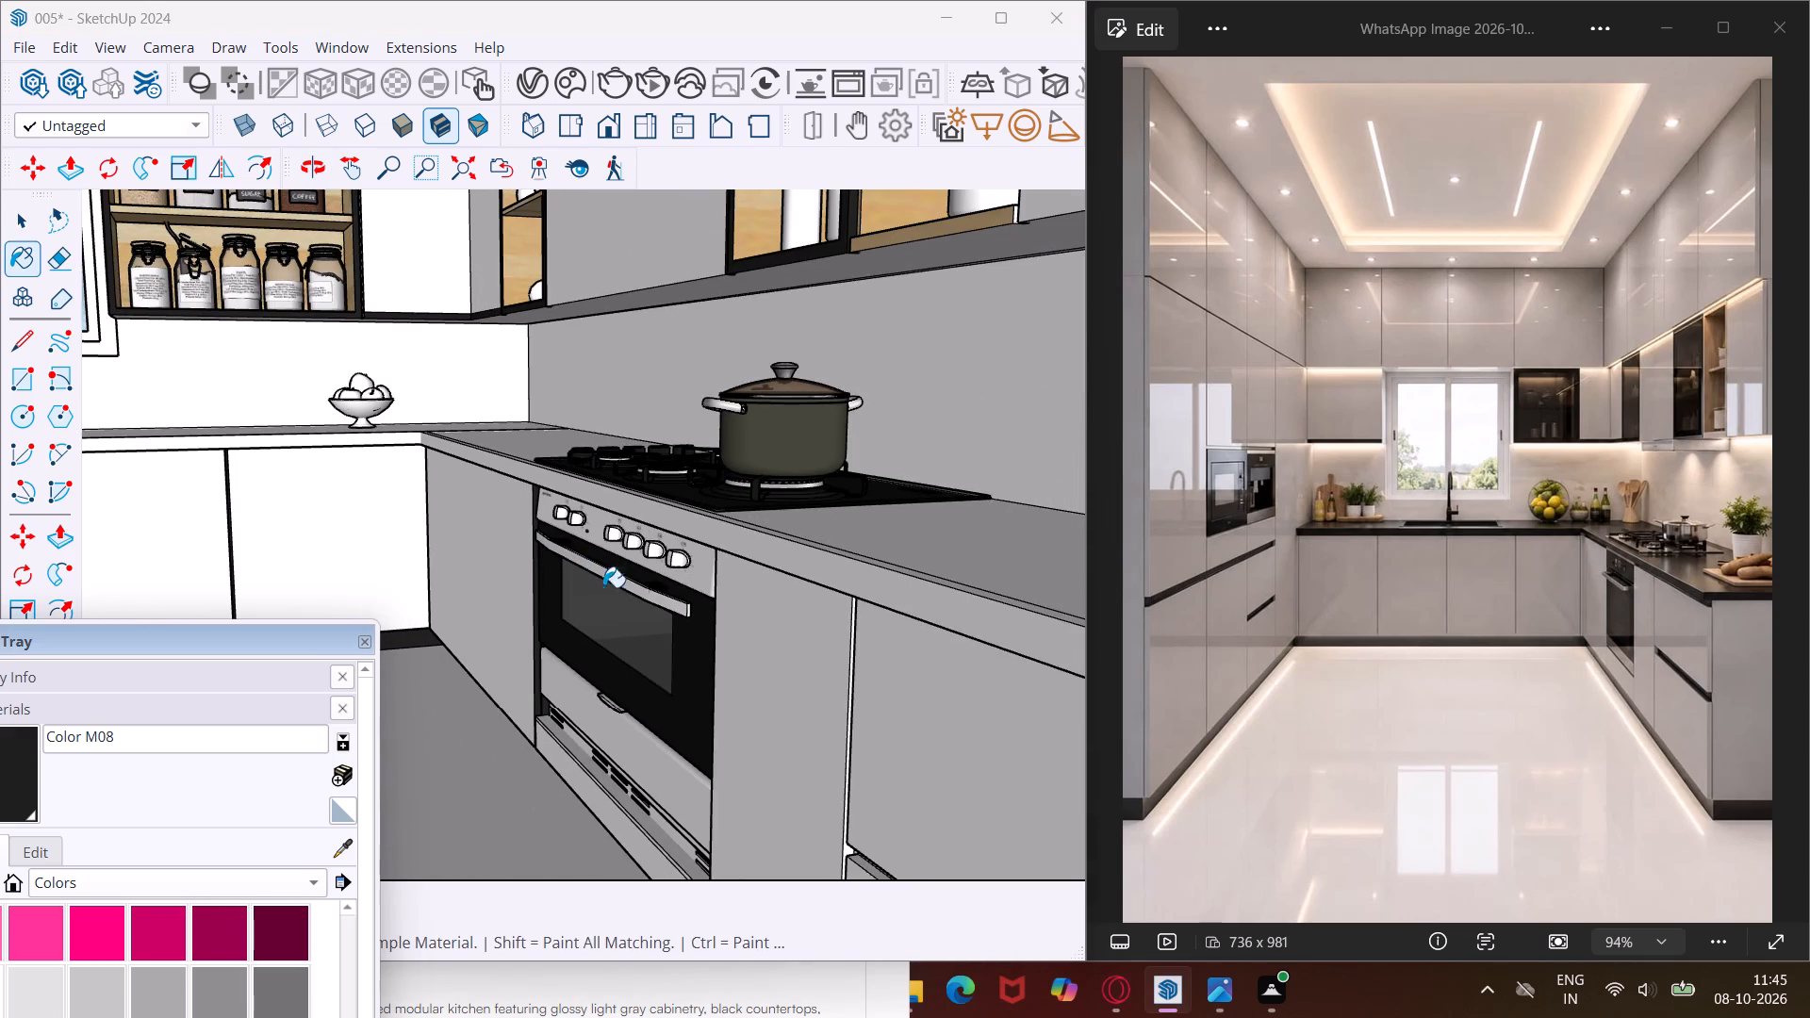
middle_click_drag(677, 607, 938, 574)
scroll(872, 525, "up", 2)
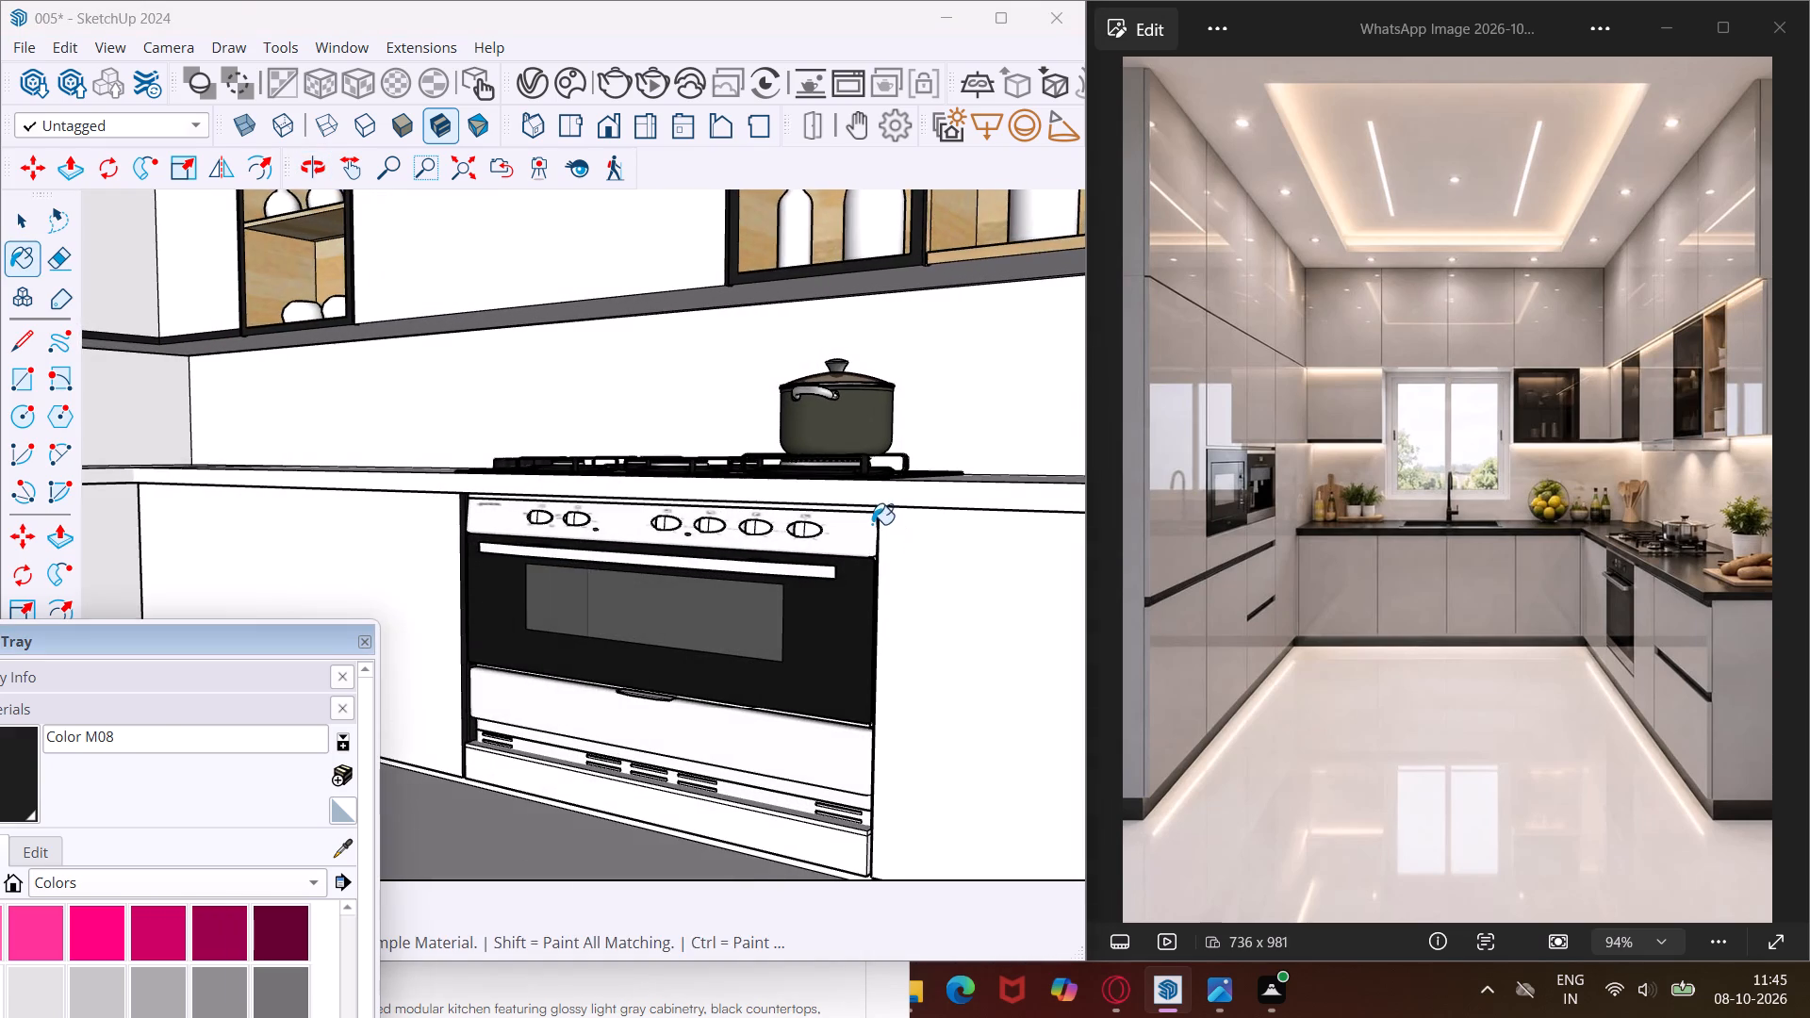
scroll(872, 524, "up", 13)
middle_click_drag(872, 524, 1127, 521)
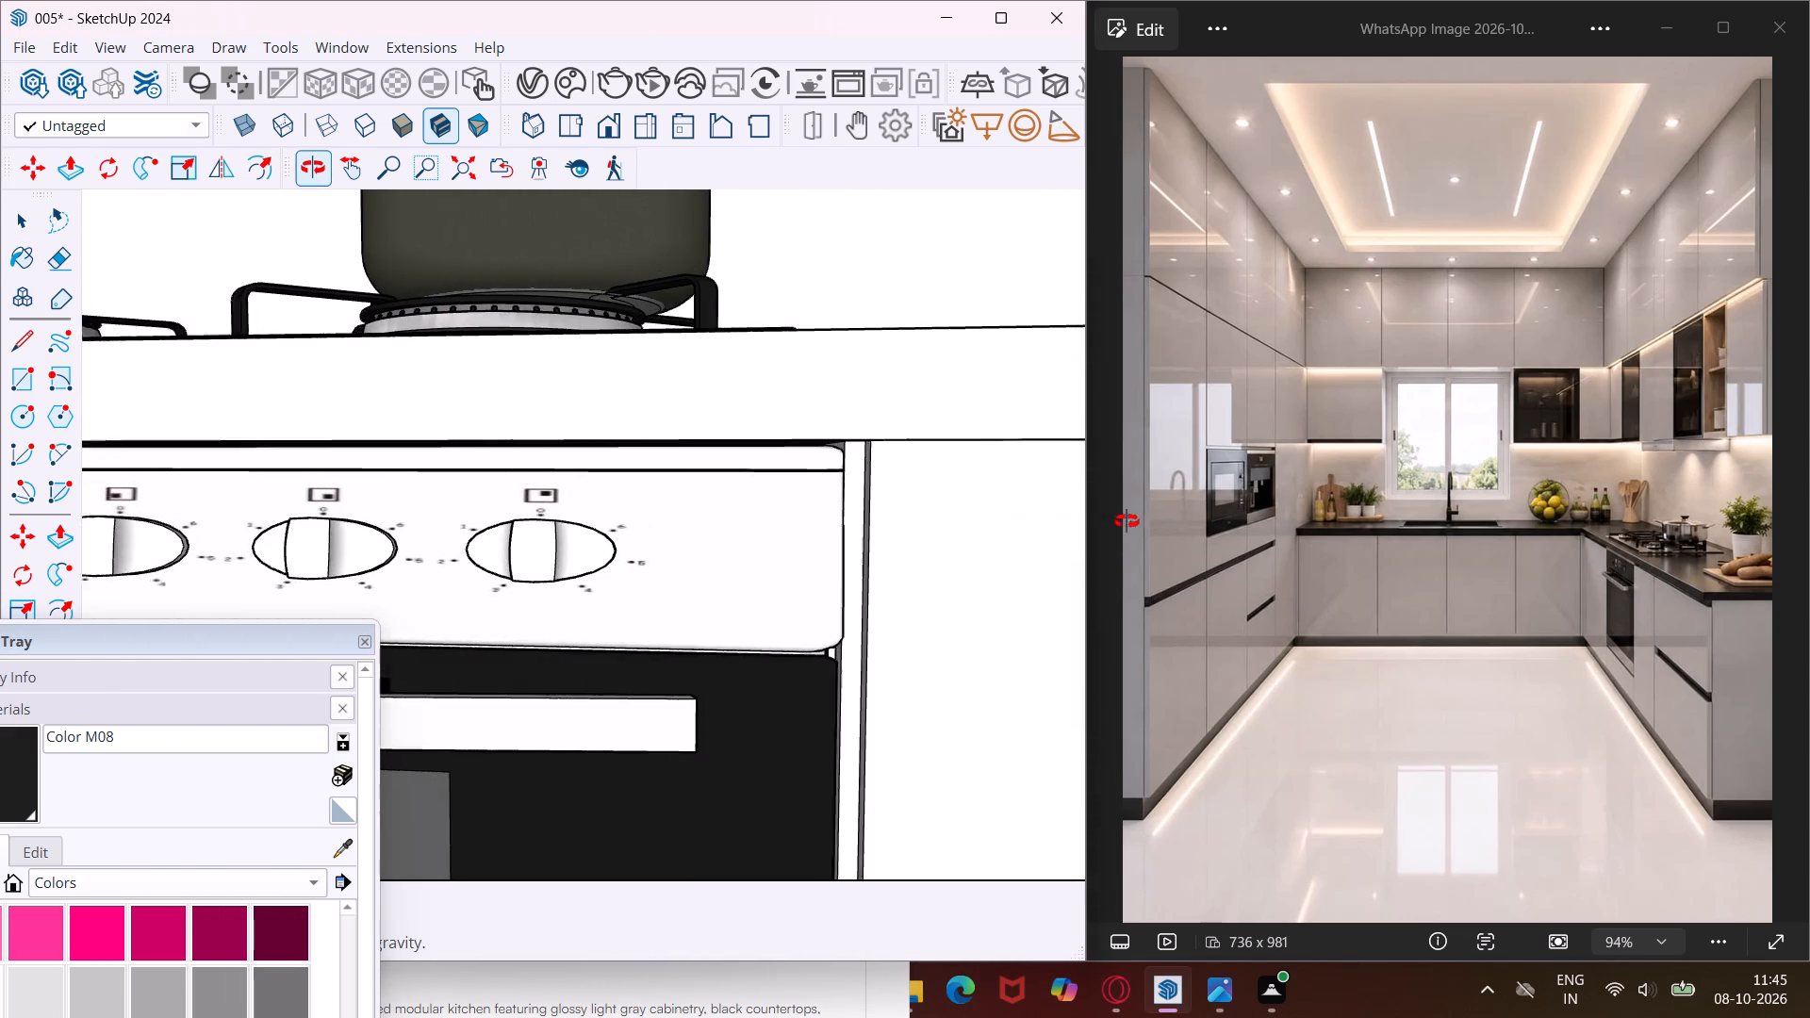
middle_click_drag(1127, 521, 1162, 518)
scroll(834, 541, "up", 7)
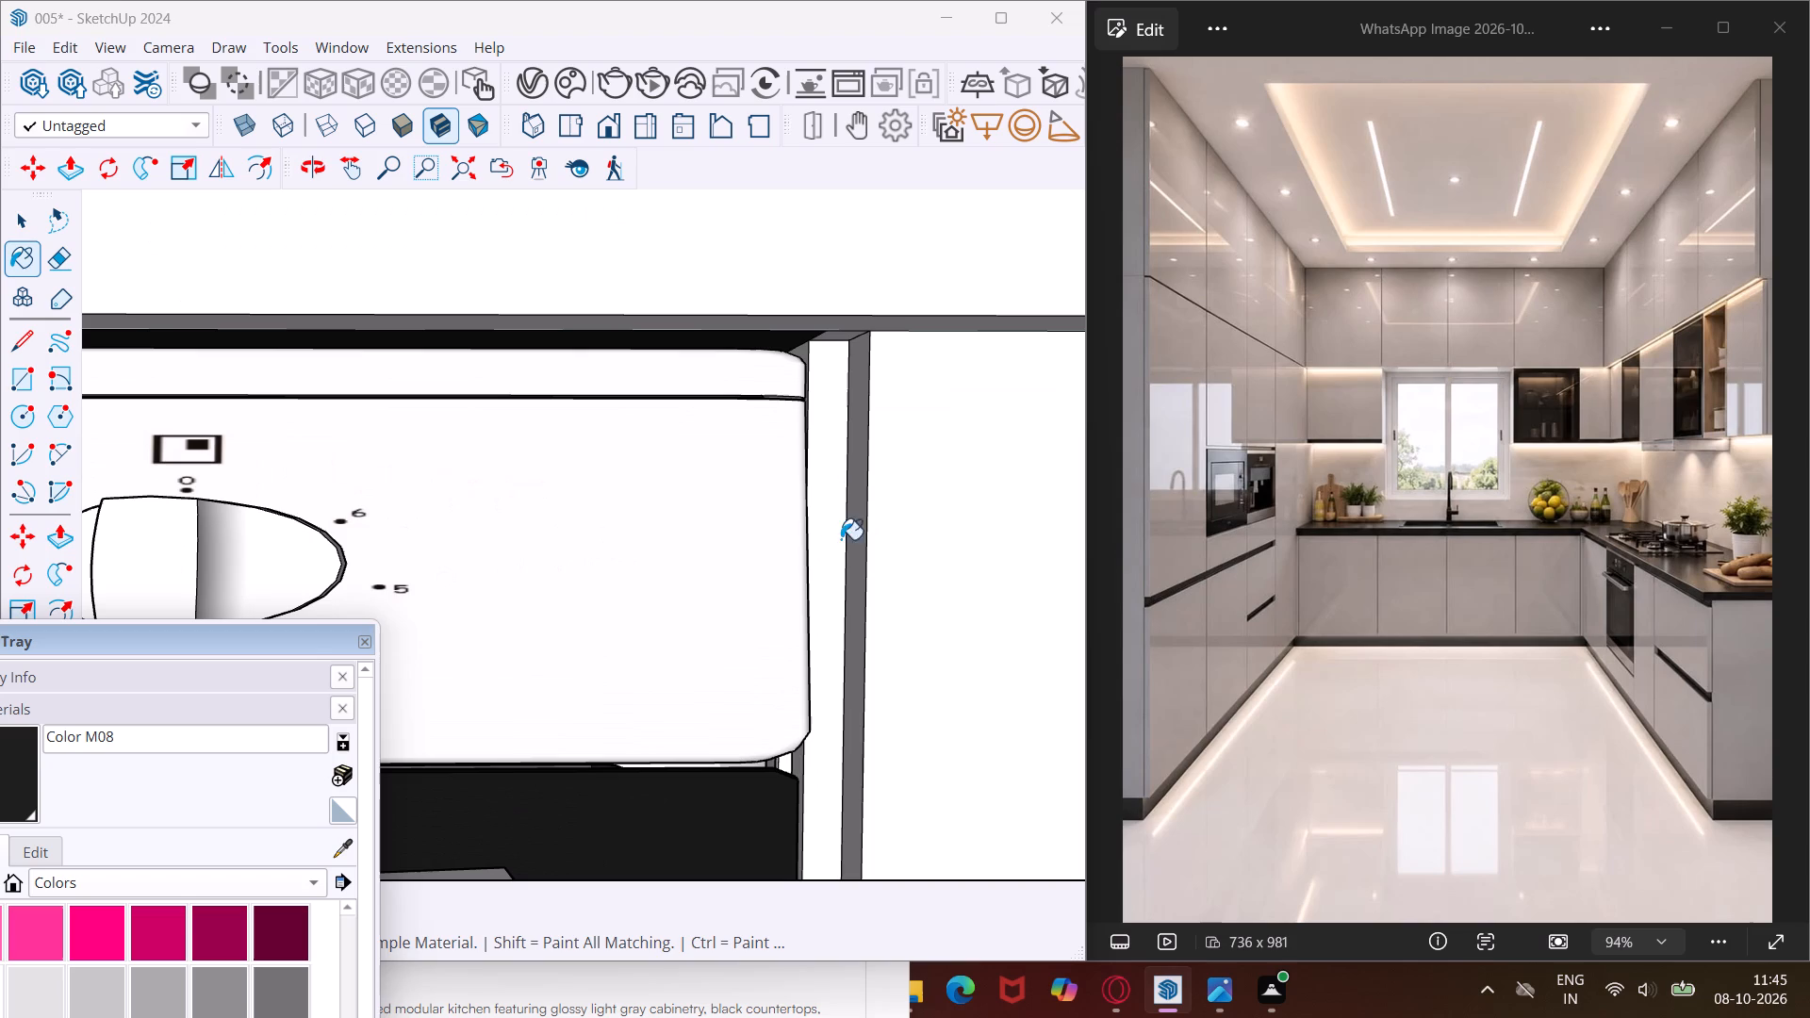
left_click(853, 520)
left_click(831, 495)
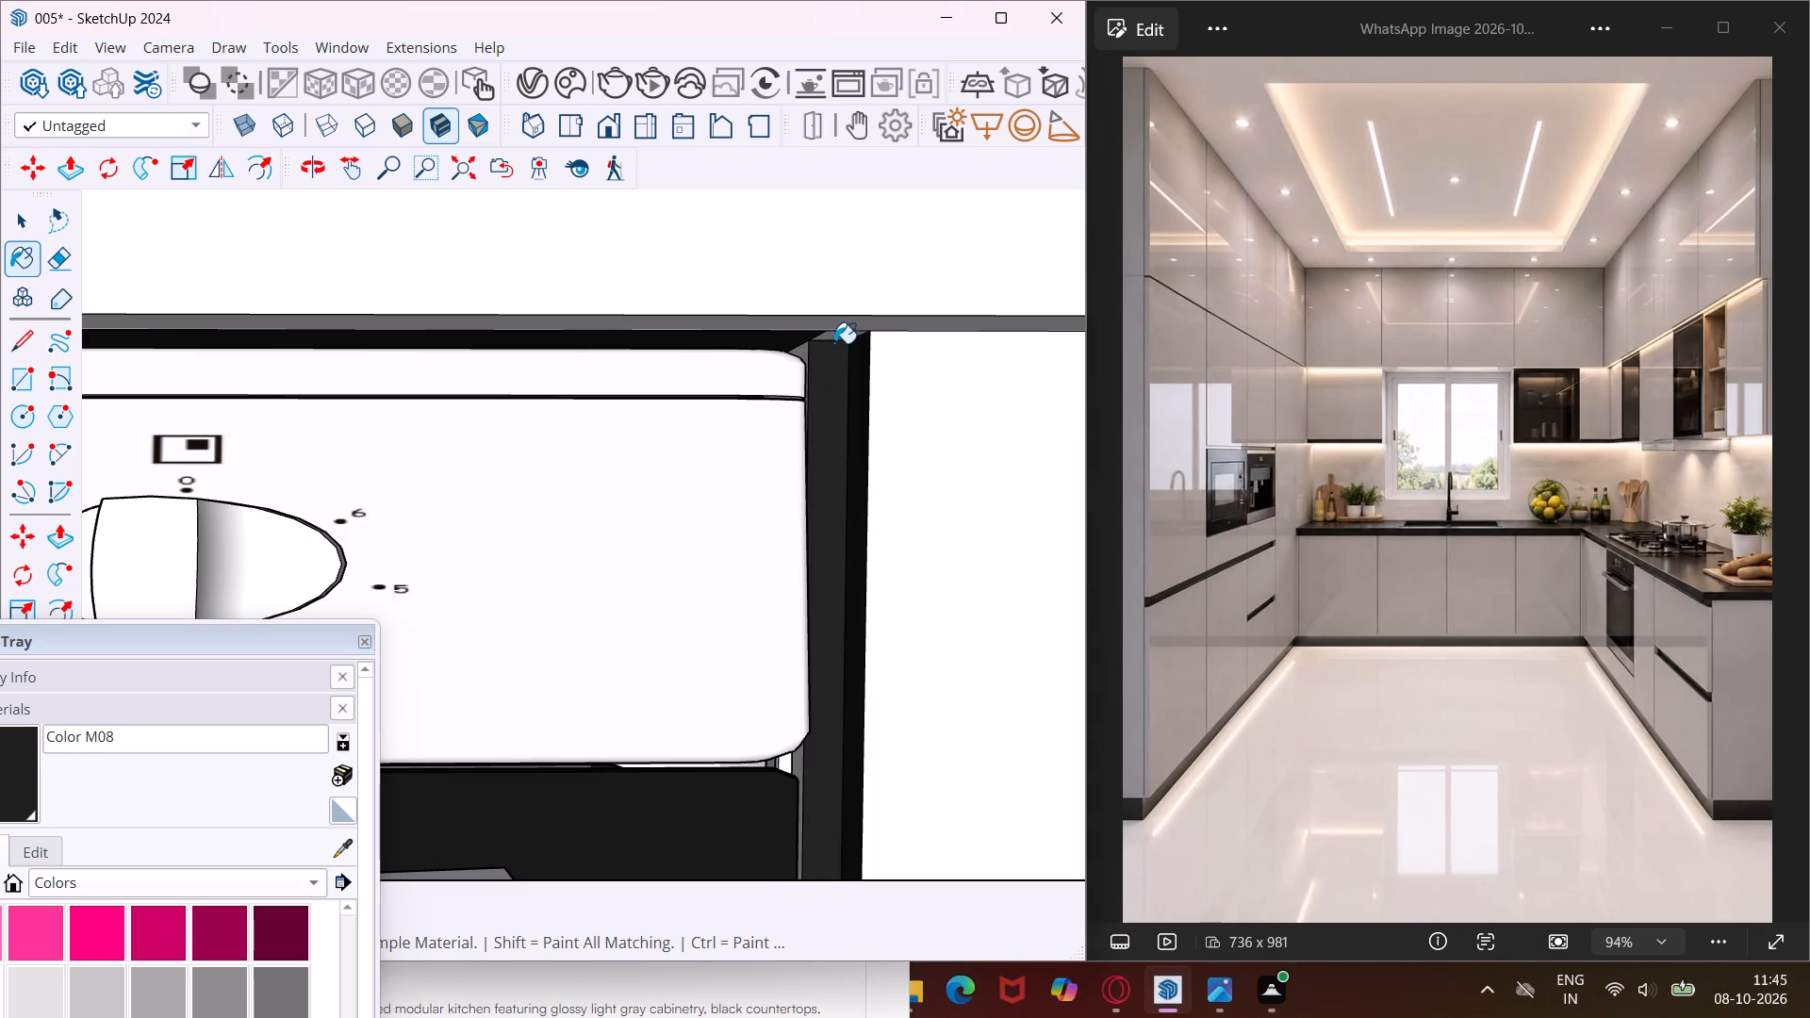
left_click(834, 343)
scroll(818, 351, "up", 10)
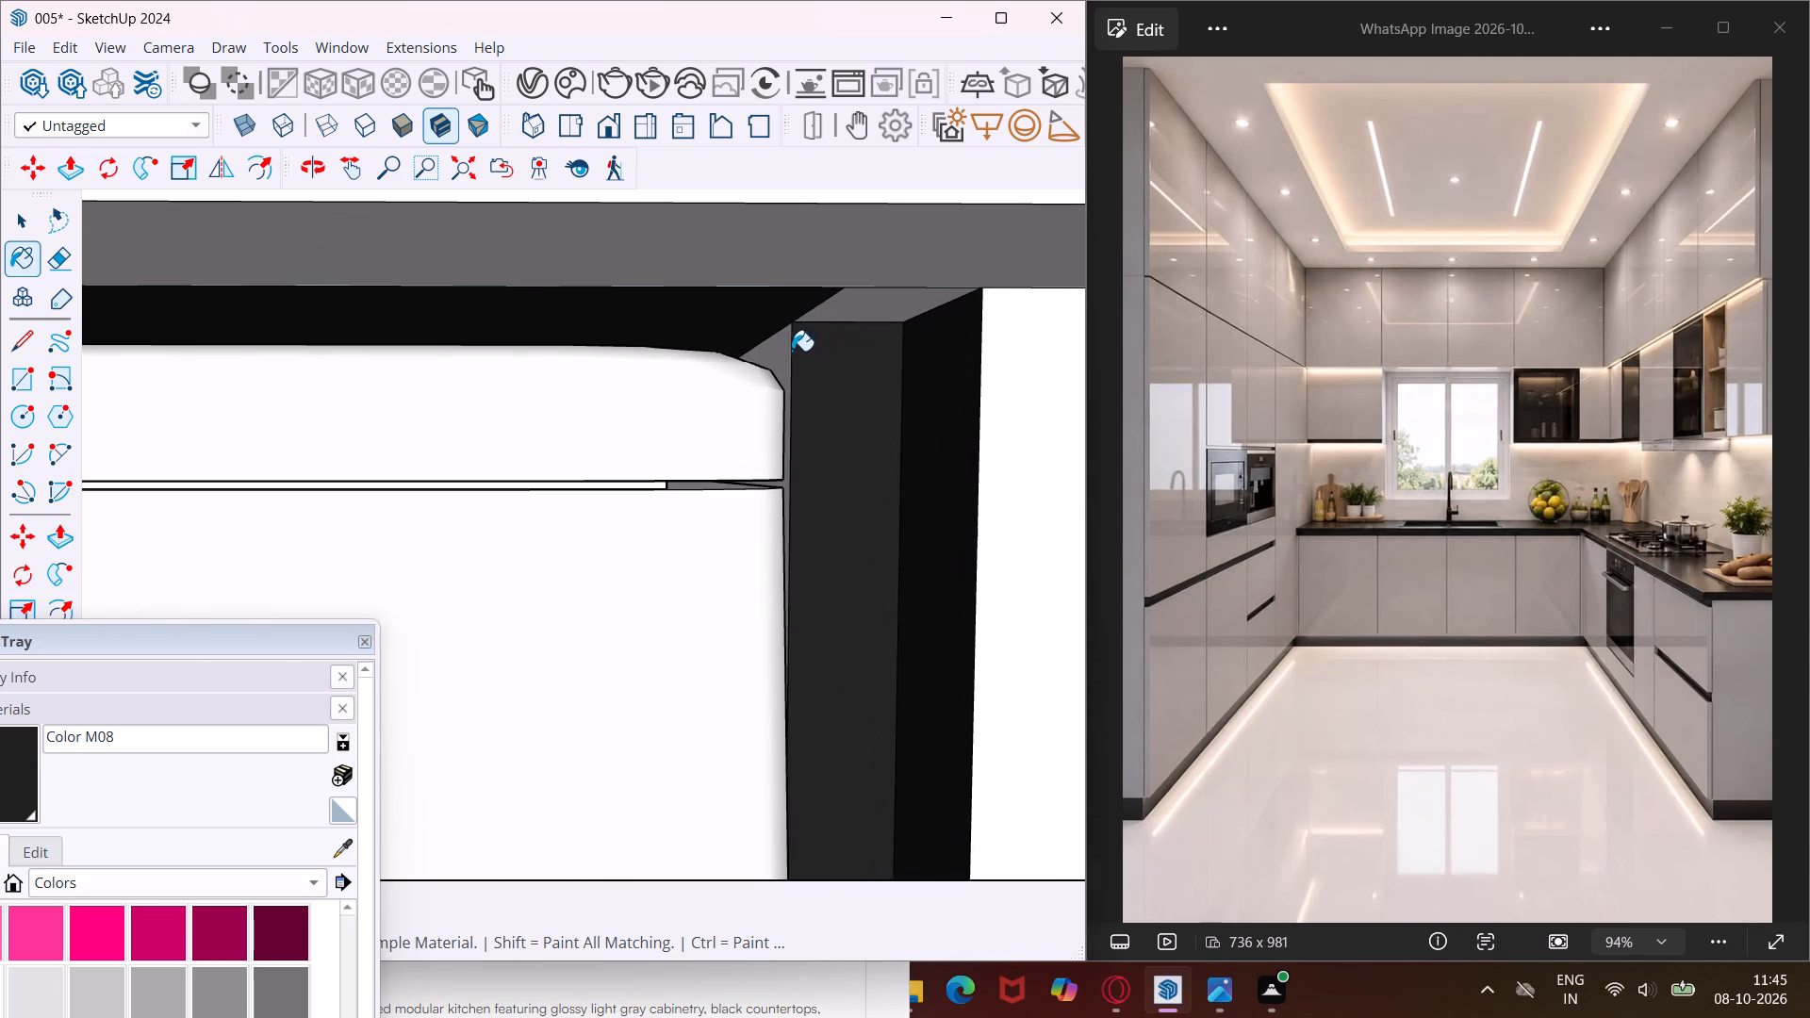
left_click(782, 352)
left_click(842, 320)
Paint the vertical gap beside the drawer unit and the horizontal gap between its drawer fronts with Color M08.
middle_click_drag(877, 331, 872, 334)
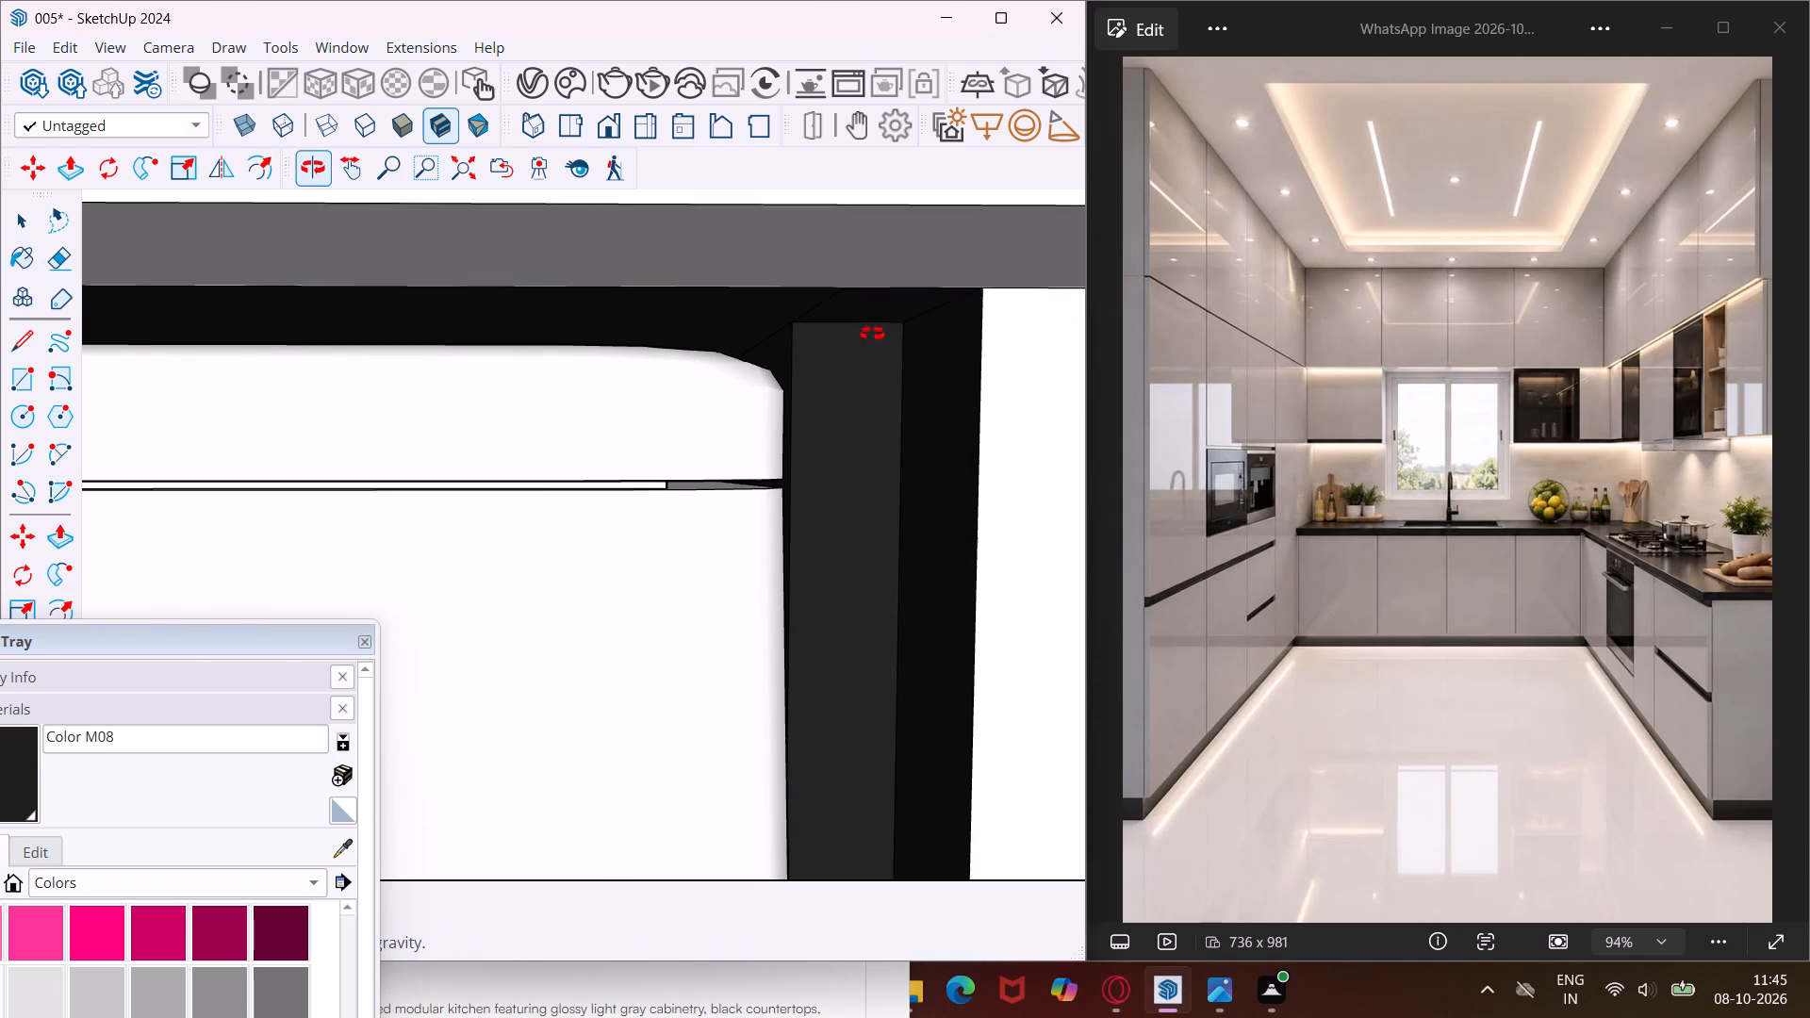
middle_click_drag(872, 334, 747, 408)
scroll(722, 396, "down", 12)
scroll(535, 502, "down", 9)
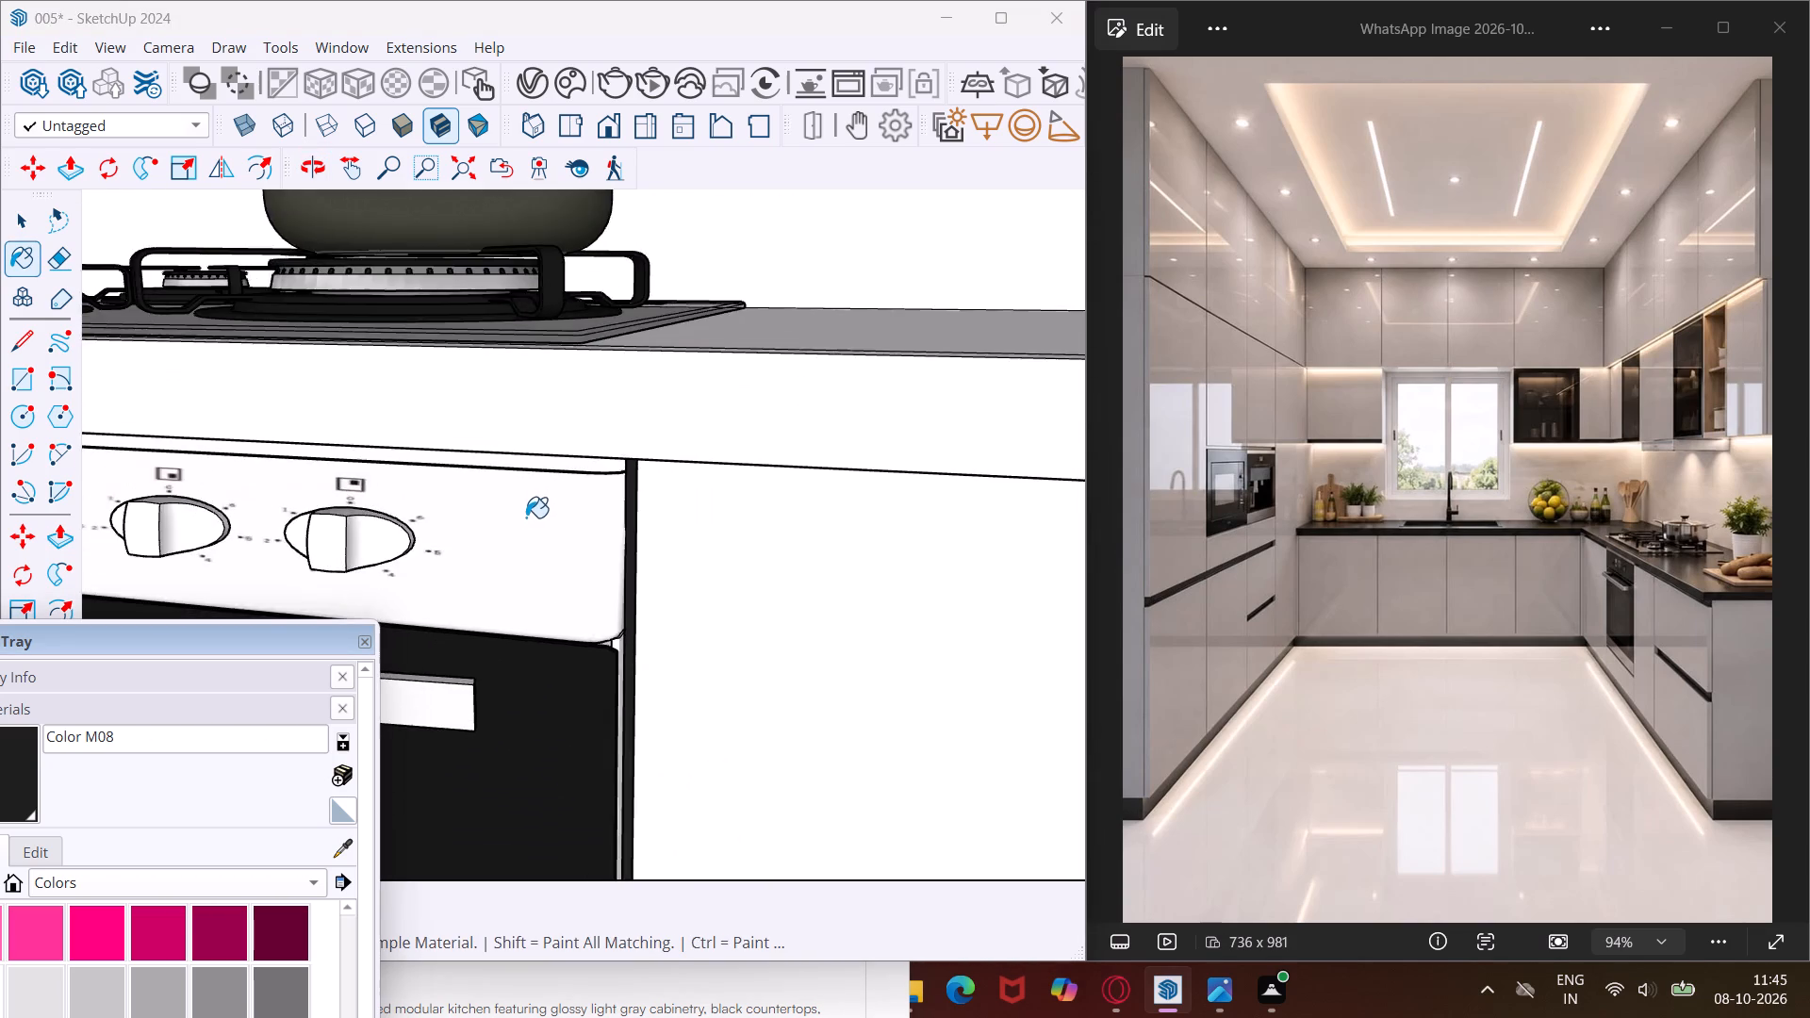
scroll(526, 517, "down", 11)
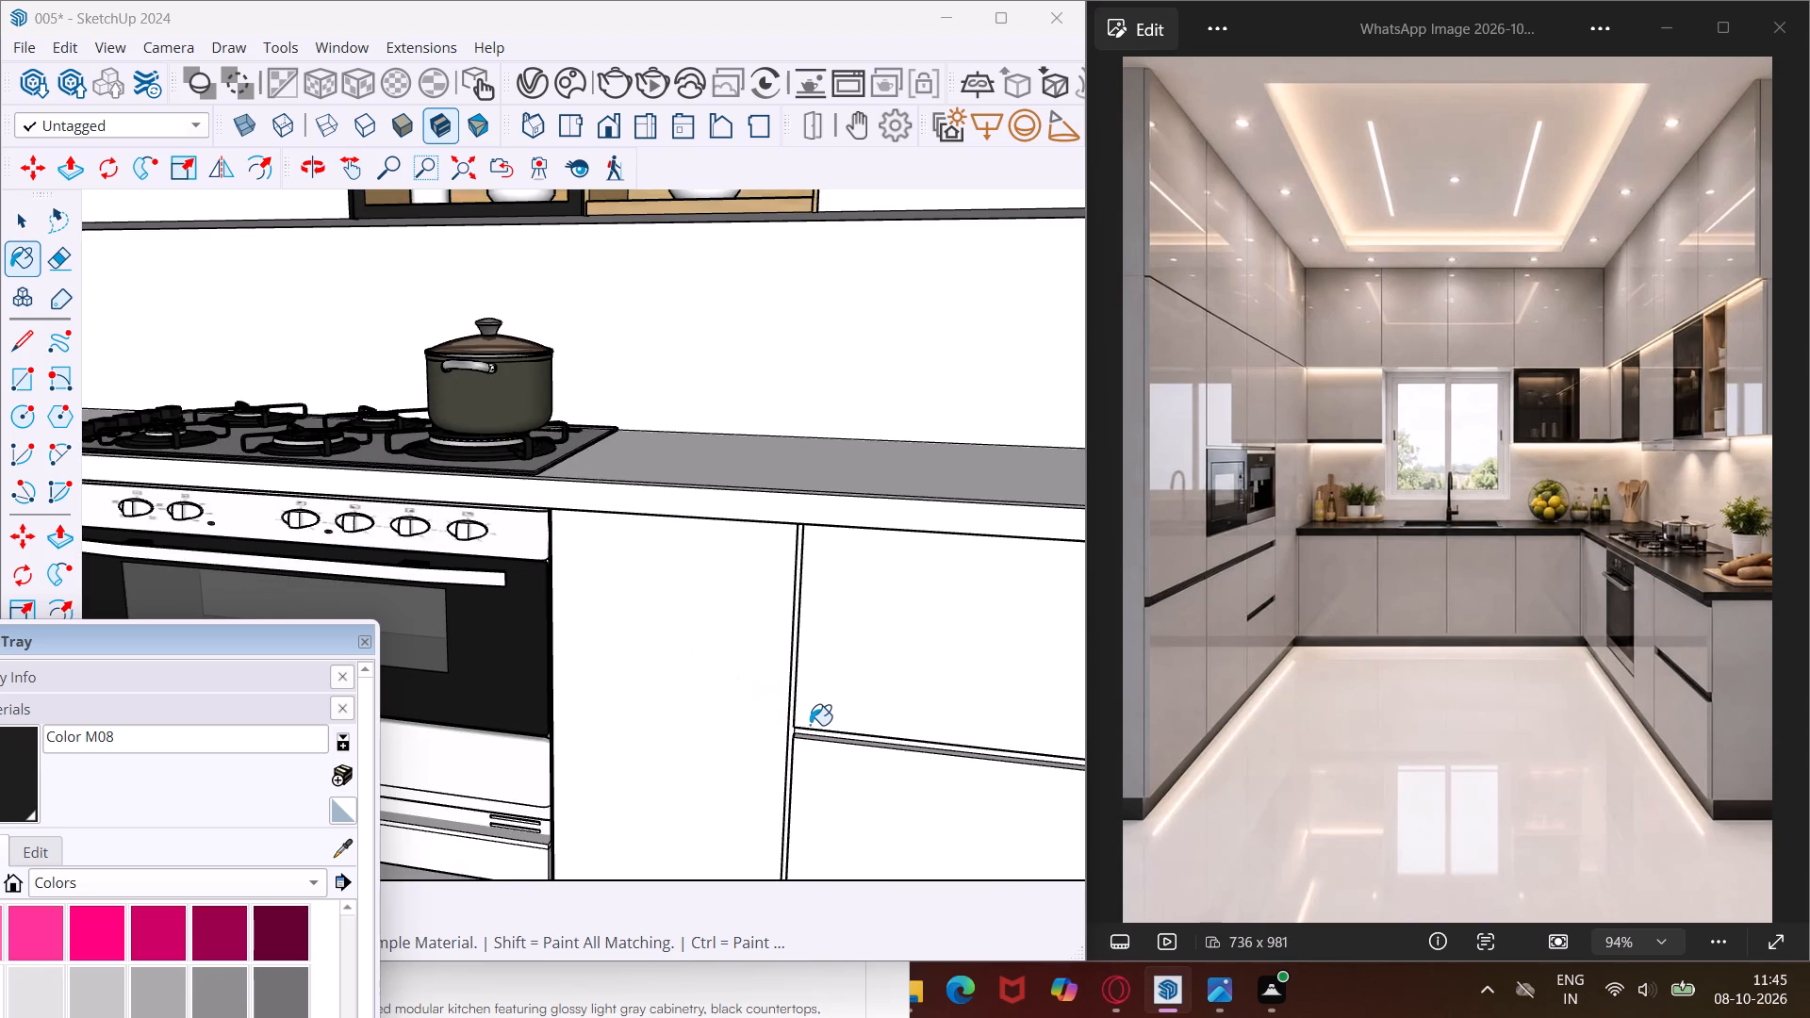
scroll(799, 733, "up", 12)
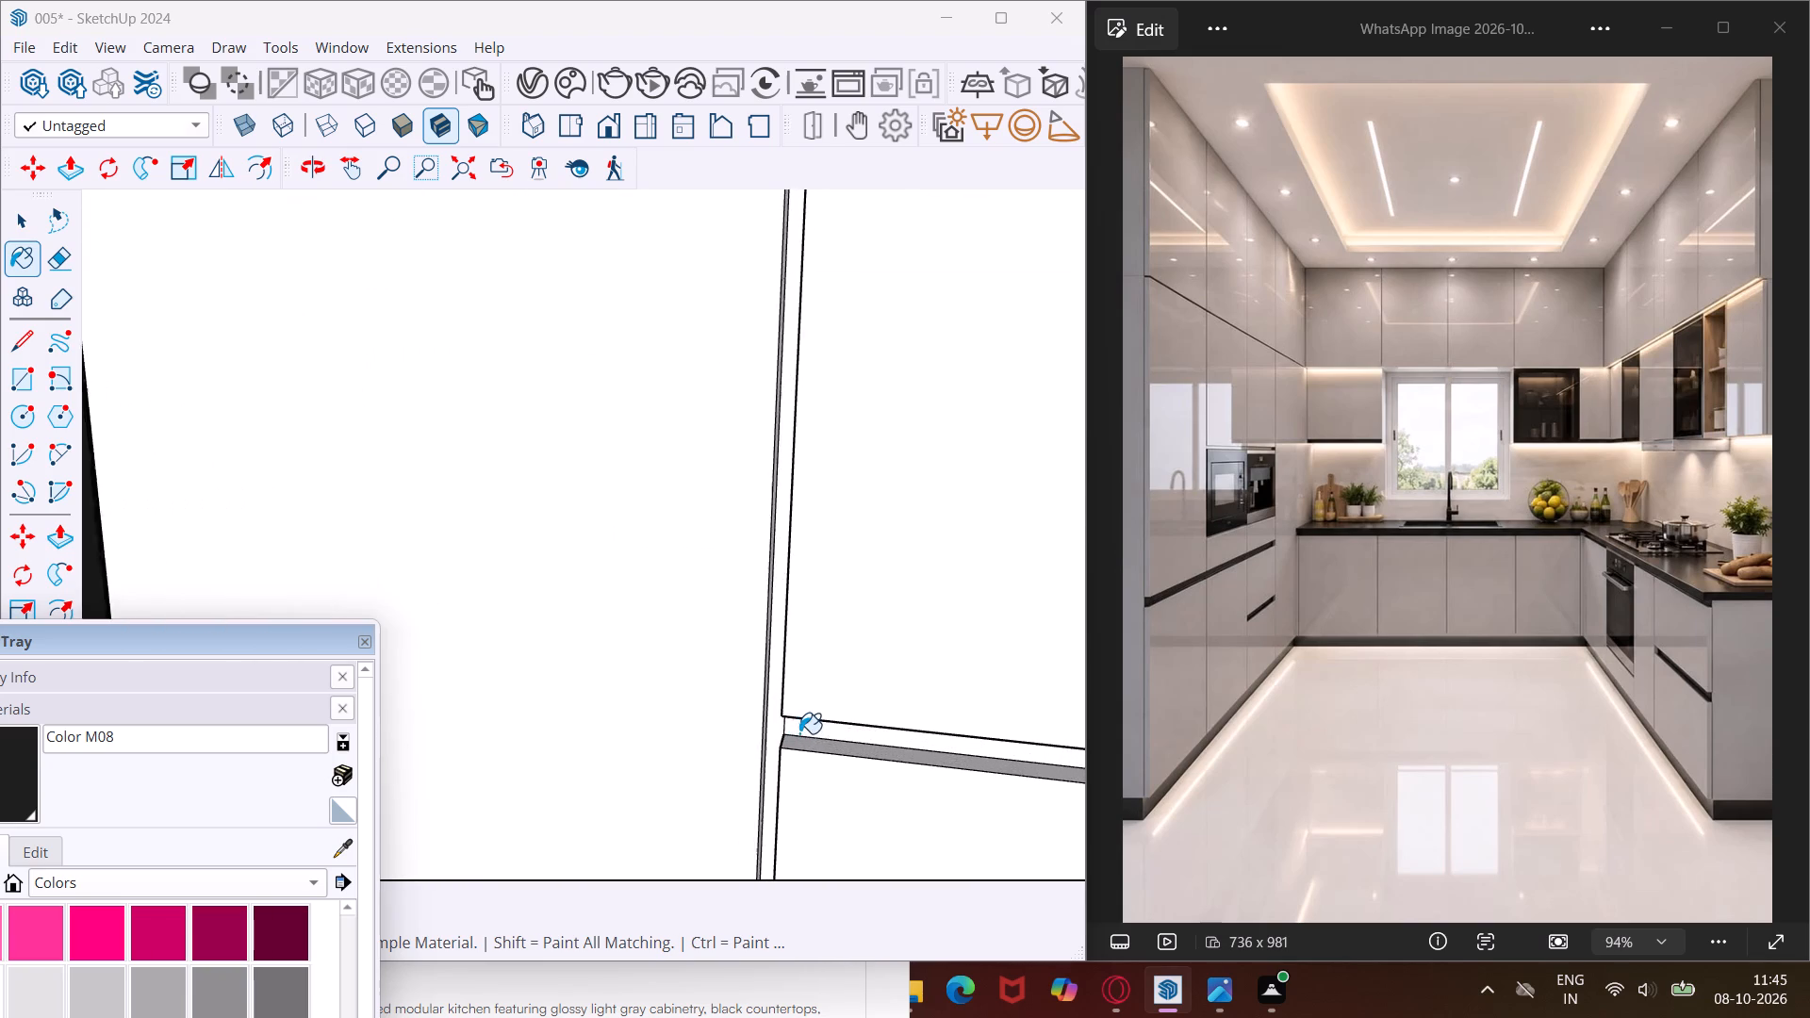
scroll(799, 733, "up", 2)
left_click(765, 739)
left_click(797, 732)
scroll(797, 732, "up", 2)
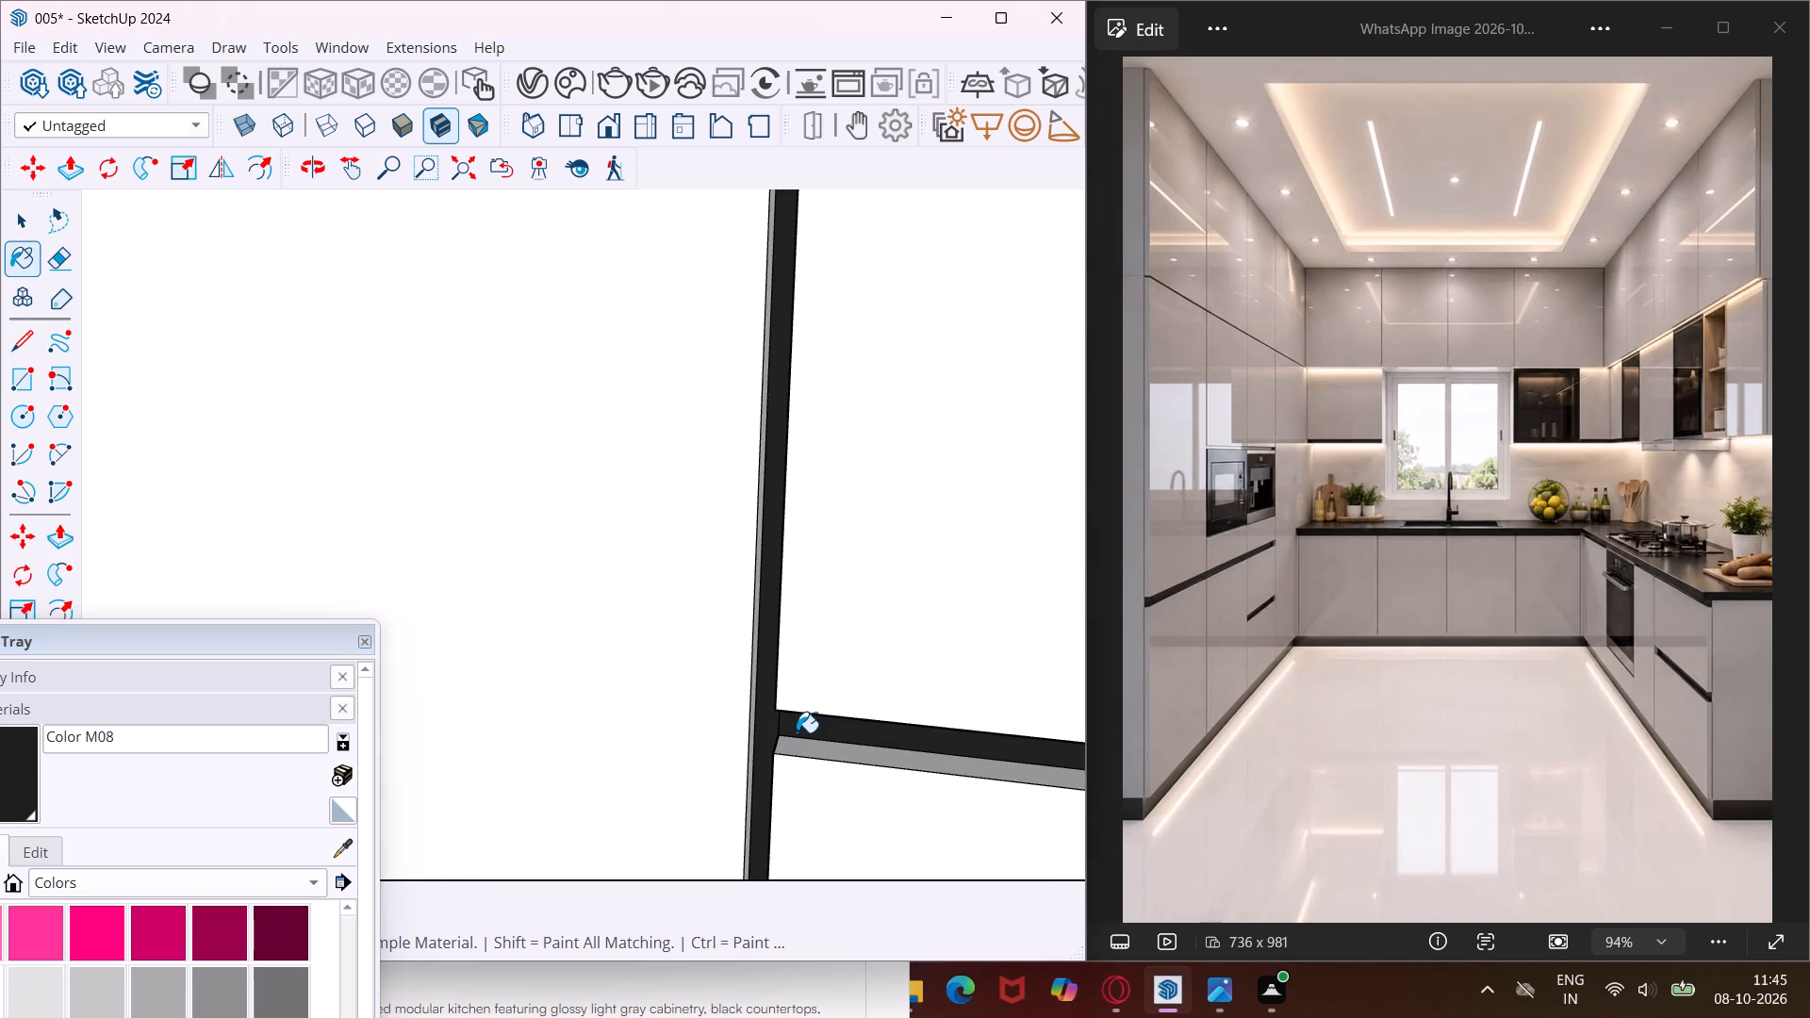
scroll(797, 732, "up", 2)
left_click(794, 749)
left_click(729, 724)
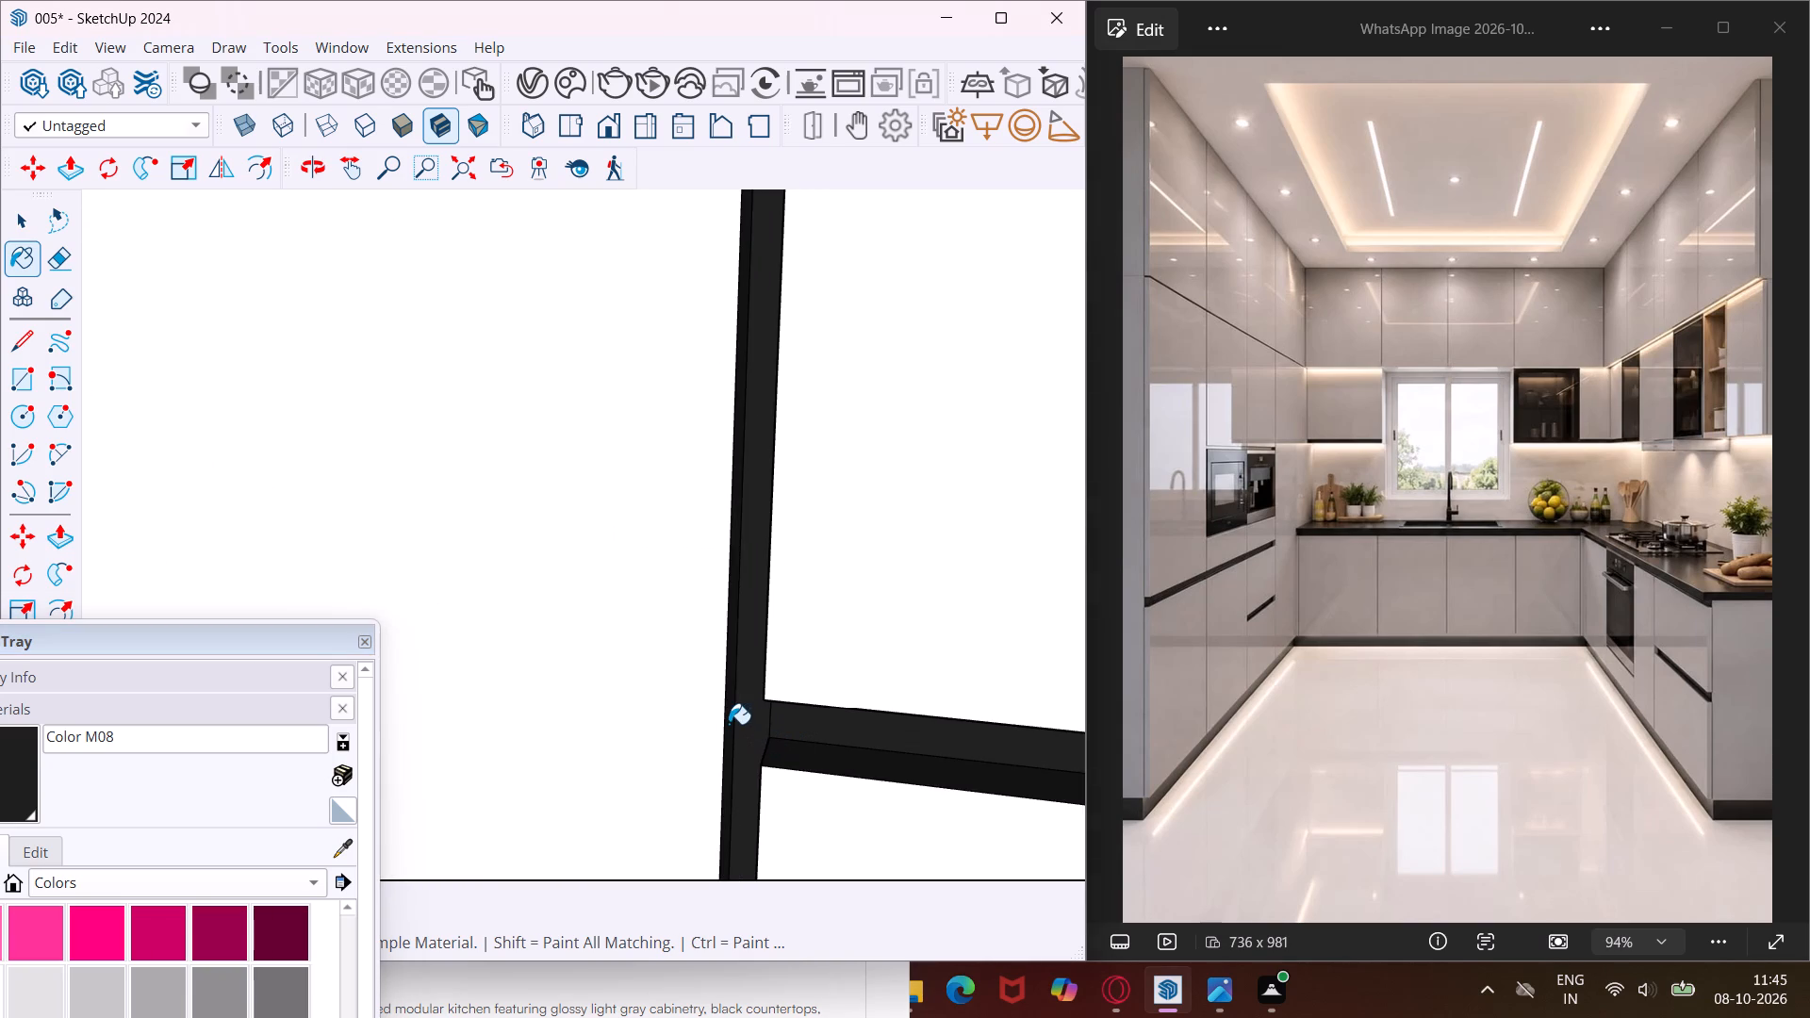
Paint the remaining inner faces of the gaps beside and between the drawer fronts, plus the vertical gap's top end, with Color M08.
middle_click_drag(729, 724, 909, 703)
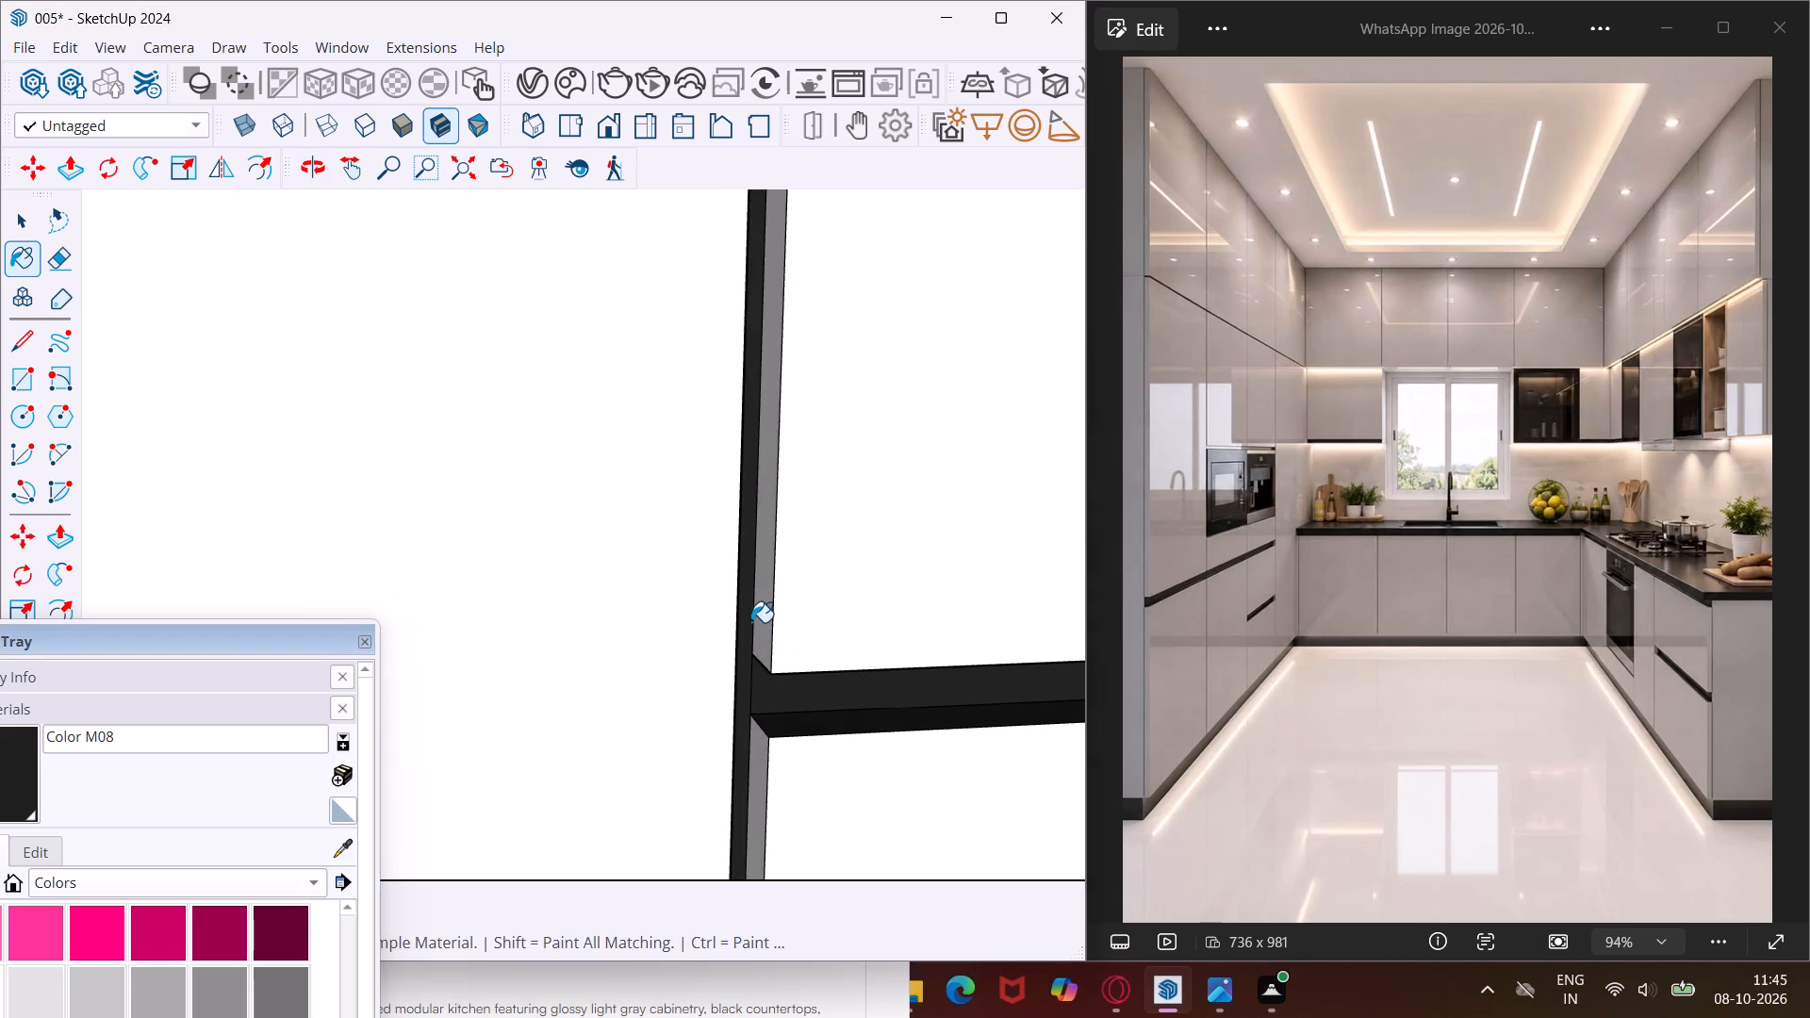
left_click(751, 622)
left_click(770, 630)
left_click(756, 775)
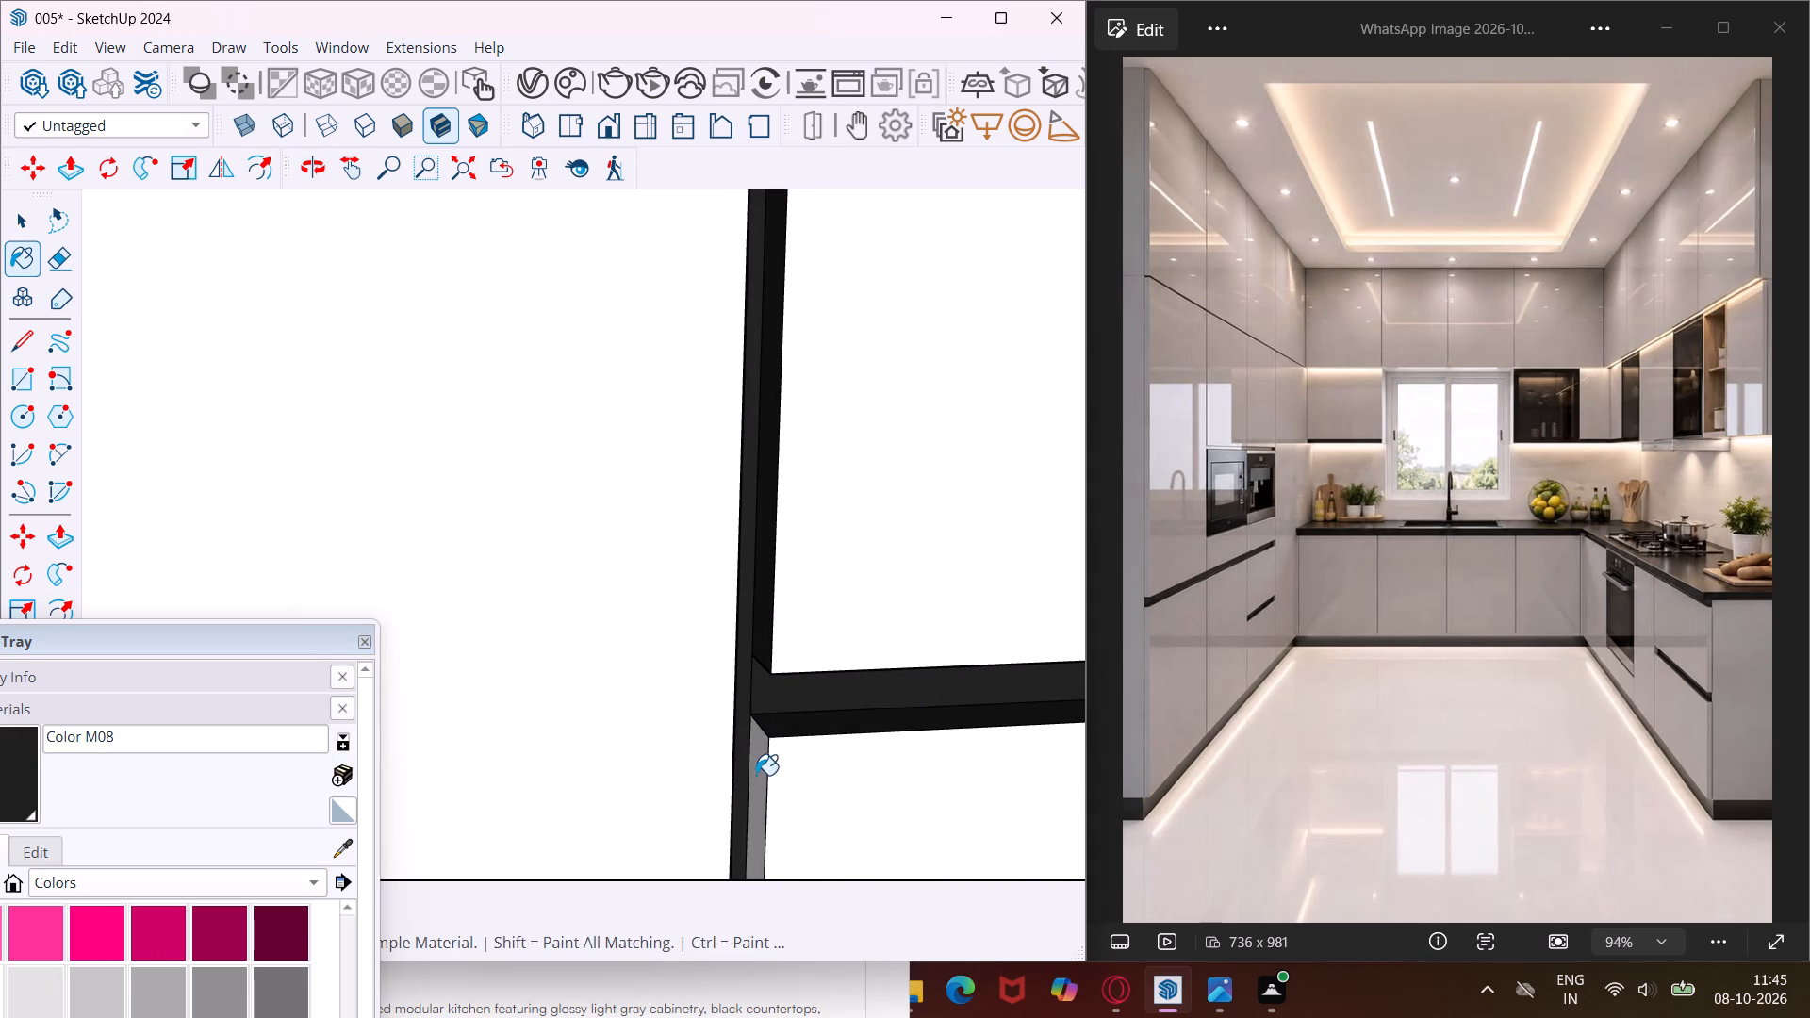
middle_click_drag(794, 713, 806, 463)
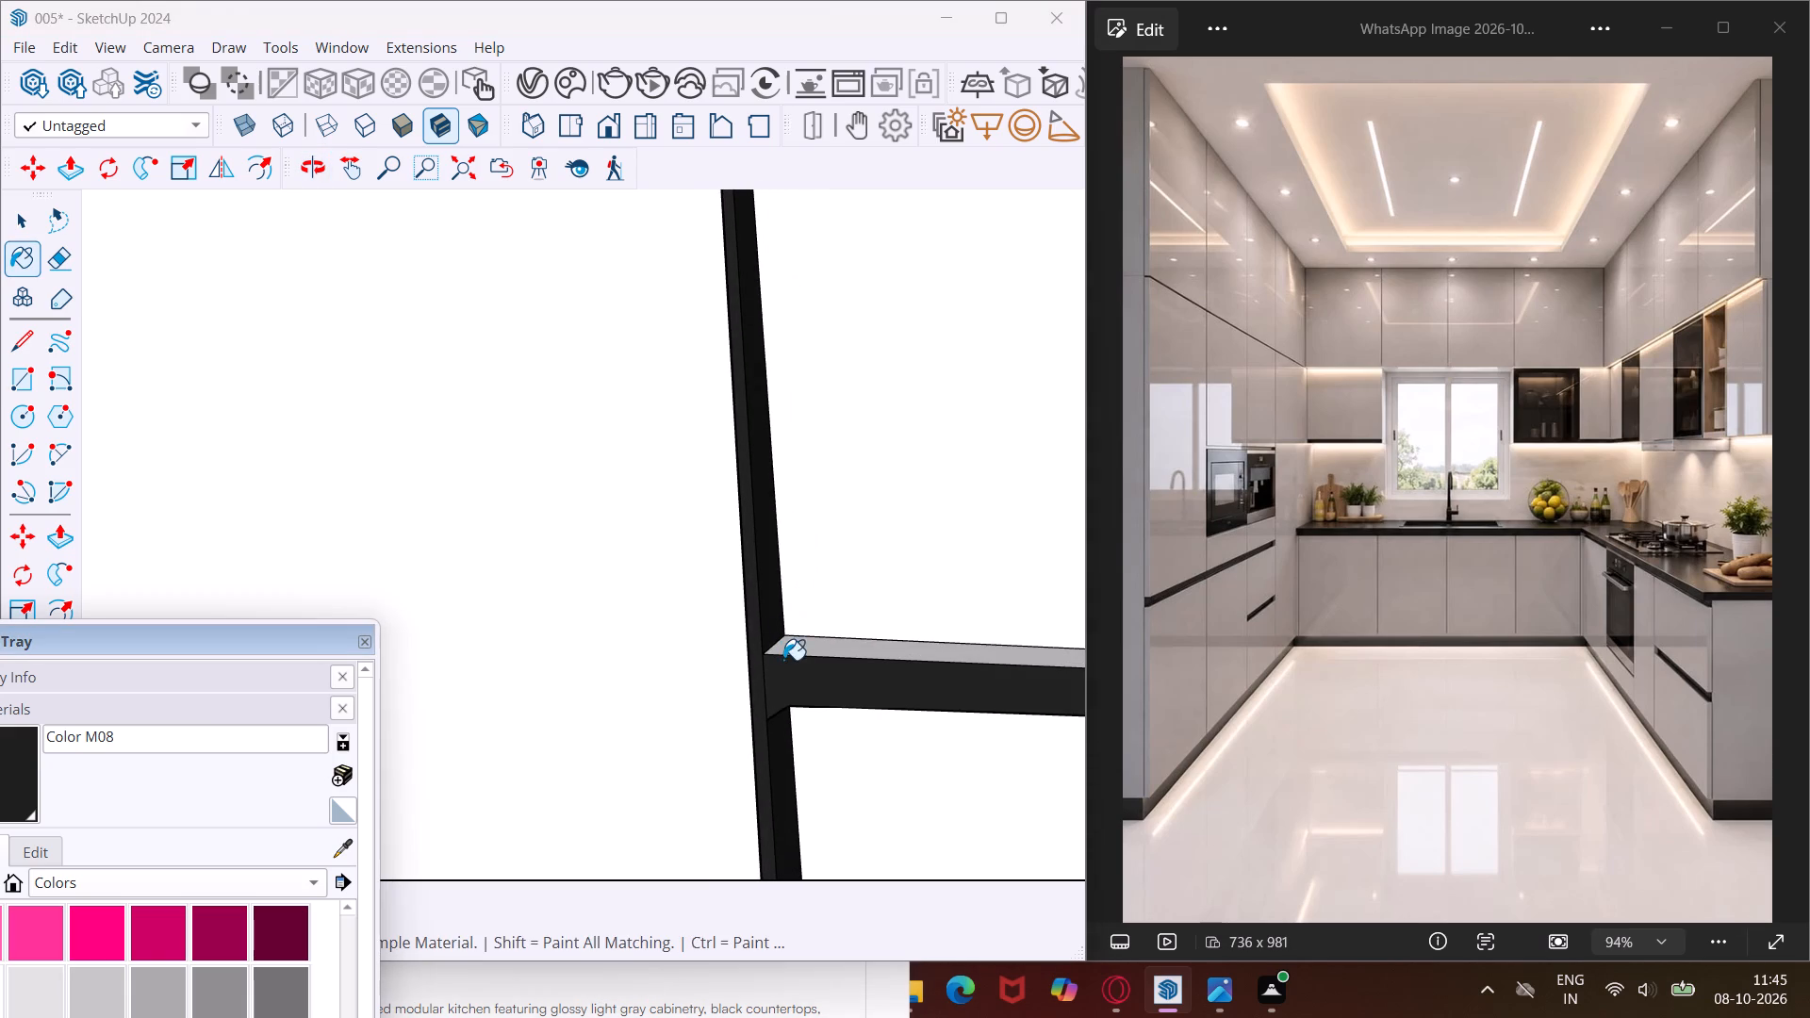
scroll(794, 660, "up", 3)
left_click(807, 650)
middle_click_drag(848, 661, 587, 731)
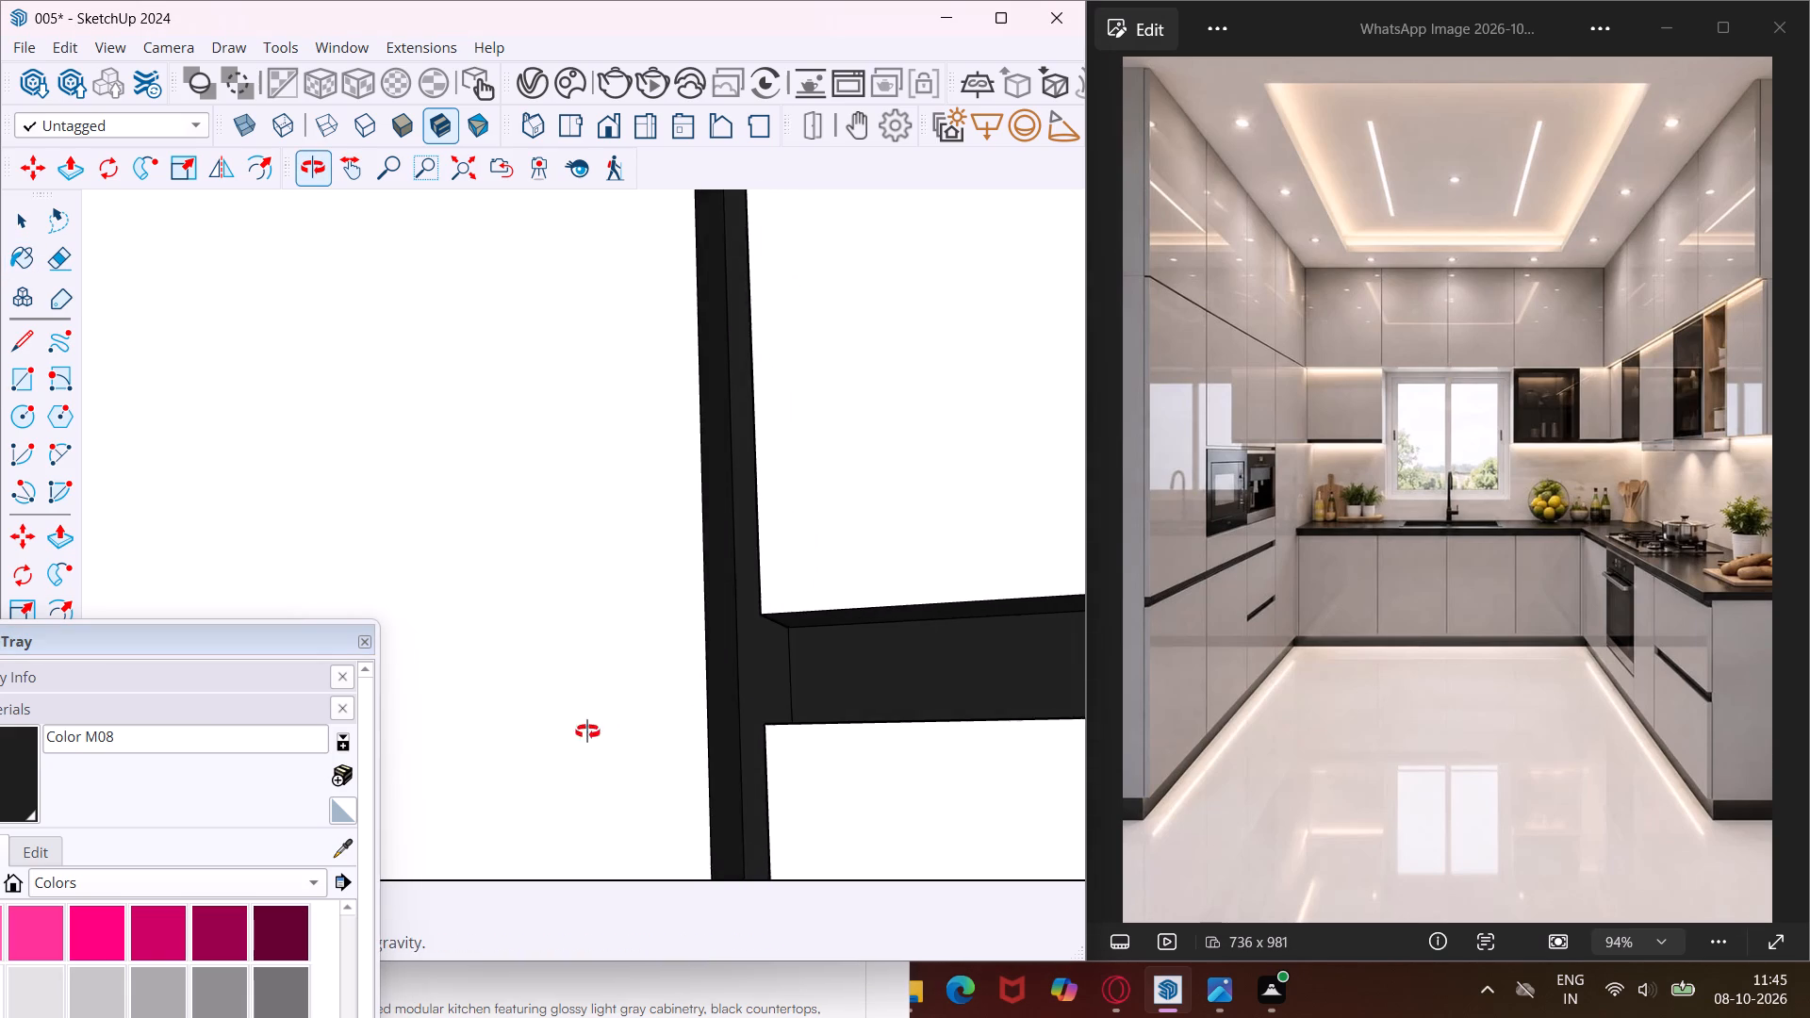
middle_click_drag(587, 731, 585, 731)
scroll(535, 714, "down", 20)
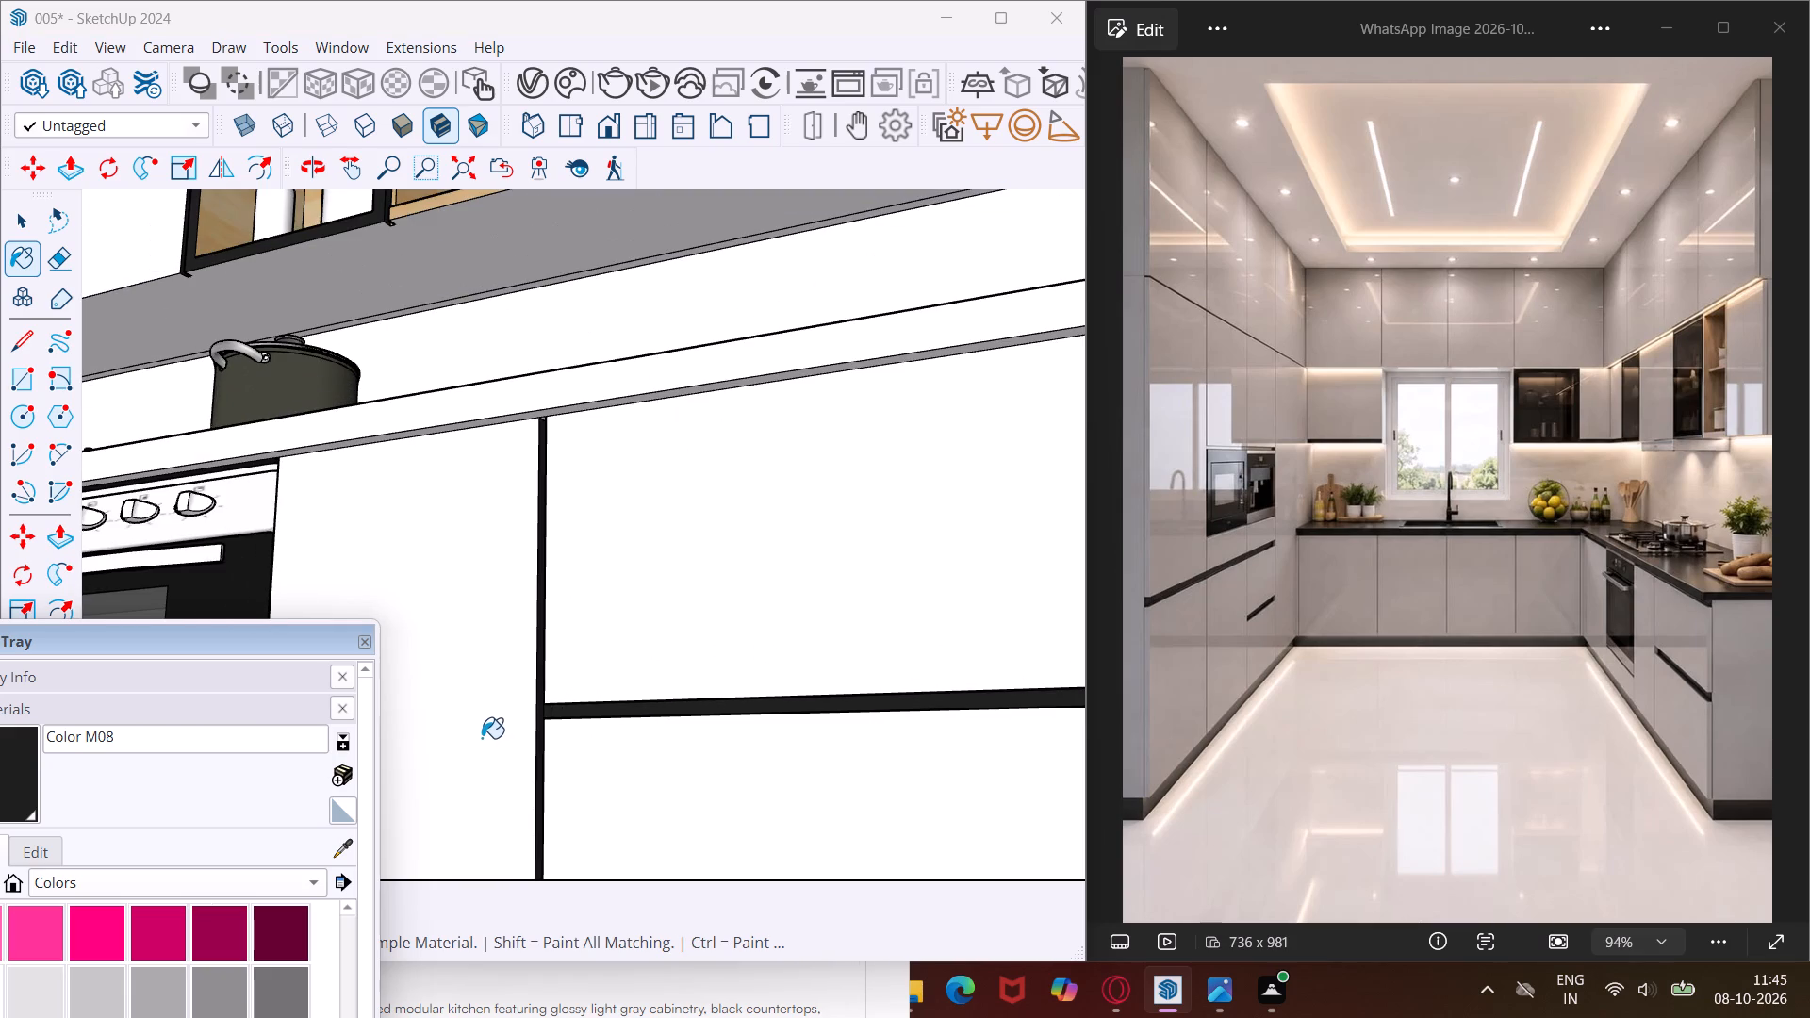
middle_click_drag(789, 751, 943, 778)
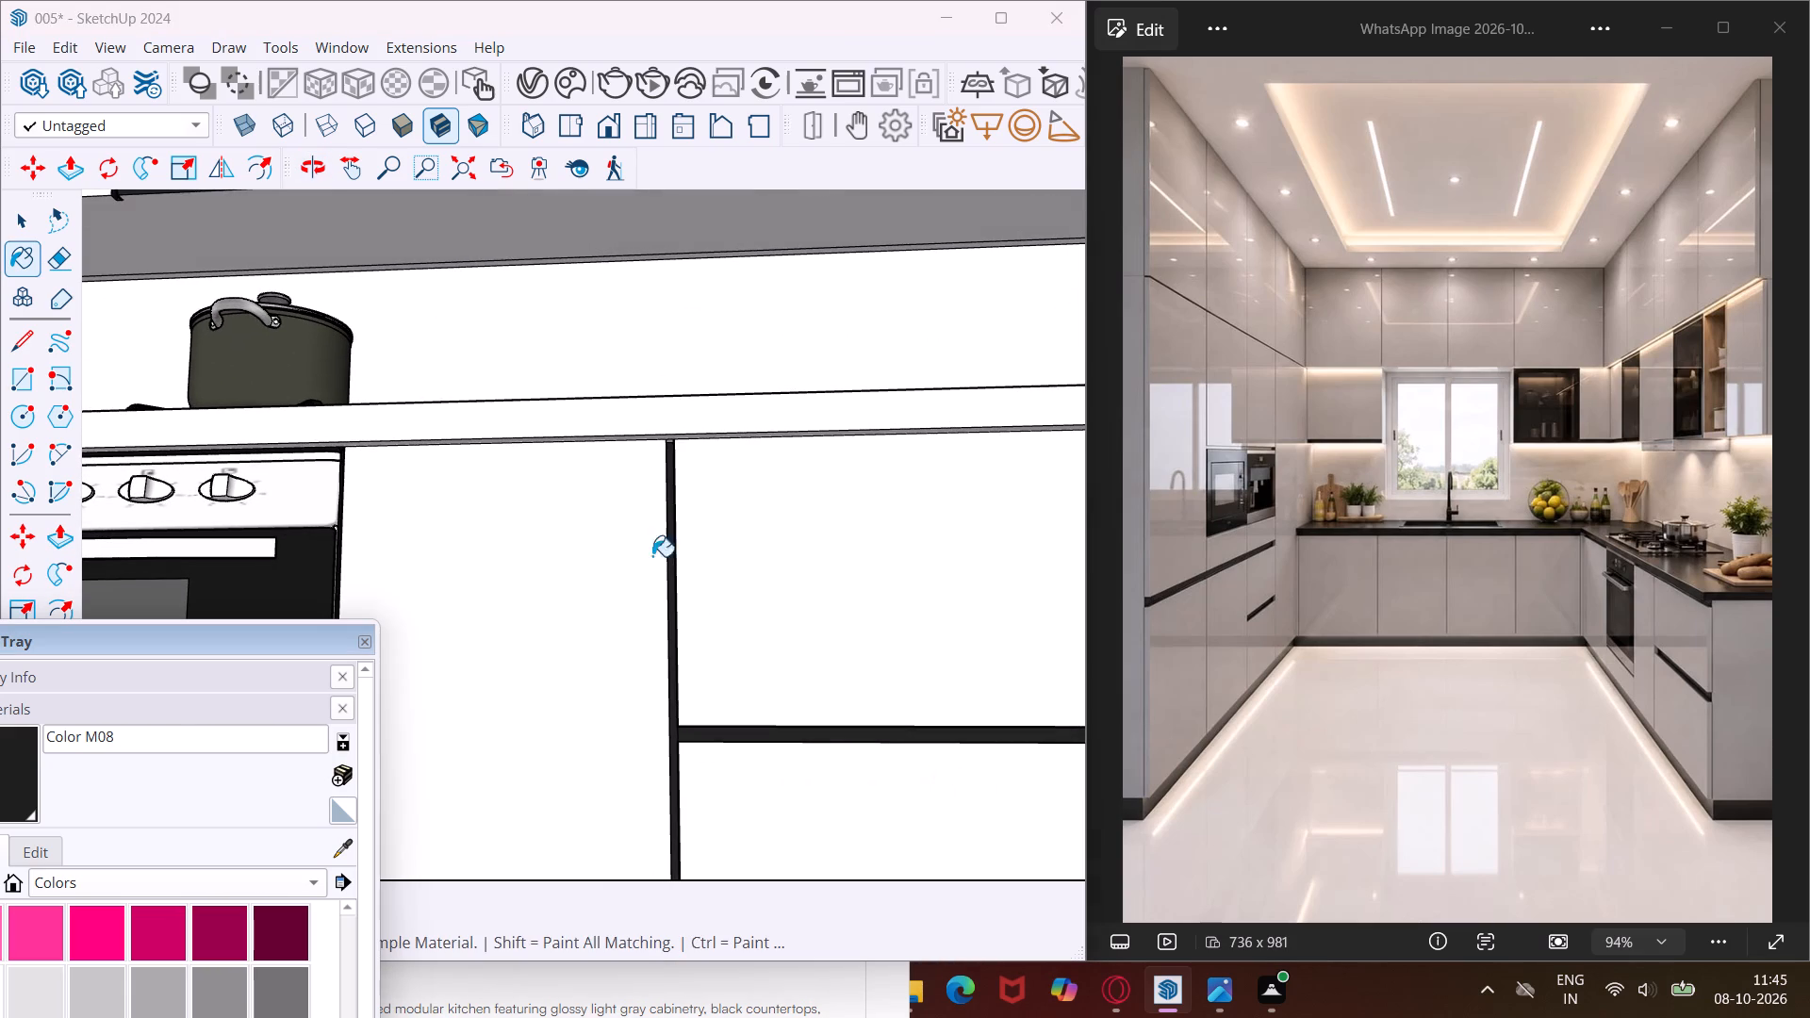
scroll(668, 456, "up", 12)
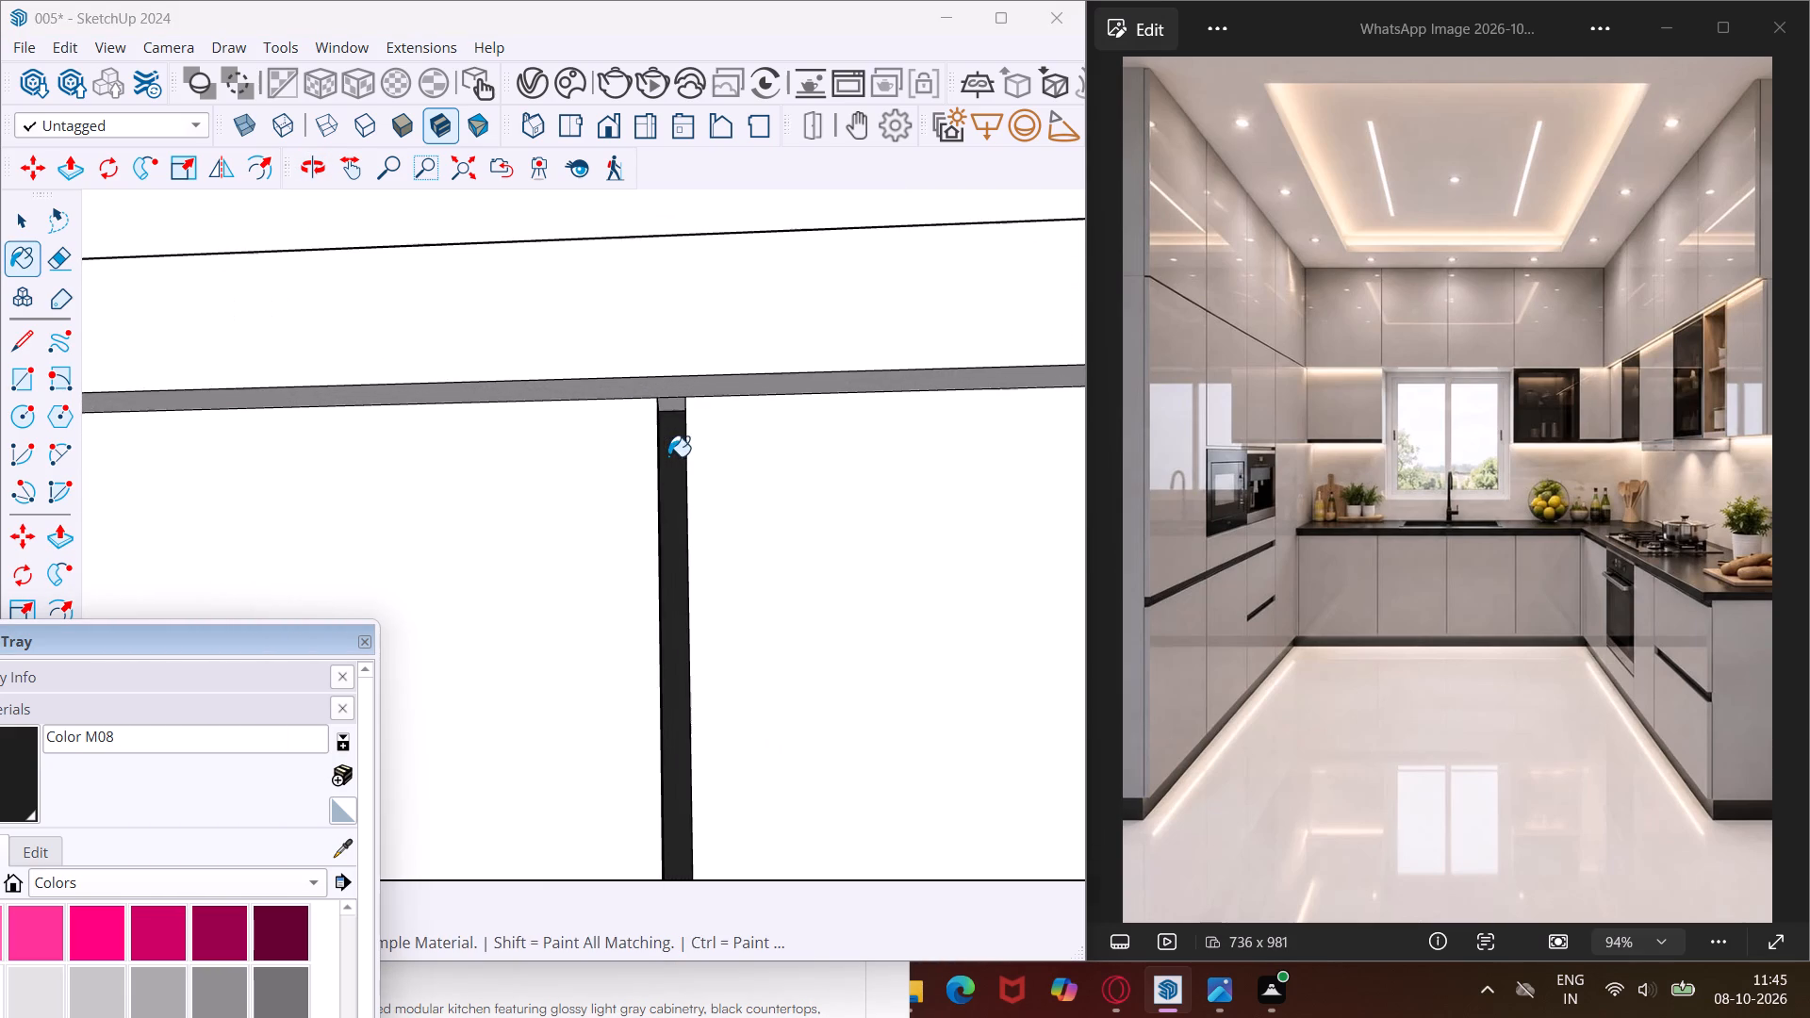
left_click(669, 409)
Paint the vertical edge strip at the free end of the drawer unit with Color M08.
scroll(669, 409, "down", 12)
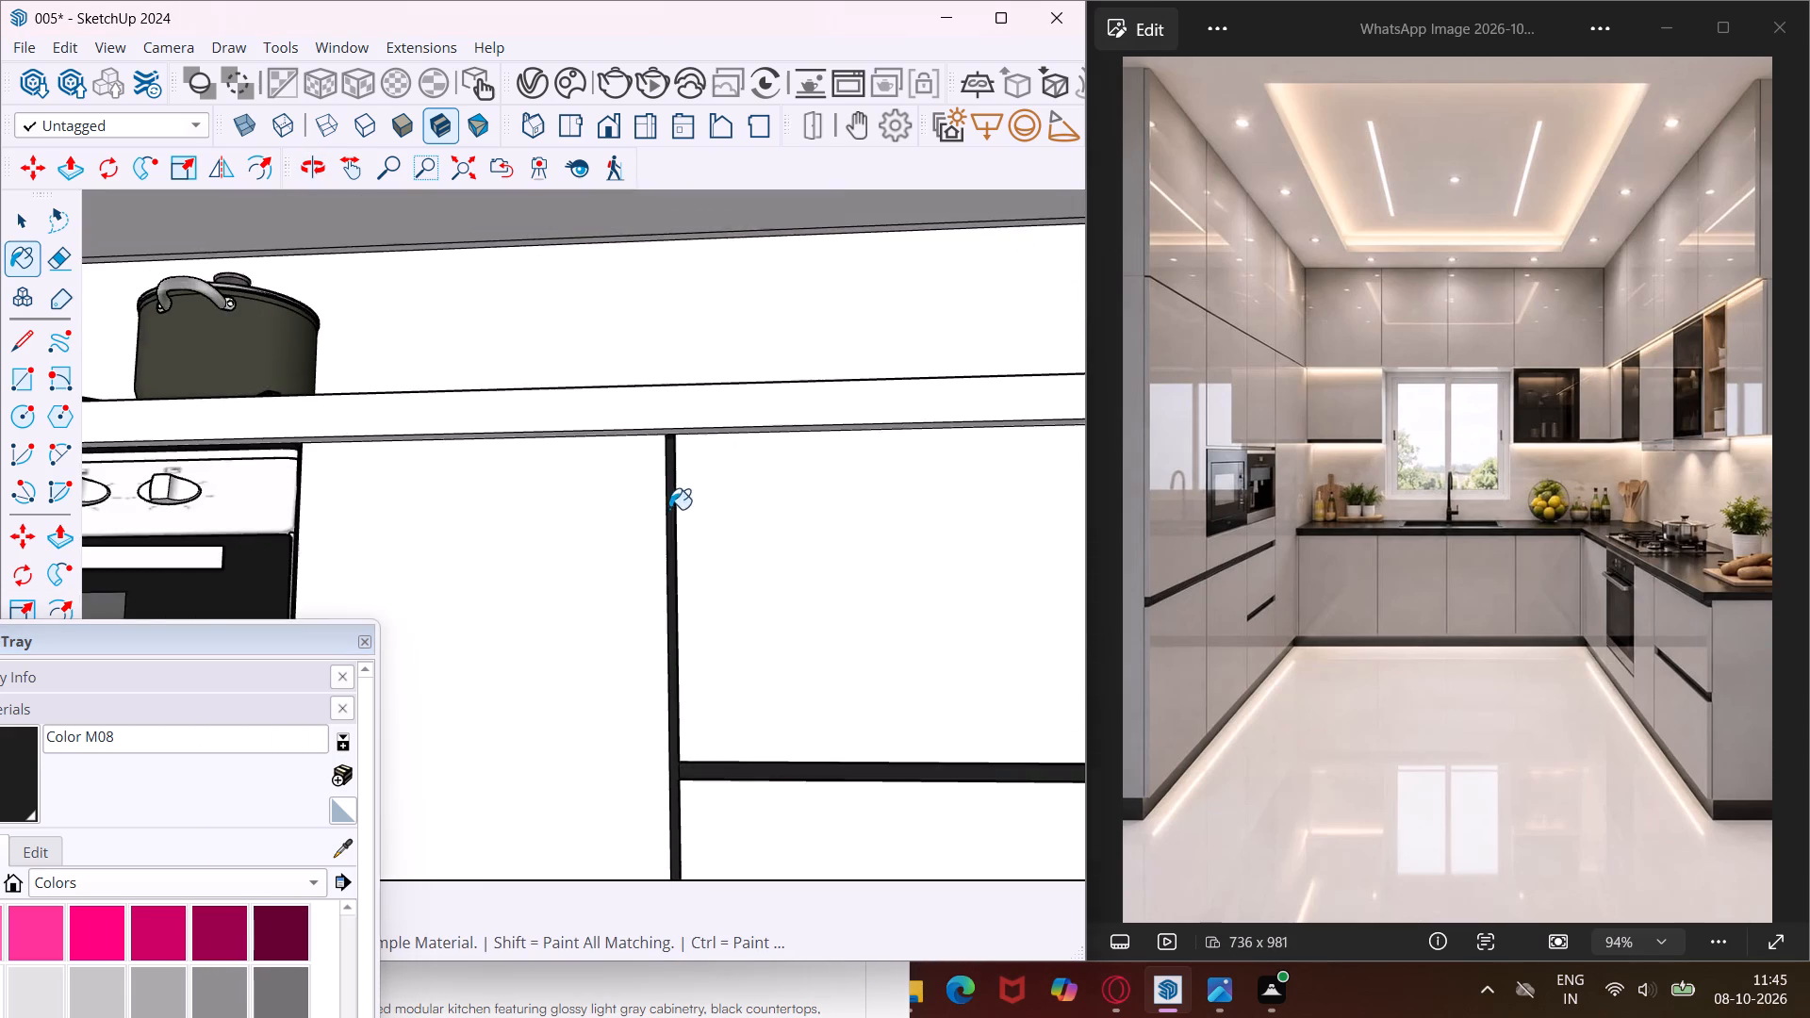
scroll(669, 509, "down", 5)
scroll(681, 596, "down", 4)
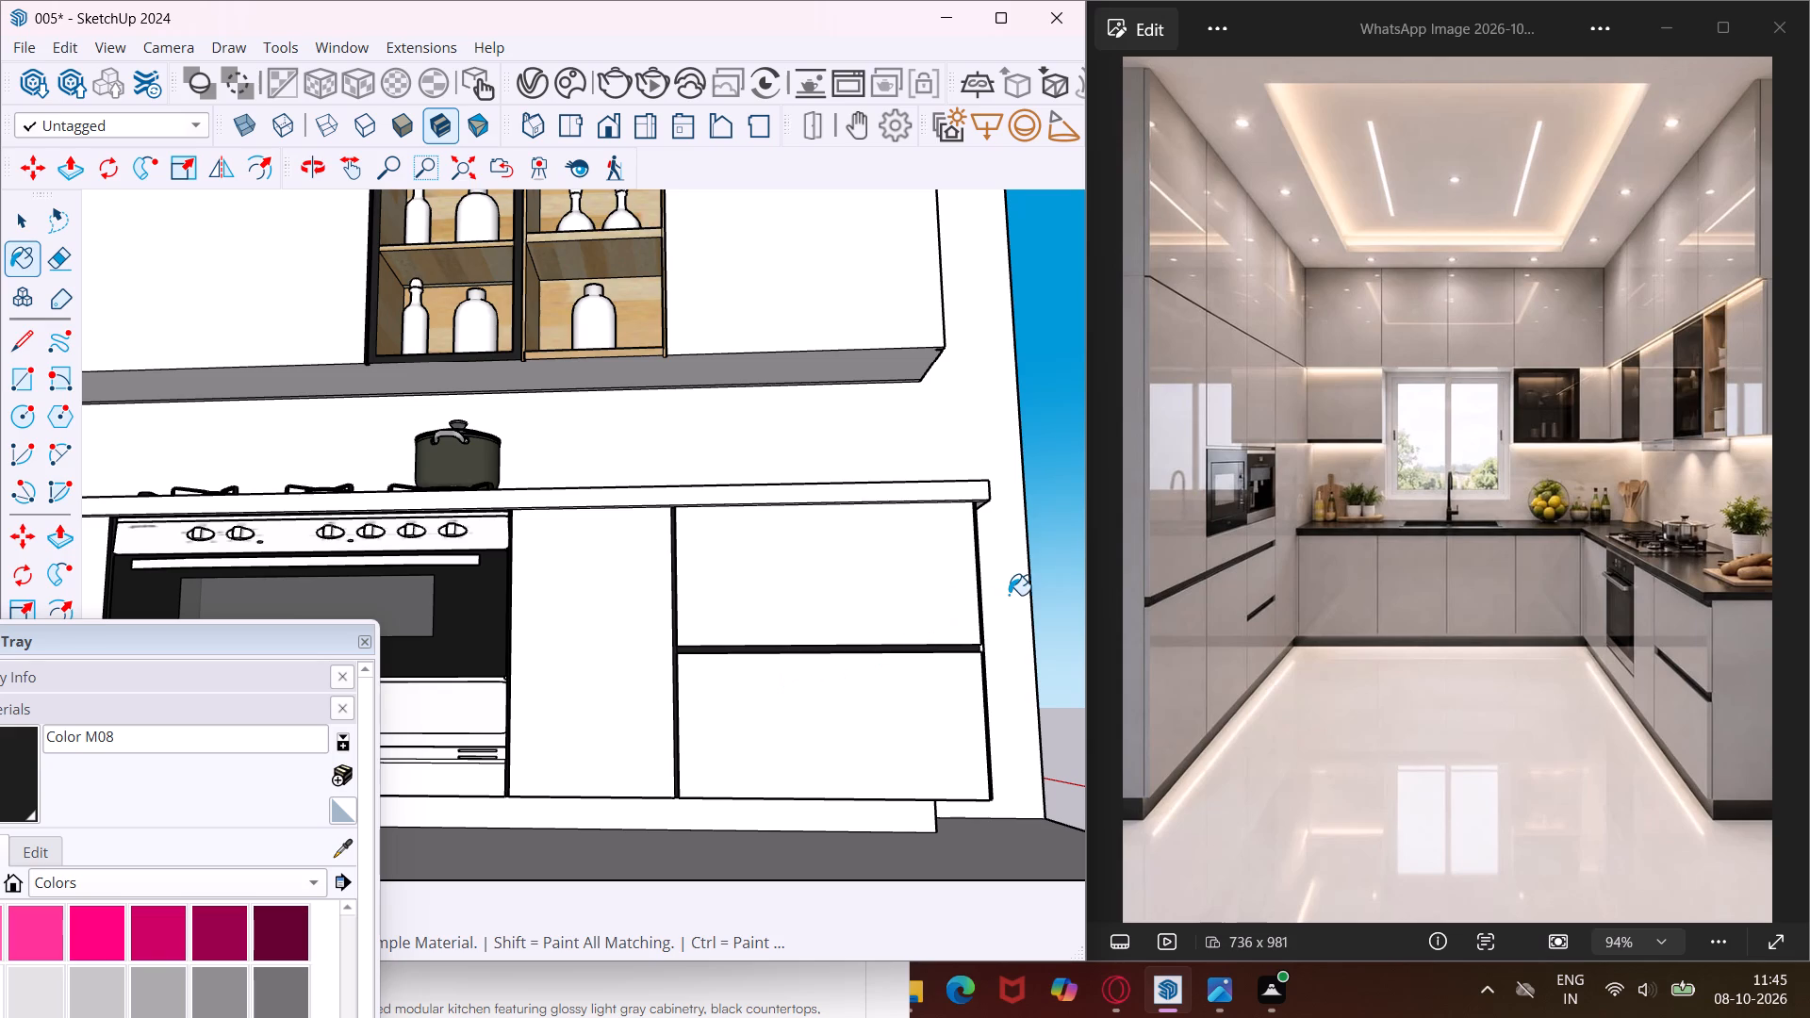
middle_click_drag(1009, 595, 890, 617)
scroll(946, 662, "up", 5)
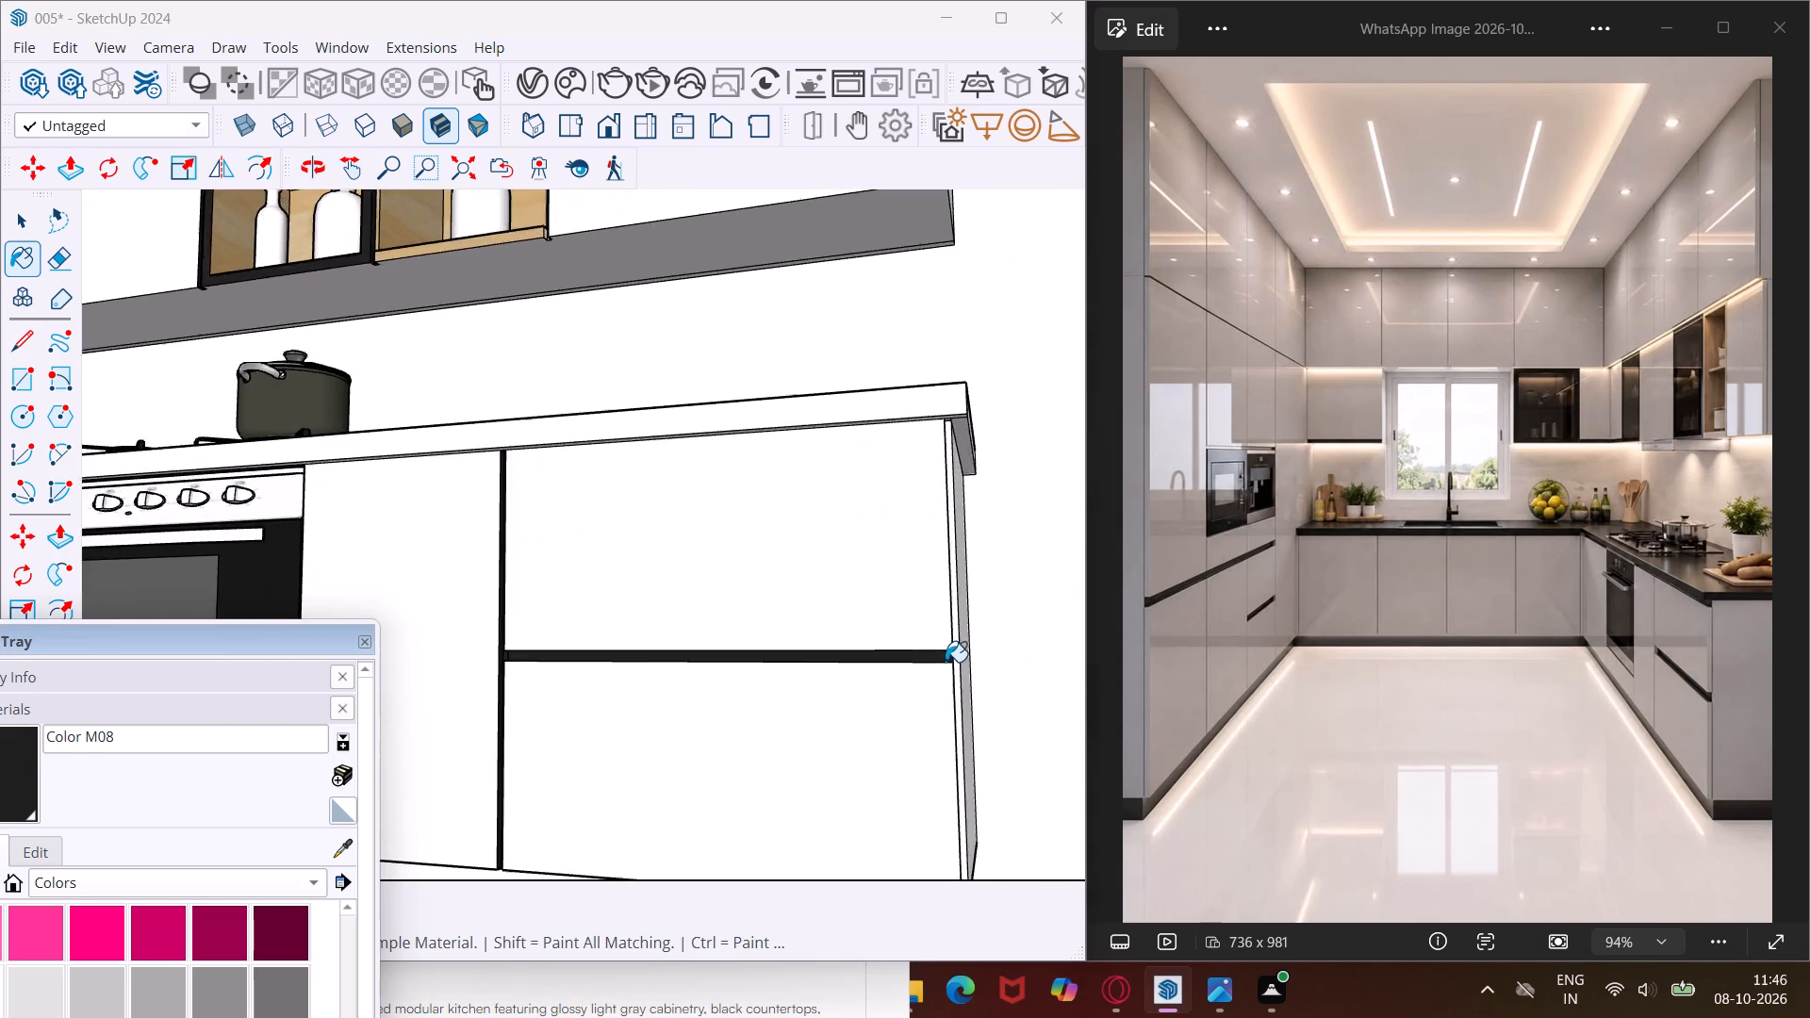
scroll(946, 662, "up", 9)
middle_click_drag(946, 662, 1040, 684)
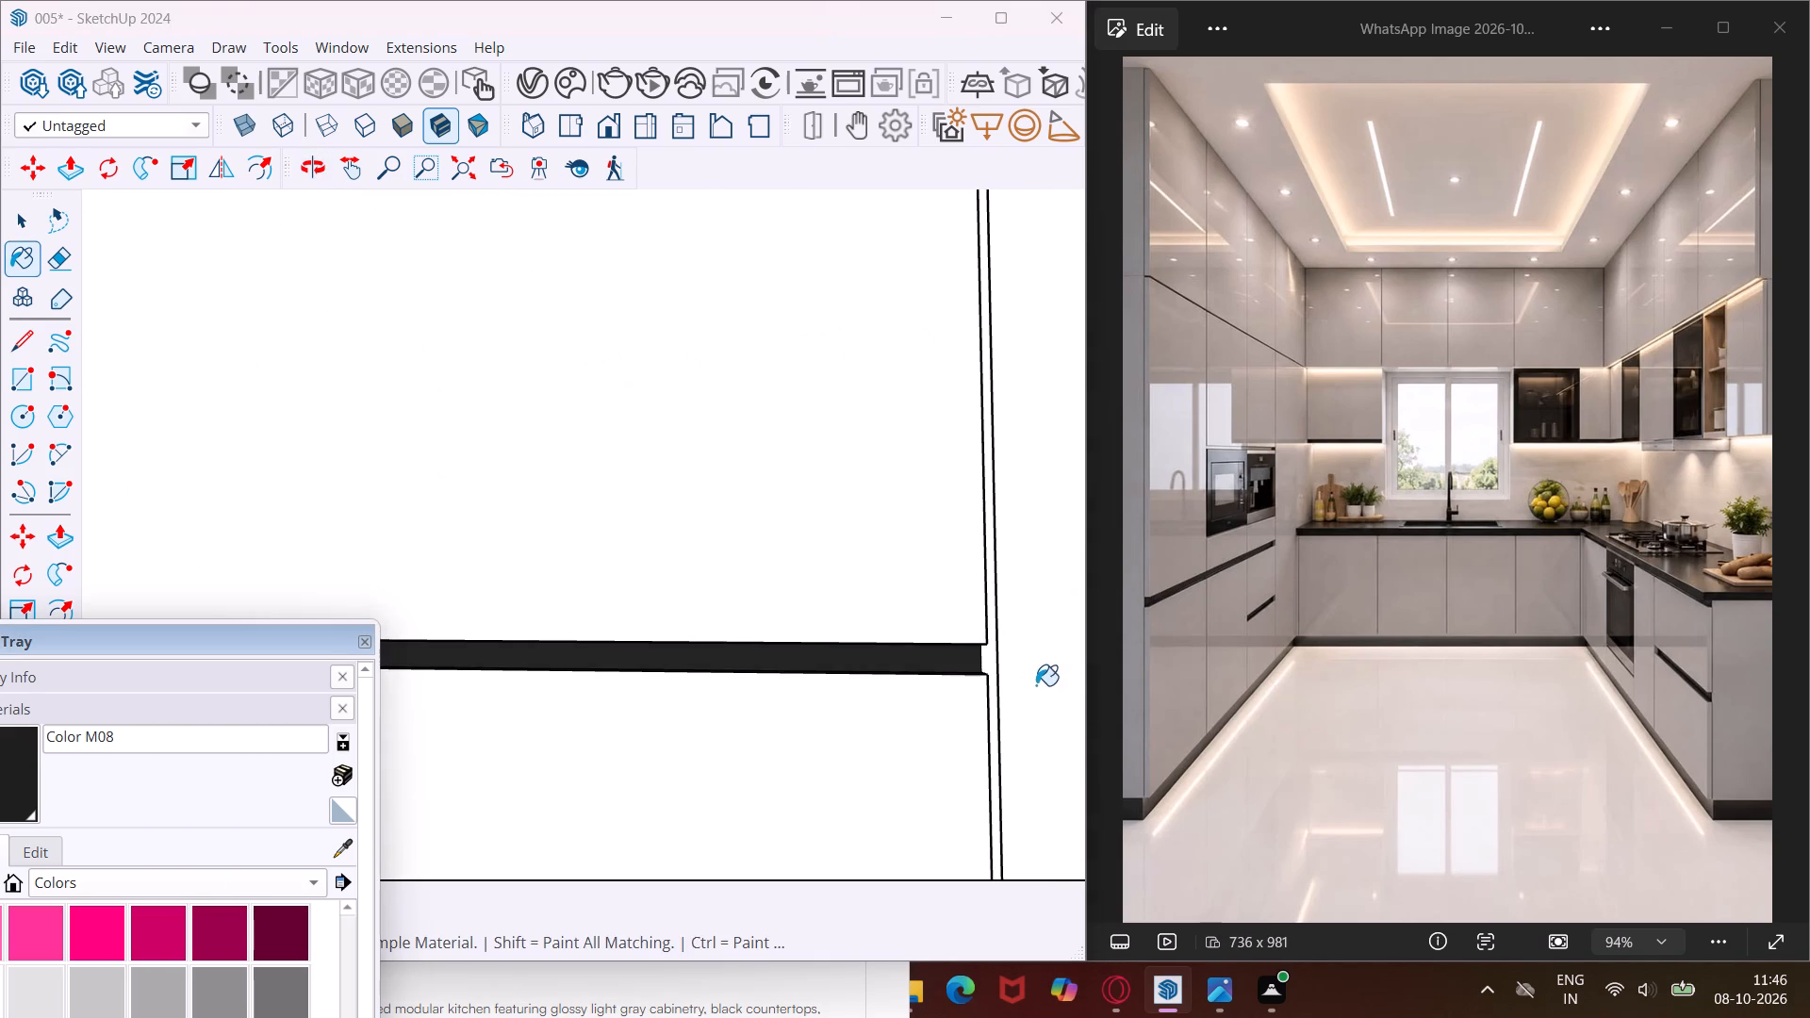
left_click(993, 651)
Paint the faces of the back-wall base cabinets' vertical door gap nearest the tall oven units with Color M08.
middle_click_drag(993, 651, 950, 660)
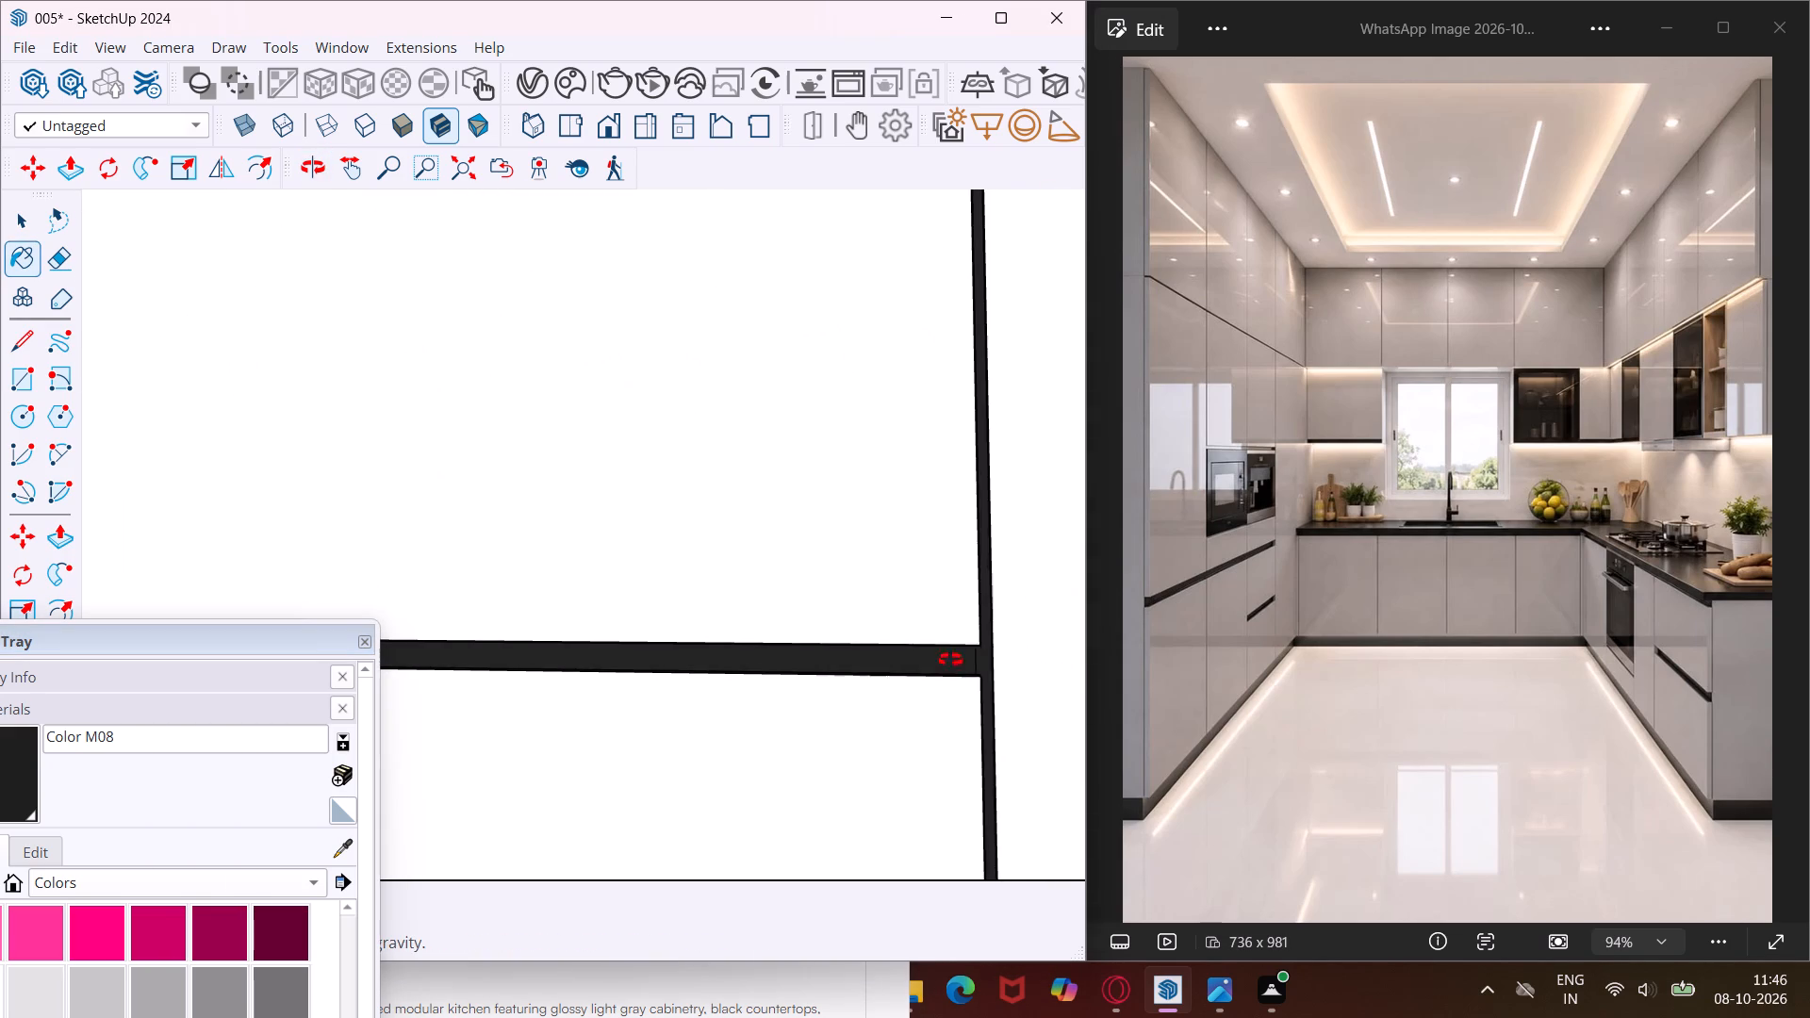
middle_click_drag(950, 660, 779, 669)
scroll(779, 669, "down", 9)
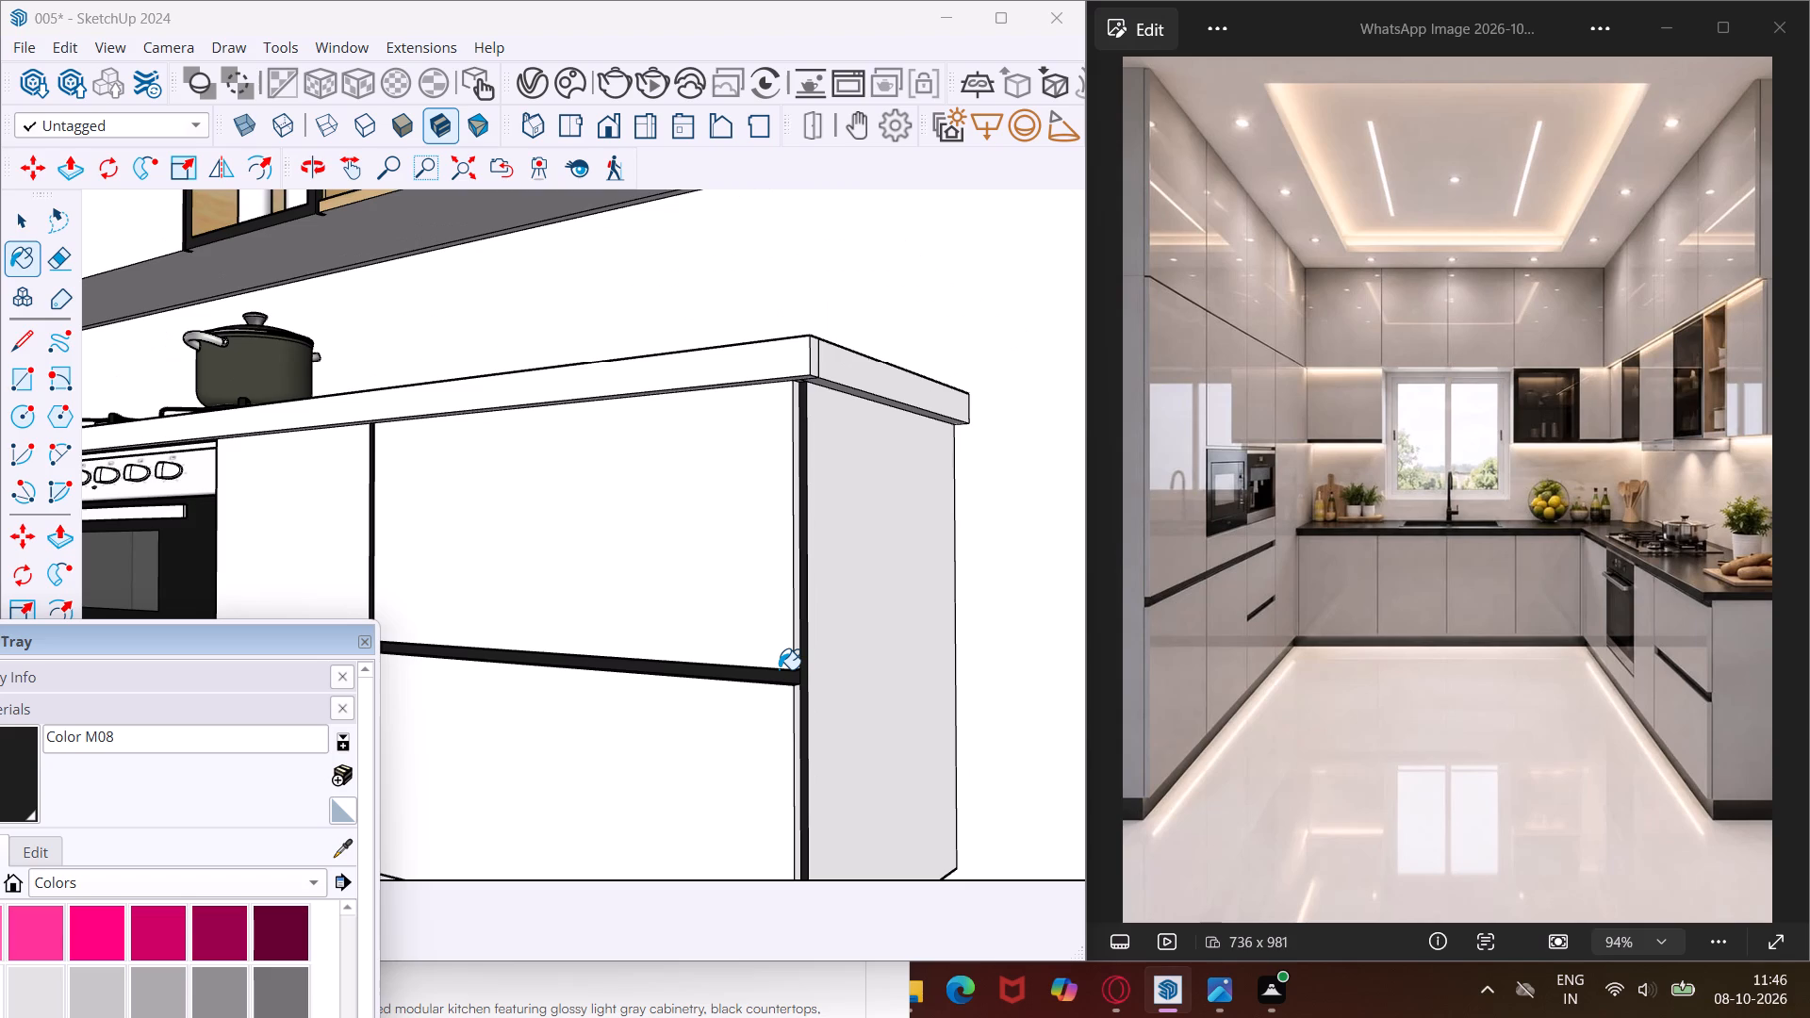
scroll(779, 669, "down", 11)
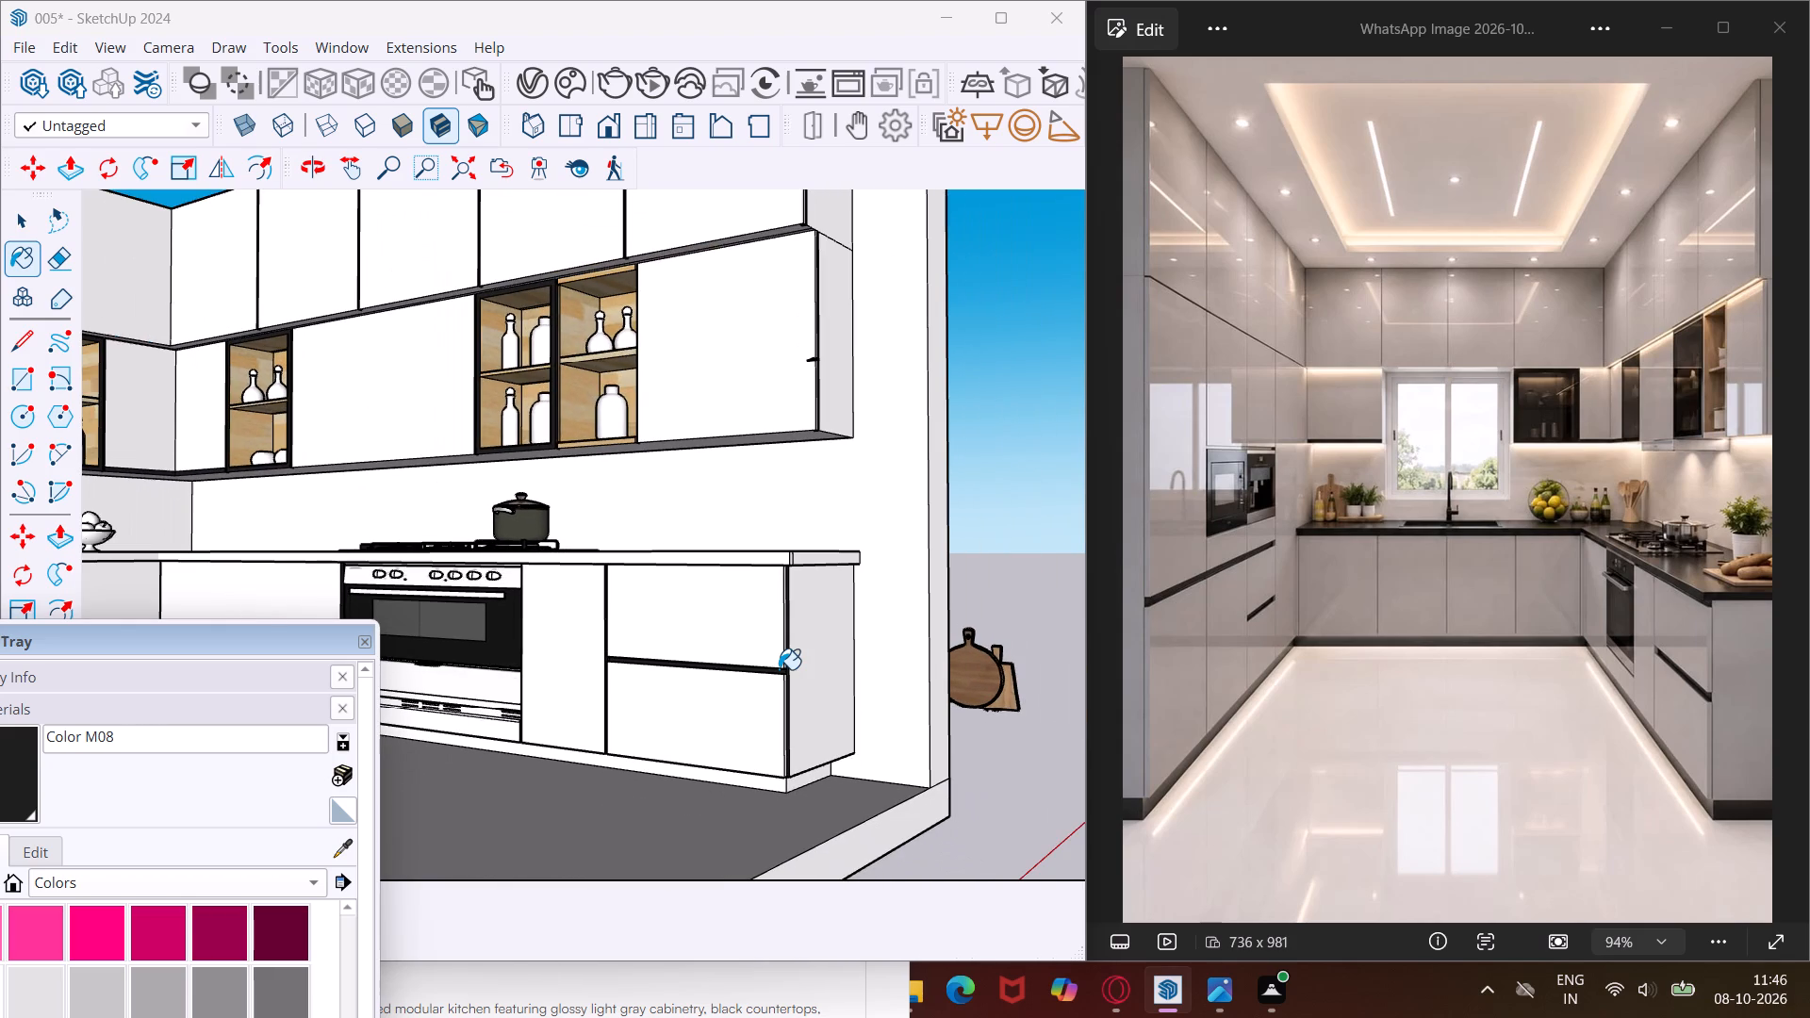
scroll(779, 669, "down", 2)
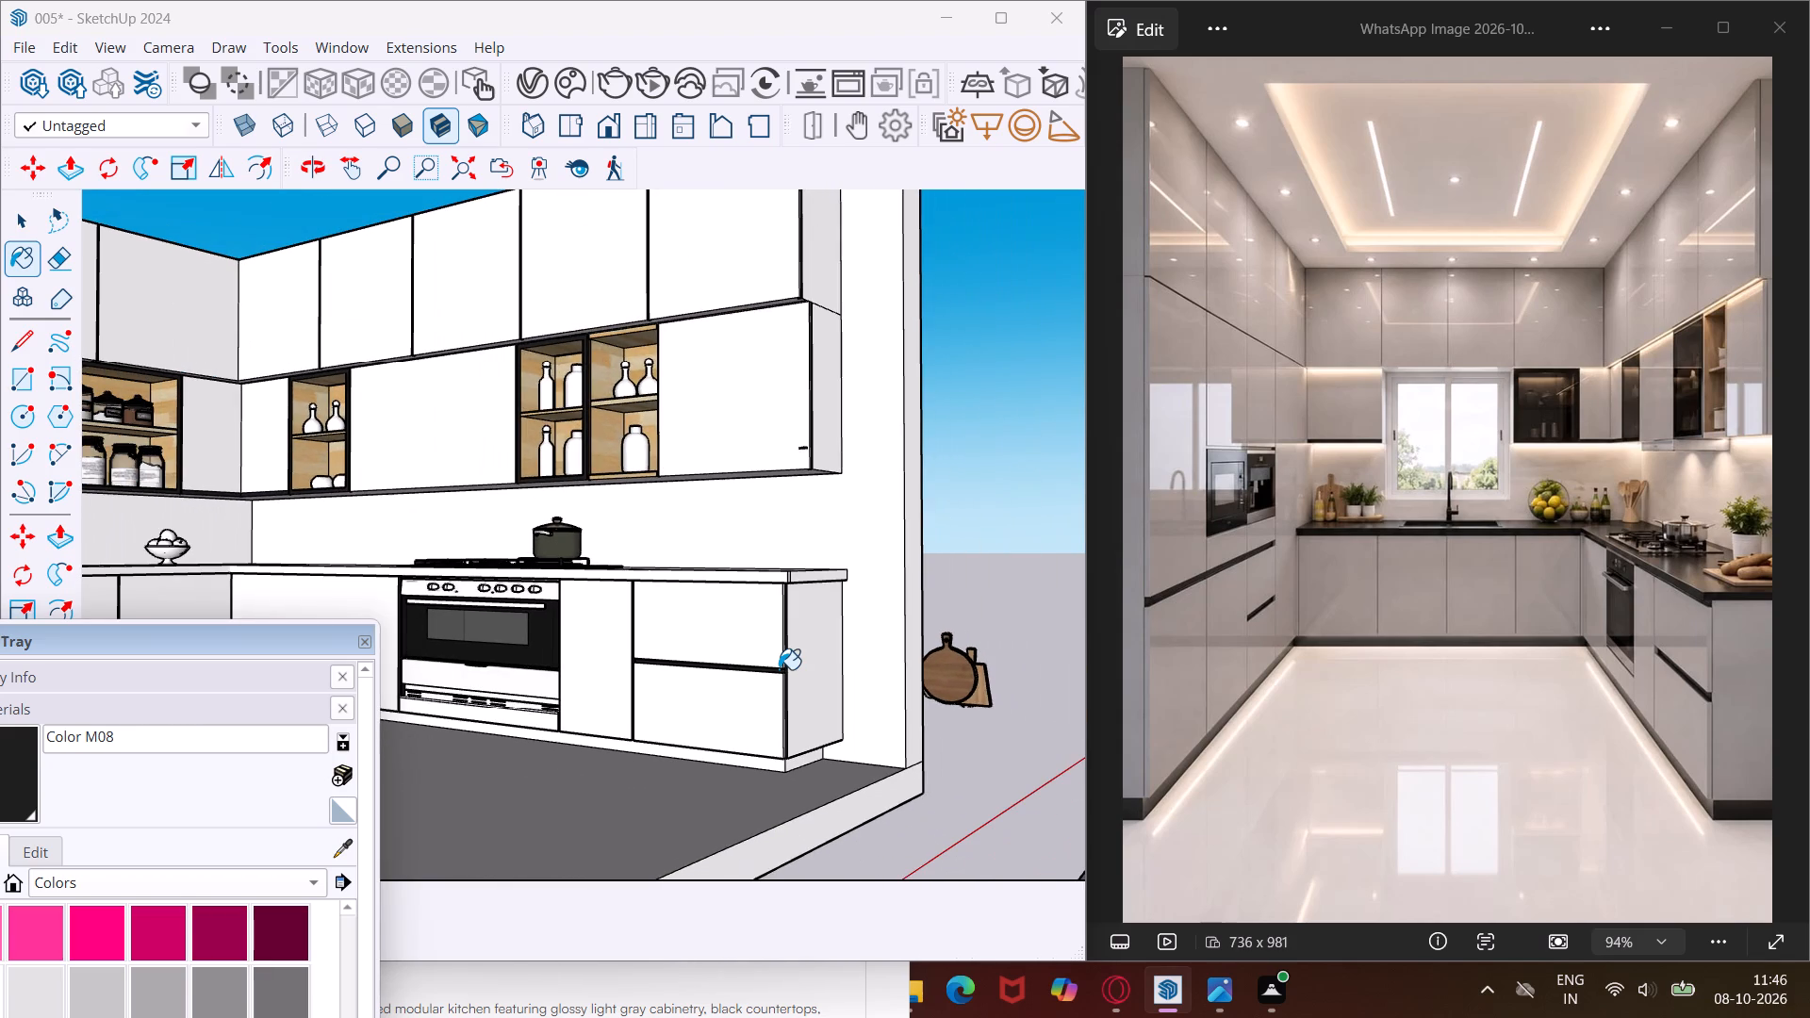
middle_click_drag(762, 672, 464, 698)
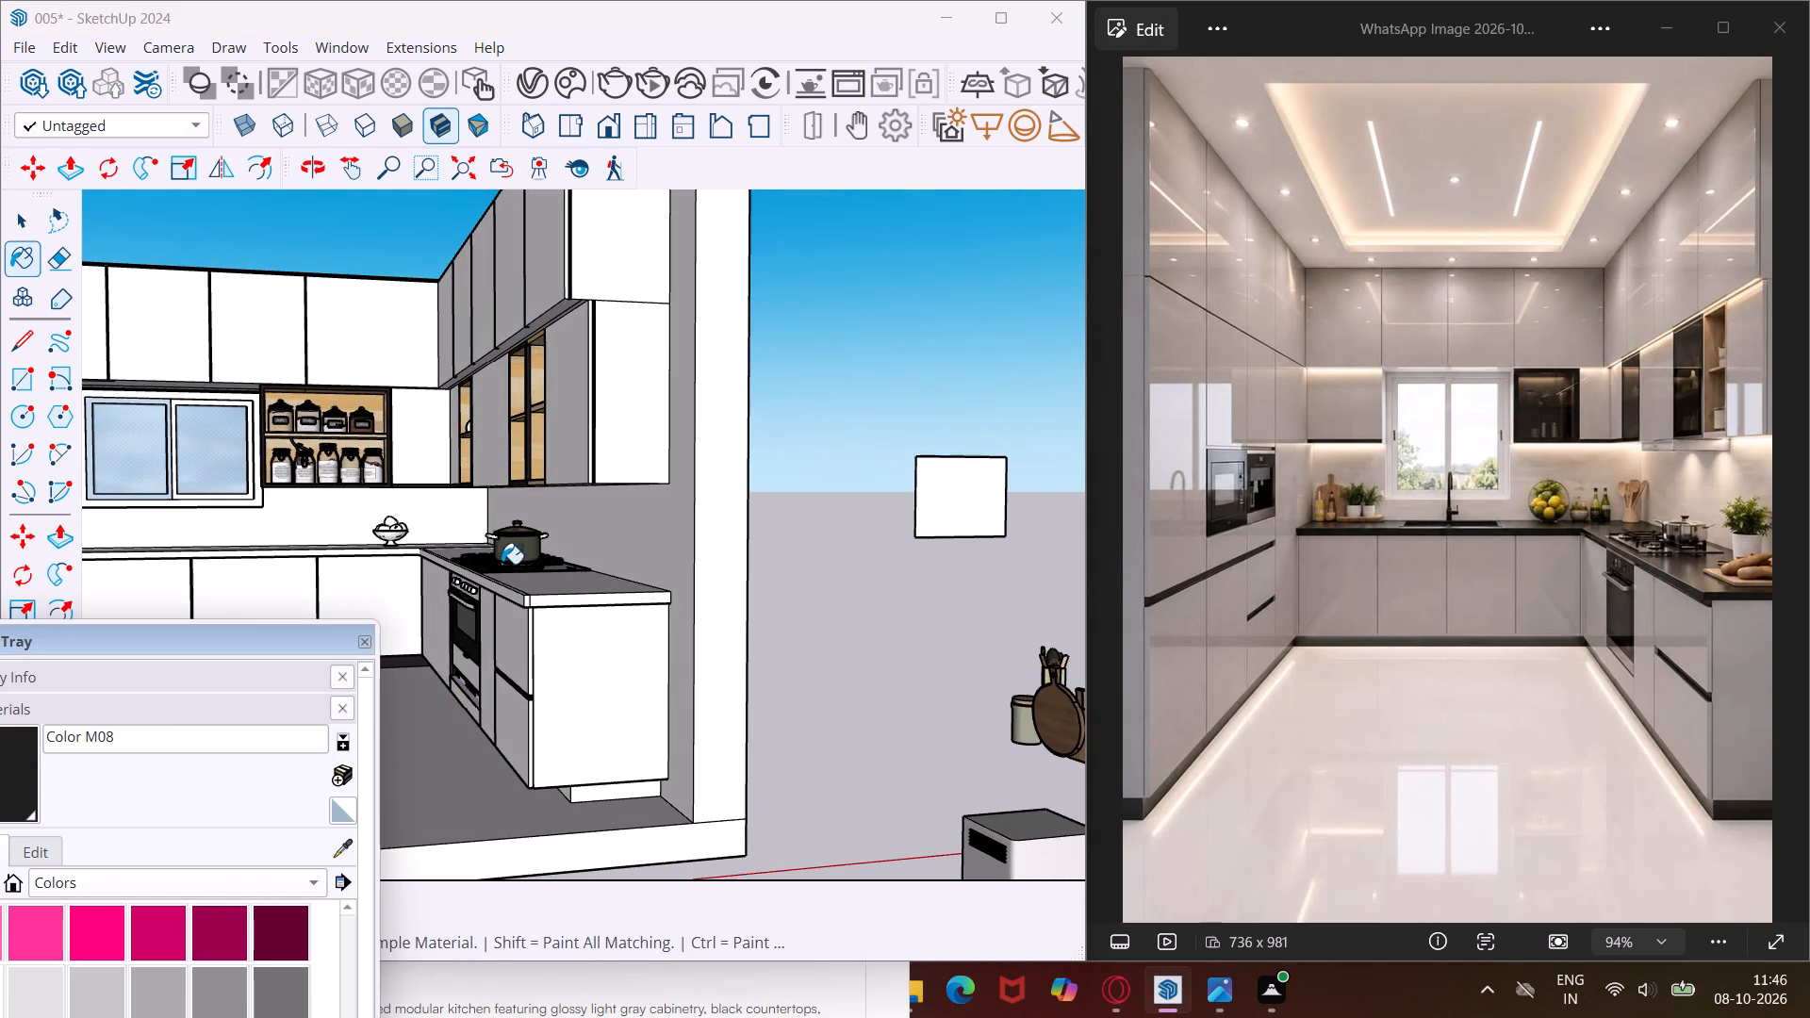
scroll(483, 525, "down", 5)
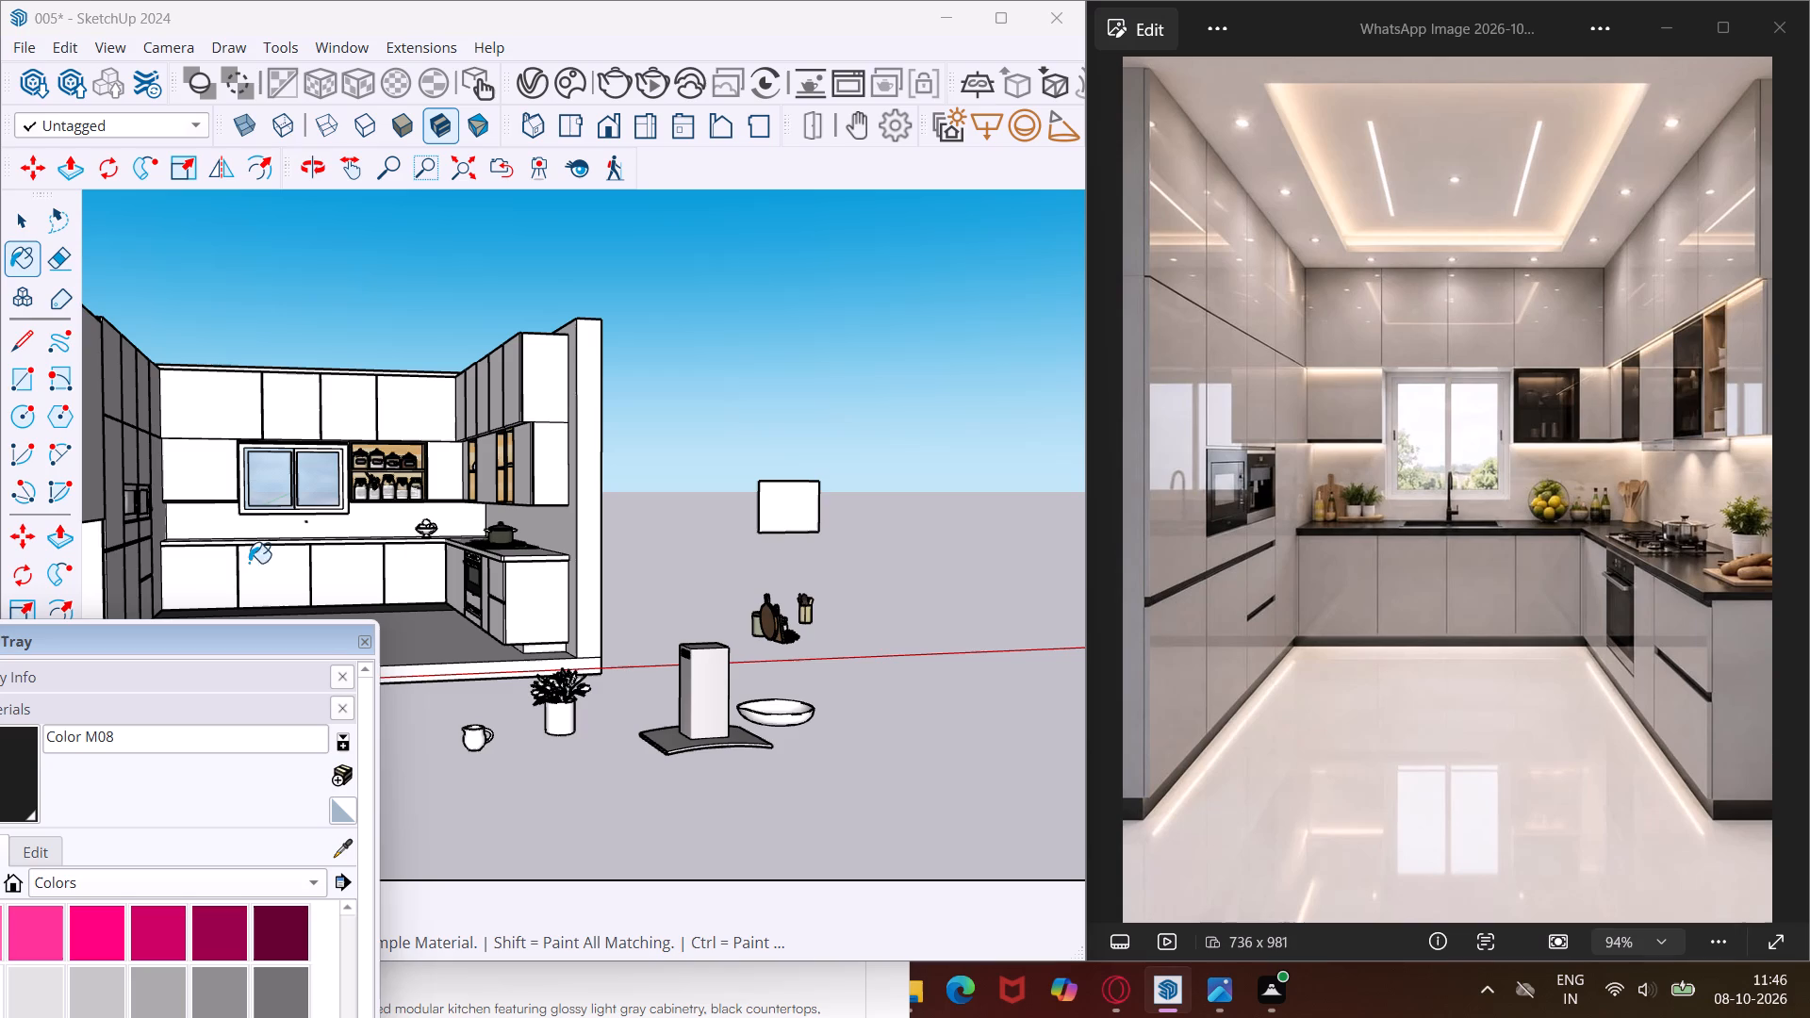
scroll(228, 603, "up", 20)
scroll(228, 603, "up", 1)
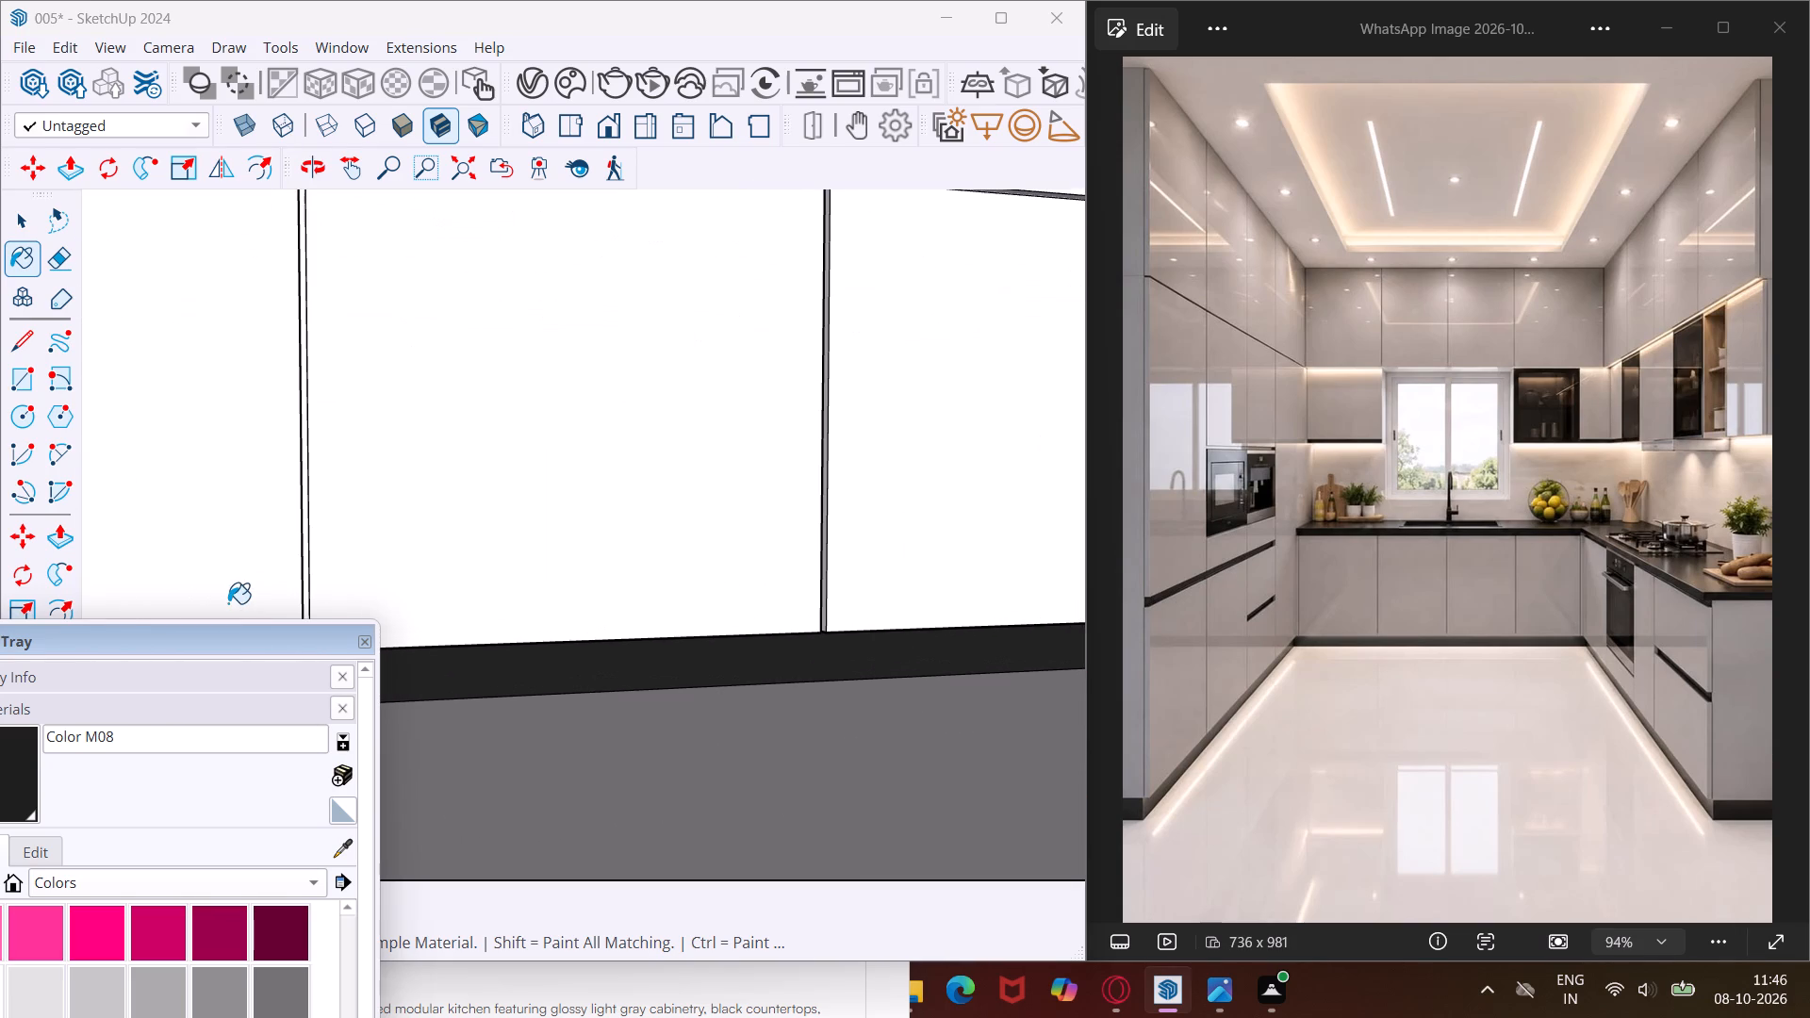
scroll(306, 540, "up", 10)
middle_click_drag(308, 533, 238, 539)
scroll(324, 516, "up", 7)
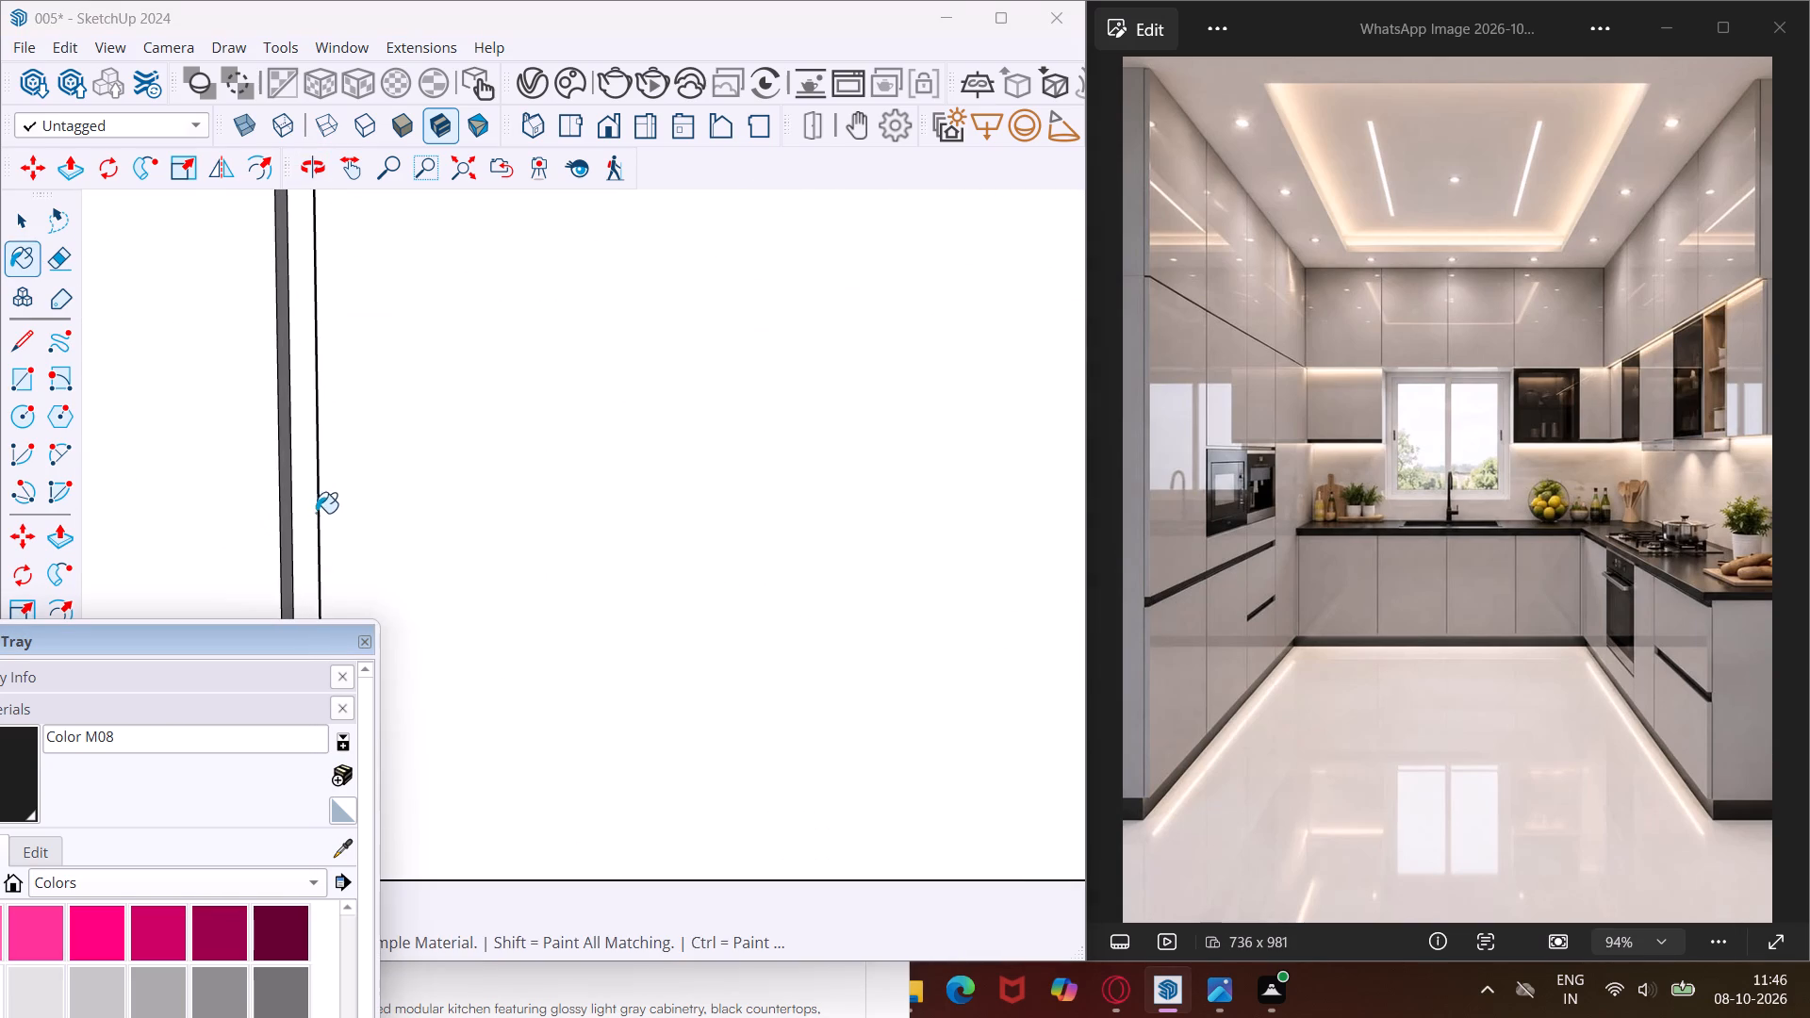
left_click(289, 517)
left_click(302, 515)
middle_click_drag(302, 515, 392, 544)
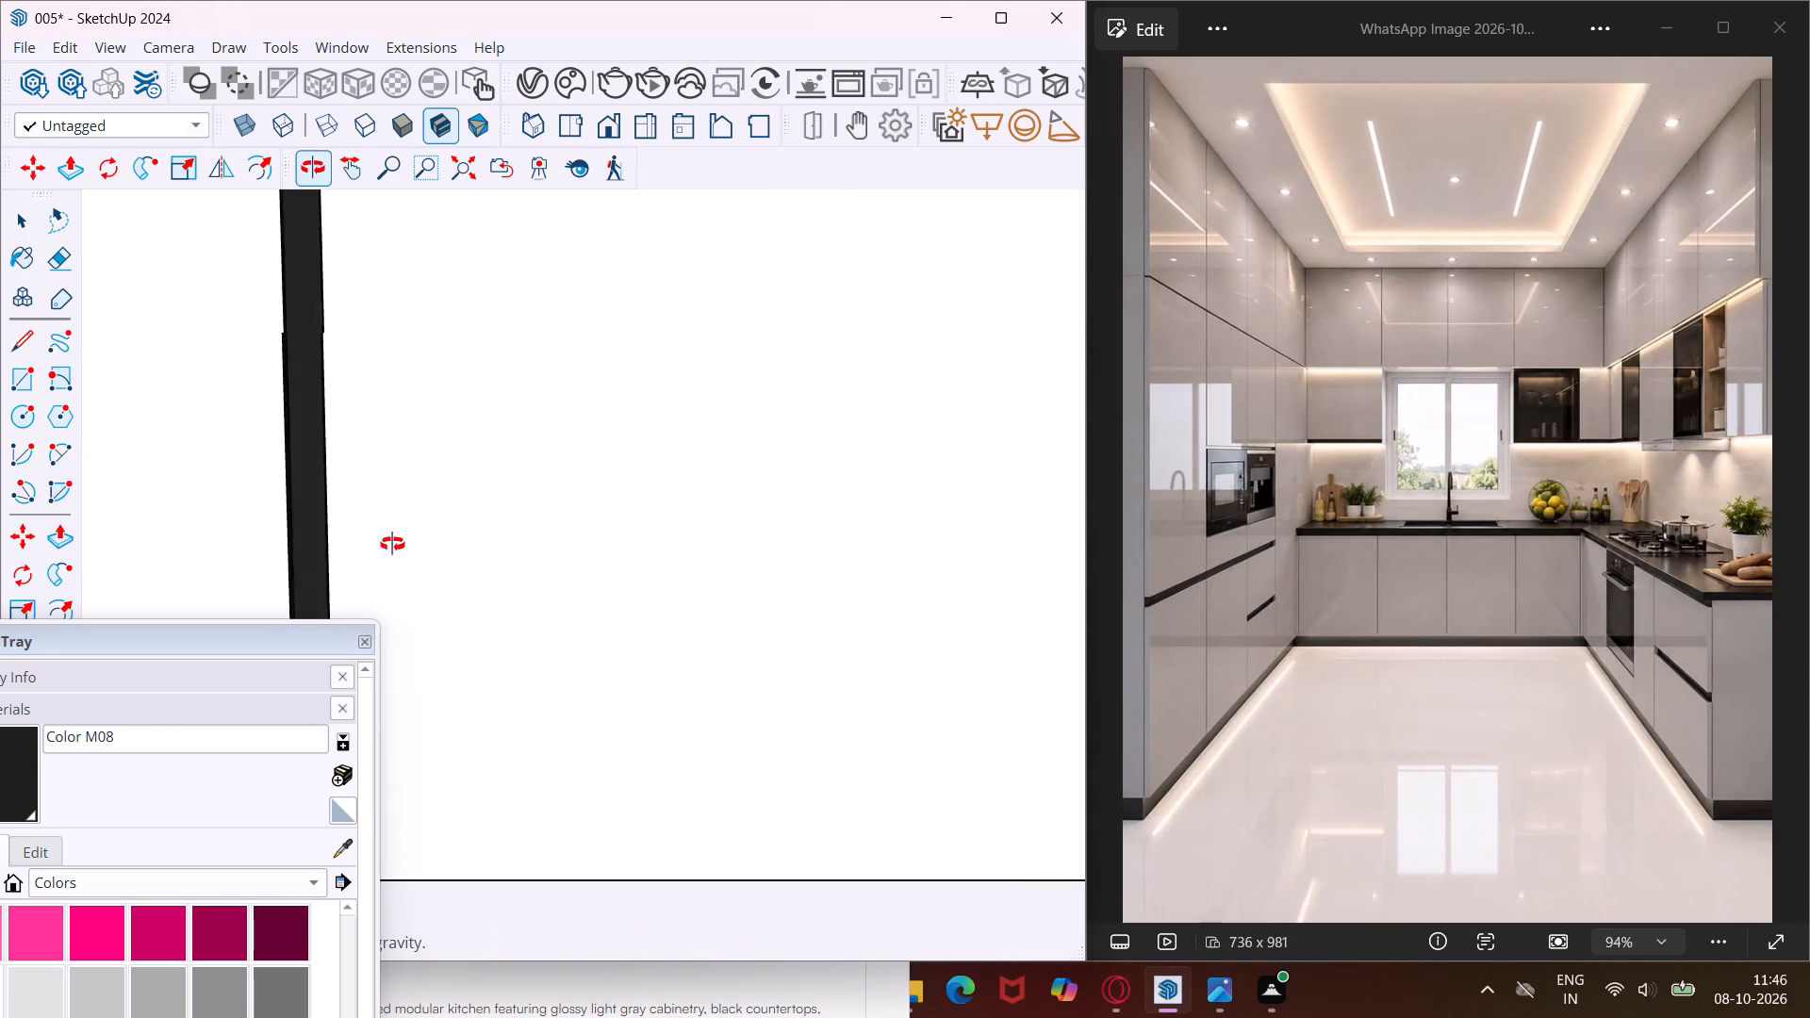
middle_click_drag(392, 544, 547, 562)
left_click(344, 510)
Paint the back and both side faces of the middle vertical gap between the back-wall base cabinet doors with Color M08.
scroll(305, 509, "down", 5)
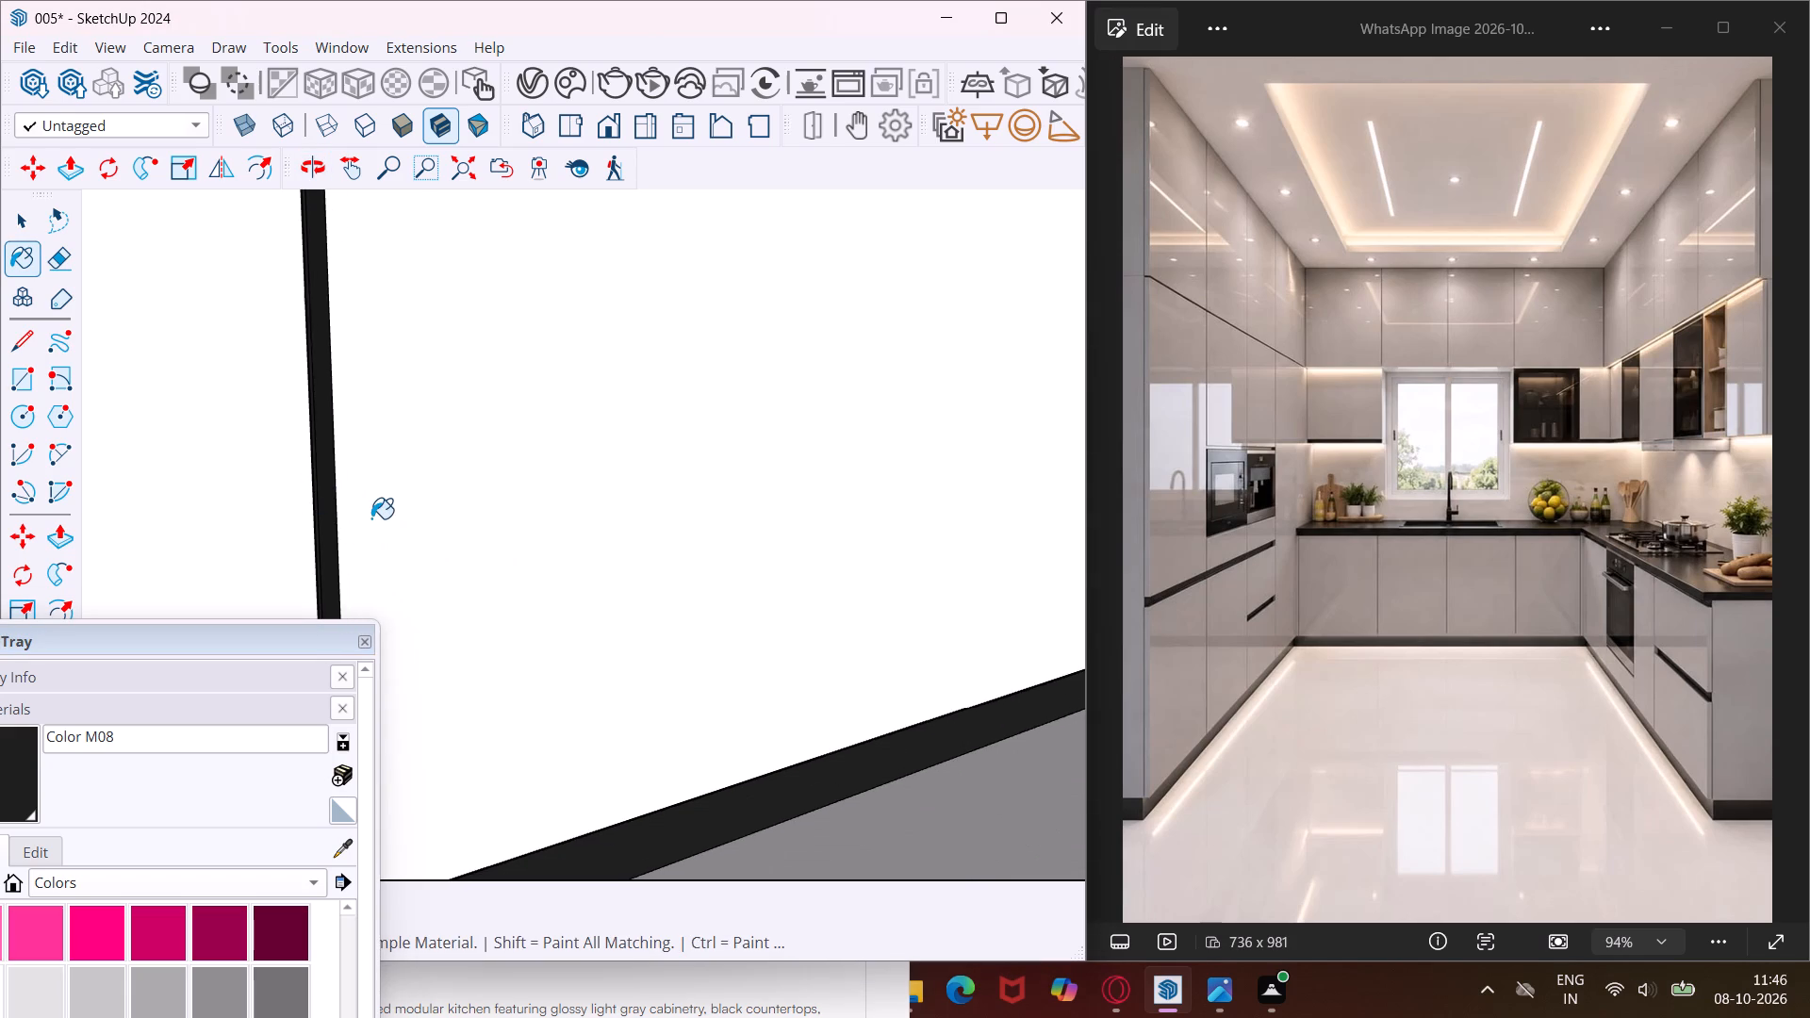
scroll(374, 511, "down", 5)
scroll(472, 466, "down", 5)
scroll(567, 474, "down", 4)
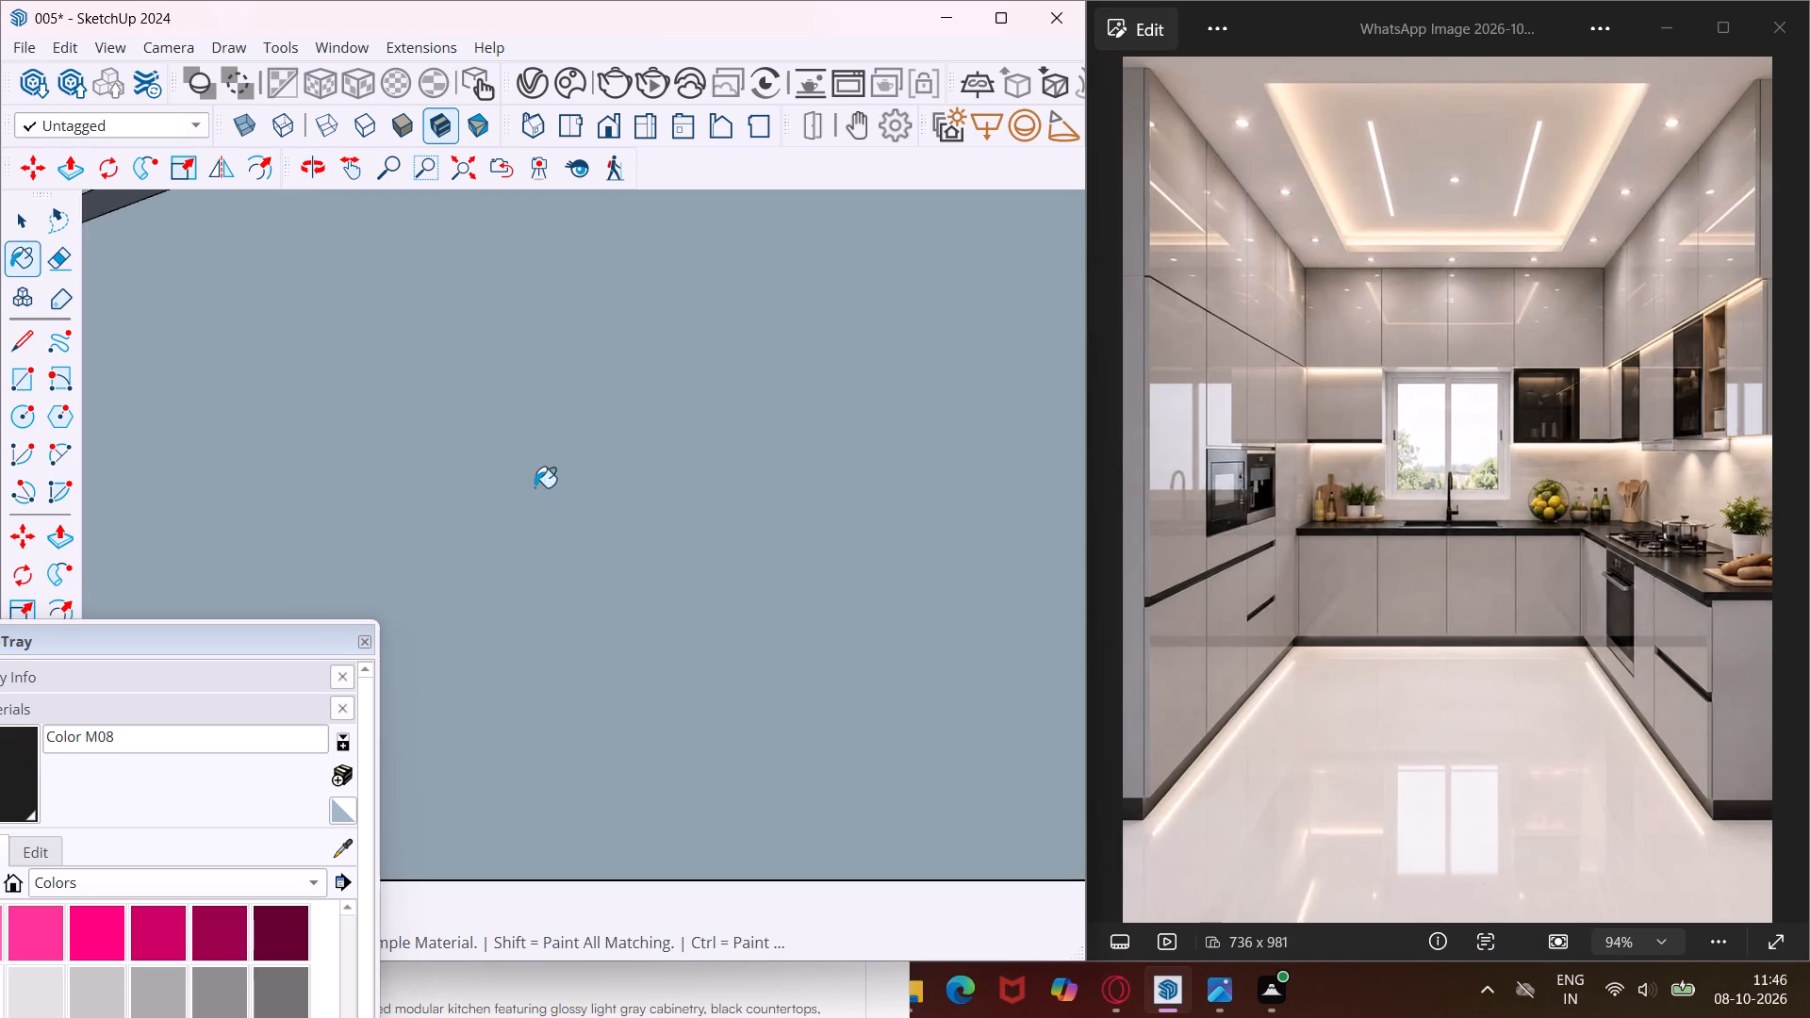
scroll(535, 487, "down", 2)
scroll(669, 461, "down", 20)
scroll(669, 461, "down", 10)
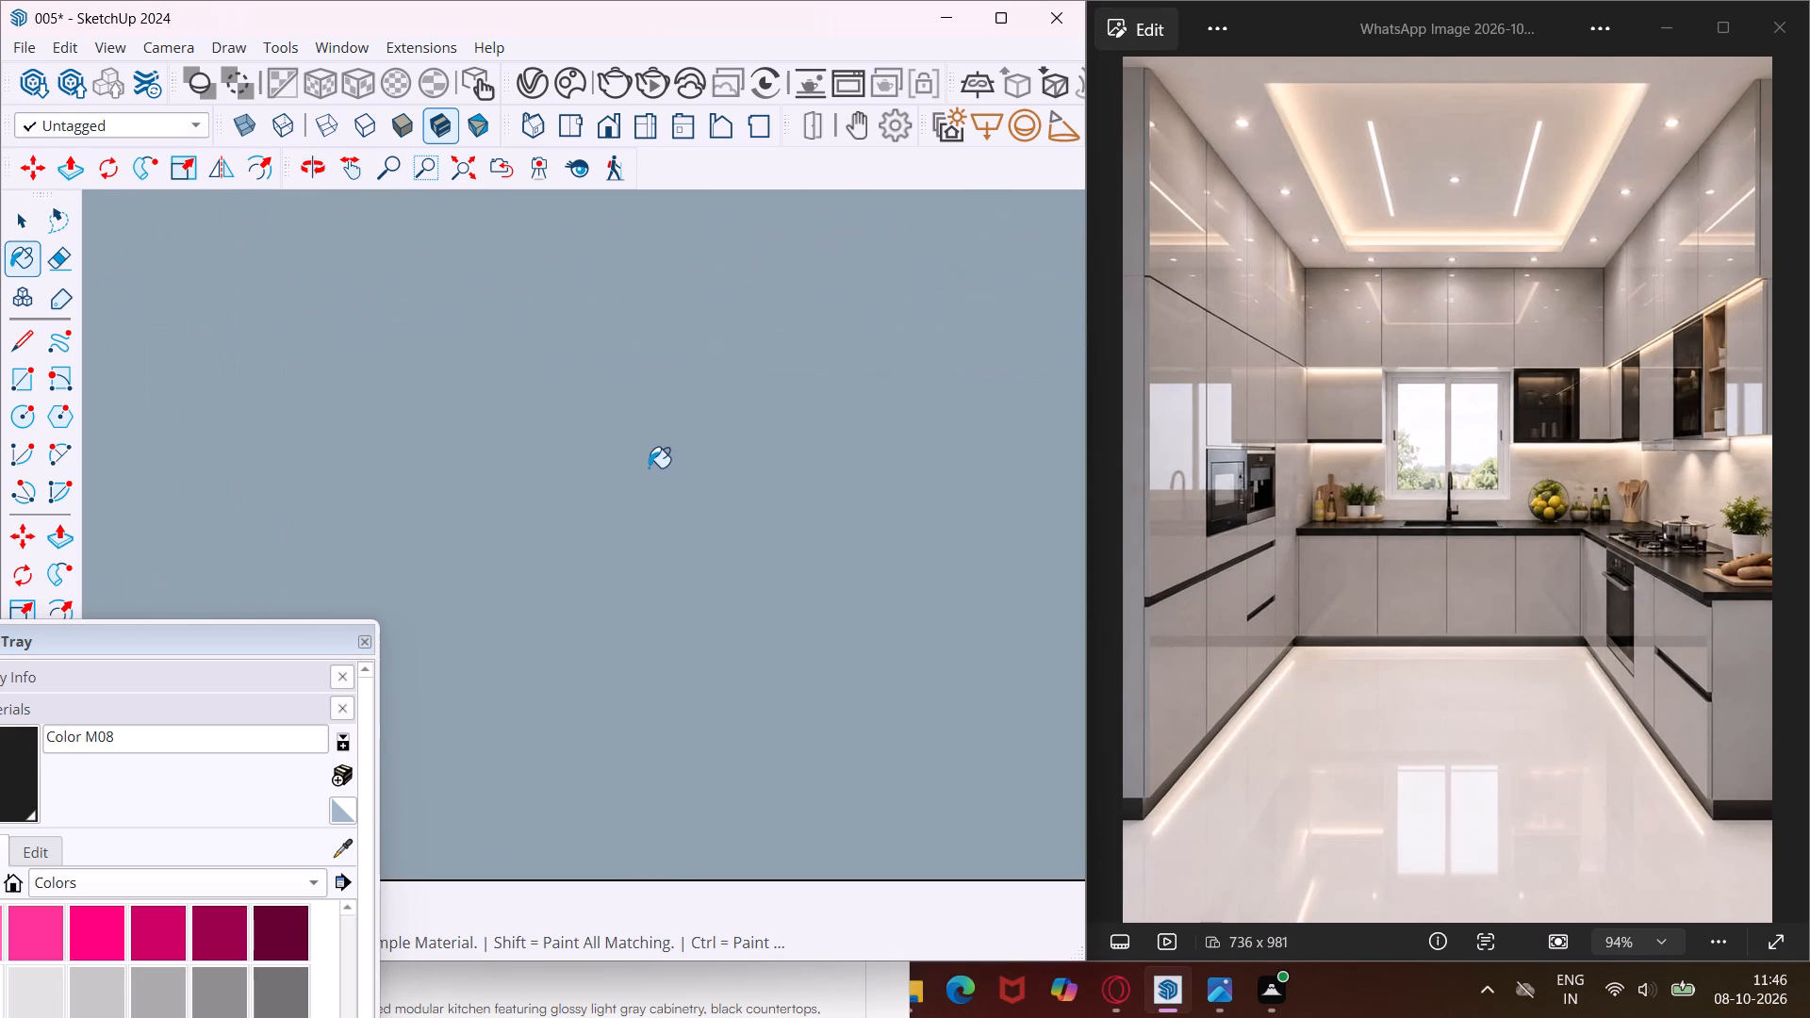
scroll(649, 468, "down", 20)
scroll(648, 469, "up", 1)
scroll(648, 469, "down", 20)
scroll(648, 469, "down", 2)
scroll(639, 484, "up", 1)
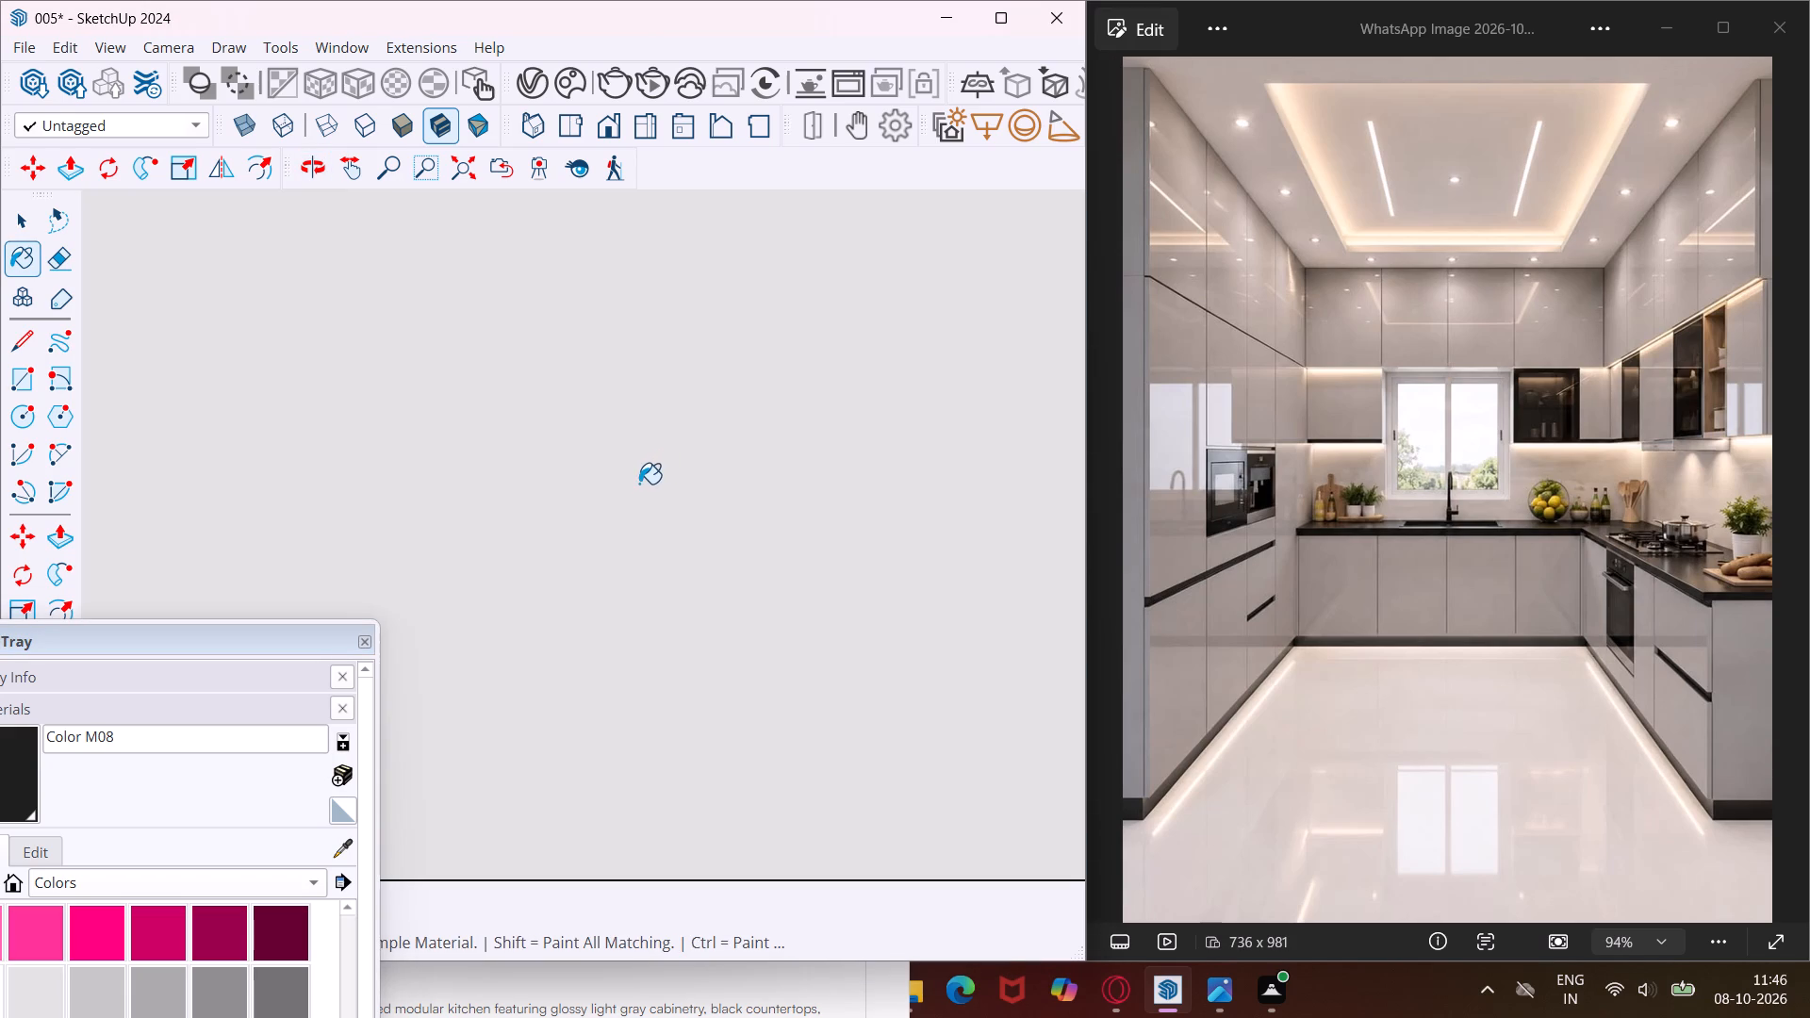
scroll(639, 484, "down", 20)
scroll(630, 498, "down", 14)
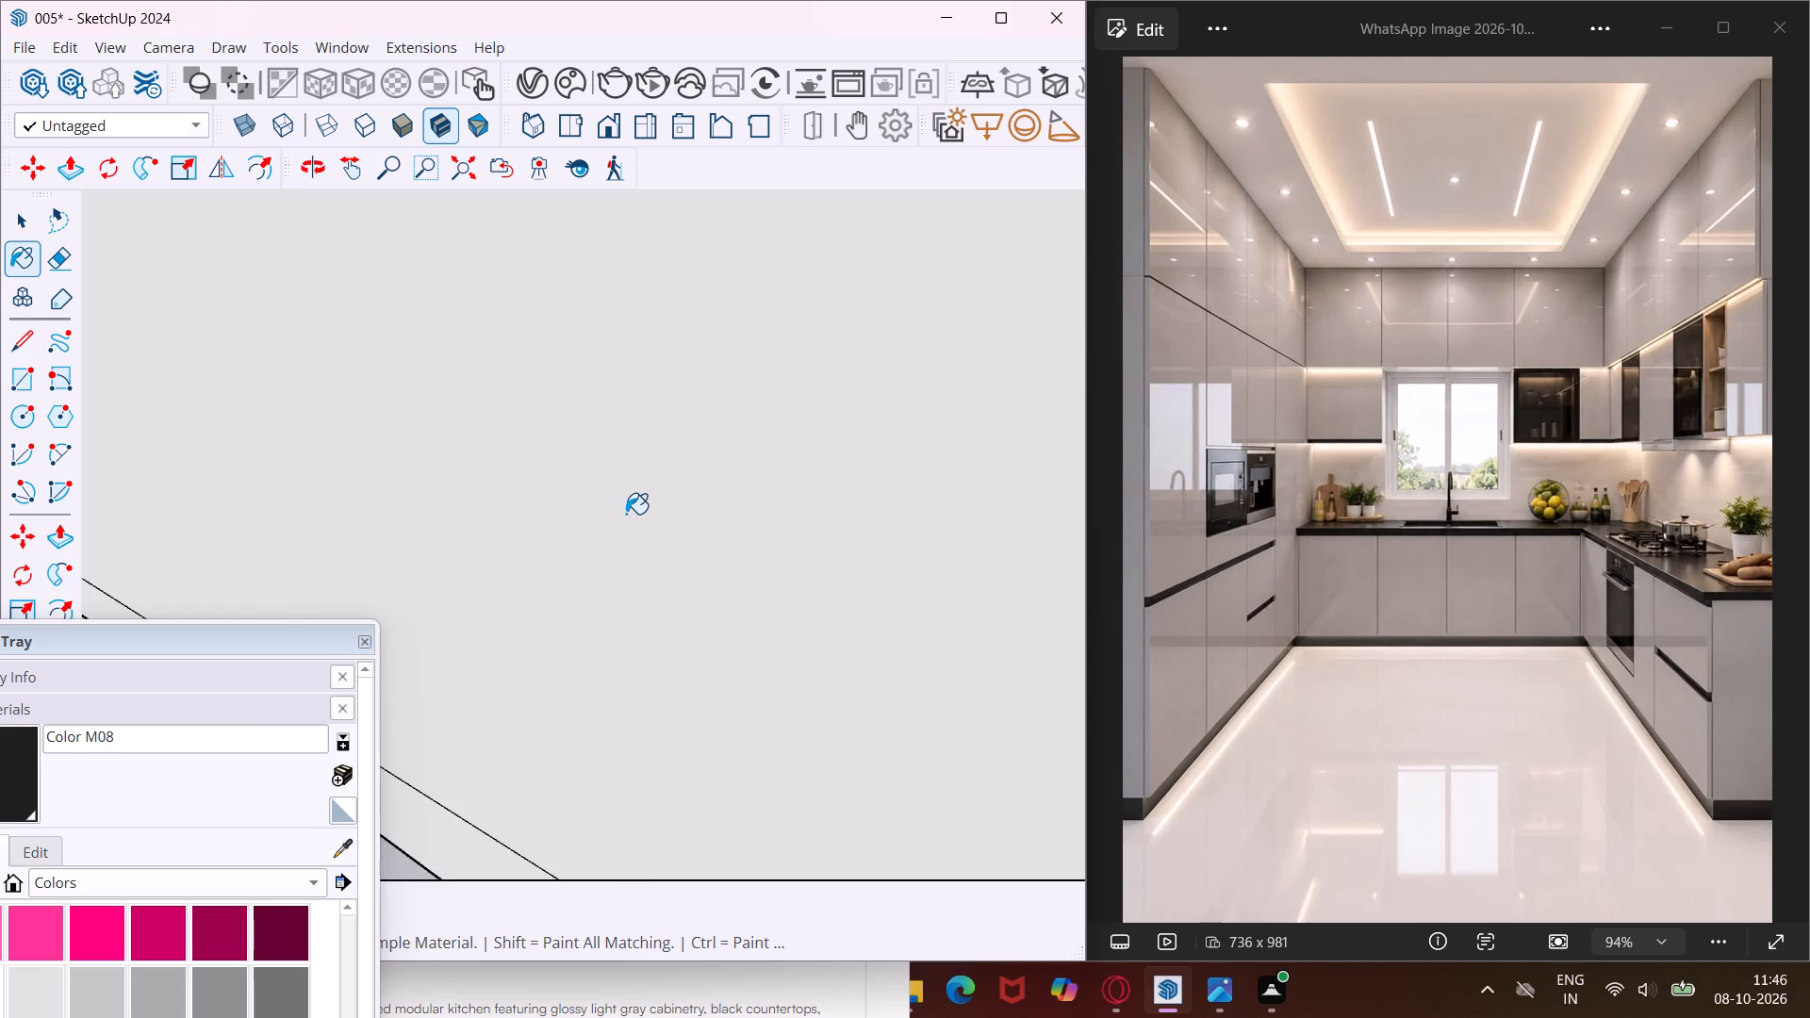
scroll(626, 514, "down", 19)
middle_click_drag(880, 501, 572, 571)
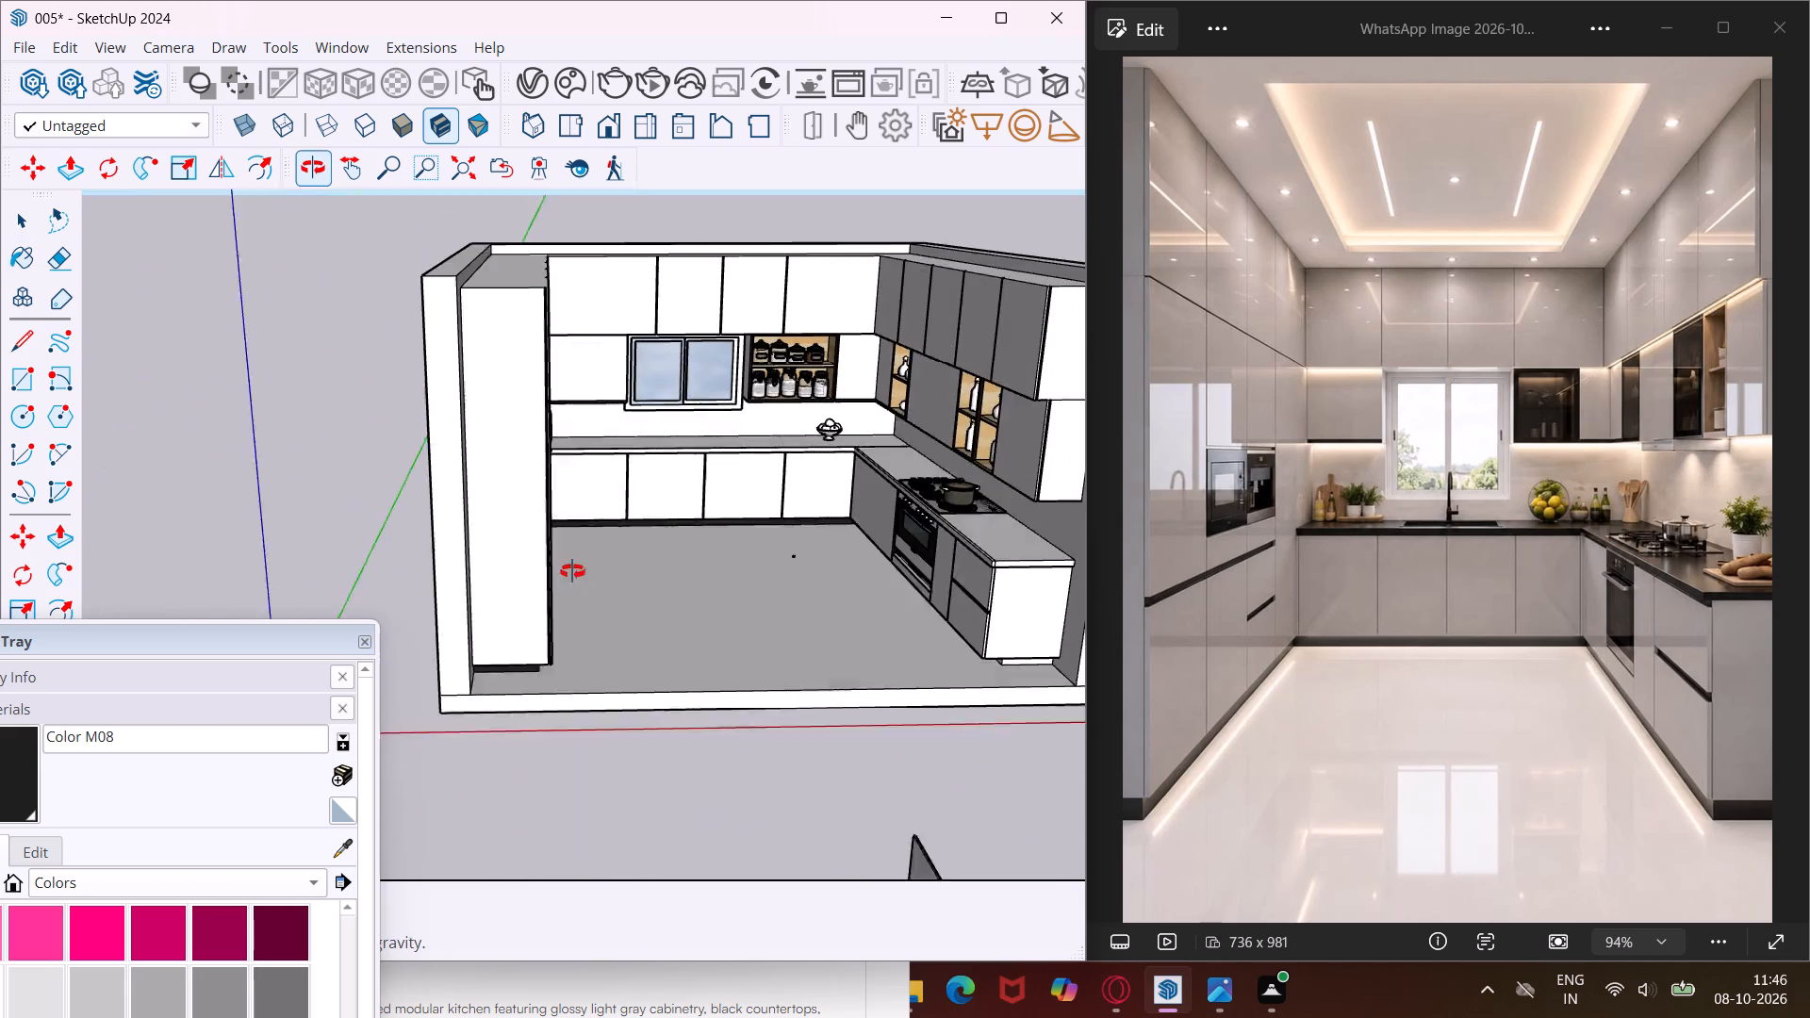
middle_click_drag(572, 571, 569, 571)
scroll(712, 497, "up", 17)
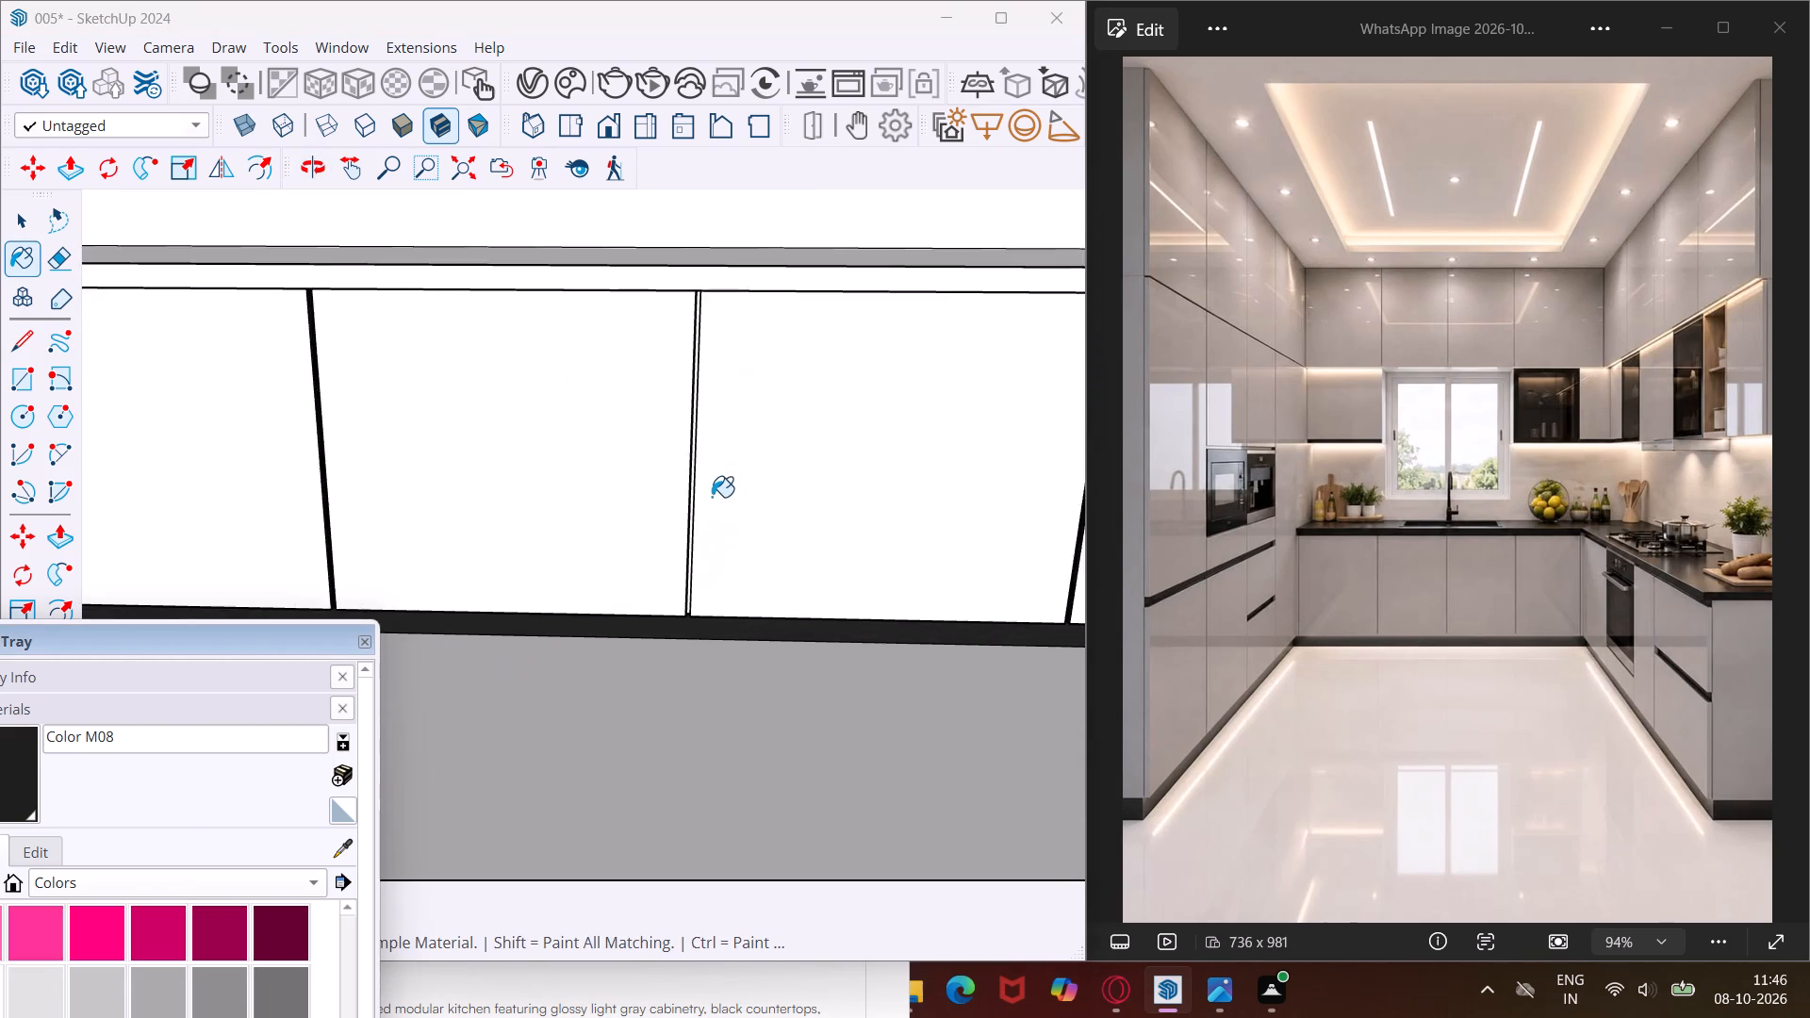
scroll(712, 497, "up", 3)
middle_click_drag(694, 526, 788, 481)
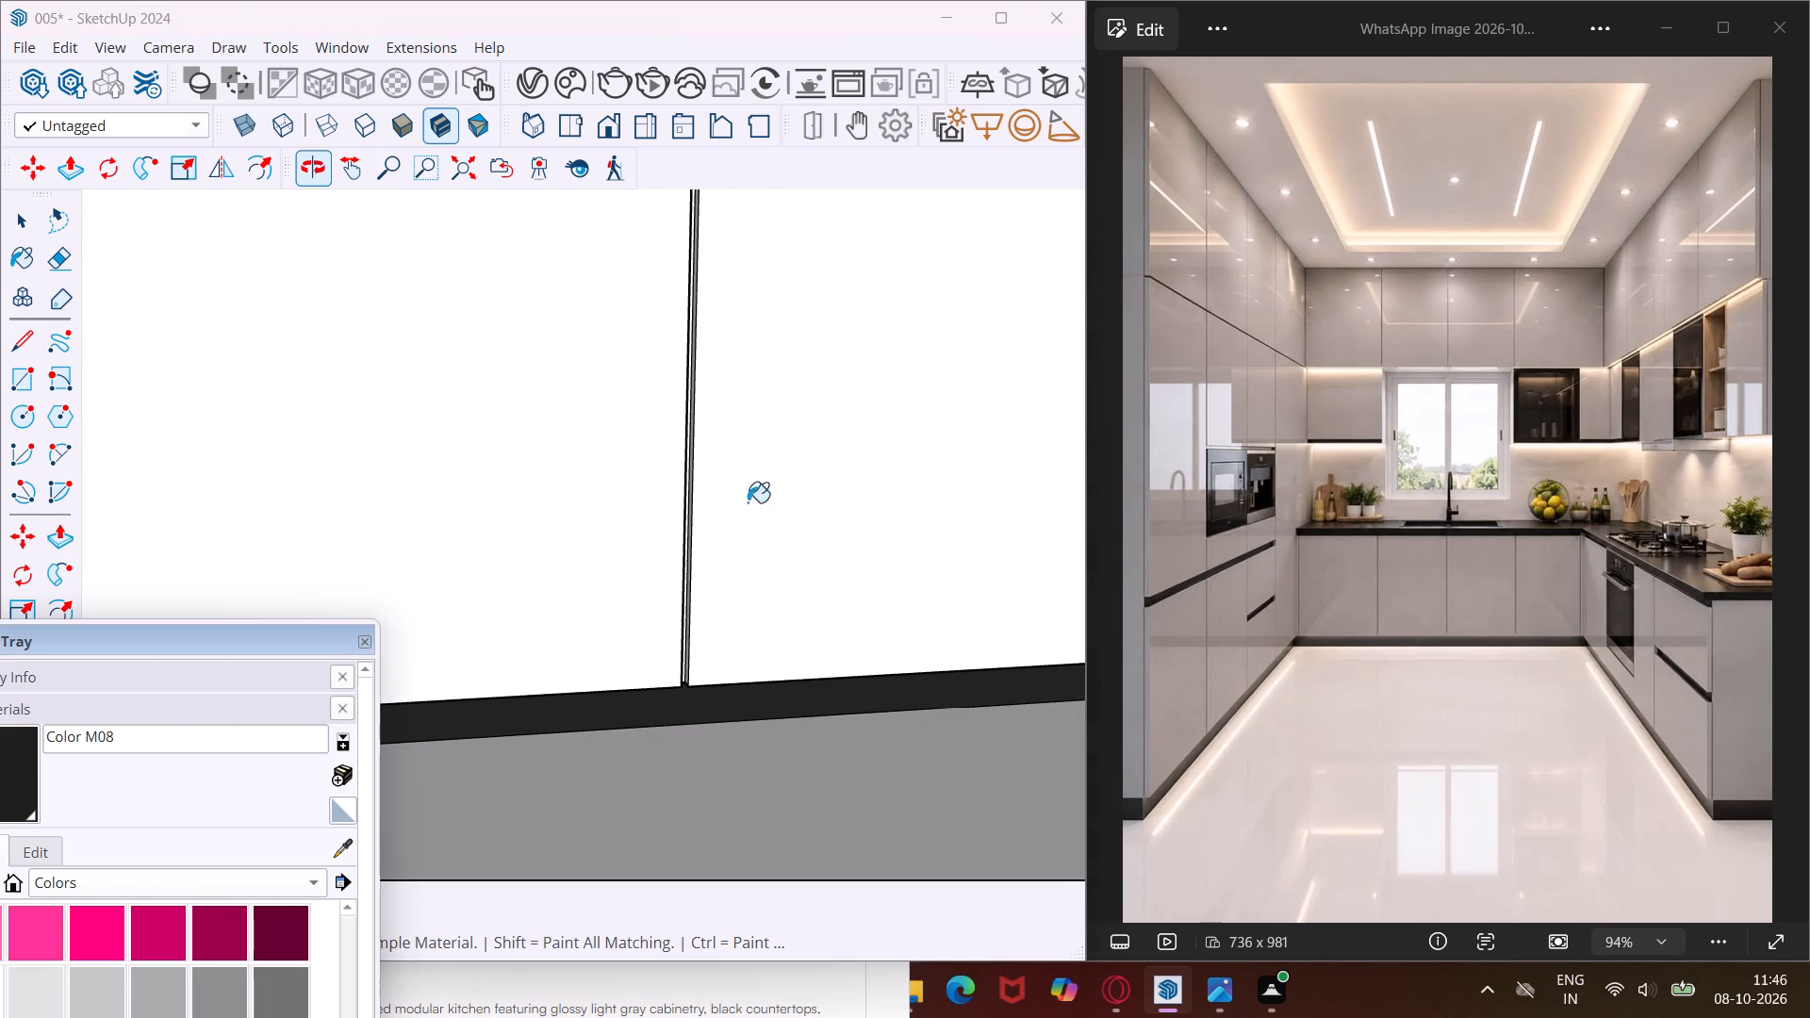
scroll(701, 521, "up", 14)
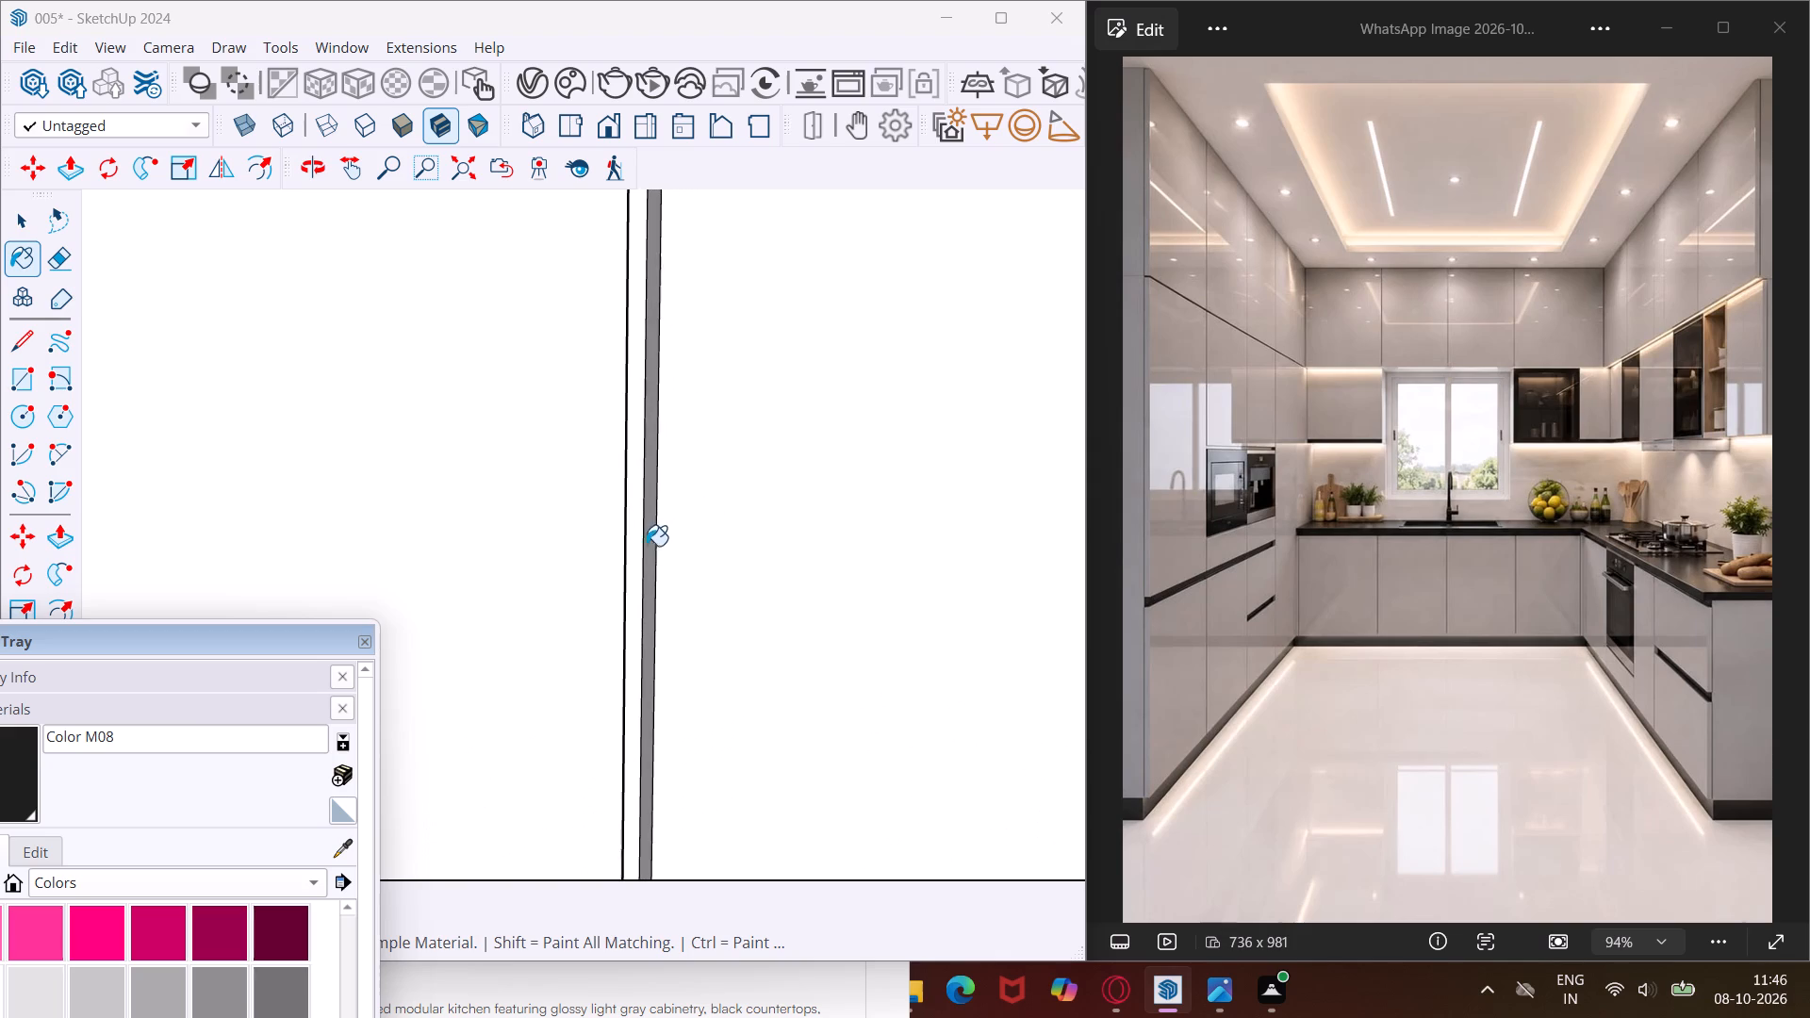
left_click(635, 550)
left_click(649, 550)
middle_click_drag(650, 550, 416, 597)
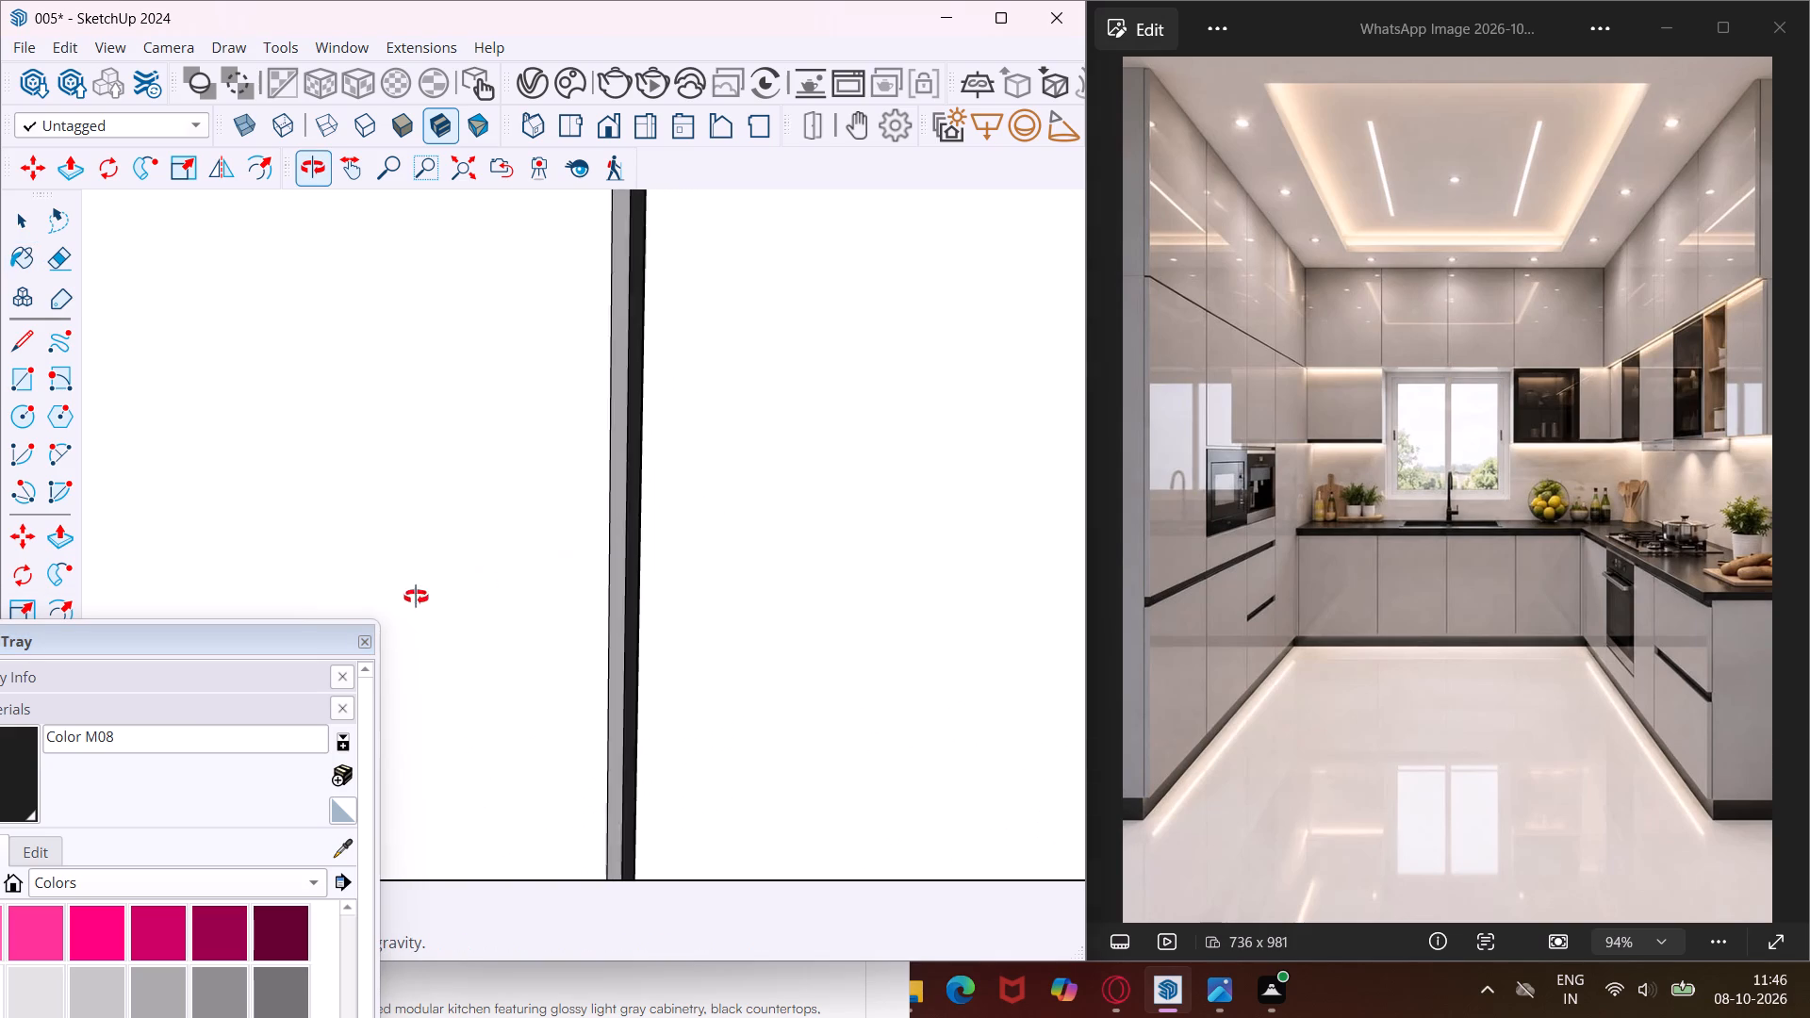
middle_click_drag(416, 597, 375, 603)
scroll(617, 560, "up", 3)
left_click(617, 560)
Paint the window-side end of the bottom edge strip under the wall cabinet beside the window with Color M08.
scroll(617, 560, "down", 3)
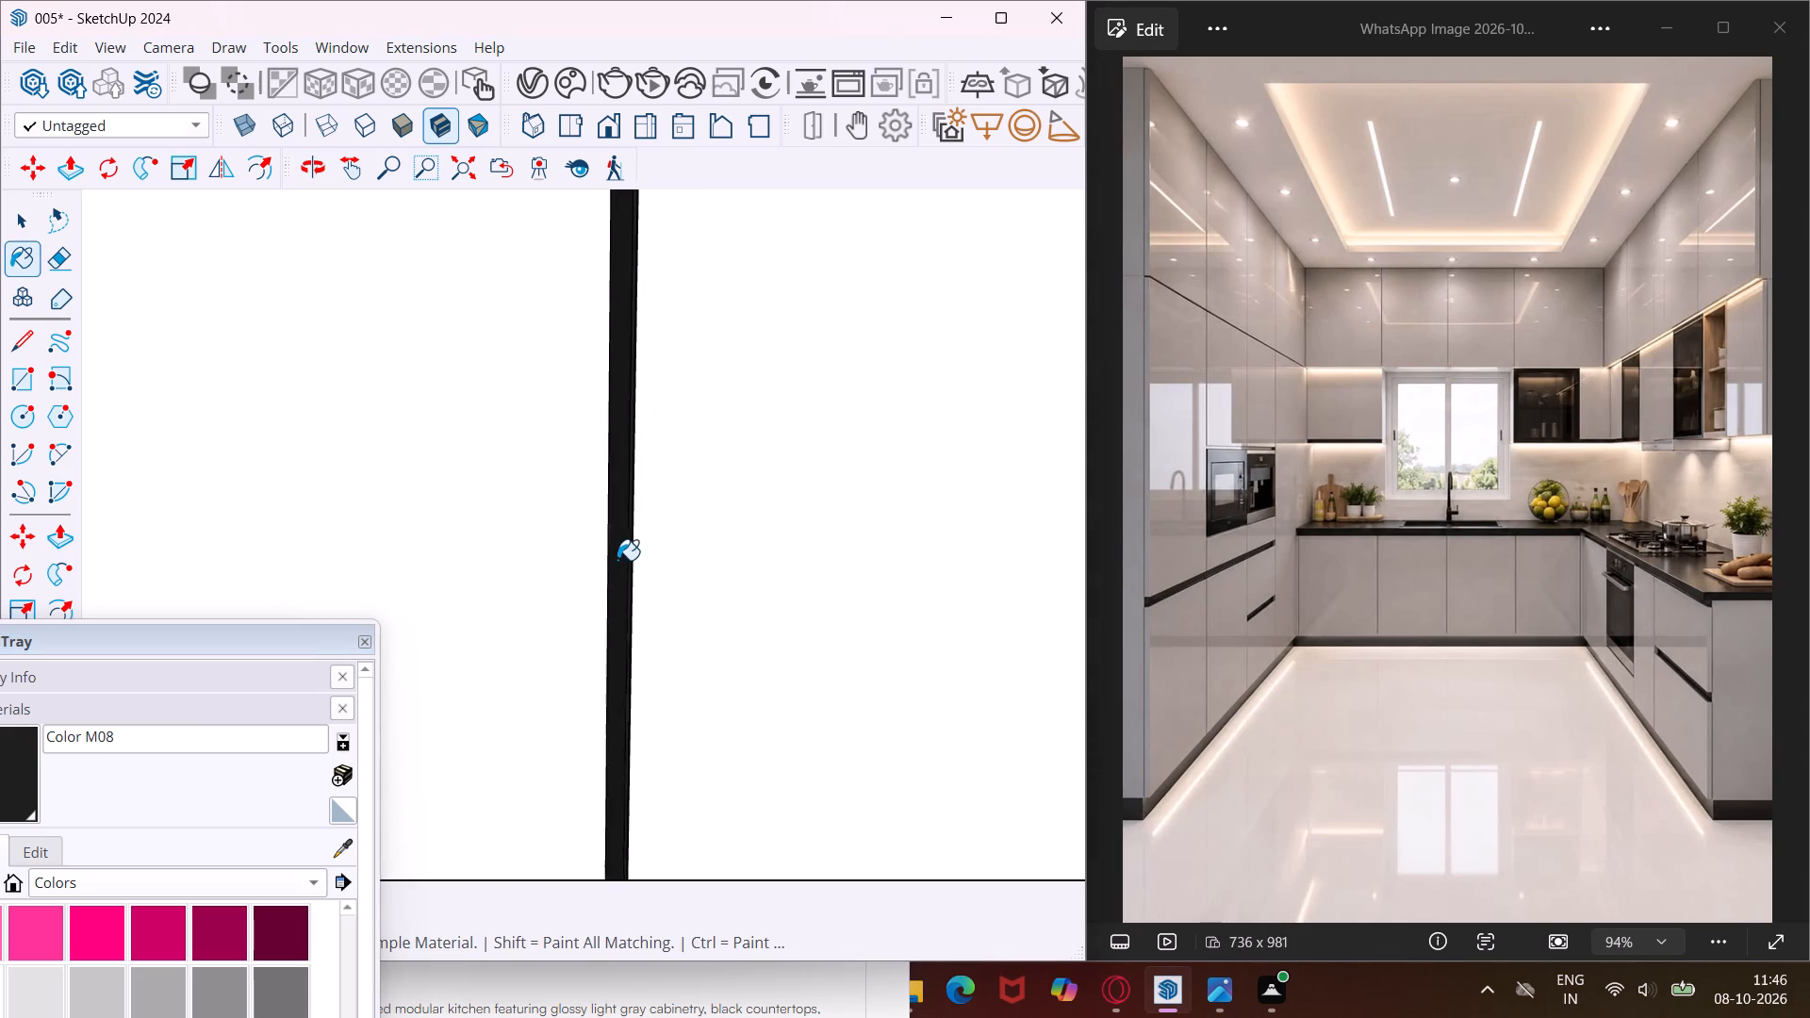
scroll(617, 560, "down", 20)
scroll(617, 560, "down", 3)
scroll(525, 495, "down", 2)
middle_click_drag(560, 534, 703, 632)
scroll(541, 574, "down", 8)
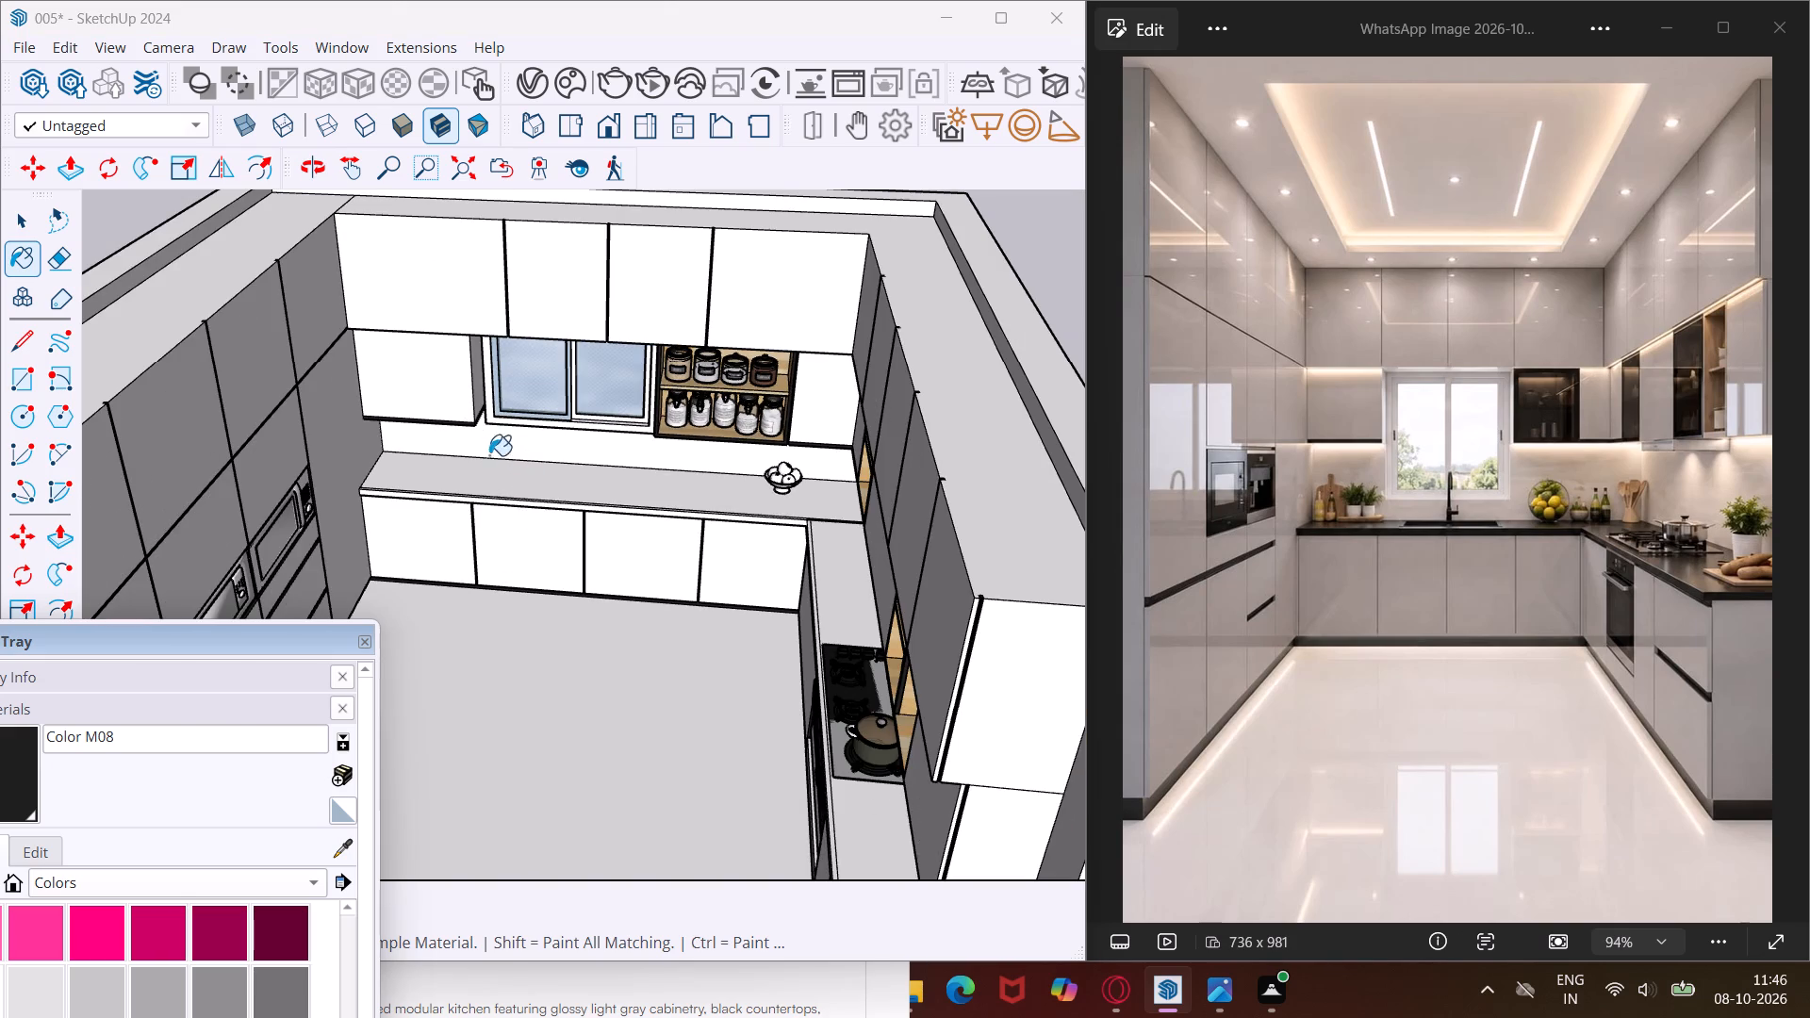
scroll(476, 419, "up", 20)
scroll(476, 419, "up", 4)
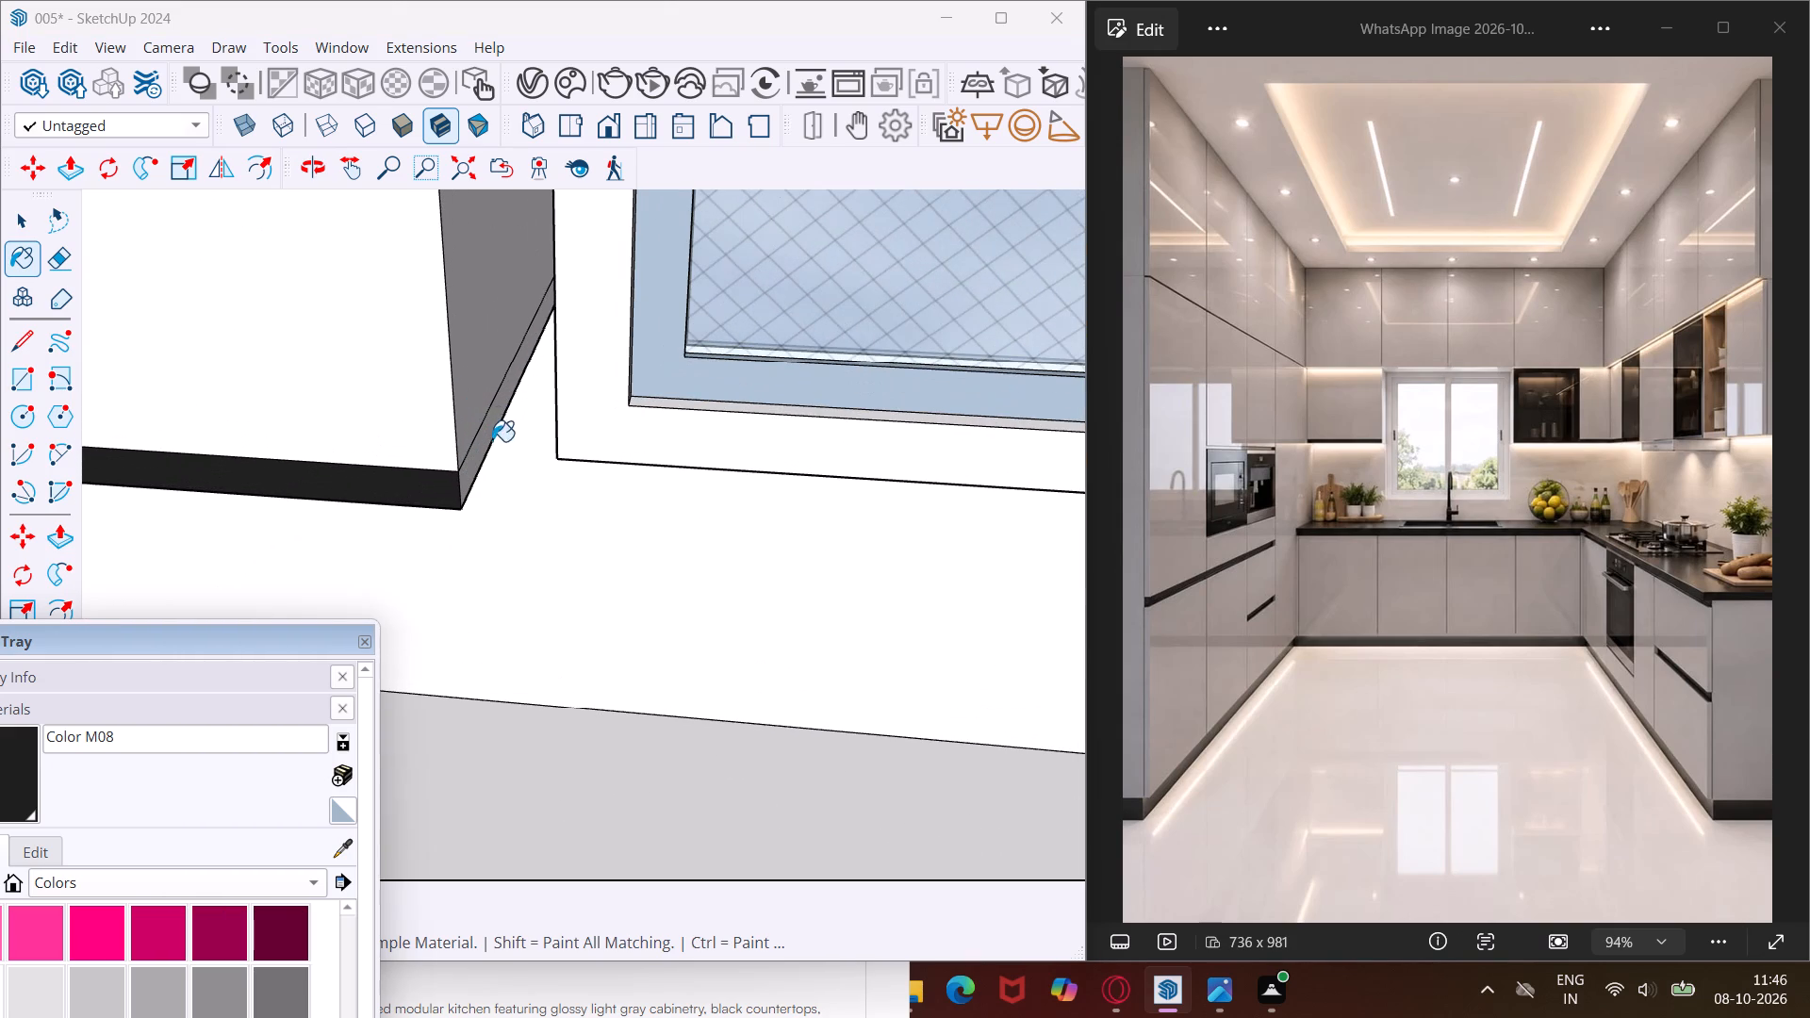
left_click(480, 452)
scroll(480, 452, "down", 18)
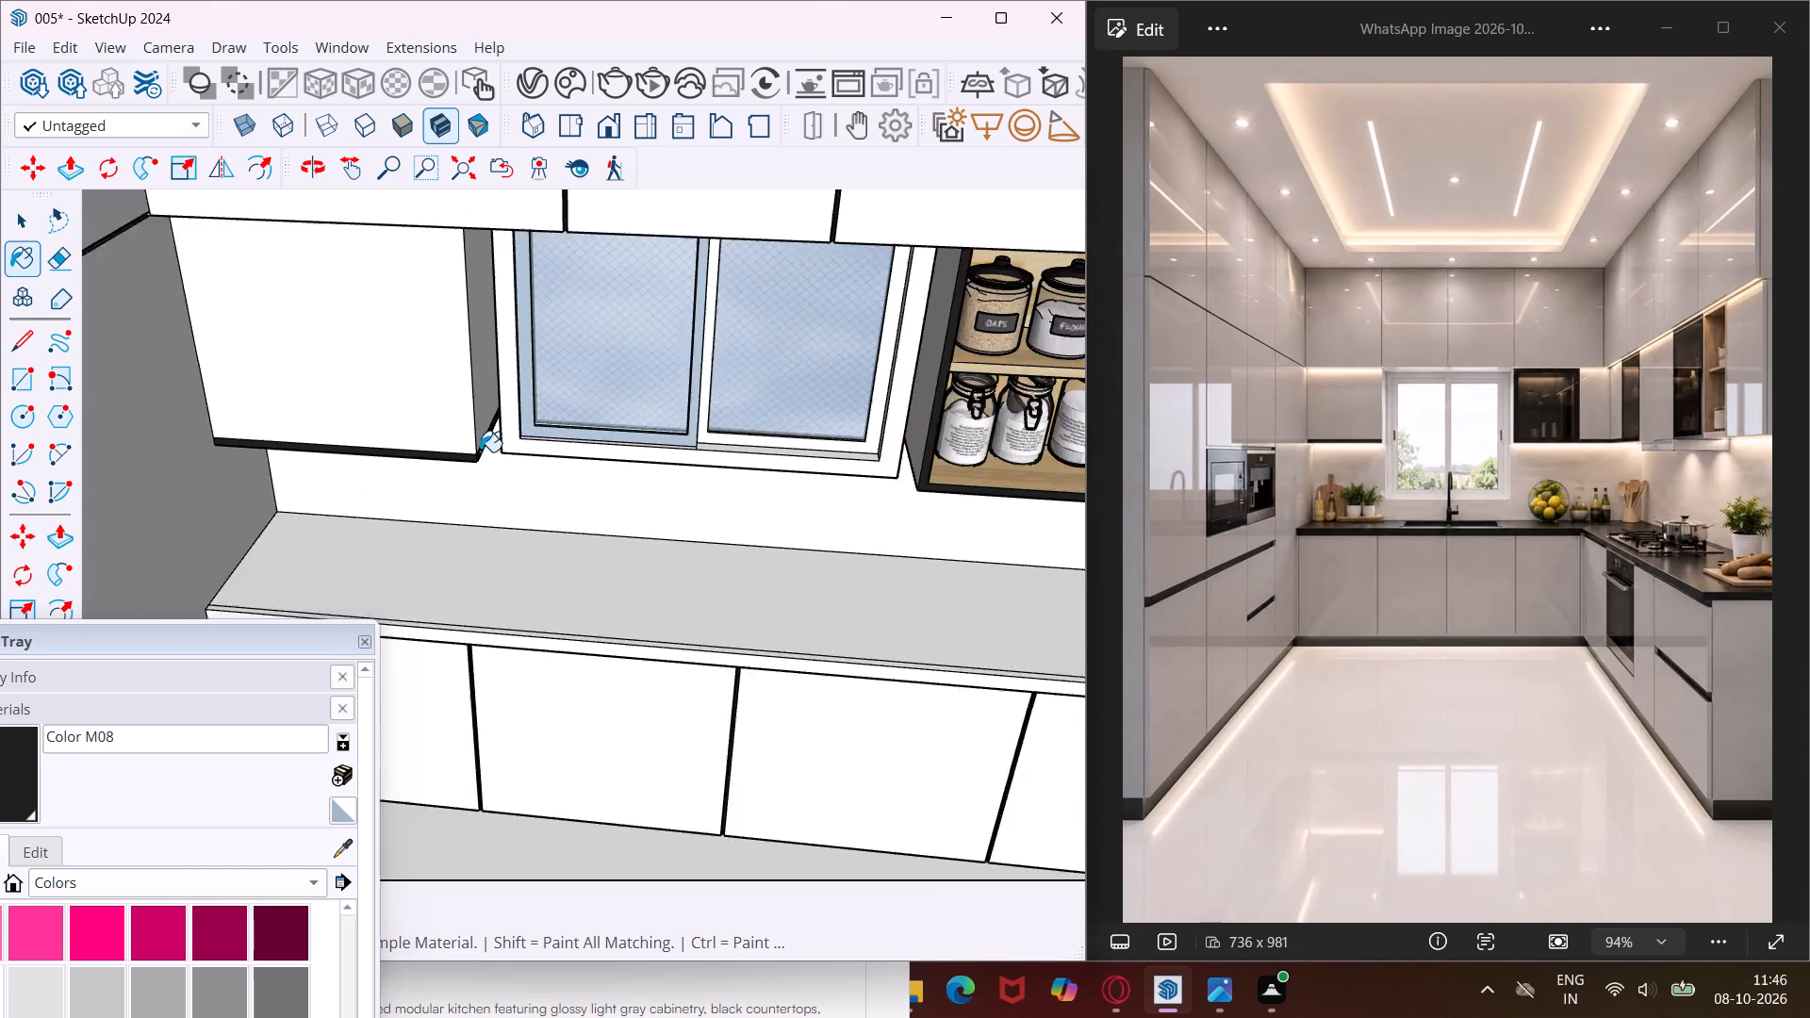
scroll(480, 452, "down", 10)
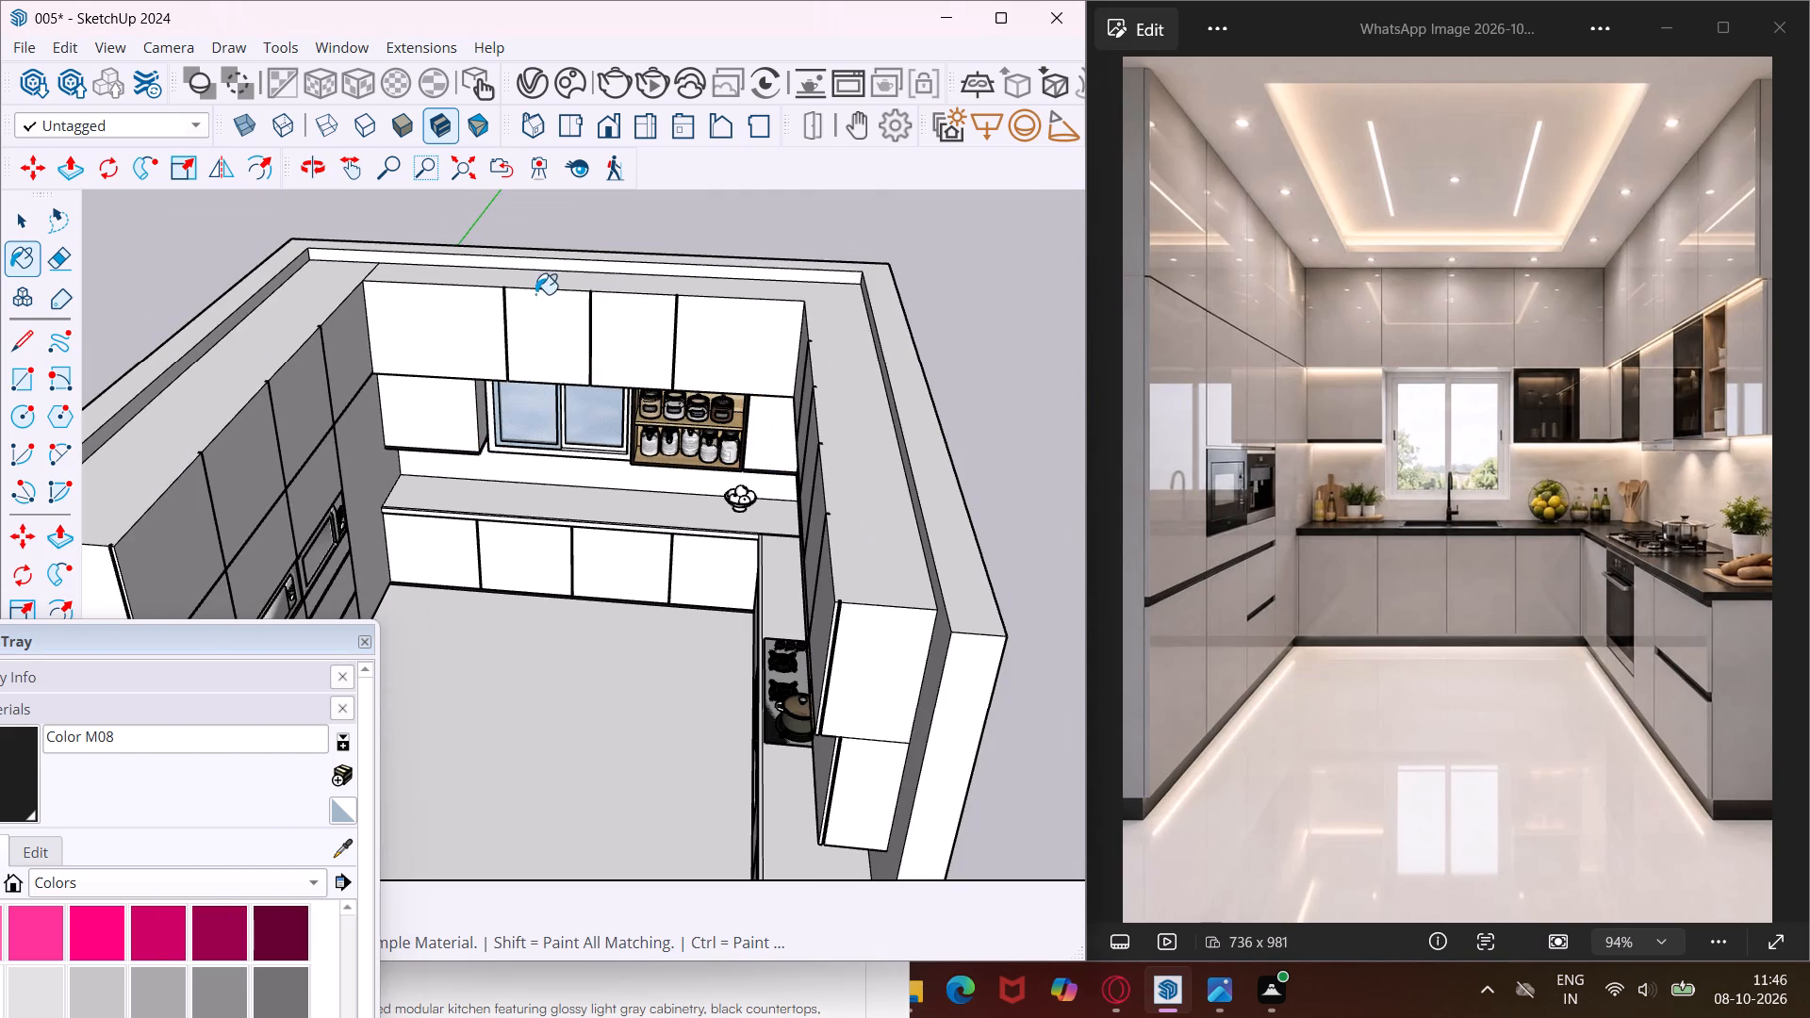
Inspect the gaps between the upper wall cabinets and the plinth under the tall oven units for unpainted faces.
scroll(511, 319, "up", 20)
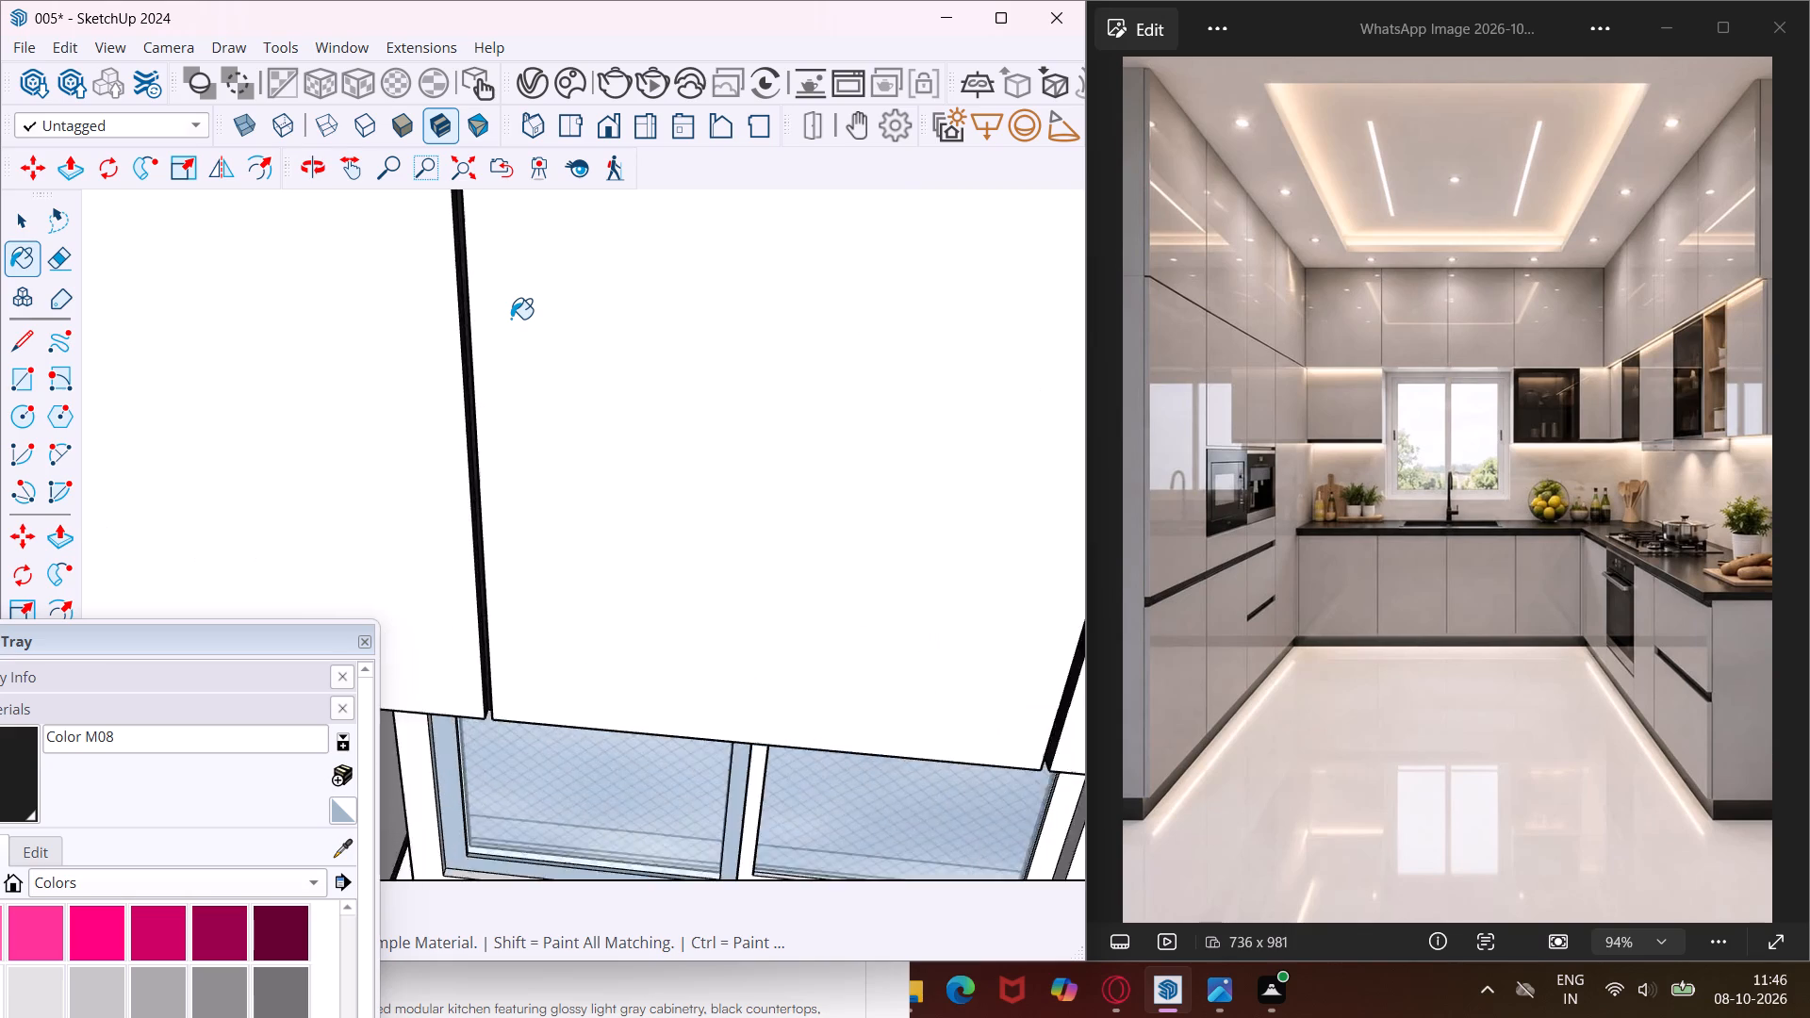
scroll(511, 319, "up", 4)
middle_click_drag(475, 482, 566, 444)
scroll(520, 473, "up", 1)
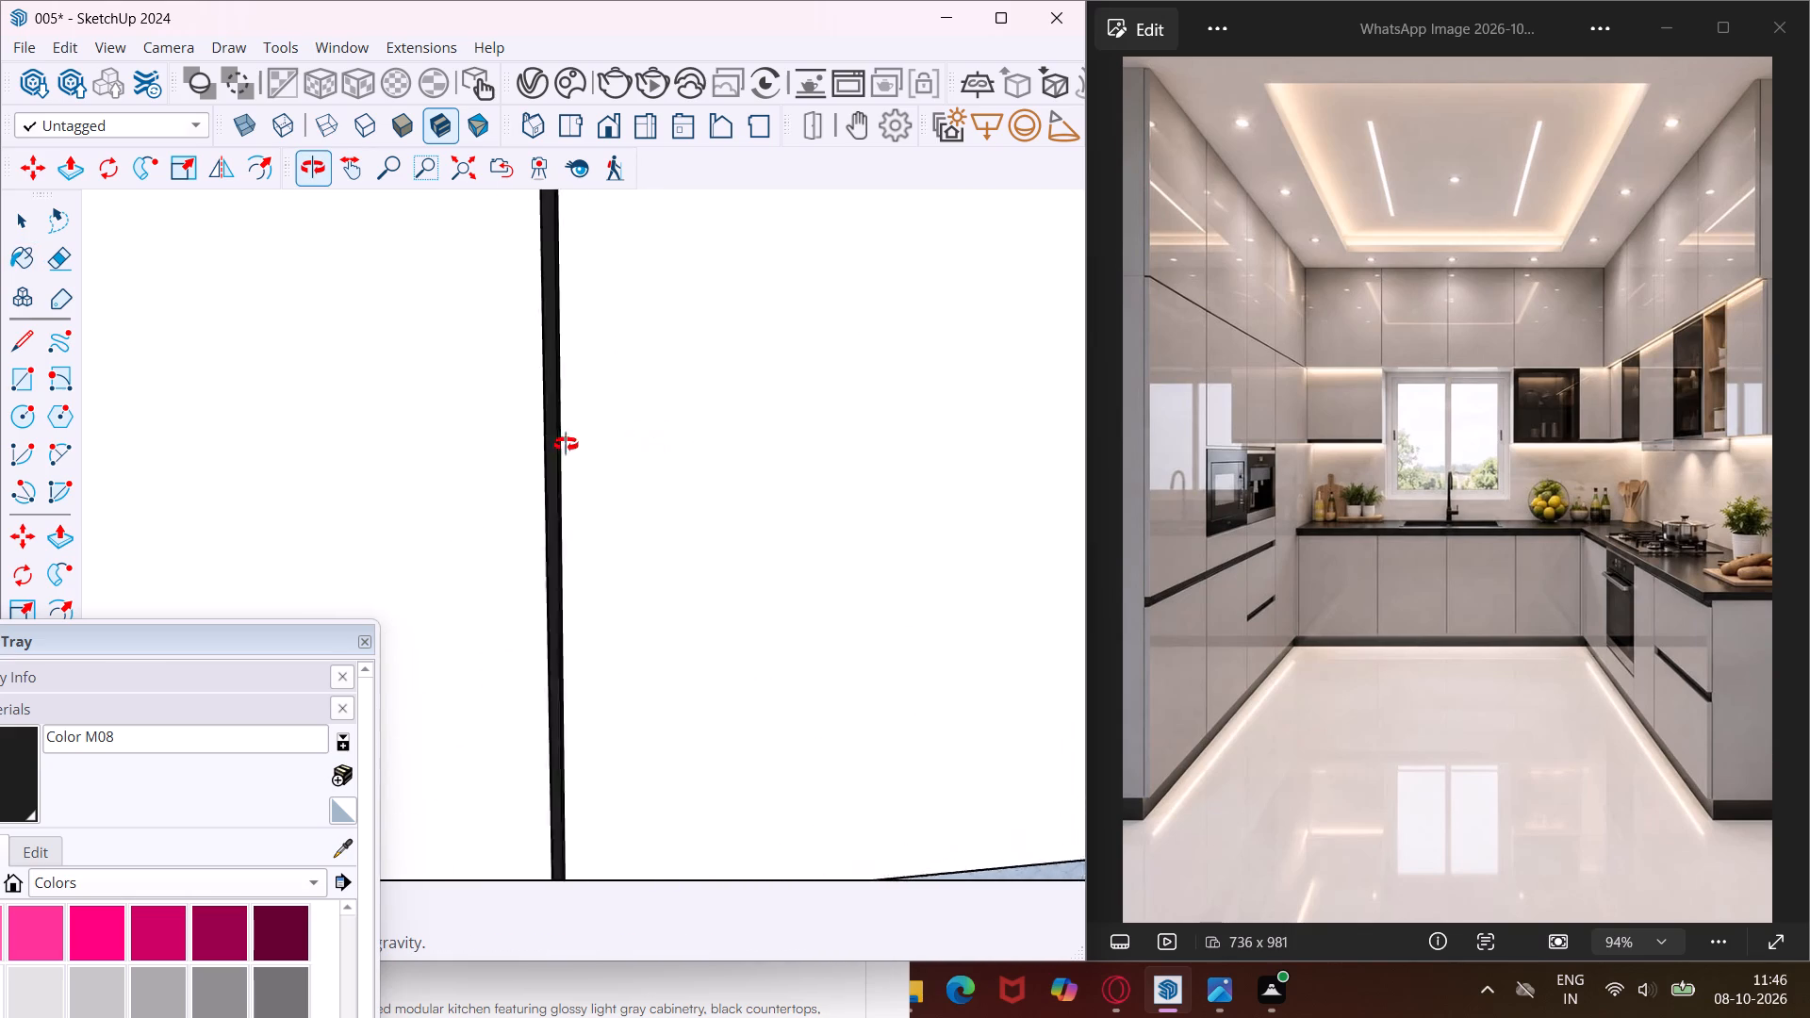
middle_click_drag(566, 444, 558, 444)
scroll(544, 429, "down", 20)
scroll(544, 429, "down", 8)
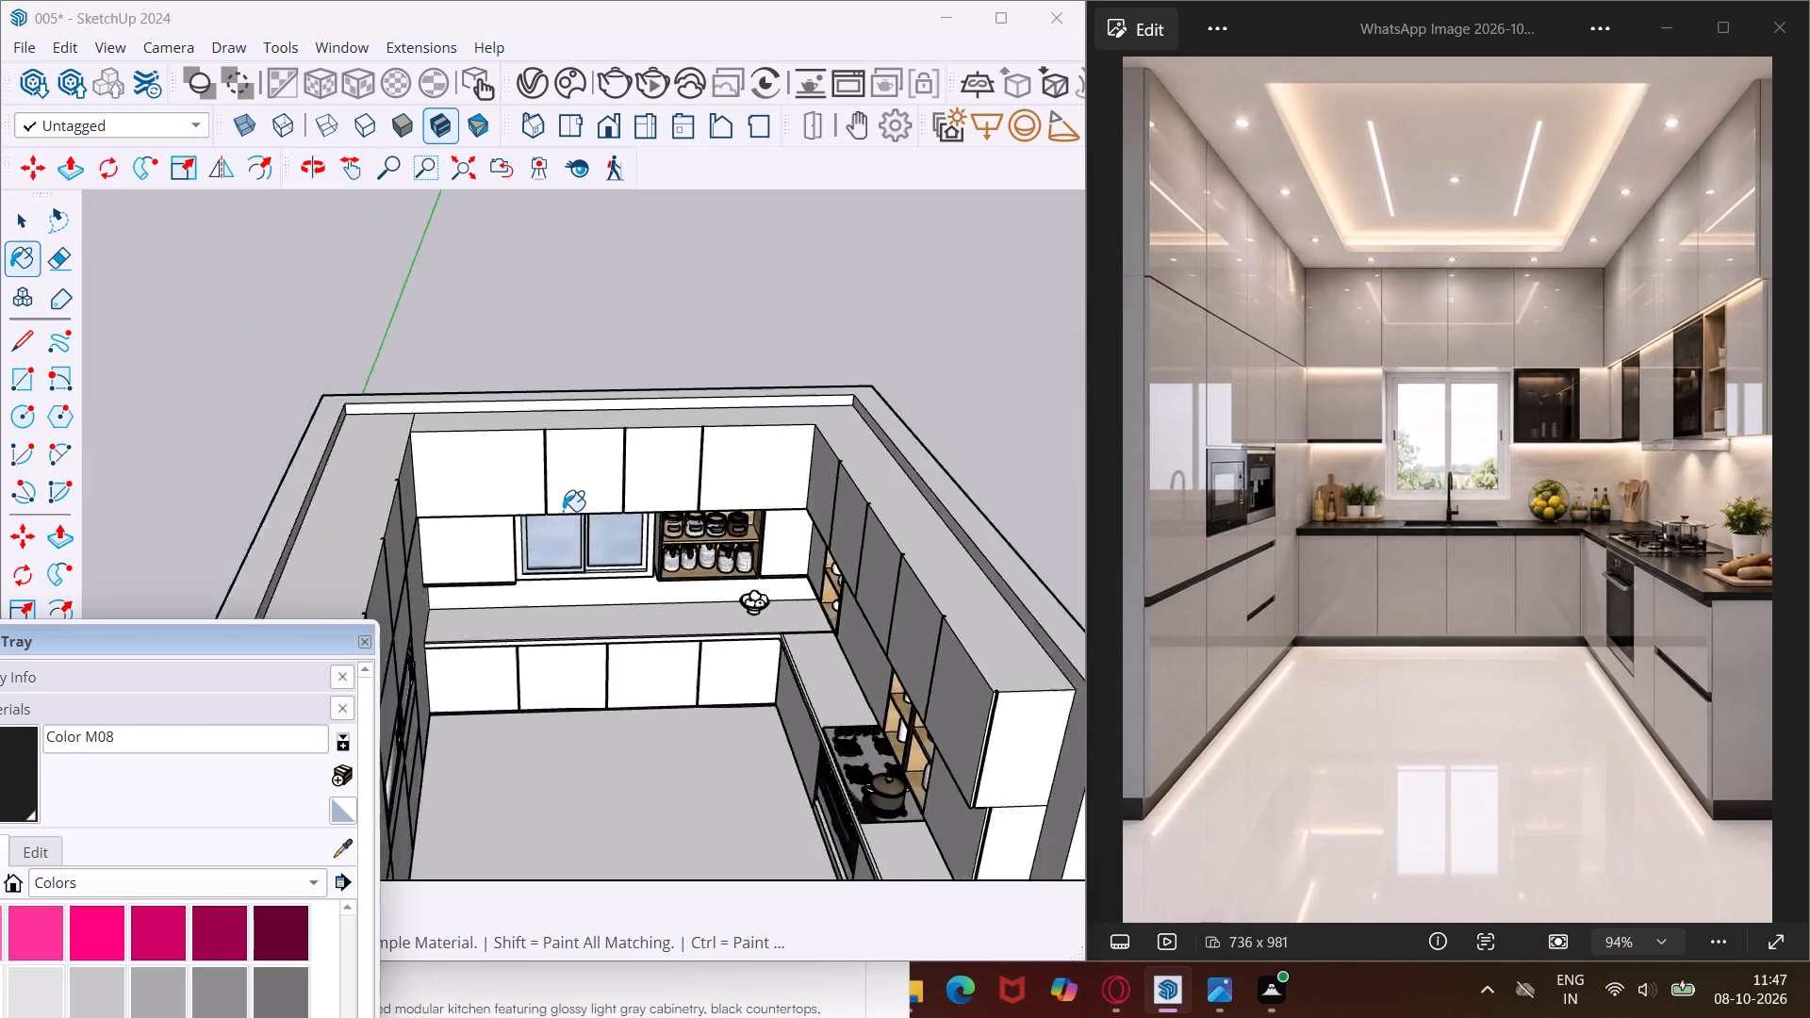
scroll(563, 511, "down", 6)
middle_click_drag(507, 692, 341, 627)
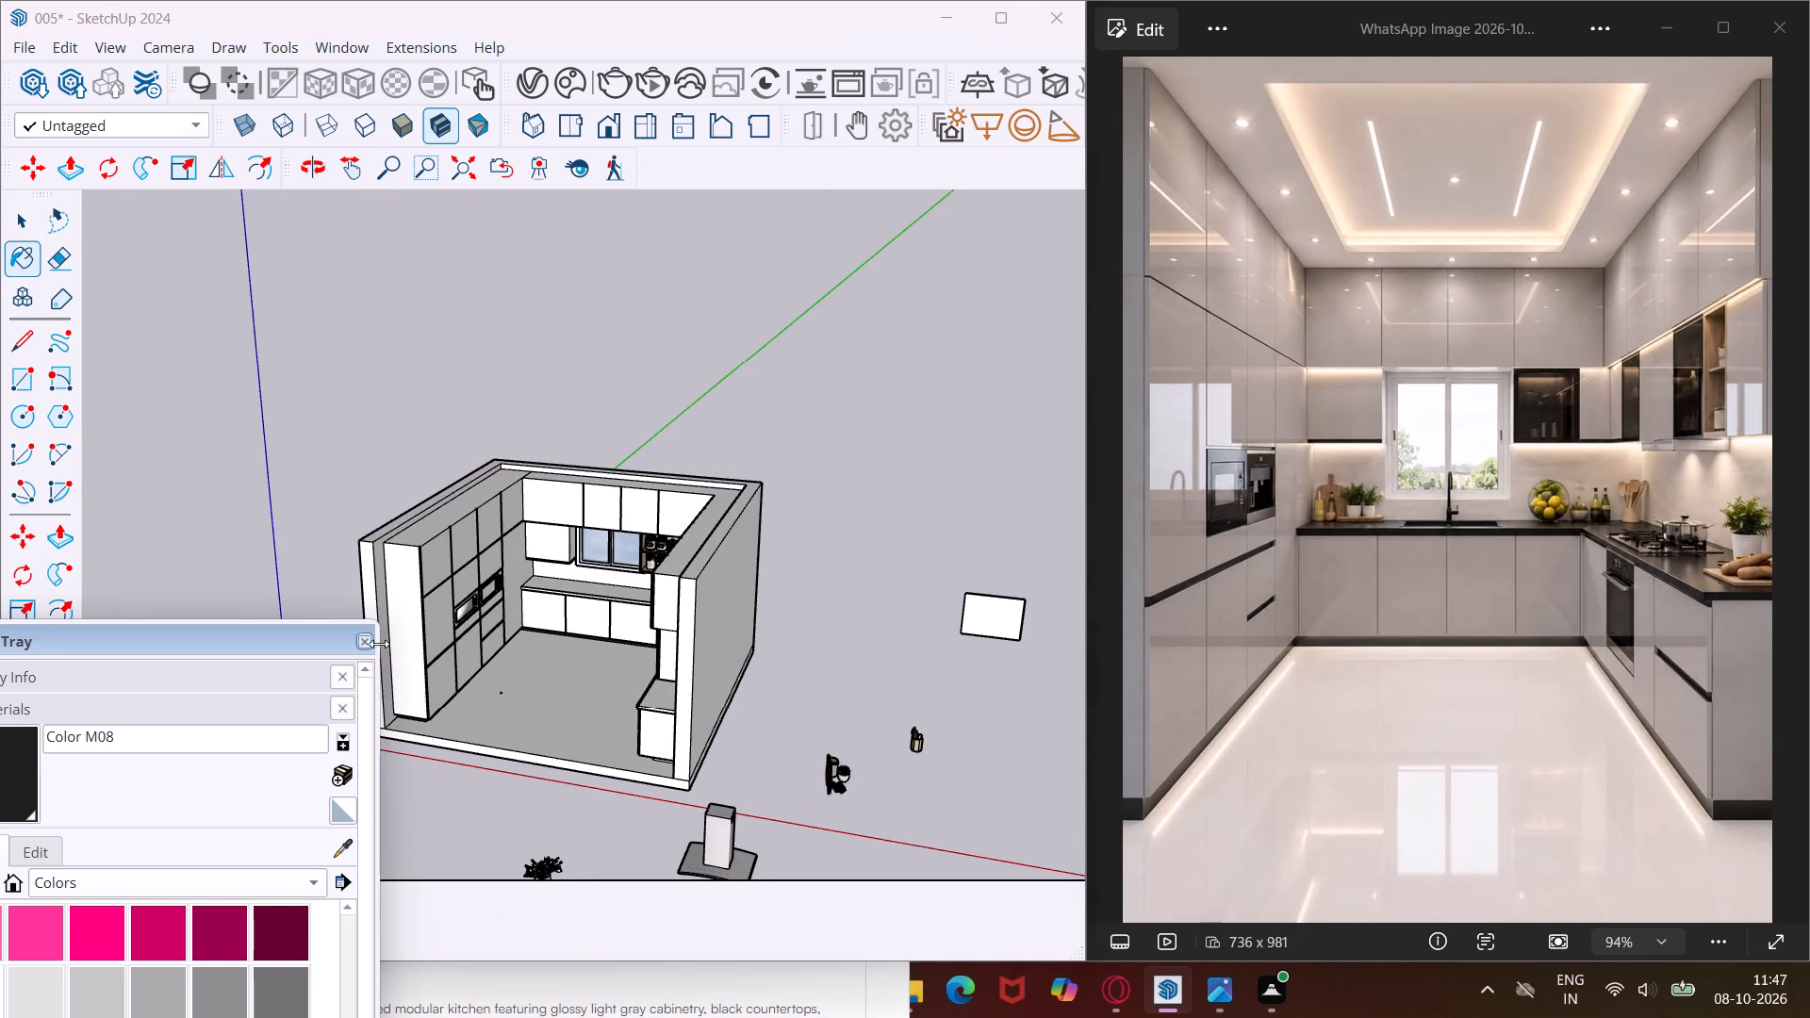
scroll(450, 690, "up", 17)
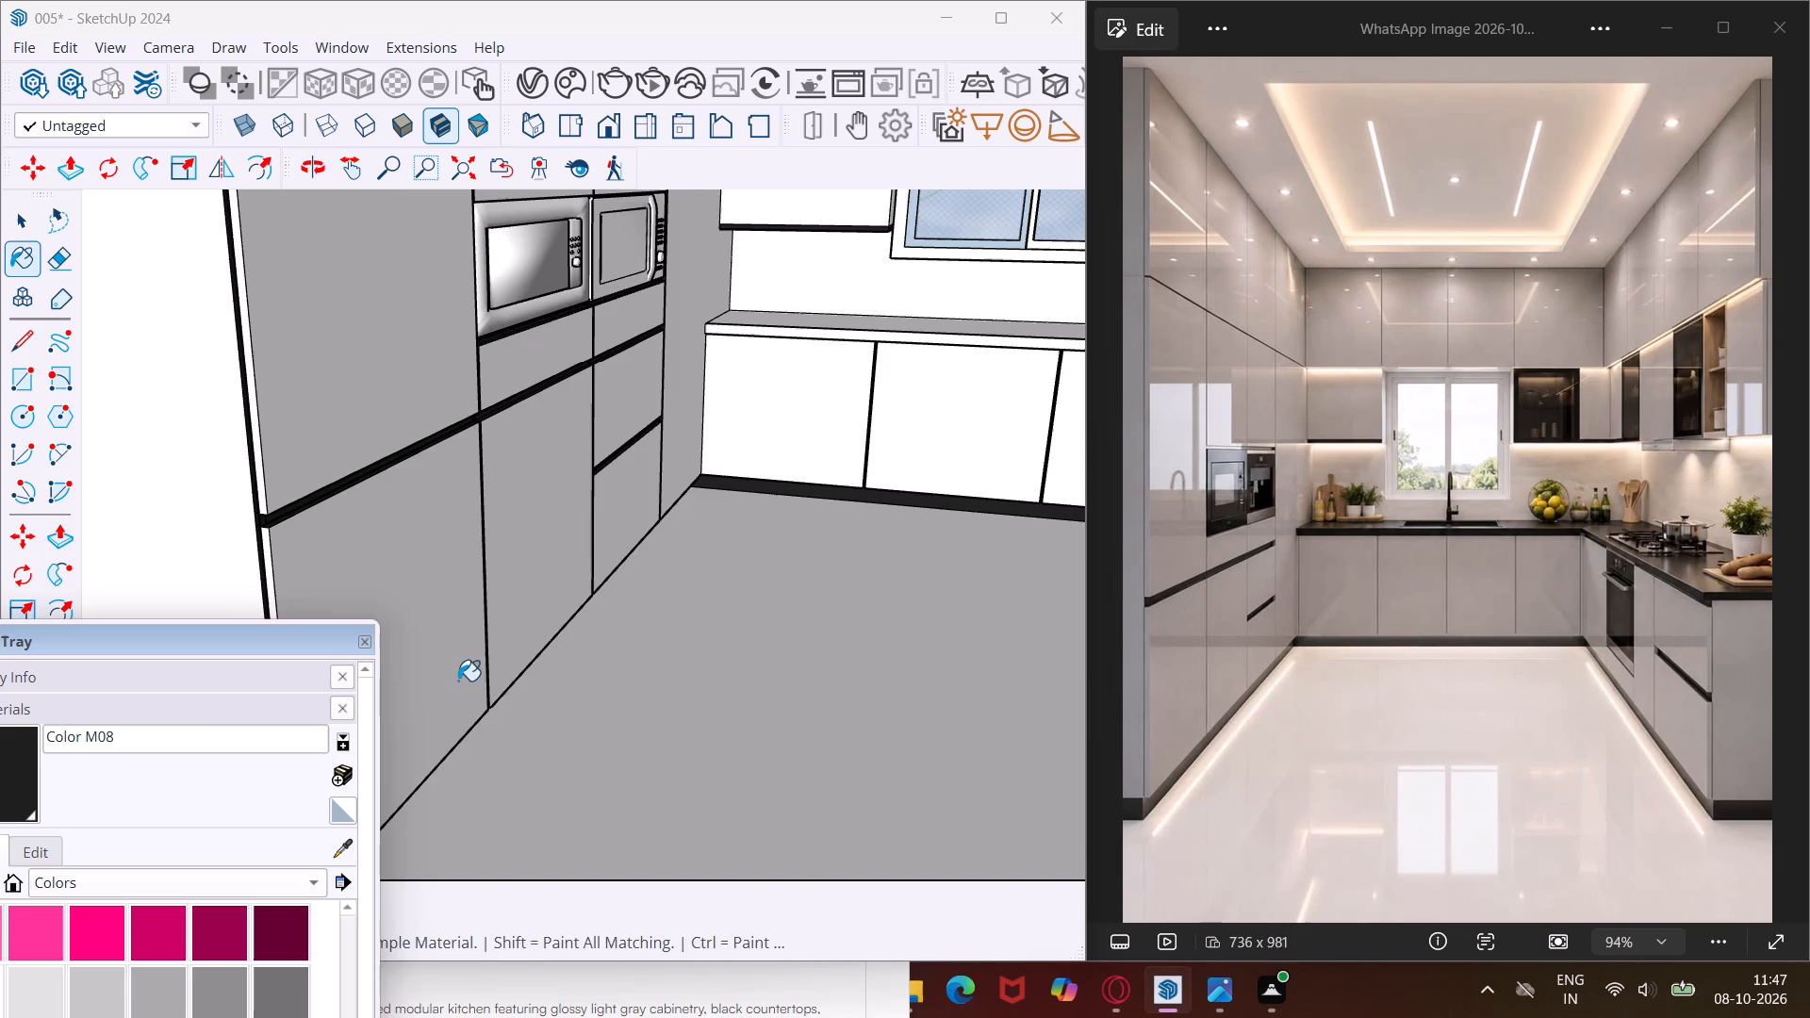
middle_click_drag(458, 681, 398, 613)
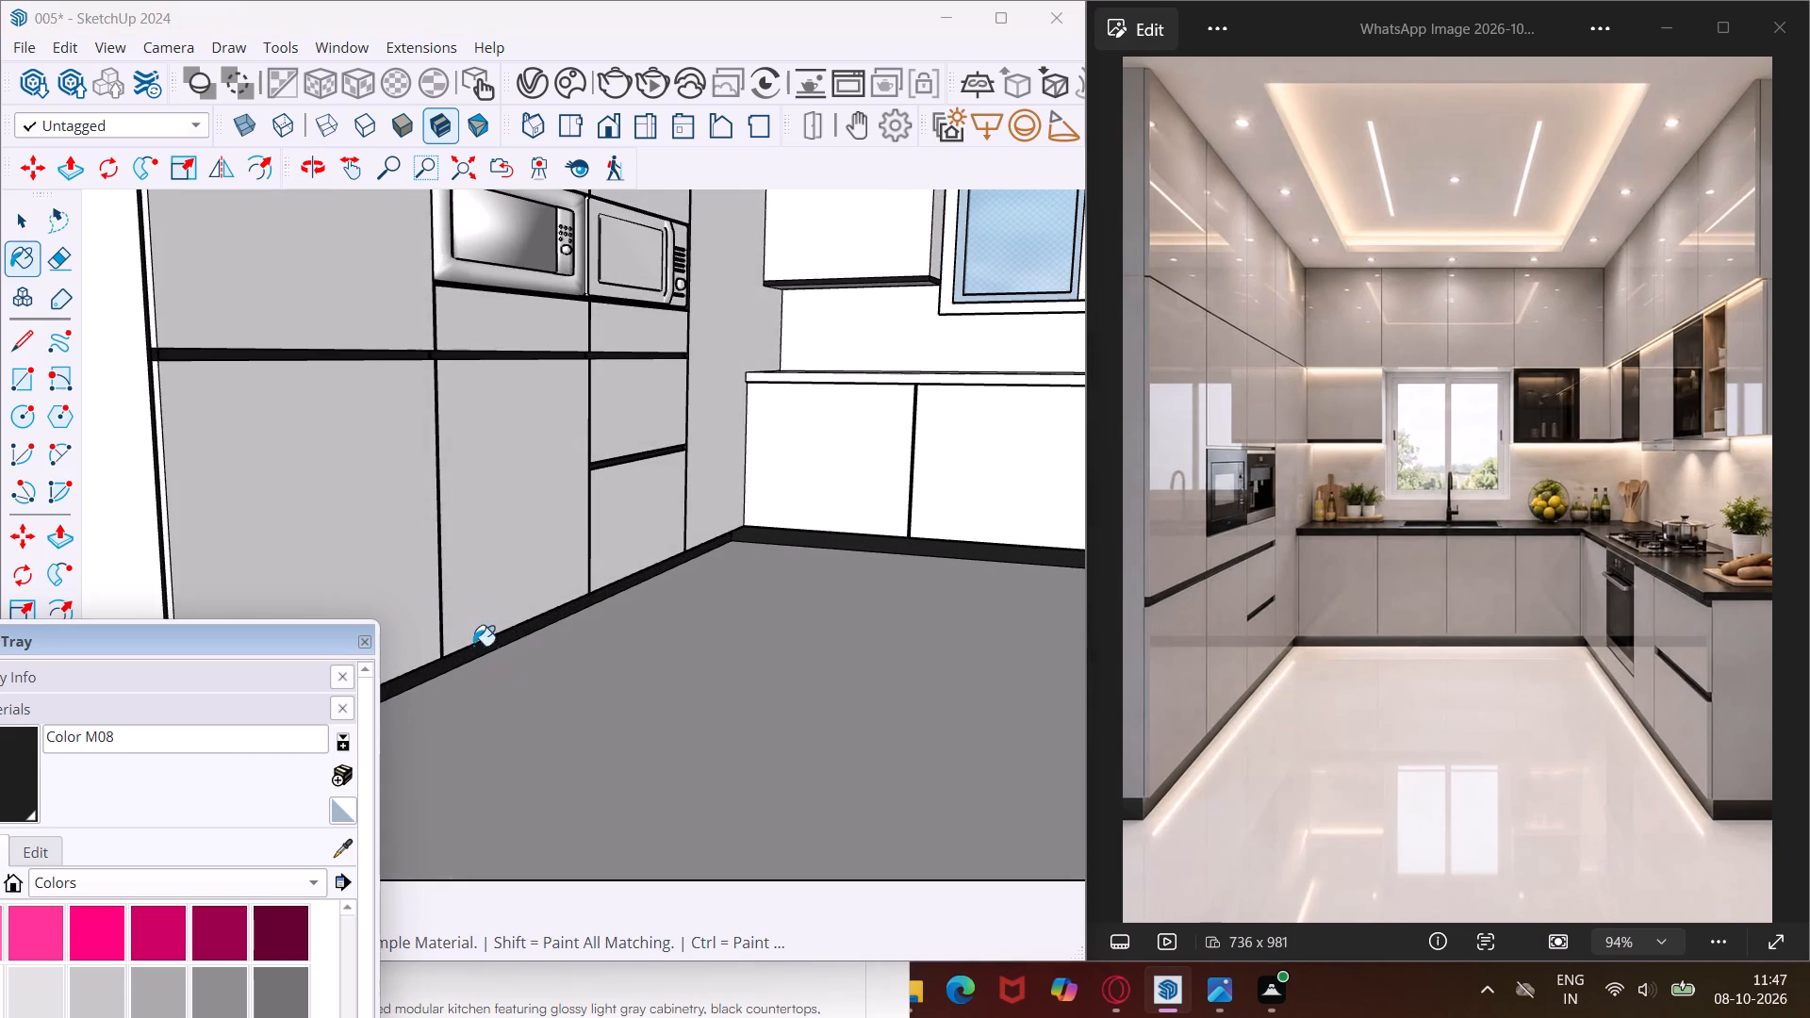
middle_click_drag(470, 616, 352, 593)
scroll(378, 553, "up", 8)
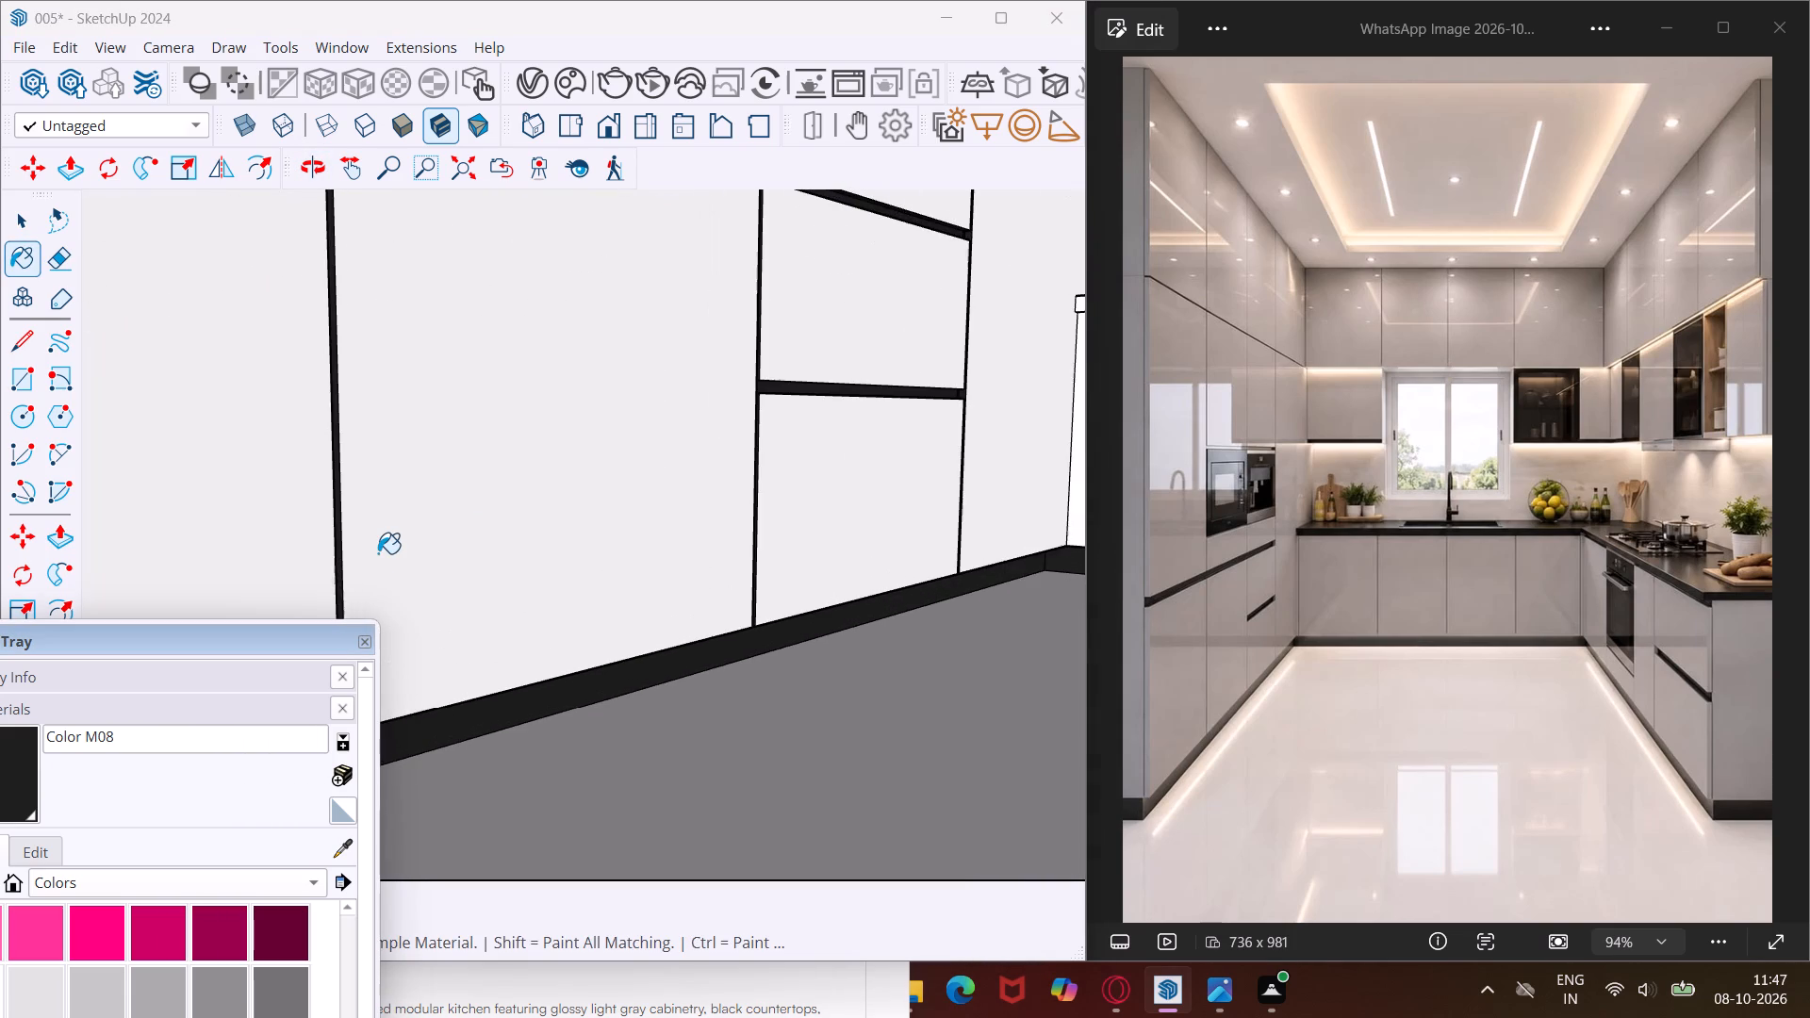
scroll(457, 573, "down", 17)
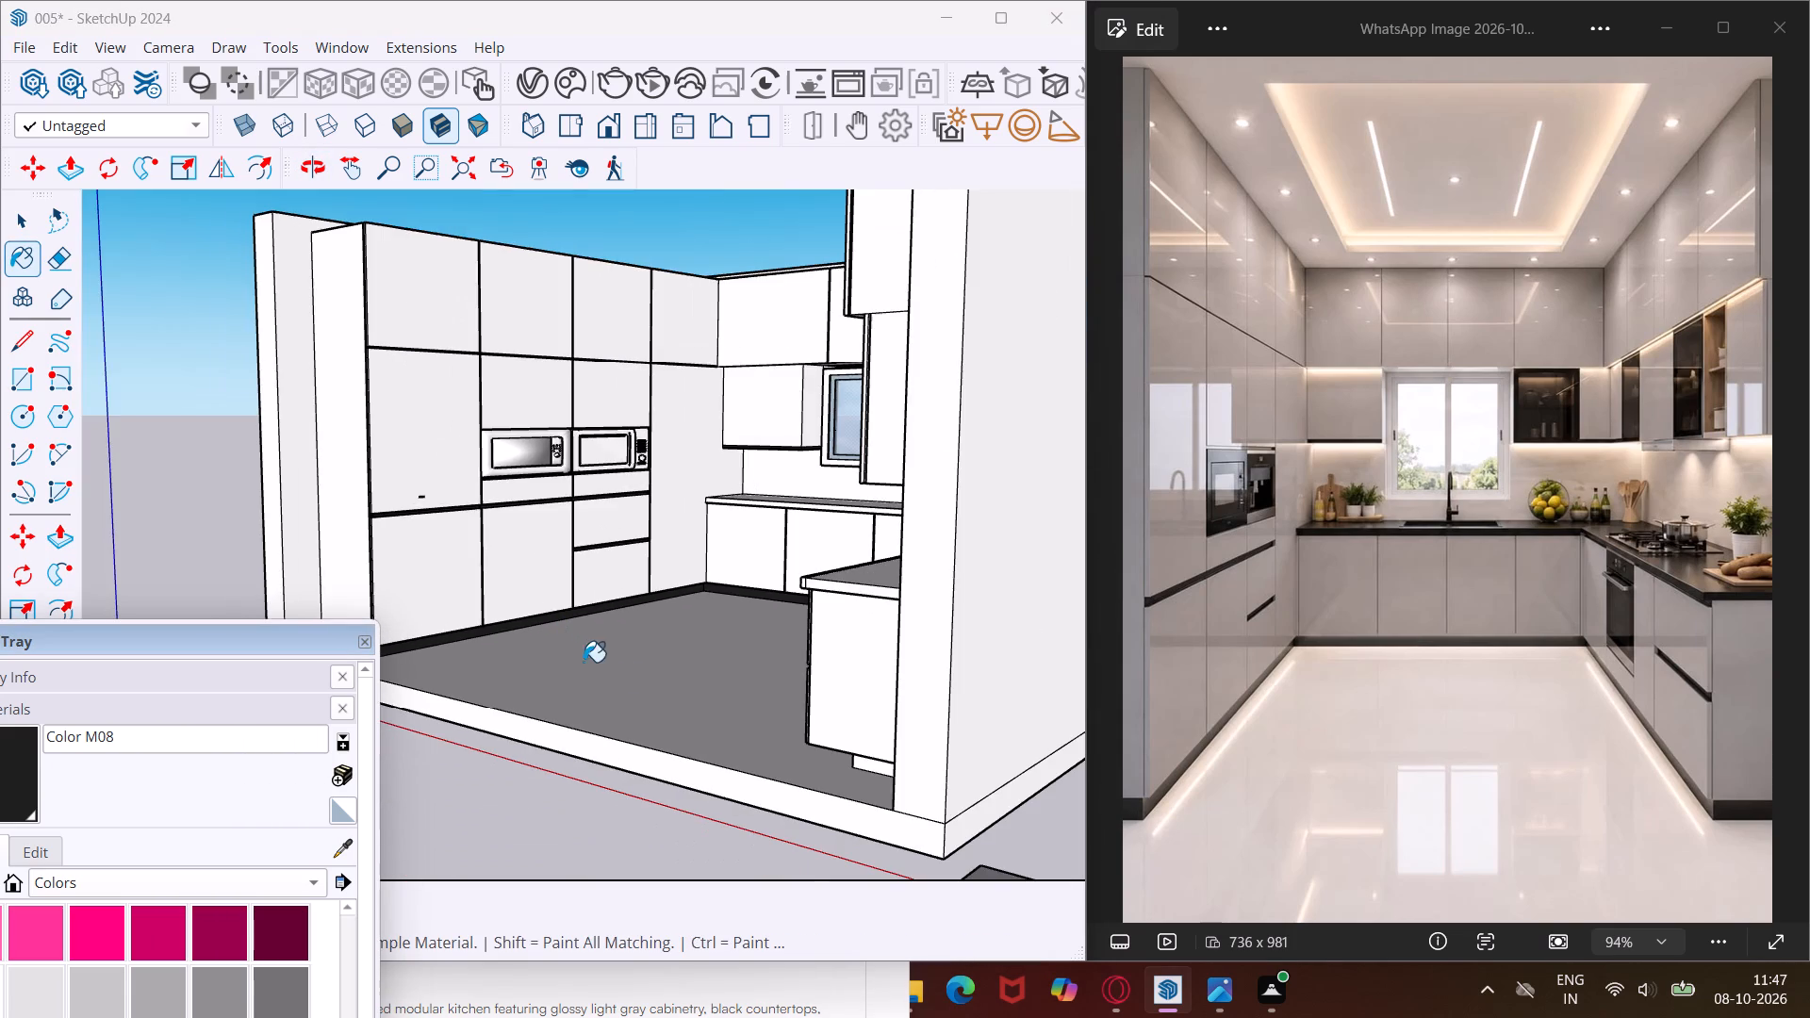
Paint the end face and the long front face of the plinth under the hob-side base cabinets with Color M08.
middle_click_drag(721, 726, 1066, 682)
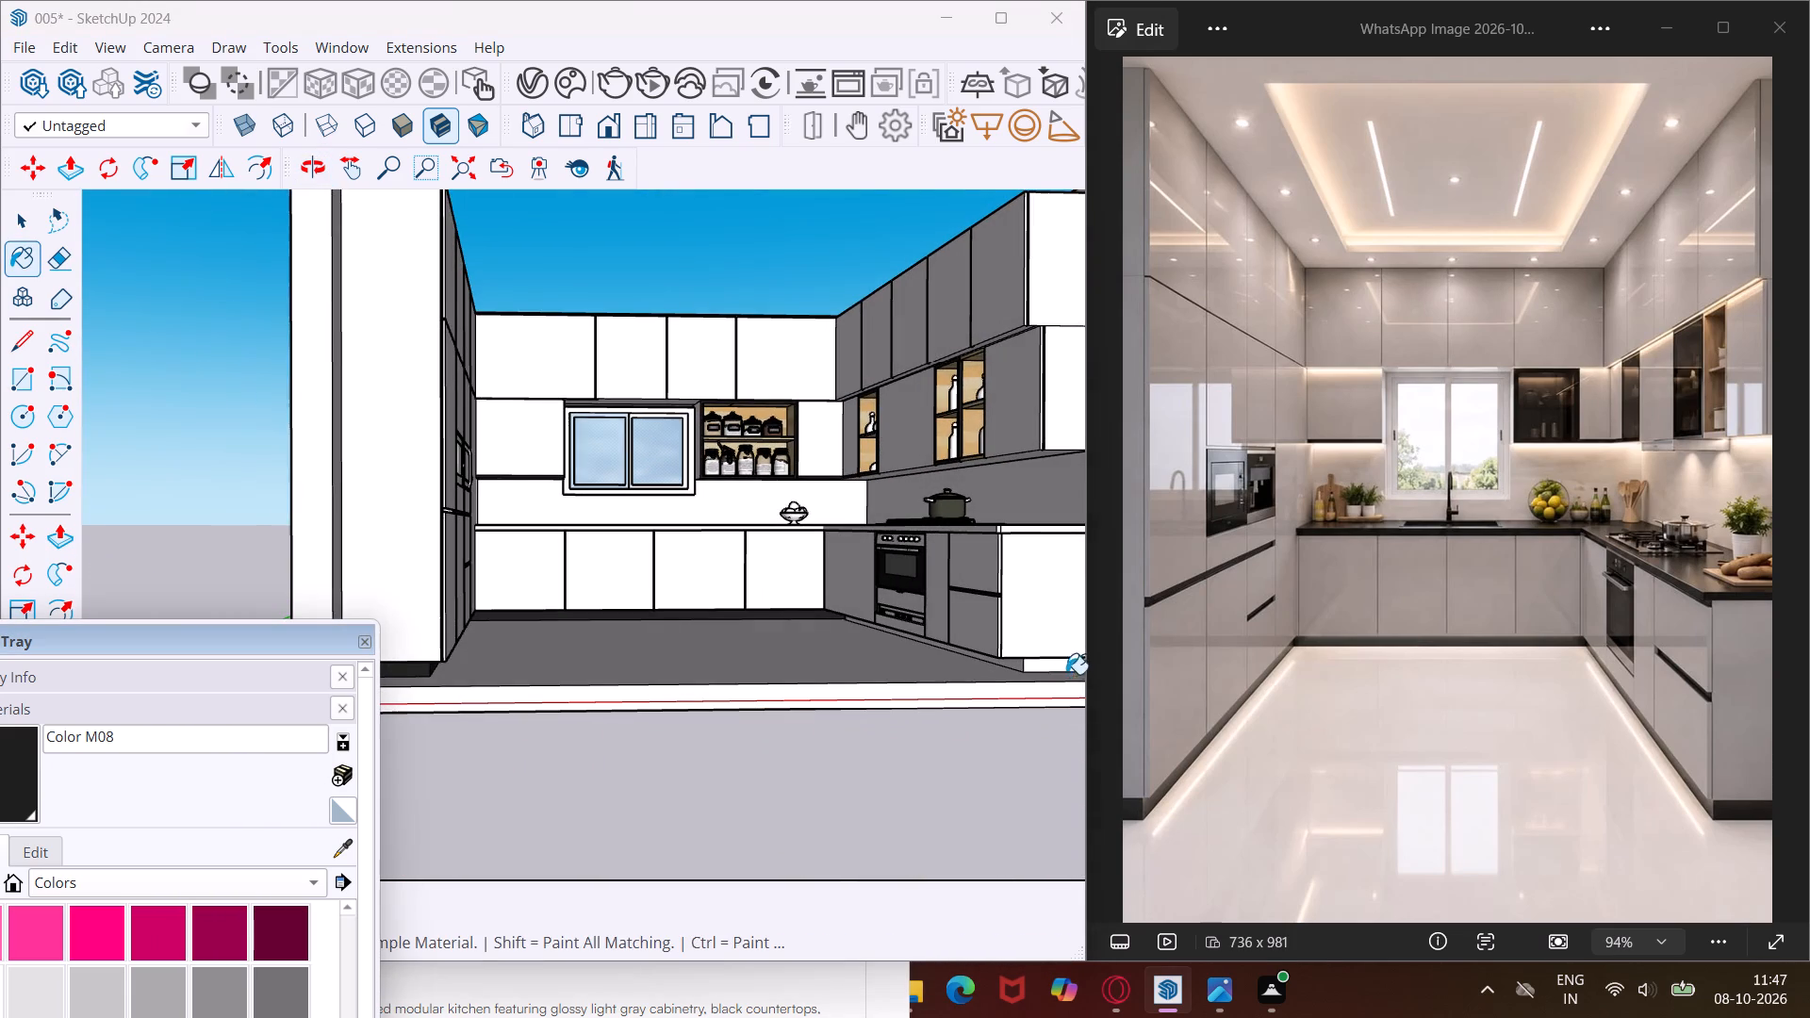
scroll(1042, 671, "up", 6)
left_click(1042, 671)
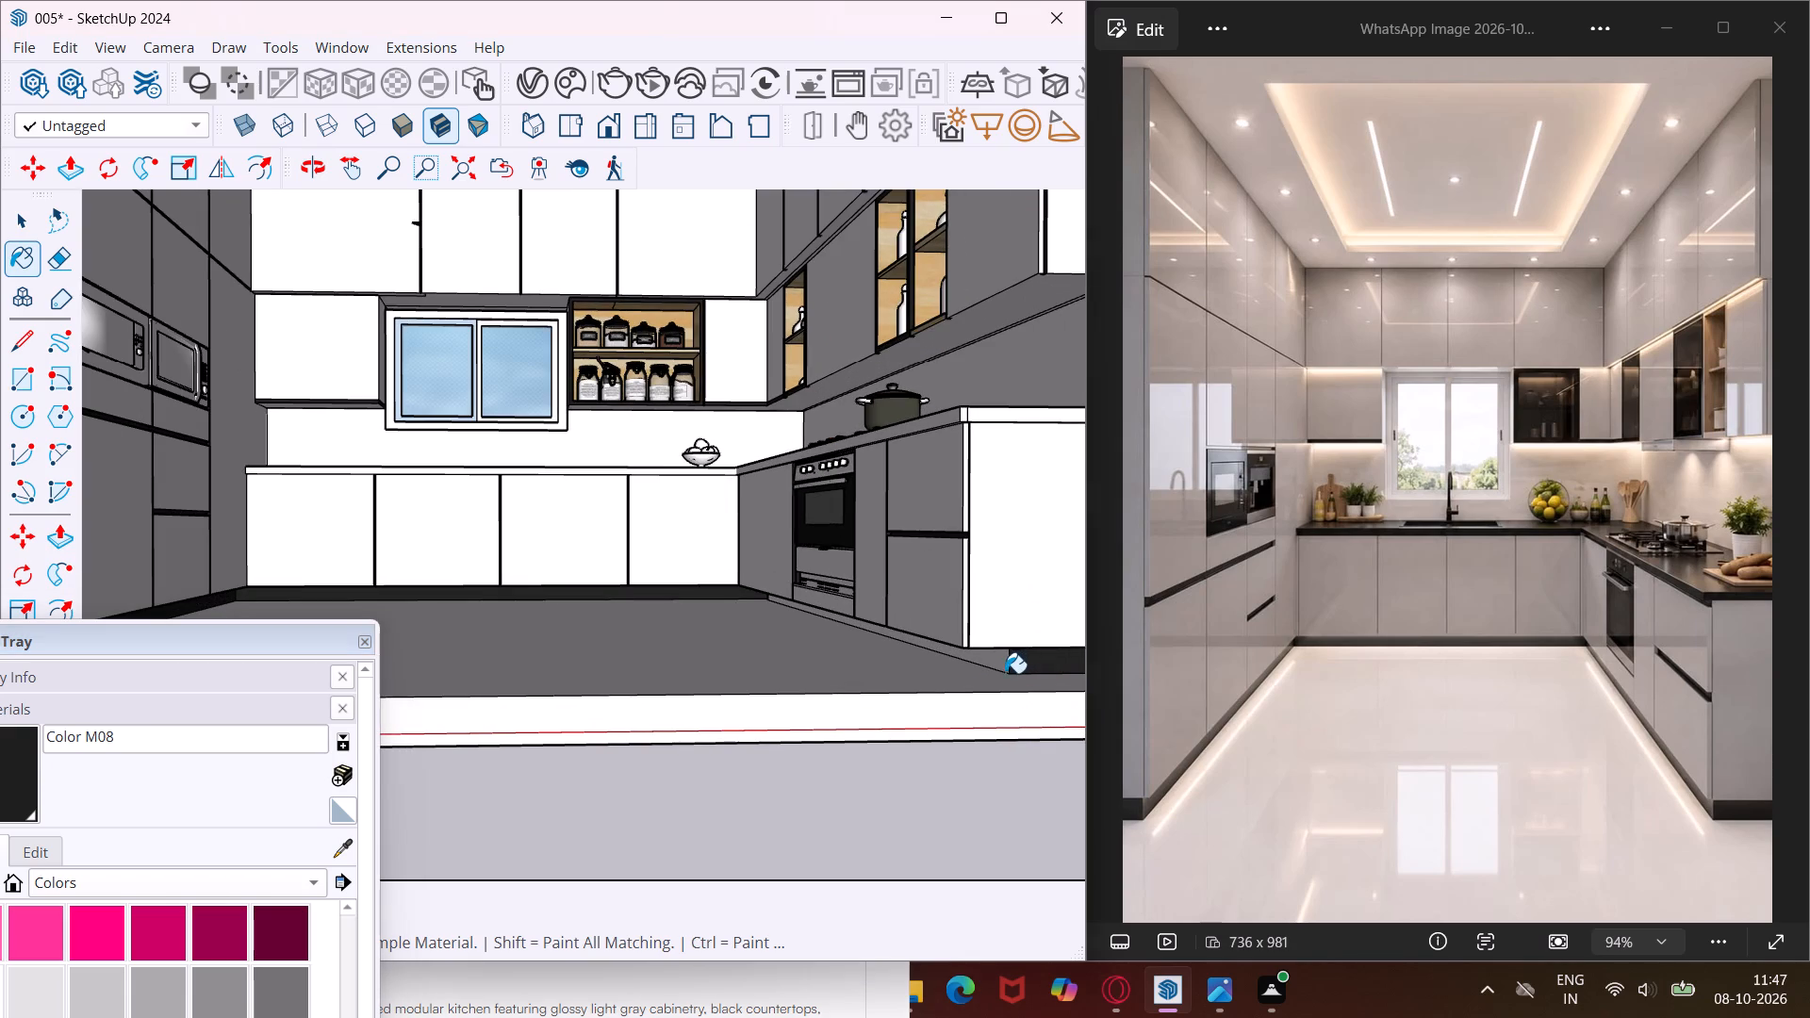
scroll(999, 675, "up", 4)
left_click(999, 669)
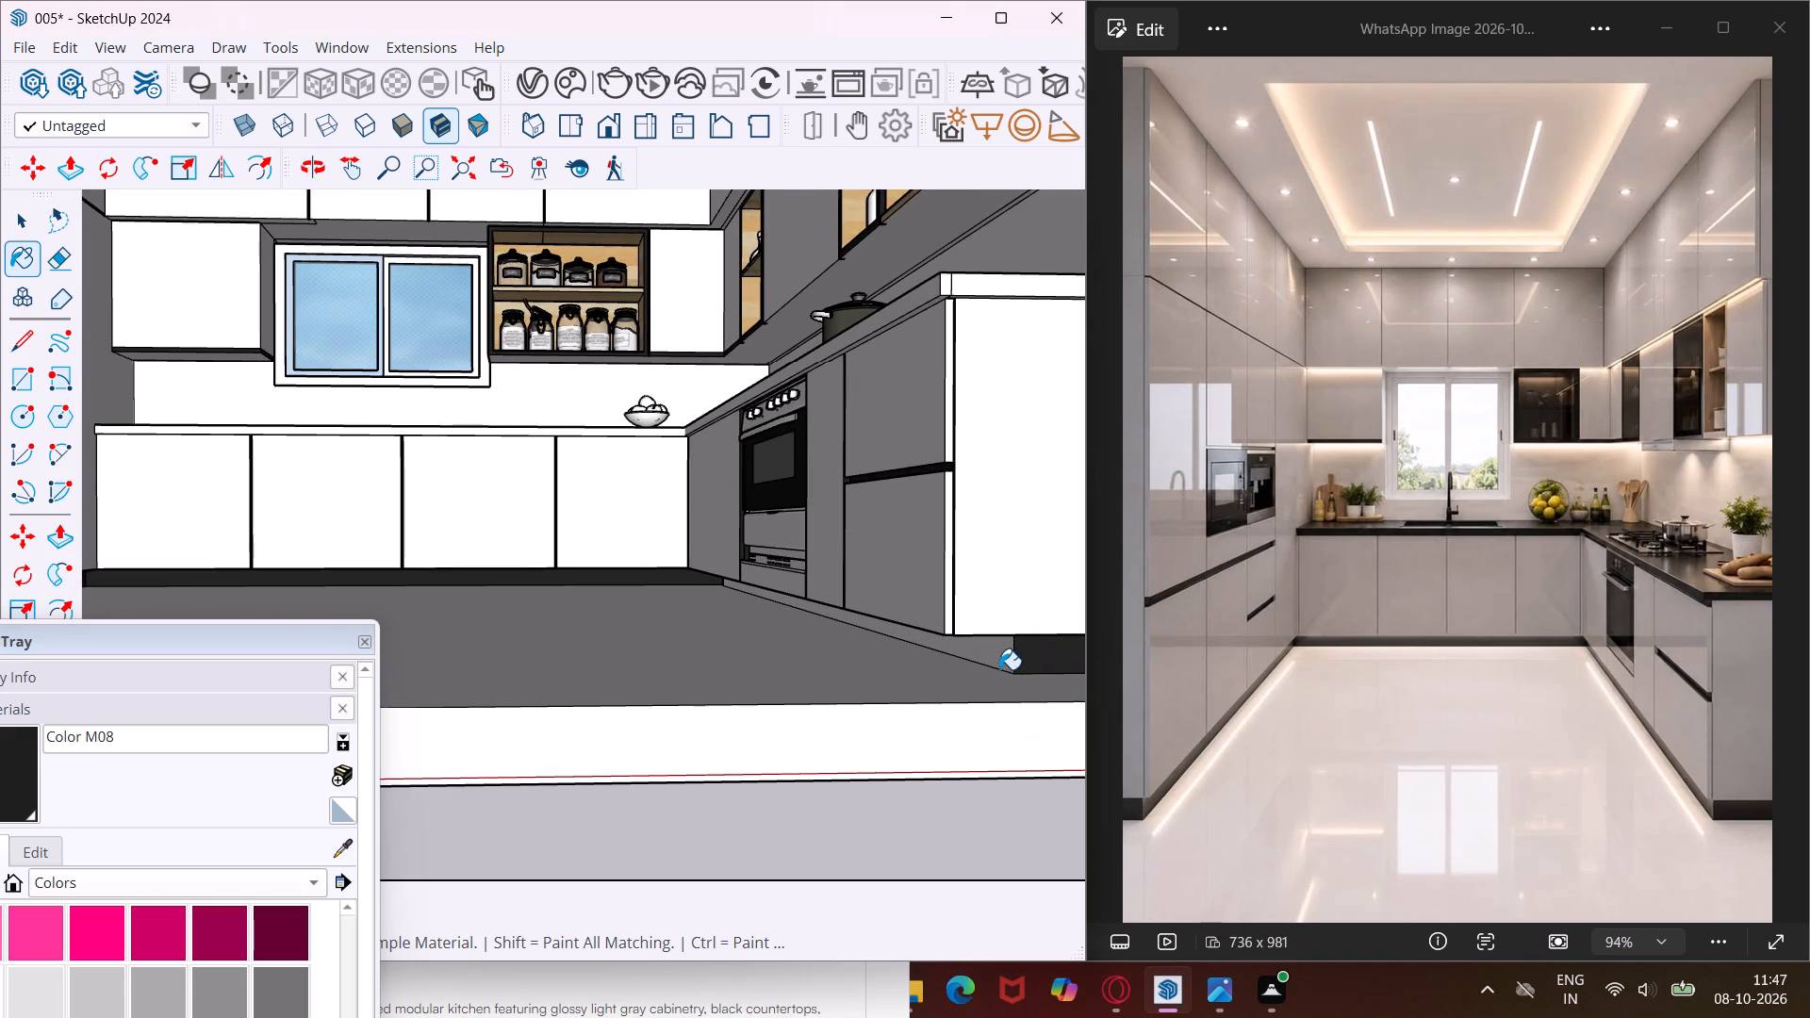
left_click(1004, 652)
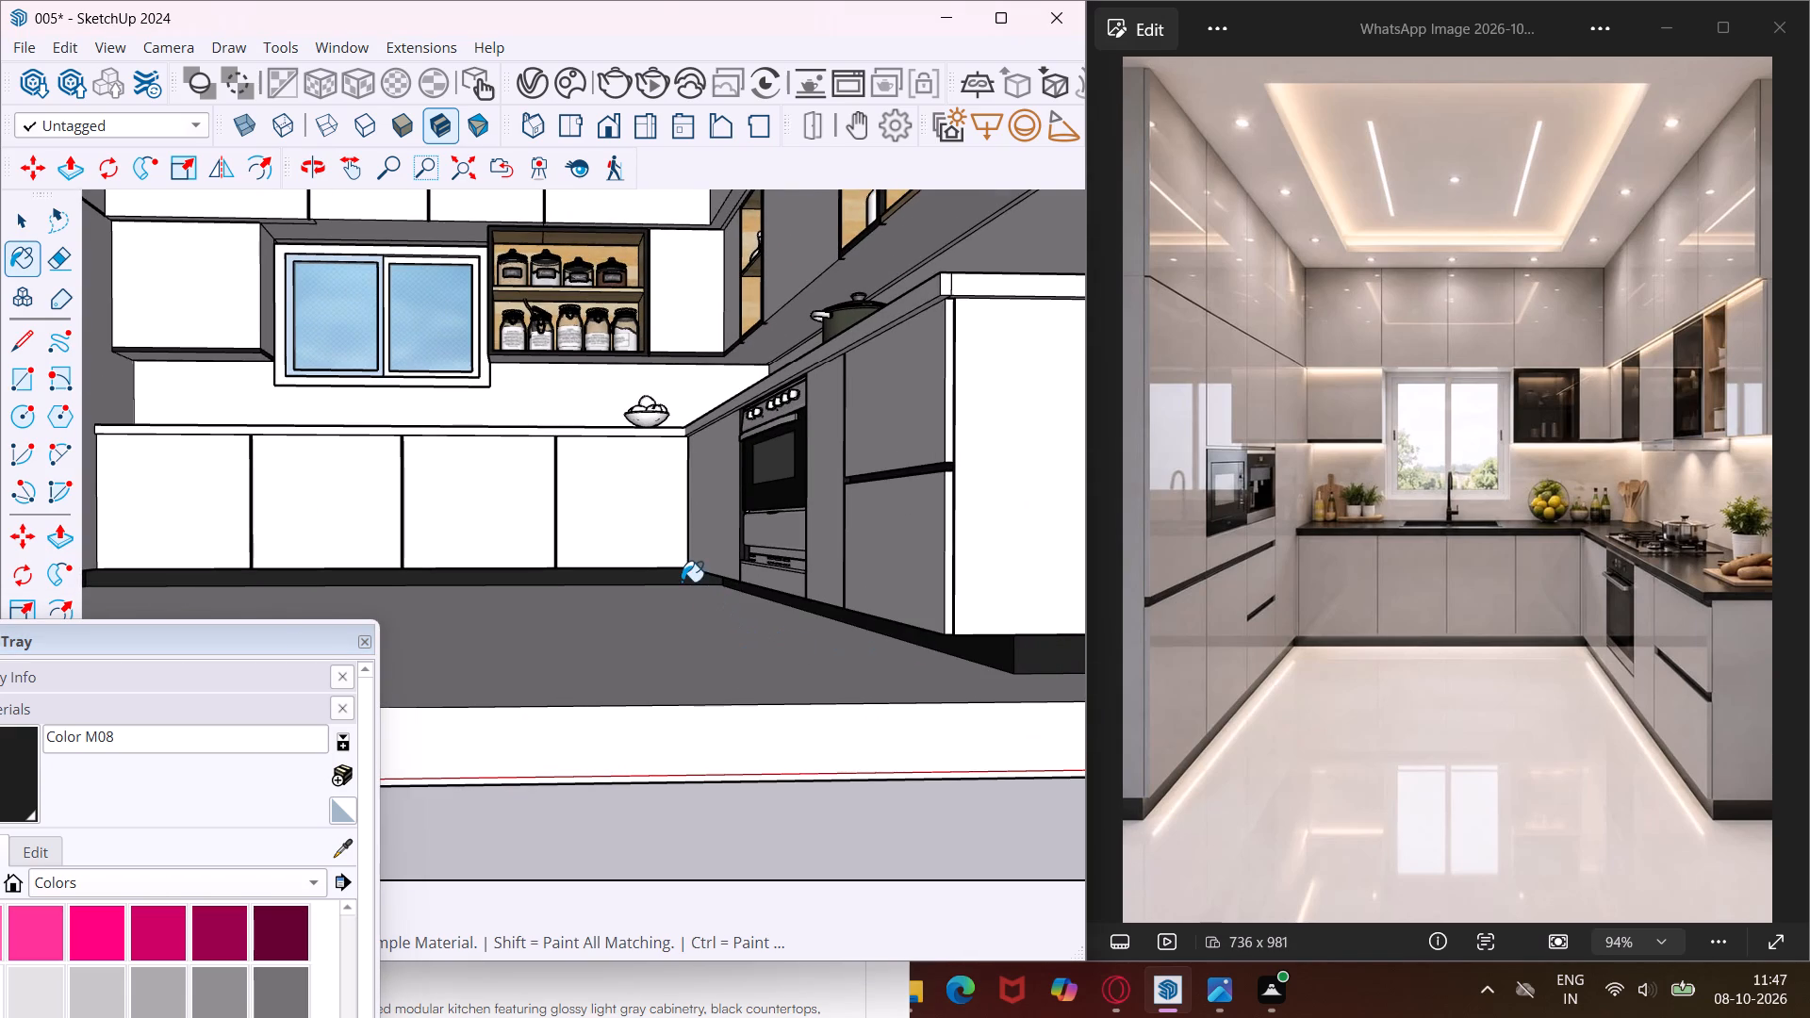
Examine the inner plinth corner between the back-wall and hob-side base cabinets, and check the whole kitchen from the open front.
scroll(682, 582, "up", 8)
middle_click_drag(682, 582, 916, 539)
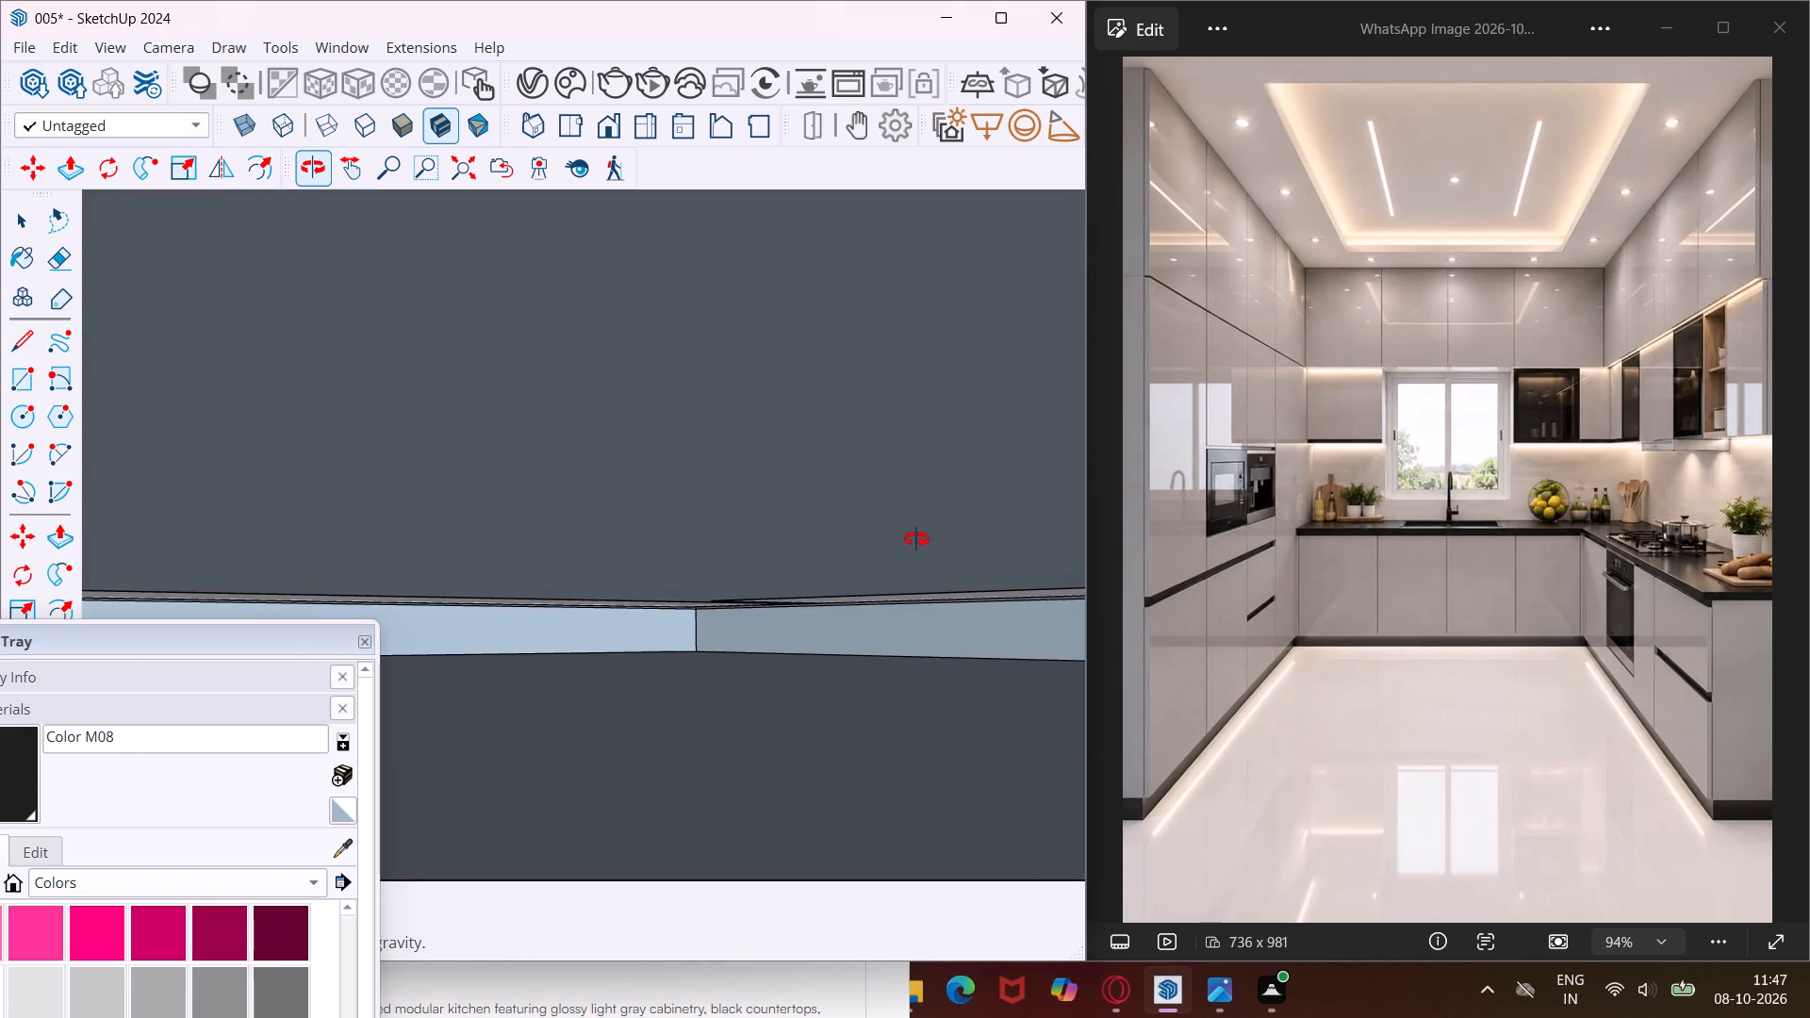
middle_click_drag(916, 539, 882, 601)
scroll(670, 568, "down", 9)
scroll(567, 599, "down", 9)
middle_click_drag(783, 726, 776, 728)
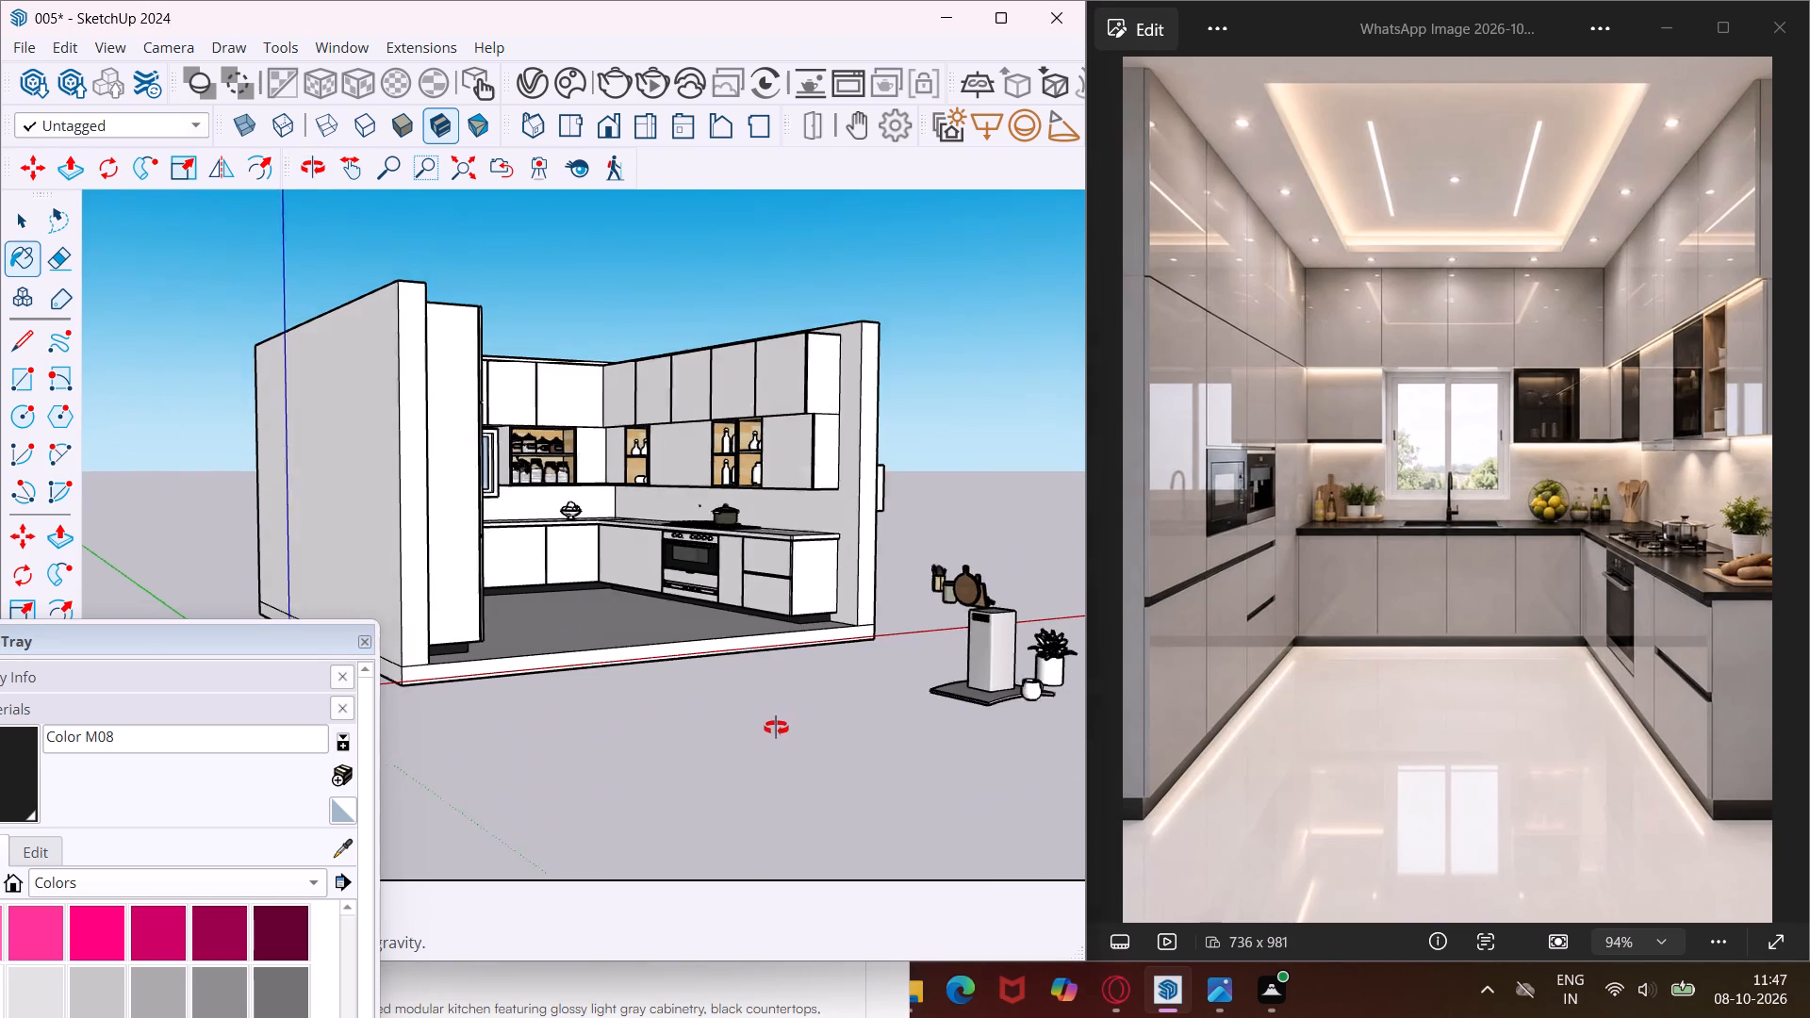
middle_click_drag(776, 728, 597, 771)
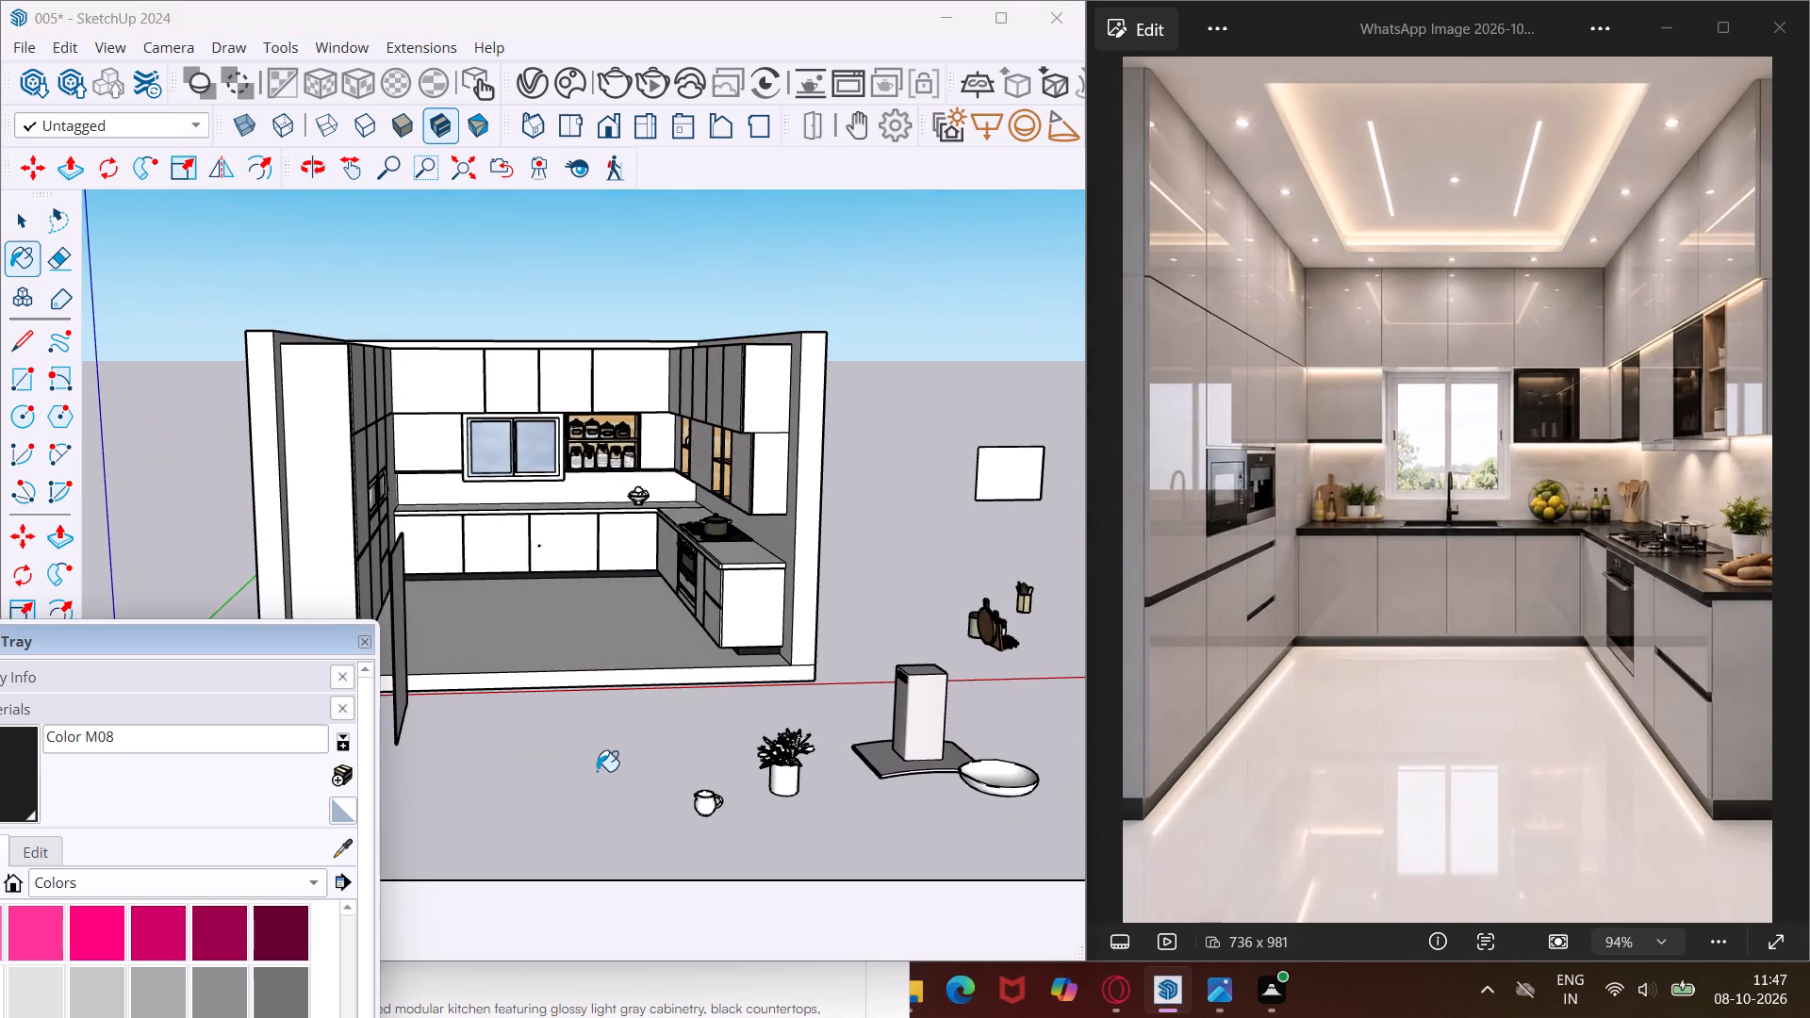
key("Escape")
key("space")
middle_click_drag(528, 775, 558, 773)
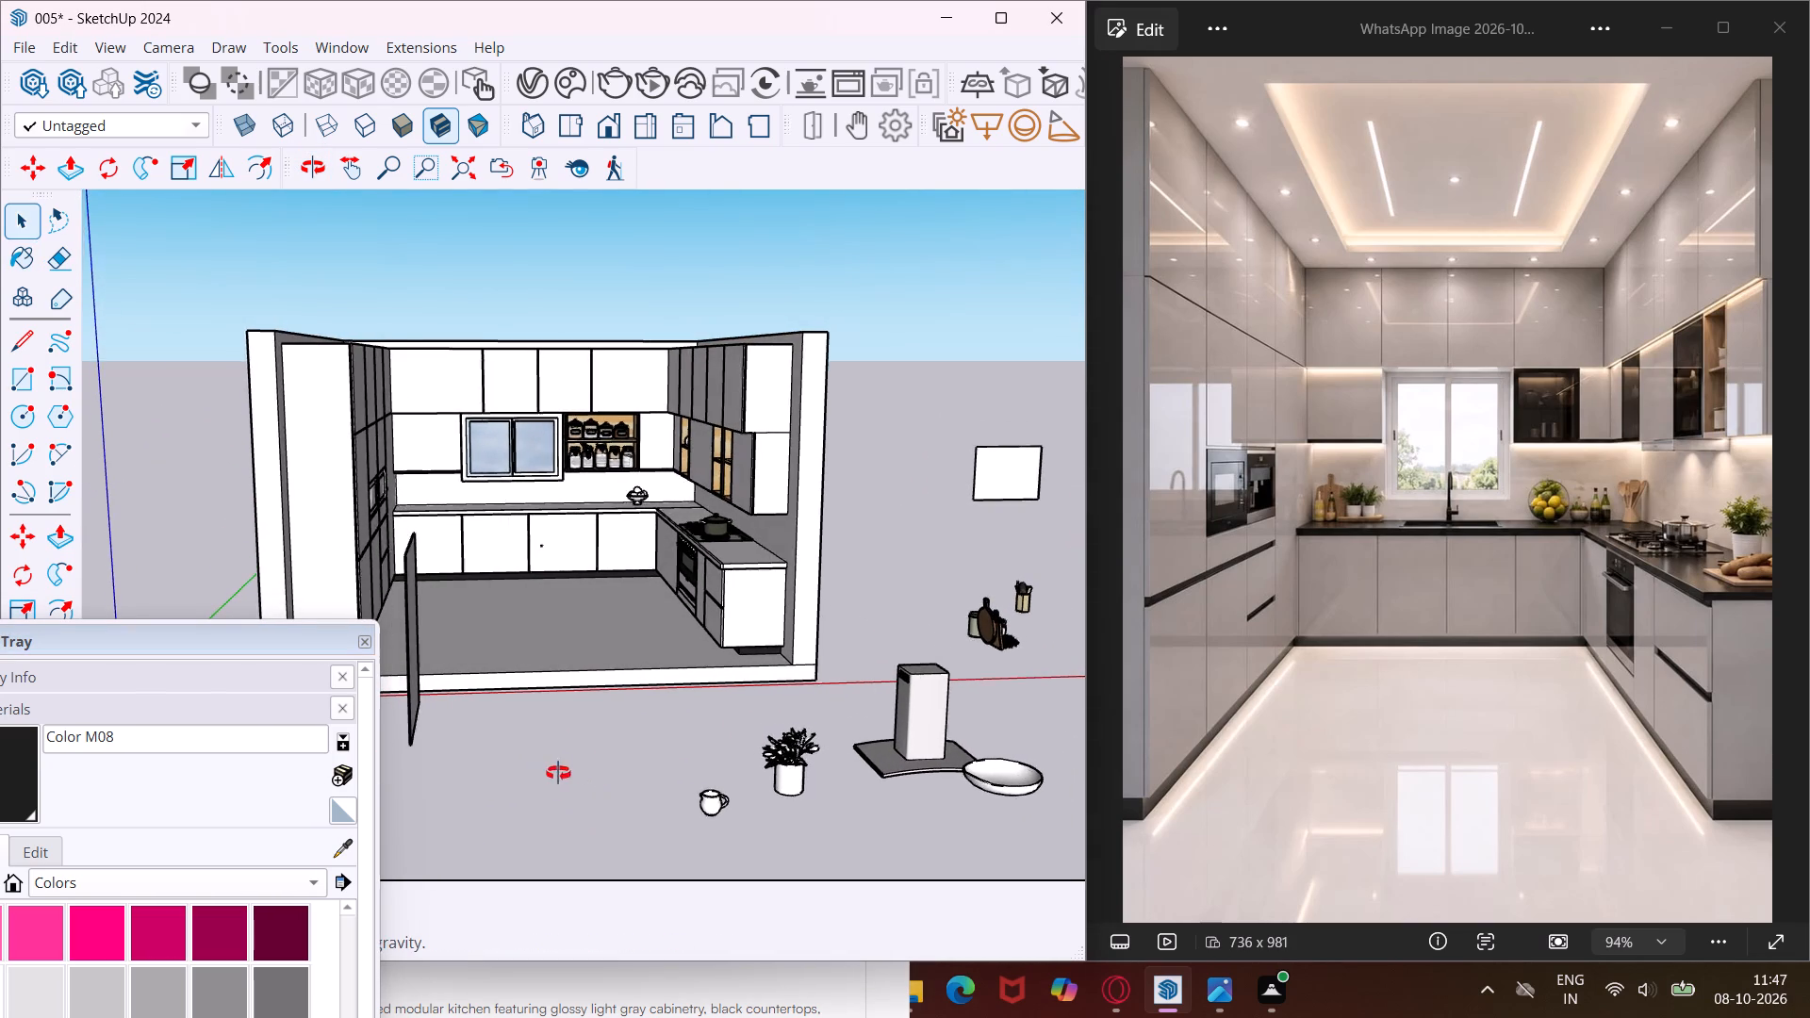
middle_click_drag(558, 773, 652, 784)
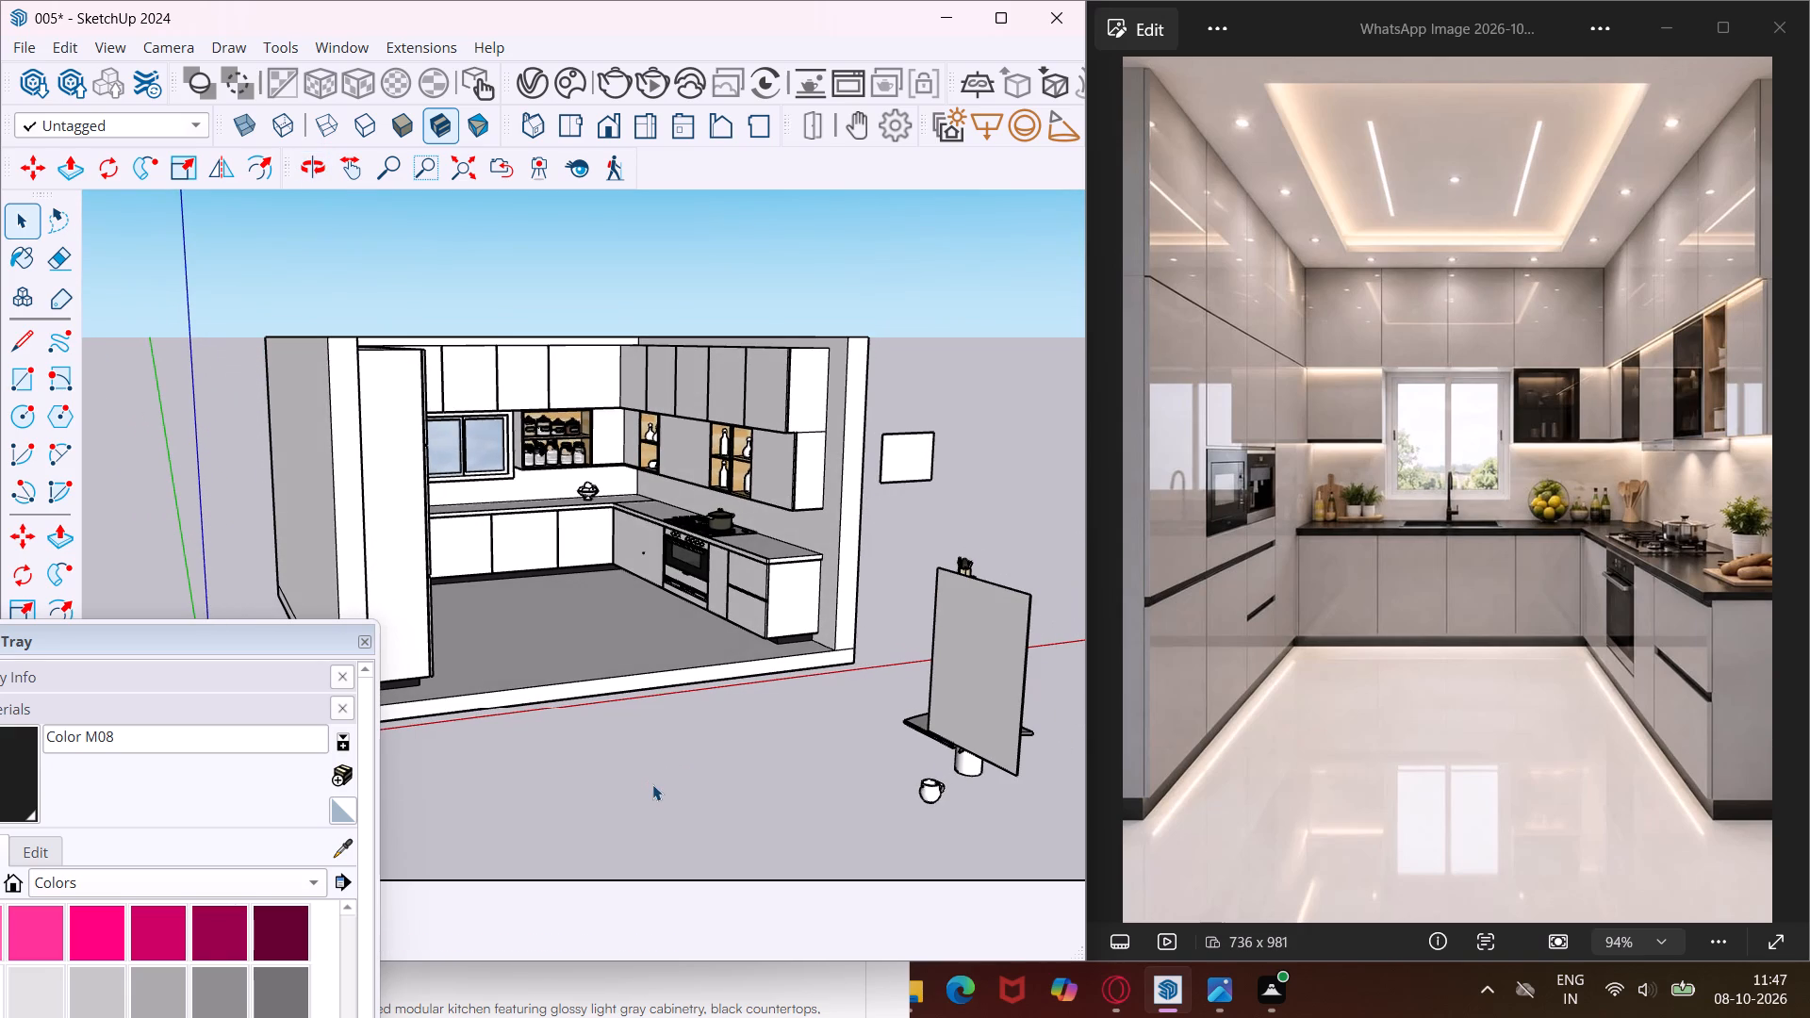
Paint both sides of the large freestanding panel in front of the kitchen with Mirror 02 from the Glass and Mirrors collection.
left_click(308, 883)
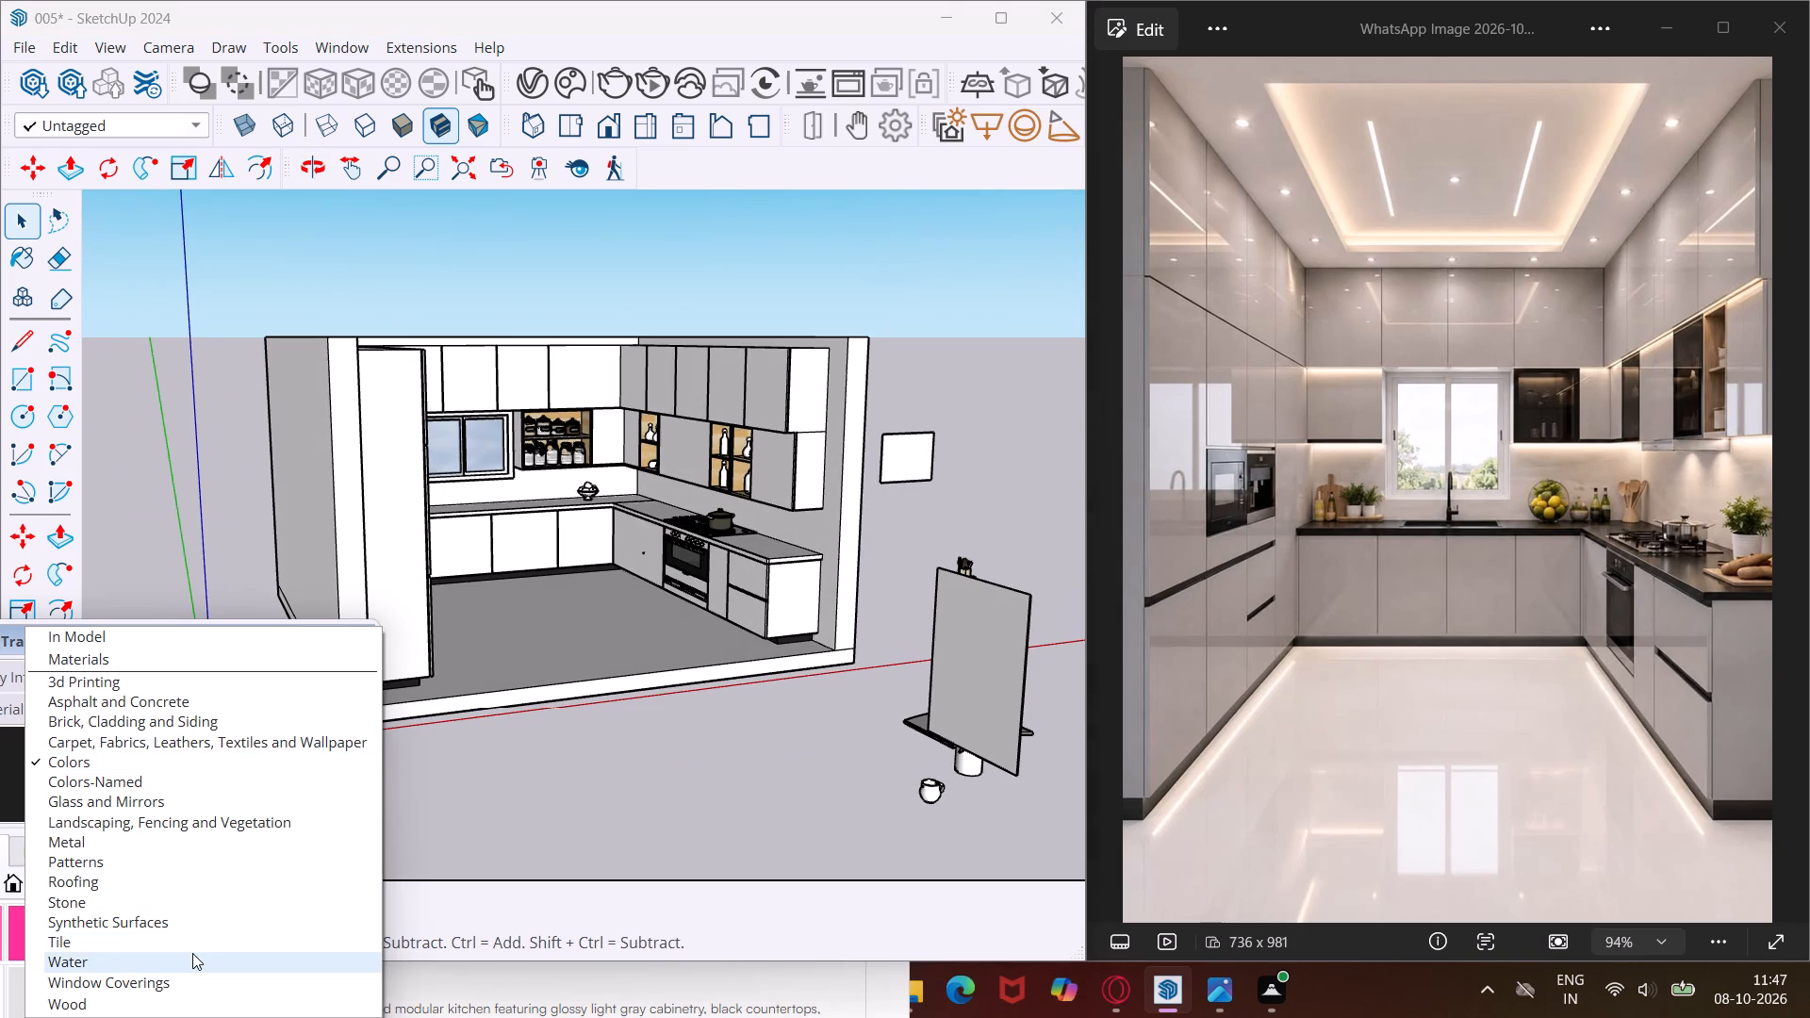
left_click(145, 805)
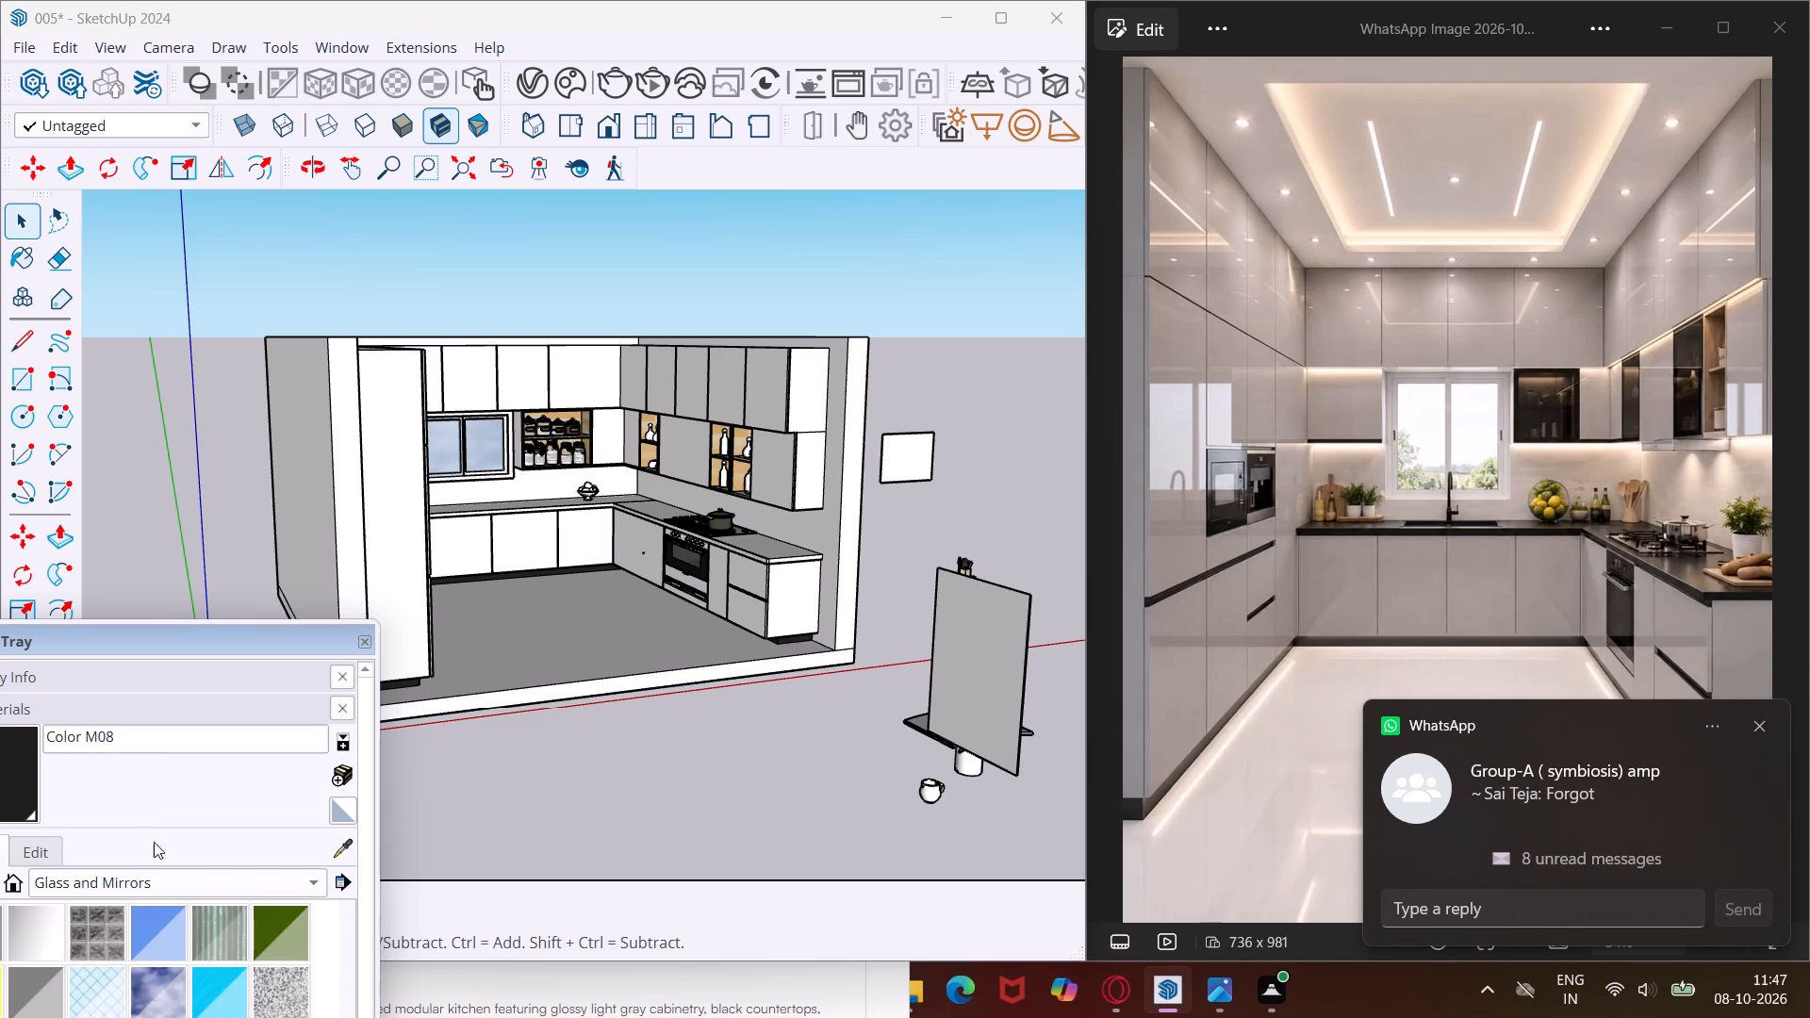
left_click(46, 937)
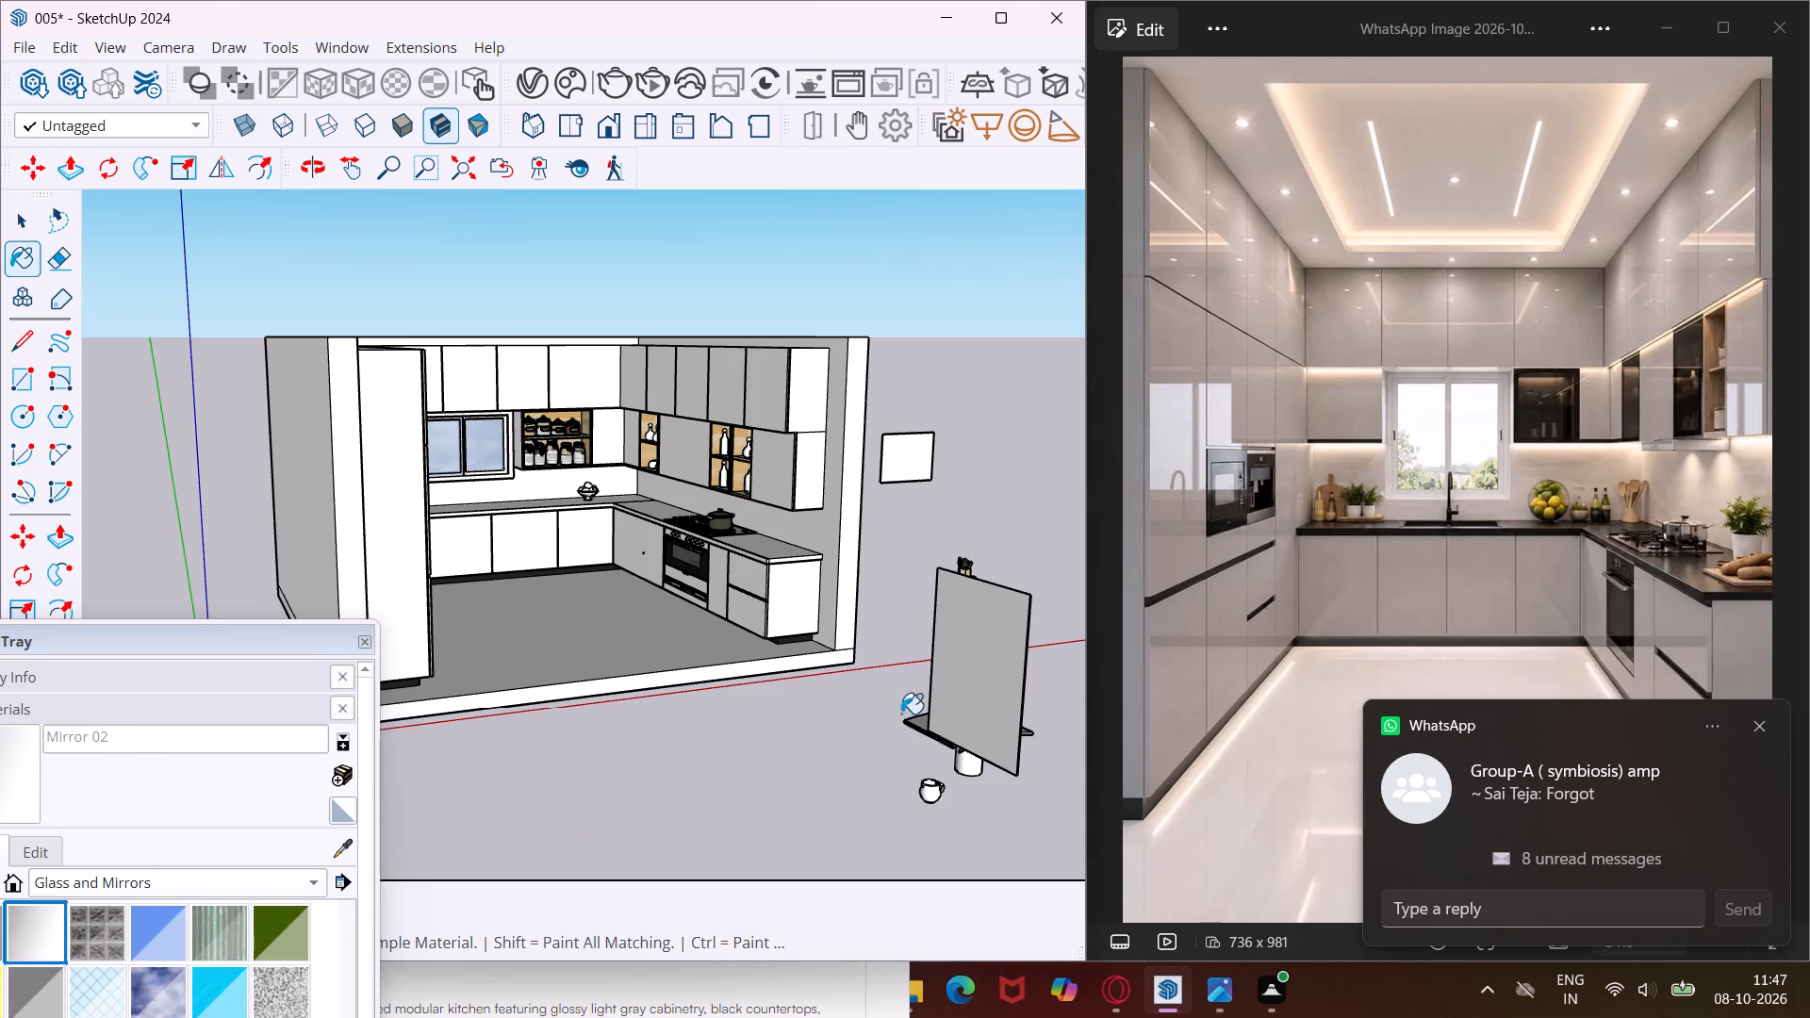
left_click(1004, 665)
middle_click_drag(1004, 665, 748, 713)
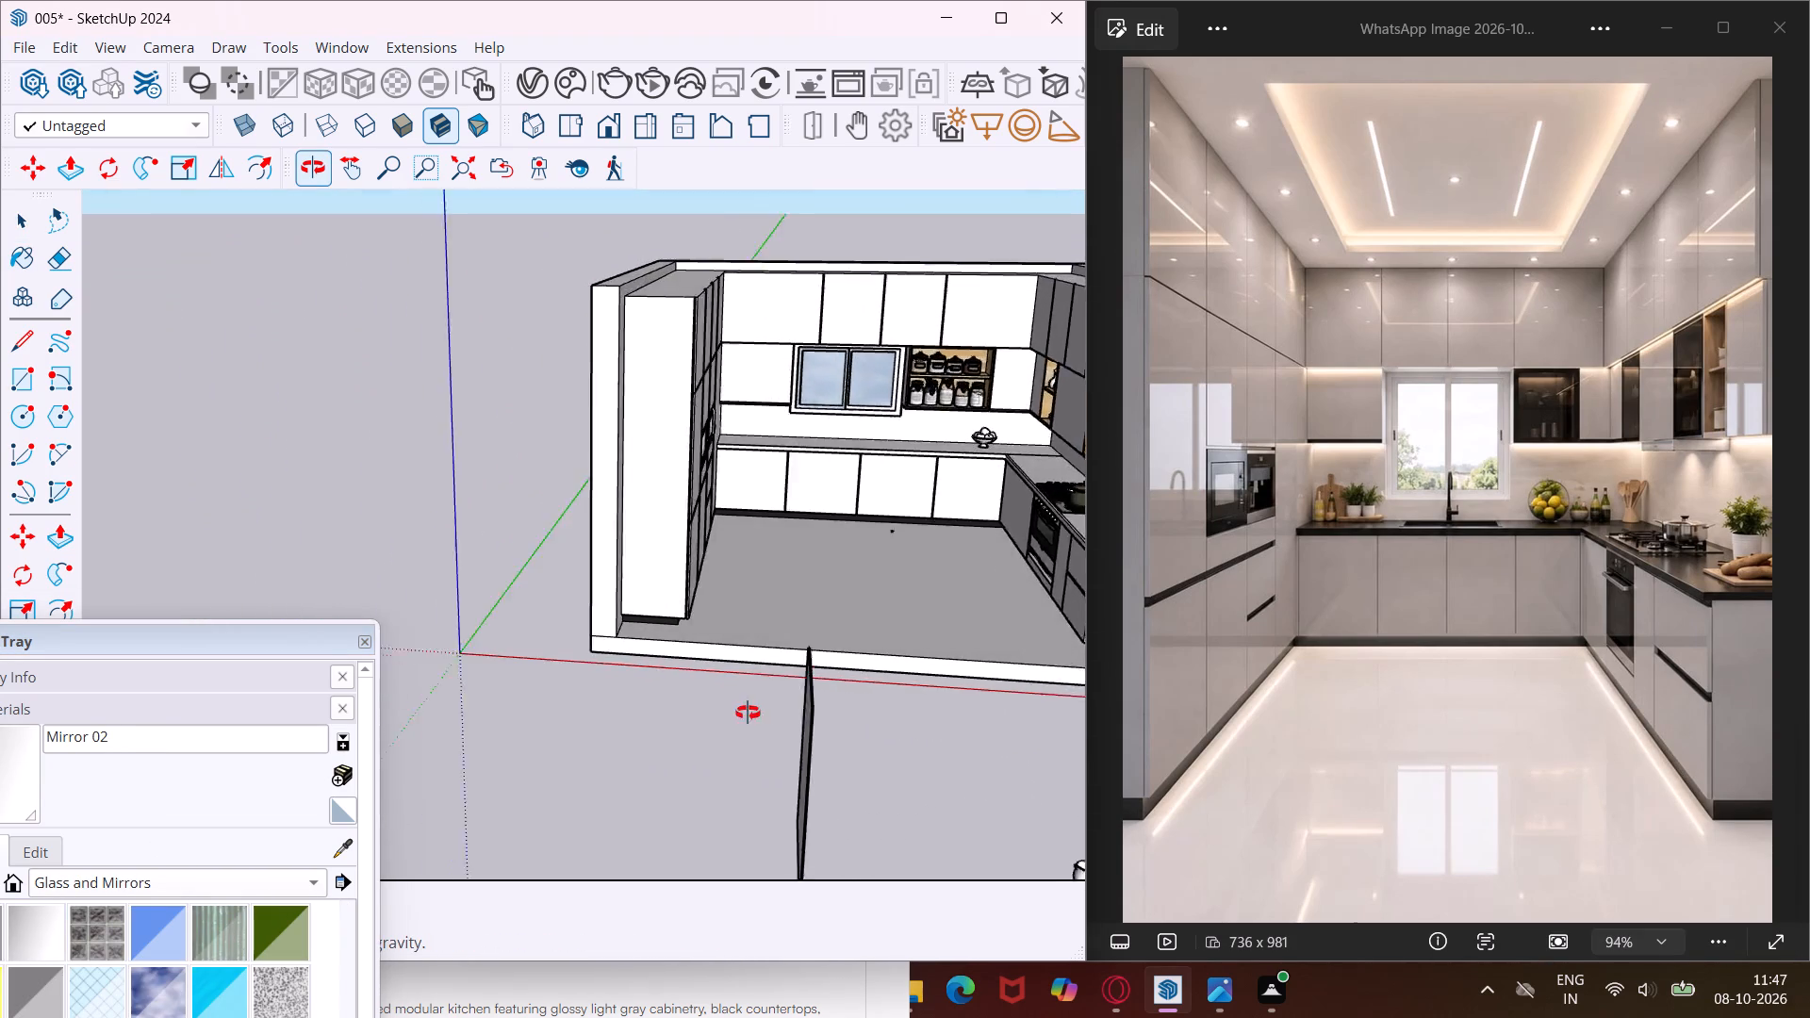
middle_click_drag(748, 713, 628, 704)
left_click(657, 758)
Paint the freestanding panel outside the hob-side wall with Mirror 02 on its front and reverse sides.
middle_click_drag(657, 759, 684, 755)
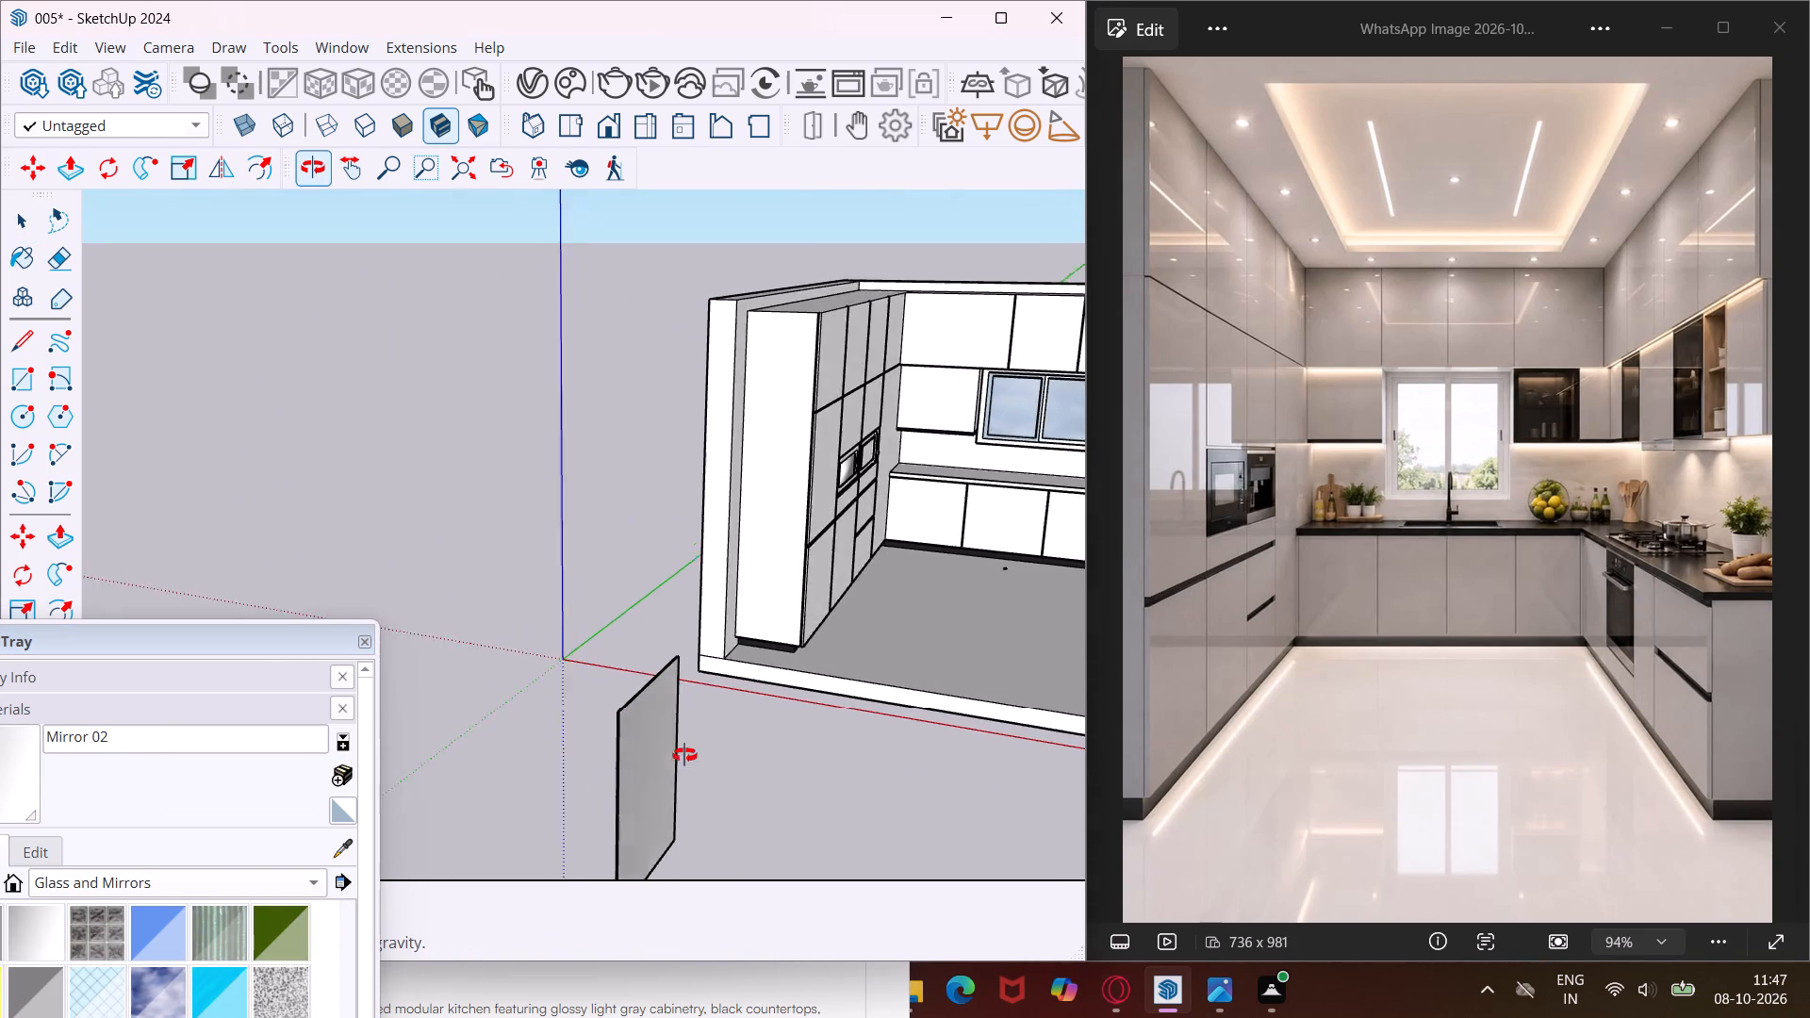
middle_click_drag(684, 755, 1061, 739)
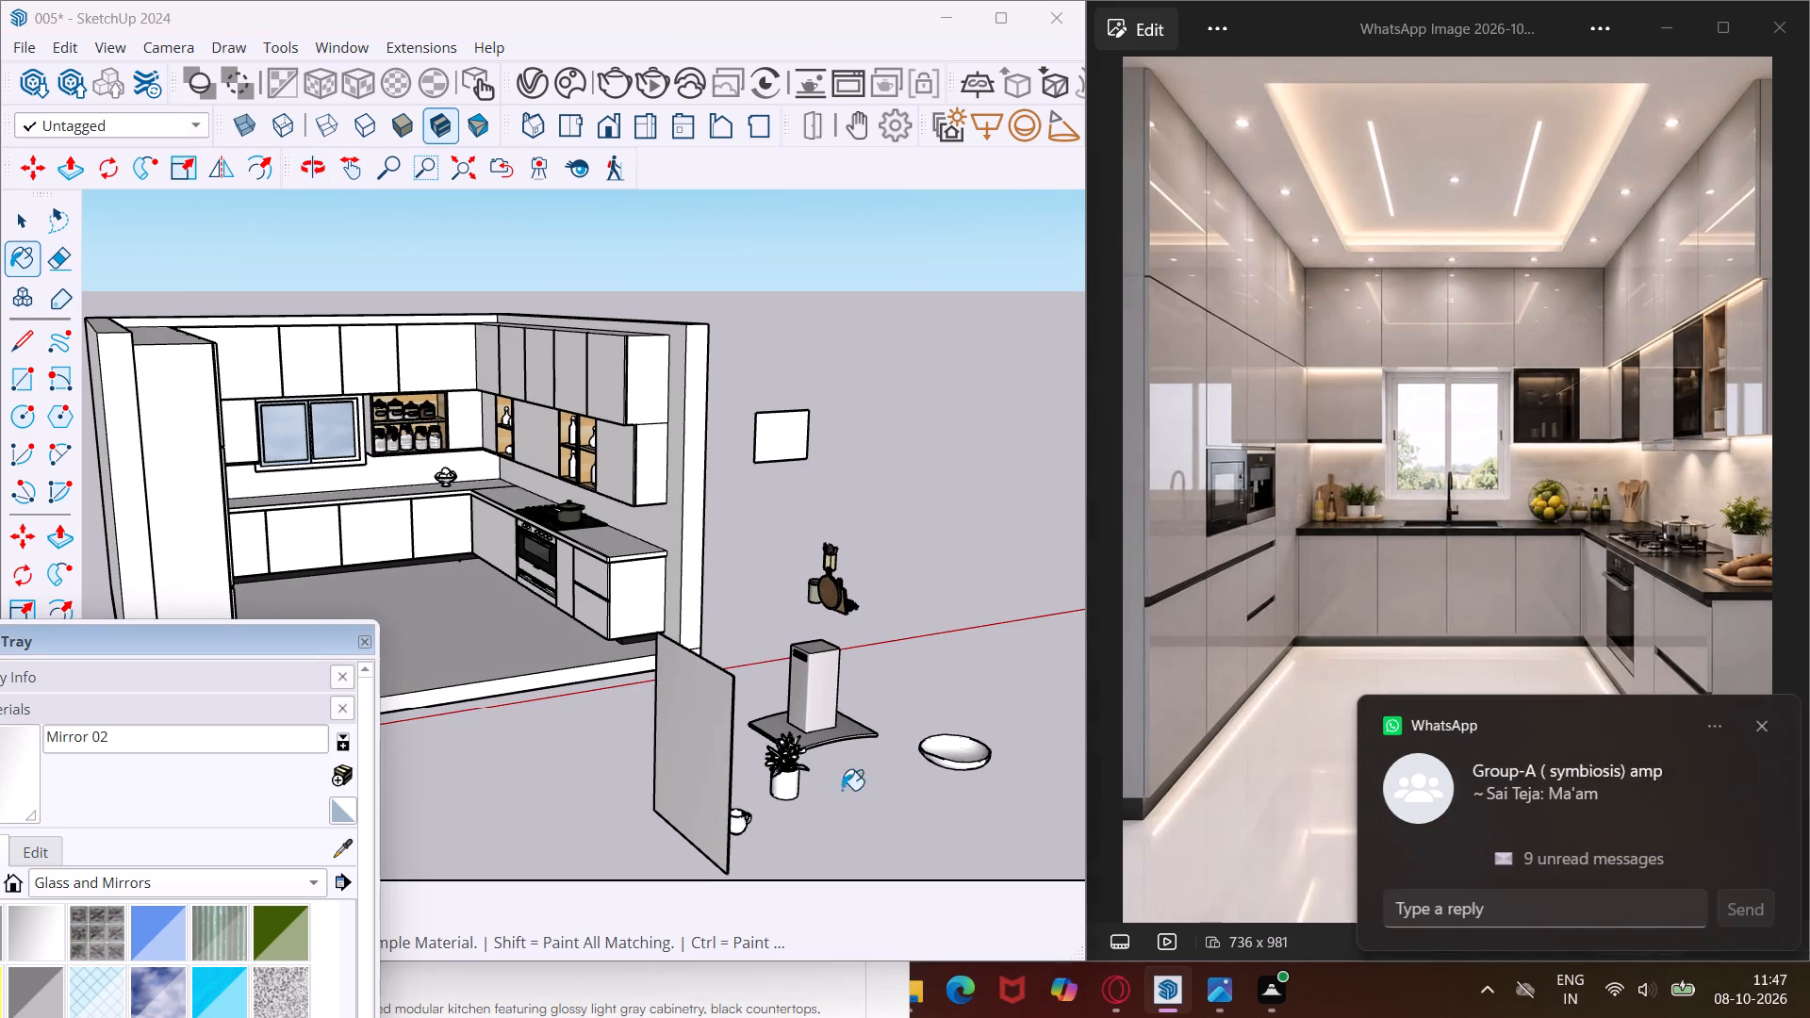
scroll(785, 444, "up", 2)
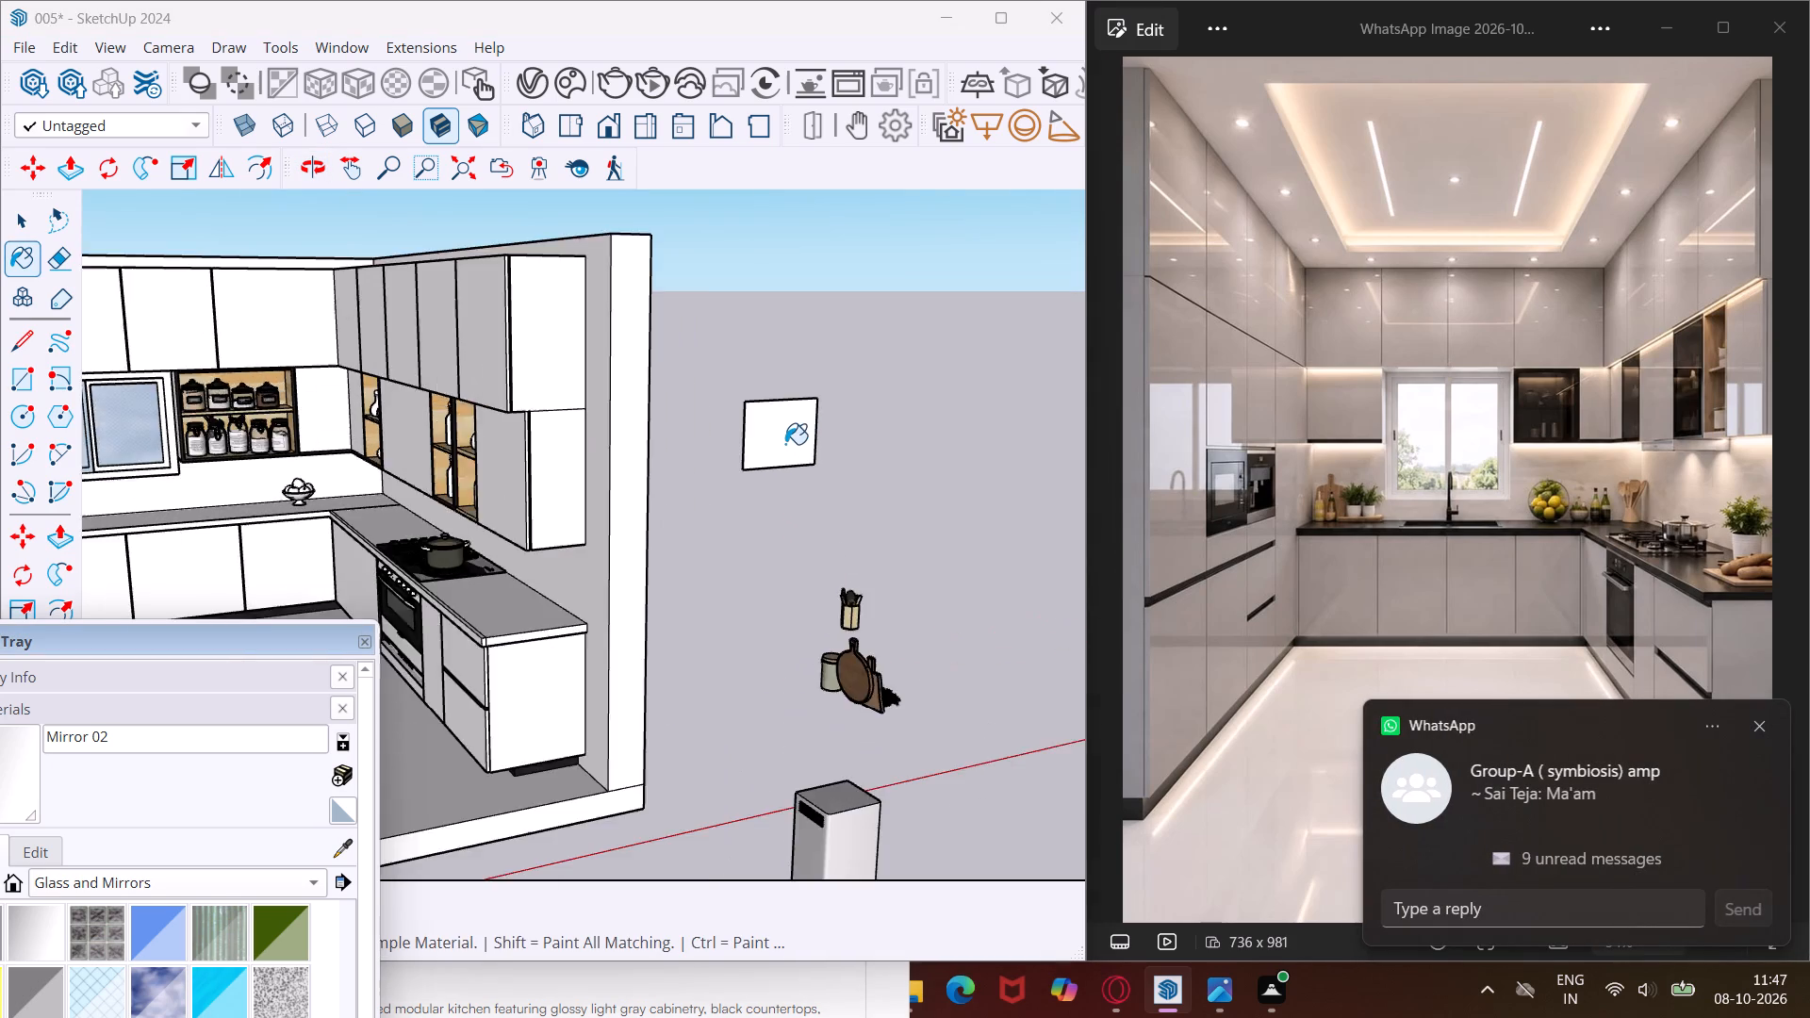
scroll(785, 444, "up", 5)
left_click(785, 444)
middle_click_drag(785, 444, 494, 550)
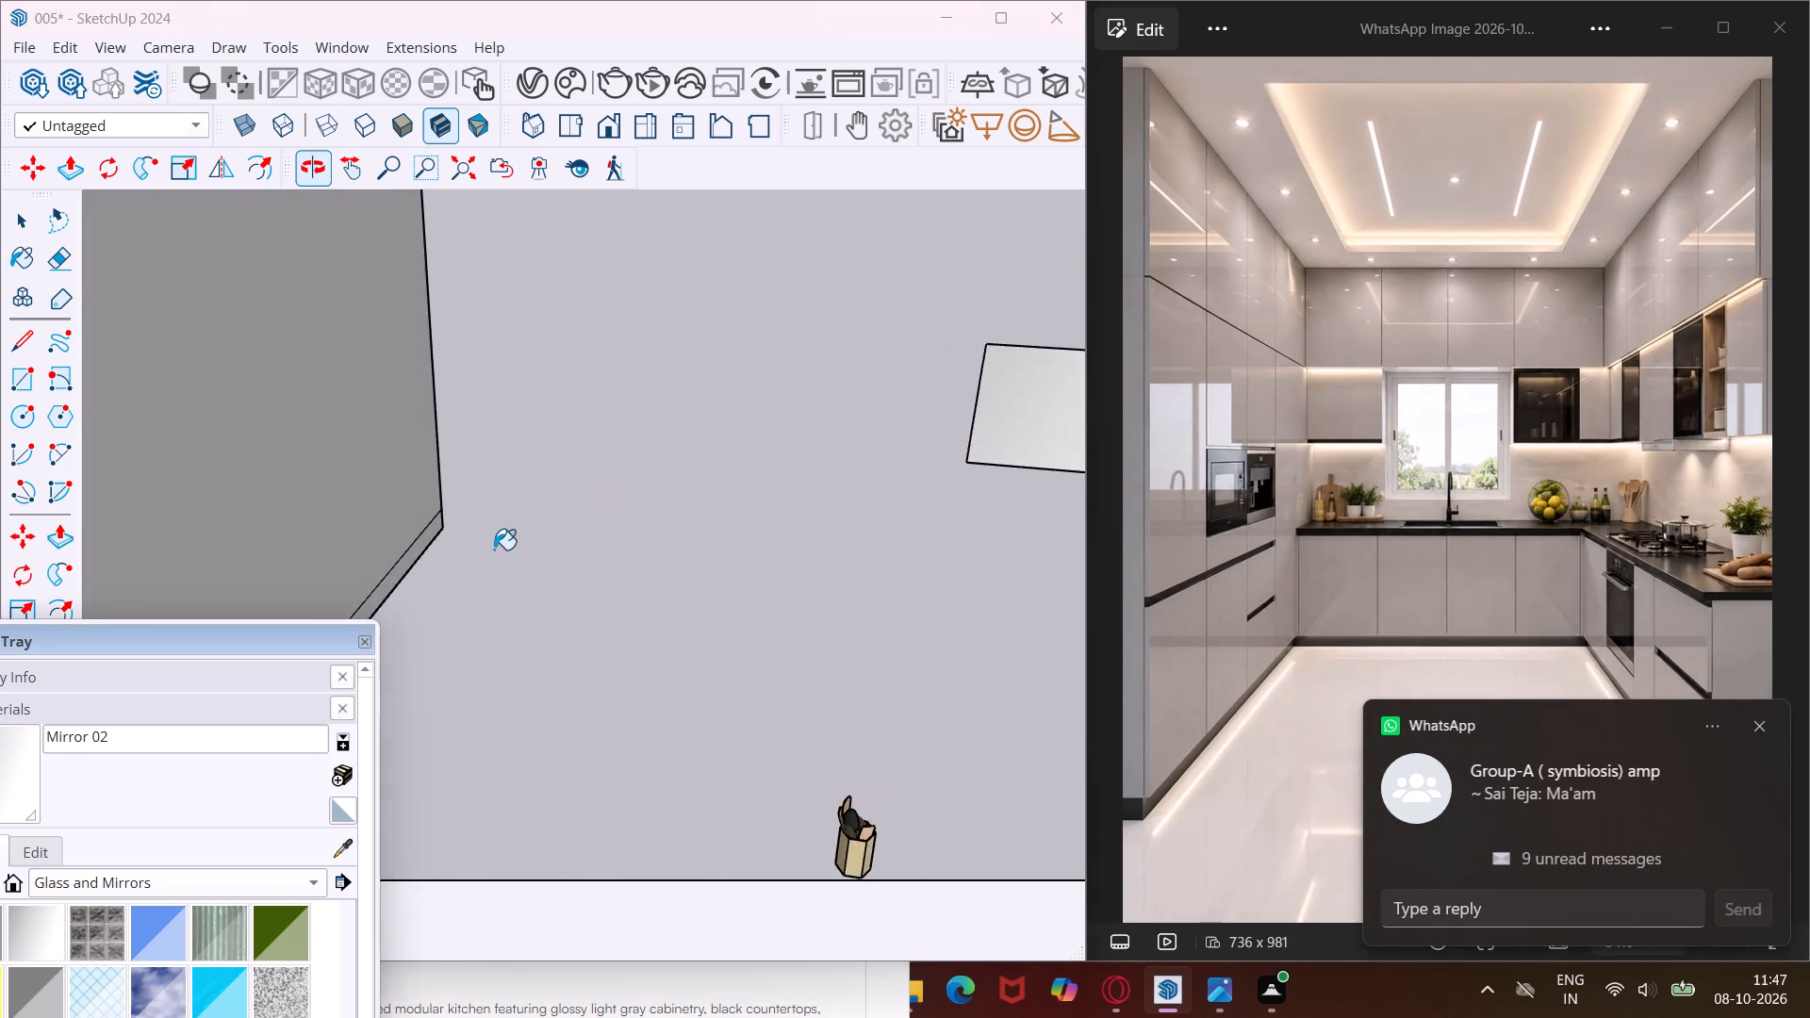
scroll(491, 550, "down", 10)
middle_click_drag(905, 411, 463, 540)
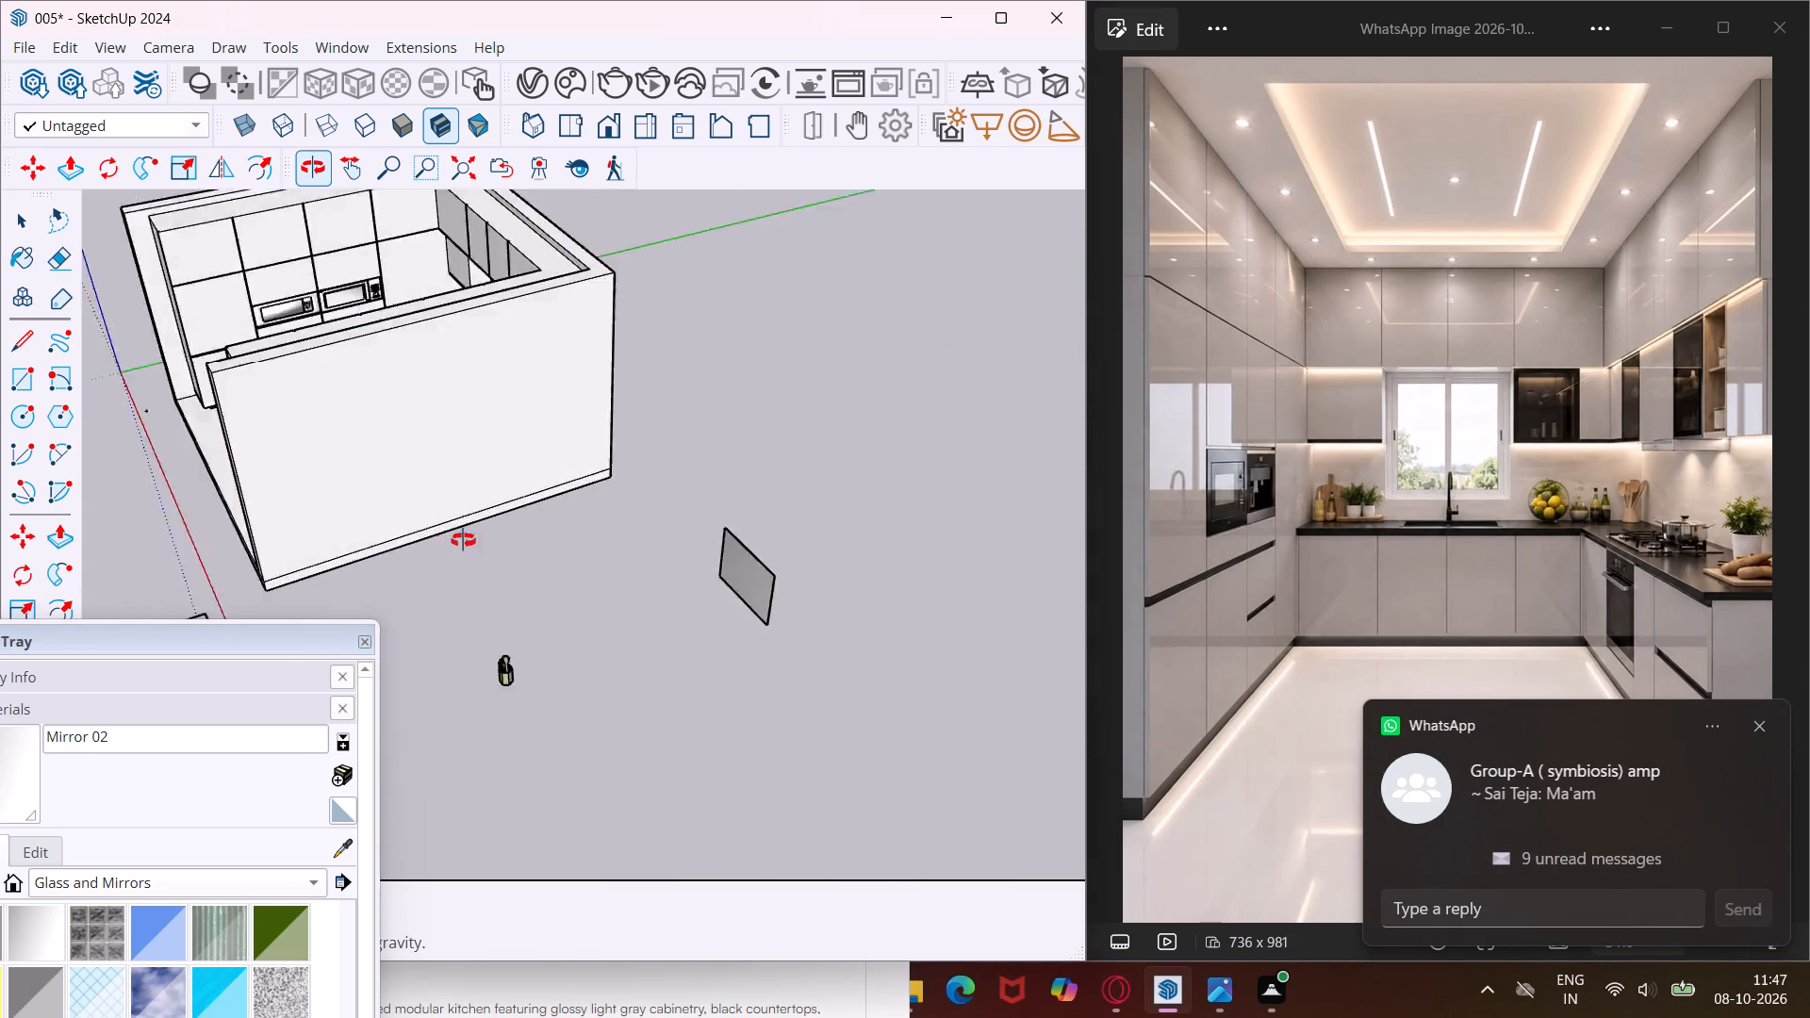
middle_click_drag(463, 540, 203, 602)
scroll(644, 704, "up", 2)
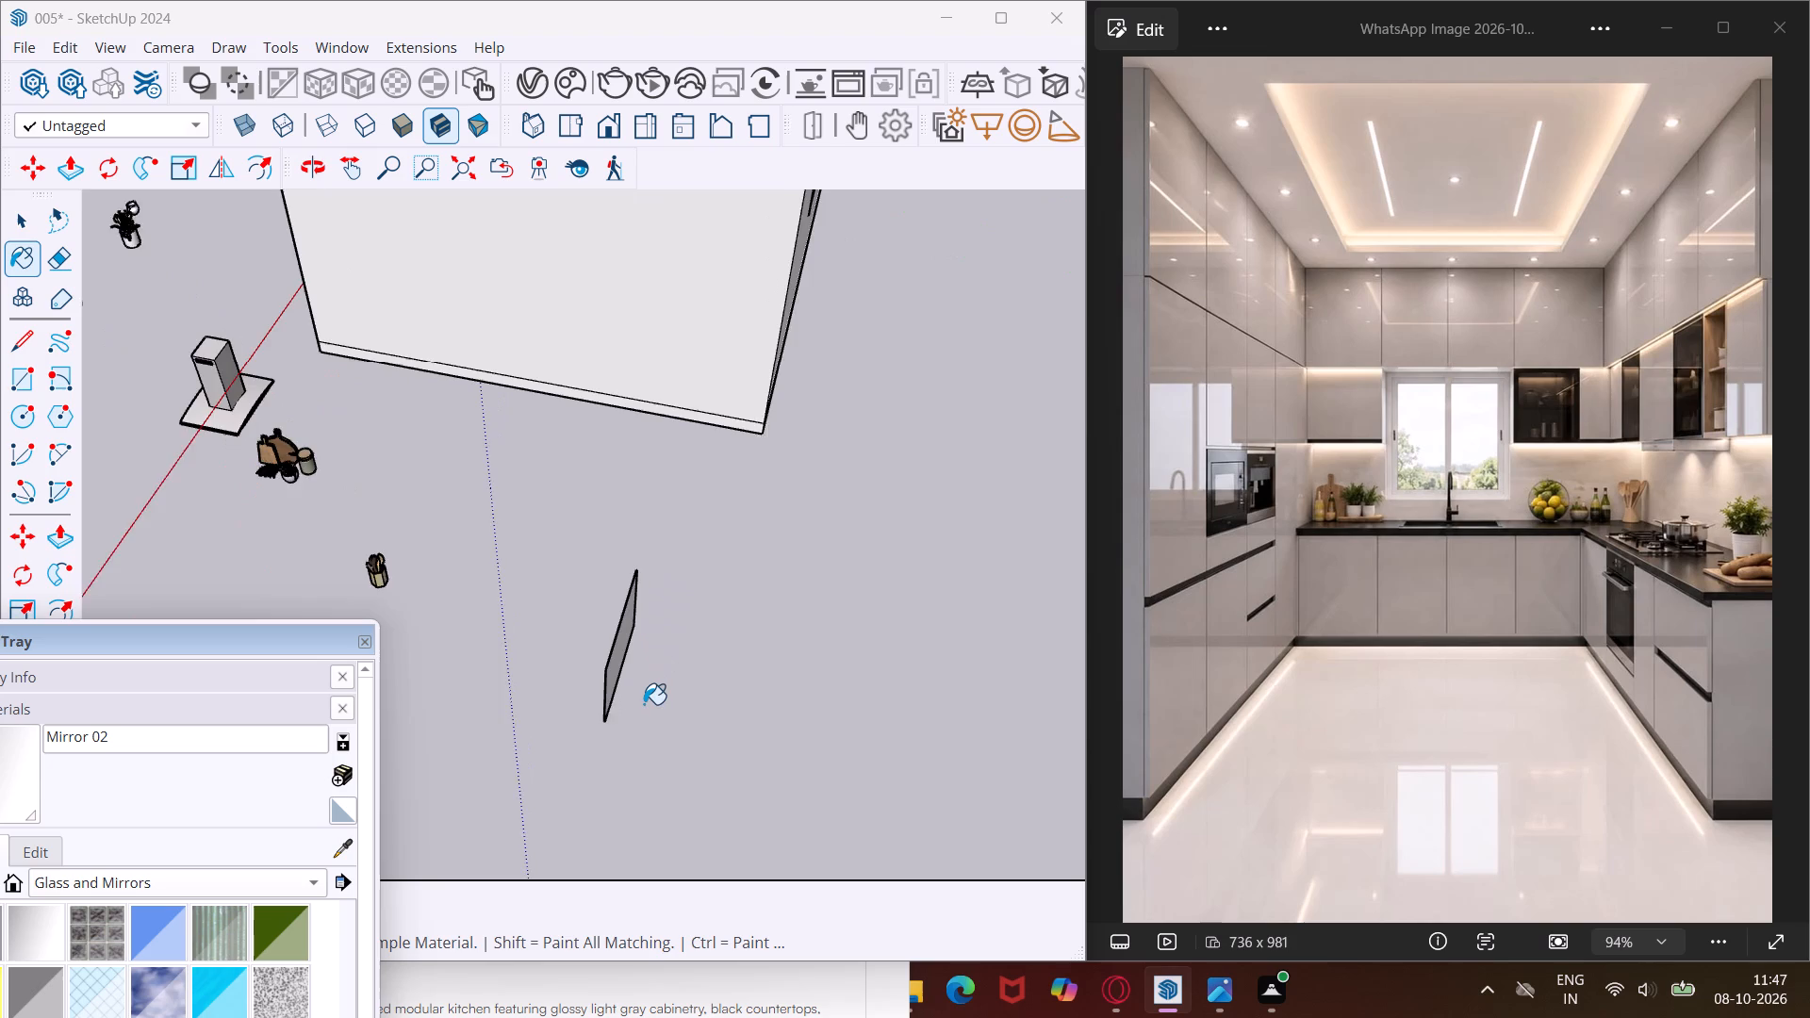
scroll(644, 704, "up", 5)
left_click(599, 644)
middle_click_drag(599, 644, 682, 620)
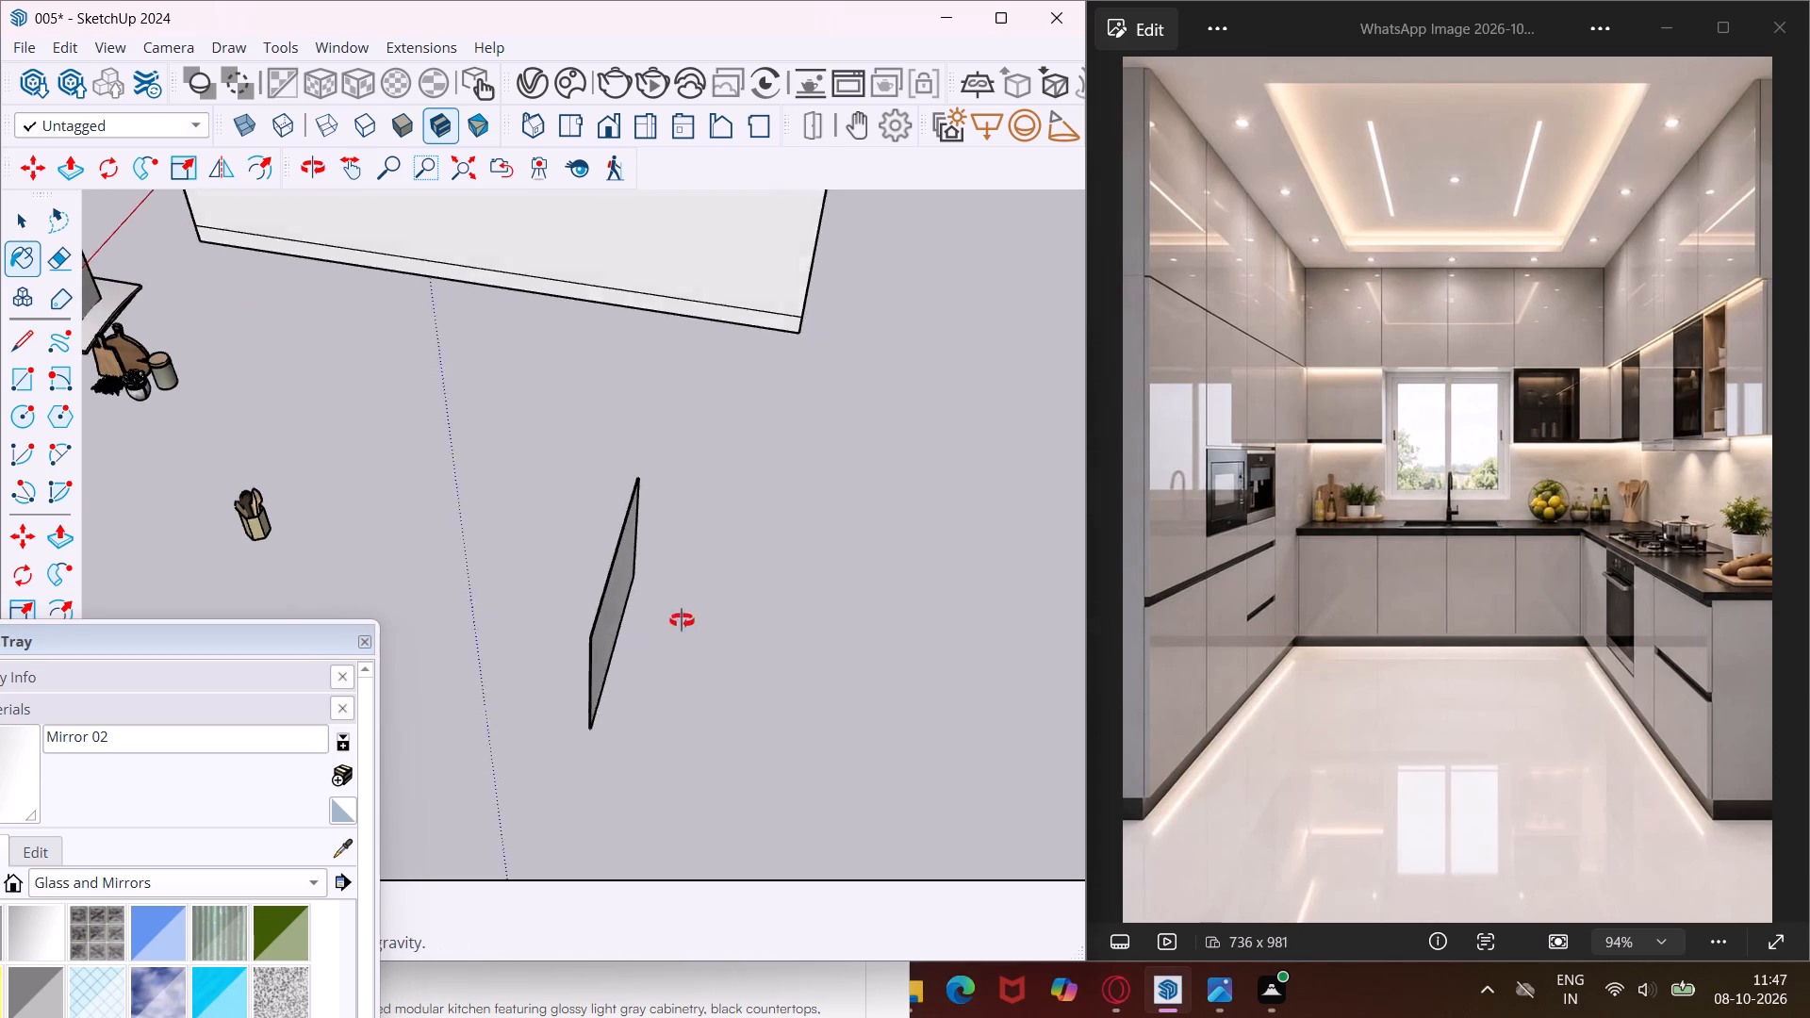
middle_click_drag(682, 620, 890, 582)
left_click(845, 528)
middle_click_drag(911, 493, 733, 513)
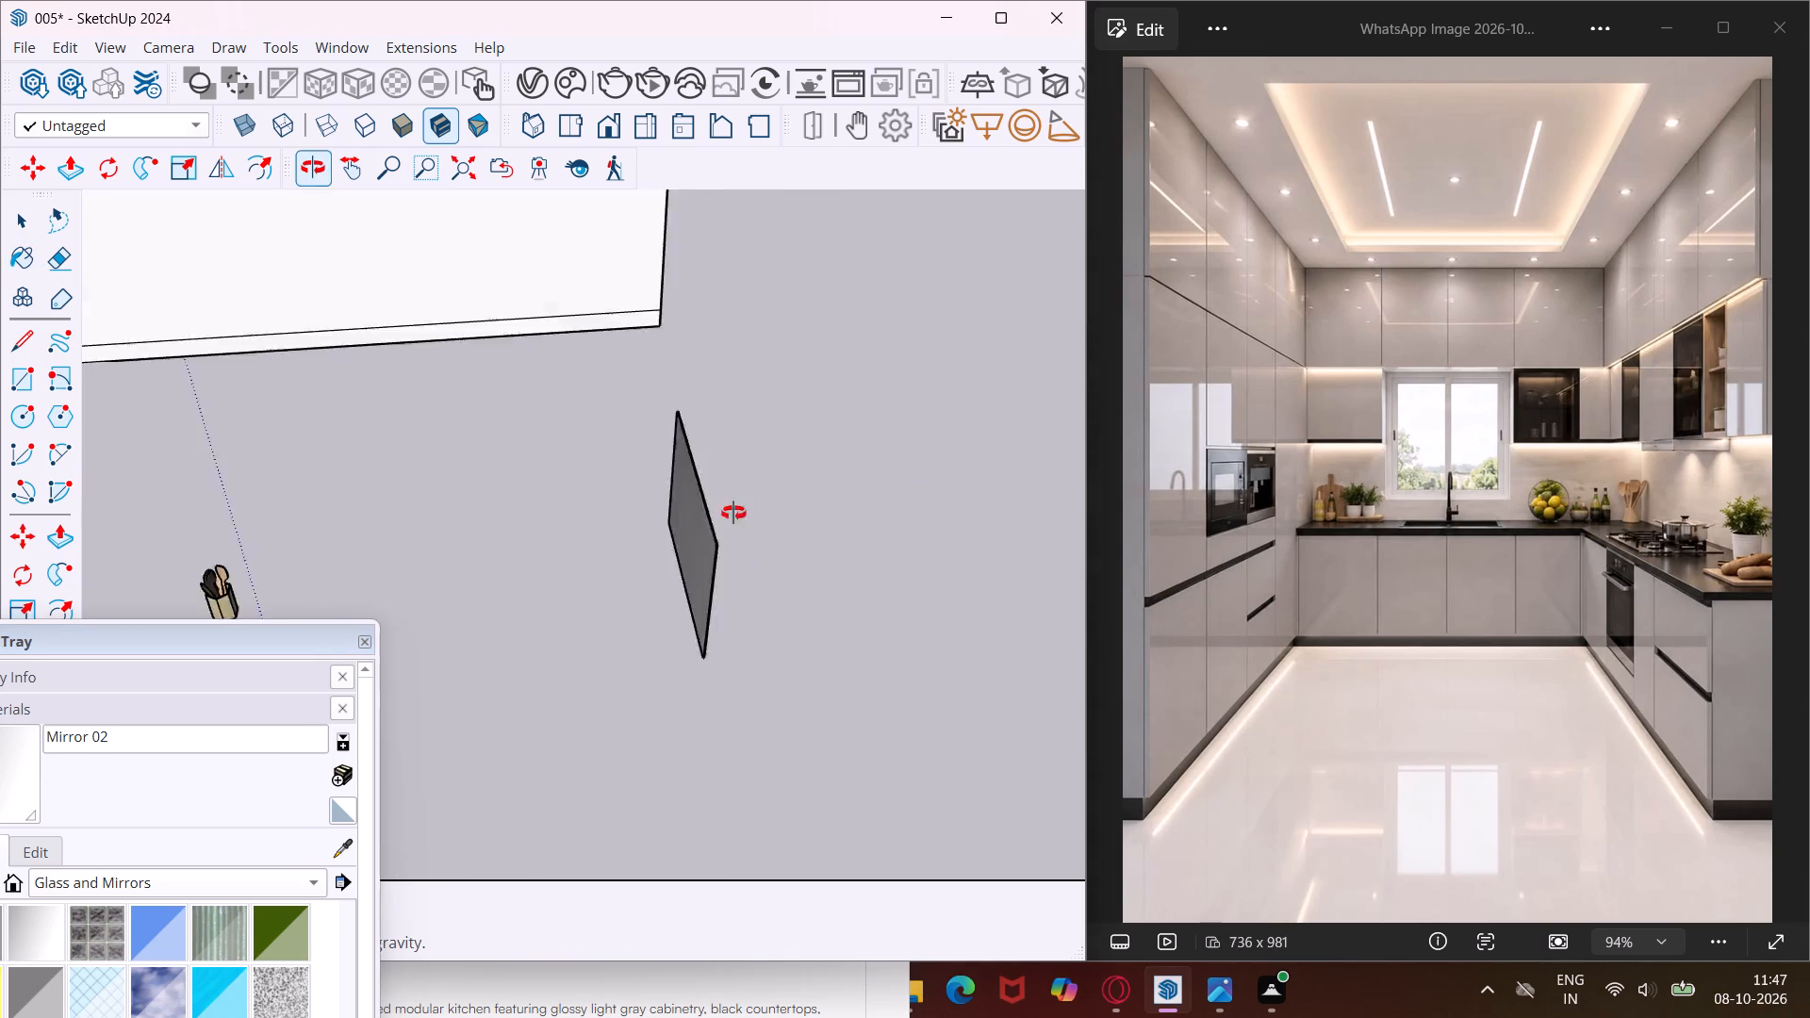
middle_click_drag(733, 513, 619, 520)
left_click(509, 544)
Paint both sides of the freestanding panel farthest in front of the kitchen with Mirror 02.
scroll(509, 544, "down", 16)
scroll(166, 257, "up", 3)
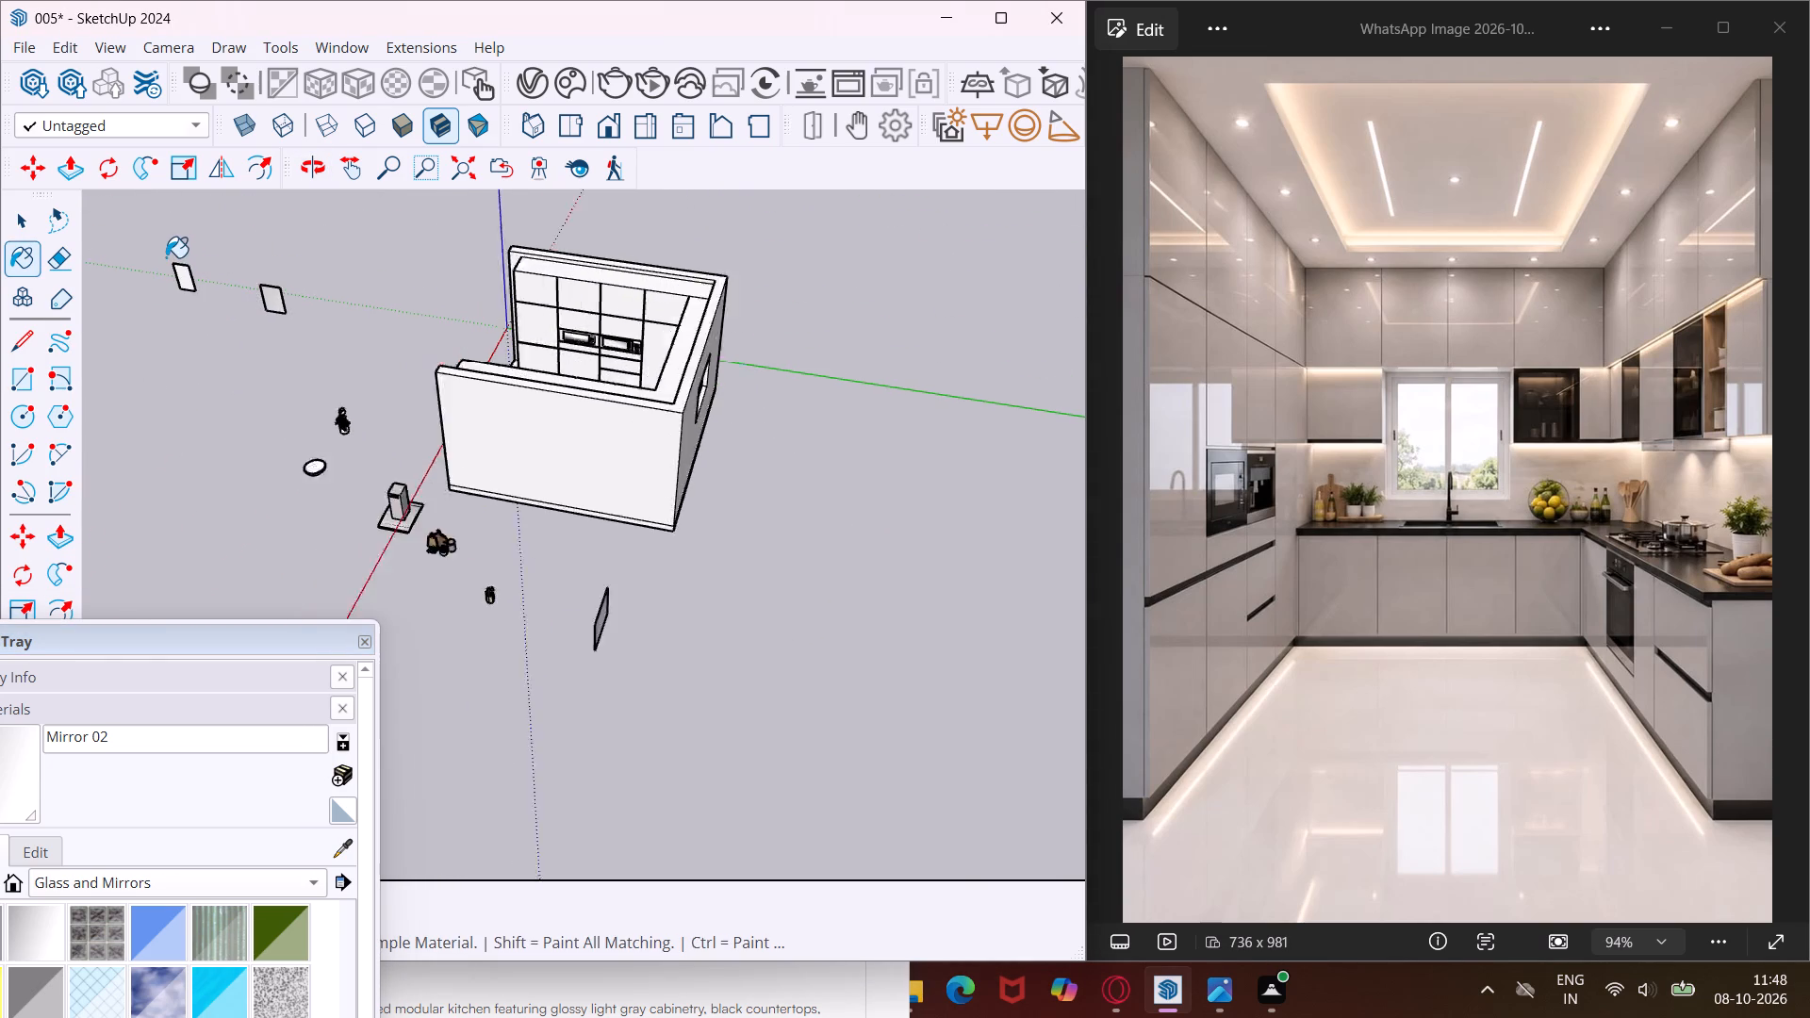
scroll(166, 257, "up", 20)
scroll(166, 257, "up", 9)
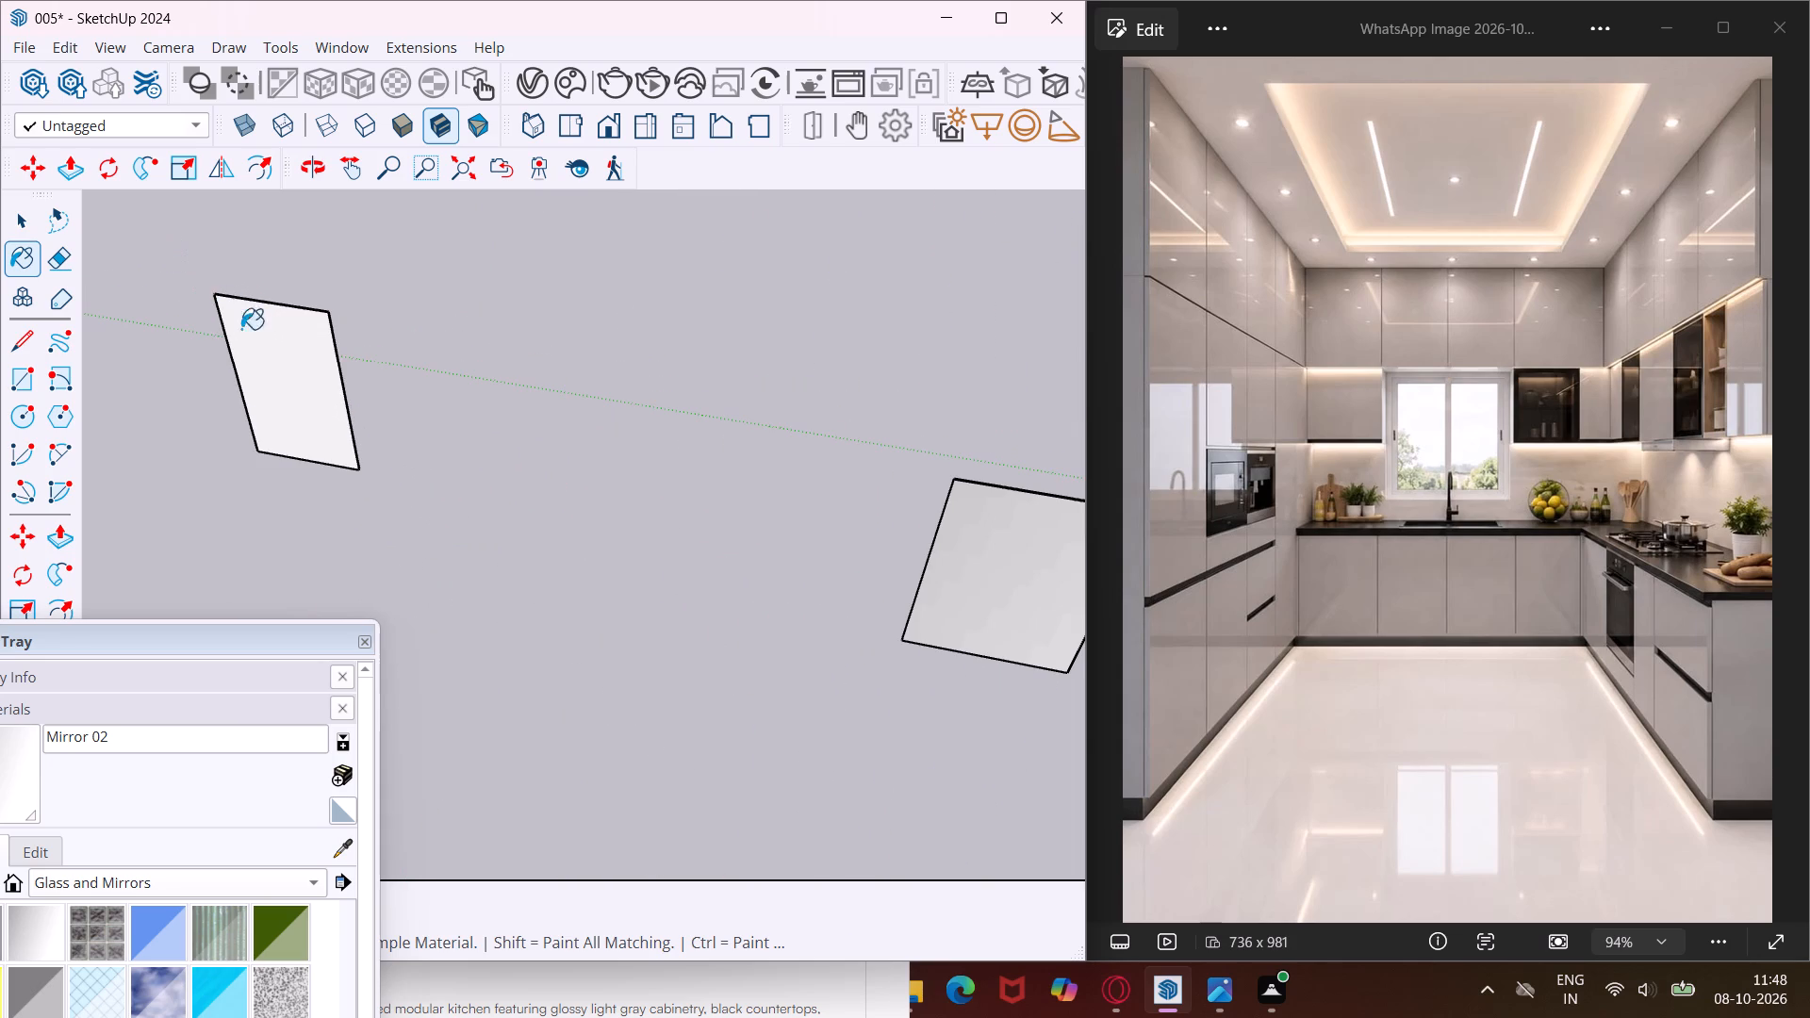
left_click(254, 355)
scroll(254, 355, "up", 1)
middle_click_drag(262, 357, 1070, 207)
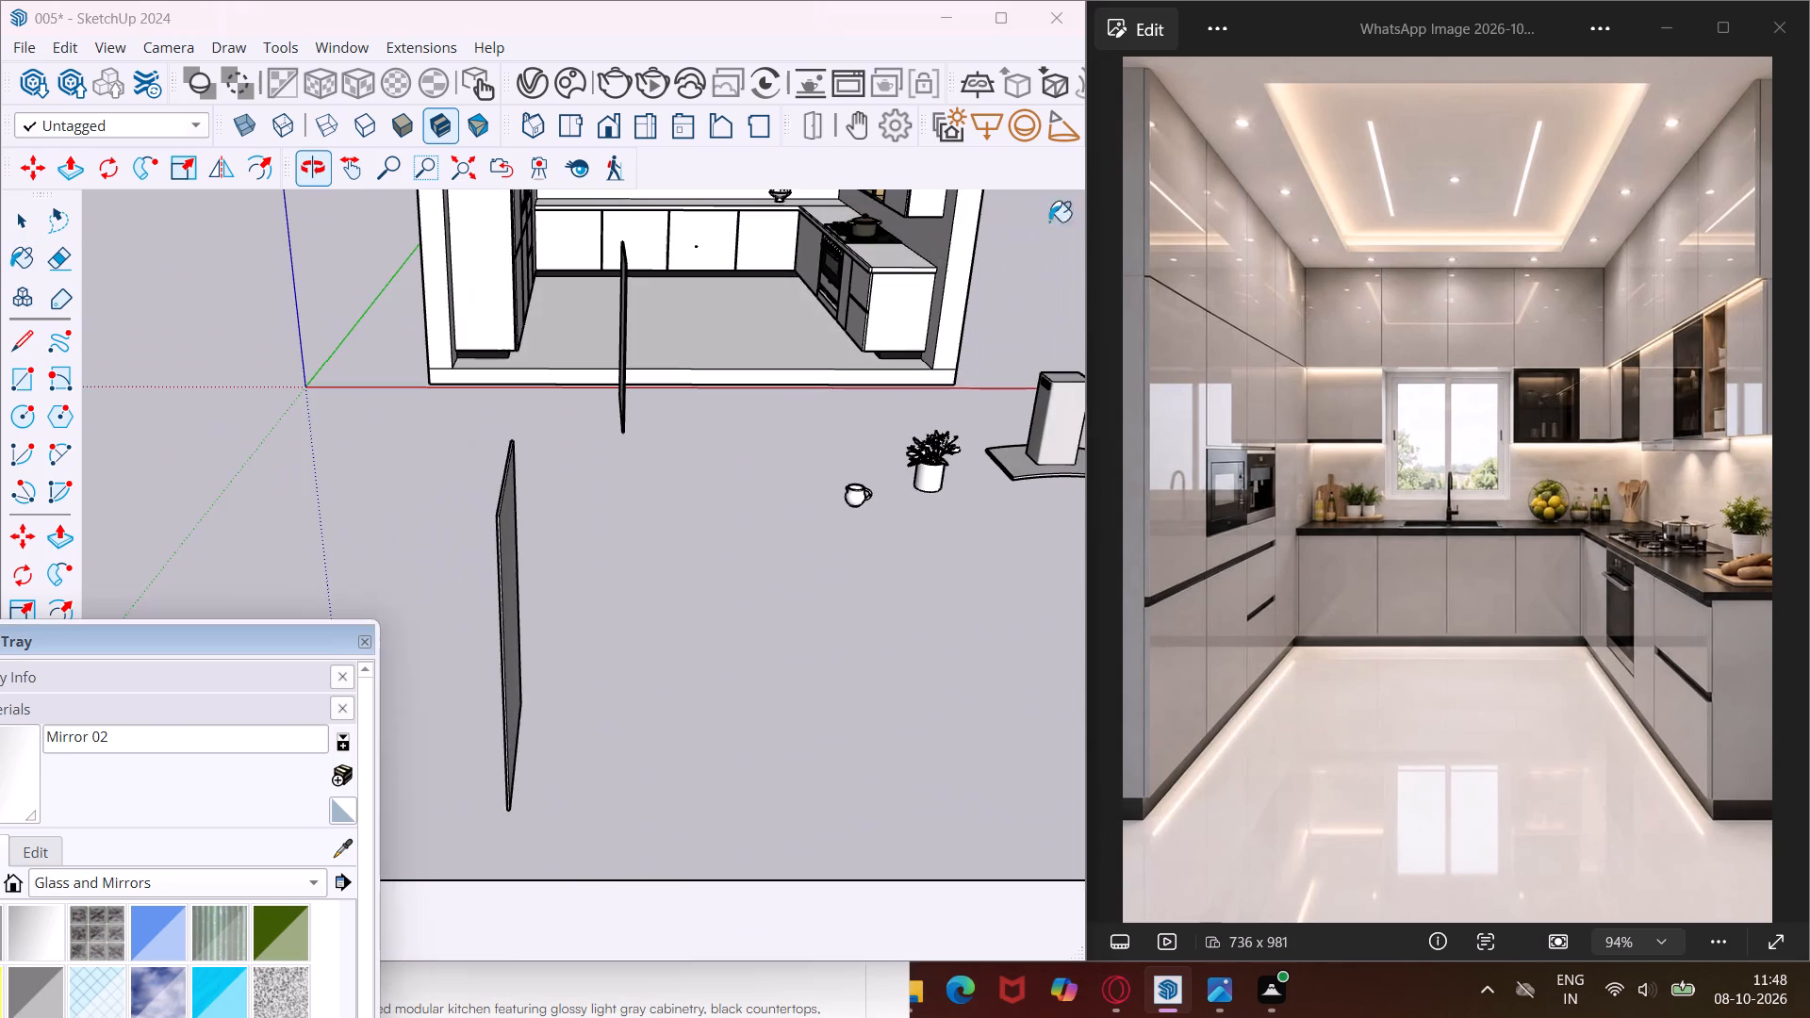
middle_click_drag(573, 597, 740, 598)
scroll(685, 583, "down", 5)
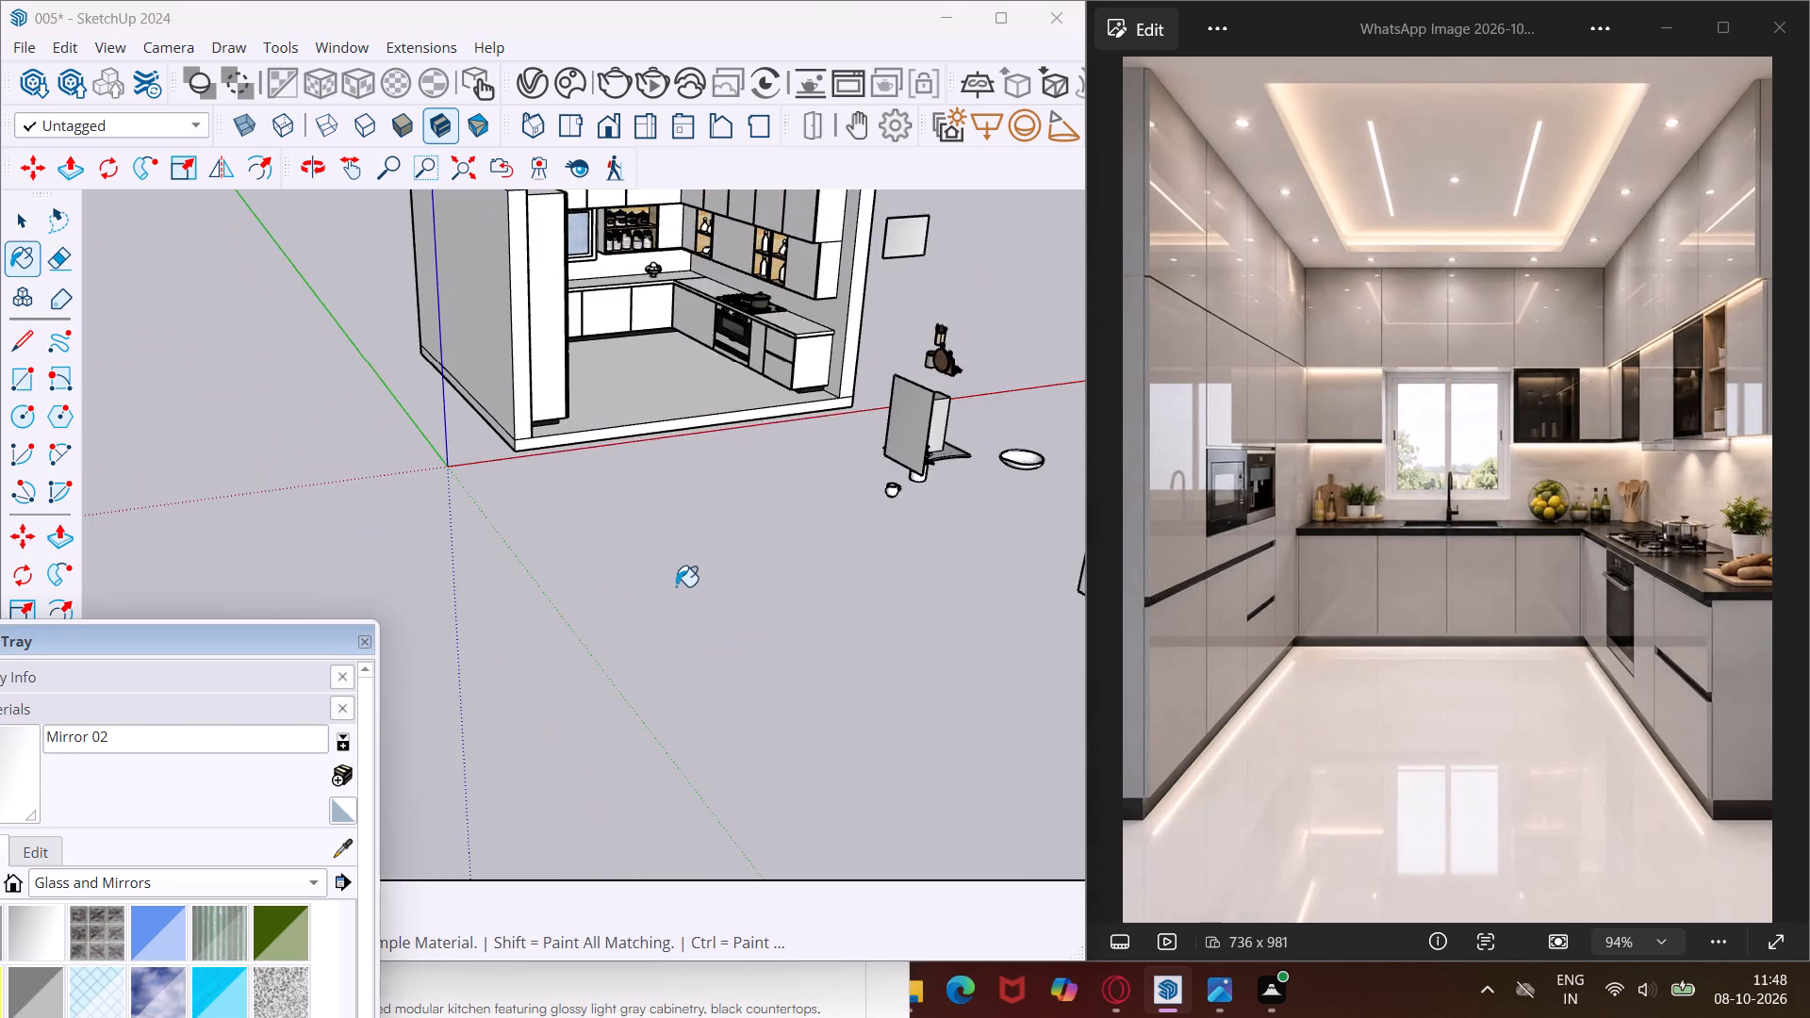
scroll(676, 586, "down", 5)
scroll(909, 570, "up", 10)
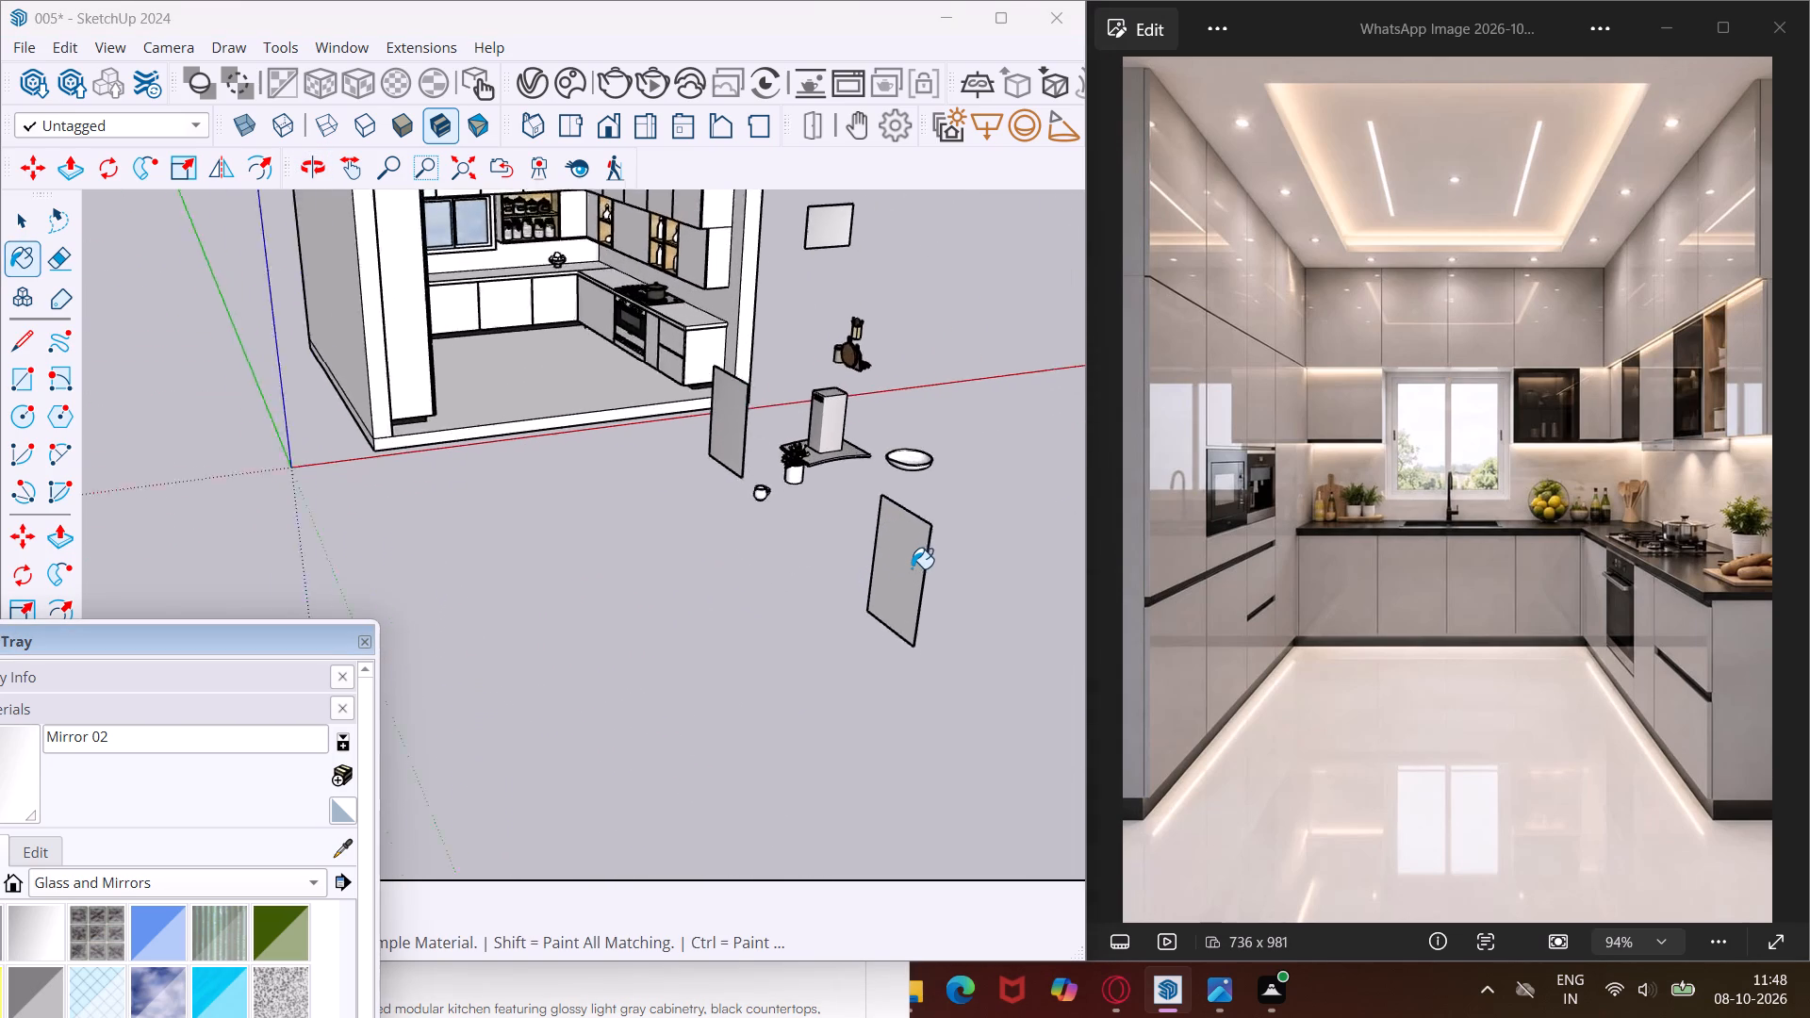
scroll(912, 568, "up", 2)
left_click(912, 568)
middle_click_drag(912, 568, 499, 550)
left_click(623, 642)
middle_click_drag(623, 642, 794, 625)
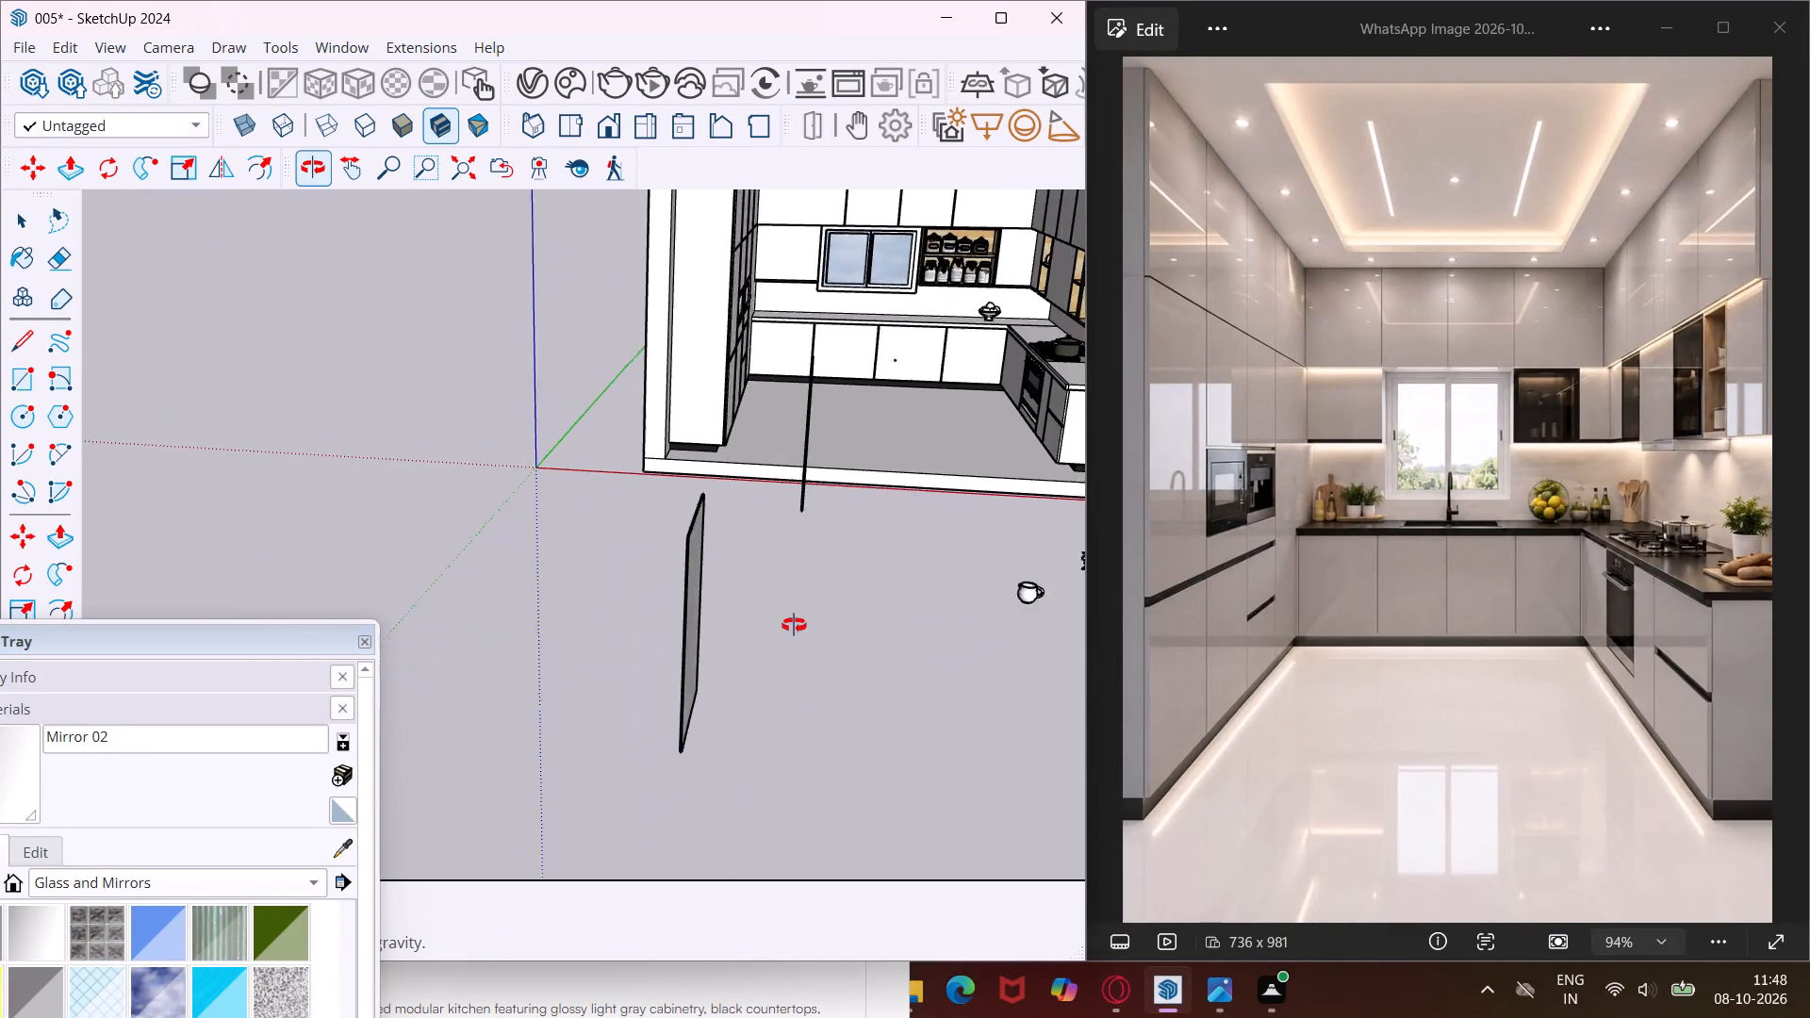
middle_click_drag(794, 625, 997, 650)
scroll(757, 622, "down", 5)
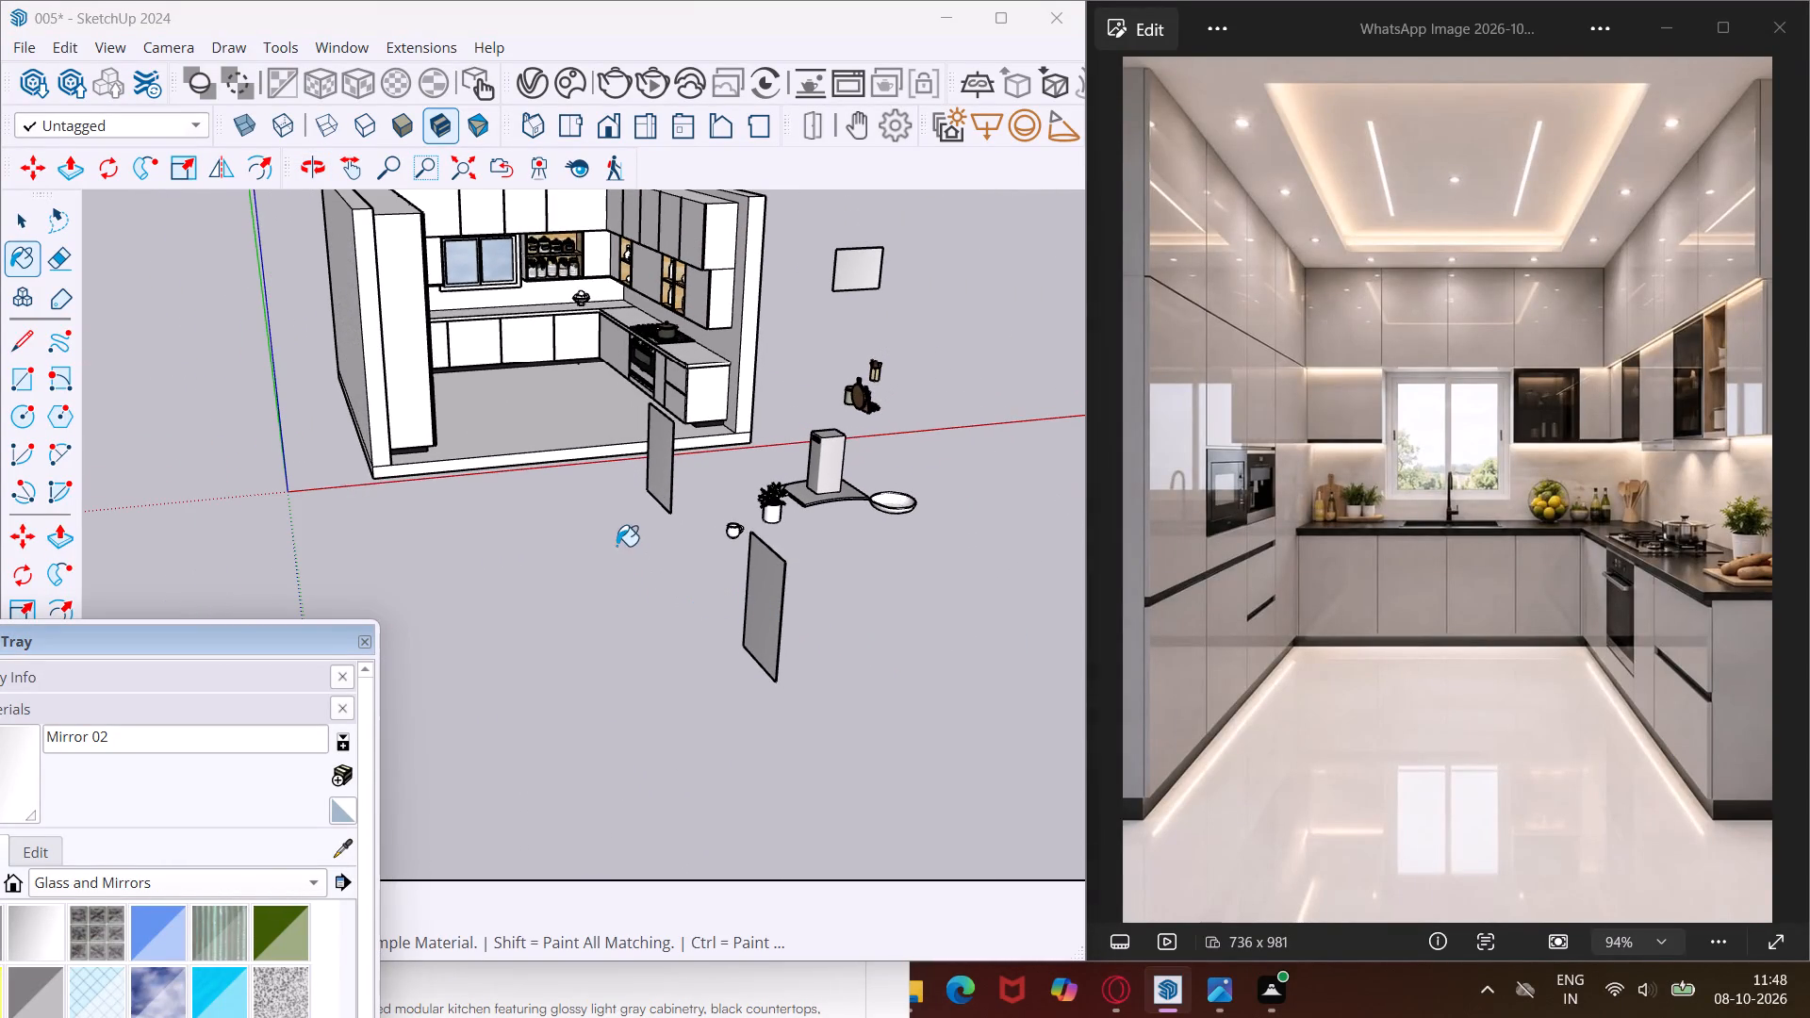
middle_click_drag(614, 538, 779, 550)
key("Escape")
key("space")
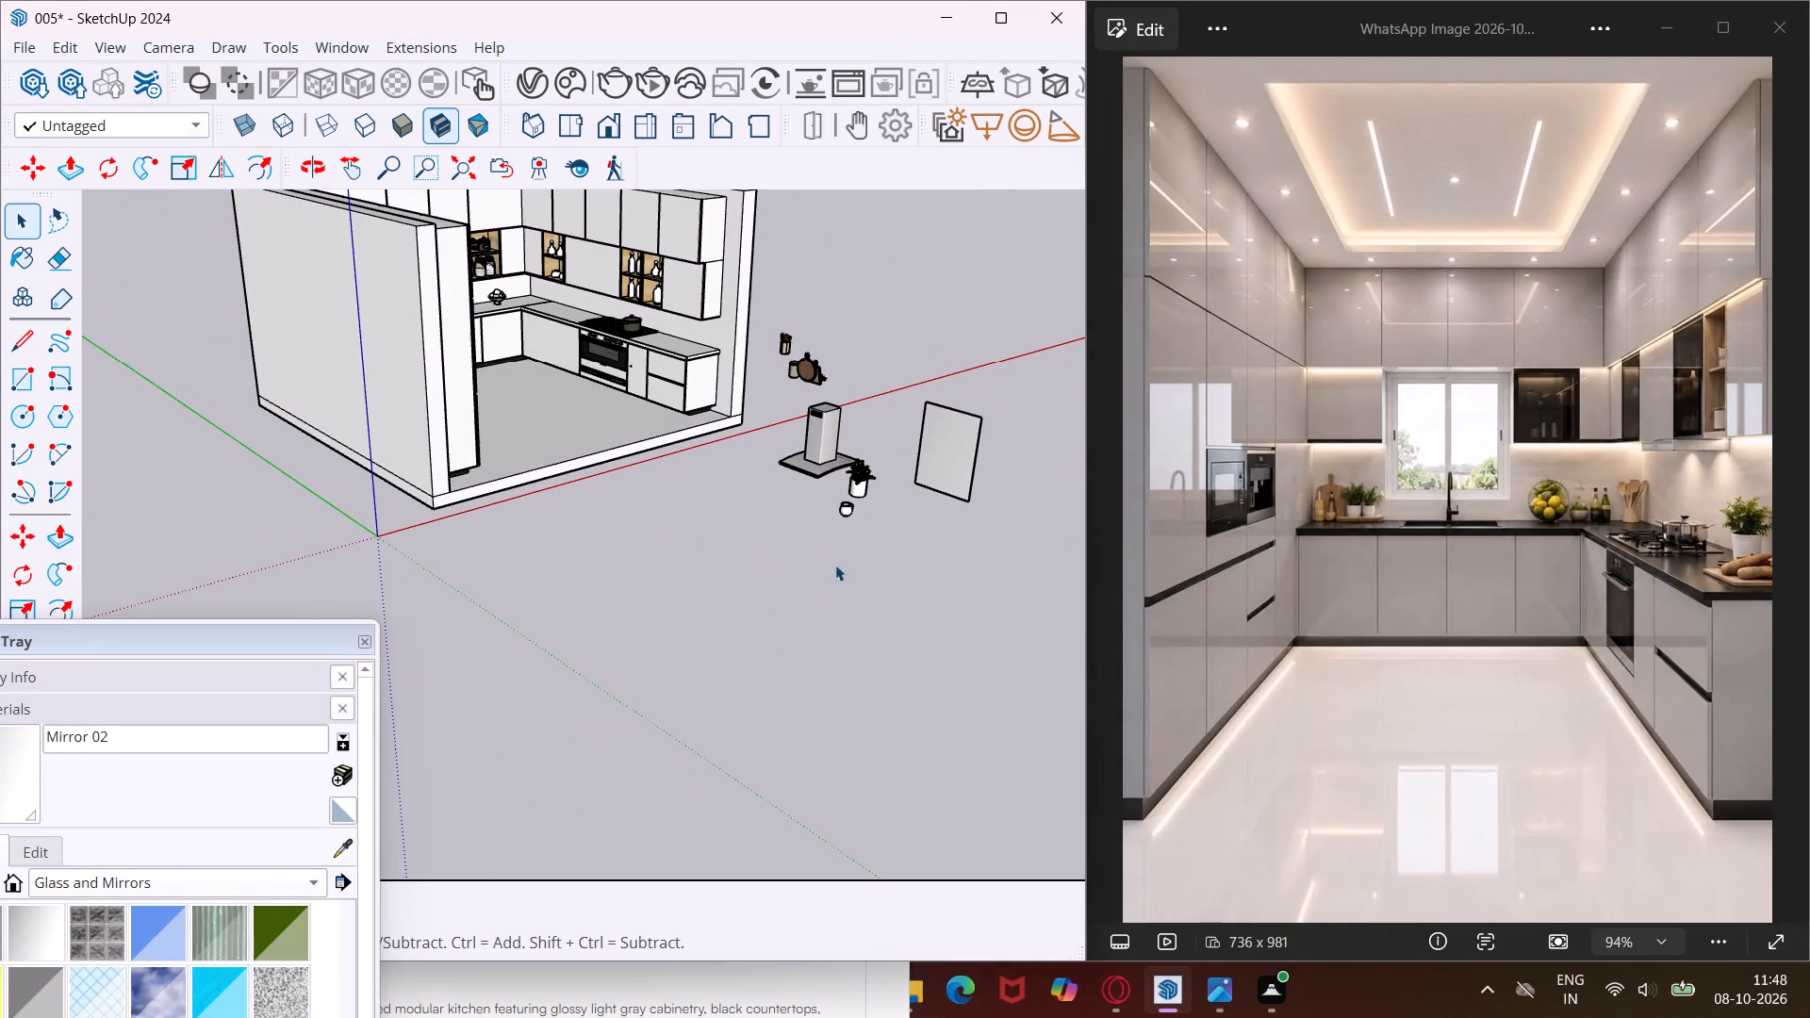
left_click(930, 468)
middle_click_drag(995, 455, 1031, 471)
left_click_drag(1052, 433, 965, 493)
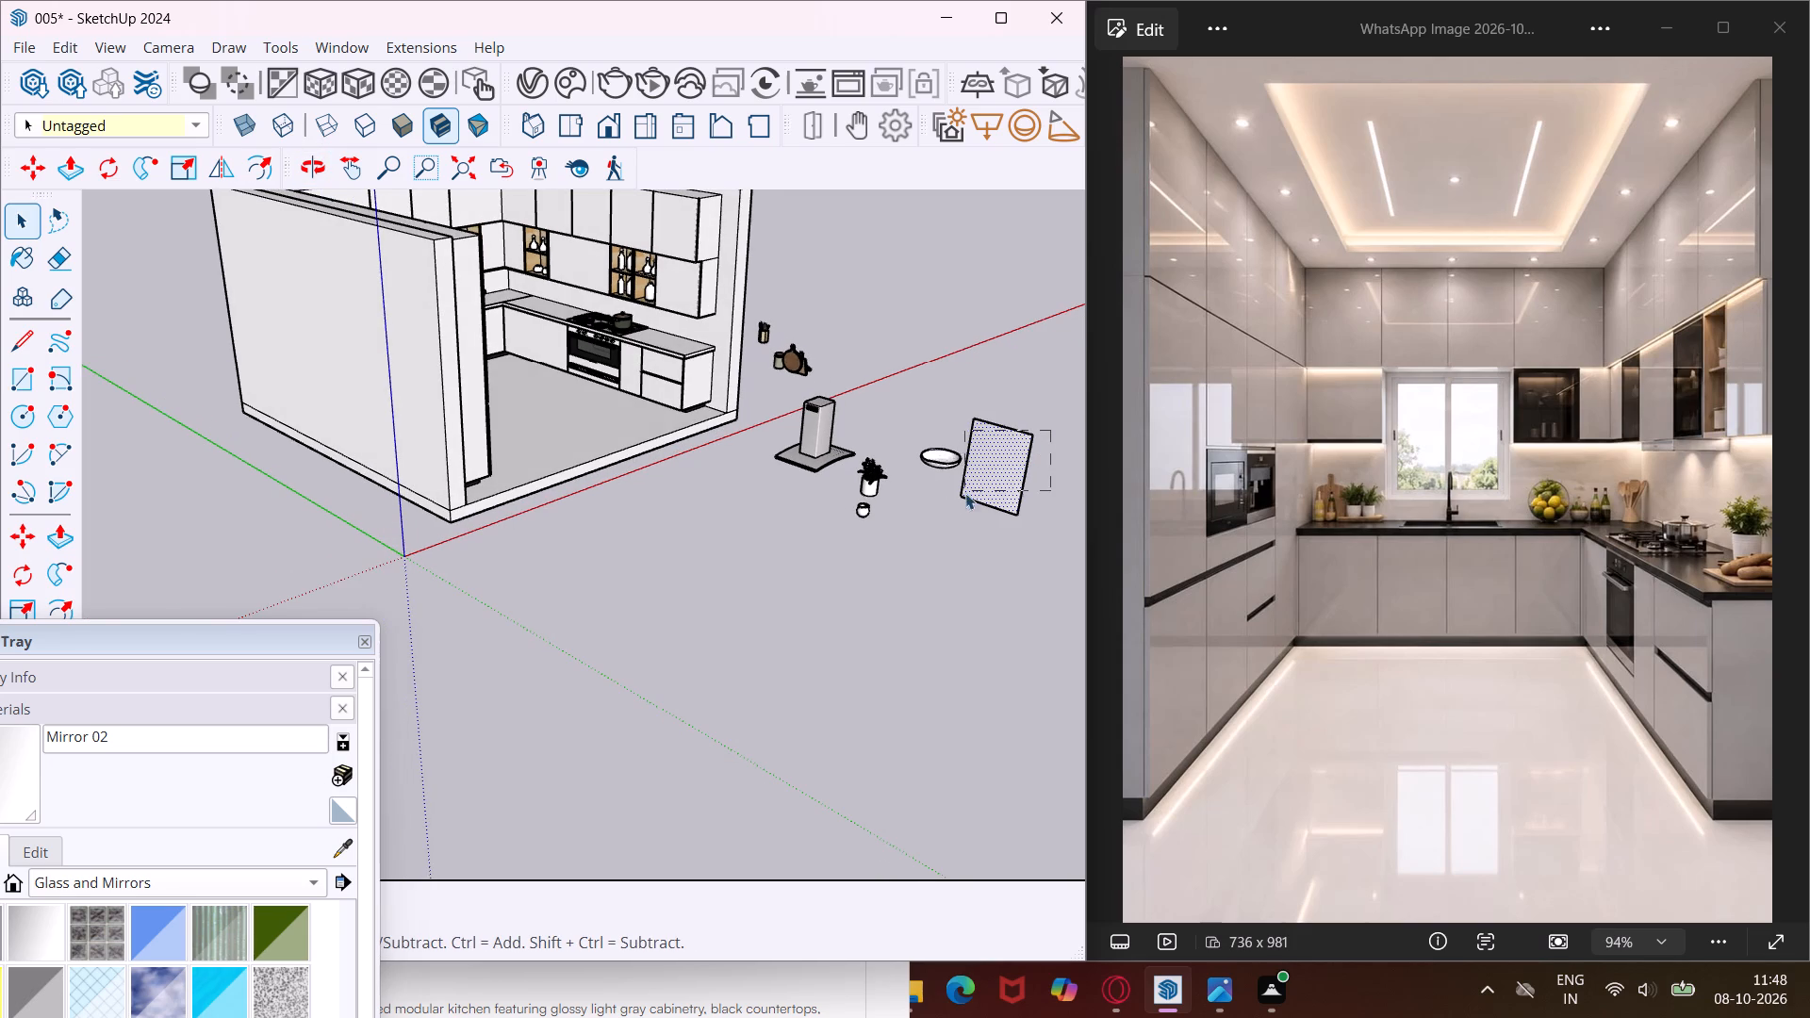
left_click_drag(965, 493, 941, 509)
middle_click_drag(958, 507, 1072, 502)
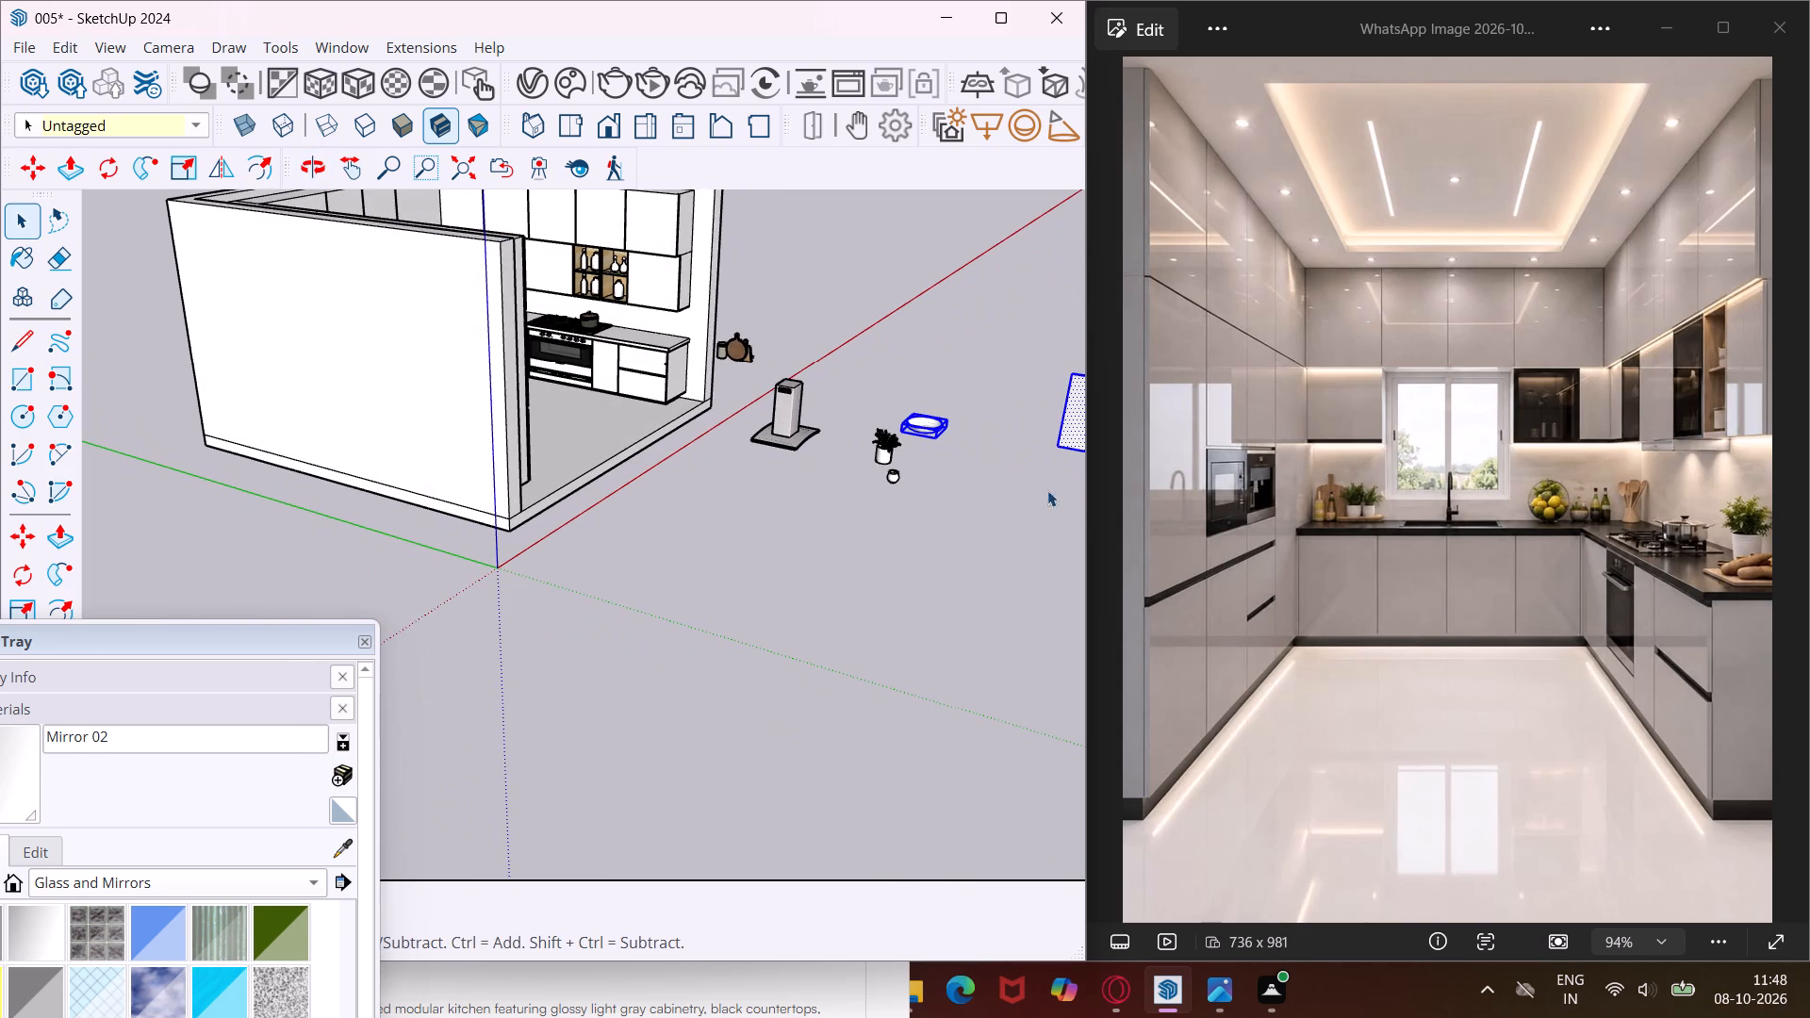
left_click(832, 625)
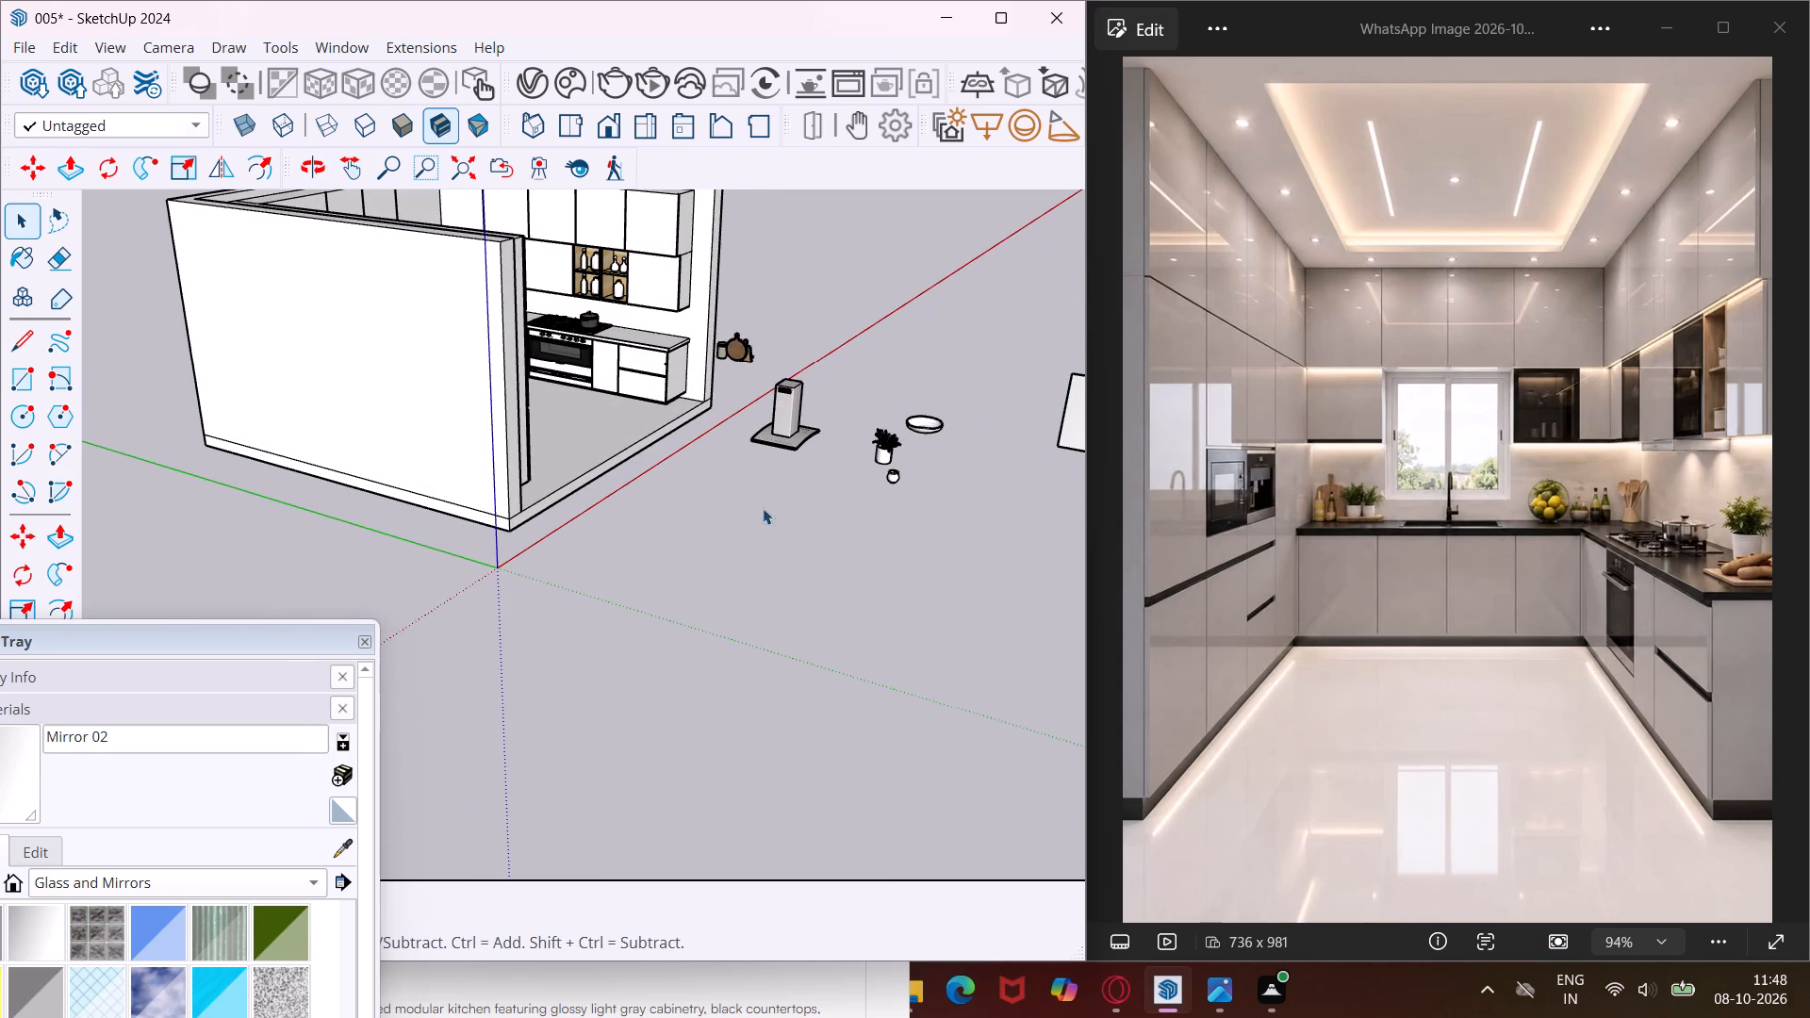
Move the nearer Mirror 02 panel in front of the kitchen by its bottom corner into the dark-framed hob-side wall niche nearest the back wall.
left_click(345, 157)
left_click_drag(762, 595, 563, 644)
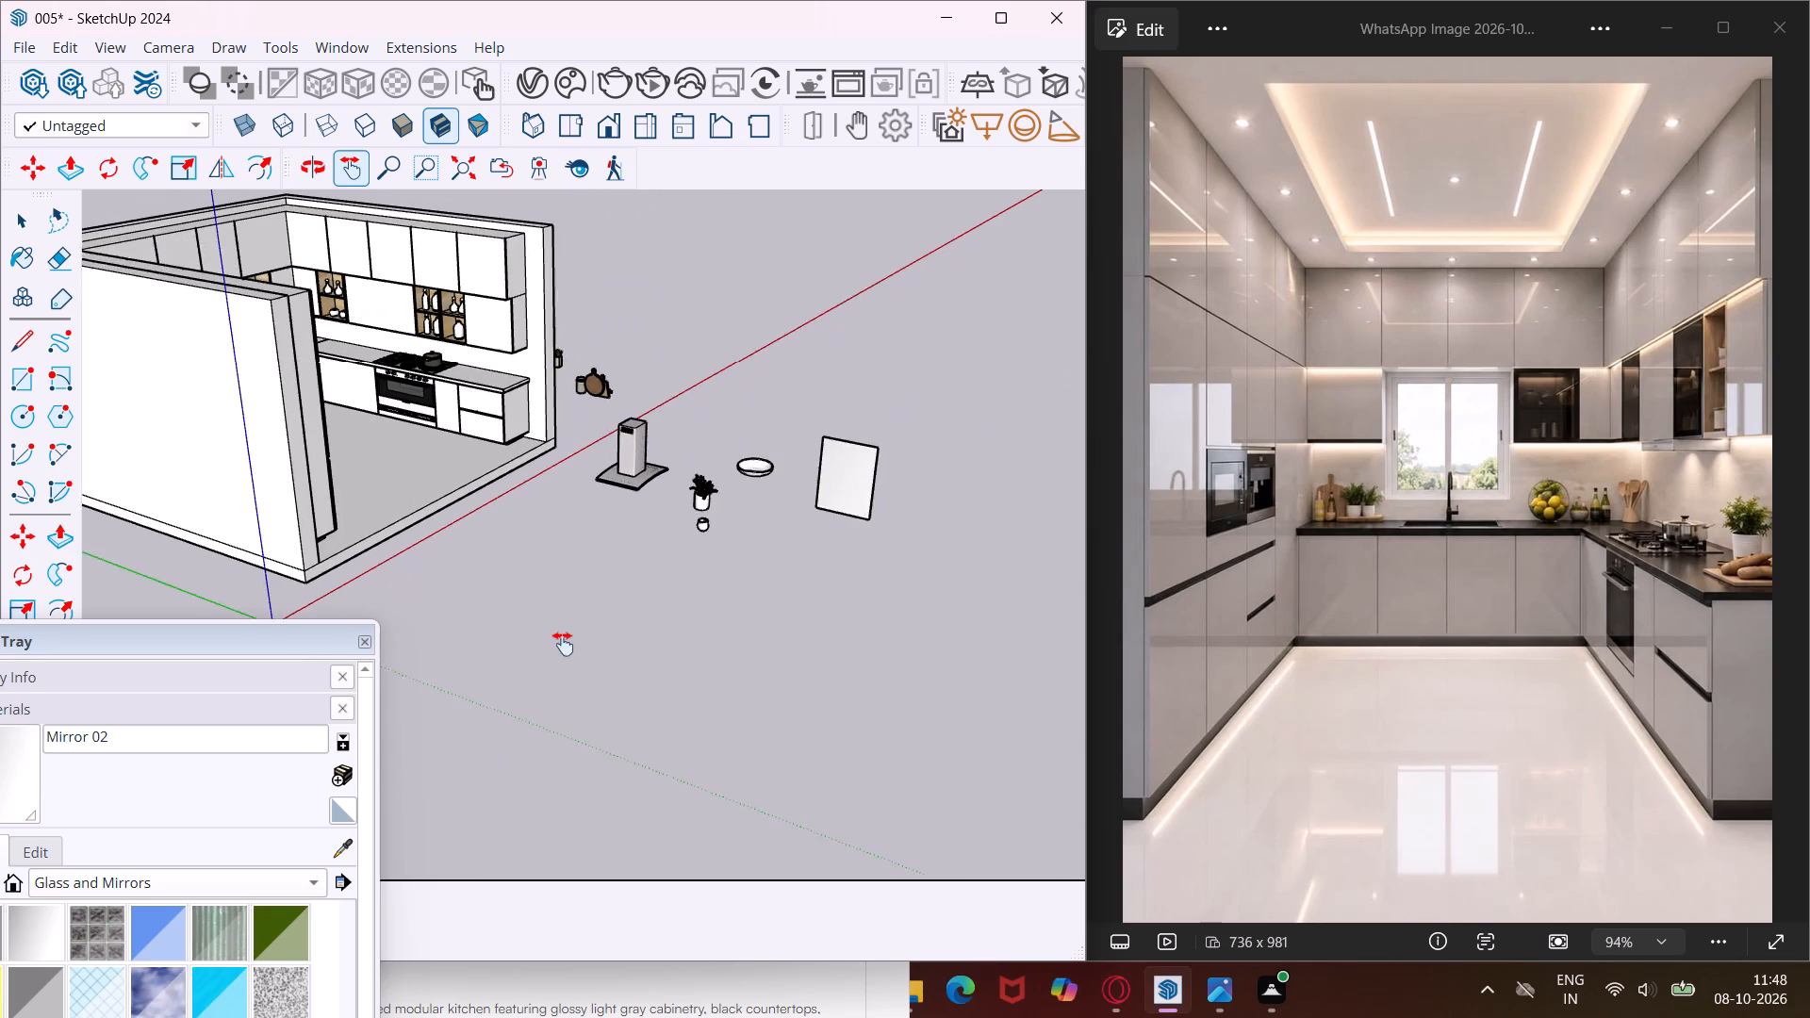
left_click_drag(563, 644, 501, 658)
middle_click_drag(501, 658, 568, 644)
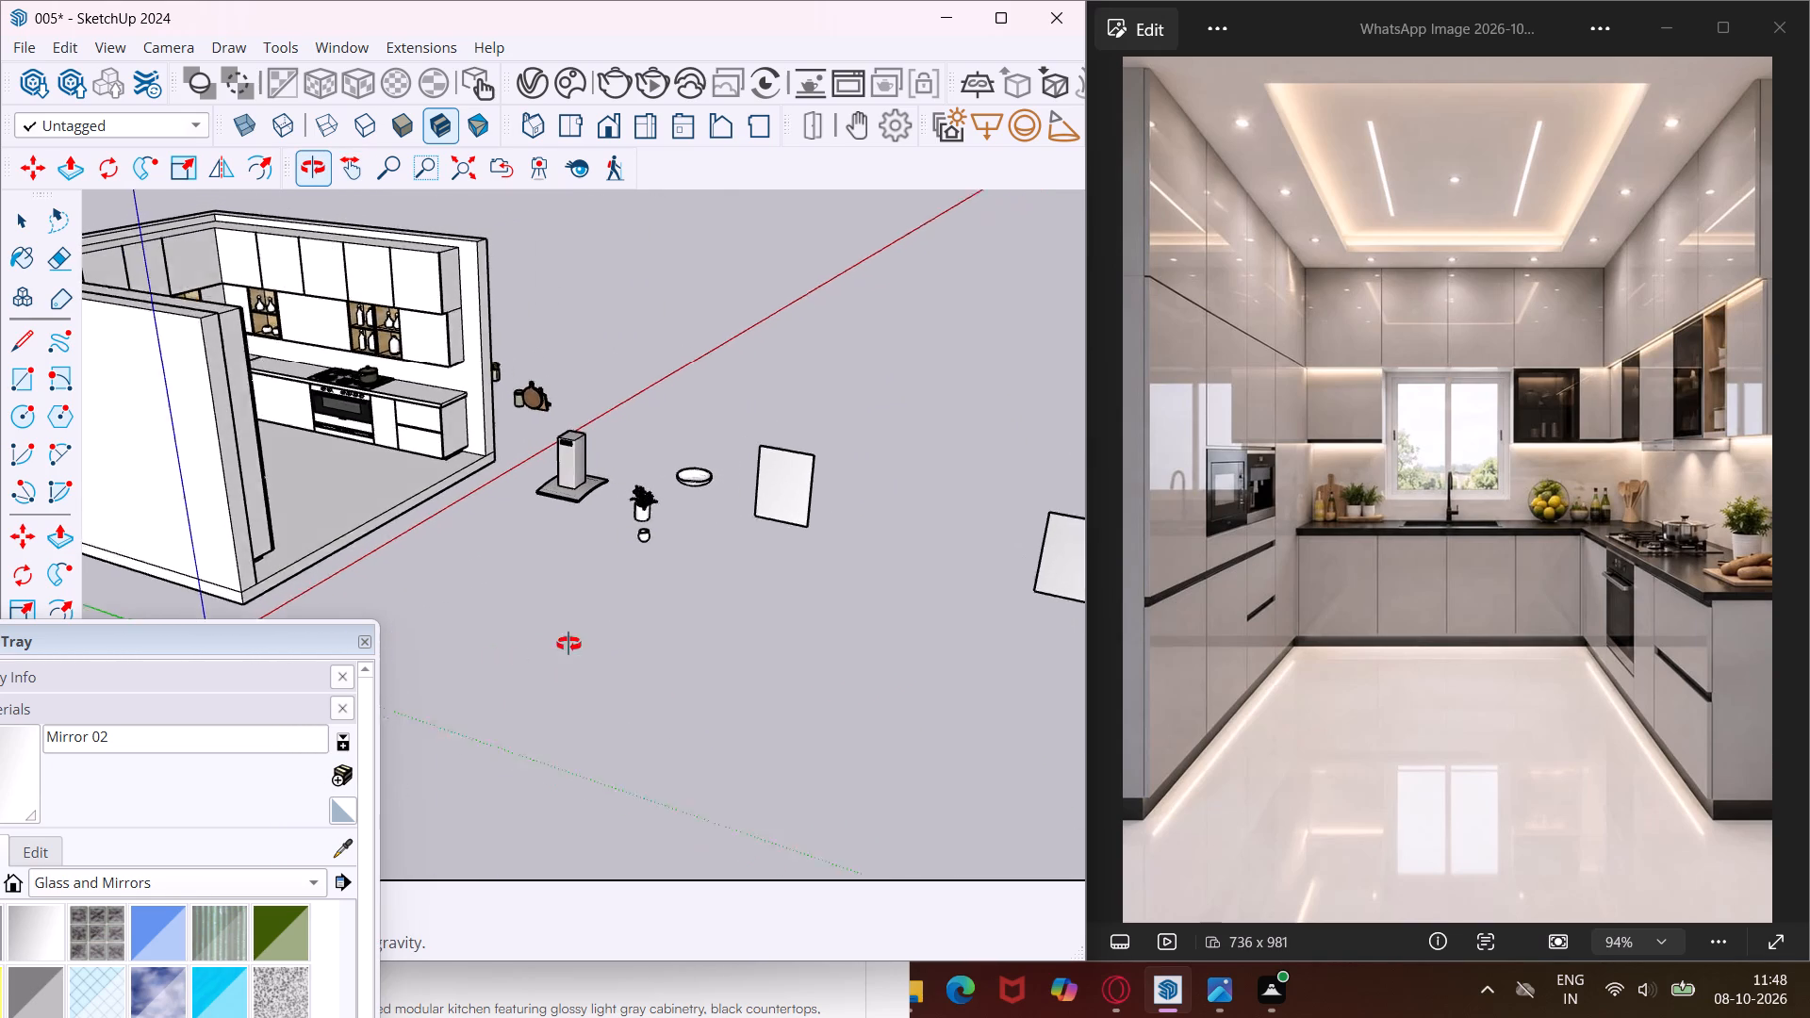
middle_click_drag(568, 644, 607, 644)
key("Escape")
key("space")
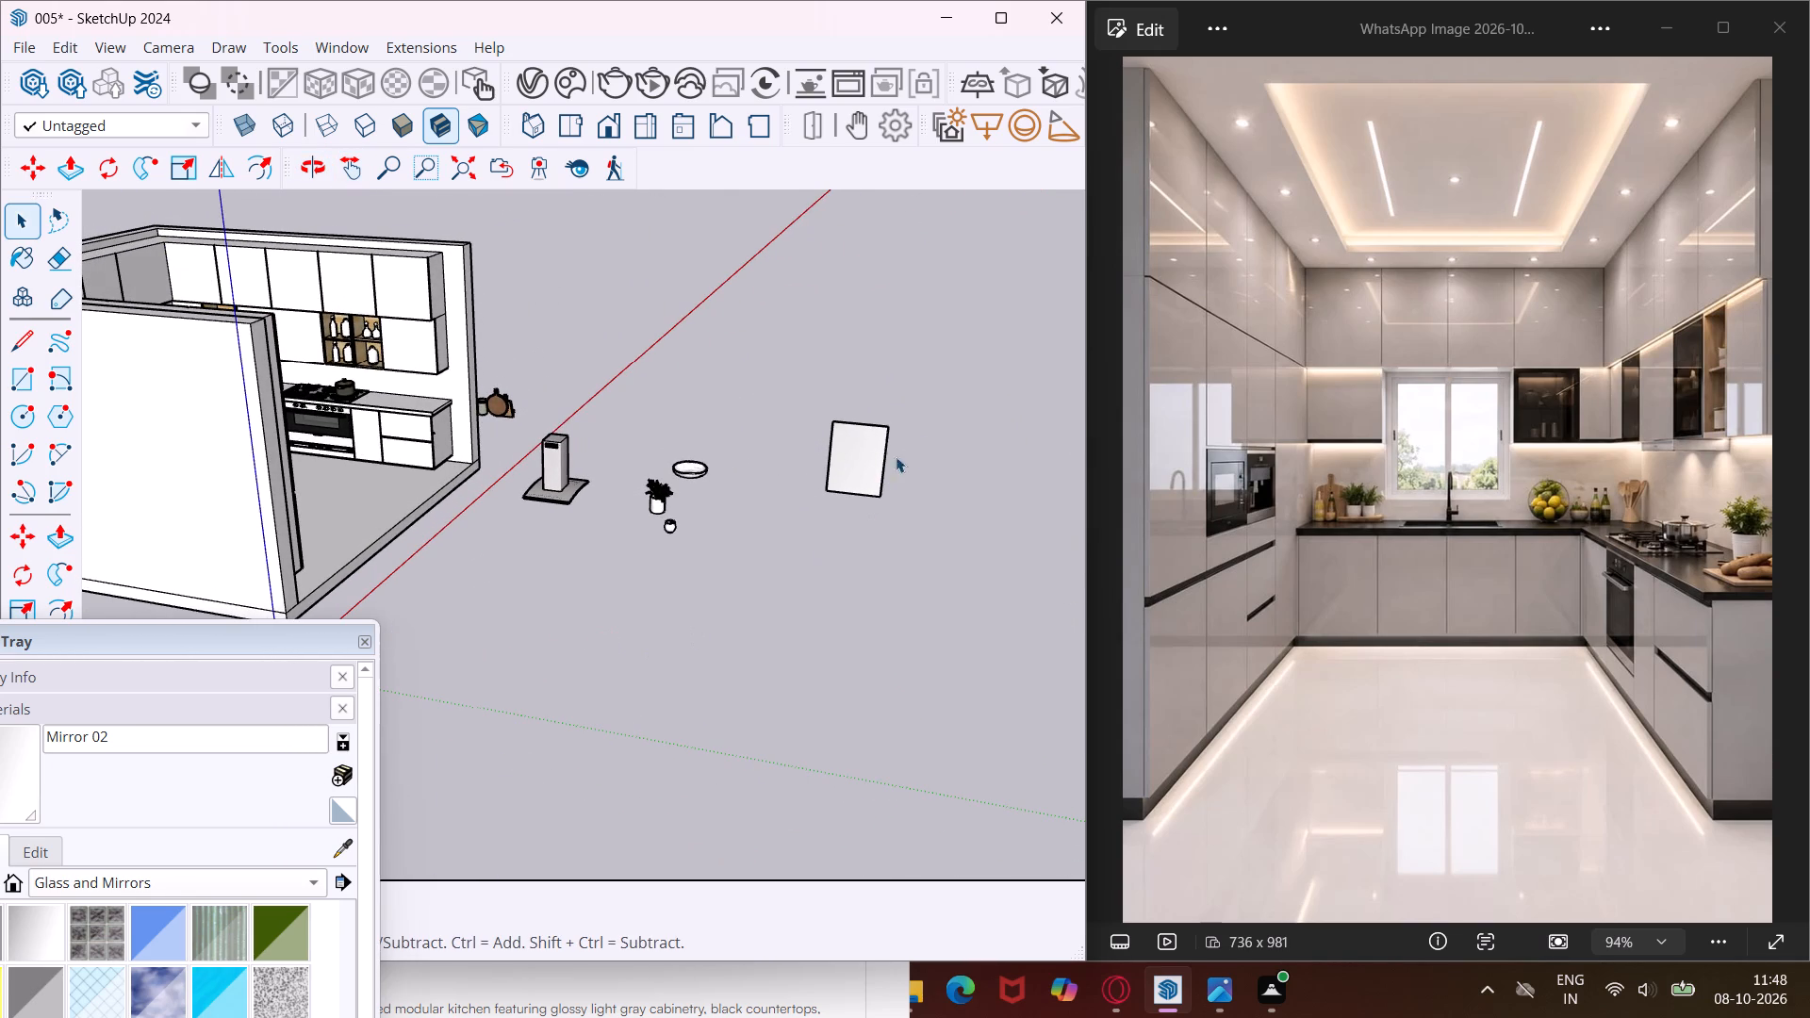
left_click_drag(929, 410, 814, 538)
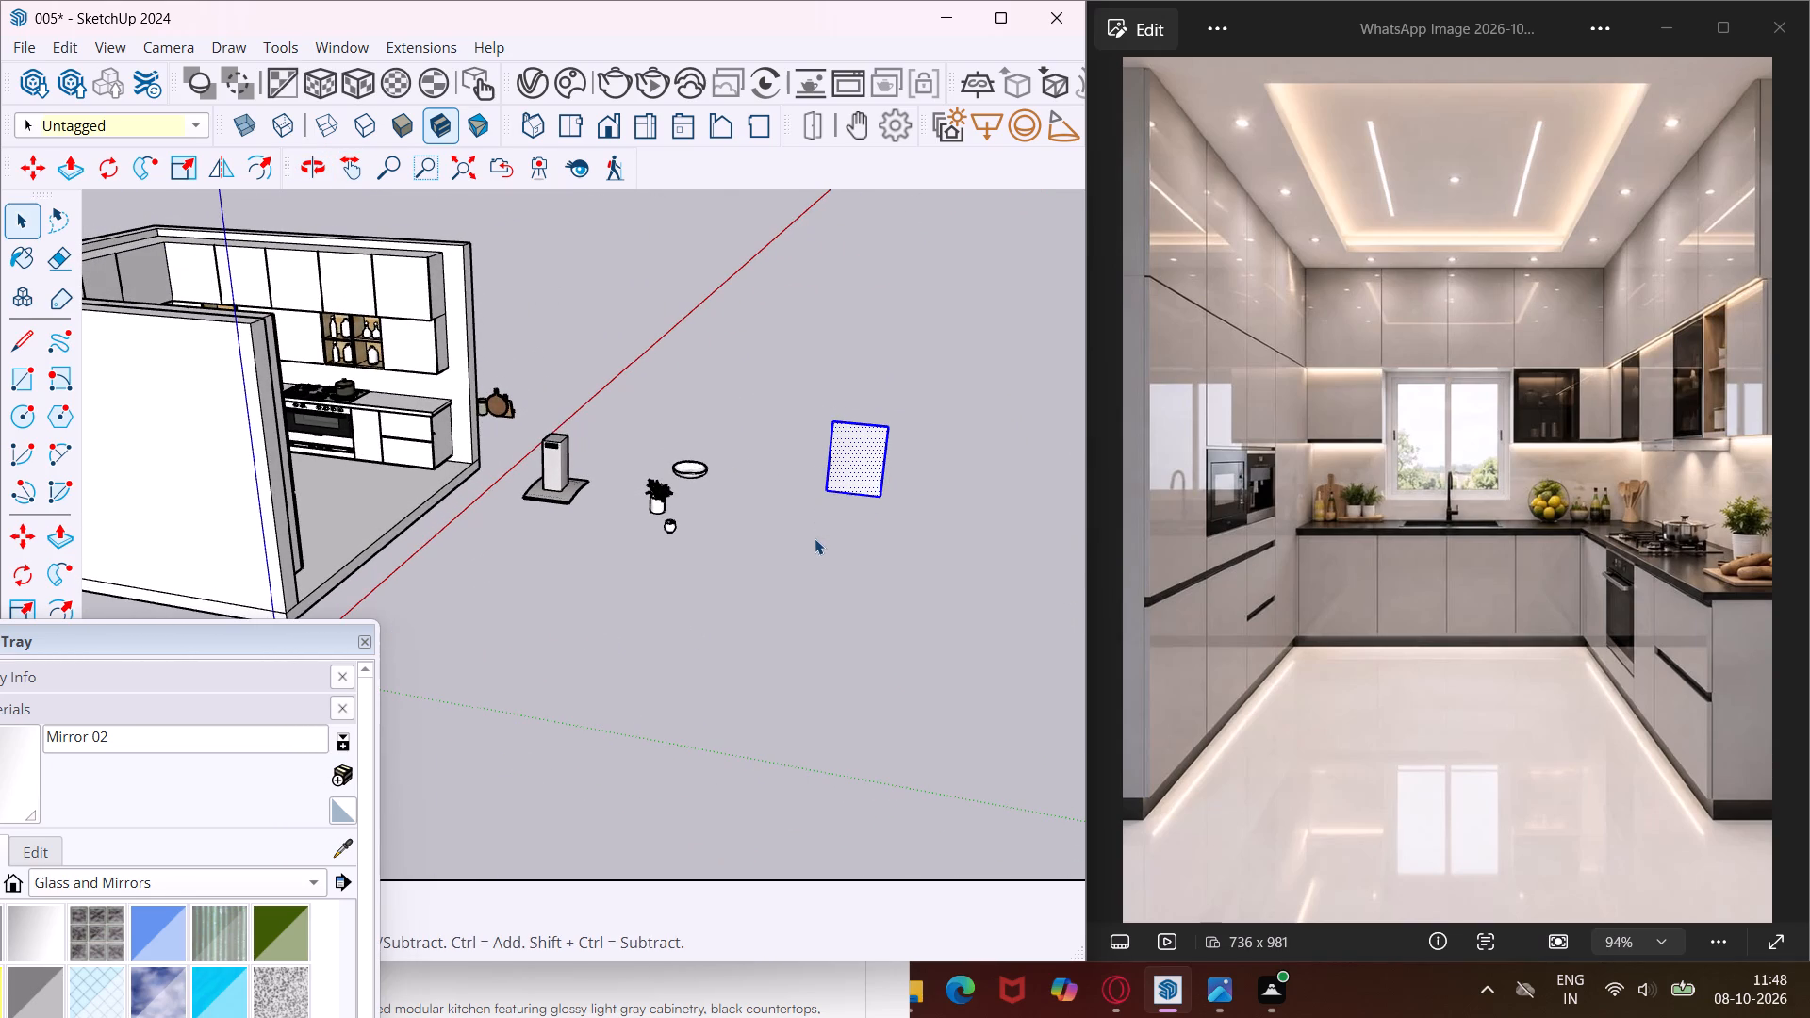
key("m")
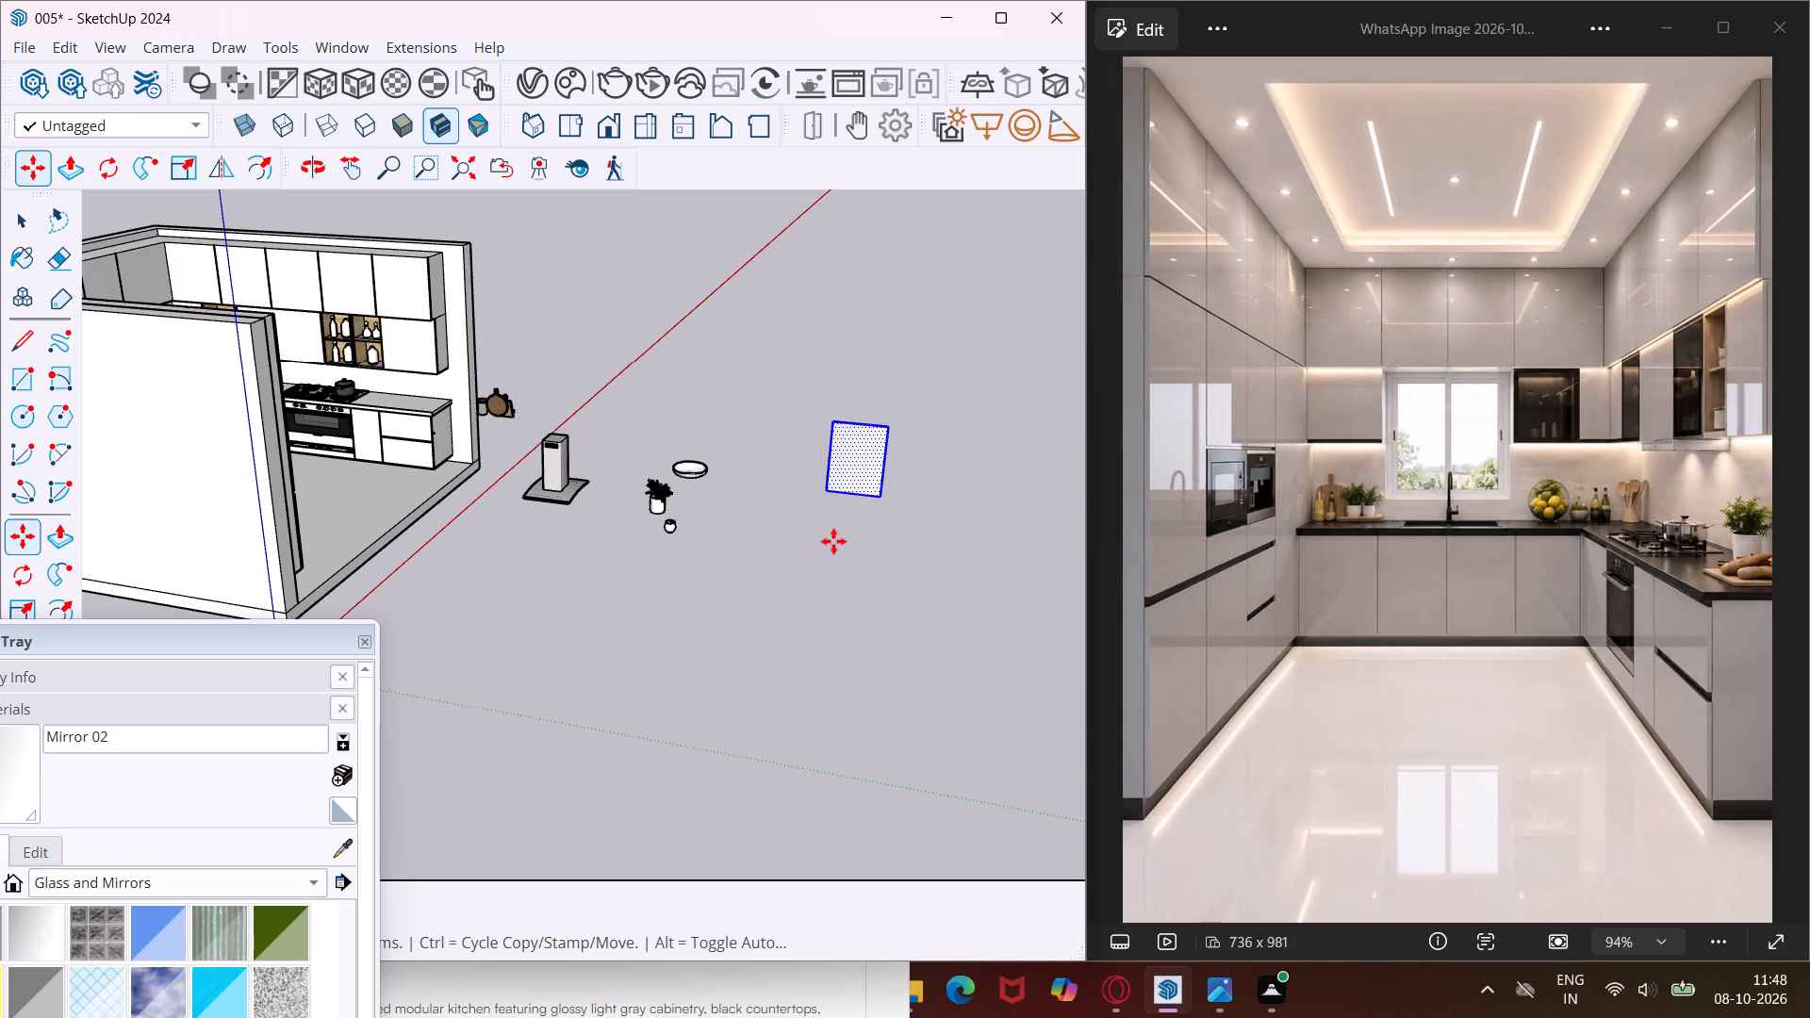
scroll(823, 502, "up", 4)
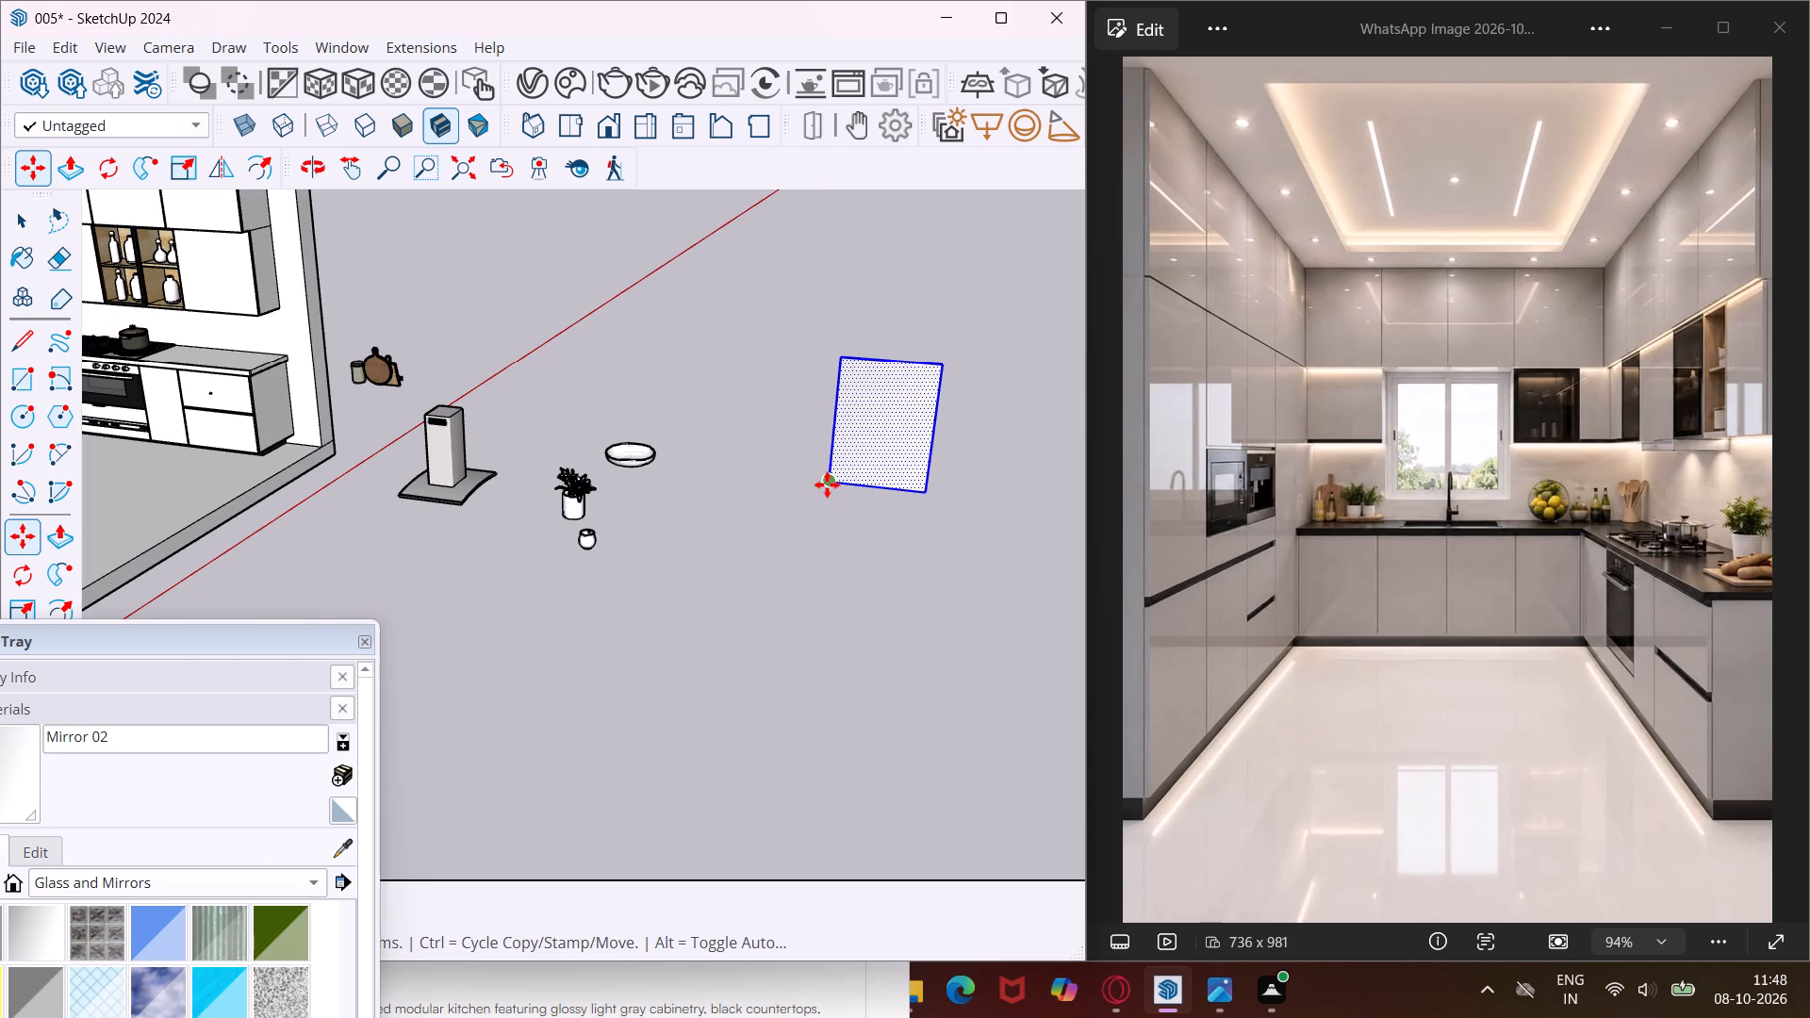
left_click(827, 483)
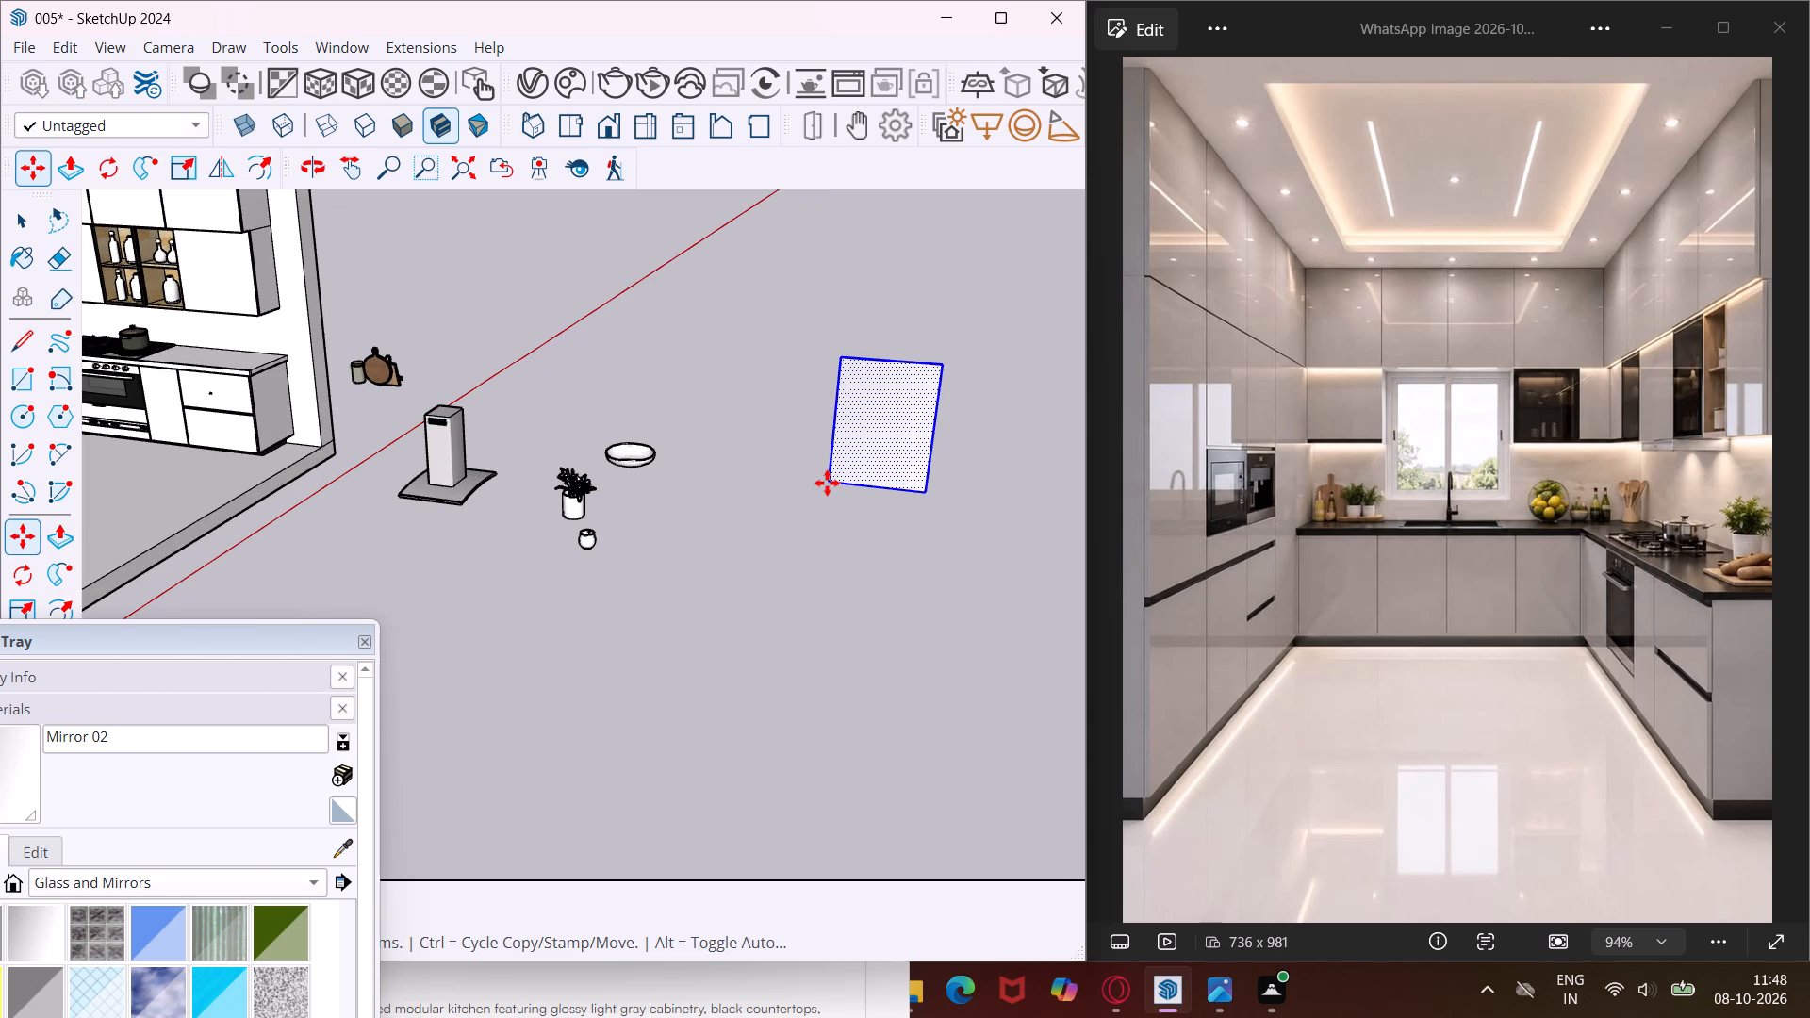
key("Escape")
middle_click_drag(946, 493, 706, 506)
scroll(485, 545, "up", 8)
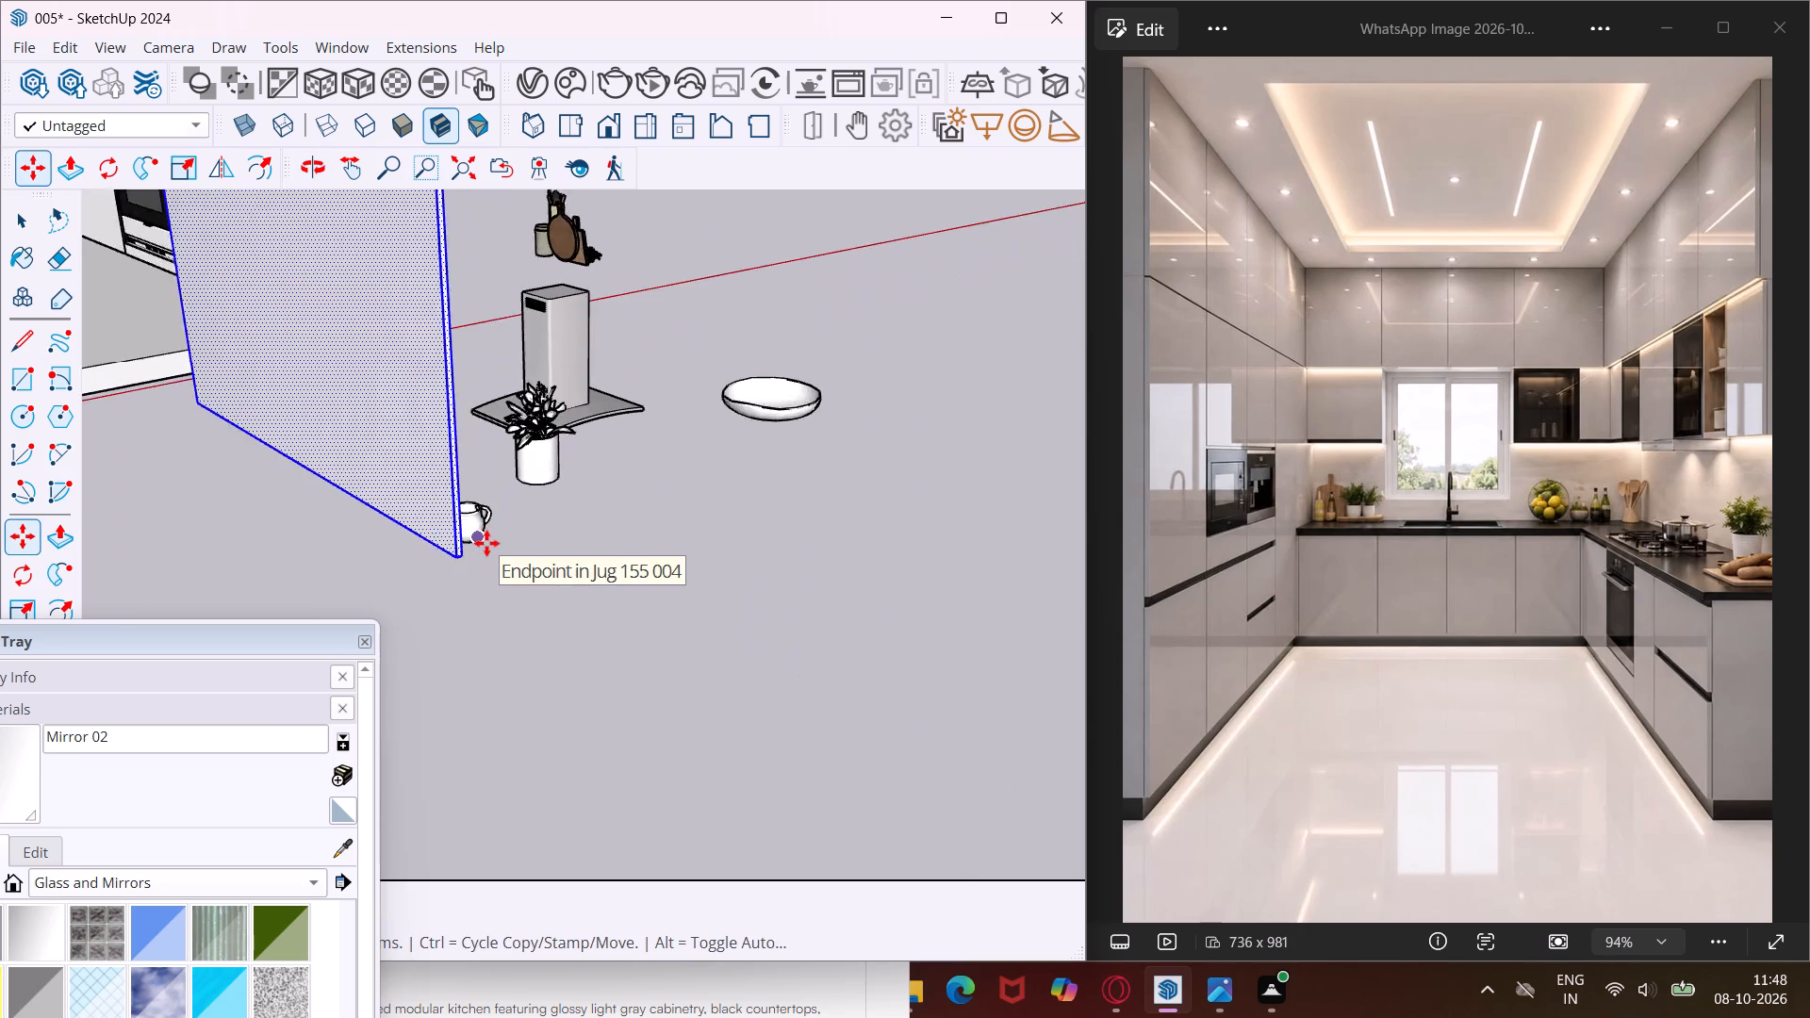
scroll(486, 543, "up", 4)
scroll(482, 547, "down", 3)
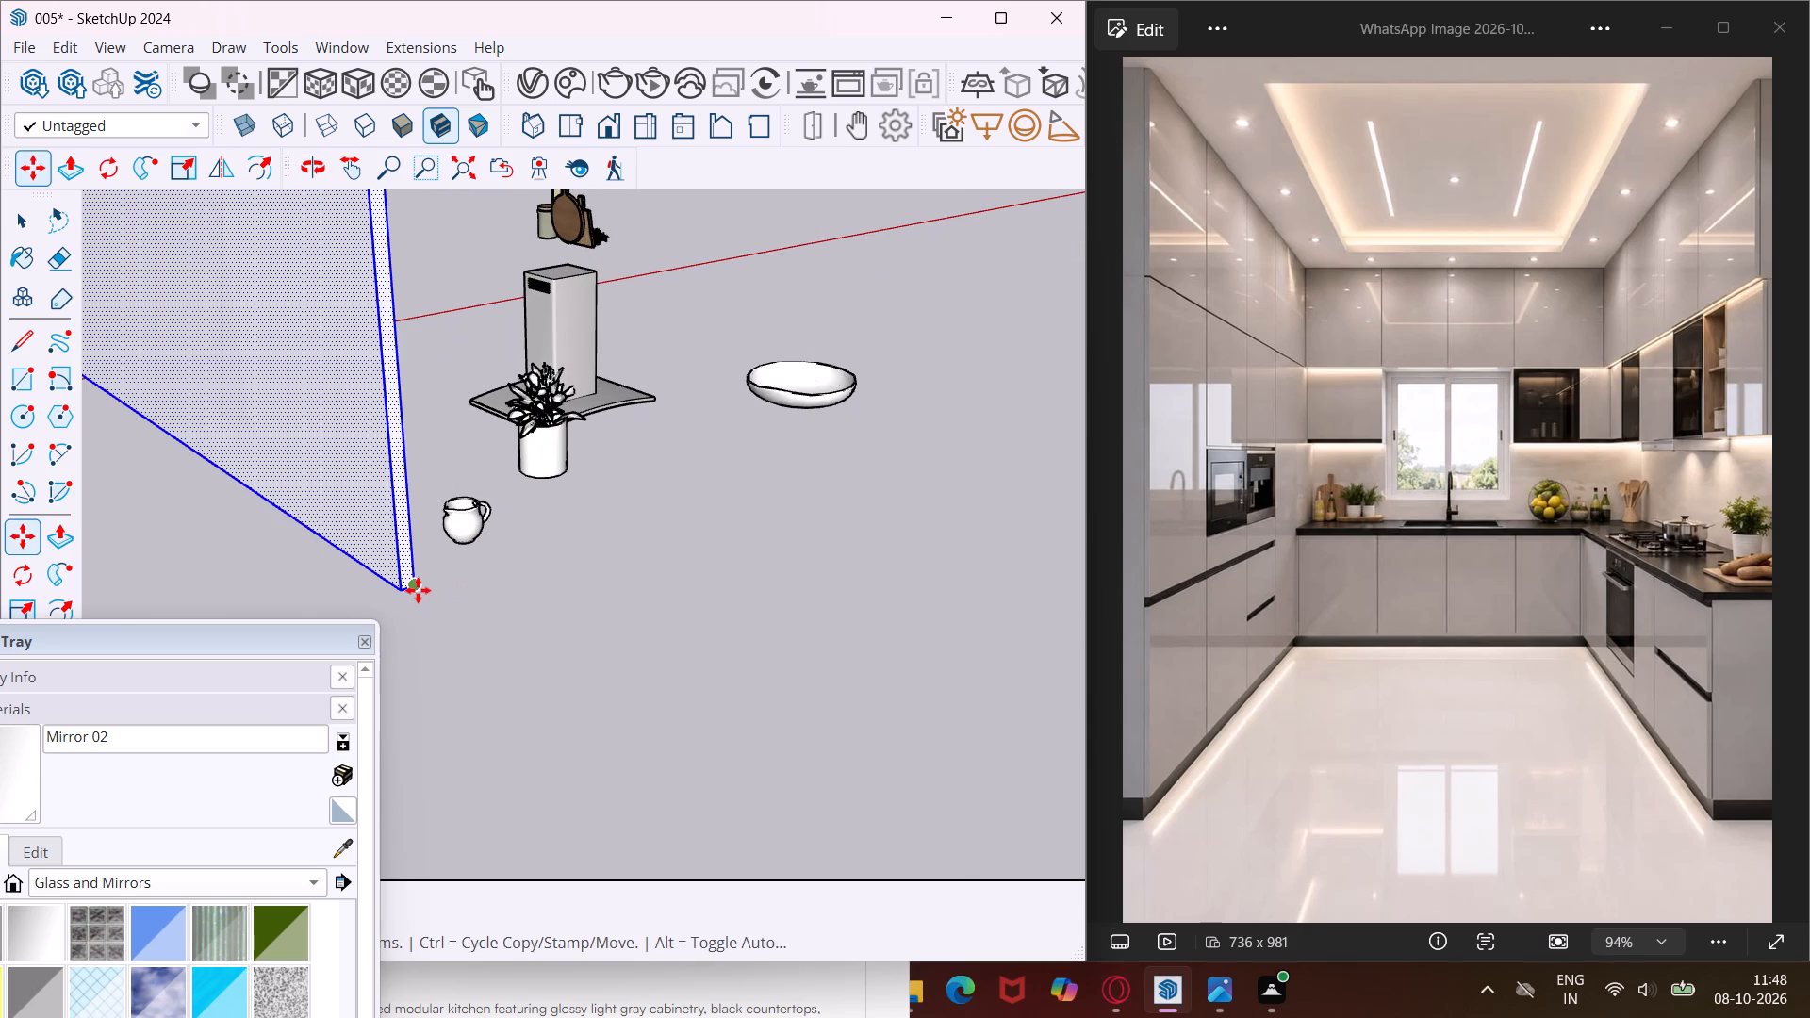
left_click(417, 588)
scroll(417, 588, "down", 20)
scroll(417, 588, "down", 5)
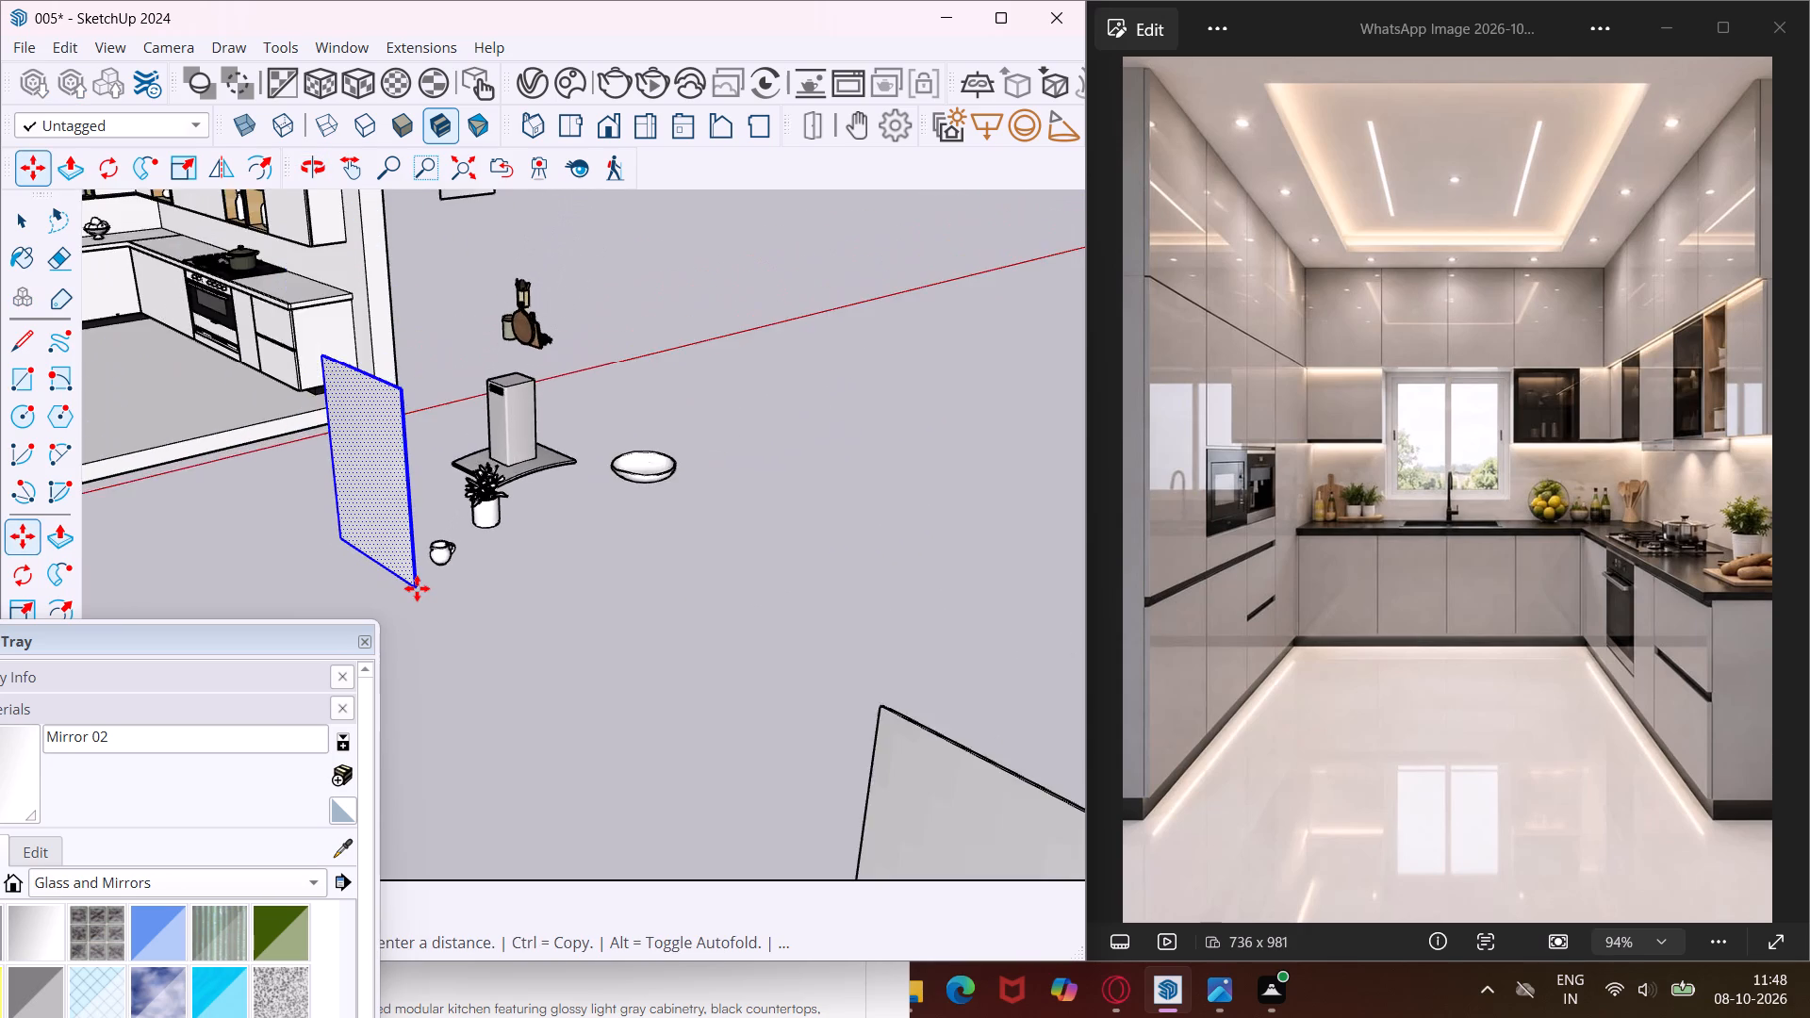
scroll(417, 588, "down", 8)
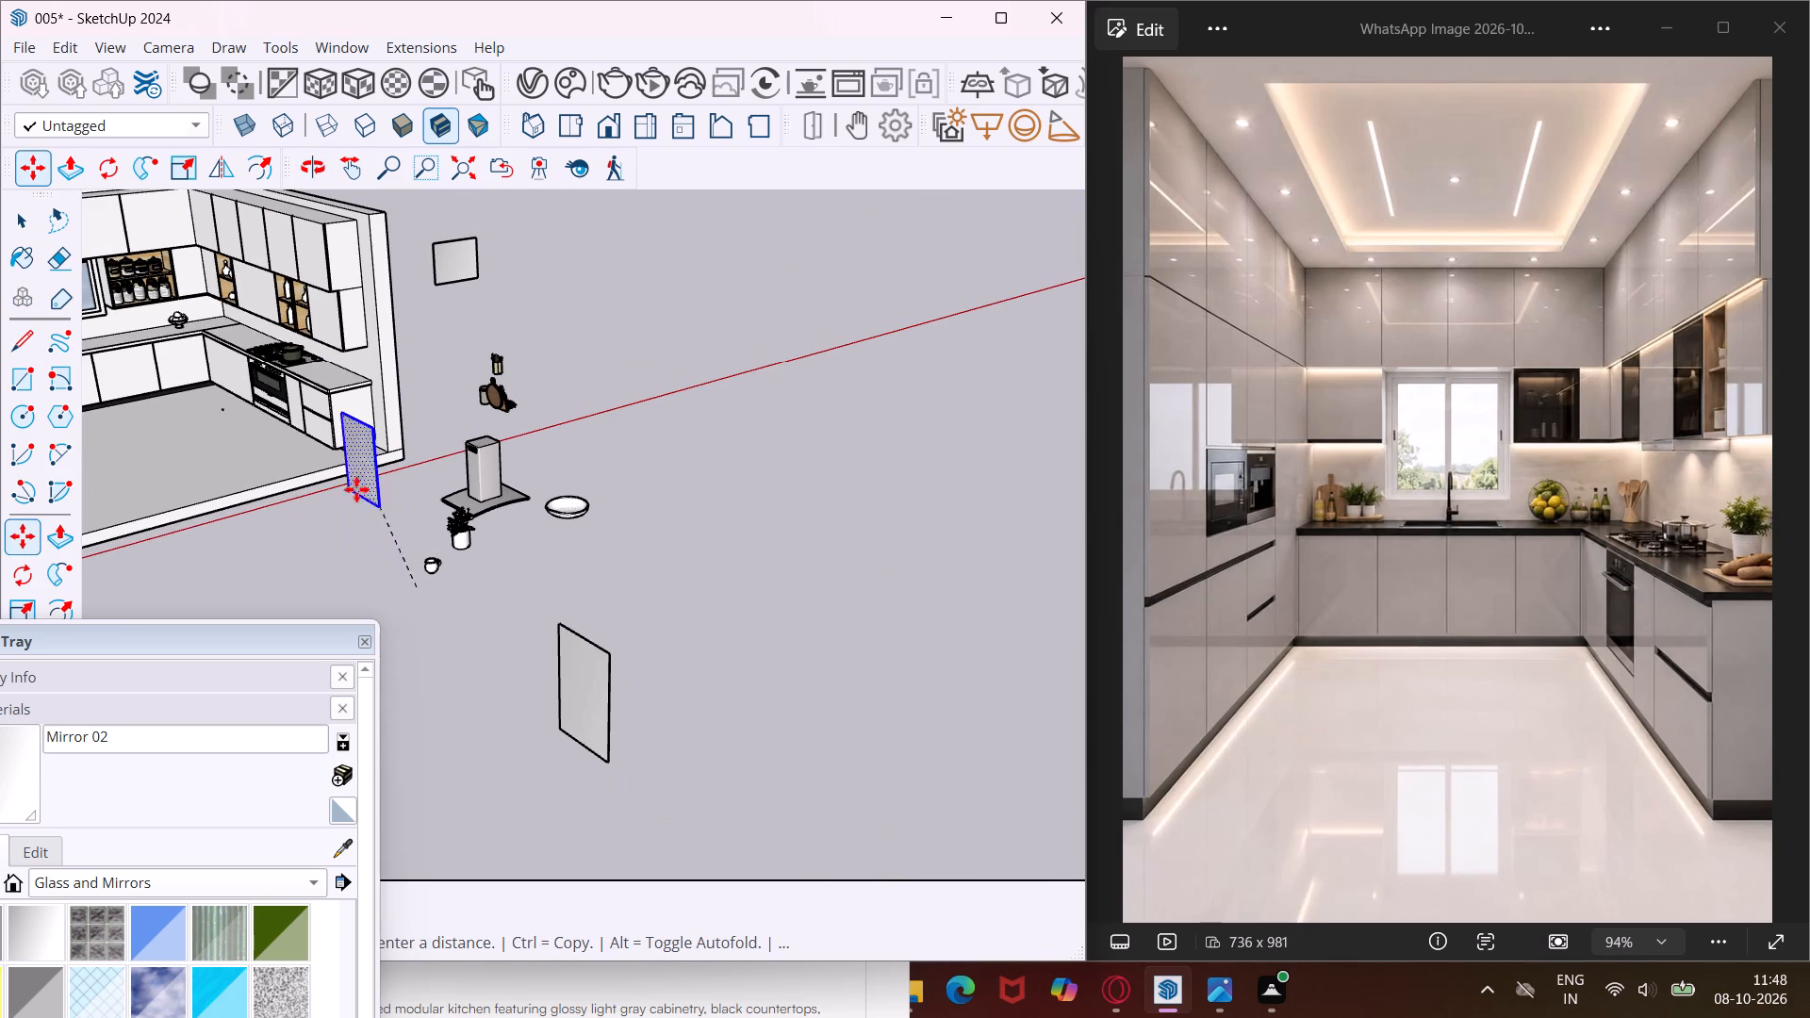
scroll(235, 301, "up", 9)
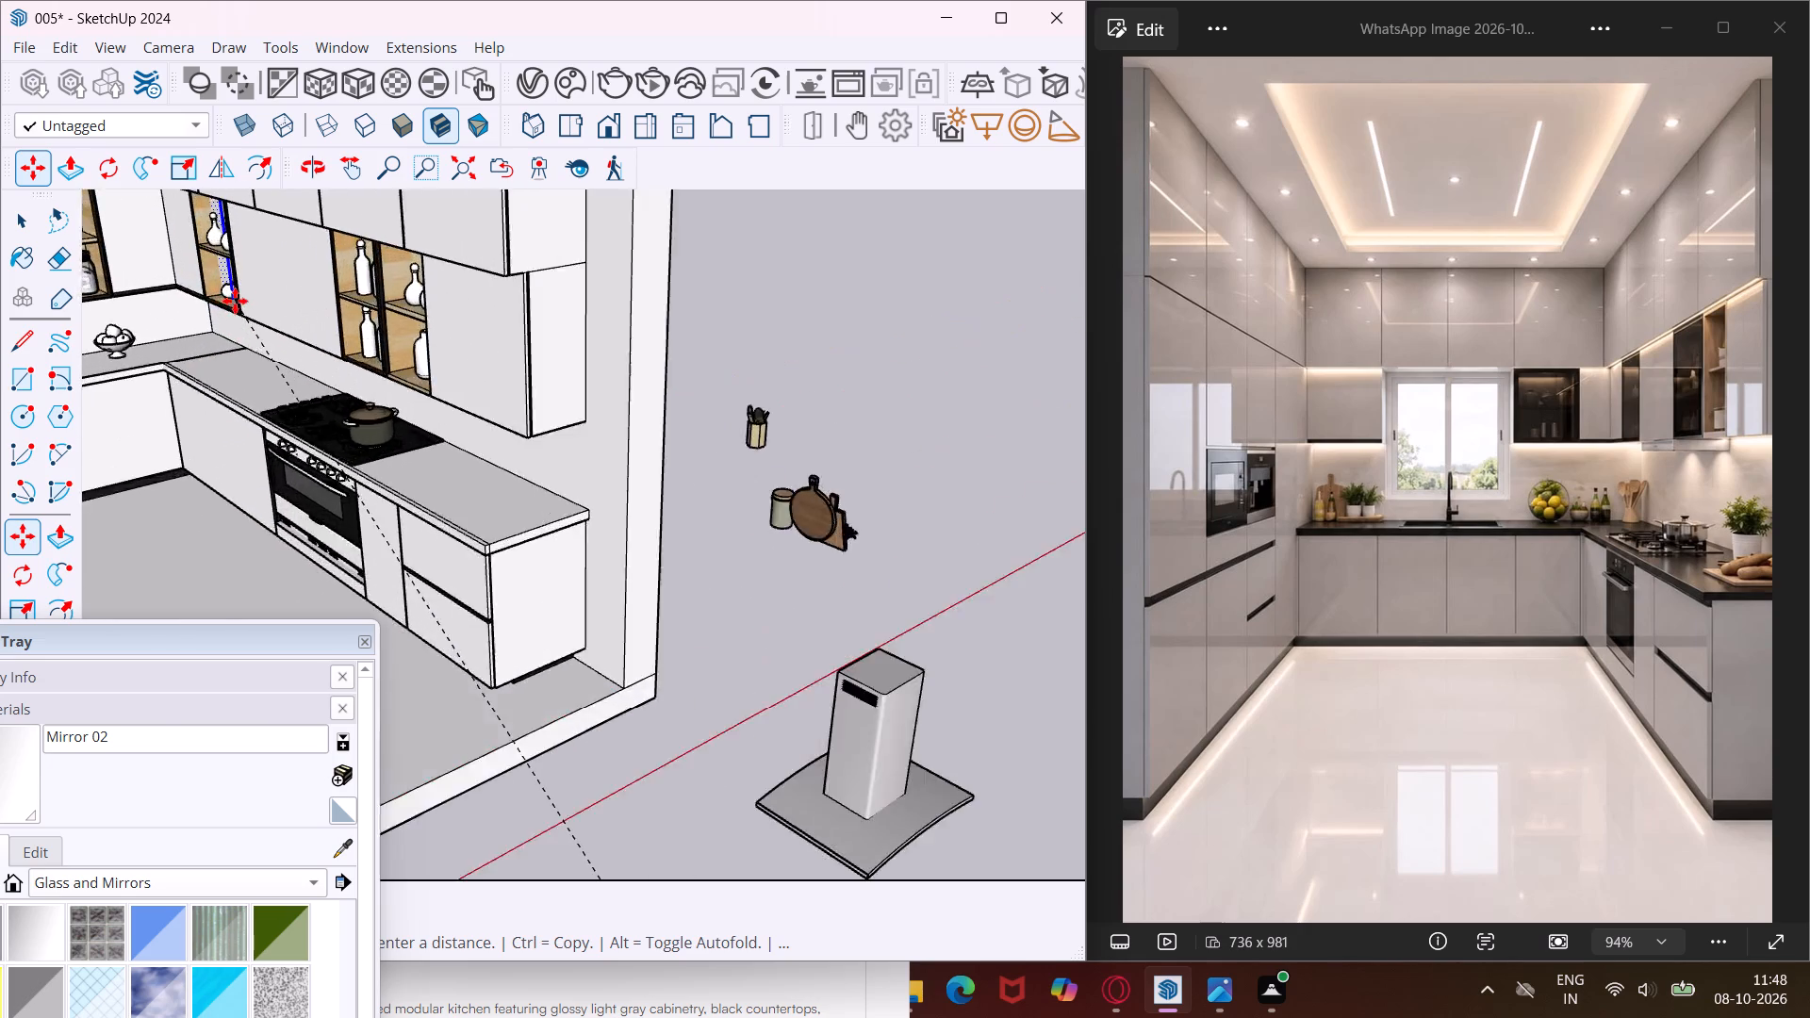
scroll(235, 301, "up", 8)
middle_click_drag(235, 301, 450, 295)
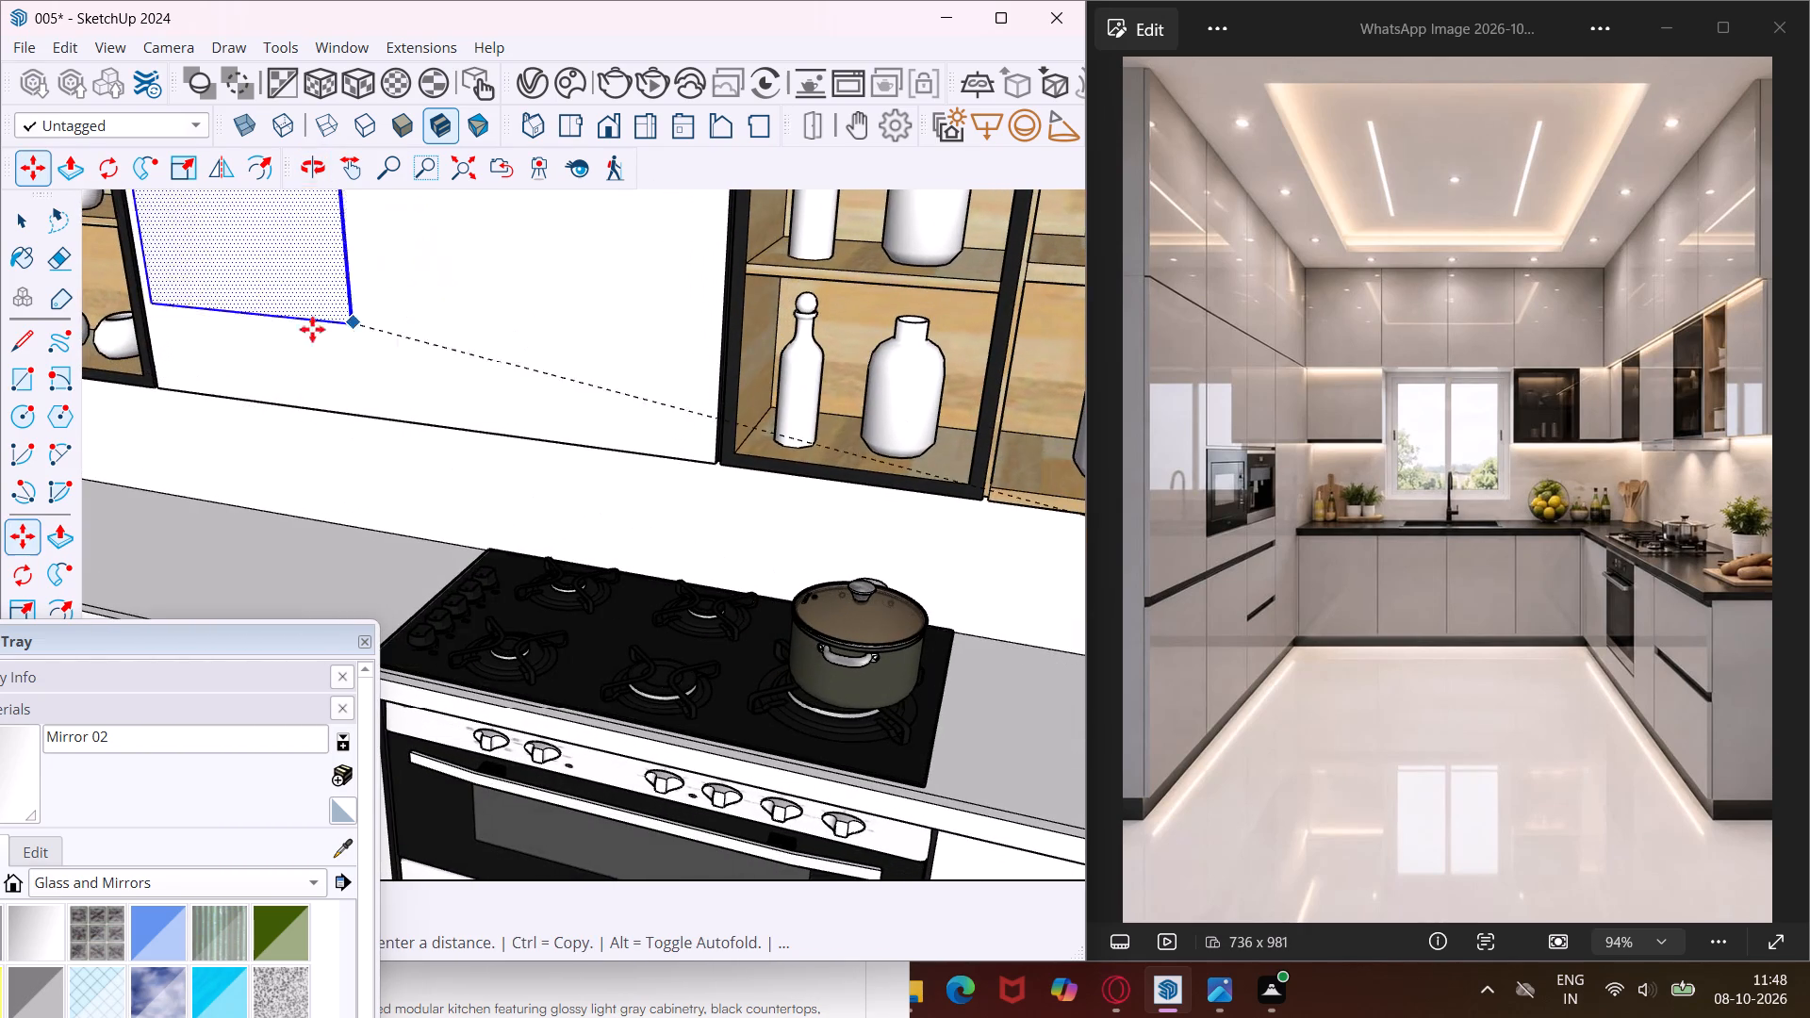
scroll(144, 384, "up", 7)
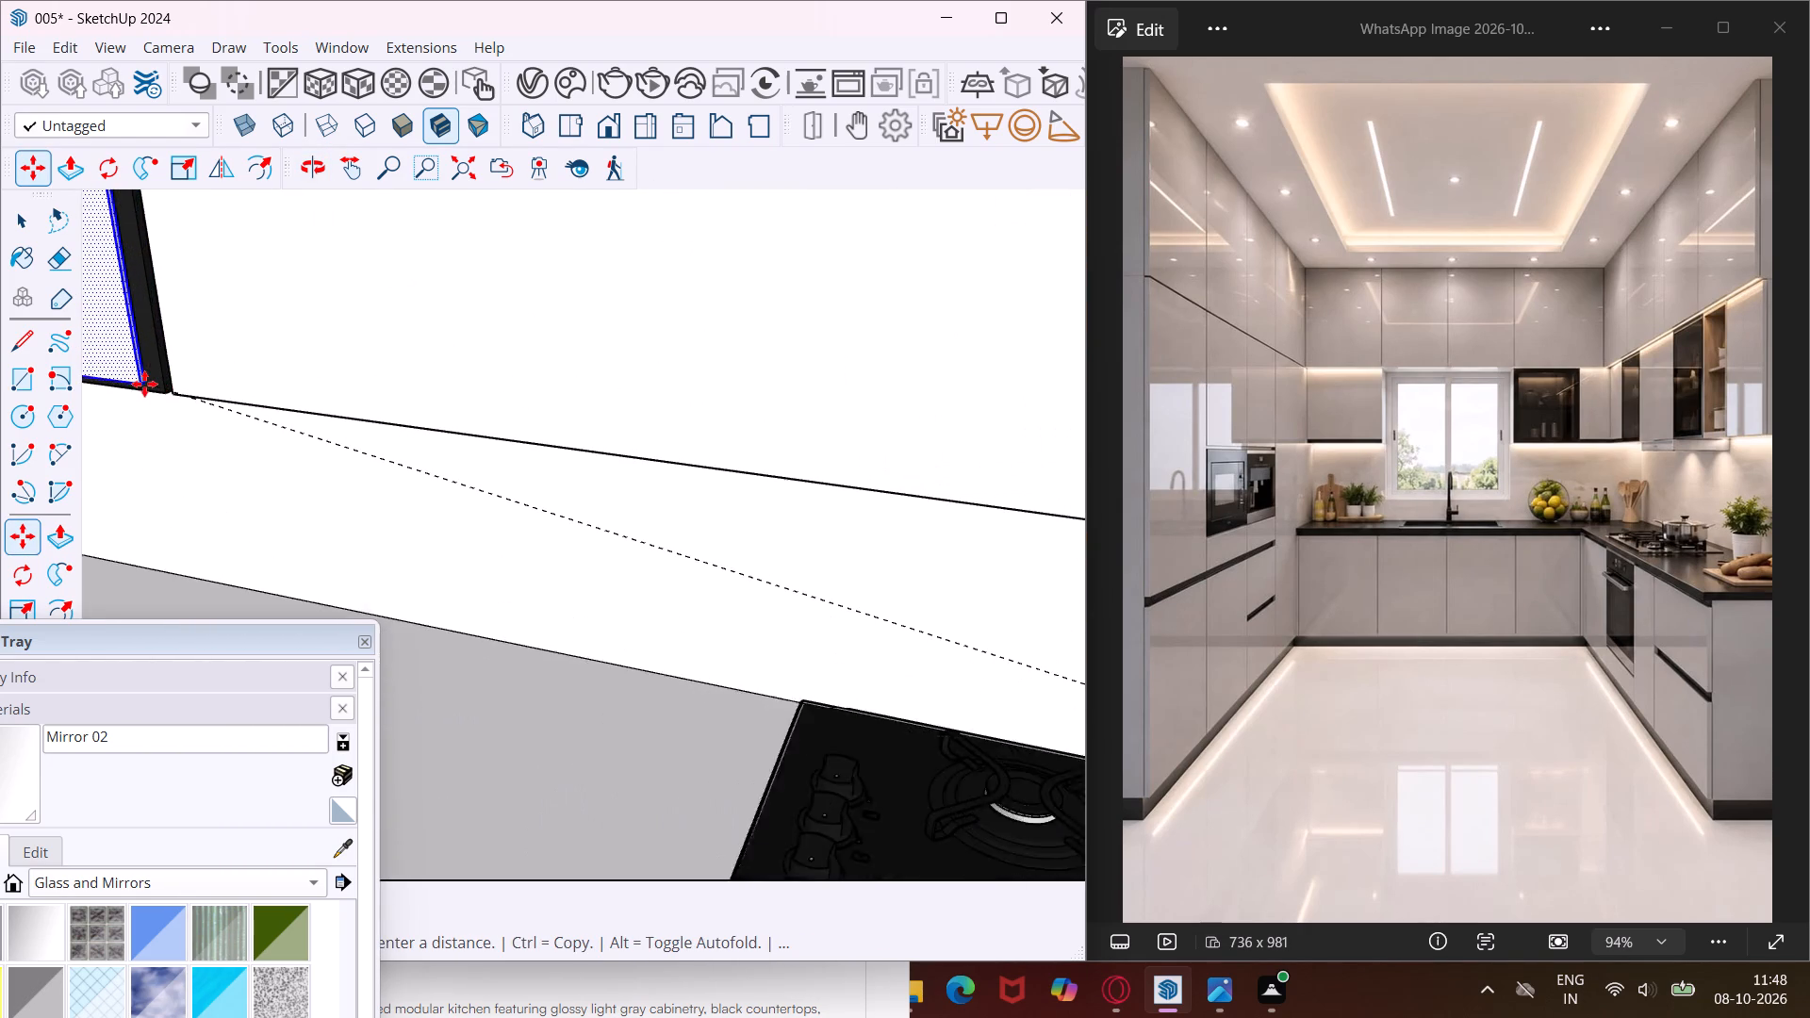
scroll(144, 384, "up", 5)
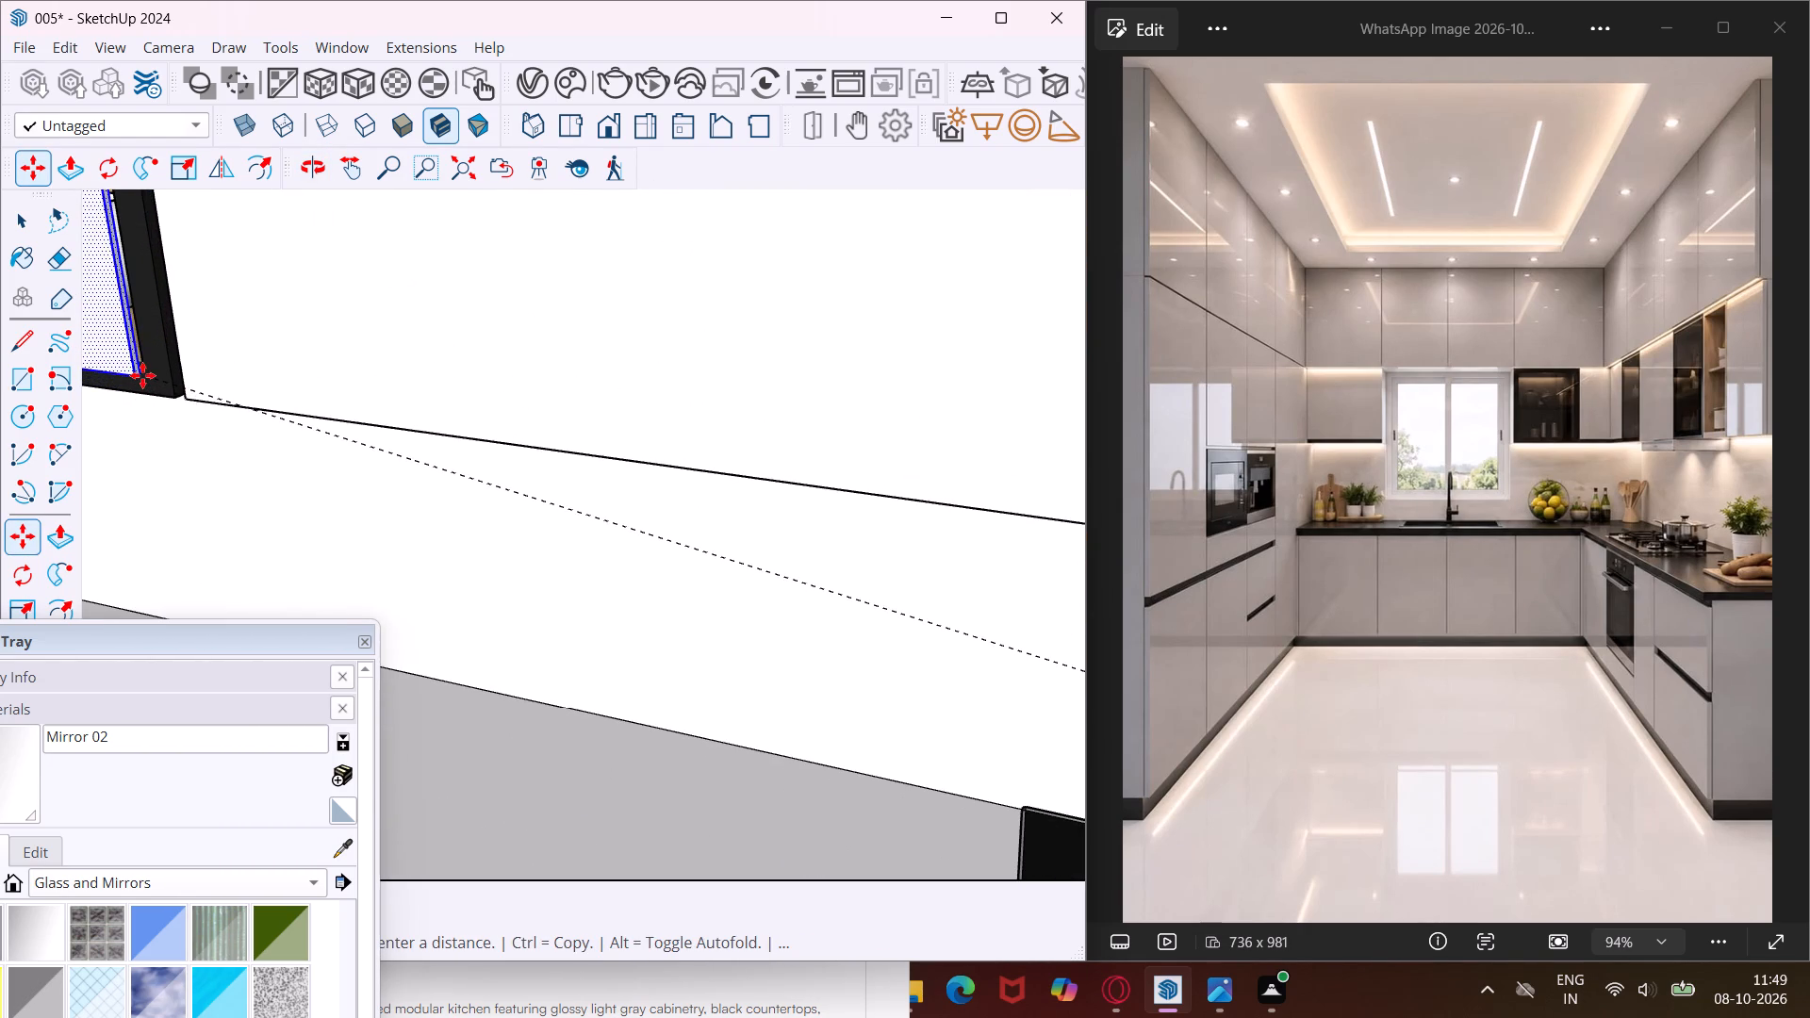
scroll(142, 375, "up", 9)
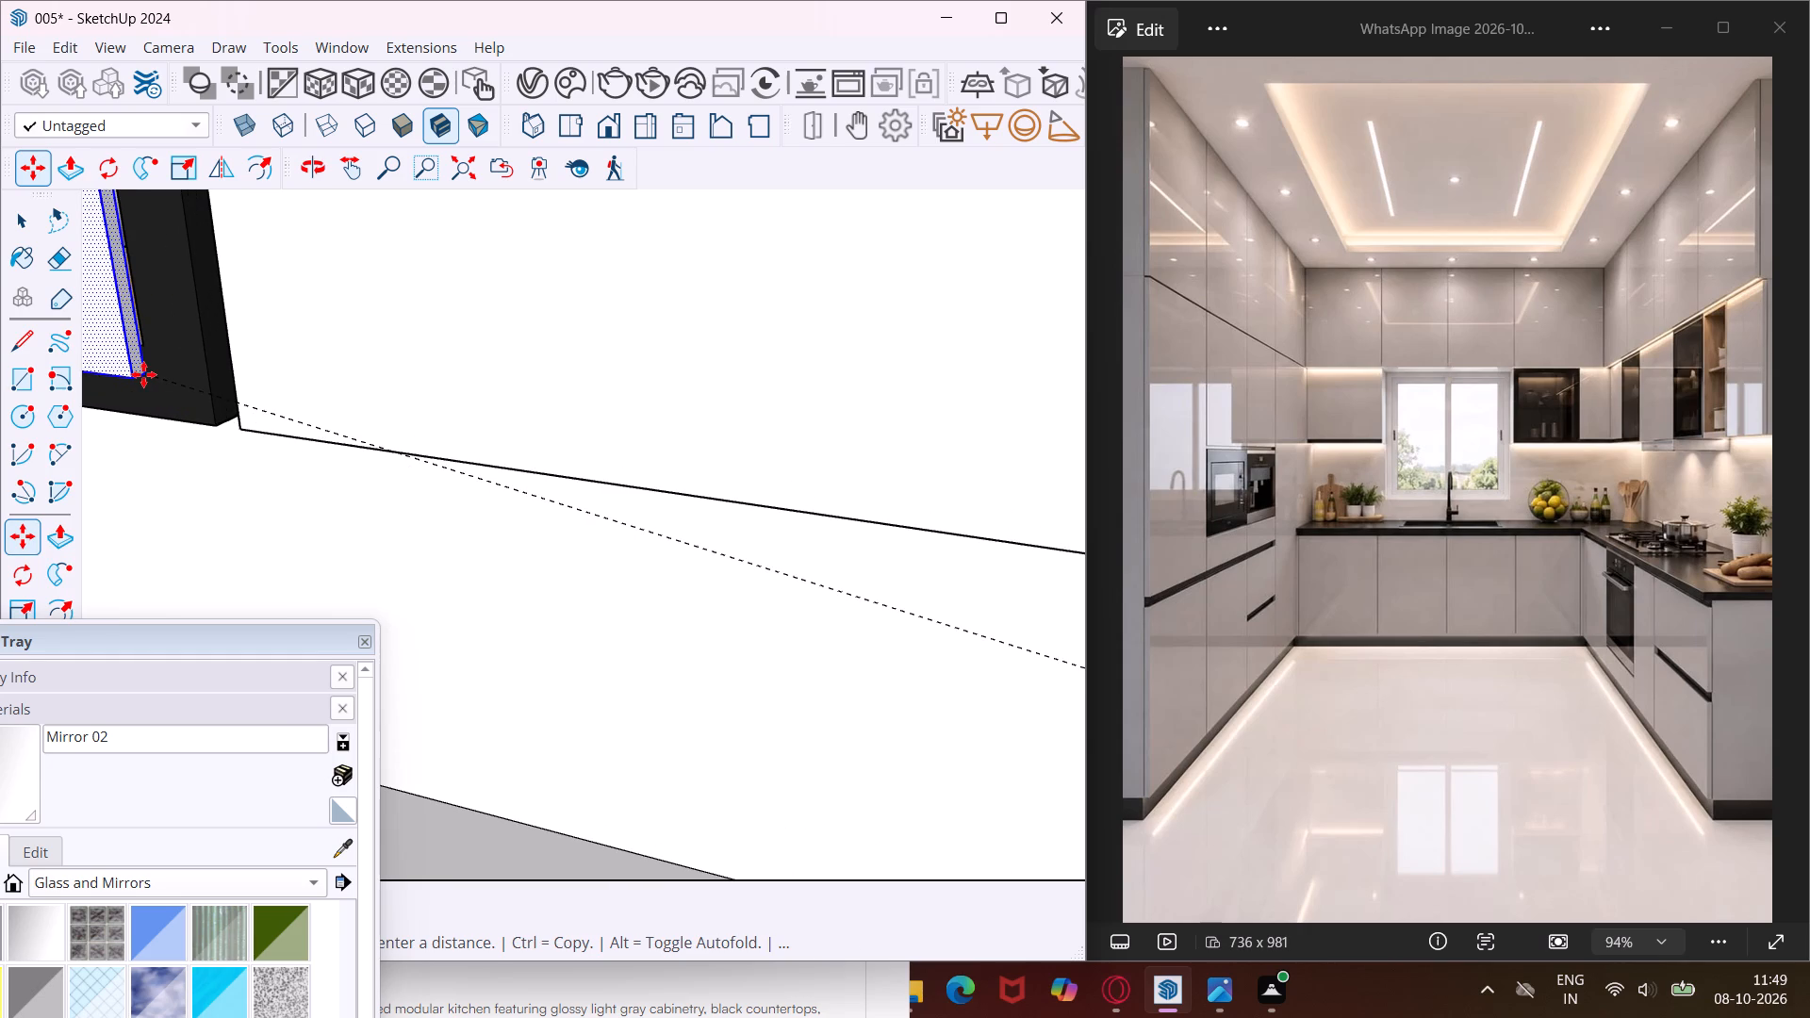
middle_click_drag(179, 369, 392, 338)
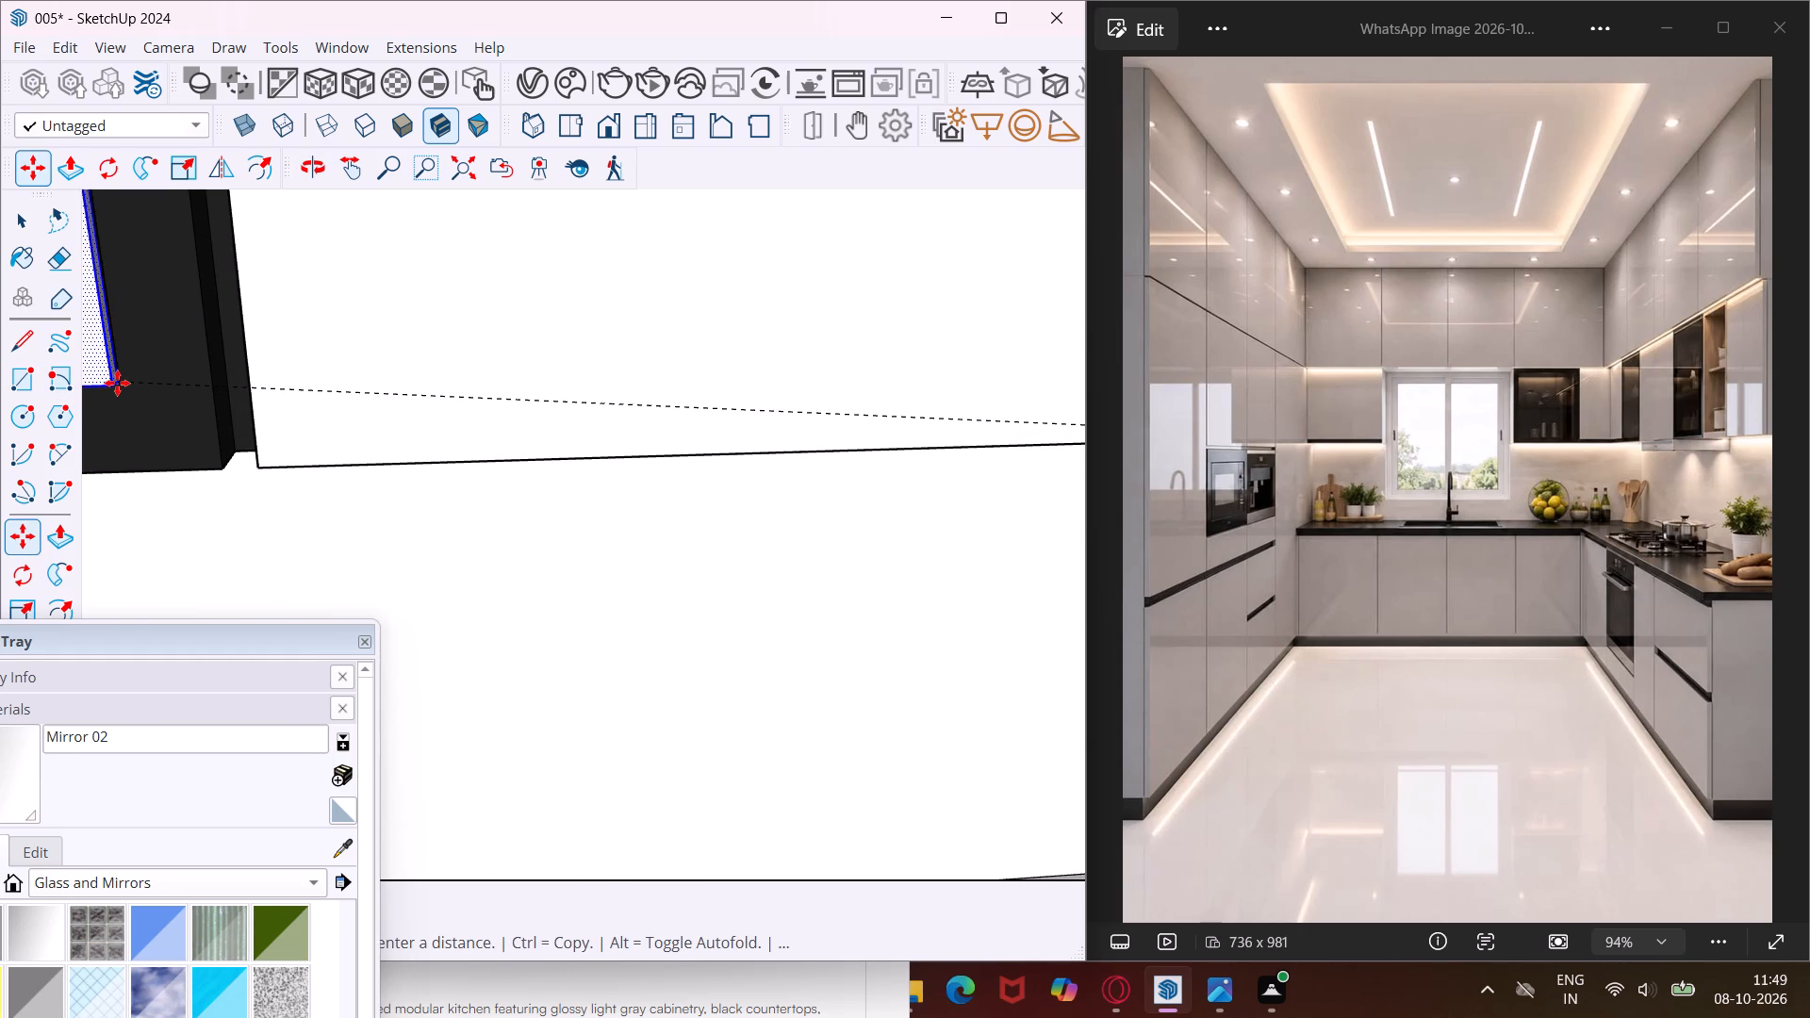
left_click(125, 382)
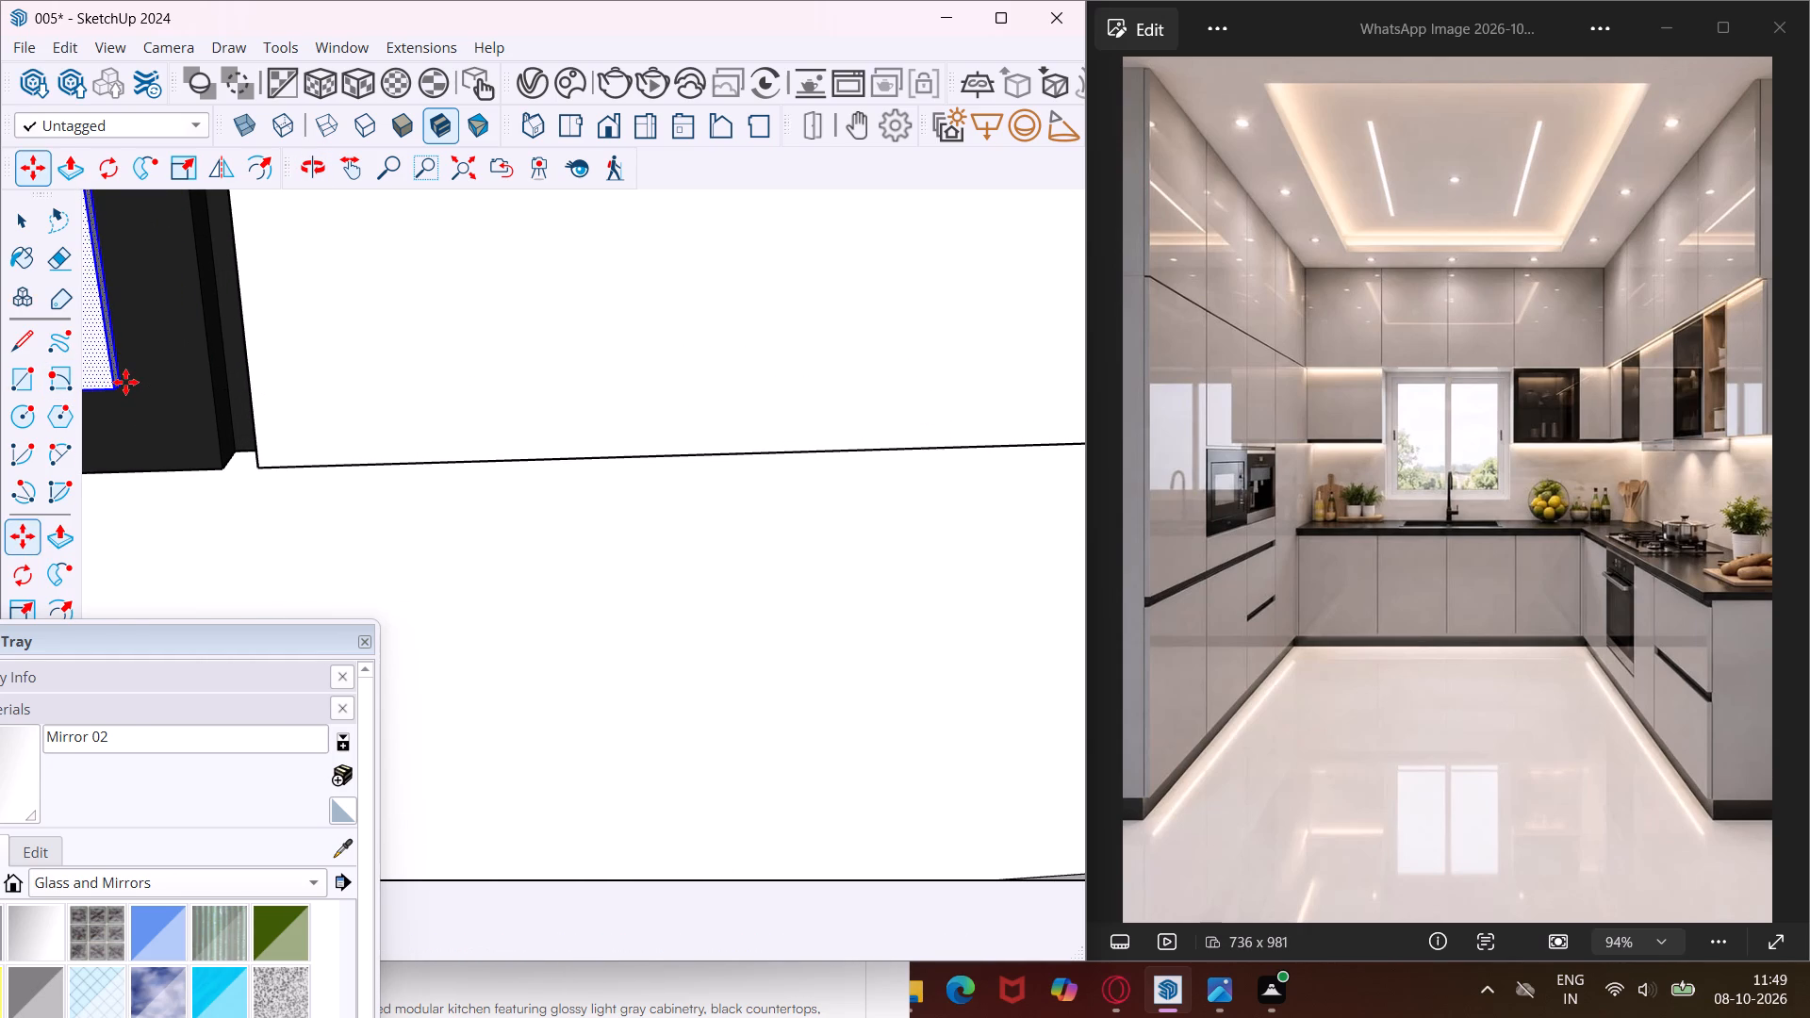
Move the tall Mirror 02 panel in front of the kitchen by its bottom corner into the dark-framed bottle niche beside the open wooden shelves above the hob.
scroll(125, 382, "down", 16)
scroll(187, 358, "down", 12)
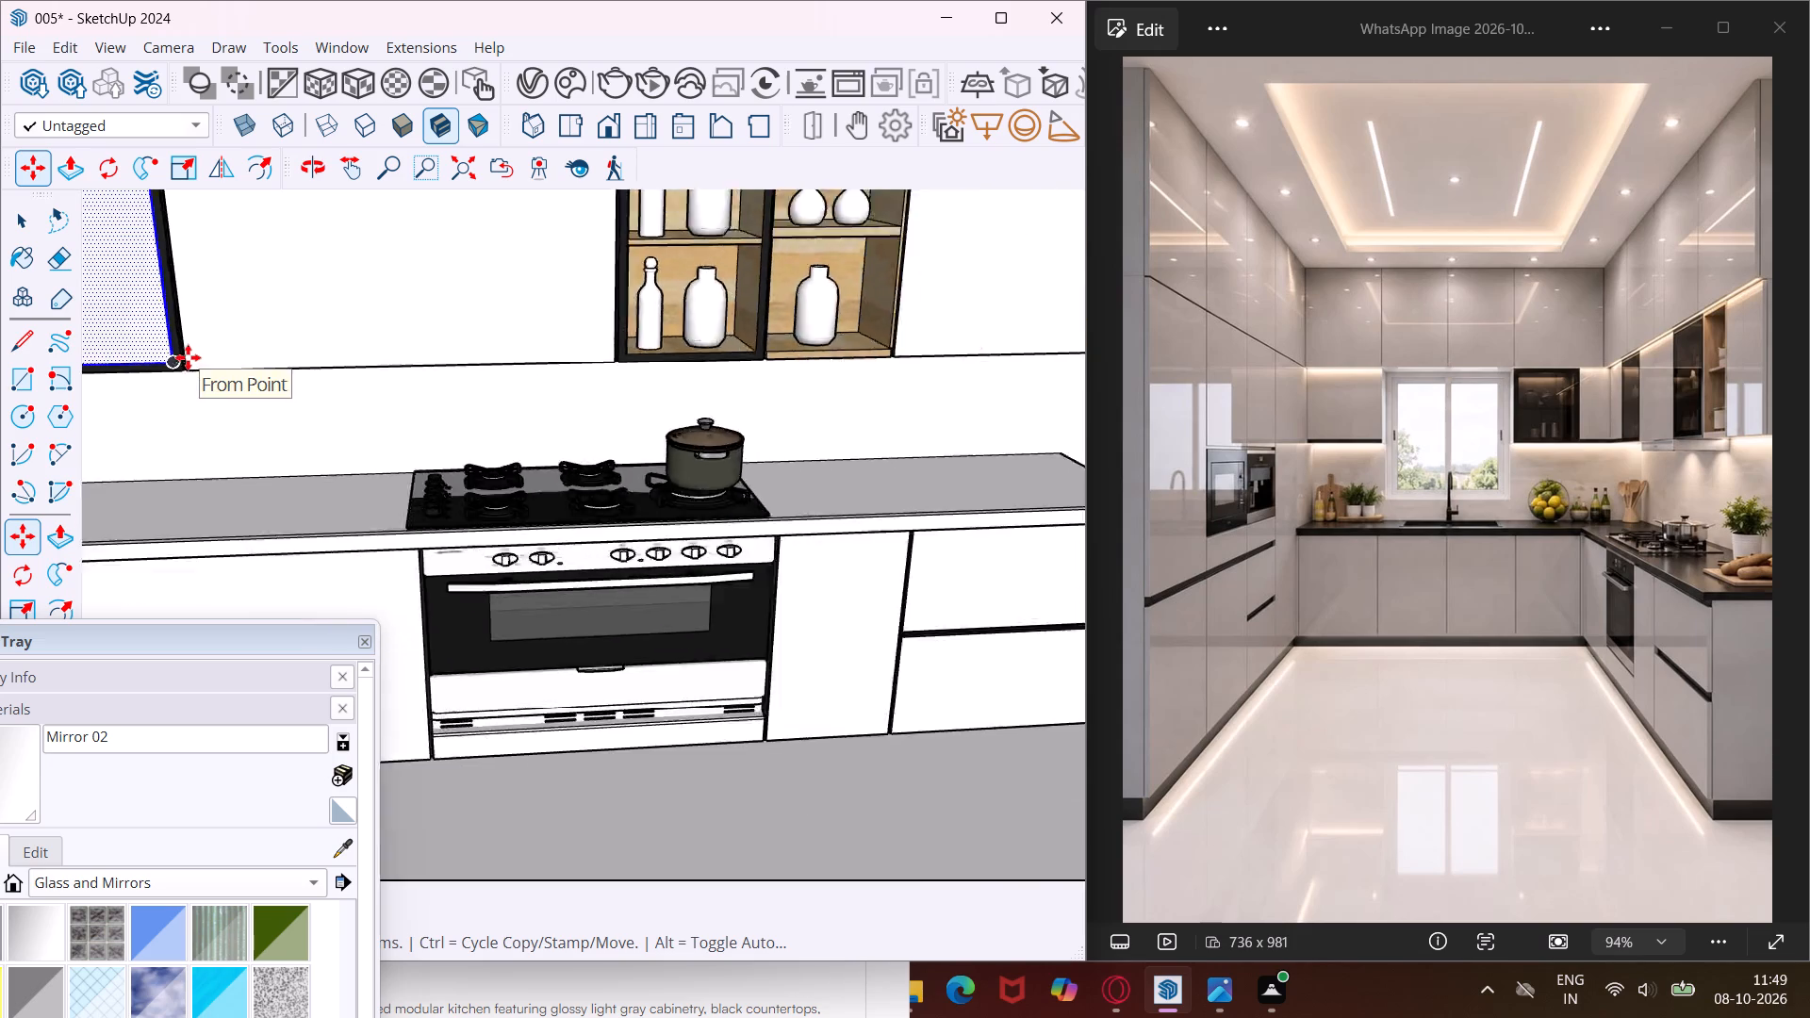
scroll(188, 357, "down", 6)
scroll(247, 393, "down", 20)
scroll(247, 393, "down", 4)
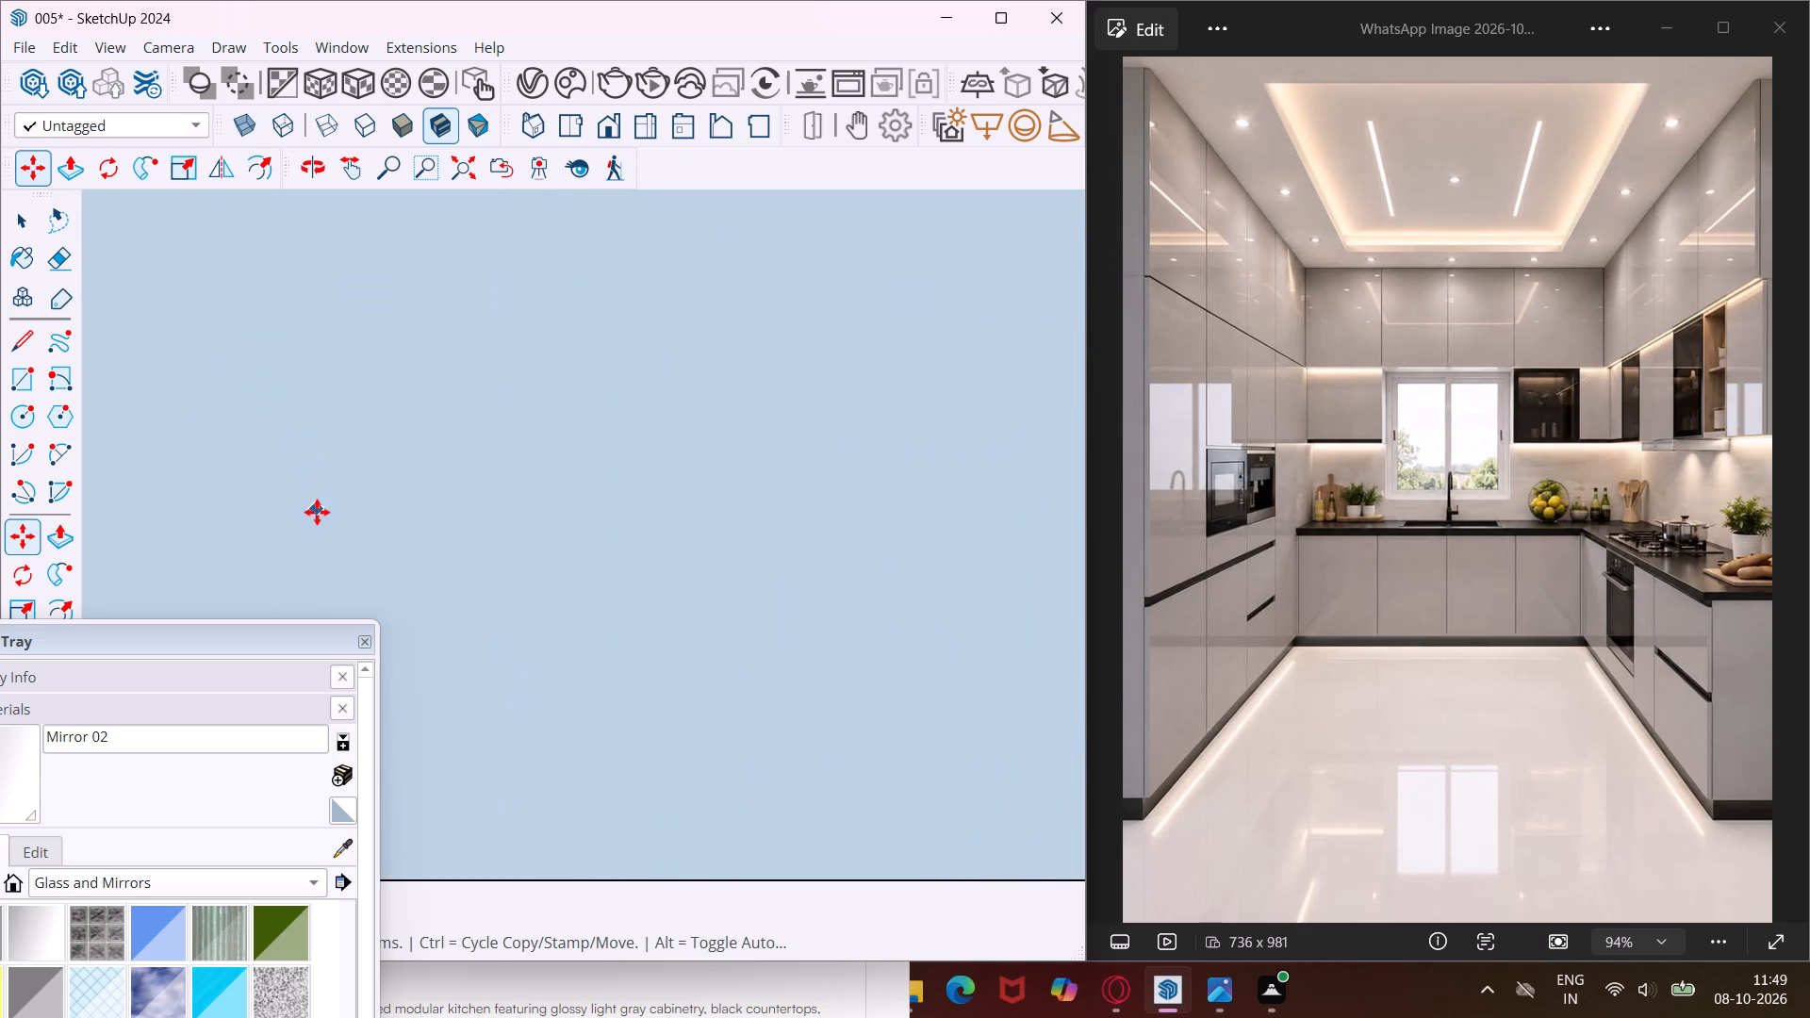
scroll(317, 512, "down", 20)
scroll(317, 512, "down", 18)
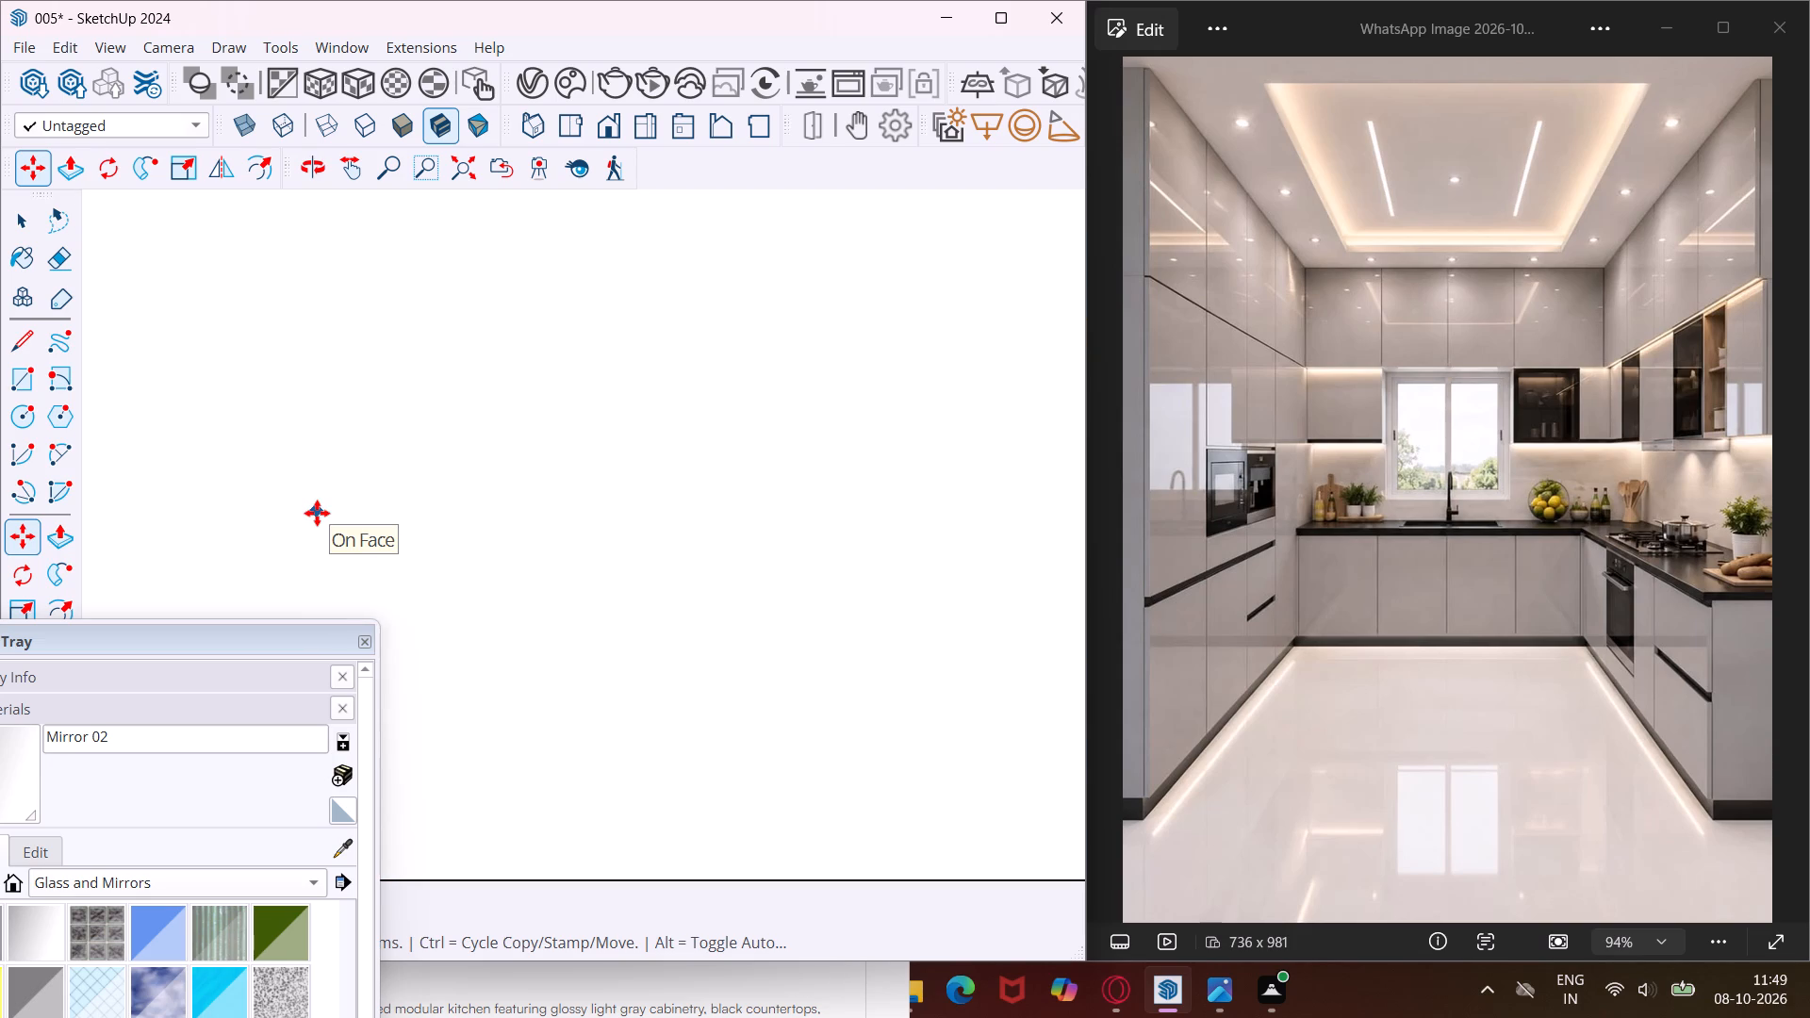
scroll(317, 513, "down", 20)
scroll(317, 513, "down", 18)
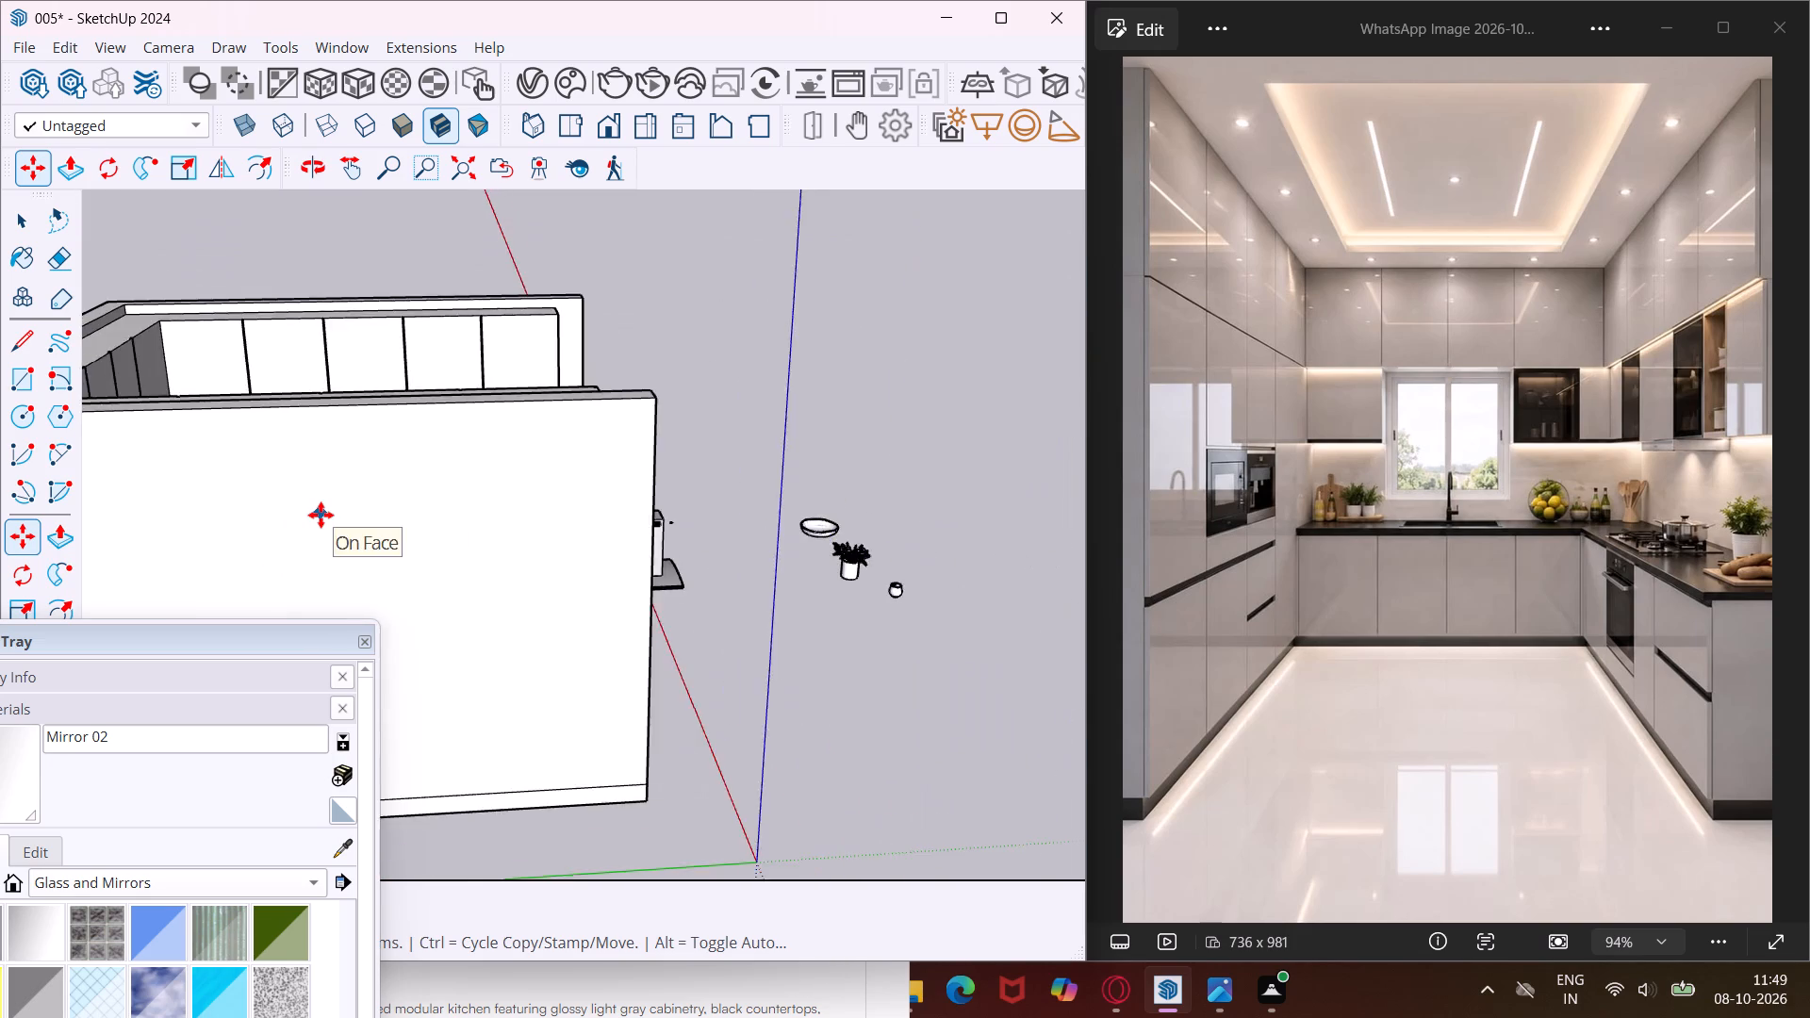
scroll(321, 515, "down", 3)
key("Escape")
key("space")
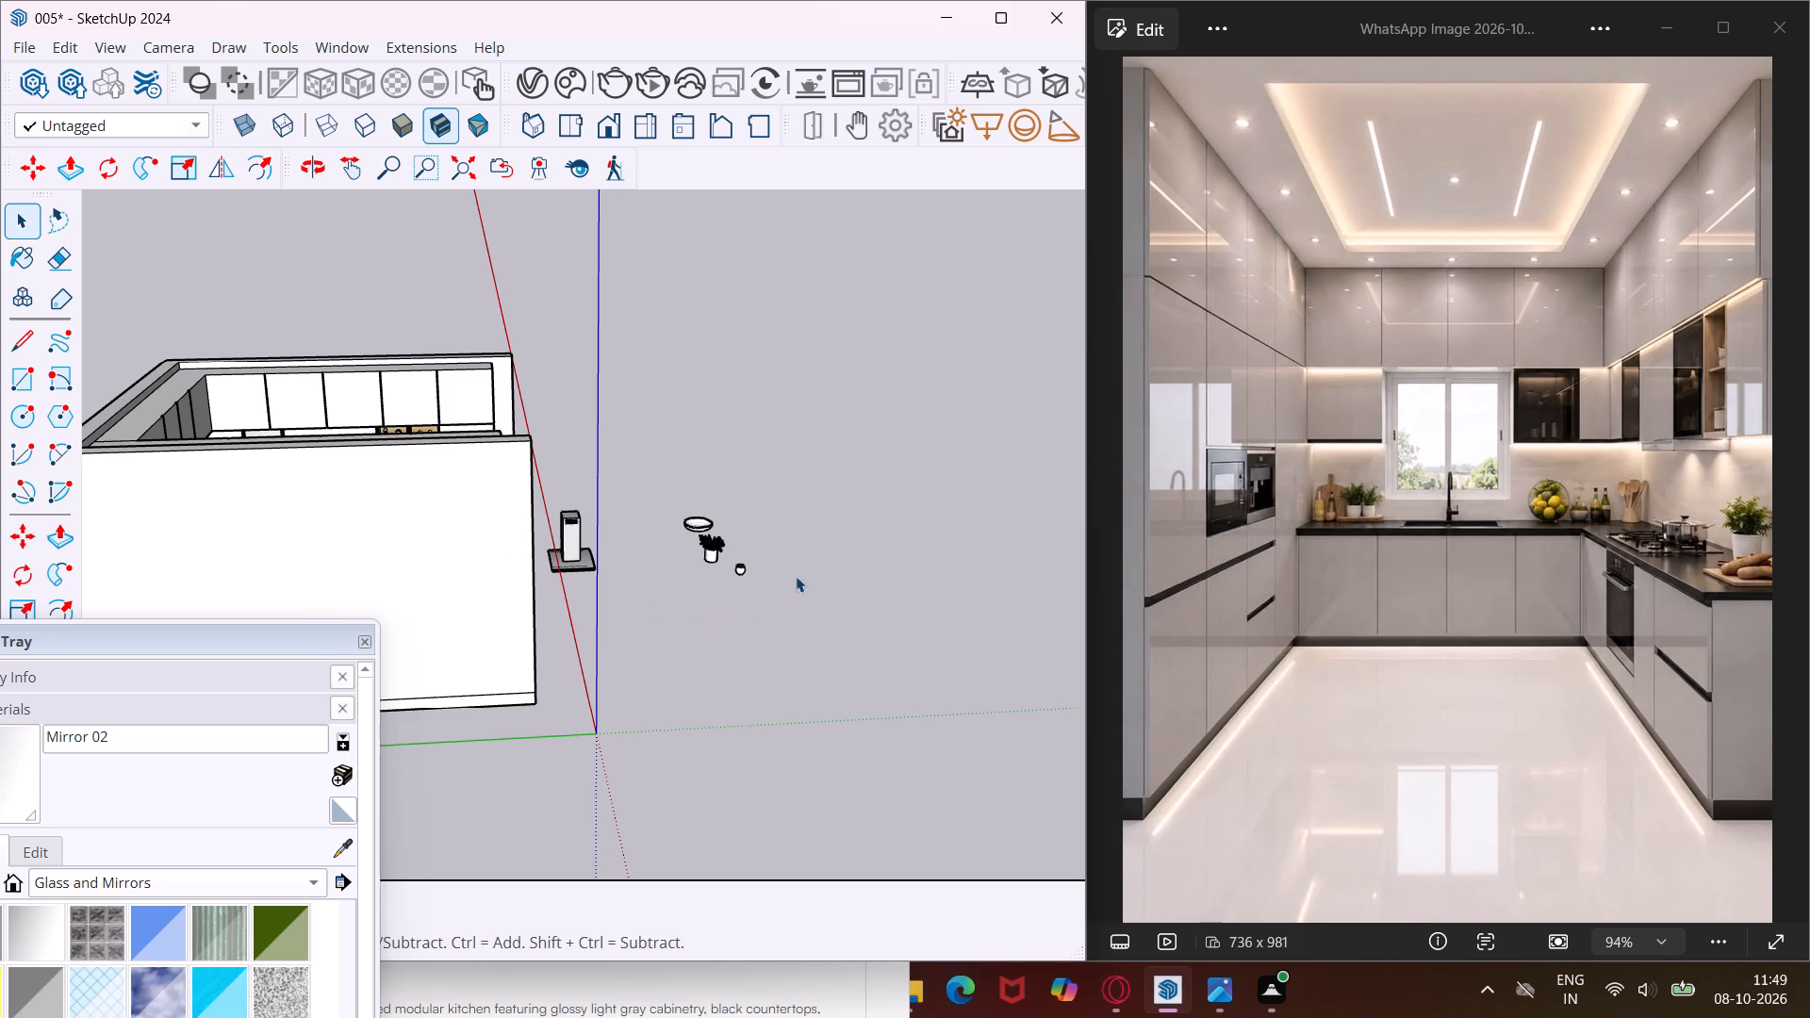
middle_click_drag(786, 575, 686, 595)
scroll(677, 589, "down", 8)
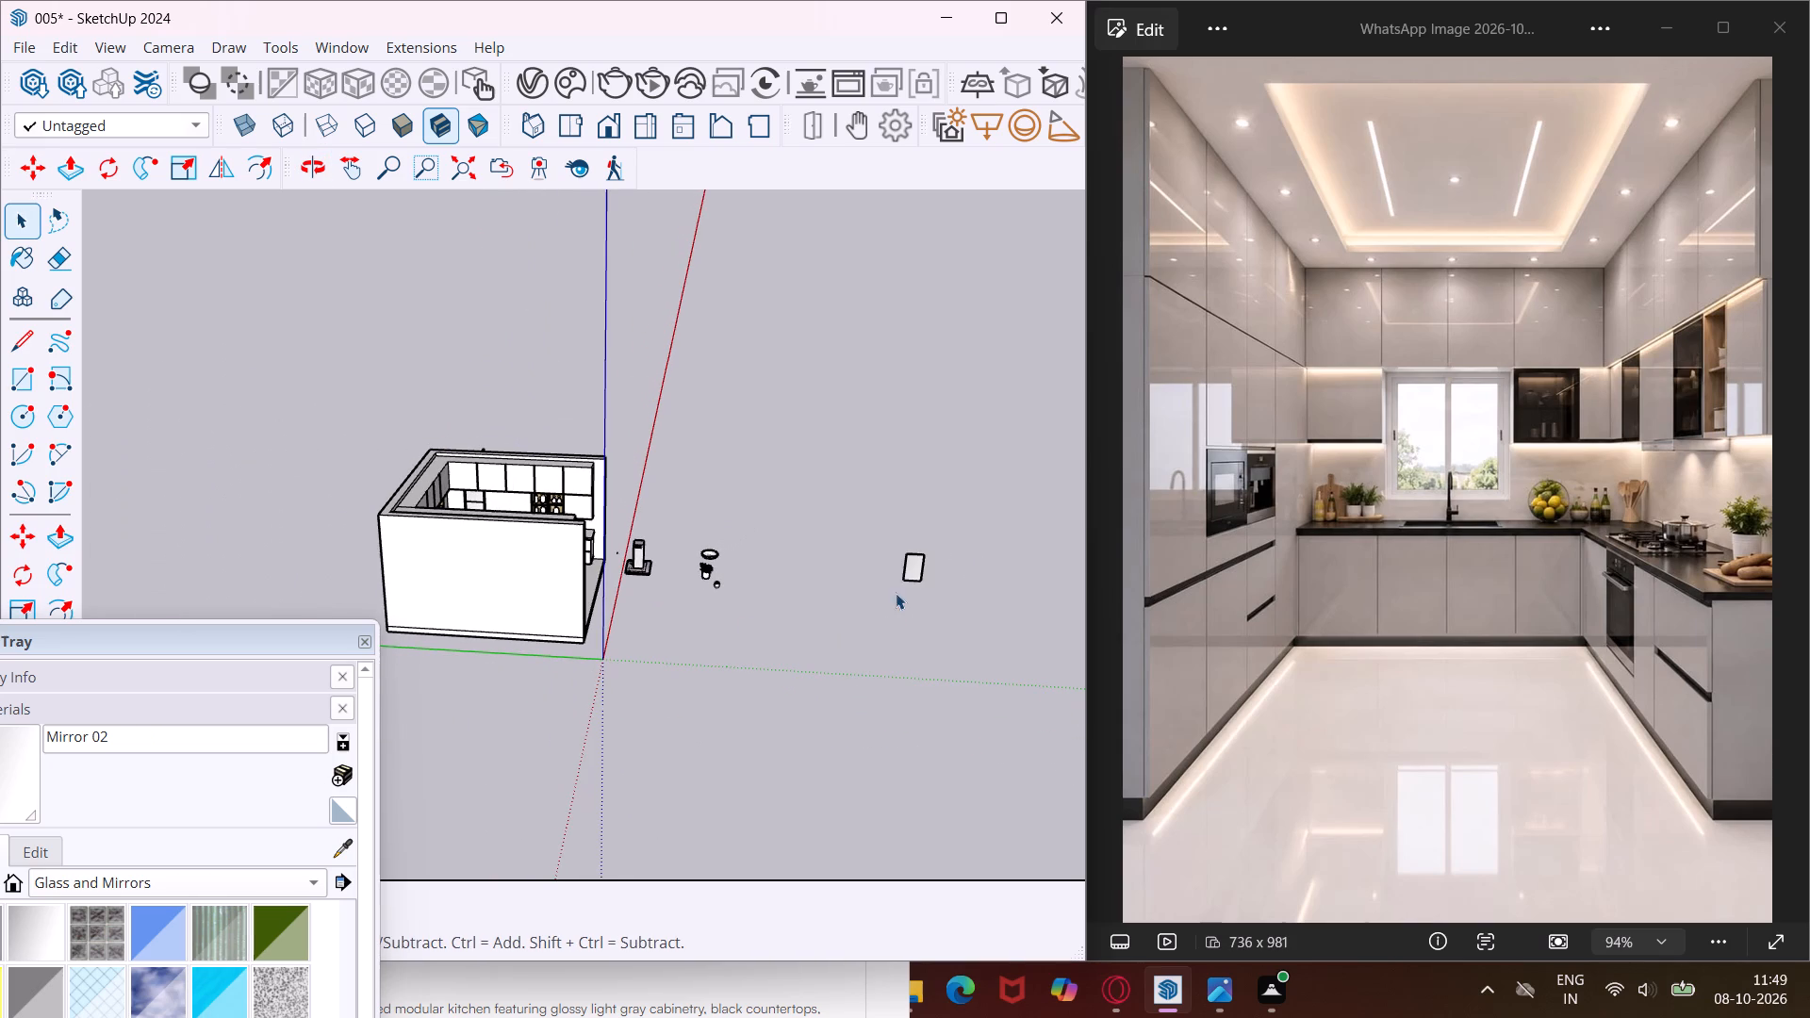
left_click_drag(958, 538, 858, 622)
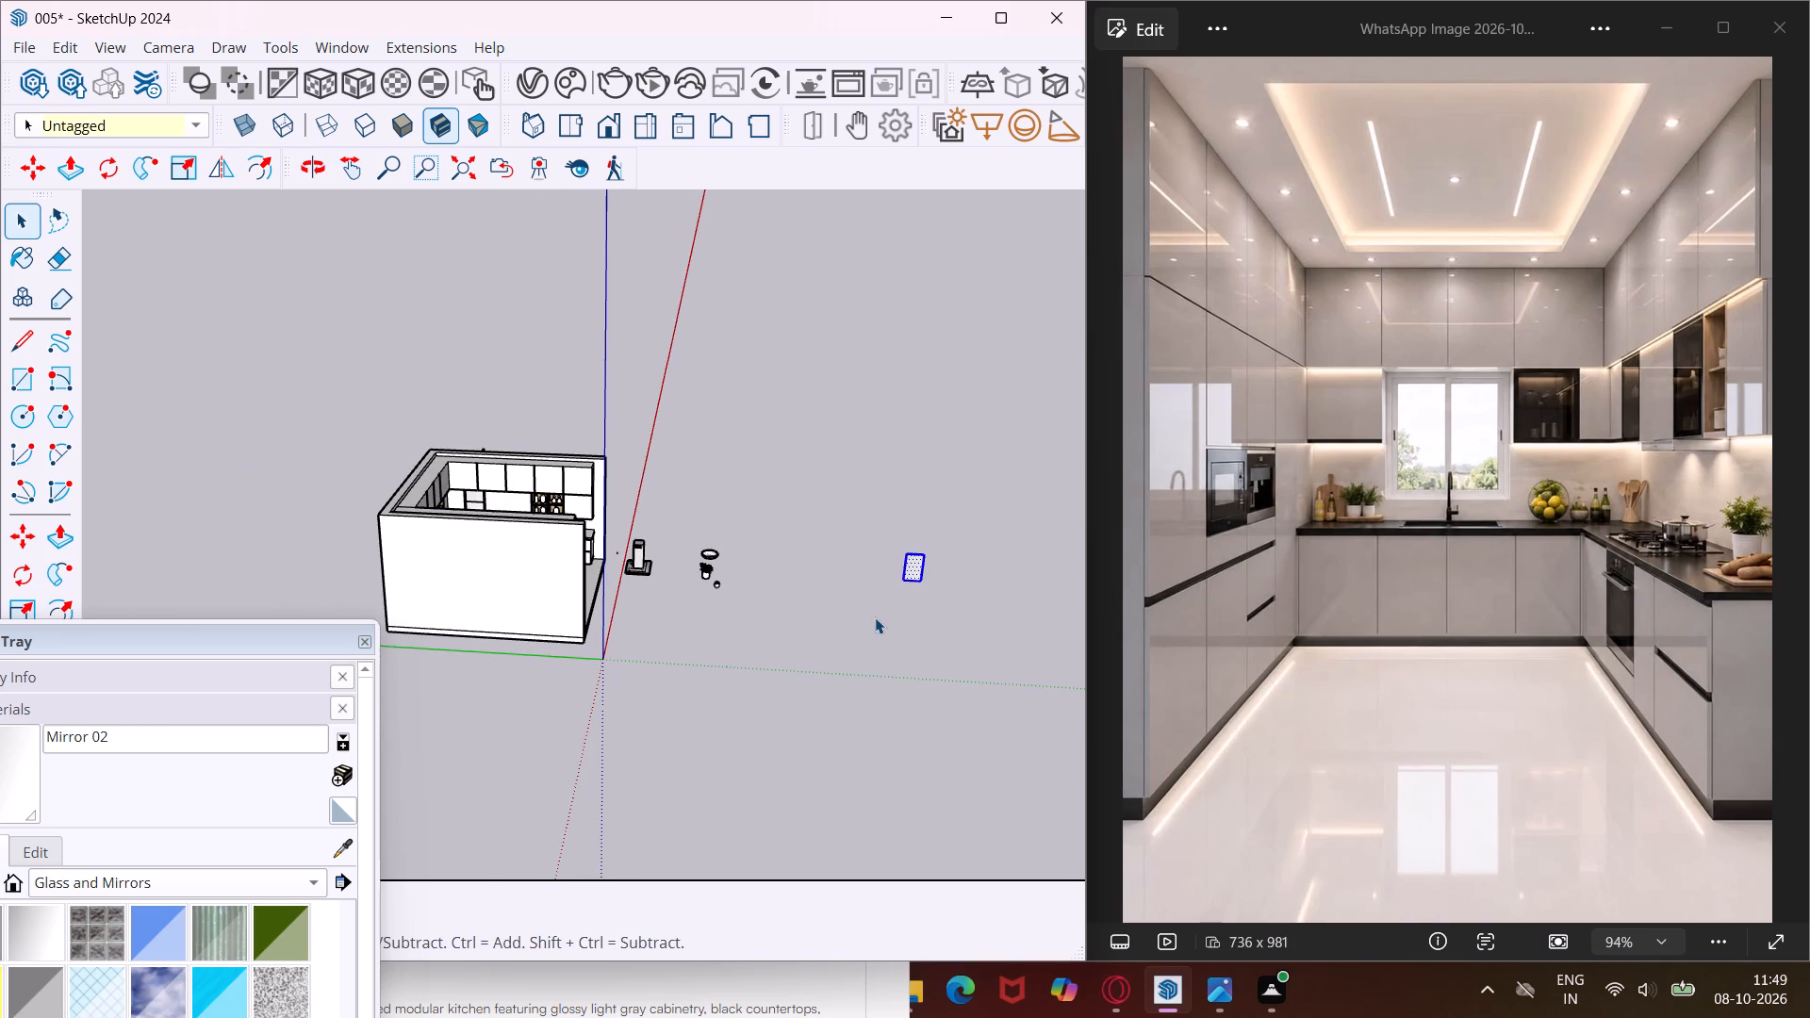
key("m")
middle_click_drag(921, 574, 633, 595)
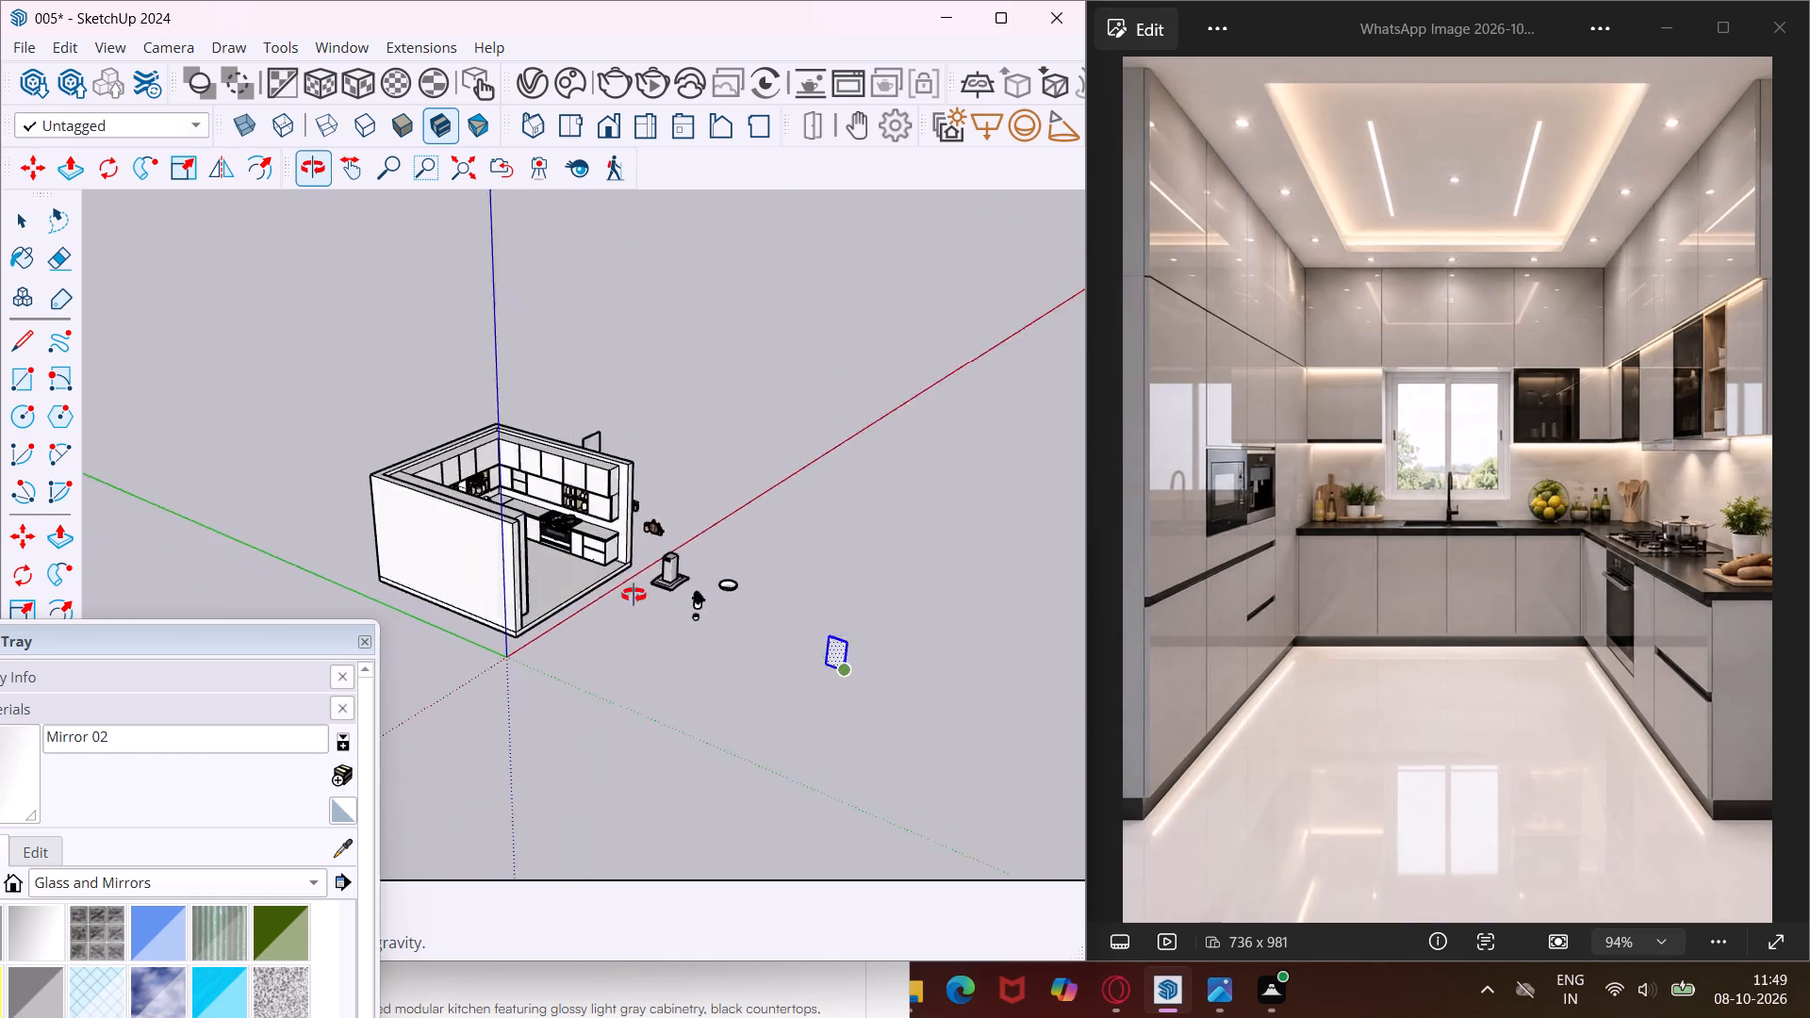
middle_click_drag(633, 595, 488, 566)
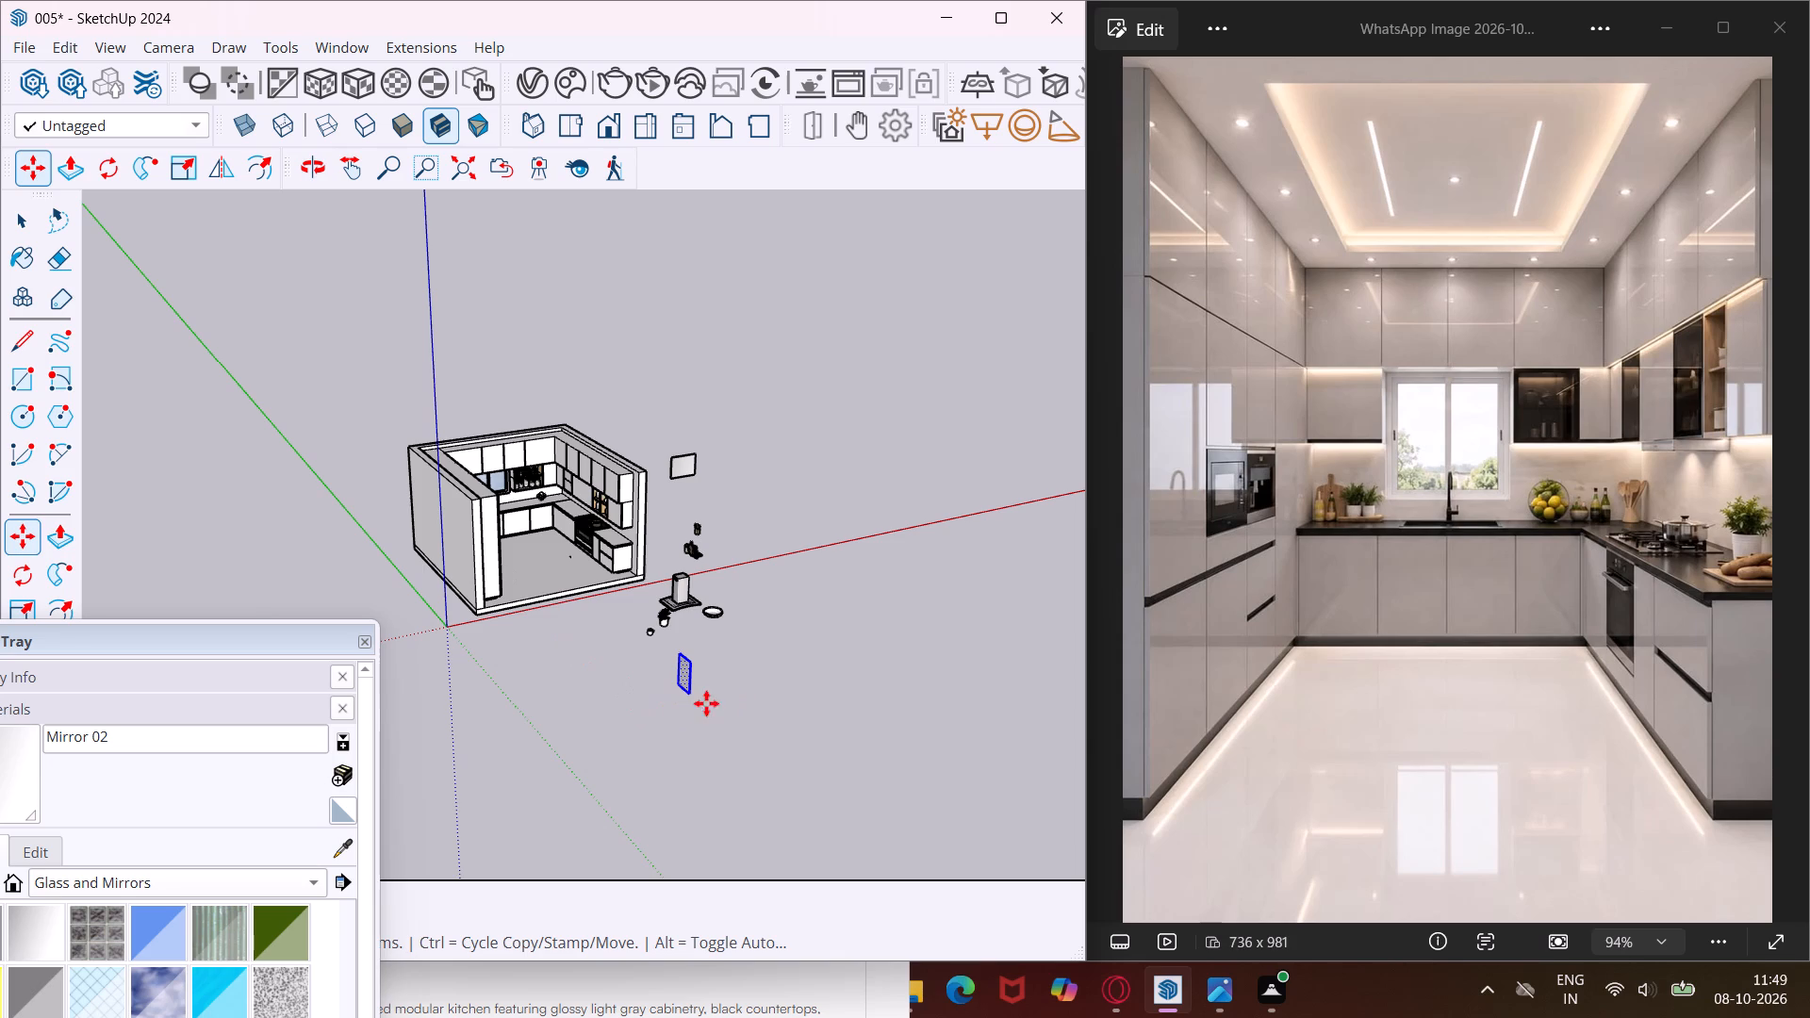
scroll(718, 700, "up", 18)
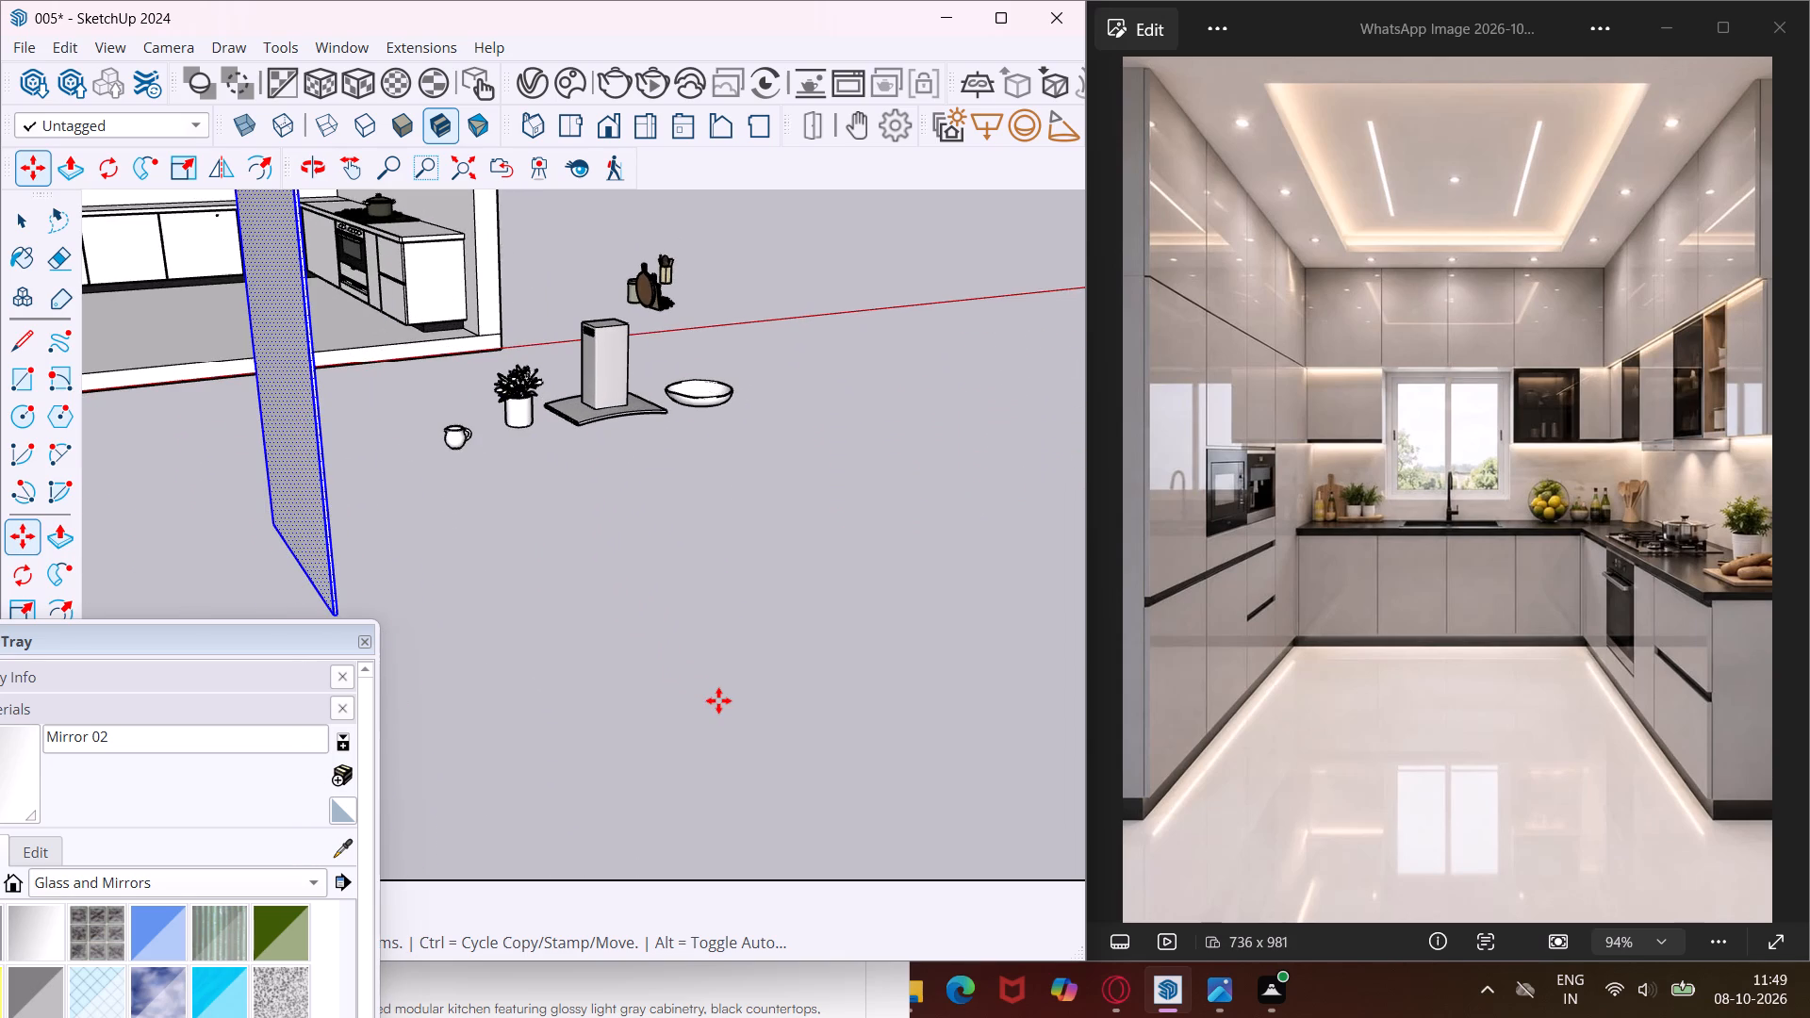
middle_click_drag(334, 598, 292, 510)
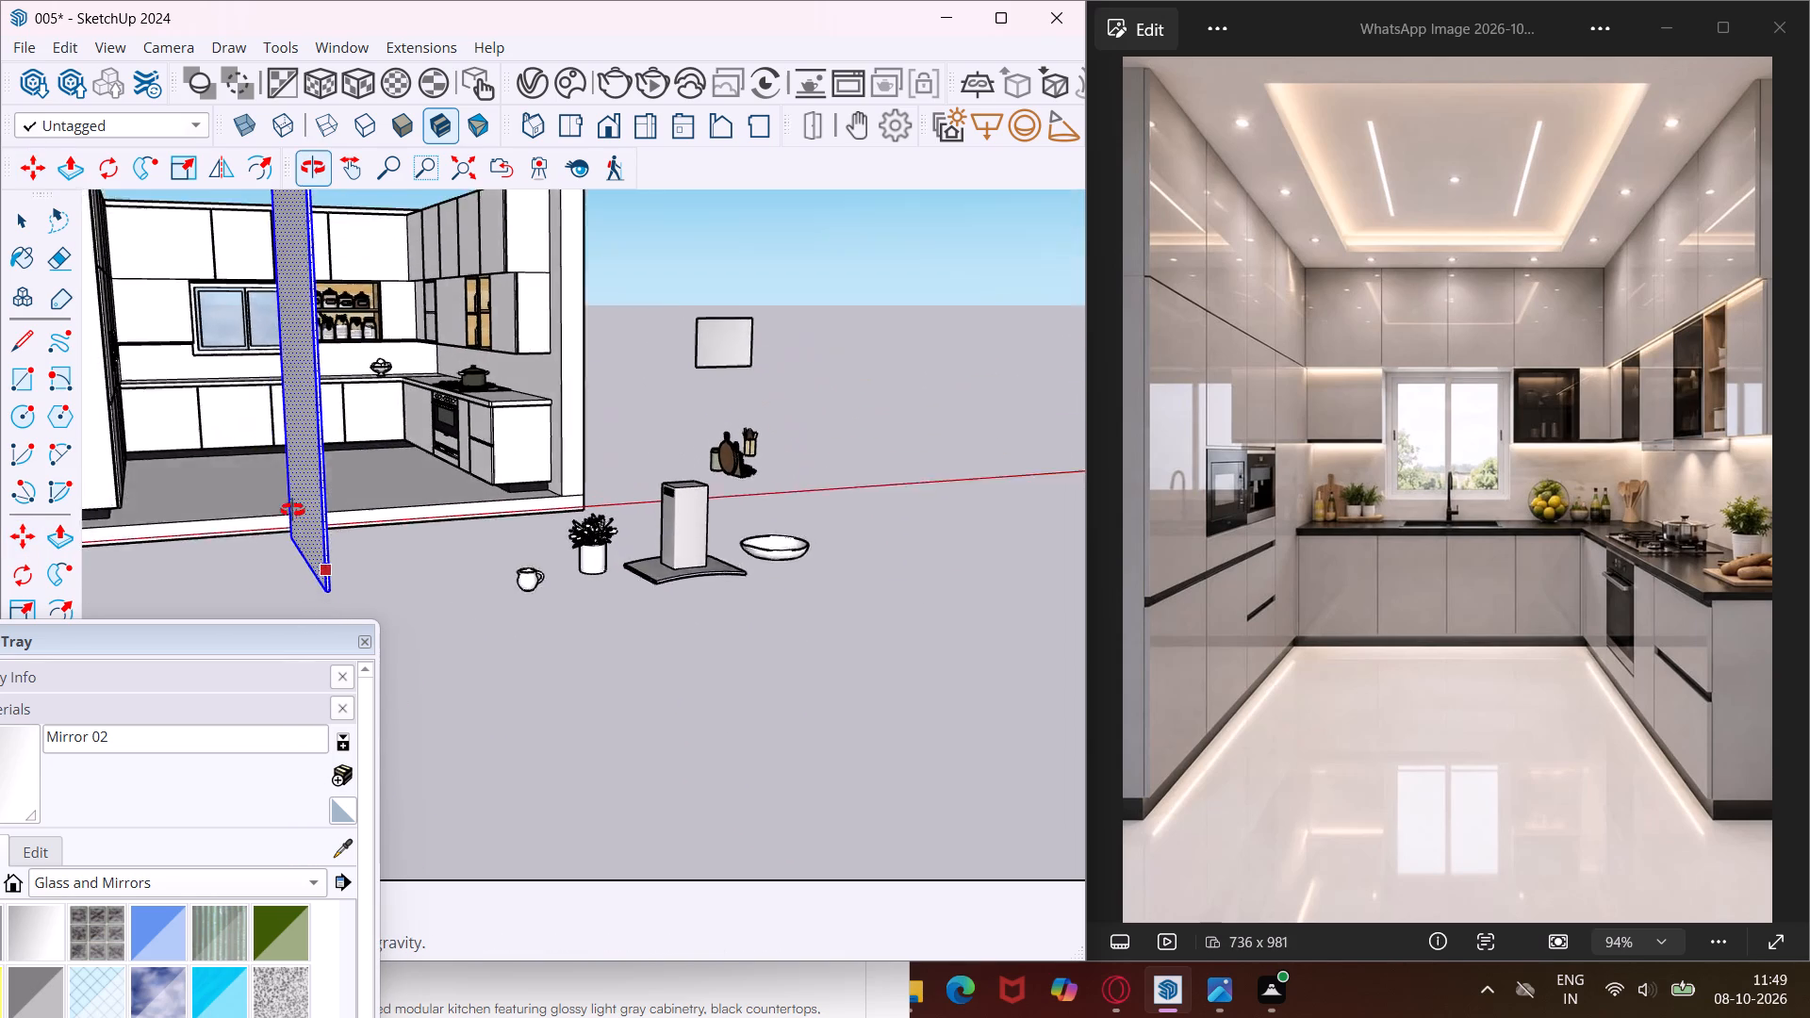
middle_click_drag(292, 510, 291, 504)
scroll(331, 593, "up", 5)
scroll(331, 593, "down", 5)
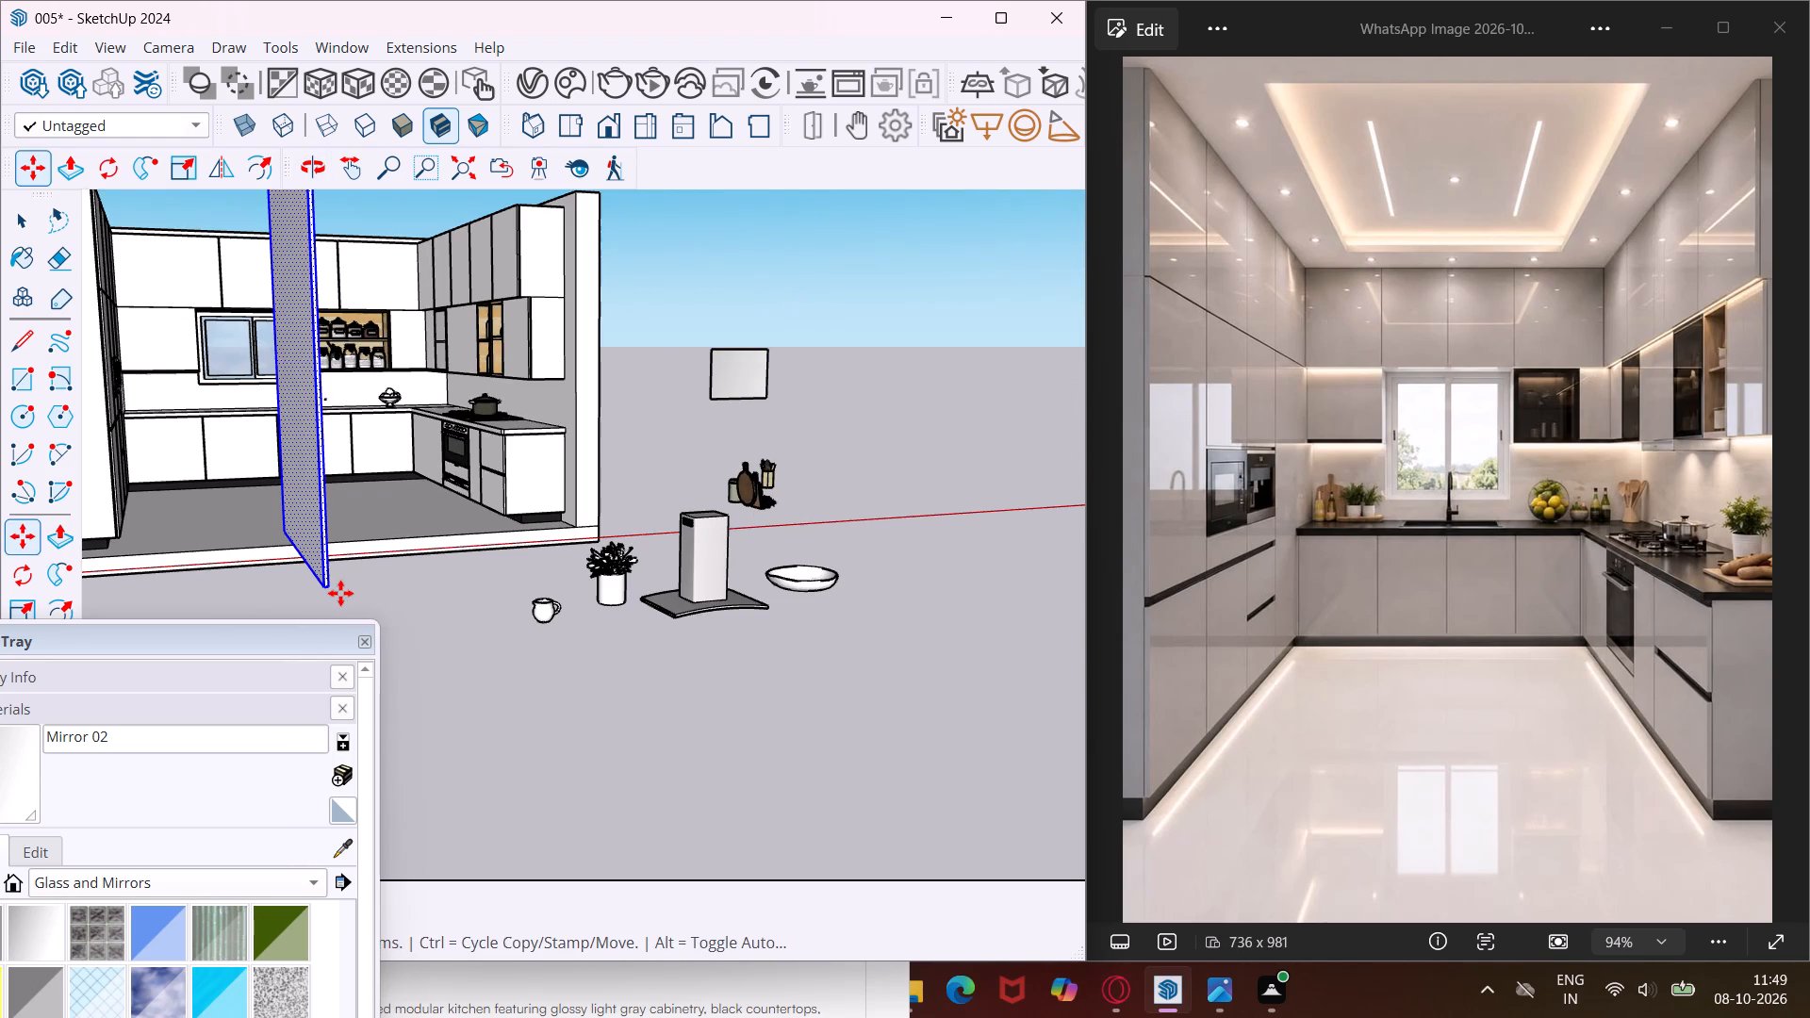
scroll(322, 583, "up", 5)
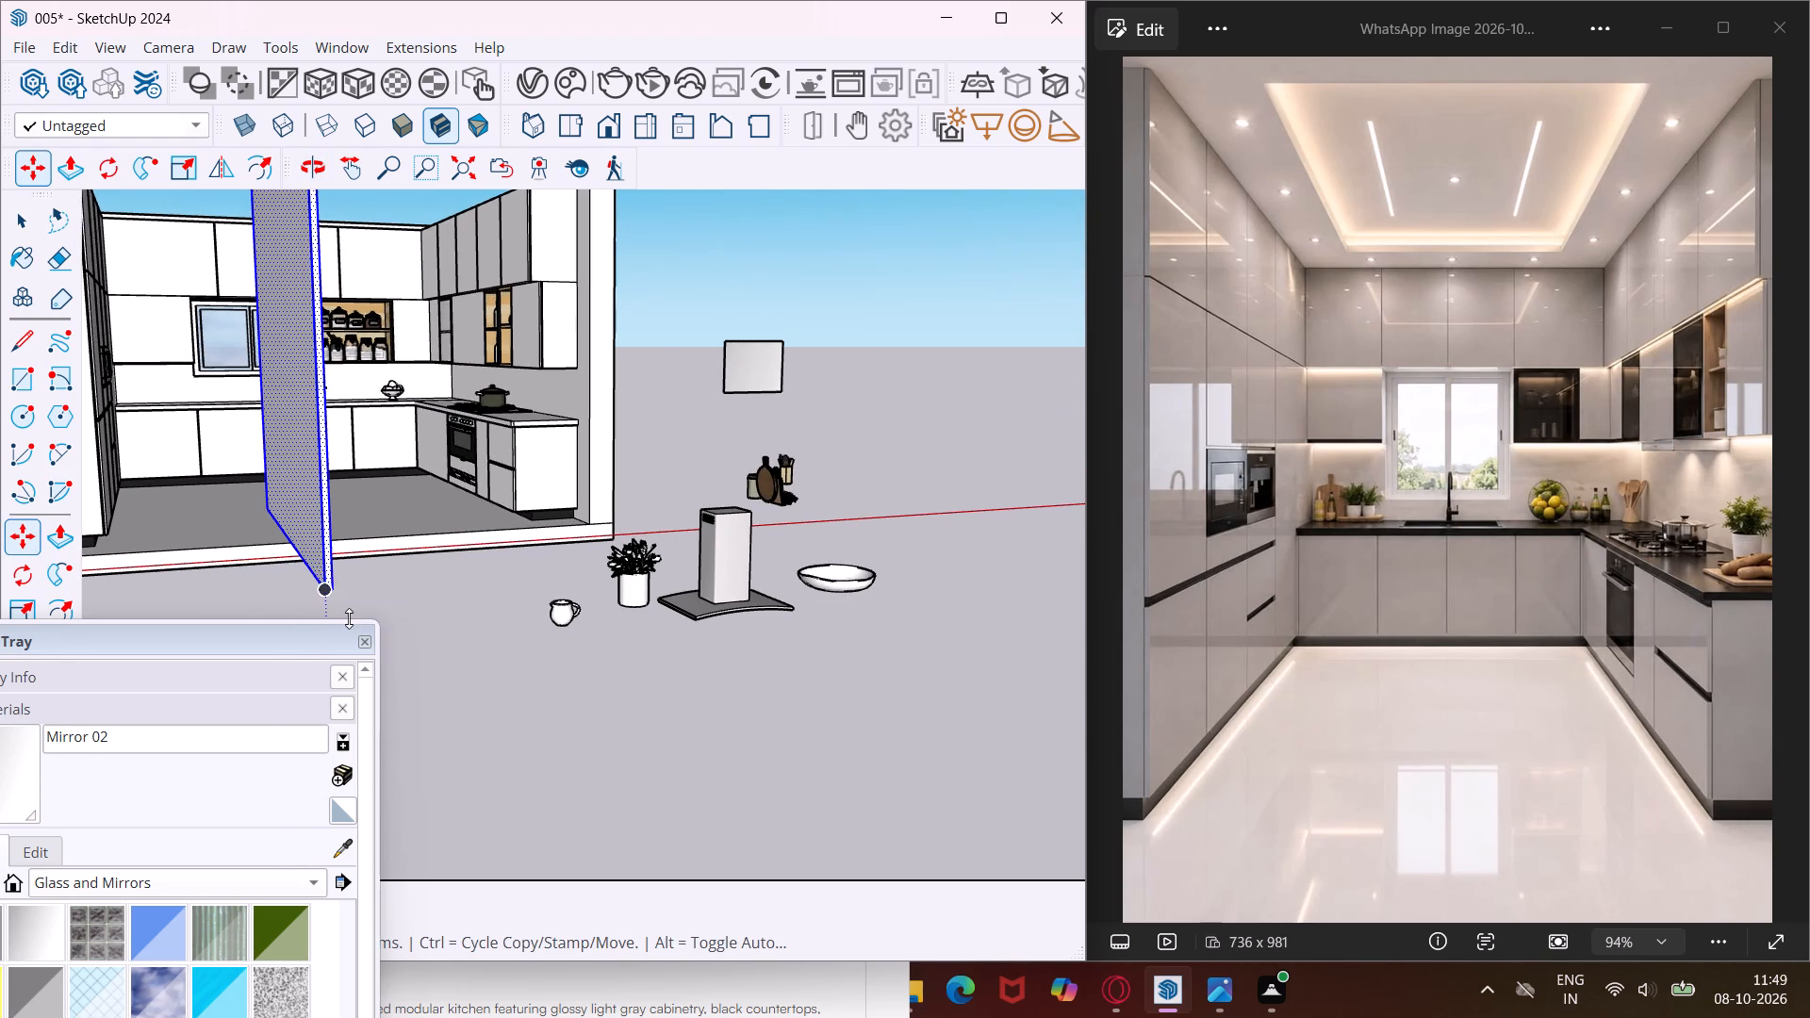
scroll(333, 598, "up", 3)
scroll(333, 598, "down", 4)
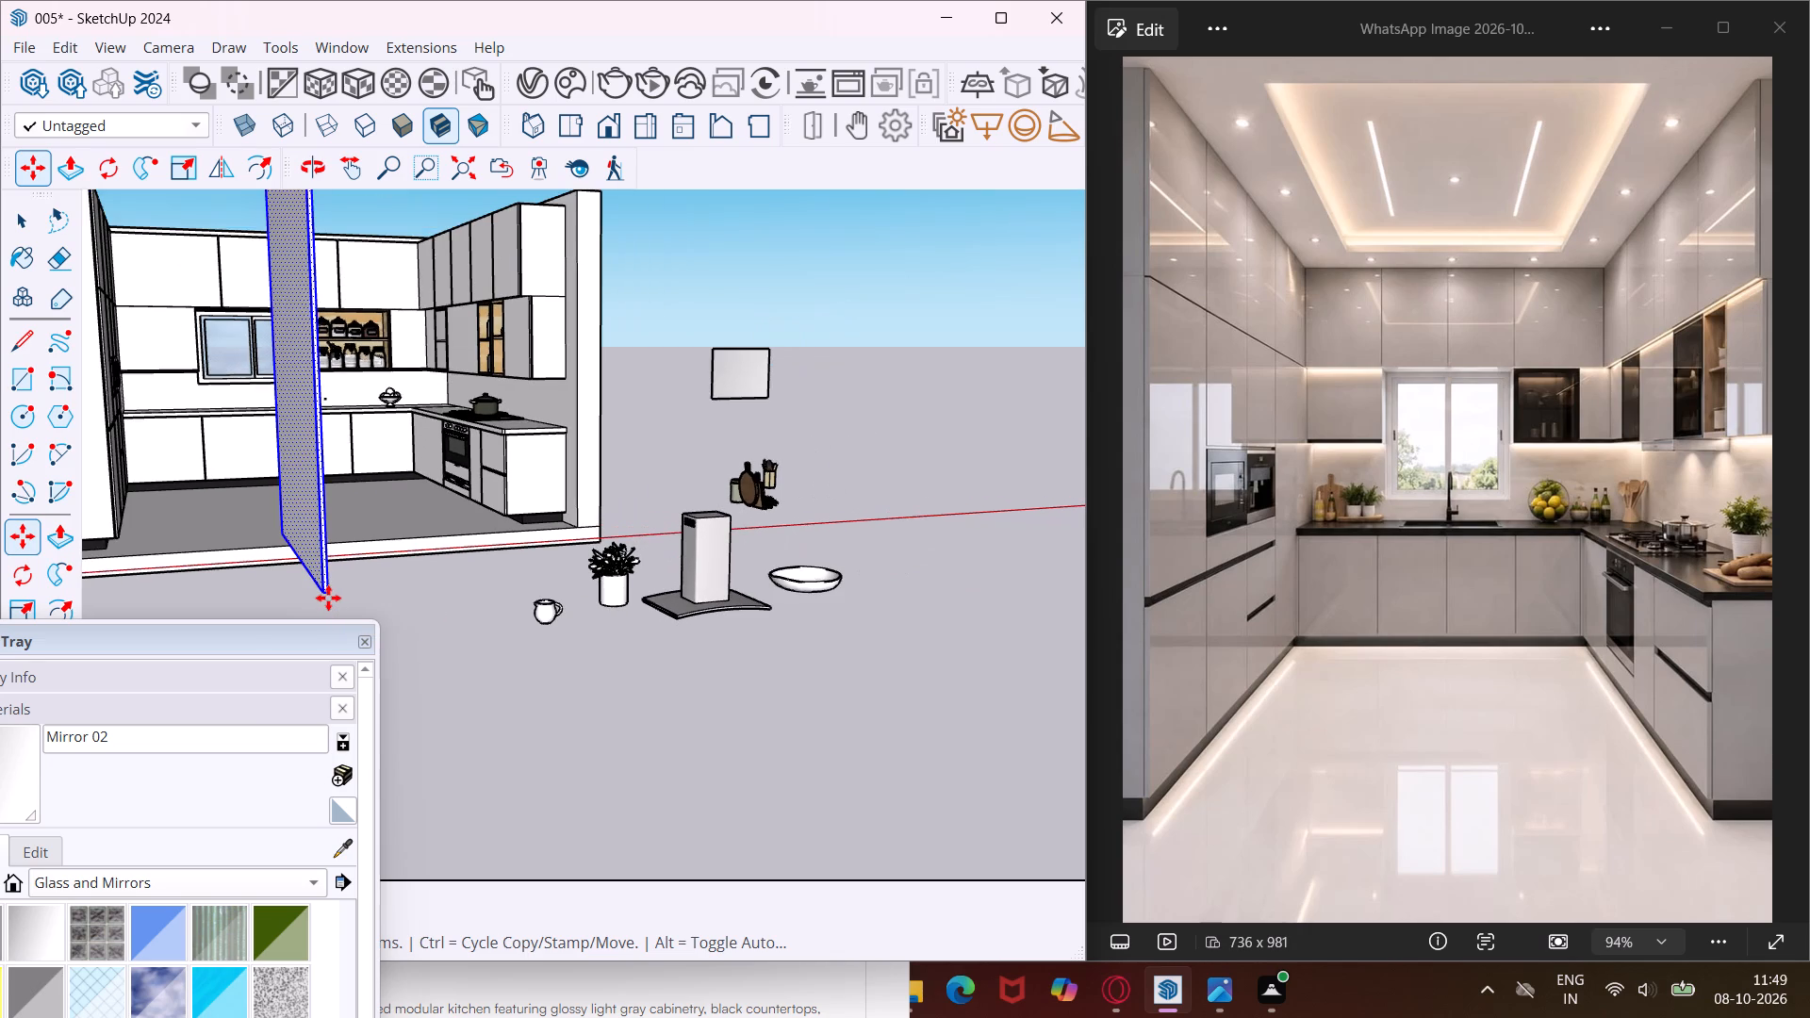
scroll(328, 596, "up", 6)
scroll(315, 590, "down", 2)
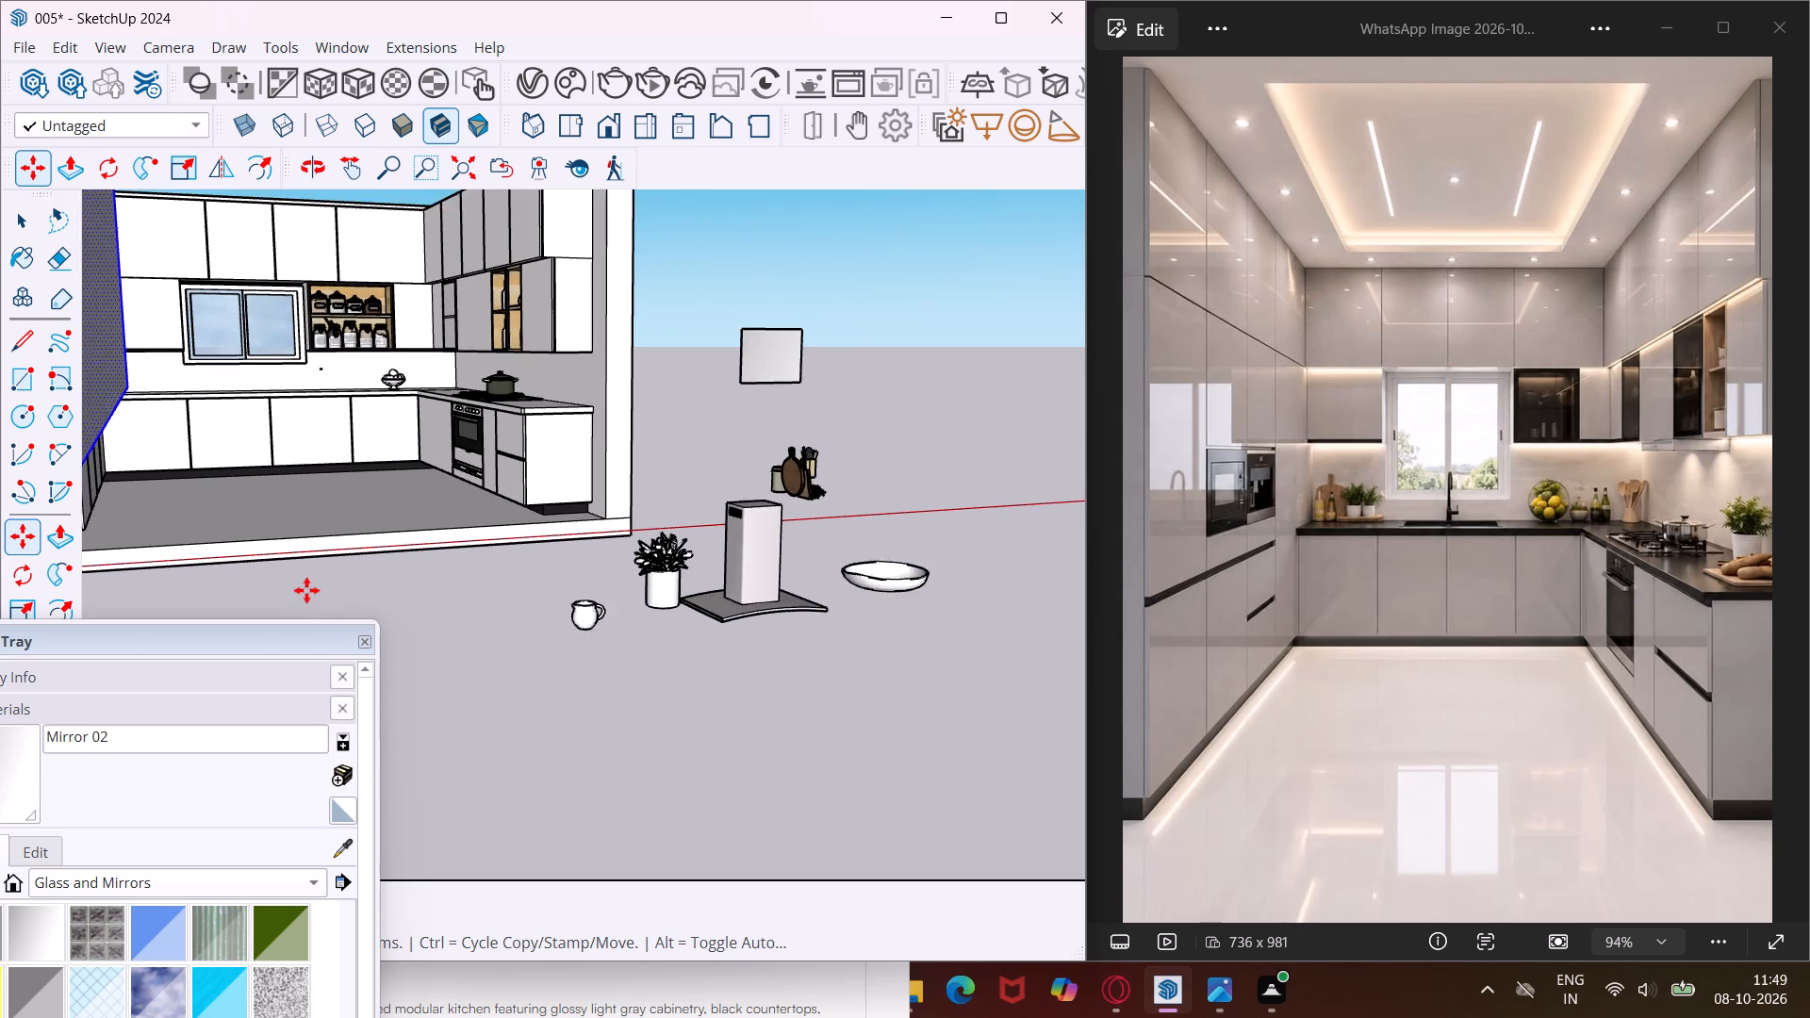
scroll(306, 590, "down", 1)
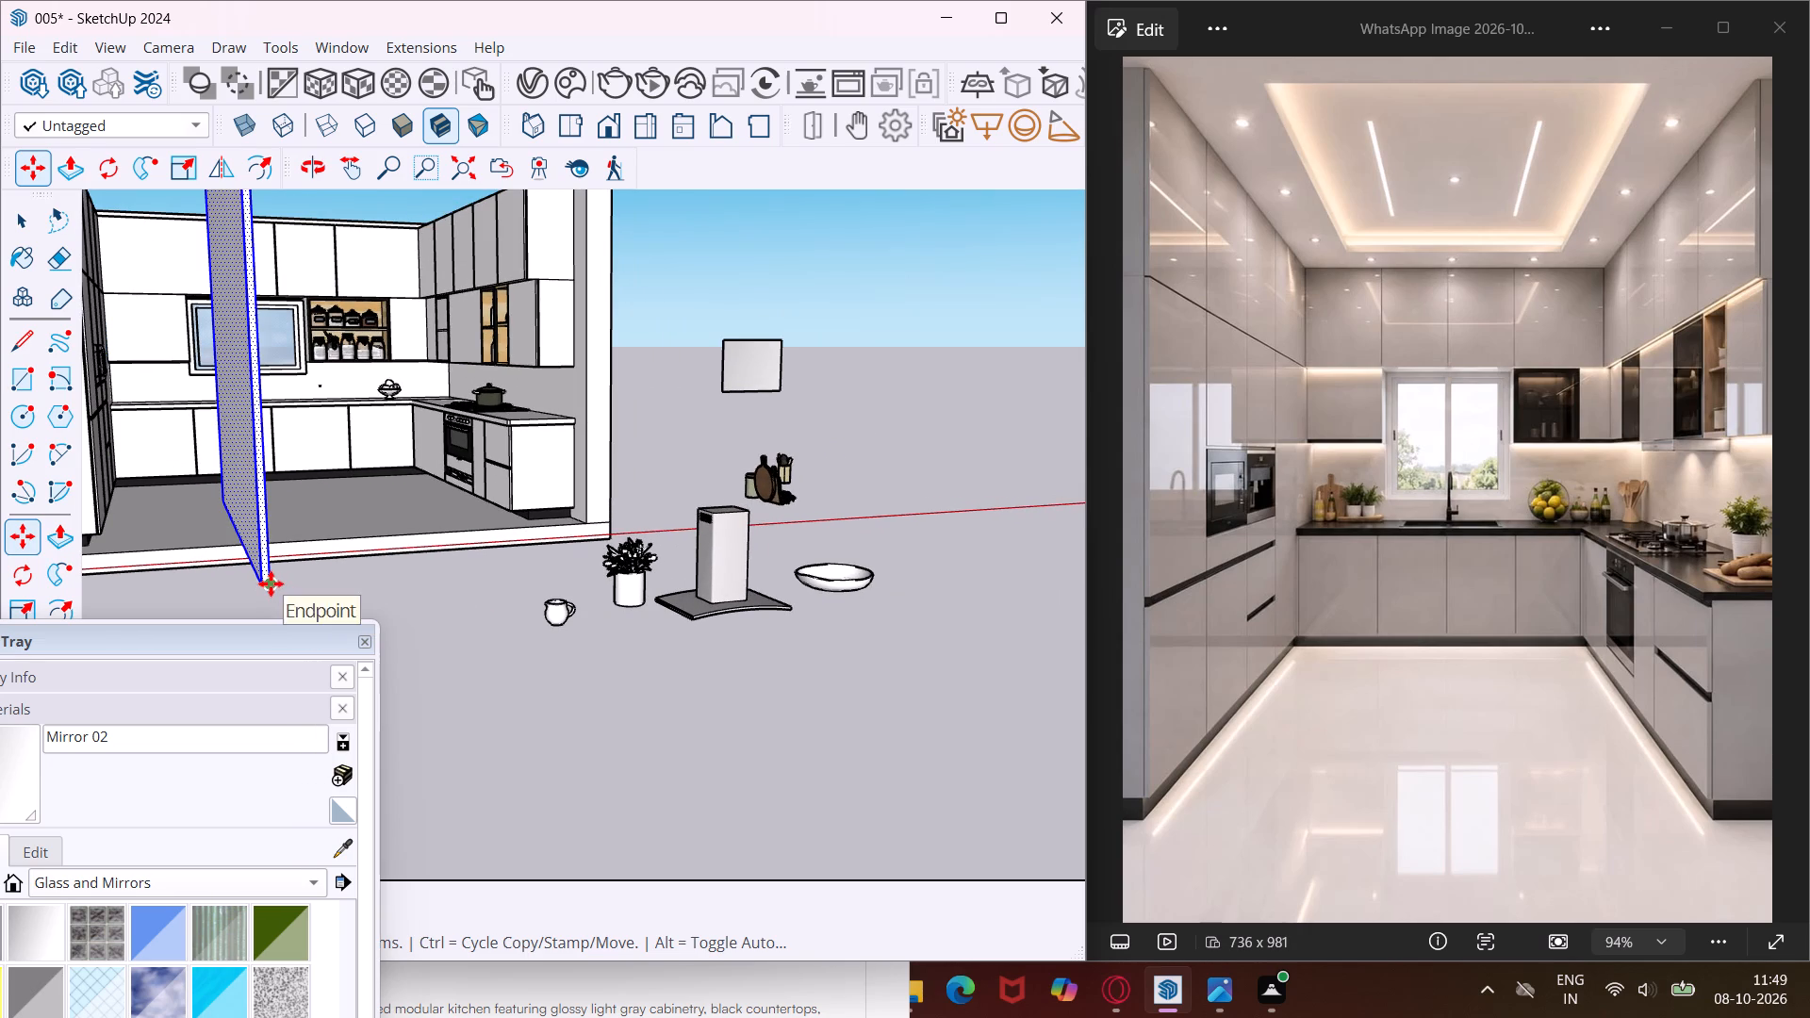
left_click(271, 583)
middle_click_drag(462, 363, 570, 390)
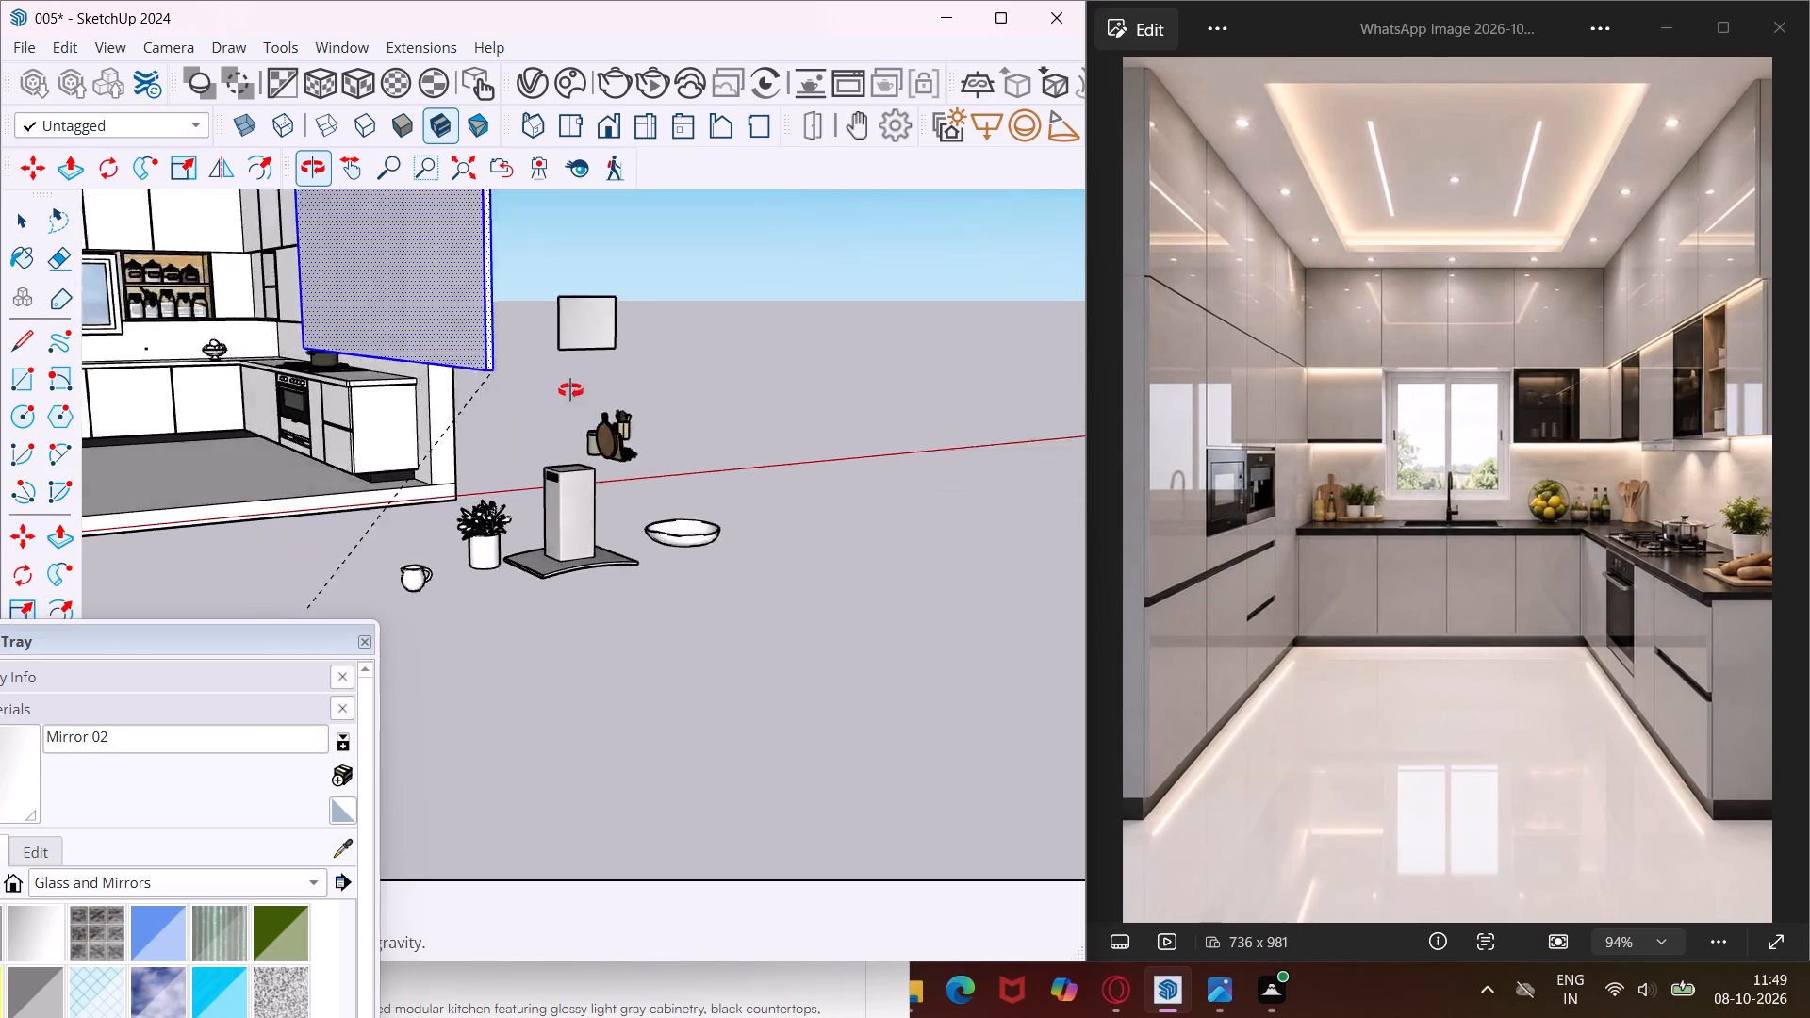
middle_click_drag(570, 390, 771, 465)
scroll(713, 441, "down", 11)
scroll(713, 441, "up", 1)
scroll(713, 441, "down", 6)
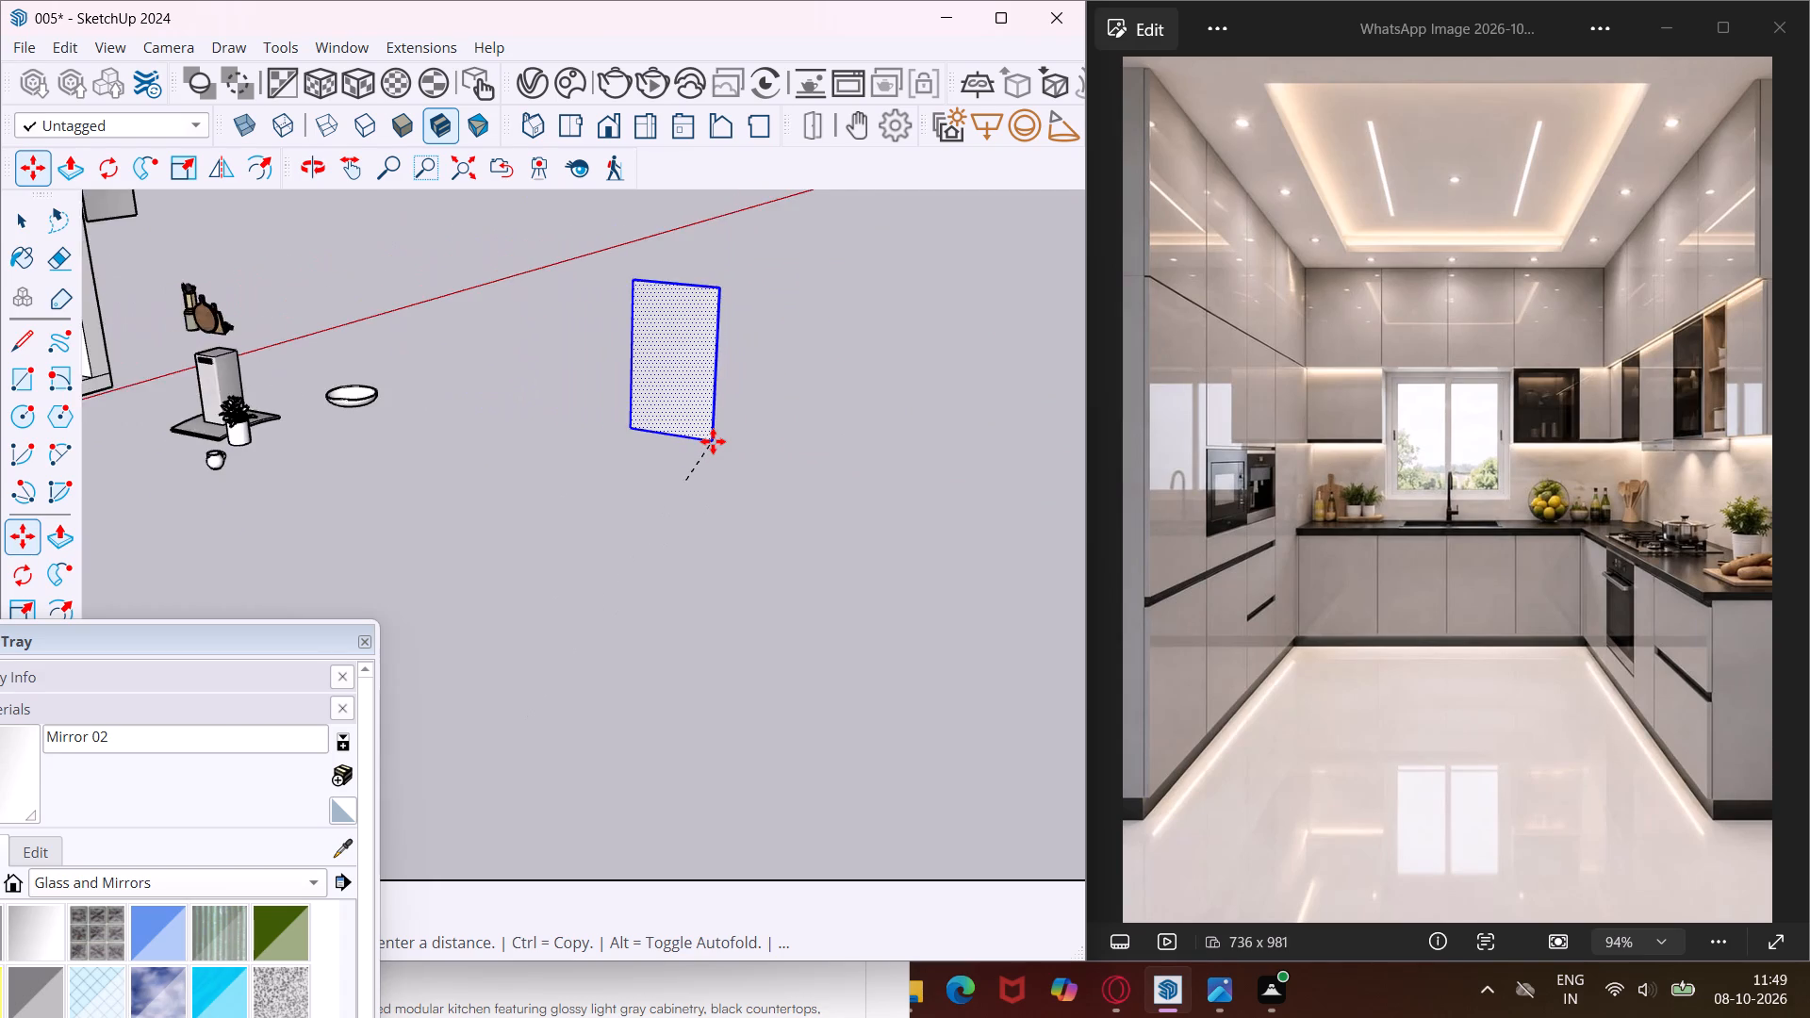
scroll(713, 441, "down", 9)
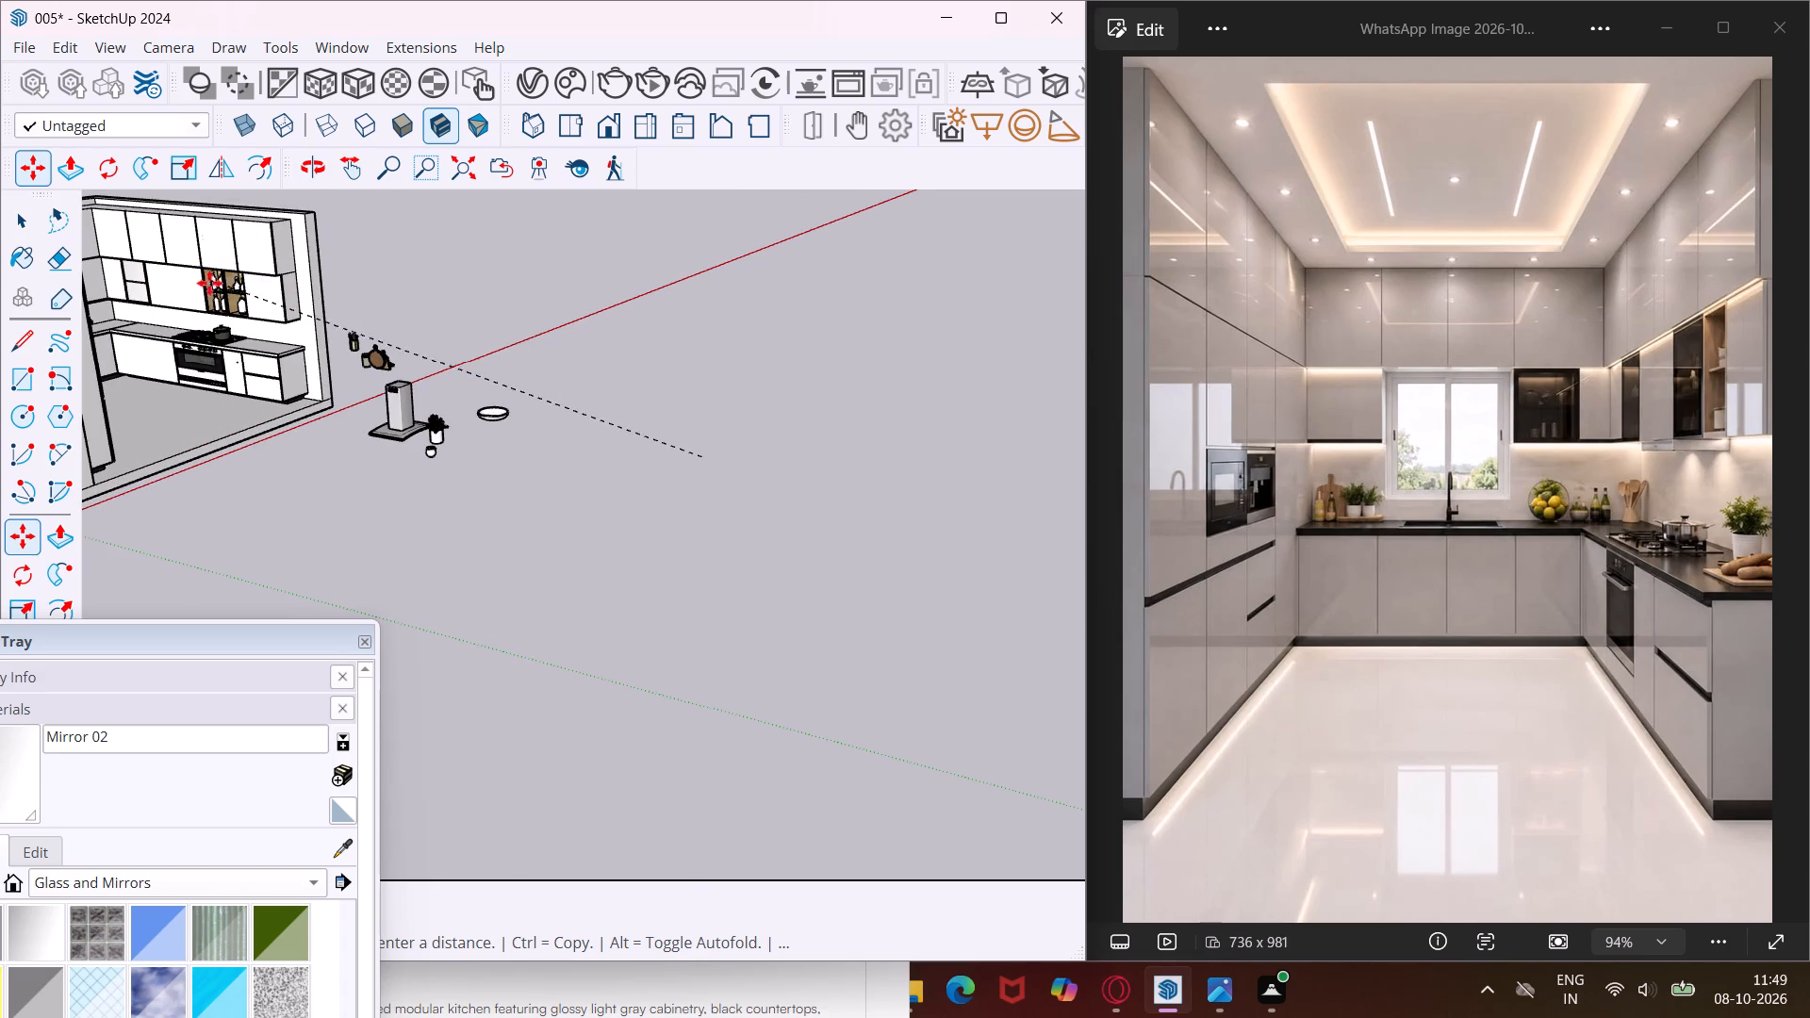
scroll(221, 308, "up", 20)
scroll(221, 308, "up", 1)
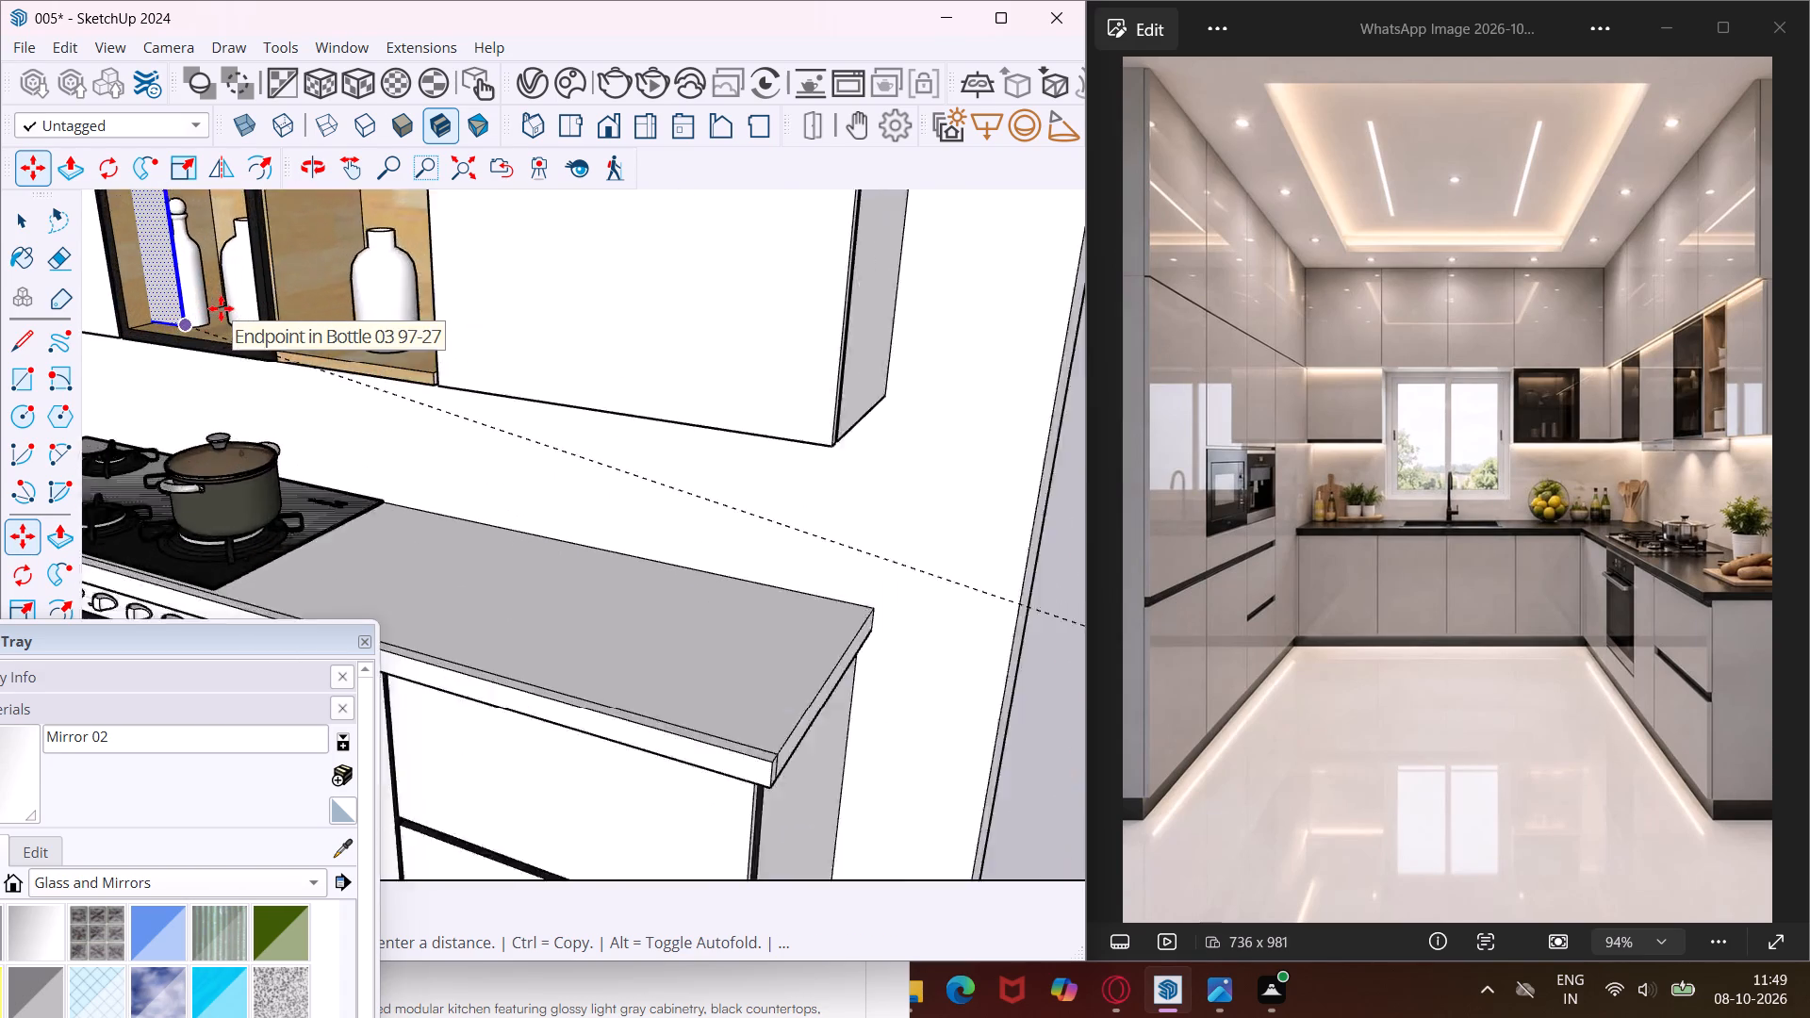
scroll(221, 308, "up", 6)
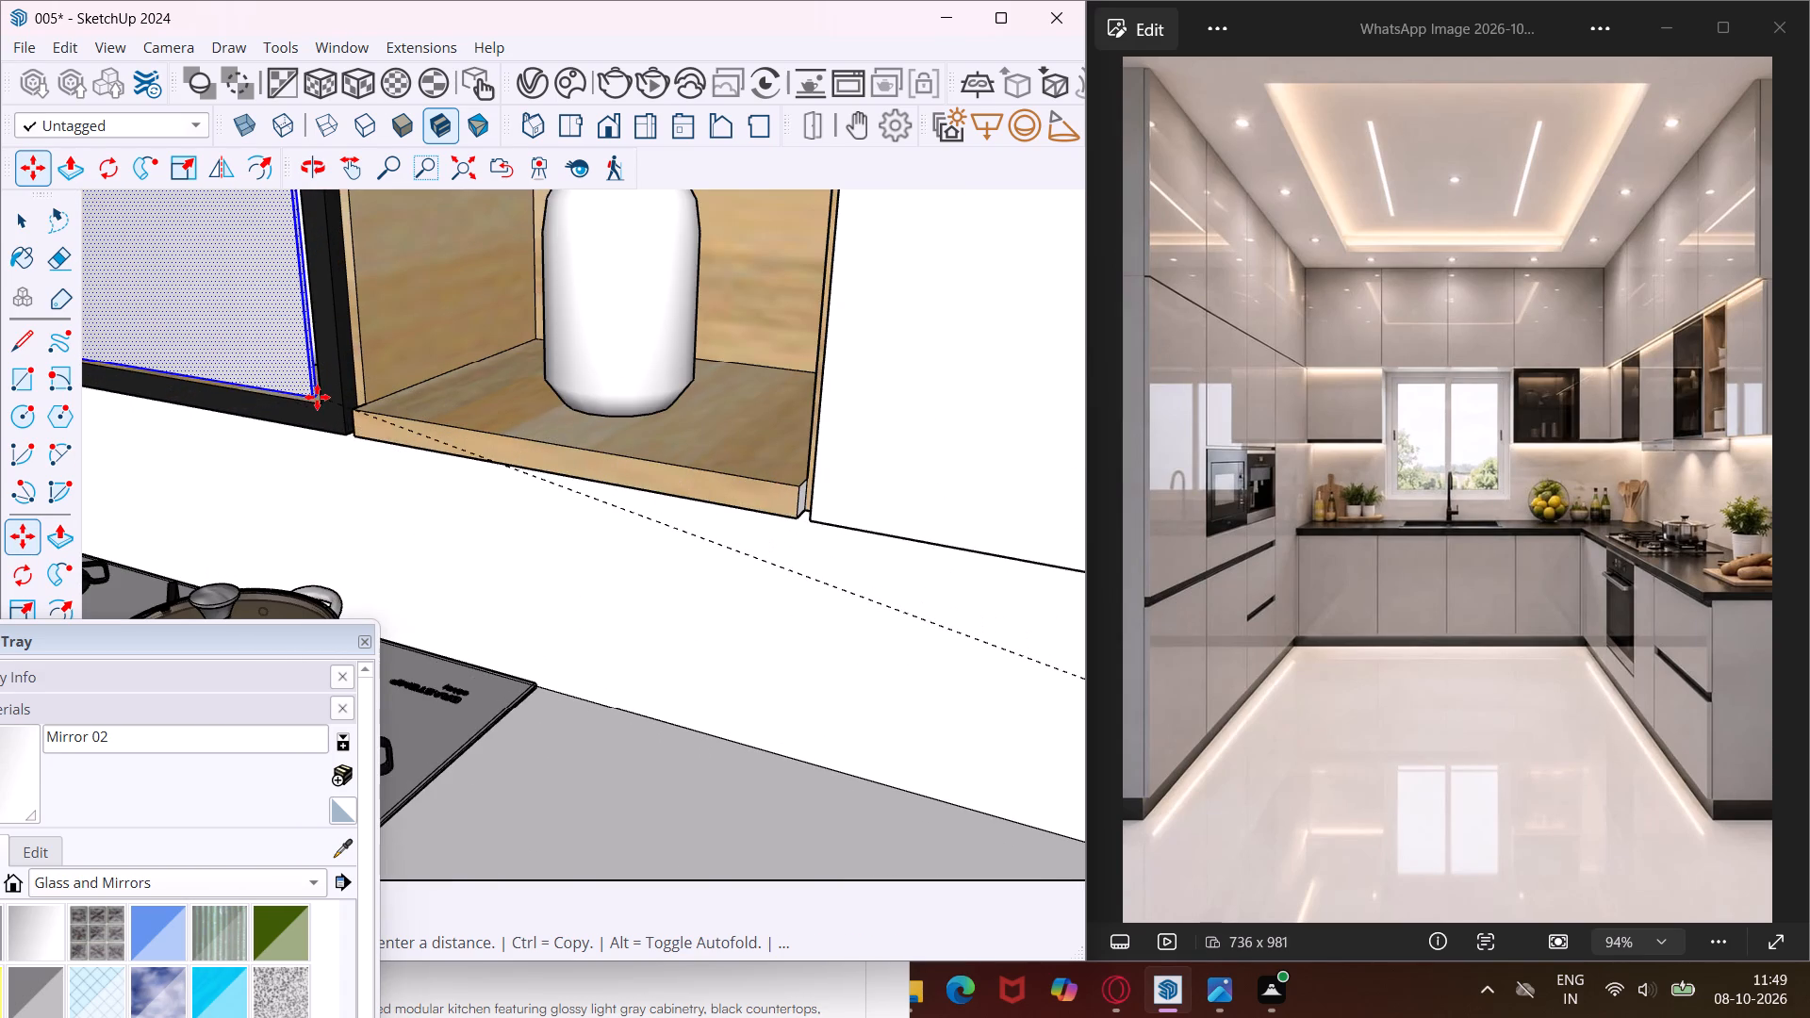
scroll(317, 402, "up", 8)
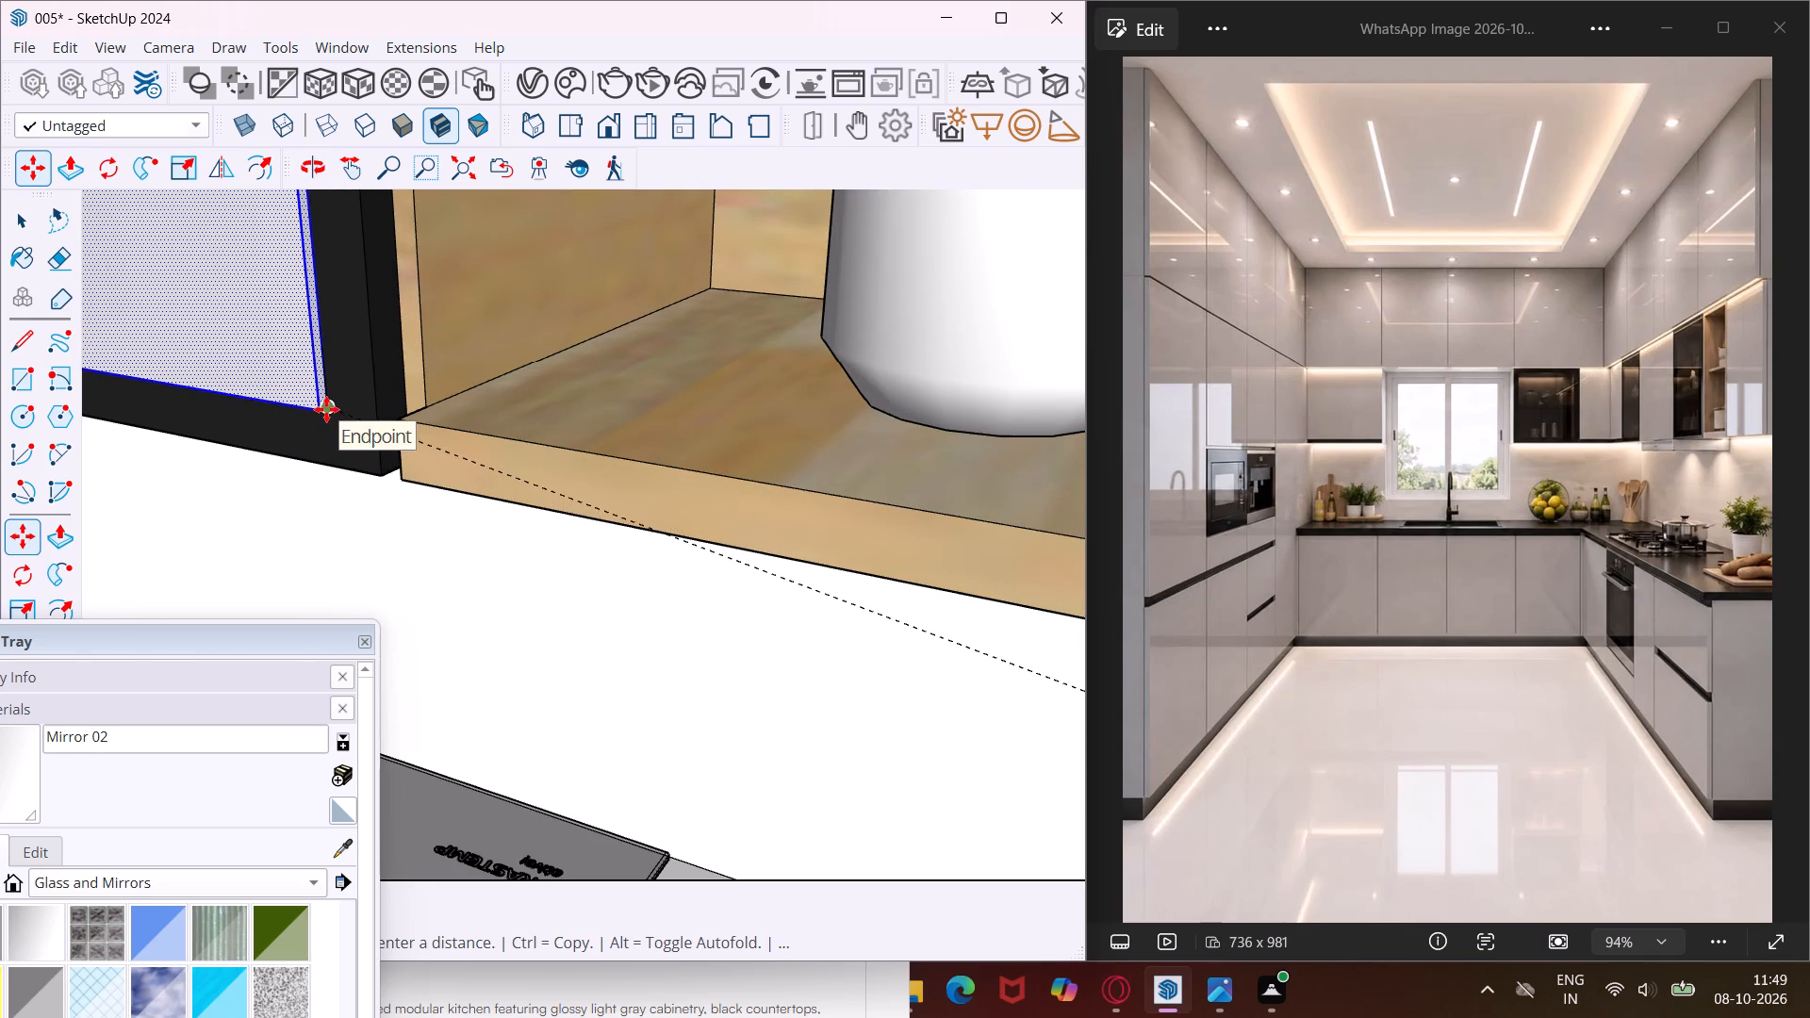
left_click(326, 409)
scroll(326, 409, "down", 12)
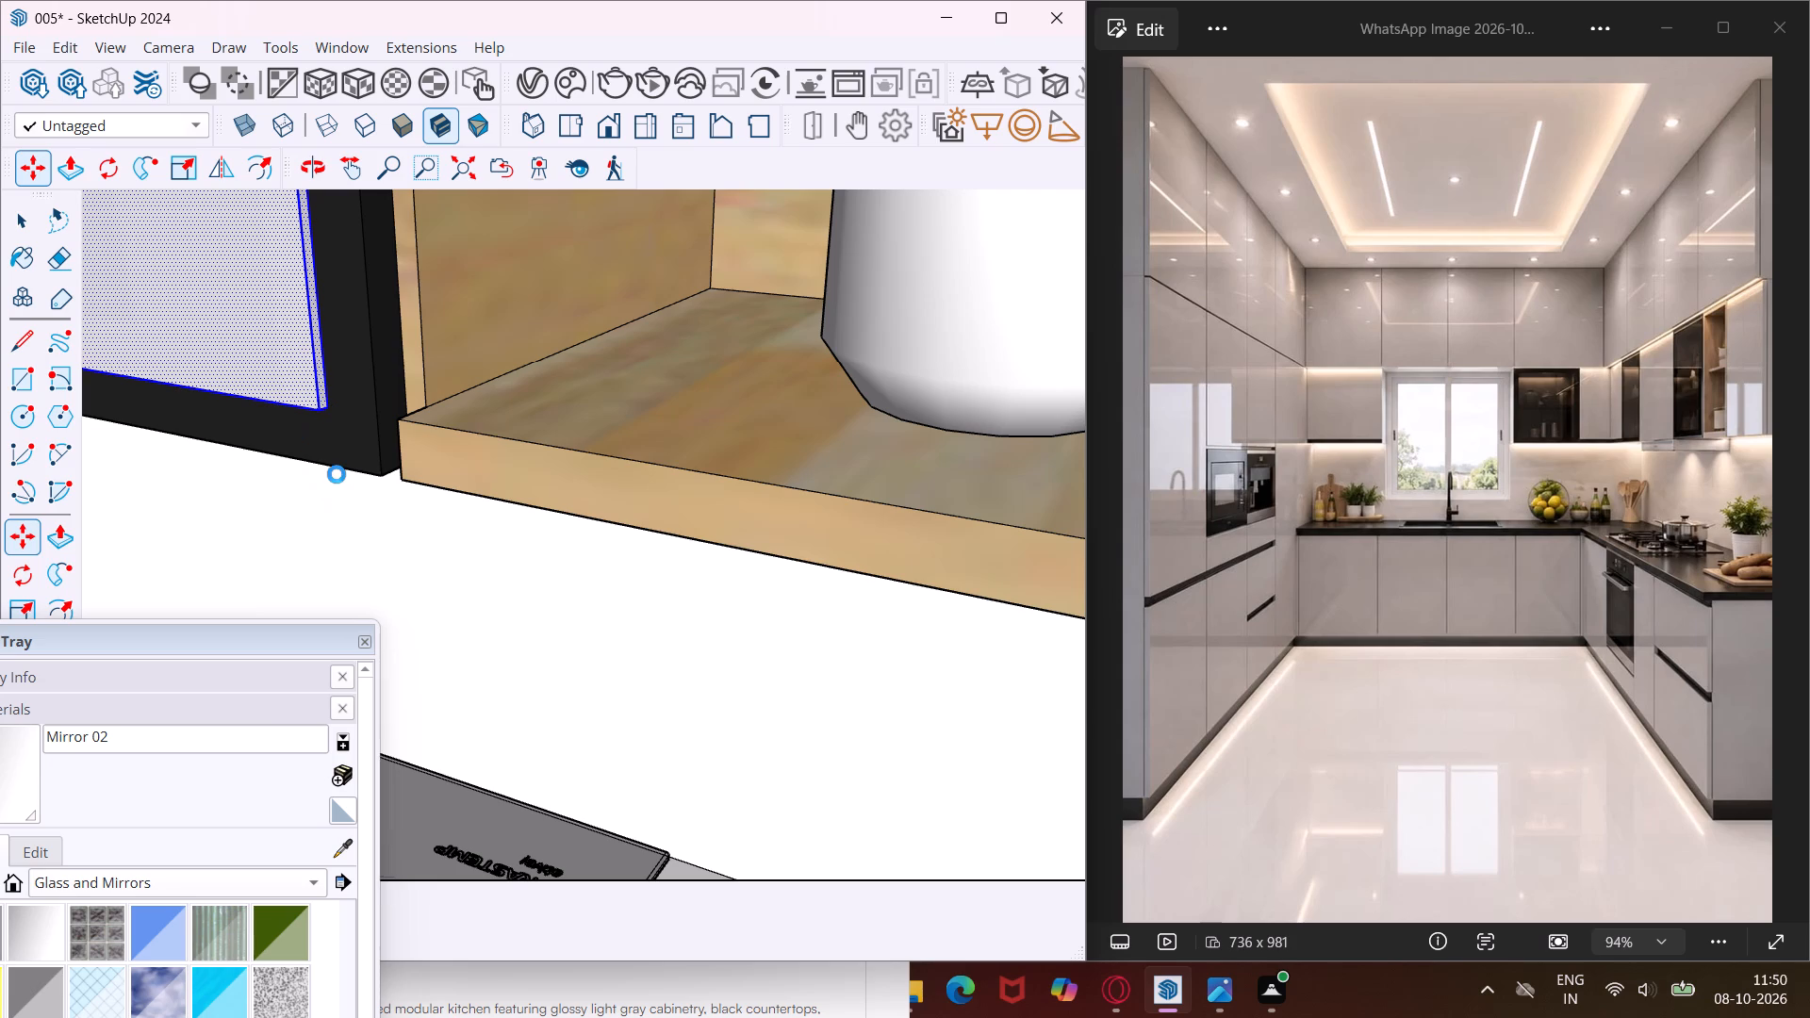
scroll(337, 474, "down", 14)
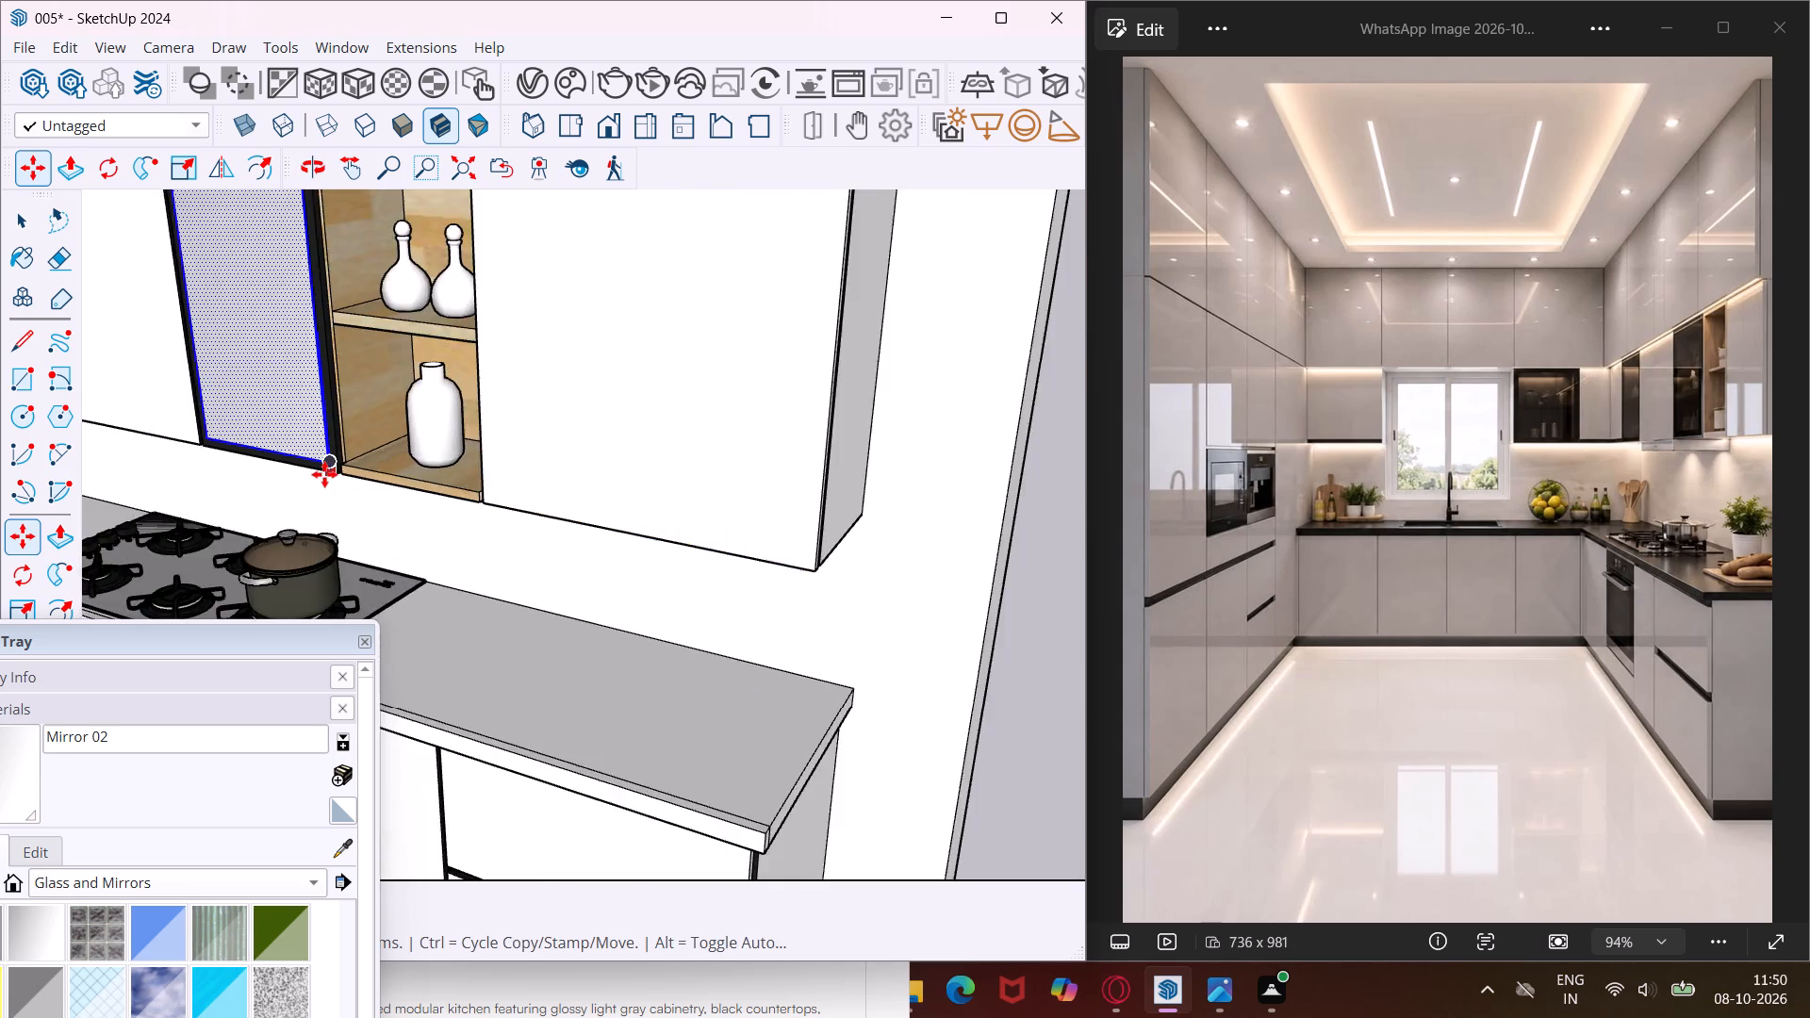
scroll(324, 474, "down", 7)
key("Escape")
key("space")
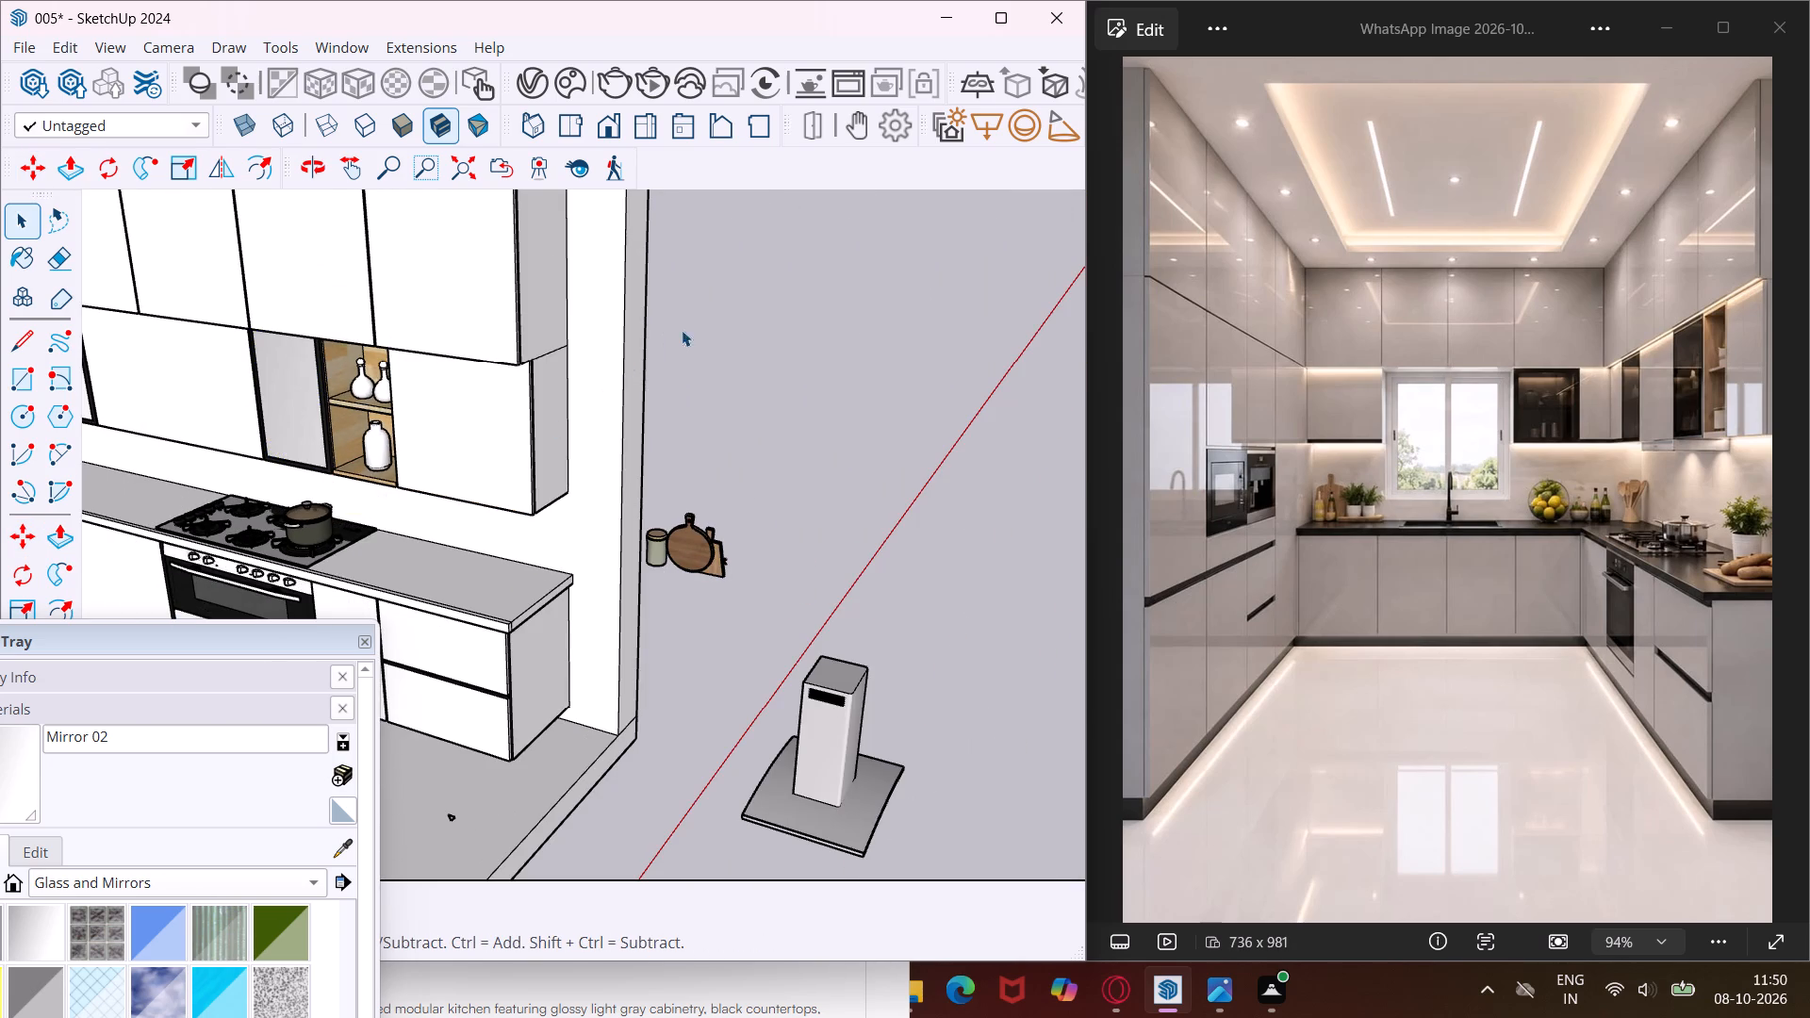
Move the Mirror 02 panel outside the hob-side wall by its bottom corner into the dark-framed jar niche beside the window.
middle_click_drag(774, 330, 461, 396)
scroll(430, 401, "down", 8)
left_click_drag(737, 239, 604, 337)
key("m")
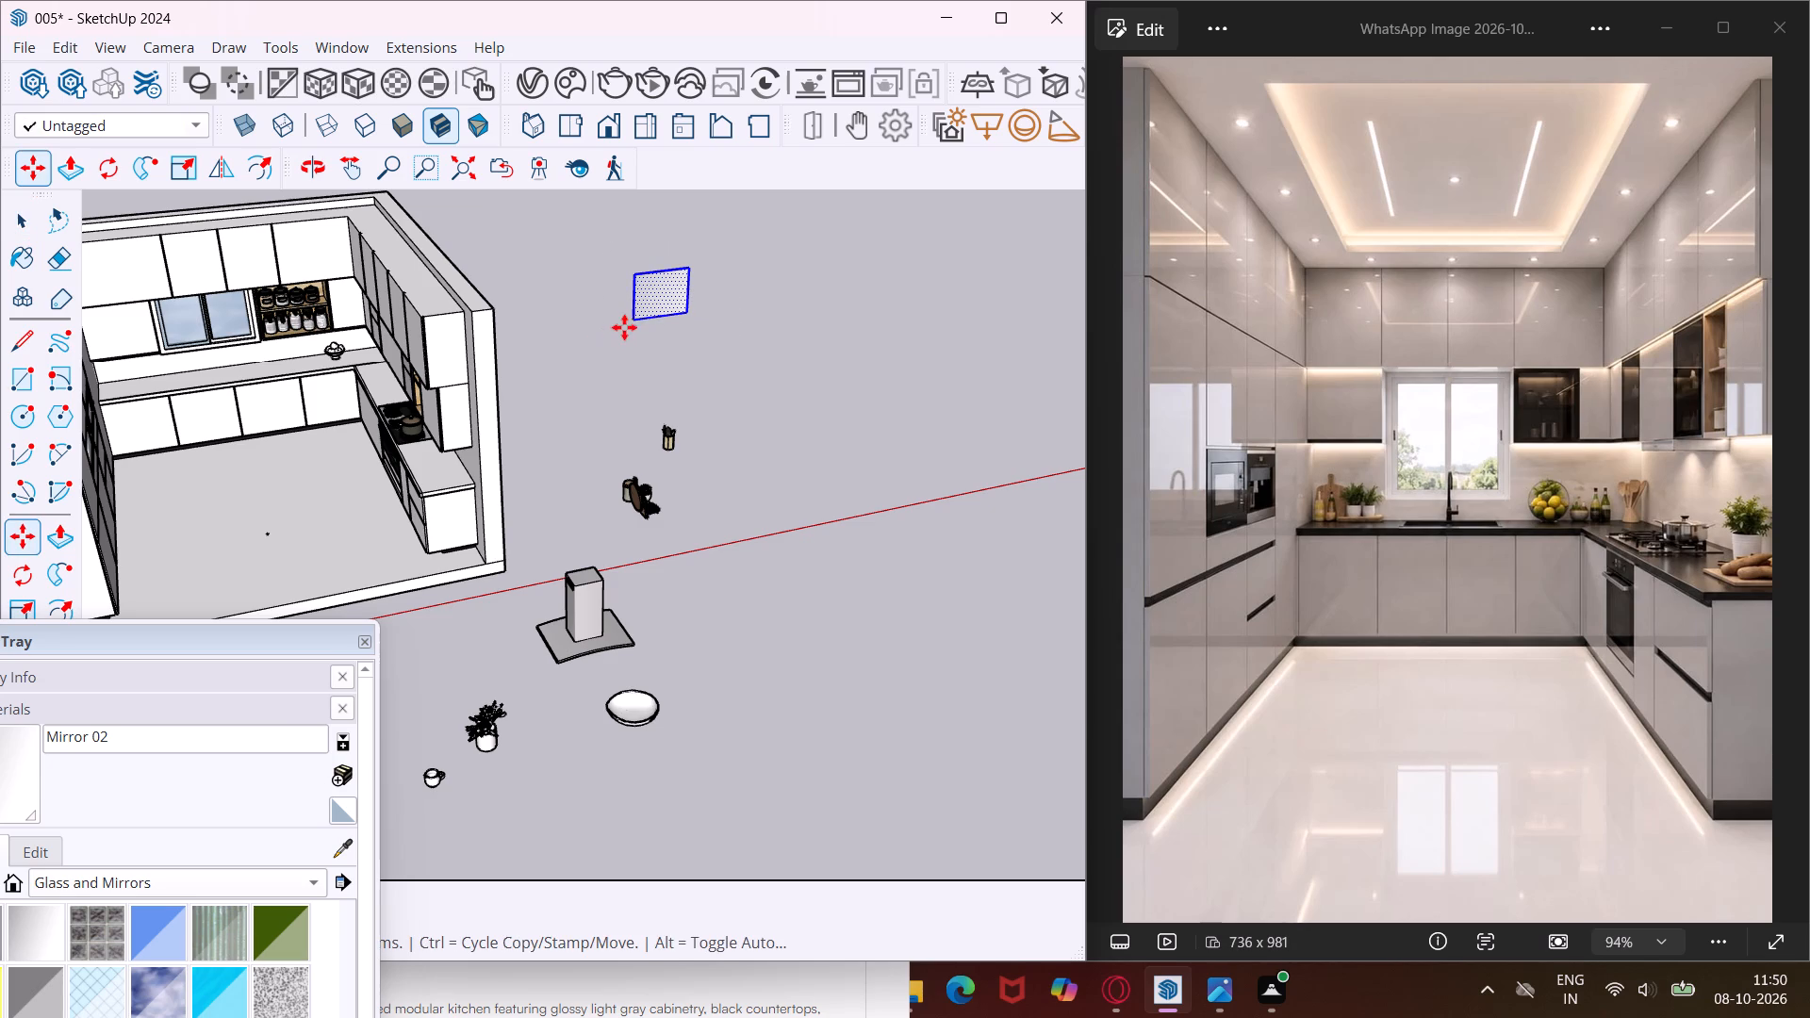
scroll(624, 312, "up", 20)
scroll(624, 312, "up", 6)
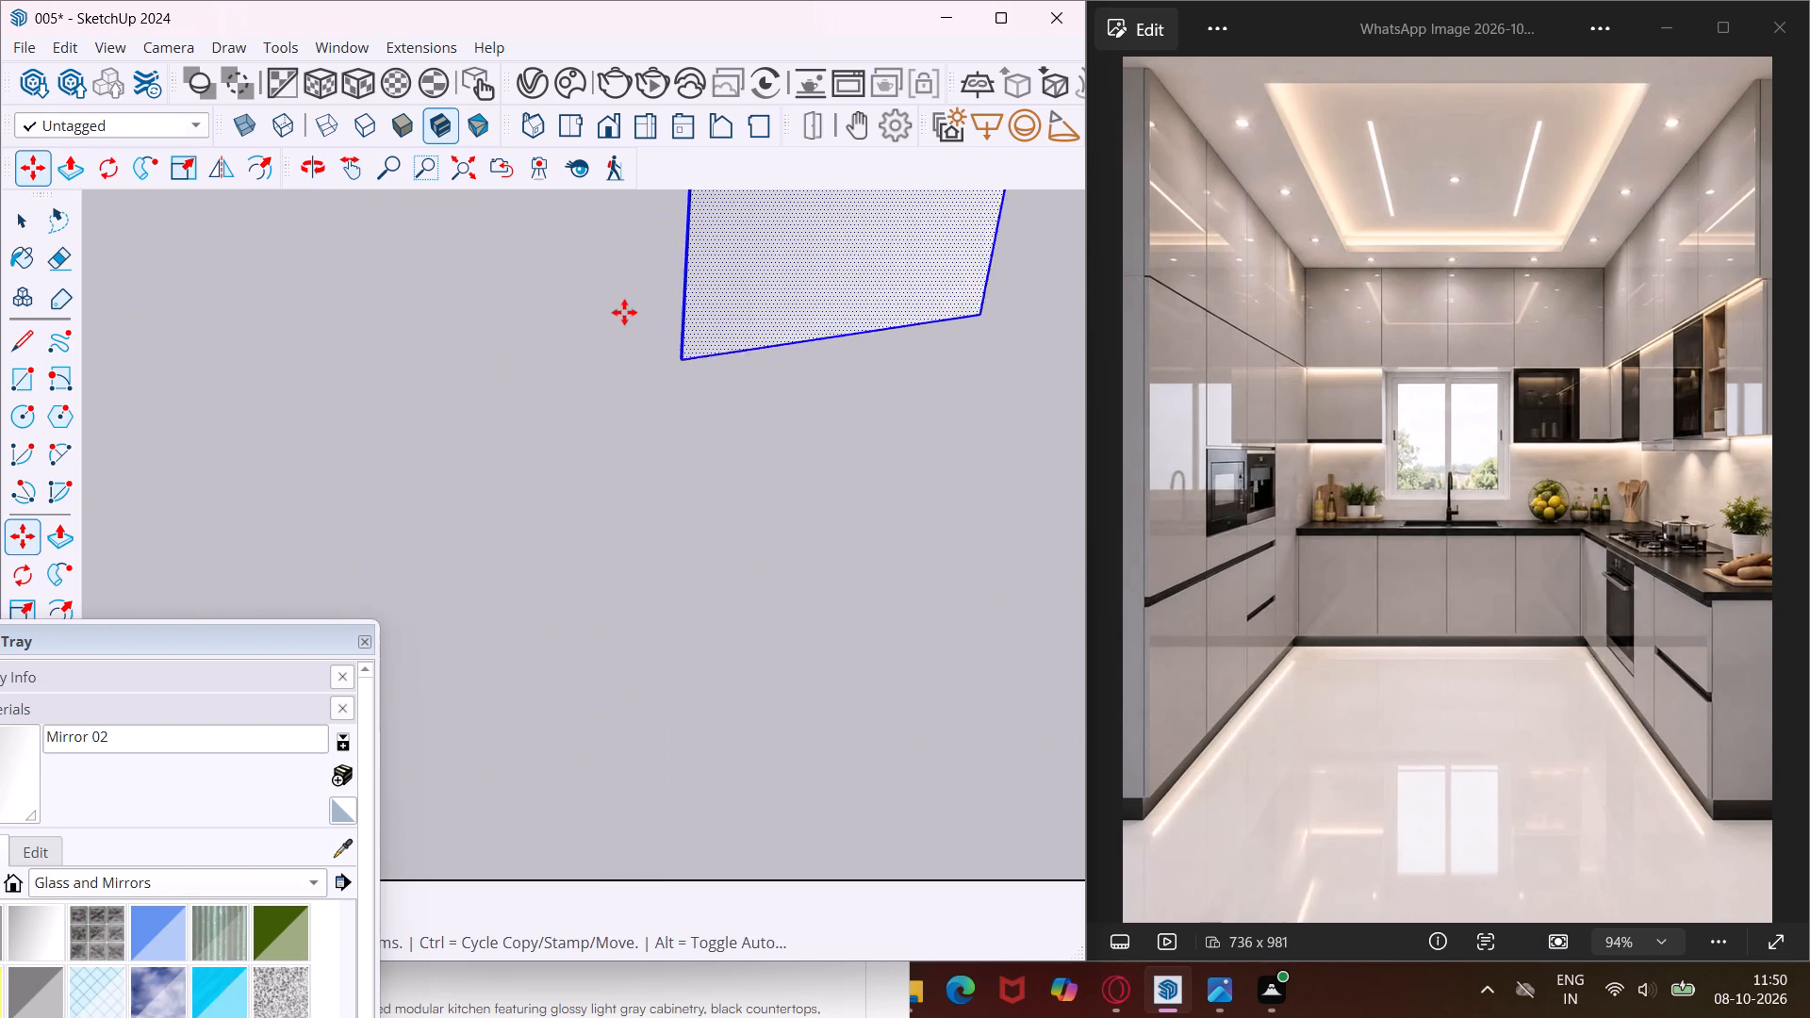
scroll(624, 312, "up", 7)
middle_click_drag(721, 438, 866, 442)
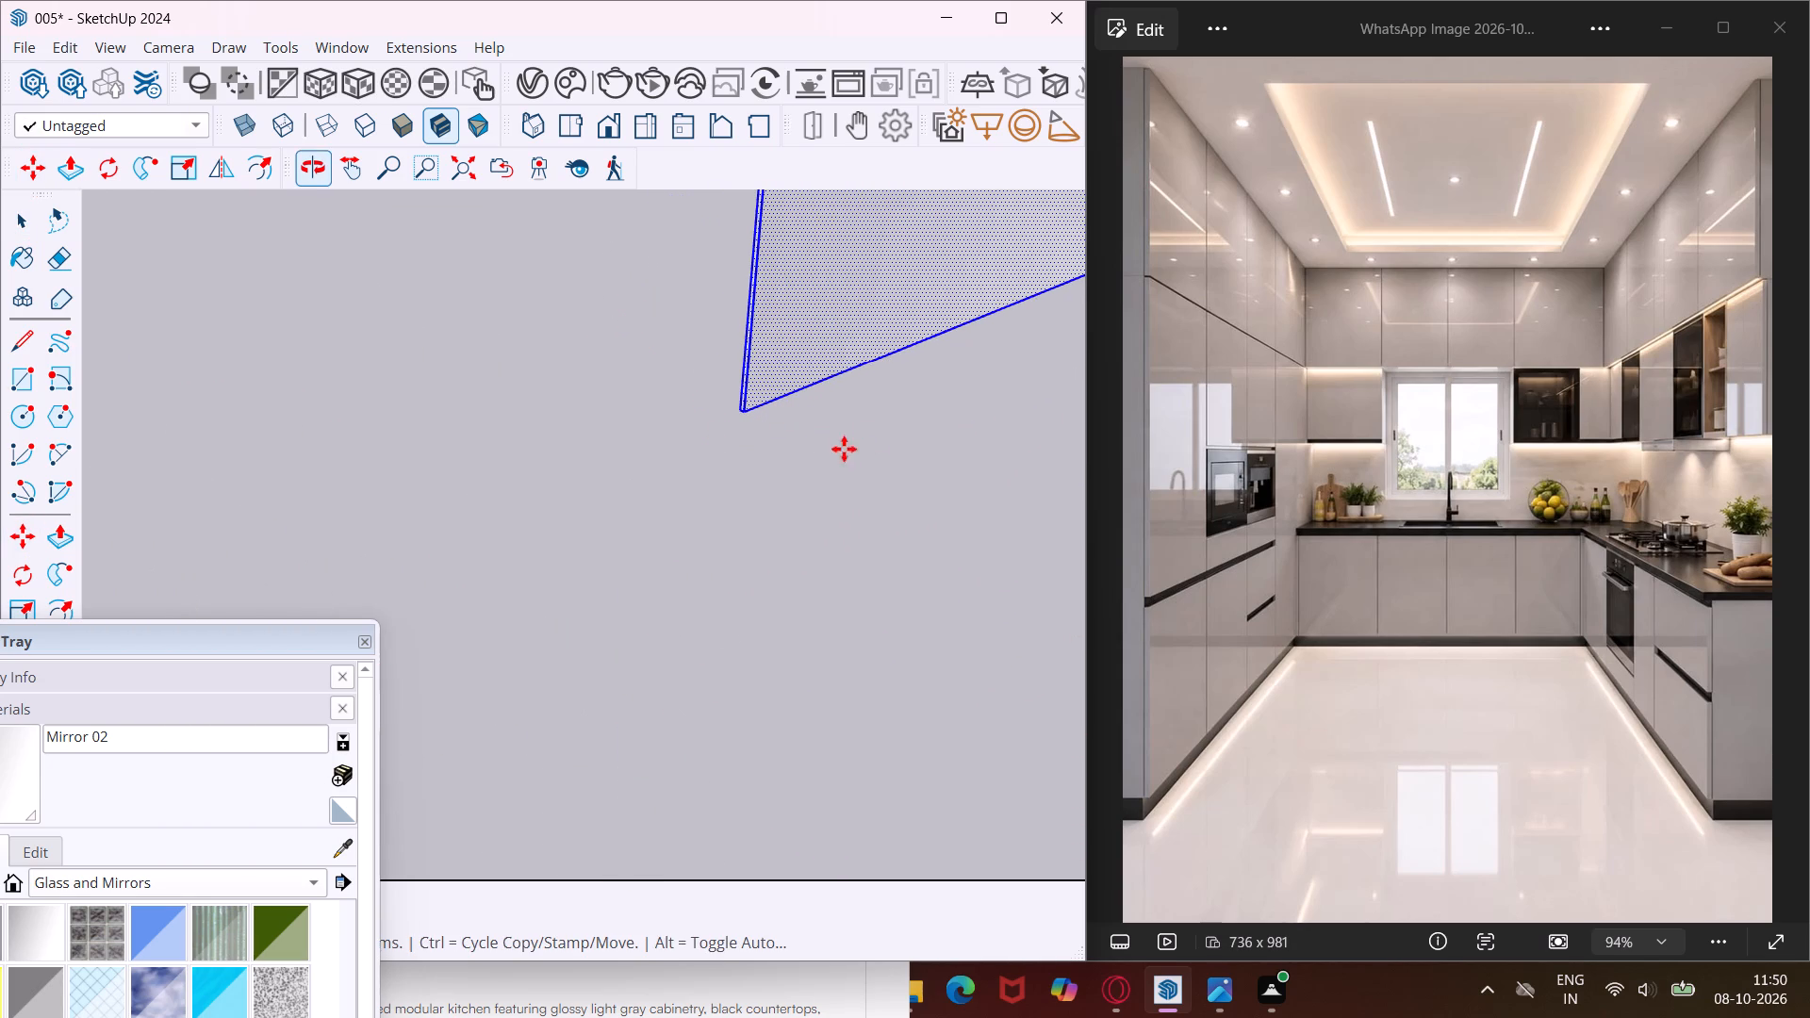
scroll(729, 411, "up", 8)
scroll(833, 422, "down", 2)
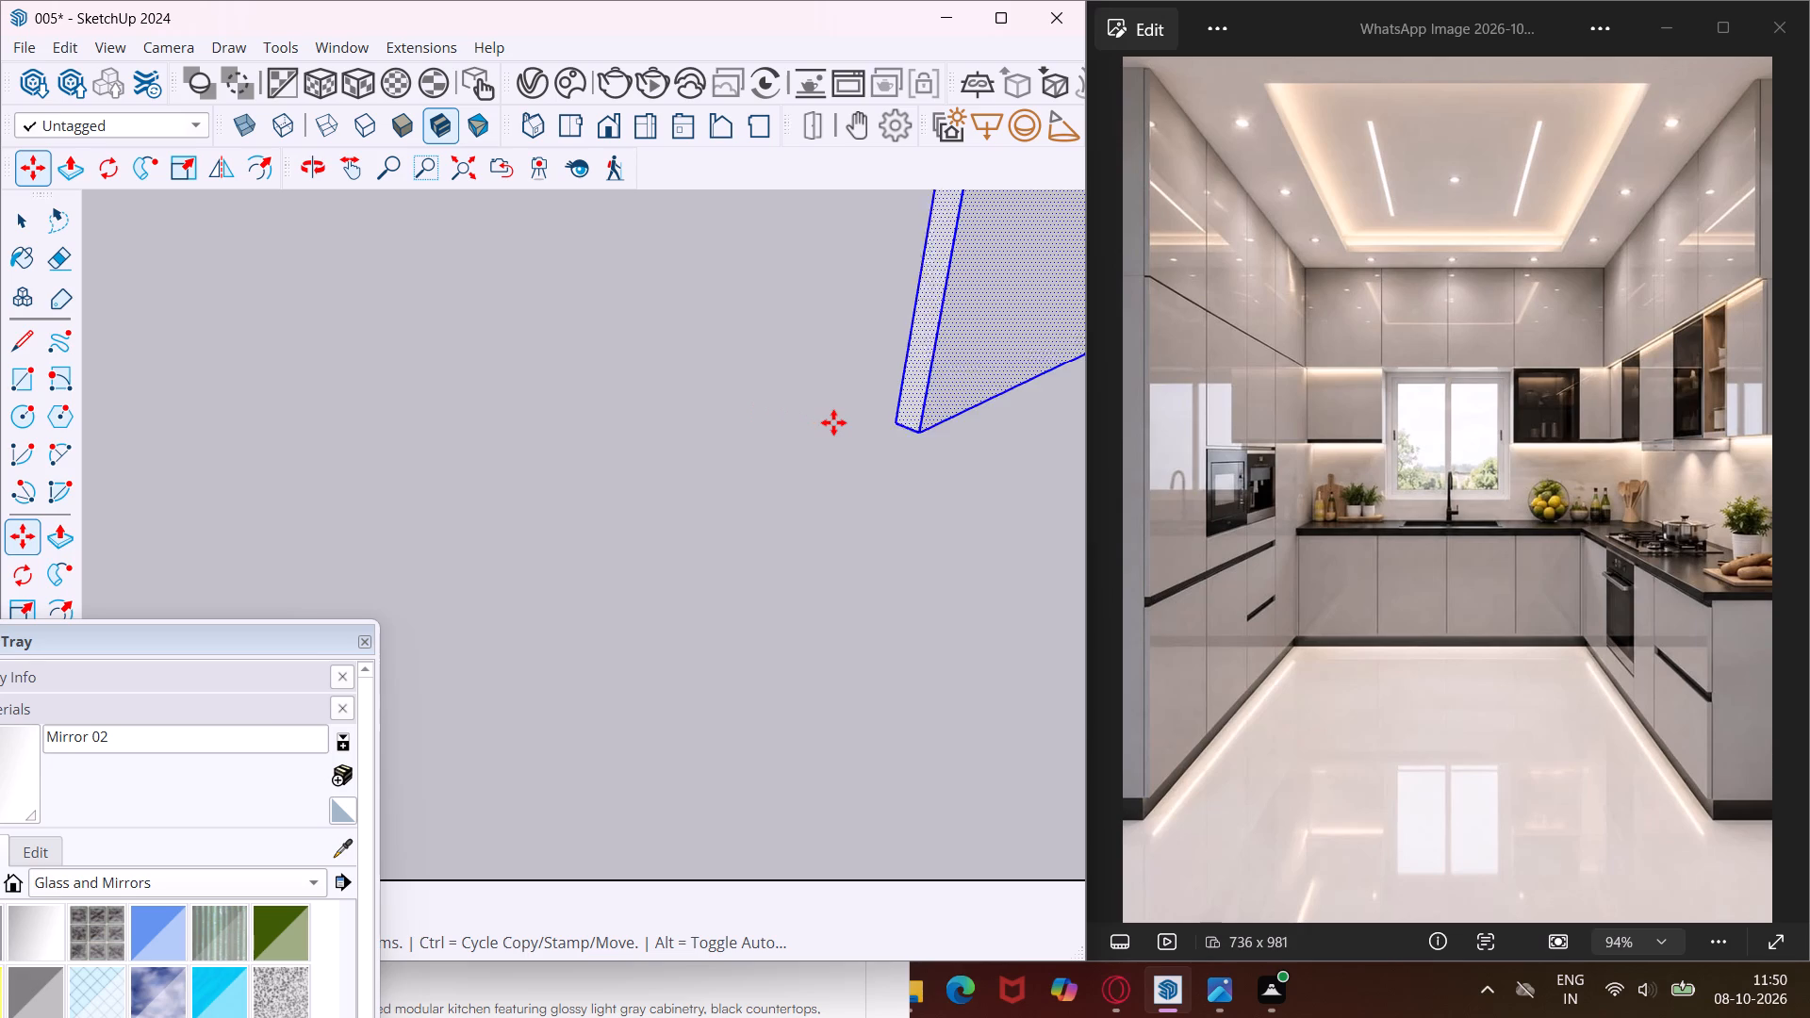
left_click(874, 421)
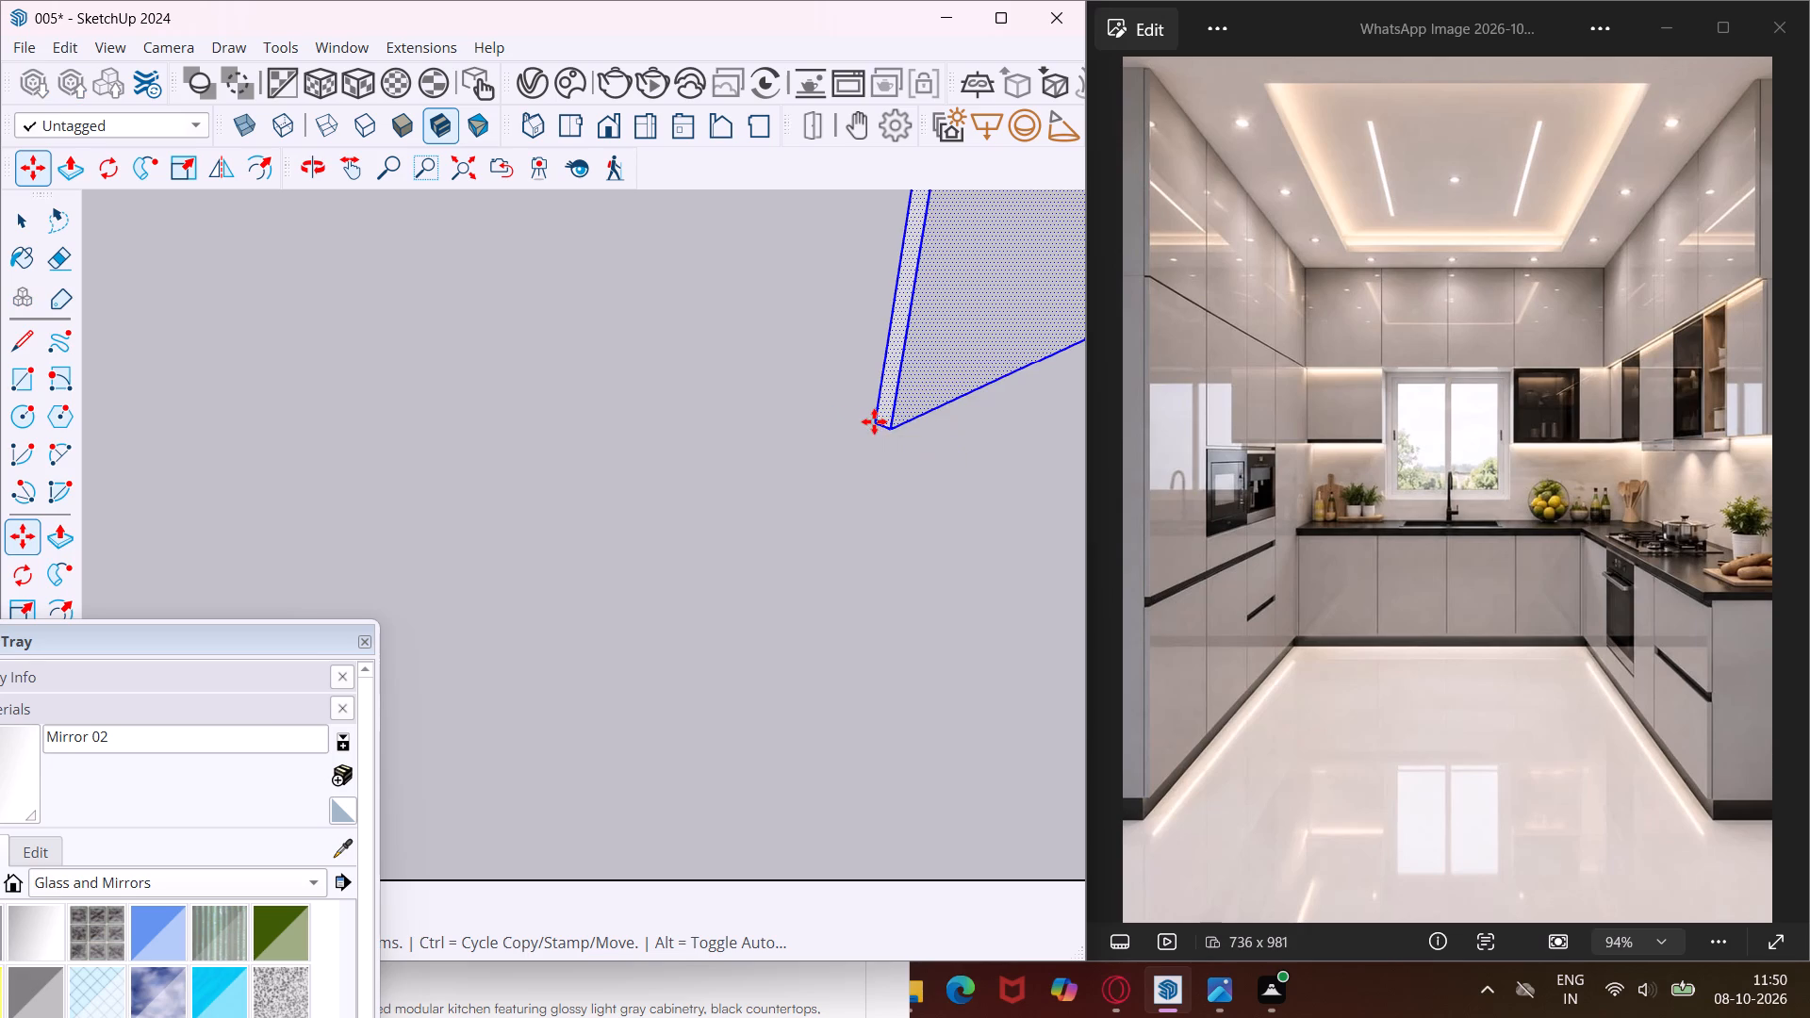
scroll(874, 421, "down", 7)
scroll(874, 421, "down", 20)
scroll(874, 421, "down", 7)
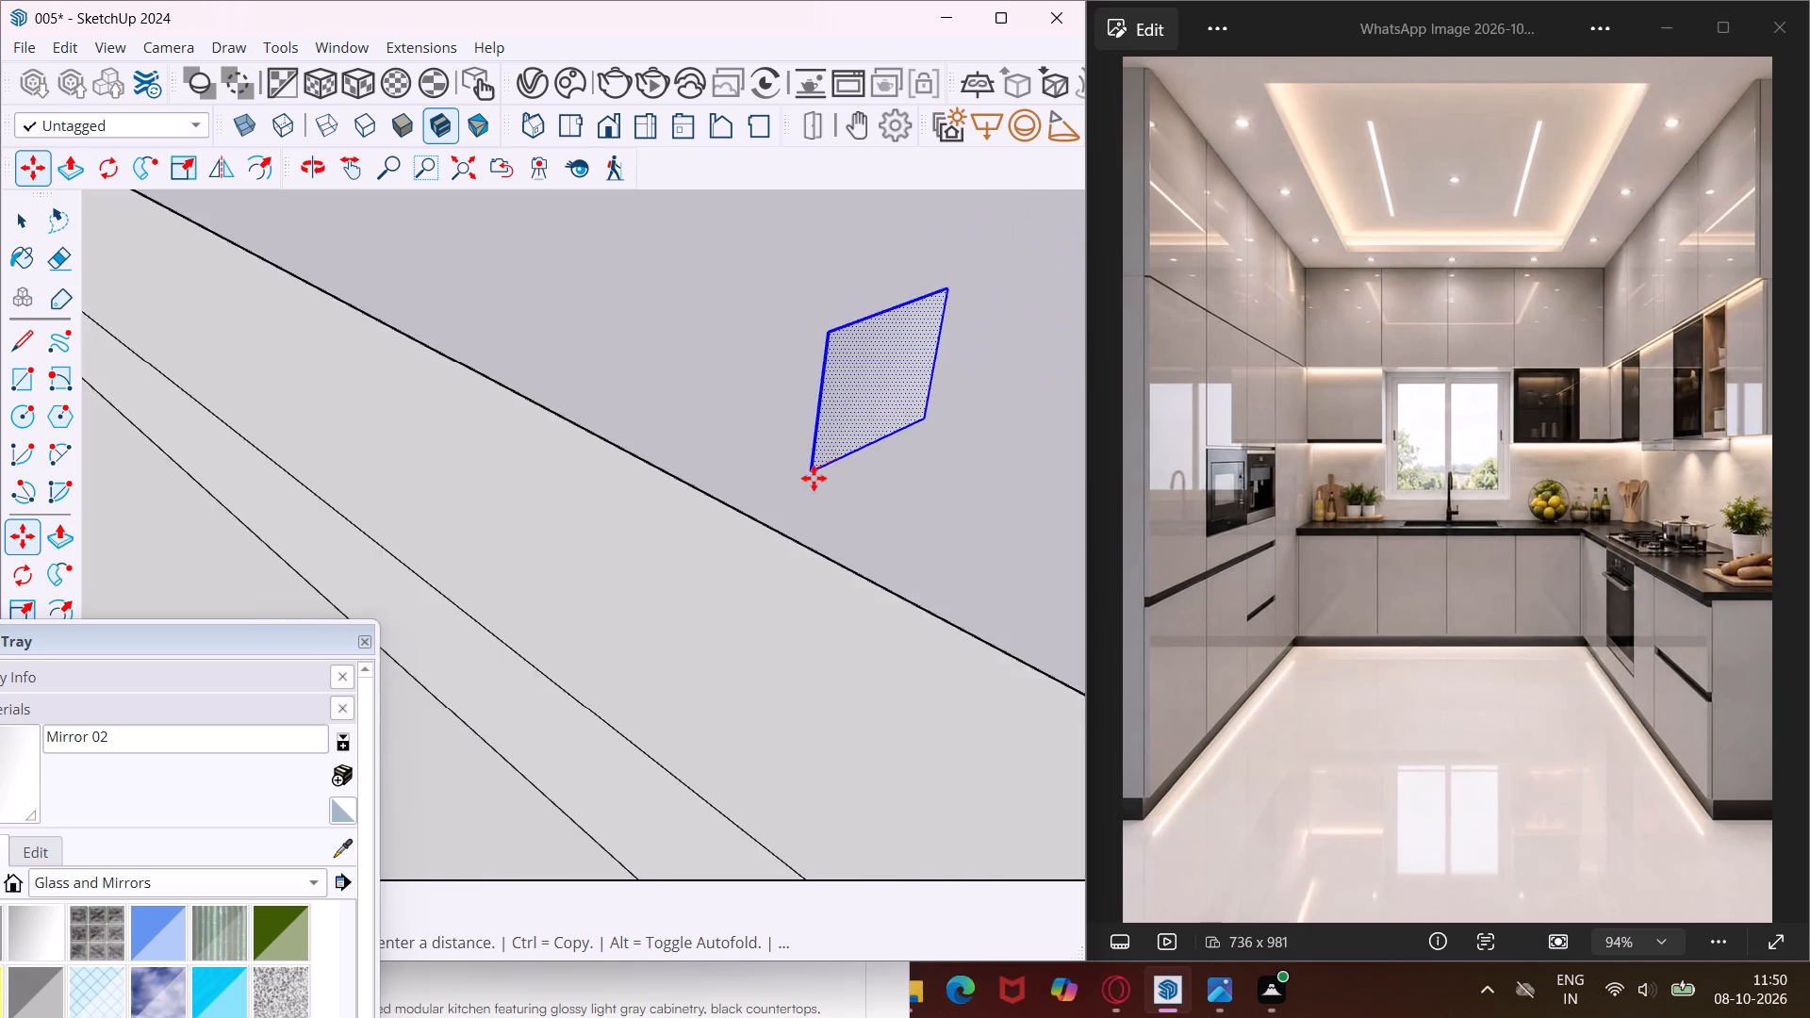
scroll(814, 478, "down", 15)
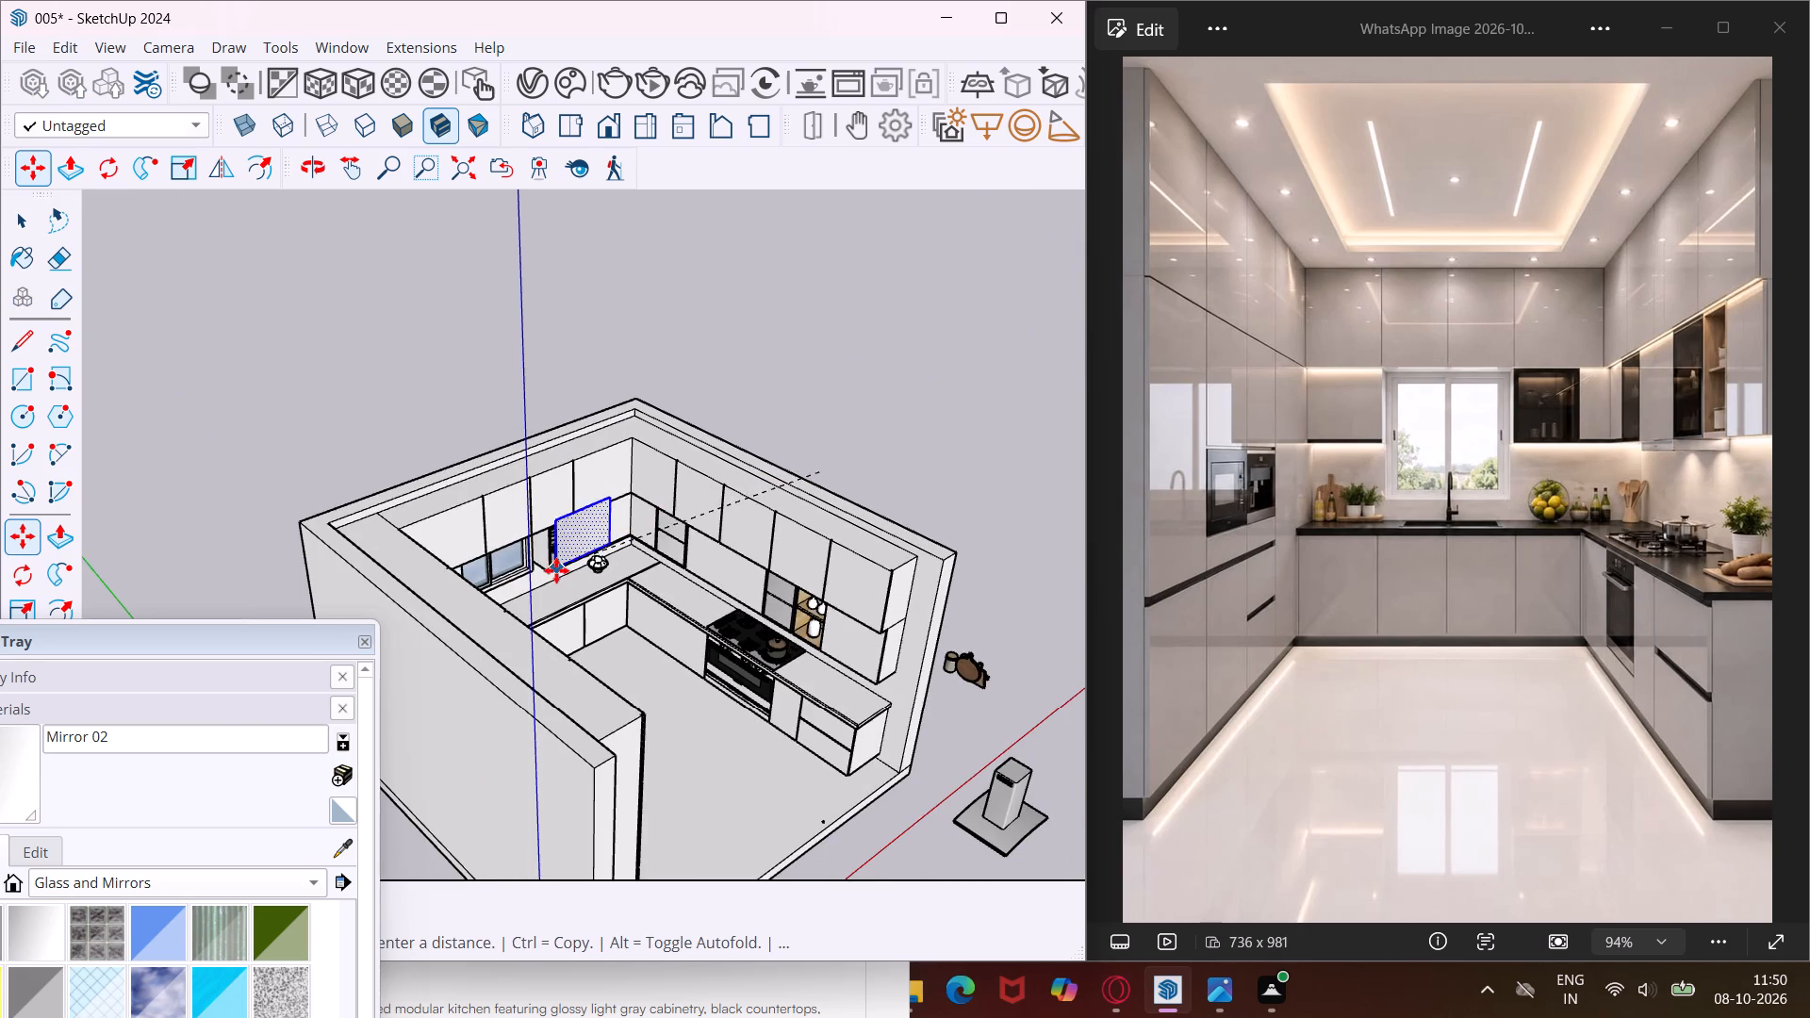
scroll(556, 570, "up", 9)
middle_click_drag(539, 577, 461, 583)
scroll(549, 568, "up", 5)
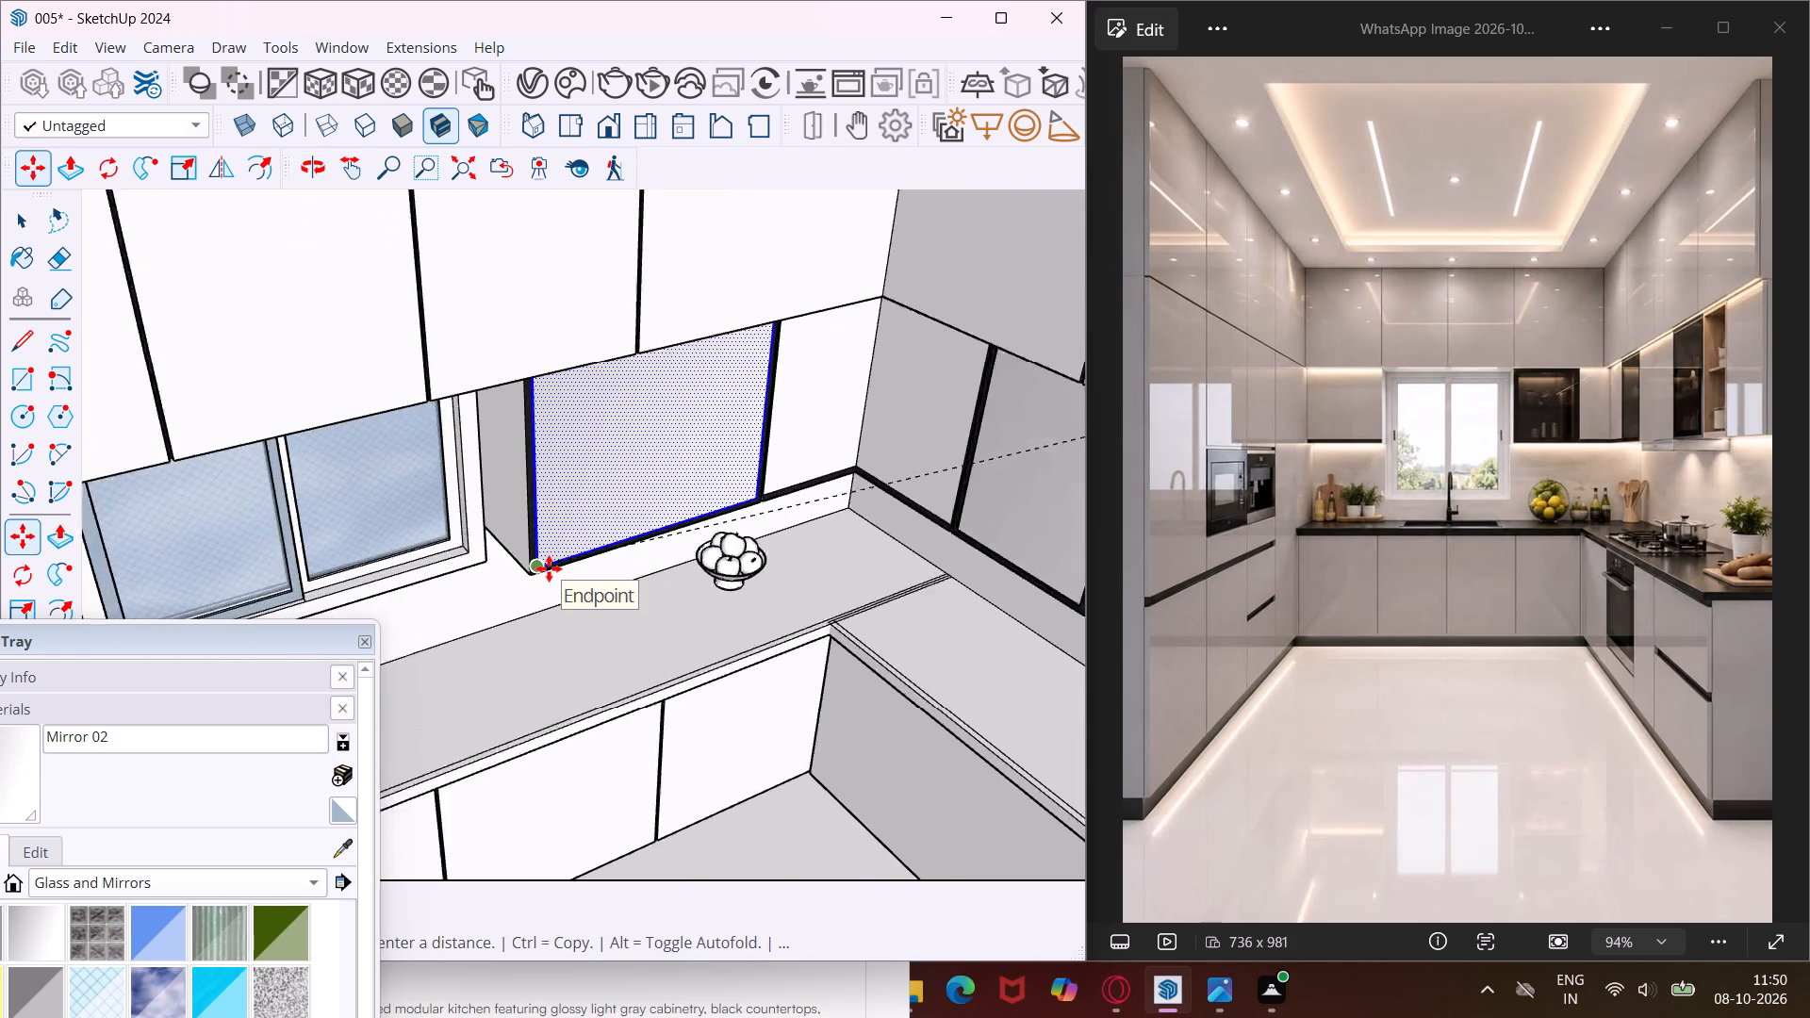
scroll(549, 568, "up", 10)
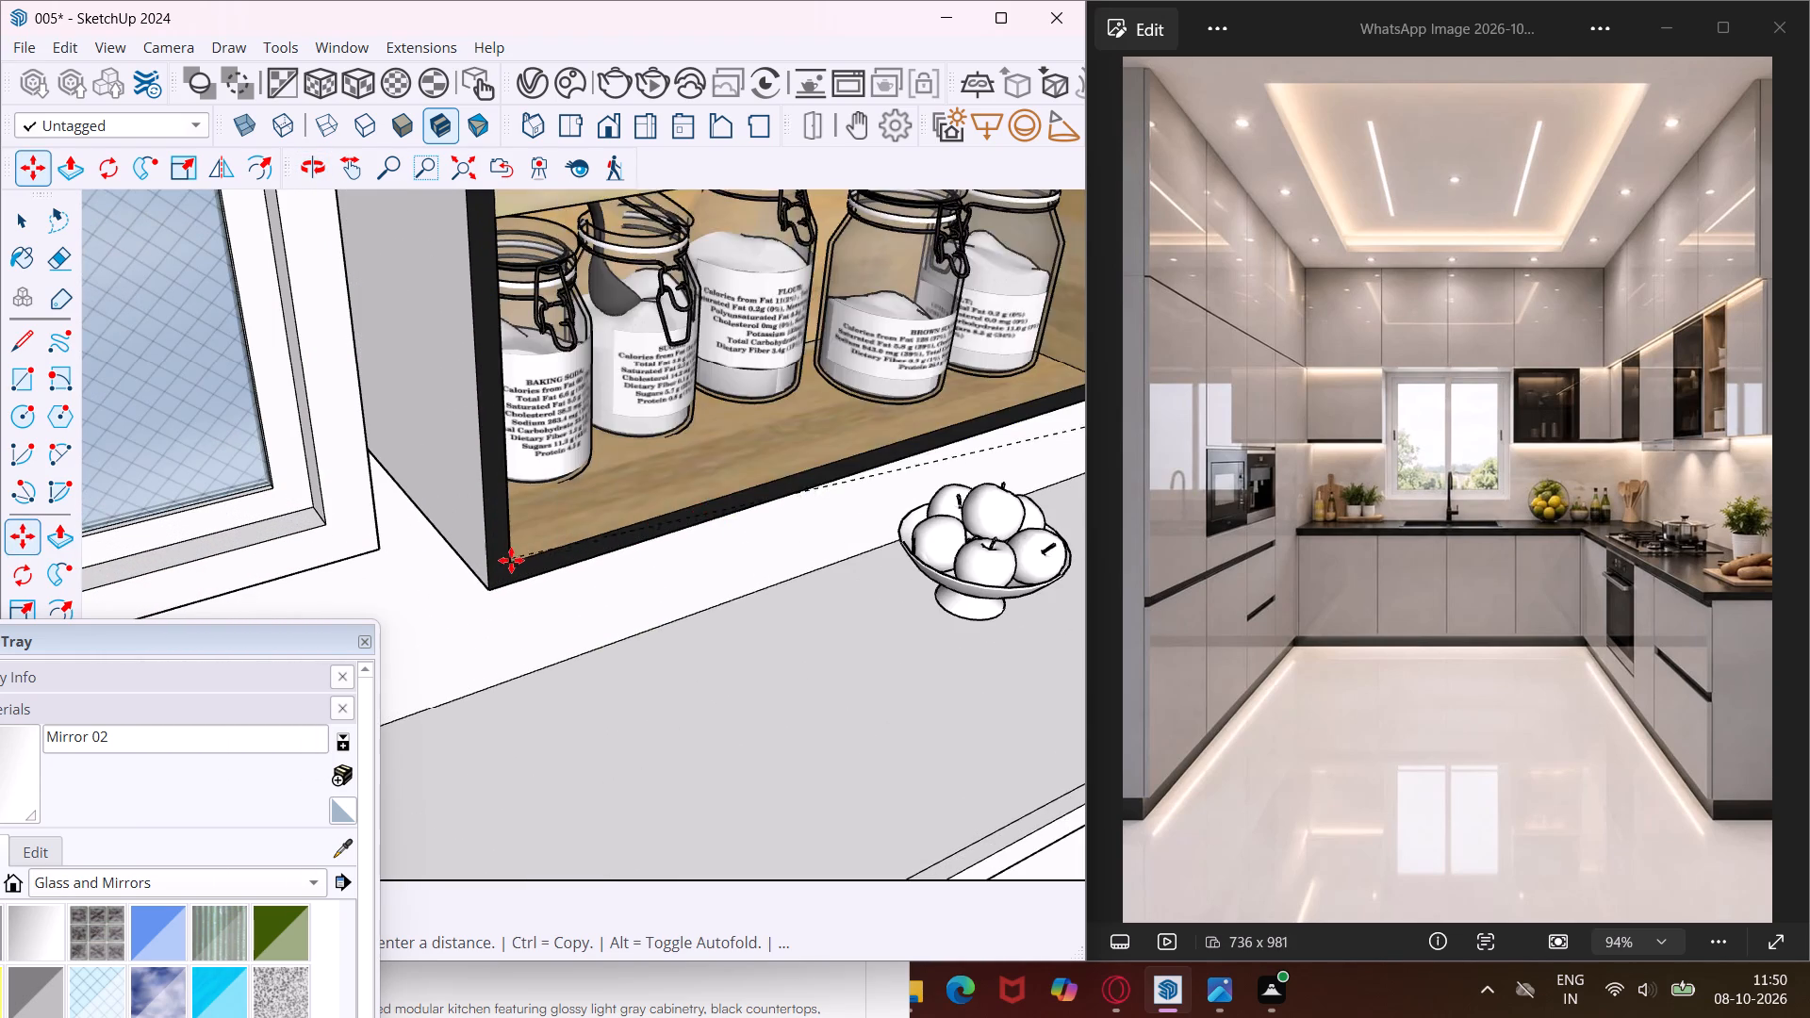
left_click(511, 567)
key("Escape")
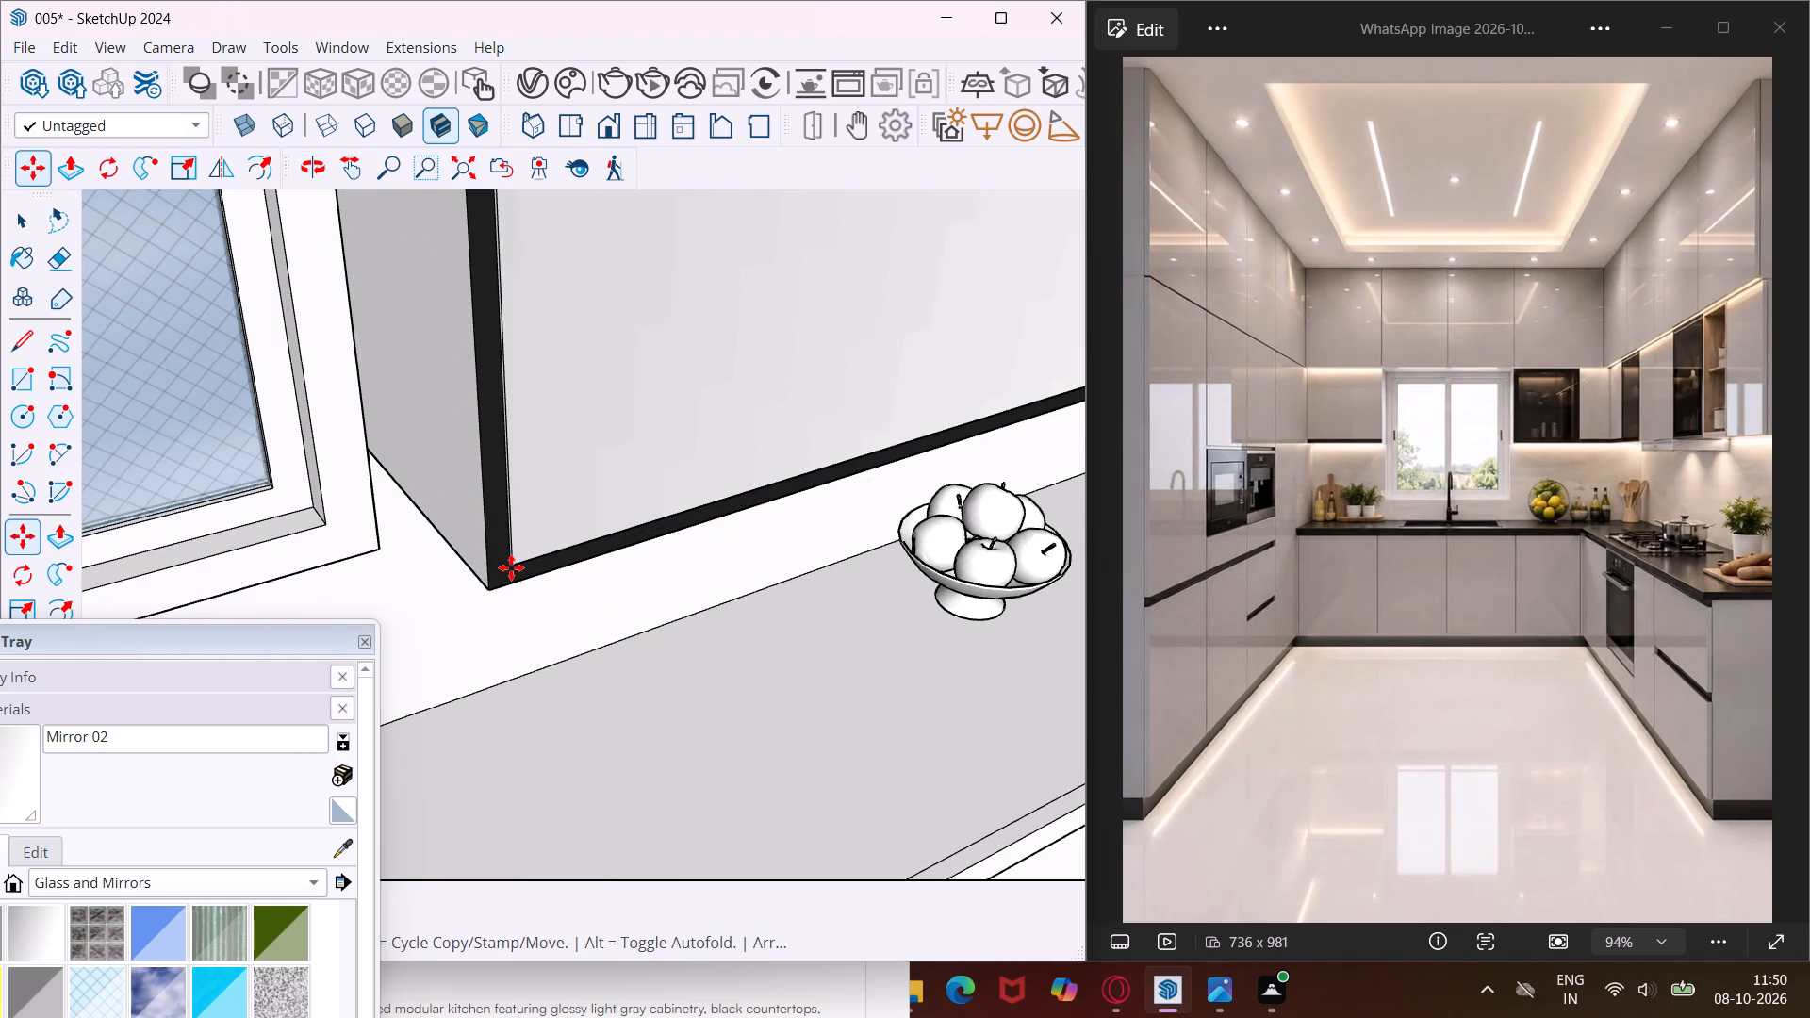
Rotate the cutting-board, jar and succulent set standing outside the kitchen by 90 degrees on the horizontal plane.
scroll(437, 577, "down", 12)
key("space")
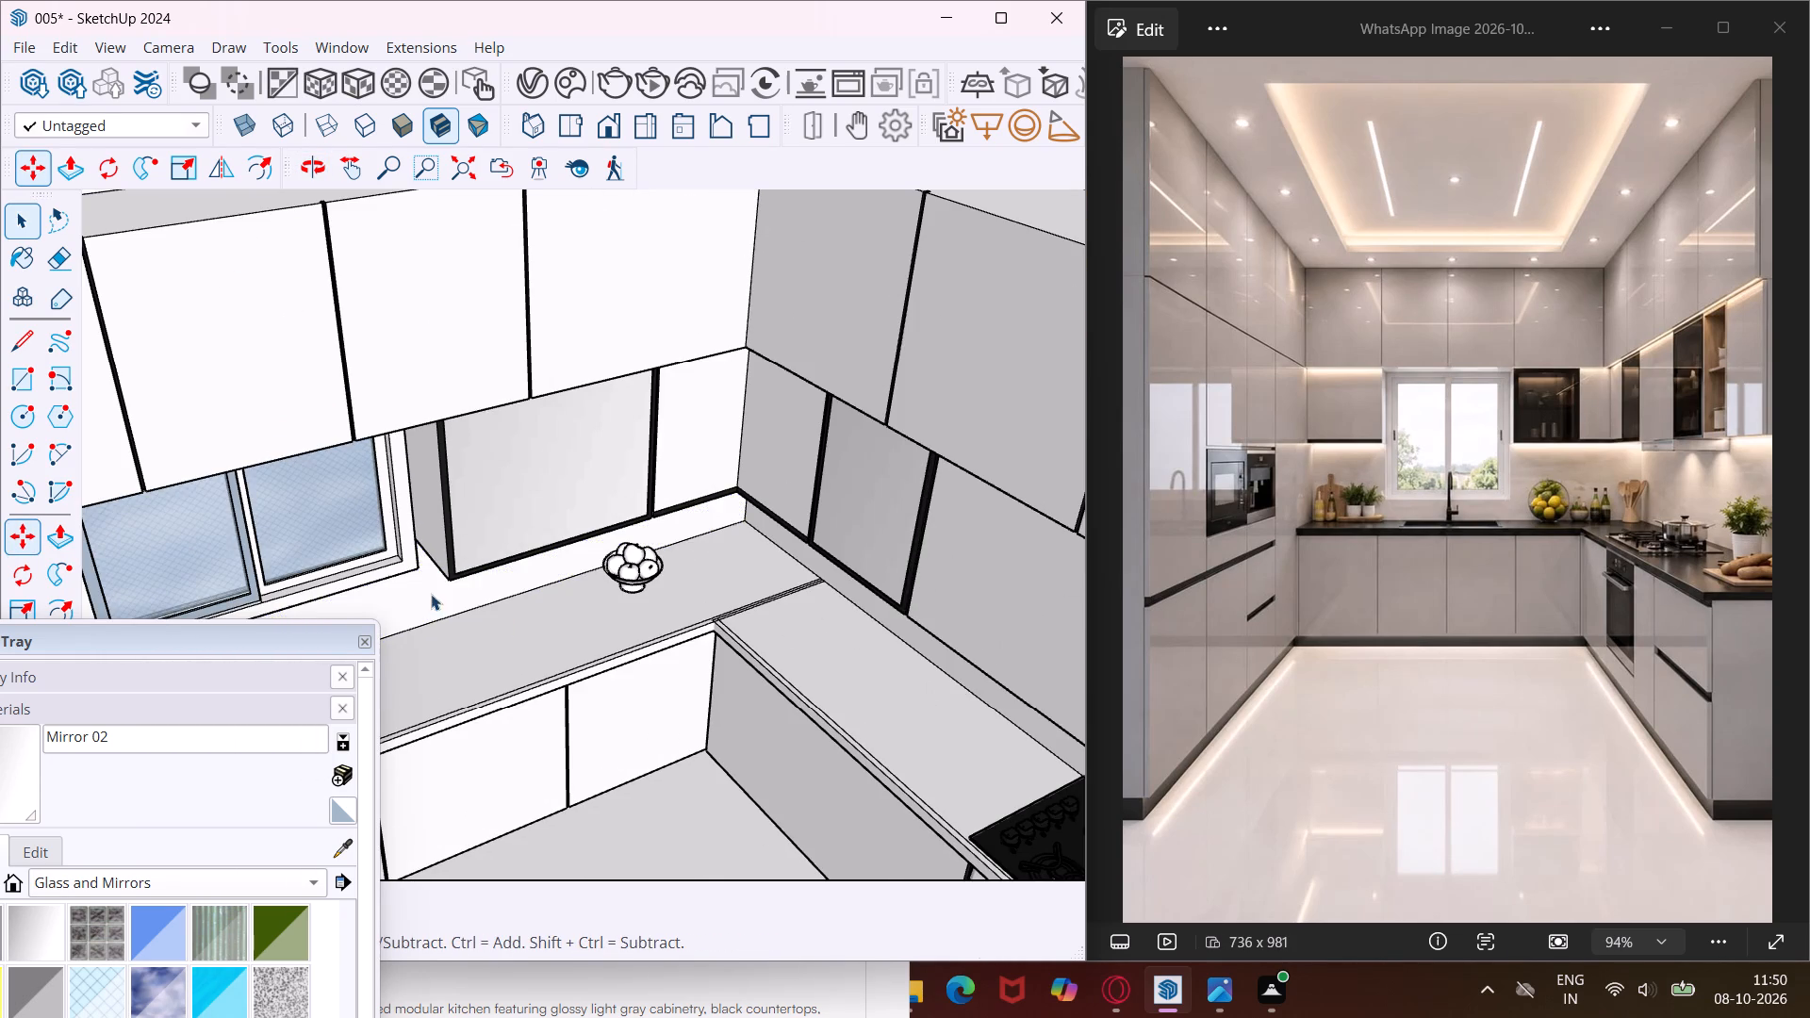
scroll(485, 611, "down", 12)
middle_click_drag(872, 677, 774, 466)
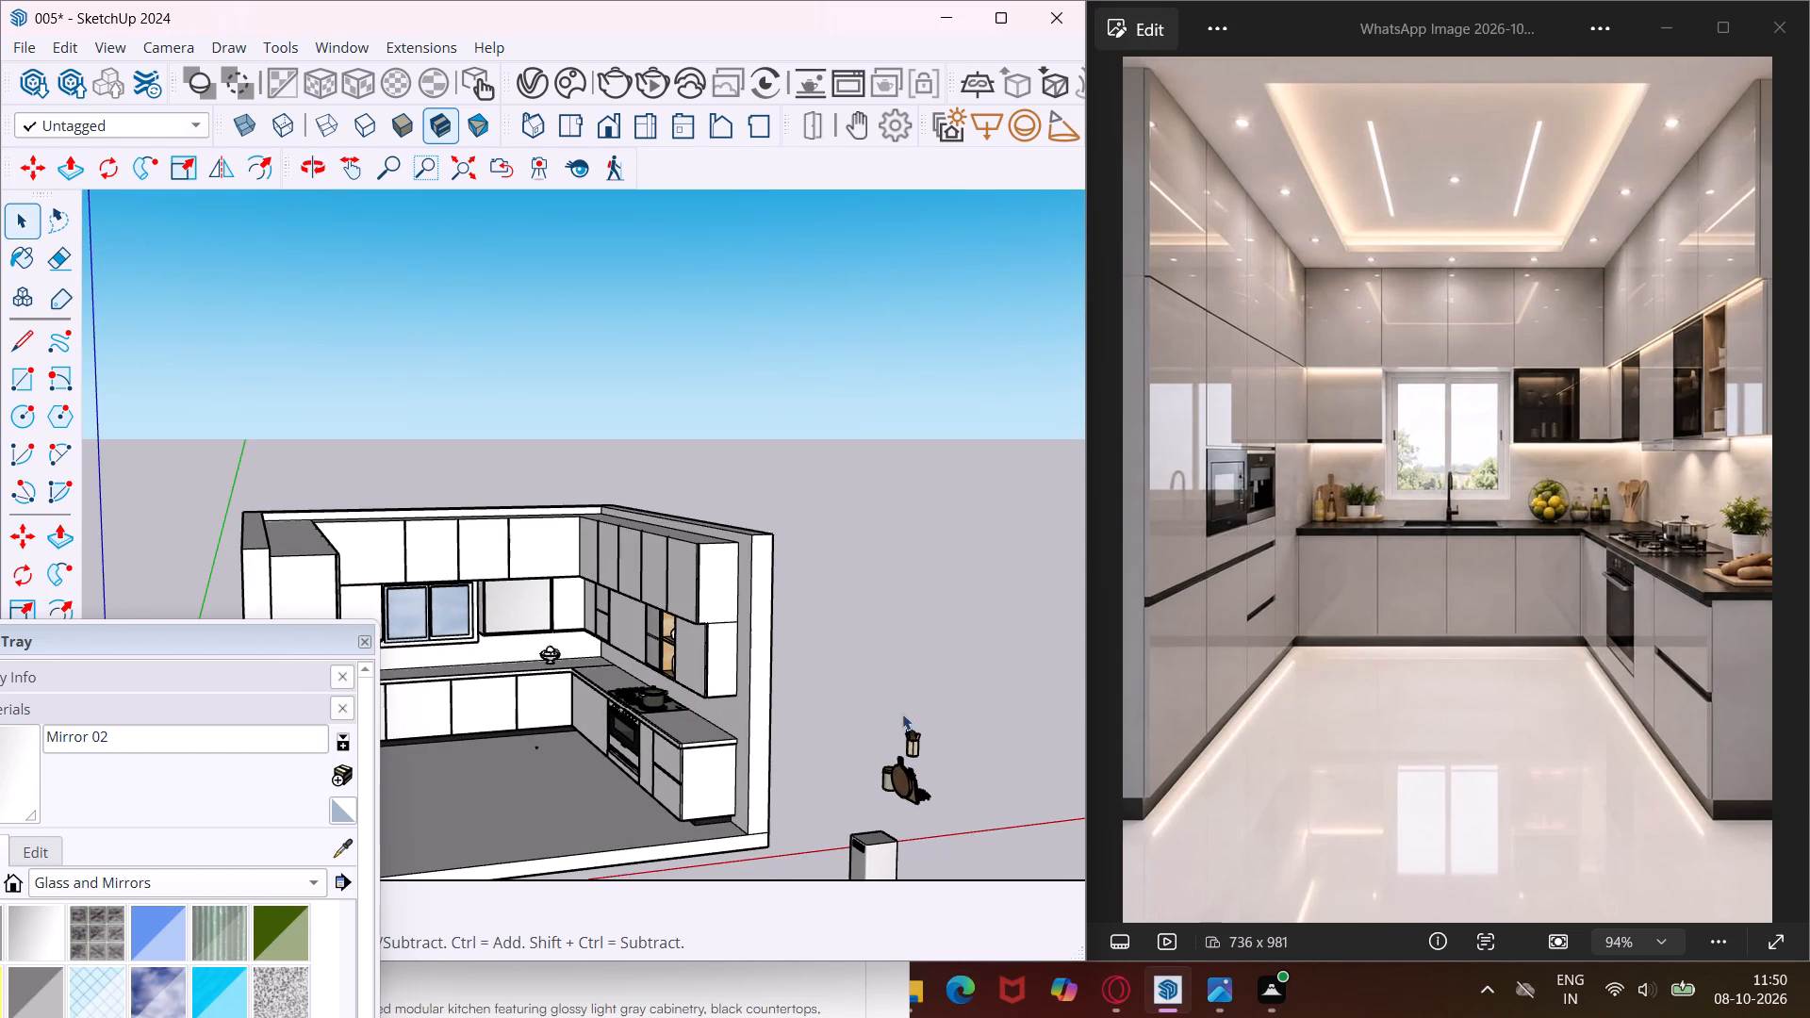
scroll(906, 793, "up", 12)
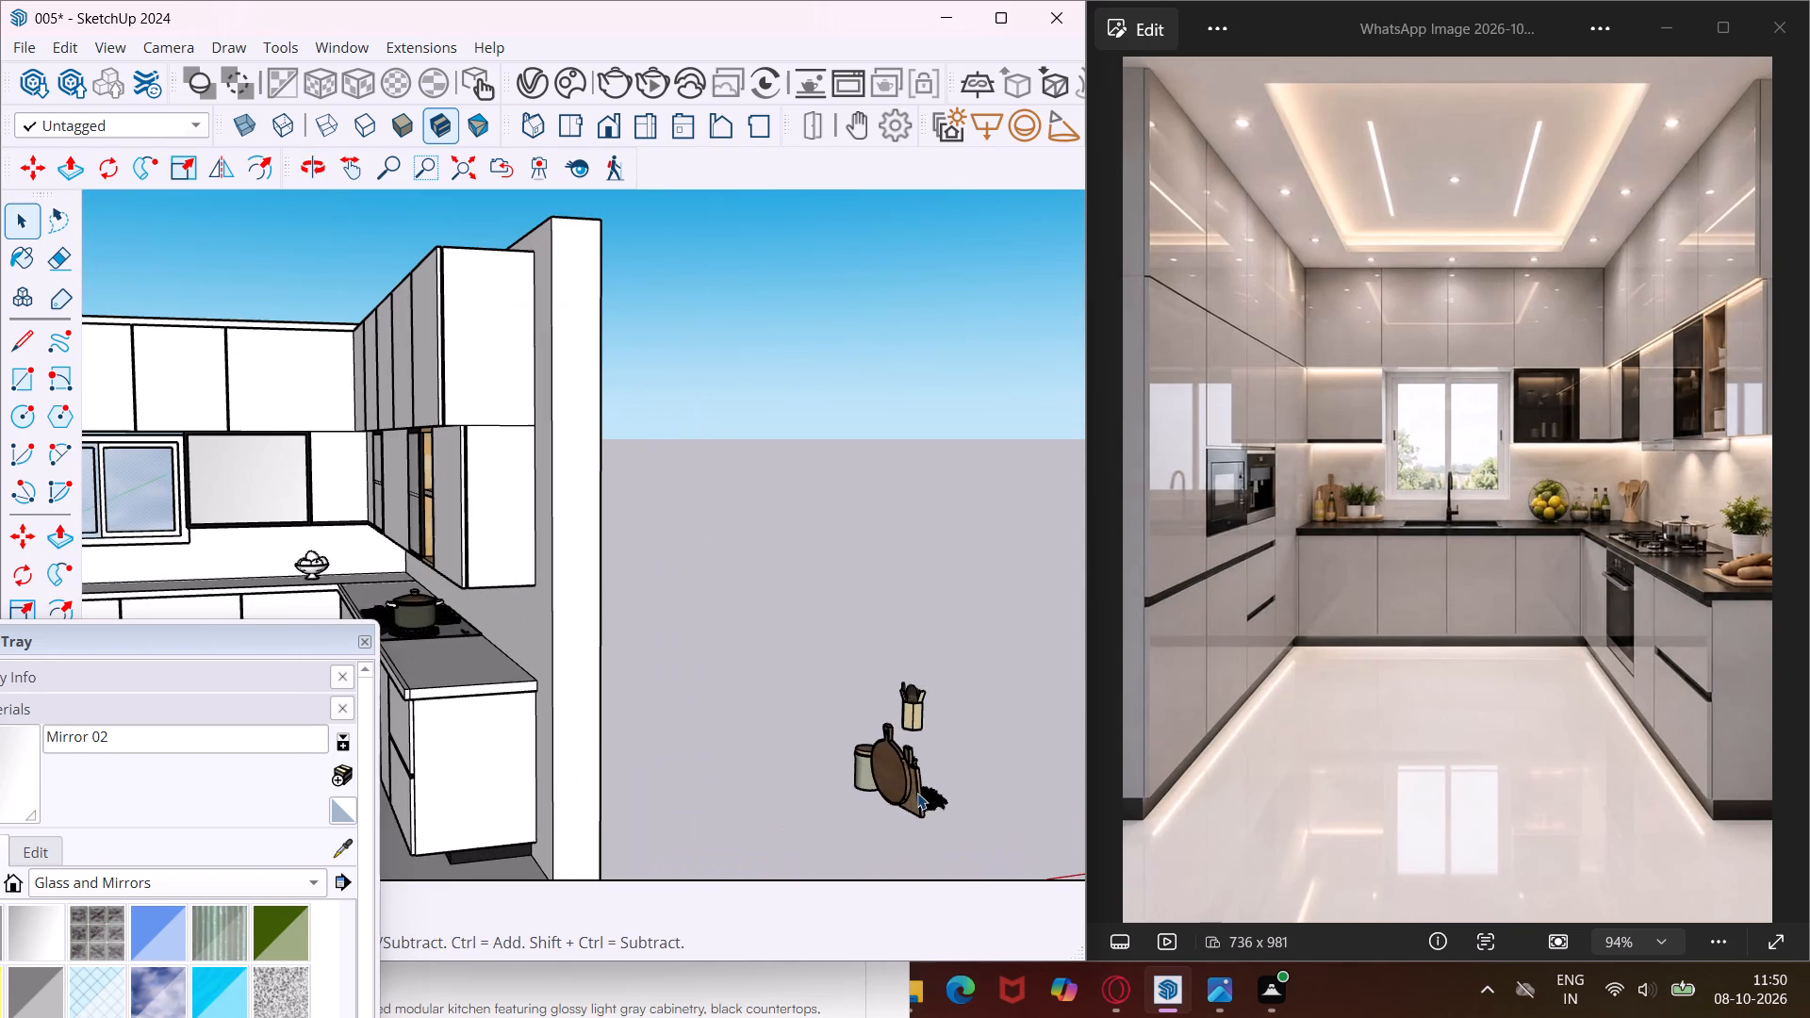
left_click(917, 793)
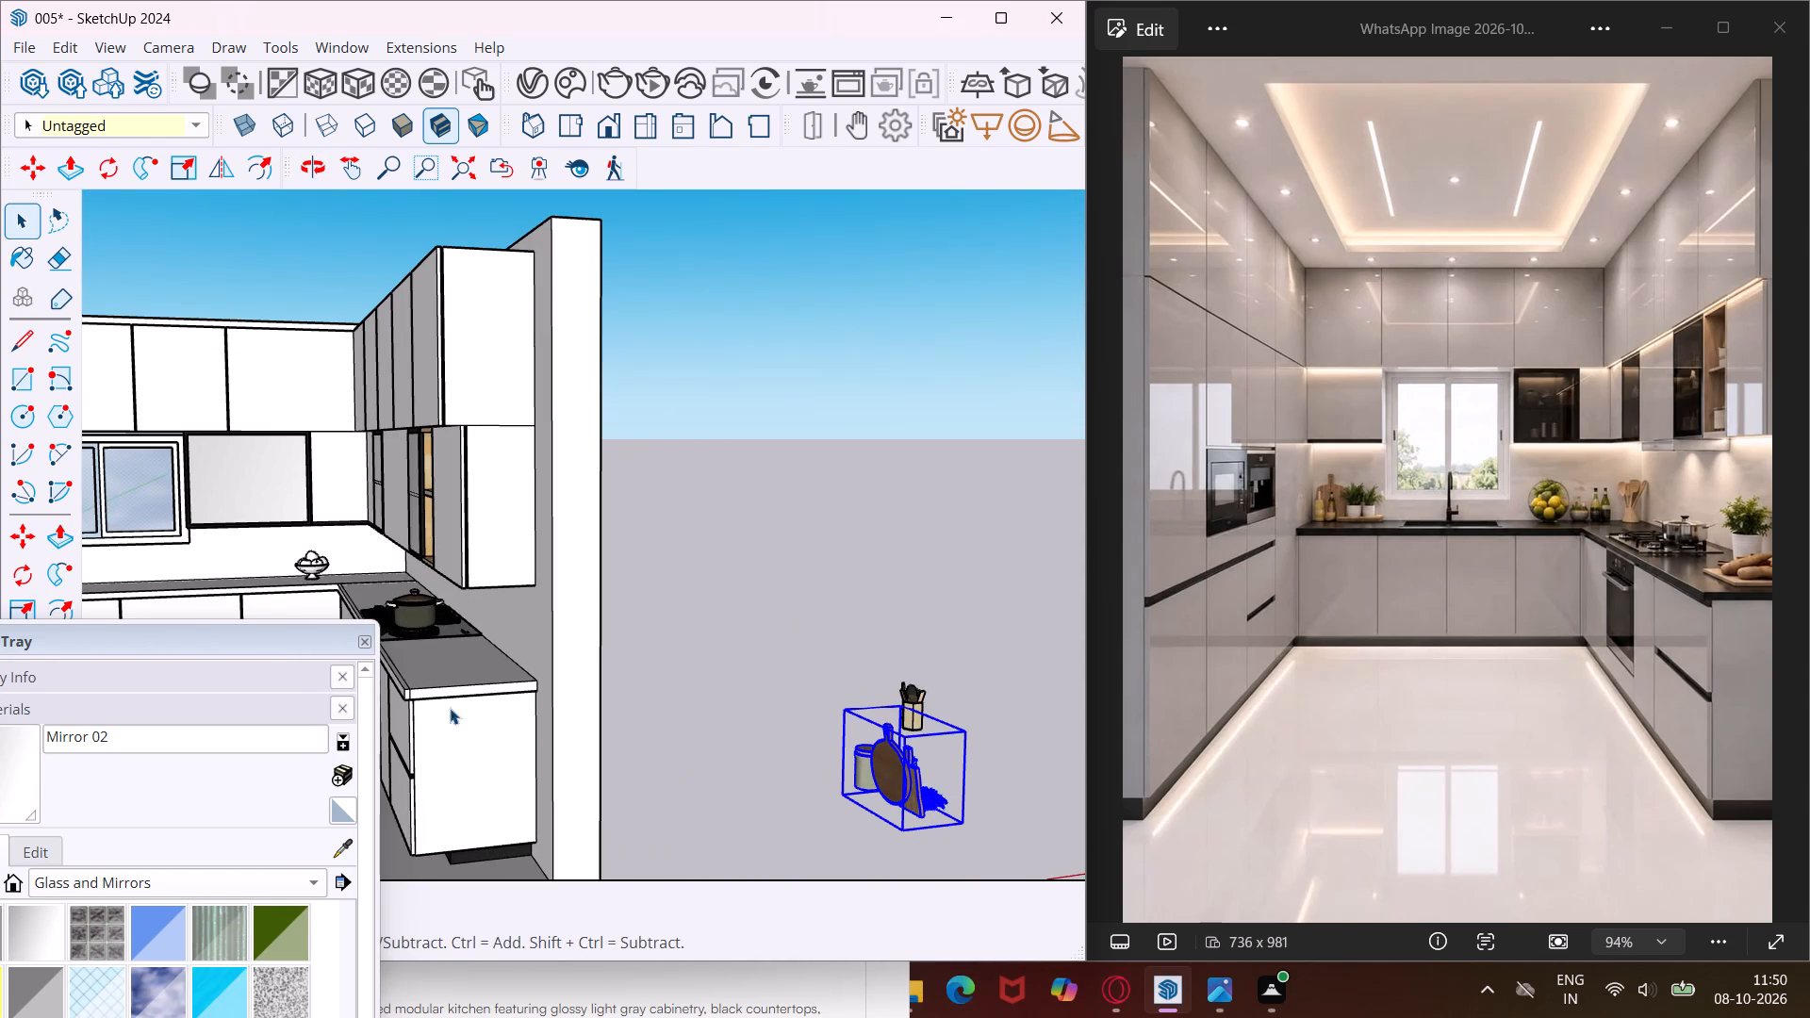
left_click(12, 587)
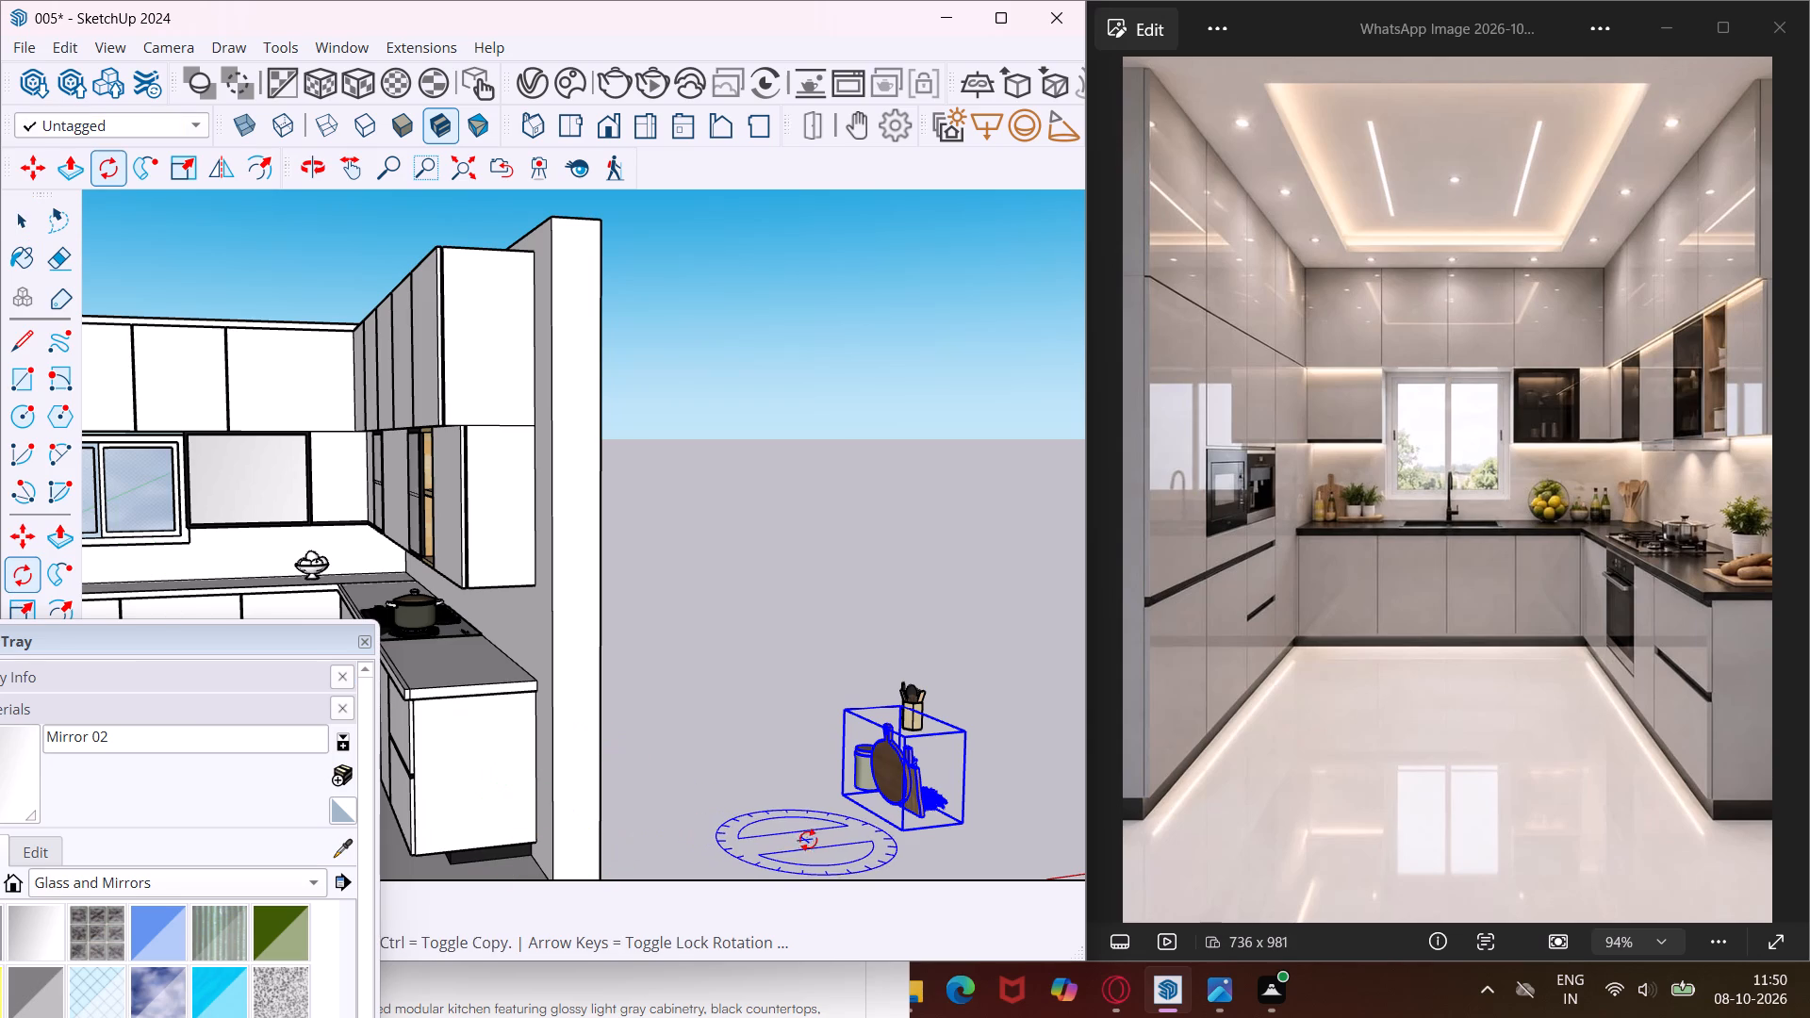
left_click(809, 839)
left_click(740, 844)
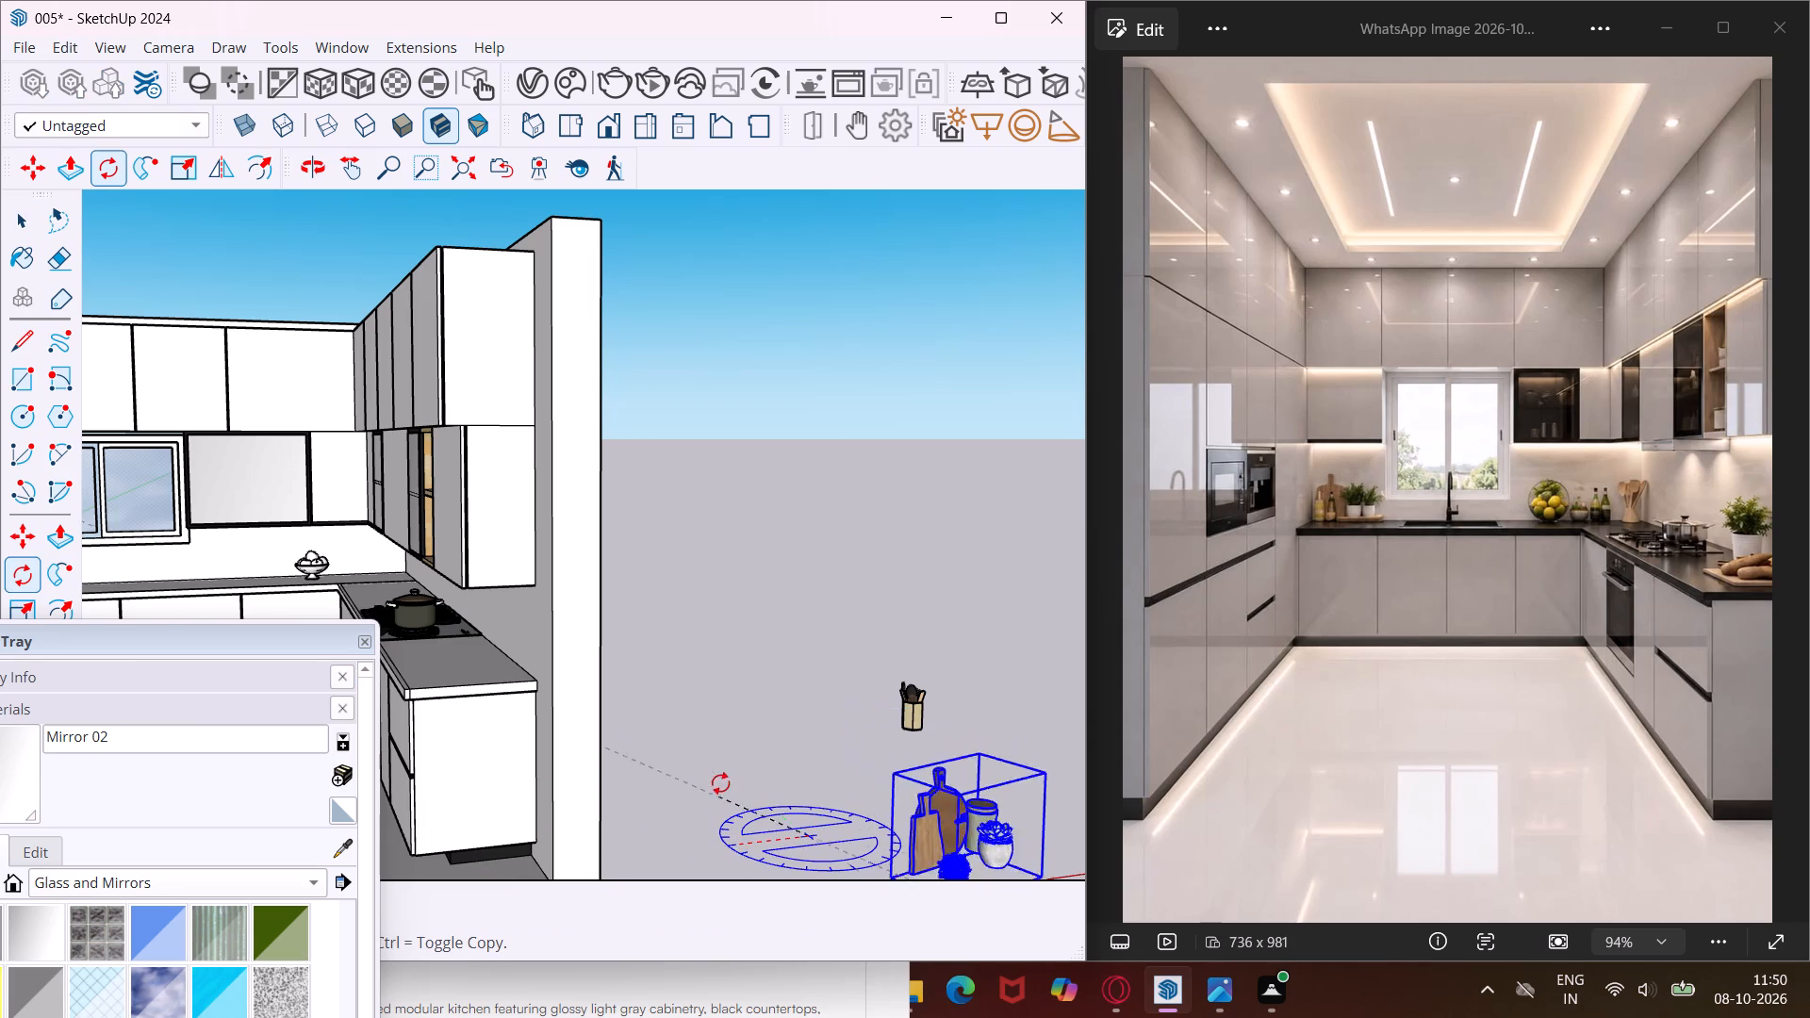
type("90")
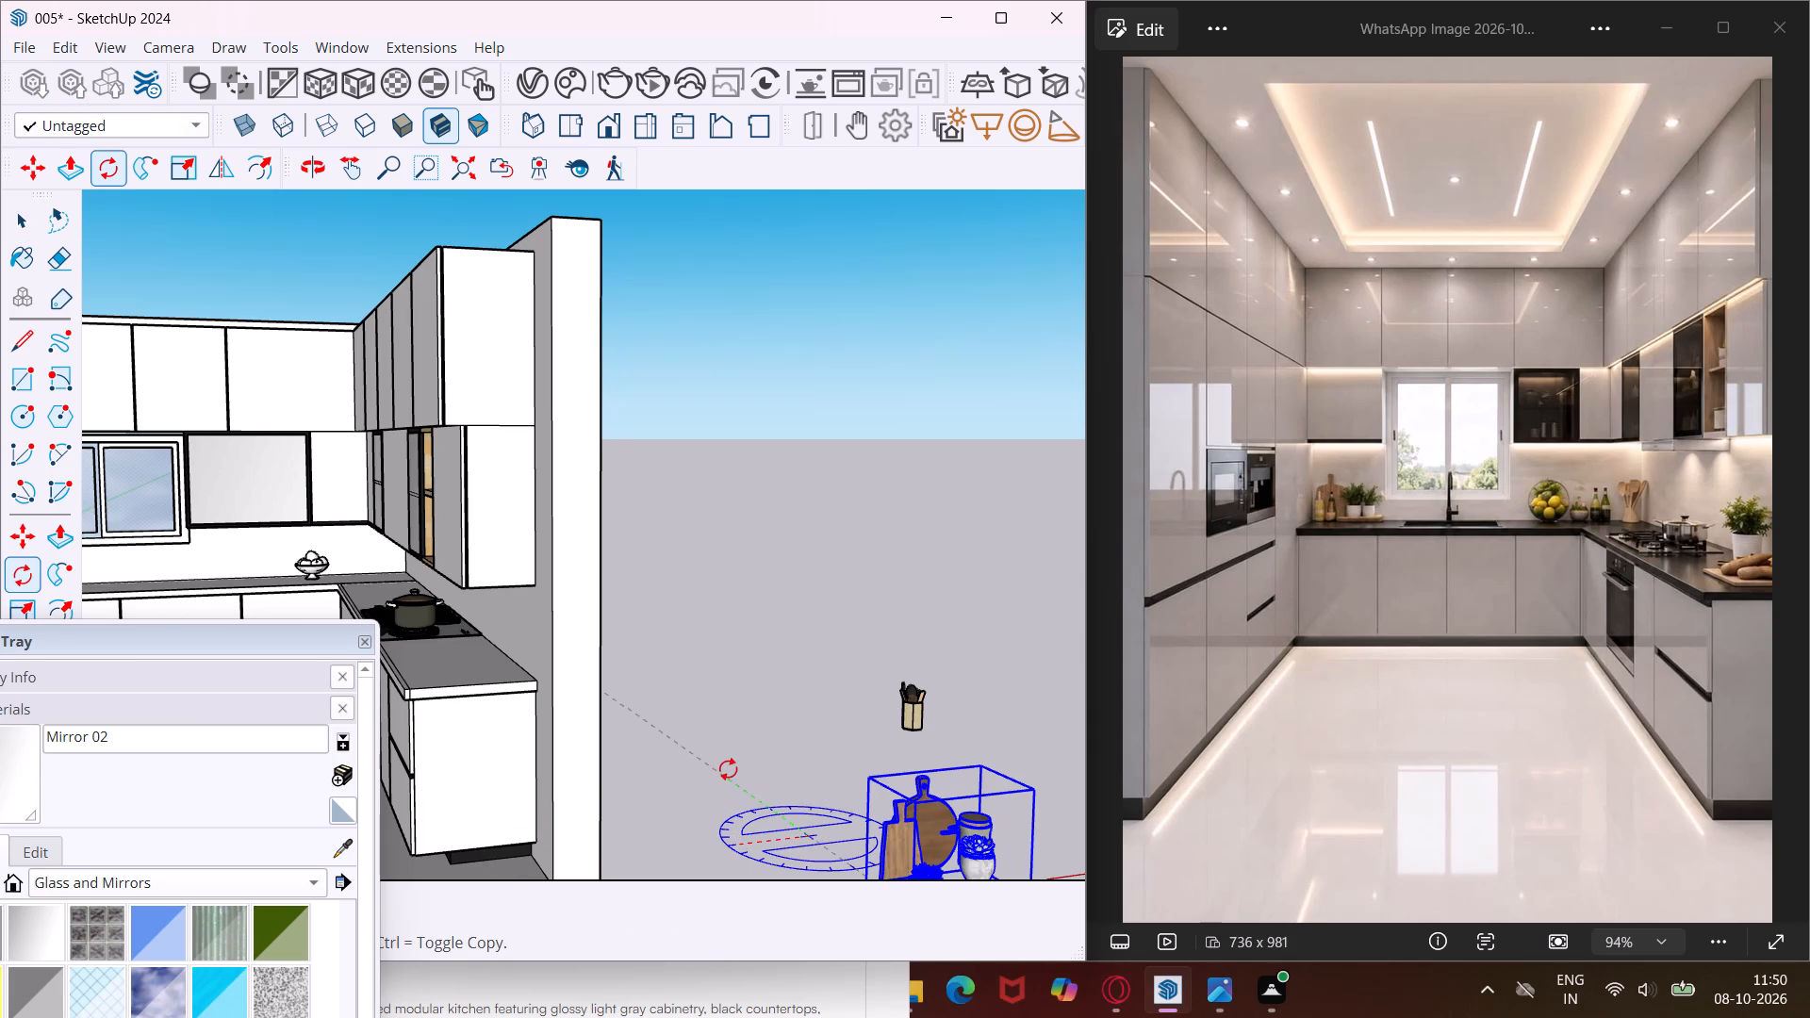
key("Return")
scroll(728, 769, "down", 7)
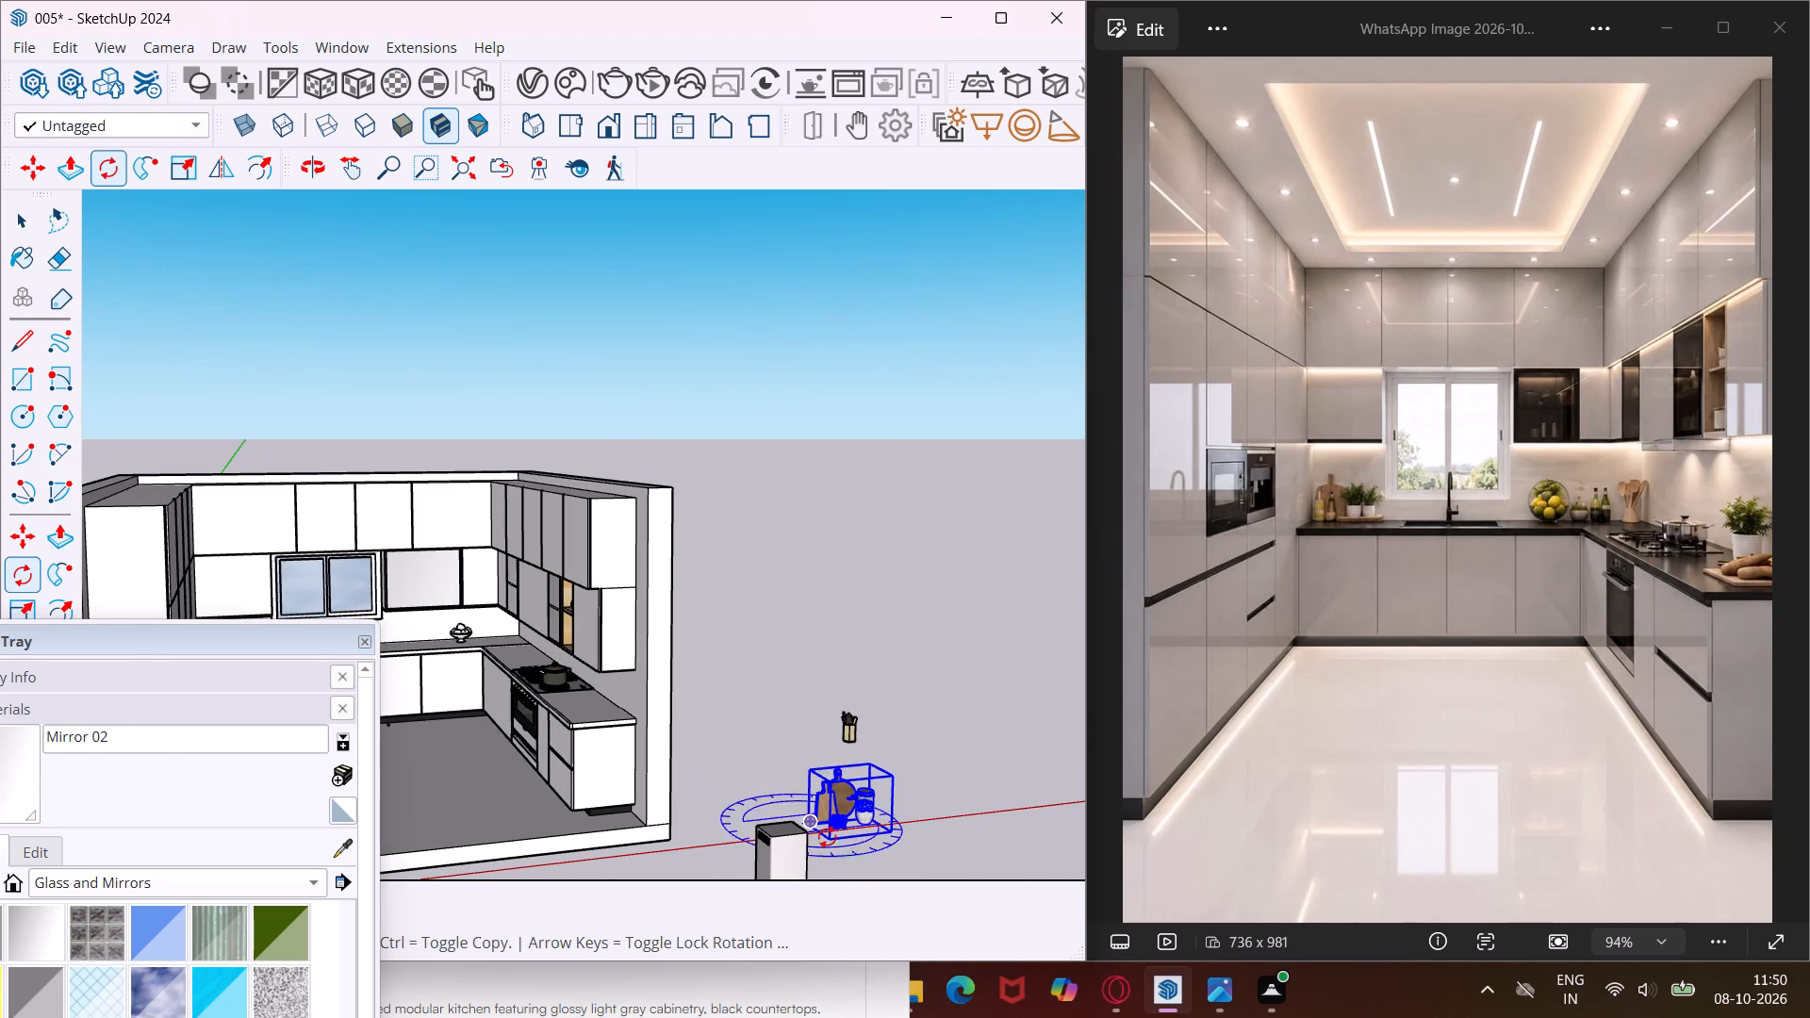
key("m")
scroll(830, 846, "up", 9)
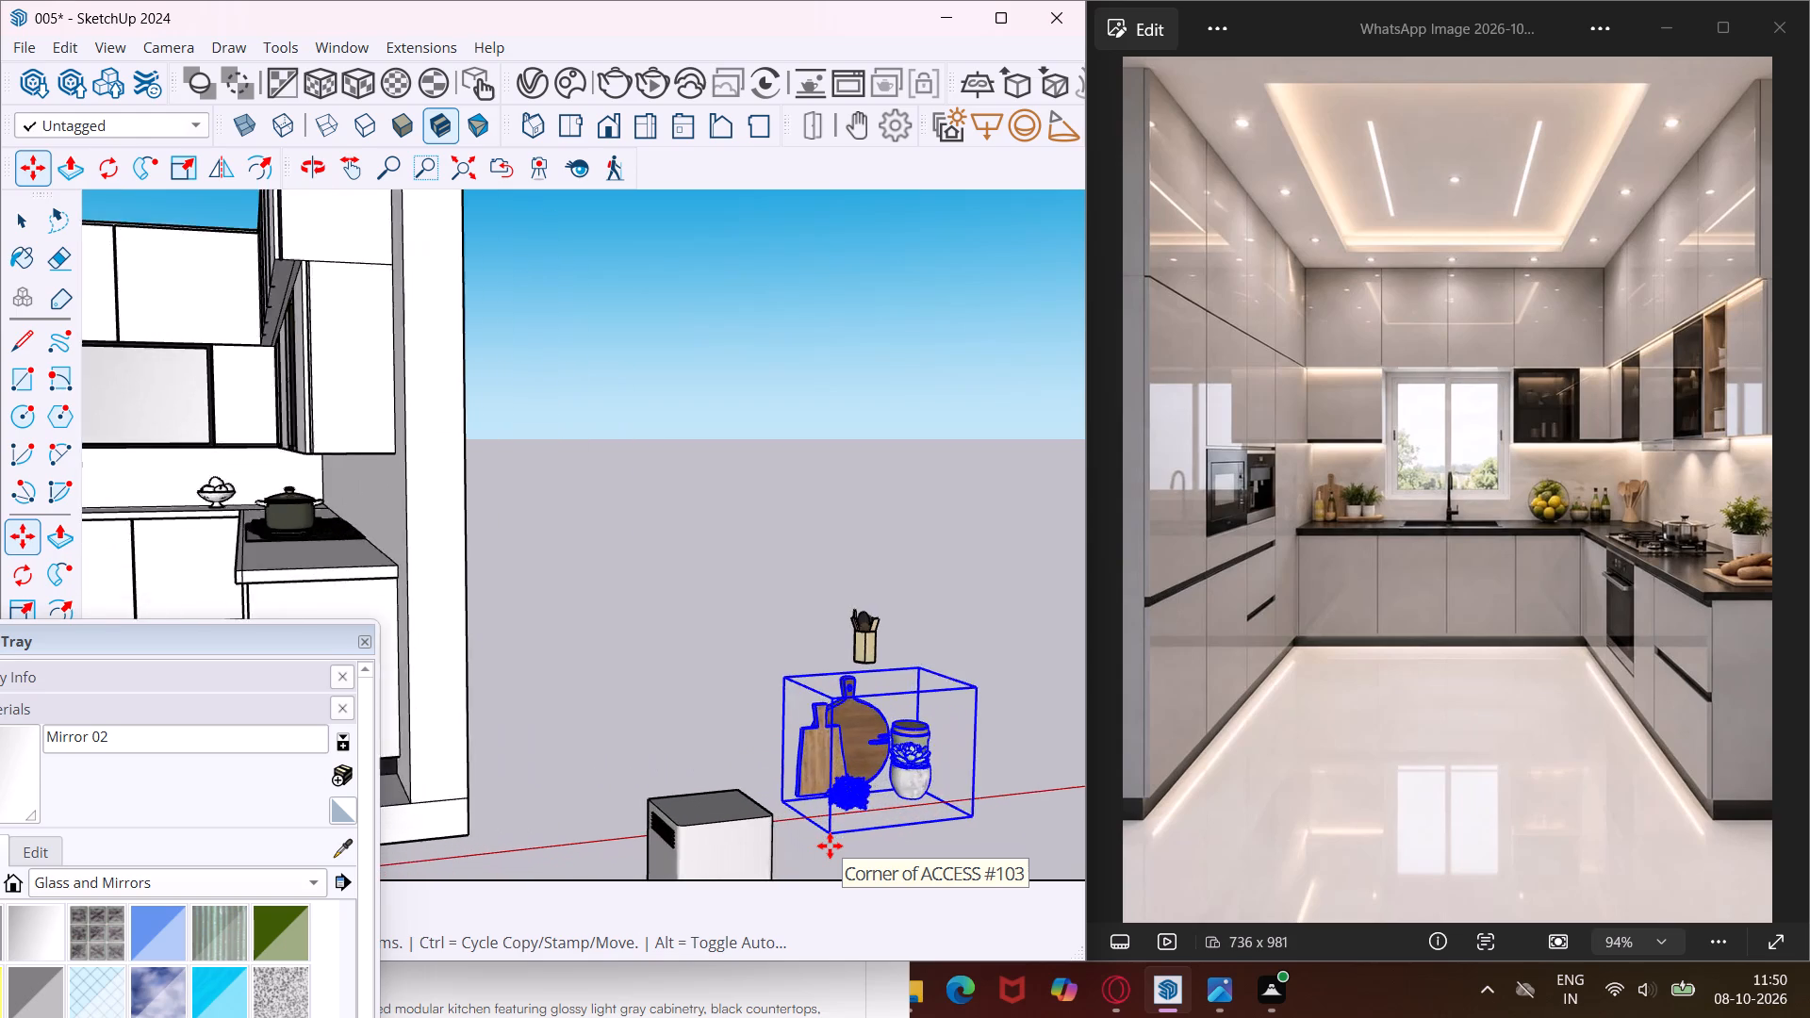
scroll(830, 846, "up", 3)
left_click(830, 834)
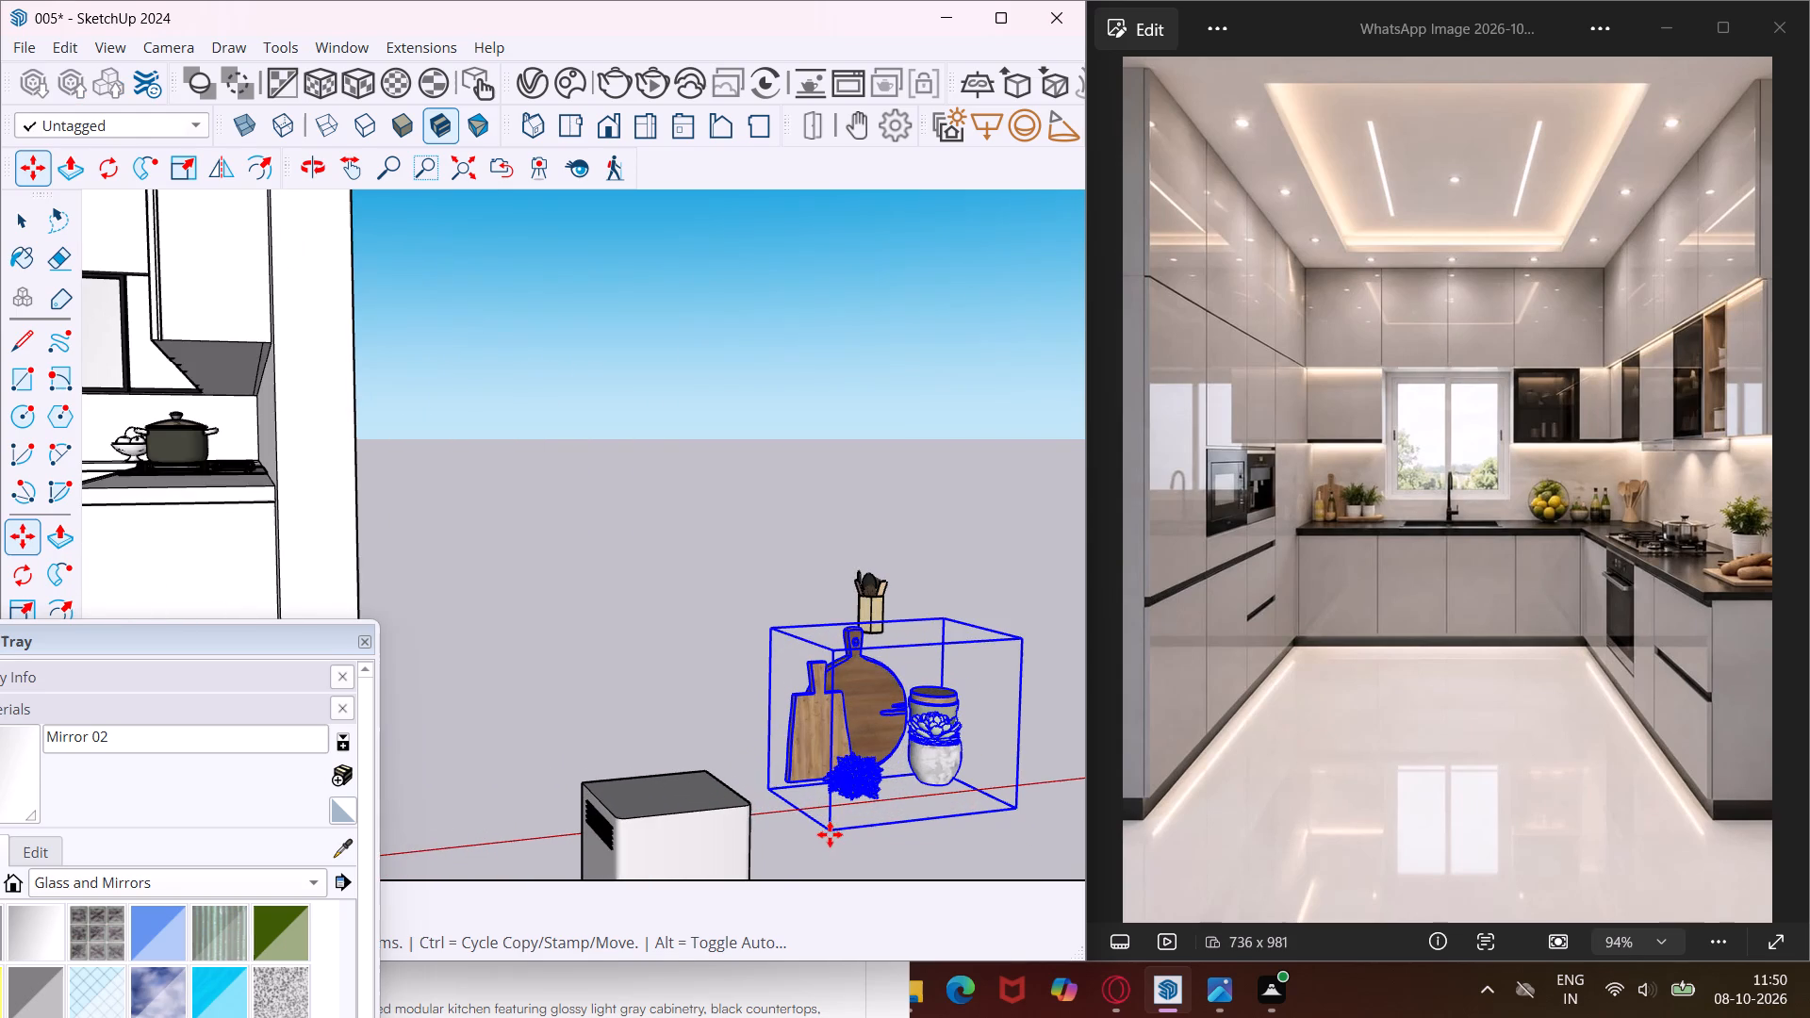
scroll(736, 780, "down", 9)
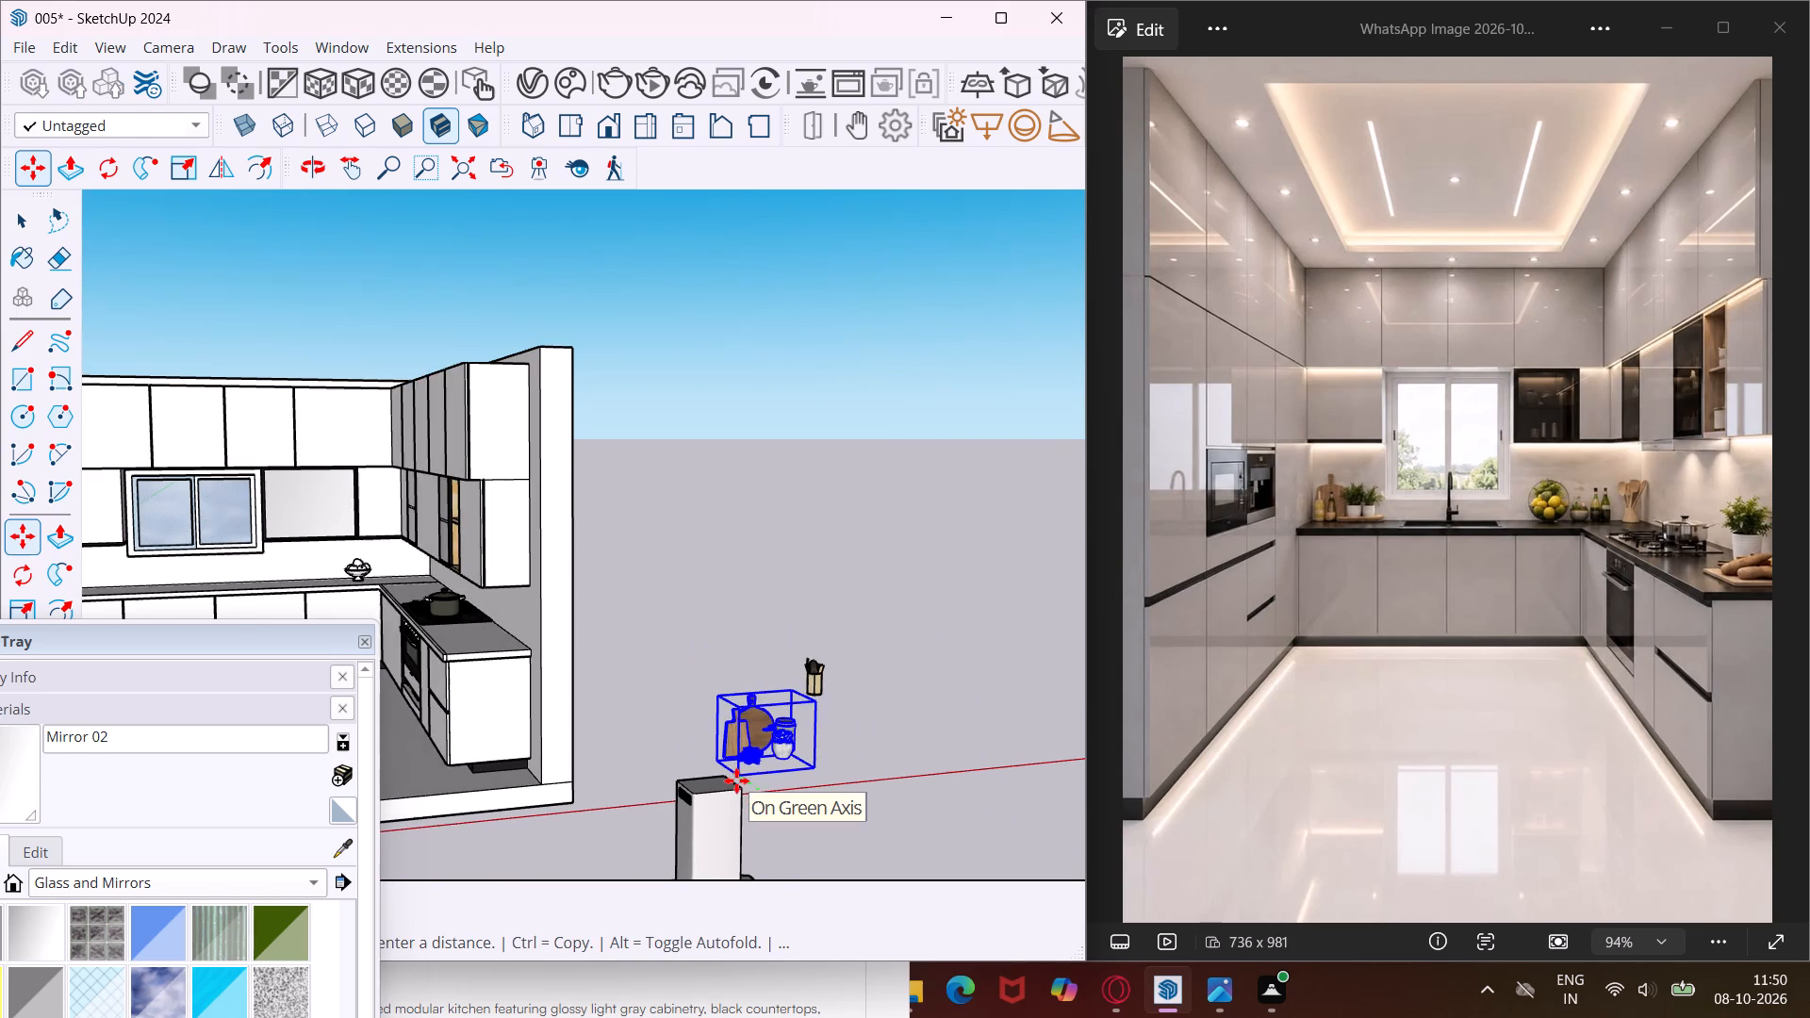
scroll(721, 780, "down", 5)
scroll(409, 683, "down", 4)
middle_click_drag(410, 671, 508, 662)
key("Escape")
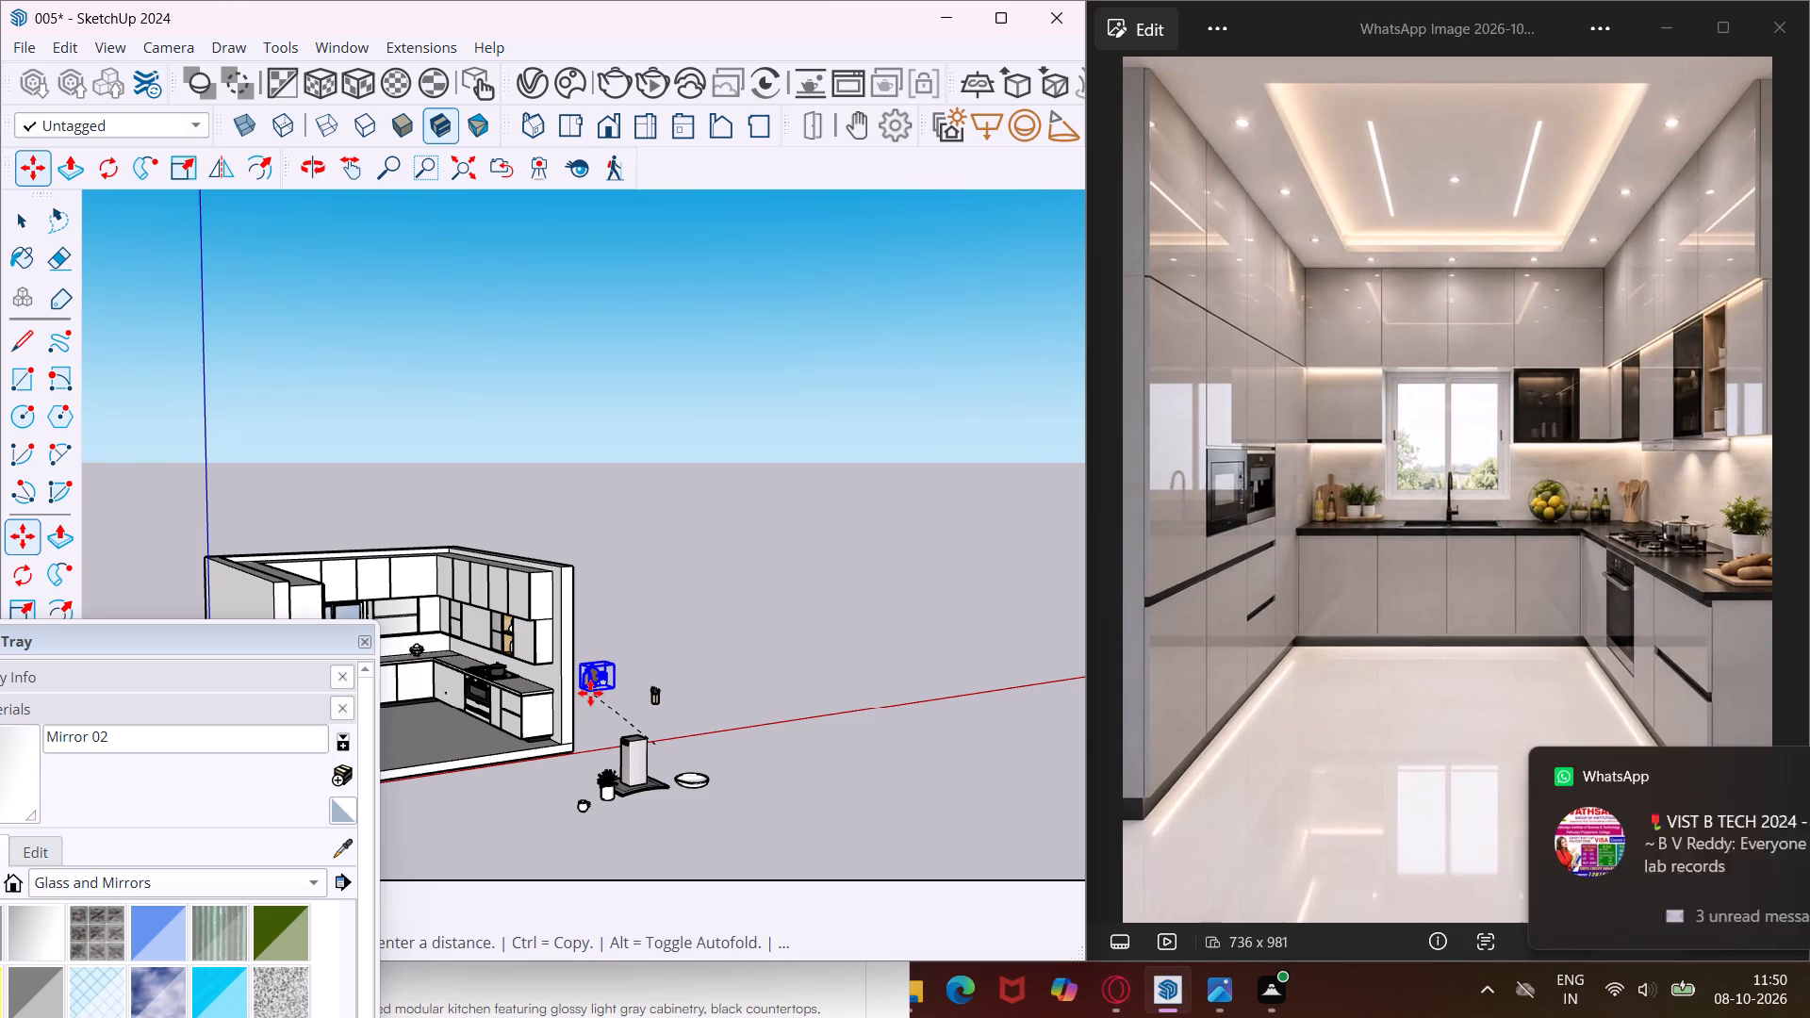
Move the cutting-board set by its rear bottom corner onto the back-wall countertop, beneath the wall cabinet between the tall units and the window.
left_click(354, 156)
left_click_drag(460, 649, 693, 642)
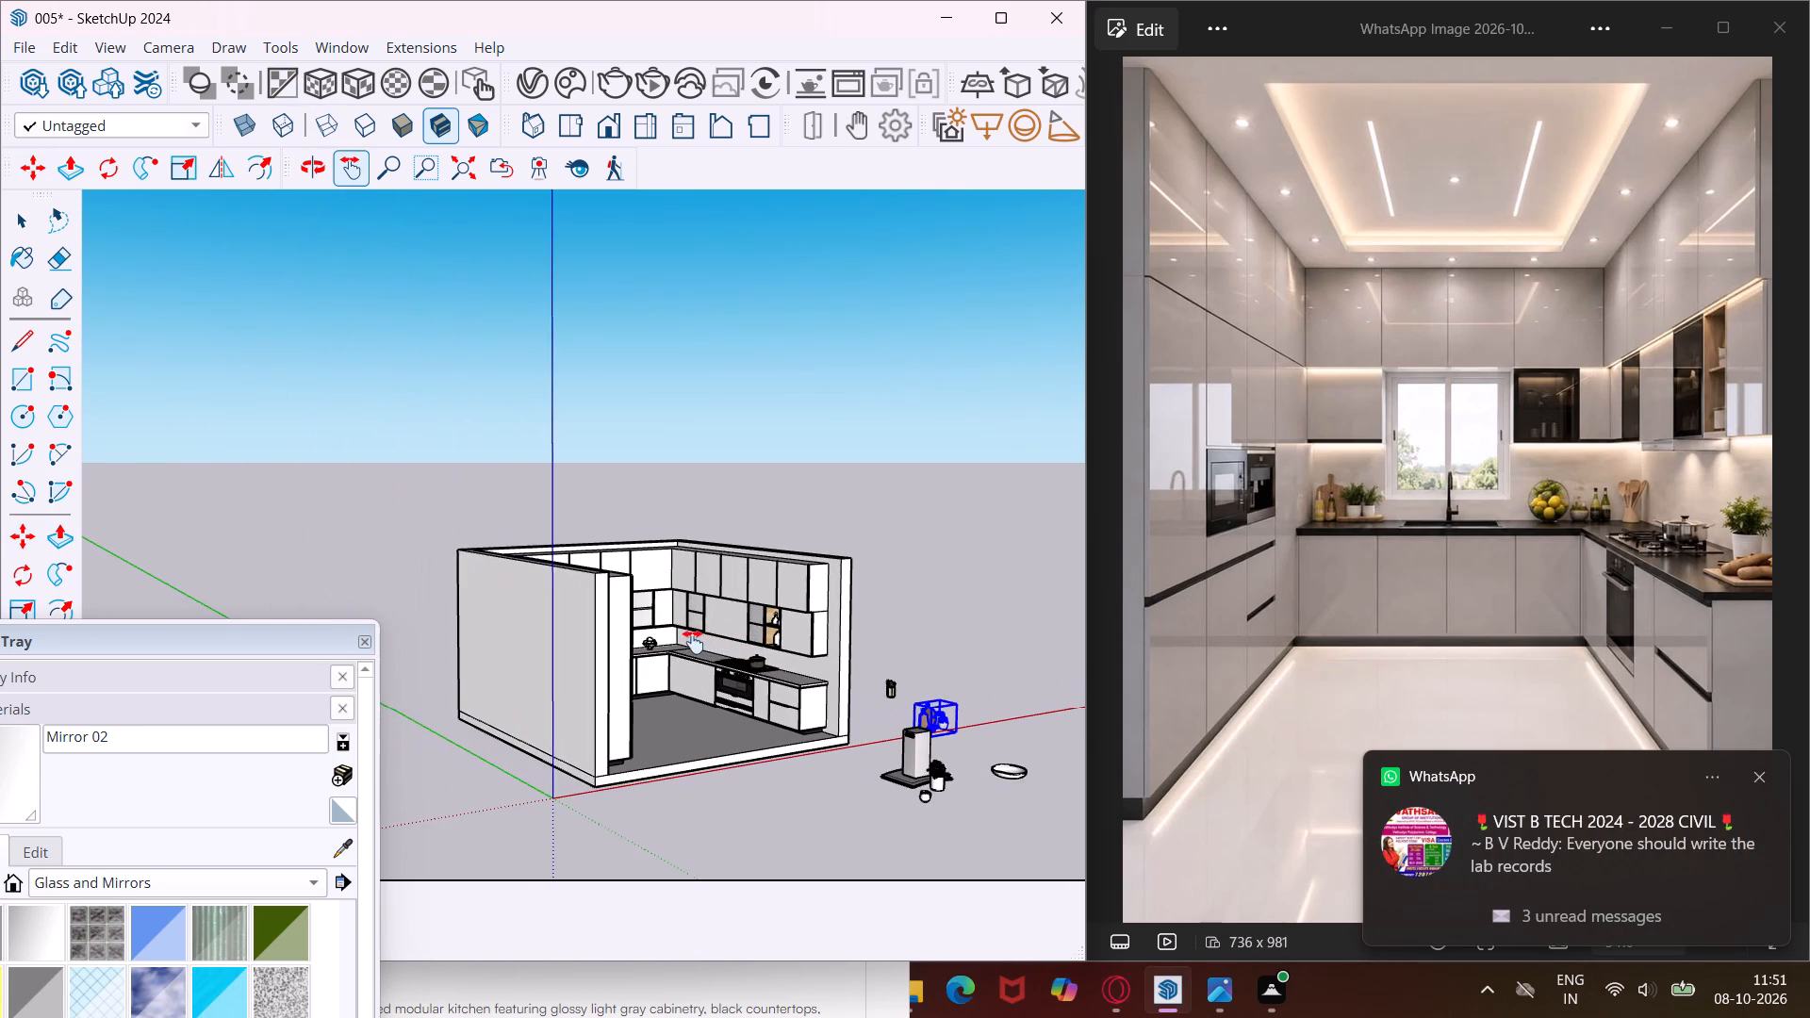
middle_click_drag(693, 643, 436, 651)
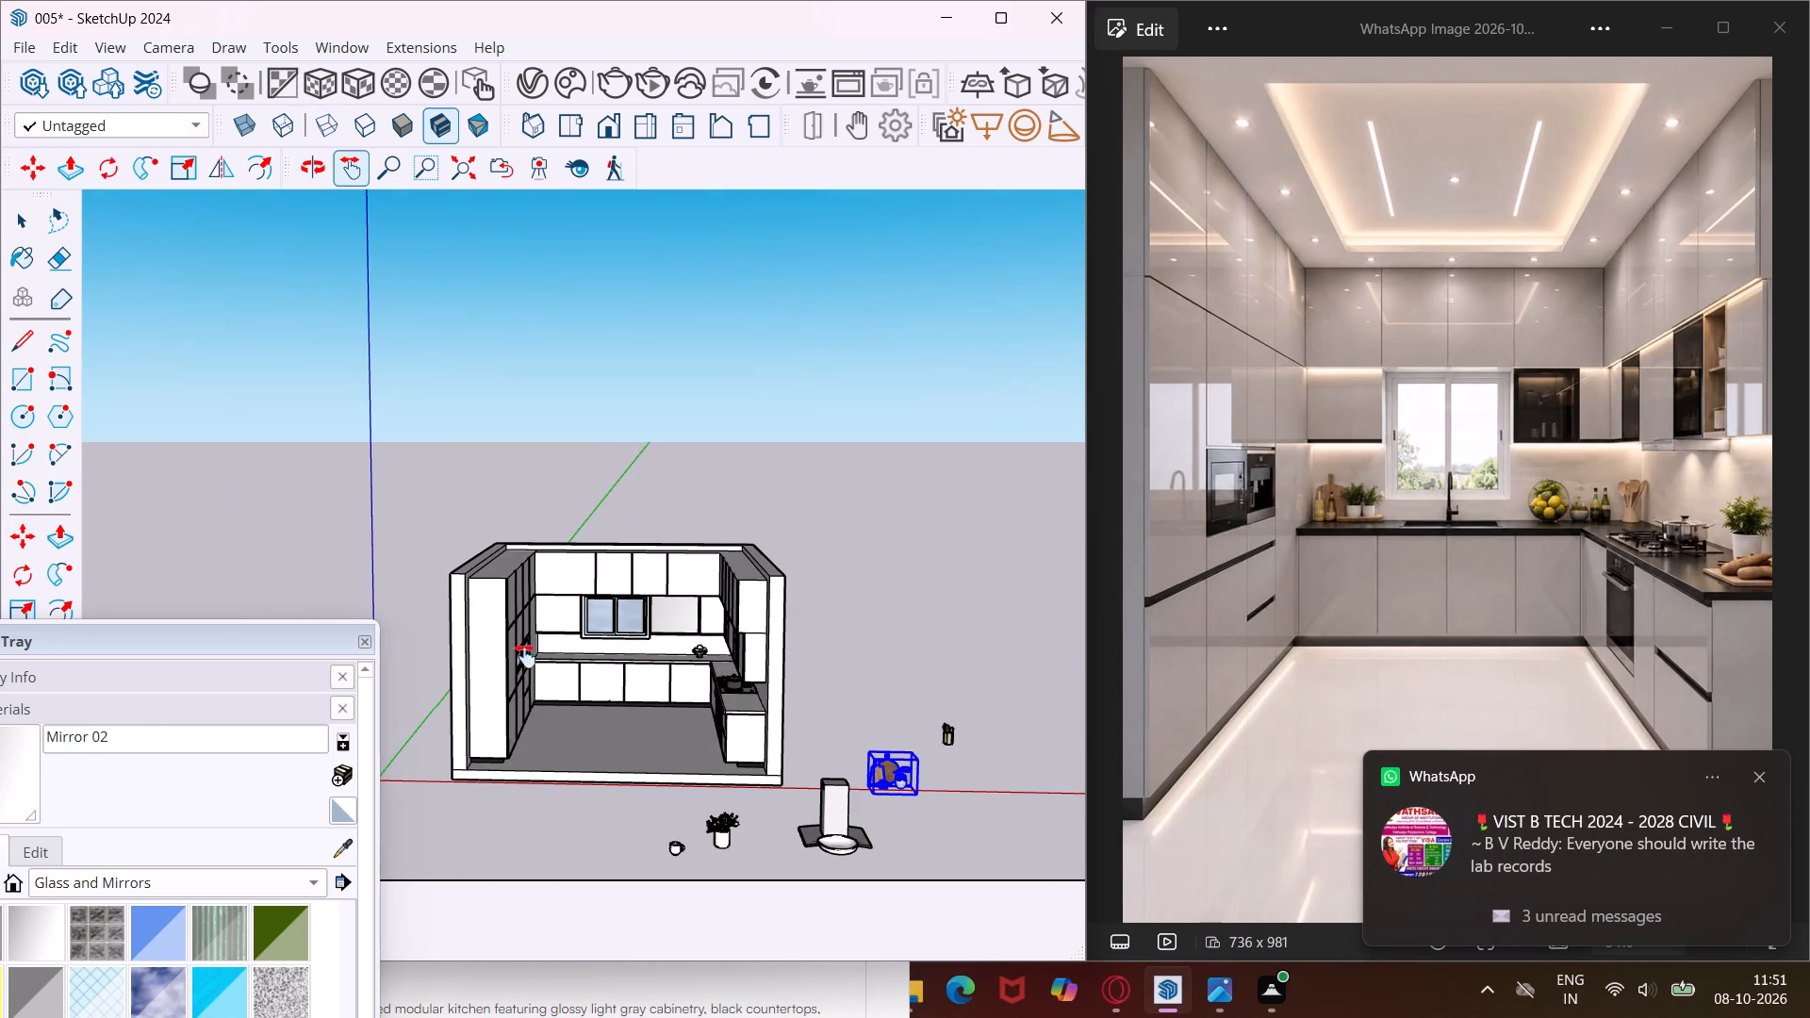
key("m")
scroll(878, 793, "up", 6)
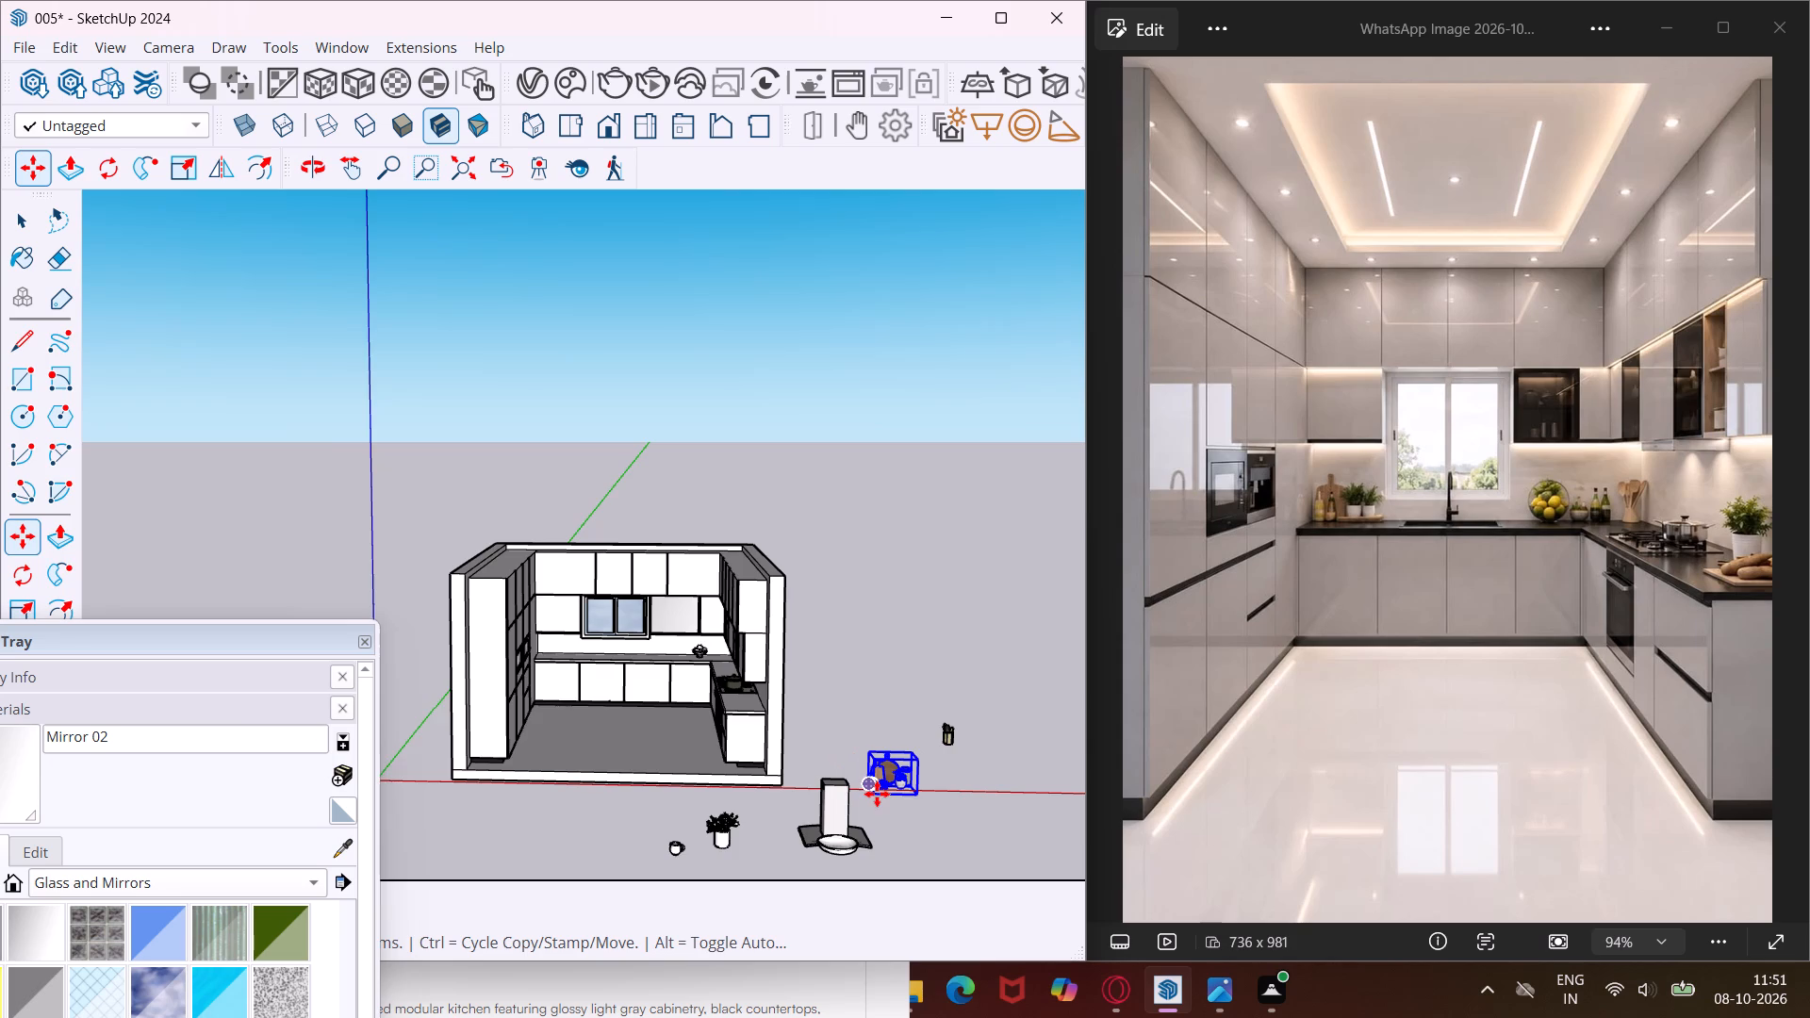
scroll(877, 794, "up", 9)
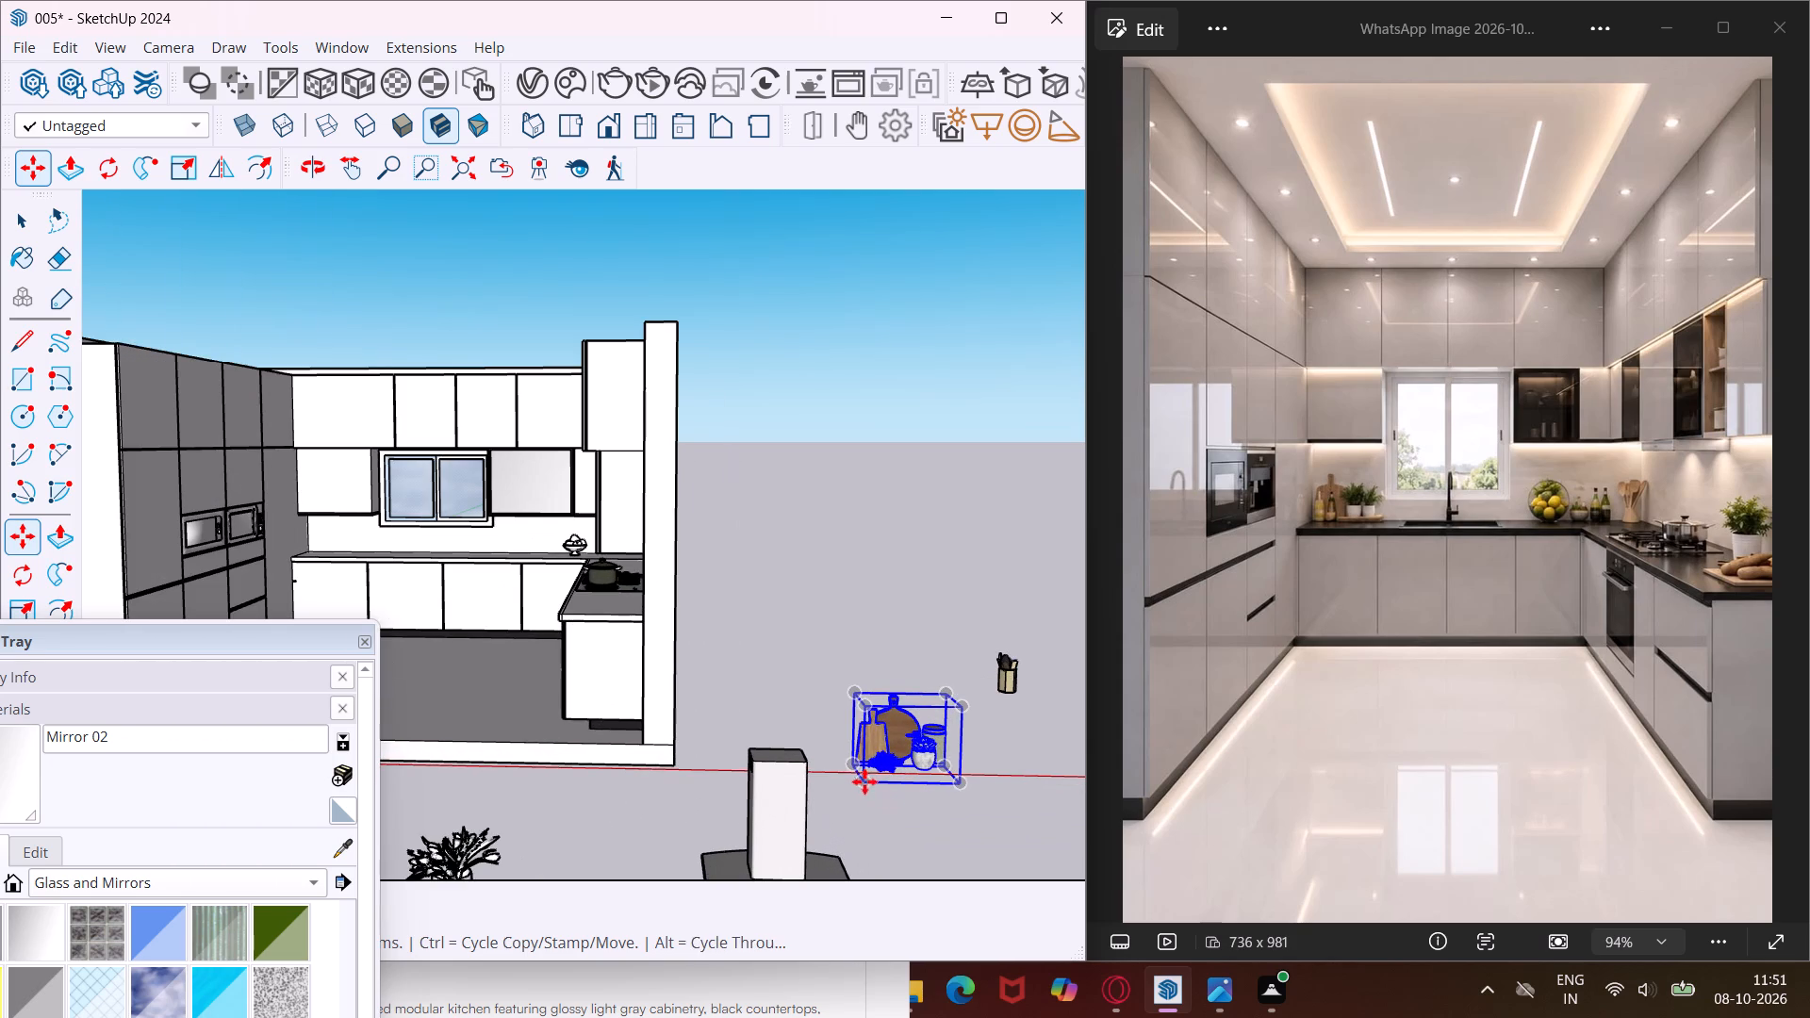
scroll(852, 758, "up", 2)
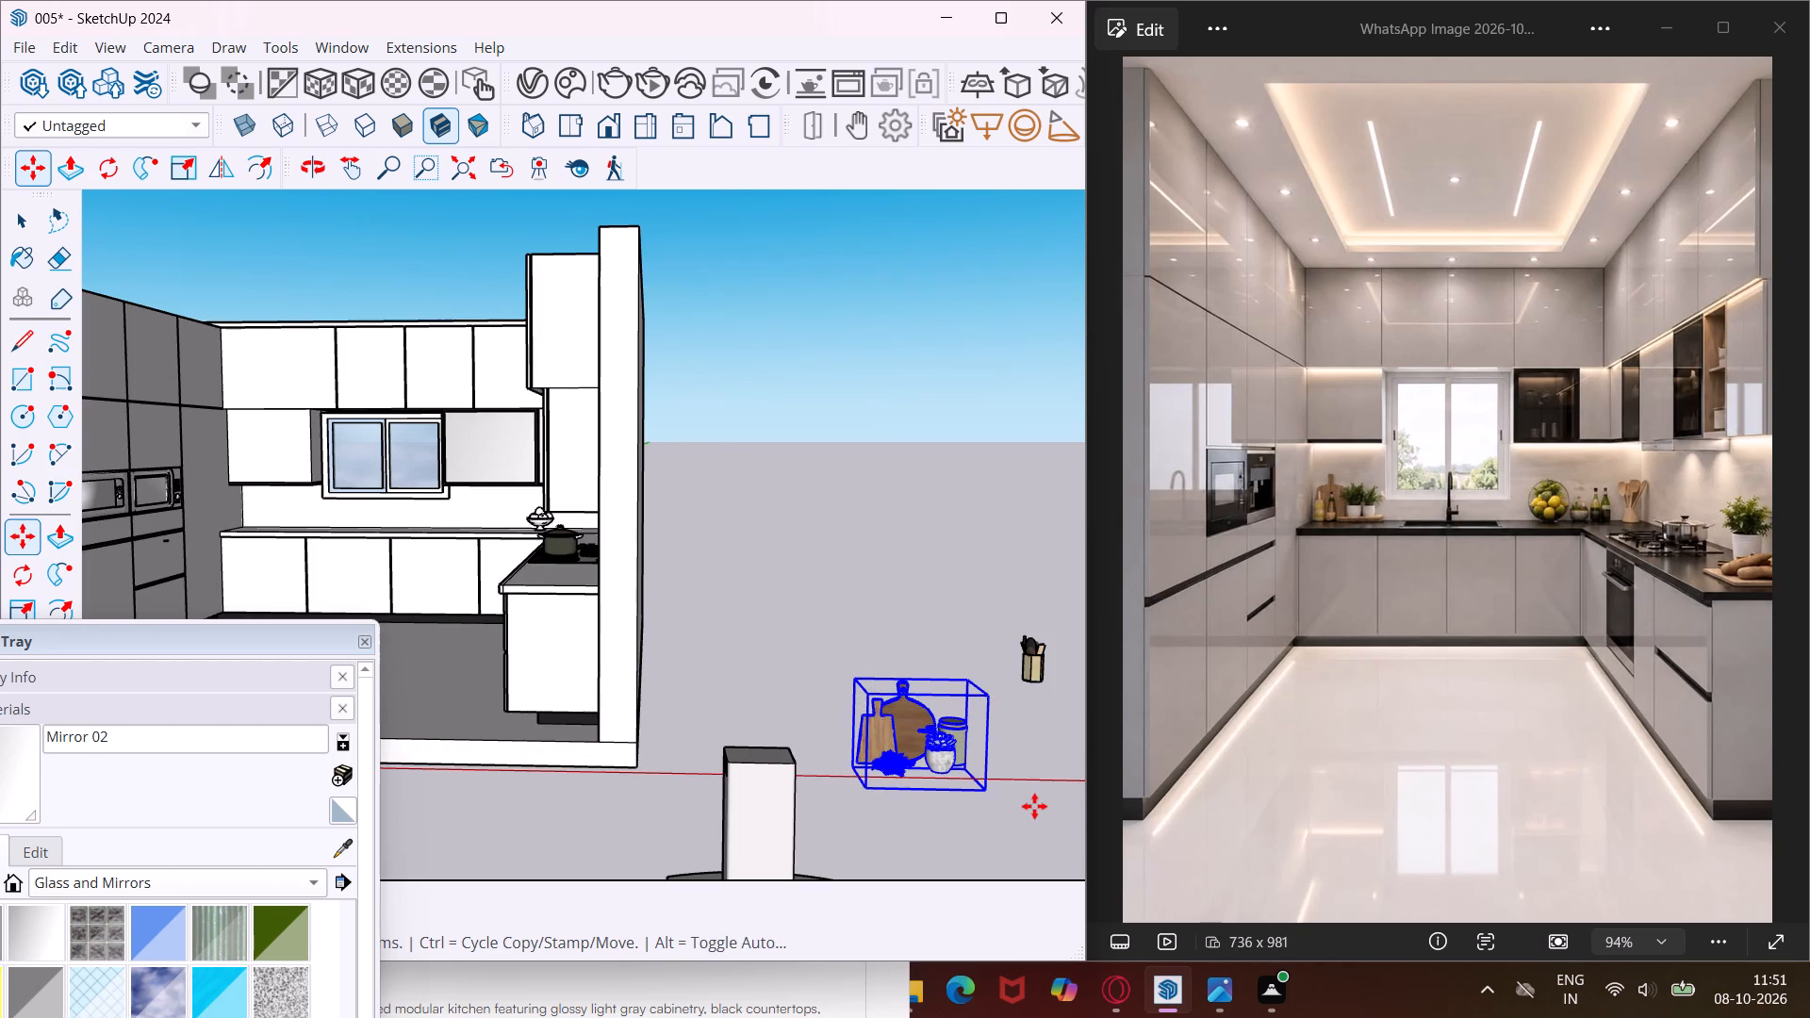
middle_click_drag(1021, 806, 944, 825)
scroll(884, 822, "up", 6)
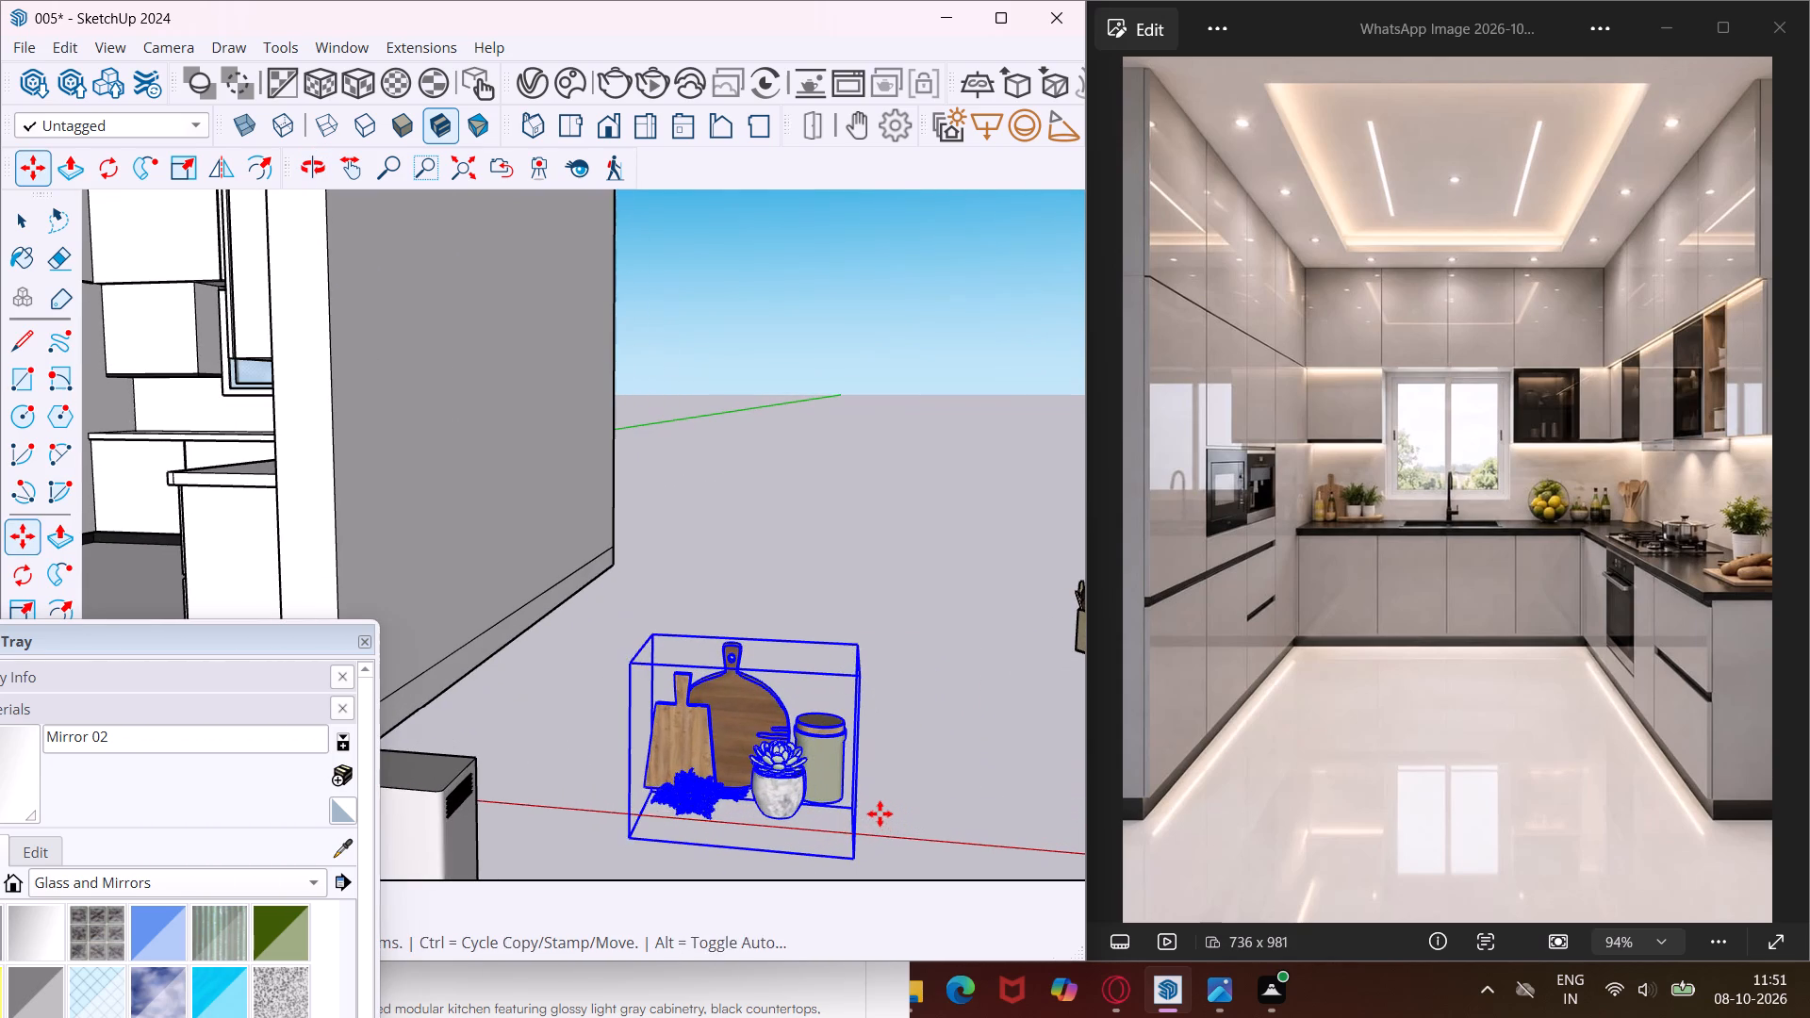
left_click(859, 812)
scroll(875, 796, "down", 6)
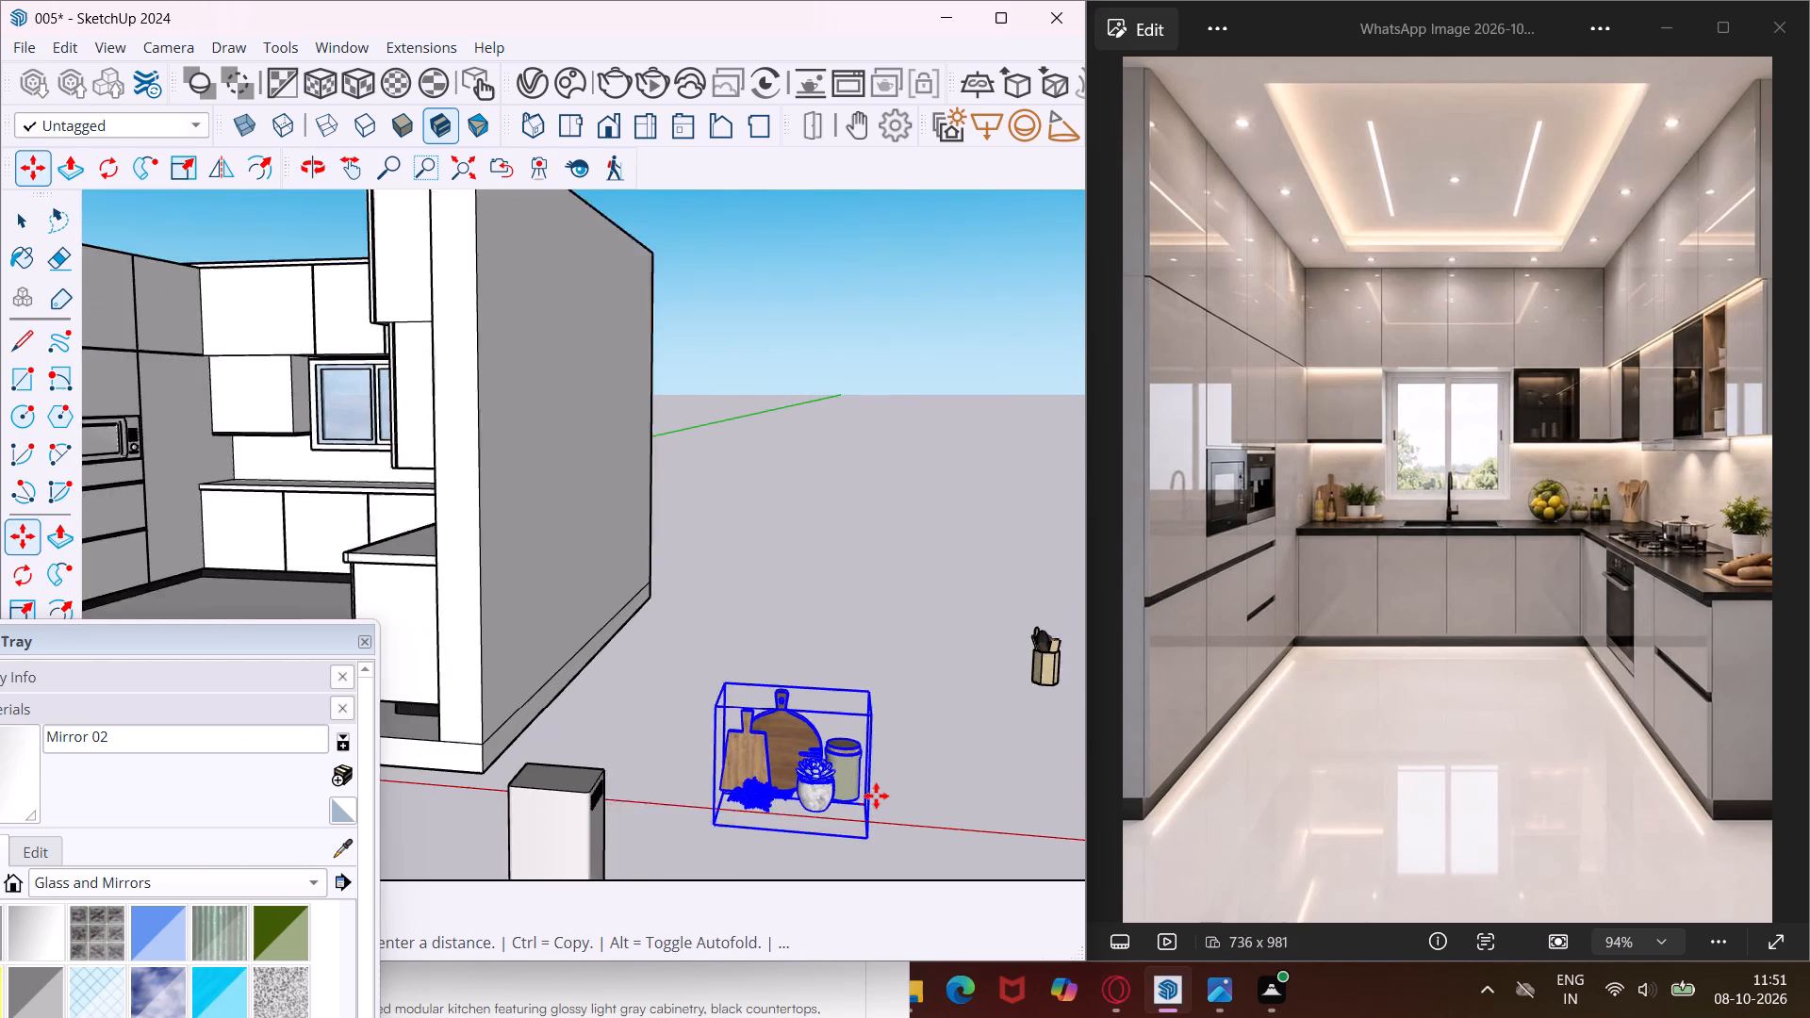
scroll(876, 796, "down", 15)
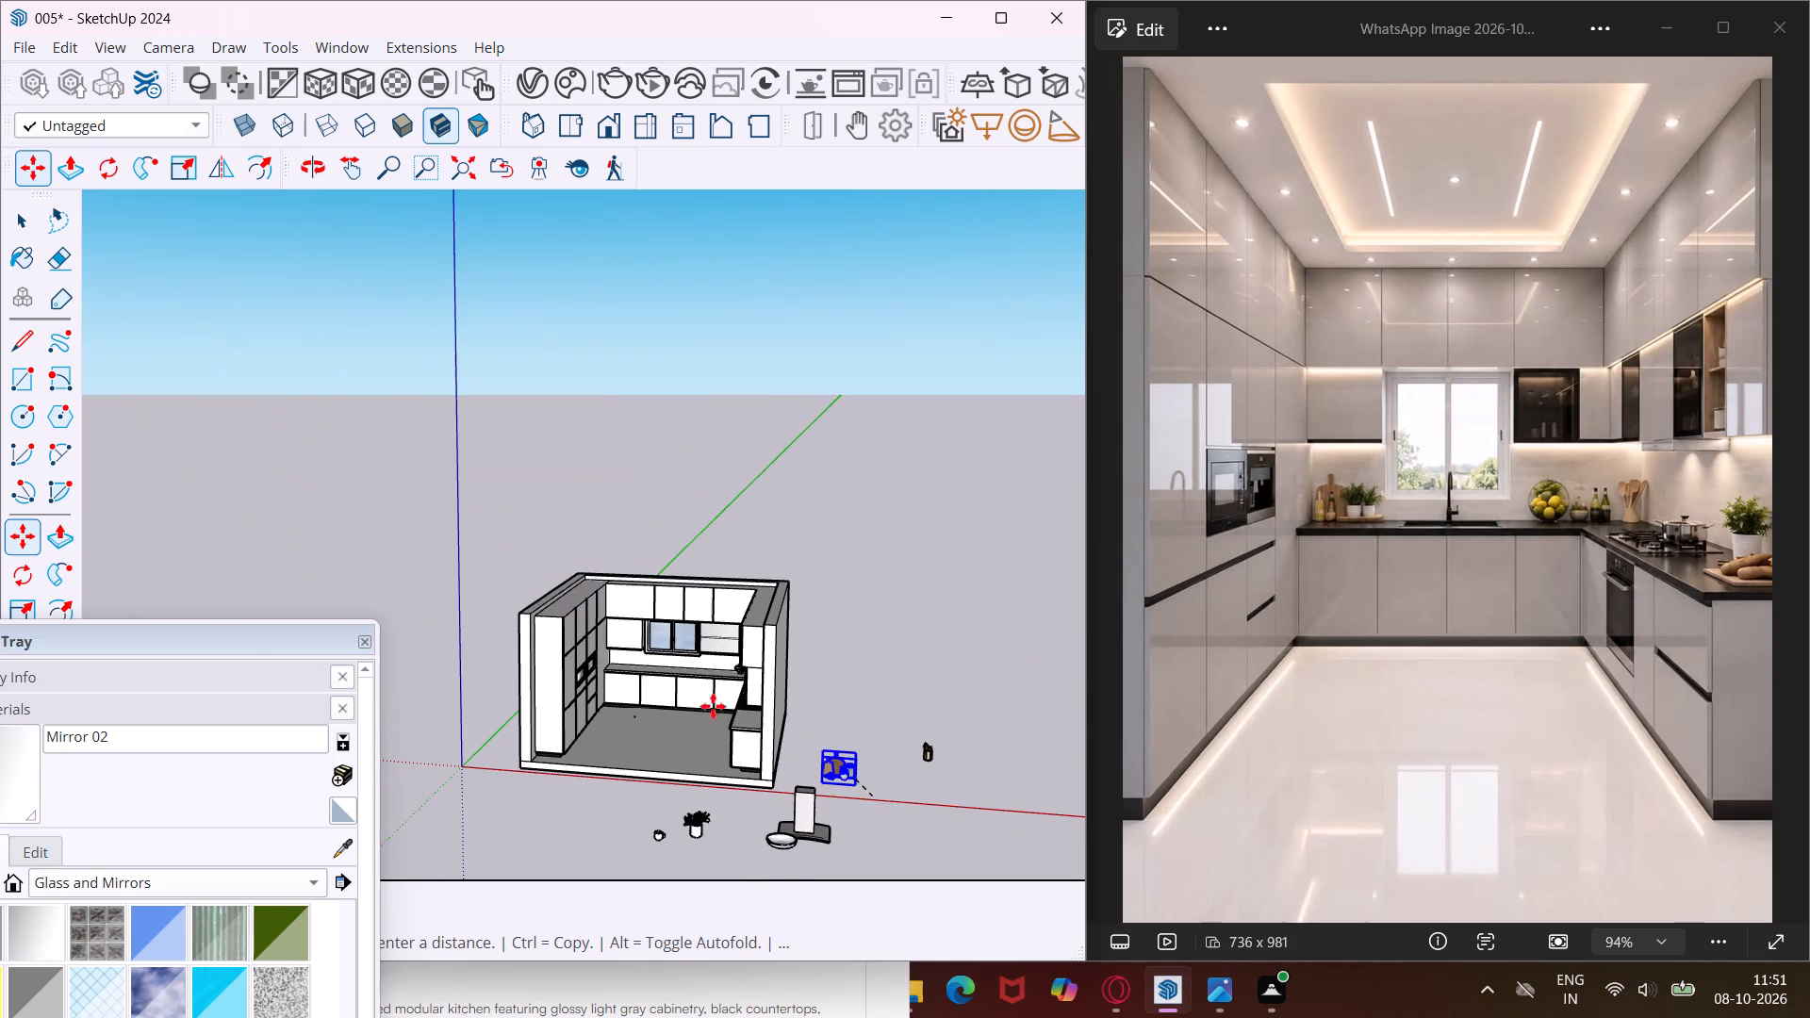
scroll(619, 659, "up", 4)
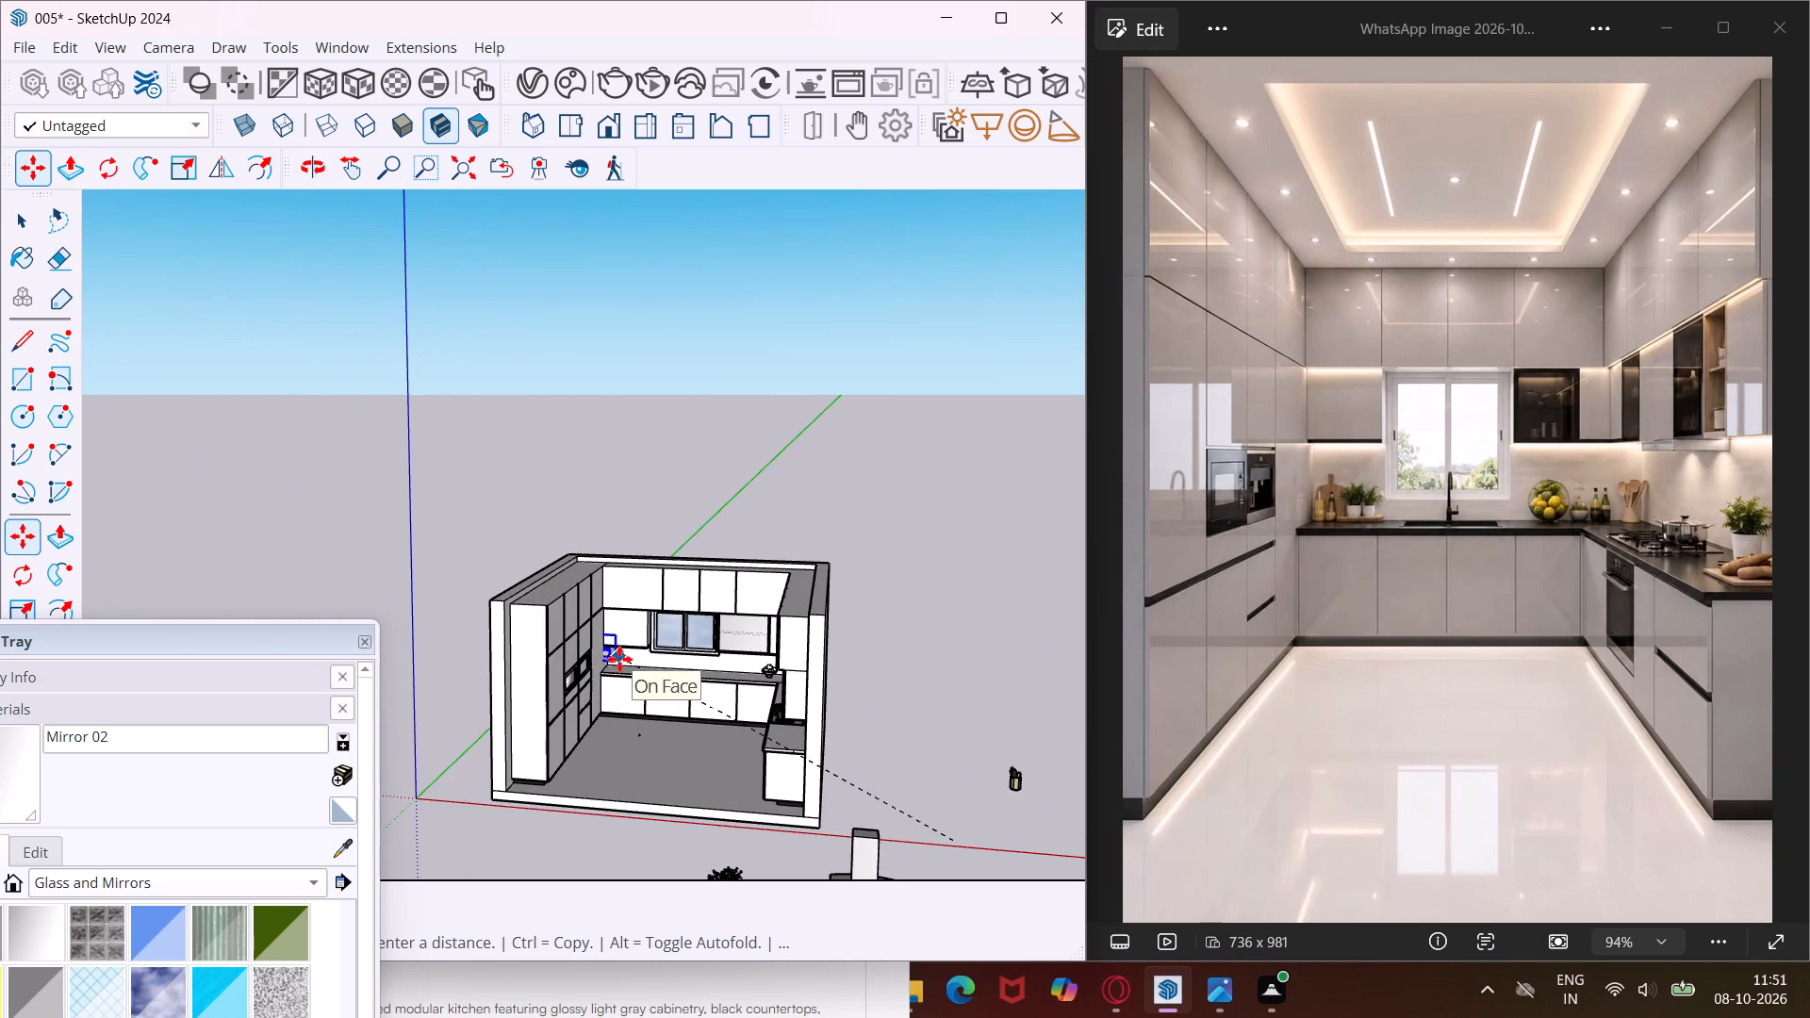
scroll(619, 659, "up", 20)
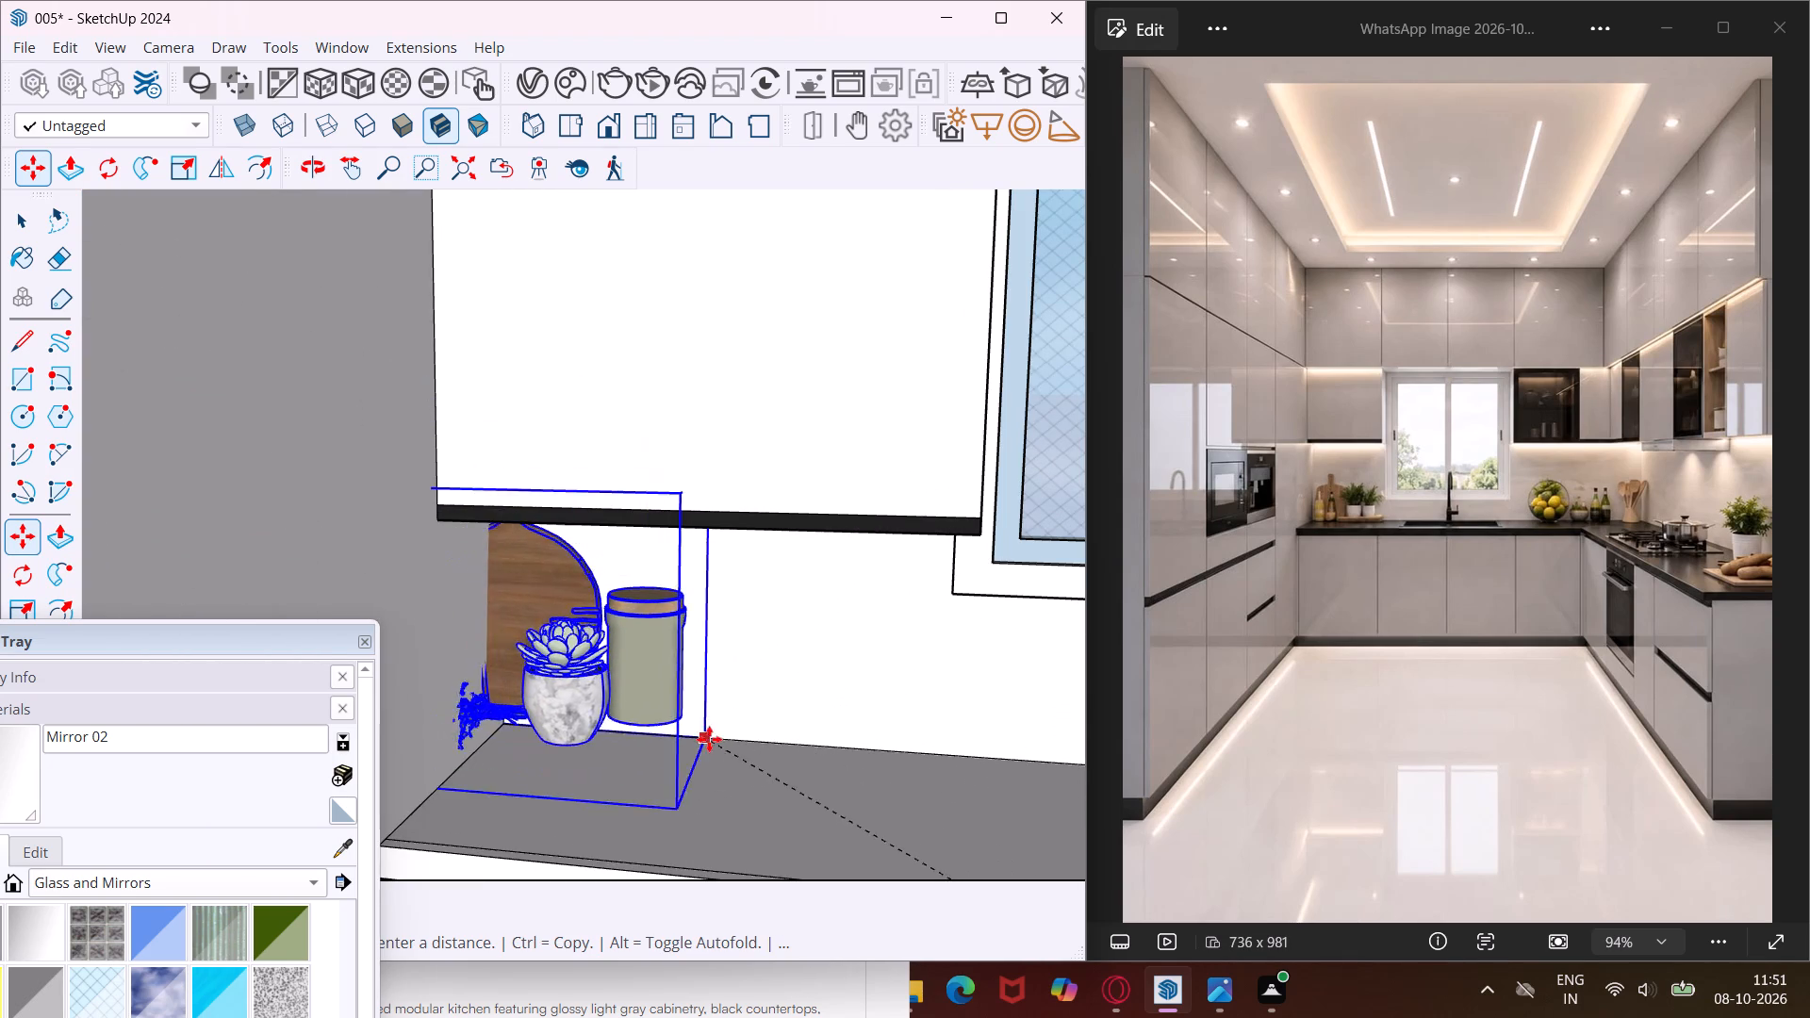
middle_click_drag(831, 775, 810, 778)
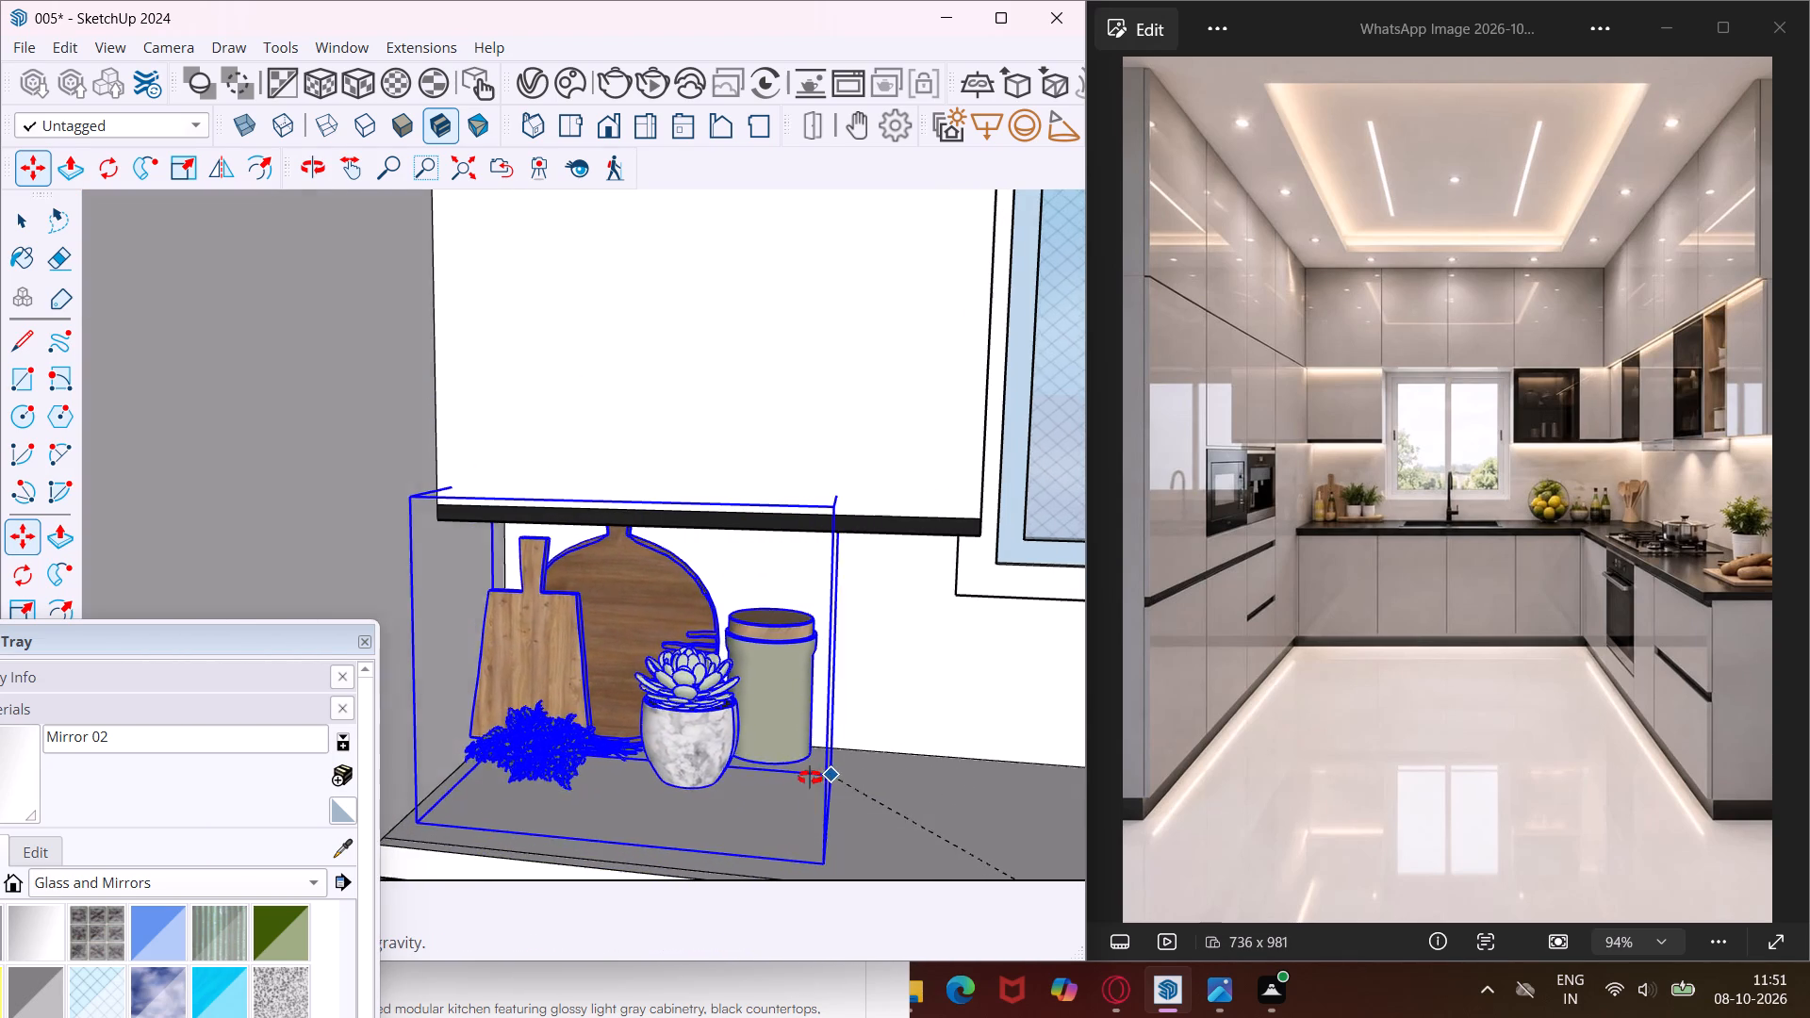
middle_click_drag(810, 778, 551, 713)
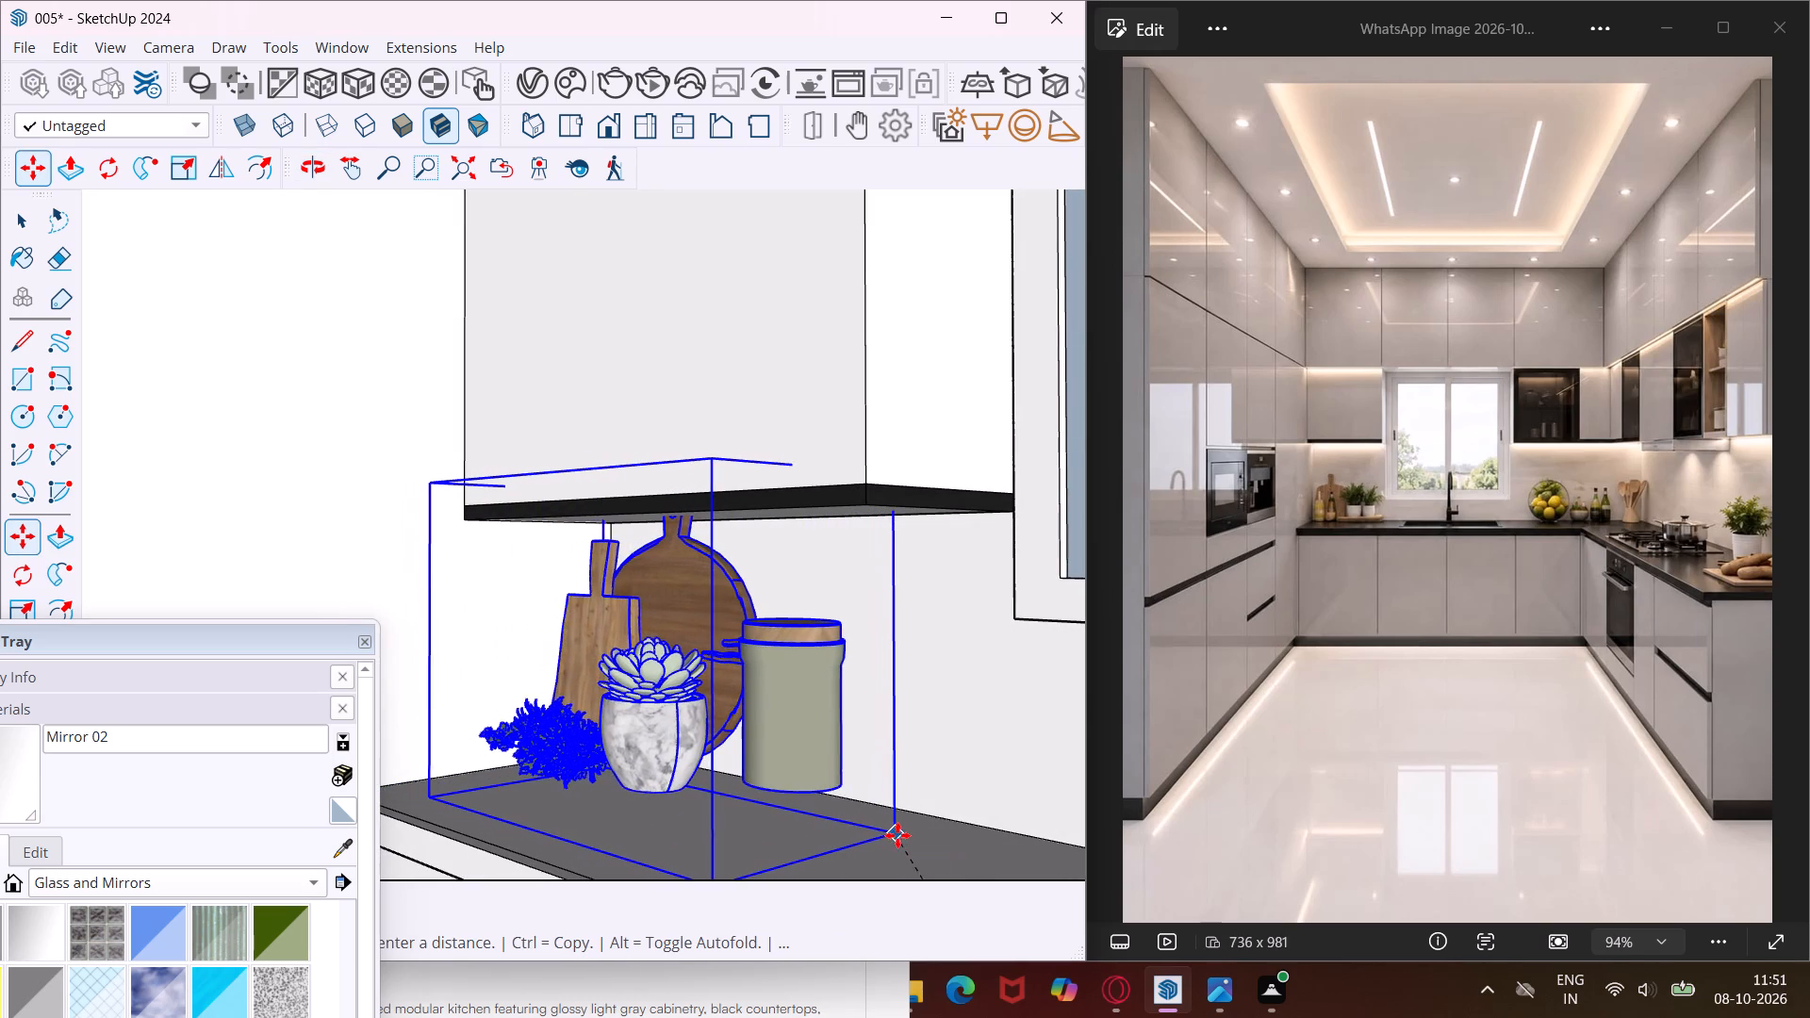
left_click(902, 834)
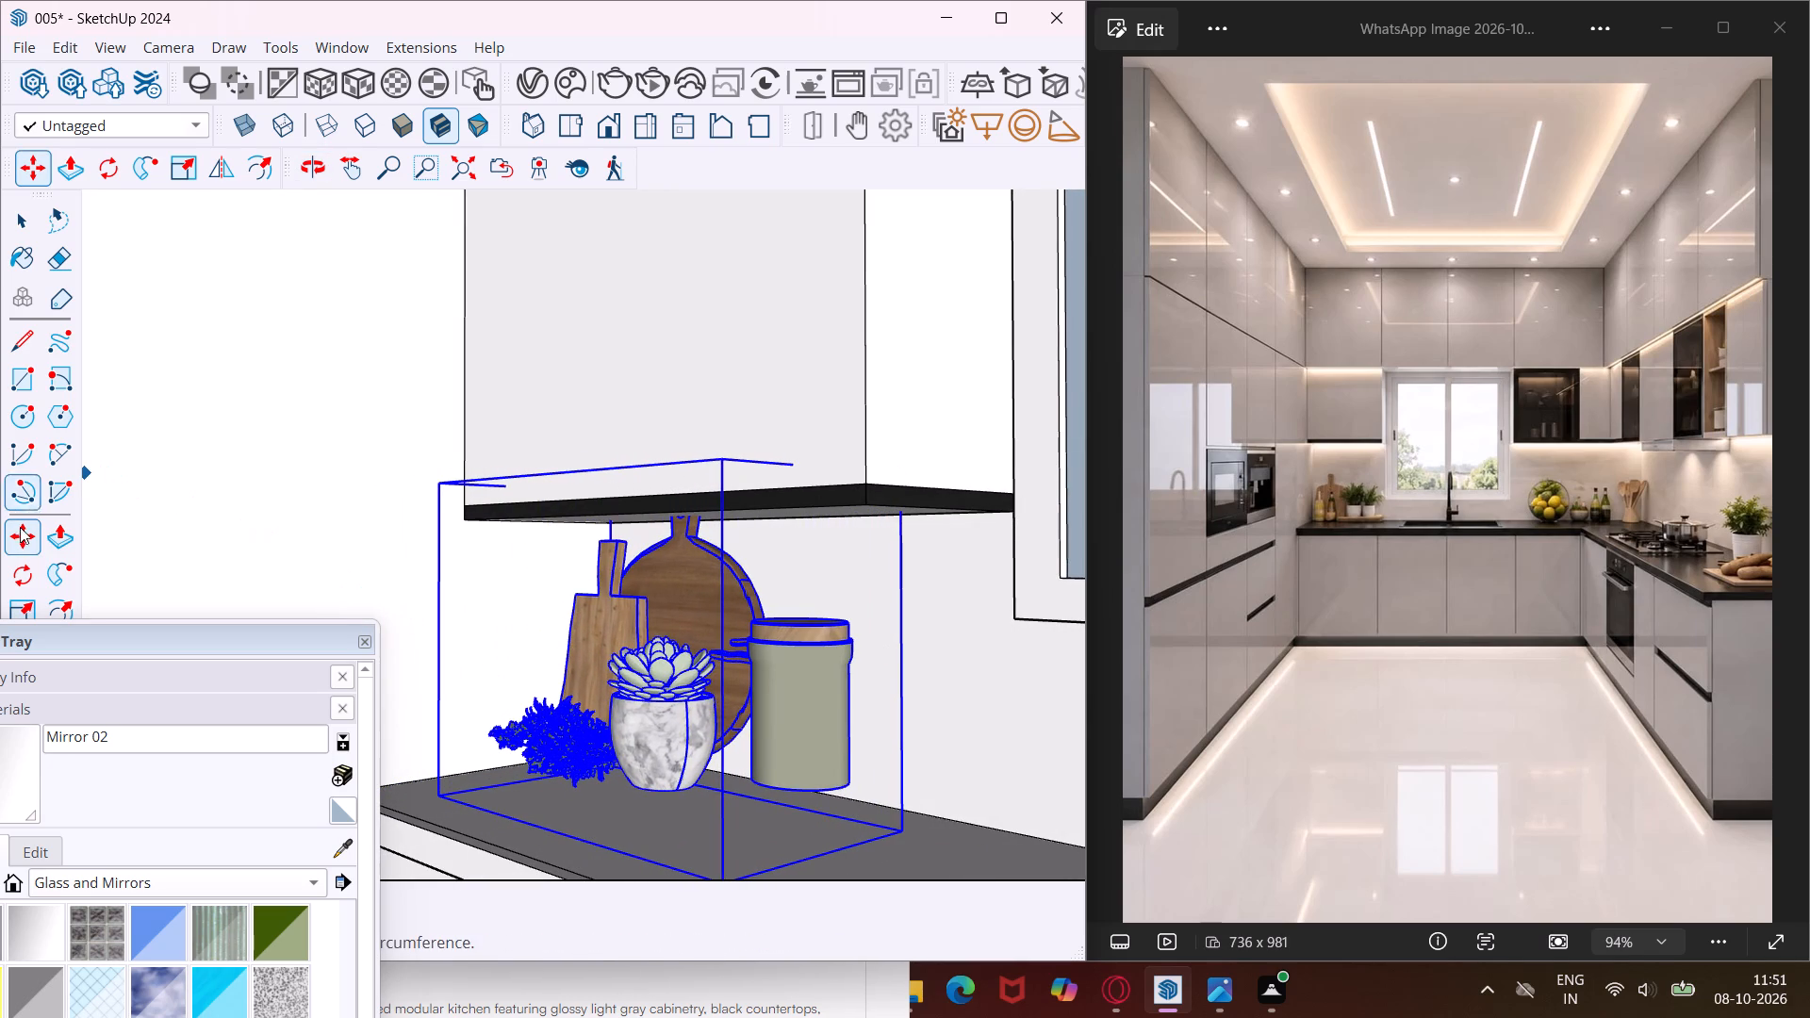
Scale the cutting-board set down uniformly from its upper corner so it fits well below the wall cabinet.
left_click(27, 601)
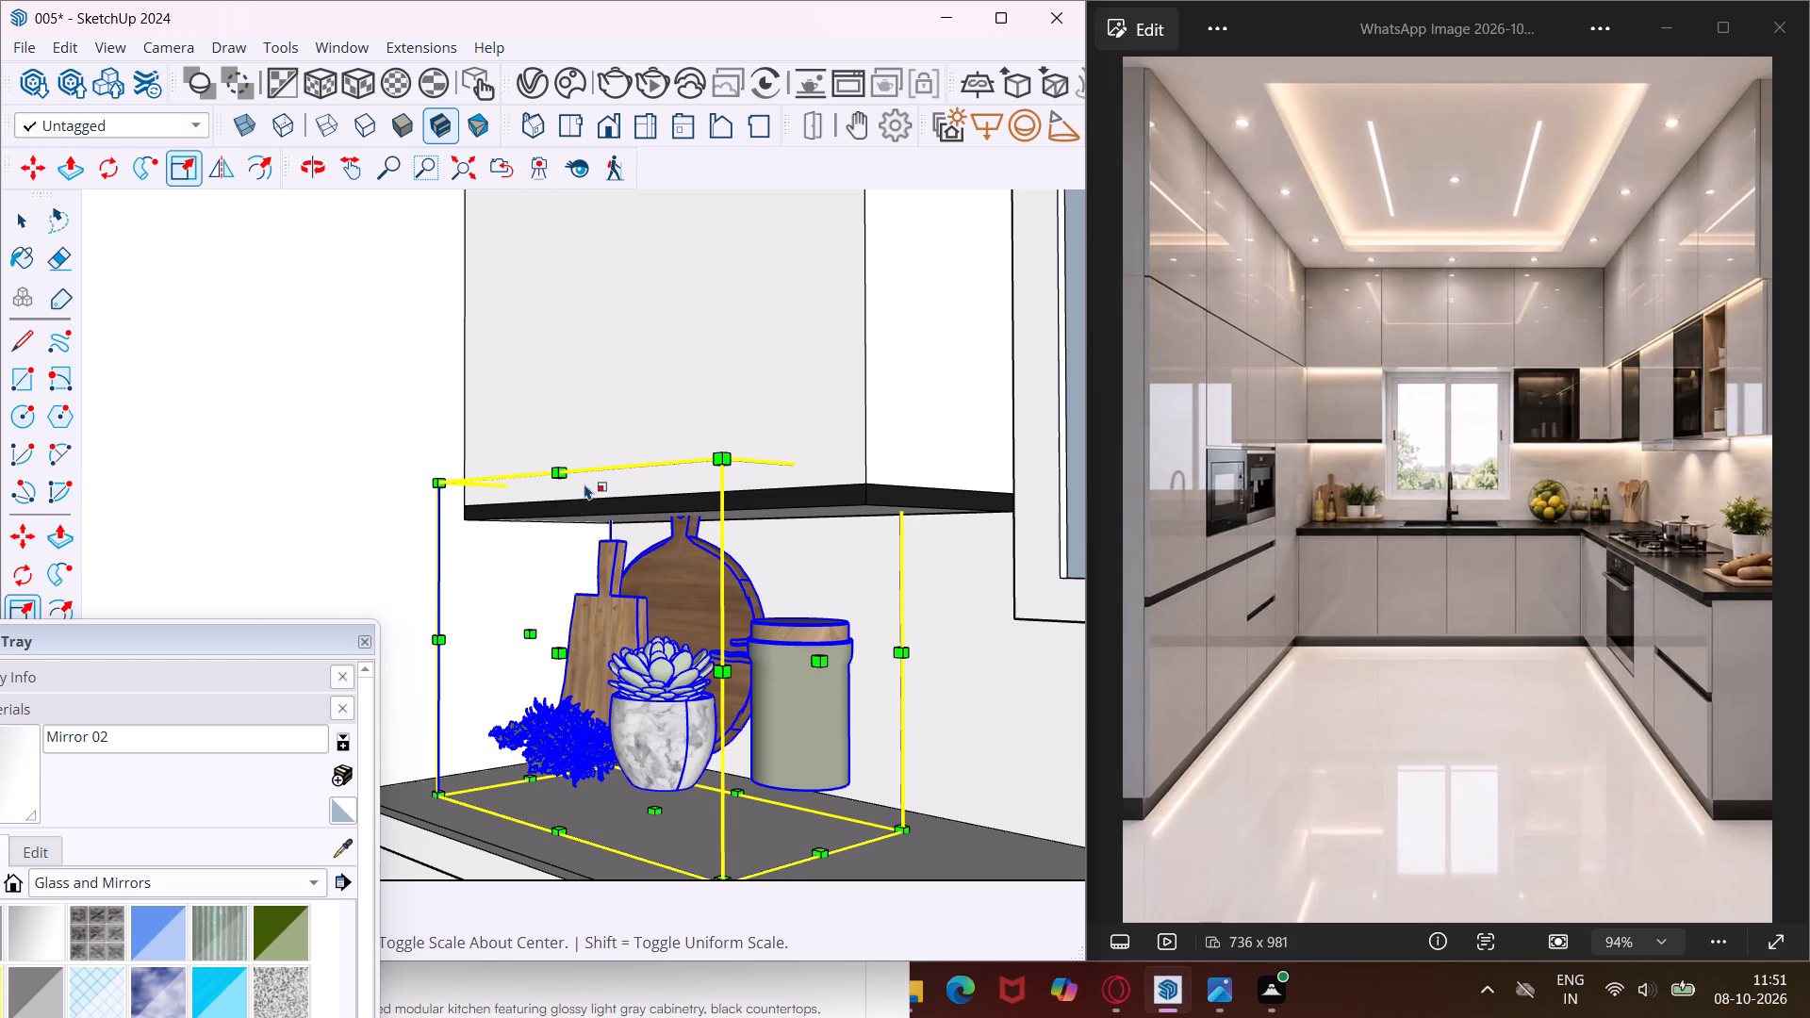
left_click_drag(441, 491, 474, 507)
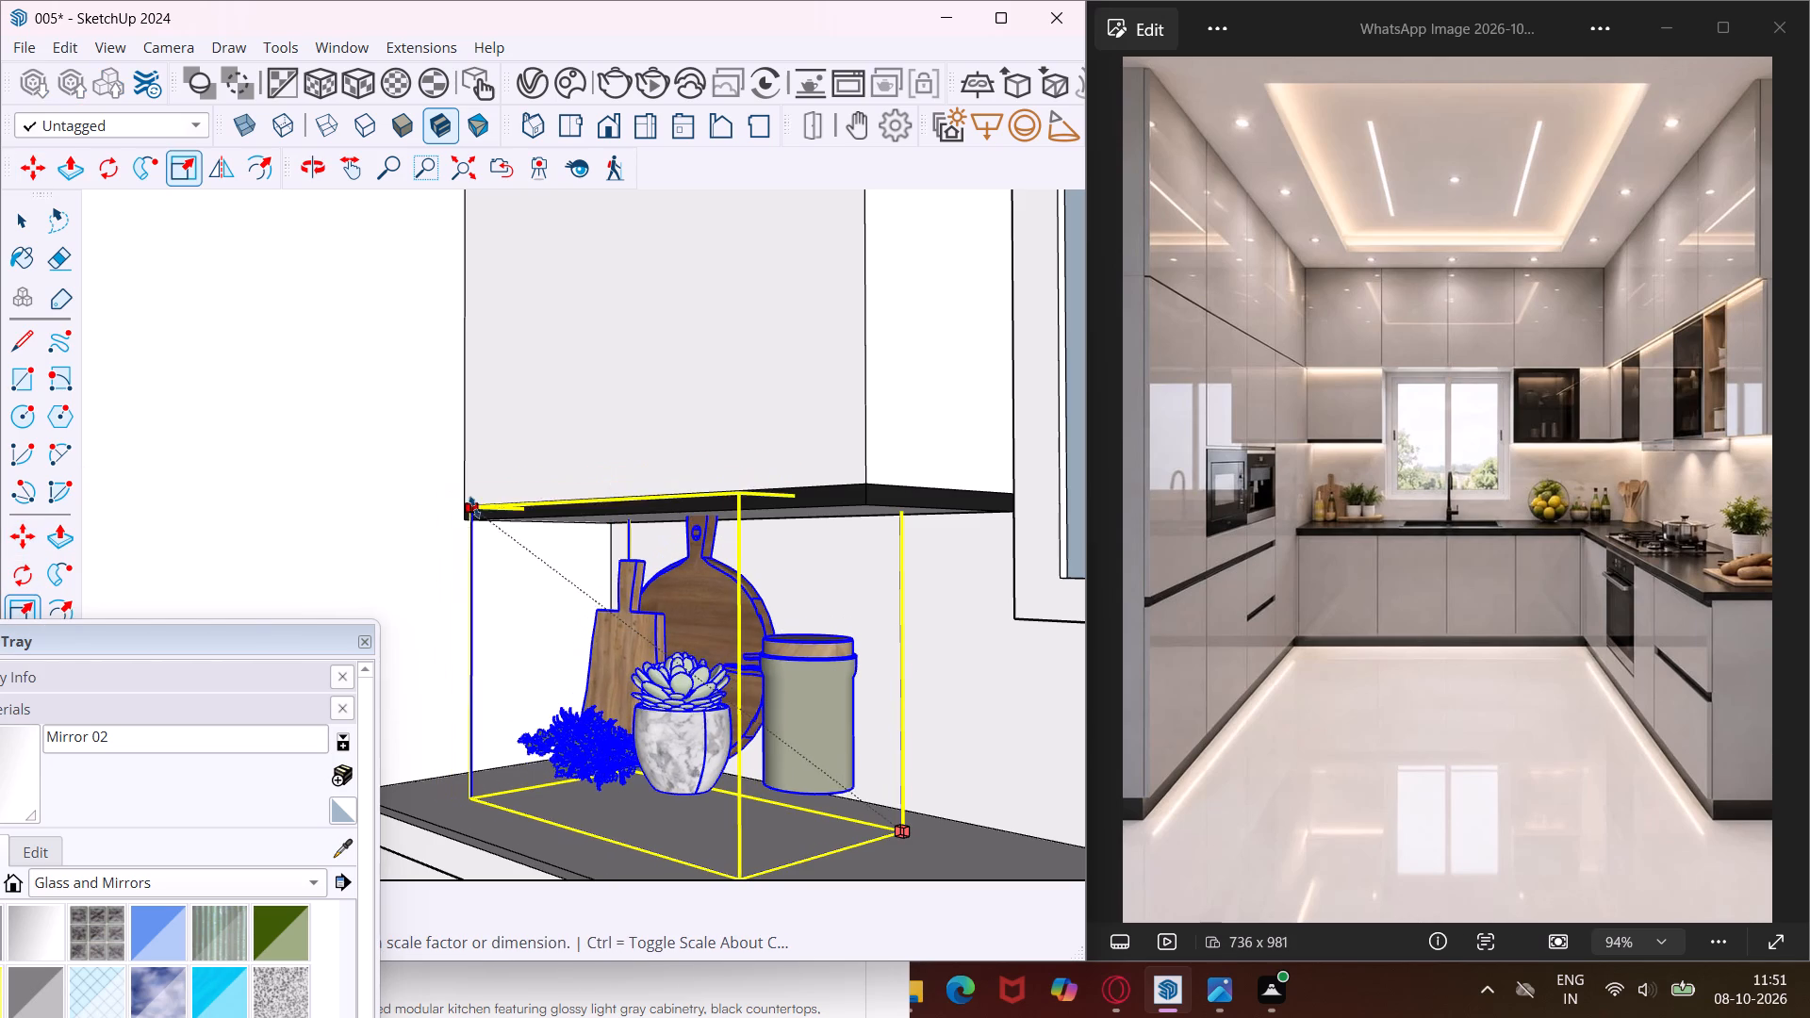
left_click_drag(474, 507, 490, 523)
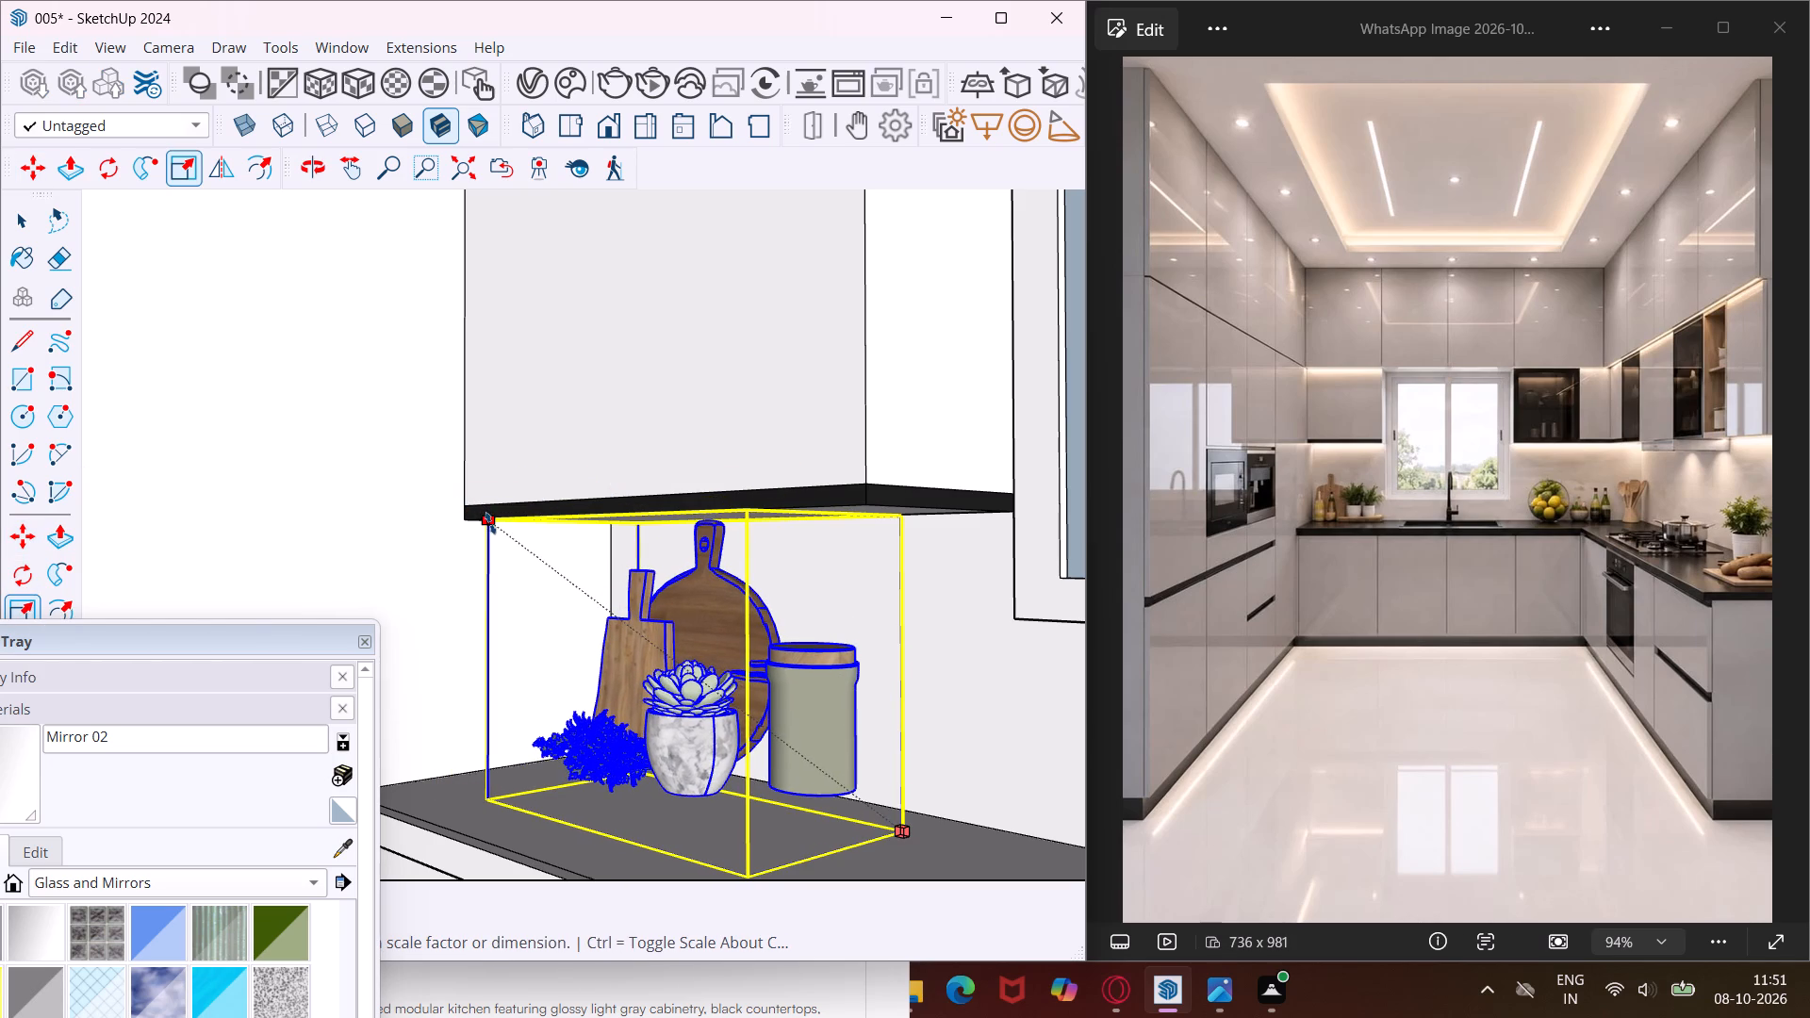
left_click_drag(490, 523, 496, 526)
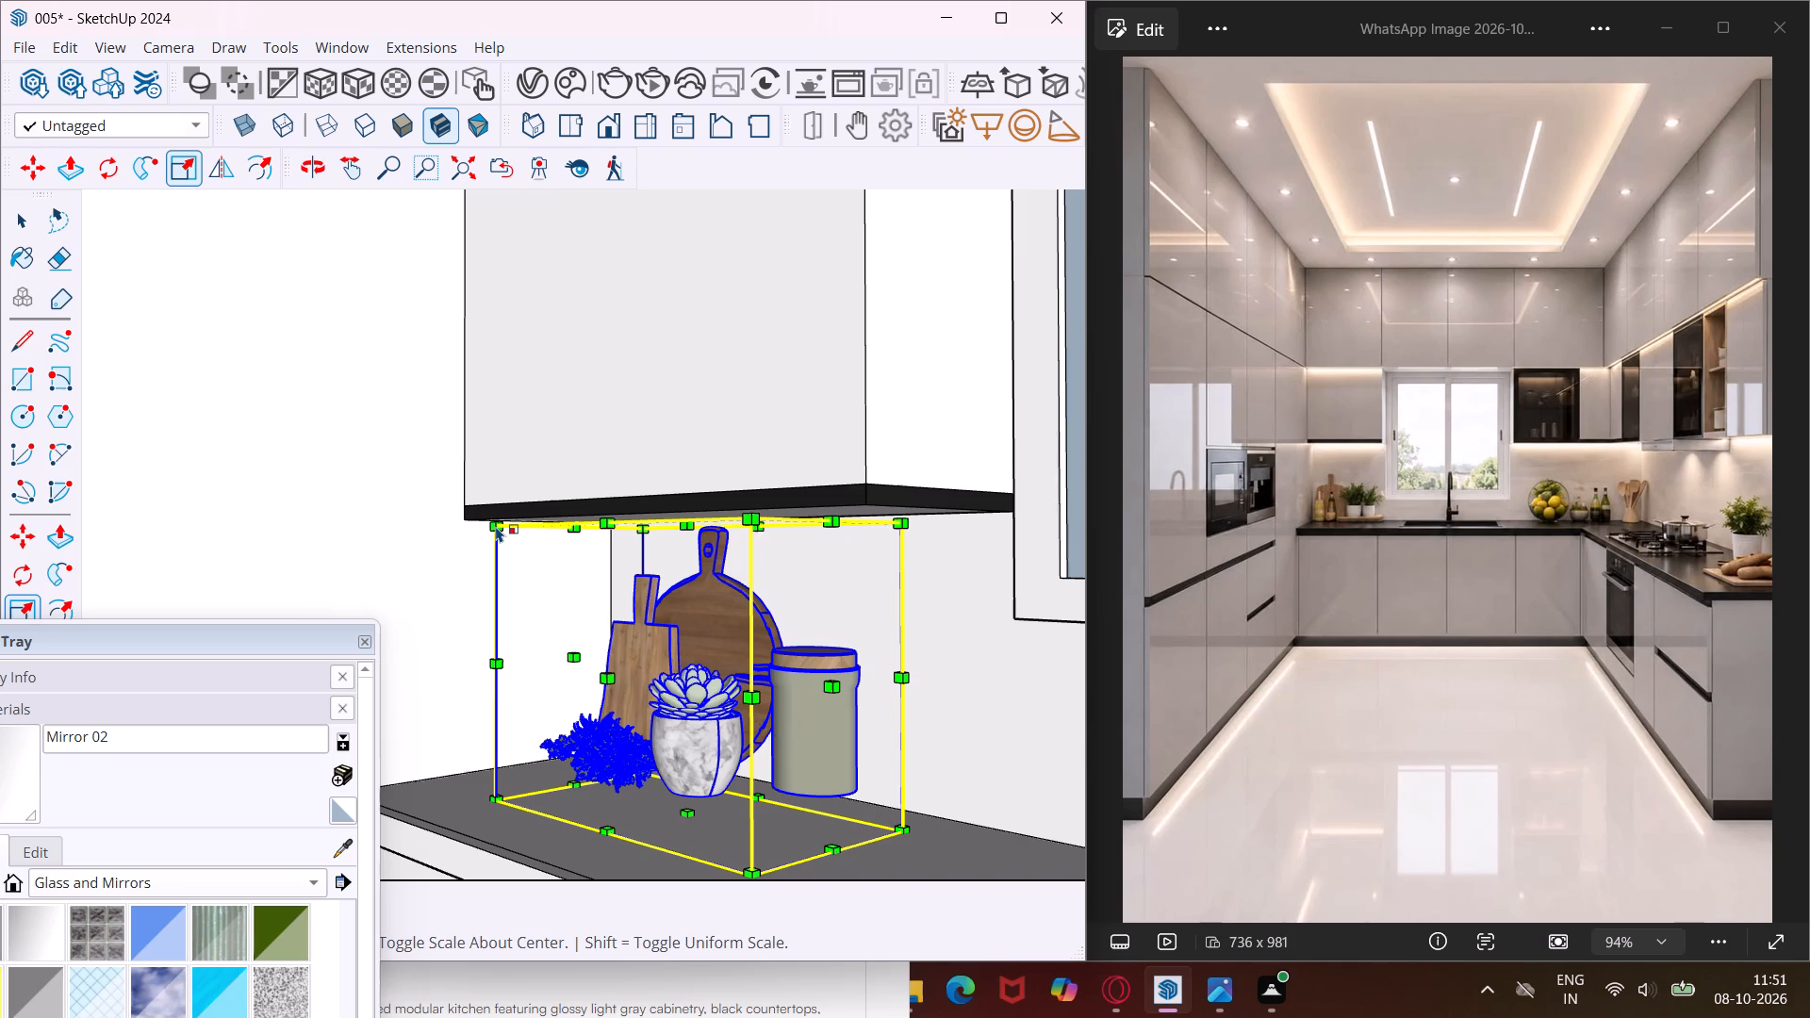
left_click(496, 526)
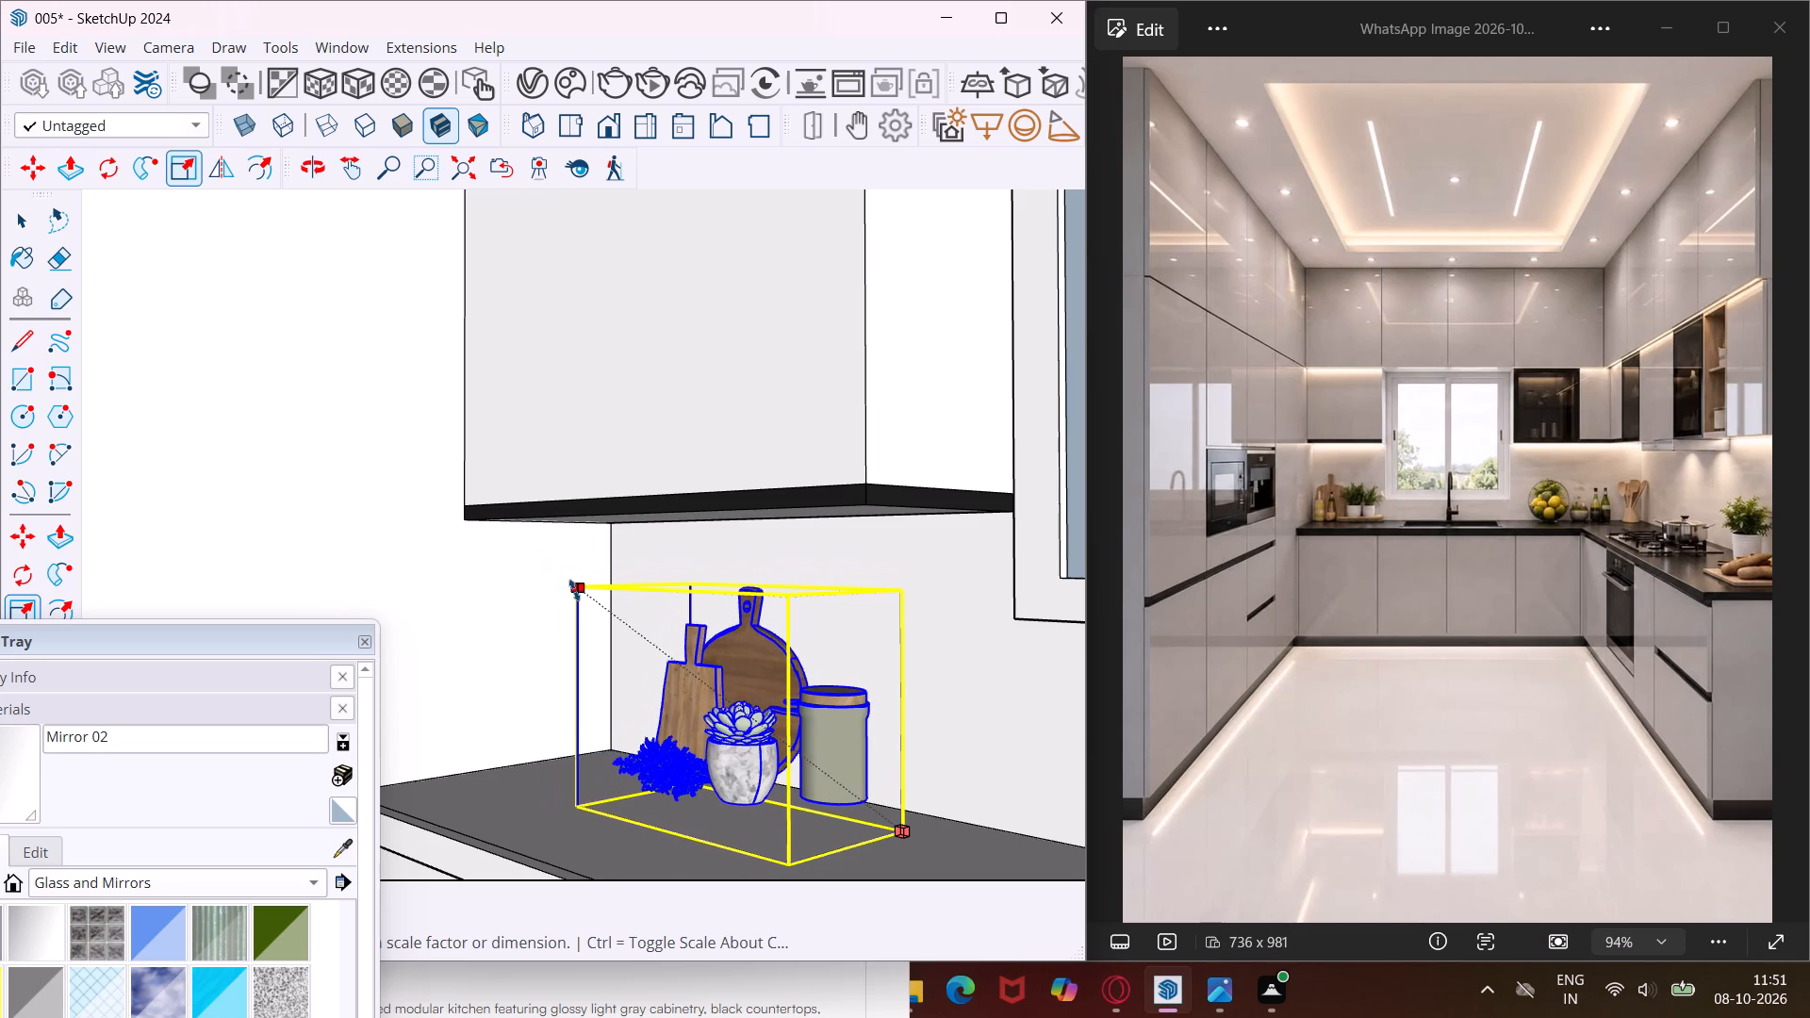
left_click(574, 590)
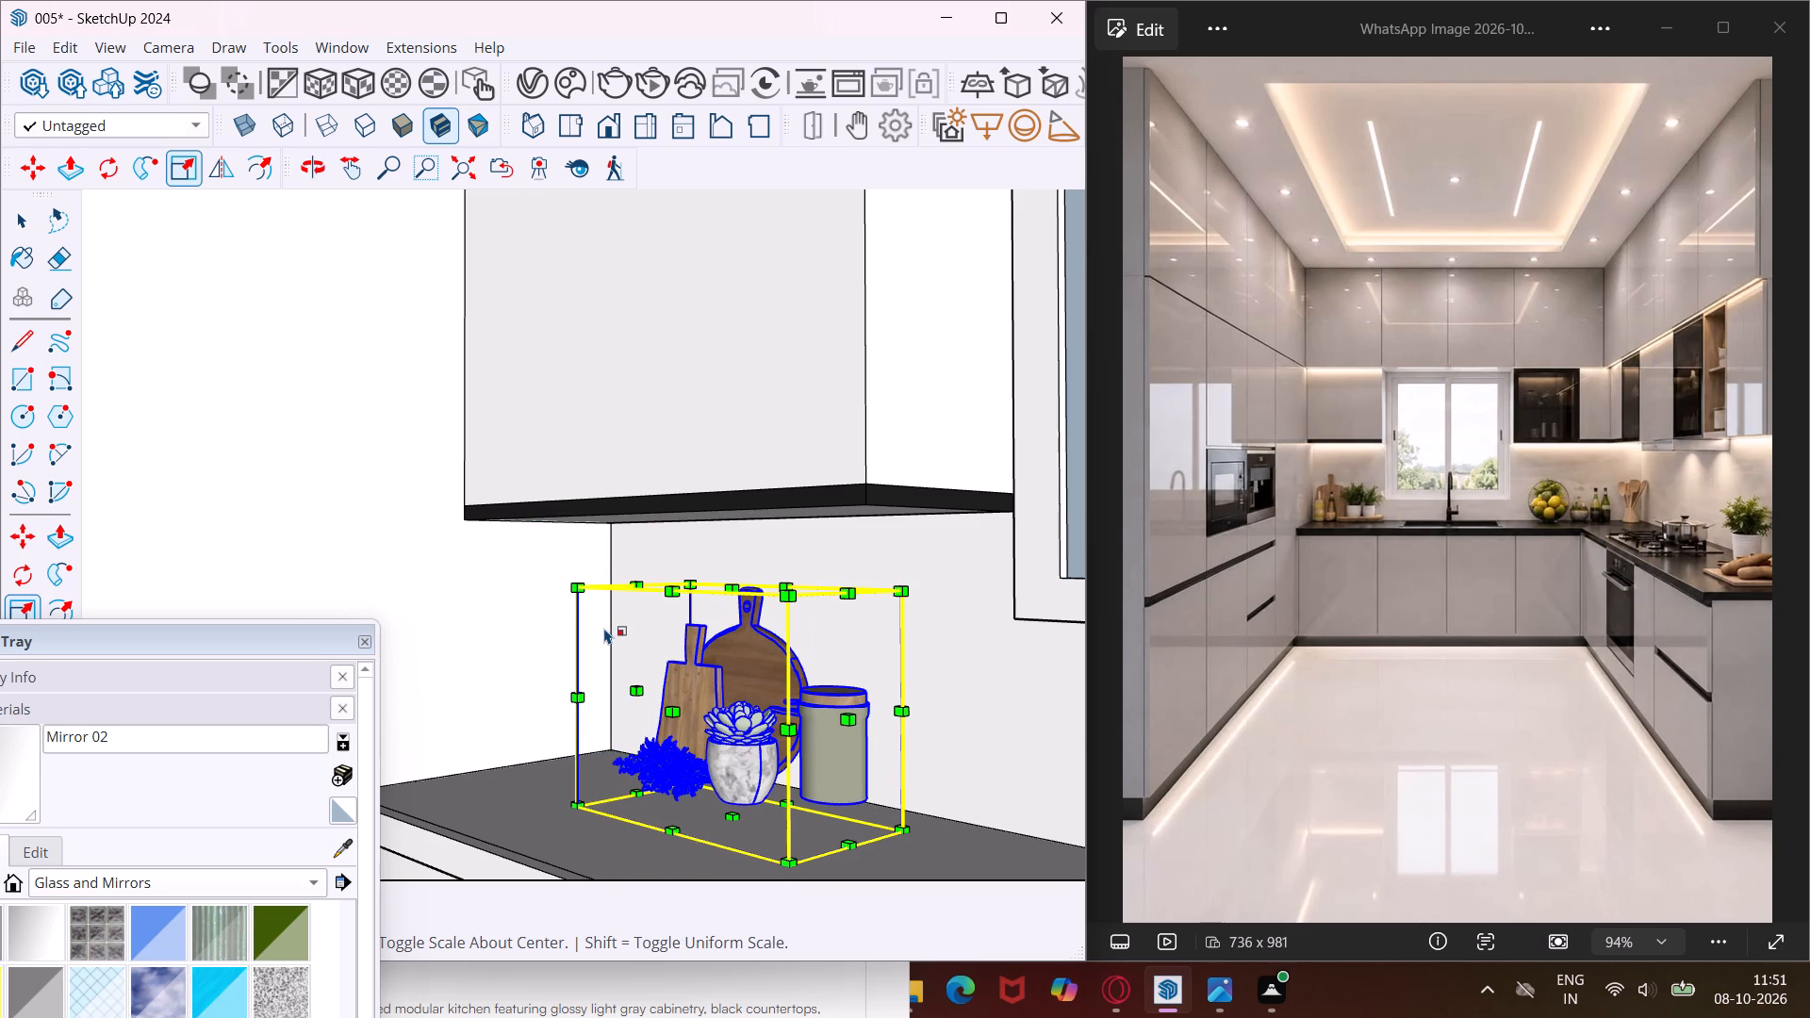
Slide the cutting-board set along the back-wall countertop until it sits beside the tall units.
key("m")
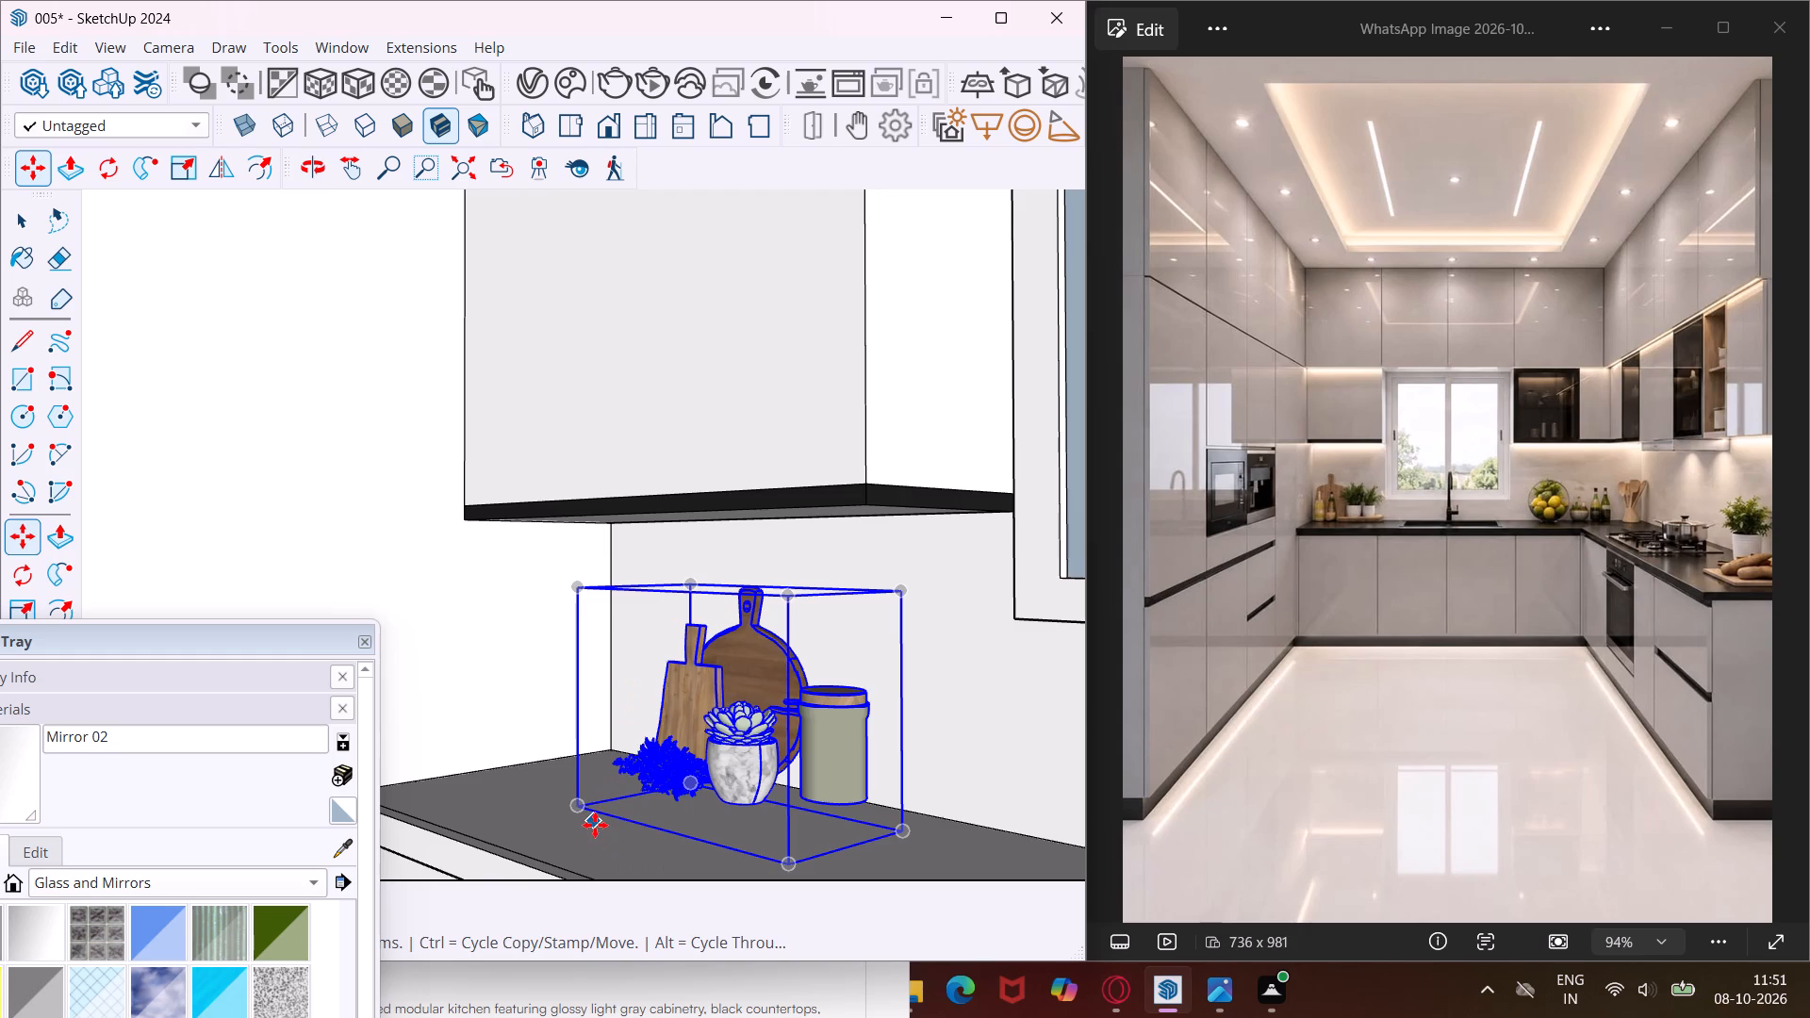
middle_click_drag(595, 825, 921, 852)
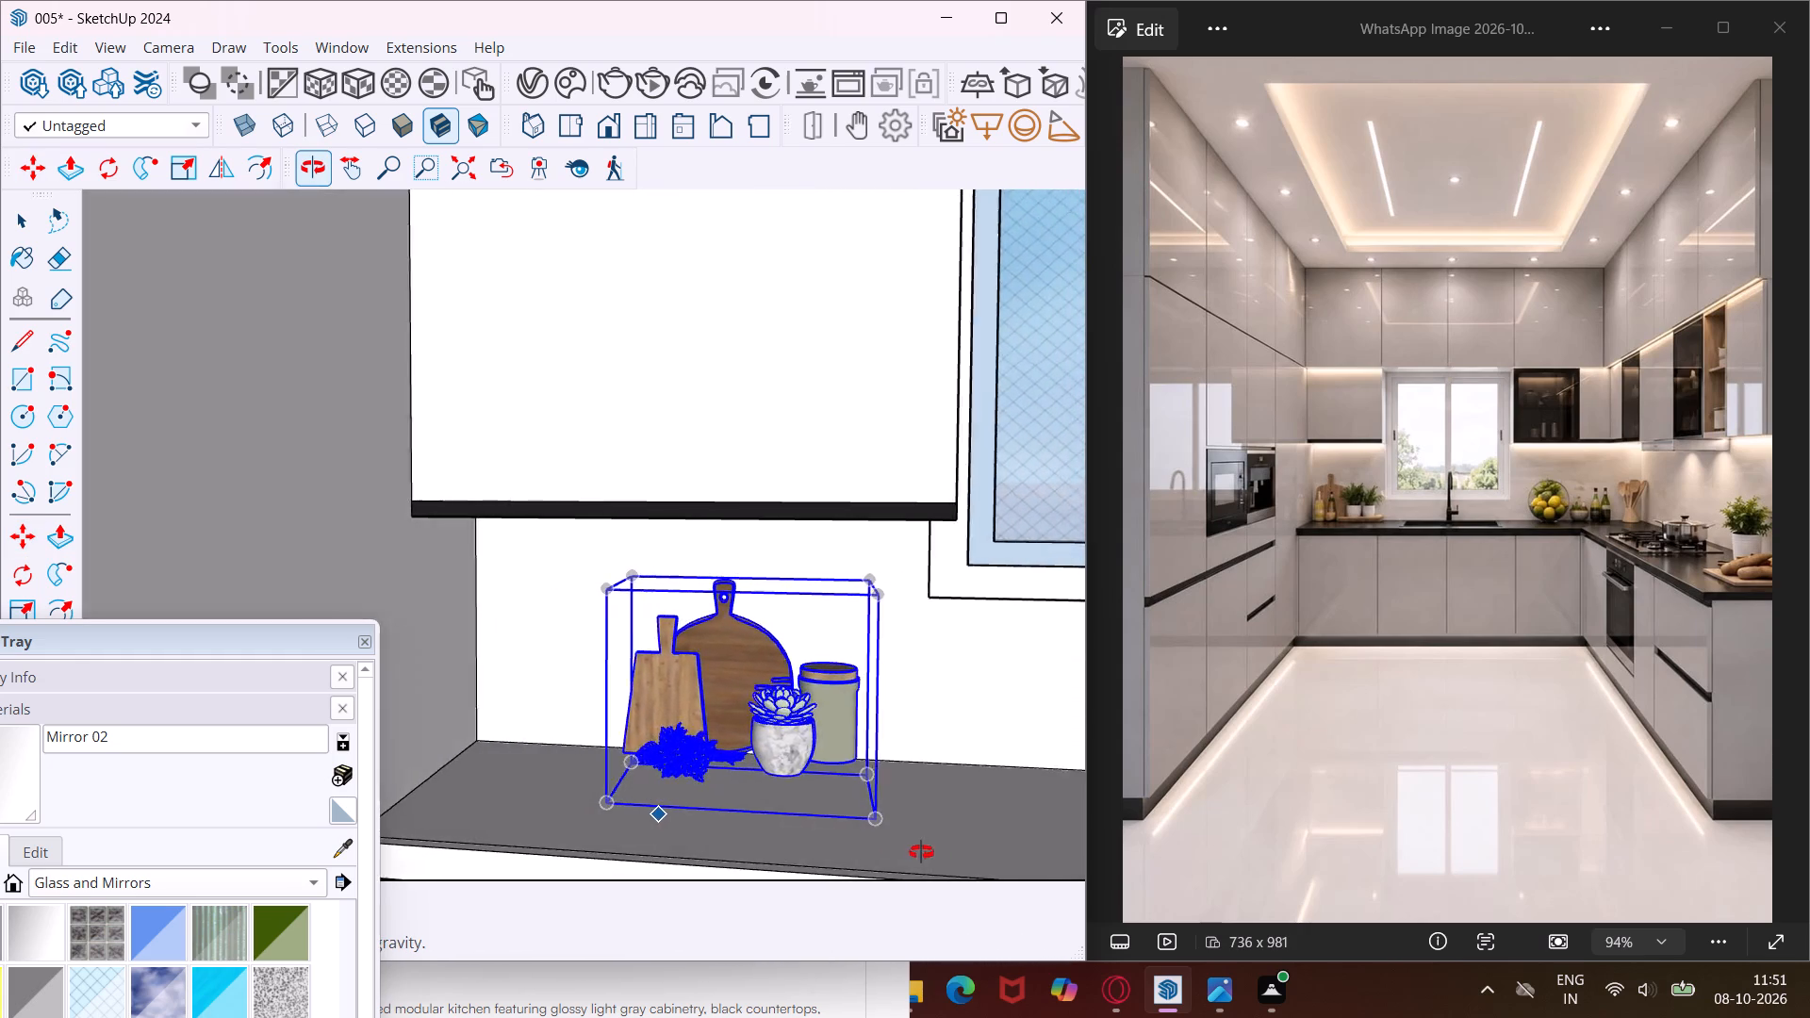
middle_click_drag(921, 852, 1025, 854)
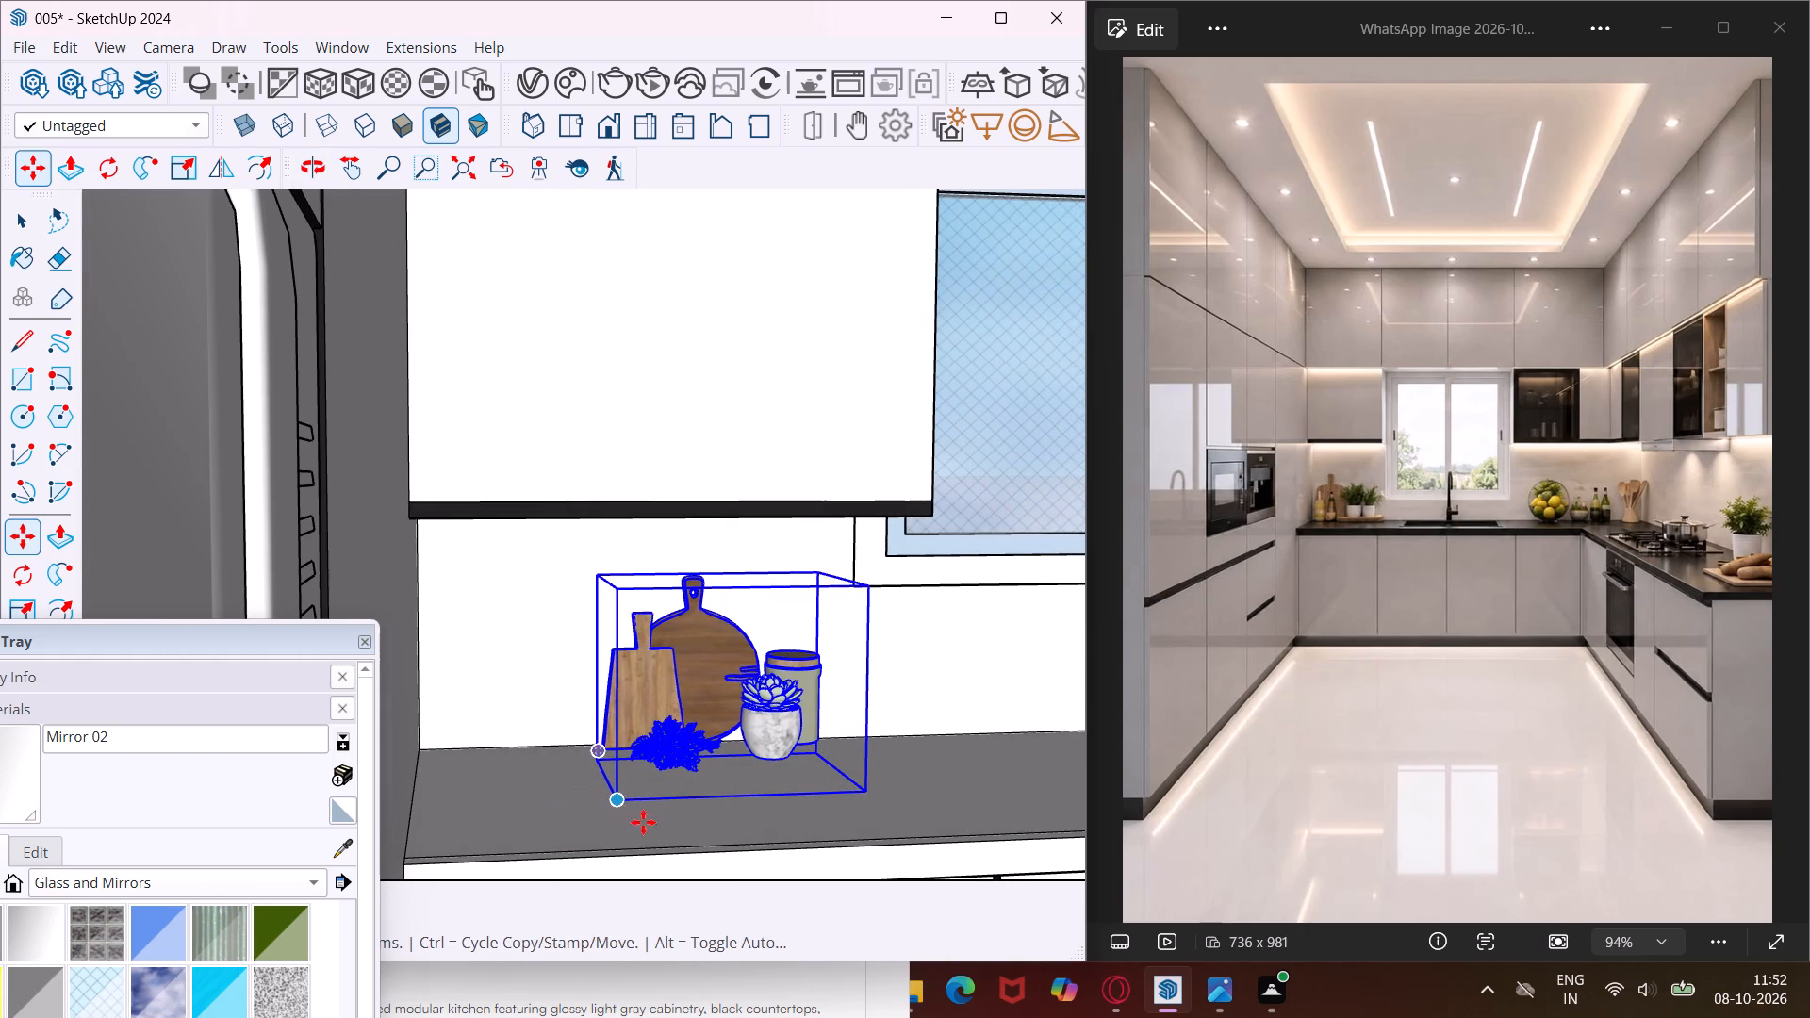
left_click(665, 823)
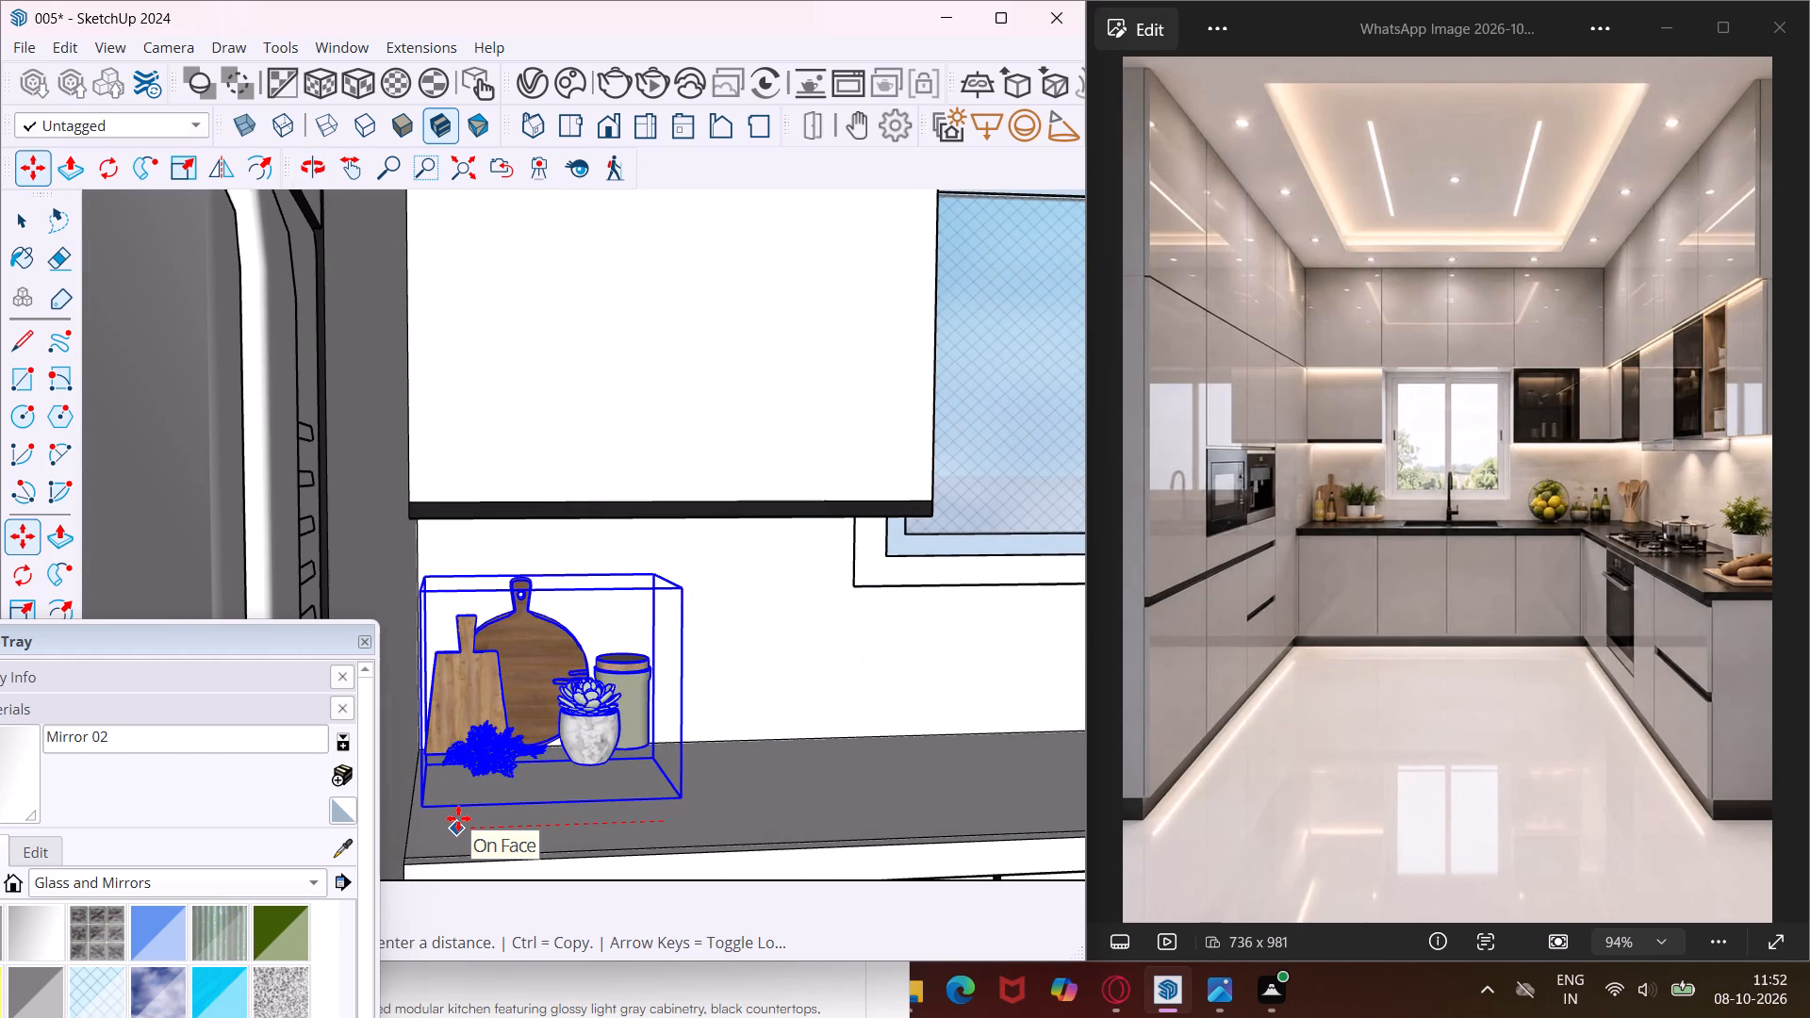
left_click(458, 818)
Move the cutting-board set back across the countertop, close against the wall beneath the wall cabinet.
scroll(458, 818, "down", 2)
middle_click_drag(695, 846, 524, 808)
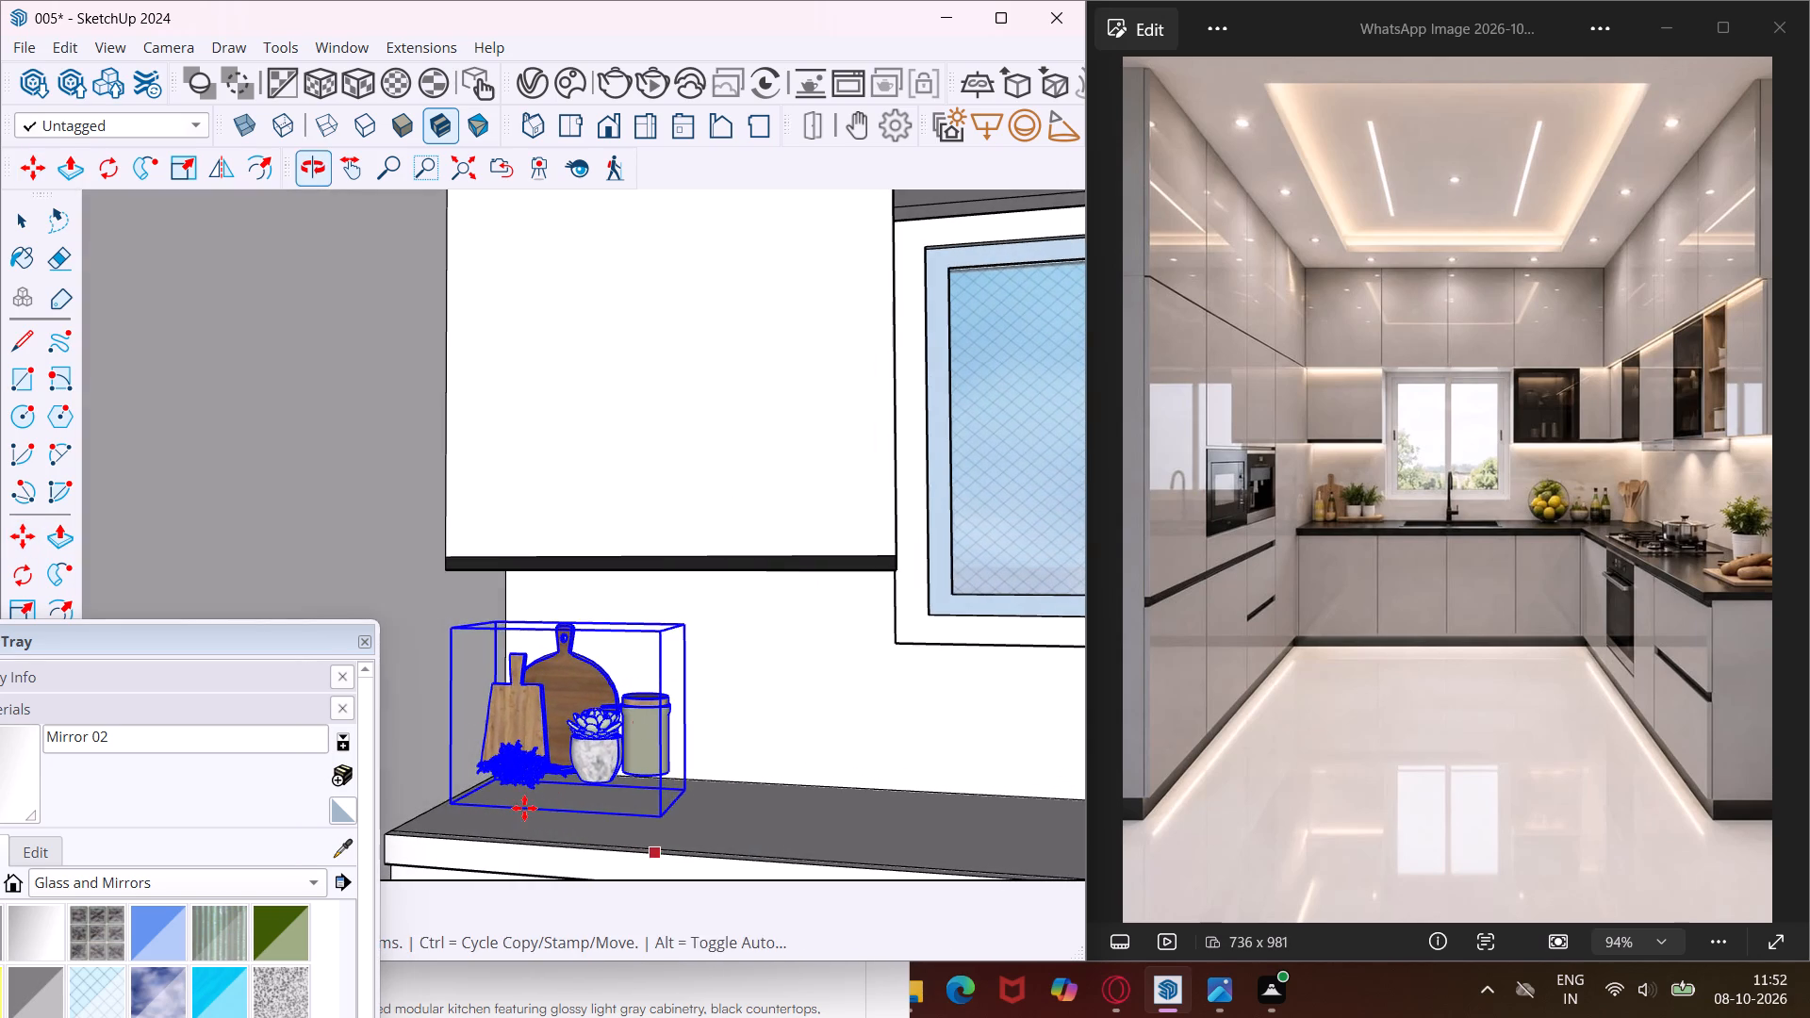
middle_click_drag(717, 802, 363, 842)
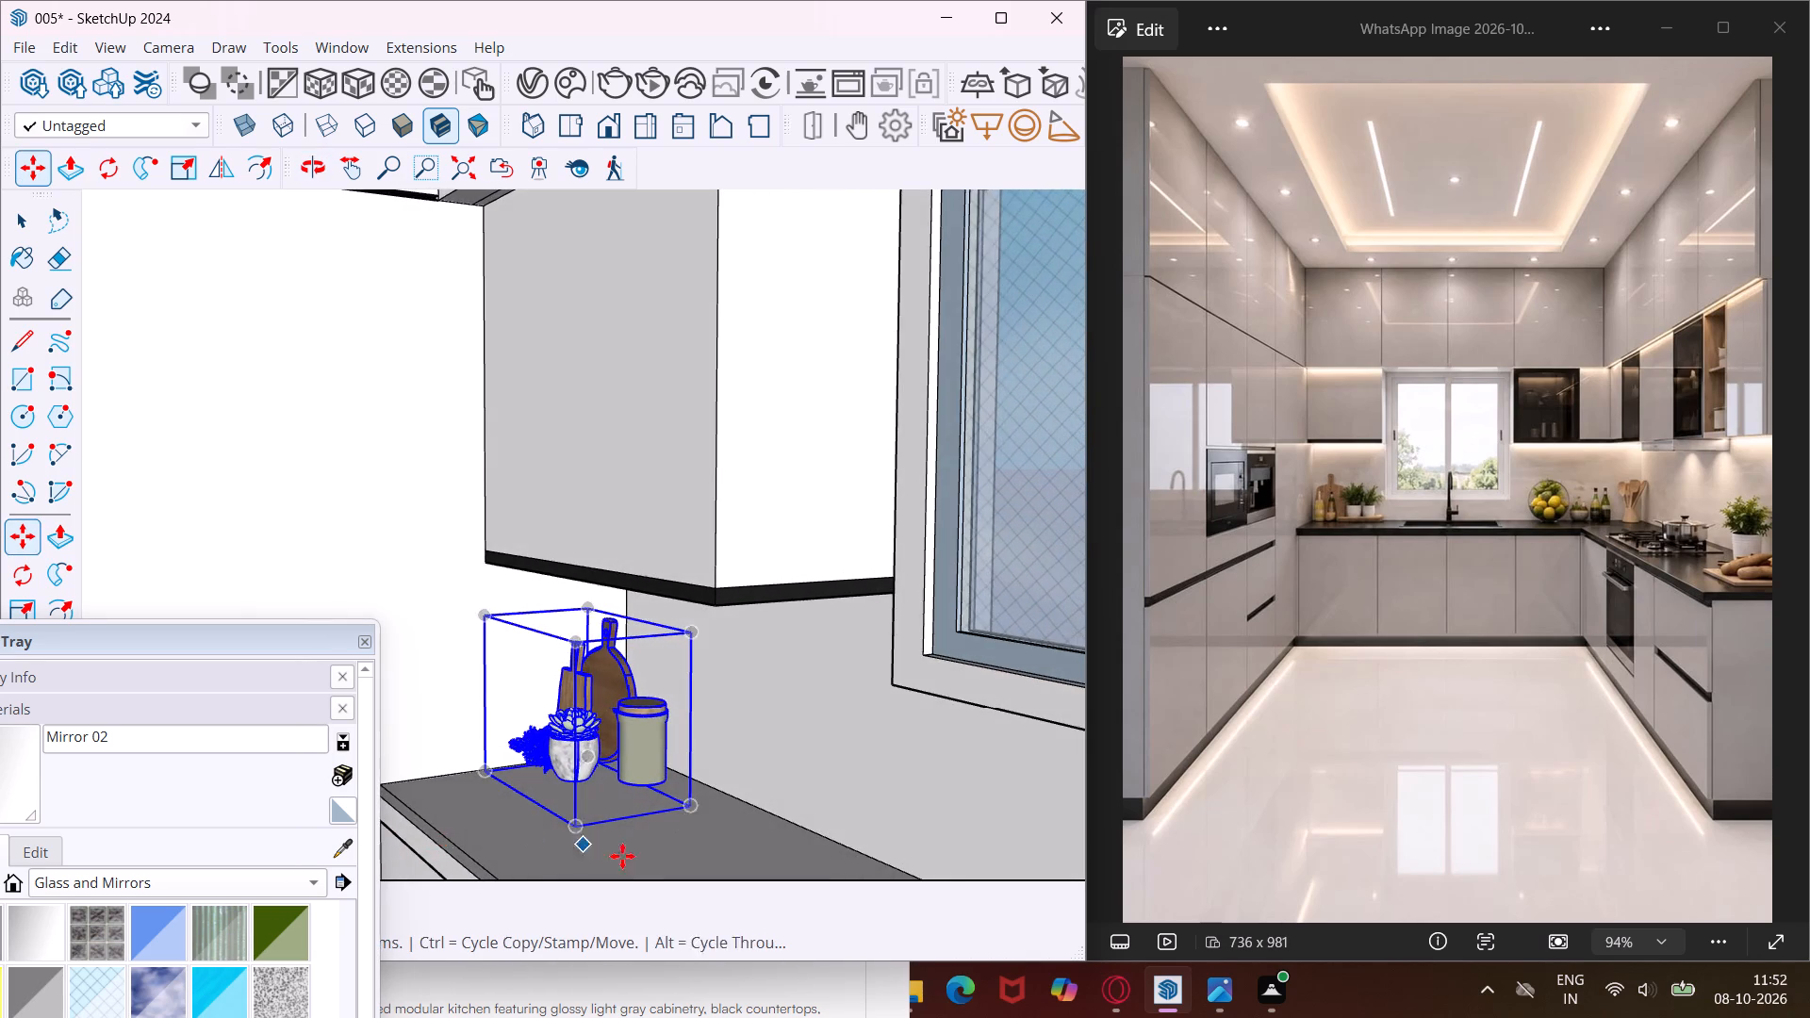
scroll(655, 855, "up", 7)
middle_click_drag(655, 855, 585, 820)
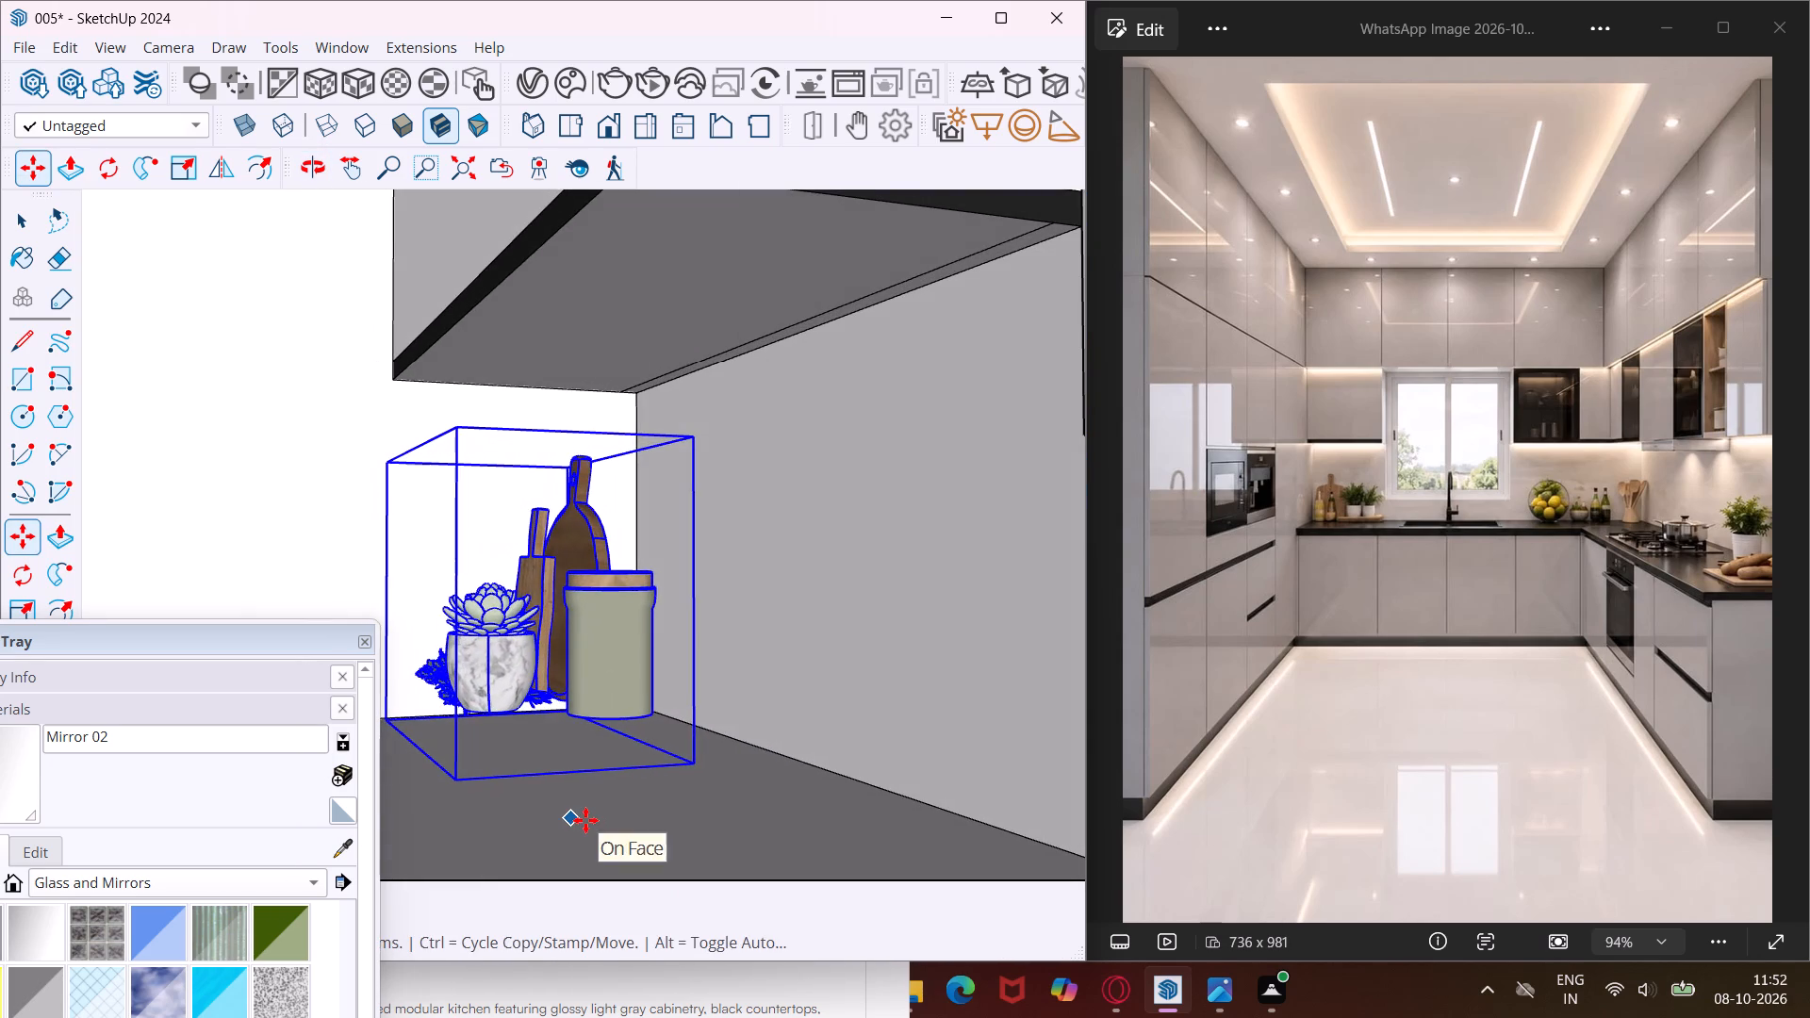
left_click(585, 820)
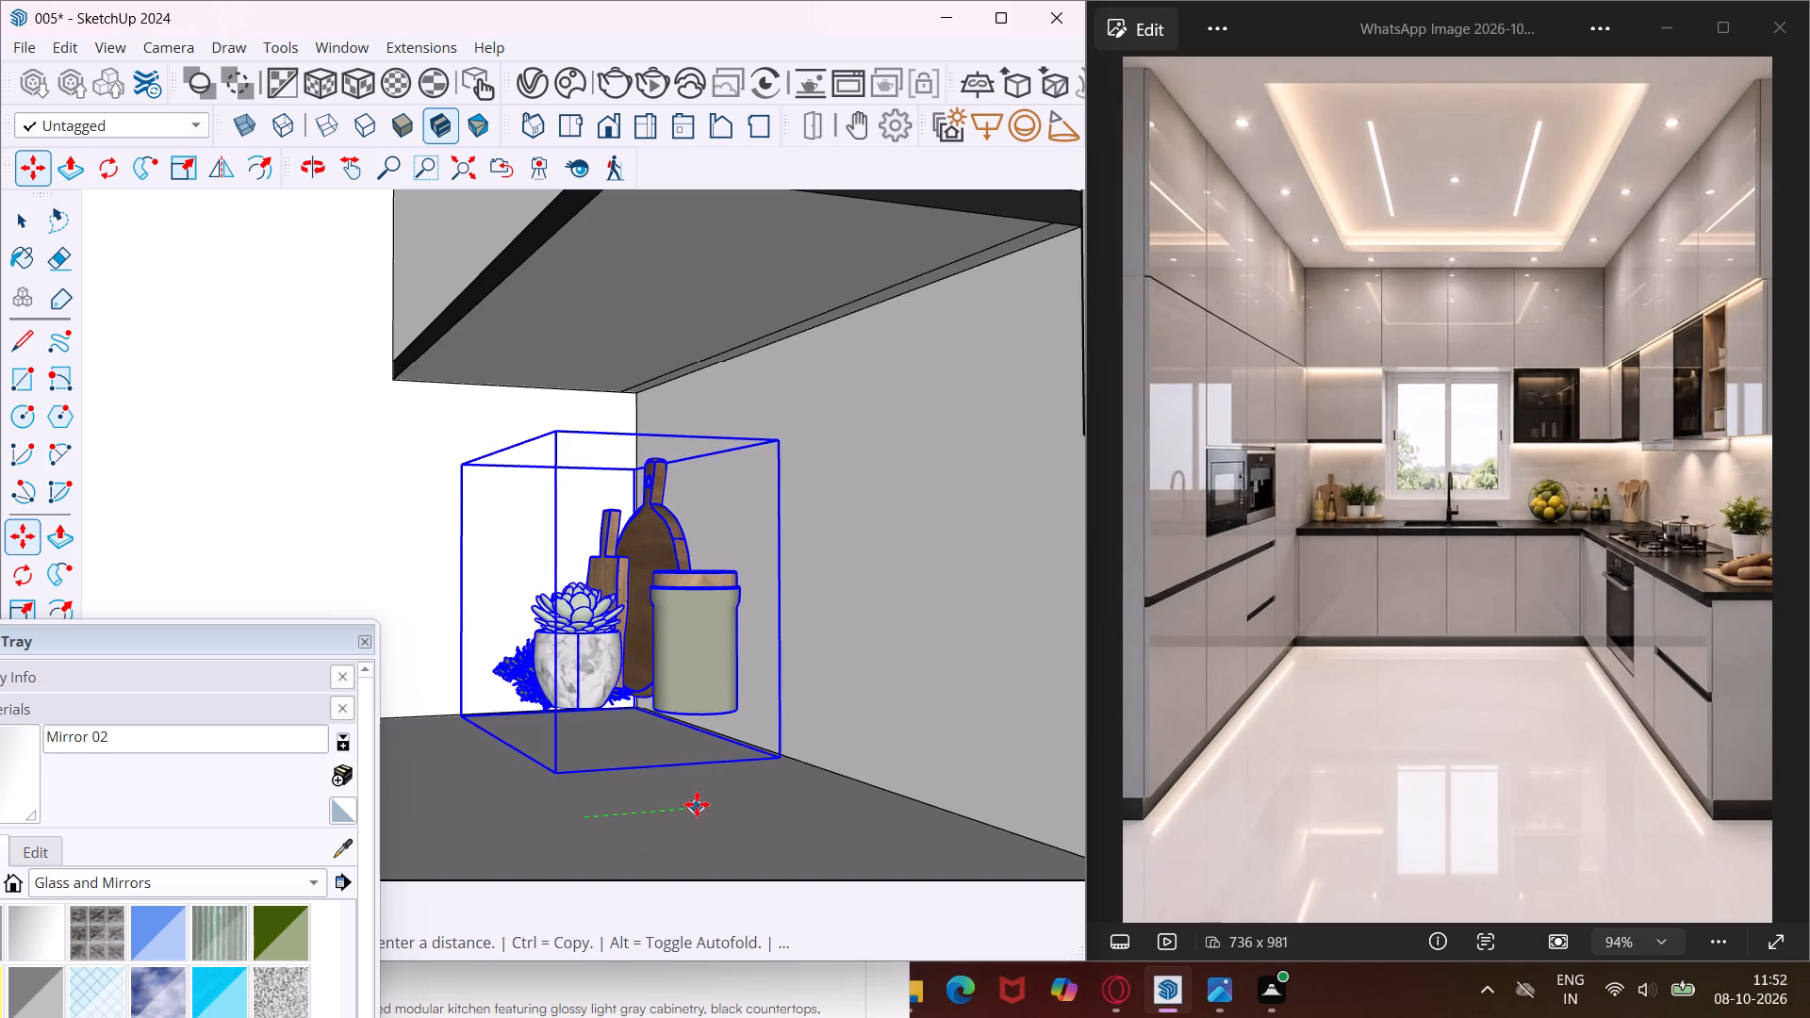
left_click(700, 804)
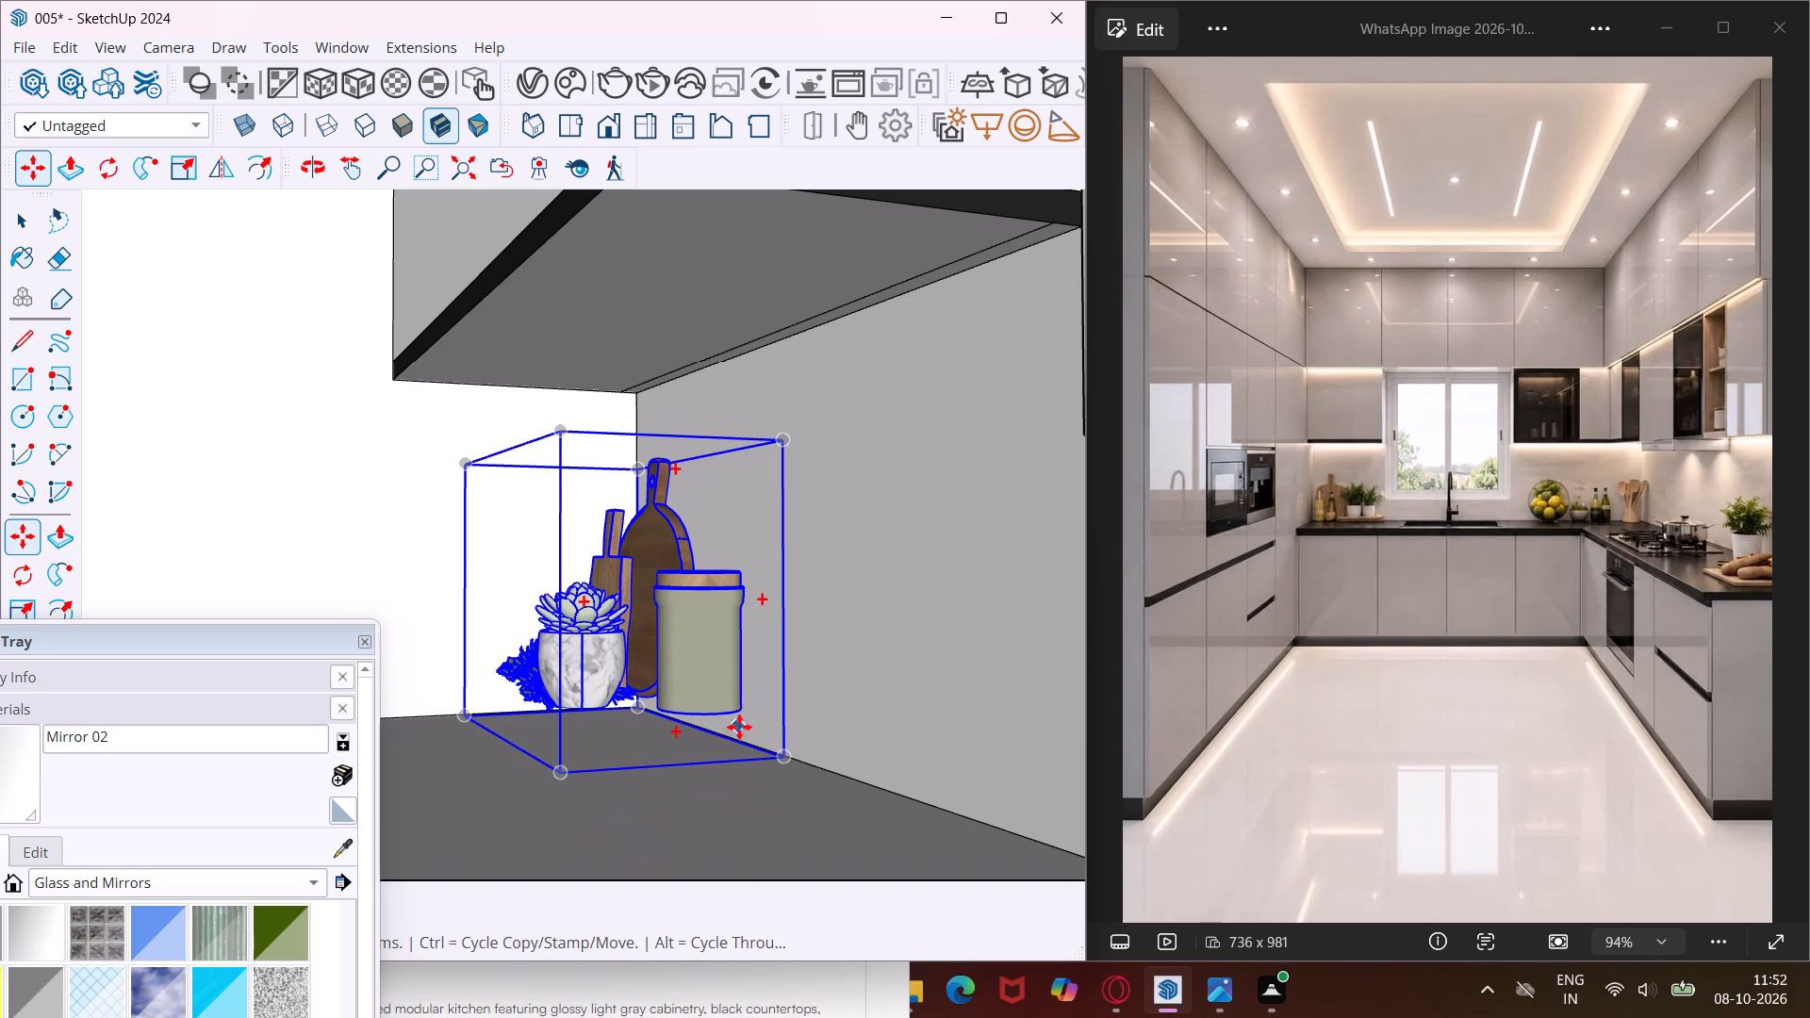
Lower the cutting-board set by the jar's bottom edge so it rests on the countertop surface.
scroll(745, 720, "up", 5)
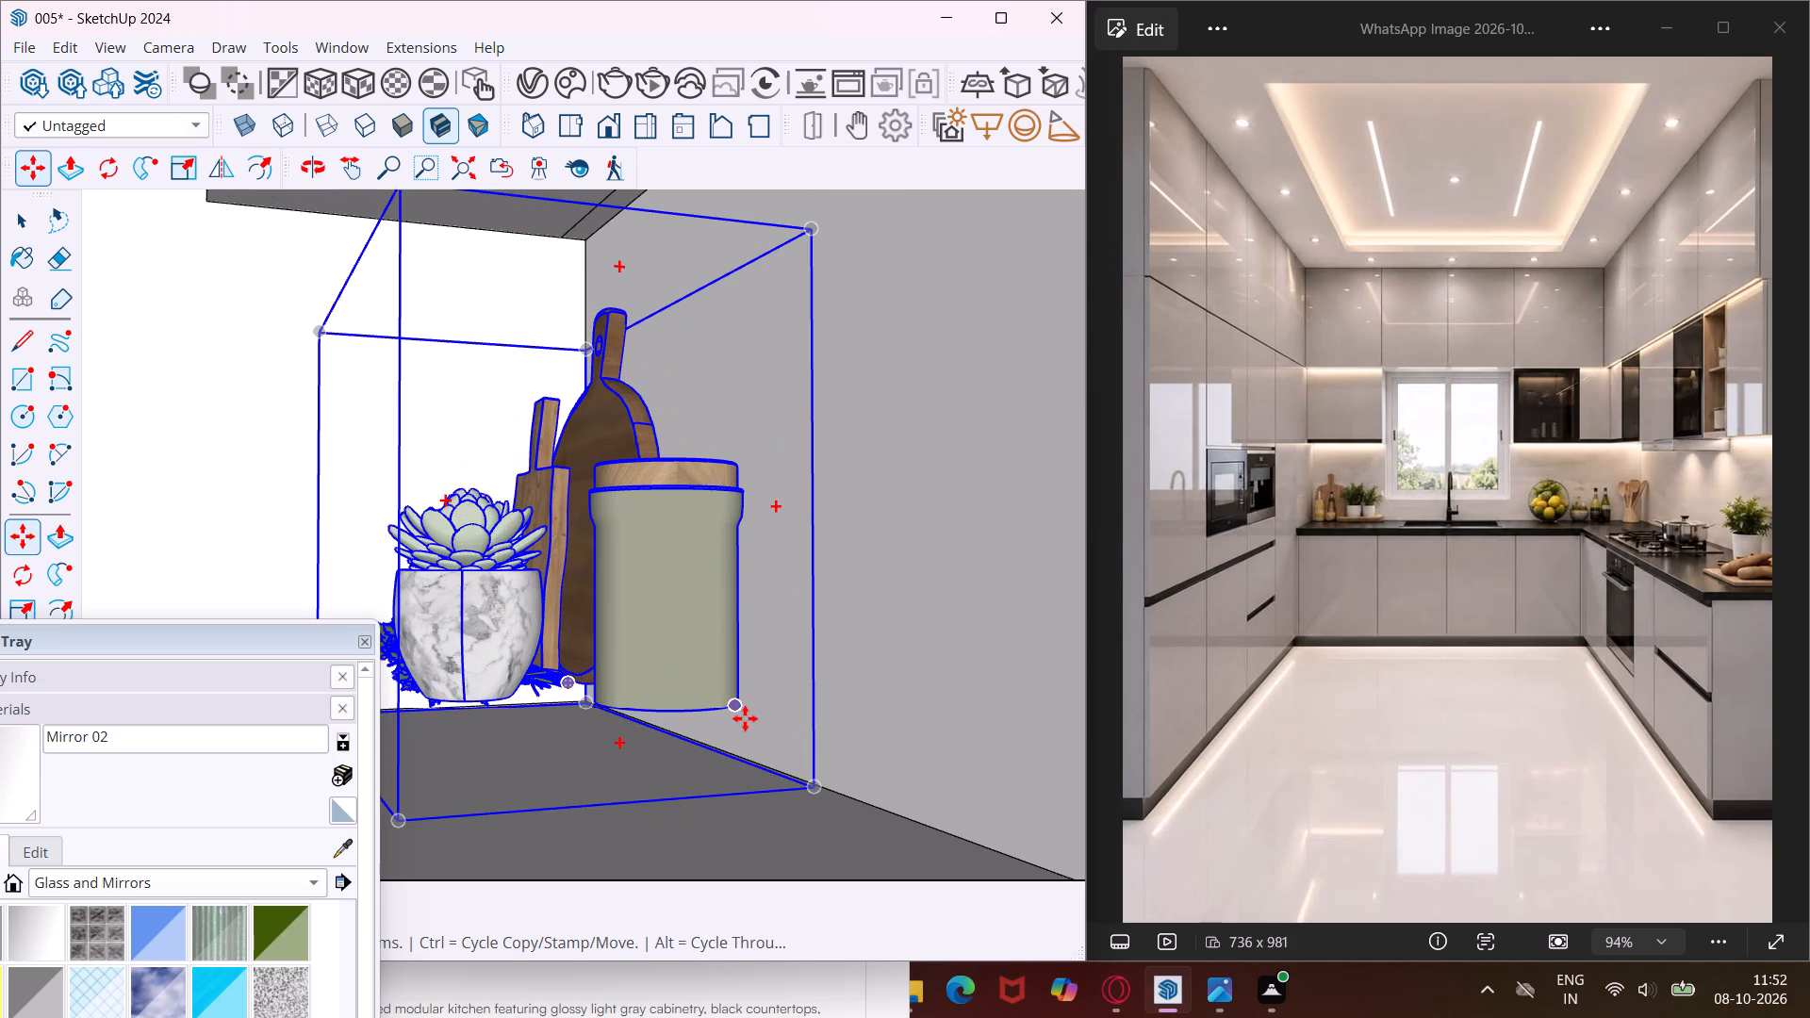
left_click(735, 708)
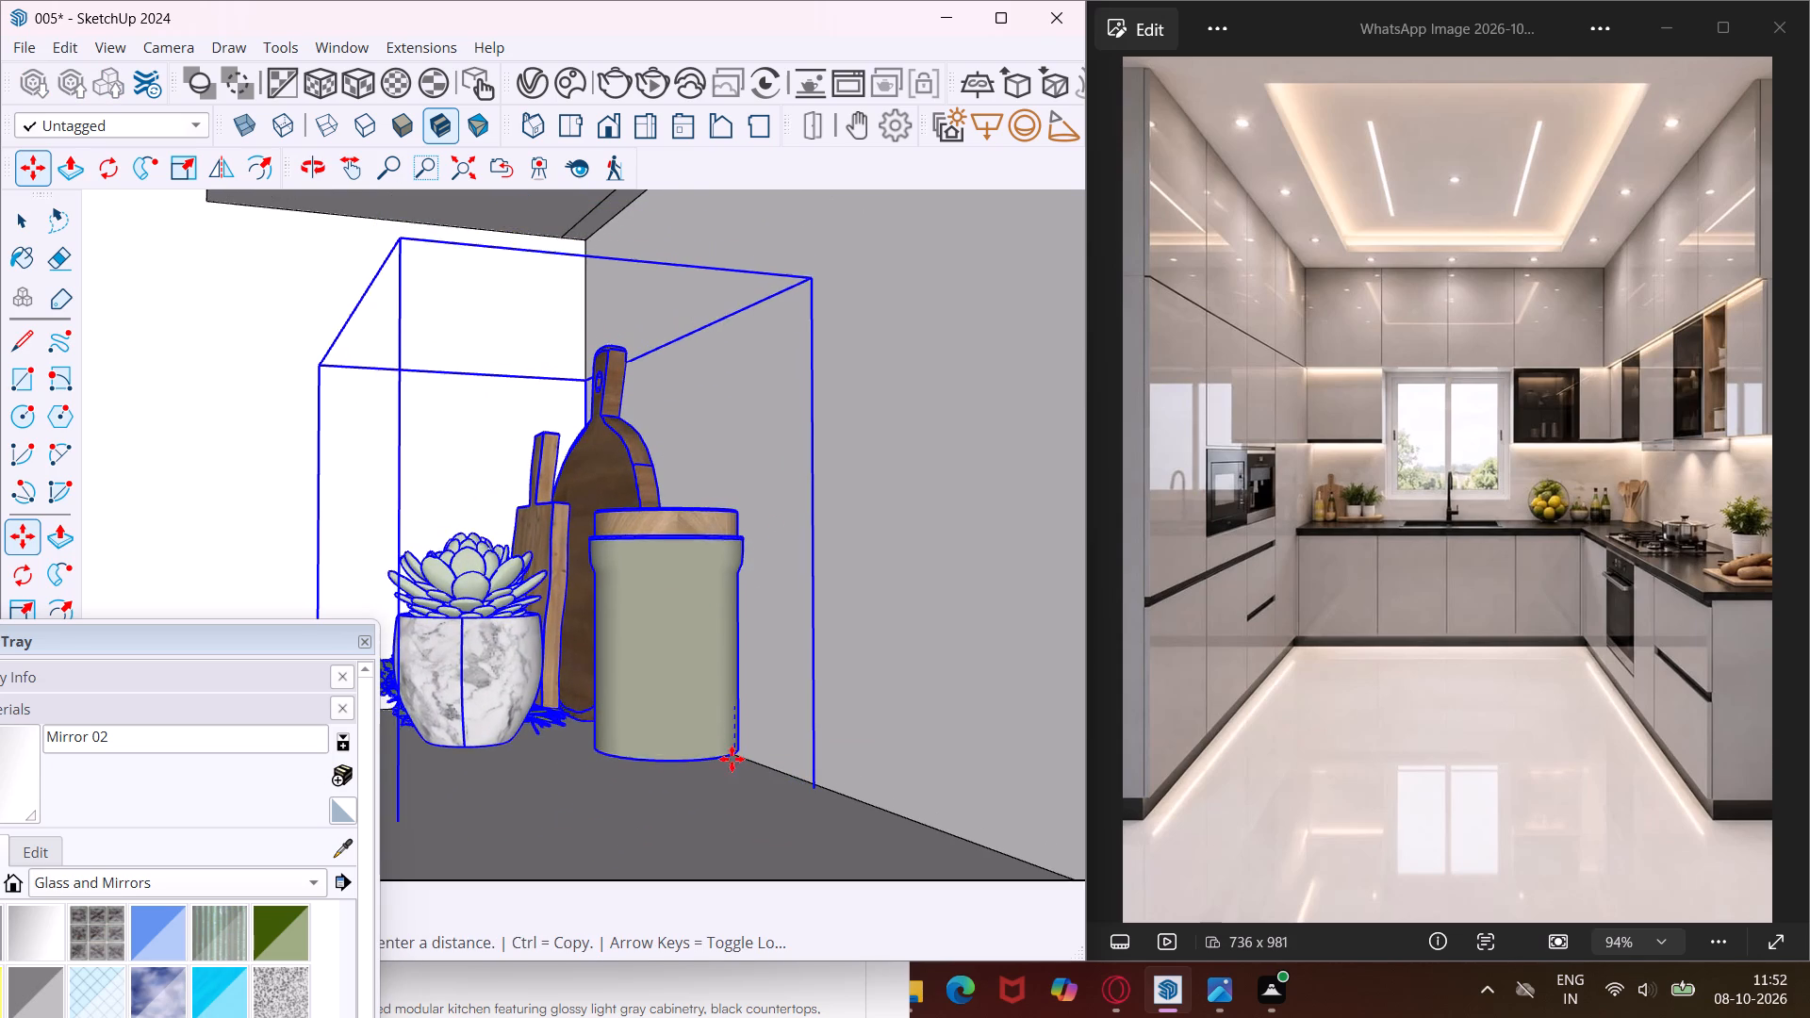
left_click(736, 787)
Move the utensil holder standing outside the kitchen by its bottom corner onto the countertop corner between the fruit bowl and the hob.
middle_click_drag(736, 787, 747, 787)
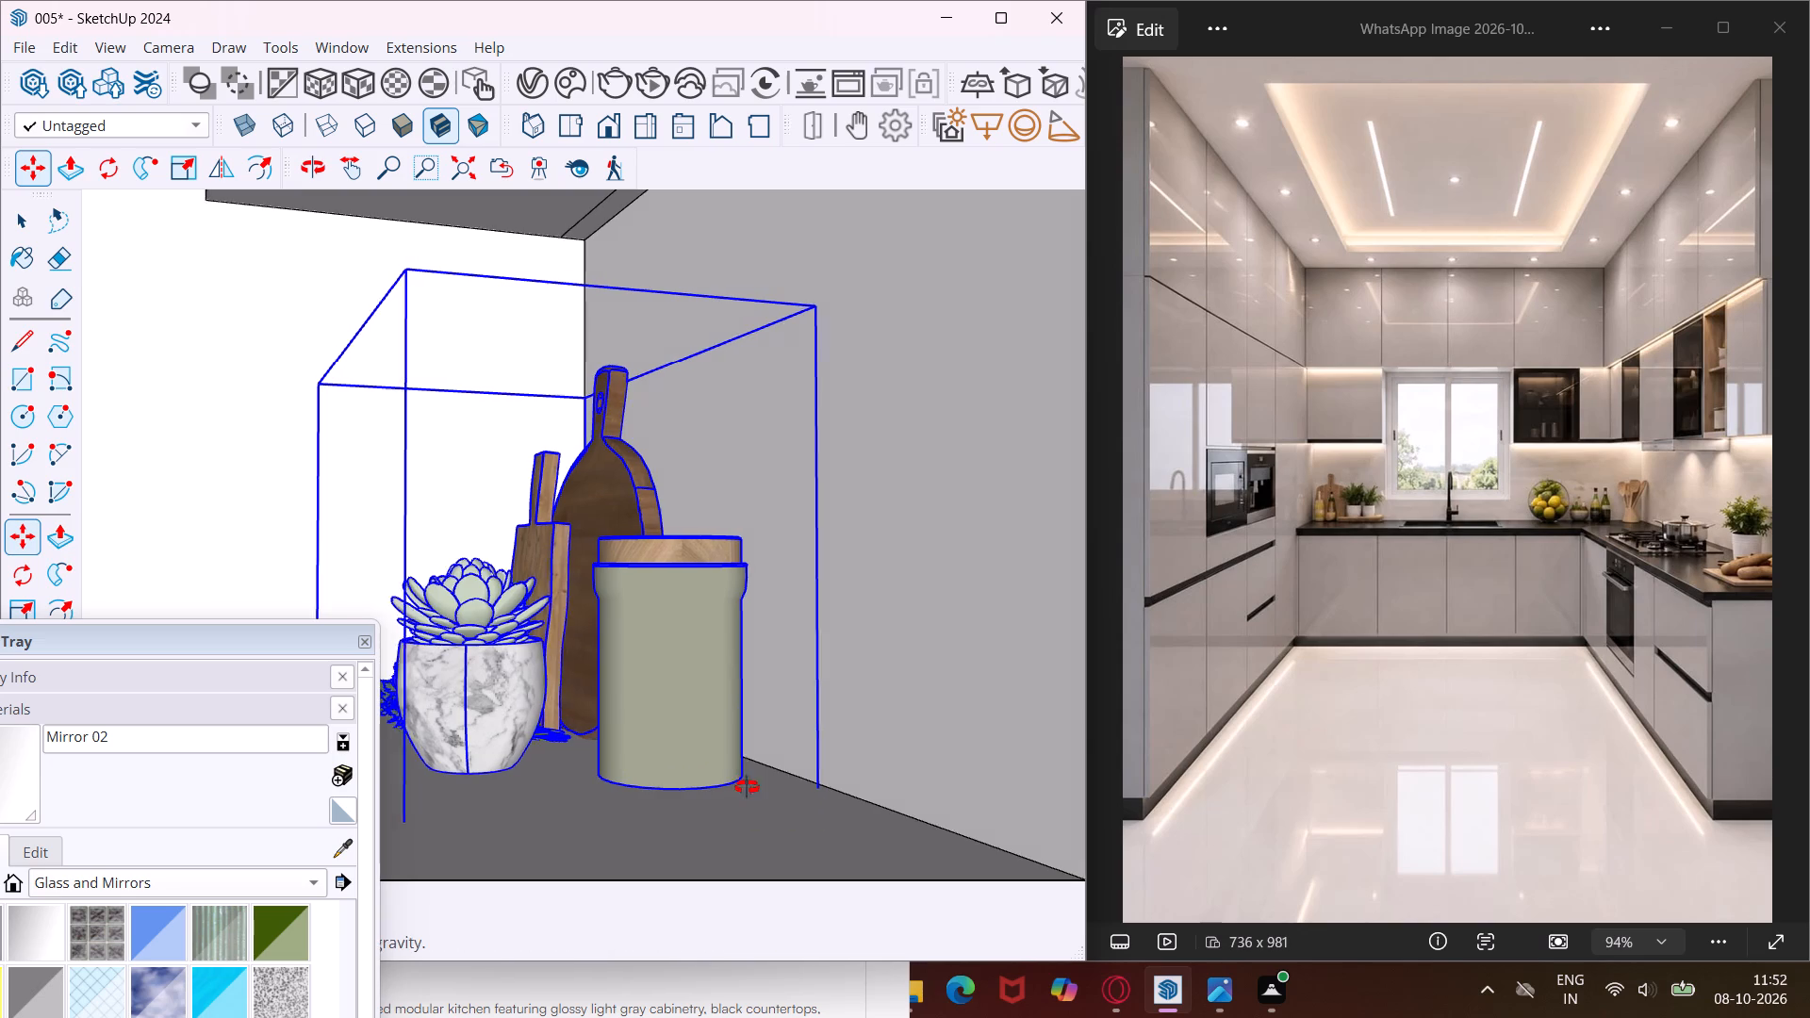
middle_click_drag(747, 787, 851, 774)
scroll(775, 763, "down", 17)
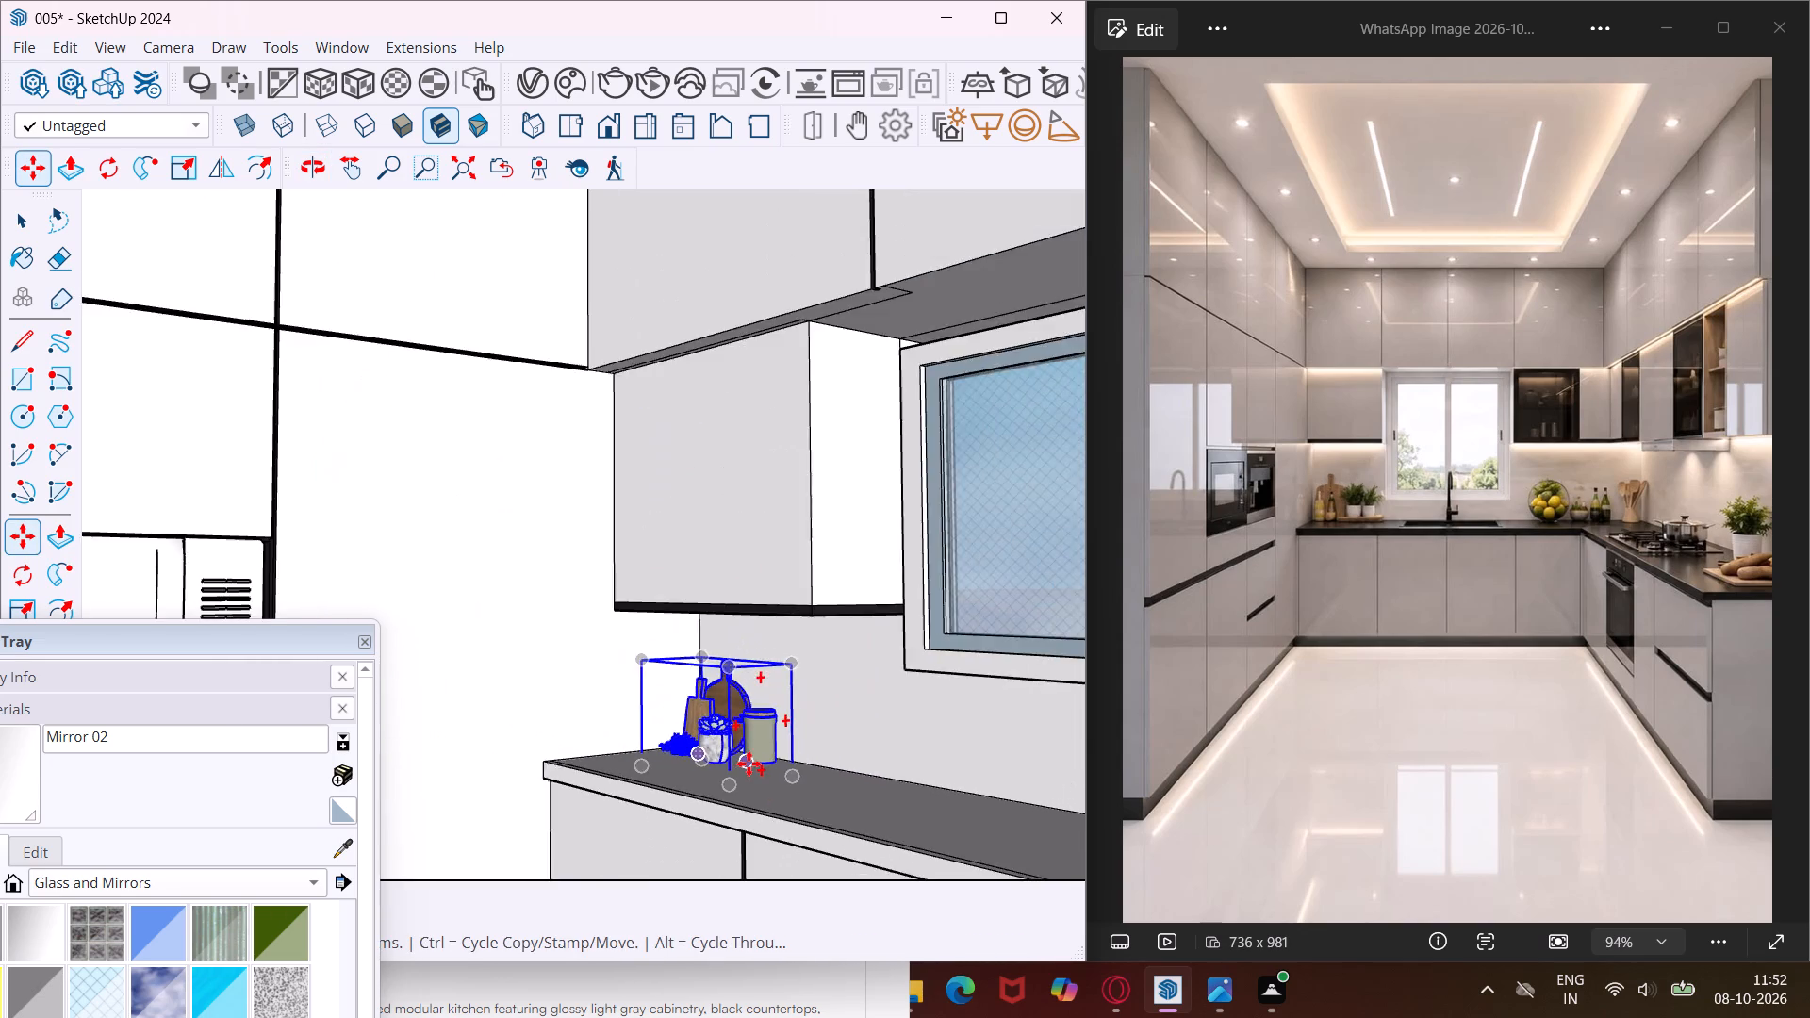
scroll(749, 763, "down", 5)
scroll(740, 764, "down", 20)
scroll(740, 764, "down", 3)
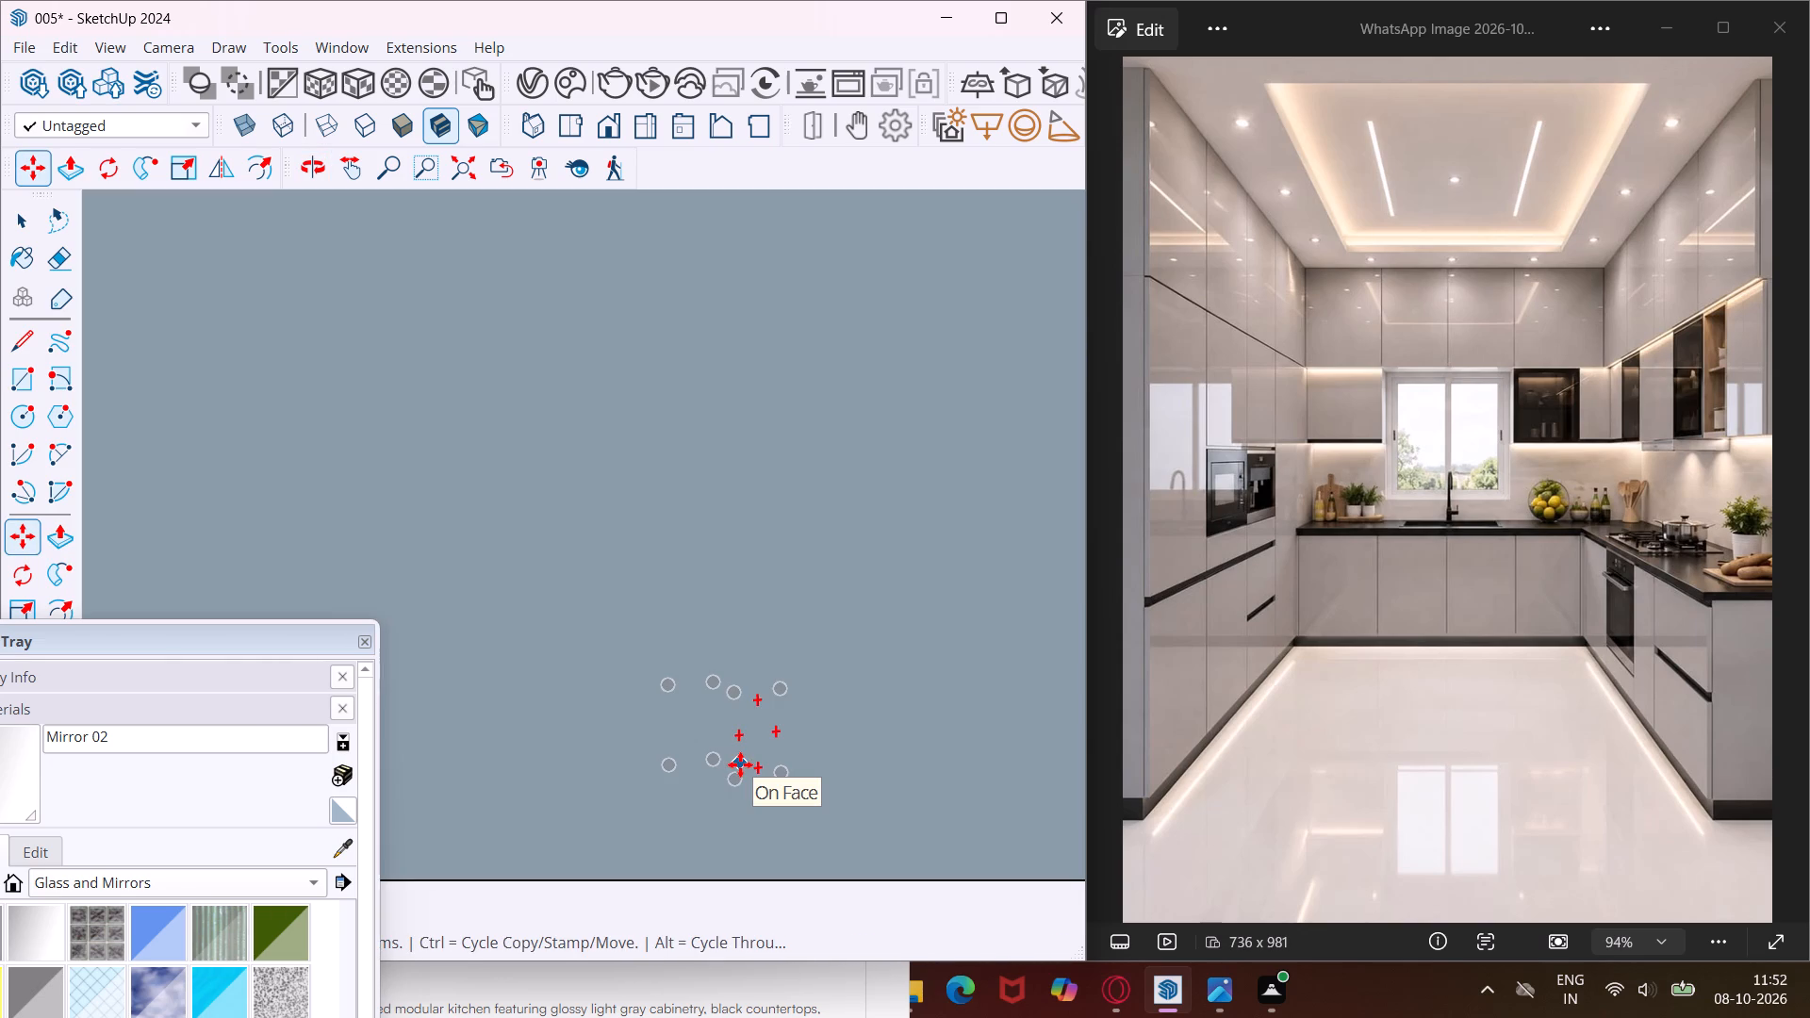
scroll(740, 764, "down", 20)
scroll(740, 764, "down", 17)
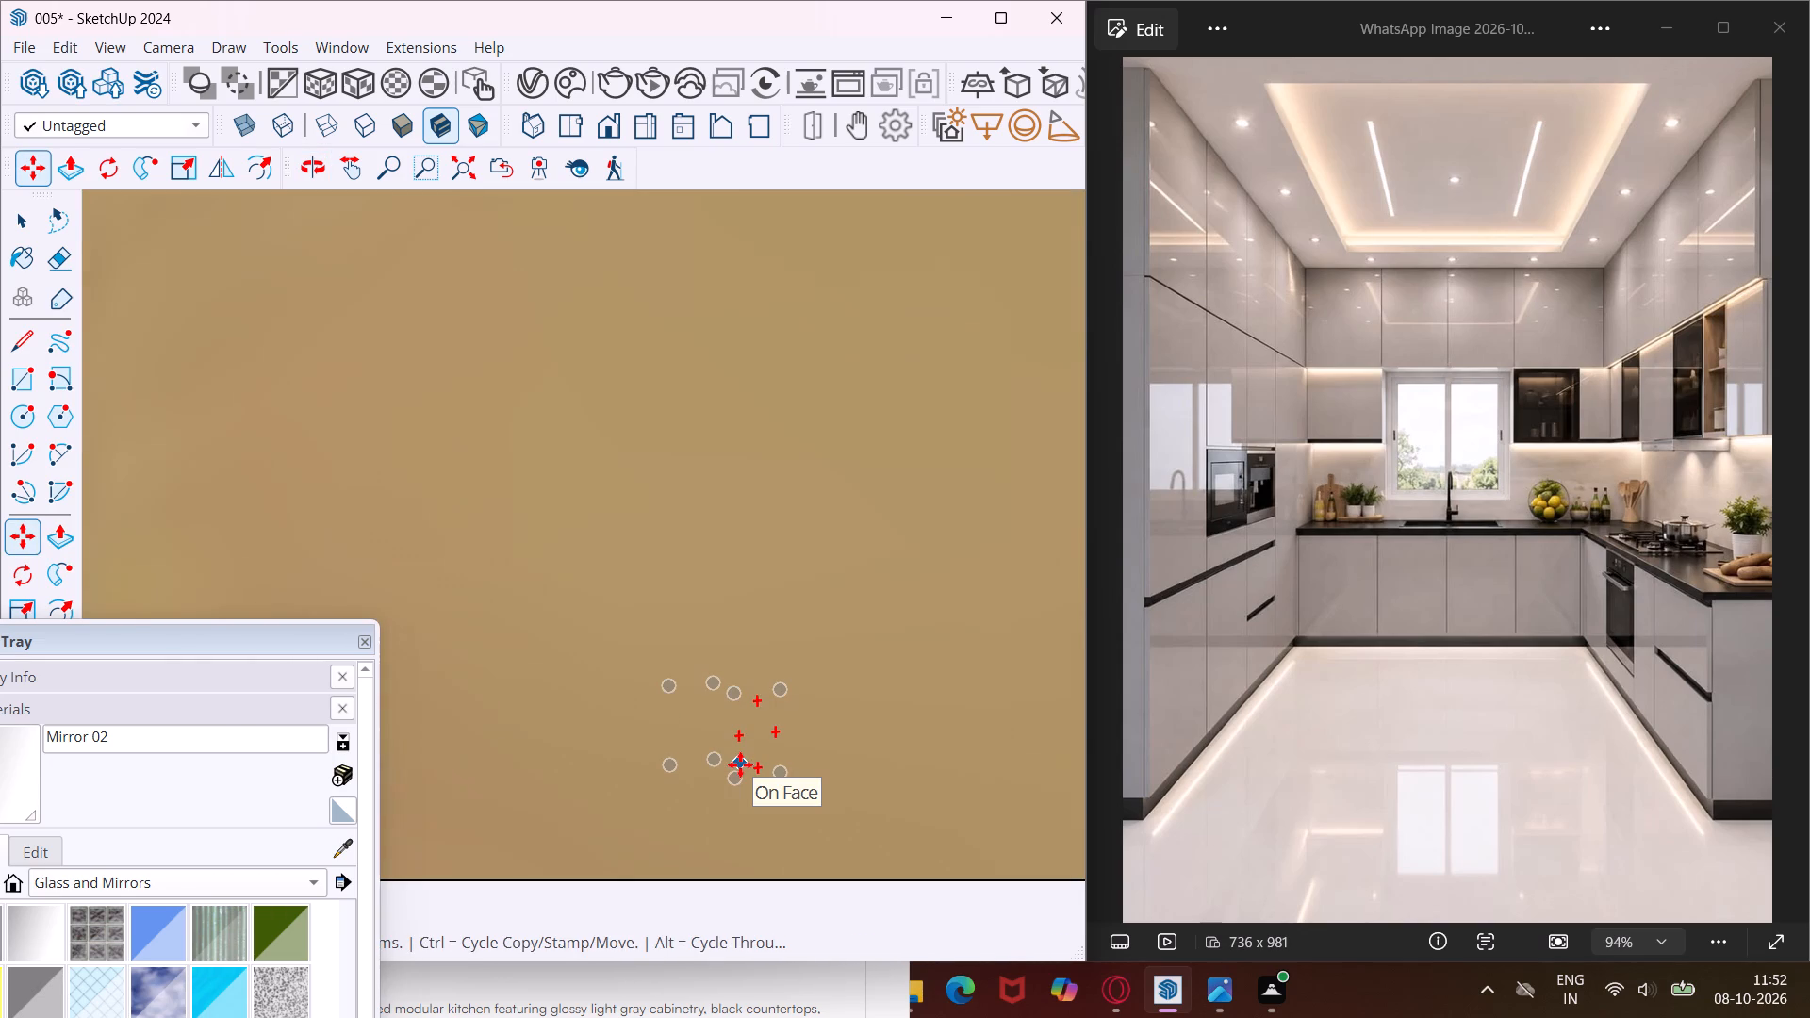
scroll(740, 764, "down", 20)
scroll(740, 764, "down", 20)
scroll(740, 764, "down", 1)
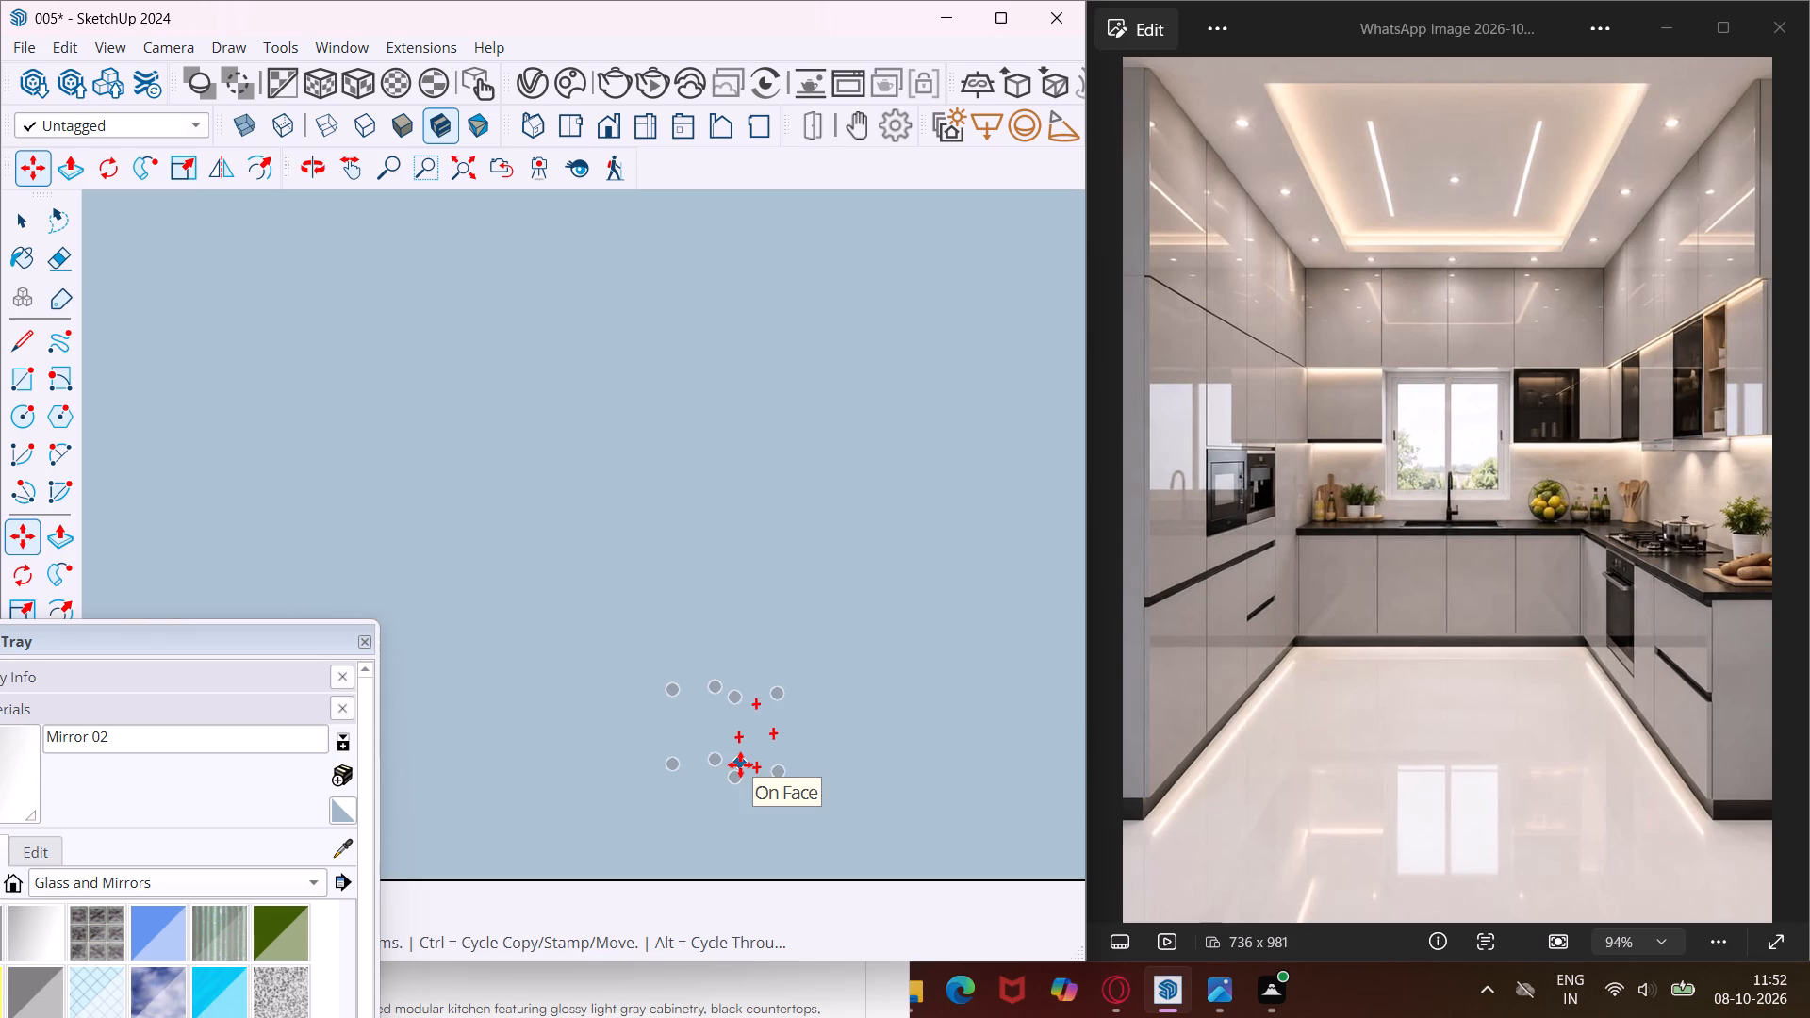
scroll(740, 764, "down", 8)
scroll(642, 767, "down", 20)
scroll(642, 767, "down", 4)
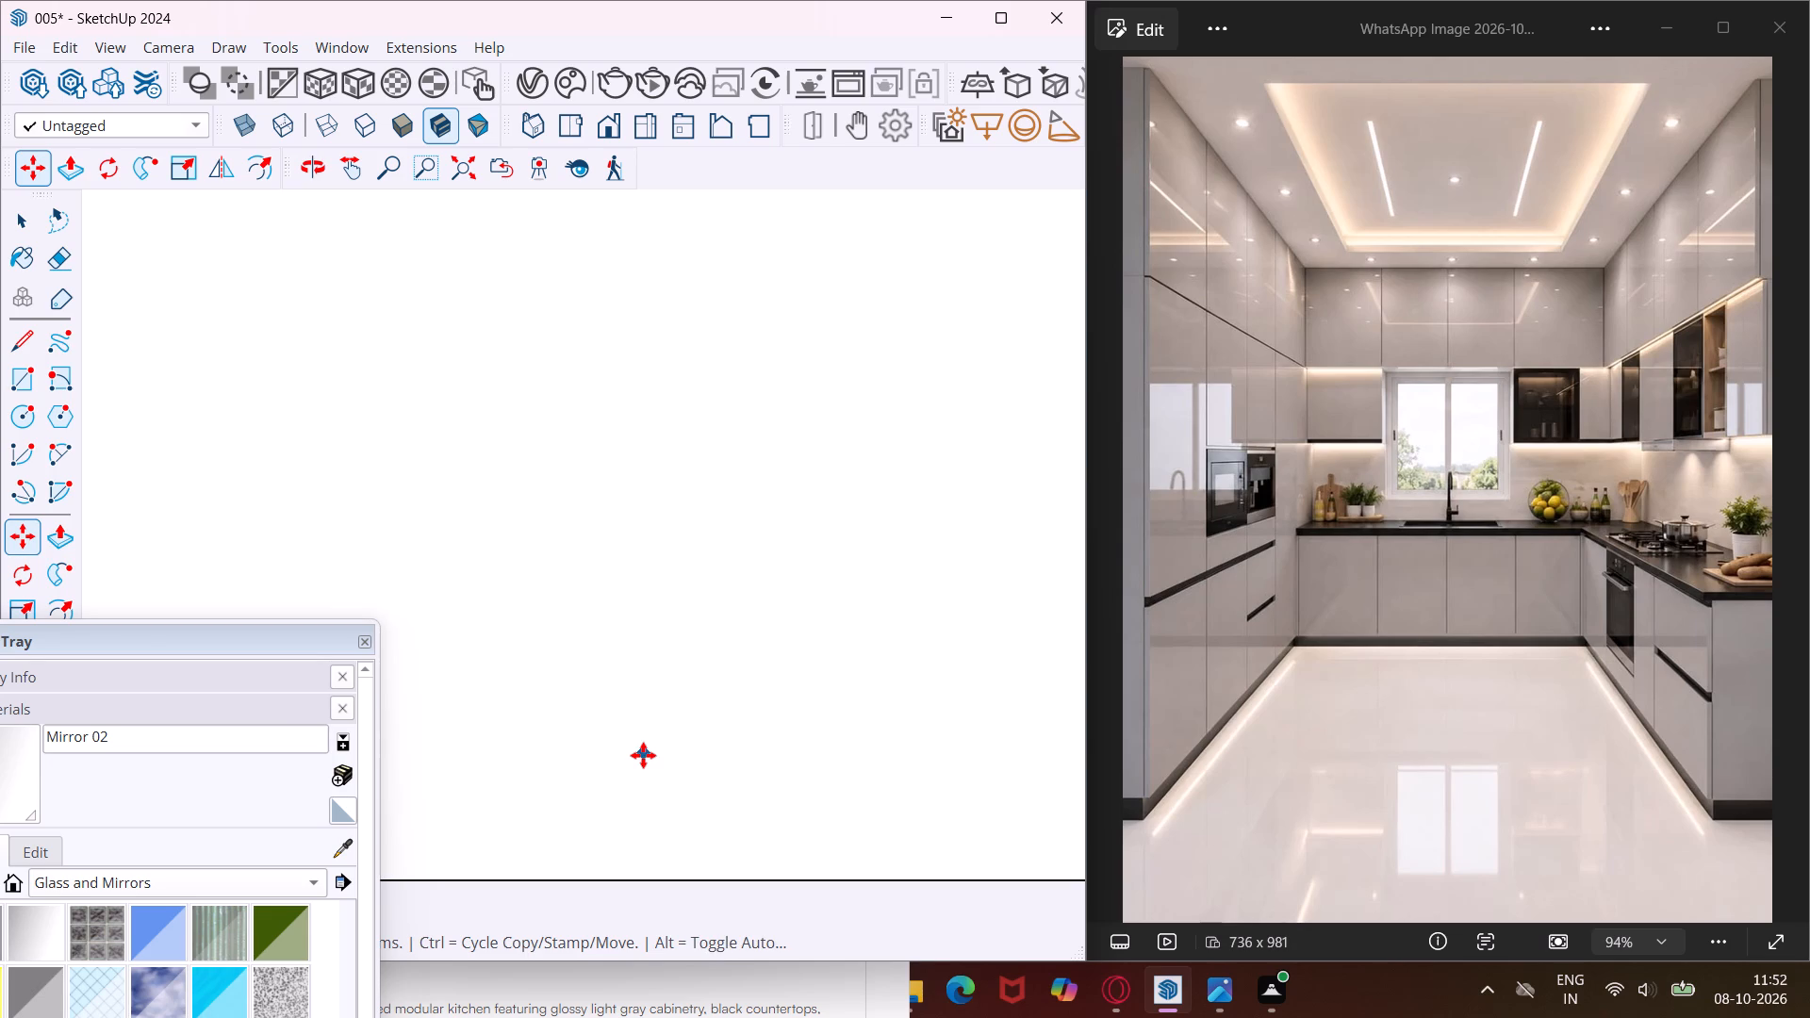
scroll(643, 755, "down", 16)
scroll(643, 755, "down", 20)
scroll(643, 755, "down", 20)
scroll(643, 755, "down", 19)
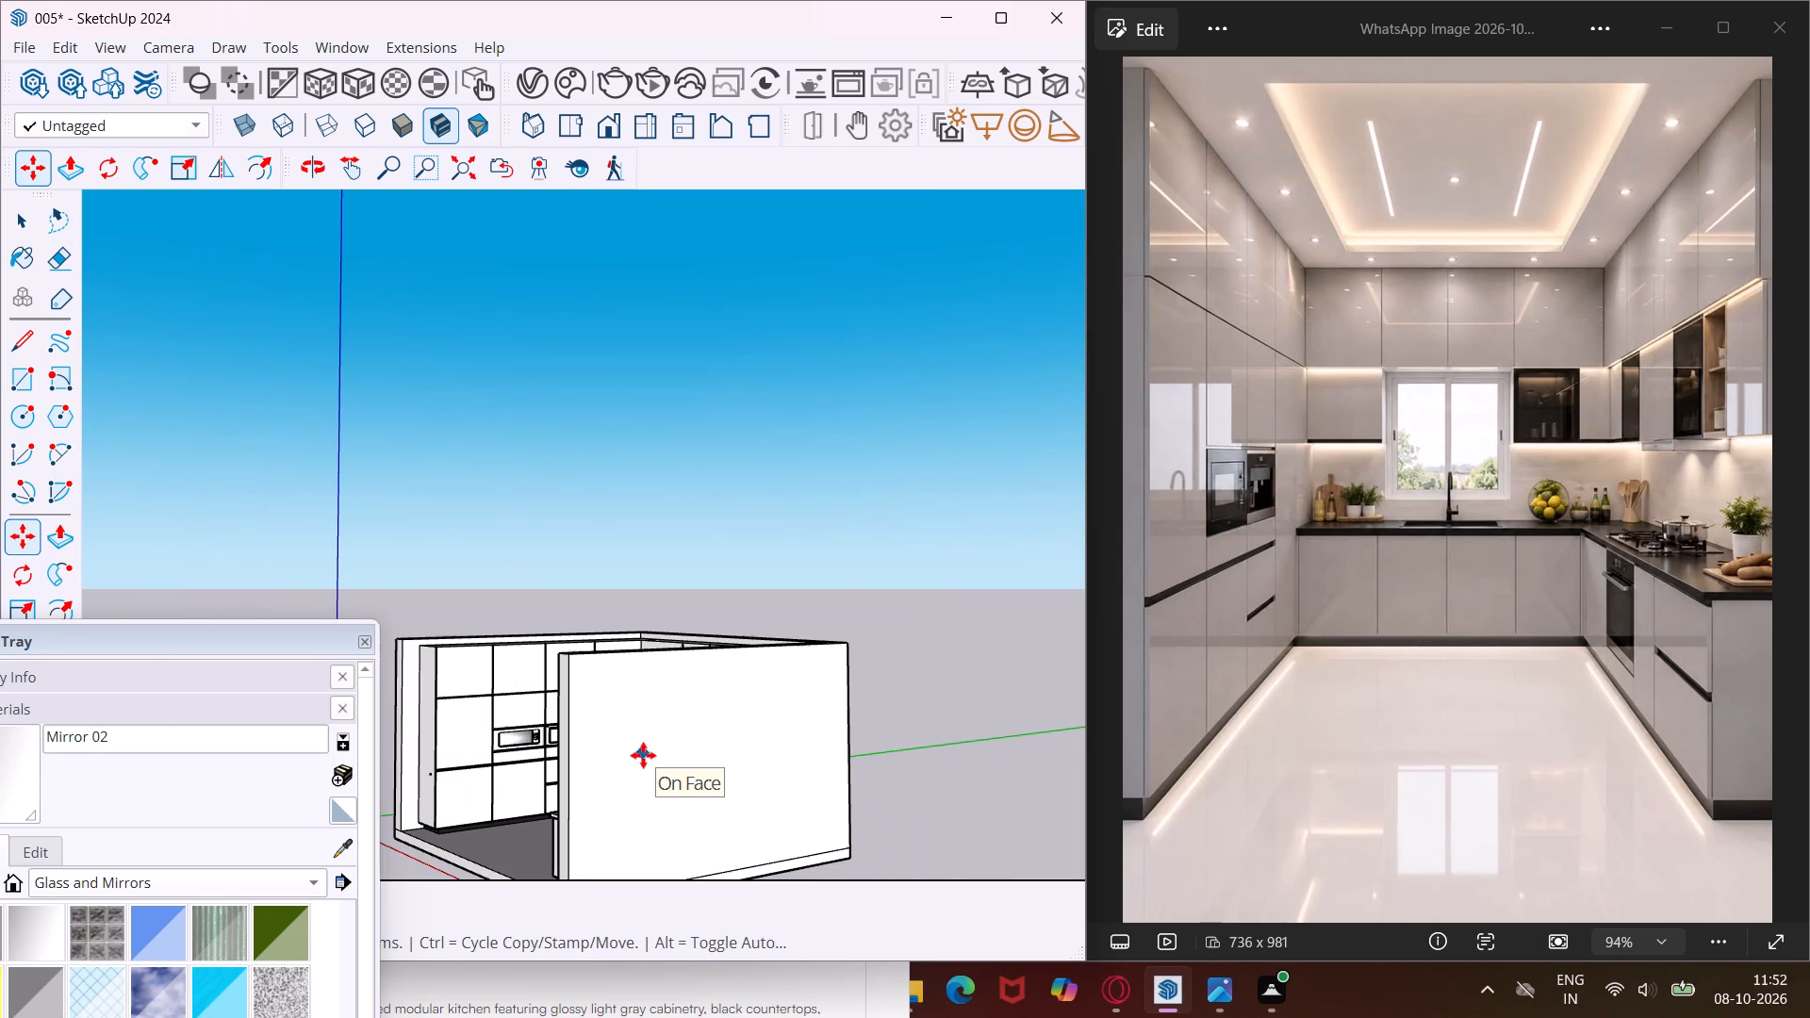
middle_click_drag(488, 807, 870, 808)
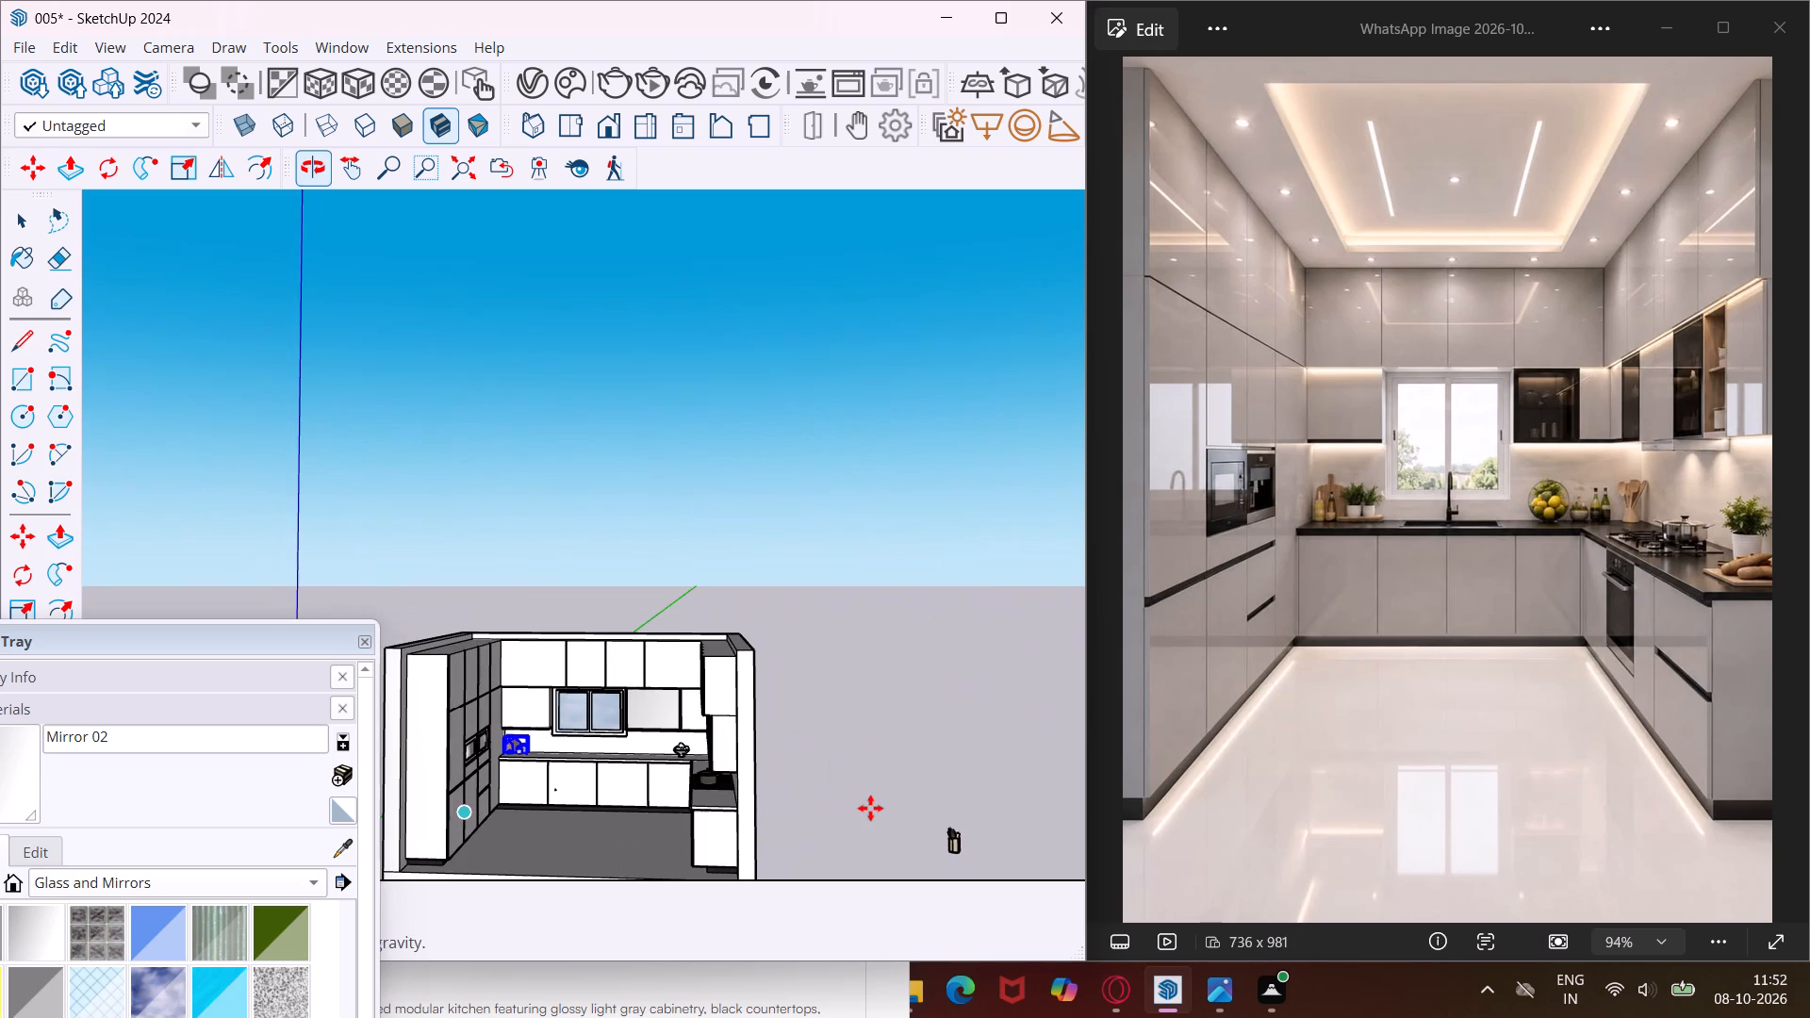
scroll(957, 858, "up", 5)
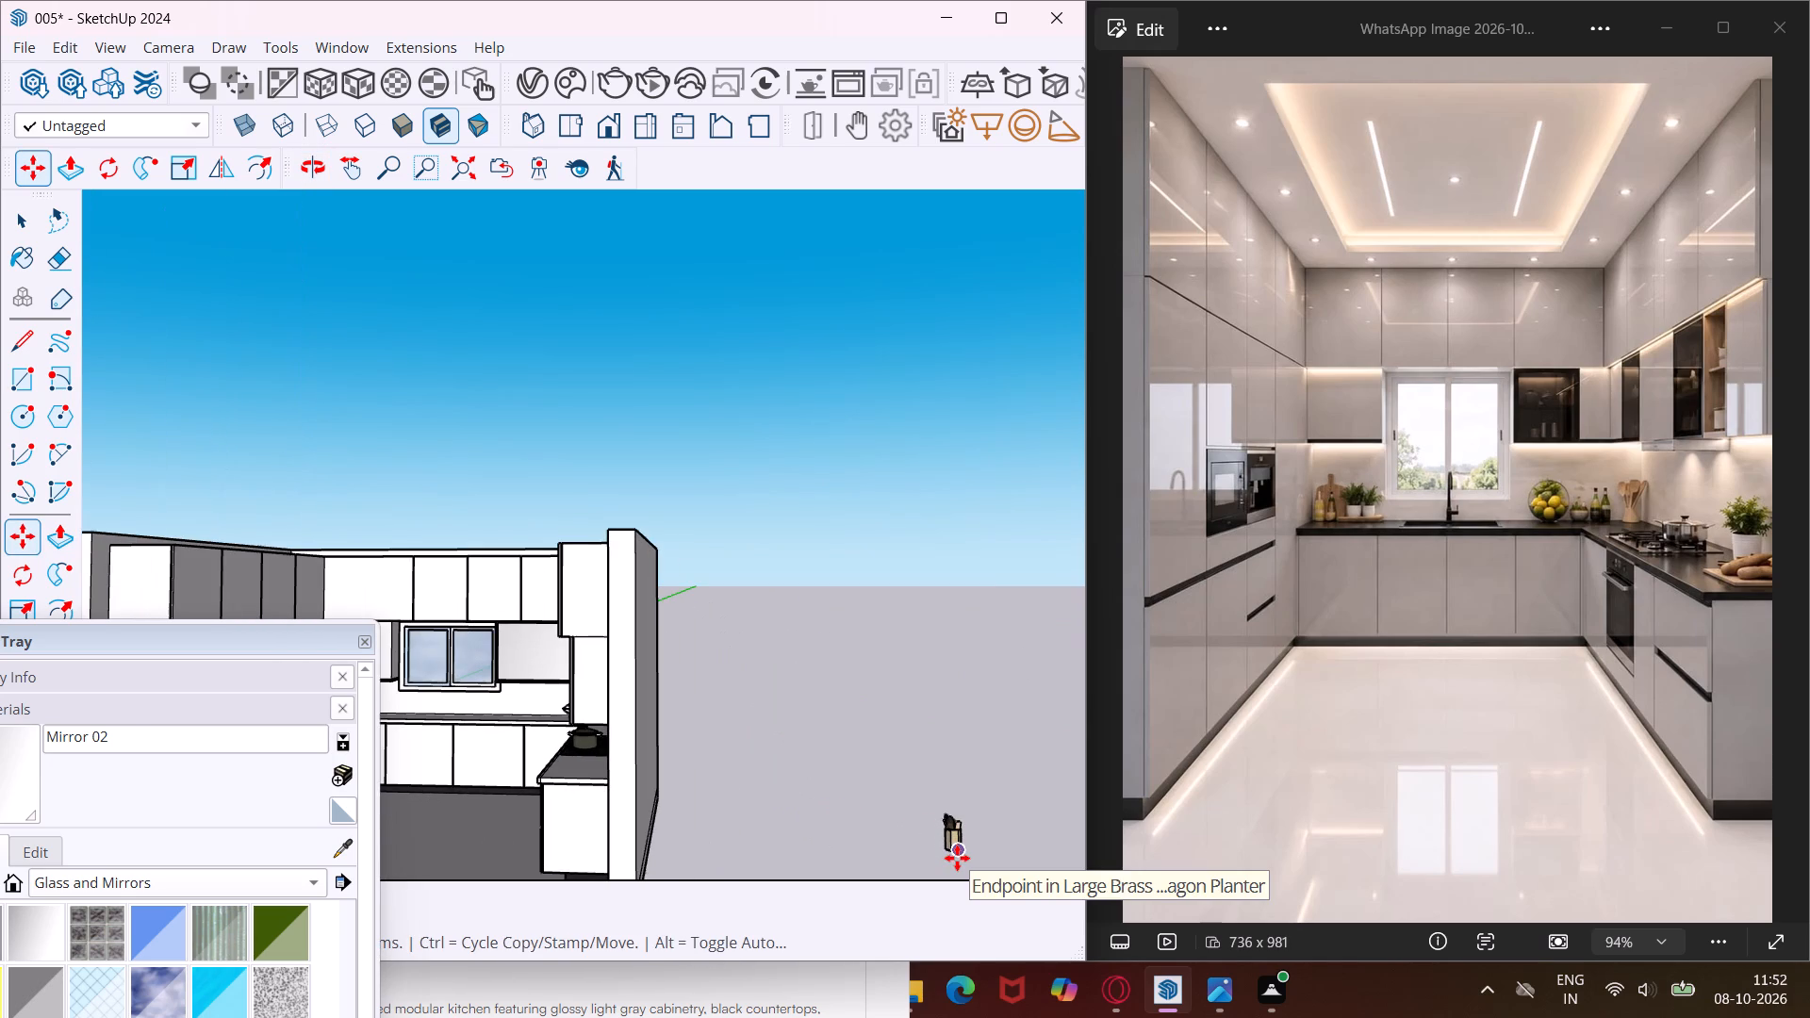
key("Escape")
key("space")
left_click(959, 842)
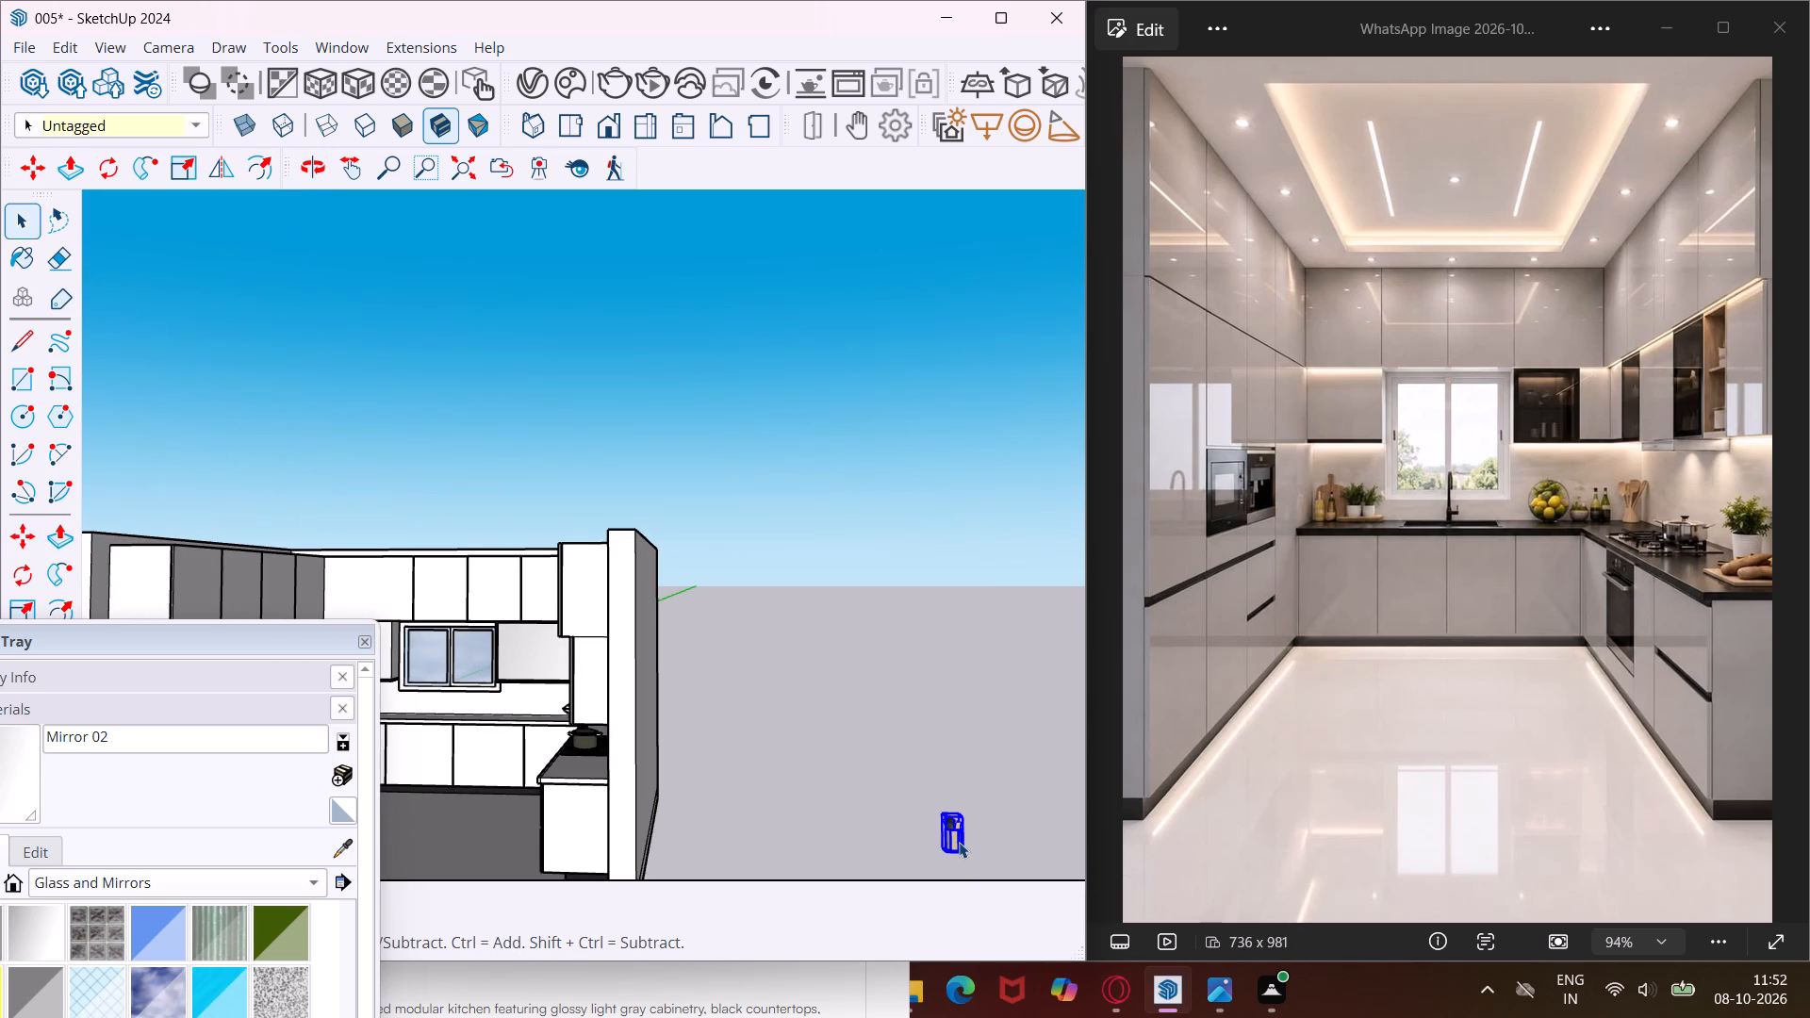
key("m")
scroll(965, 856, "up", 11)
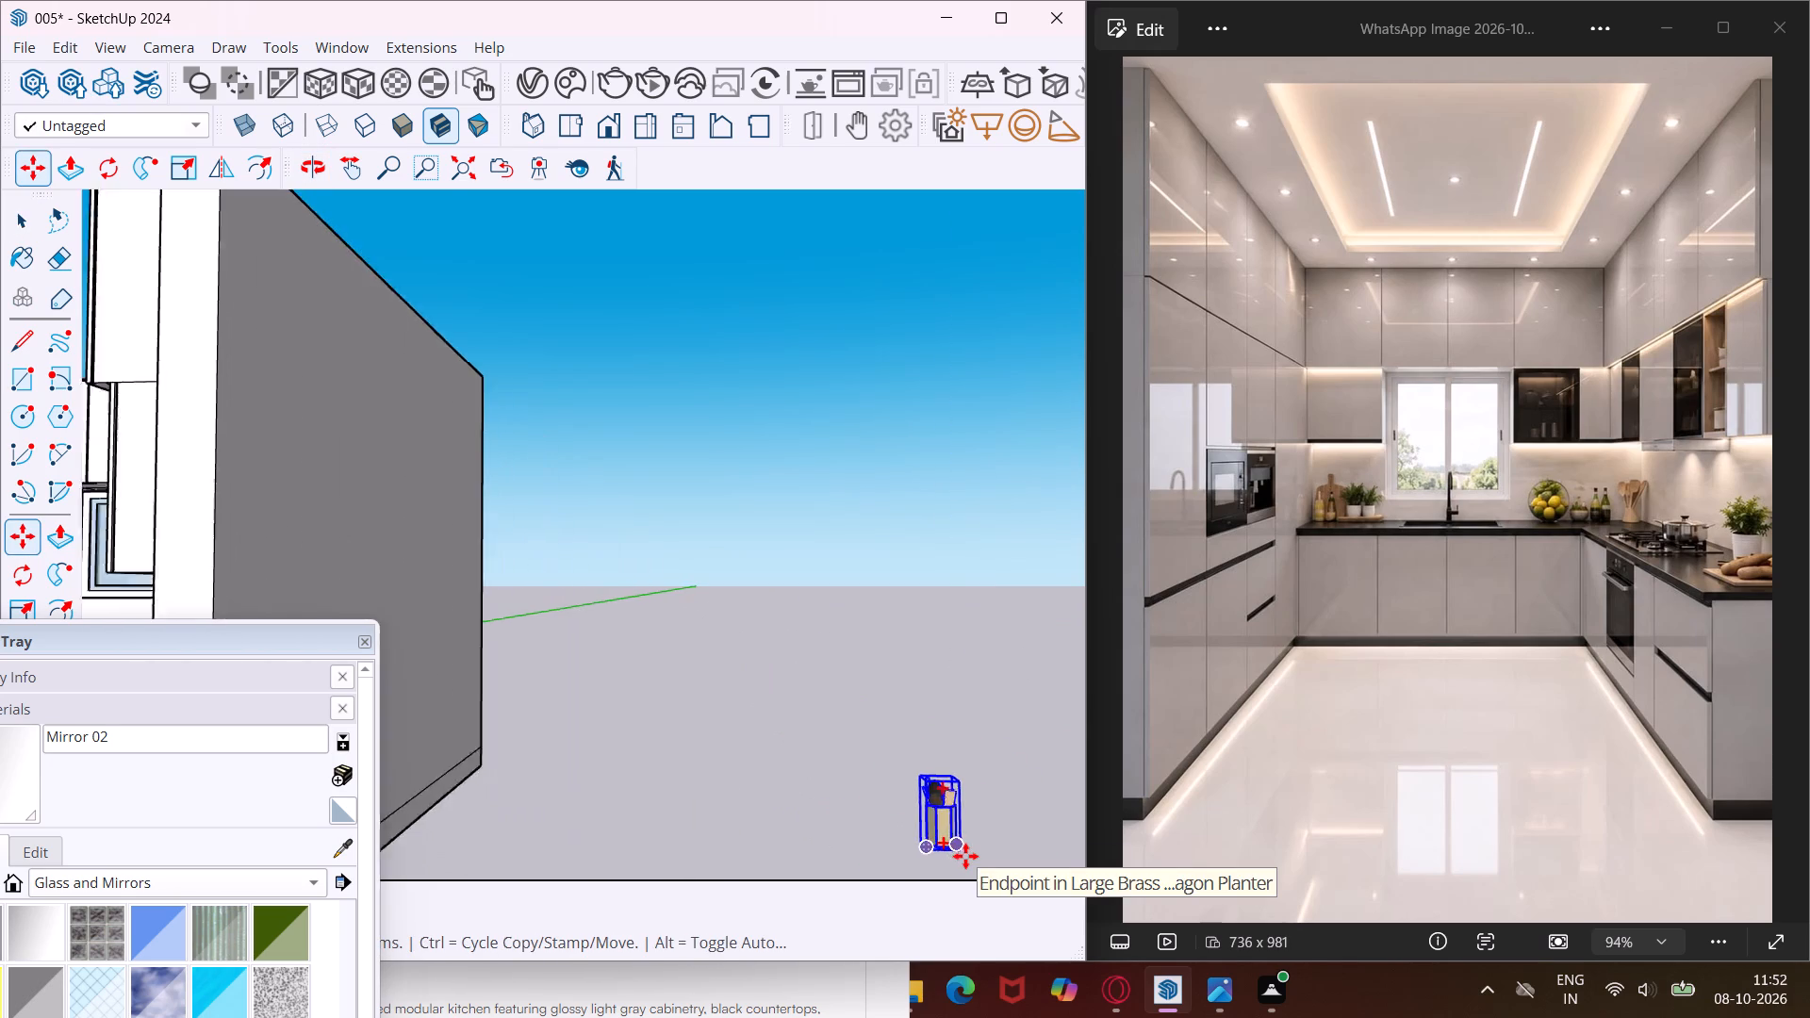
scroll(965, 856, "up", 8)
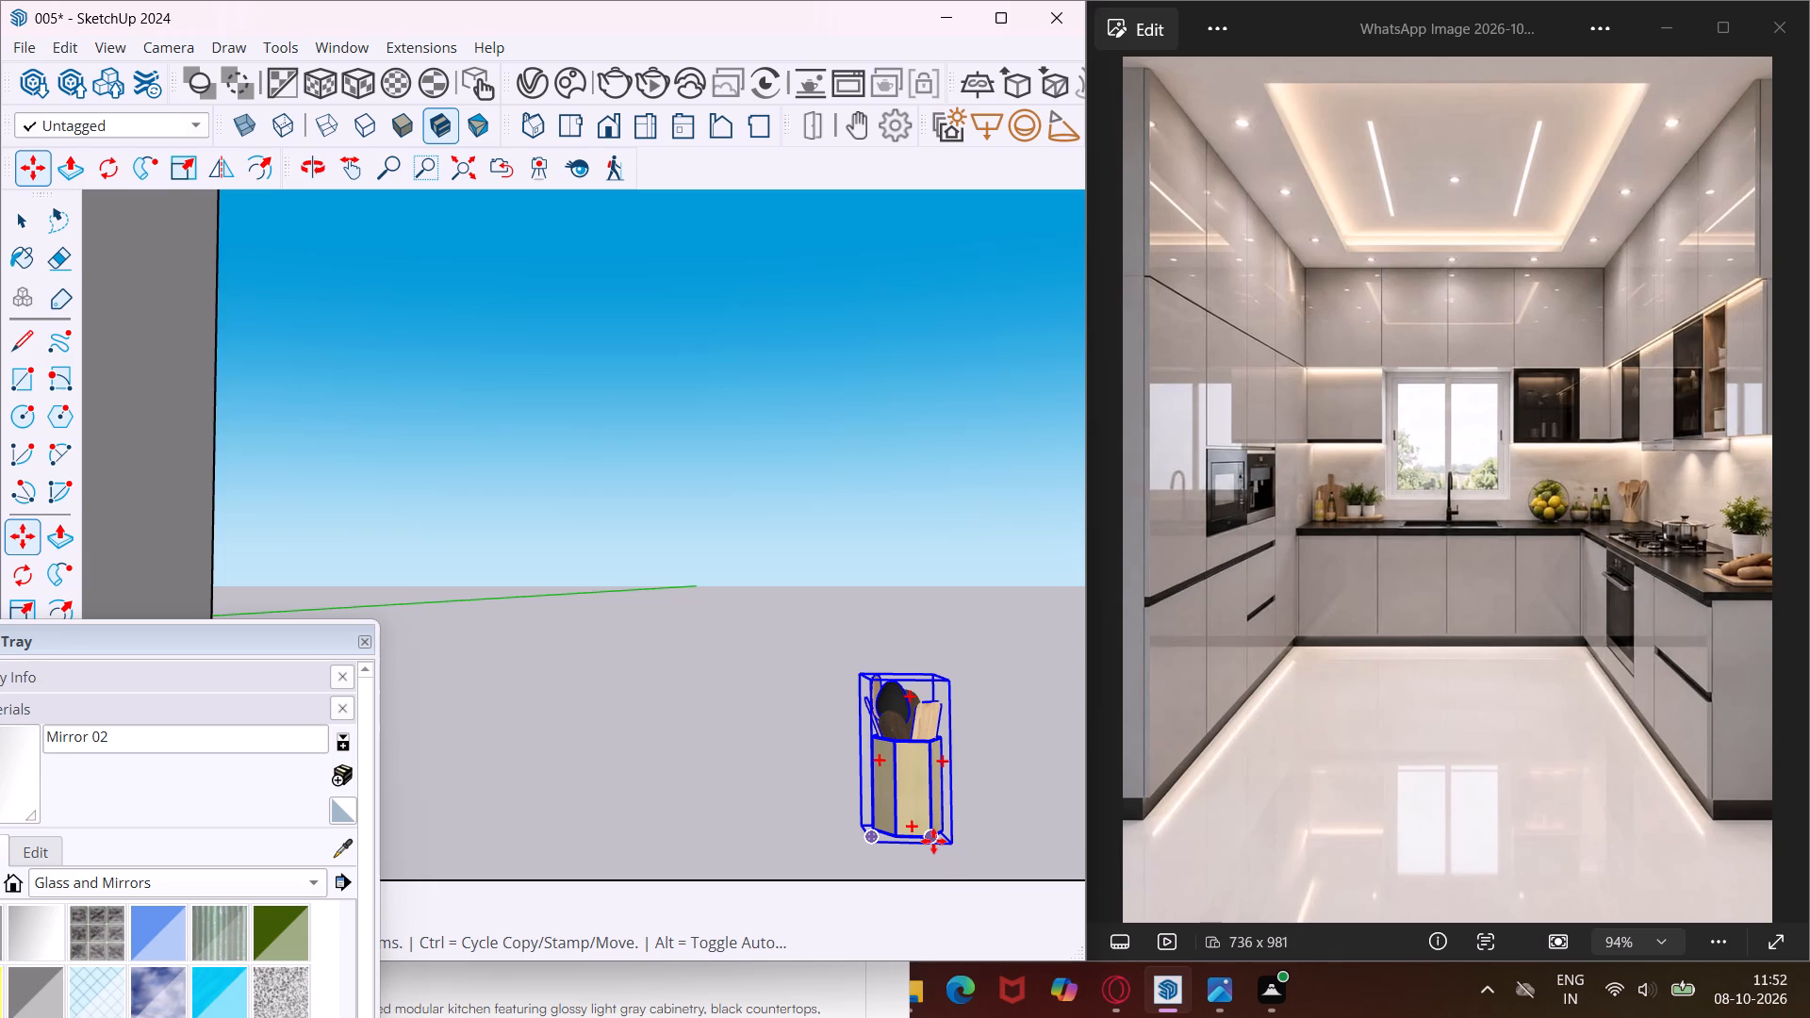
left_click(933, 841)
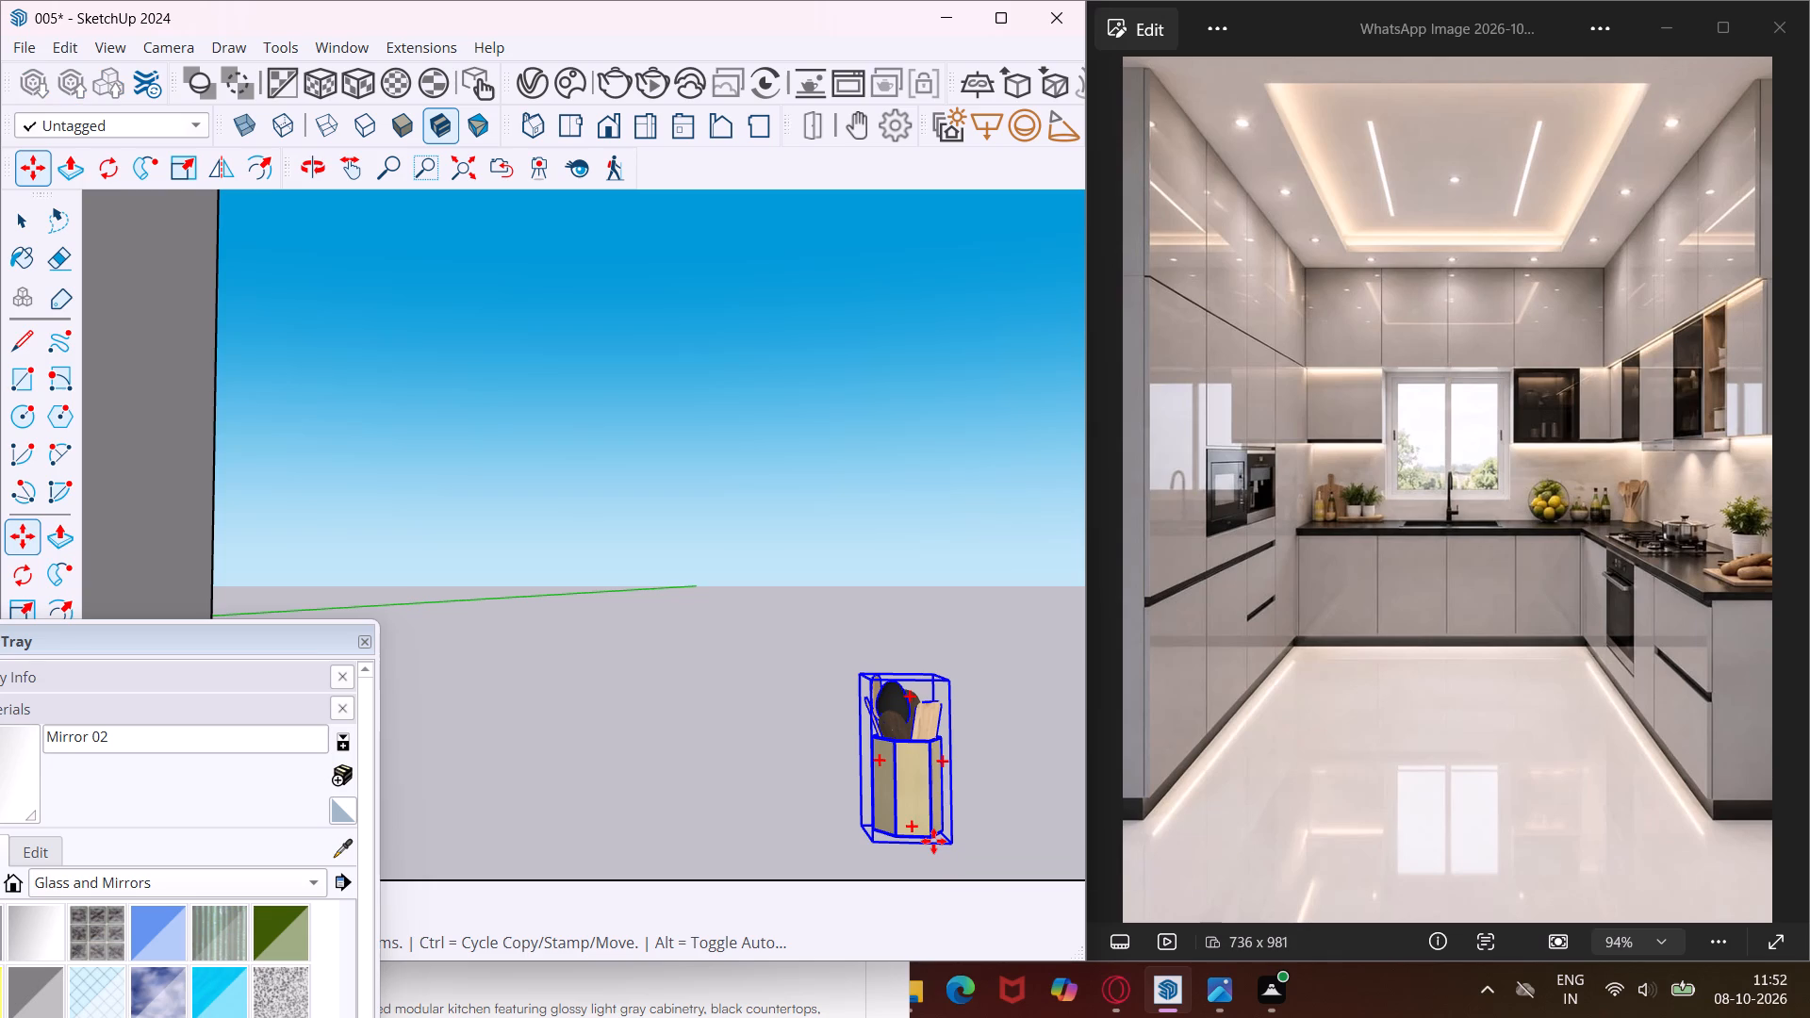
scroll(933, 841, "down", 15)
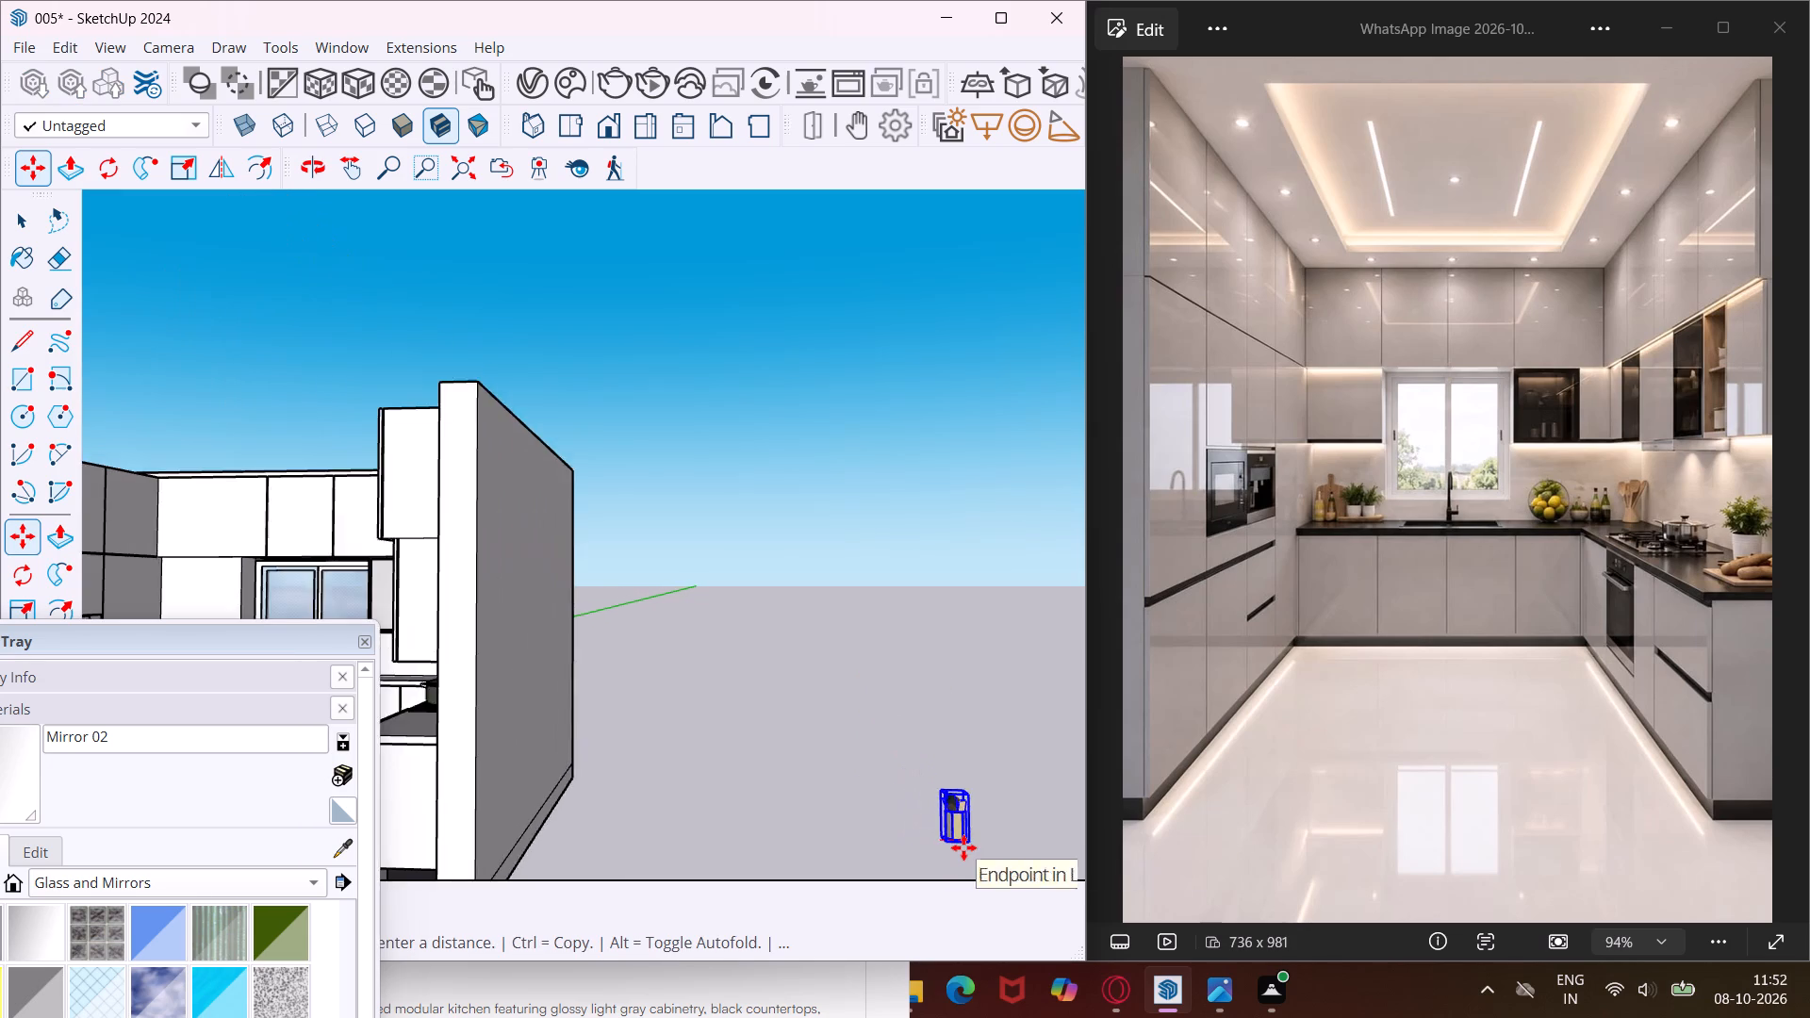
scroll(963, 847, "down", 5)
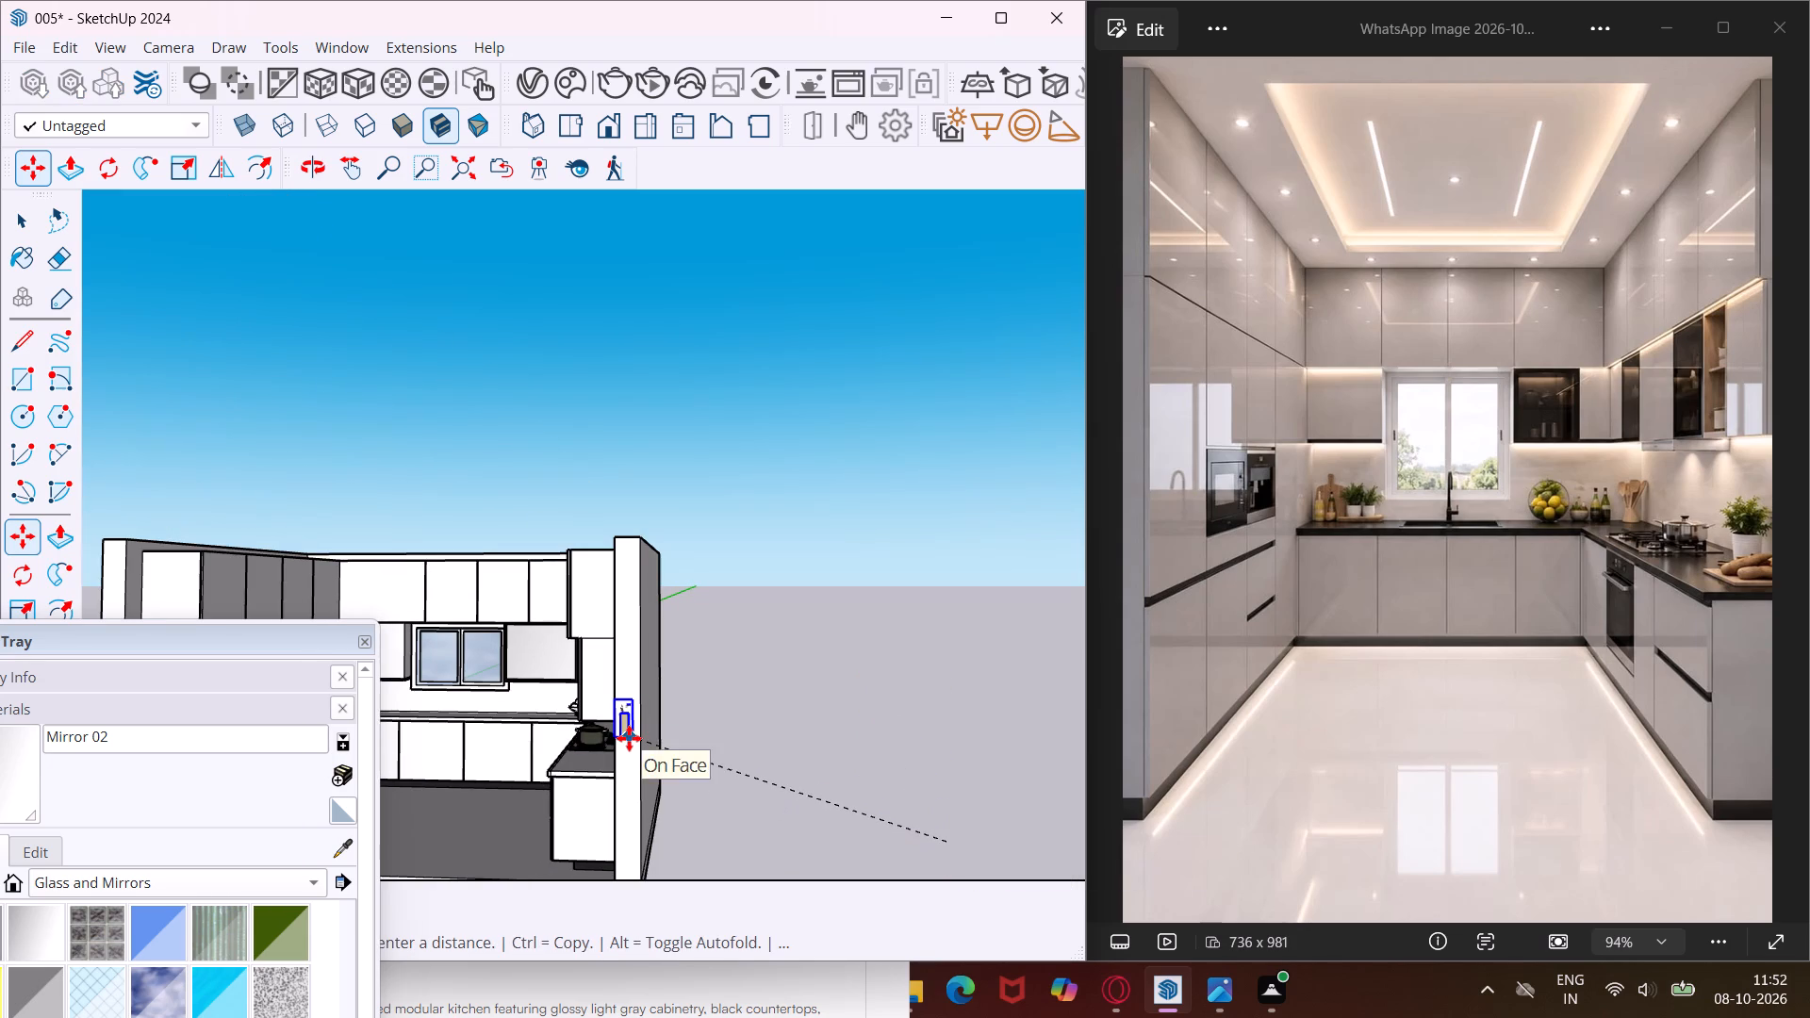
middle_click_drag(601, 725, 763, 753)
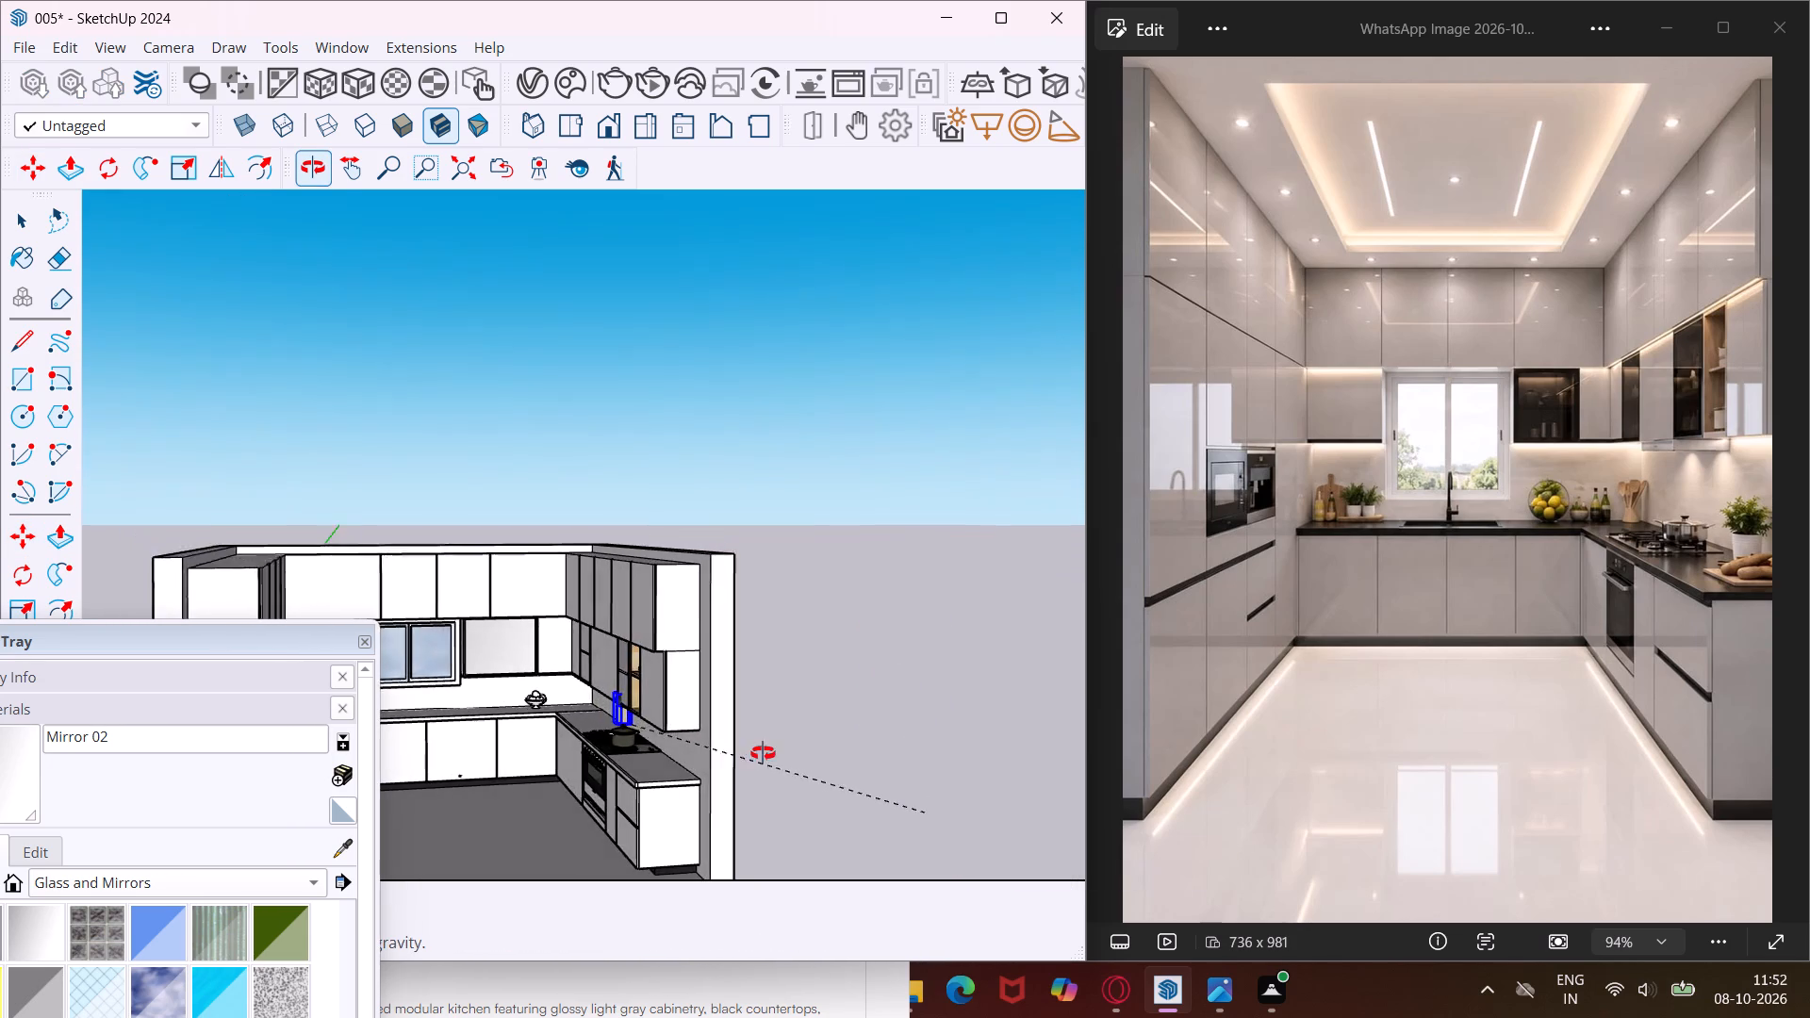
middle_click_drag(763, 753, 775, 758)
scroll(555, 703, "up", 2)
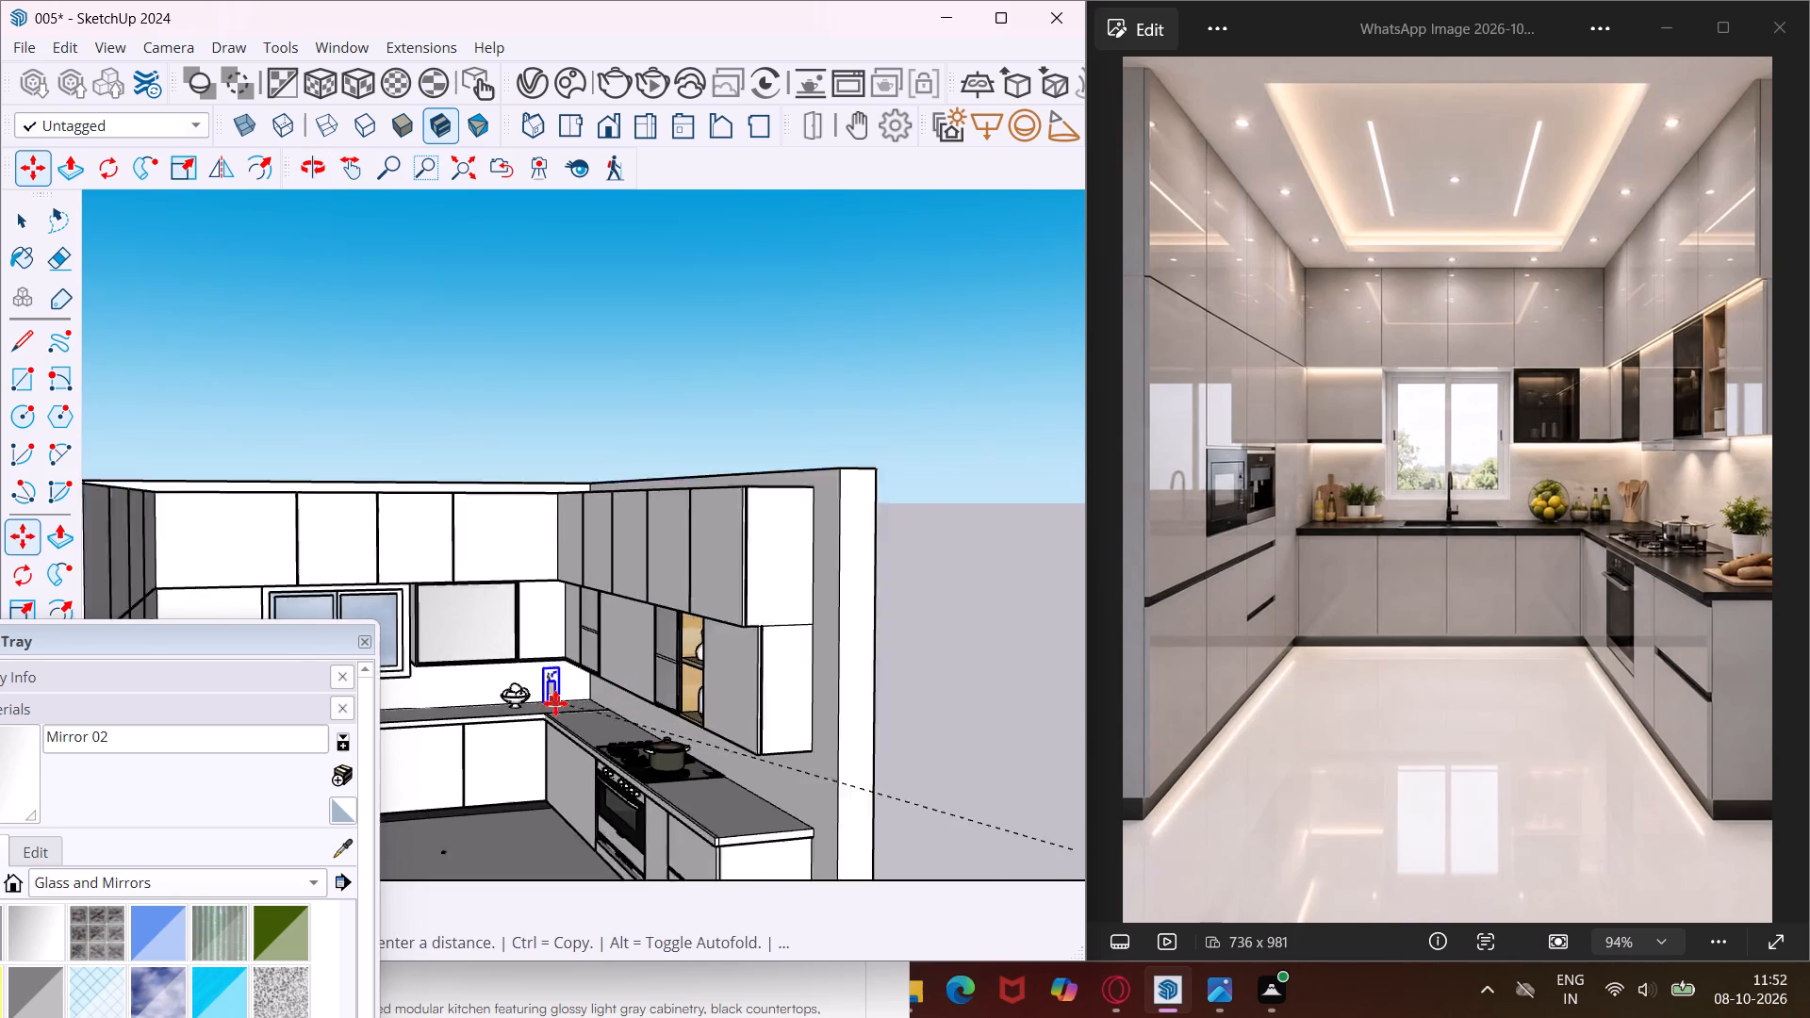
scroll(555, 703, "up", 19)
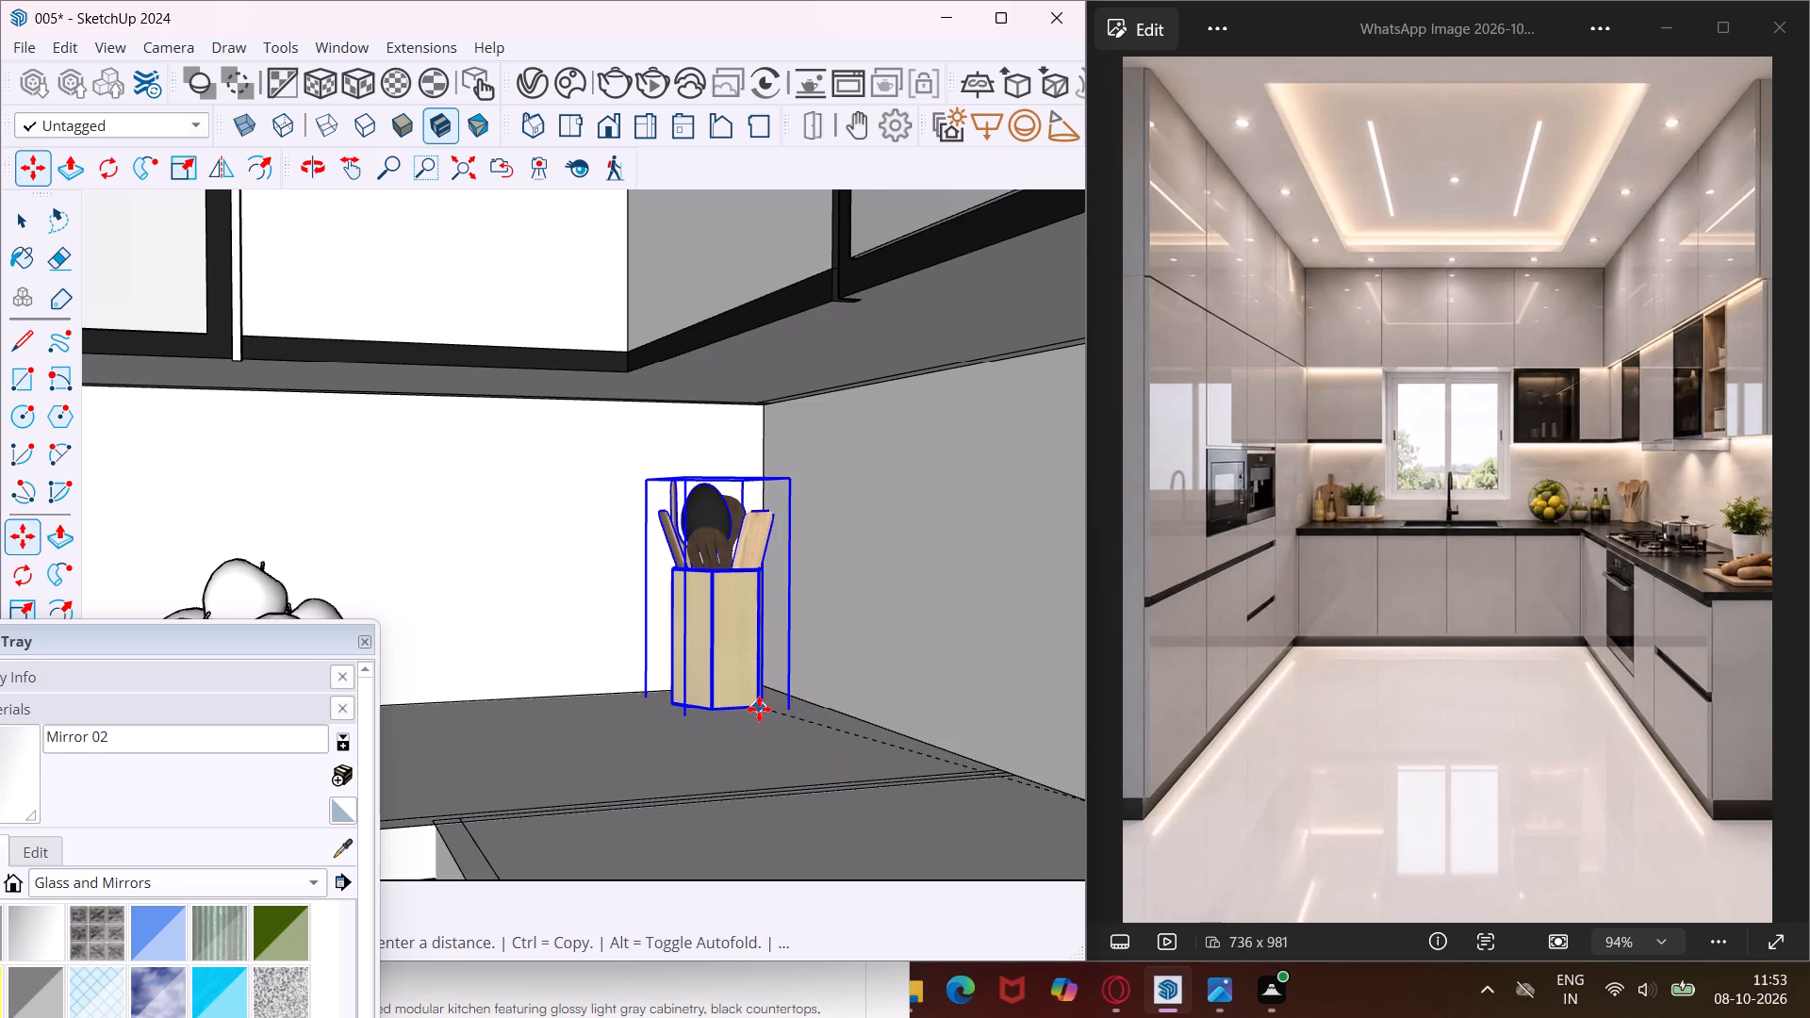
left_click(759, 709)
Scale the utensil holder down uniformly from its upper corner to suit the space beneath the corner wall cabinets.
middle_click_drag(759, 709, 984, 734)
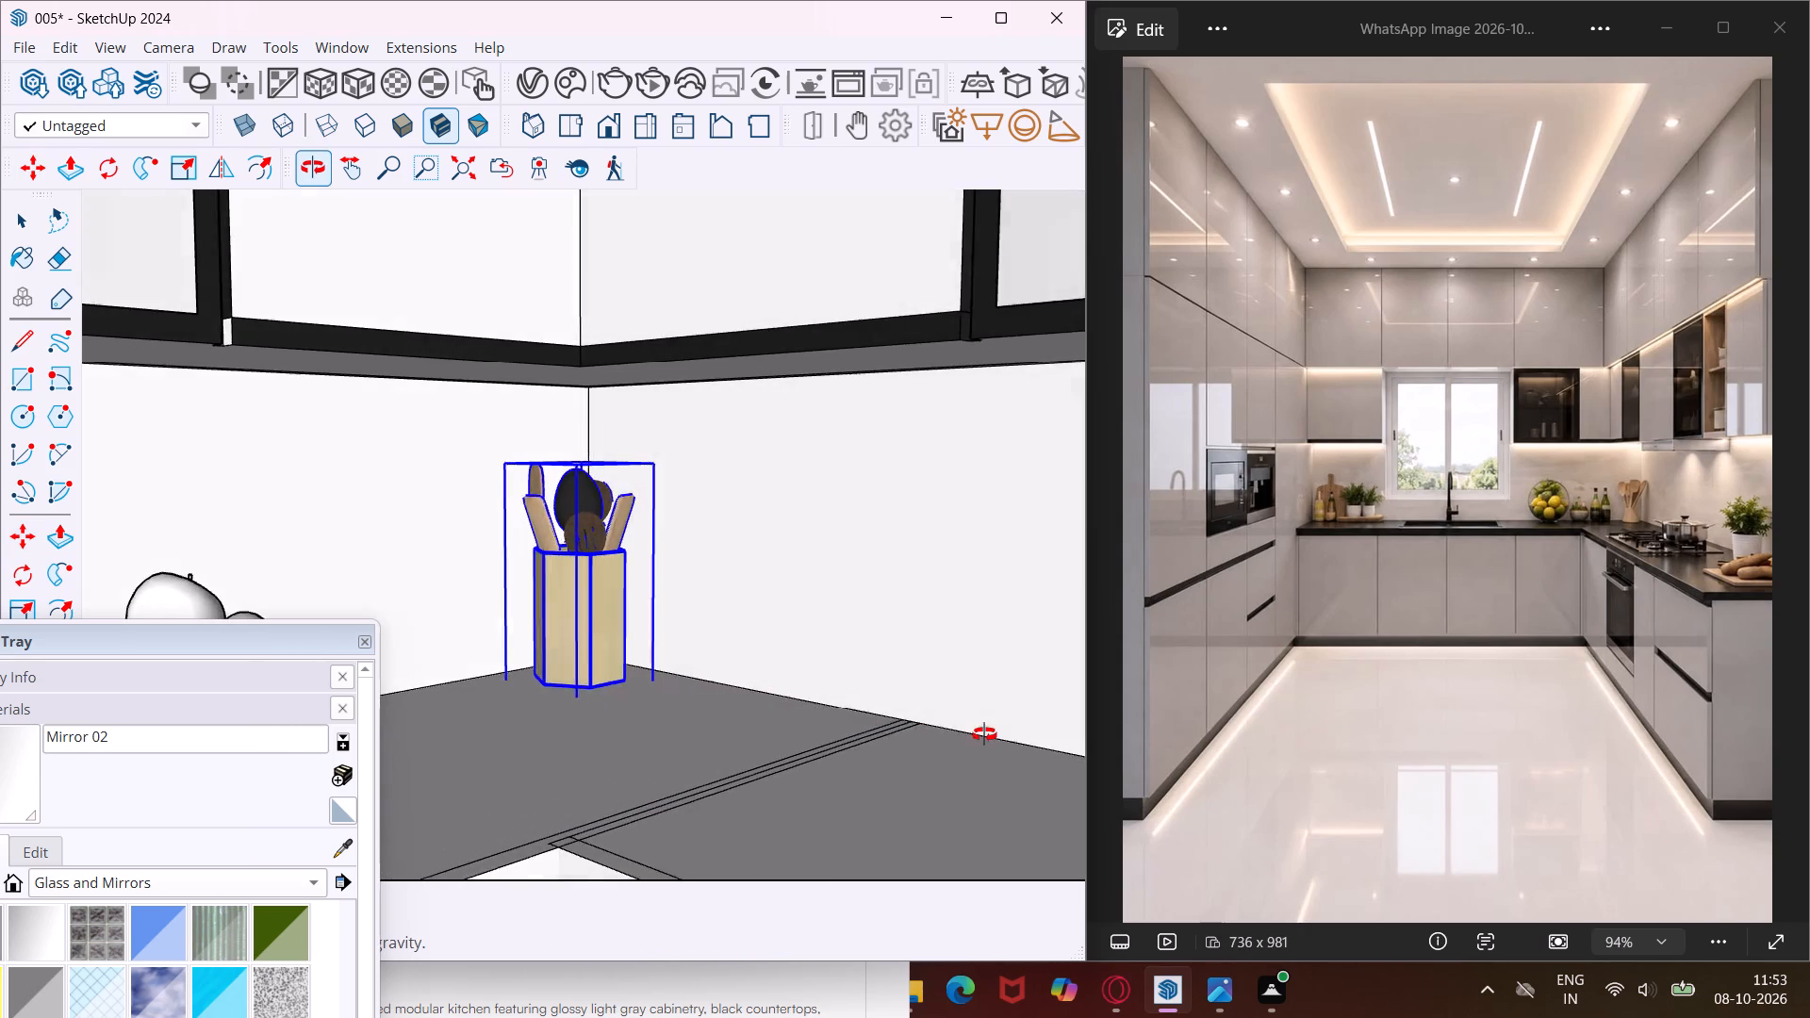
middle_click_drag(984, 734, 1026, 734)
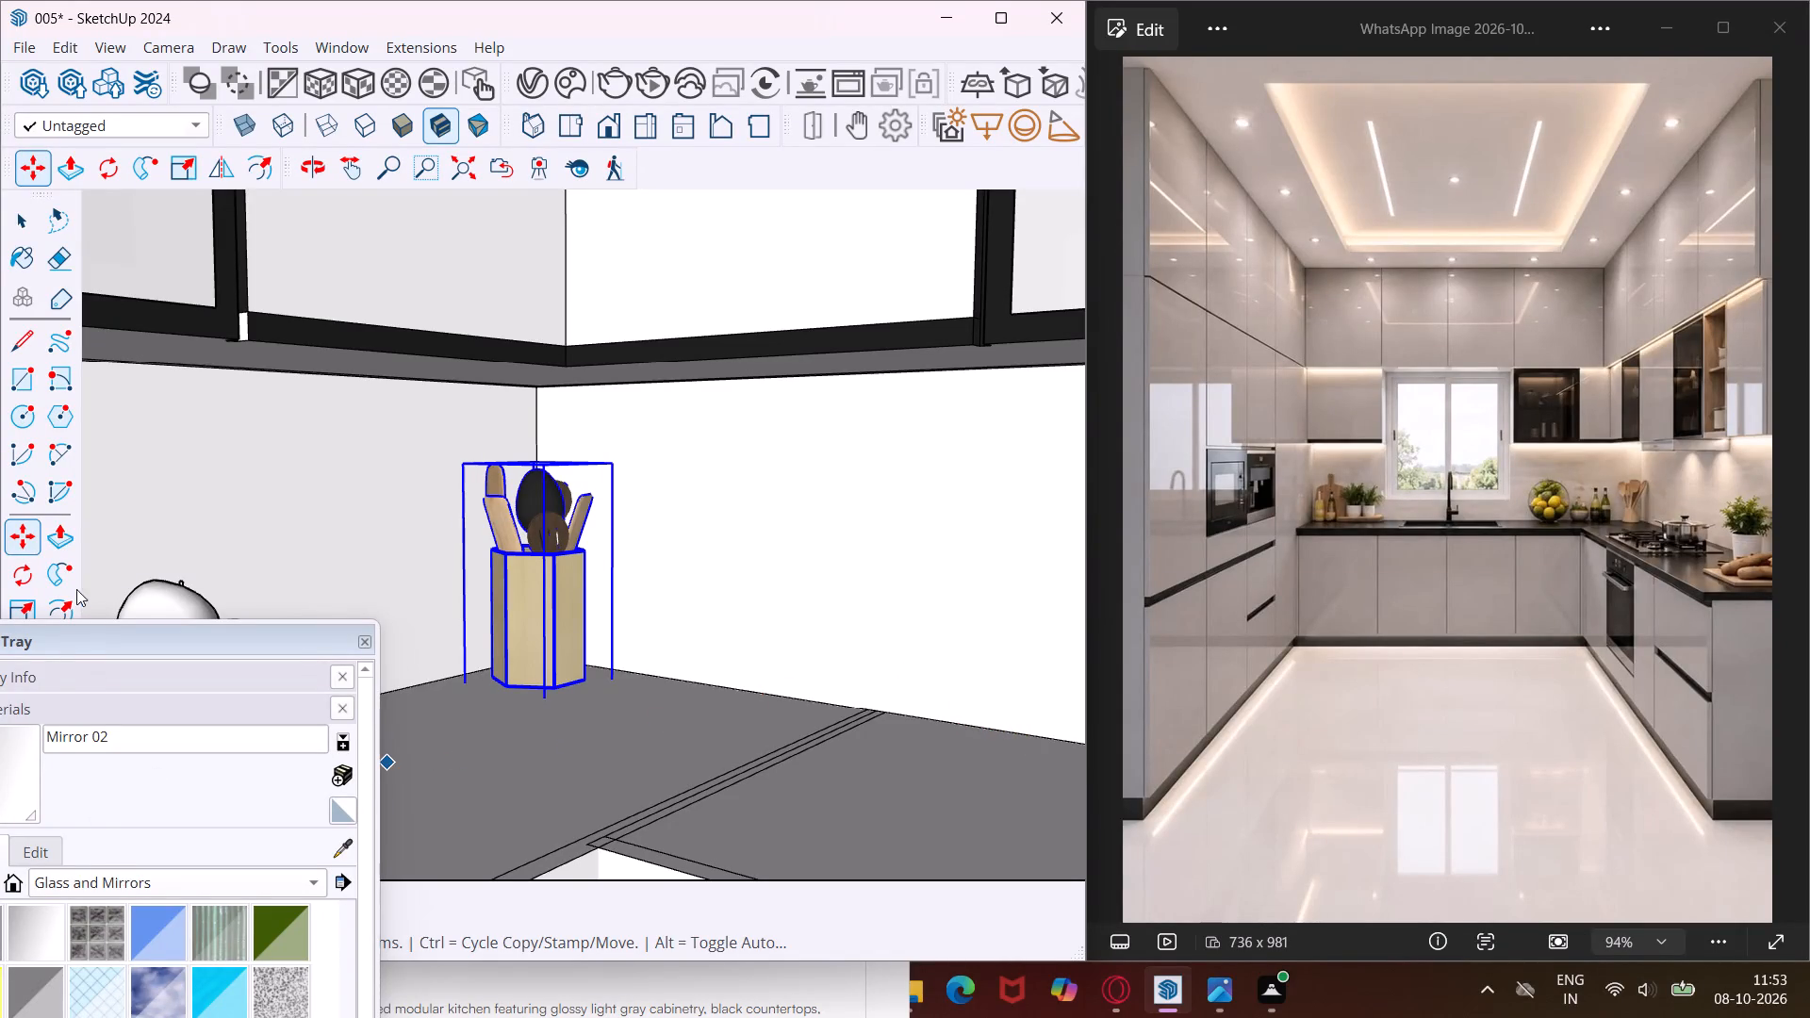
left_click(25, 594)
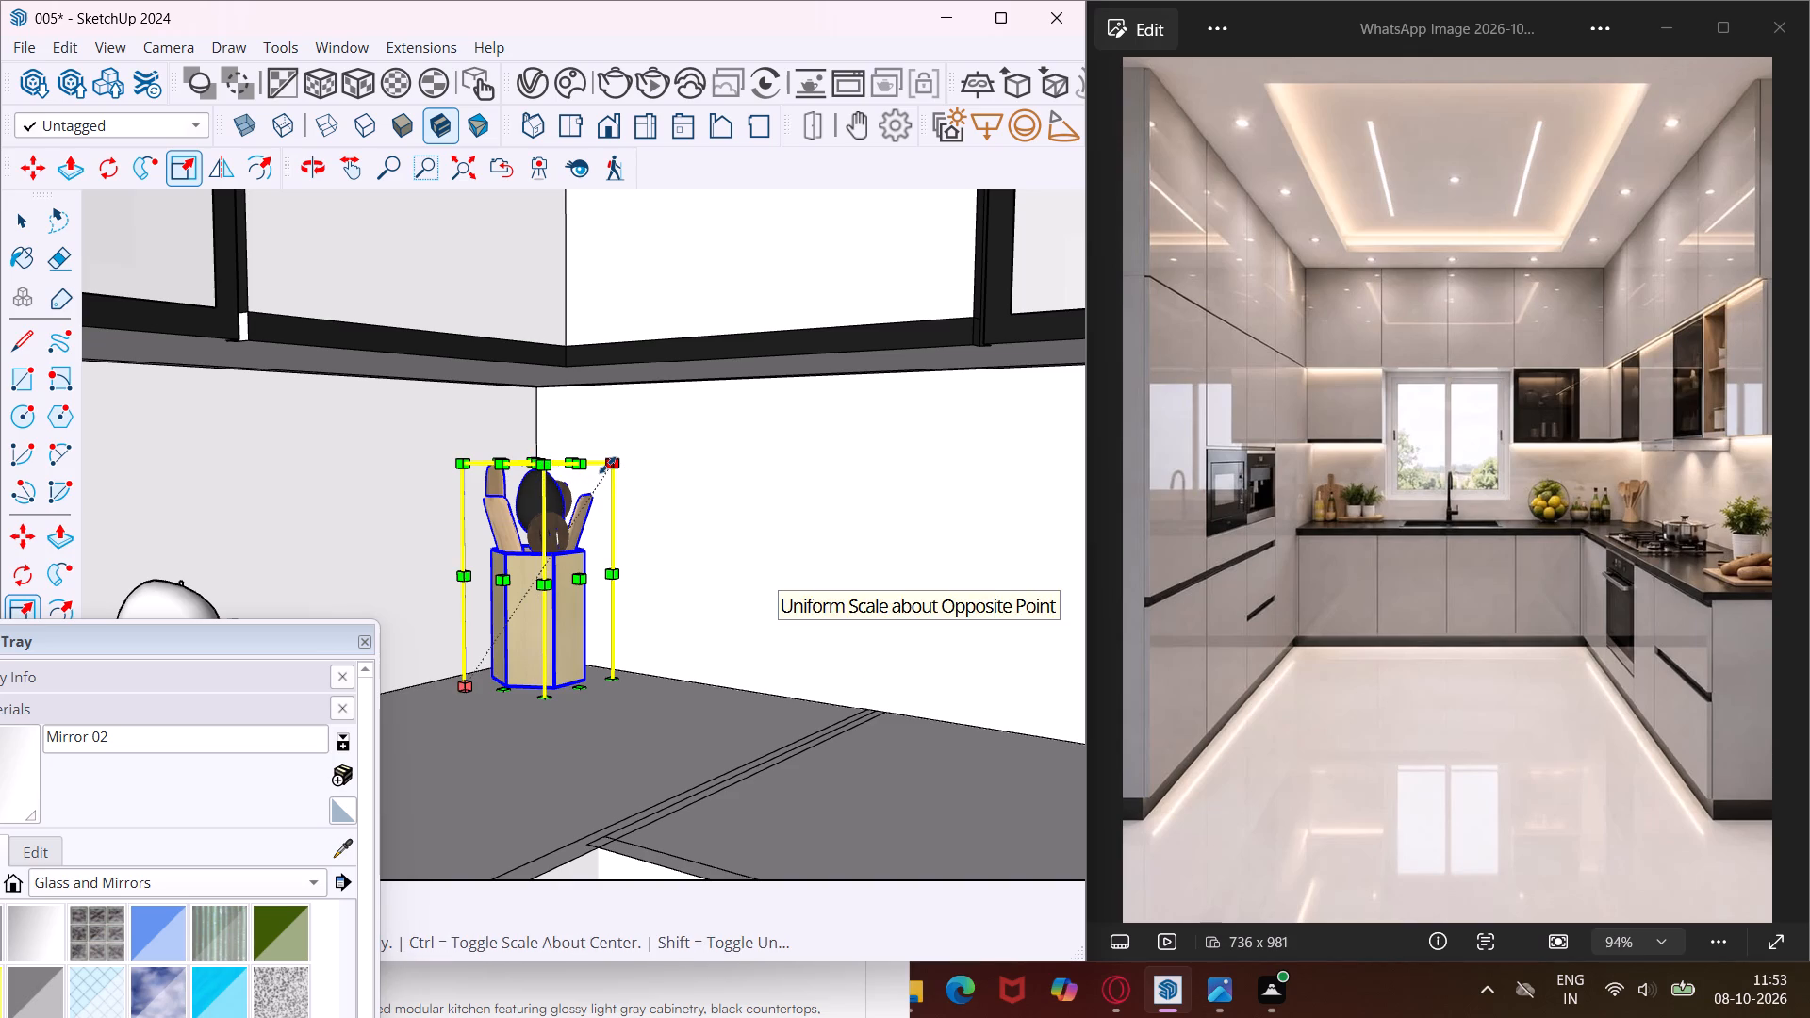
left_click_drag(607, 465, 574, 499)
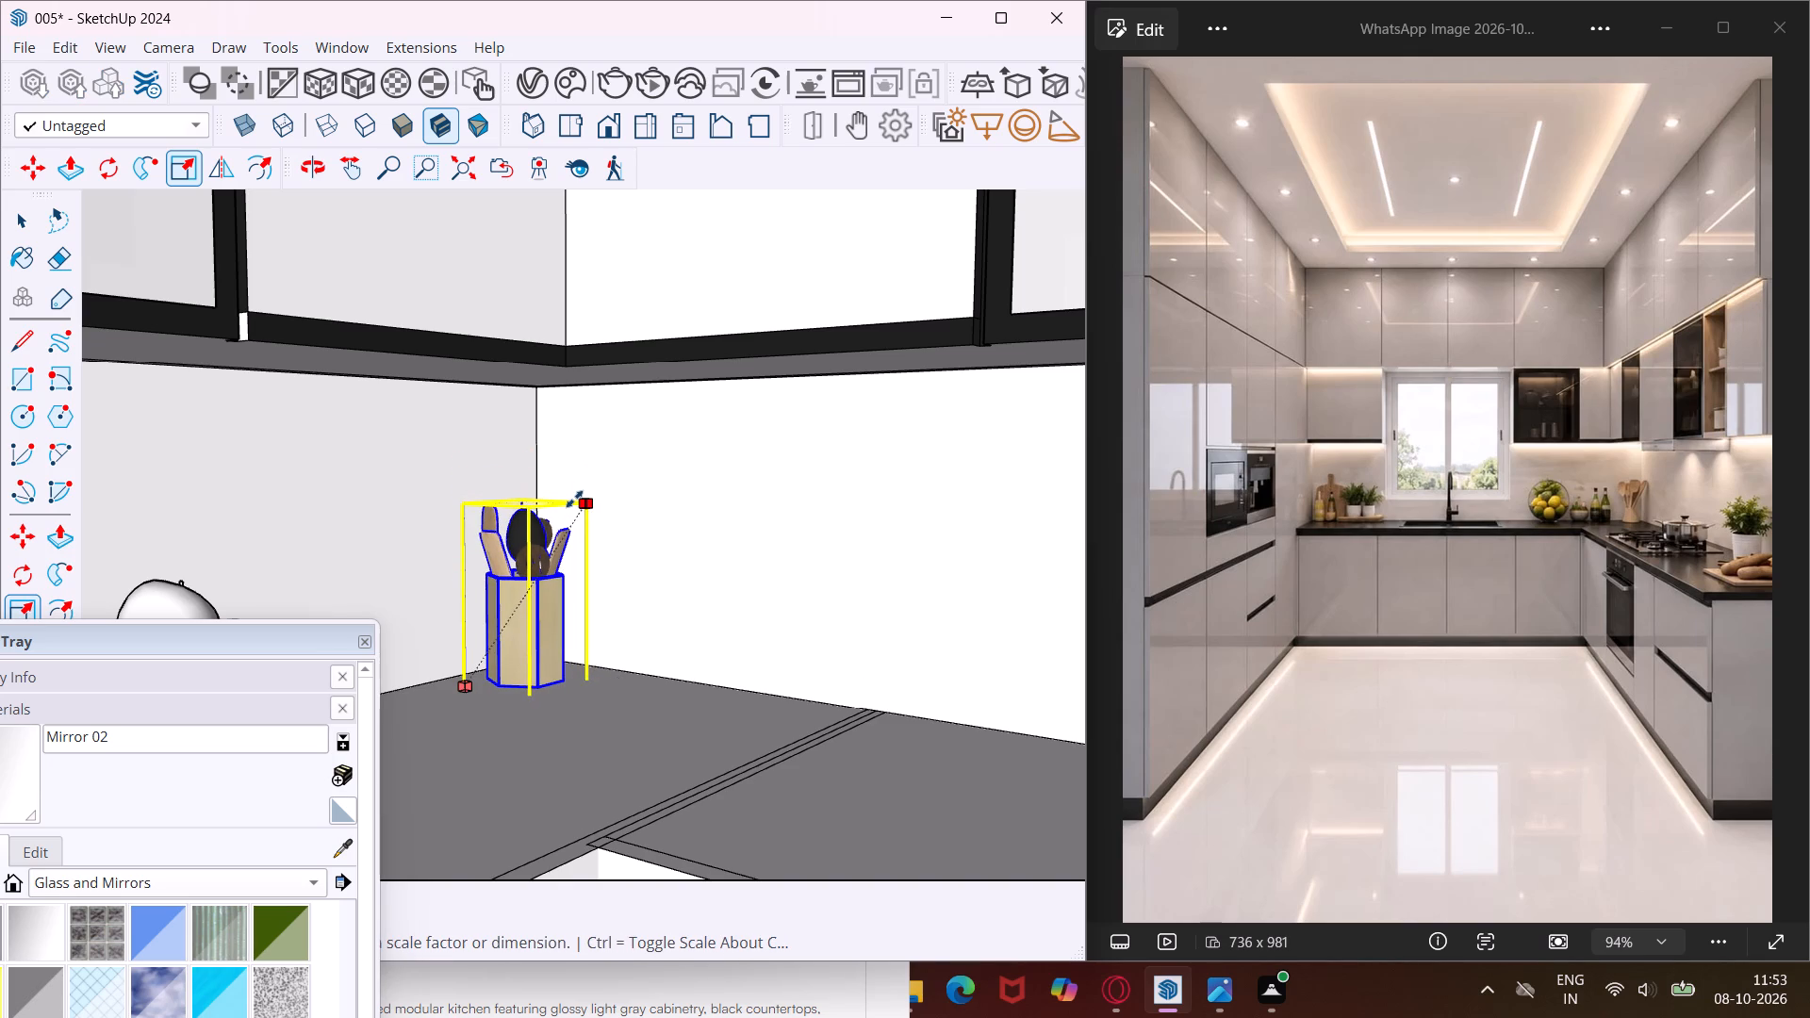
left_click_drag(574, 499, 570, 505)
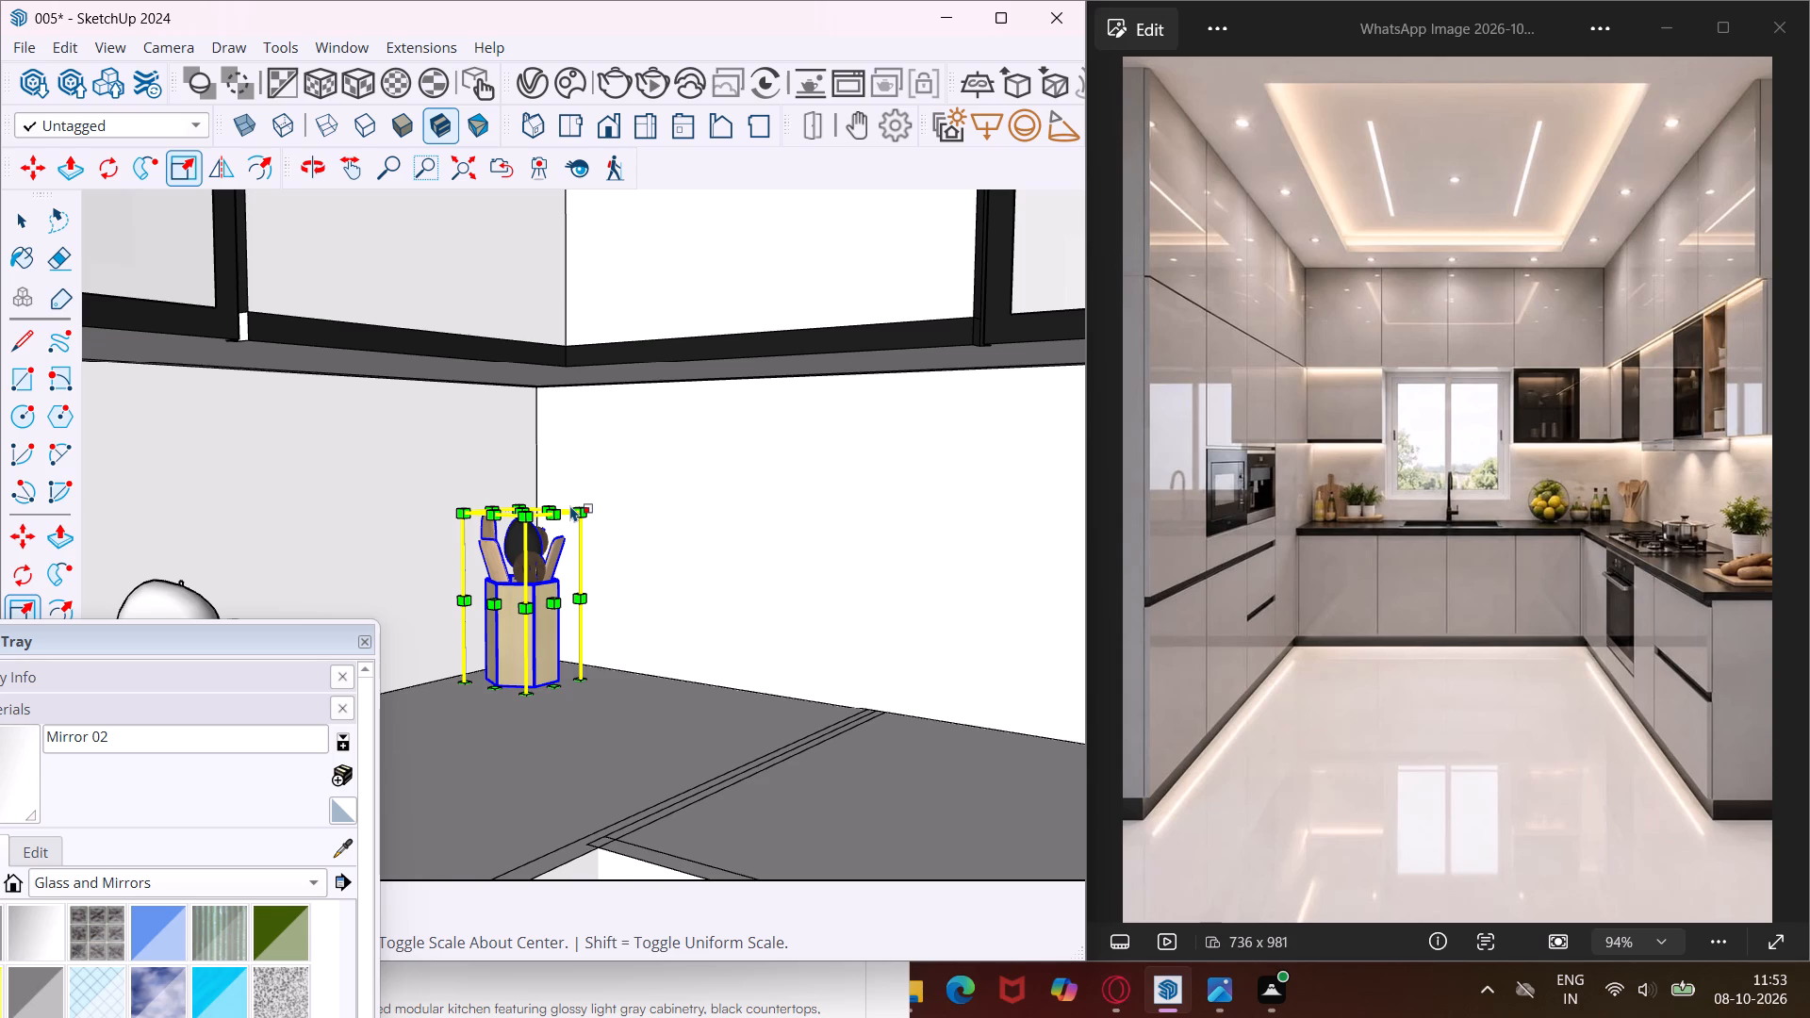
Examine the whole kitchen from the front, checking the placed countertop accessories against the reference photo.
scroll(505, 493, "down", 9)
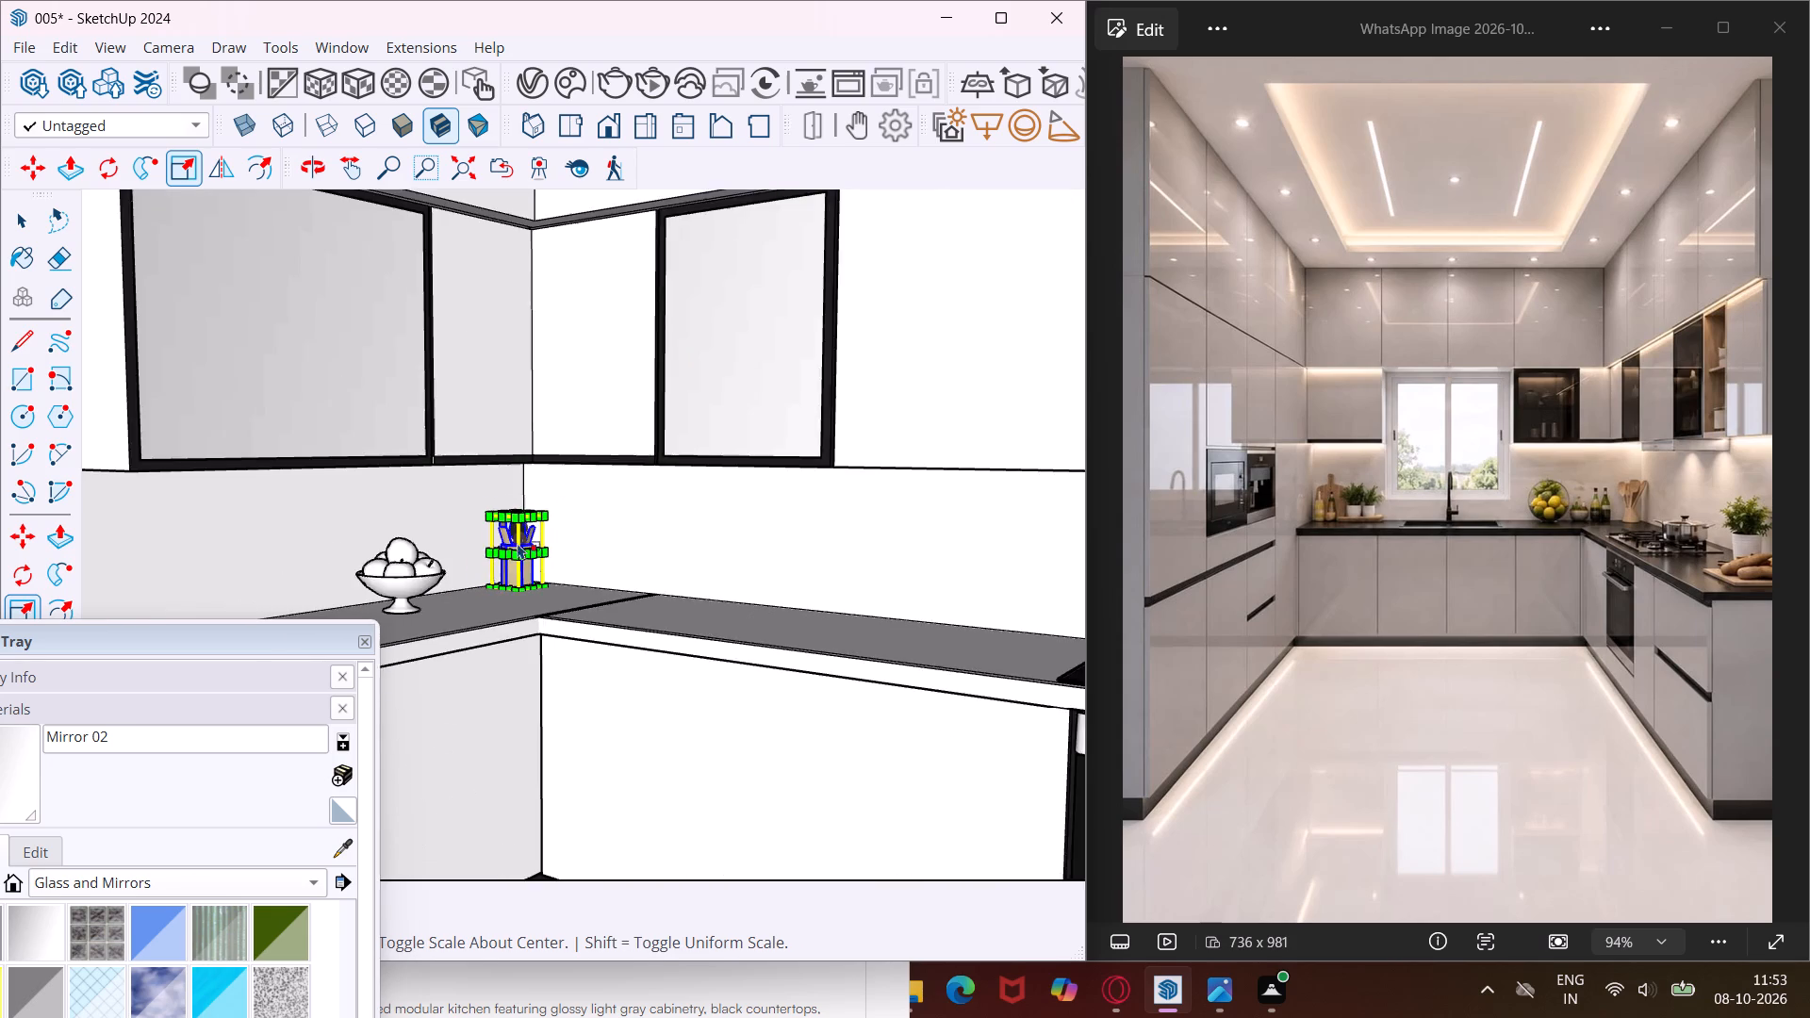
scroll(518, 545, "down", 14)
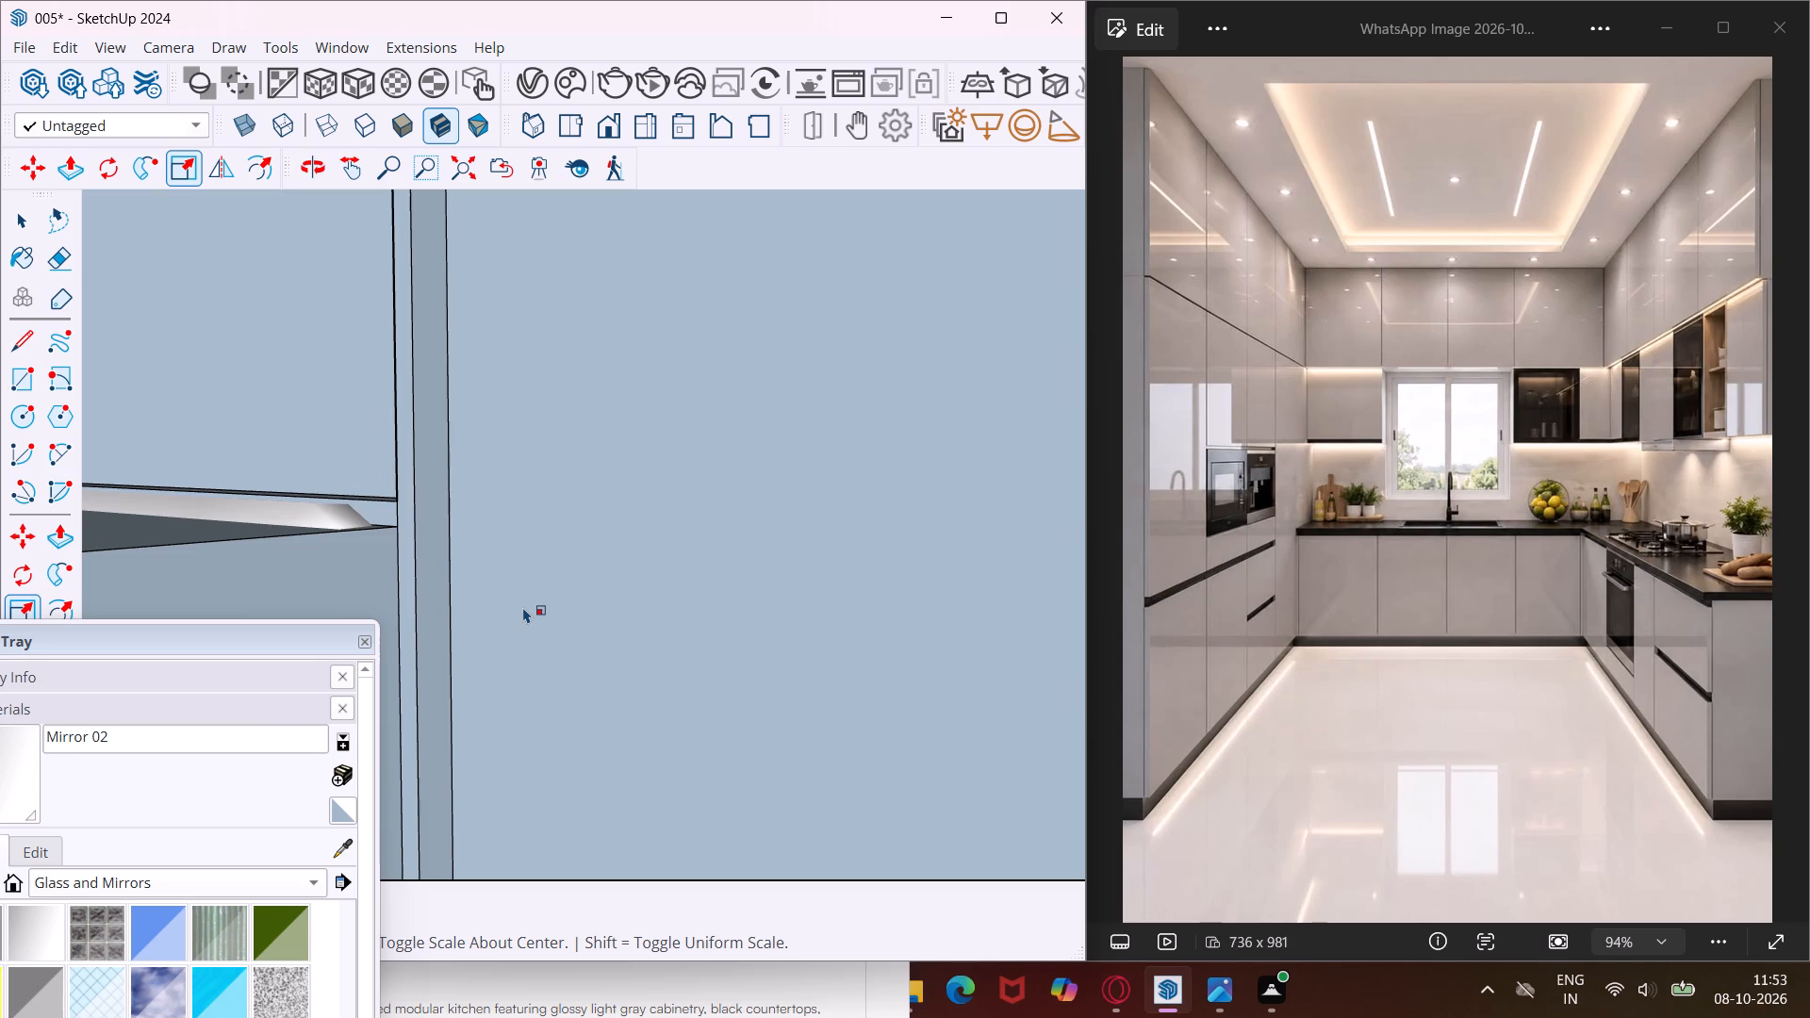
key("Escape")
key("space")
scroll(575, 630, "down", 8)
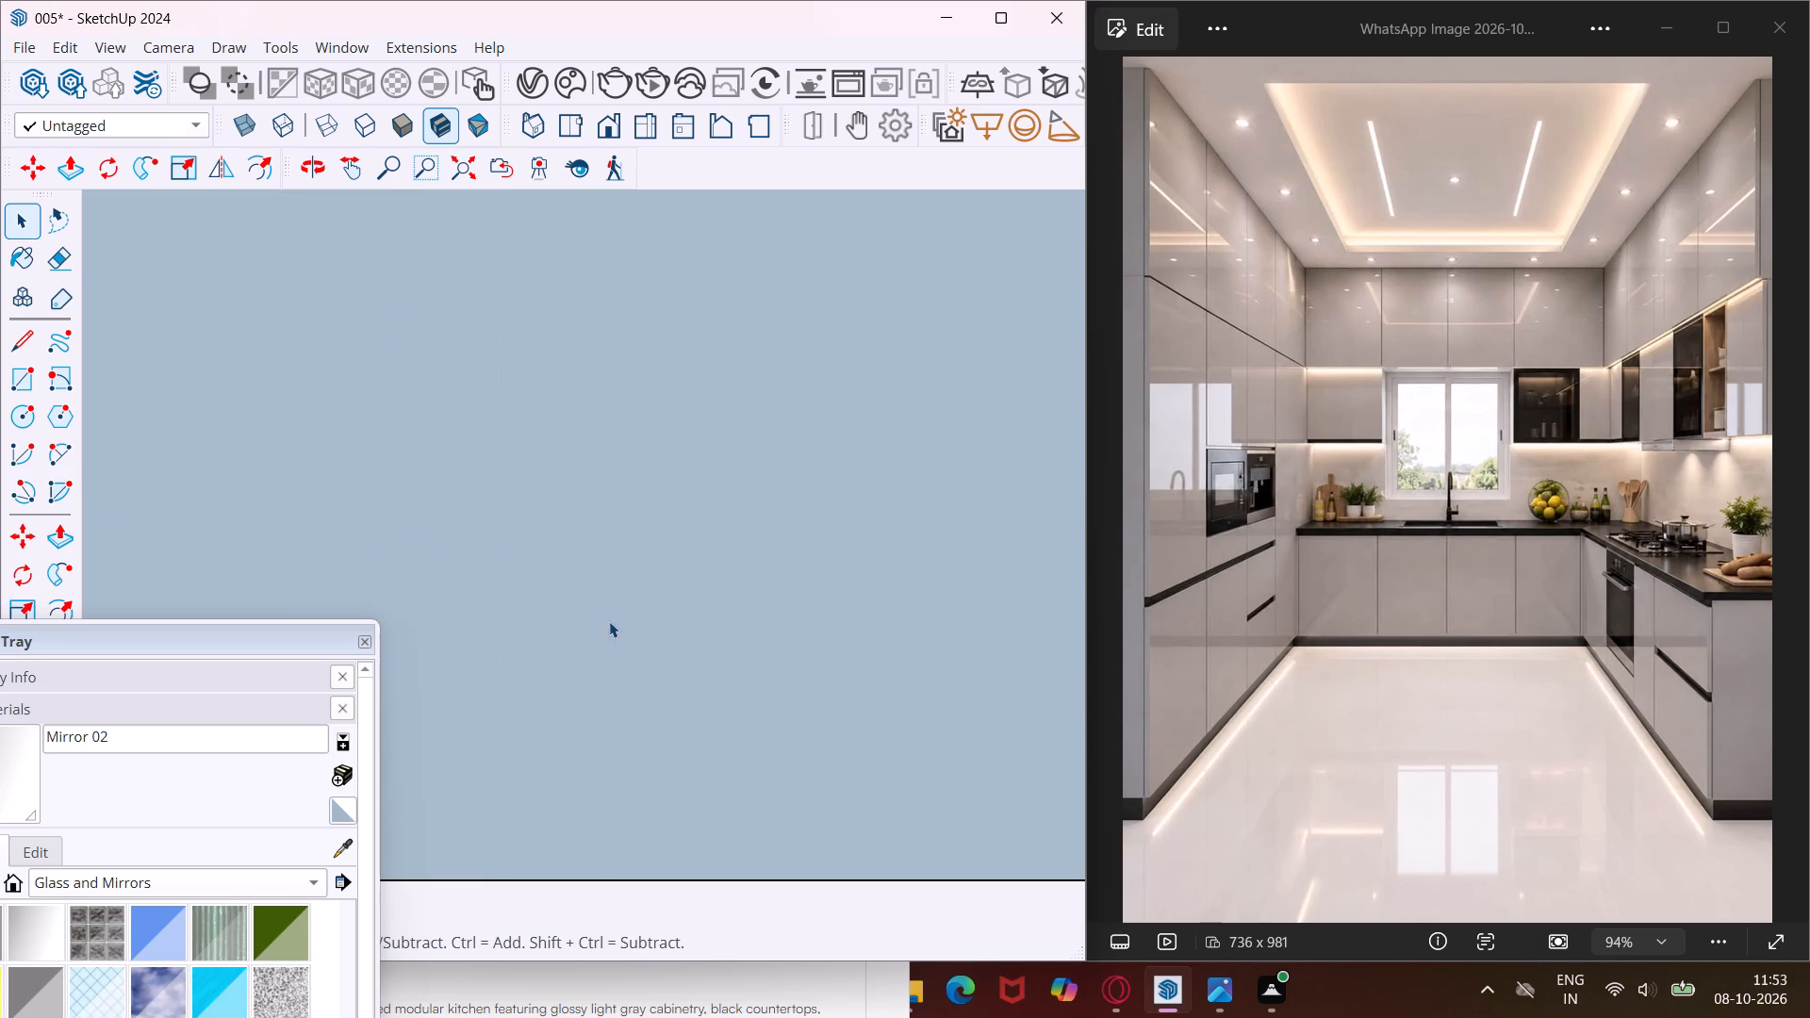
scroll(609, 621, "down", 20)
scroll(609, 621, "down", 20)
scroll(609, 621, "down", 4)
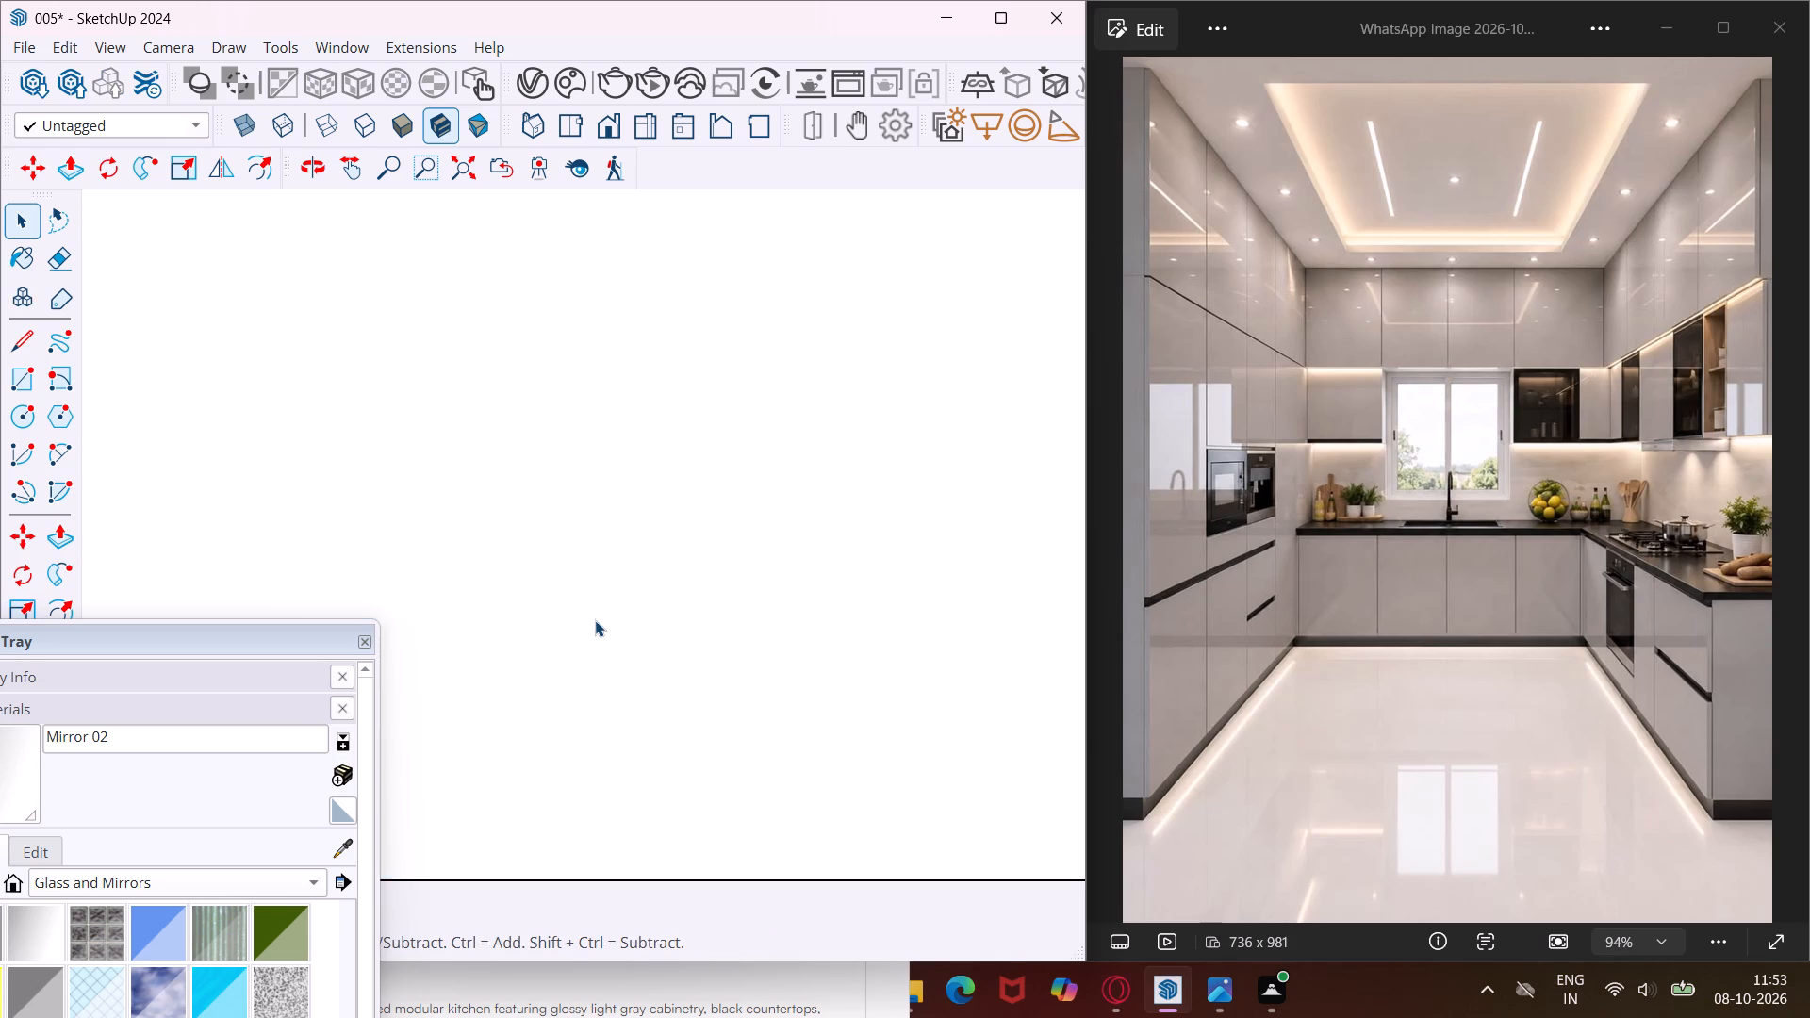
scroll(595, 620, "down", 20)
scroll(595, 620, "down", 19)
scroll(585, 583, "down", 11)
middle_click_drag(854, 659, 571, 632)
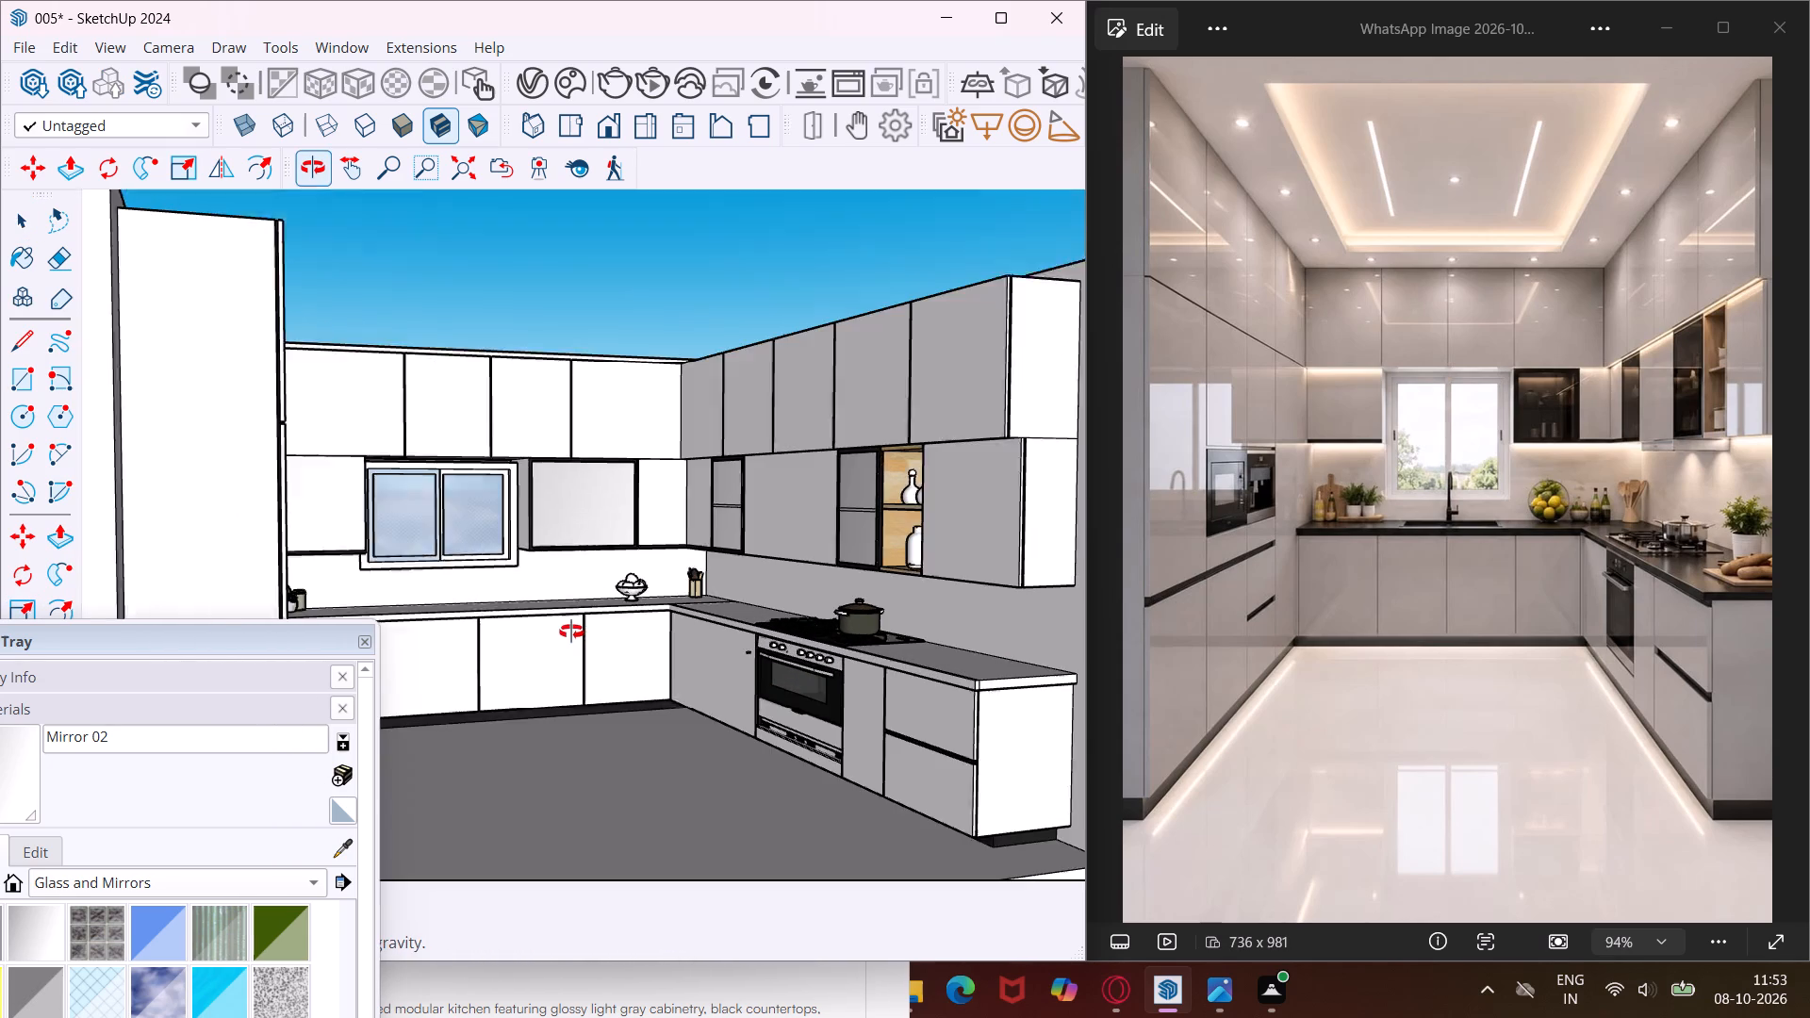
middle_click_drag(571, 632, 570, 632)
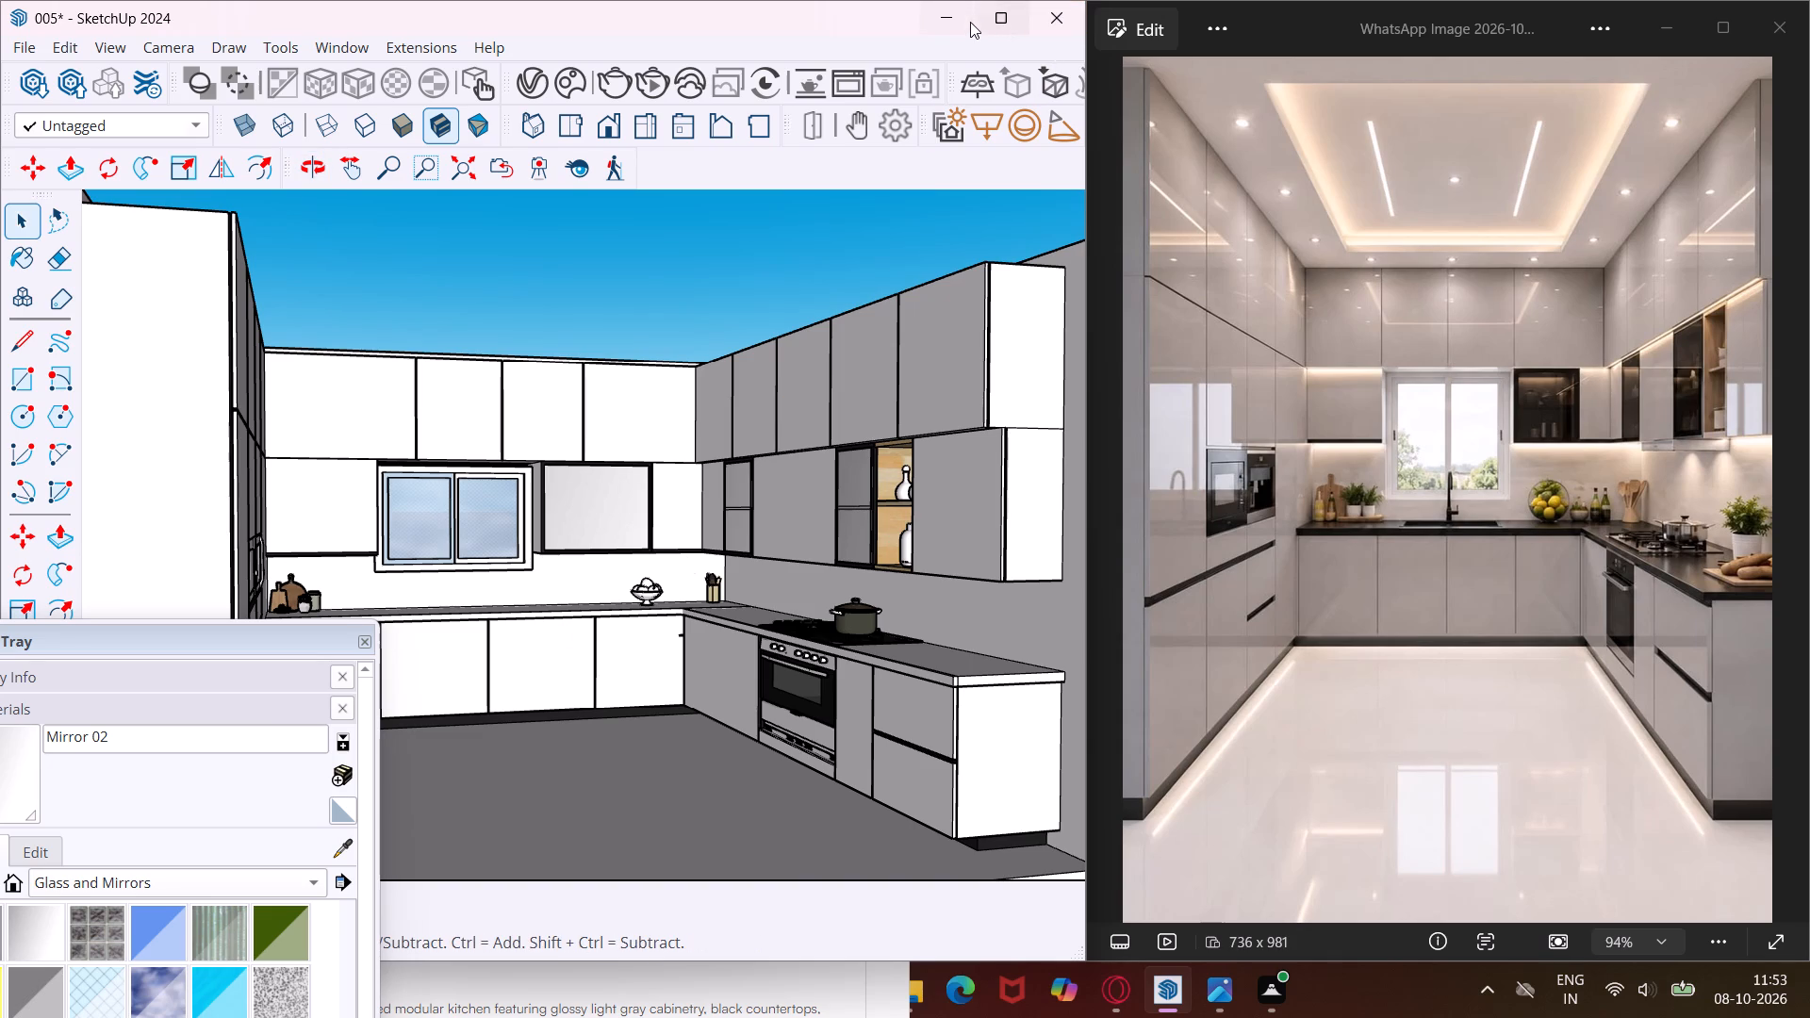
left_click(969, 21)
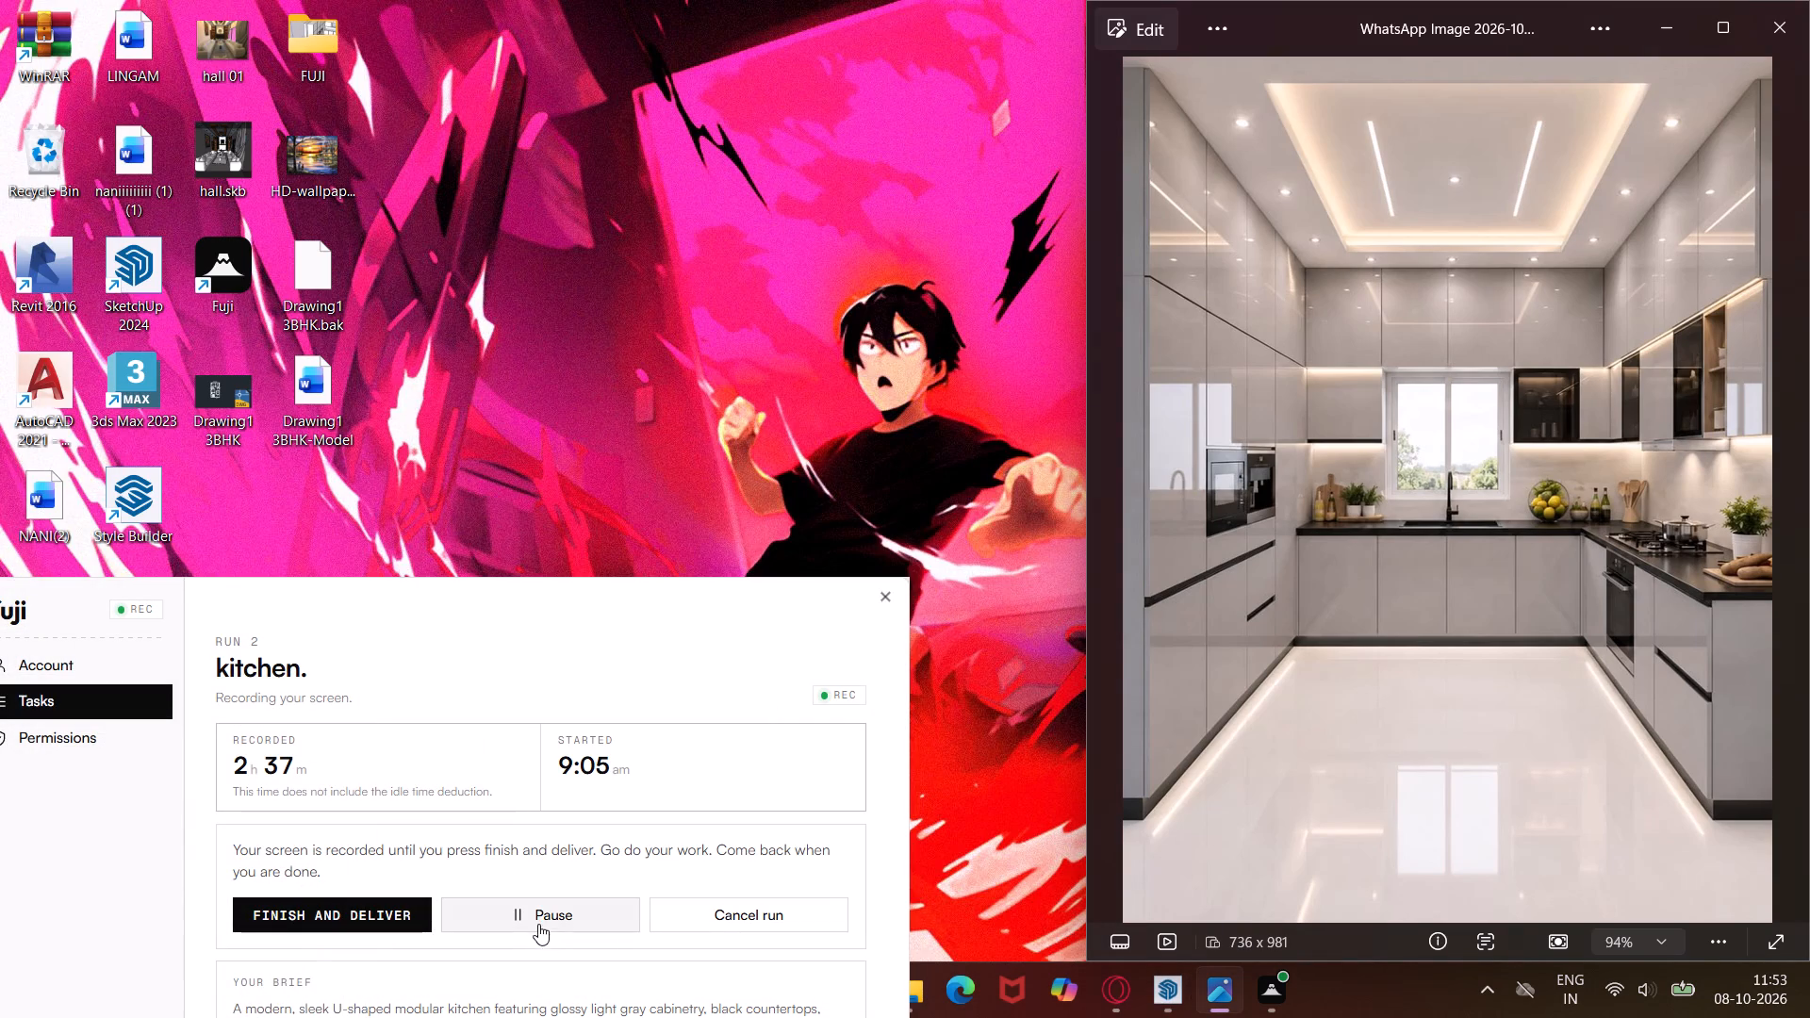